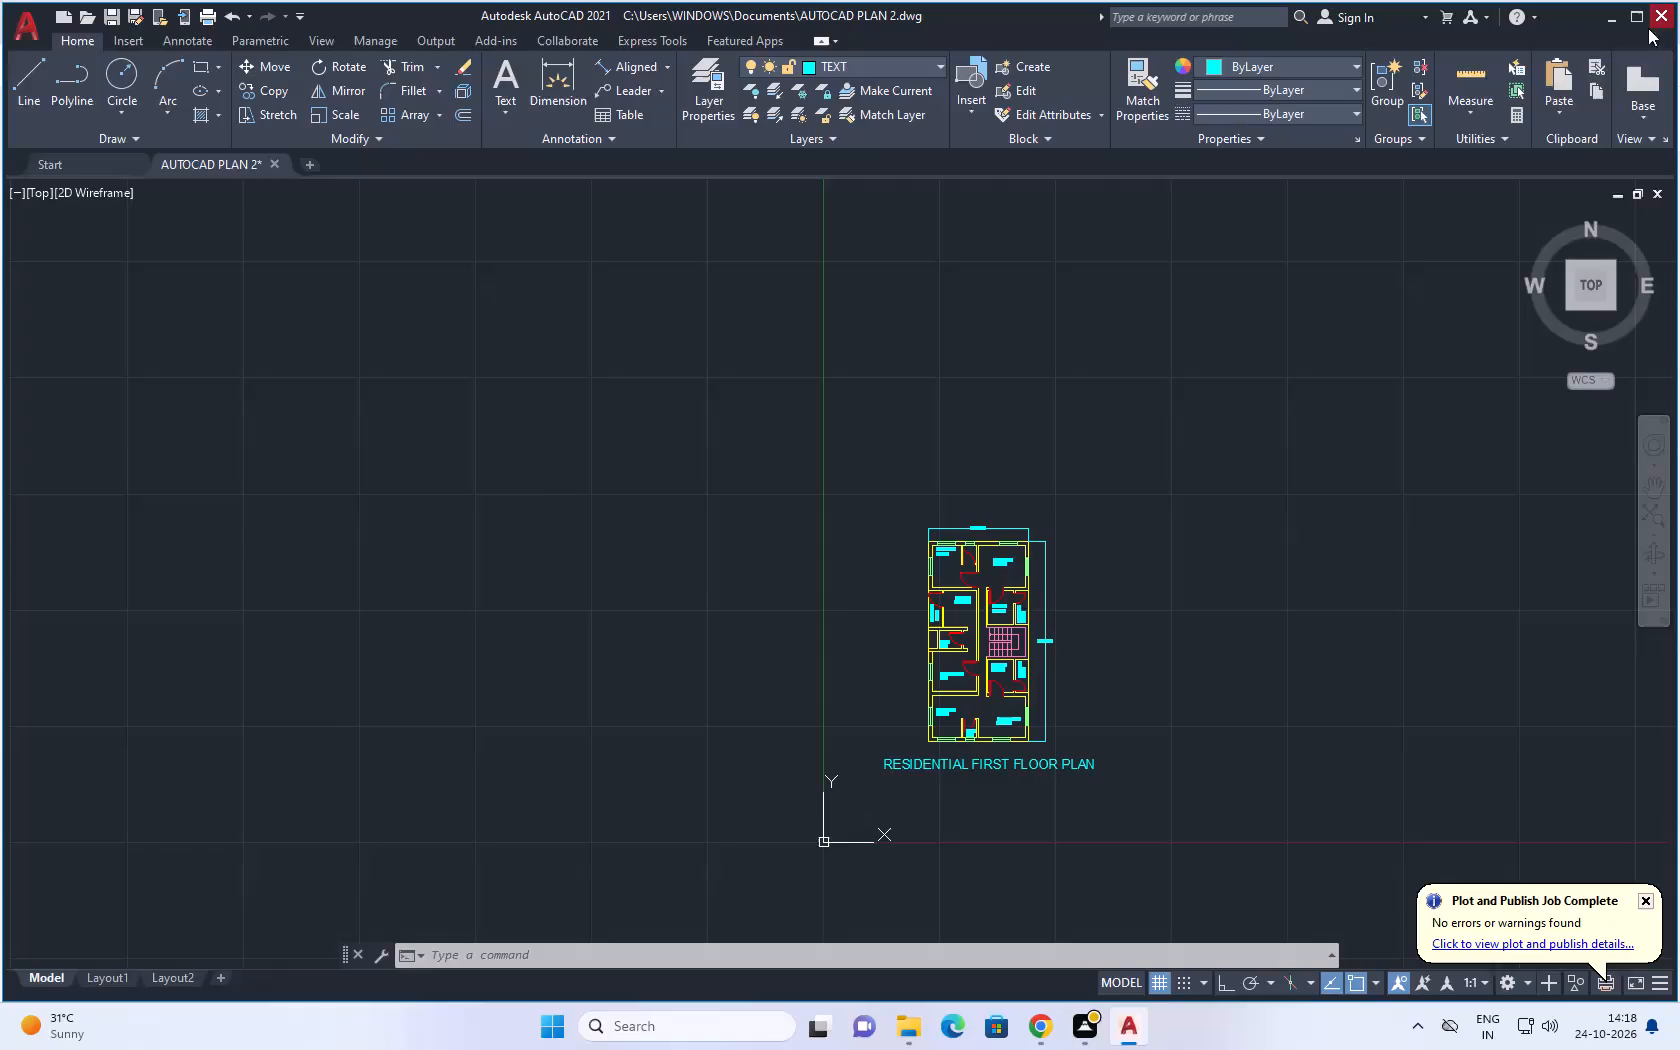
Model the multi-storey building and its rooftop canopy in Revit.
Finish exiting the program, closing the open residential first floor plan drawing.
{"action": "left_click", "coordinate": [918, 547]}
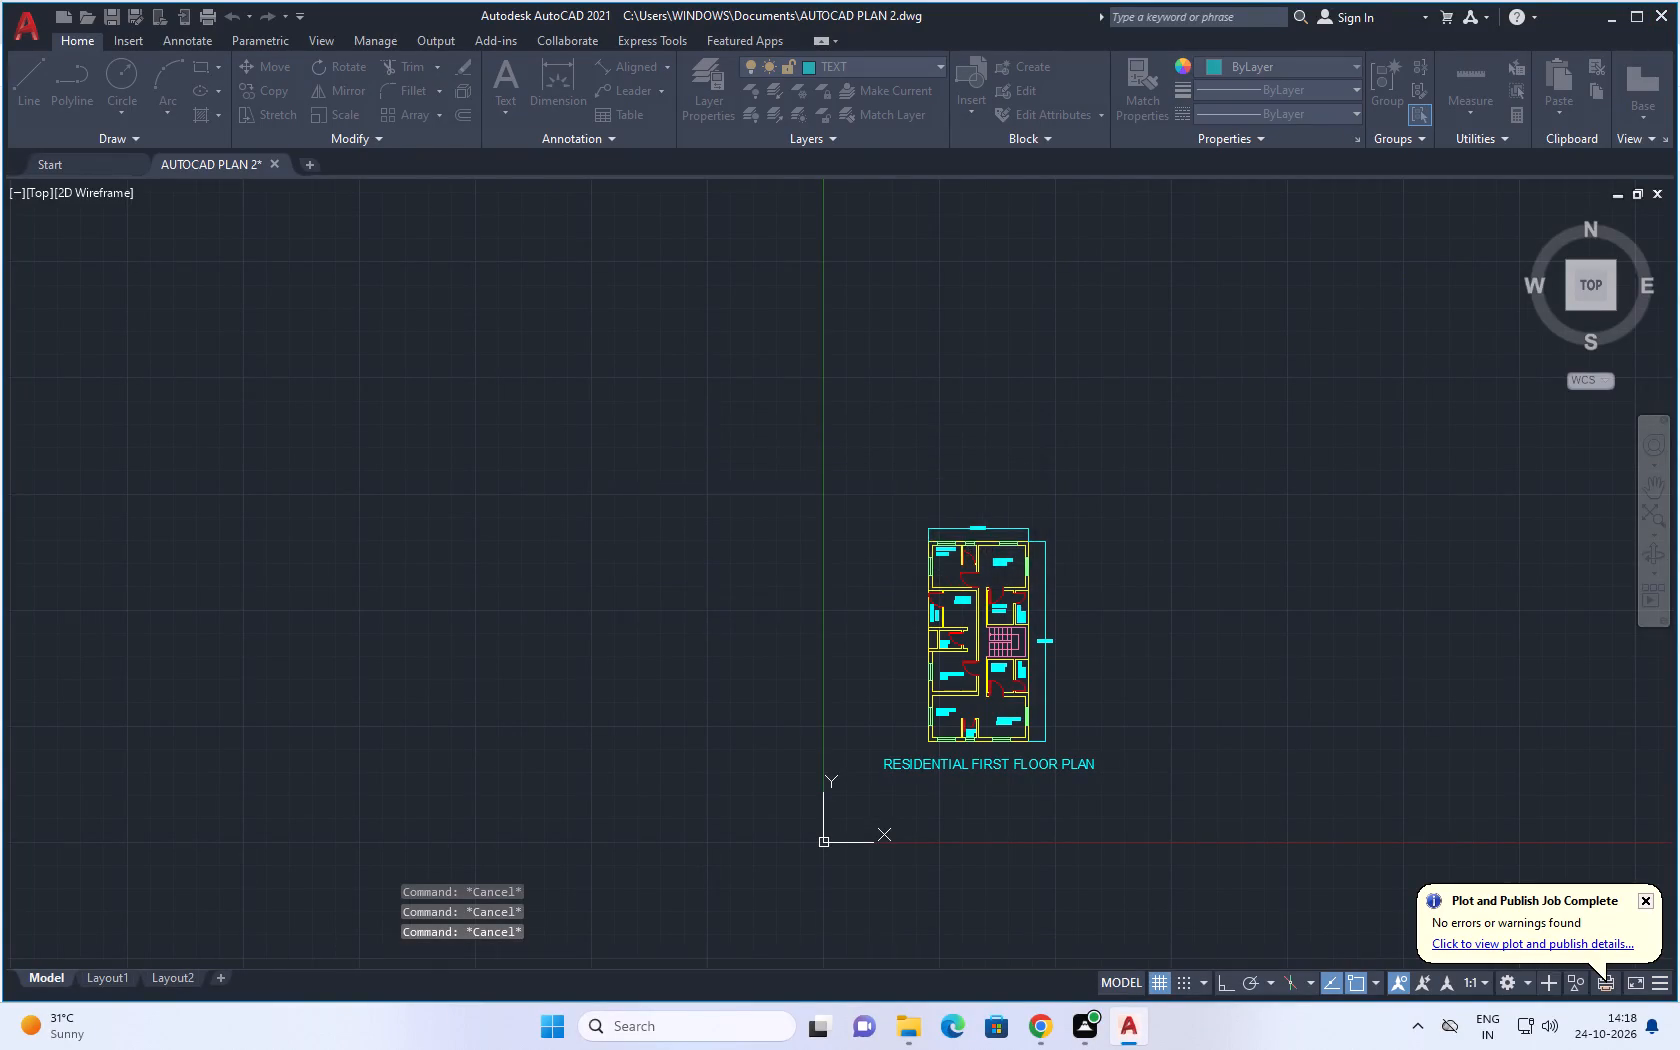
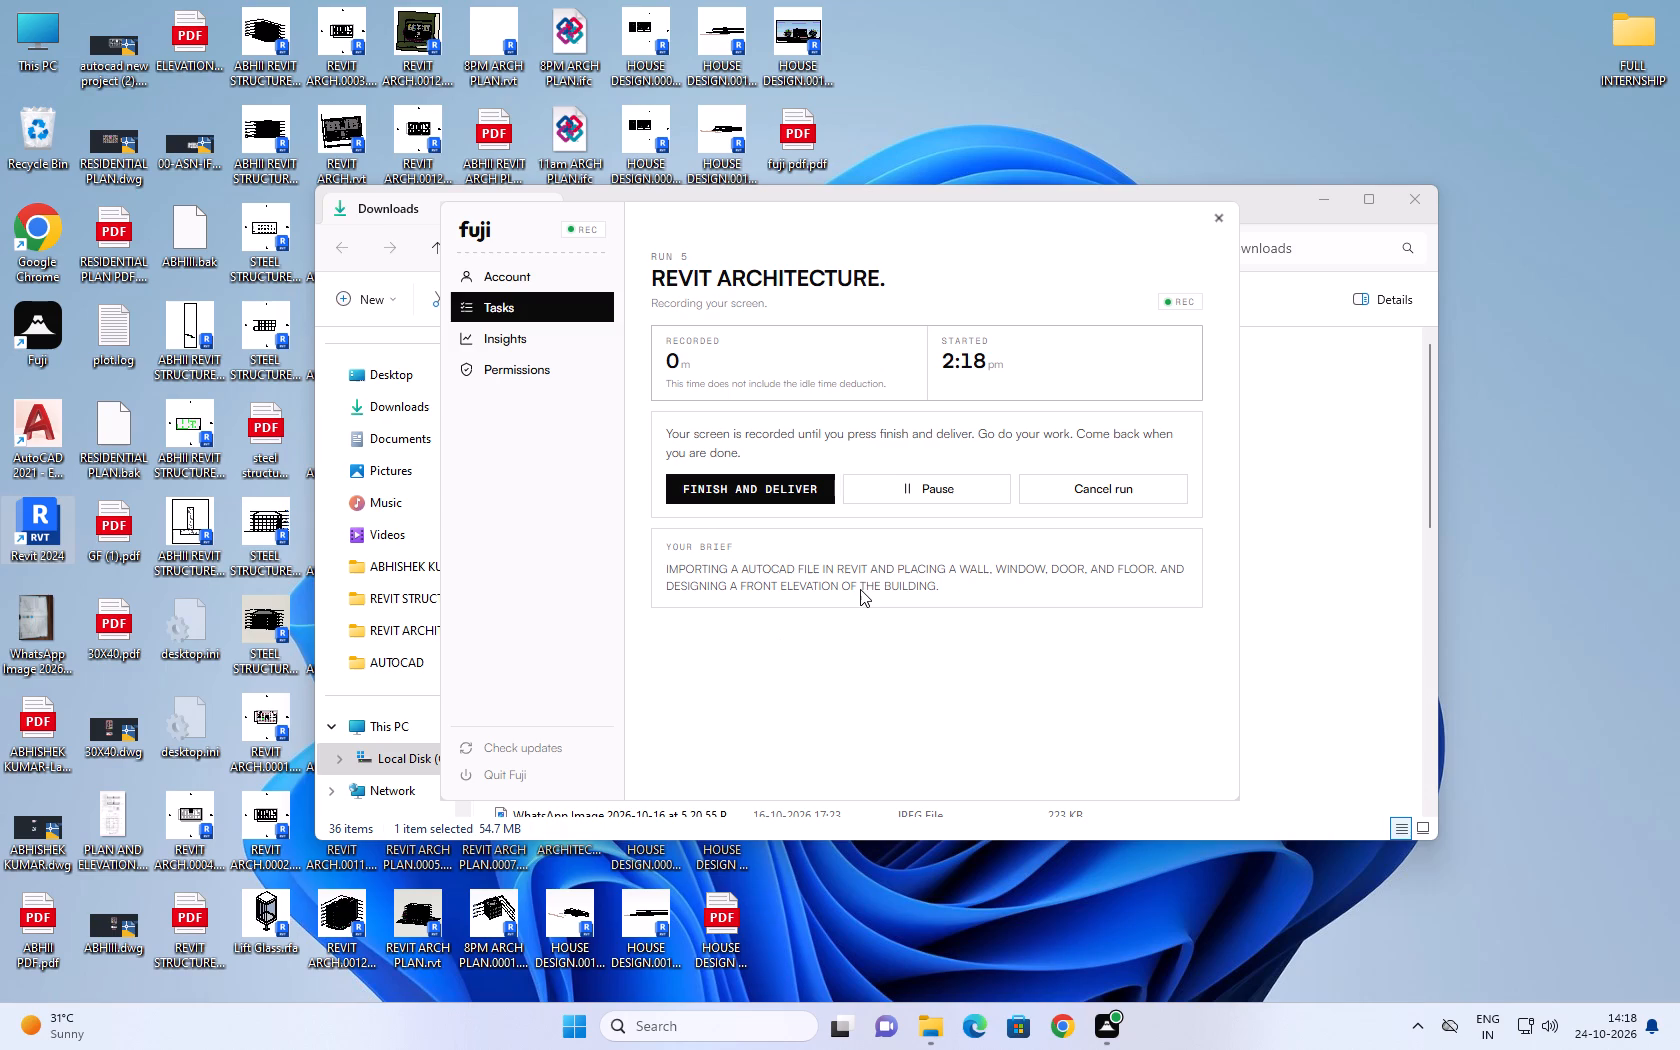
Launch Revit 2024 from the desktop.
{"action": "double_click", "coordinate": [52, 513]}
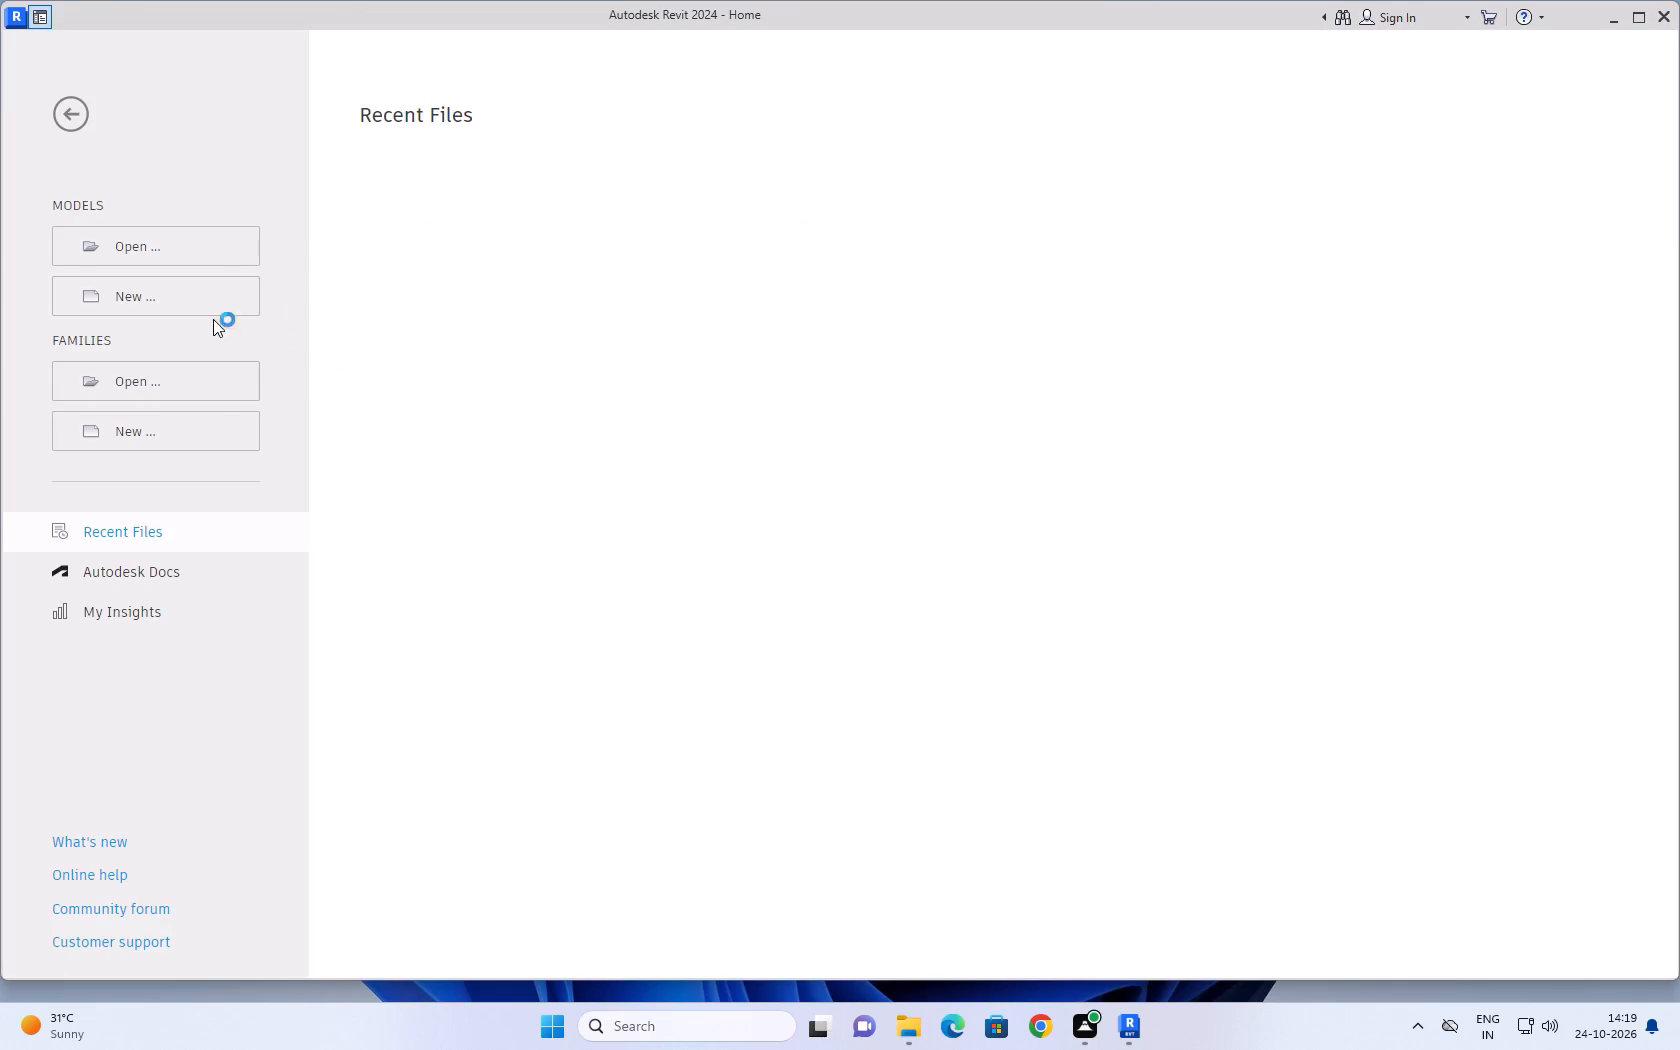
Create a new project from the default.rte template in the English-Imperial templates folder.
{"action": "left_click", "coordinate": [183, 298]}
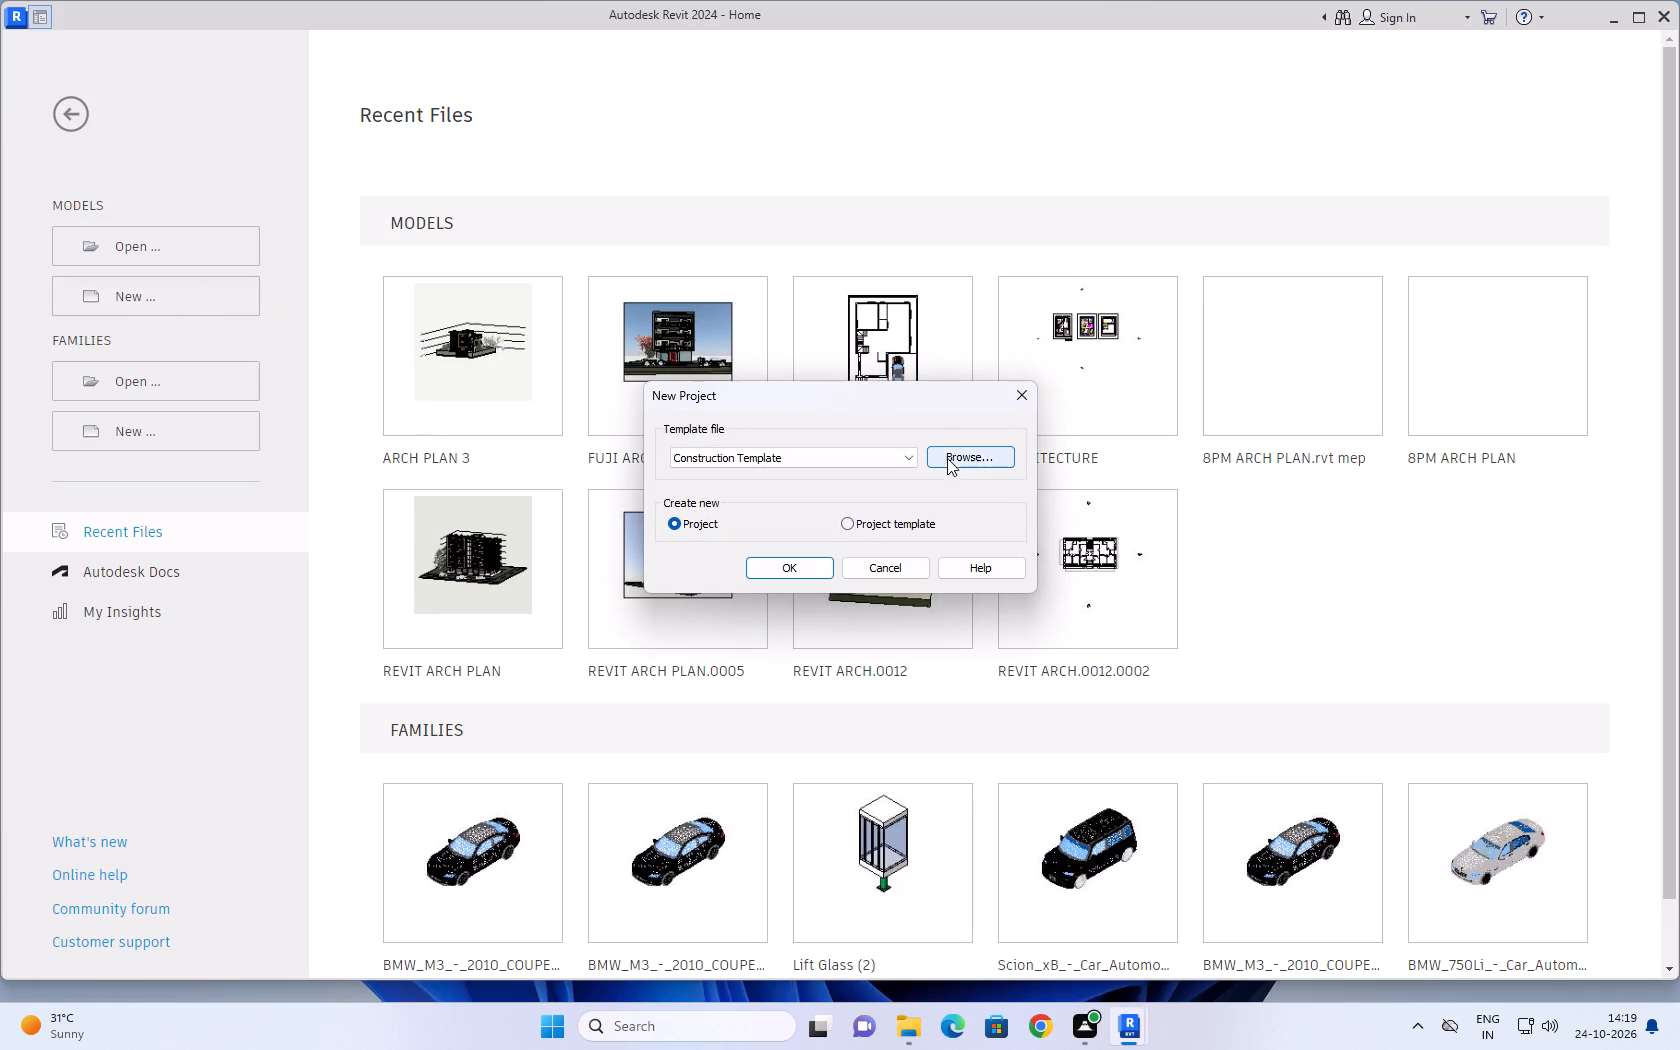
{"action": "left_click", "coordinate": [948, 455]}
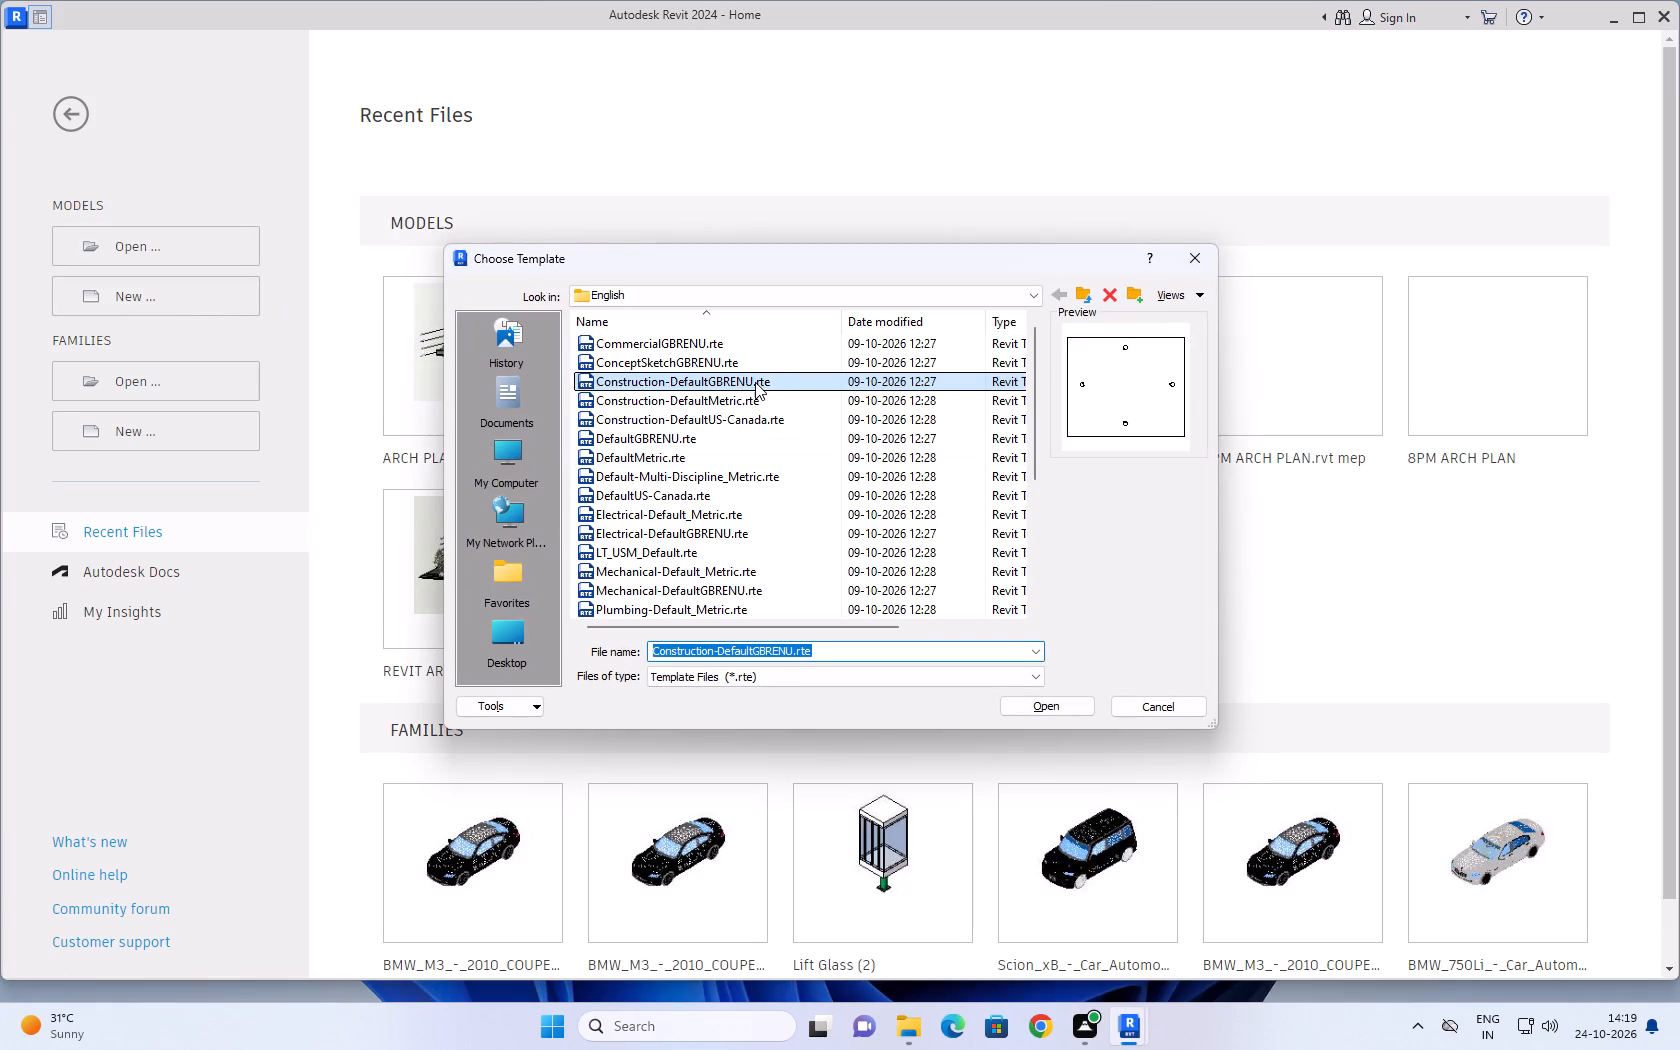
{"action": "scroll", "coordinate": [755, 382], "scroll_direction": "up", "scroll_amount": 2}
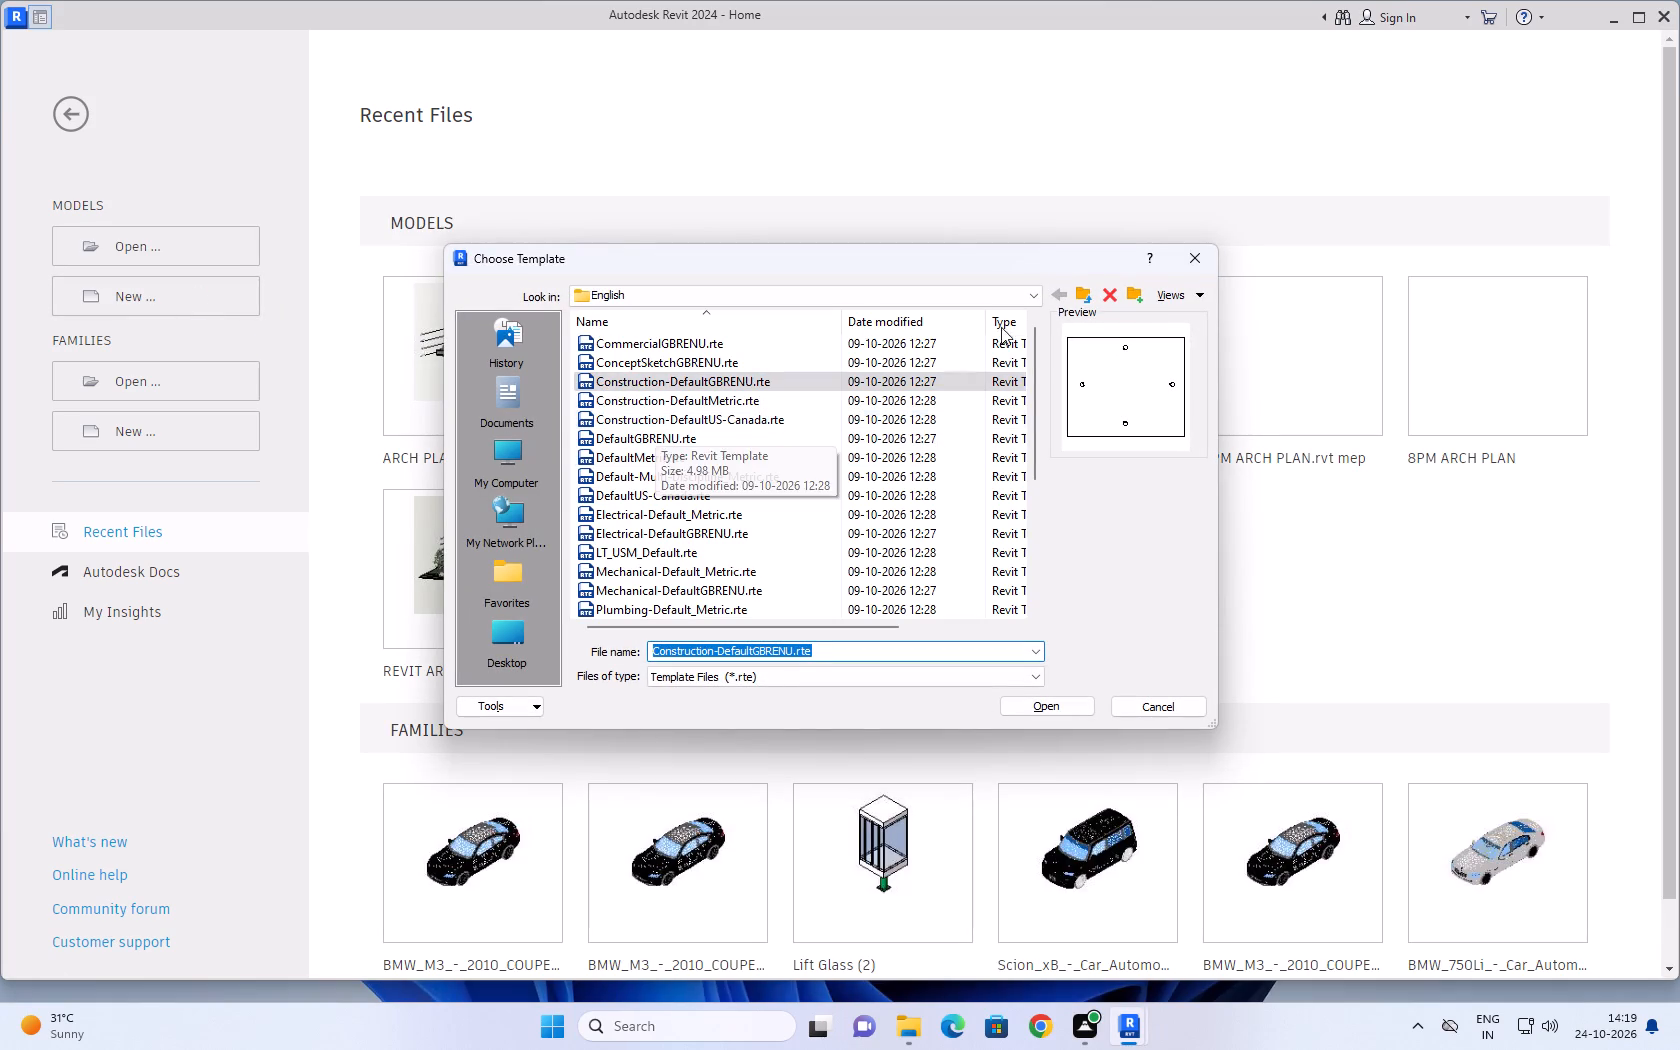
{"action": "left_click", "coordinate": [1089, 300]}
{"action": "double_click", "coordinate": [699, 404]}
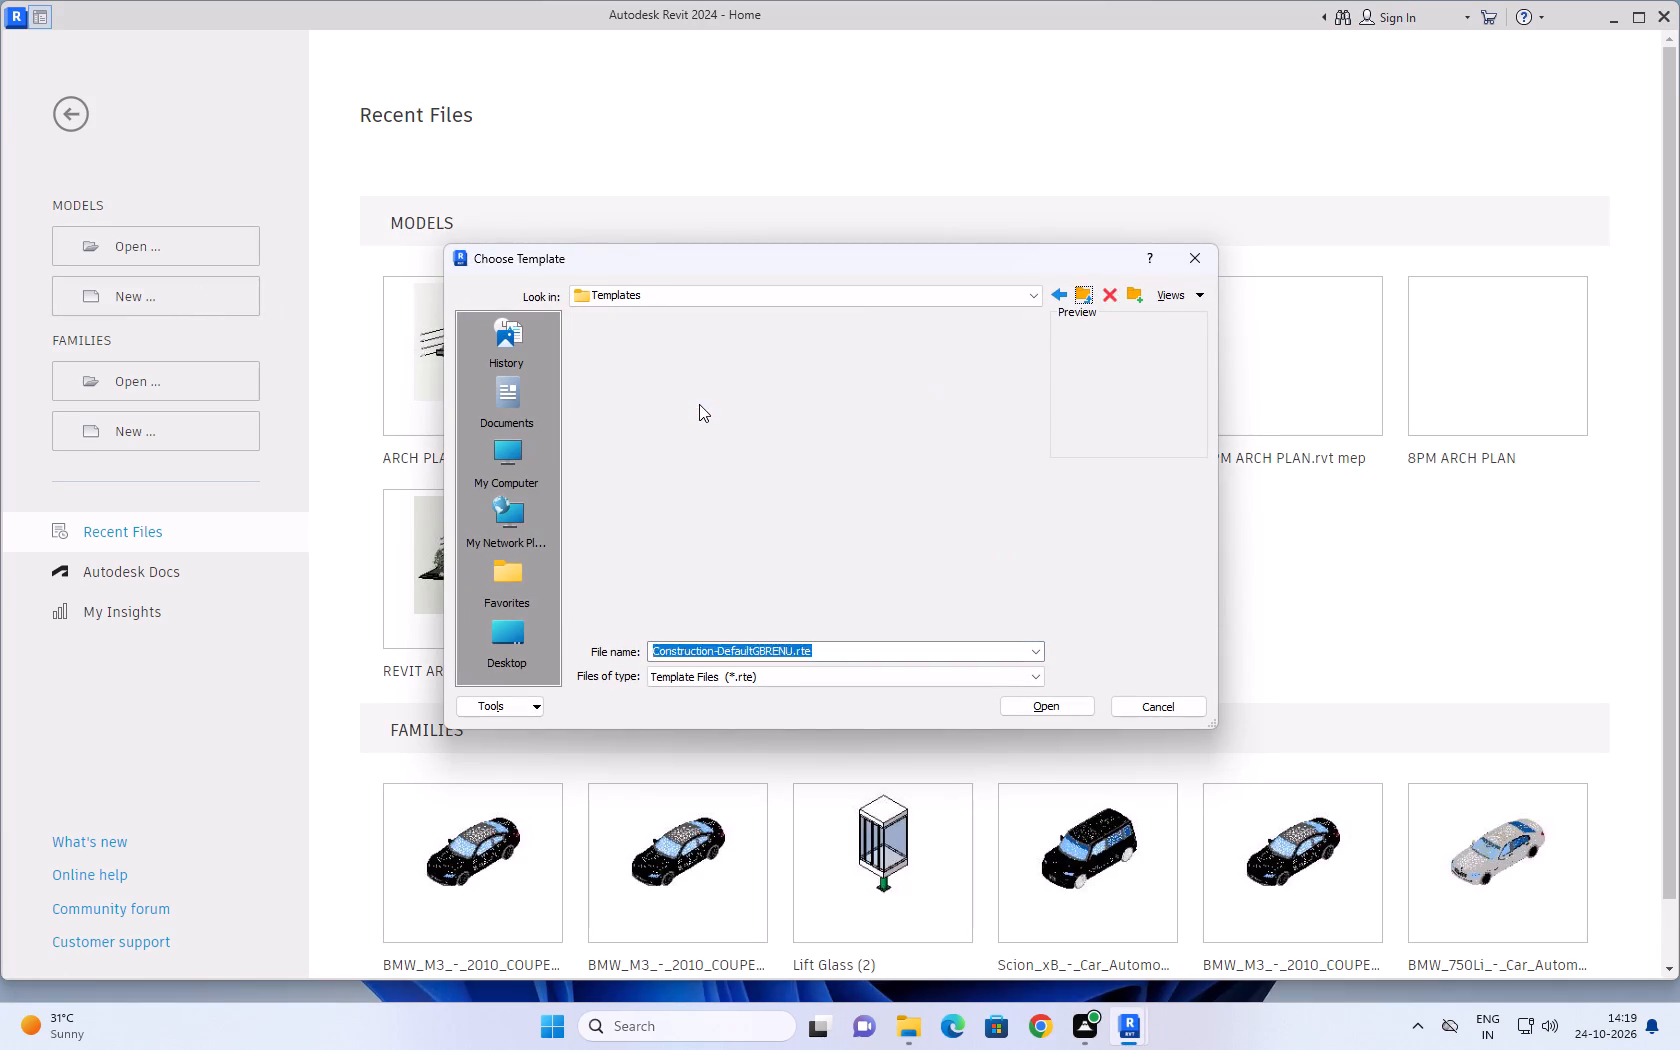
{"action": "left_click", "coordinate": [679, 387]}
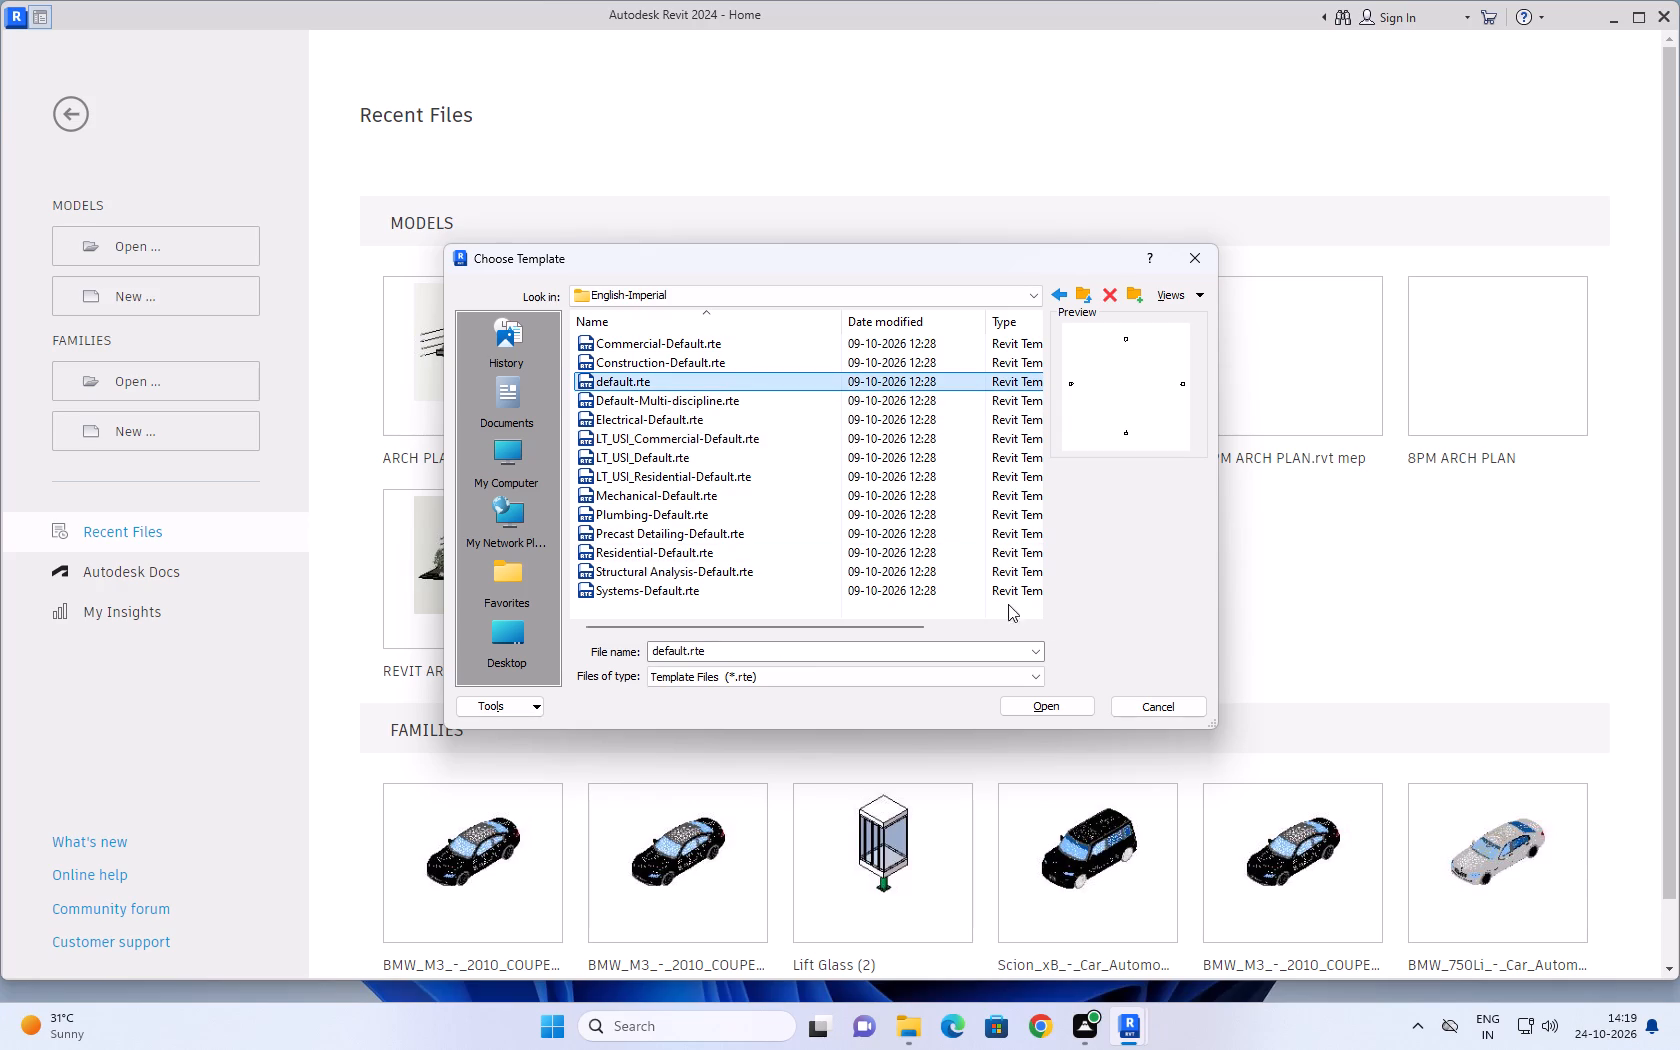
{"action": "left_click", "coordinate": [1050, 704]}
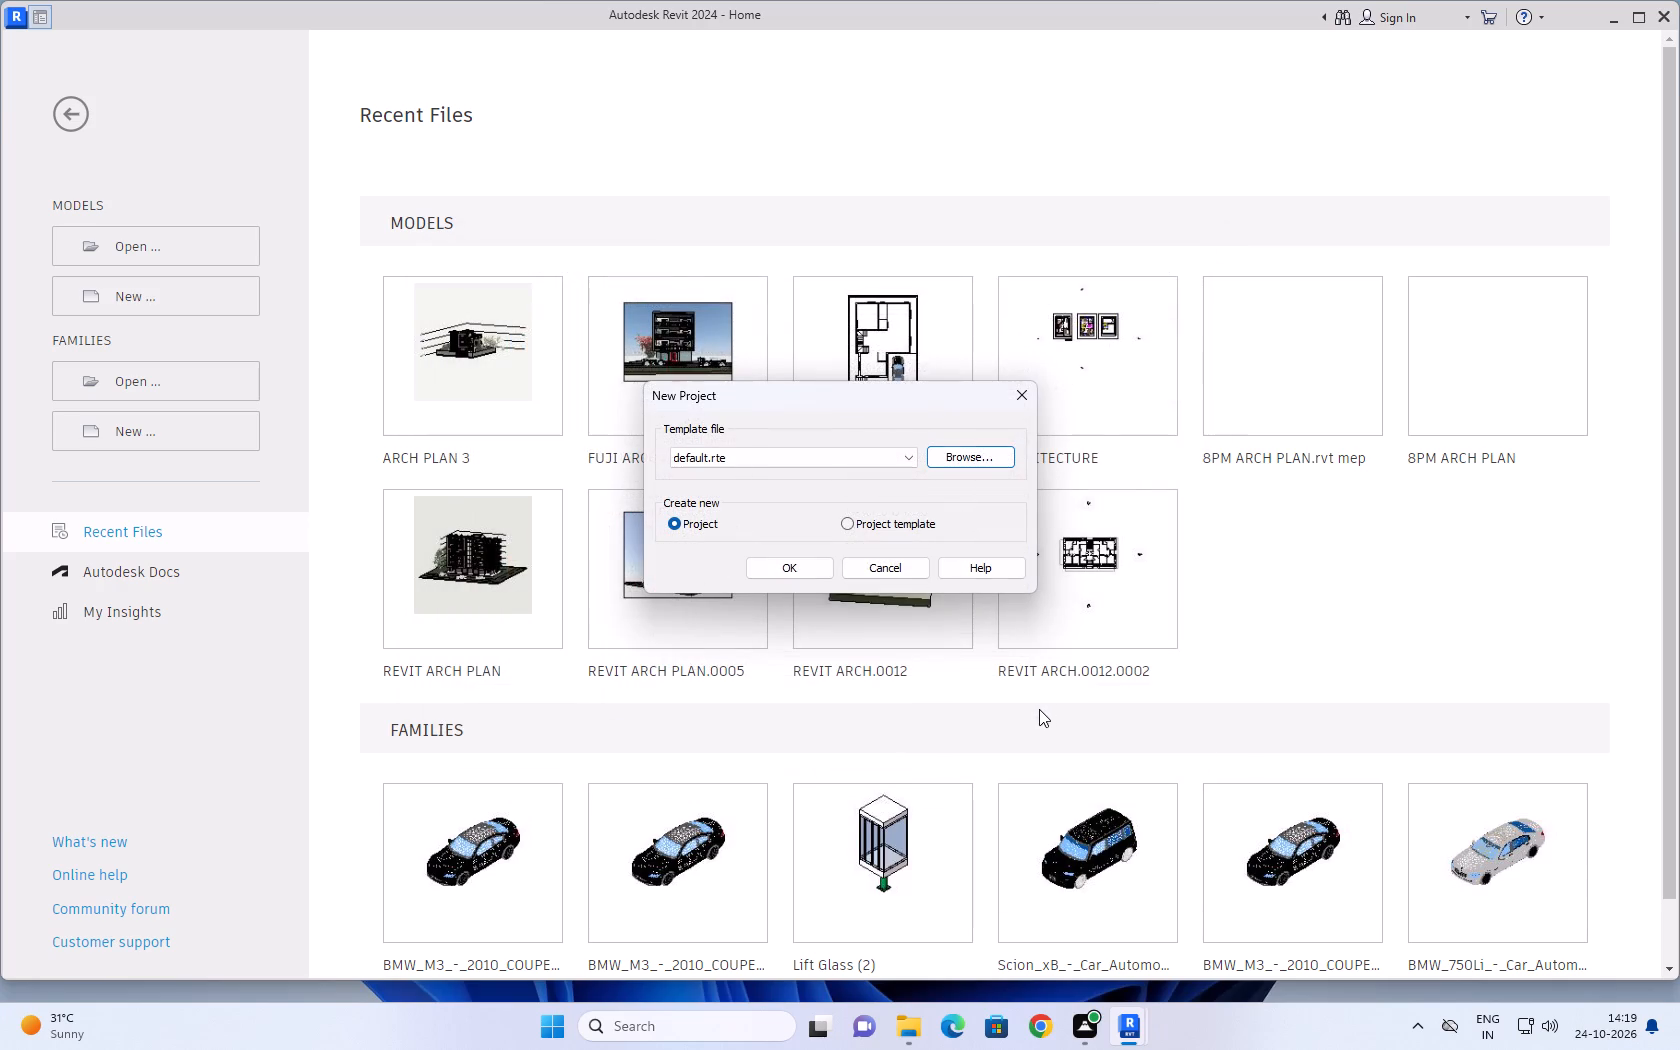
{"action": "left_click", "coordinate": [801, 574]}
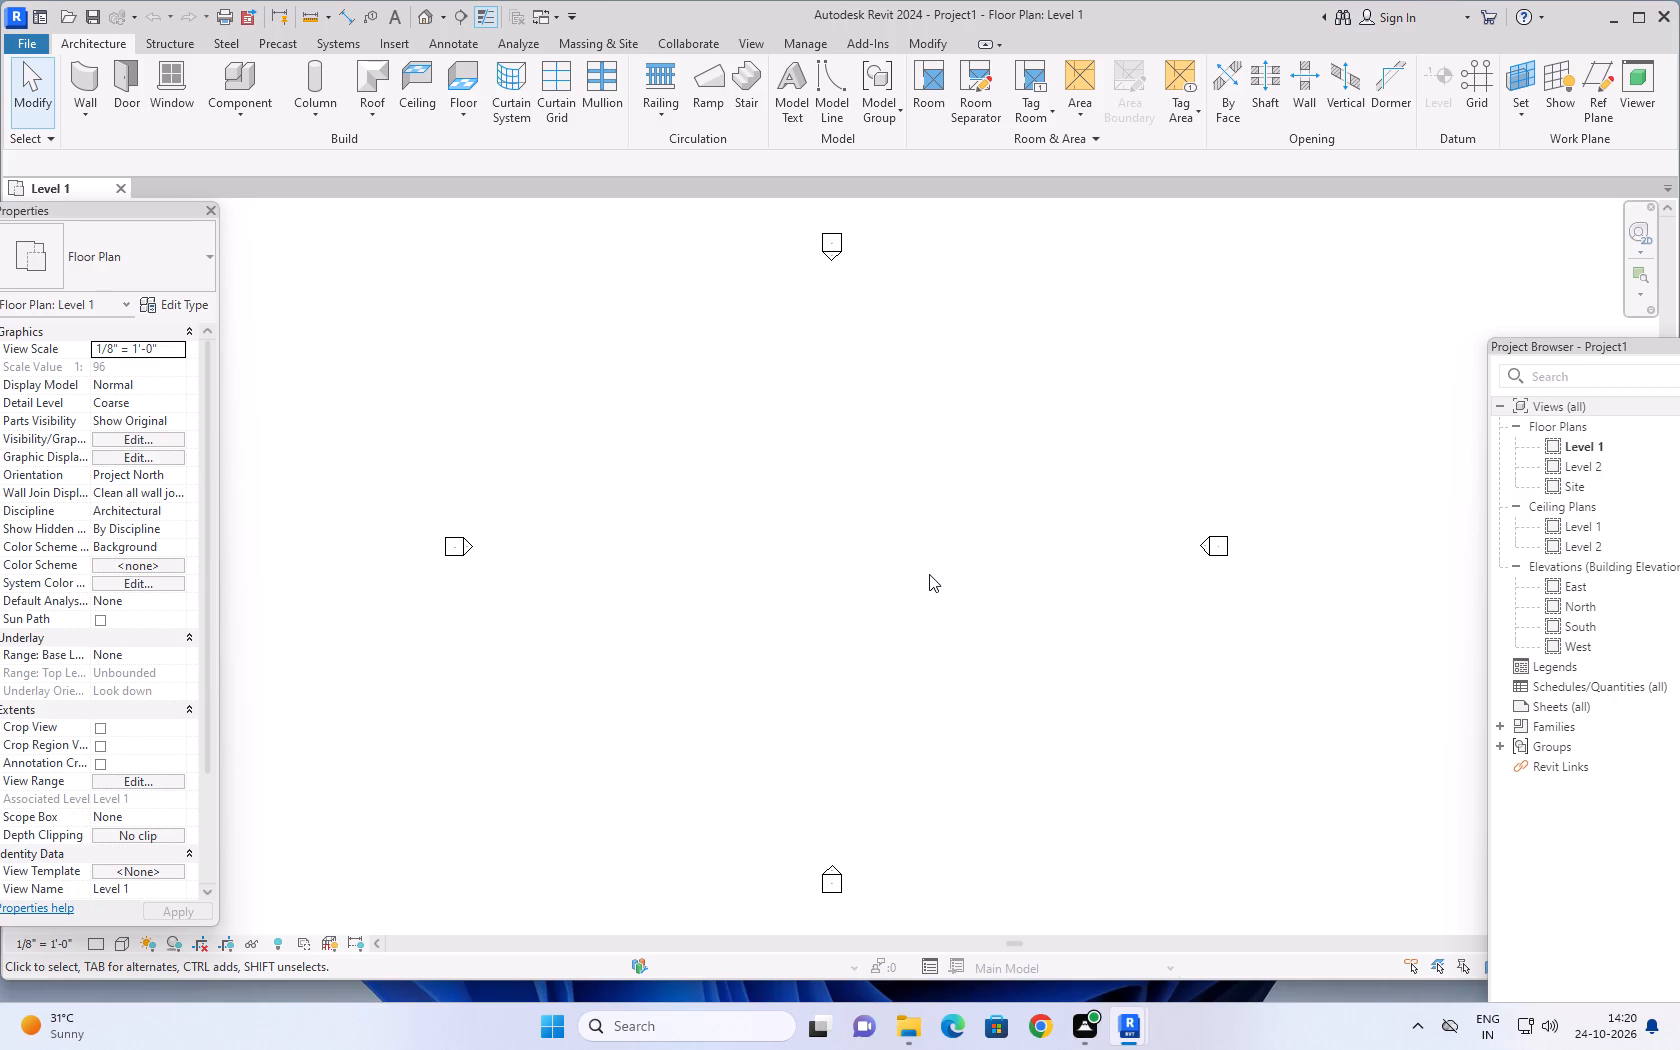
Open the North elevation and set the elevation of Level 2 to 10' 6".
{"action": "middle_click_drag", "start_coordinate": [923, 568], "coordinate": [997, 542]}
{"action": "scroll", "coordinate": [990, 539], "scroll_direction": "down", "scroll_amount": 1}
{"action": "middle_click_drag", "start_coordinate": [991, 529], "coordinate": [970, 559]}
{"action": "double_click", "coordinate": [1577, 606]}
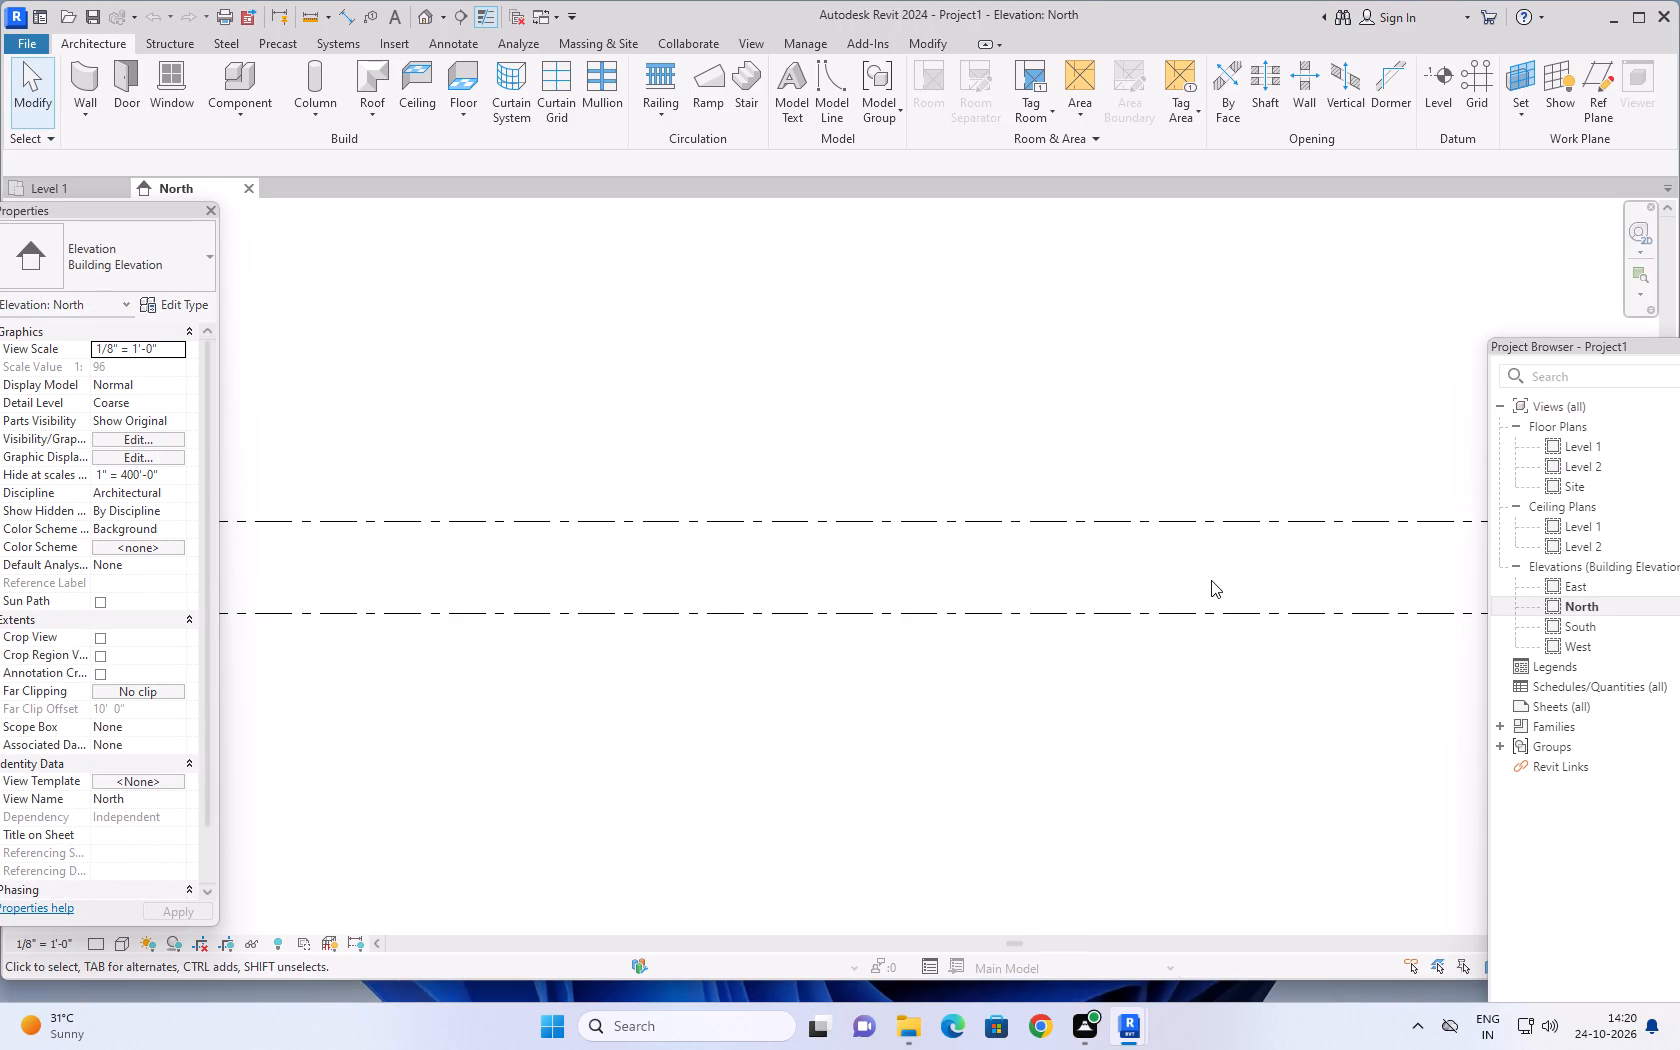
{"action": "scroll", "coordinate": [1211, 580], "scroll_direction": "down", "scroll_amount": 2}
{"action": "middle_click_drag", "start_coordinate": [1235, 651], "coordinate": [803, 689]}
{"action": "scroll", "coordinate": [937, 627], "scroll_direction": "up", "scroll_amount": 2}
{"action": "scroll", "coordinate": [1068, 604], "scroll_direction": "up", "scroll_amount": 1}
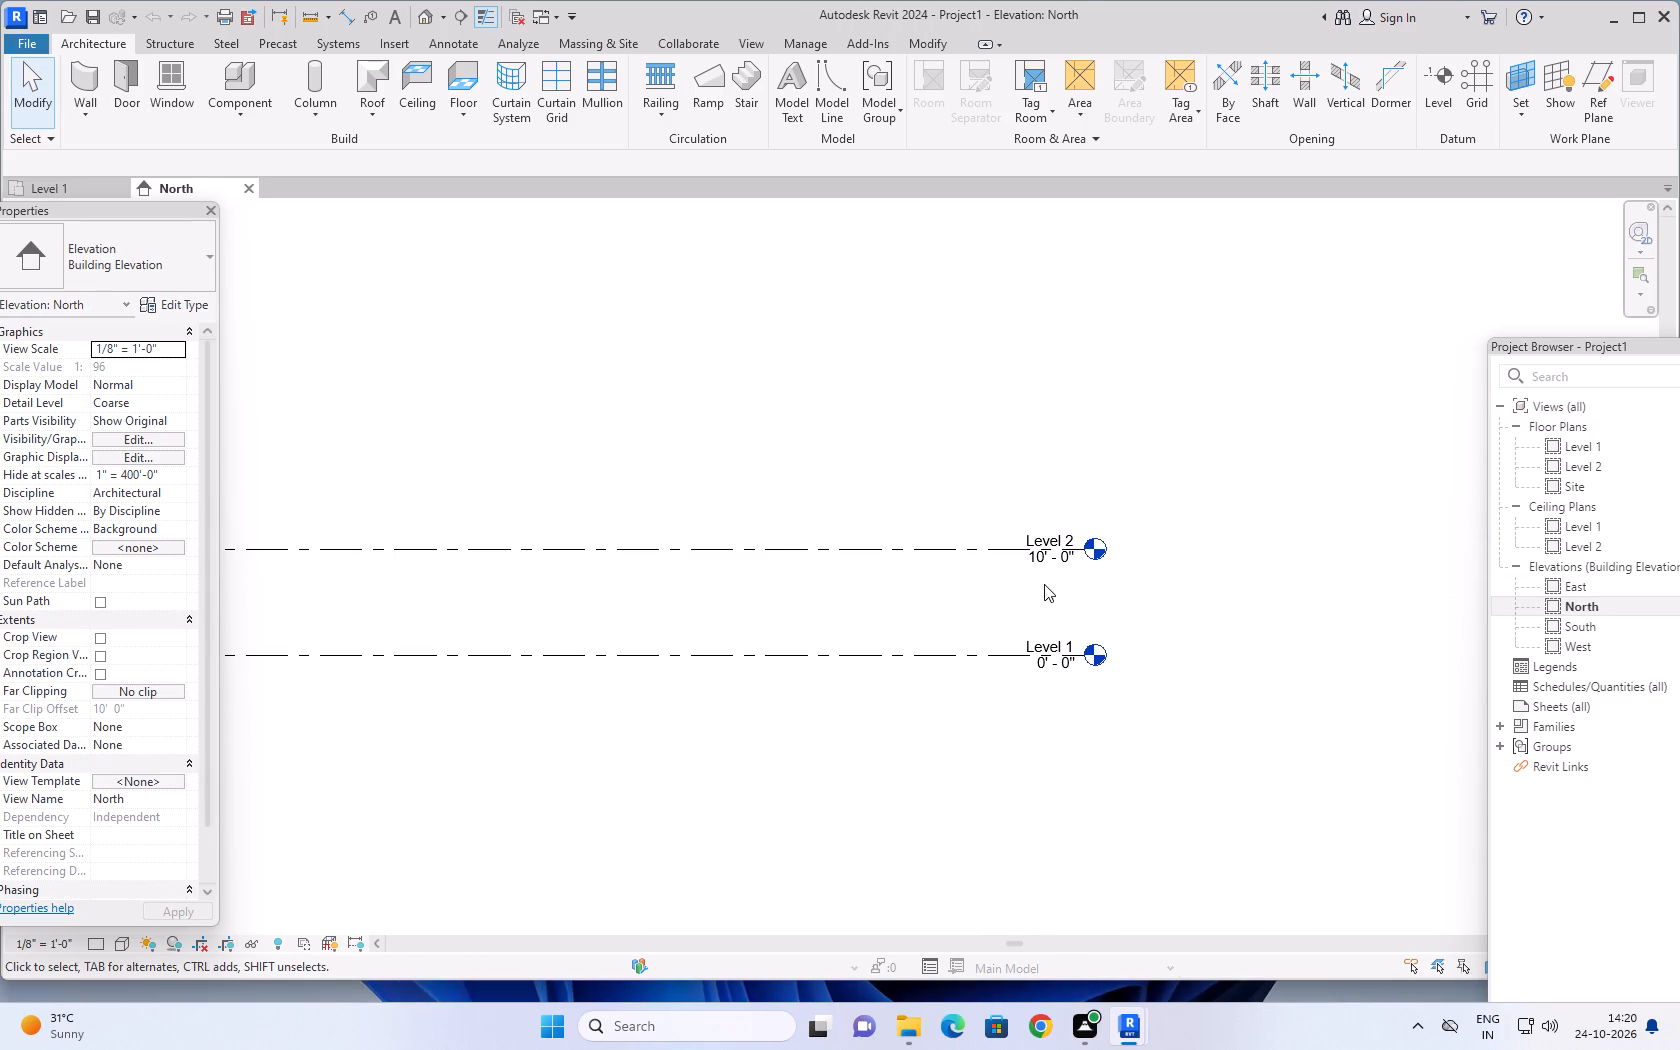
{"action": "key", "text": "Escape"}
{"action": "key", "text": "Escape"}
{"action": "scroll", "coordinate": [1048, 564], "scroll_direction": "up", "scroll_amount": 2}
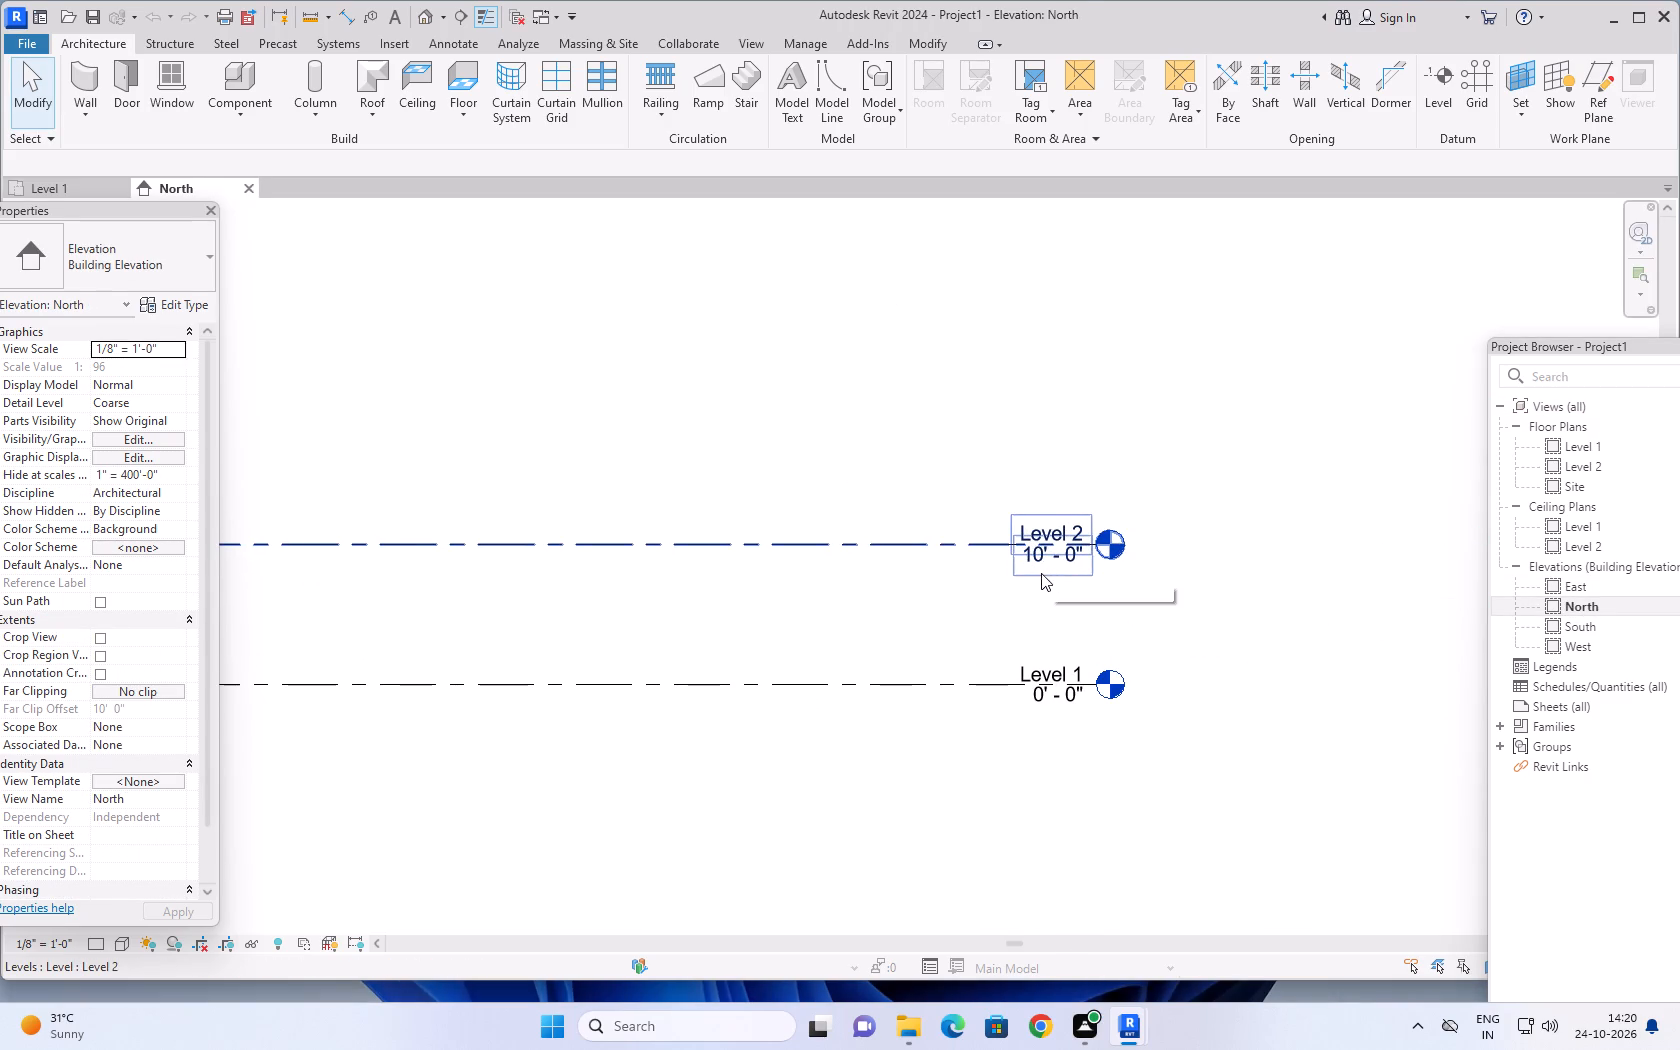
{"action": "double_click", "coordinate": [1051, 557]}
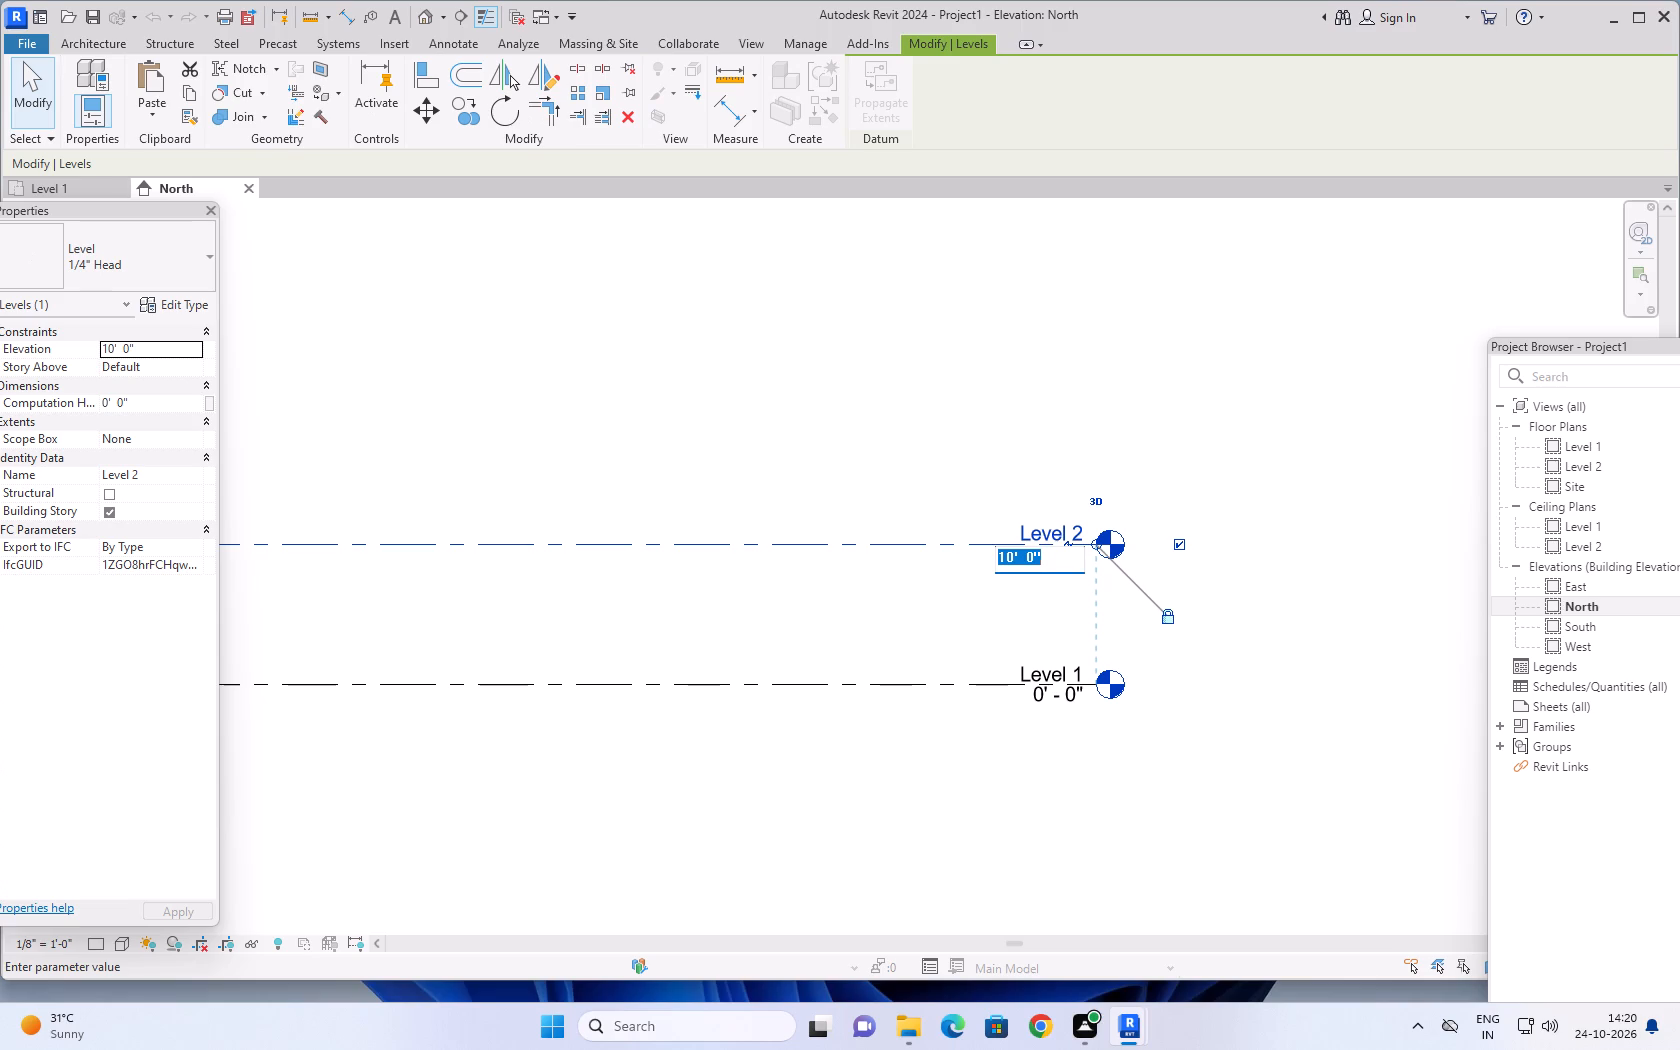
{"action": "type", "text": "10"}
{"action": "type", "text": "'6\""}
{"action": "key", "text": "Return"}
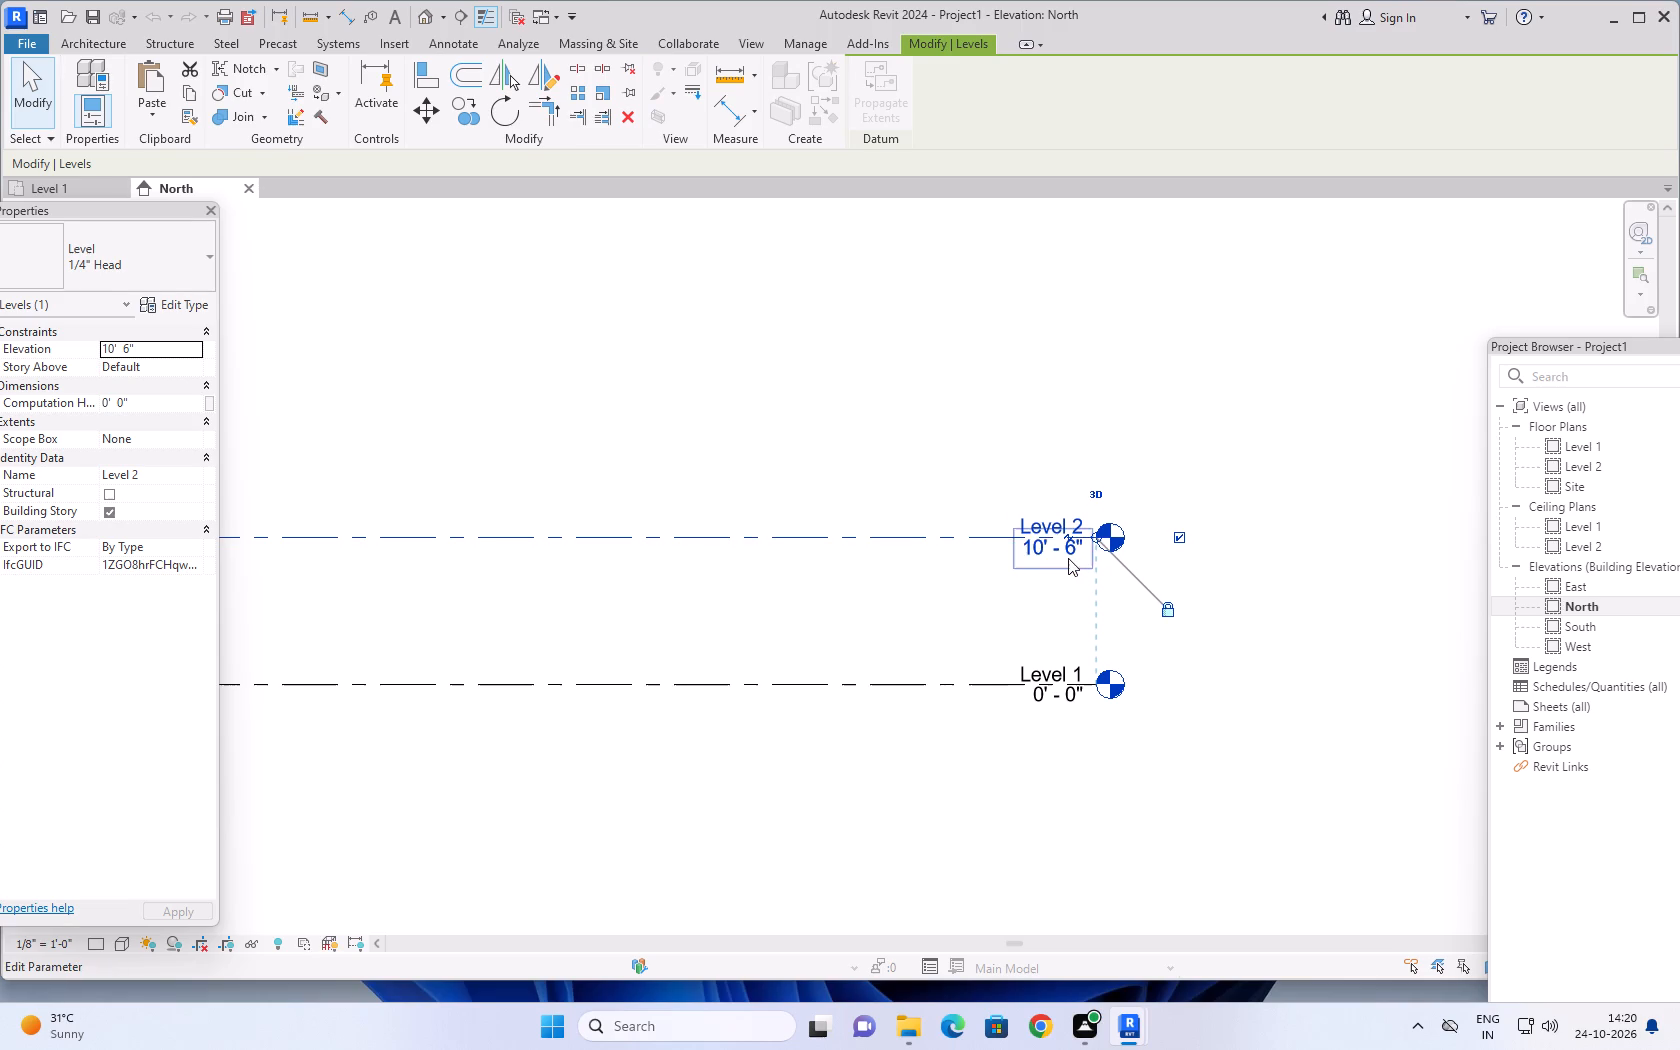
Add two levels above Level 2 using the Level tool's Pick Lines option with a 10' 6" offset, reaching 21' 0" and 31' 6".
{"action": "middle_click_drag", "start_coordinate": [1044, 449], "coordinate": [1129, 465]}
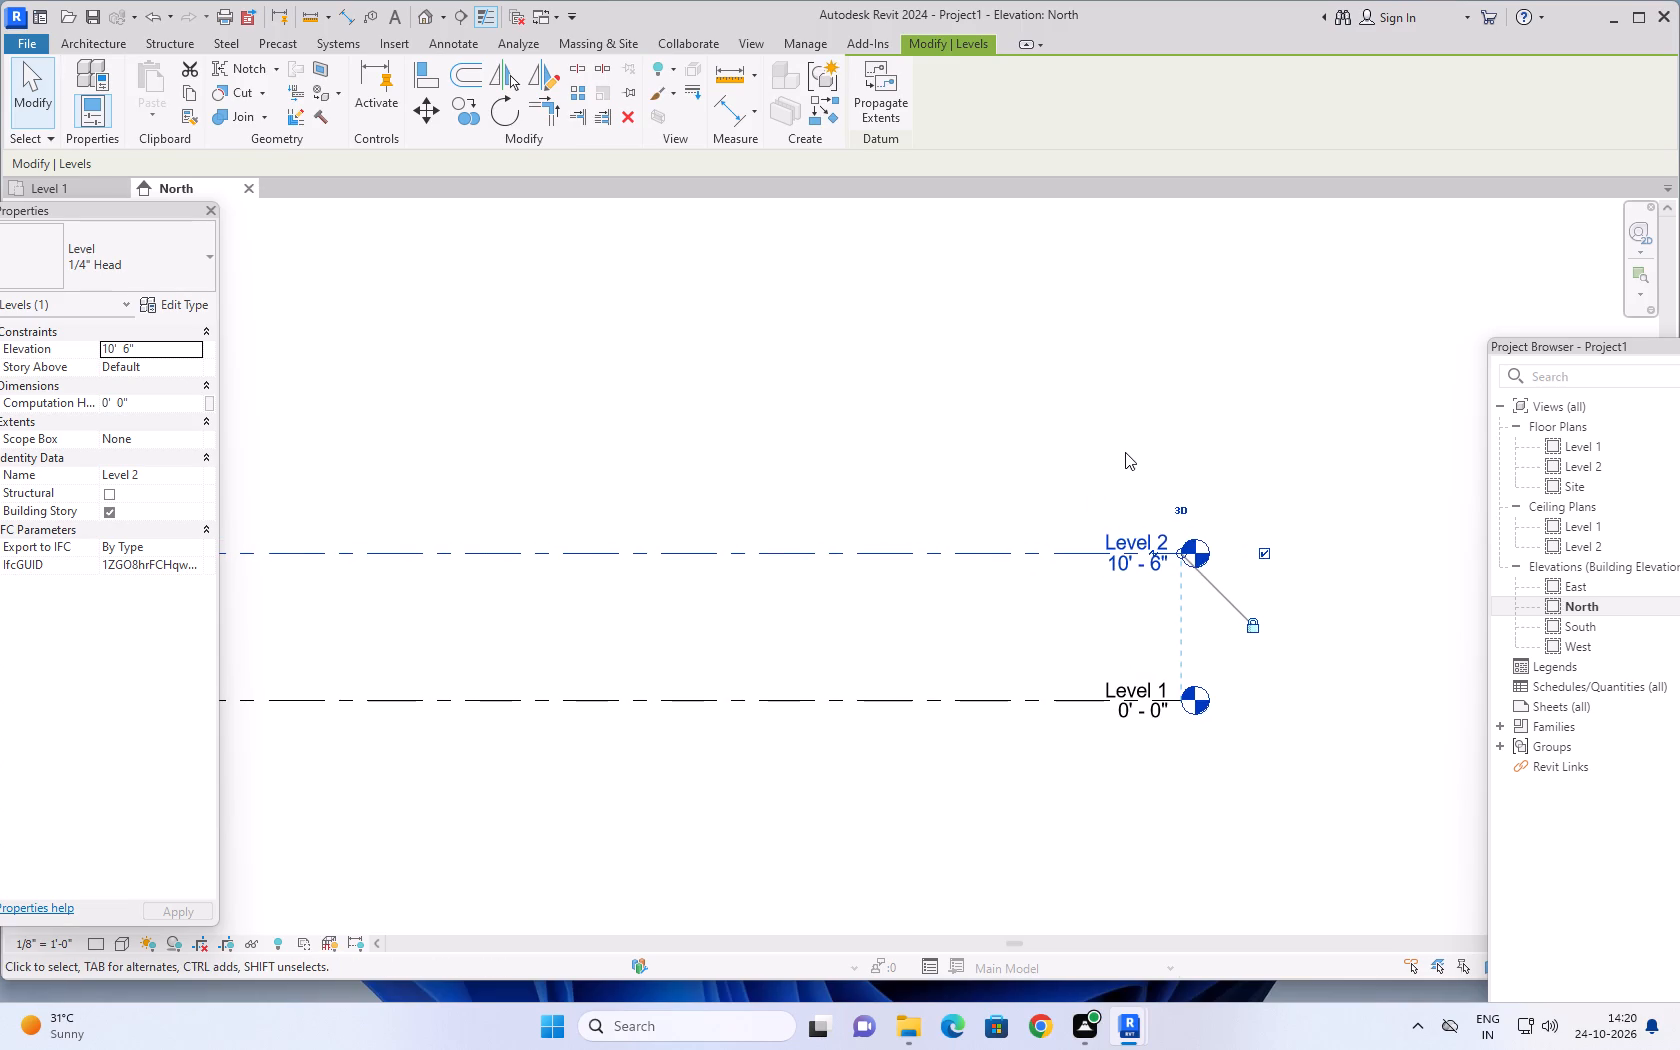
{"action": "middle_click_drag", "start_coordinate": [1147, 432], "coordinate": [1107, 432]}
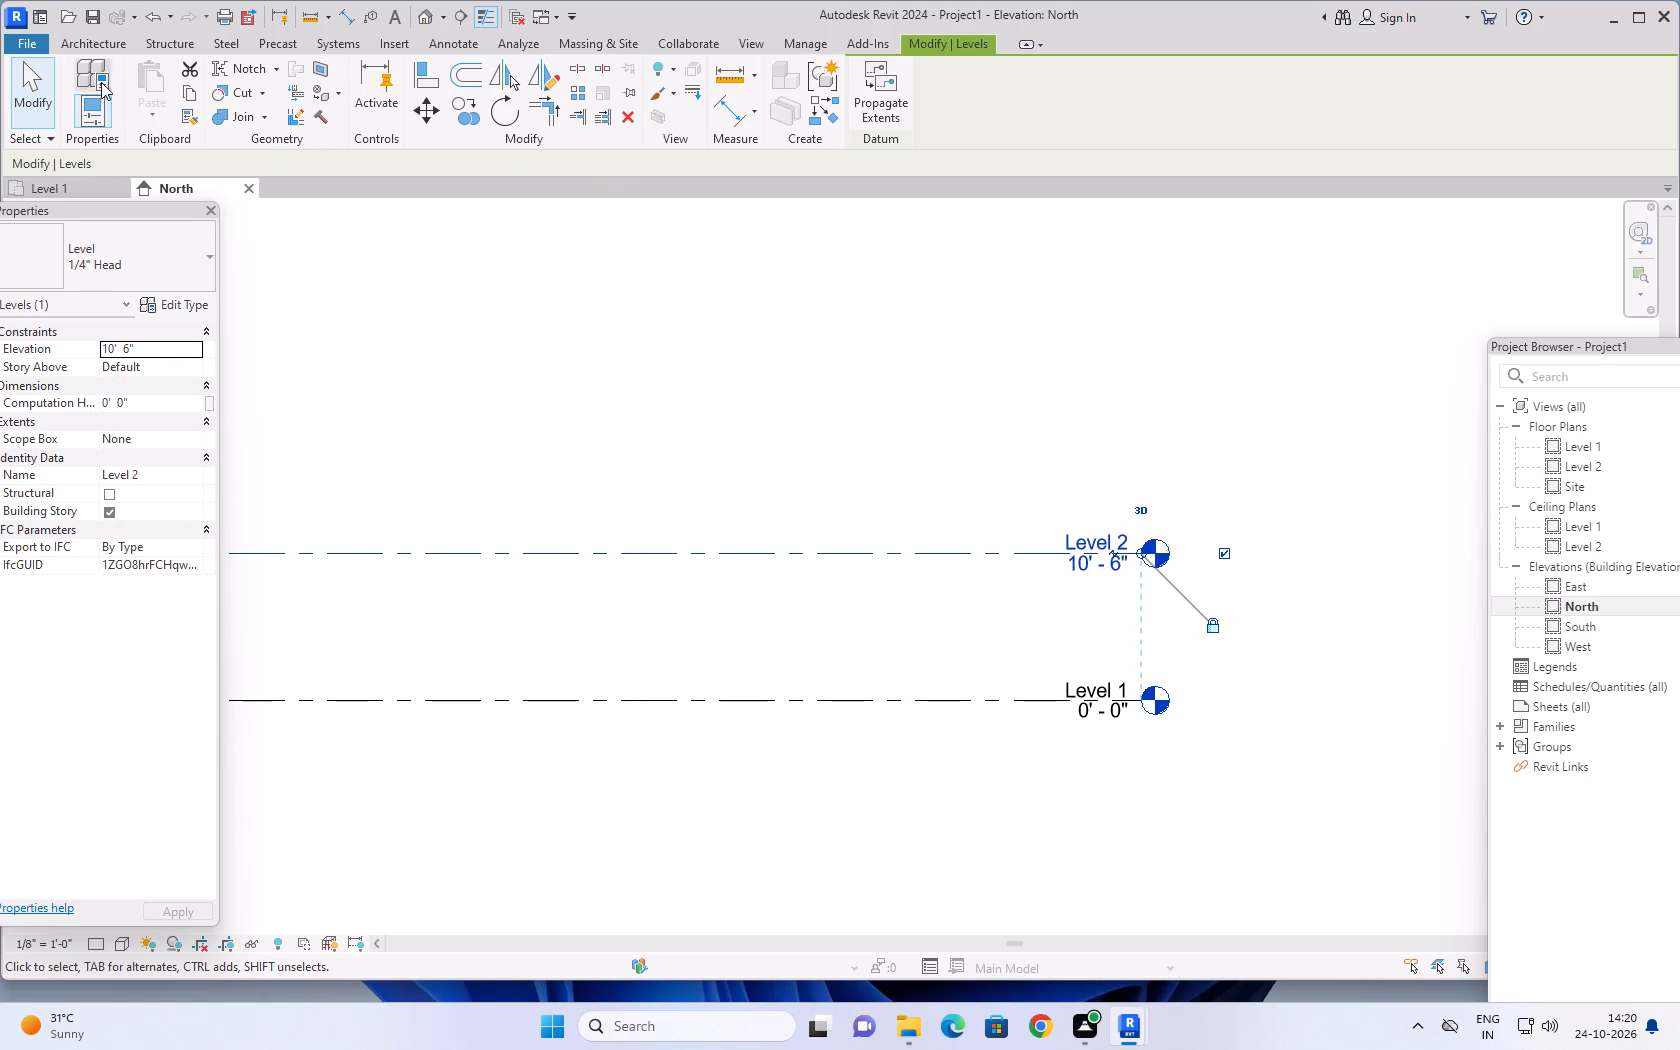
{"action": "left_click", "coordinate": [93, 47]}
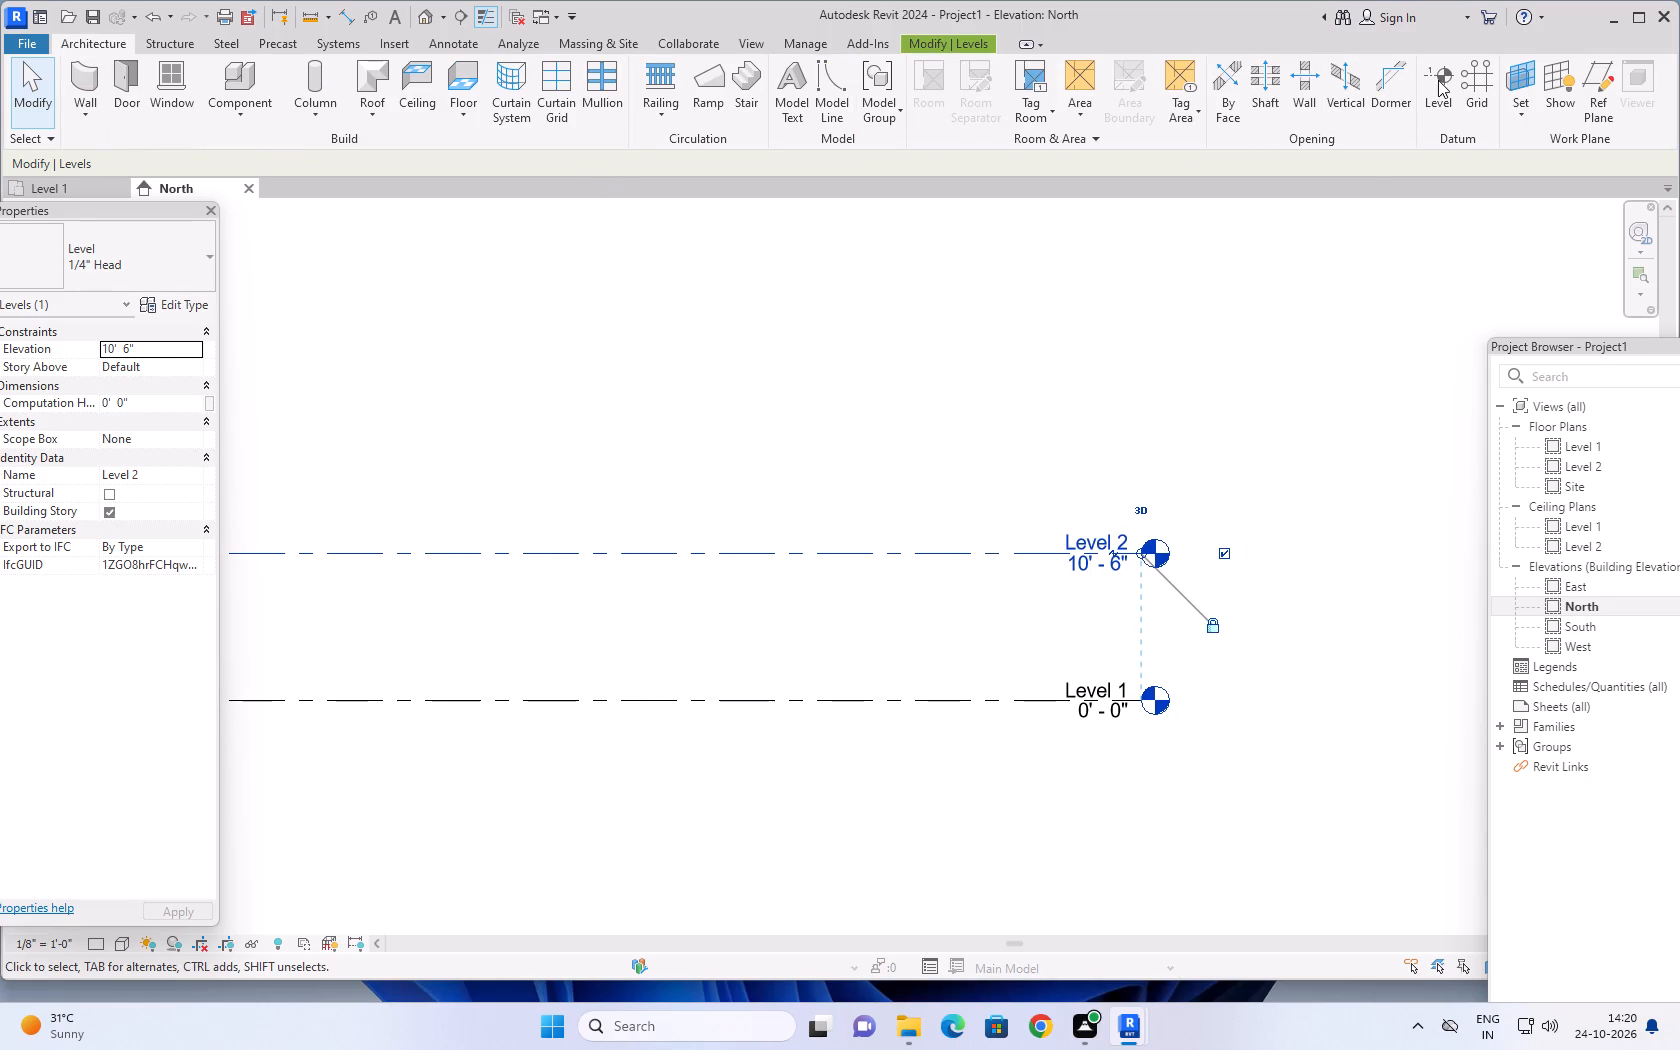
{"action": "left_click", "coordinate": [1438, 80]}
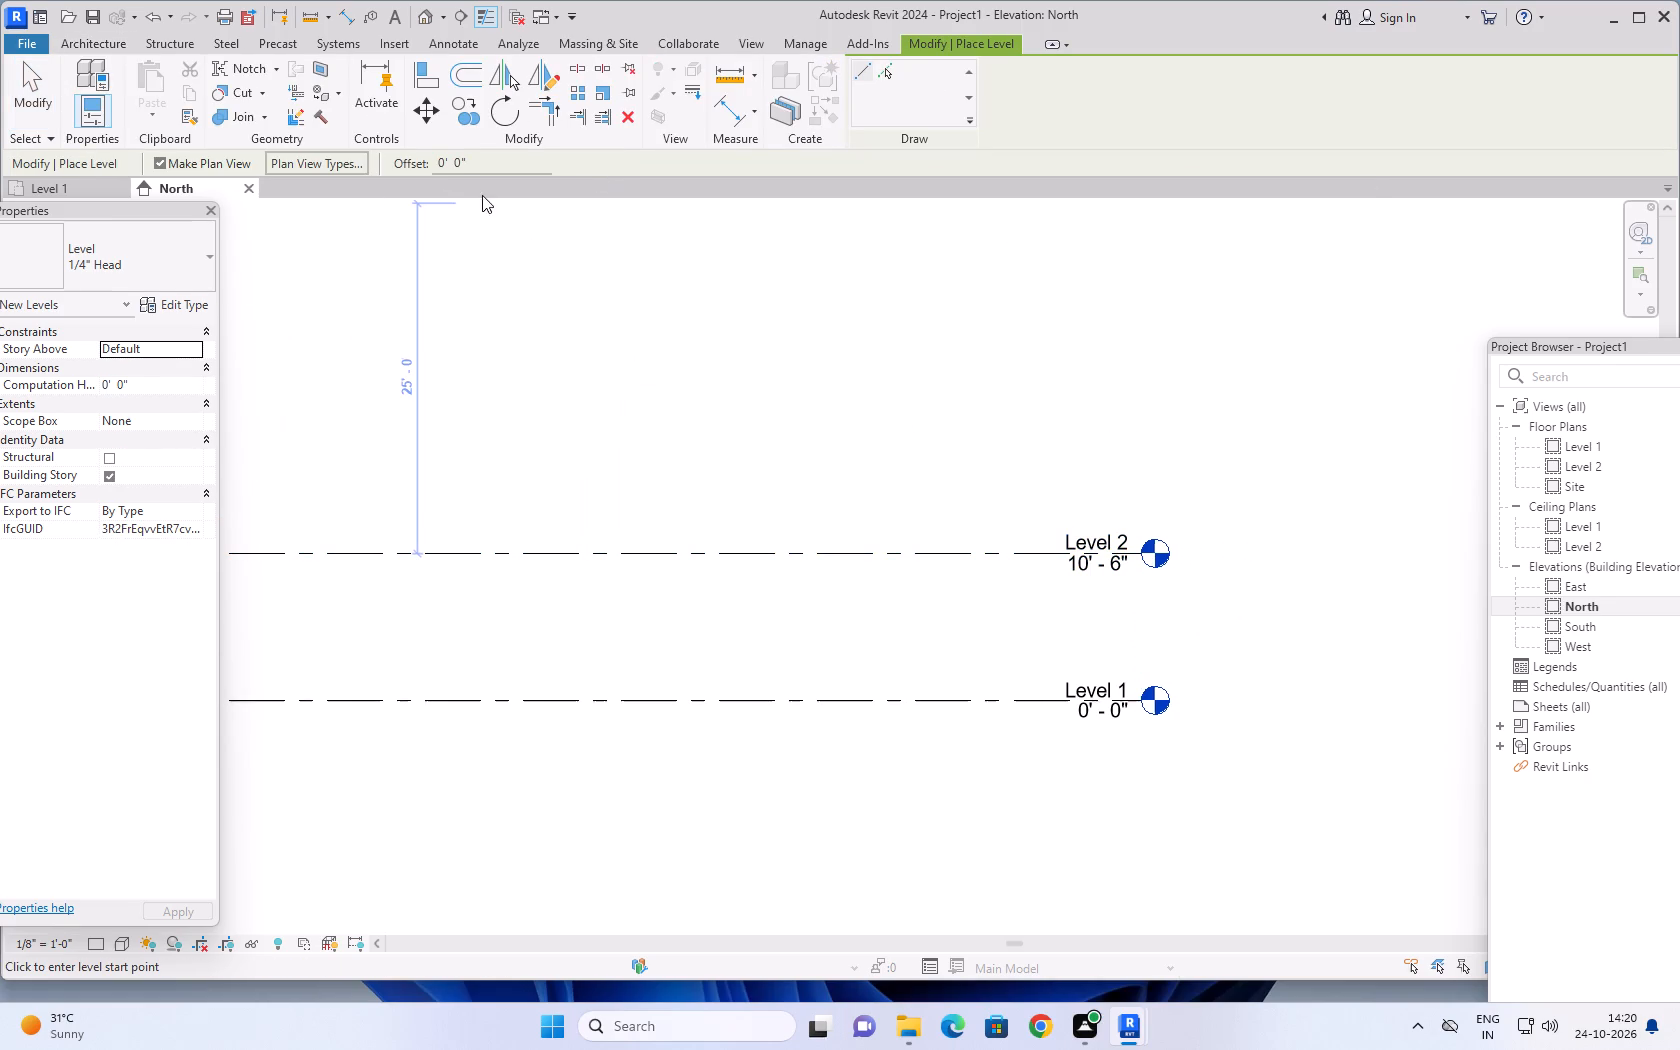
{"action": "left_click", "coordinate": [480, 159]}
{"action": "key", "text": "BackSpace"}
{"action": "key", "text": "BackSpace"}
{"action": "key", "text": "BackSpace"}
{"action": "key", "text": "BackSpace"}
{"action": "key", "text": "BackSpace"}
{"action": "key", "text": "BackSpace"}
{"action": "key", "text": "BackSpace"}
{"action": "key", "text": "BackSpace"}
{"action": "key", "text": "BackSpace"}
{"action": "key", "text": "BackSpace"}
{"action": "key", "text": "BackSpace"}
{"action": "key", "text": "BackSpace"}
{"action": "key", "text": "BackSpace"}
{"action": "key", "text": "BackSpace"}
{"action": "type", "text": "10'6\""}
{"action": "key", "text": "Return"}
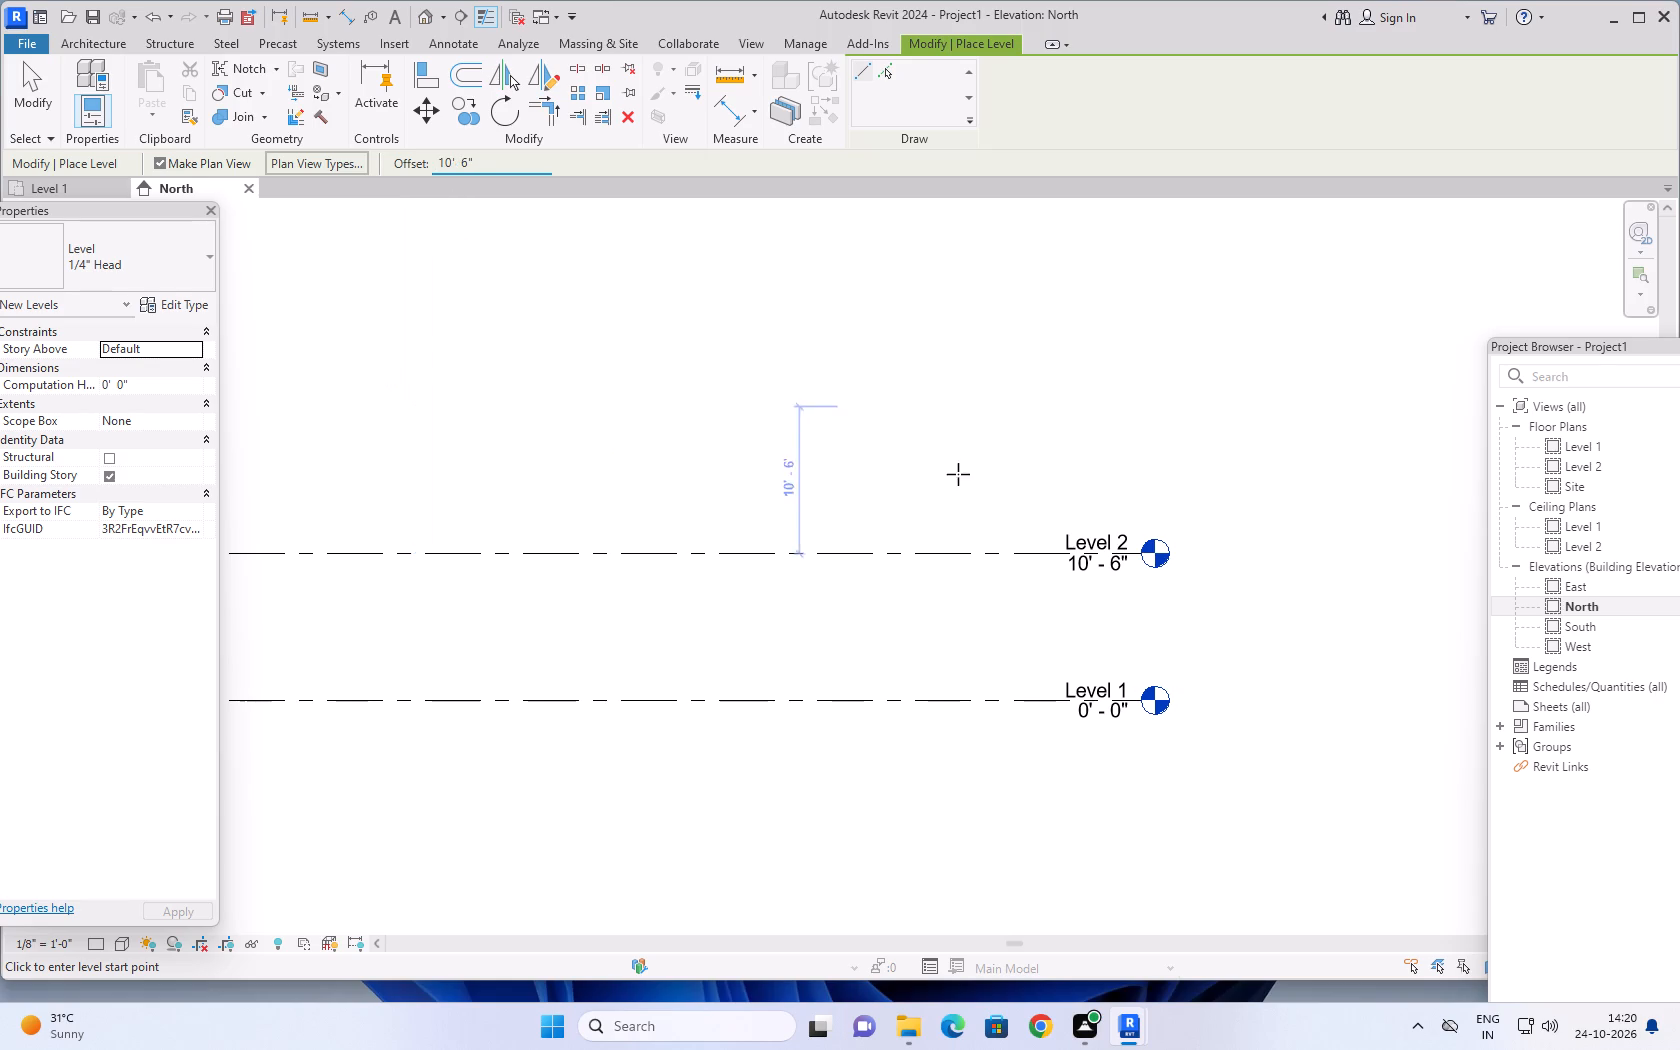
{"action": "left_click", "coordinate": [880, 66]}
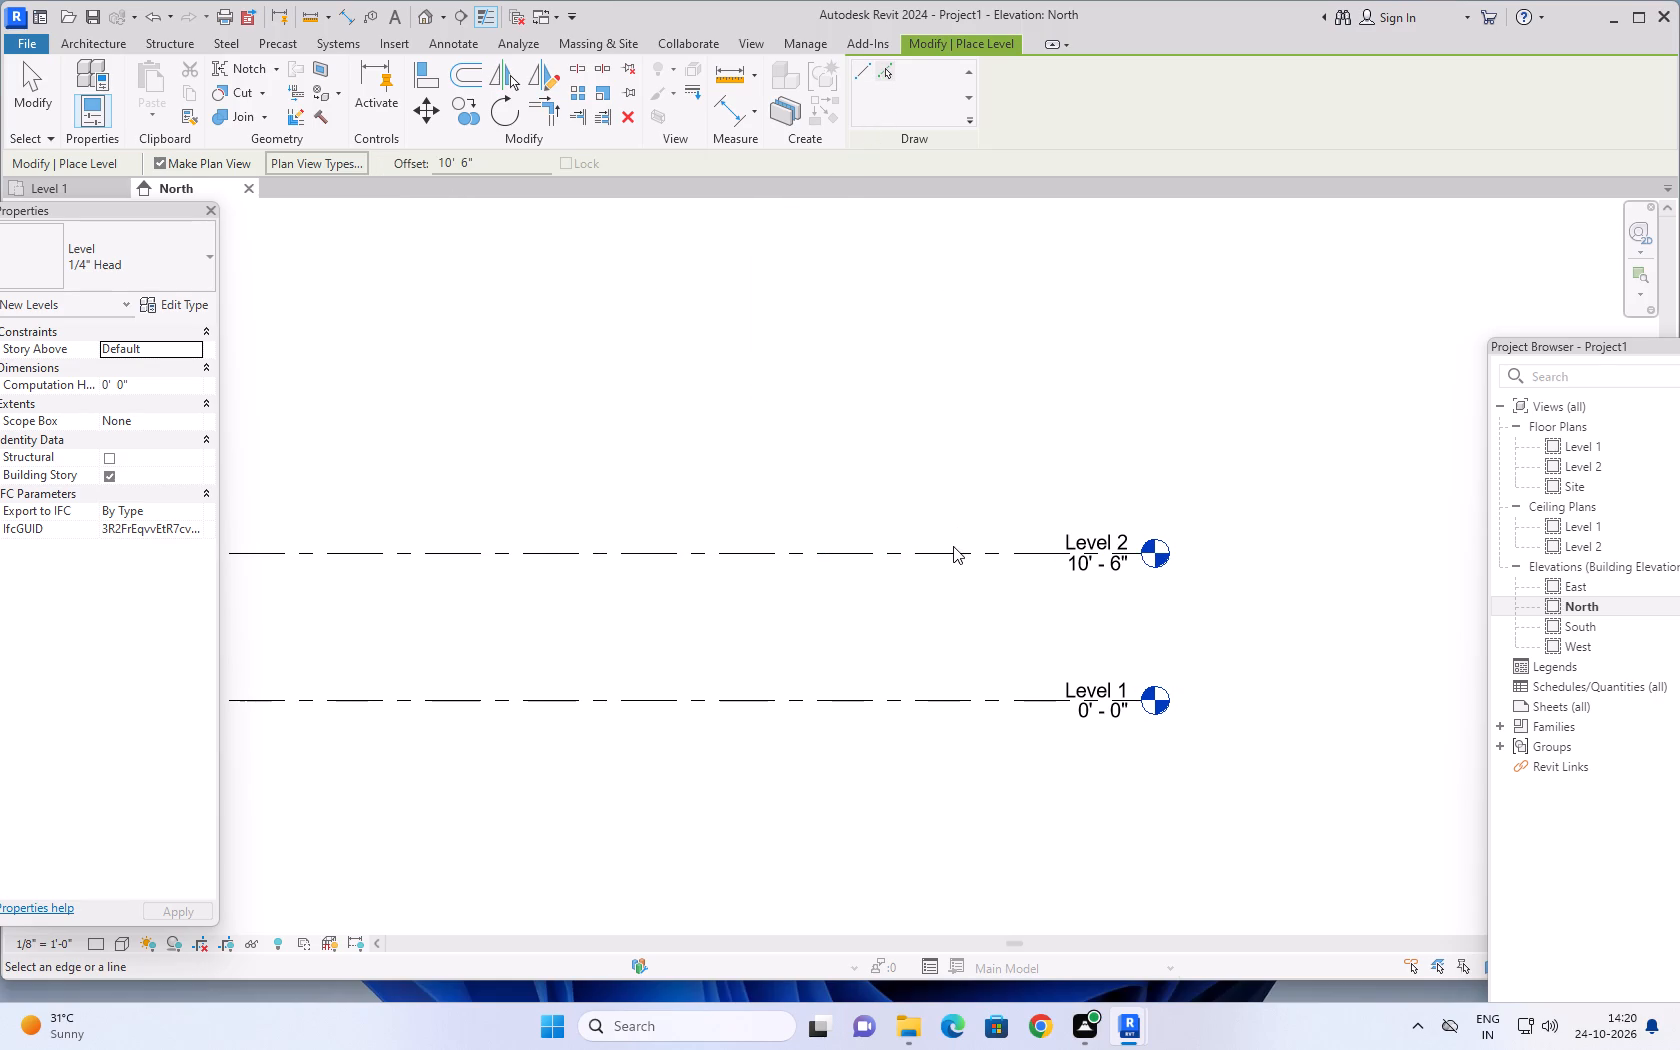
{"action": "left_click", "coordinate": [953, 551]}
{"action": "scroll", "coordinate": [970, 497], "scroll_direction": "down", "scroll_amount": 2}
{"action": "middle_click_drag", "start_coordinate": [970, 493], "coordinate": [1164, 591]}
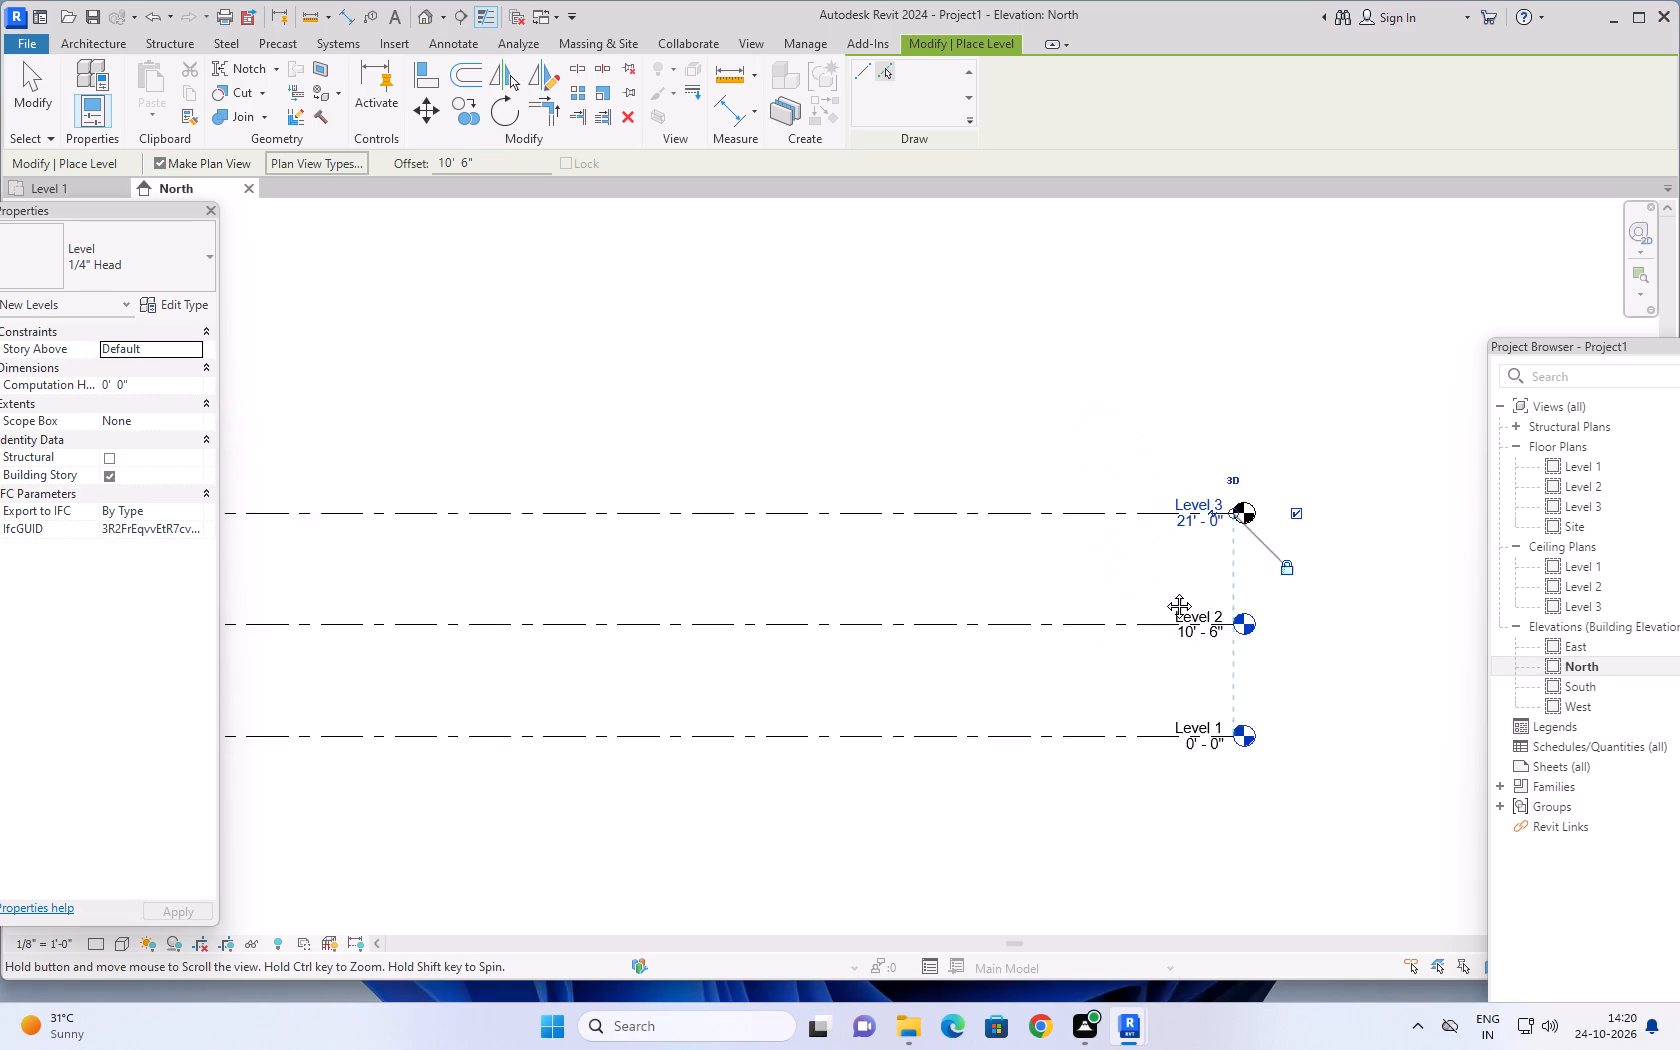
{"action": "middle_click_drag", "start_coordinate": [1164, 591], "coordinate": [1188, 591]}
{"action": "left_click", "coordinate": [1156, 521]}
{"action": "key", "text": "Escape"}
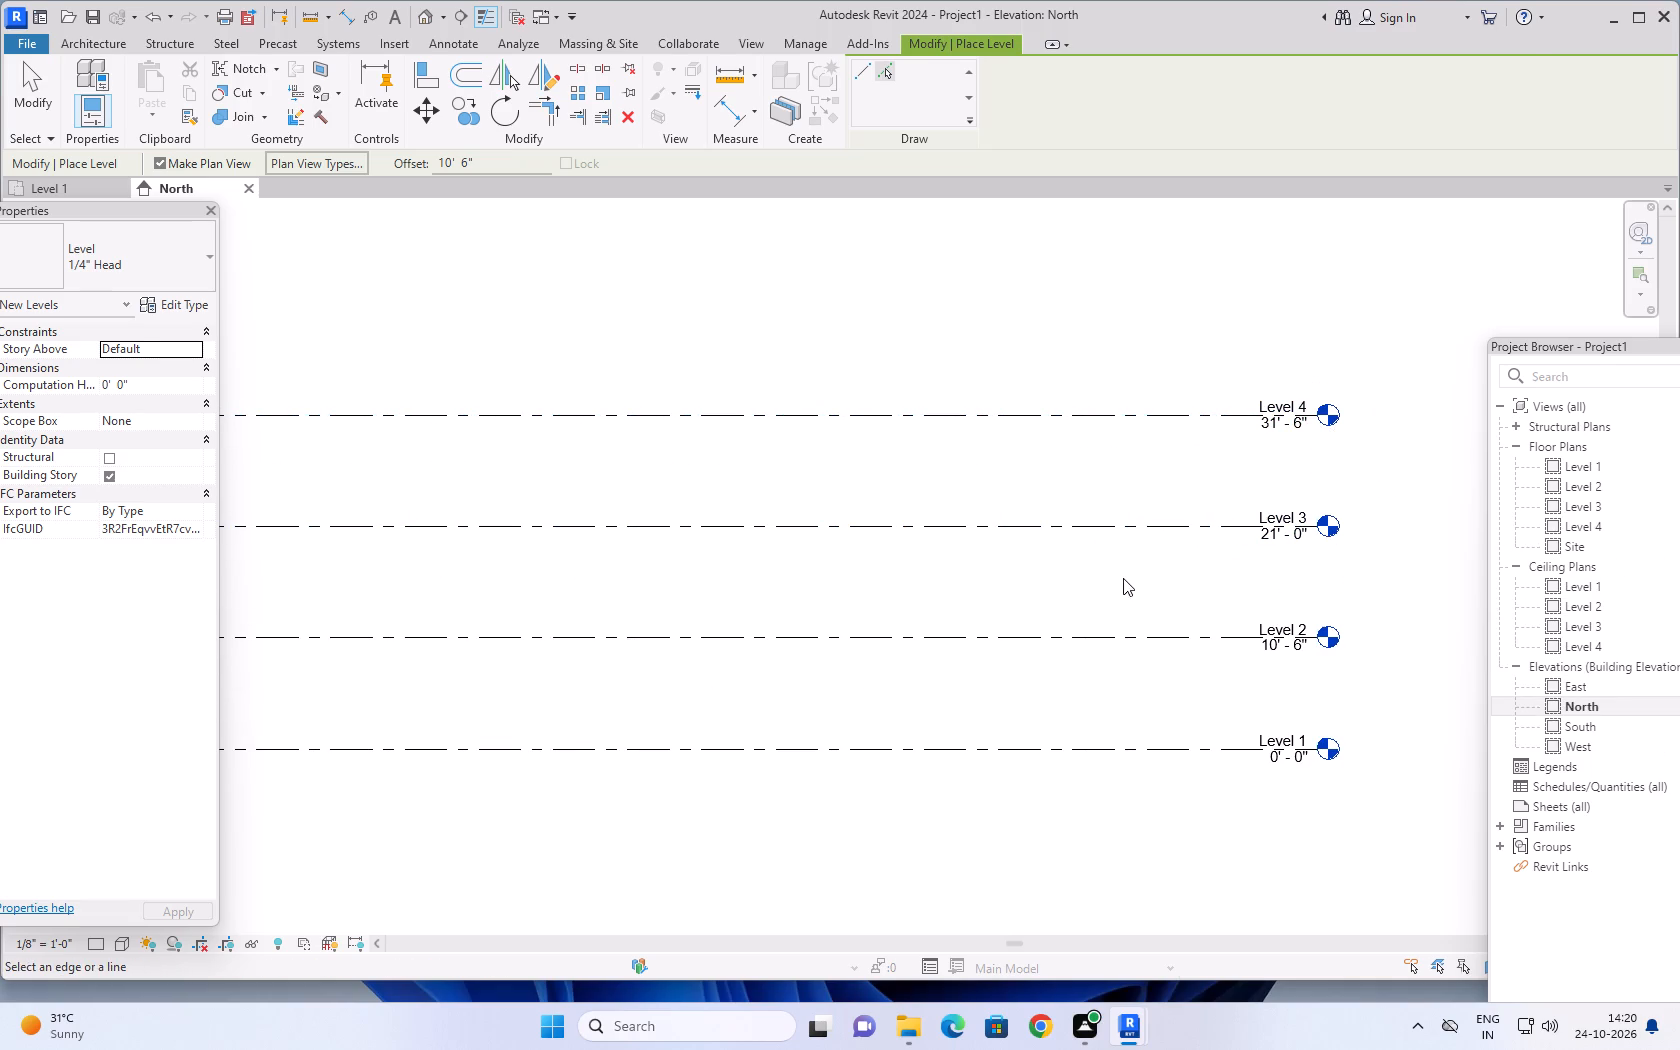
{"action": "key", "text": "Escape"}
{"action": "scroll", "coordinate": [1058, 411], "scroll_direction": "down", "scroll_amount": 3}
{"action": "middle_click_drag", "start_coordinate": [1015, 348], "coordinate": [1082, 358]}
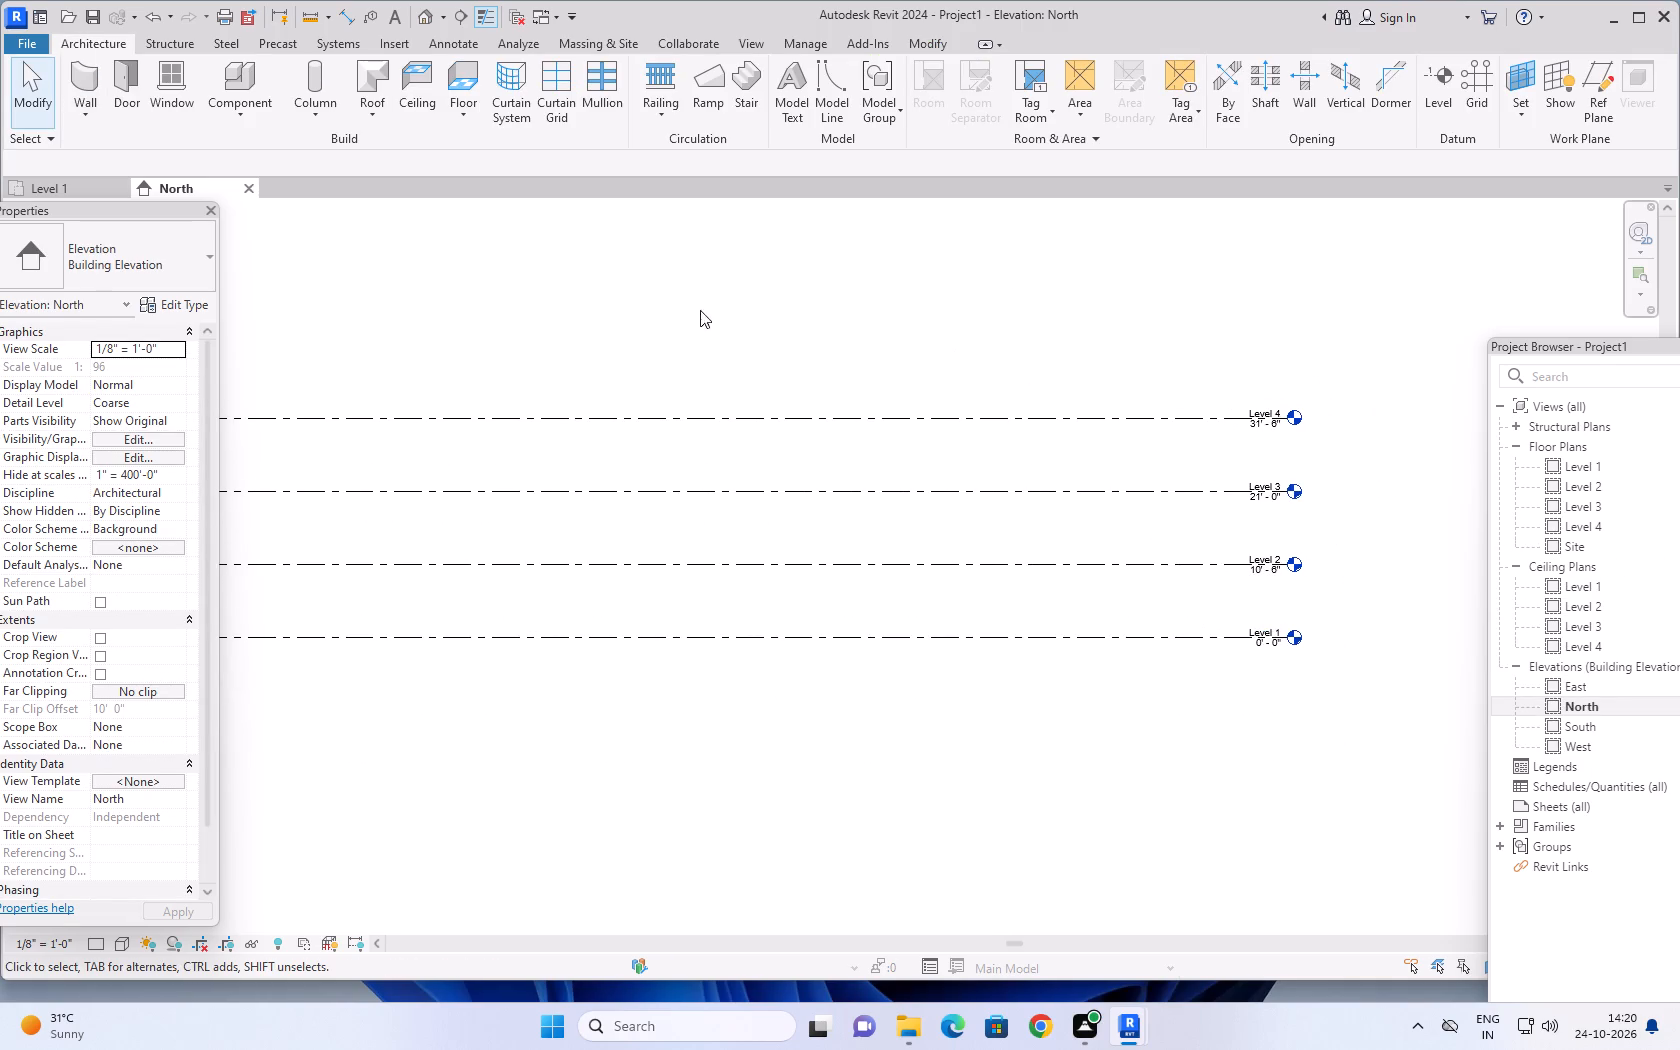
Return to the Level 1 floor plan view.
{"action": "left_click", "coordinate": [70, 187]}
{"action": "scroll", "coordinate": [788, 416], "scroll_direction": "down", "scroll_amount": 1}
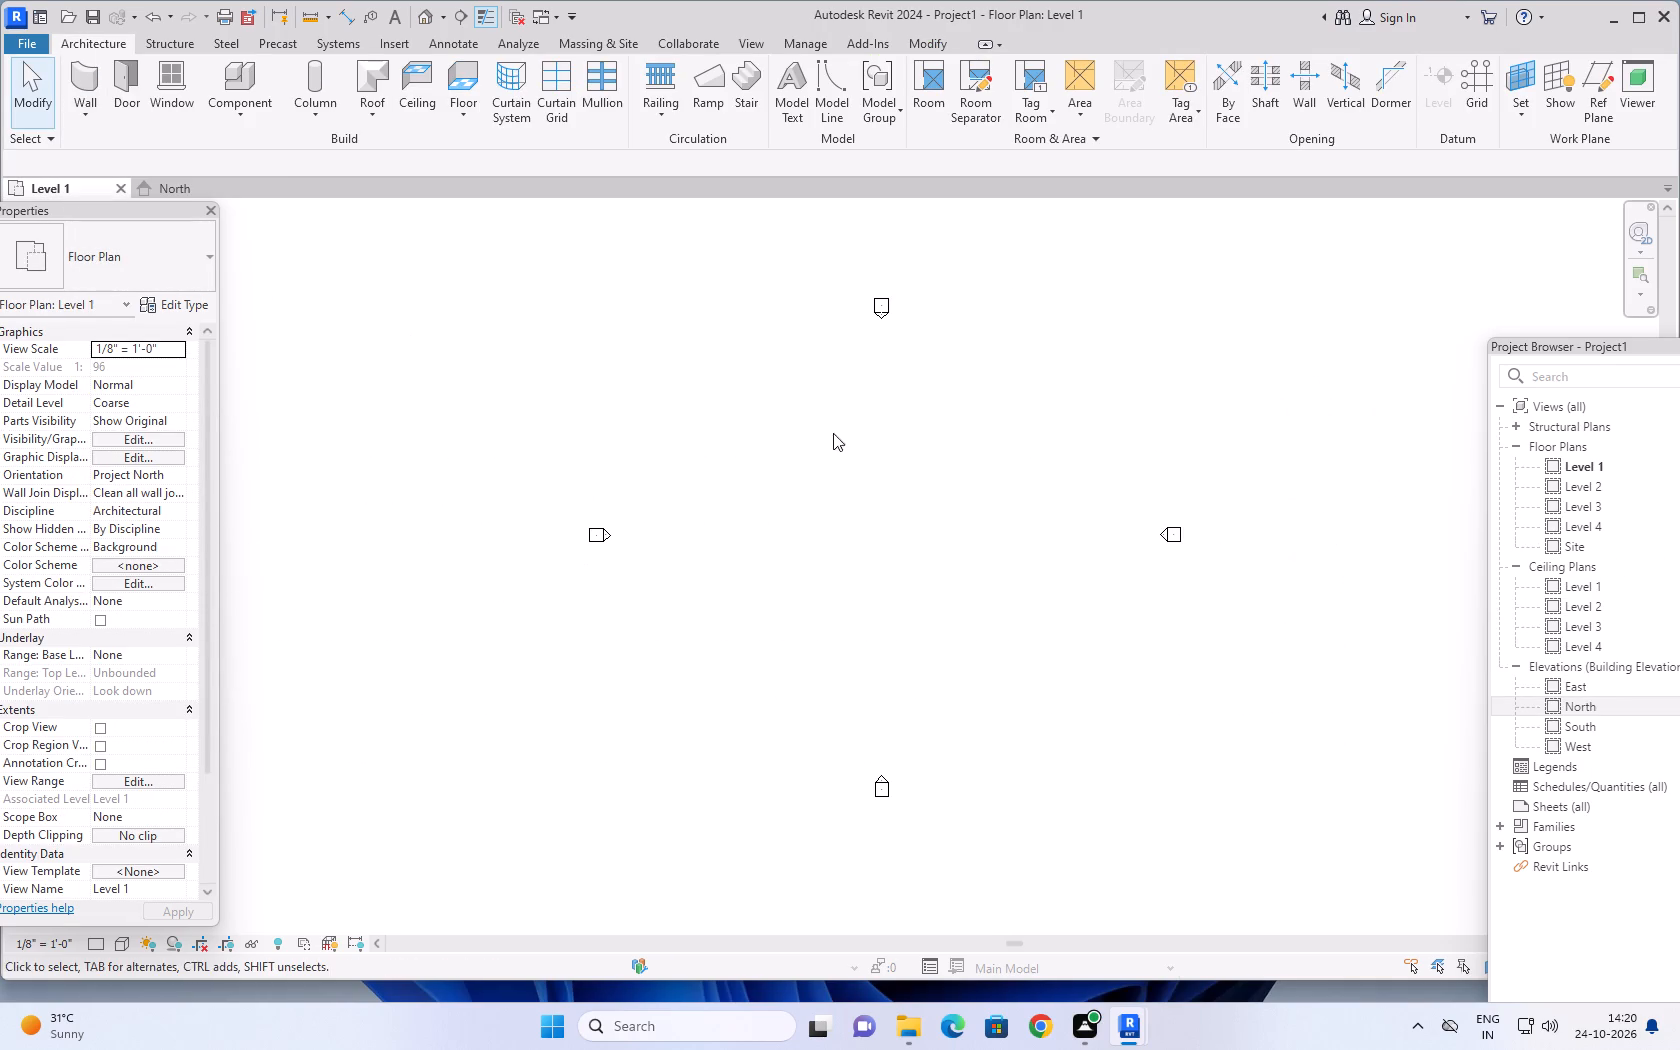
{"action": "middle_click_drag", "start_coordinate": [841, 435], "coordinate": [739, 354]}
{"action": "middle_click", "coordinate": [739, 354]}
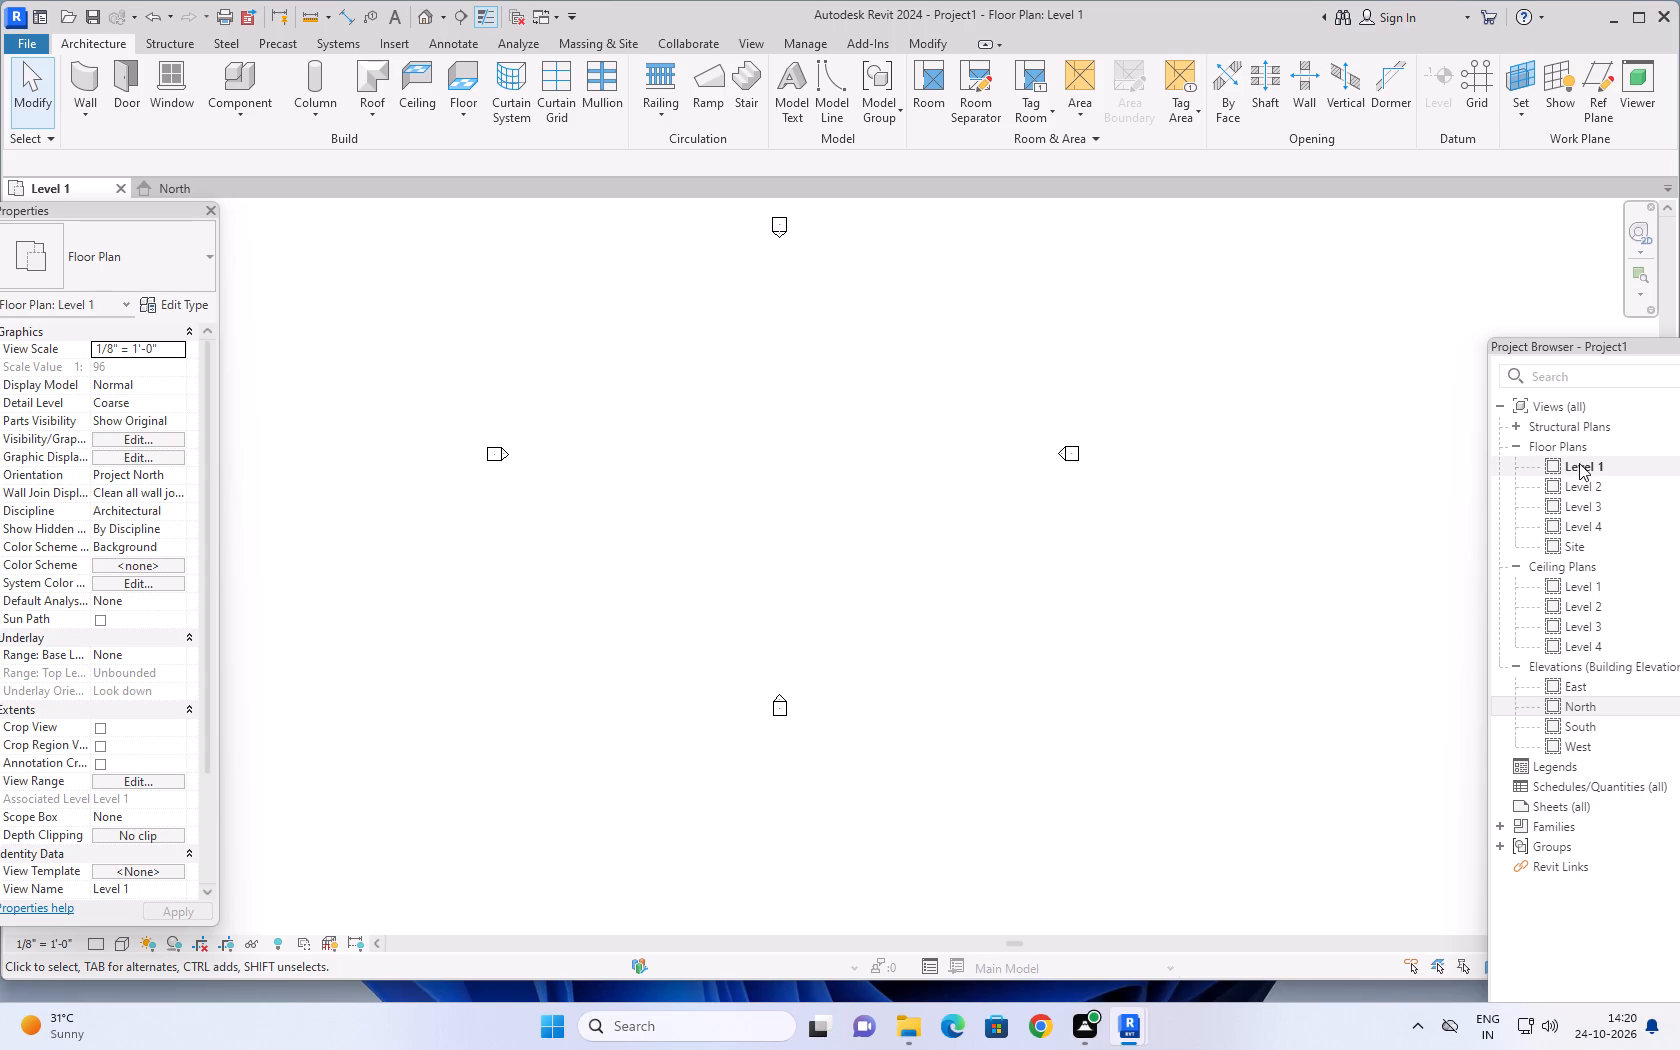
{"action": "double_click", "coordinate": [1579, 463]}
Start linking a CAD file and look through History, Documents, Desktop, Favorites and Local Disk (C:) for the residential floor plan drawing.
{"action": "left_click", "coordinate": [402, 41]}
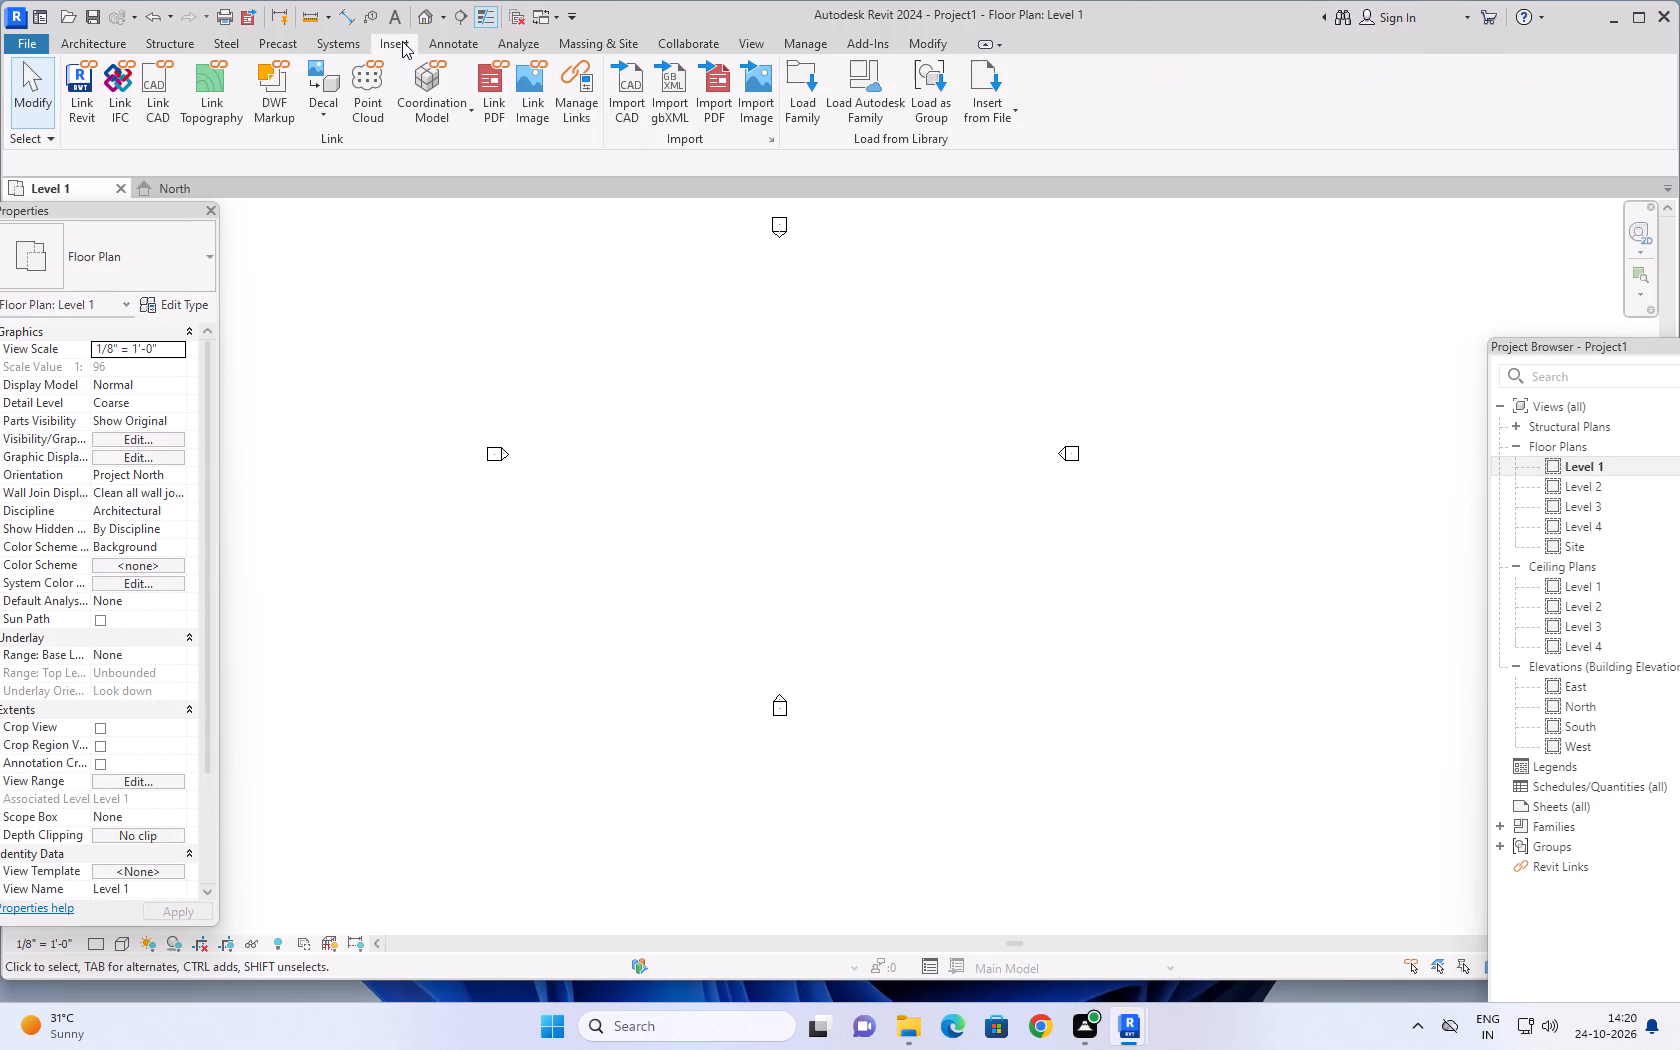
{"action": "left_click", "coordinate": [153, 88]}
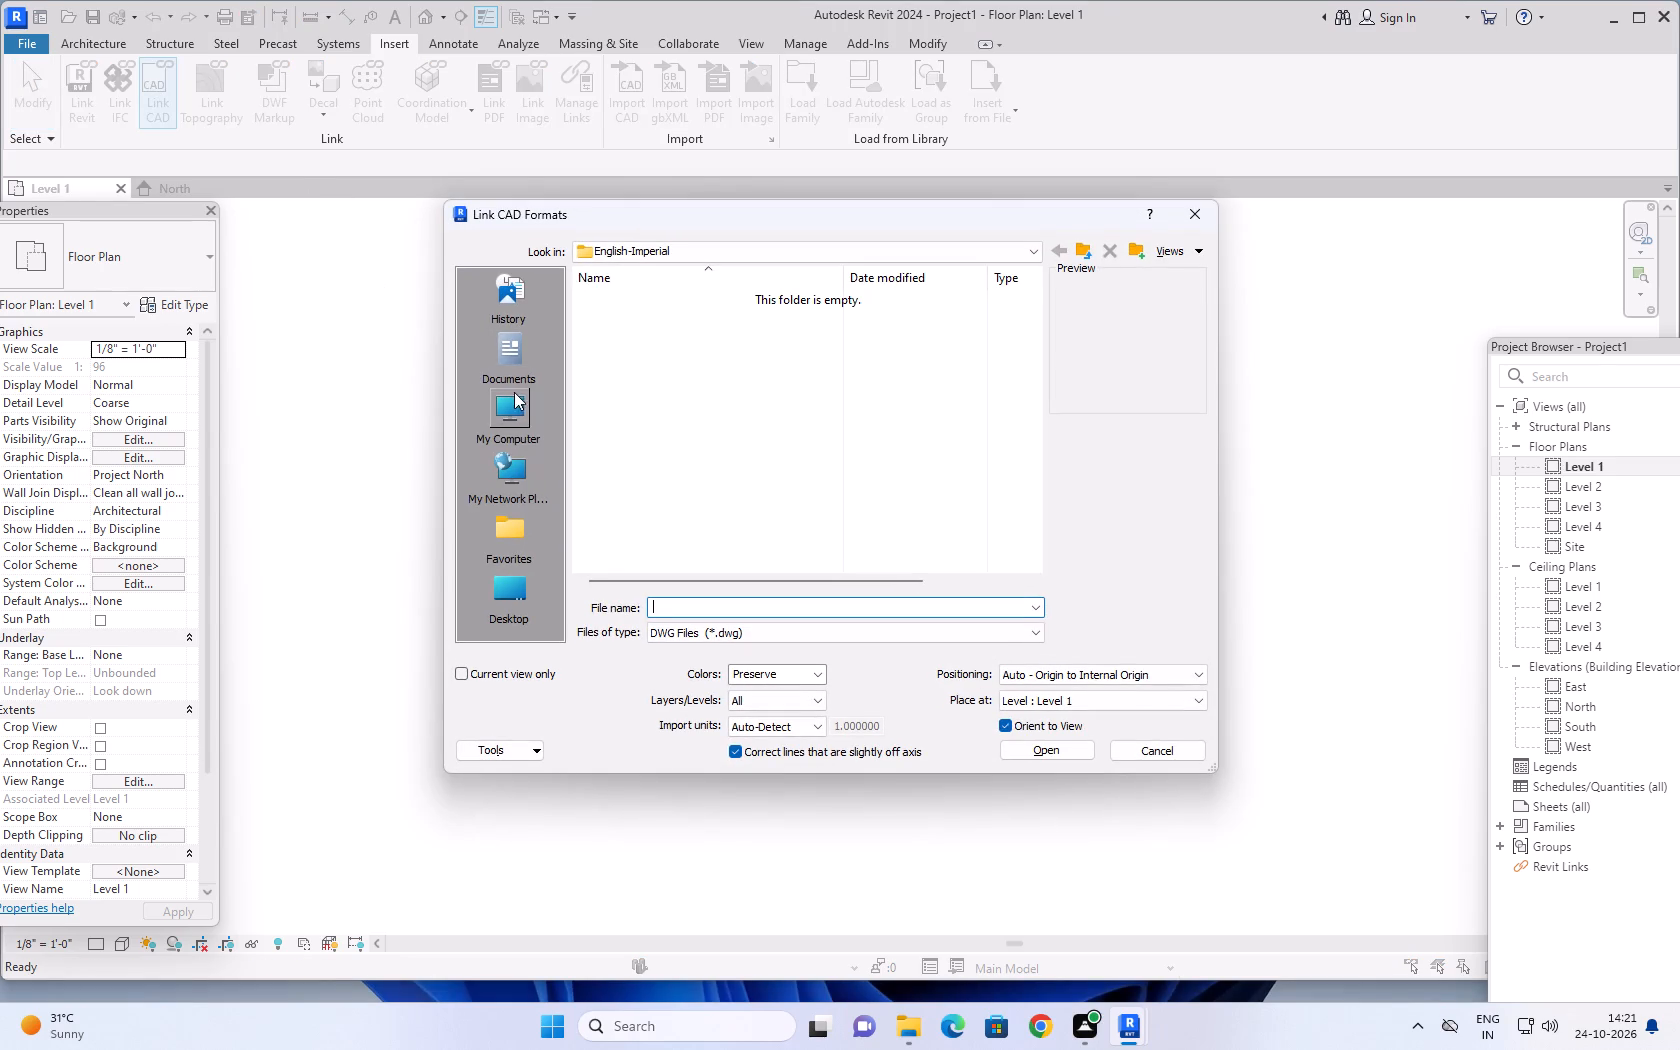
{"action": "left_click", "coordinate": [520, 308]}
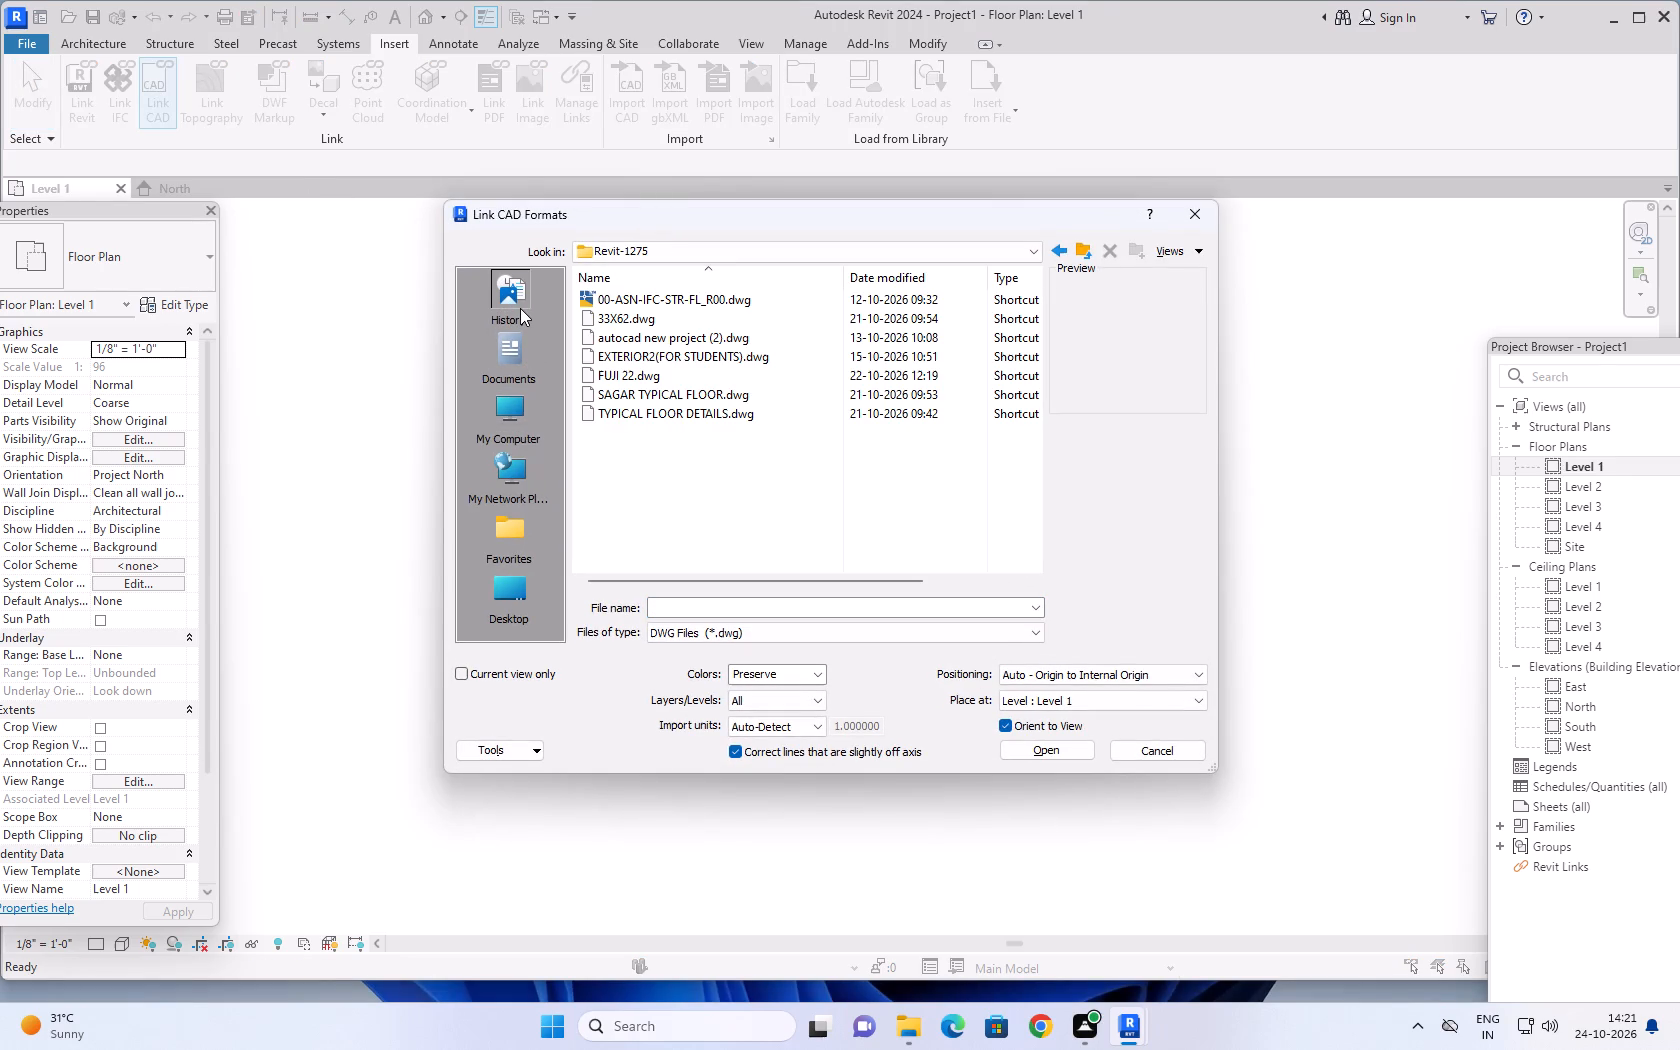
{"action": "left_click", "coordinate": [506, 337]}
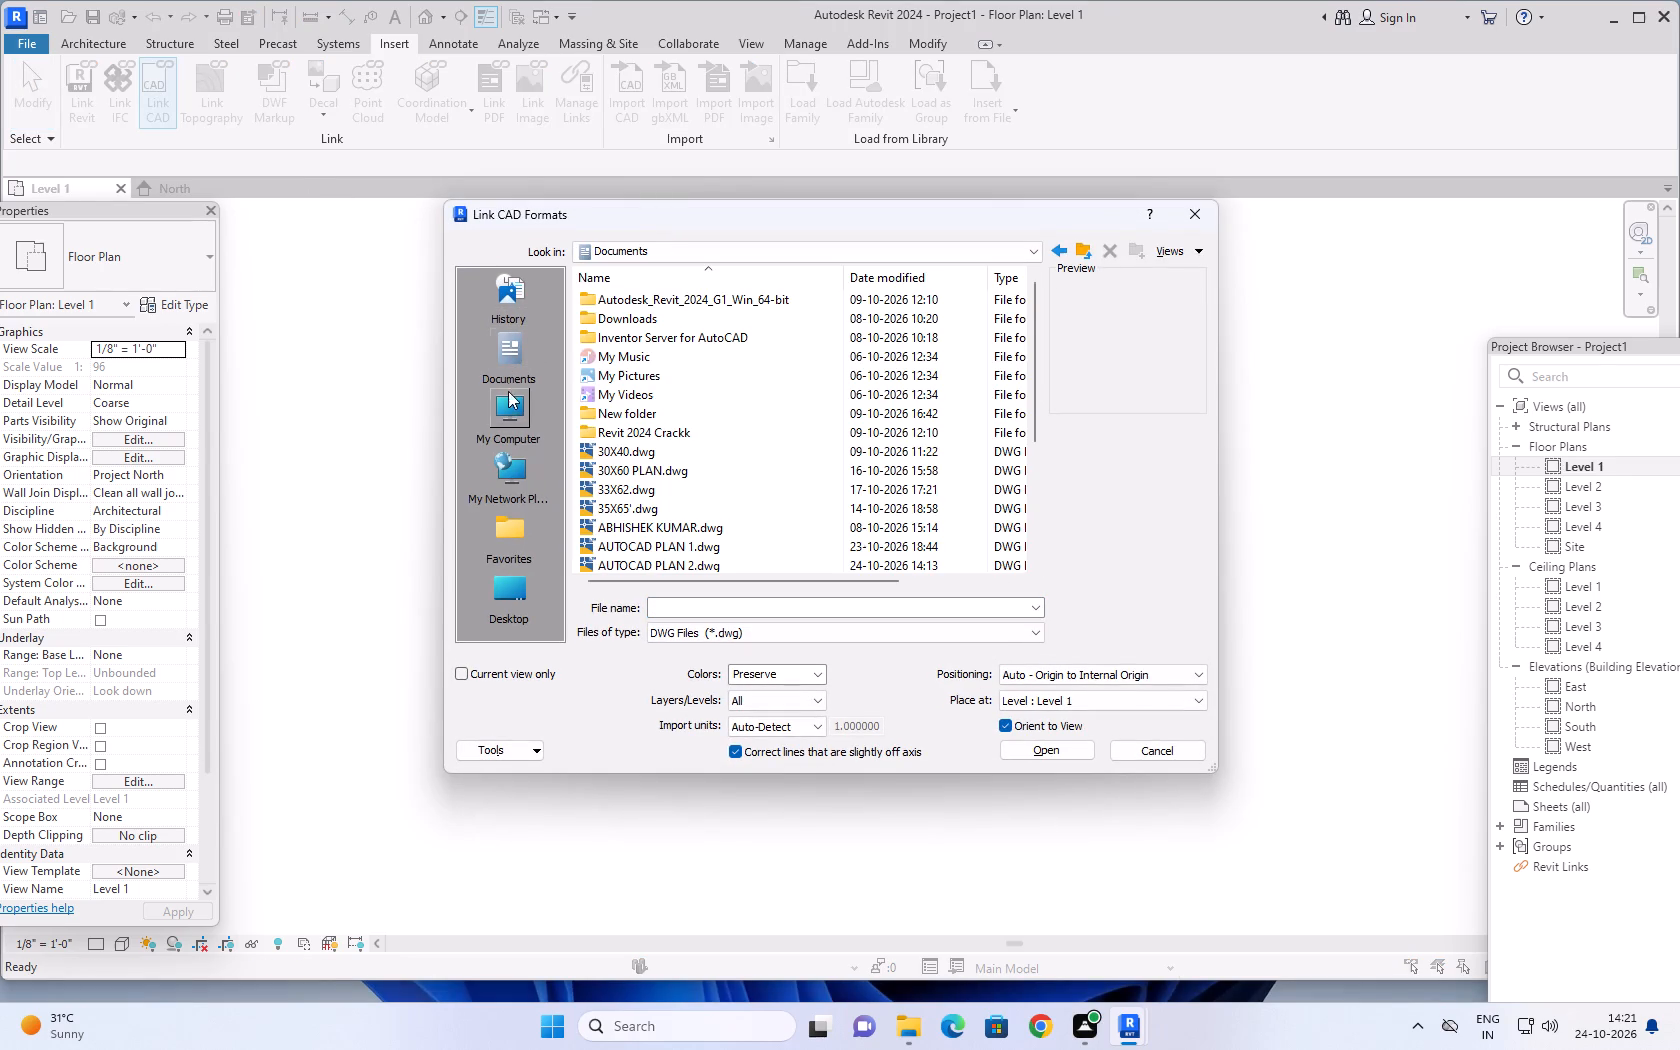
{"action": "left_click", "coordinate": [507, 418]}
{"action": "left_click", "coordinate": [514, 478]}
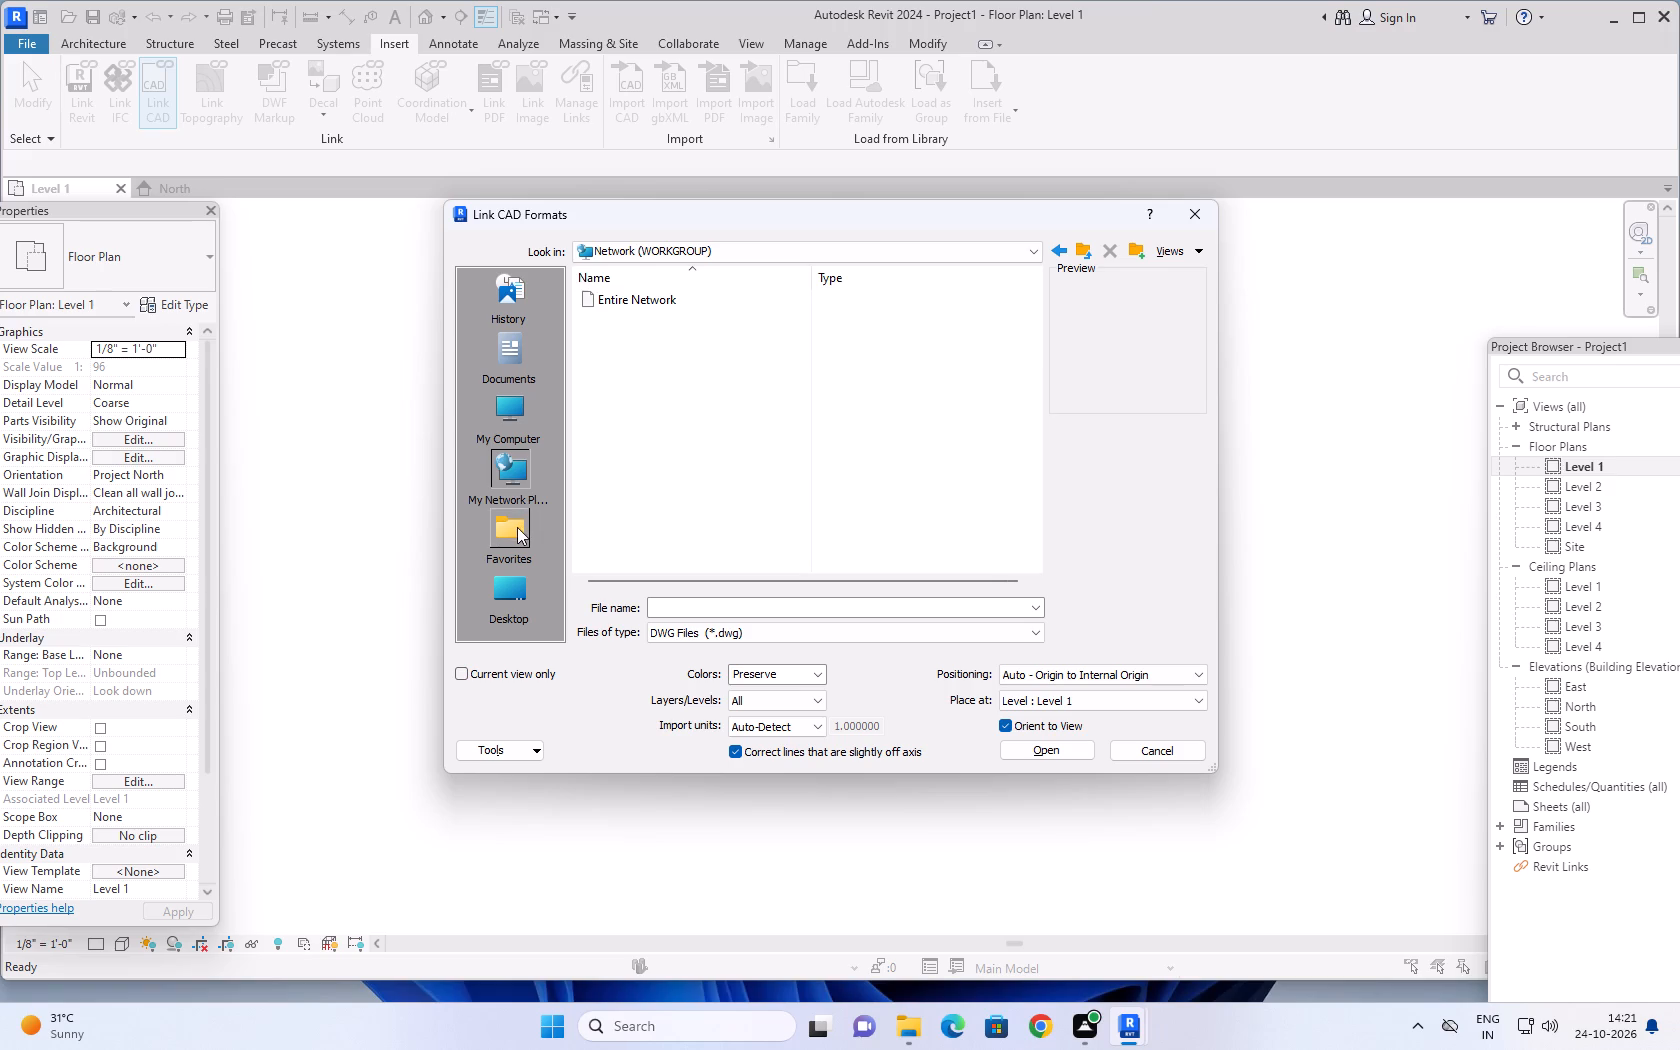
{"action": "left_click", "coordinate": [517, 522]}
{"action": "left_click", "coordinate": [514, 581]}
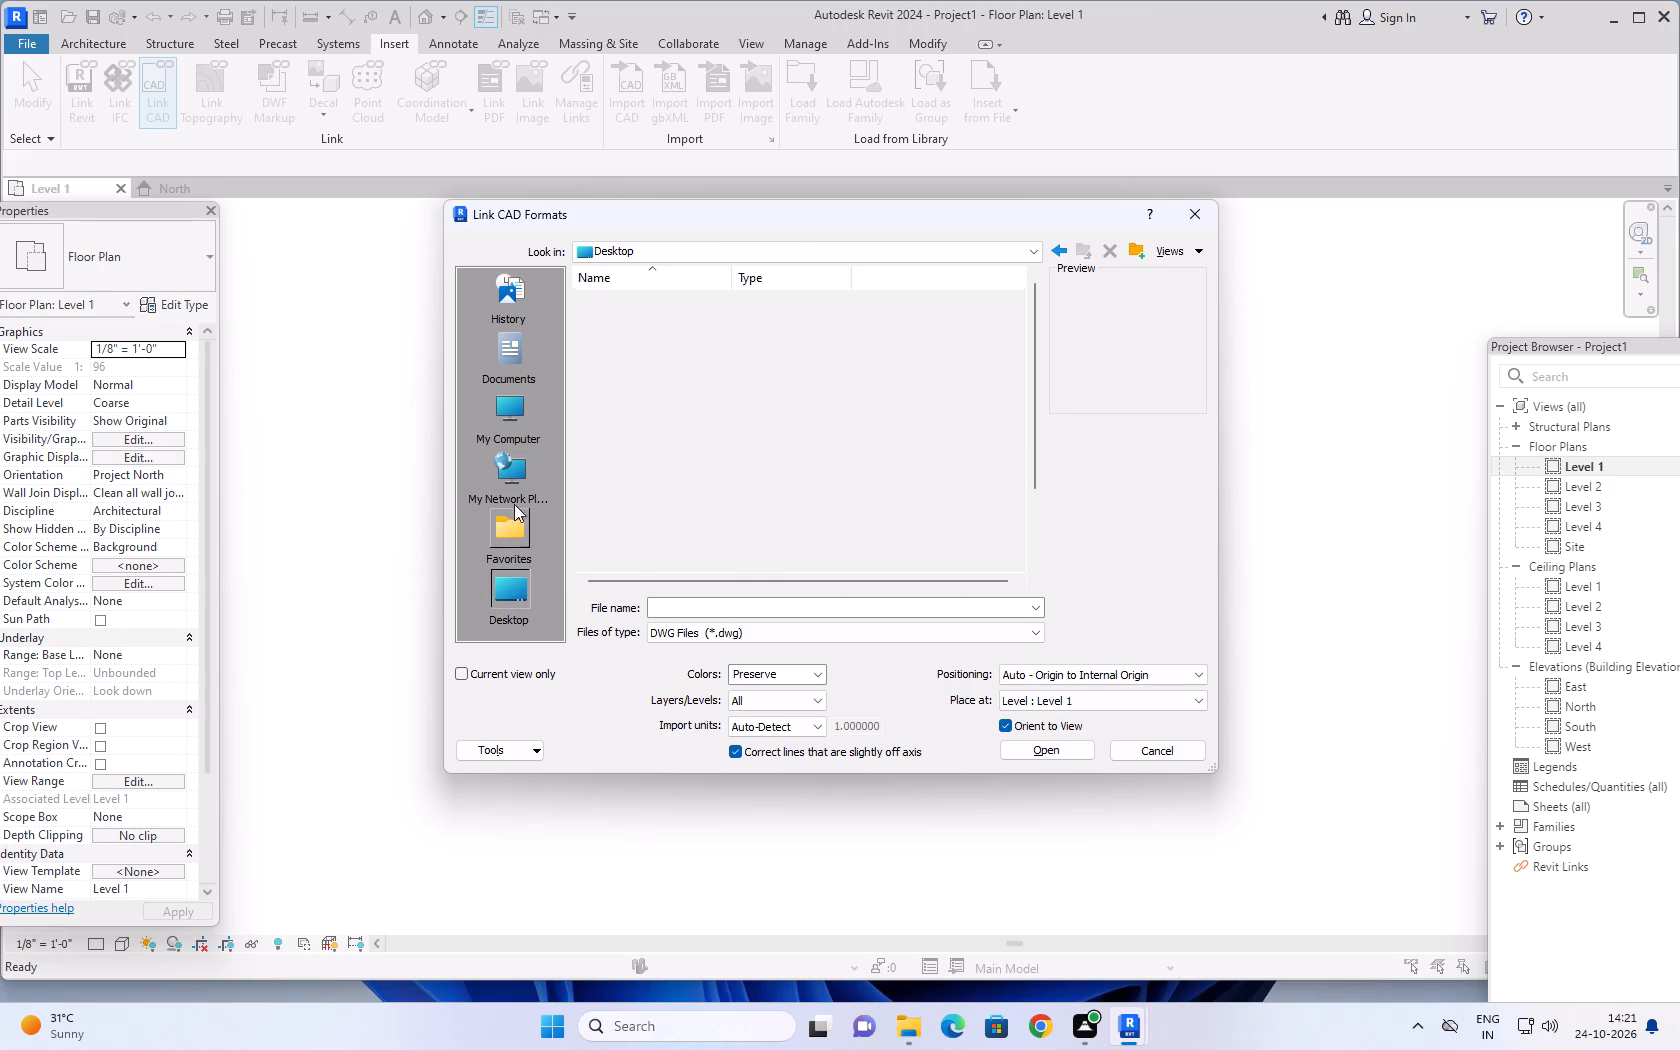
{"action": "scroll", "coordinate": [501, 386], "scroll_direction": "down", "scroll_amount": 6}
{"action": "scroll", "coordinate": [511, 496], "scroll_direction": "down", "scroll_amount": 1}
{"action": "scroll", "coordinate": [638, 478], "scroll_direction": "down", "scroll_amount": 4}
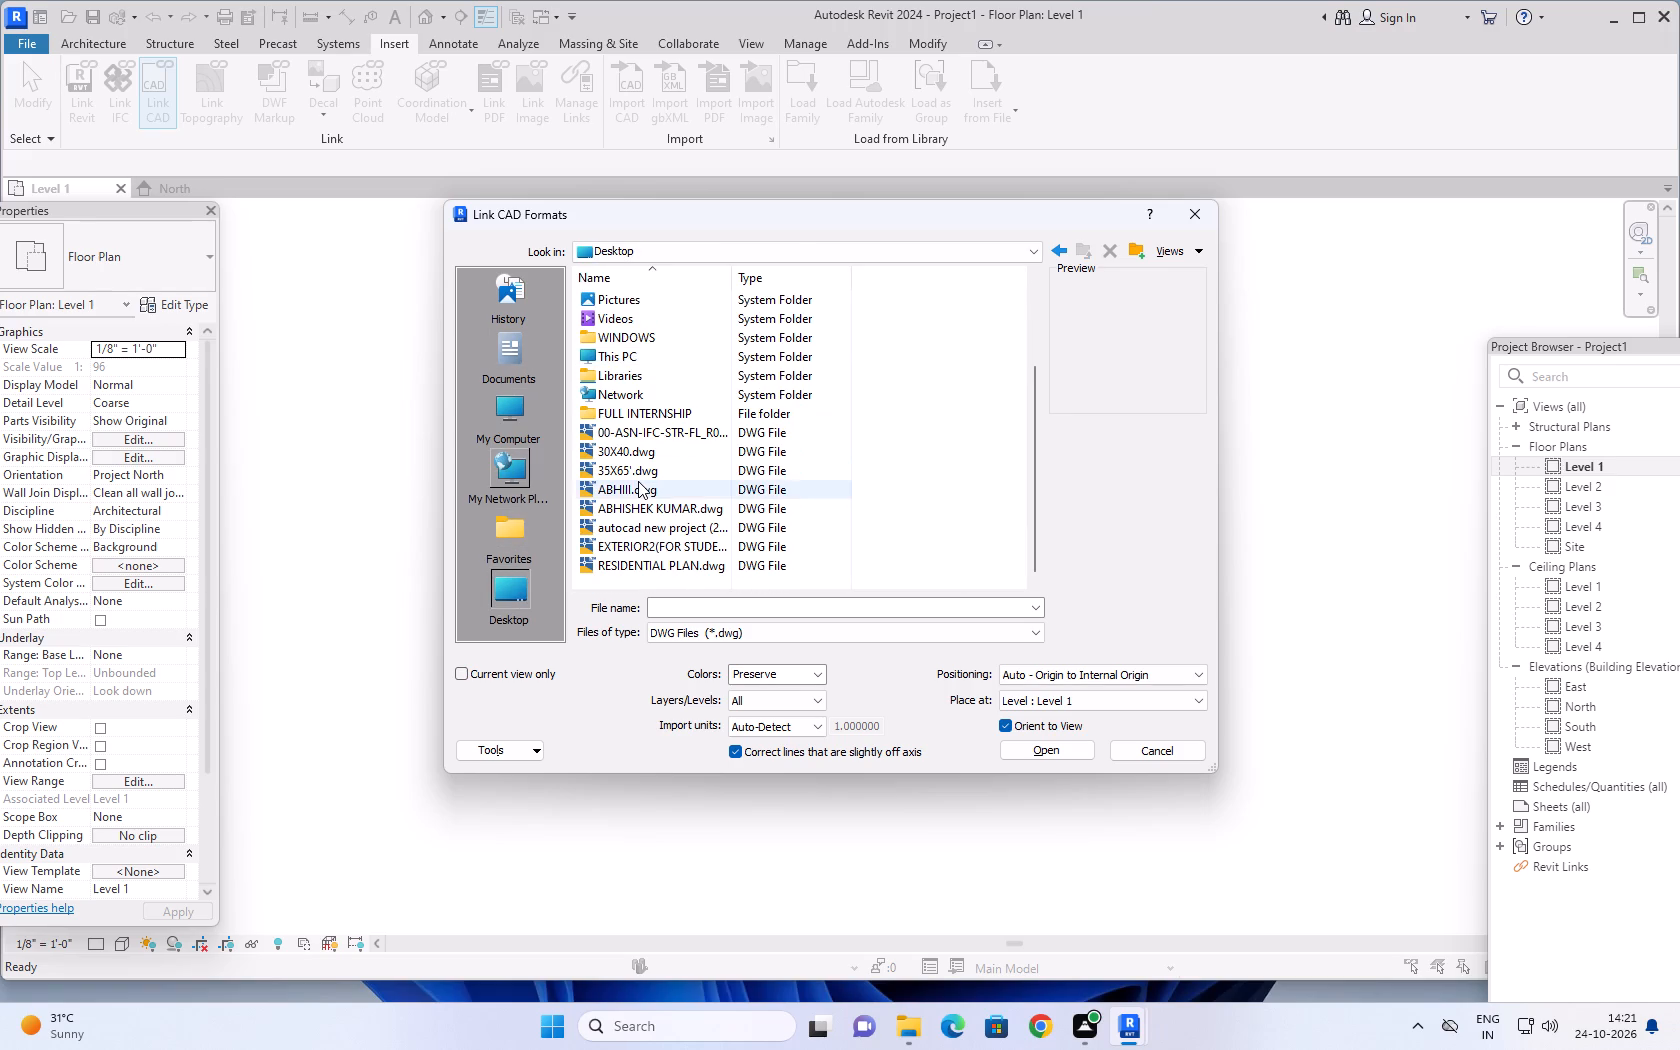
{"action": "scroll", "coordinate": [638, 481], "scroll_direction": "down", "scroll_amount": 5}
{"action": "left_click", "coordinate": [520, 531]}
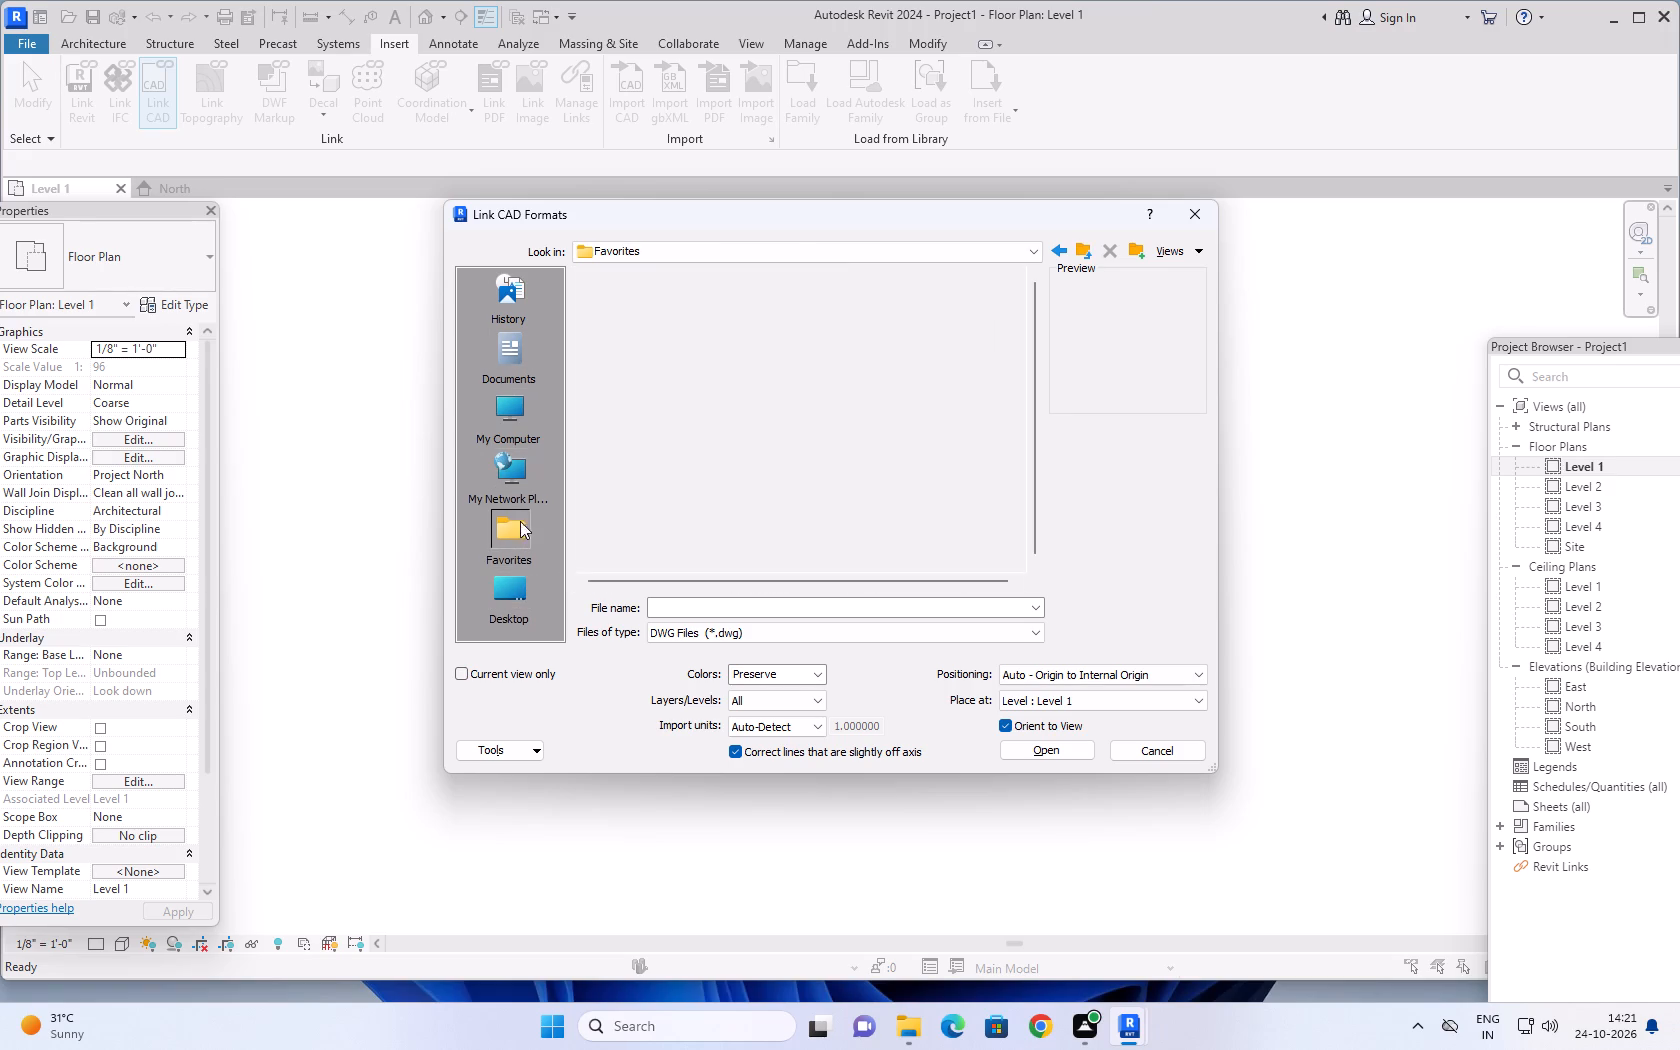
{"action": "left_click", "coordinate": [515, 483]}
{"action": "left_click", "coordinate": [511, 422]}
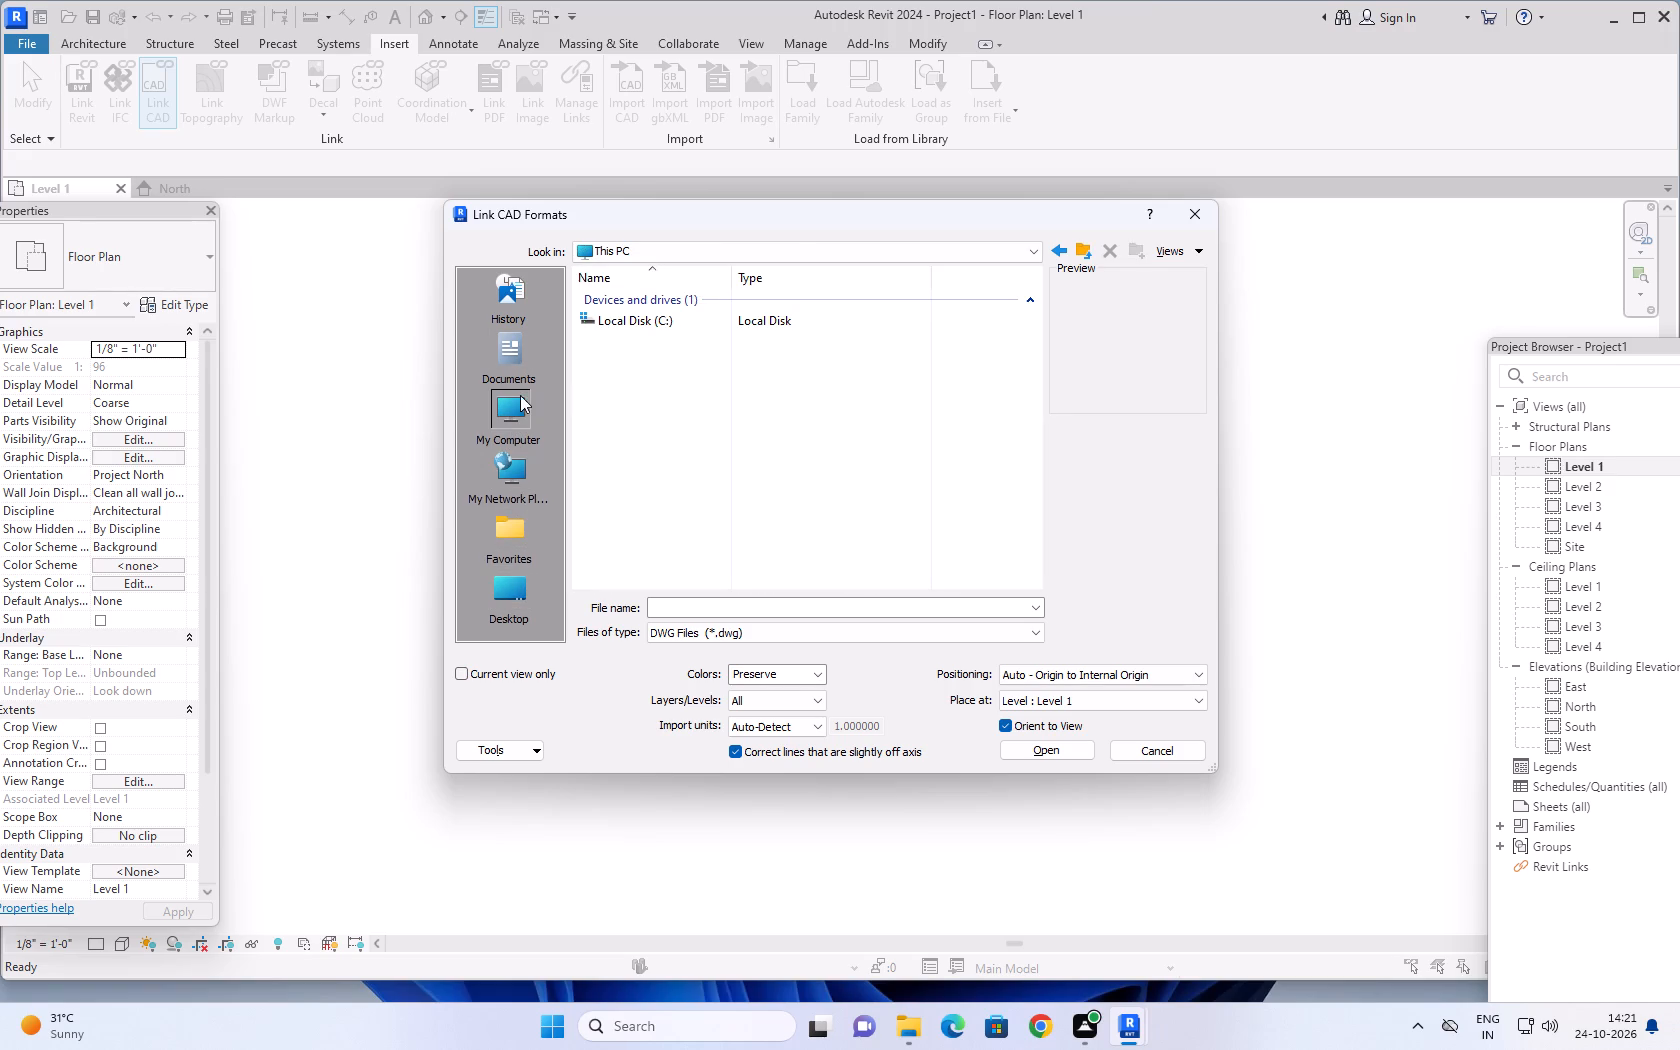
{"action": "double_click", "coordinate": [637, 321]}
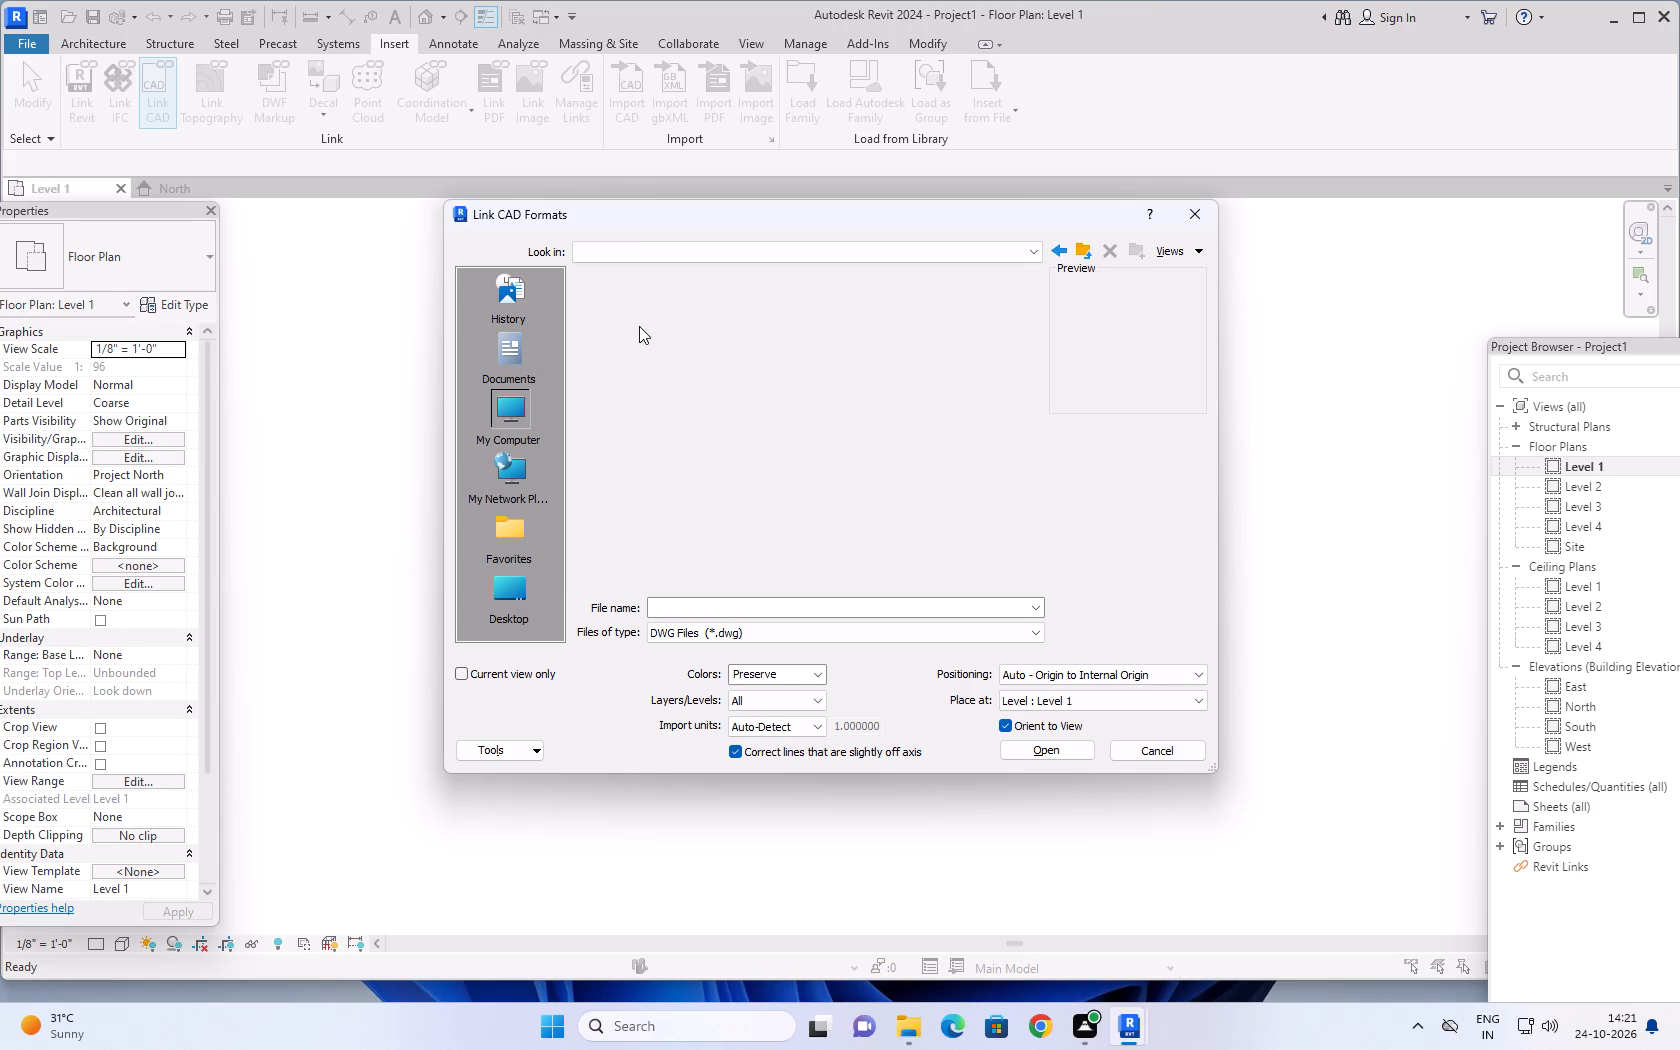
{"action": "scroll", "coordinate": [661, 409], "scroll_direction": "down", "scroll_amount": 5}
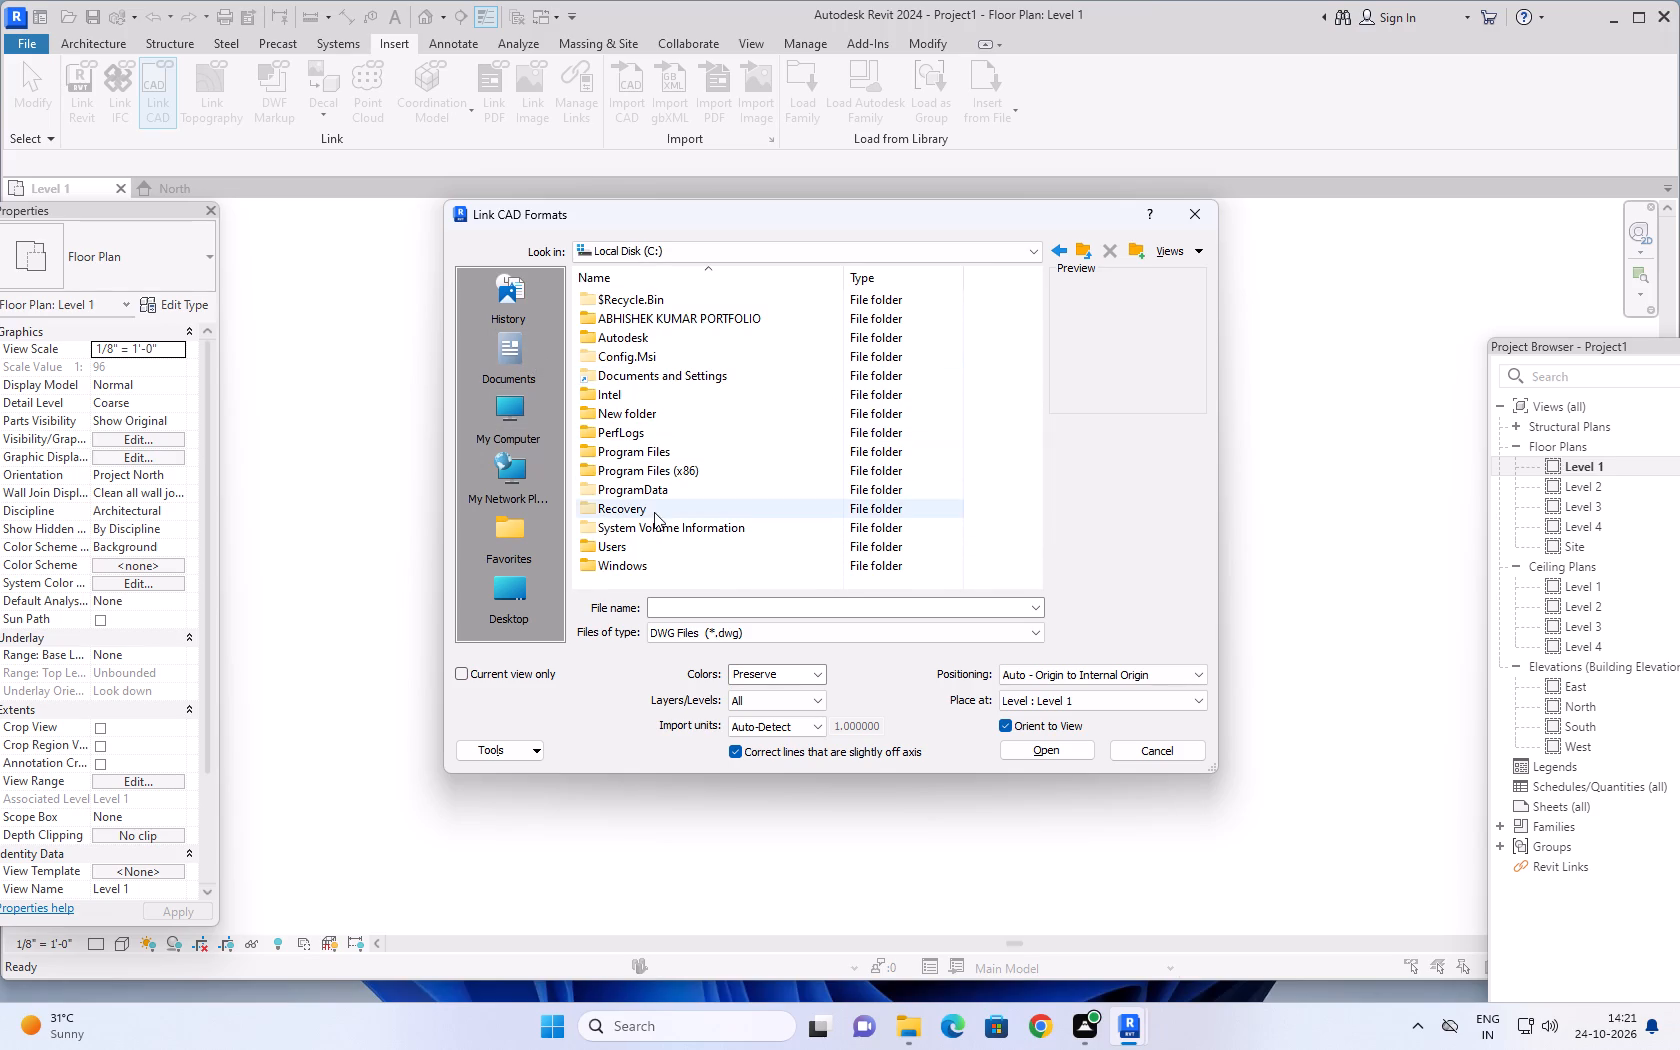
{"action": "double_click", "coordinate": [514, 306]}
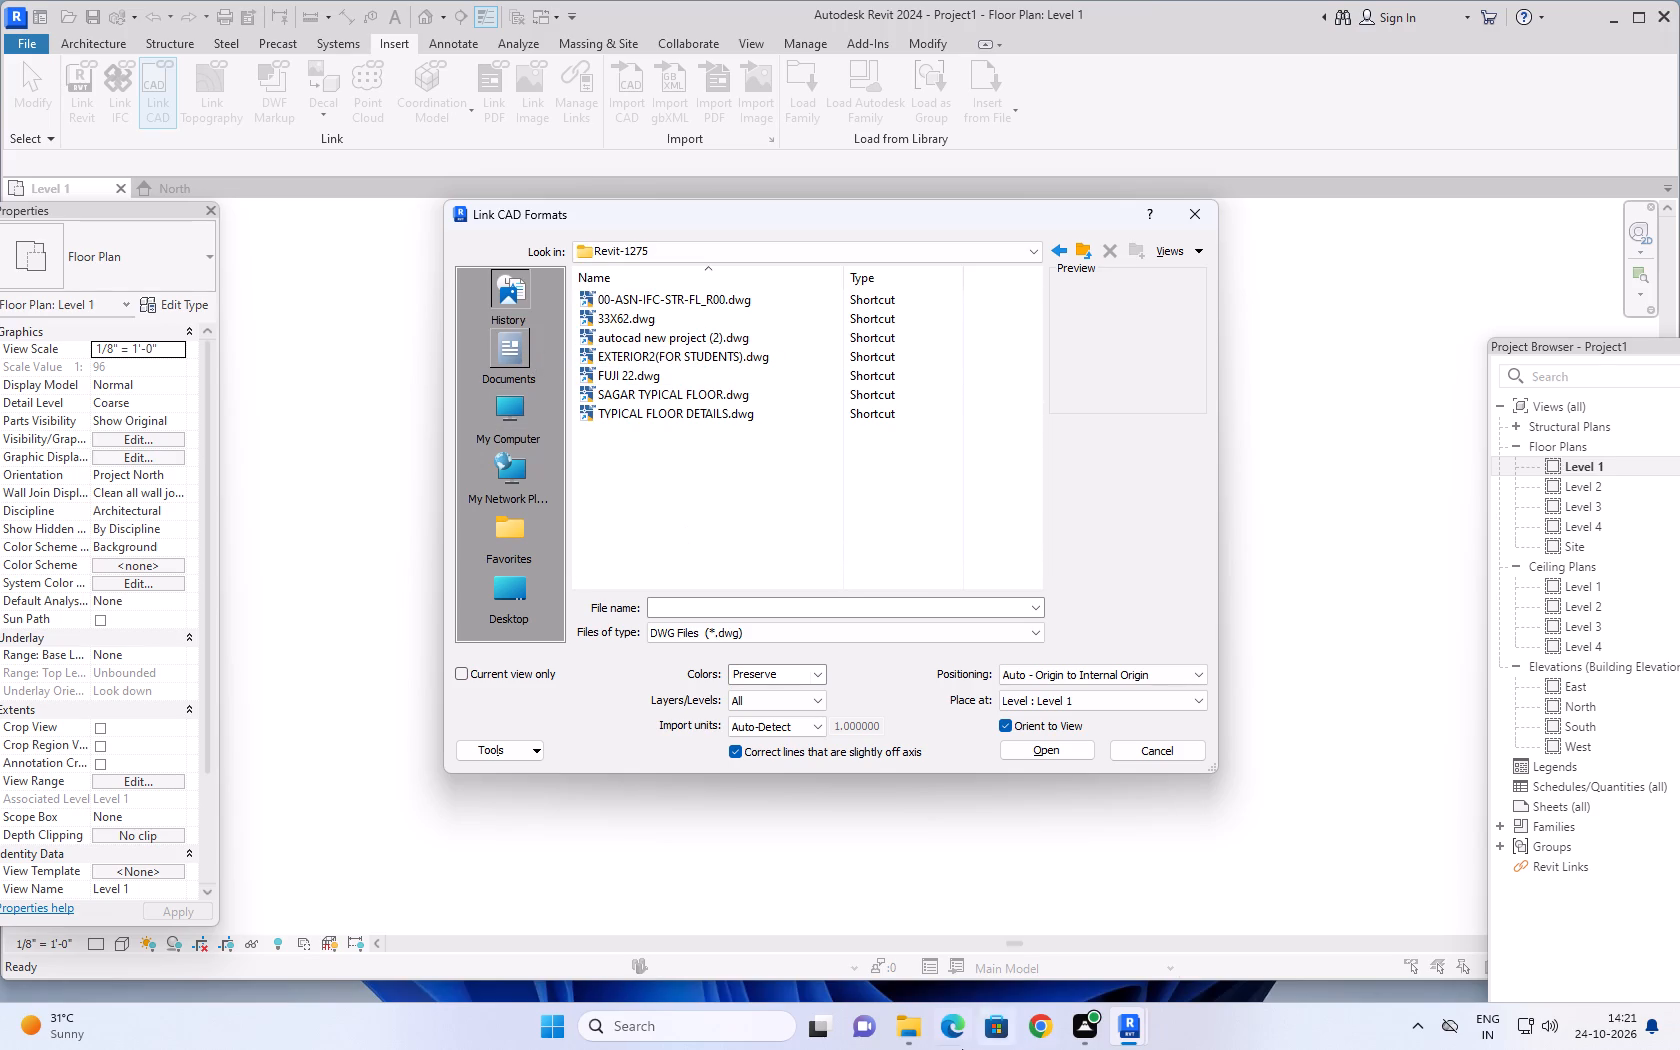
Switch to File Explorer and copy 1Residential floor plan fuji t14.dwg from Downloads into the Documents folder.
{"action": "left_click", "coordinate": [908, 1035]}
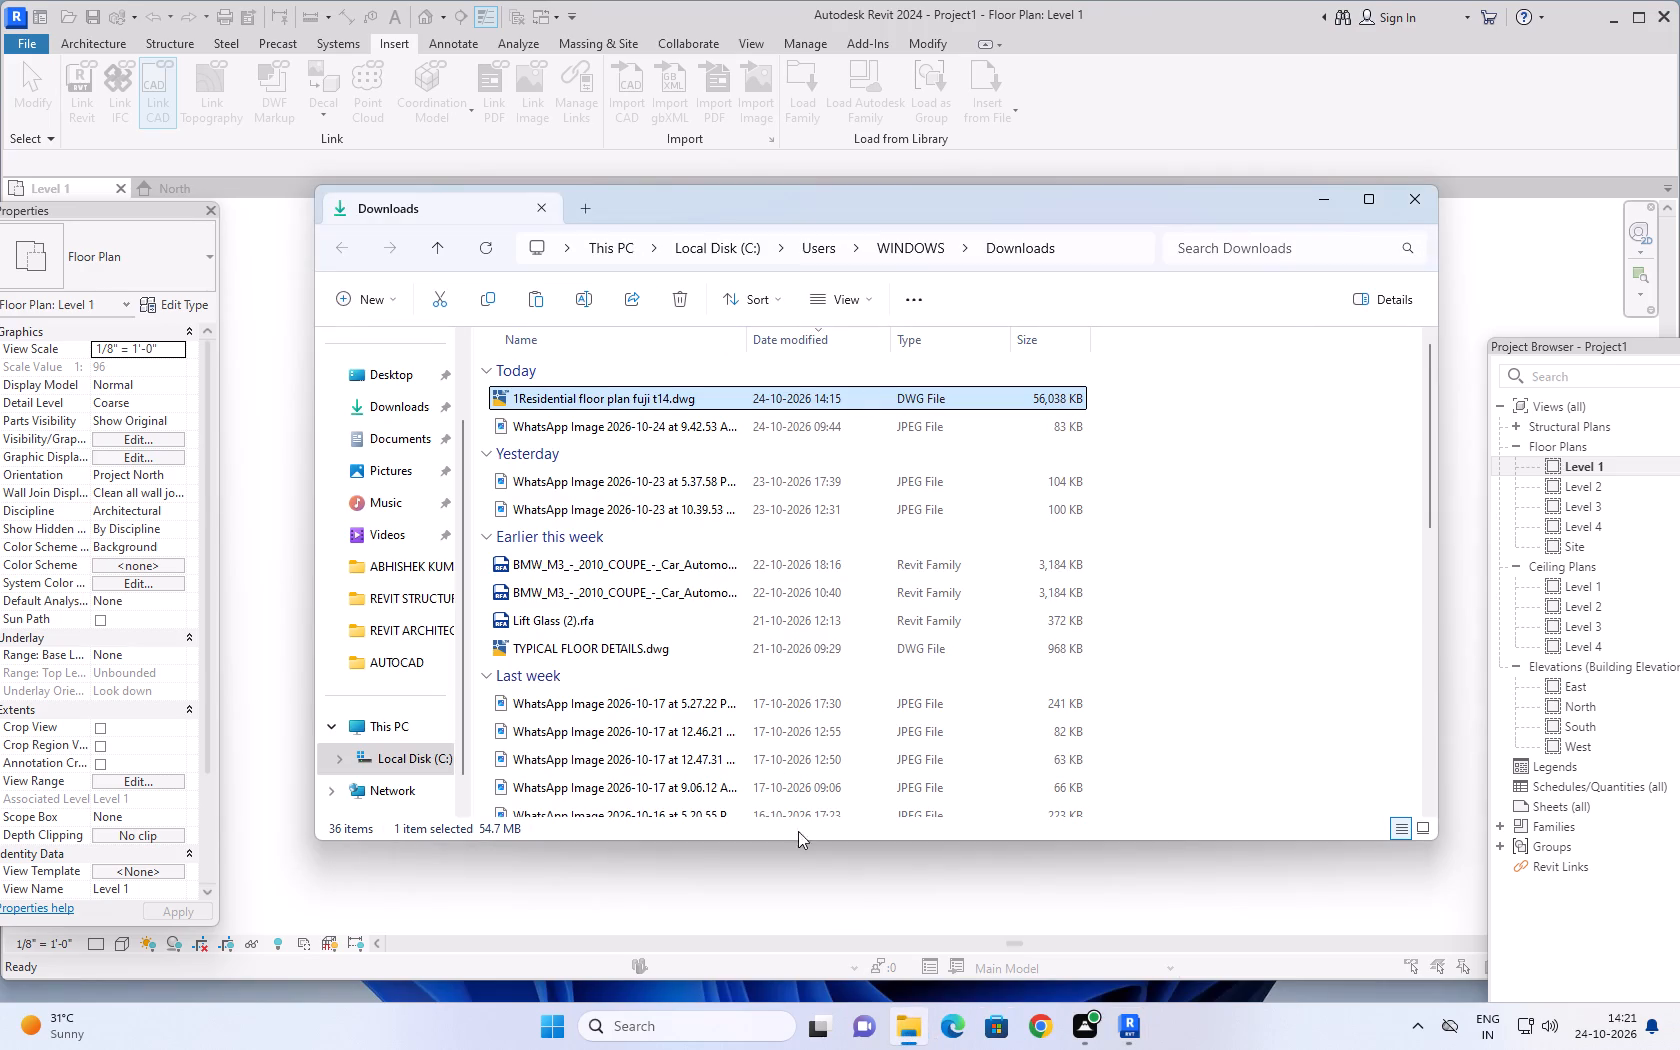
{"action": "key", "text": "ctrl+c"}
{"action": "left_click", "coordinate": [404, 437]}
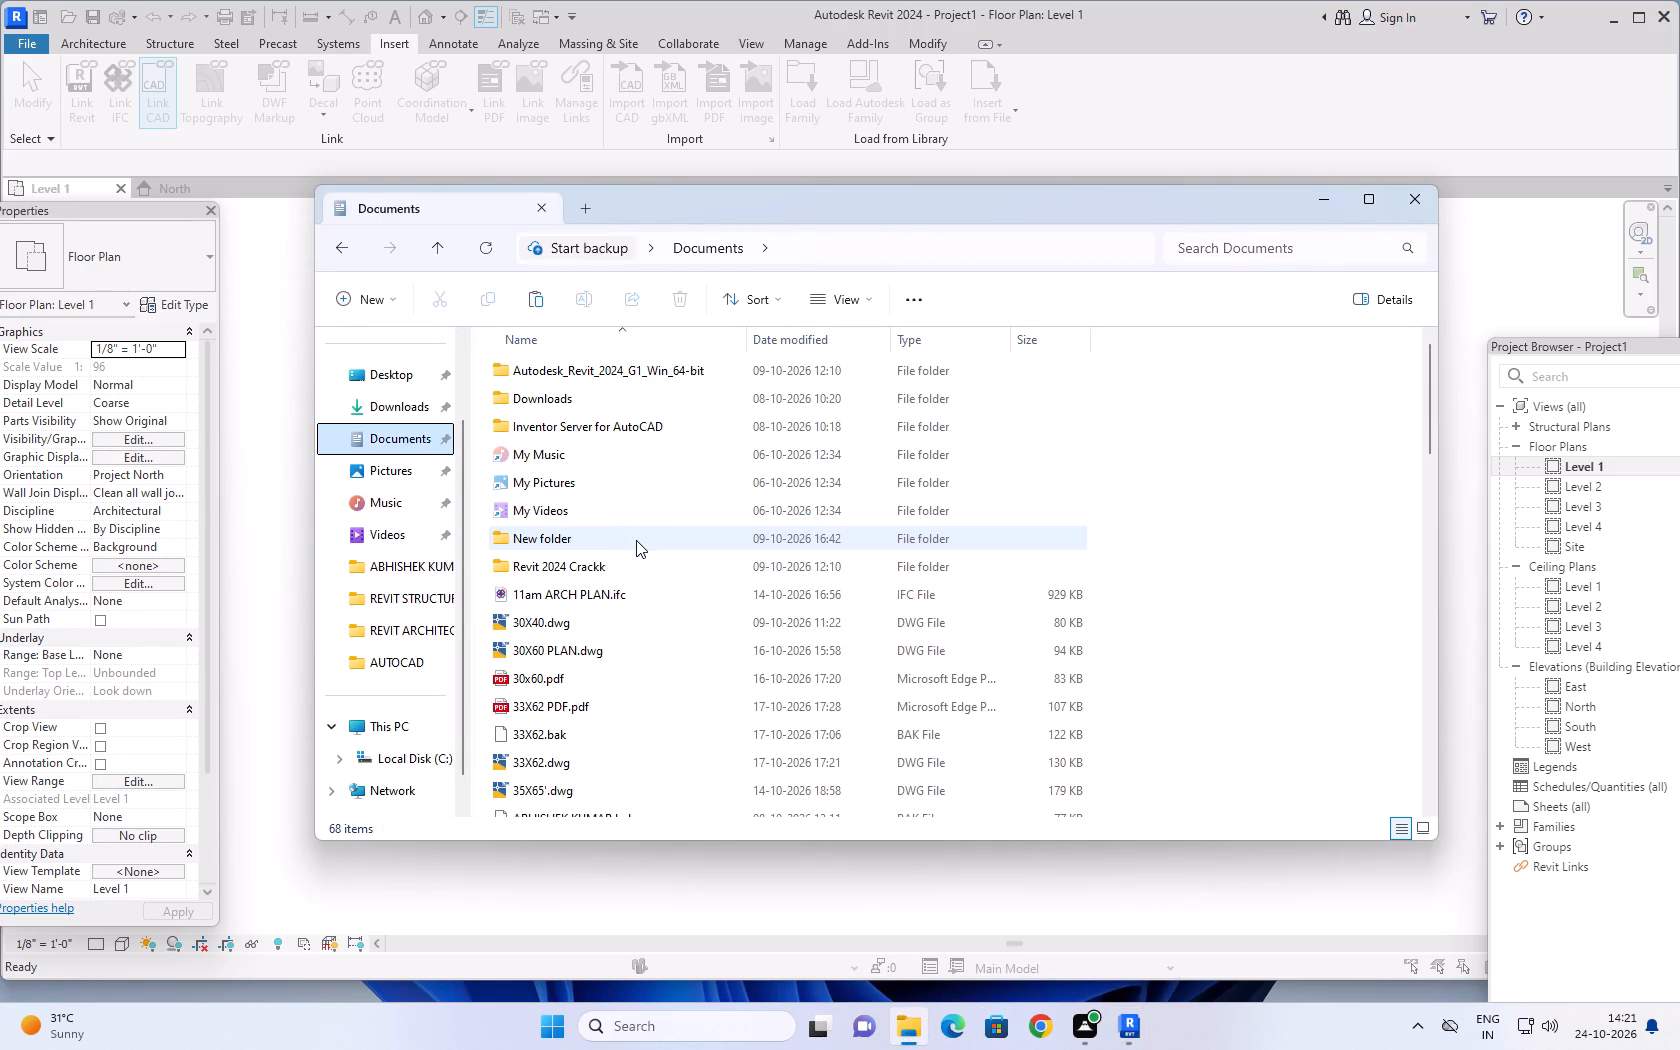
{"action": "key", "text": "ctrl+v"}
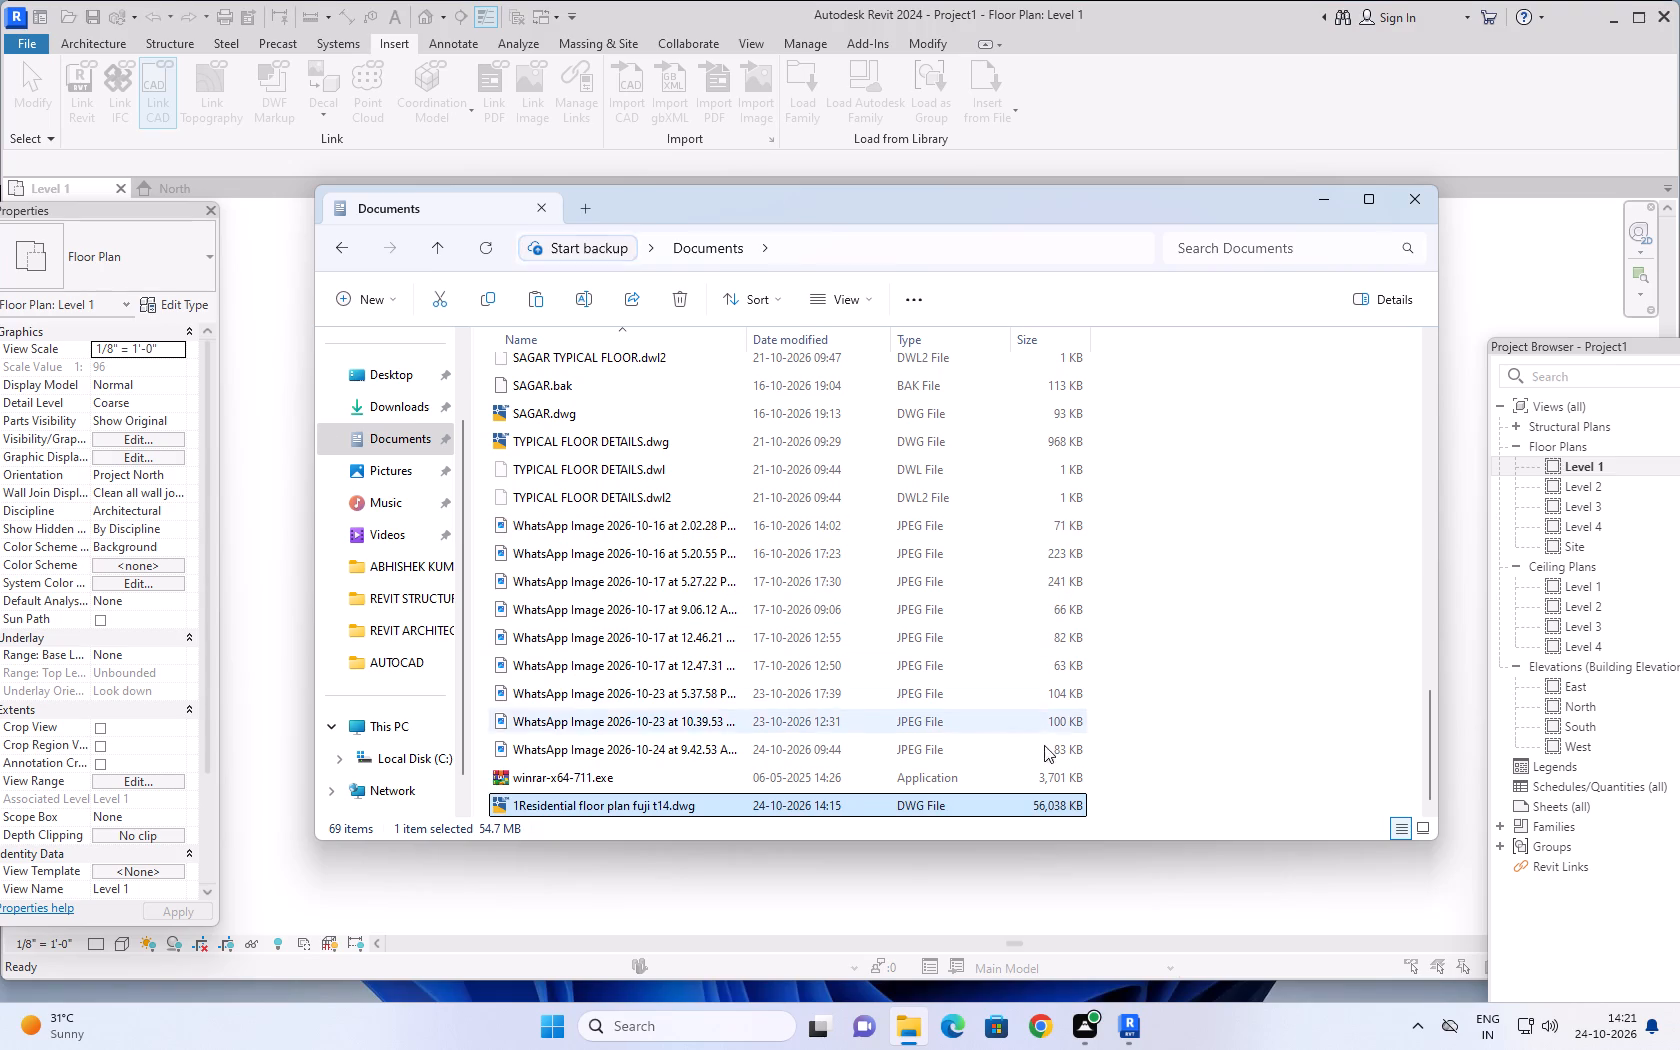
Back in Revit, link 1Residential floor plan fuji t14.dwg from Documents at Level 1 with Auto - Center to Center positioning.
{"action": "left_click", "coordinate": [1132, 1029]}
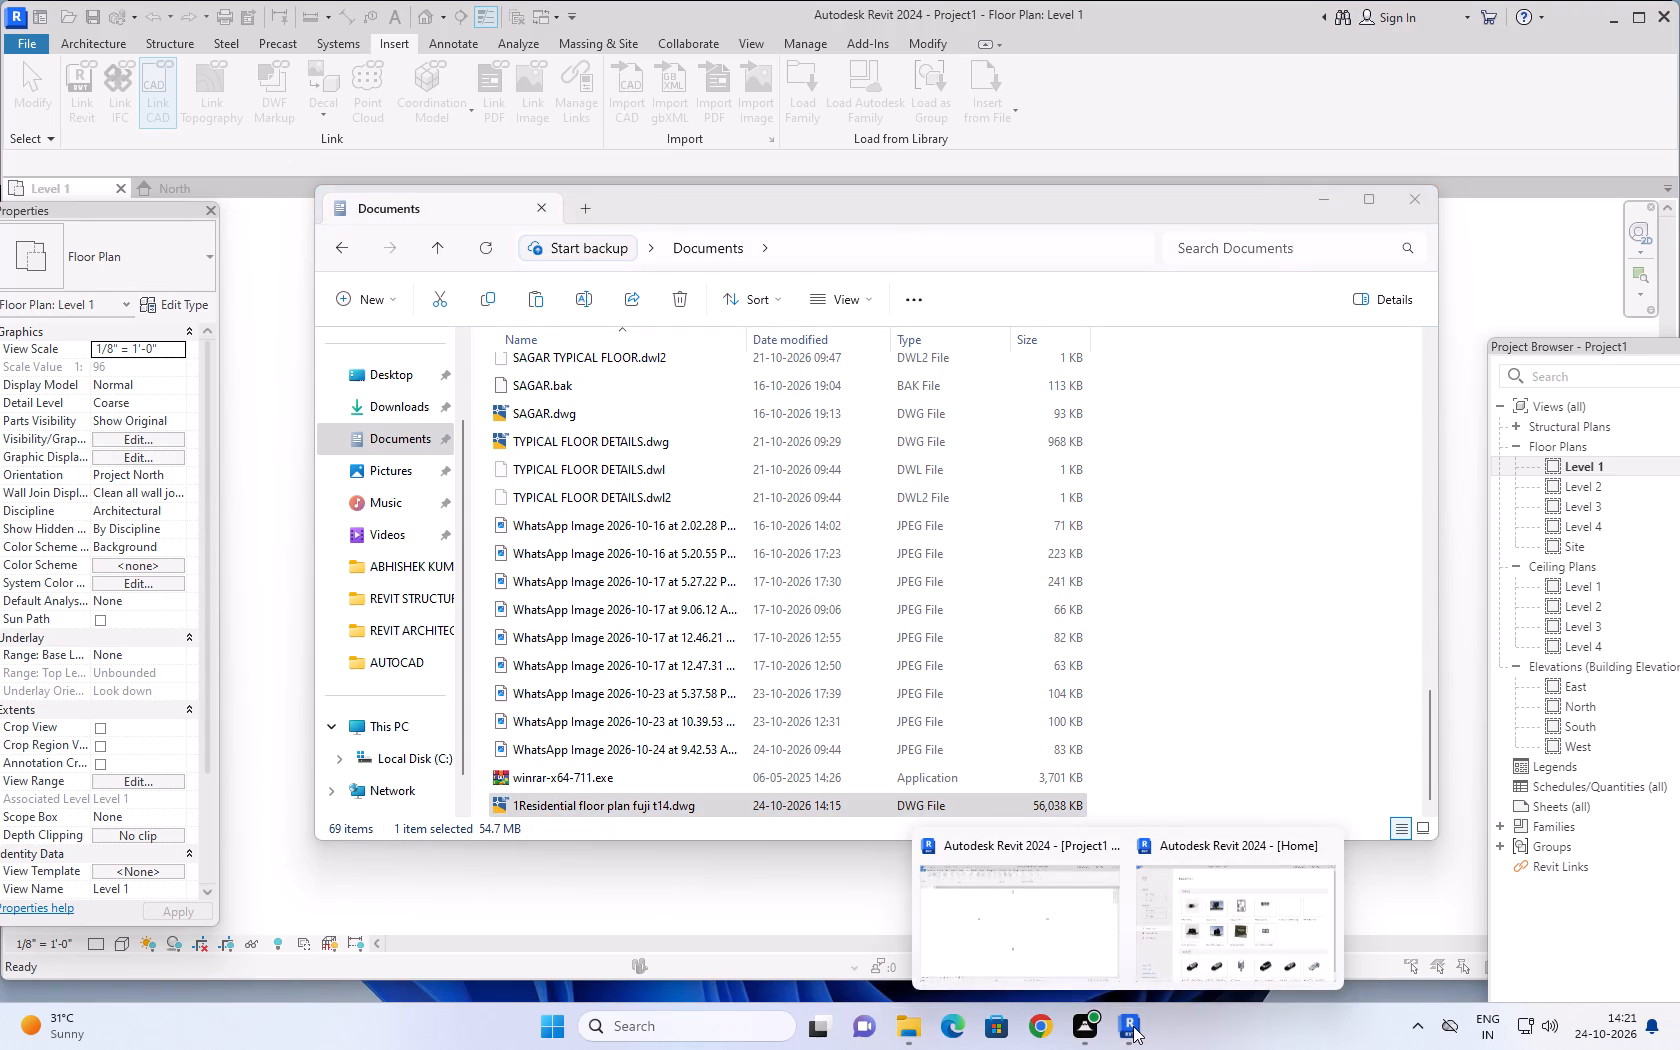
{"action": "left_click", "coordinate": [1032, 927]}
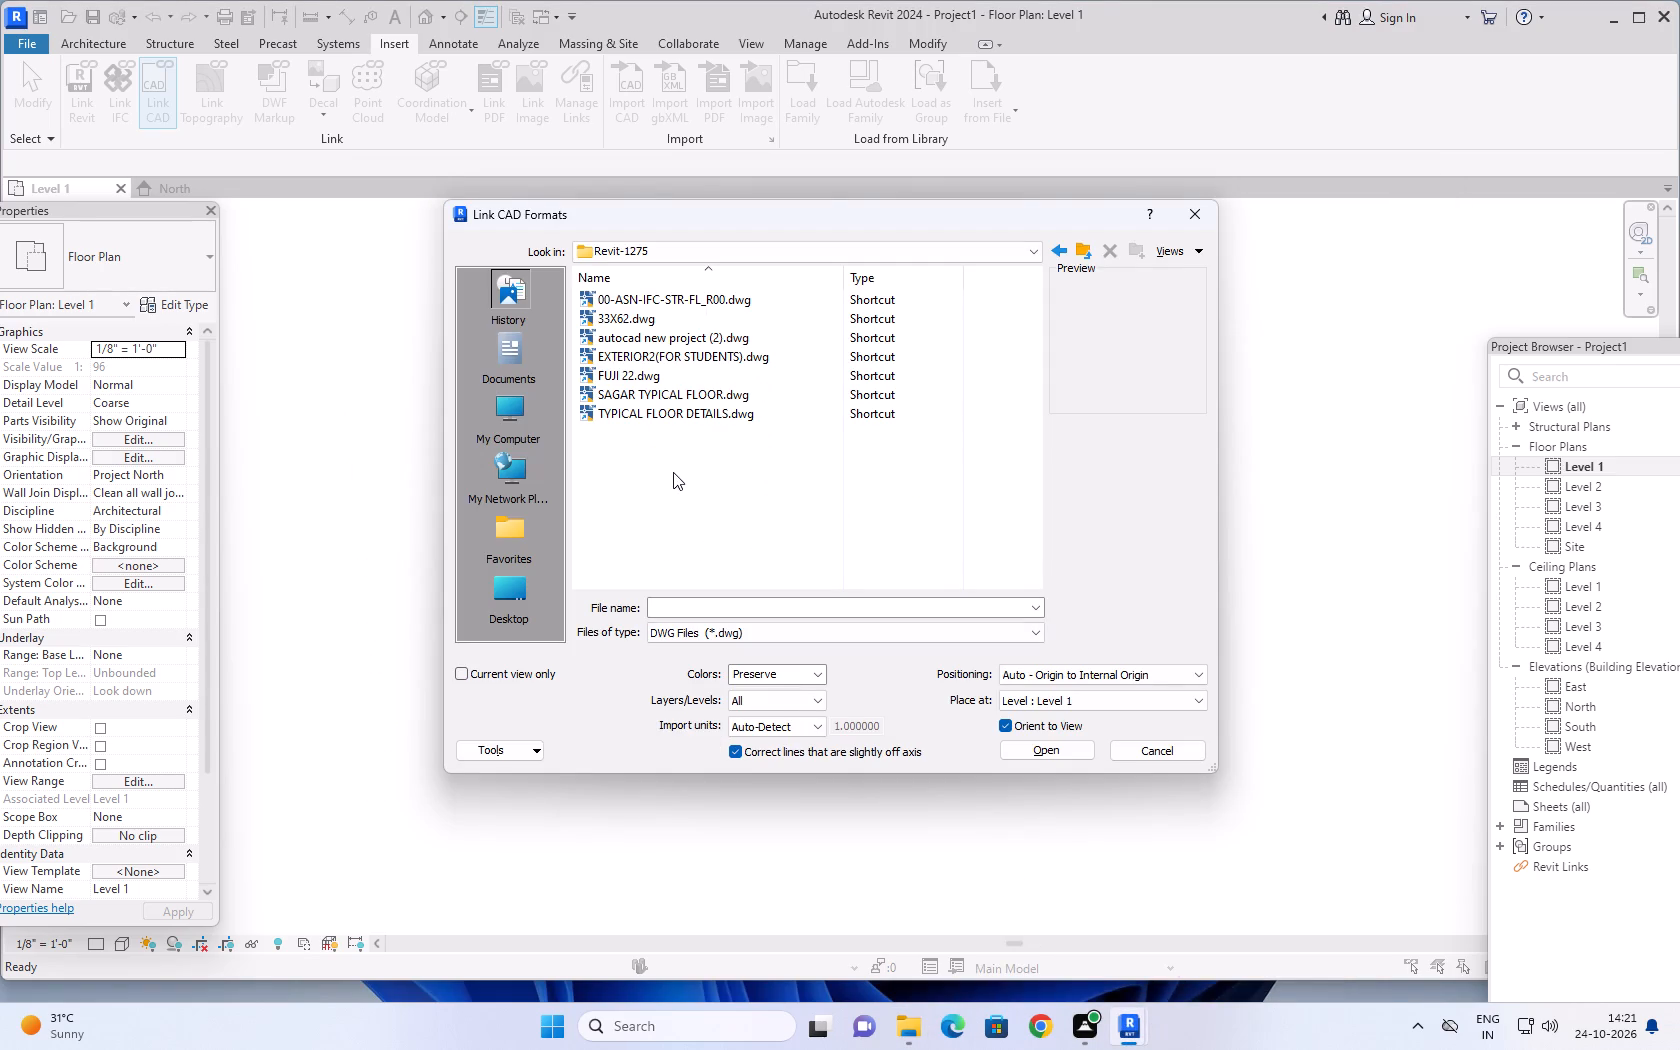
{"action": "left_click", "coordinate": [491, 367]}
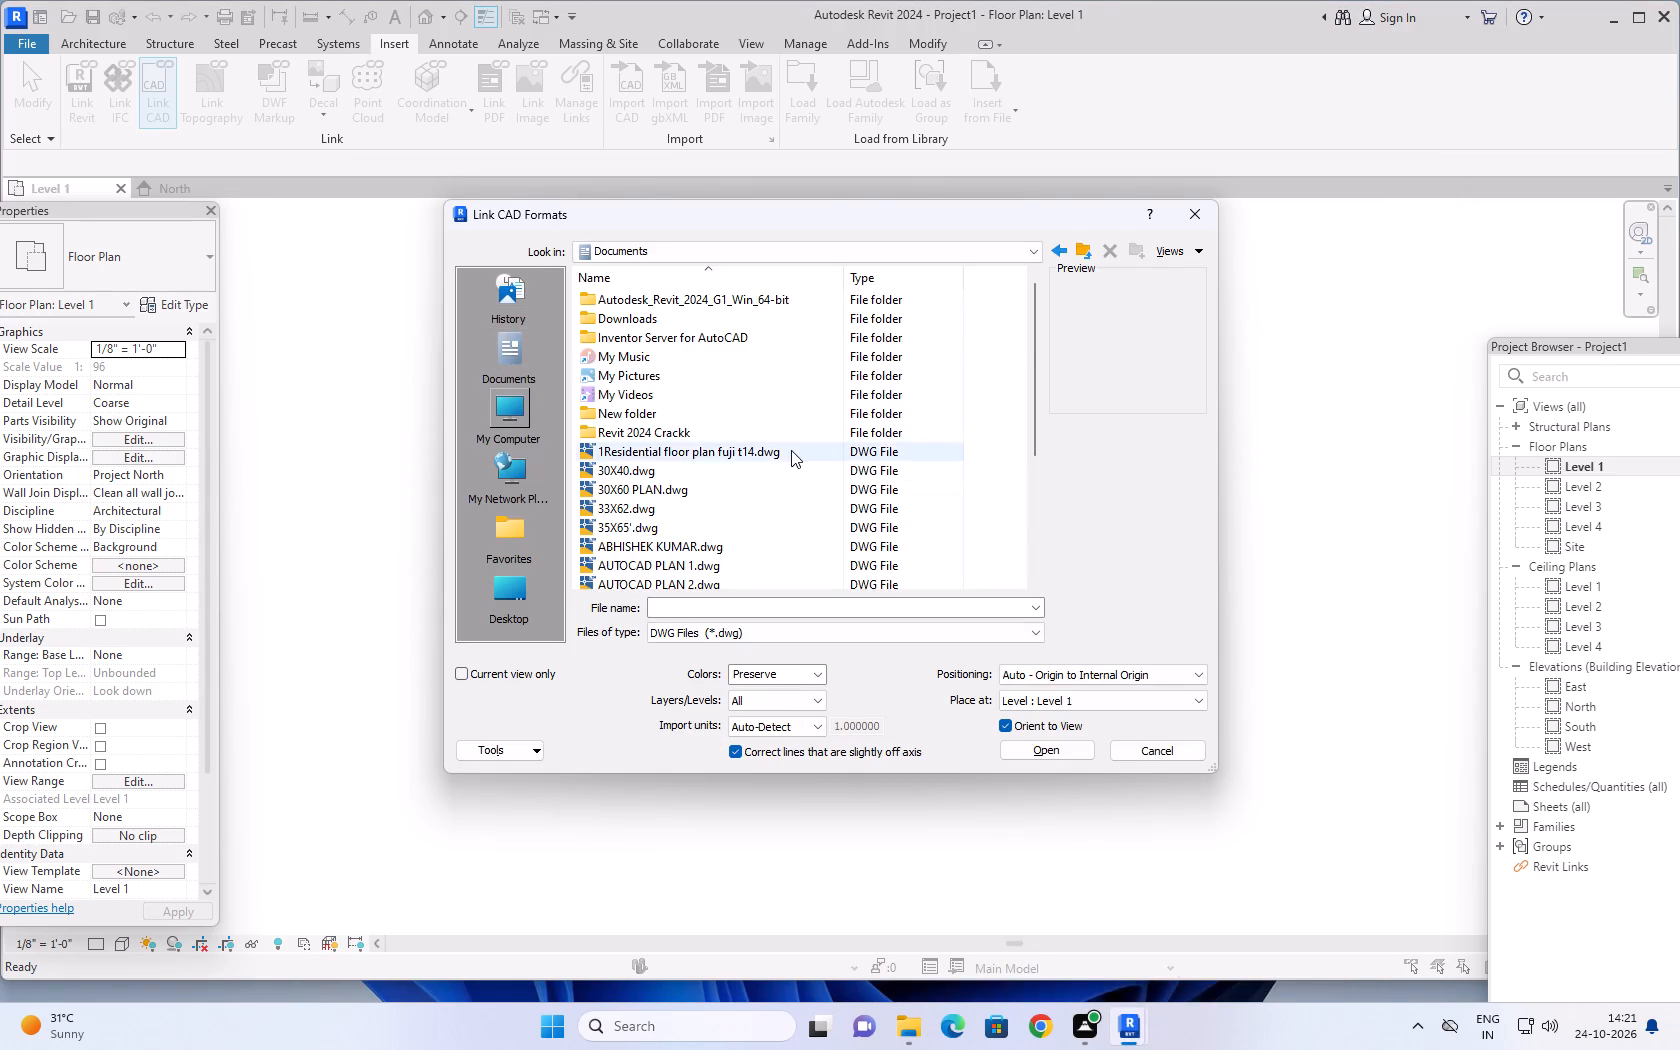
{"action": "scroll", "coordinate": [791, 449], "scroll_direction": "down", "scroll_amount": 2}
{"action": "scroll", "coordinate": [782, 444], "scroll_direction": "up", "scroll_amount": 2}
{"action": "left_click", "coordinate": [753, 449]}
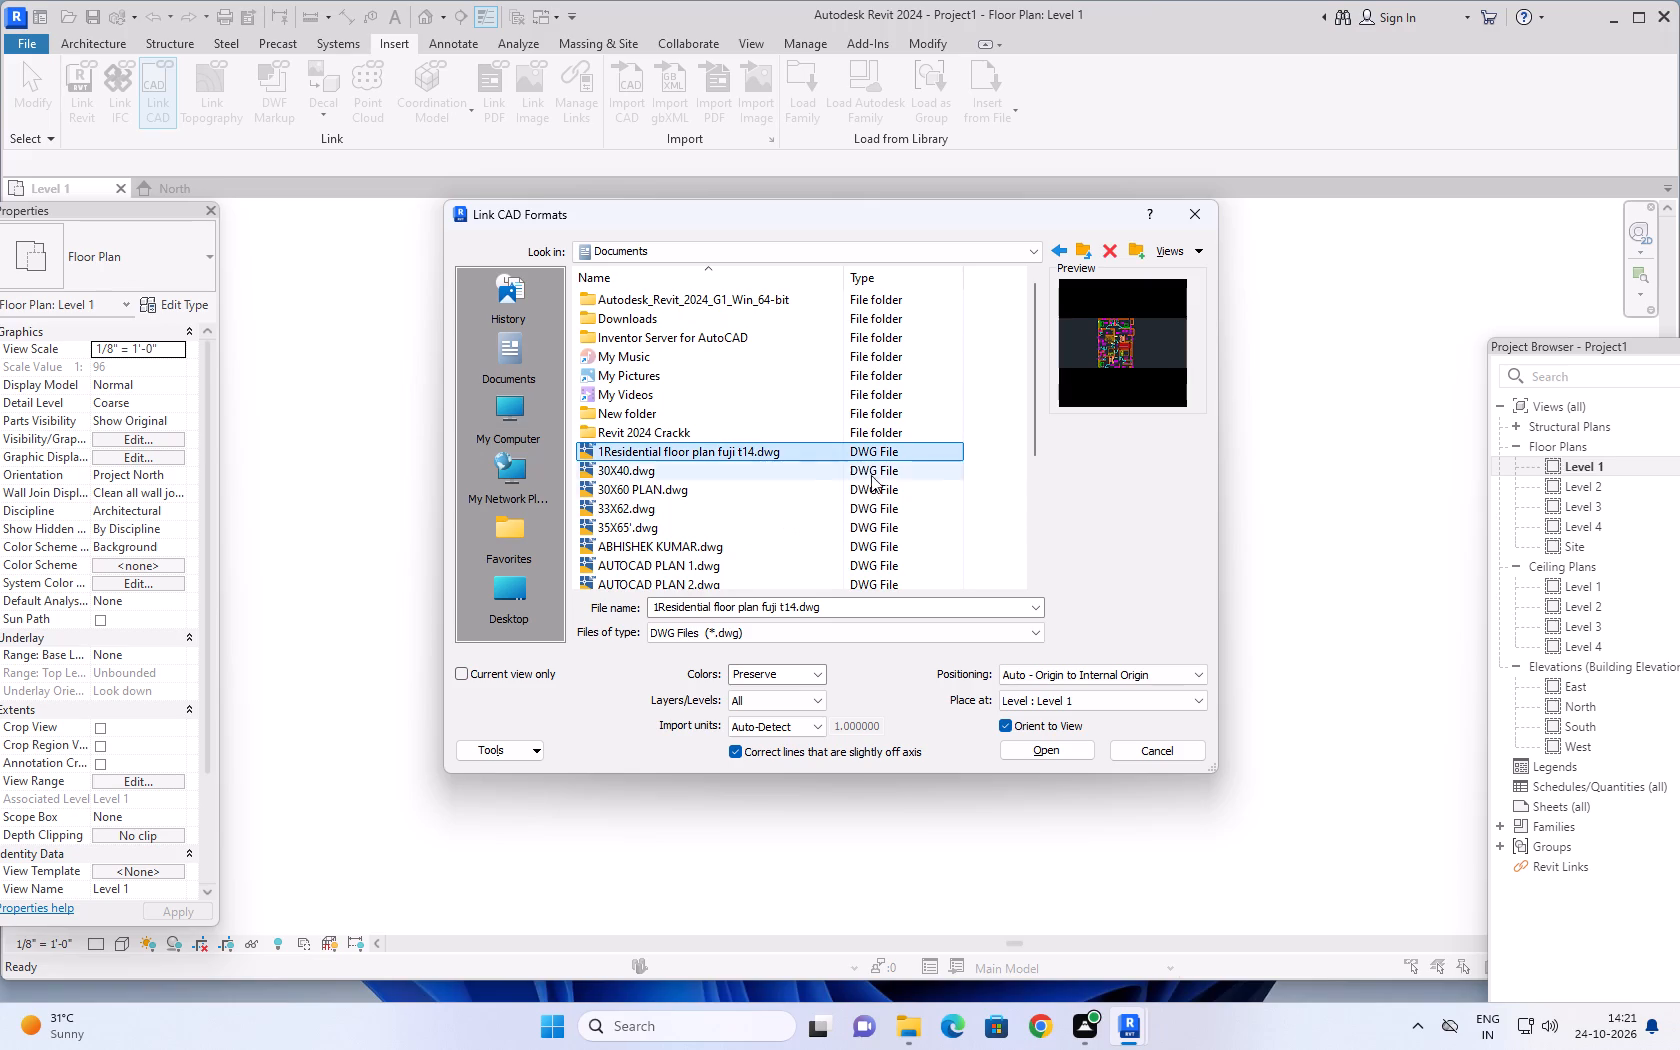
{"action": "left_click", "coordinate": [1077, 675]}
{"action": "left_click", "coordinate": [1082, 693]}
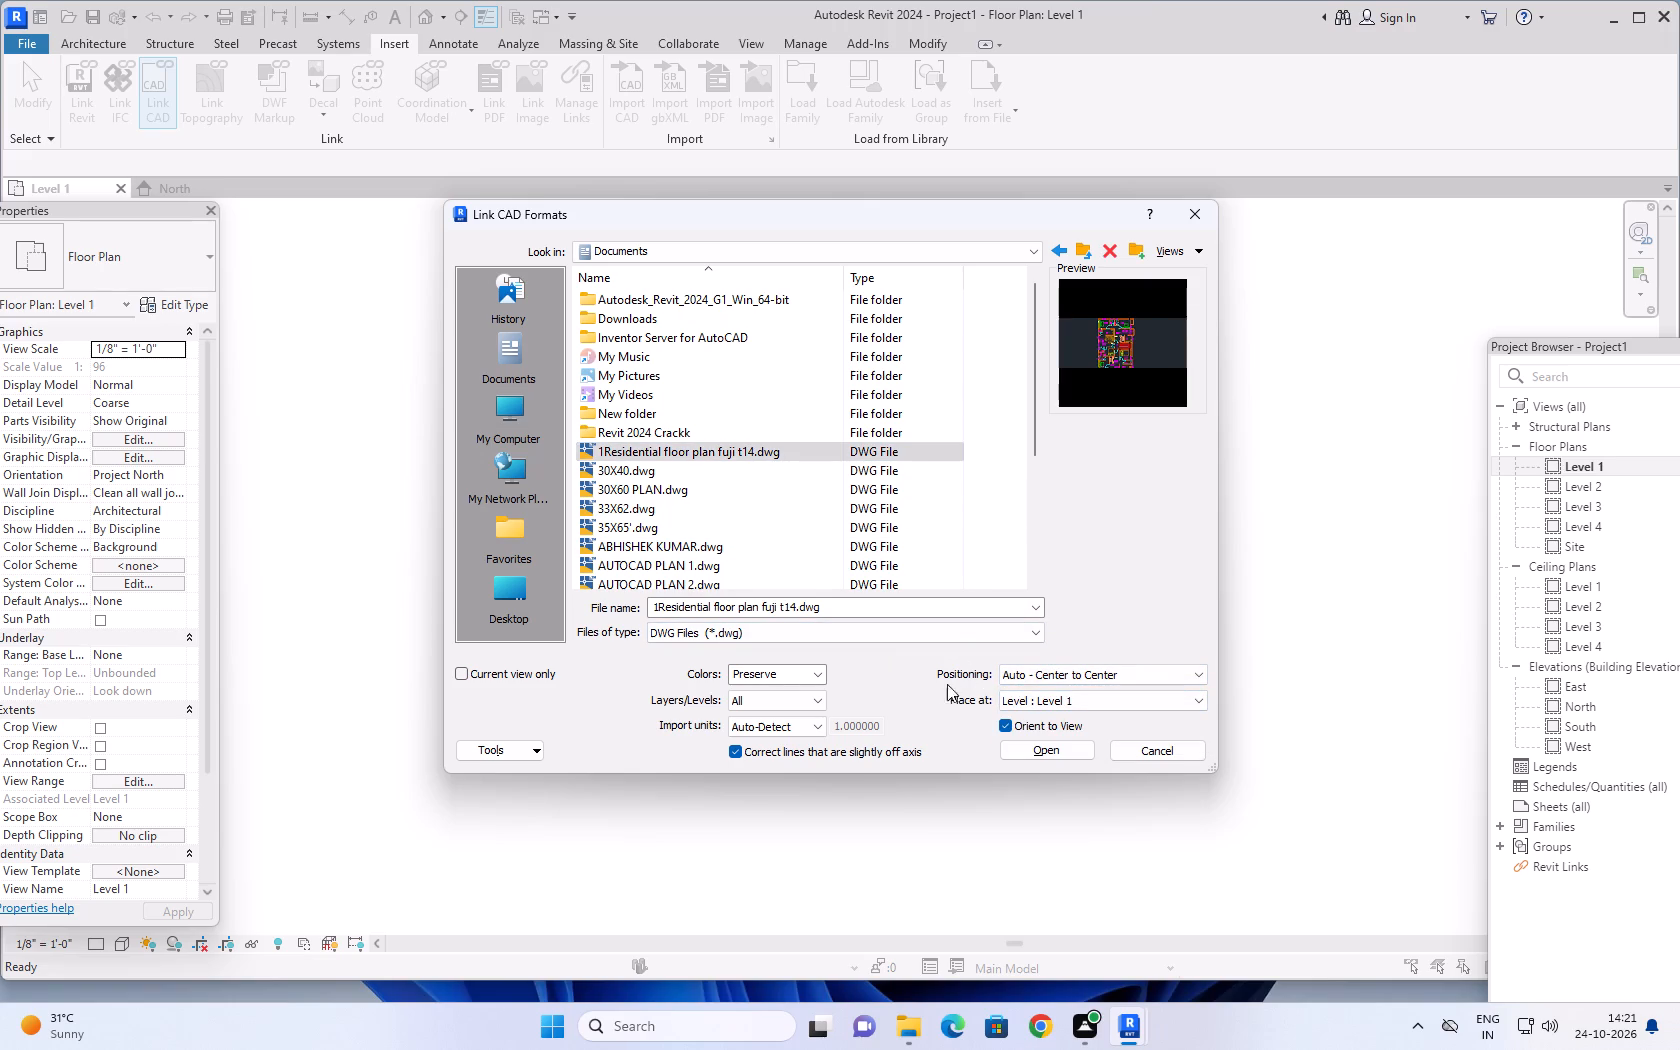
{"action": "left_click", "coordinate": [1051, 752]}
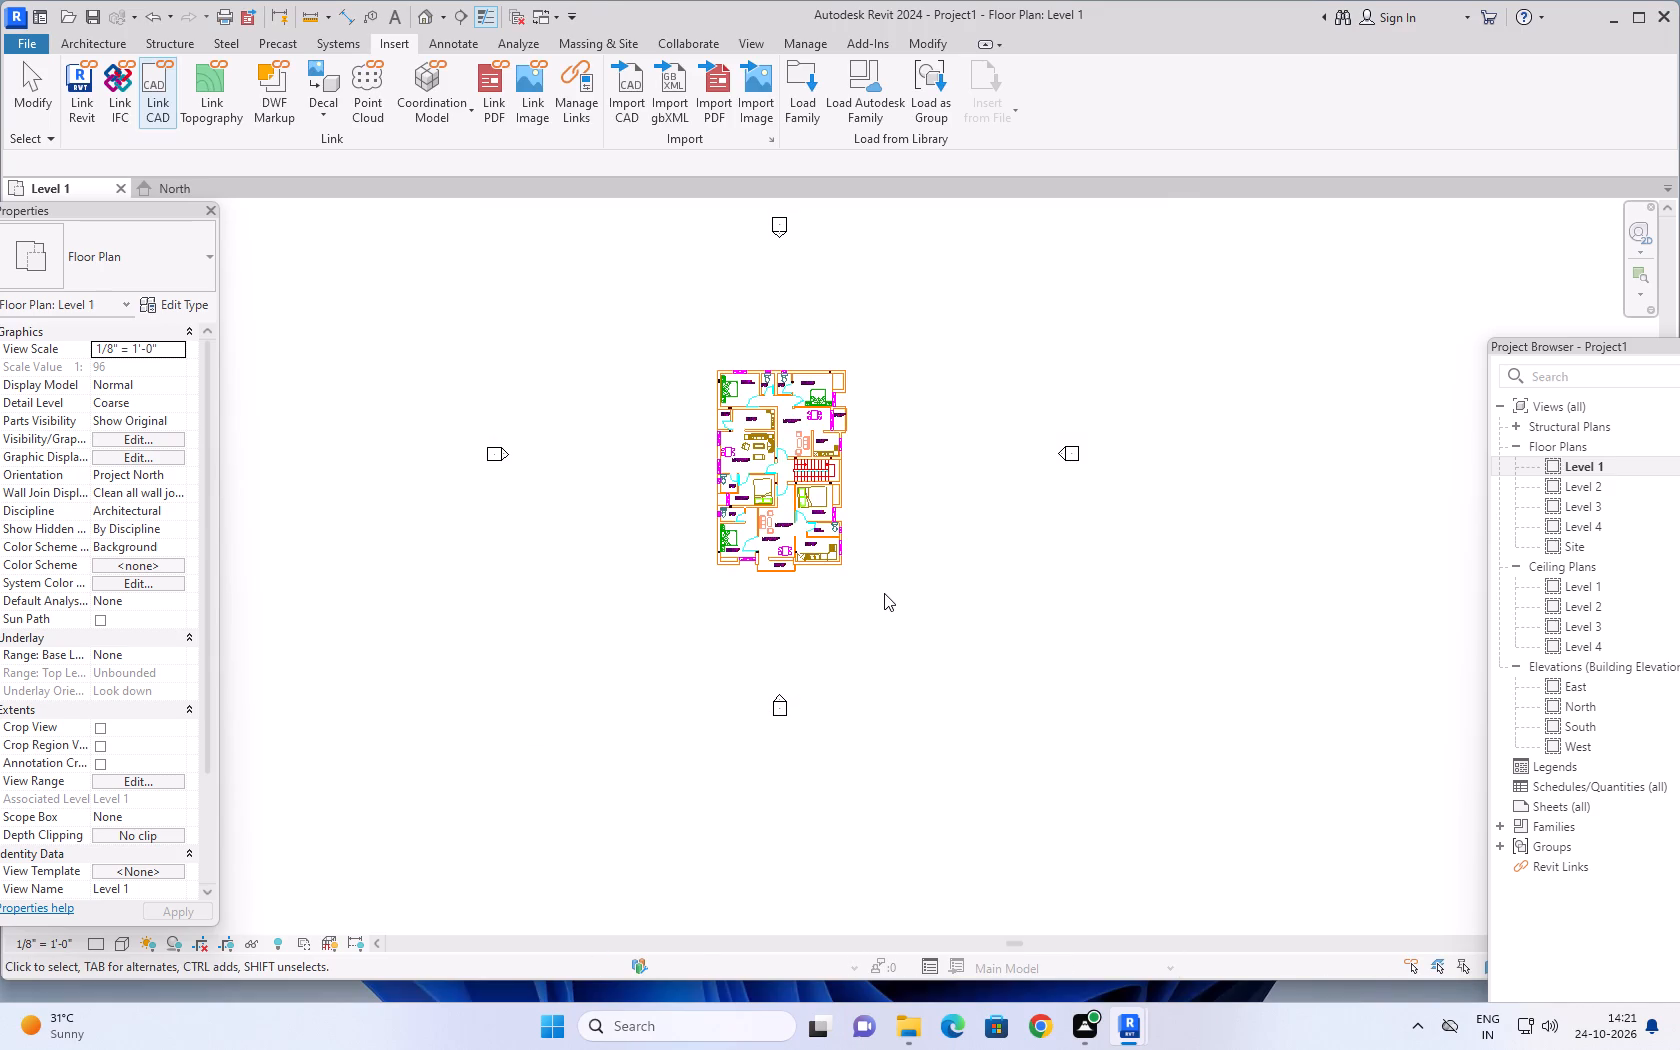
Examine the linked floor plan's room layout, walls, doors, windows, staircase and balconies across all three flats.
{"action": "scroll", "coordinate": [867, 495], "scroll_direction": "up", "scroll_amount": 2}
{"action": "middle_click_drag", "start_coordinate": [884, 497], "coordinate": [1032, 551]}
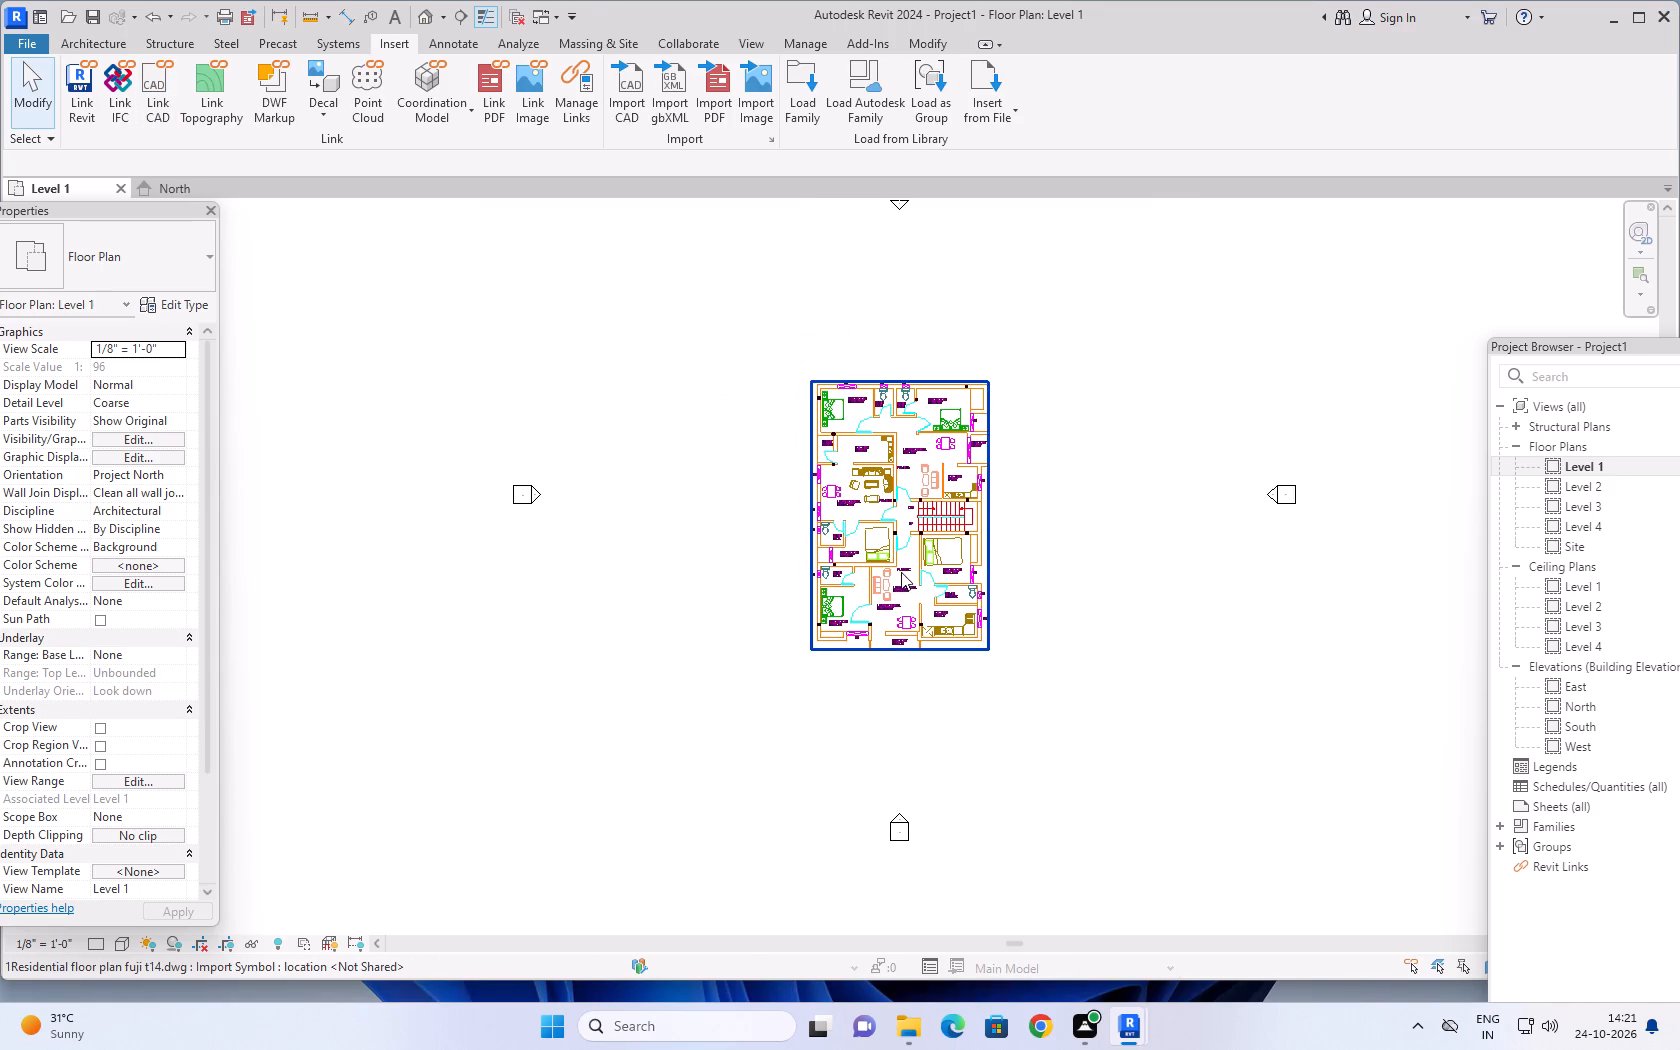
{"action": "scroll", "coordinate": [900, 573], "scroll_direction": "up", "scroll_amount": 2}
{"action": "scroll", "coordinate": [1019, 628], "scroll_direction": "up", "scroll_amount": 4}
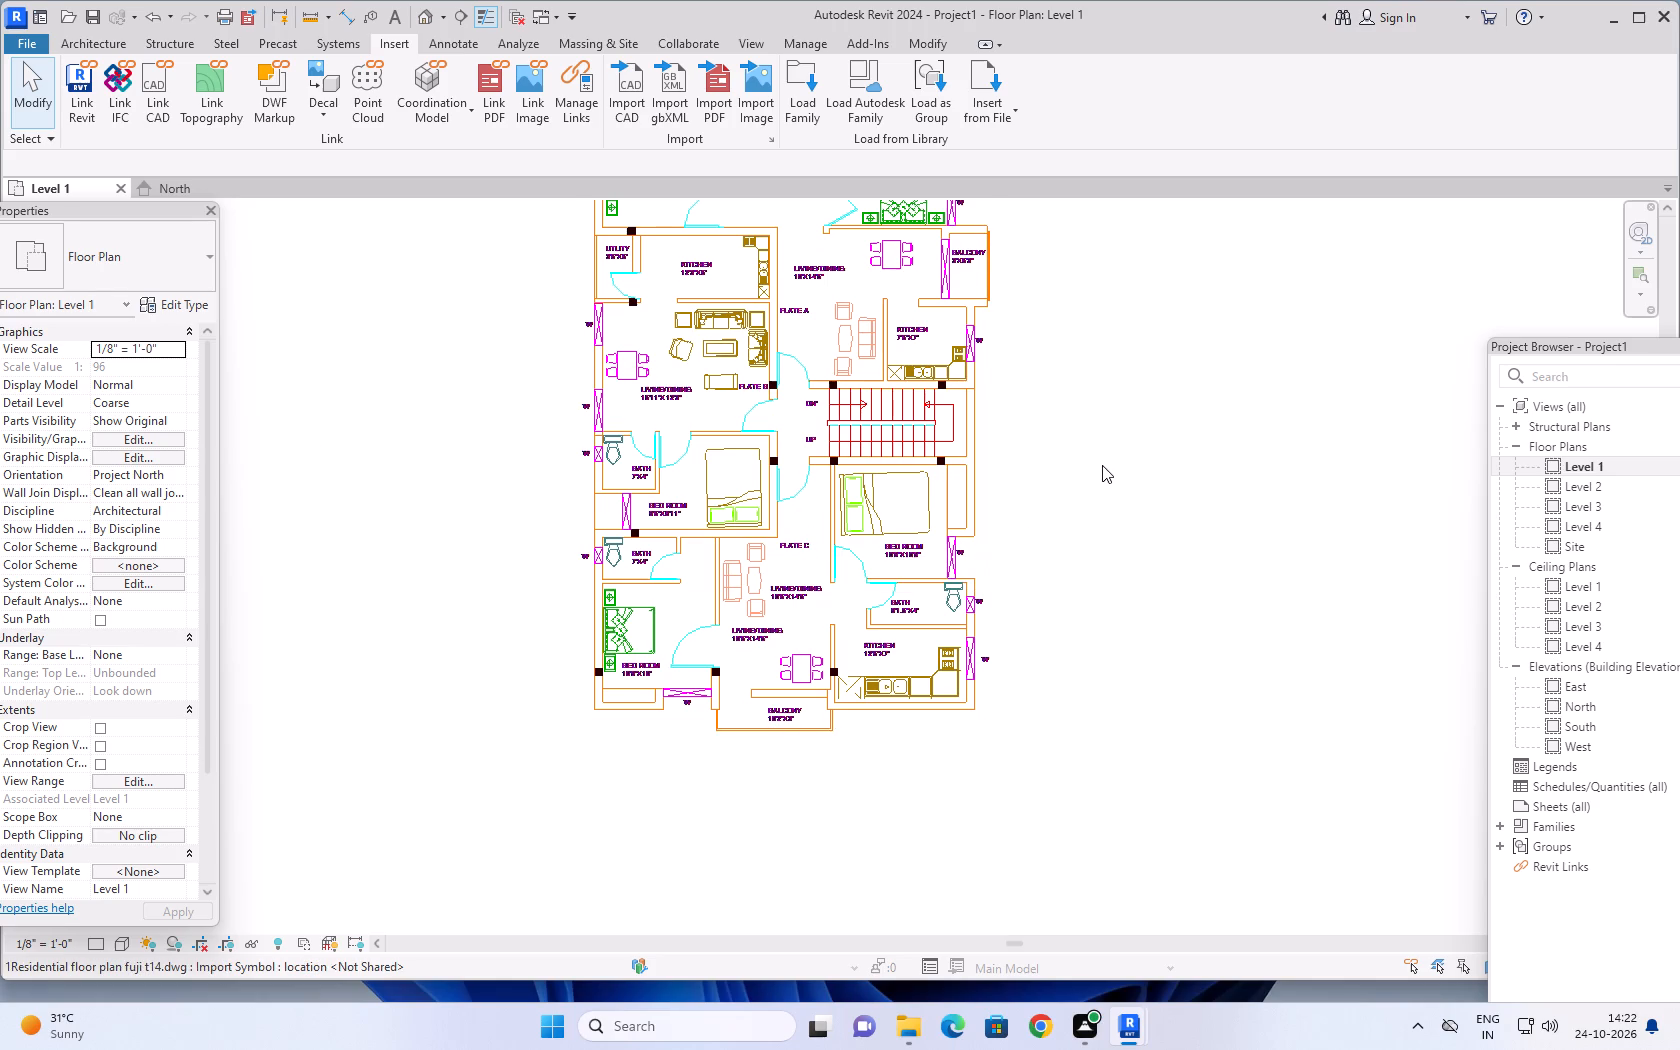
{"action": "middle_click_drag", "start_coordinate": [1097, 456], "coordinate": [1182, 561]}
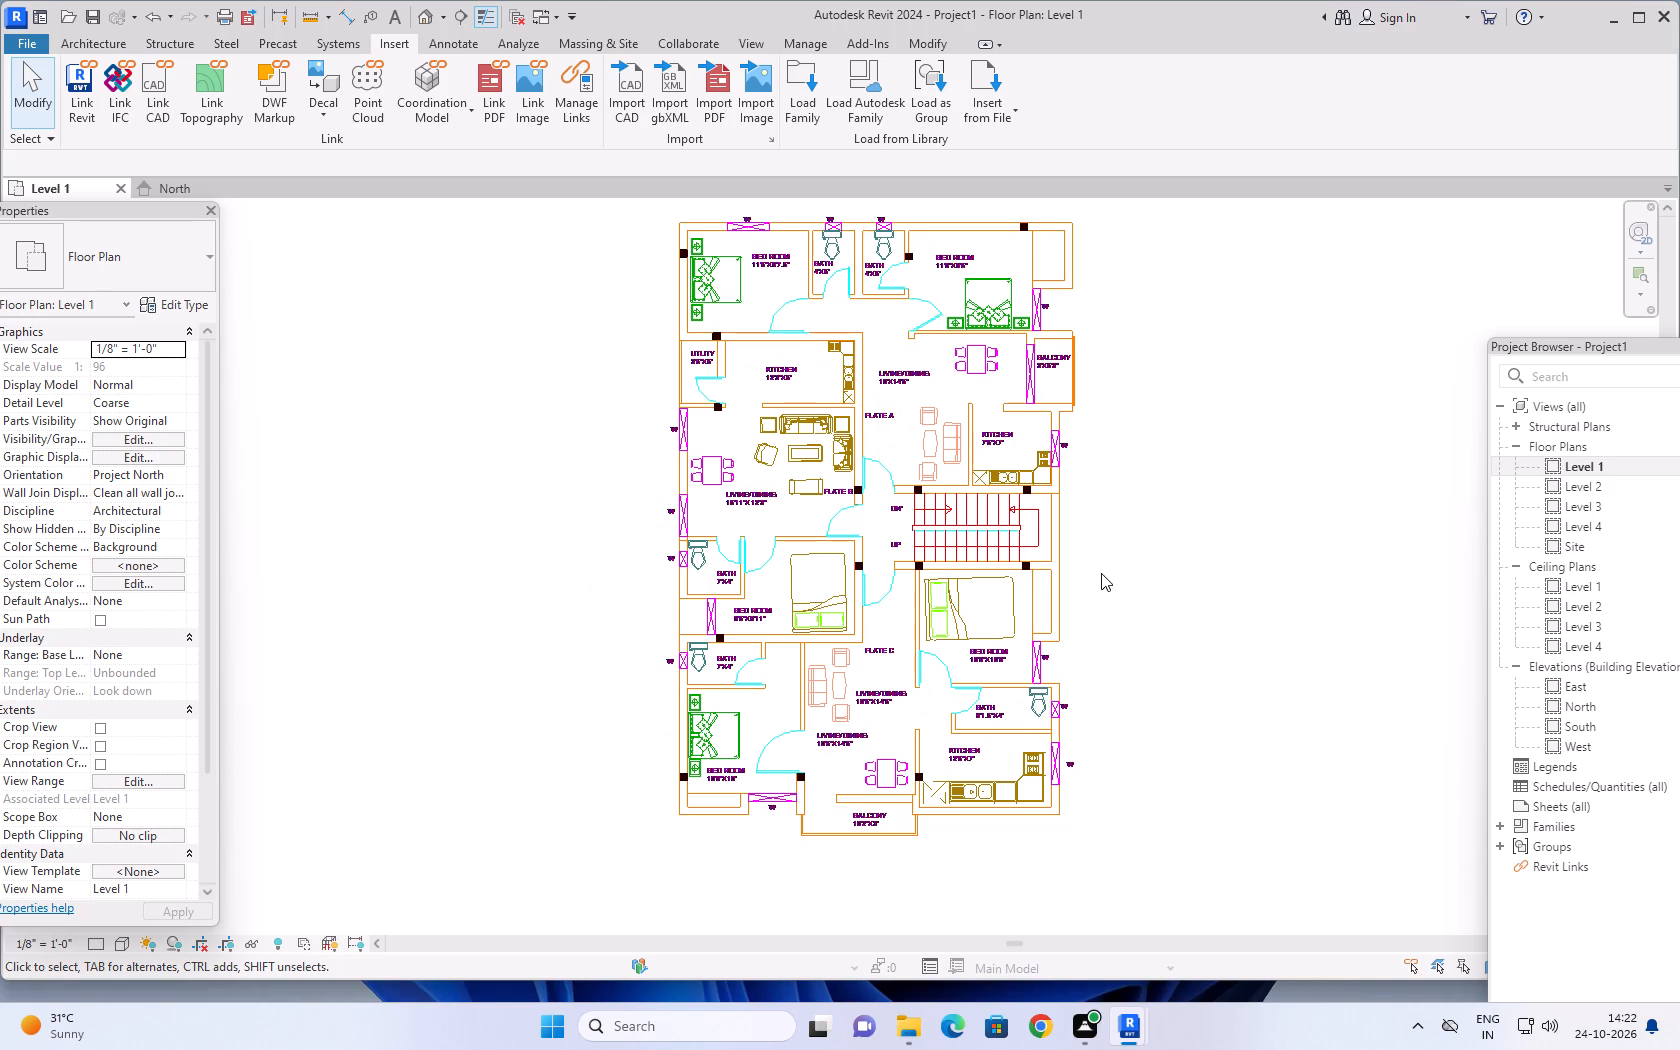
{"action": "middle_click_drag", "start_coordinate": [1103, 518], "coordinate": [1133, 569]}
{"action": "middle_click", "coordinate": [1141, 594]}
{"action": "scroll", "coordinate": [897, 408], "scroll_direction": "up", "scroll_amount": 2}
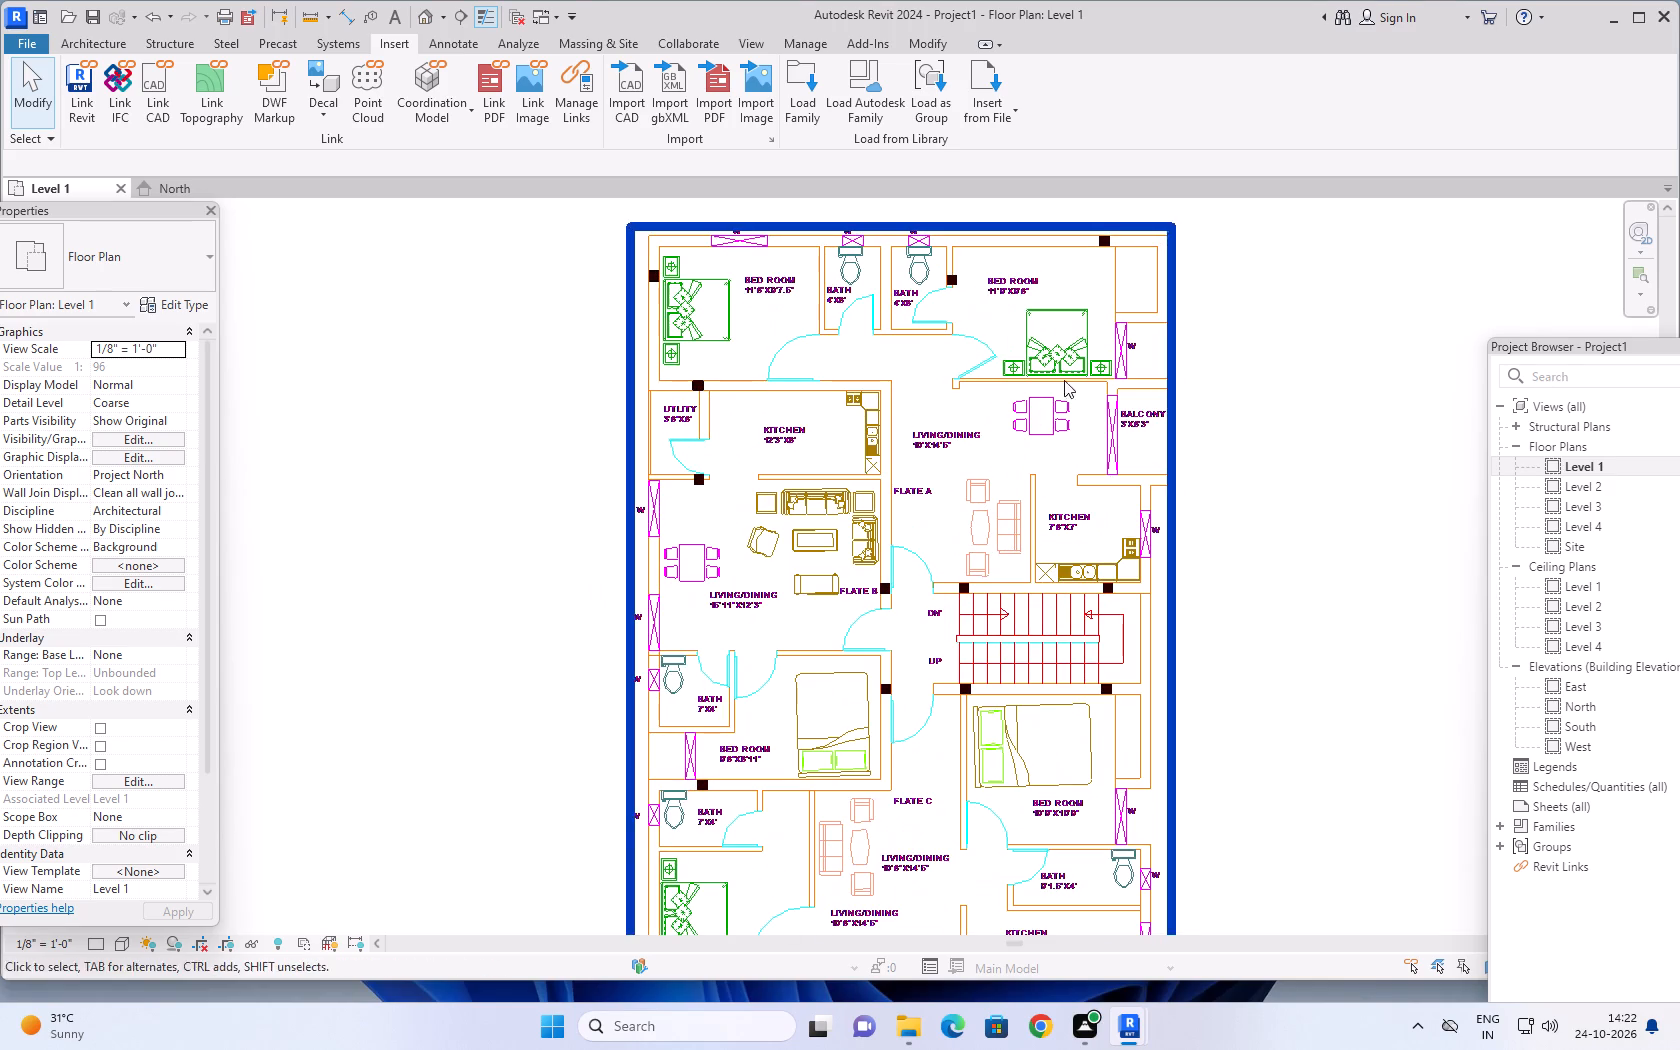
{"action": "middle_click_drag", "start_coordinate": [1209, 604], "coordinate": [1208, 594]}
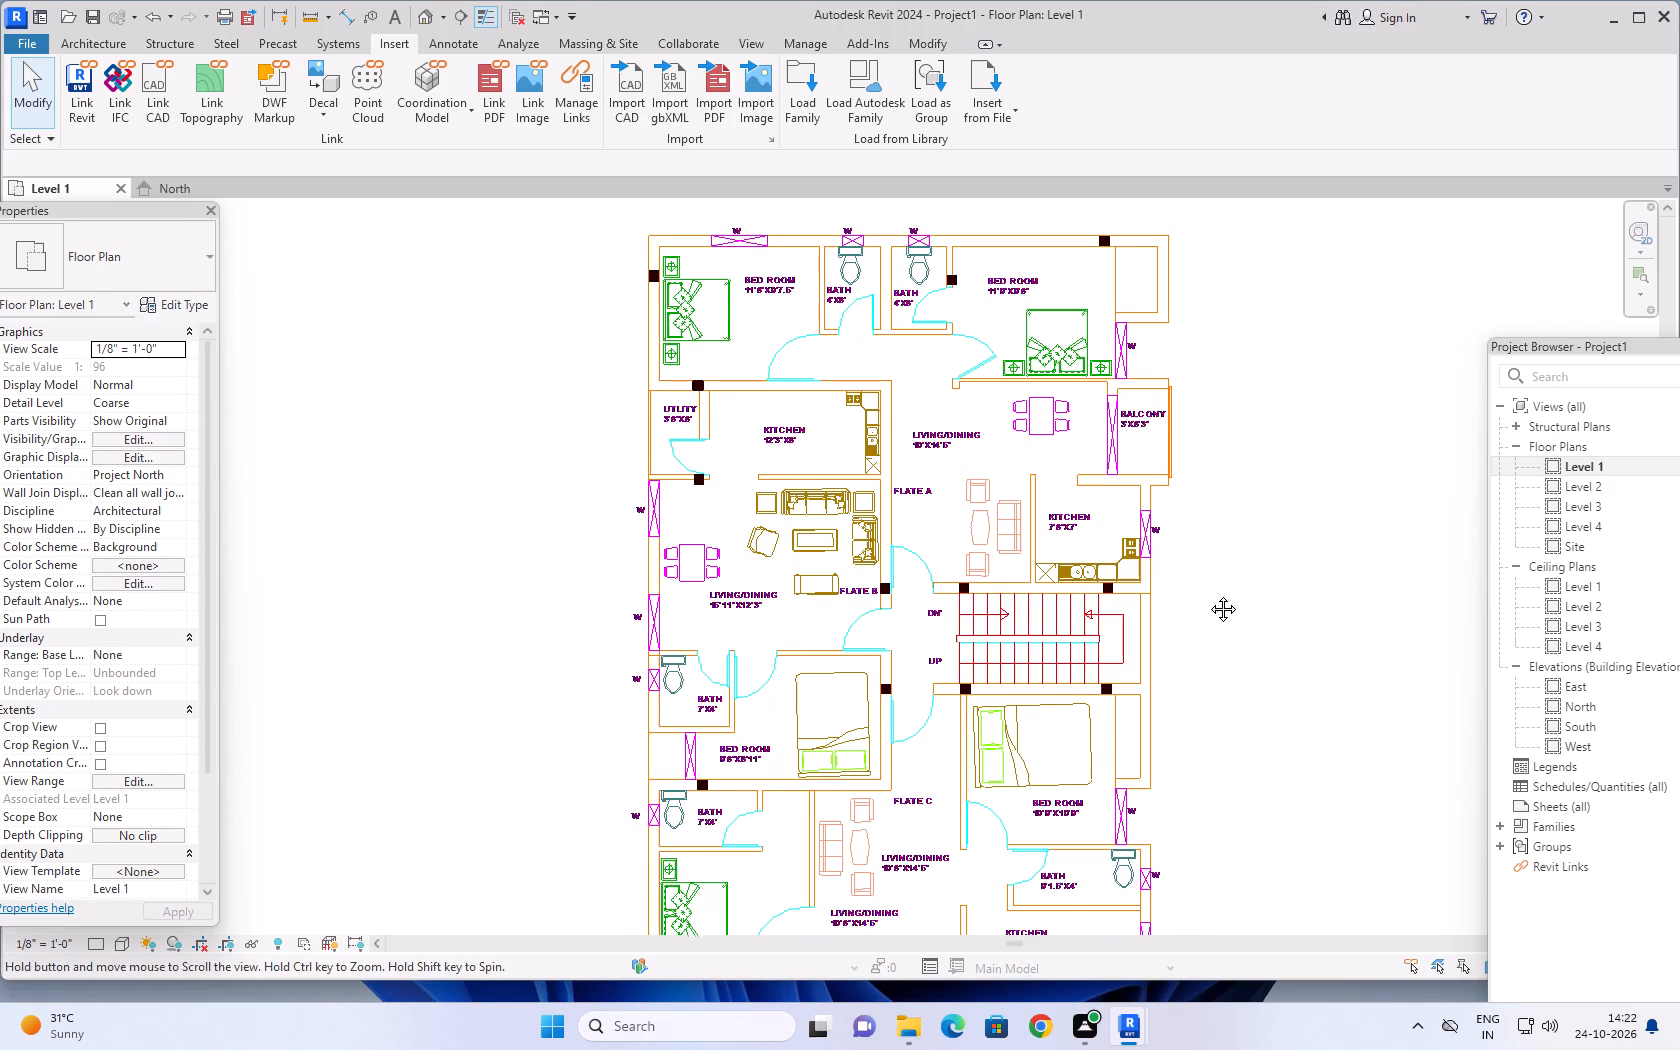
{"action": "middle_click_drag", "start_coordinate": [1208, 594], "coordinate": [1199, 458]}
{"action": "scroll", "coordinate": [1196, 476], "scroll_direction": "down", "scroll_amount": 1}
{"action": "middle_click_drag", "start_coordinate": [1191, 551], "coordinate": [1197, 493]}
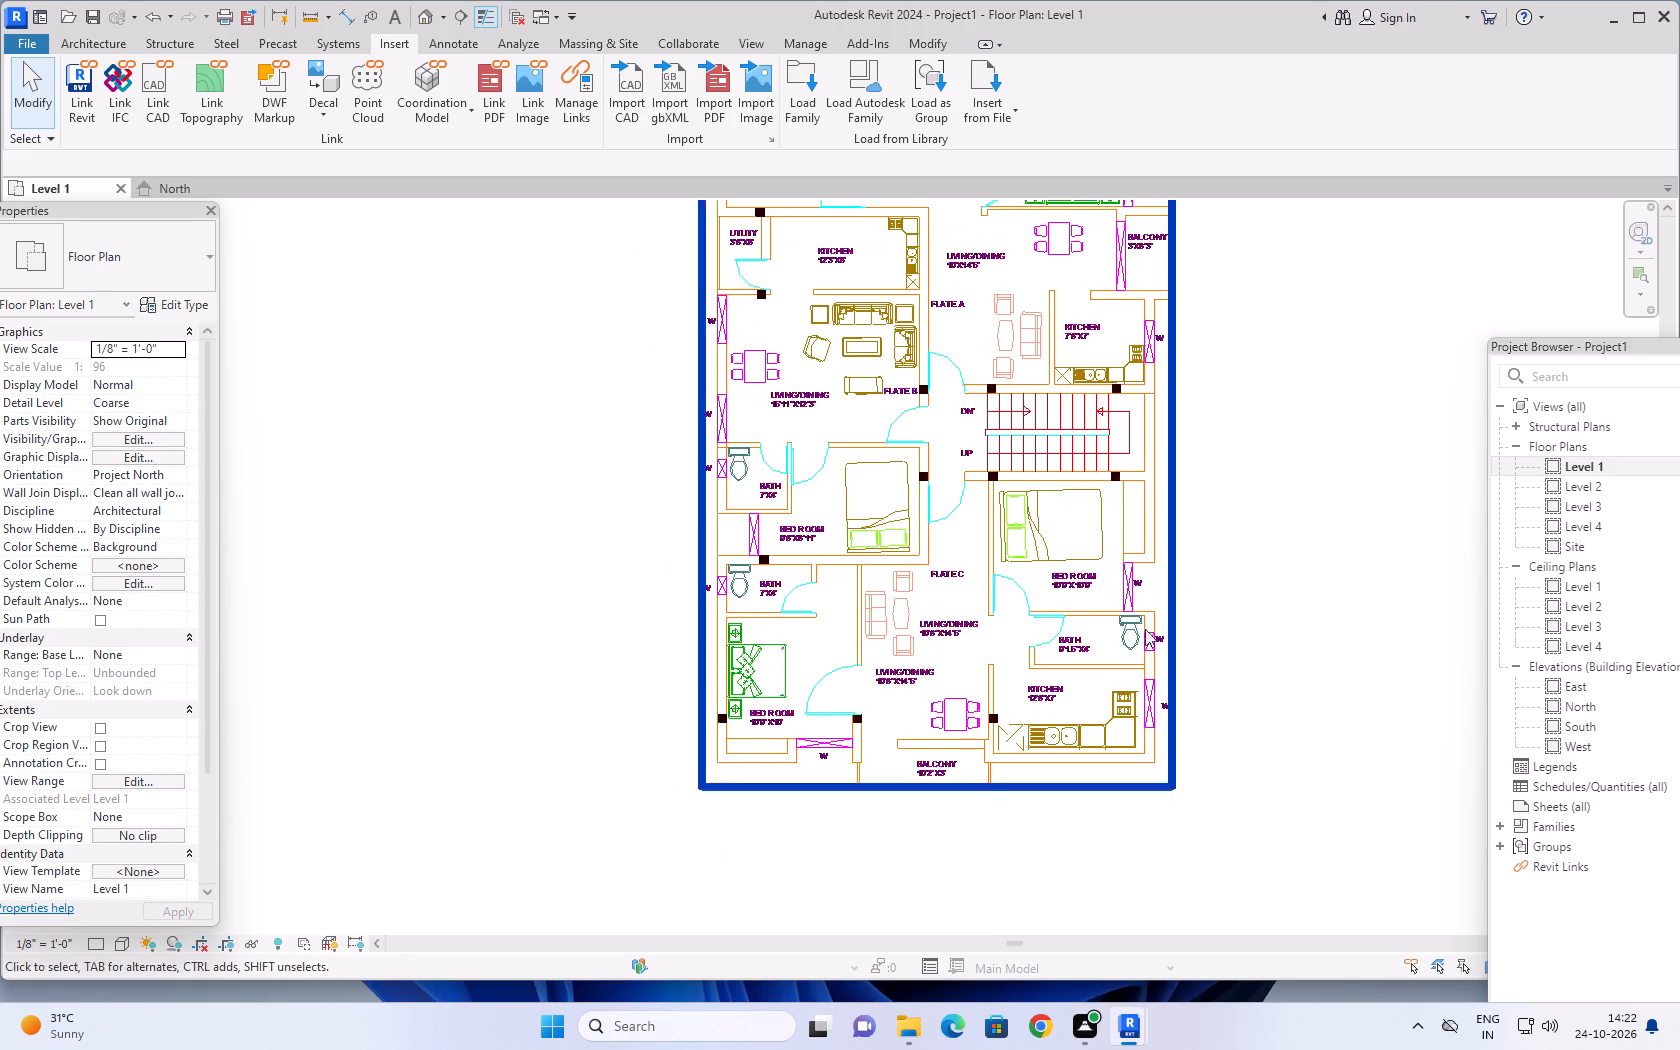
{"action": "scroll", "coordinate": [1038, 574], "scroll_direction": "up", "scroll_amount": 2}
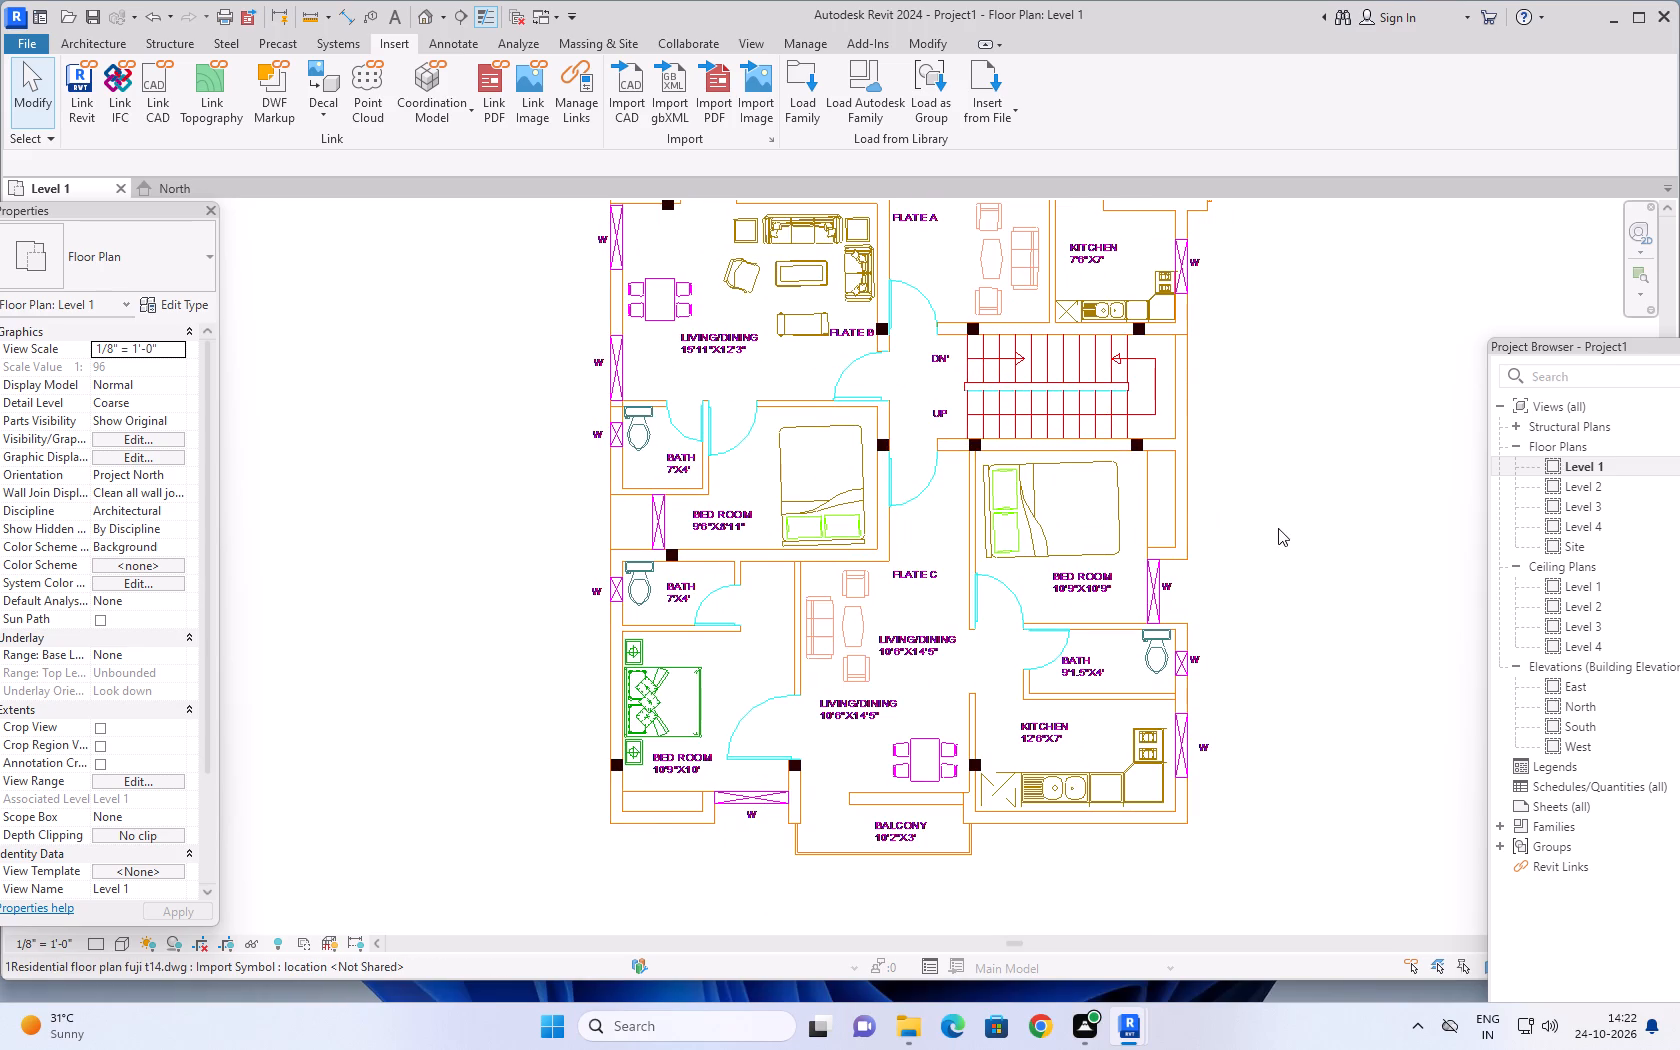
{"action": "middle_click_drag", "start_coordinate": [1297, 493], "coordinate": [1312, 574]}
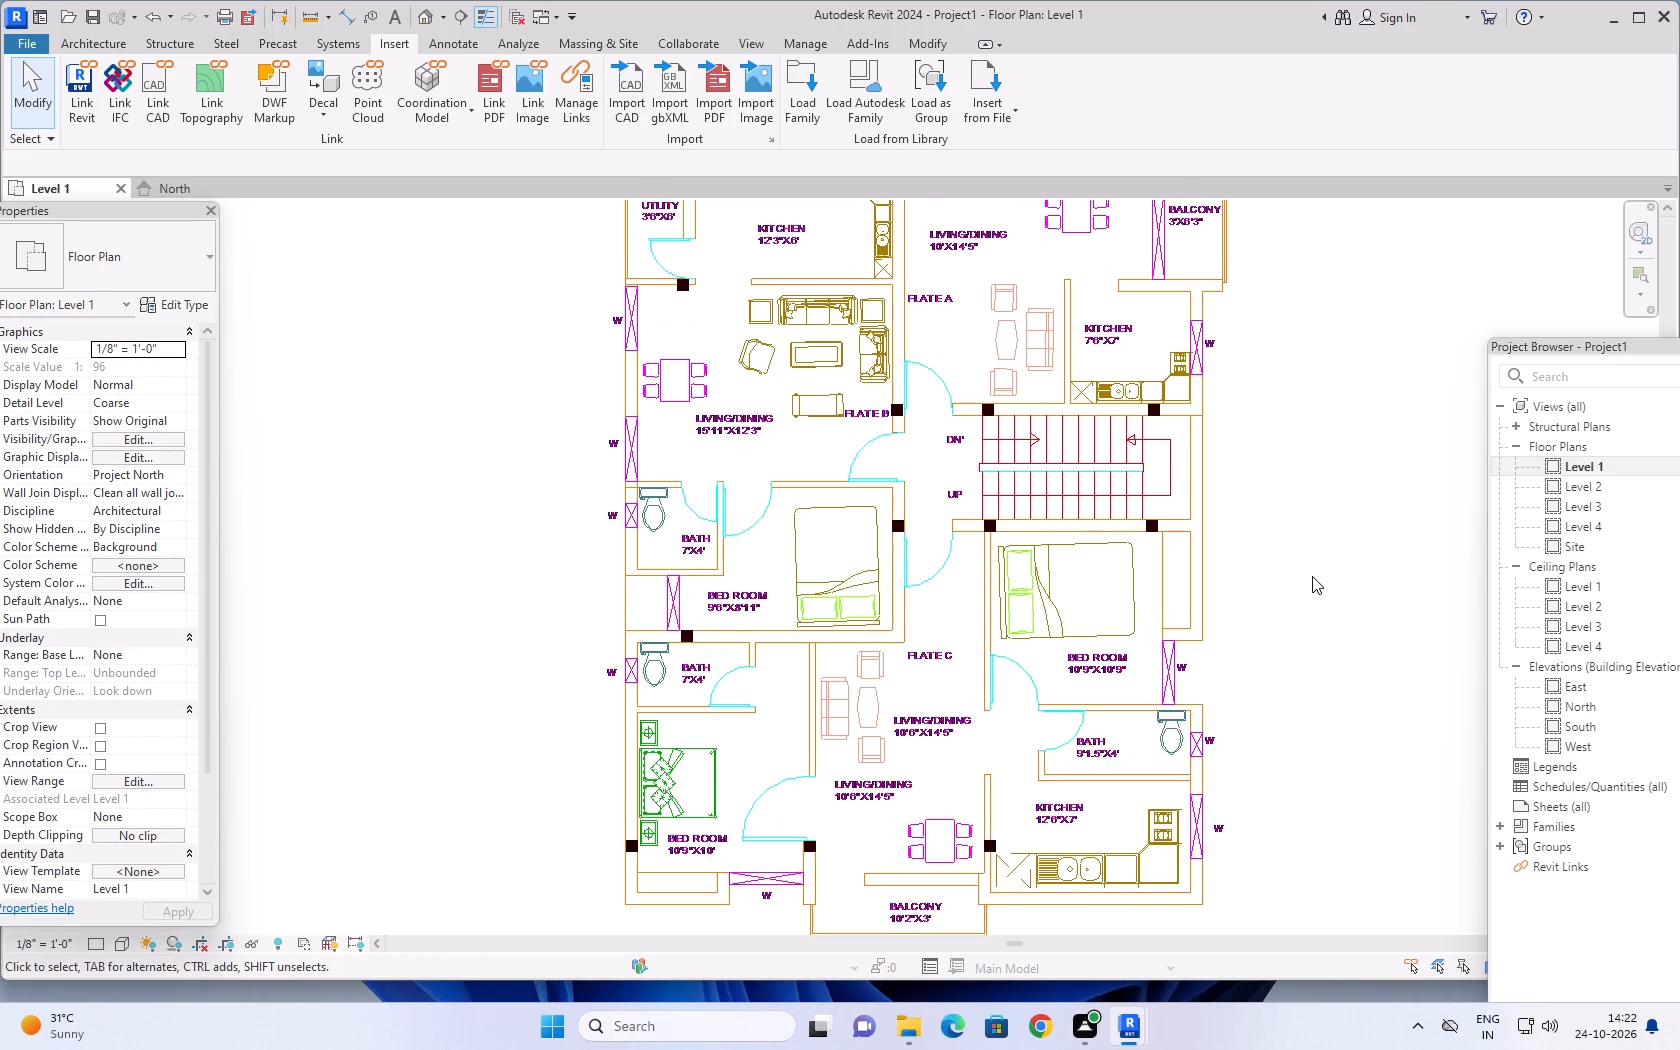
{"action": "scroll", "coordinate": [1264, 559], "scroll_direction": "down", "scroll_amount": 2}
{"action": "middle_click_drag", "start_coordinate": [1279, 487], "coordinate": [1270, 635]}
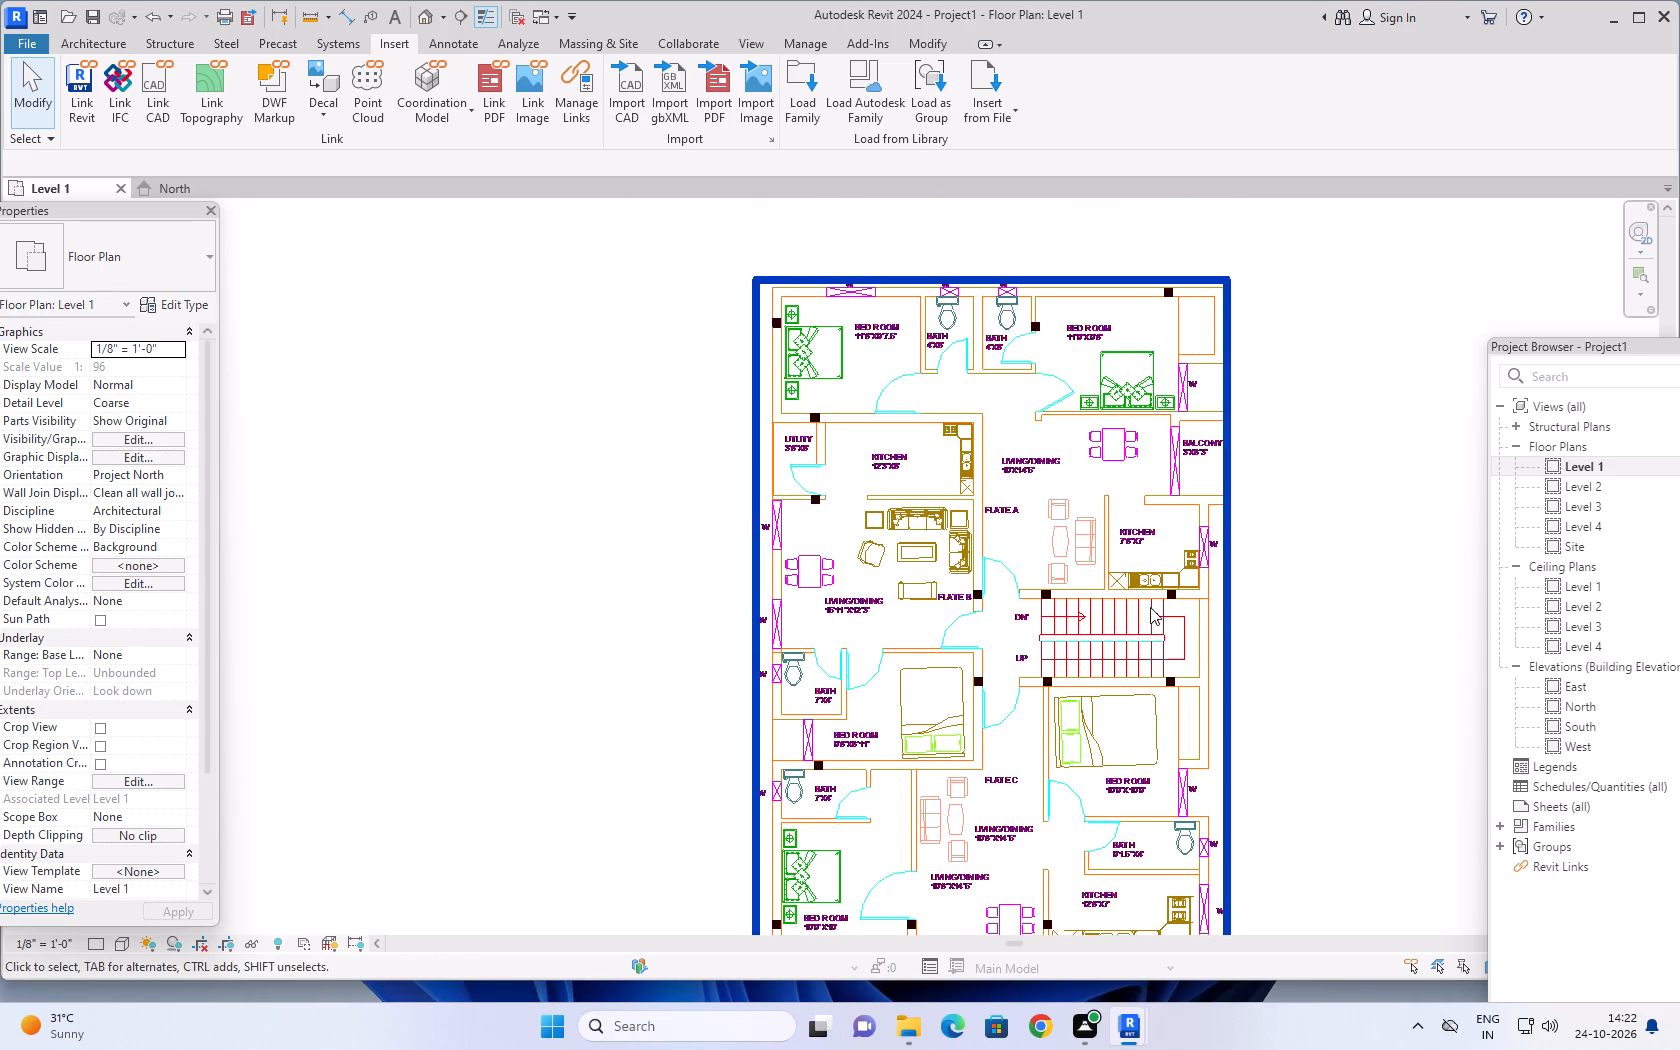
{"action": "scroll", "coordinate": [1034, 598], "scroll_direction": "up", "scroll_amount": 2}
{"action": "scroll", "coordinate": [1034, 596], "scroll_direction": "down", "scroll_amount": 2}
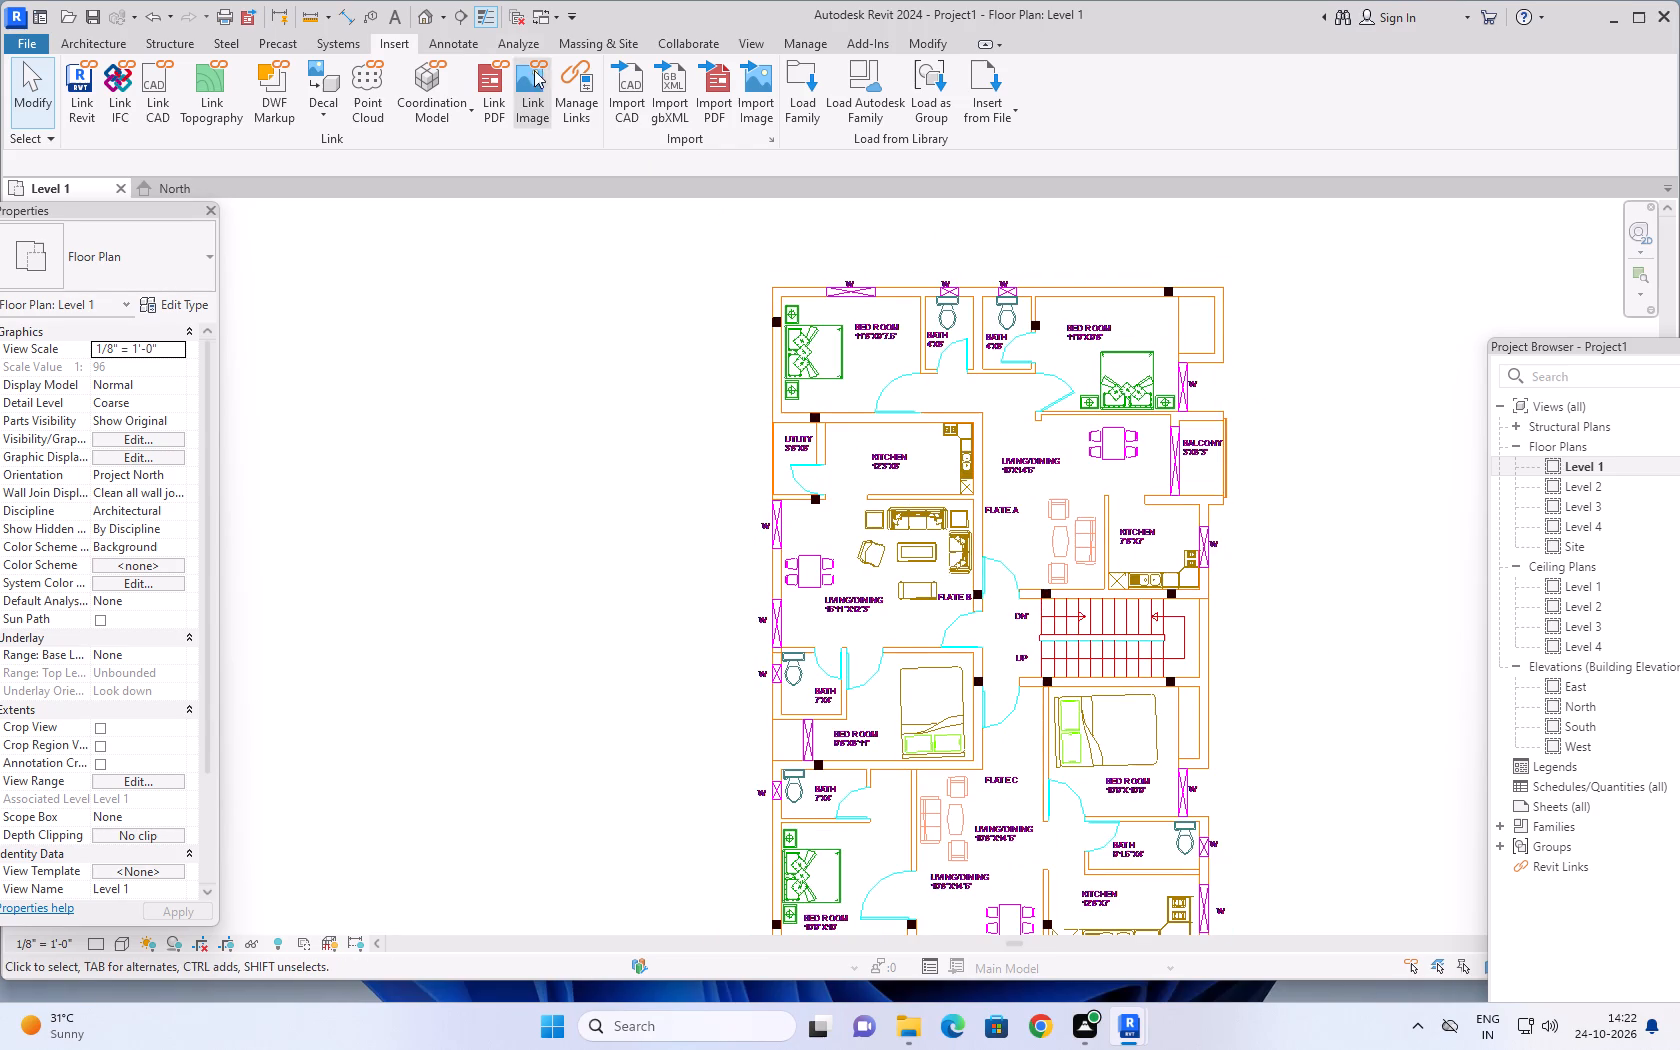
Toggle the Thin Lines display for the Level 1 floor plan.
{"action": "left_click", "coordinate": [491, 17]}
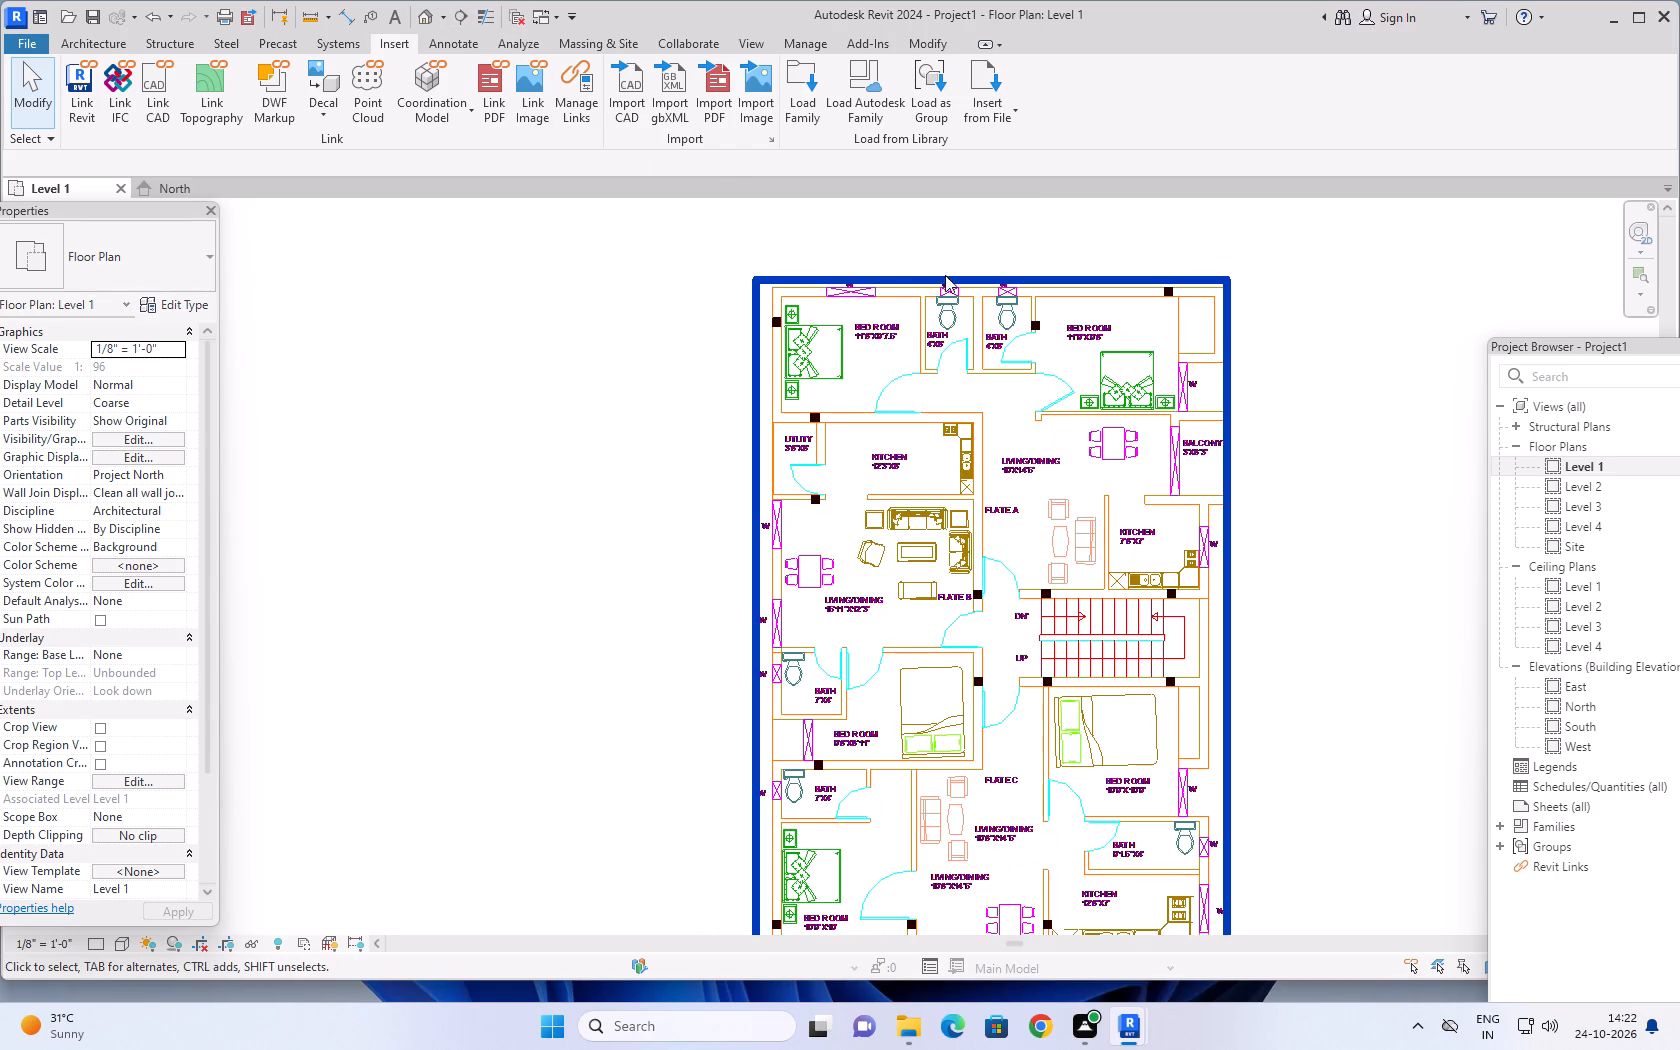
Pin the linked residential floor plan drawing in place on Level 1.
{"action": "left_click", "coordinate": [924, 284]}
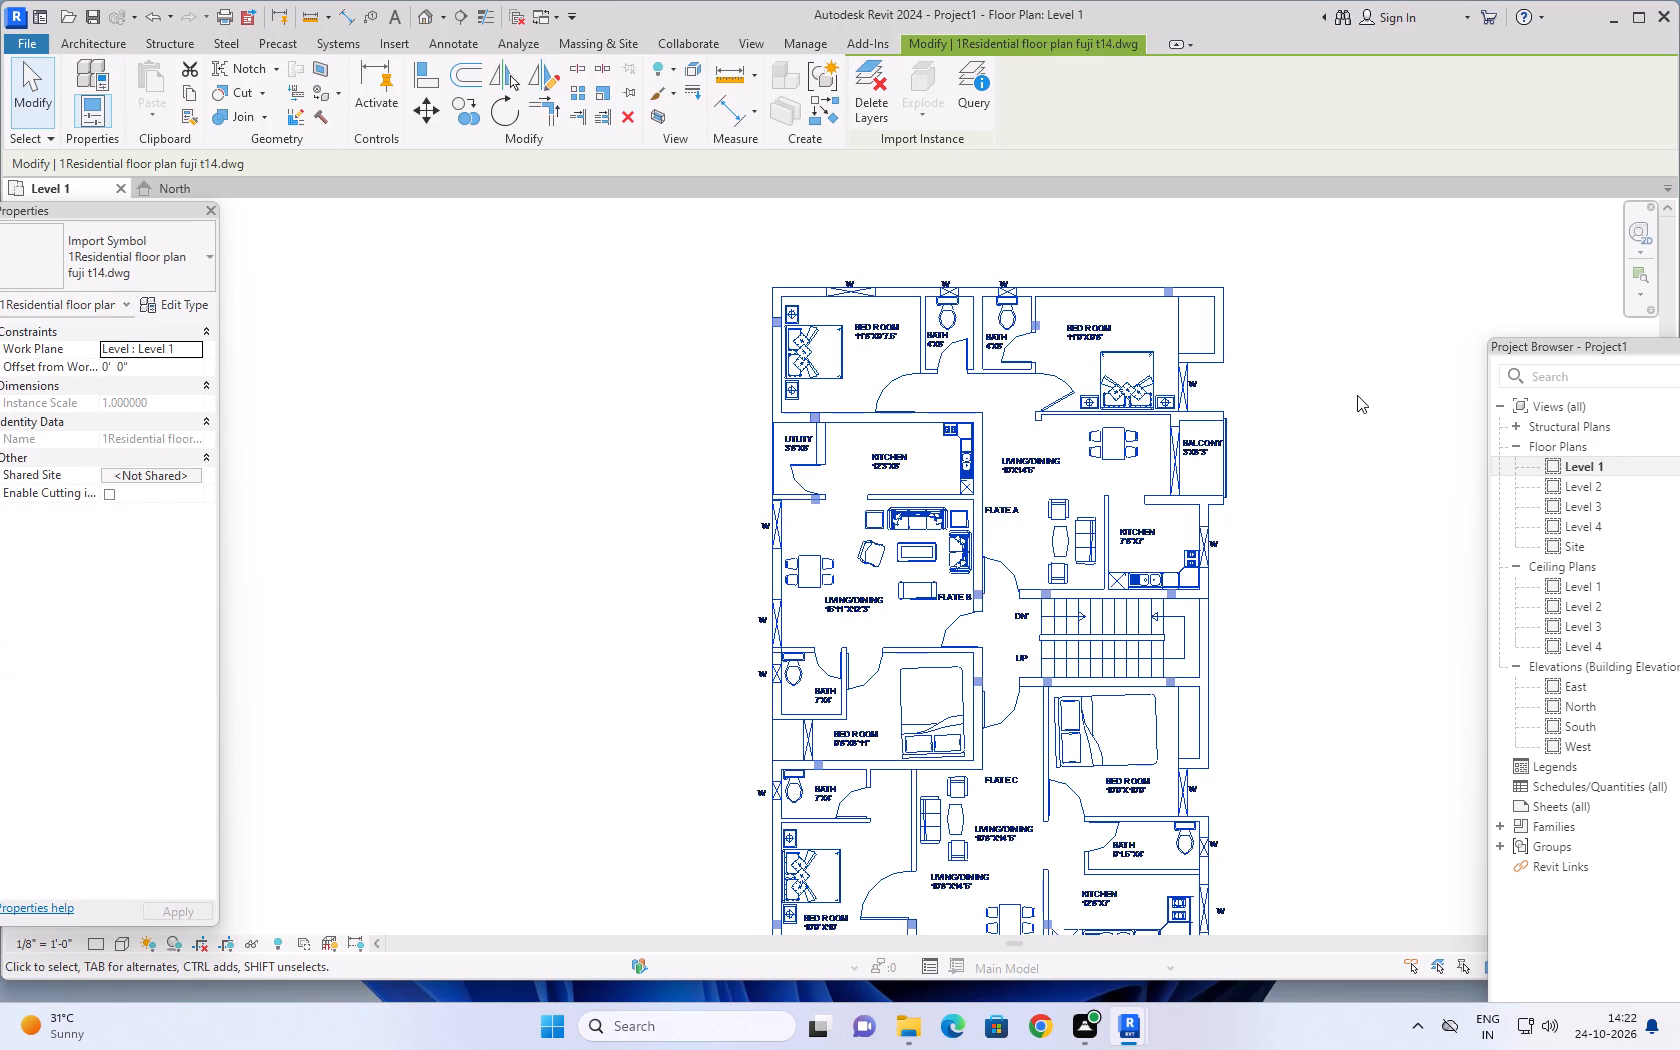
{"action": "left_click", "coordinate": [625, 91]}
{"action": "key", "text": "Escape"}
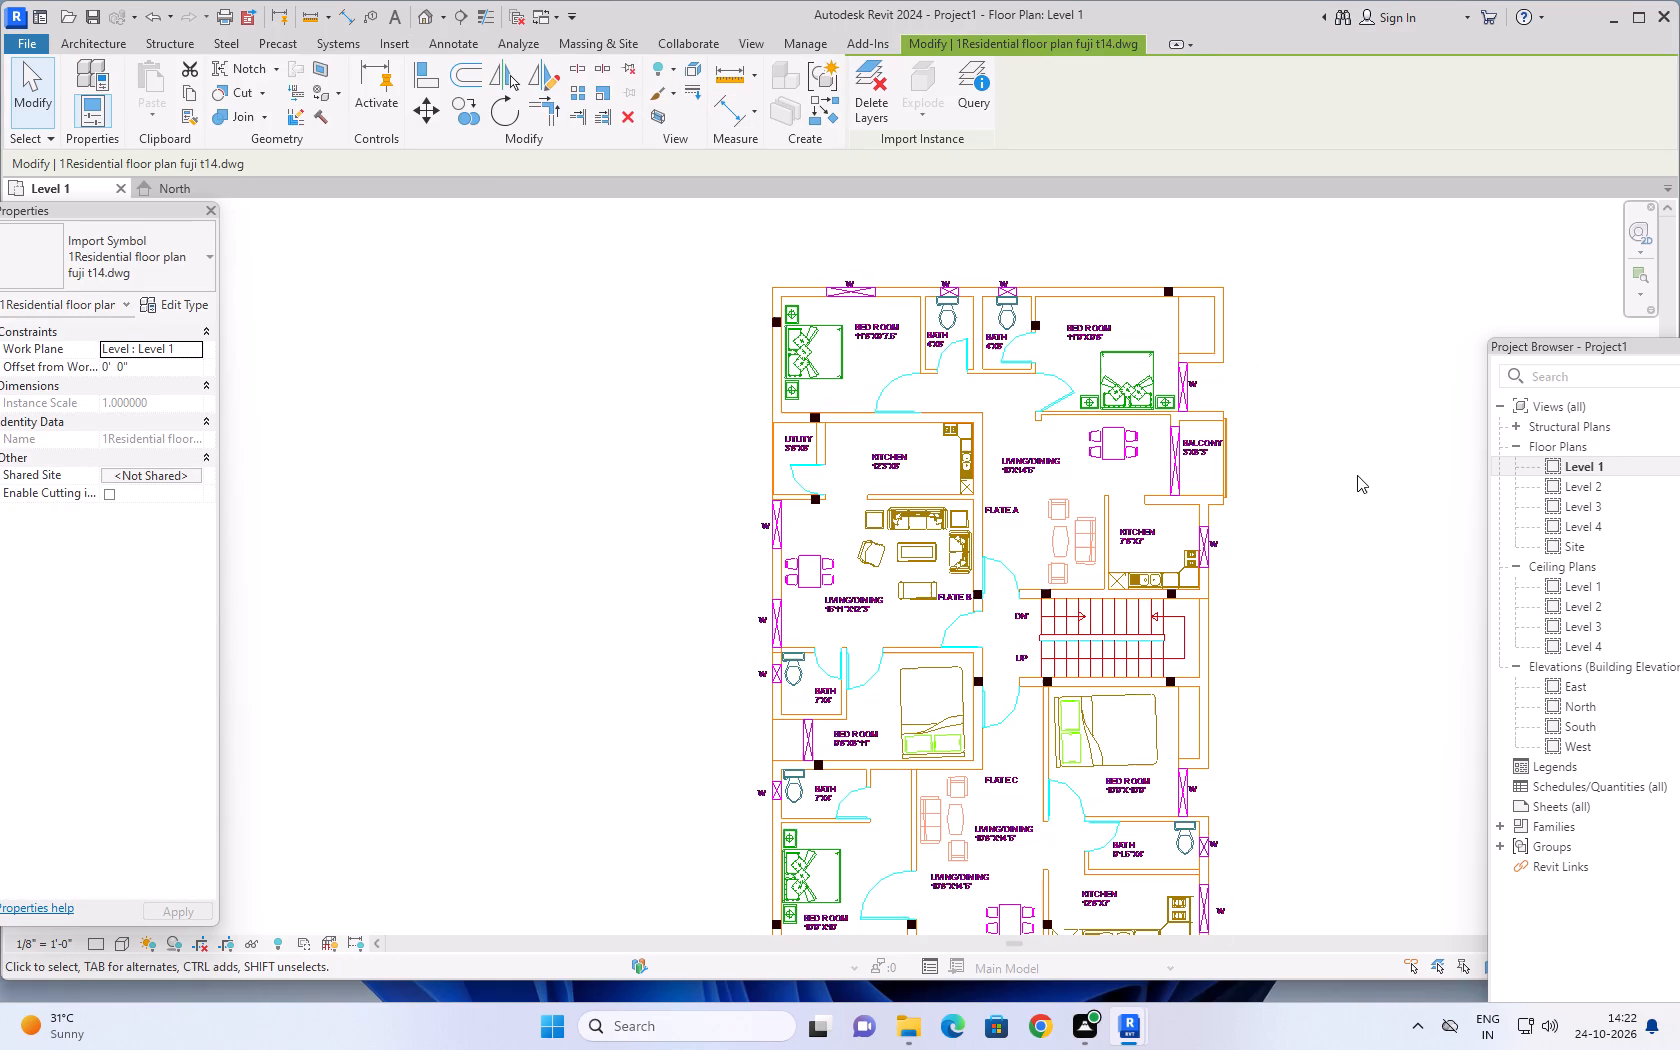
Examine the linked floor plan, including the column and wall lines beside the bed in the upper-left bedroom.
{"action": "middle_click_drag", "start_coordinate": [1344, 480], "coordinate": [1295, 438]}
{"action": "scroll", "coordinate": [1289, 445], "scroll_direction": "down", "scroll_amount": 2}
{"action": "middle_click_drag", "start_coordinate": [1290, 462], "coordinate": [1202, 465]}
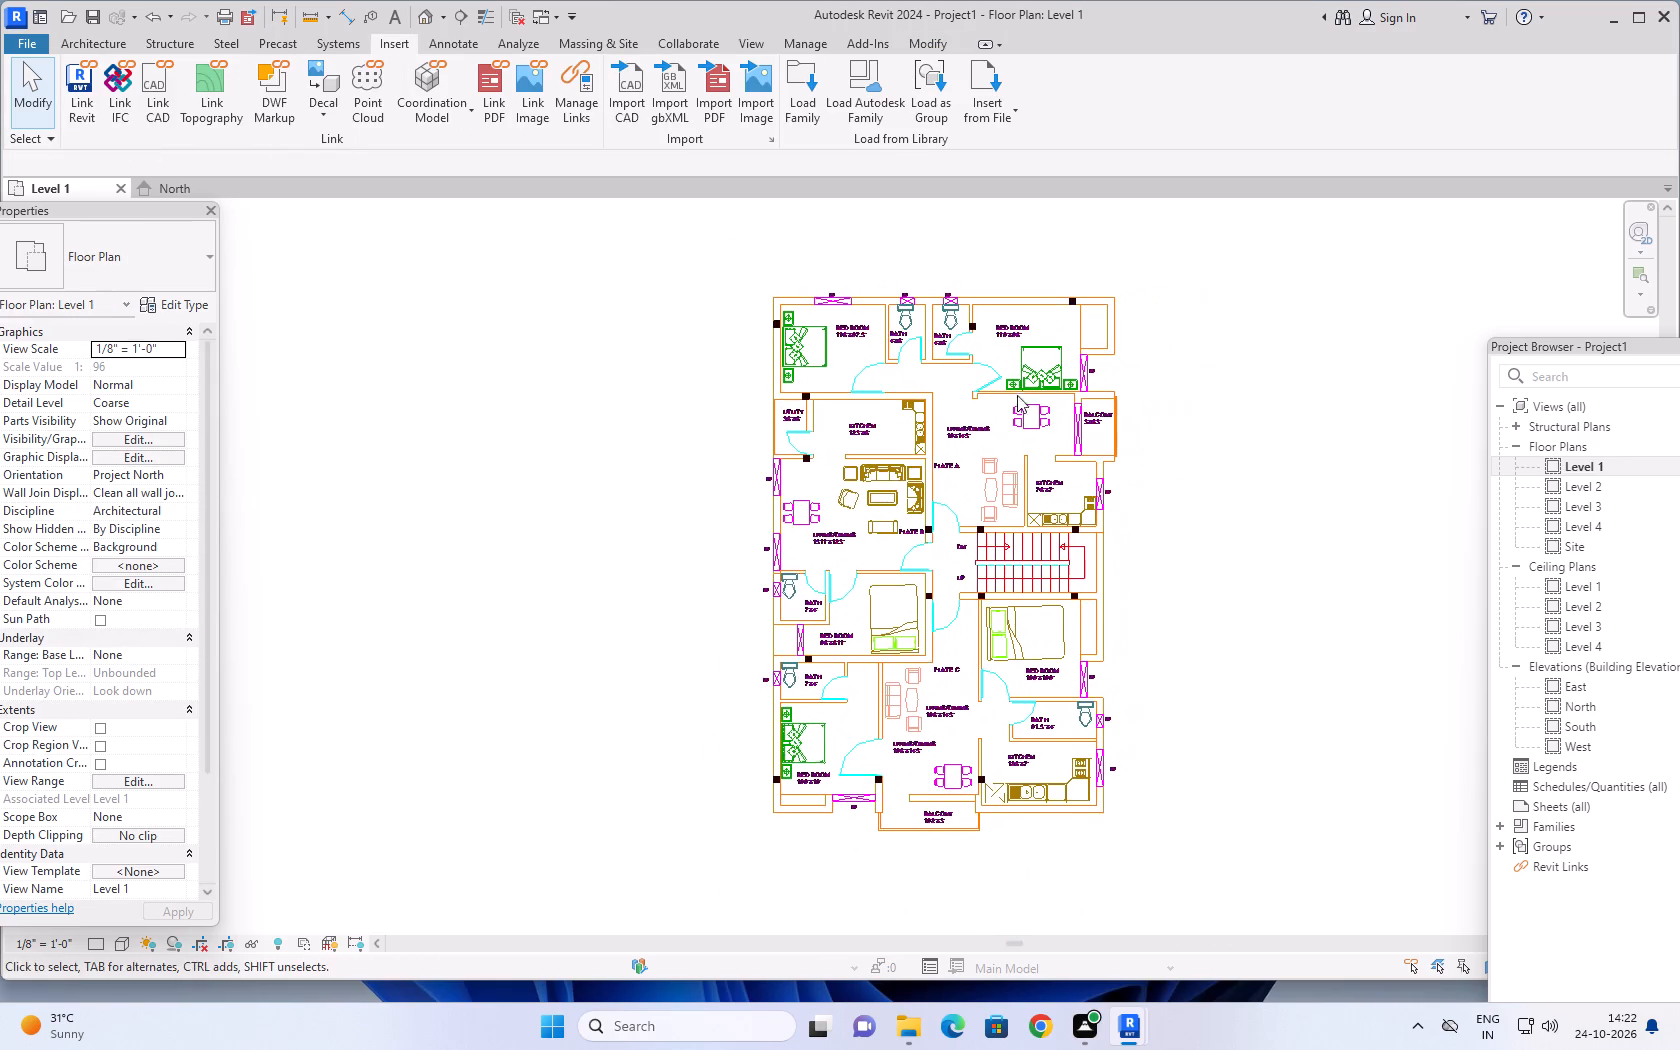
{"action": "scroll", "coordinate": [1016, 394], "scroll_direction": "up", "scroll_amount": 1}
{"action": "scroll", "coordinate": [1177, 442], "scroll_direction": "down", "scroll_amount": 1}
{"action": "middle_click_drag", "start_coordinate": [1205, 496], "coordinate": [1128, 497]}
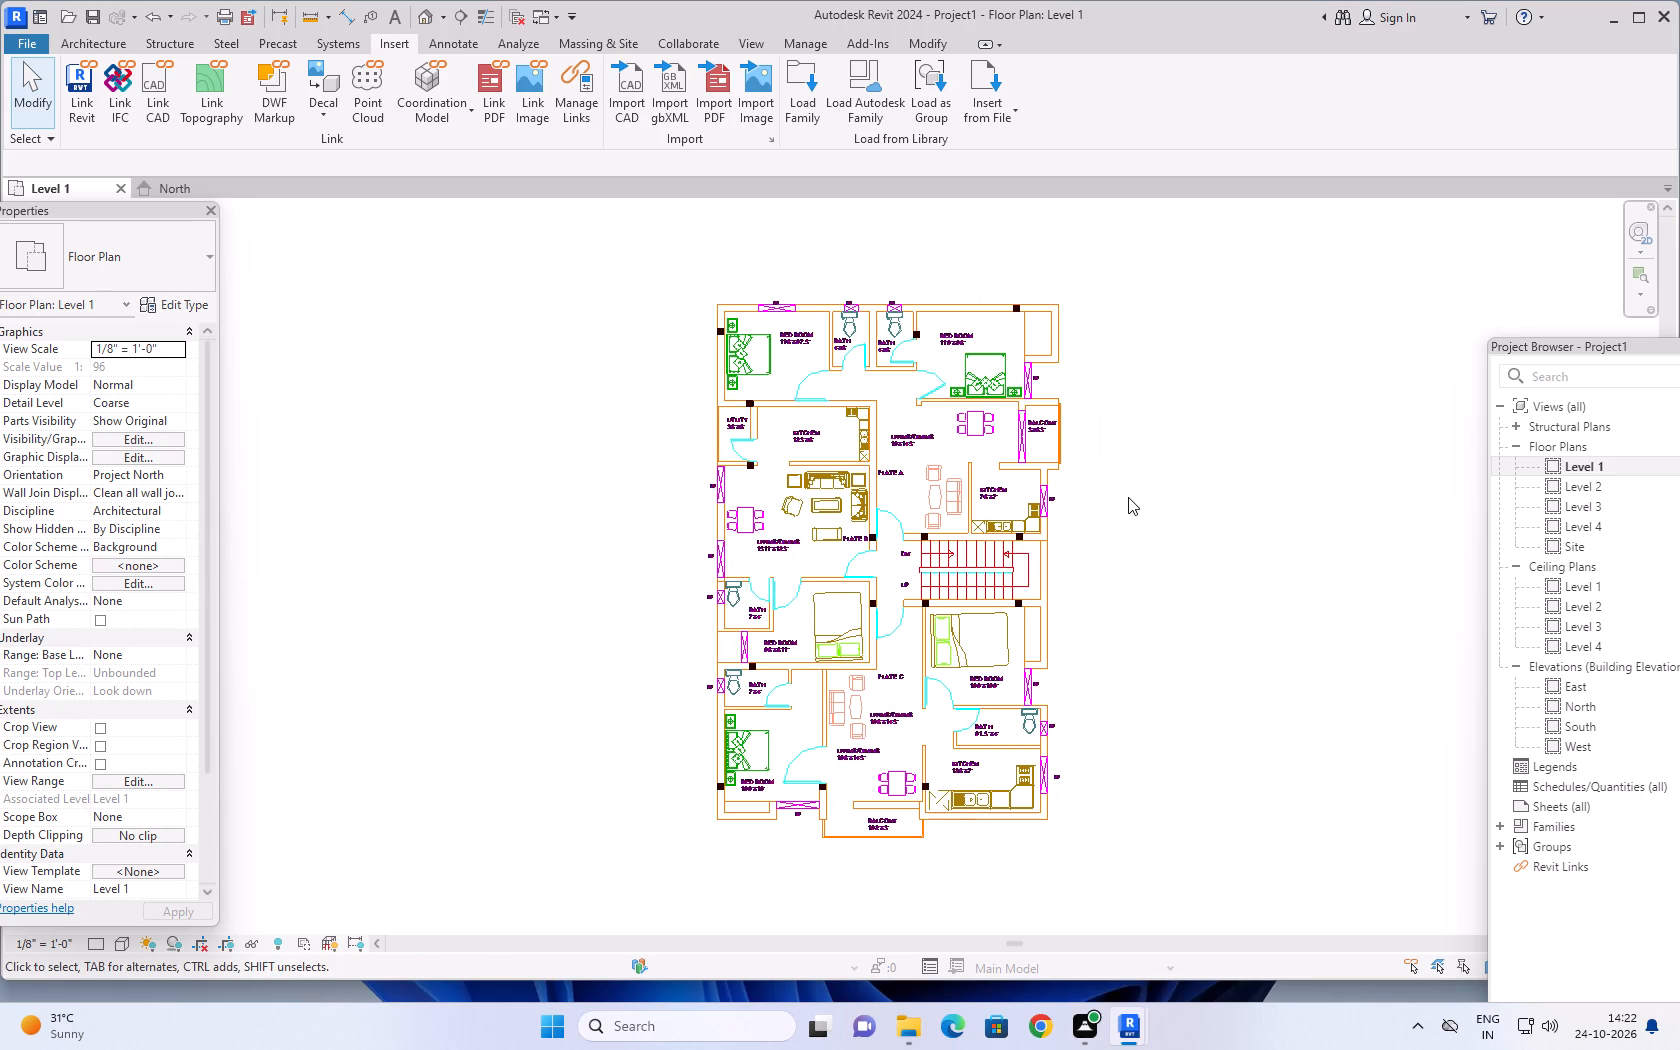
{"action": "scroll", "coordinate": [1118, 433], "scroll_direction": "up", "scroll_amount": 2}
{"action": "middle_click_drag", "start_coordinate": [592, 313], "coordinate": [604, 340]}
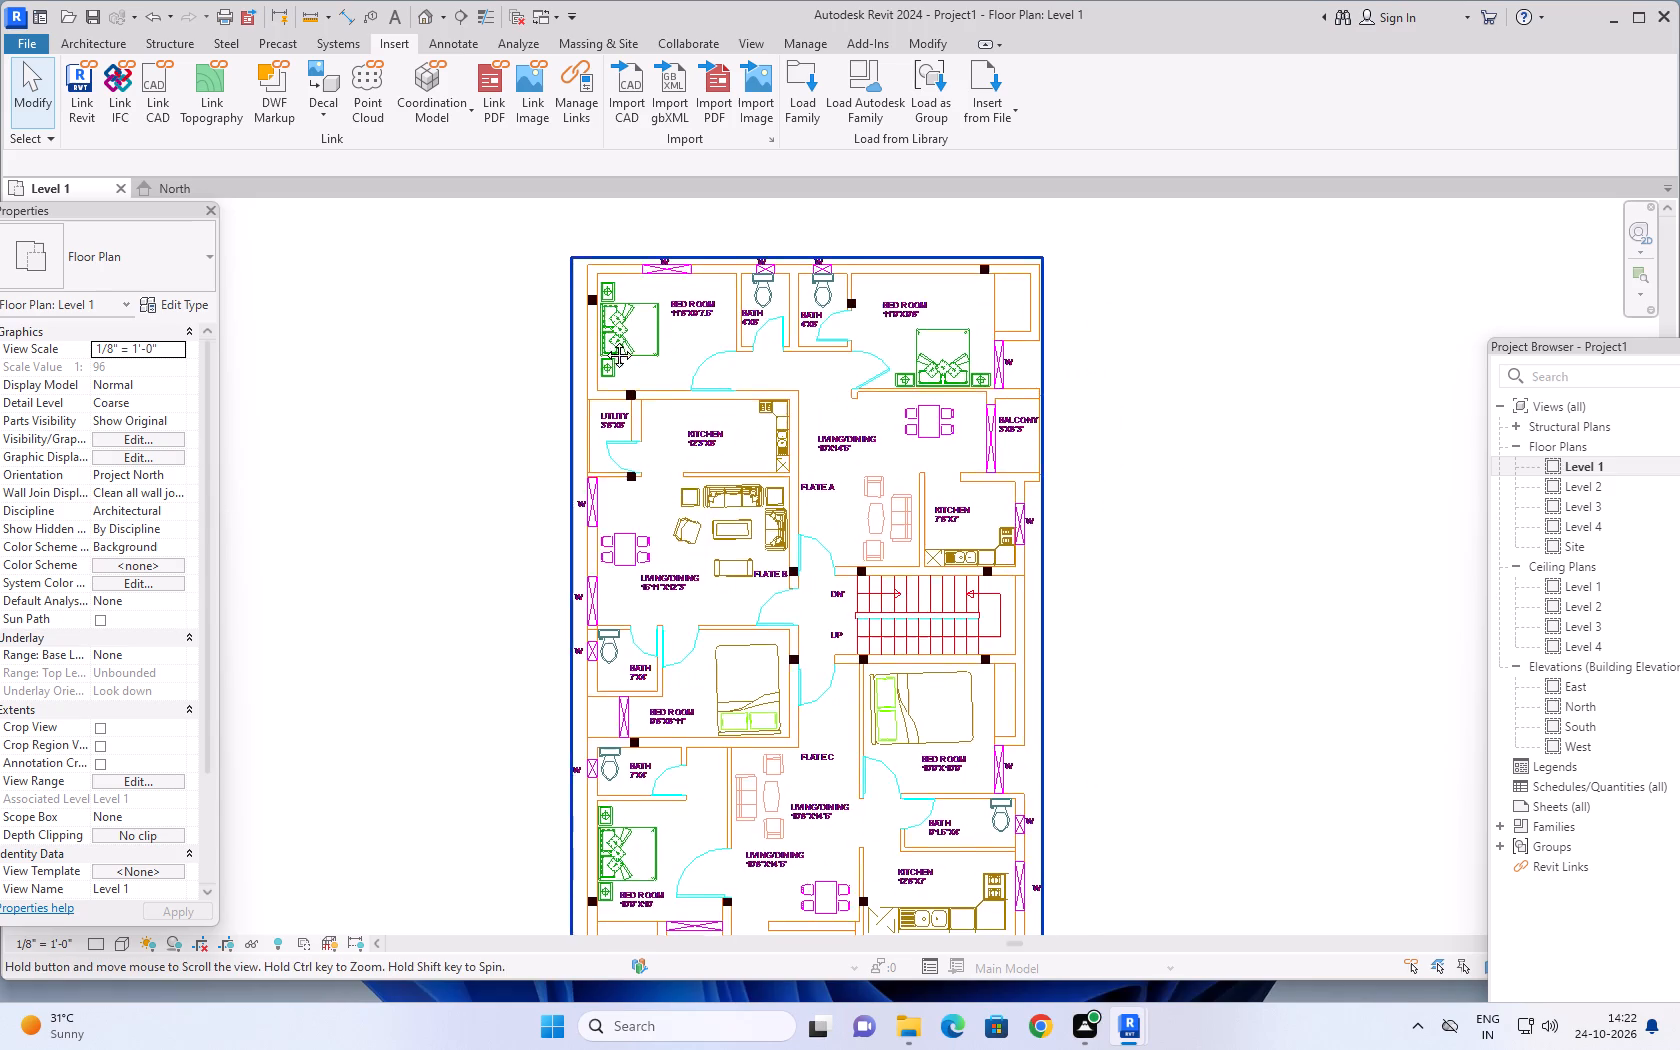
{"action": "middle_click_drag", "start_coordinate": [604, 340], "coordinate": [671, 417]}
{"action": "scroll", "coordinate": [609, 396], "scroll_direction": "up", "scroll_amount": 3}
{"action": "scroll", "coordinate": [790, 428], "scroll_direction": "up", "scroll_amount": 4}
{"action": "scroll", "coordinate": [683, 392], "scroll_direction": "up", "scroll_amount": 3}
{"action": "scroll", "coordinate": [588, 366], "scroll_direction": "up", "scroll_amount": 14}
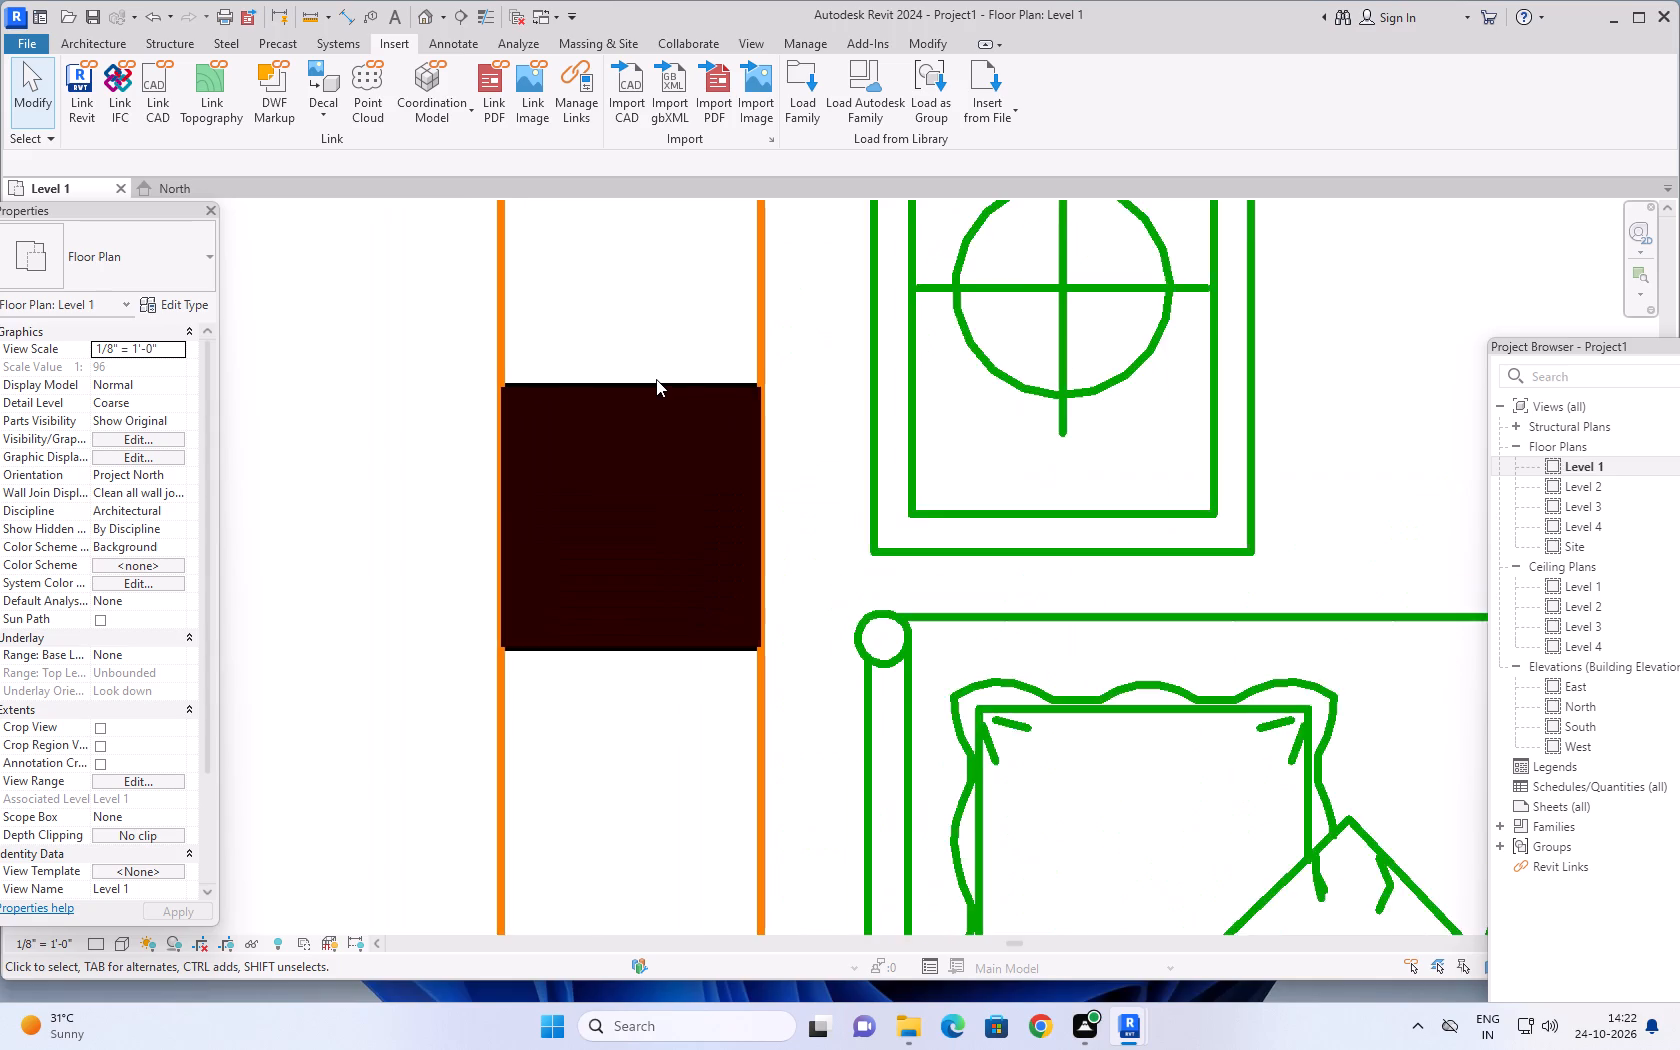
{"action": "scroll", "coordinate": [656, 379], "scroll_direction": "up", "scroll_amount": 1}
{"action": "scroll", "coordinate": [656, 379], "scroll_direction": "down", "scroll_amount": 9}
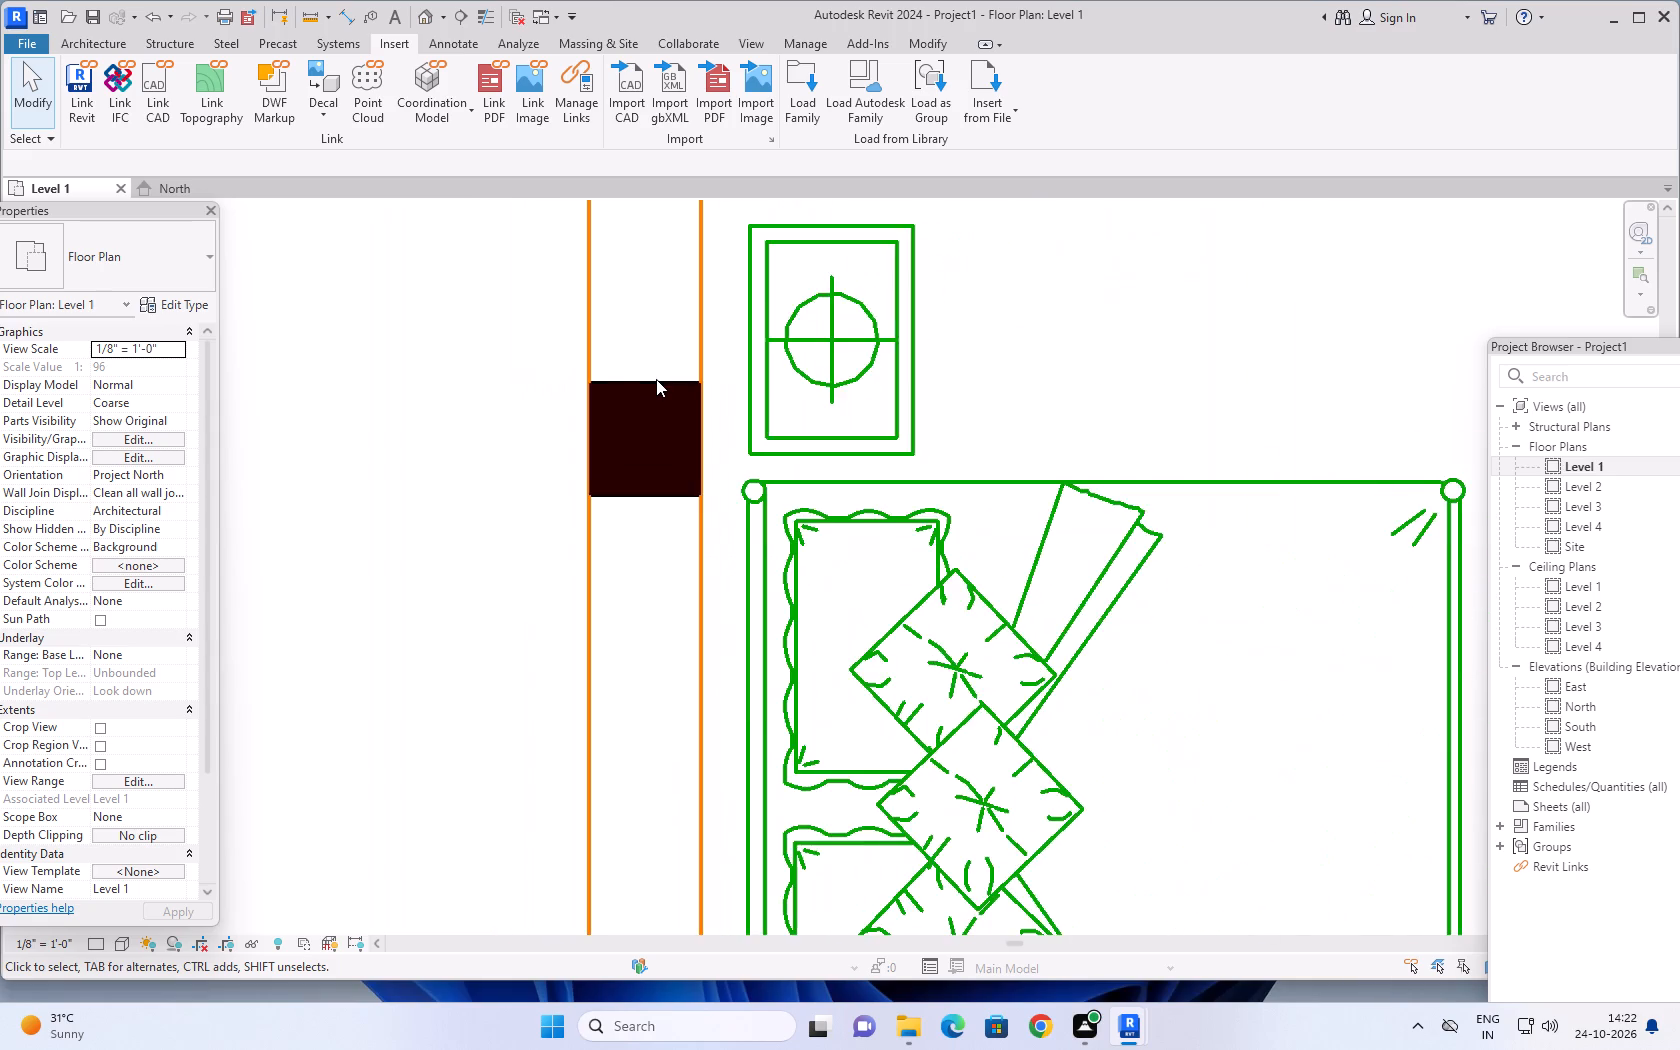
{"action": "scroll", "coordinate": [656, 379], "scroll_direction": "down", "scroll_amount": 17}
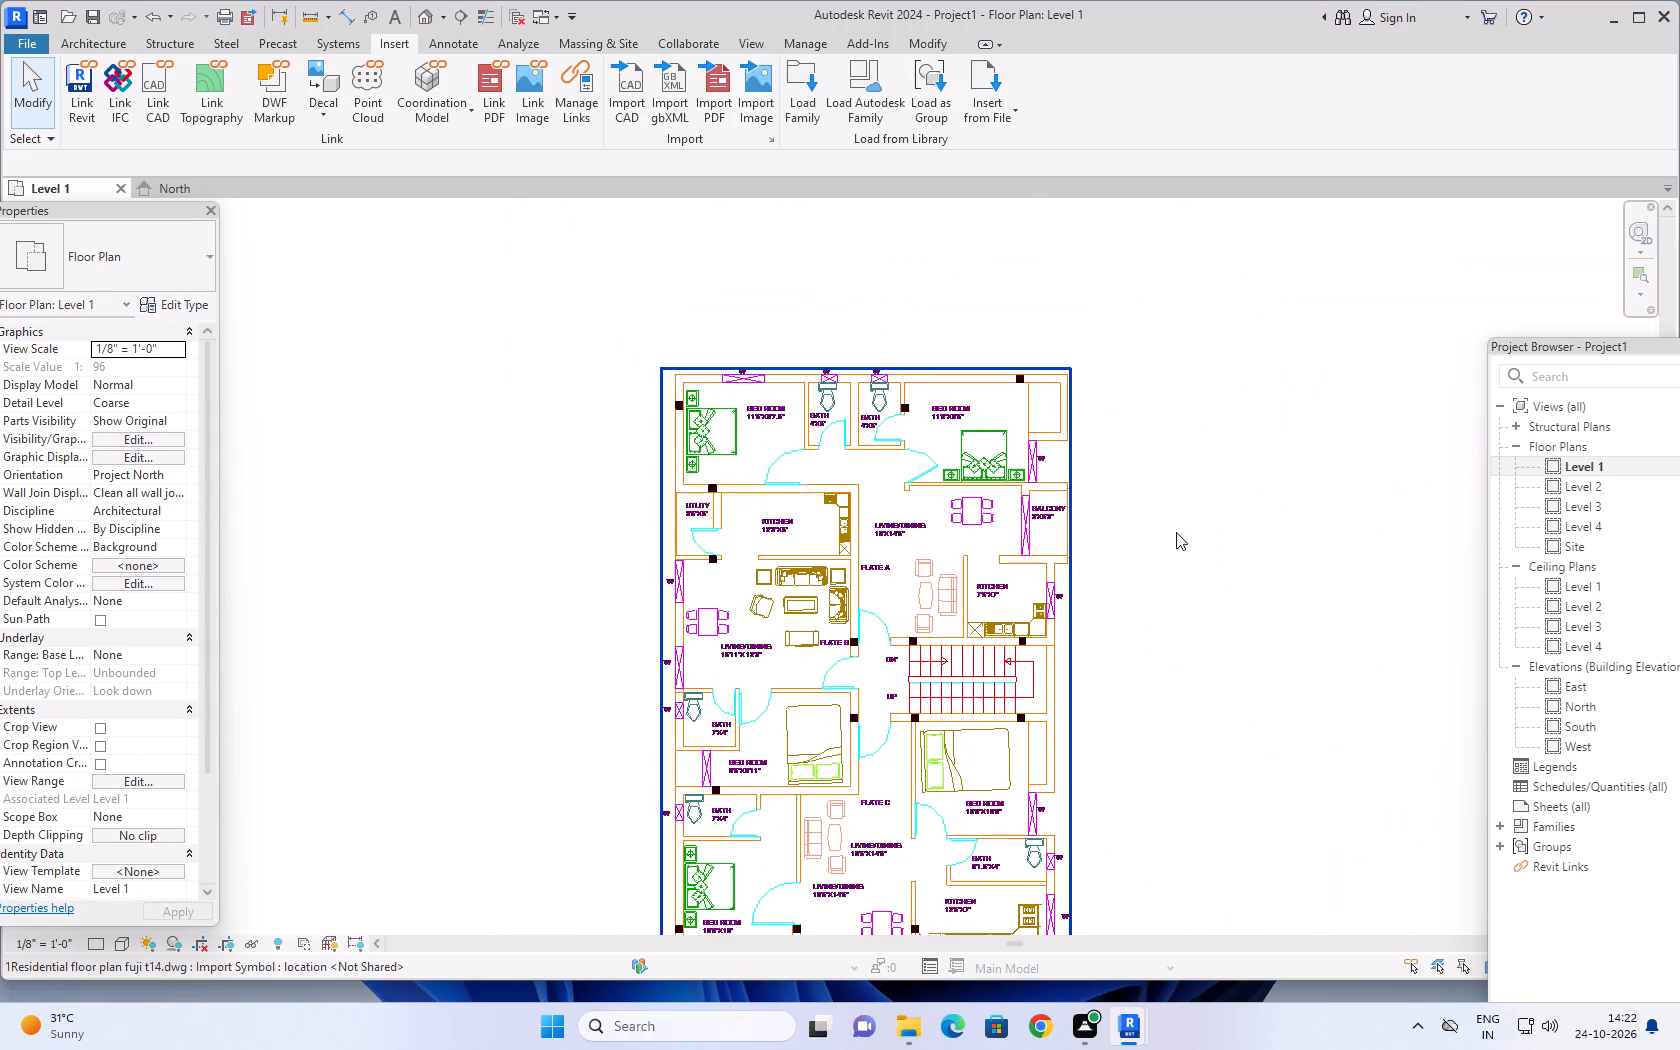
Examine the linked plan's overall extents and its placement among the four elevation markers on Level 1.
{"action": "middle_click_drag", "start_coordinate": [1182, 532], "coordinate": [1144, 437]}
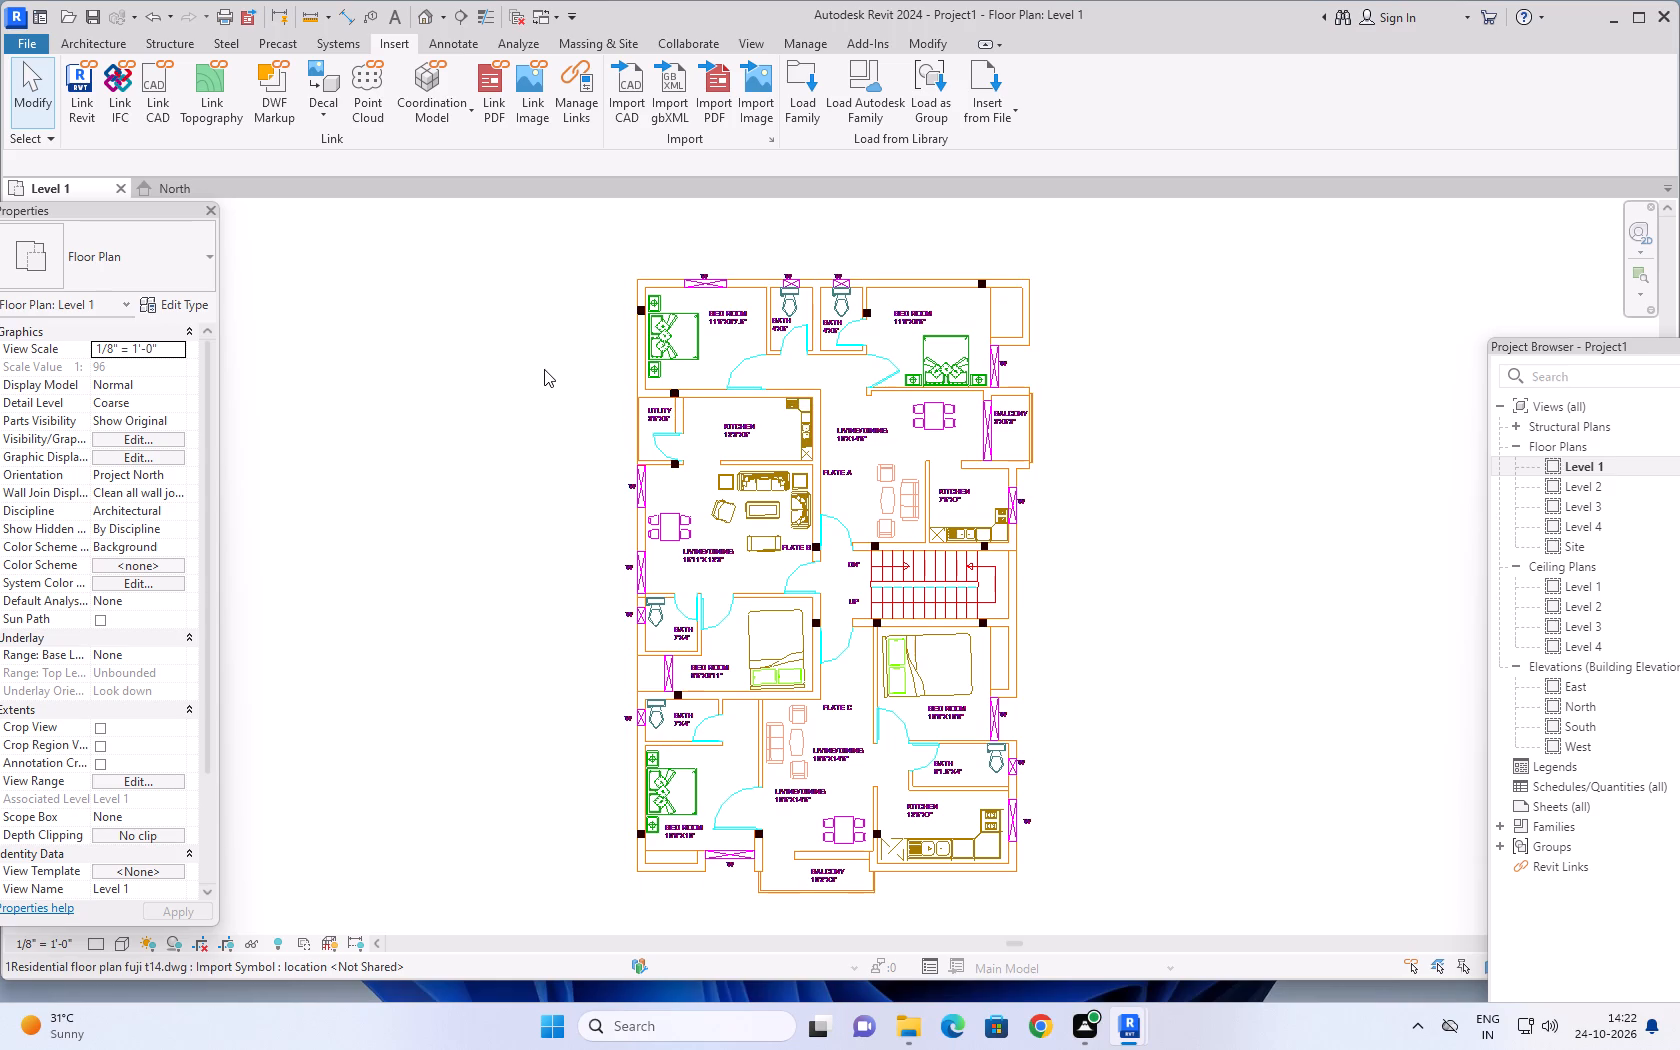
{"action": "middle_click_drag", "start_coordinate": [520, 346], "coordinate": [536, 413]}
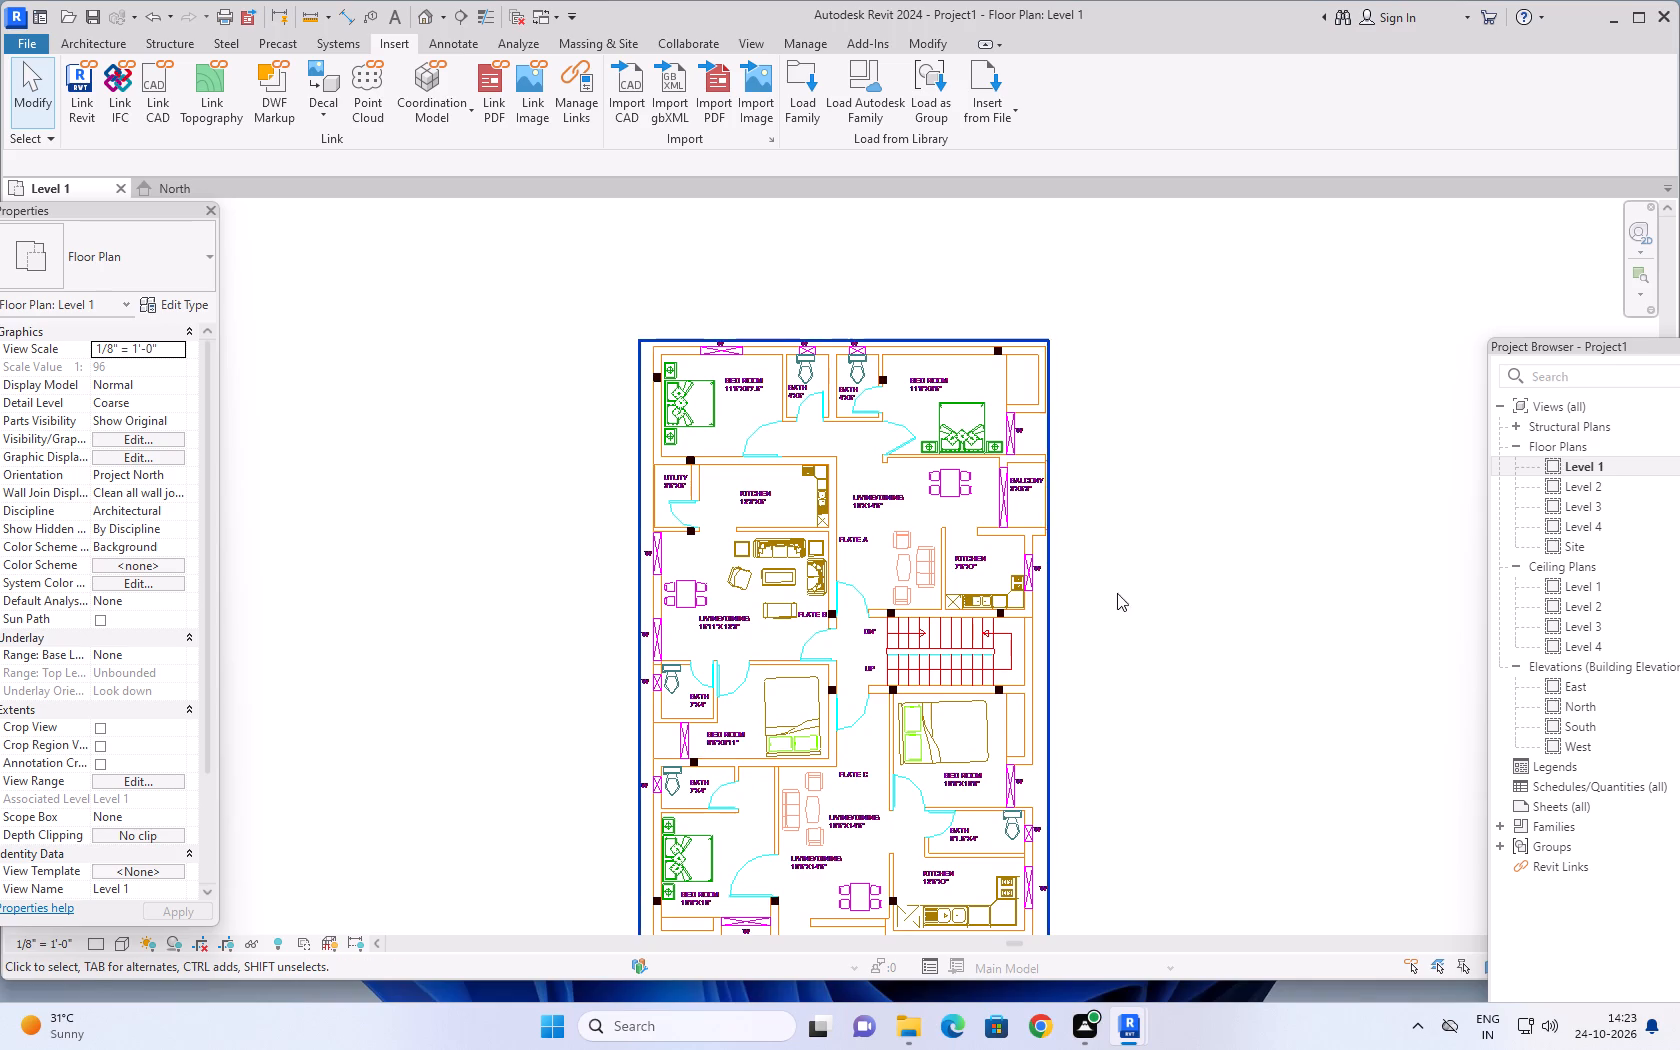
{"action": "middle_click_drag", "start_coordinate": [1237, 595], "coordinate": [1242, 481]}
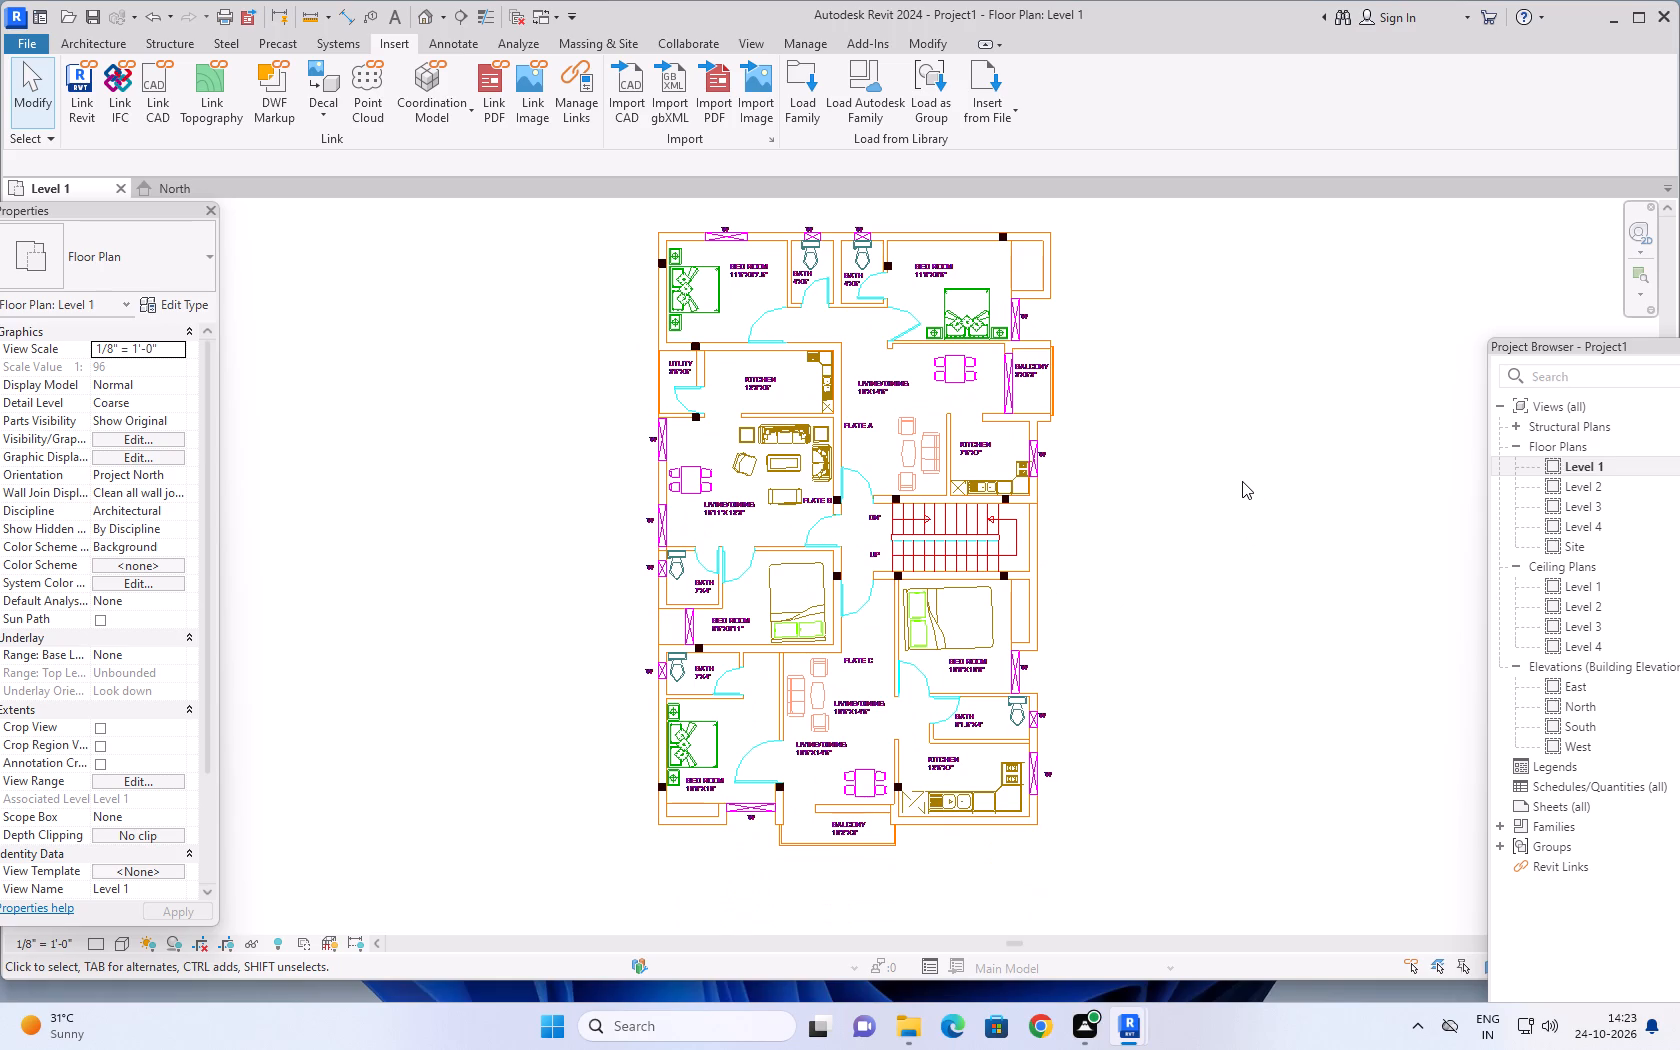
{"action": "scroll", "coordinate": [1260, 452], "scroll_direction": "down", "scroll_amount": 2}
{"action": "middle_click_drag", "start_coordinate": [1256, 432], "coordinate": [1232, 515]}
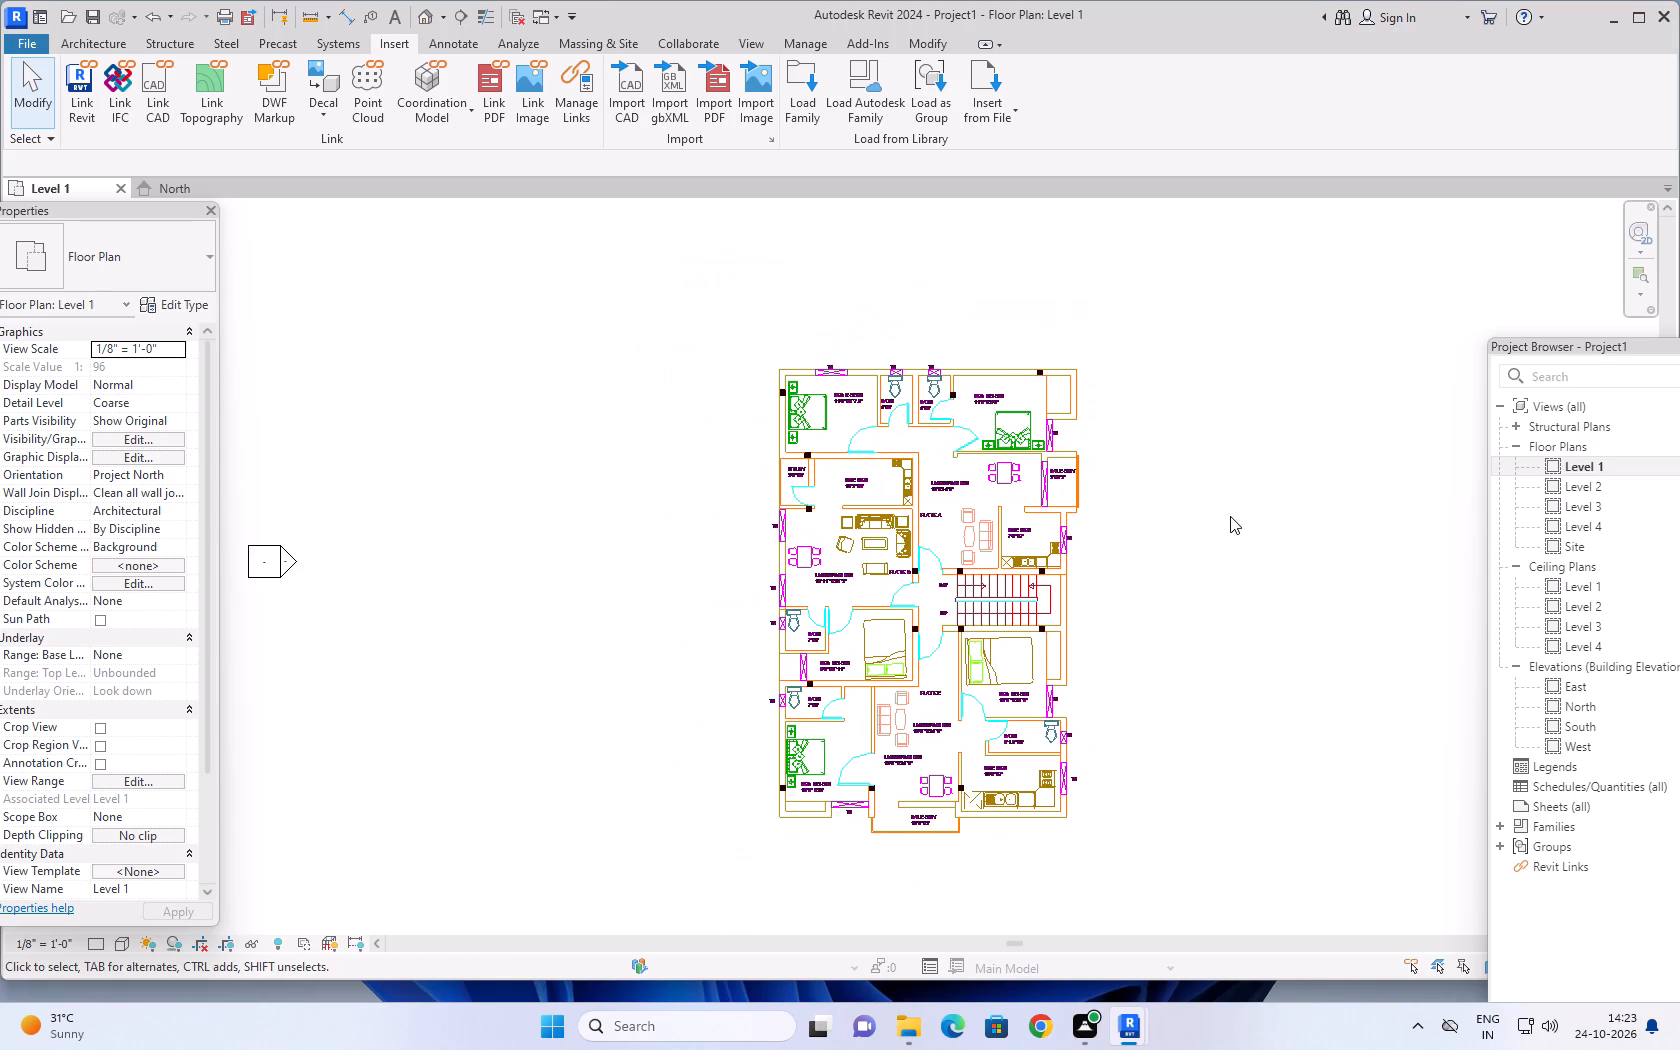
{"action": "scroll", "coordinate": [1236, 517], "scroll_direction": "down", "scroll_amount": 1}
{"action": "middle_click_drag", "start_coordinate": [1239, 514], "coordinate": [1177, 493]}
{"action": "middle_click_drag", "start_coordinate": [1225, 470], "coordinate": [1180, 580]}
{"action": "scroll", "coordinate": [1180, 580], "scroll_direction": "down", "scroll_amount": 2}
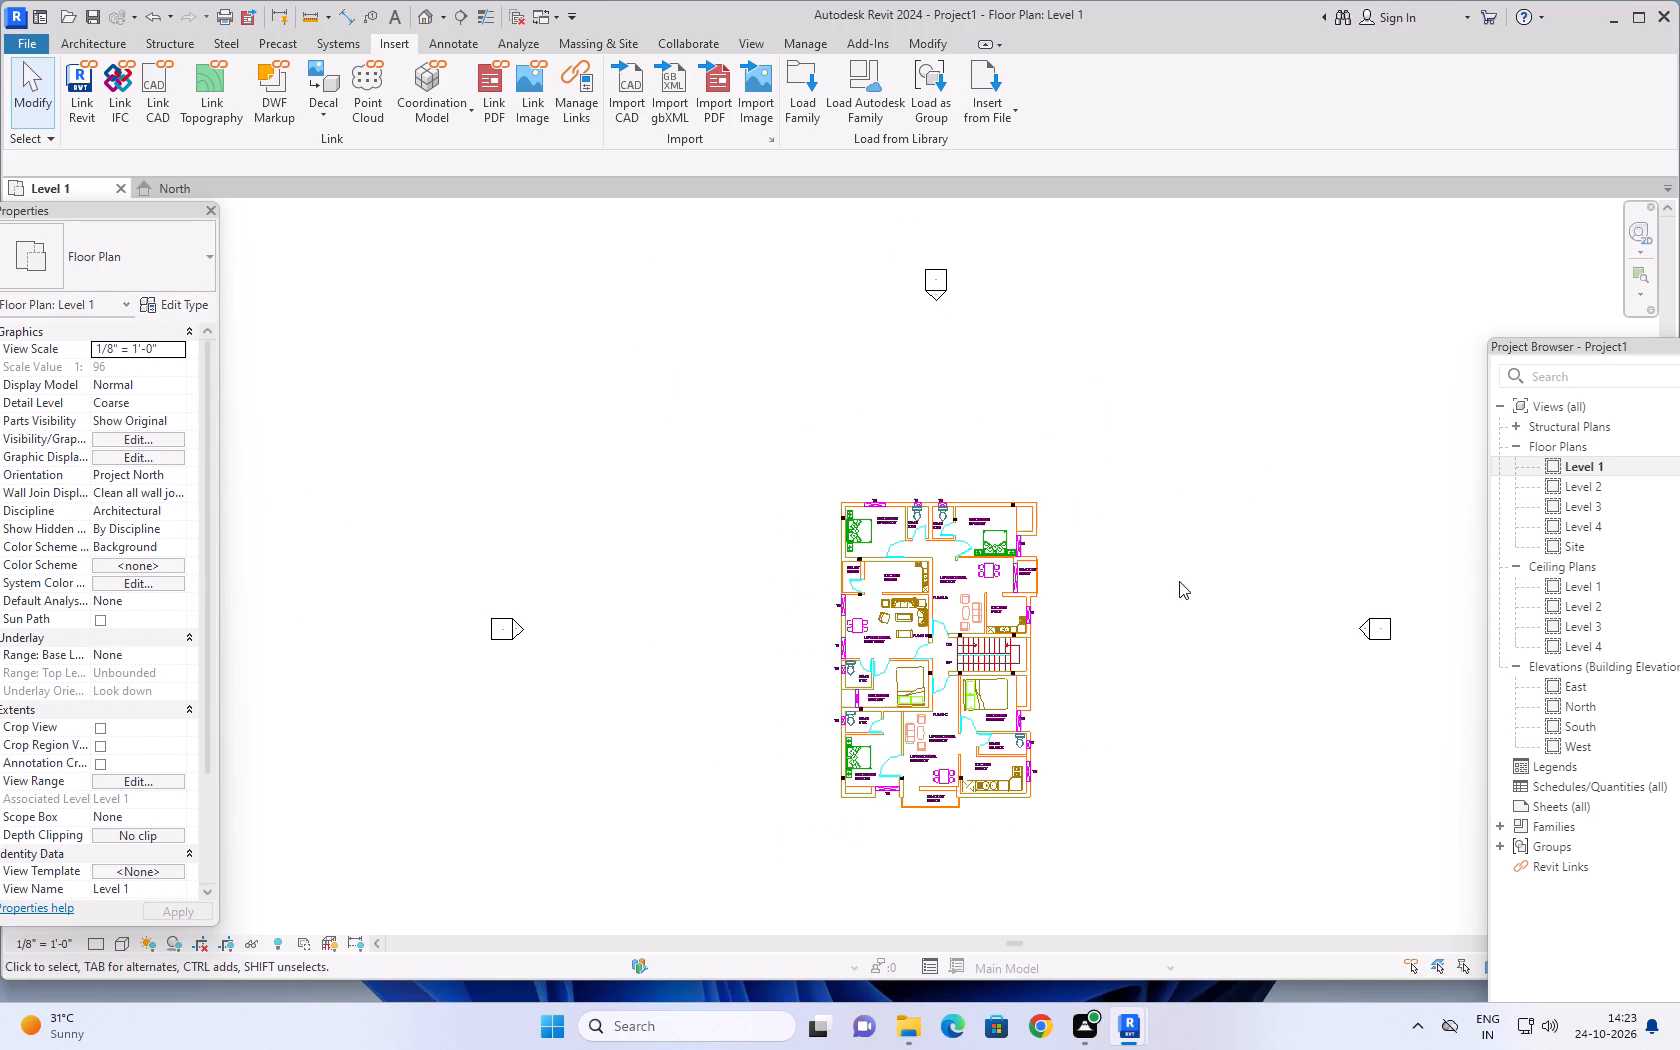
{"action": "middle_click_drag", "start_coordinate": [1179, 581], "coordinate": [1173, 559]}
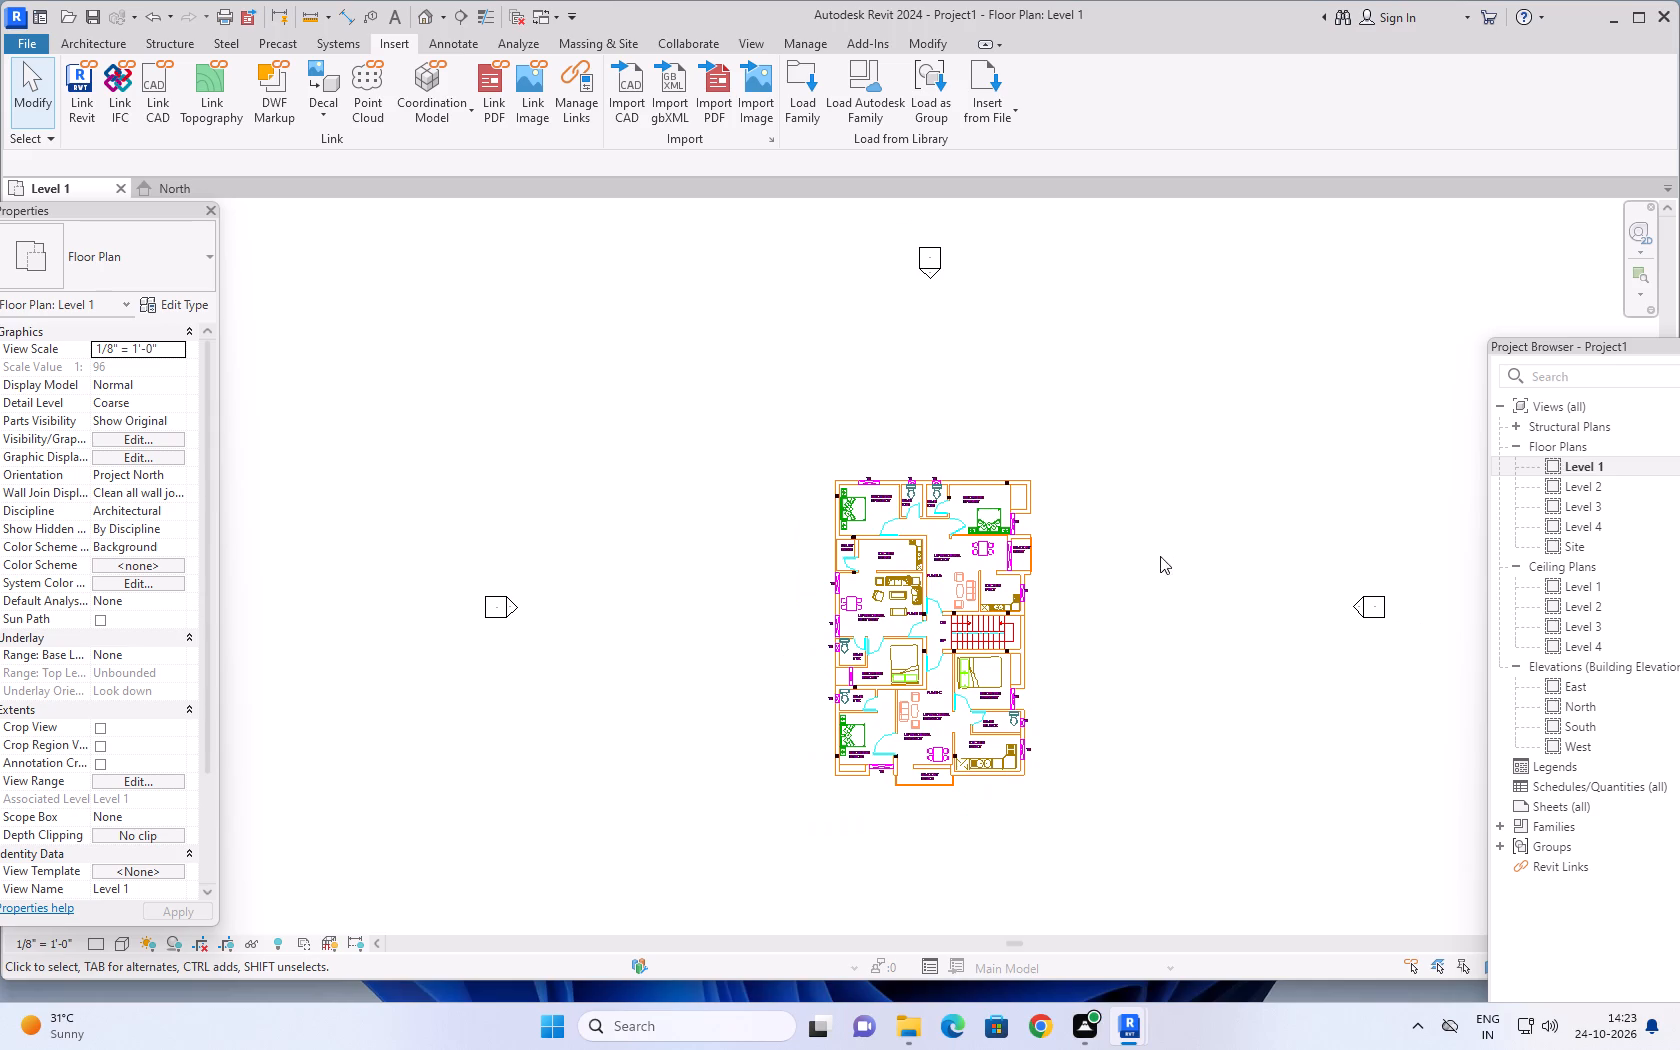
{"action": "scroll", "coordinate": [1155, 558], "scroll_direction": "down", "scroll_amount": 3}
{"action": "middle_click_drag", "start_coordinate": [1149, 584], "coordinate": [1130, 541]}
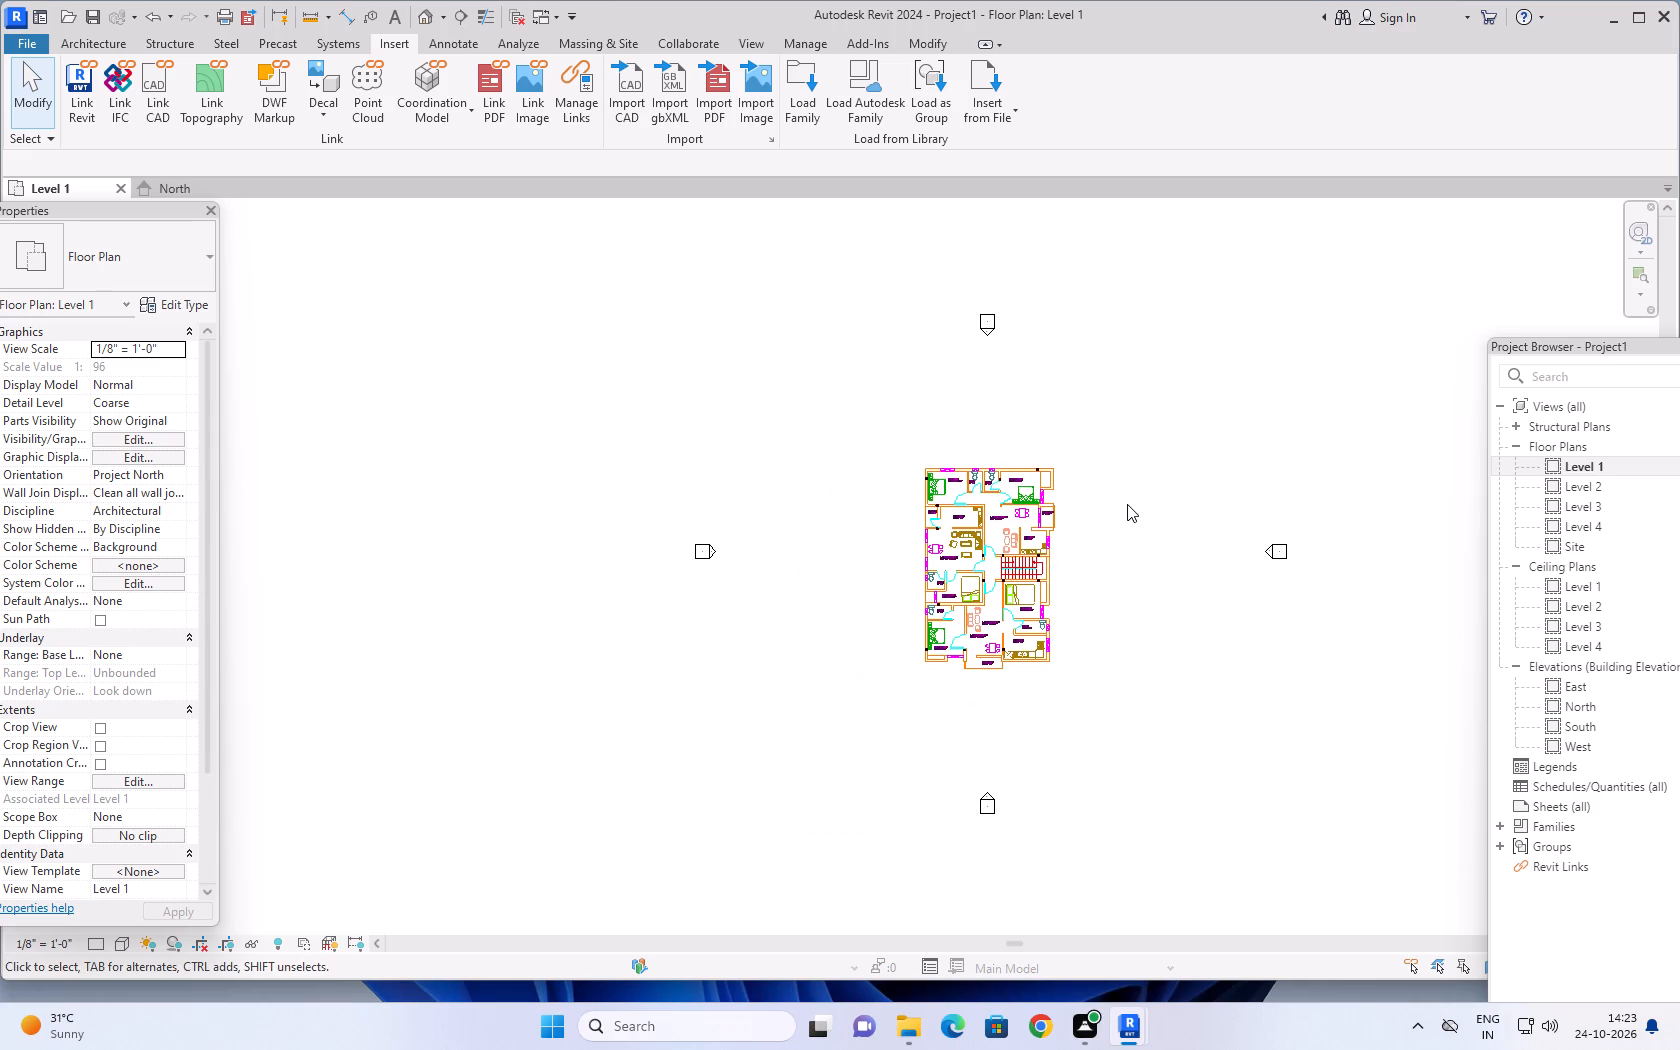
{"action": "middle_click_drag", "start_coordinate": [1131, 518], "coordinate": [1079, 546]}
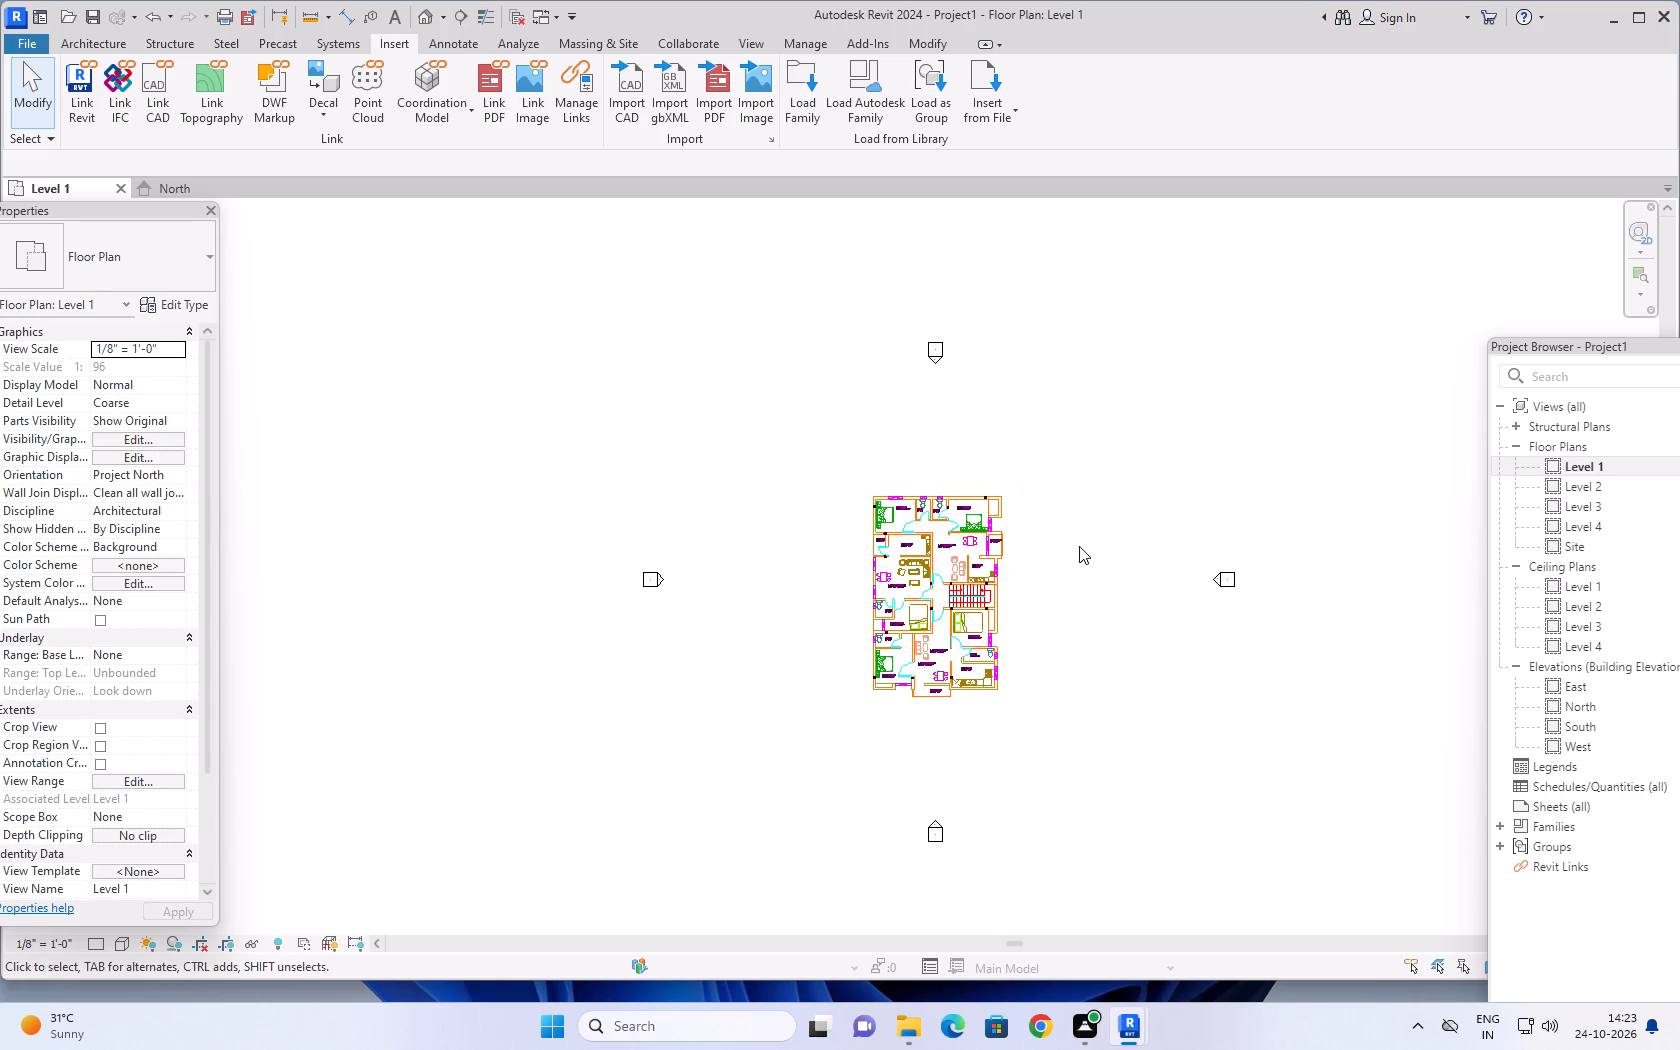
{"action": "middle_click_drag", "start_coordinate": [1078, 578], "coordinate": [1062, 556]}
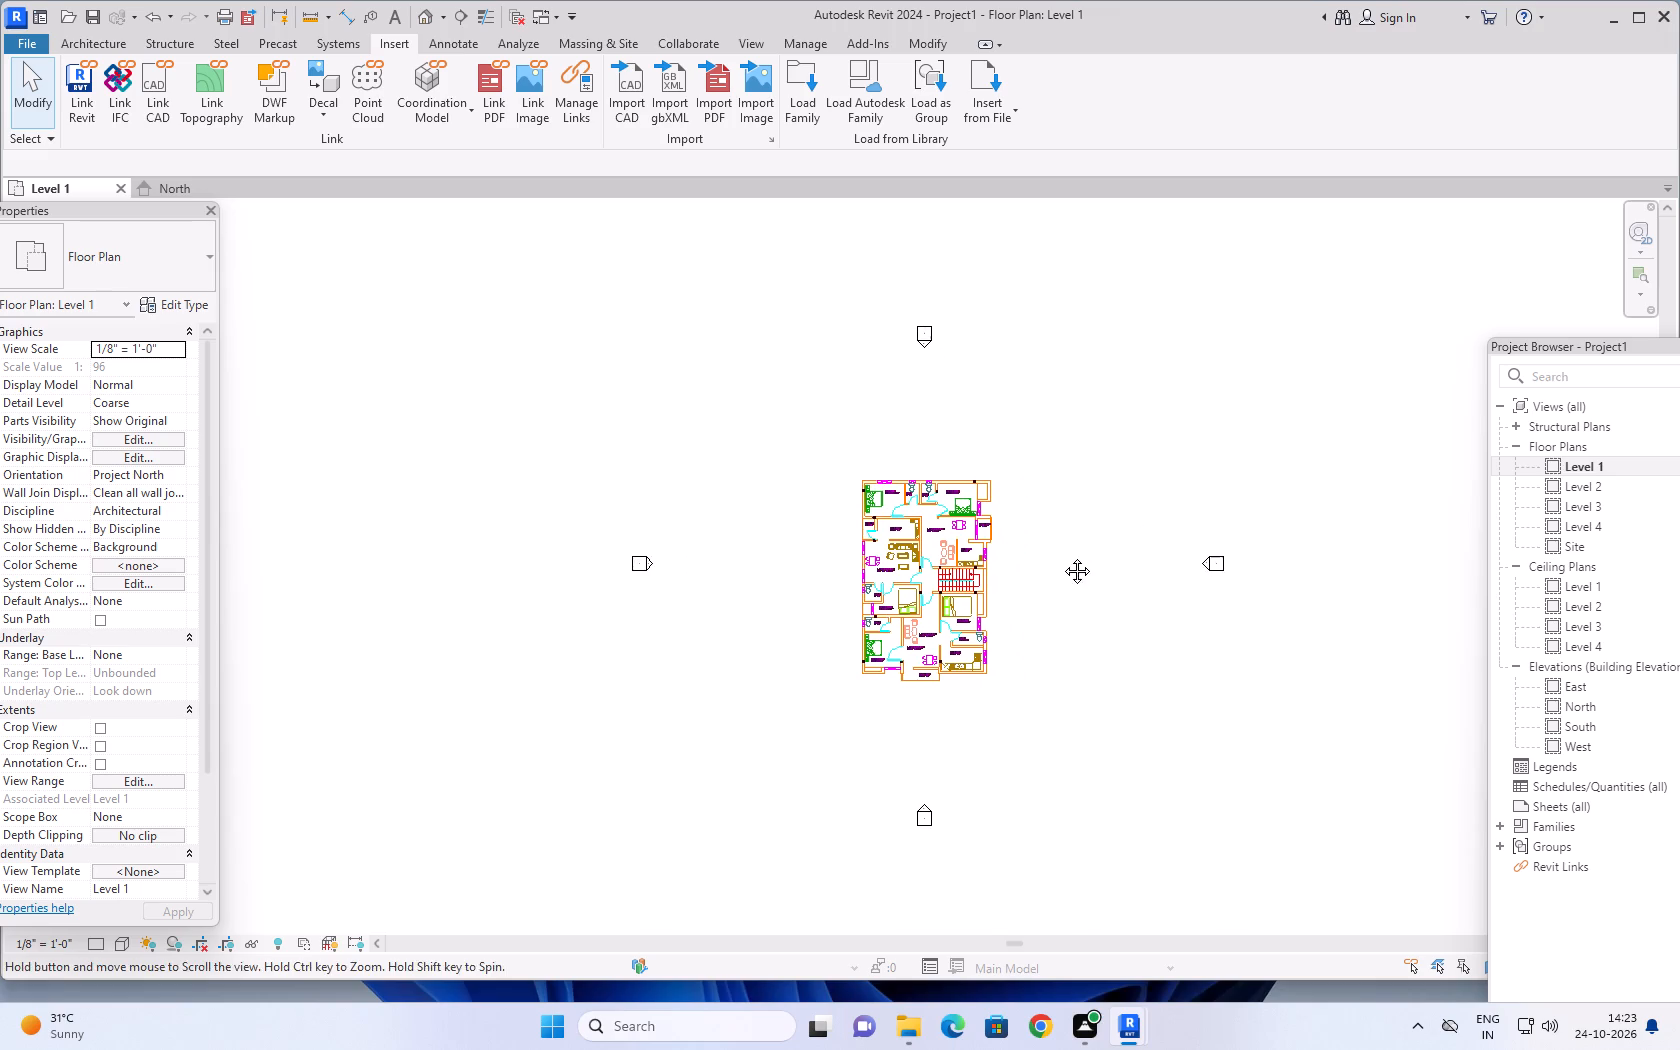
{"action": "middle_click_drag", "start_coordinate": [1062, 556], "coordinate": [1061, 554]}
{"action": "scroll", "coordinate": [1061, 554], "scroll_direction": "up", "scroll_amount": 1}
{"action": "middle_click_drag", "start_coordinate": [1067, 534], "coordinate": [1103, 579]}
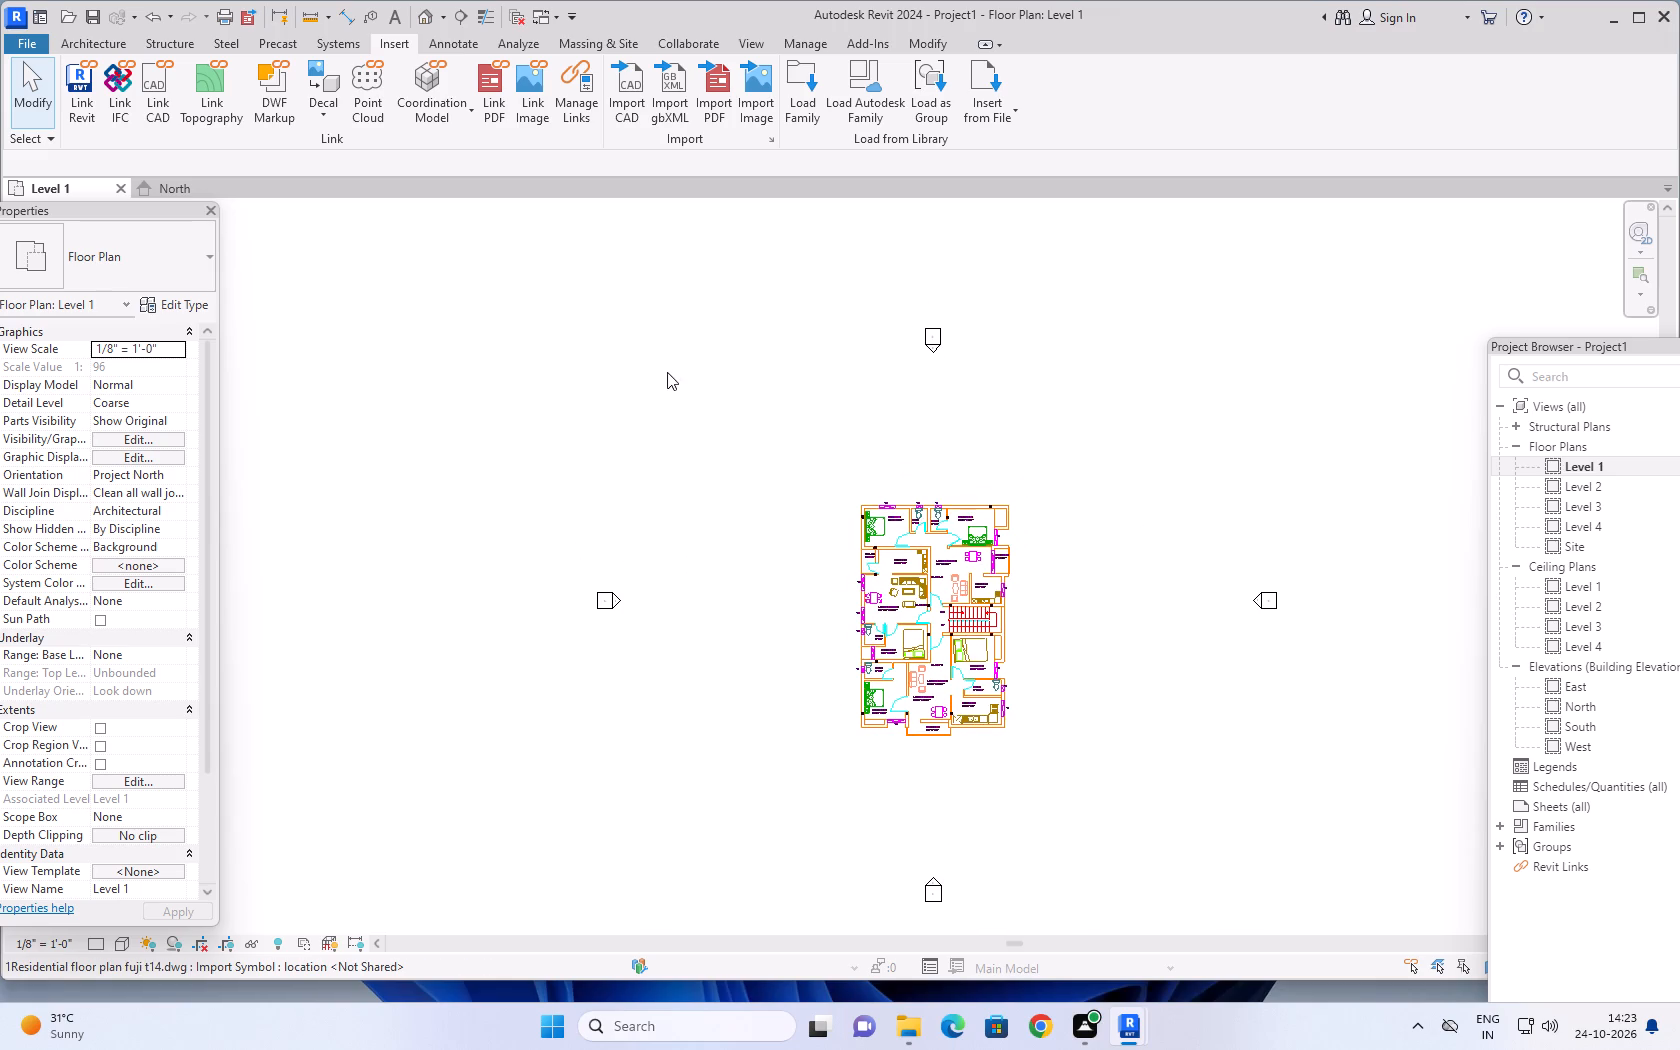
{"action": "middle_click_drag", "start_coordinate": [969, 454], "coordinate": [927, 422]}
{"action": "scroll", "coordinate": [956, 443], "scroll_direction": "up", "scroll_amount": 3}
{"action": "middle_click_drag", "start_coordinate": [911, 452], "coordinate": [905, 446]}
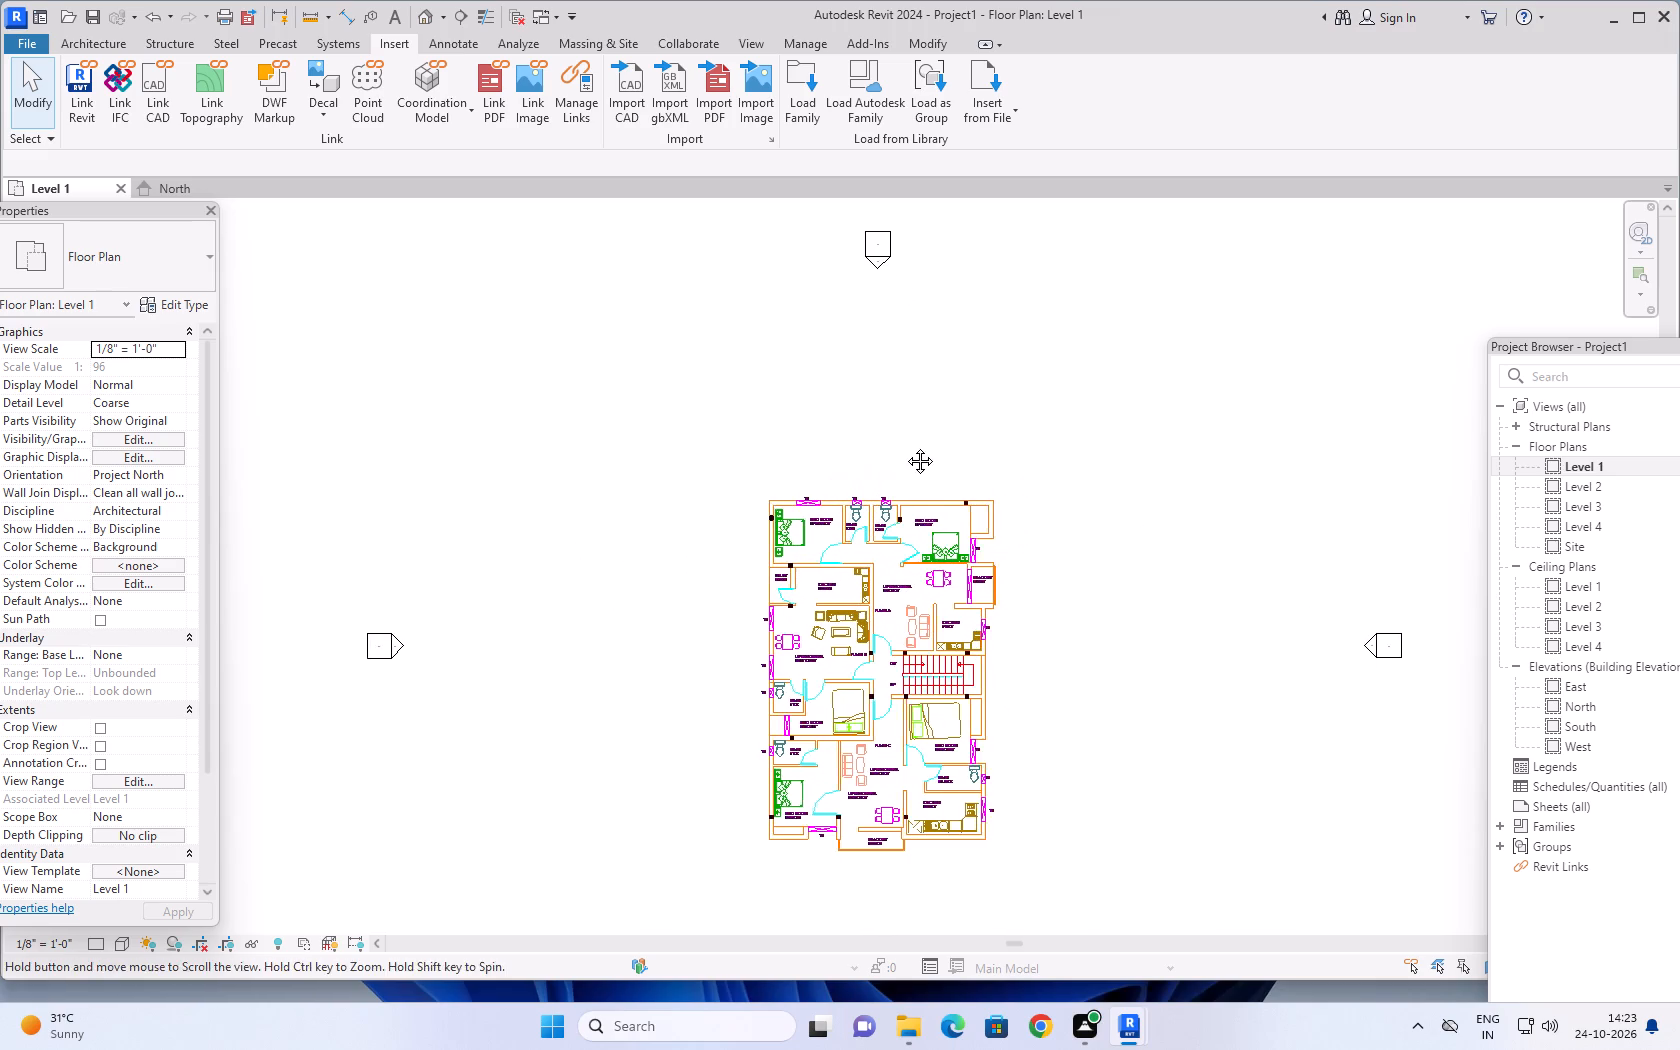
{"action": "middle_click_drag", "start_coordinate": [905, 446], "coordinate": [900, 395]}
Bring up the architectural building tools for the Level 1 floor plan.
{"action": "left_click", "coordinate": [71, 48]}
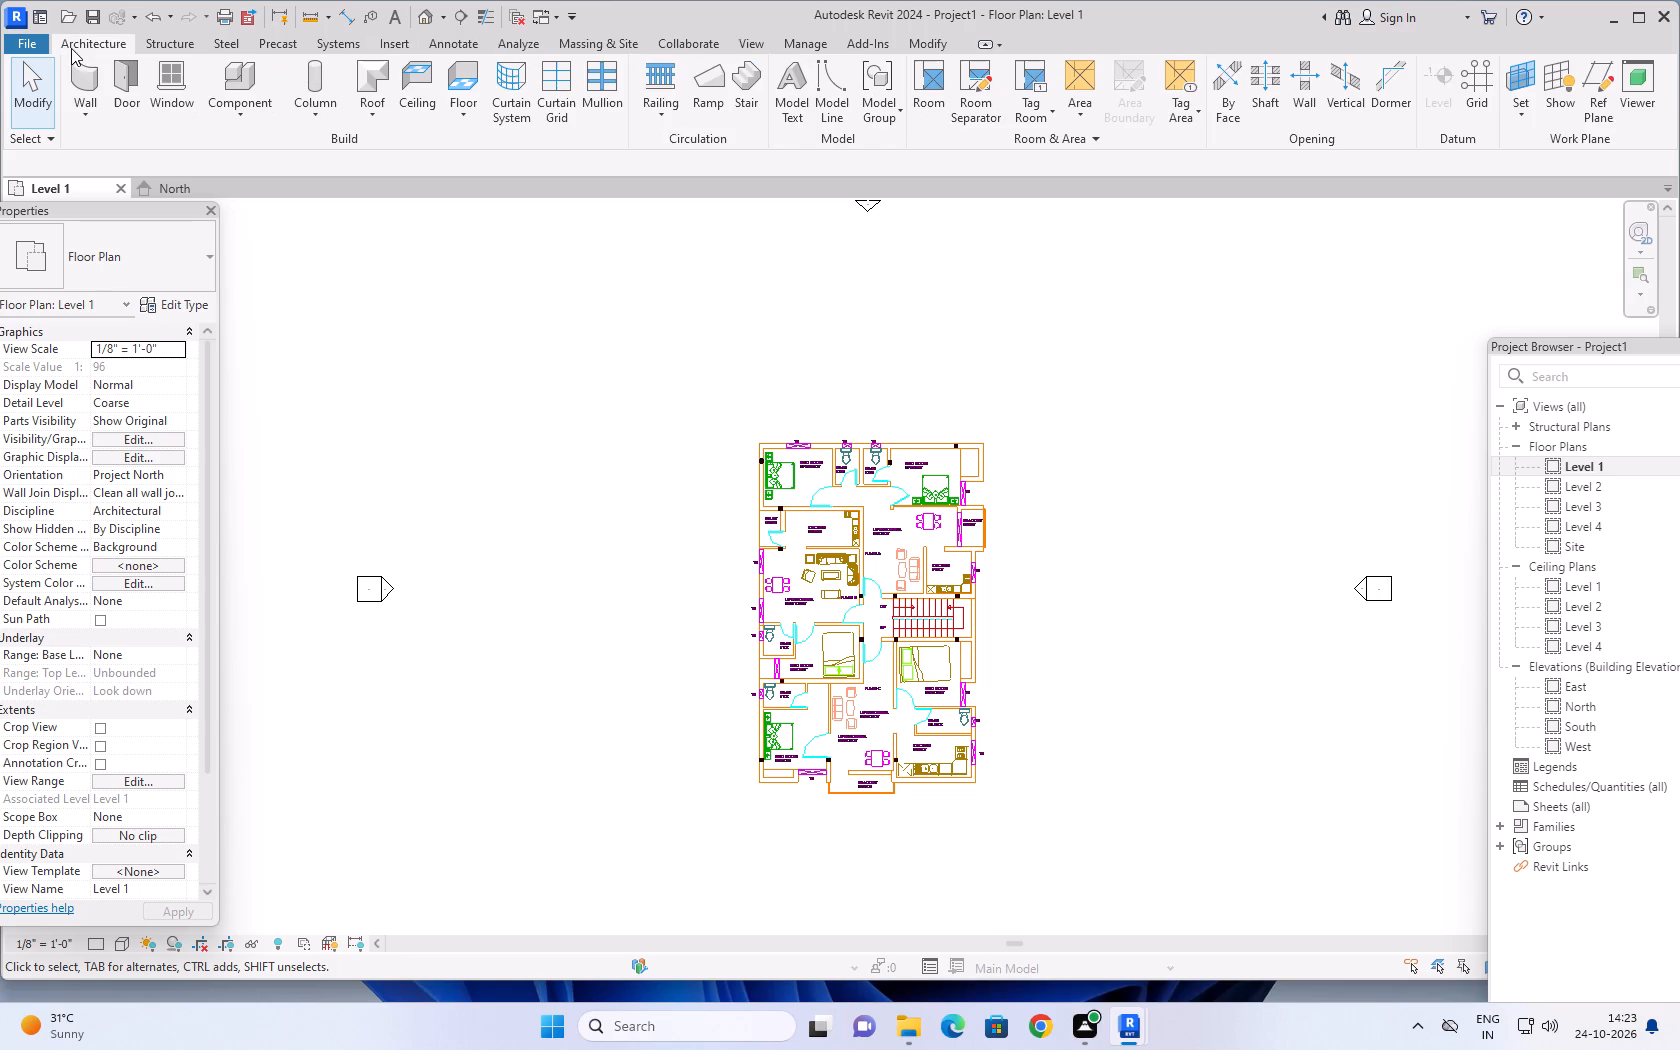
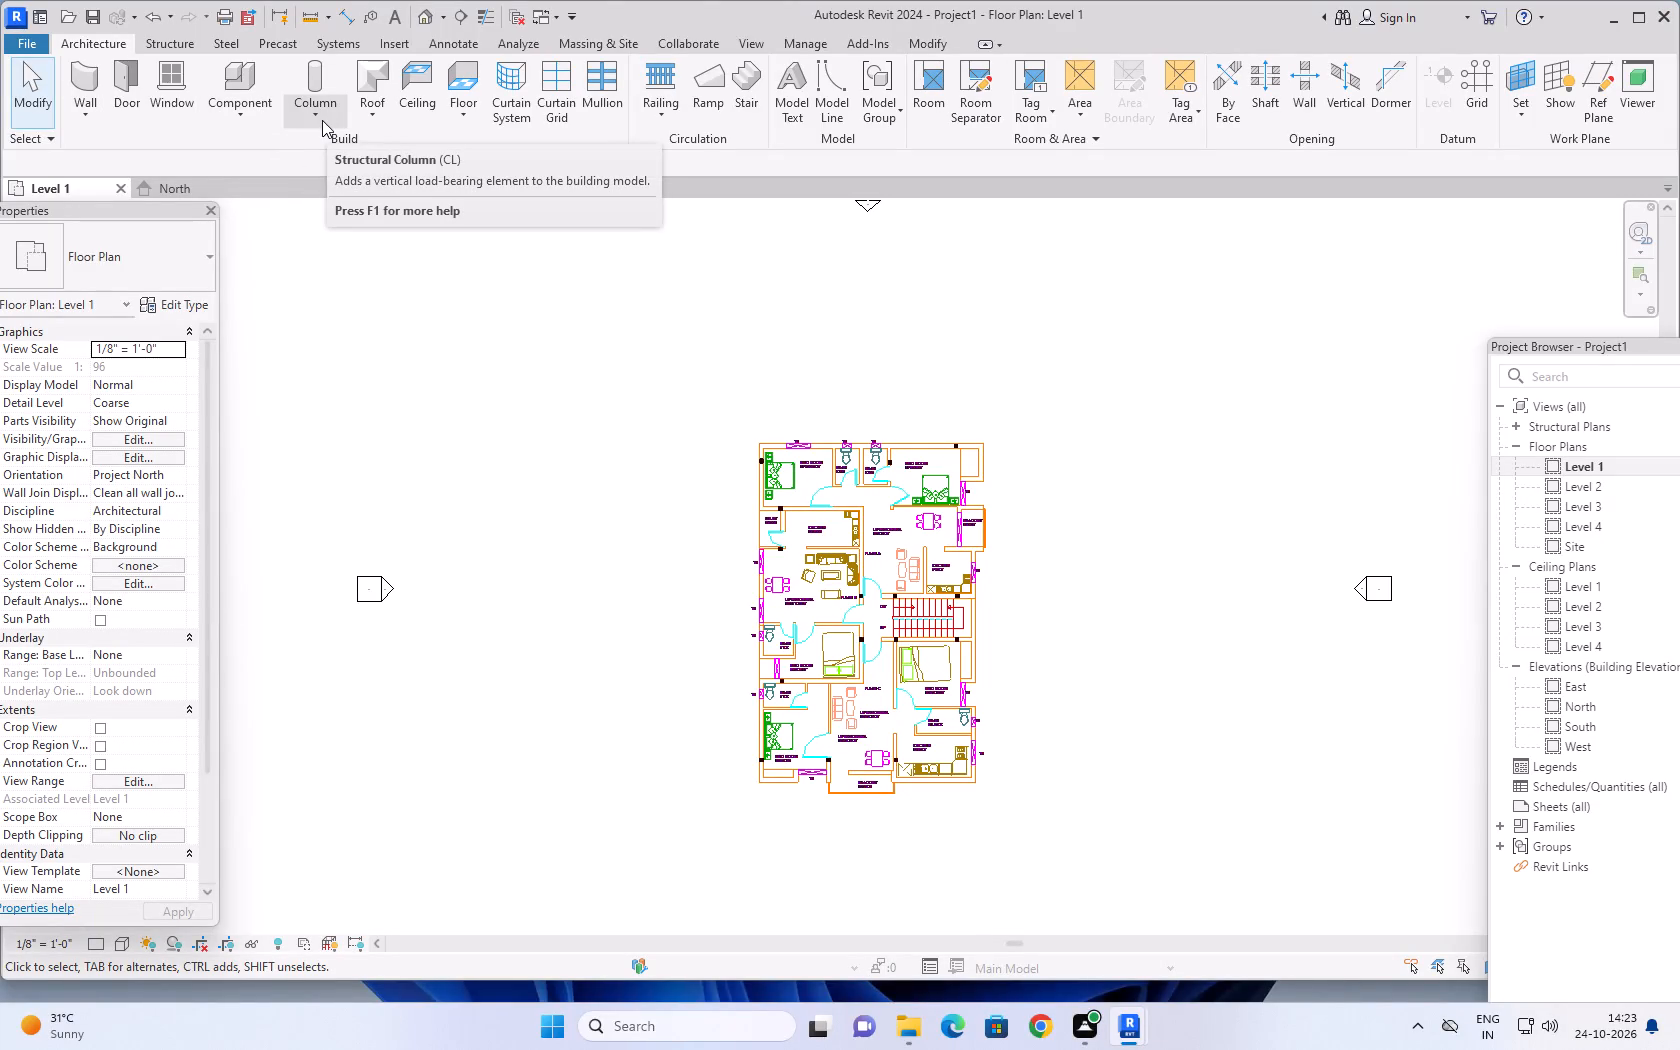
Start an architectural column and duplicate the rectangular column type under the name 9"X9".
{"action": "left_click", "coordinate": [318, 113]}
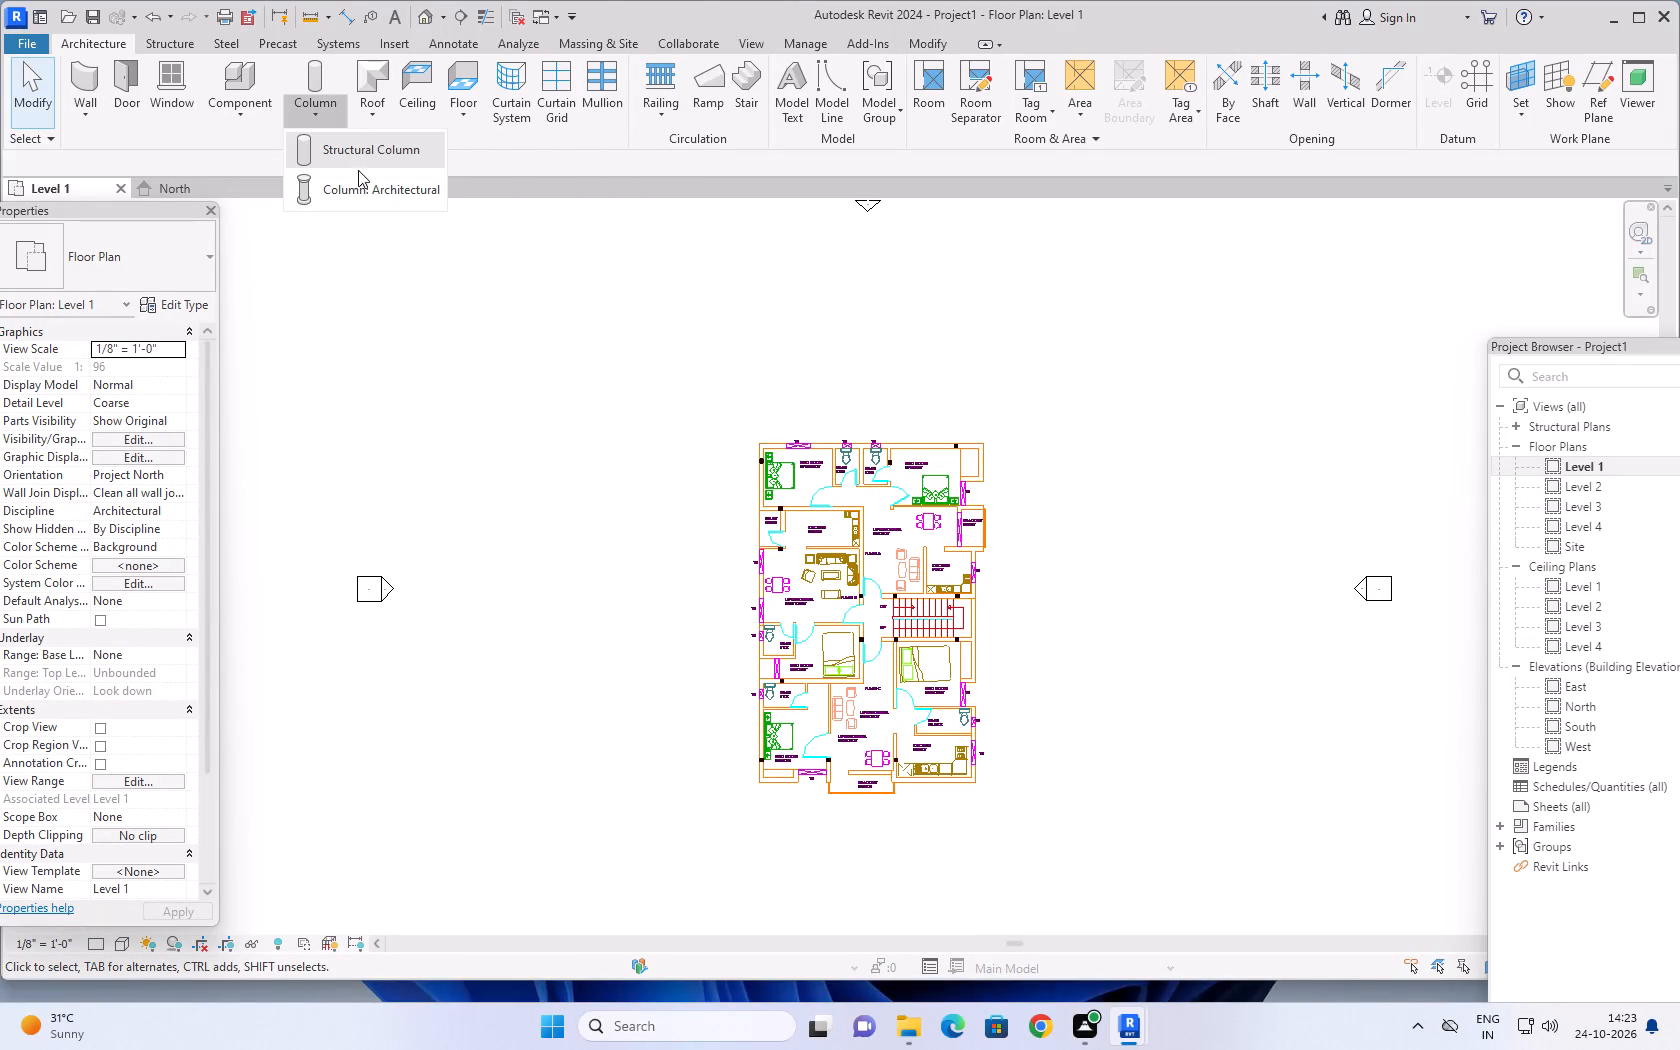
{"action": "left_click", "coordinate": [358, 185]}
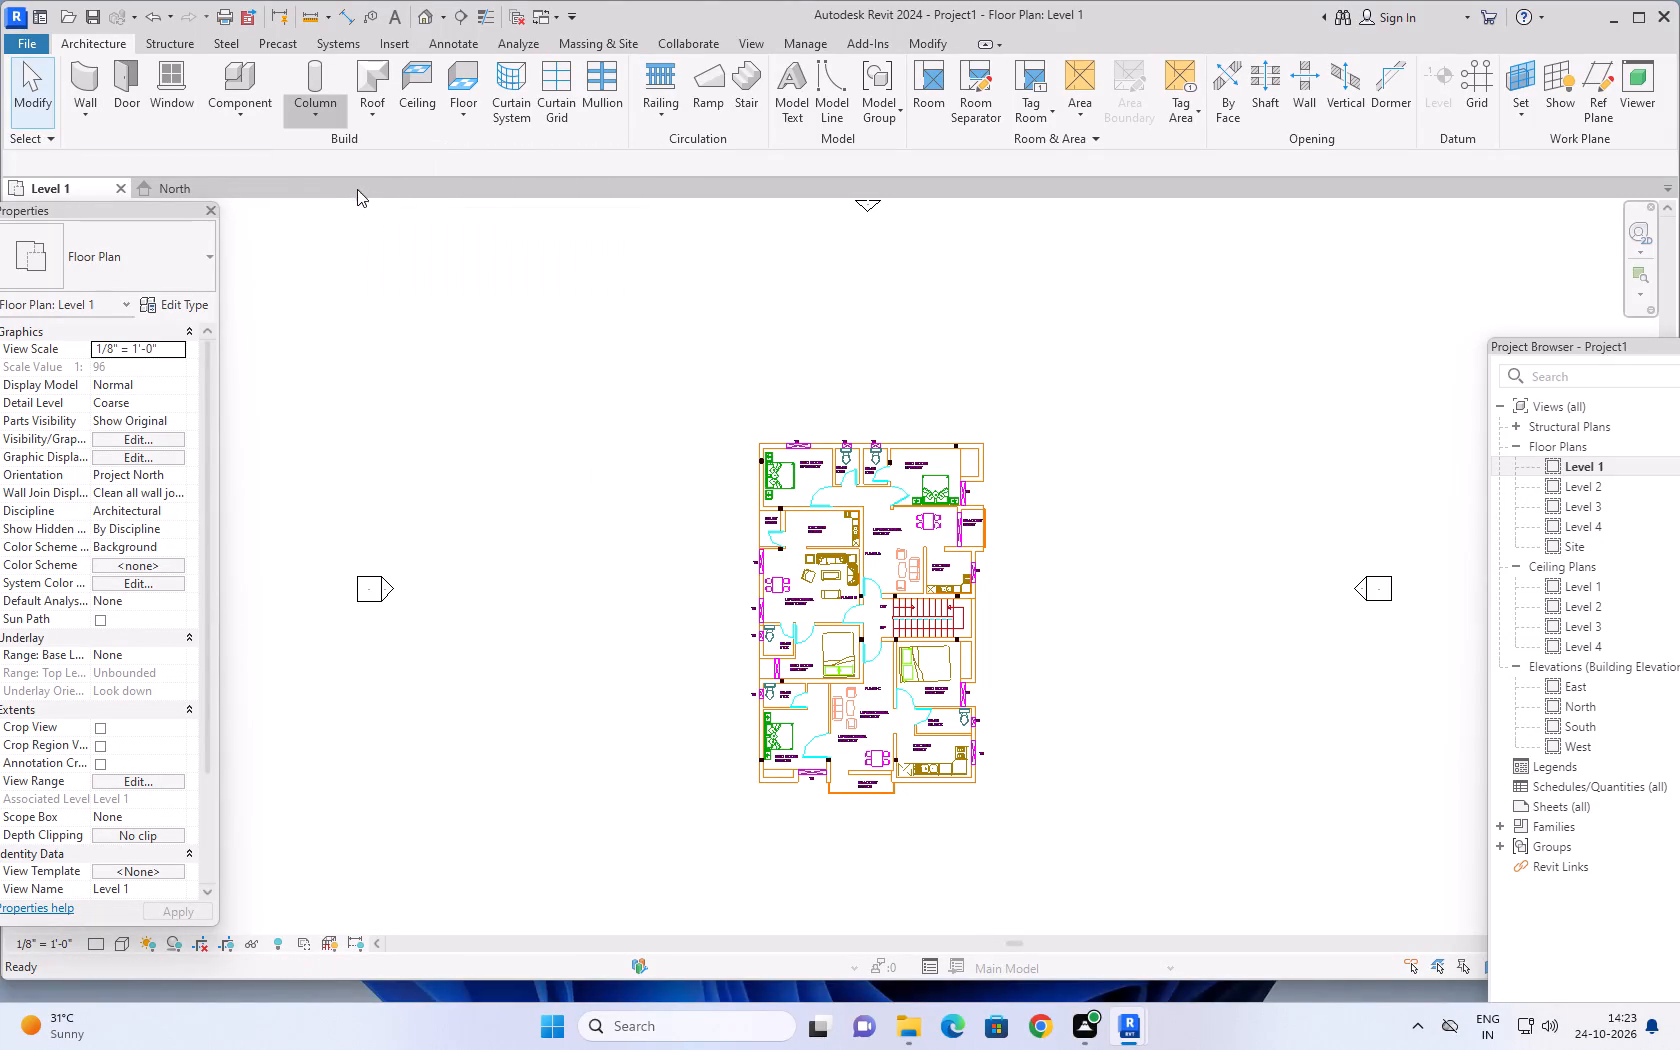
{"action": "left_click", "coordinate": [181, 302]}
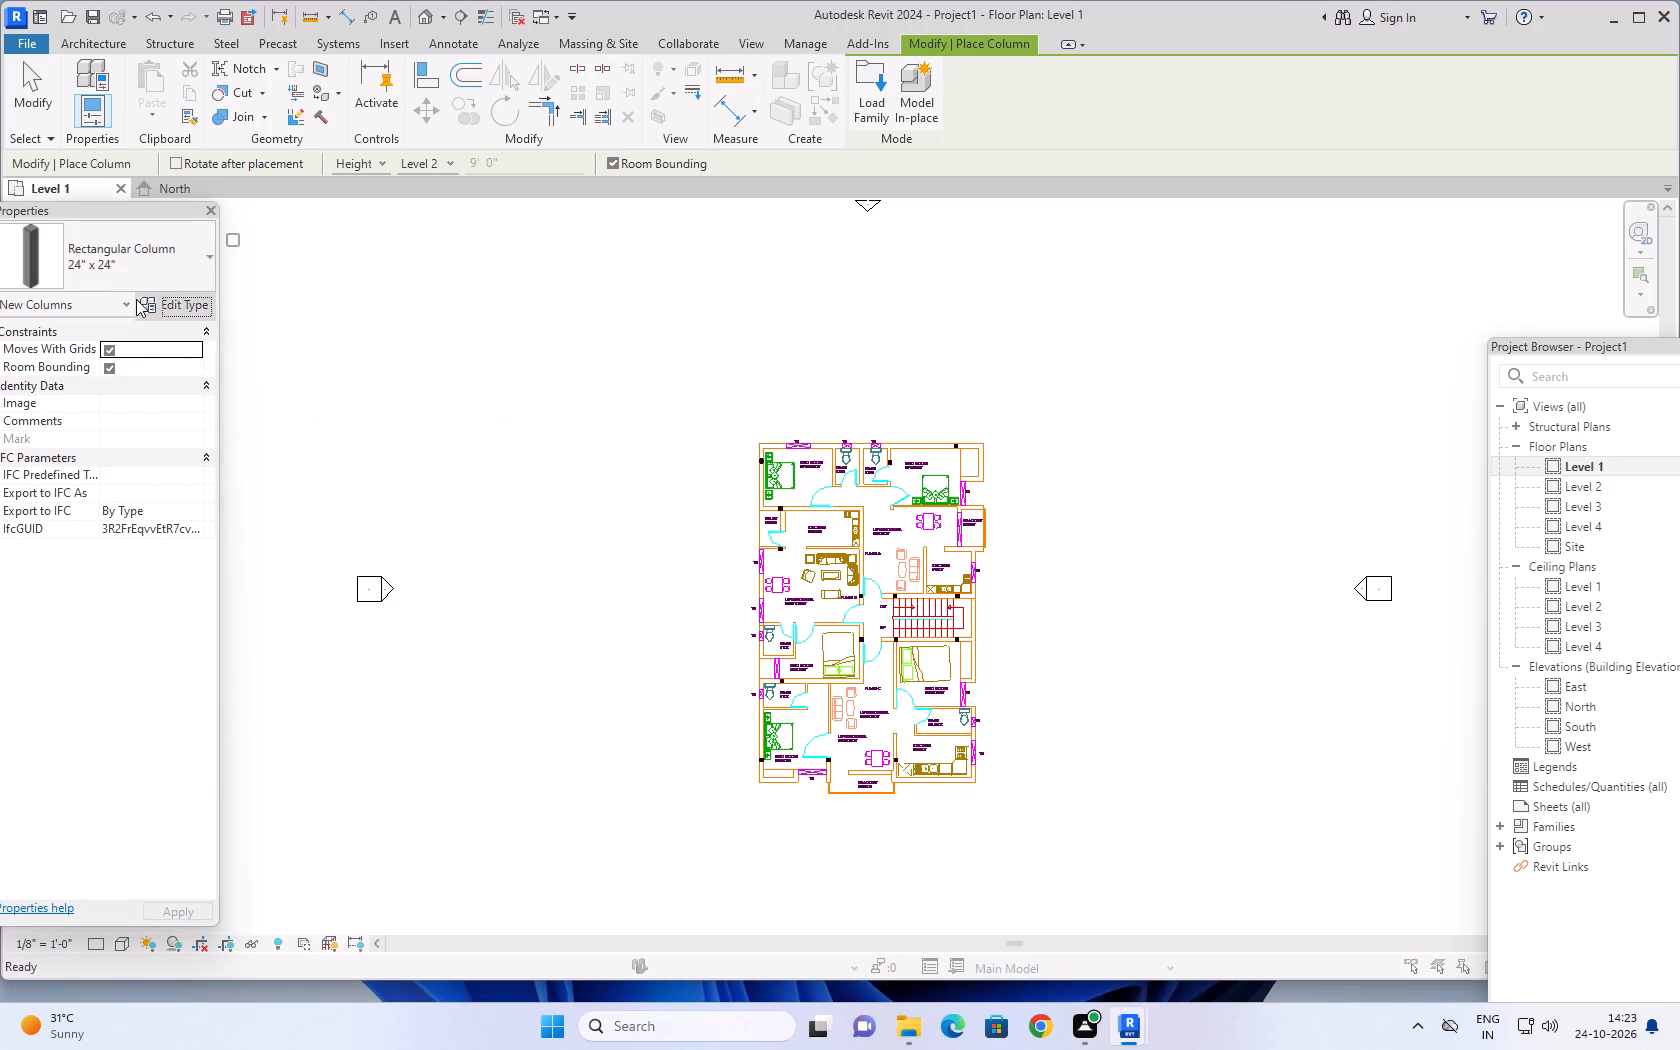
{"action": "left_click", "coordinate": [1298, 340]}
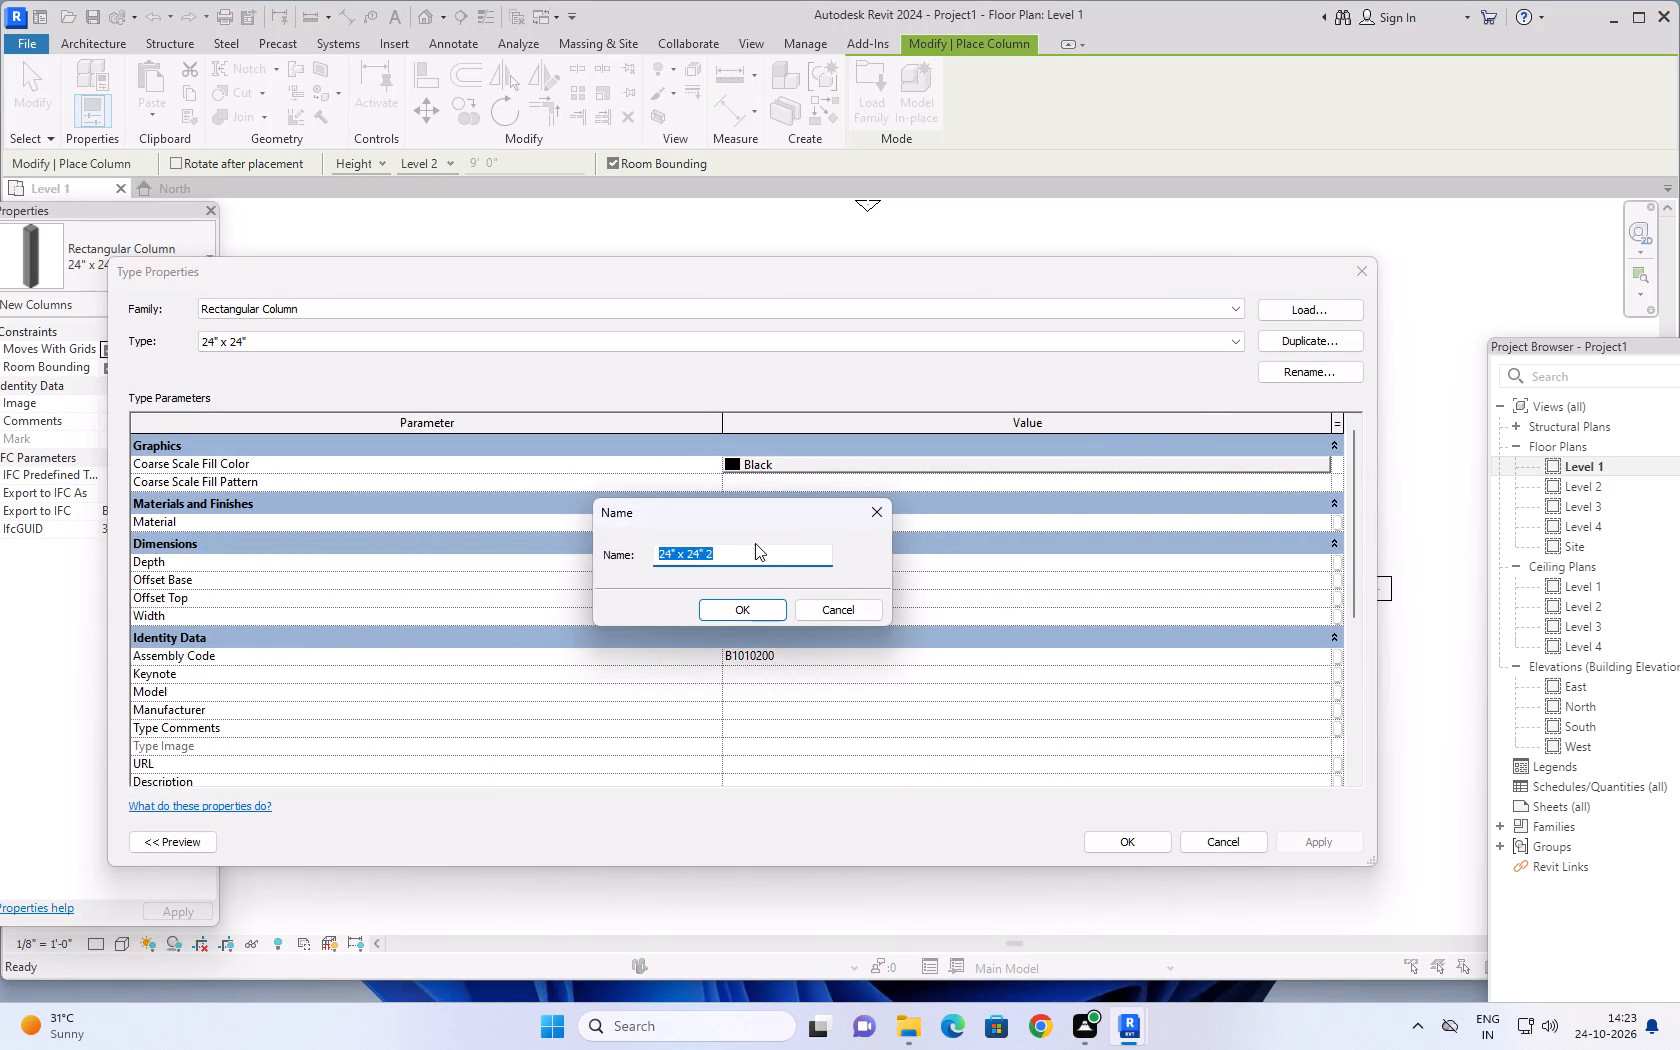
{"action": "key", "text": "9"}
{"action": "key", "text": "shift+quotedbl"}
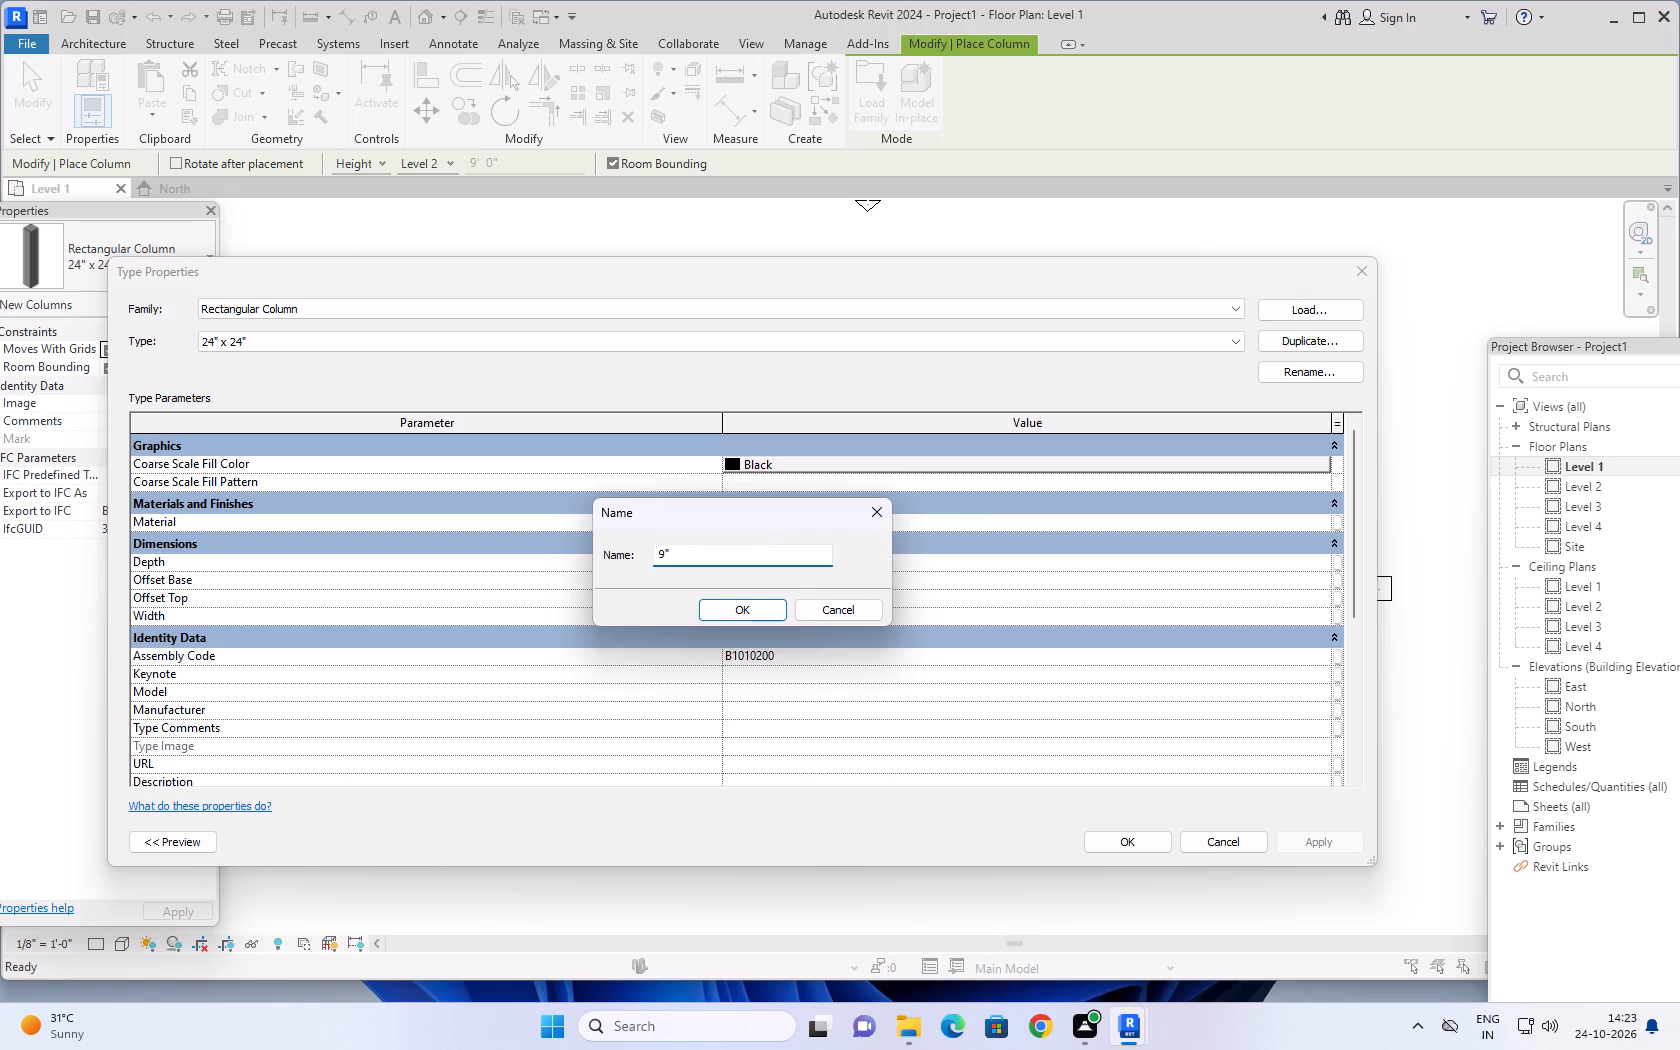
{"action": "key", "text": "x"}
{"action": "key", "text": "9"}
{"action": "key", "text": "shift+quotedbl"}
{"action": "left_click", "coordinate": [734, 607]}
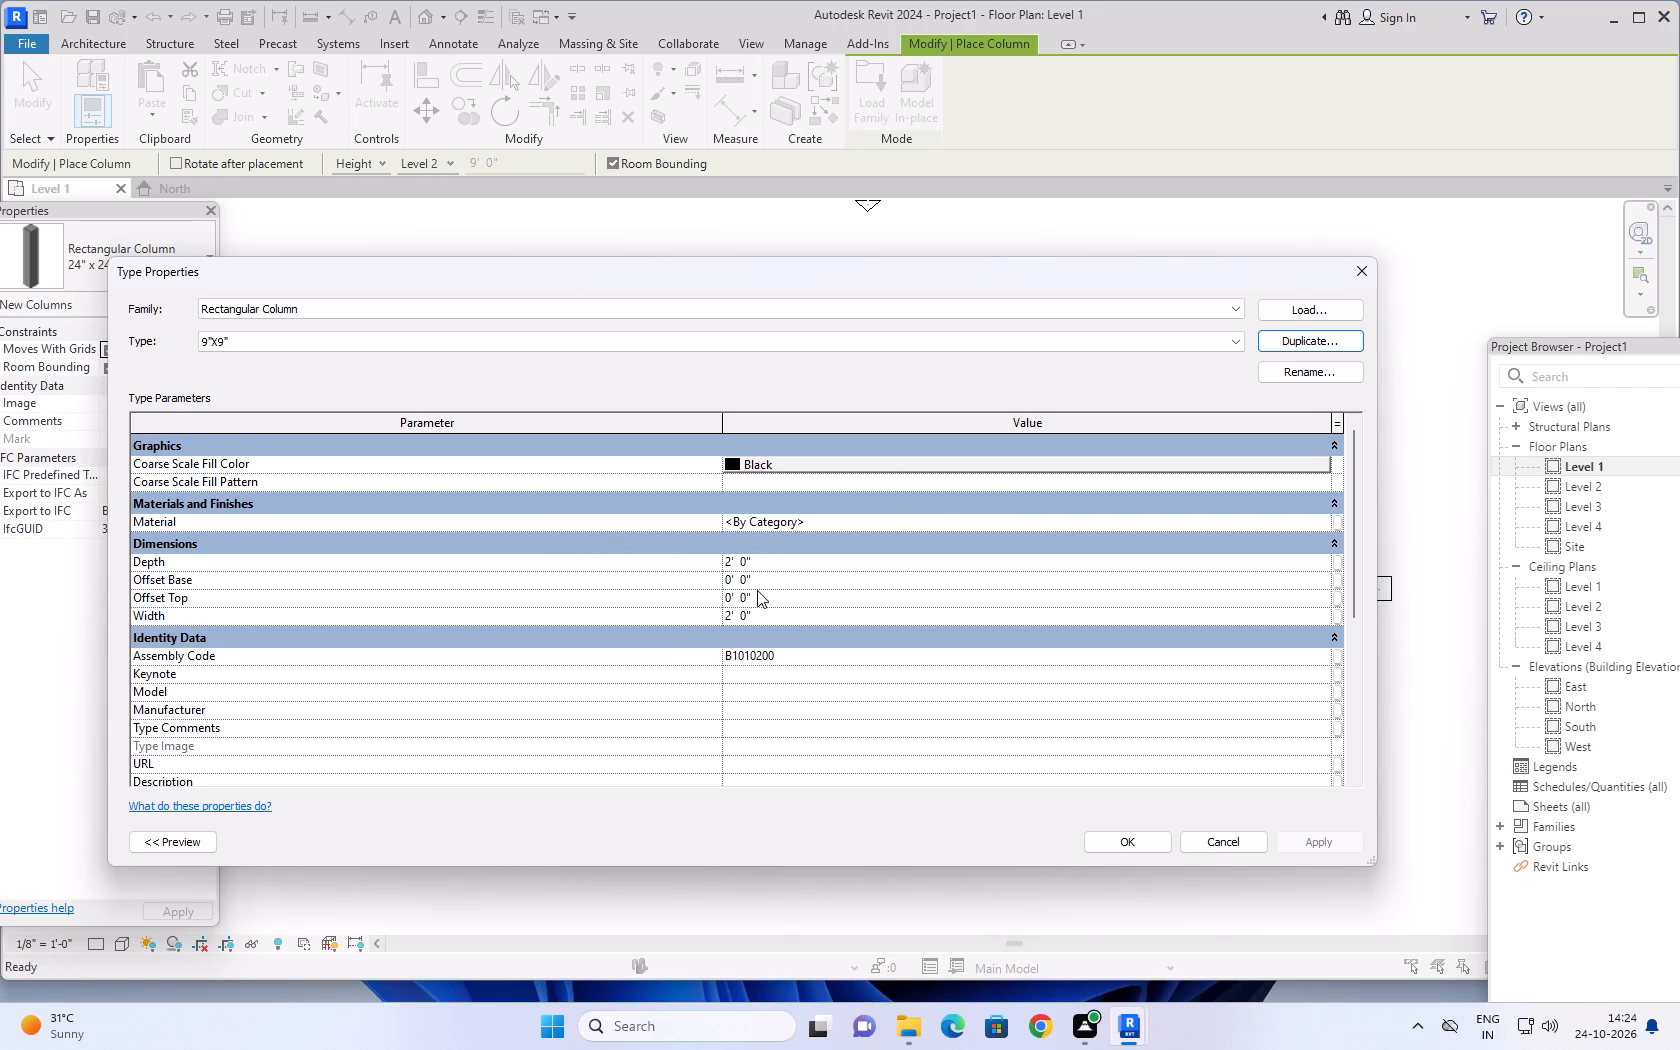
Set the 9"X9" column type's width and depth to 9" each and apply the type properties.
{"action": "left_click", "coordinate": [816, 466]}
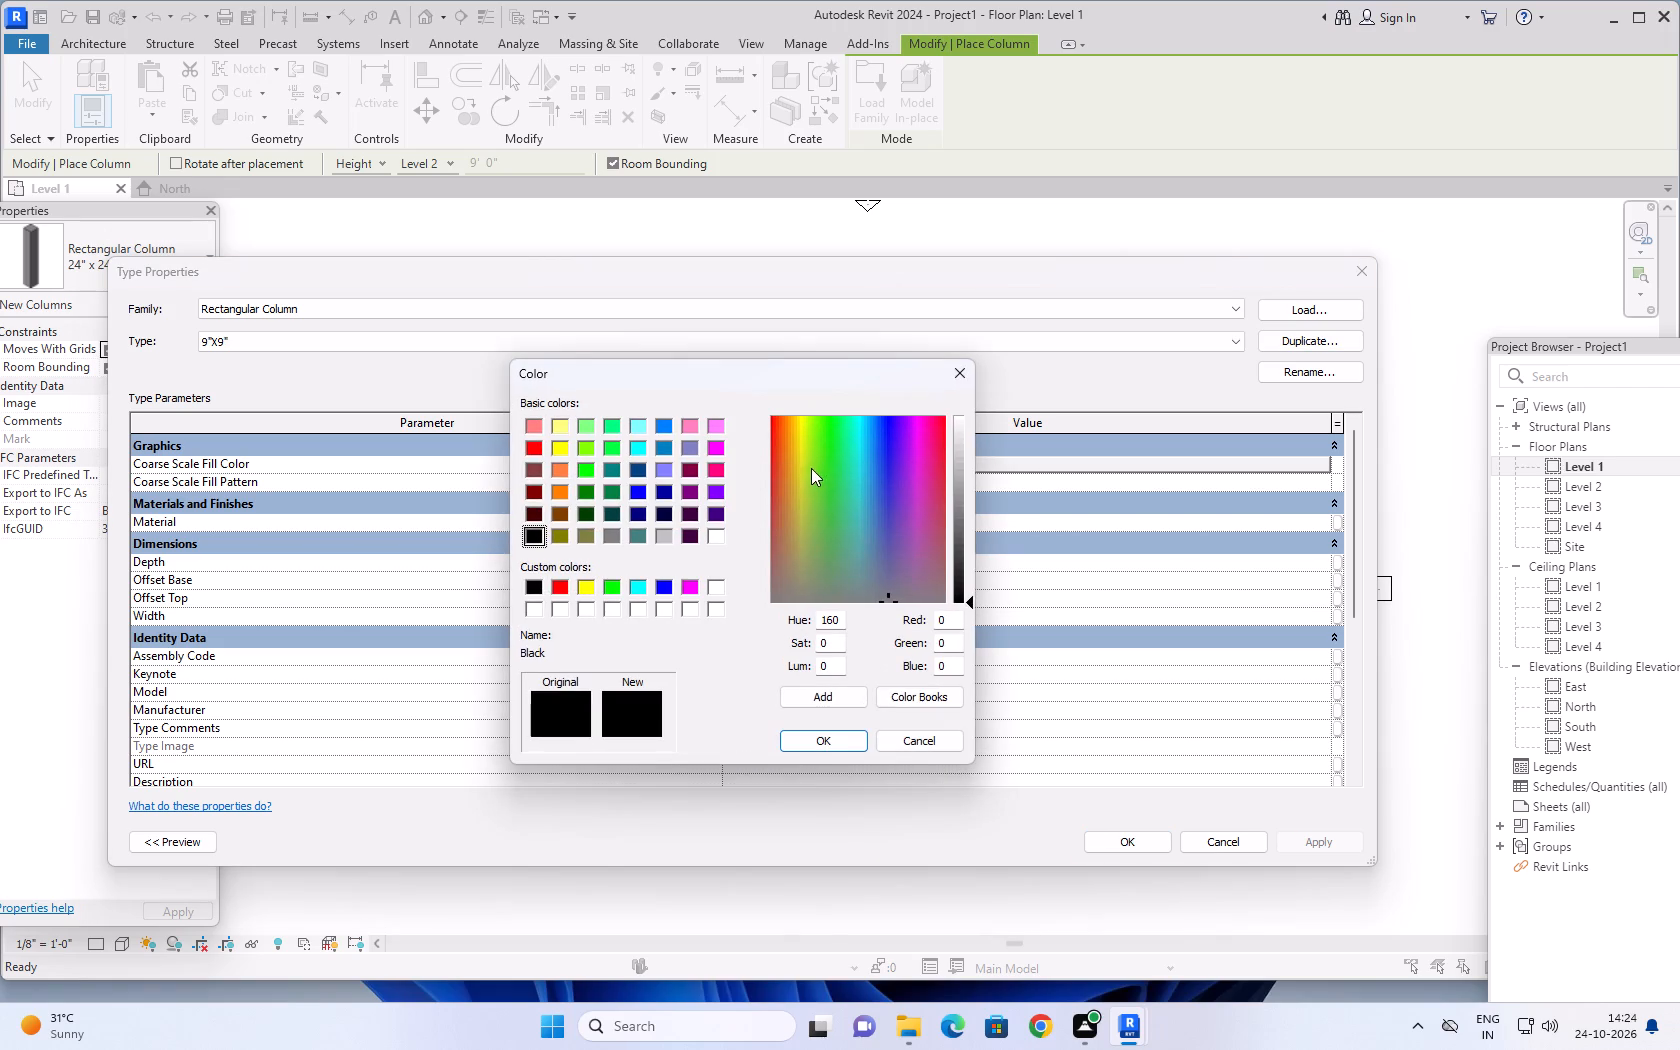
{"action": "left_click", "coordinate": [960, 370]}
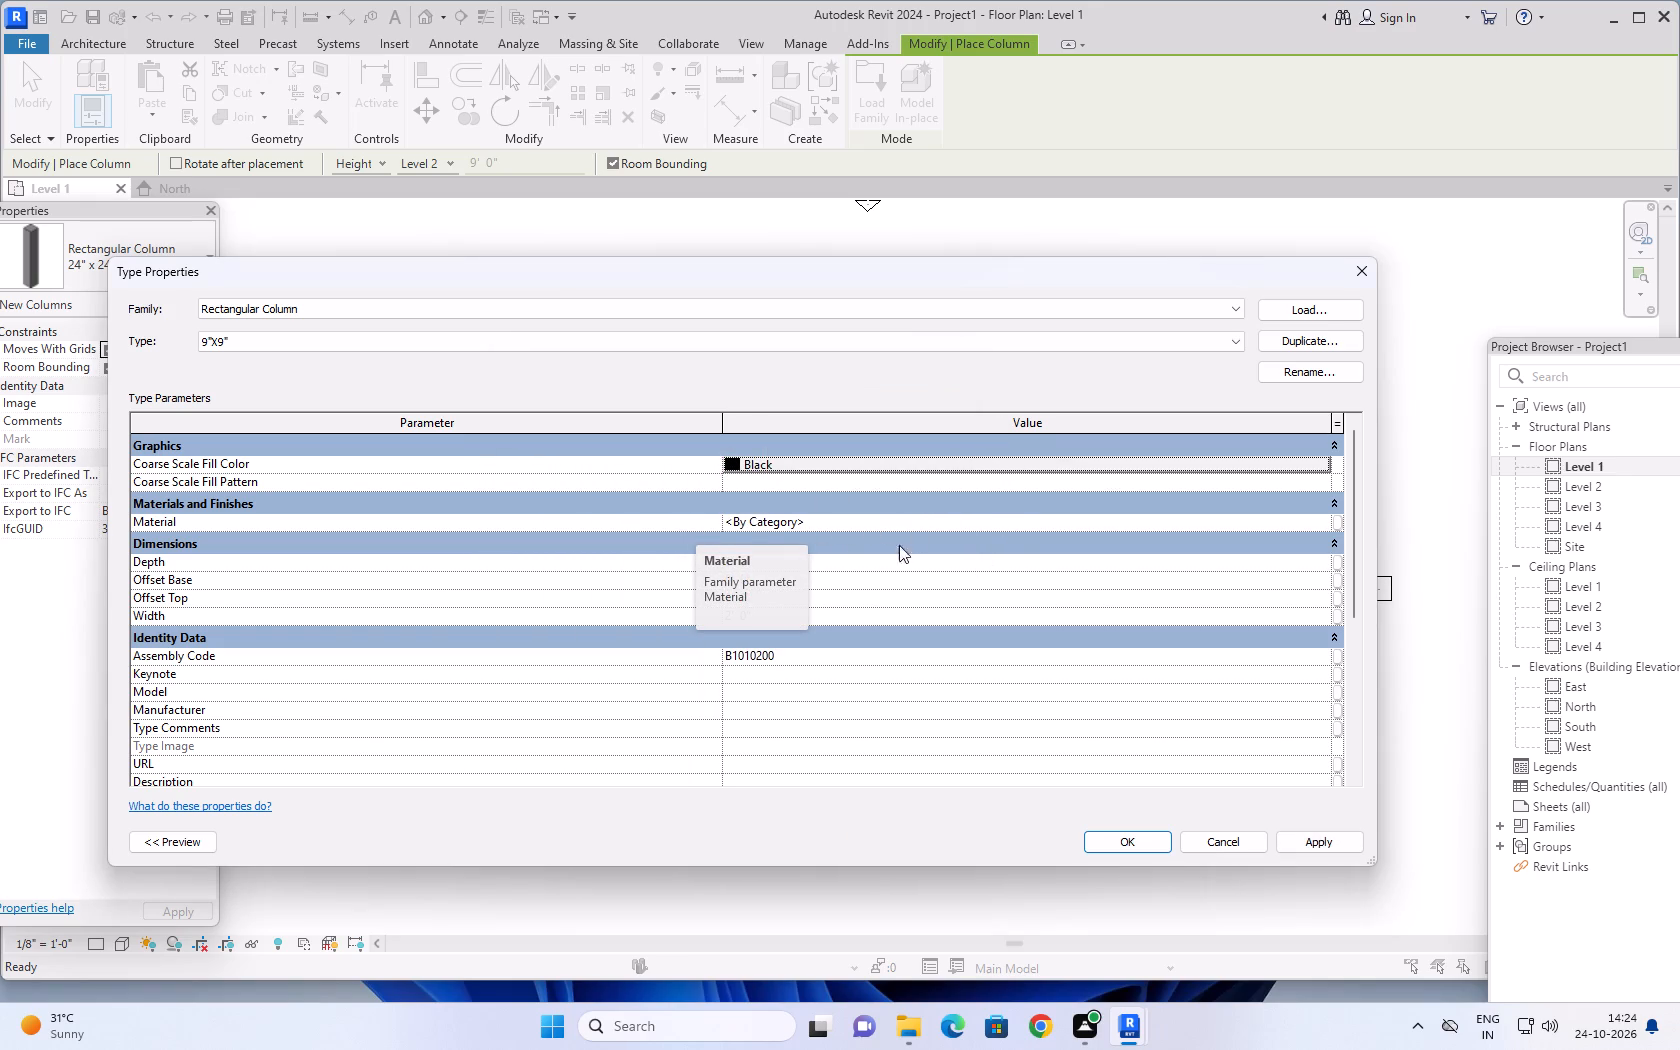
{"action": "left_click", "coordinate": [780, 615]}
{"action": "type", "text": "9\""}
{"action": "left_click", "coordinate": [763, 560]}
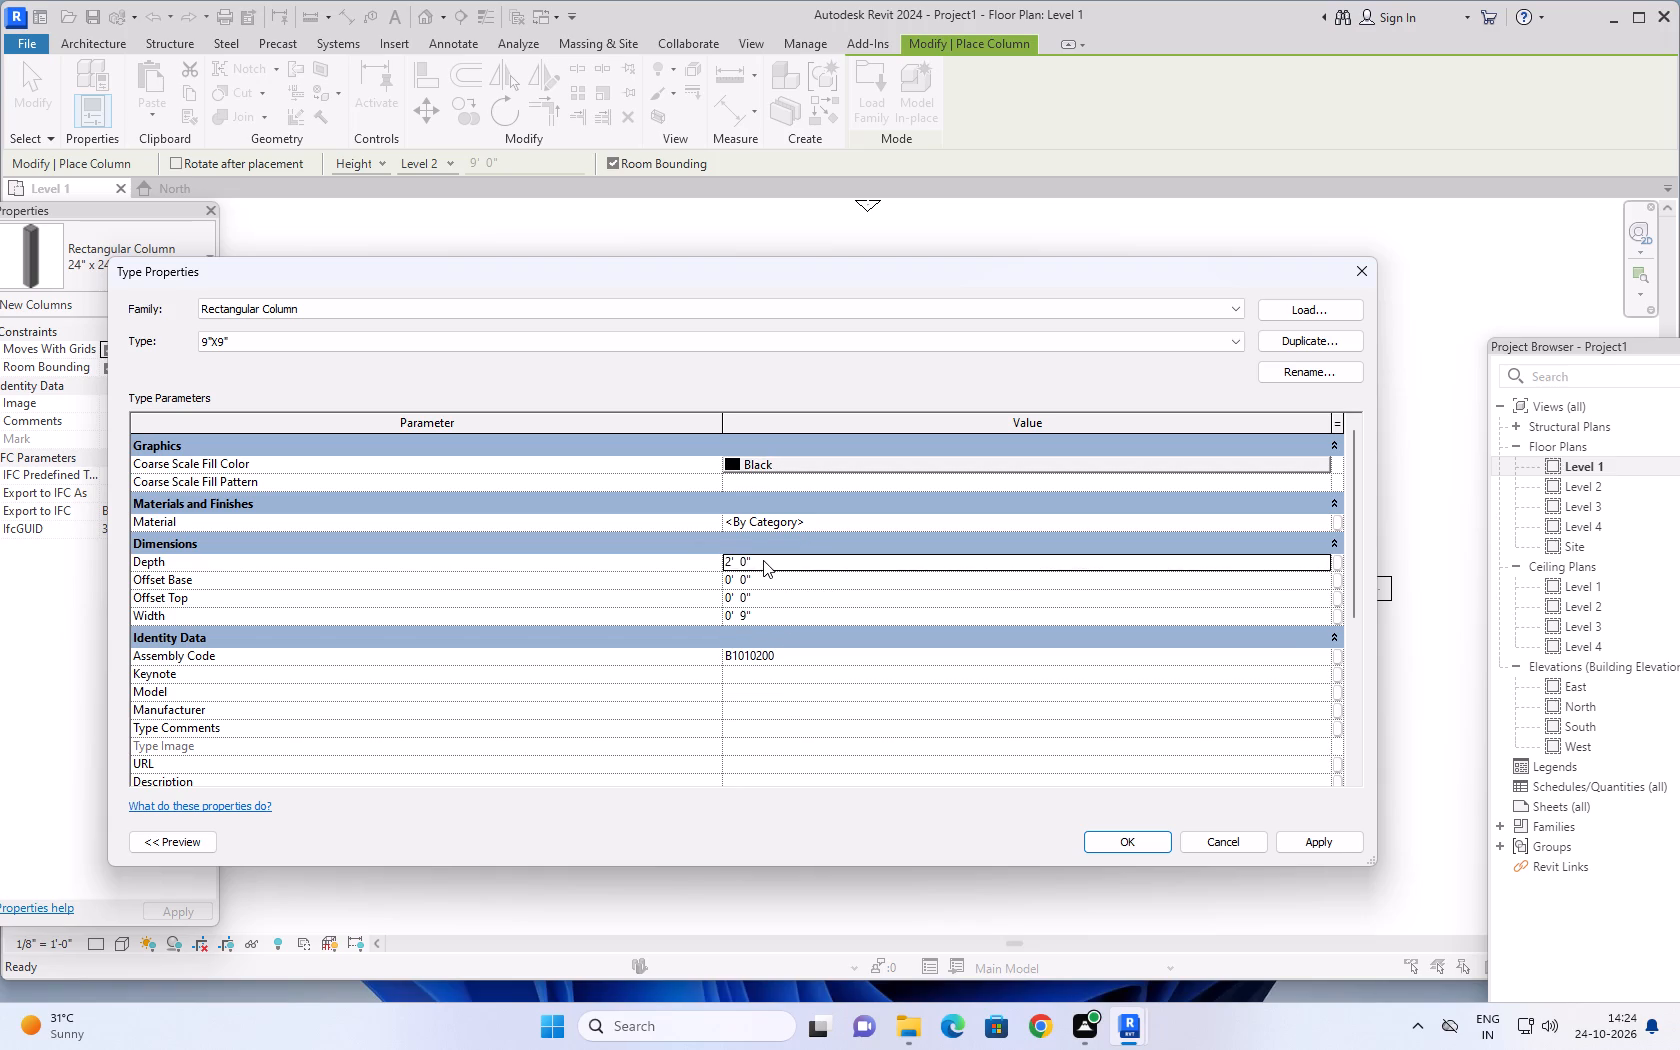
{"action": "type", "text": "9\""}
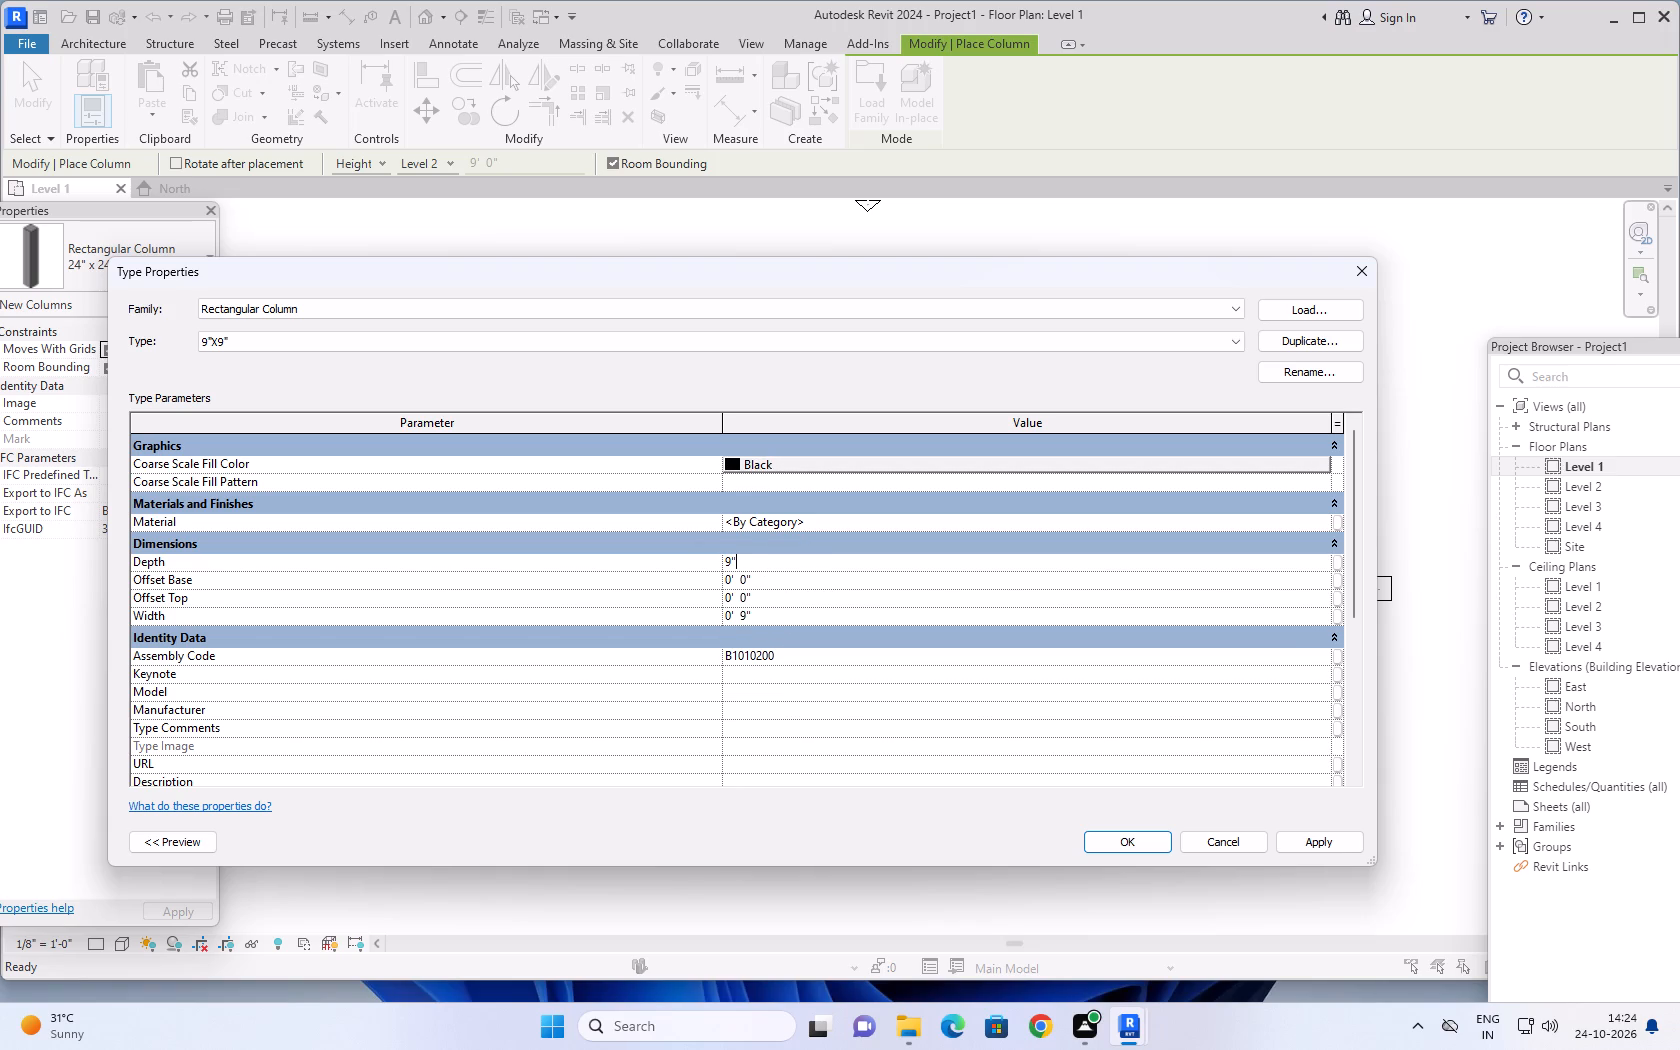
{"action": "scroll", "coordinate": [871, 576], "scroll_direction": "down", "scroll_amount": 3}
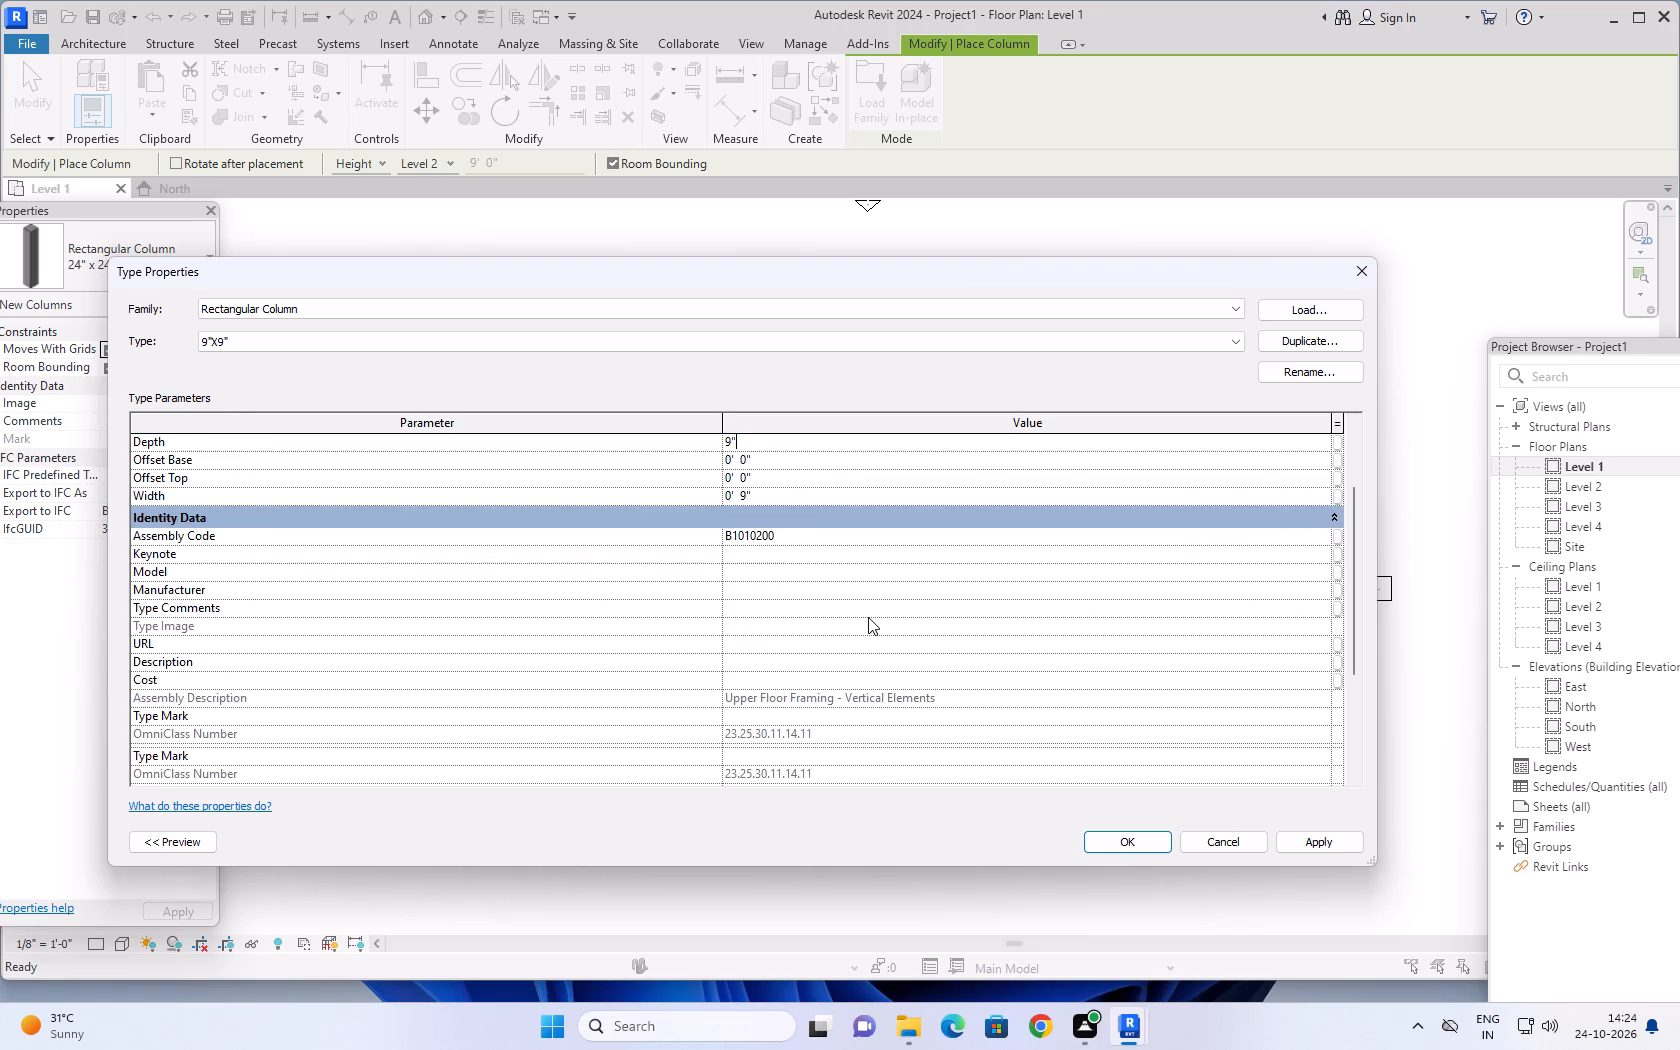
{"action": "scroll", "coordinate": [868, 620], "scroll_direction": "down", "scroll_amount": 8}
{"action": "scroll", "coordinate": [868, 633], "scroll_direction": "up", "scroll_amount": 12}
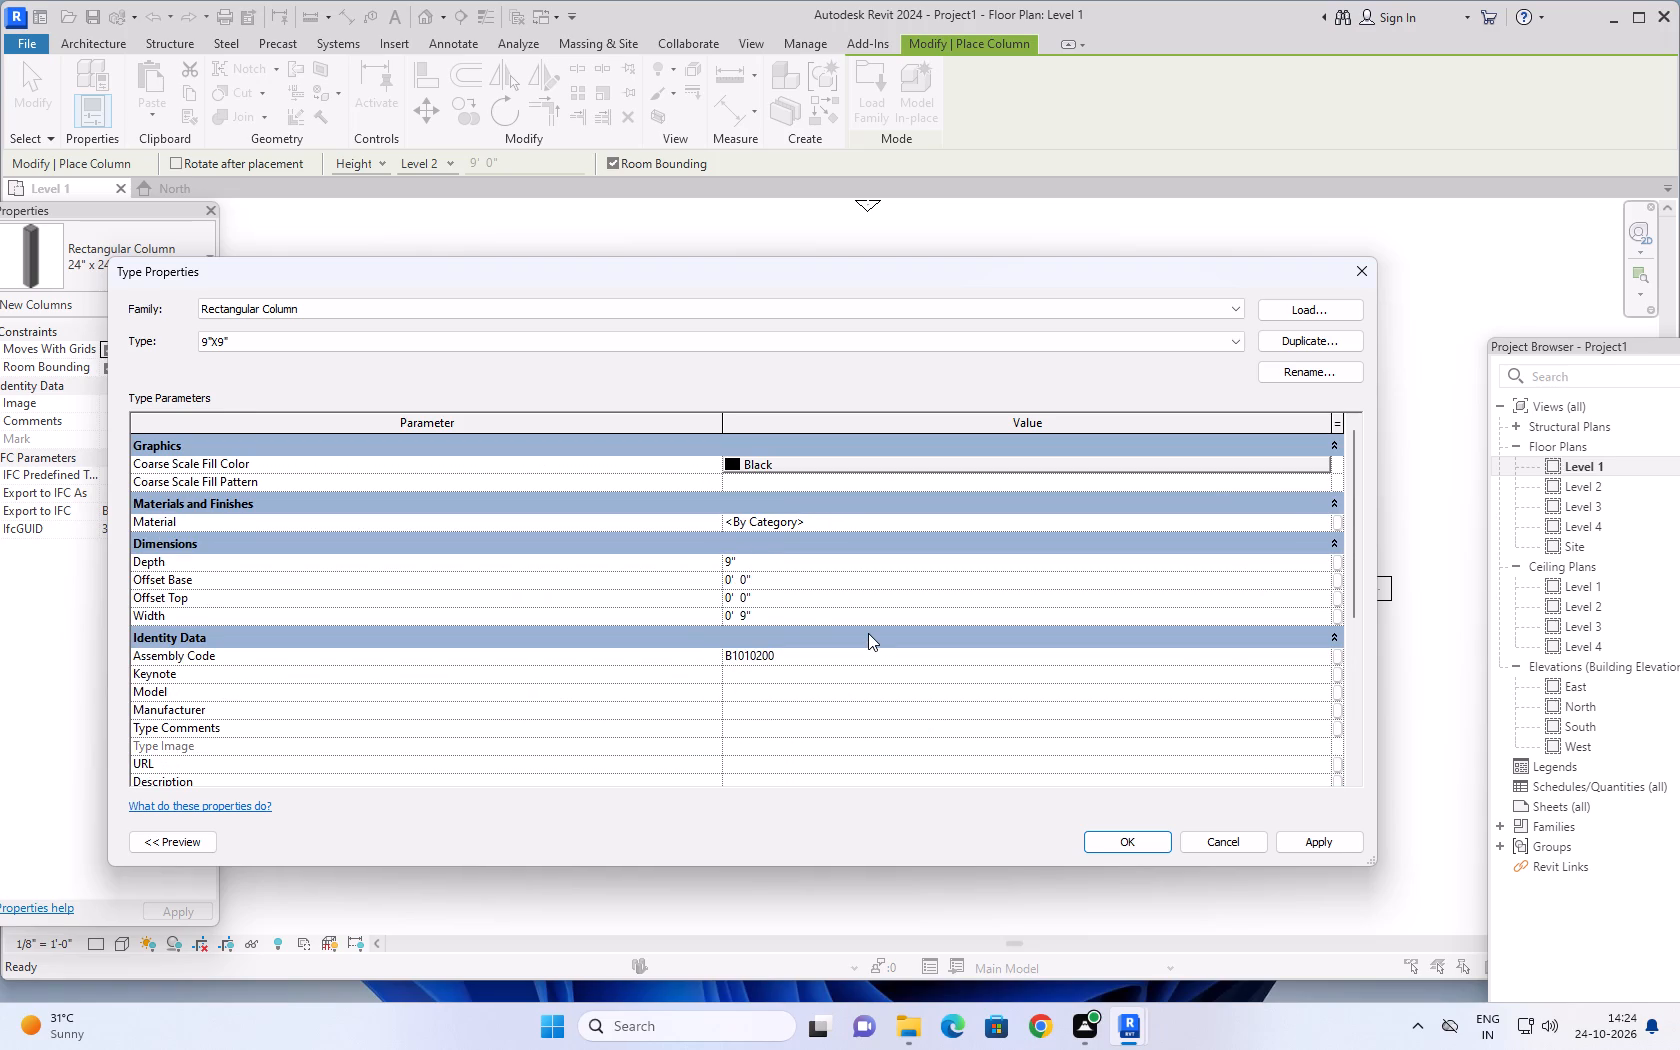
{"action": "scroll", "coordinate": [868, 633], "scroll_direction": "up", "scroll_amount": 2}
{"action": "left_click", "coordinate": [1316, 844]}
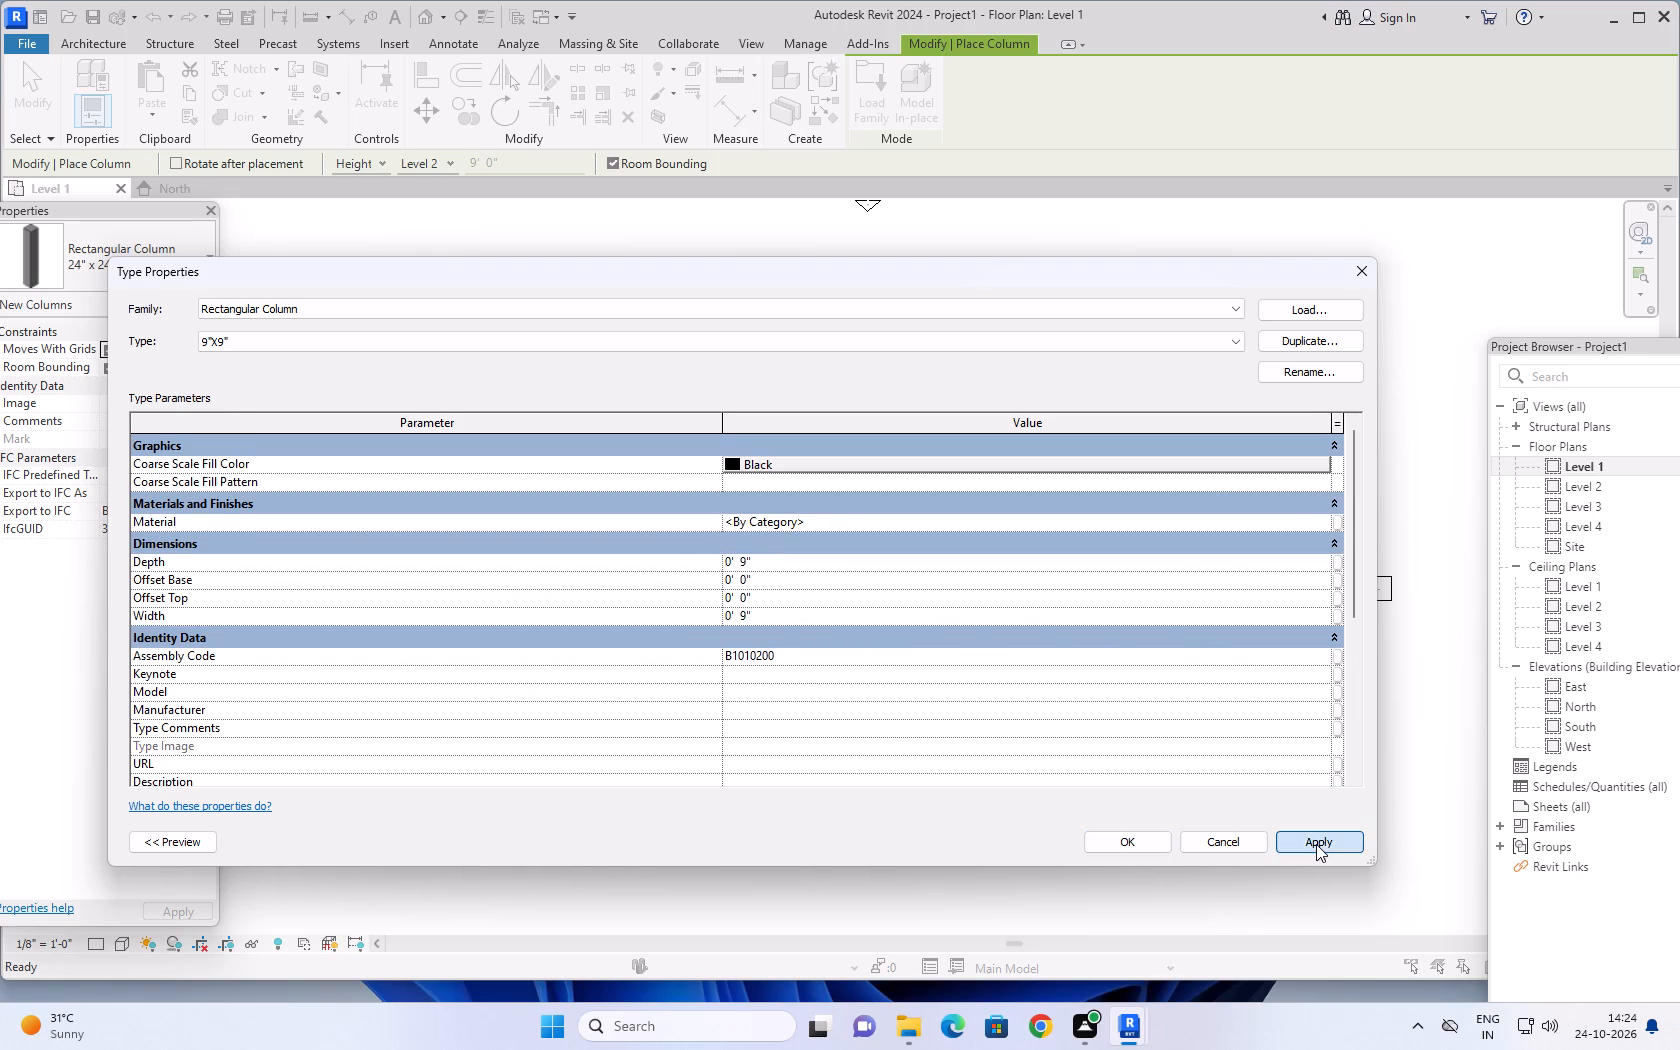
{"action": "left_click", "coordinate": [1127, 844]}
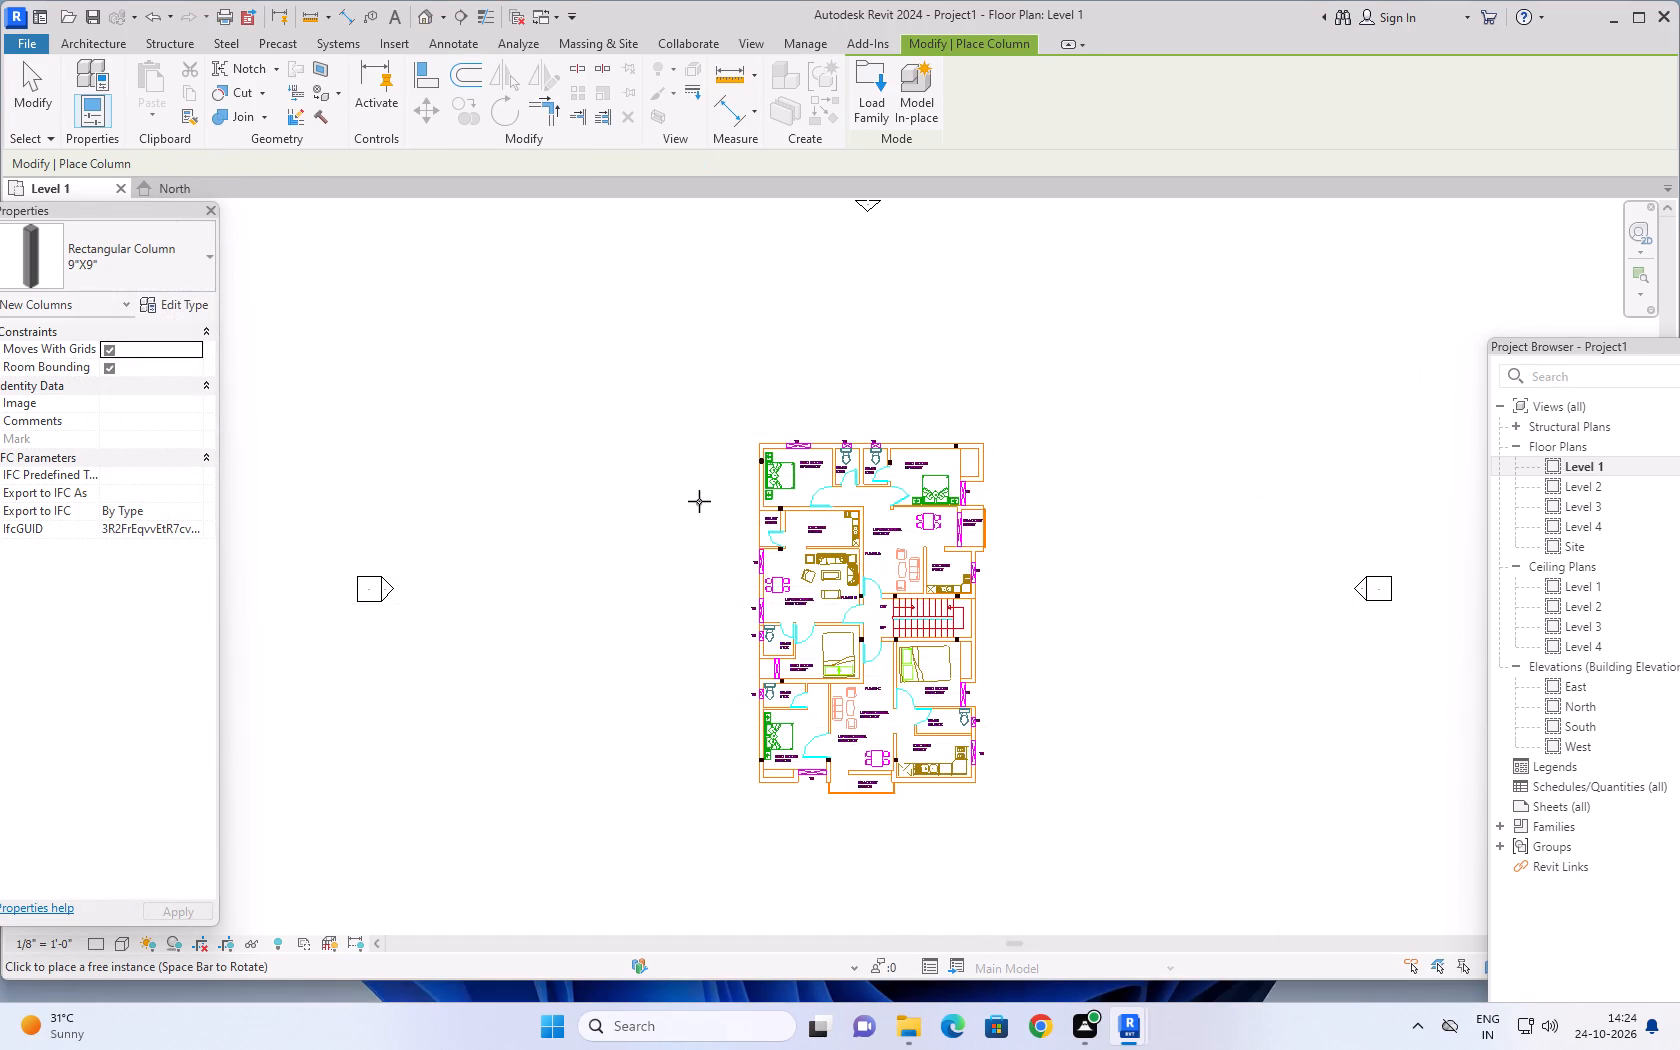
With thin lines turned on, place a 9"X9" column at the outer-wall column mark beside the upper-left bedroom's bed.
{"action": "scroll", "coordinate": [683, 466], "scroll_direction": "up", "scroll_amount": 5}
{"action": "scroll", "coordinate": [844, 480], "scroll_direction": "up", "scroll_amount": 3}
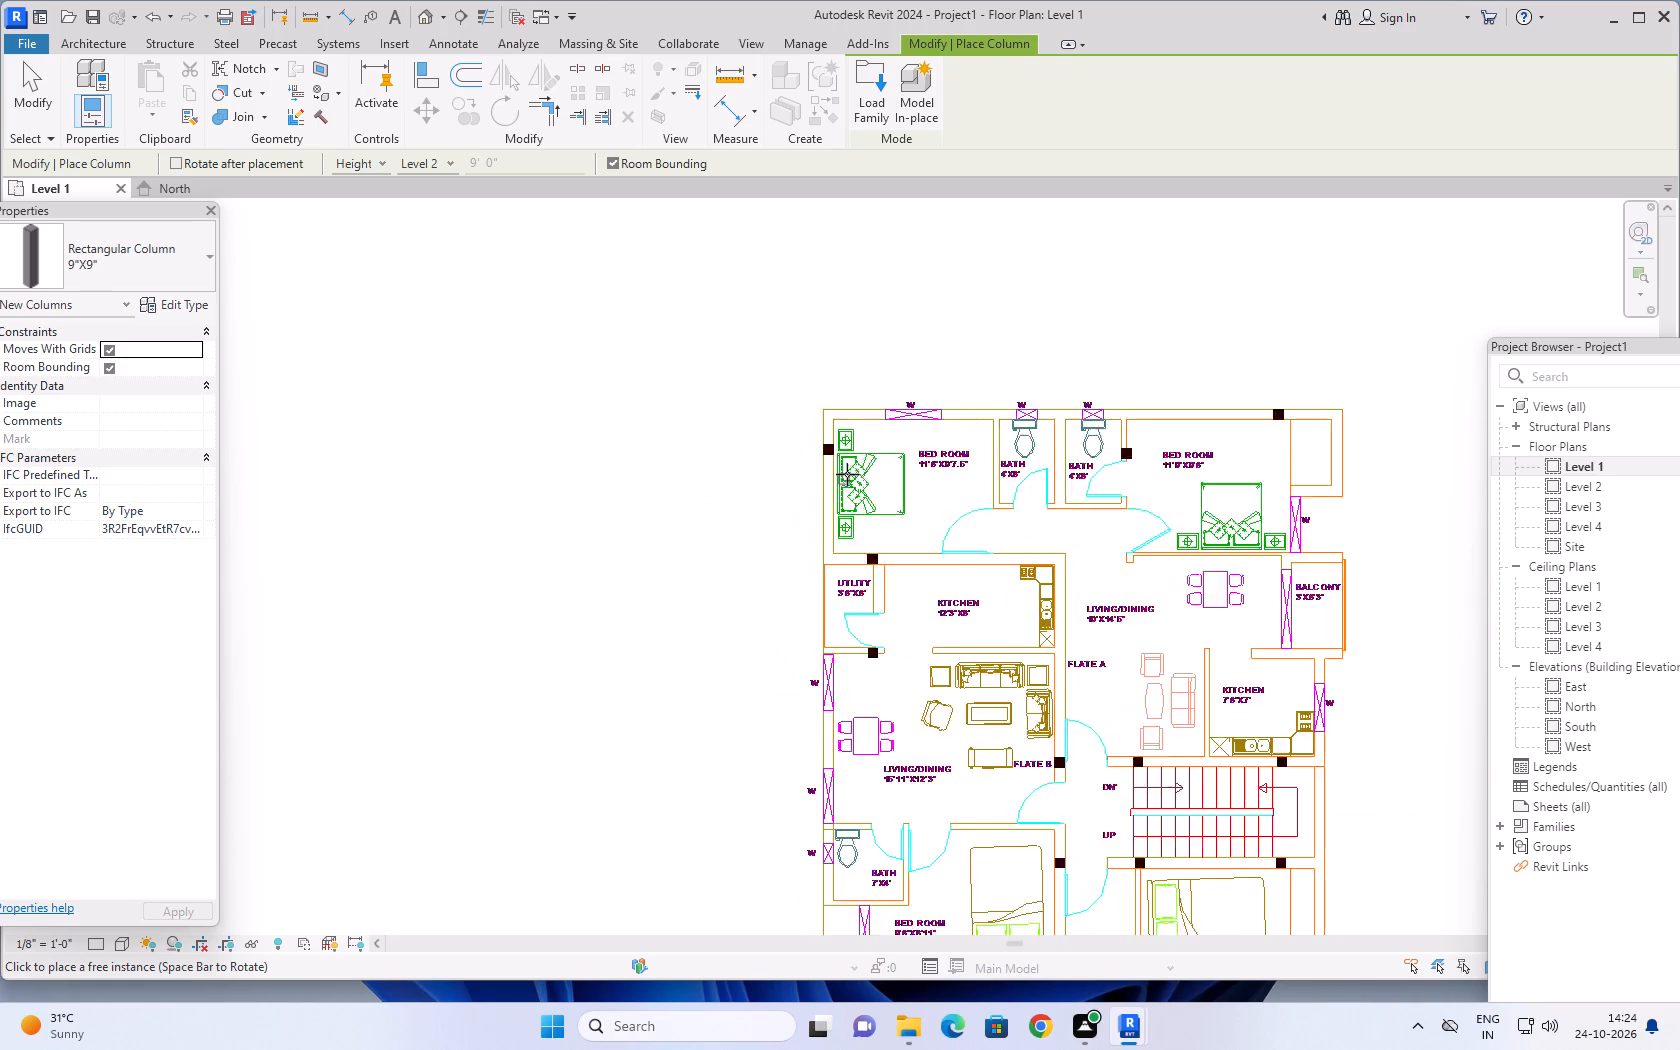
{"action": "scroll", "coordinate": [847, 474], "scroll_direction": "up", "scroll_amount": 14}
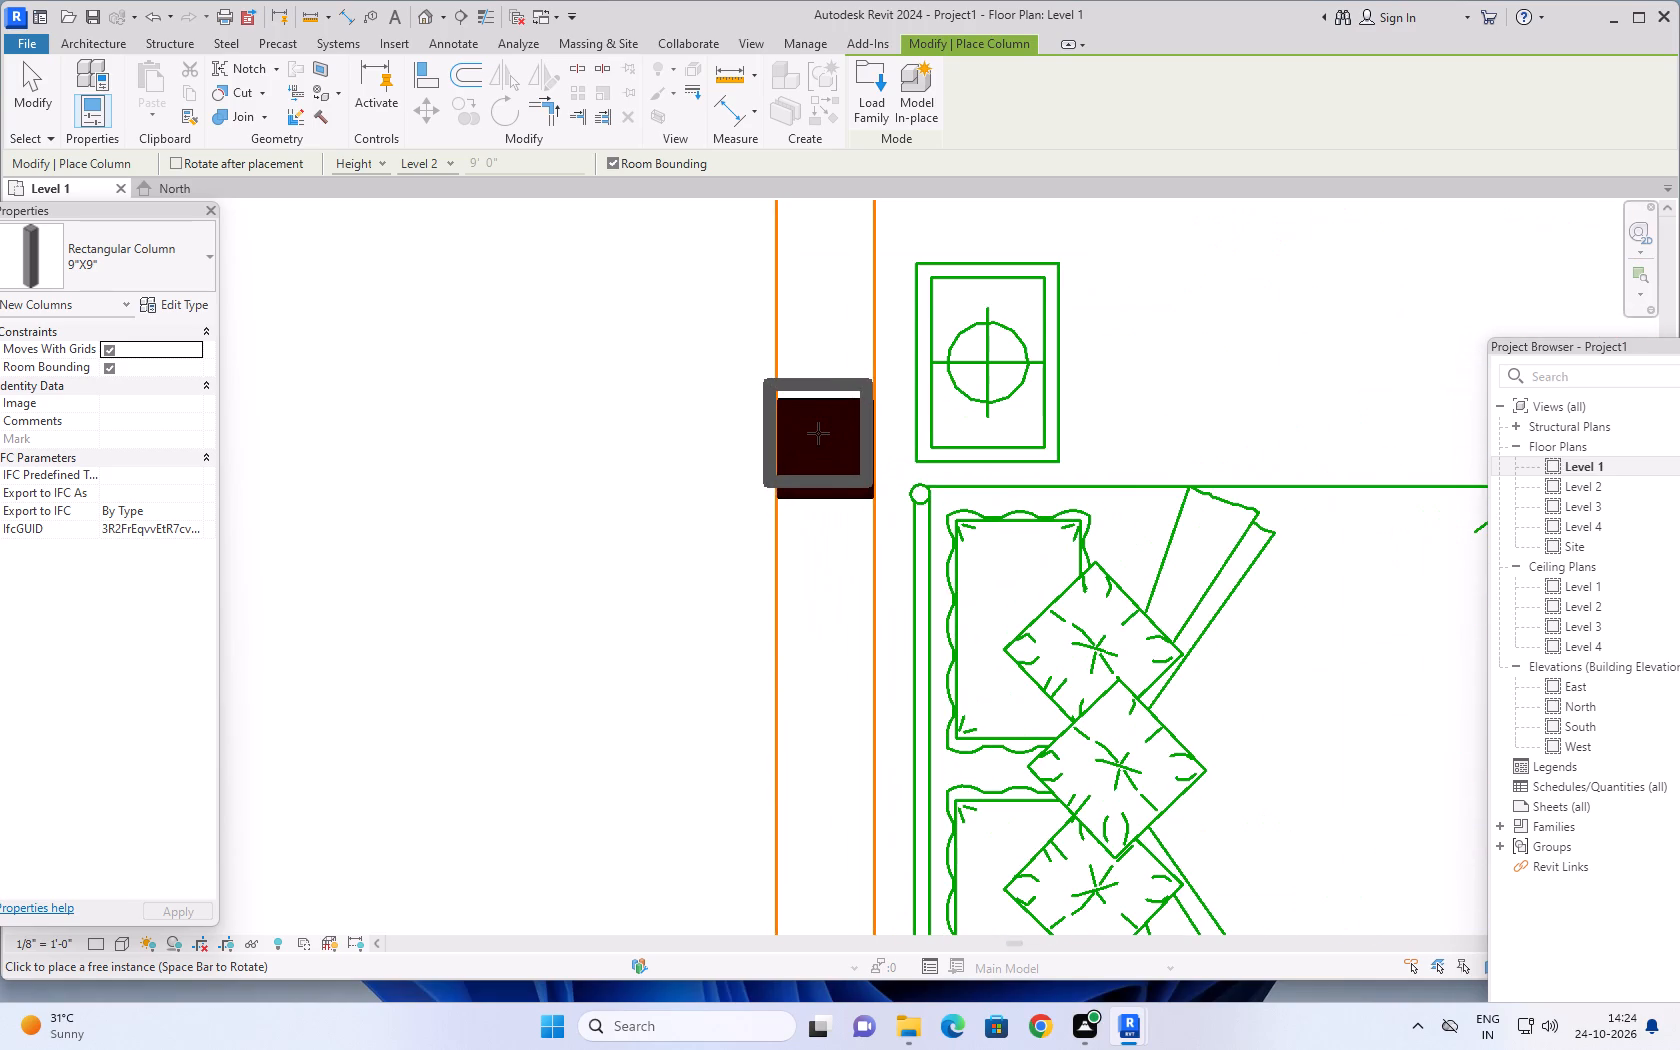
{"action": "left_click", "coordinate": [488, 11]}
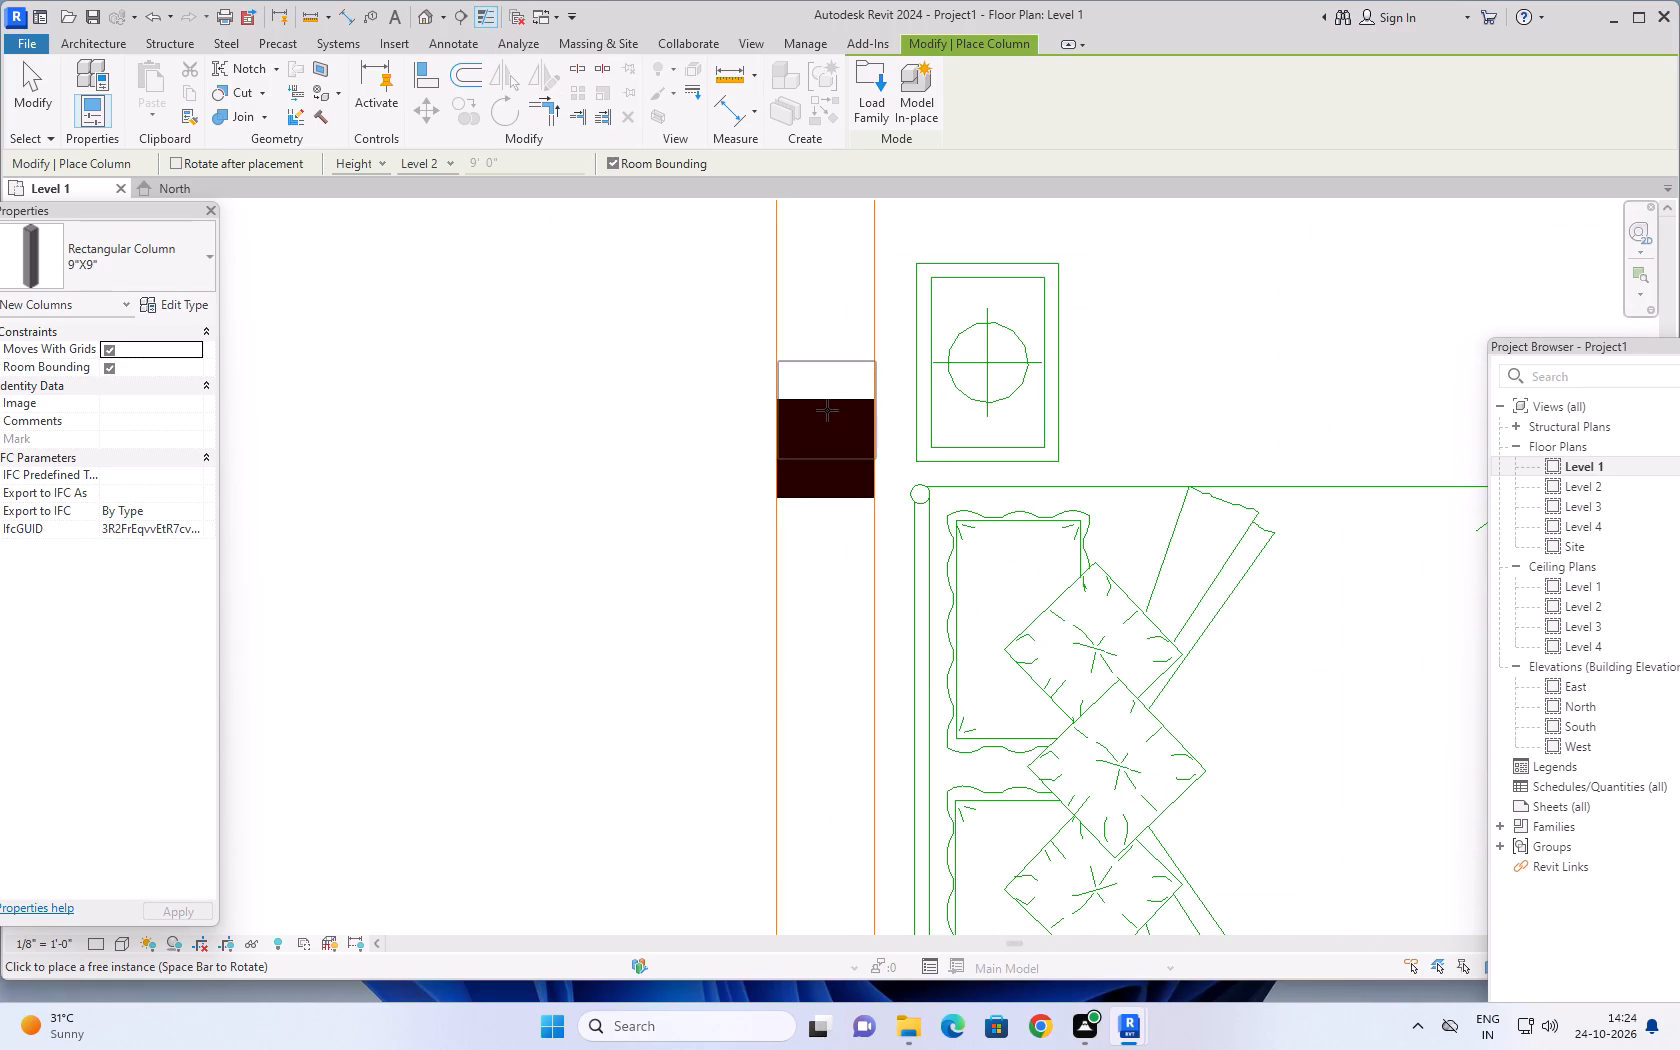
{"action": "scroll", "coordinate": [826, 426], "scroll_direction": "up", "scroll_amount": 4}
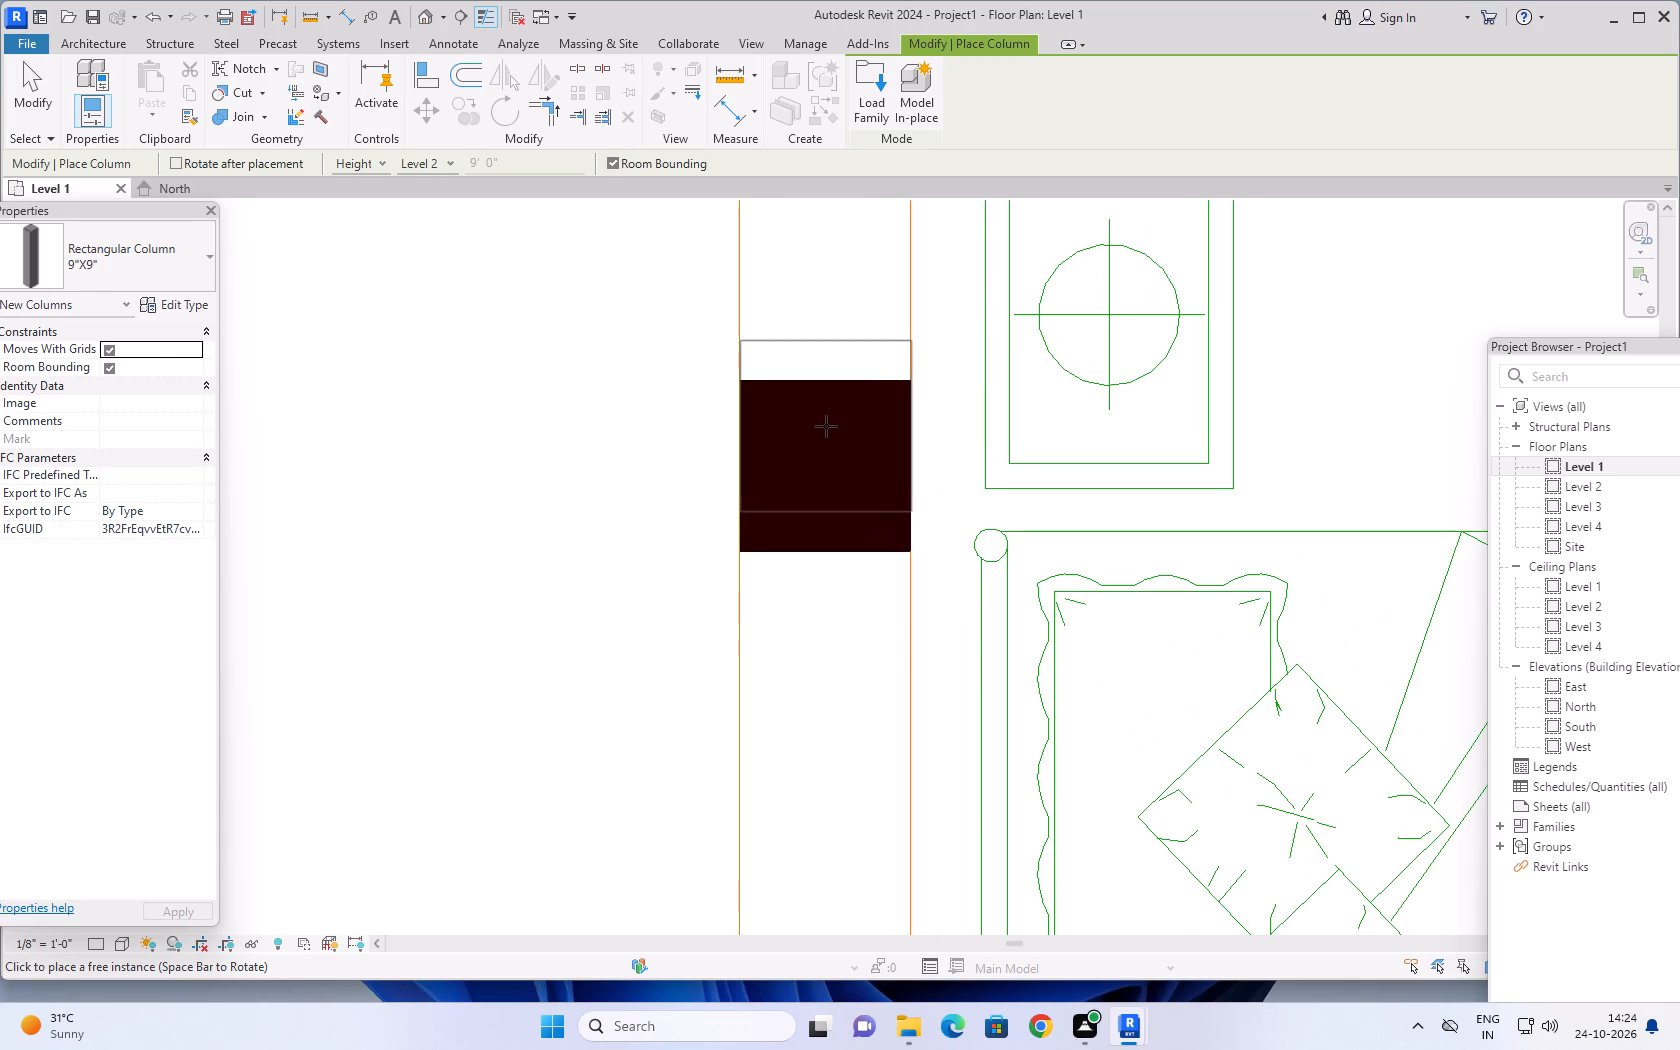
{"action": "left_click", "coordinate": [826, 426]}
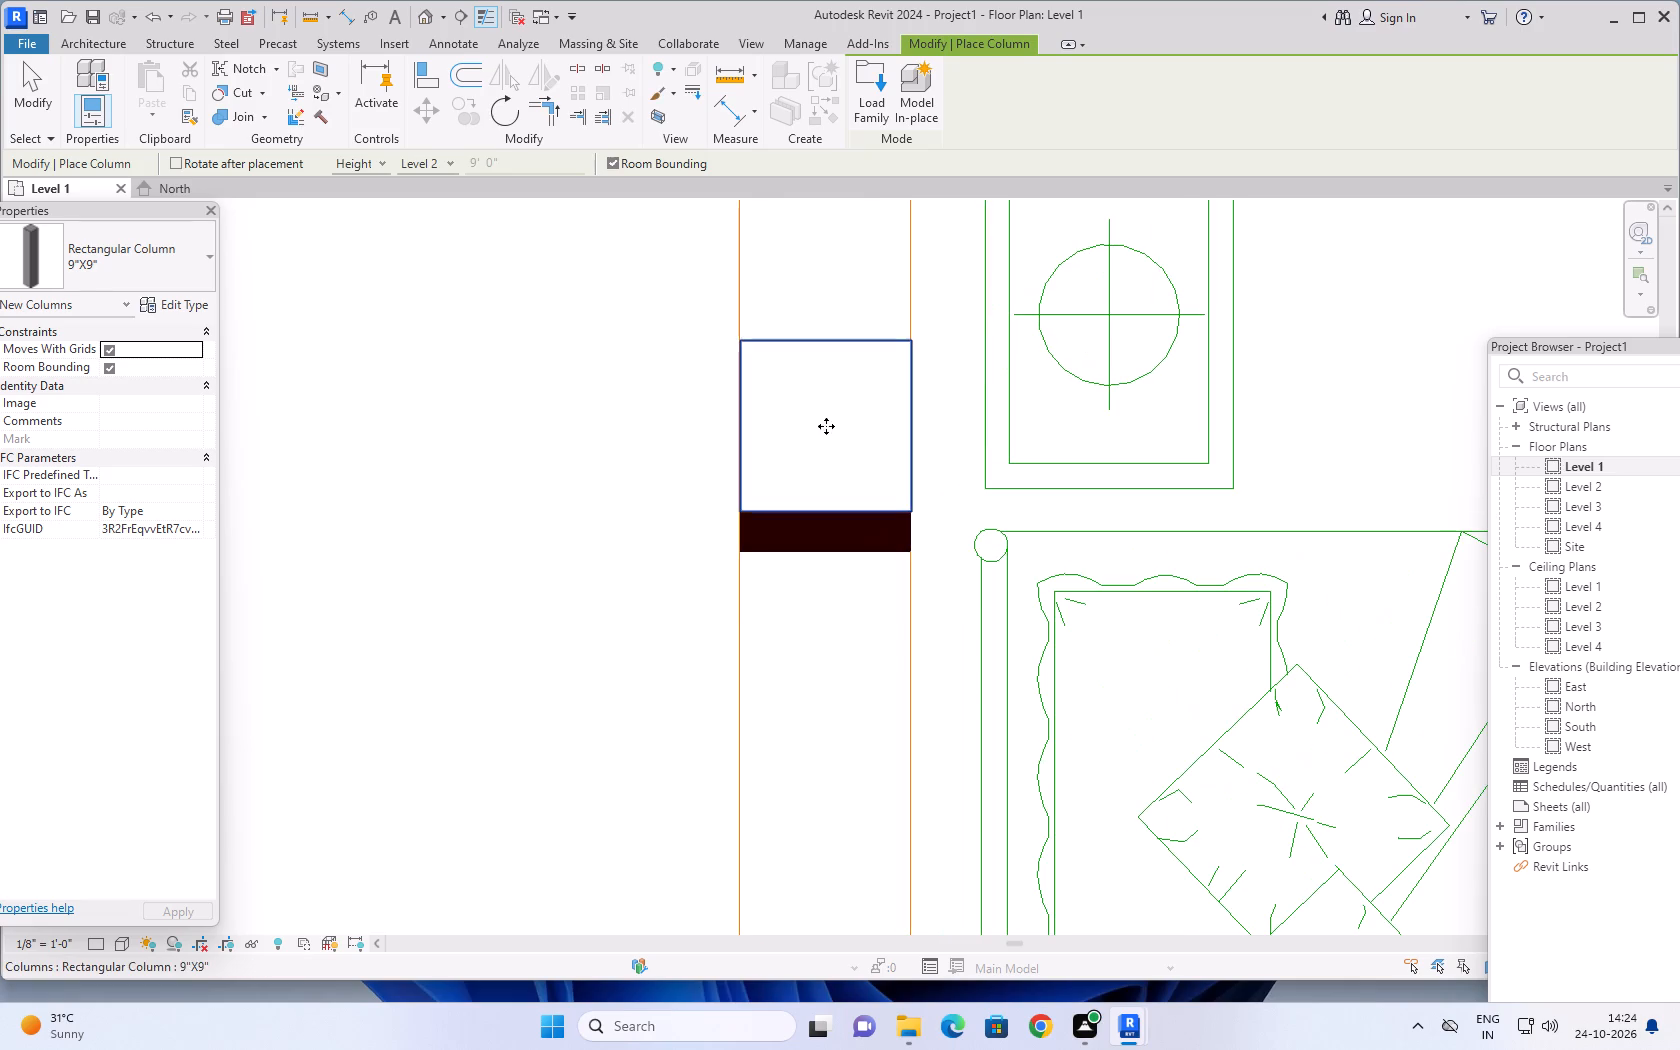
Place a 9"X9" column at the column mark on the wall between the utility and the Flate B living/dining room.
{"action": "scroll", "coordinate": [655, 491], "scroll_direction": "down", "scroll_amount": 6}
{"action": "scroll", "coordinate": [648, 614], "scroll_direction": "down", "scroll_amount": 3}
{"action": "middle_click_drag", "start_coordinate": [654, 642], "coordinate": [609, 341]}
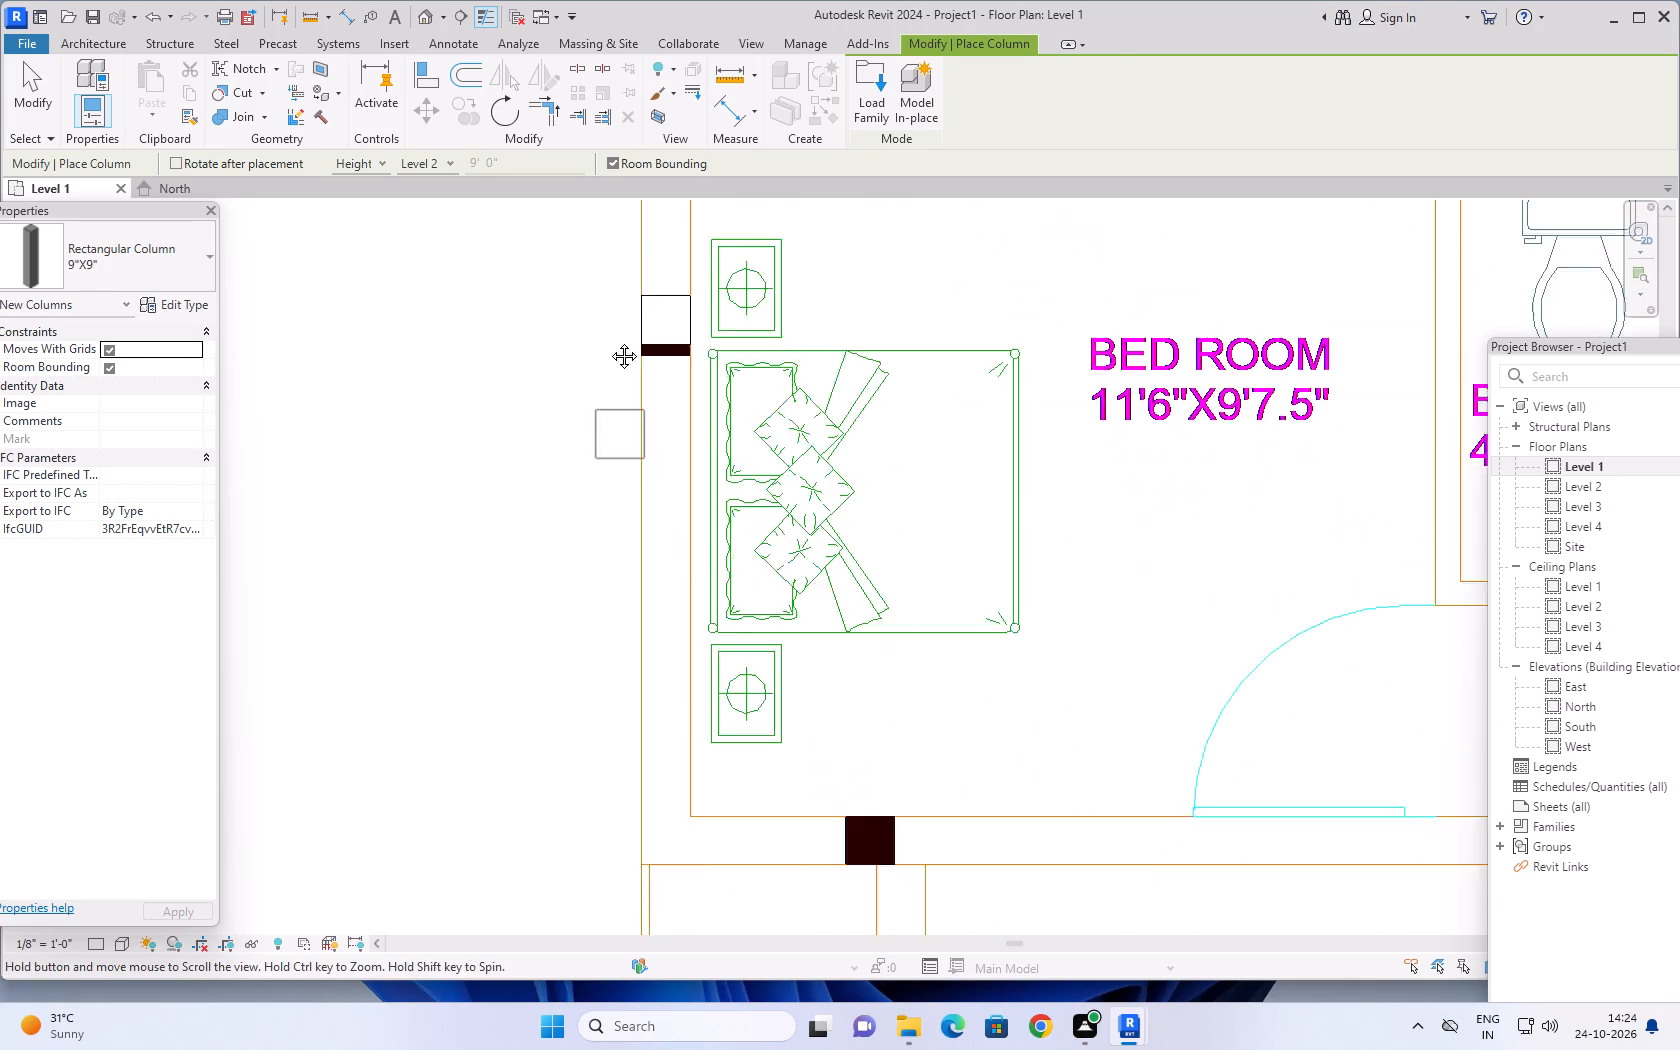
{"action": "middle_click_drag", "start_coordinate": [609, 341], "coordinate": [609, 284]}
{"action": "scroll", "coordinate": [616, 393], "scroll_direction": "down", "scroll_amount": 3}
{"action": "middle_click_drag", "start_coordinate": [540, 544], "coordinate": [484, 242]}
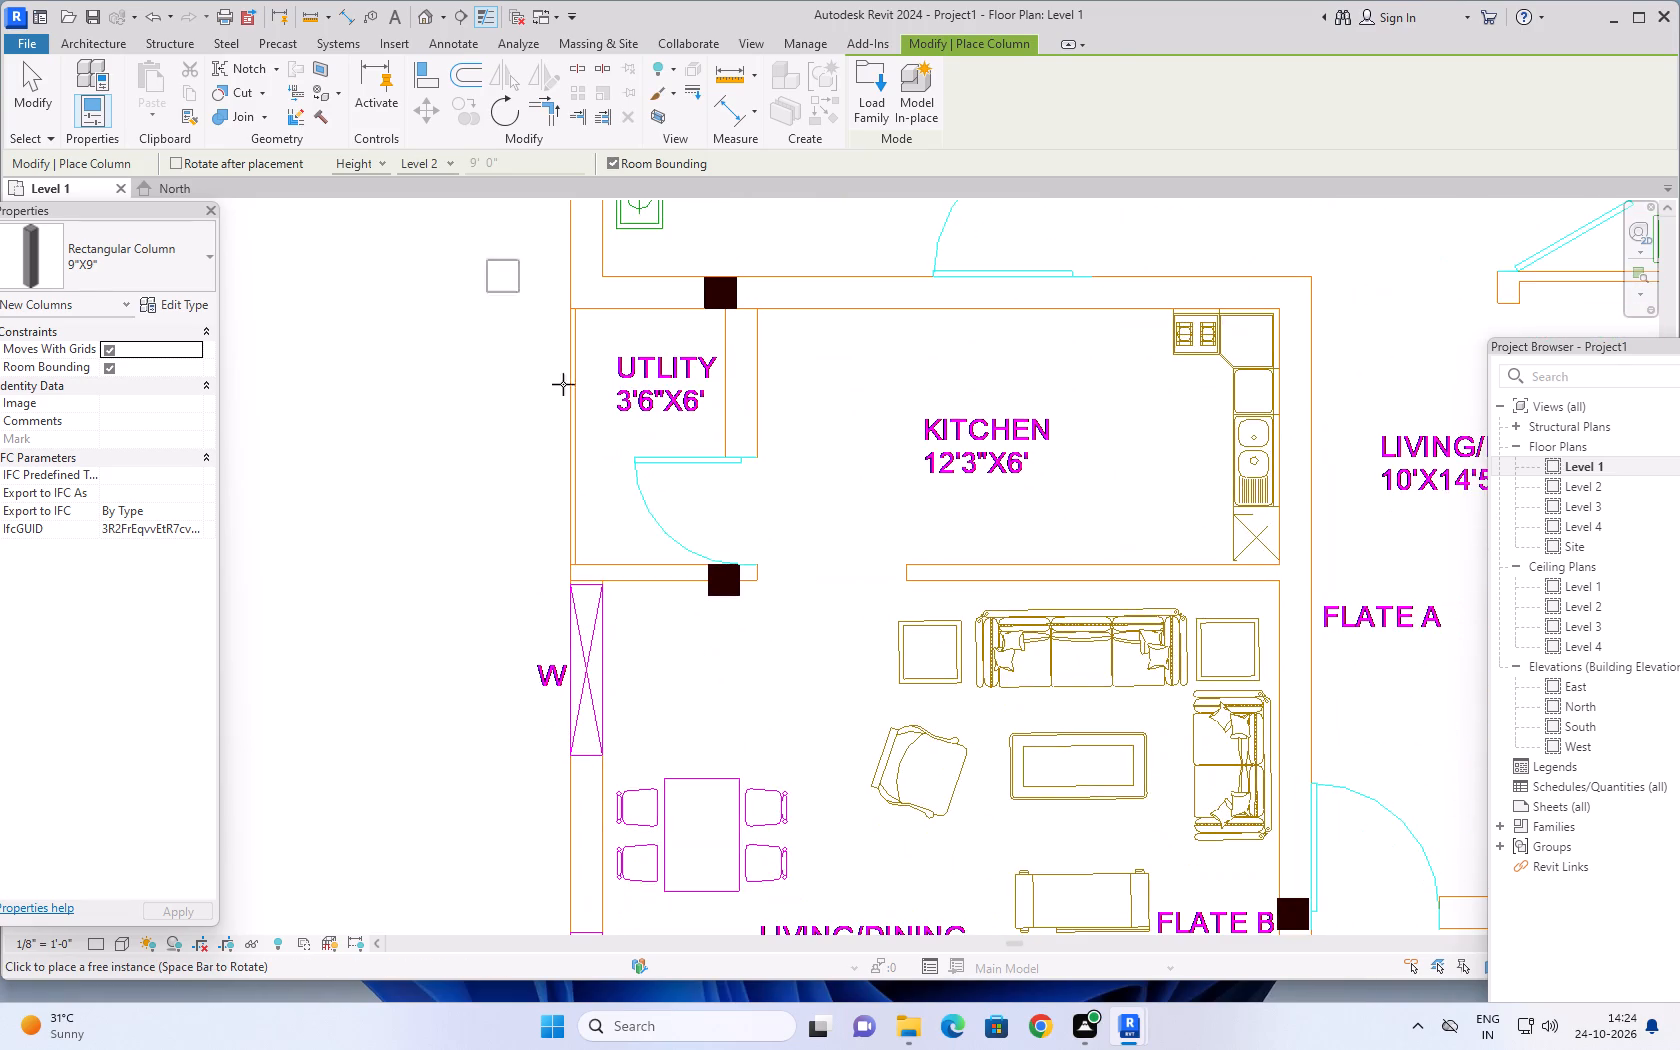
{"action": "scroll", "coordinate": [734, 582], "scroll_direction": "up", "scroll_amount": 8}
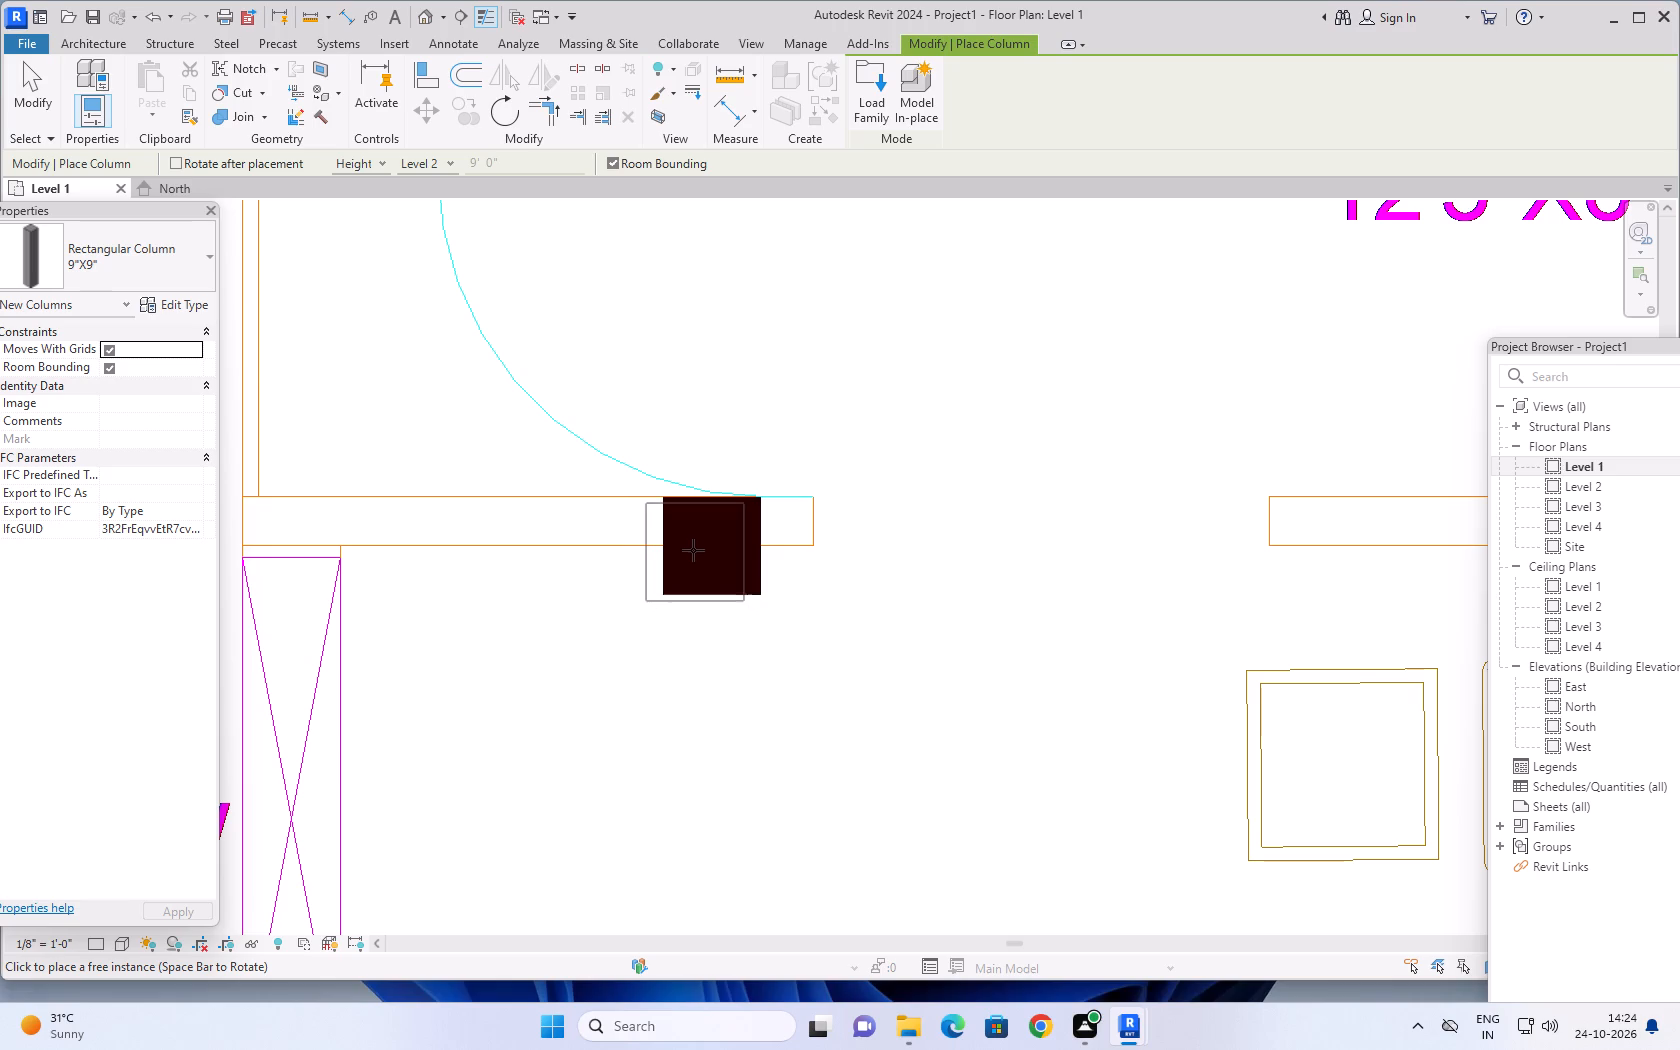
{"action": "left_click", "coordinate": [683, 547]}
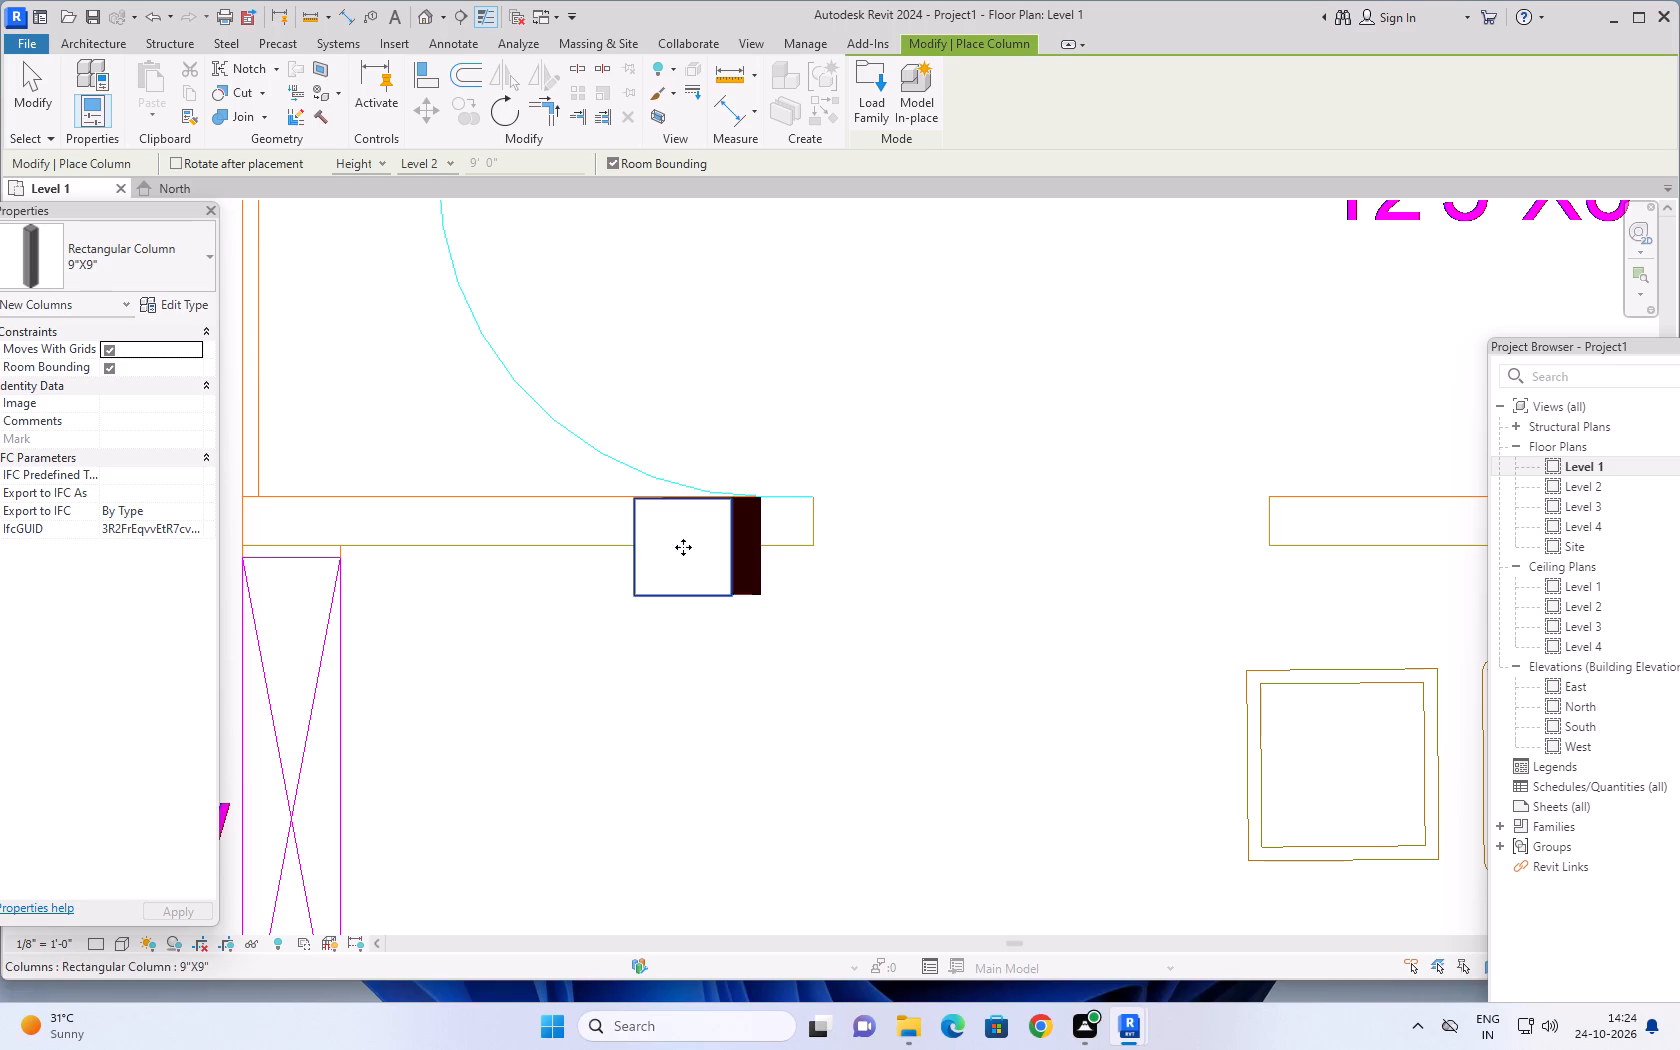
Place a 9"X9" column at the column mark on the wall between the 9'6"X8'11" bedroom and the 7'X4' bath below it.
{"action": "scroll", "coordinate": [769, 592], "scroll_direction": "down", "scroll_amount": 6}
{"action": "middle_click_drag", "start_coordinate": [777, 652], "coordinate": [777, 398]}
{"action": "scroll", "coordinate": [770, 443], "scroll_direction": "down", "scroll_amount": 3}
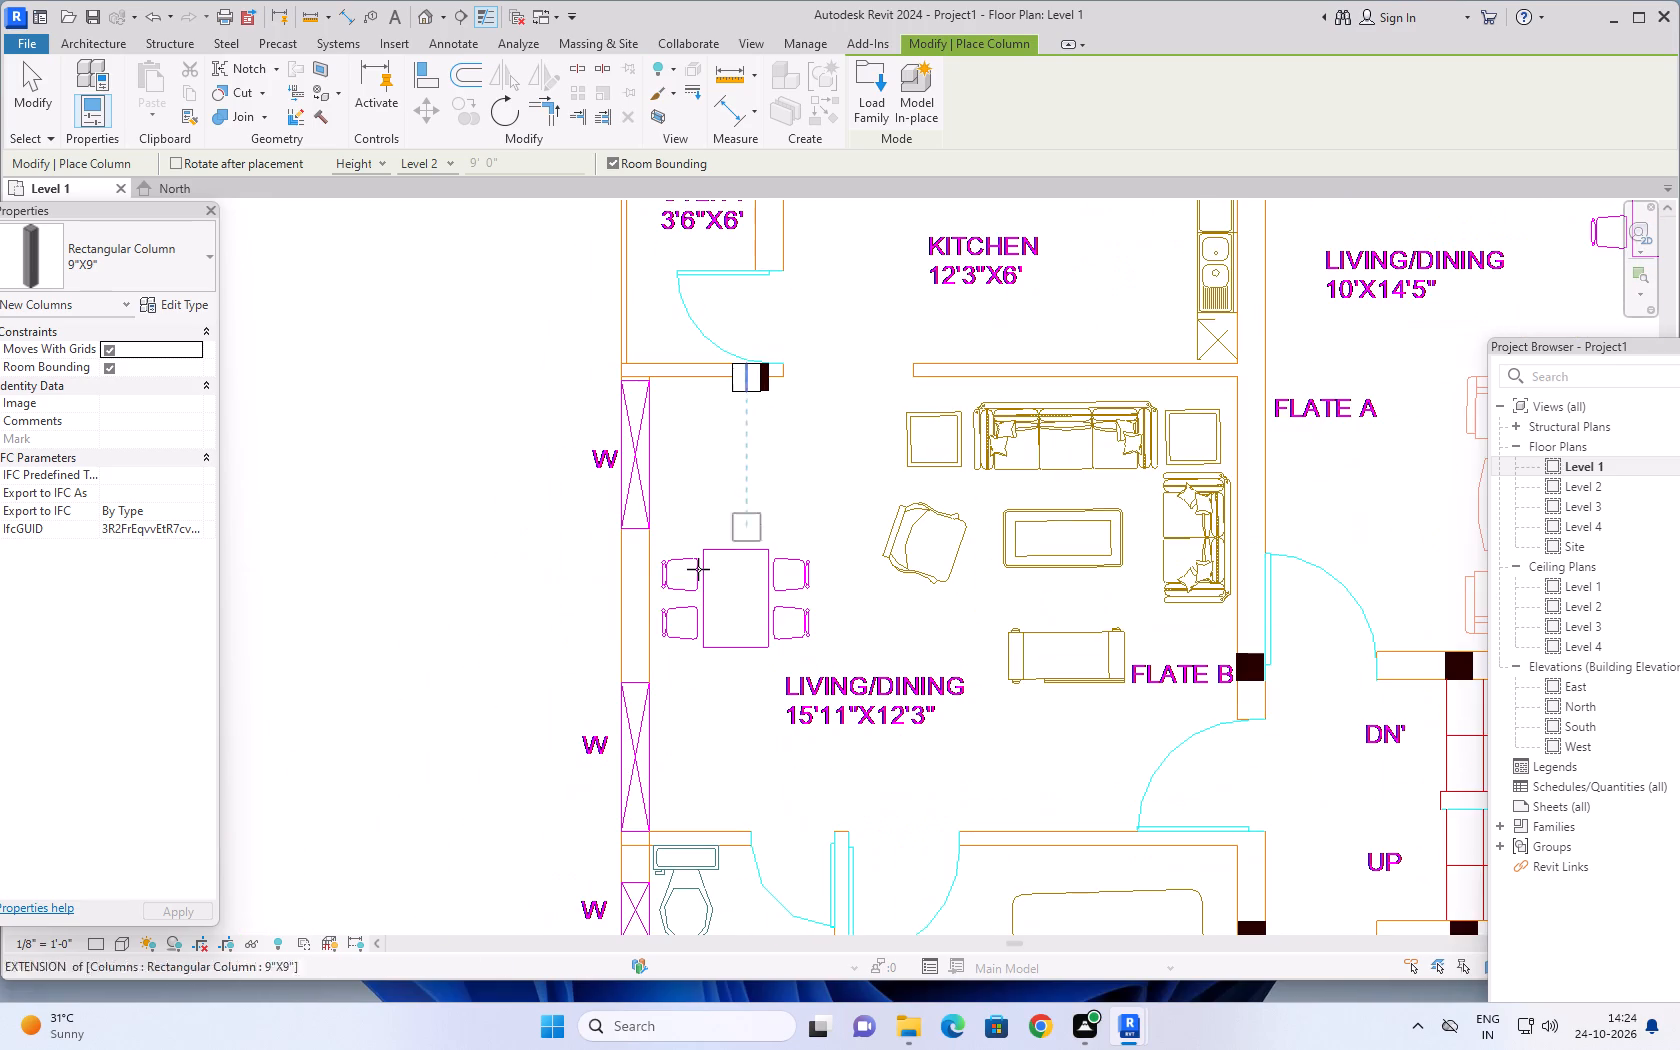
{"action": "middle_click_drag", "start_coordinate": [544, 634], "coordinate": [544, 308]}
{"action": "scroll", "coordinate": [655, 691], "scroll_direction": "down", "scroll_amount": 3}
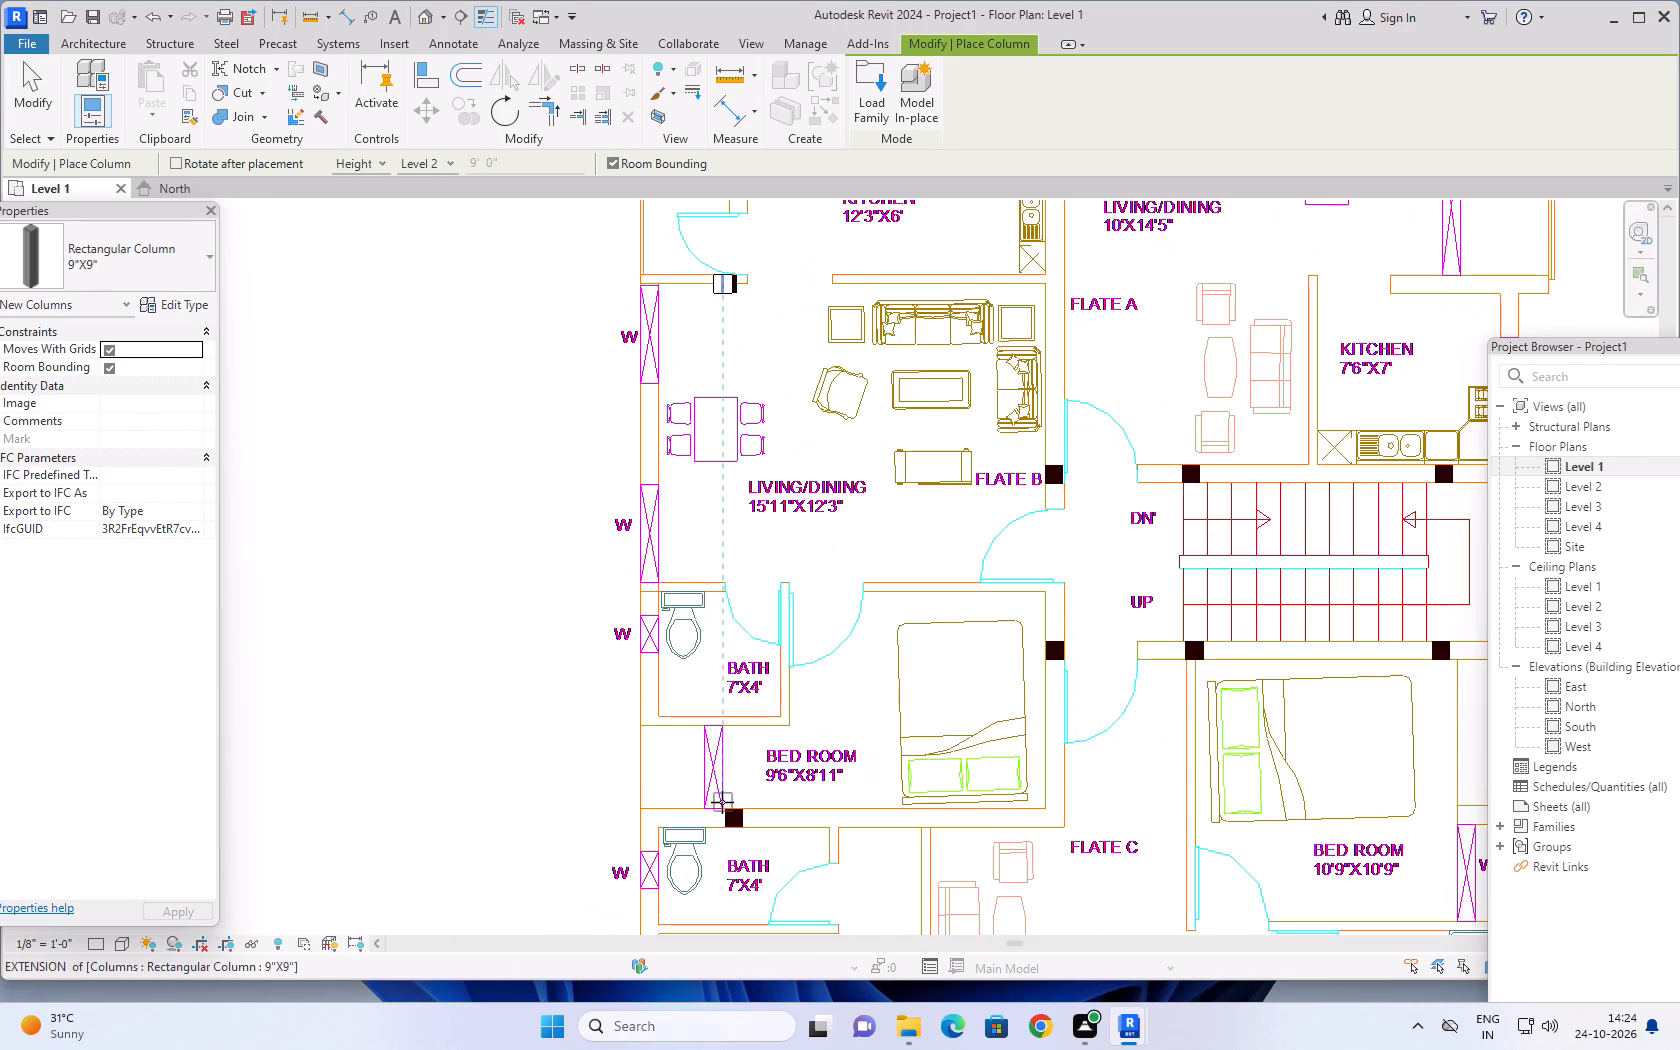
{"action": "middle_click_drag", "start_coordinate": [722, 795], "coordinate": [720, 535]}
{"action": "middle_click", "coordinate": [720, 535]}
{"action": "scroll", "coordinate": [728, 558], "scroll_direction": "up", "scroll_amount": 4}
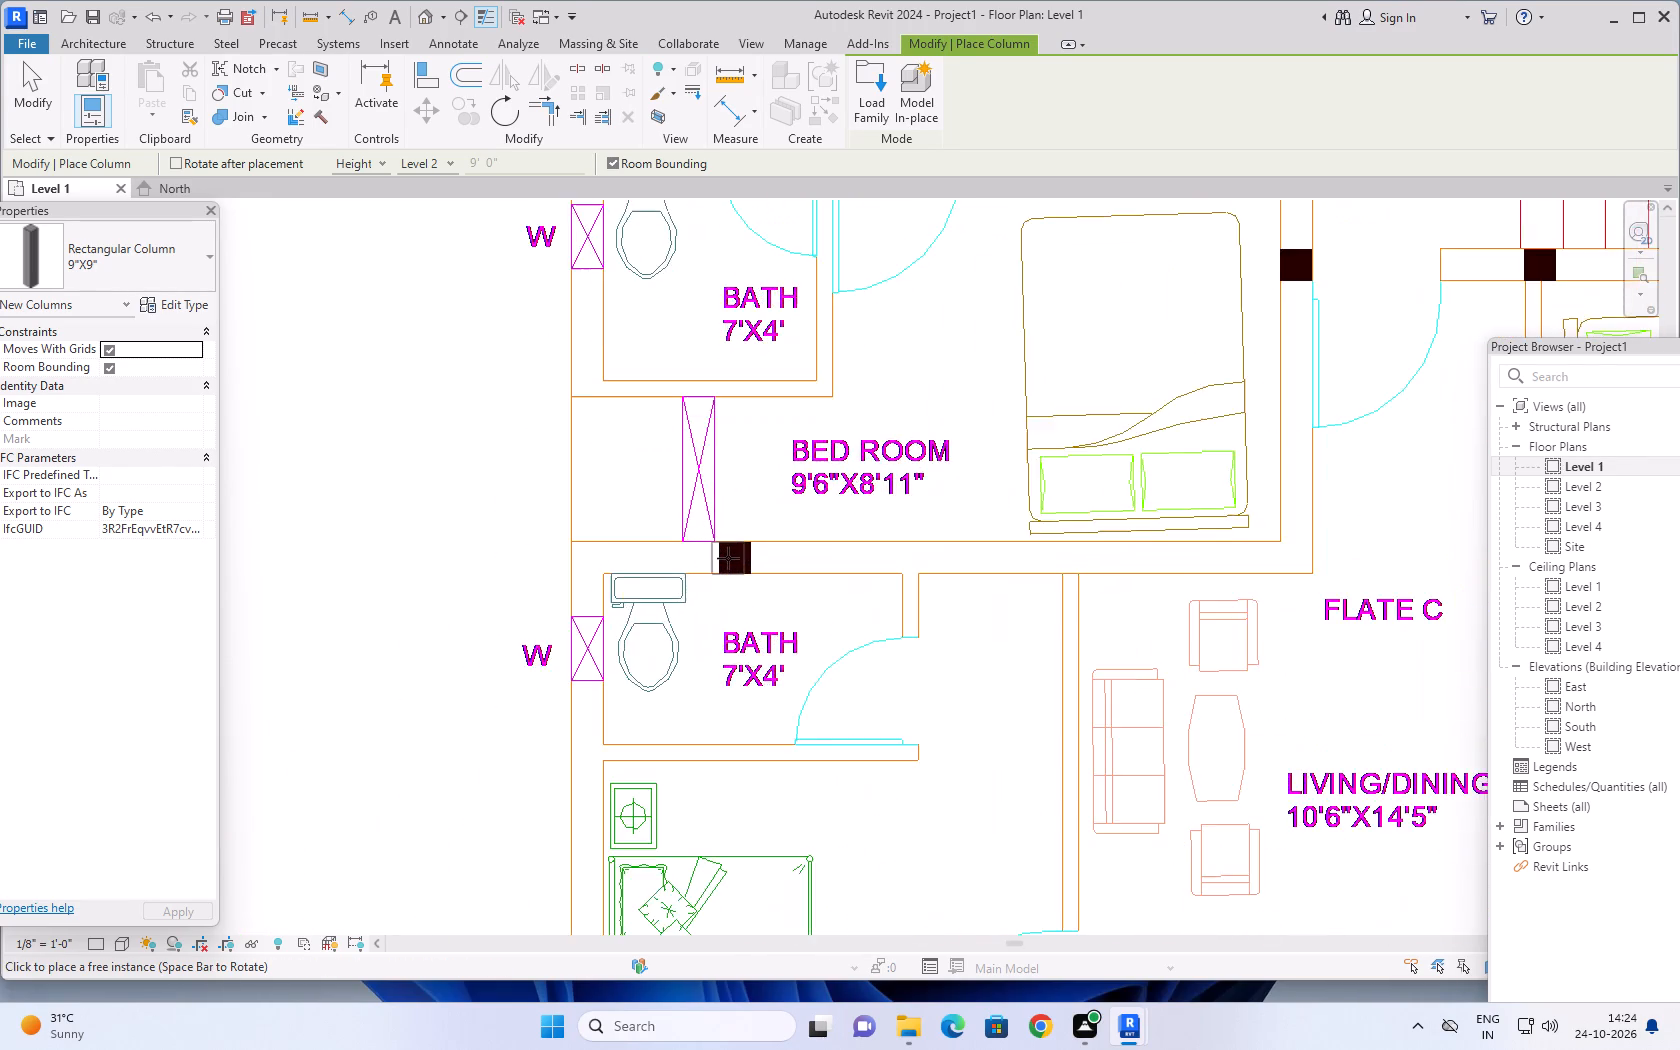
{"action": "scroll", "coordinate": [728, 558], "scroll_direction": "up", "scroll_amount": 10}
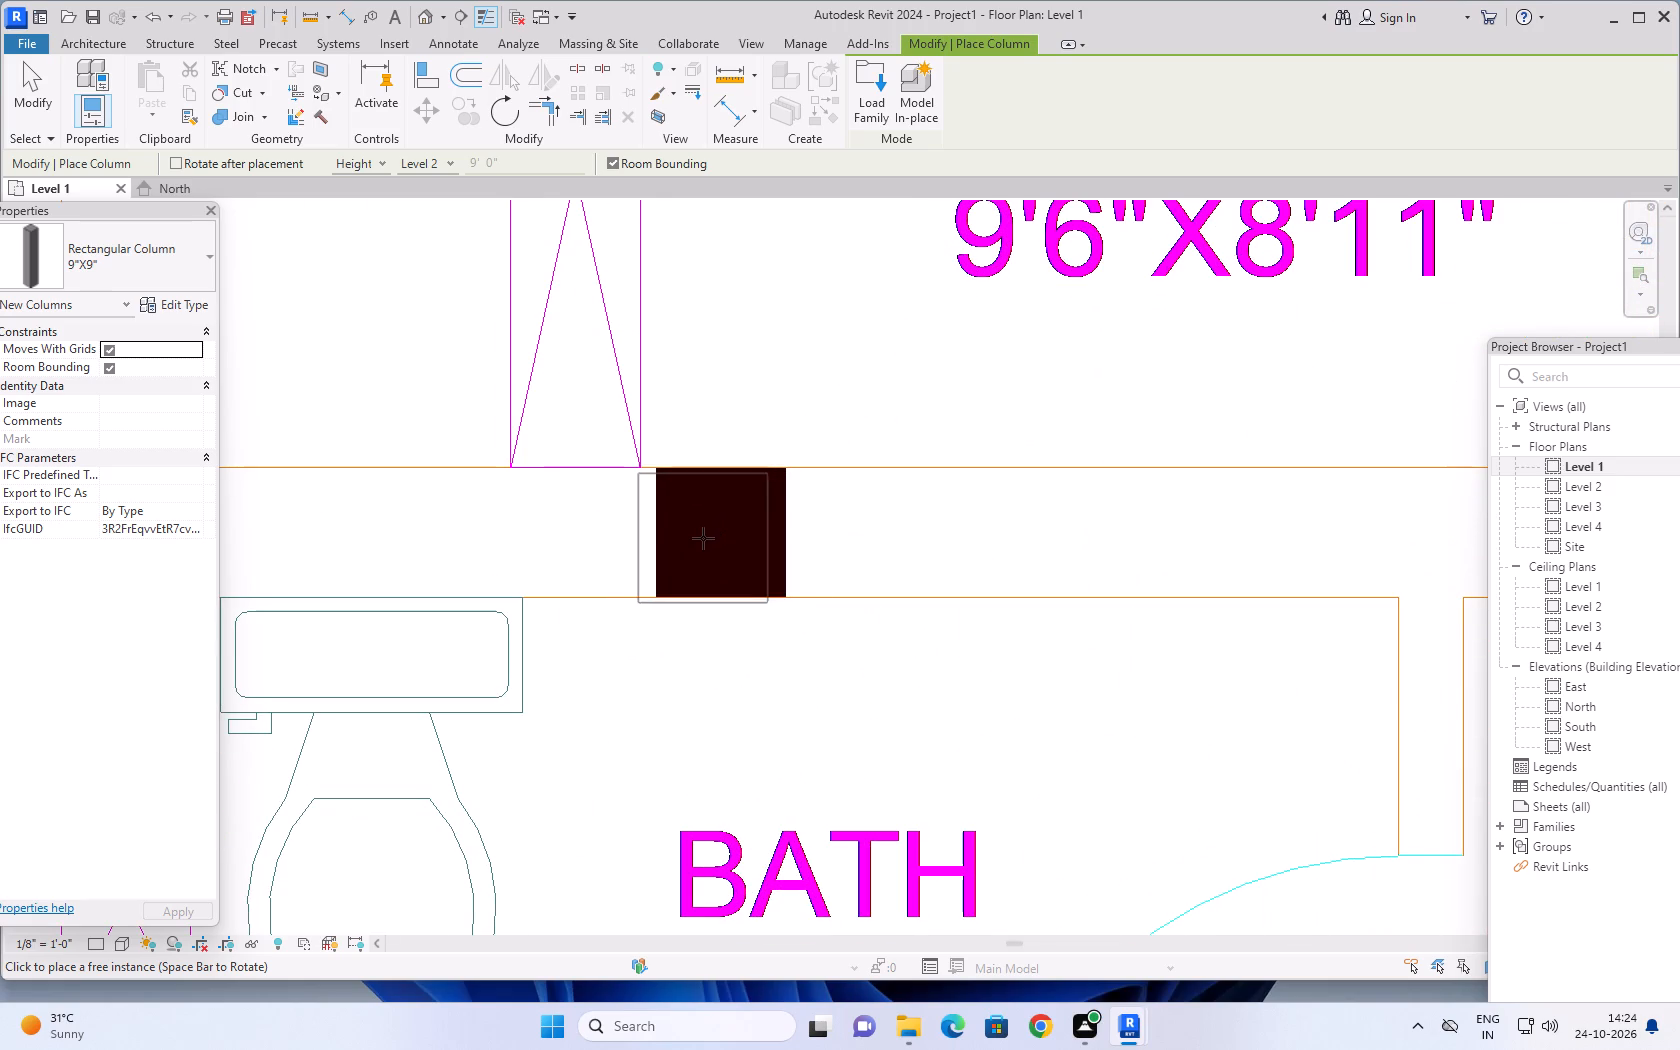
{"action": "left_click", "coordinate": [692, 534]}
Place a 9"X9" column at the column mark on the outer wall of the 10'9"X10' bedroom.
{"action": "scroll", "coordinate": [765, 511], "scroll_direction": "down", "scroll_amount": 7}
{"action": "scroll", "coordinate": [774, 603], "scroll_direction": "down", "scroll_amount": 3}
{"action": "middle_click_drag", "start_coordinate": [770, 657], "coordinate": [826, 363]}
{"action": "scroll", "coordinate": [819, 427], "scroll_direction": "down", "scroll_amount": 3}
{"action": "middle_click_drag", "start_coordinate": [797, 558], "coordinate": [736, 405]}
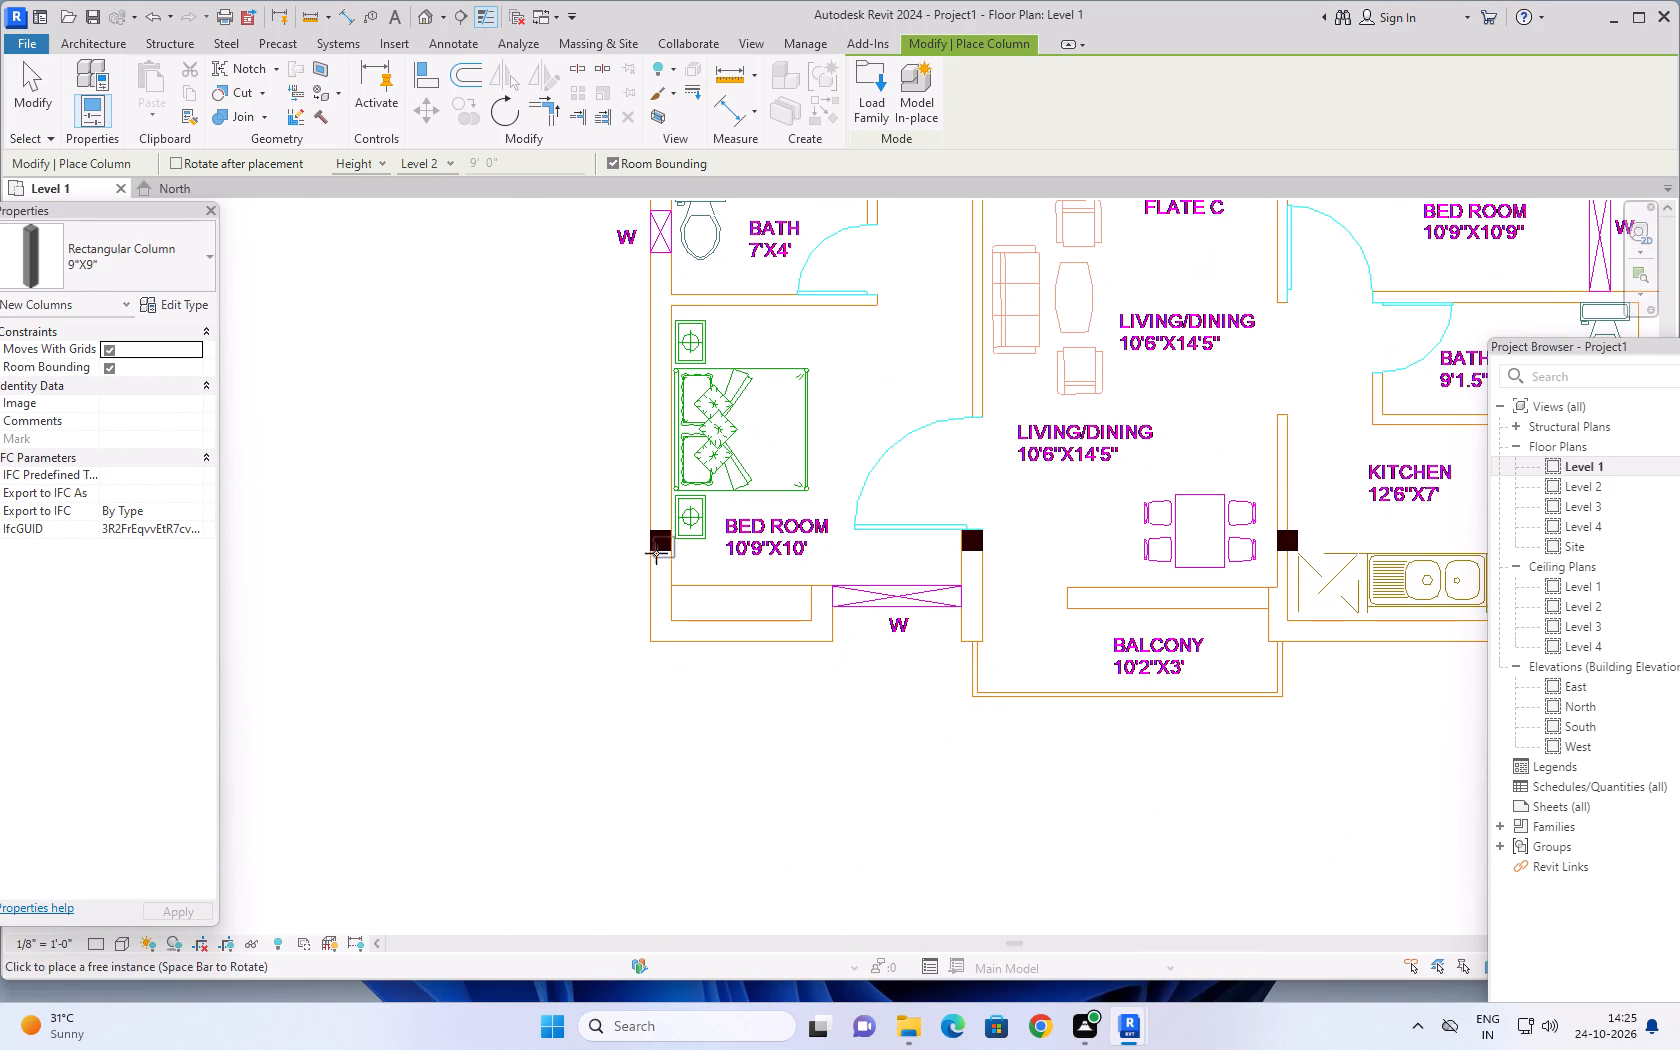
{"action": "scroll", "coordinate": [651, 561], "scroll_direction": "up", "scroll_amount": 11}
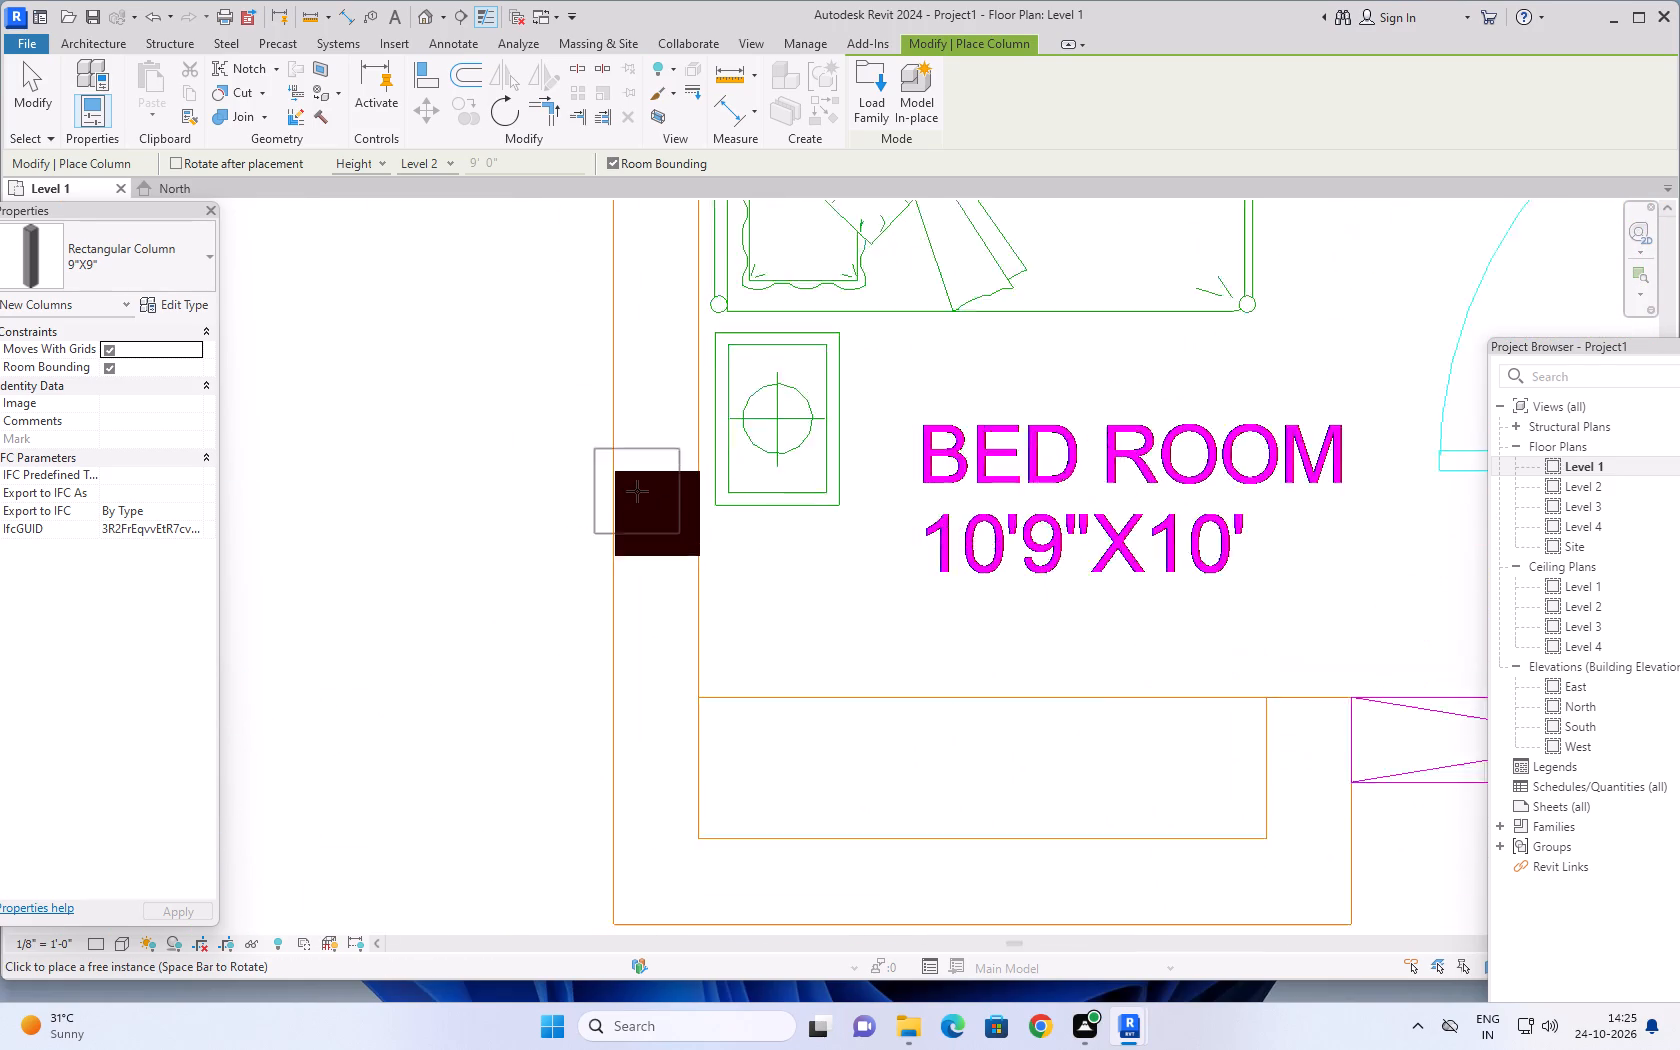
{"action": "scroll", "coordinate": [637, 491], "scroll_direction": "up", "scroll_amount": 2}
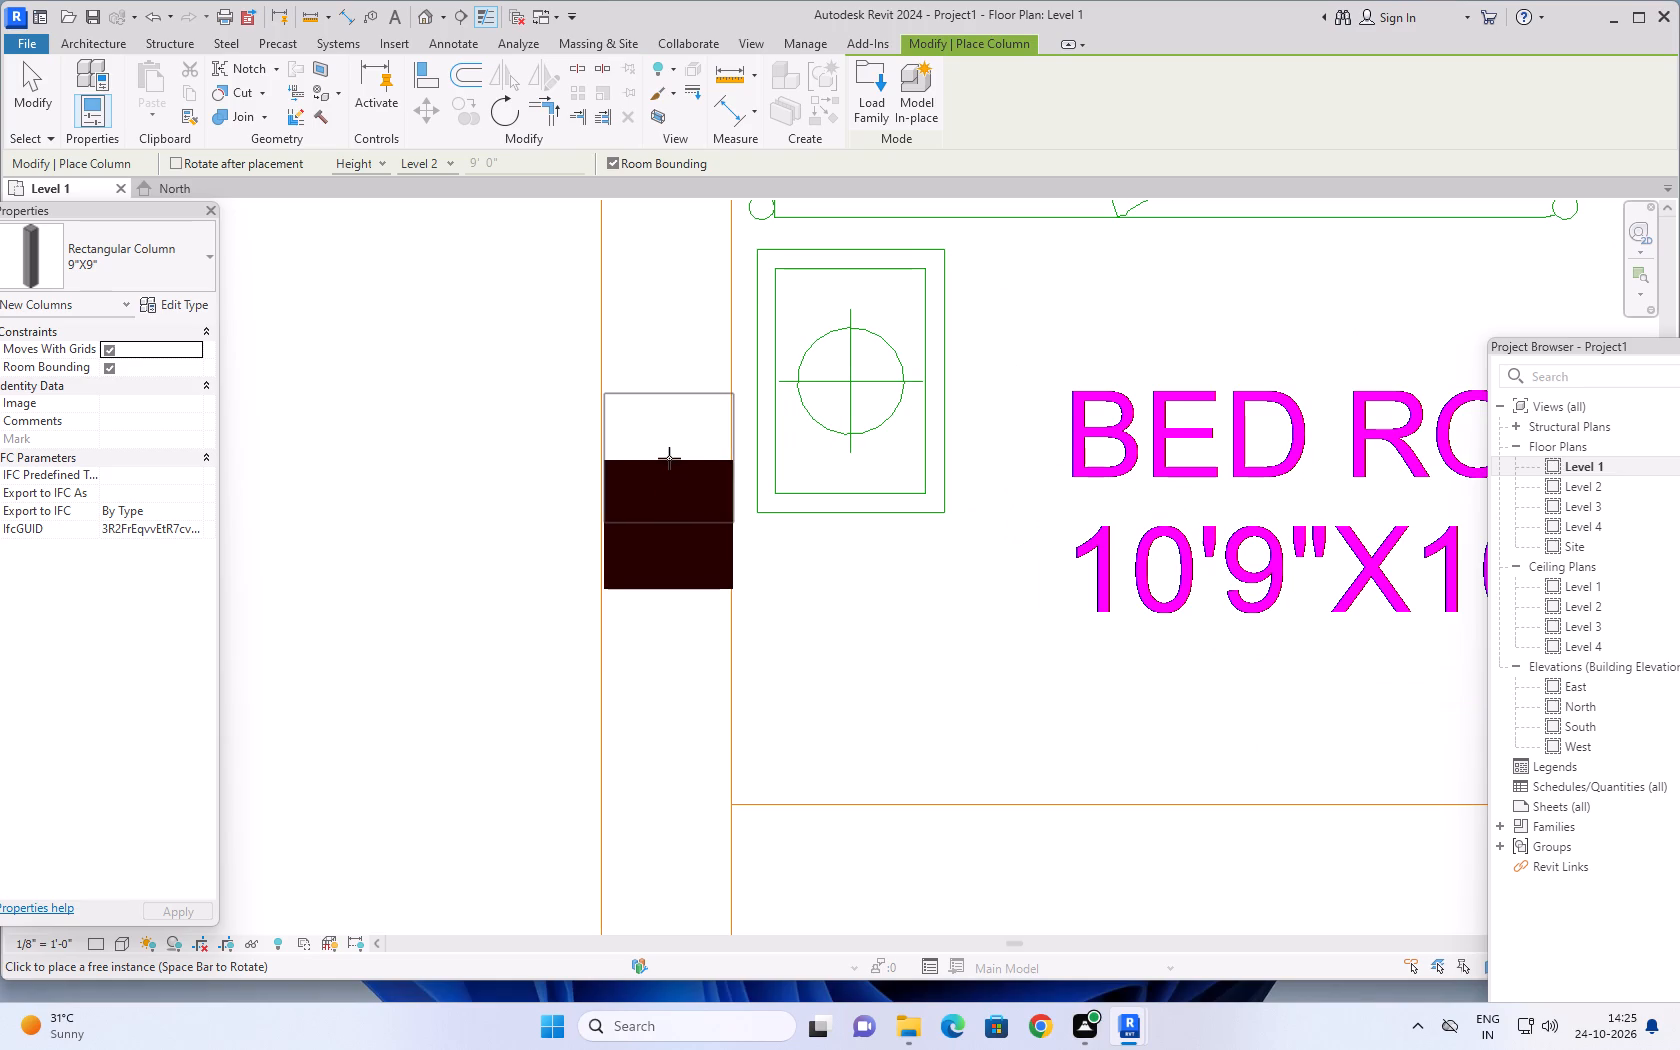
{"action": "left_click", "coordinate": [666, 455]}
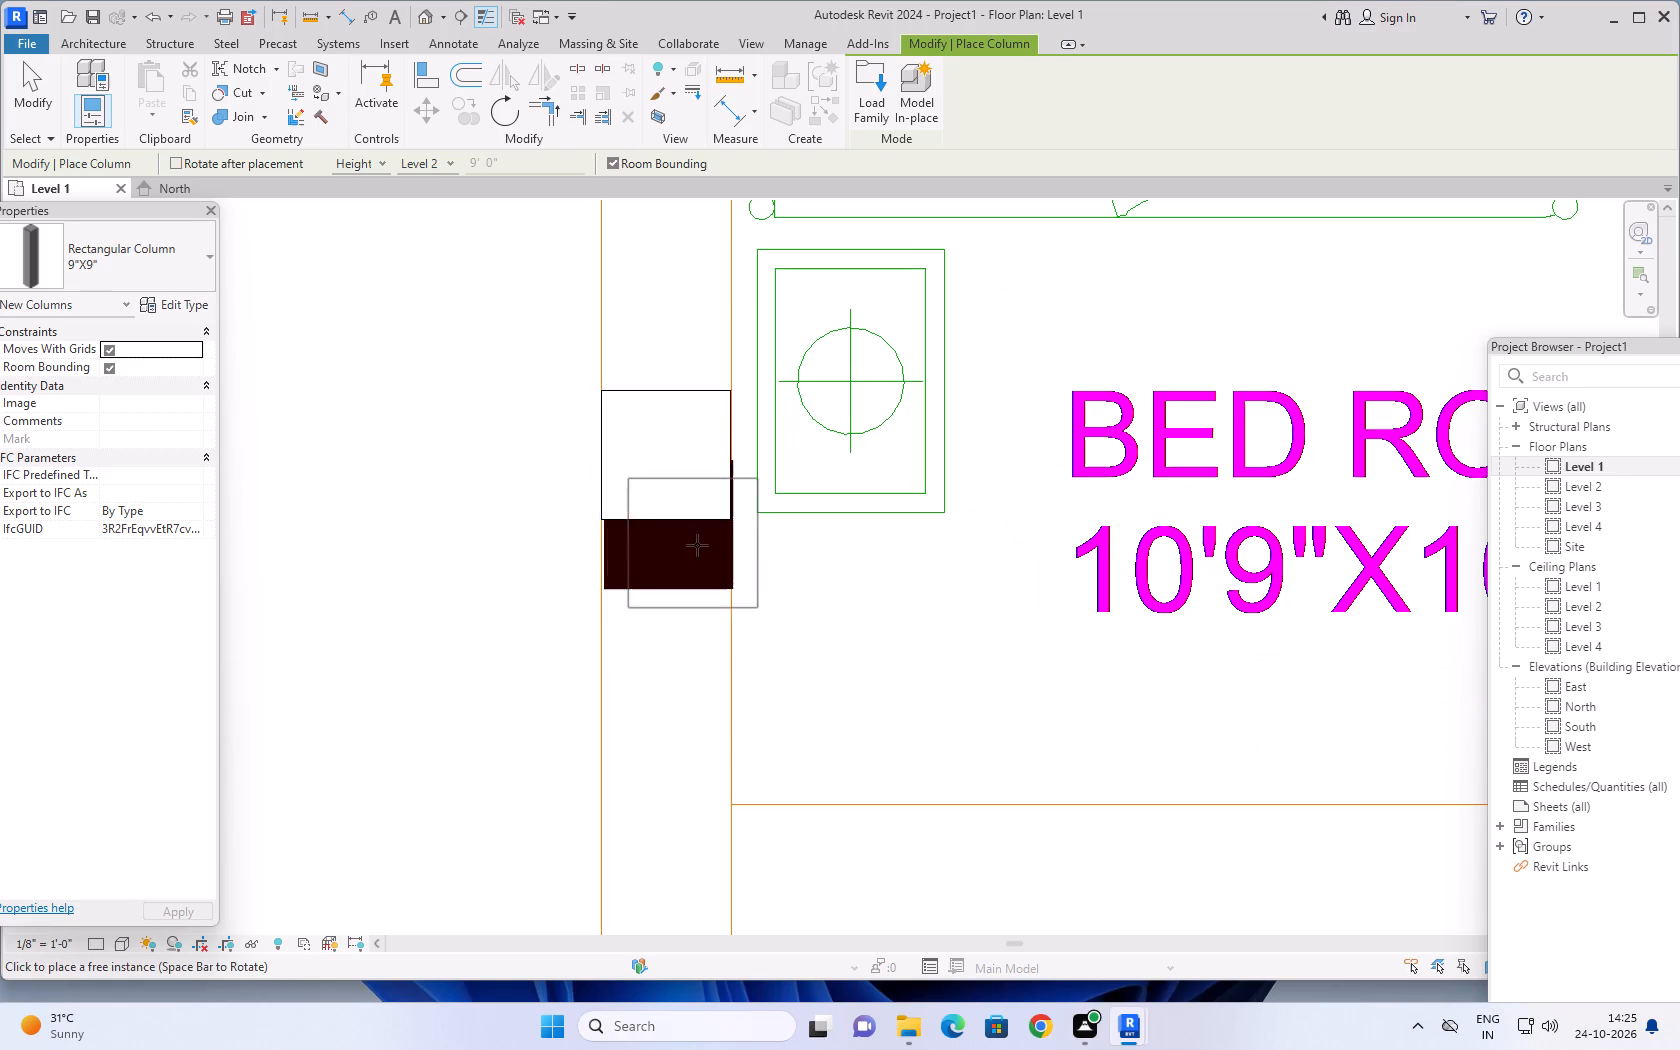
Place a 9"X9" column at the column mark on the wall between the 10'9"X10' bedroom's door and the balcony.
{"action": "scroll", "coordinate": [704, 556], "scroll_direction": "down", "scroll_amount": 6}
{"action": "middle_click_drag", "start_coordinate": [804, 644], "coordinate": [462, 411]}
{"action": "scroll", "coordinate": [964, 418], "scroll_direction": "down", "scroll_amount": 3}
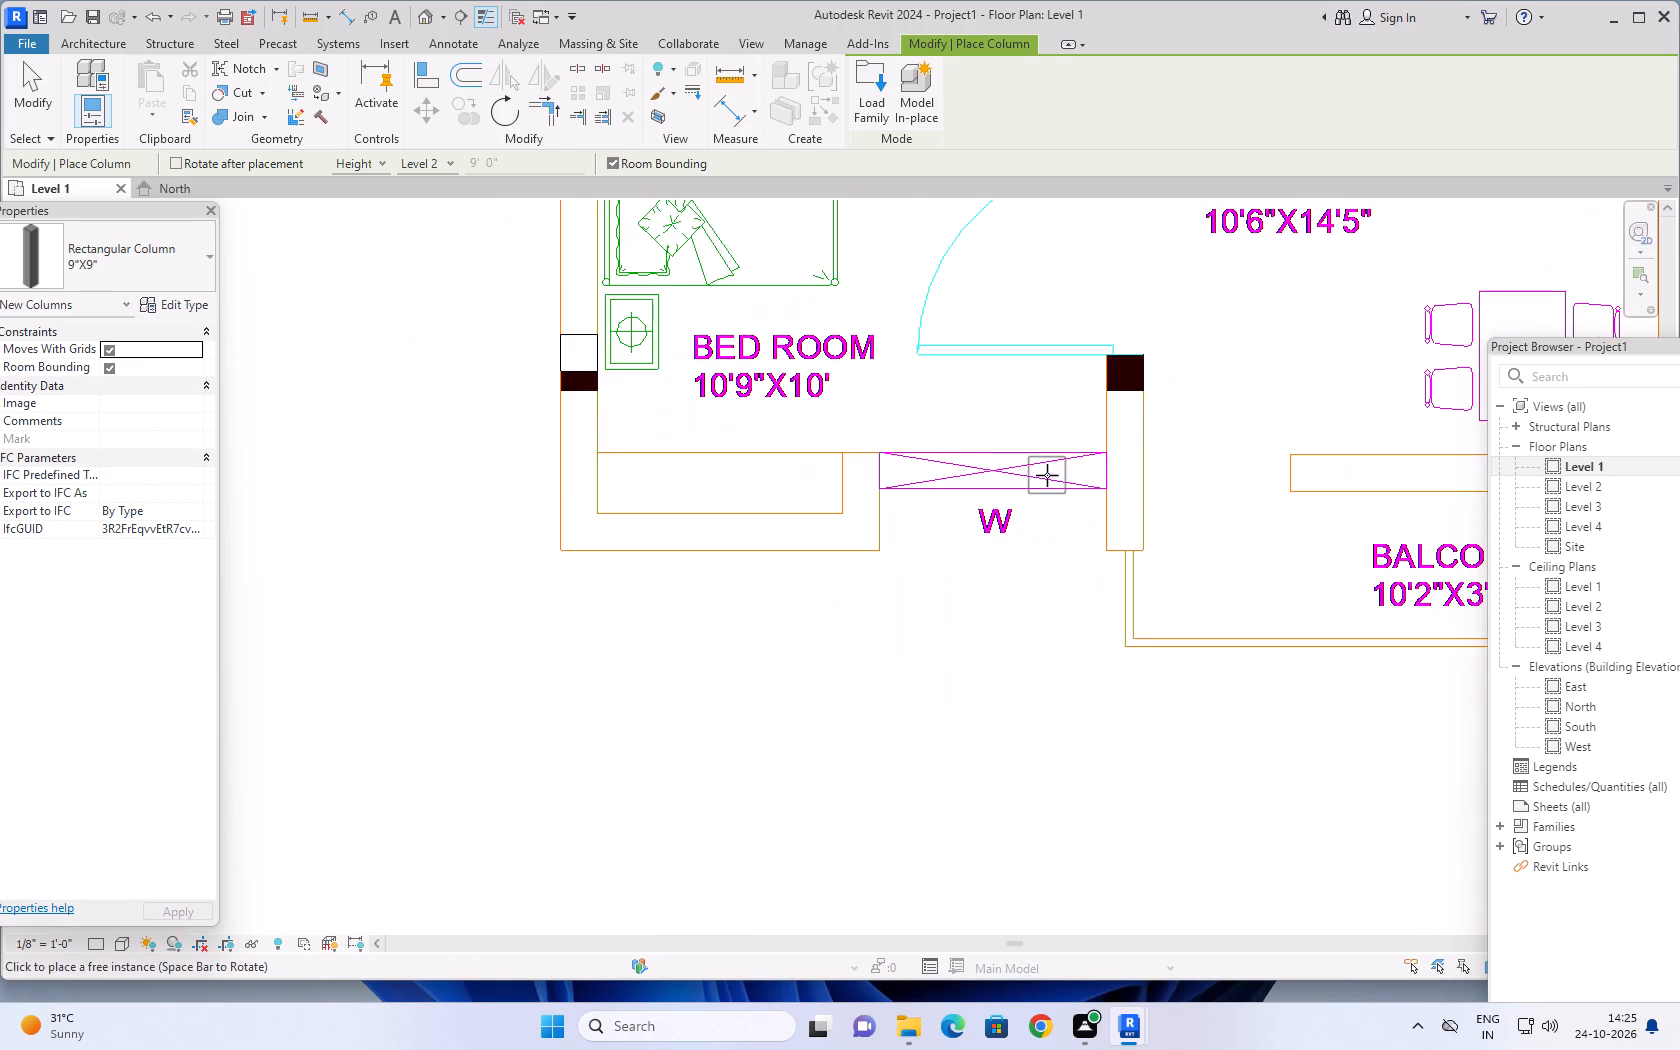
{"action": "middle_click_drag", "start_coordinate": [1047, 475], "coordinate": [667, 656]}
{"action": "scroll", "coordinate": [743, 554], "scroll_direction": "up", "scroll_amount": 9}
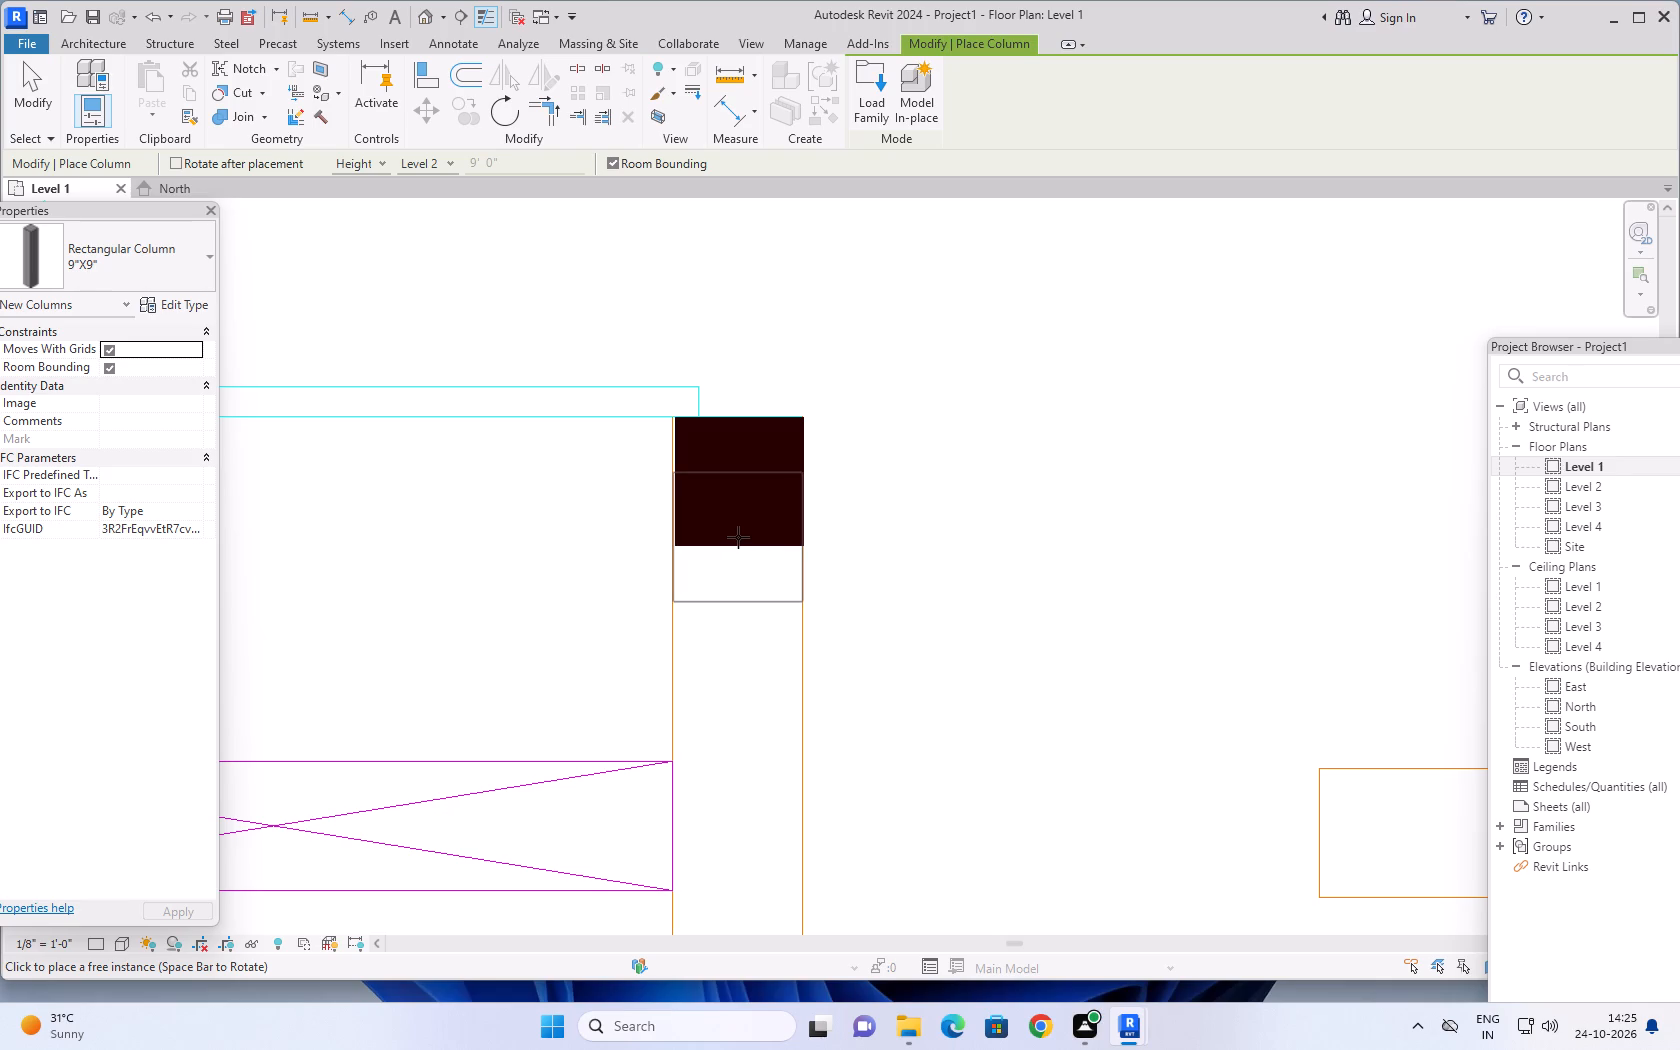
{"action": "left_click", "coordinate": [733, 537]}
Place a 9"X9" column at the column mark on the wall between the Flate C living/dining room and the 12'6"X7' kitchen.
{"action": "scroll", "coordinate": [849, 572], "scroll_direction": "down", "scroll_amount": 4}
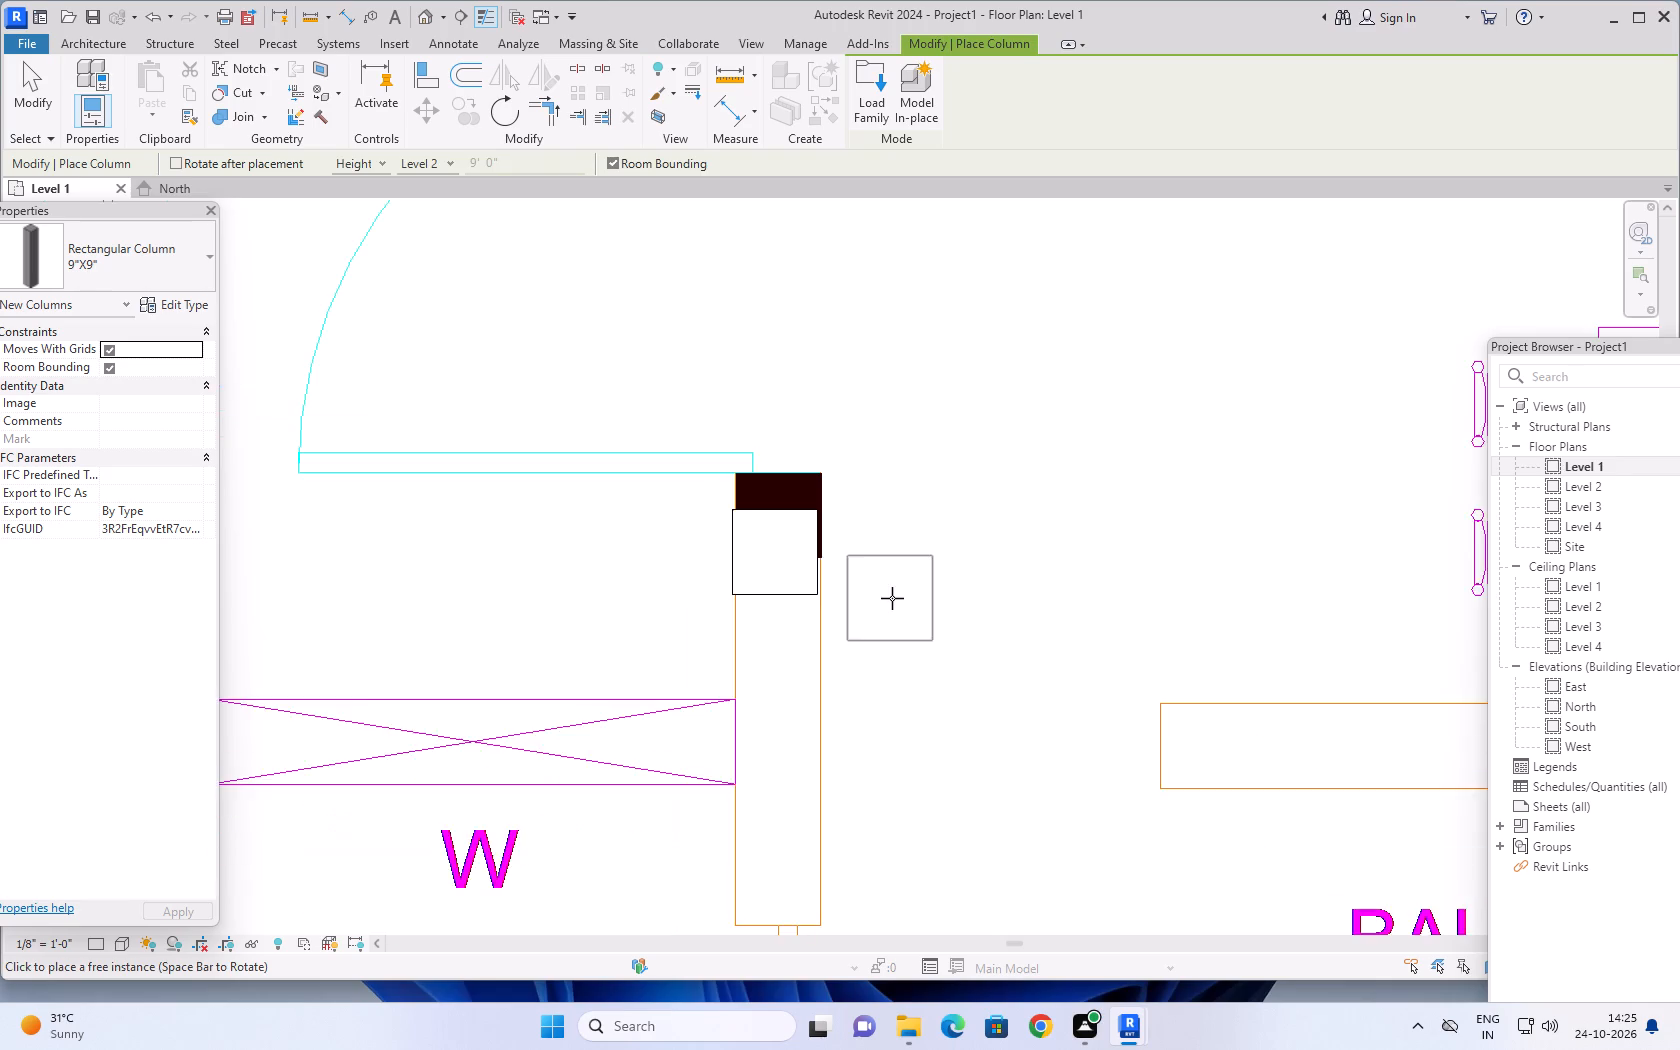
{"action": "scroll", "coordinate": [892, 598], "scroll_direction": "down", "scroll_amount": 3}
{"action": "middle_click_drag", "start_coordinate": [939, 616], "coordinate": [782, 519]}
{"action": "scroll", "coordinate": [762, 505], "scroll_direction": "down", "scroll_amount": 3}
{"action": "scroll", "coordinate": [809, 606], "scroll_direction": "down", "scroll_amount": 3}
{"action": "middle_click_drag", "start_coordinate": [1025, 602], "coordinate": [979, 622]}
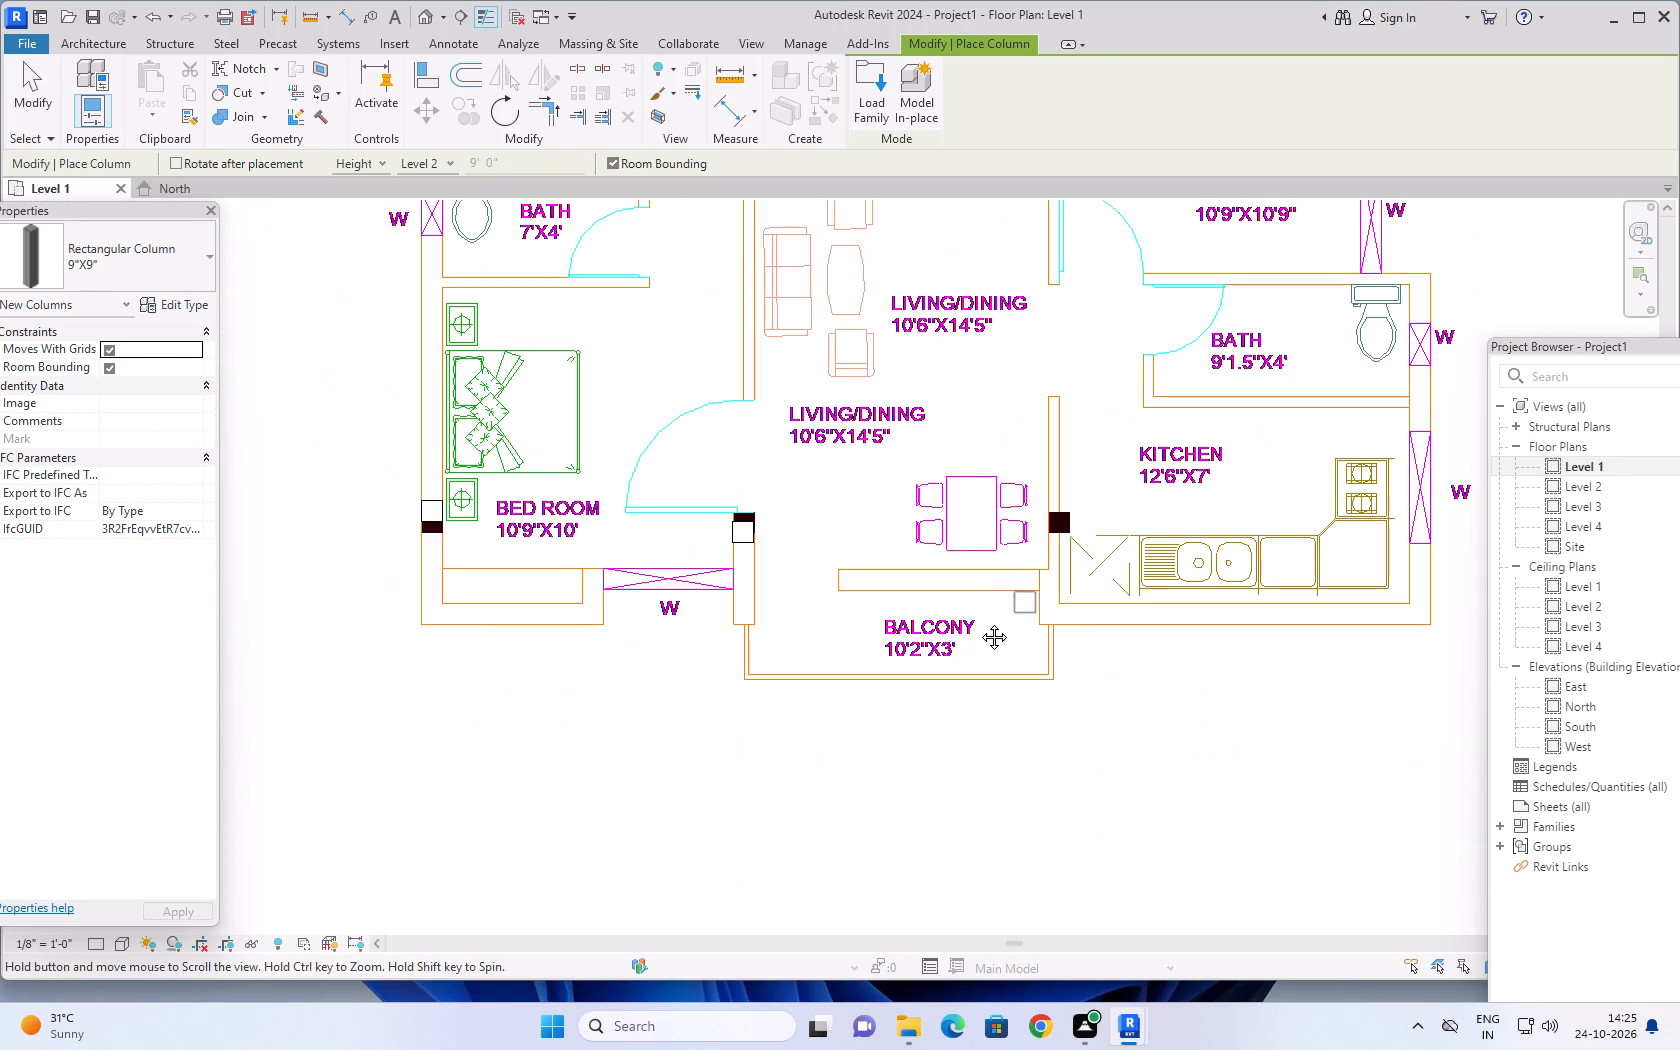
{"action": "middle_click_drag", "start_coordinate": [979, 622], "coordinate": [704, 757]}
{"action": "scroll", "coordinate": [750, 672], "scroll_direction": "up", "scroll_amount": 14}
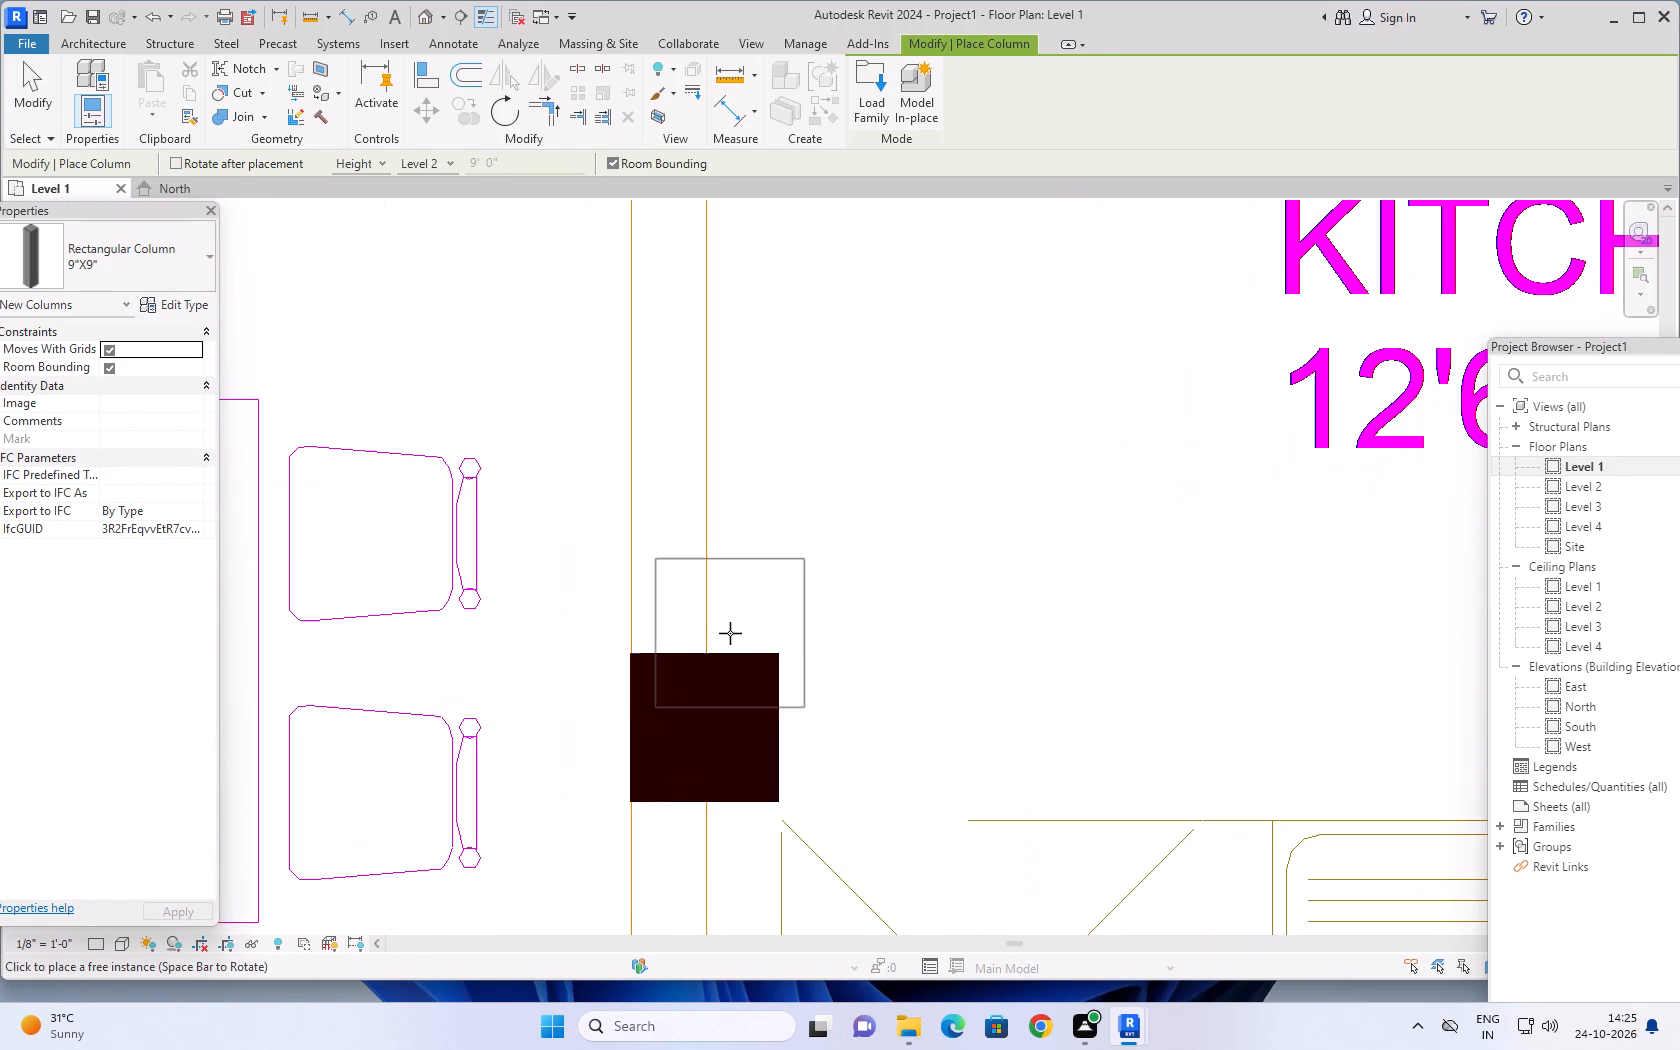
{"action": "left_click", "coordinate": [719, 622]}
Place a 9"X9" column at the lower-right outer wall corner of the 12'6"X7' kitchen.
{"action": "scroll", "coordinate": [858, 602], "scroll_direction": "down", "scroll_amount": 3}
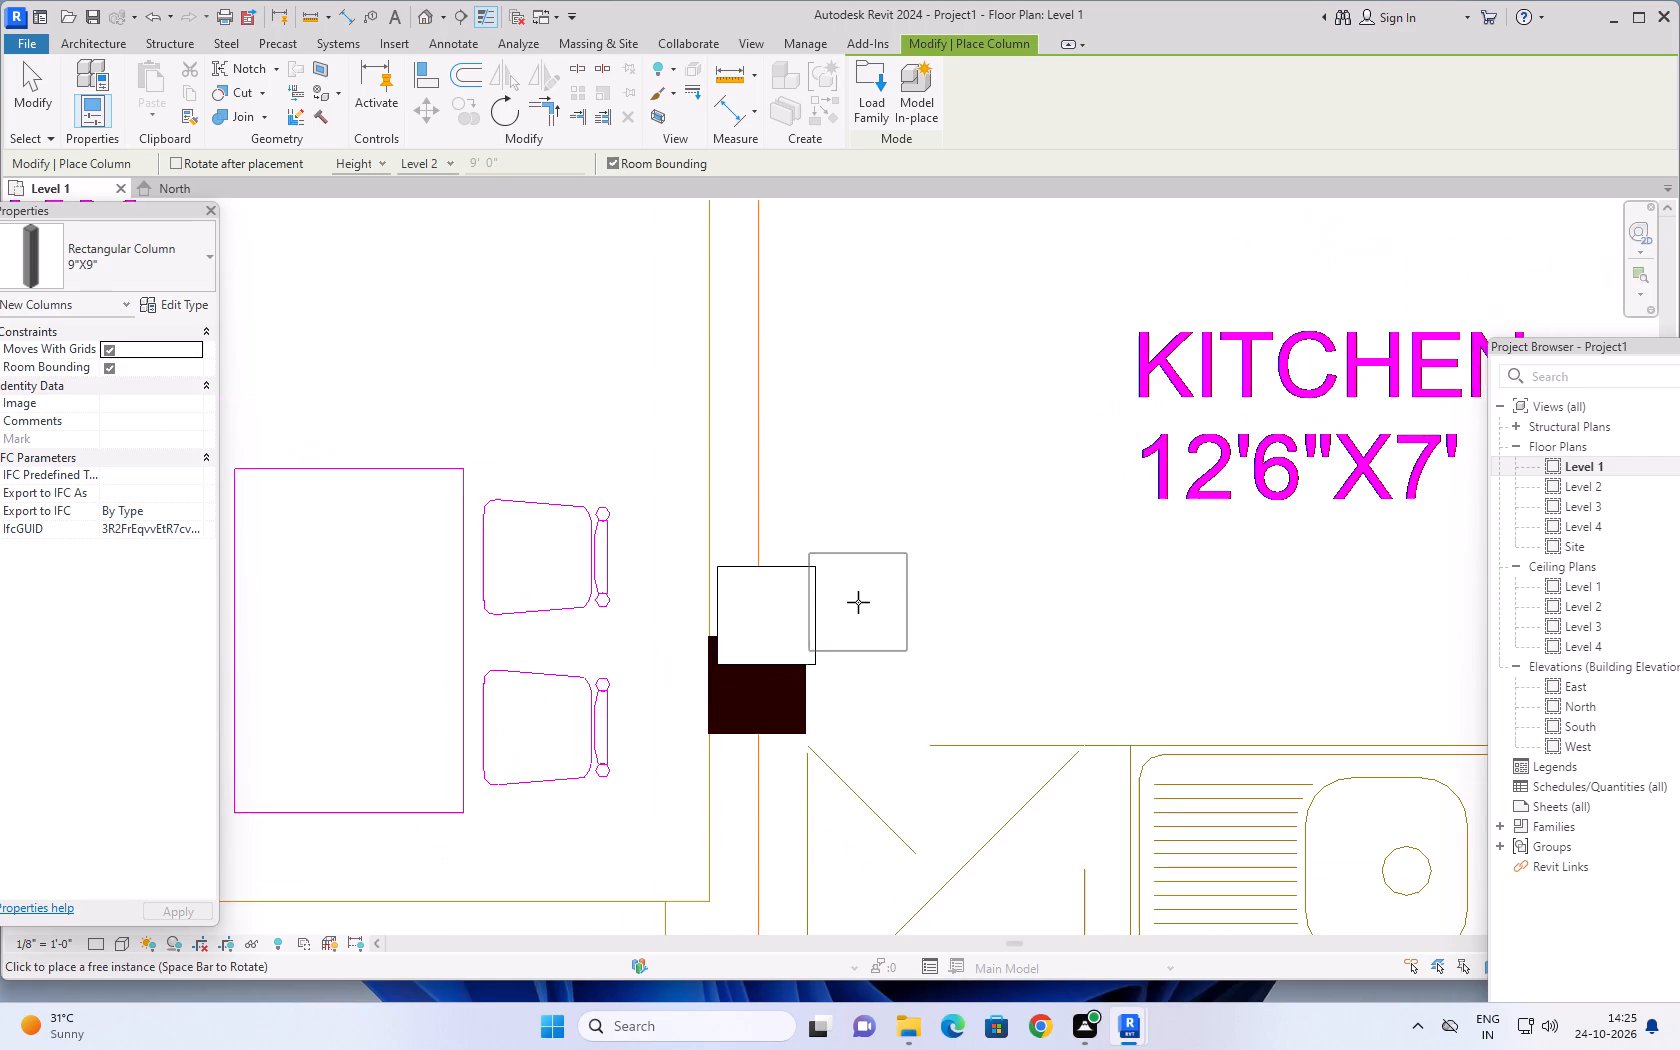
{"action": "scroll", "coordinate": [858, 602], "scroll_direction": "down", "scroll_amount": 11}
{"action": "middle_click_drag", "start_coordinate": [1054, 598], "coordinate": [863, 603]}
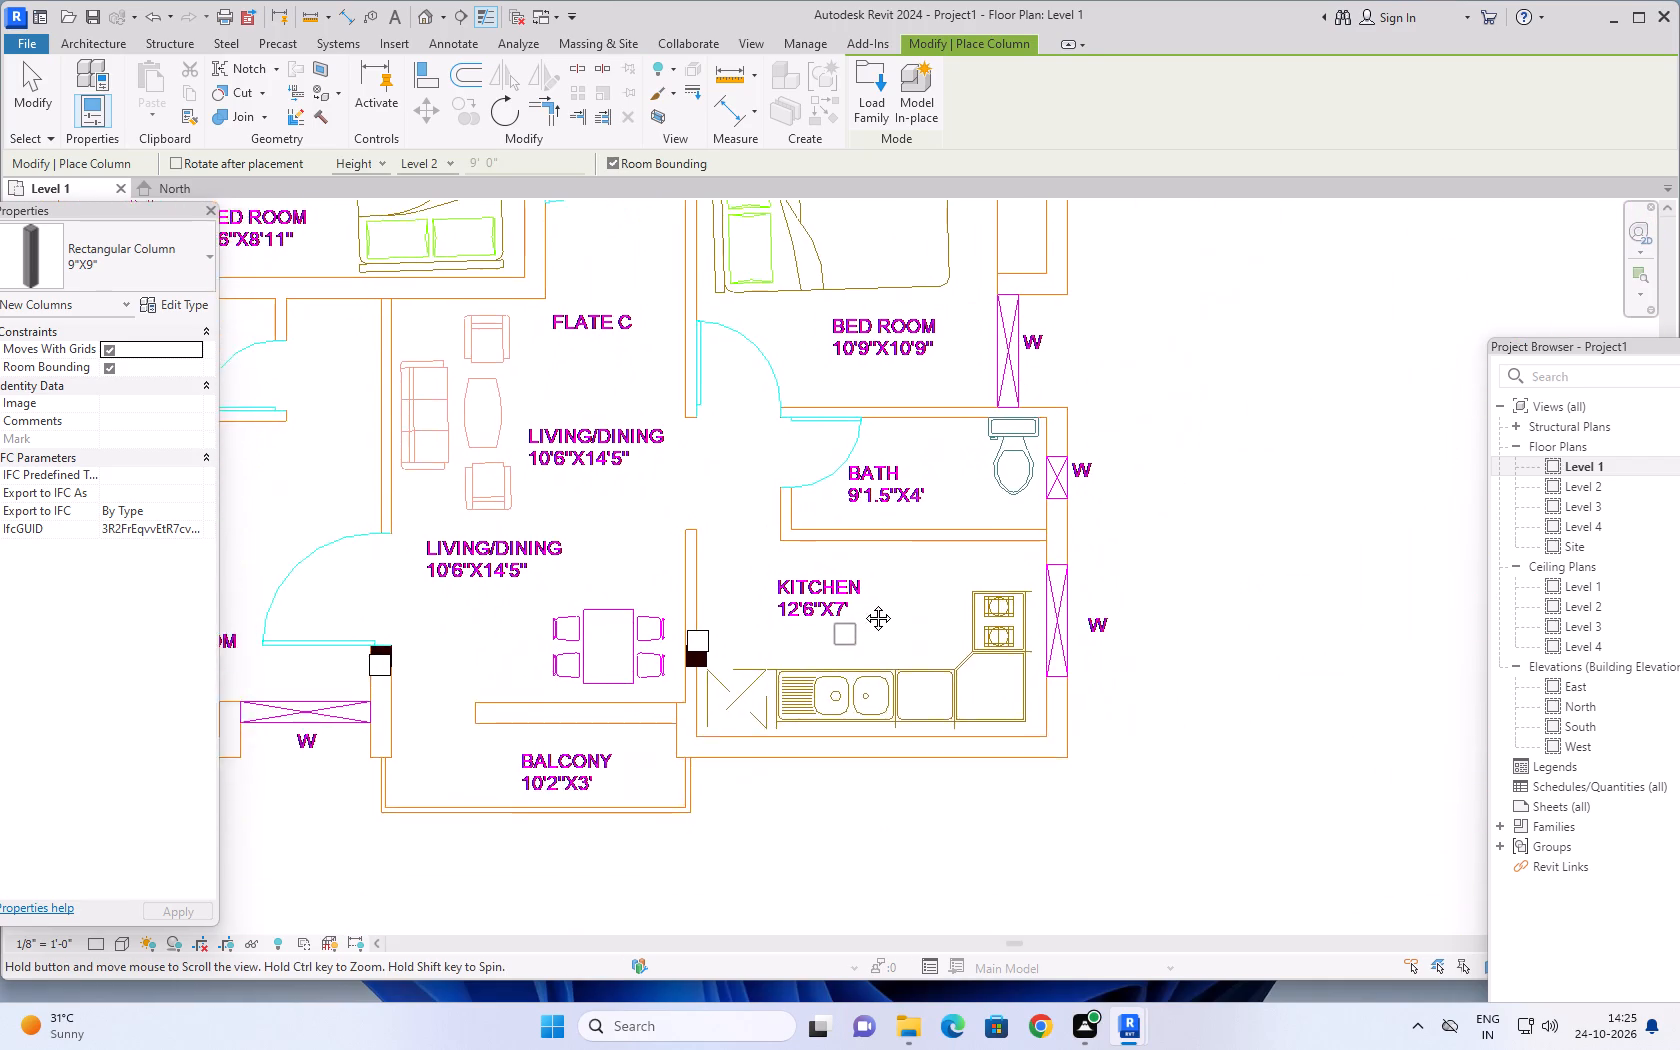
{"action": "middle_click_drag", "start_coordinate": [863, 603], "coordinate": [887, 569]}
{"action": "scroll", "coordinate": [887, 569], "scroll_direction": "down", "scroll_amount": 4}
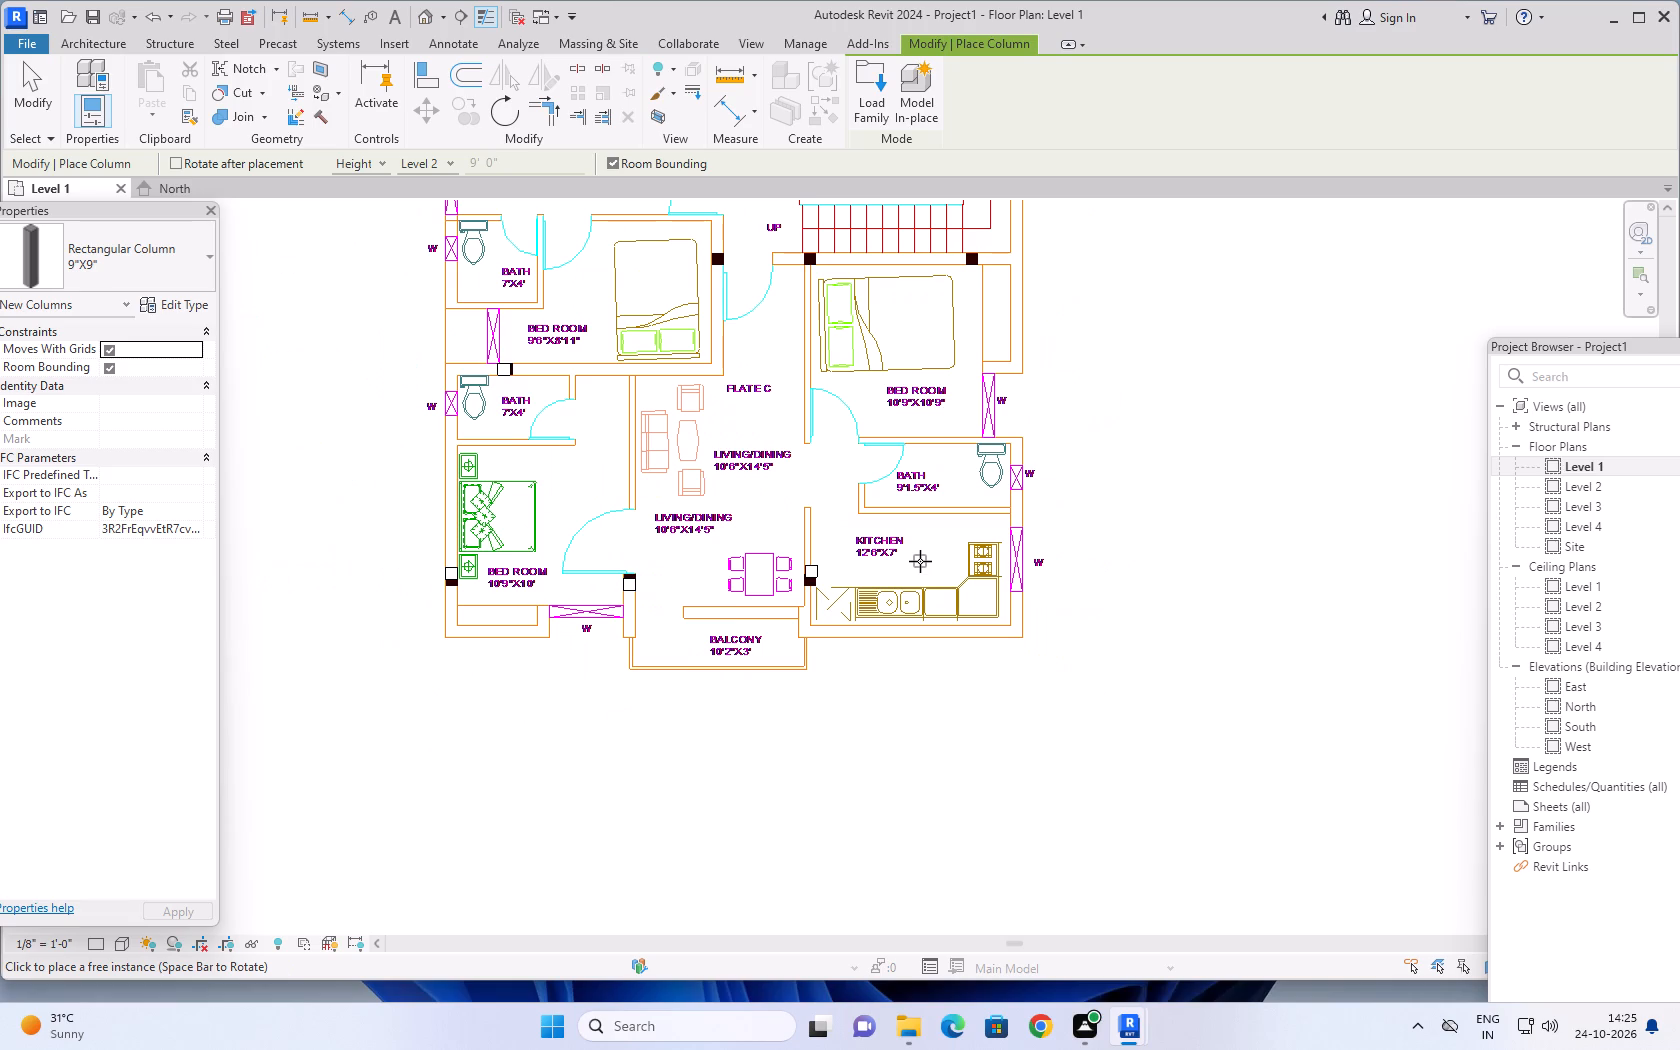
{"action": "scroll", "coordinate": [914, 539], "scroll_direction": "down", "scroll_amount": 2}
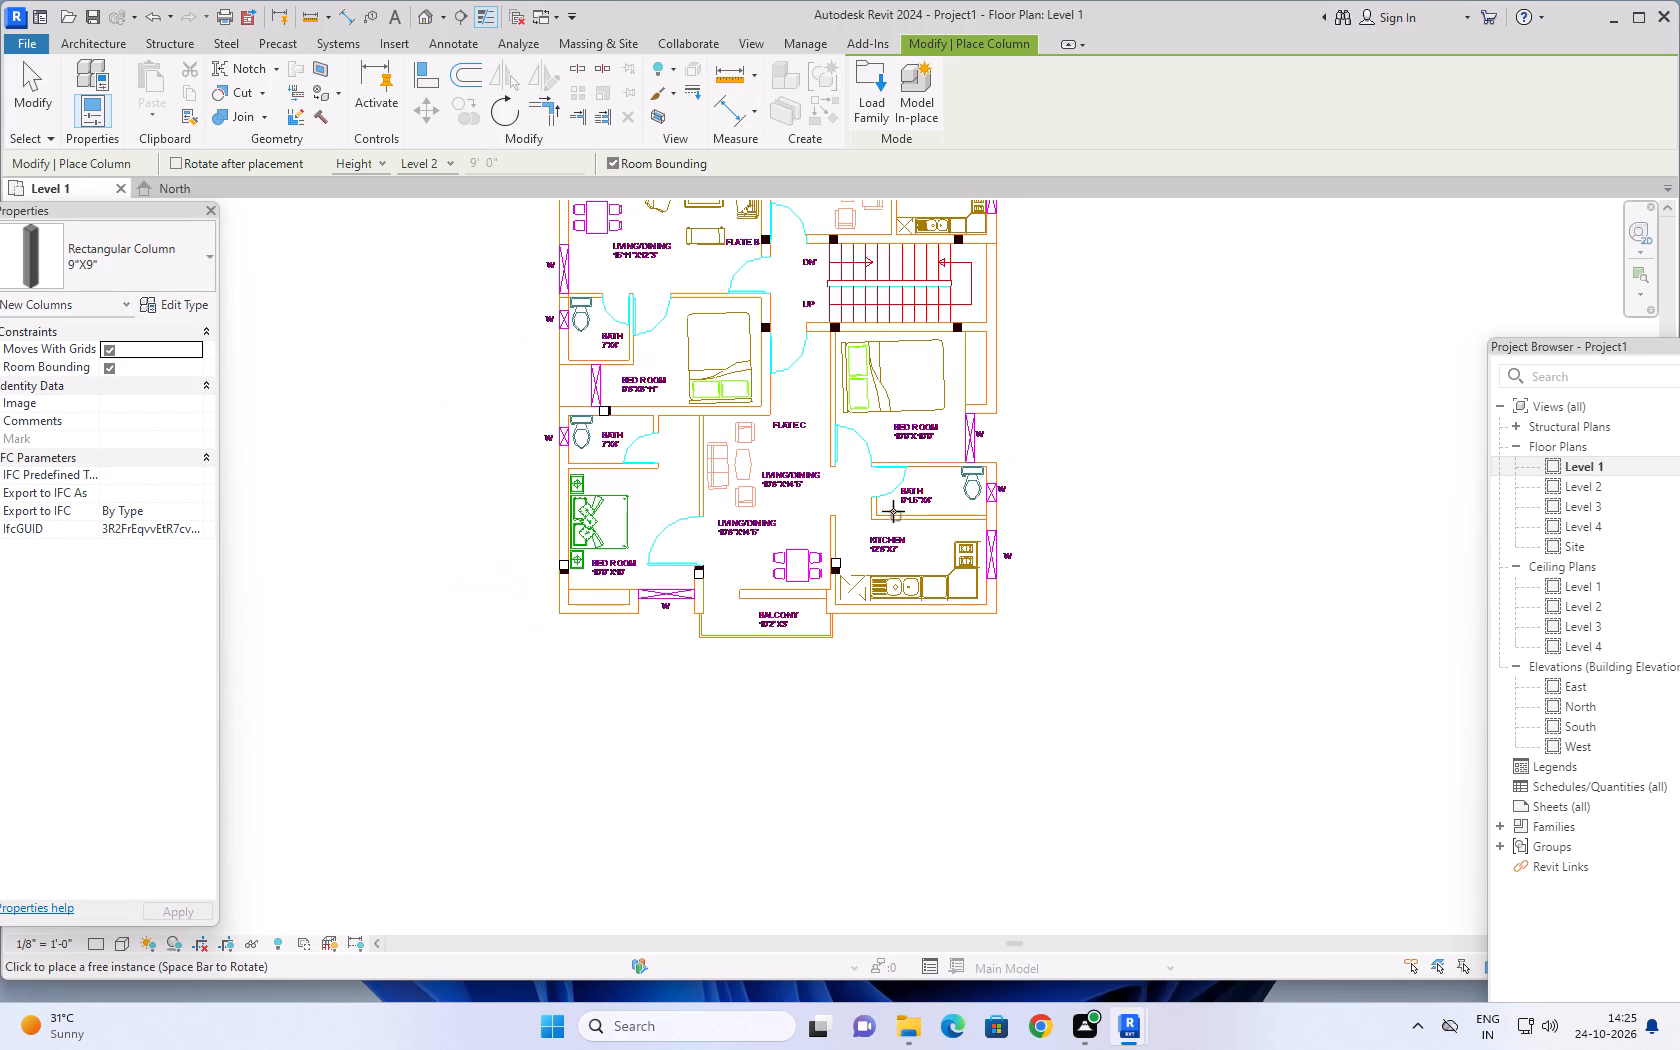
{"action": "scroll", "coordinate": [994, 615], "scroll_direction": "up", "scroll_amount": 12}
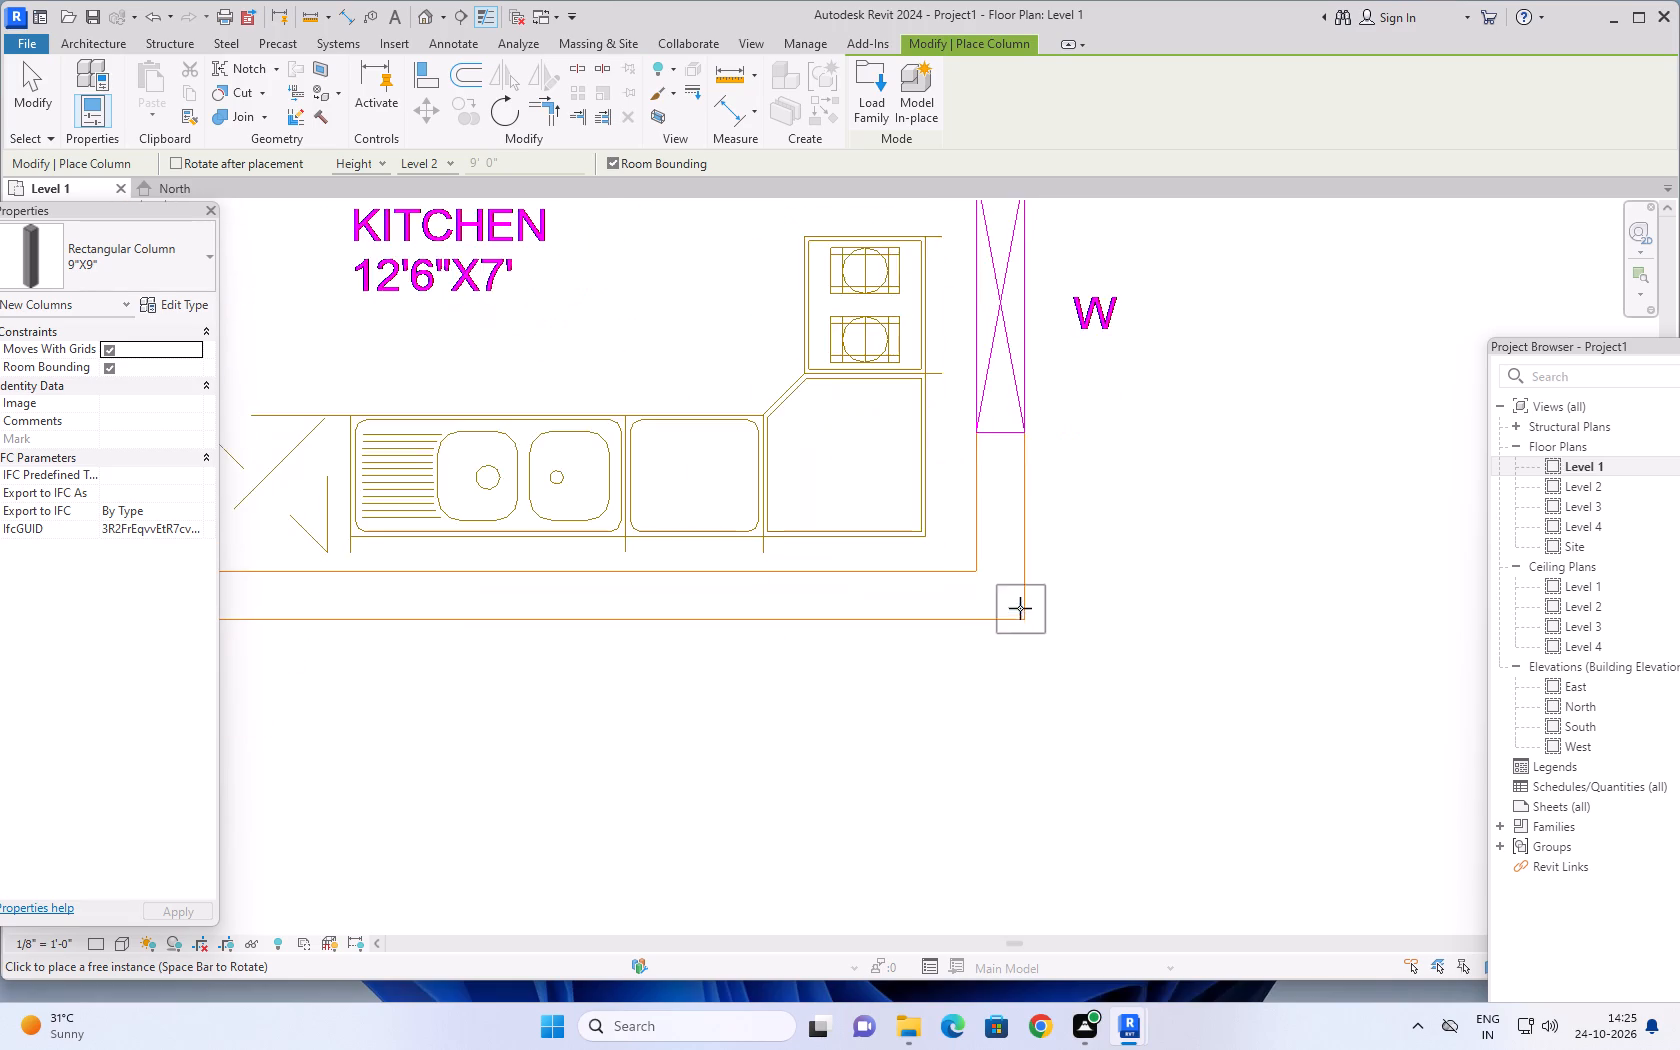
{"action": "scroll", "coordinate": [991, 598], "scroll_direction": "up", "scroll_amount": 6}
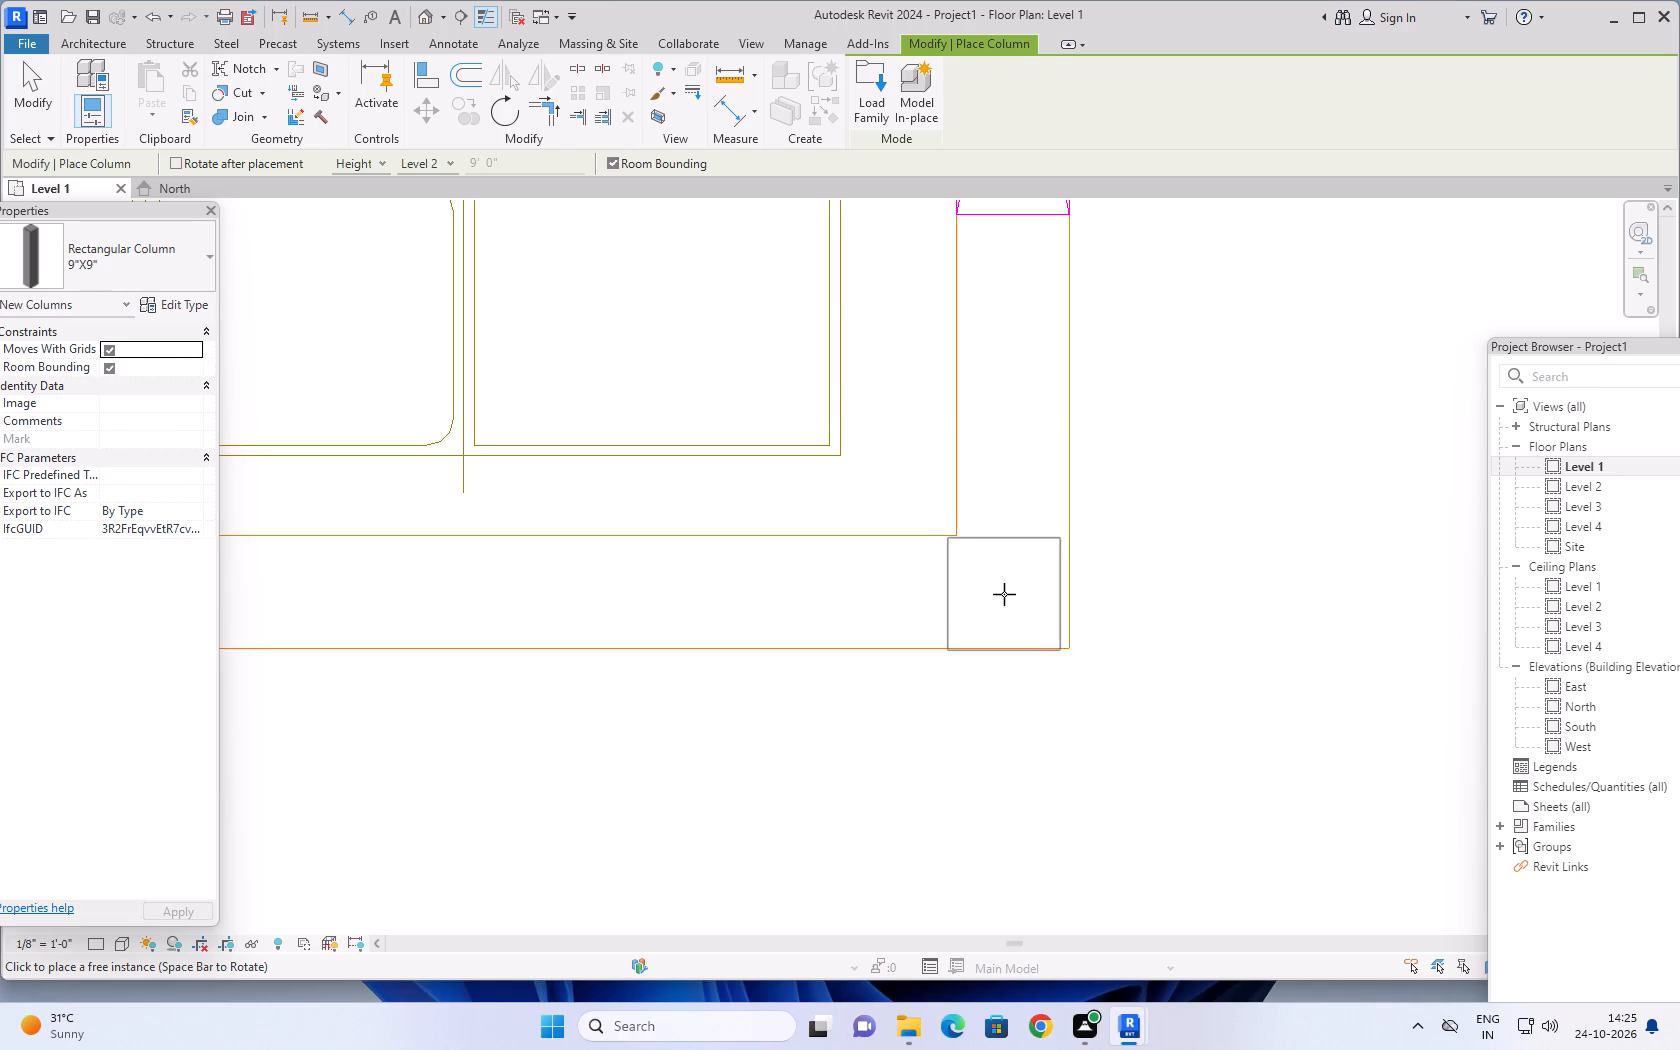
{"action": "left_click", "coordinate": [1004, 594]}
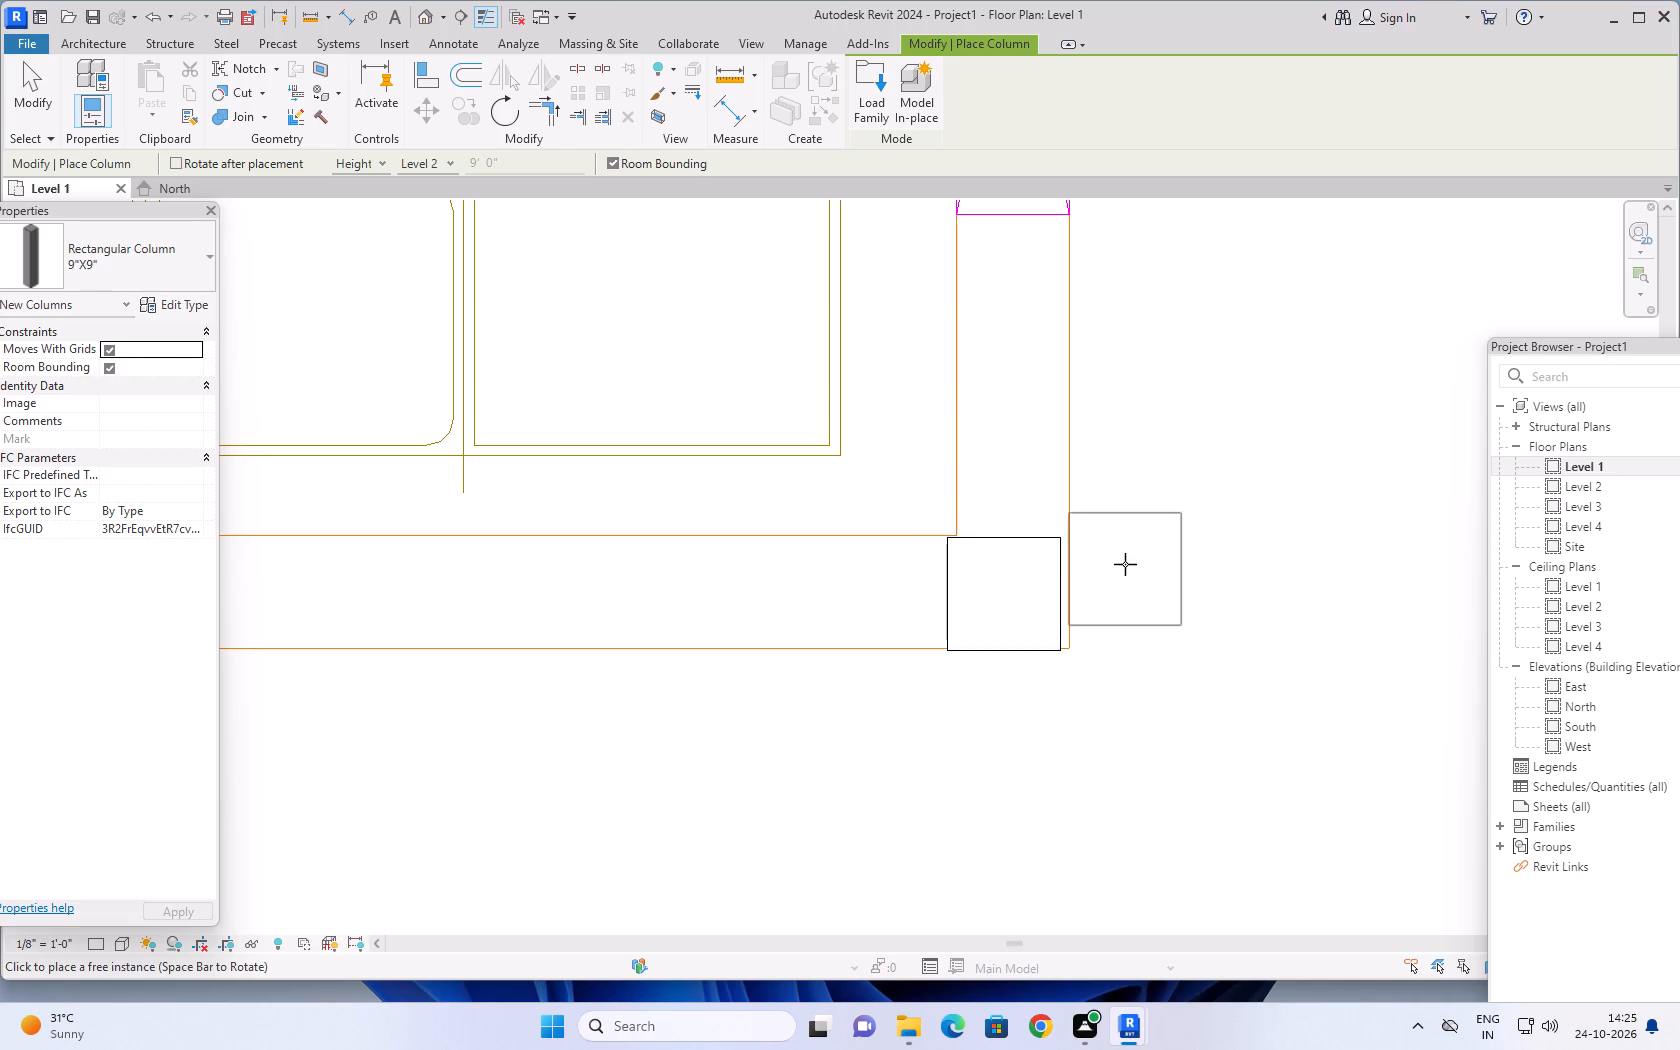
Place a 9"X9" column at the upper-right outer wall corner of the 9'1.5"X4' bath.
{"action": "scroll", "coordinate": [1127, 562], "scroll_direction": "down", "scroll_amount": 19}
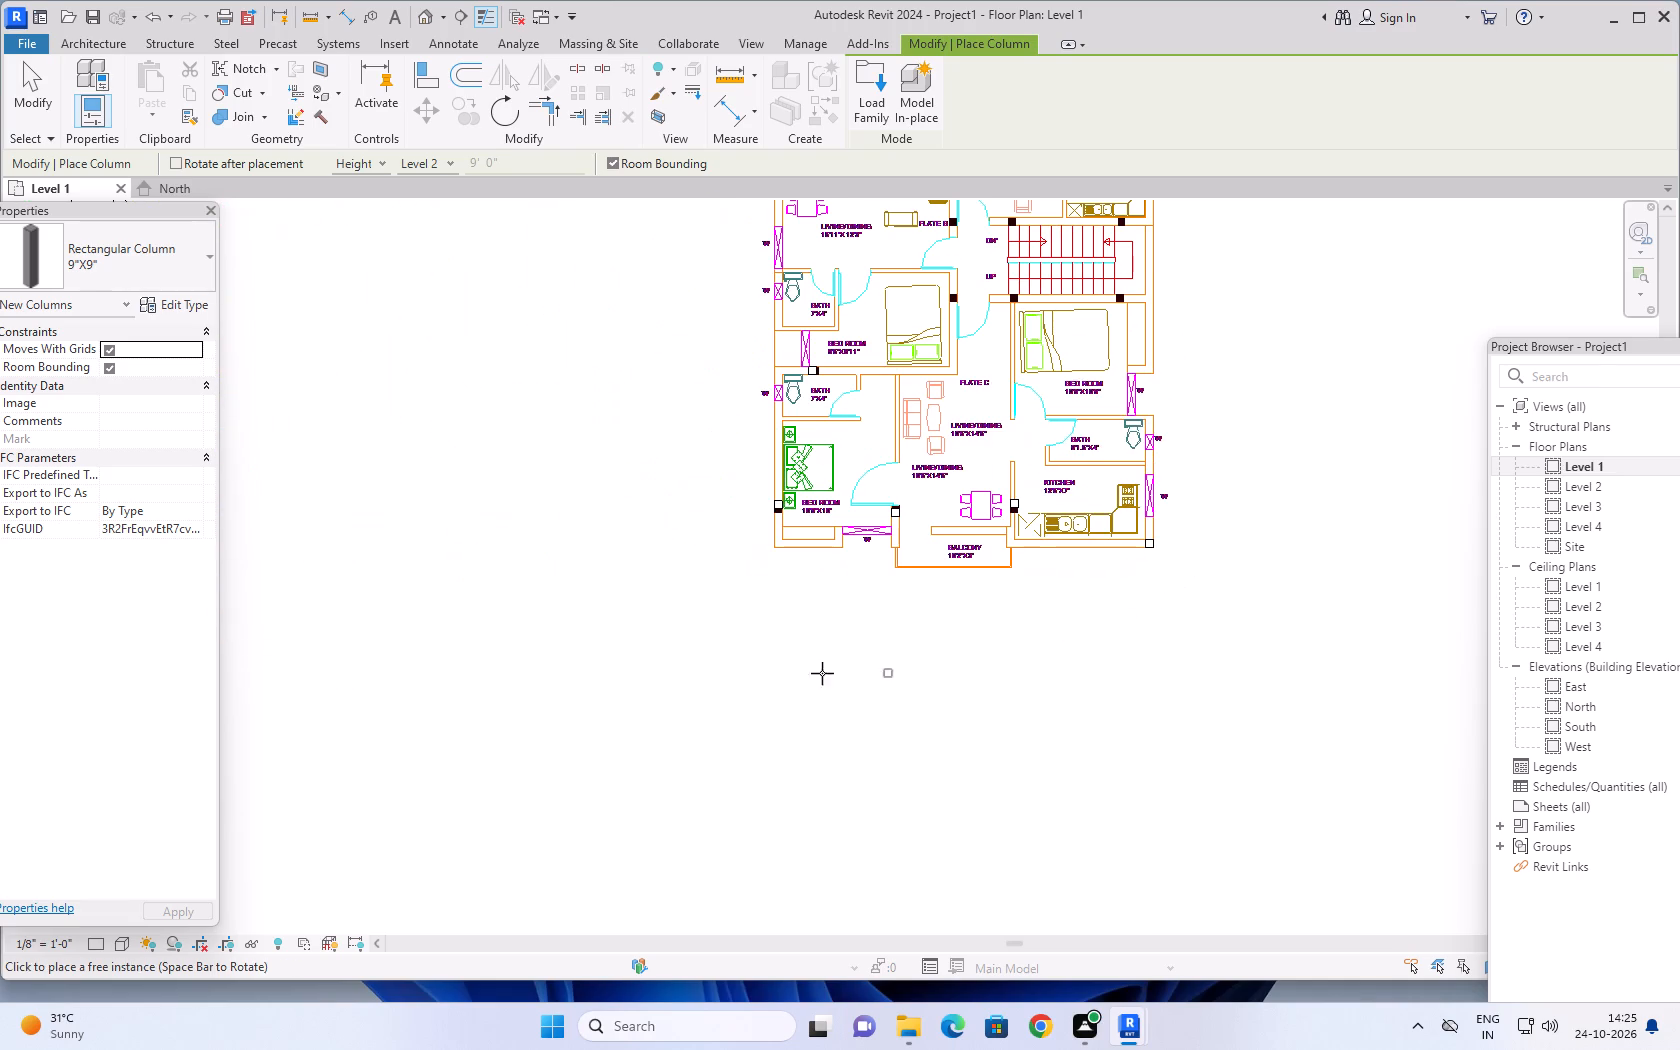
{"action": "middle_click_drag", "start_coordinate": [856, 586], "coordinate": [773, 804]}
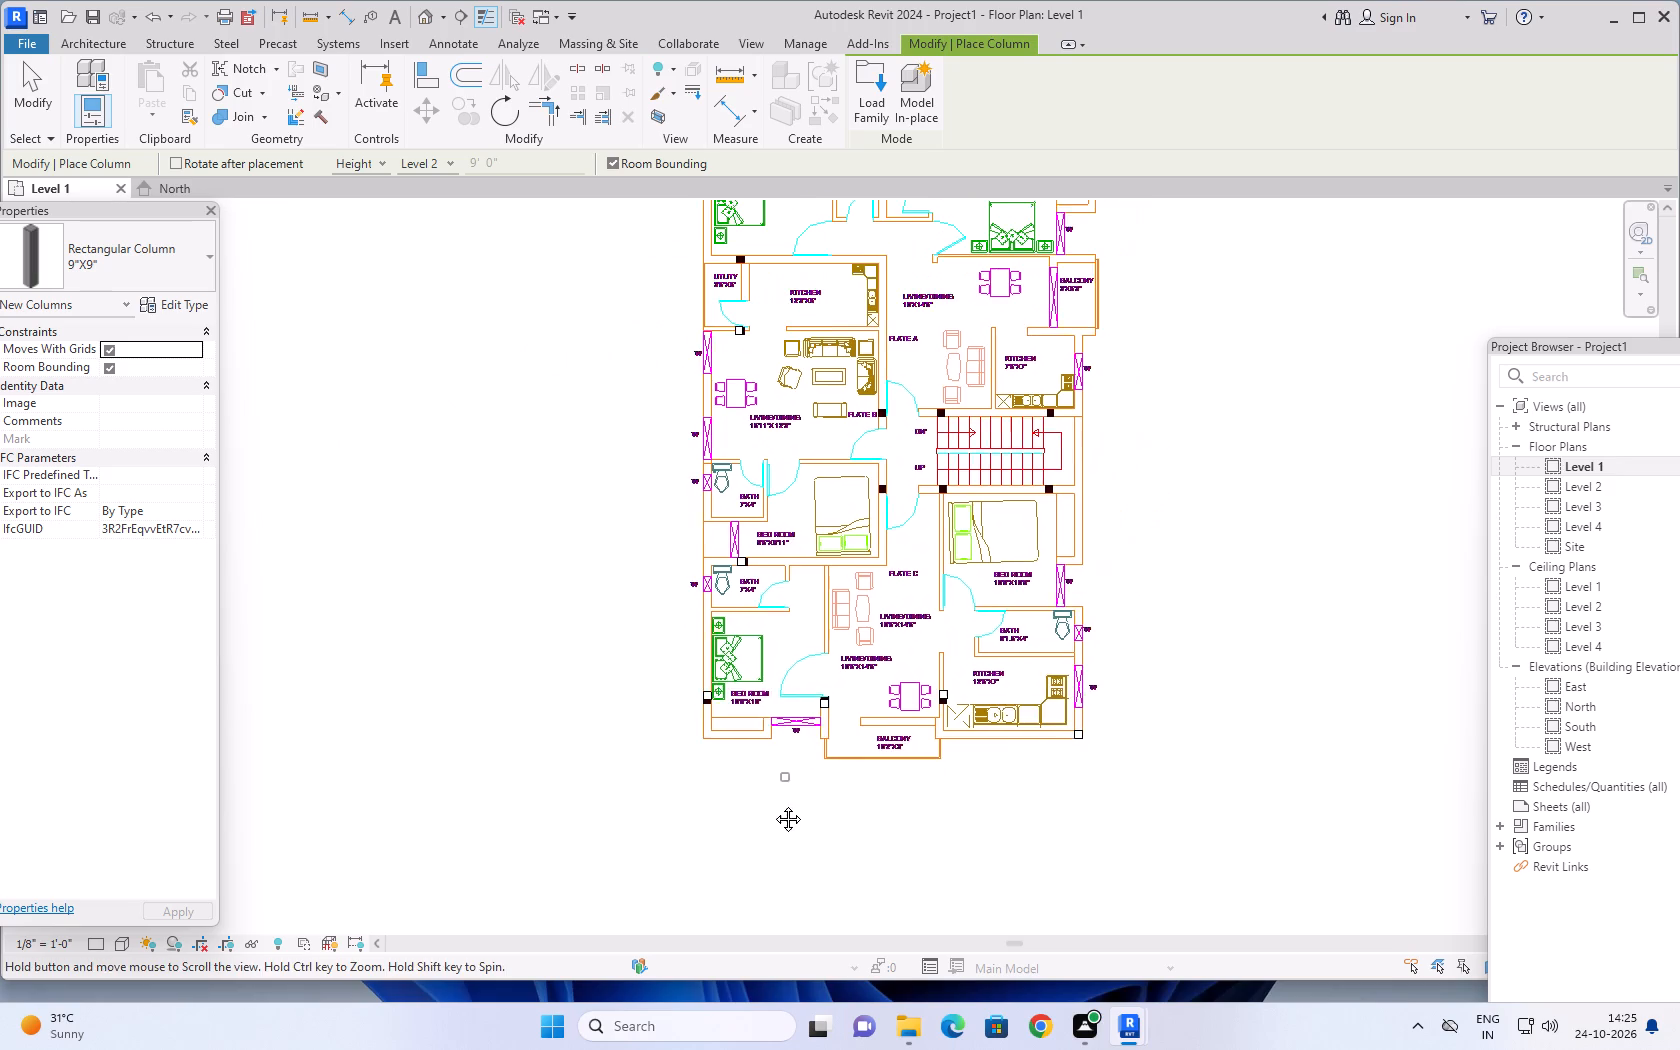
{"action": "middle_click_drag", "start_coordinate": [773, 804], "coordinate": [772, 806]}
{"action": "middle_click_drag", "start_coordinate": [1173, 561], "coordinate": [1133, 683]}
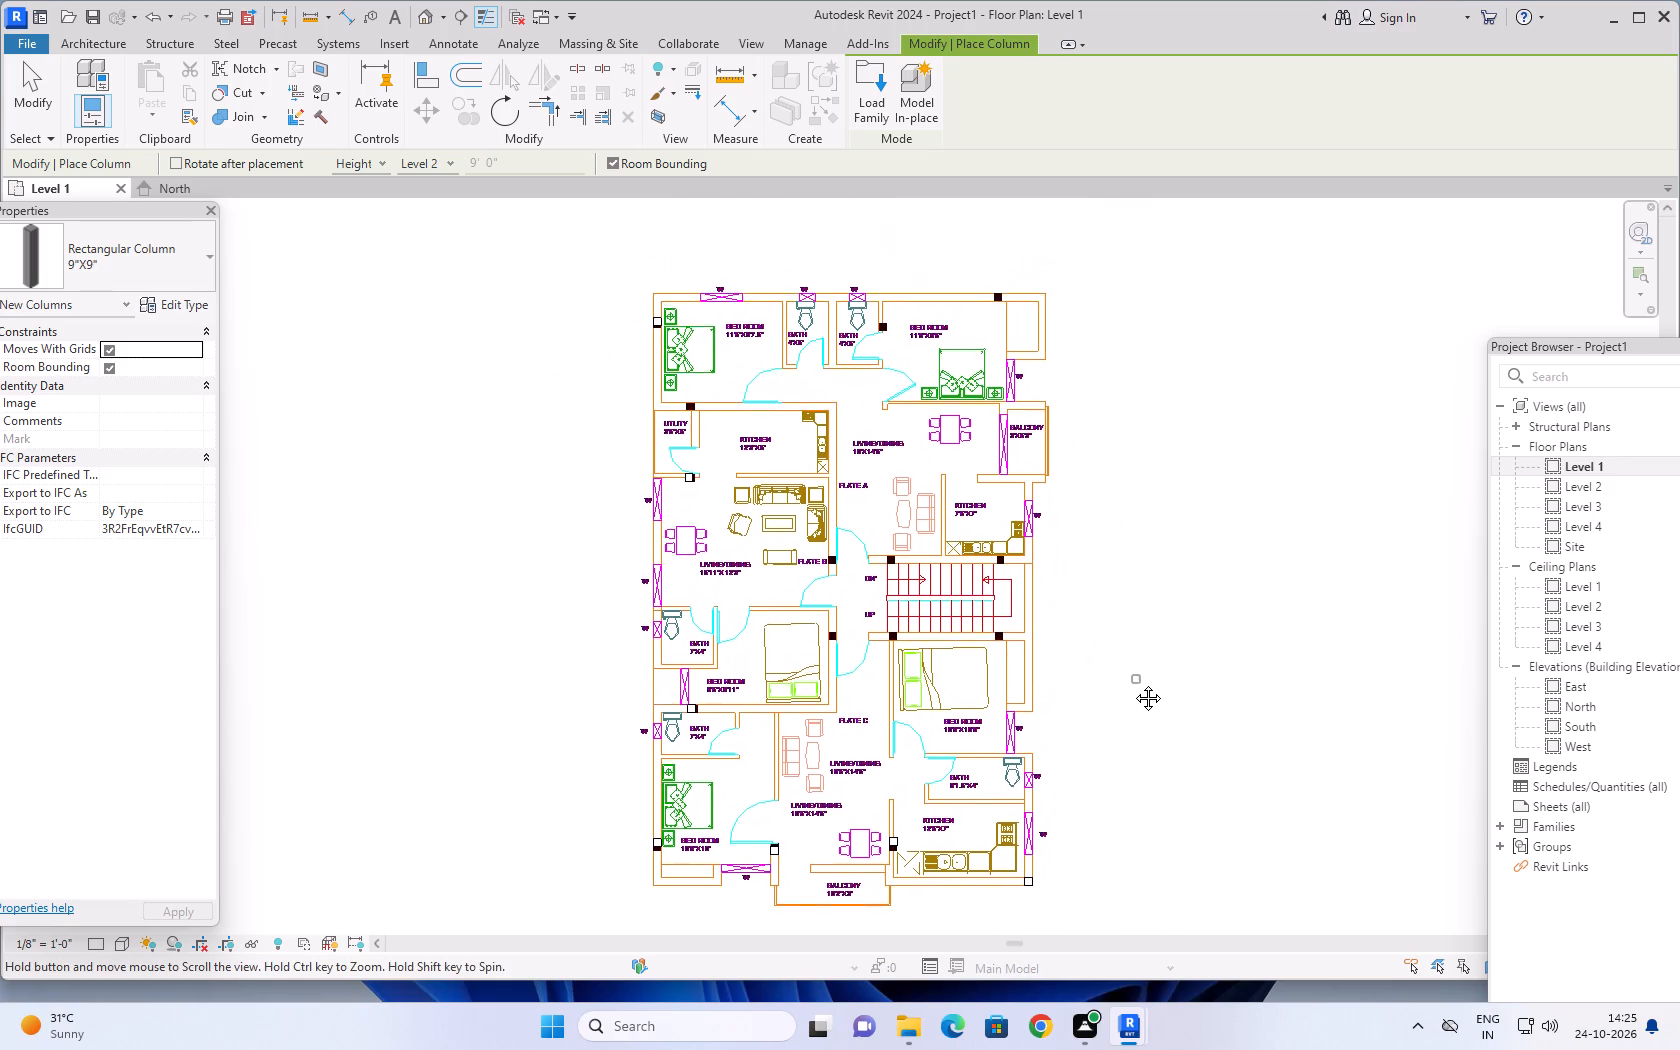
{"action": "middle_click_drag", "start_coordinate": [1133, 683], "coordinate": [1128, 529]}
{"action": "scroll", "coordinate": [951, 658], "scroll_direction": "up", "scroll_amount": 1}
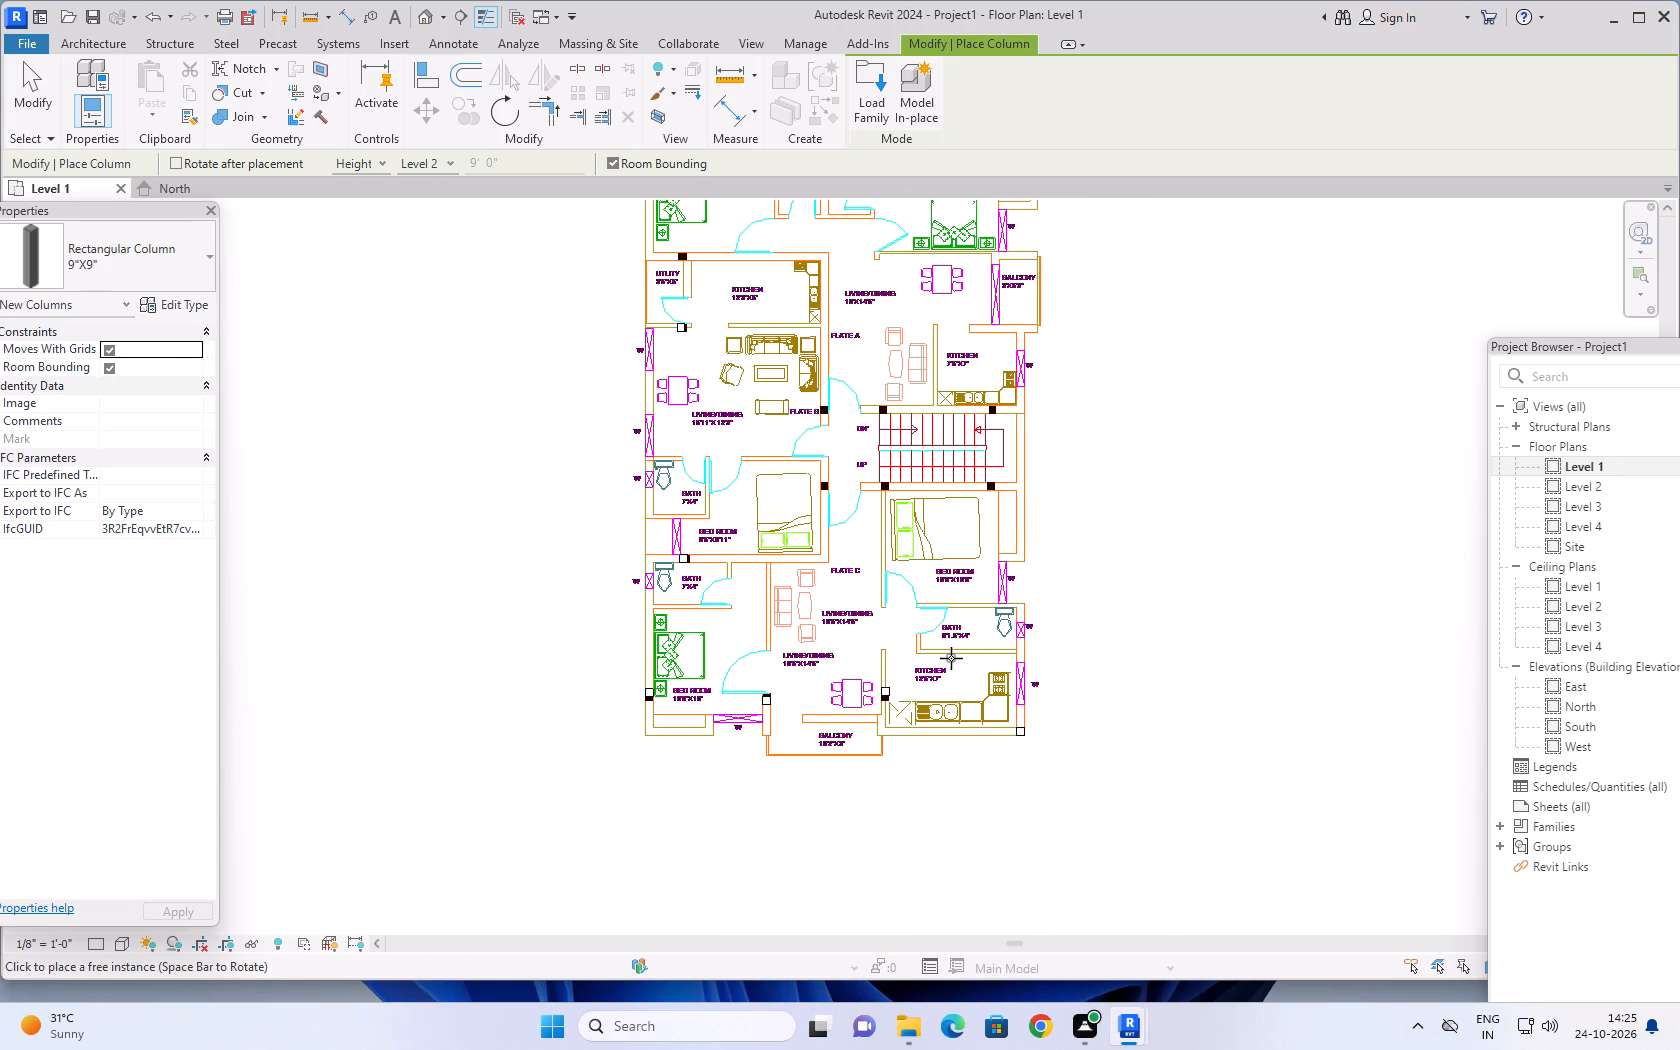
{"action": "scroll", "coordinate": [951, 658], "scroll_direction": "up", "scroll_amount": 3}
{"action": "scroll", "coordinate": [1110, 592], "scroll_direction": "up", "scroll_amount": 9}
{"action": "scroll", "coordinate": [1019, 535], "scroll_direction": "up", "scroll_amount": 4}
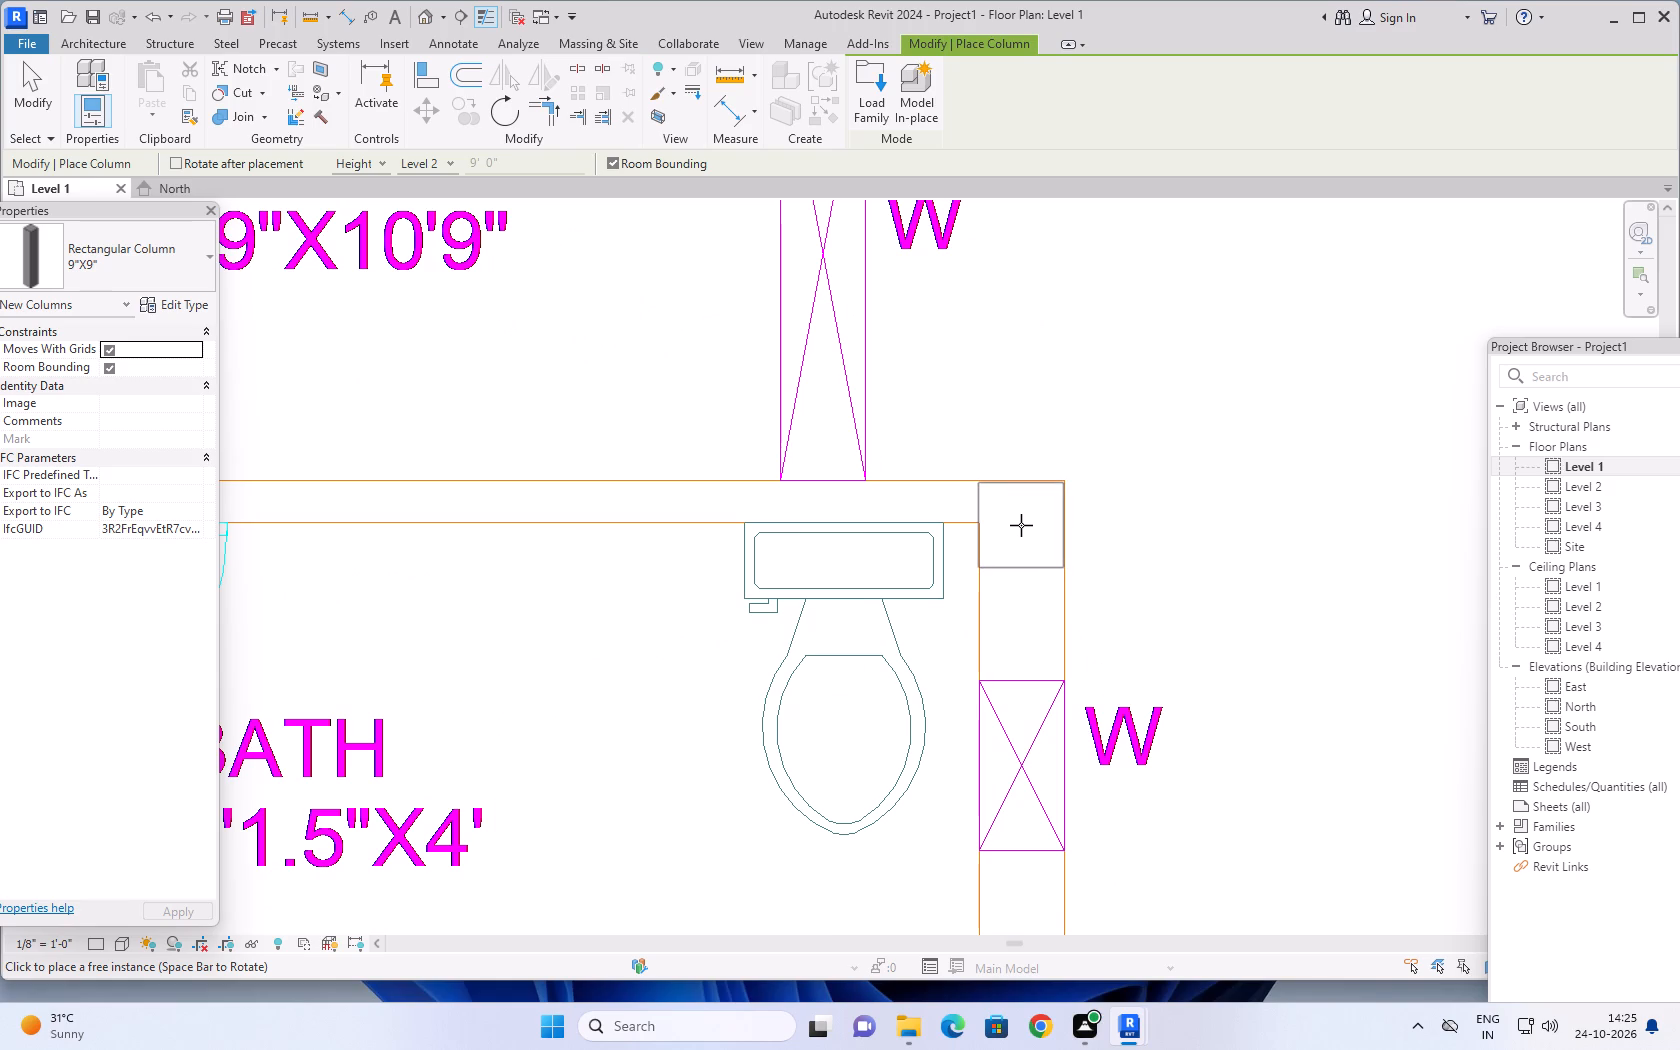
{"action": "left_click", "coordinate": [1020, 523]}
Place a 9"X9" column at the right-hand column mark on the wall between the staircase and the 10'9"X10'9" bedroom.
{"action": "scroll", "coordinate": [1116, 497], "scroll_direction": "down", "scroll_amount": 6}
{"action": "scroll", "coordinate": [1151, 408], "scroll_direction": "down", "scroll_amount": 3}
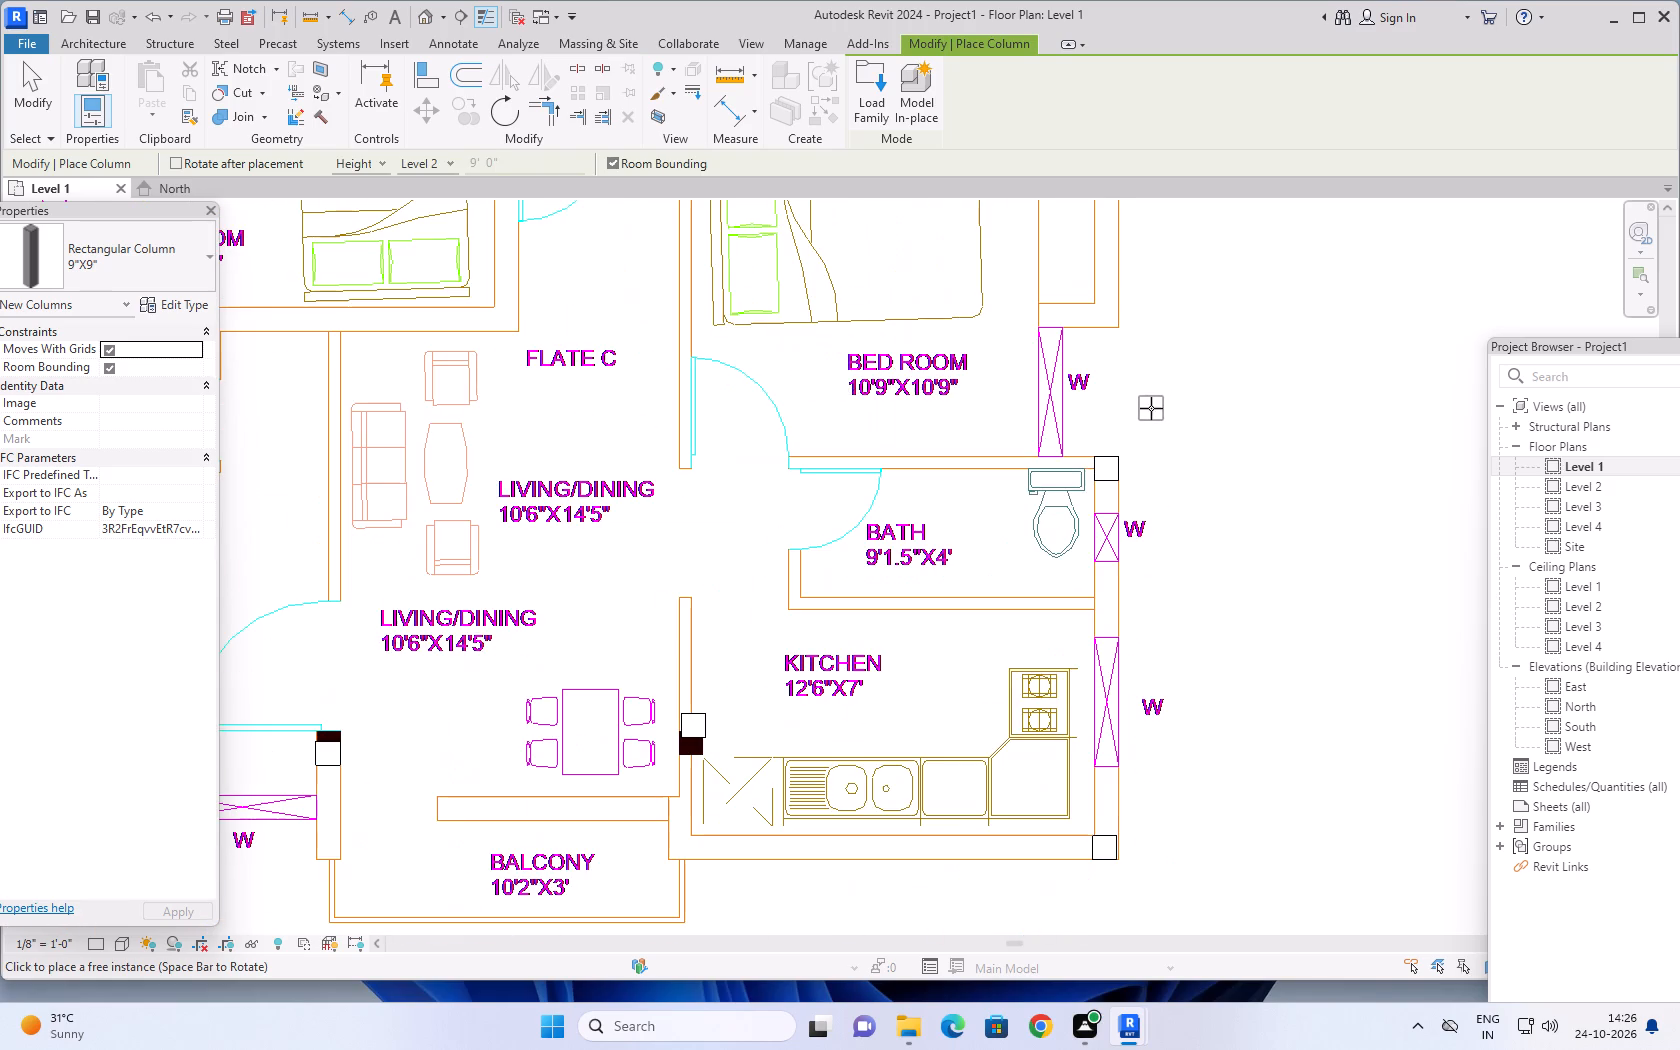
{"action": "scroll", "coordinate": [1147, 407], "scroll_direction": "down", "scroll_amount": 3}
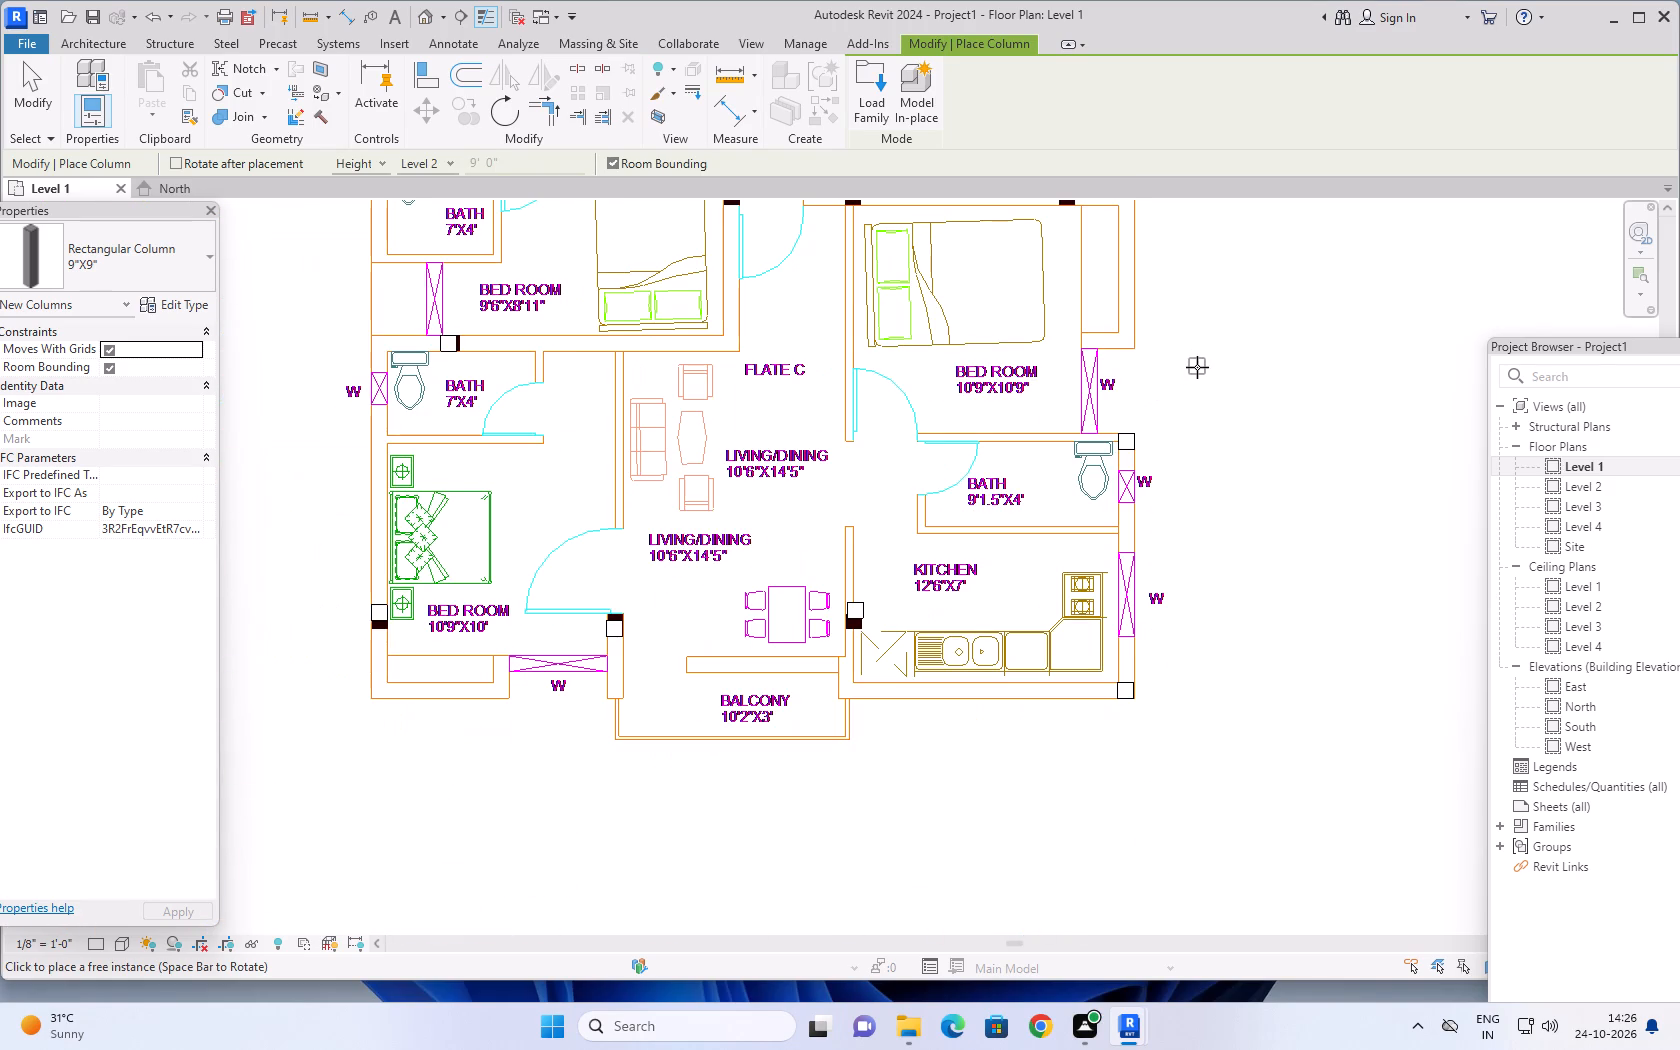
{"action": "scroll", "coordinate": [1222, 371], "scroll_direction": "down", "scroll_amount": 1}
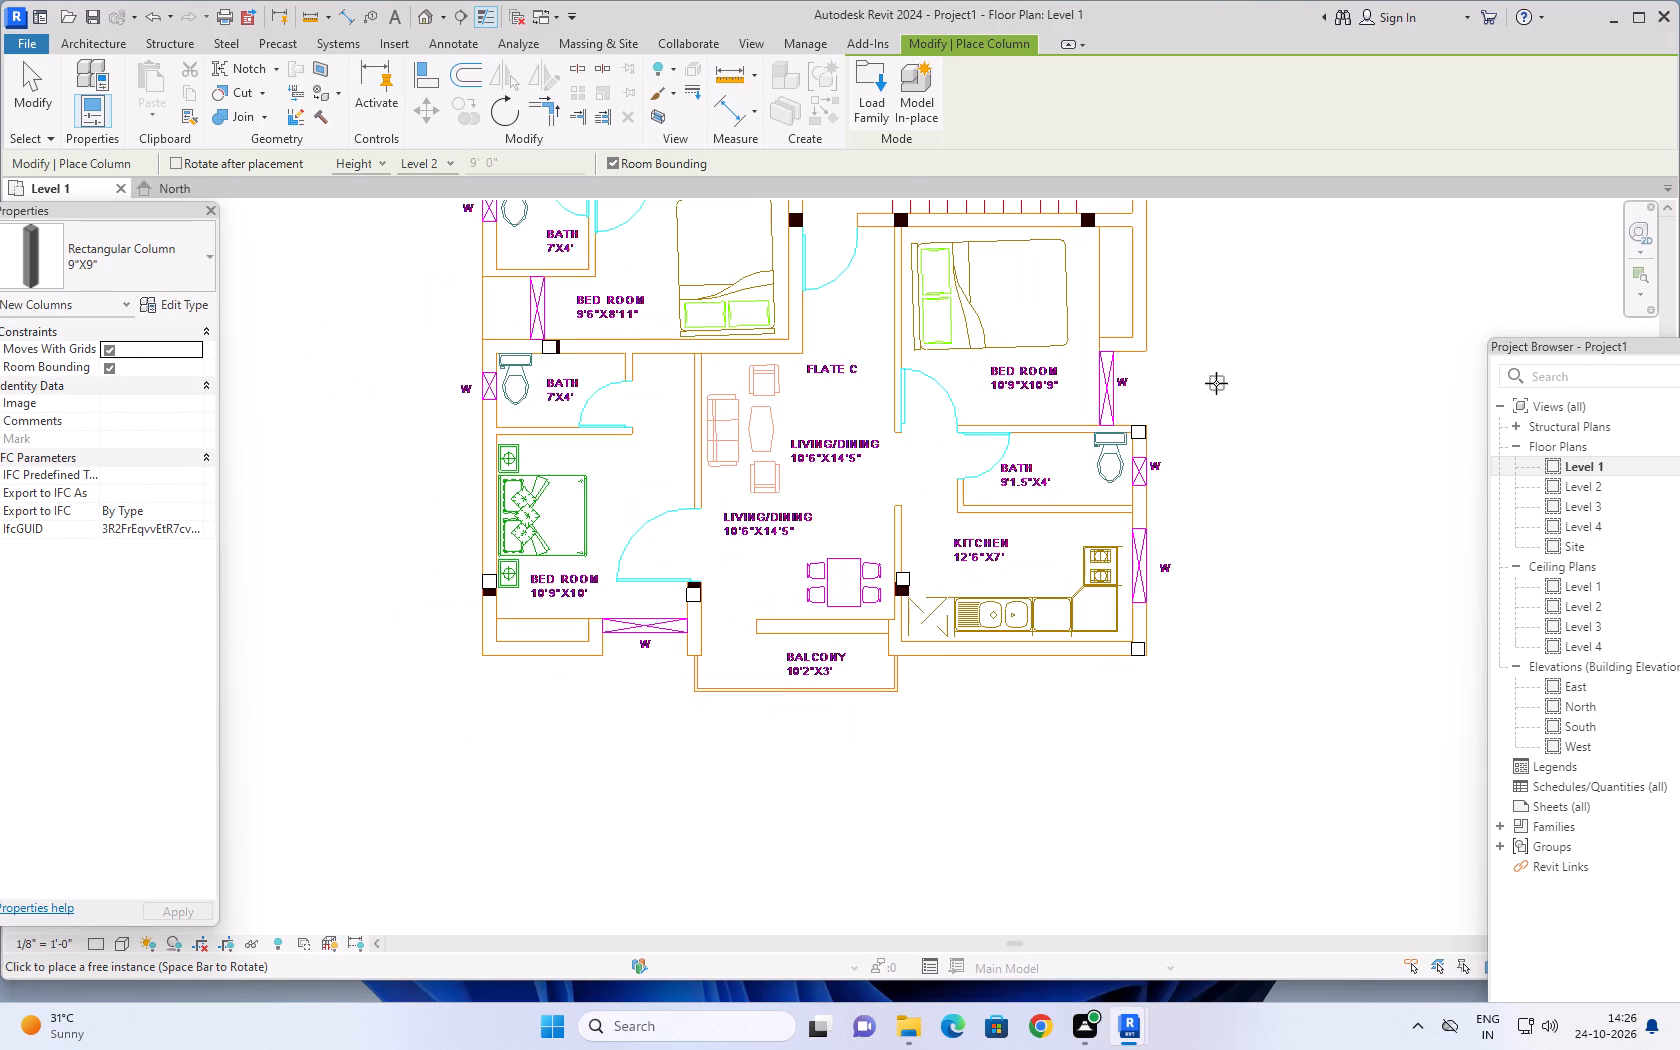
{"action": "middle_click_drag", "start_coordinate": [1203, 329], "coordinate": [1202, 476]}
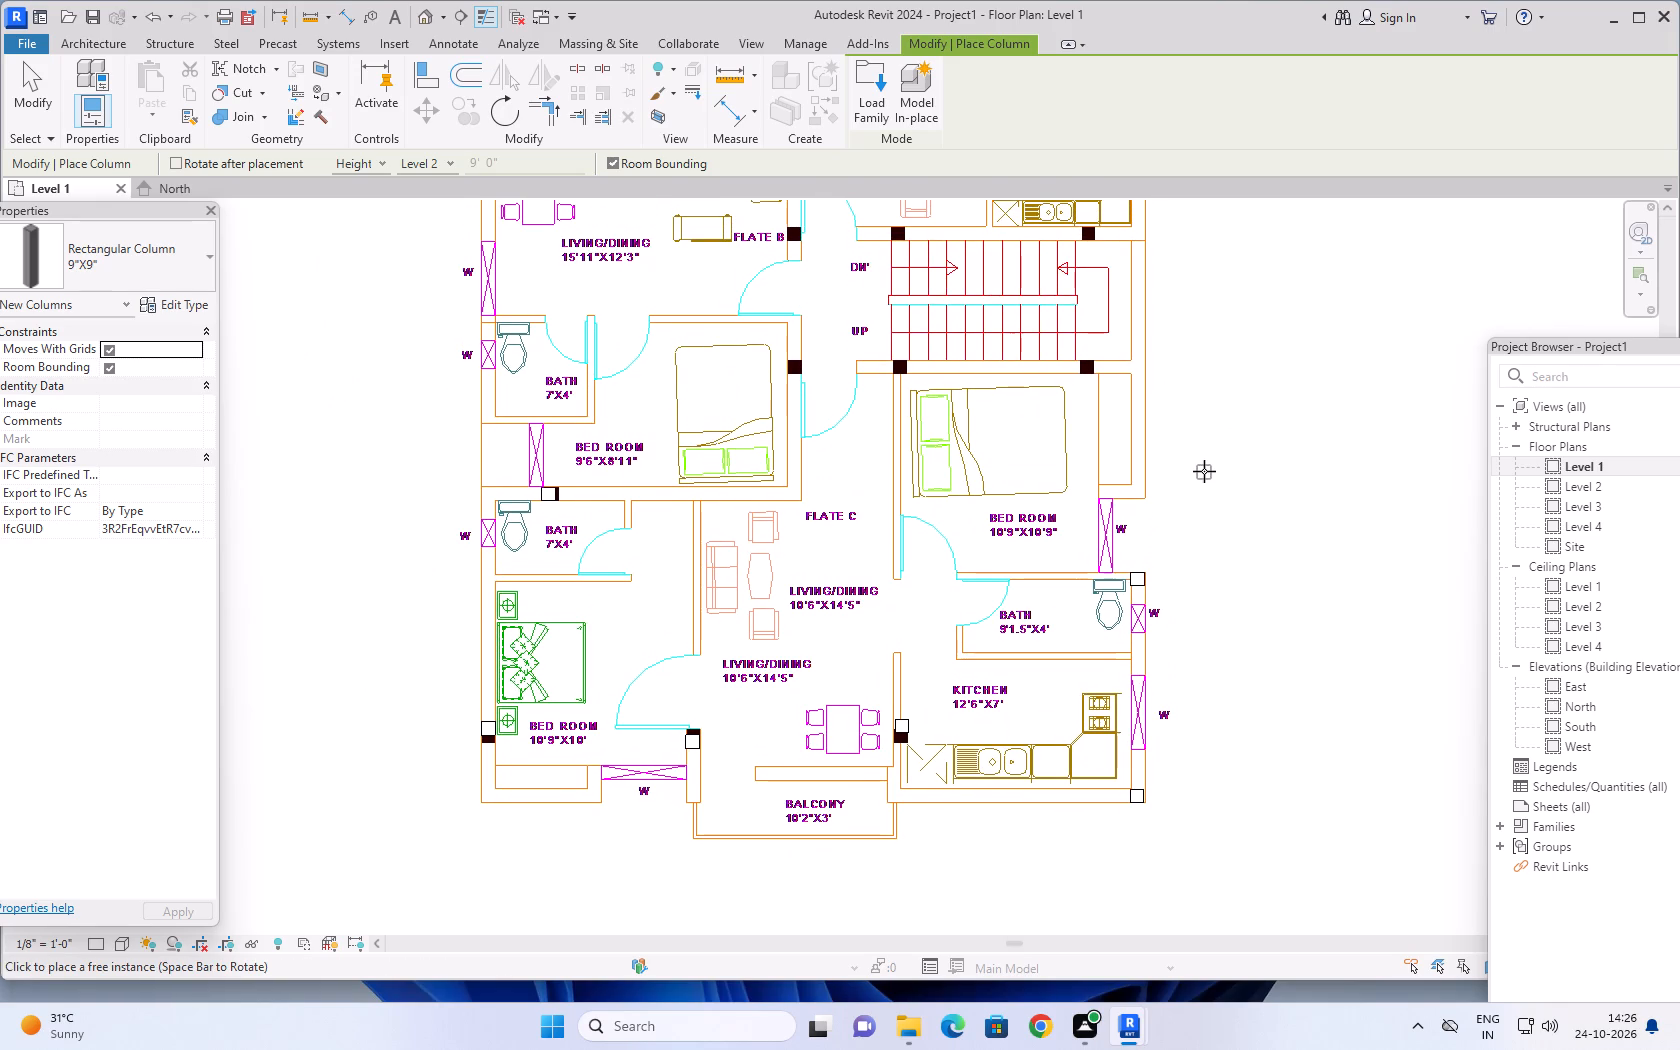
{"action": "scroll", "coordinate": [1046, 378], "scroll_direction": "up", "scroll_amount": 12}
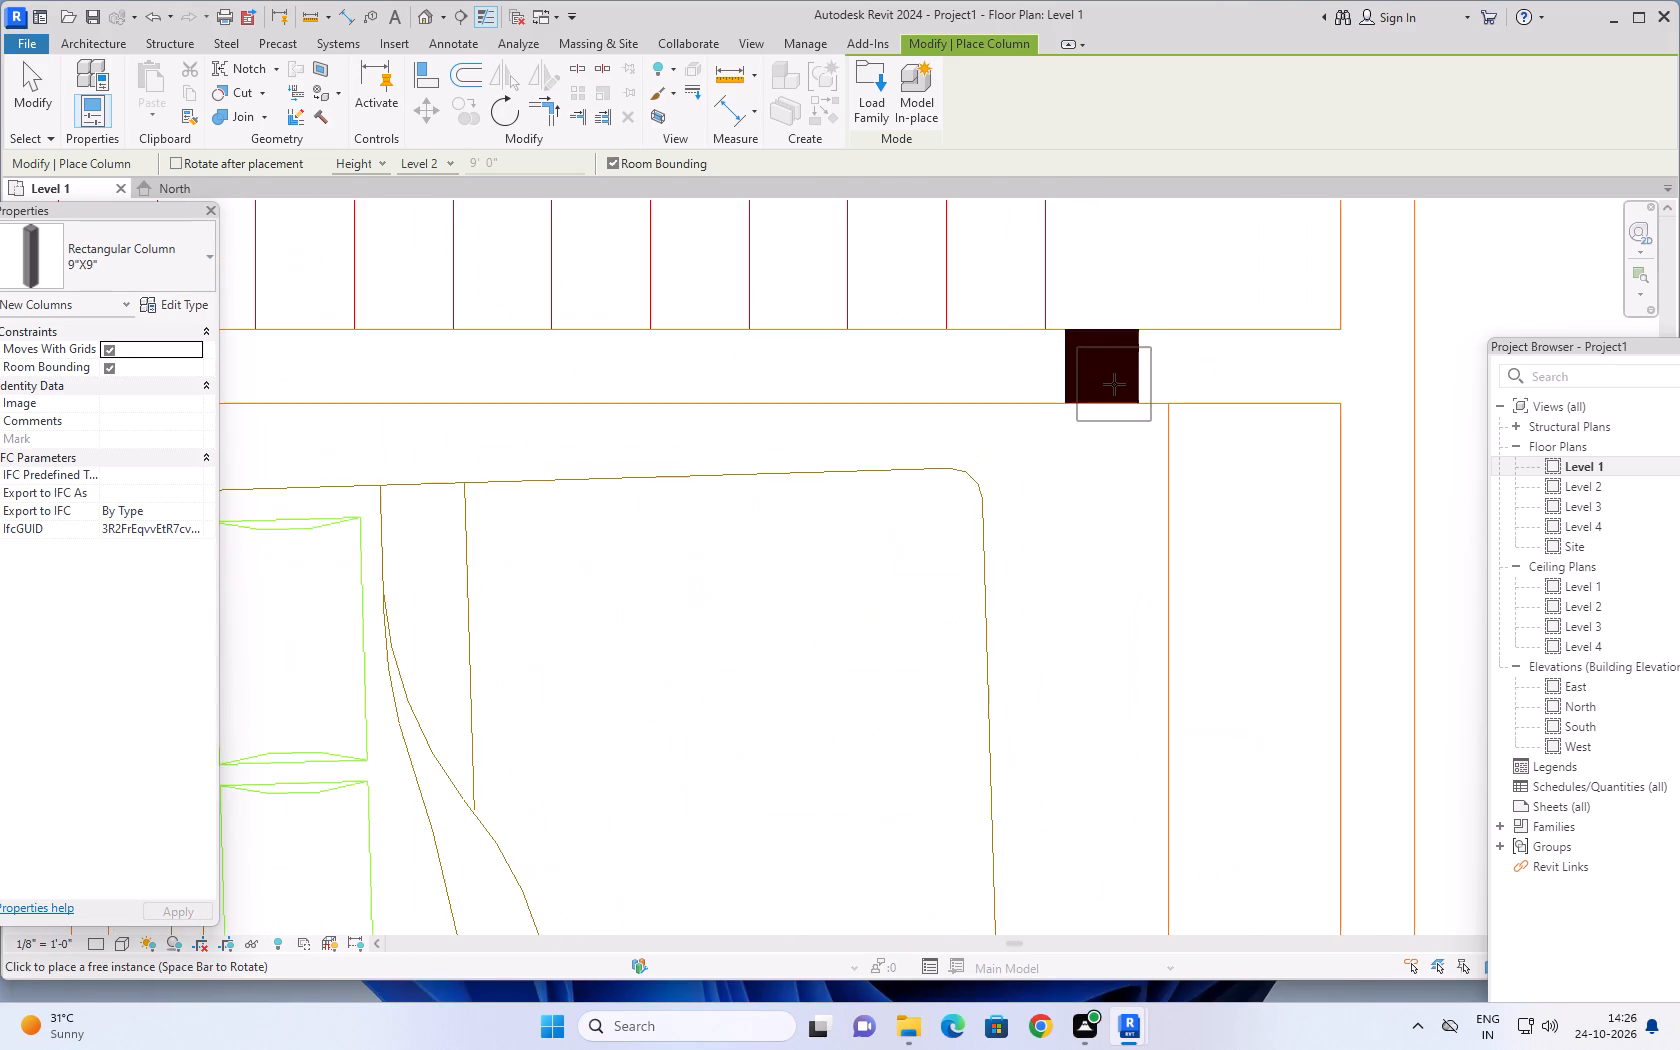
{"action": "scroll", "coordinate": [1113, 368], "scroll_direction": "up", "scroll_amount": 4}
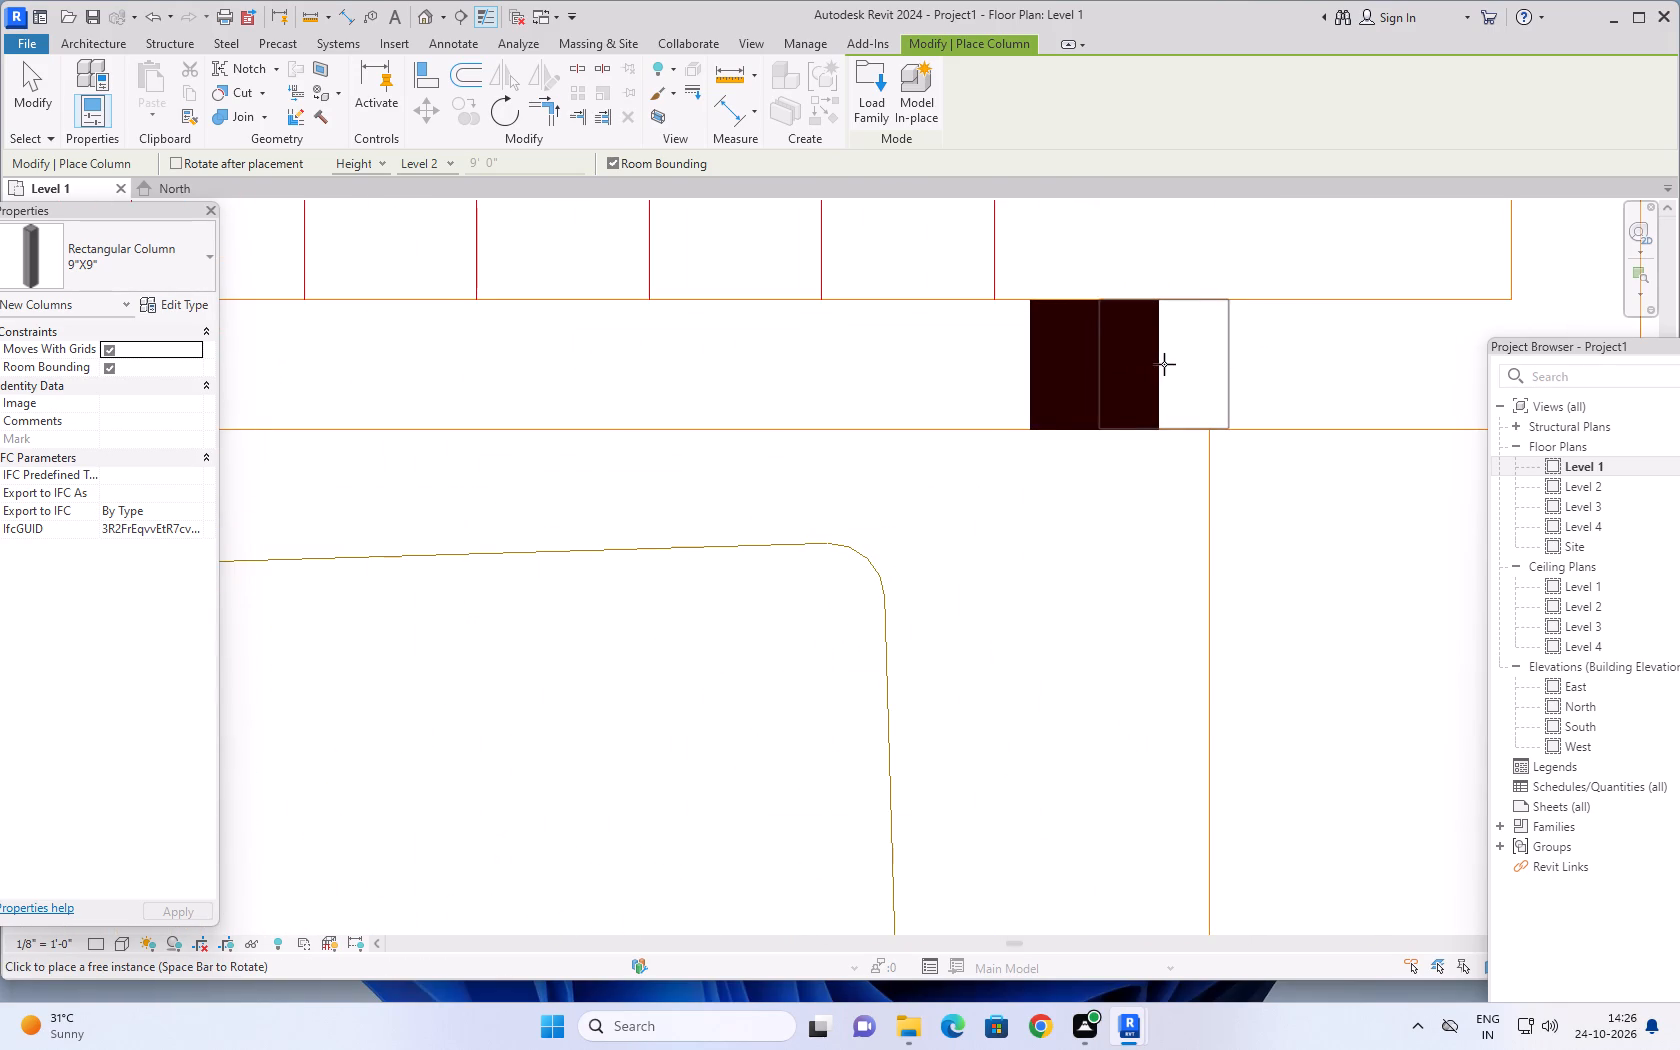
{"action": "left_click", "coordinate": [1164, 364]}
Place a 9"X9" column at the left-hand column mark on the wall between the staircase and the 10'9"X10'9" bedroom.
{"action": "scroll", "coordinate": [1054, 407], "scroll_direction": "down", "scroll_amount": 8}
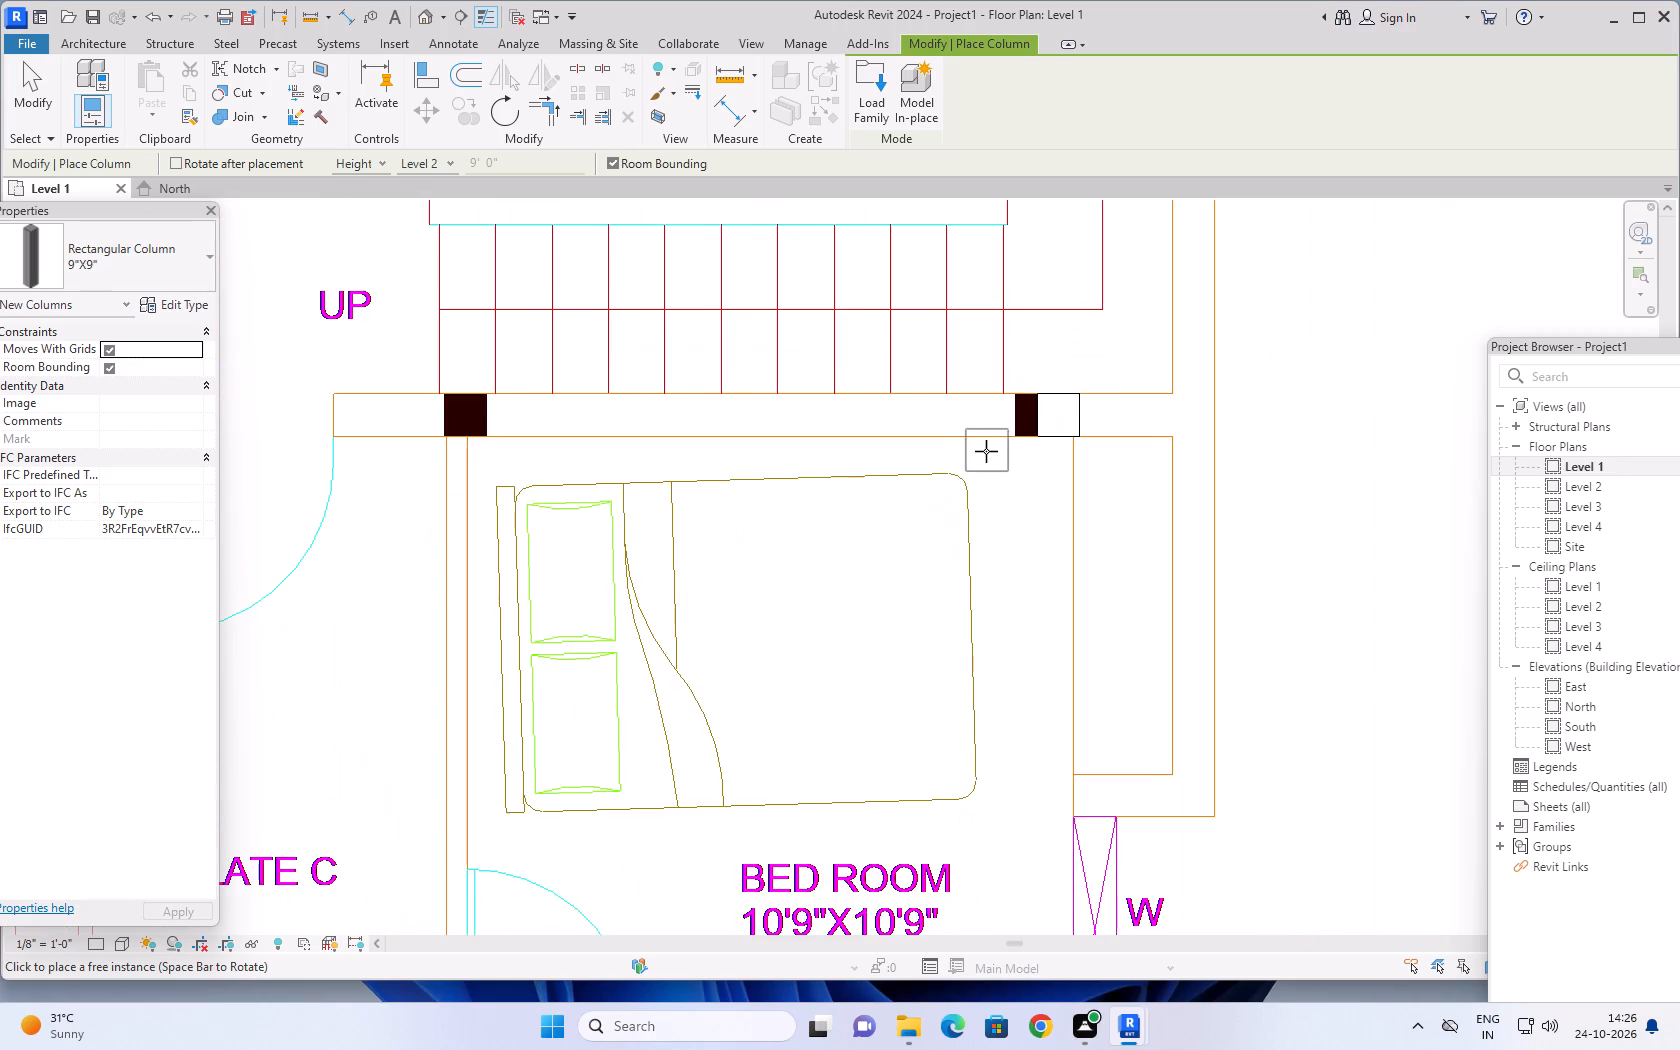
{"action": "middle_click_drag", "start_coordinate": [986, 451], "coordinate": [1472, 482]}
{"action": "scroll", "coordinate": [1014, 441], "scroll_direction": "up", "scroll_amount": 6}
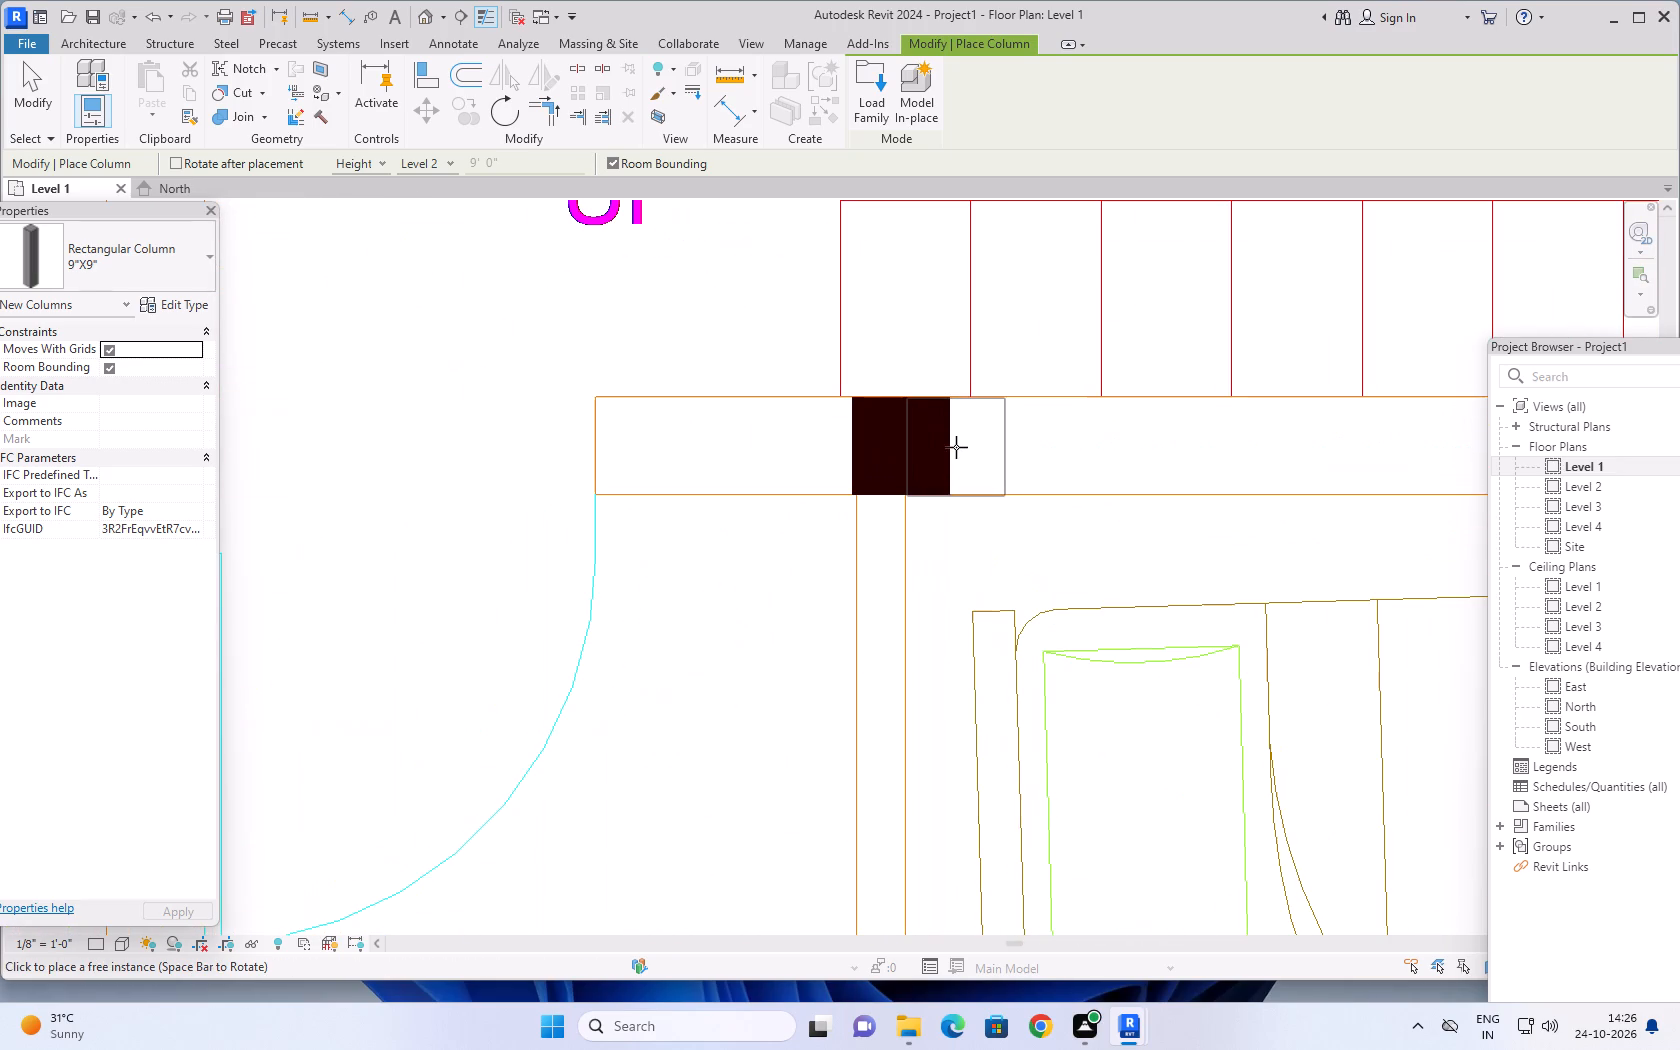
{"action": "left_click", "coordinate": [956, 447]}
Place a 9"X9" column at the column mark on the 9'6"X8'11" bedroom's wall beside the Flate C entrance door.
{"action": "scroll", "coordinate": [956, 502], "scroll_direction": "down", "scroll_amount": 5}
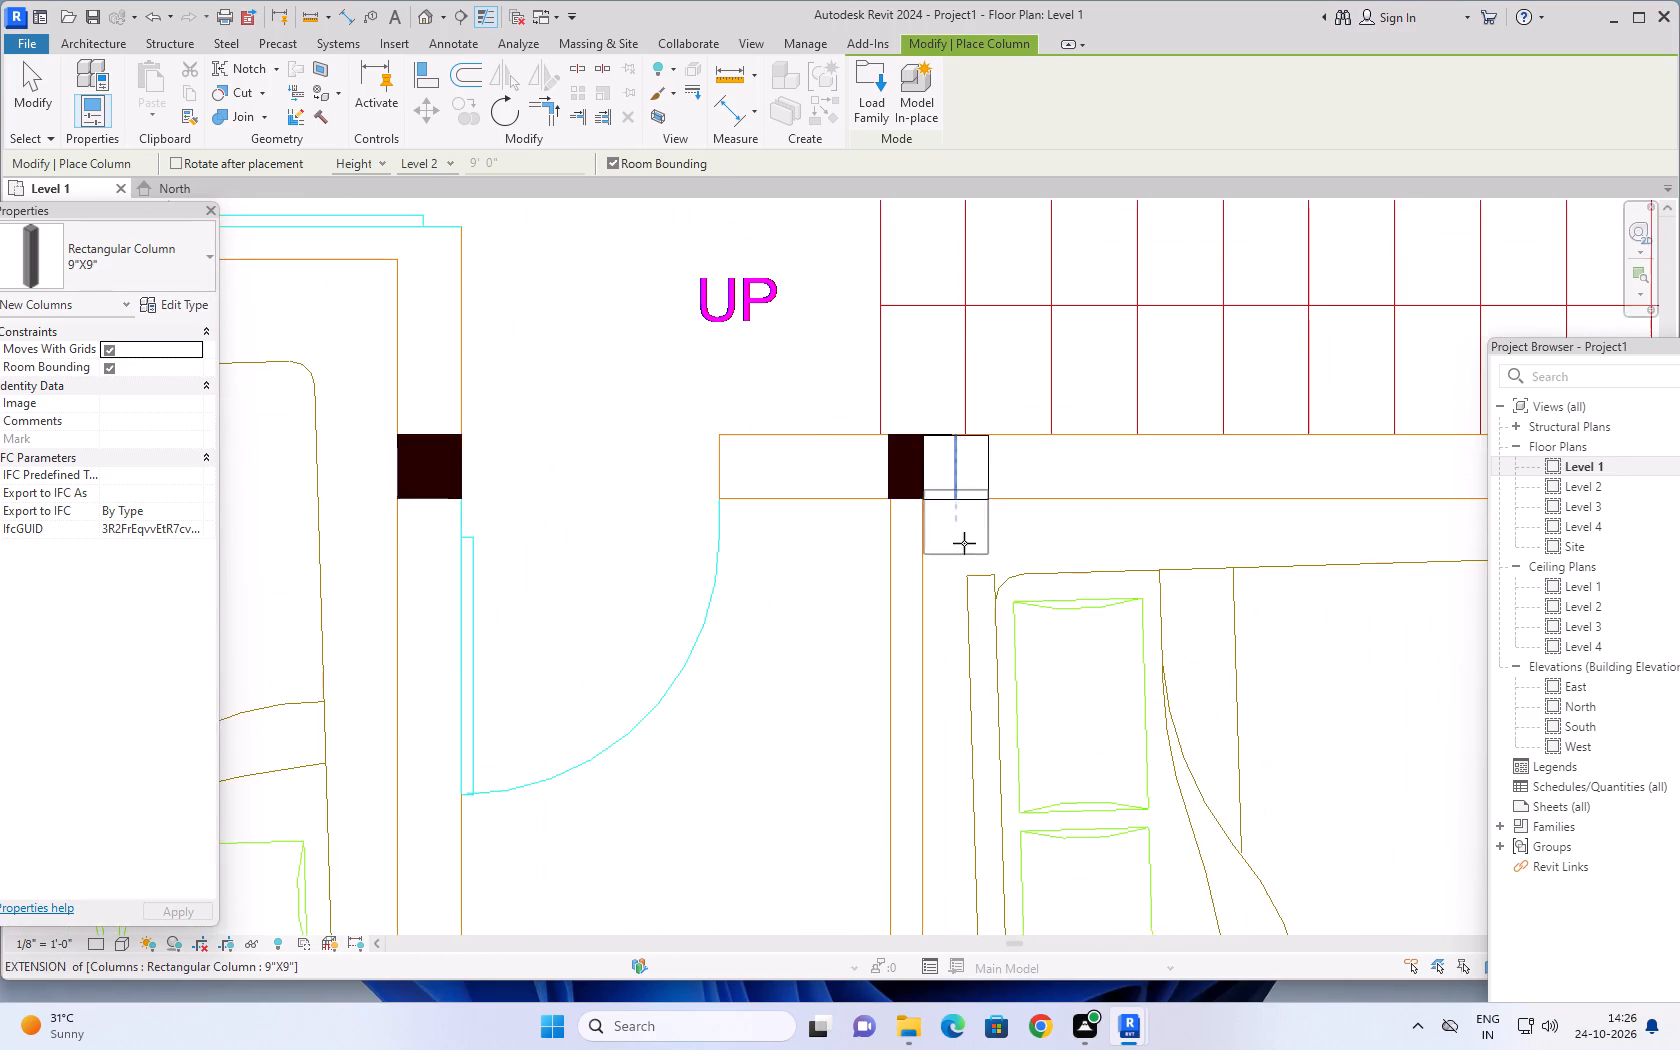
{"action": "scroll", "coordinate": [964, 543], "scroll_direction": "down", "scroll_amount": 2}
{"action": "middle_click_drag", "start_coordinate": [974, 567], "coordinate": [1047, 254]}
{"action": "scroll", "coordinate": [1046, 370], "scroll_direction": "down", "scroll_amount": 3}
{"action": "scroll", "coordinate": [1030, 556], "scroll_direction": "down", "scroll_amount": 3}
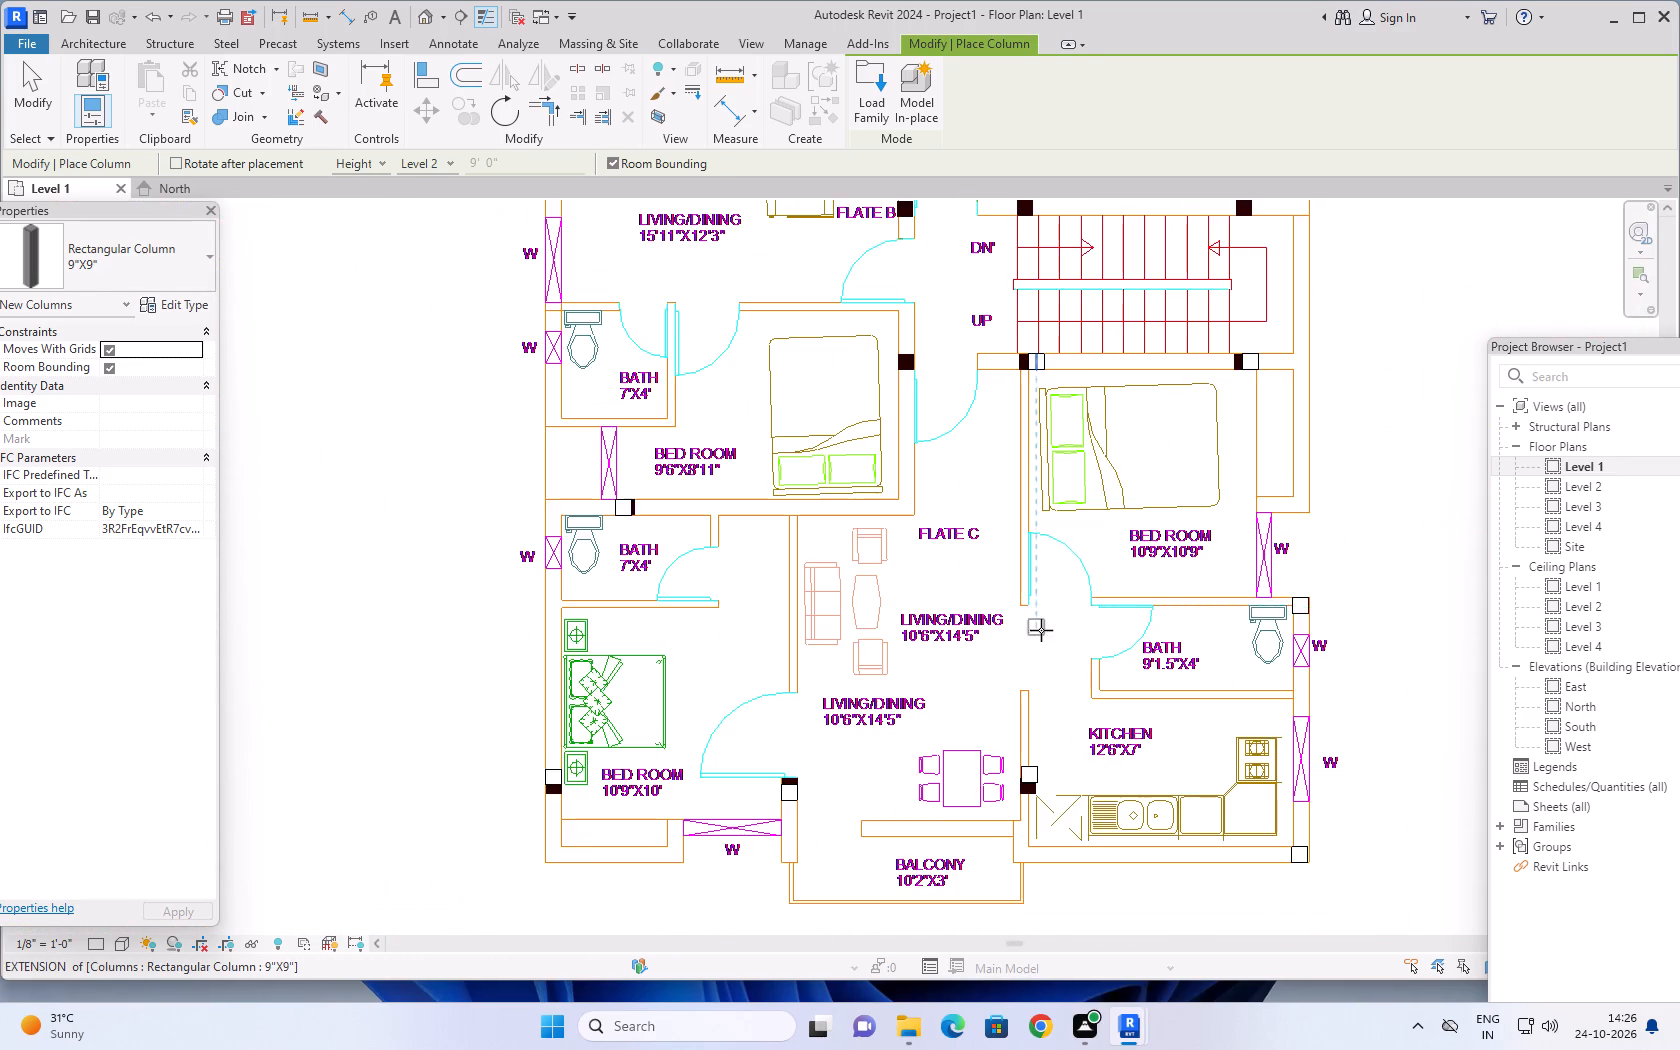
{"action": "middle_click_drag", "start_coordinate": [1042, 596], "coordinate": [1057, 650]}
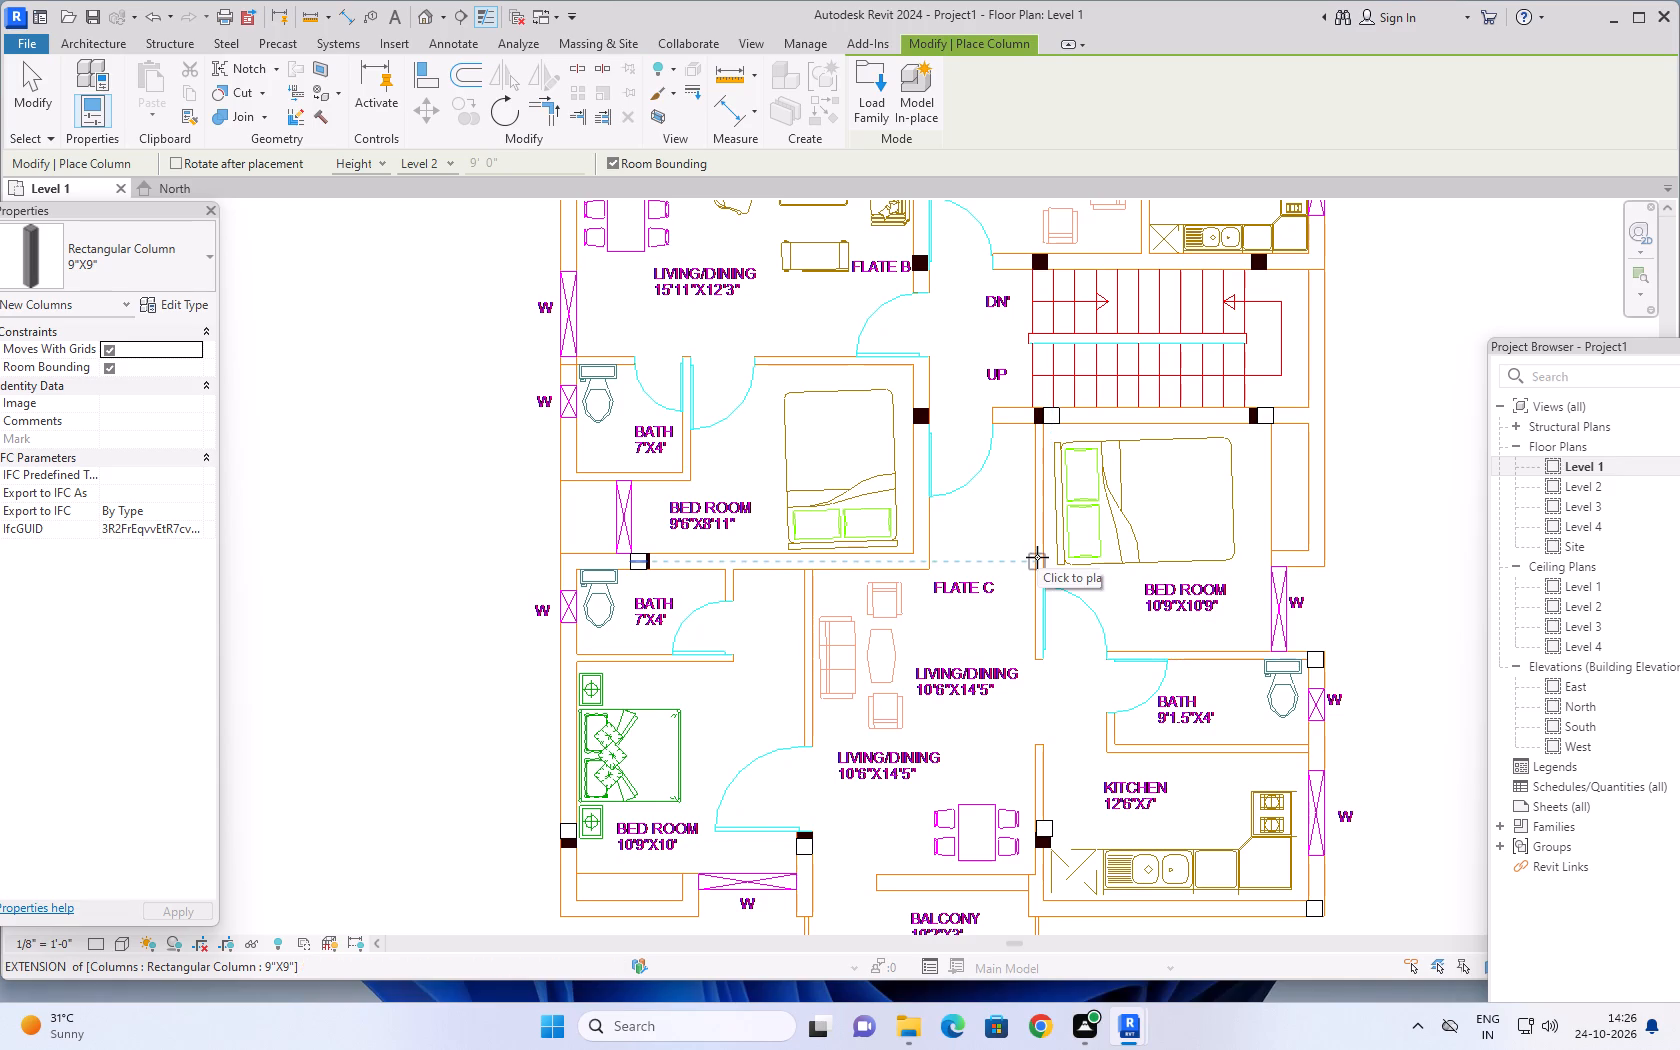
{"action": "scroll", "coordinate": [897, 477], "scroll_direction": "up", "scroll_amount": 1}
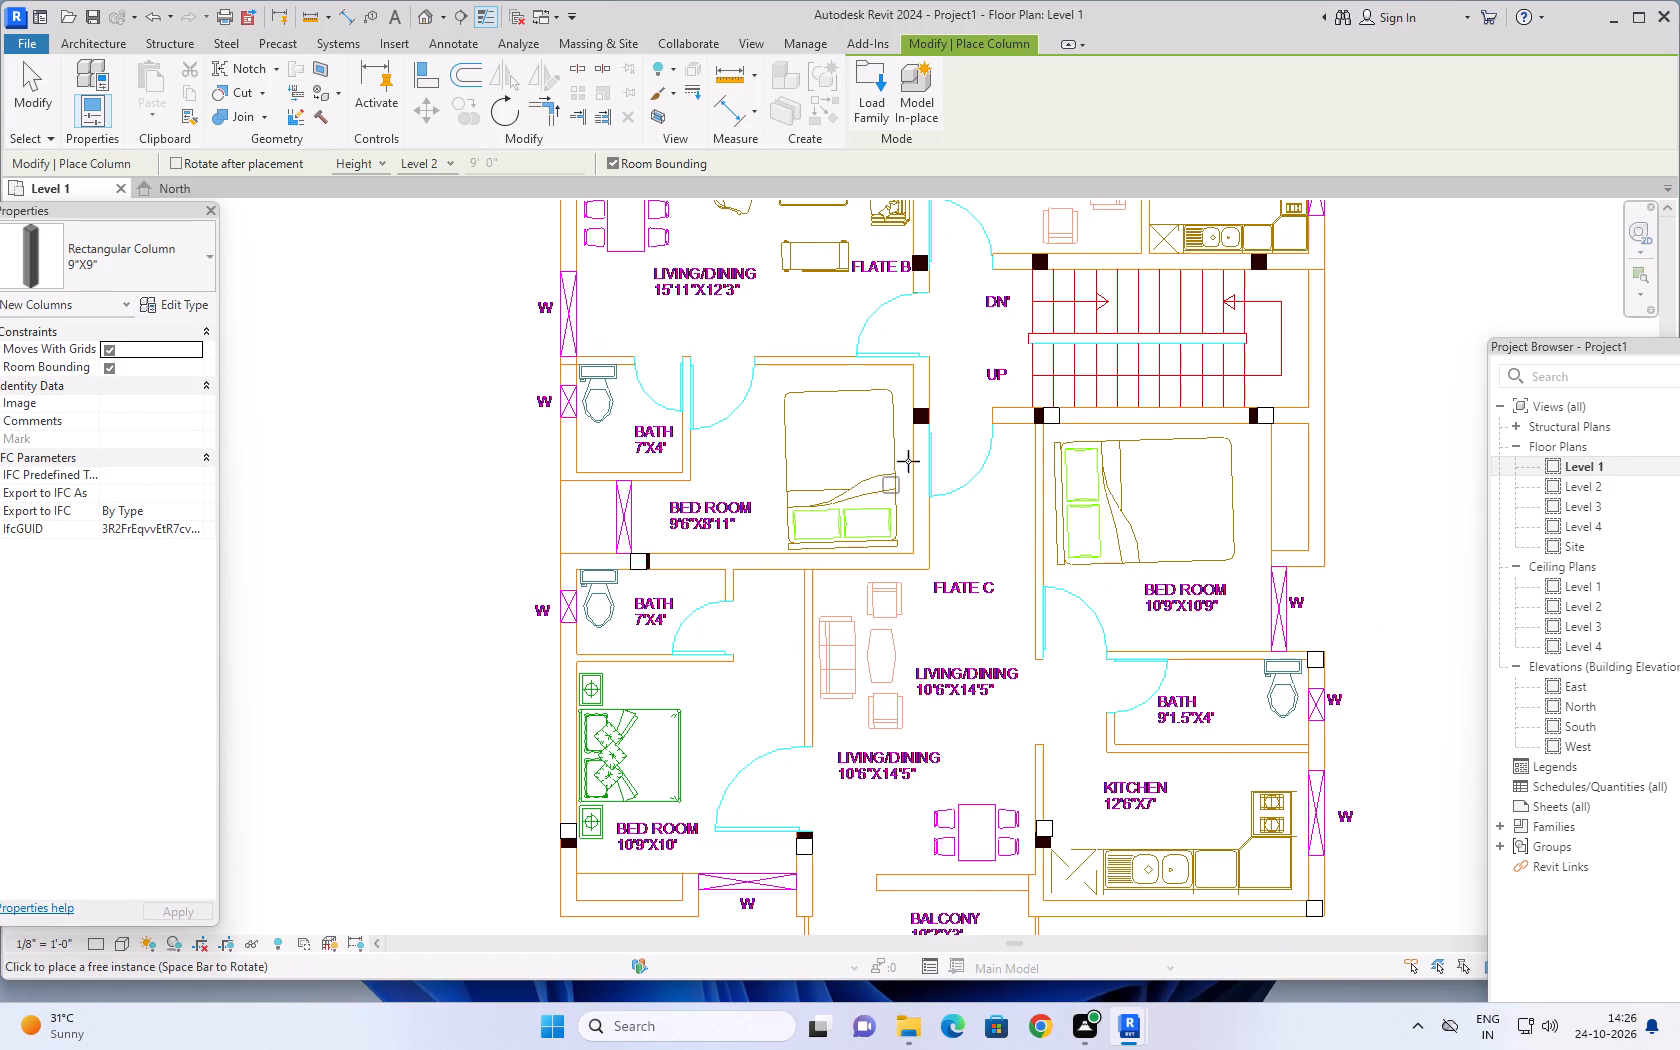
{"action": "scroll", "coordinate": [908, 461], "scroll_direction": "up", "scroll_amount": 3}
{"action": "scroll", "coordinate": [951, 300], "scroll_direction": "up", "scroll_amount": 4}
{"action": "scroll", "coordinate": [913, 408], "scroll_direction": "up", "scroll_amount": 4}
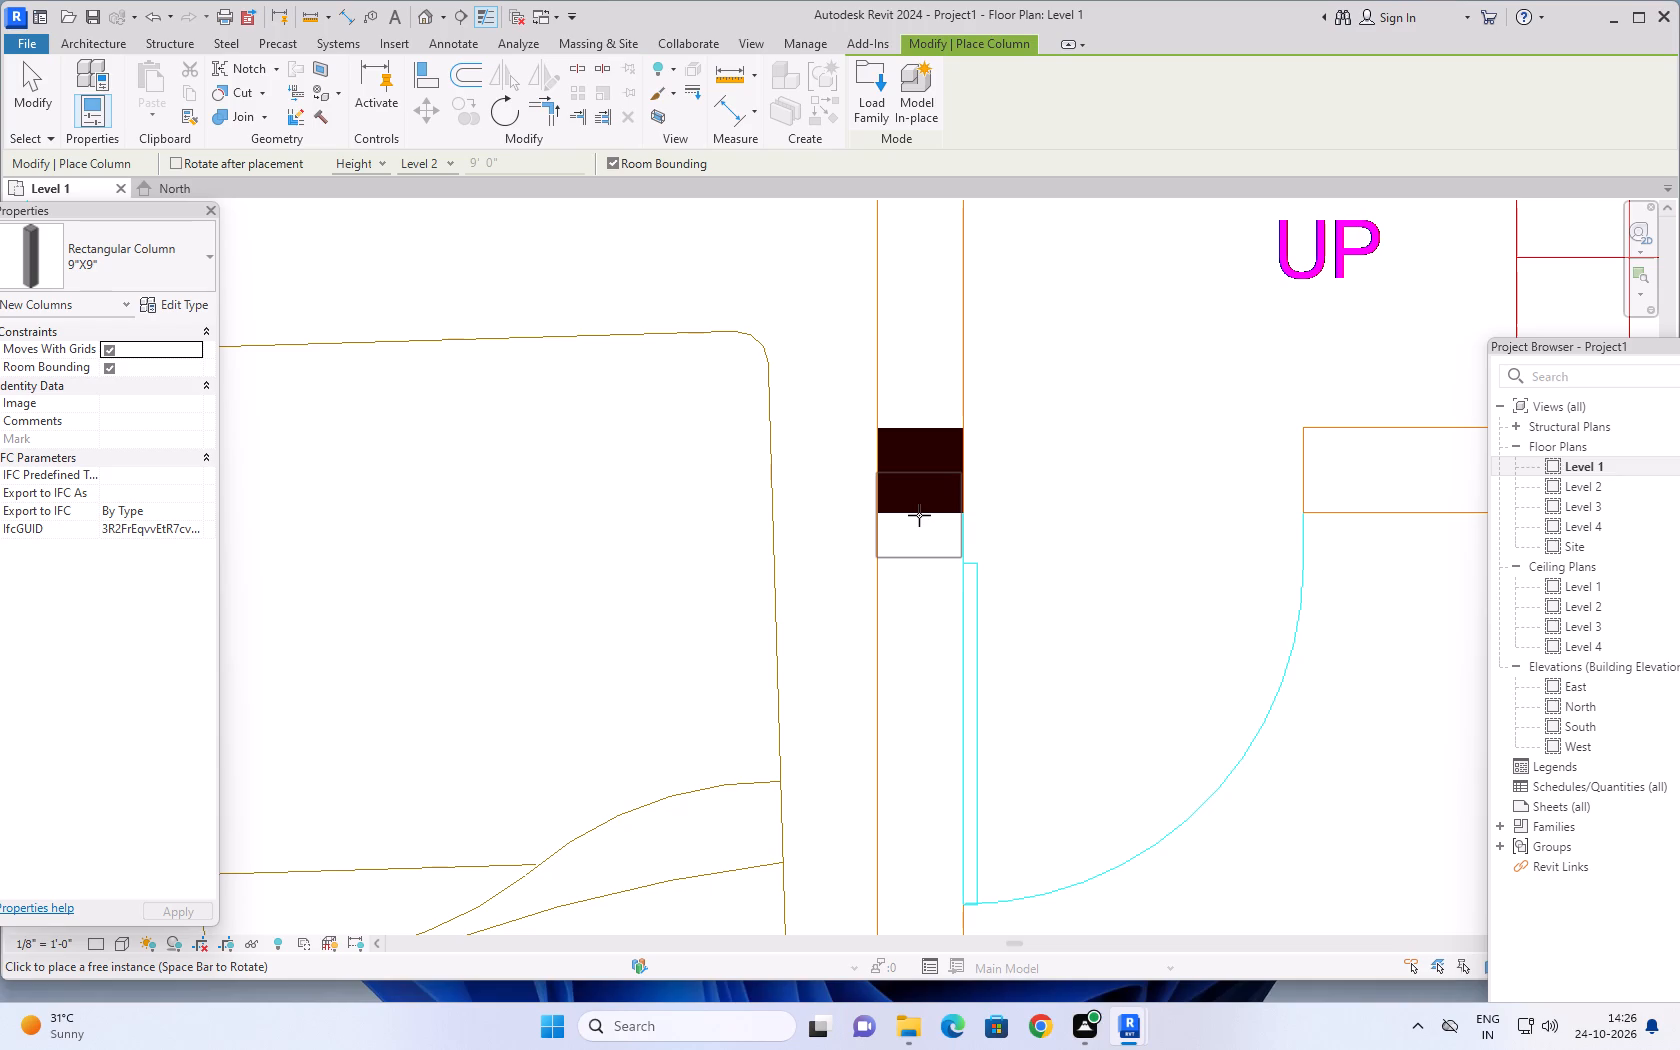
{"action": "left_click", "coordinate": [919, 515]}
Place a 9"X9" column at the column mark on the living/dining wall beside the Flate B entrance door.
{"action": "scroll", "coordinate": [1006, 479], "scroll_direction": "down", "scroll_amount": 2}
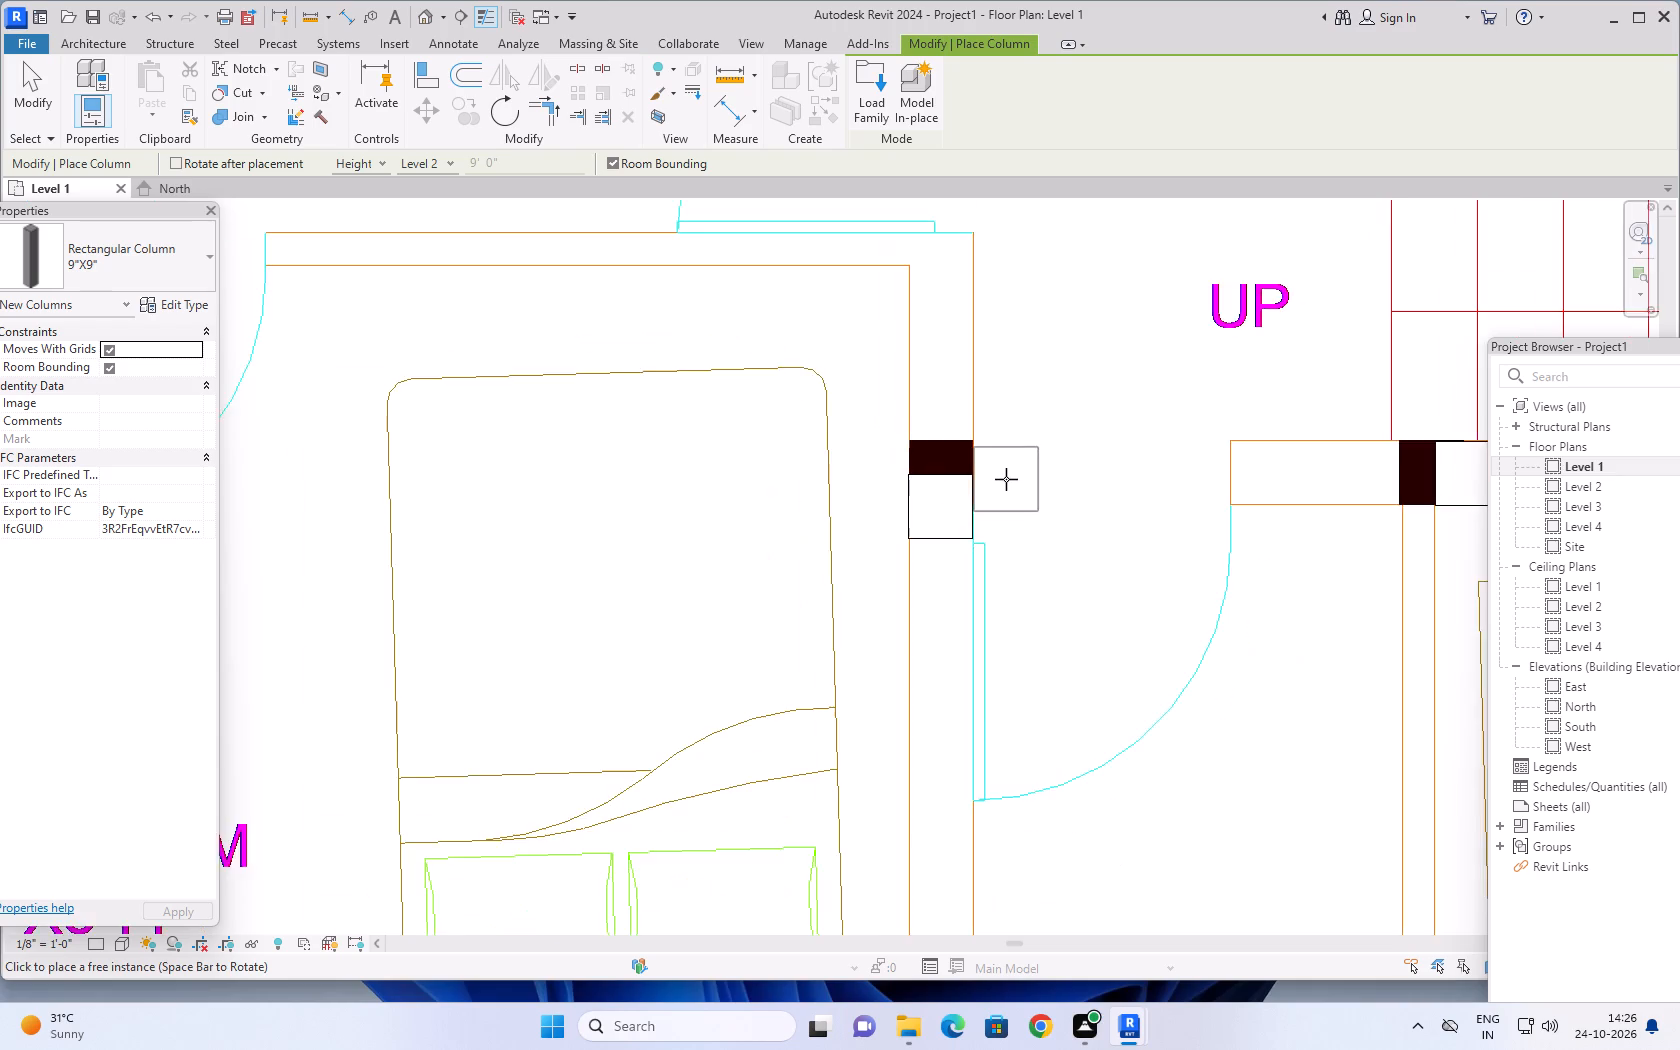
{"action": "scroll", "coordinate": [1006, 479], "scroll_direction": "down", "scroll_amount": 3}
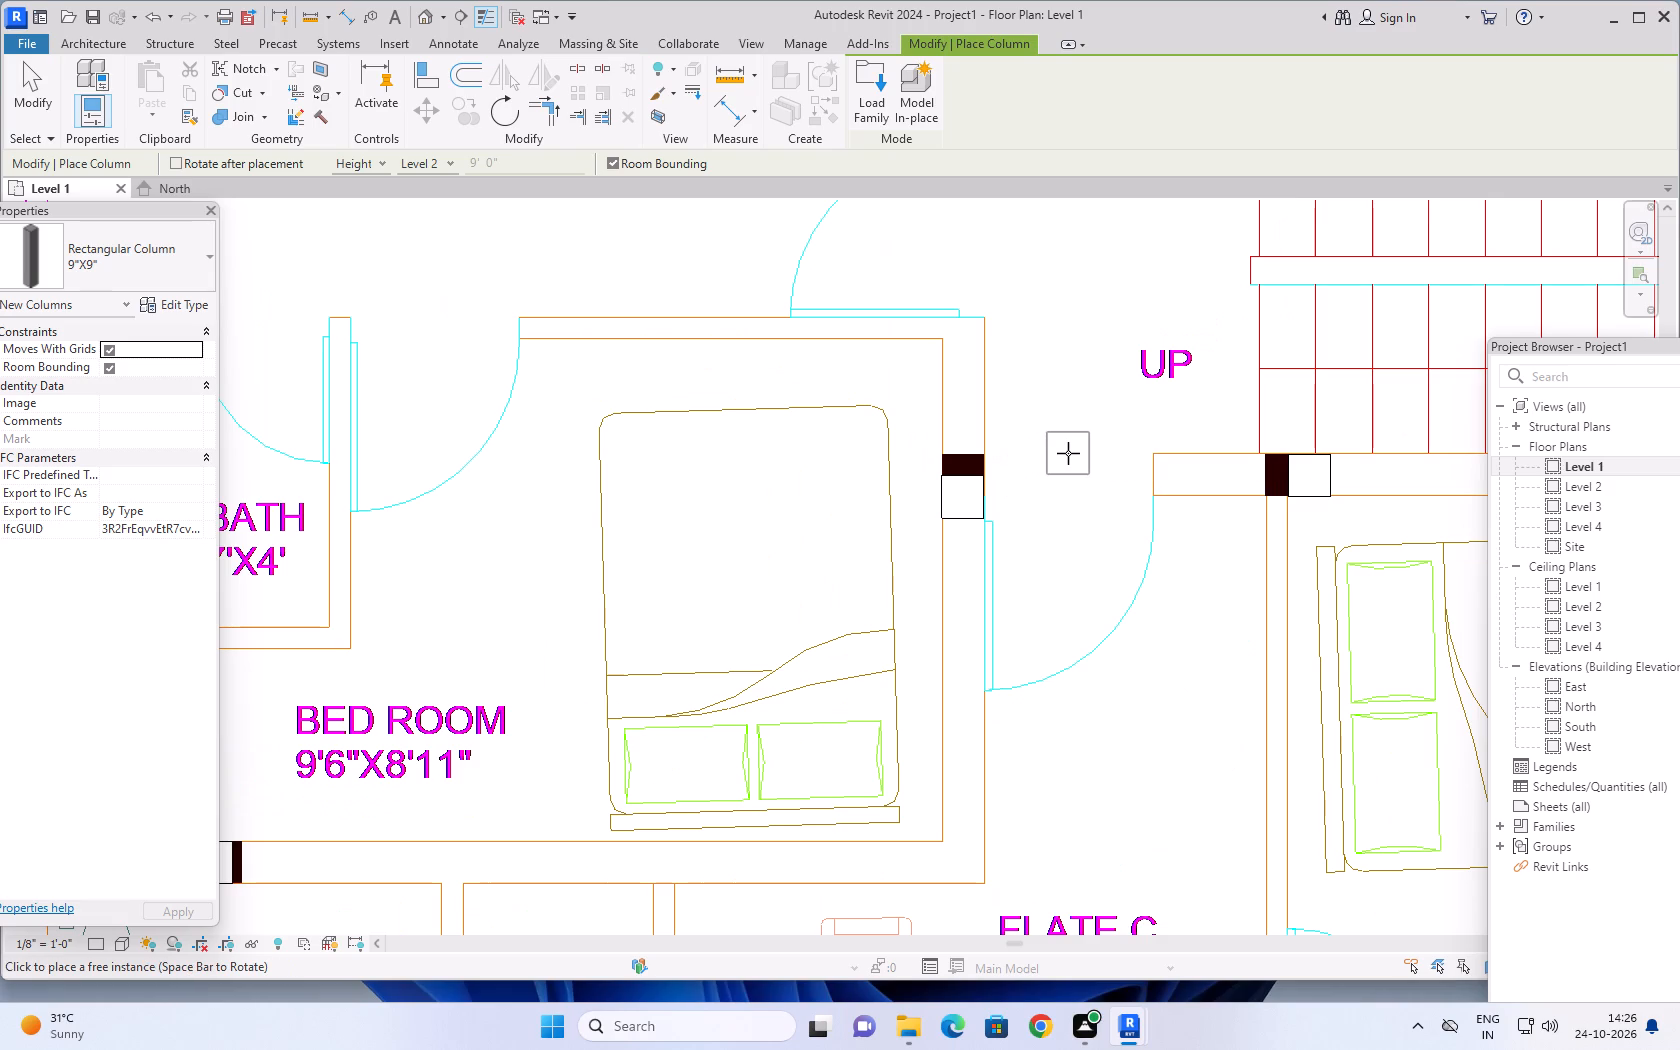
{"action": "scroll", "coordinate": [1070, 453], "scroll_direction": "down", "scroll_amount": 5}
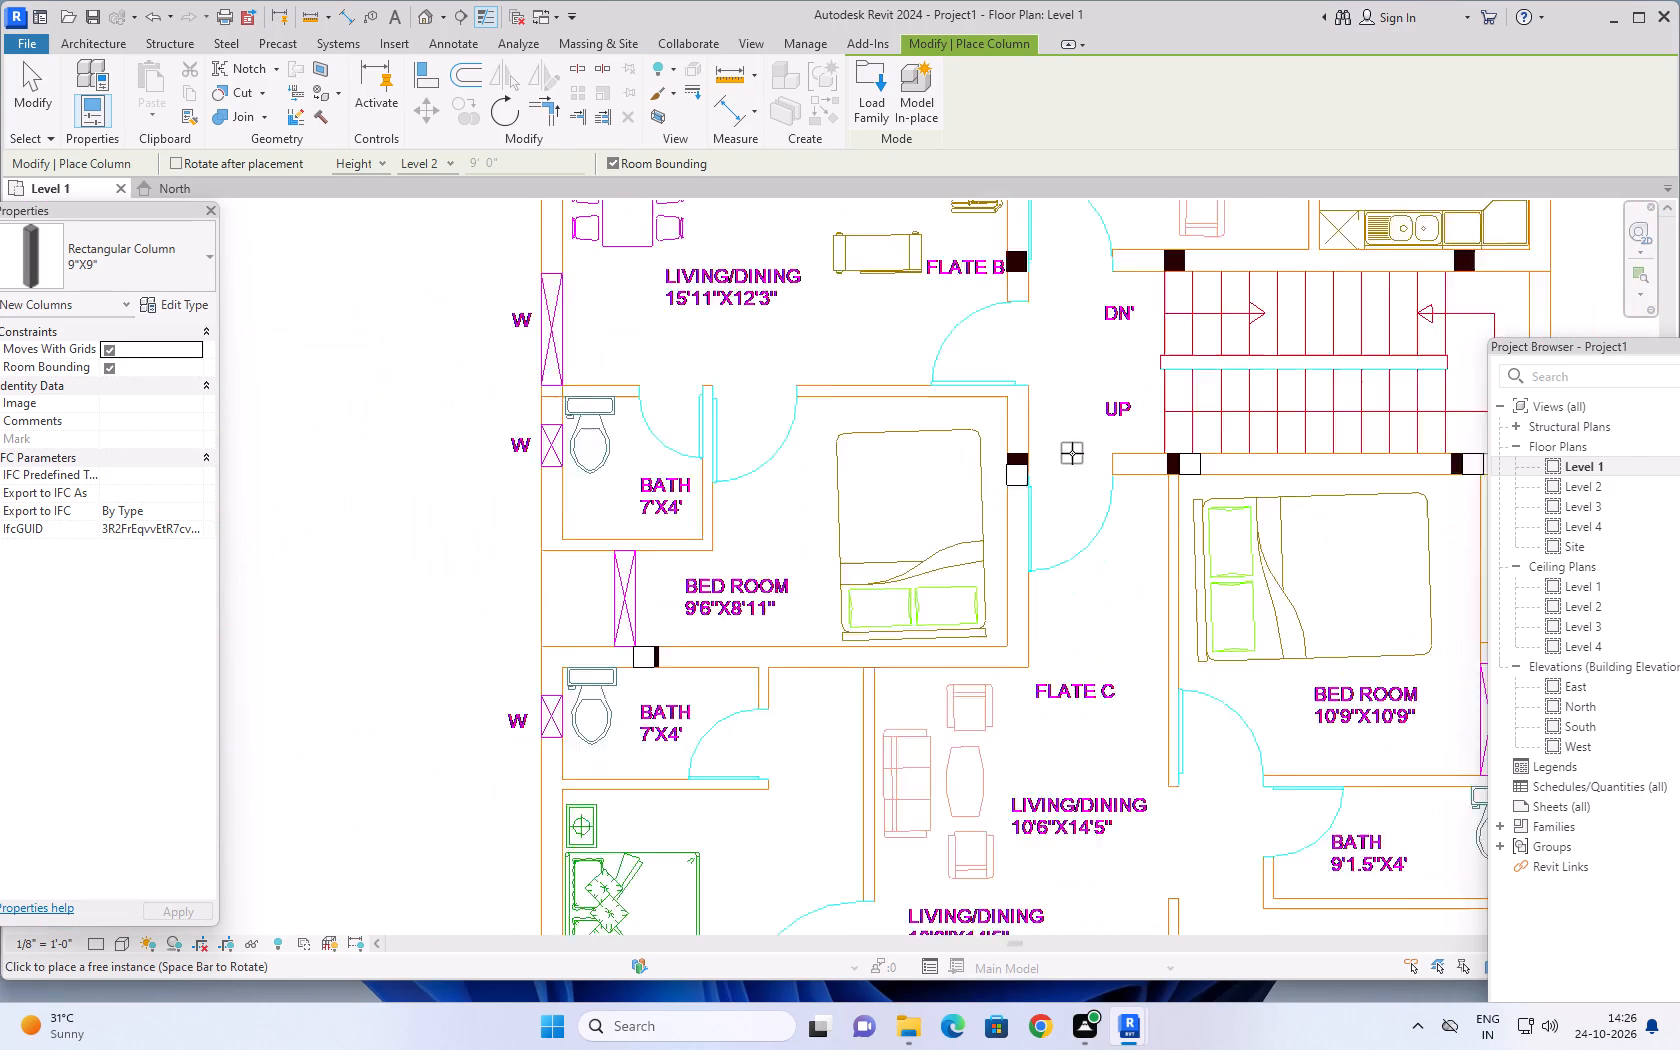
{"action": "scroll", "coordinate": [1072, 453], "scroll_direction": "down", "scroll_amount": 2}
{"action": "middle_click_drag", "start_coordinate": [1064, 338], "coordinate": [934, 705]}
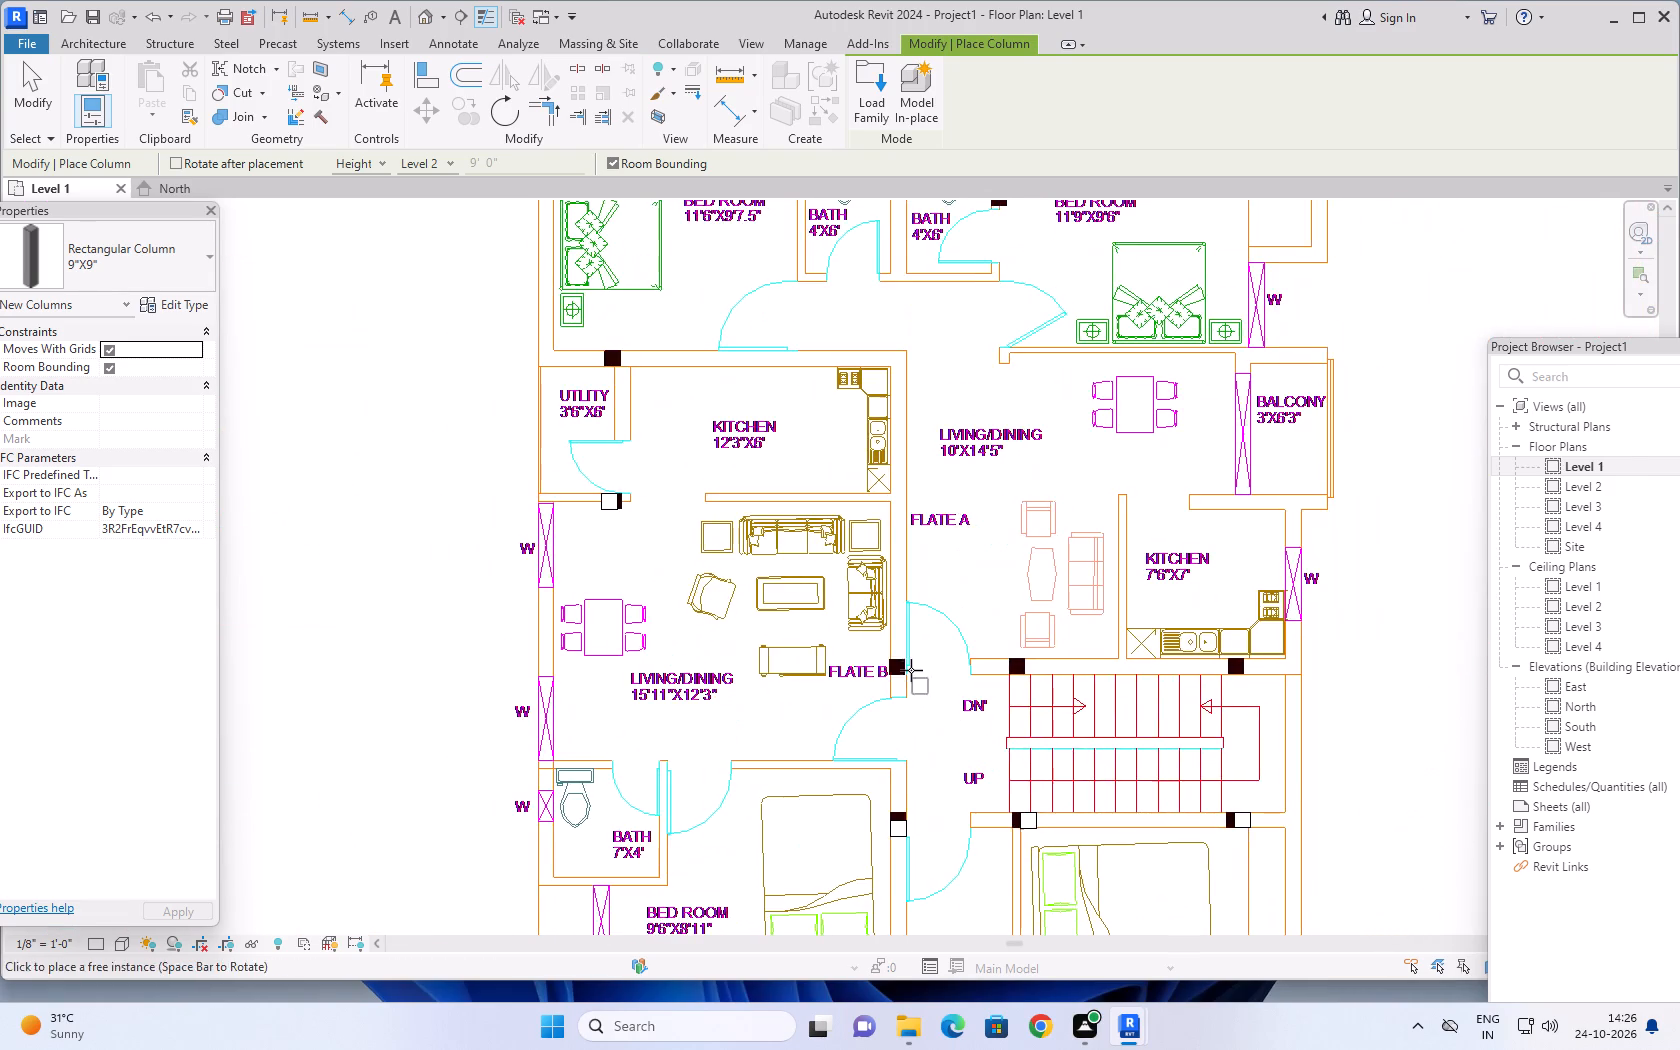
{"action": "scroll", "coordinate": [897, 628], "scroll_direction": "up", "scroll_amount": 4}
{"action": "scroll", "coordinate": [883, 726], "scroll_direction": "up", "scroll_amount": 11}
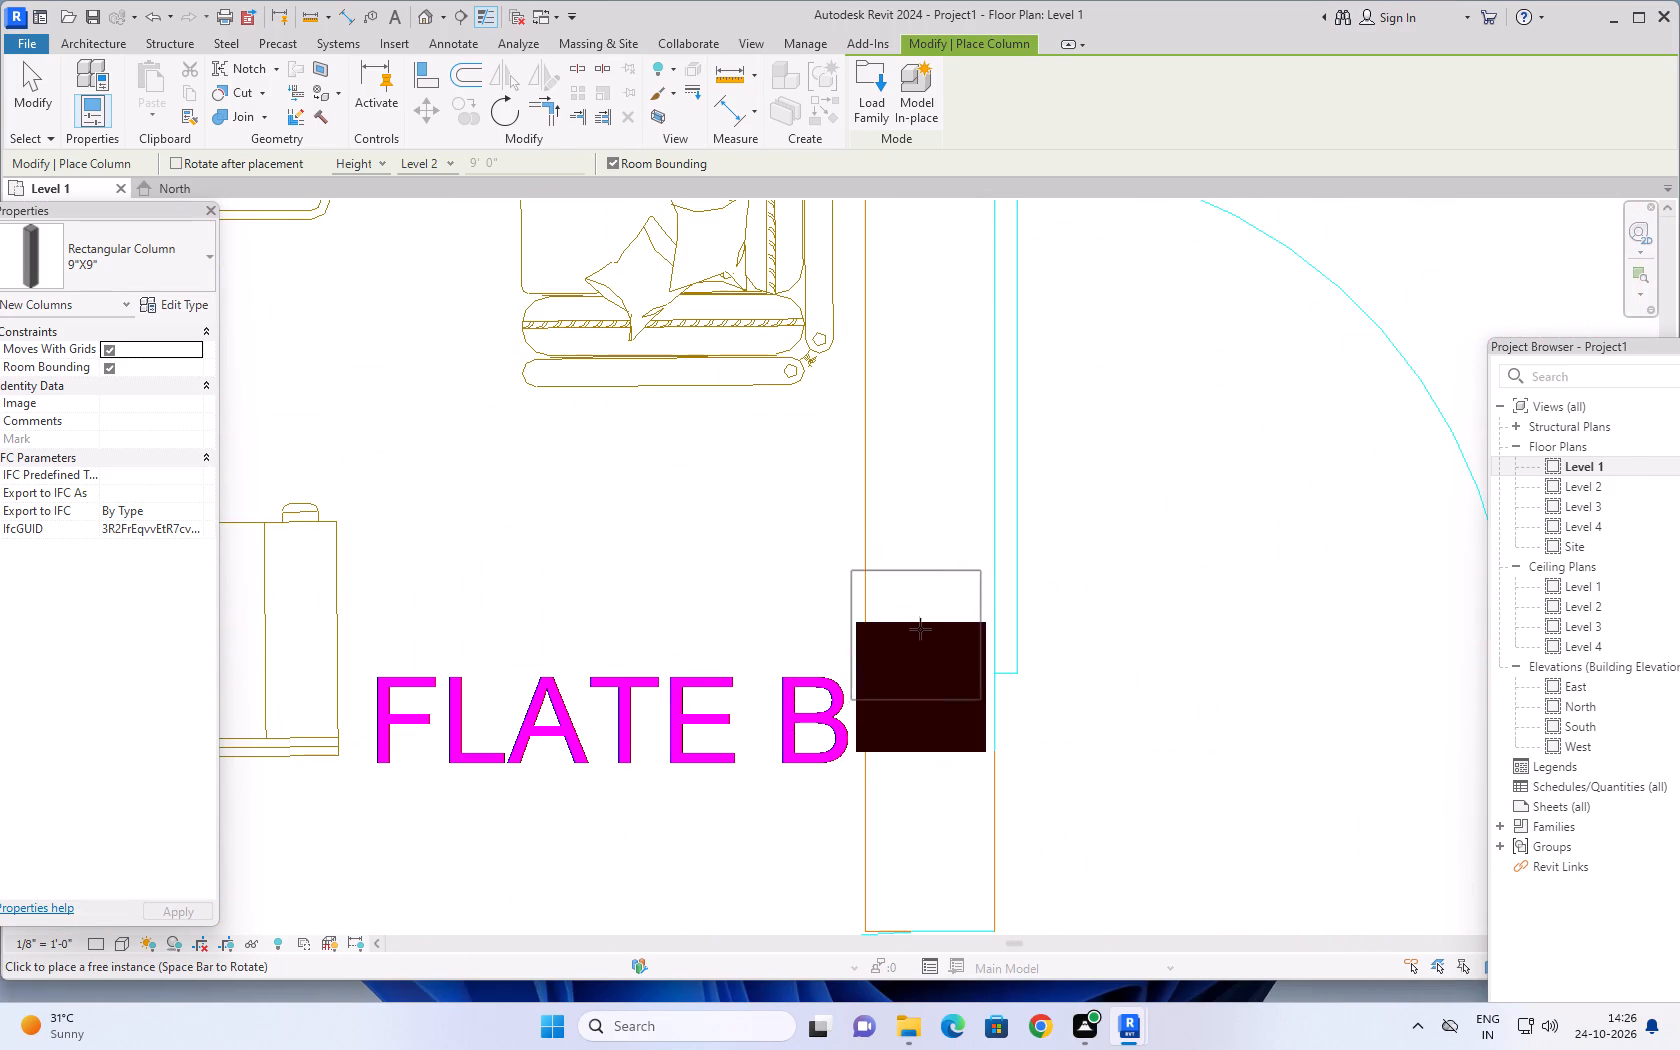
{"action": "scroll", "coordinate": [922, 591], "scroll_direction": "up", "scroll_amount": 3}
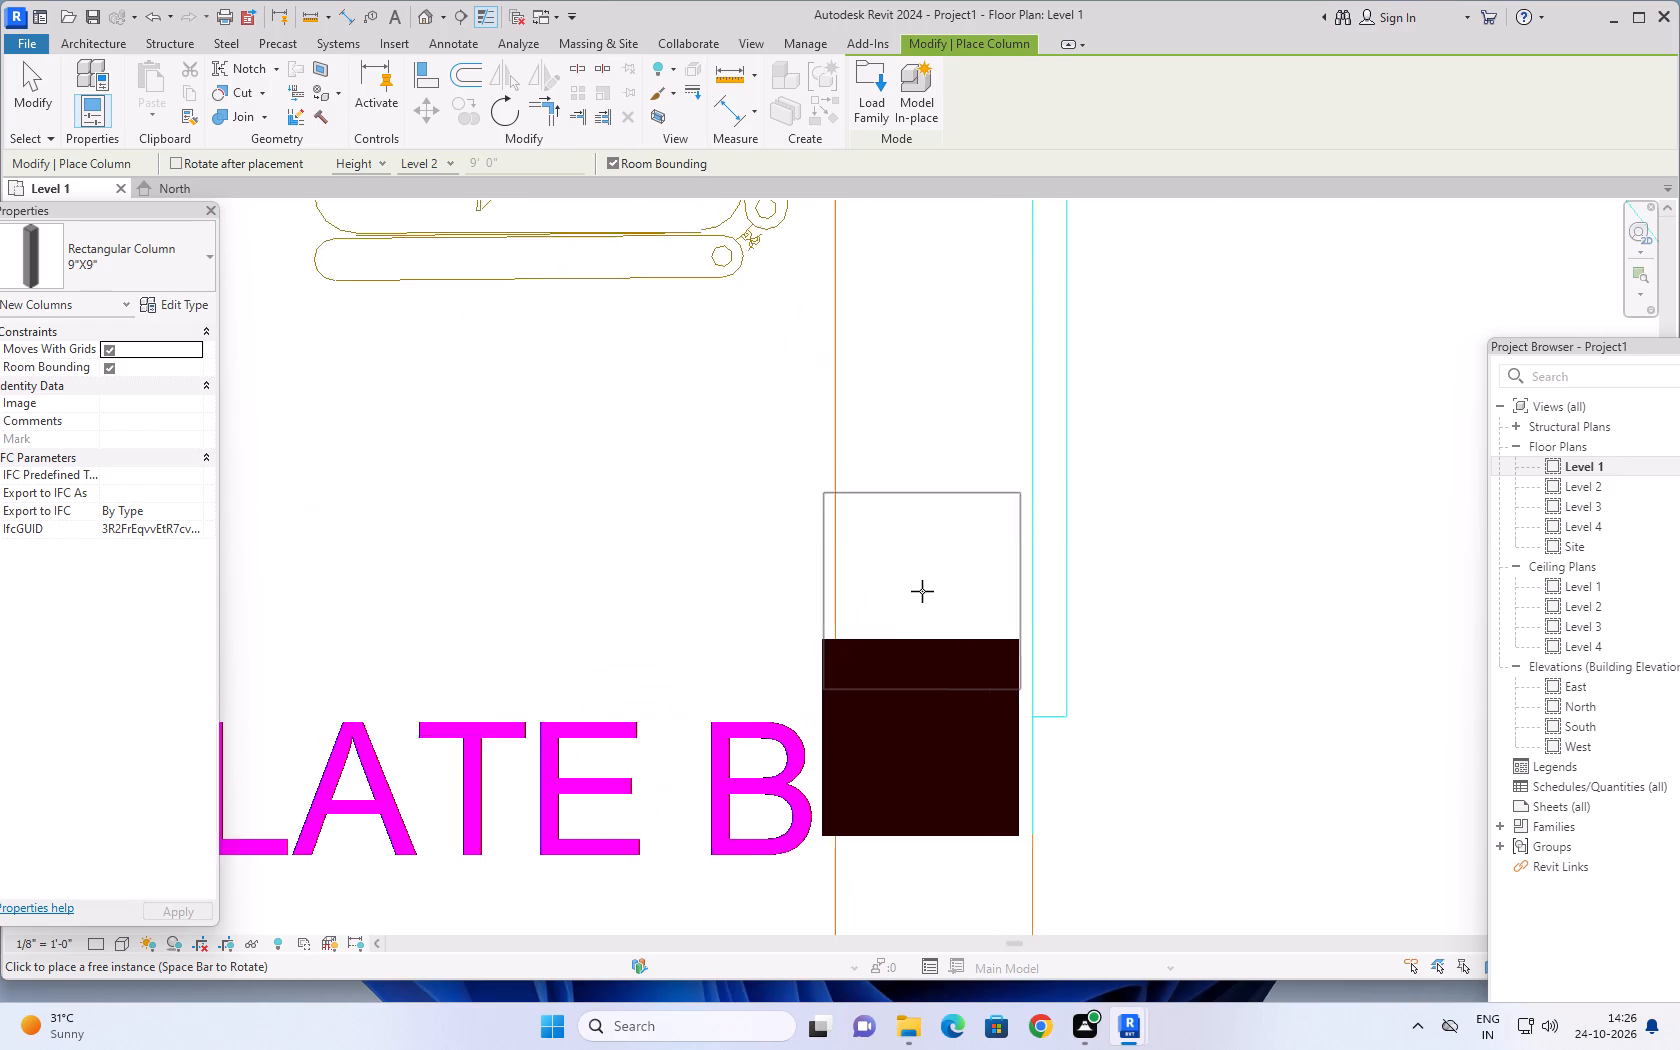
{"action": "scroll", "coordinate": [922, 591], "scroll_direction": "up", "scroll_amount": 1}
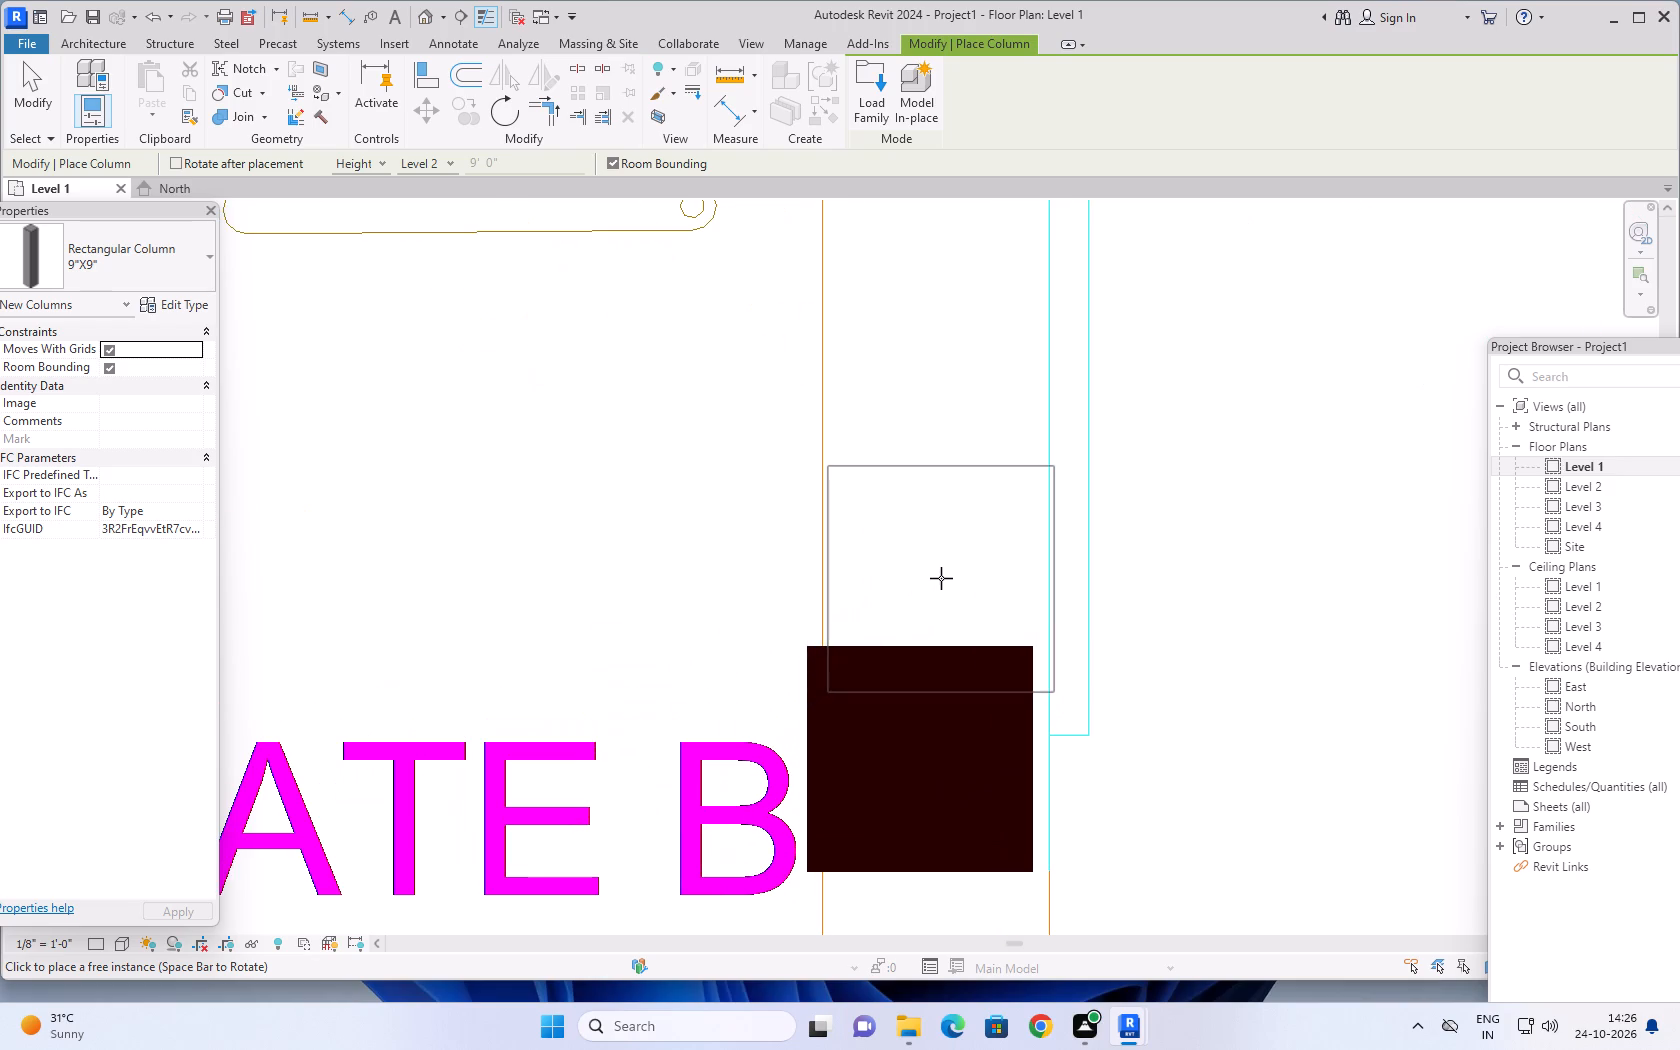
{"action": "left_click", "coordinate": [932, 578]}
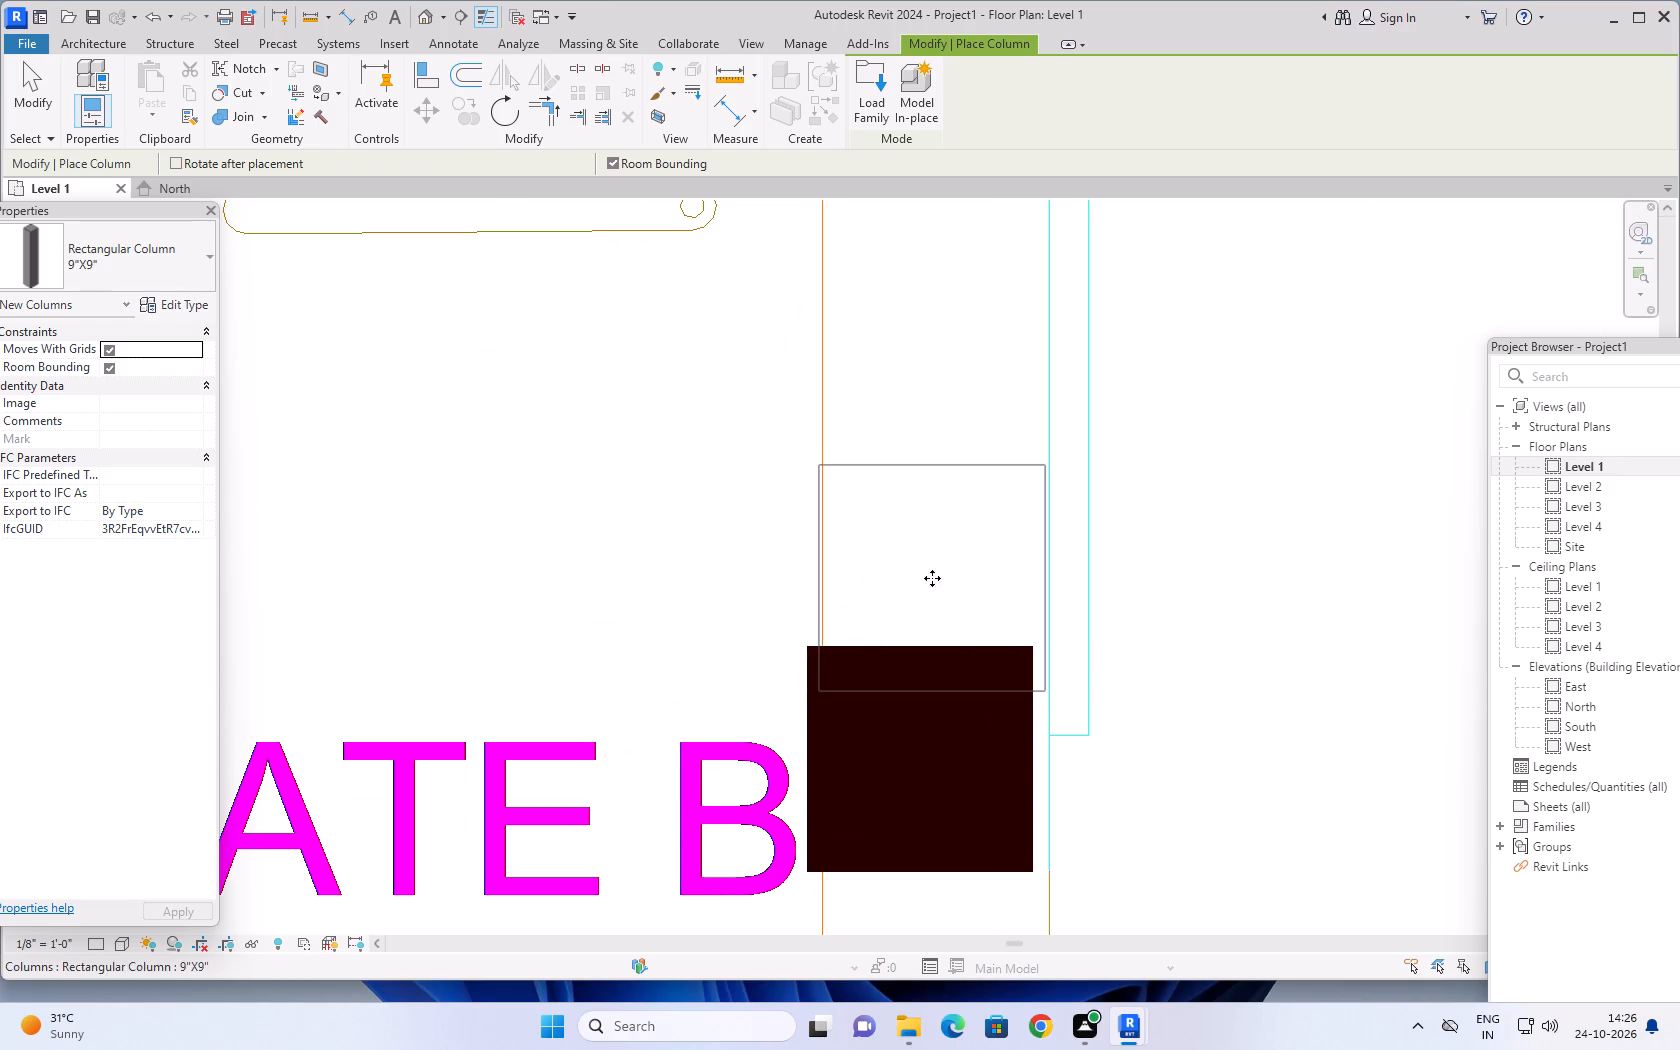
Place a 9"X9" column at the left-hand column mark on the wall between the staircase and Flate A.
{"action": "scroll", "coordinate": [1140, 549], "scroll_direction": "down", "scroll_amount": 12}
{"action": "middle_click_drag", "start_coordinate": [1192, 554], "coordinate": [1024, 590]}
{"action": "scroll", "coordinate": [1024, 590], "scroll_direction": "down", "scroll_amount": 3}
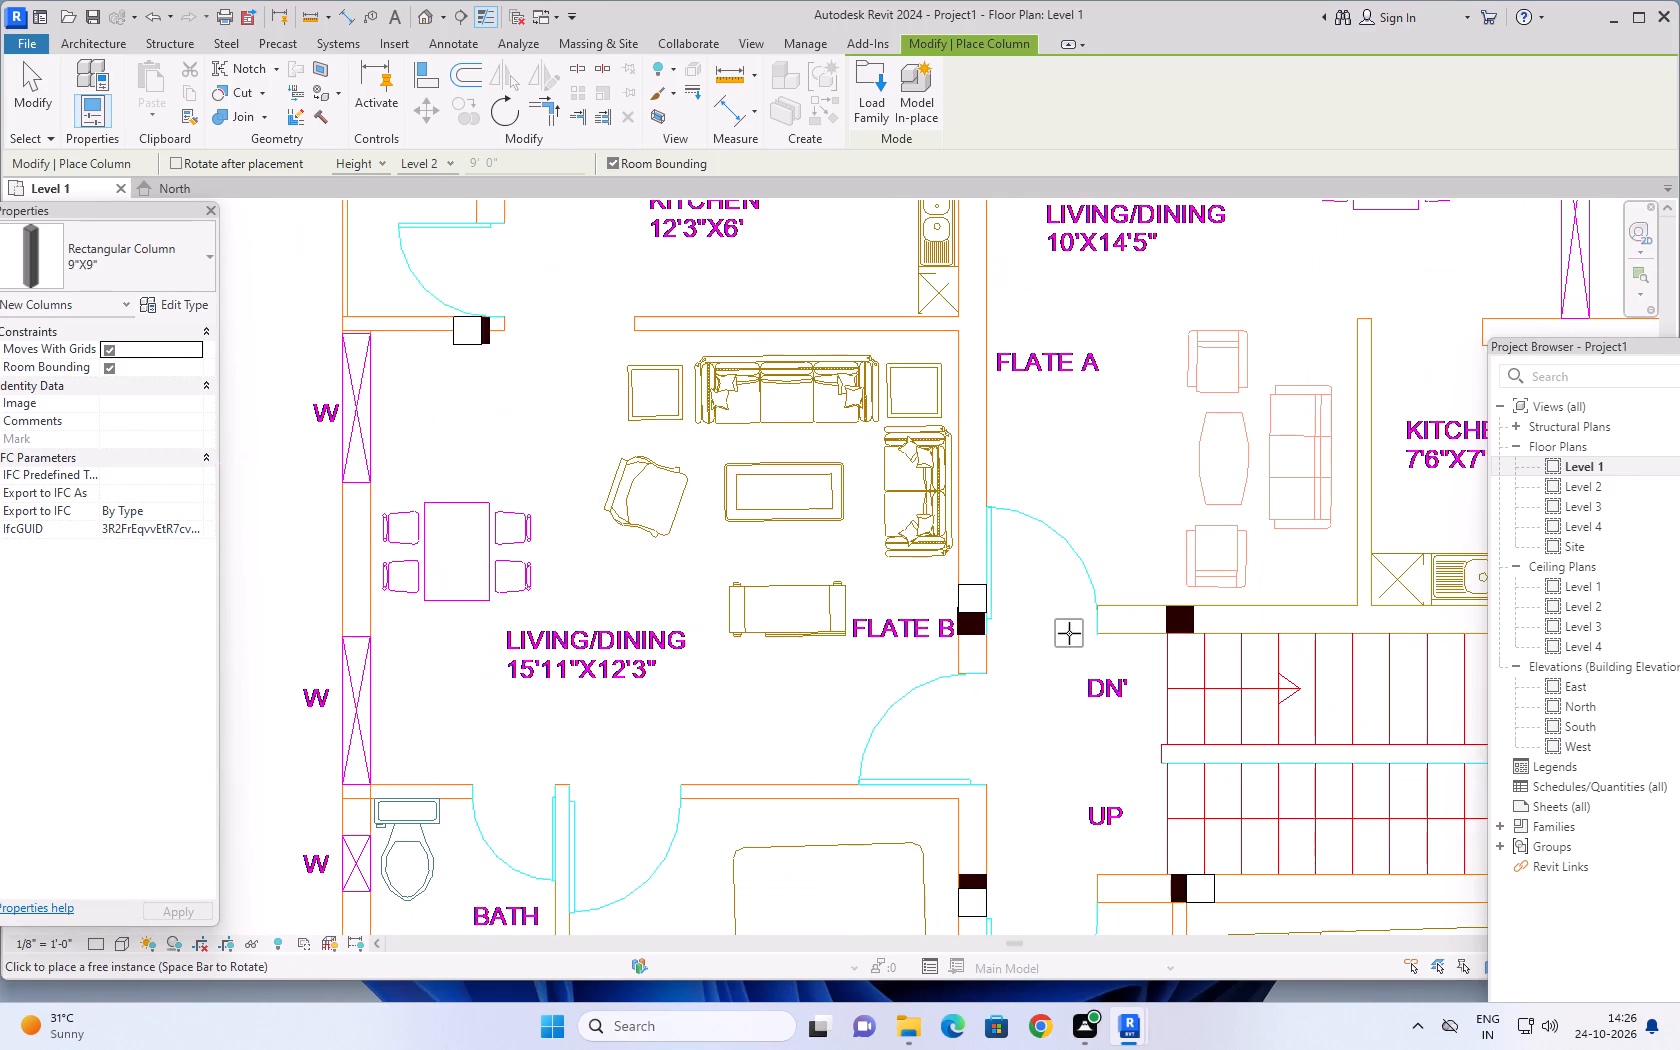
{"action": "scroll", "coordinate": [1080, 648], "scroll_direction": "down", "scroll_amount": 2}
{"action": "middle_click_drag", "start_coordinate": [1059, 715], "coordinate": [918, 583]}
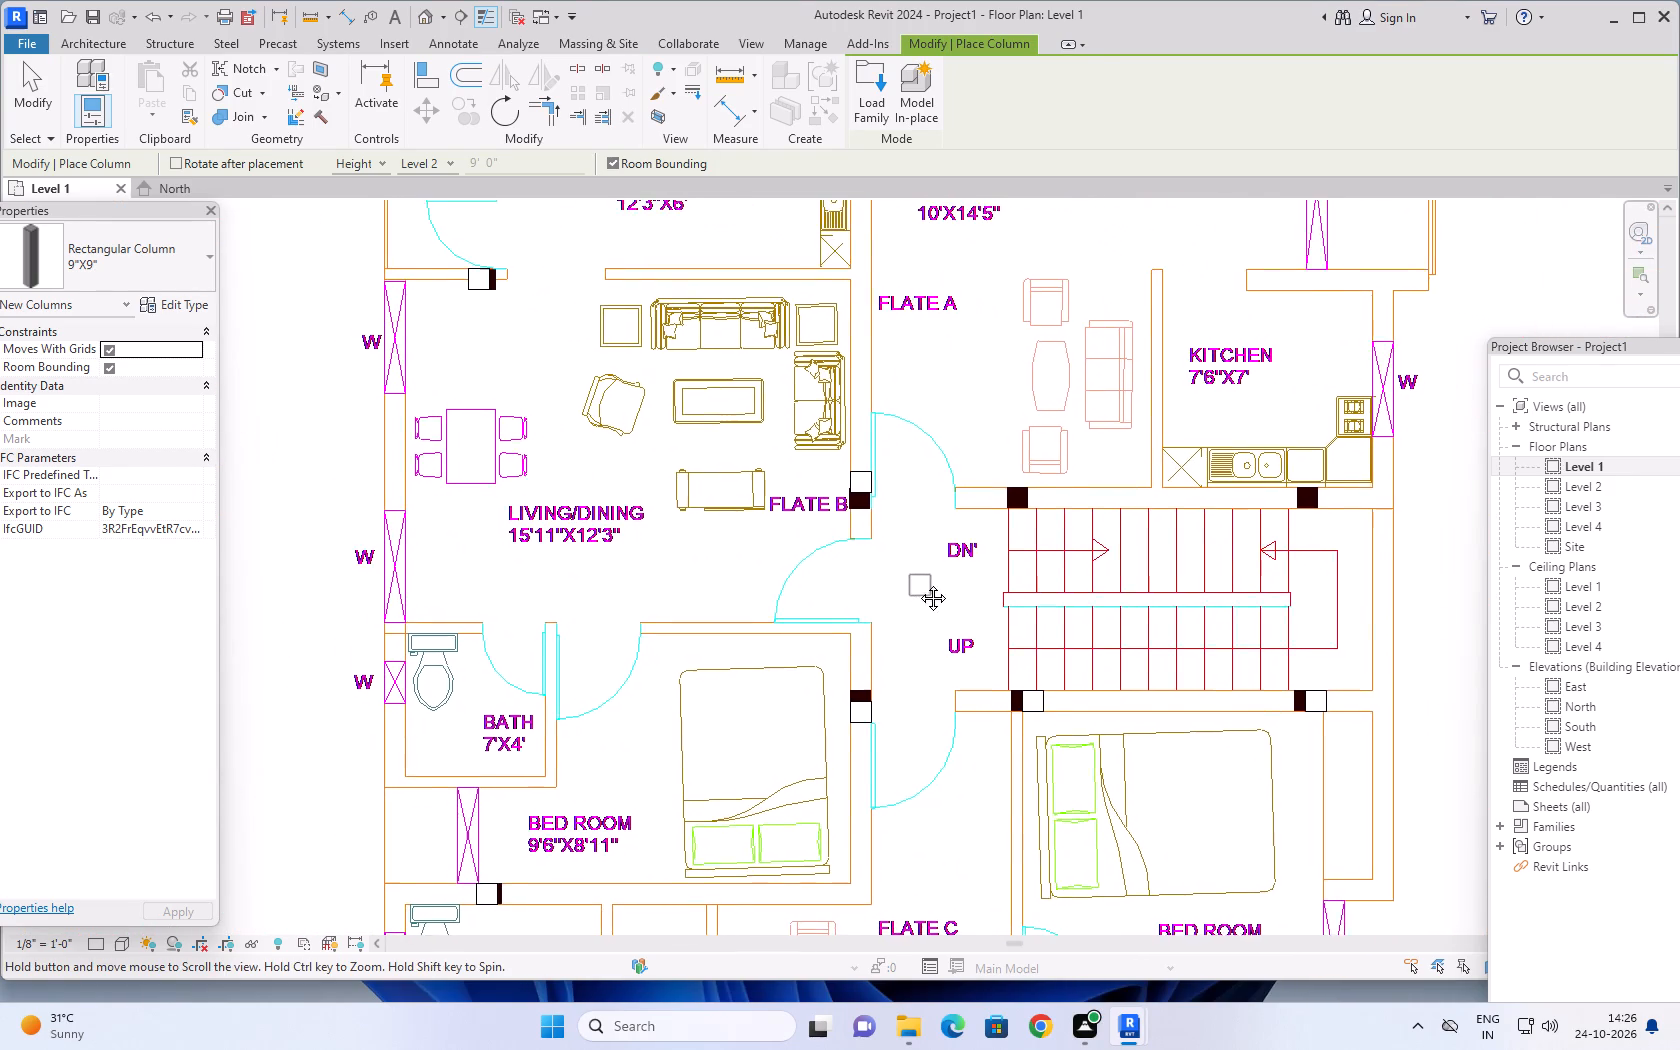
{"action": "middle_click_drag", "start_coordinate": [918, 583], "coordinate": [864, 554]}
{"action": "middle_click_drag", "start_coordinate": [860, 558], "coordinate": [804, 623]}
{"action": "middle_click", "coordinate": [802, 626]}
{"action": "middle_click_drag", "start_coordinate": [800, 634], "coordinate": [795, 645]}
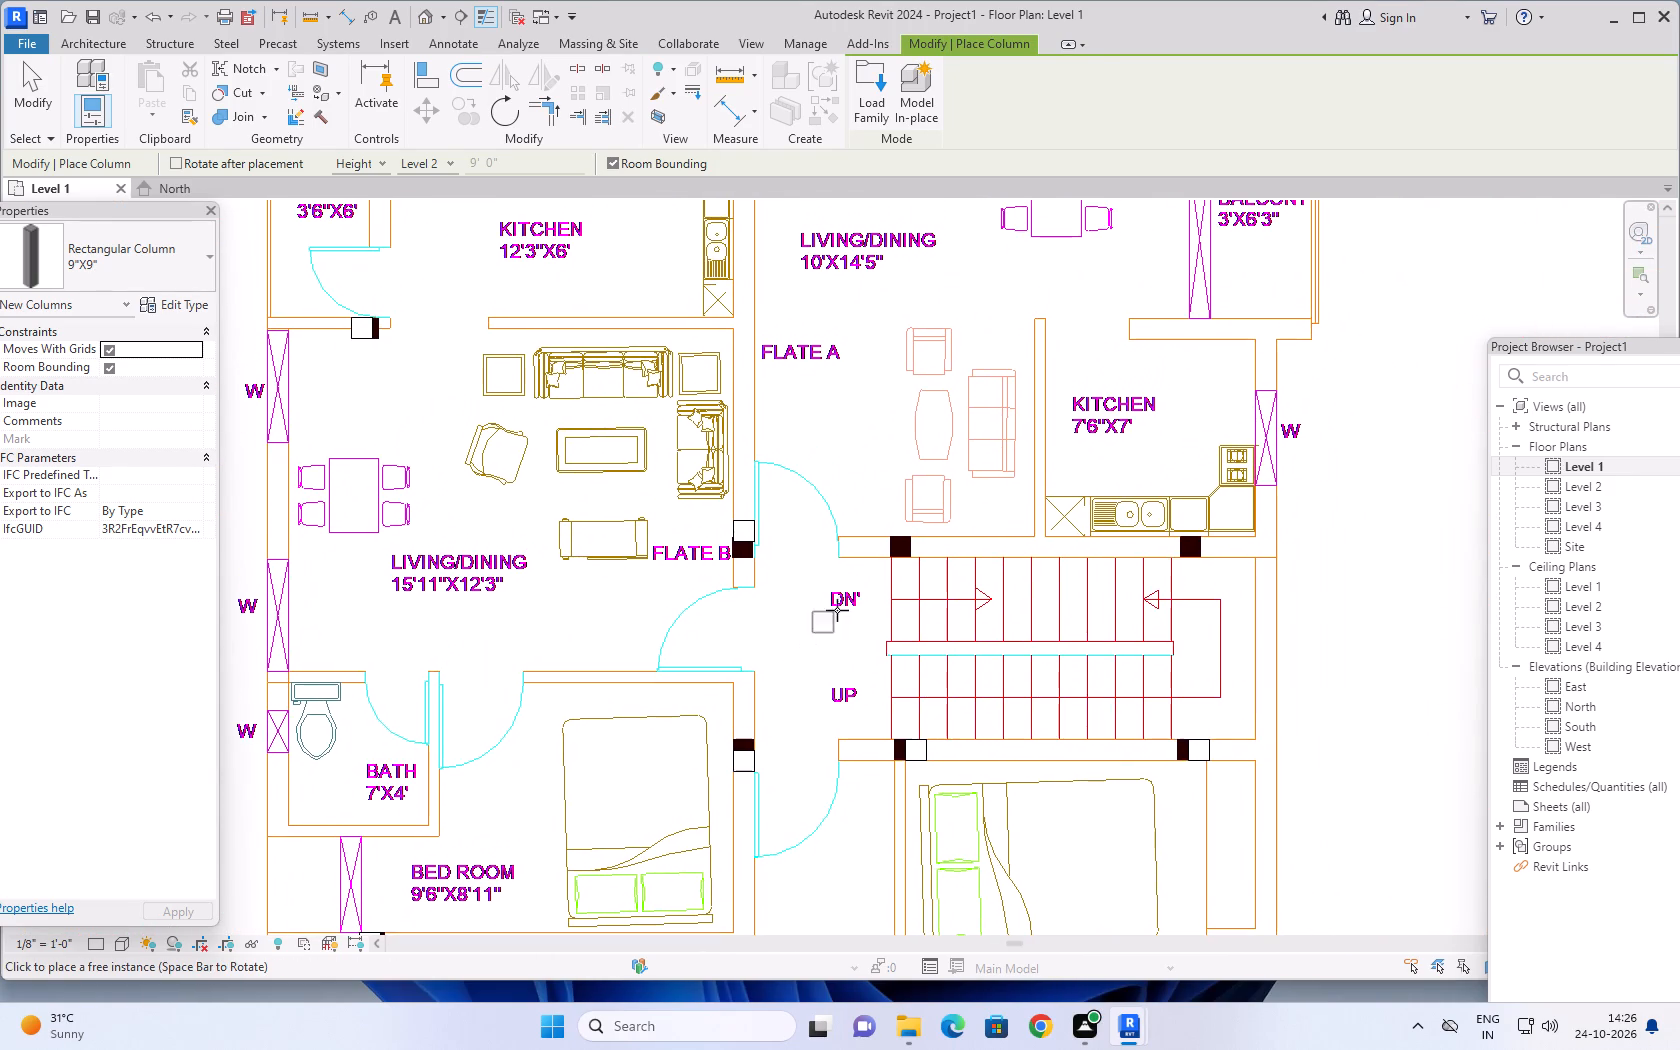
{"action": "scroll", "coordinate": [899, 551], "scroll_direction": "up", "scroll_amount": 15}
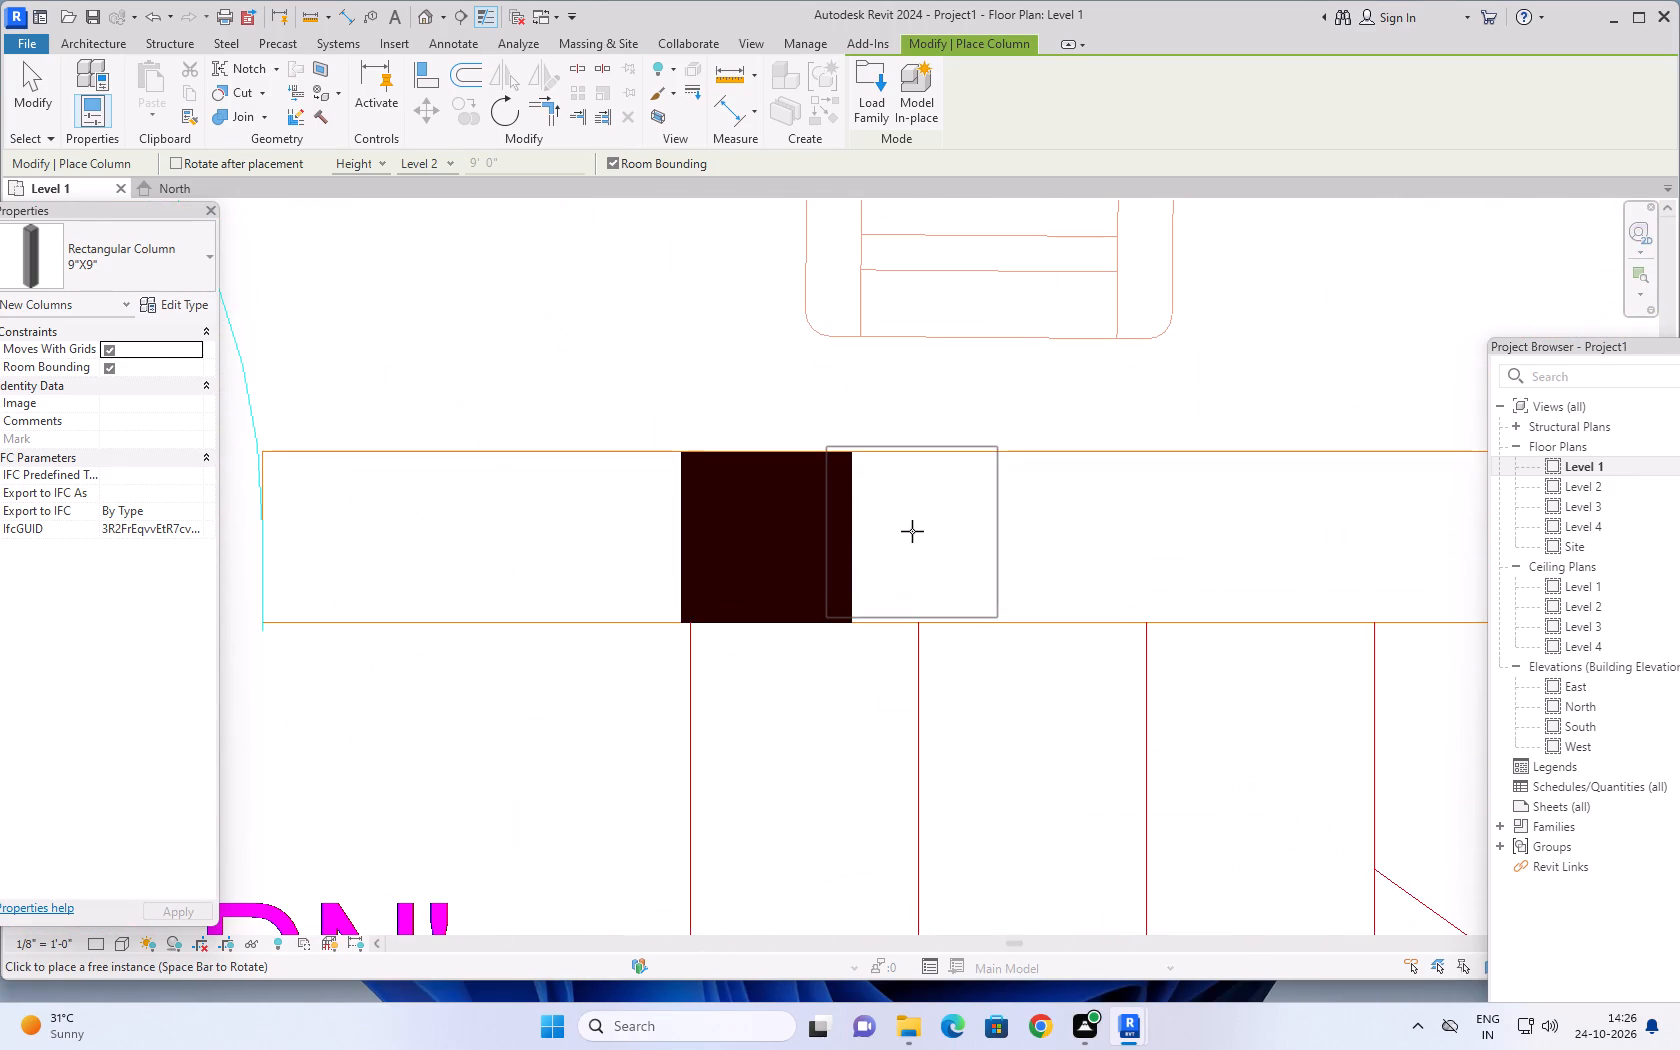
{"action": "left_click", "coordinate": [913, 530]}
Place a 9"X9" column at the right-hand column mark on the wall between the staircase and the 7'6"X7' kitchen.
{"action": "scroll", "coordinate": [1079, 518], "scroll_direction": "down", "scroll_amount": 4}
{"action": "middle_click_drag", "start_coordinate": [1192, 521], "coordinate": [1072, 535]}
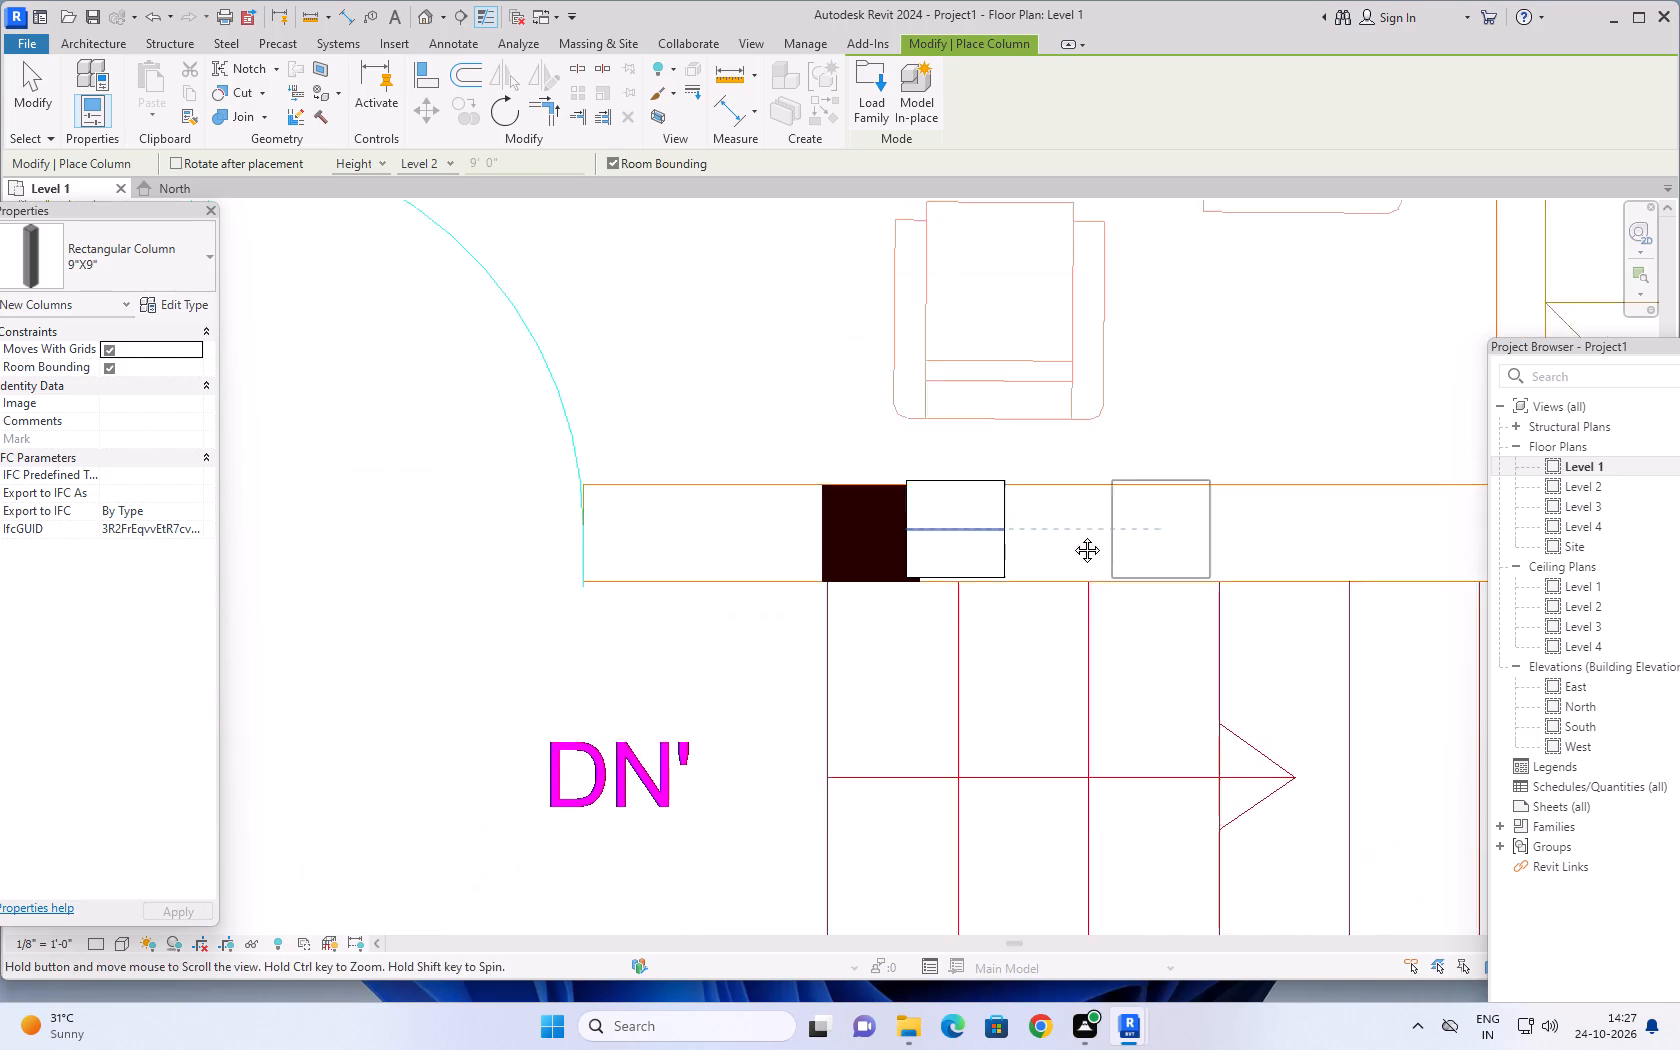
{"action": "middle_click_drag", "start_coordinate": [1072, 535], "coordinate": [622, 549]}
{"action": "scroll", "coordinate": [1245, 508], "scroll_direction": "down", "scroll_amount": 5}
{"action": "middle_click_drag", "start_coordinate": [1292, 545], "coordinate": [797, 549]}
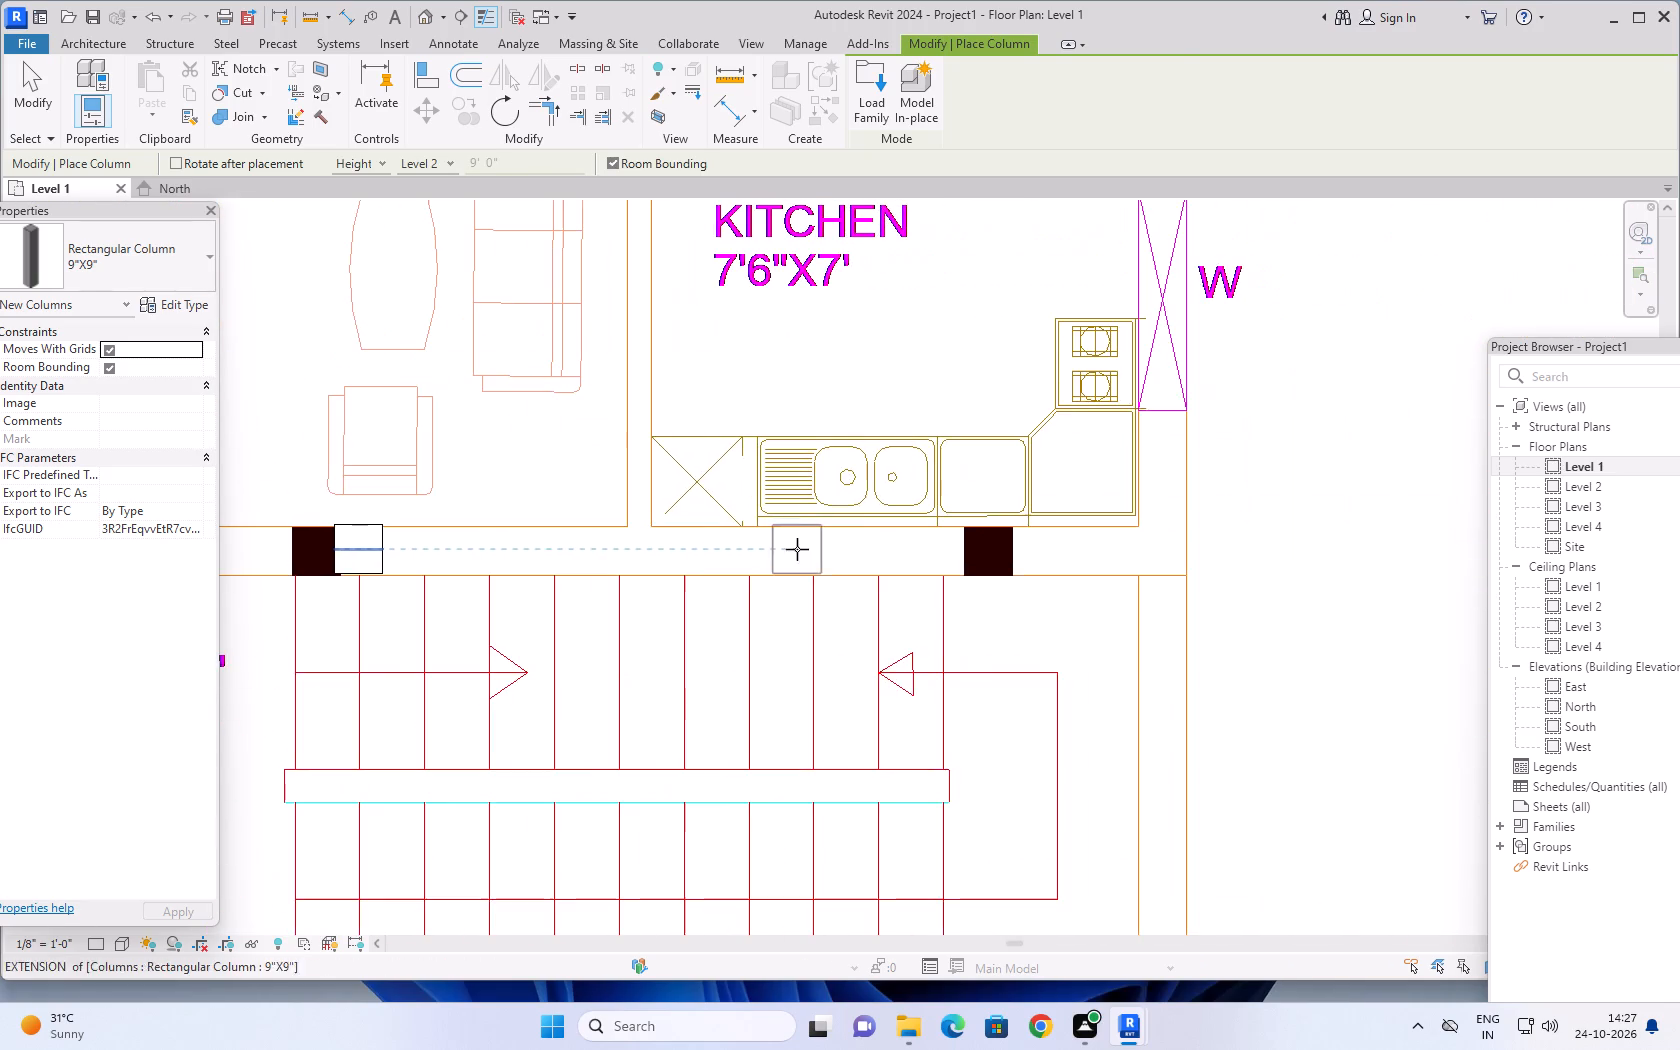
{"action": "scroll", "coordinate": [908, 522], "scroll_direction": "up", "scroll_amount": 4}
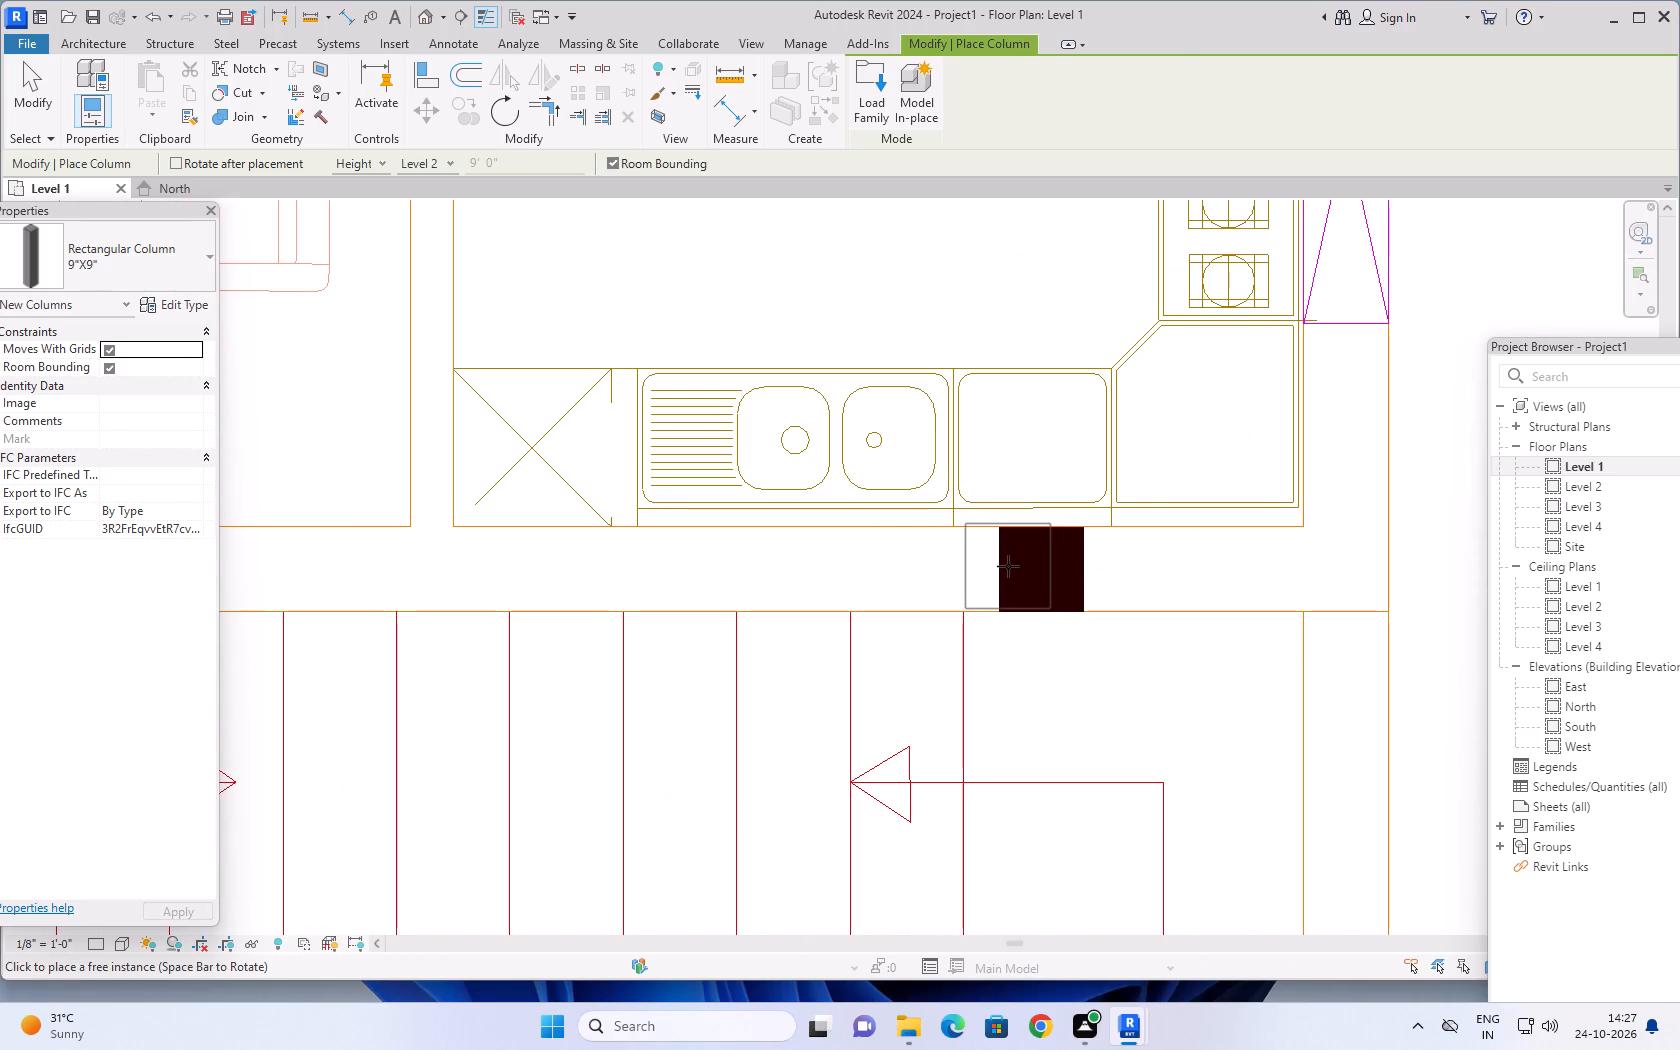
{"action": "left_click", "coordinate": [1008, 566]}
Place a 9"X9" column where the 7'6"X7' kitchen's outer wall meets the lower wall of the 3'X6'3" balcony.
{"action": "scroll", "coordinate": [1108, 547], "scroll_direction": "down", "scroll_amount": 13}
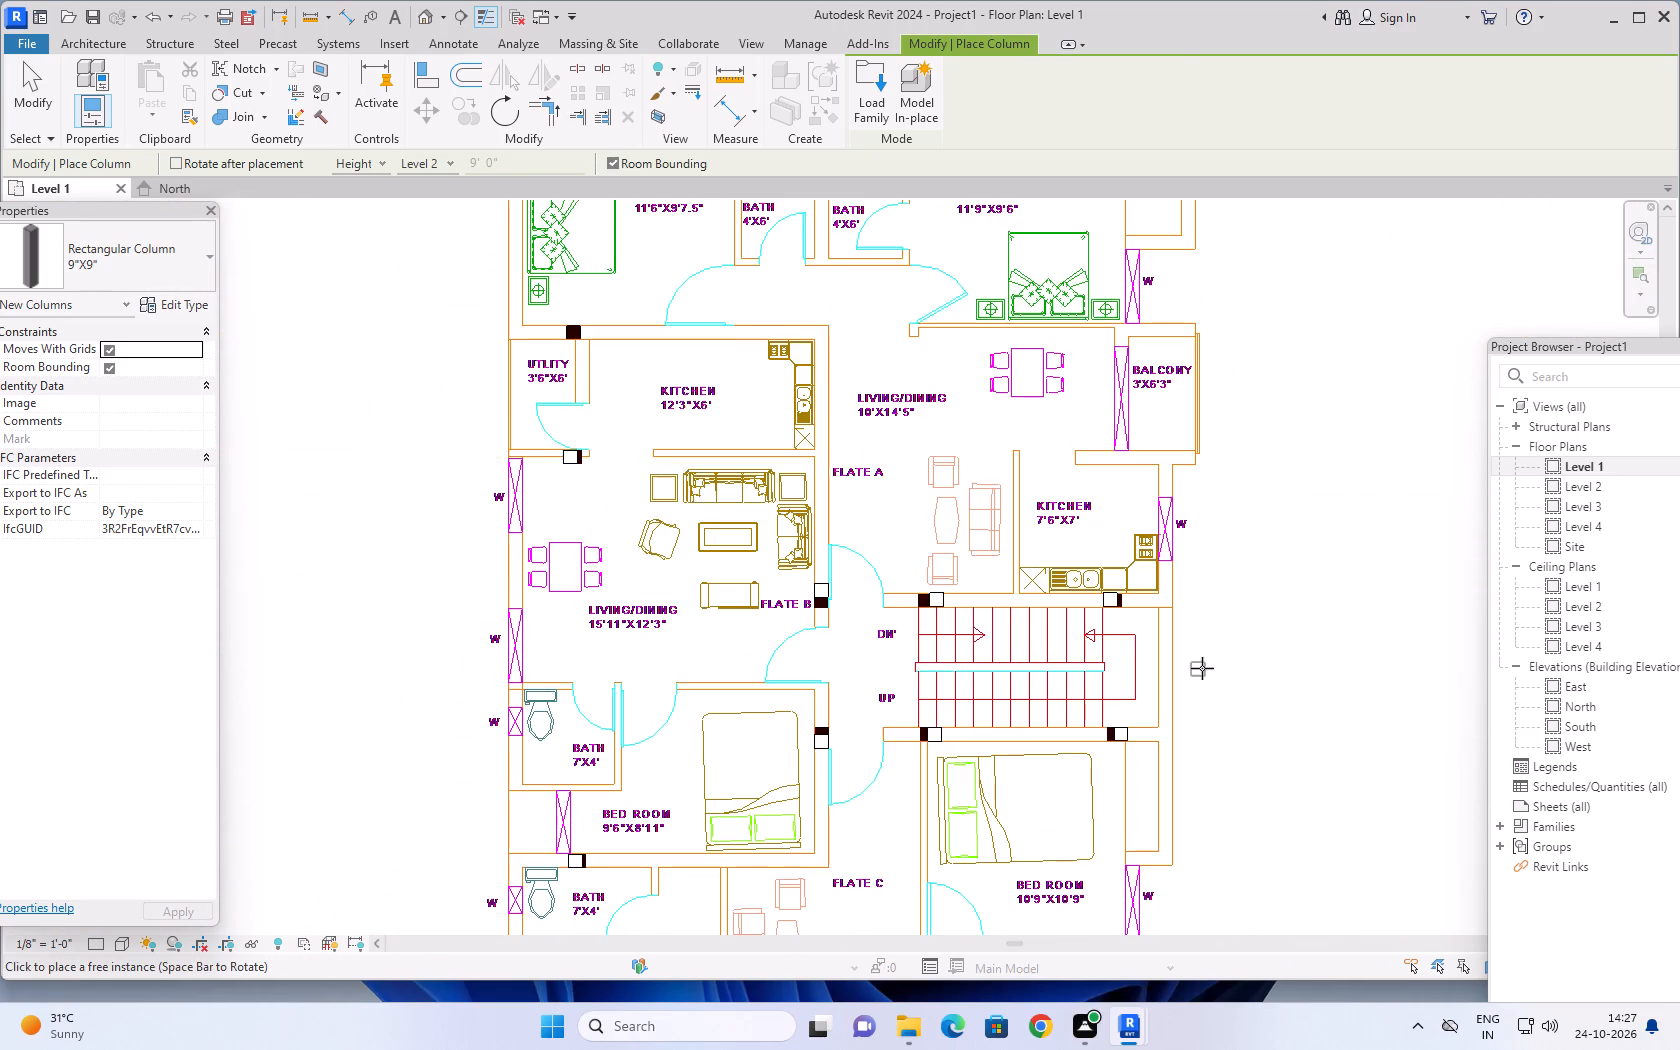
{"action": "middle_click_drag", "start_coordinate": [1202, 668], "coordinate": [1192, 837]}
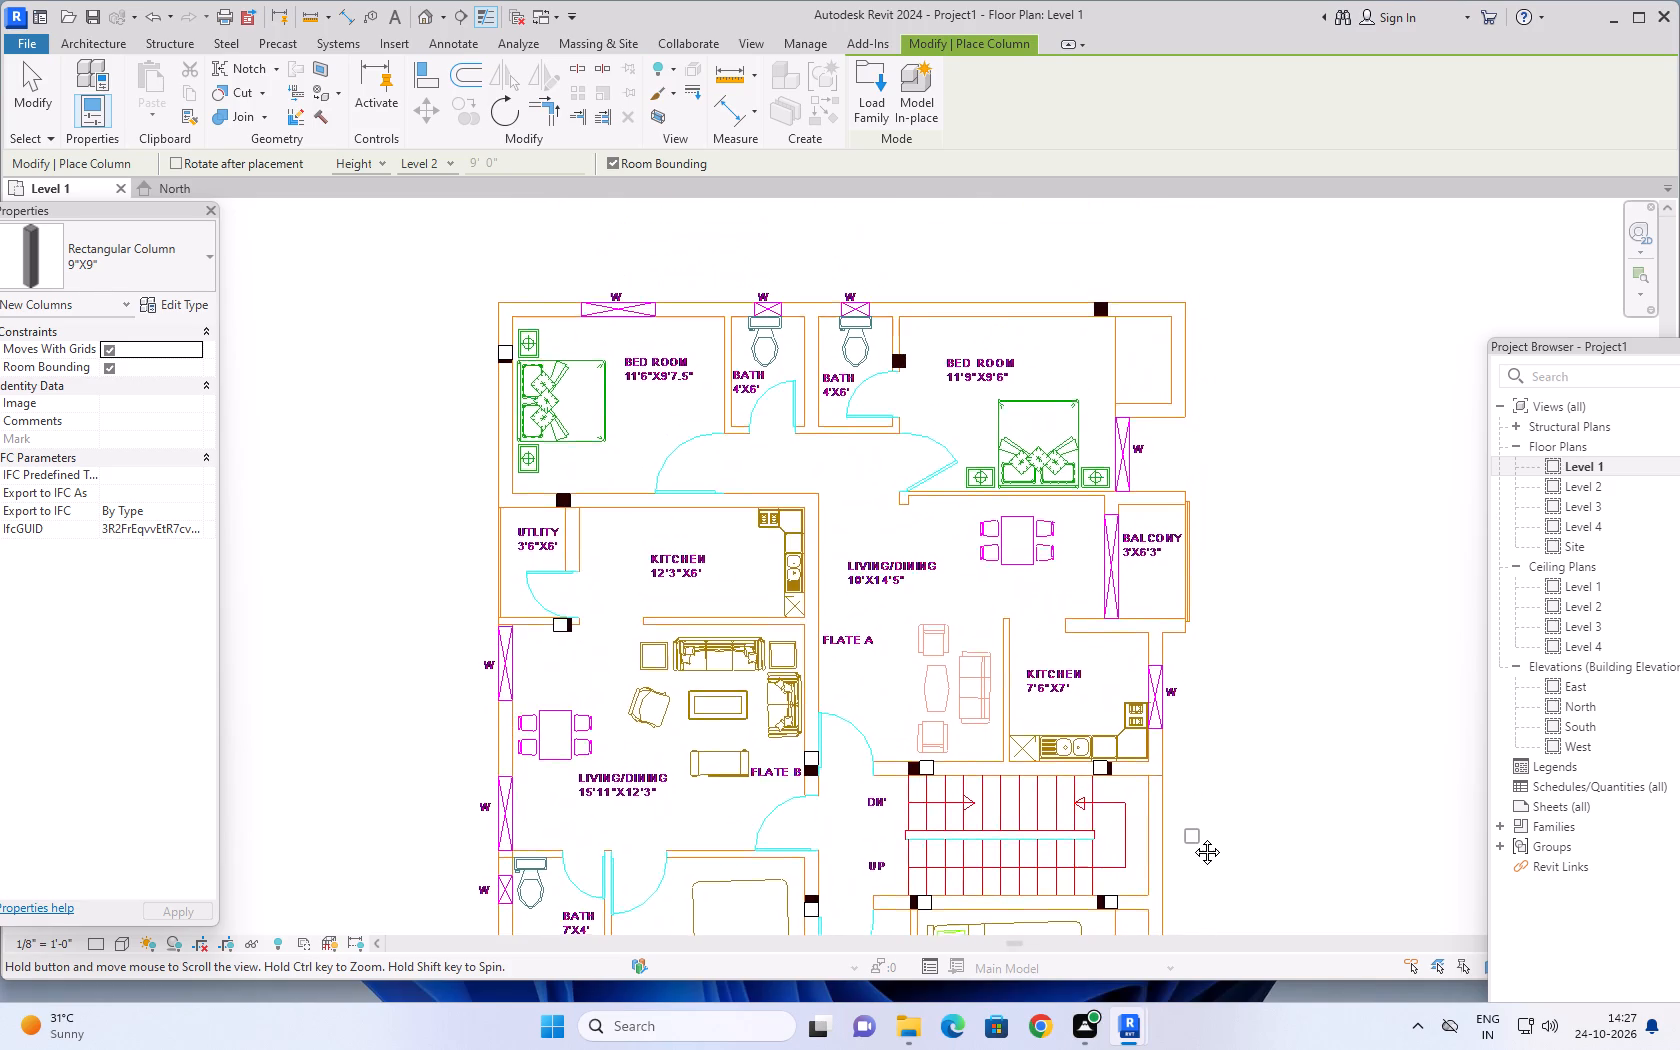
{"action": "middle_click_drag", "start_coordinate": [1192, 837], "coordinate": [1230, 873]}
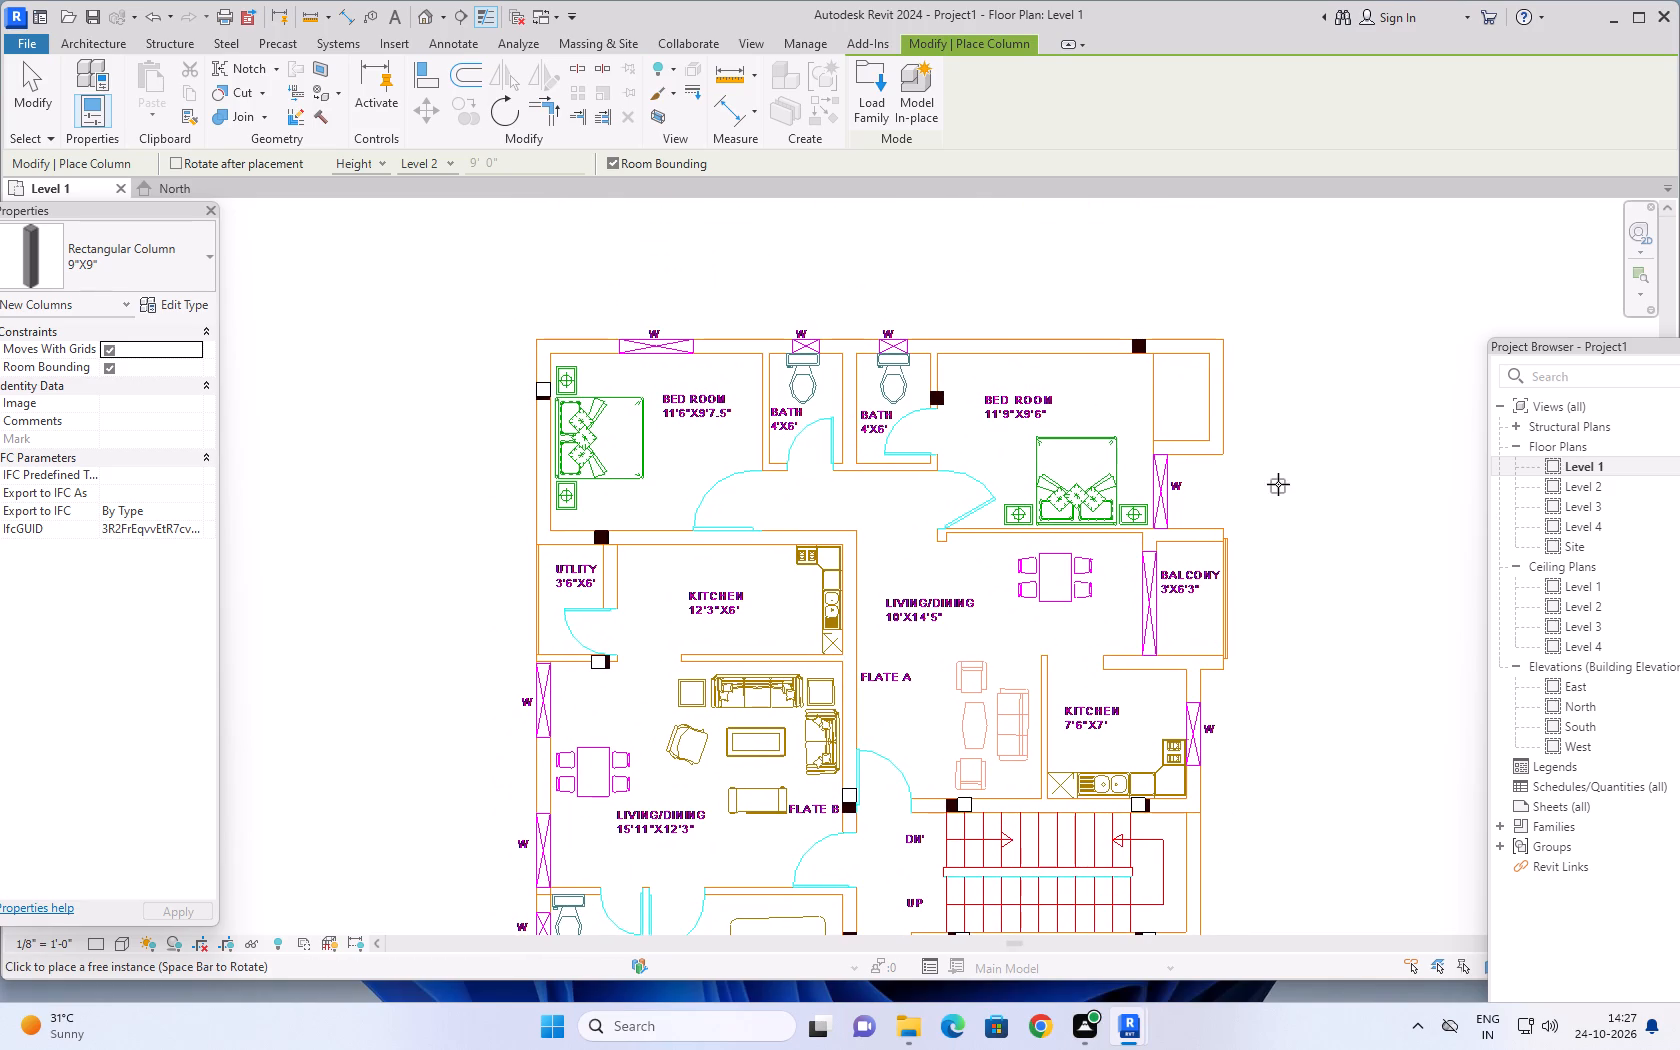
{"action": "scroll", "coordinate": [1203, 660], "scroll_direction": "up", "scroll_amount": 9}
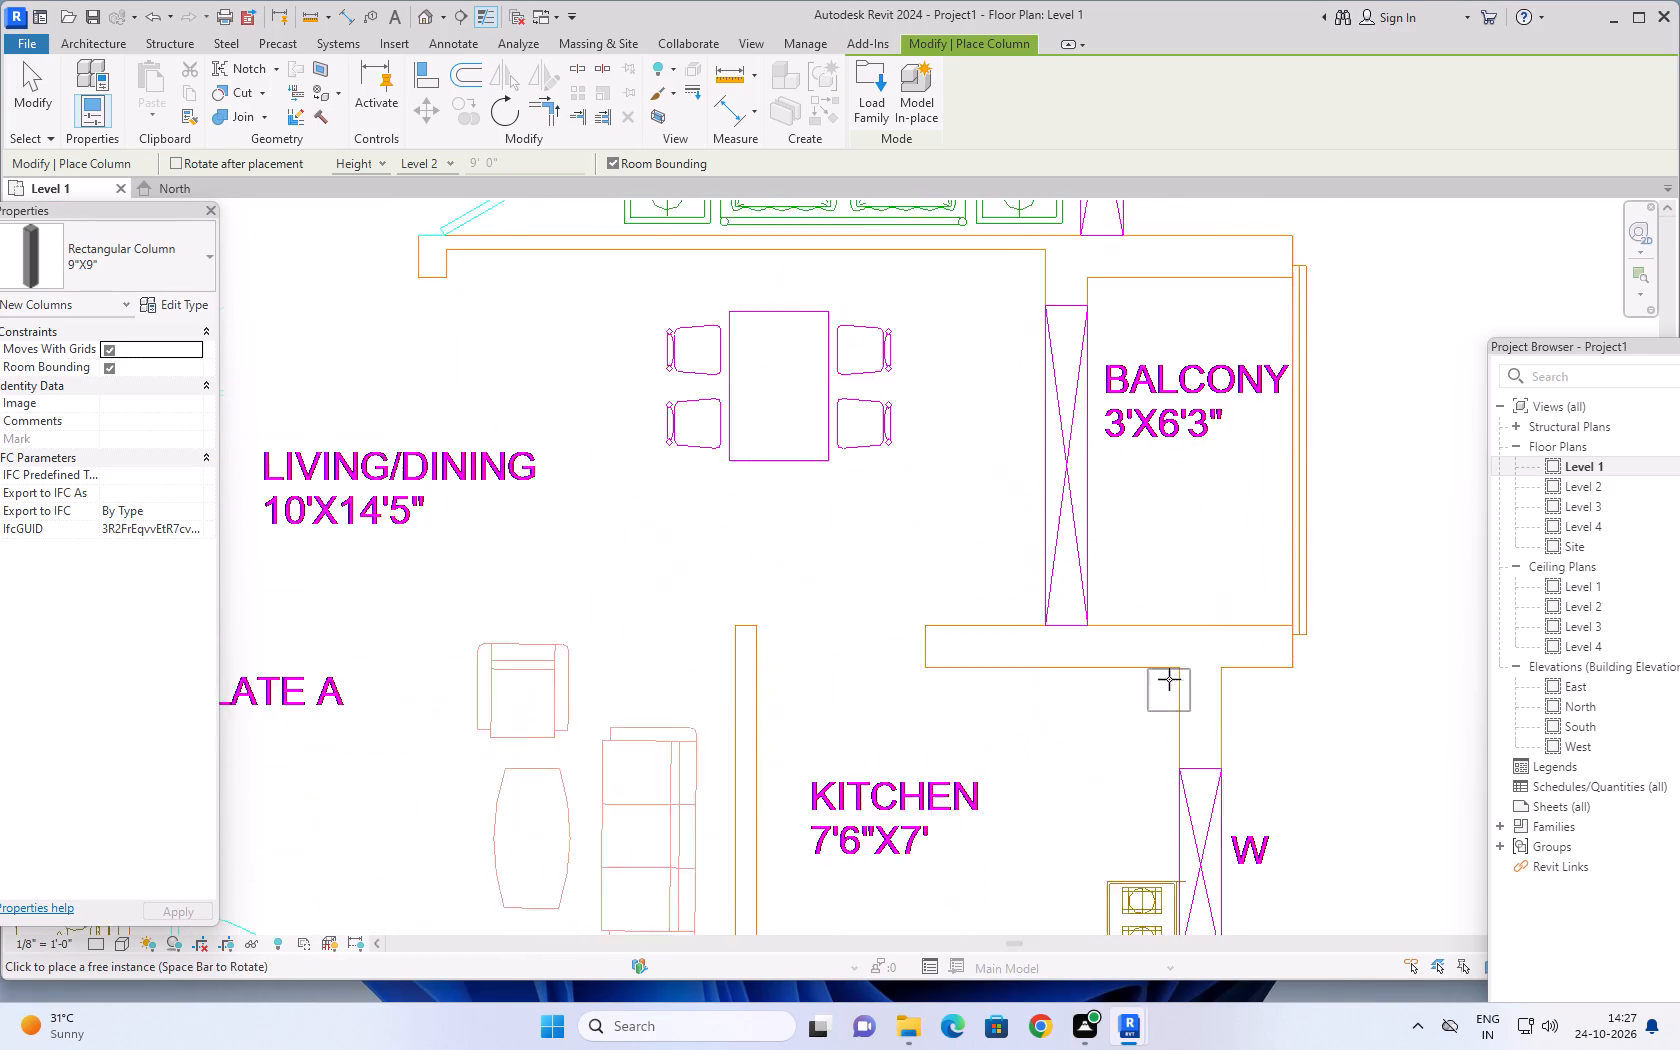
{"action": "left_click", "coordinate": [1206, 641]}
Place a 9"X9" column at the column mark on the upper outer wall of the 11'9"X9'6" bedroom.
{"action": "scroll", "coordinate": [1258, 486], "scroll_direction": "down", "scroll_amount": 9}
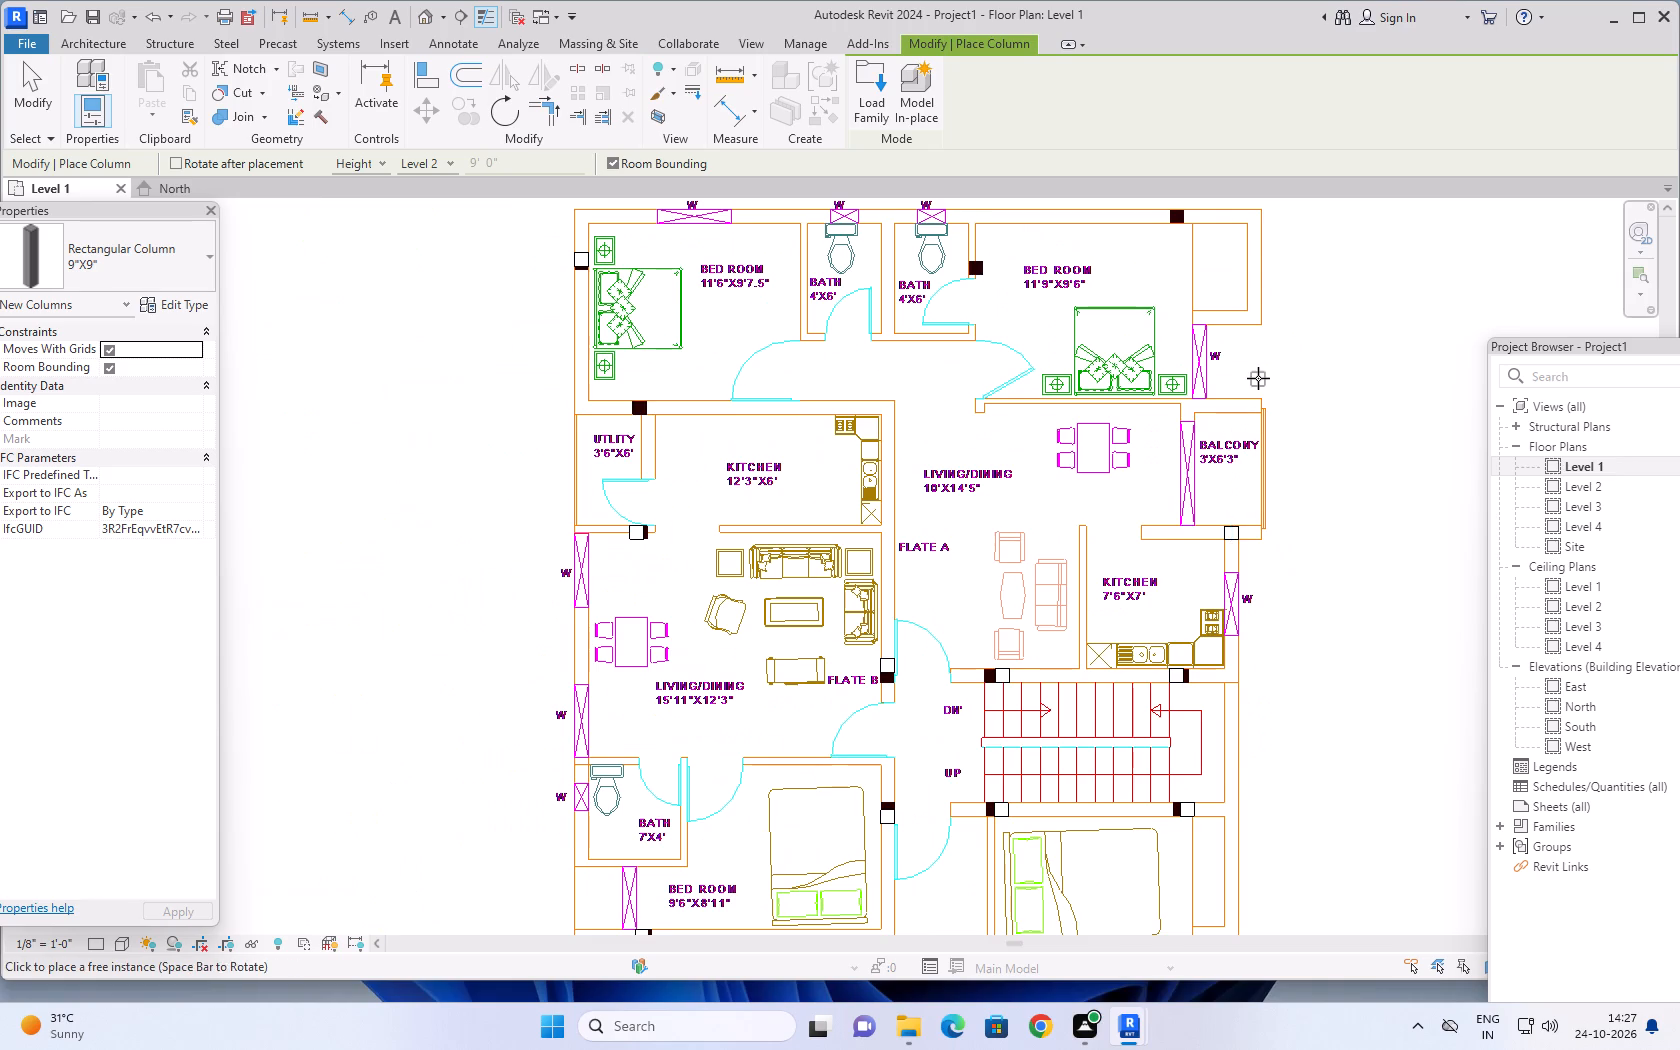
{"action": "middle_click_drag", "start_coordinate": [1258, 378], "coordinate": [1259, 670]}
{"action": "scroll", "coordinate": [1241, 494], "scroll_direction": "up", "scroll_amount": 4}
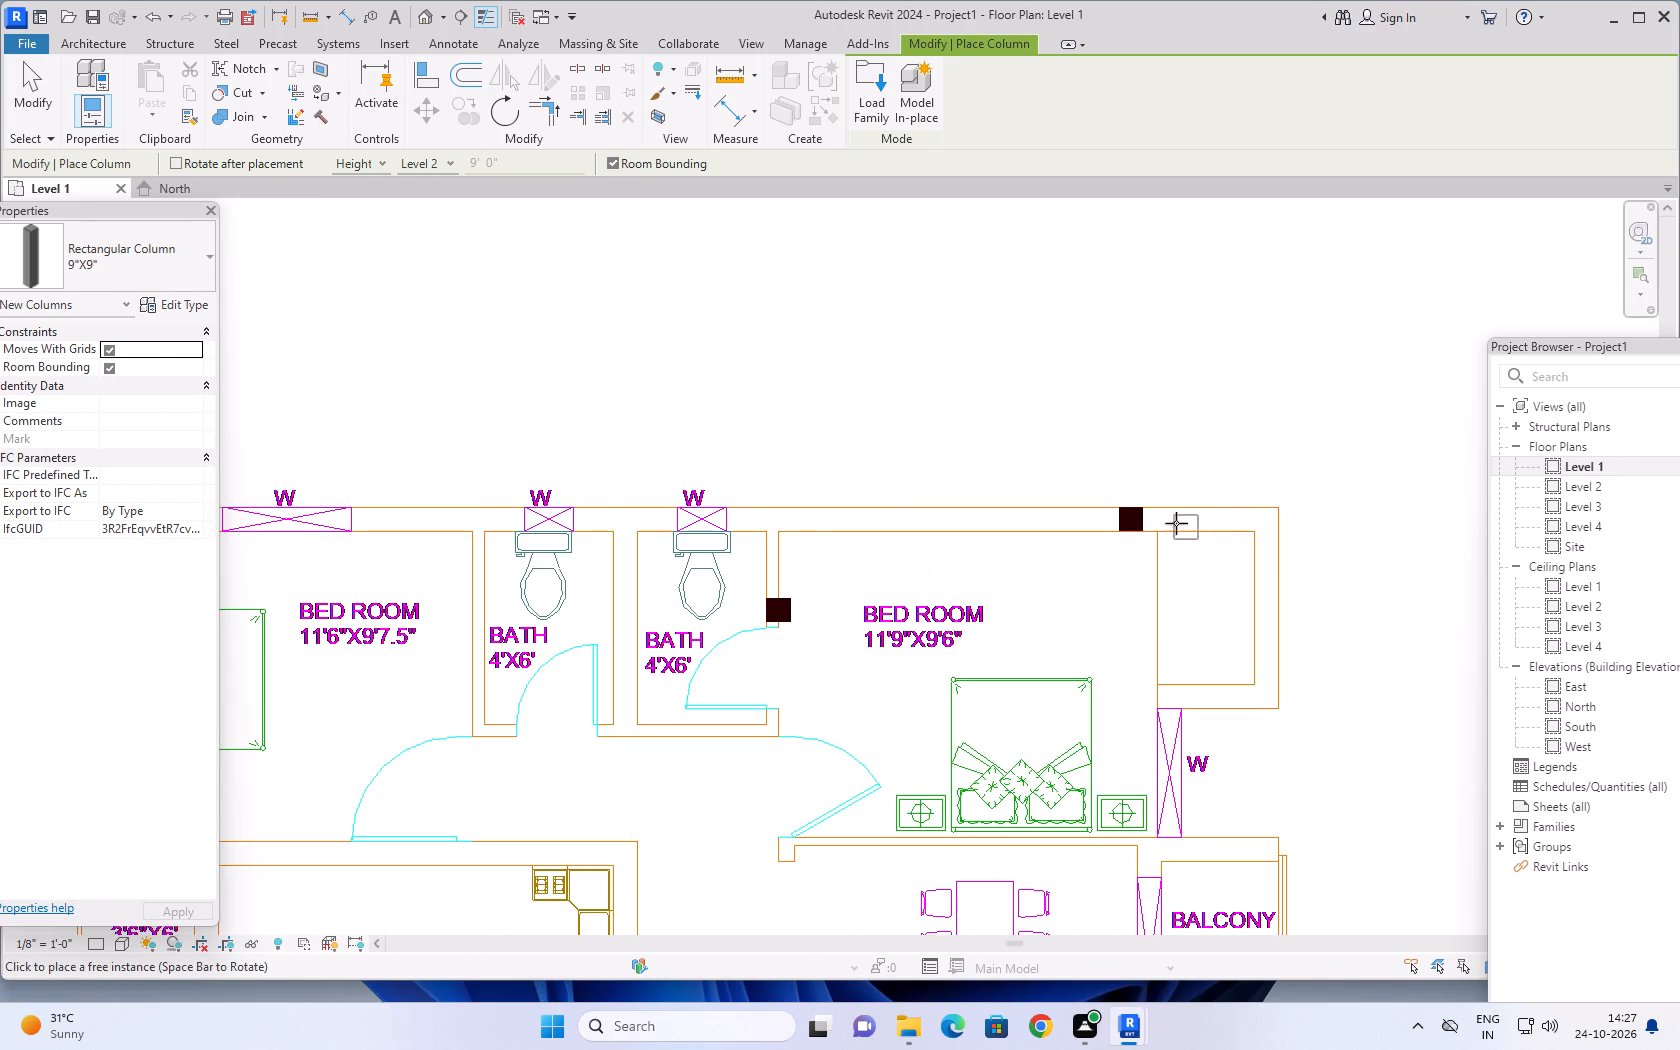
{"action": "scroll", "coordinate": [1137, 508], "scroll_direction": "up", "scroll_amount": 11}
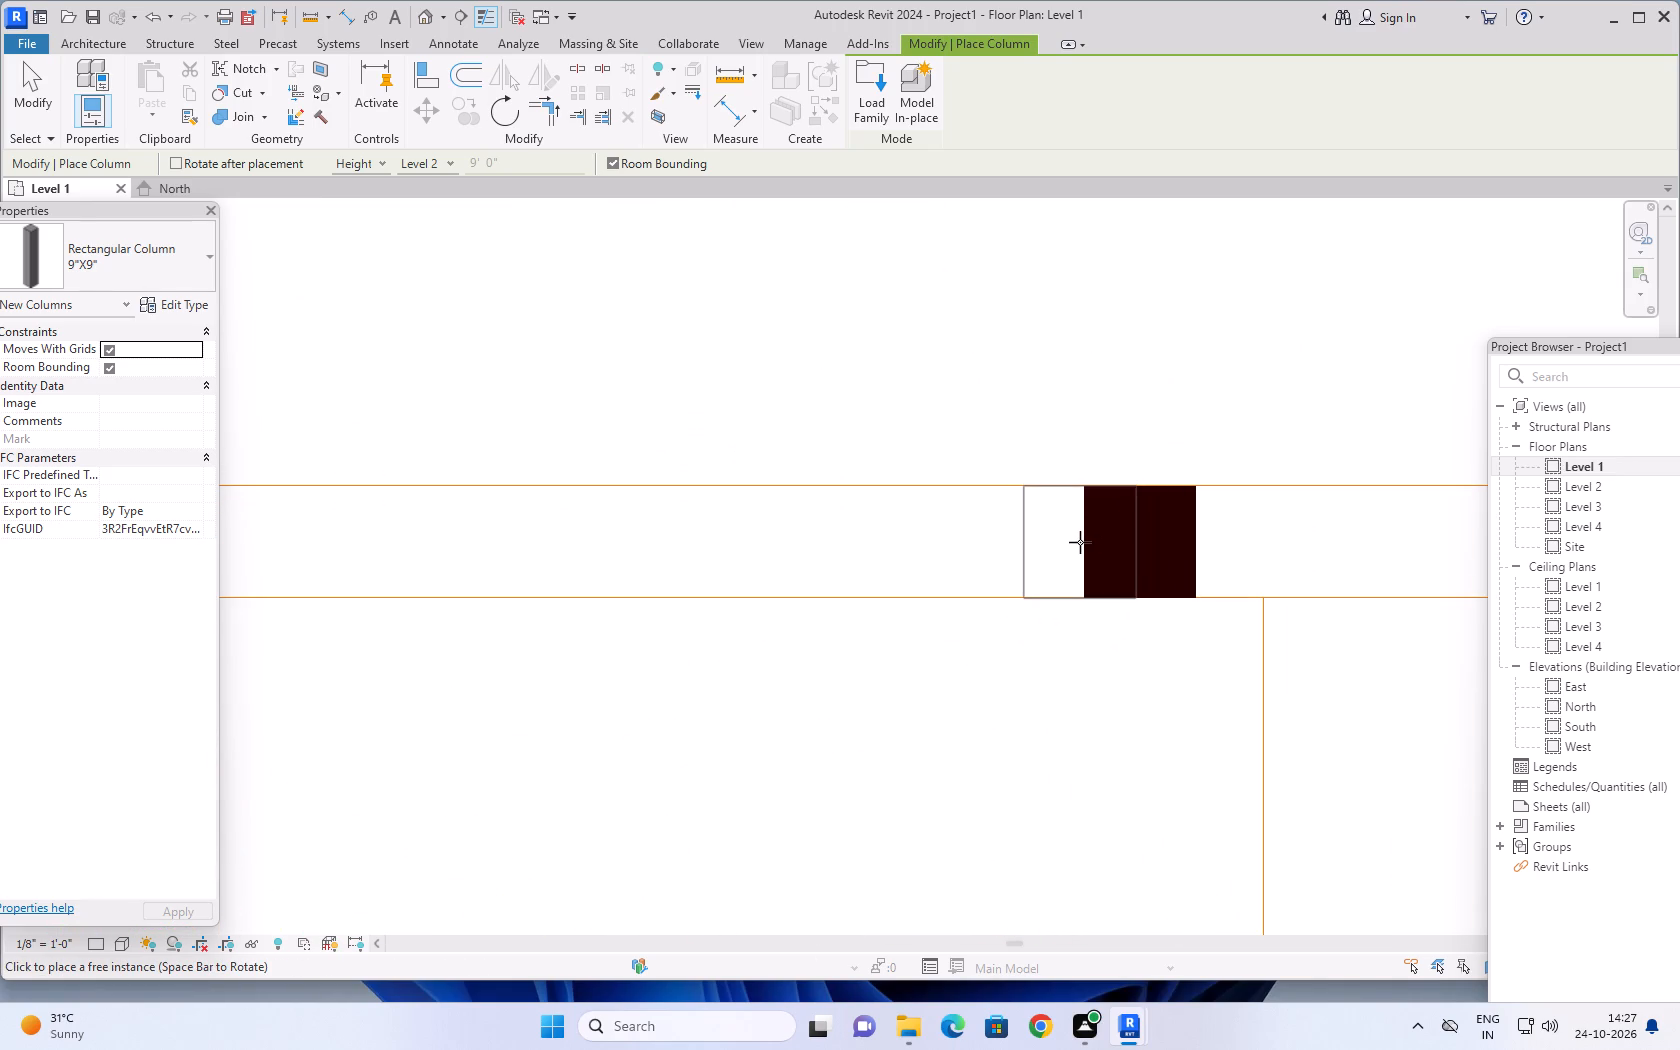
{"action": "left_click", "coordinate": [1080, 542]}
Place a 9"X9" column at the column mark on the wall between the 4'X6' bath and the 11'9"X9'6" bedroom.
{"action": "scroll", "coordinate": [1076, 454], "scroll_direction": "down", "scroll_amount": 12}
{"action": "middle_click_drag", "start_coordinate": [936, 550], "coordinate": [1138, 520]}
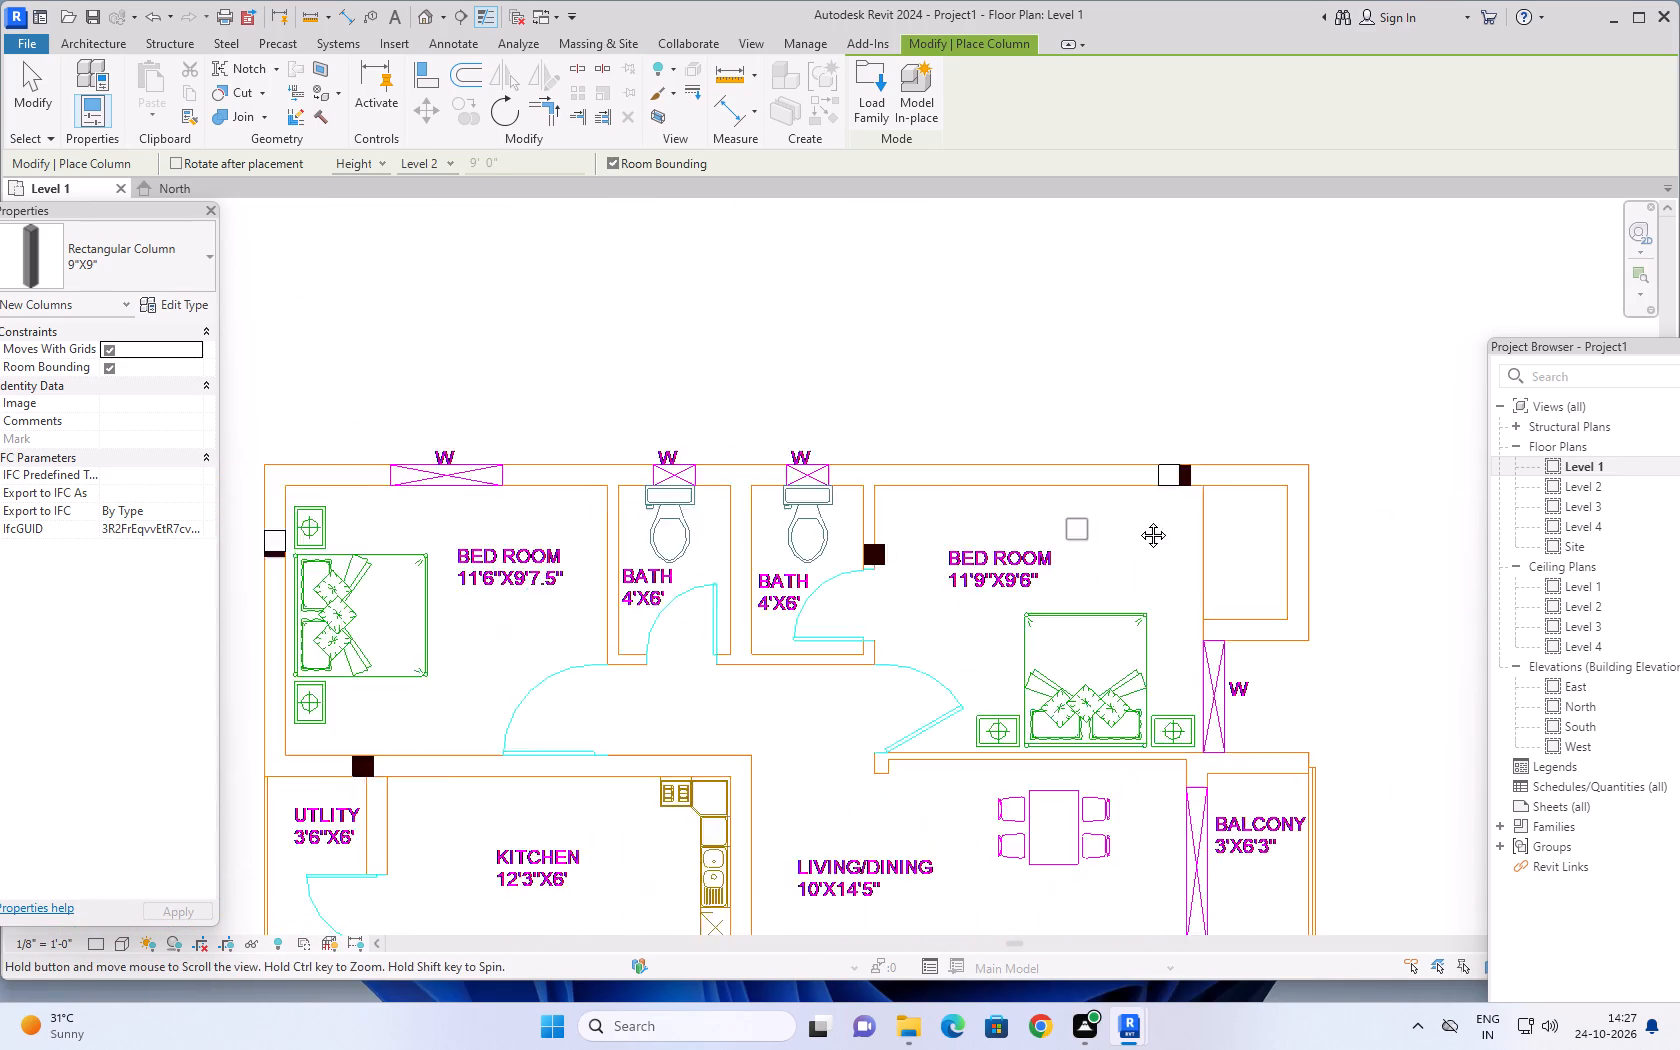
{"action": "middle_click_drag", "start_coordinate": [1138, 520], "coordinate": [1248, 504]}
{"action": "scroll", "coordinate": [1043, 519], "scroll_direction": "up", "scroll_amount": 14}
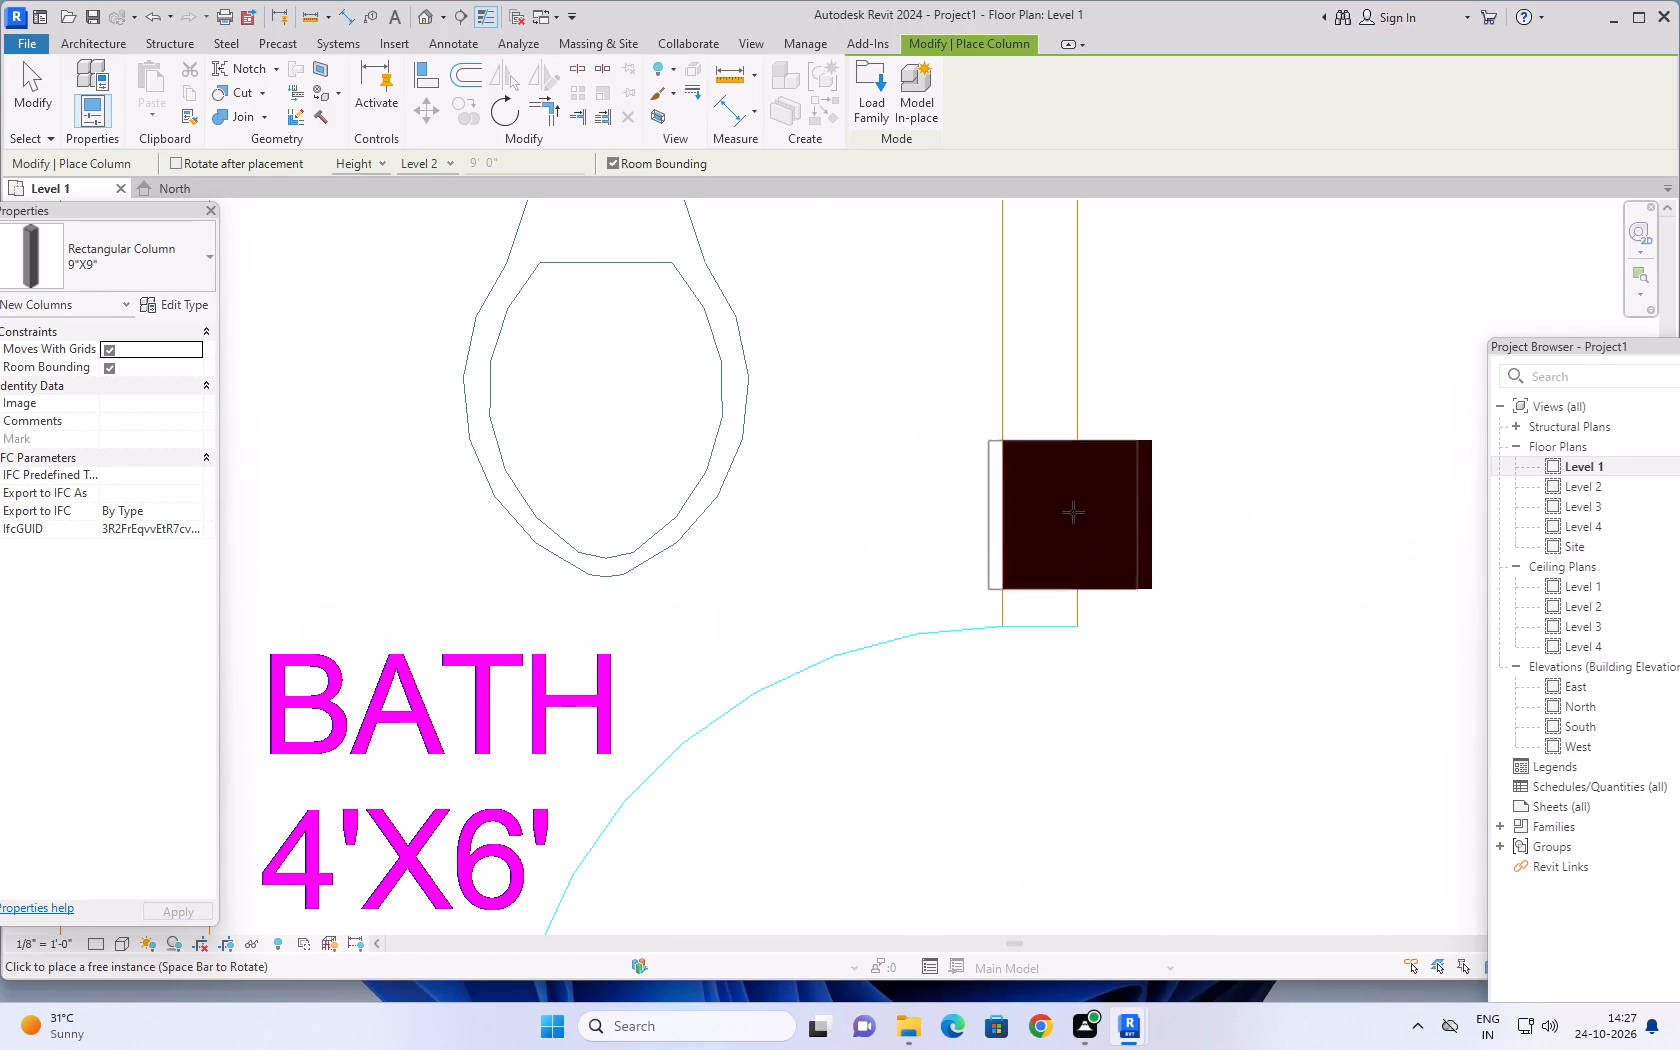
{"action": "left_click", "coordinate": [1078, 486]}
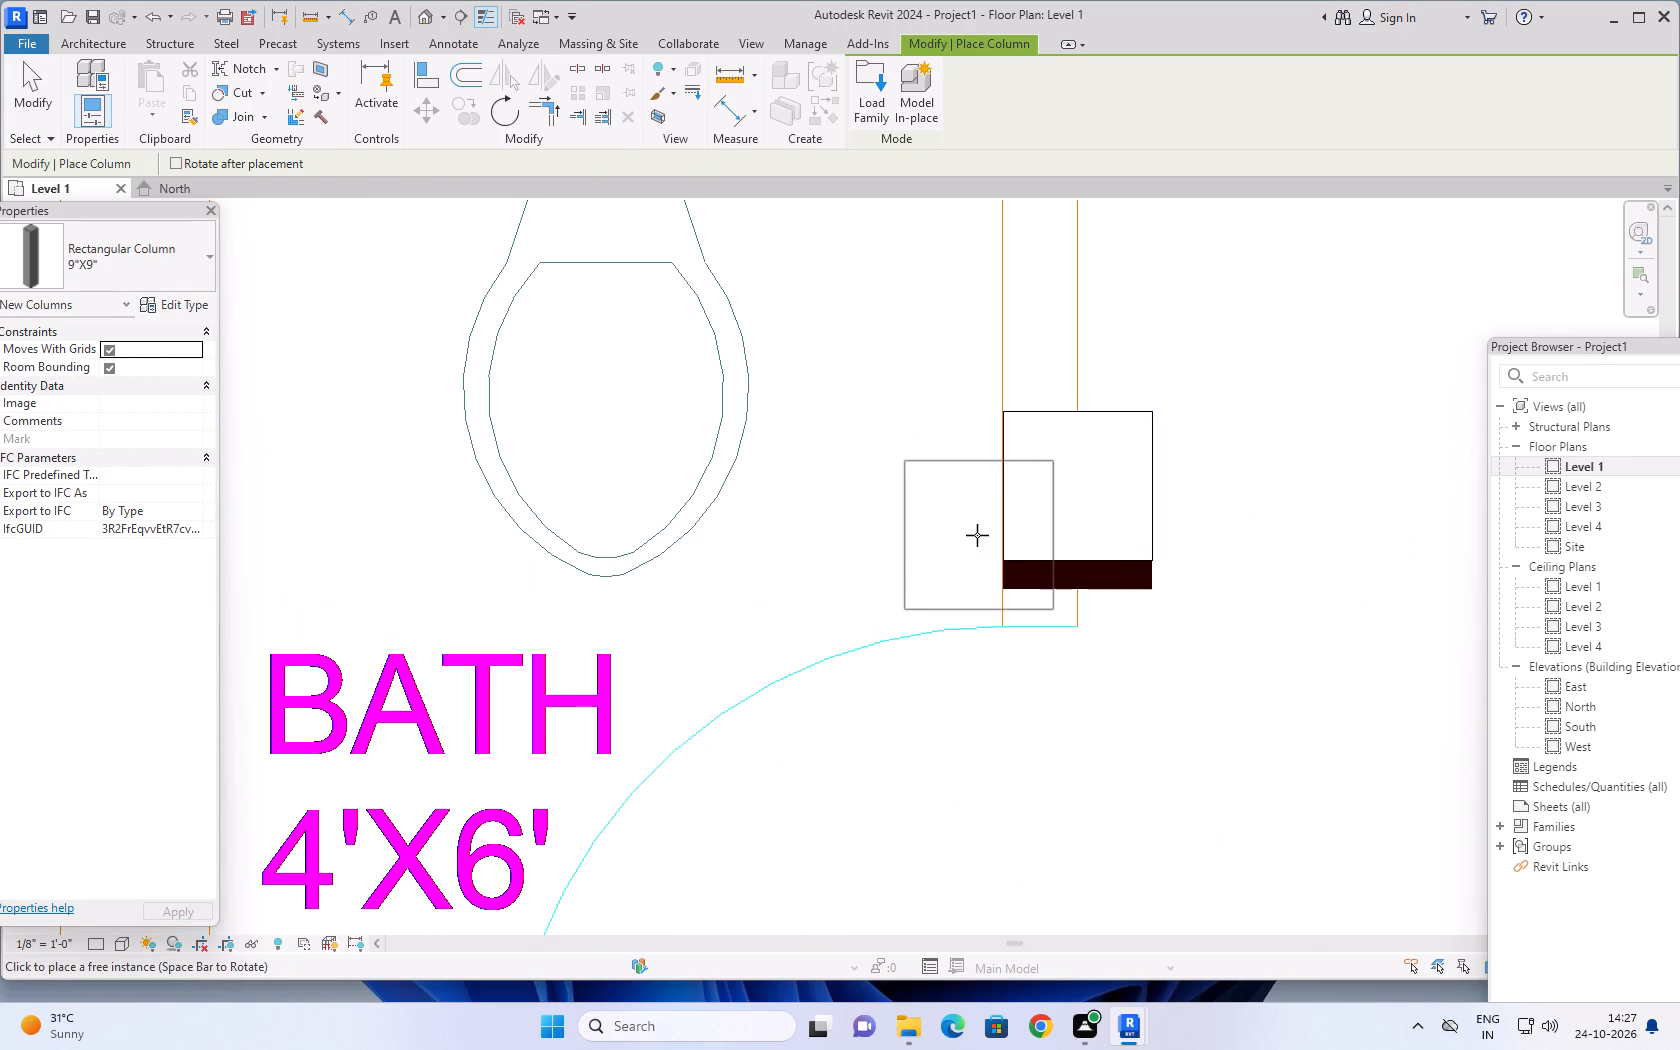
Place a 9"X9" column at the column mark on the wall between the 11'6"X9'7.5" bedroom and the utility.
{"action": "scroll", "coordinate": [975, 535], "scroll_direction": "down", "scroll_amount": 16}
{"action": "middle_click_drag", "start_coordinate": [952, 615], "coordinate": [1029, 561]}
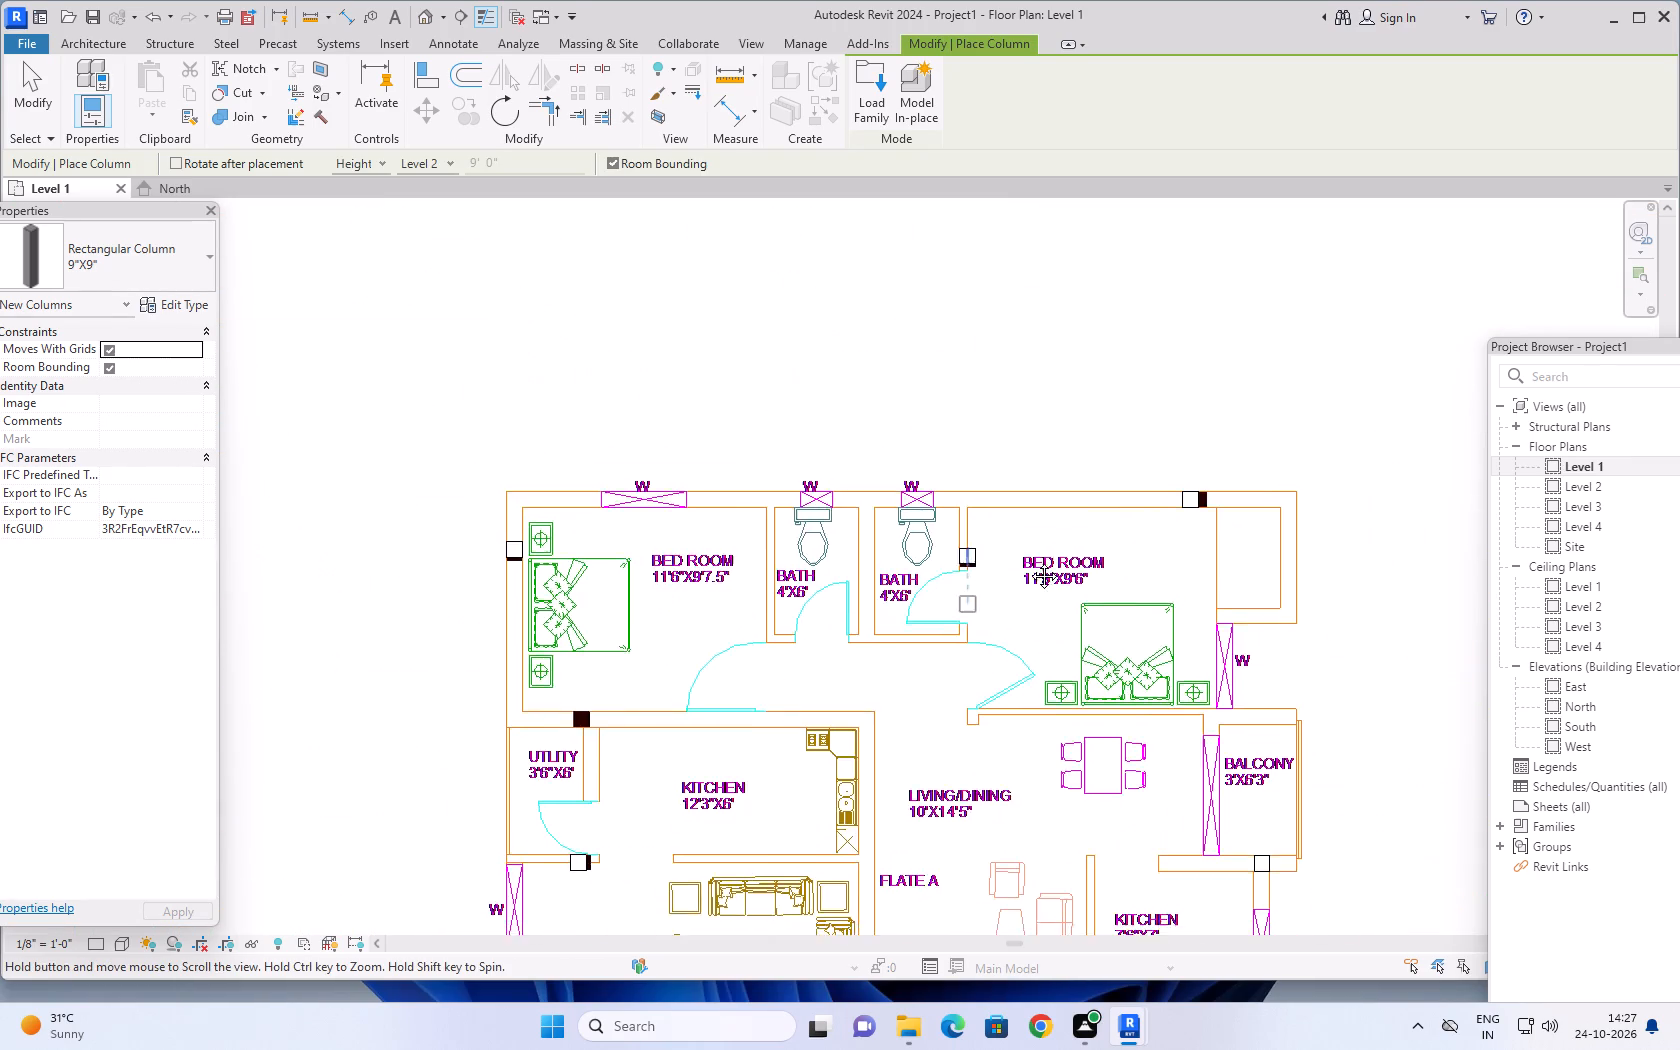
{"action": "middle_click_drag", "start_coordinate": [1029, 561], "coordinate": [1307, 415]}
{"action": "scroll", "coordinate": [870, 525], "scroll_direction": "up", "scroll_amount": 4}
{"action": "scroll", "coordinate": [992, 494], "scroll_direction": "up", "scroll_amount": 5}
{"action": "scroll", "coordinate": [955, 568], "scroll_direction": "up", "scroll_amount": 3}
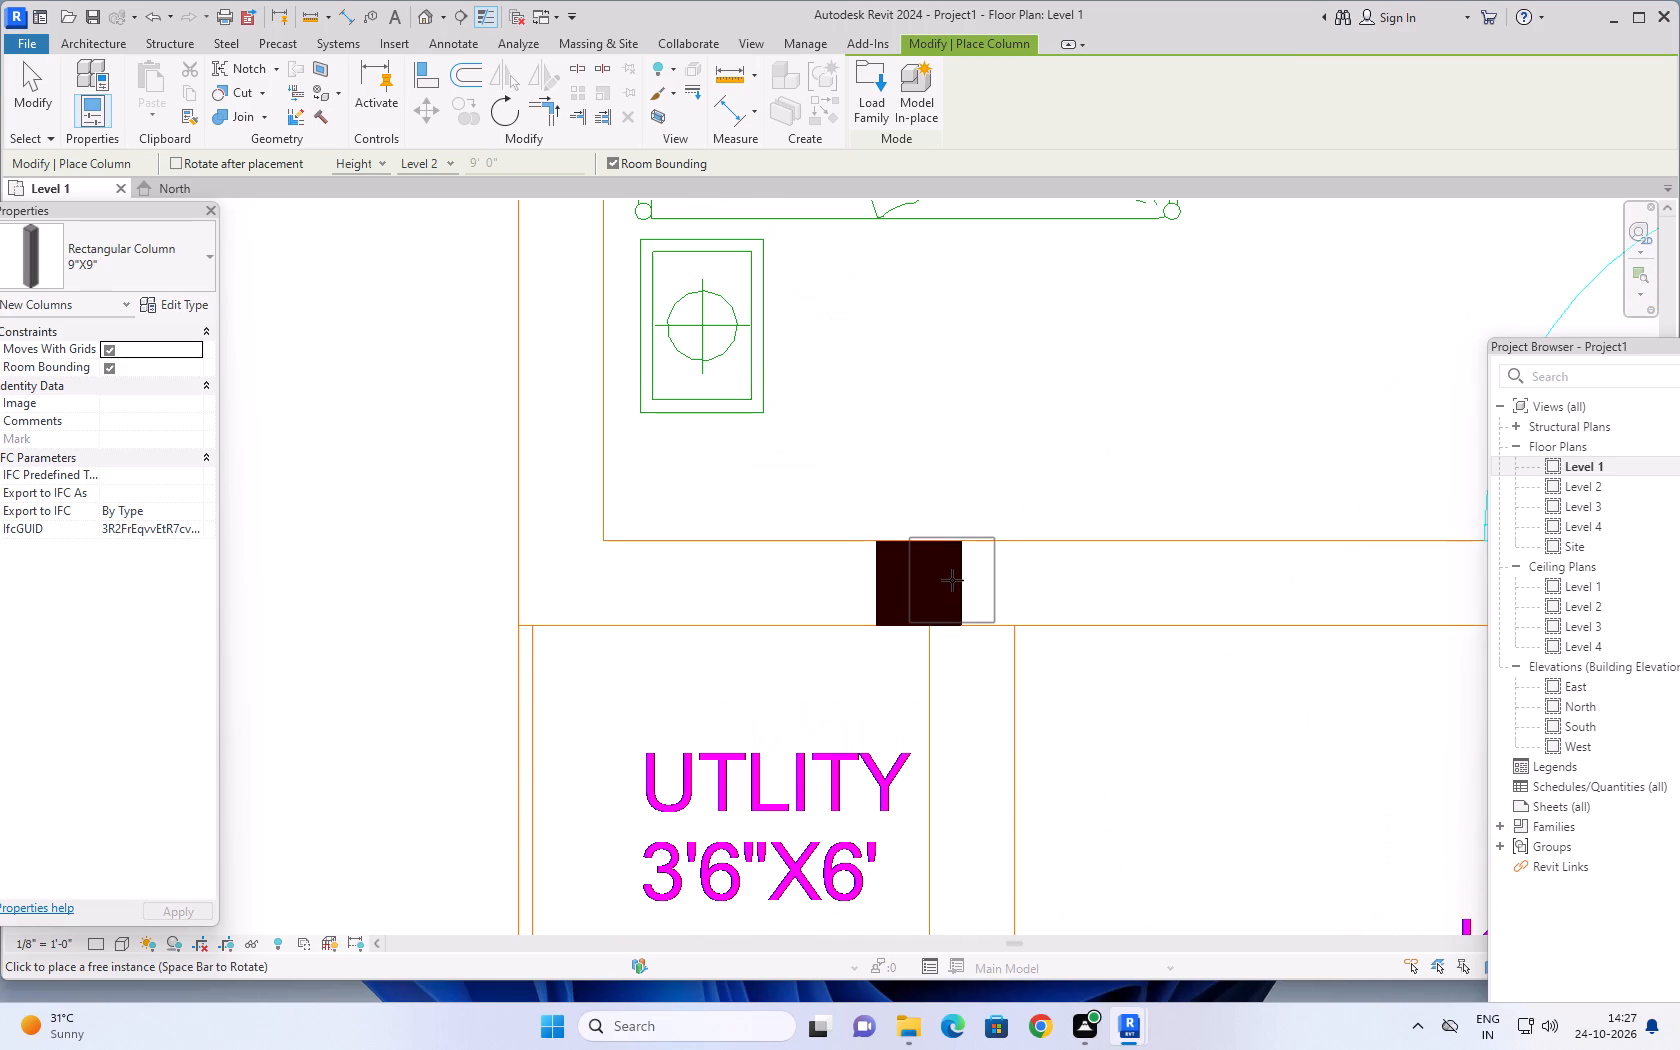
{"action": "left_click", "coordinate": [960, 569]}
Place a 9"X9" column at the lower-left outer wall corner of the 7'X4' bath adjoining the 9'6"X8'11" bedroom.
{"action": "scroll", "coordinate": [1067, 563], "scroll_direction": "down", "scroll_amount": 8}
{"action": "middle_click_drag", "start_coordinate": [1094, 628], "coordinate": [1073, 498]}
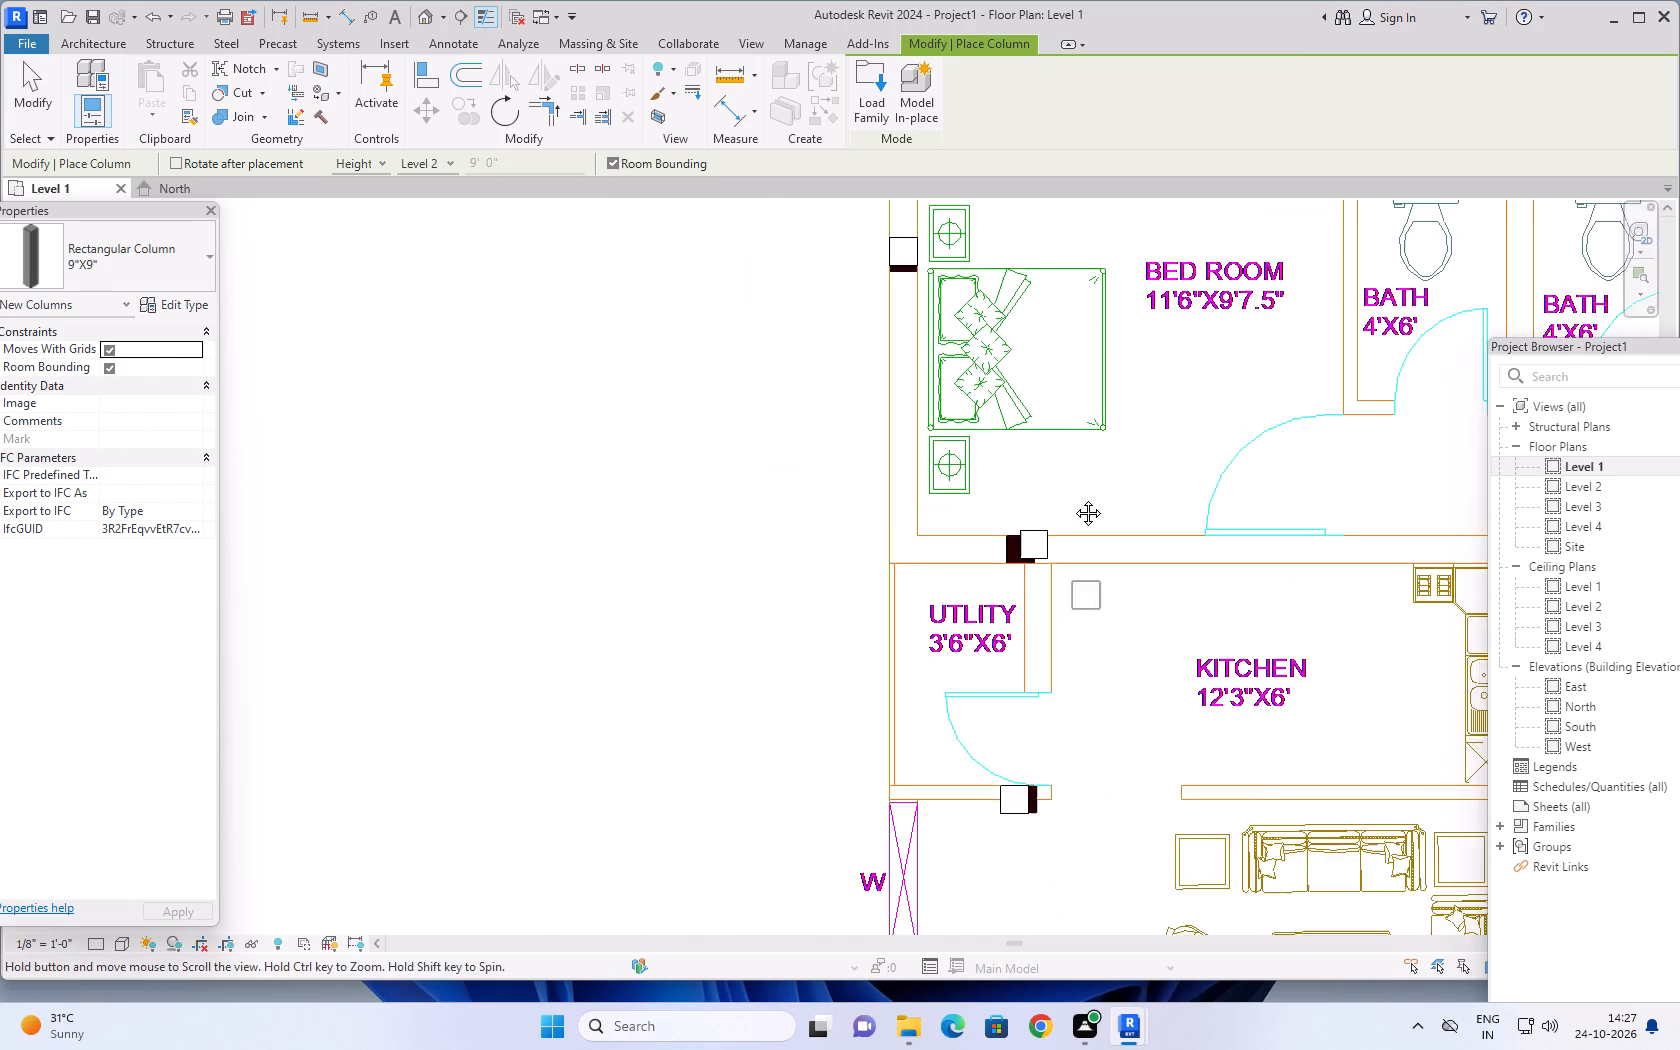
{"action": "middle_click_drag", "start_coordinate": [1073, 498], "coordinate": [1055, 413]}
{"action": "scroll", "coordinate": [1038, 637], "scroll_direction": "down", "scroll_amount": 6}
{"action": "middle_click_drag", "start_coordinate": [1091, 691], "coordinate": [854, 414]}
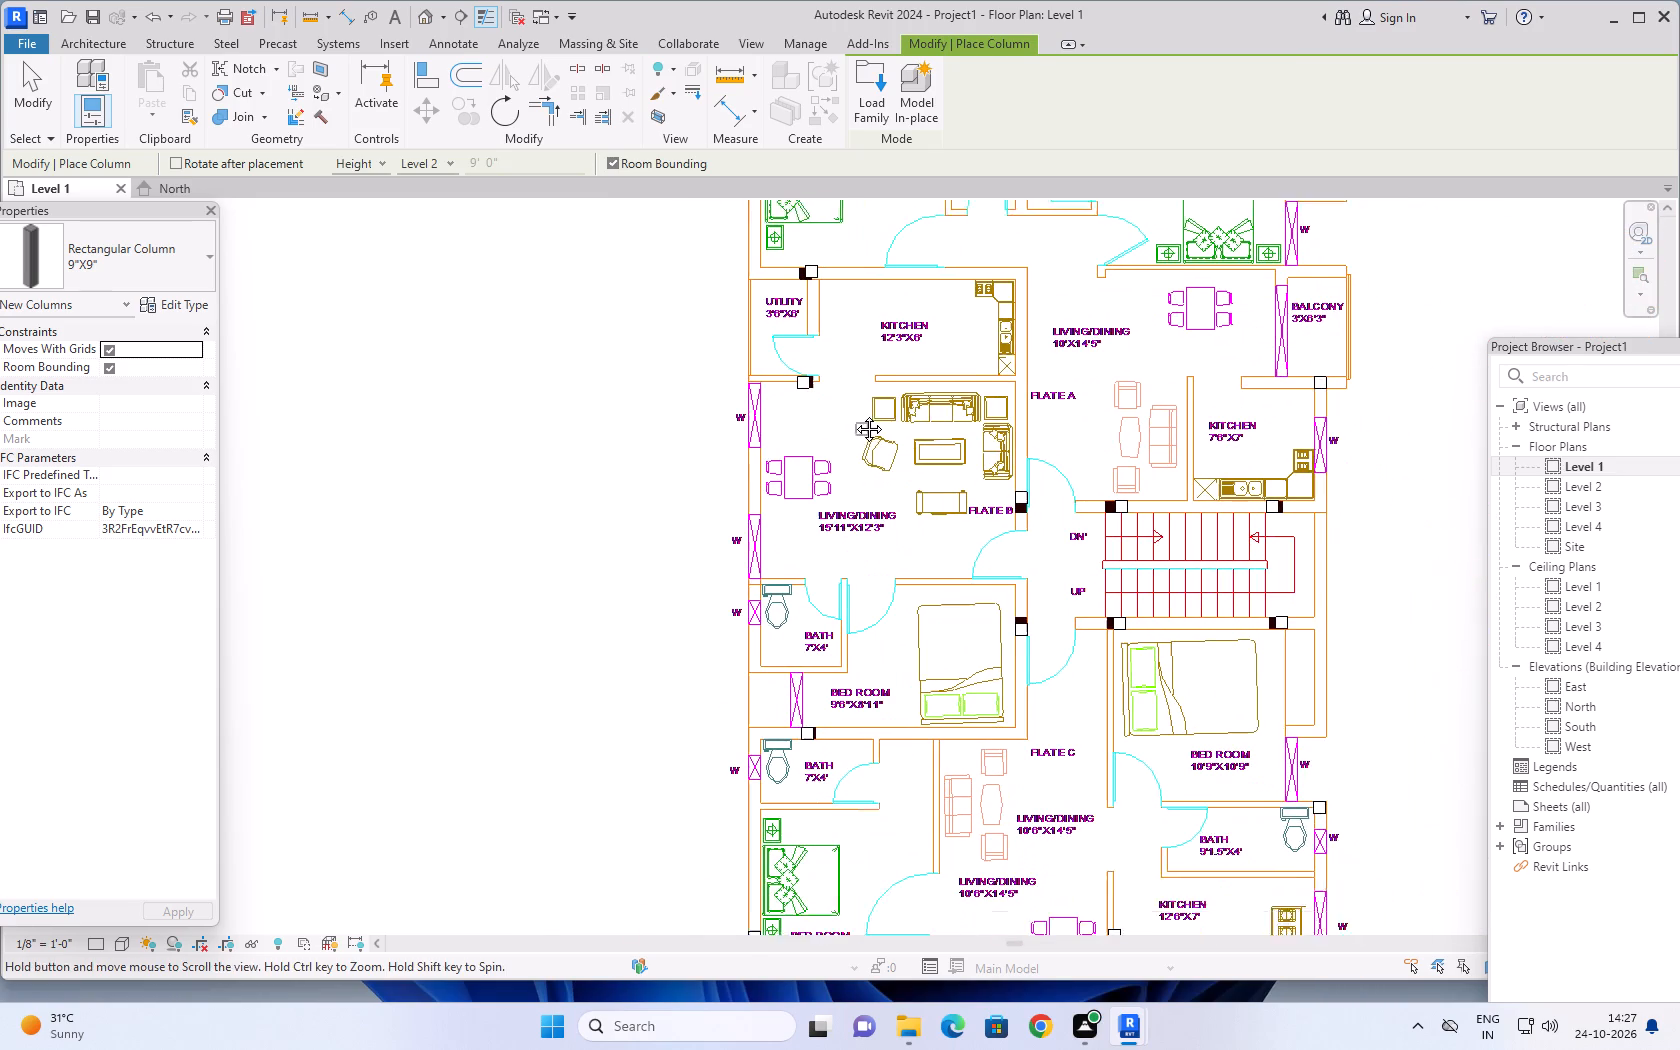
{"action": "middle_click_drag", "start_coordinate": [854, 414], "coordinate": [854, 413]}
{"action": "scroll", "coordinate": [870, 438], "scroll_direction": "down", "scroll_amount": 2}
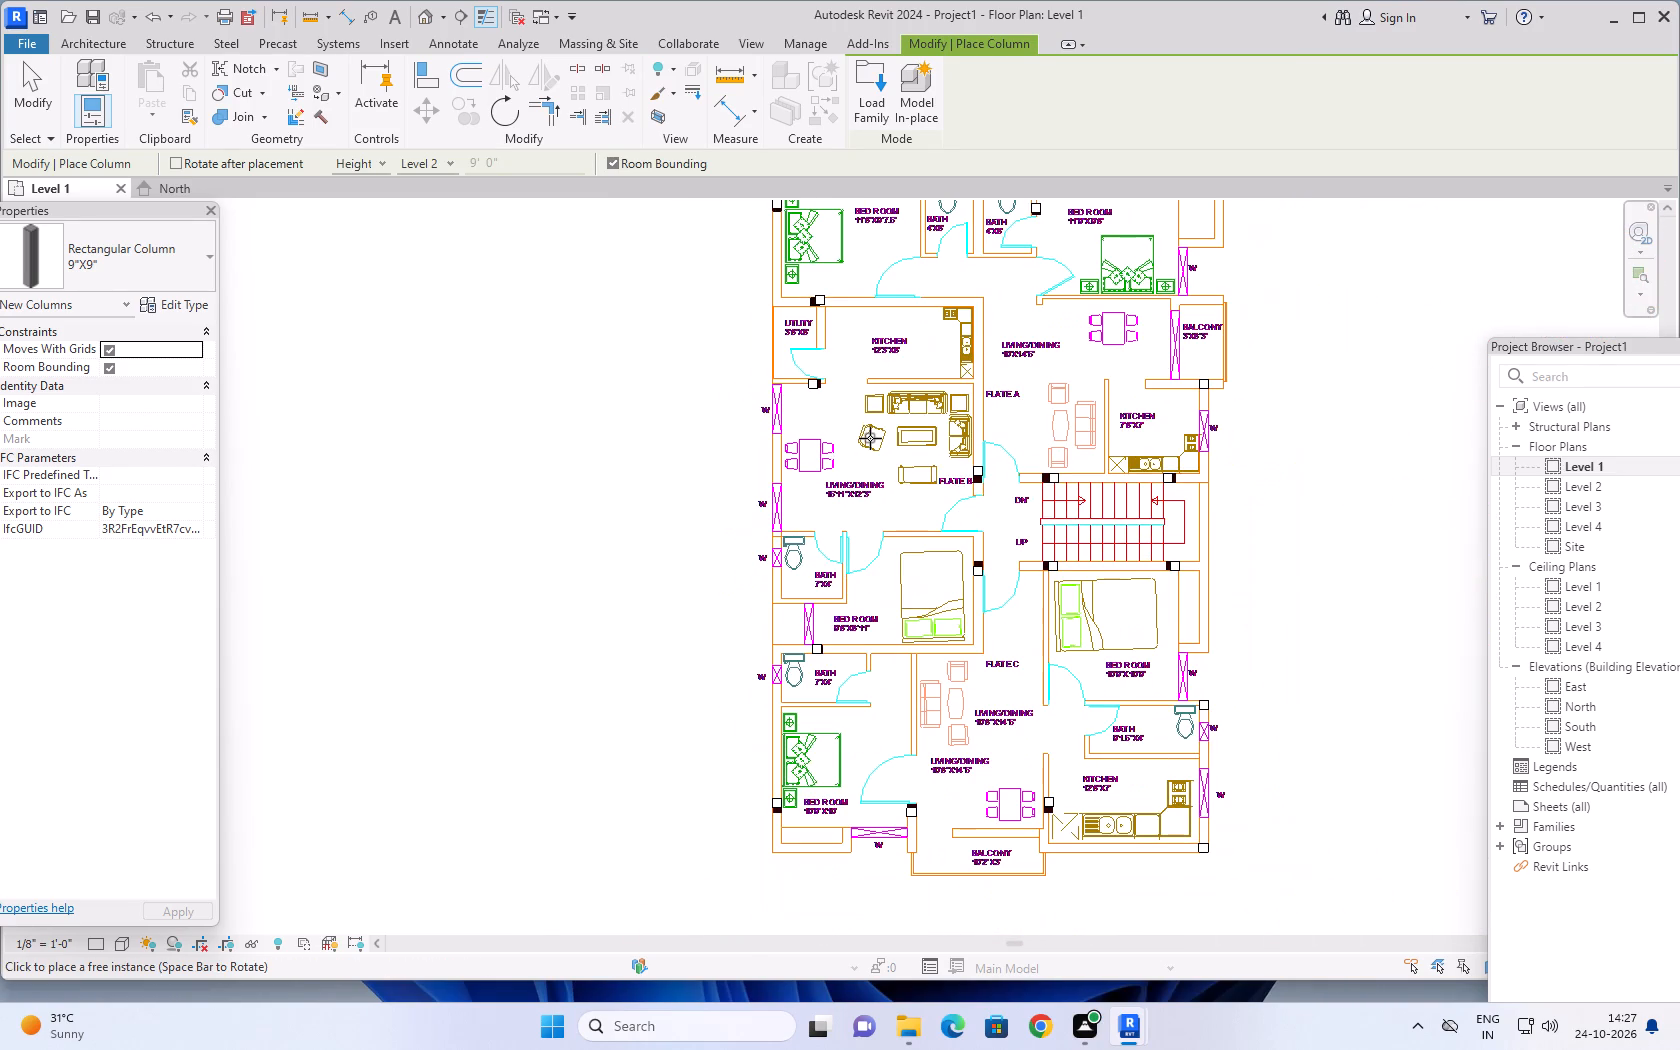
{"action": "scroll", "coordinate": [868, 476], "scroll_direction": "down", "scroll_amount": 2}
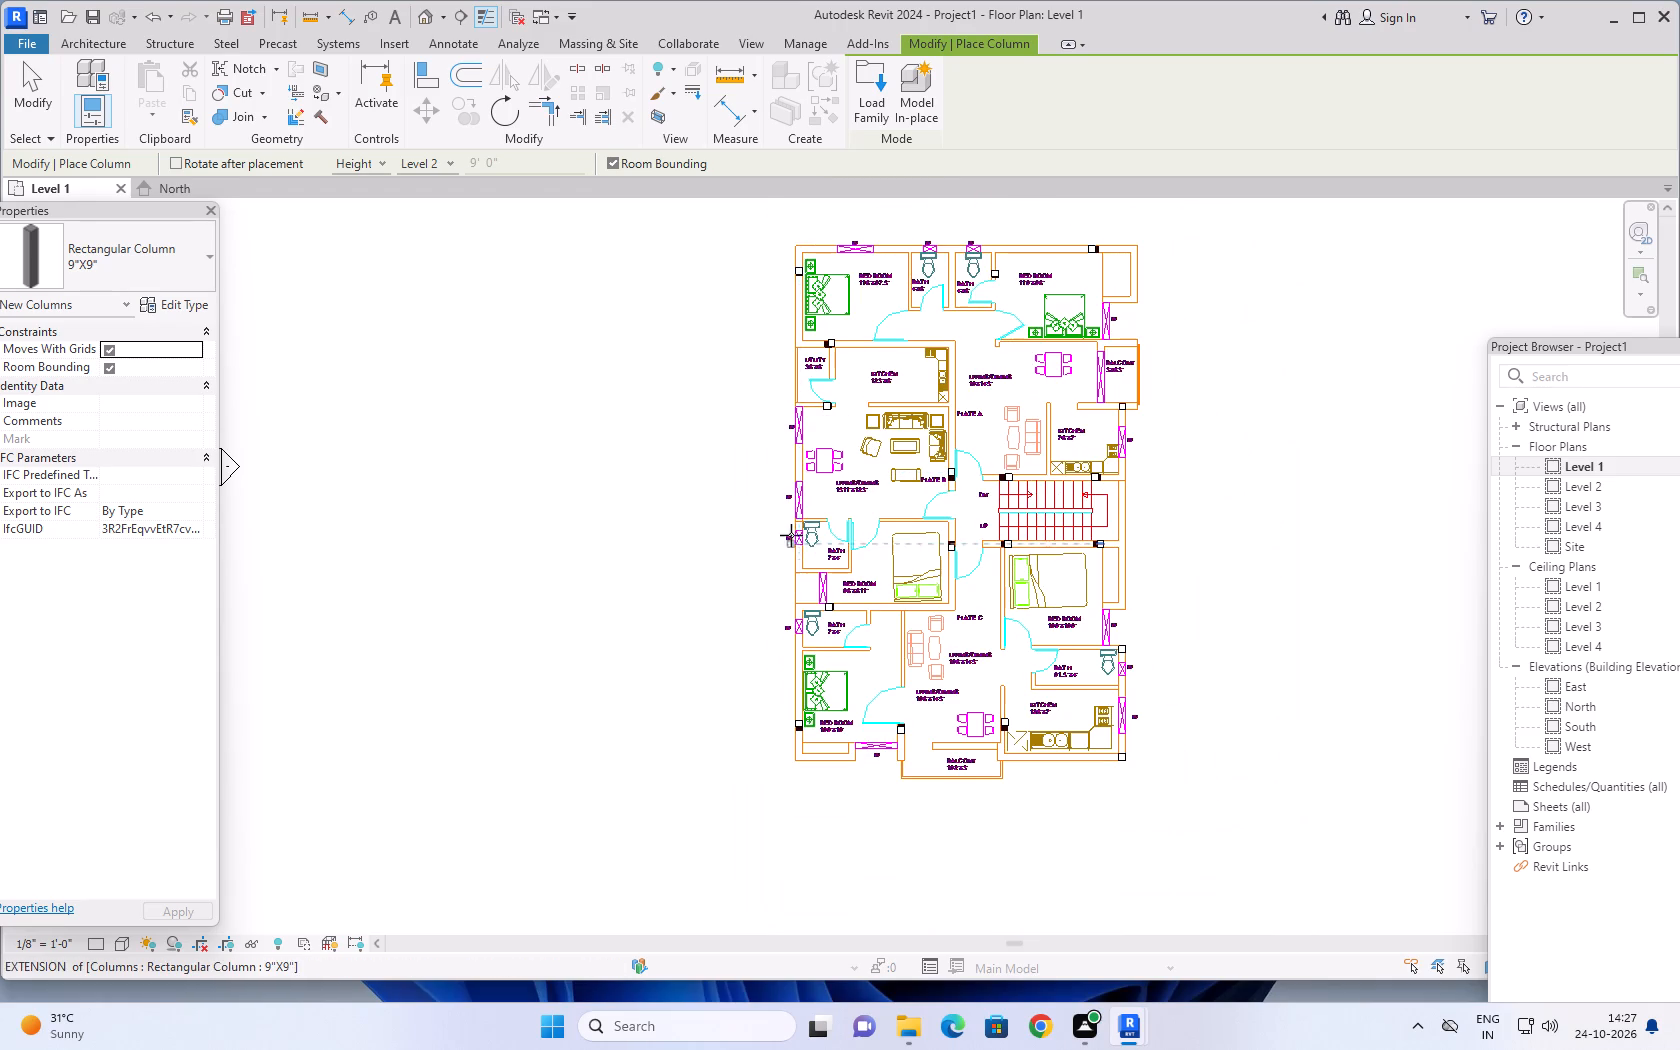
{"action": "scroll", "coordinate": [803, 567], "scroll_direction": "up", "scroll_amount": 3}
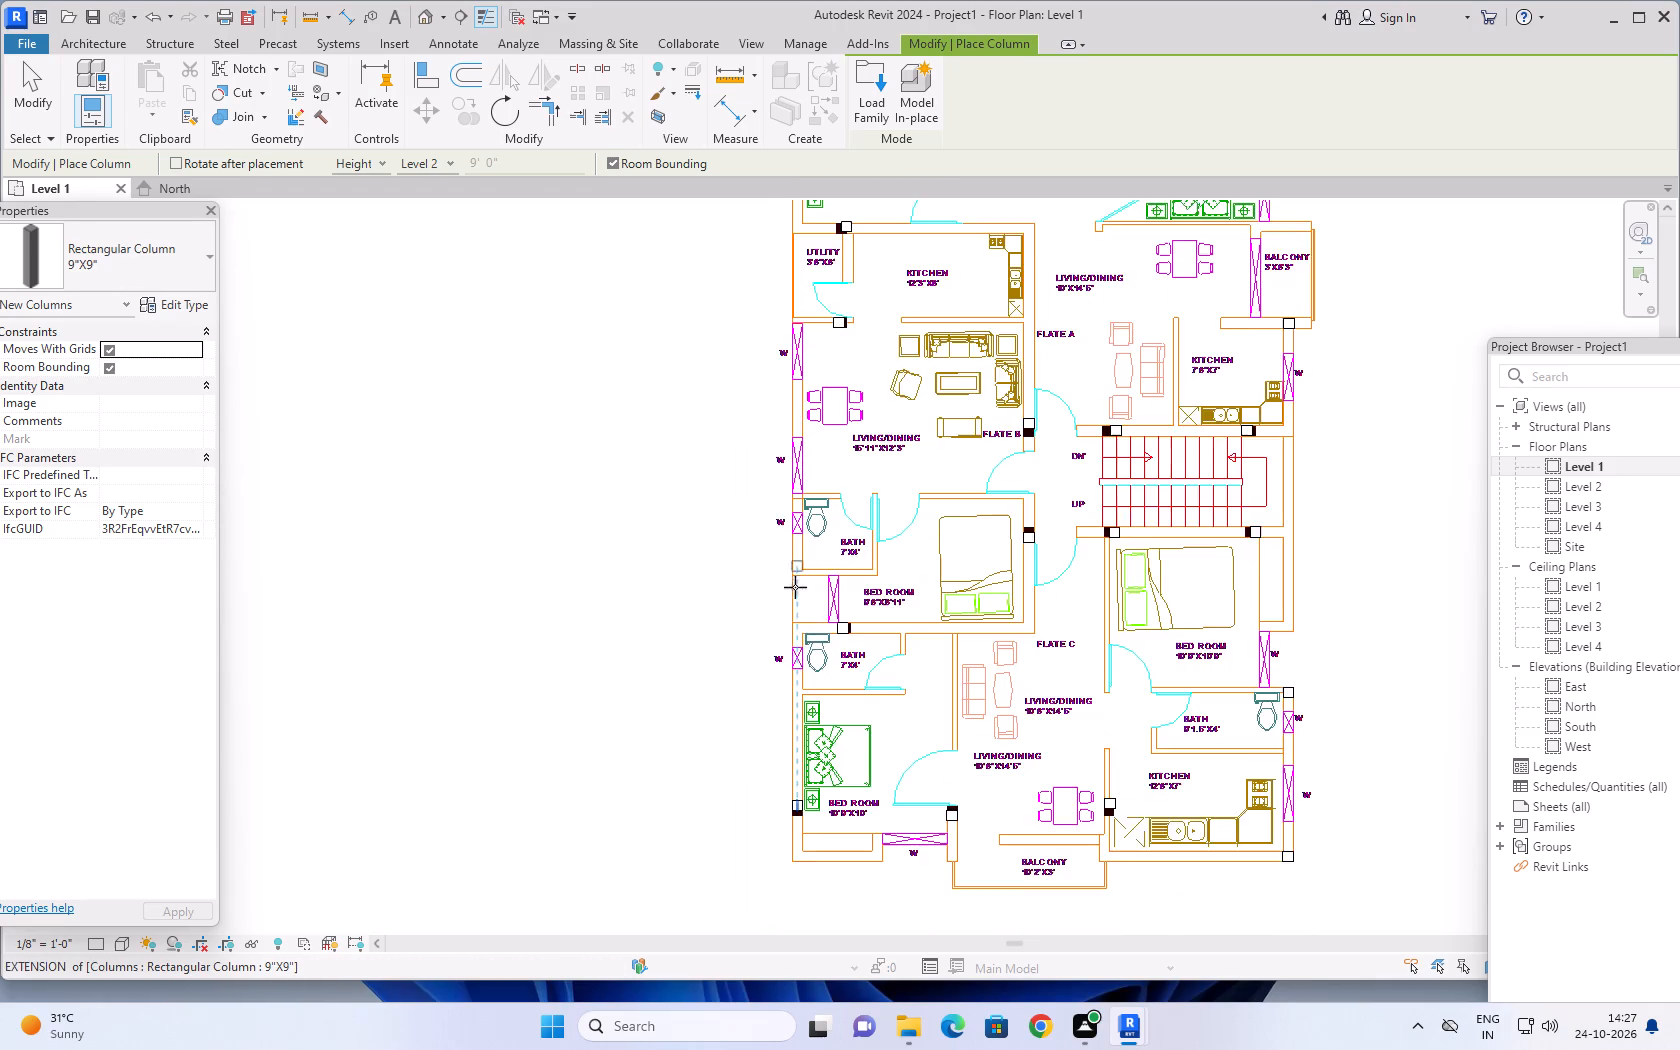
{"action": "scroll", "coordinate": [795, 587], "scroll_direction": "up", "scroll_amount": 10}
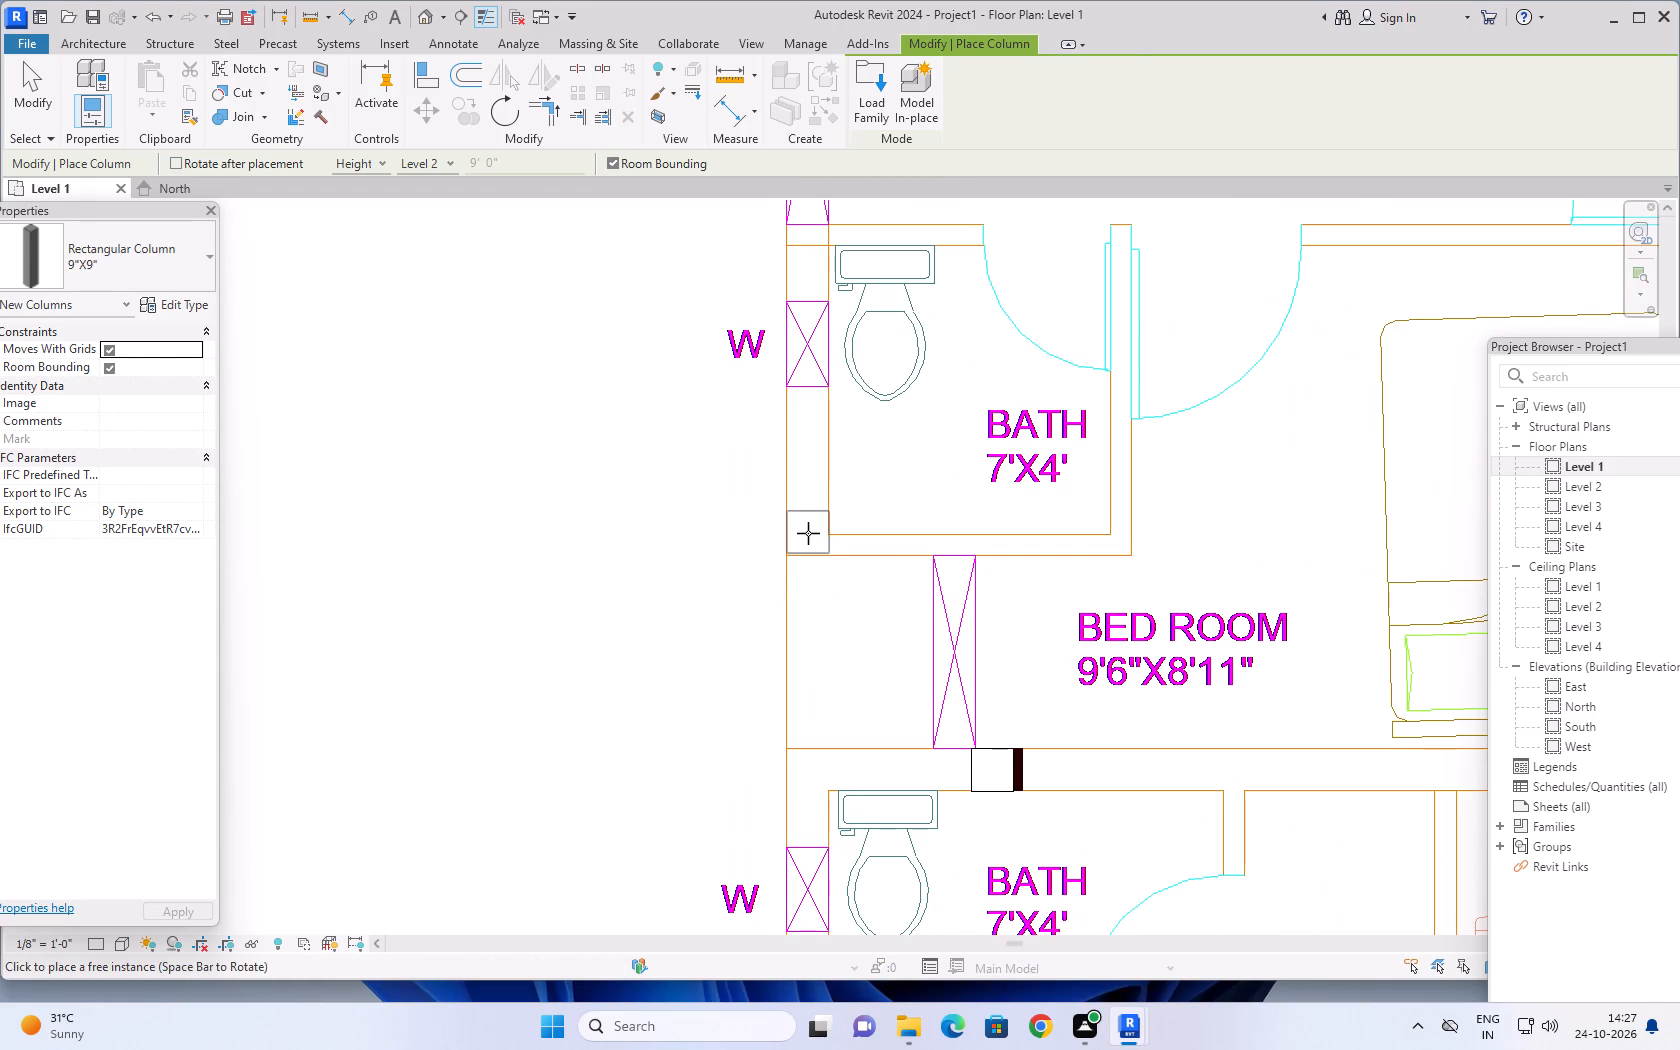
{"action": "left_click", "coordinate": [808, 533]}
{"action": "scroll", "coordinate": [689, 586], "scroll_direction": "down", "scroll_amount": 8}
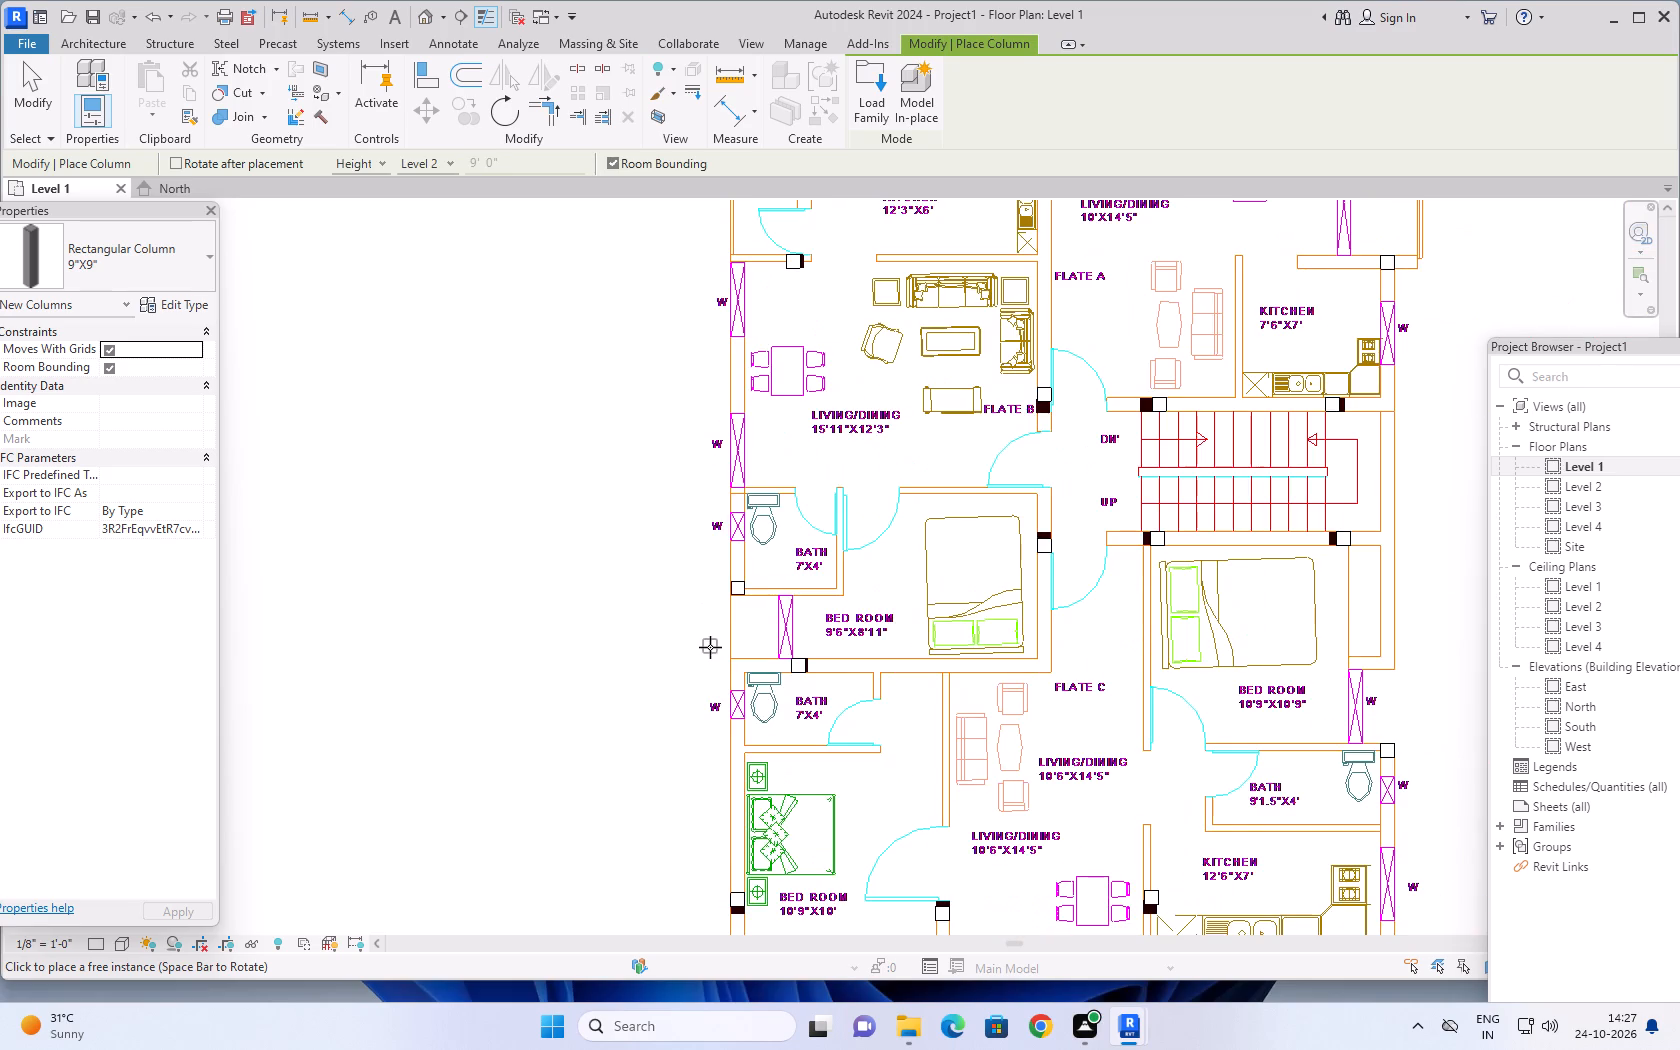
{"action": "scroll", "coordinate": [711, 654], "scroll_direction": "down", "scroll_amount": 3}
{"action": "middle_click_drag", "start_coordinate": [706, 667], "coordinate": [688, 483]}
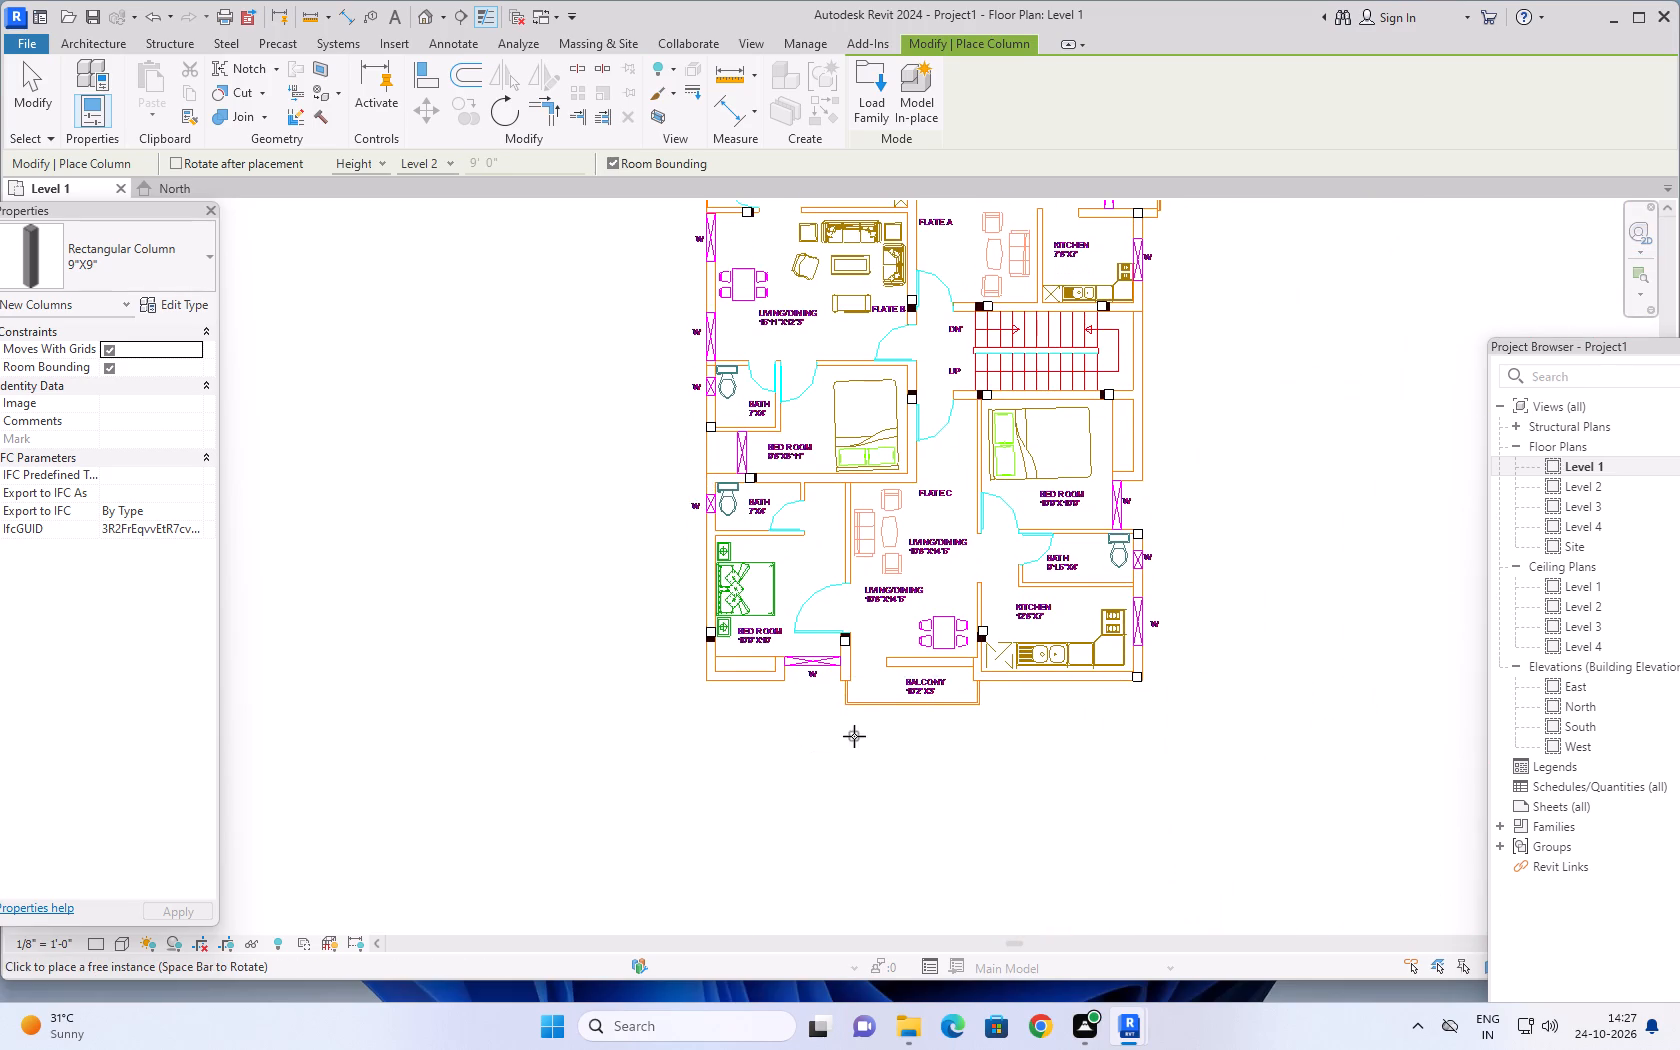
Place a 9"X9" column at the outer wall corner just above the window of the 10'9"X10'9" bedroom.
{"action": "middle_click_drag", "start_coordinate": [854, 736], "coordinate": [754, 817]}
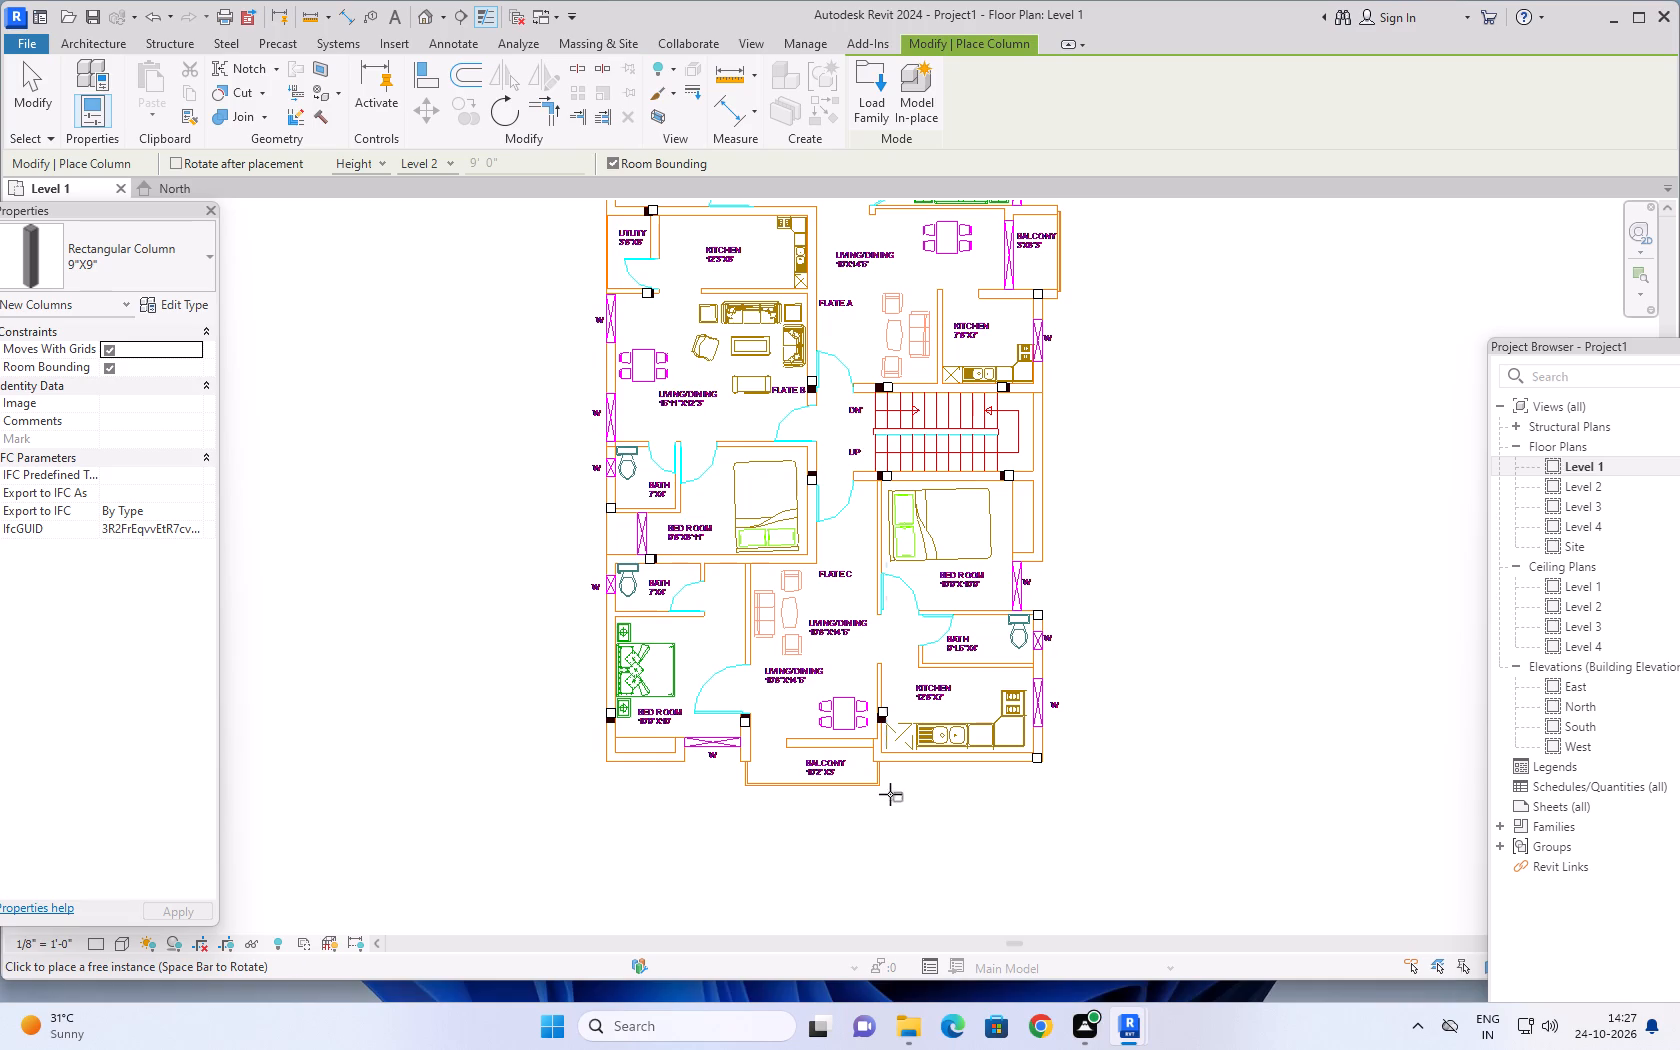
{"action": "middle_click_drag", "start_coordinate": [1173, 564], "coordinate": [1162, 621]}
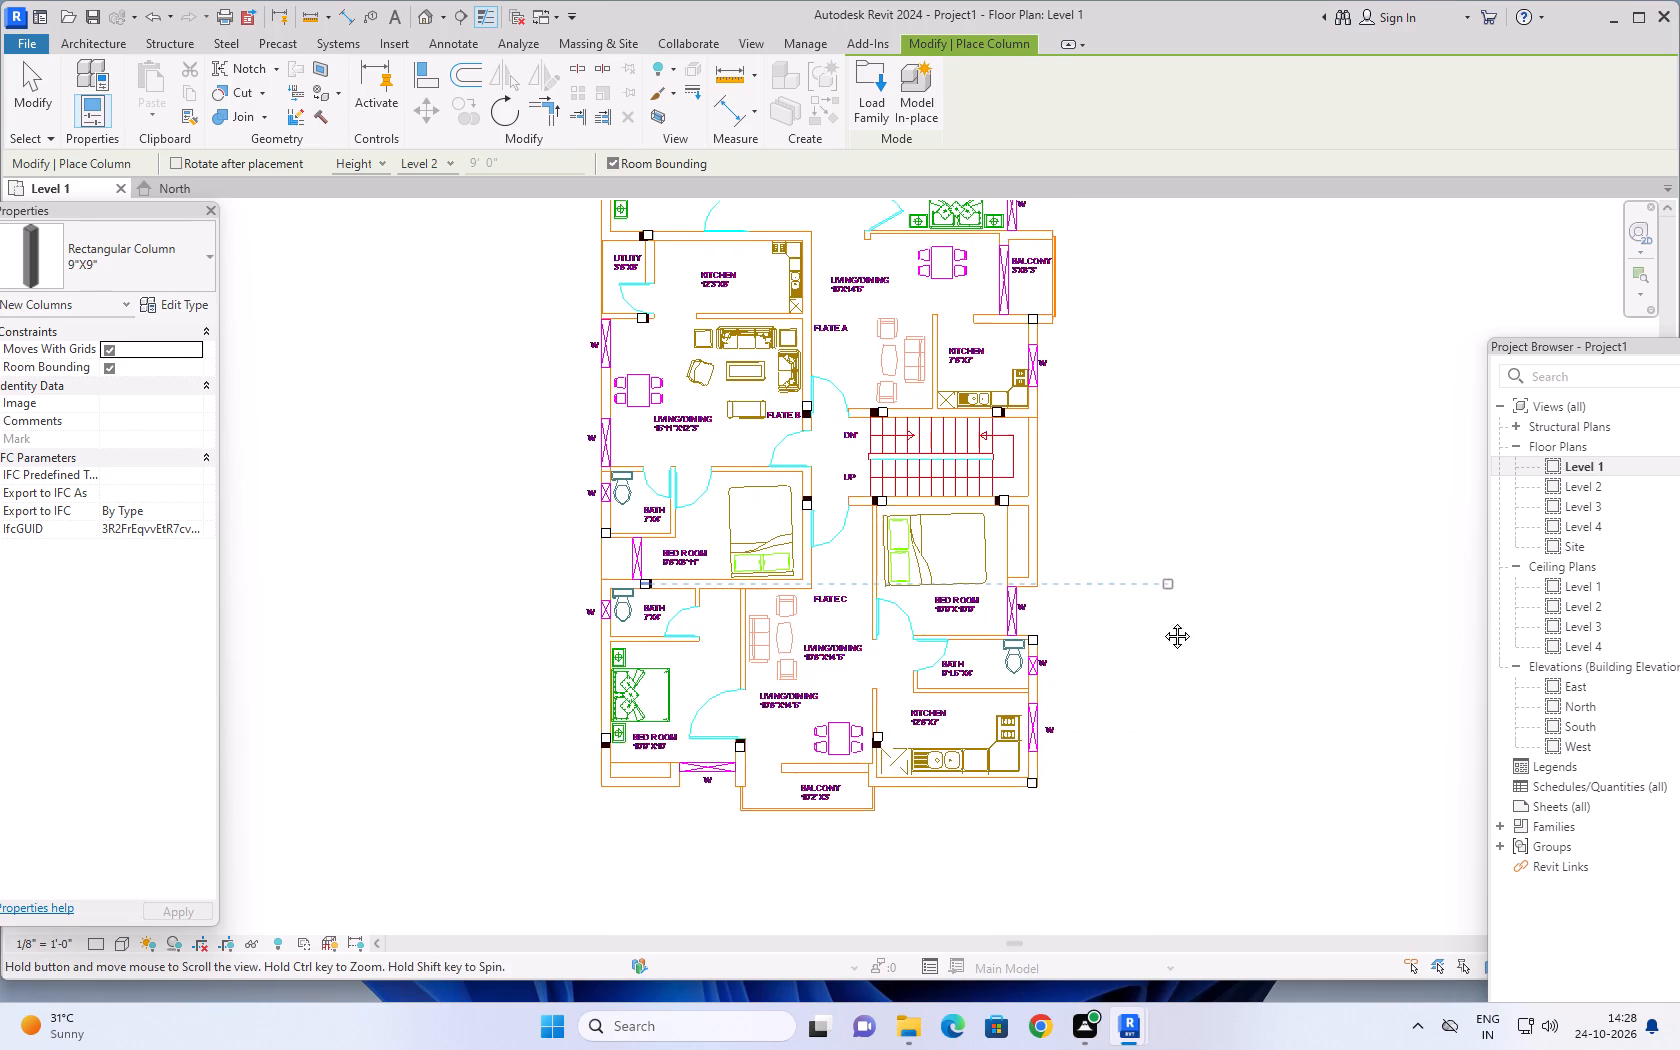
{"action": "middle_click_drag", "start_coordinate": [1162, 621], "coordinate": [1109, 705]}
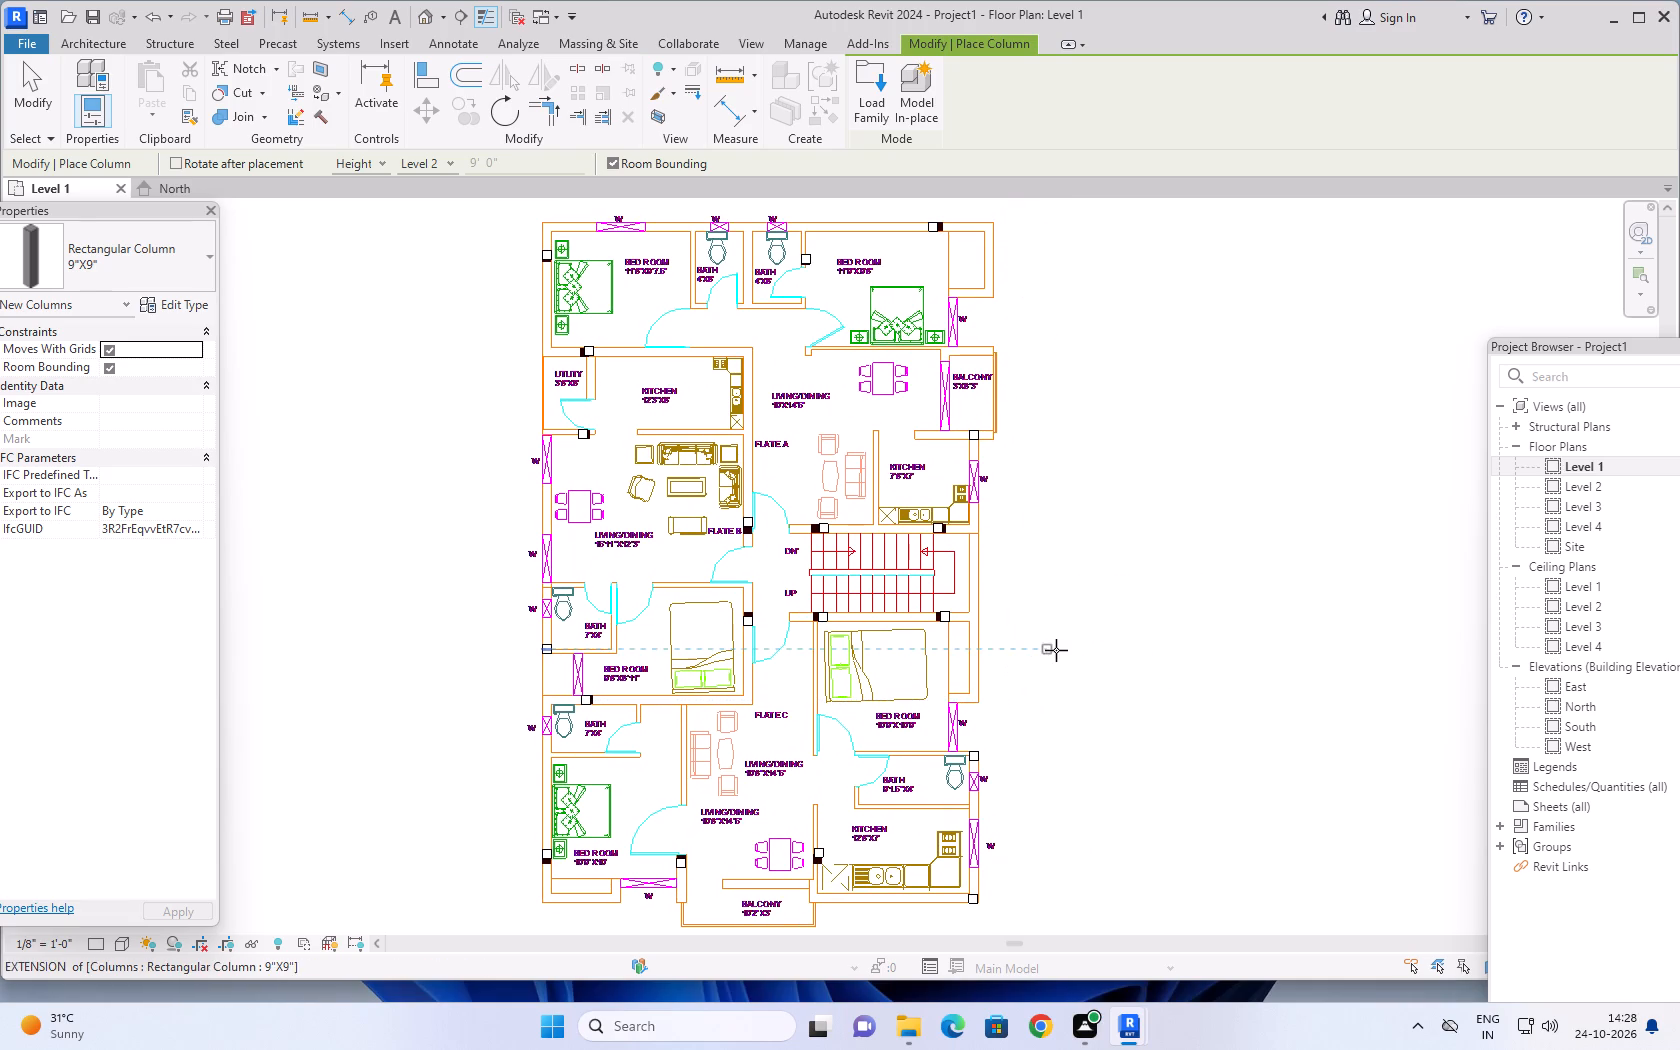
{"action": "scroll", "coordinate": [958, 721], "scroll_direction": "up", "scroll_amount": 9}
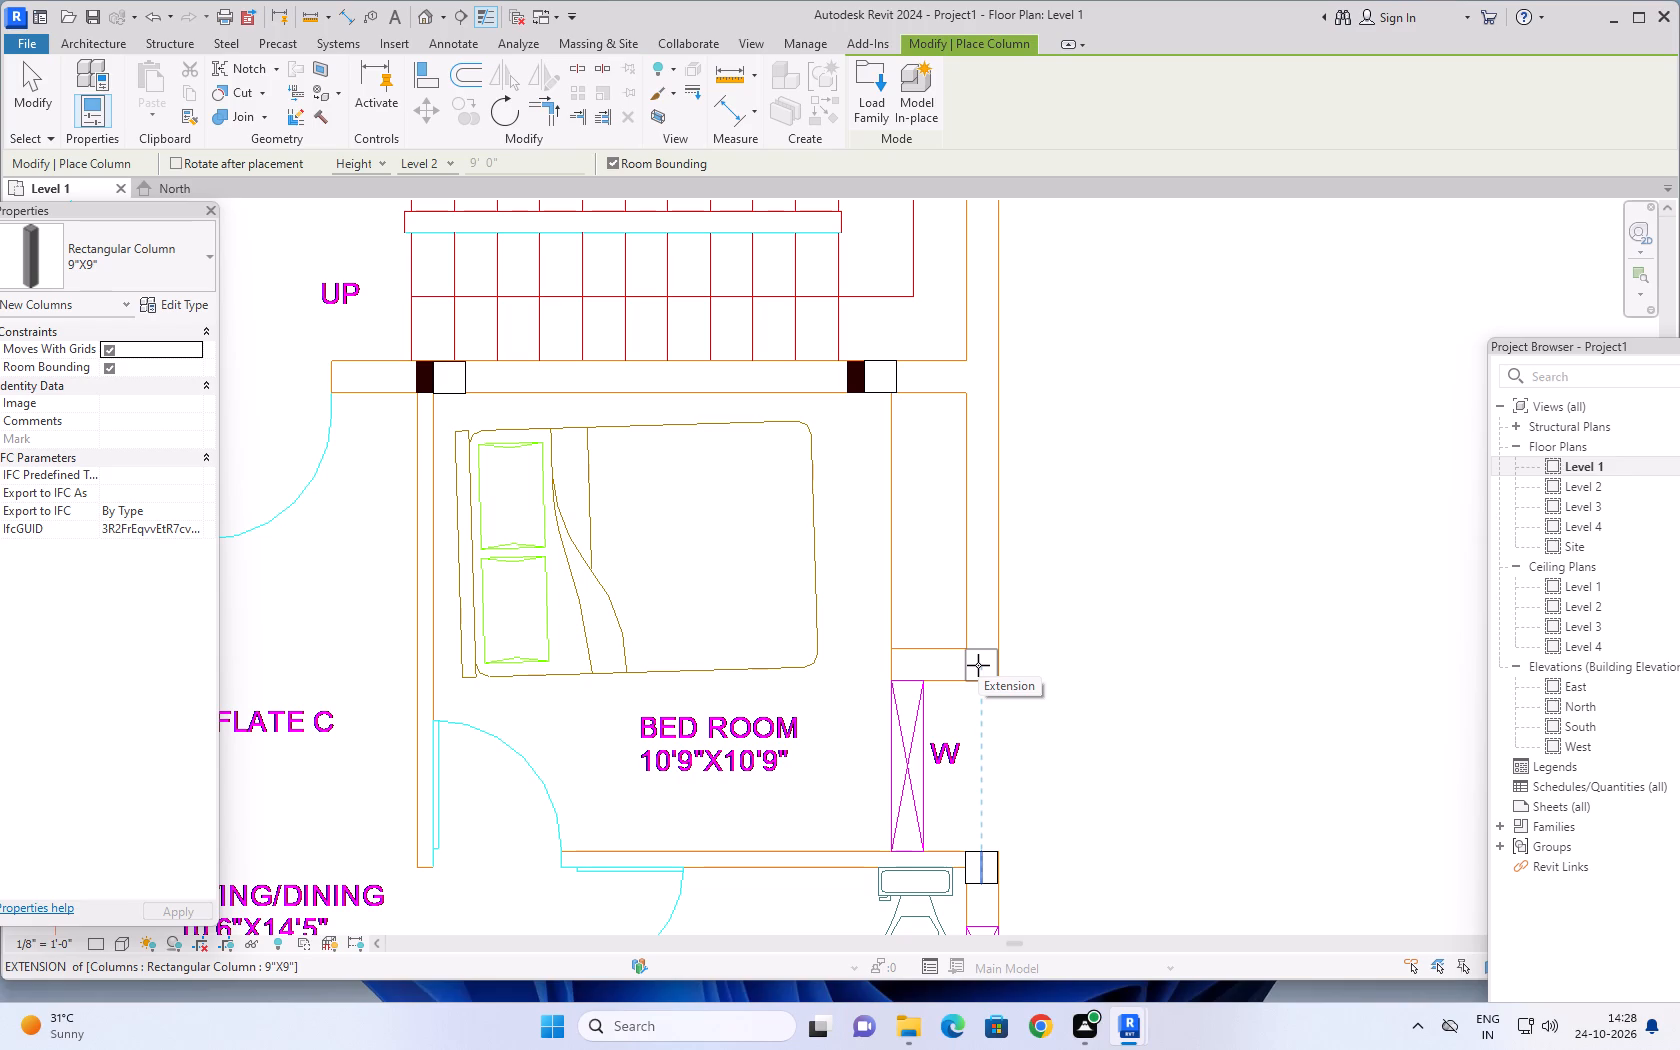
{"action": "left_click", "coordinate": [978, 663]}
Place a 9"X9" column on the upper outer wall where the wall between the two 4'X6' baths meets it.
{"action": "scroll", "coordinate": [1125, 528], "scroll_direction": "down", "scroll_amount": 2}
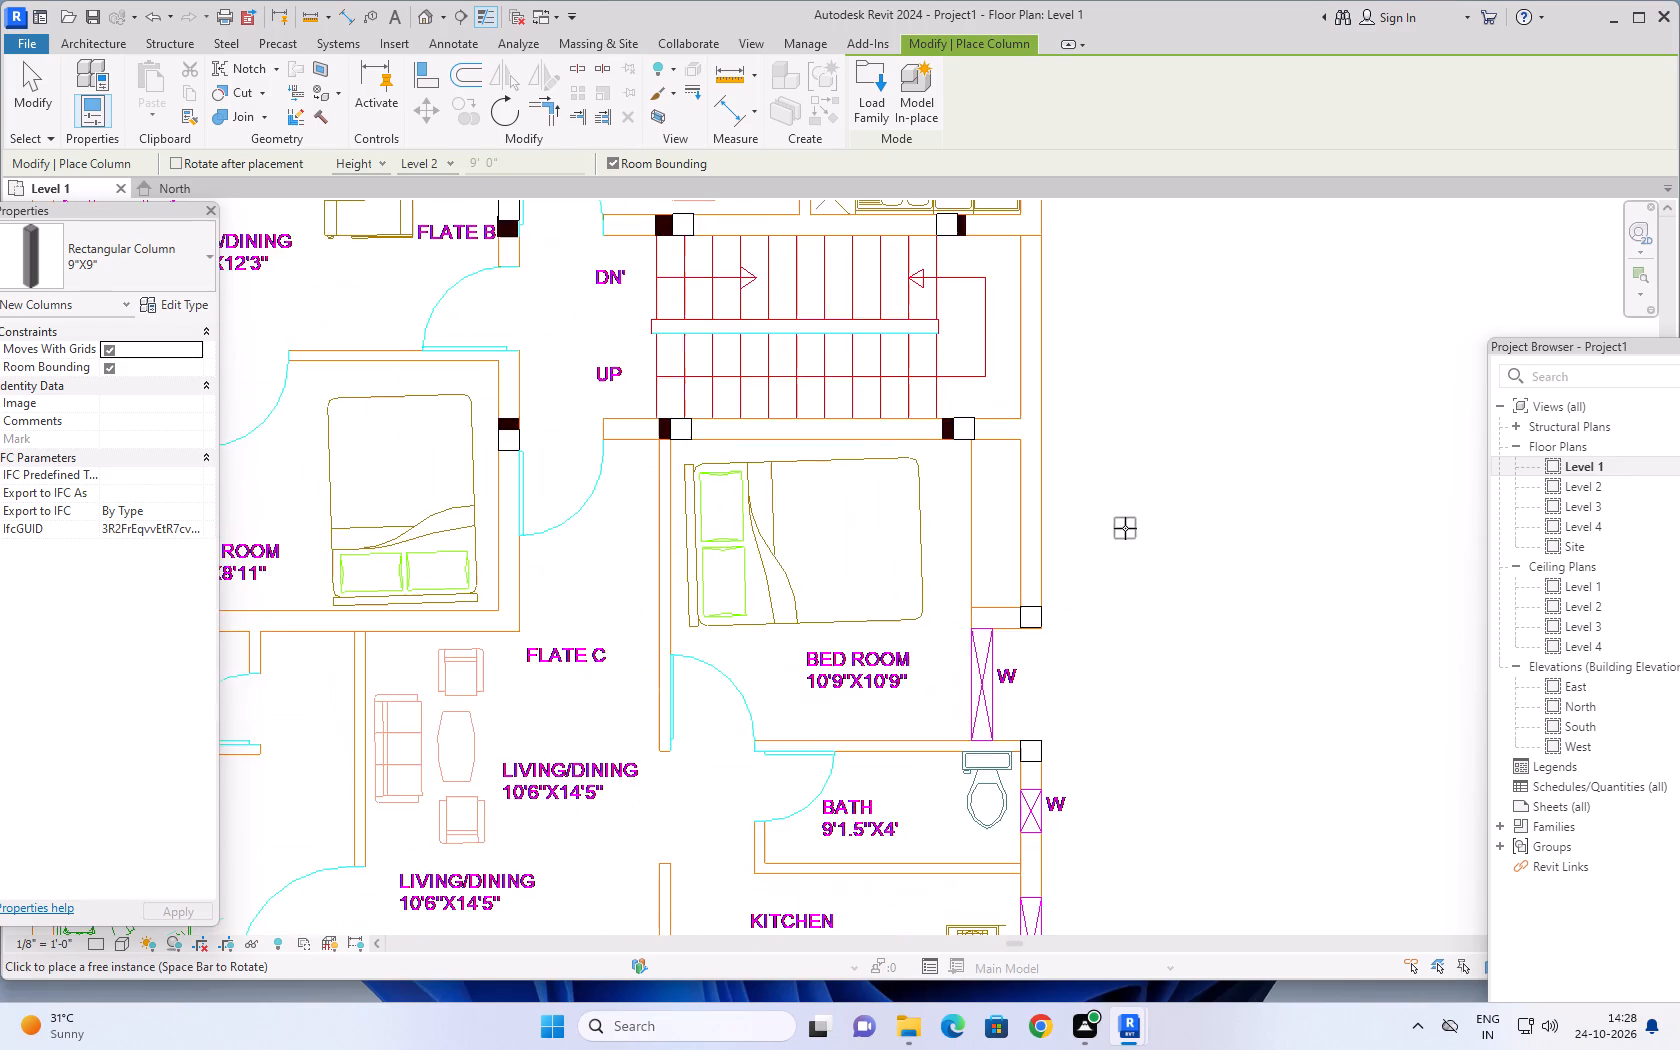
{"action": "scroll", "coordinate": [1125, 528], "scroll_direction": "down", "scroll_amount": 4}
{"action": "middle_click_drag", "start_coordinate": [1141, 444], "coordinate": [1029, 641]}
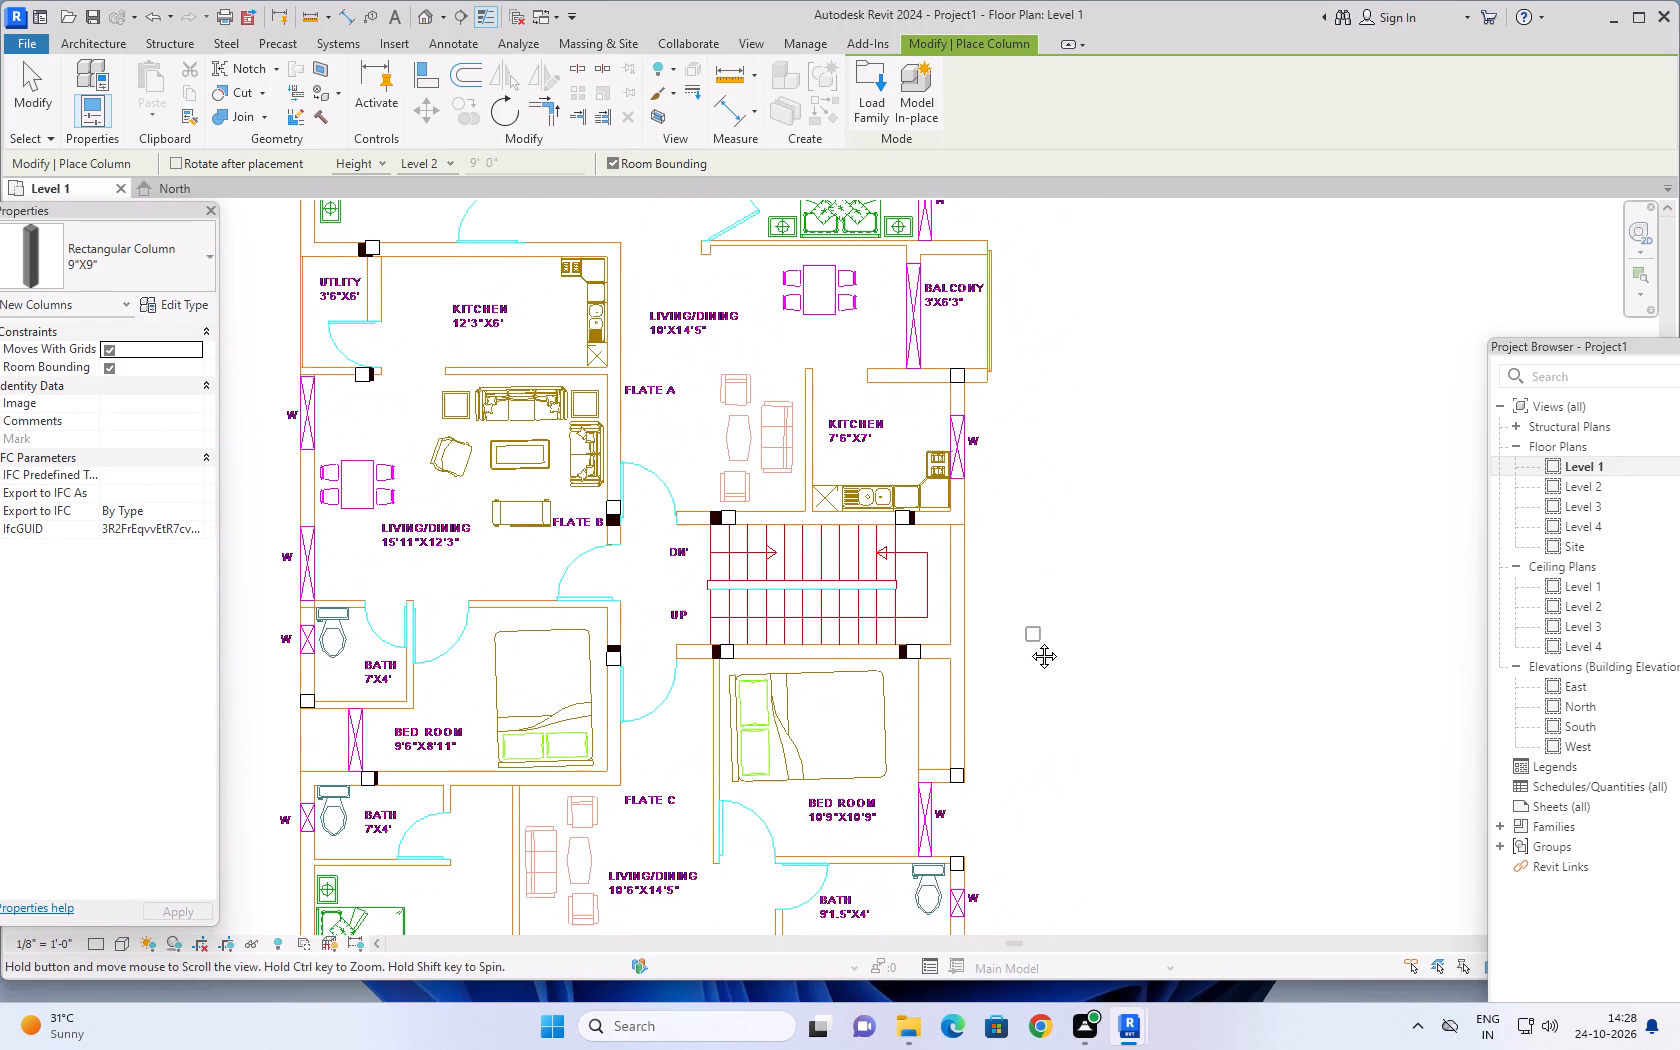
{"action": "middle_click_drag", "start_coordinate": [1029, 641], "coordinate": [1012, 671]}
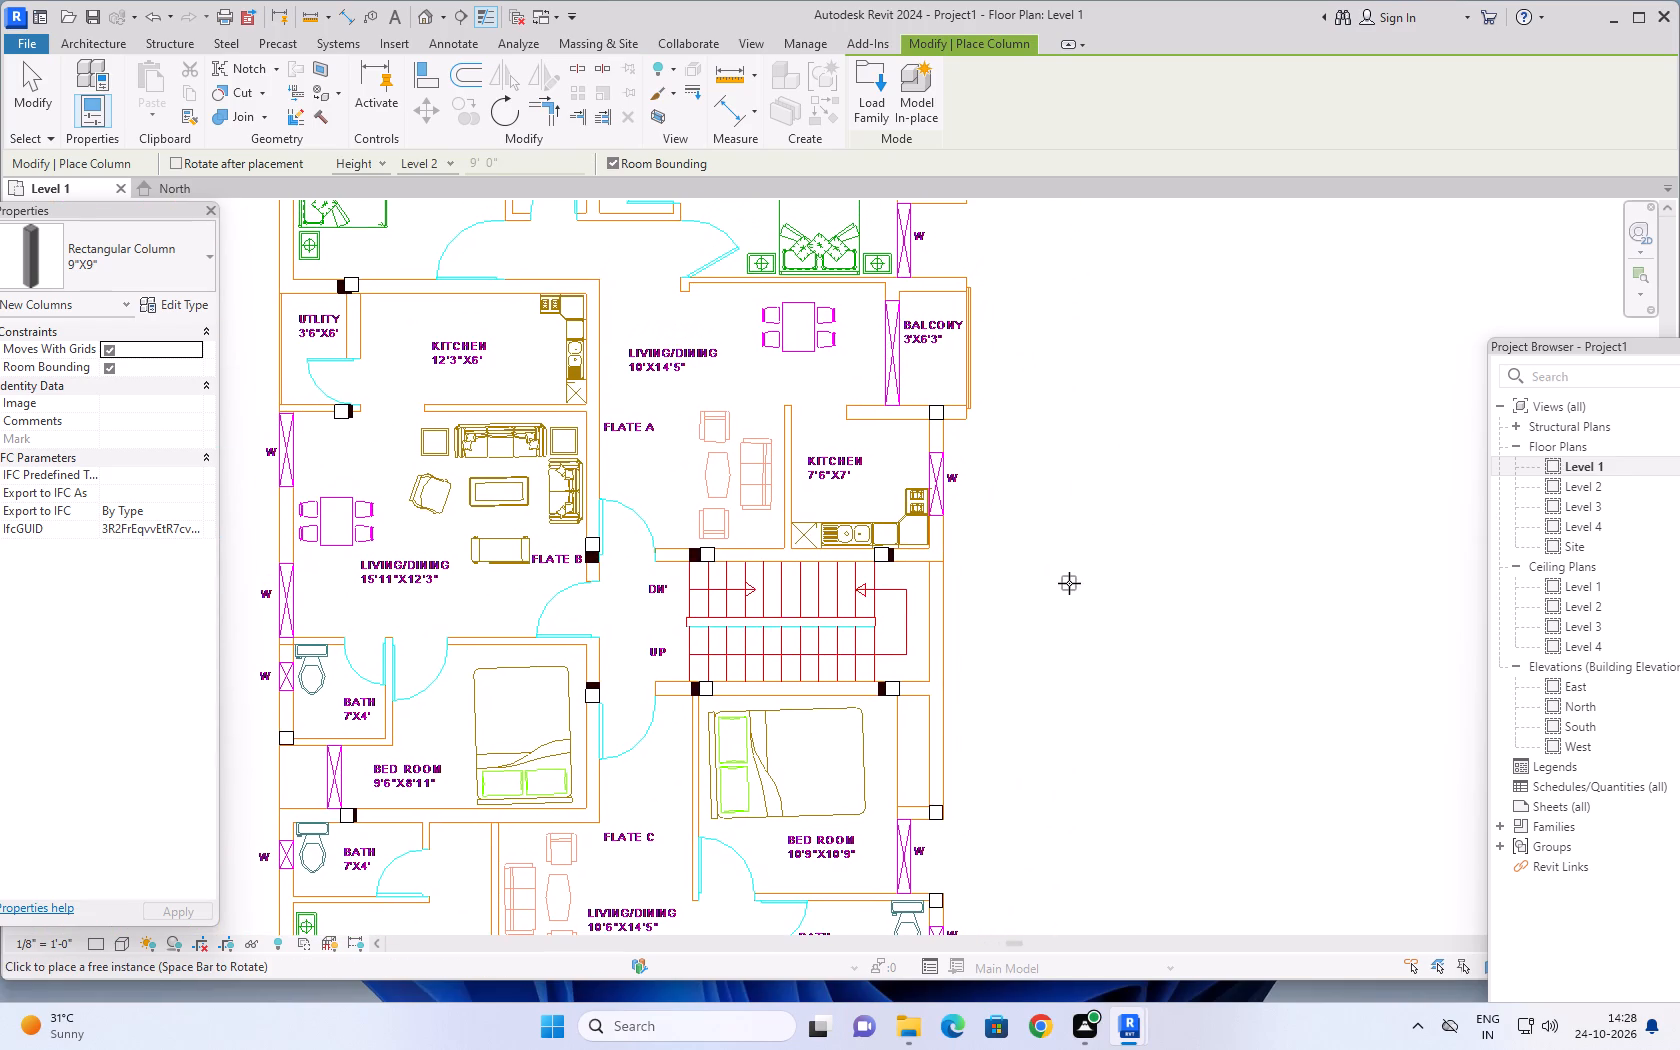
{"action": "scroll", "coordinate": [1070, 534], "scroll_direction": "down", "scroll_amount": 2}
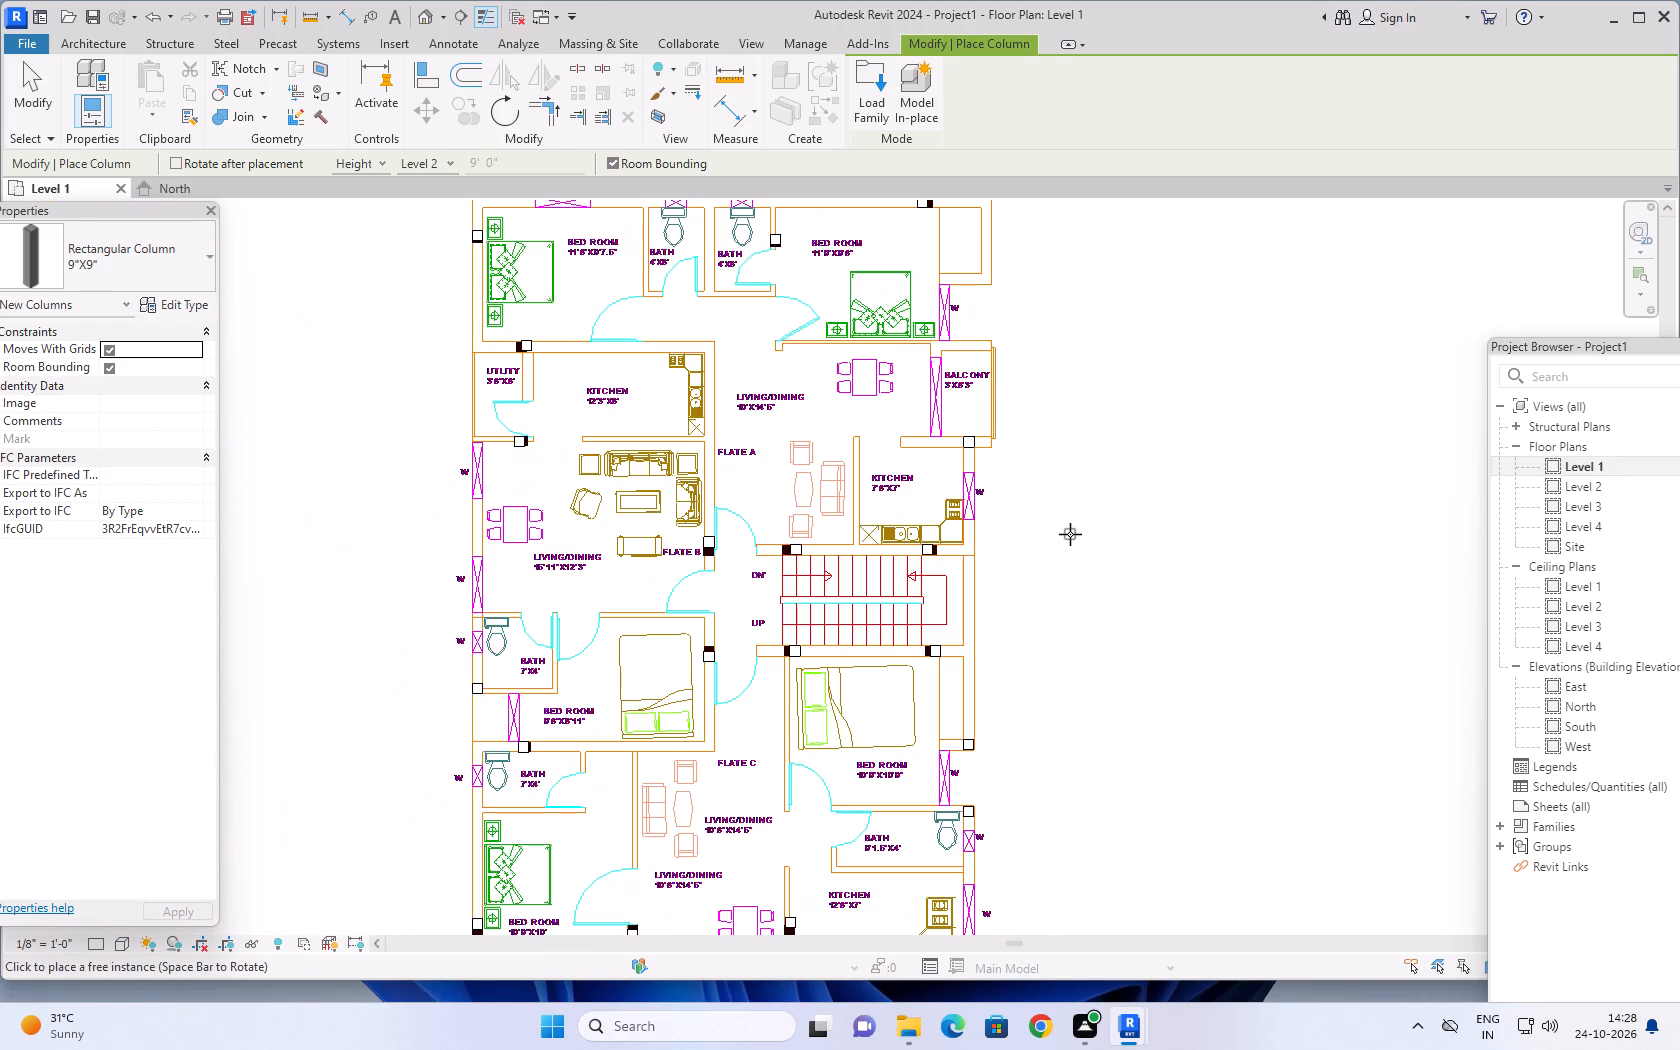
{"action": "scroll", "coordinate": [1070, 534], "scroll_direction": "down", "scroll_amount": 1}
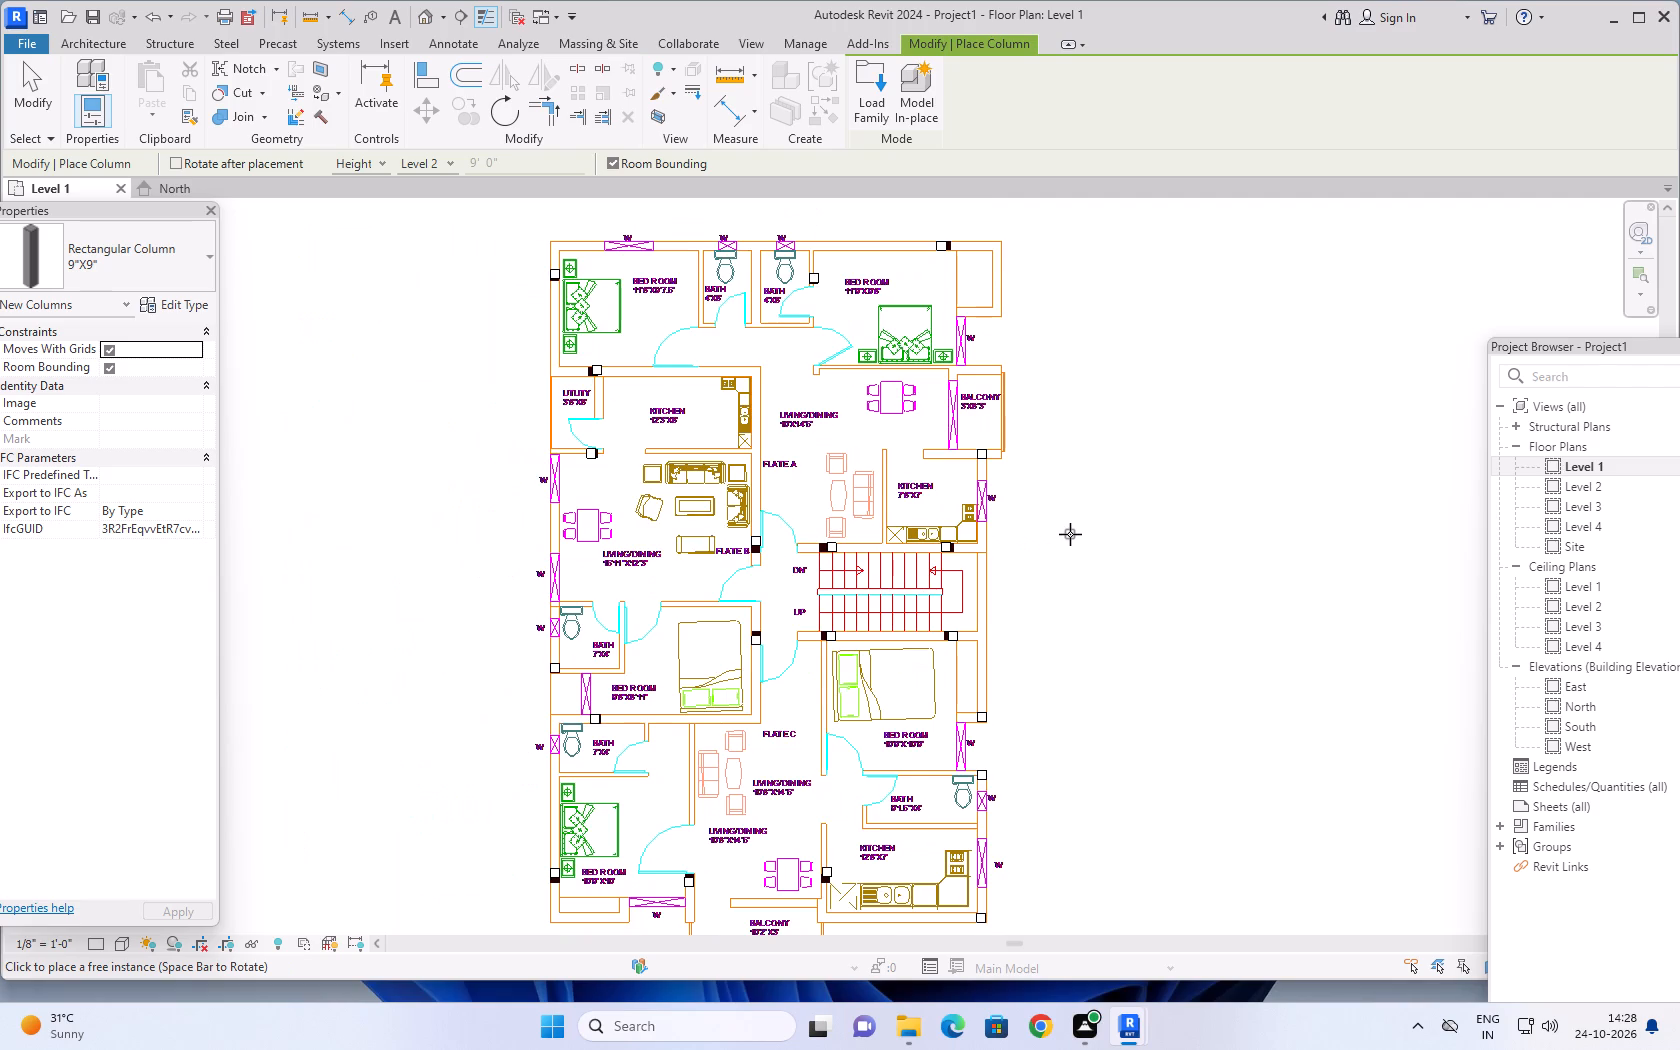
{"action": "scroll", "coordinate": [1070, 534], "scroll_direction": "down", "scroll_amount": 1}
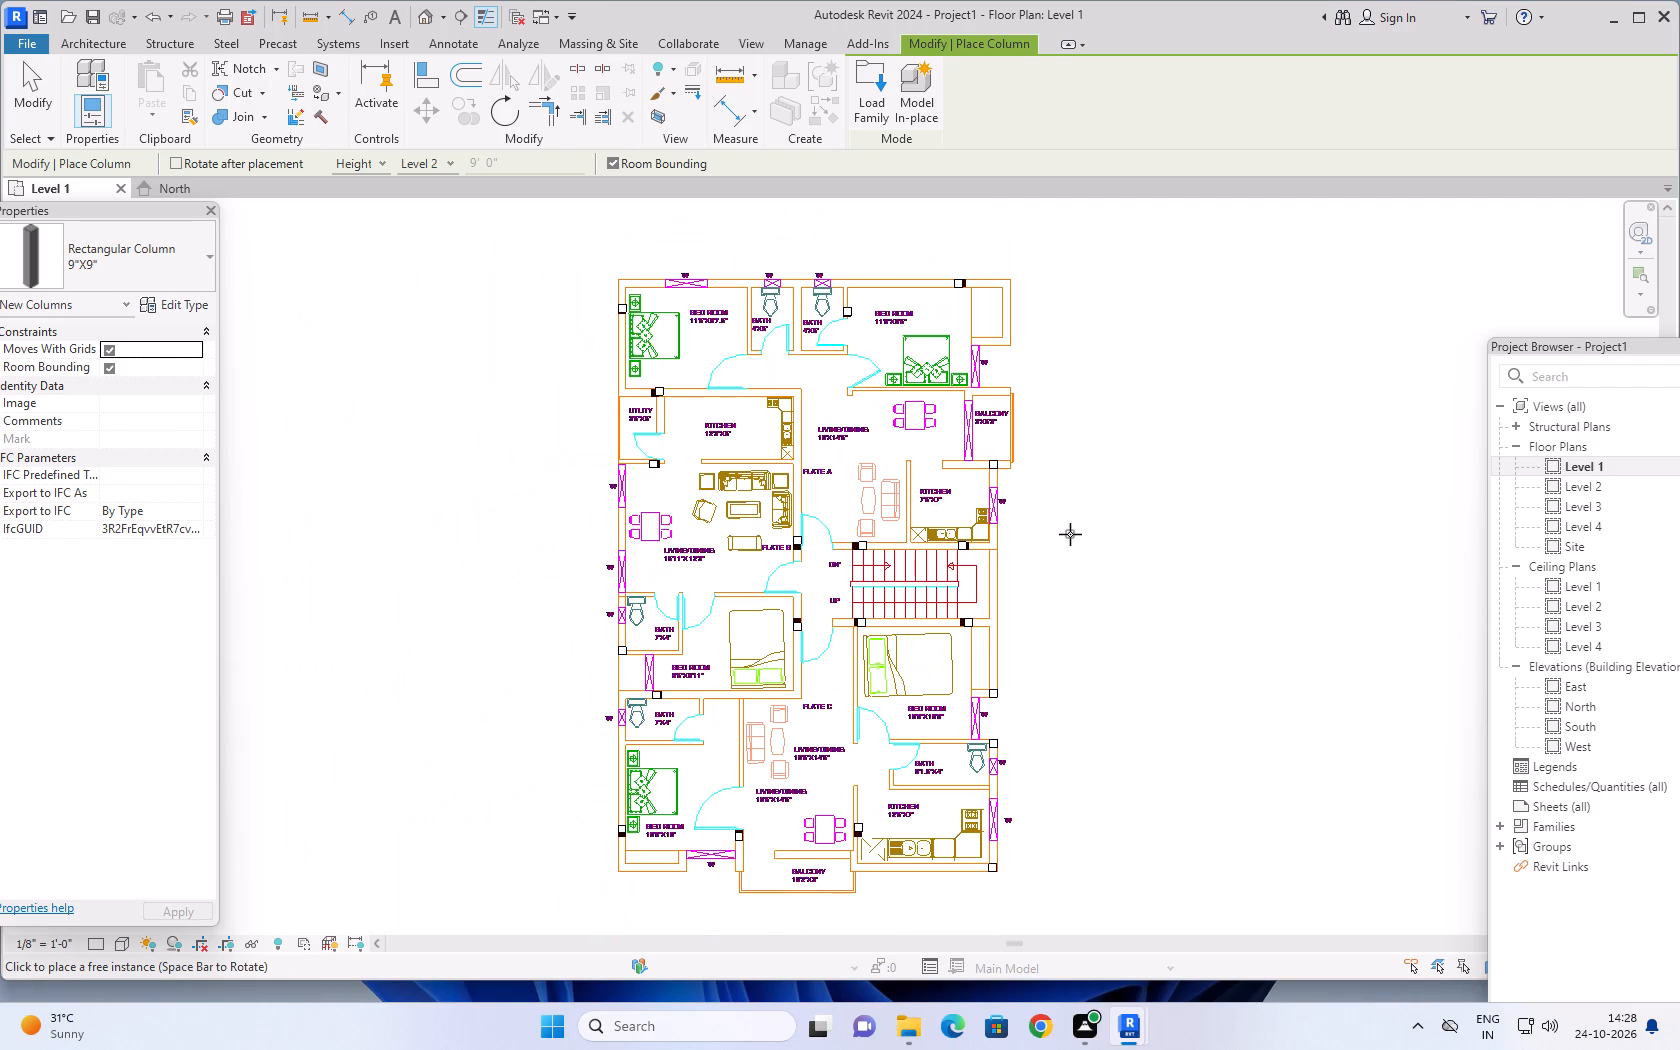
{"action": "scroll", "coordinate": [734, 279], "scroll_direction": "up", "scroll_amount": 4}
{"action": "scroll", "coordinate": [861, 257], "scroll_direction": "up", "scroll_amount": 3}
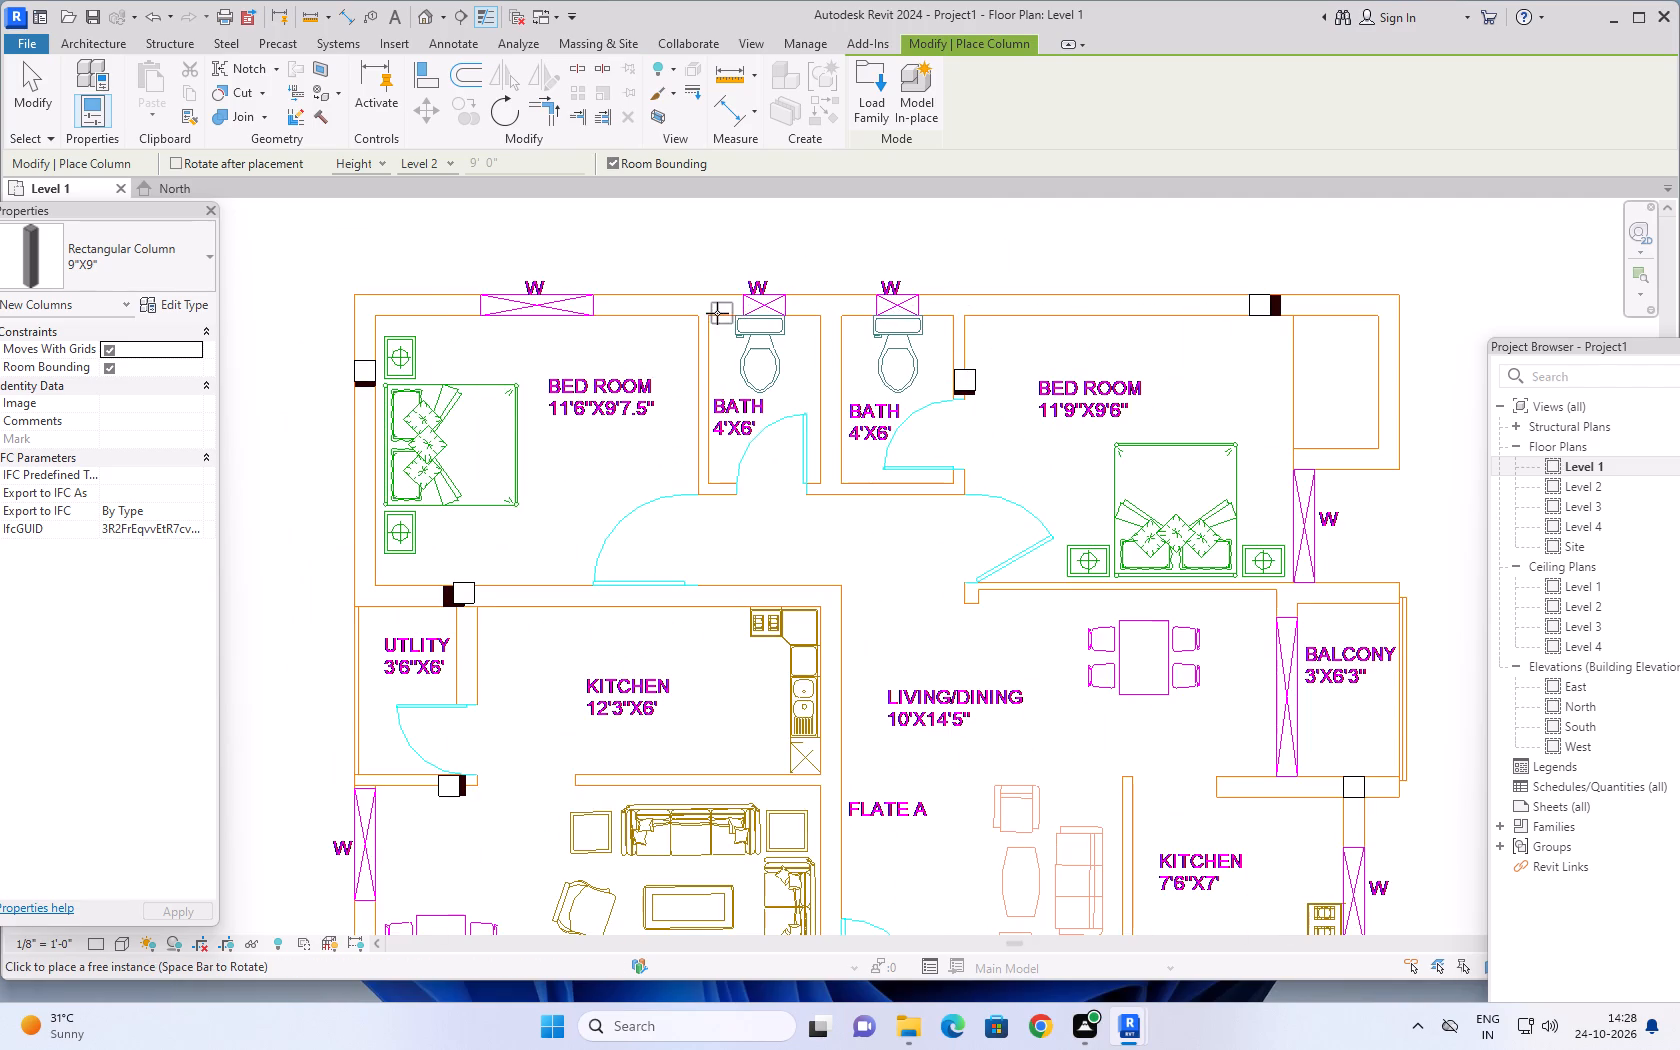
{"action": "scroll", "coordinate": [817, 290], "scroll_direction": "up", "scroll_amount": 3}
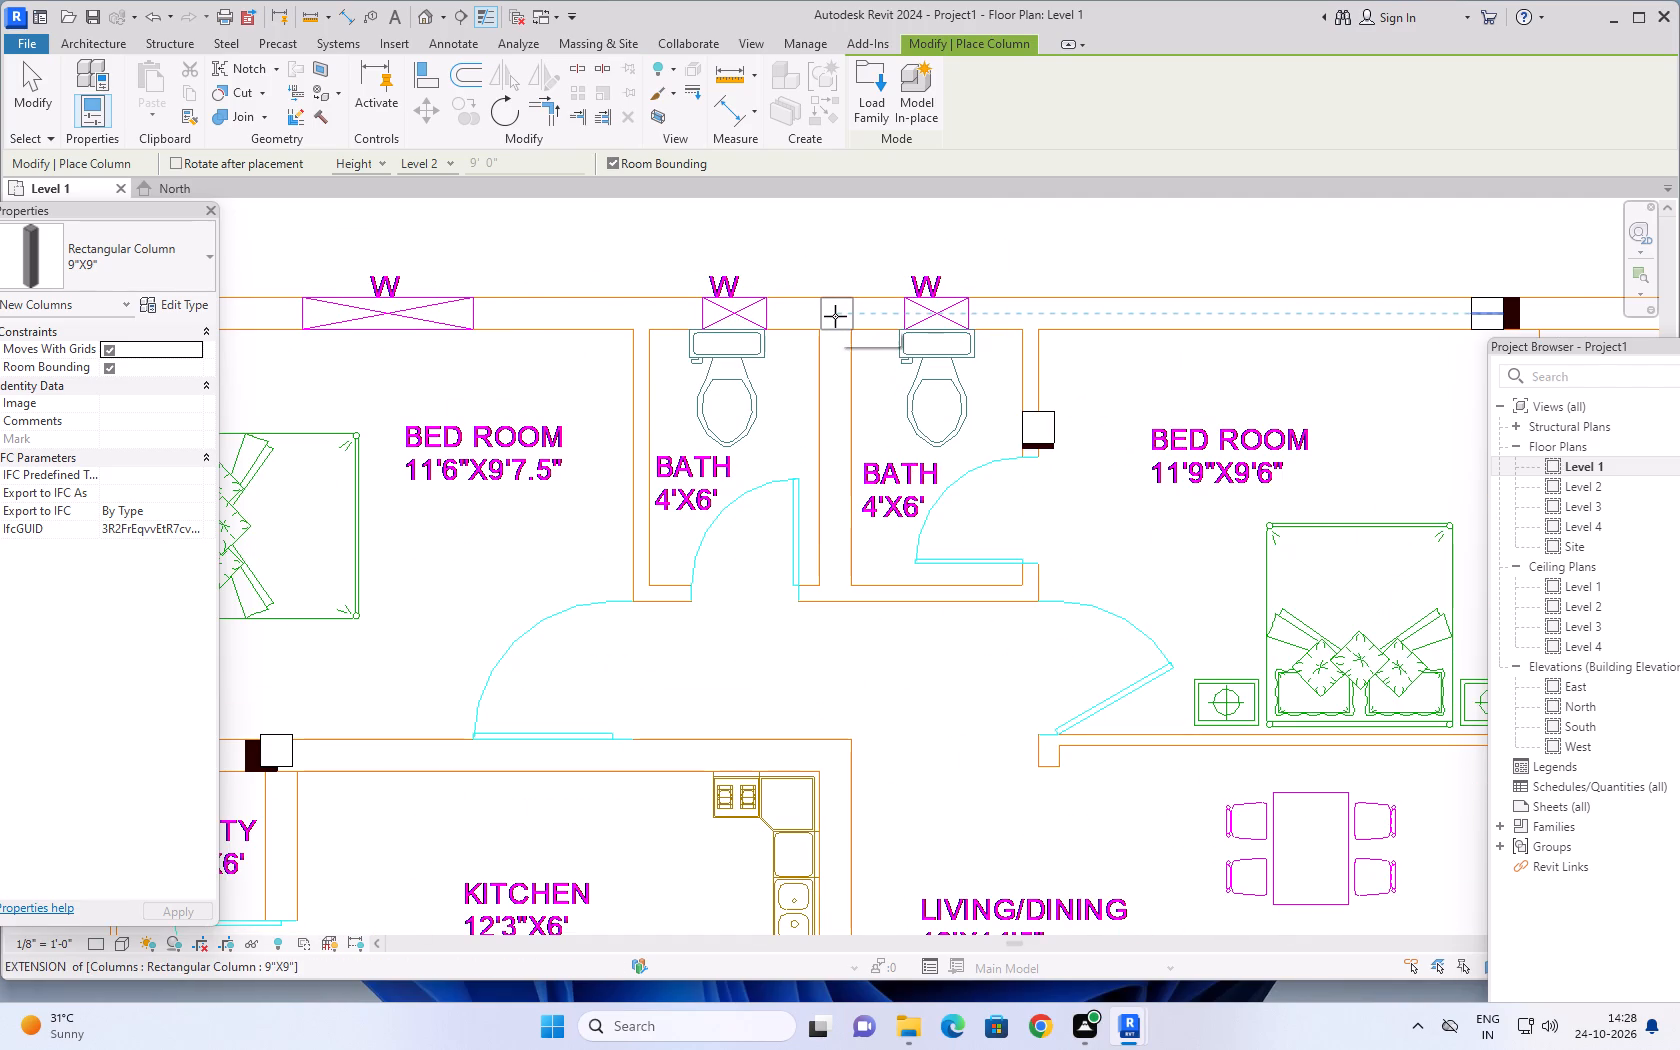
{"action": "left_click", "coordinate": [835, 316]}
Examine the whole Level 1 plan for column positions still without a column, and end column placement.
{"action": "scroll", "coordinate": [1122, 228], "scroll_direction": "down", "scroll_amount": 7}
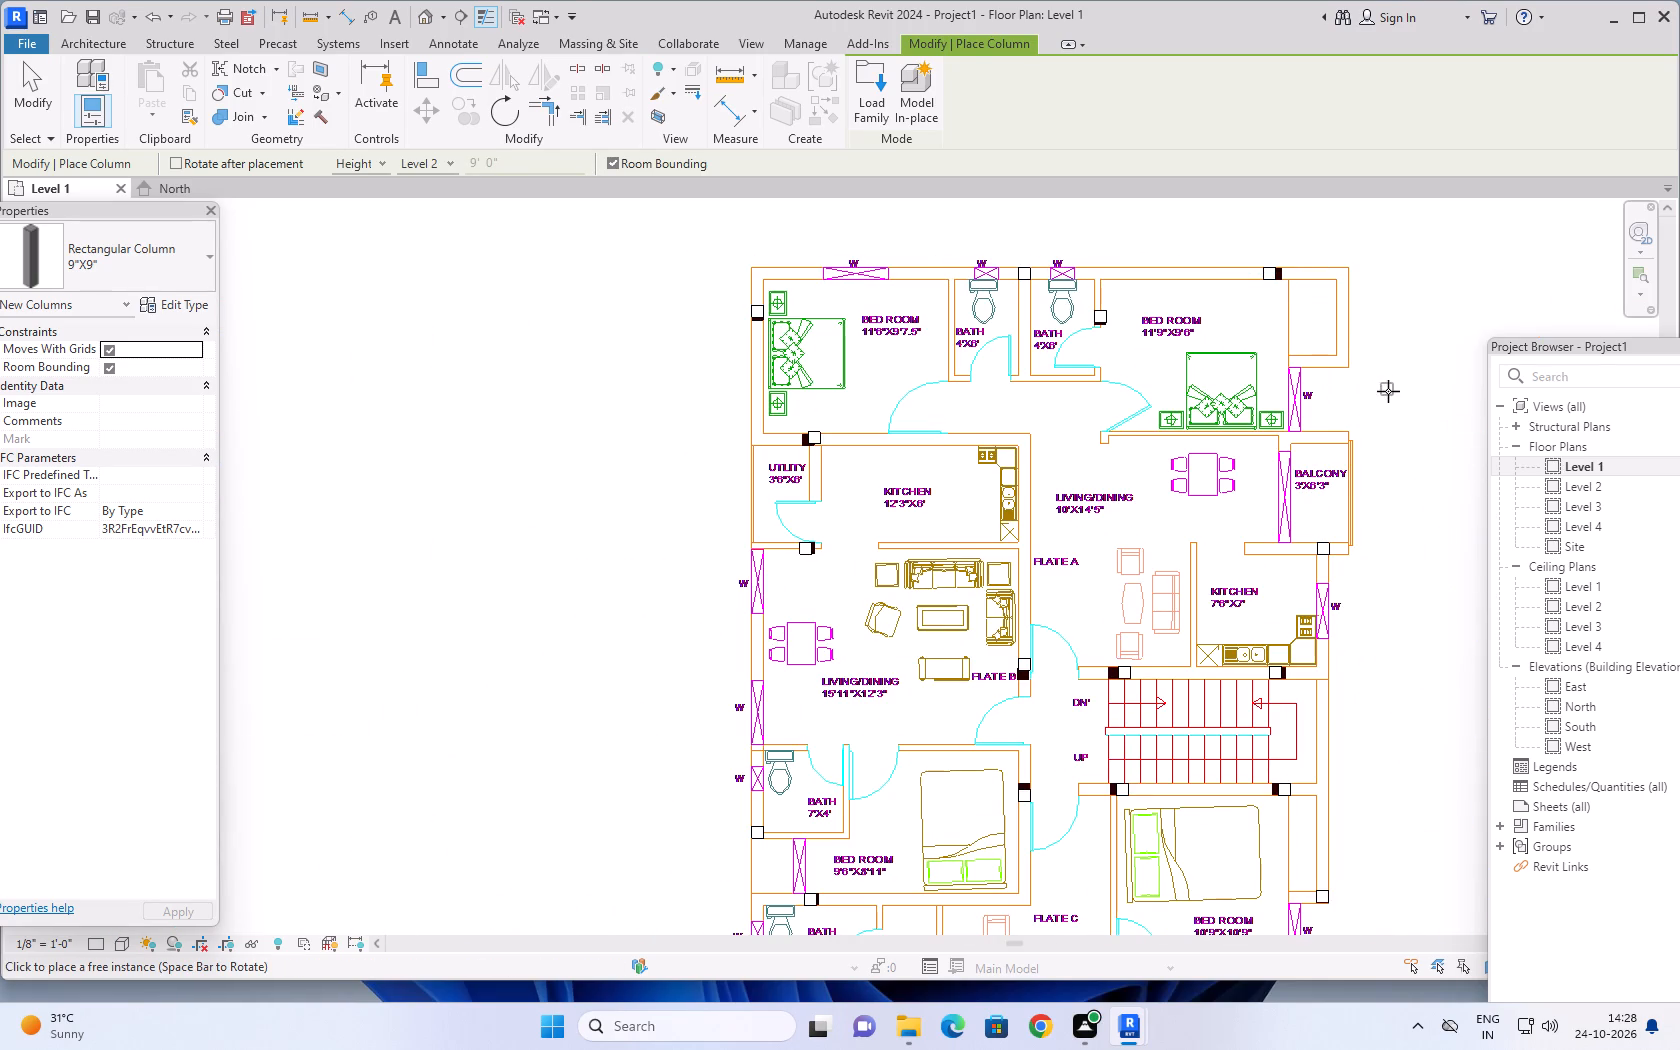
{"action": "middle_click_drag", "start_coordinate": [1389, 392], "coordinate": [1264, 394]}
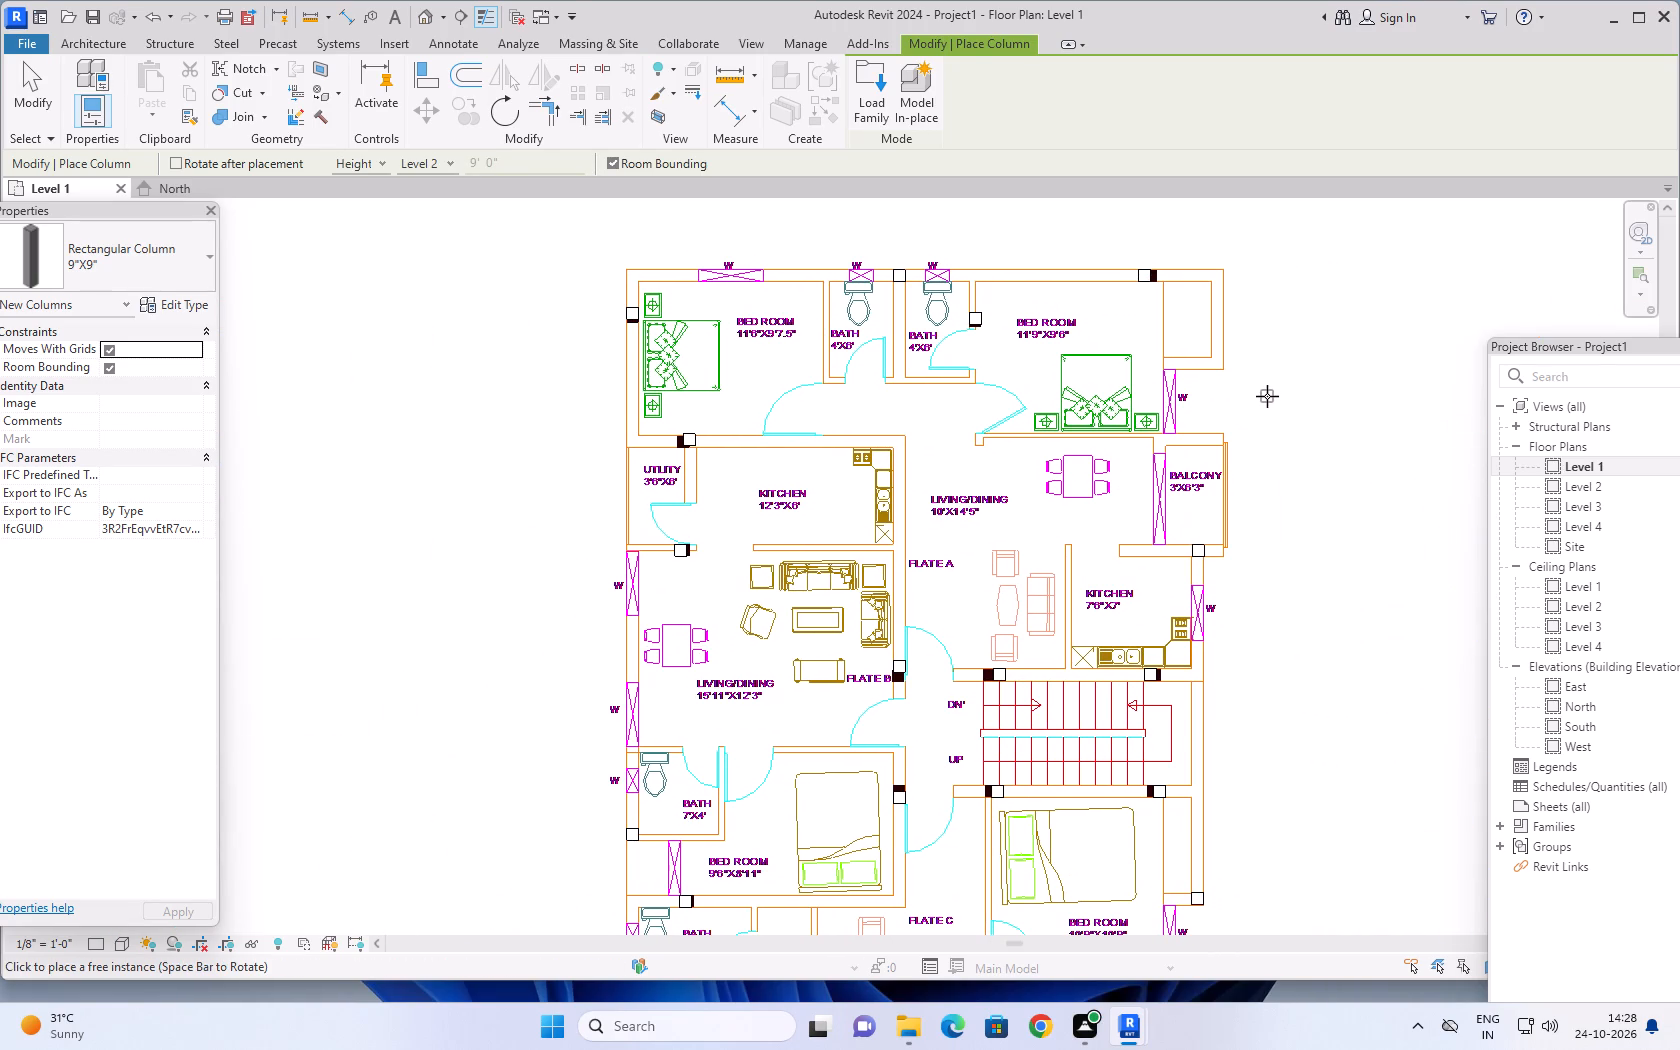
{"action": "scroll", "coordinate": [1267, 396], "scroll_direction": "down", "scroll_amount": 4}
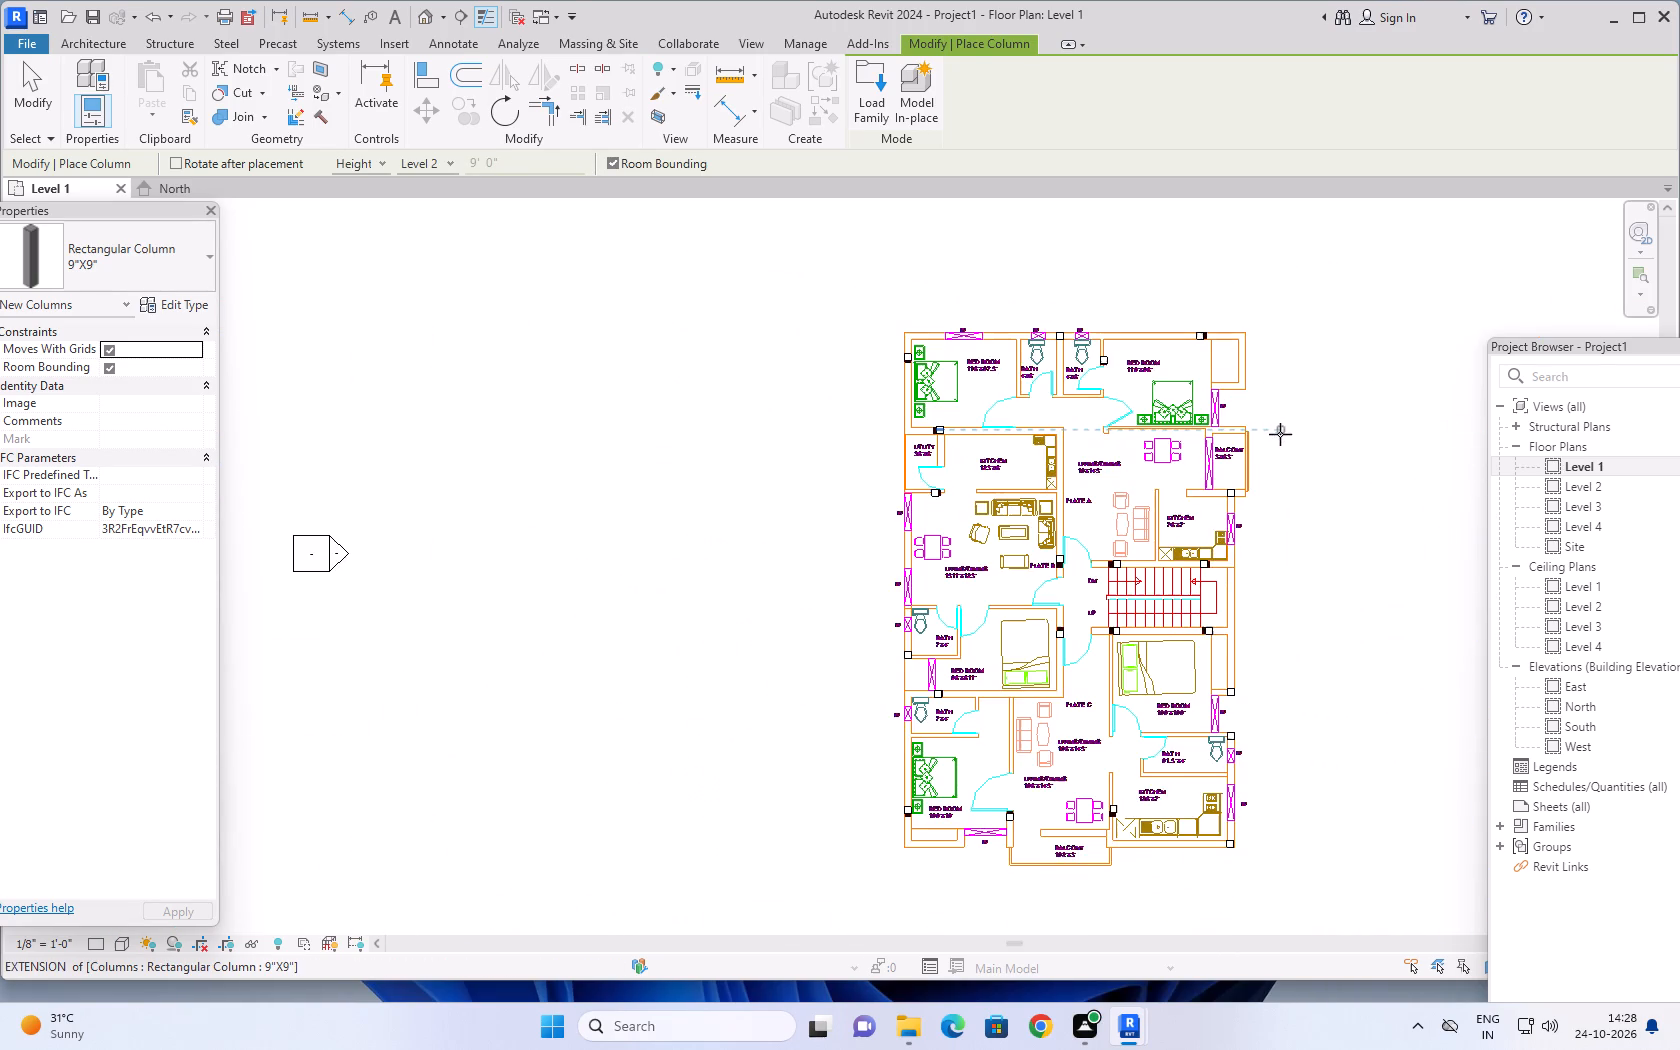
{"action": "middle_click_drag", "start_coordinate": [1272, 429], "coordinate": [1214, 352]}
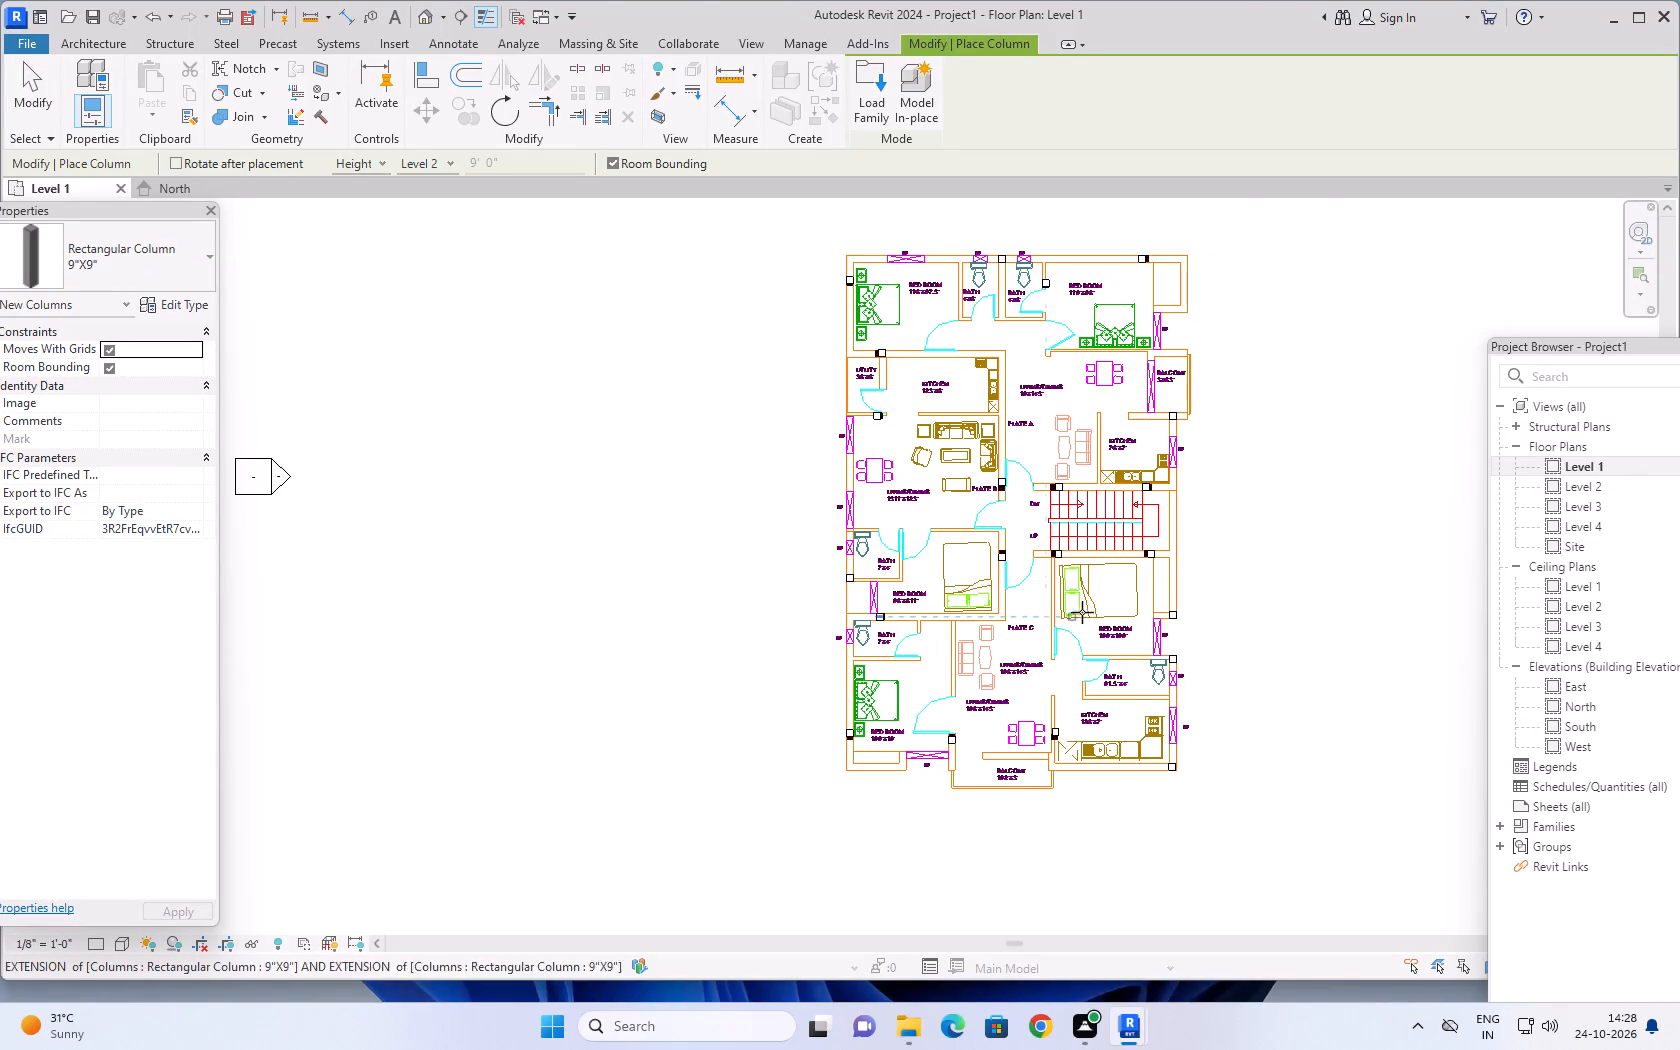
{"action": "scroll", "coordinate": [837, 618], "scroll_direction": "up", "scroll_amount": 3}
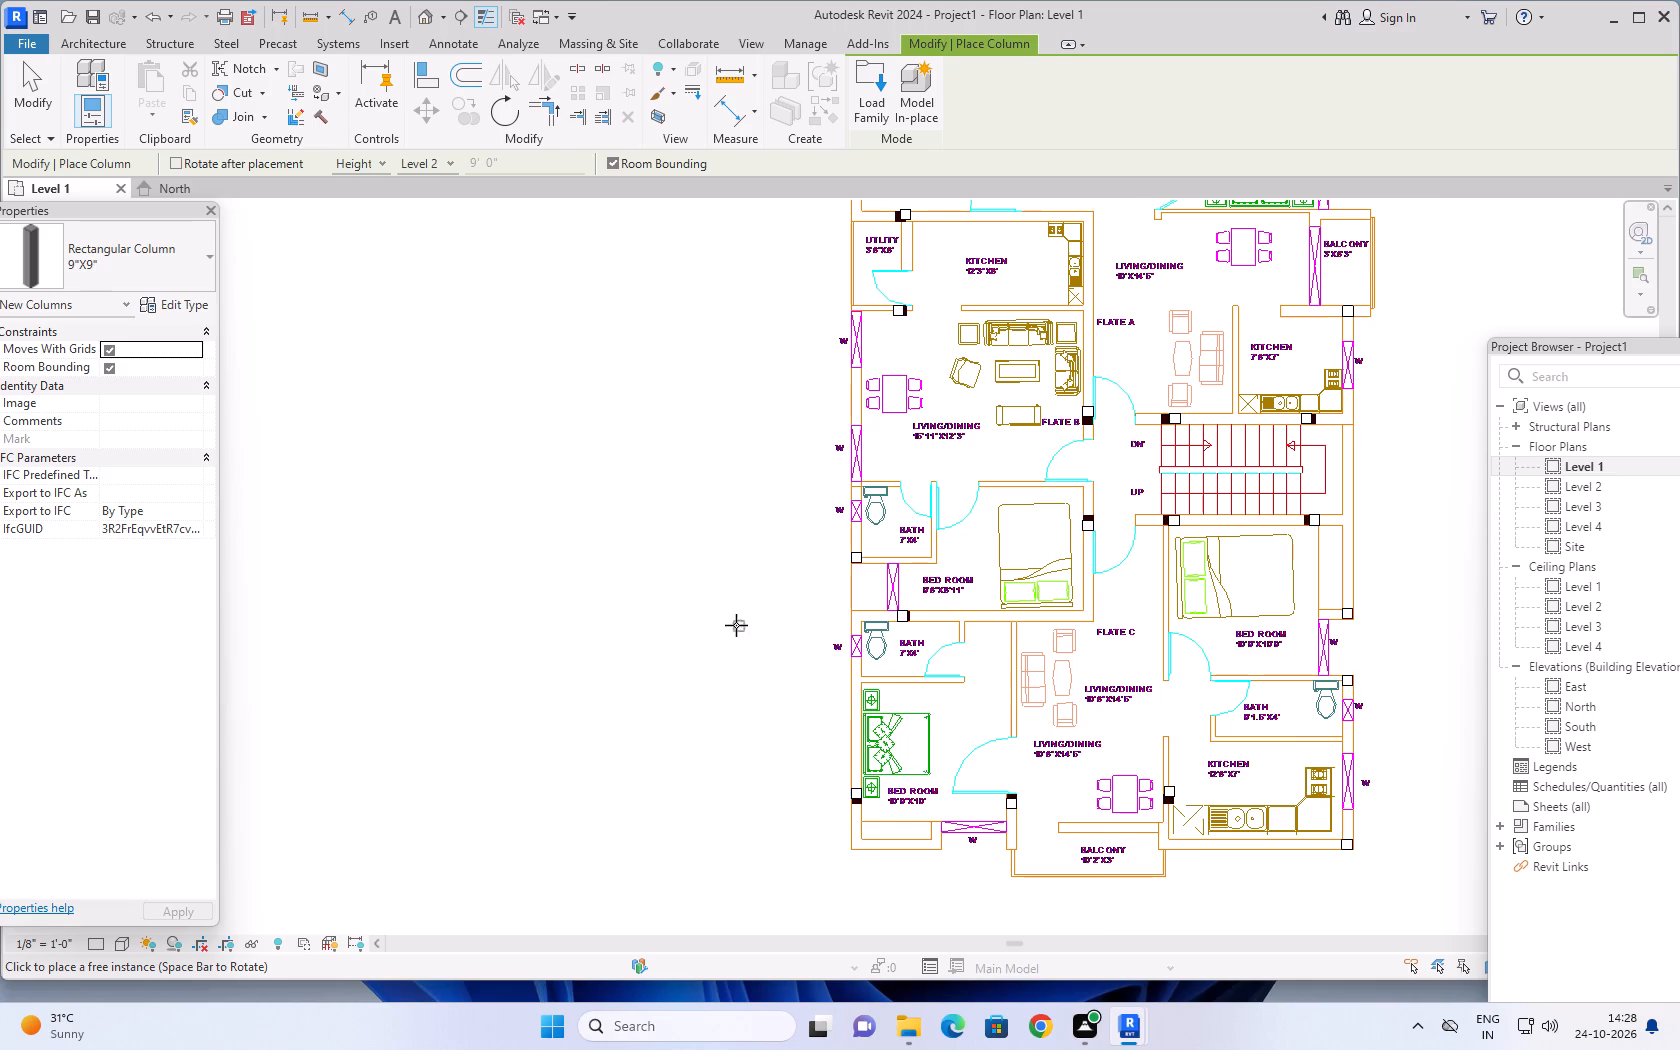
{"action": "scroll", "coordinate": [736, 625], "scroll_direction": "up", "scroll_amount": 2}
{"action": "scroll", "coordinate": [756, 604], "scroll_direction": "down", "scroll_amount": 8}
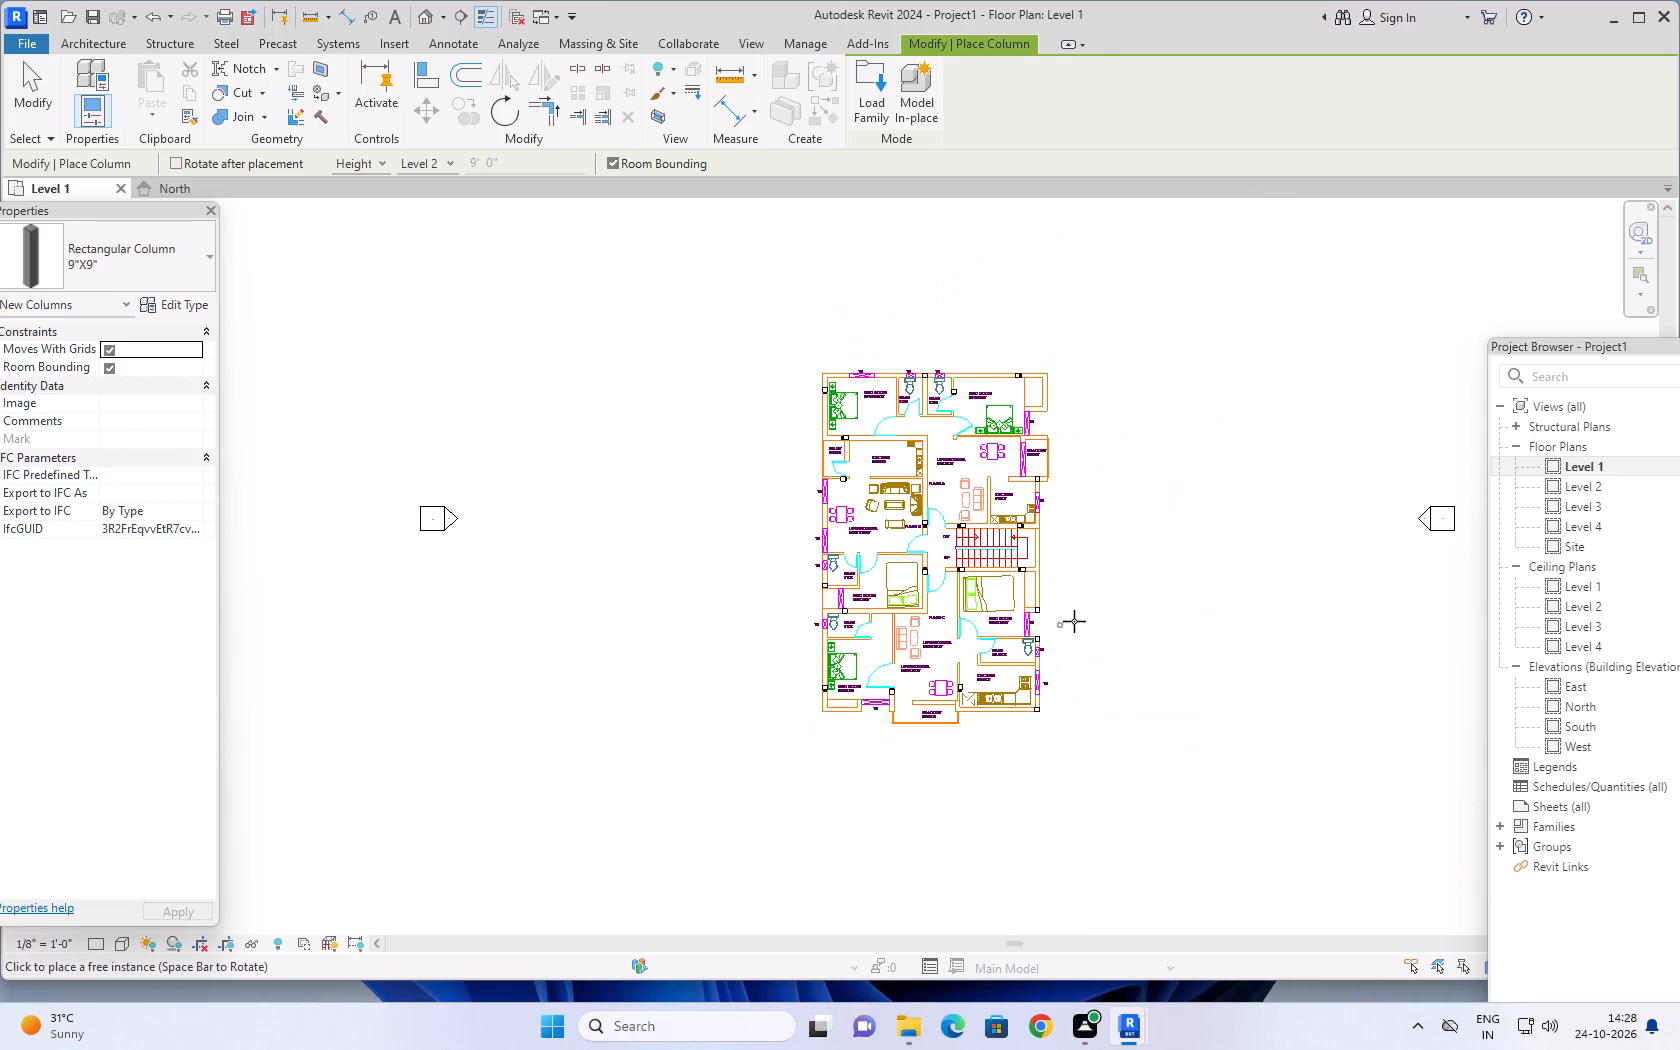
{"action": "key", "text": "Escape"}
{"action": "key", "text": "Escape"}
{"action": "key", "text": "Escape"}
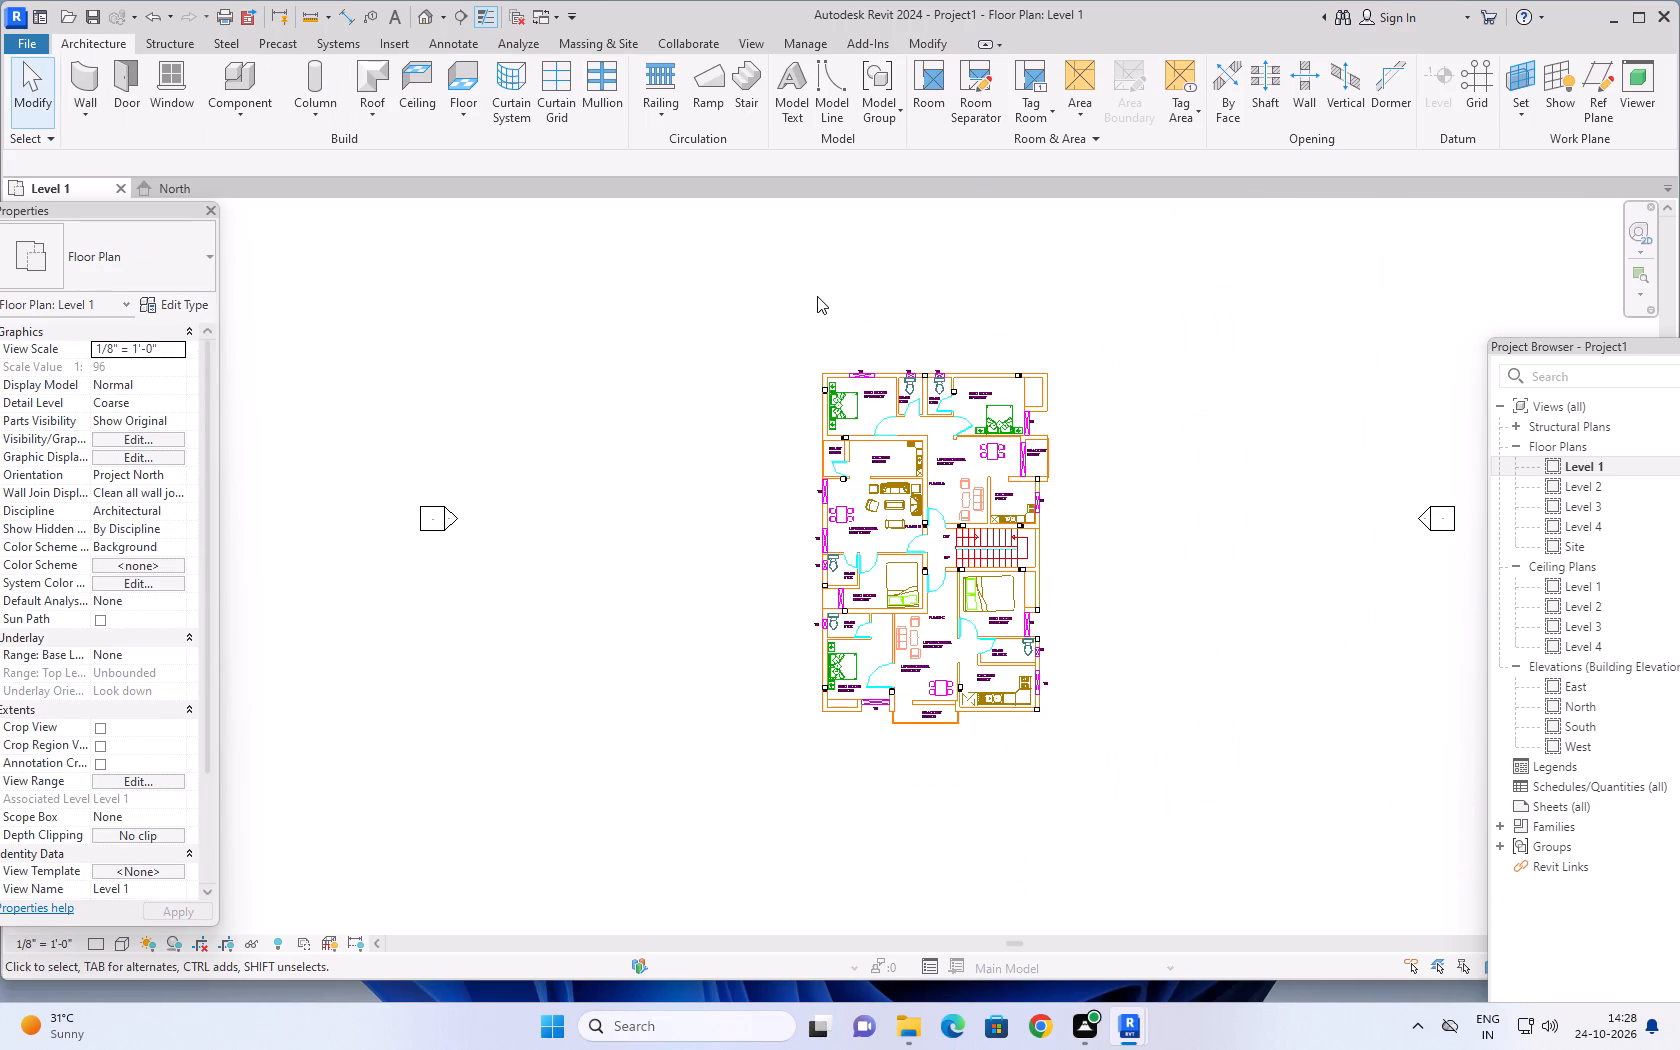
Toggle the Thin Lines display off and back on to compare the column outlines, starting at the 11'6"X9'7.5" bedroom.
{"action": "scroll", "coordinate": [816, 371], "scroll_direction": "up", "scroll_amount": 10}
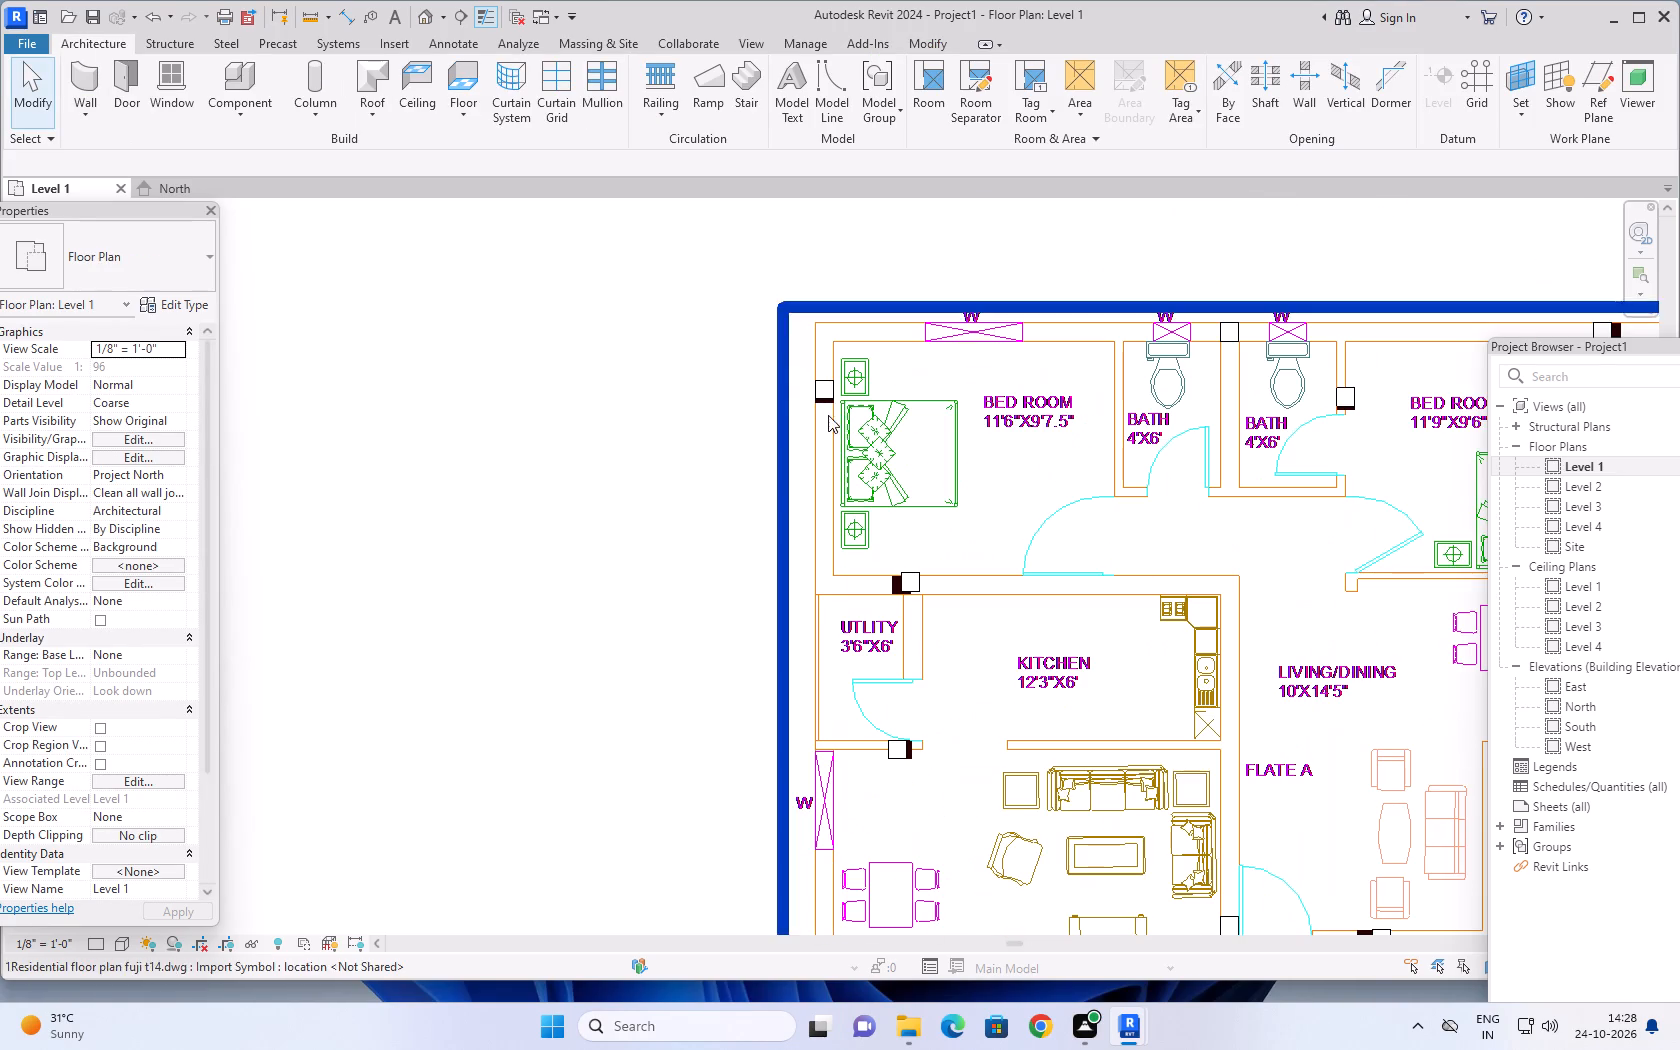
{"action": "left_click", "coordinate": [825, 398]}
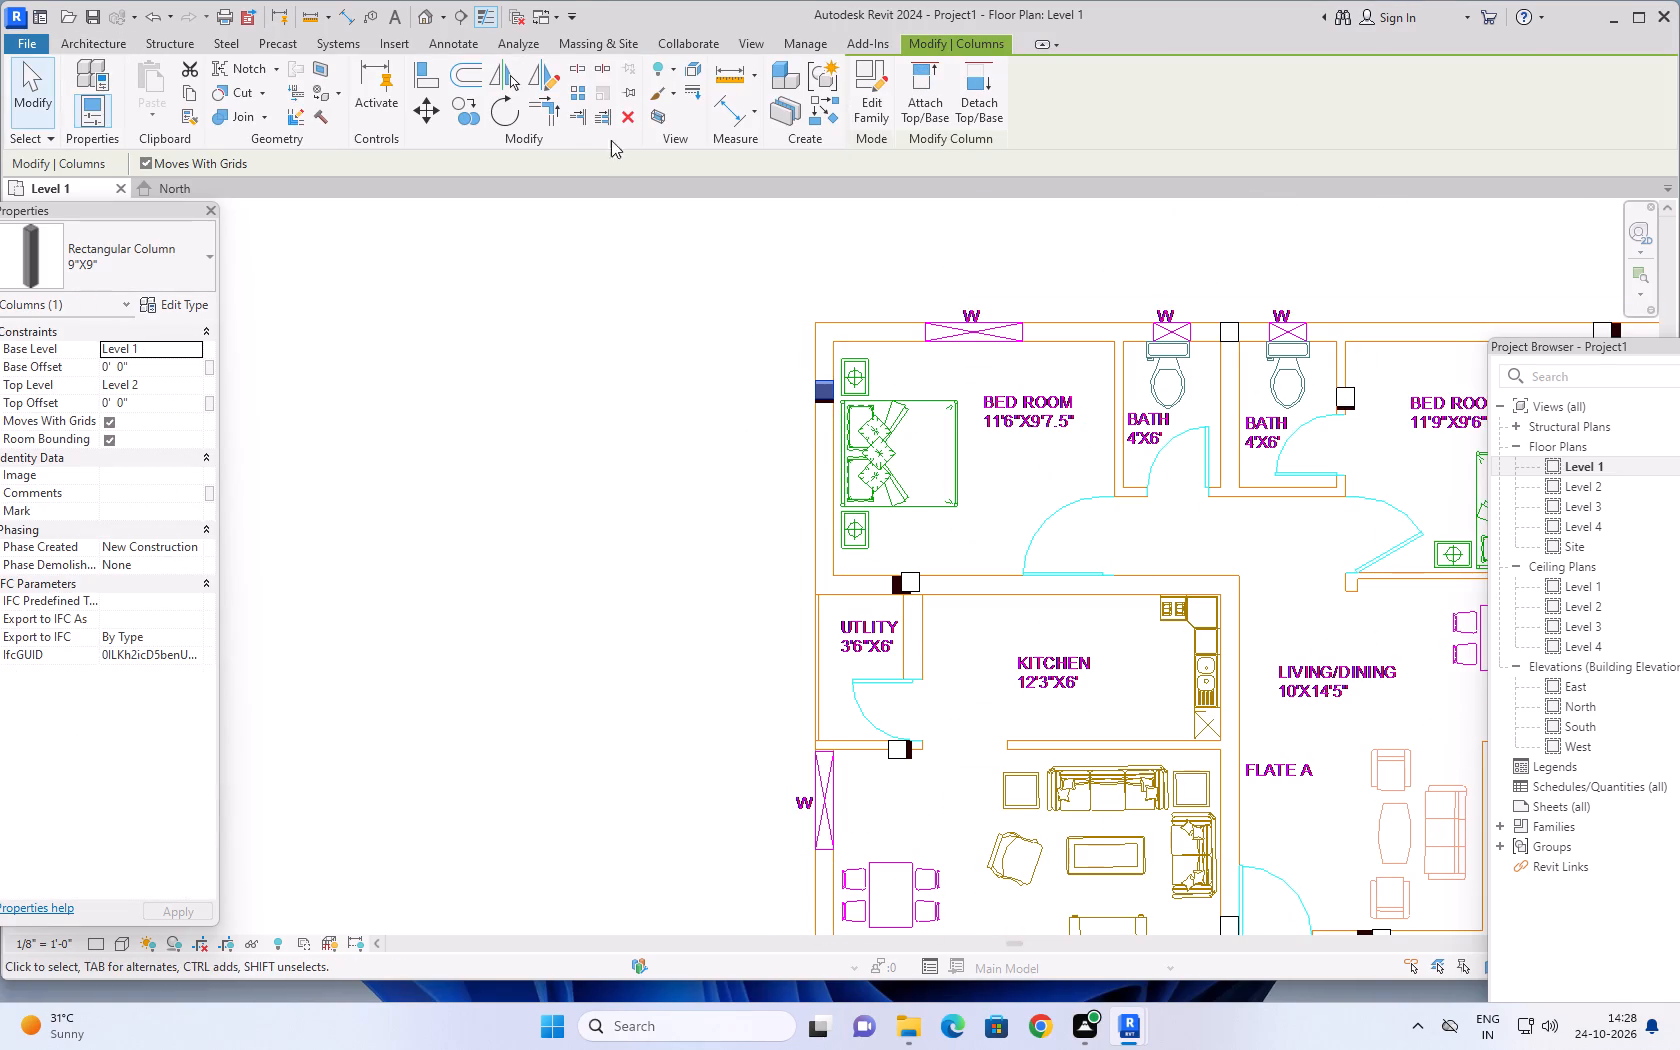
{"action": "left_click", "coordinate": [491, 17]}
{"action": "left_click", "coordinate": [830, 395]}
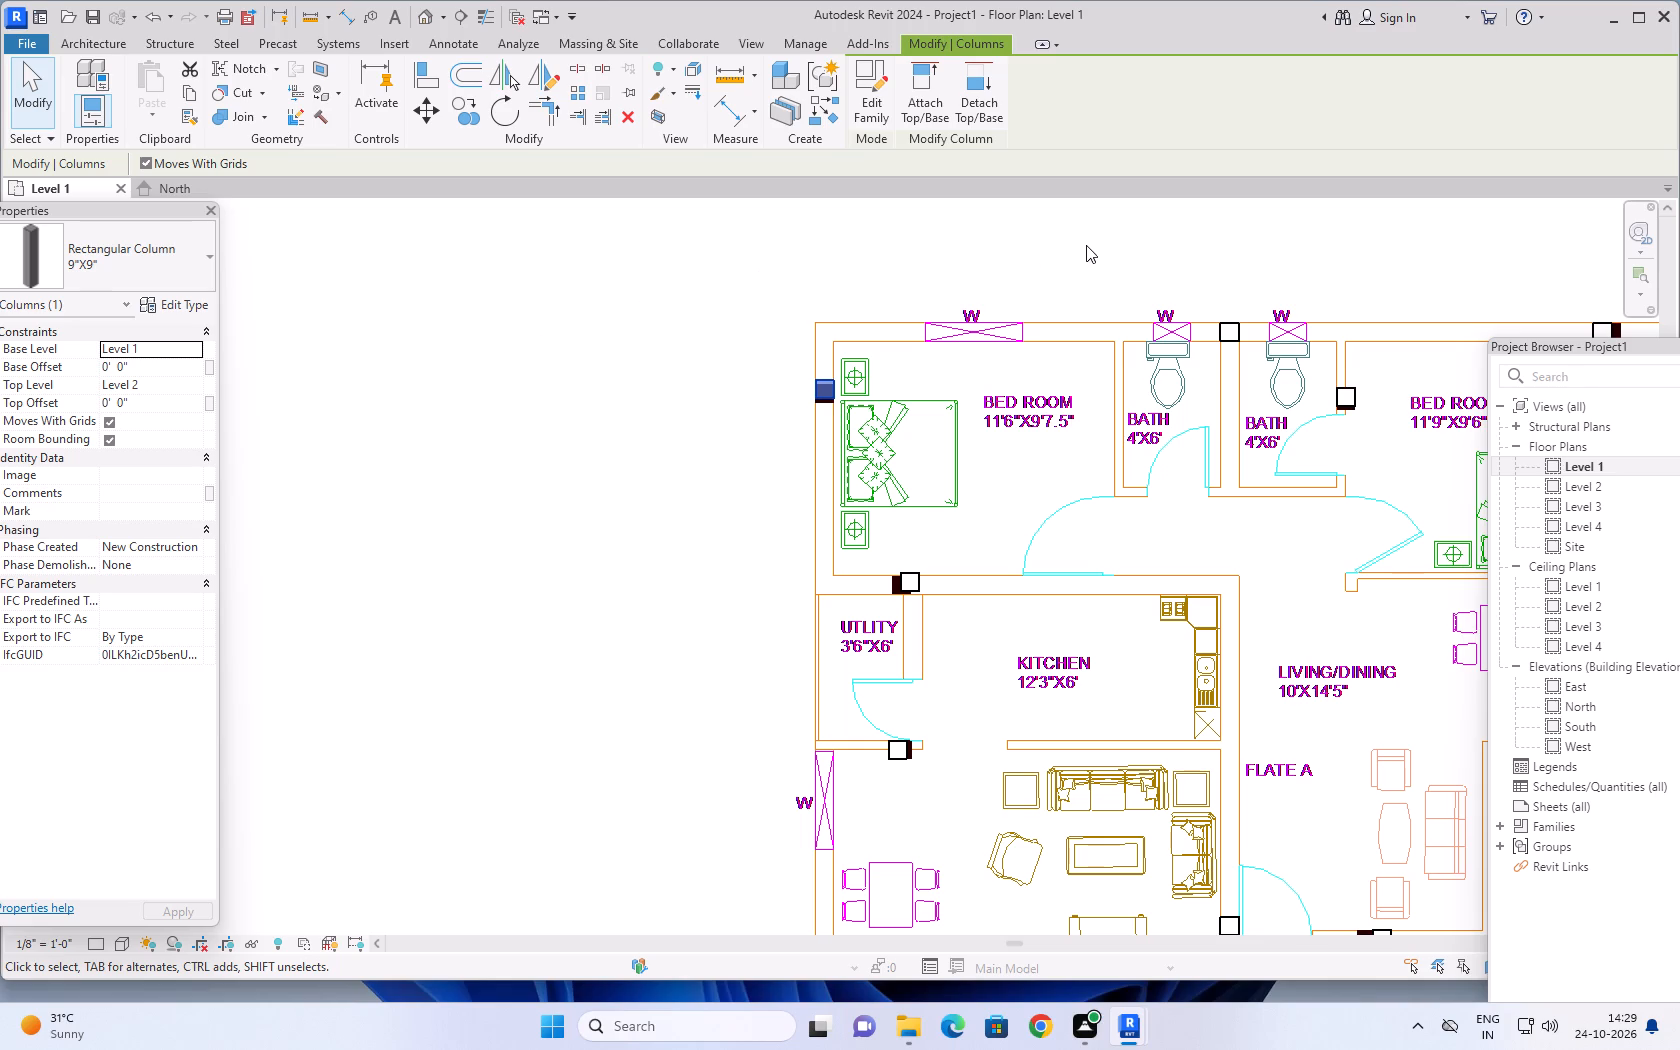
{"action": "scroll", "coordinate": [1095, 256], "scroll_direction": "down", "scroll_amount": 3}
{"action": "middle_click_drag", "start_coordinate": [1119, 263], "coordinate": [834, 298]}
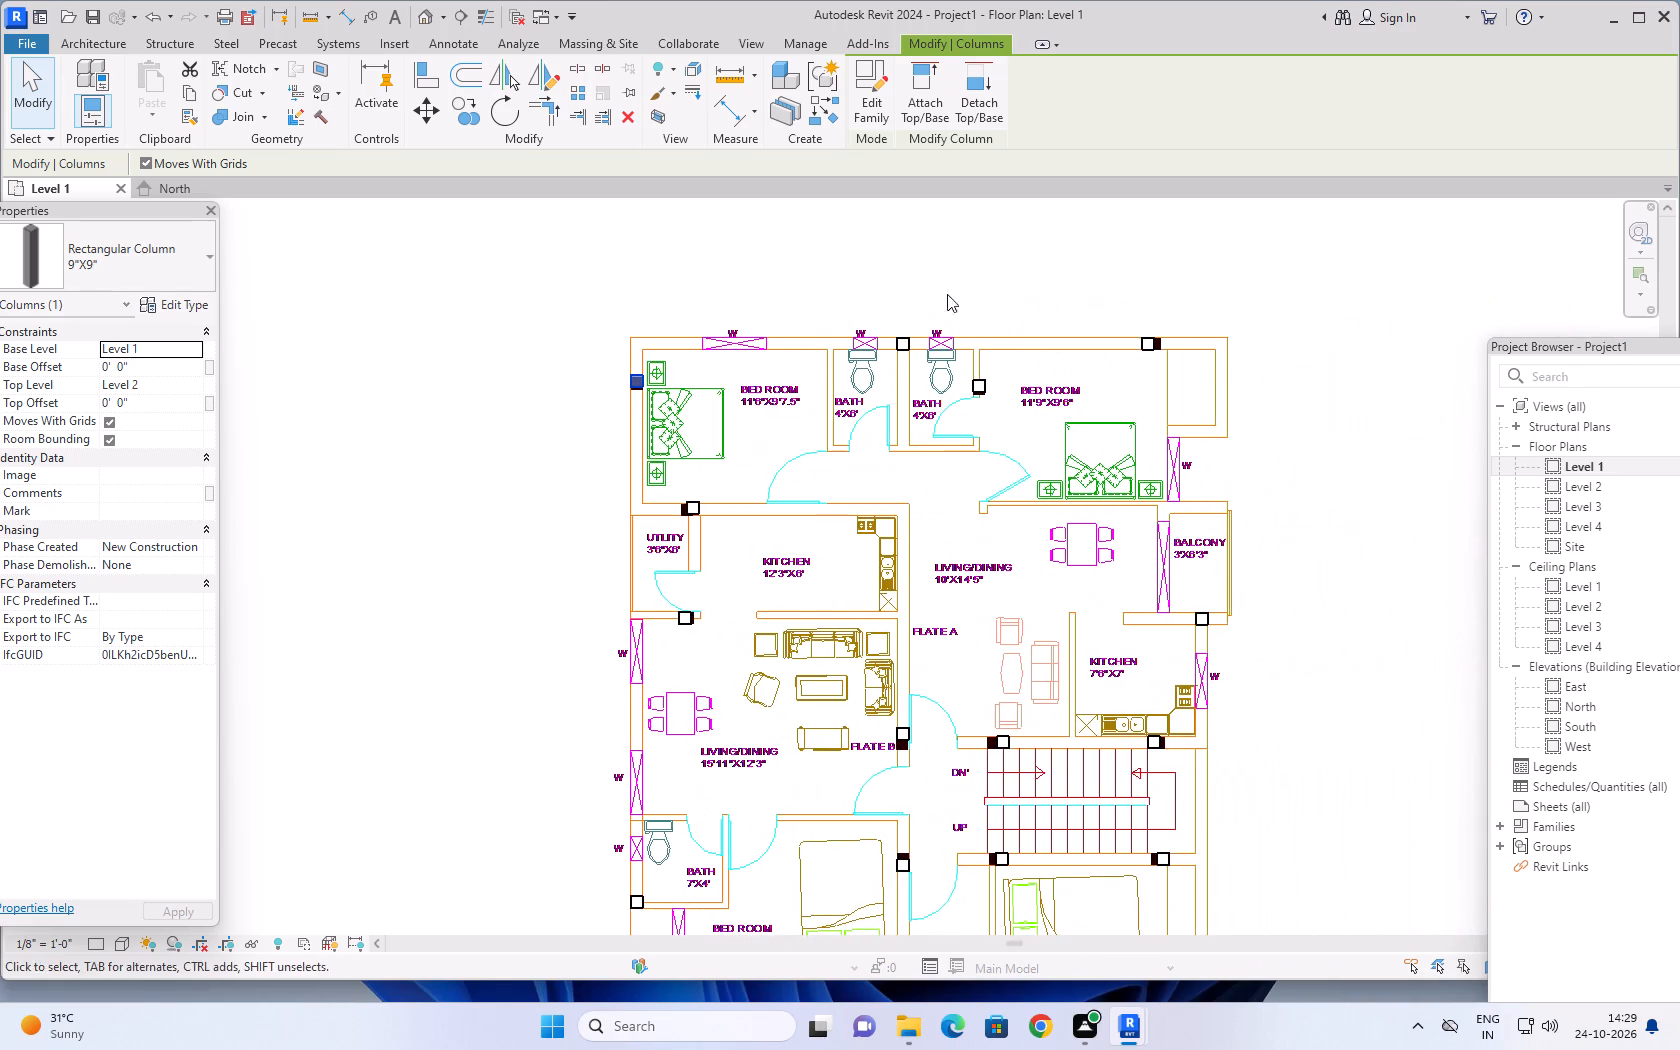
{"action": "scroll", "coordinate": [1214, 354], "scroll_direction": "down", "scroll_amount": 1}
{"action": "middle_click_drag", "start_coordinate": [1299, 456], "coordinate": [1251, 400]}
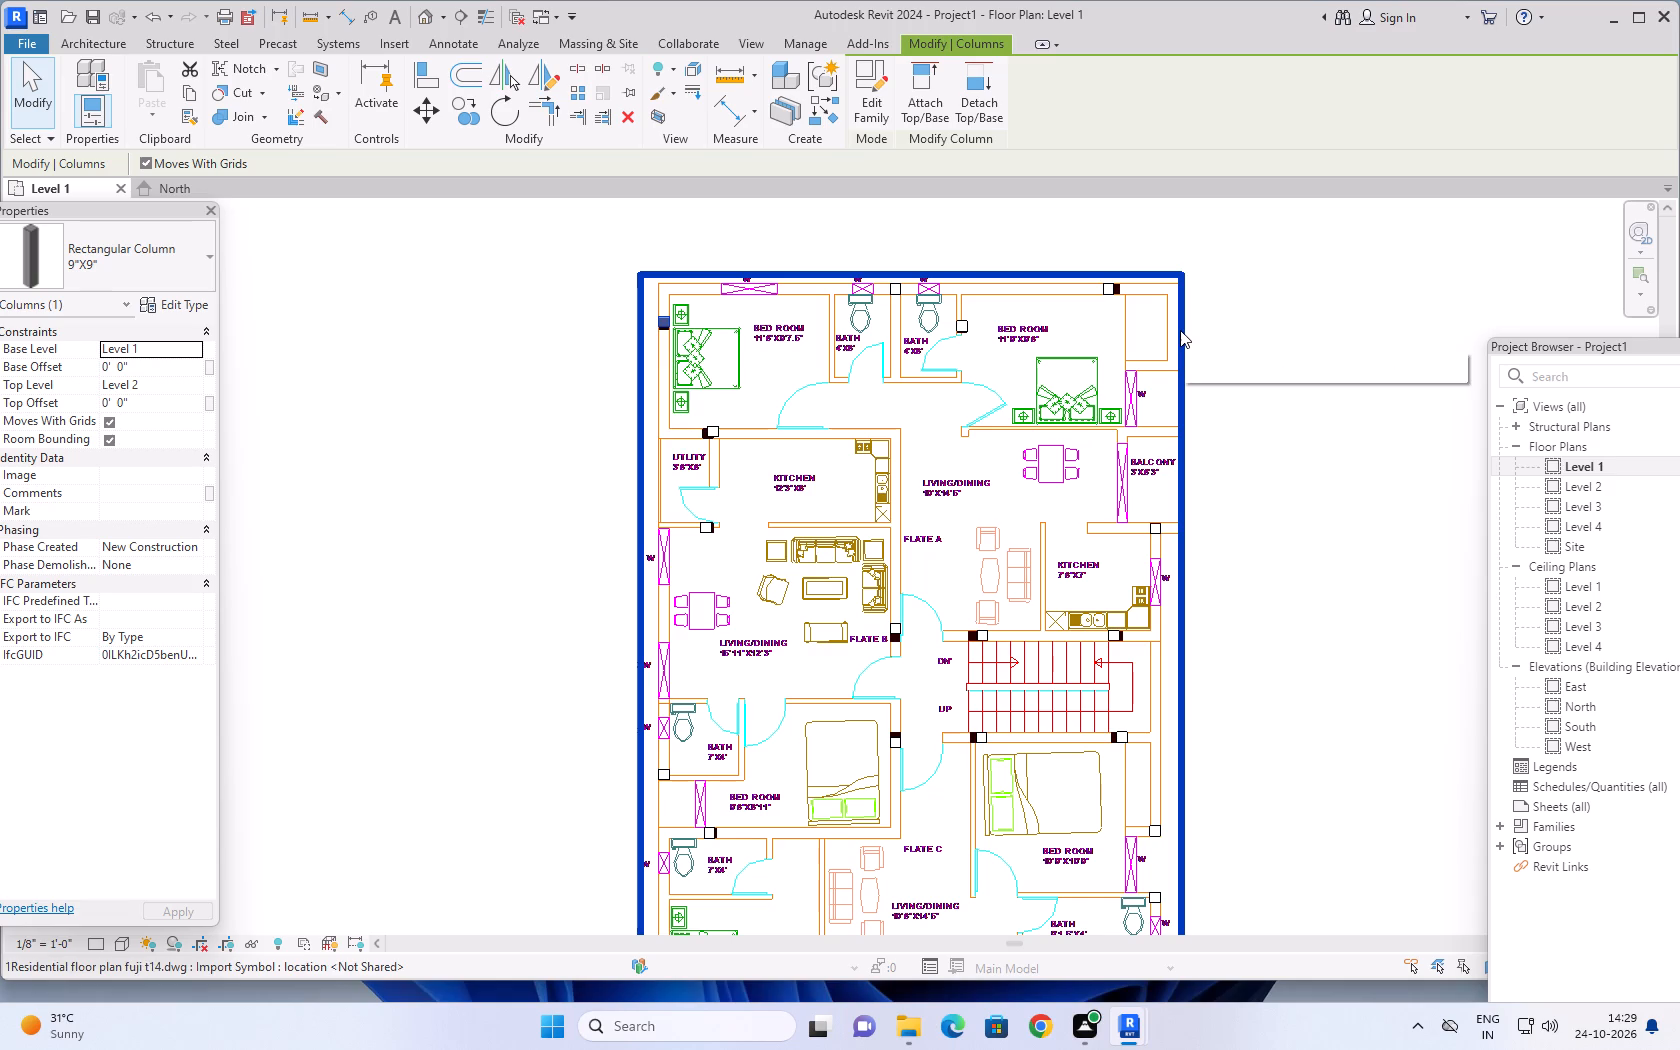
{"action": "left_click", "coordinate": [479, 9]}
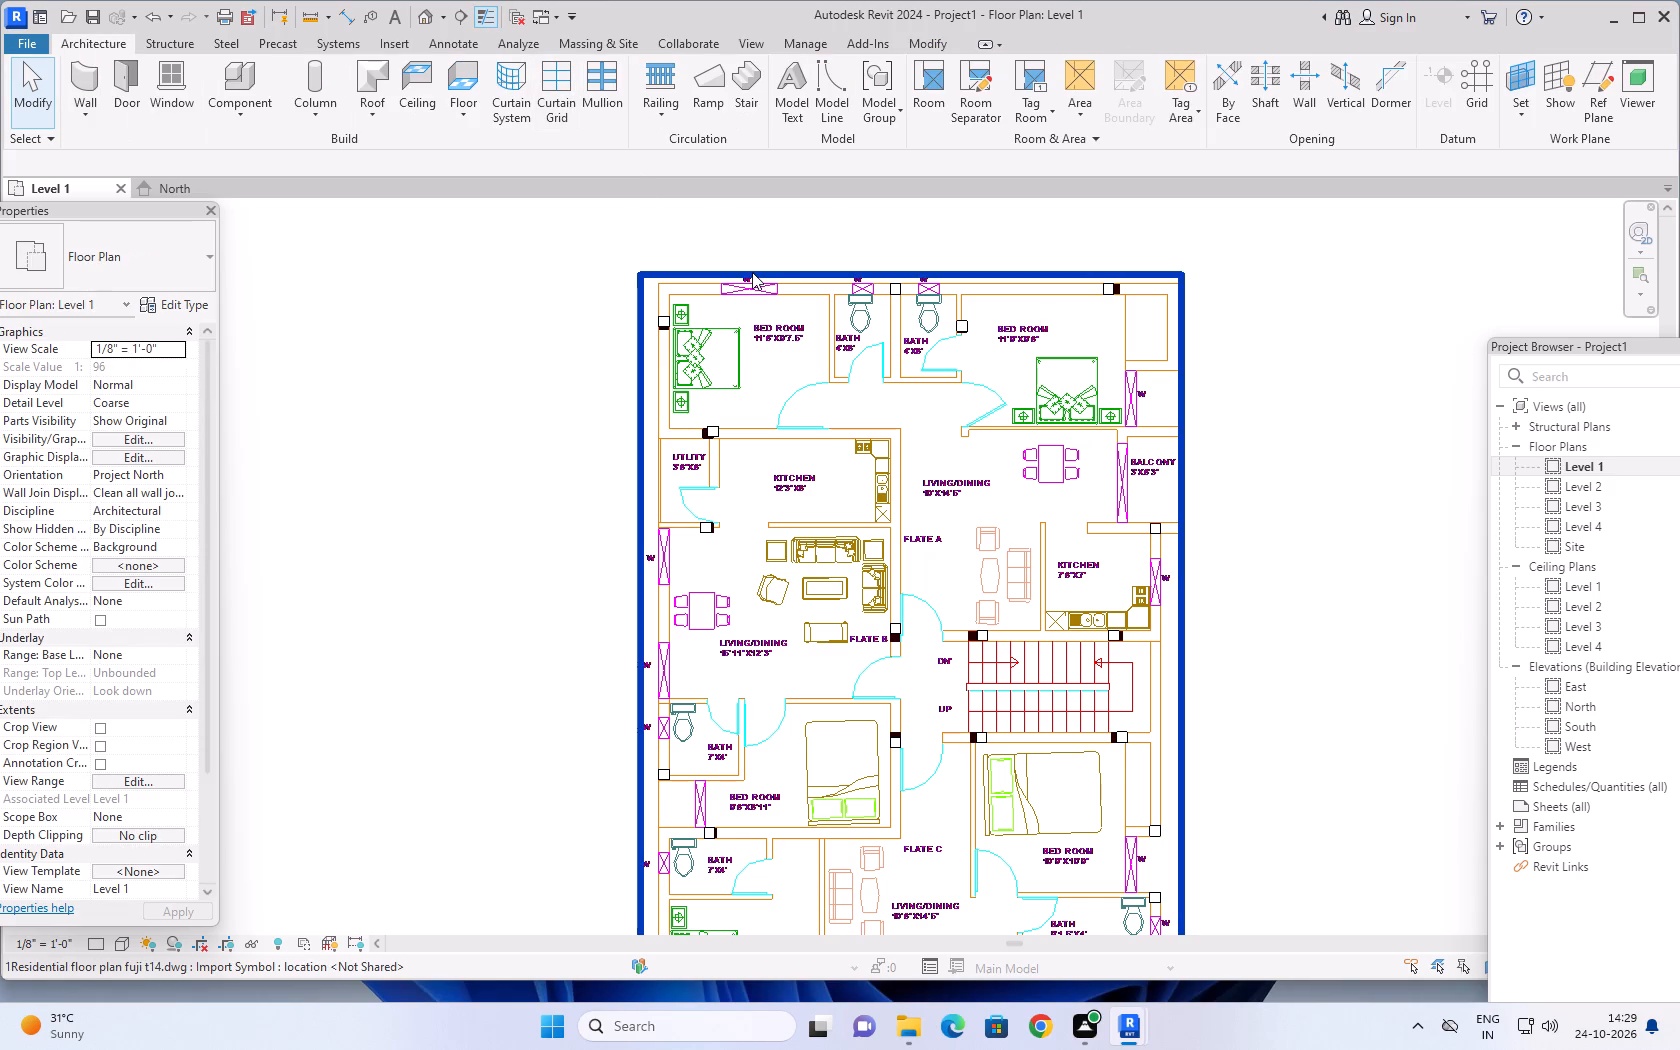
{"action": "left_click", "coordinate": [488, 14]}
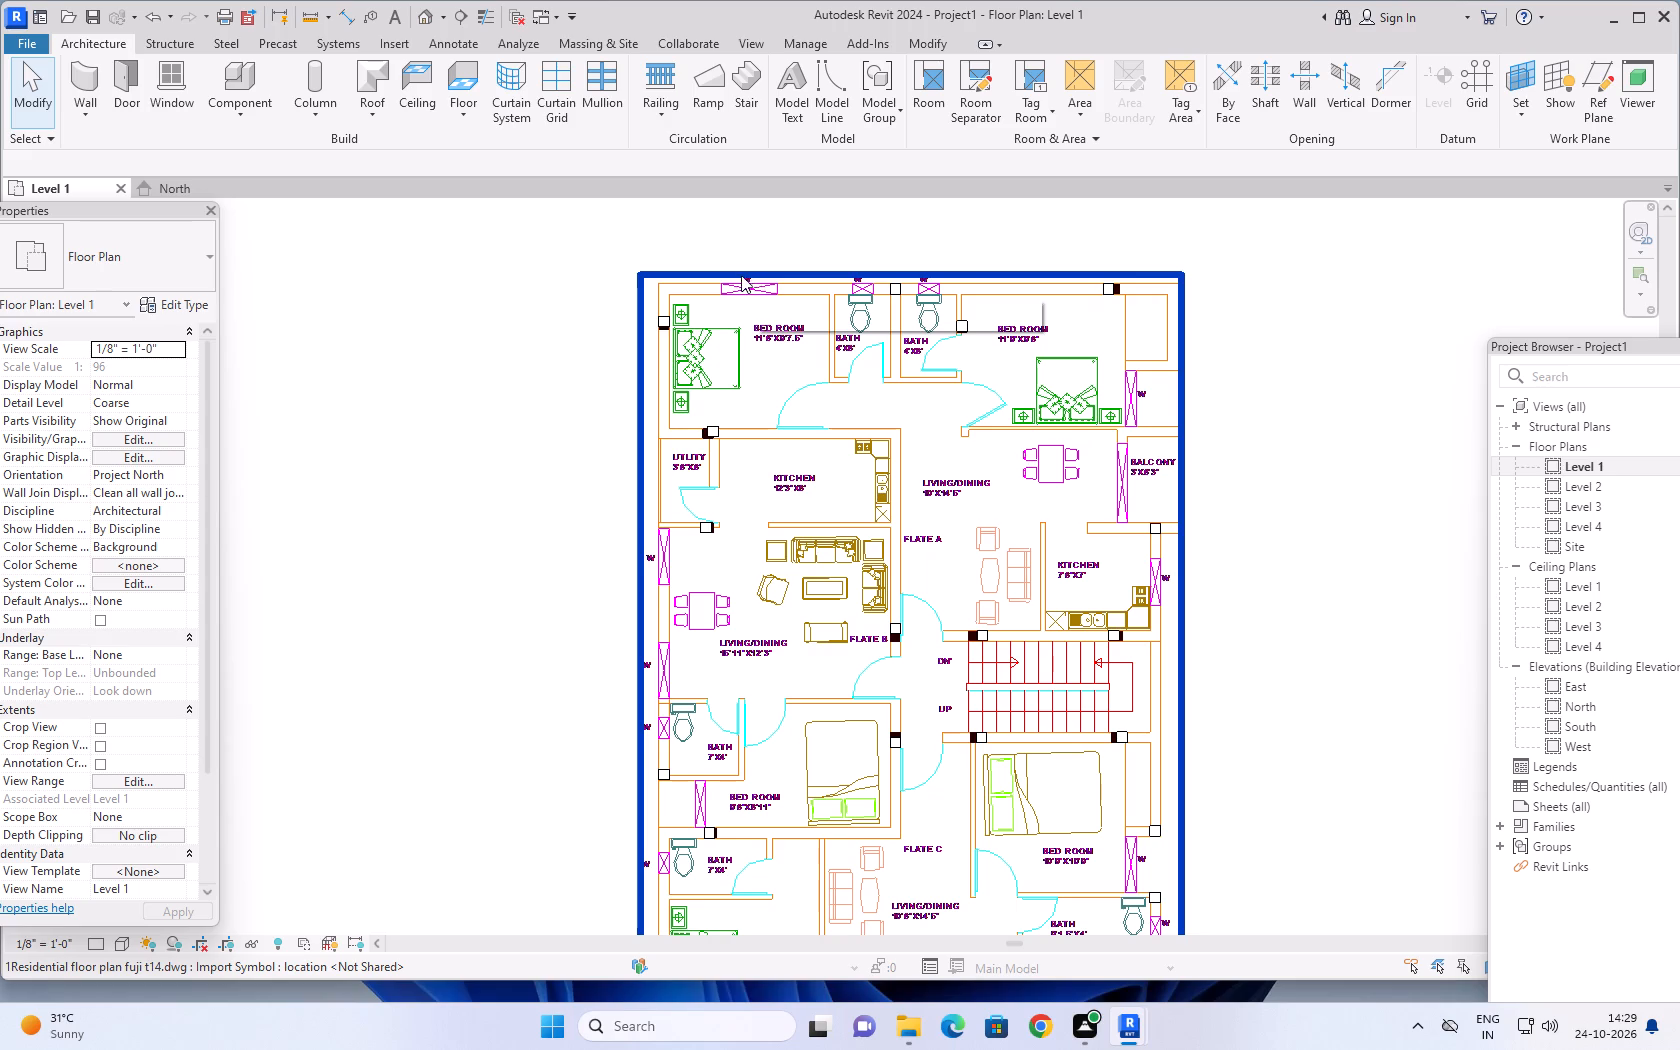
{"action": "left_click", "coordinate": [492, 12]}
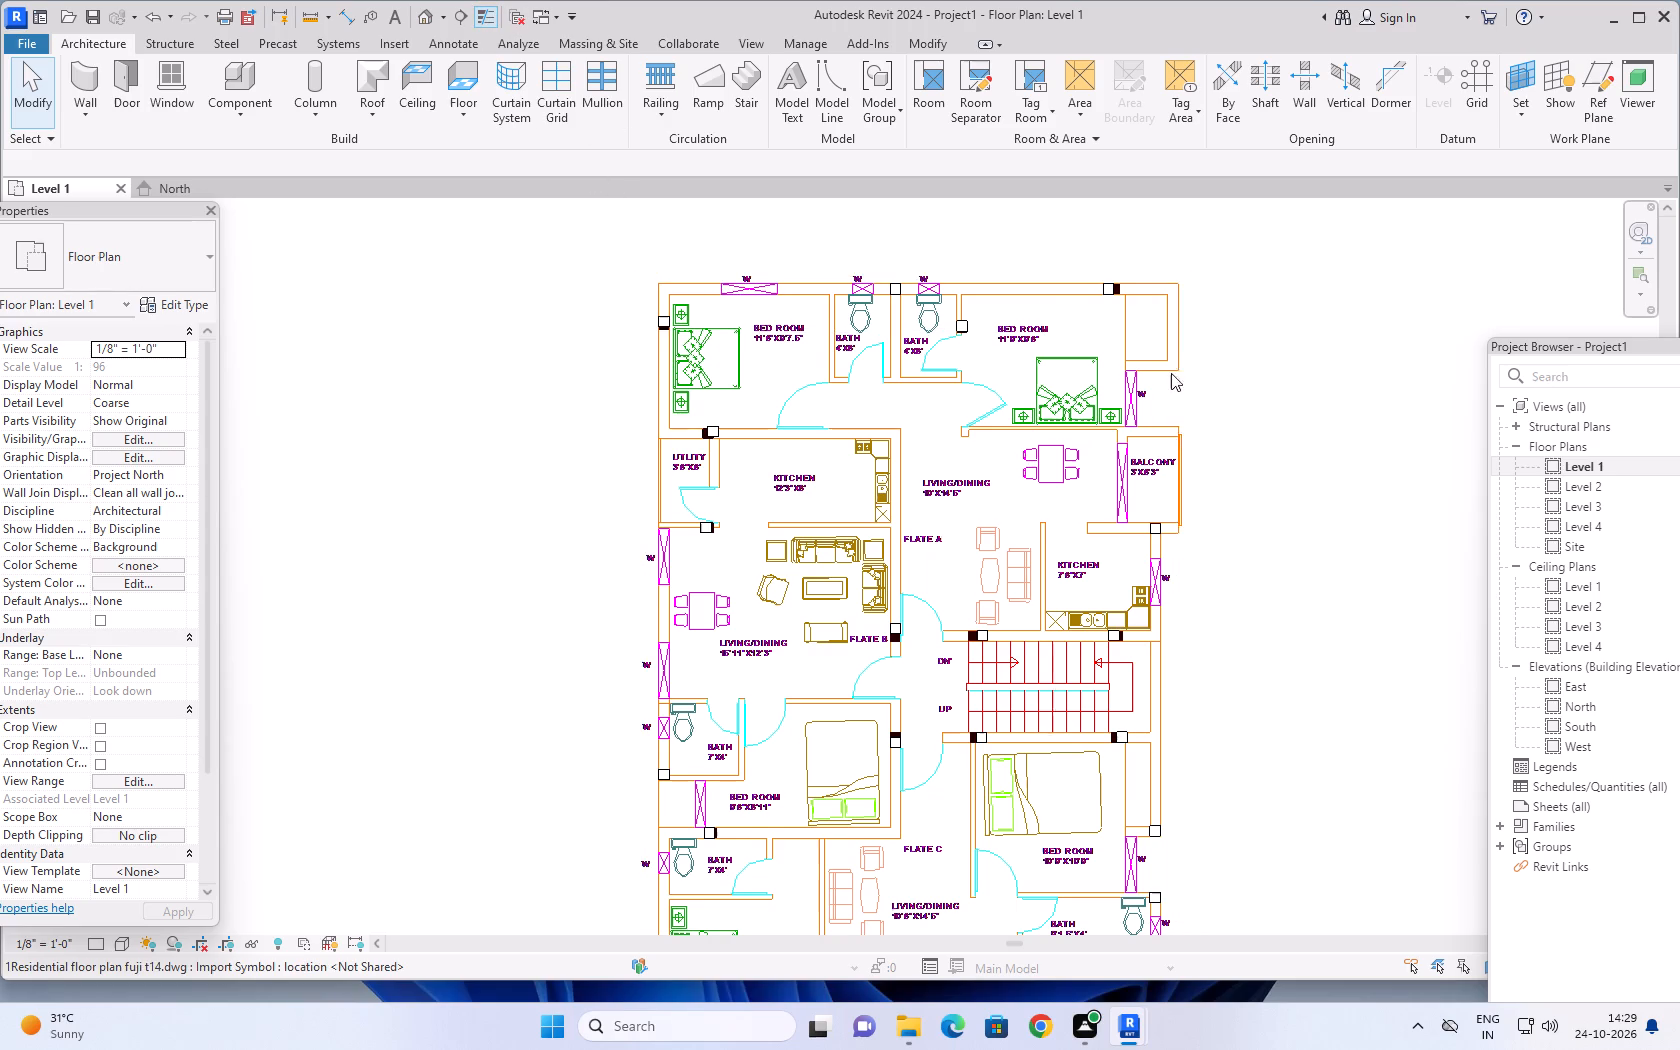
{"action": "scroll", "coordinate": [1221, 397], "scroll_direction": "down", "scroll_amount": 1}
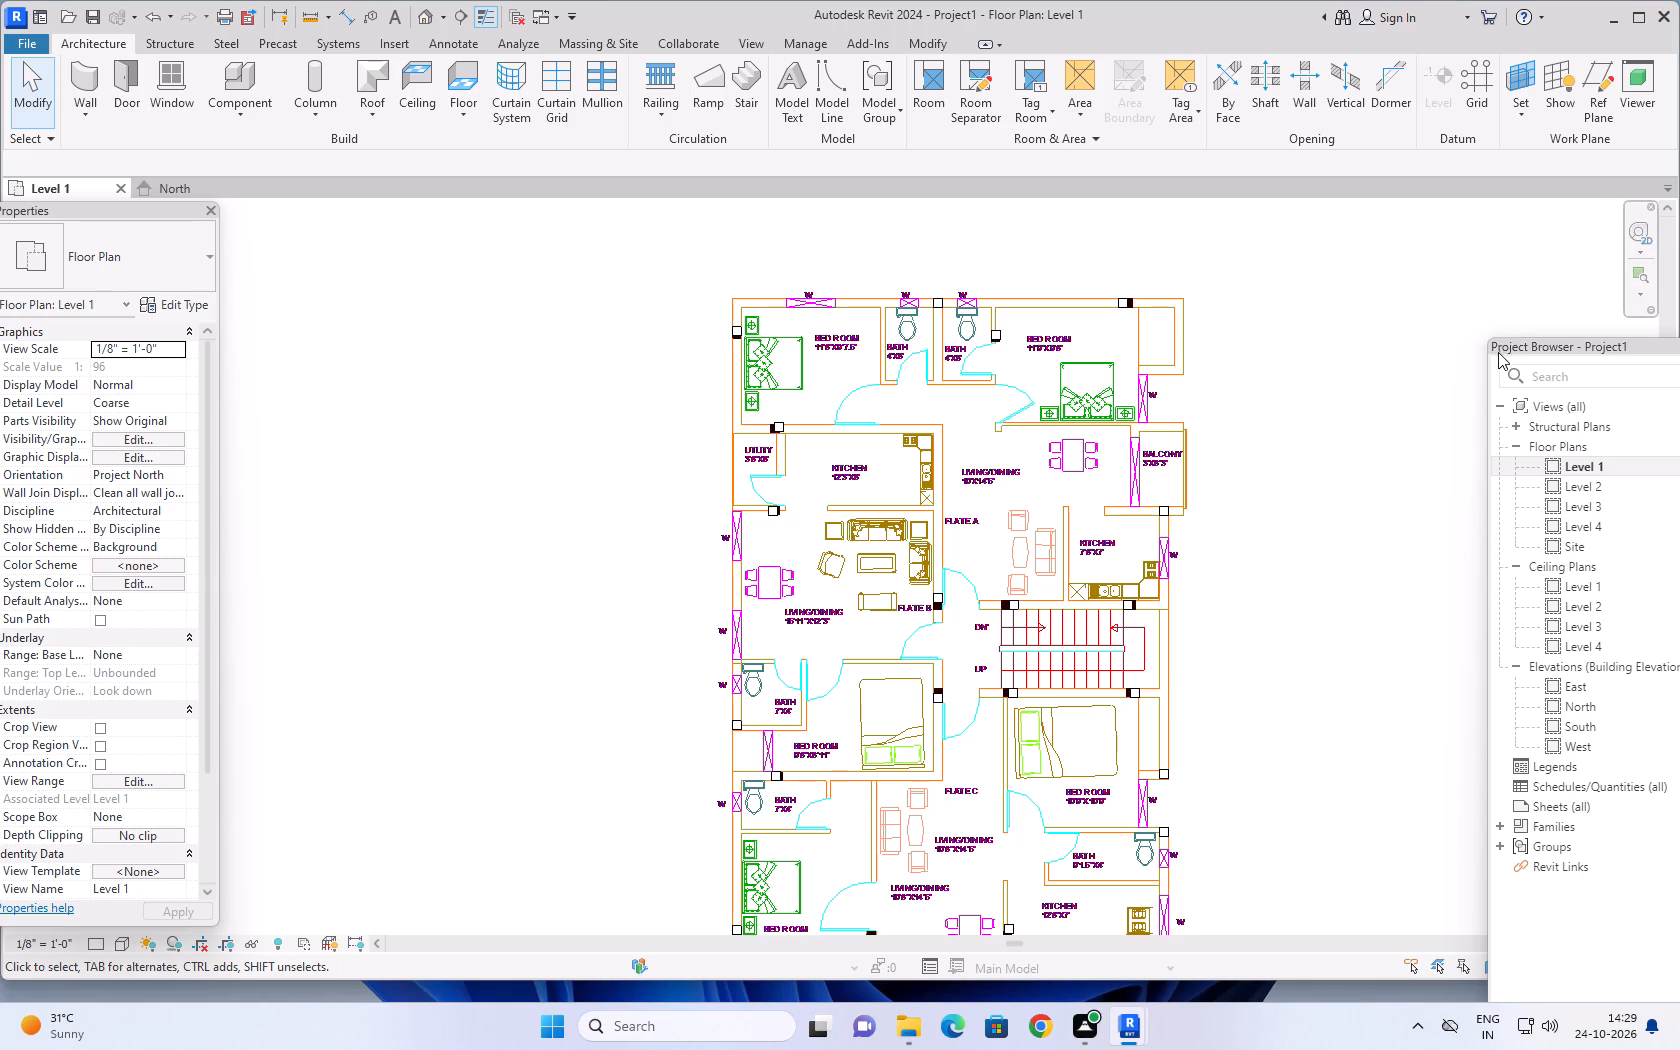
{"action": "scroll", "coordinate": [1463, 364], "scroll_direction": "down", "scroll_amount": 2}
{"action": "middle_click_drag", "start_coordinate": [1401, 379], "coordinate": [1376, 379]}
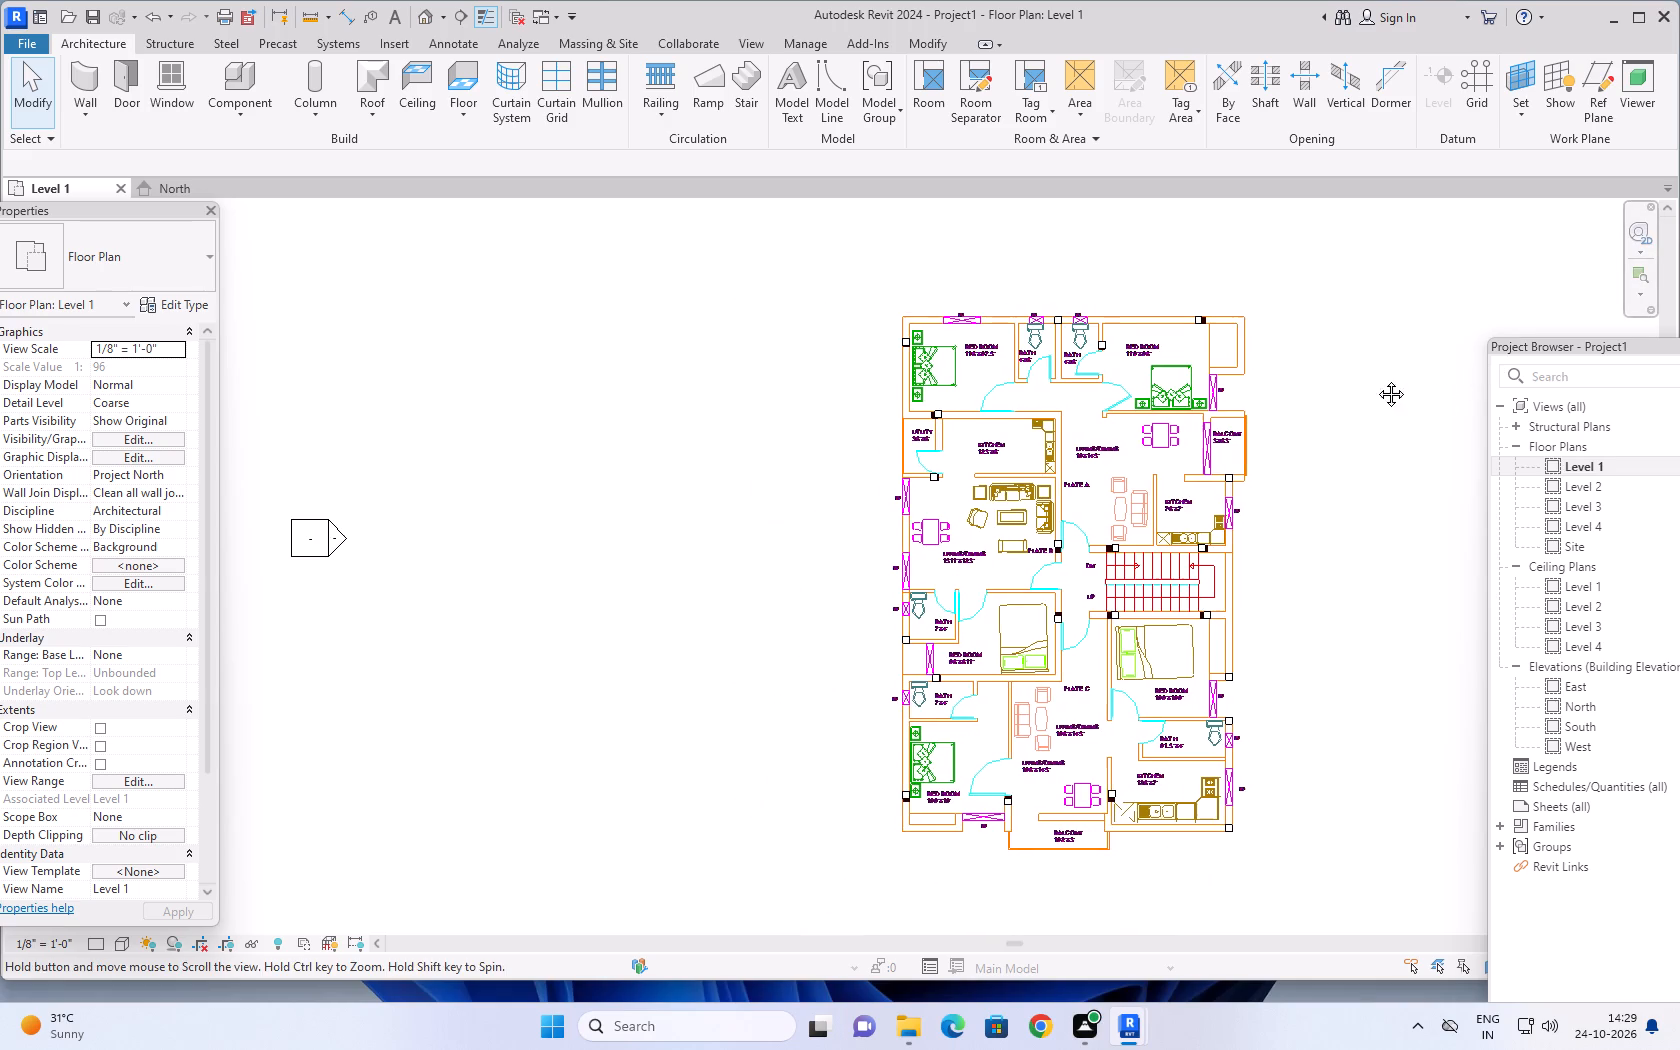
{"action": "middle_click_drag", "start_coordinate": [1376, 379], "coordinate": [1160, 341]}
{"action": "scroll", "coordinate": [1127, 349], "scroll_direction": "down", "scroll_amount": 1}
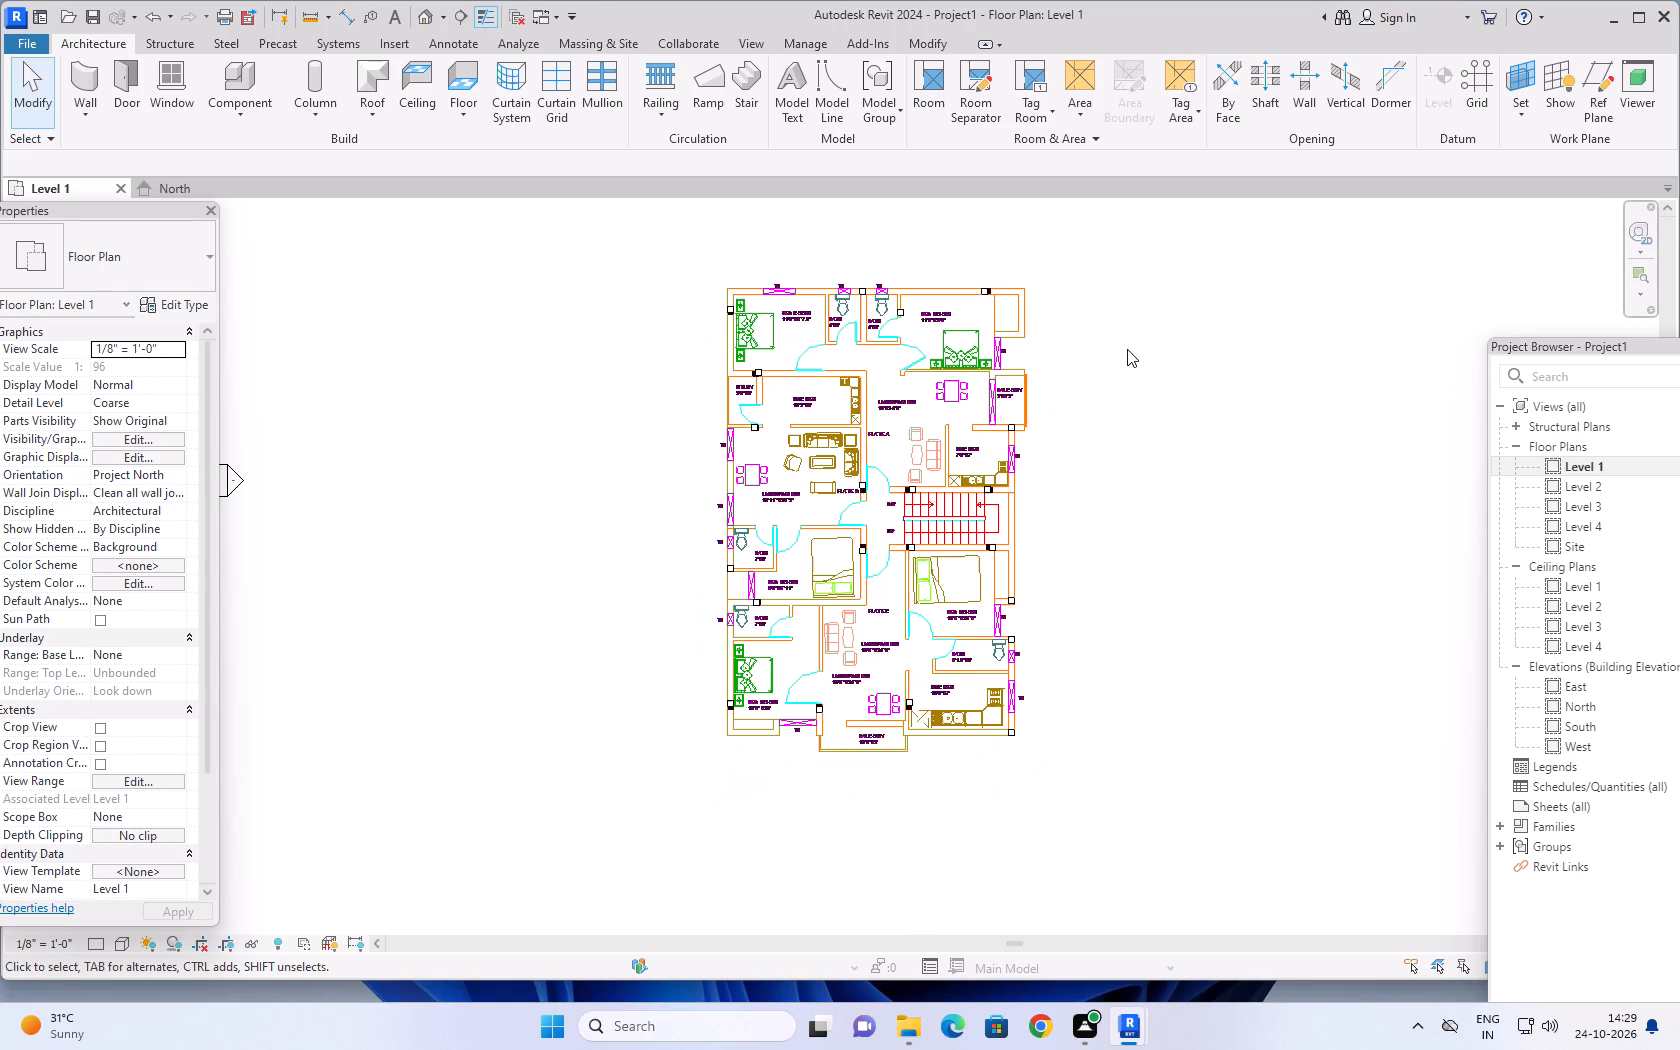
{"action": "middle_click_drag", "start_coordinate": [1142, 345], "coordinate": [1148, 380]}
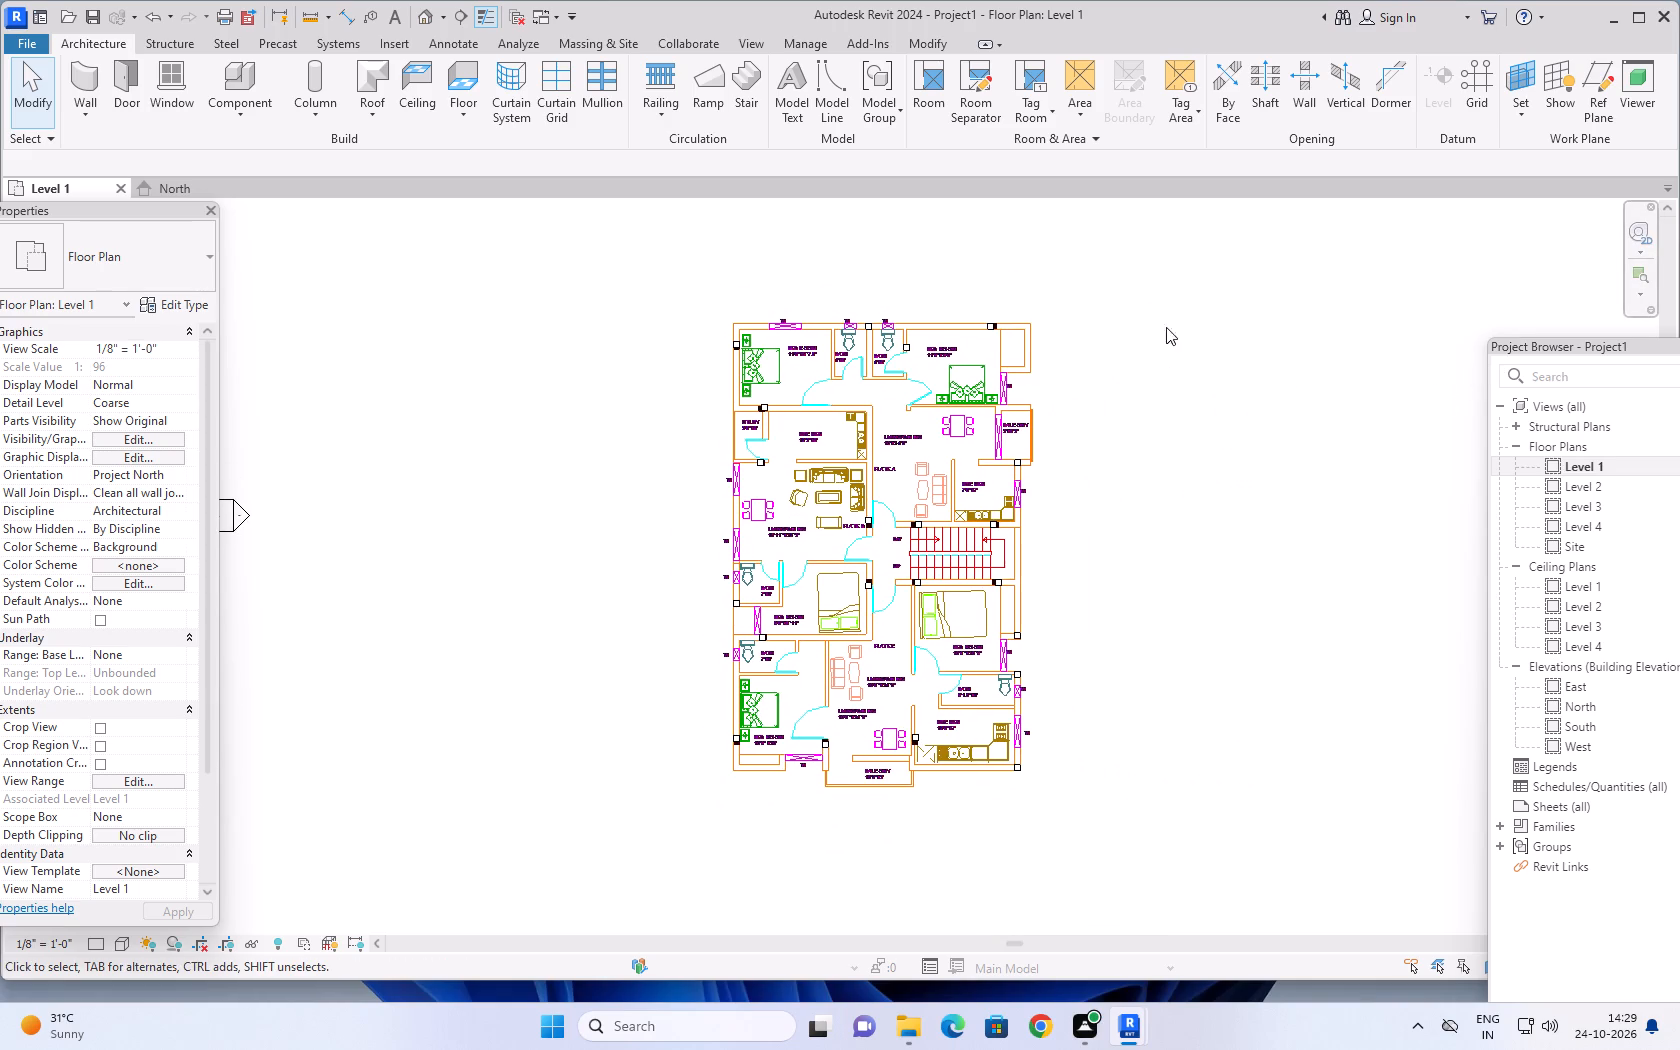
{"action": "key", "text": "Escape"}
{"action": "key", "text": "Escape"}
Align the lower face of the outer-wall column beside the 11'6"X9'7.5" bedroom's bed with the linked drawing's solid column.
{"action": "left_click", "coordinate": [939, 39]}
{"action": "scroll", "coordinate": [788, 334], "scroll_direction": "up", "scroll_amount": 1}
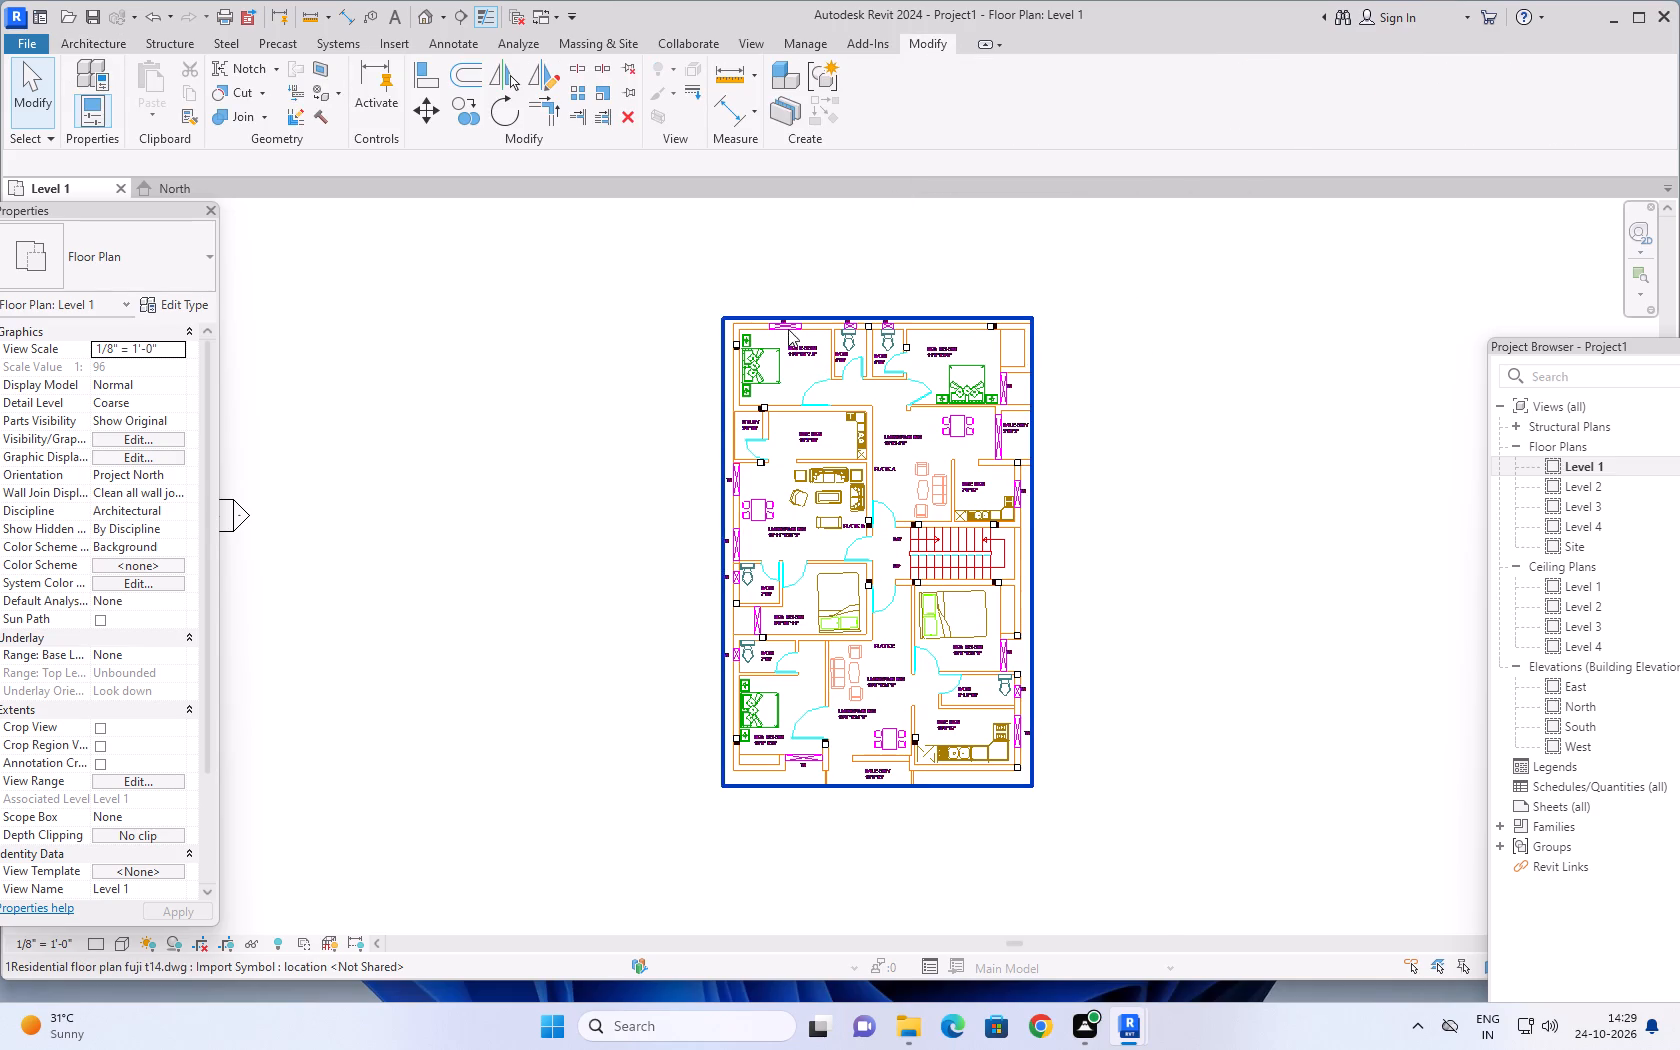
{"action": "scroll", "coordinate": [788, 329], "scroll_direction": "up", "scroll_amount": 2}
{"action": "middle_click_drag", "start_coordinate": [918, 262], "coordinate": [1160, 253]}
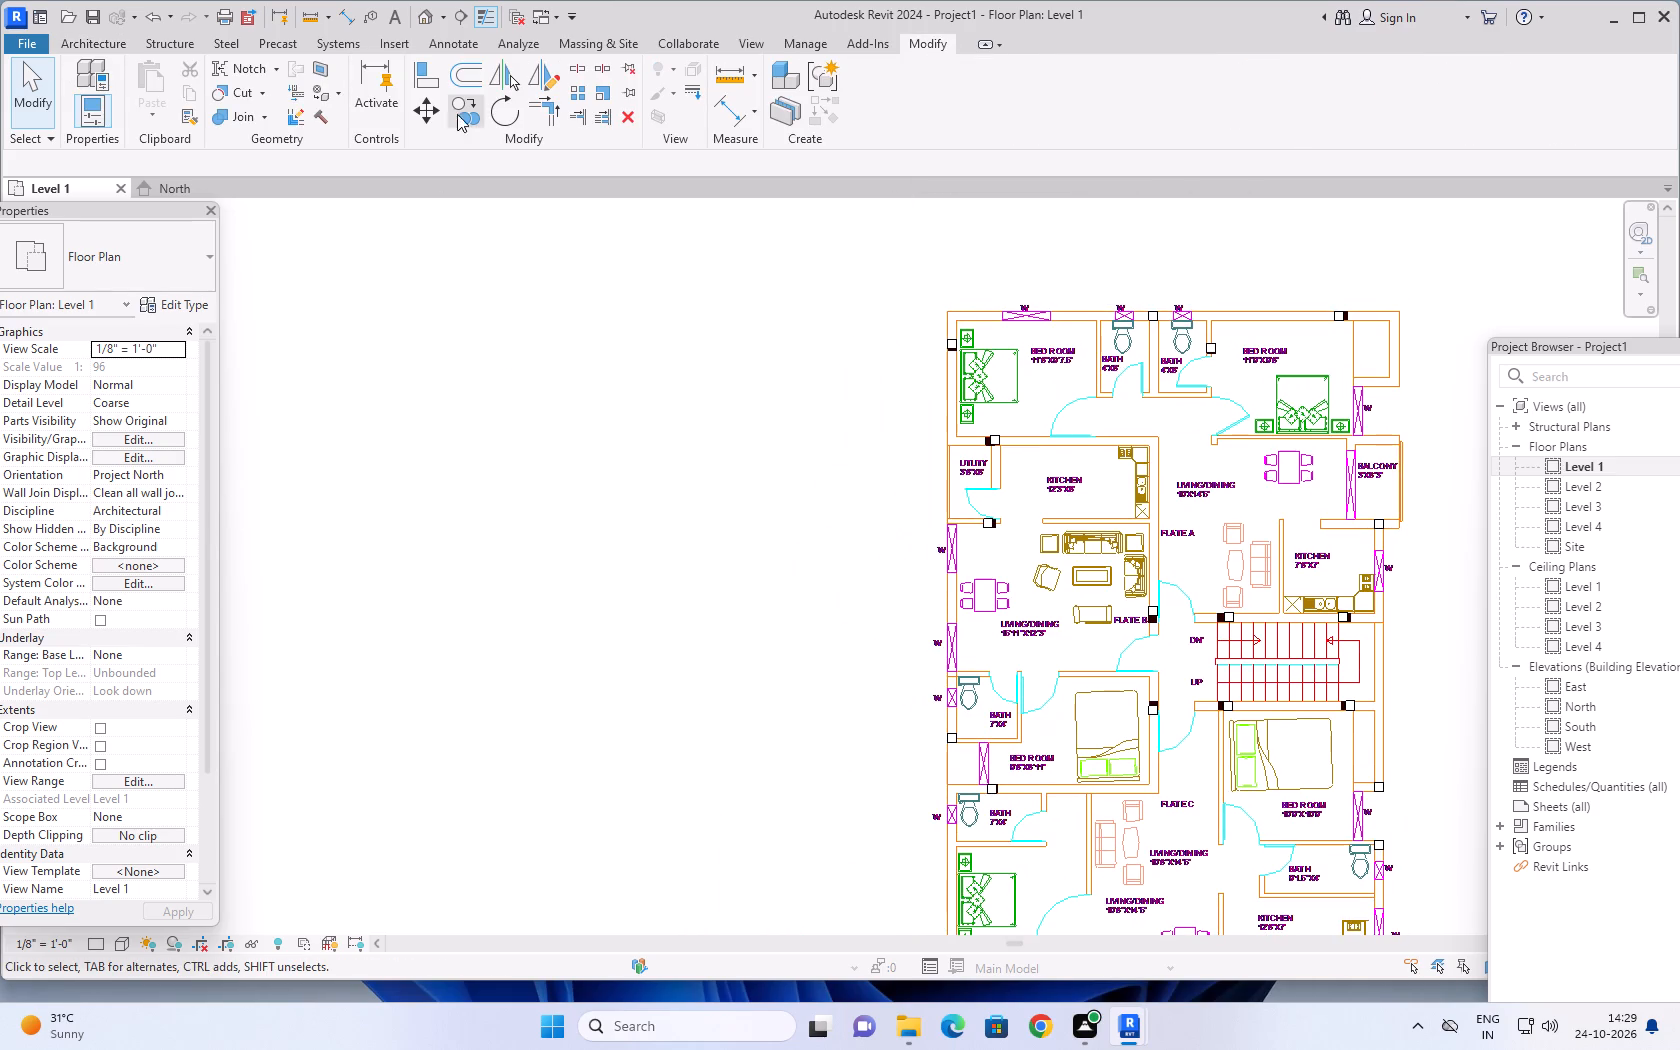
{"action": "left_click", "coordinate": [432, 67]}
{"action": "scroll", "coordinate": [988, 348], "scroll_direction": "up", "scroll_amount": 3}
{"action": "scroll", "coordinate": [884, 341], "scroll_direction": "up", "scroll_amount": 5}
{"action": "scroll", "coordinate": [1035, 350], "scroll_direction": "up", "scroll_amount": 4}
{"action": "scroll", "coordinate": [942, 373], "scroll_direction": "up", "scroll_amount": 11}
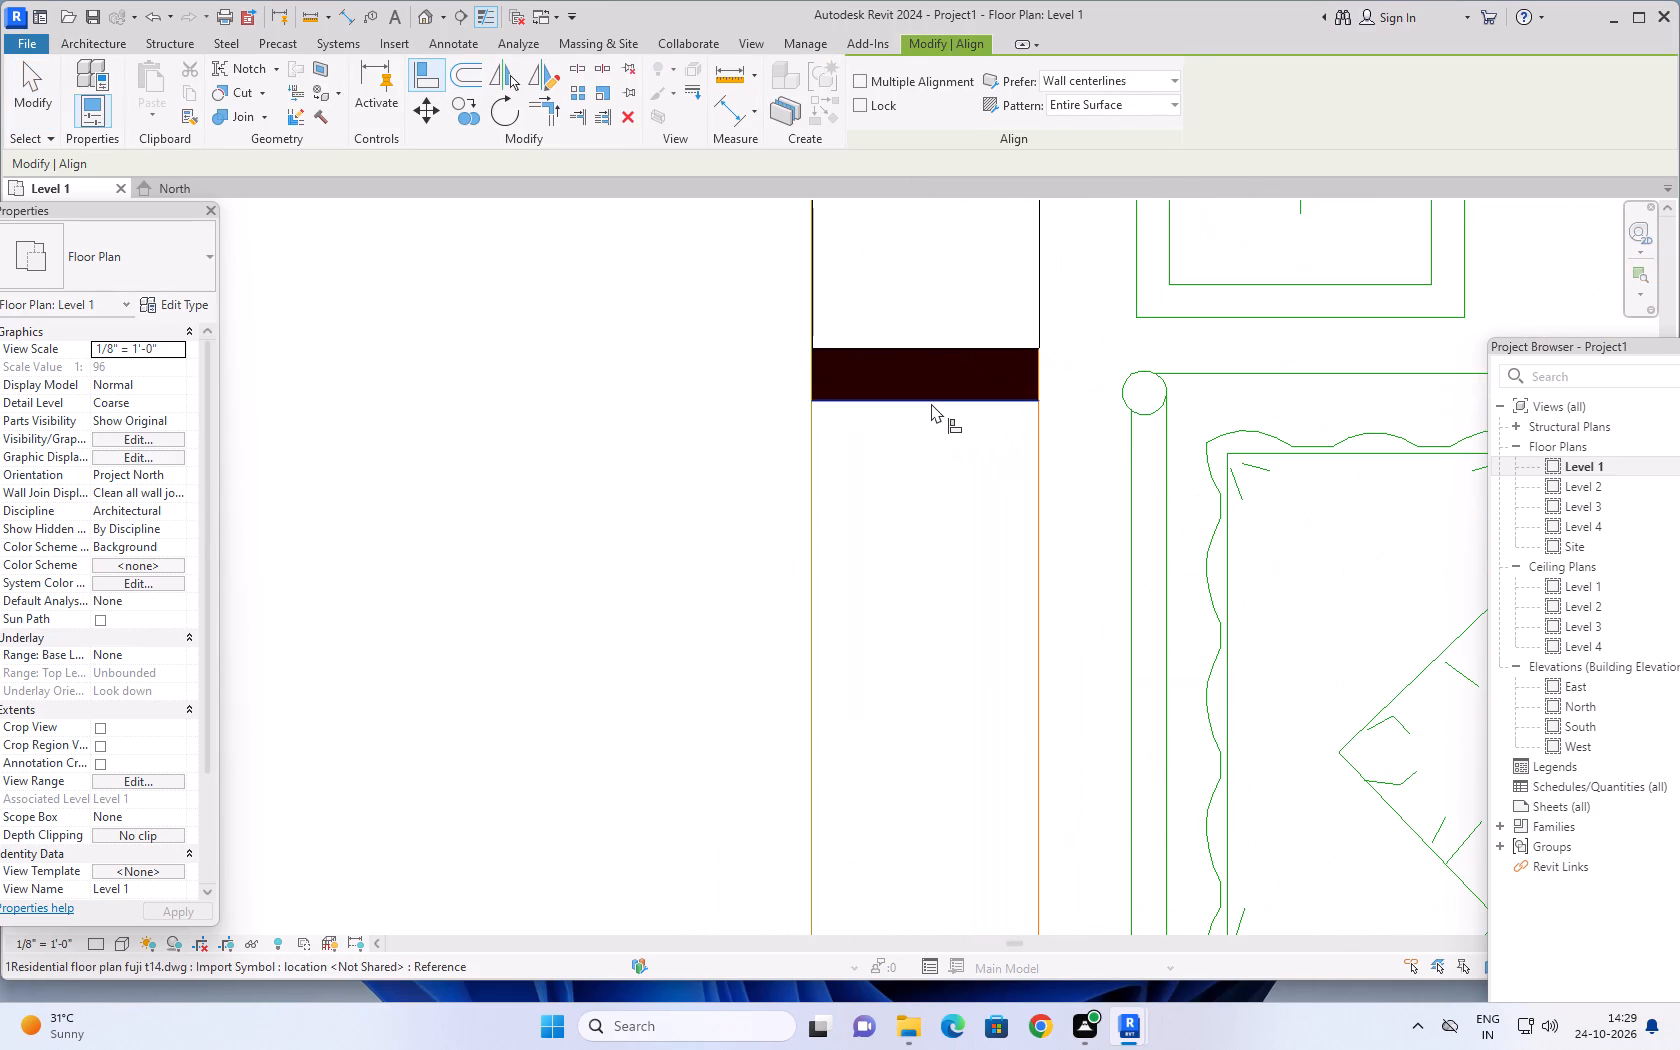
{"action": "scroll", "coordinate": [931, 403], "scroll_direction": "up", "scroll_amount": 5}
{"action": "left_click", "coordinate": [934, 398]}
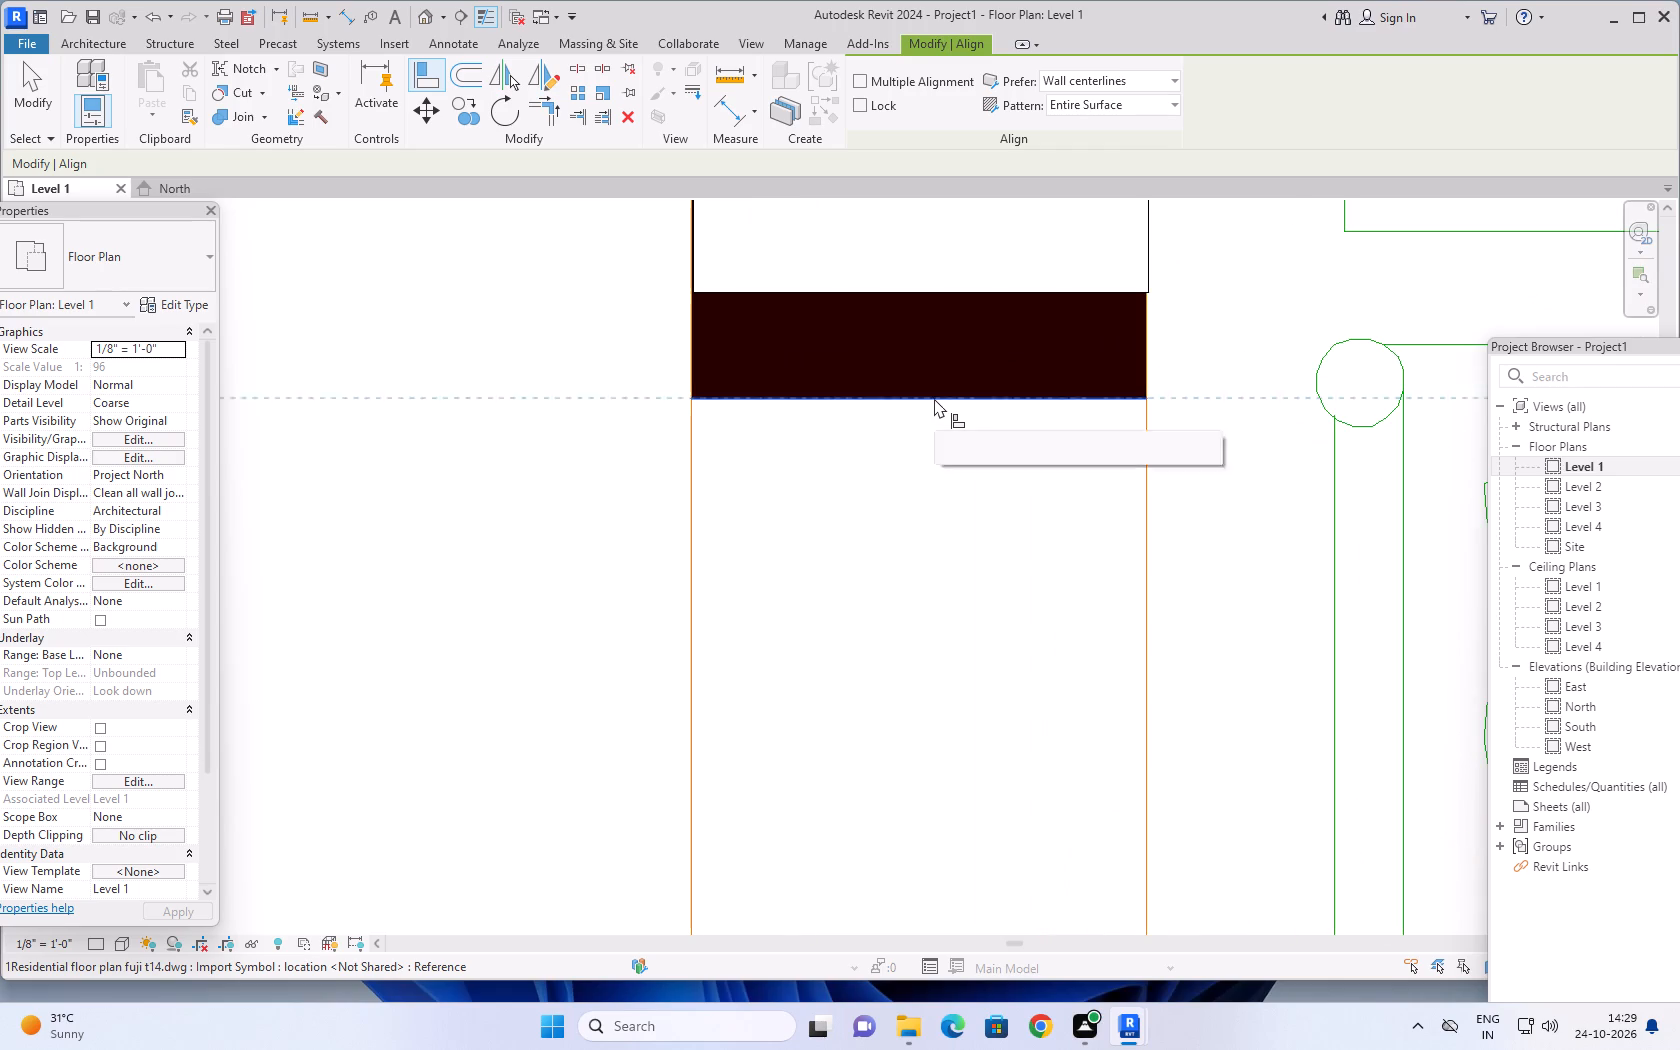
{"action": "left_click", "coordinate": [913, 289]}
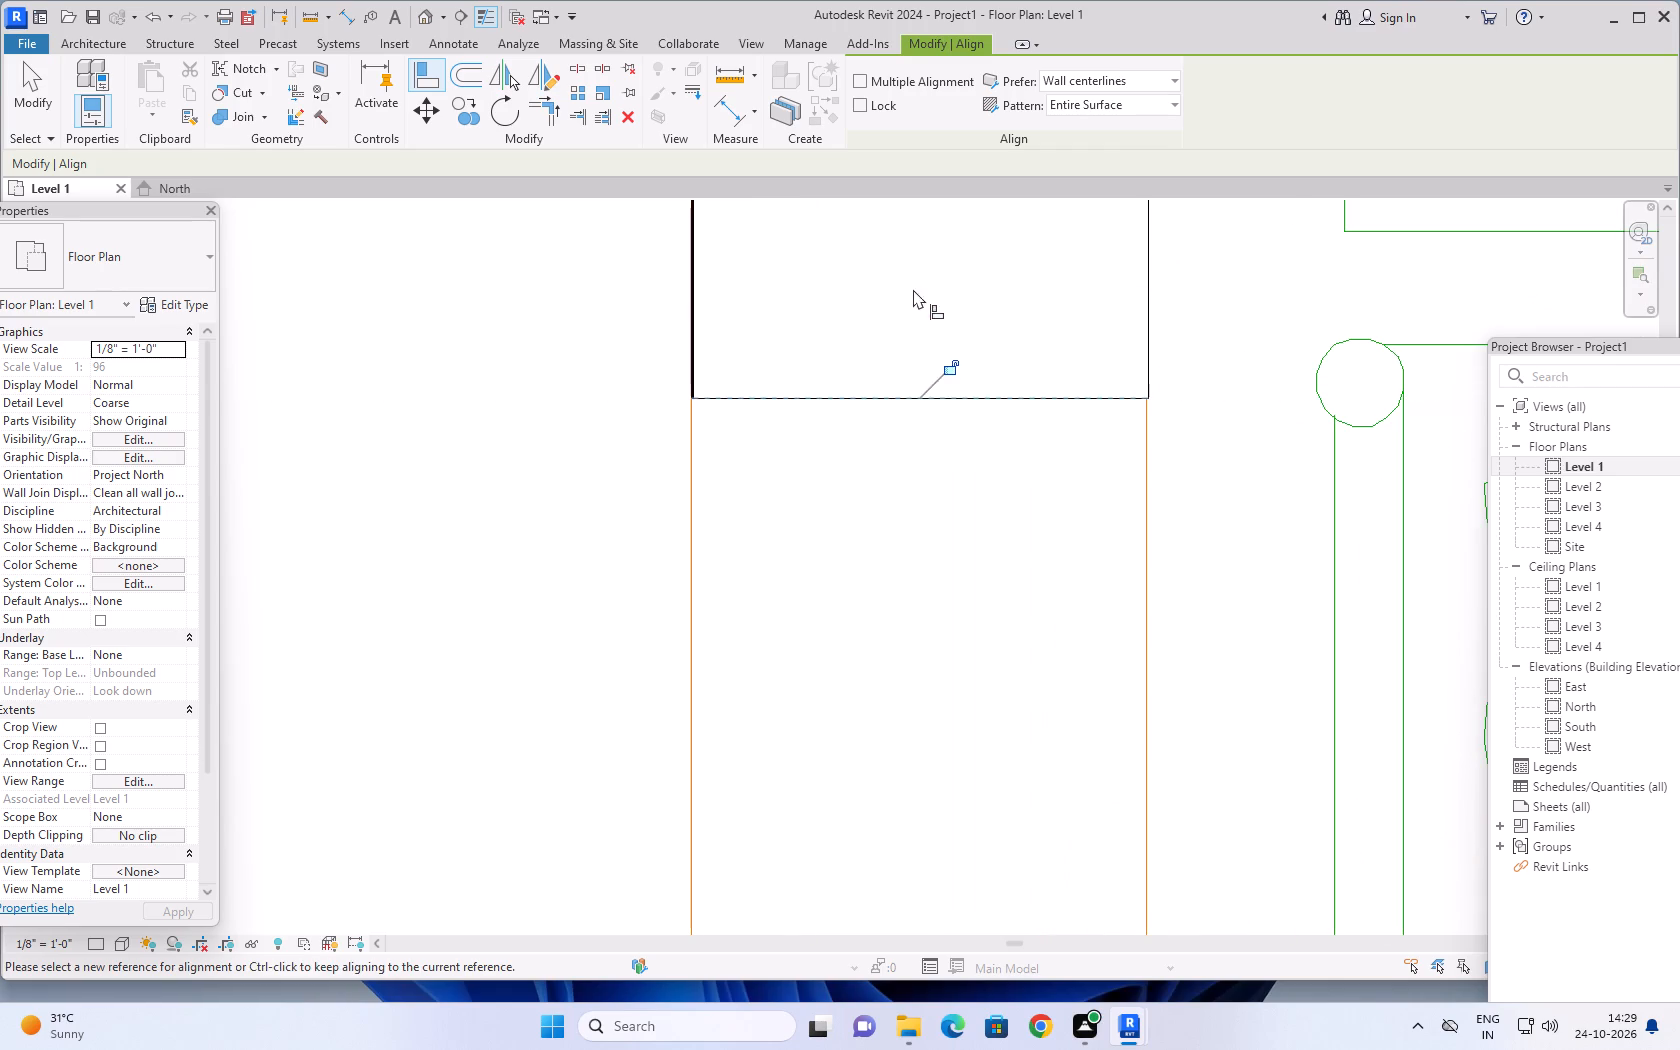
Align the outer face of that bedroom column with the building's outer wall line.
{"action": "scroll", "coordinate": [888, 425], "scroll_direction": "down", "scroll_amount": 3}
{"action": "middle_click_drag", "start_coordinate": [895, 448], "coordinate": [889, 772]}
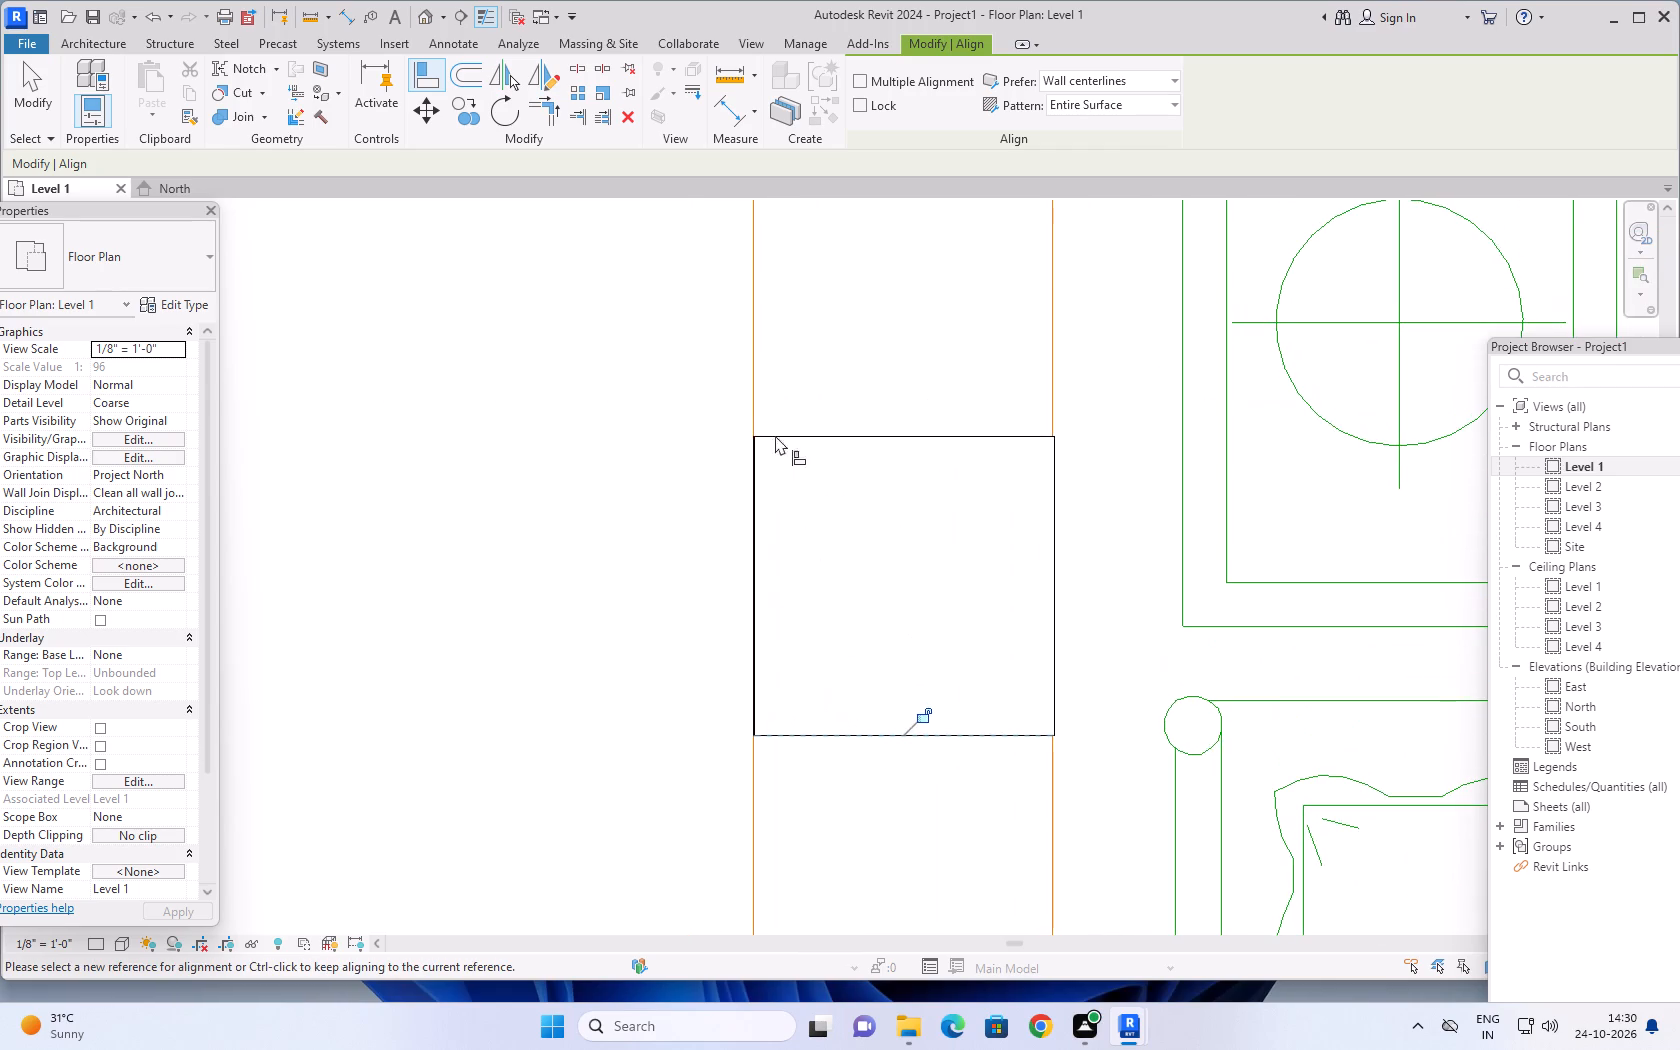
{"action": "scroll", "coordinate": [767, 411], "scroll_direction": "up", "scroll_amount": 5}
{"action": "middle_click_drag", "start_coordinate": [800, 436], "coordinate": [938, 357]}
{"action": "scroll", "coordinate": [837, 417], "scroll_direction": "up", "scroll_amount": 11}
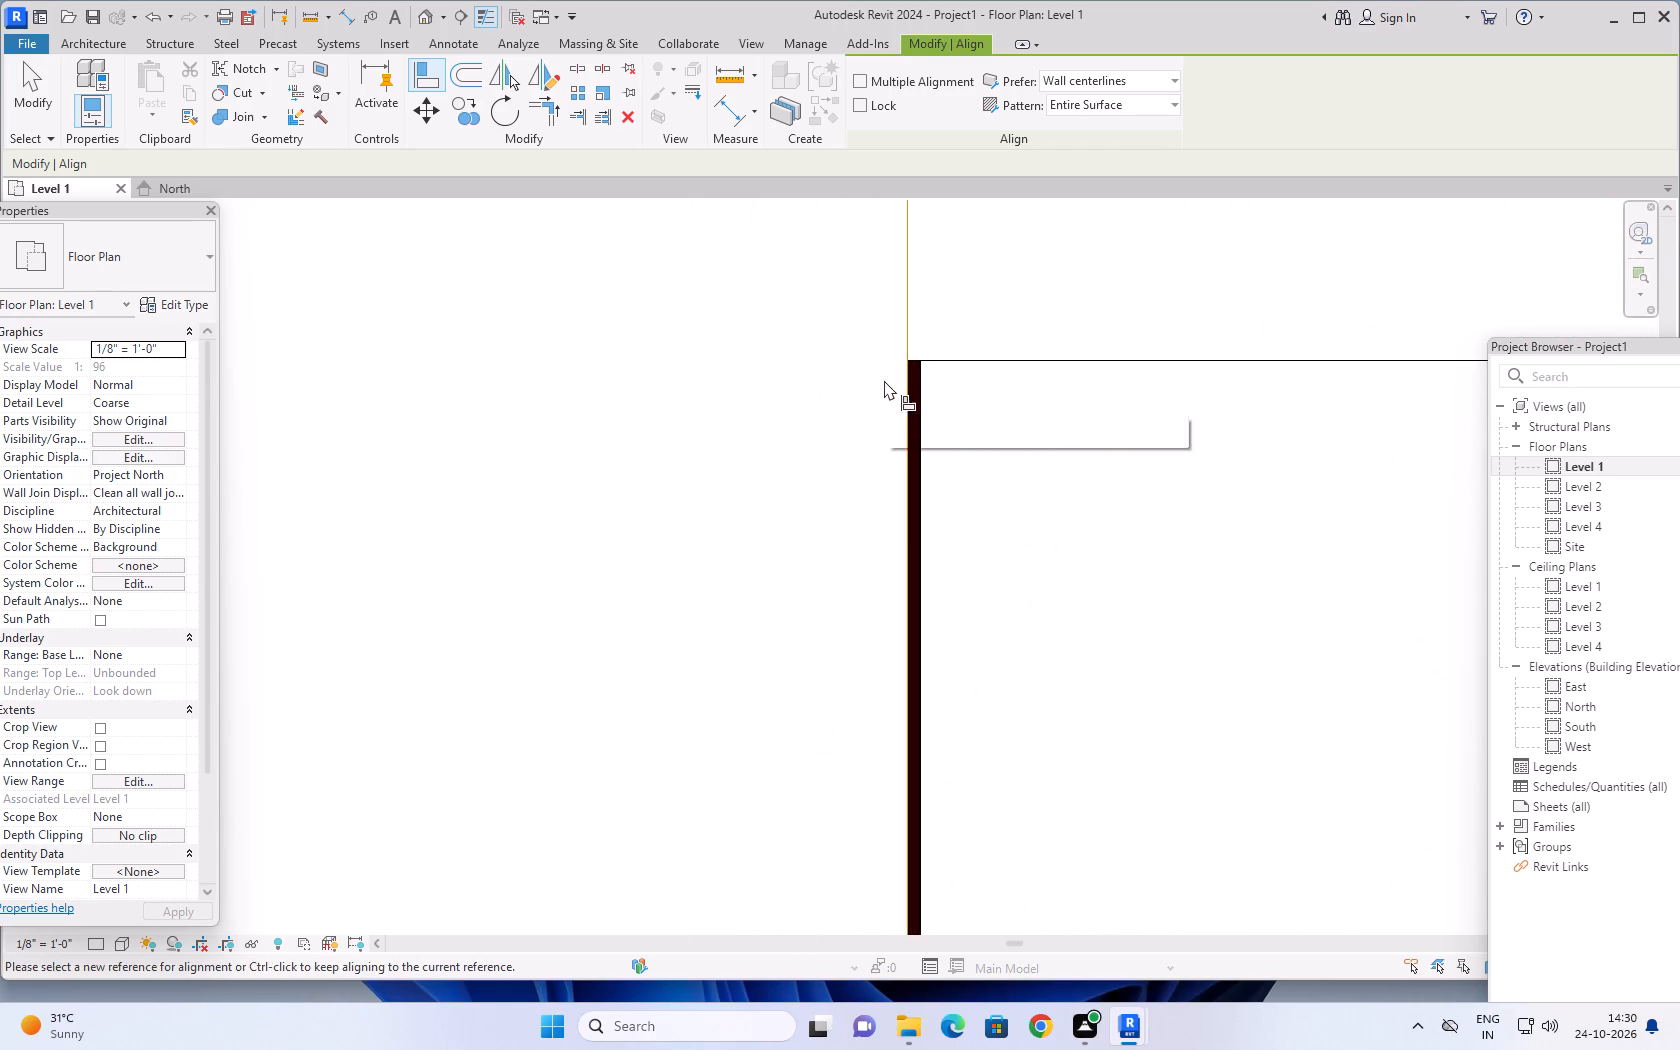
{"action": "scroll", "coordinate": [884, 380], "scroll_direction": "up", "scroll_amount": 2}
{"action": "middle_click_drag", "start_coordinate": [884, 380], "coordinate": [735, 581]}
{"action": "scroll", "coordinate": [793, 534], "scroll_direction": "up", "scroll_amount": 15}
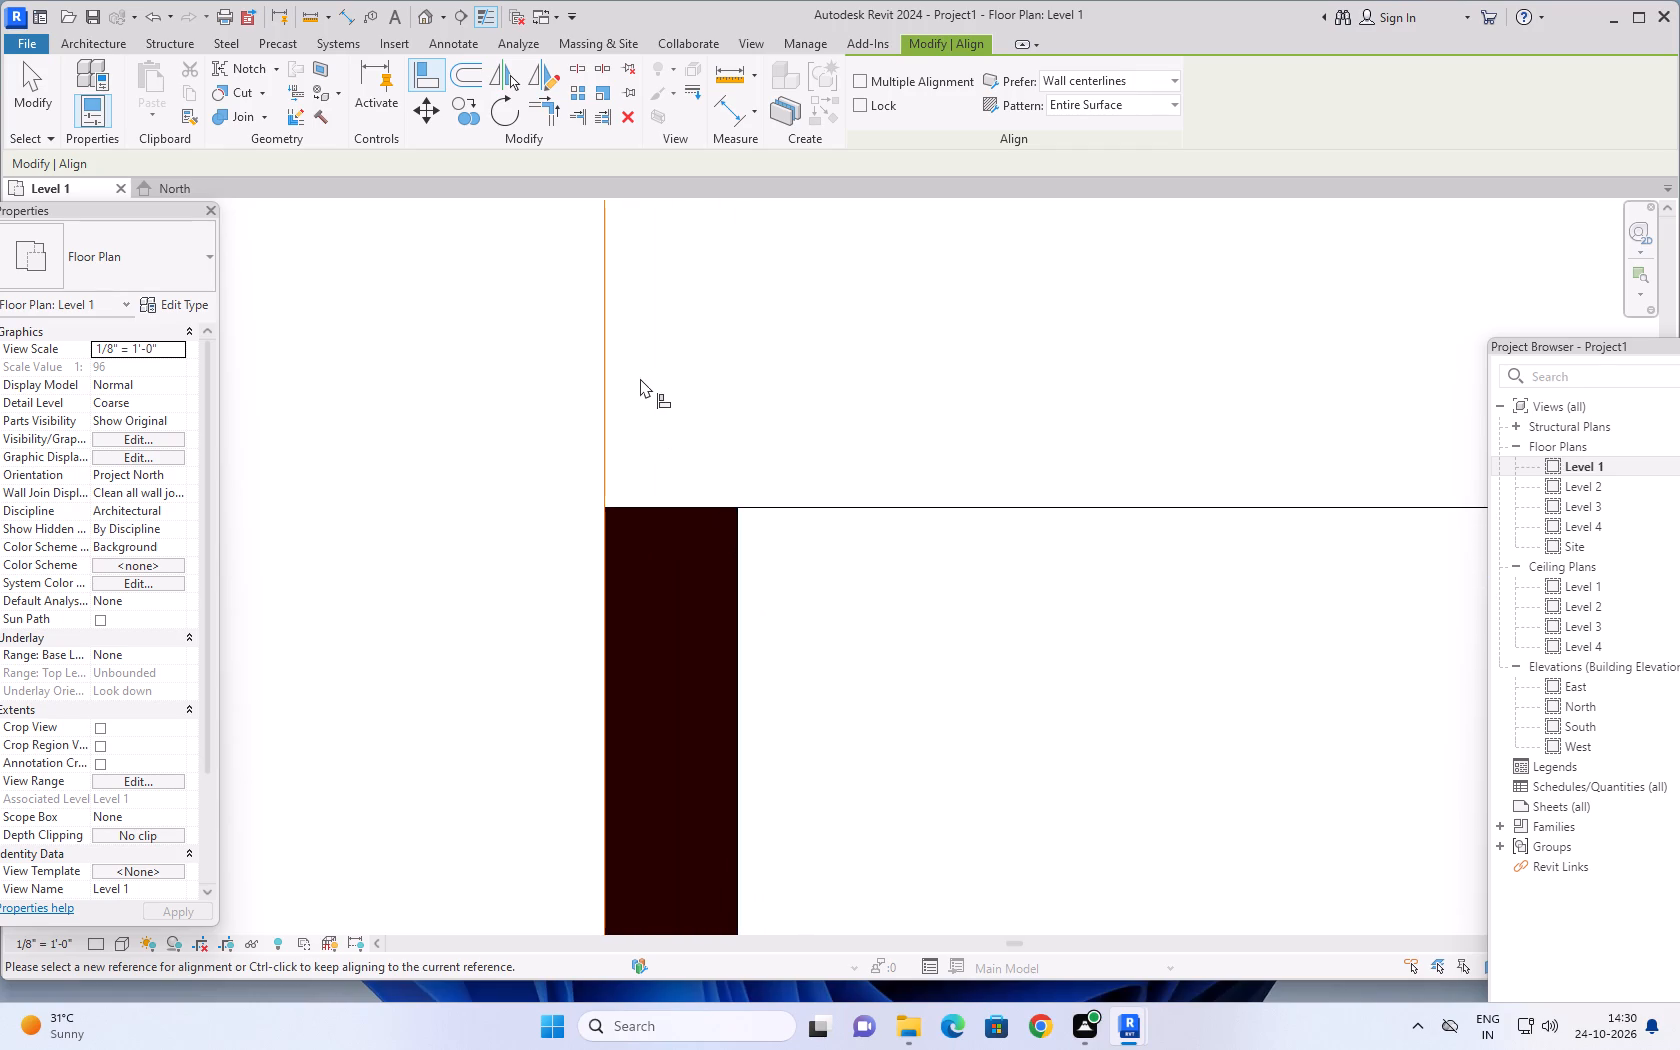
{"action": "left_click", "coordinate": [611, 359]}
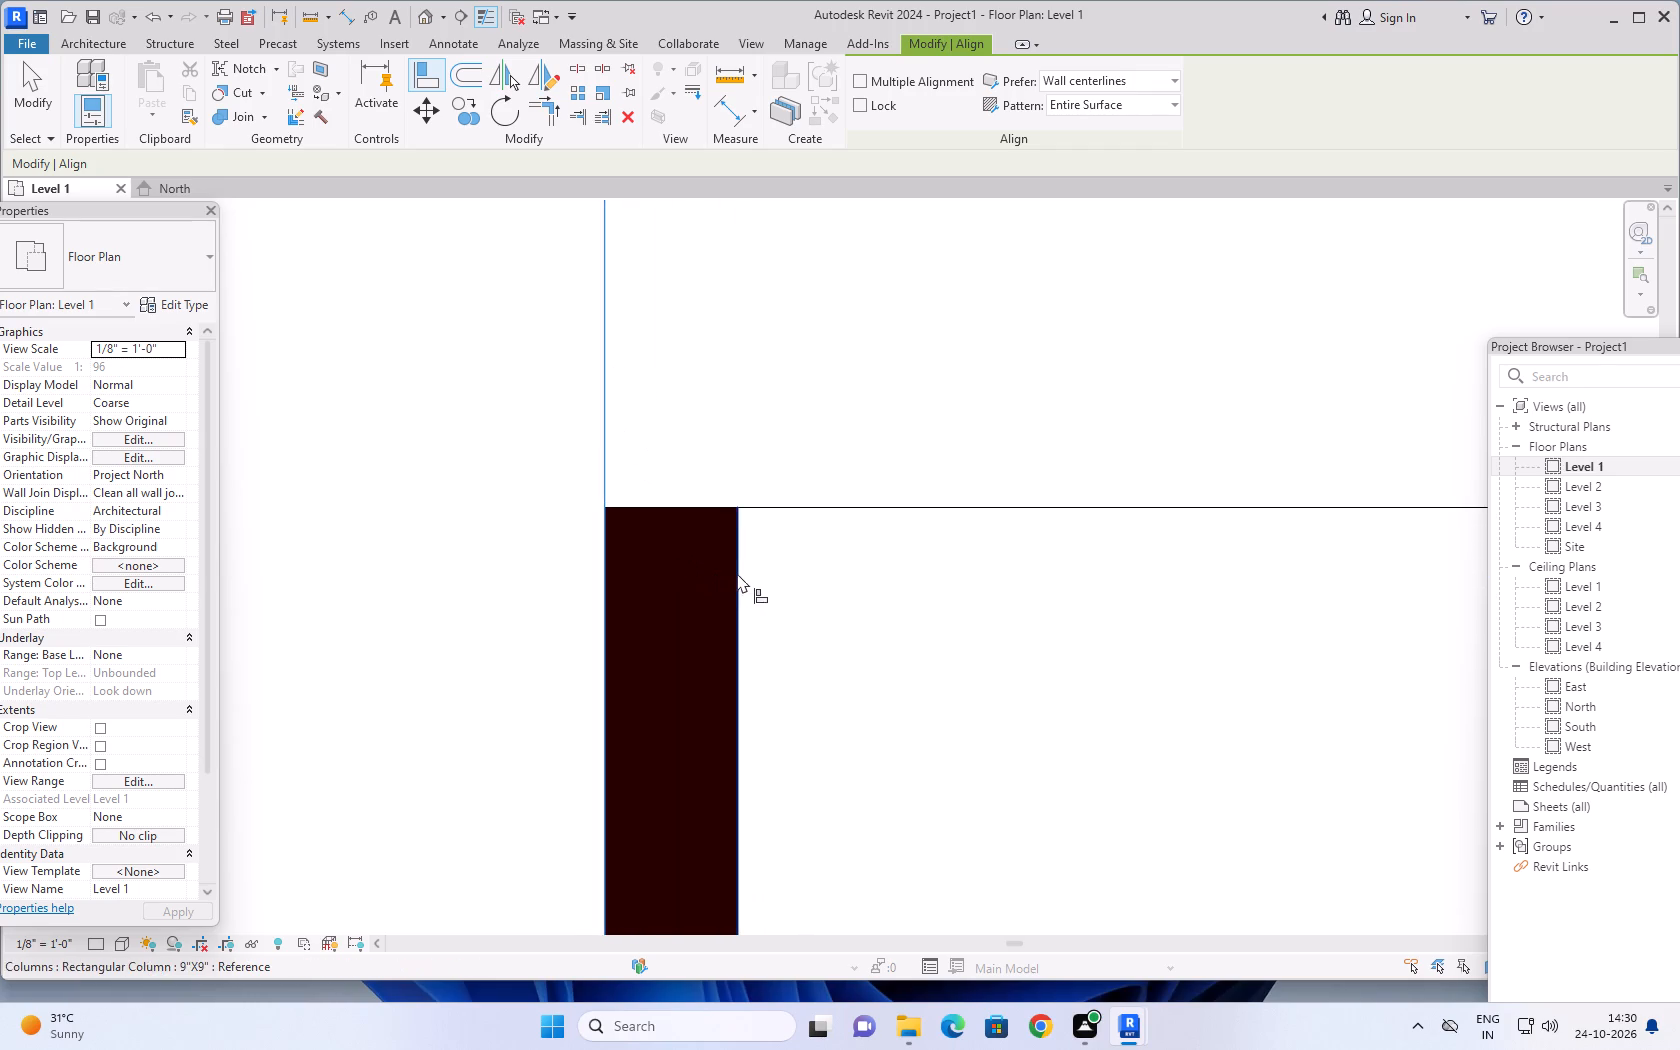
{"action": "left_click", "coordinate": [737, 573]}
Align the column on the wall between the 11'6"X9'7.5" bedroom and the utility with the utility-side wall line and solid column's left edge.
{"action": "scroll", "coordinate": [760, 445], "scroll_direction": "down", "scroll_amount": 20}
{"action": "scroll", "coordinate": [760, 445], "scroll_direction": "down", "scroll_amount": 1}
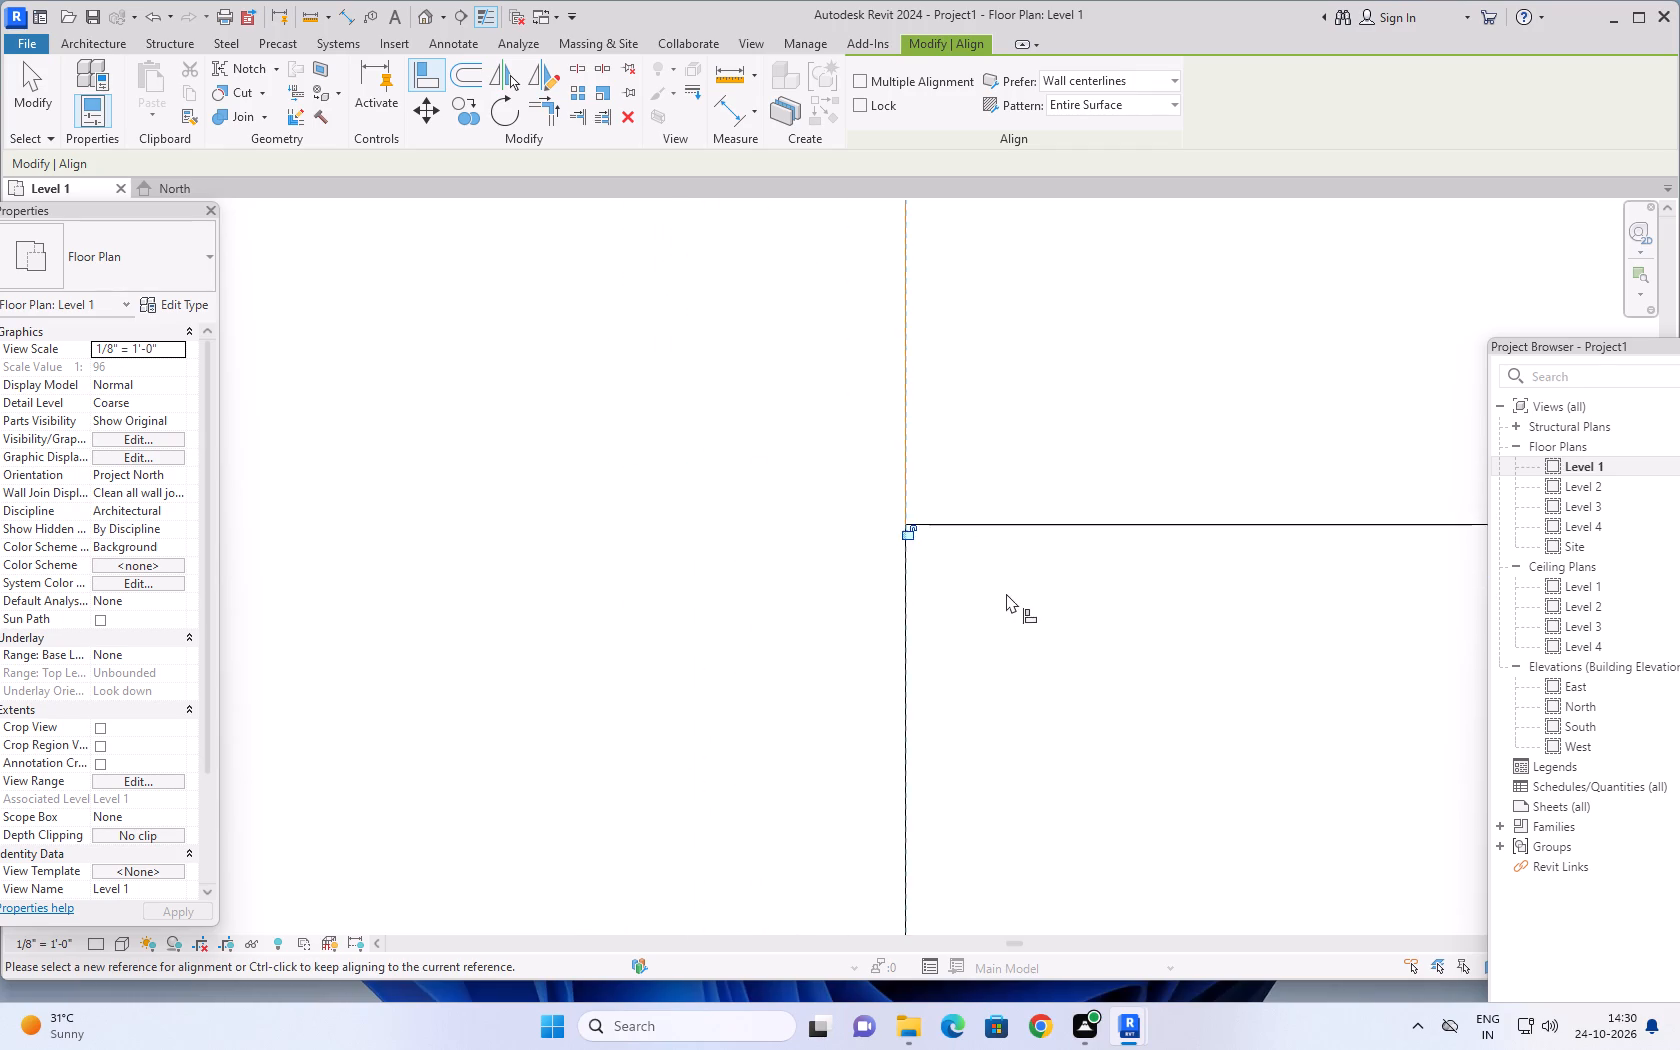
{"action": "scroll", "coordinate": [1006, 593], "scroll_direction": "down", "scroll_amount": 18}
{"action": "middle_click_drag", "start_coordinate": [1126, 714], "coordinate": [964, 510]}
{"action": "scroll", "coordinate": [1005, 576], "scroll_direction": "down", "scroll_amount": 2}
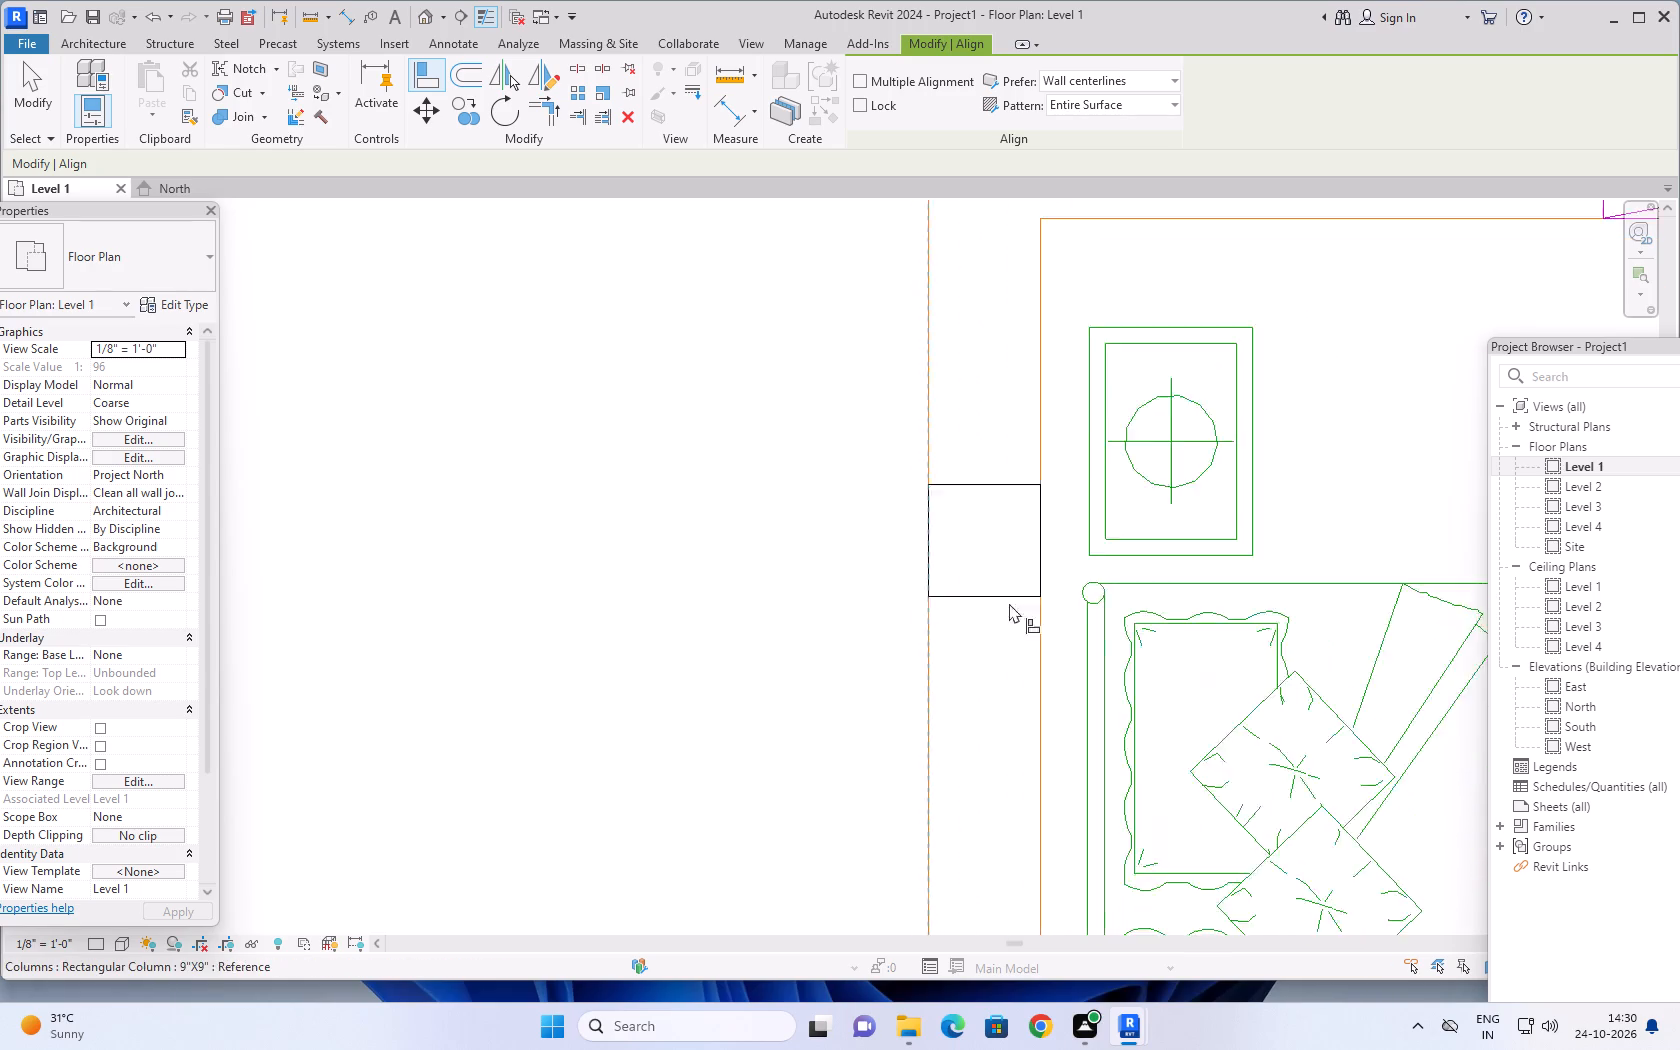
{"action": "scroll", "coordinate": [1009, 603], "scroll_direction": "down", "scroll_amount": 6}
{"action": "middle_click_drag", "start_coordinate": [971, 706], "coordinate": [761, 596]}
{"action": "scroll", "coordinate": [1119, 722], "scroll_direction": "down", "scroll_amount": 6}
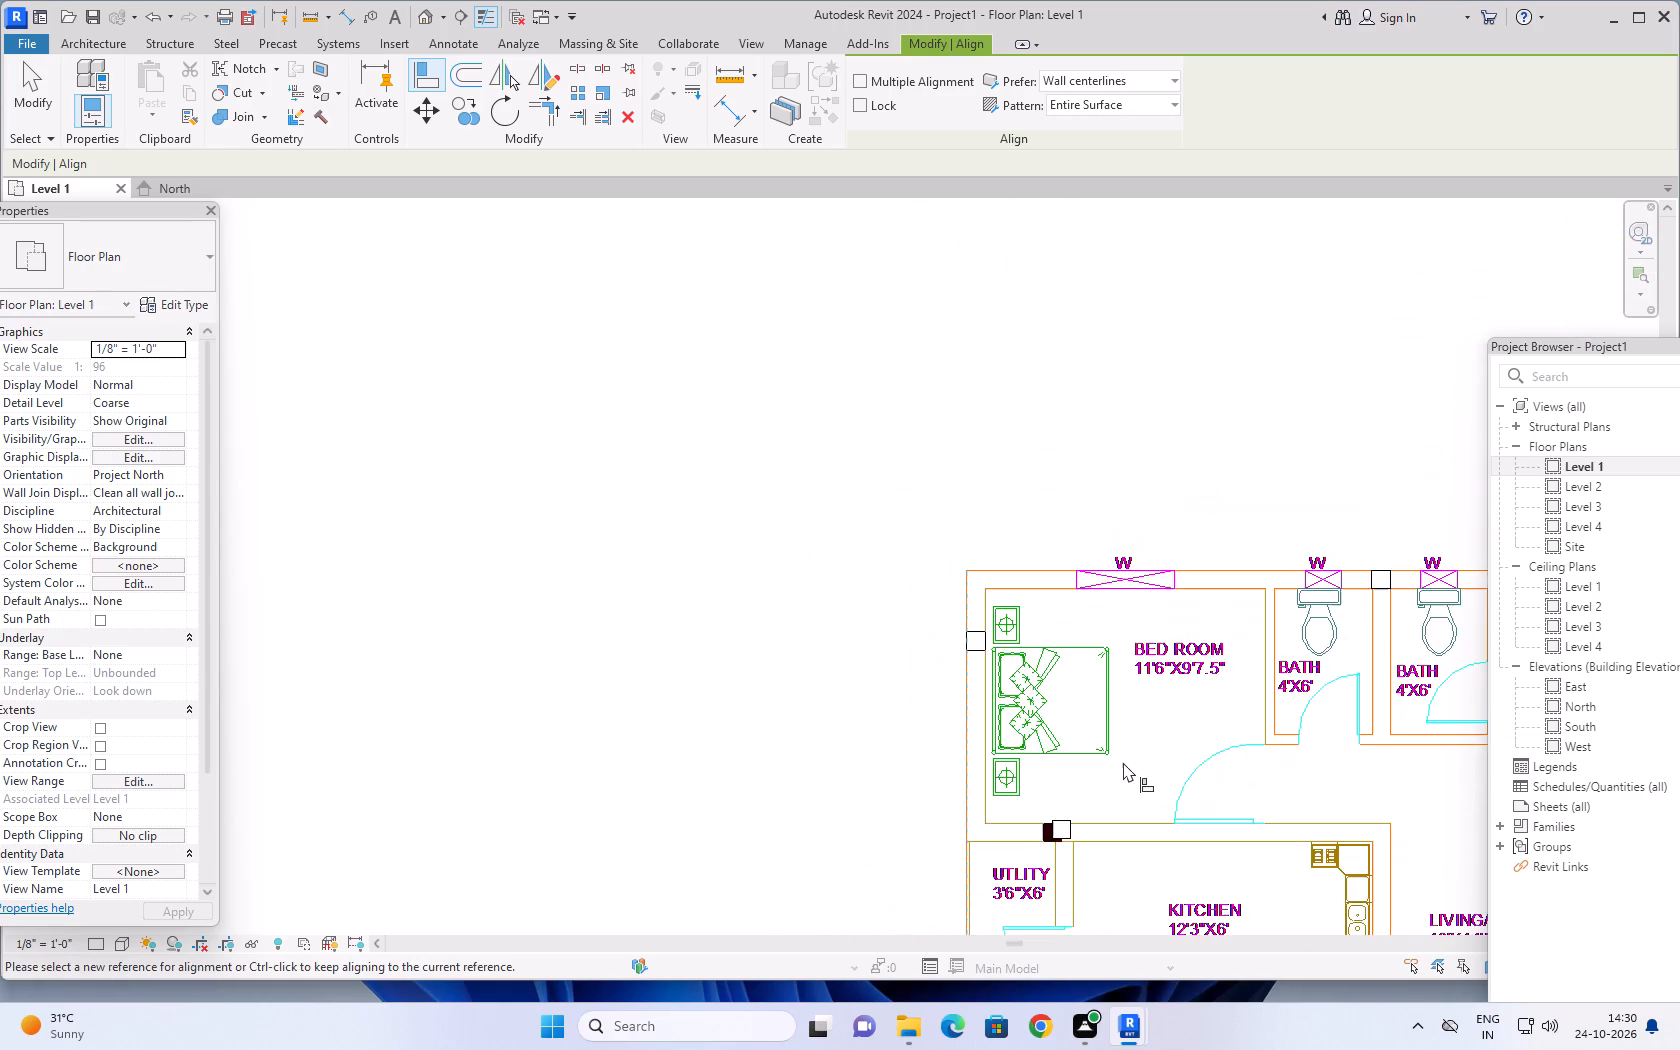
{"action": "middle_click_drag", "start_coordinate": [1107, 743], "coordinate": [981, 473]}
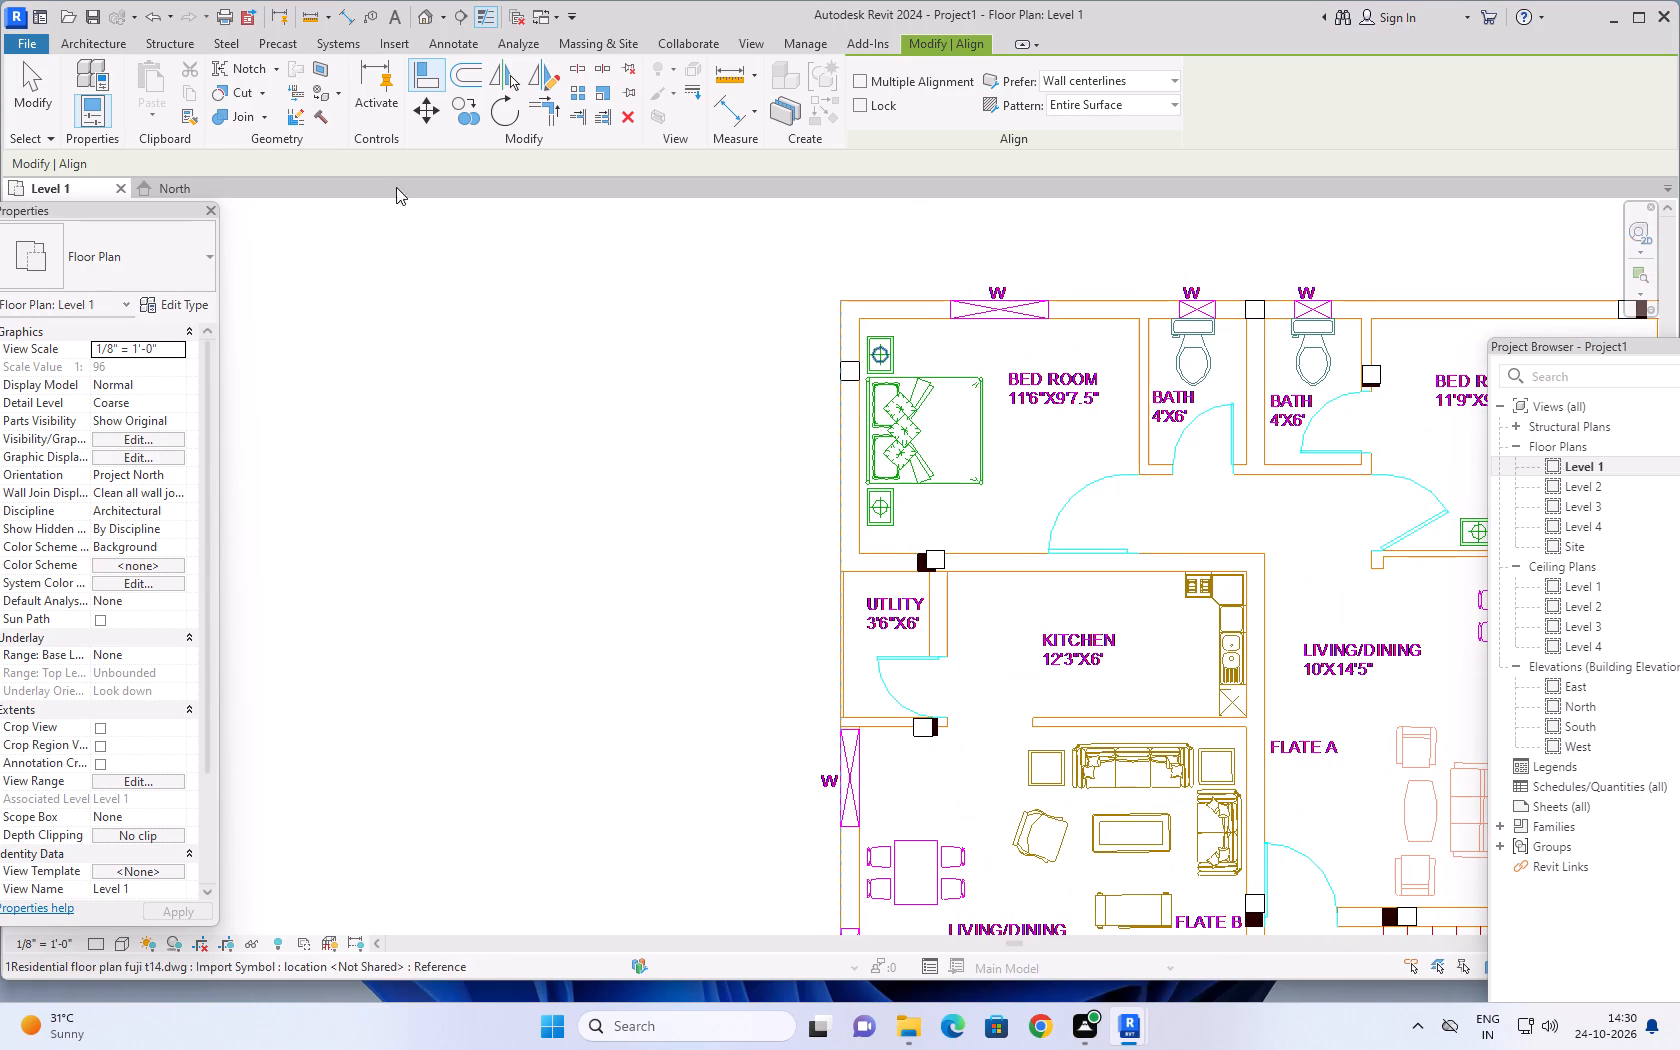
{"action": "scroll", "coordinate": [922, 554], "scroll_direction": "up", "scroll_amount": 15}
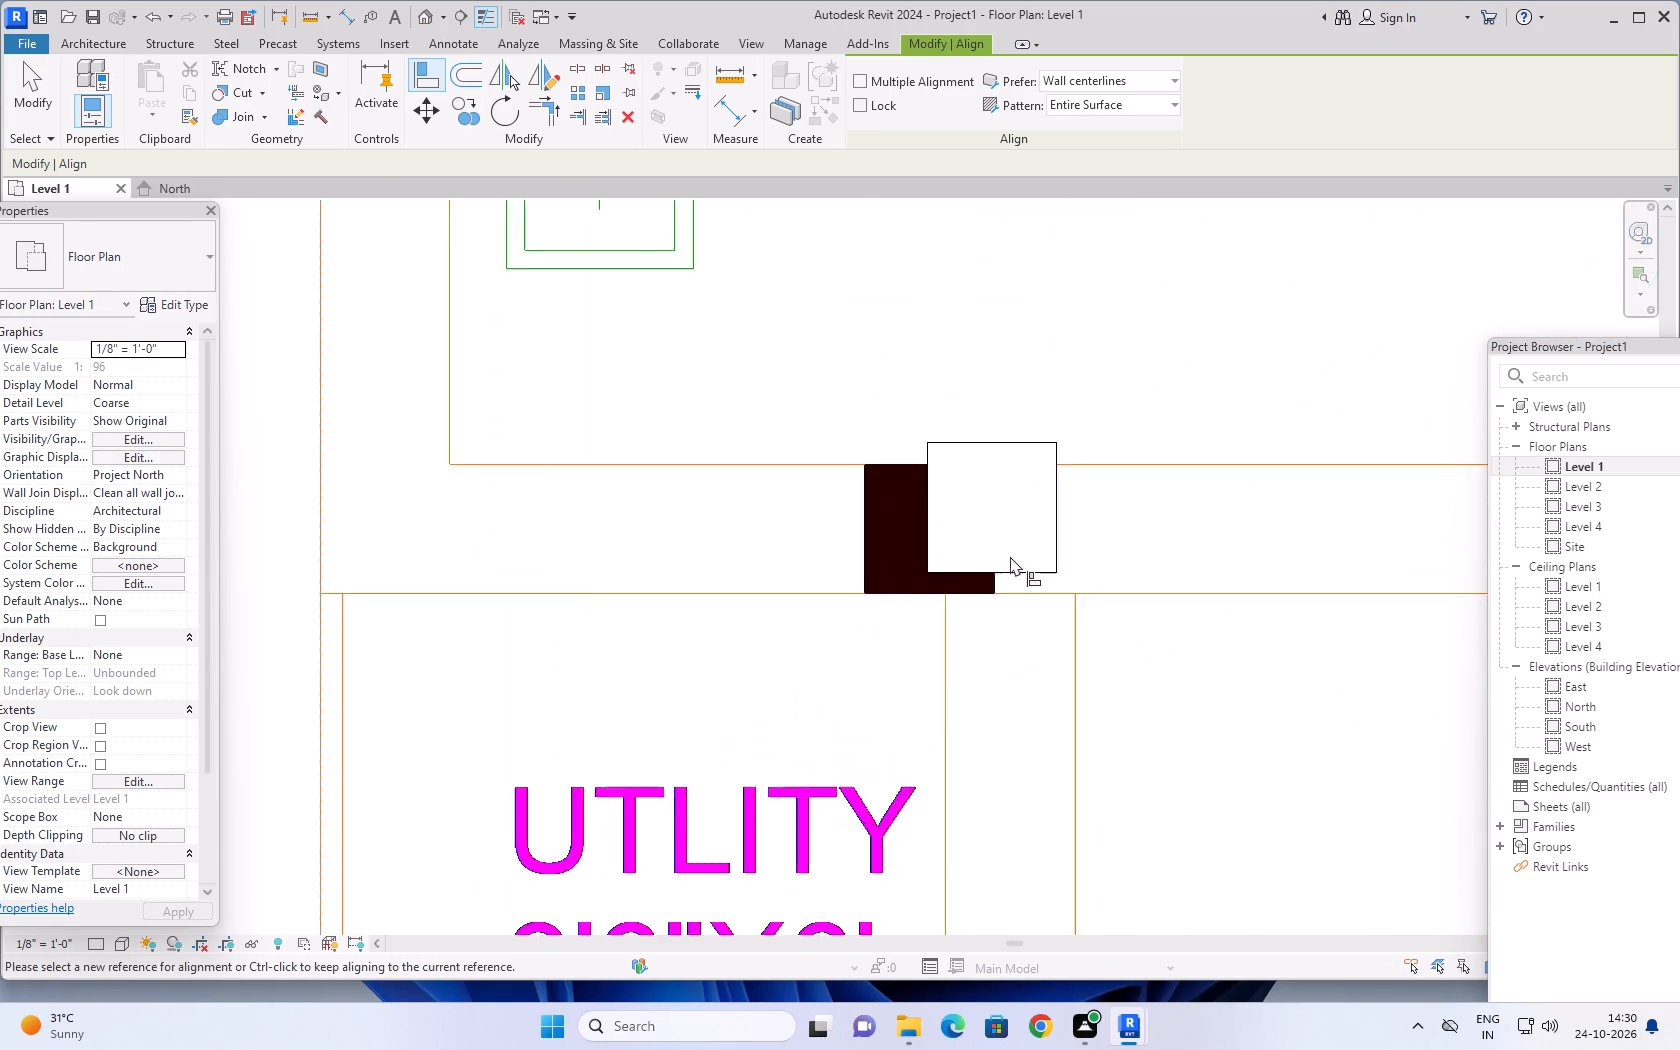
{"action": "scroll", "coordinate": [1010, 556], "scroll_direction": "up", "scroll_amount": 6}
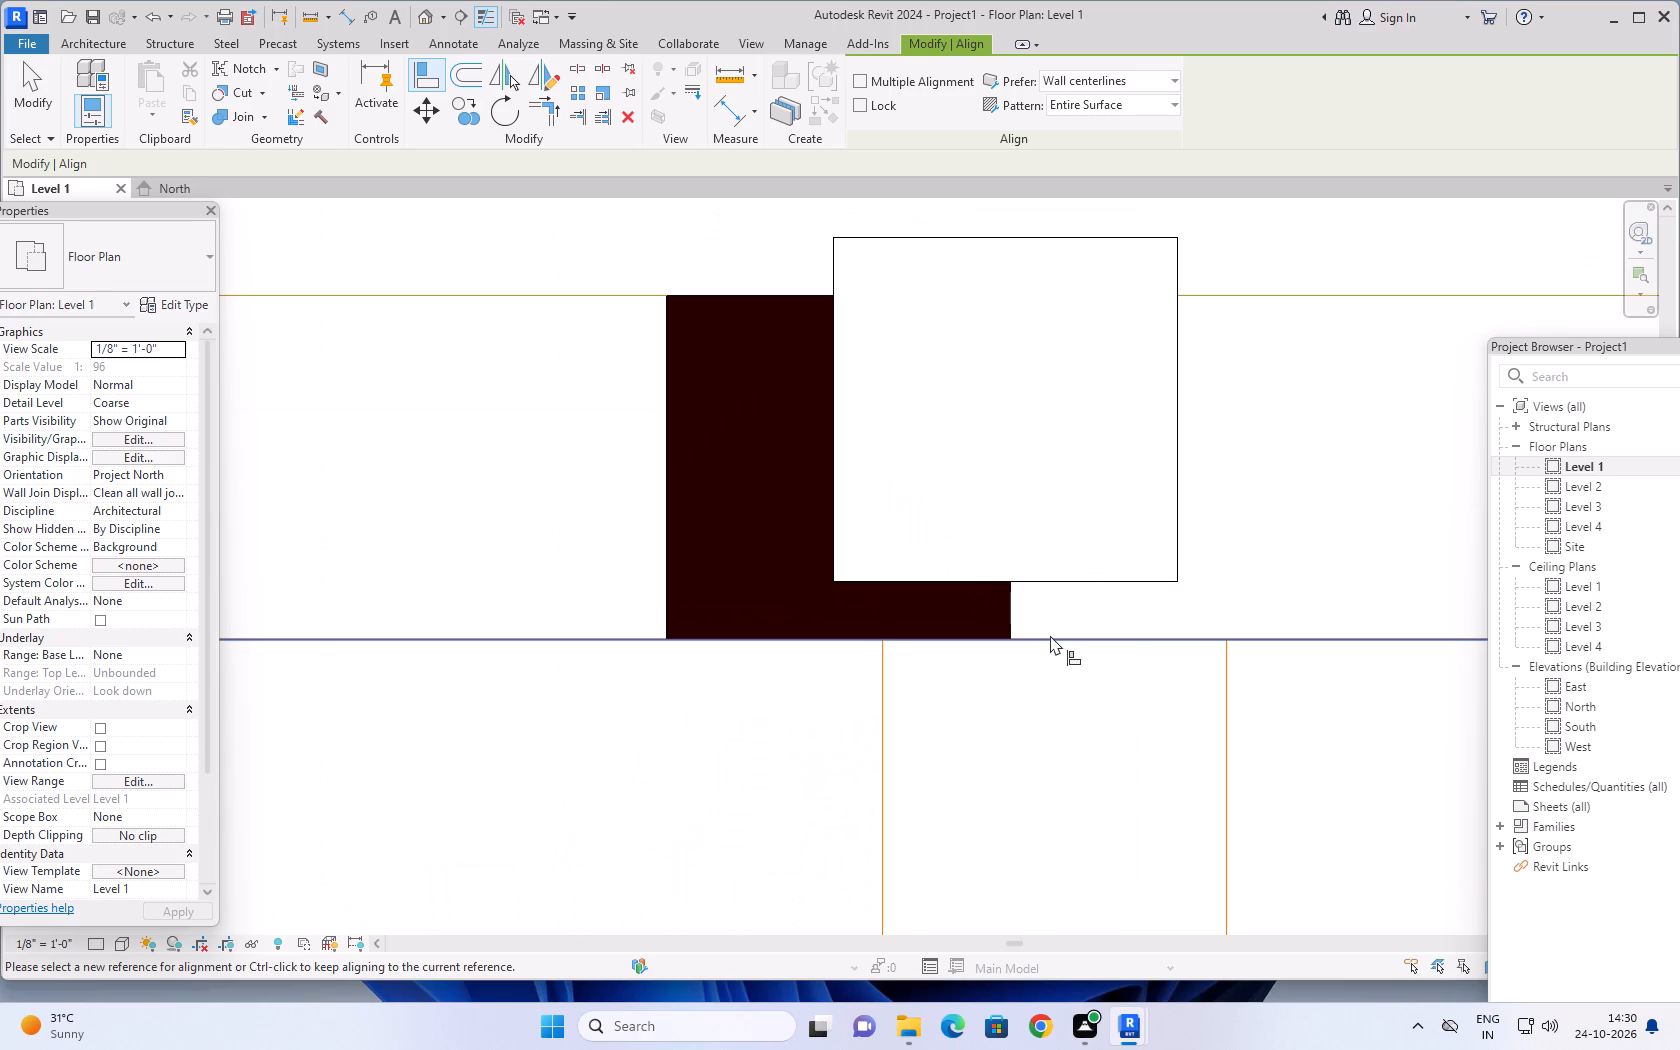
{"action": "left_click", "coordinate": [1050, 636]}
{"action": "left_click", "coordinate": [1052, 584]}
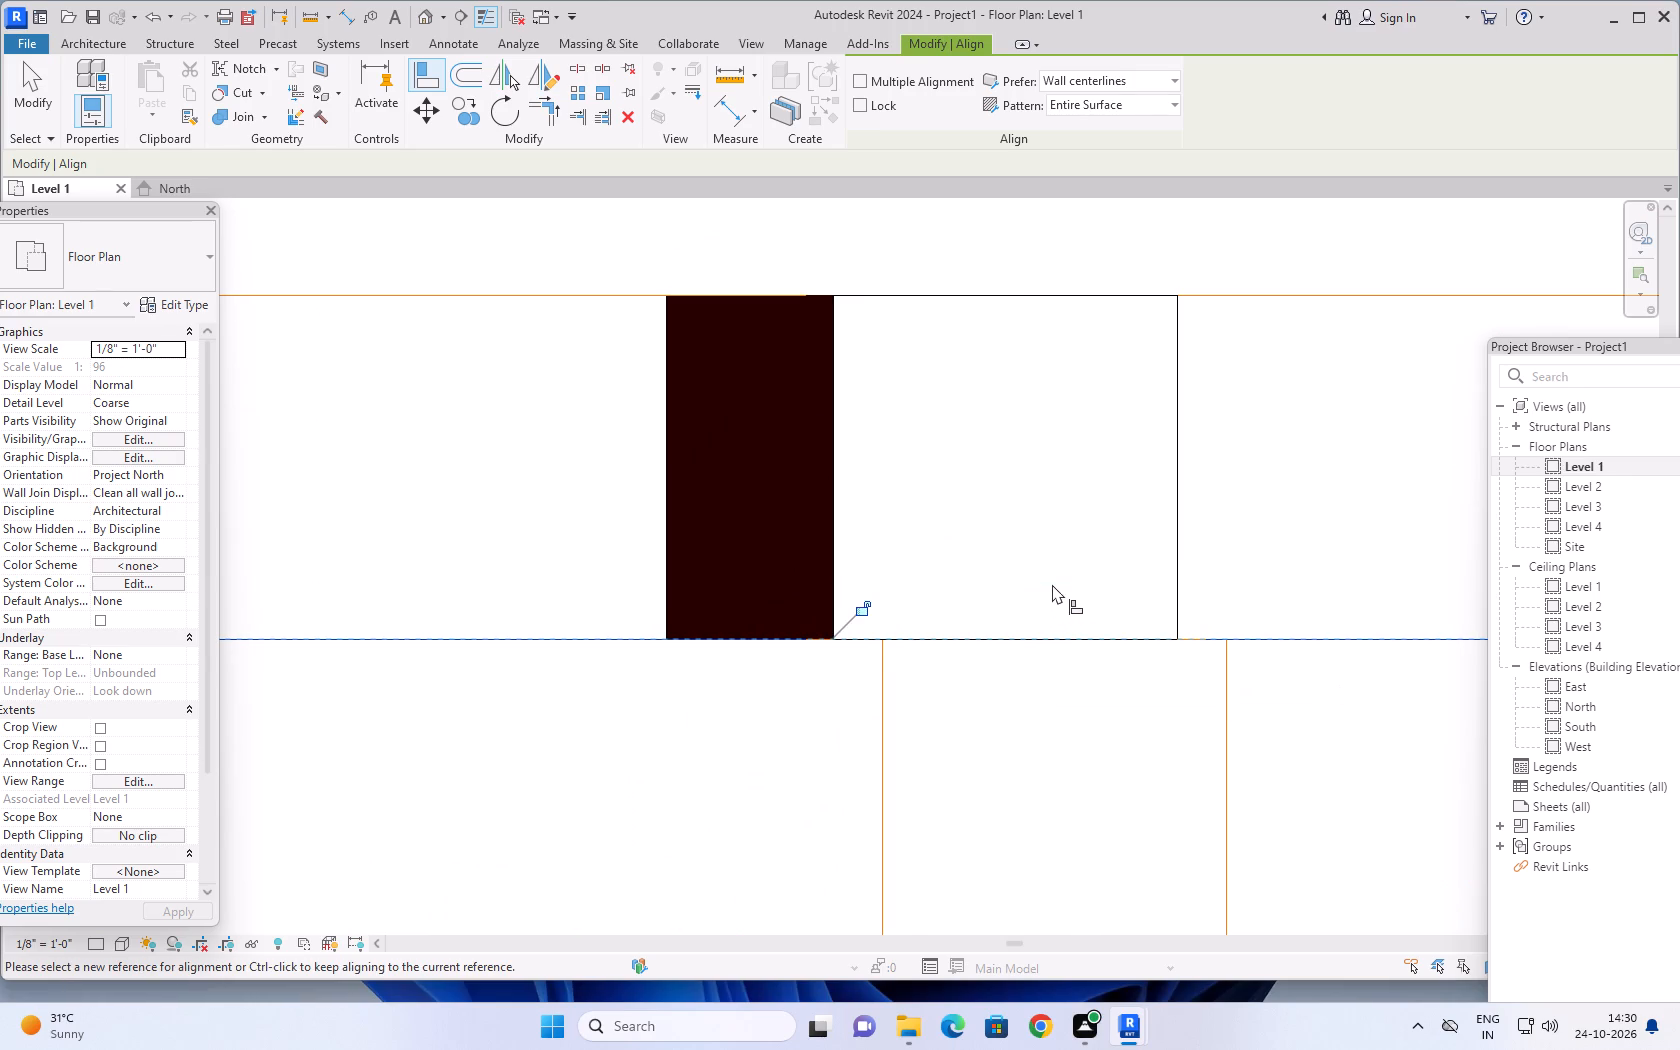
{"action": "left_click", "coordinate": [663, 430]}
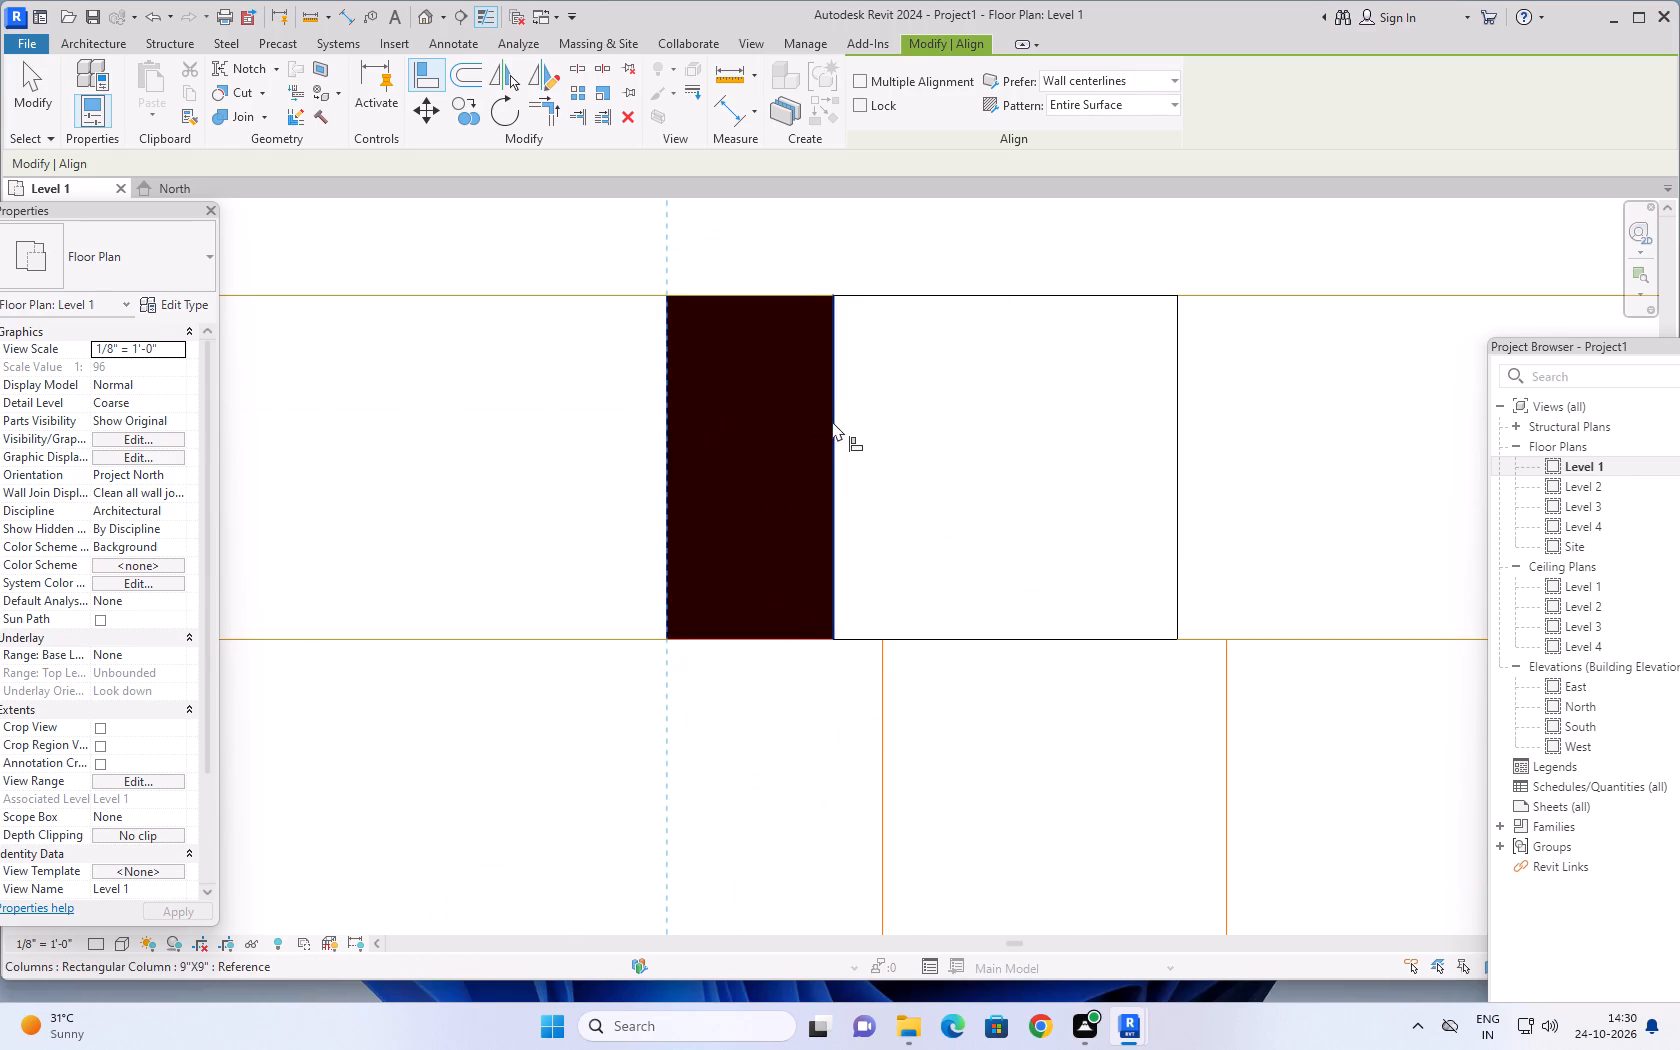
{"action": "left_click", "coordinate": [834, 422]}
Align the column by the utility door with the solid column's right edge and the utility-side wall line.
{"action": "scroll", "coordinate": [606, 507], "scroll_direction": "down", "scroll_amount": 16}
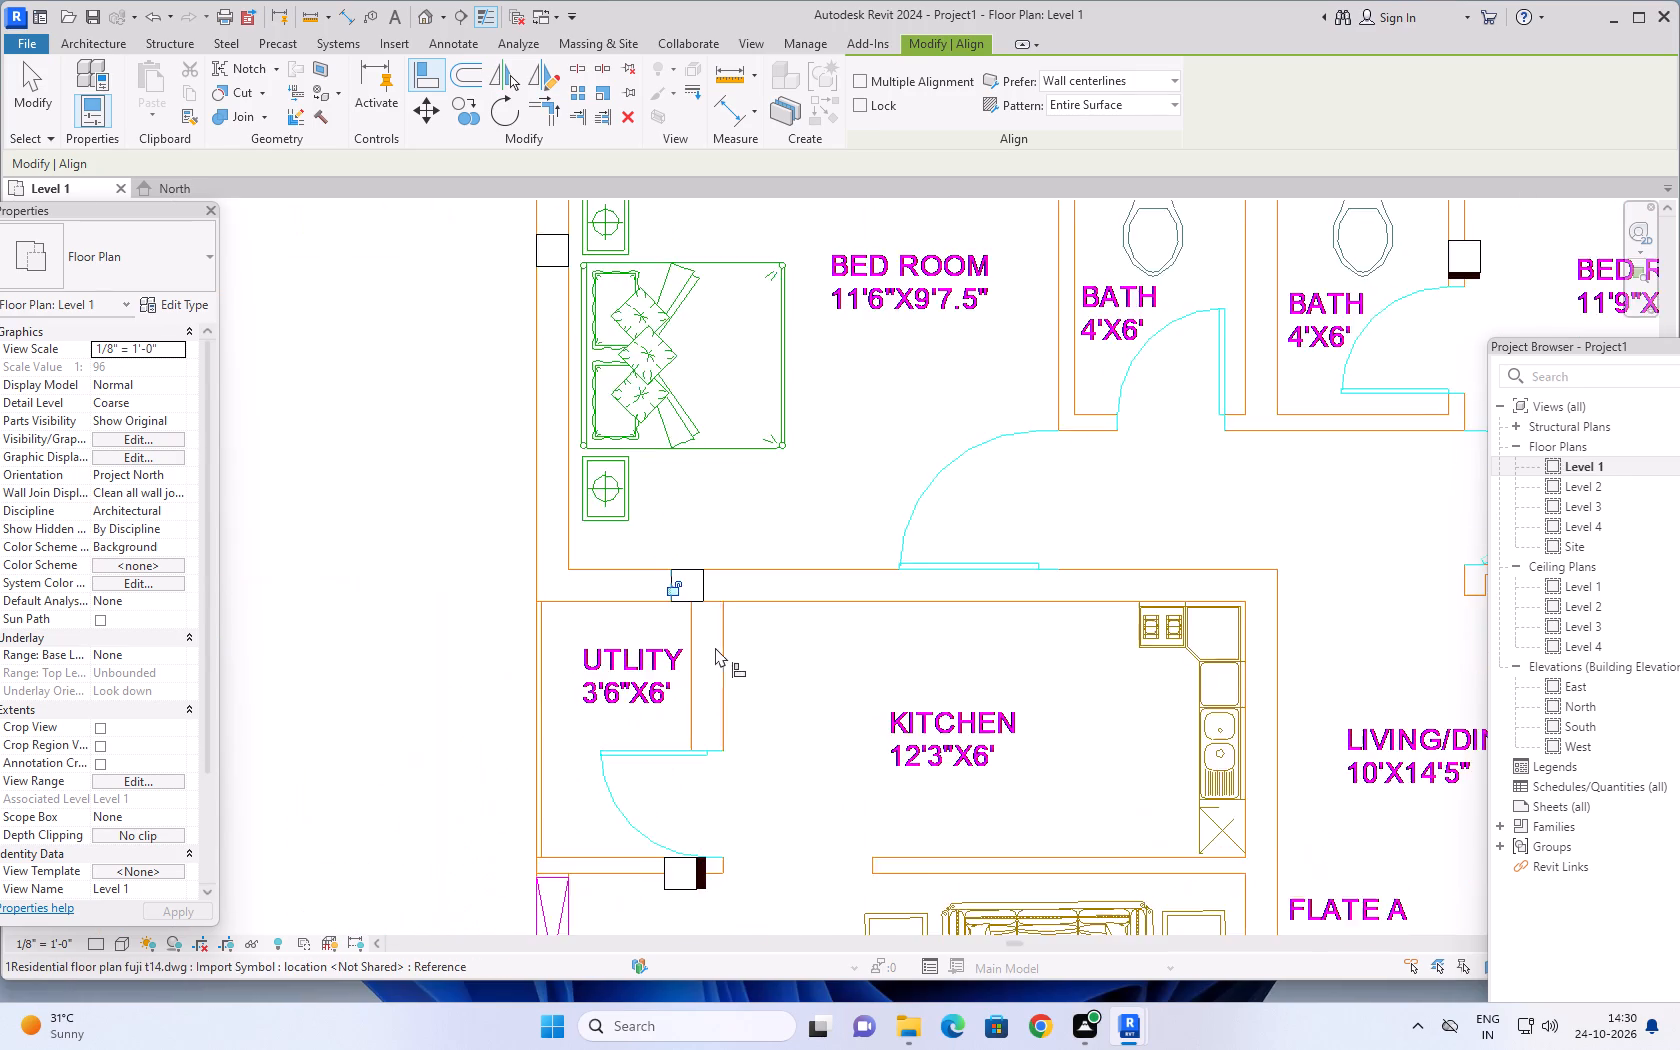
{"action": "scroll", "coordinate": [715, 647], "scroll_direction": "down", "scroll_amount": 5}
{"action": "middle_click_drag", "start_coordinate": [776, 686], "coordinate": [776, 433]}
{"action": "scroll", "coordinate": [671, 552], "scroll_direction": "up", "scroll_amount": 12}
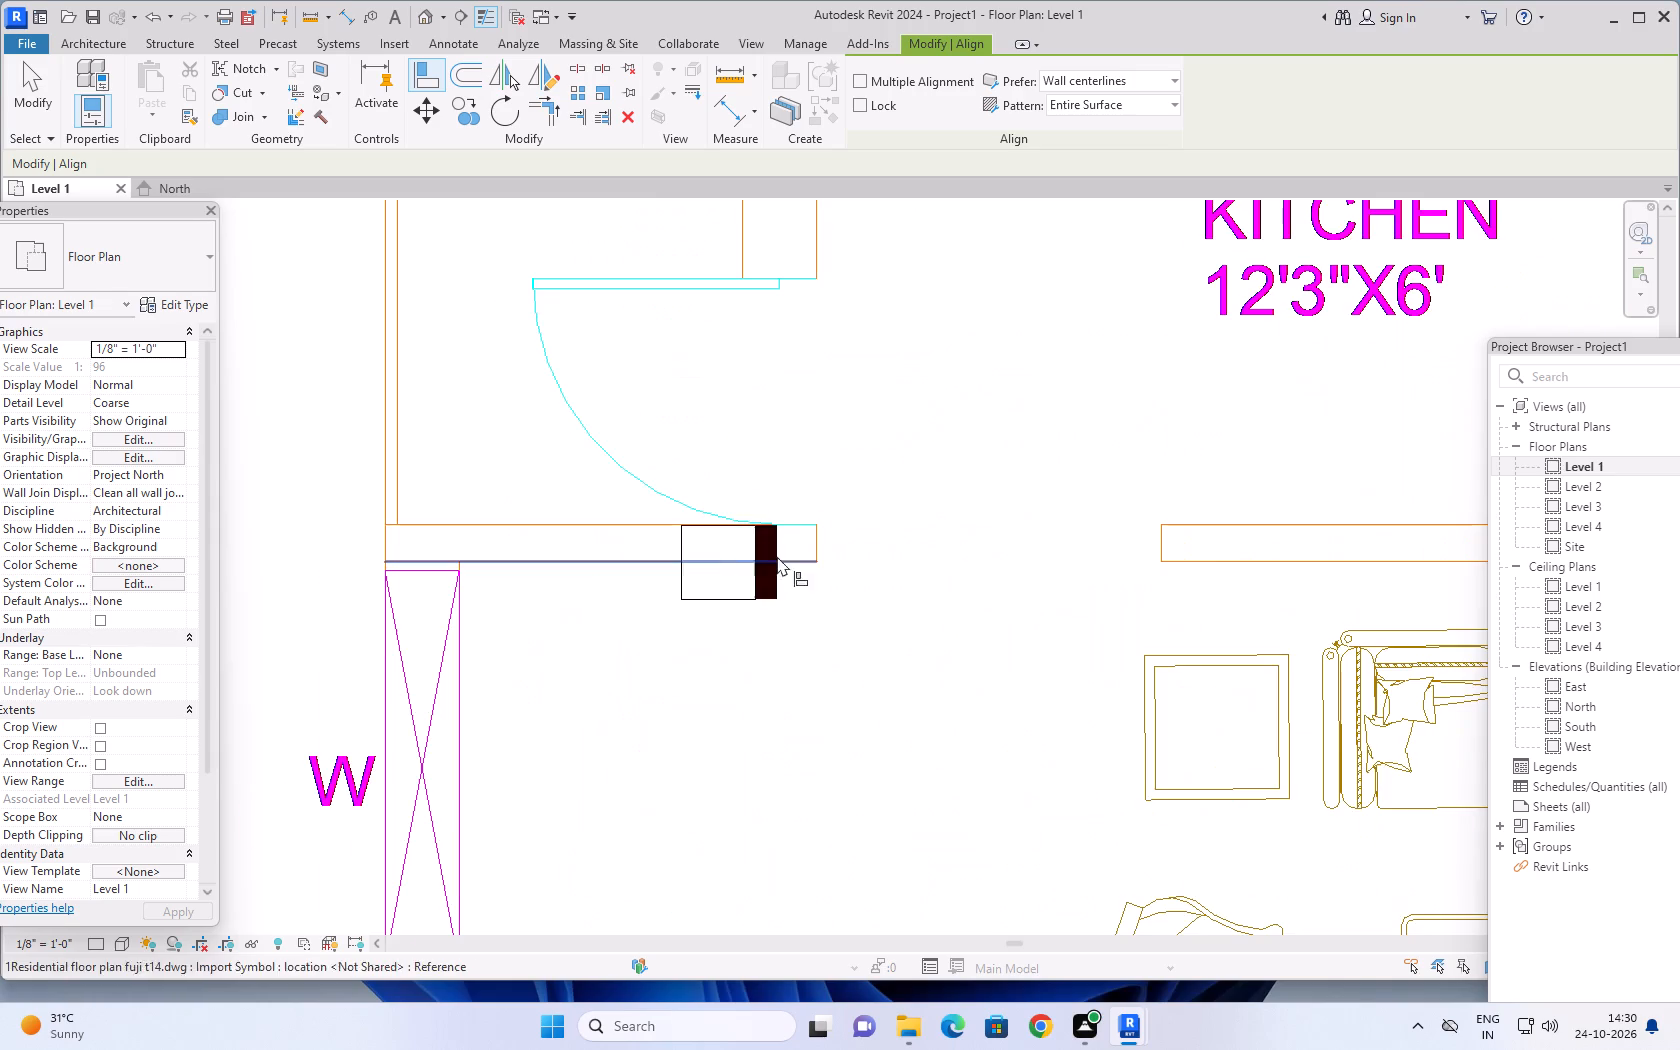
{"action": "scroll", "coordinate": [777, 556], "scroll_direction": "up", "scroll_amount": 8}
{"action": "left_click", "coordinate": [769, 511]}
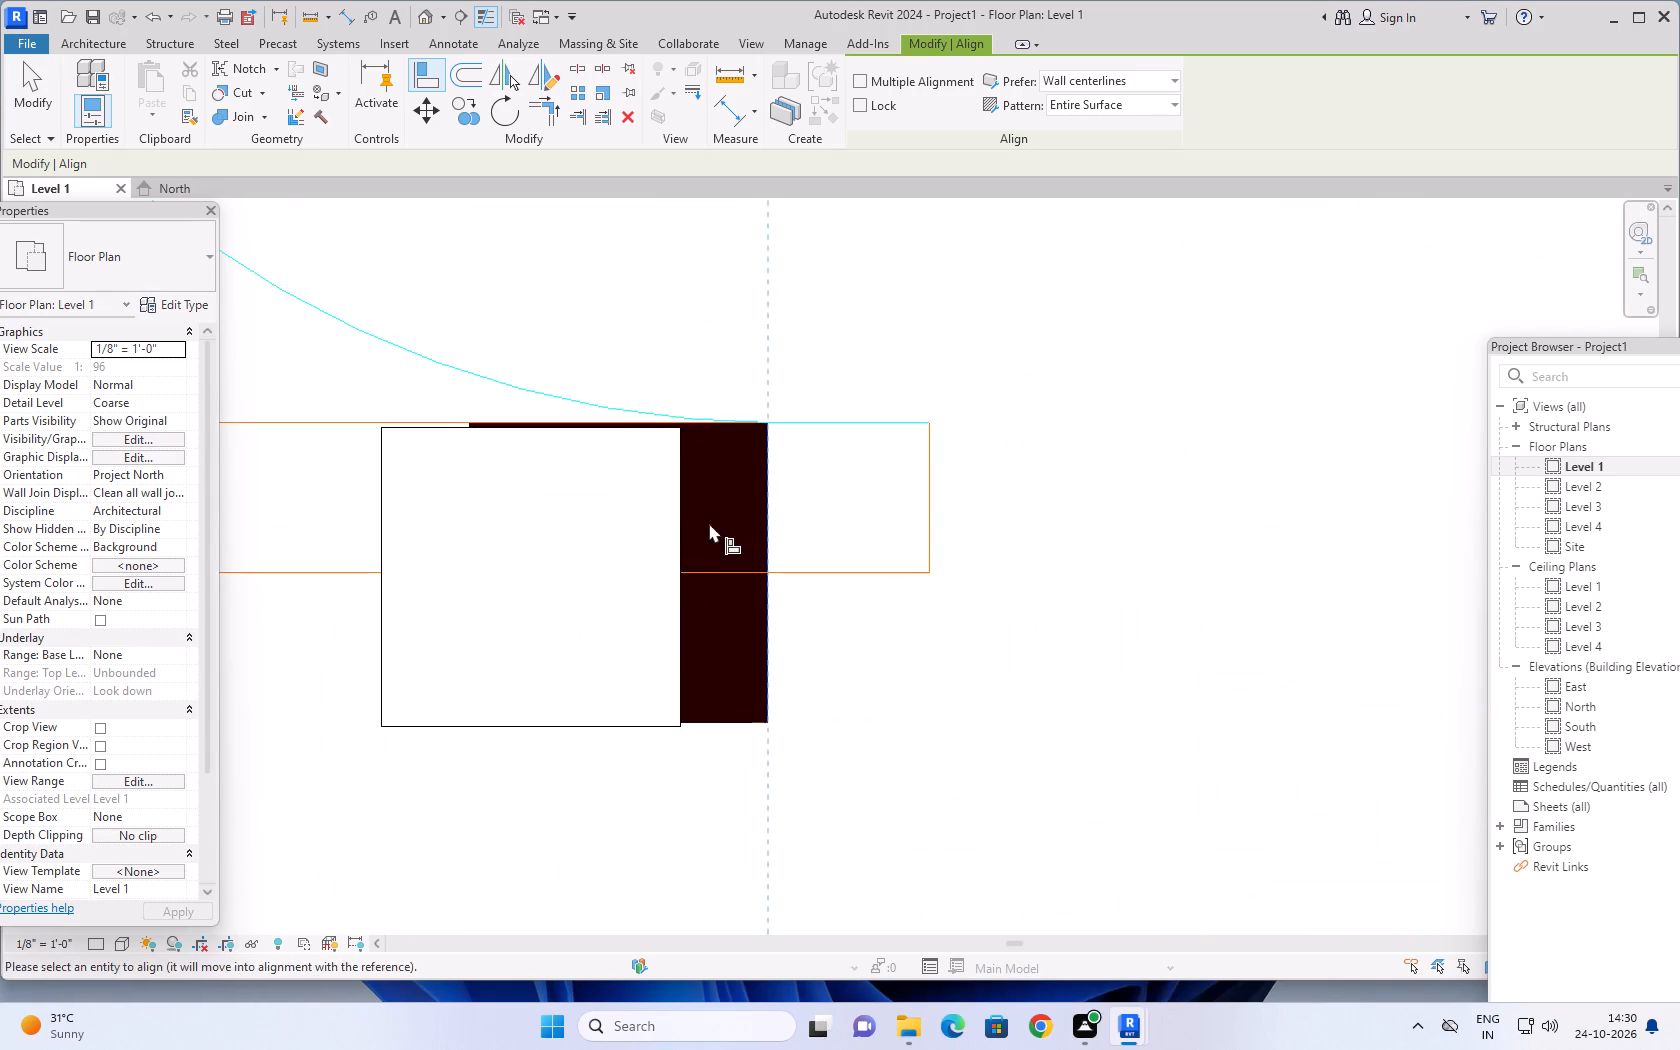
{"action": "left_click", "coordinate": [681, 527]}
{"action": "scroll", "coordinate": [461, 423], "scroll_direction": "up", "scroll_amount": 6}
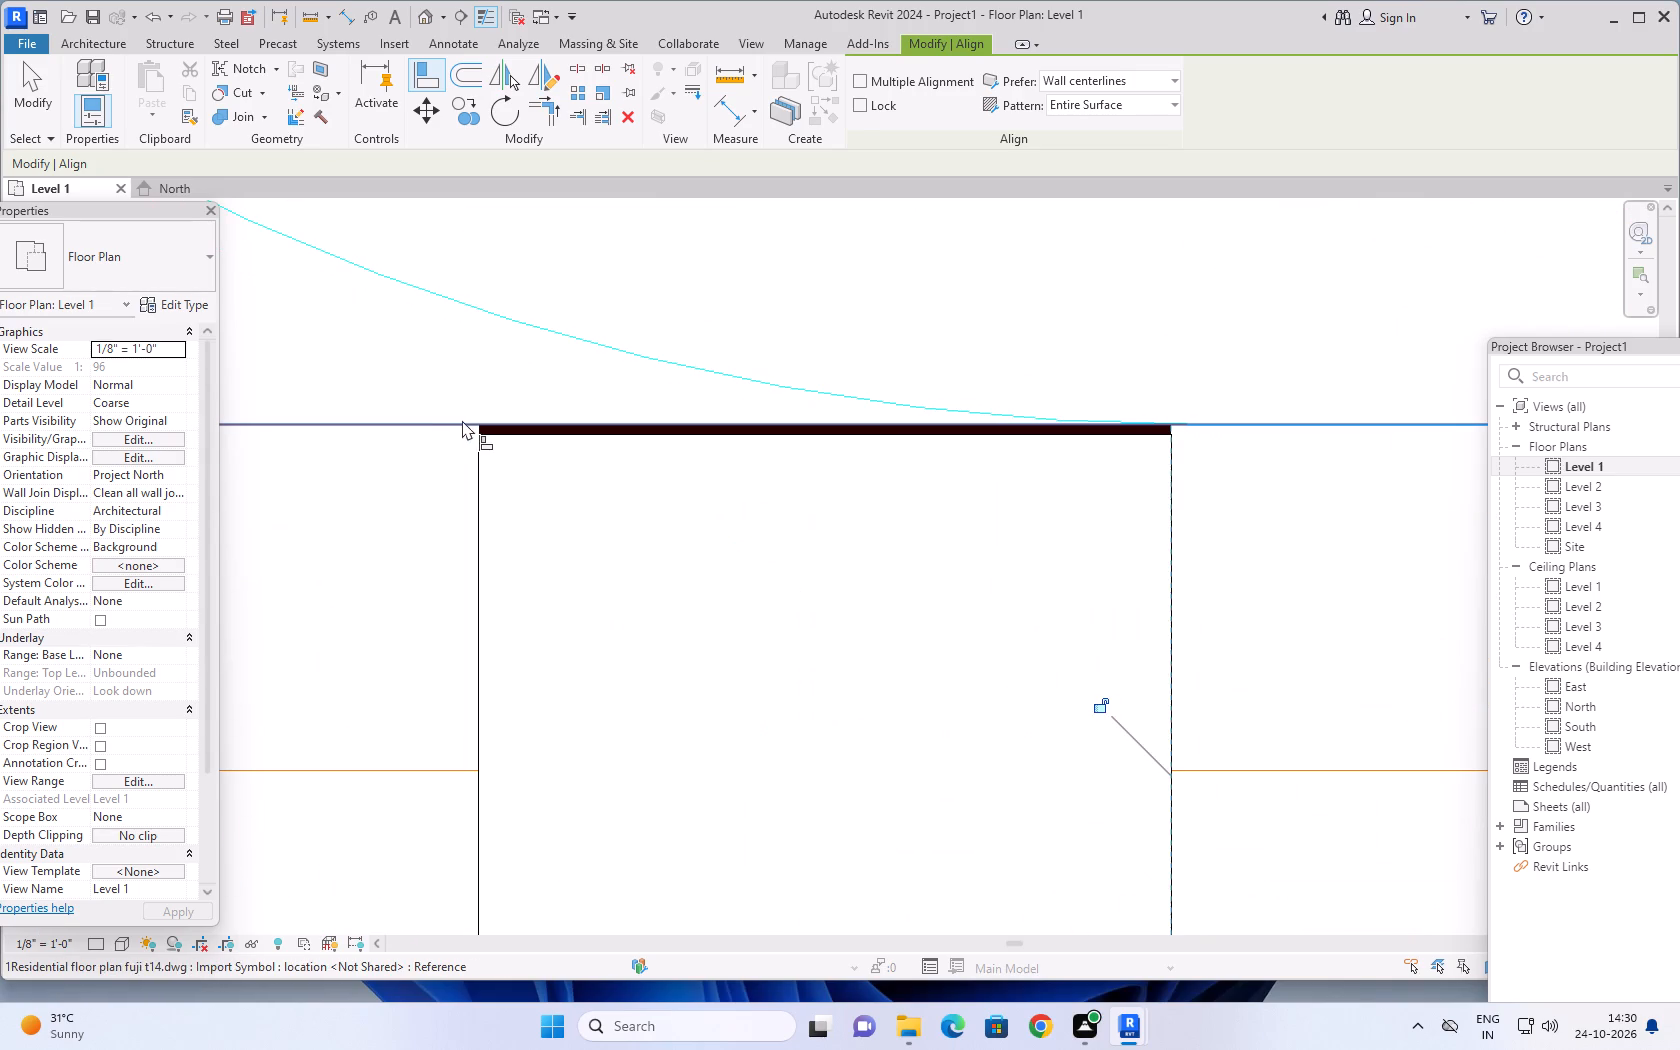
{"action": "left_click", "coordinate": [462, 420]}
{"action": "left_click", "coordinate": [517, 437]}
Align the column beside the FLATE B label with the solid column's lower edge and the wall line on the entrance door's side.
{"action": "scroll", "coordinate": [568, 530], "scroll_direction": "down", "scroll_amount": 10}
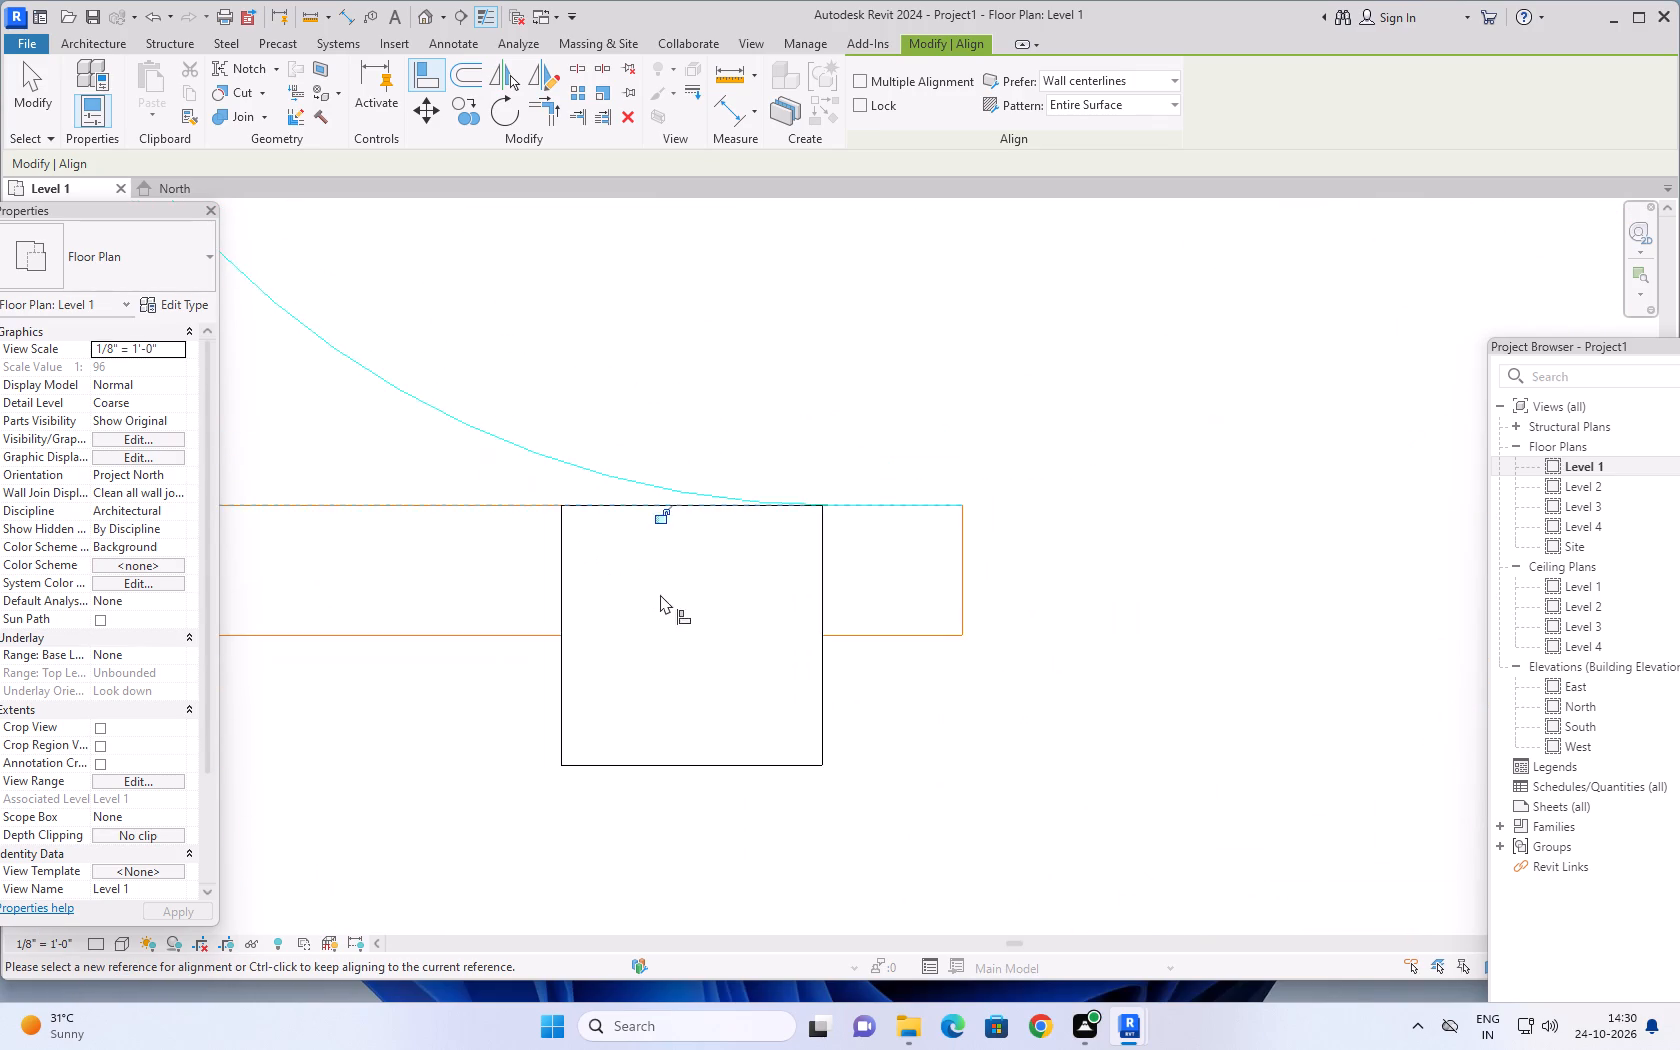
{"action": "scroll", "coordinate": [660, 594], "scroll_direction": "down", "scroll_amount": 12}
{"action": "middle_click_drag", "start_coordinate": [794, 741], "coordinate": [794, 406]}
{"action": "scroll", "coordinate": [796, 422], "scroll_direction": "down", "scroll_amount": 1}
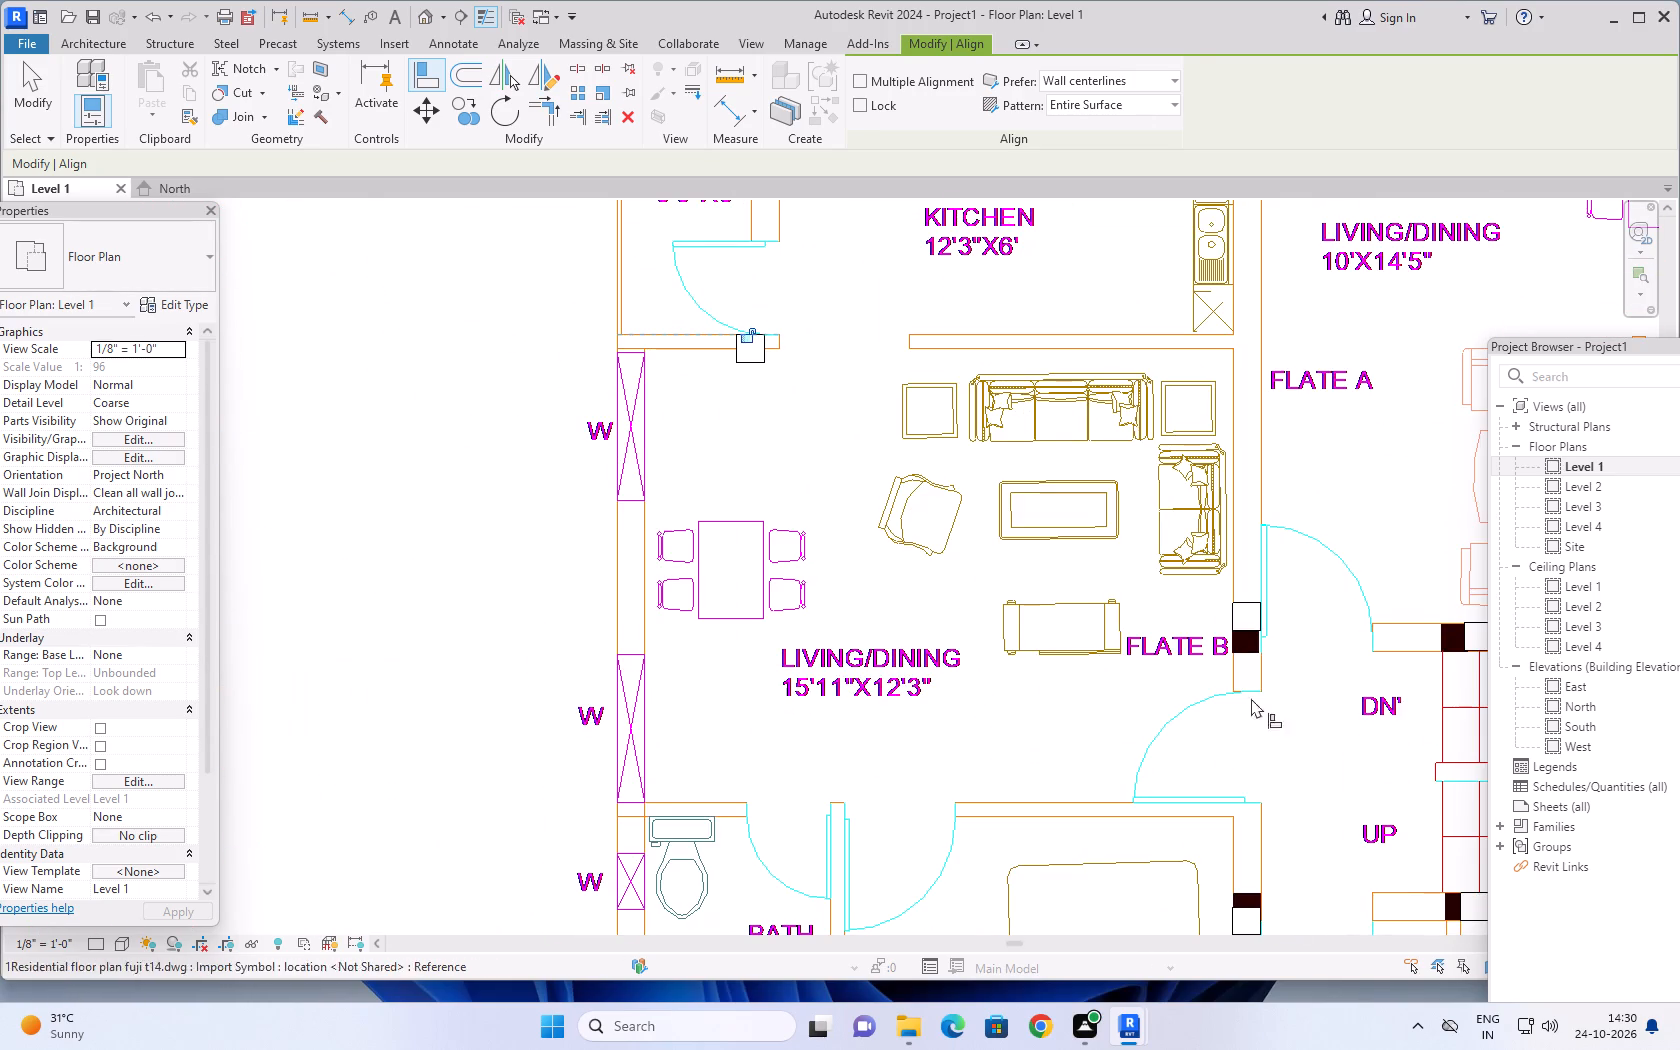
{"action": "middle_click_drag", "start_coordinate": [1284, 683], "coordinate": [1146, 714]}
{"action": "scroll", "coordinate": [1129, 662], "scroll_direction": "up", "scroll_amount": 16}
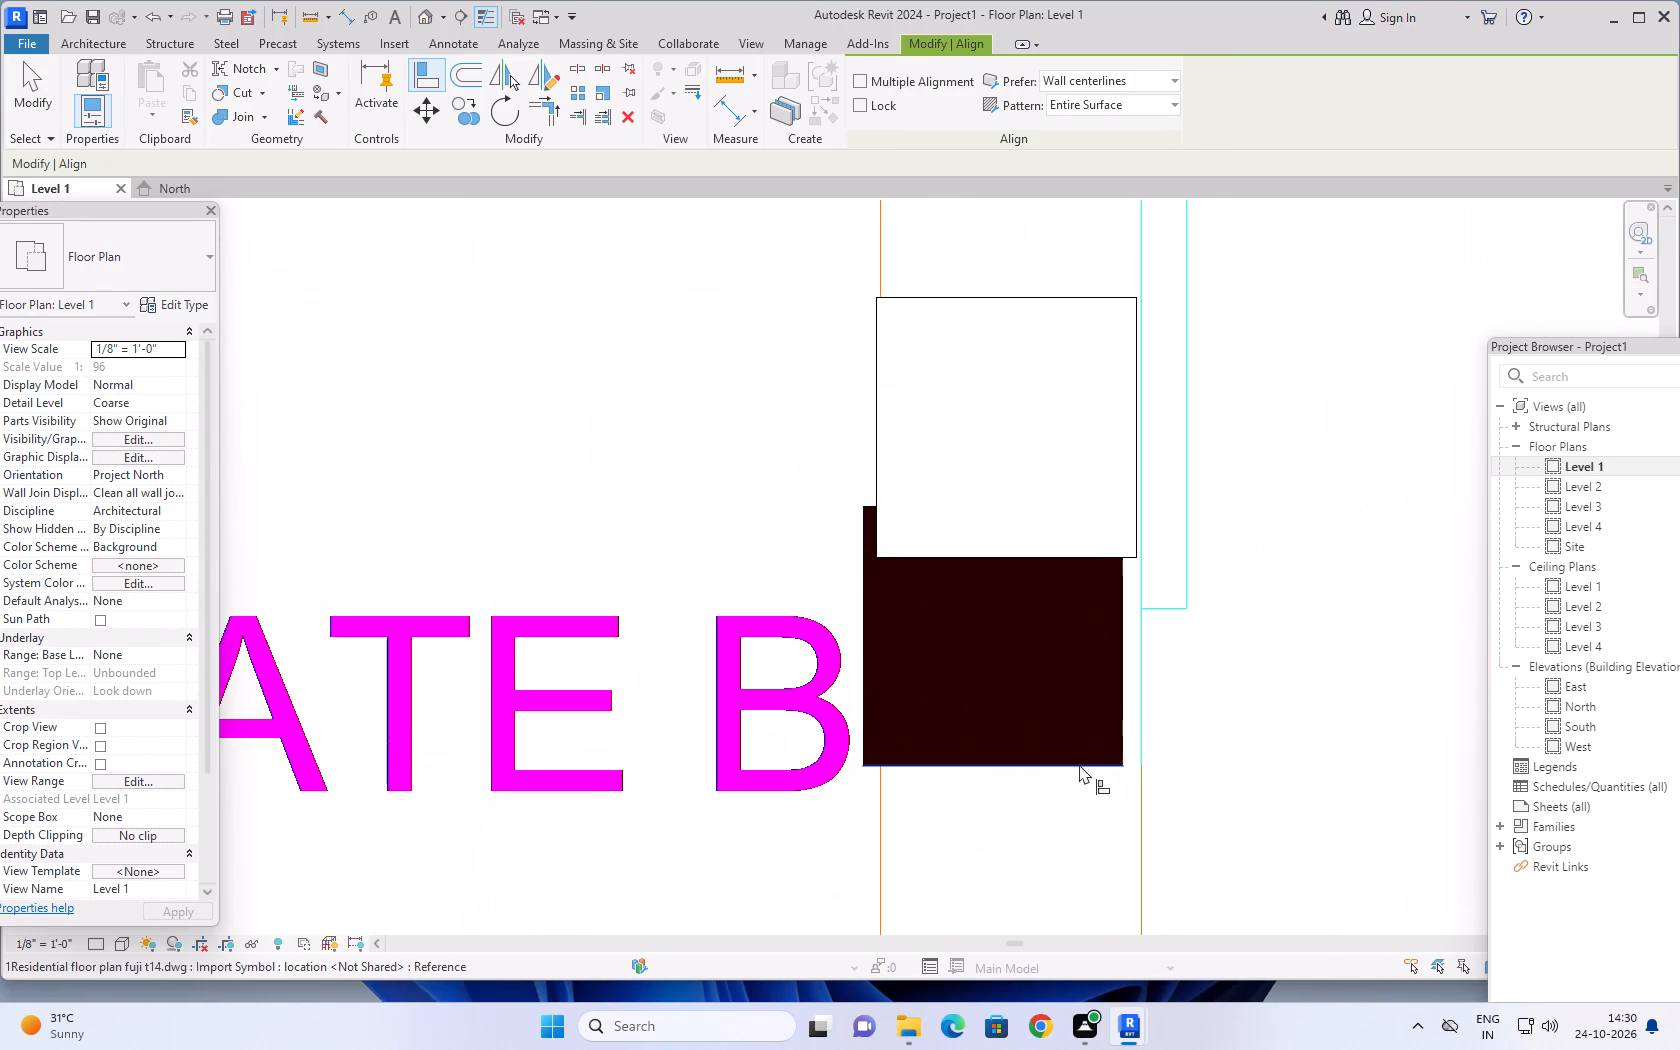
{"action": "left_click", "coordinate": [1059, 762]}
{"action": "left_click", "coordinate": [1001, 554]}
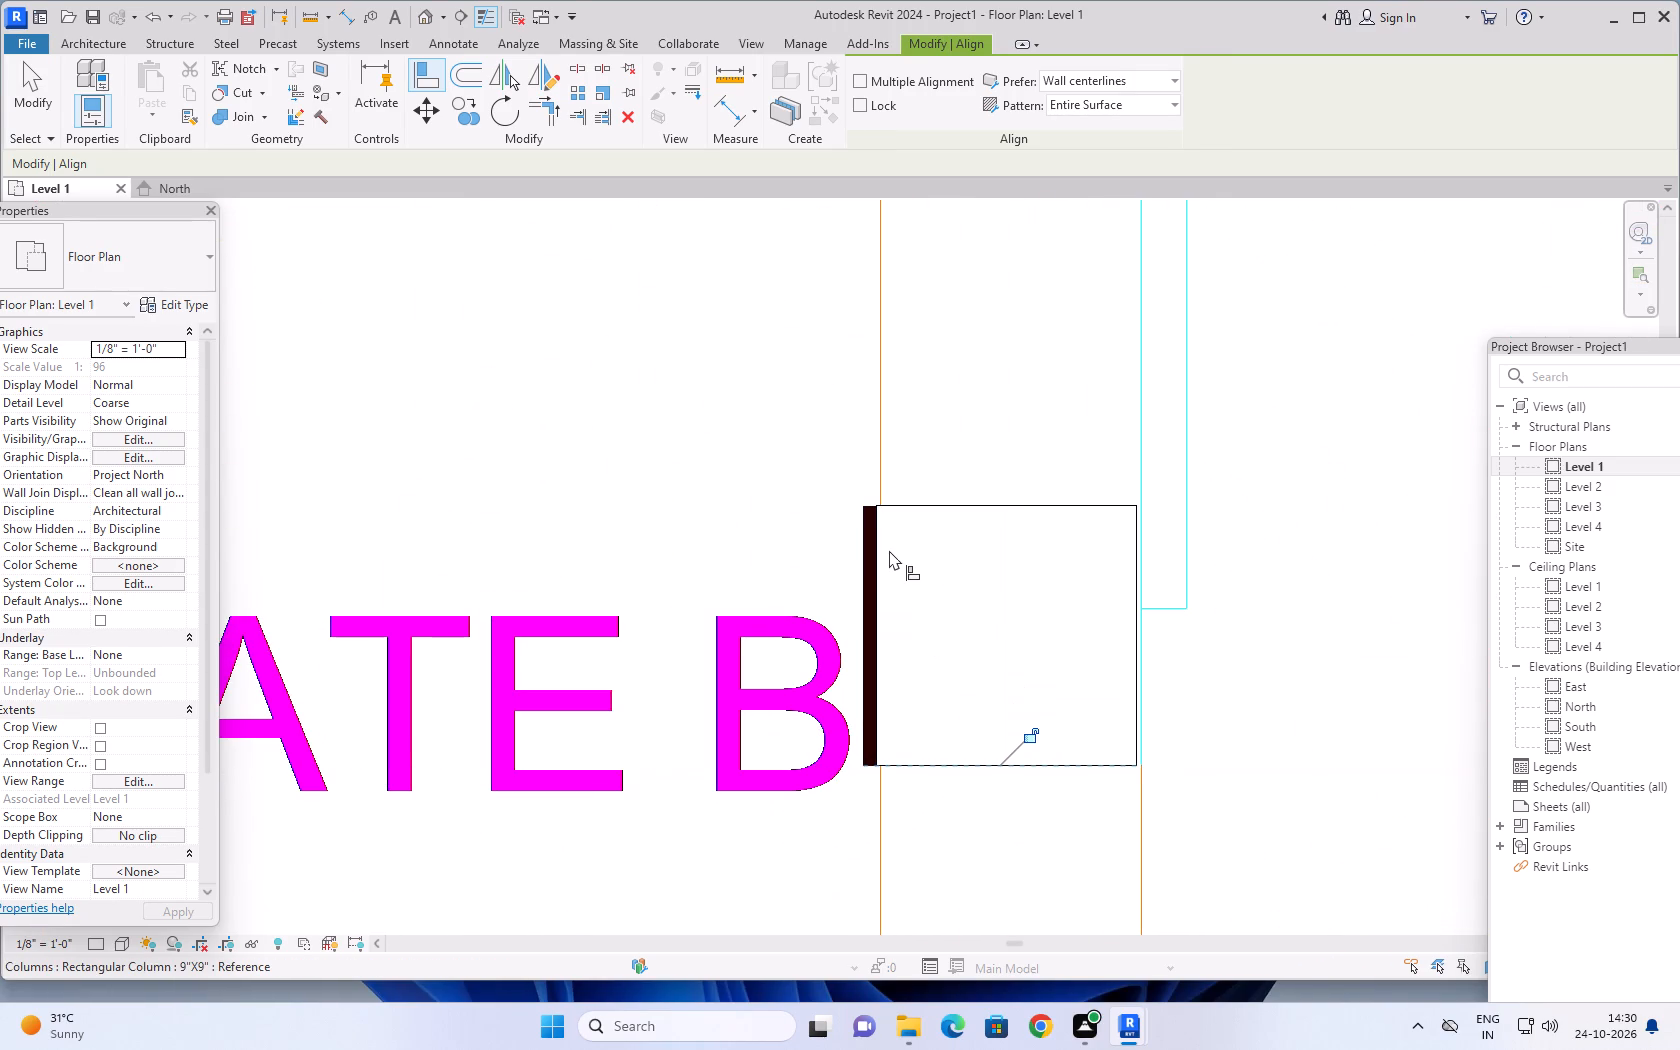
{"action": "scroll", "coordinate": [953, 485], "scroll_direction": "down", "scroll_amount": 3}
{"action": "scroll", "coordinate": [1120, 572], "scroll_direction": "down", "scroll_amount": 2}
{"action": "middle_click_drag", "start_coordinate": [1175, 575], "coordinate": [1127, 640]}
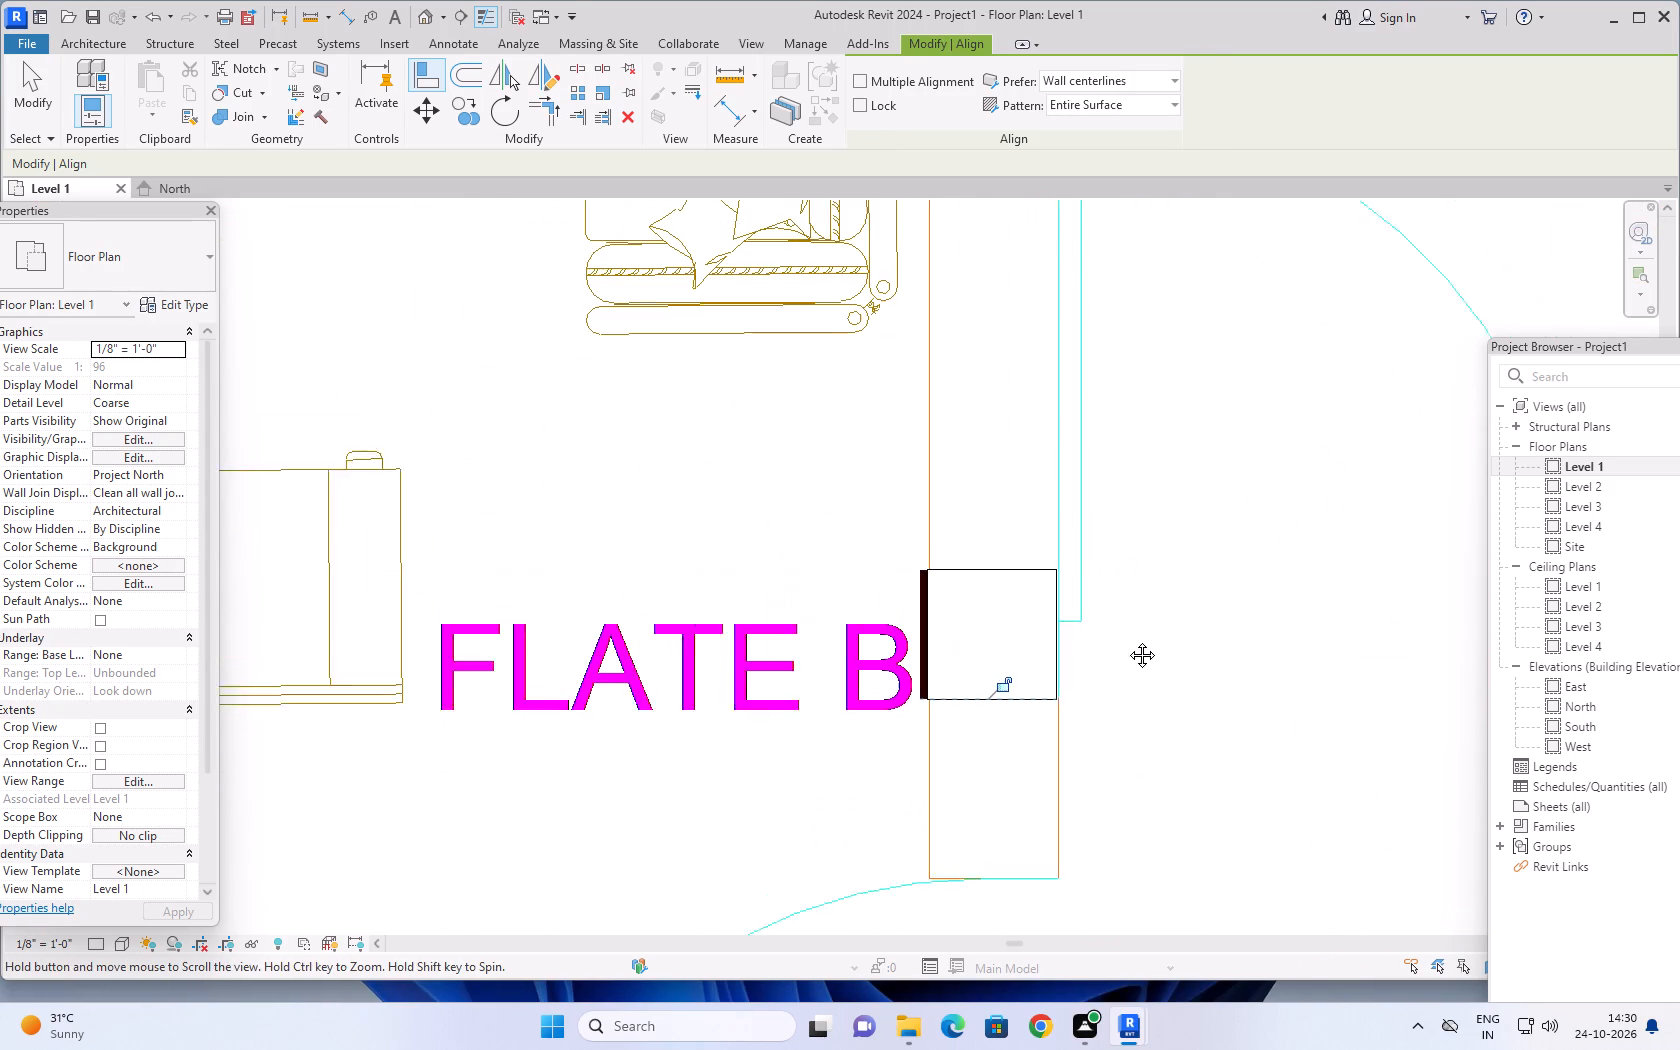
{"action": "middle_click_drag", "start_coordinate": [1127, 640], "coordinate": [1121, 648]}
{"action": "scroll", "coordinate": [1006, 594], "scroll_direction": "up", "scroll_amount": 9}
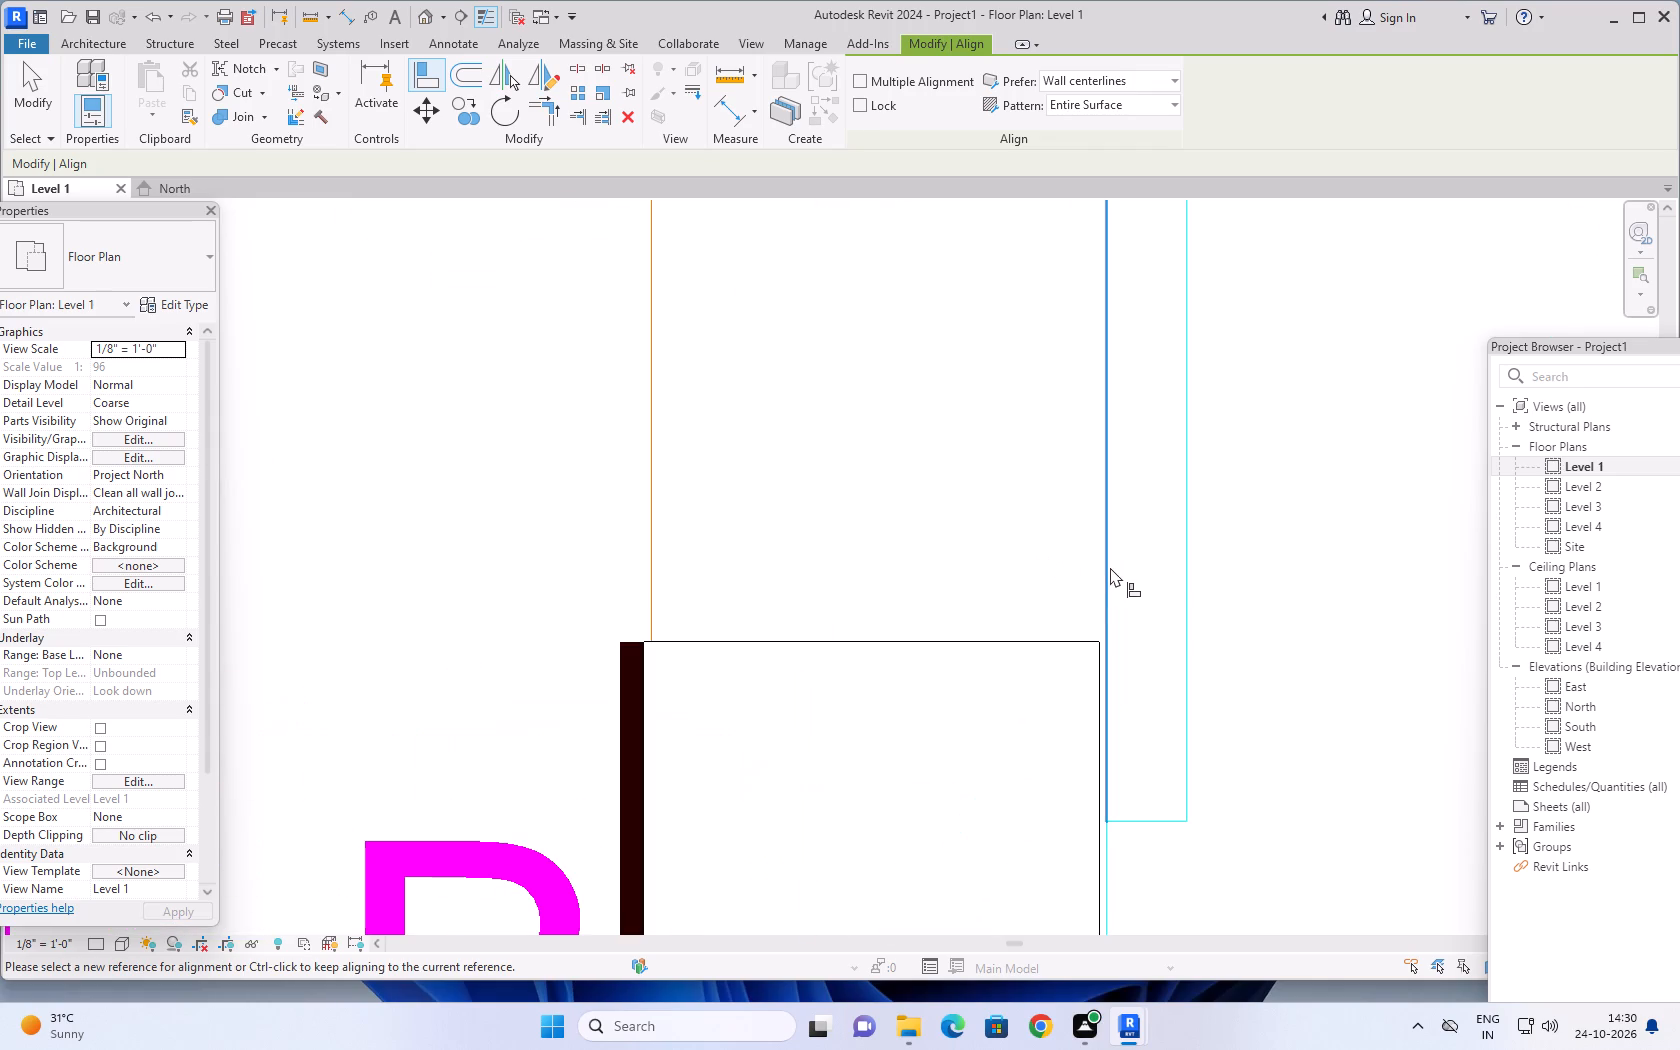
{"action": "left_click", "coordinate": [1110, 567]}
{"action": "left_click", "coordinate": [1099, 692]}
Align the column at the DN' end of the staircase with the solid column's left edge and the stair-side wall line.
{"action": "scroll", "coordinate": [1136, 701], "scroll_direction": "down", "scroll_amount": 11}
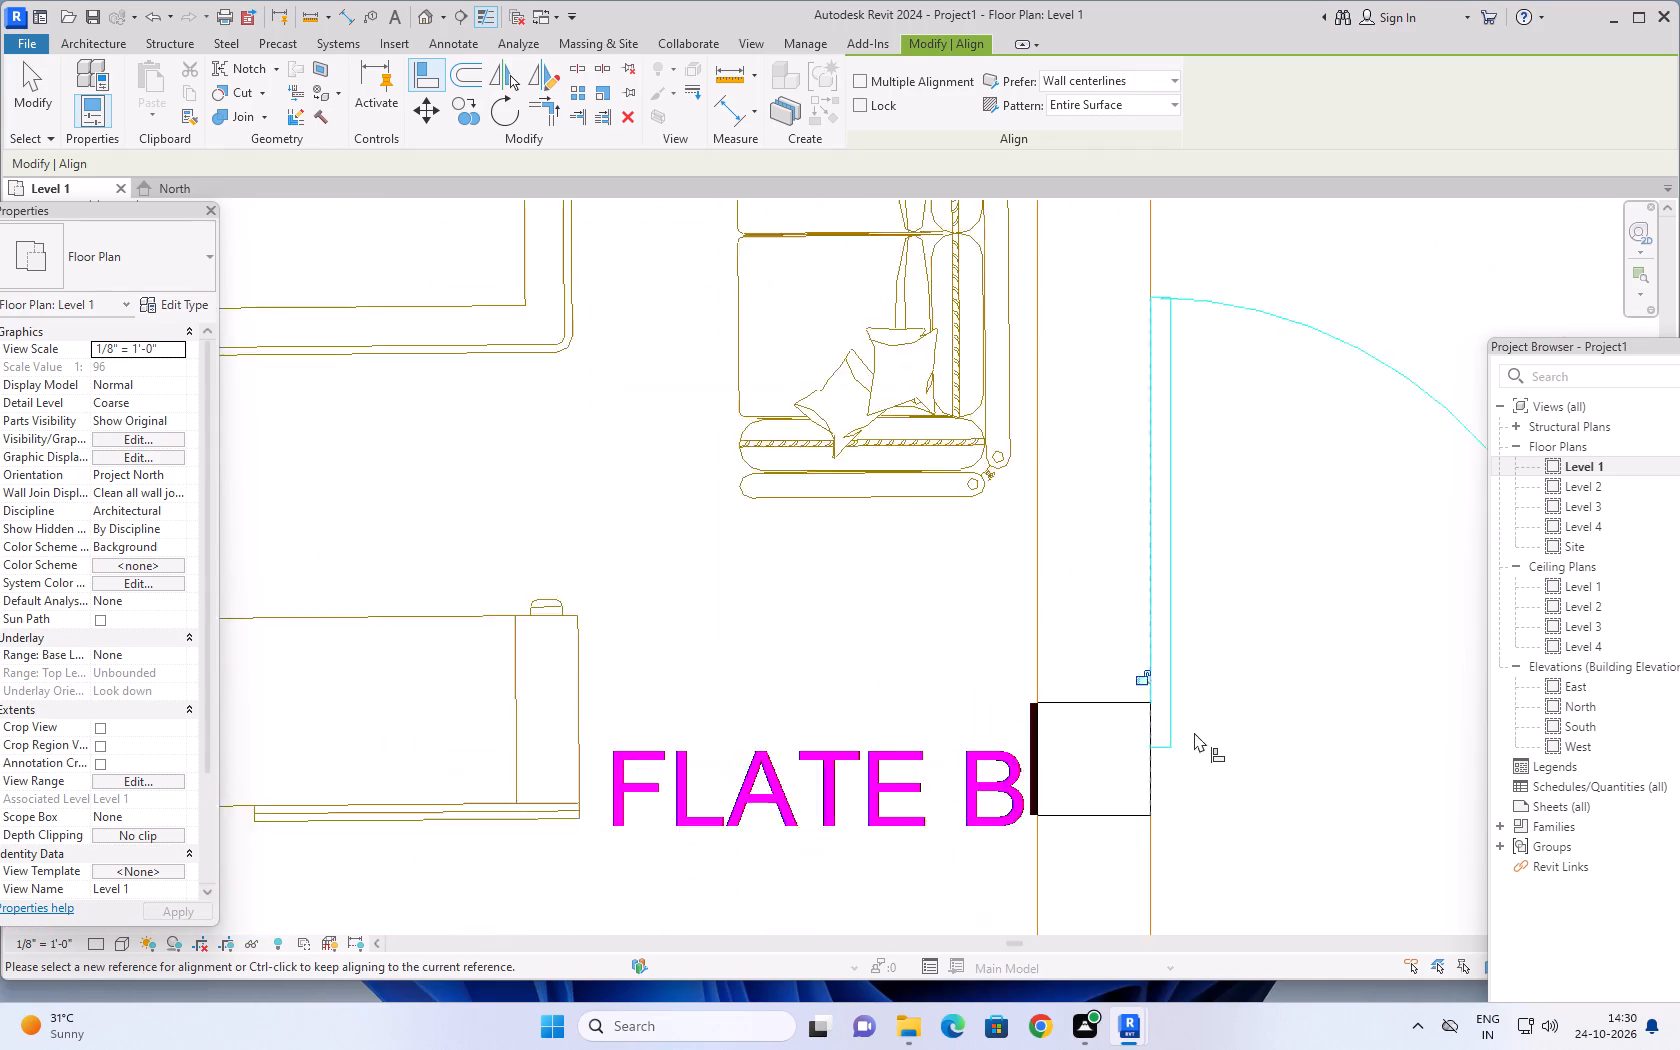
{"action": "scroll", "coordinate": [1194, 732], "scroll_direction": "down", "scroll_amount": 6}
{"action": "middle_click_drag", "start_coordinate": [1222, 744], "coordinate": [697, 617]}
{"action": "scroll", "coordinate": [951, 635], "scroll_direction": "up", "scroll_amount": 3}
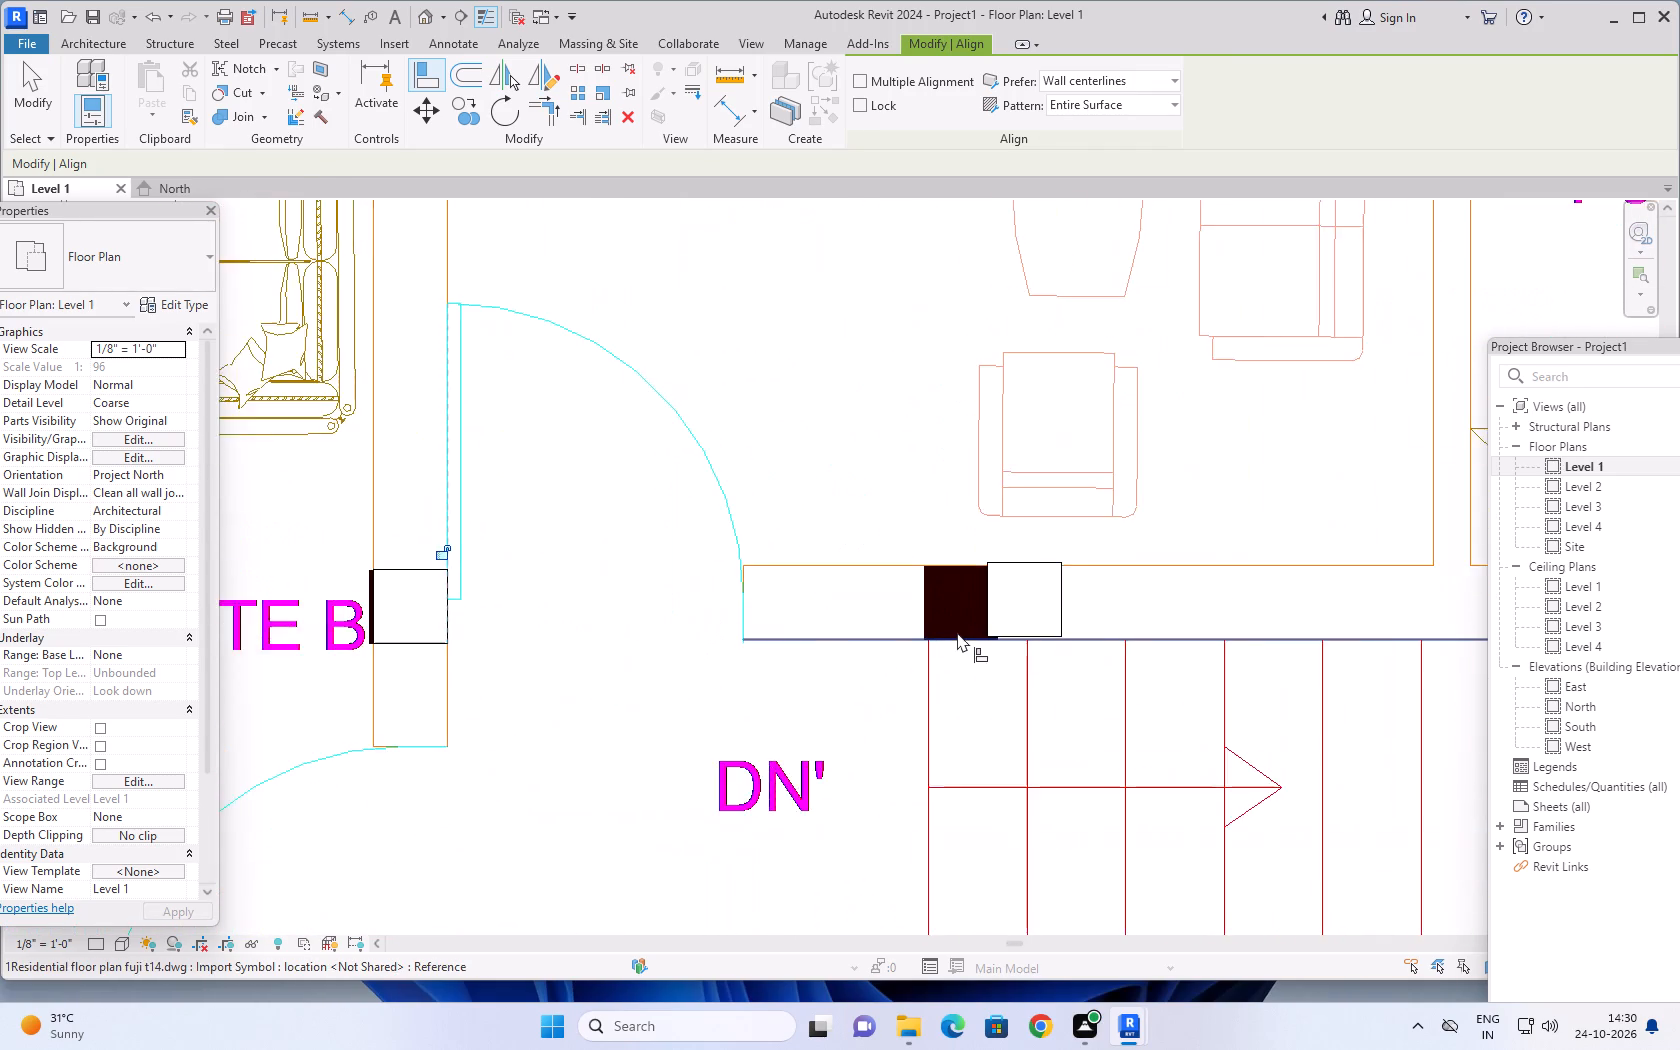
{"action": "scroll", "coordinate": [957, 632], "scroll_direction": "up", "scroll_amount": 12}
{"action": "left_click", "coordinate": [808, 516]}
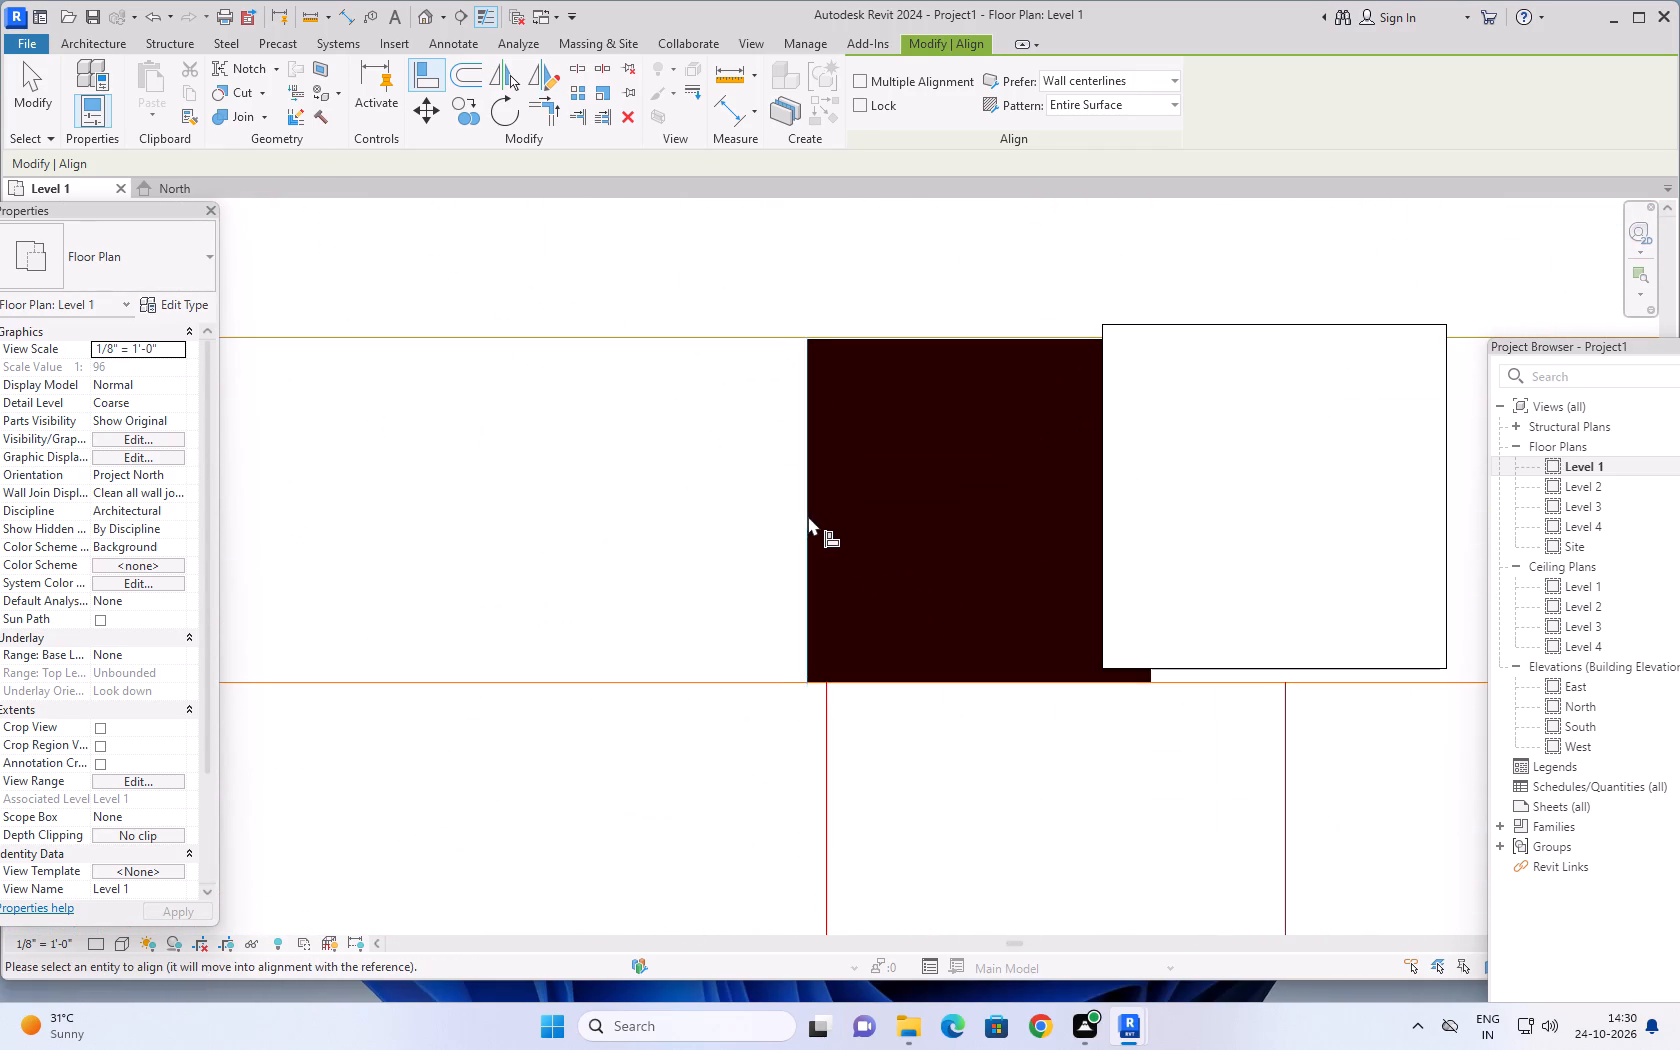
{"action": "left_click", "coordinate": [1106, 513]}
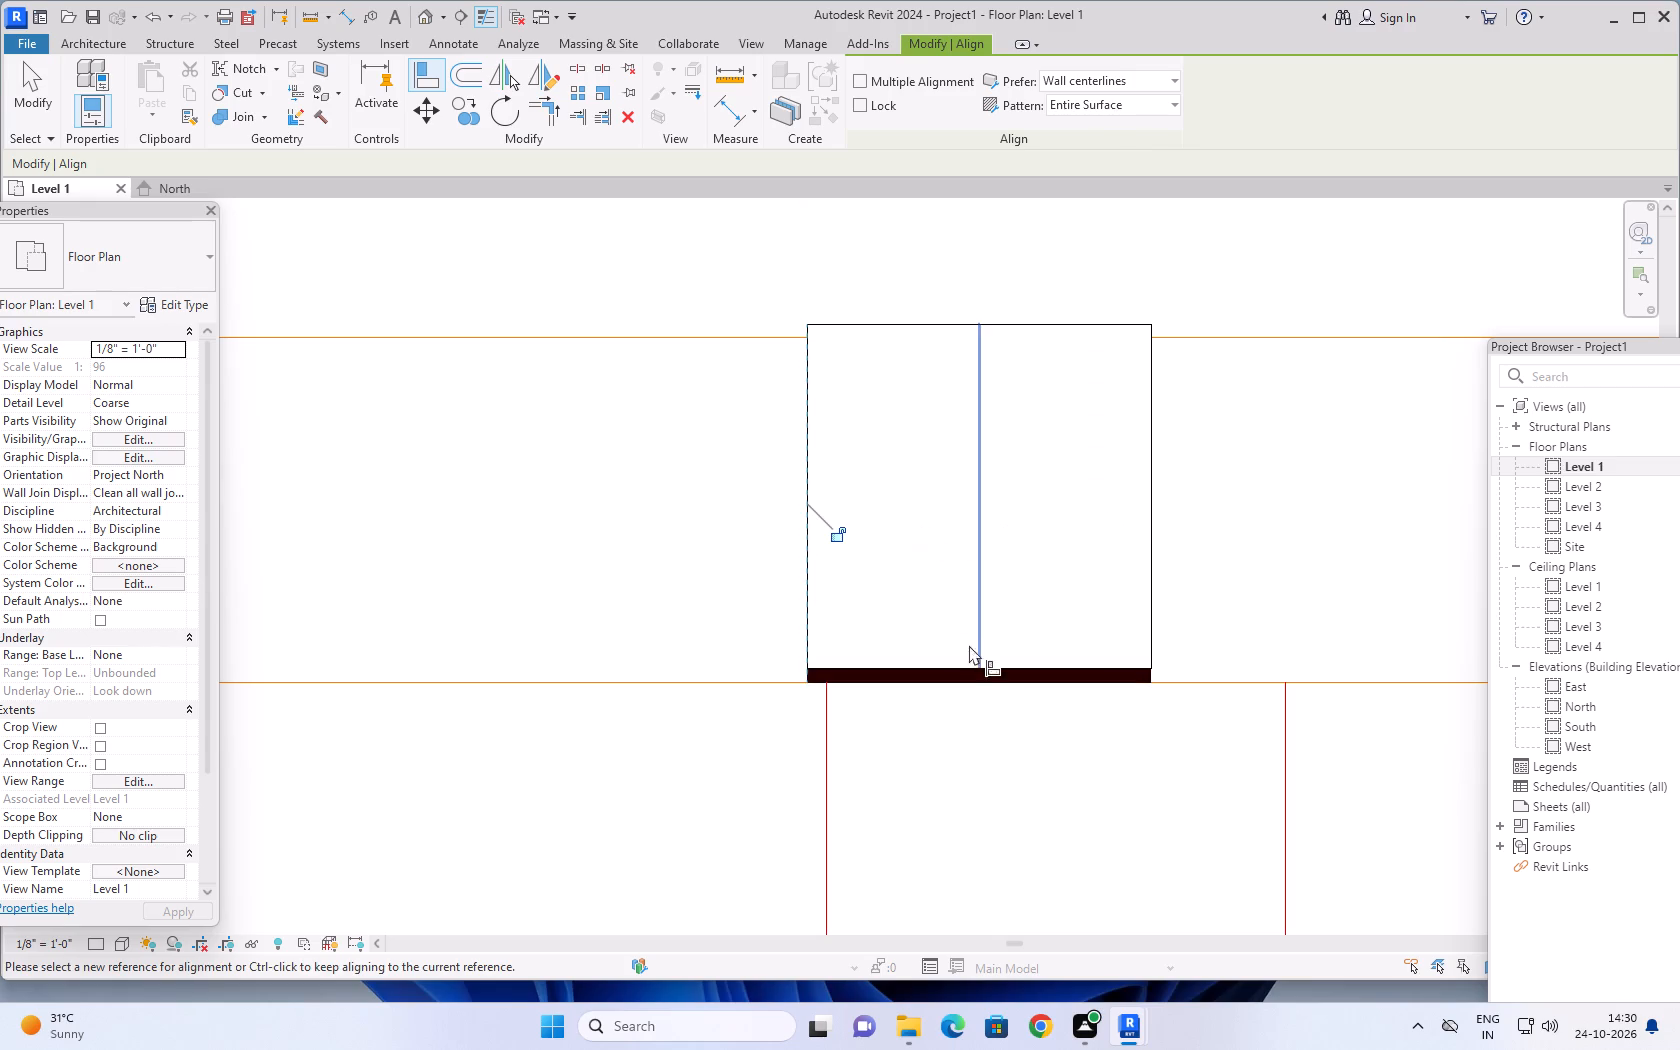
{"action": "scroll", "coordinate": [755, 705], "scroll_direction": "up", "scroll_amount": 5}
{"action": "left_click", "coordinate": [772, 660]}
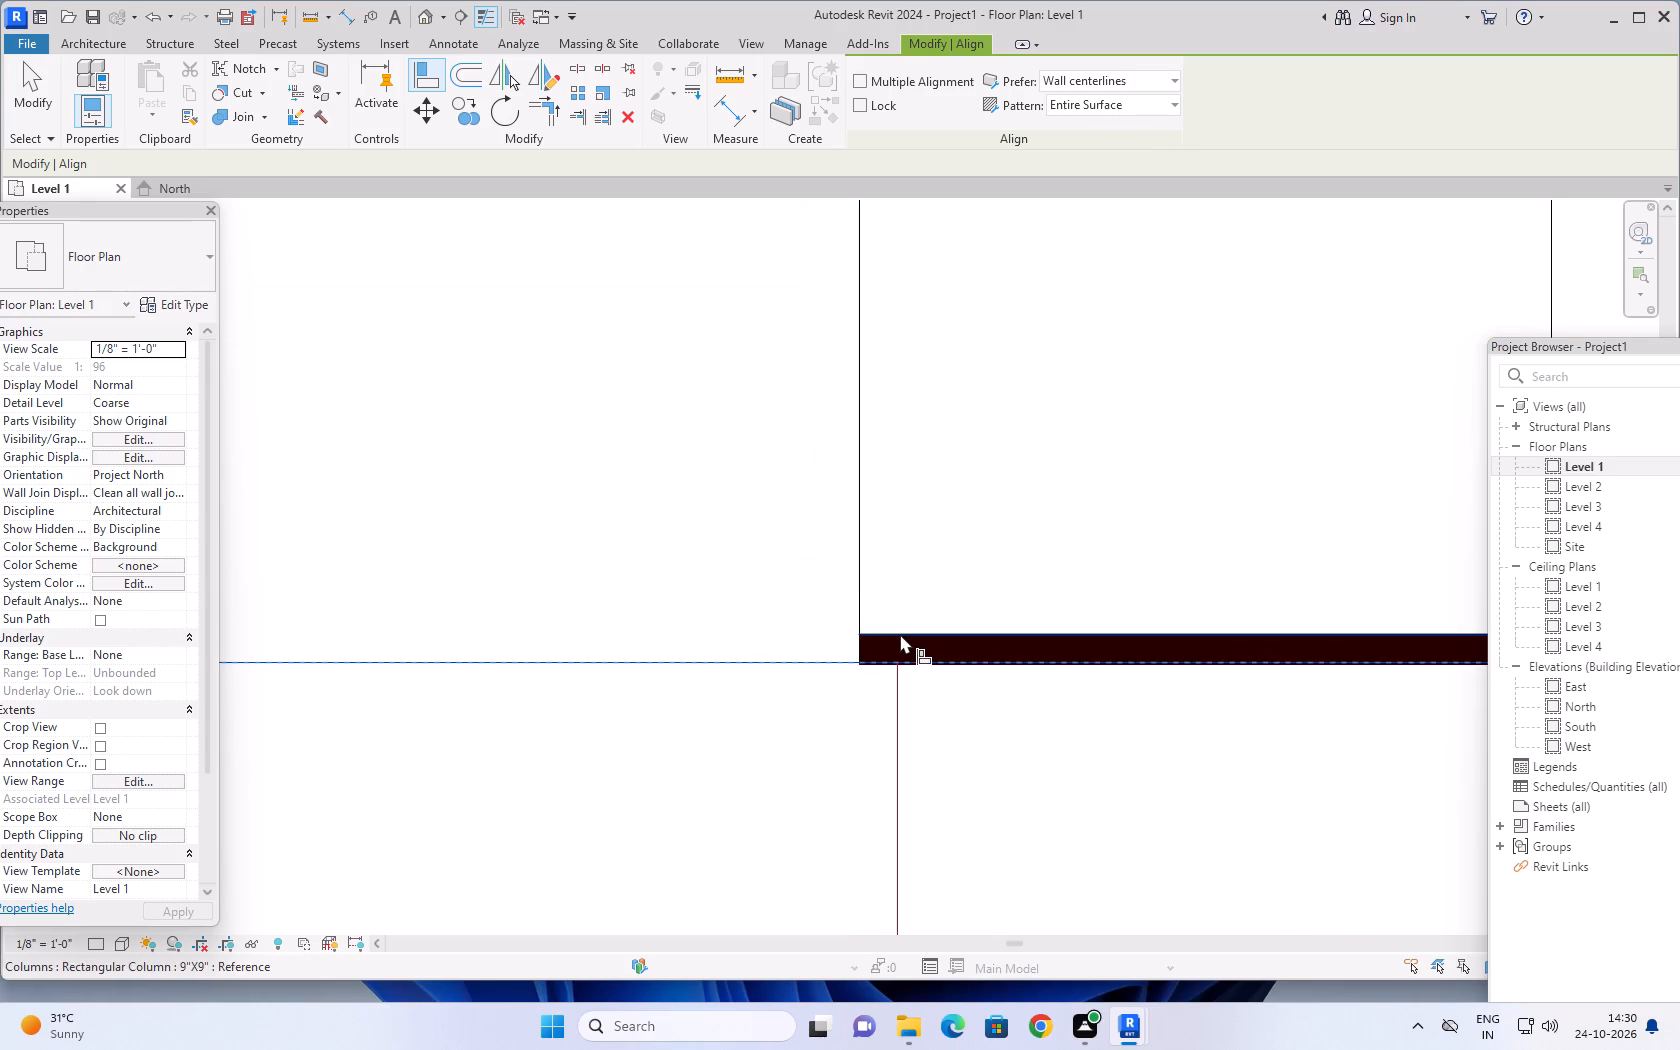
{"action": "left_click", "coordinate": [900, 634]}
Align the column behind the 7'6"X7' kitchen counter with the solid column's right edge and the stair-side wall line.
{"action": "scroll", "coordinate": [730, 643], "scroll_direction": "down", "scroll_amount": 18}
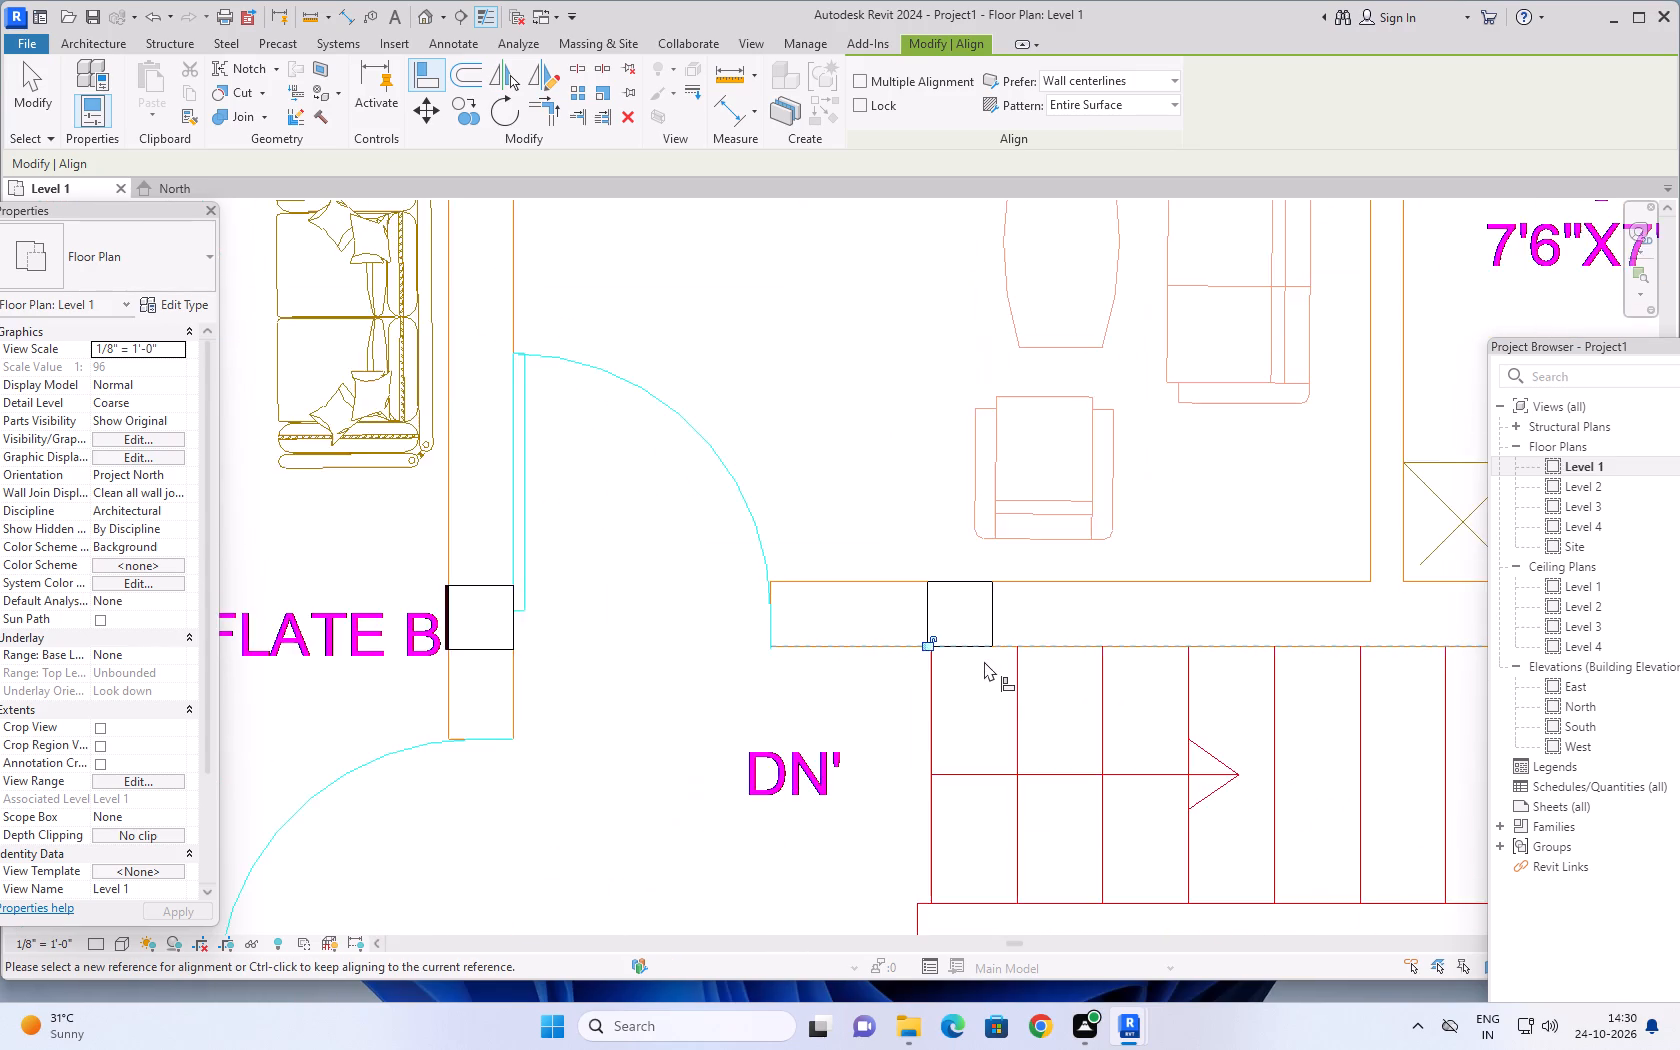
{"action": "scroll", "coordinate": [984, 668], "scroll_direction": "down", "scroll_amount": 8}
{"action": "middle_click_drag", "start_coordinate": [984, 697], "coordinate": [653, 741]}
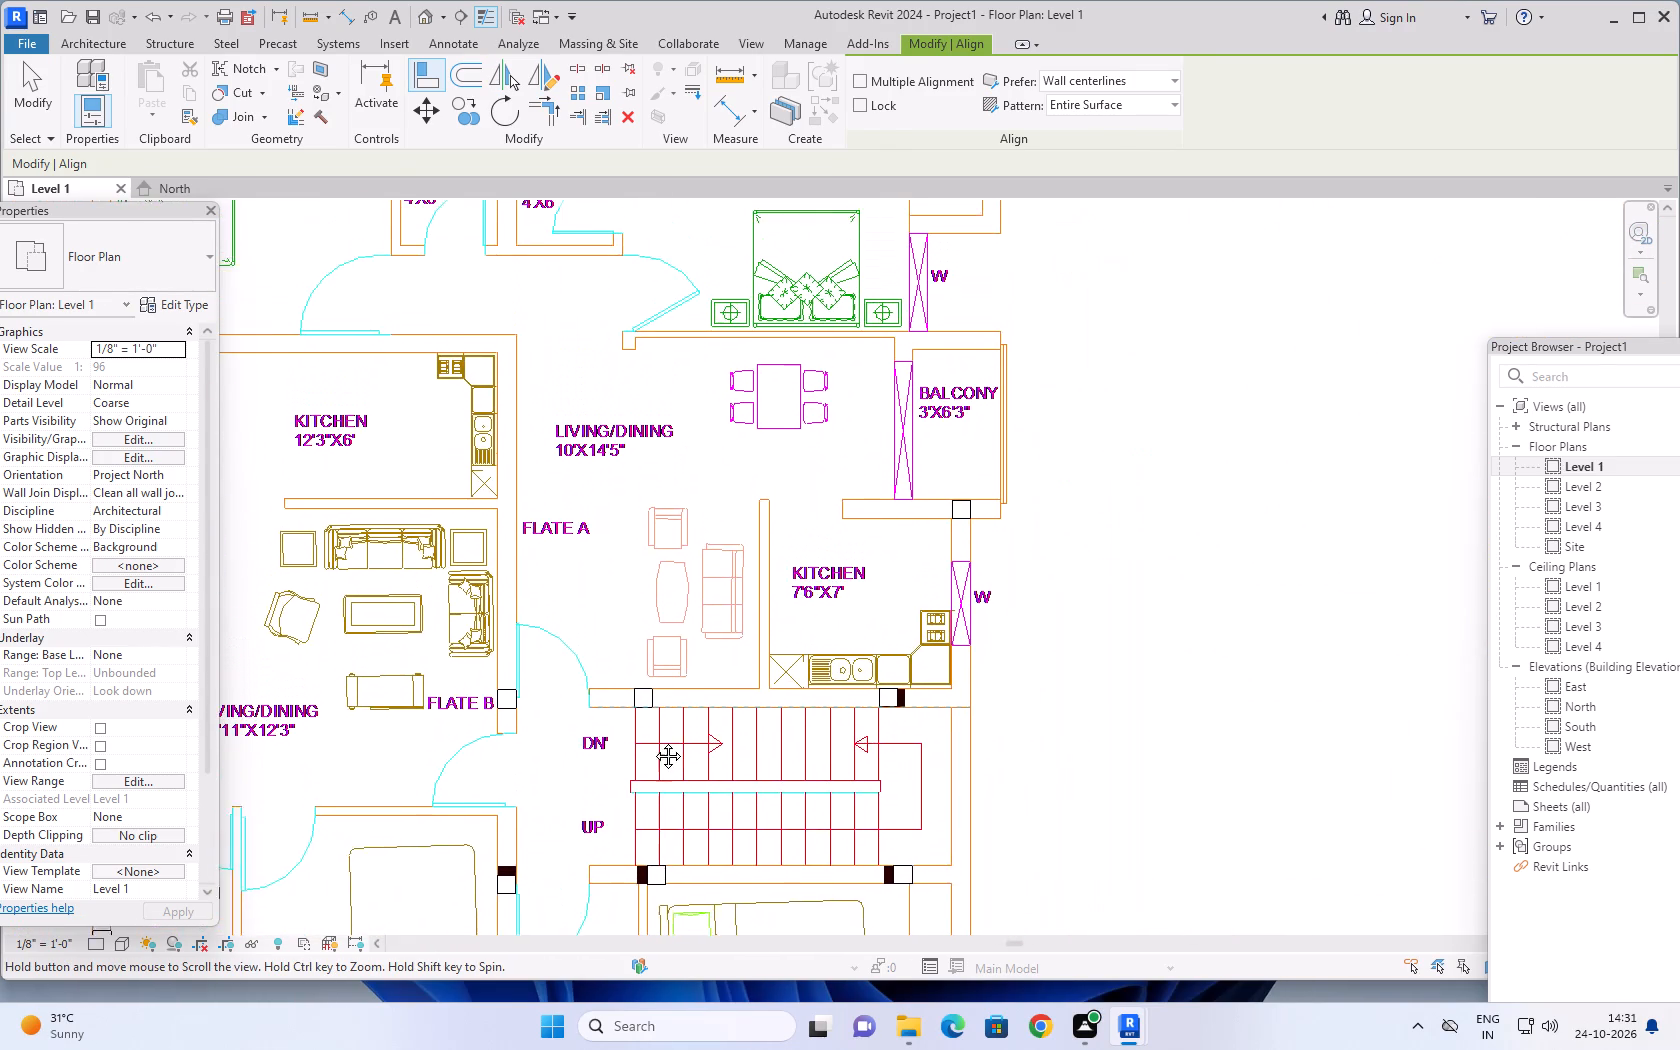
{"action": "middle_click_drag", "start_coordinate": [653, 741], "coordinate": [663, 771]}
{"action": "scroll", "coordinate": [912, 752], "scroll_direction": "up", "scroll_amount": 13}
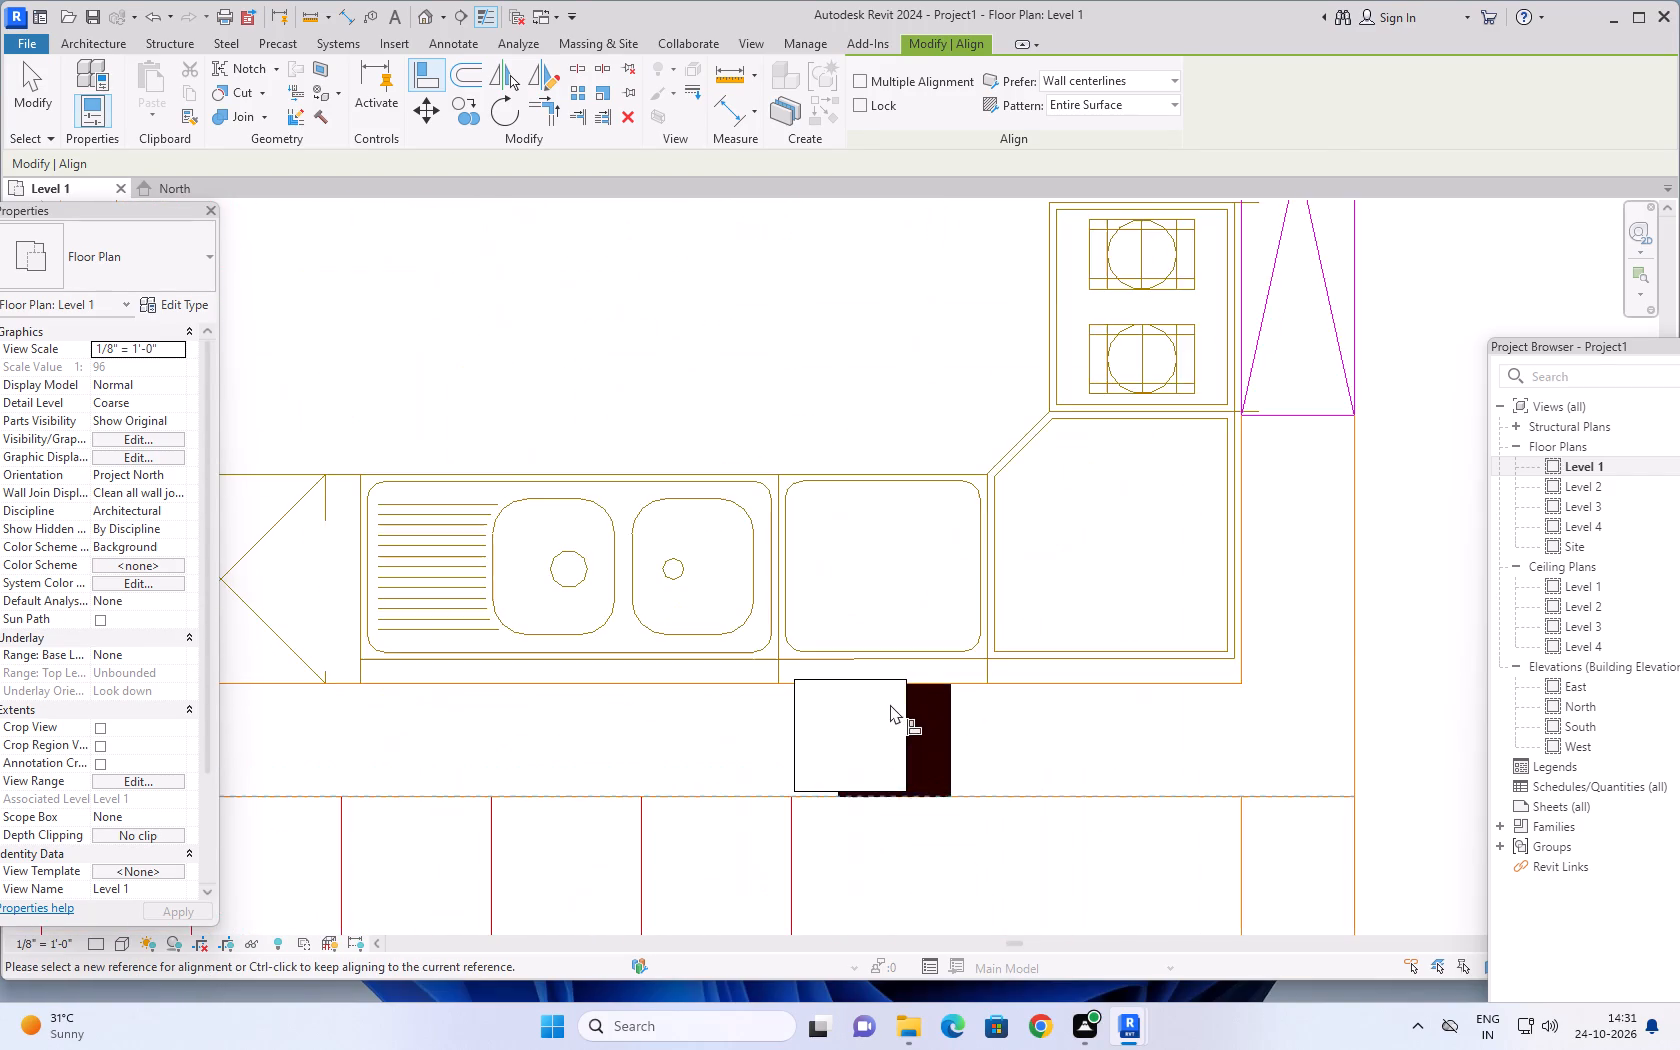
{"action": "scroll", "coordinate": [890, 704], "scroll_direction": "up", "scroll_amount": 6}
{"action": "left_click", "coordinate": [1032, 780]}
{"action": "left_click", "coordinate": [929, 775]}
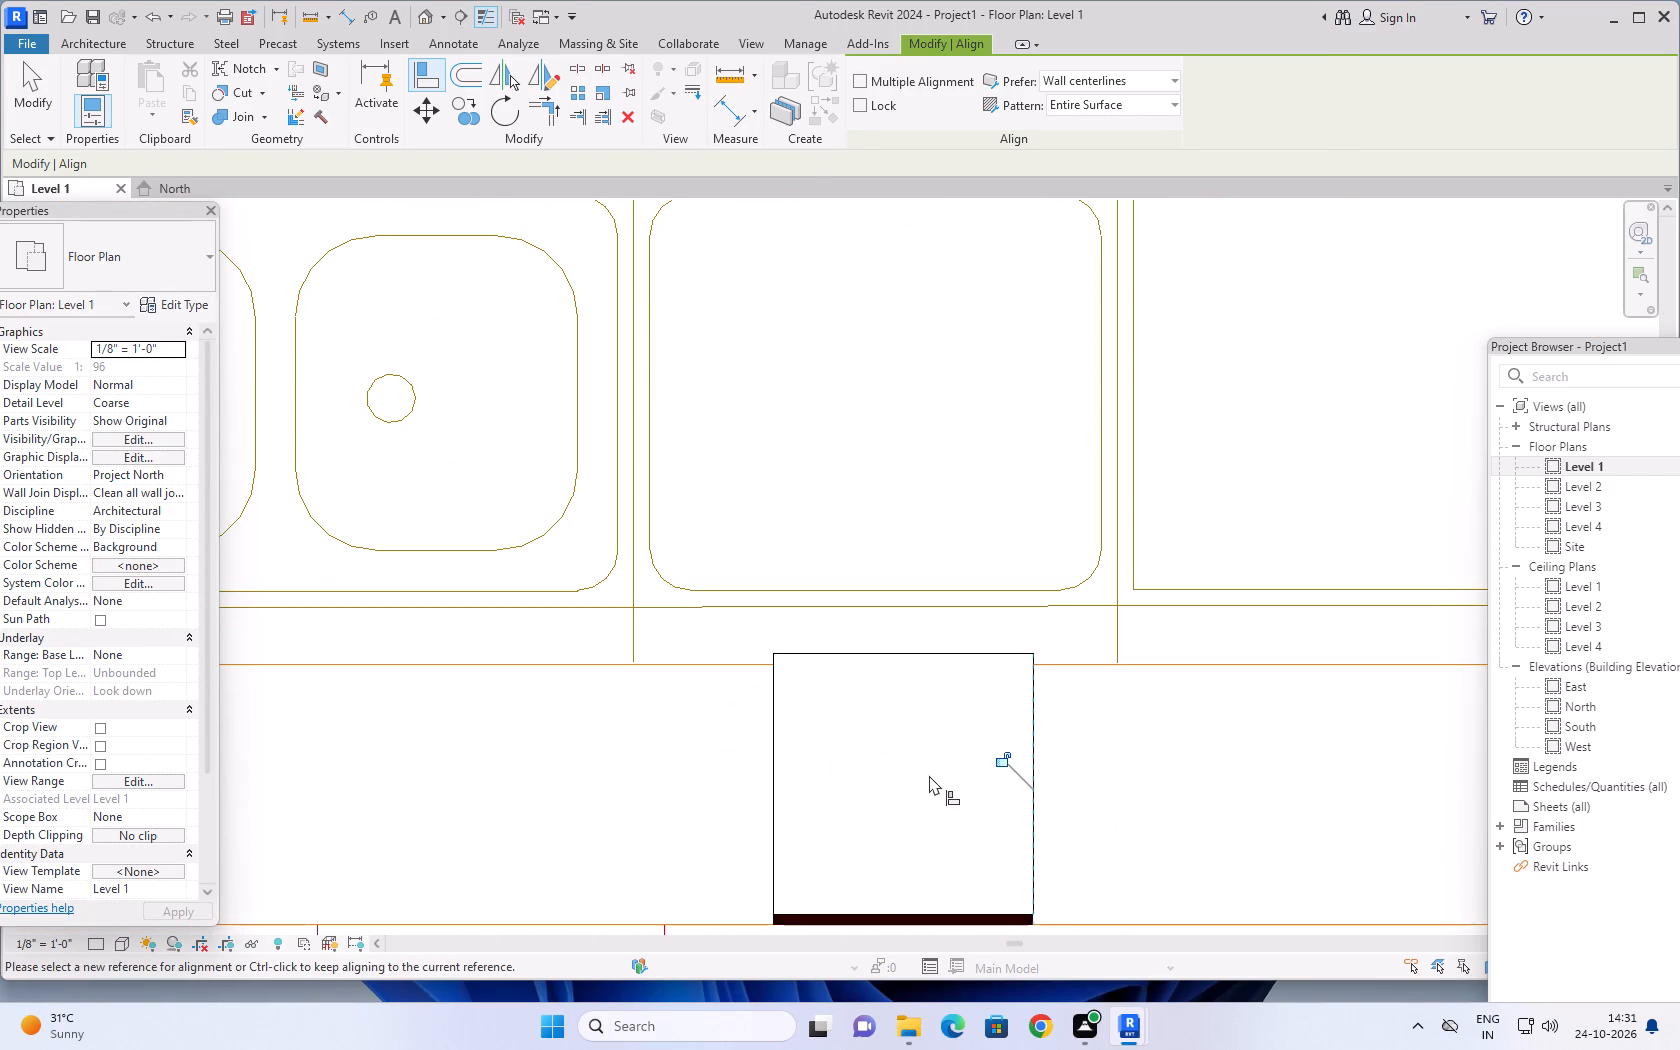
{"action": "scroll", "coordinate": [1014, 824], "scroll_direction": "down", "scroll_amount": 3}
{"action": "middle_click_drag", "start_coordinate": [1083, 814], "coordinate": [1075, 645]}
{"action": "scroll", "coordinate": [1035, 708], "scroll_direction": "up", "scroll_amount": 9}
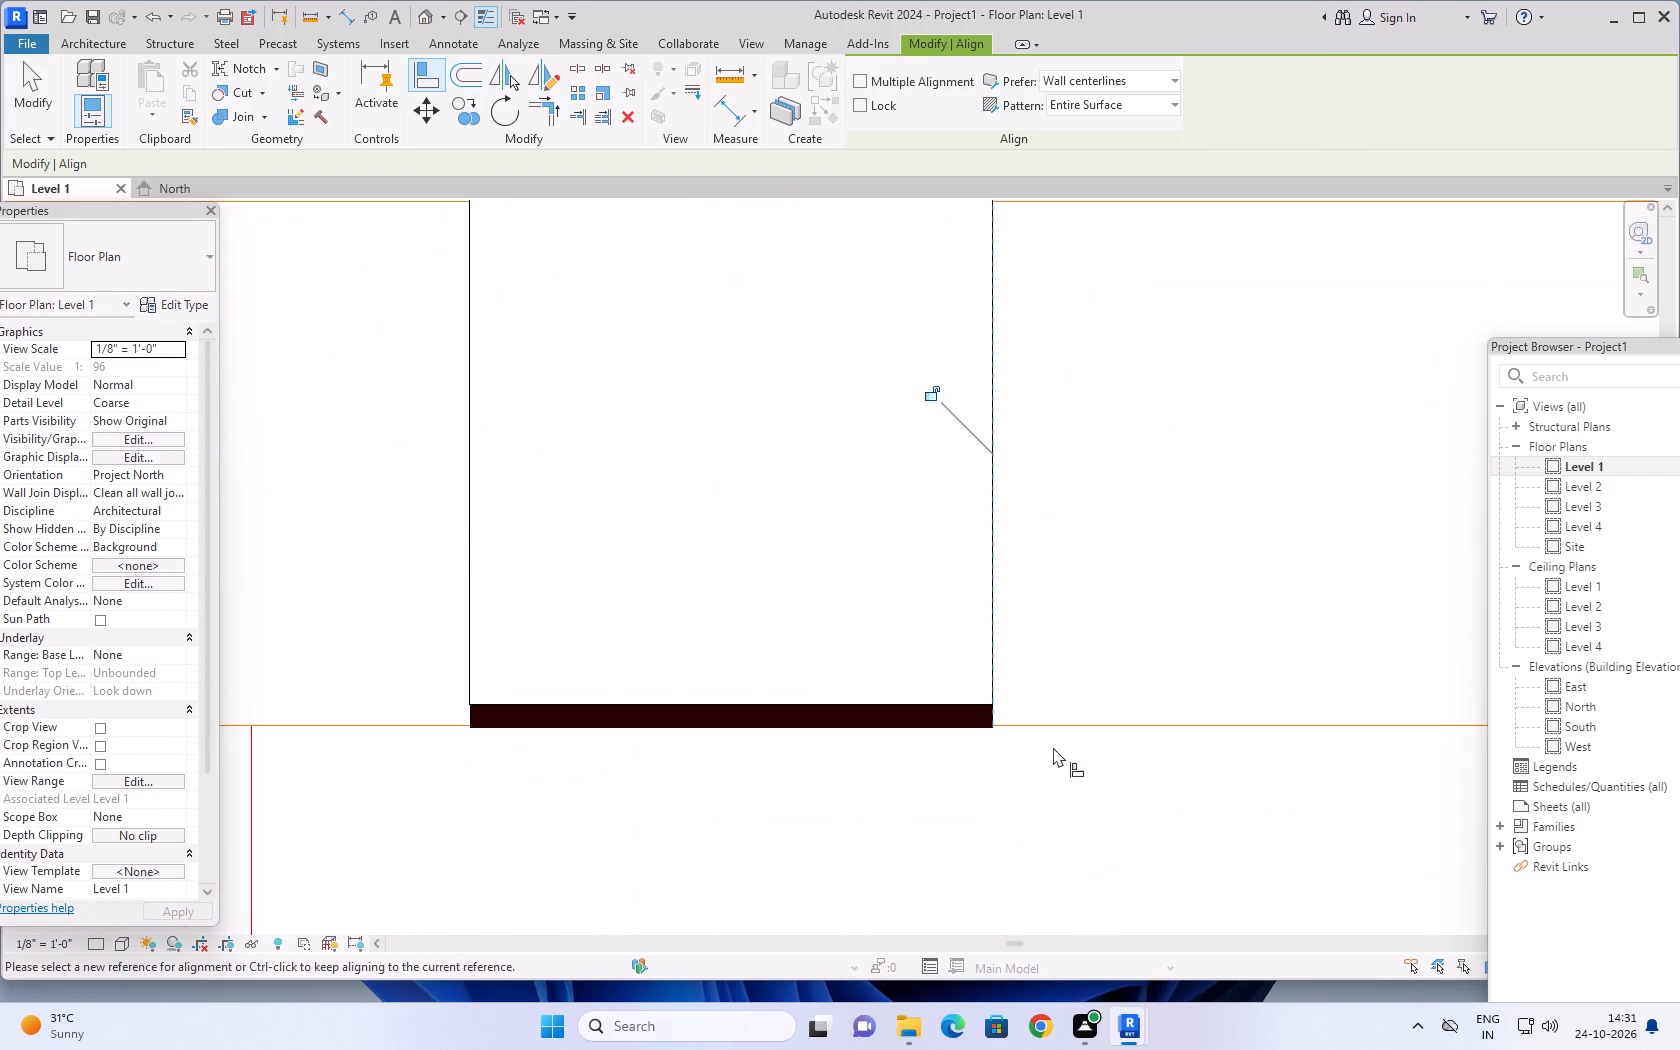
{"action": "left_click", "coordinate": [1035, 725]}
{"action": "left_click", "coordinate": [892, 697]}
Align the column between the balcony and the 7'6"X7' kitchen with the balcony-side wall line and the kitchen window wall's outer line.
{"action": "scroll", "coordinate": [1046, 638], "scroll_direction": "down", "scroll_amount": 4}
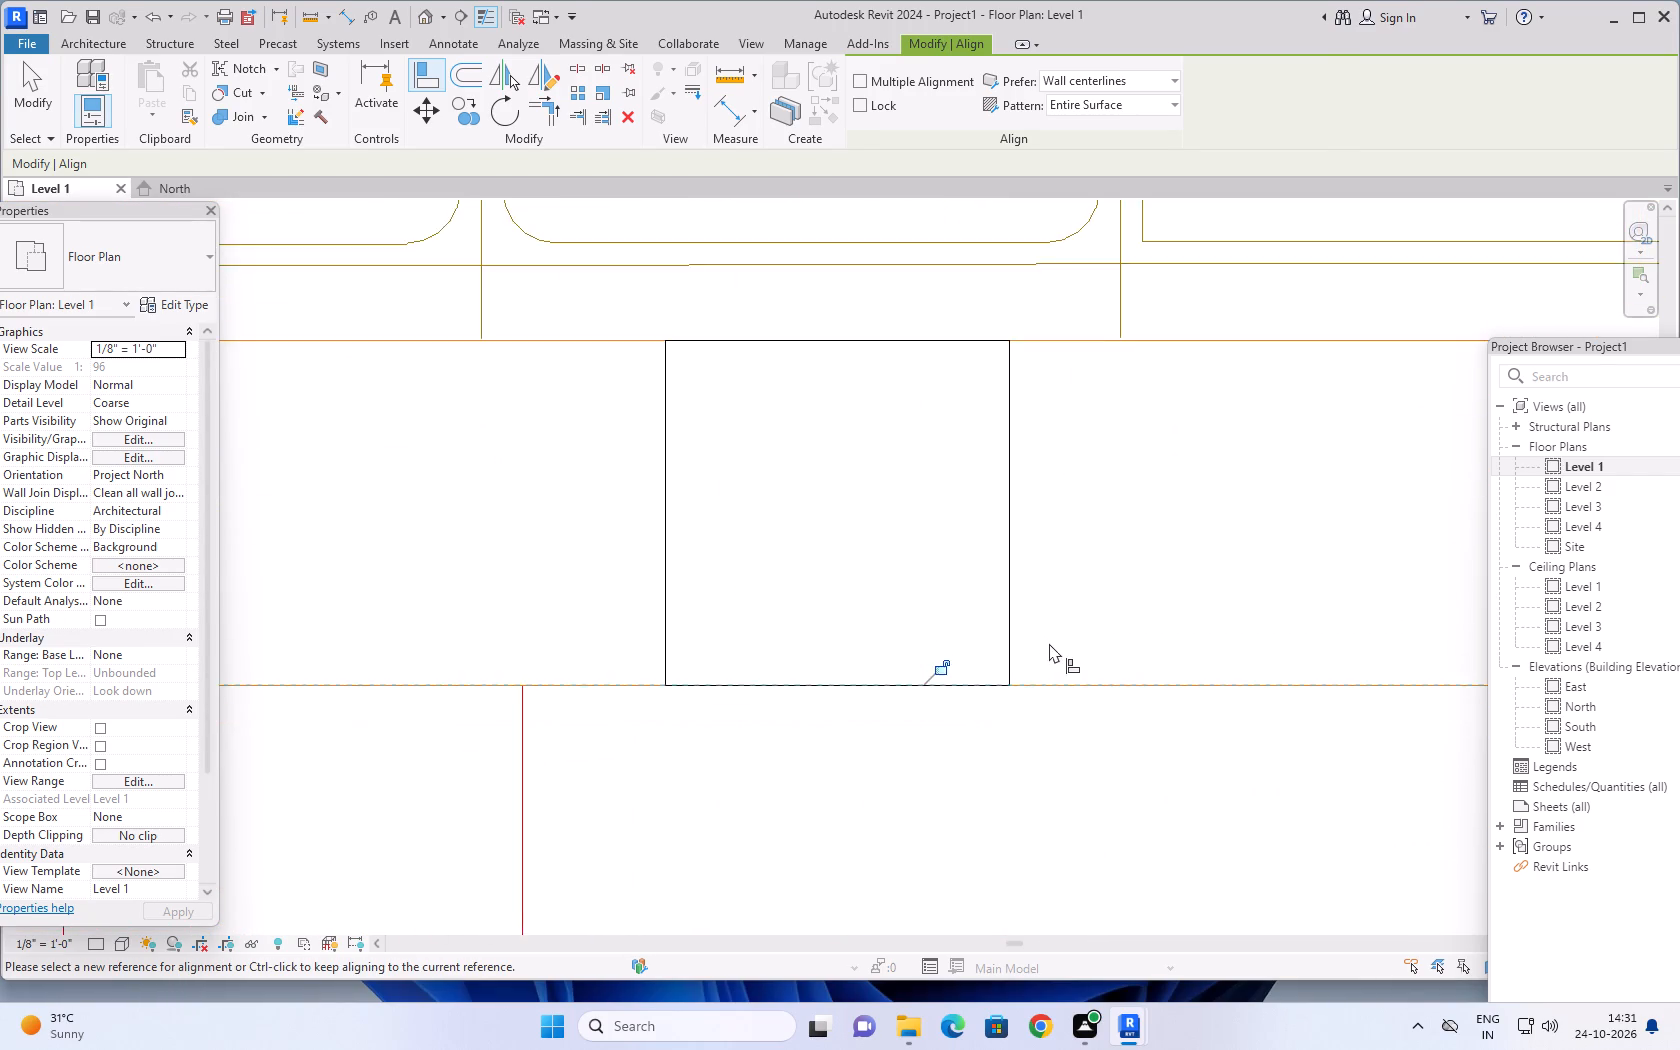
{"action": "scroll", "coordinate": [1049, 643], "scroll_direction": "down", "scroll_amount": 4}
{"action": "scroll", "coordinate": [1163, 530], "scroll_direction": "down", "scroll_amount": 14}
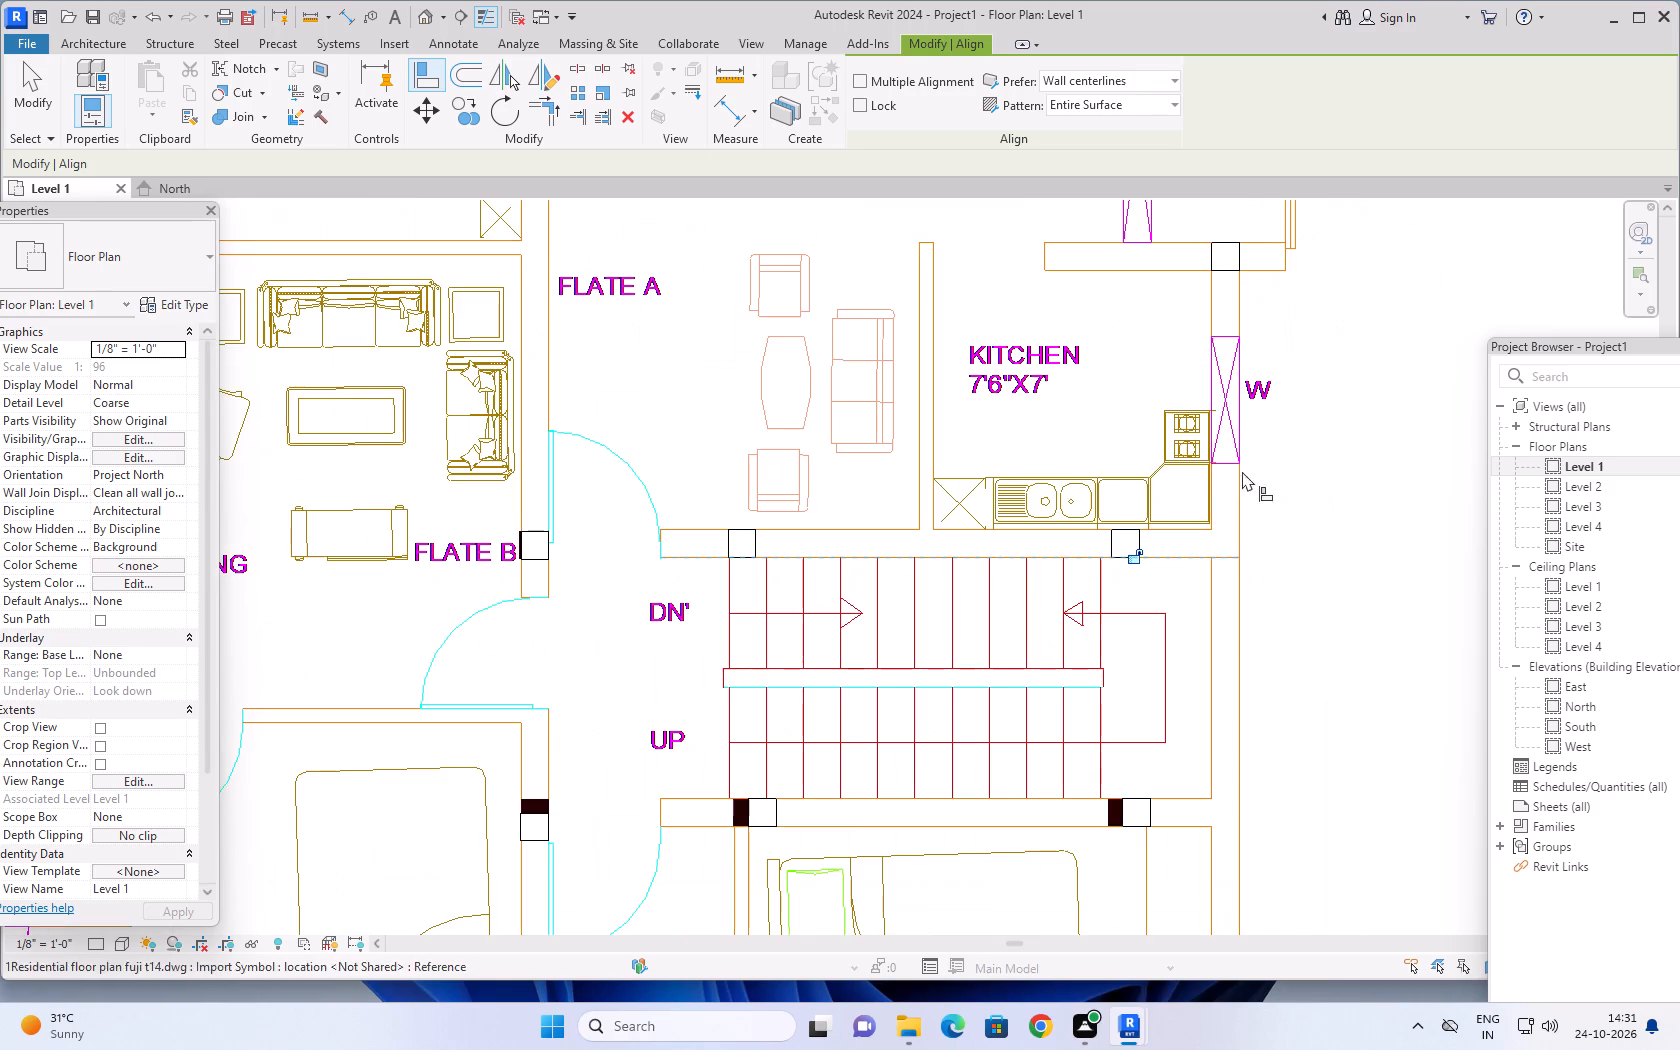
{"action": "middle_click_drag", "start_coordinate": [1298, 359], "coordinate": [1240, 743]}
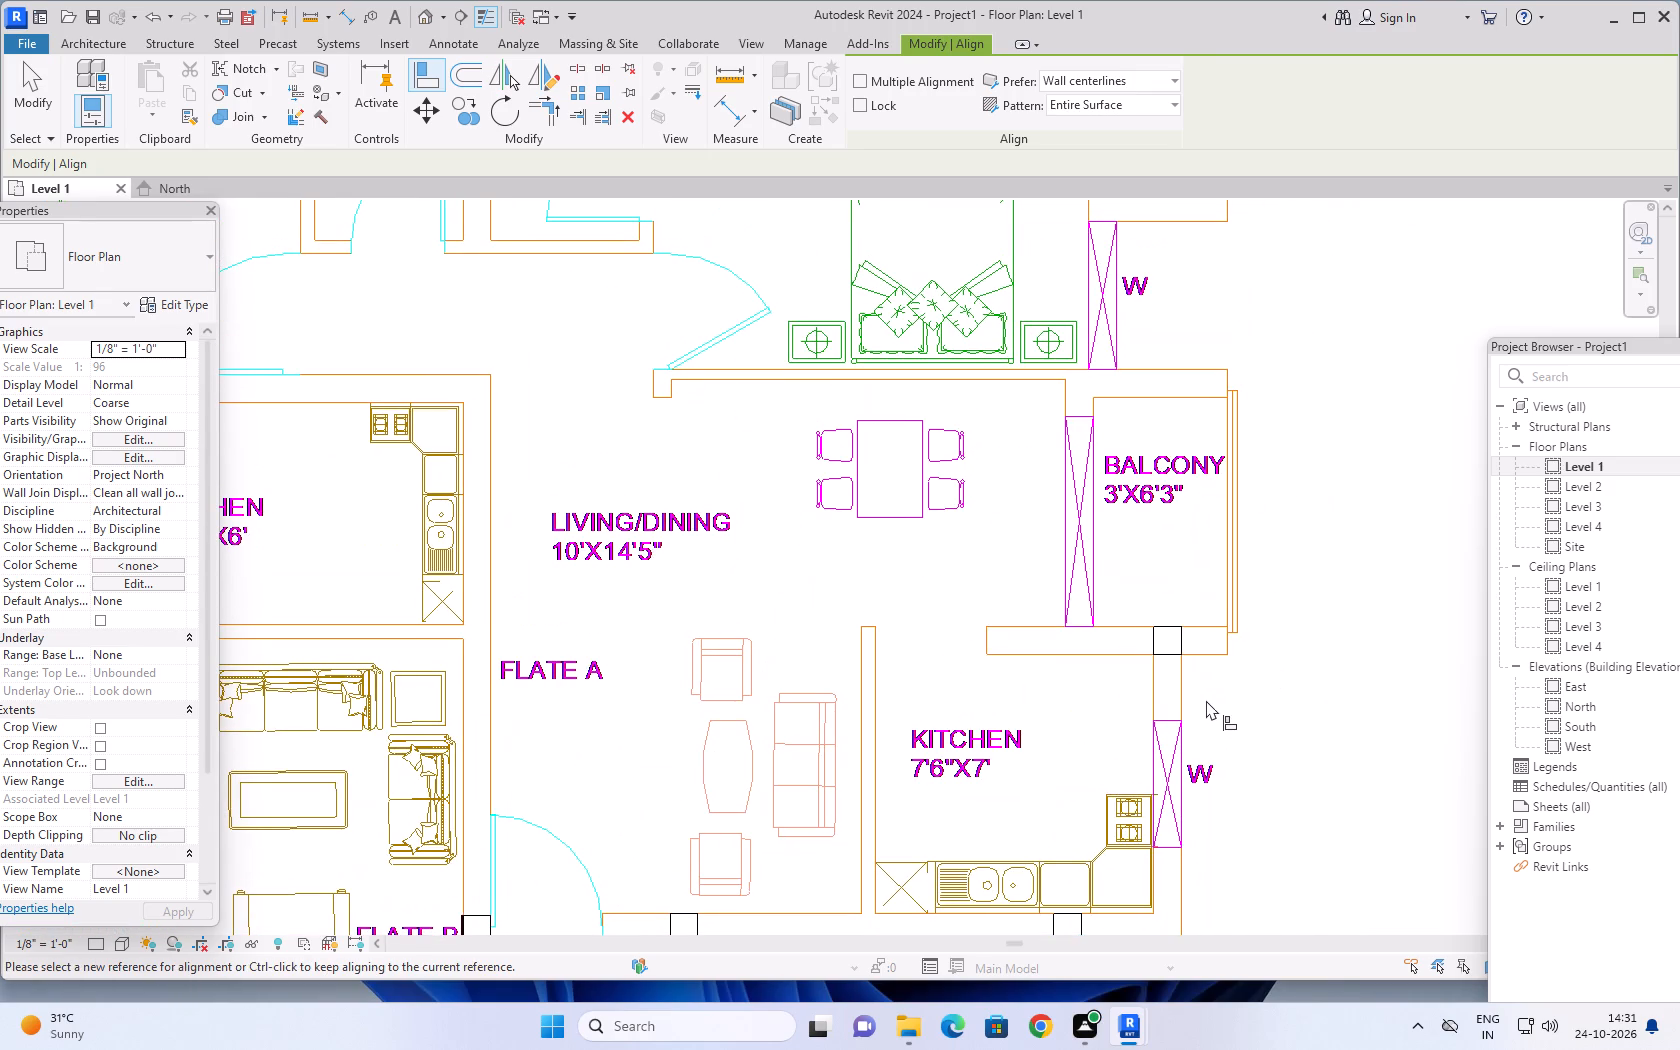
{"action": "scroll", "coordinate": [1146, 638], "scroll_direction": "up", "scroll_amount": 3}
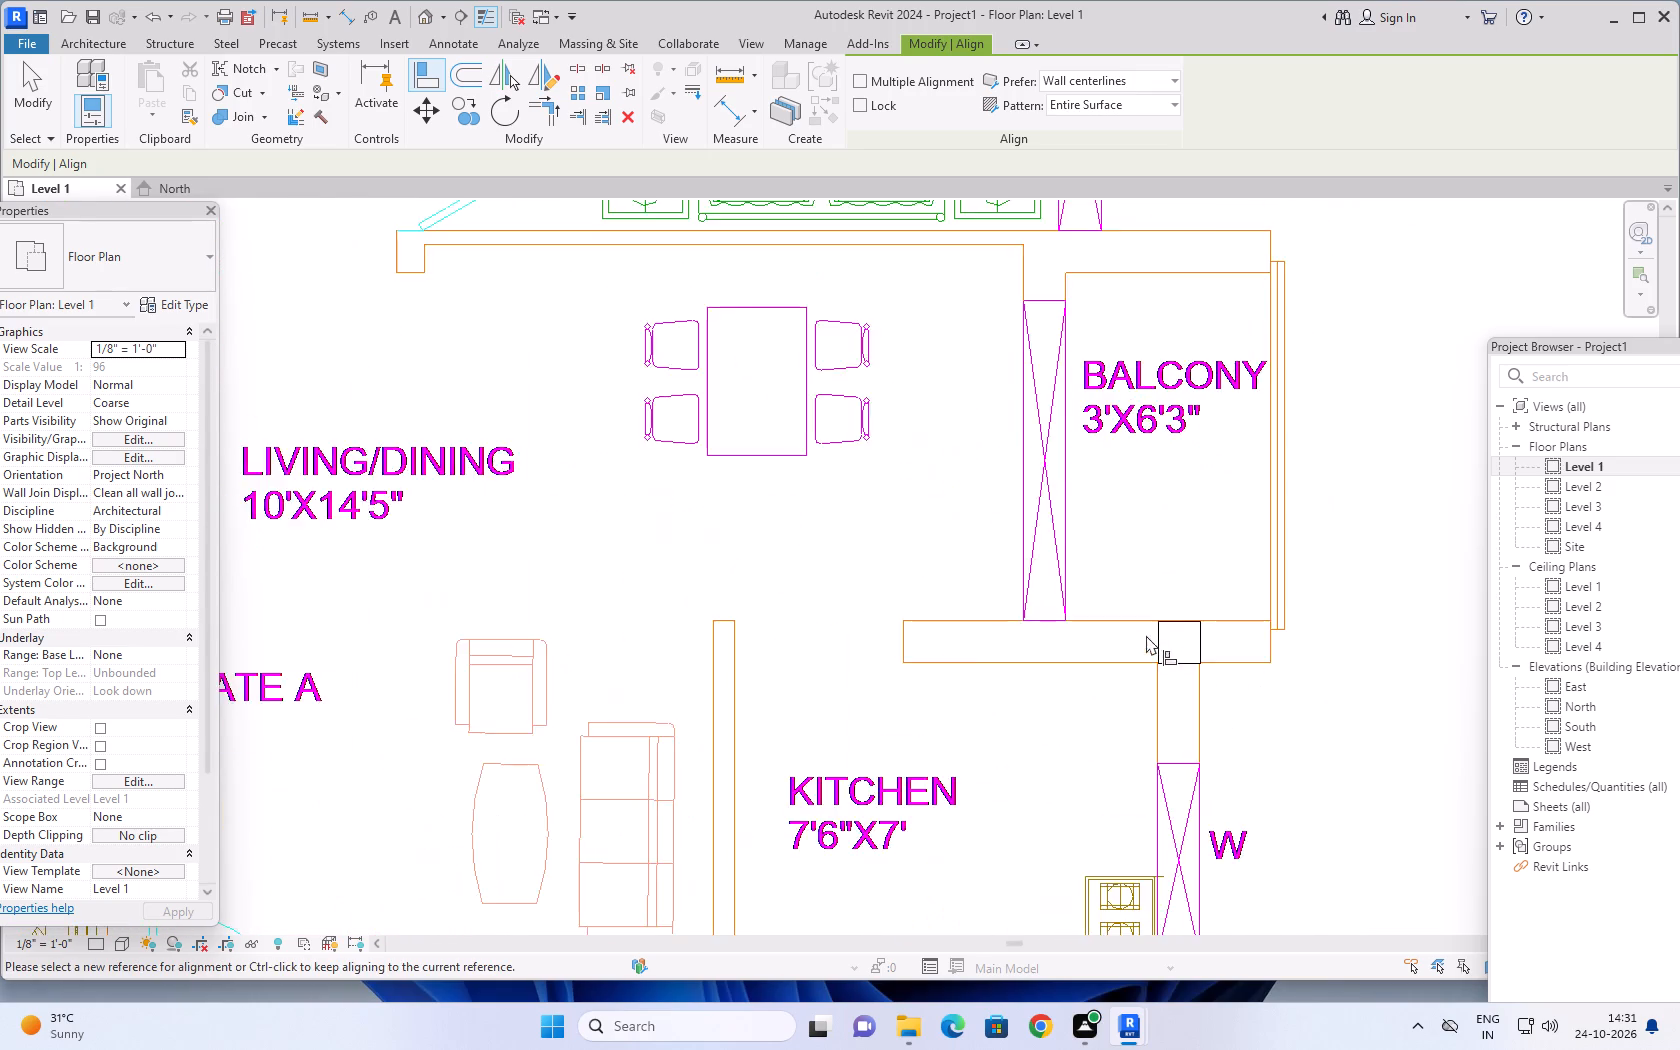
{"action": "scroll", "coordinate": [1146, 635], "scroll_direction": "up", "scroll_amount": 20}
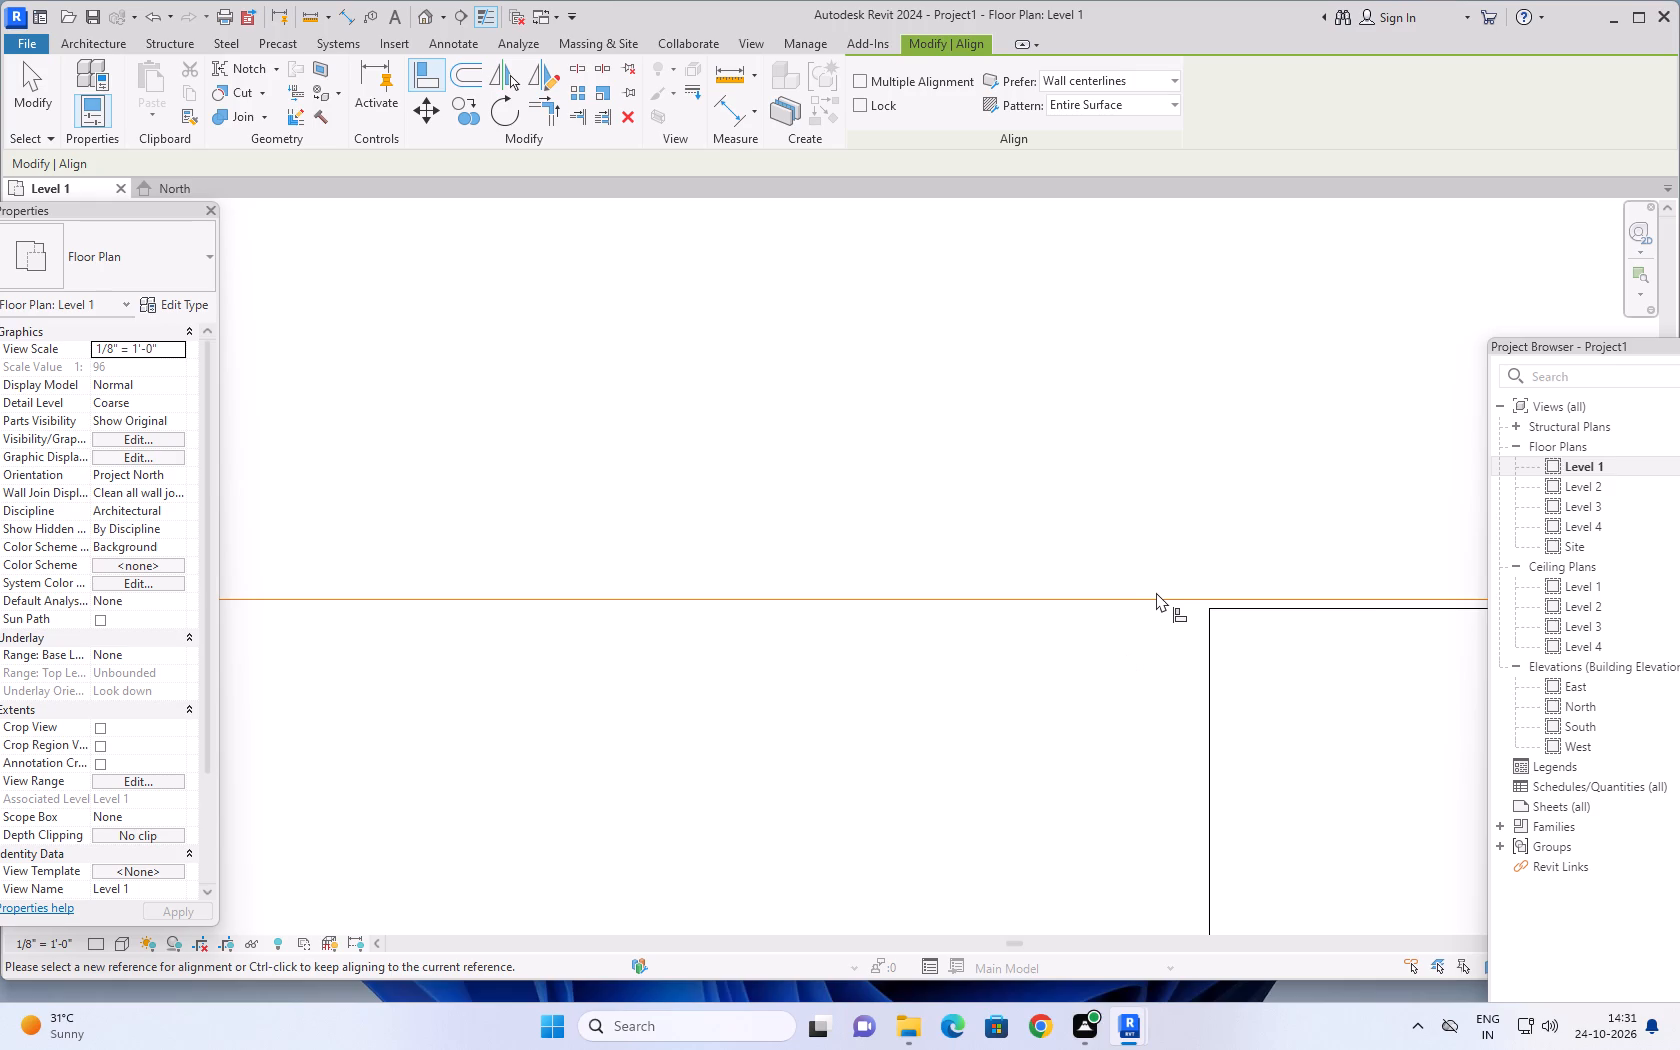
{"action": "left_click", "coordinate": [1157, 599]}
{"action": "left_click", "coordinate": [1342, 613]}
{"action": "scroll", "coordinate": [1338, 722], "scroll_direction": "down", "scroll_amount": 5}
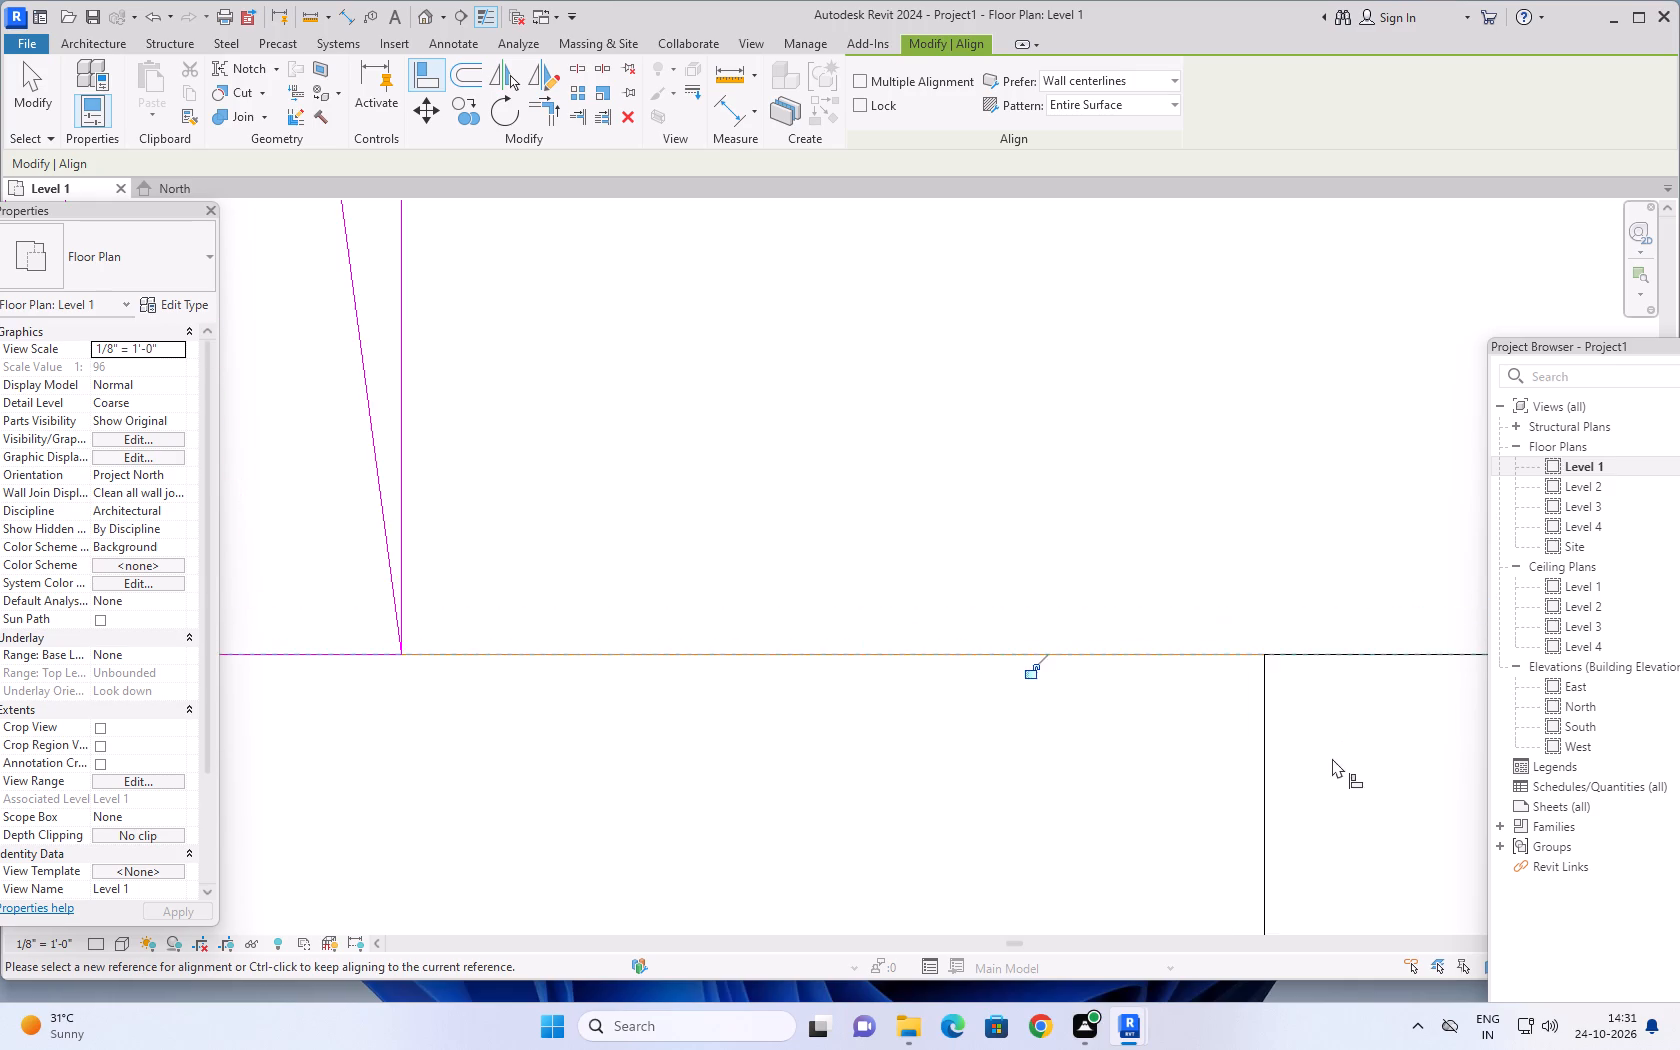
{"action": "scroll", "coordinate": [1332, 758], "scroll_direction": "down", "scroll_amount": 7}
{"action": "middle_click_drag", "start_coordinate": [1327, 788], "coordinate": [1091, 532]}
{"action": "scroll", "coordinate": [1098, 573], "scroll_direction": "up", "scroll_amount": 10}
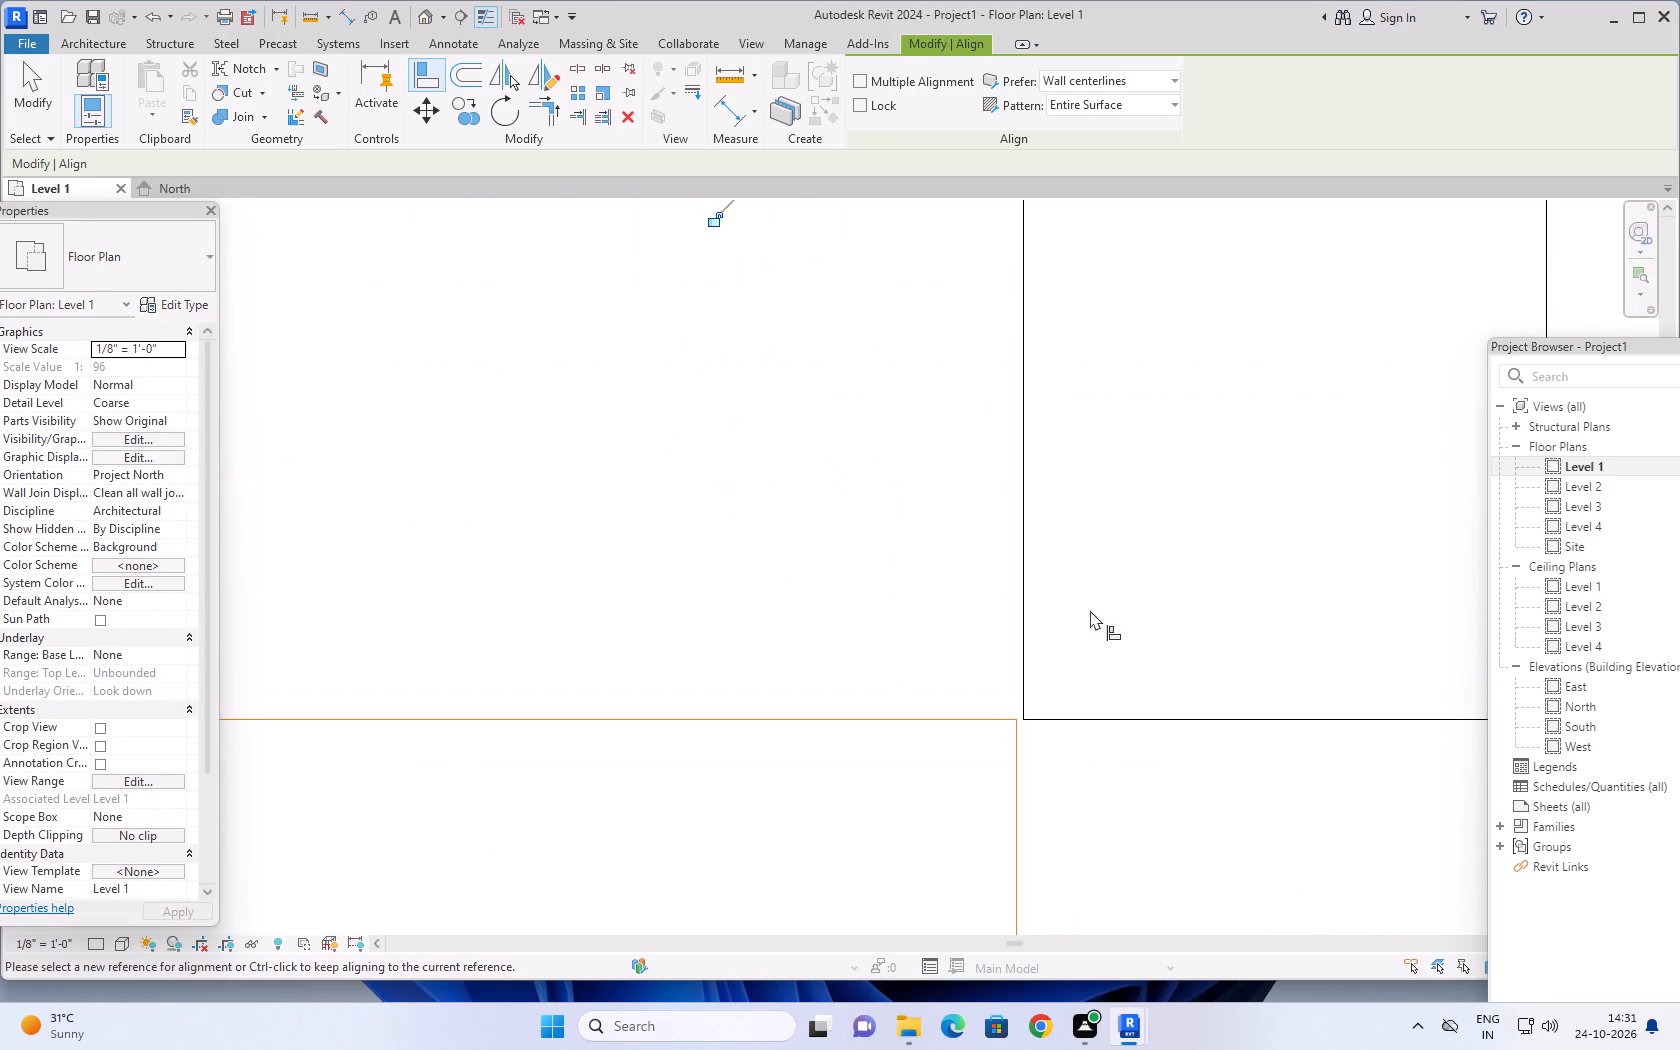
{"action": "scroll", "coordinate": [1078, 646], "scroll_direction": "up", "scroll_amount": 2}
{"action": "scroll", "coordinate": [958, 540], "scroll_direction": "down", "scroll_amount": 6}
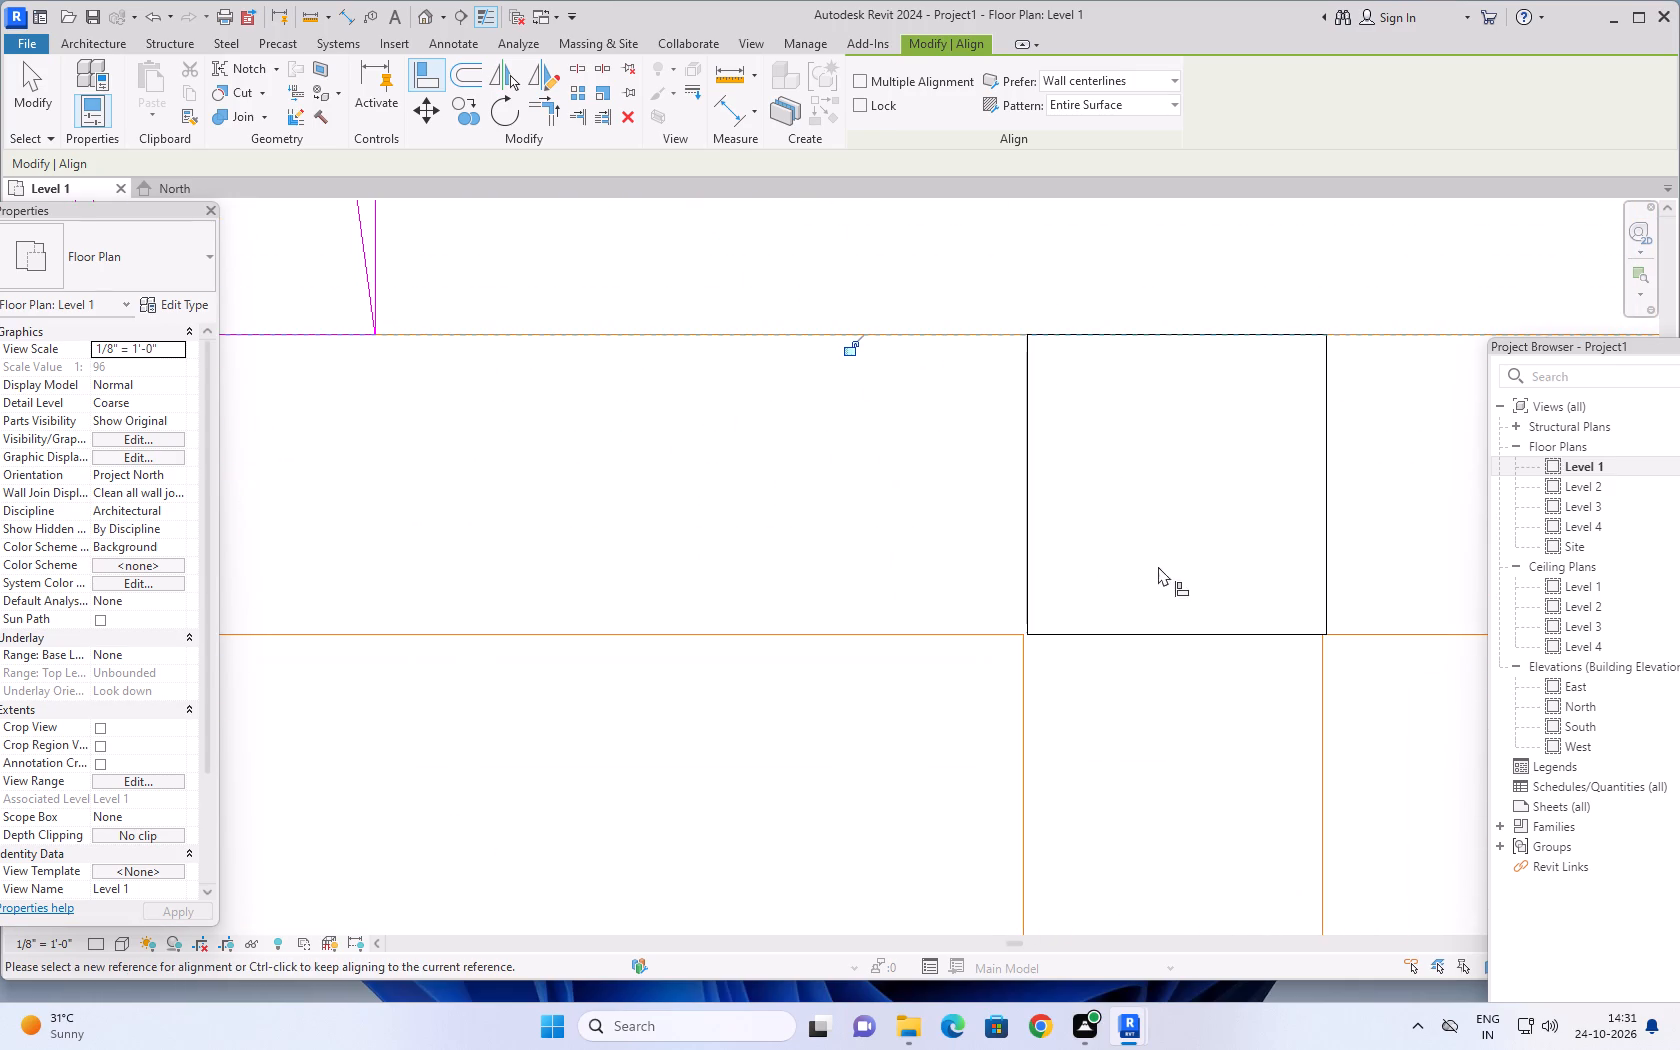
{"action": "middle_click_drag", "start_coordinate": [1182, 547], "coordinate": [1050, 570]}
{"action": "left_click", "coordinate": [1192, 698]}
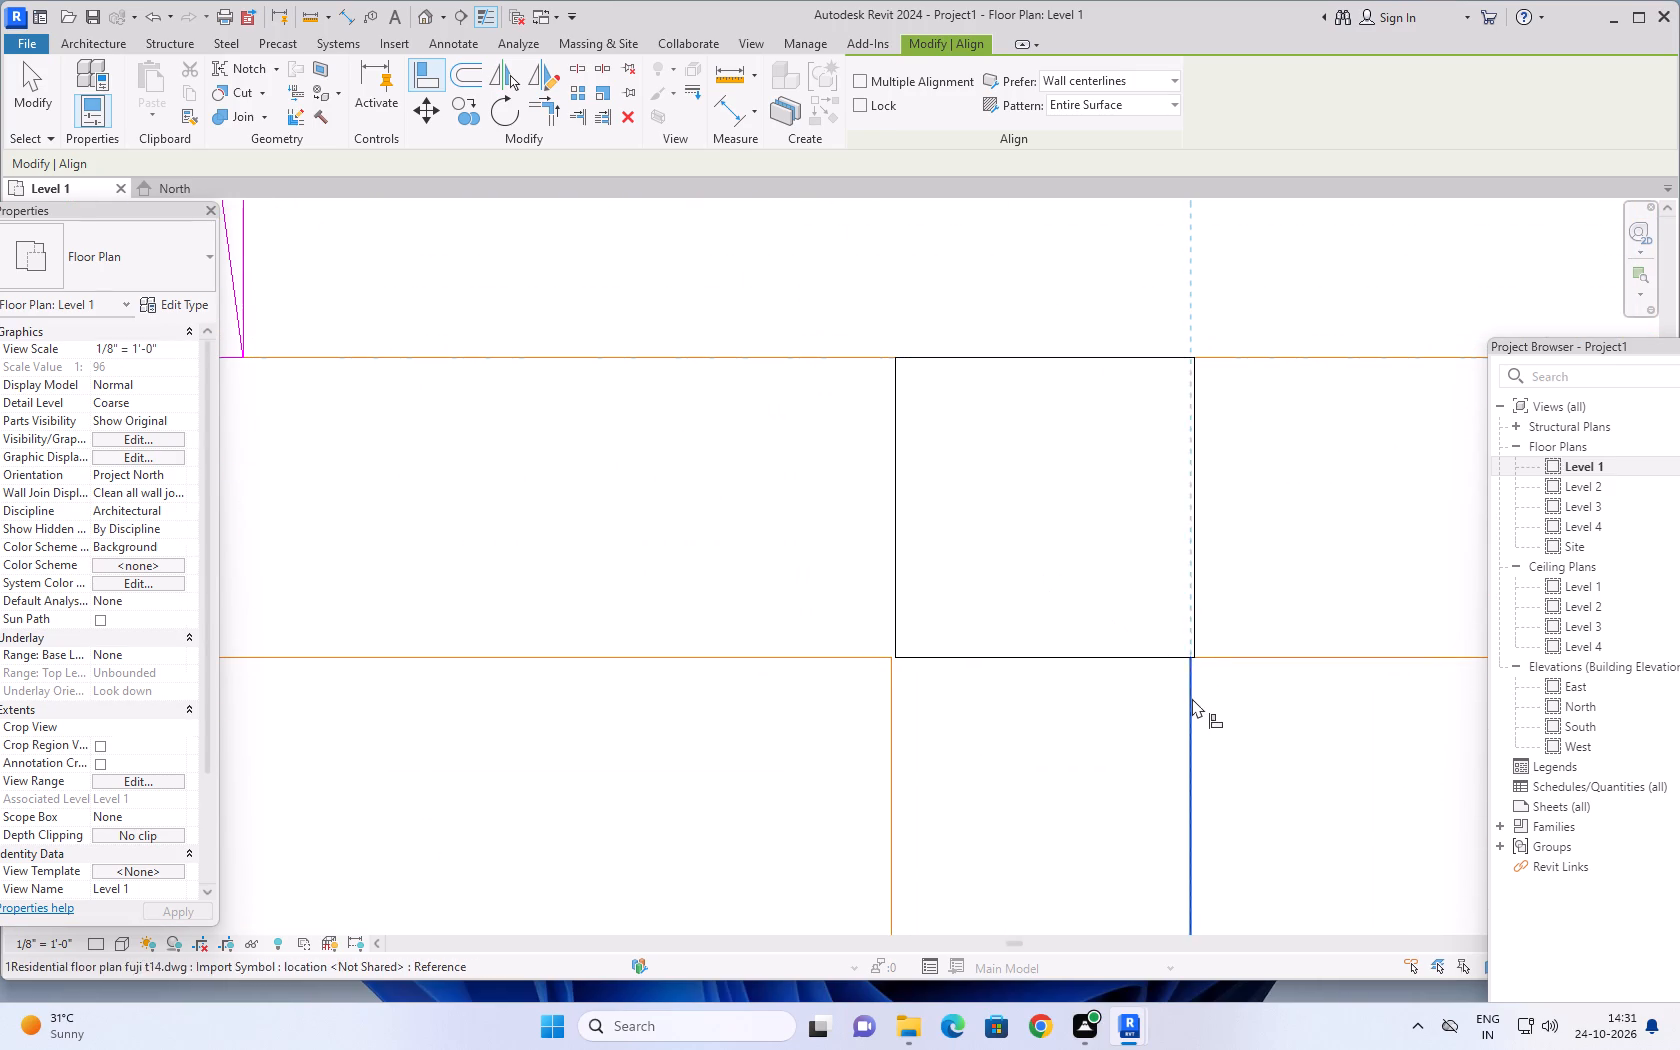
{"action": "left_click", "coordinate": [1195, 548]}
Align the right edge of the column between the two bathrooms with the partition wall's right line.
{"action": "scroll", "coordinate": [1127, 596], "scroll_direction": "down", "scroll_amount": 6}
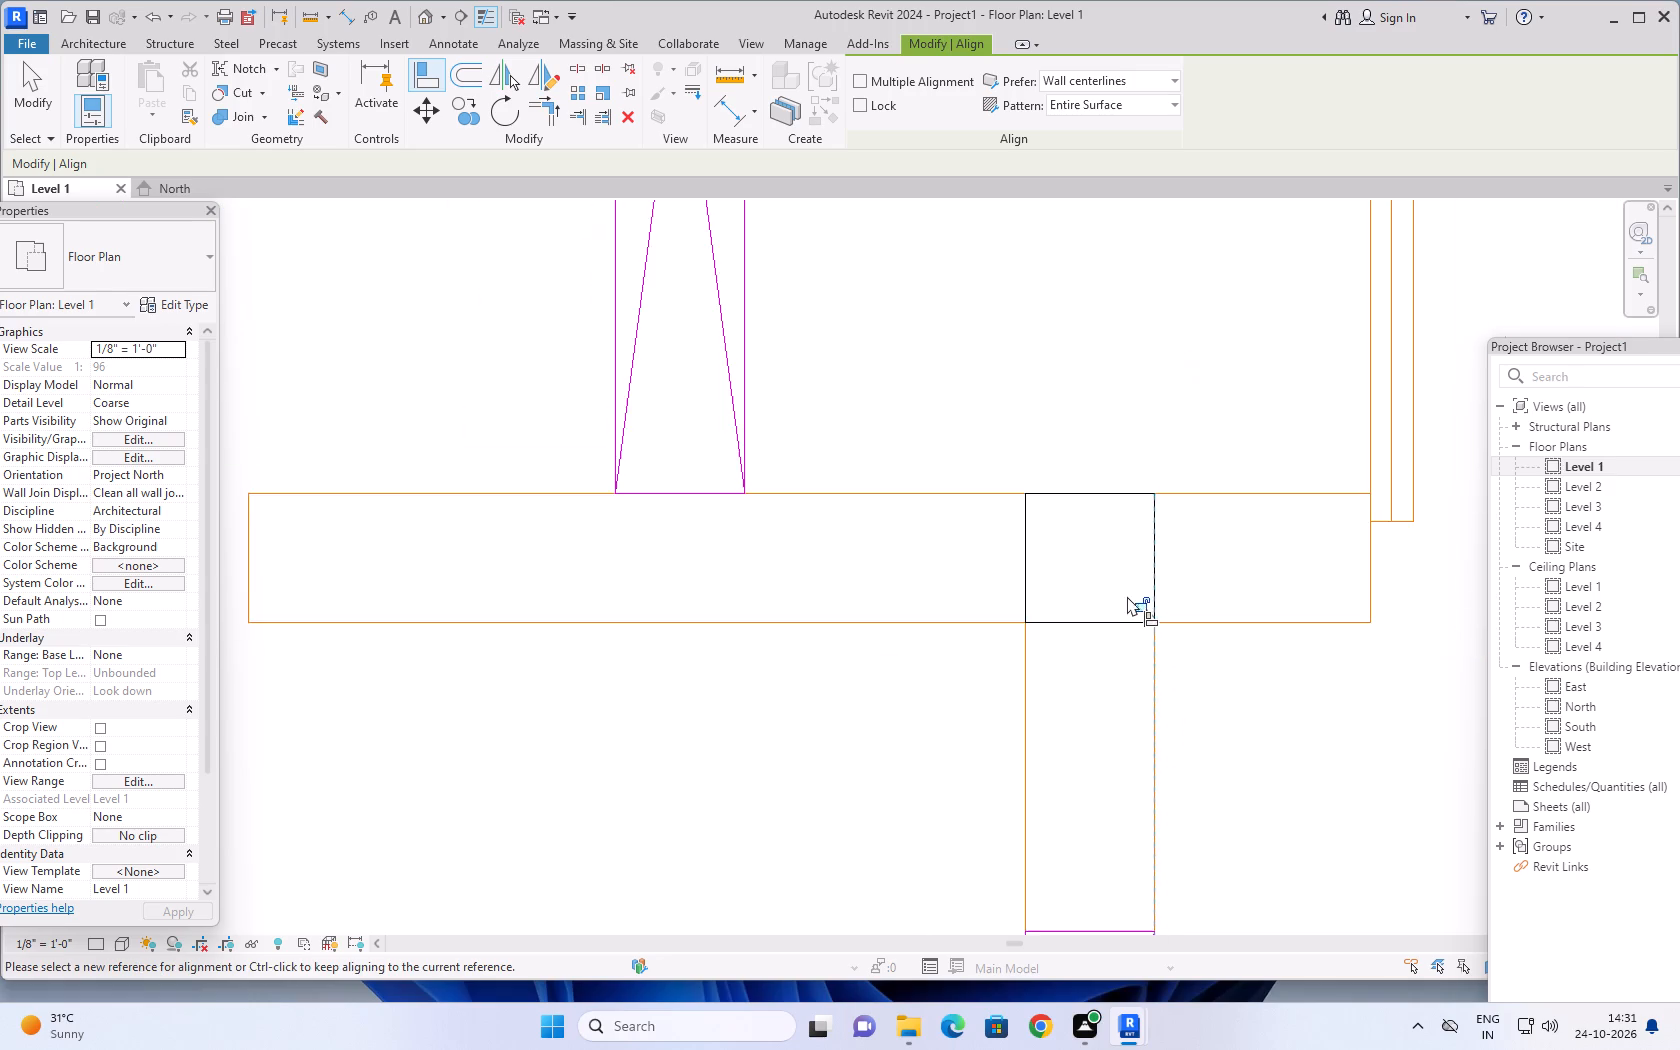
{"action": "scroll", "coordinate": [1103, 420], "scroll_direction": "down", "scroll_amount": 15}
{"action": "middle_click_drag", "start_coordinate": [1113, 350], "coordinate": [1113, 630]}
{"action": "scroll", "coordinate": [1113, 401], "scroll_direction": "down", "scroll_amount": 1}
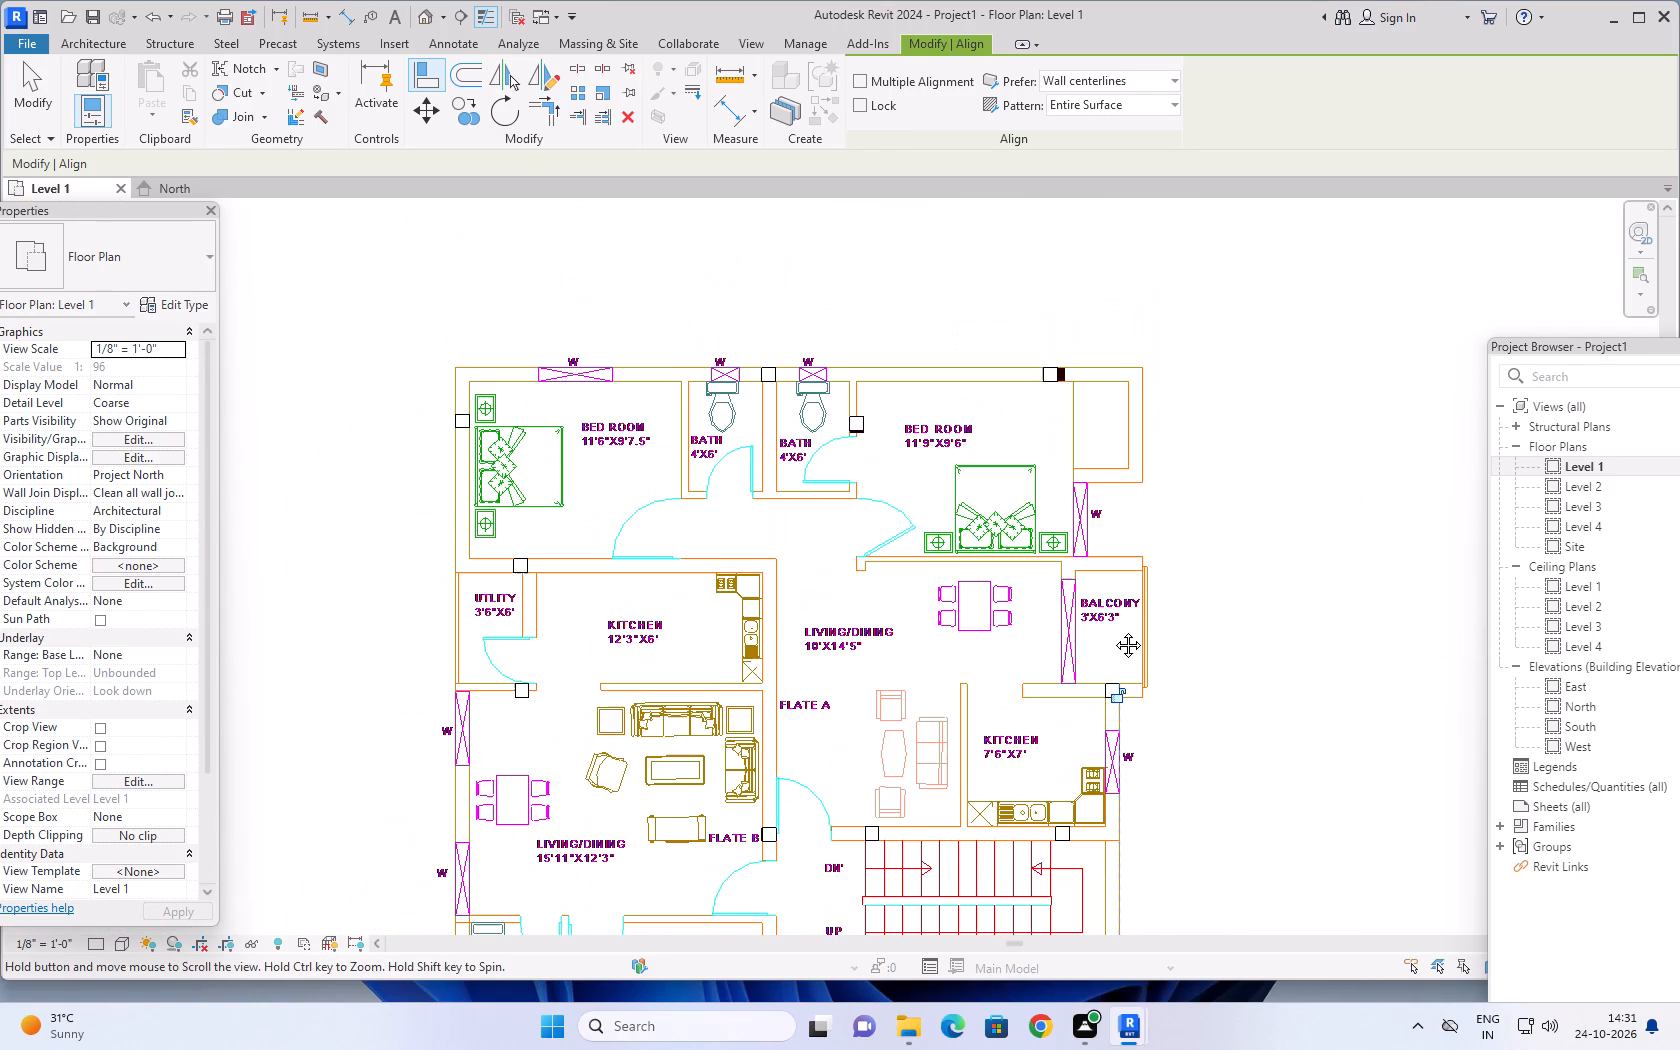
{"action": "middle_click_drag", "start_coordinate": [1113, 630], "coordinate": [1113, 631]}
{"action": "scroll", "coordinate": [1004, 322], "scroll_direction": "up", "scroll_amount": 4}
{"action": "scroll", "coordinate": [637, 427], "scroll_direction": "up", "scroll_amount": 19}
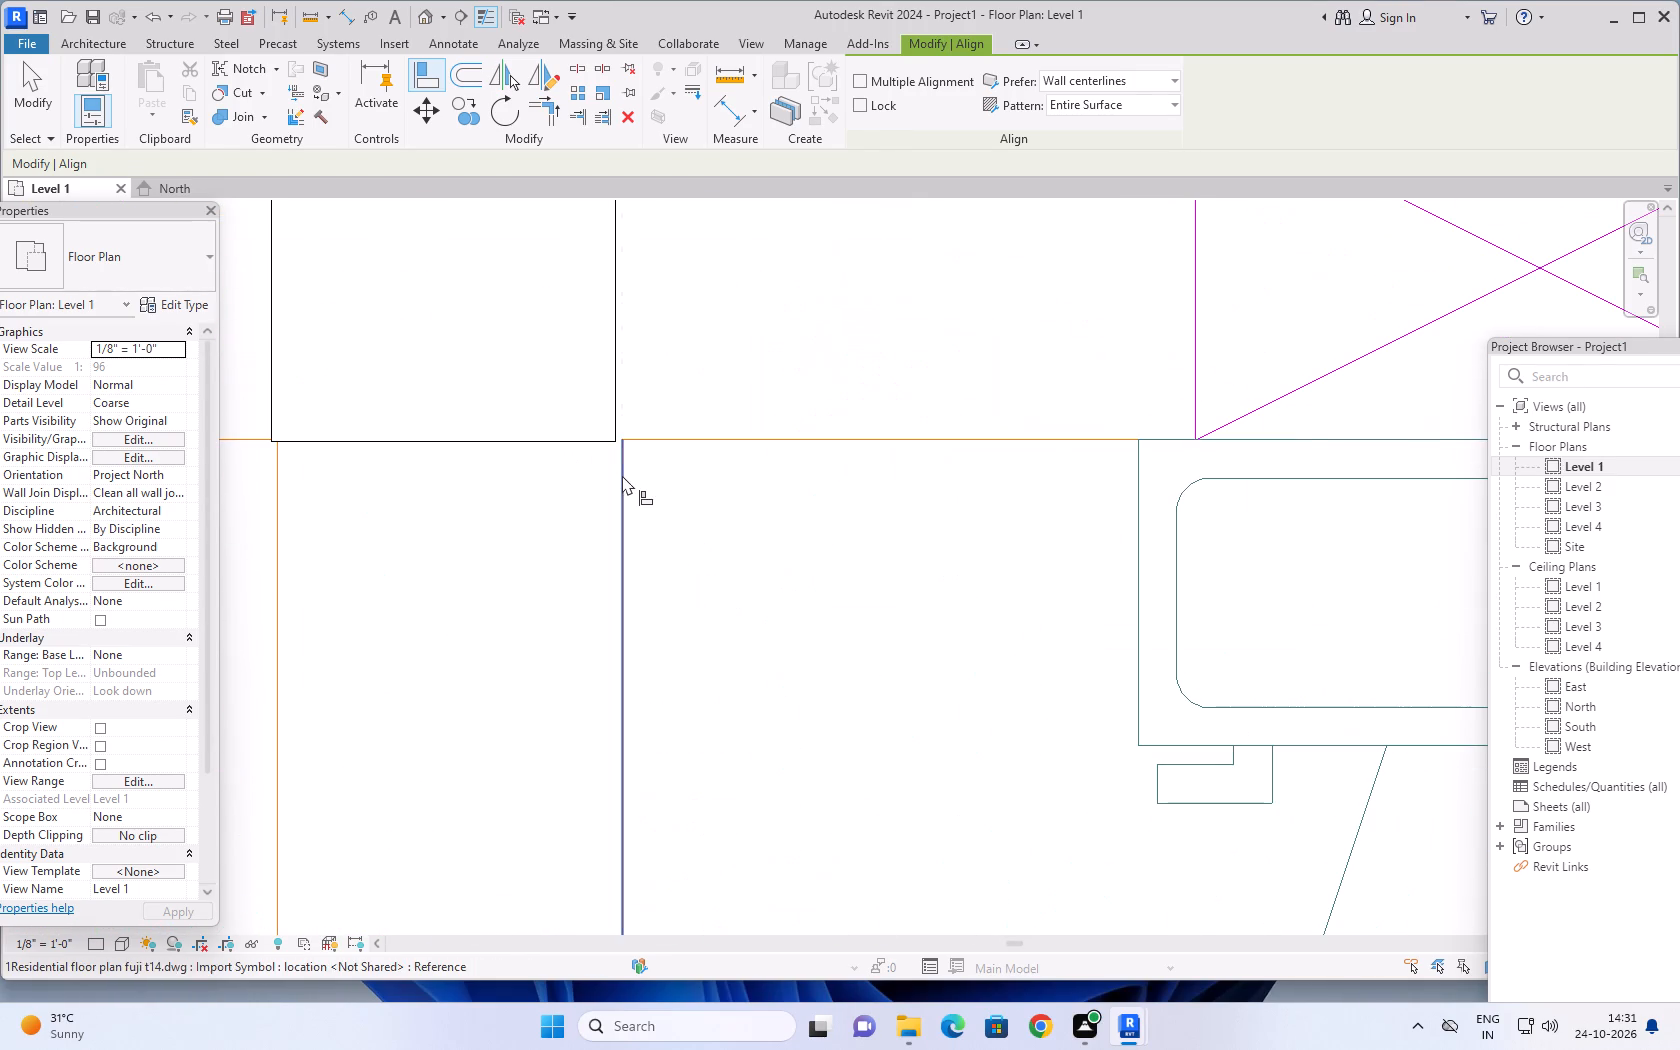
{"action": "left_click", "coordinate": [622, 475]}
{"action": "left_click", "coordinate": [614, 393]}
Align the column on the 11'9"X9'6" bedroom's exterior wall with the solid column's right edge and the outer wall line.
{"action": "scroll", "coordinate": [648, 398], "scroll_direction": "down", "scroll_amount": 4}
{"action": "scroll", "coordinate": [507, 525], "scroll_direction": "down", "scroll_amount": 3}
{"action": "middle_click_drag", "start_coordinate": [523, 528], "coordinate": [547, 607]}
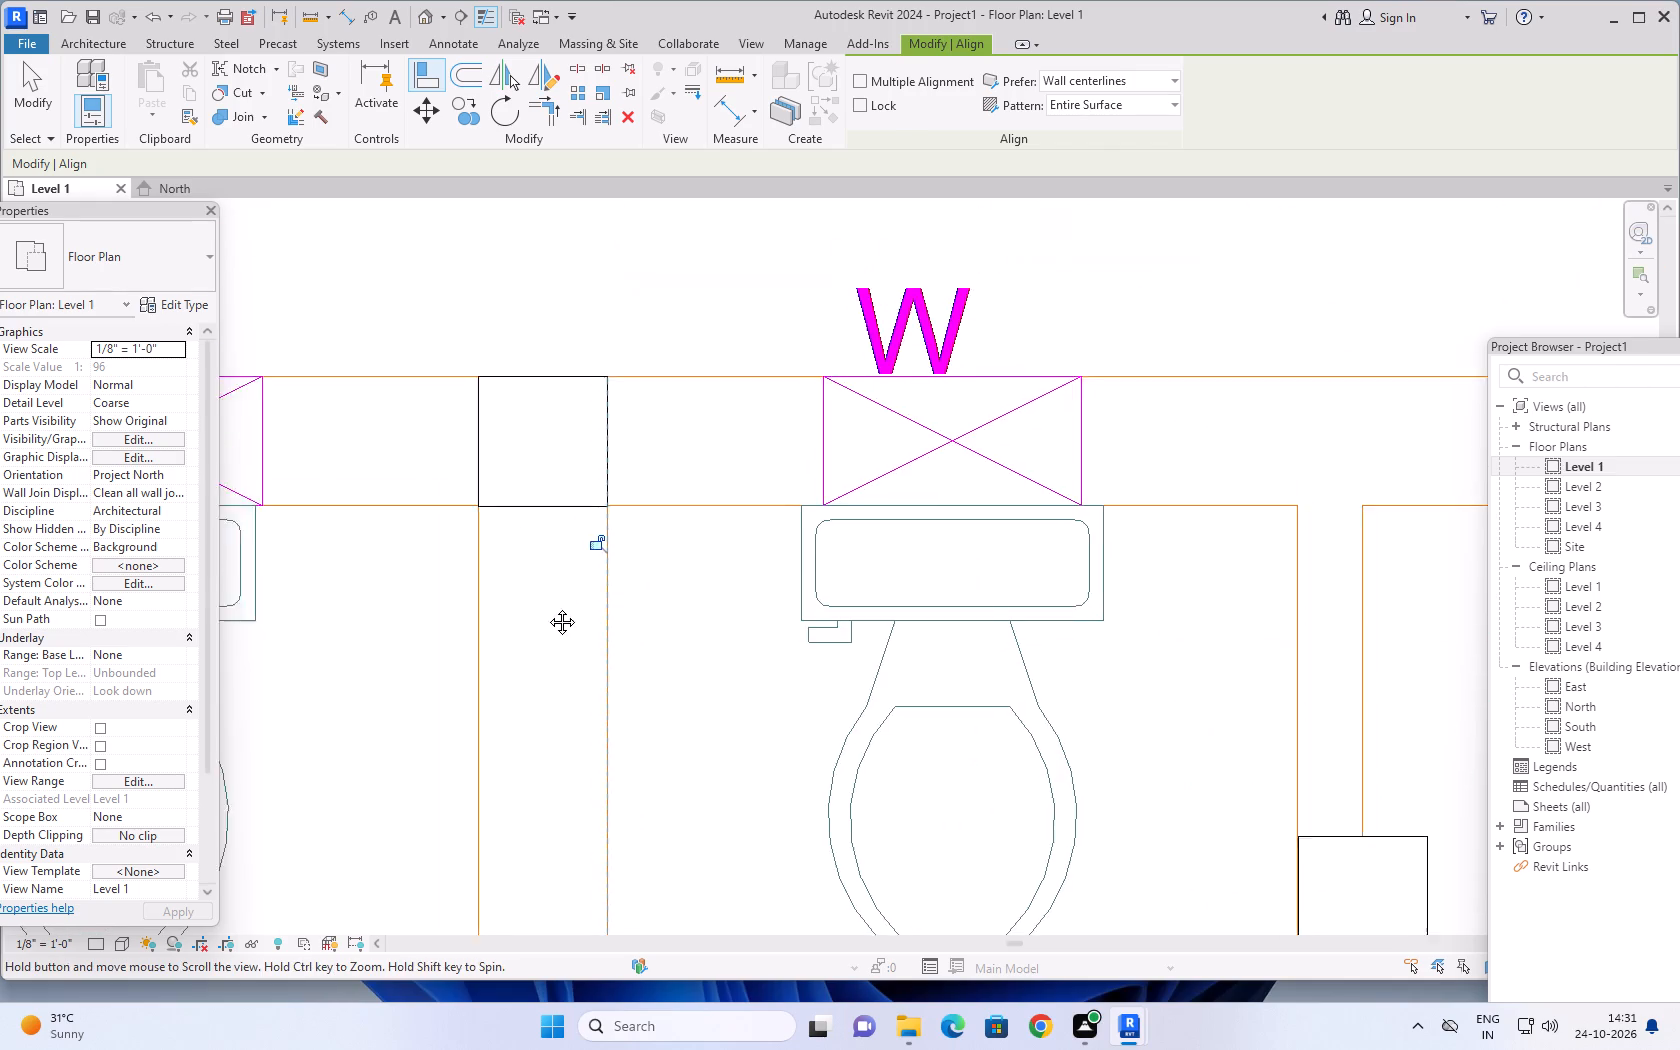
{"action": "middle_click_drag", "start_coordinate": [547, 607], "coordinate": [553, 670]}
{"action": "scroll", "coordinate": [707, 469], "scroll_direction": "down", "scroll_amount": 3}
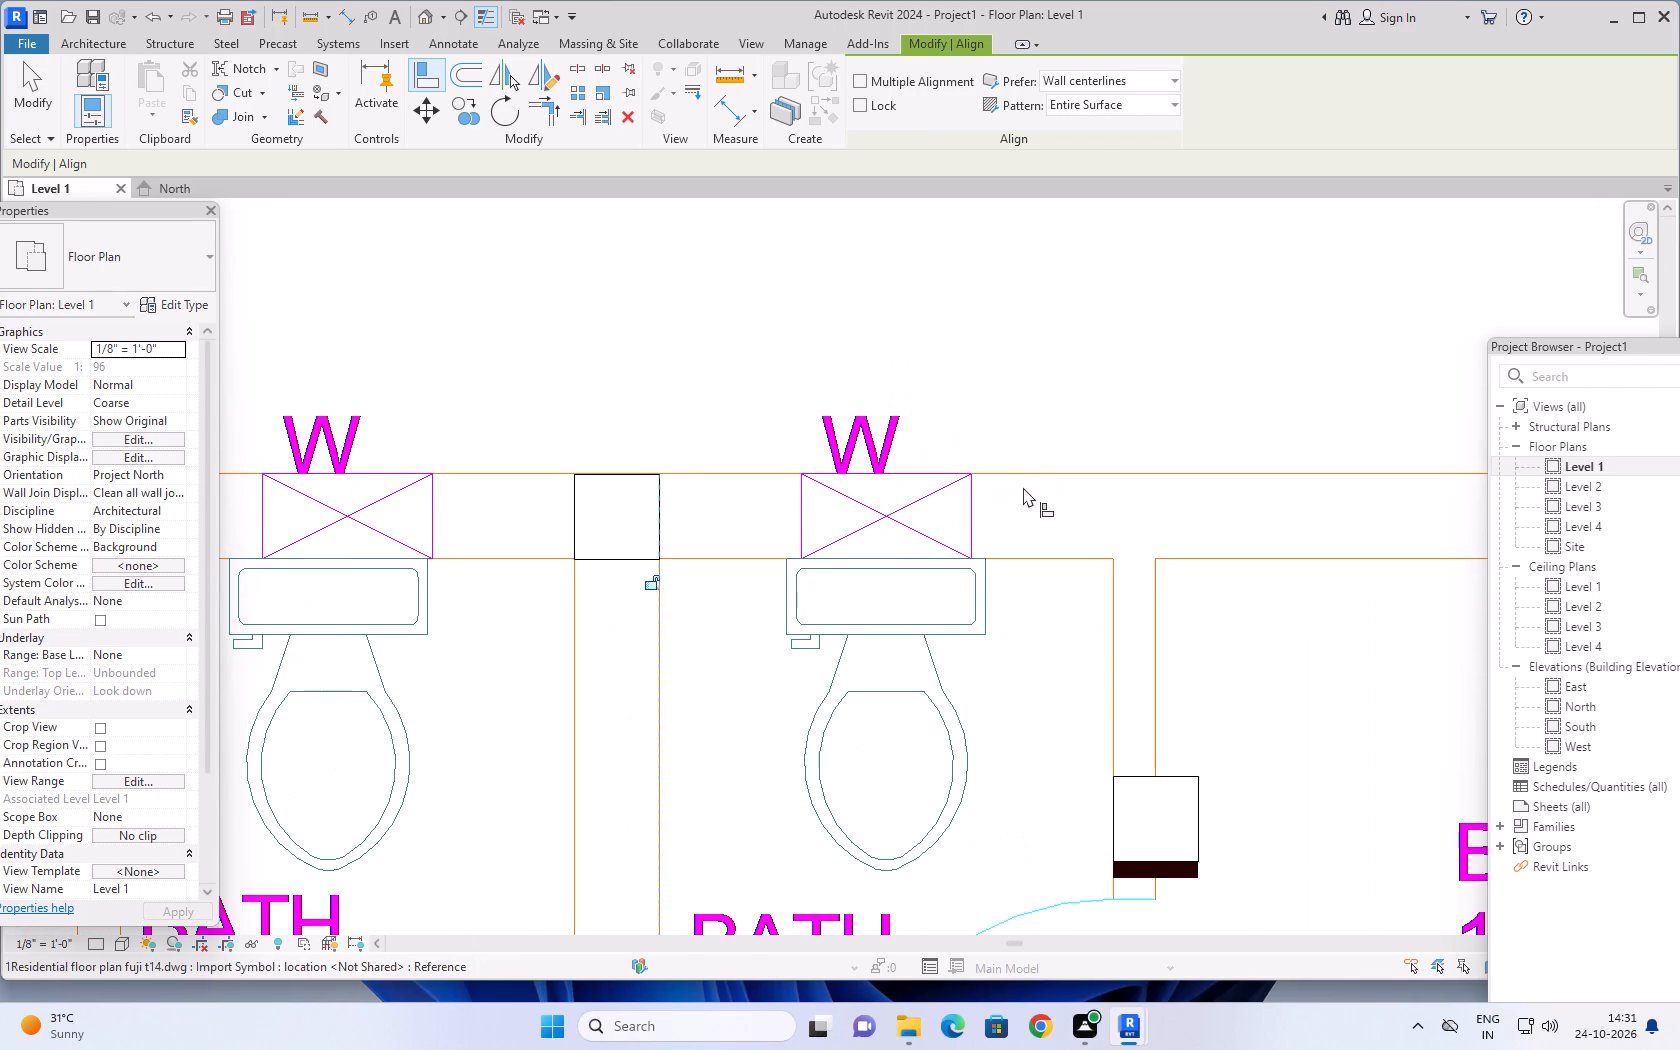
{"action": "scroll", "coordinate": [1023, 487], "scroll_direction": "down", "scroll_amount": 1}
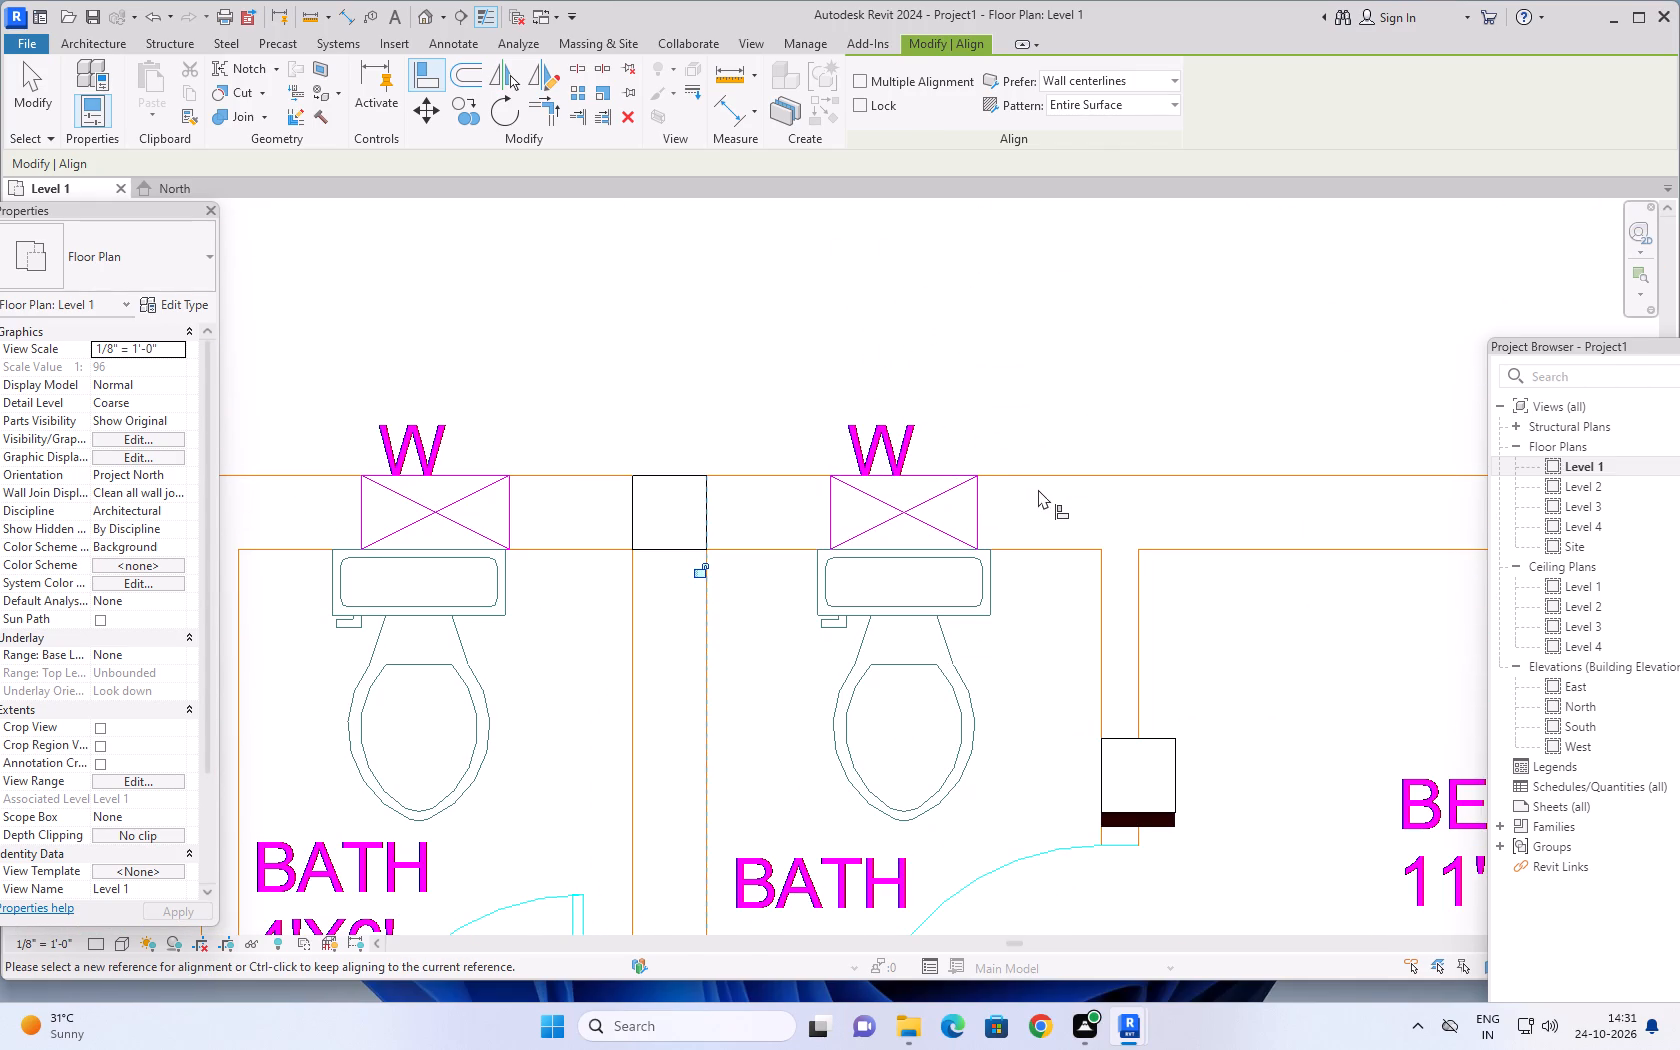
{"action": "scroll", "coordinate": [1082, 451], "scroll_direction": "down", "scroll_amount": 4}
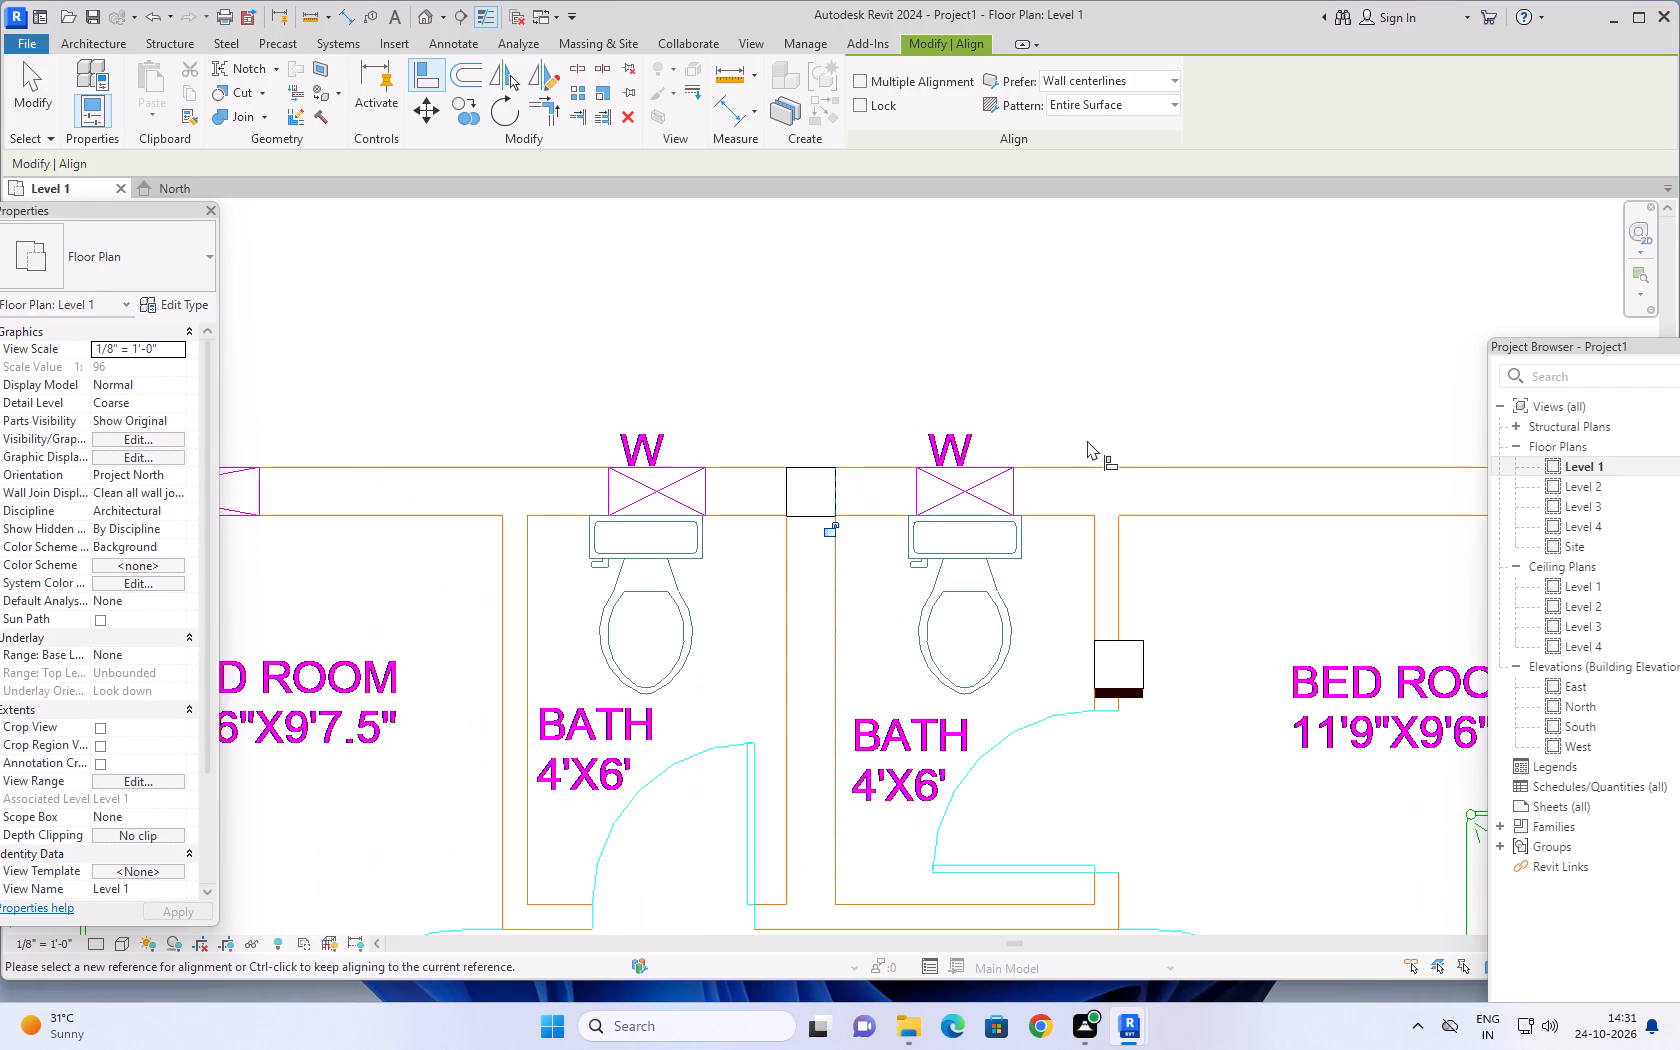
{"action": "scroll", "coordinate": [1087, 440], "scroll_direction": "down", "scroll_amount": 7}
{"action": "middle_click_drag", "start_coordinate": [1105, 395], "coordinate": [938, 416]}
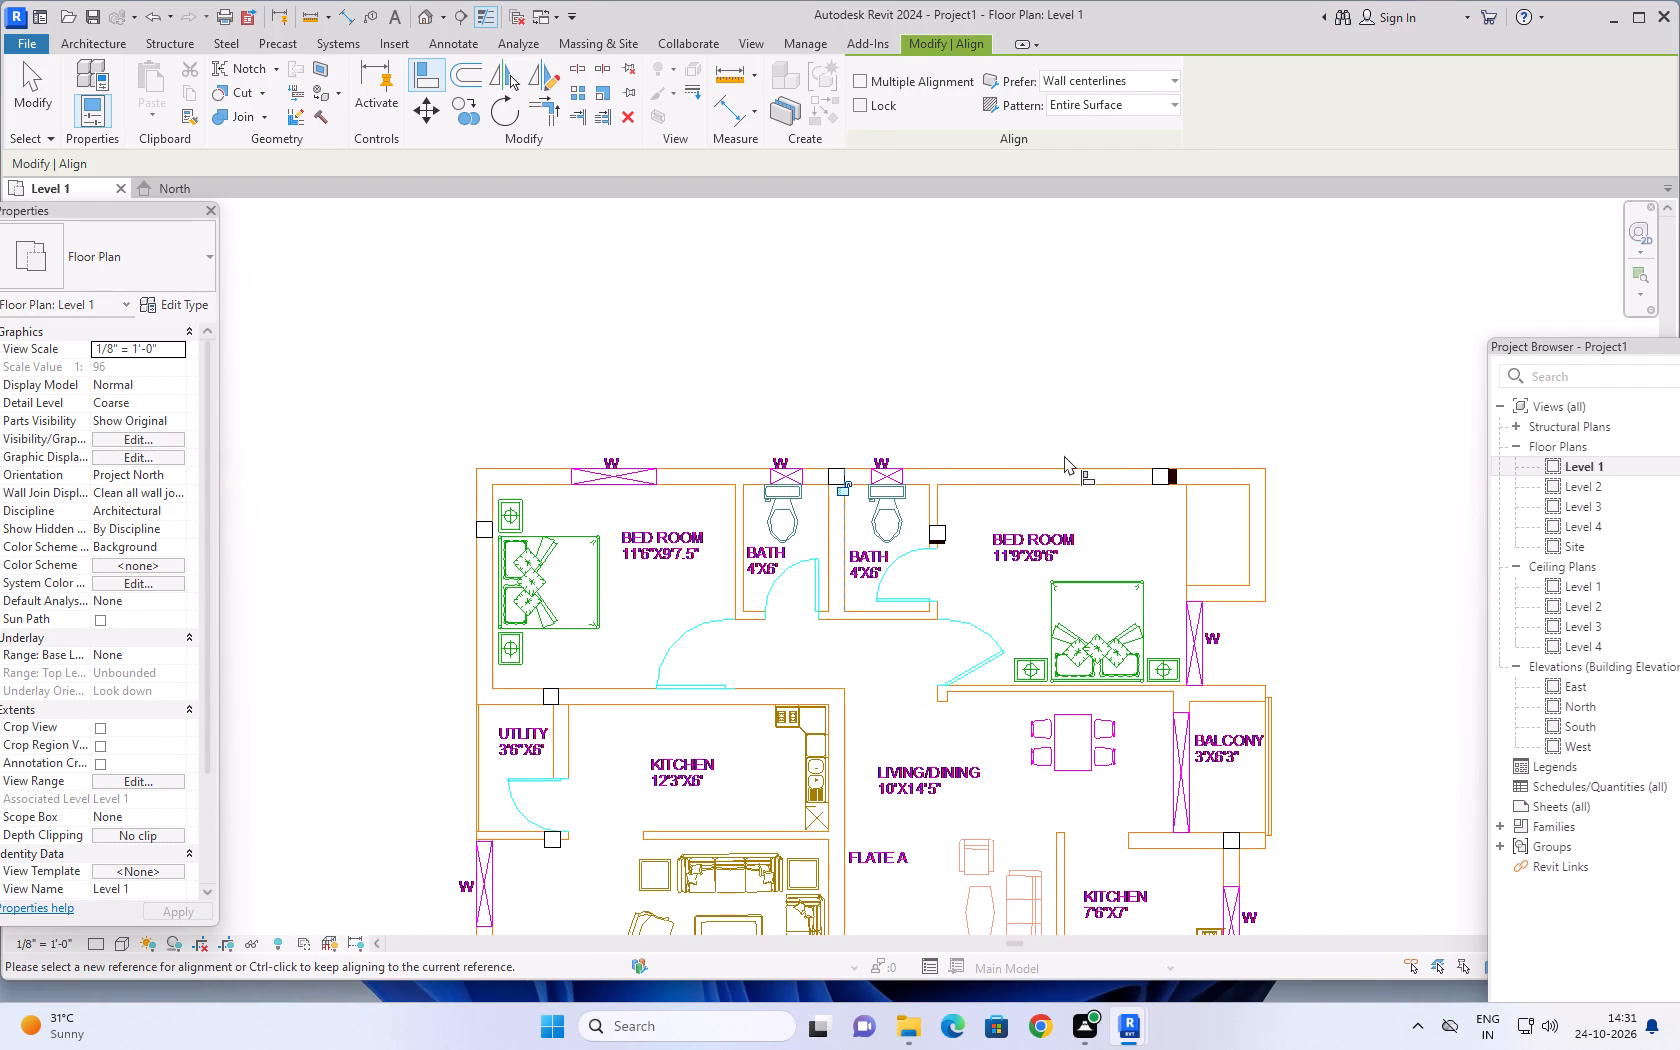
{"action": "scroll", "coordinate": [1122, 470], "scroll_direction": "up", "scroll_amount": 2}
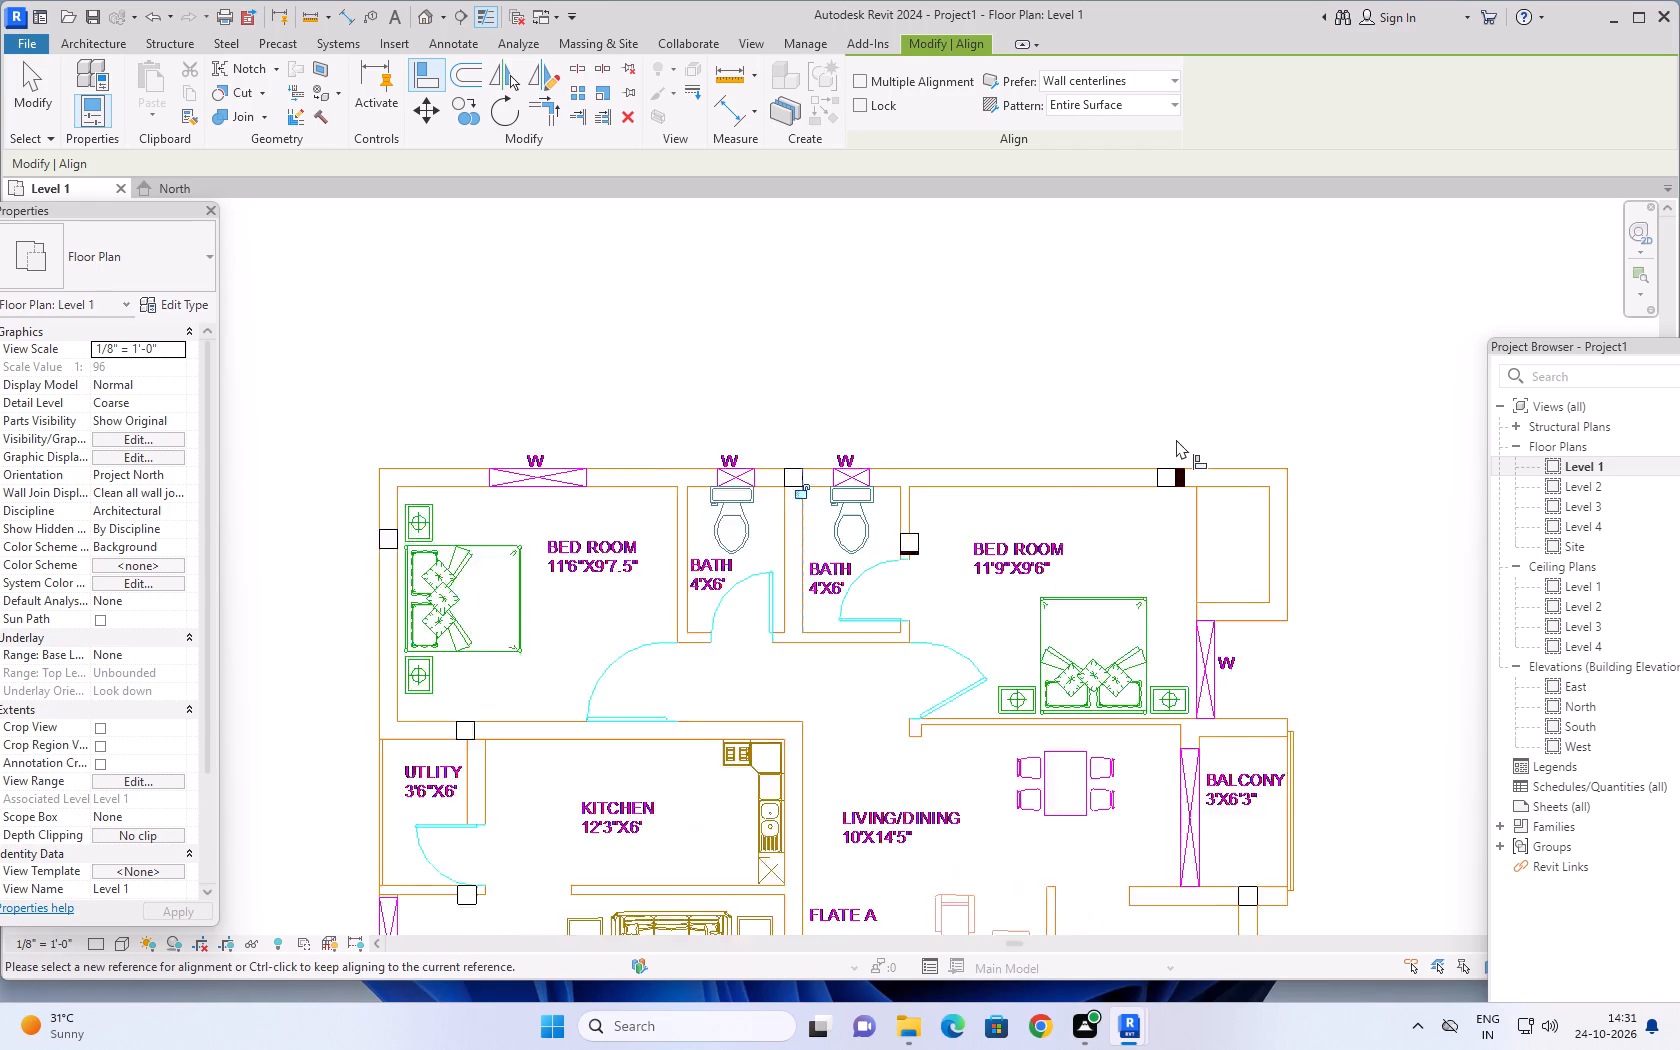
{"action": "scroll", "coordinate": [1176, 439], "scroll_direction": "up", "scroll_amount": 14}
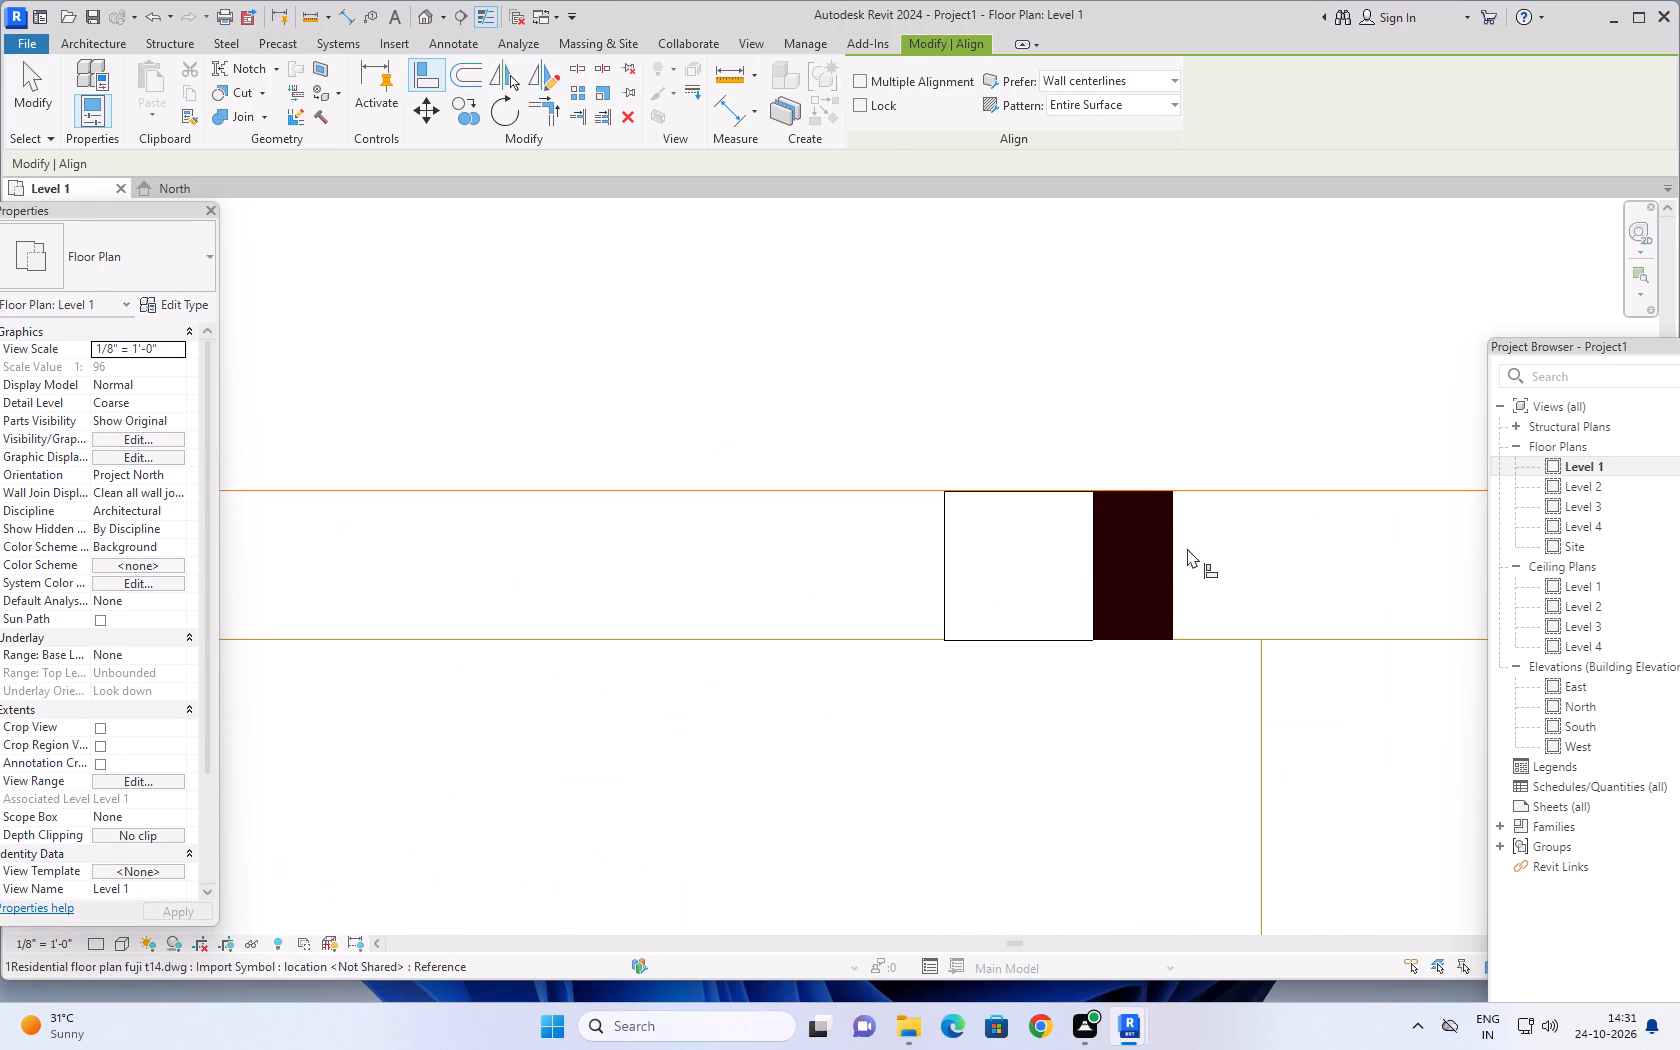
{"action": "left_click", "coordinate": [1175, 539]}
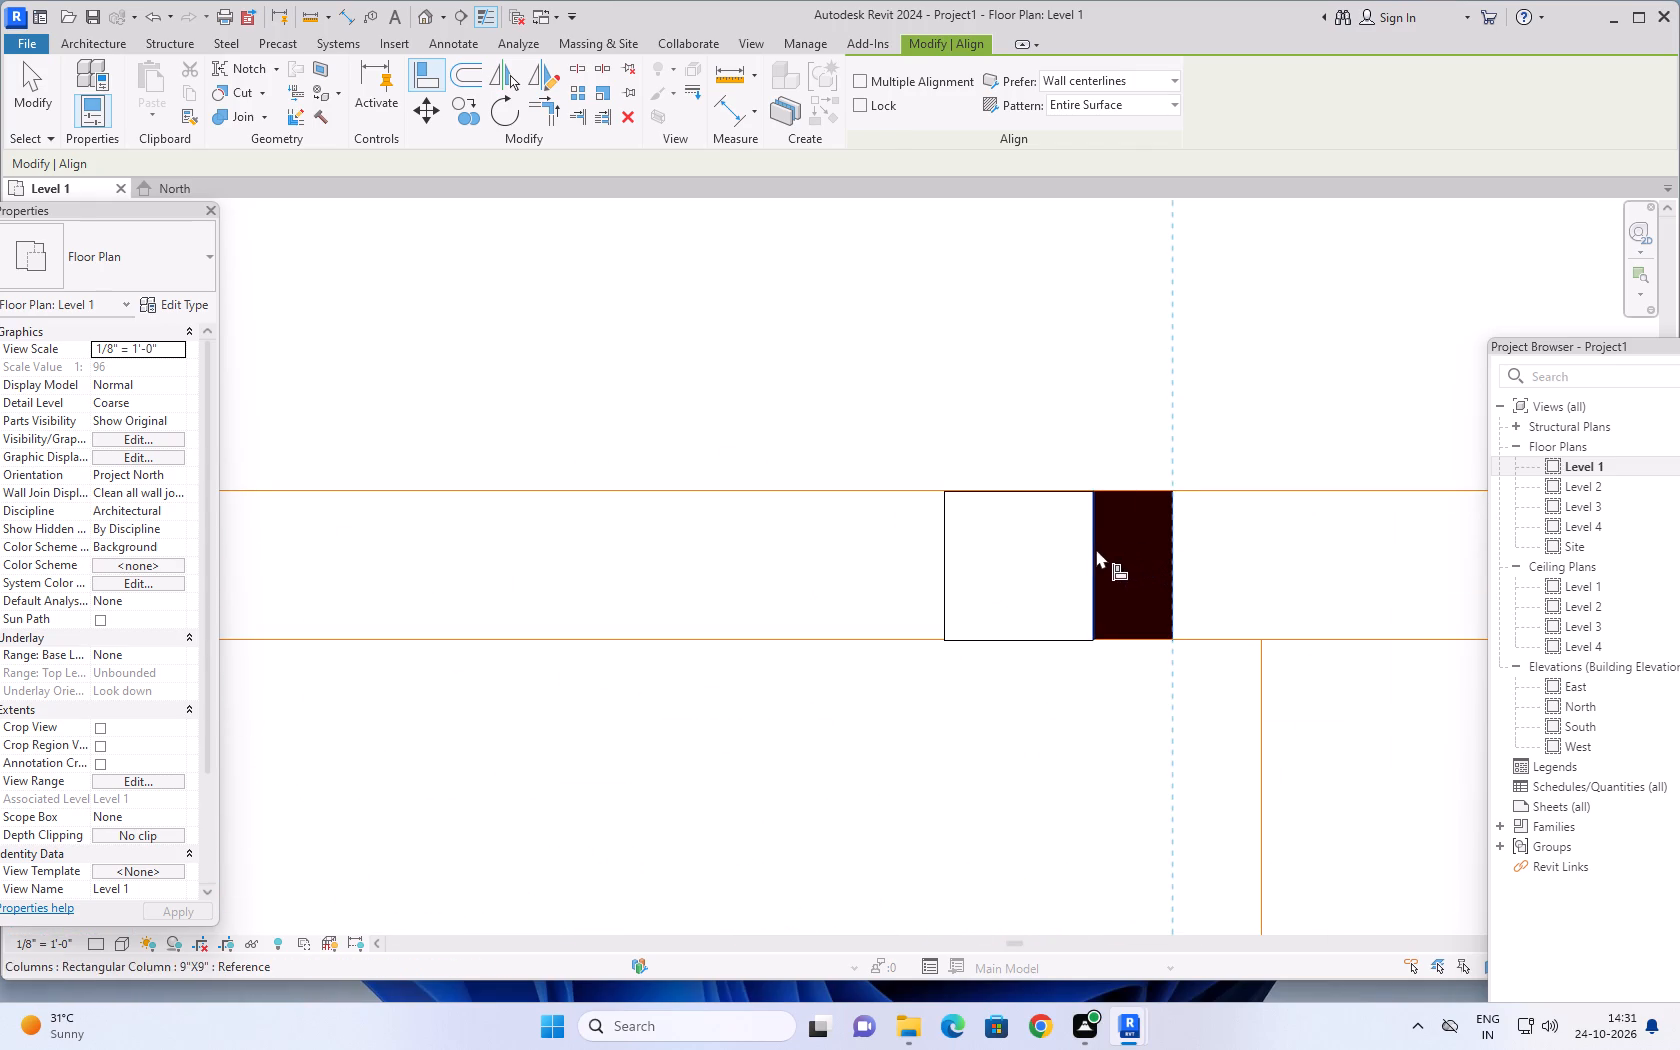
{"action": "left_click", "coordinate": [1095, 549]}
{"action": "scroll", "coordinate": [1114, 494], "scroll_direction": "up", "scroll_amount": 4}
{"action": "scroll", "coordinate": [832, 452], "scroll_direction": "up", "scroll_amount": 10}
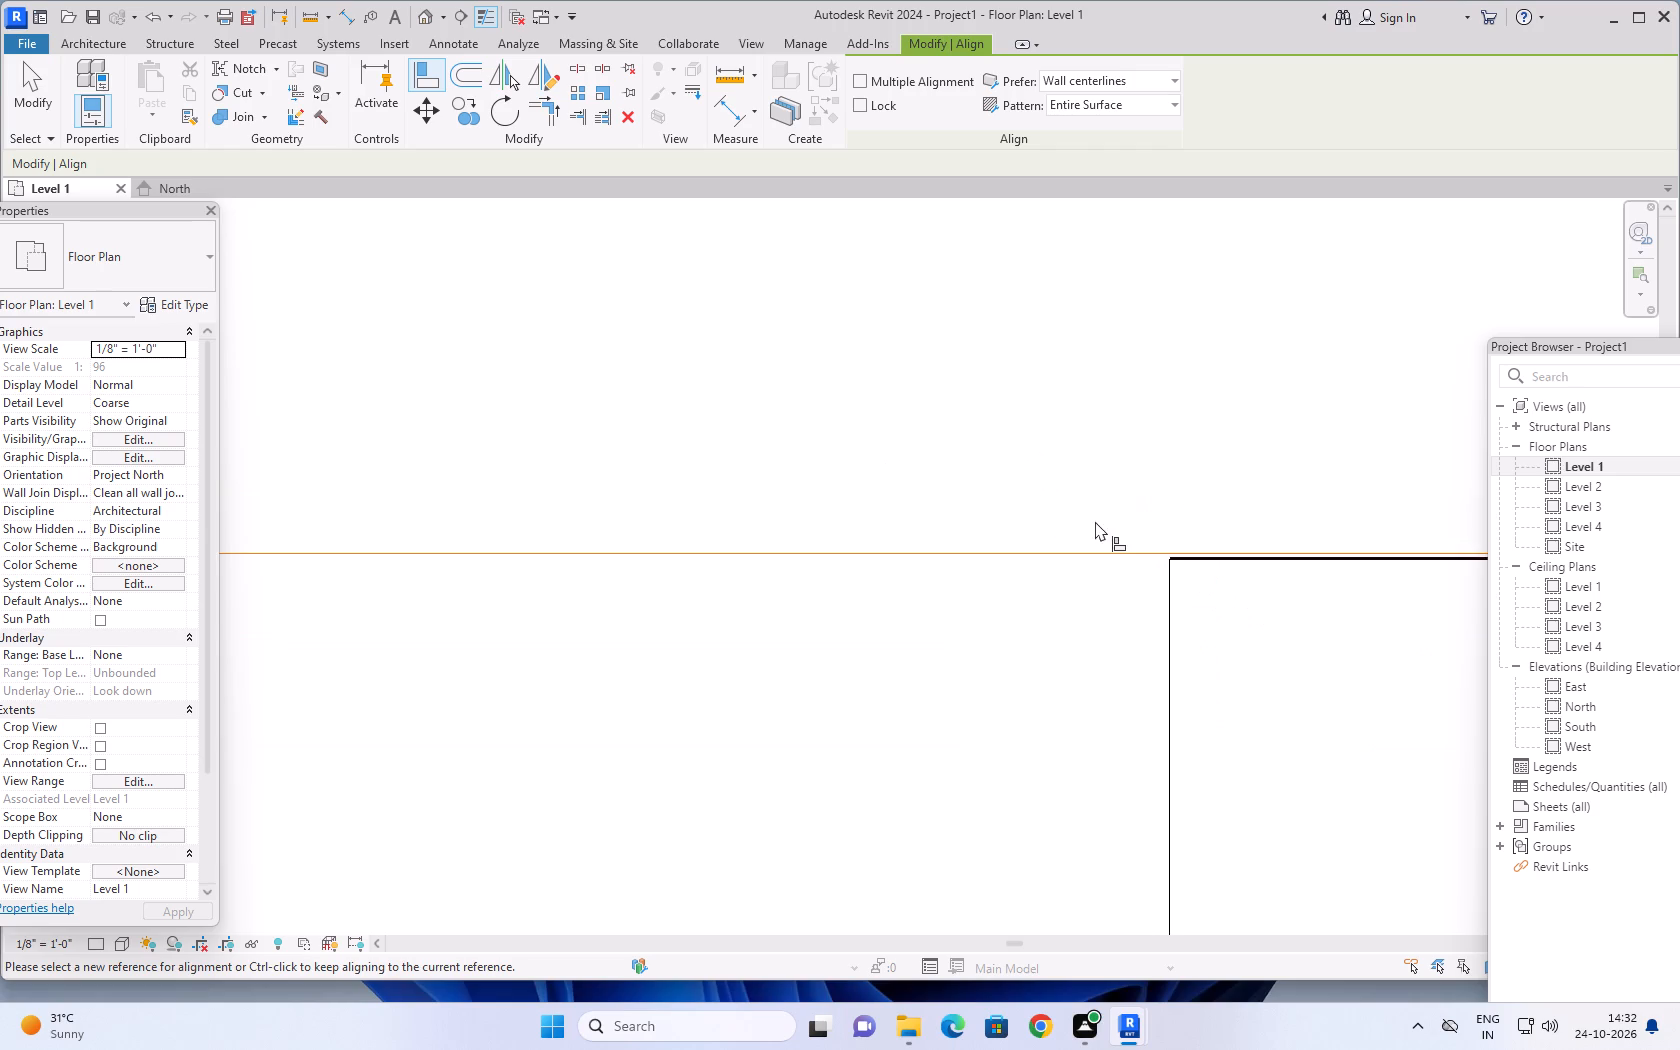
{"action": "scroll", "coordinate": [1080, 521], "scroll_direction": "up", "scroll_amount": 1}
{"action": "middle_click_drag", "start_coordinate": [1080, 521], "coordinate": [757, 335]}
{"action": "scroll", "coordinate": [755, 335], "scroll_direction": "up", "scroll_amount": 5}
{"action": "left_click", "coordinate": [896, 426]}
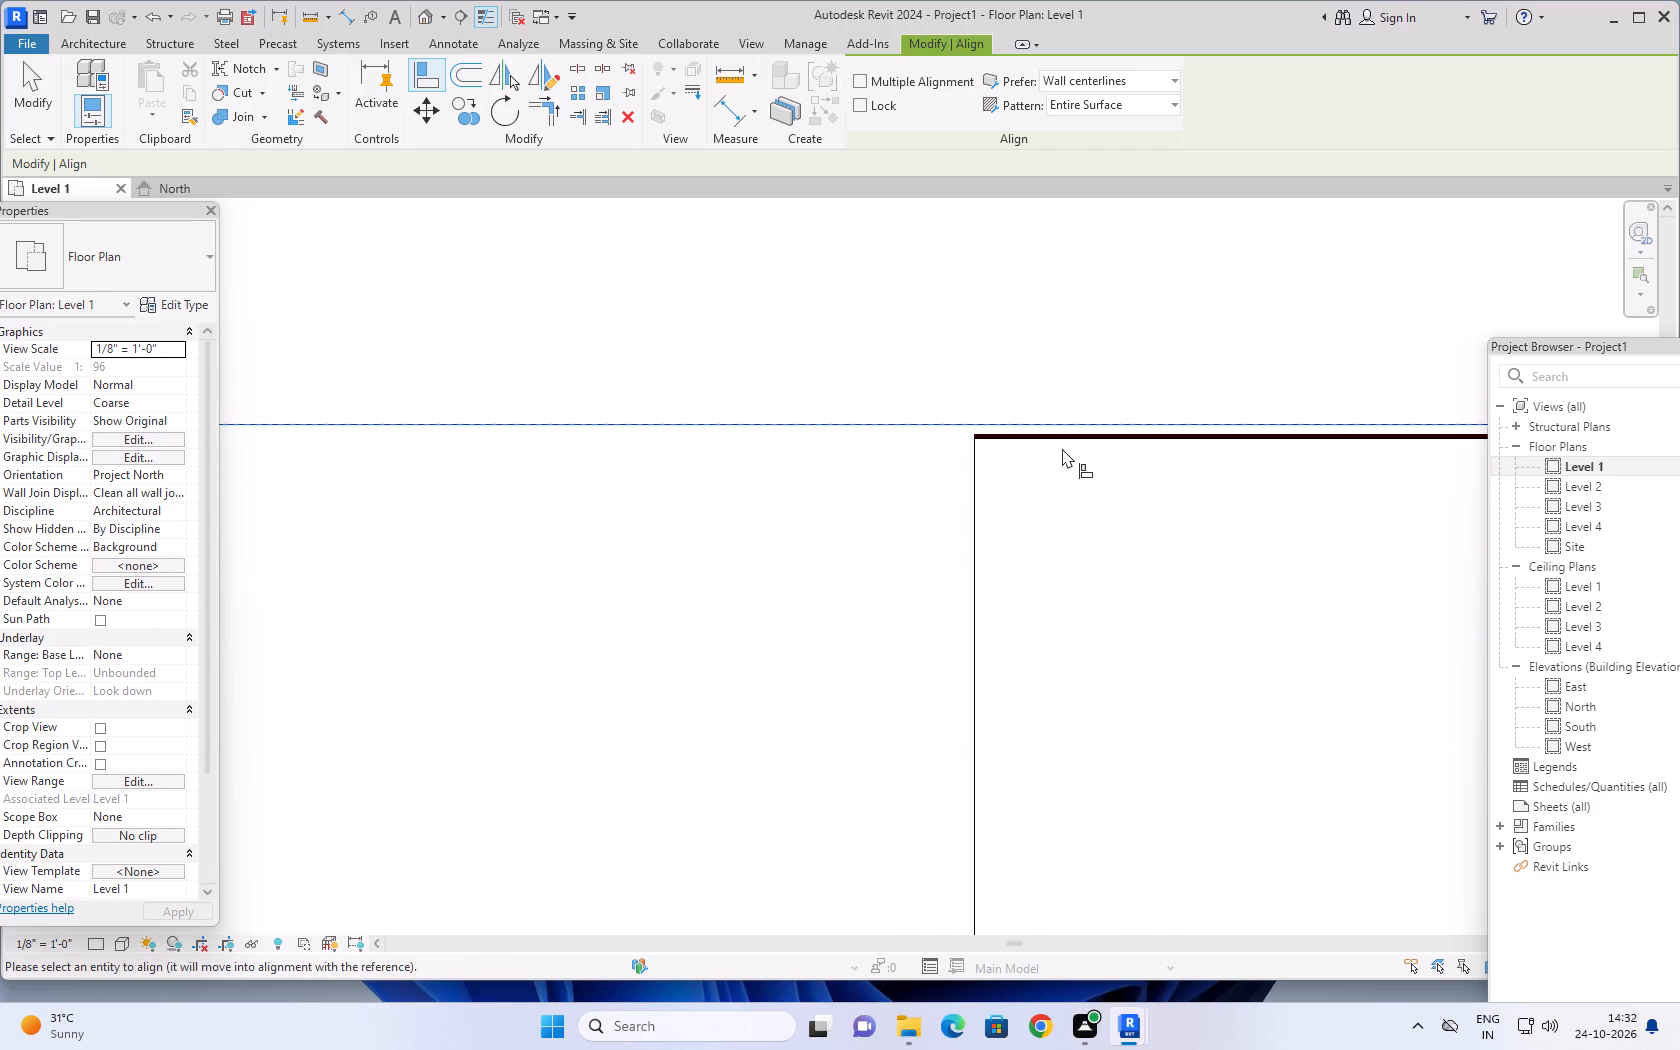
{"action": "left_click", "coordinate": [1061, 445]}
Align the upper edge of the column between the two bathrooms with the exterior wall's outer line.
{"action": "scroll", "coordinate": [643, 443], "scroll_direction": "down", "scroll_amount": 18}
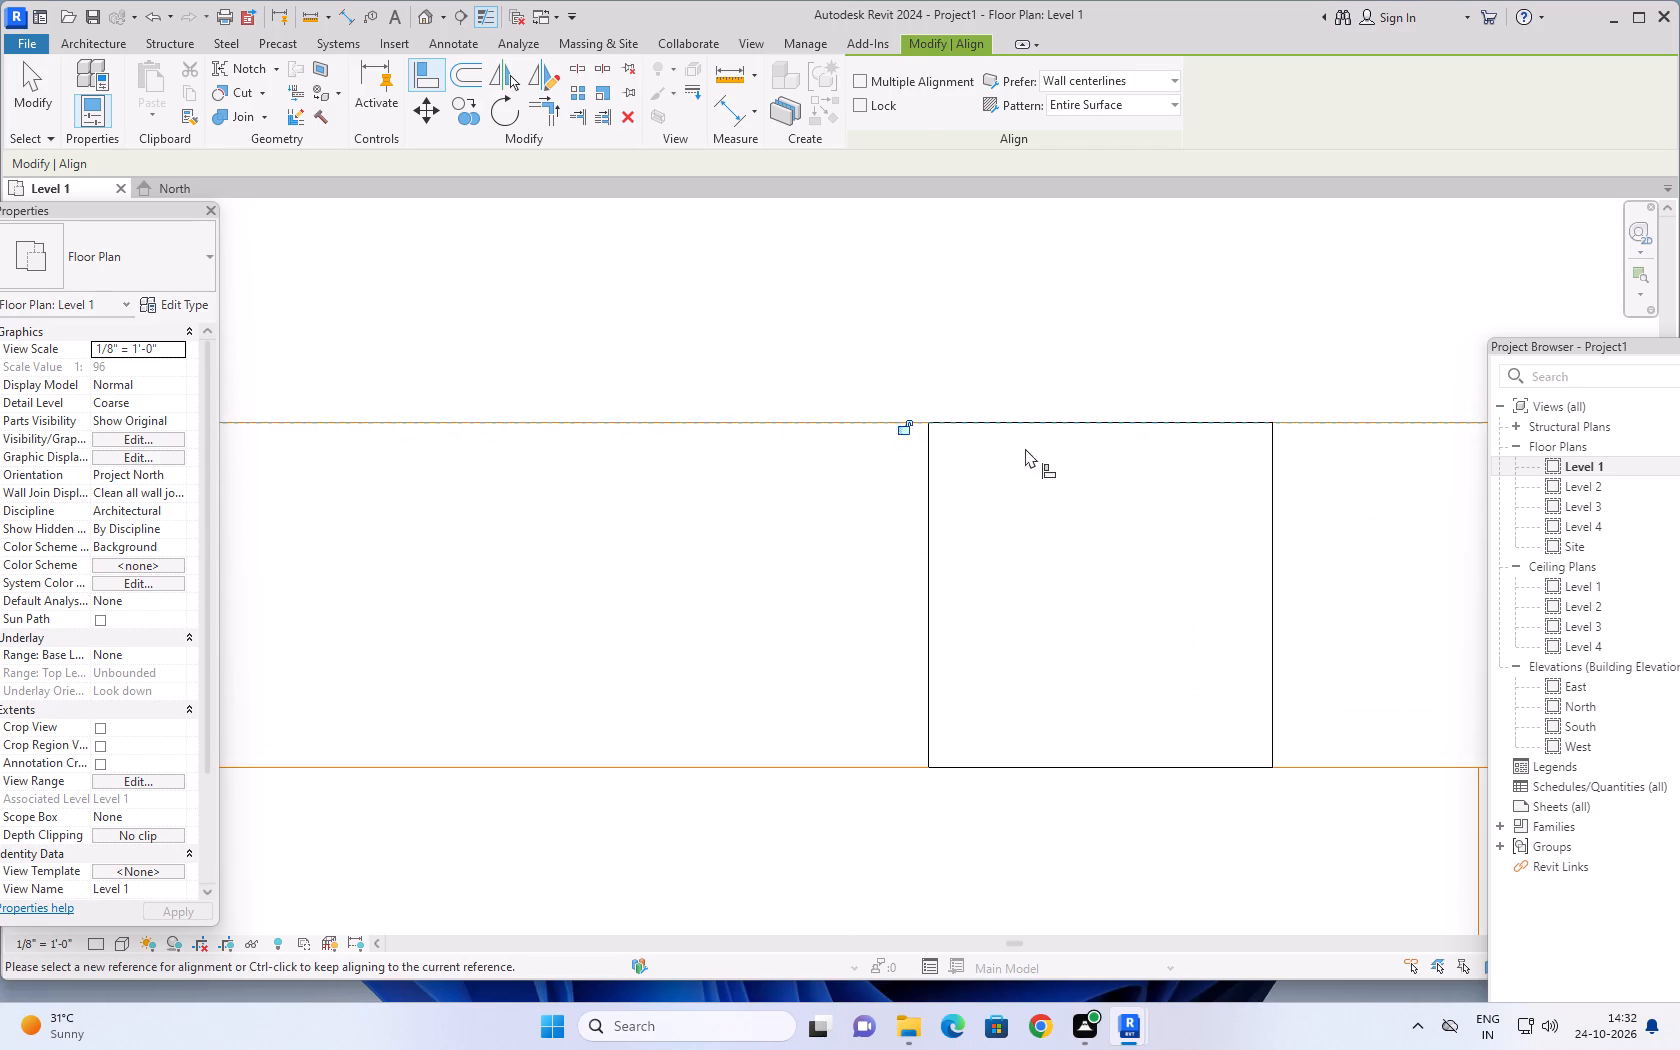
{"action": "scroll", "coordinate": [1025, 448], "scroll_direction": "down", "scroll_amount": 8}
{"action": "scroll", "coordinate": [1083, 613], "scroll_direction": "down", "scroll_amount": 9}
{"action": "middle_click_drag", "start_coordinate": [1001, 653], "coordinate": [1195, 531]}
{"action": "scroll", "coordinate": [839, 449], "scroll_direction": "up", "scroll_amount": 20}
{"action": "scroll", "coordinate": [839, 449], "scroll_direction": "up", "scroll_amount": 4}
{"action": "scroll", "coordinate": [941, 461], "scroll_direction": "up", "scroll_amount": 6}
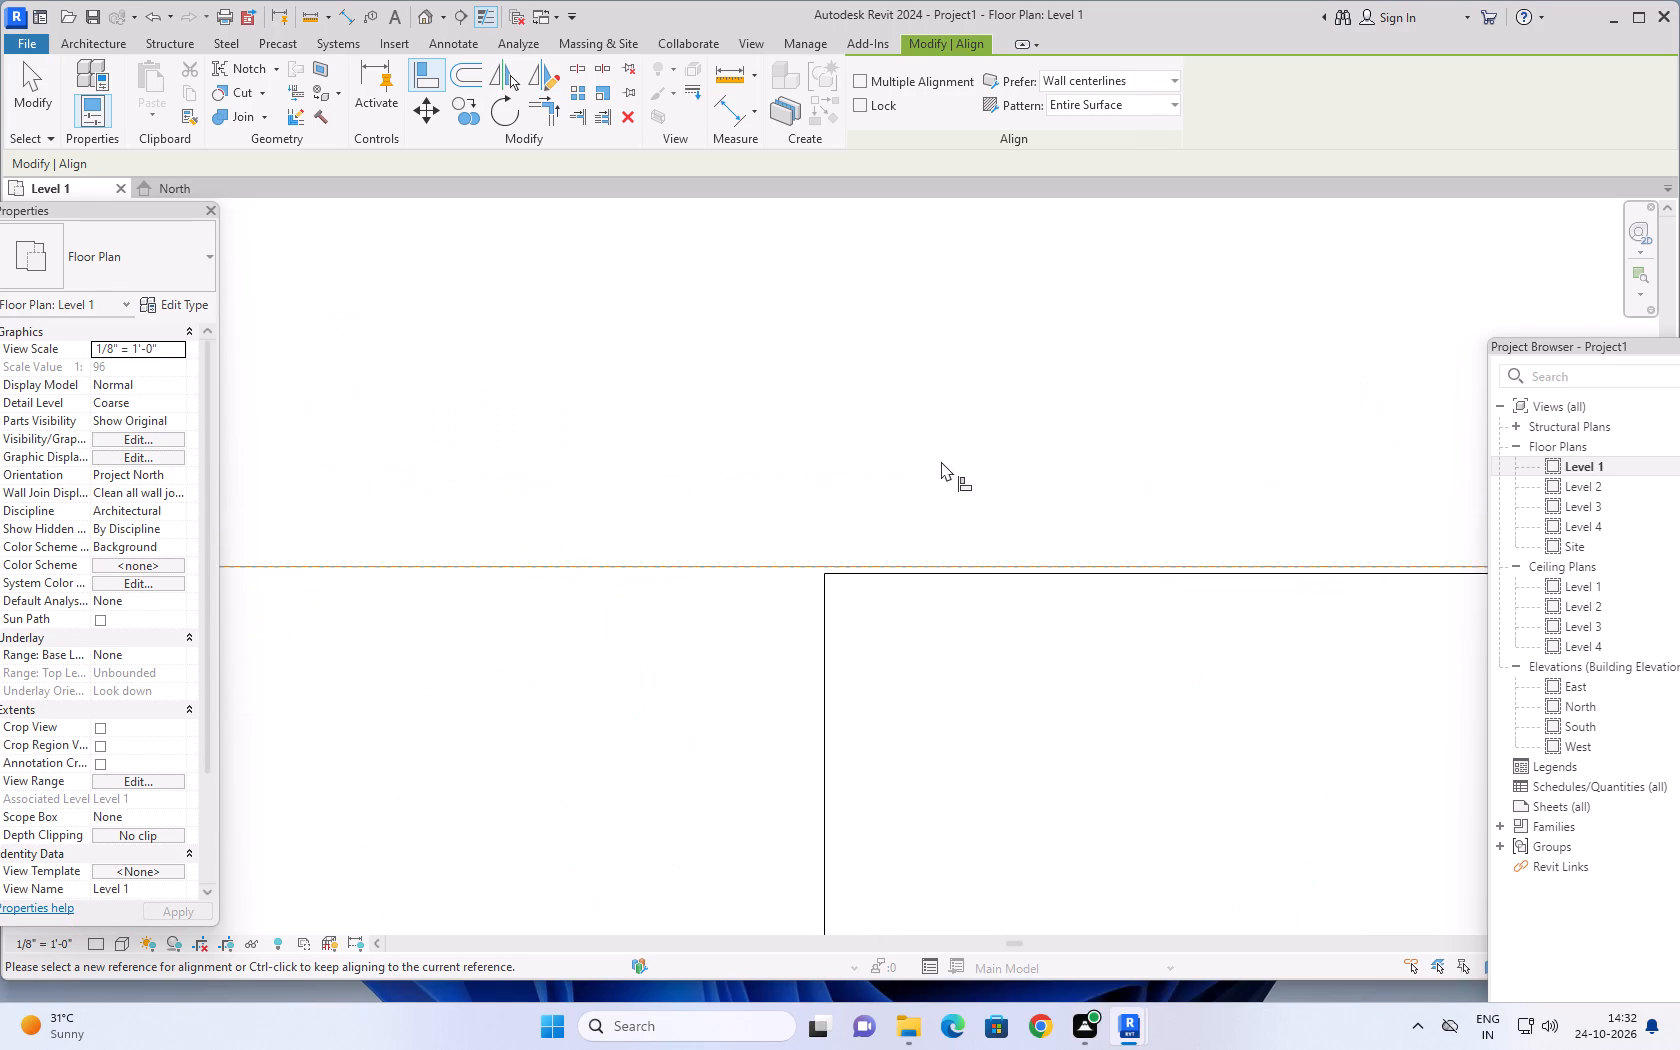
{"action": "left_click", "coordinate": [743, 582]}
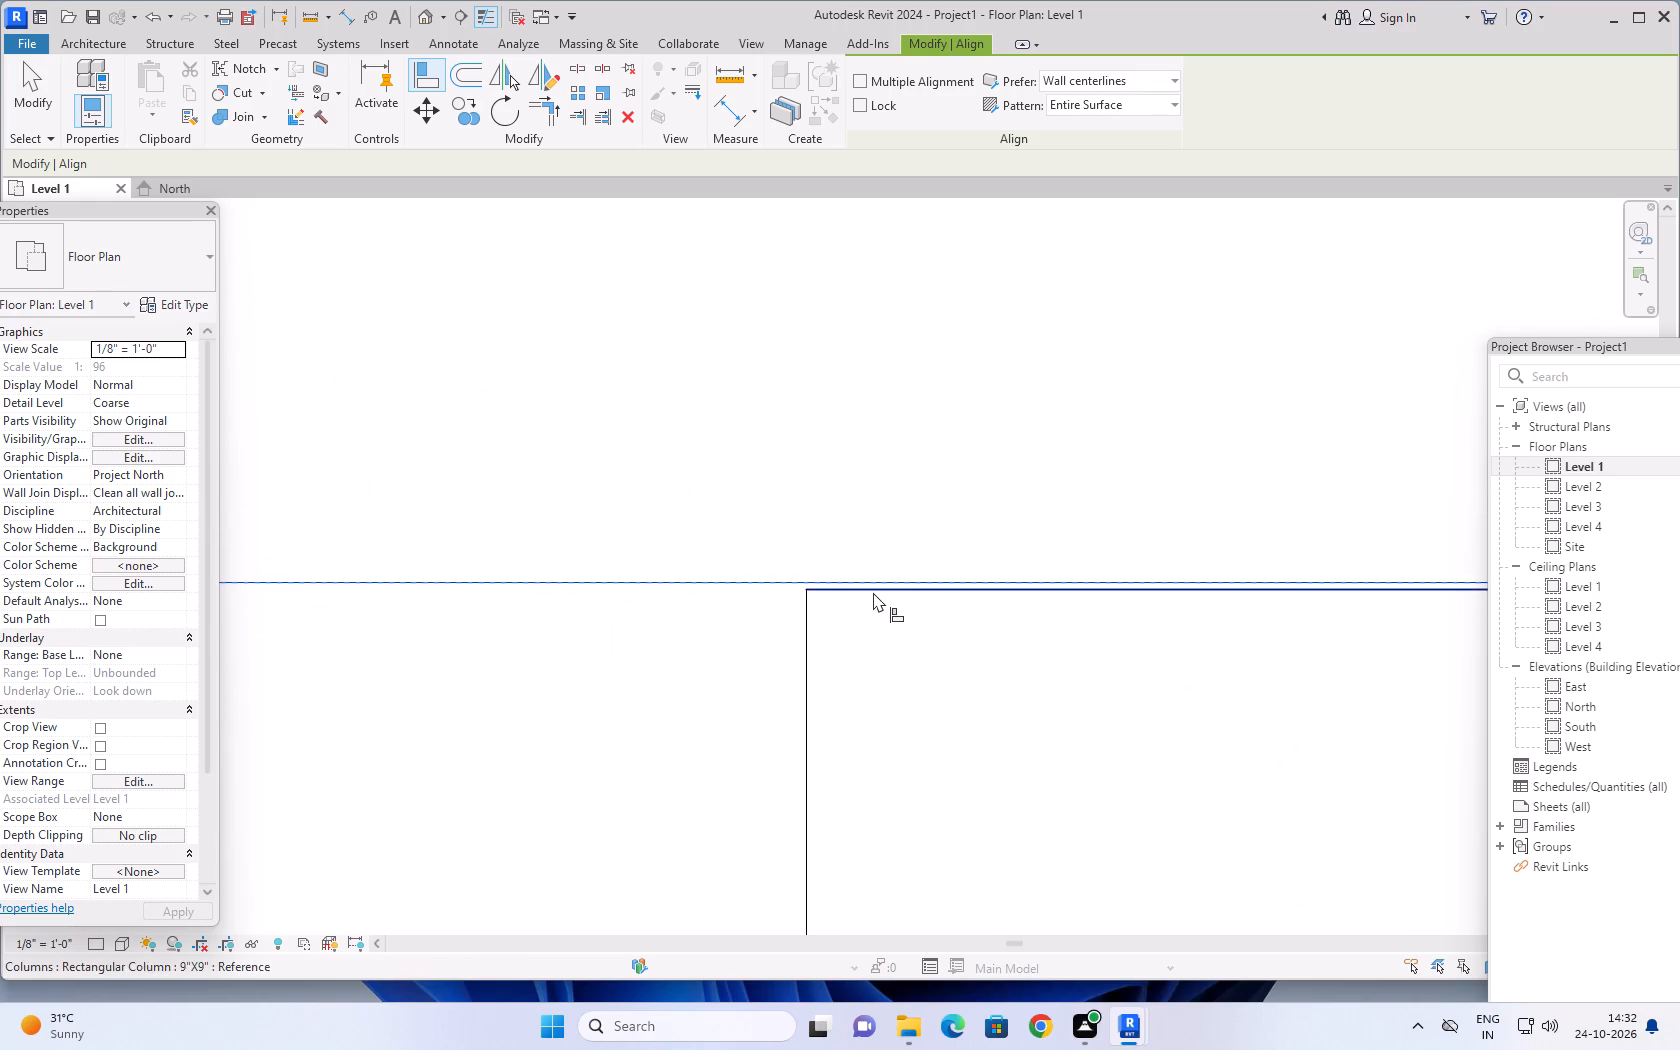
{"action": "left_click", "coordinate": [873, 592]}
Align the column between the second 4'X6' bath and the 11'9"X9'6" bedroom with the solid column's lower edge and the bath-side wall line.
{"action": "scroll", "coordinate": [796, 546], "scroll_direction": "down", "scroll_amount": 5}
{"action": "scroll", "coordinate": [652, 710], "scroll_direction": "down", "scroll_amount": 8}
{"action": "middle_click_drag", "start_coordinate": [694, 703], "coordinate": [780, 379]}
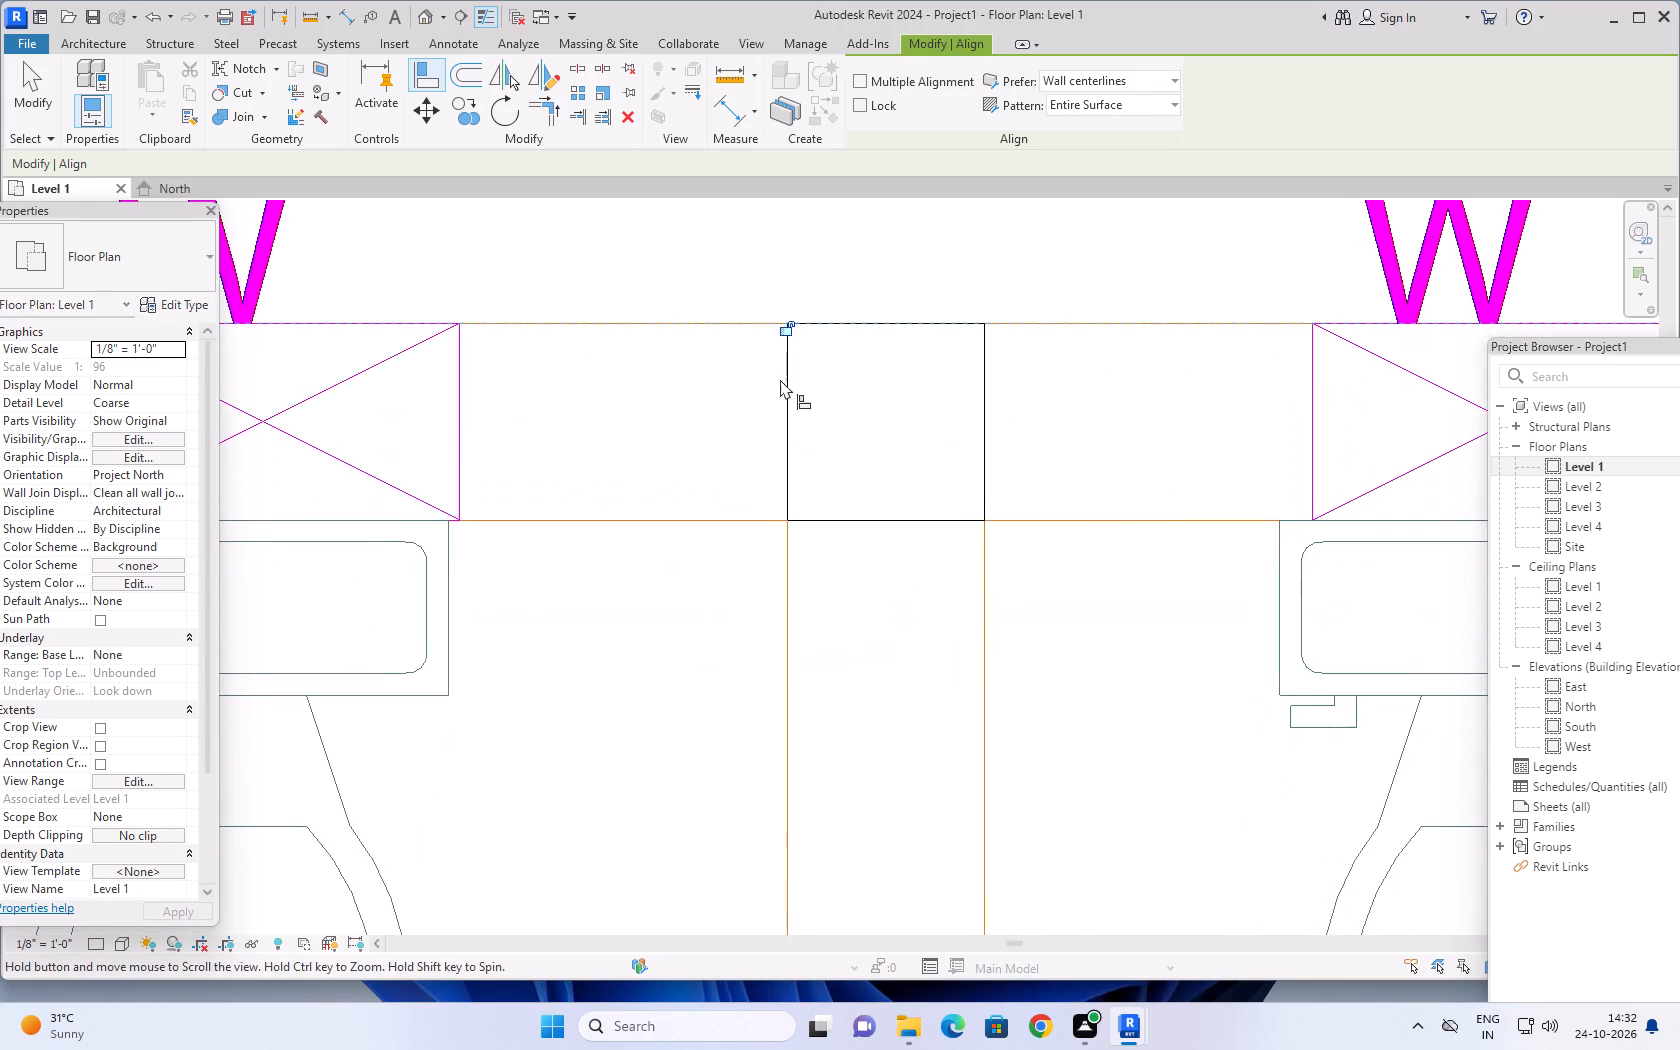
{"action": "middle_click_drag", "start_coordinate": [780, 379], "coordinate": [762, 371]}
{"action": "scroll", "coordinate": [993, 551], "scroll_direction": "up", "scroll_amount": 7}
{"action": "scroll", "coordinate": [1010, 541], "scroll_direction": "down", "scroll_amount": 14}
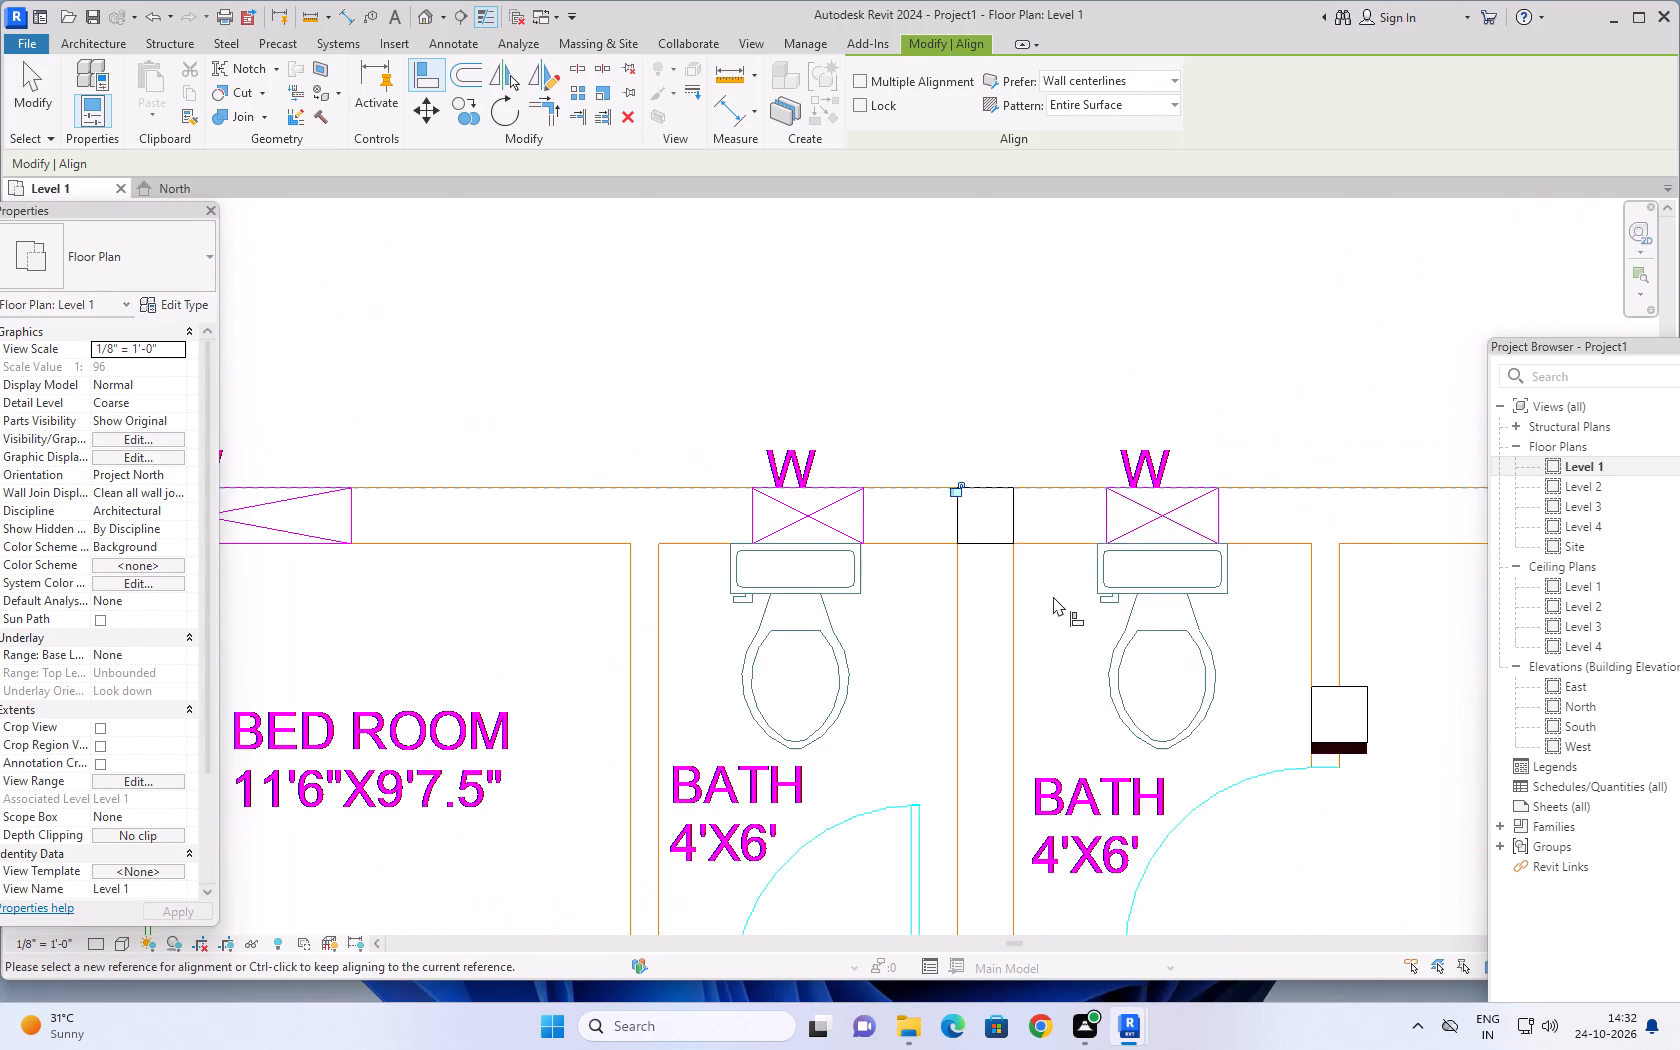
{"action": "scroll", "coordinate": [1053, 596], "scroll_direction": "down", "scroll_amount": 4}
{"action": "middle_click_drag", "start_coordinate": [1056, 630], "coordinate": [895, 332]}
{"action": "scroll", "coordinate": [1120, 377], "scroll_direction": "up", "scroll_amount": 13}
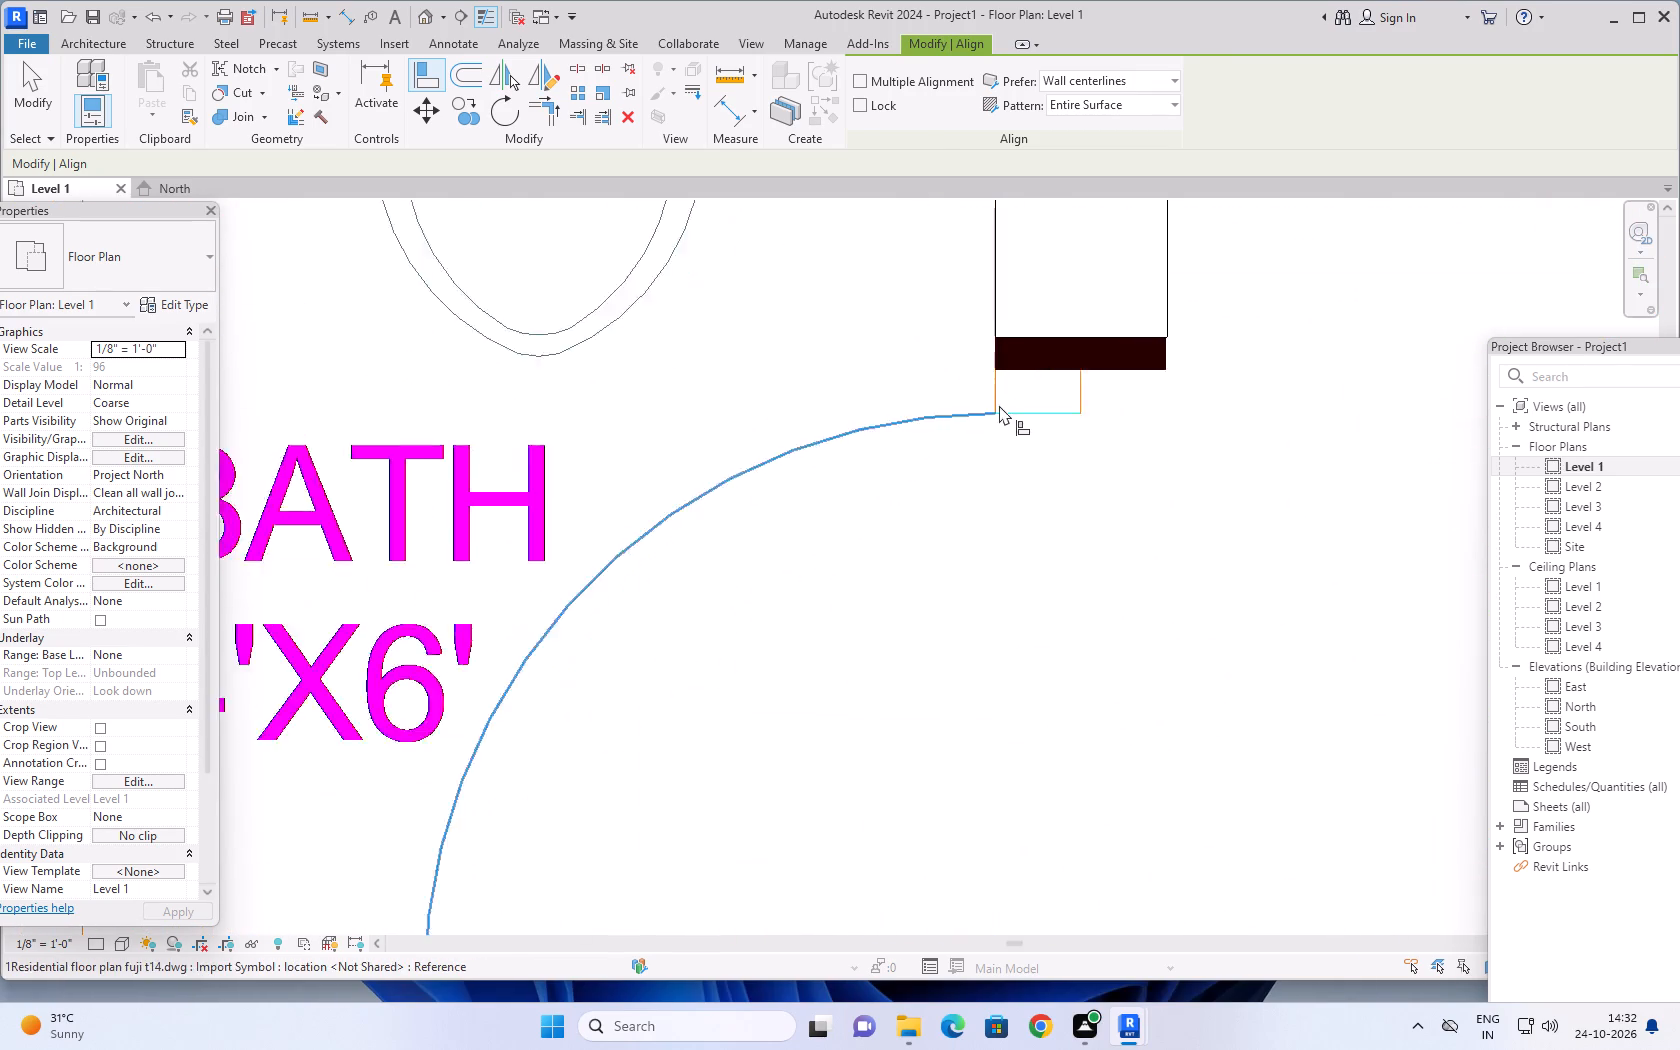
{"action": "scroll", "coordinate": [999, 405], "scroll_direction": "up", "scroll_amount": 2}
{"action": "middle_click_drag", "start_coordinate": [1023, 376], "coordinate": [1023, 563]}
{"action": "scroll", "coordinate": [1094, 536], "scroll_direction": "up", "scroll_amount": 2}
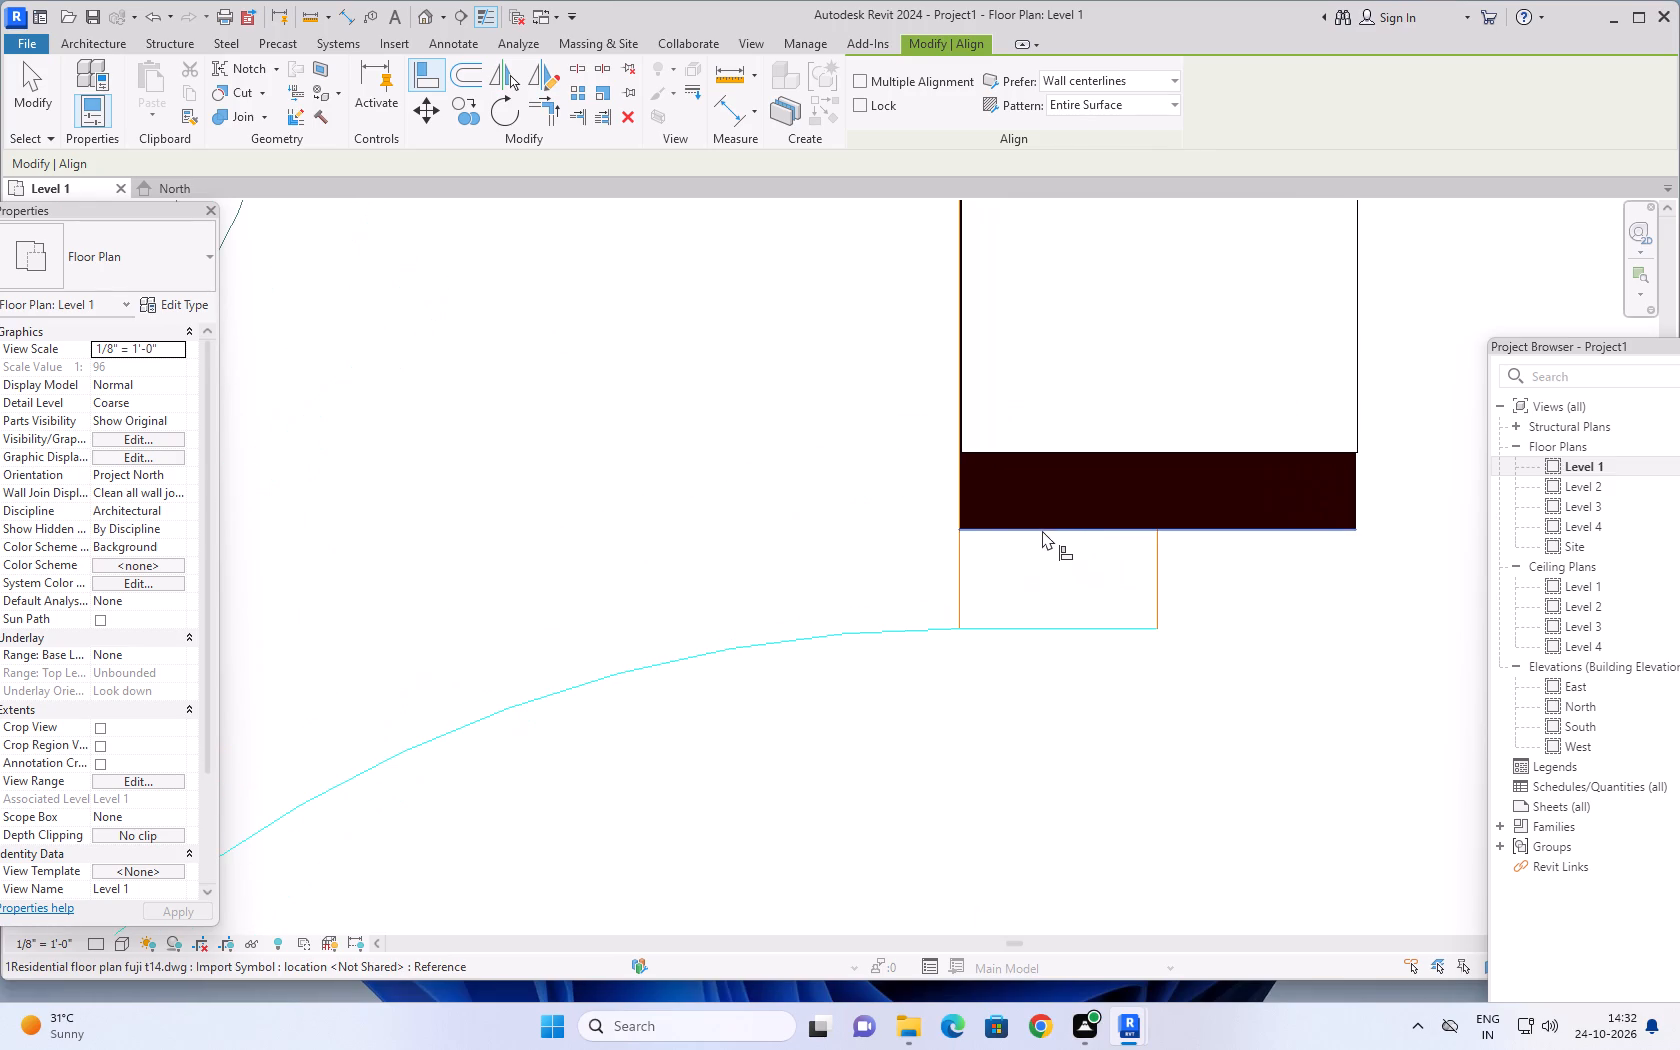
{"action": "left_click", "coordinate": [1042, 529]}
{"action": "left_click", "coordinate": [1046, 452]}
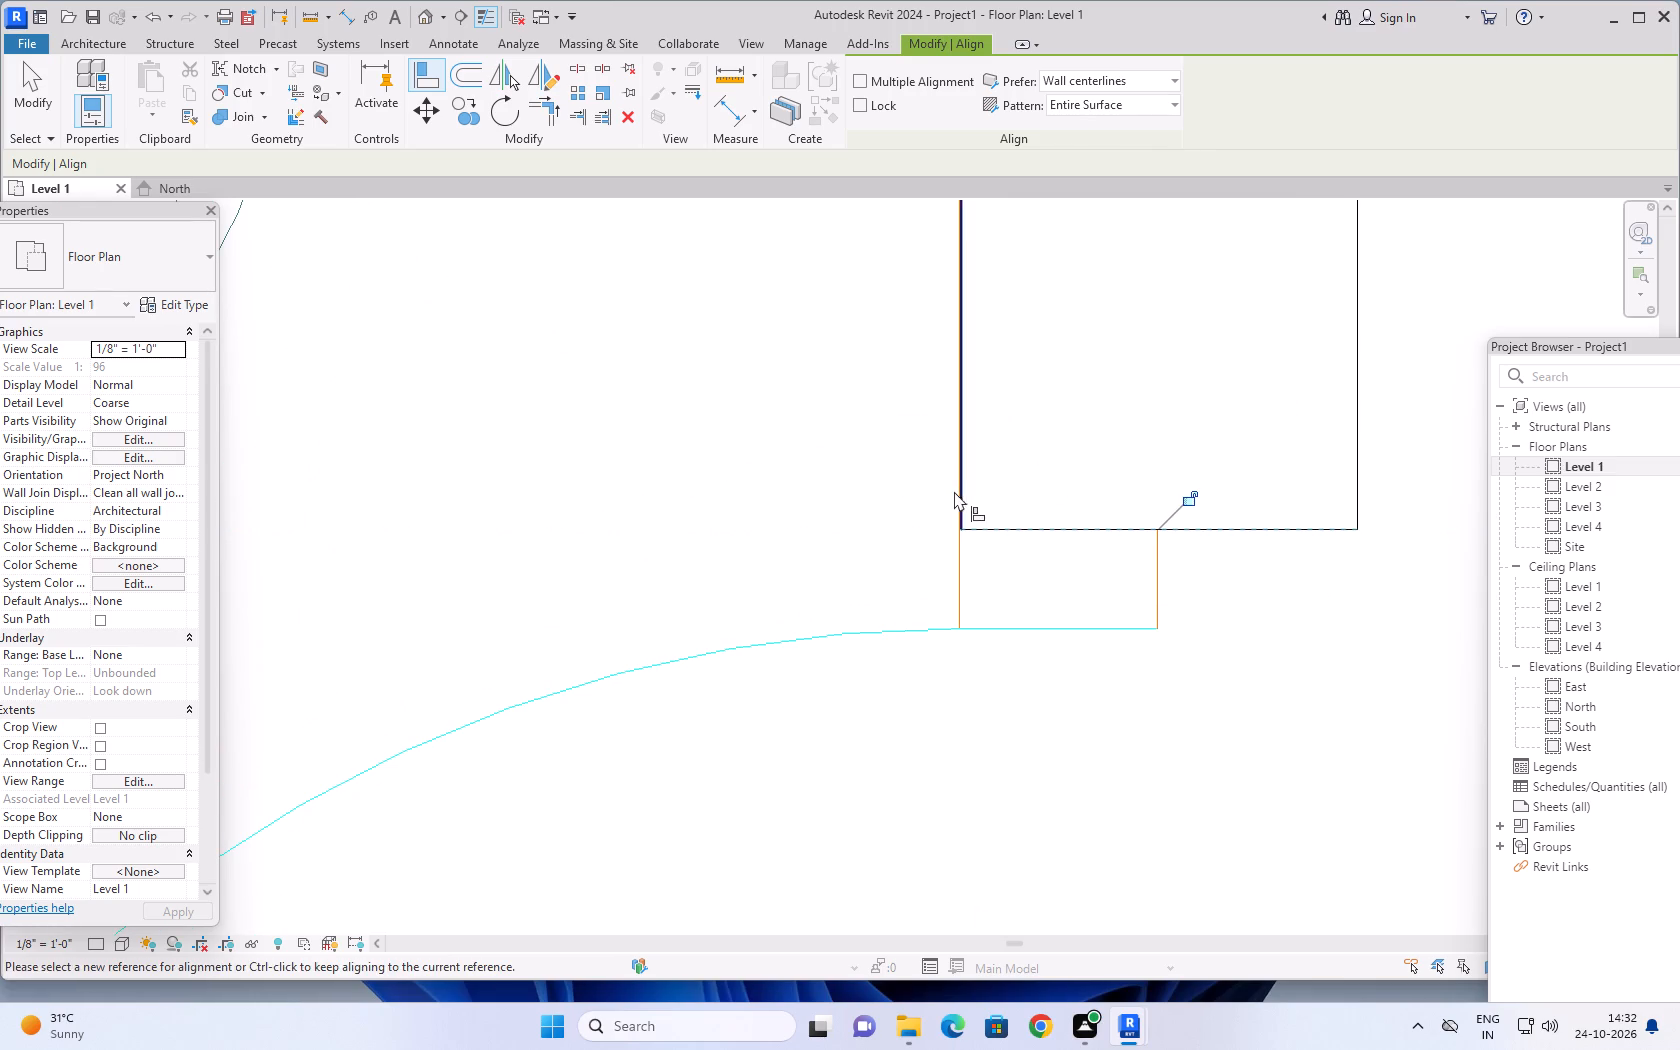
{"action": "middle_click_drag", "start_coordinate": [989, 414], "coordinate": [1049, 855]}
{"action": "scroll", "coordinate": [1004, 485], "scroll_direction": "up", "scroll_amount": 5}
{"action": "left_click", "coordinate": [1036, 504]}
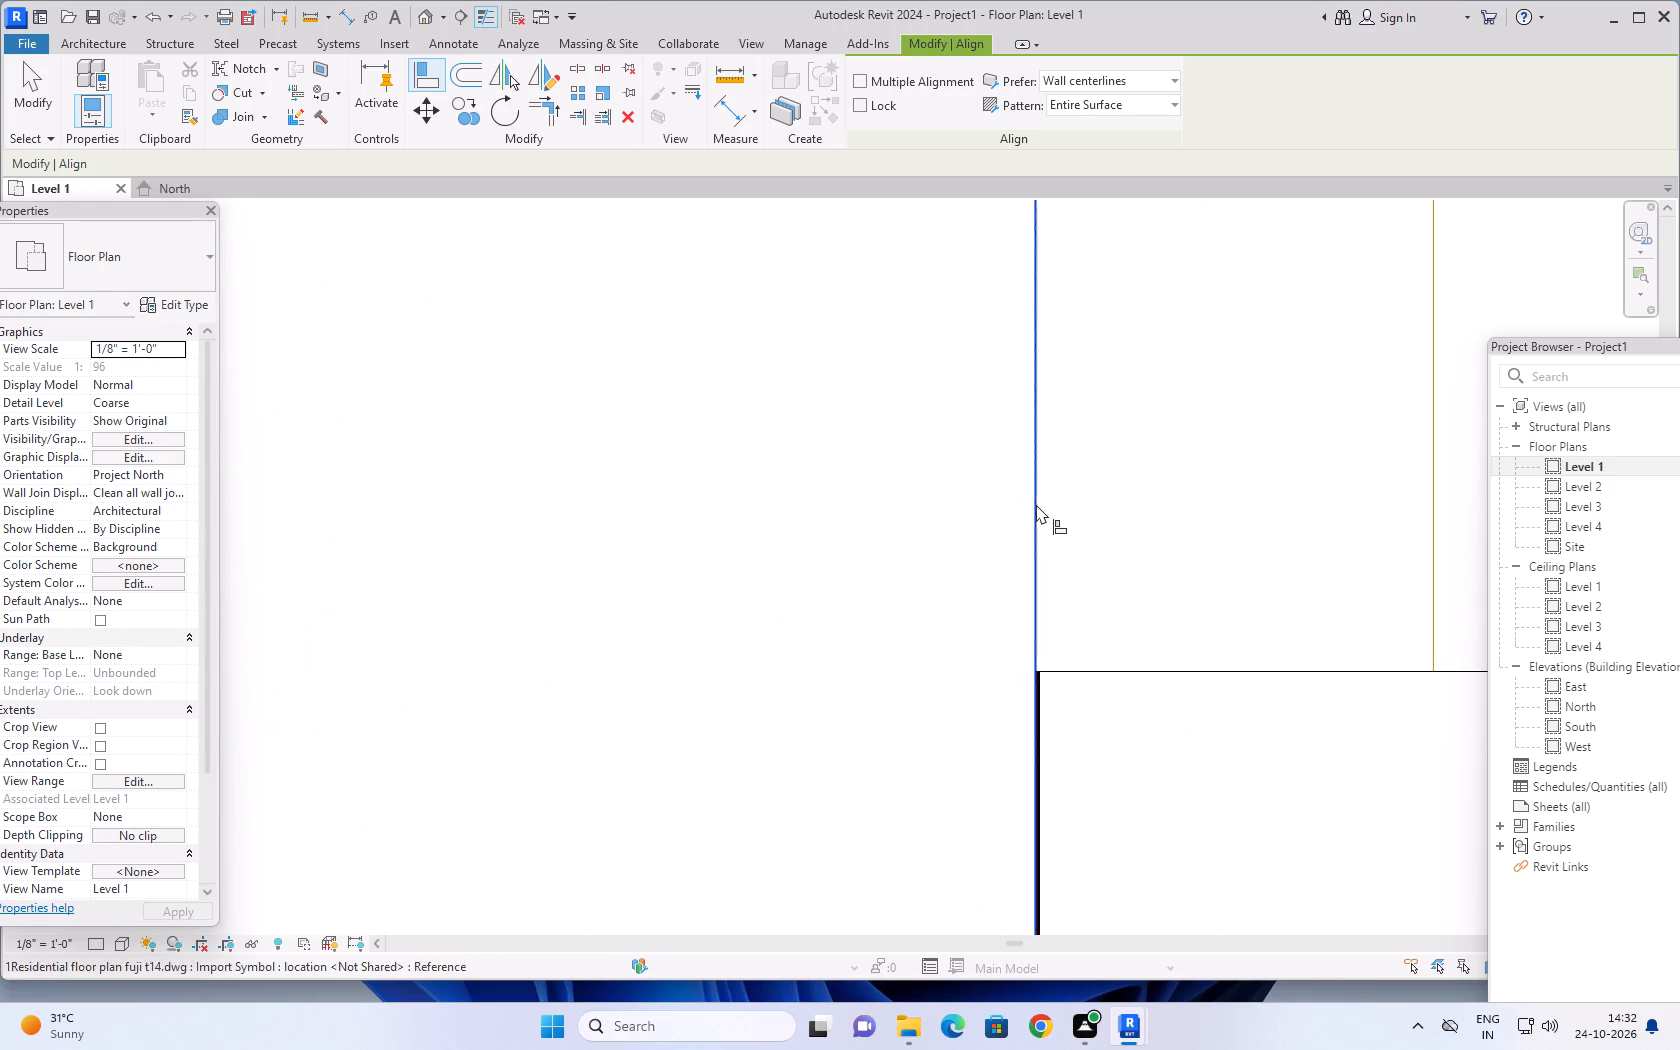
{"action": "left_click", "coordinate": [1041, 751]}
Align the lower edge of the column between the 7'6"X7' kitchen and the staircase with the stair-side wall line.
{"action": "scroll", "coordinate": [923, 697], "scroll_direction": "down", "scroll_amount": 12}
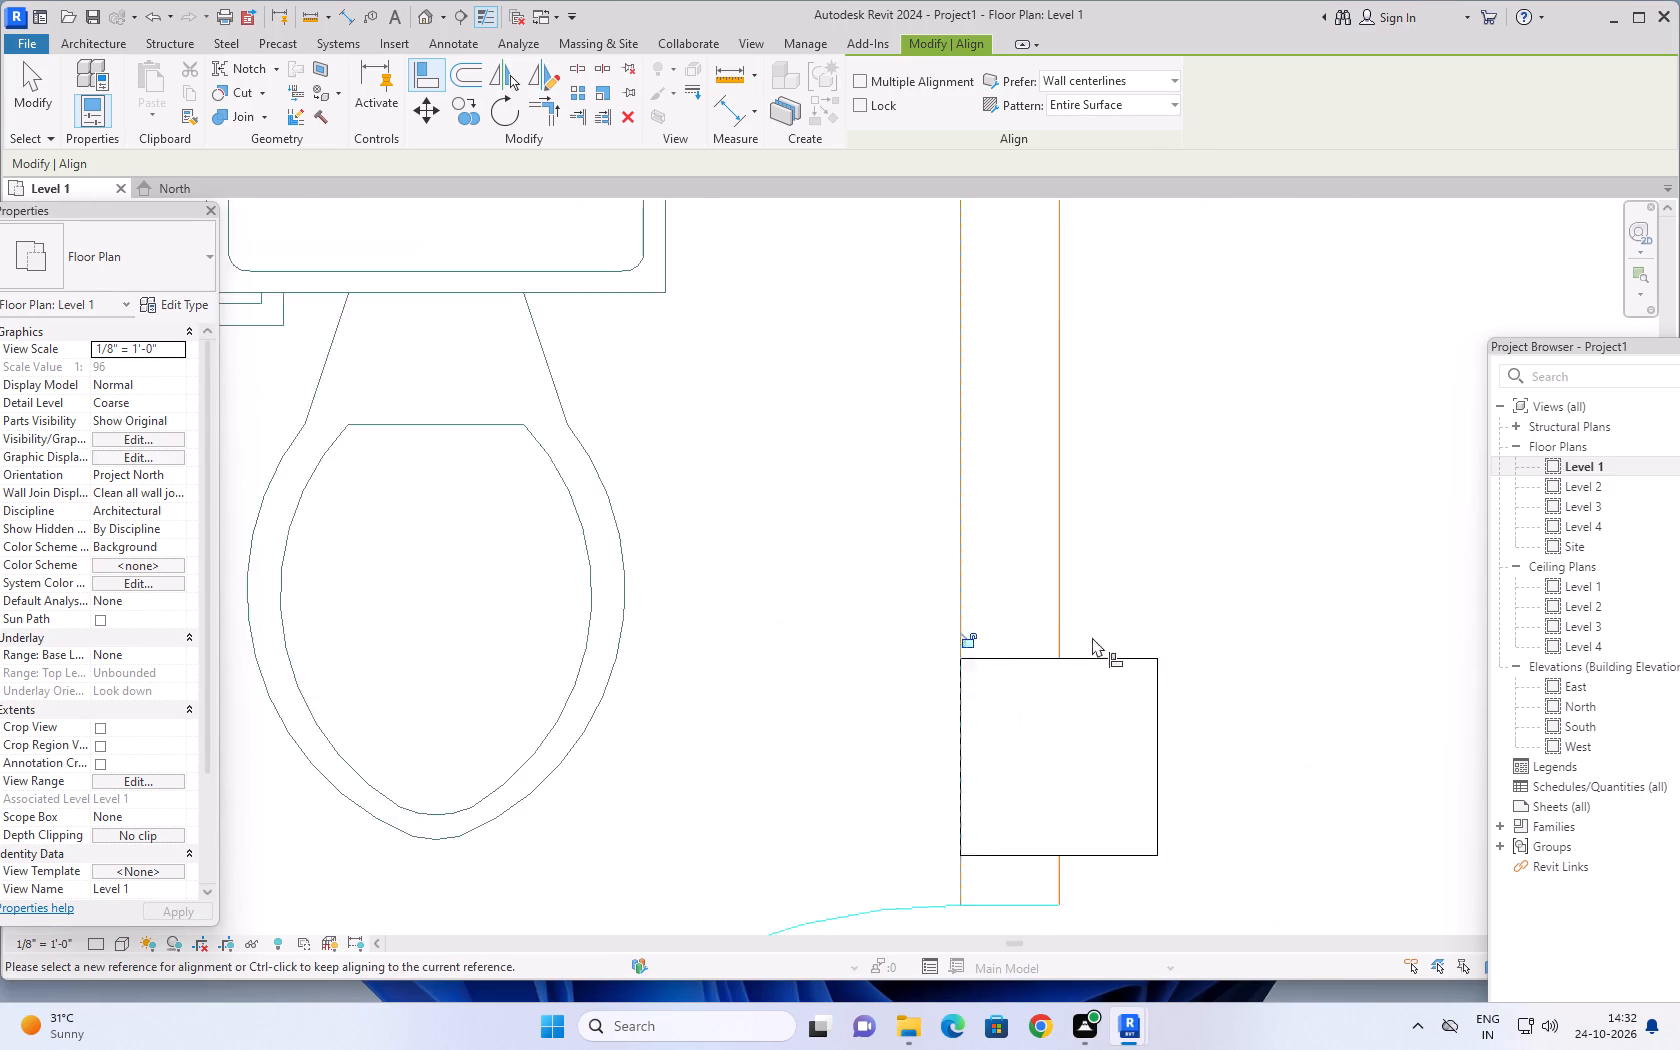
{"action": "scroll", "coordinate": [1092, 637], "scroll_direction": "down", "scroll_amount": 12}
{"action": "scroll", "coordinate": [1180, 755], "scroll_direction": "down", "scroll_amount": 3}
{"action": "middle_click_drag", "start_coordinate": [1164, 717], "coordinate": [969, 216]}
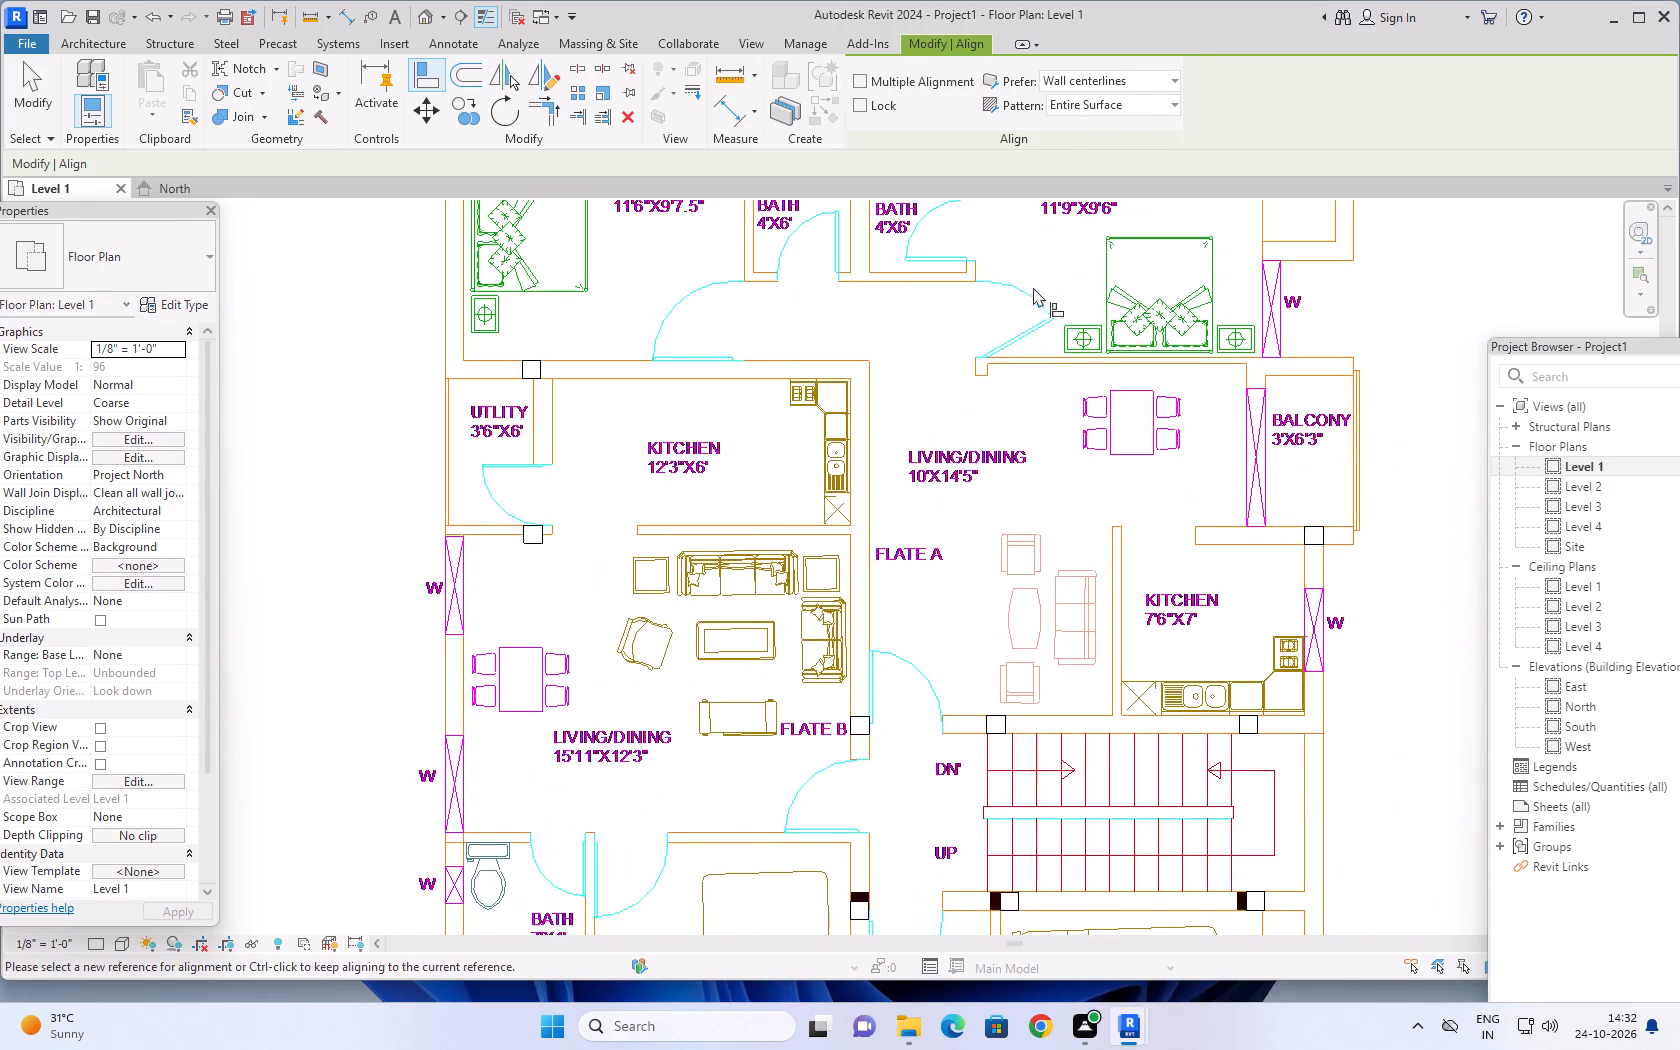
{"action": "scroll", "coordinate": [1097, 424], "scroll_direction": "down", "scroll_amount": 1}
{"action": "middle_click_drag", "start_coordinate": [1329, 559], "coordinate": [1283, 571]}
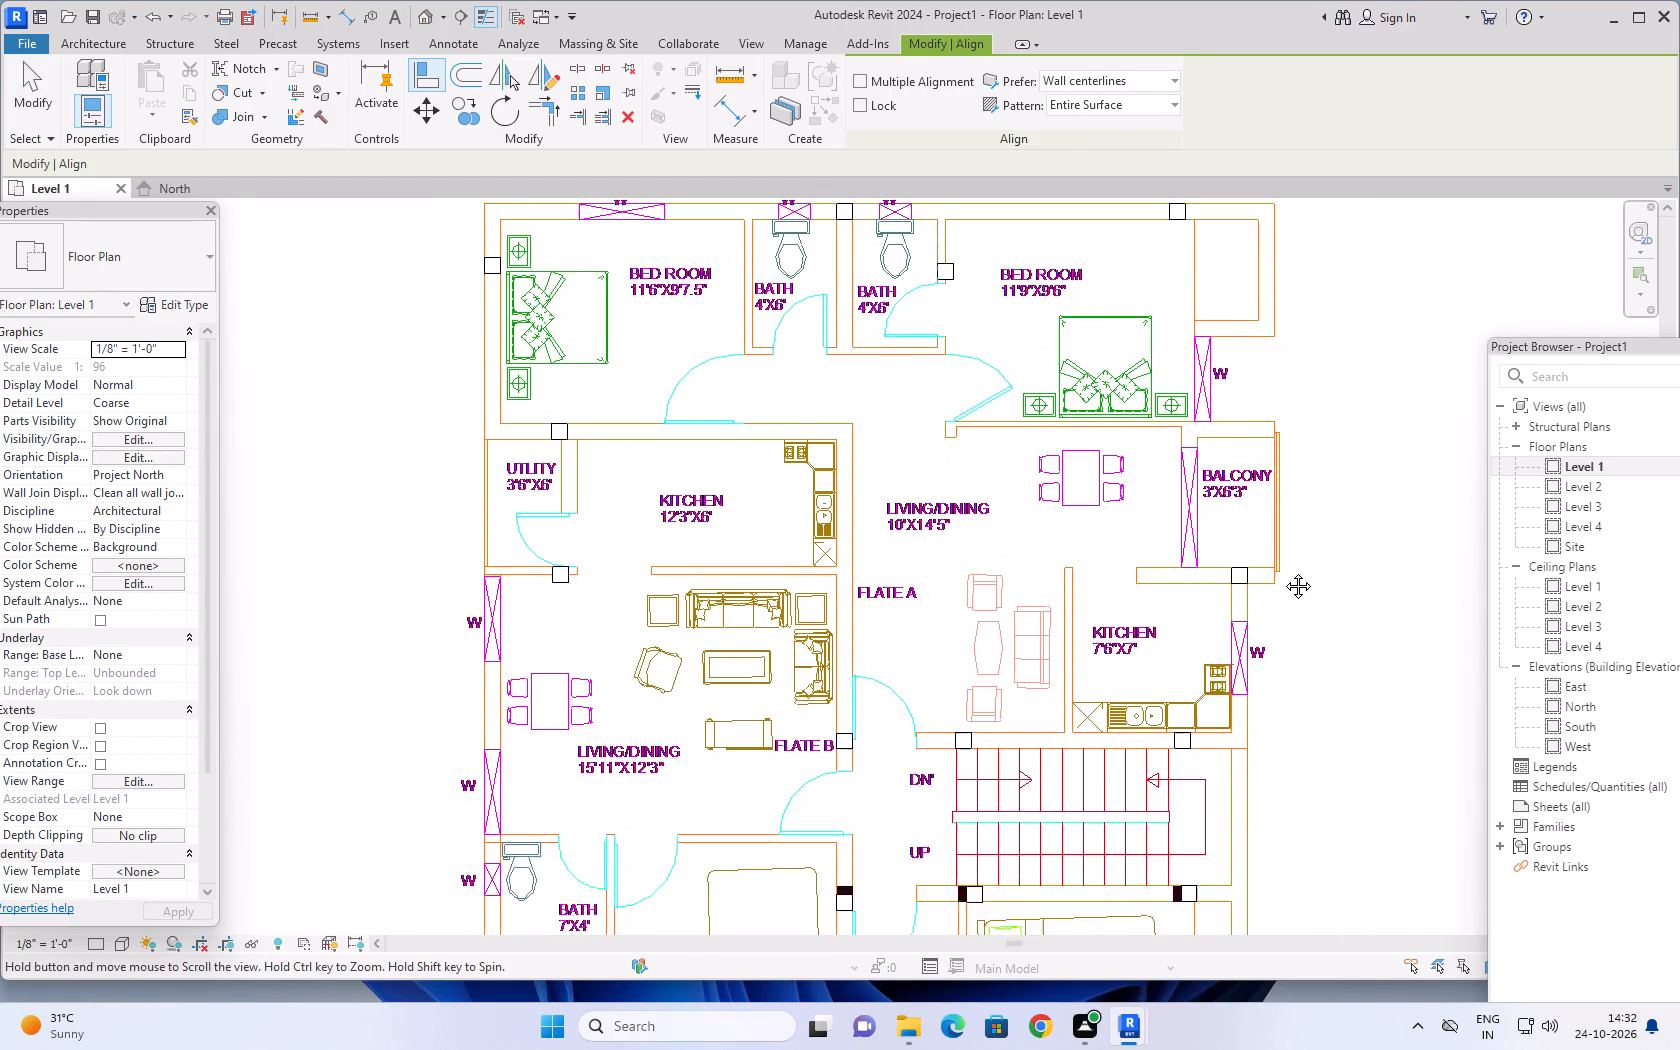
{"action": "middle_click_drag", "start_coordinate": [1283, 571], "coordinate": [1283, 518]}
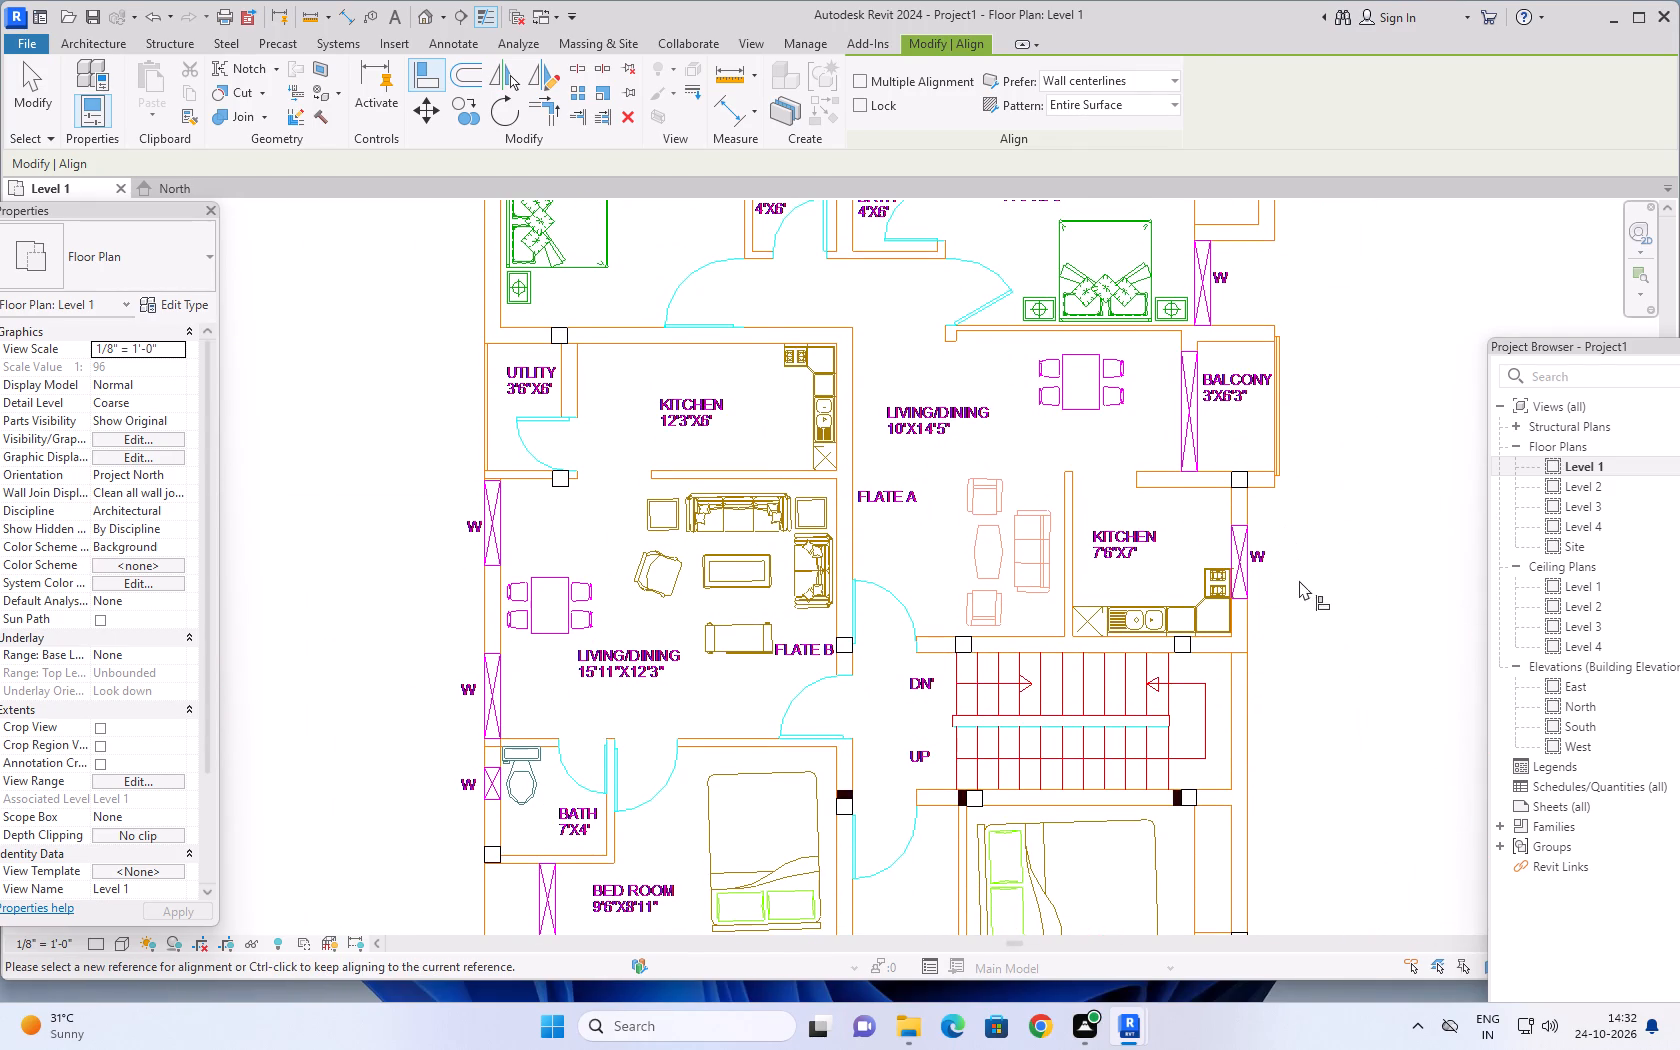
{"action": "middle_click_drag", "start_coordinate": [1297, 581], "coordinate": [1297, 539]}
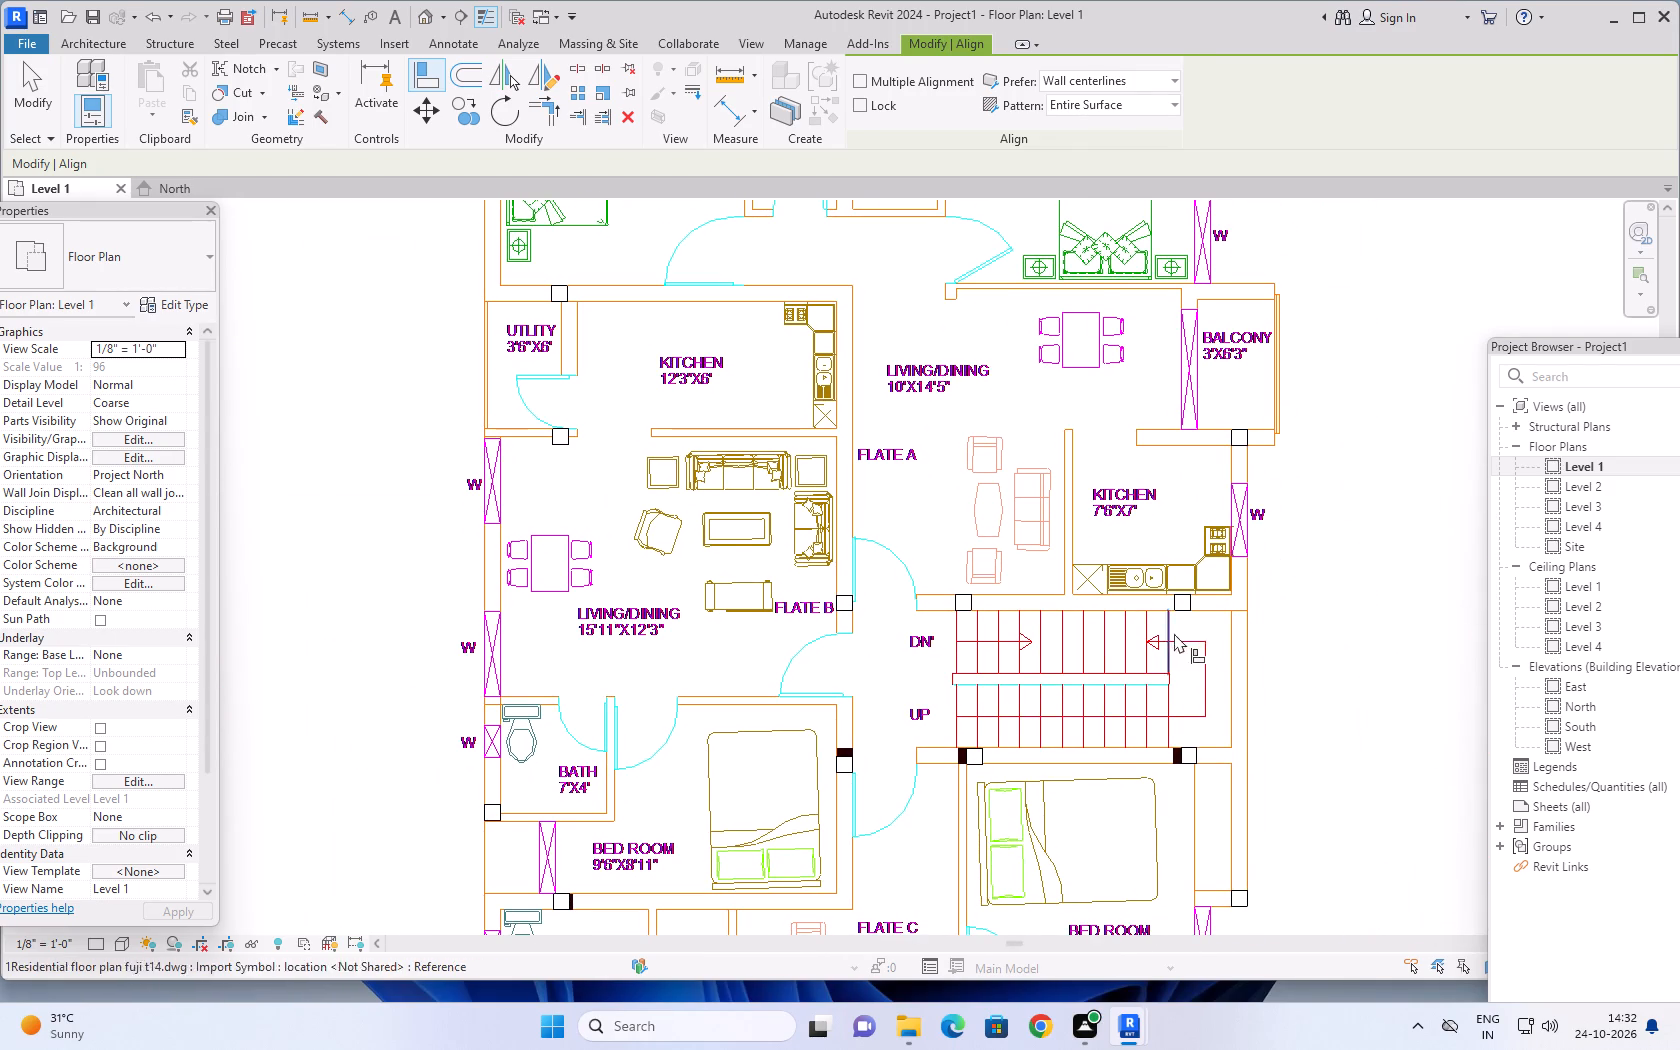
{"action": "scroll", "coordinate": [1175, 635], "scroll_direction": "up", "scroll_amount": 14}
{"action": "middle_click_drag", "start_coordinate": [1133, 482], "coordinate": [1132, 525]}
{"action": "scroll", "coordinate": [1132, 525], "scroll_direction": "up", "scroll_amount": 2}
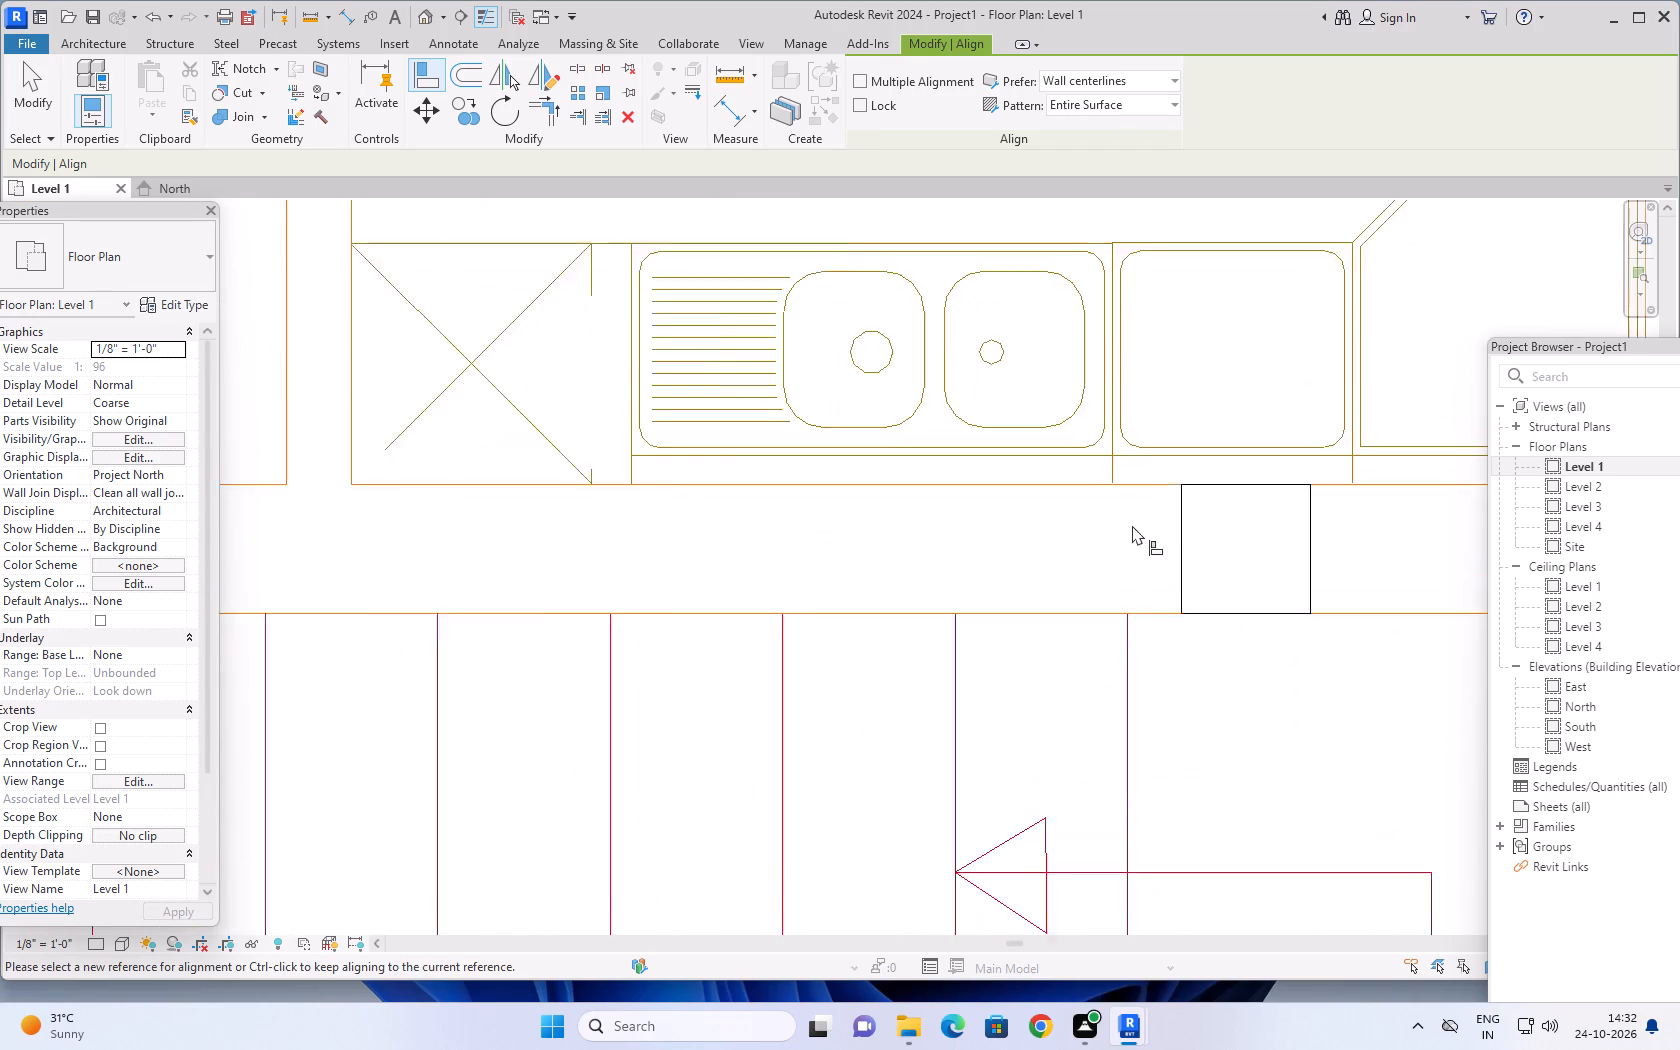
{"action": "scroll", "coordinate": [1132, 525], "scroll_direction": "up", "scroll_amount": 12}
{"action": "middle_click_drag", "start_coordinate": [1192, 441], "coordinate": [685, 574]}
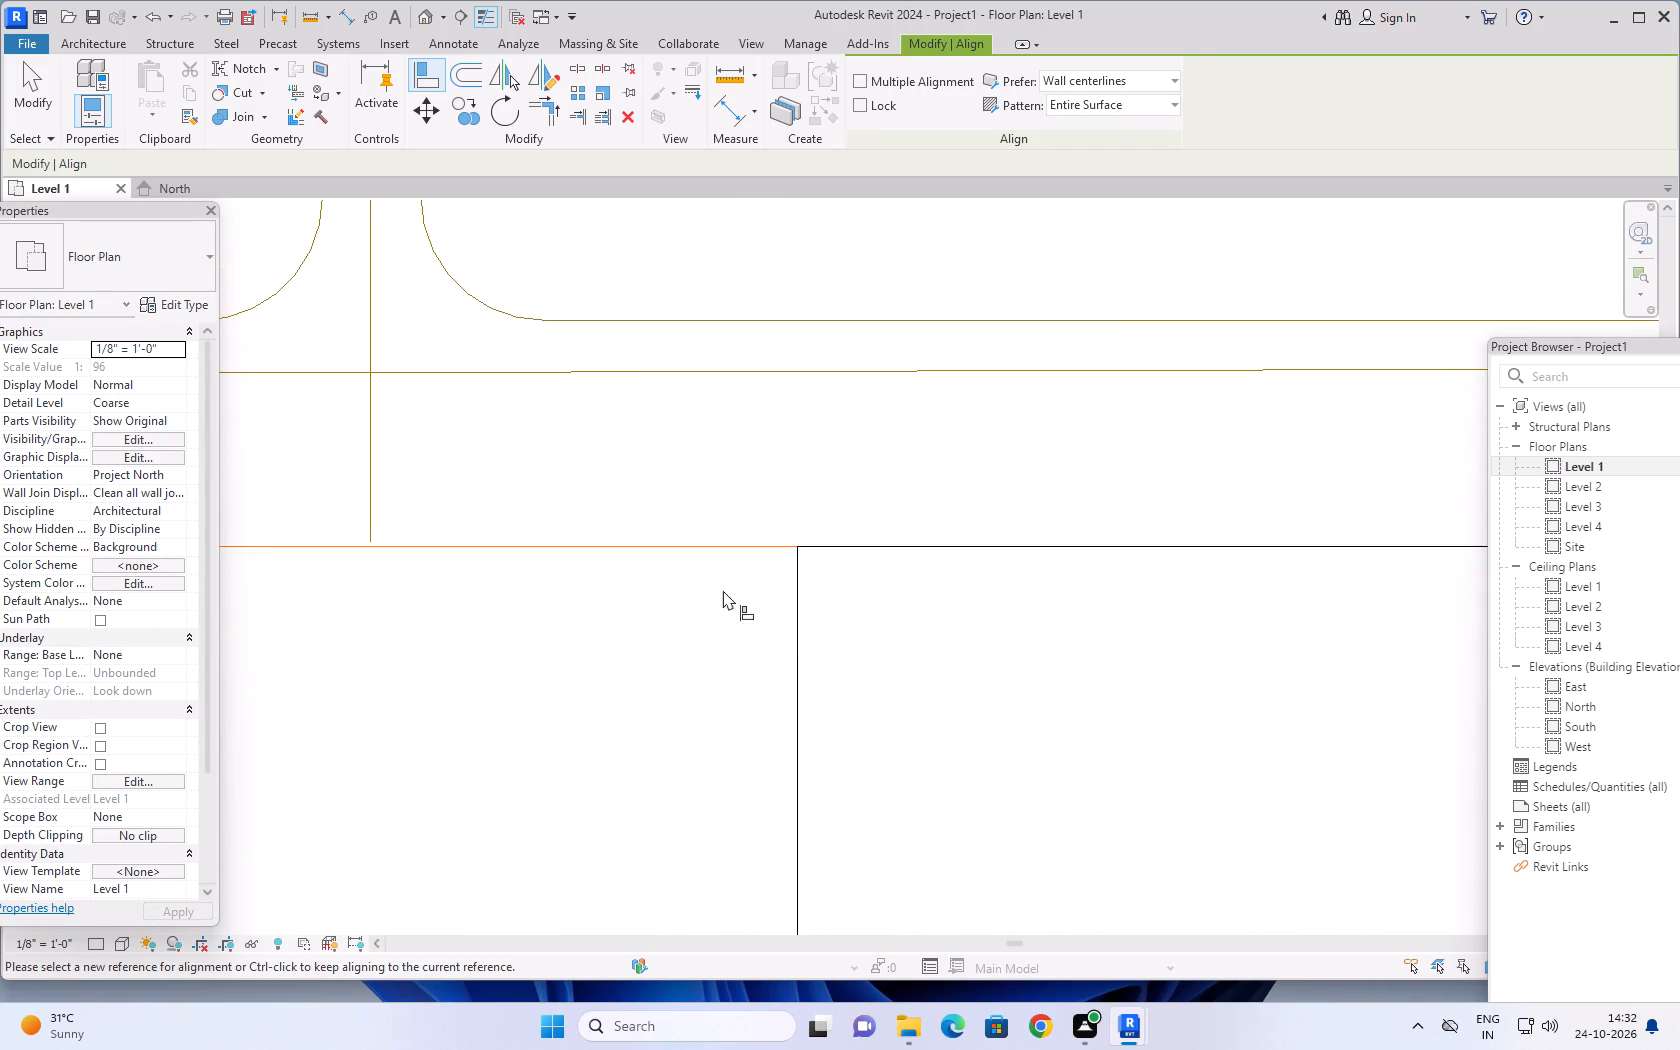
{"action": "scroll", "coordinate": [1139, 659], "scroll_direction": "down", "scroll_amount": 7}
{"action": "middle_click_drag", "start_coordinate": [1168, 725], "coordinate": [1199, 356]}
{"action": "scroll", "coordinate": [1022, 561], "scroll_direction": "up", "scroll_amount": 4}
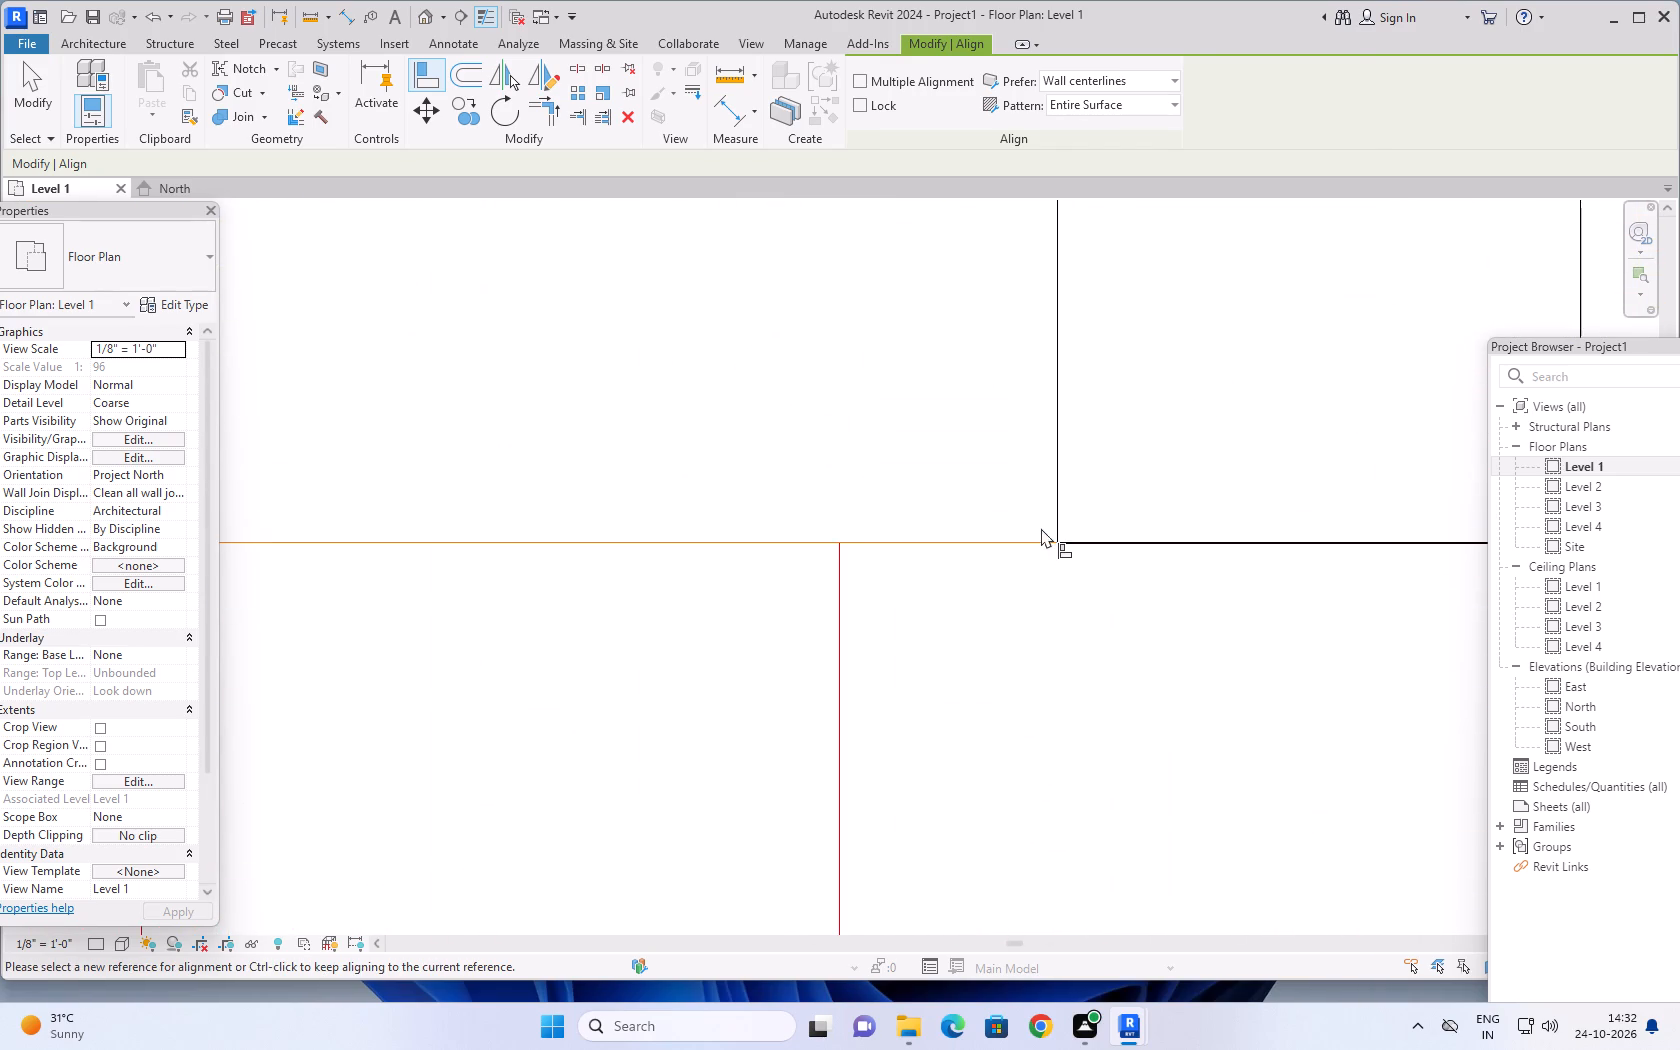
{"action": "scroll", "coordinate": [1044, 525], "scroll_direction": "up", "scroll_amount": 17}
{"action": "scroll", "coordinate": [1073, 535], "scroll_direction": "up", "scroll_amount": 5}
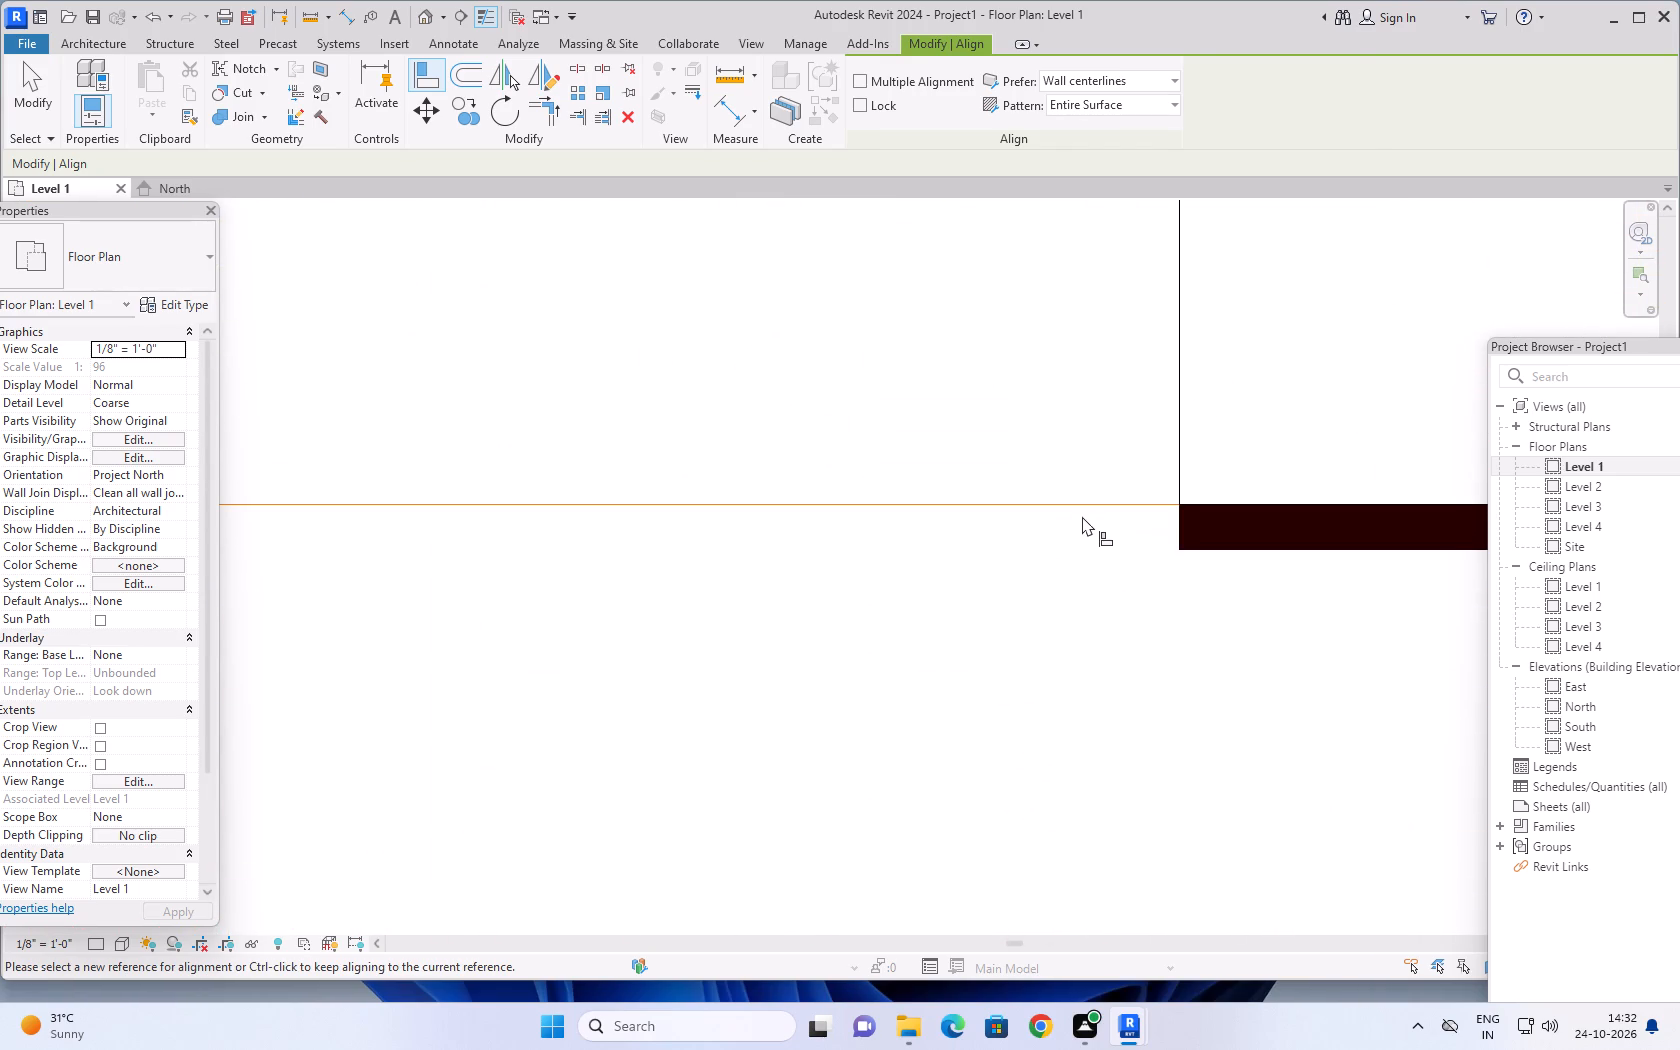
{"action": "left_click", "coordinate": [1094, 508]}
{"action": "left_click", "coordinate": [1274, 500]}
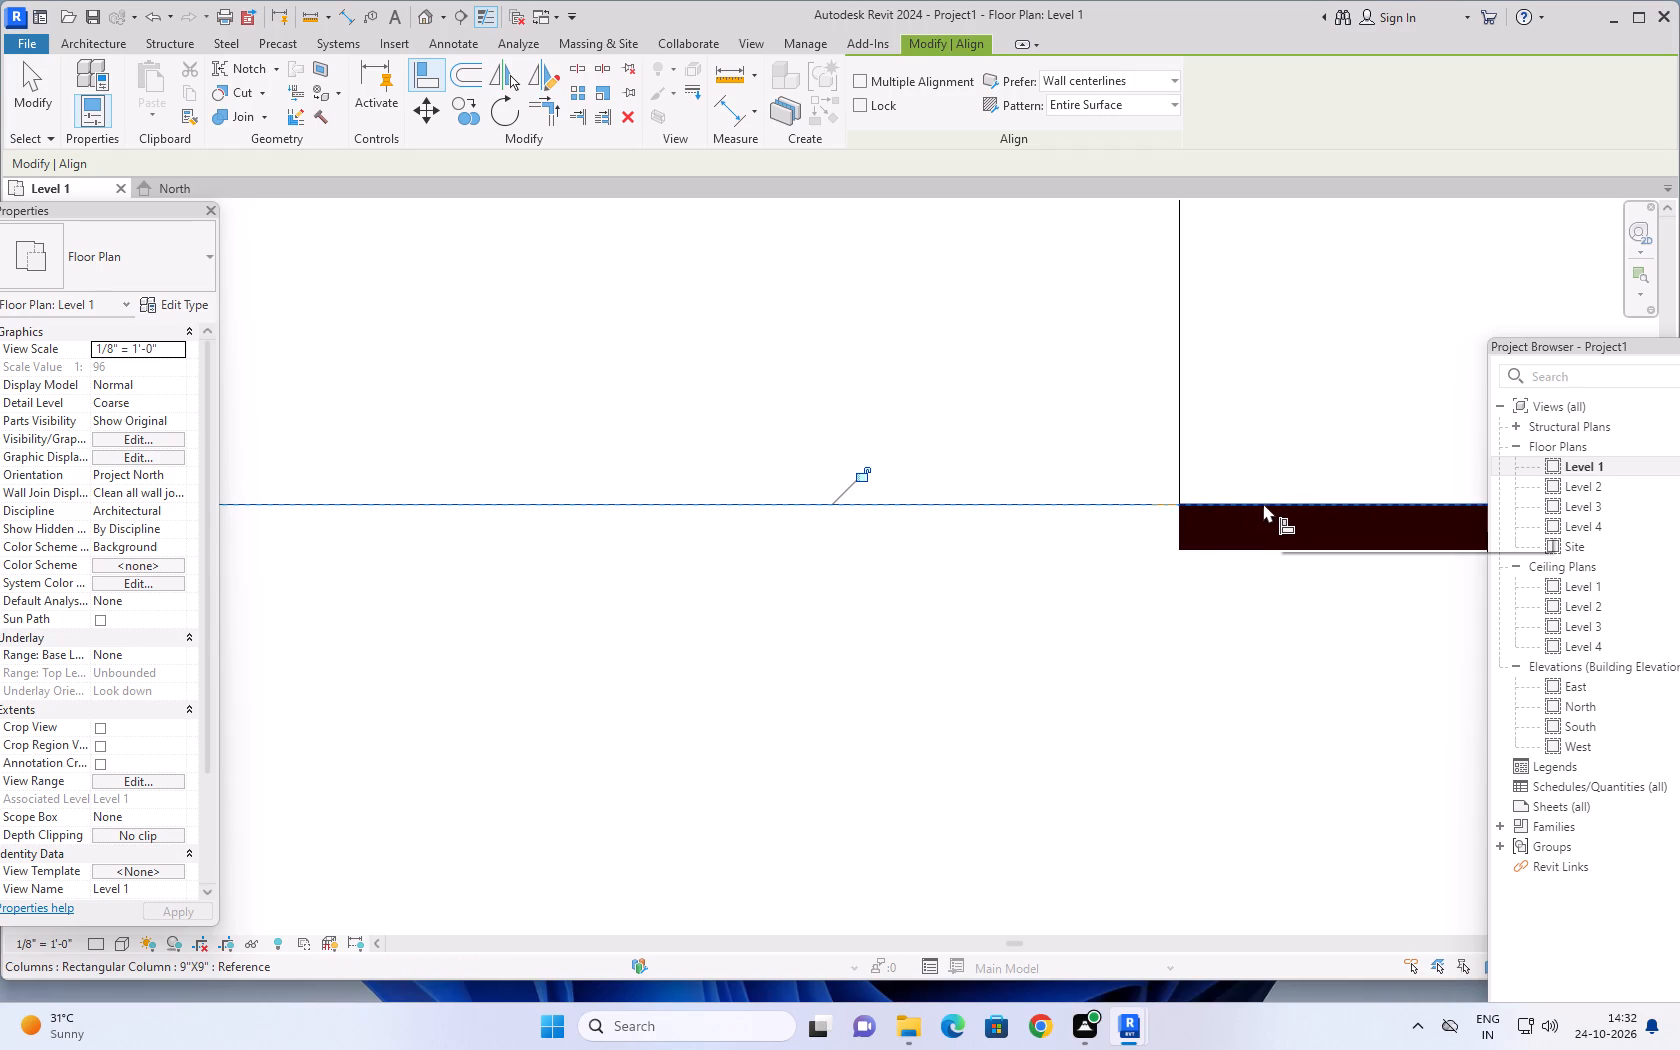
Align the column below the stair's UP start with the stair-side wall line and the solid column's left edge.
{"action": "scroll", "coordinate": [1049, 564], "scroll_direction": "down", "scroll_amount": 20}
{"action": "scroll", "coordinate": [1049, 564], "scroll_direction": "down", "scroll_amount": 11}
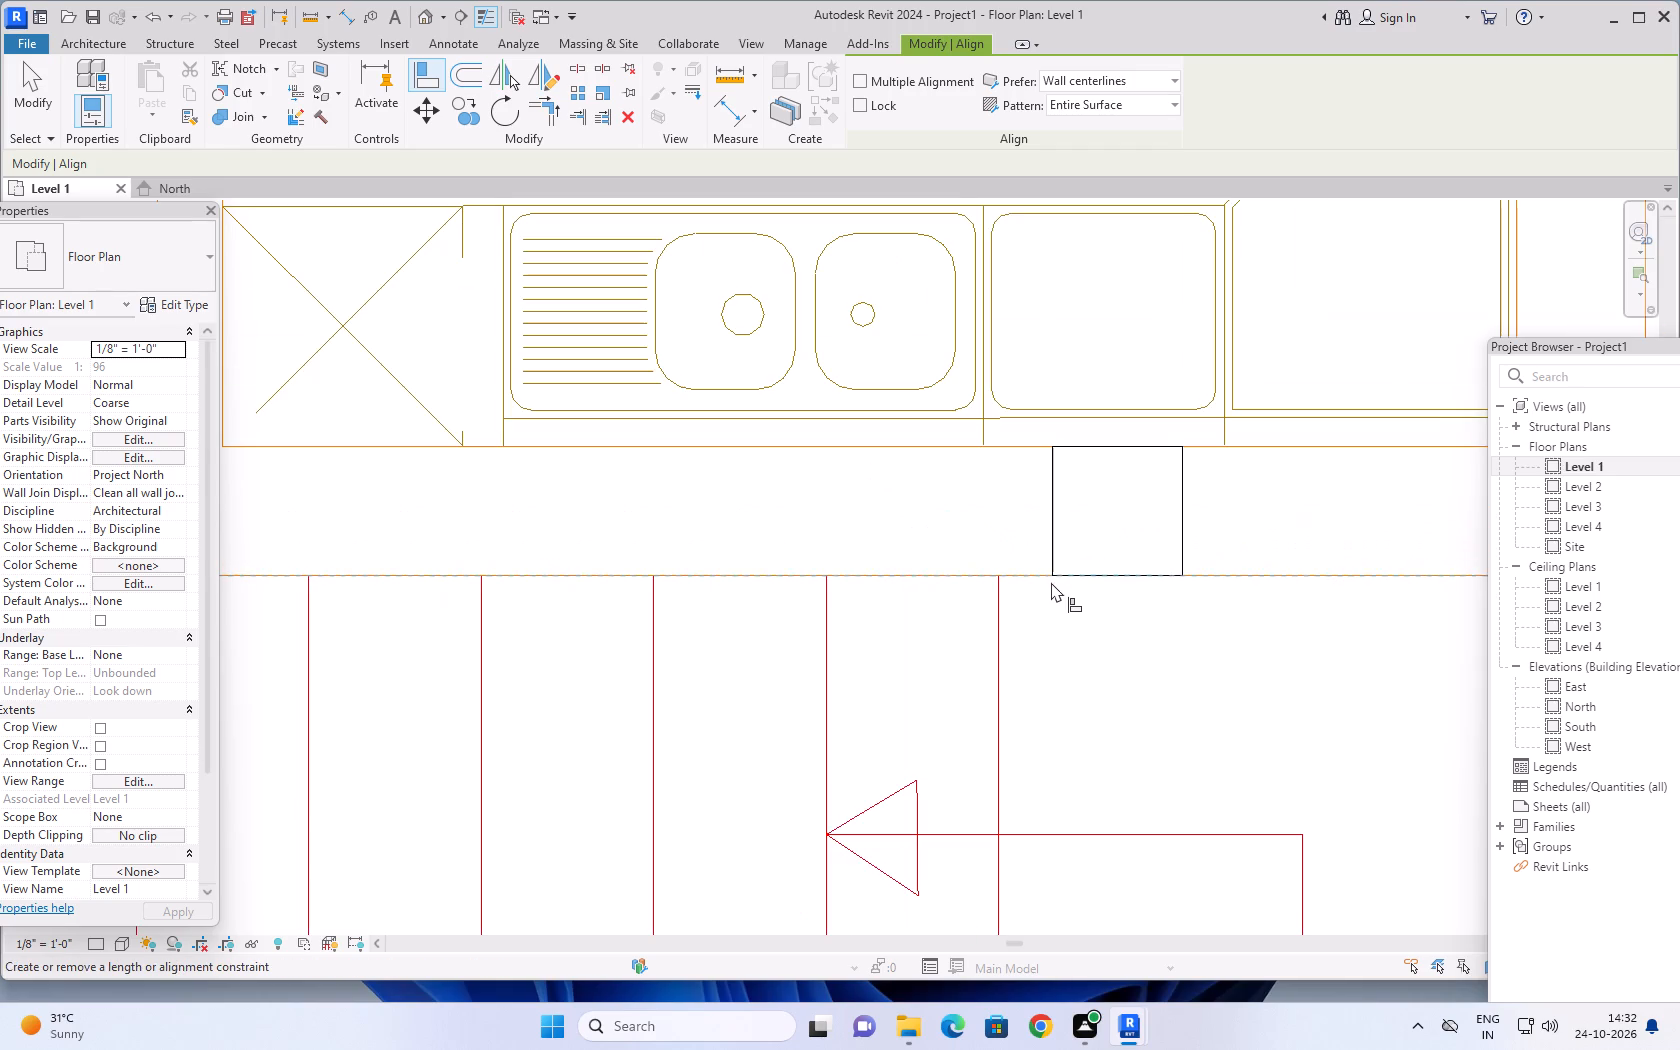
{"action": "scroll", "coordinate": [516, 473], "scroll_direction": "down", "scroll_amount": 8}
{"action": "middle_click_drag", "start_coordinate": [548, 493], "coordinate": [946, 436]}
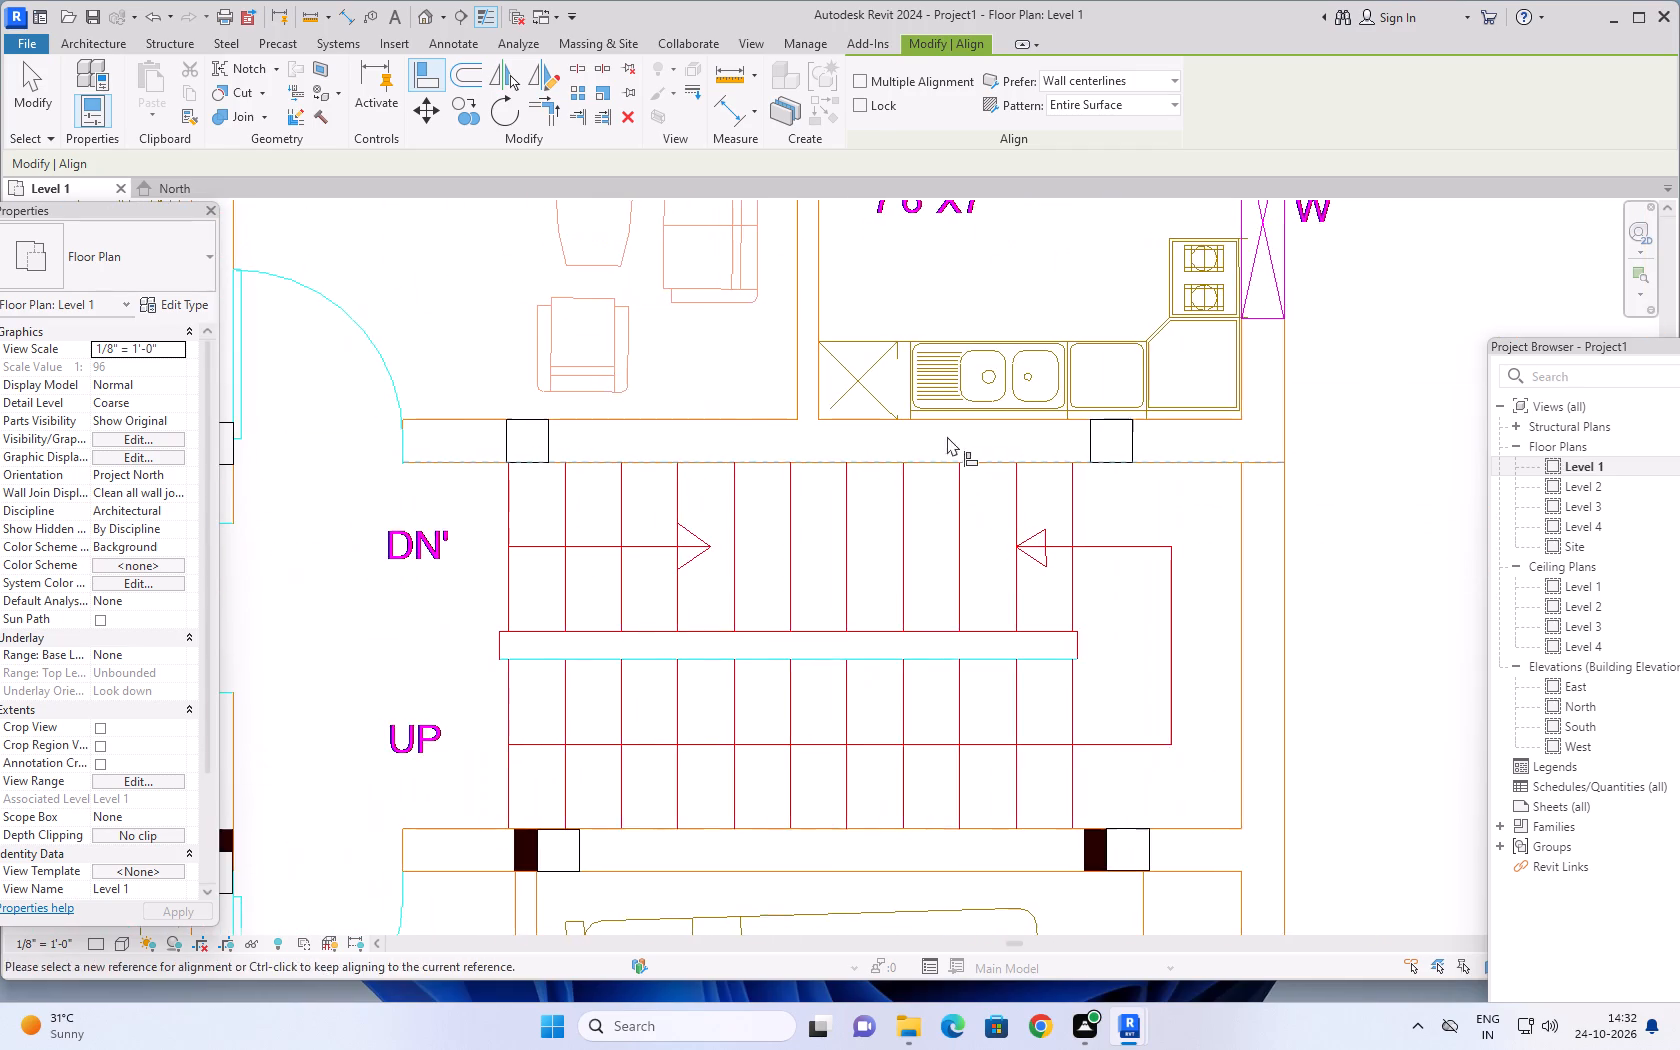
{"action": "scroll", "coordinate": [518, 440], "scroll_direction": "up", "scroll_amount": 15}
{"action": "scroll", "coordinate": [509, 488], "scroll_direction": "down", "scroll_amount": 6}
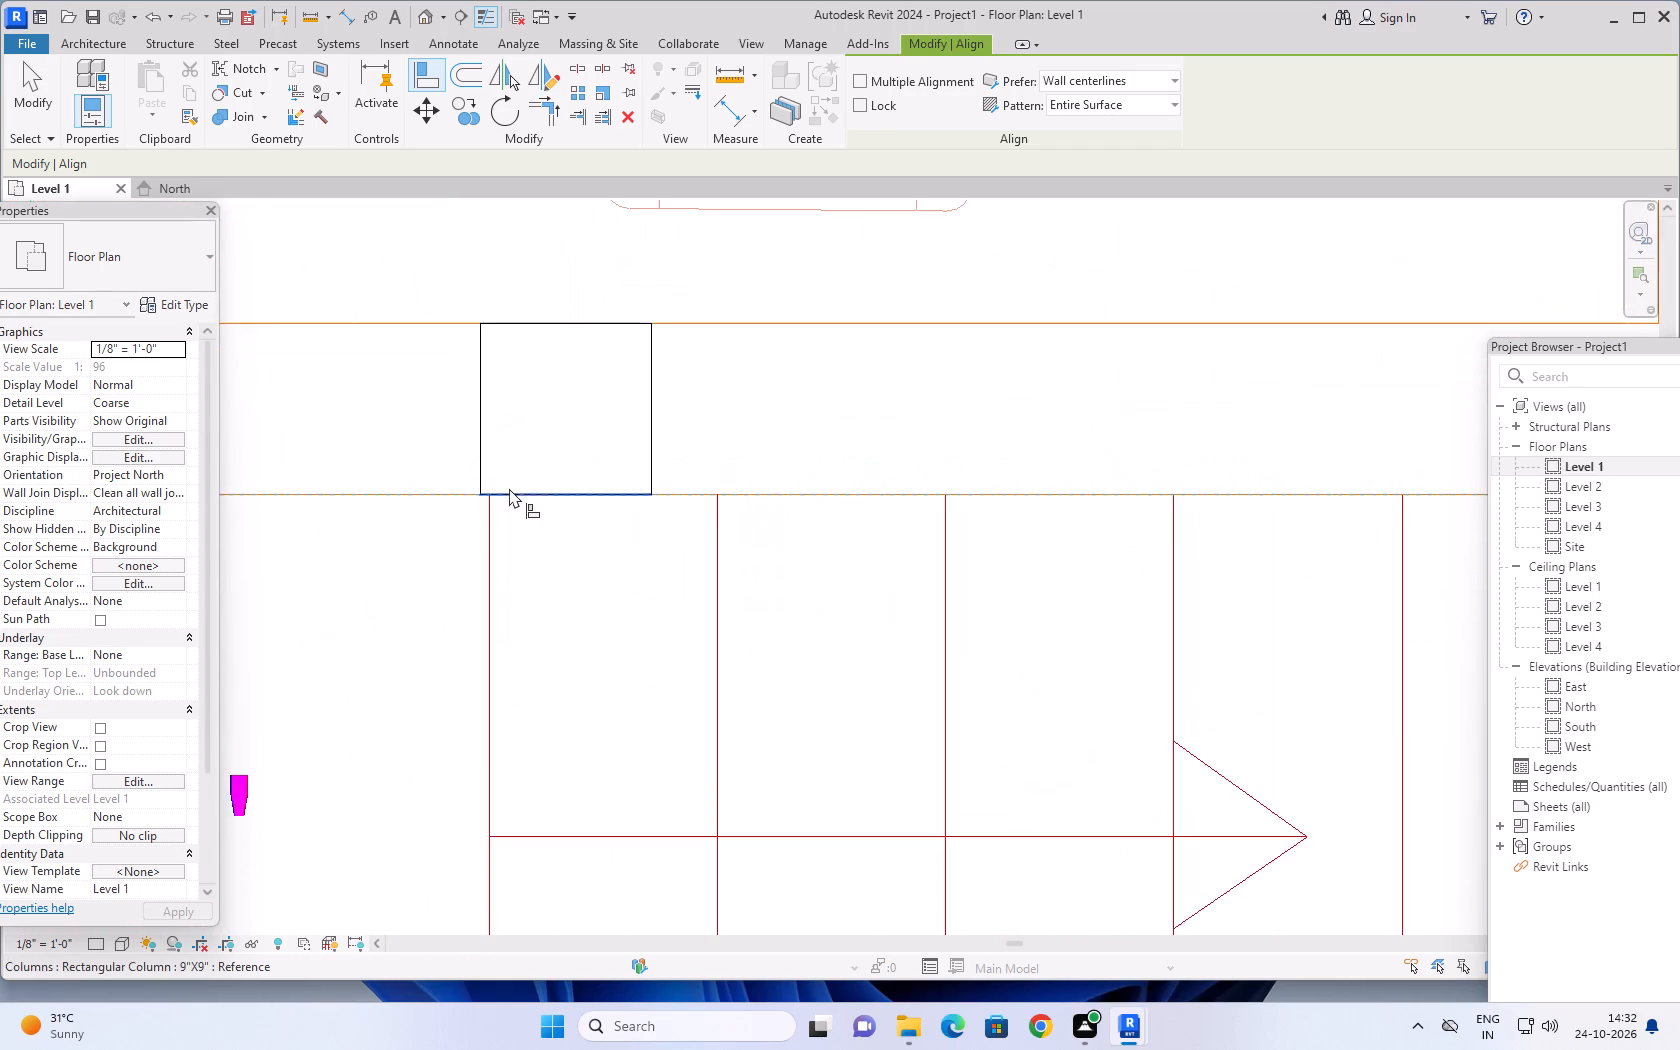
{"action": "scroll", "coordinate": [509, 488], "scroll_direction": "down", "scroll_amount": 14}
{"action": "middle_click_drag", "start_coordinate": [542, 666], "coordinate": [645, 452]}
{"action": "scroll", "coordinate": [552, 675], "scroll_direction": "up", "scroll_amount": 5}
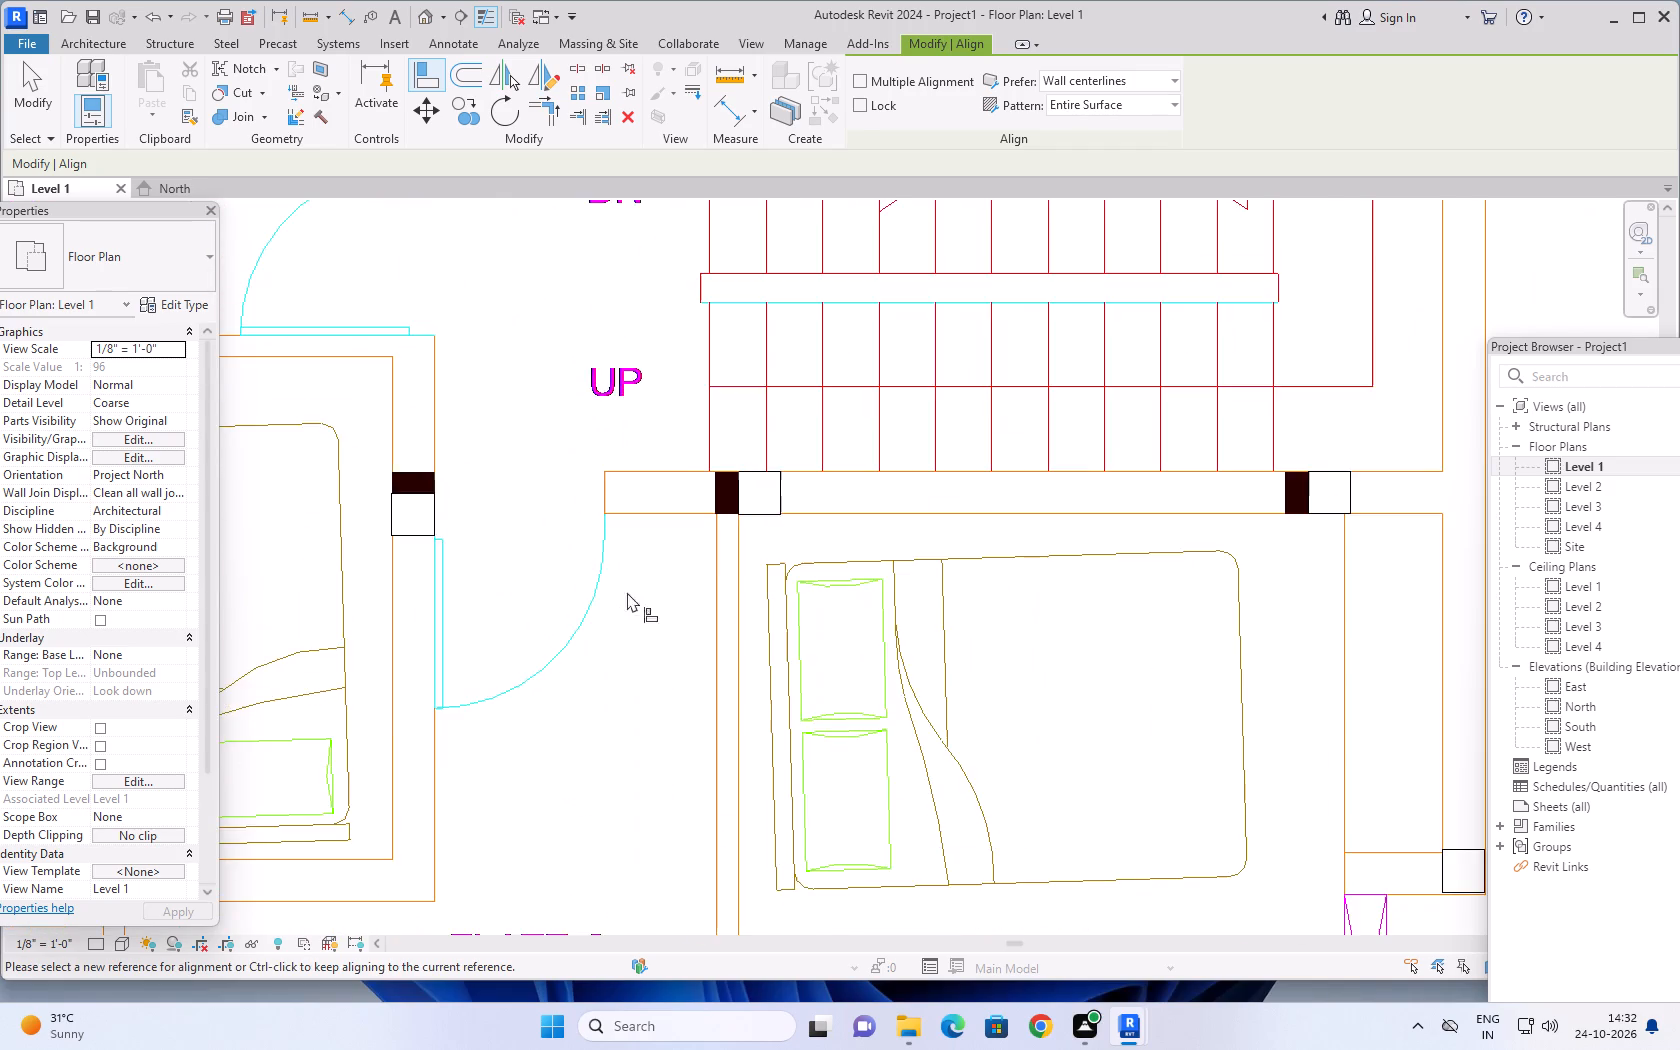
{"action": "scroll", "coordinate": [691, 532], "scroll_direction": "up", "scroll_amount": 7}
{"action": "middle_click_drag", "start_coordinate": [692, 530], "coordinate": [585, 791]}
{"action": "scroll", "coordinate": [583, 791], "scroll_direction": "up", "scroll_amount": 5}
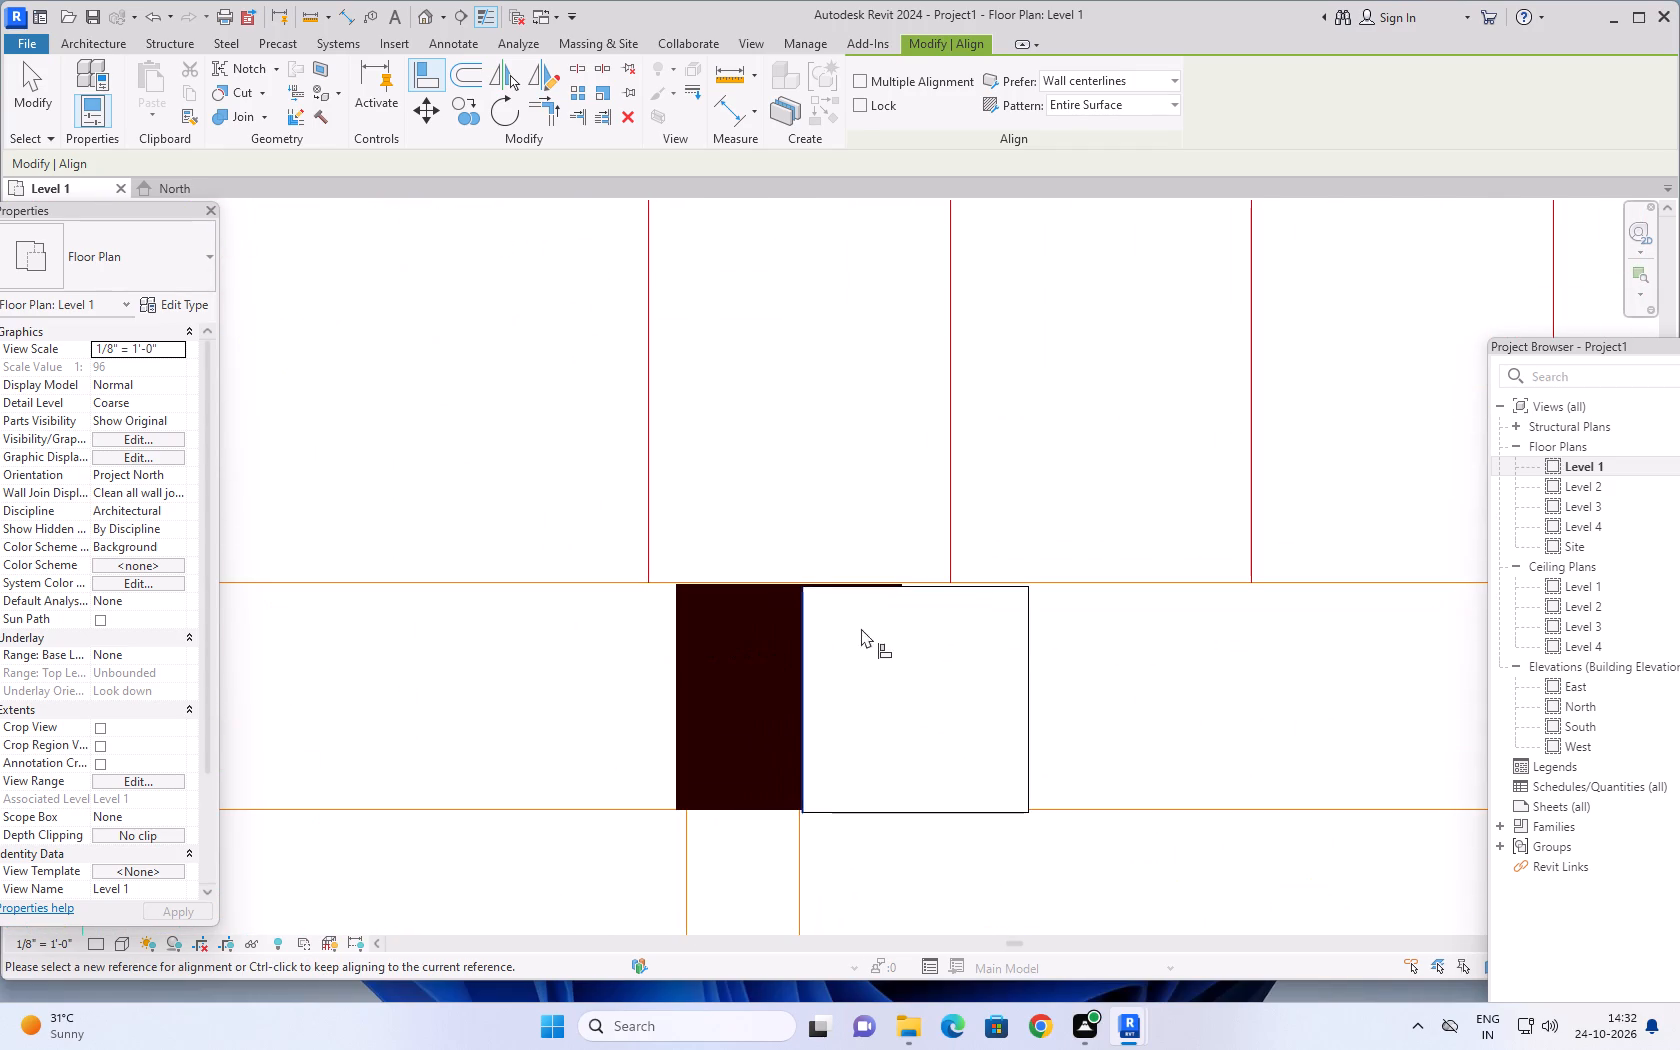
{"action": "scroll", "coordinate": [927, 622], "scroll_direction": "up", "scroll_amount": 4}
{"action": "left_click", "coordinate": [1159, 561]}
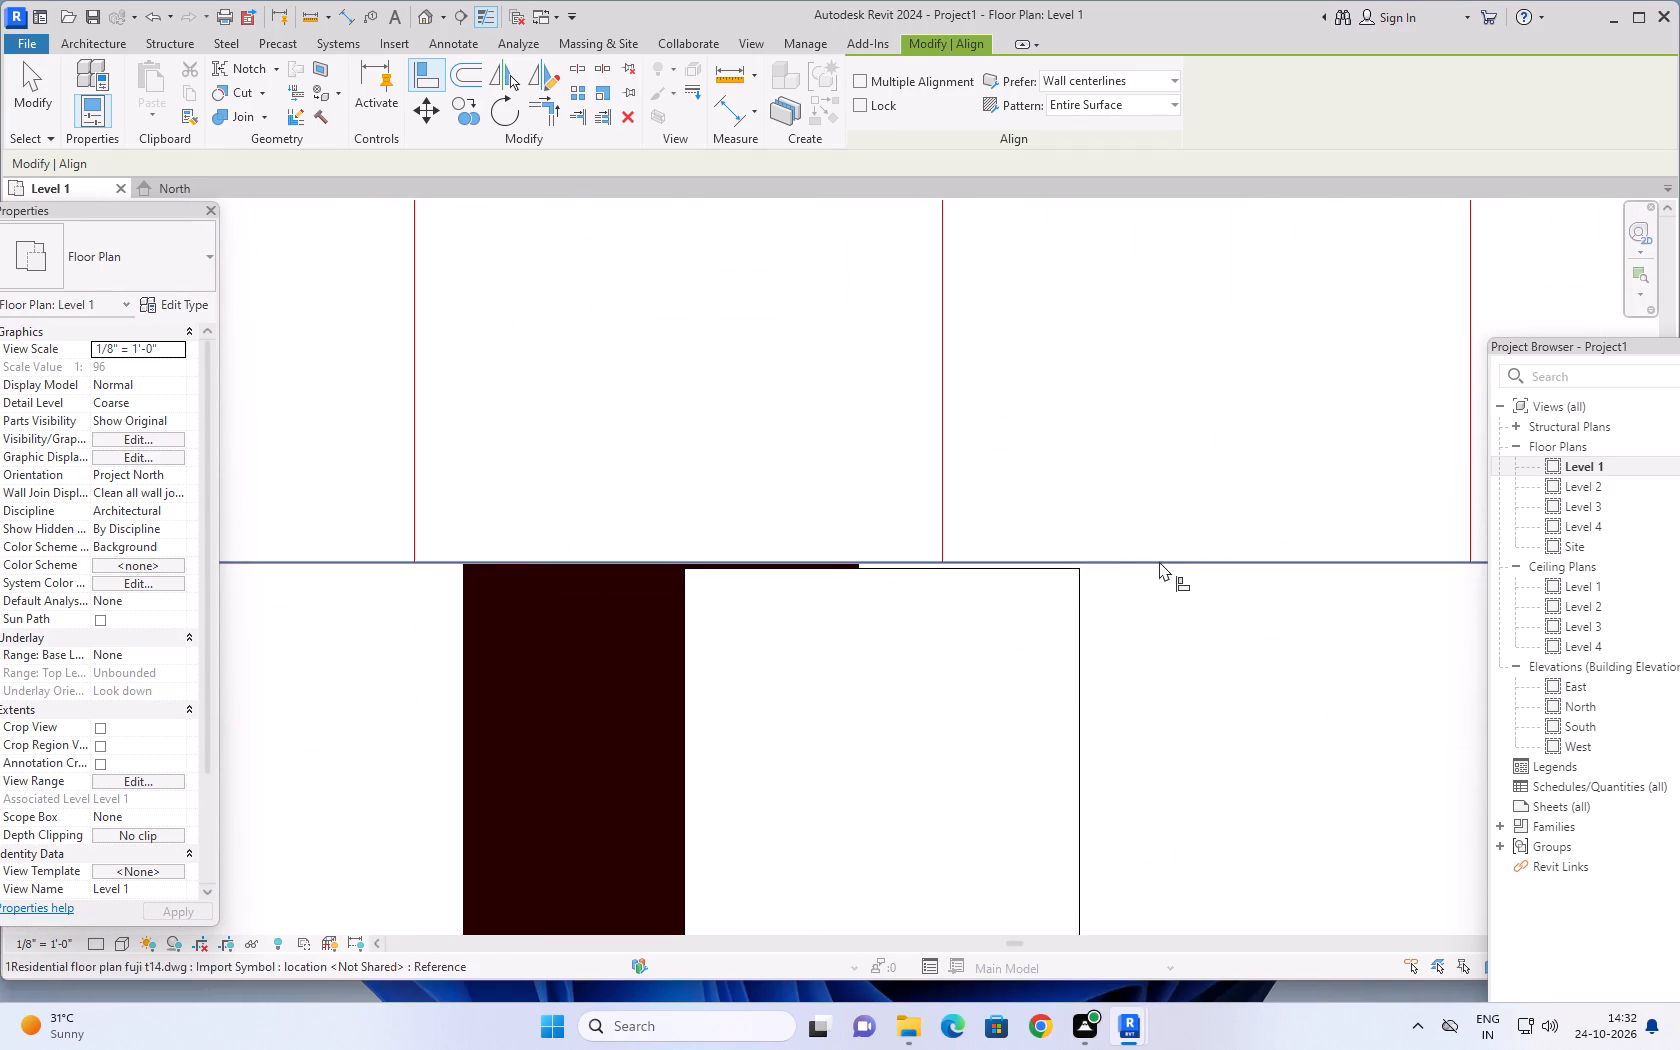
{"action": "left_click", "coordinate": [1042, 571]}
{"action": "left_click", "coordinate": [458, 666]}
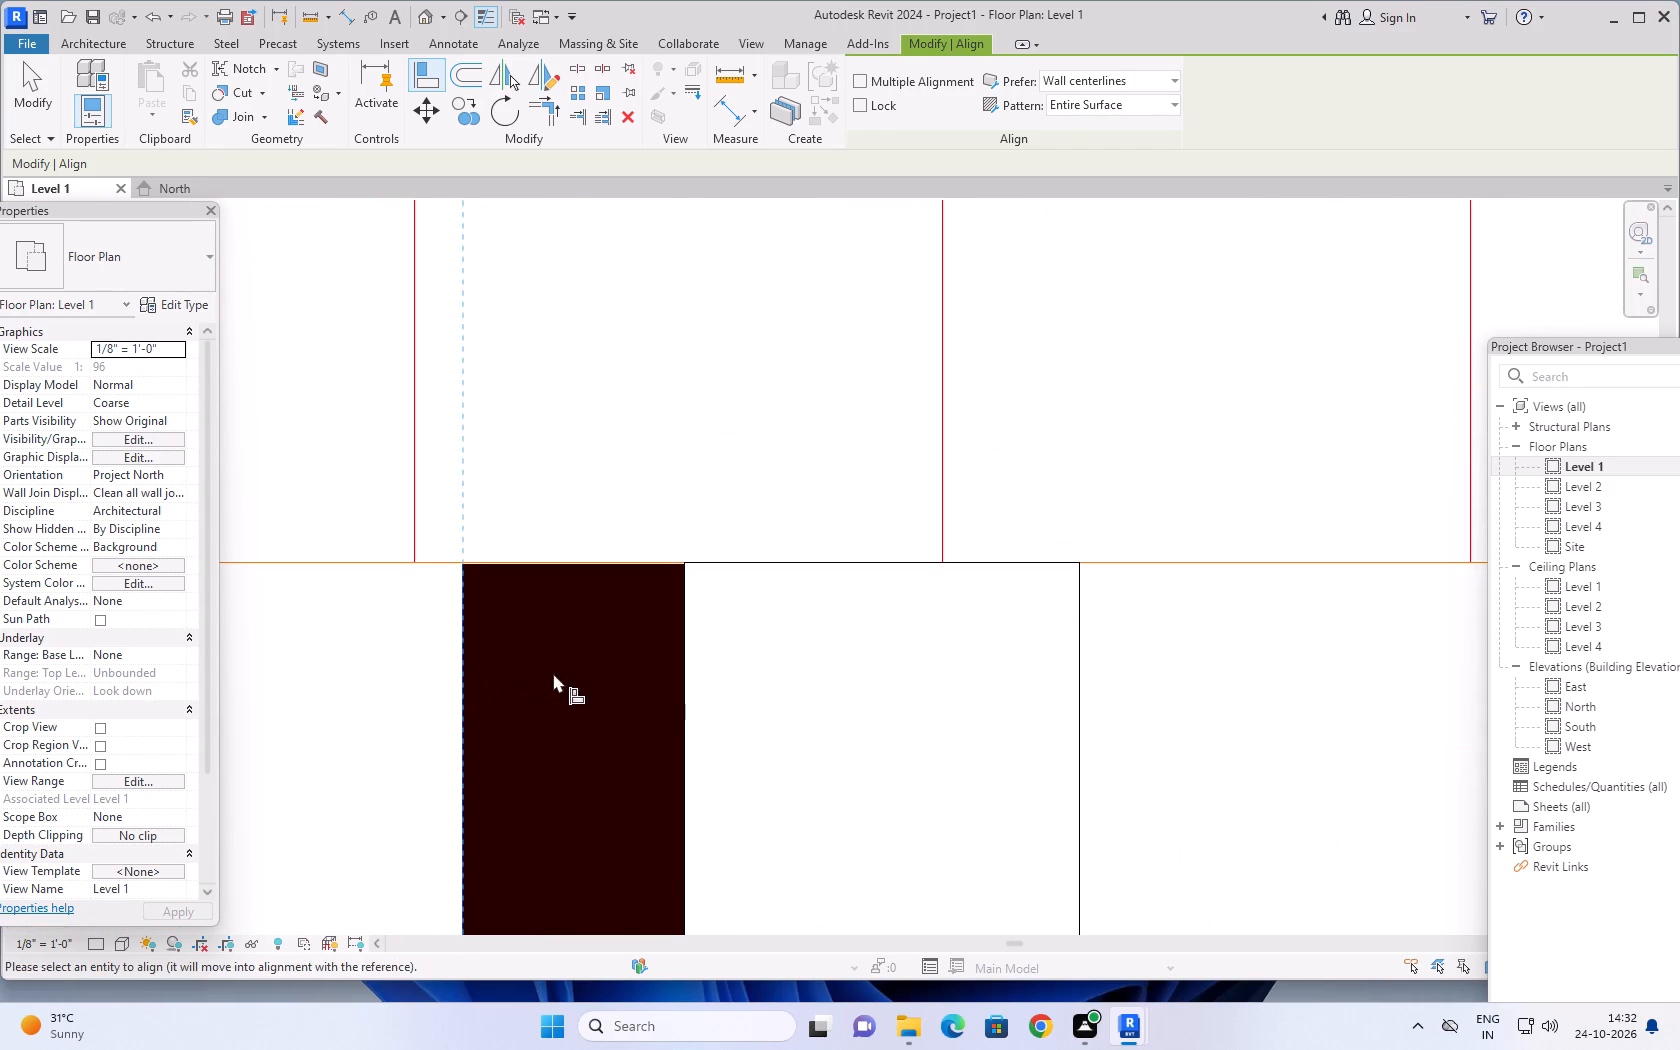
{"action": "left_click", "coordinate": [680, 678]}
Align the column on the 9'6"X8'11" bedroom's lobby wall with the wall's lobby-side line and the solid column's upper edge.
{"action": "scroll", "coordinate": [559, 711], "scroll_direction": "down", "scroll_amount": 9}
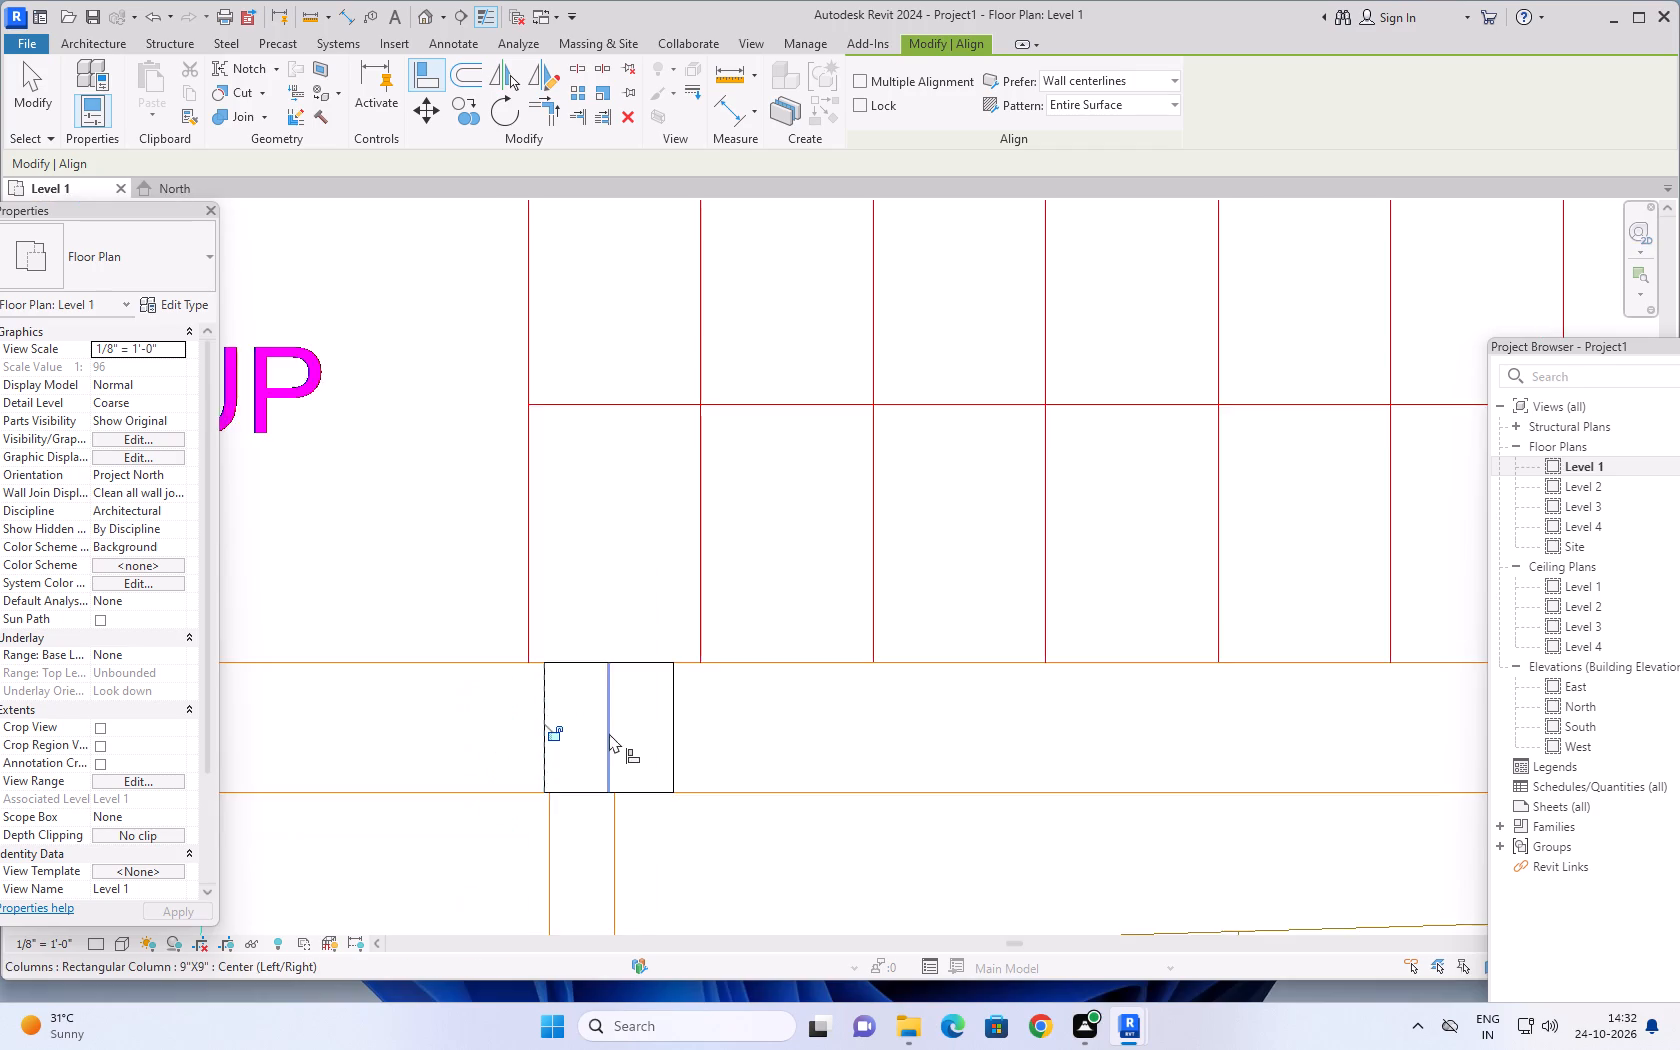
{"action": "scroll", "coordinate": [609, 733], "scroll_direction": "down", "scroll_amount": 14}
{"action": "middle_click_drag", "start_coordinate": [550, 783], "coordinate": [662, 732]}
{"action": "scroll", "coordinate": [594, 715], "scroll_direction": "up", "scroll_amount": 6}
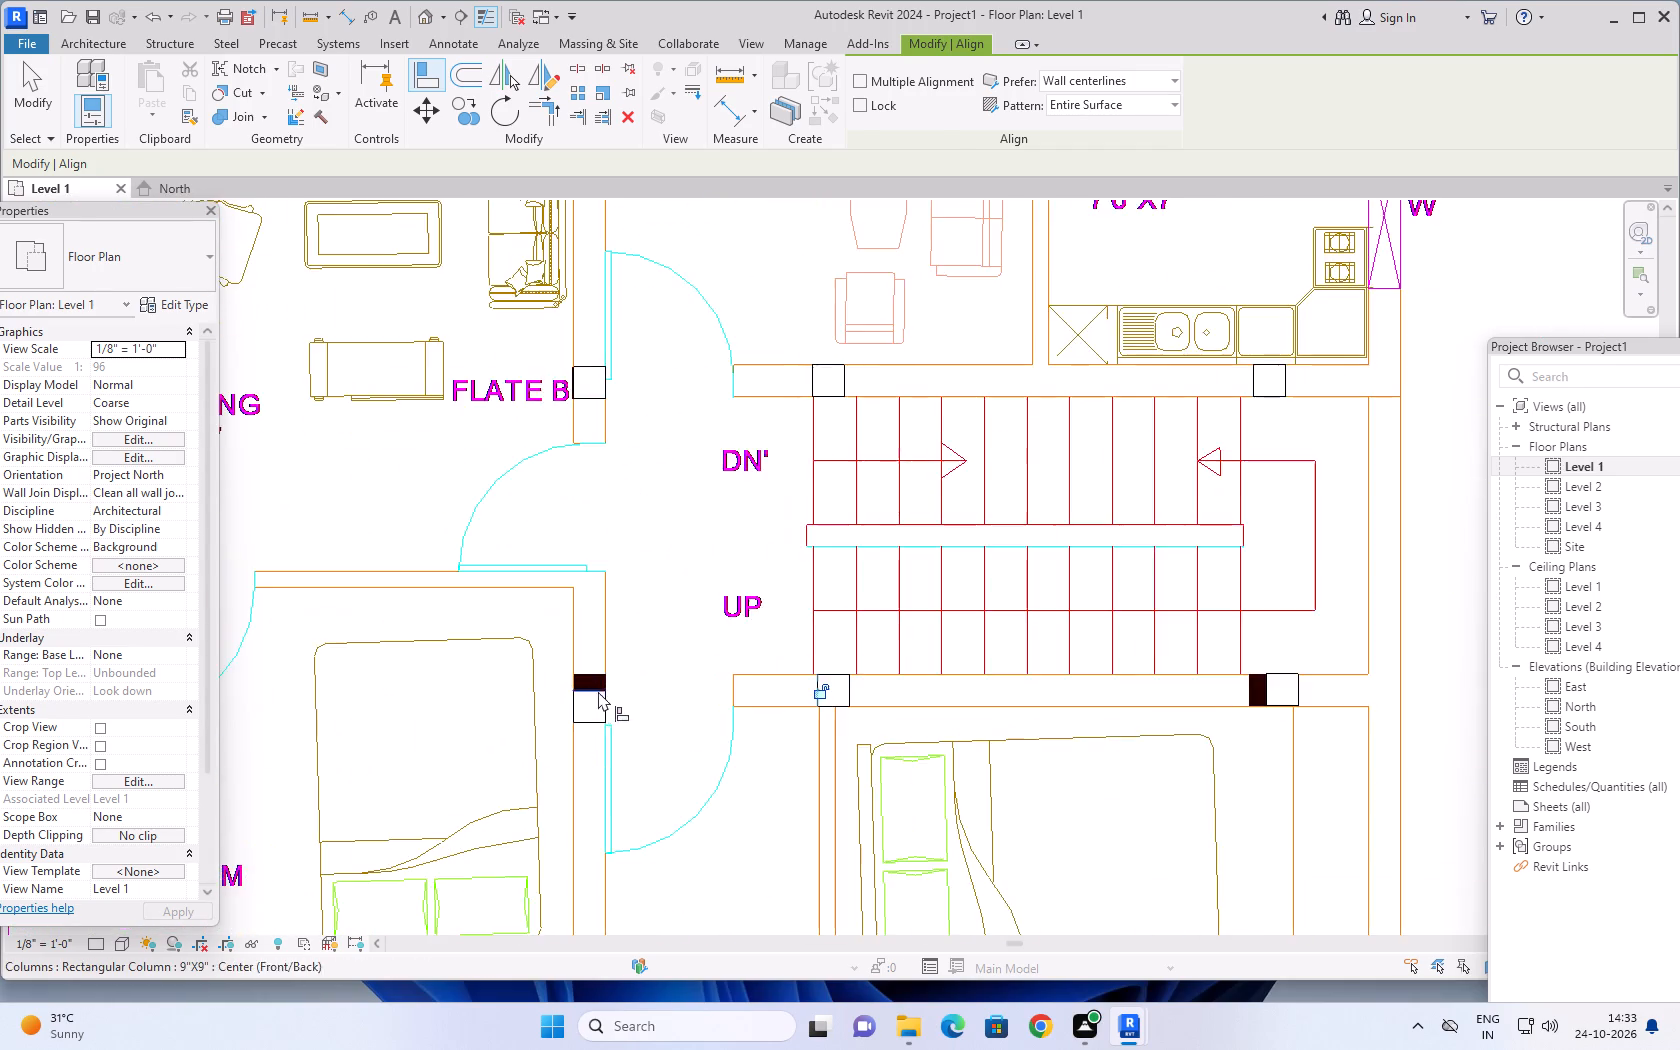
{"action": "scroll", "coordinate": [598, 691], "scroll_direction": "up", "scroll_amount": 13}
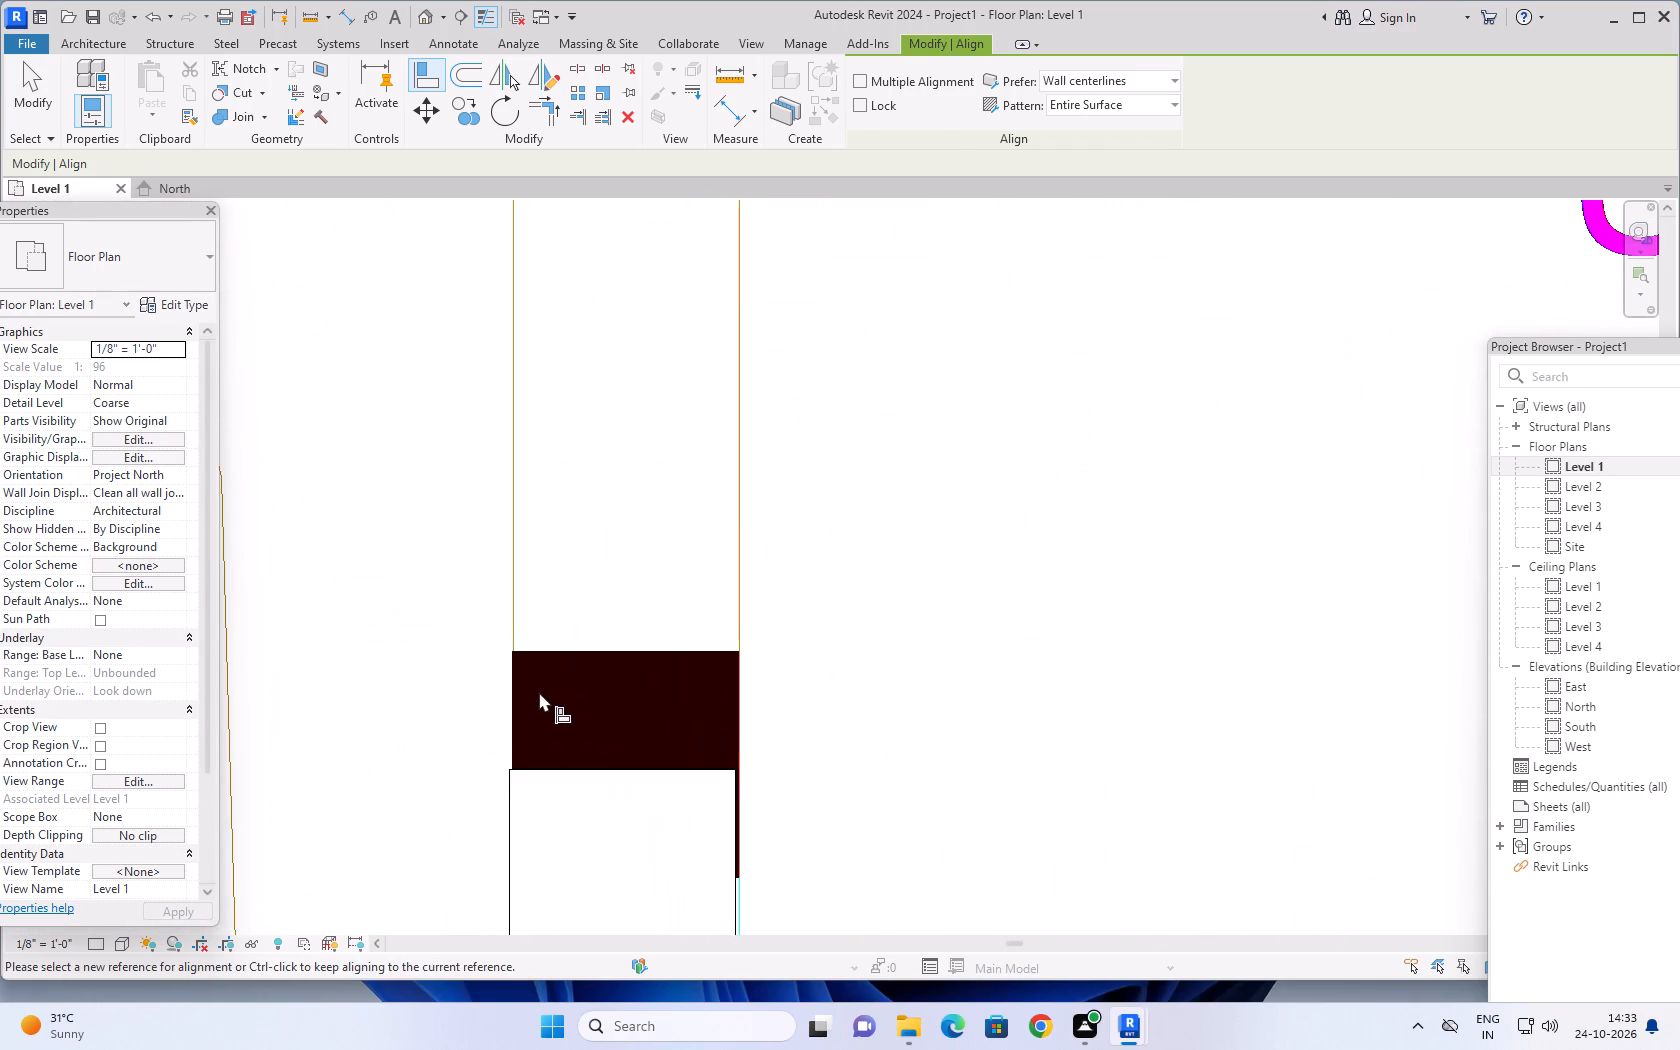
{"action": "scroll", "coordinate": [539, 692], "scroll_direction": "up", "scroll_amount": 4}
{"action": "middle_click_drag", "start_coordinate": [570, 682], "coordinate": [545, 312]}
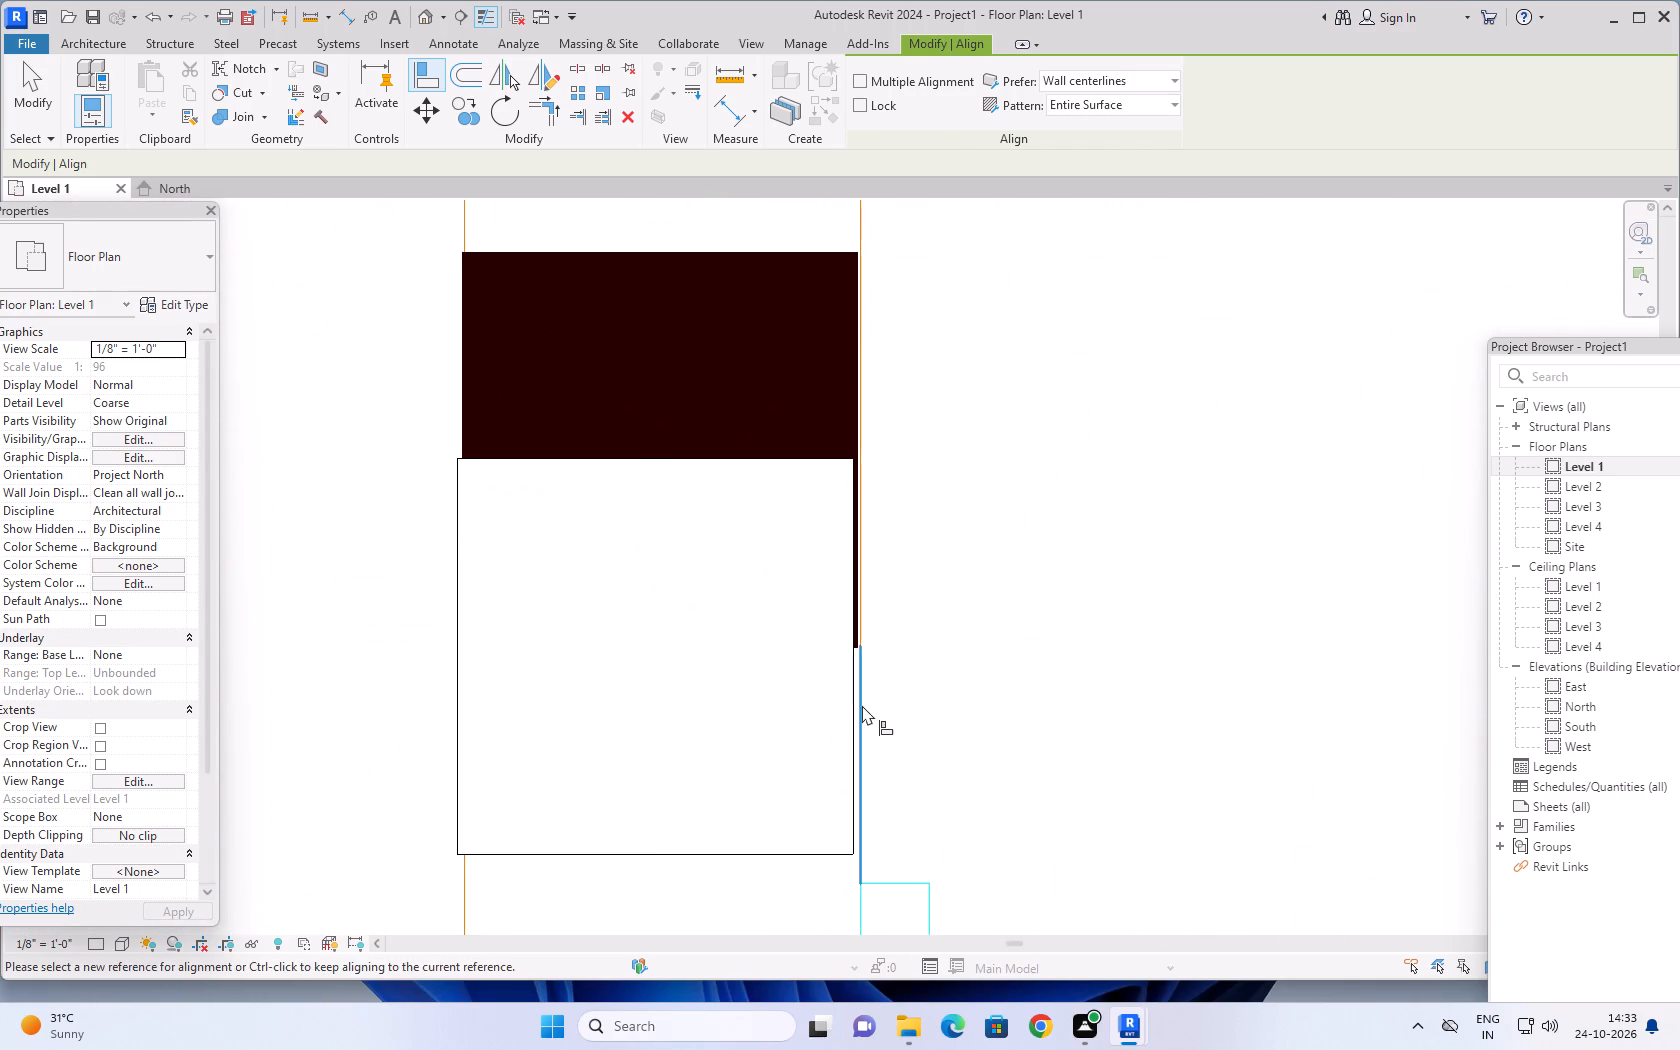
{"action": "left_click", "coordinate": [861, 703]}
{"action": "left_click", "coordinate": [853, 704]}
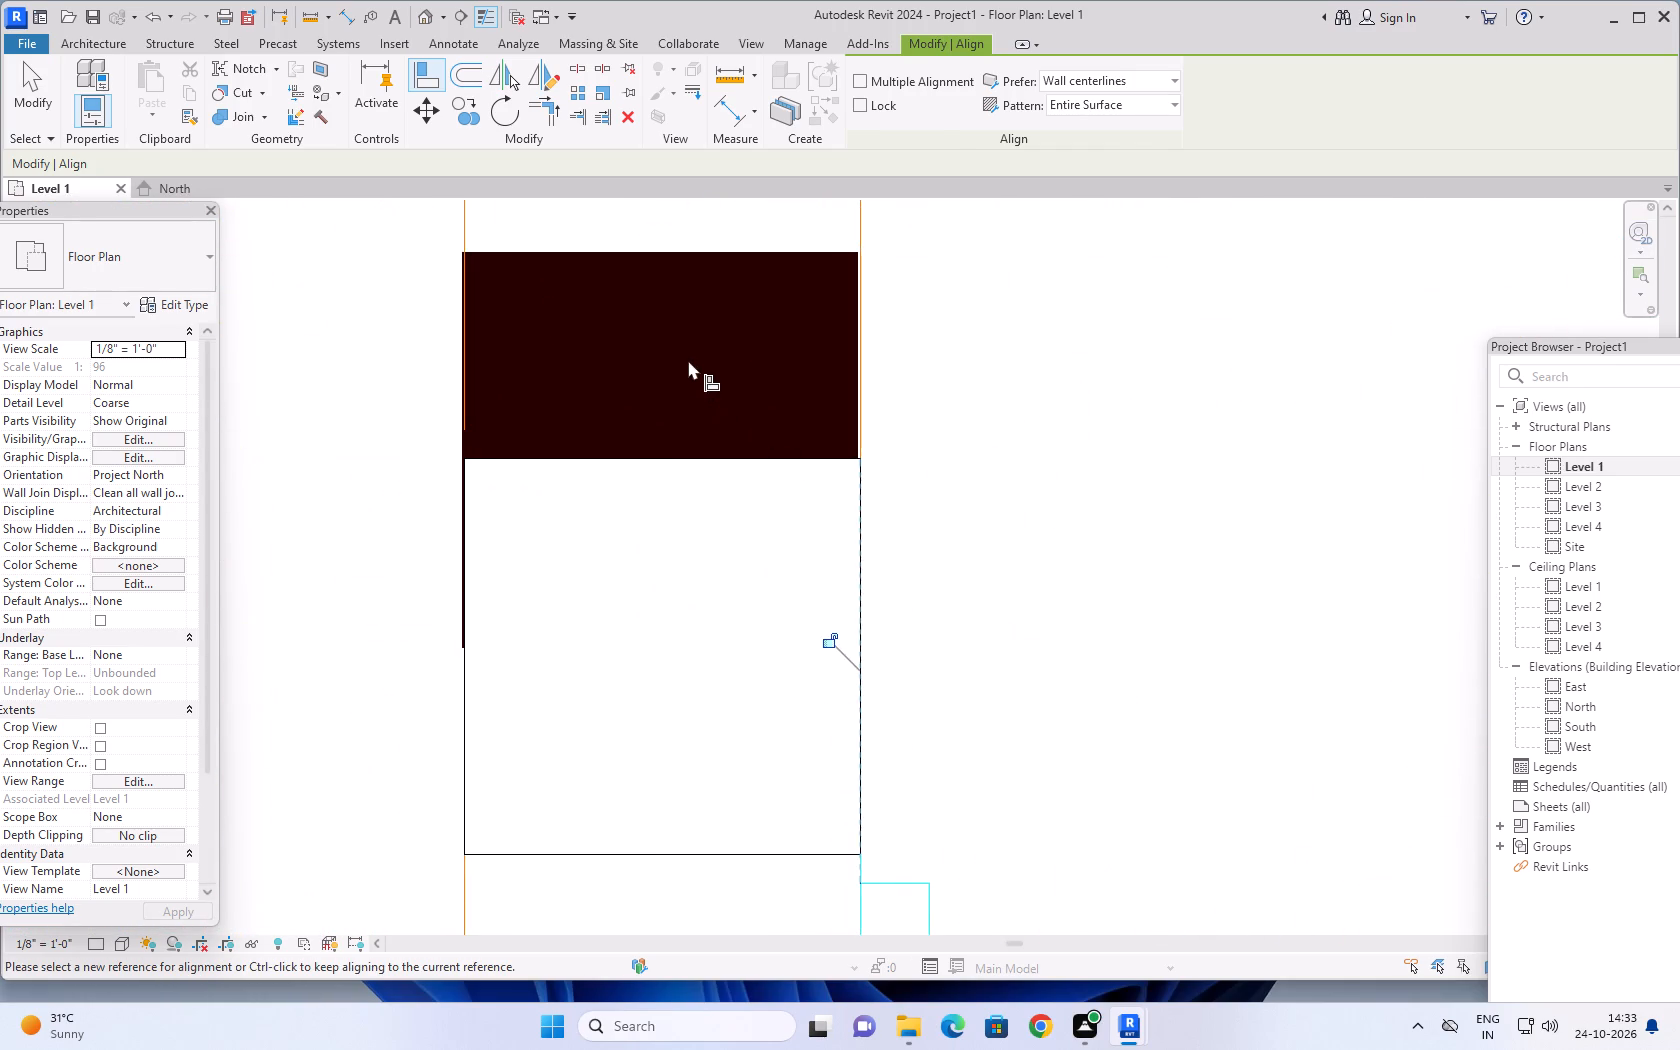
{"action": "middle_click_drag", "start_coordinate": [688, 370], "coordinate": [687, 615]}
{"action": "left_click", "coordinate": [658, 500]}
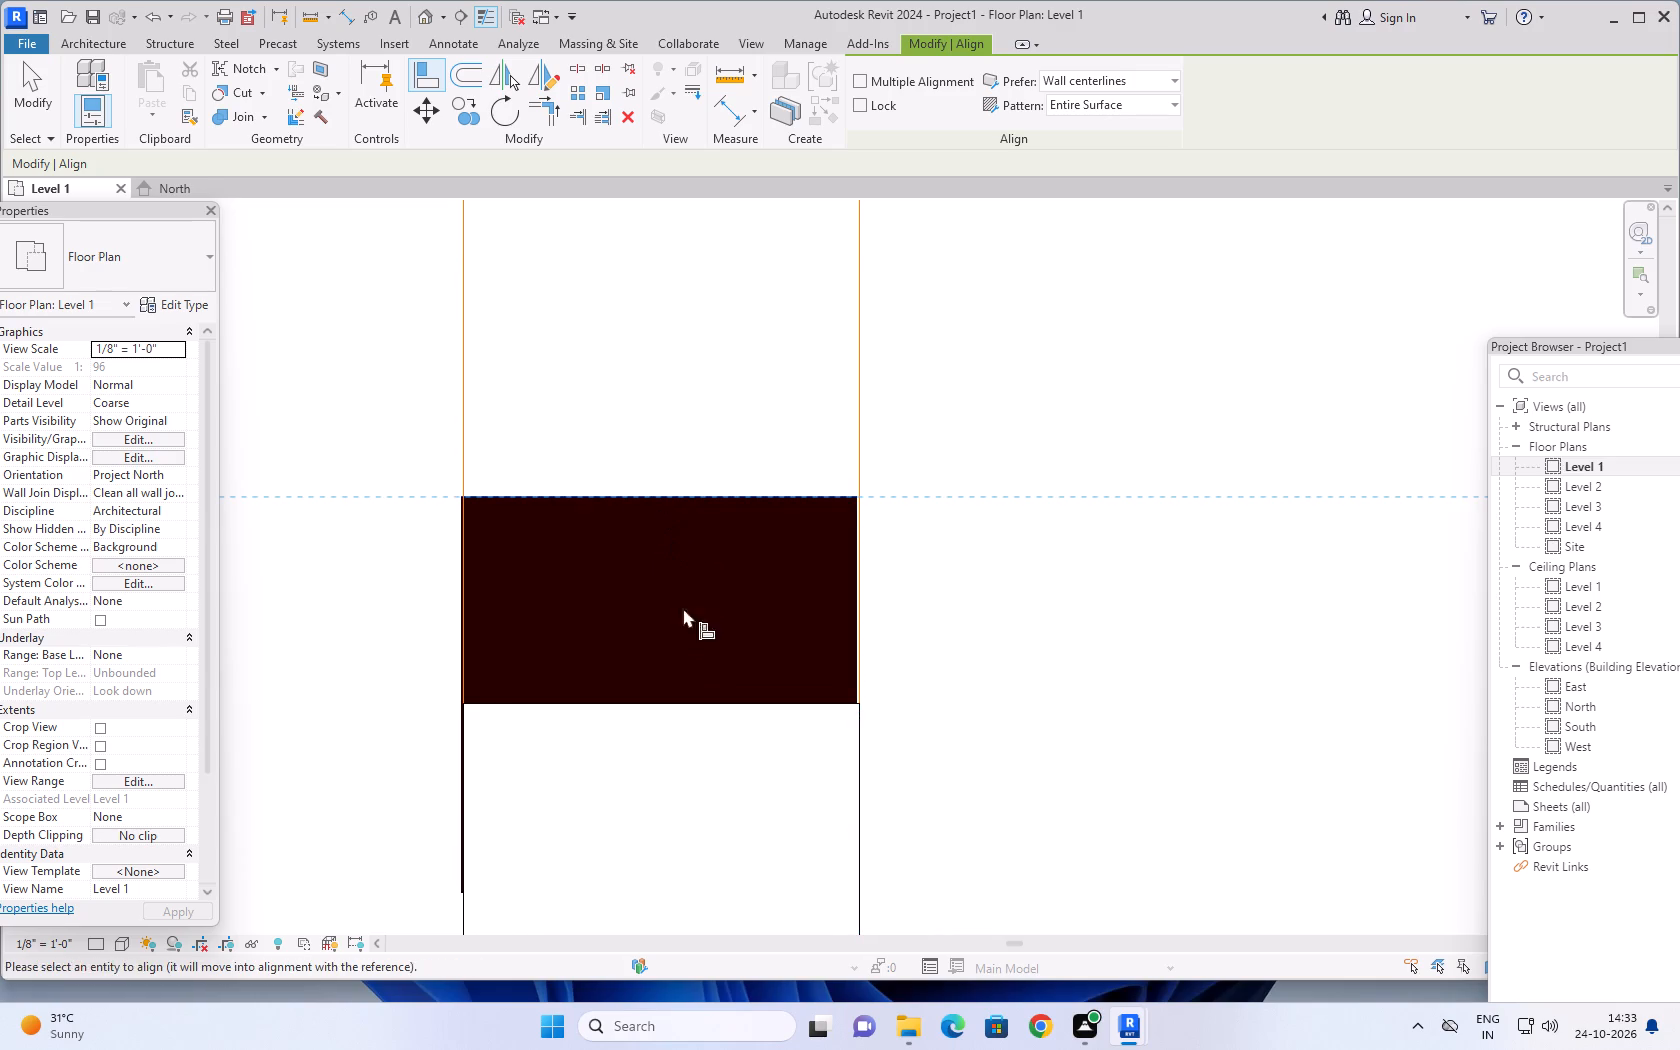
{"action": "left_click", "coordinate": [676, 701]}
Align the column below the stair's landing end with the solid column's left edge and the wall's bedroom-side line.
{"action": "scroll", "coordinate": [734, 615], "scroll_direction": "down", "scroll_amount": 14}
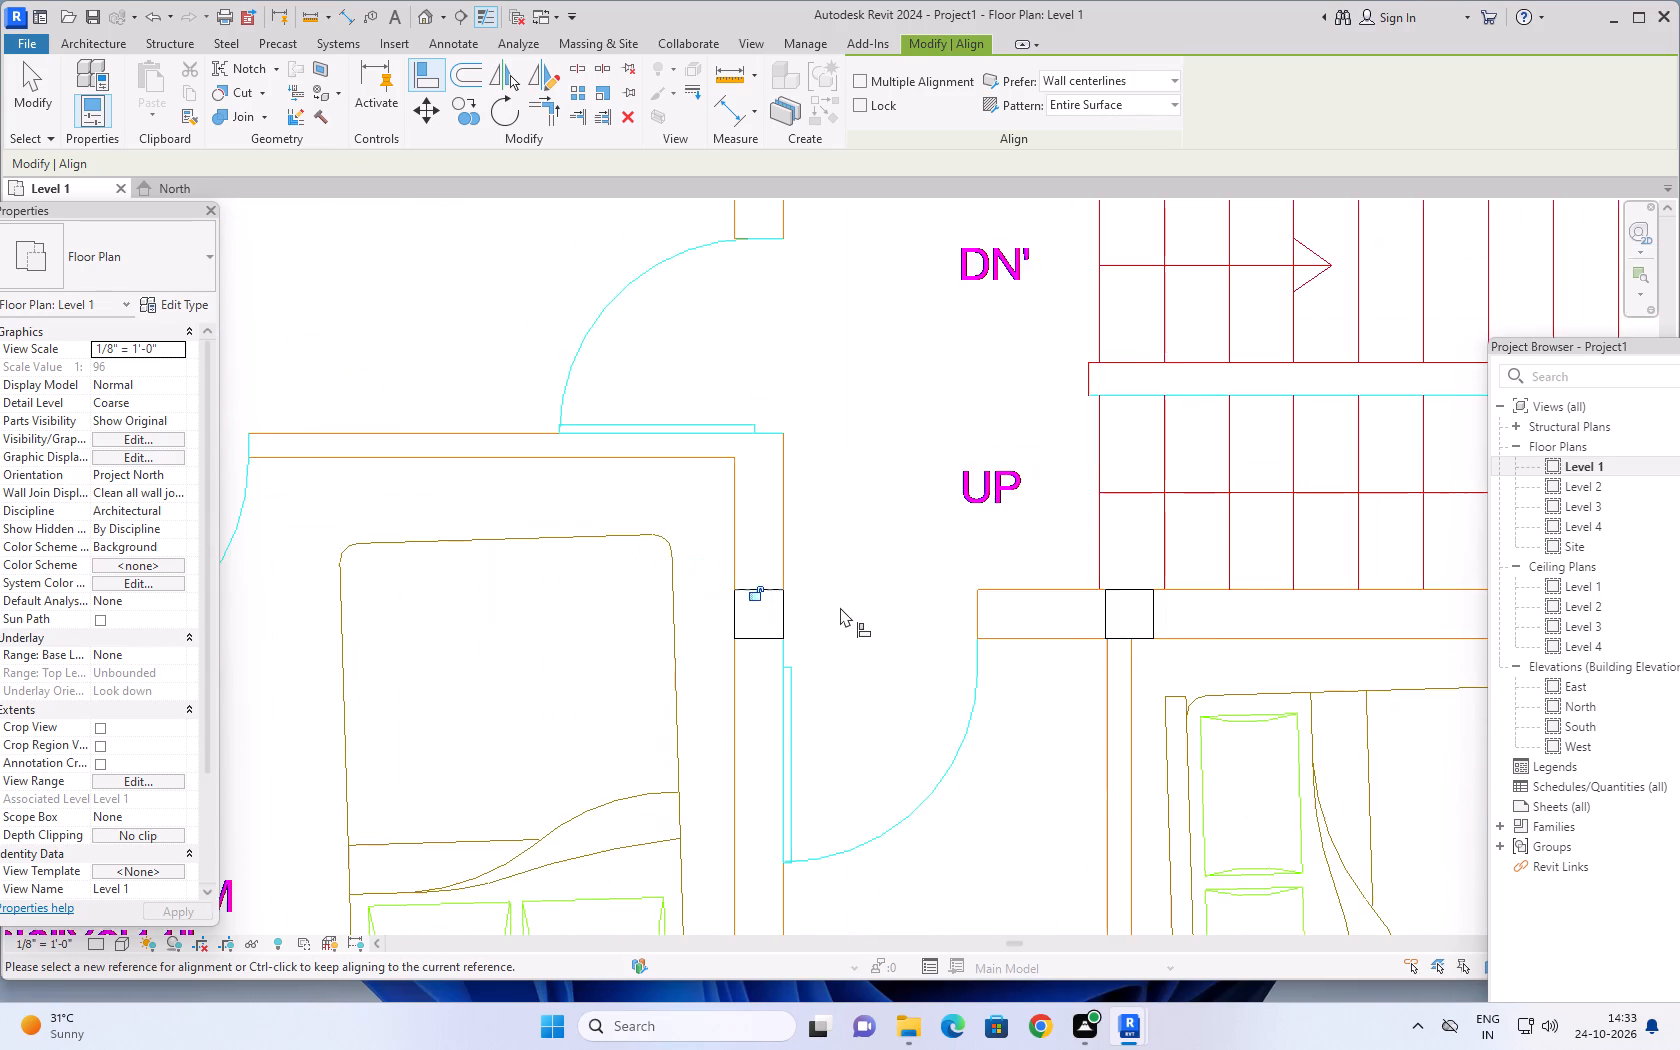
{"action": "scroll", "coordinate": [840, 607], "scroll_direction": "down", "scroll_amount": 8}
{"action": "middle_click_drag", "start_coordinate": [765, 565], "coordinate": [417, 561]}
{"action": "scroll", "coordinate": [879, 614], "scroll_direction": "up", "scroll_amount": 18}
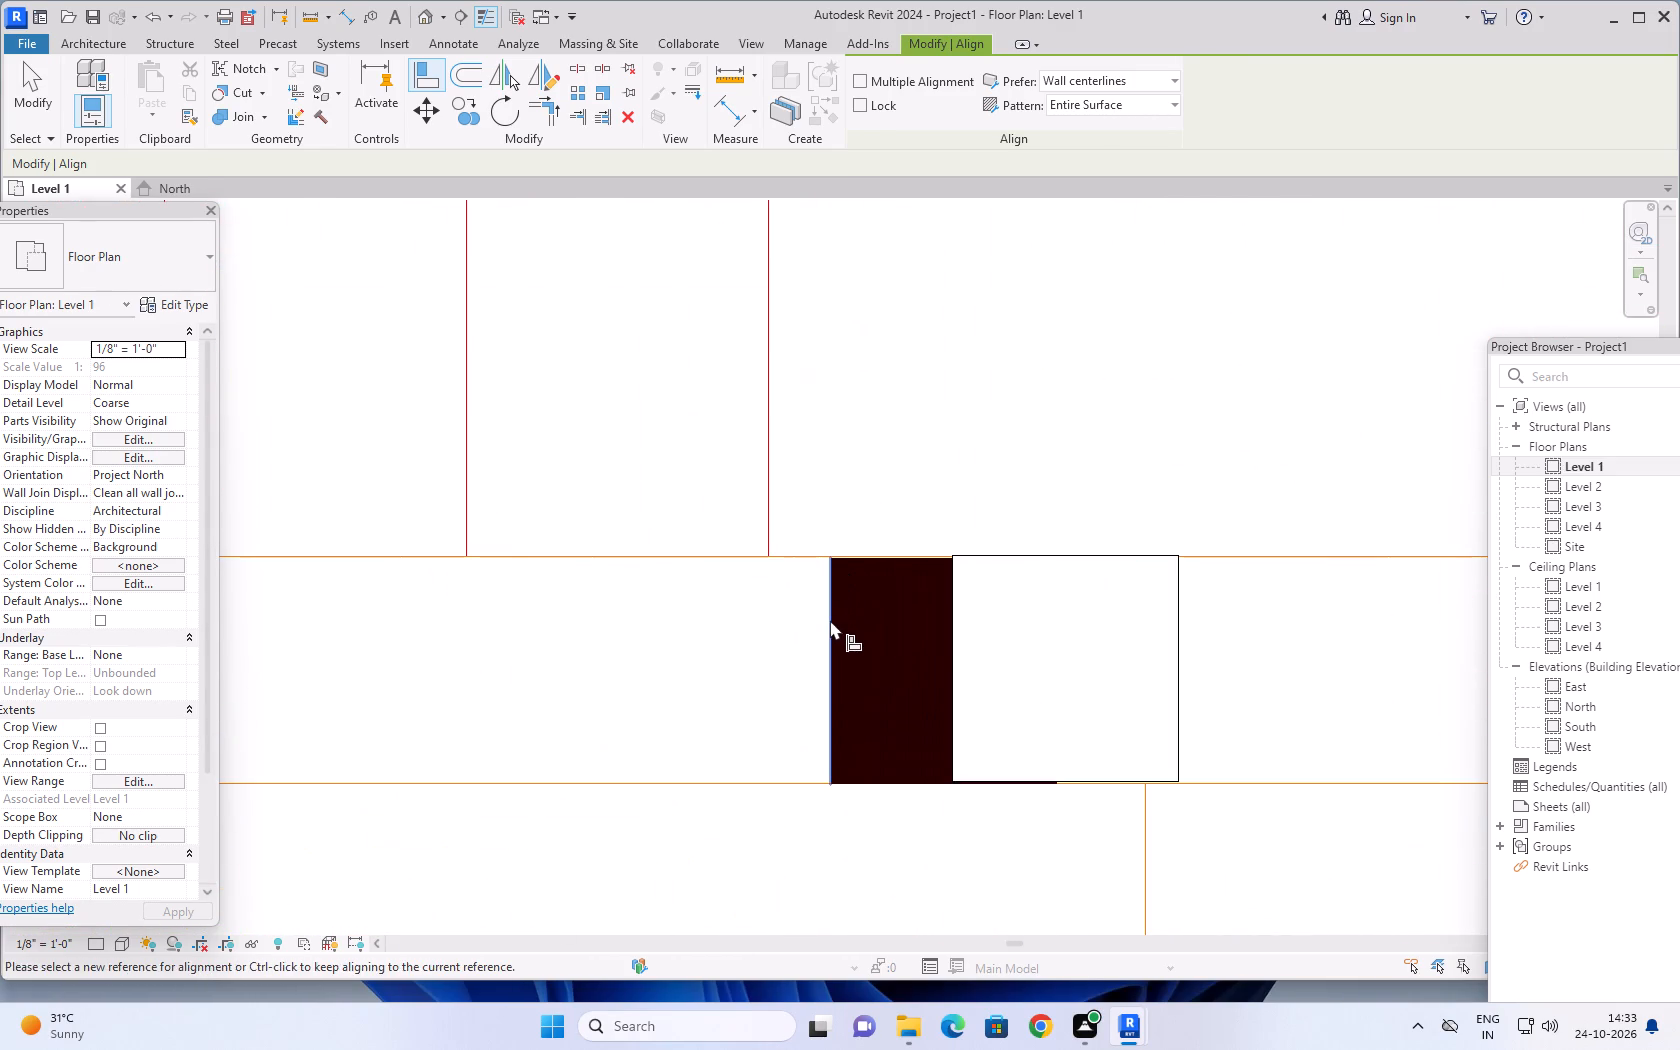
{"action": "left_click", "coordinate": [830, 620]}
{"action": "left_click", "coordinate": [956, 623]}
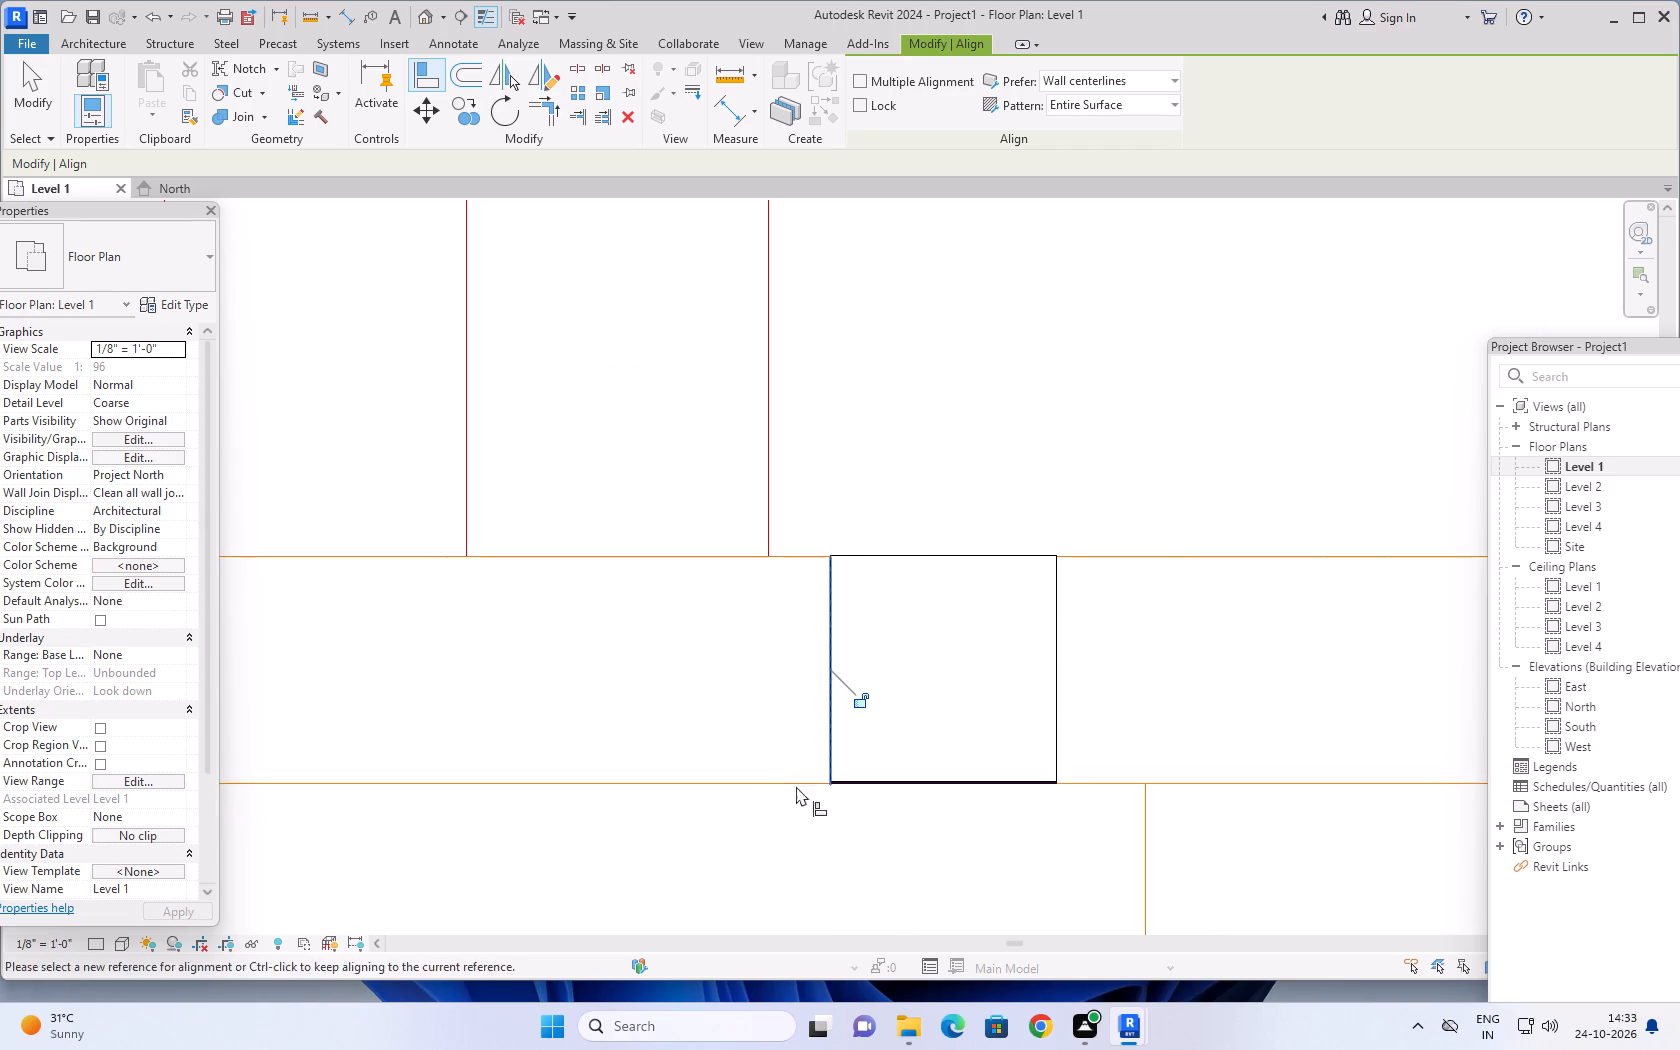
{"action": "scroll", "coordinate": [759, 778], "scroll_direction": "up", "scroll_amount": 5}
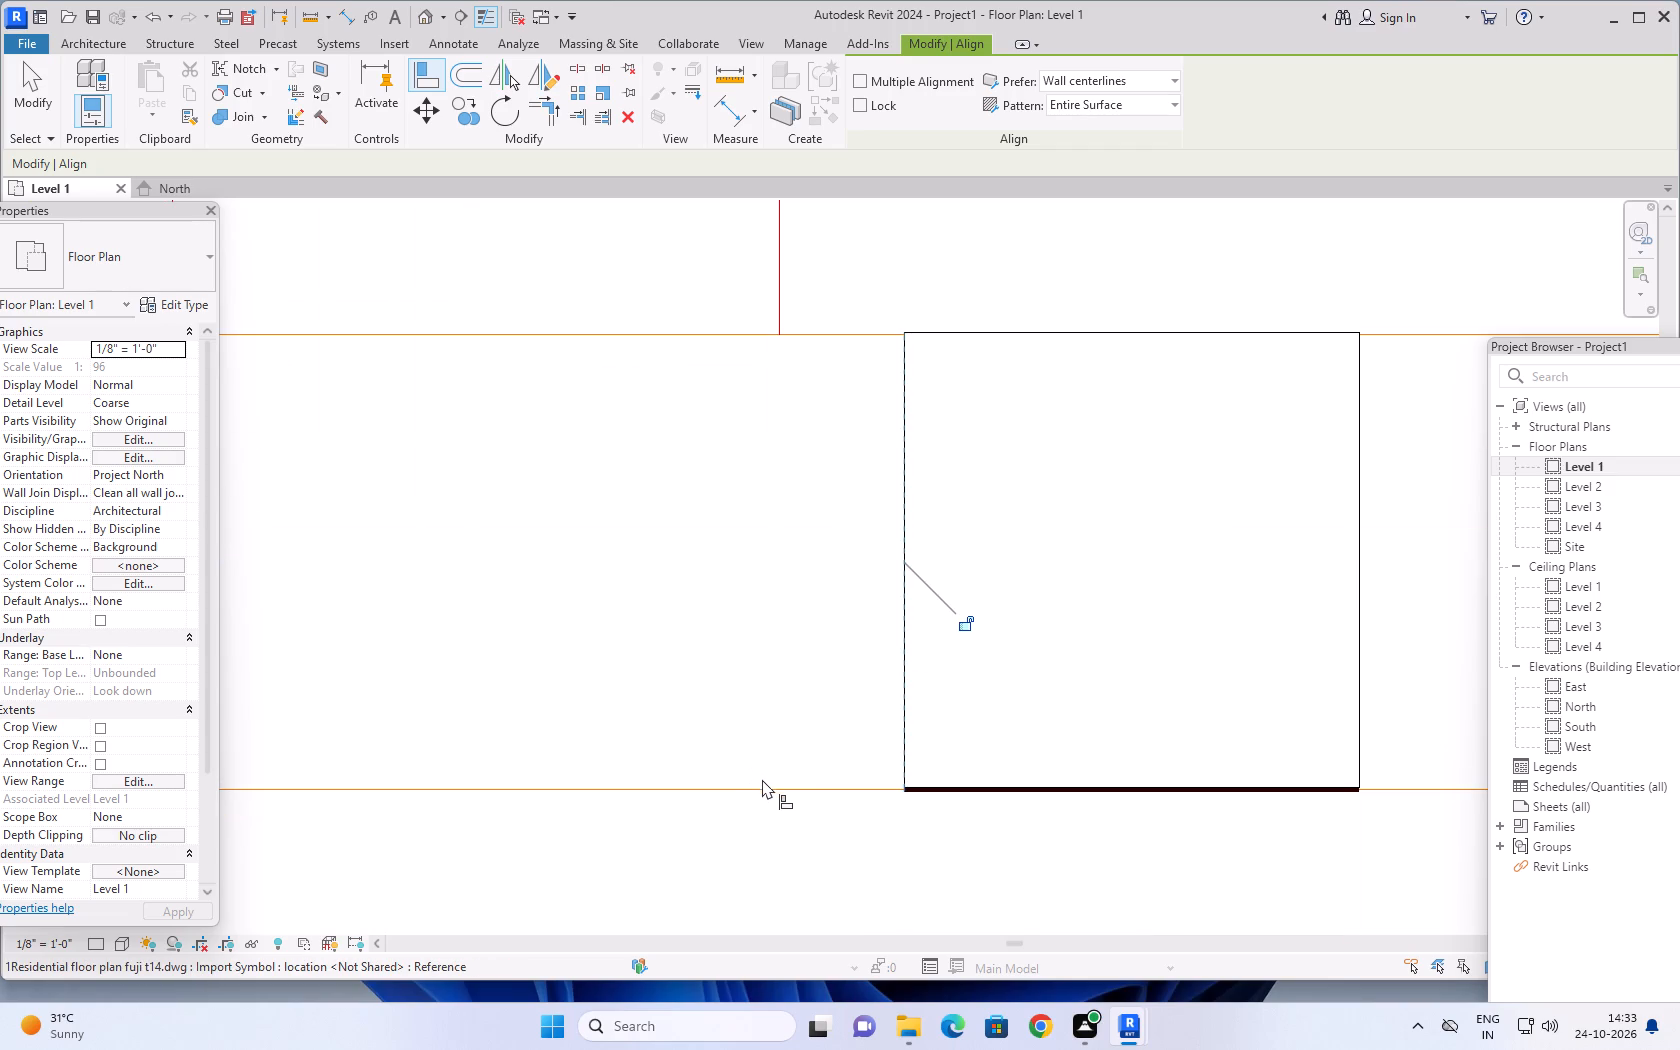
{"action": "left_click", "coordinate": [764, 789]}
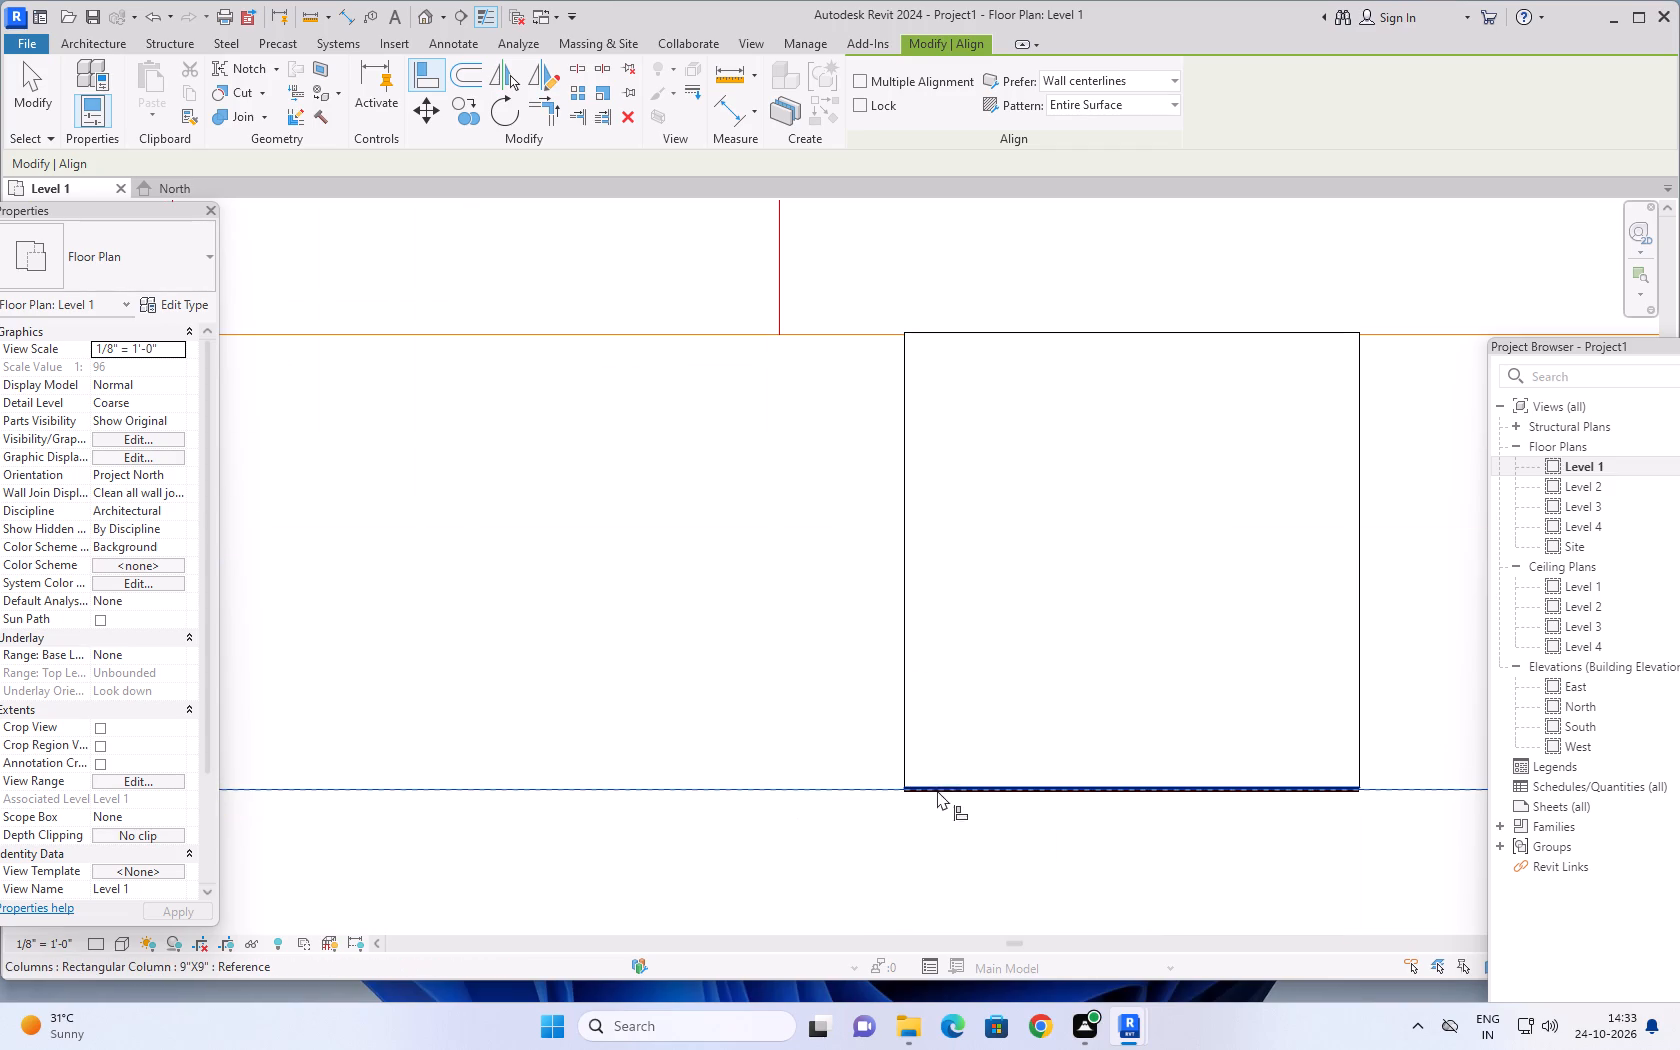
{"action": "left_click", "coordinate": [951, 789]}
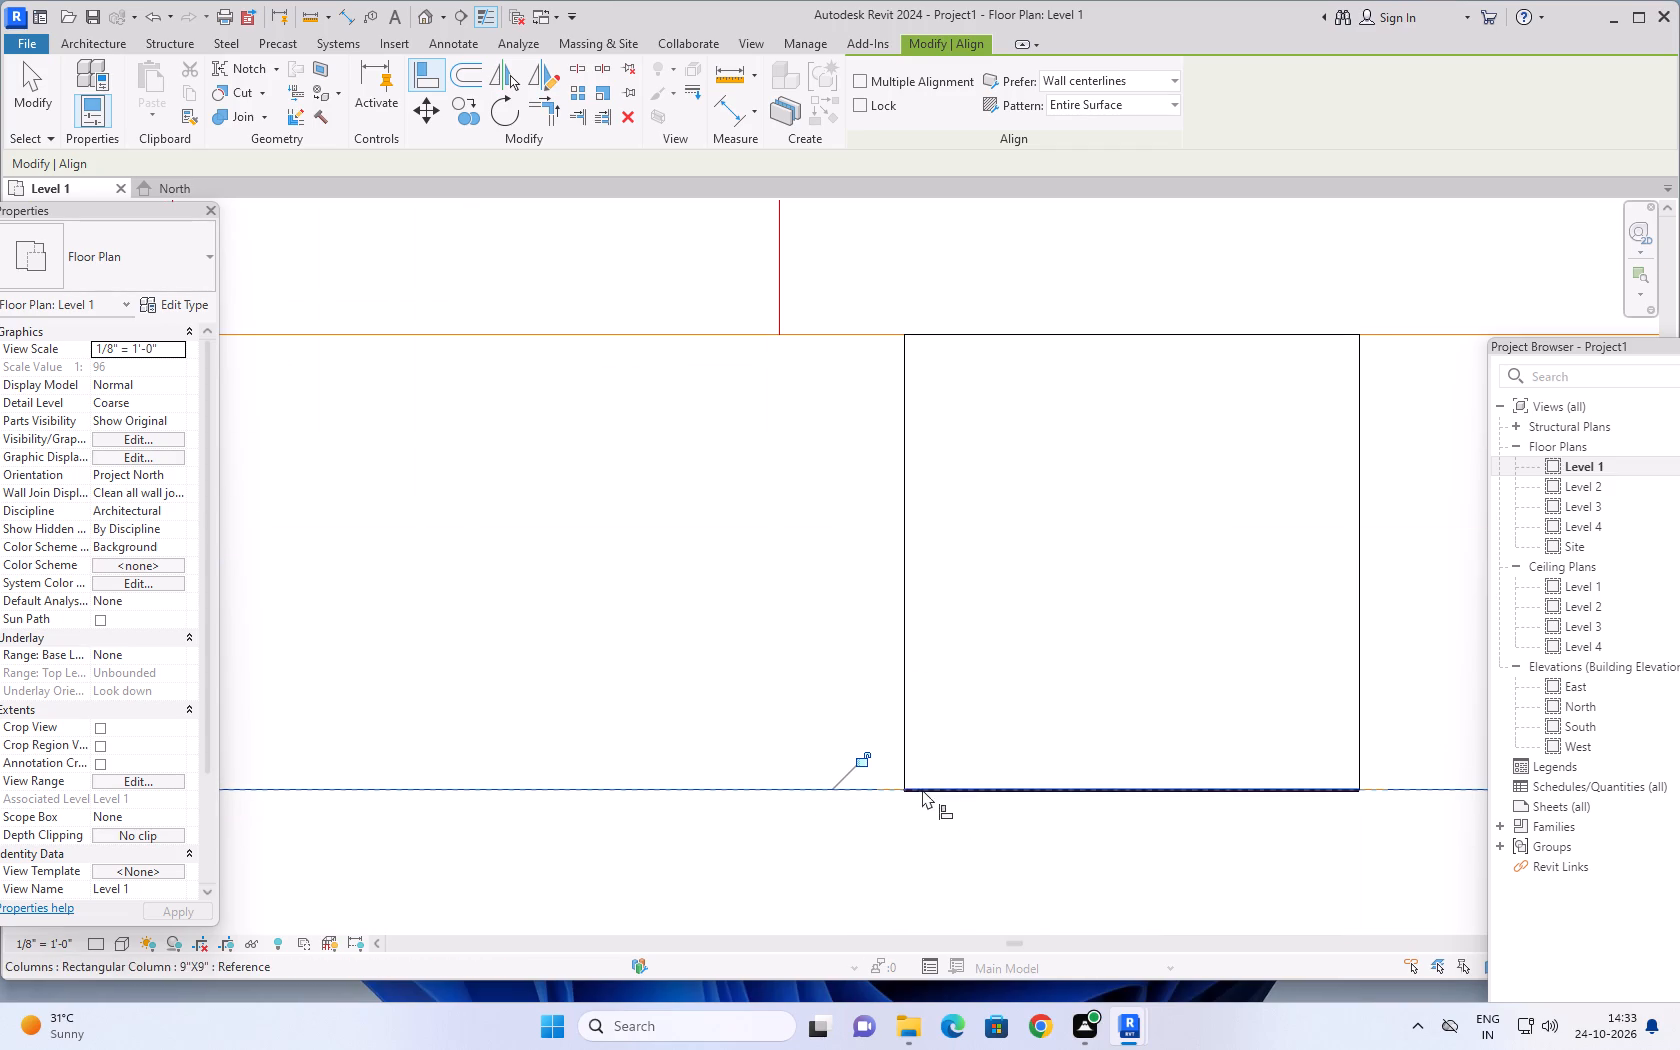
Align the column at the 10'9"X10'9" bedroom's outer corner above the window with the wall's lower line and the exterior wall's inner line.
{"action": "scroll", "coordinate": [922, 789], "scroll_direction": "up", "scroll_amount": 19}
{"action": "scroll", "coordinate": [900, 769], "scroll_direction": "down", "scroll_amount": 6}
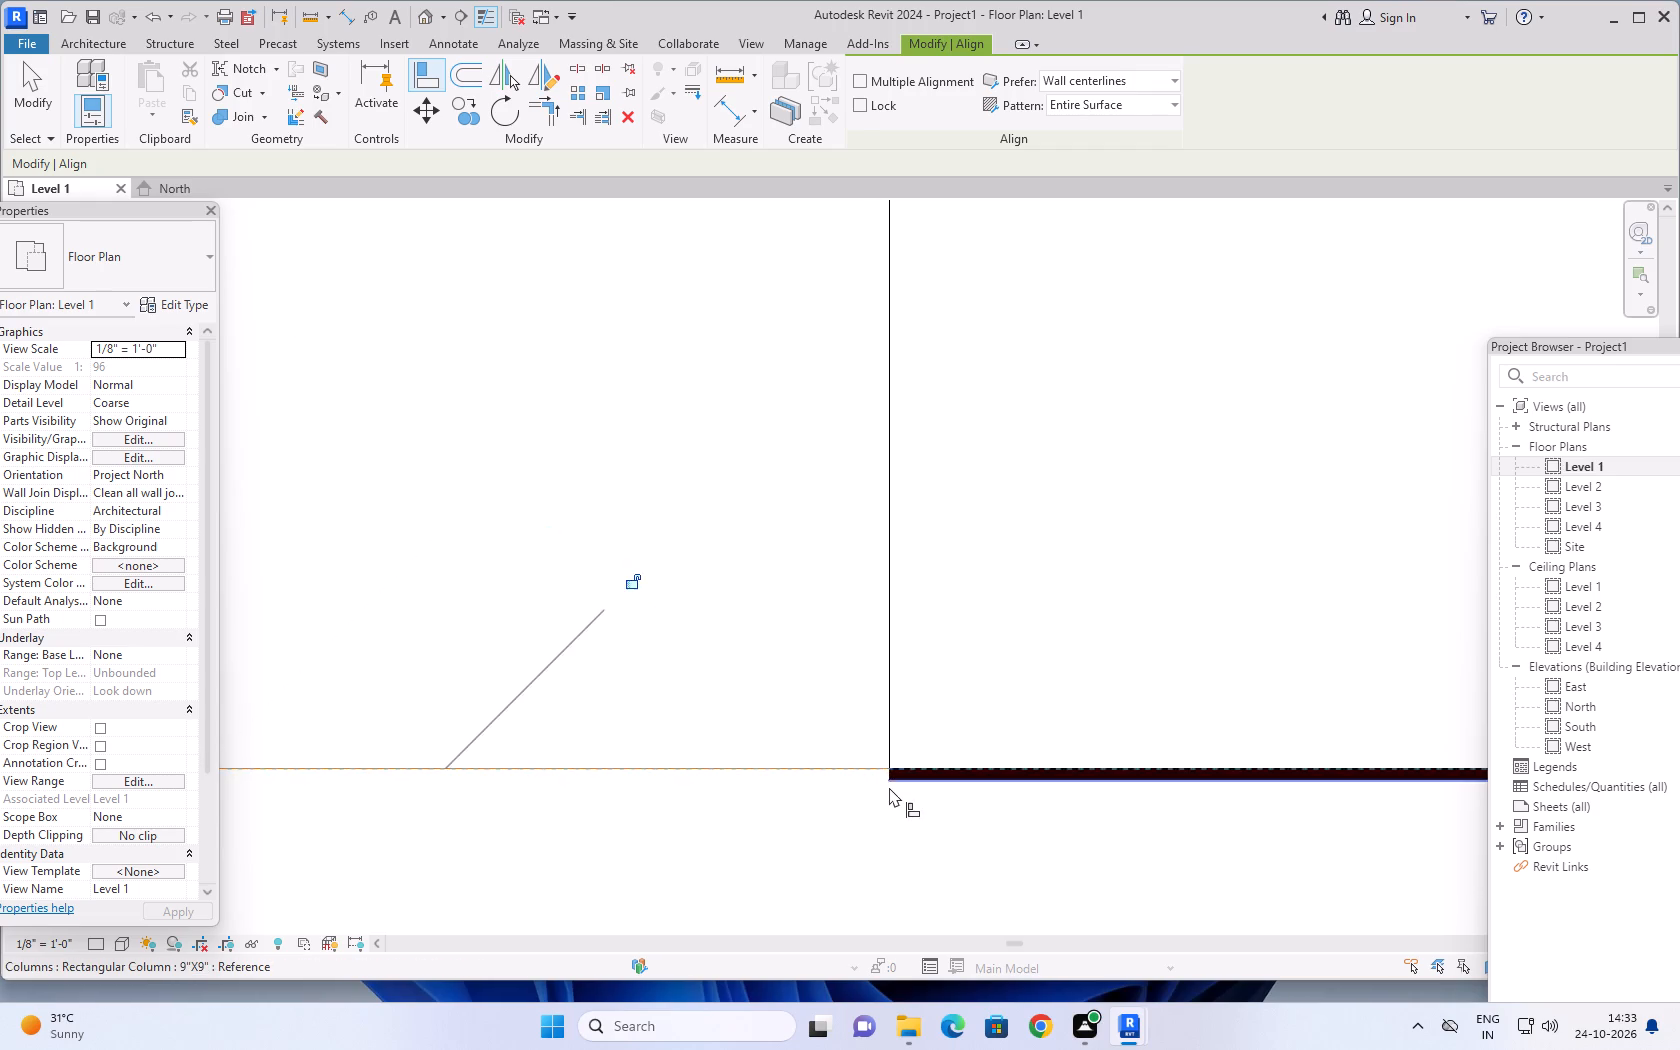
{"action": "scroll", "coordinate": [889, 787], "scroll_direction": "down", "scroll_amount": 20}
{"action": "scroll", "coordinate": [889, 787], "scroll_direction": "down", "scroll_amount": 13}
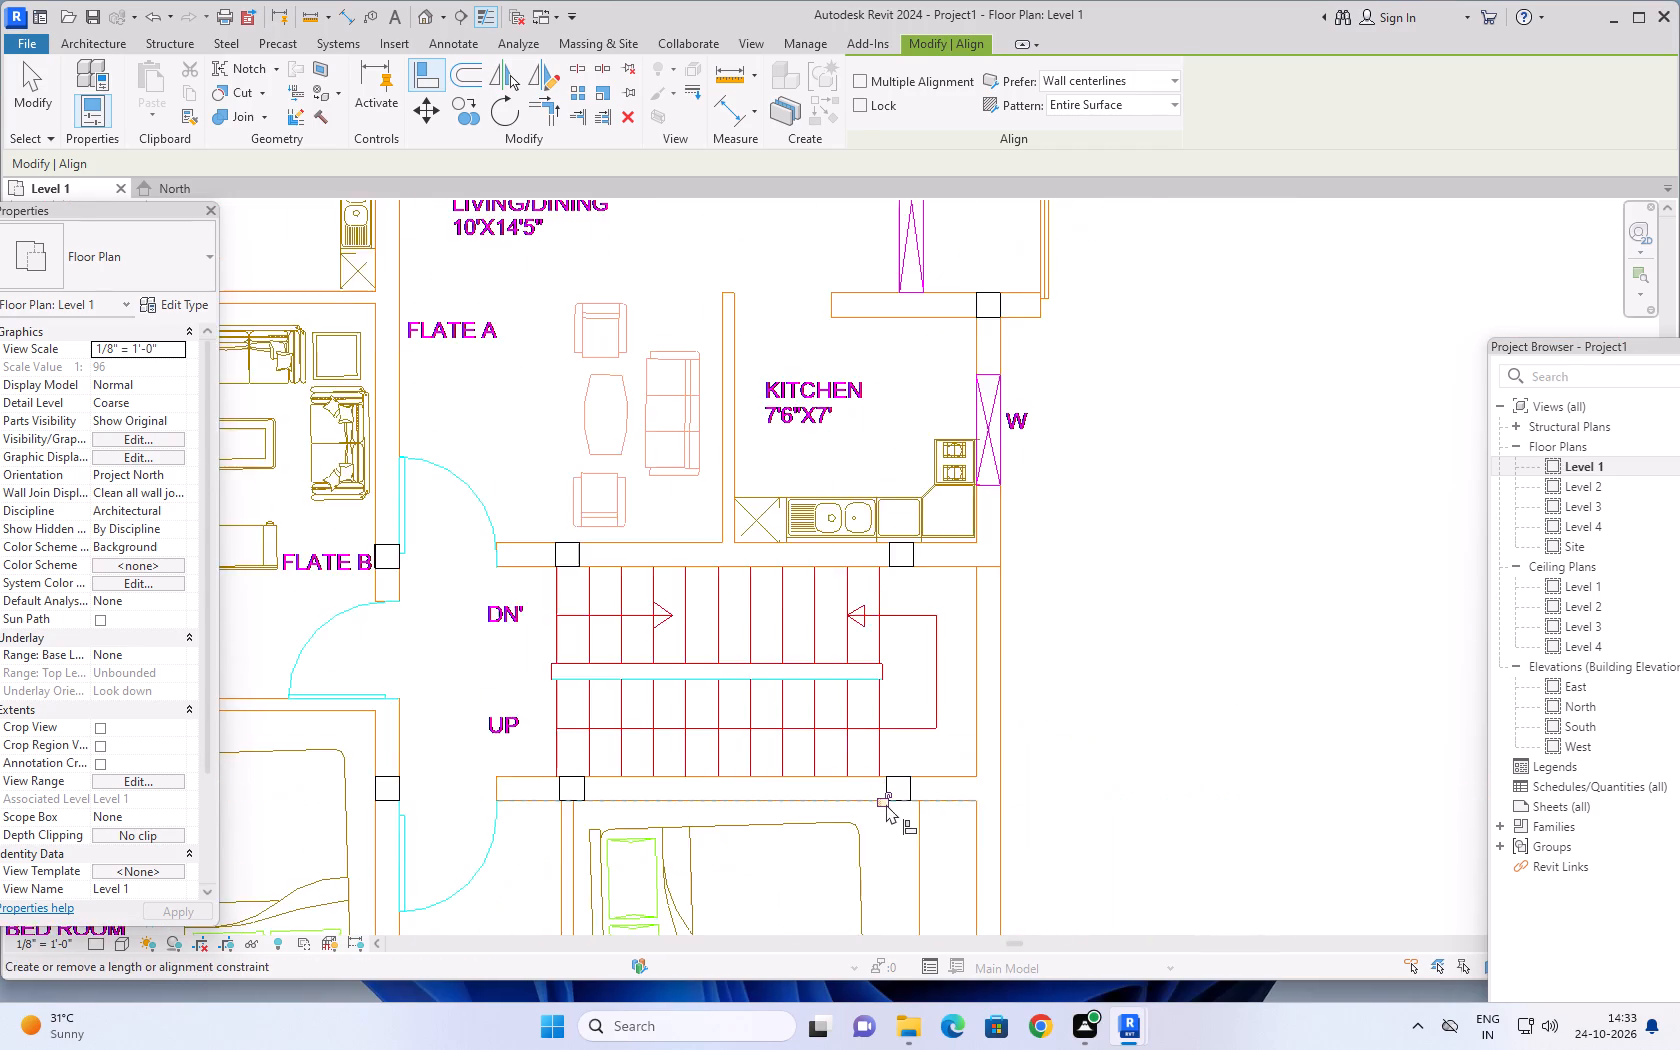
{"action": "scroll", "coordinate": [886, 804], "scroll_direction": "down", "scroll_amount": 8}
{"action": "middle_click_drag", "start_coordinate": [1024, 811], "coordinate": [992, 596]}
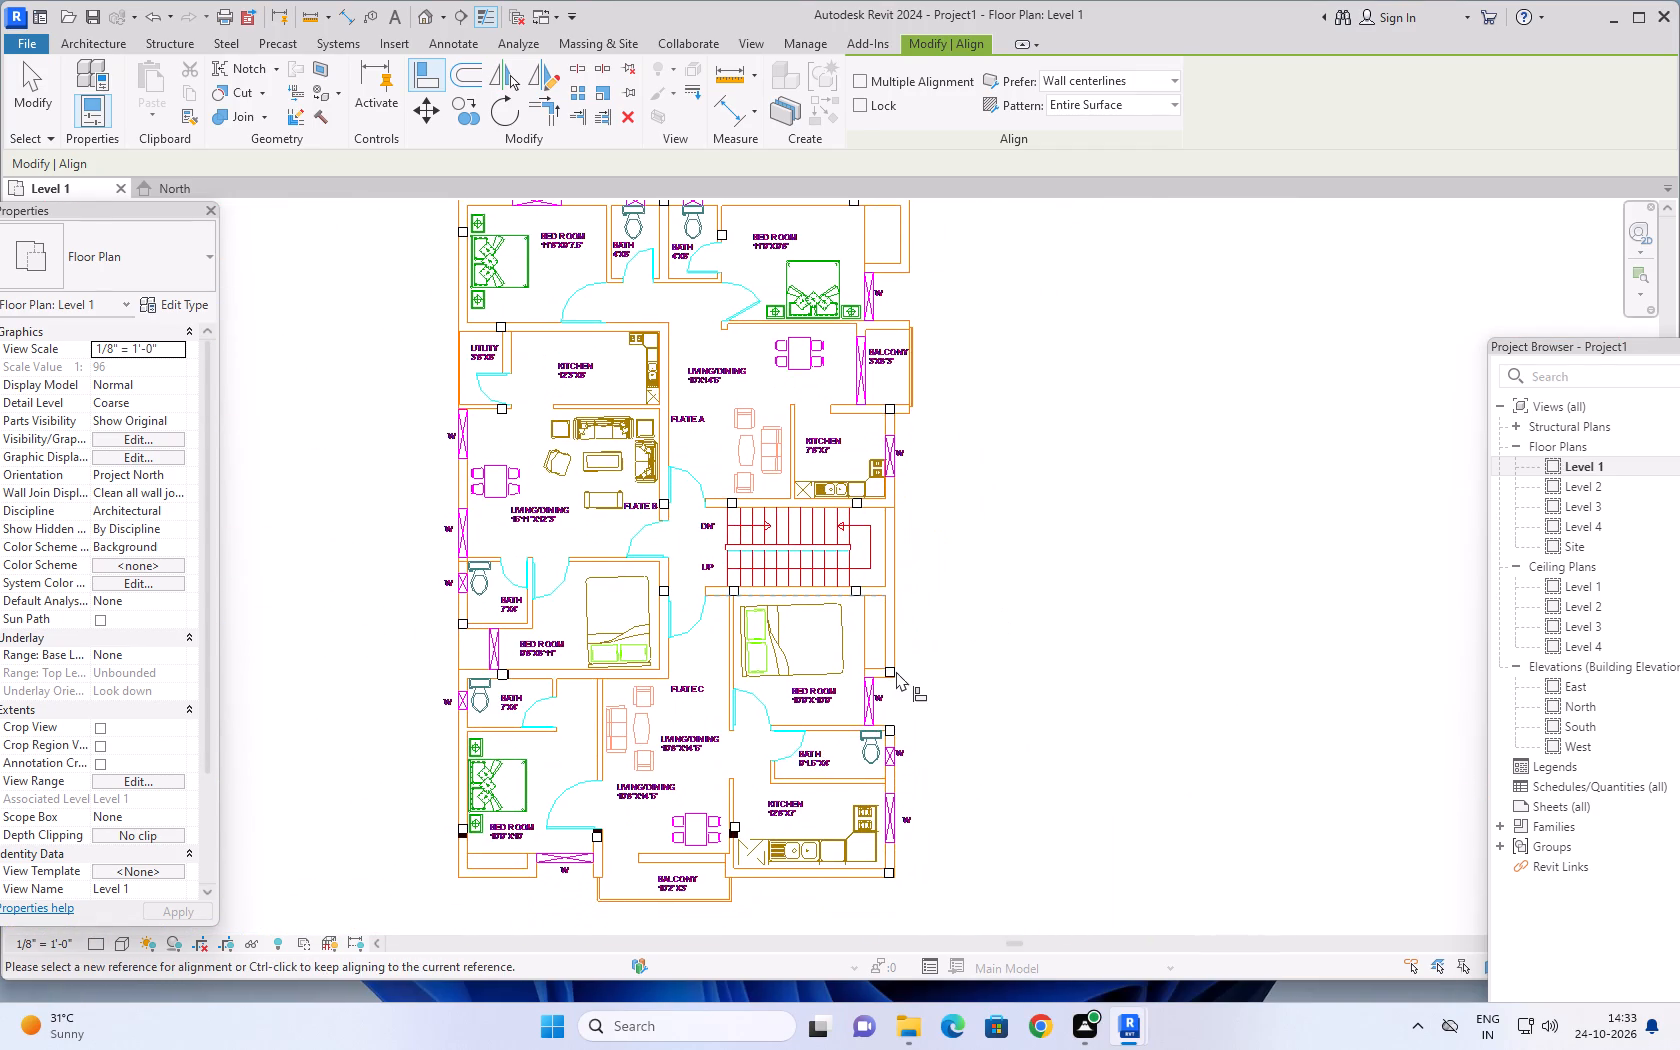
{"action": "scroll", "coordinate": [871, 665], "scroll_direction": "up", "scroll_amount": 14}
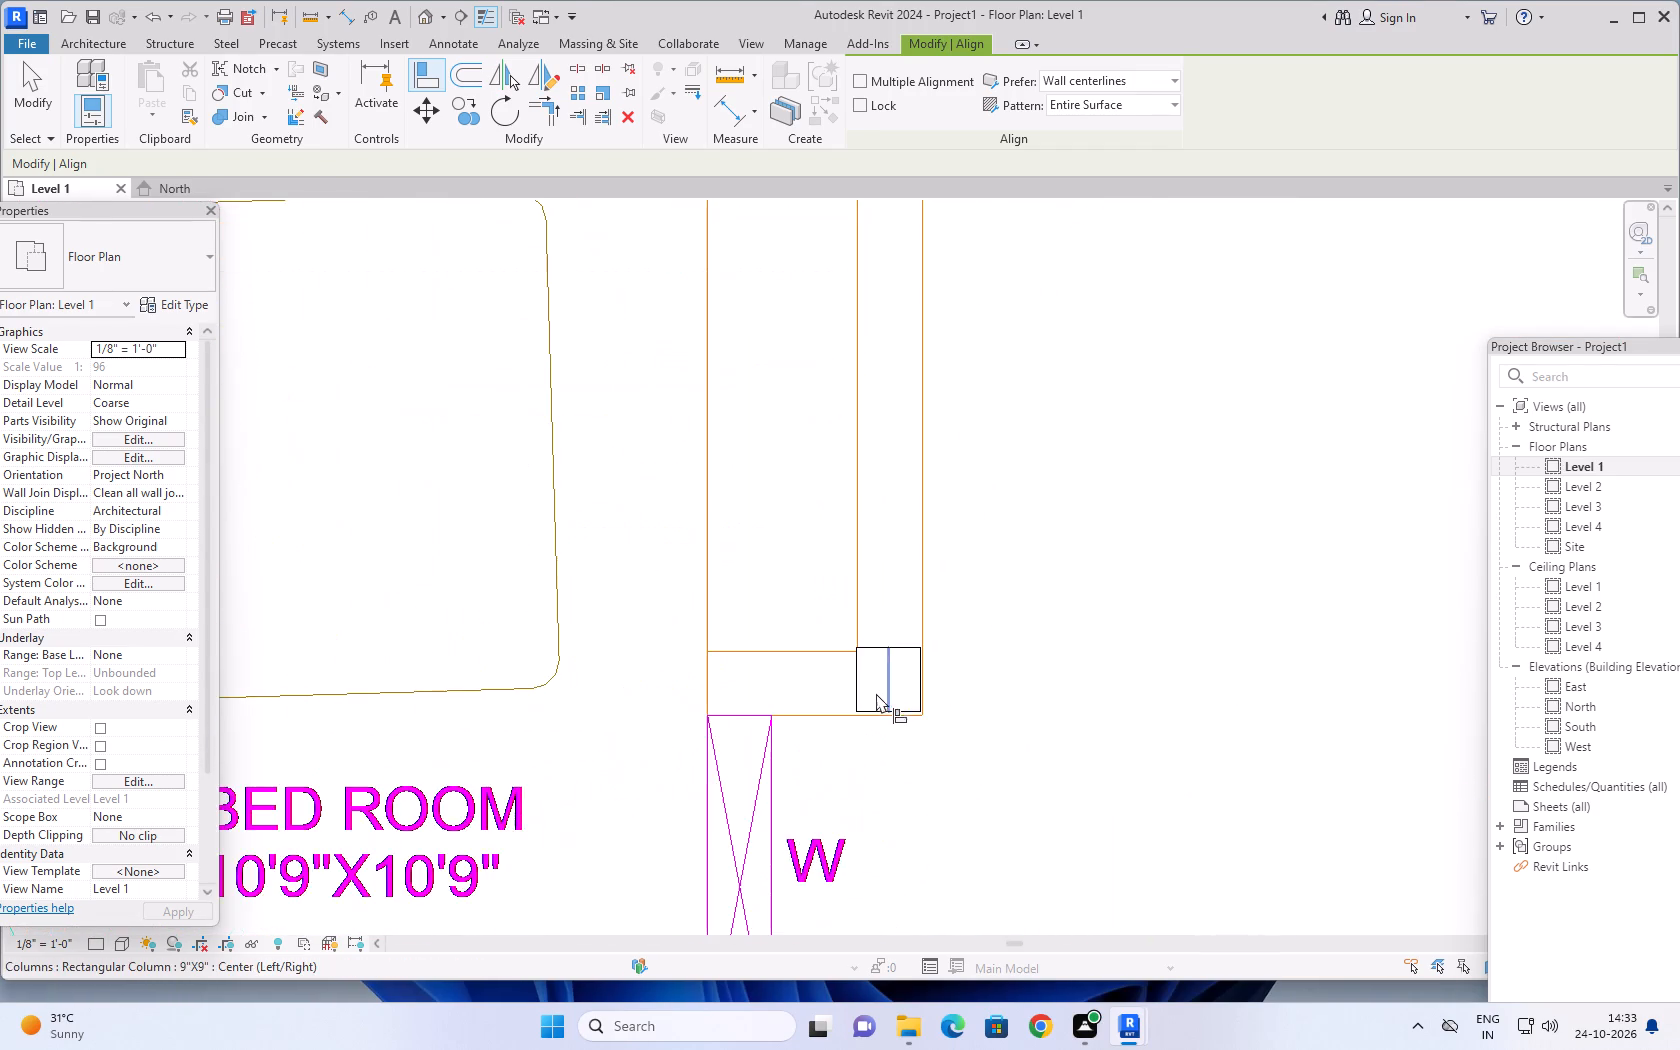
{"action": "scroll", "coordinate": [876, 692], "scroll_direction": "up", "scroll_amount": 8}
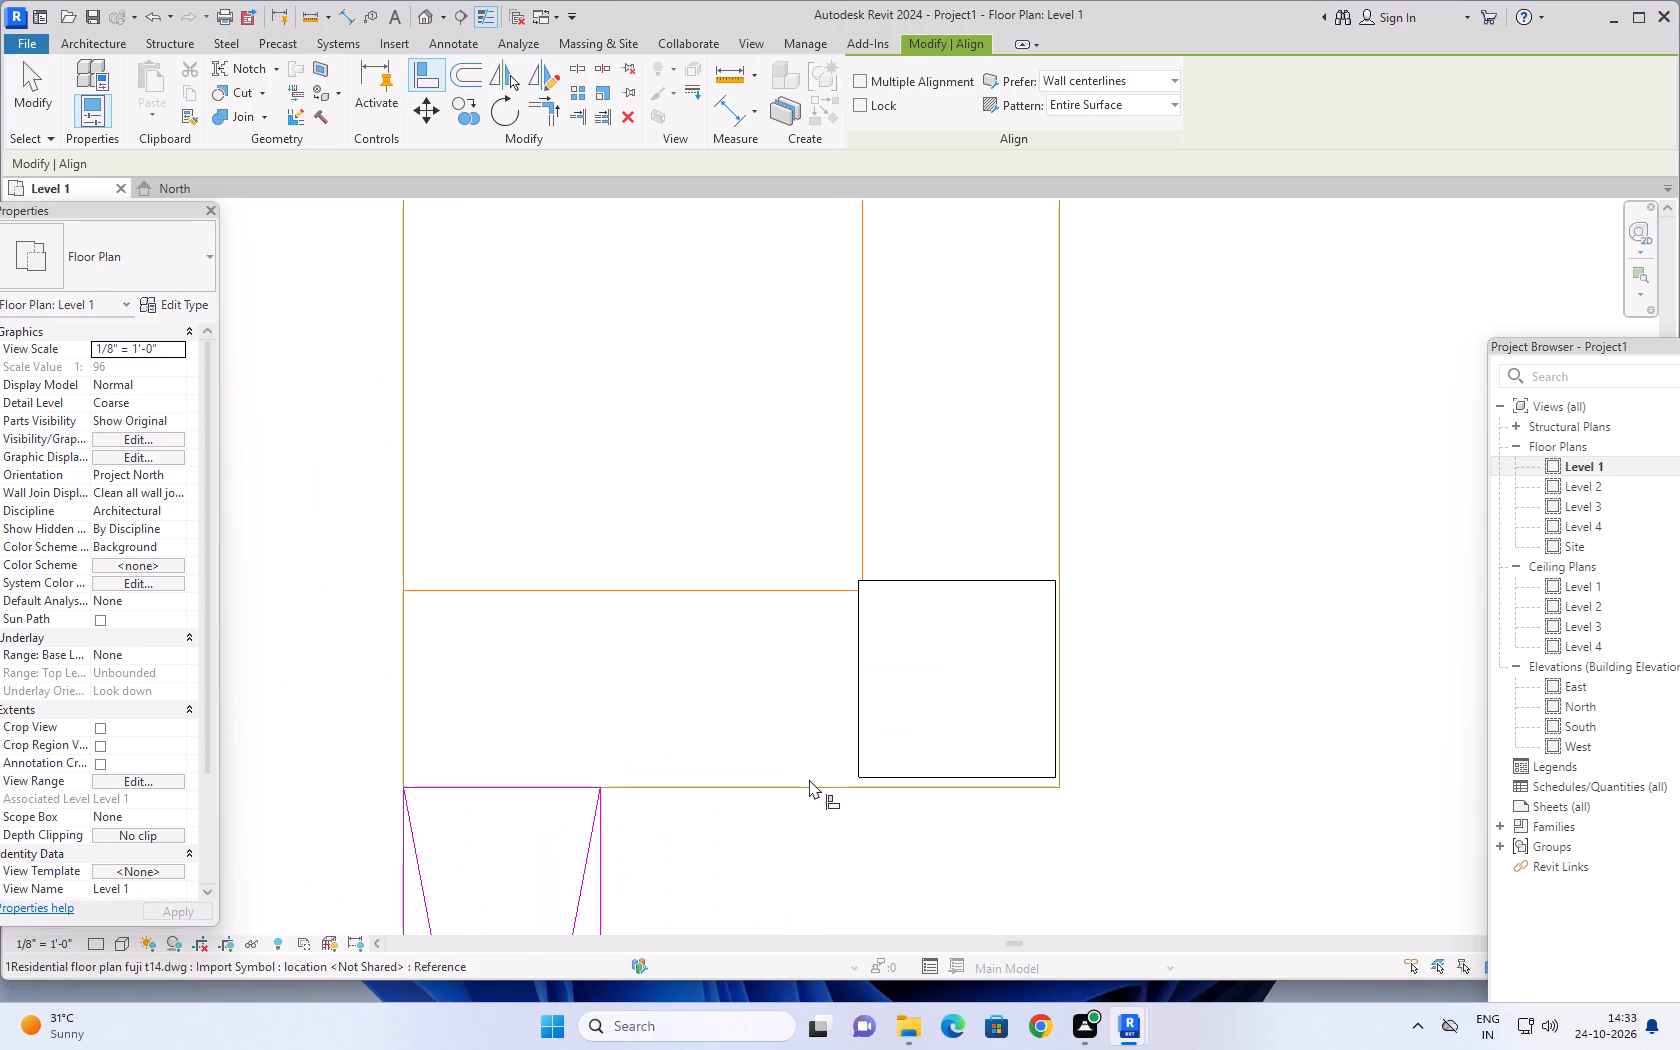
{"action": "left_click", "coordinate": [812, 788]}
{"action": "left_click", "coordinate": [891, 771]}
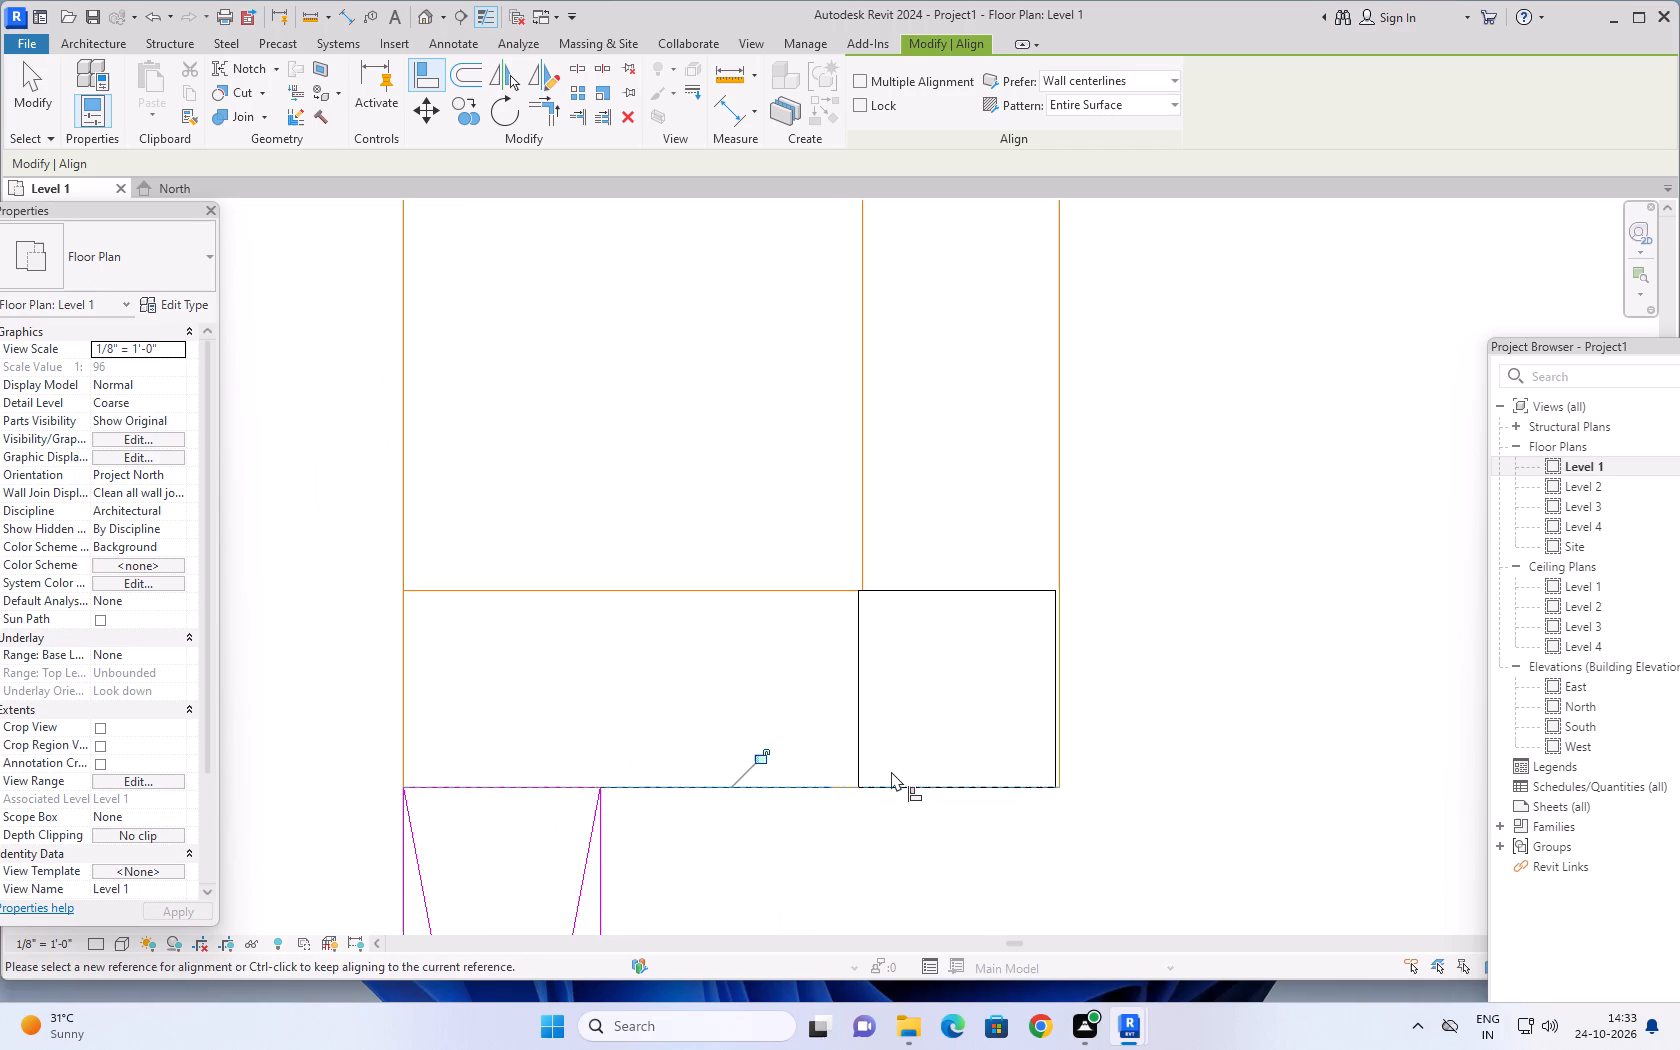
{"action": "left_click", "coordinate": [853, 666]}
{"action": "left_click", "coordinate": [862, 523]}
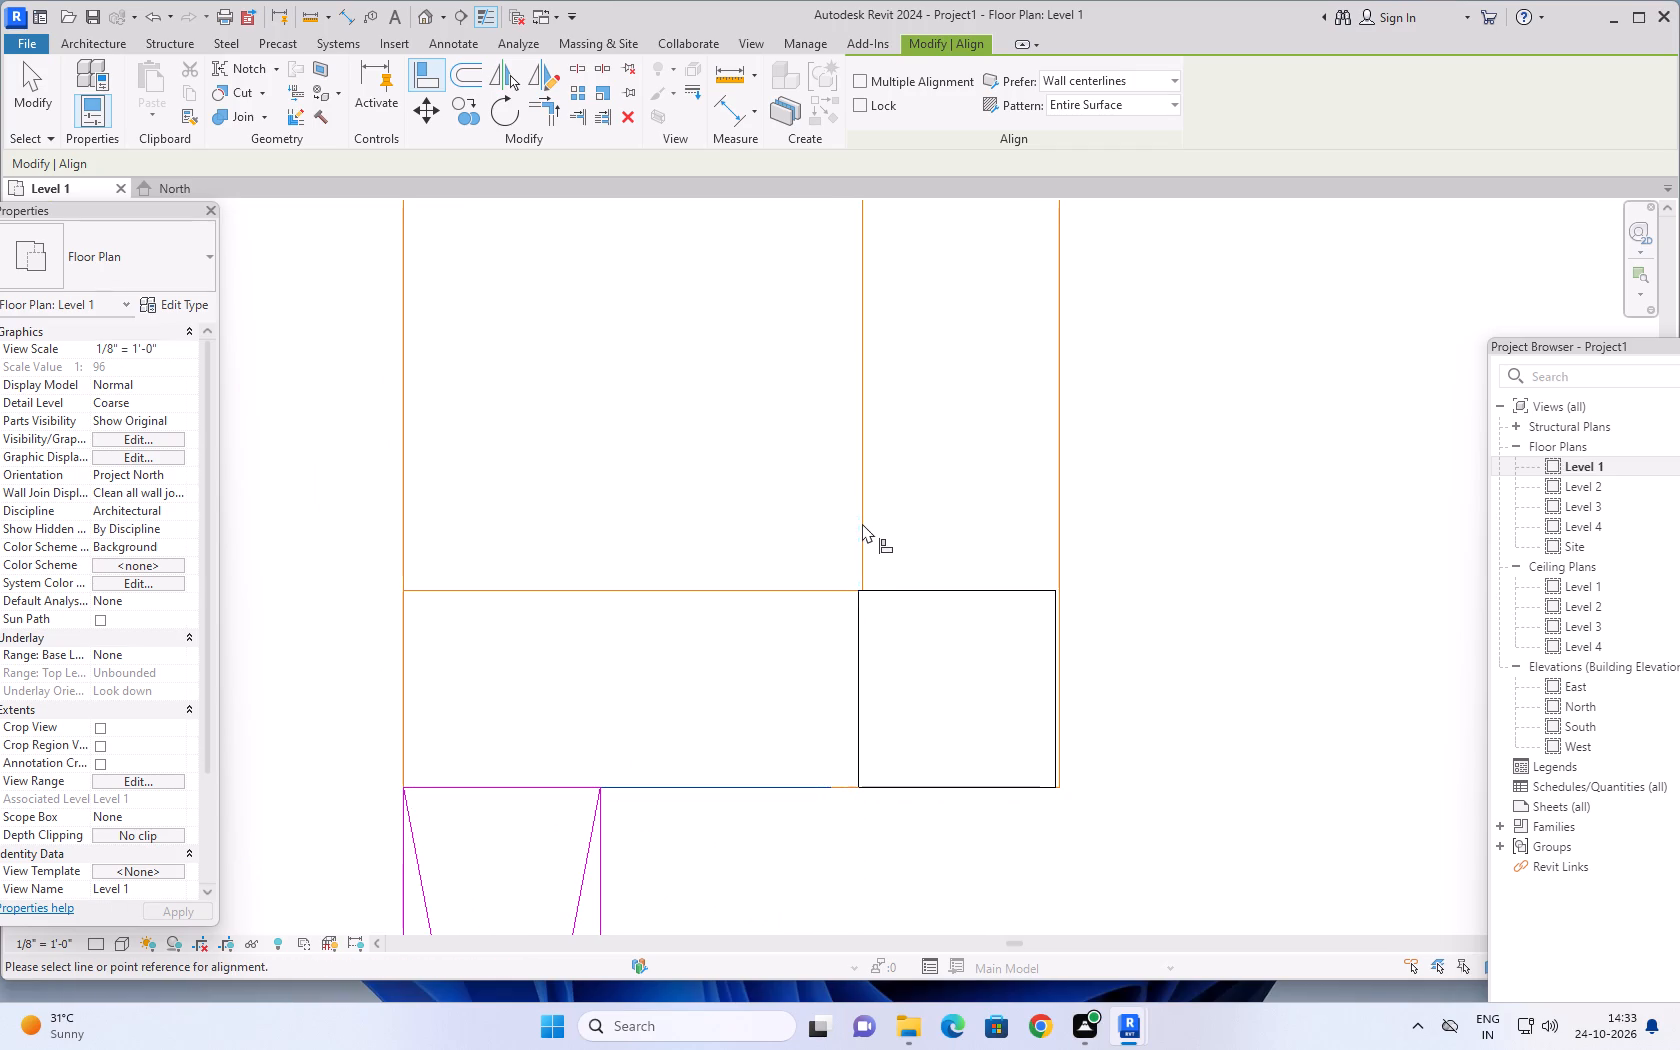
{"action": "left_click", "coordinate": [865, 540]}
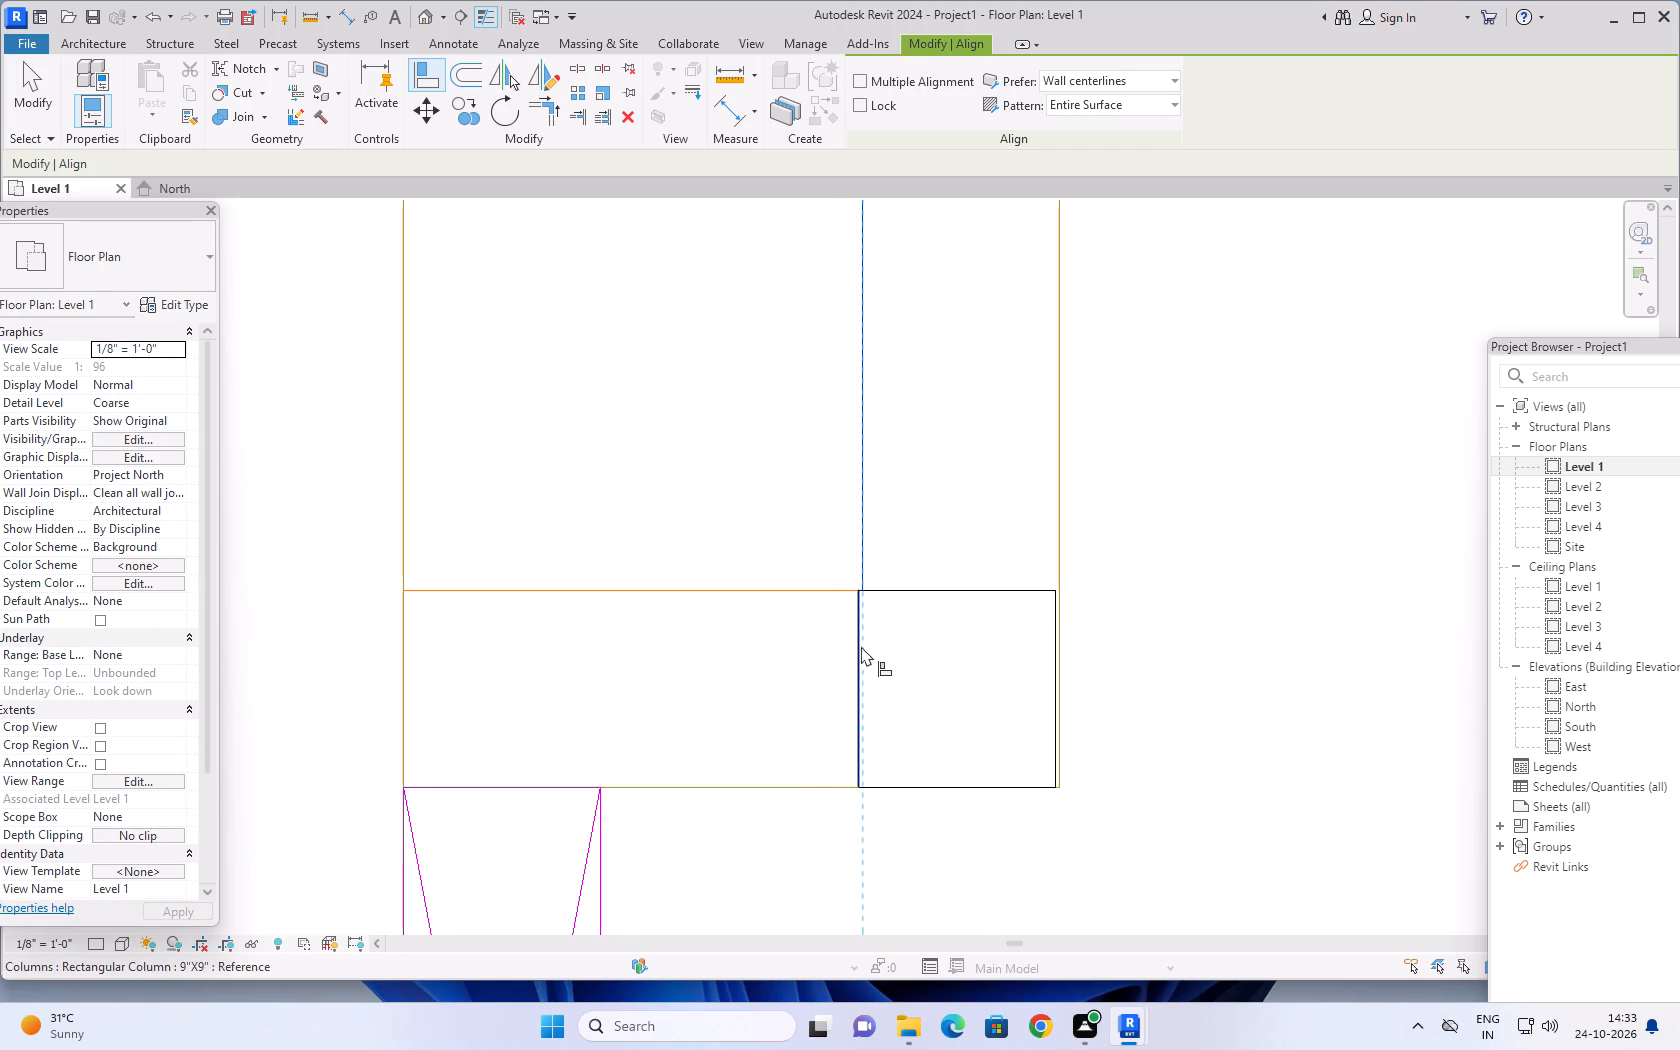
{"action": "left_click", "coordinate": [858, 649]}
Align the column at the 9'1.5"X4' bath's outer corner with the exterior wall's outer line and the bedroom-side wall line.
{"action": "scroll", "coordinate": [1016, 699], "scroll_direction": "down", "scroll_amount": 18}
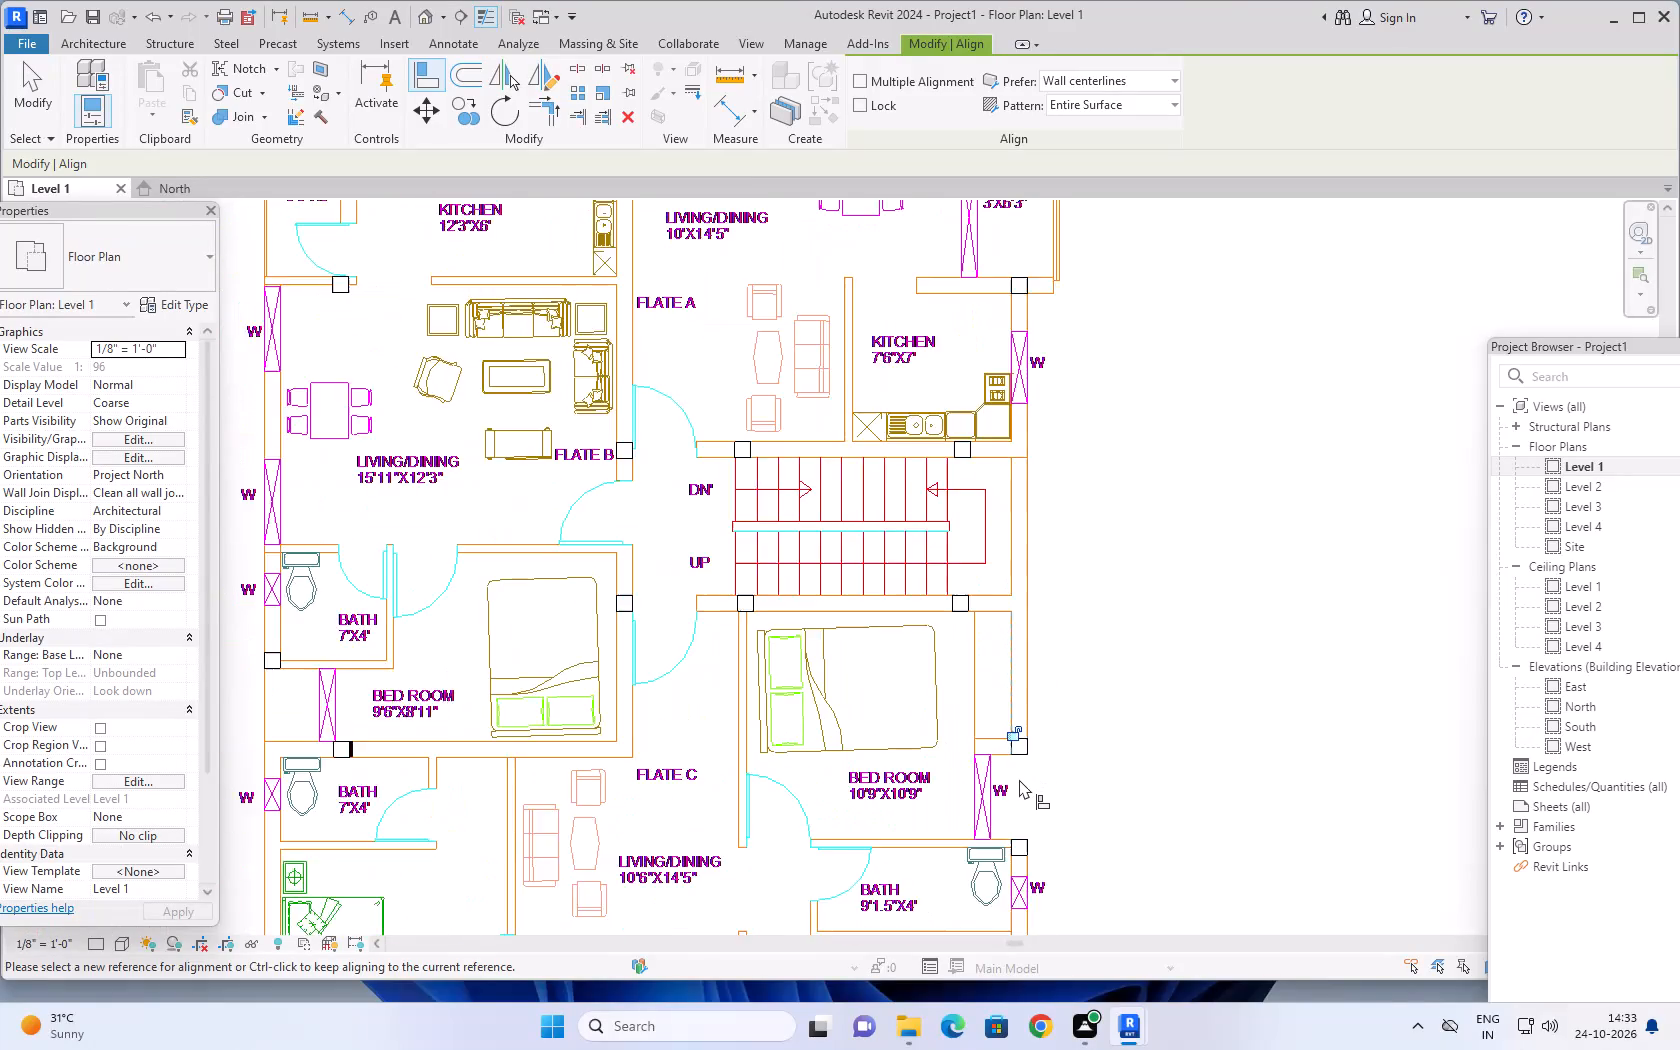
{"action": "scroll", "coordinate": [1019, 779], "scroll_direction": "down", "scroll_amount": 2}
{"action": "scroll", "coordinate": [1020, 795], "scroll_direction": "up", "scroll_amount": 1}
{"action": "middle_click_drag", "start_coordinate": [1016, 795], "coordinate": [942, 594]}
{"action": "scroll", "coordinate": [952, 649], "scroll_direction": "up", "scroll_amount": 6}
{"action": "scroll", "coordinate": [900, 558], "scroll_direction": "up", "scroll_amount": 12}
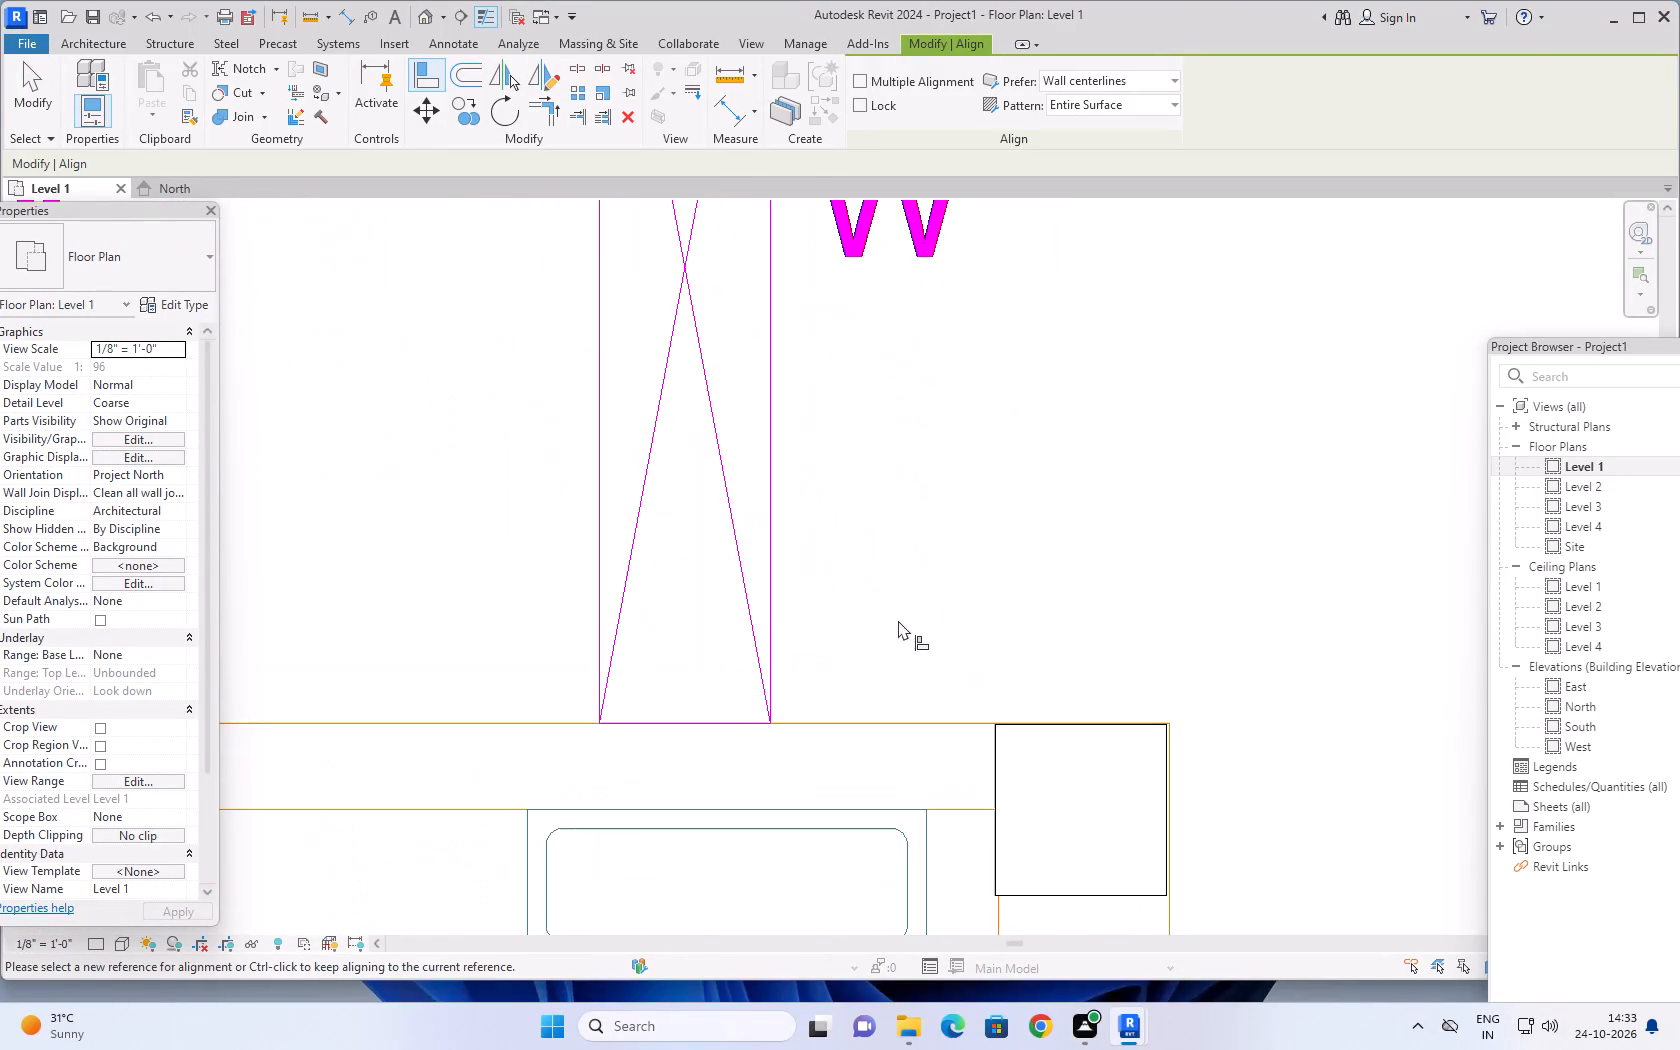
{"action": "middle_click_drag", "start_coordinate": [941, 651], "coordinate": [842, 415]}
{"action": "scroll", "coordinate": [1021, 640], "scroll_direction": "up", "scroll_amount": 4}
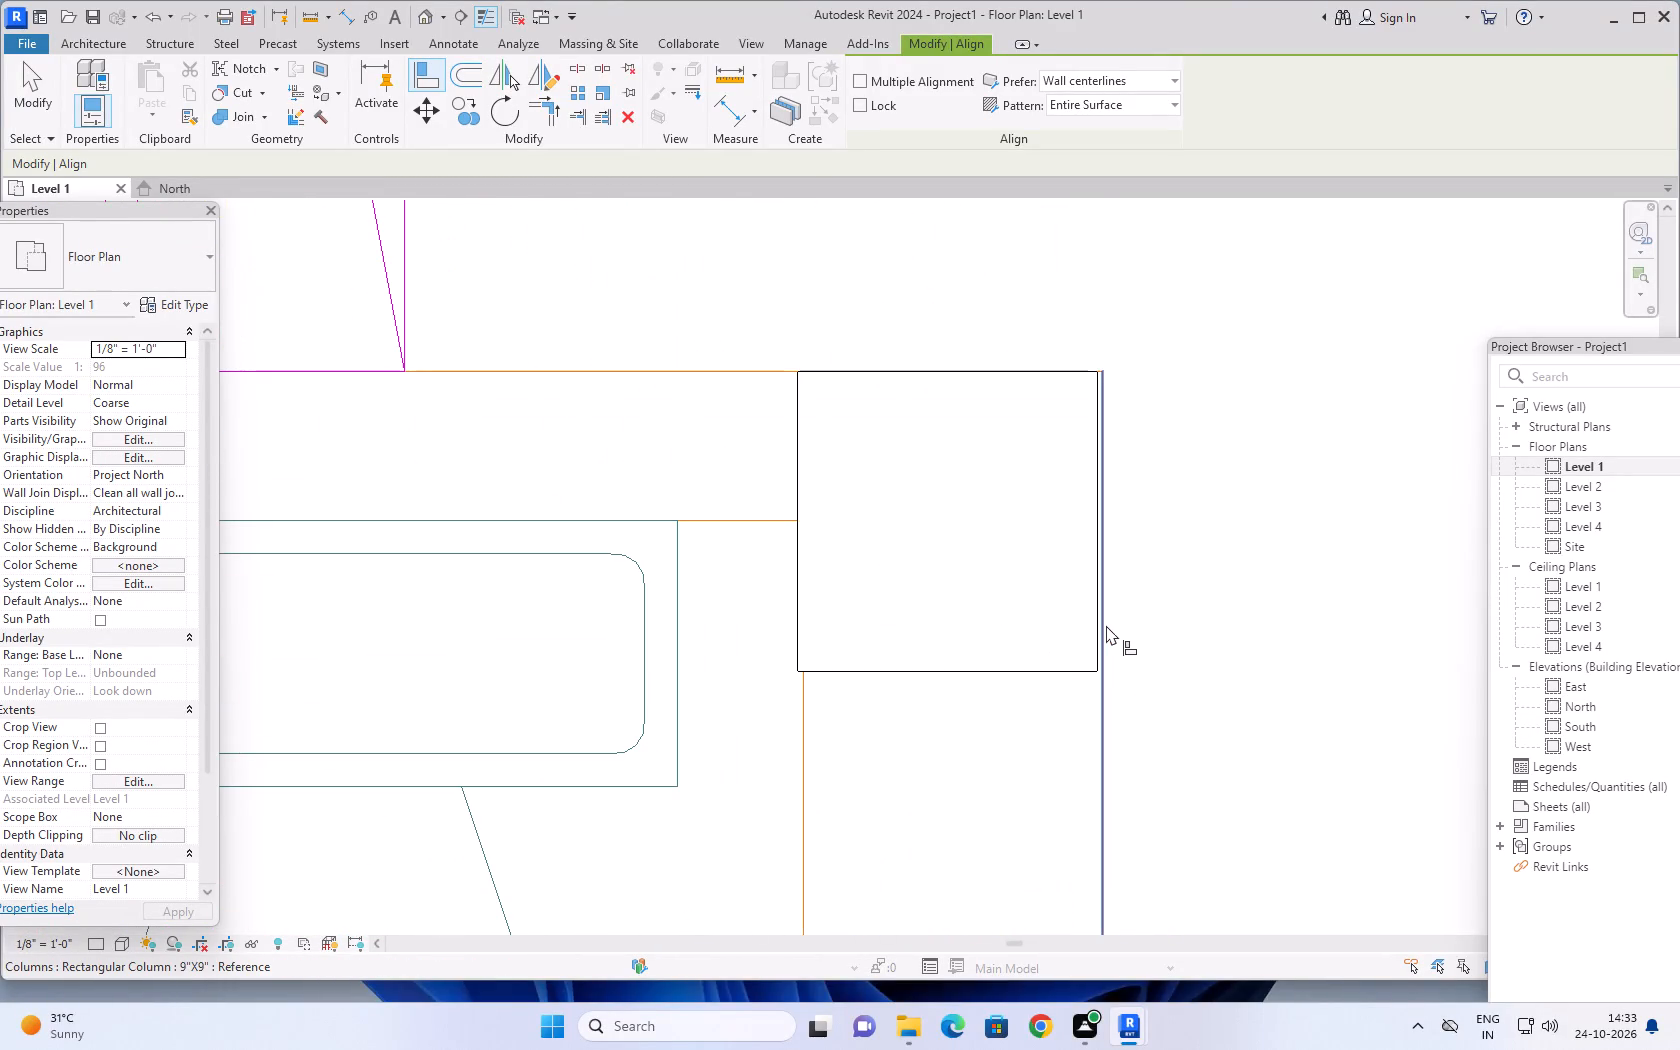
{"action": "left_click", "coordinate": [1106, 624]}
{"action": "left_click", "coordinate": [1092, 627]}
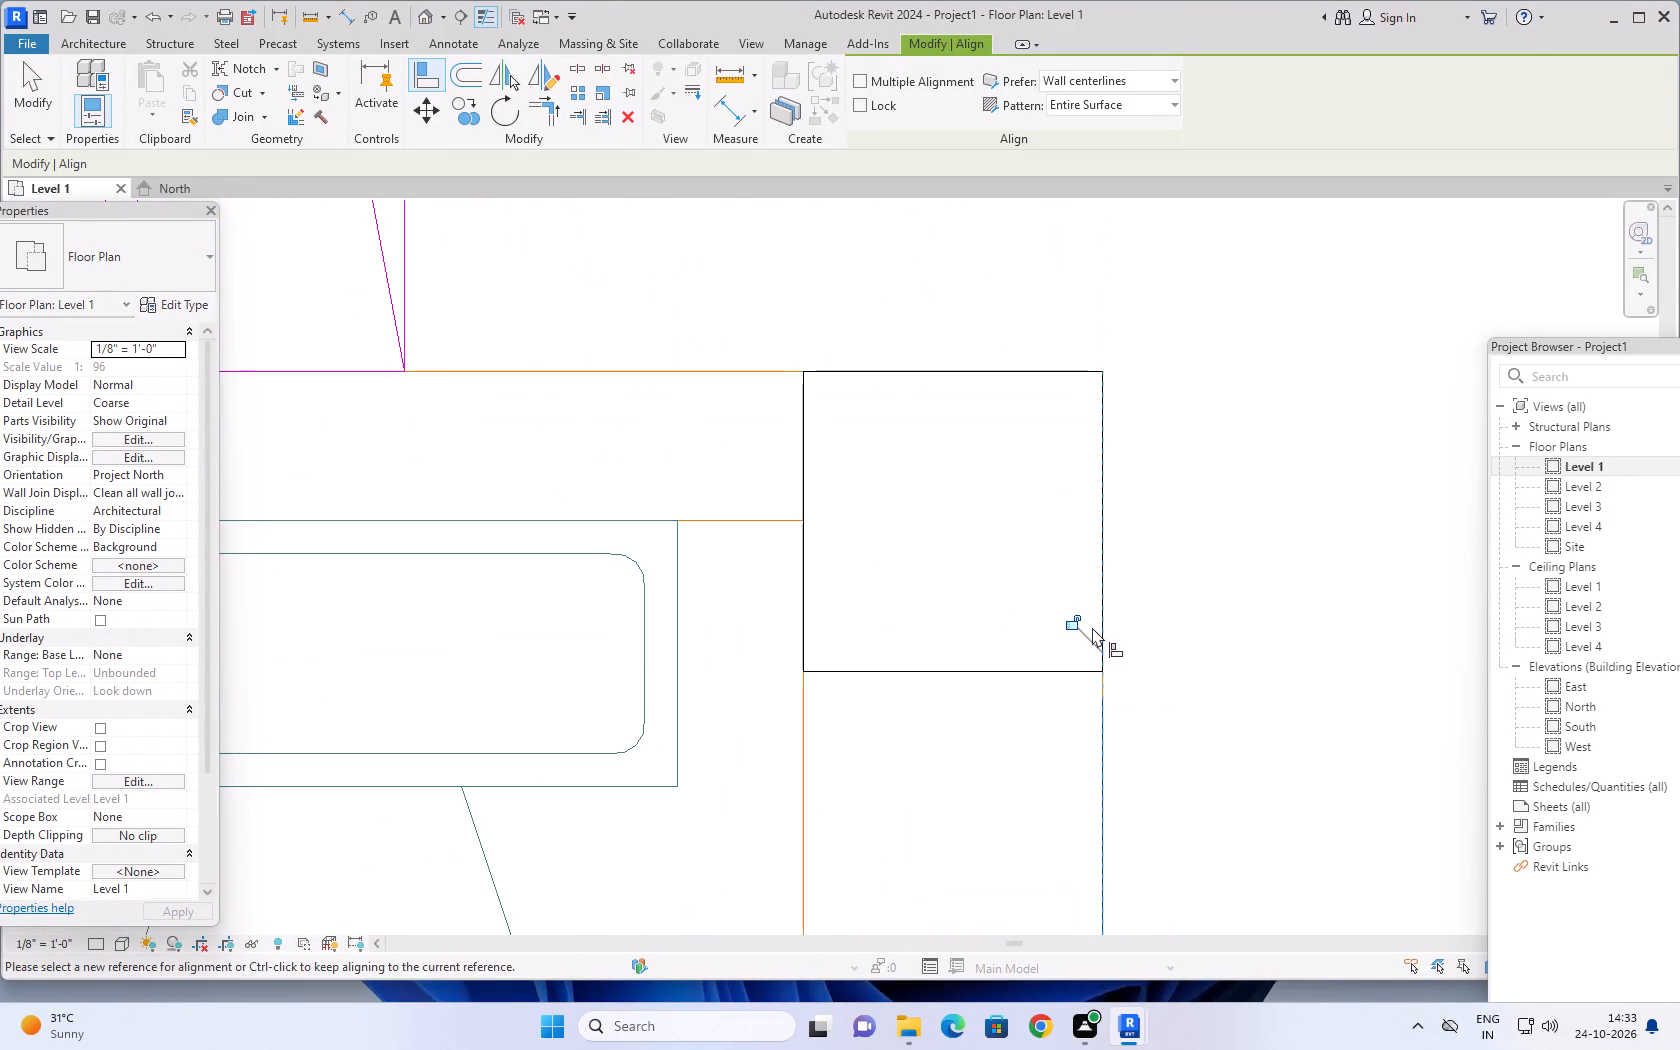
{"action": "scroll", "coordinate": [779, 339], "scroll_direction": "up", "scroll_amount": 6}
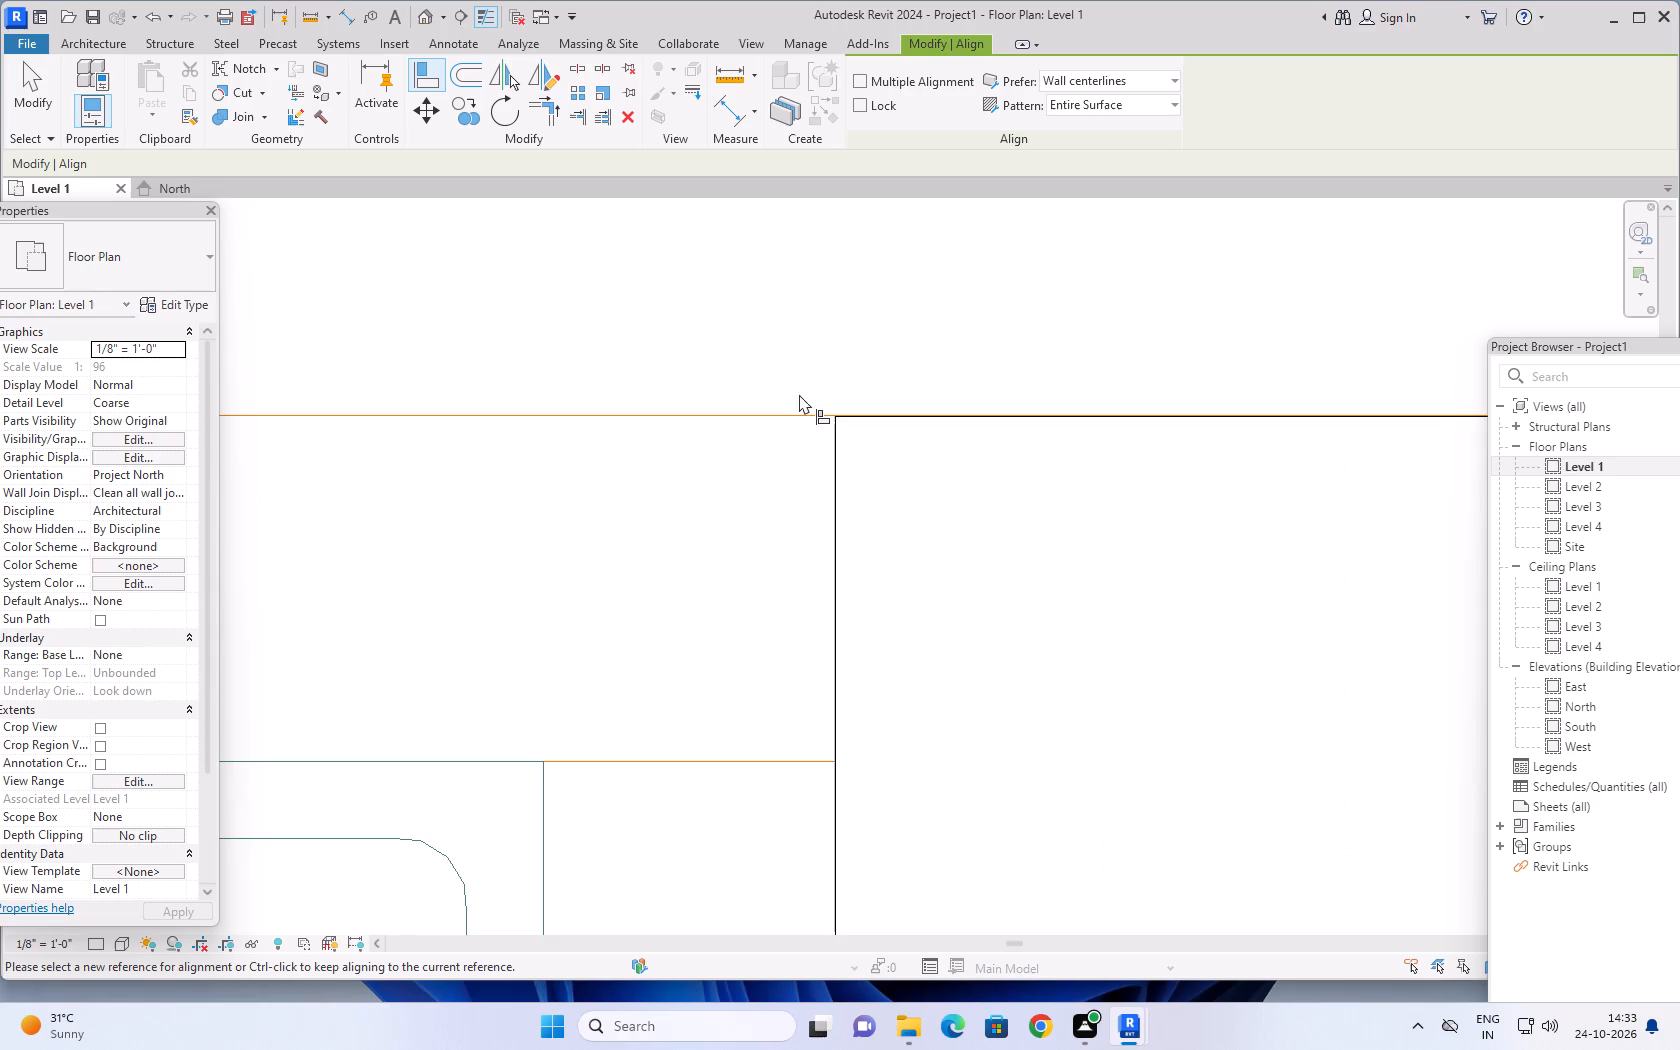
{"action": "scroll", "coordinate": [803, 394], "scroll_direction": "up", "scroll_amount": 12}
{"action": "left_click", "coordinate": [900, 524]}
{"action": "left_click", "coordinate": [903, 540]}
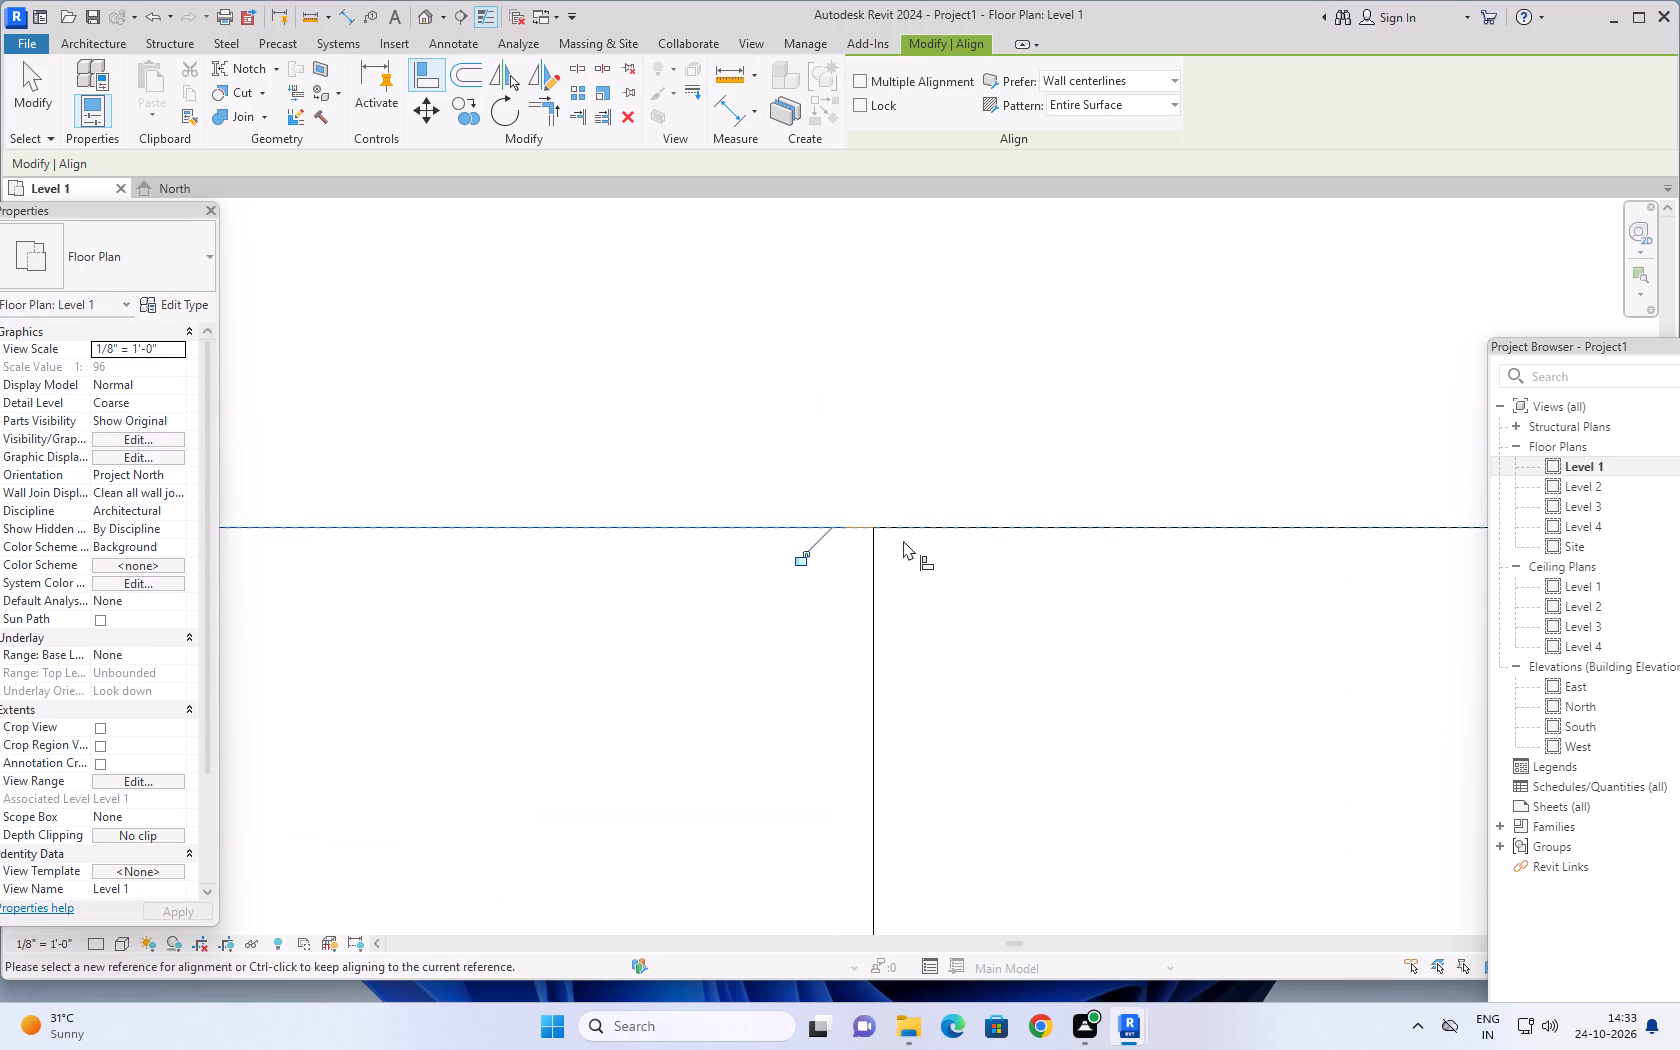
Align the column at the 12'6"X7' kitchen's lower outer corner with the outer lines of both exterior walls.
{"action": "scroll", "coordinate": [855, 439], "scroll_direction": "down", "scroll_amount": 20}
{"action": "scroll", "coordinate": [855, 439], "scroll_direction": "down", "scroll_amount": 6}
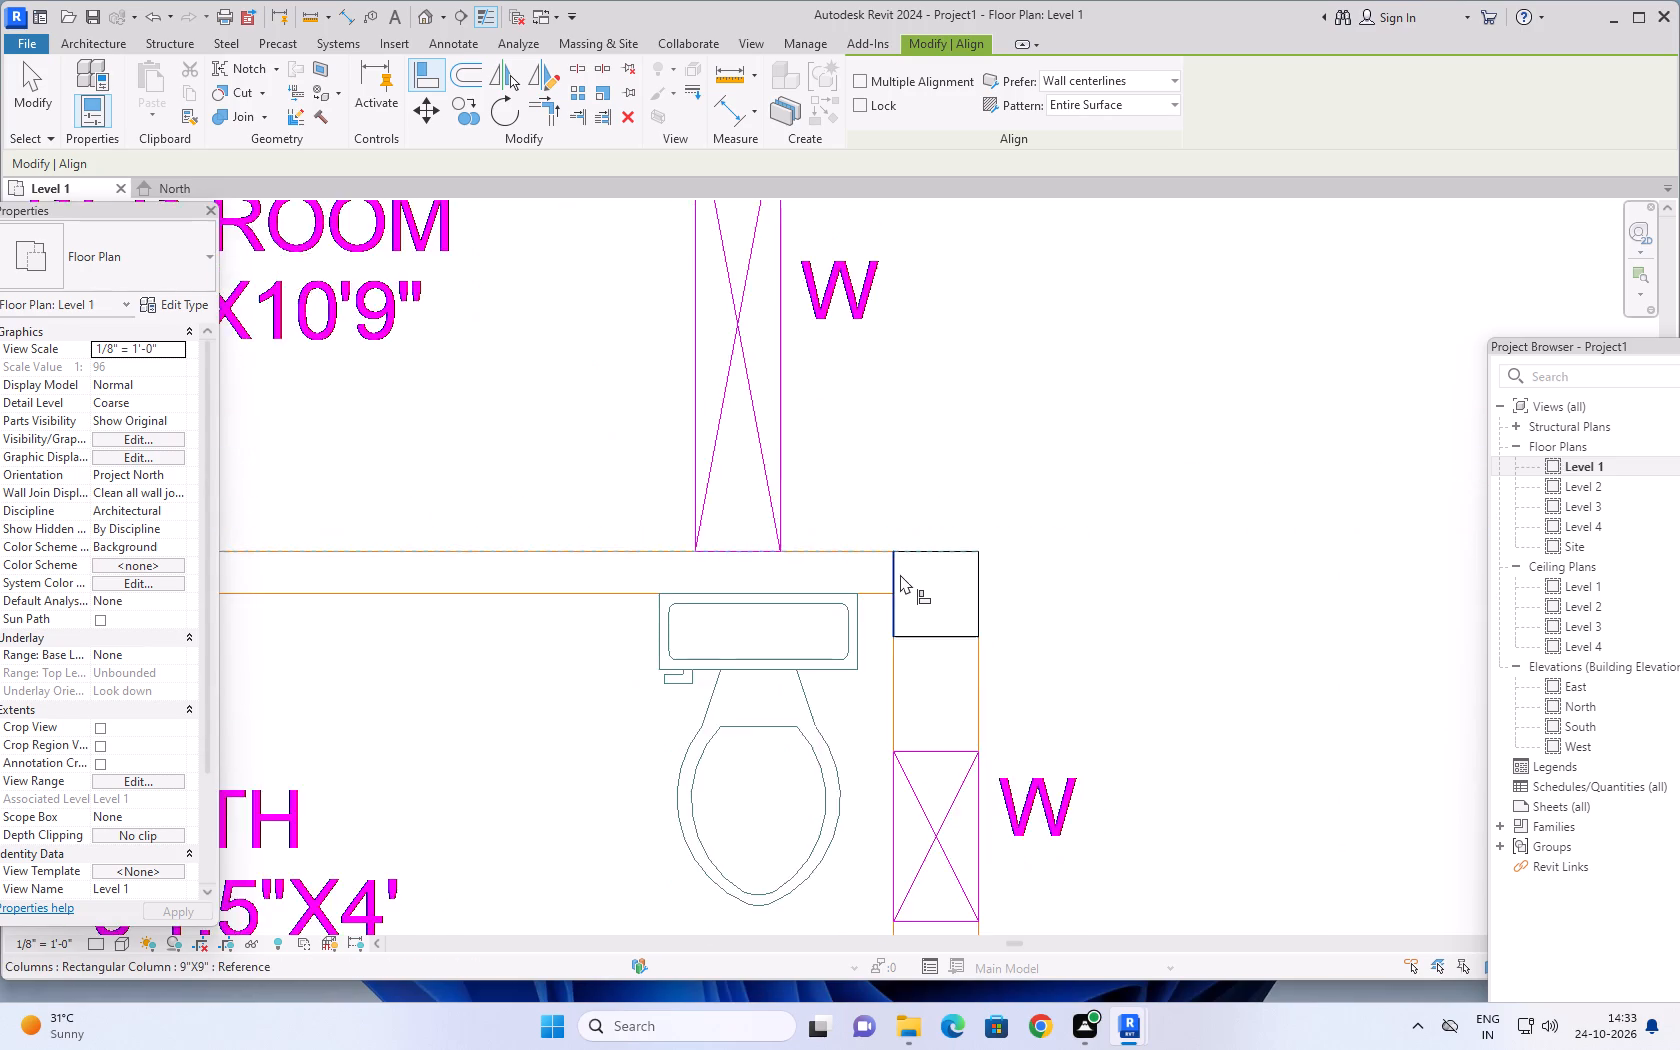
{"action": "scroll", "coordinate": [900, 574], "scroll_direction": "down", "scroll_amount": 16}
{"action": "middle_click_drag", "start_coordinate": [996, 669], "coordinate": [1031, 484]}
{"action": "scroll", "coordinate": [1031, 484], "scroll_direction": "up", "scroll_amount": 5}
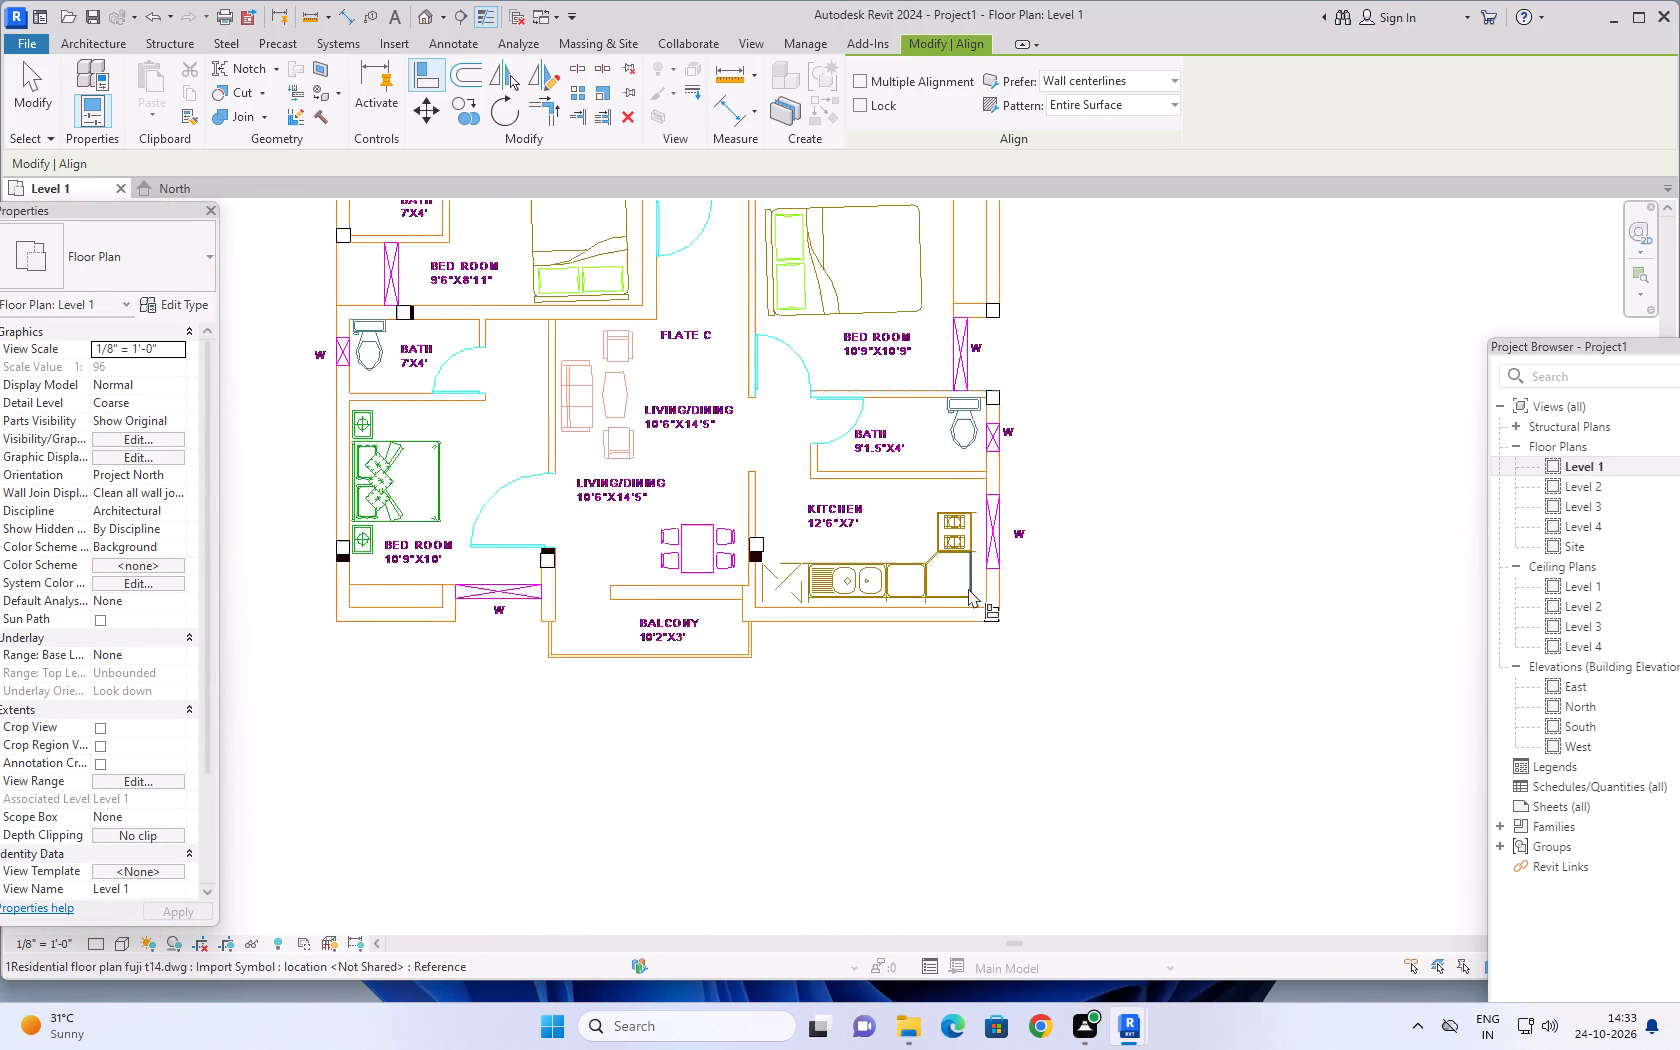
{"action": "scroll", "coordinate": [968, 588], "scroll_direction": "up", "scroll_amount": 15}
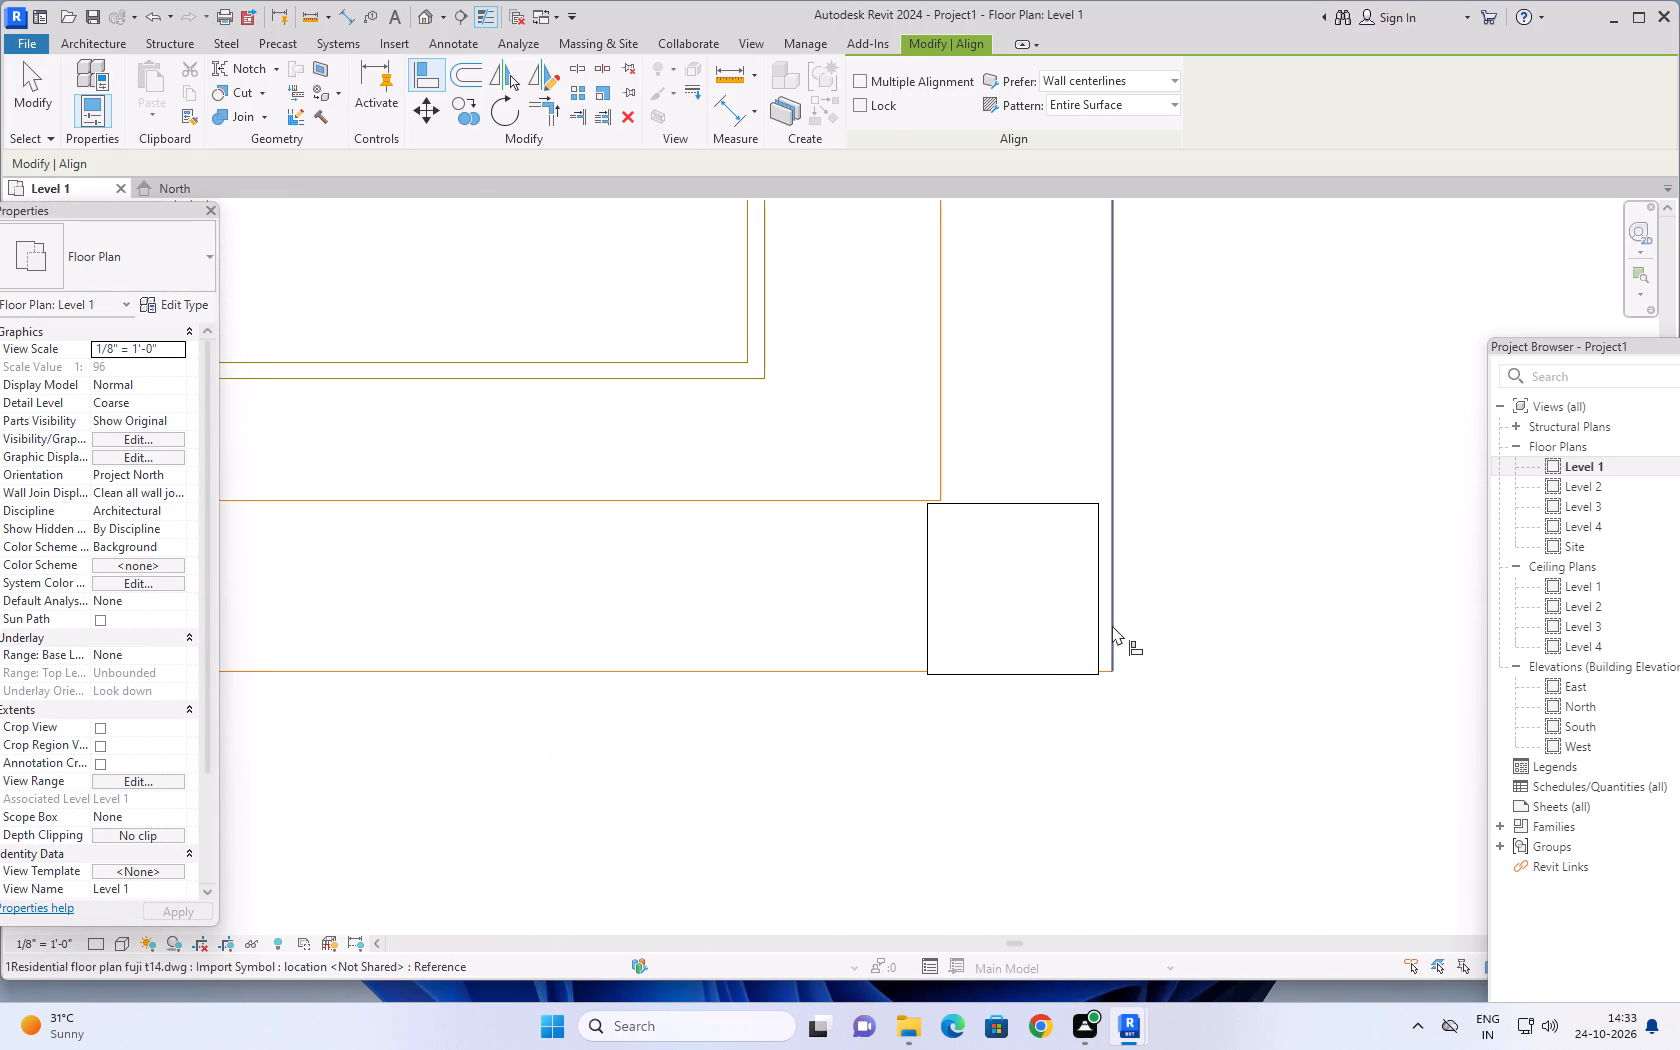
{"action": "left_click", "coordinate": [1112, 625]}
{"action": "left_click", "coordinate": [1102, 625]}
{"action": "left_click", "coordinate": [908, 670]}
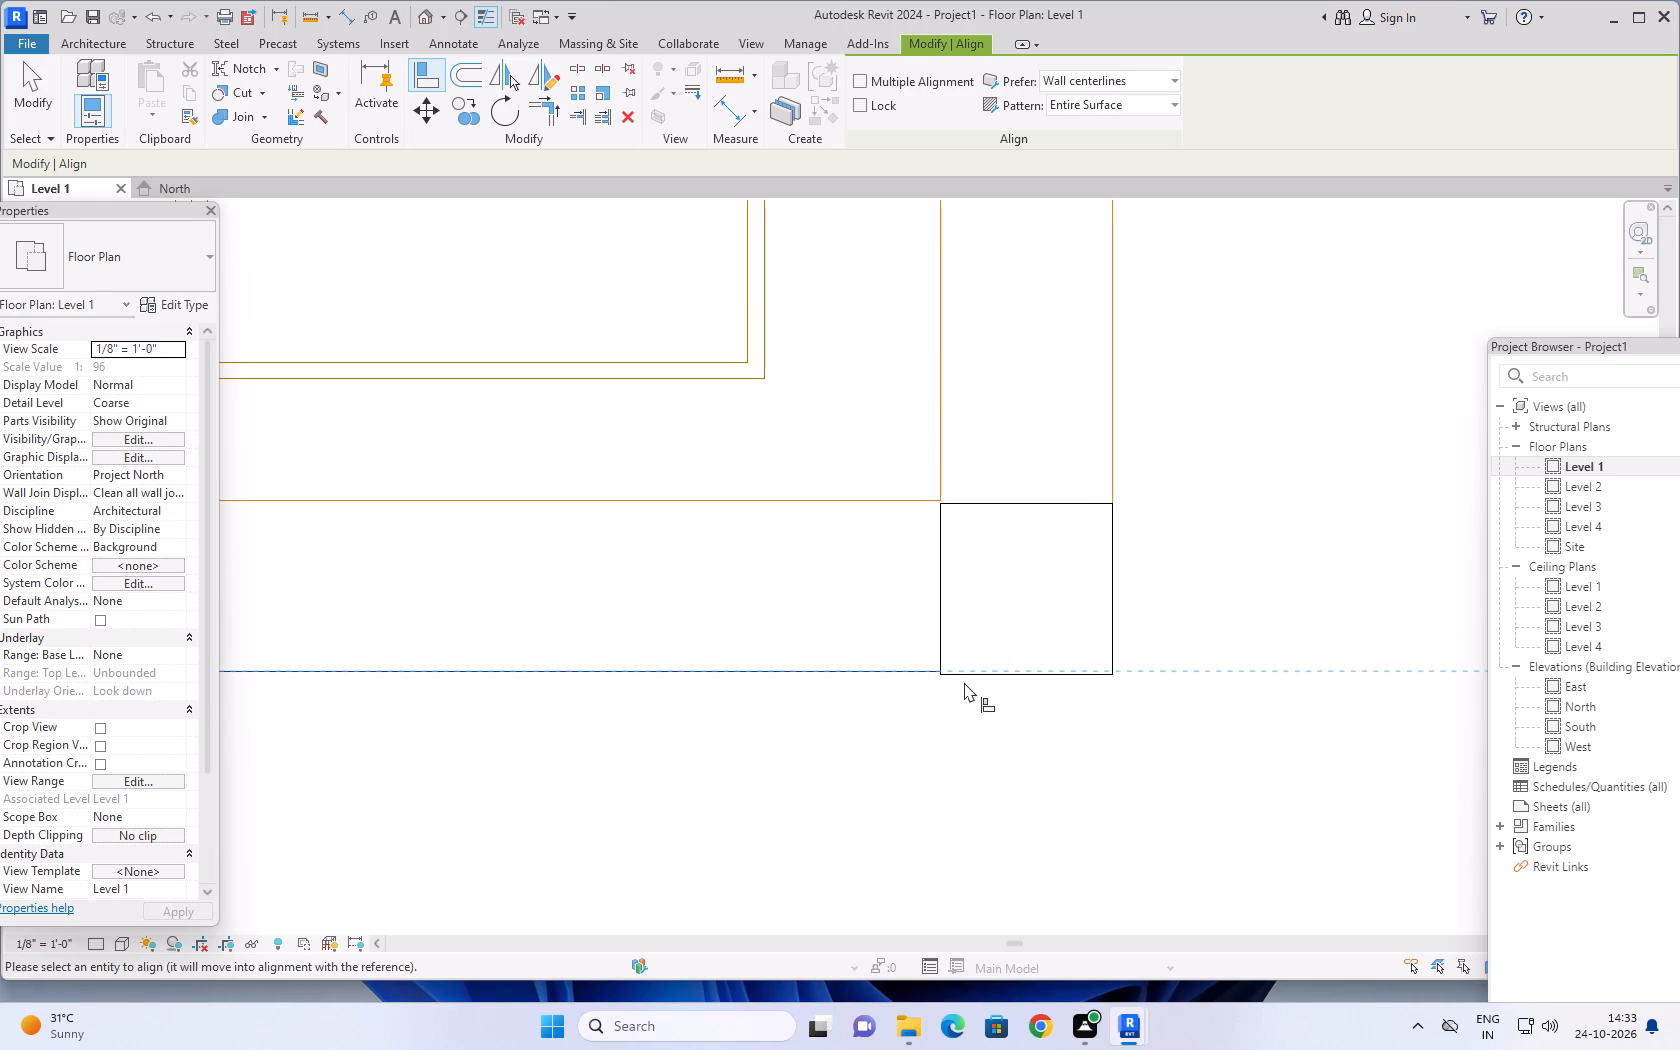
{"action": "left_click", "coordinate": [968, 676]}
Align the column between the dining area and the 12'6"X7' kitchen with the dining-side wall line and the solid column's lower edge.
{"action": "scroll", "coordinate": [783, 732], "scroll_direction": "down", "scroll_amount": 16}
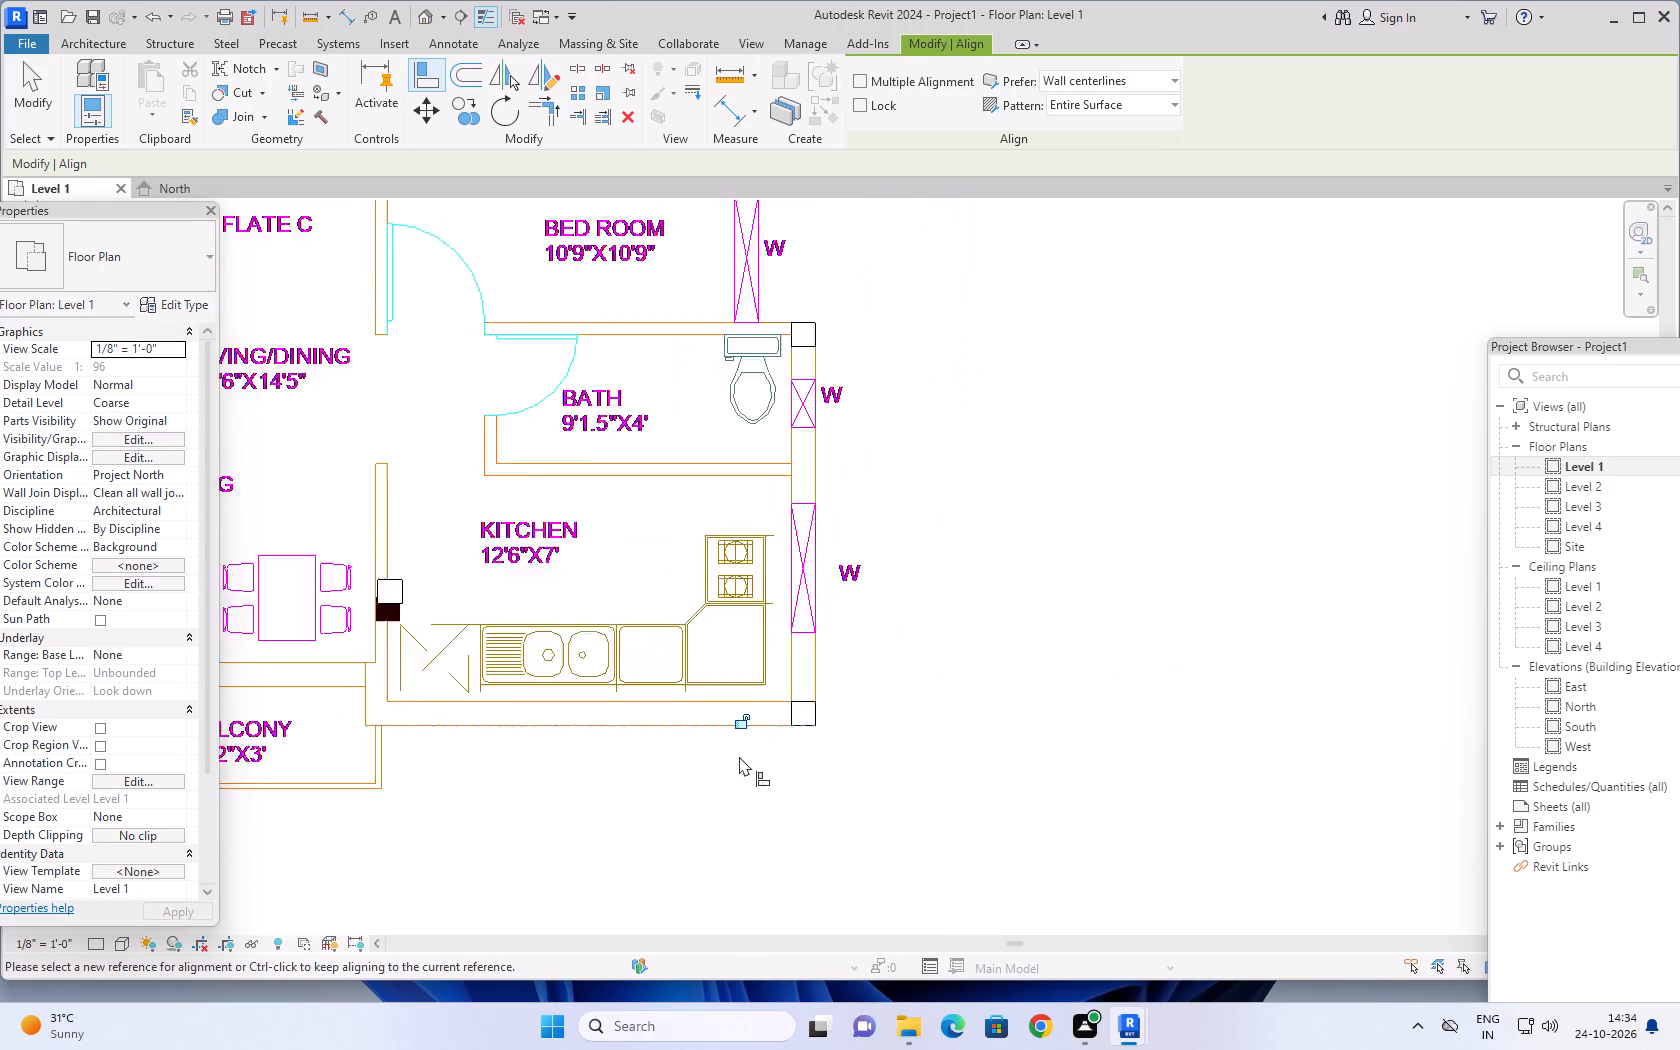
{"action": "scroll", "coordinate": [739, 756], "scroll_direction": "down", "scroll_amount": 1}
{"action": "middle_click_drag", "start_coordinate": [660, 764], "coordinate": [980, 782]}
{"action": "scroll", "coordinate": [801, 656], "scroll_direction": "up", "scroll_amount": 8}
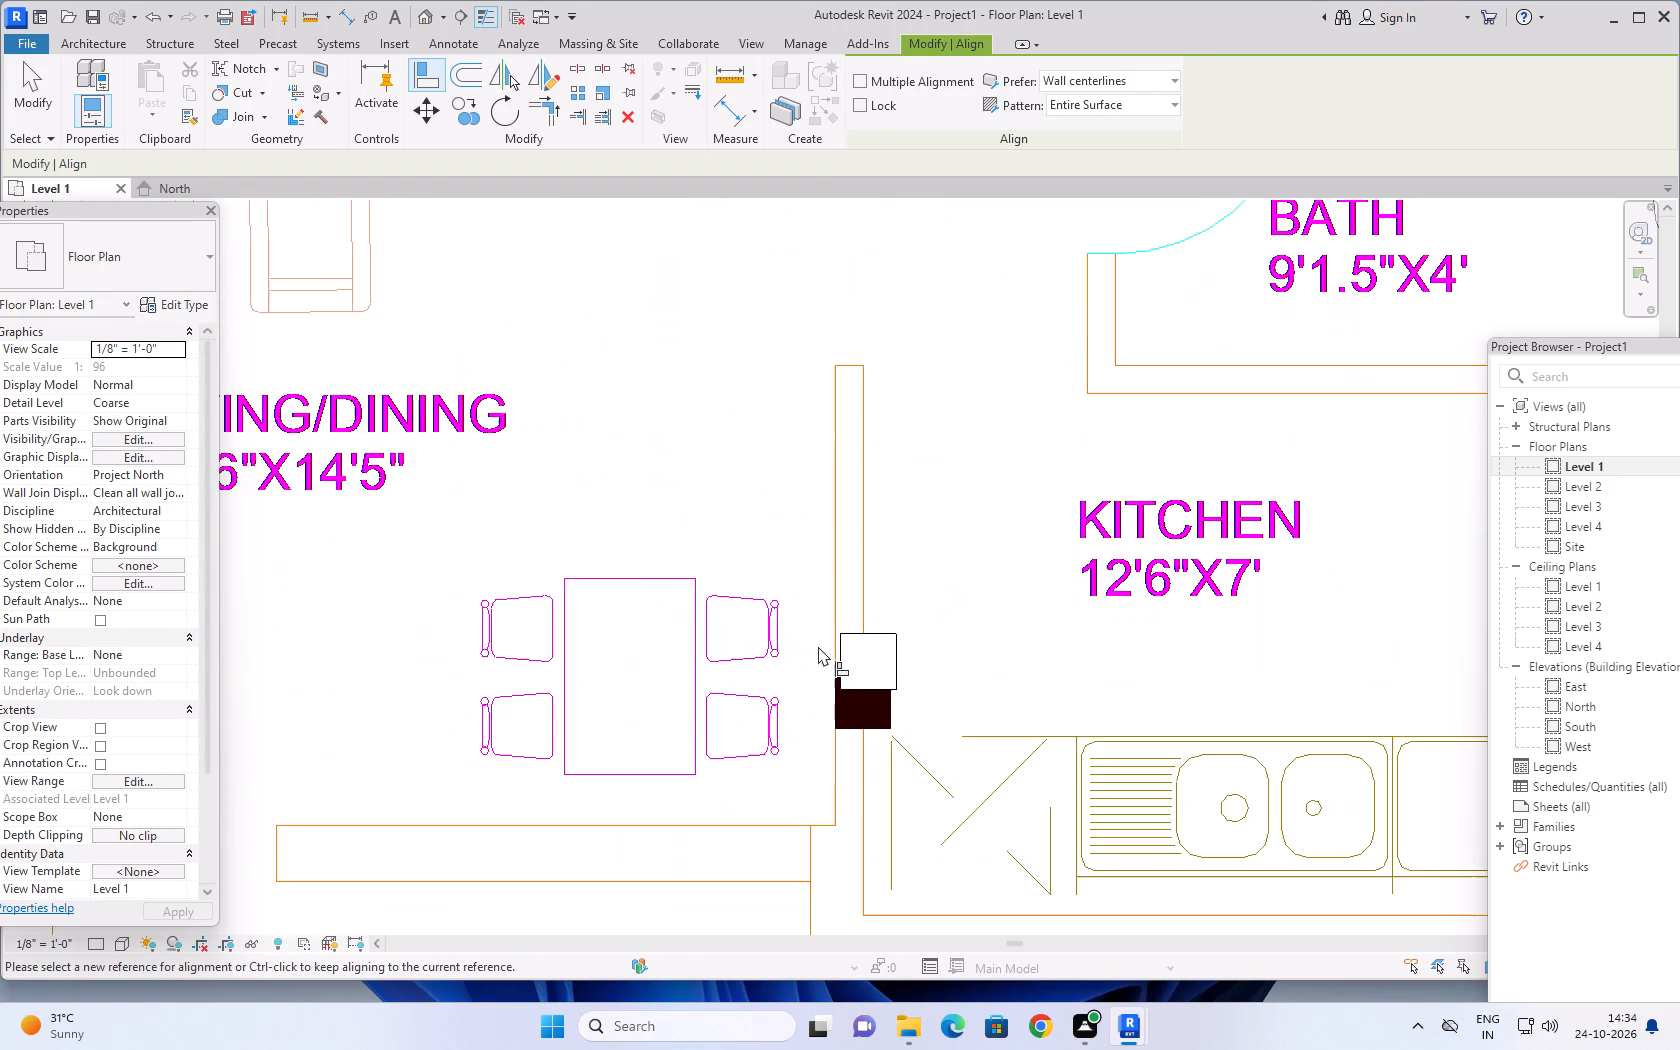
{"action": "scroll", "coordinate": [818, 646], "scroll_direction": "up", "scroll_amount": 12}
{"action": "left_click", "coordinate": [878, 653]}
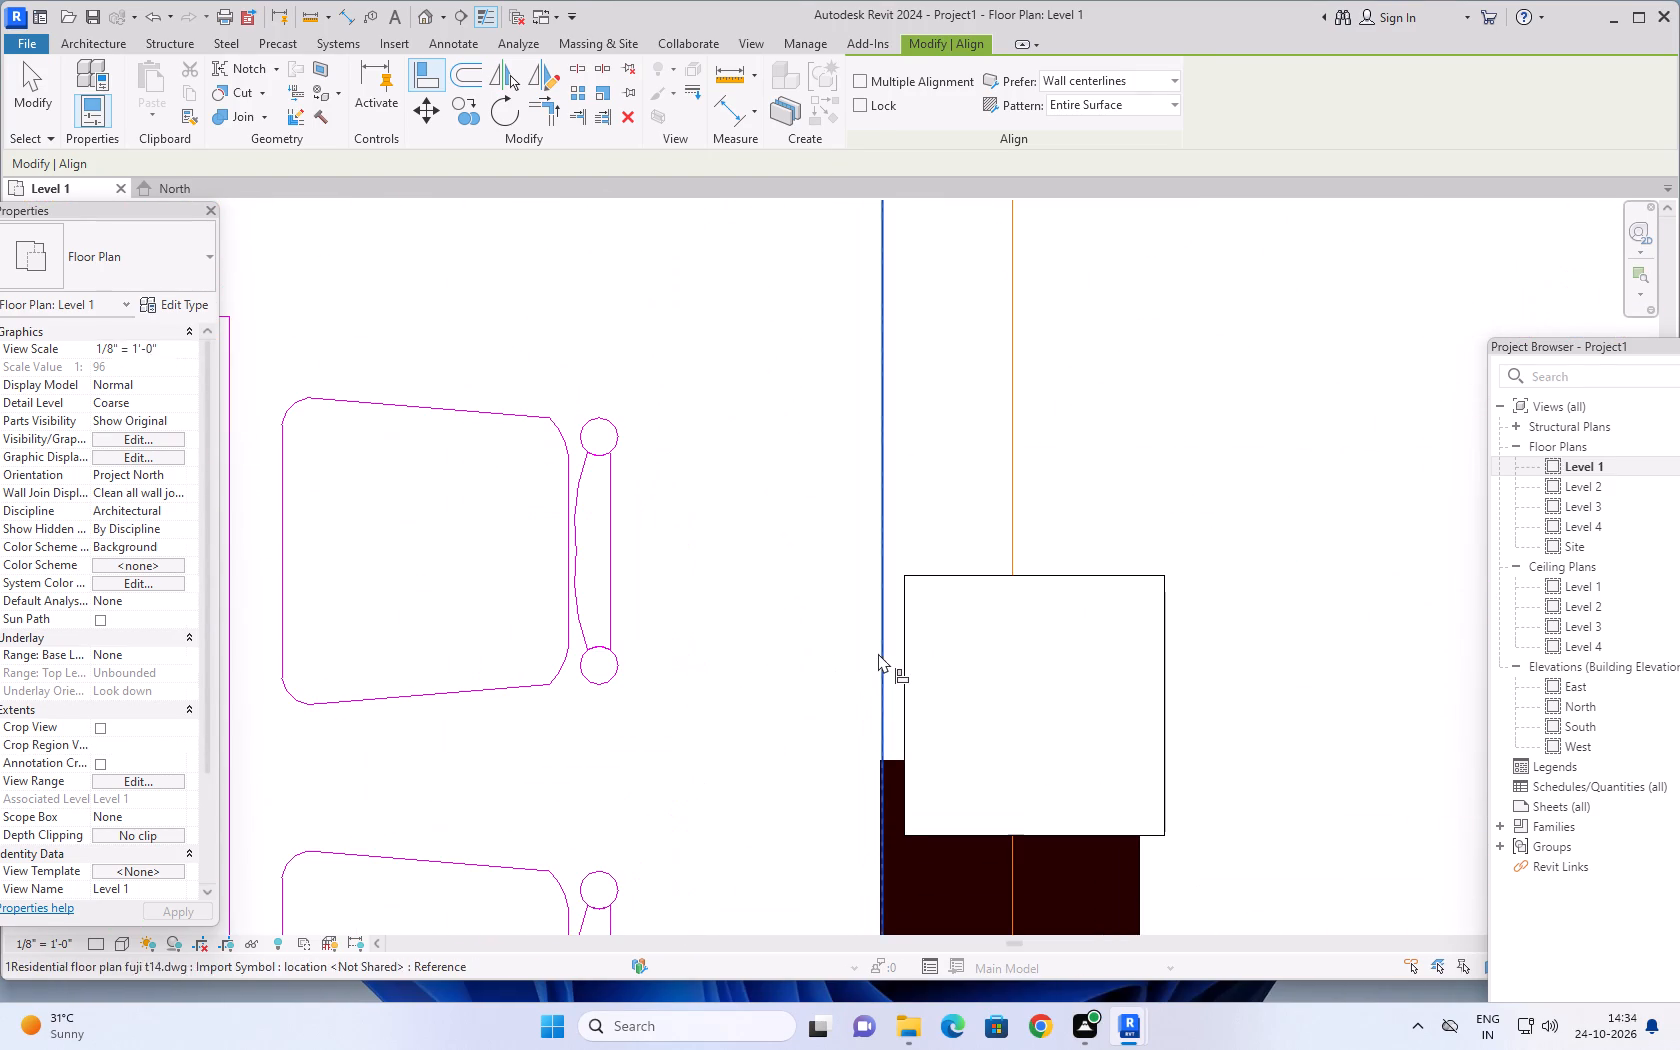
{"action": "left_click", "coordinate": [901, 656]}
{"action": "scroll", "coordinate": [851, 600], "scroll_direction": "down", "scroll_amount": 7}
{"action": "middle_click_drag", "start_coordinate": [795, 714], "coordinate": [793, 706]}
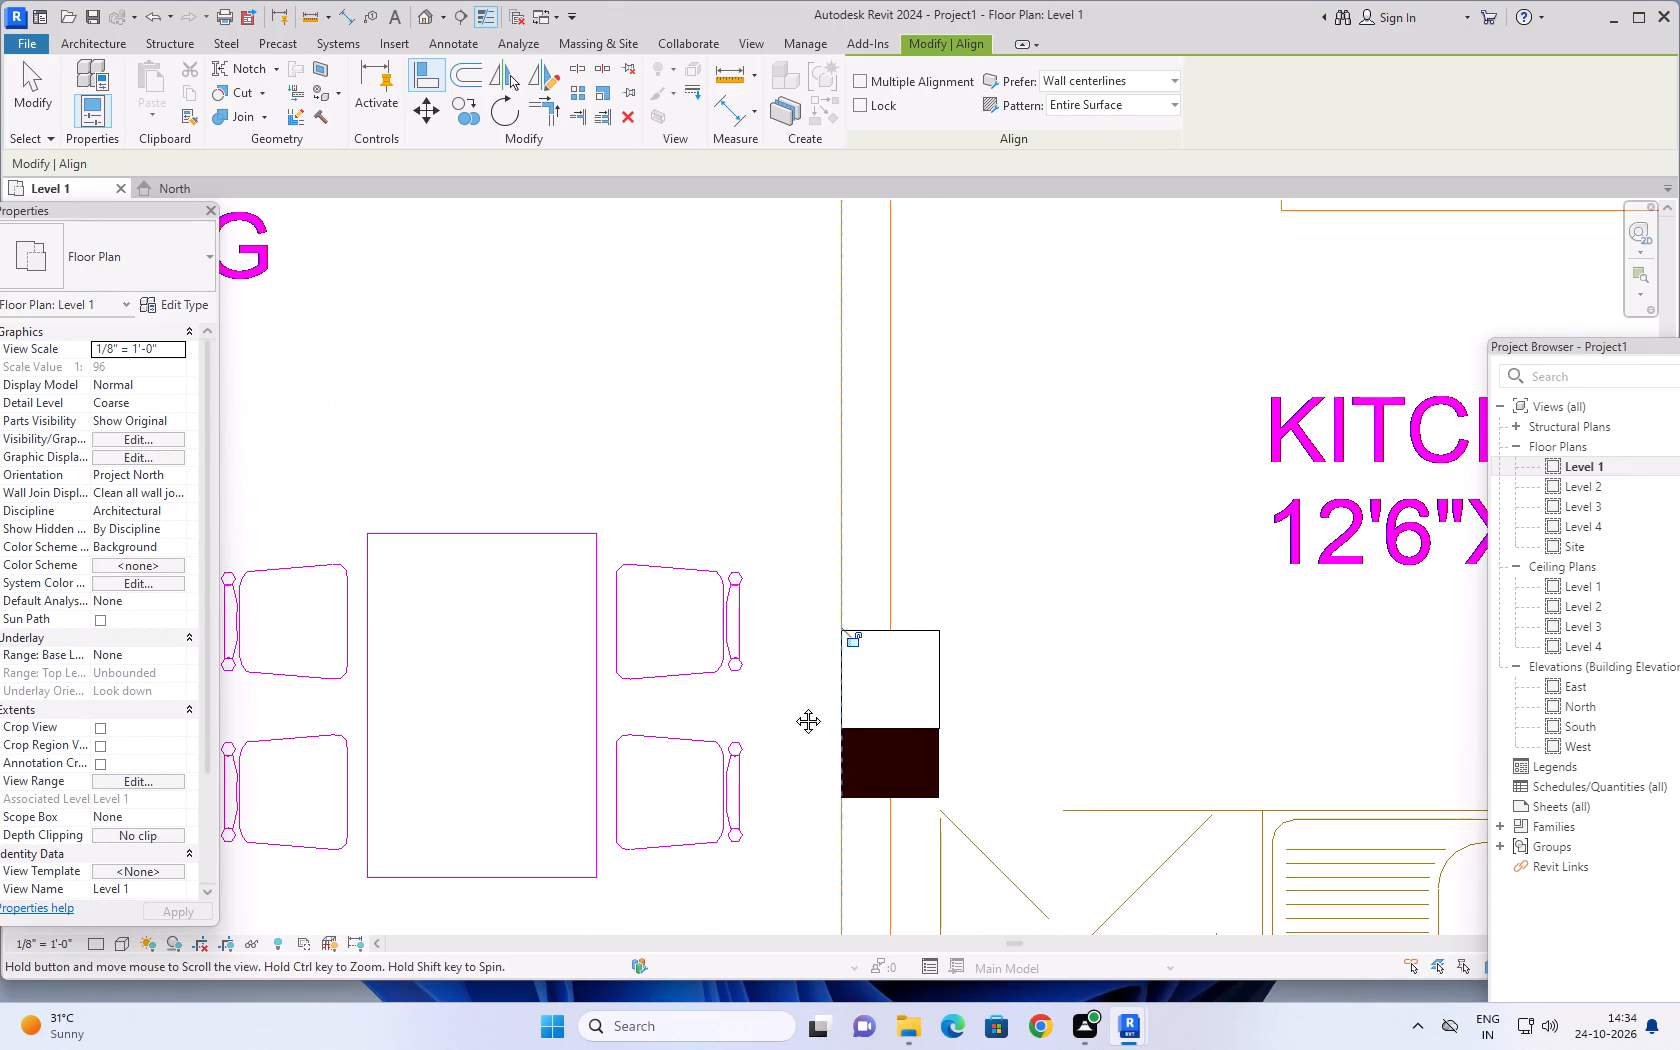
{"action": "middle_click_drag", "start_coordinate": [793, 706], "coordinate": [772, 549]}
{"action": "scroll", "coordinate": [859, 639], "scroll_direction": "up", "scroll_amount": 5}
{"action": "left_click", "coordinate": [831, 622]}
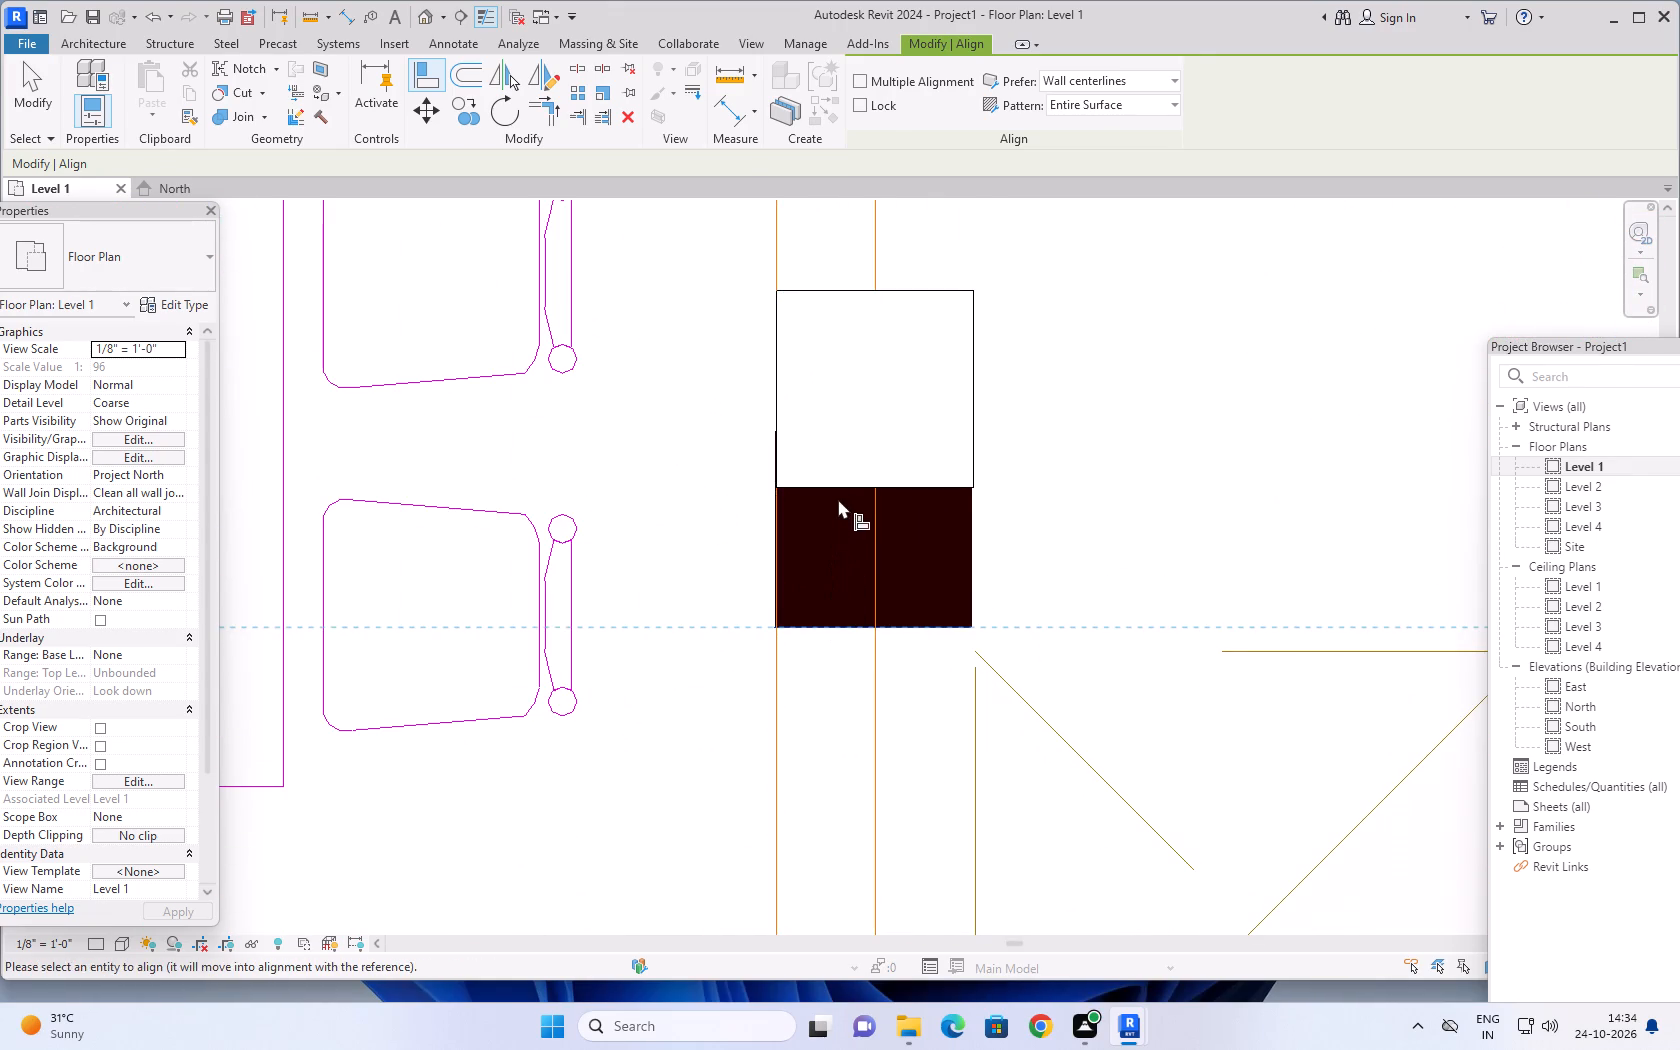
{"action": "left_click", "coordinate": [840, 487]}
Align the column below the 10'9"X10' bedroom's door with the wall's living-side line and the solid column's upper edge.
{"action": "scroll", "coordinate": [724, 630], "scroll_direction": "down", "scroll_amount": 13}
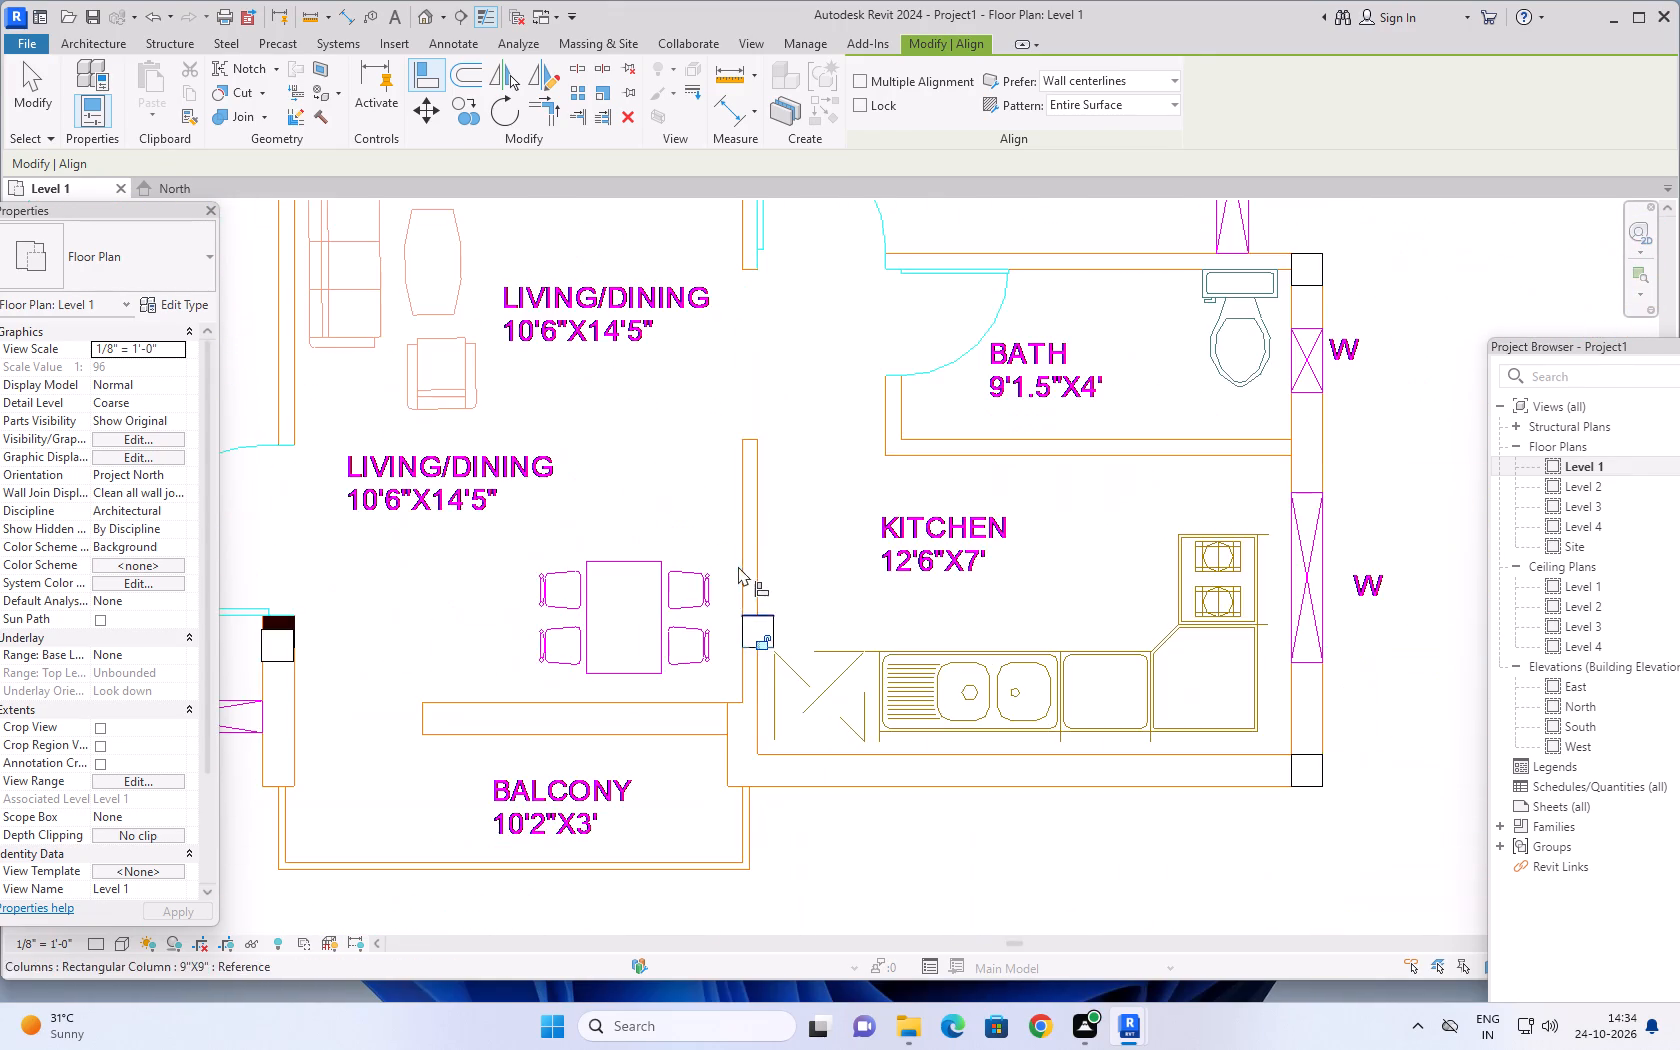
{"action": "scroll", "coordinate": [738, 564], "scroll_direction": "down", "scroll_amount": 4}
{"action": "scroll", "coordinate": [452, 600], "scroll_direction": "up", "scroll_amount": 13}
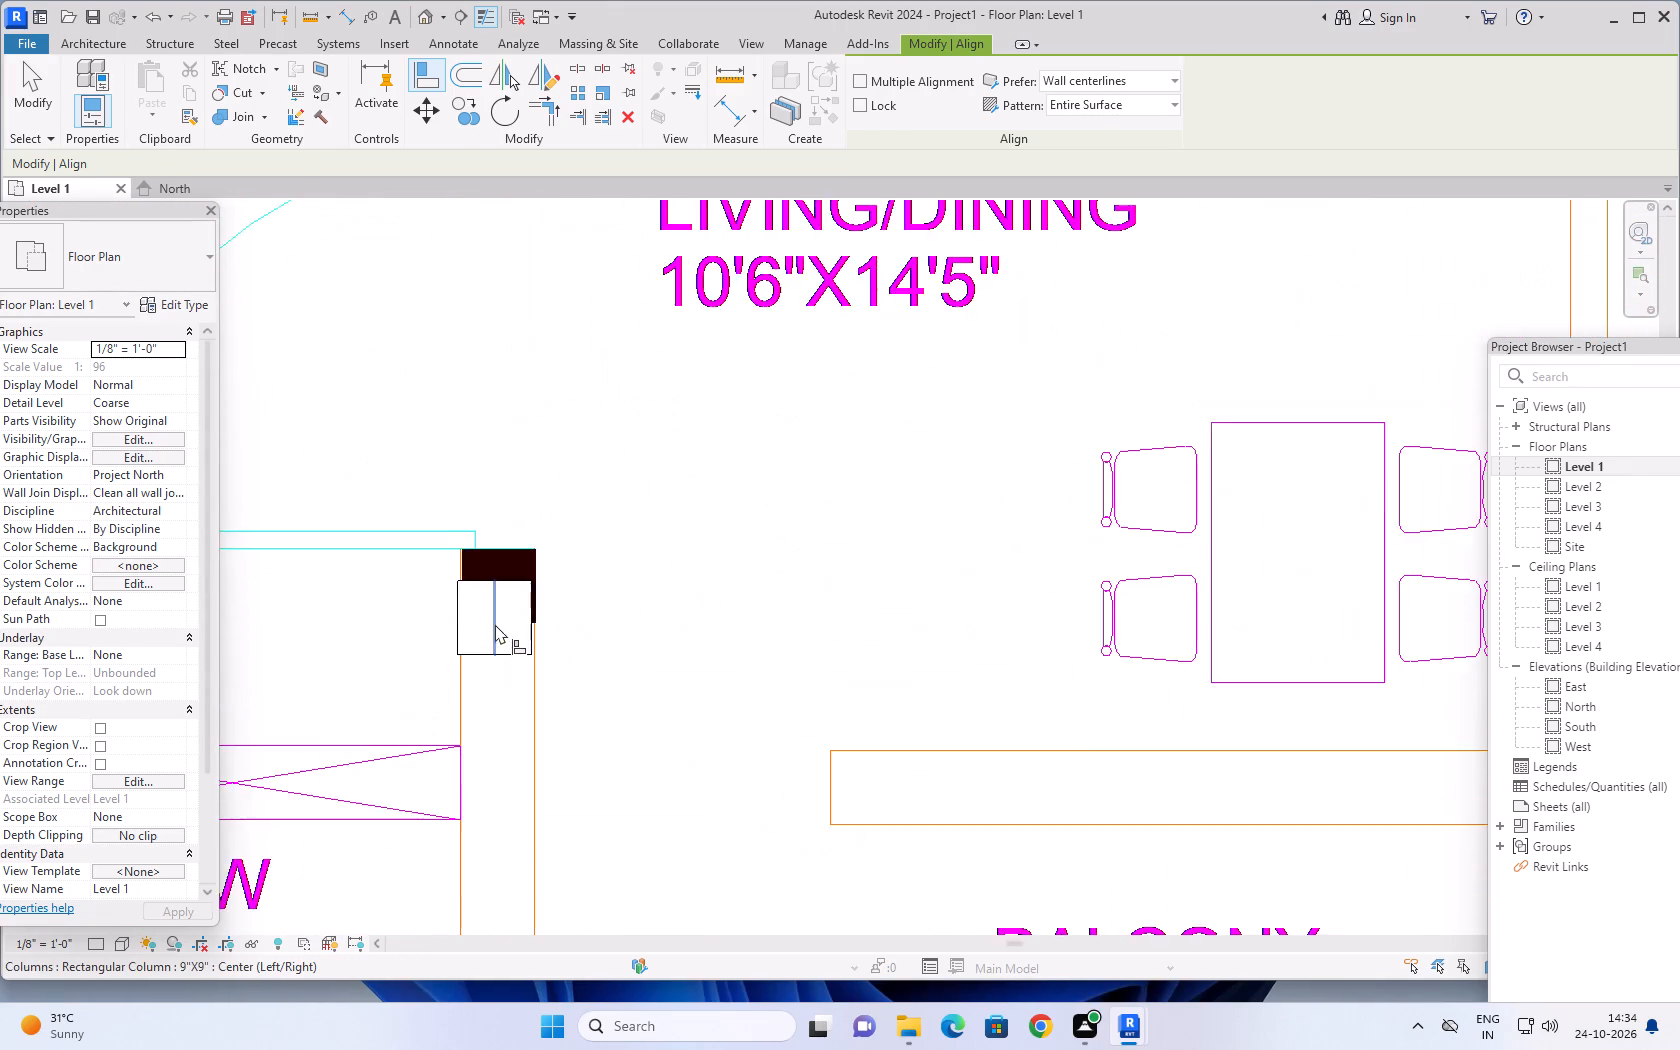
{"action": "scroll", "coordinate": [495, 624], "scroll_direction": "up", "scroll_amount": 3}
{"action": "left_click", "coordinate": [584, 712]}
{"action": "left_click", "coordinate": [579, 662]}
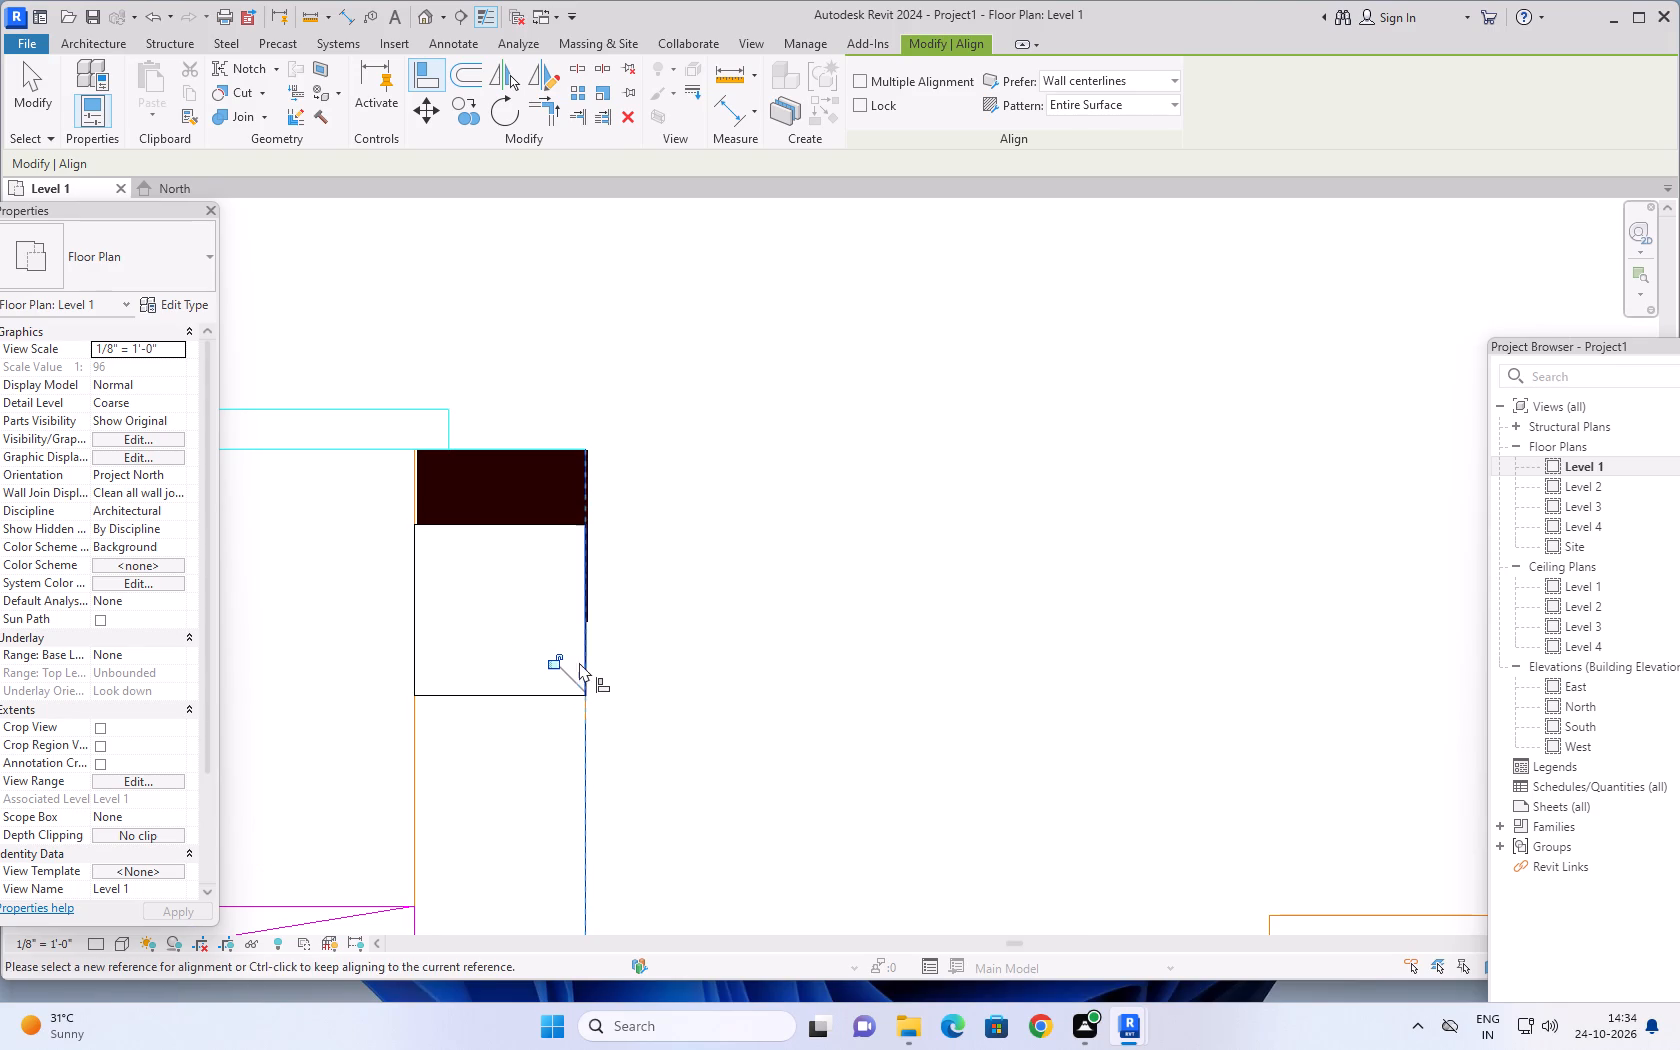
{"action": "scroll", "coordinate": [441, 444], "scroll_direction": "up", "scroll_amount": 5}
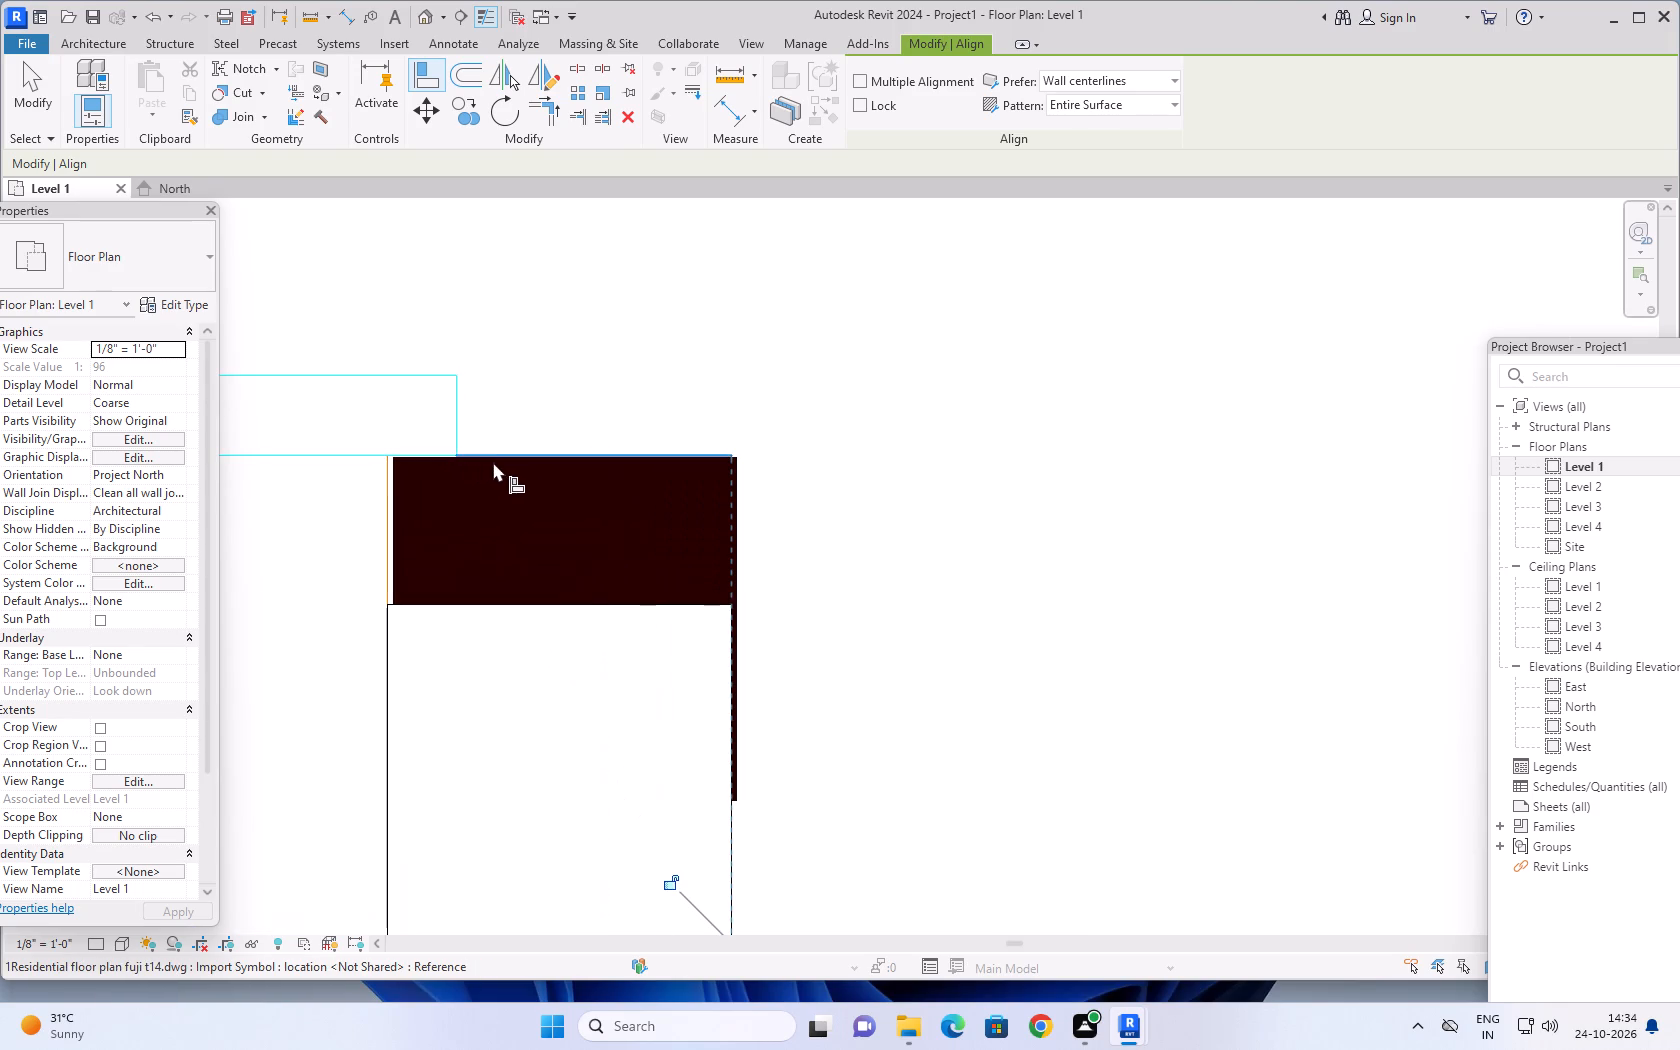
{"action": "left_click", "coordinate": [497, 459]}
{"action": "left_click", "coordinate": [503, 604]}
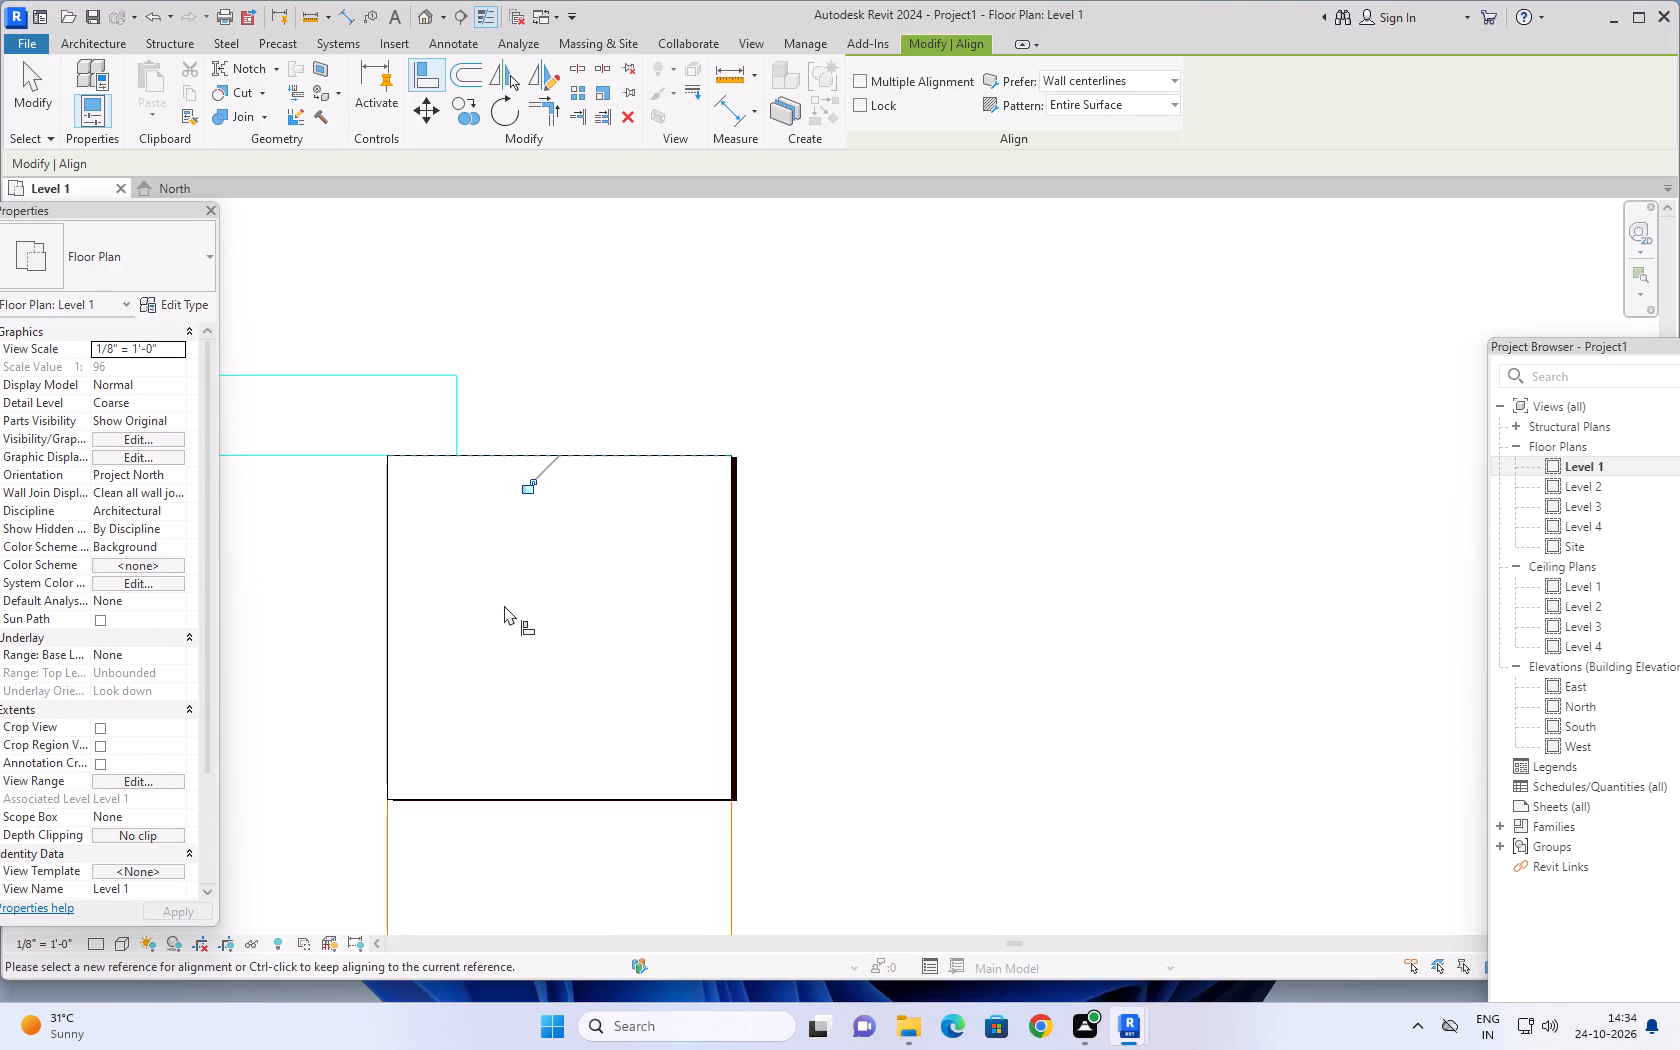
Examine the fit of the column below the 10'9"X10' bedroom's door against the wall line and the solid column.
{"action": "scroll", "coordinate": [641, 595], "scroll_direction": "down", "scroll_amount": 3}
{"action": "scroll", "coordinate": [725, 588], "scroll_direction": "up", "scroll_amount": 4}
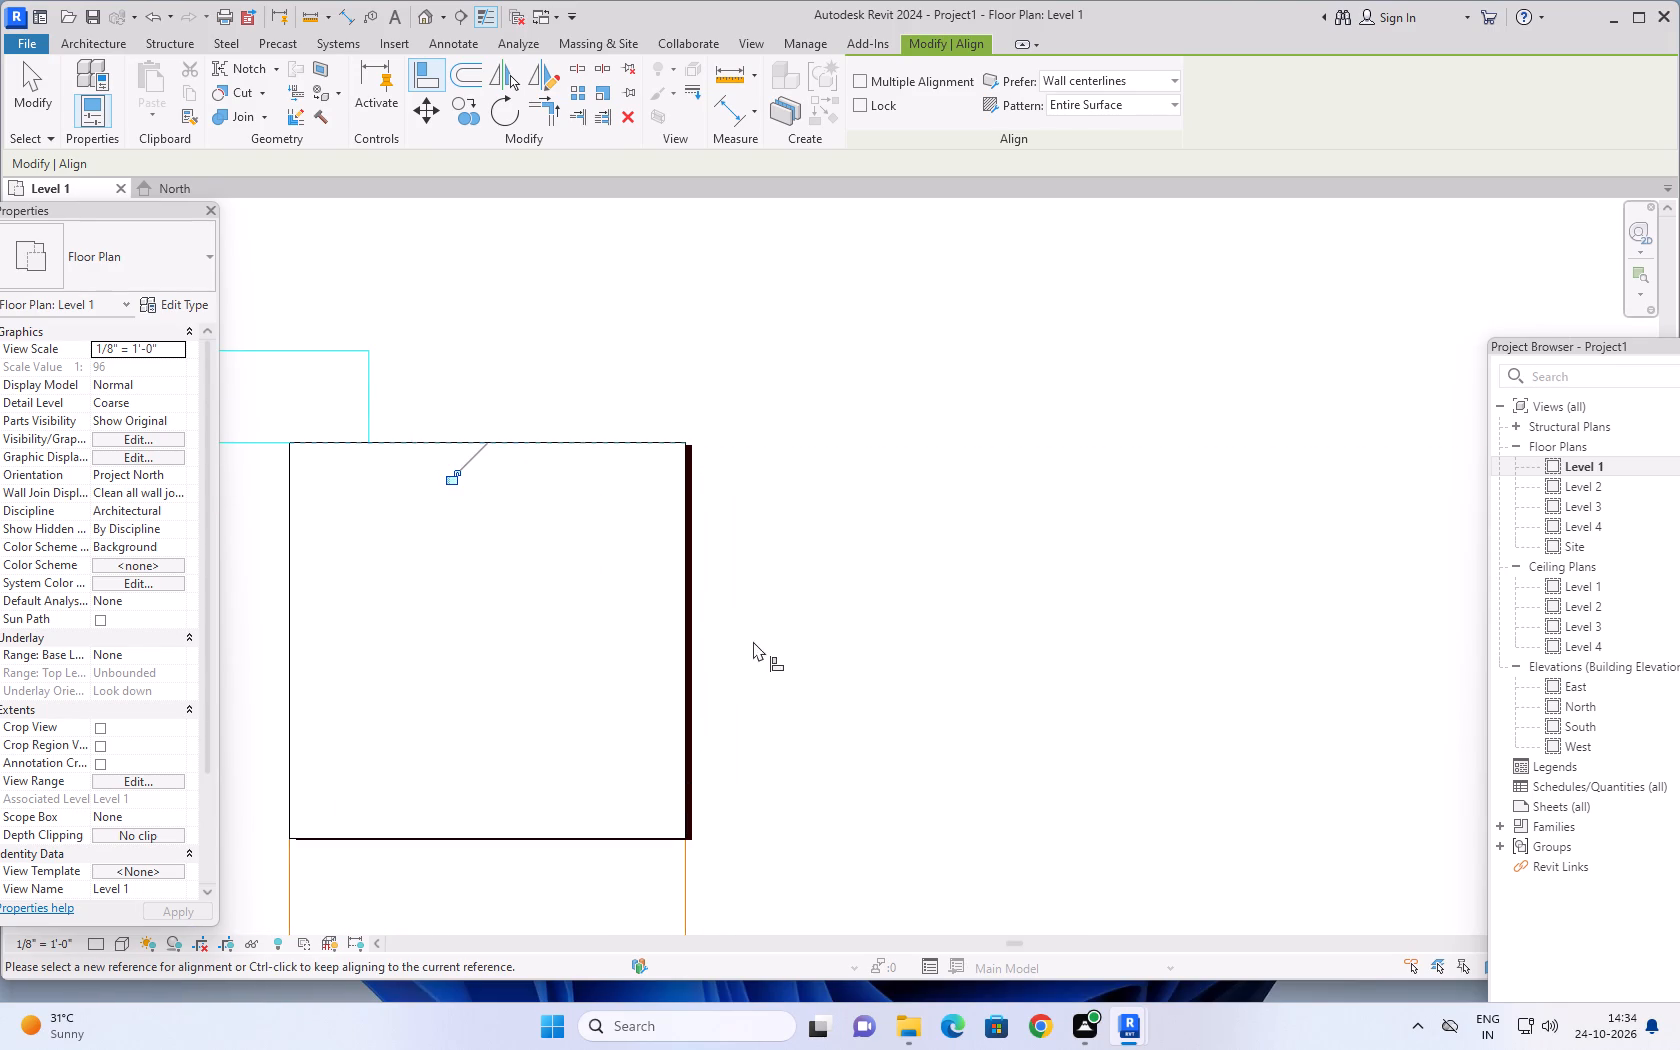
{"action": "scroll", "coordinate": [757, 641], "scroll_direction": "down", "scroll_amount": 2}
{"action": "scroll", "coordinate": [701, 819], "scroll_direction": "up", "scroll_amount": 12}
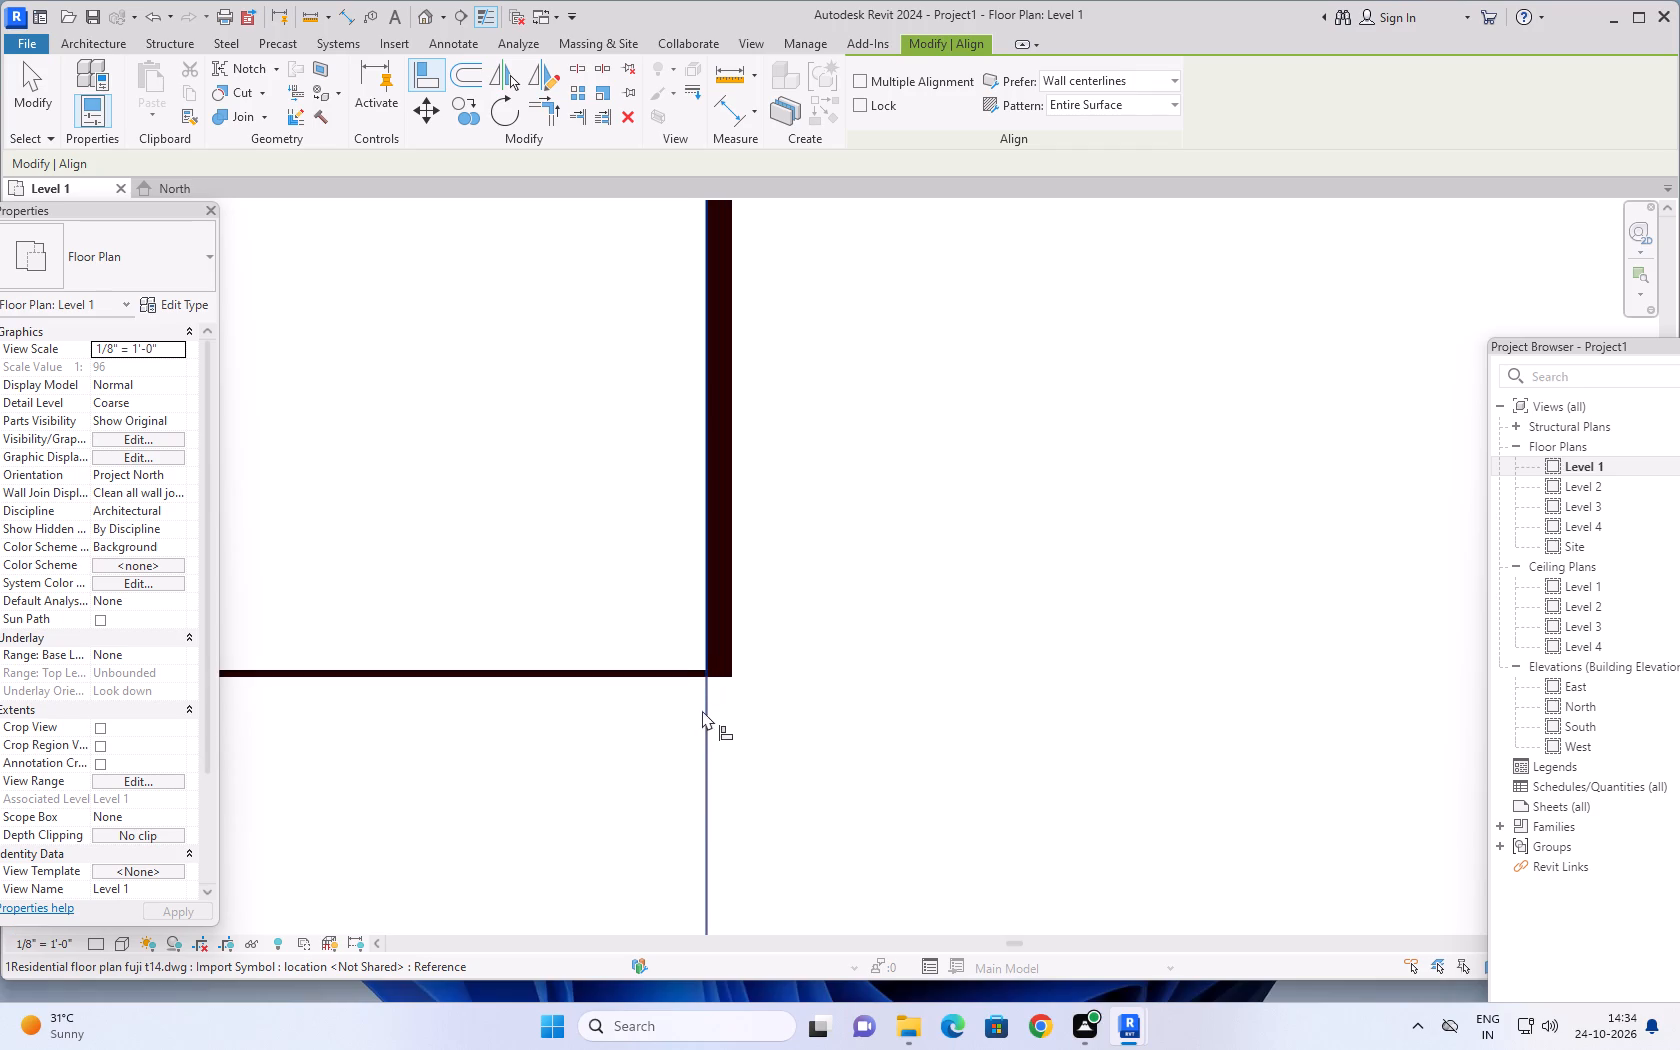
{"action": "scroll", "coordinate": [702, 708], "scroll_direction": "up", "scroll_amount": 5}
{"action": "scroll", "coordinate": [715, 690], "scroll_direction": "down", "scroll_amount": 17}
{"action": "scroll", "coordinate": [825, 641], "scroll_direction": "down", "scroll_amount": 4}
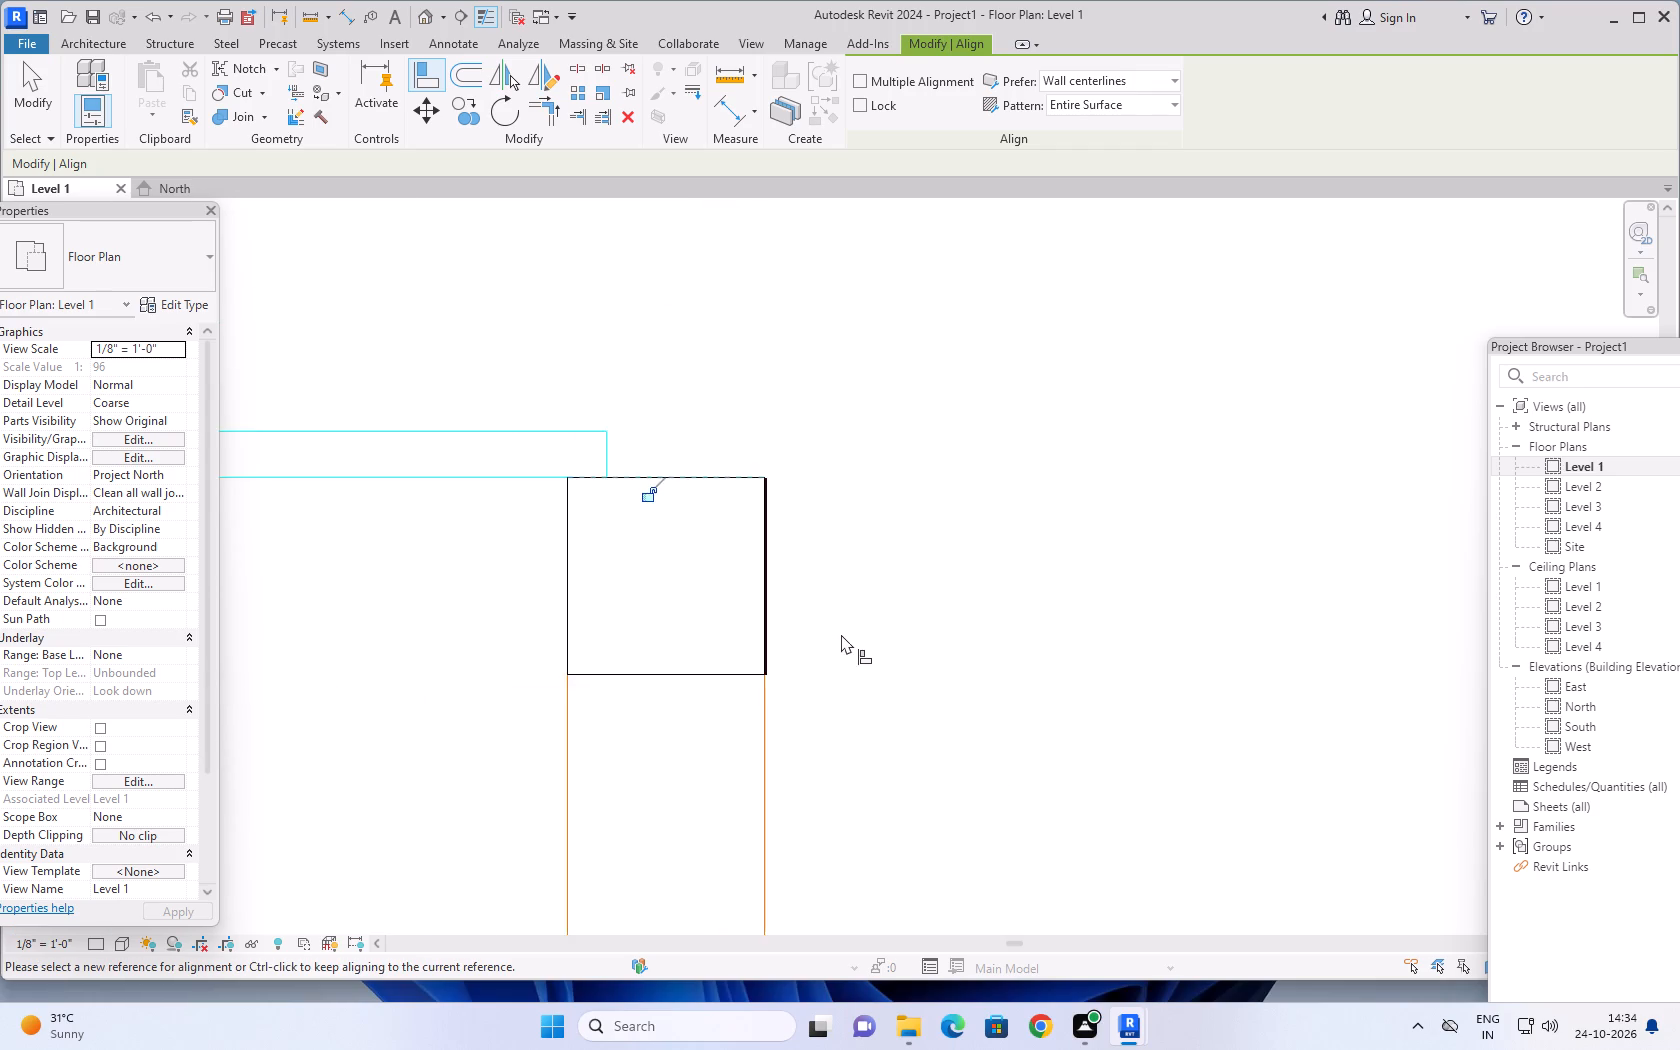
Align the lower edge of the column on the 10'9"X10' bedroom's exterior side wall with the solid column's lower edge.
{"action": "scroll", "coordinate": [900, 600], "scroll_direction": "down", "scroll_amount": 17}
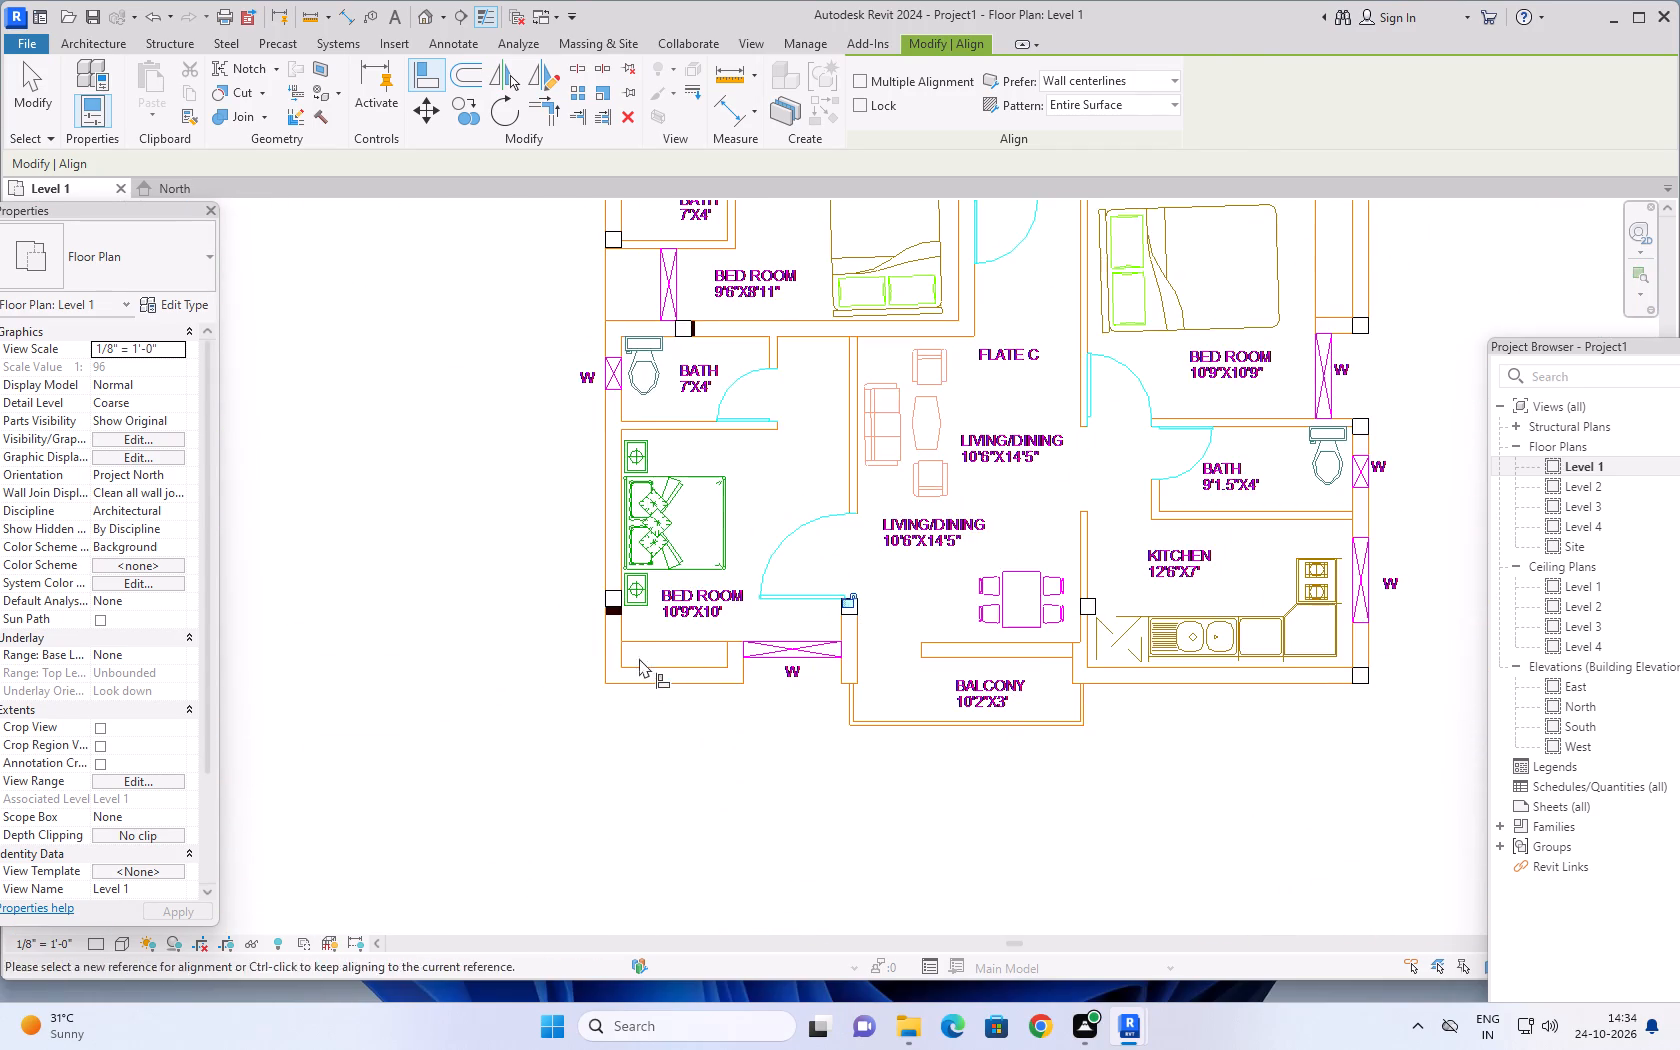
{"action": "scroll", "coordinate": [592, 612], "scroll_direction": "up", "scroll_amount": 19}
{"action": "scroll", "coordinate": [615, 614], "scroll_direction": "up", "scroll_amount": 3}
{"action": "middle_click_drag", "start_coordinate": [653, 599], "coordinate": [590, 679]}
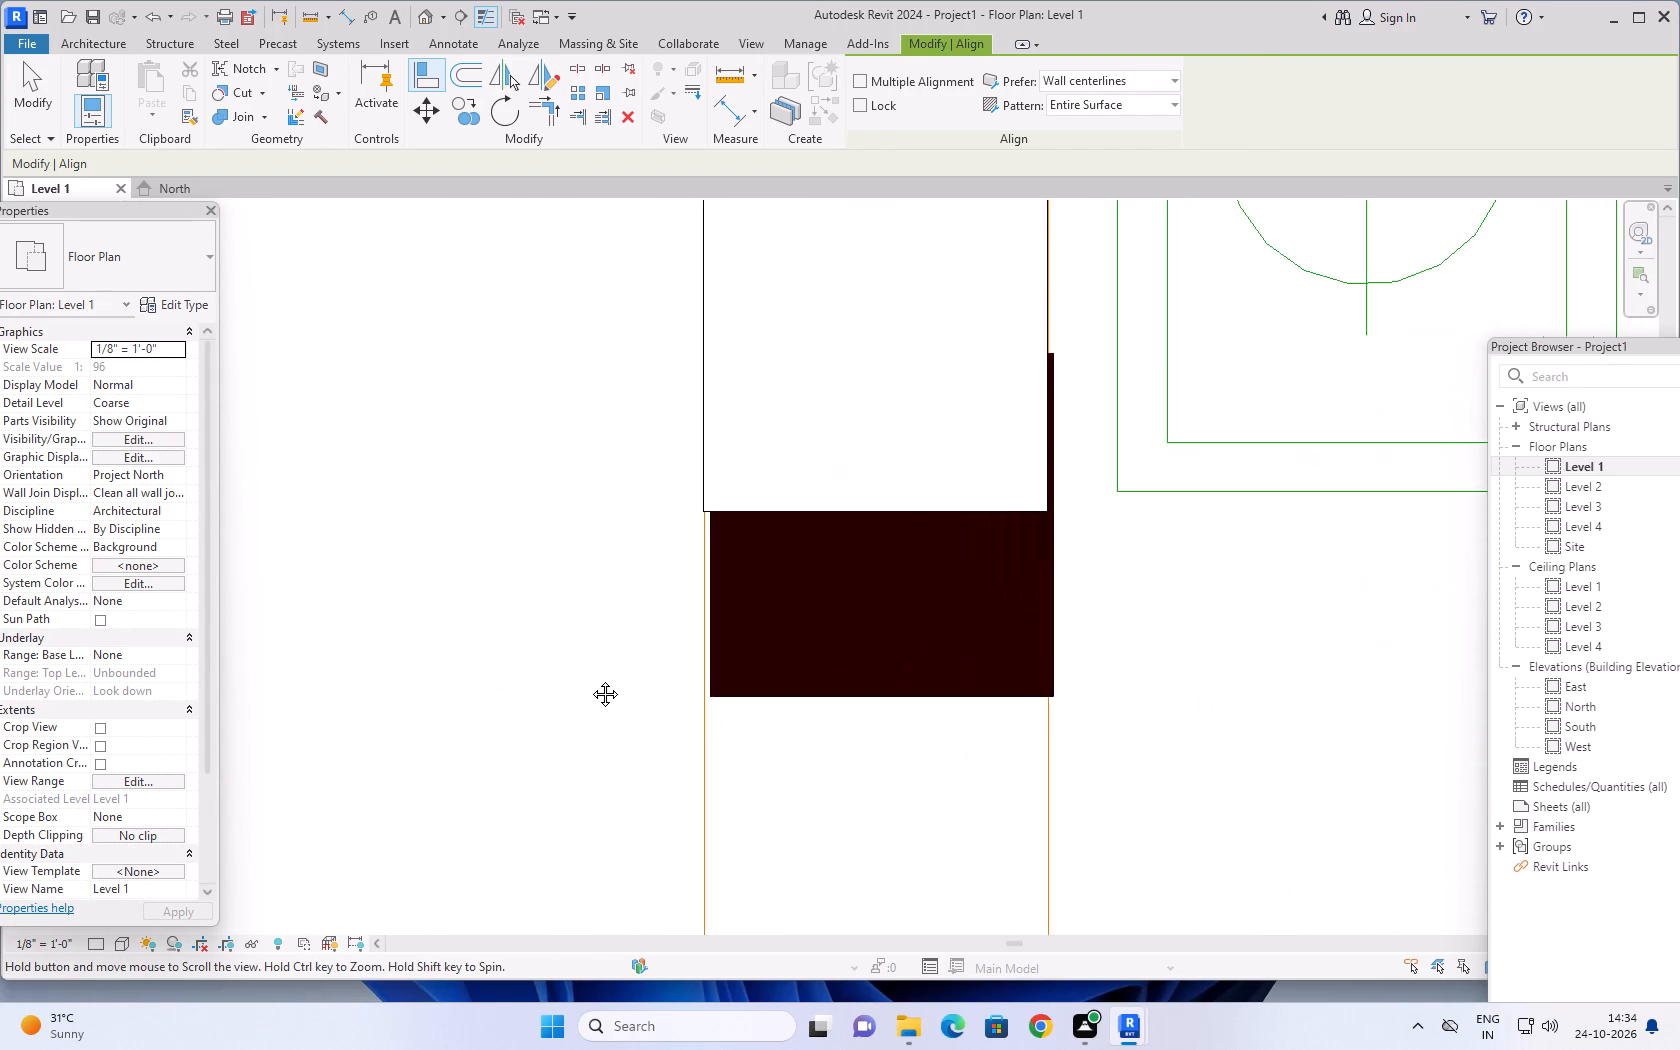
{"action": "middle_click_drag", "start_coordinate": [590, 679], "coordinate": [557, 729]}
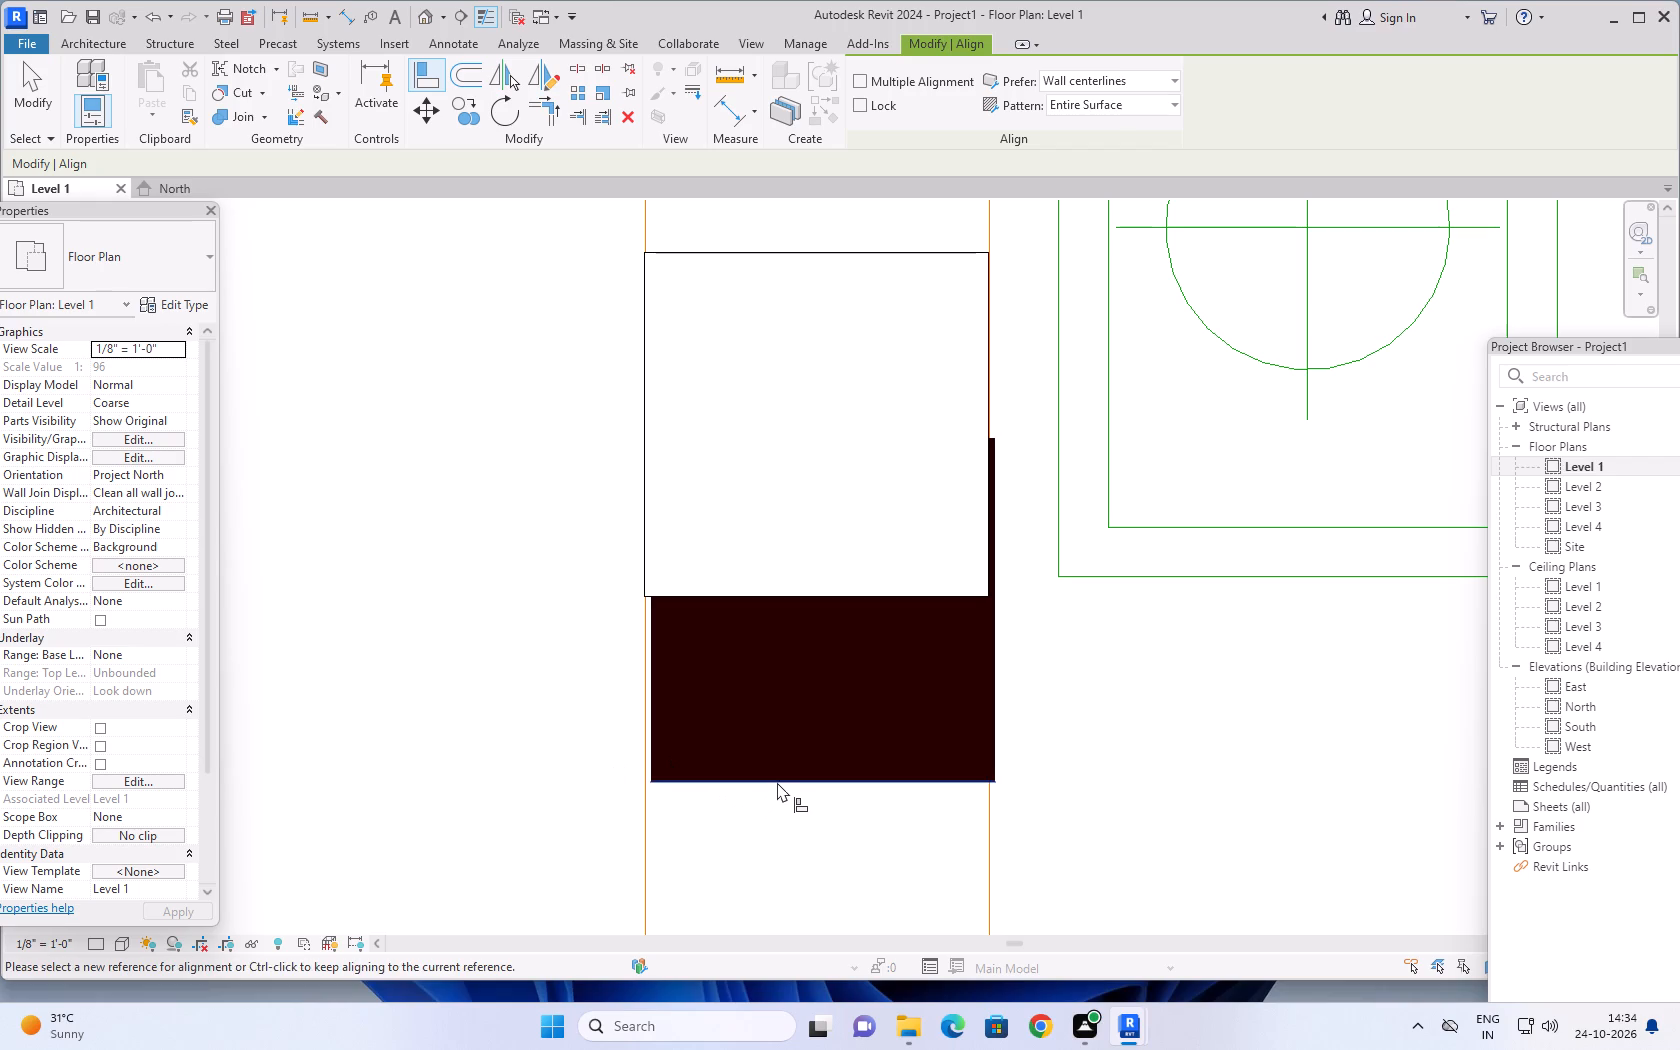
{"action": "left_click", "coordinate": [777, 782]}
{"action": "left_click", "coordinate": [803, 593]}
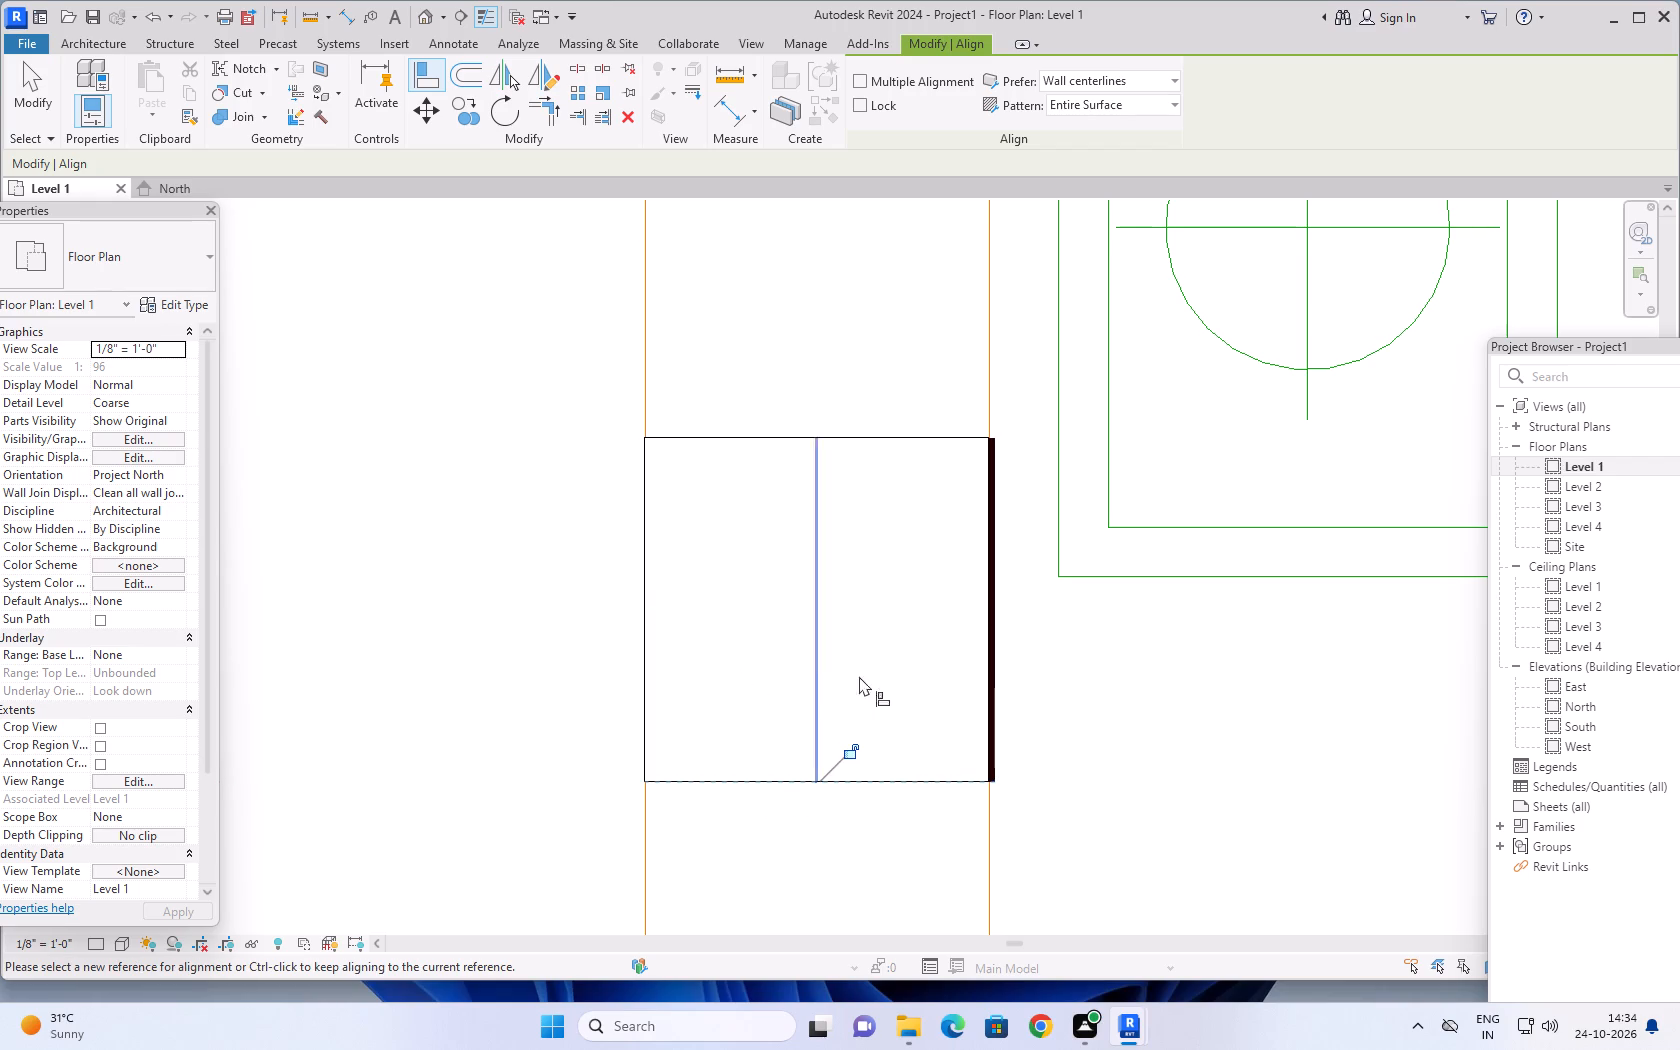
Align the column on the 10'9"X10' bedroom's exterior side wall with that wall's bedroom-side line.
{"action": "middle_click_drag", "start_coordinate": [1022, 426], "coordinate": [937, 615]}
{"action": "scroll", "coordinate": [936, 613], "scroll_direction": "up", "scroll_amount": 8}
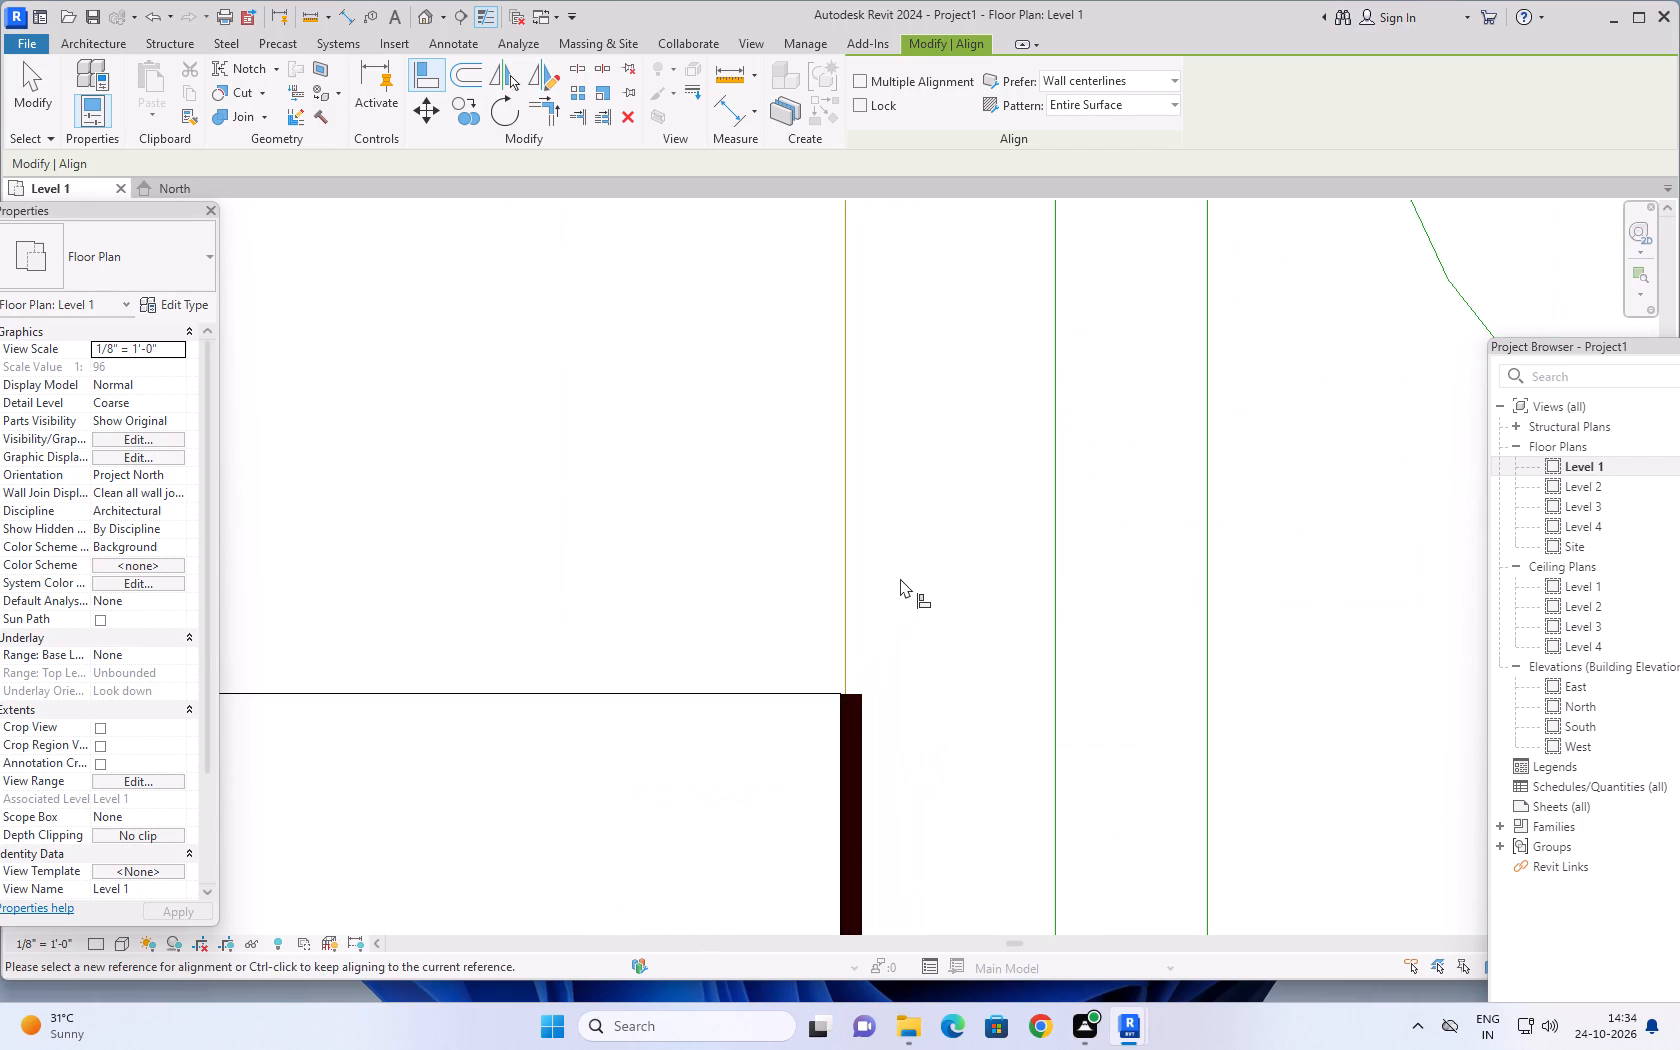
{"action": "left_click", "coordinate": [844, 596]}
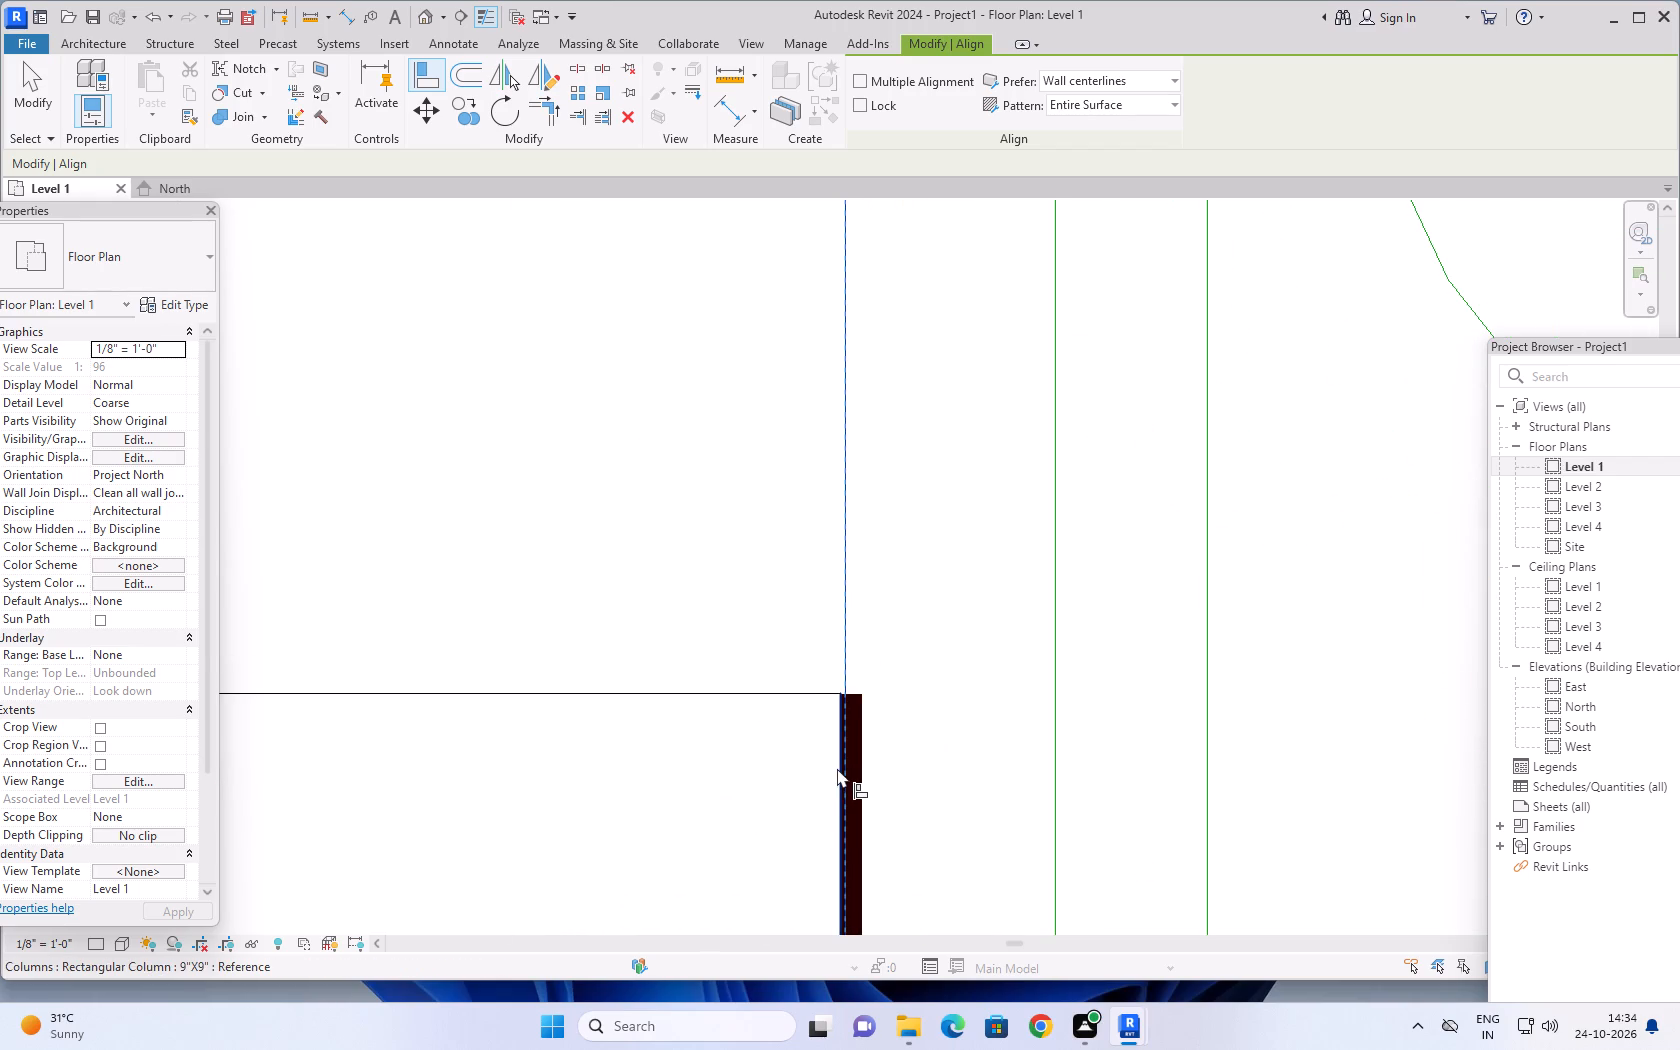
{"action": "left_click", "coordinate": [841, 768]}
Align the column between the 9'6"X8'11" bedroom and the 7'X4' bath below it with the bedroom-side wall line and the solid column's right-hand edge.
{"action": "scroll", "coordinate": [918, 740], "scroll_direction": "down", "scroll_amount": 12}
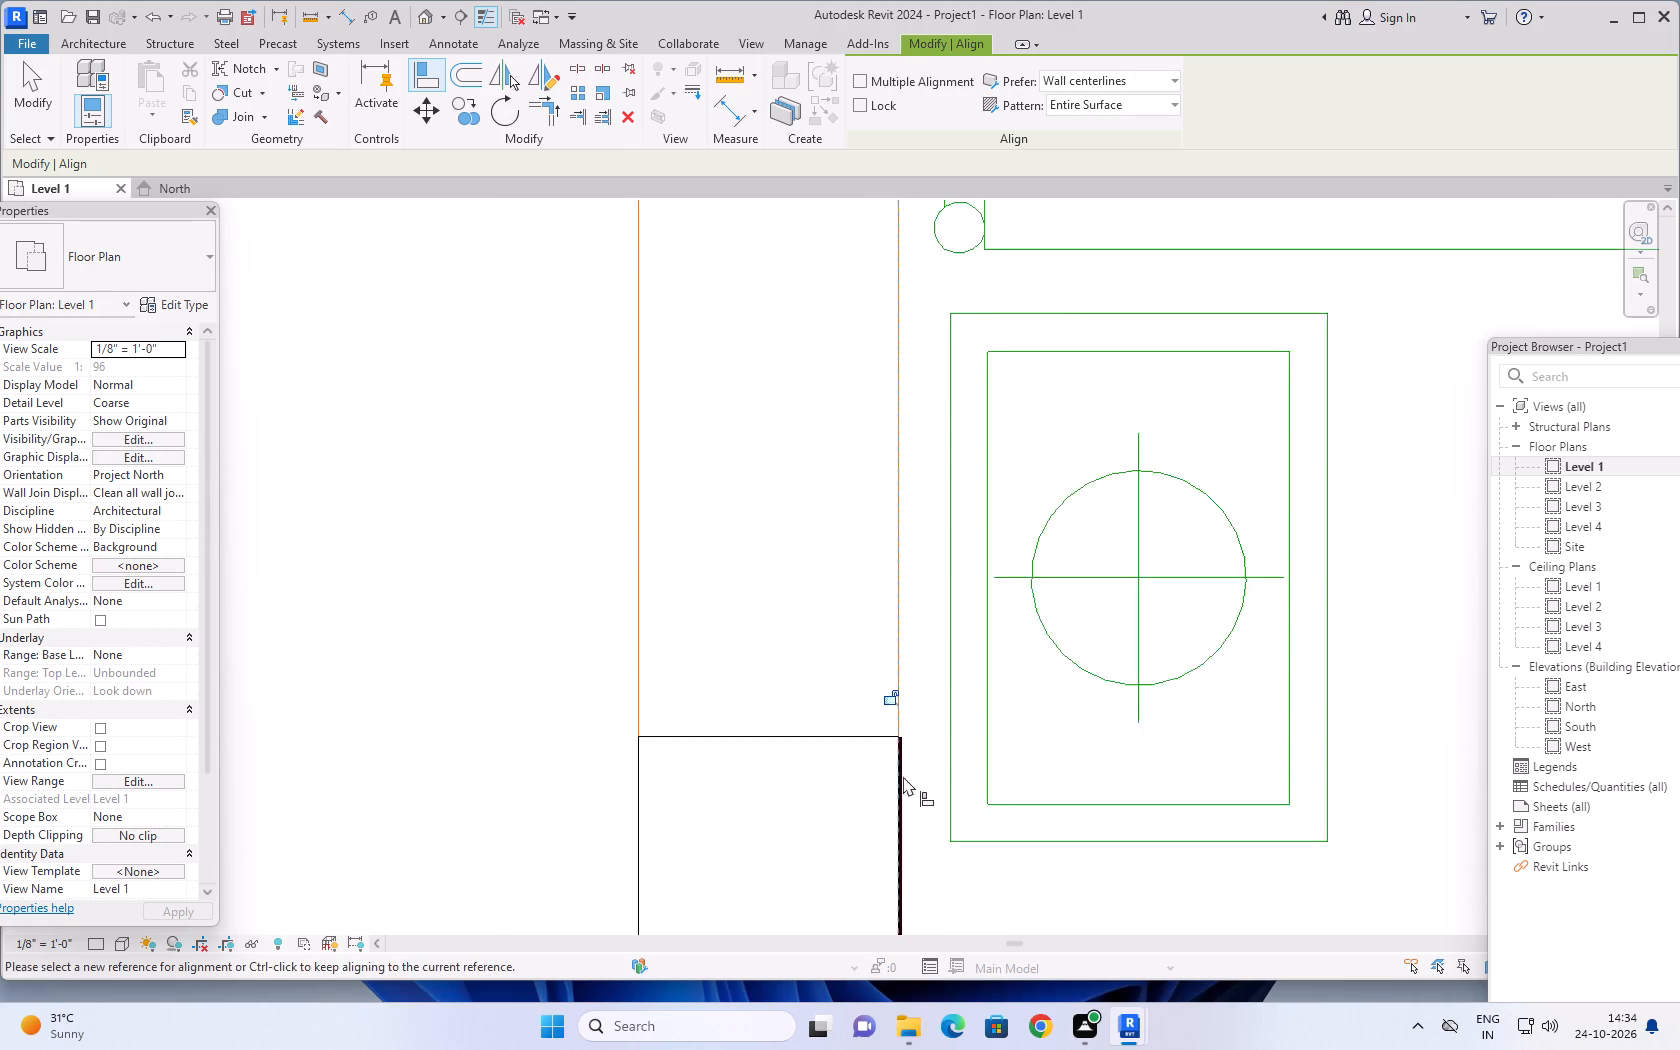
{"action": "scroll", "coordinate": [903, 776], "scroll_direction": "down", "scroll_amount": 19}
{"action": "middle_click_drag", "start_coordinate": [741, 806], "coordinate": [509, 598]}
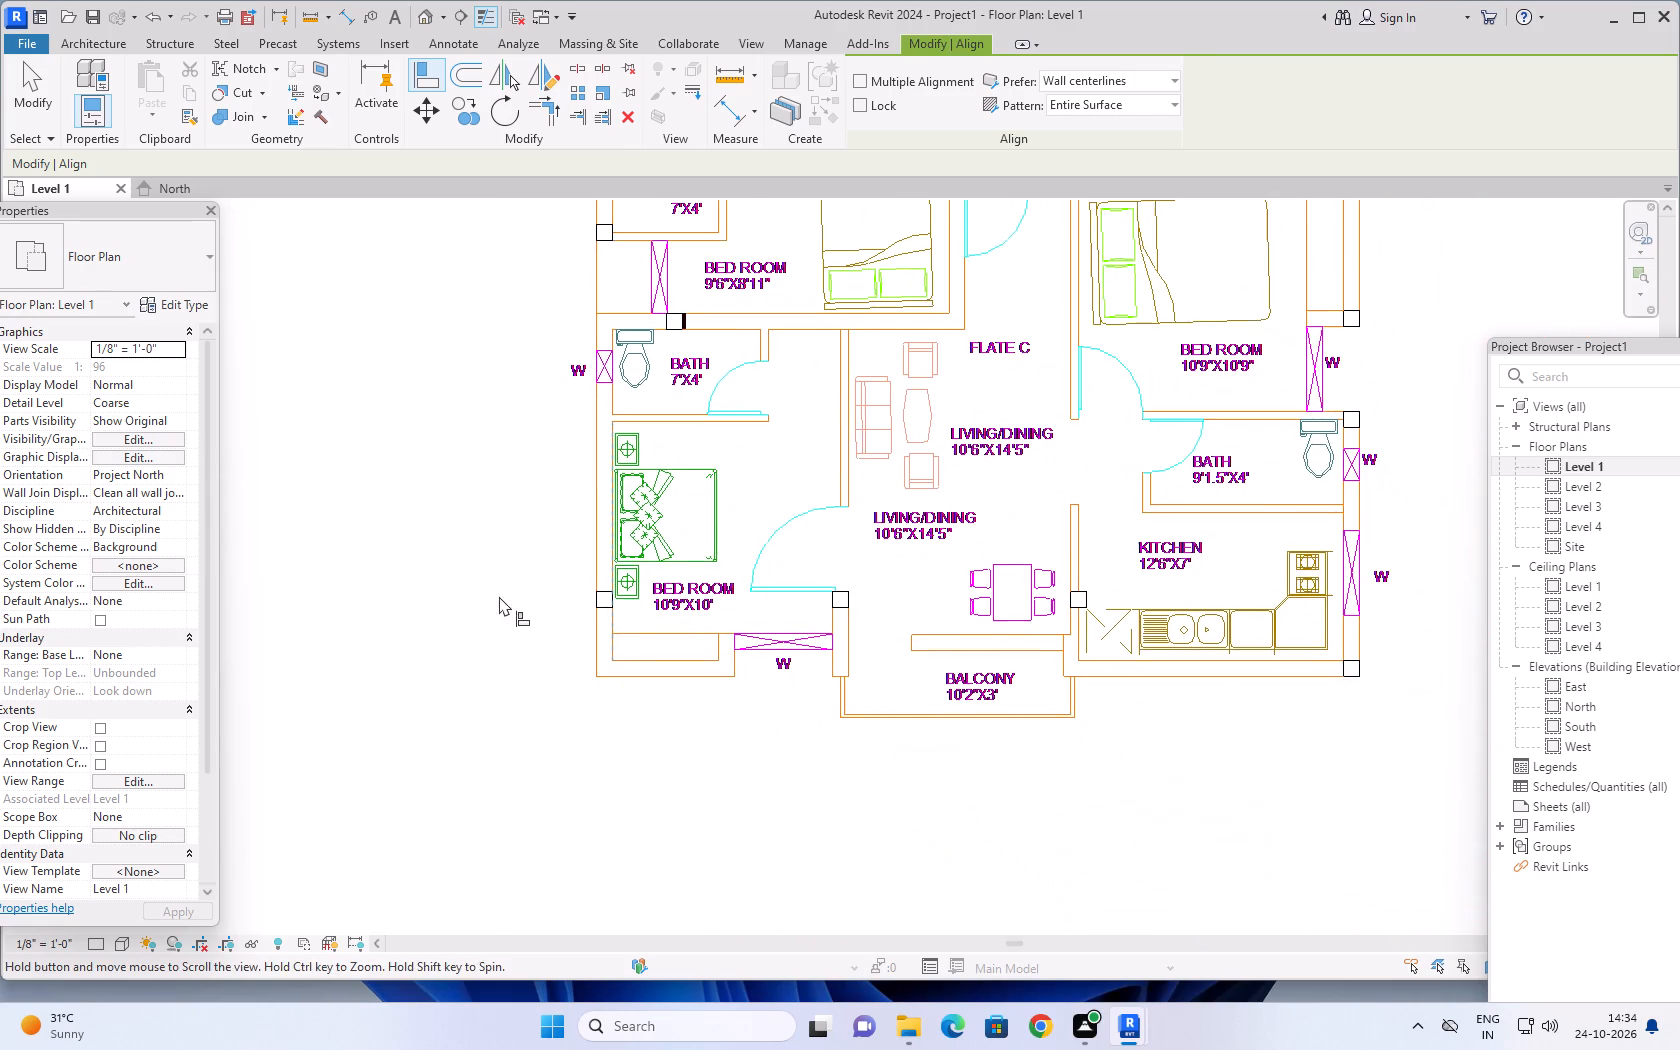
{"action": "scroll", "coordinate": [767, 759], "scroll_direction": "down", "scroll_amount": 2}
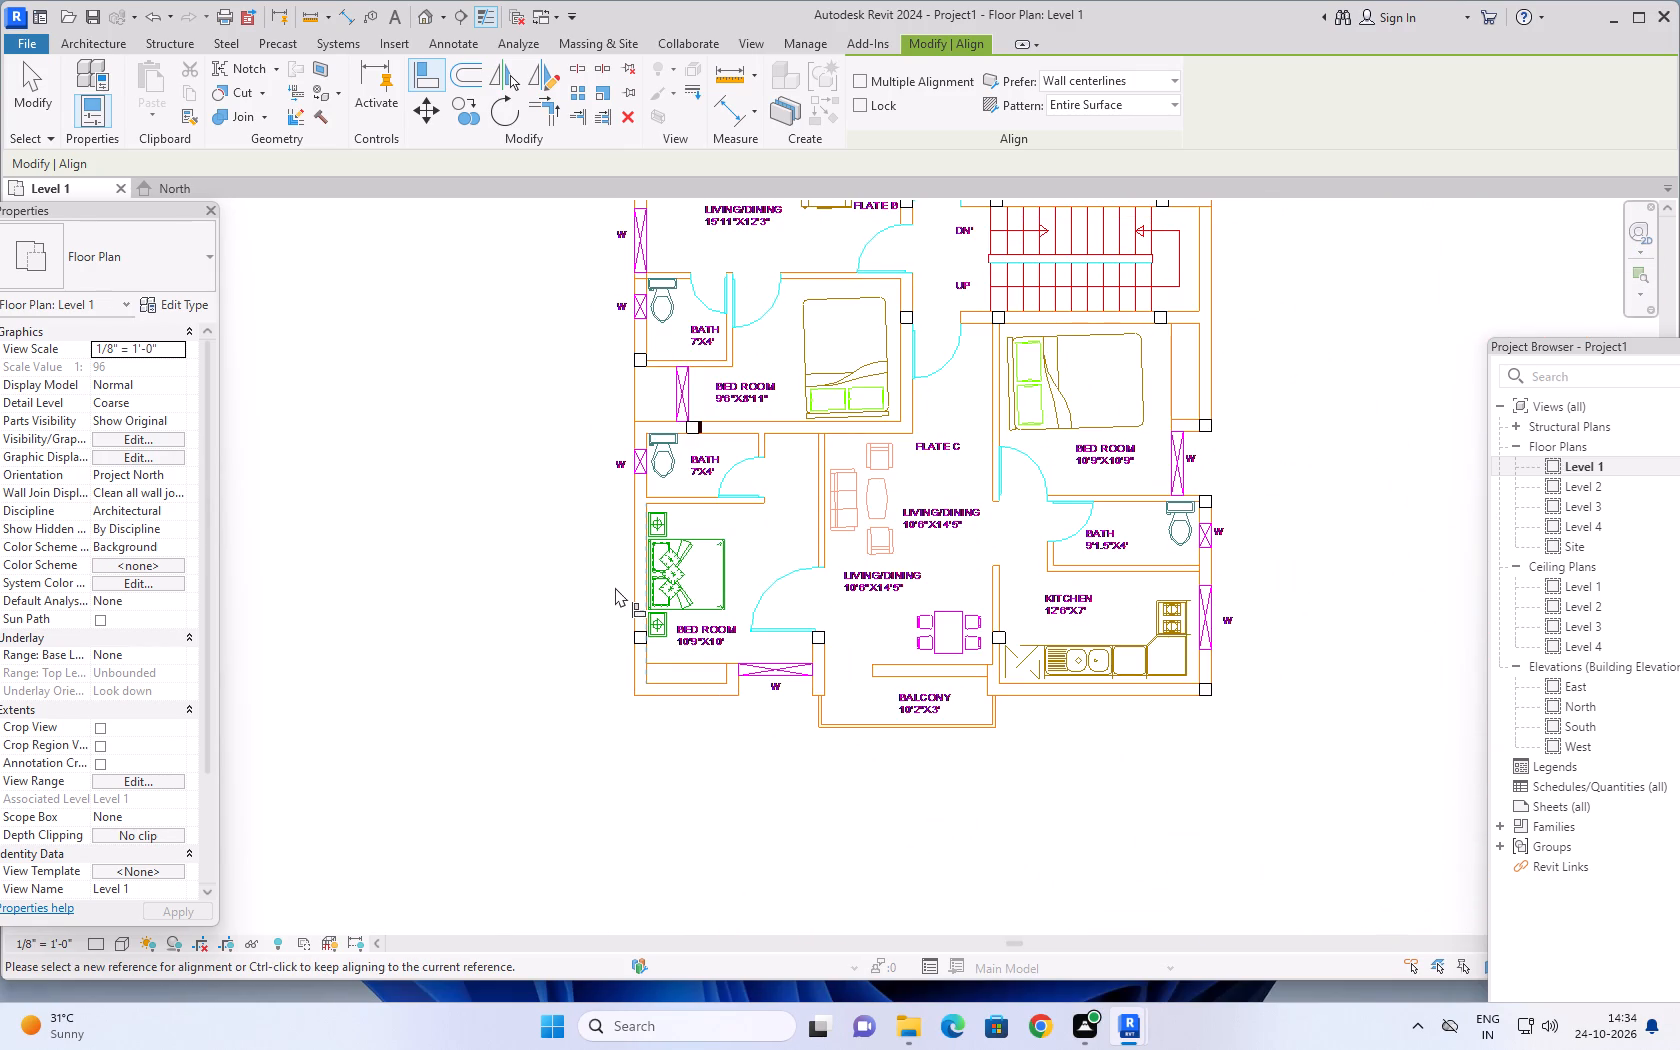
{"action": "middle_click_drag", "start_coordinate": [568, 459], "coordinate": [565, 647]}
{"action": "scroll", "coordinate": [681, 603], "scroll_direction": "up", "scroll_amount": 10}
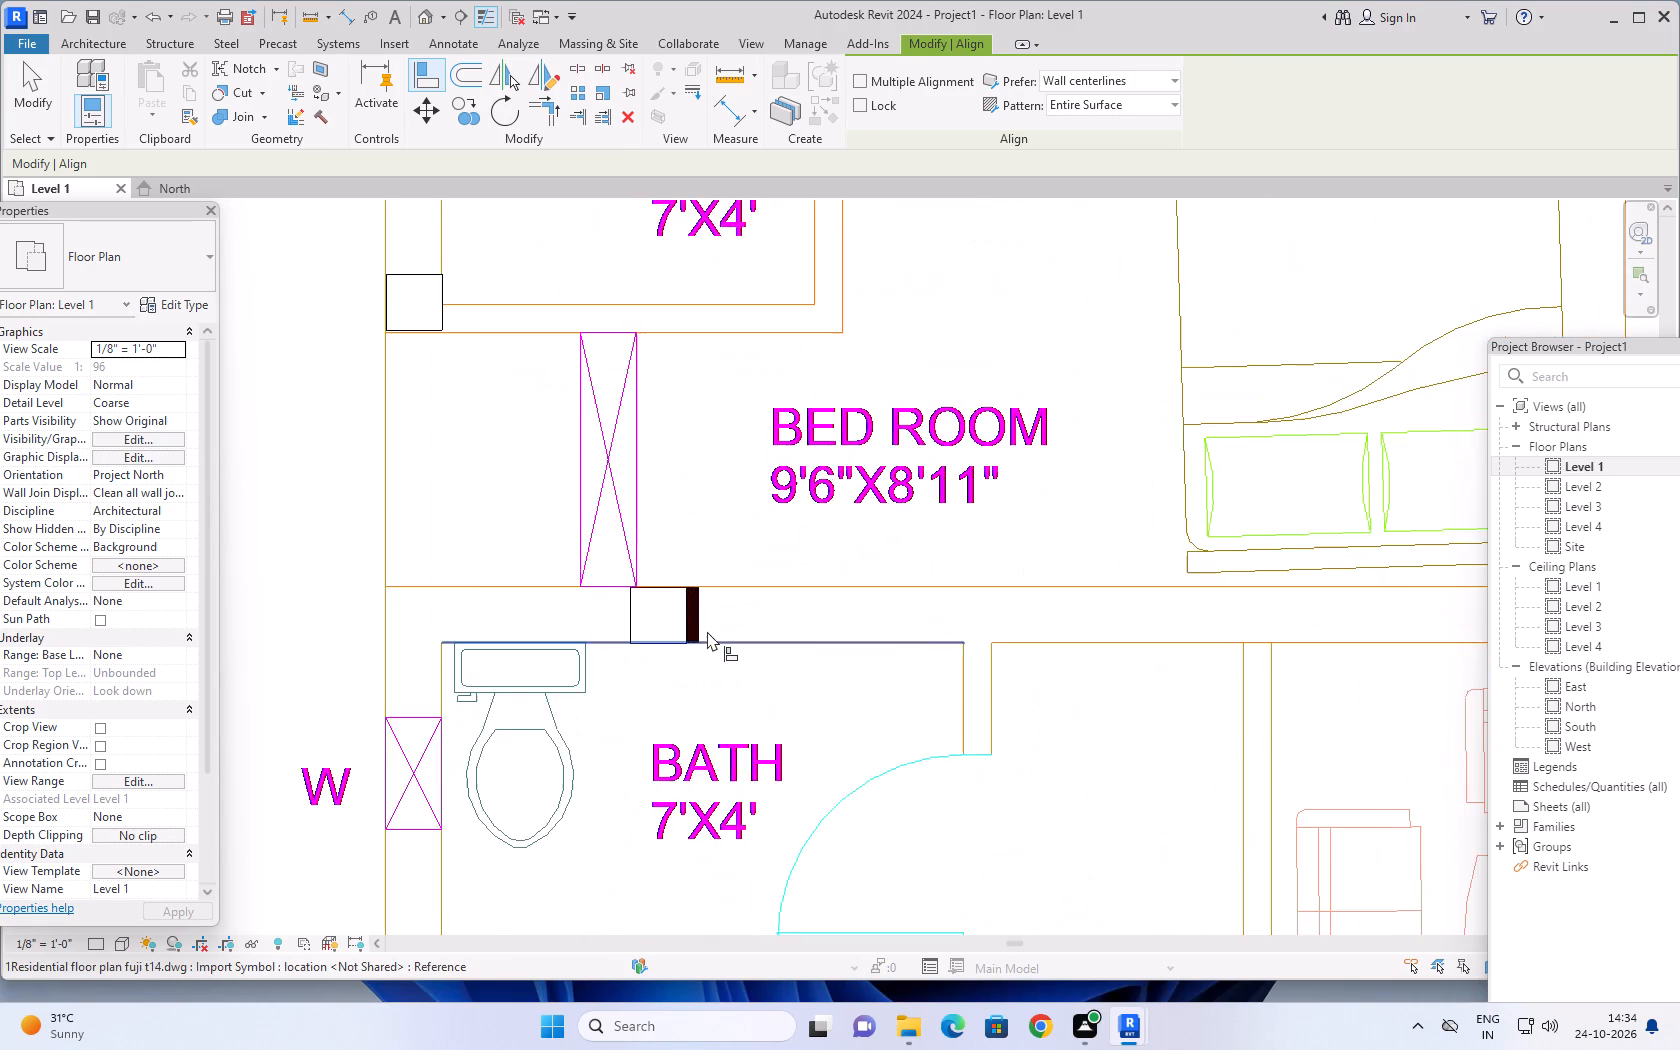
{"action": "scroll", "coordinate": [707, 631], "scroll_direction": "up", "scroll_amount": 12}
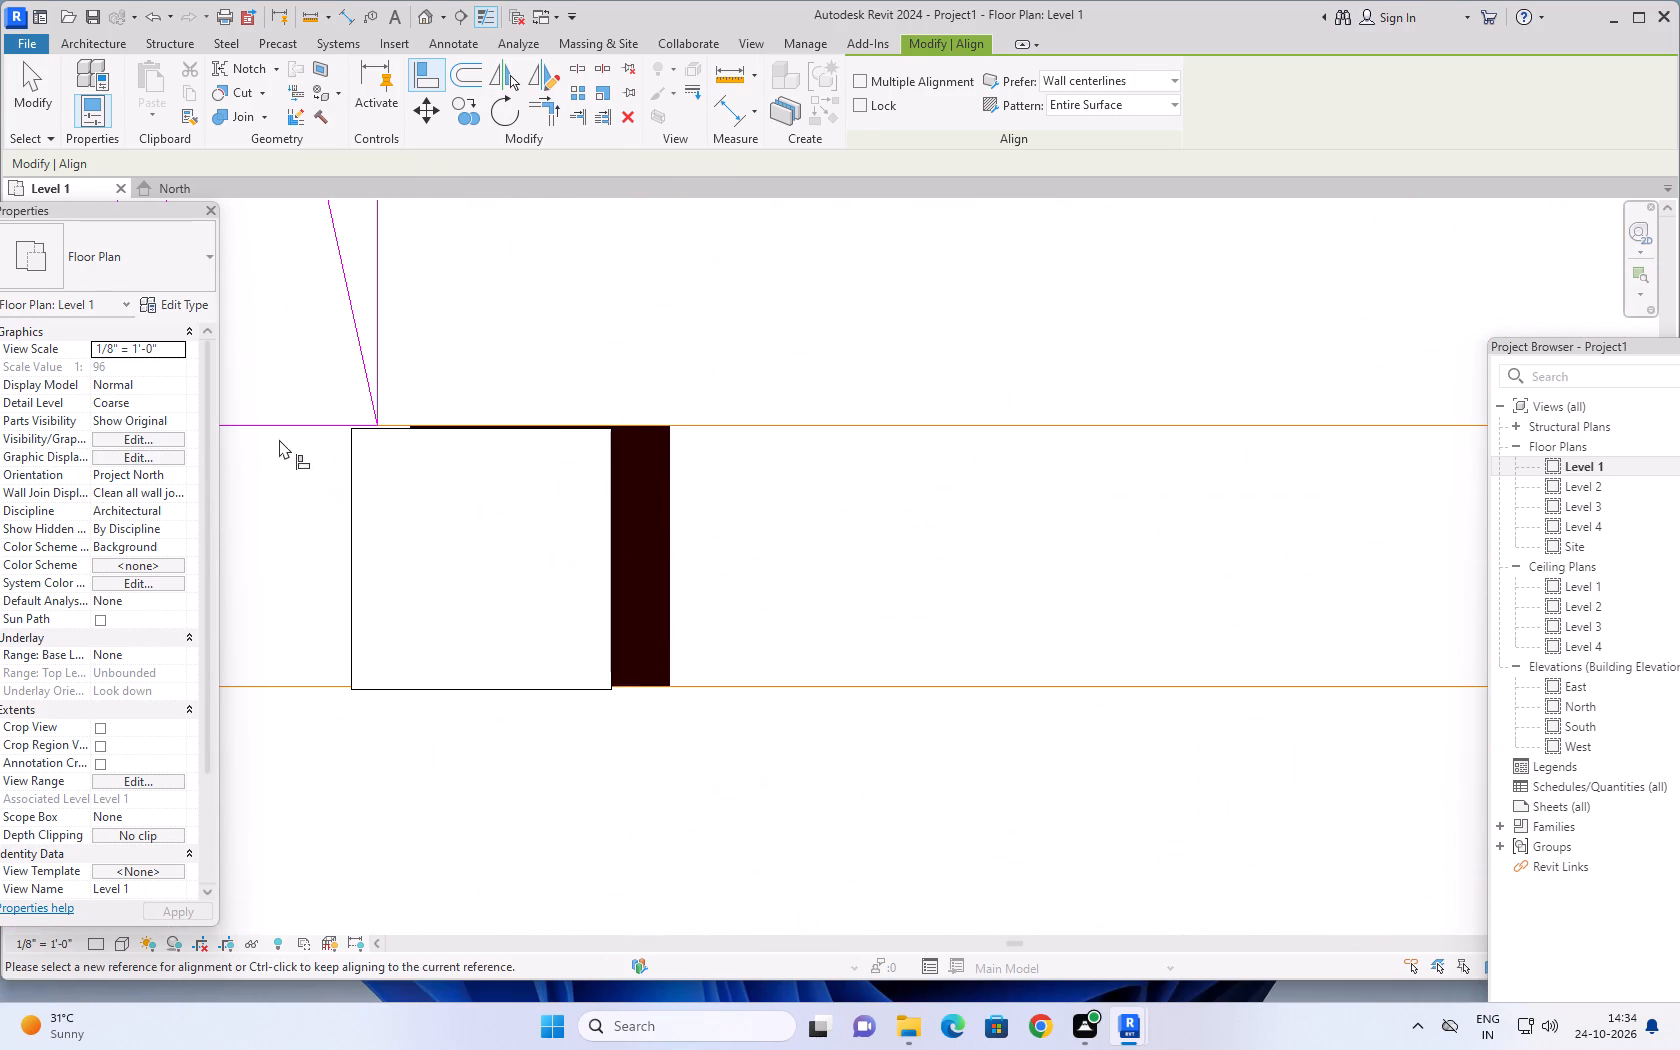
{"action": "scroll", "coordinate": [279, 439], "scroll_direction": "up", "scroll_amount": 3}
{"action": "left_click", "coordinate": [359, 413]}
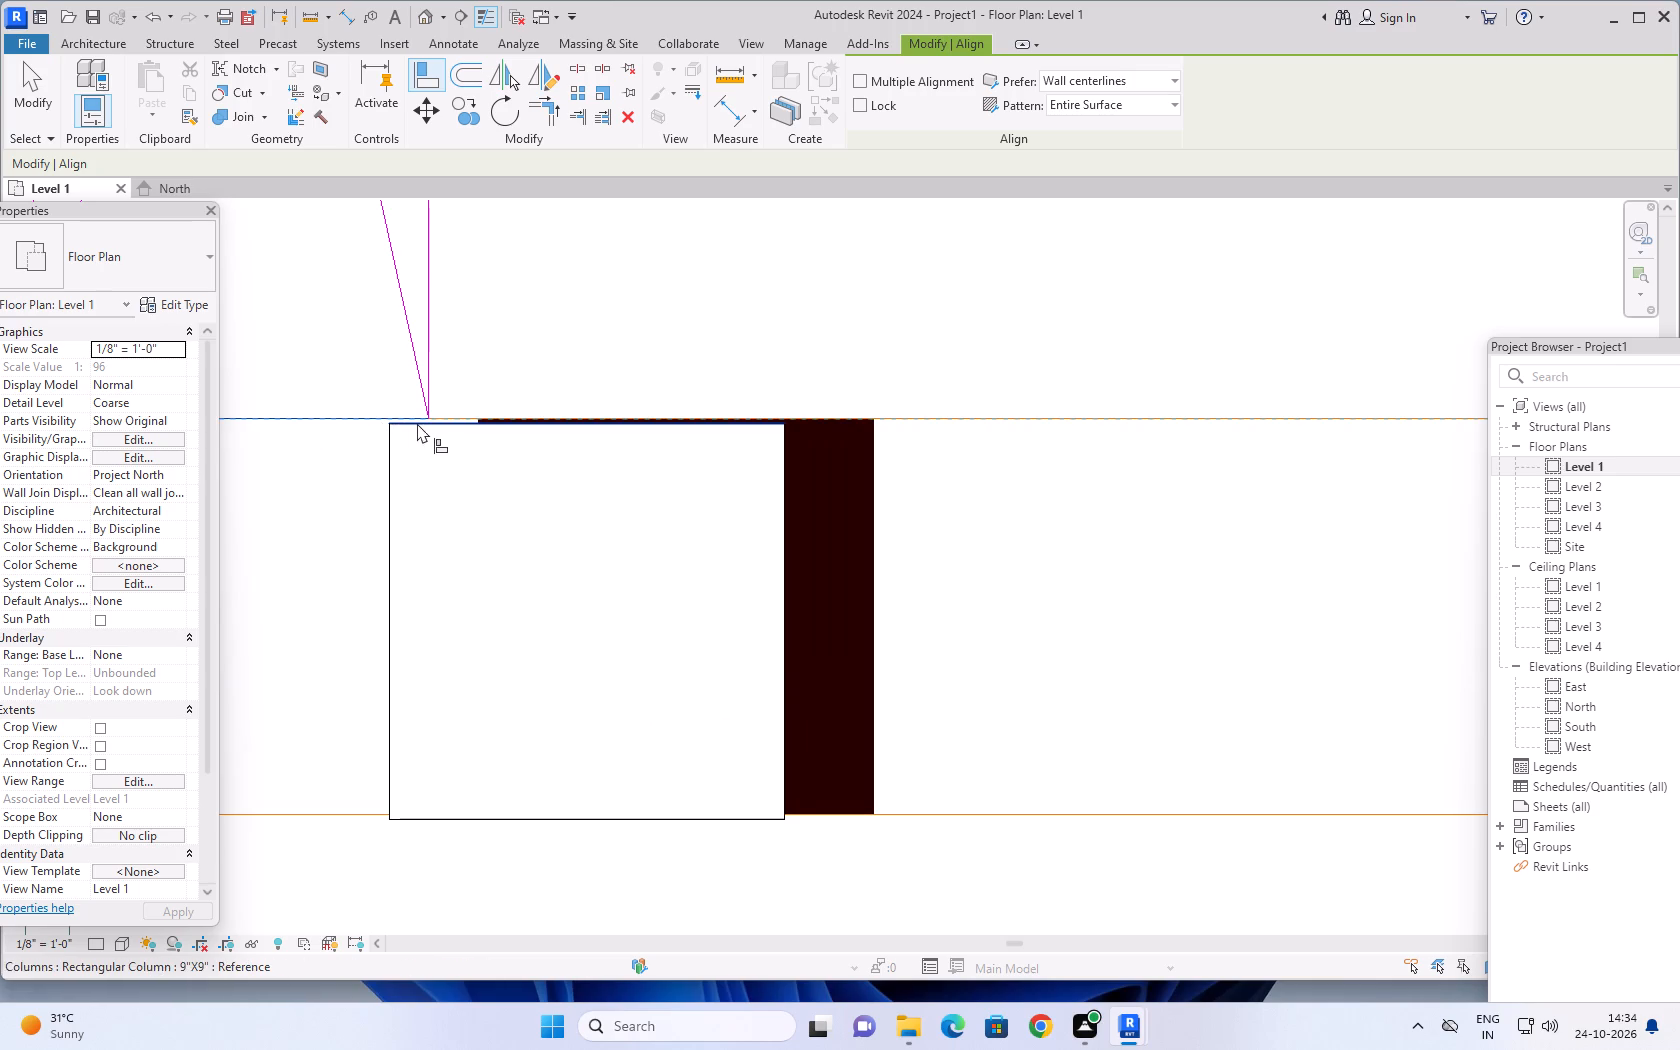
{"action": "left_click", "coordinate": [420, 423]}
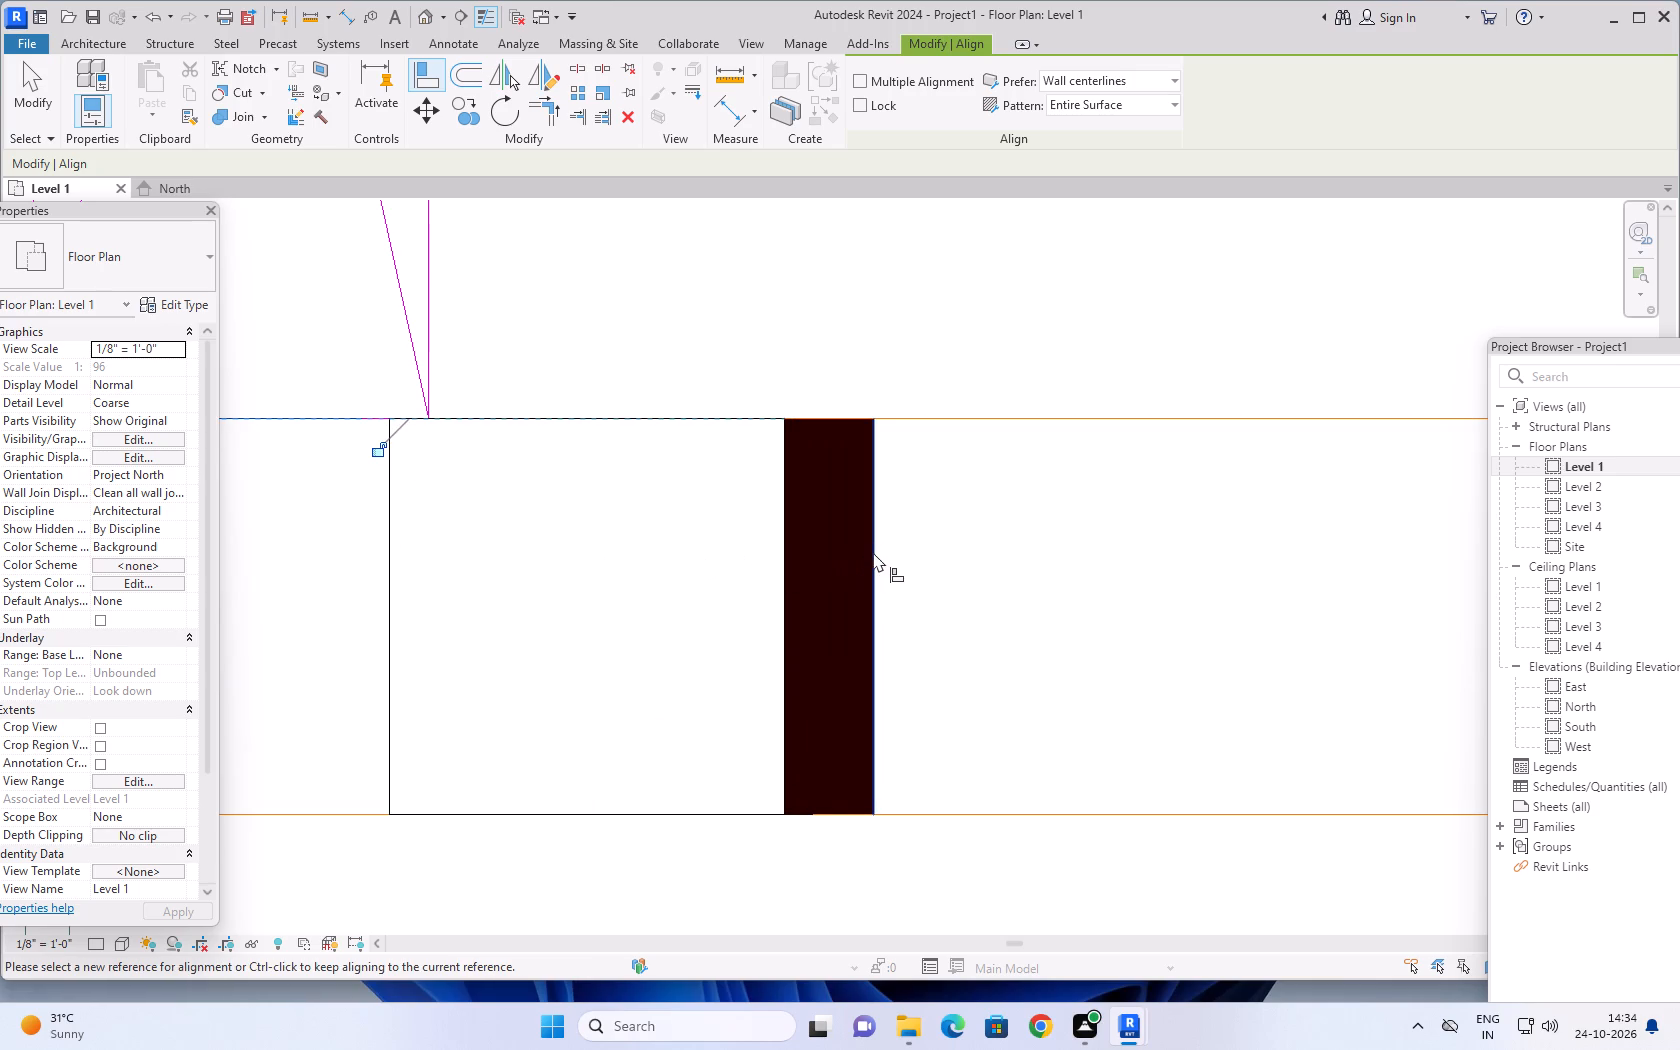
{"action": "left_click", "coordinate": [876, 553]}
{"action": "left_click", "coordinate": [785, 567]}
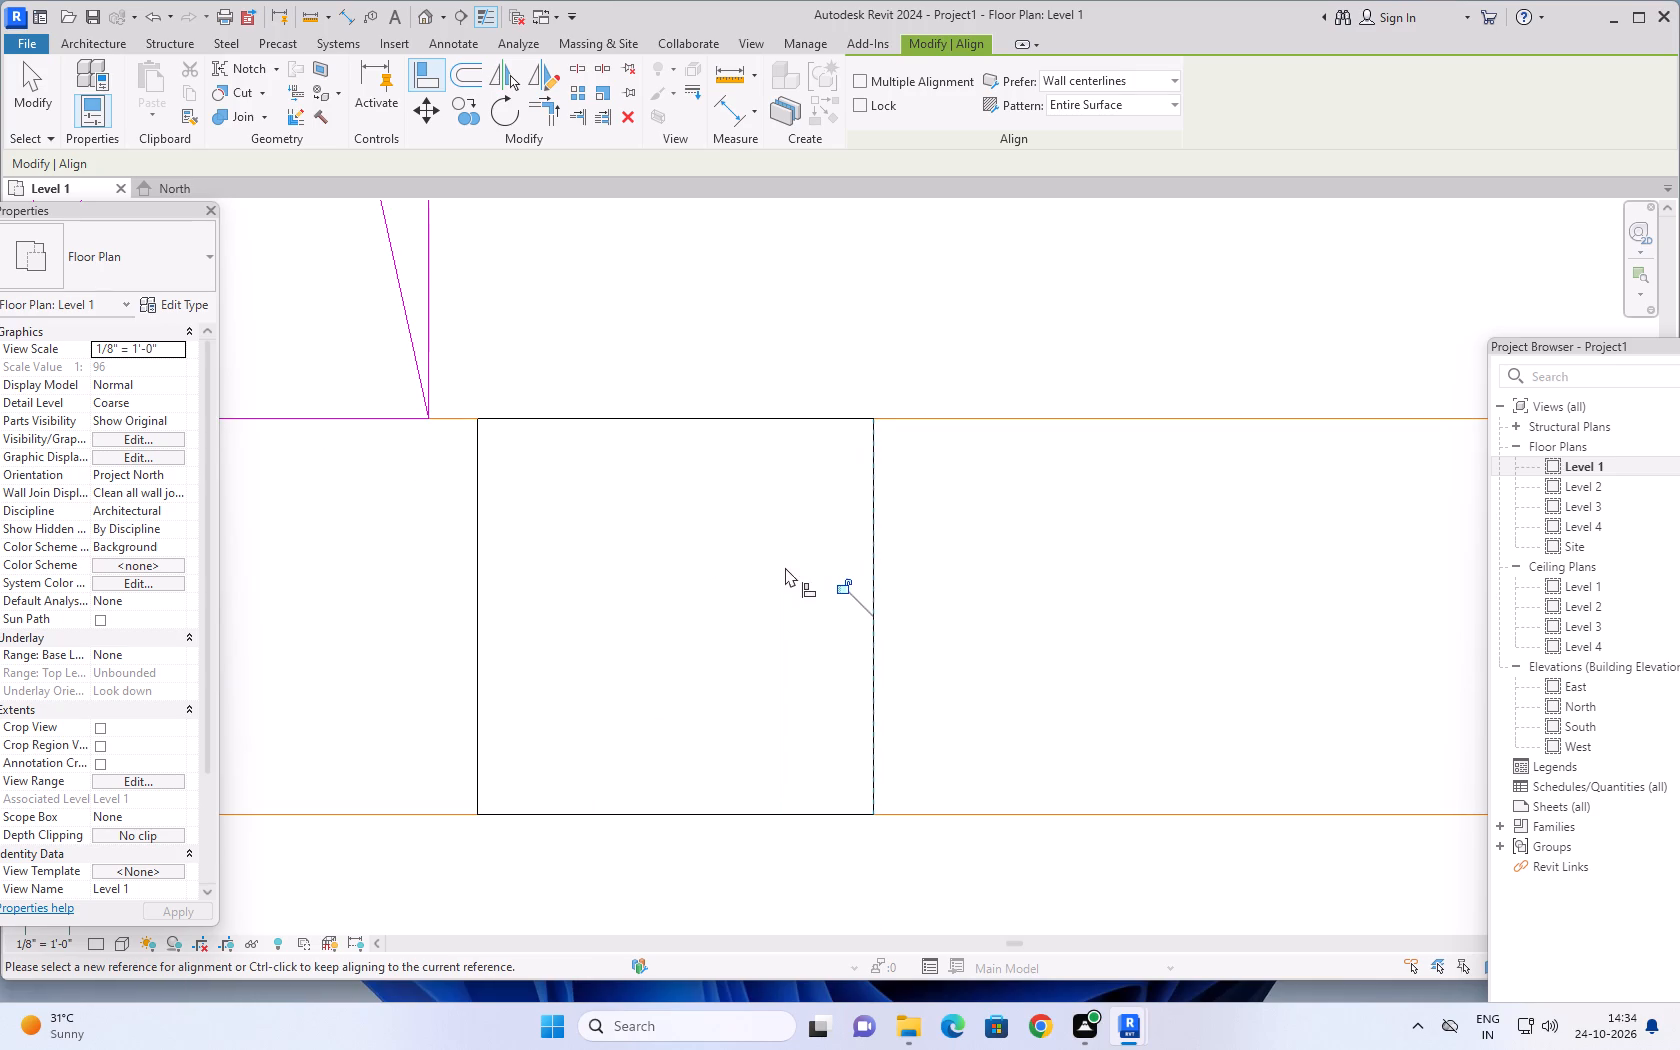
Align the column at Flate B's 7'X4' bath corner with the wall line facing the 9'6"X8'11" bedroom and the exterior wall's outer line.
{"action": "scroll", "coordinate": [930, 569], "scroll_direction": "down", "scroll_amount": 19}
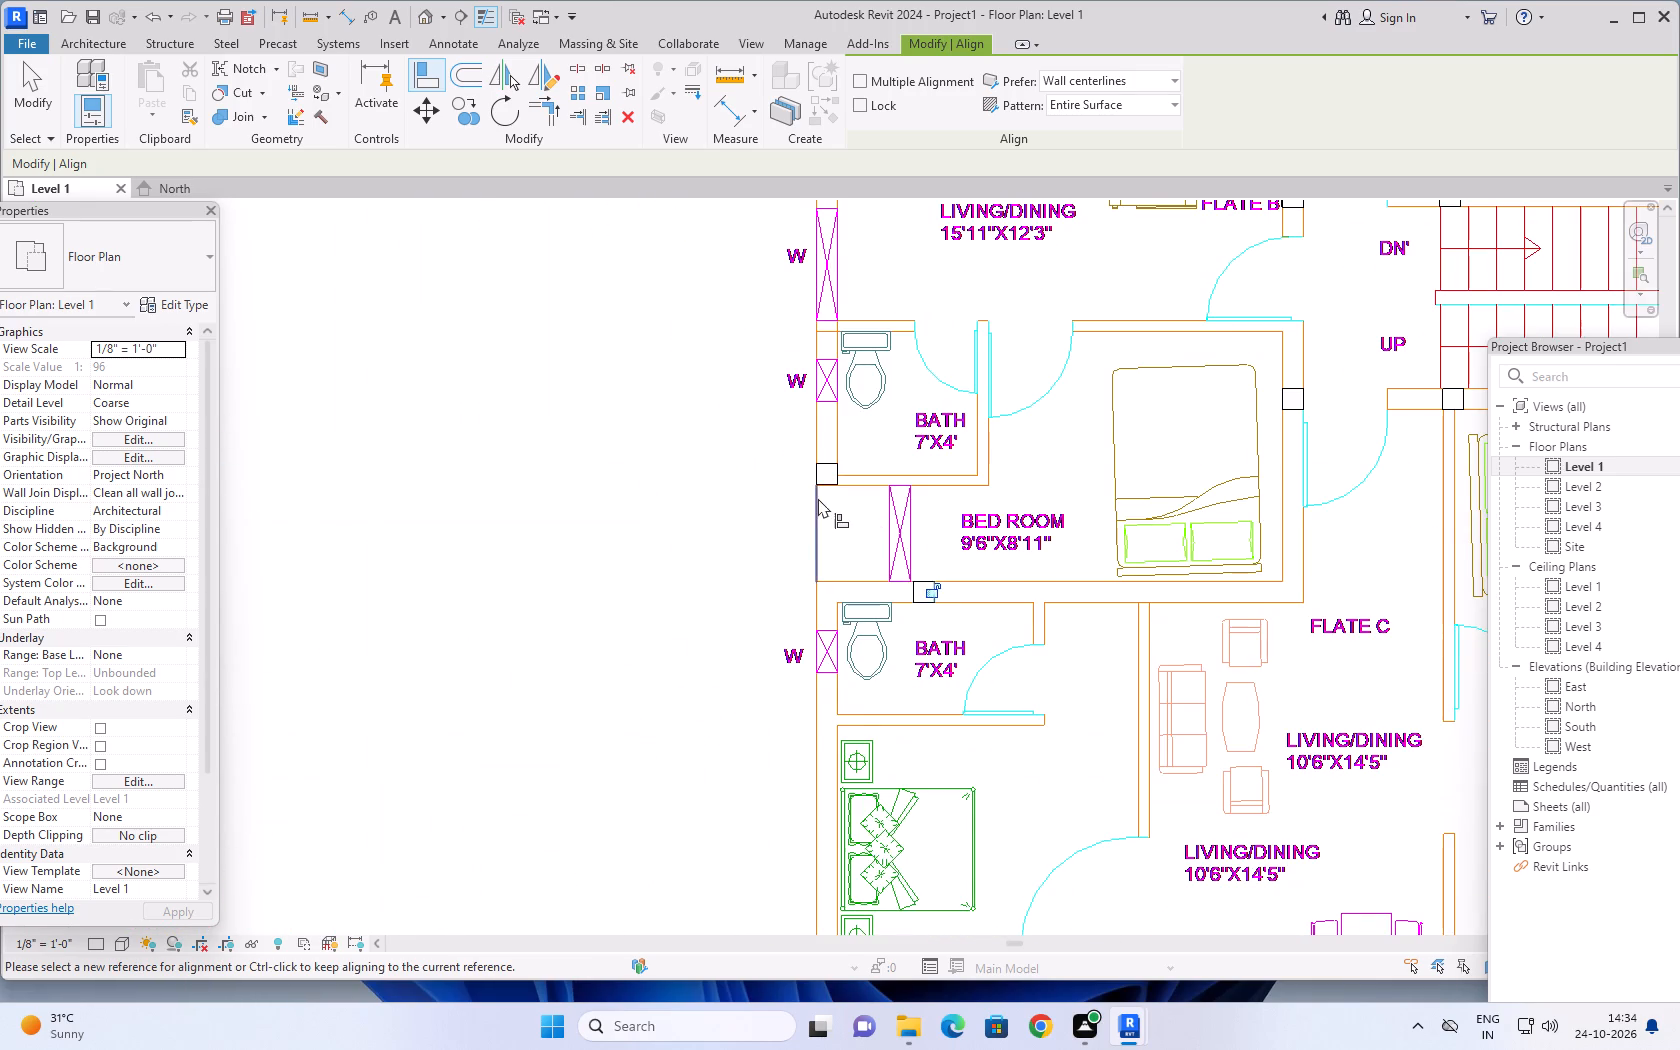
{"action": "middle_click_drag", "start_coordinate": [818, 498], "coordinate": [790, 644]}
{"action": "scroll", "coordinate": [789, 631], "scroll_direction": "up", "scroll_amount": 20}
{"action": "left_click", "coordinate": [817, 604]}
{"action": "left_click", "coordinate": [811, 588]}
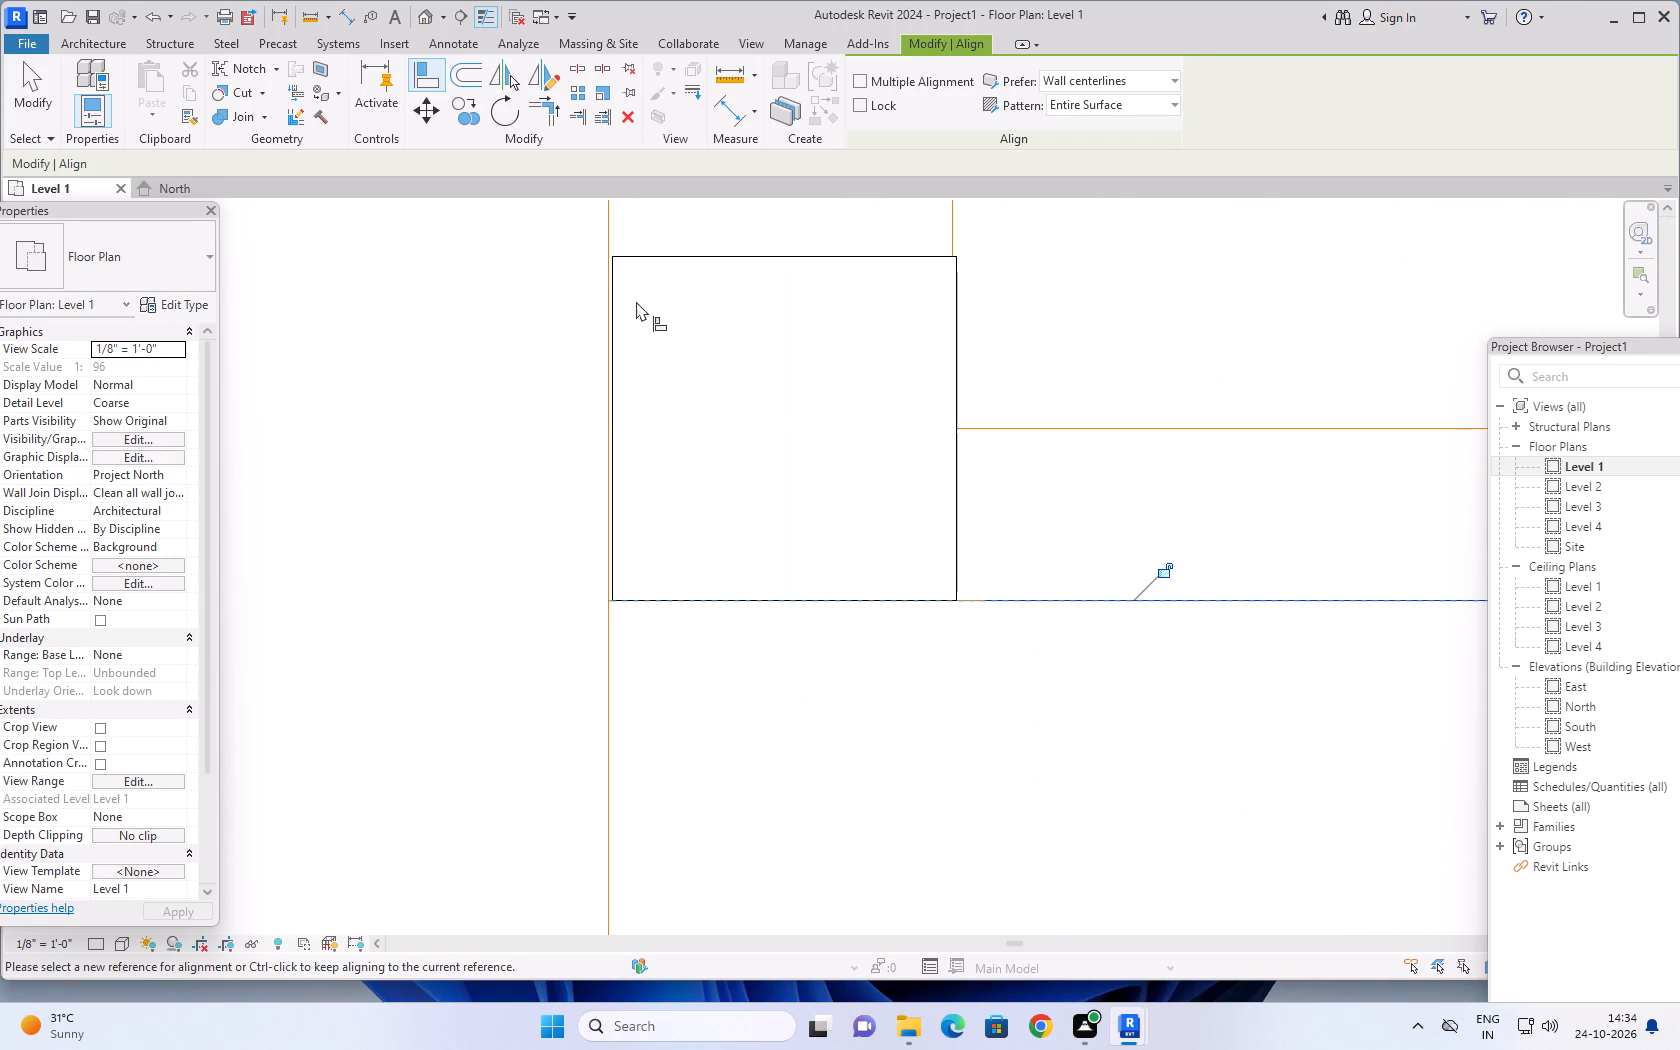
{"action": "middle_click_drag", "start_coordinate": [673, 321], "coordinate": [683, 623]}
{"action": "left_click", "coordinate": [614, 506]}
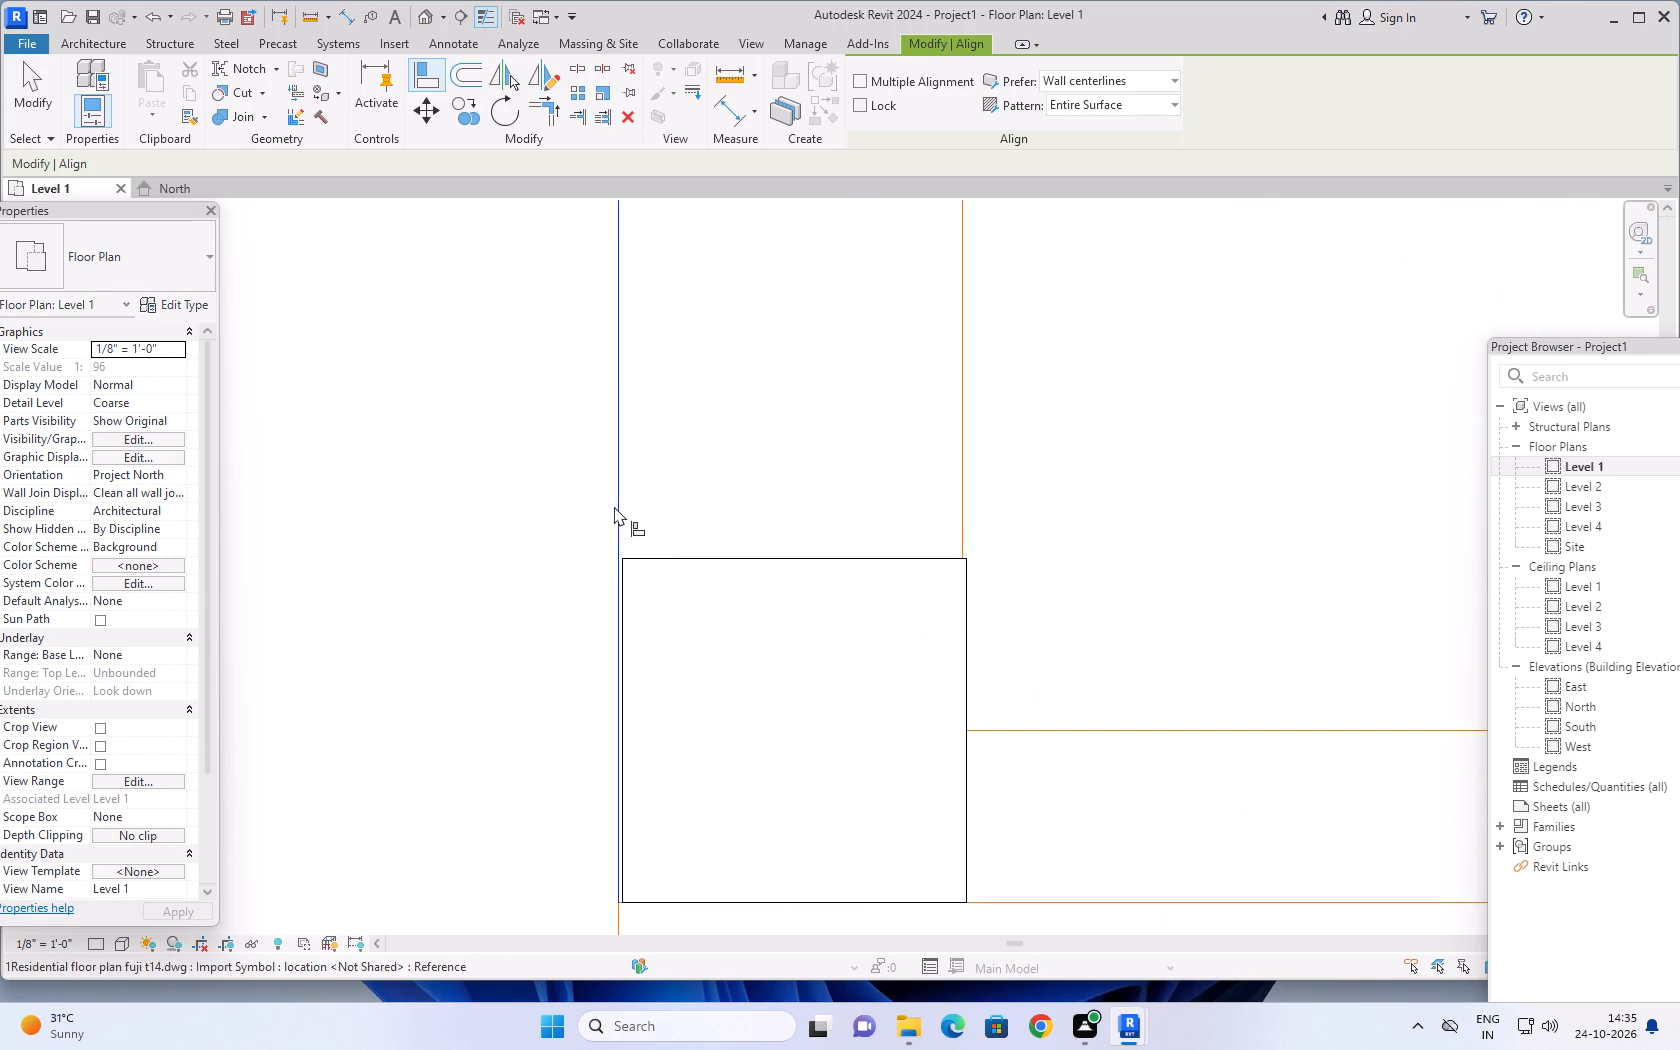
{"action": "left_click", "coordinate": [626, 588]}
Examine the fit of the columns in the 9'6"X8'11" bedroom's stair-side wall and beside Flate B's entrance against the wall lines.
{"action": "scroll", "coordinate": [734, 495], "scroll_direction": "down", "scroll_amount": 10}
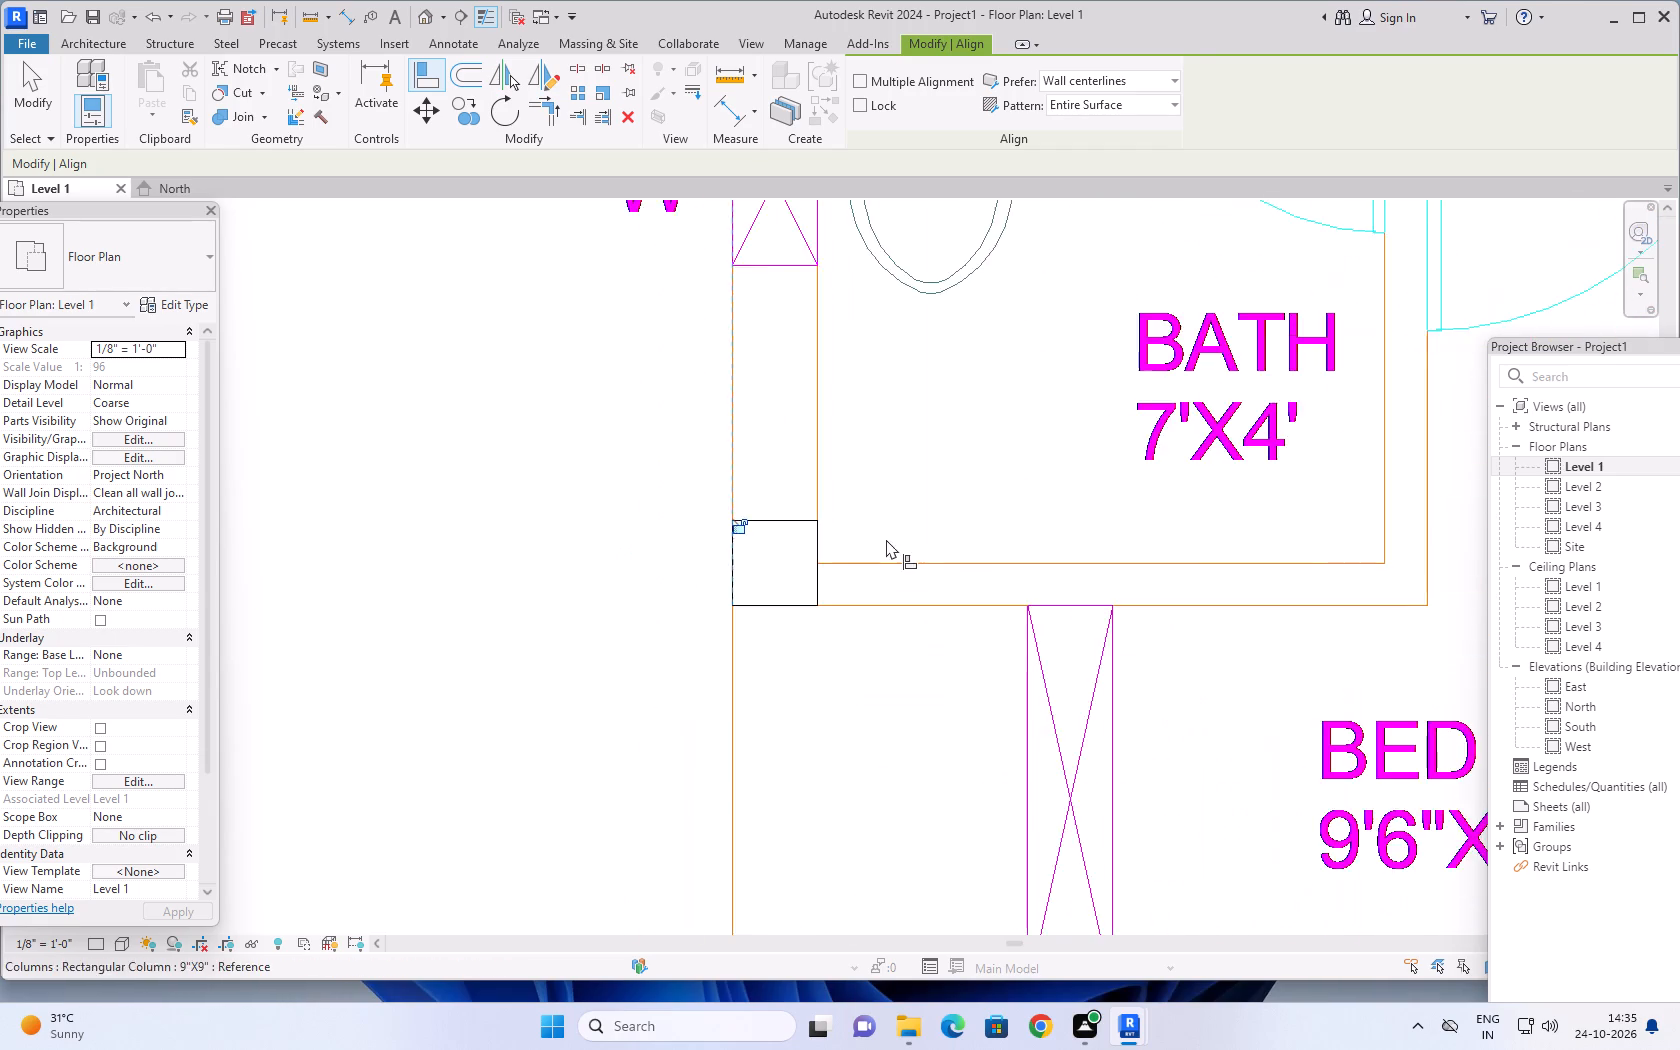
{"action": "scroll", "coordinate": [886, 539], "scroll_direction": "down", "scroll_amount": 8}
{"action": "middle_click_drag", "start_coordinate": [915, 471], "coordinate": [797, 623]}
{"action": "scroll", "coordinate": [846, 570], "scroll_direction": "down", "scroll_amount": 5}
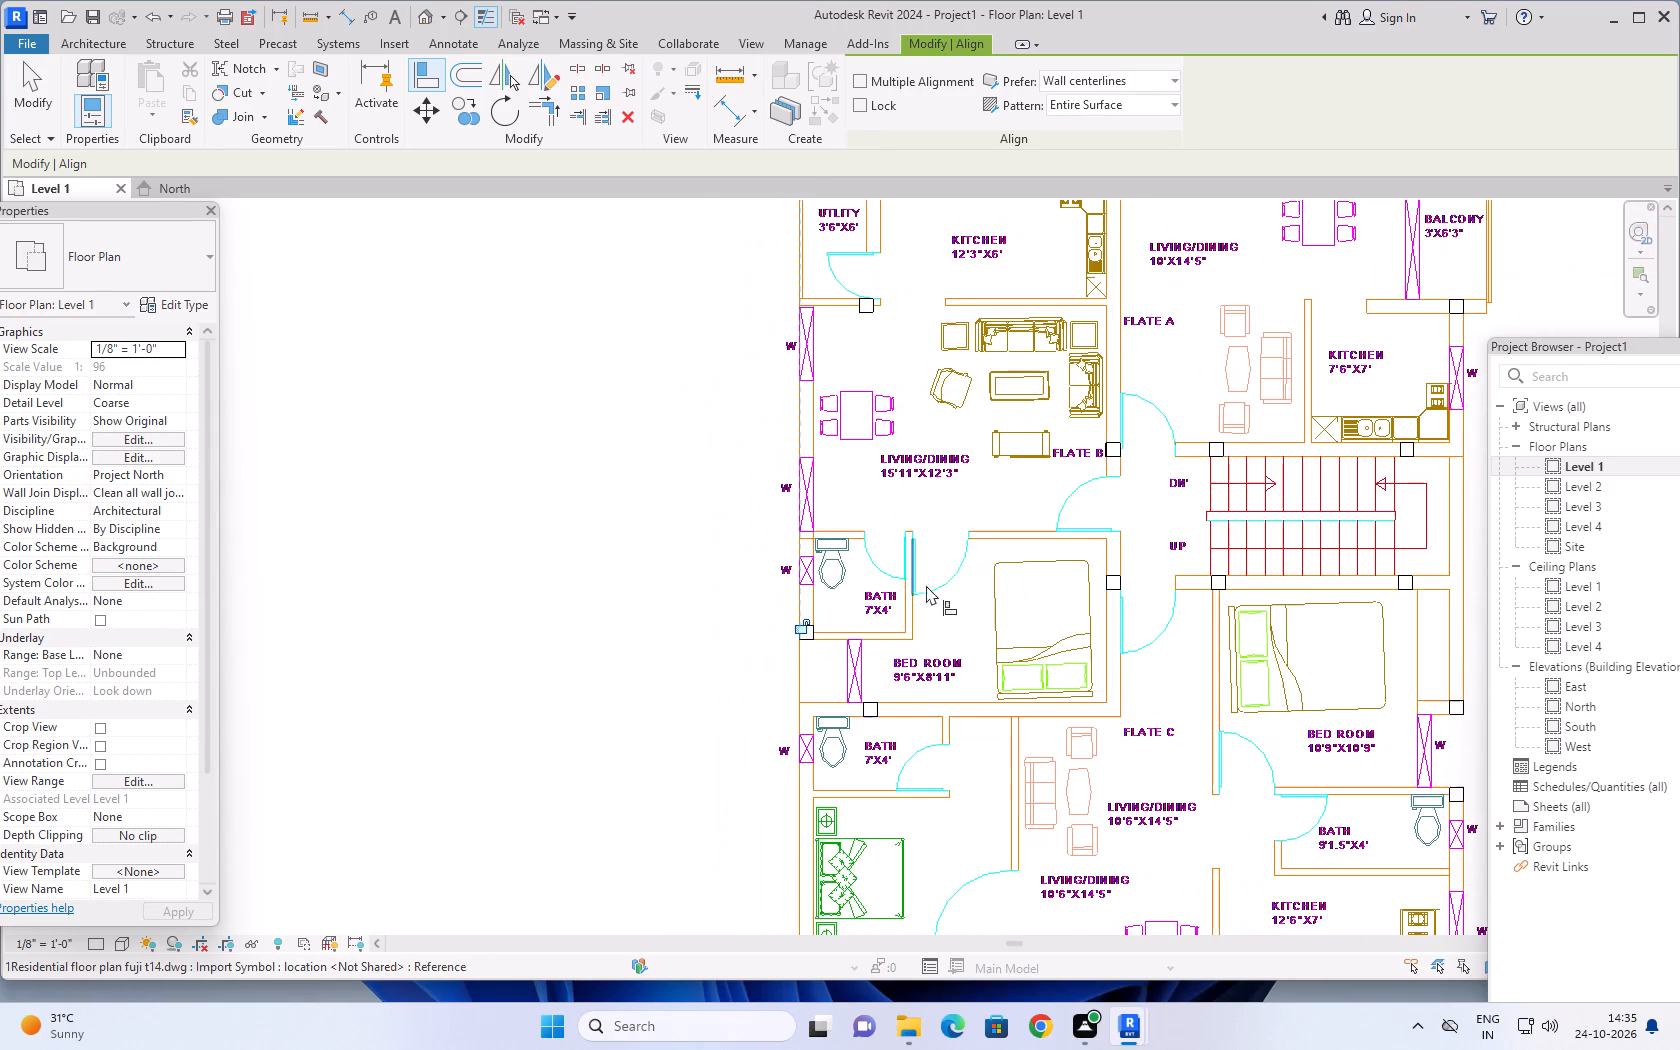
{"action": "middle_click_drag", "start_coordinate": [961, 617], "coordinate": [763, 388]}
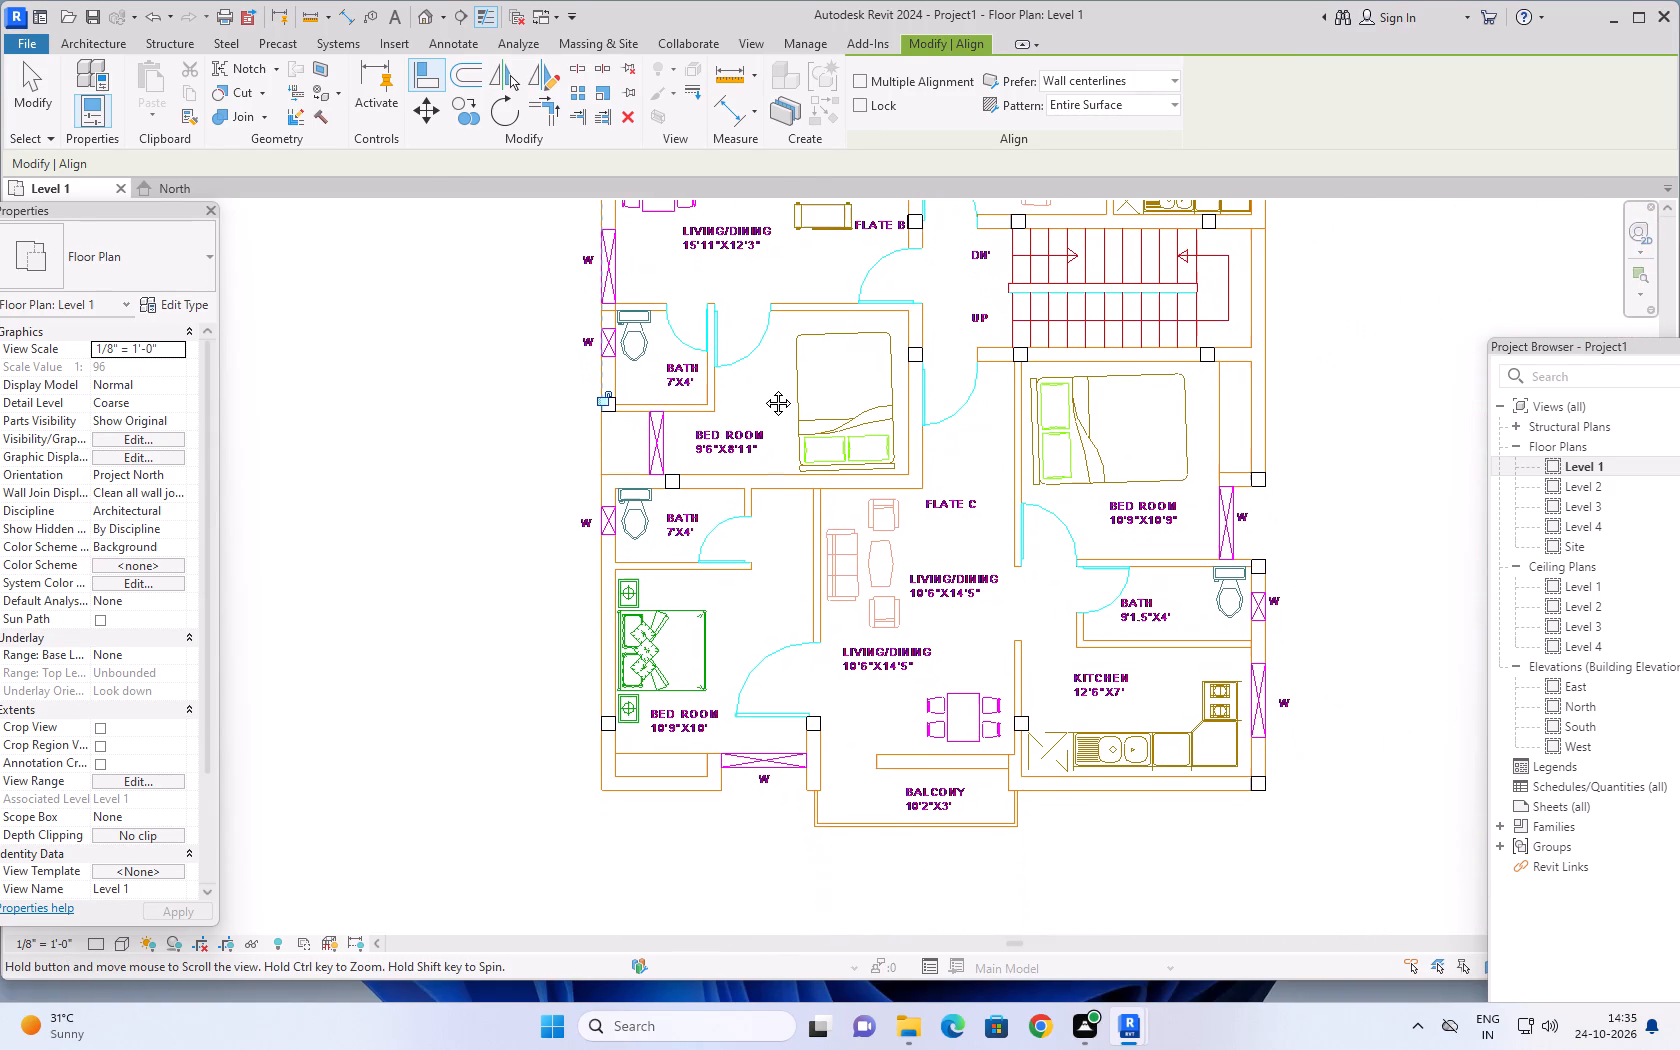
{"action": "middle_click_drag", "start_coordinate": [763, 388], "coordinate": [741, 521]}
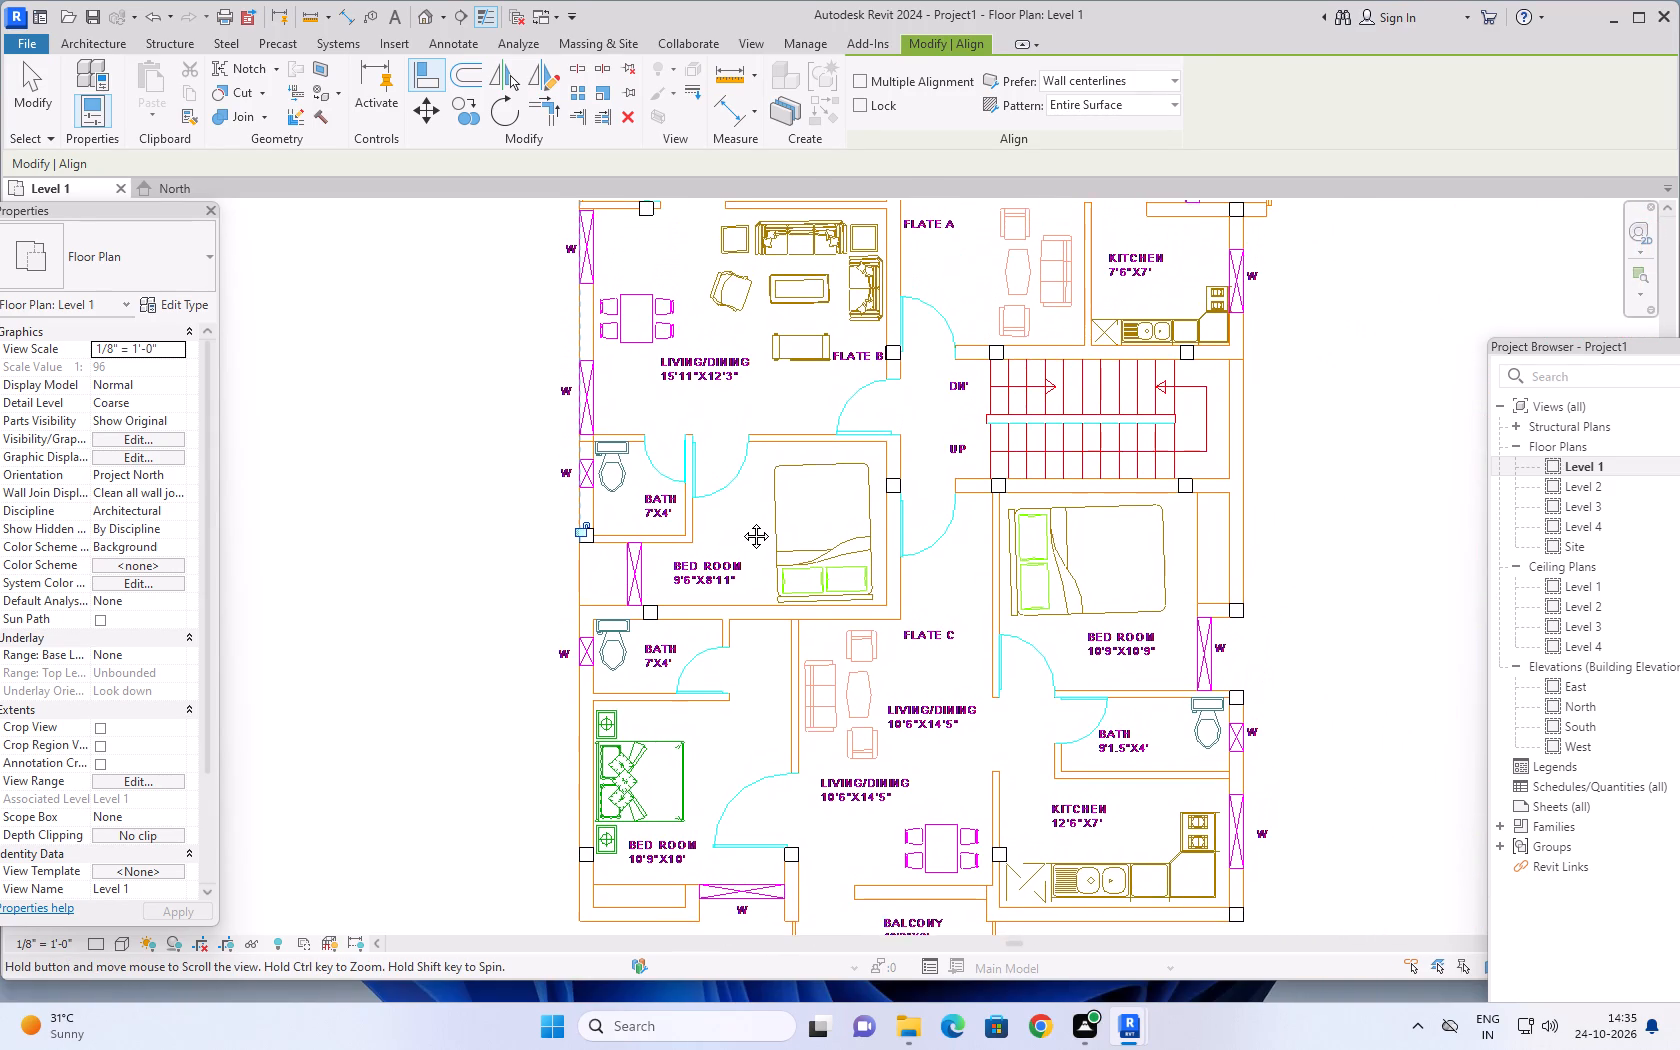
{"action": "middle_click_drag", "start_coordinate": [741, 521], "coordinate": [752, 678]}
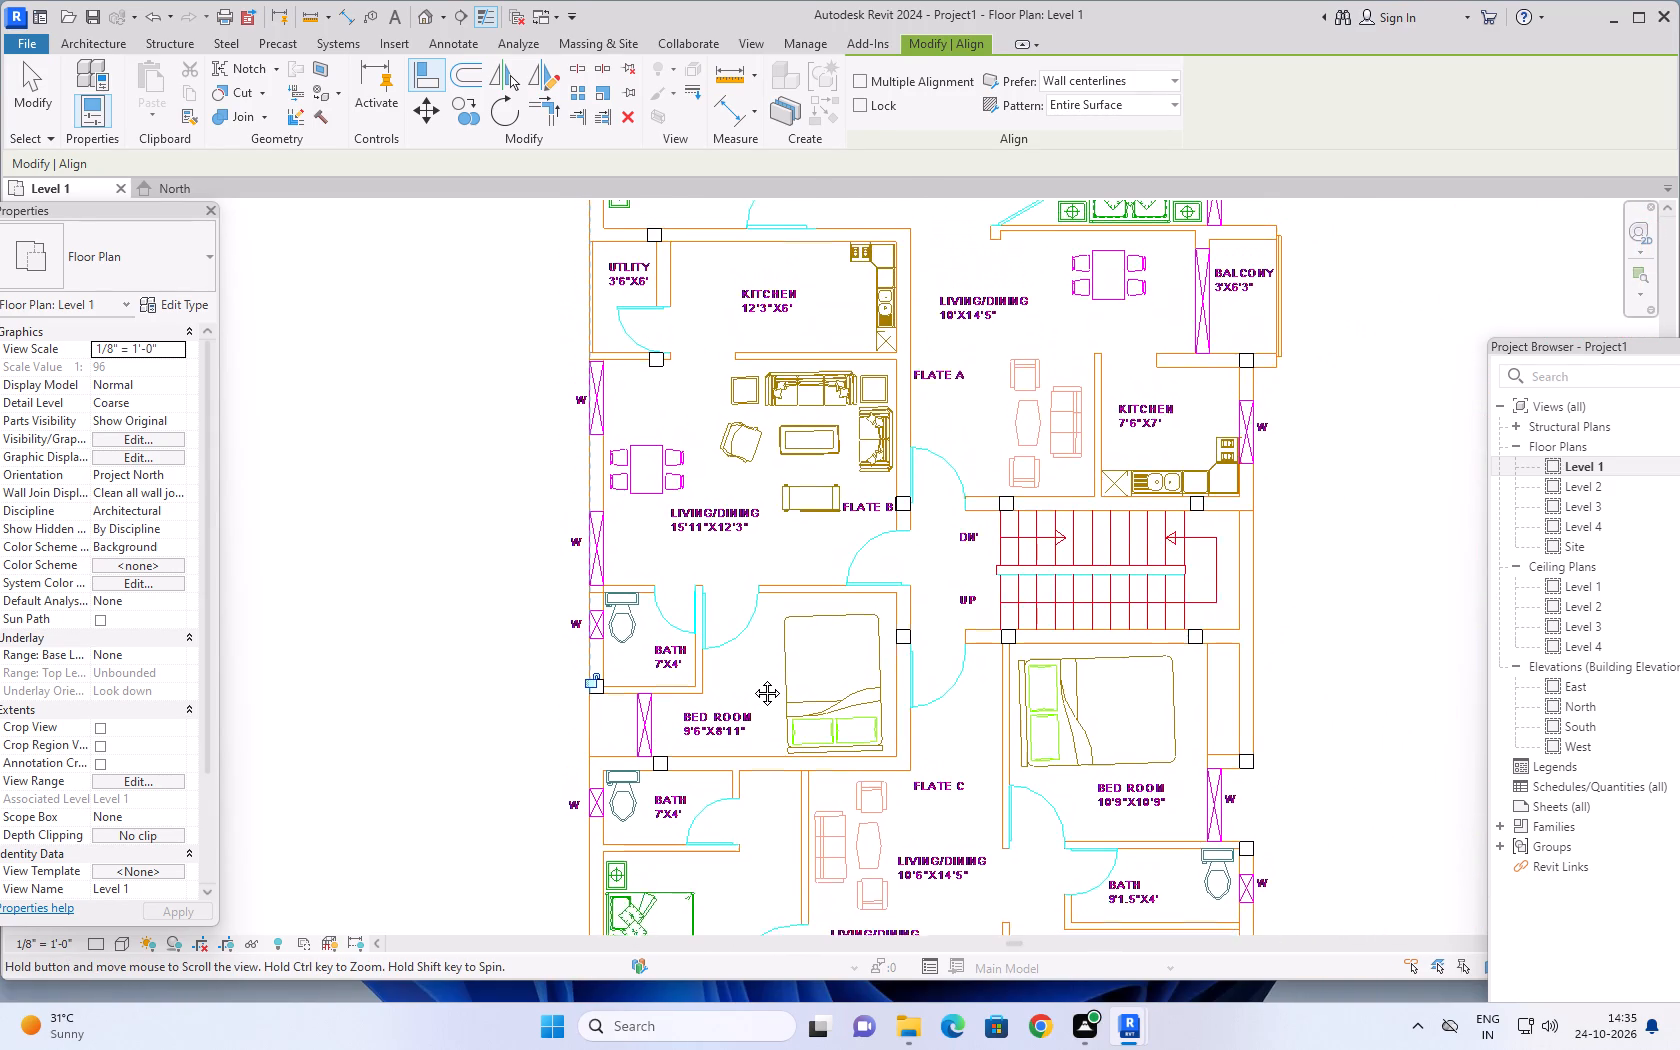
{"action": "middle_click_drag", "start_coordinate": [752, 678], "coordinate": [784, 738]}
{"action": "scroll", "coordinate": [940, 683], "scroll_direction": "up", "scroll_amount": 10}
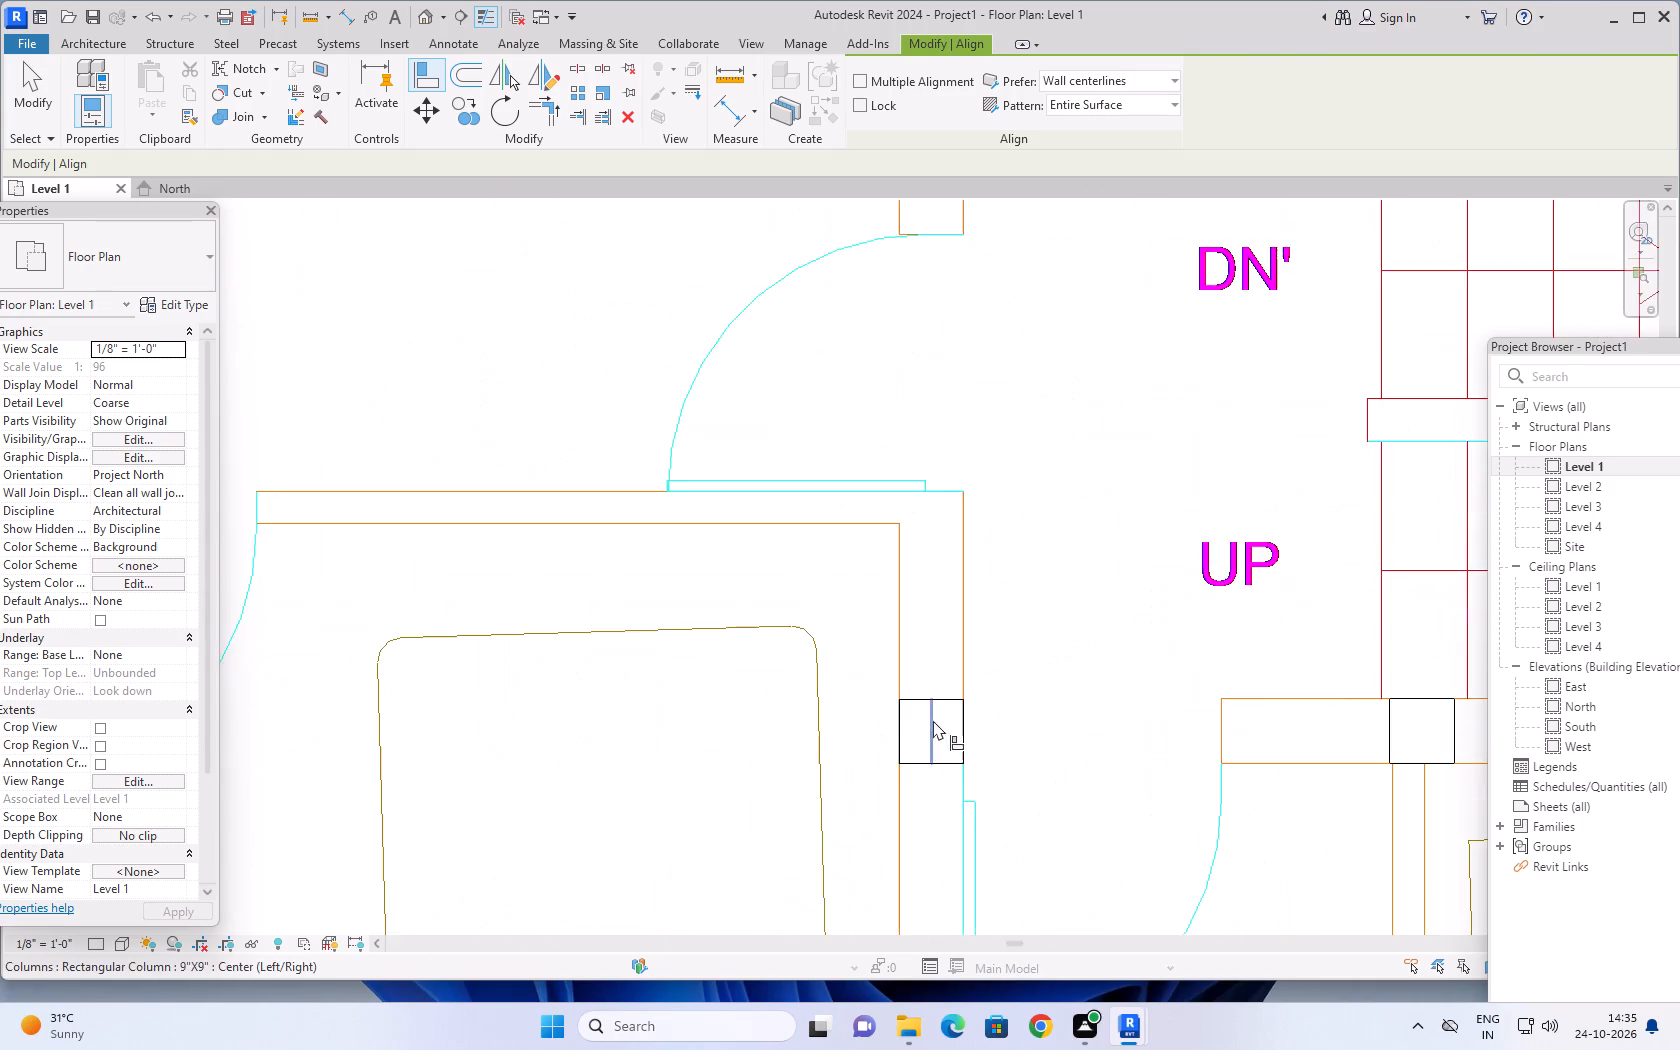
{"action": "scroll", "coordinate": [933, 720], "scroll_direction": "up", "scroll_amount": 20}
{"action": "scroll", "coordinate": [909, 653], "scroll_direction": "up", "scroll_amount": 8}
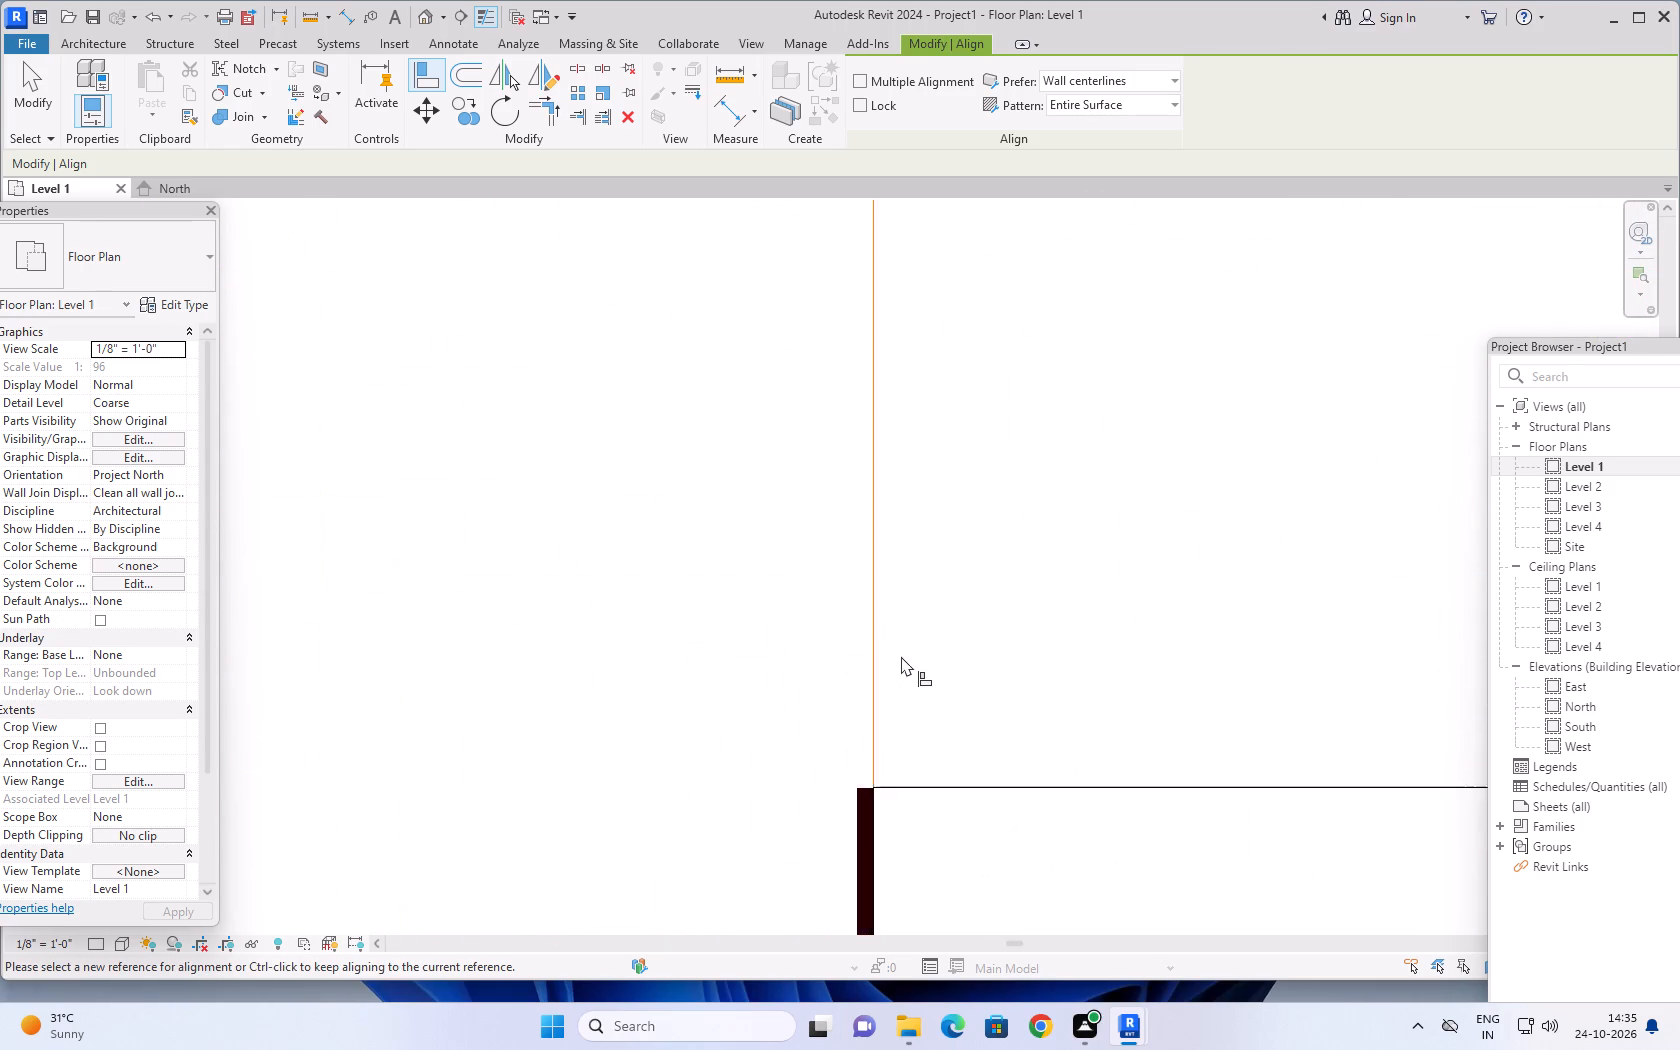
{"action": "scroll", "coordinate": [901, 656], "scroll_direction": "up", "scroll_amount": 4}
{"action": "scroll", "coordinate": [901, 656], "scroll_direction": "down", "scroll_amount": 20}
{"action": "scroll", "coordinate": [901, 656], "scroll_direction": "down", "scroll_amount": 2}
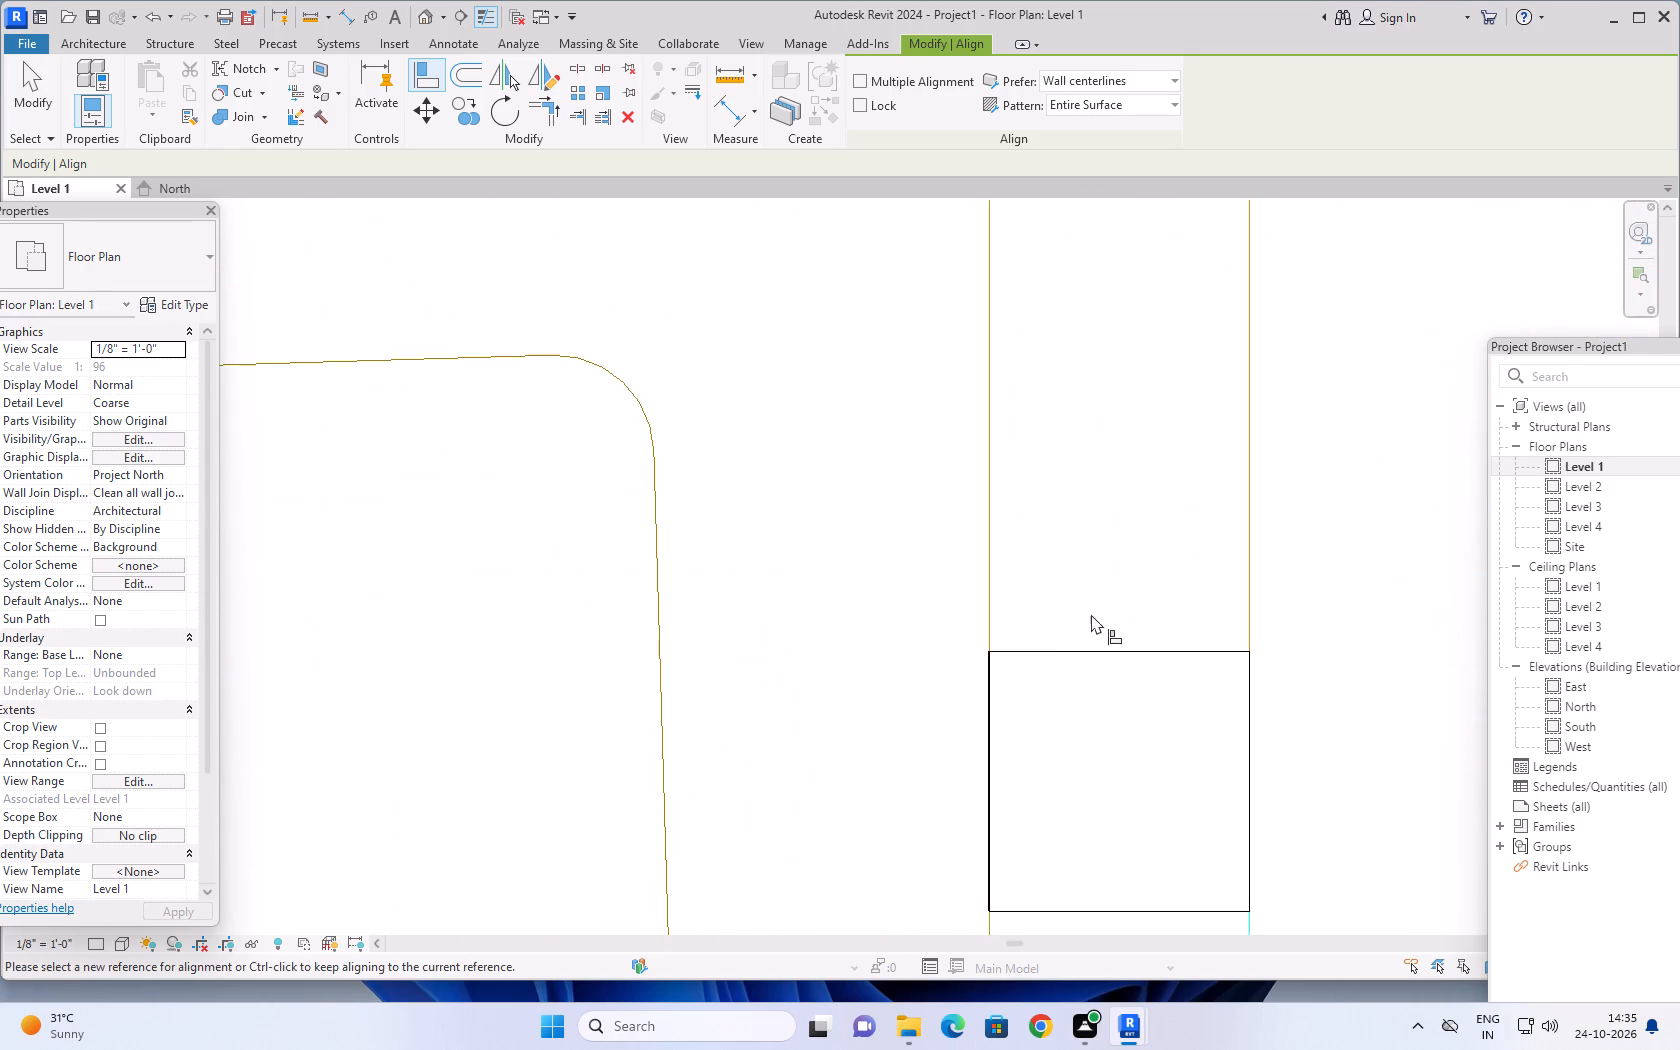
{"action": "scroll", "coordinate": [1091, 614], "scroll_direction": "down", "scroll_amount": 10}
{"action": "middle_click_drag", "start_coordinate": [1083, 432], "coordinate": [1061, 746]}
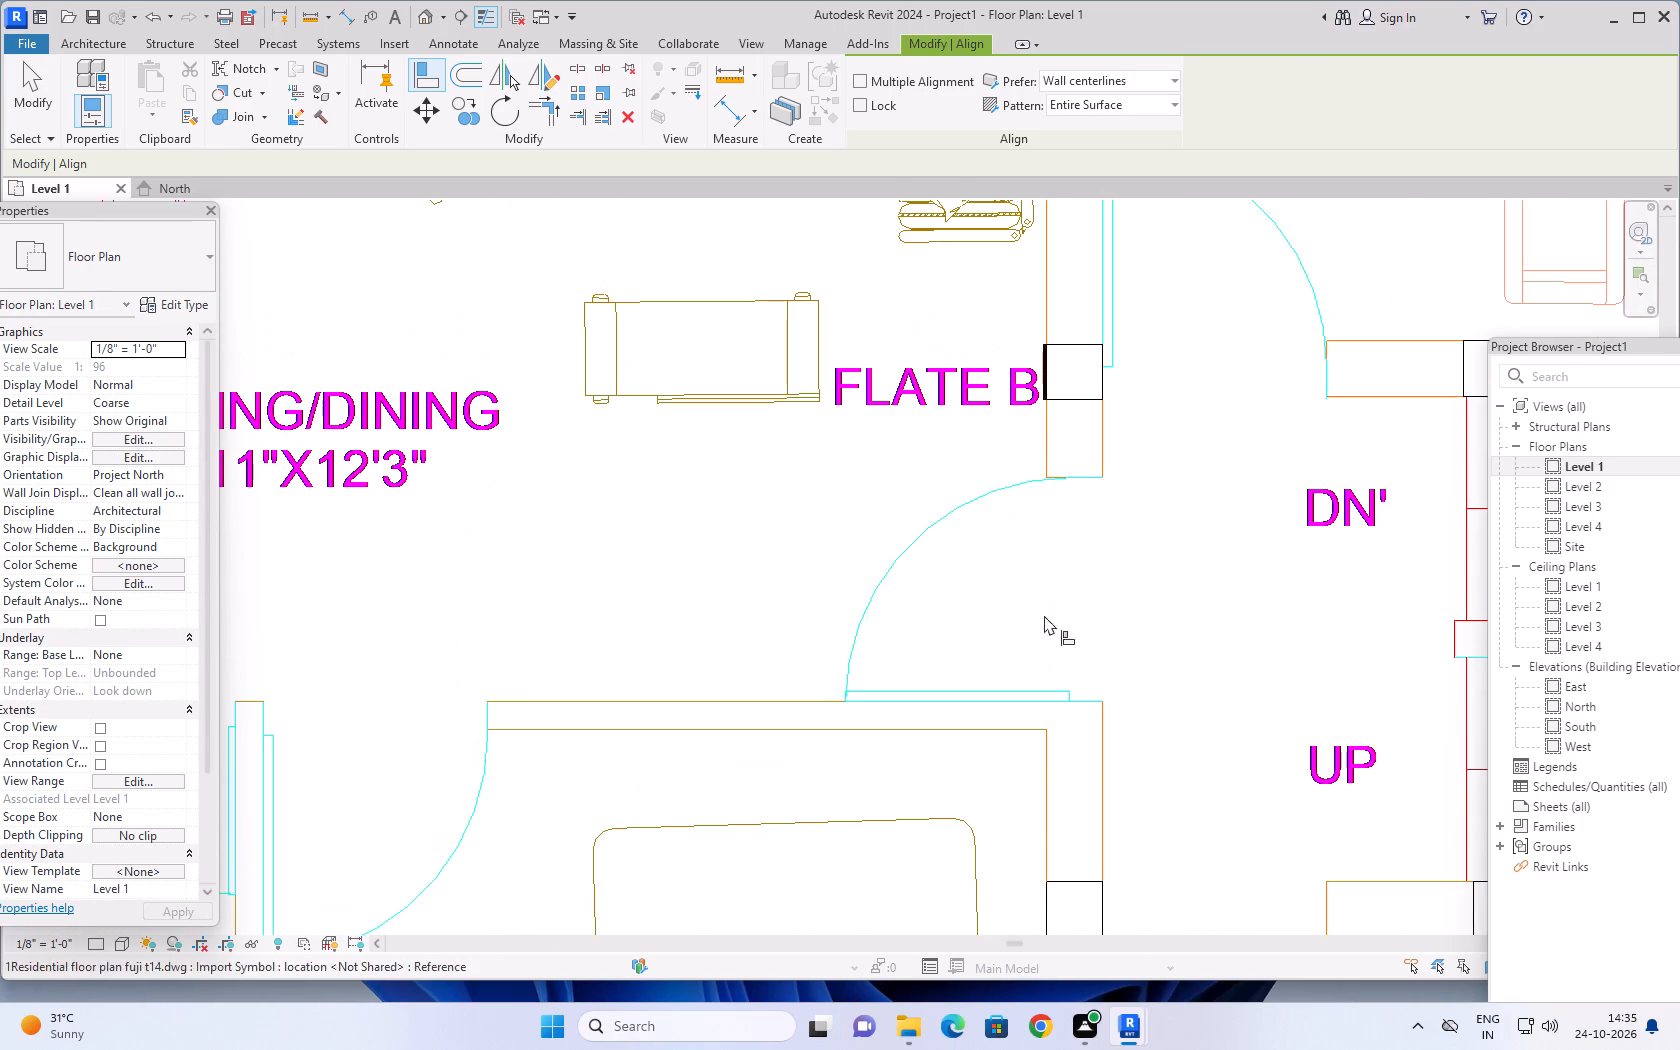
{"action": "middle_click_drag", "start_coordinate": [1043, 421], "coordinate": [986, 754]}
{"action": "scroll", "coordinate": [1010, 672], "scroll_direction": "up", "scroll_amount": 19}
{"action": "scroll", "coordinate": [768, 627], "scroll_direction": "up", "scroll_amount": 6}
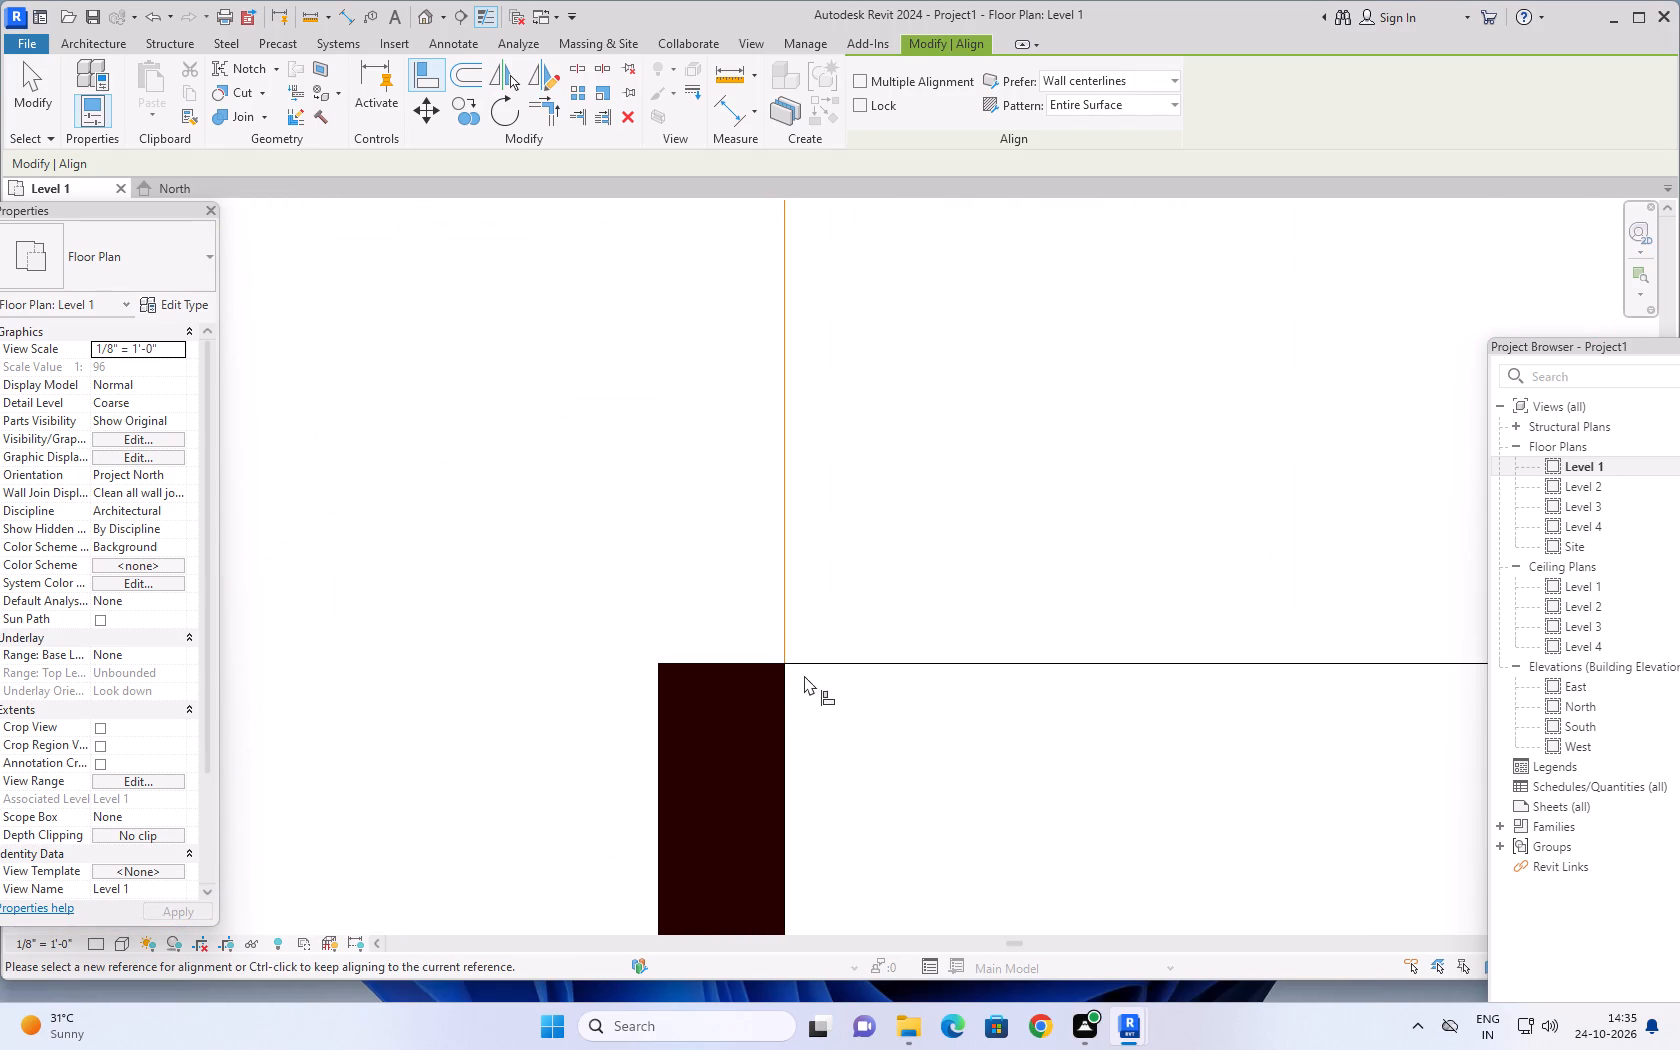
{"action": "scroll", "coordinate": [809, 676], "scroll_direction": "down", "scroll_amount": 20}
{"action": "scroll", "coordinate": [809, 676], "scroll_direction": "down", "scroll_amount": 6}
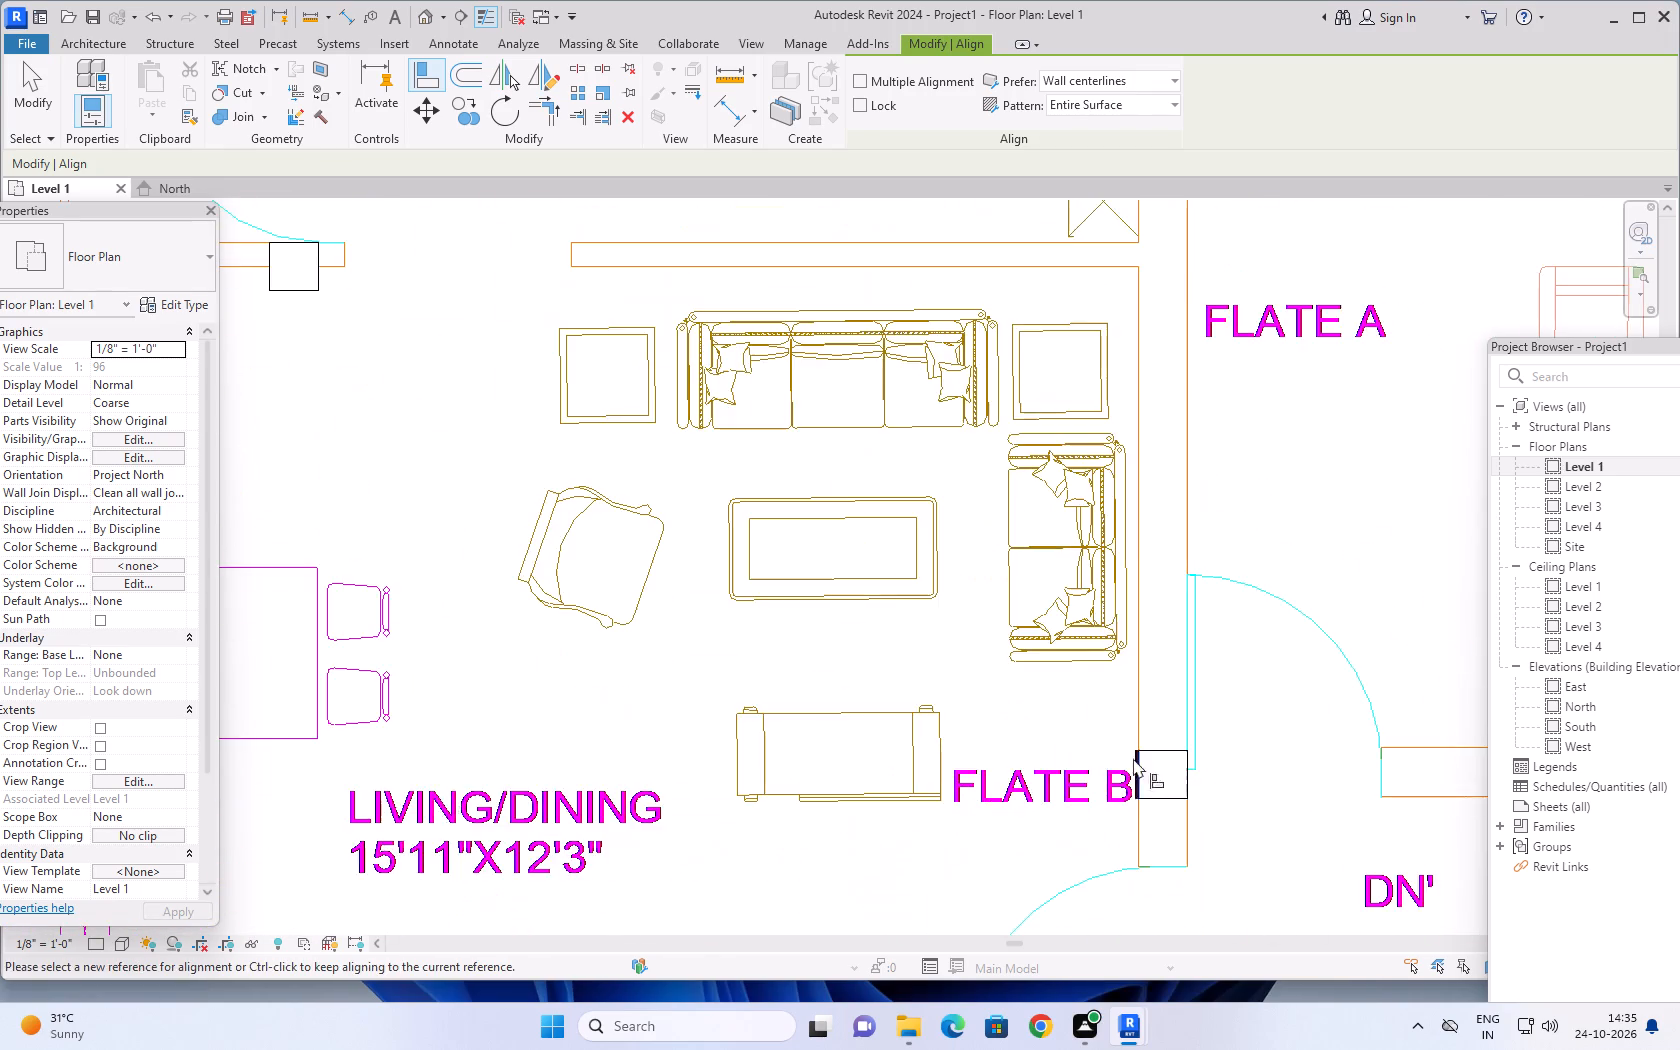
Examine the fit of the two columns at the utility room and 12'3"X6' kitchen against the adjacent wall lines.
{"action": "scroll", "coordinate": [1060, 749], "scroll_direction": "down", "scroll_amount": 3}
{"action": "middle_click_drag", "start_coordinate": [612, 538], "coordinate": [735, 805]}
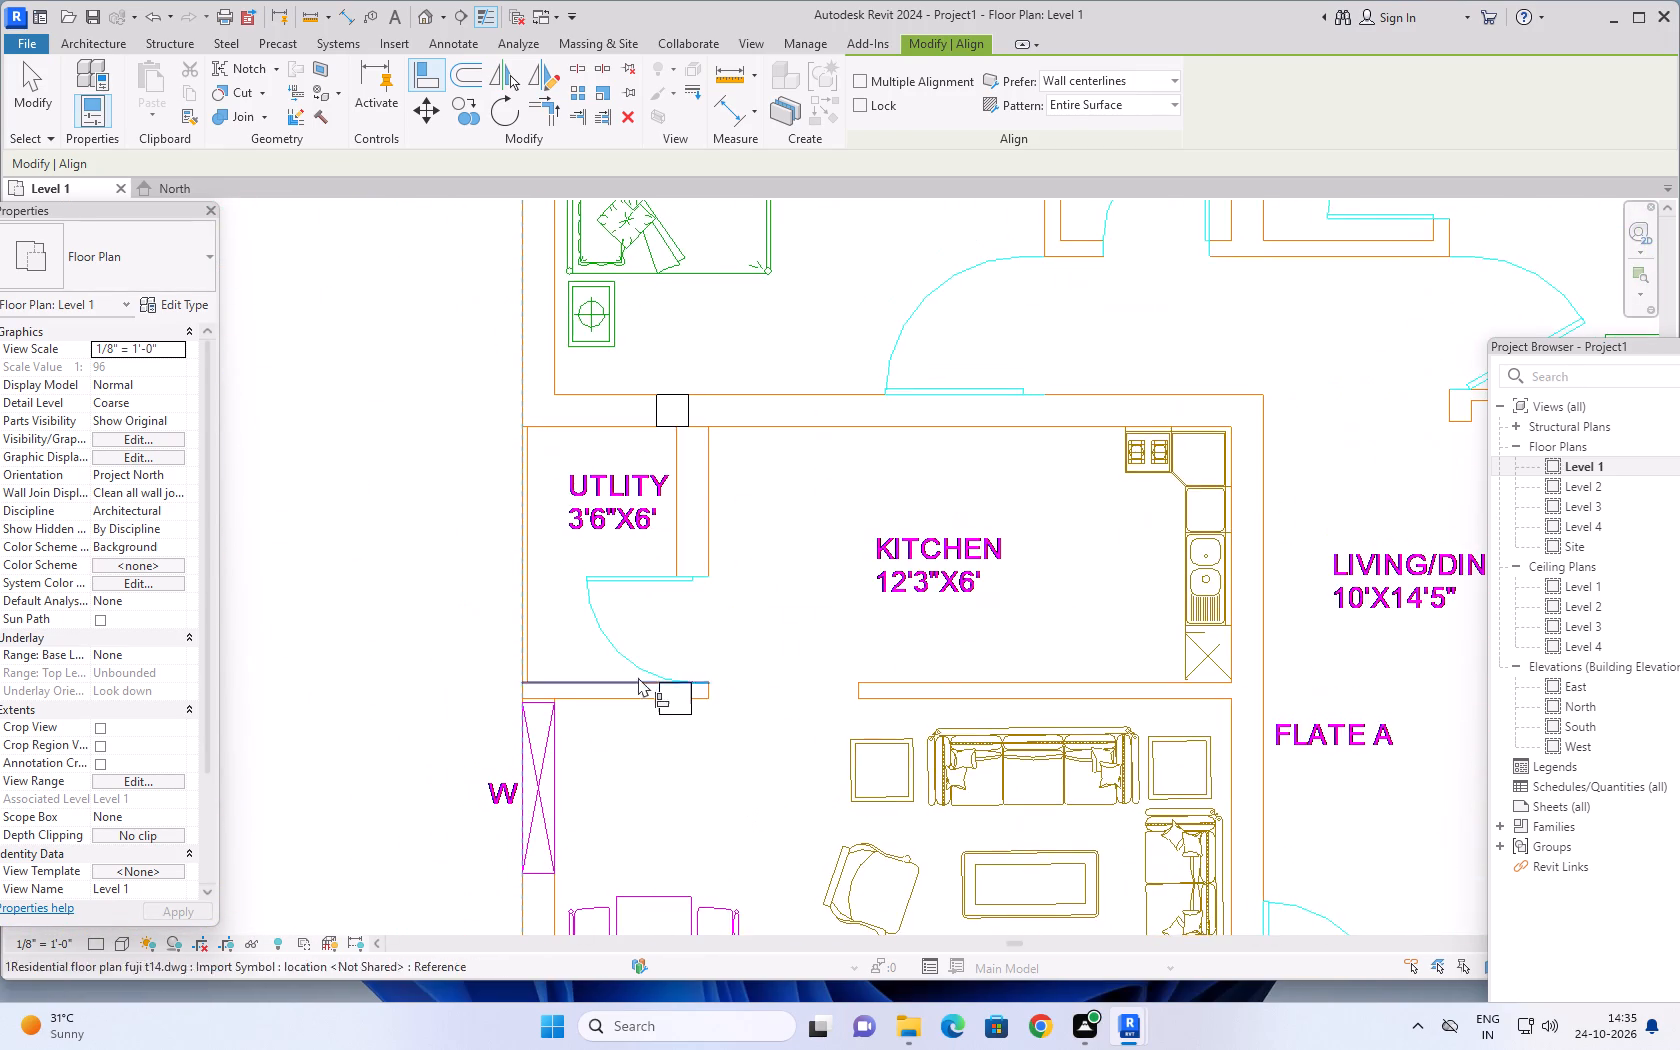
{"action": "scroll", "coordinate": [637, 675], "scroll_direction": "up", "scroll_amount": 16}
{"action": "scroll", "coordinate": [669, 684], "scroll_direction": "up", "scroll_amount": 6}
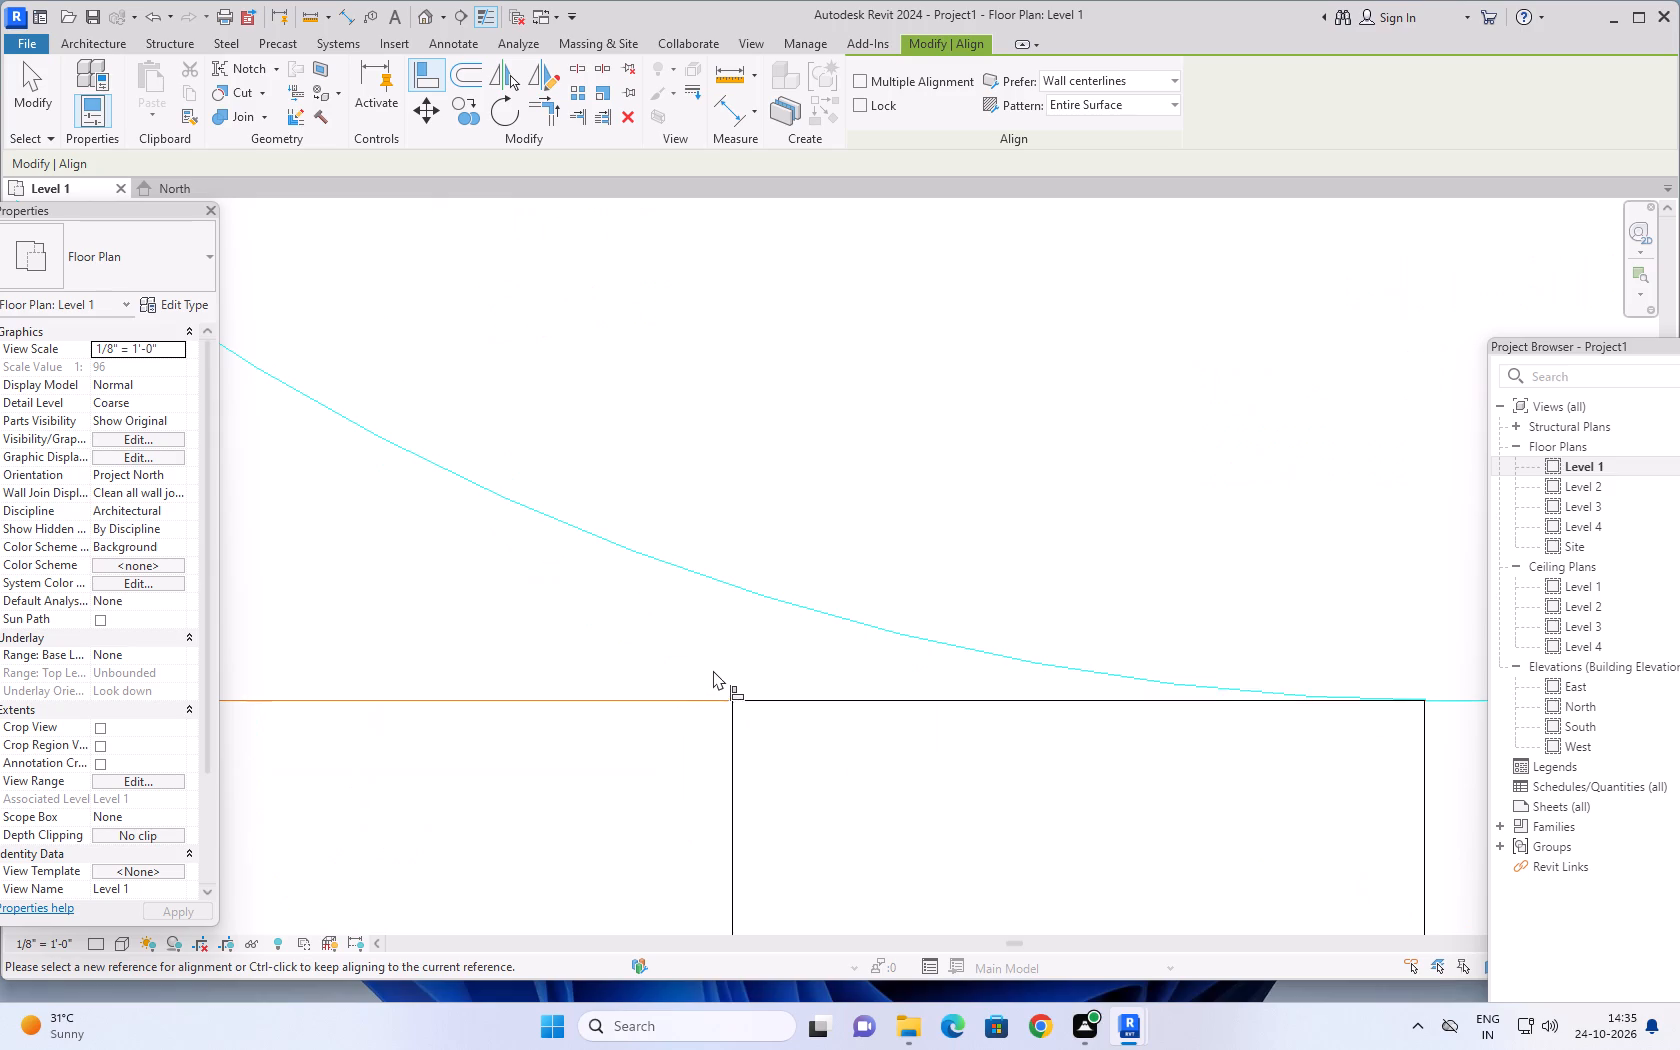
{"action": "scroll", "coordinate": [714, 670], "scroll_direction": "down", "scroll_amount": 15}
{"action": "scroll", "coordinate": [667, 675], "scroll_direction": "down", "scroll_amount": 10}
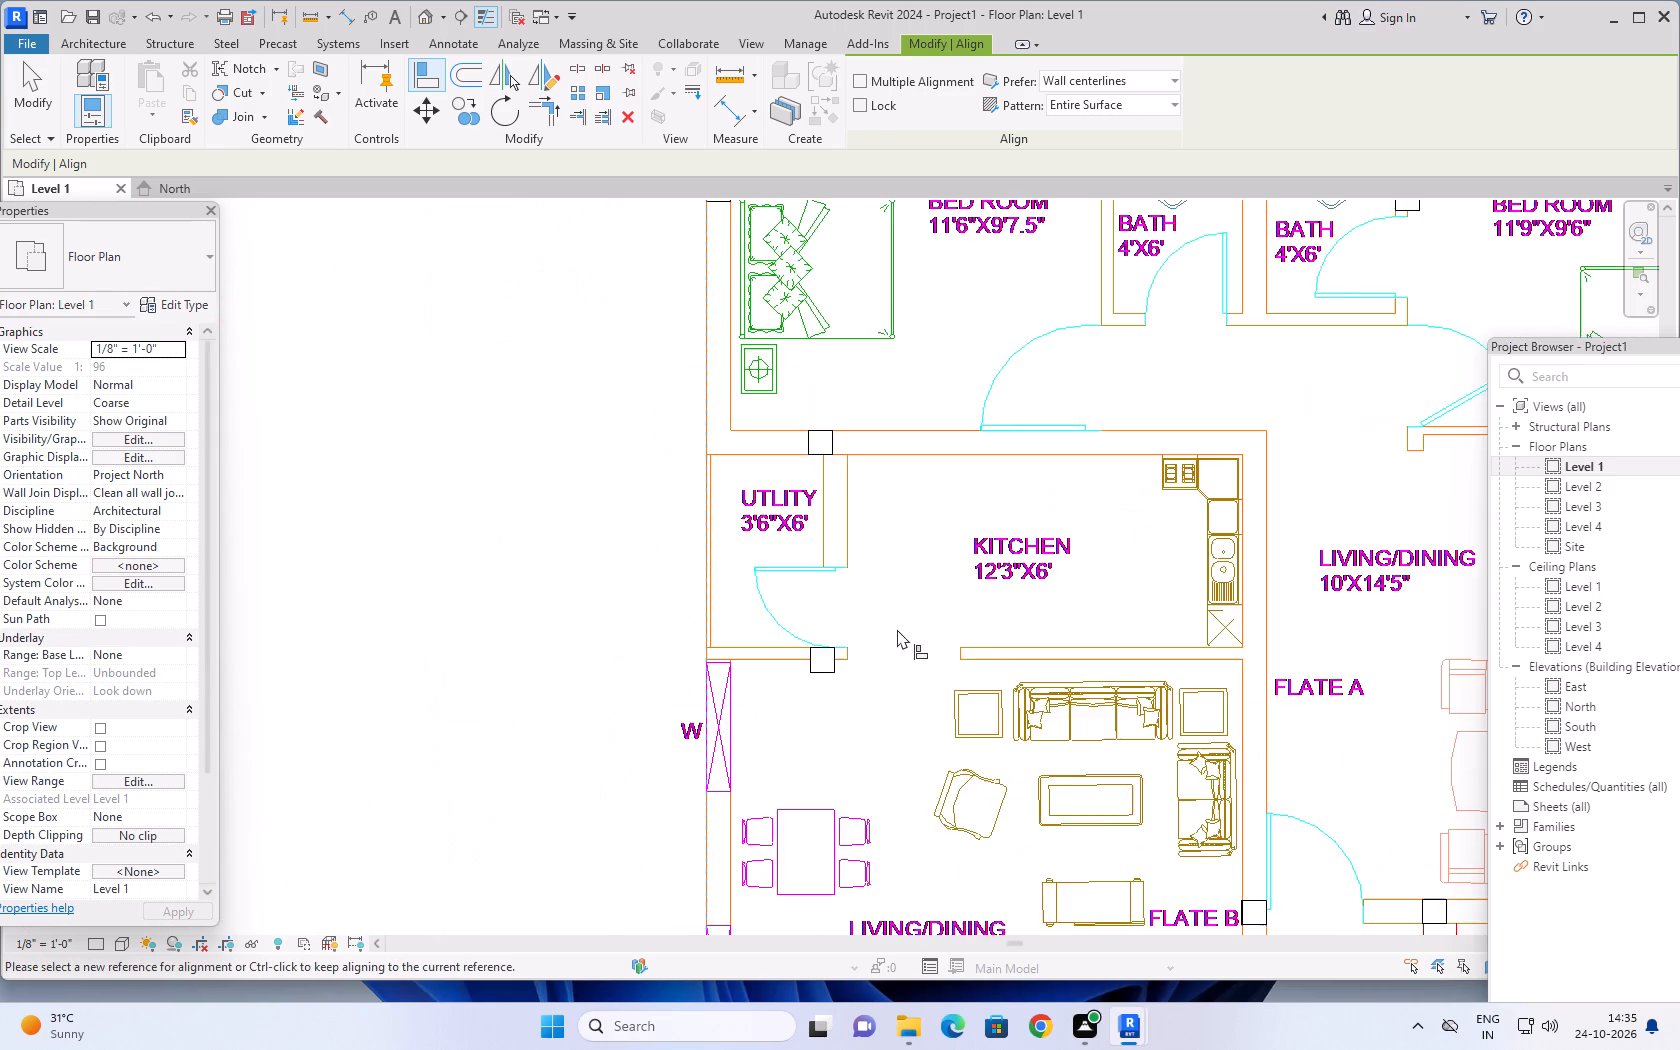
{"action": "scroll", "coordinate": [897, 630], "scroll_direction": "down", "scroll_amount": 4}
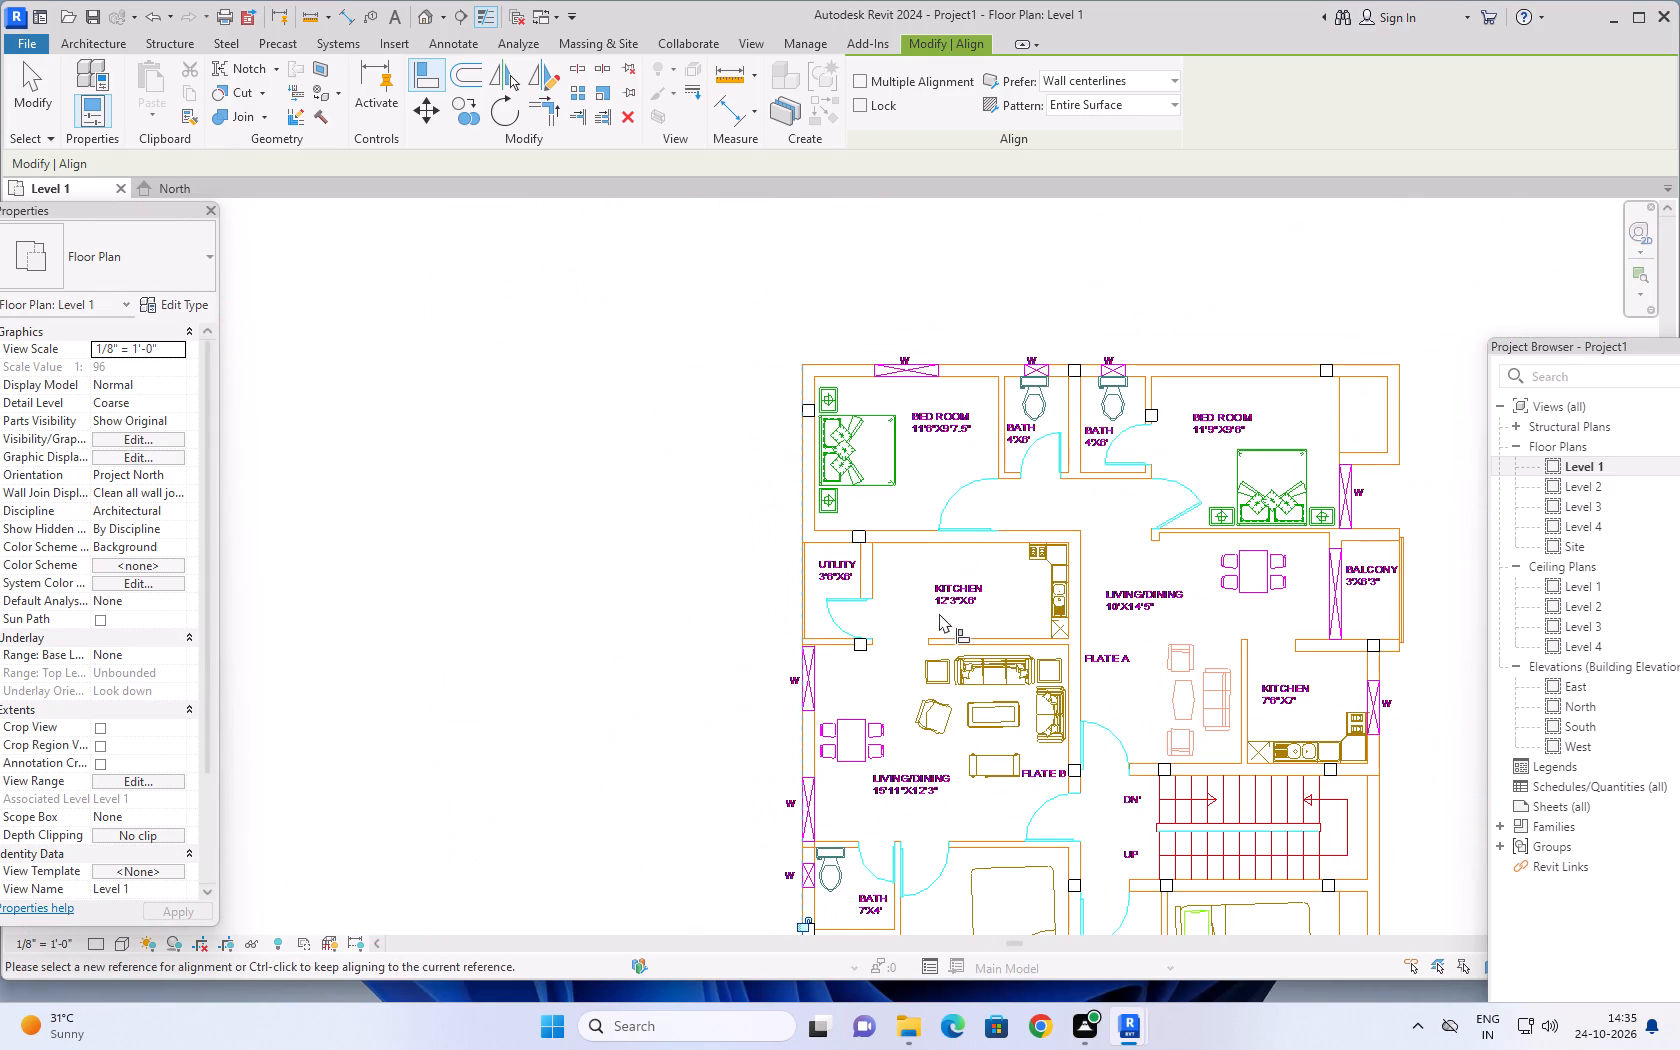
{"action": "middle_click_drag", "start_coordinate": [922, 605], "coordinate": [914, 740]}
{"action": "scroll", "coordinate": [807, 648], "scroll_direction": "up", "scroll_amount": 8}
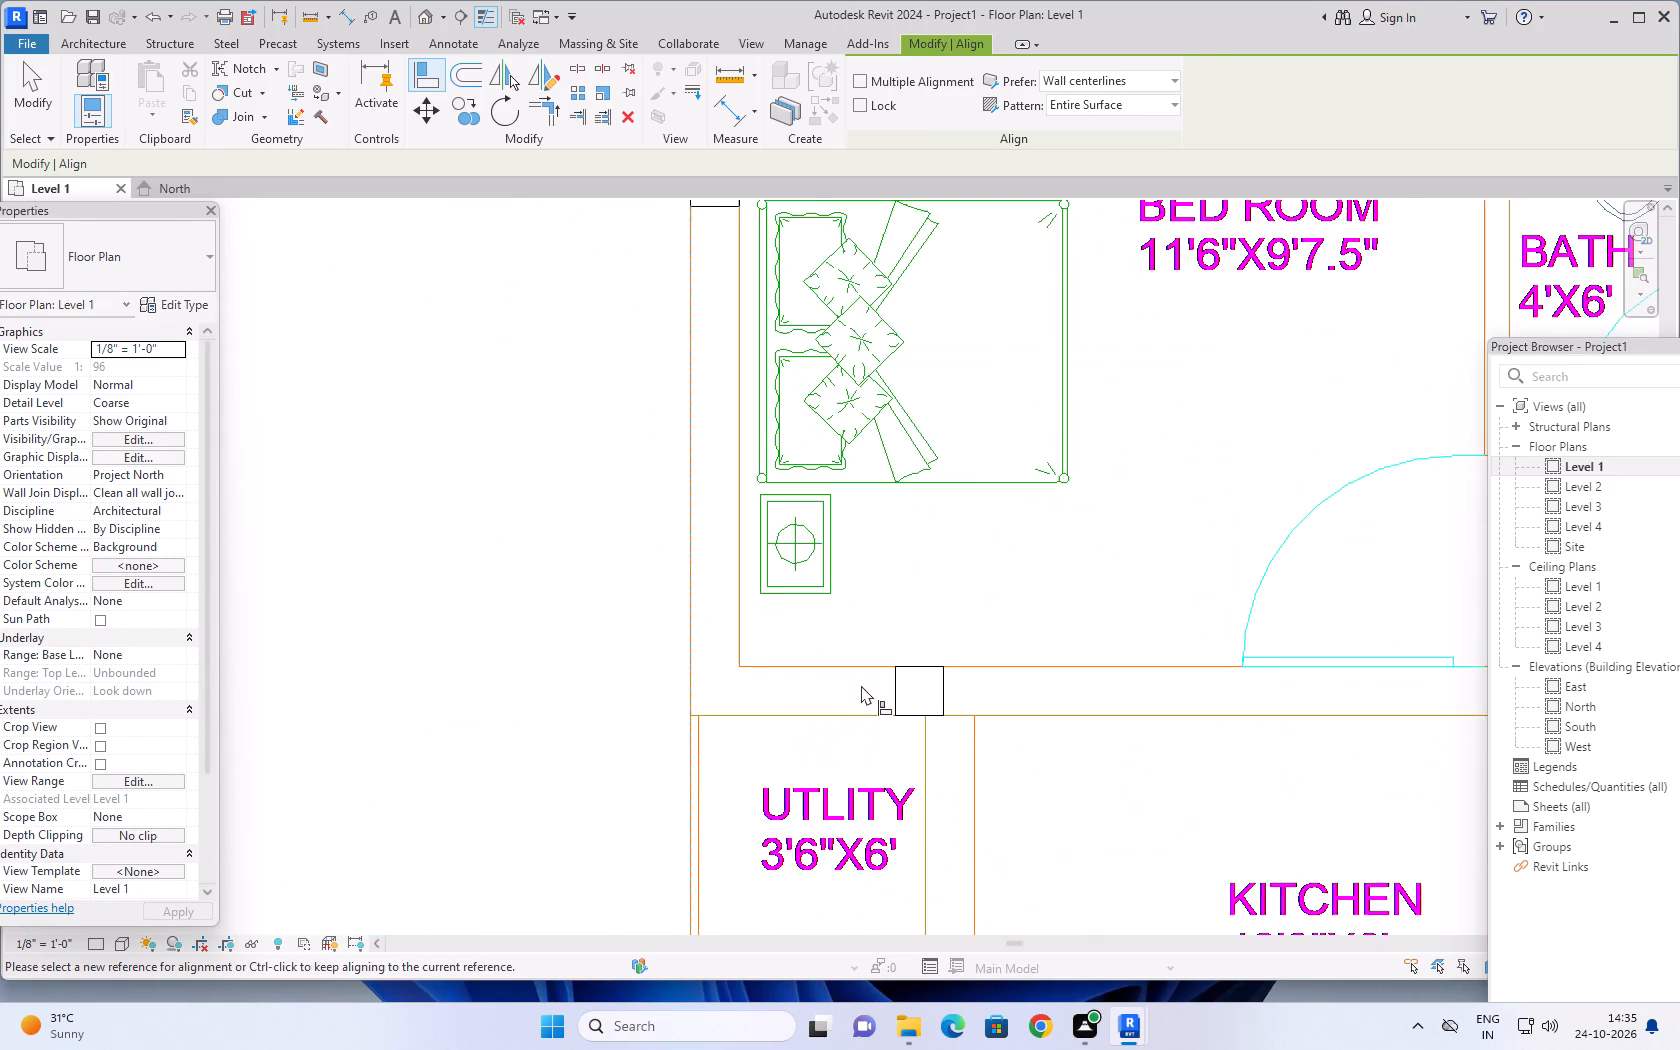
{"action": "scroll", "coordinate": [861, 685], "scroll_direction": "up", "scroll_amount": 14}
{"action": "scroll", "coordinate": [911, 673], "scroll_direction": "down", "scroll_amount": 6}
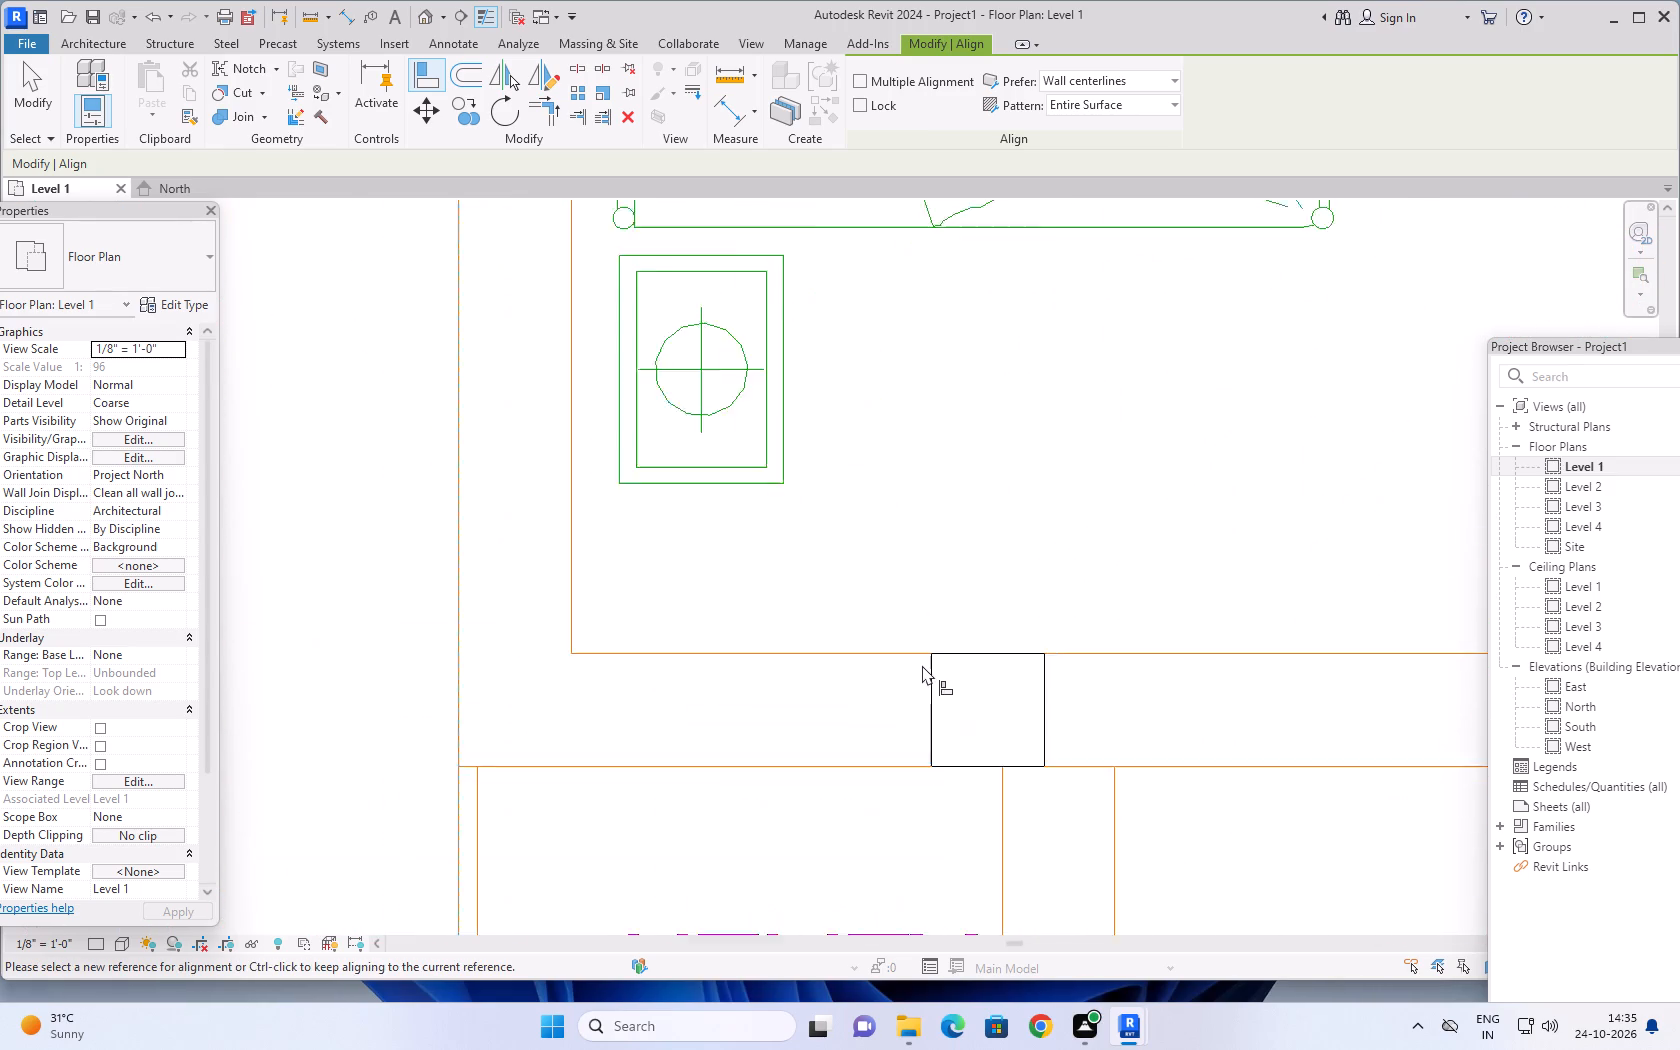
Examine the fit of the column on the 11'6"X9'7.5" bedroom's exterior side wall against the wall lines.
{"action": "scroll", "coordinate": [922, 665], "scroll_direction": "down", "scroll_amount": 15}
{"action": "middle_click_drag", "start_coordinate": [948, 635], "coordinate": [950, 767]}
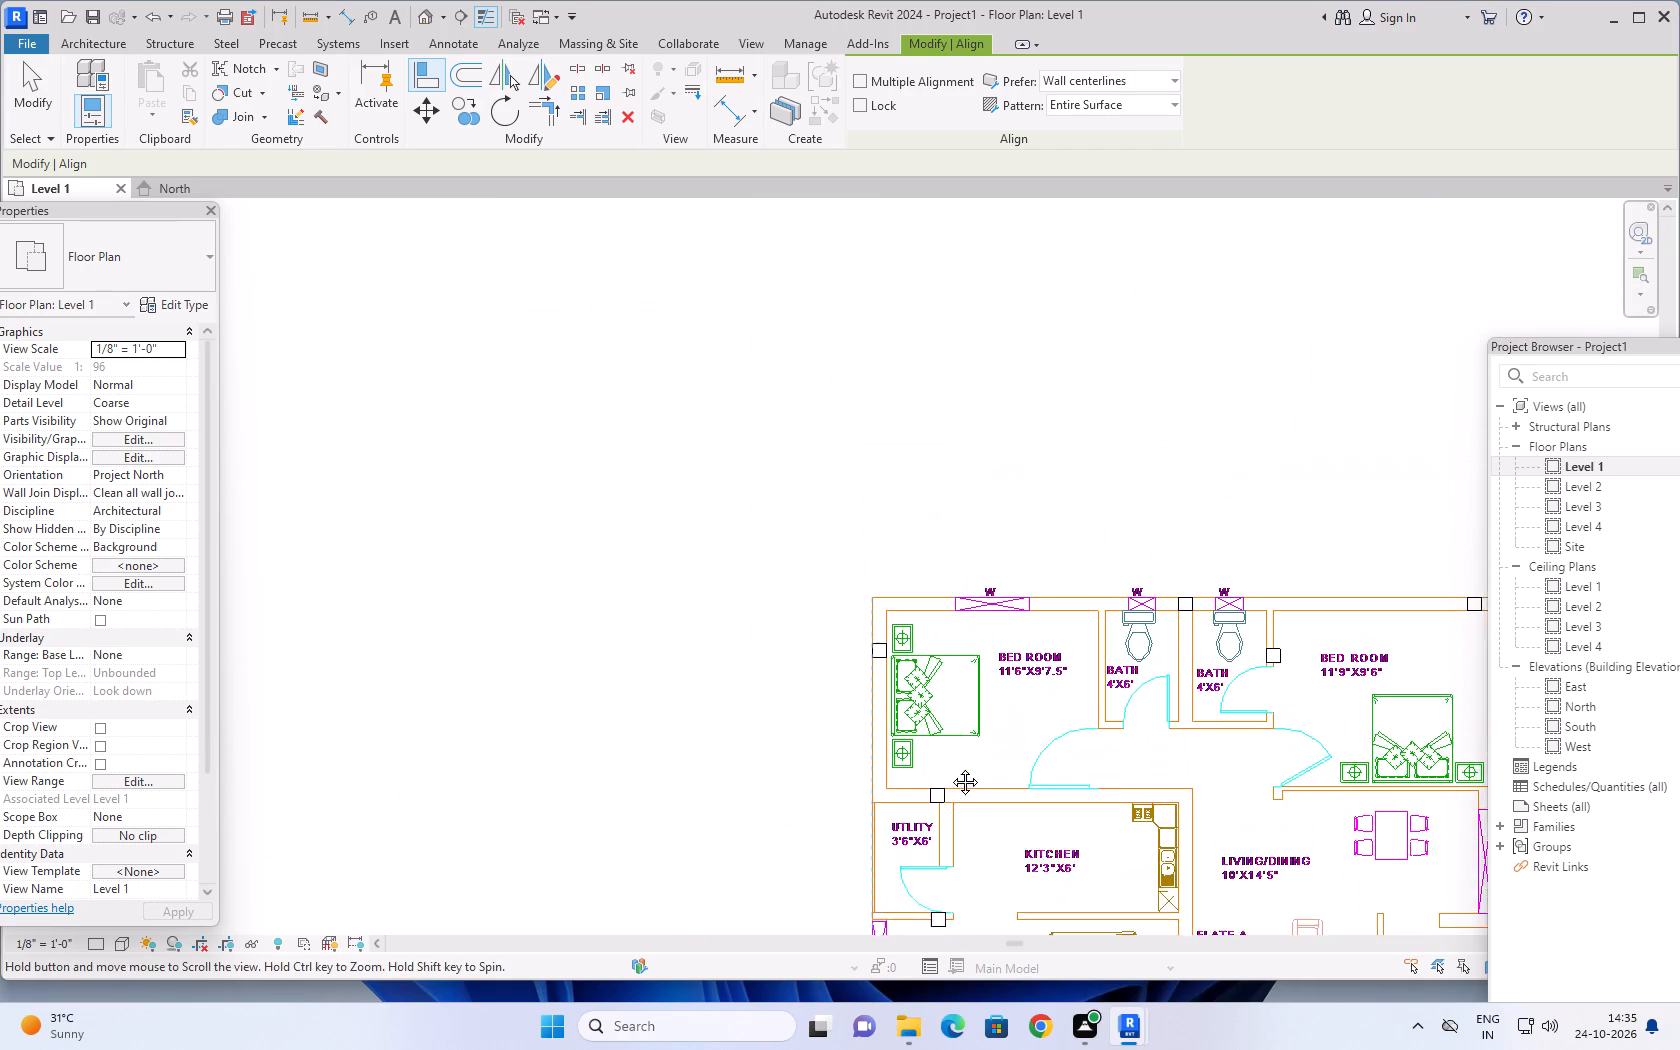
{"action": "middle_click_drag", "start_coordinate": [950, 767], "coordinate": [948, 770]}
{"action": "scroll", "coordinate": [863, 627], "scroll_direction": "up", "scroll_amount": 16}
{"action": "scroll", "coordinate": [835, 692], "scroll_direction": "up", "scroll_amount": 5}
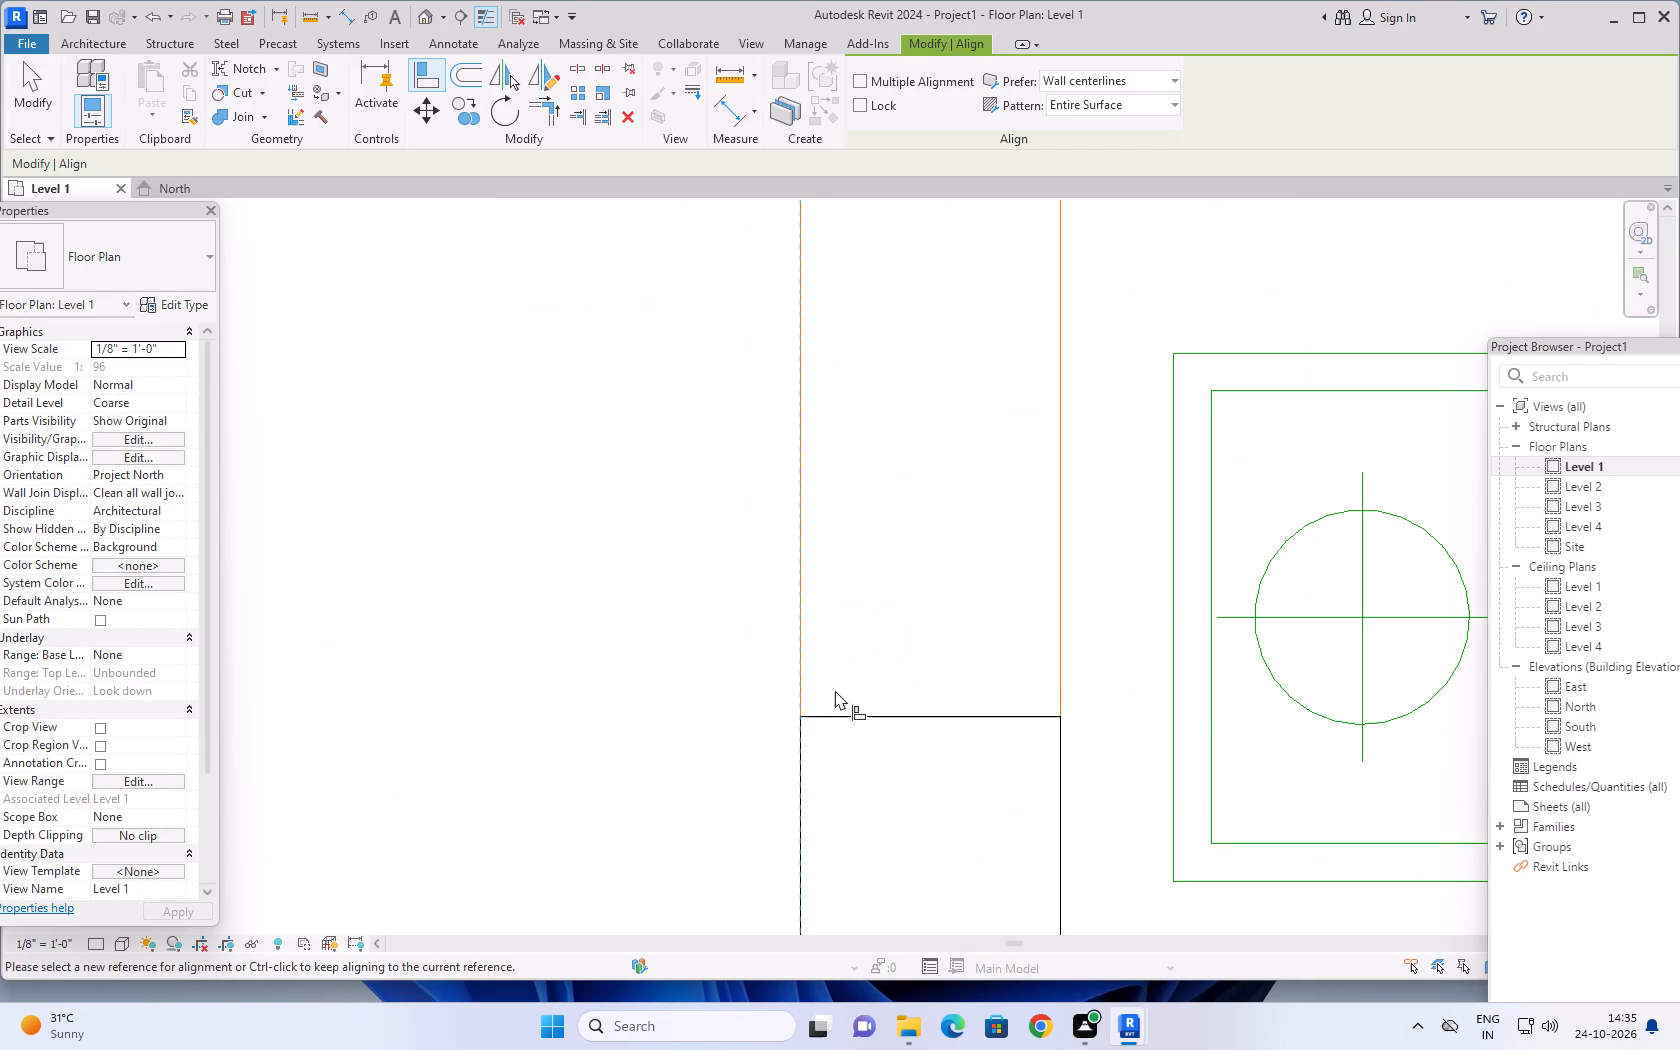
{"action": "scroll", "coordinate": [835, 690], "scroll_direction": "down", "scroll_amount": 9}
{"action": "scroll", "coordinate": [825, 710], "scroll_direction": "up", "scroll_amount": 5}
{"action": "scroll", "coordinate": [843, 866], "scroll_direction": "up", "scroll_amount": 3}
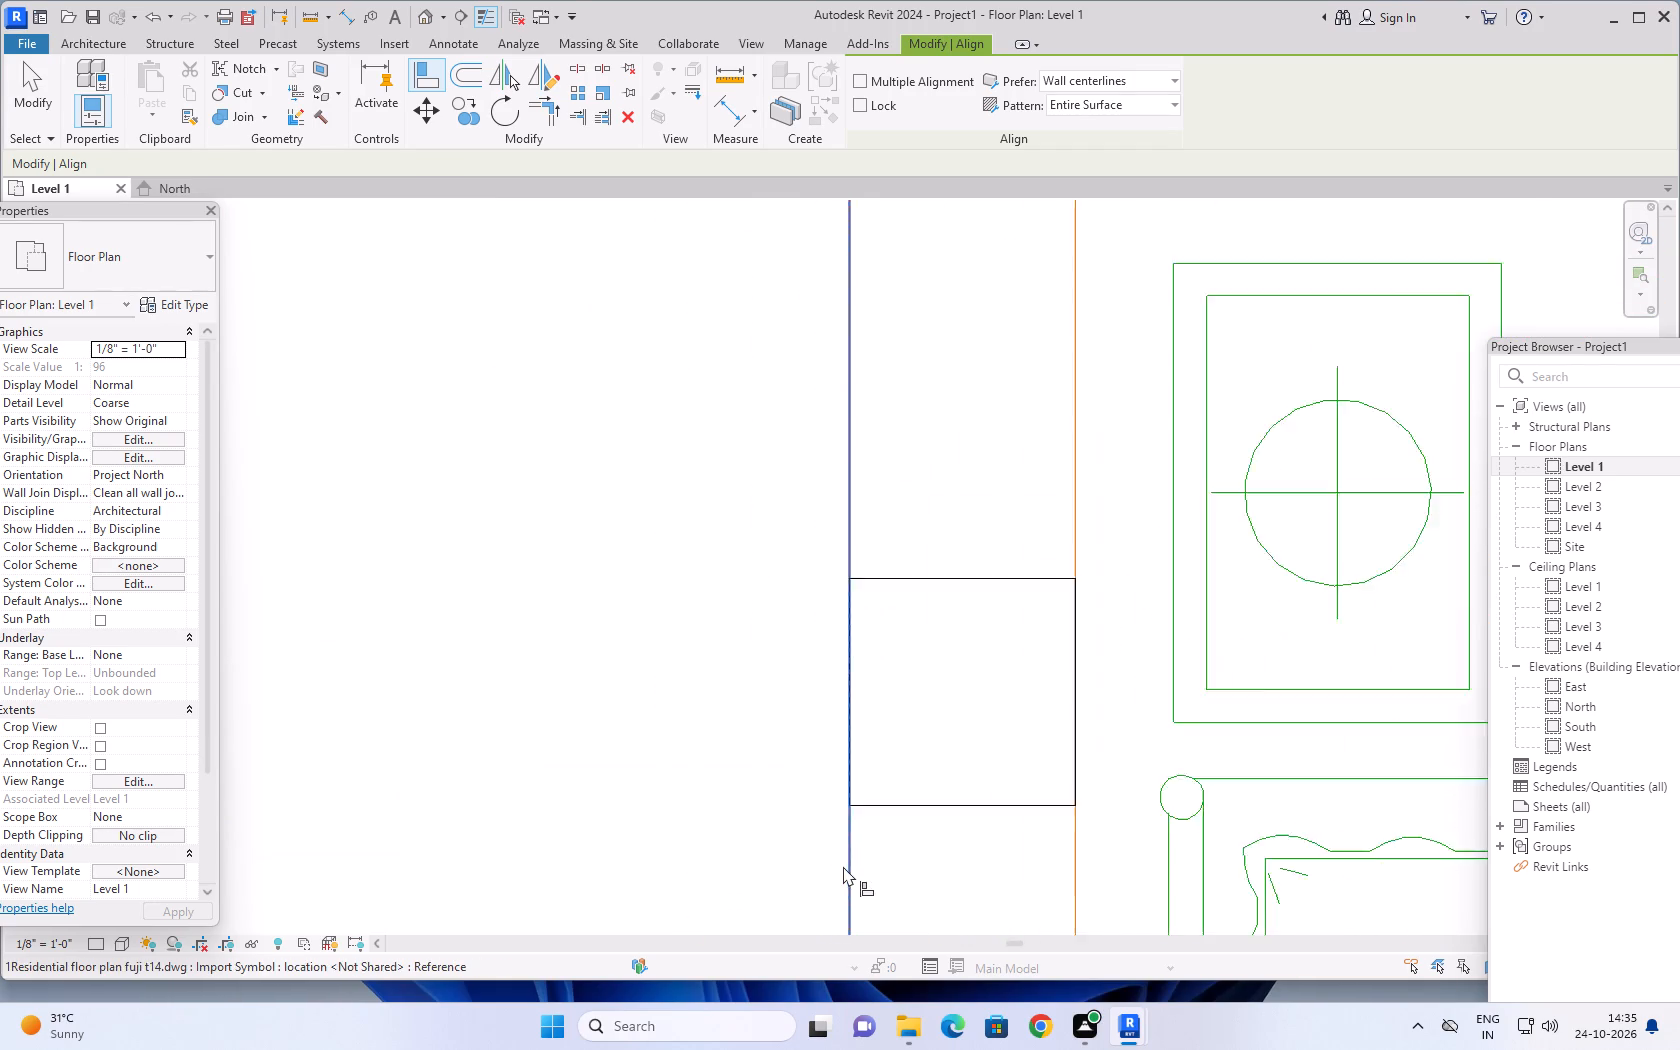
{"action": "scroll", "coordinate": [843, 866], "scroll_direction": "up", "scroll_amount": 9}
{"action": "scroll", "coordinate": [874, 810], "scroll_direction": "down", "scroll_amount": 12}
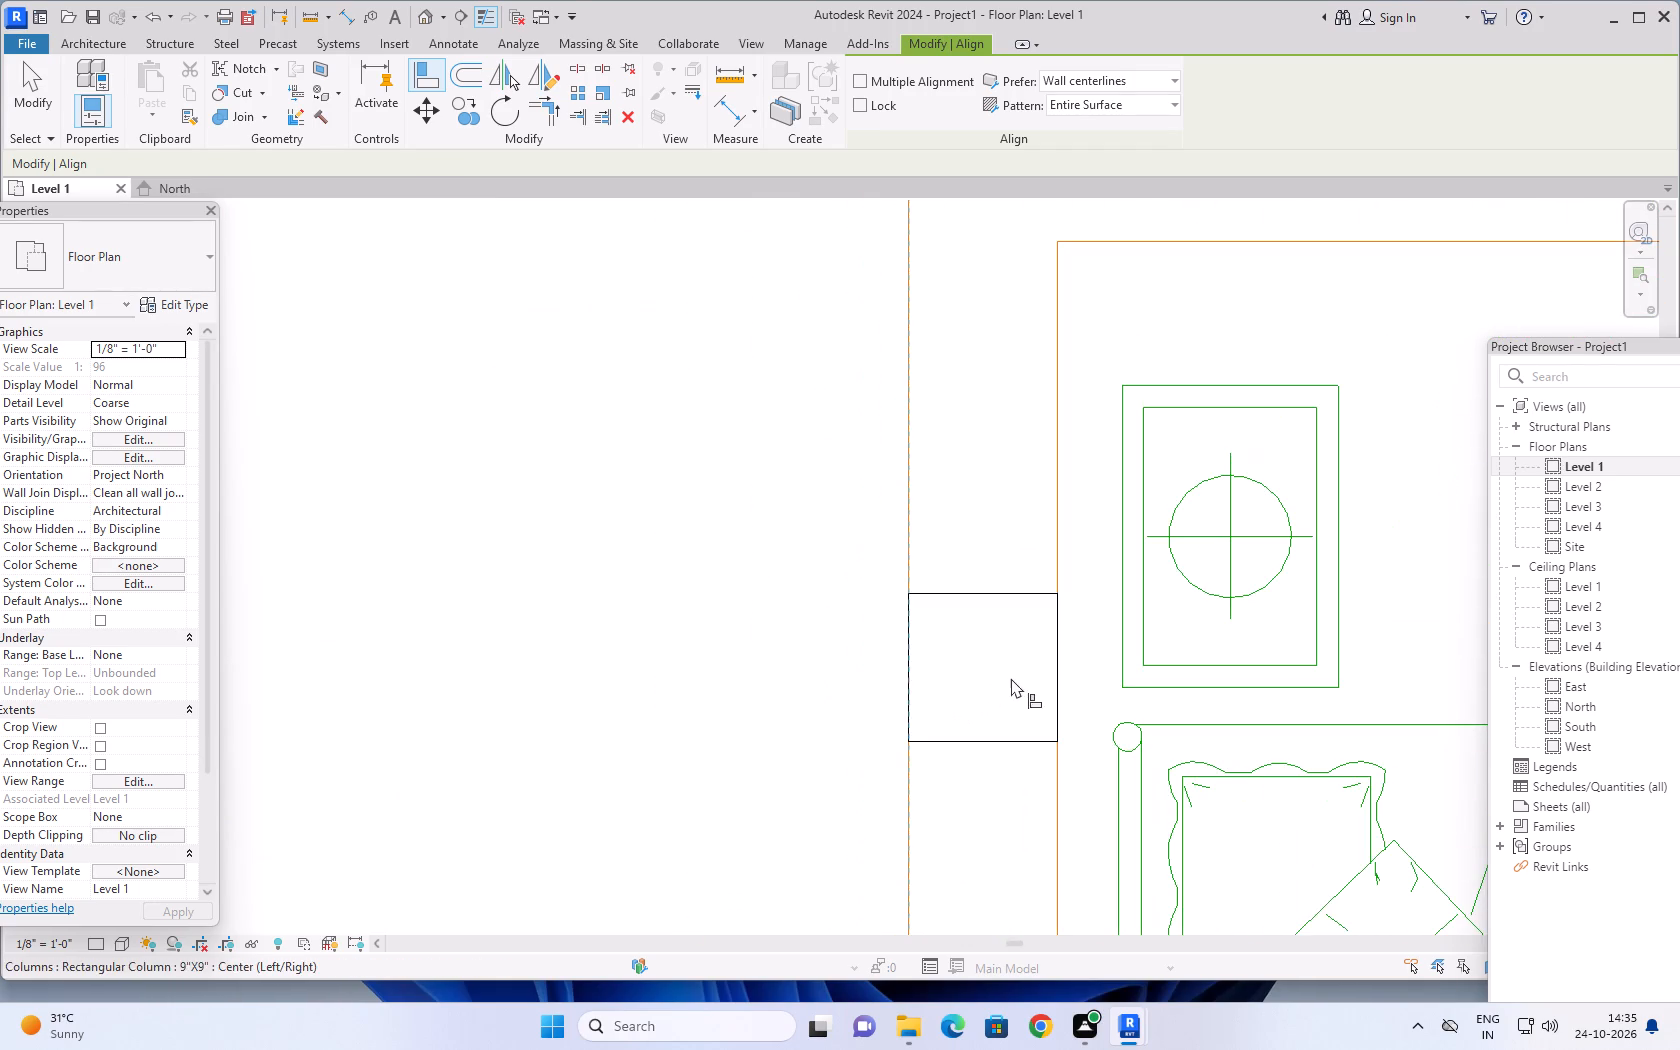
{"action": "scroll", "coordinate": [996, 682], "scroll_direction": "down", "scroll_amount": 3}
{"action": "scroll", "coordinate": [1101, 595], "scroll_direction": "down", "scroll_amount": 7}
{"action": "middle_click_drag", "start_coordinate": [1253, 565], "coordinate": [693, 578]}
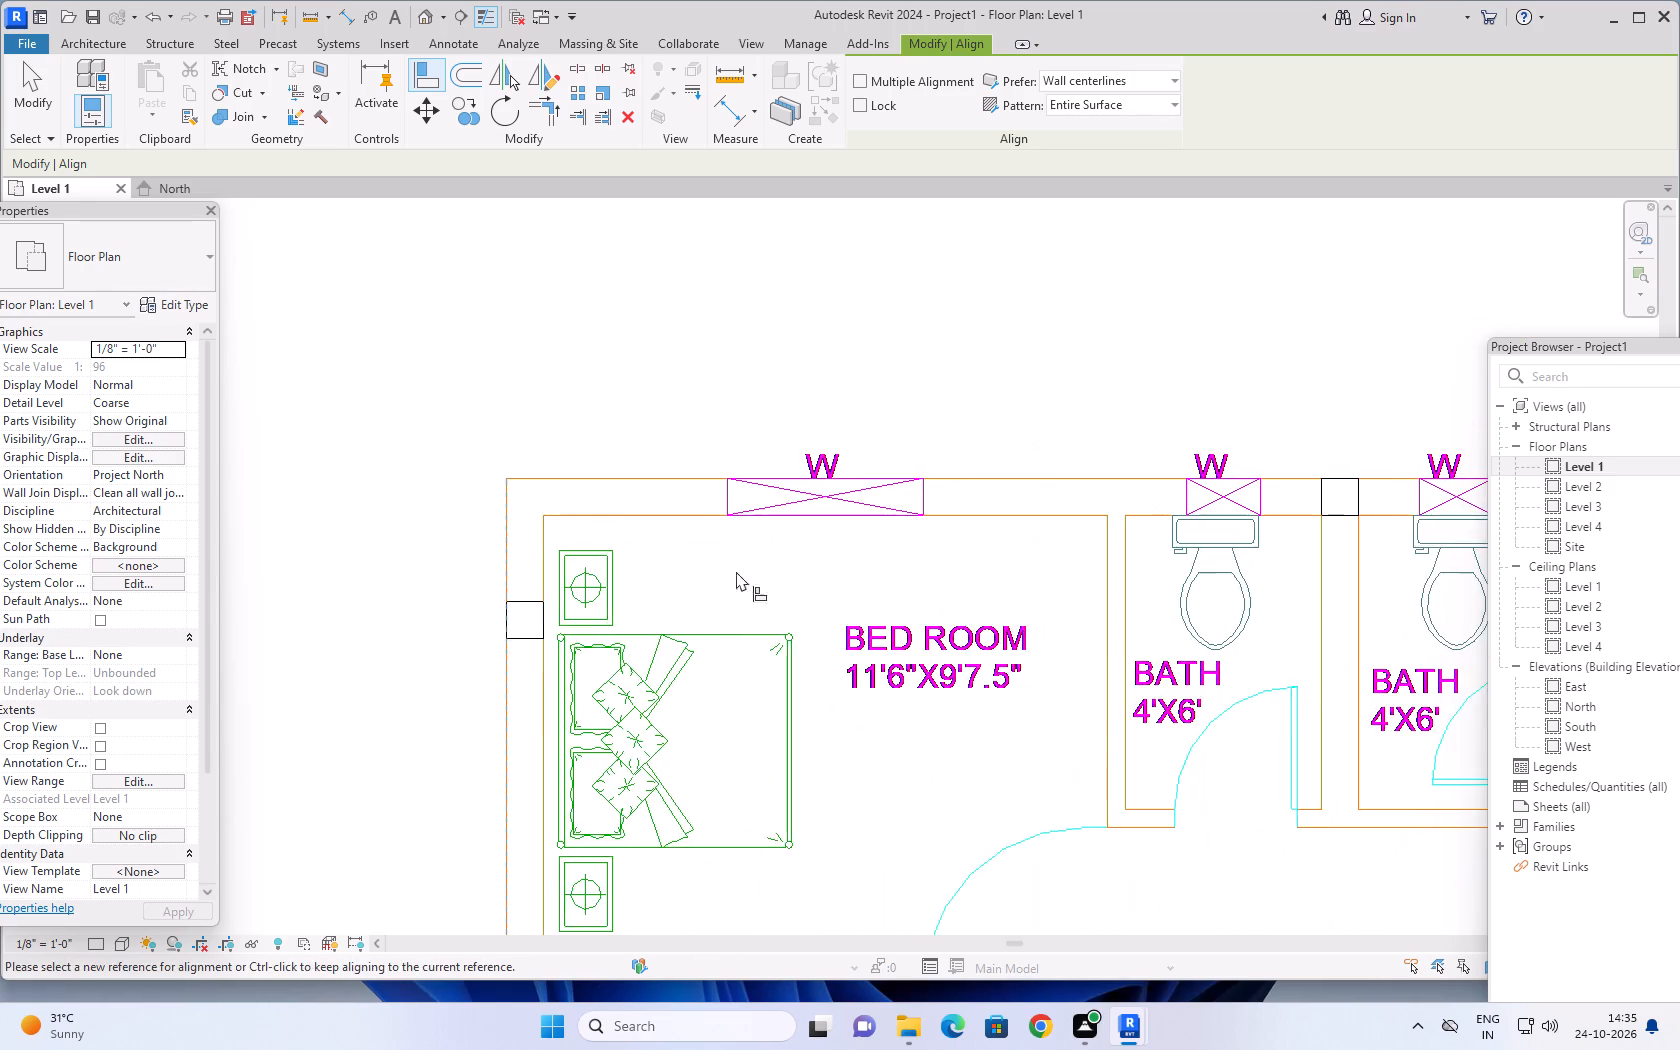
Examine the fit of the column between the 4'X6' bath and the 11'9"X9'6" bedroom against the wall lines.
{"action": "scroll", "coordinate": [815, 593], "scroll_direction": "down", "scroll_amount": 4}
{"action": "middle_click_drag", "start_coordinate": [1054, 657], "coordinate": [805, 530]}
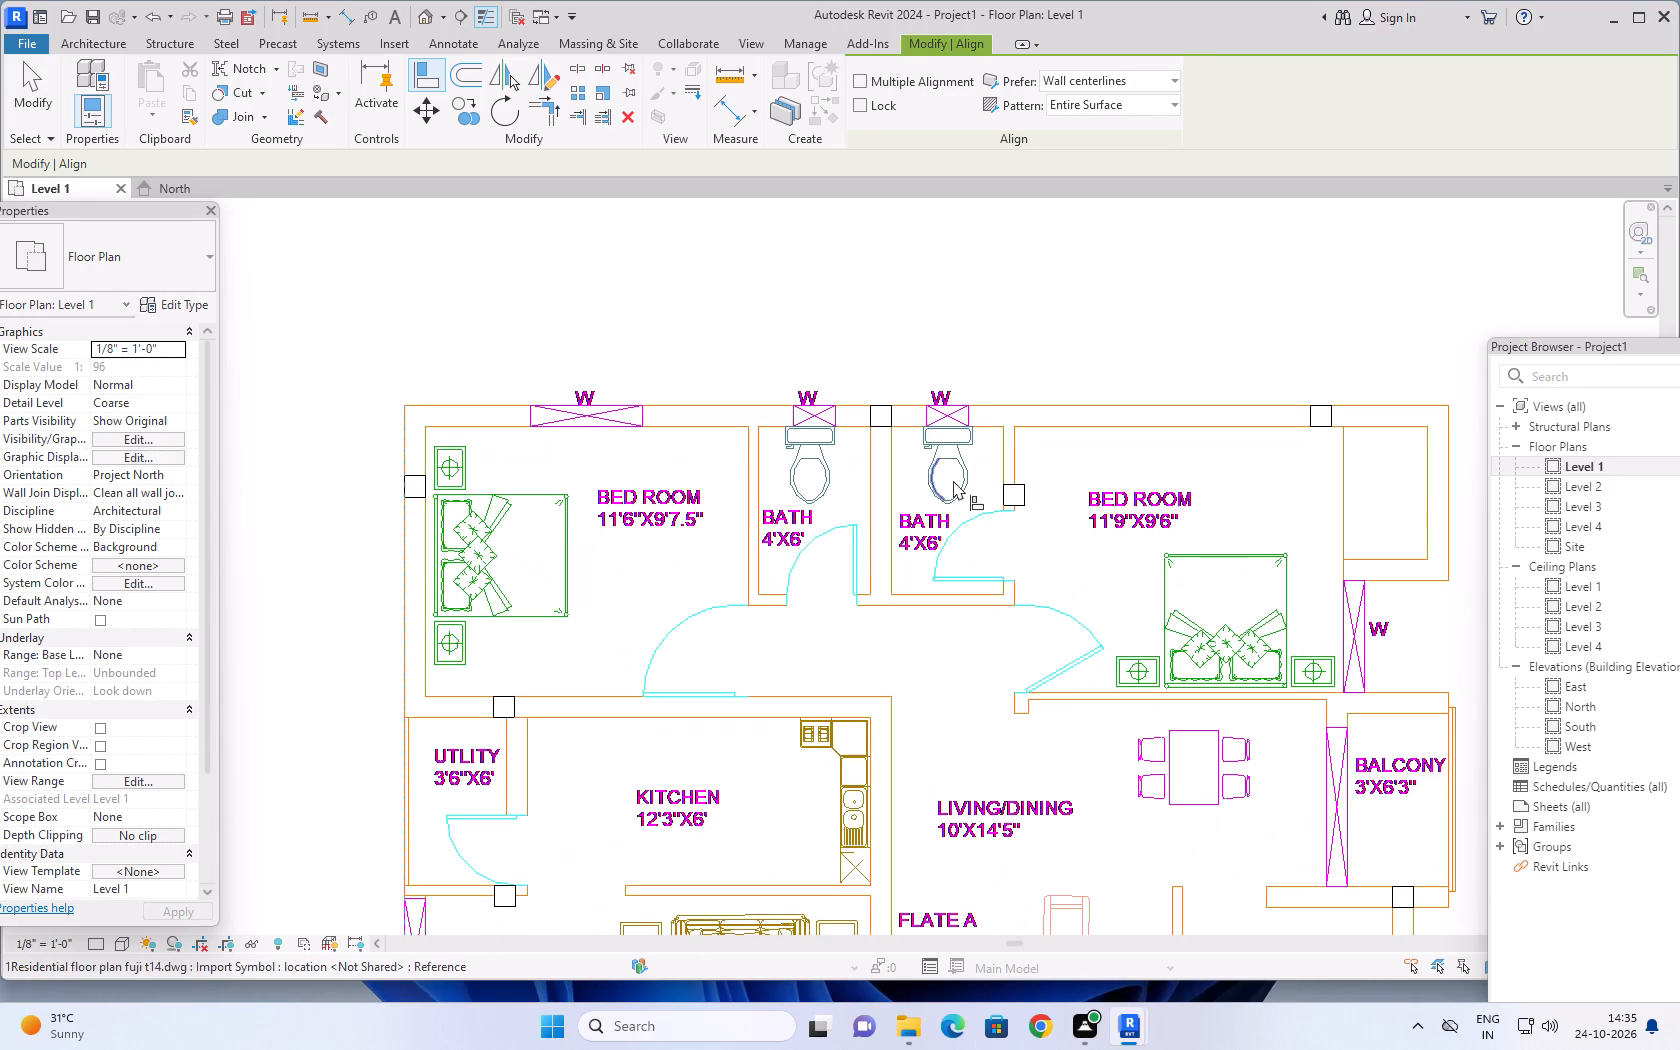
{"action": "scroll", "coordinate": [1022, 452], "scroll_direction": "up", "scroll_amount": 5}
{"action": "scroll", "coordinate": [919, 569], "scroll_direction": "up", "scroll_amount": 5}
{"action": "scroll", "coordinate": [1020, 540], "scroll_direction": "up", "scroll_amount": 11}
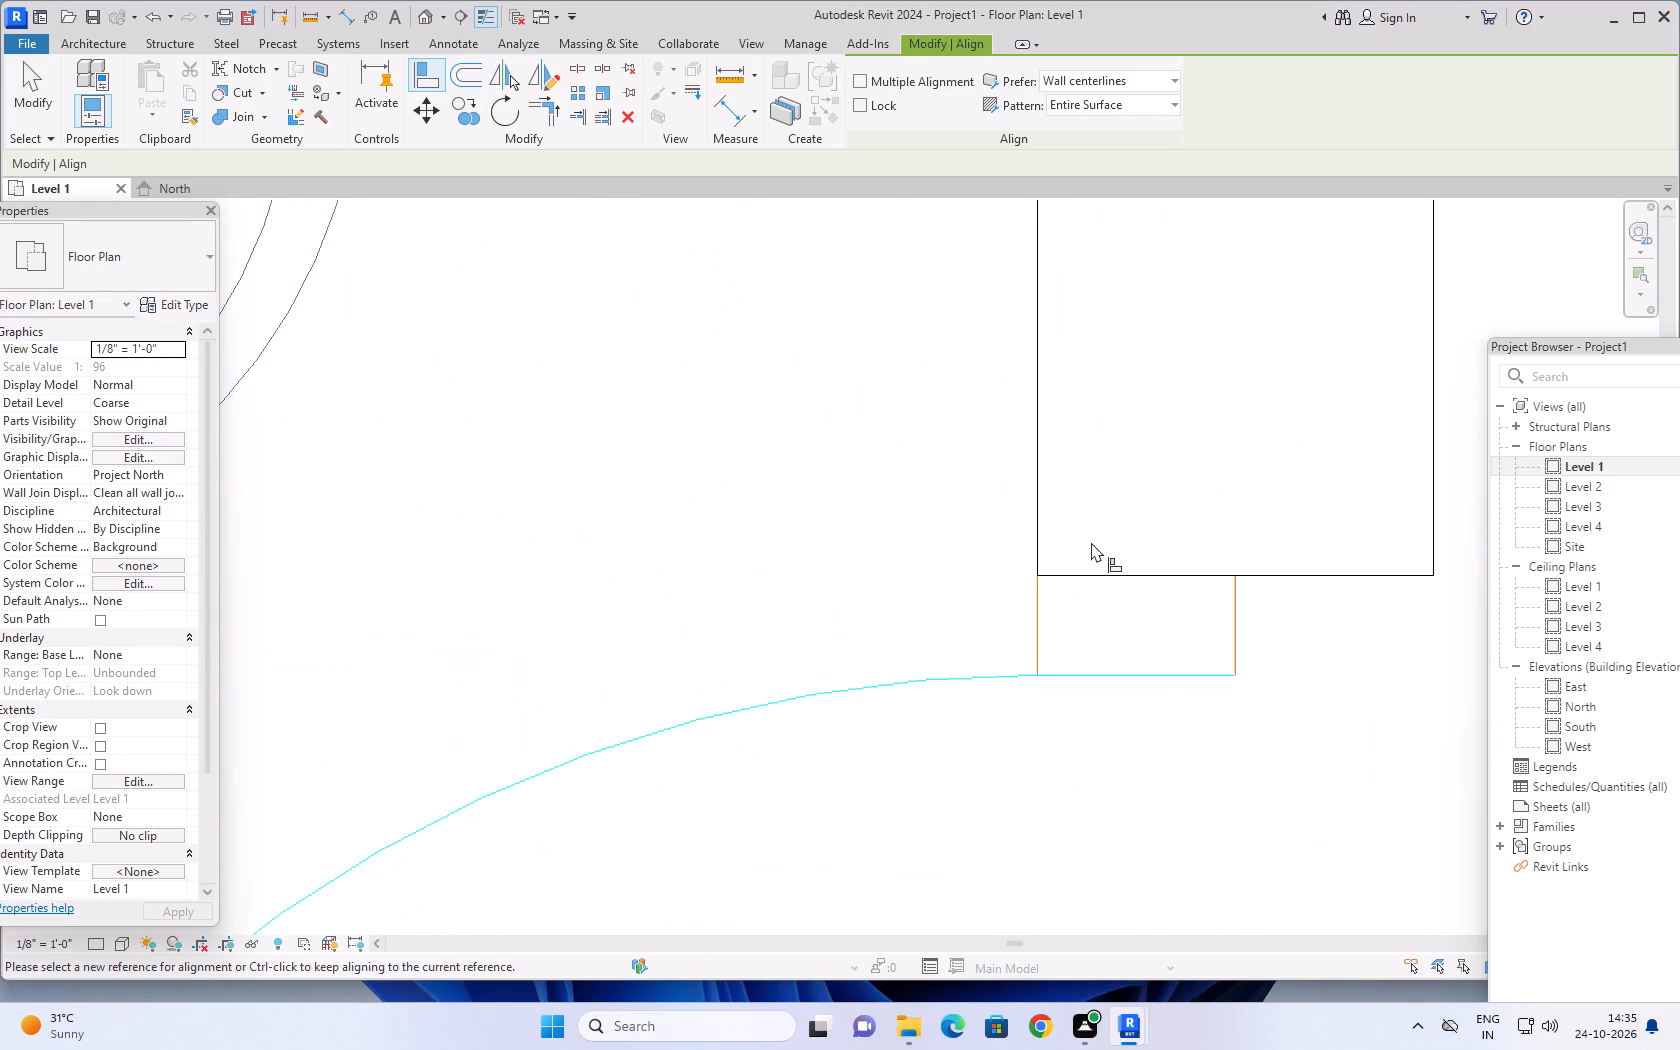
{"action": "scroll", "coordinate": [1091, 542], "scroll_direction": "down", "scroll_amount": 11}
{"action": "scroll", "coordinate": [1153, 612], "scroll_direction": "down", "scroll_amount": 14}
Measure the thickness of the wall between Flate C's 10'6"X14'5" living/dining room and the 10'9"X10'9" bedroom with an aligned dimension.
{"action": "middle_click_drag", "start_coordinate": [1144, 662], "coordinate": [903, 449]}
{"action": "scroll", "coordinate": [955, 521], "scroll_direction": "down", "scroll_amount": 2}
{"action": "middle_click_drag", "start_coordinate": [1125, 701], "coordinate": [1121, 612]}
{"action": "scroll", "coordinate": [1124, 685], "scroll_direction": "down", "scroll_amount": 1}
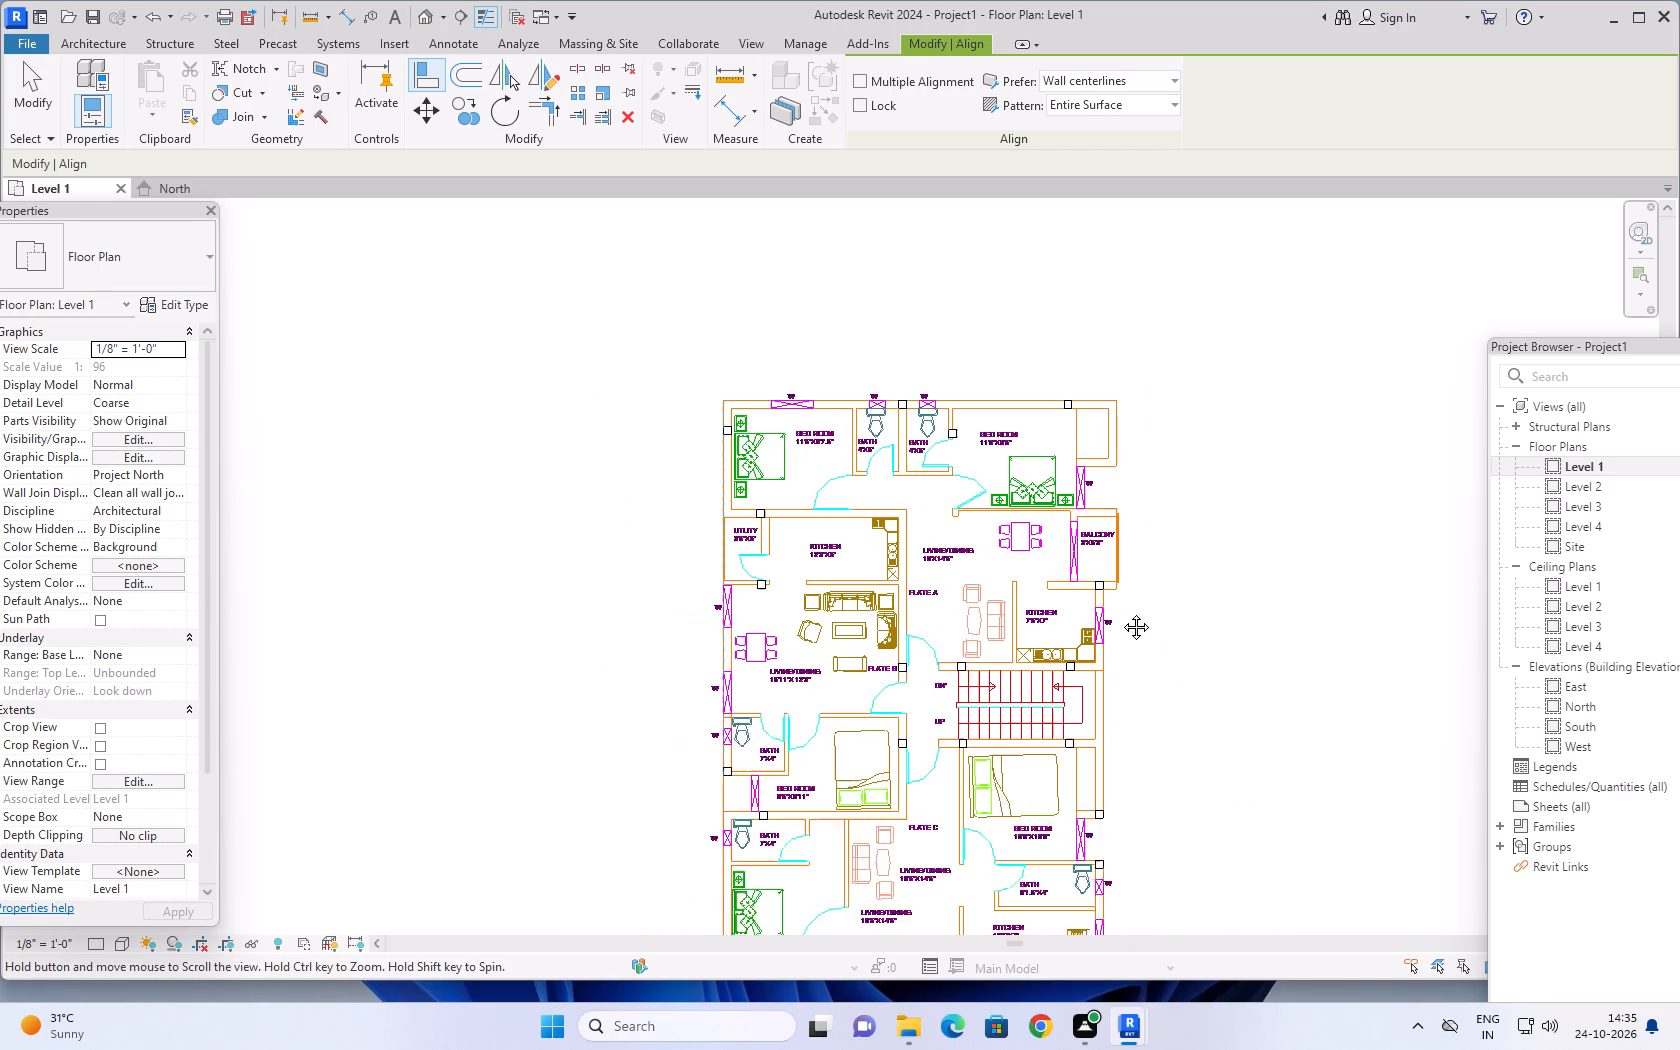
{"action": "middle_click_drag", "start_coordinate": [1121, 612], "coordinate": [1120, 460]}
{"action": "middle_click_drag", "start_coordinate": [1169, 639], "coordinate": [1160, 605]}
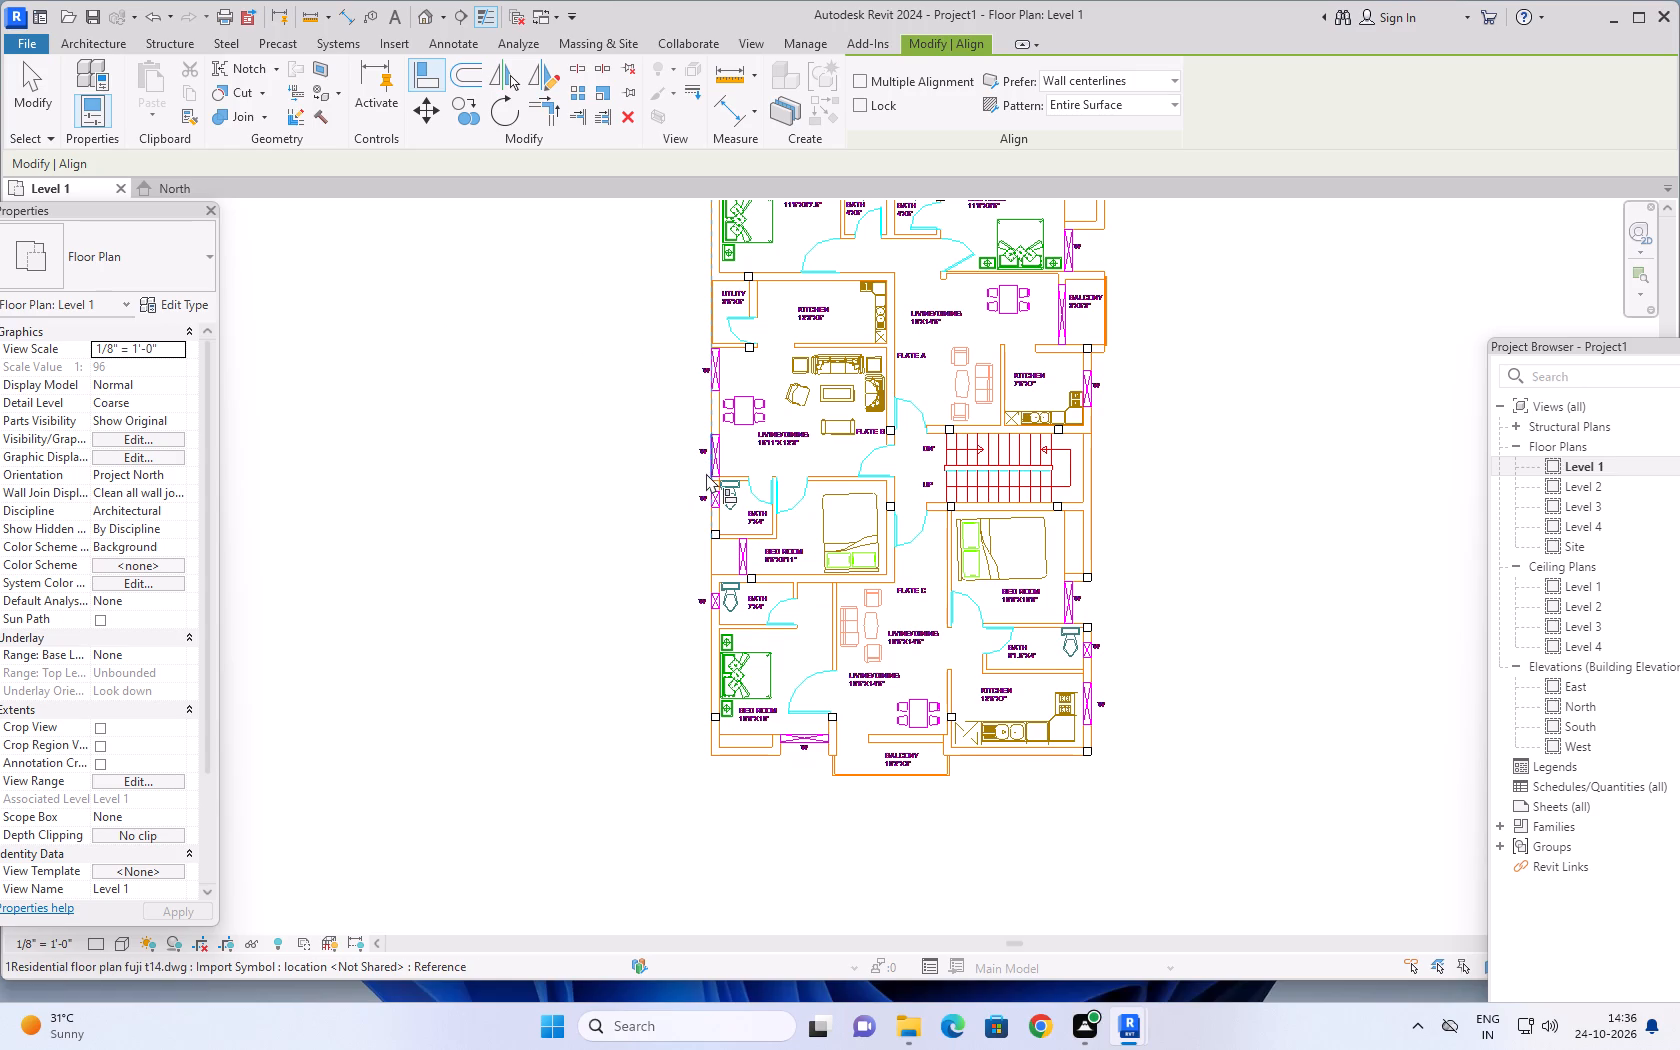
{"action": "left_click", "coordinate": [337, 11]}
{"action": "scroll", "coordinate": [855, 537], "scroll_direction": "up", "scroll_amount": 4}
{"action": "scroll", "coordinate": [922, 615], "scroll_direction": "up", "scroll_amount": 6}
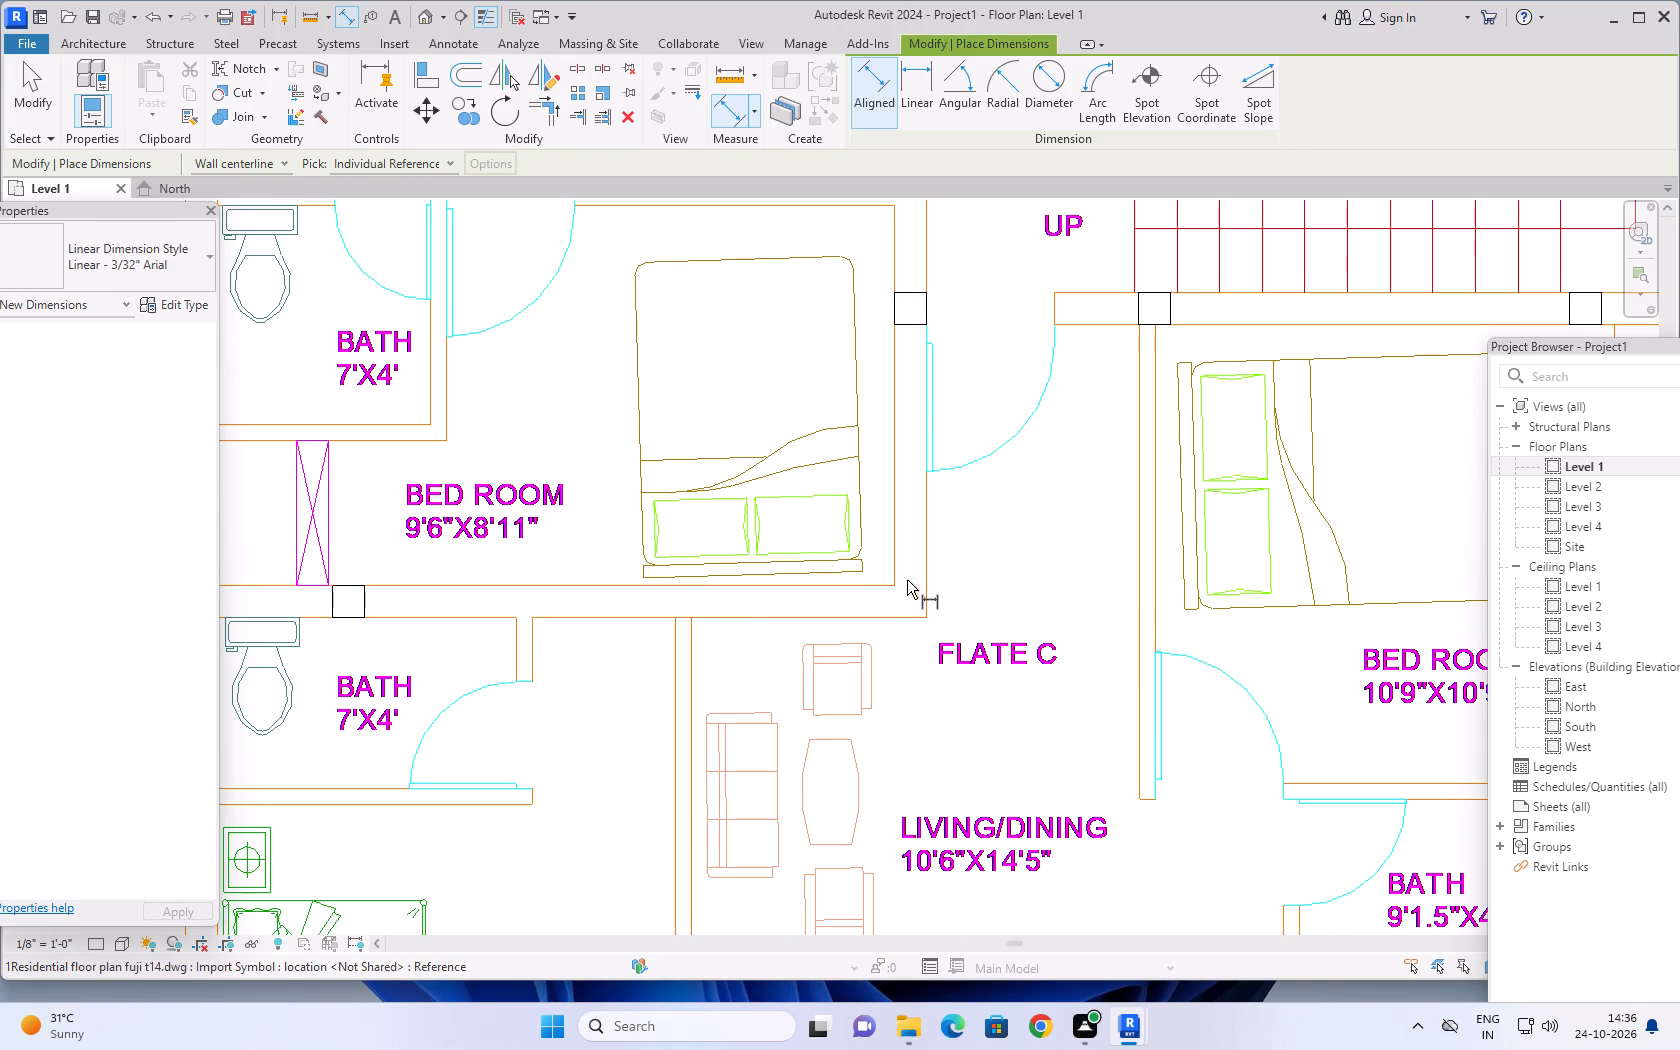
{"action": "left_click", "coordinate": [1140, 583]}
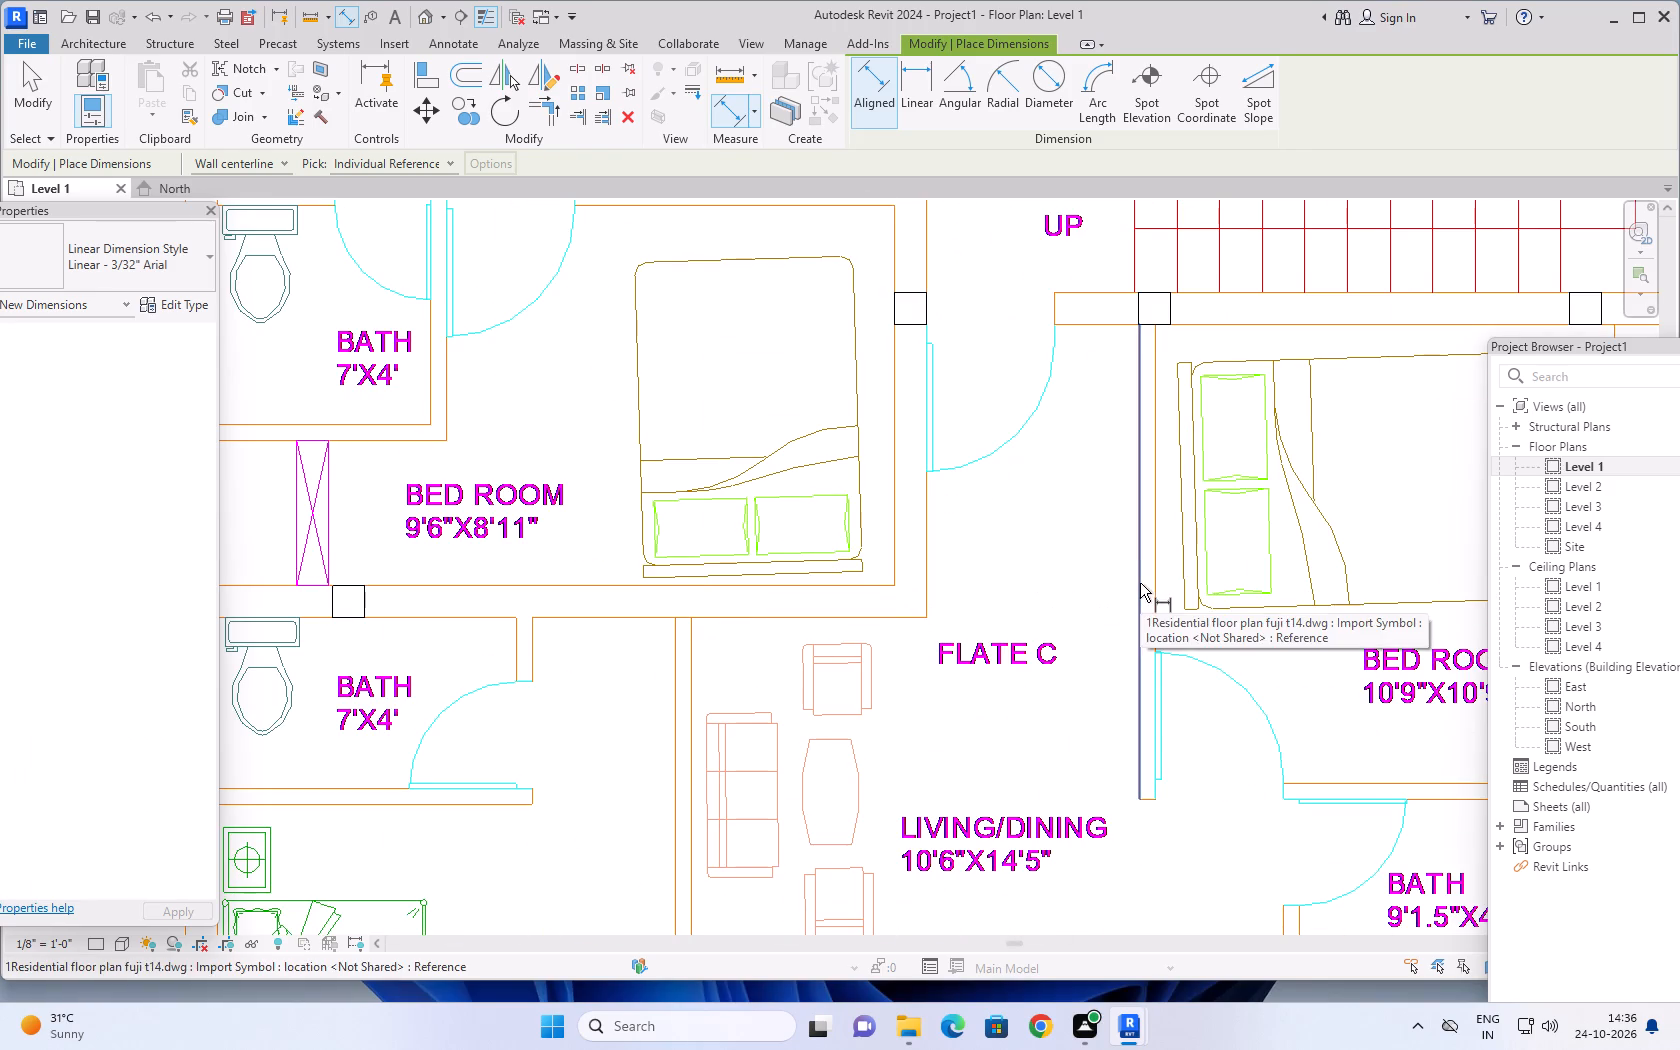
{"action": "left_click", "coordinate": [1155, 585]}
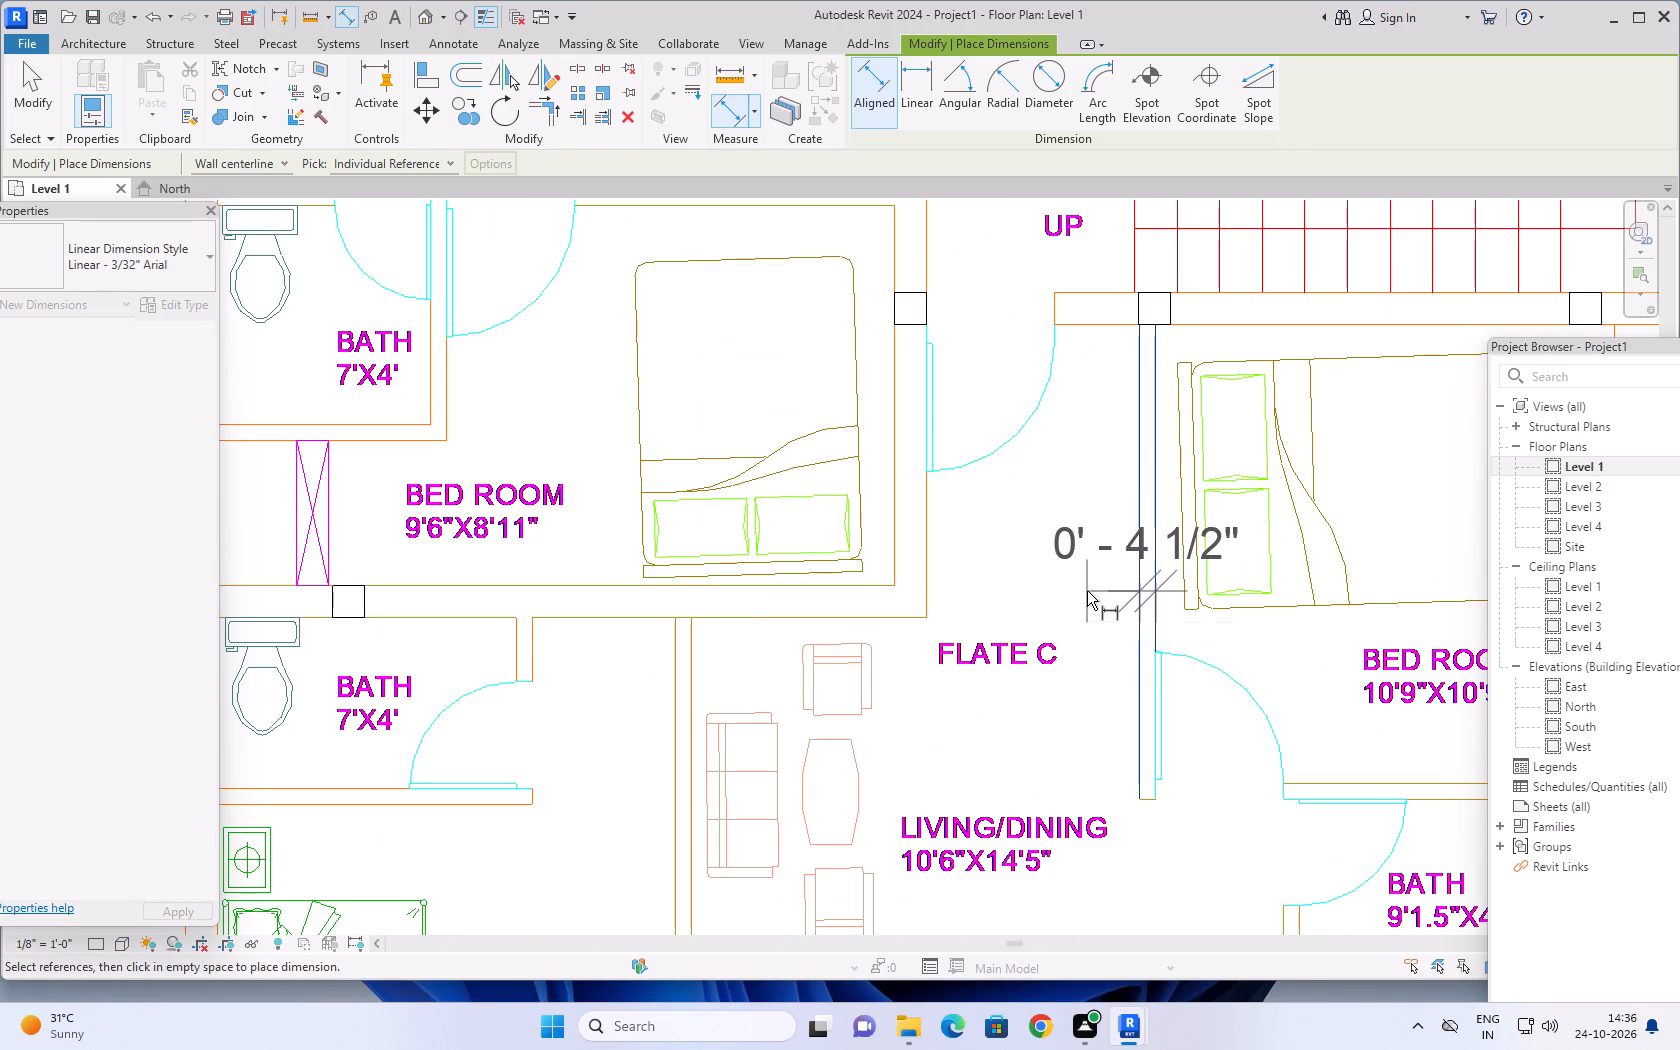
{"action": "key", "text": "Escape"}
Measure the thickness of the wall separating Flate B's 15'11"X12'3" living/dining room from Flate A with the aligned dimension.
{"action": "scroll", "coordinate": [1087, 591], "scroll_direction": "down", "scroll_amount": 7}
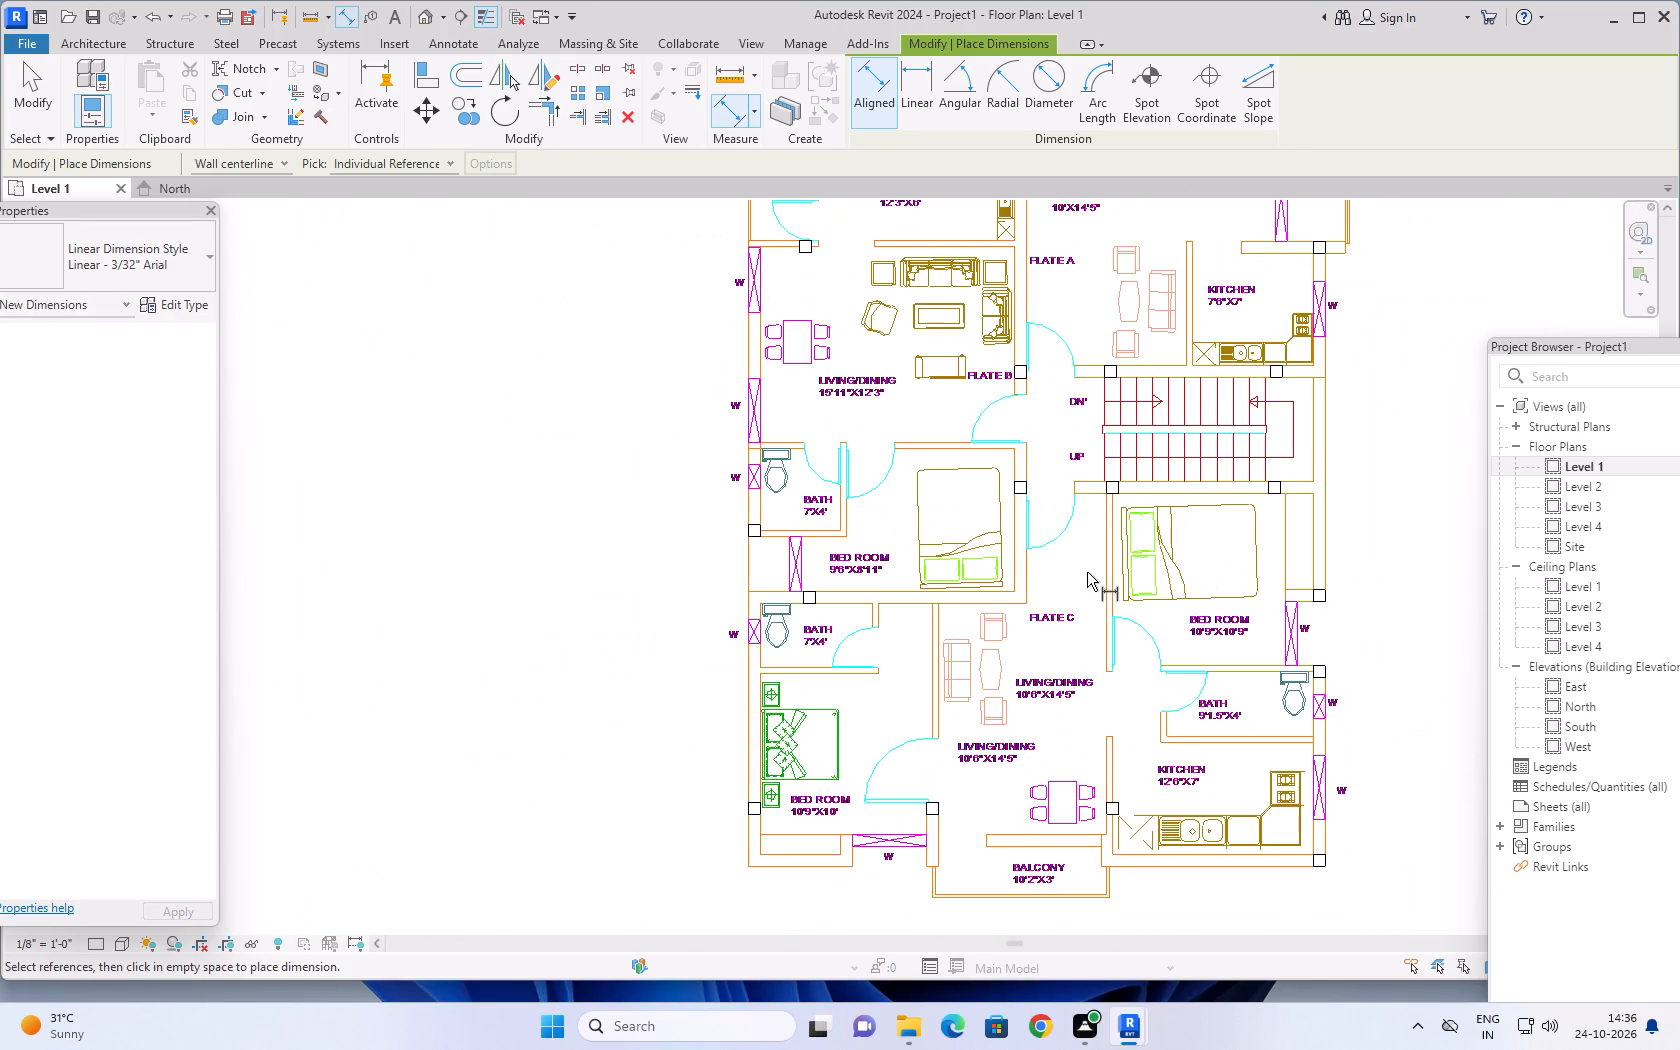
{"action": "middle_click_drag", "start_coordinate": [1085, 580], "coordinate": [1028, 841]}
{"action": "scroll", "coordinate": [962, 538], "scroll_direction": "up", "scroll_amount": 5}
{"action": "key", "text": "space"}
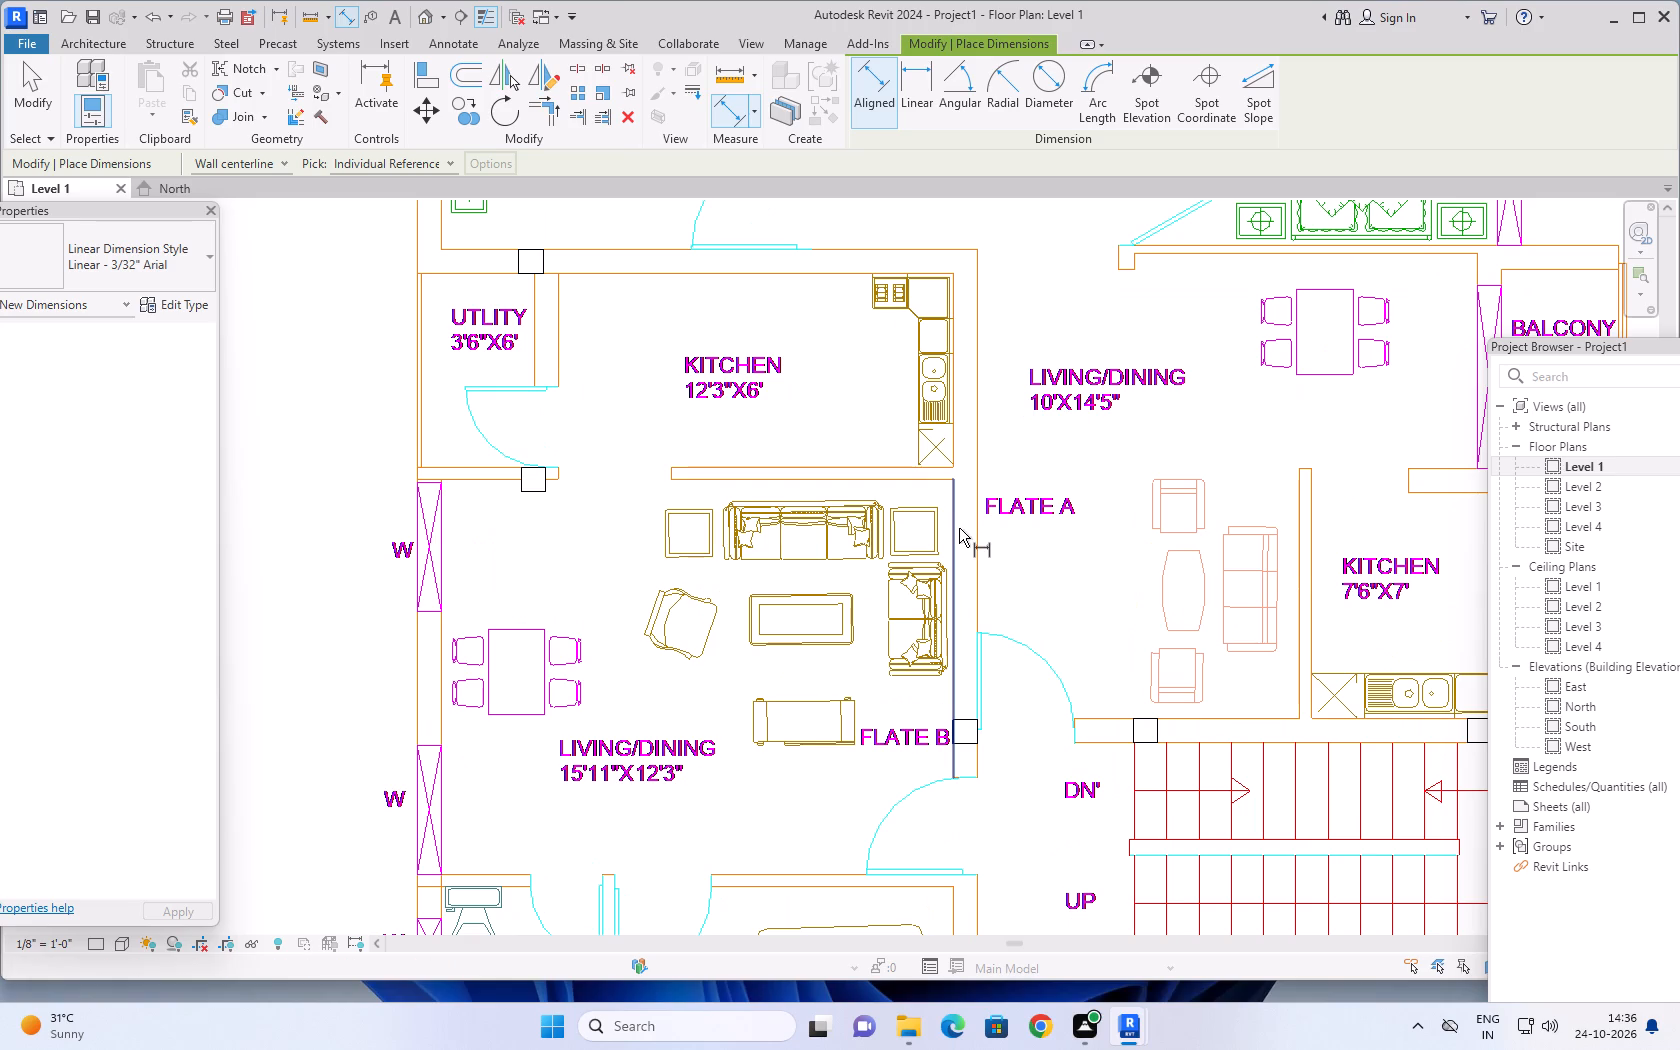
{"action": "left_click", "coordinate": [951, 536]}
{"action": "left_click", "coordinate": [975, 540]}
{"action": "key", "text": "Escape"}
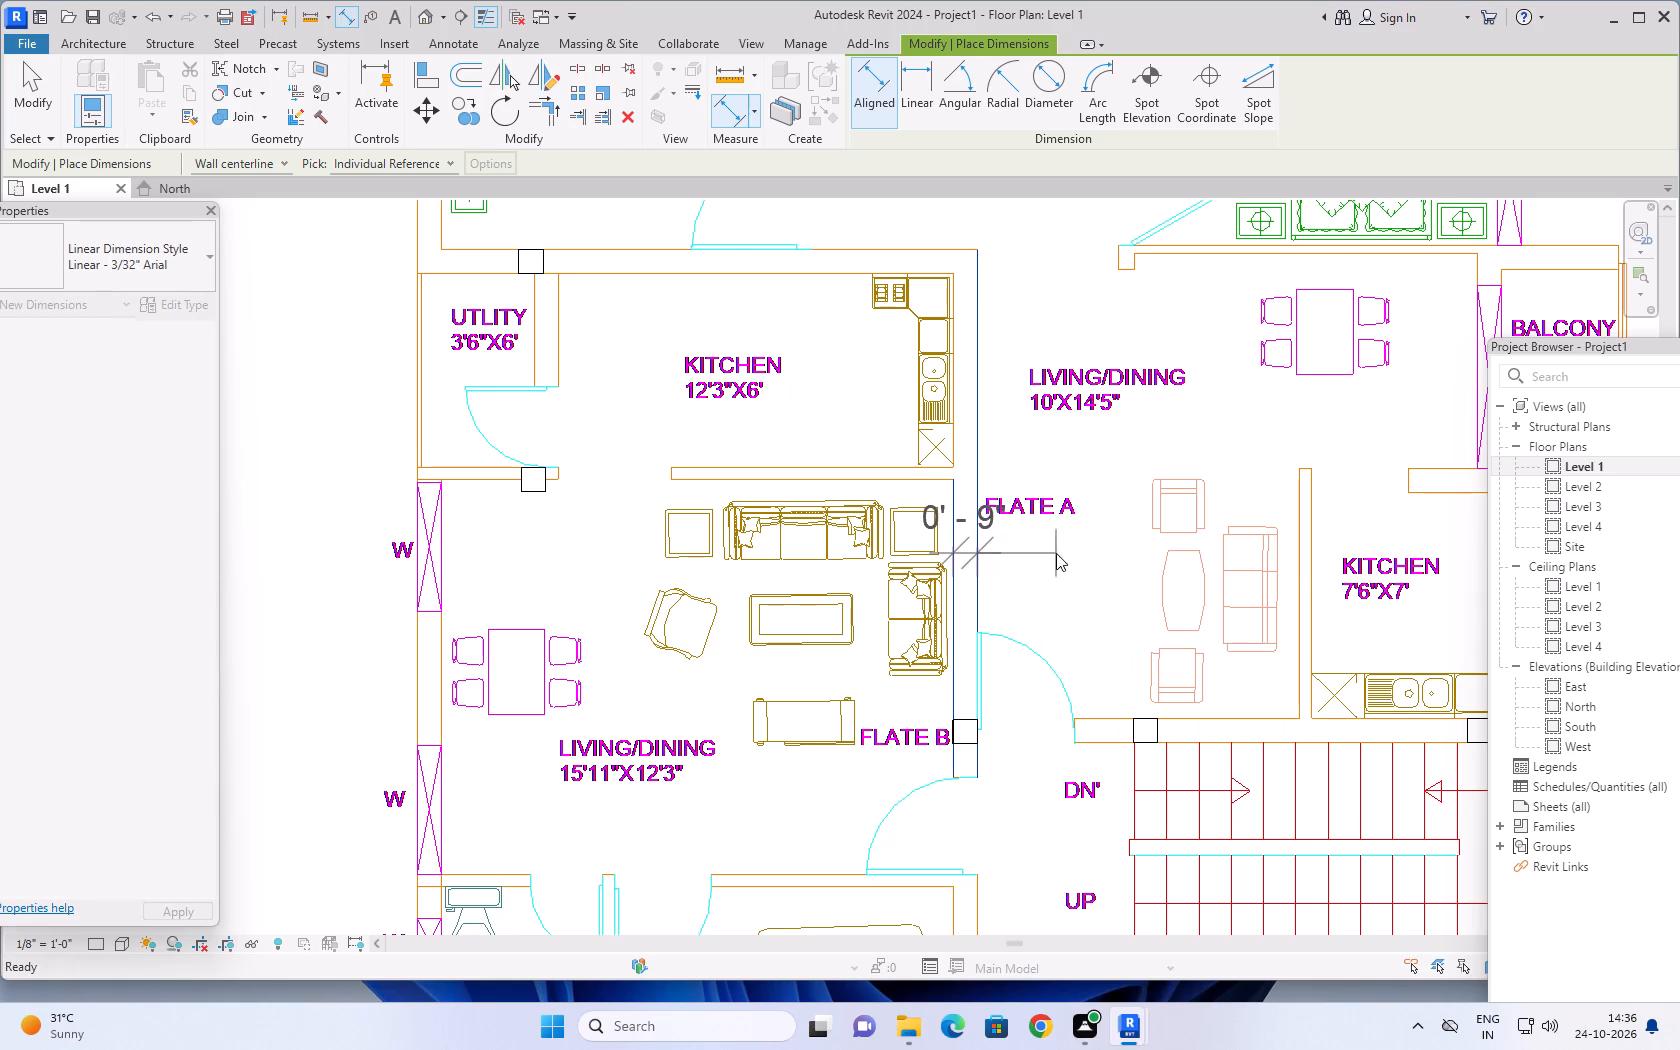
Measure the thickness of the wall between the 12'3"X6' kitchen and Flate B's living/dining room.
{"action": "scroll", "coordinate": [866, 482], "scroll_direction": "up", "scroll_amount": 5}
{"action": "left_click", "coordinate": [845, 453]}
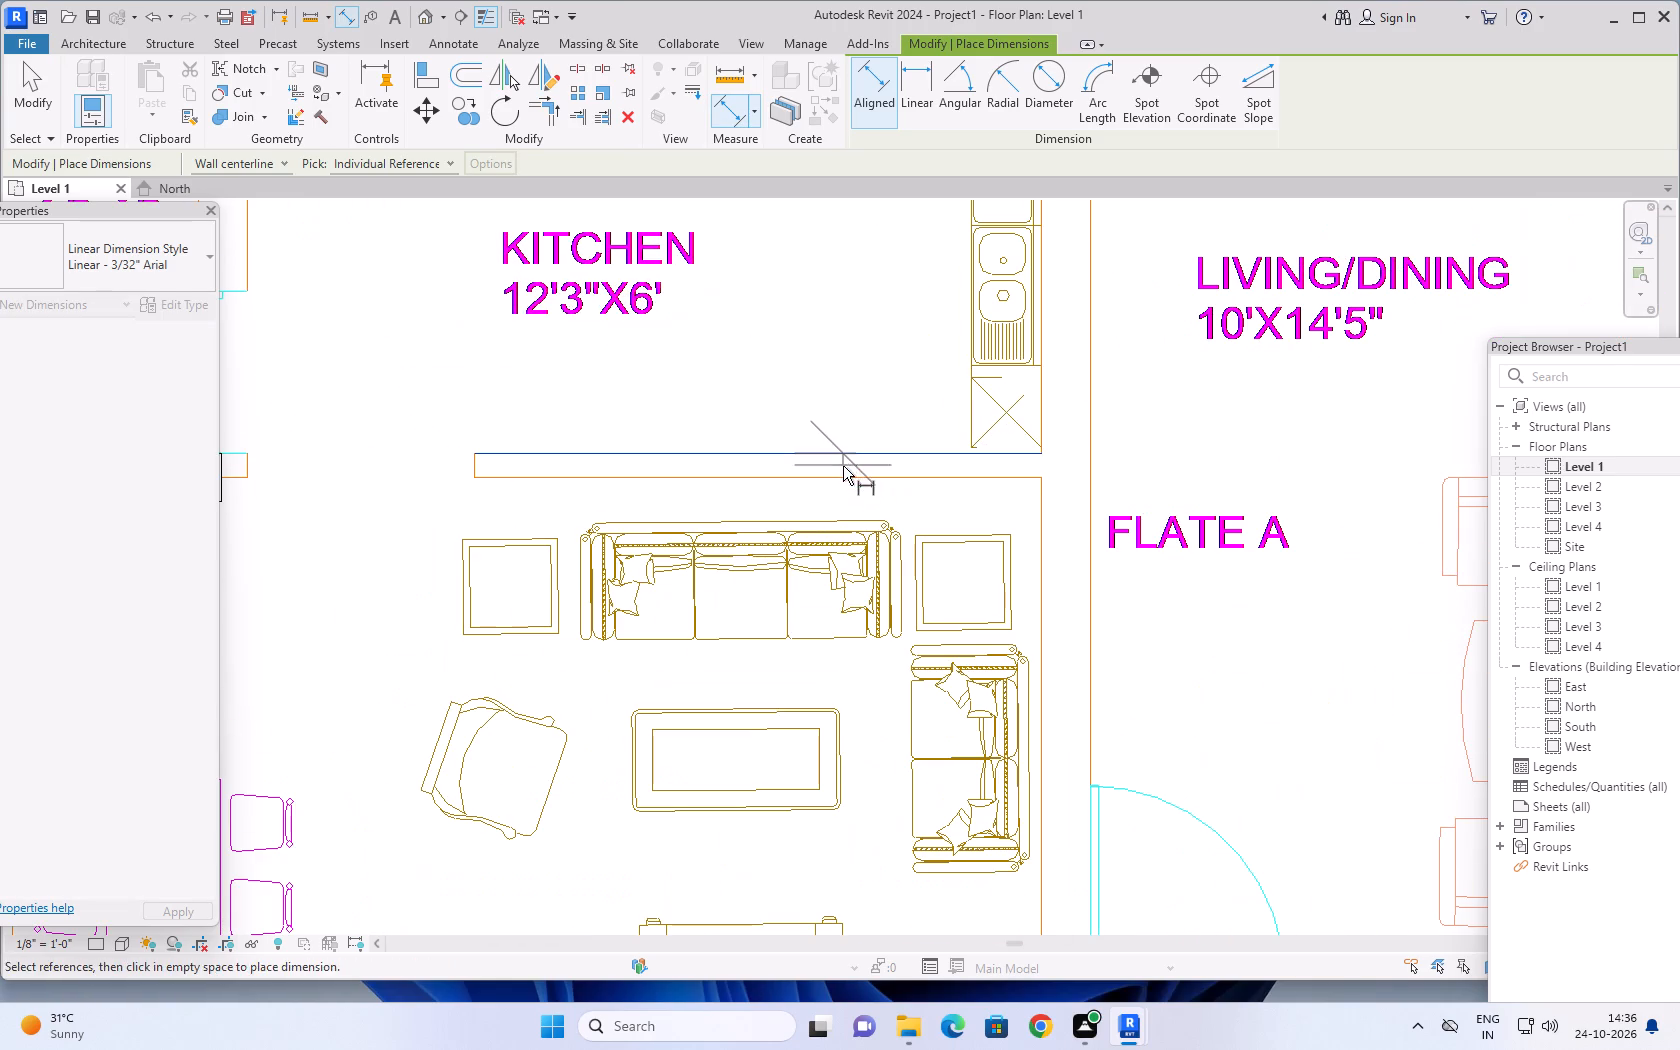
{"action": "left_click", "coordinate": [843, 475]}
{"action": "key", "text": "Escape"}
Examine the column layout across the whole Level 1 floor plan.
{"action": "scroll", "coordinate": [865, 503], "scroll_direction": "down", "scroll_amount": 5}
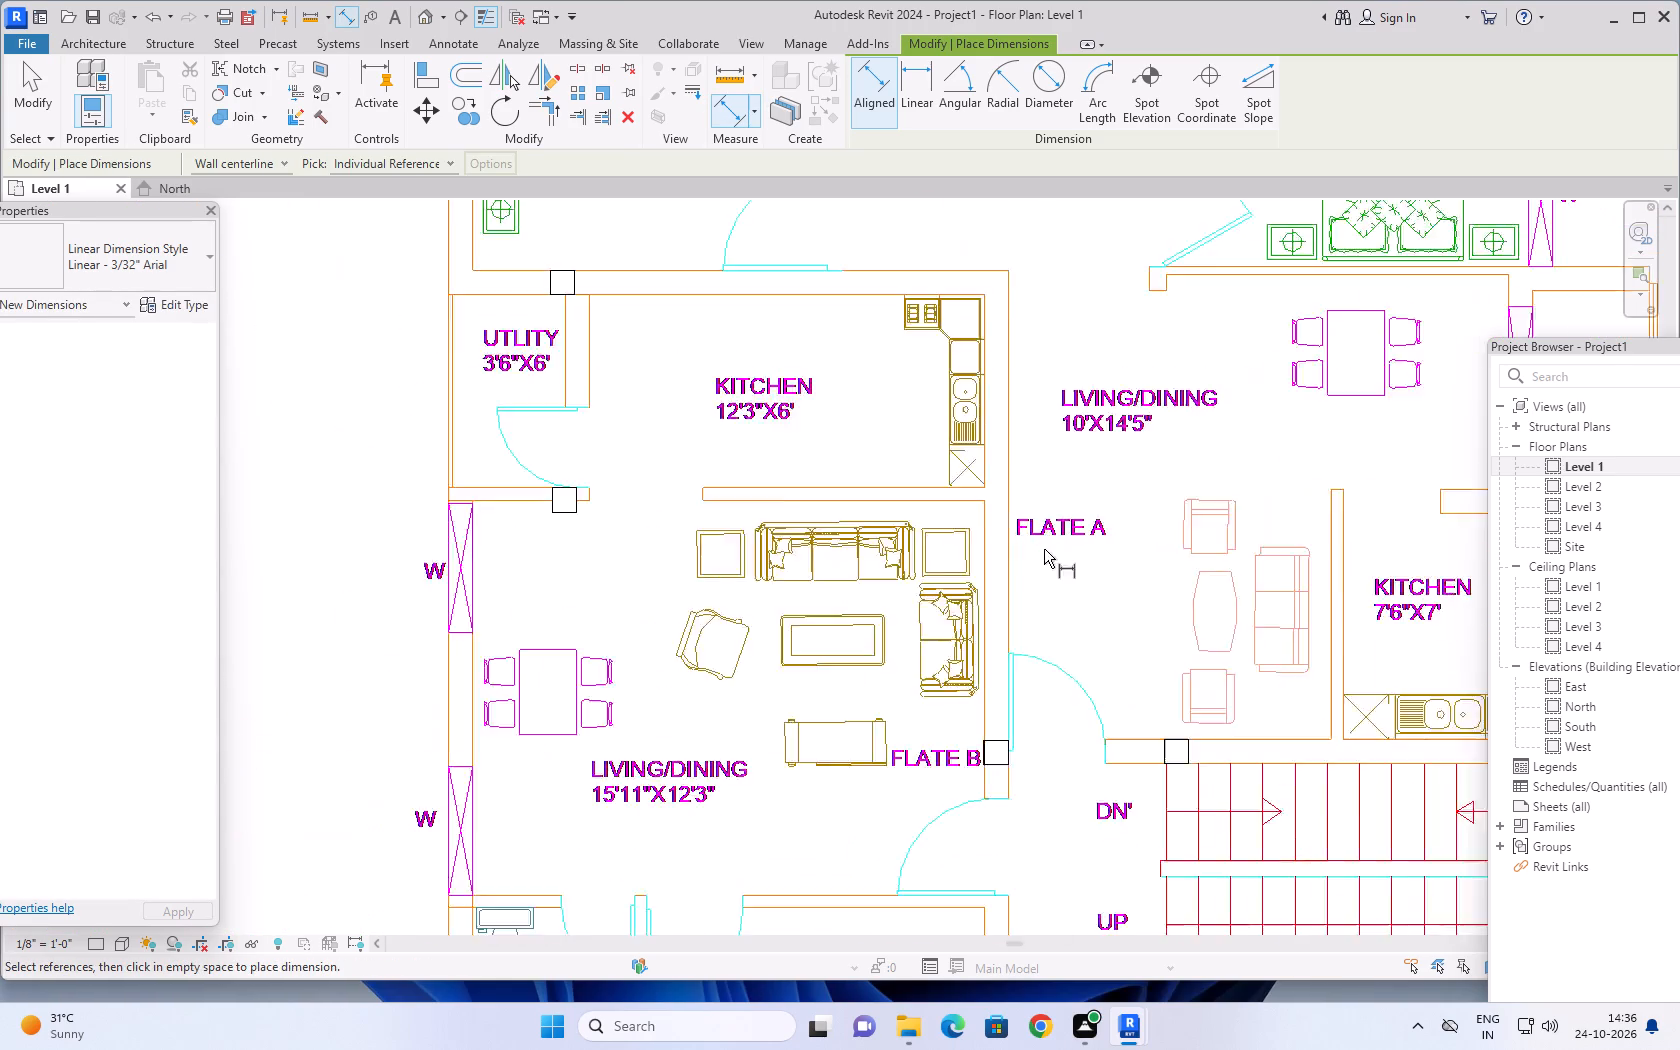
{"action": "scroll", "coordinate": [1044, 549], "scroll_direction": "down", "scroll_amount": 5}
{"action": "middle_click_drag", "start_coordinate": [1072, 582], "coordinate": [1015, 666]}
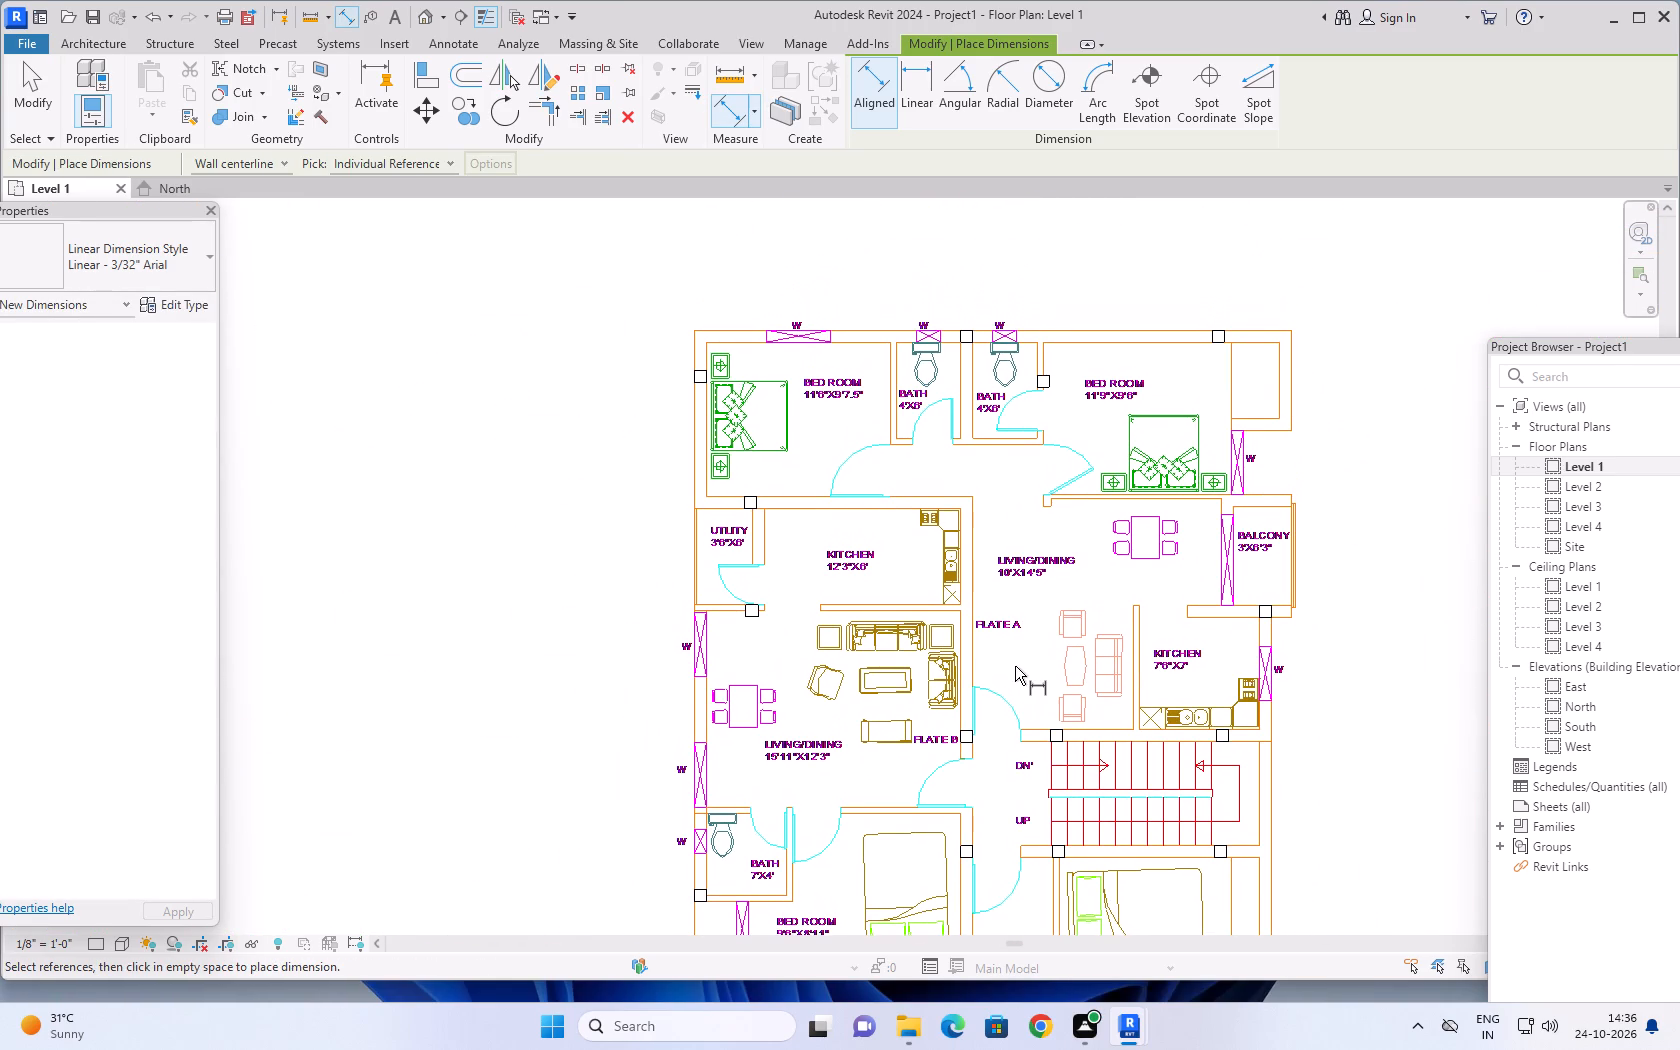
{"action": "scroll", "coordinate": [1015, 666], "scroll_direction": "down", "scroll_amount": 3}
{"action": "middle_click_drag", "start_coordinate": [1230, 686], "coordinate": [1188, 556]}
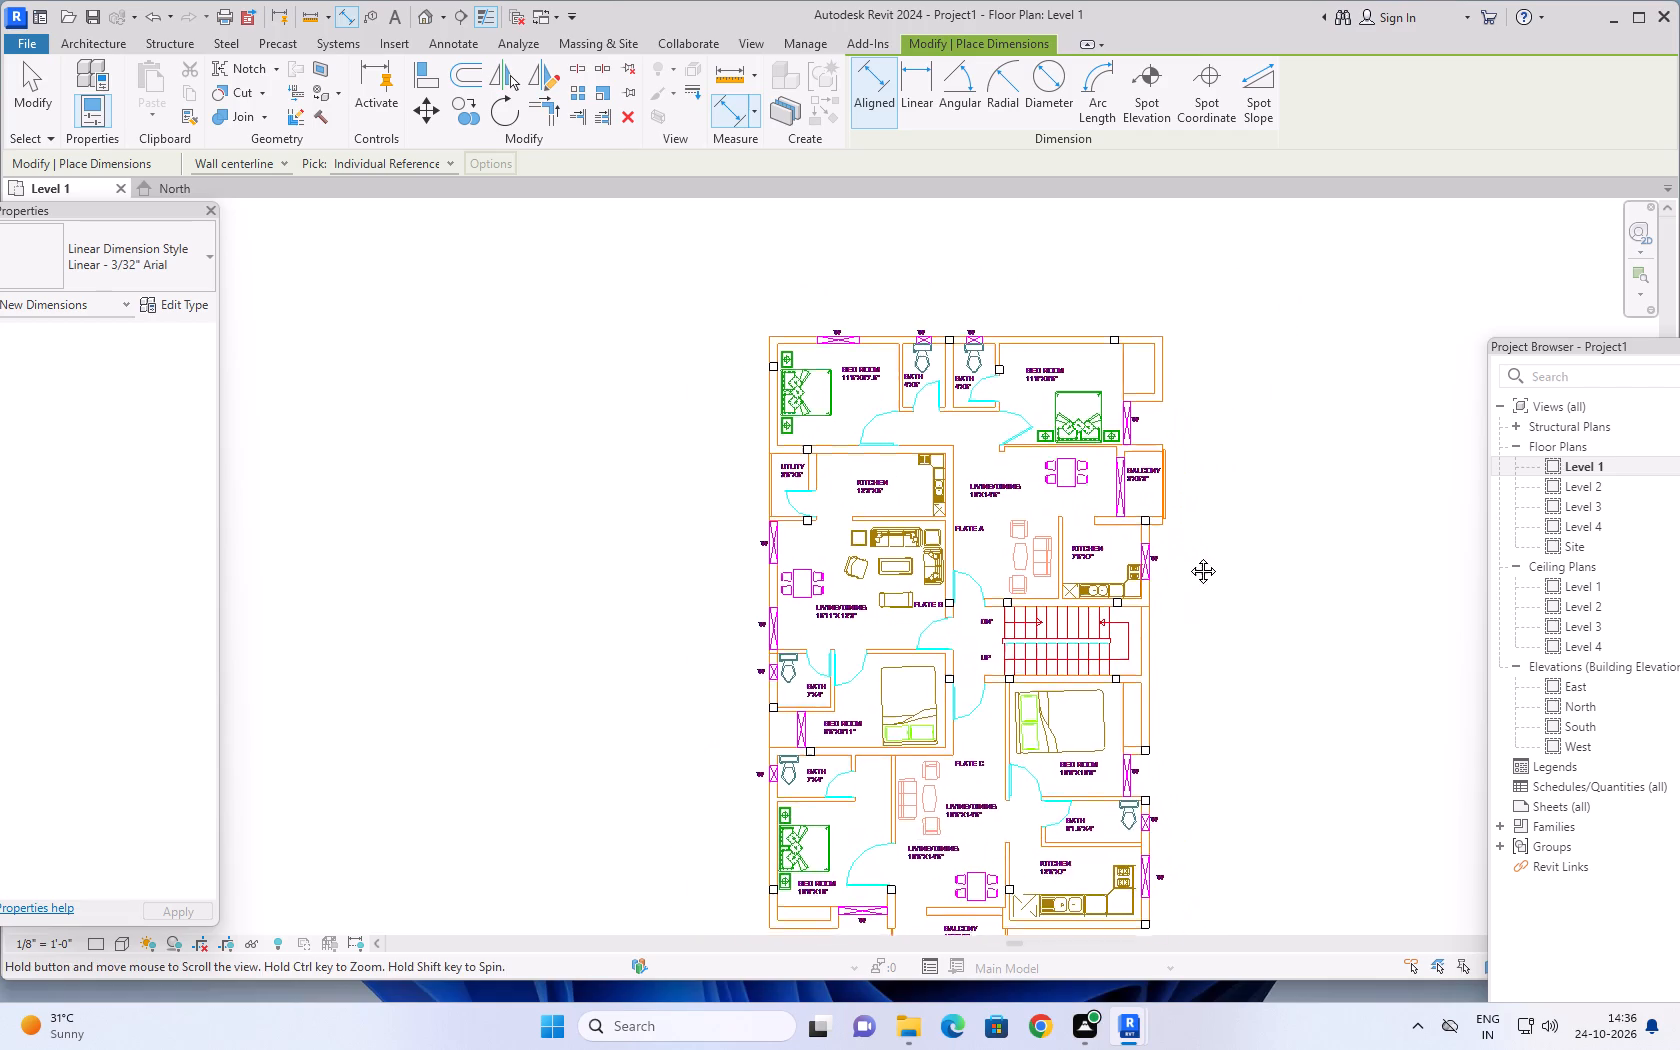
{"action": "middle_click_drag", "start_coordinate": [1188, 556], "coordinate": [1187, 554]}
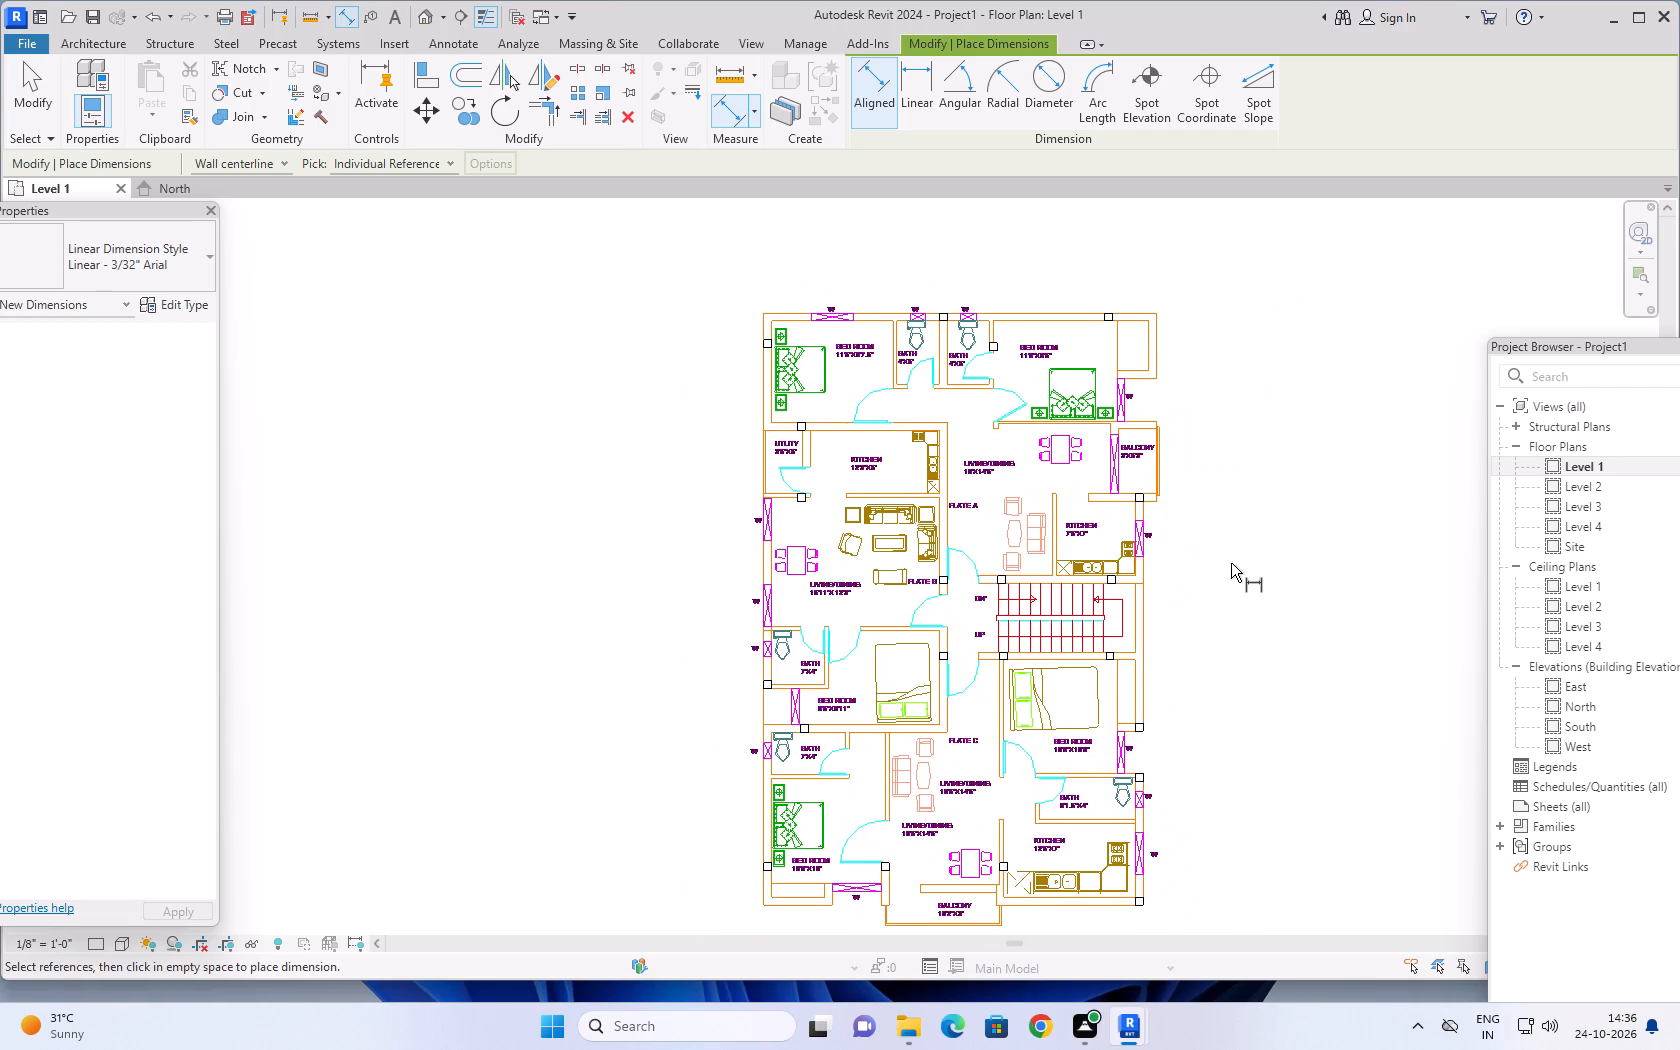
{"action": "middle_click_drag", "start_coordinate": [1226, 568], "coordinate": [1202, 457]}
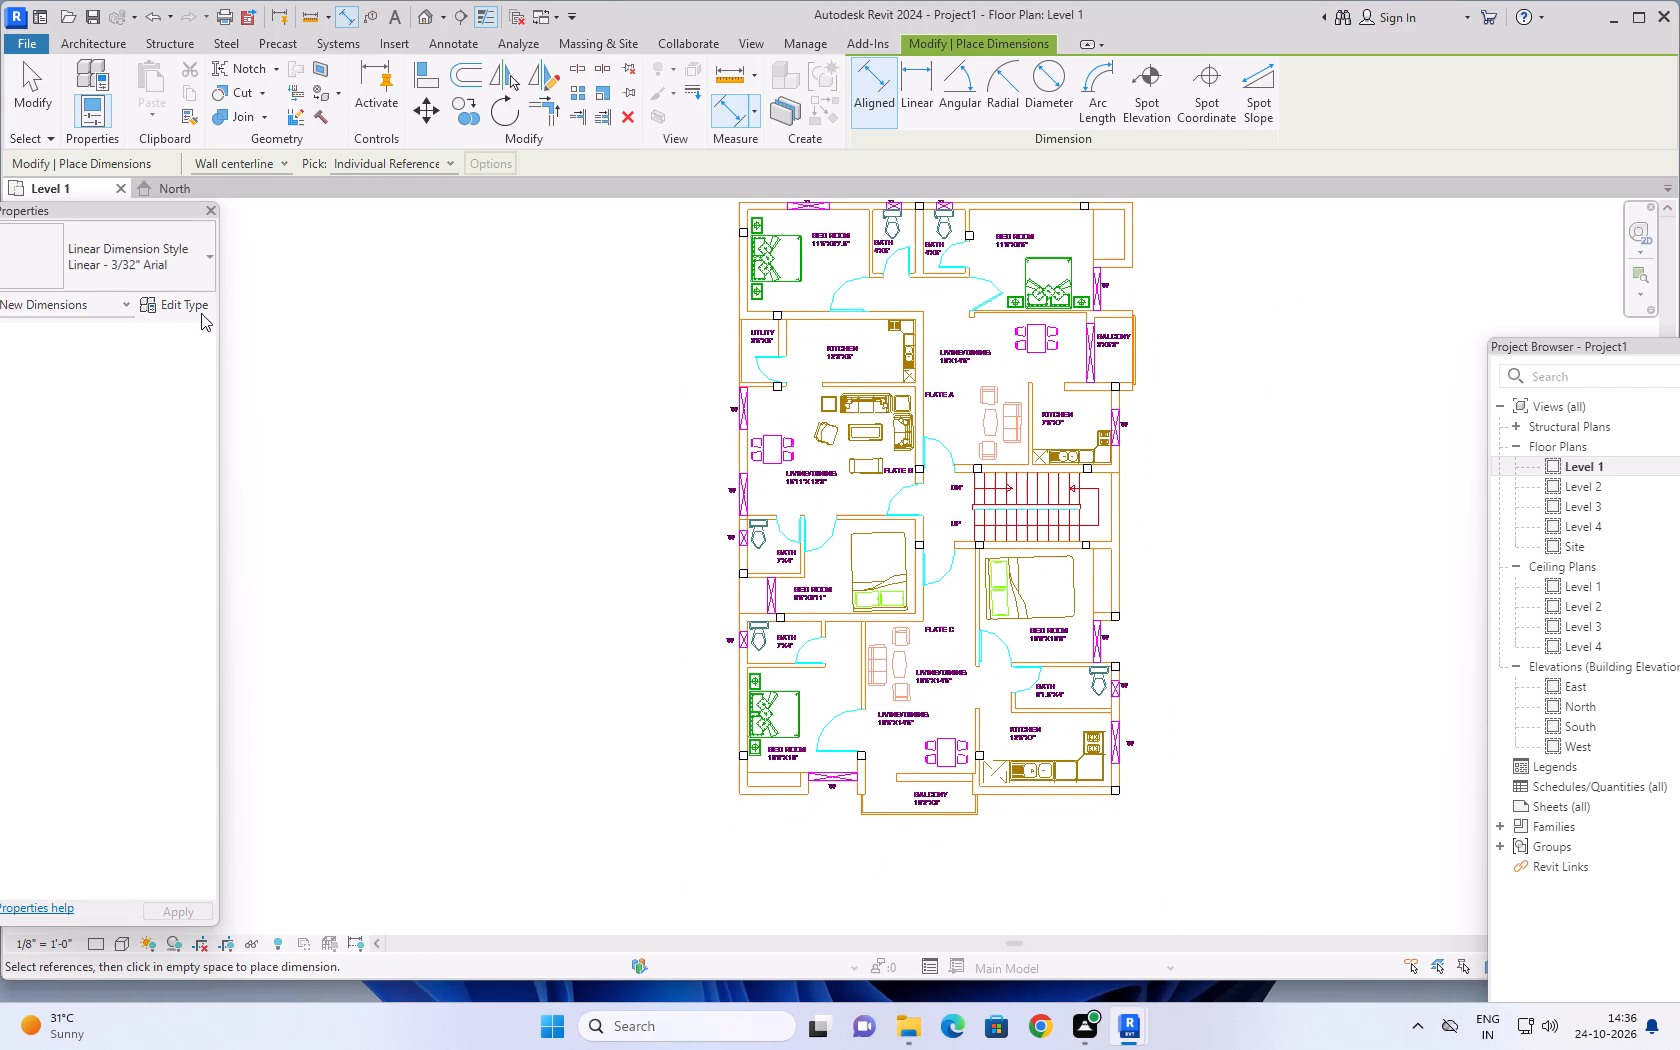
Open the default 3D view and inspect the placed columns over the linked plan from several angles.
{"action": "left_click", "coordinate": [424, 10]}
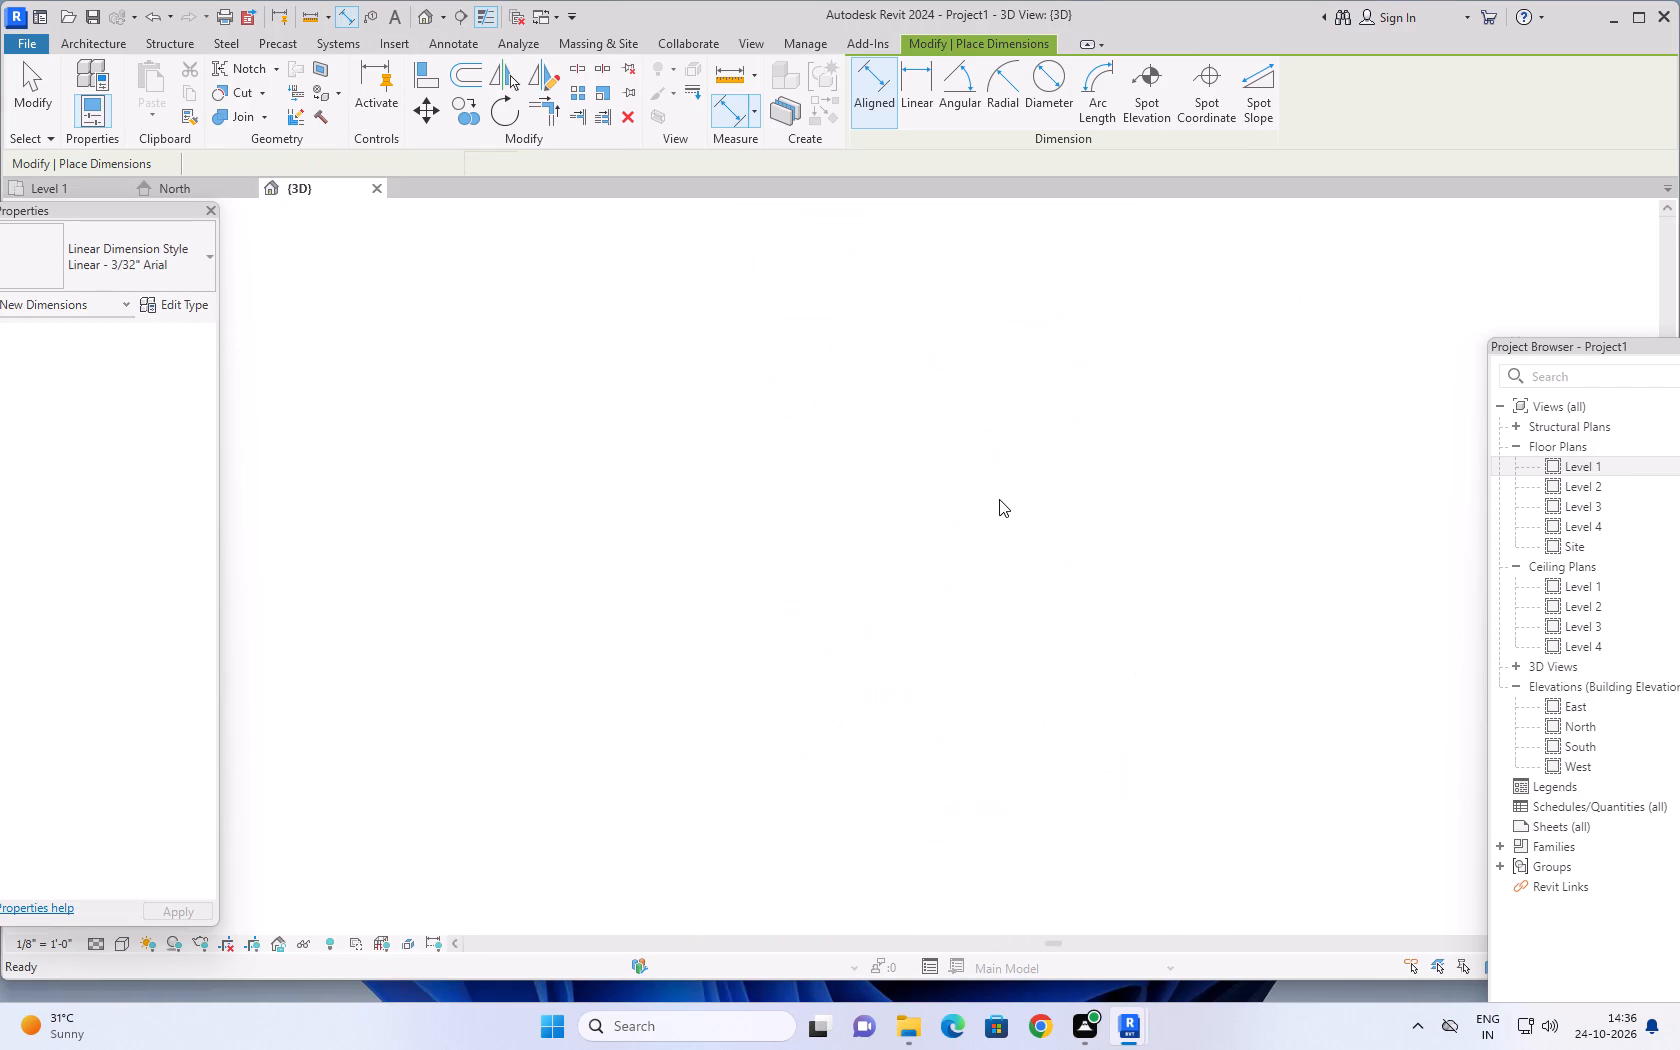
{"action": "middle_click_drag", "start_coordinate": [843, 710], "coordinate": [905, 691], "text": "shift"}
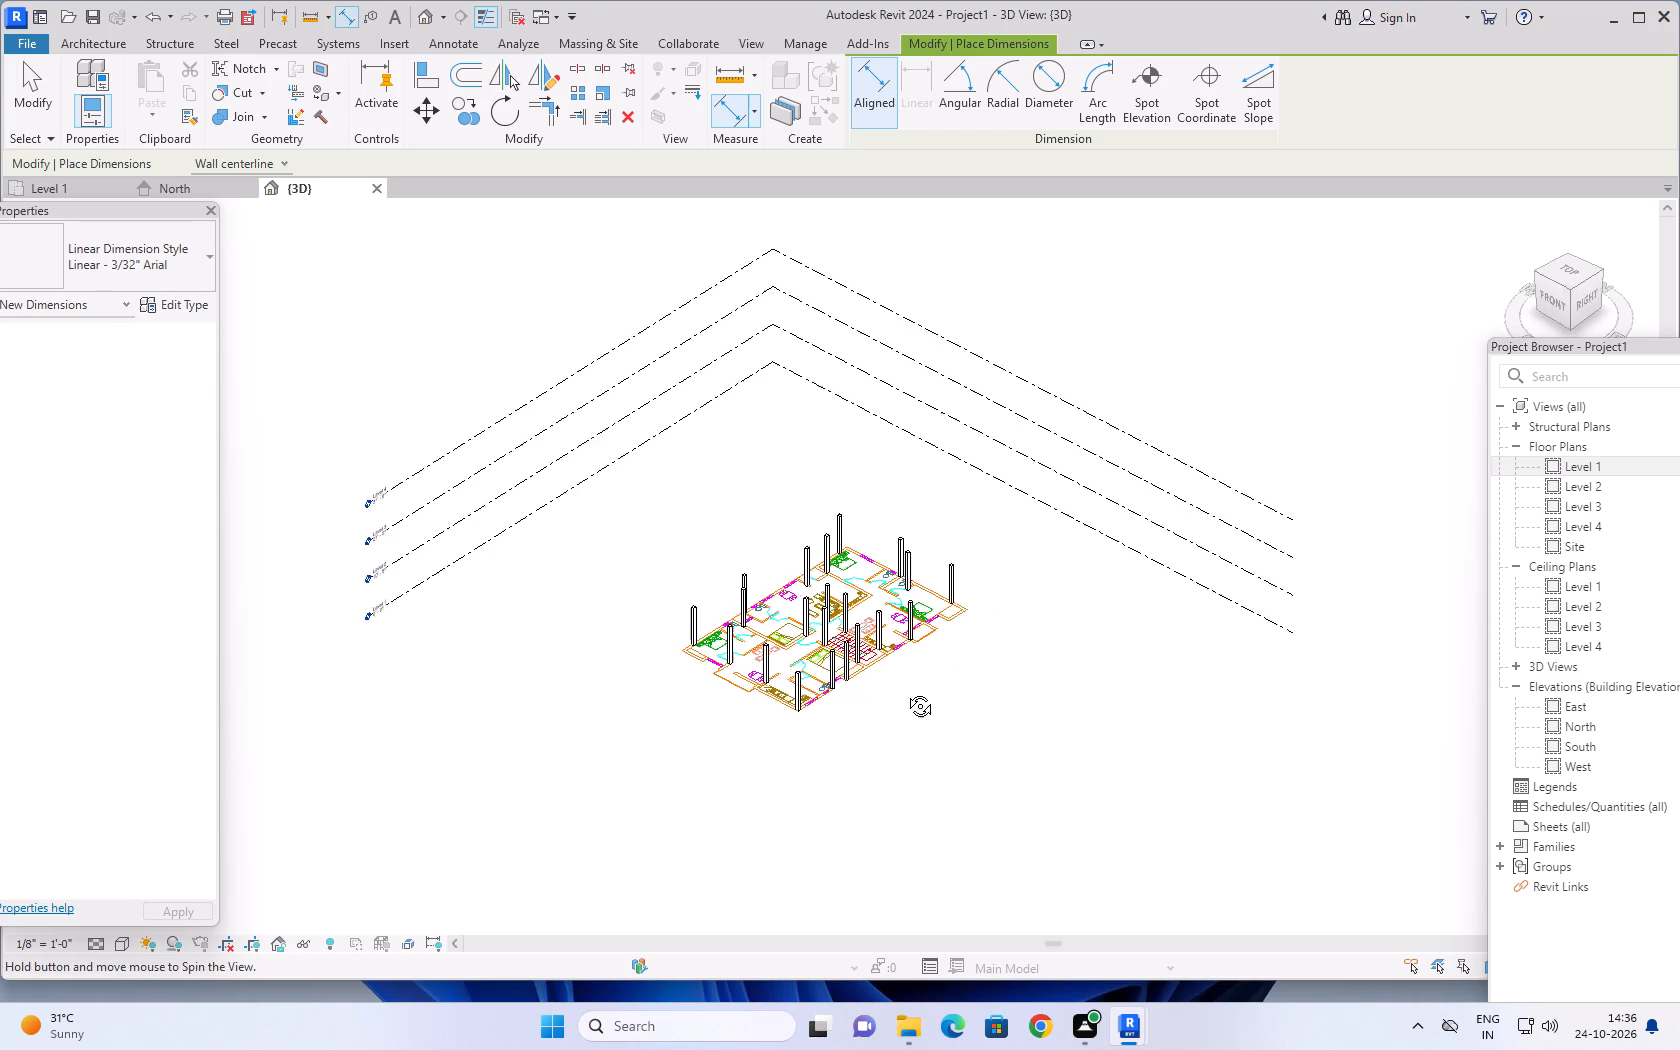
{"action": "middle_click_drag", "start_coordinate": [905, 691], "coordinate": [852, 708], "text": "shift"}
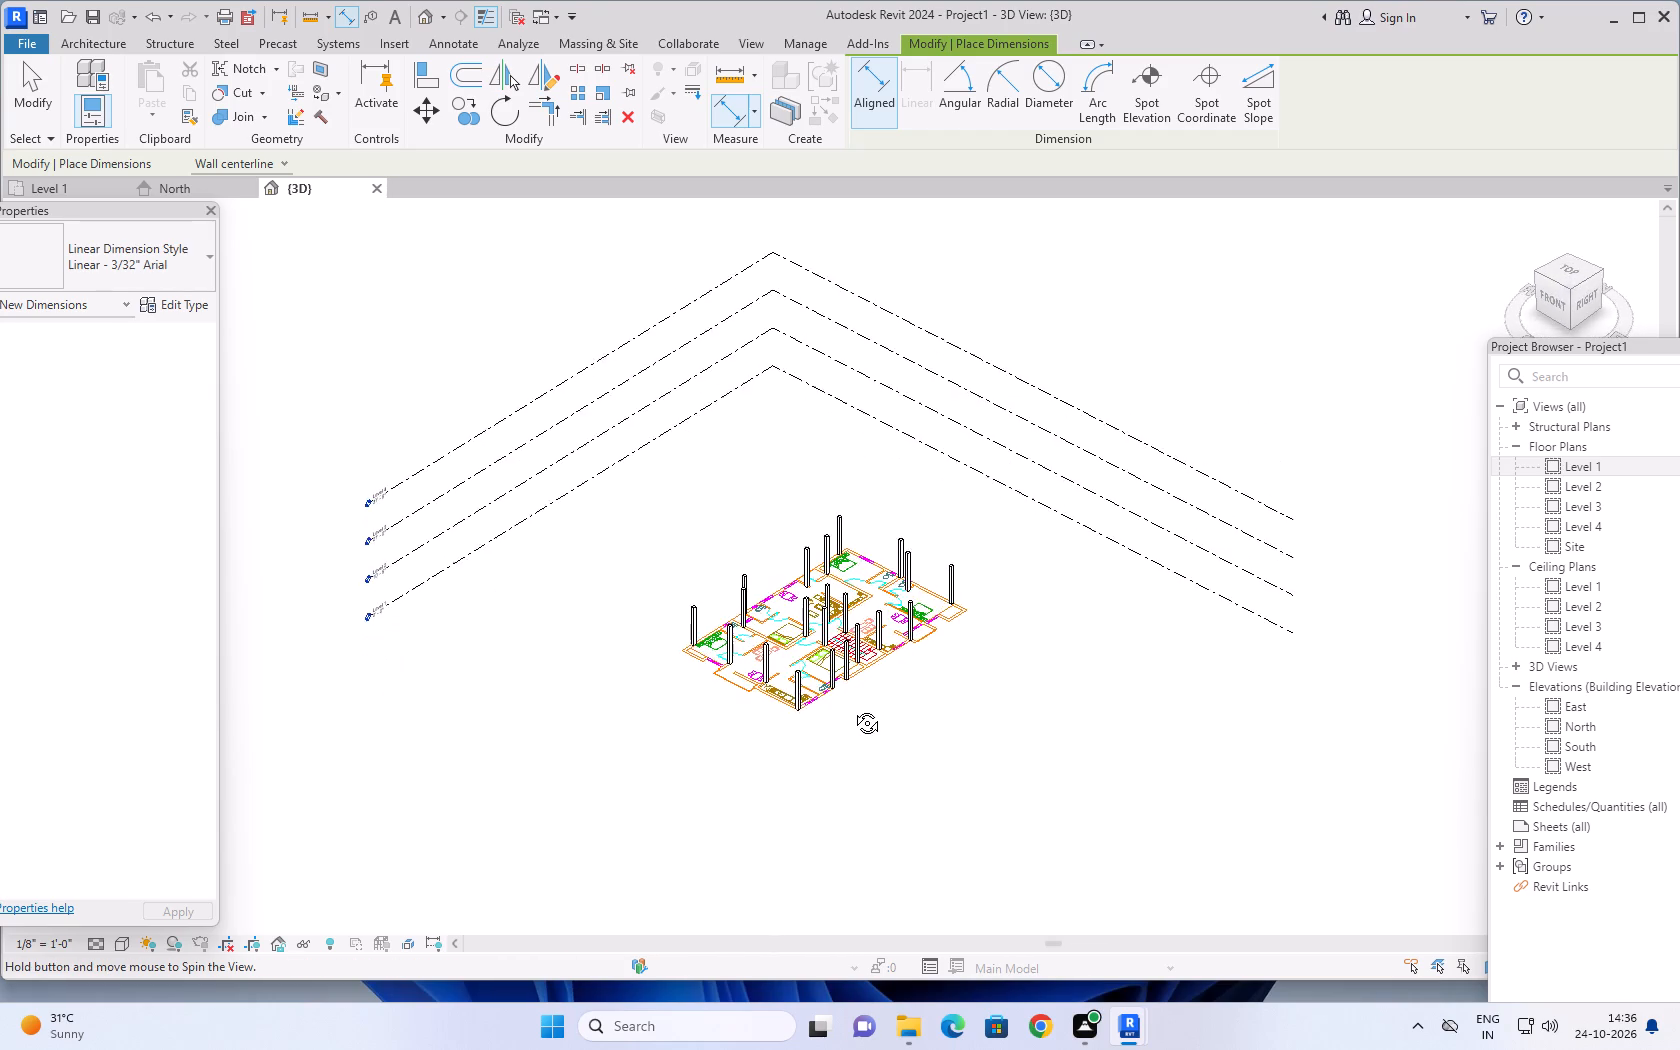
{"action": "middle_click_drag", "start_coordinate": [852, 708], "coordinate": [1009, 701], "text": "shift"}
{"action": "scroll", "coordinate": [820, 719], "scroll_direction": "up", "scroll_amount": 4}
{"action": "middle_click_drag", "start_coordinate": [836, 737], "coordinate": [869, 704]}
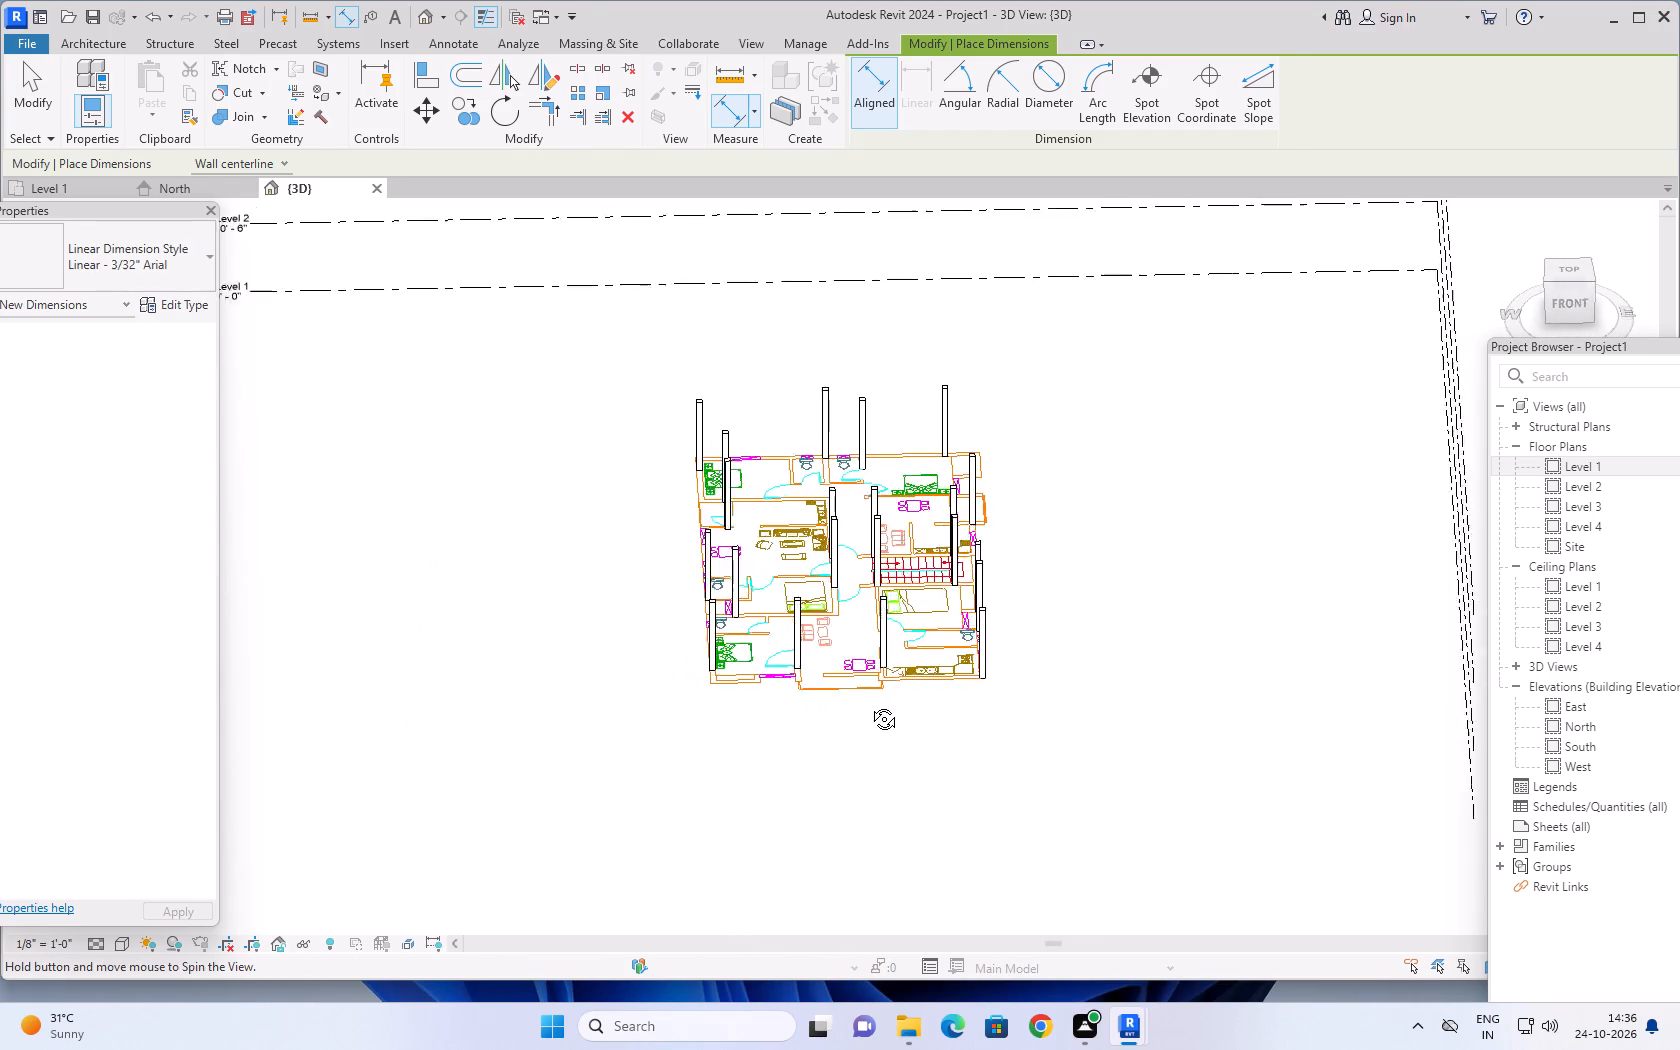
{"action": "middle_click_drag", "start_coordinate": [869, 704], "coordinate": [828, 713]}
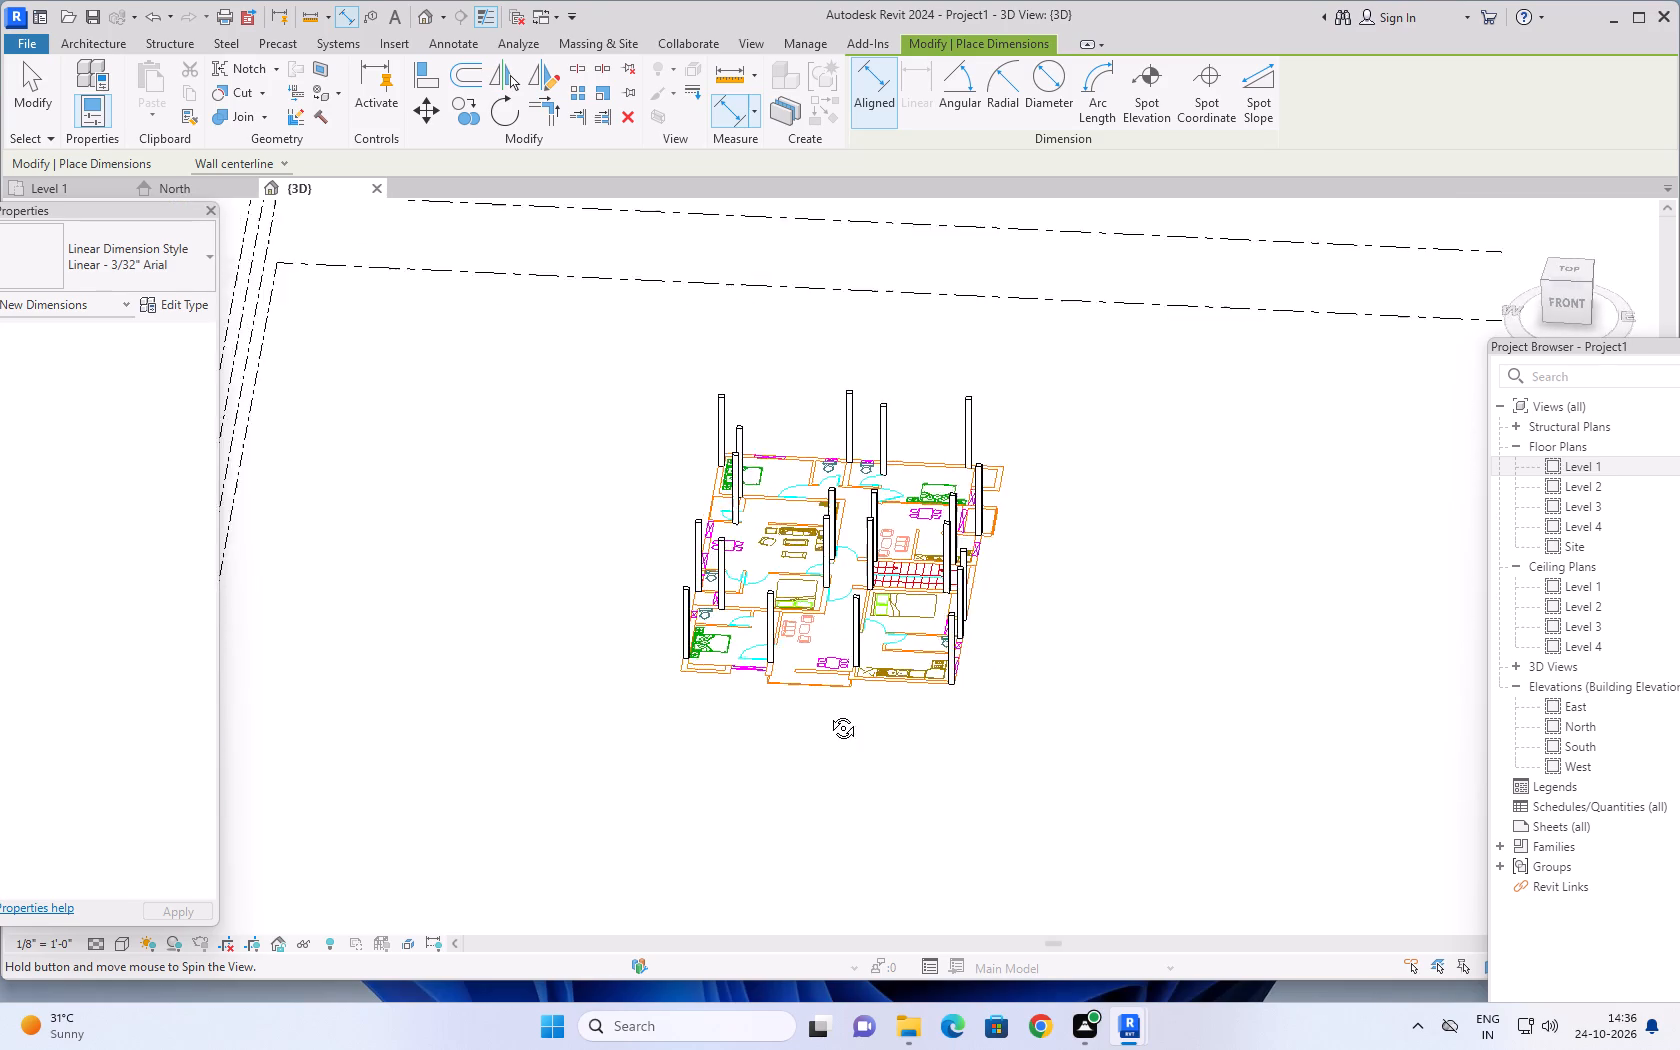
{"action": "middle_click_drag", "start_coordinate": [828, 713], "coordinate": [801, 744]}
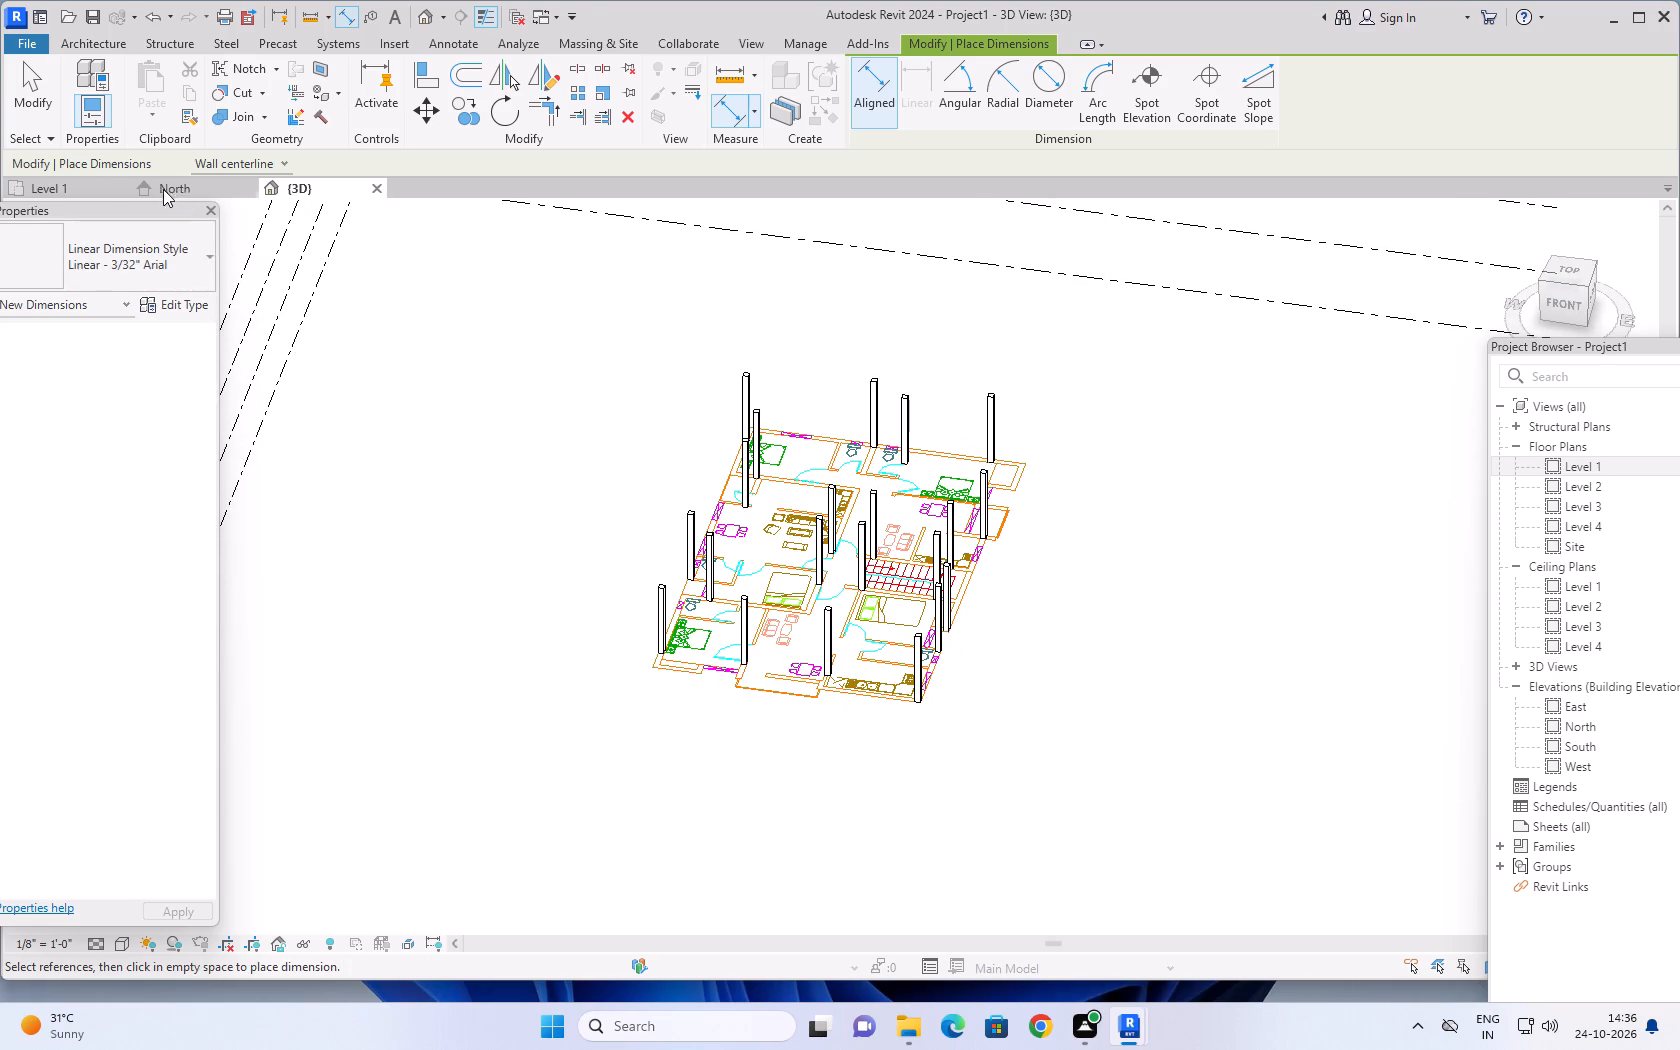
Return to the Level 1 floor plan and look over the whole residential layout.
{"action": "left_click", "coordinate": [76, 184]}
{"action": "scroll", "coordinate": [985, 536], "scroll_direction": "down", "scroll_amount": 1}
{"action": "middle_click_drag", "start_coordinate": [1183, 542], "coordinate": [1170, 555]}
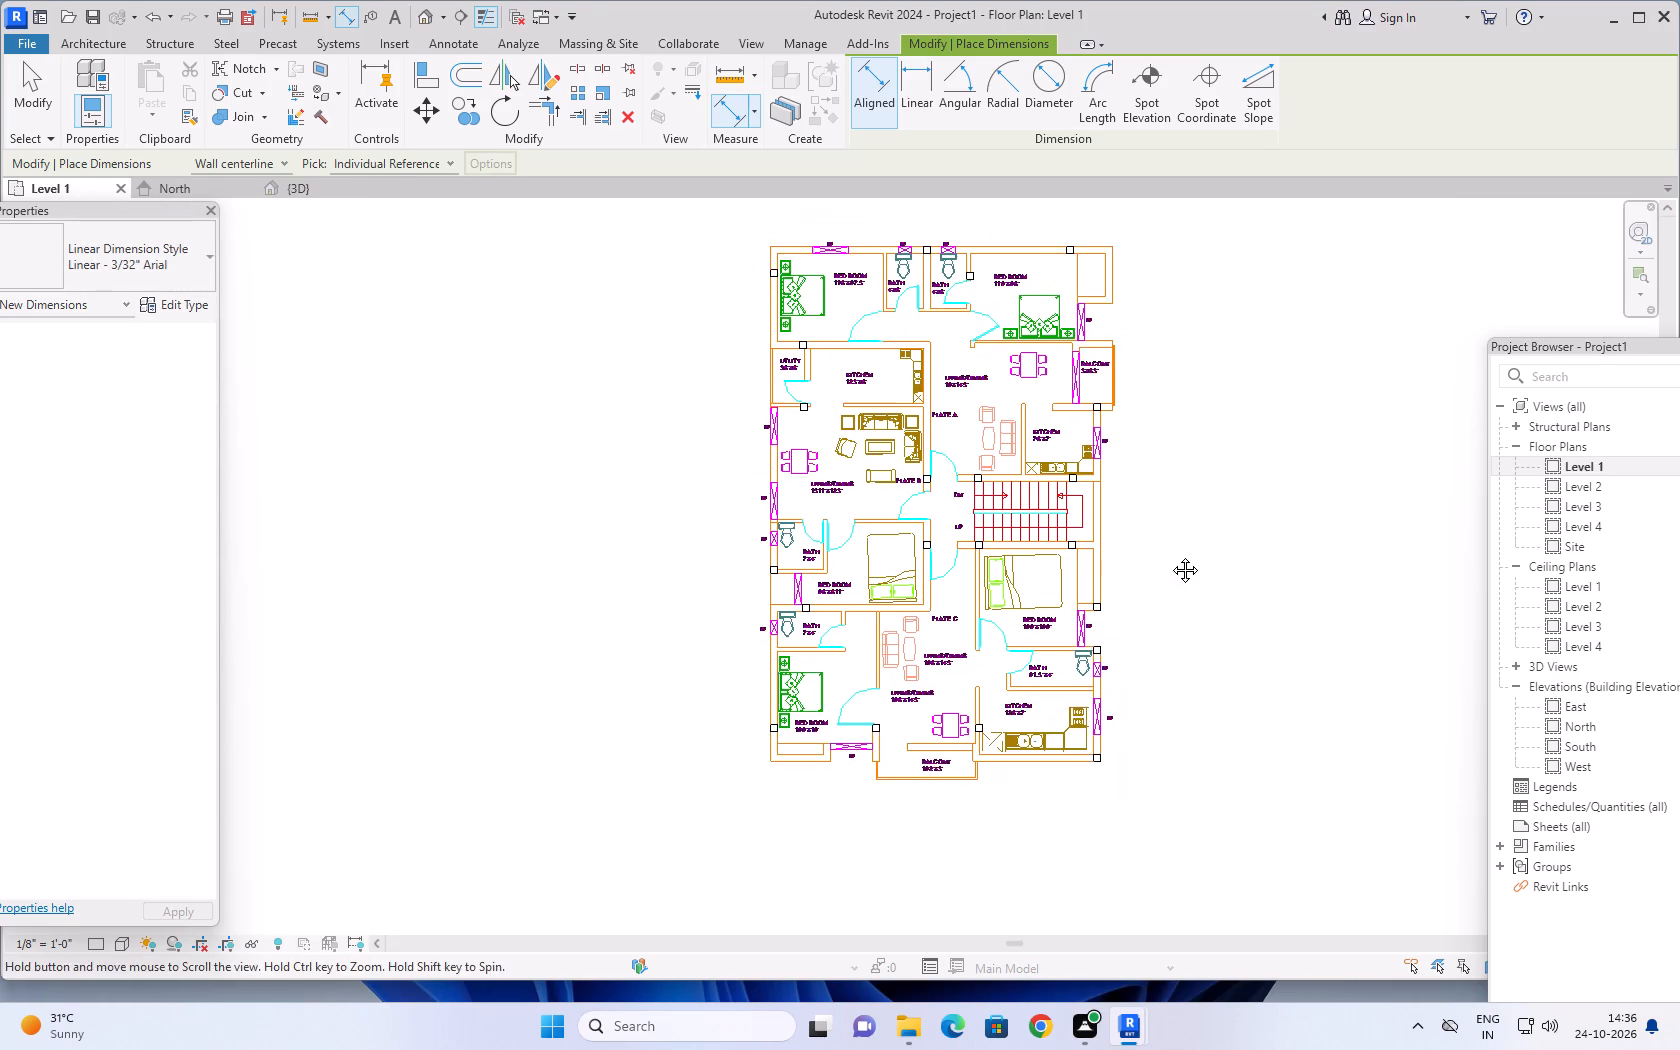
{"action": "middle_click_drag", "start_coordinate": [1170, 555], "coordinate": [1138, 599]}
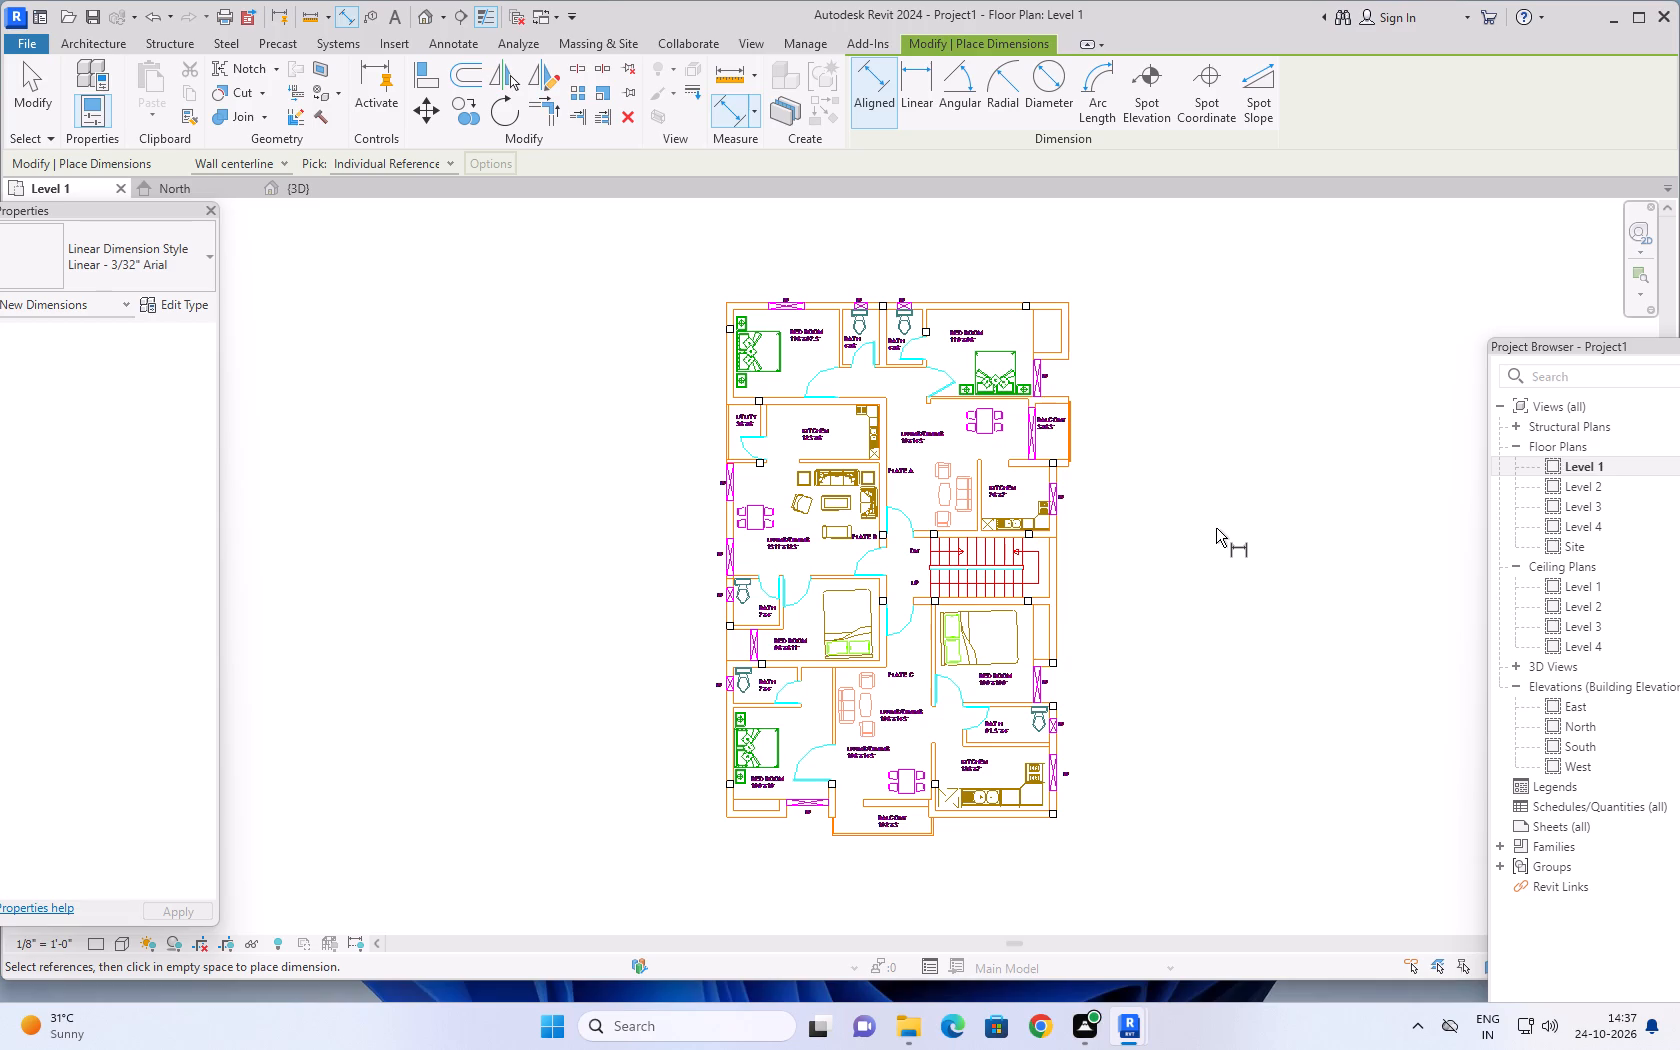
{"action": "scroll", "coordinate": [1214, 520], "scroll_direction": "up", "scroll_amount": 1}
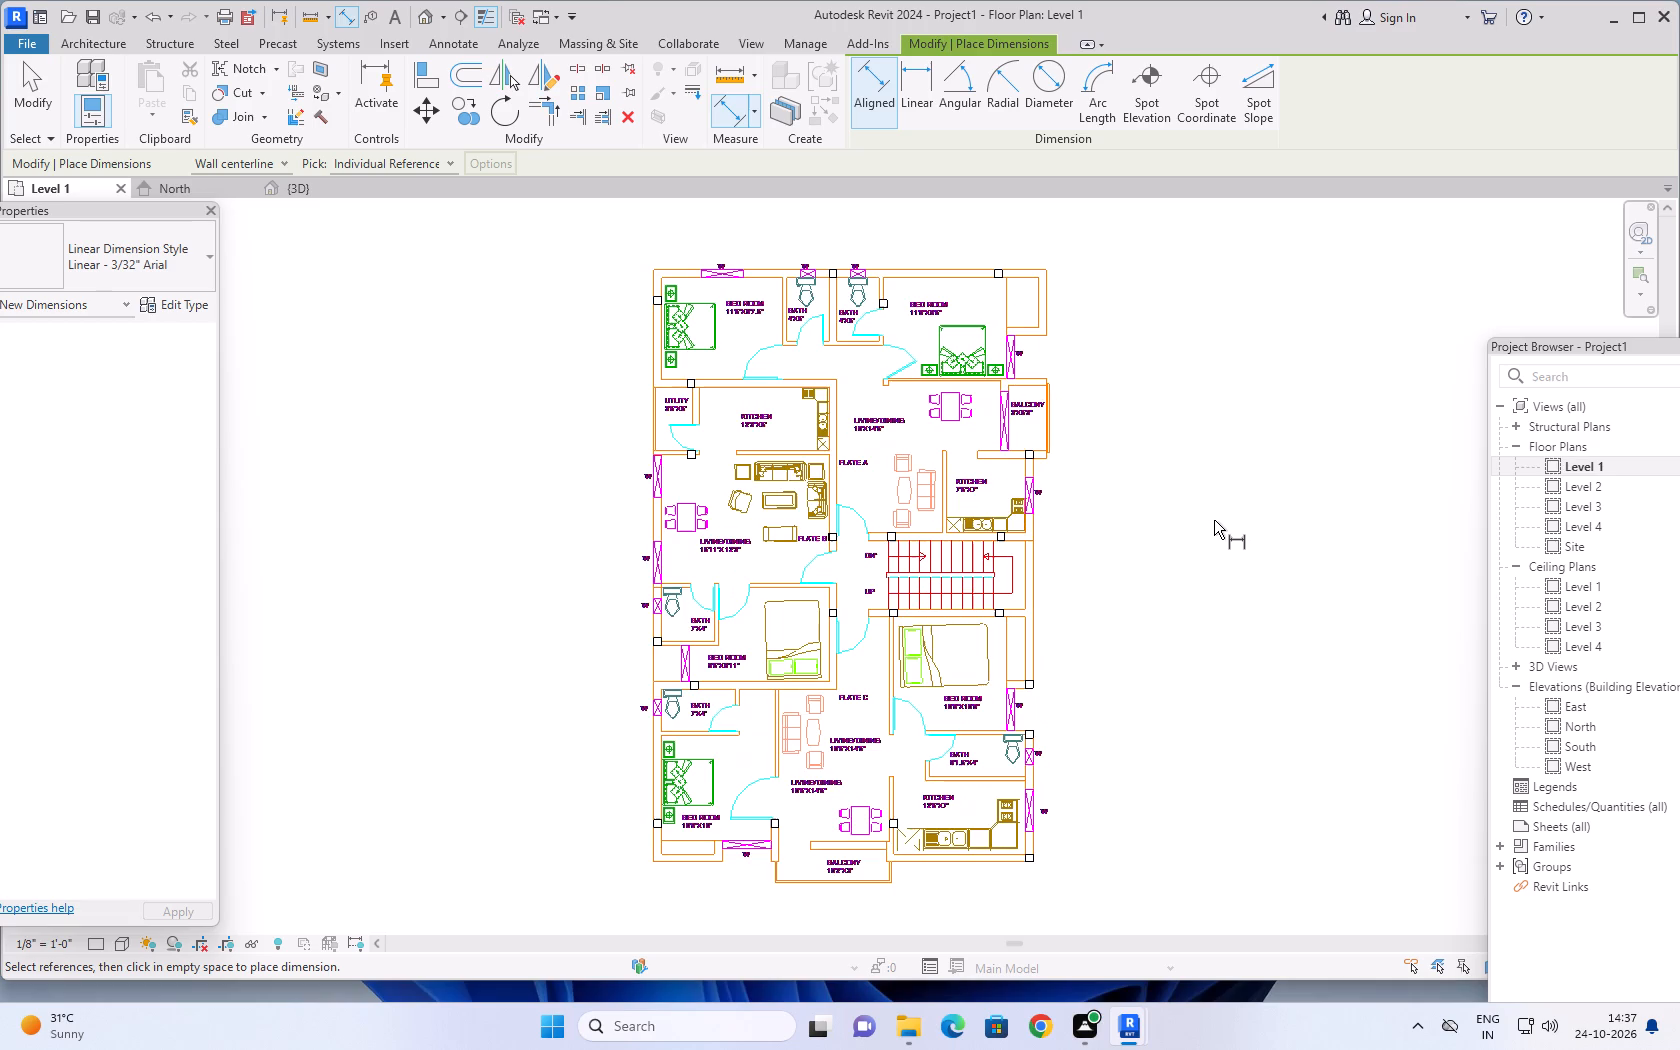
{"action": "scroll", "coordinate": [1194, 480], "scroll_direction": "down", "scroll_amount": 2}
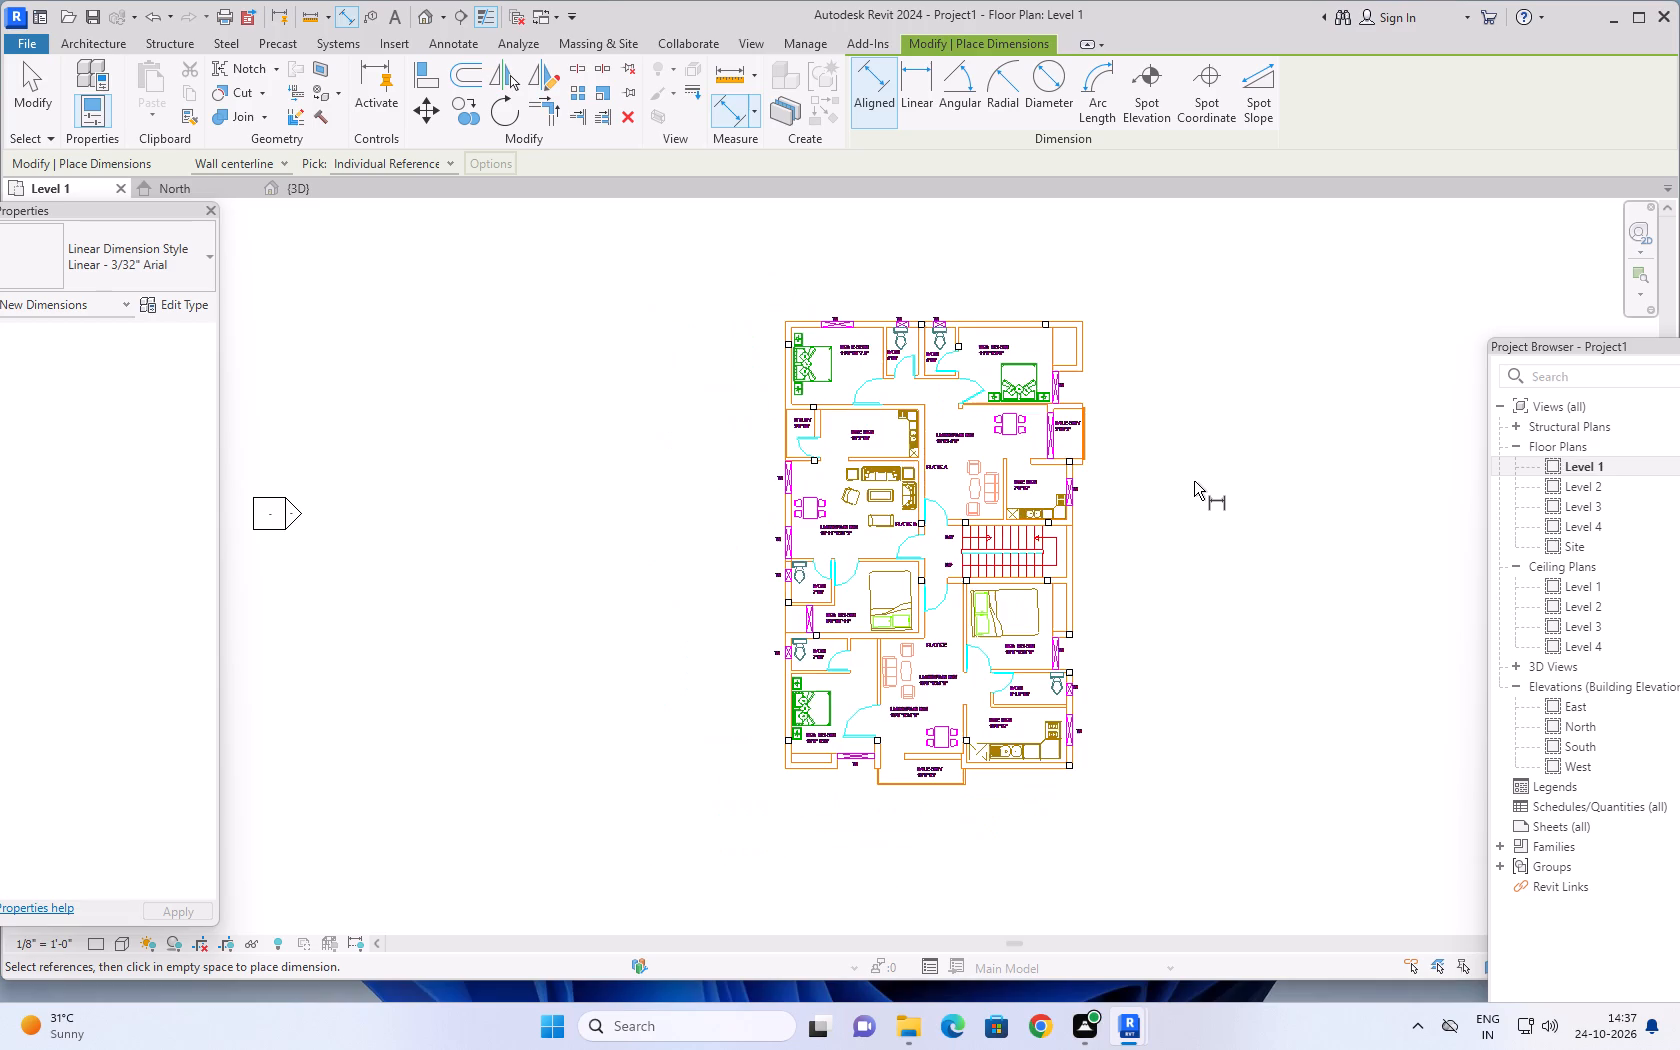
{"action": "middle_click_drag", "start_coordinate": [1195, 430], "coordinate": [1189, 493]}
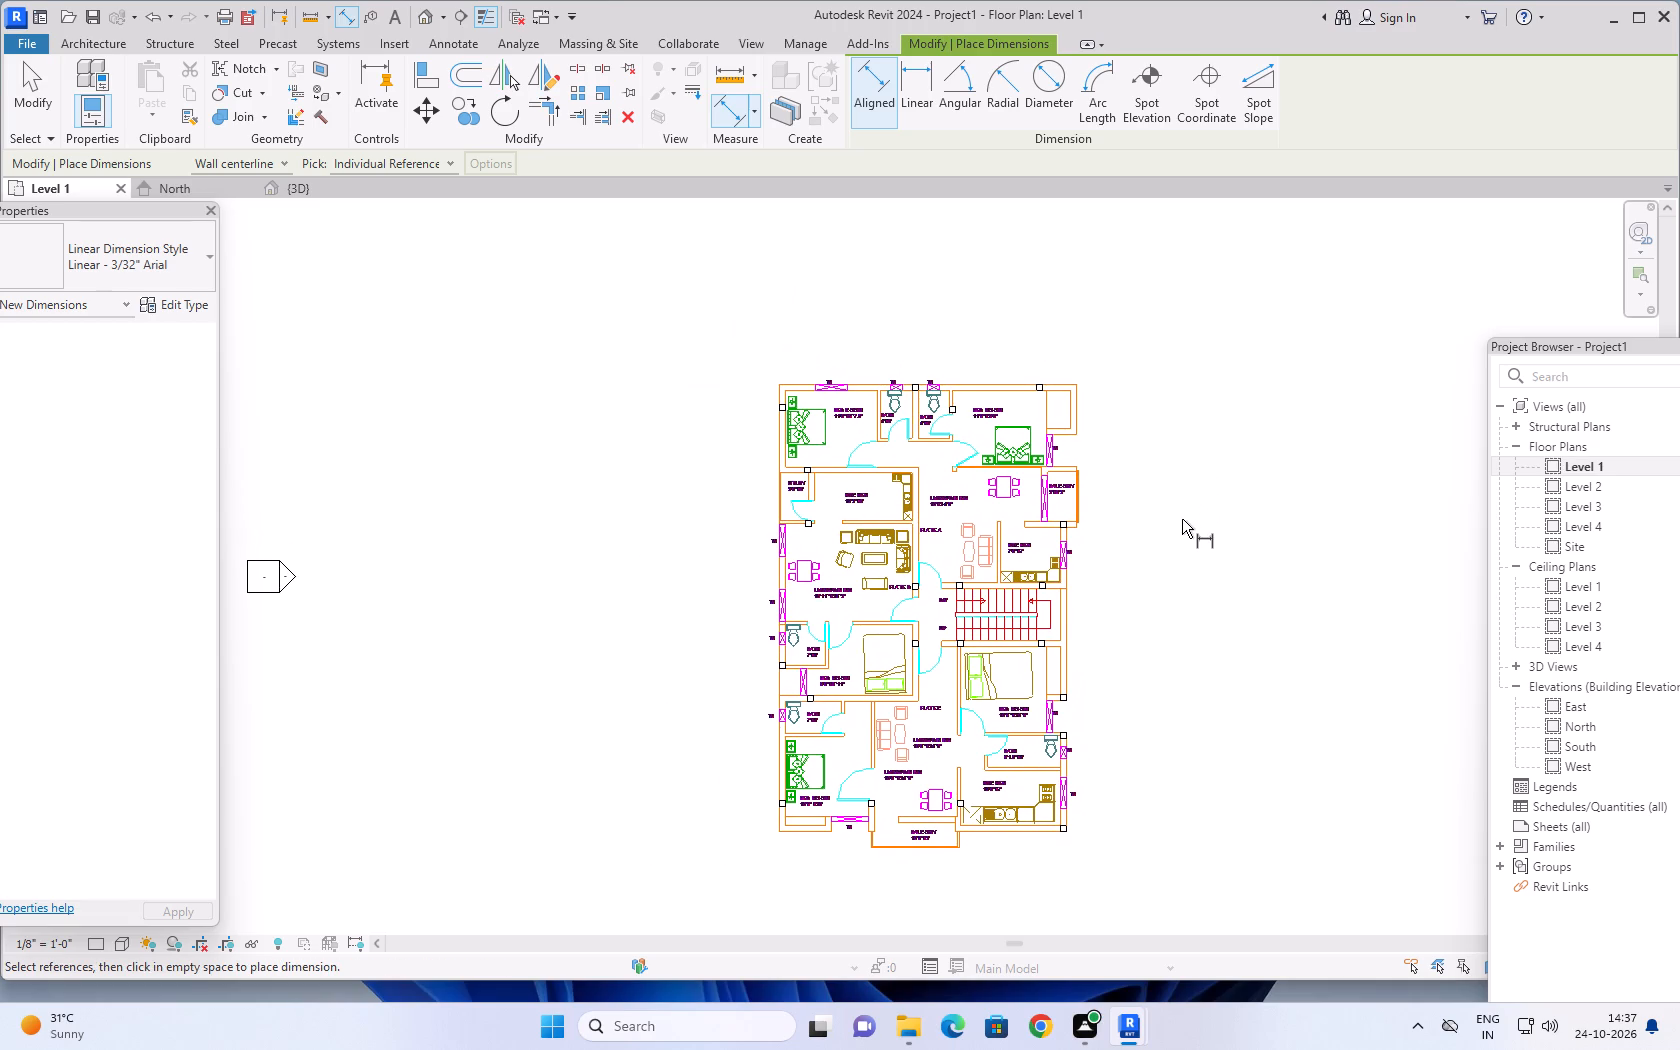
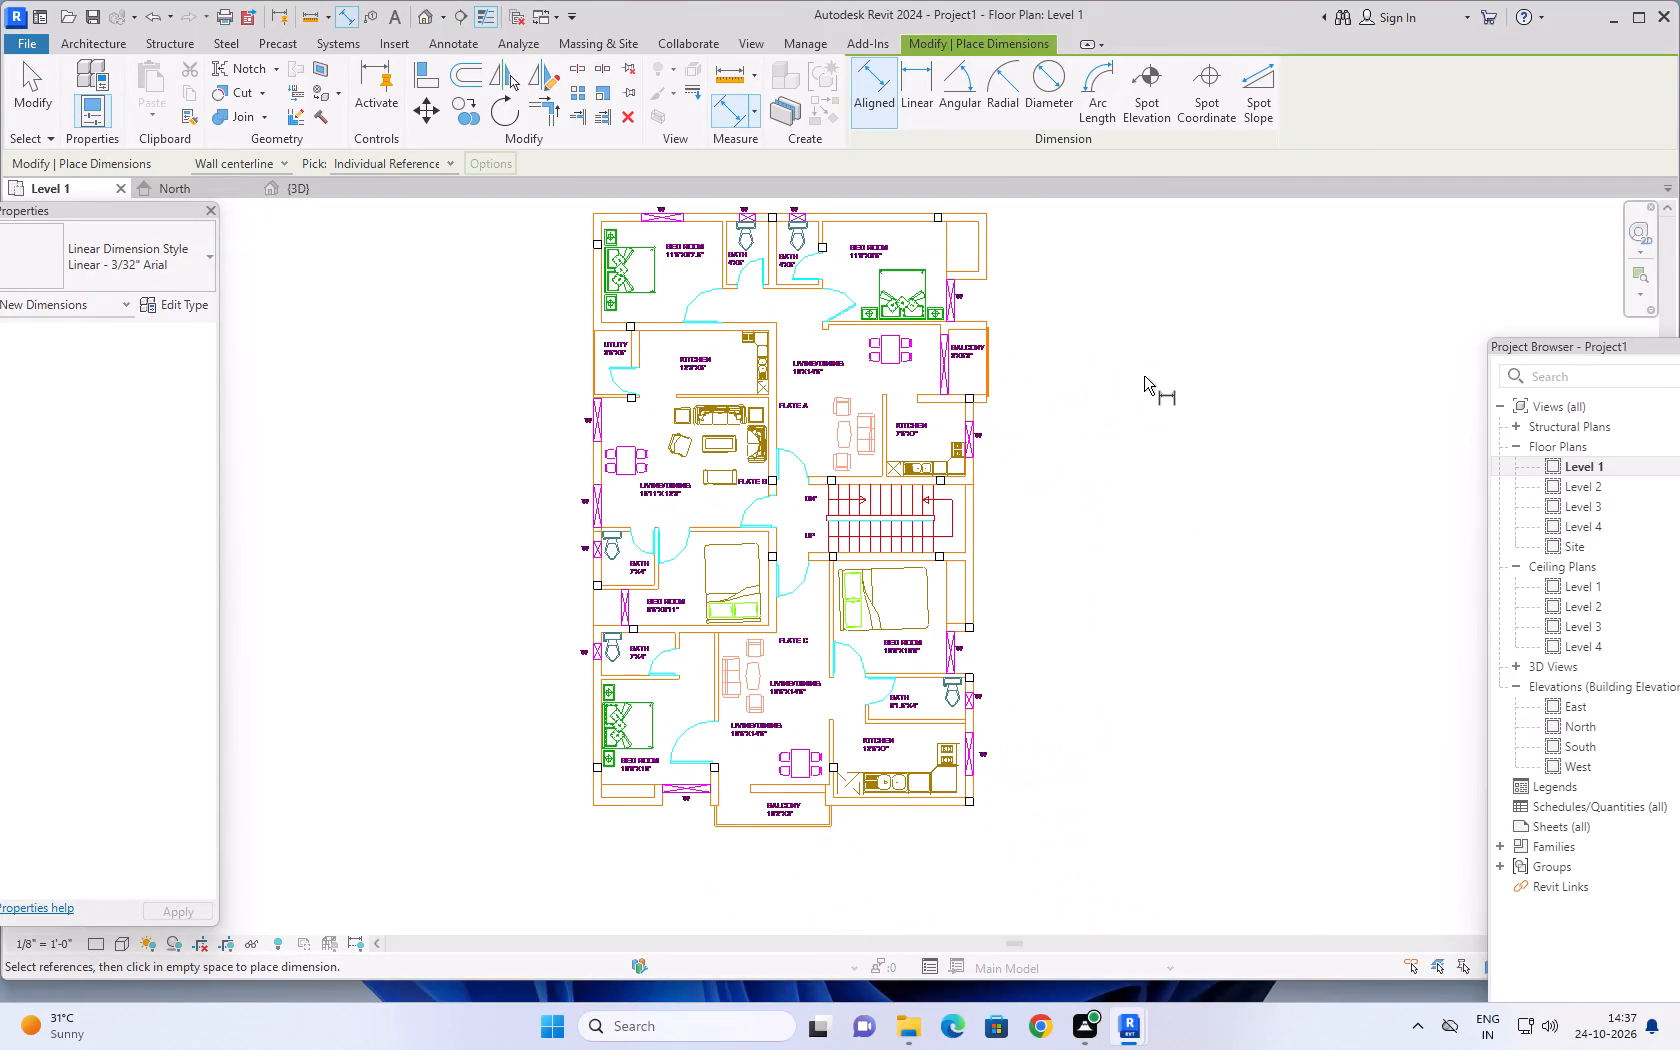
Start the Wall tool and duplicate the Generic - 8" basic wall type under the name 9".
{"action": "middle_click_drag", "start_coordinate": [1148, 383], "coordinate": [1251, 483]}
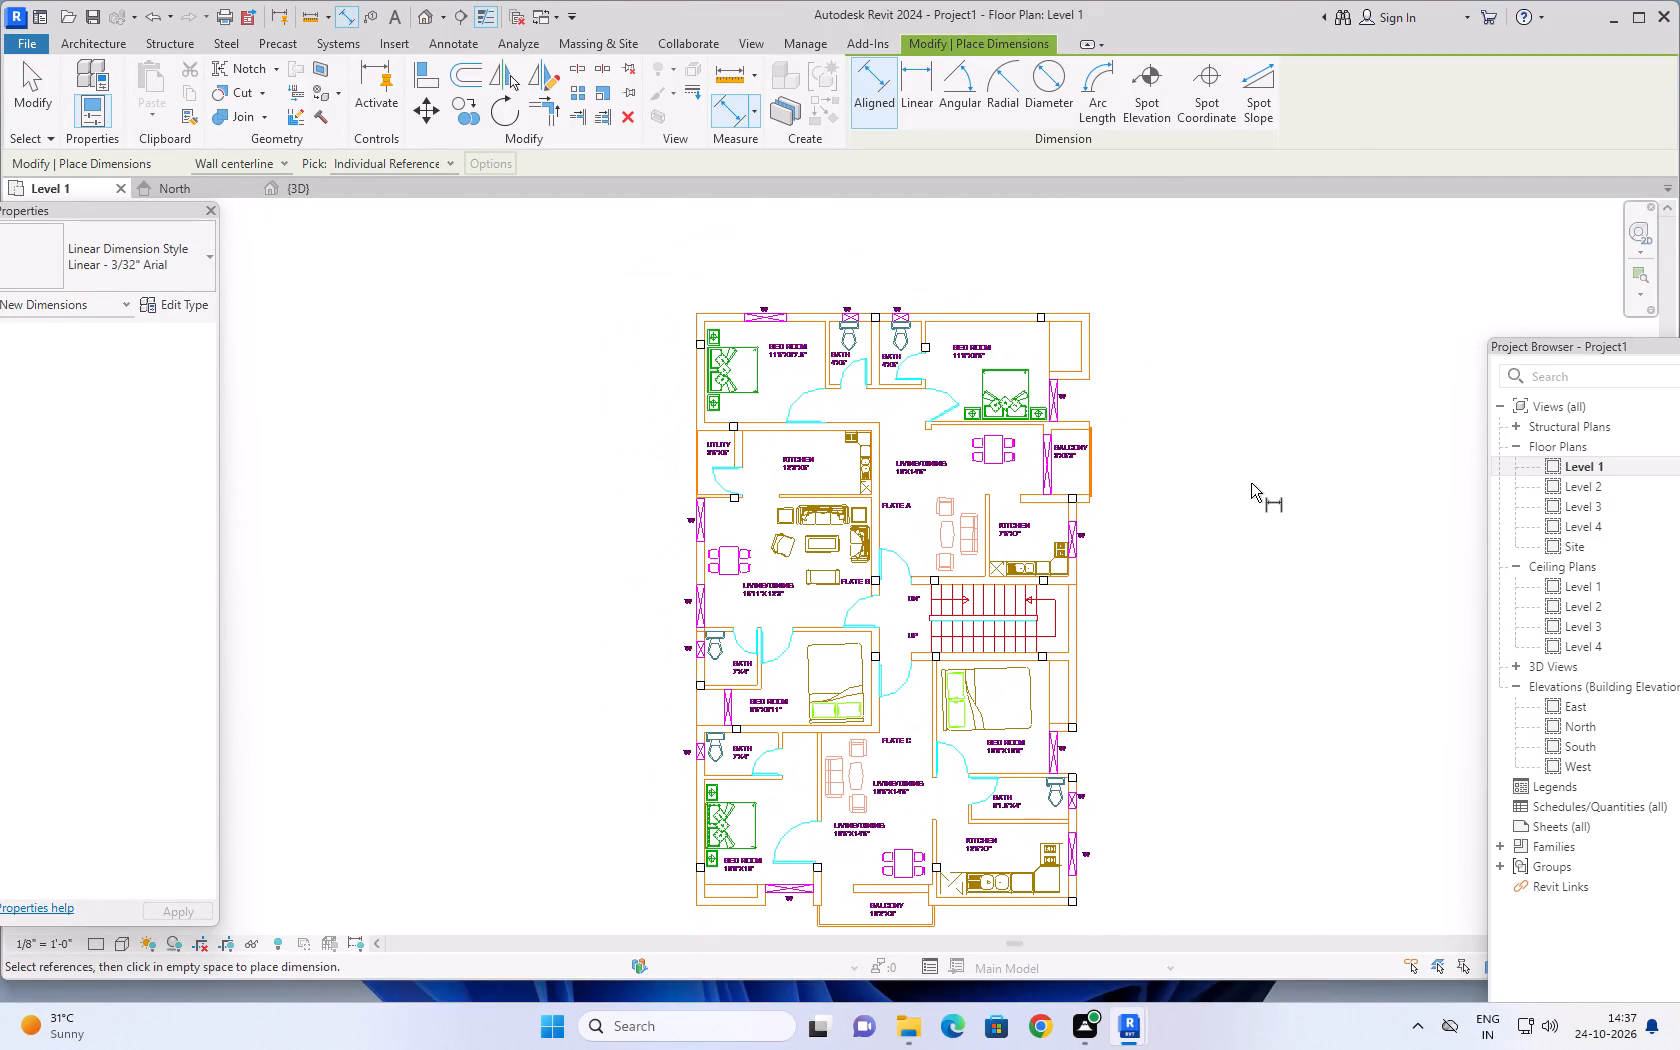
{"action": "left_click", "coordinate": [84, 45]}
{"action": "left_click", "coordinate": [78, 80]}
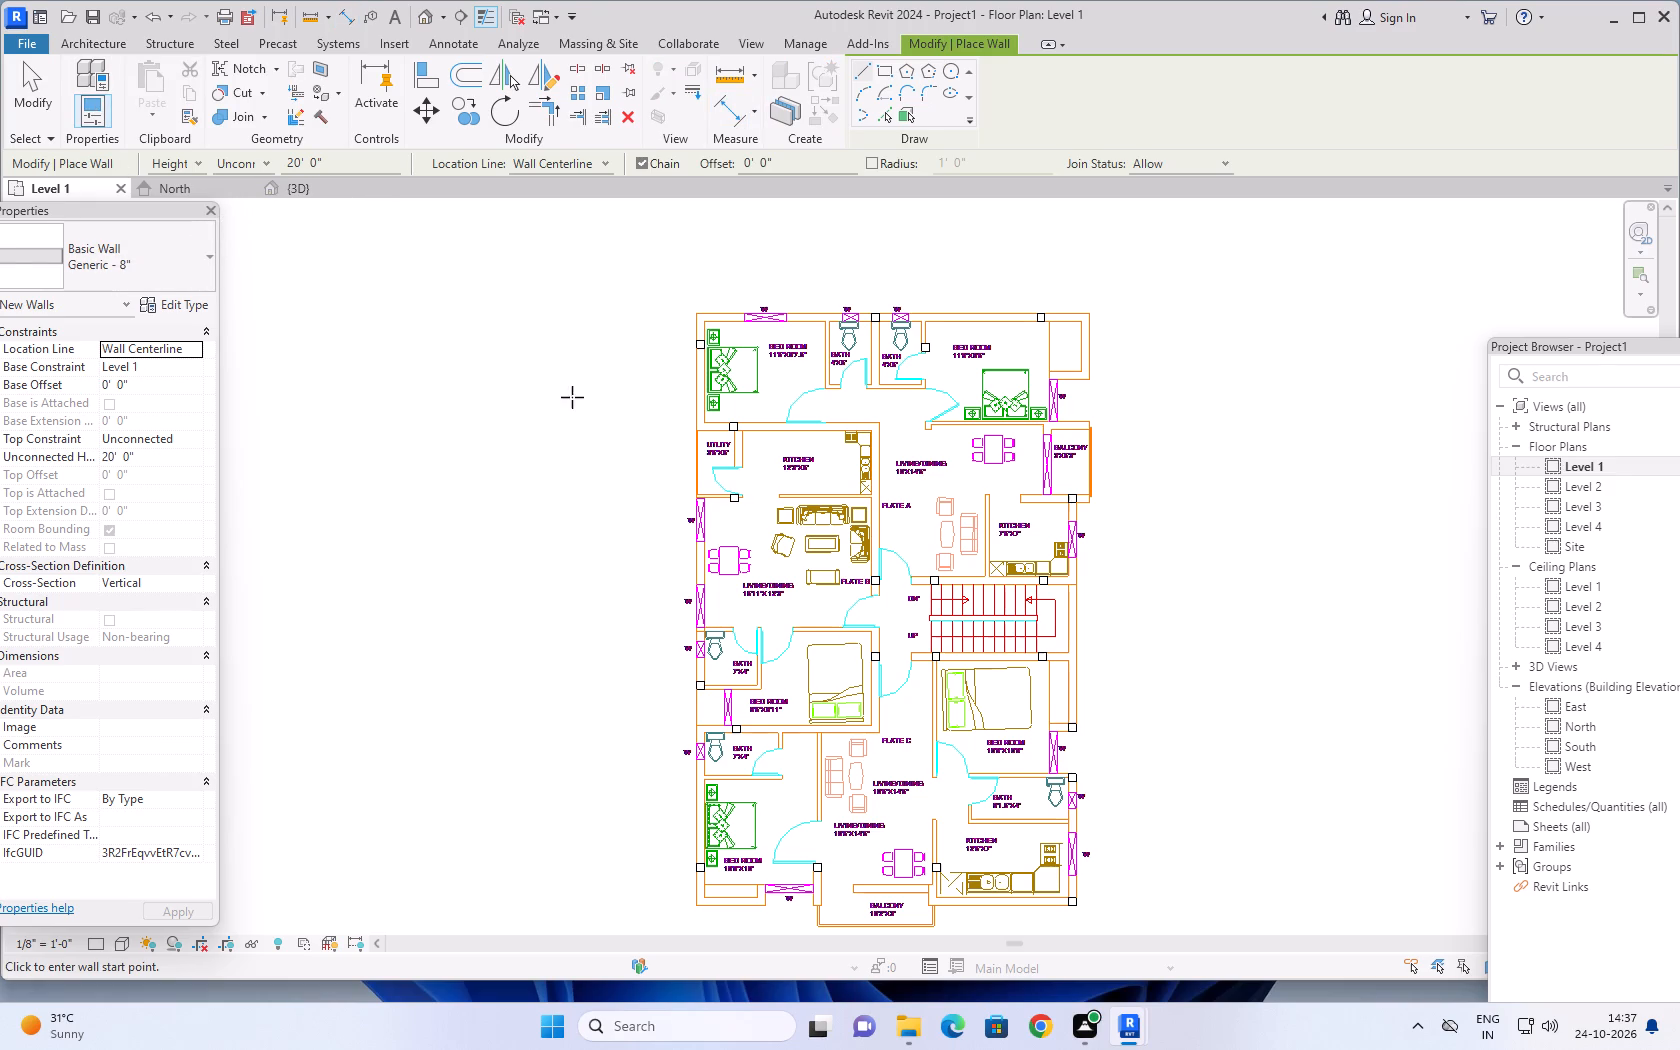
{"action": "scroll", "coordinate": [746, 446], "scroll_direction": "up", "scroll_amount": 4}
{"action": "scroll", "coordinate": [661, 476], "scroll_direction": "up", "scroll_amount": 4}
{"action": "scroll", "coordinate": [546, 450], "scroll_direction": "up", "scroll_amount": 3}
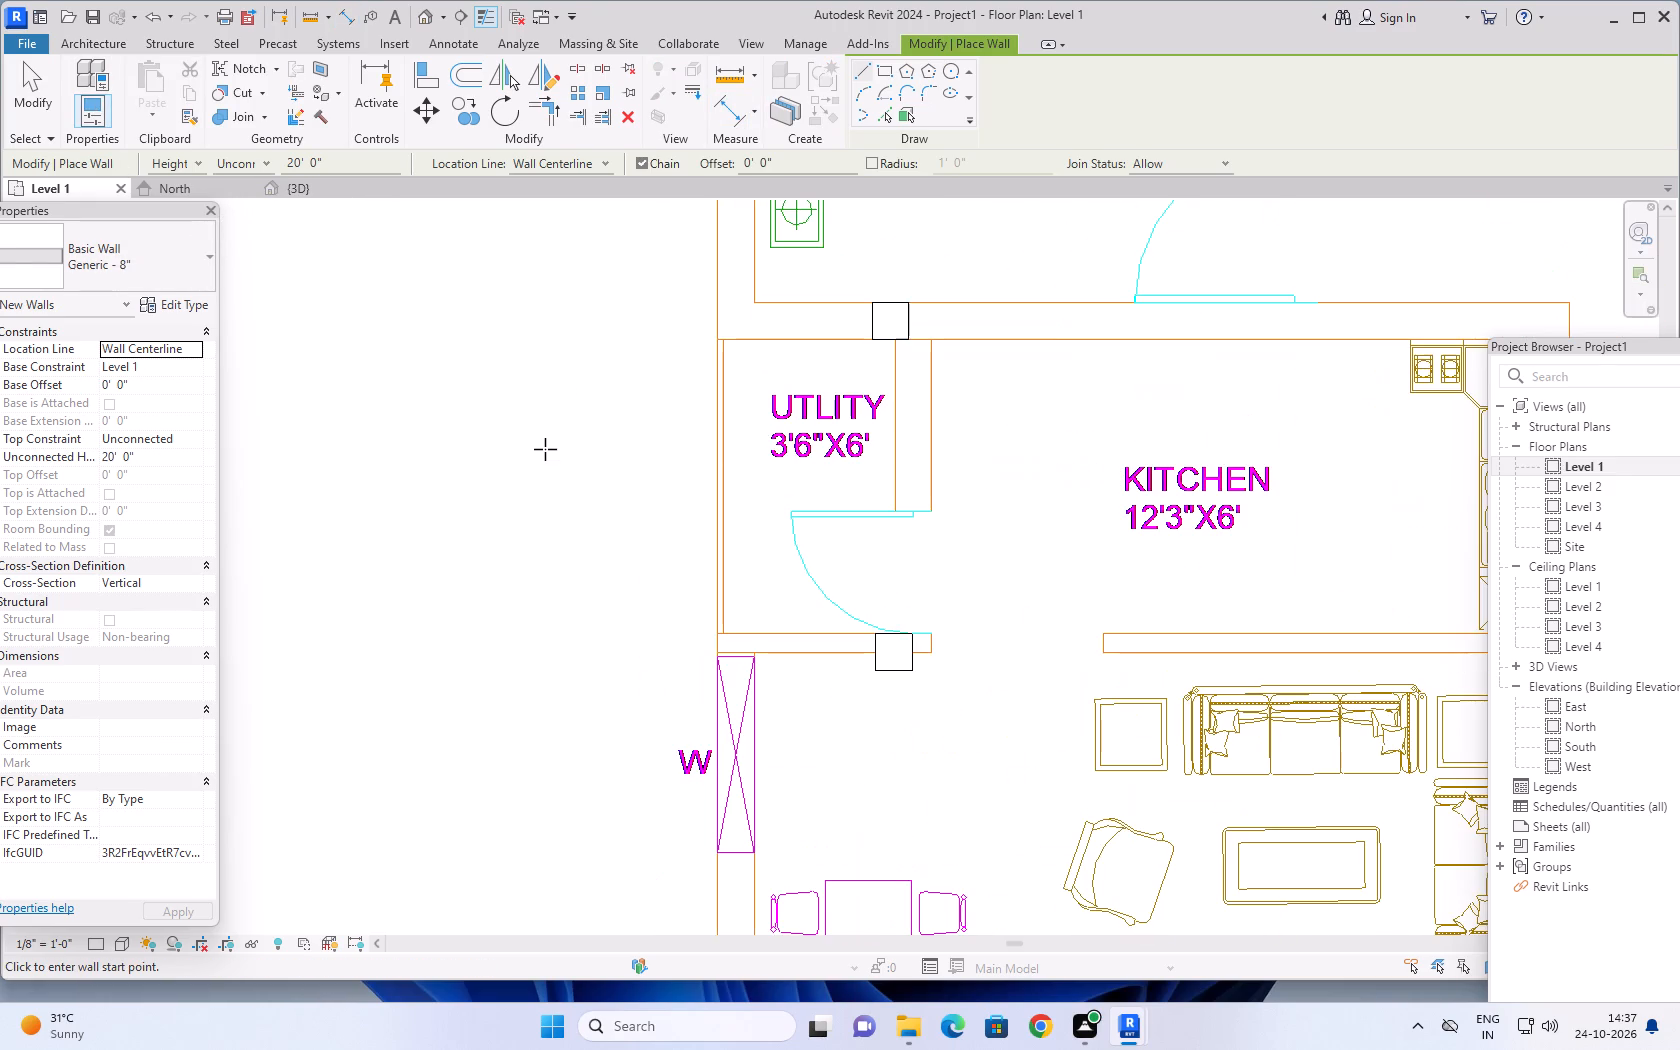
{"action": "scroll", "coordinate": [545, 449], "scroll_direction": "down", "scroll_amount": 8}
{"action": "scroll", "coordinate": [459, 420], "scroll_direction": "down", "scroll_amount": 2}
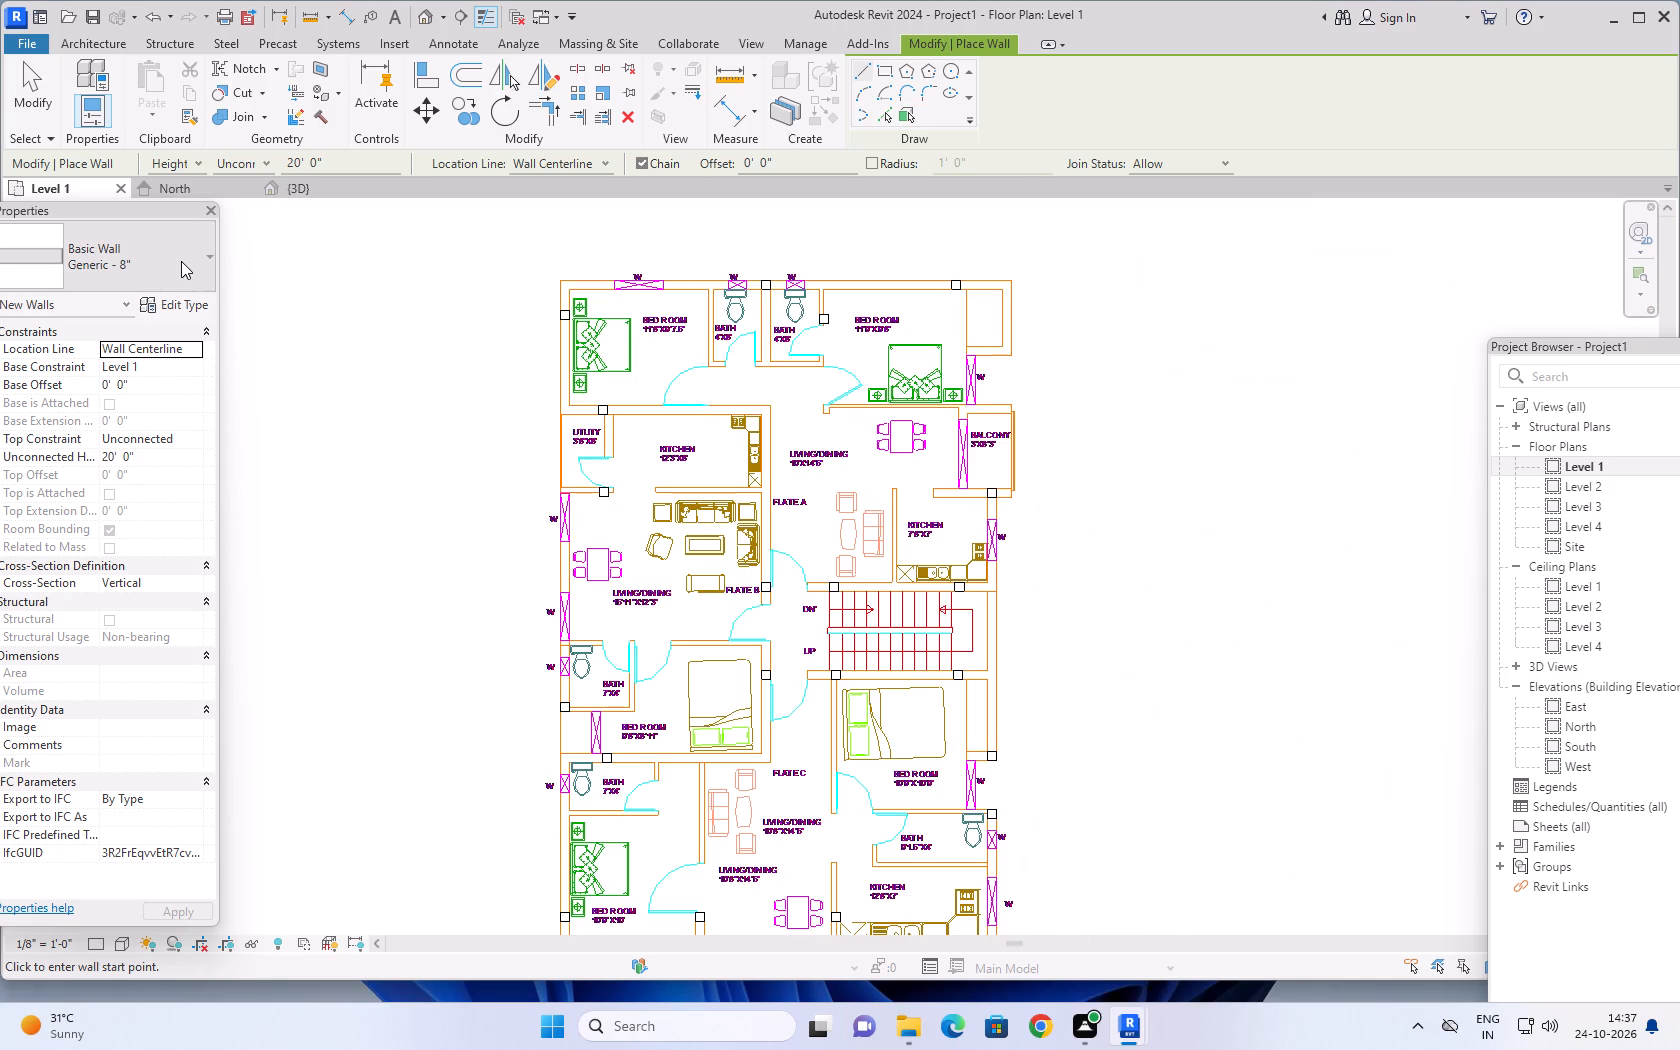
{"action": "left_click", "coordinate": [181, 261]}
{"action": "left_click", "coordinate": [141, 272]}
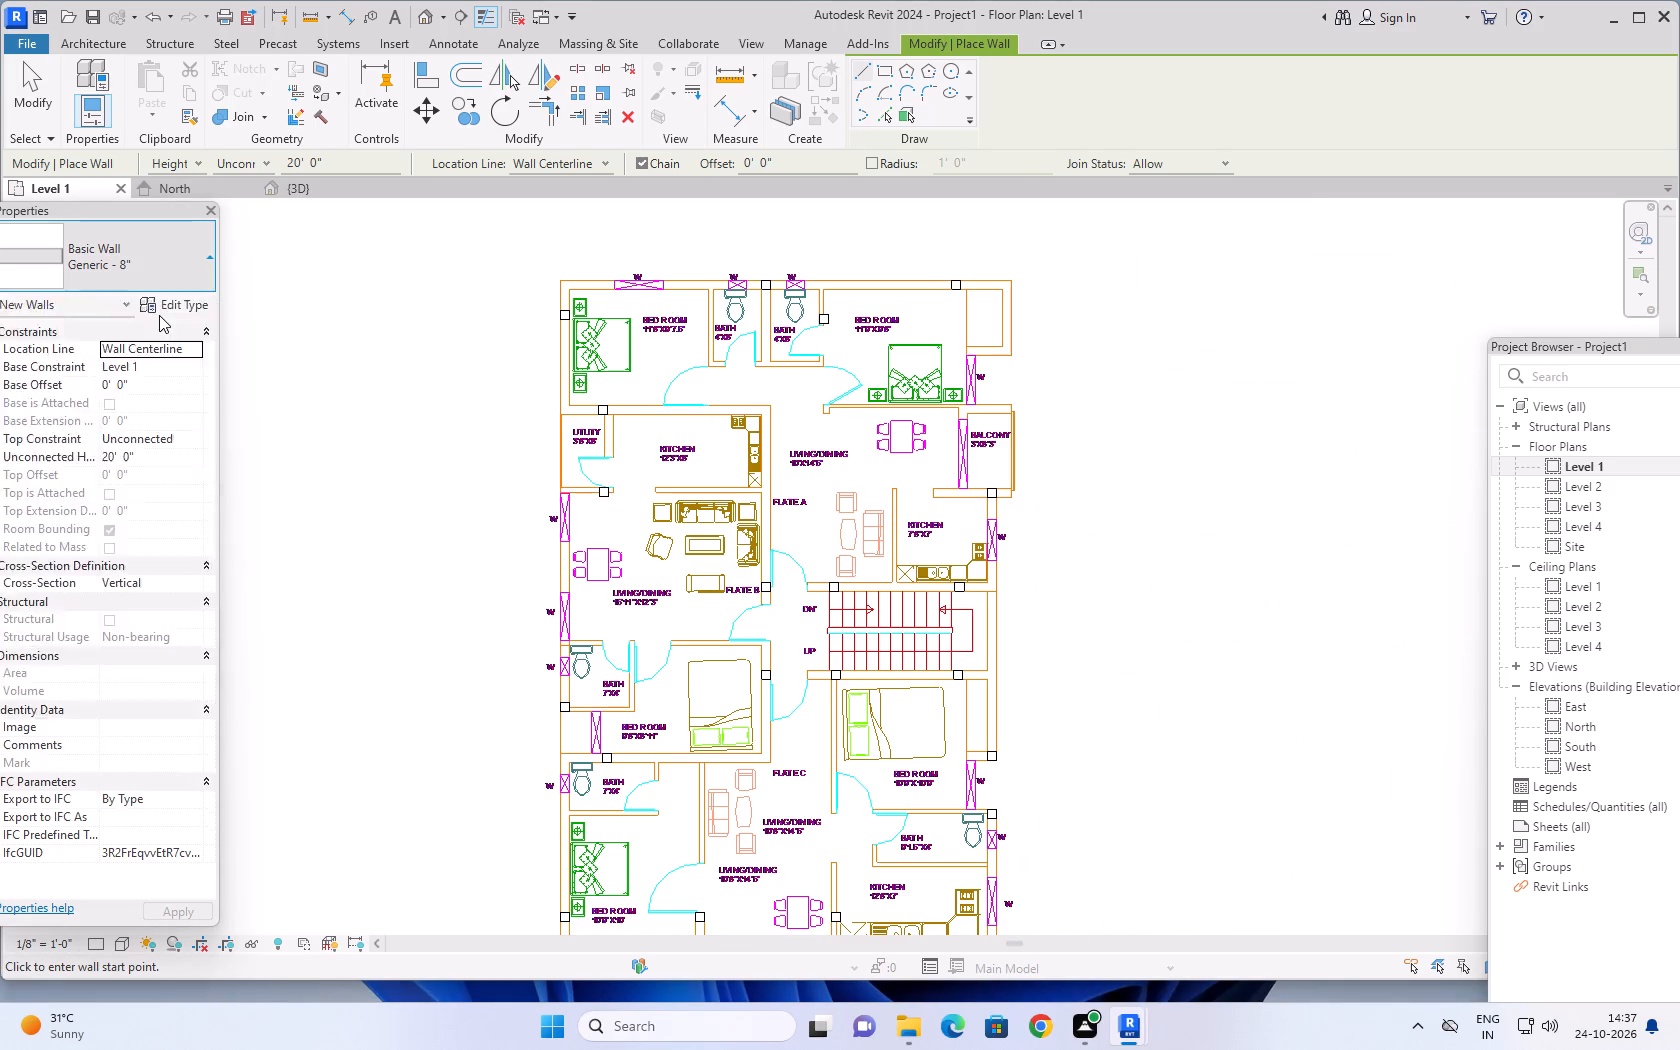
{"action": "left_click", "coordinate": [160, 274]}
{"action": "left_click", "coordinate": [188, 301]}
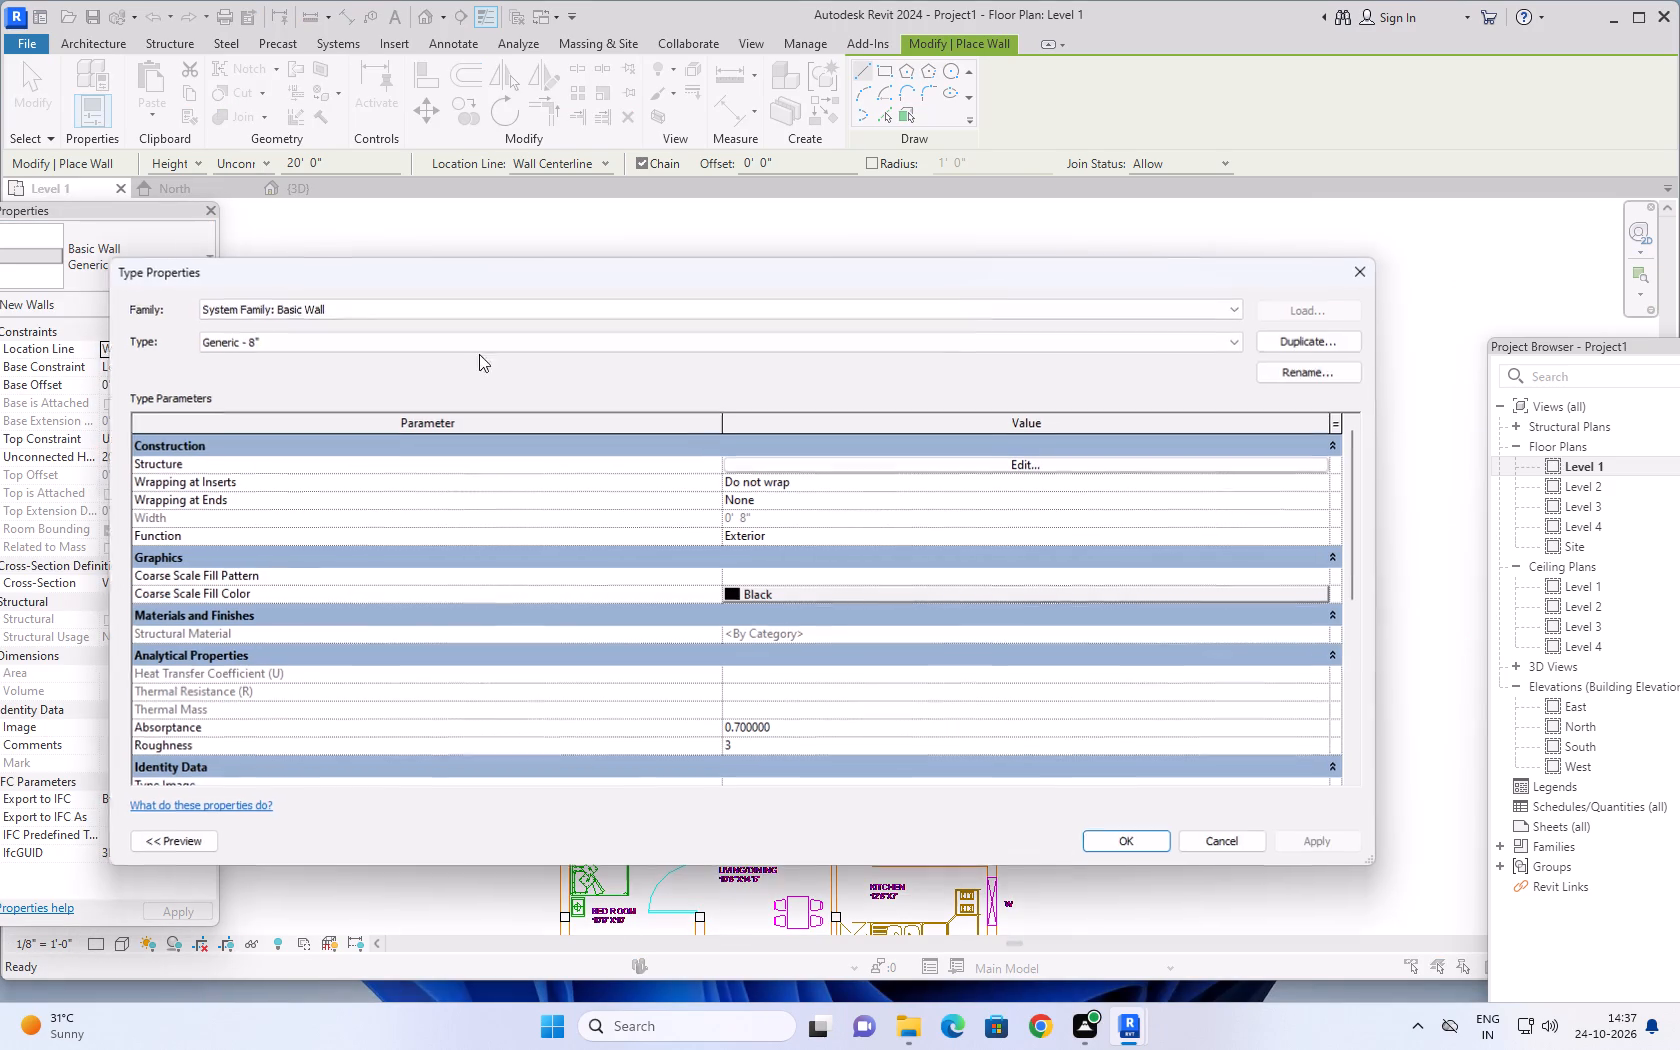
{"action": "left_click", "coordinate": [1278, 344]}
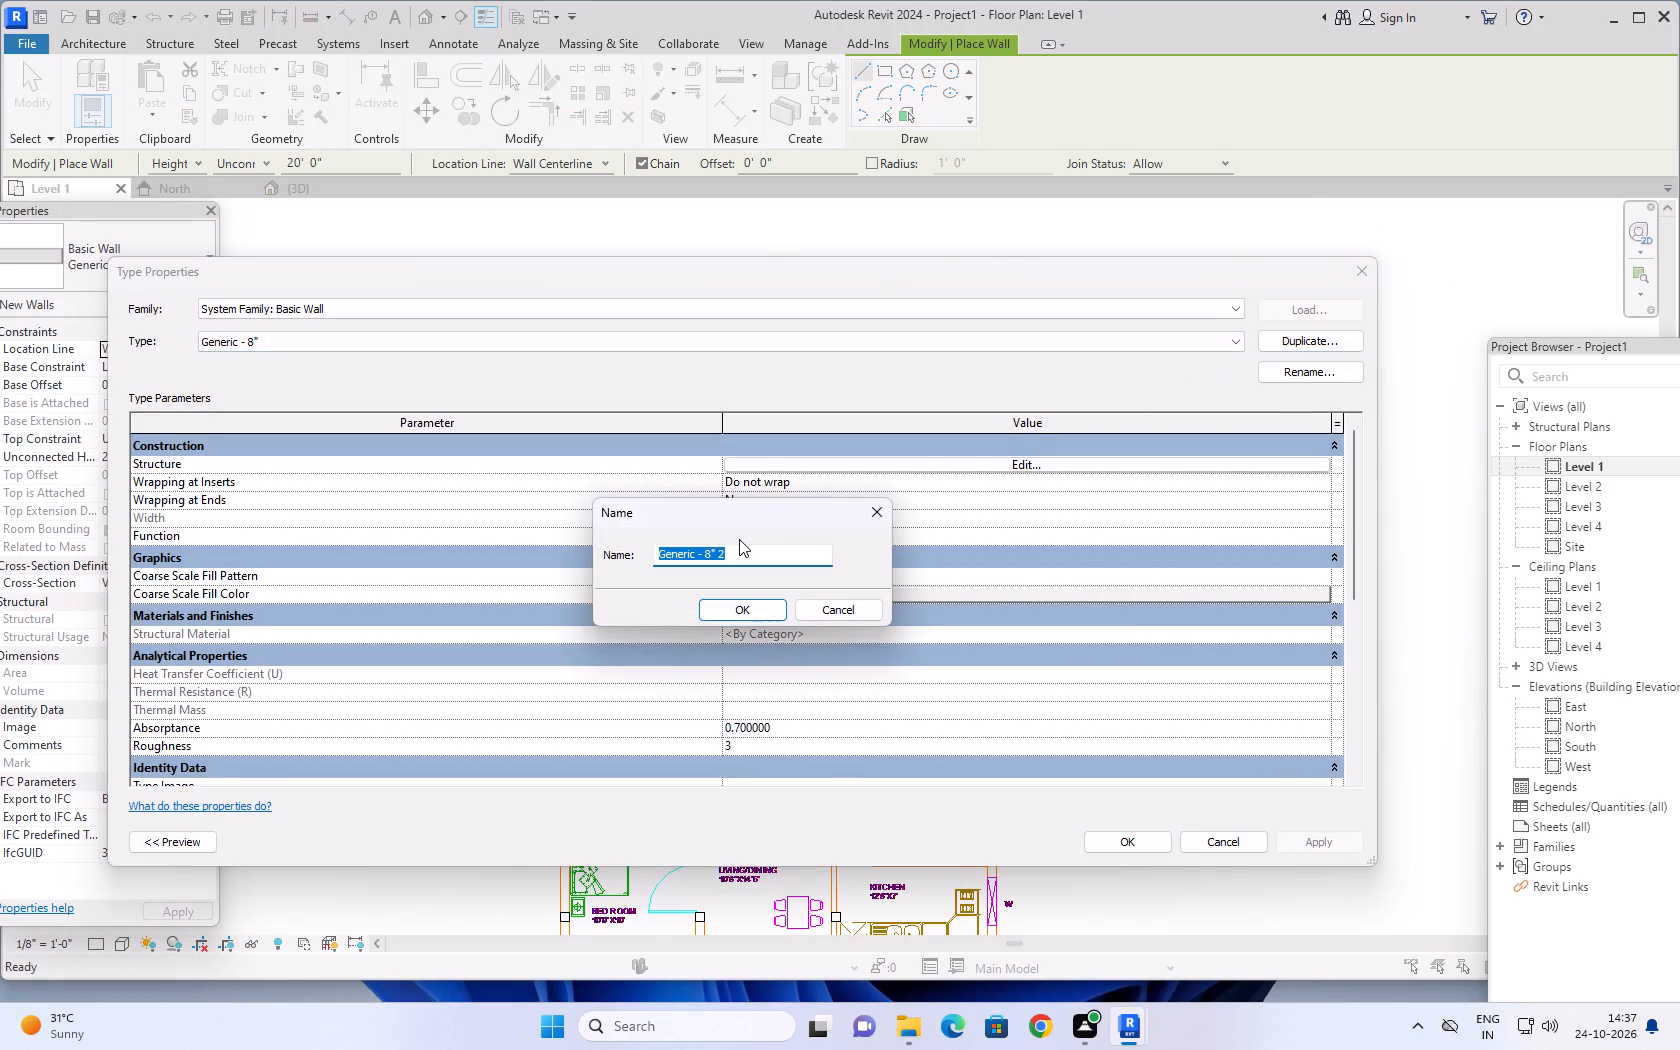
{"action": "type", "text": "9\""}
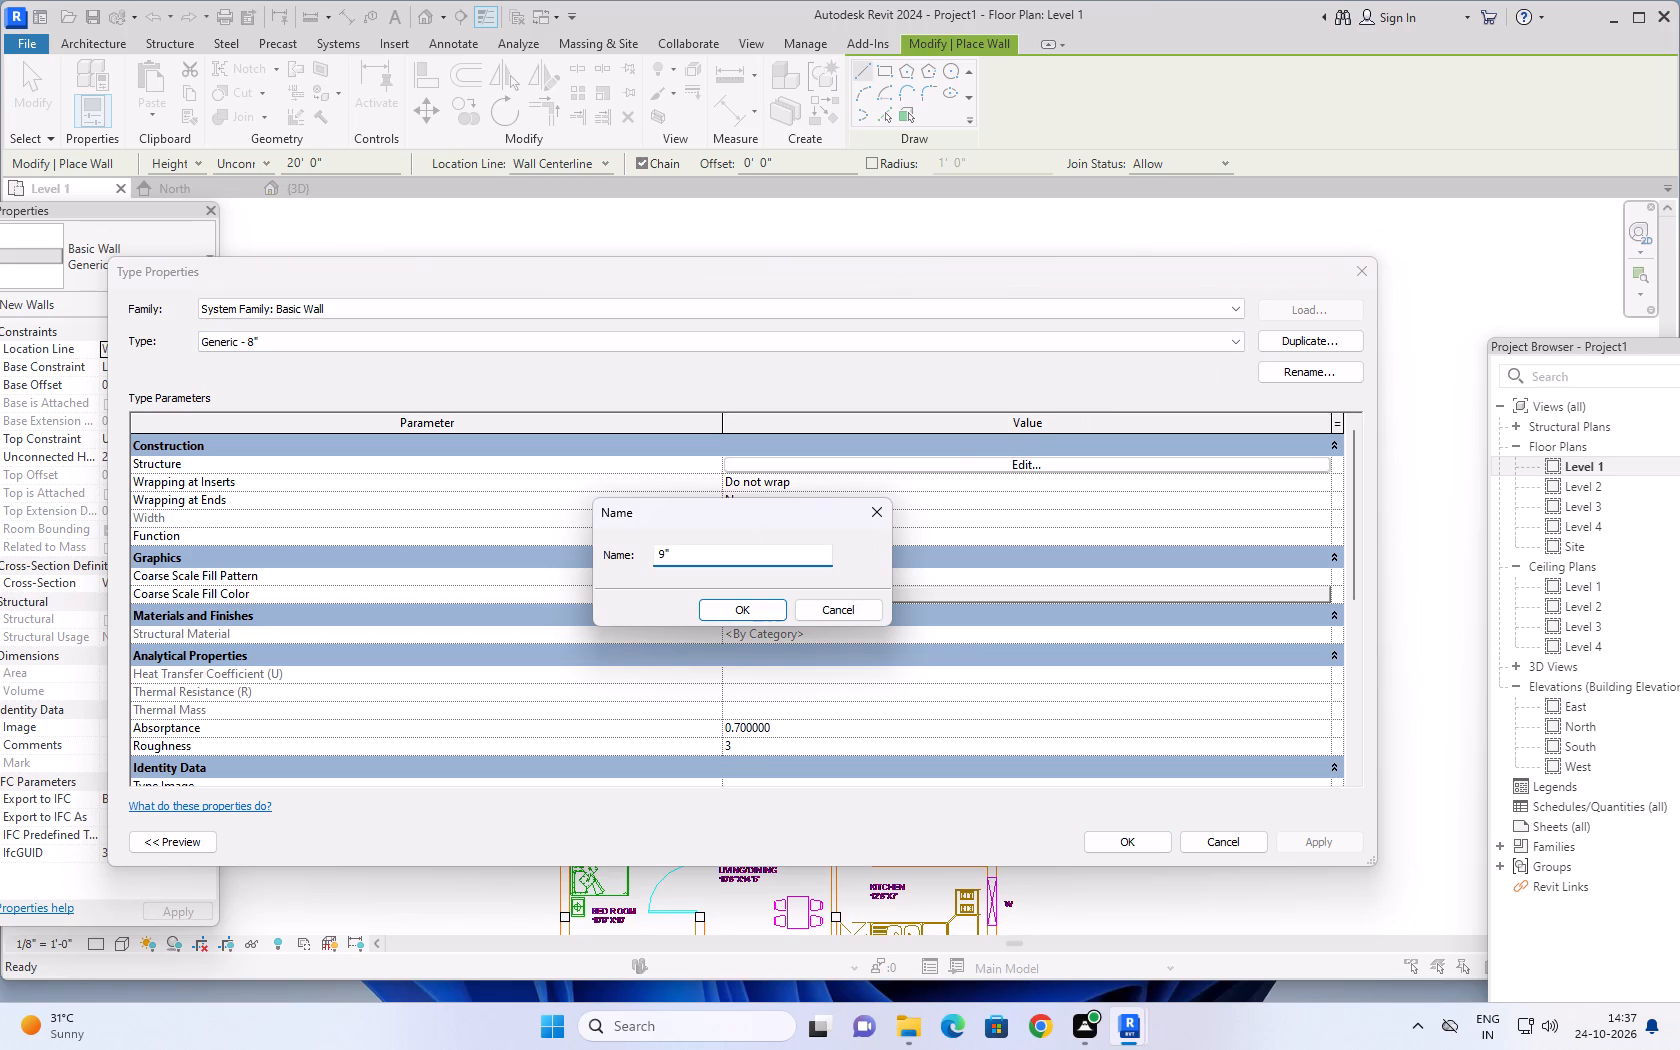
{"action": "key", "text": "Return"}
Set the structure layer thickness of the 9" wall type to 9" and apply the type changes.
{"action": "left_click", "coordinate": [856, 468]}
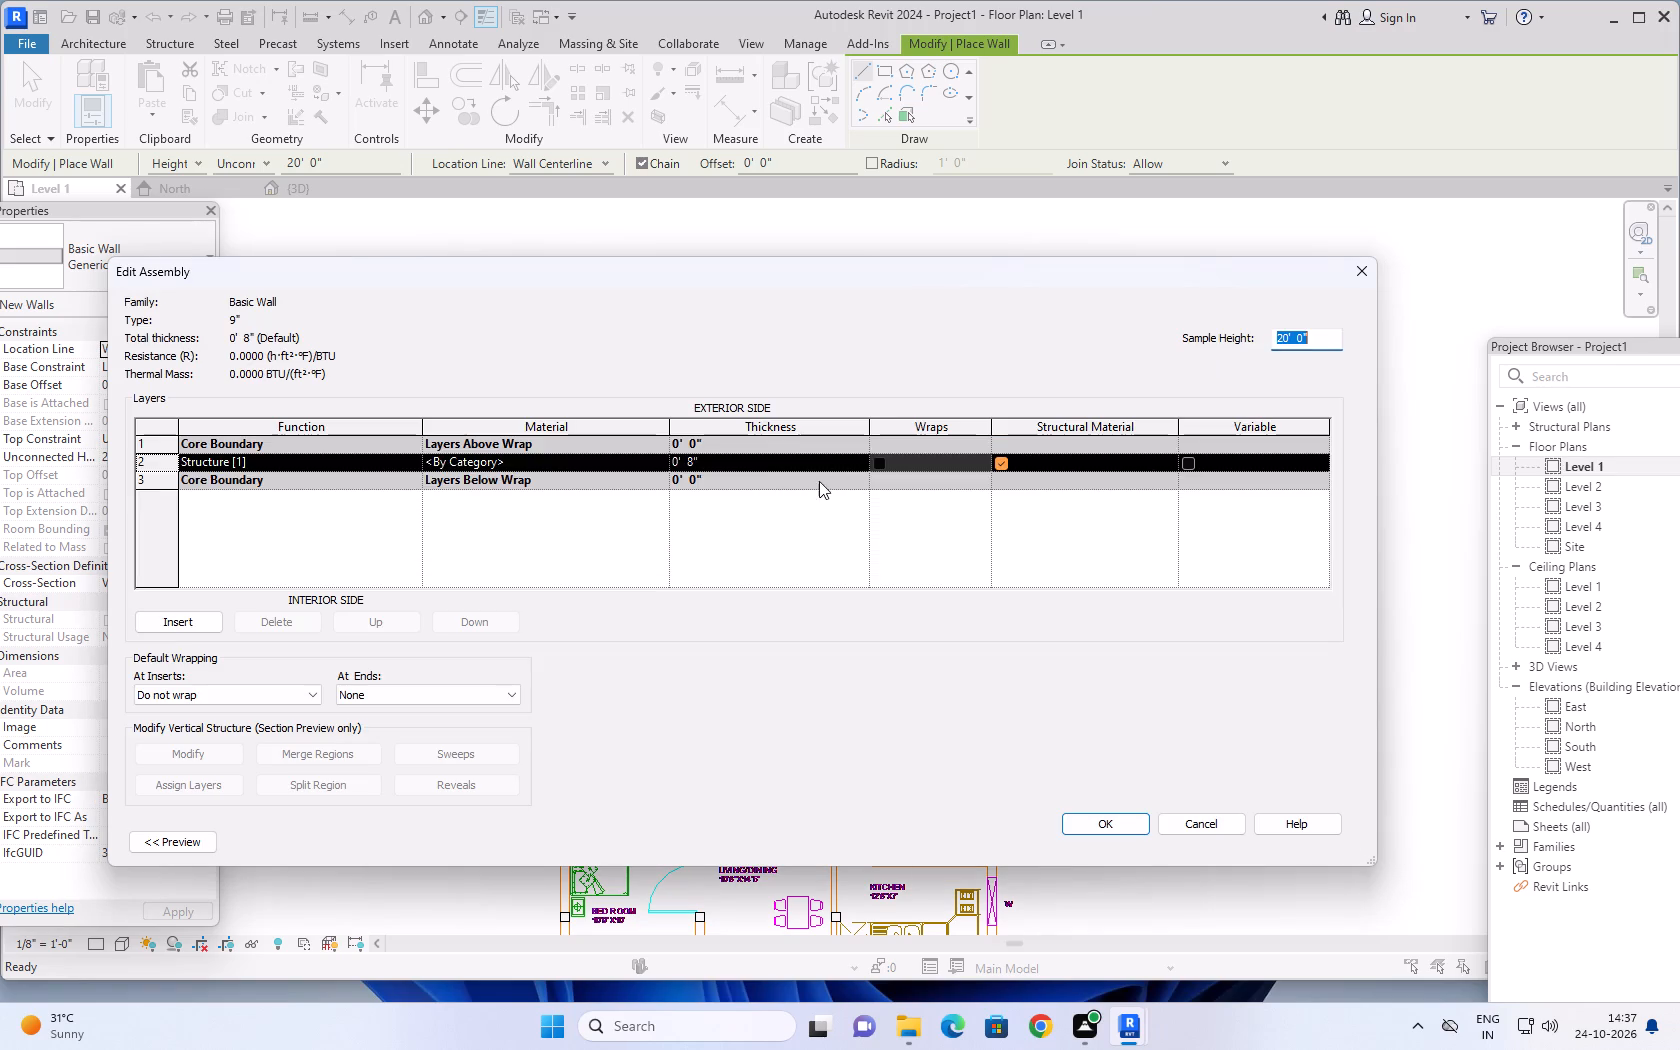
{"action": "left_click", "coordinate": [761, 464]}
{"action": "type", "text": "9\""}
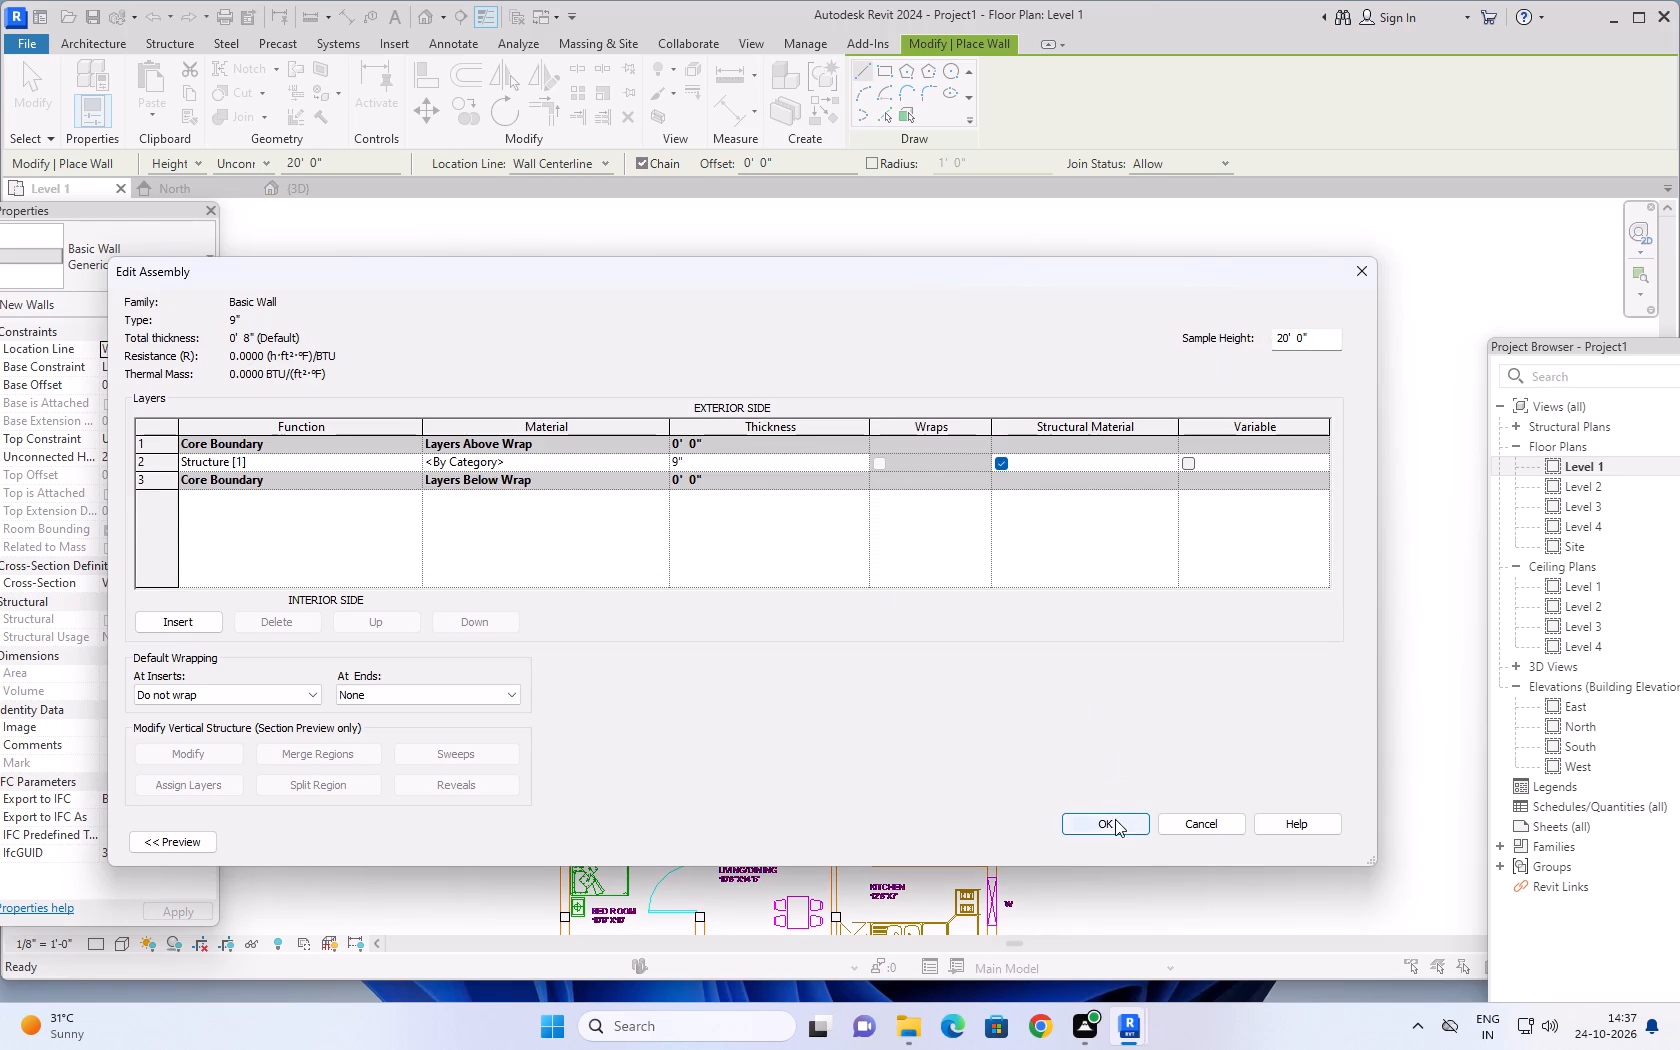
{"action": "left_click", "coordinate": [1115, 819]}
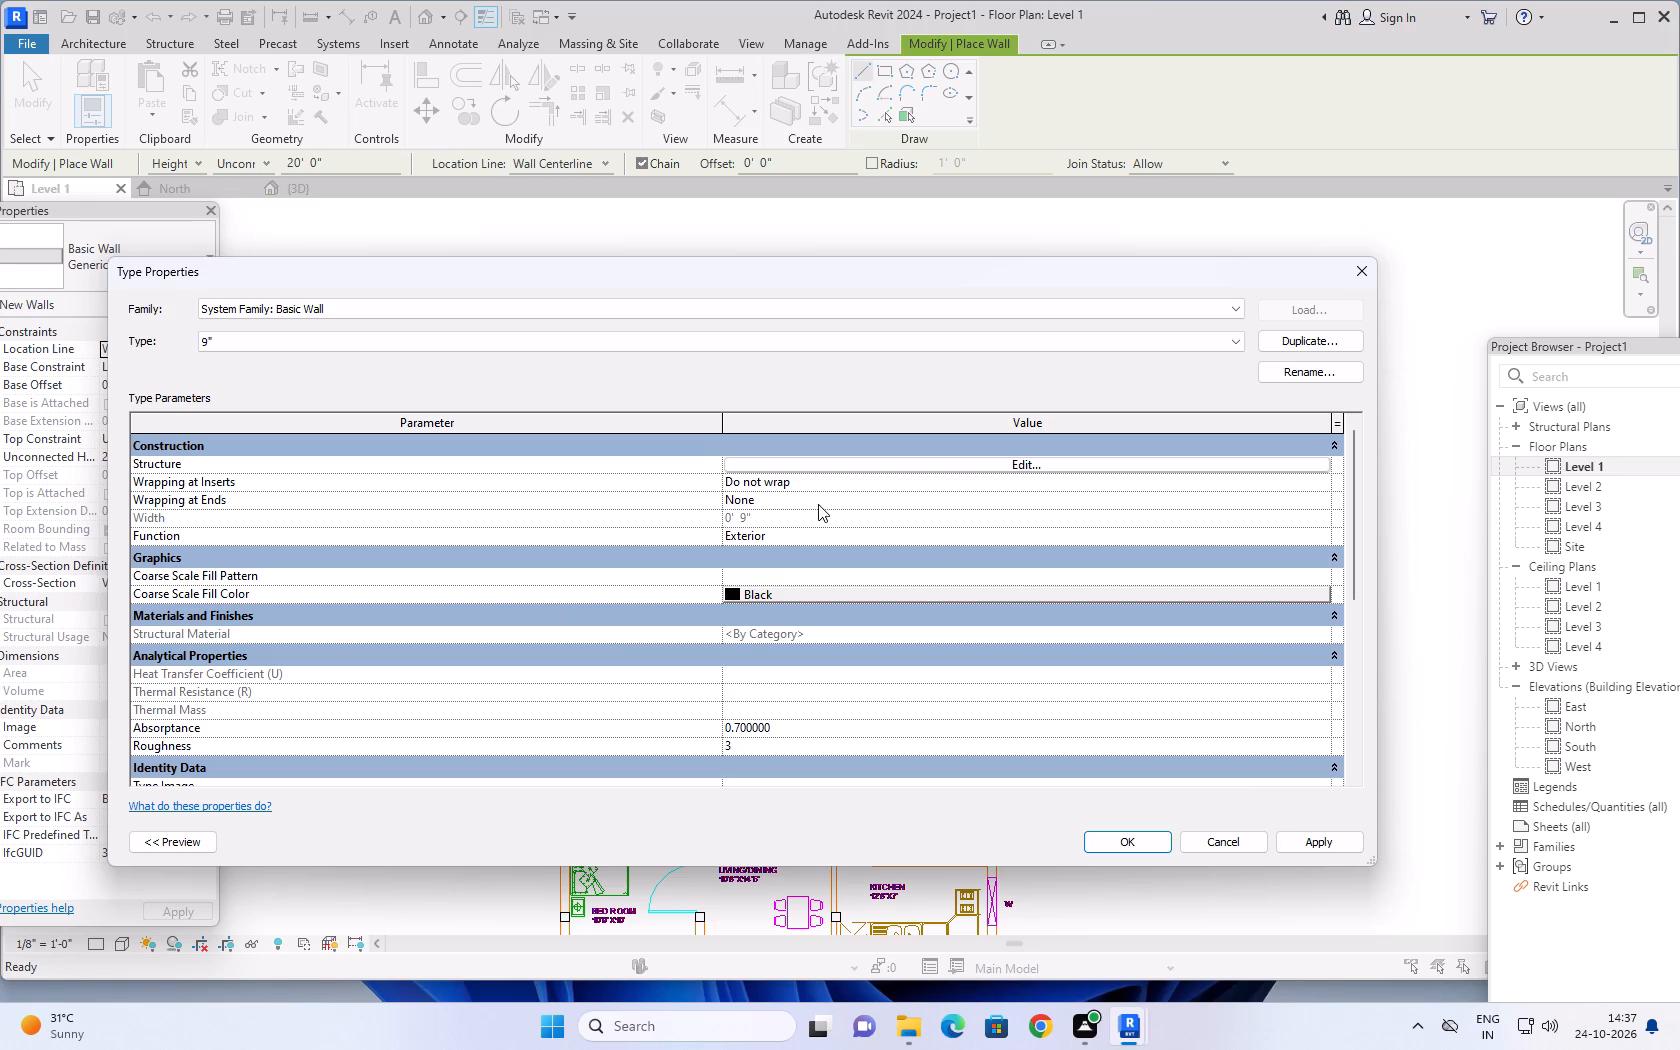
{"action": "left_click", "coordinate": [1298, 843]}
{"action": "left_click", "coordinate": [1154, 847]}
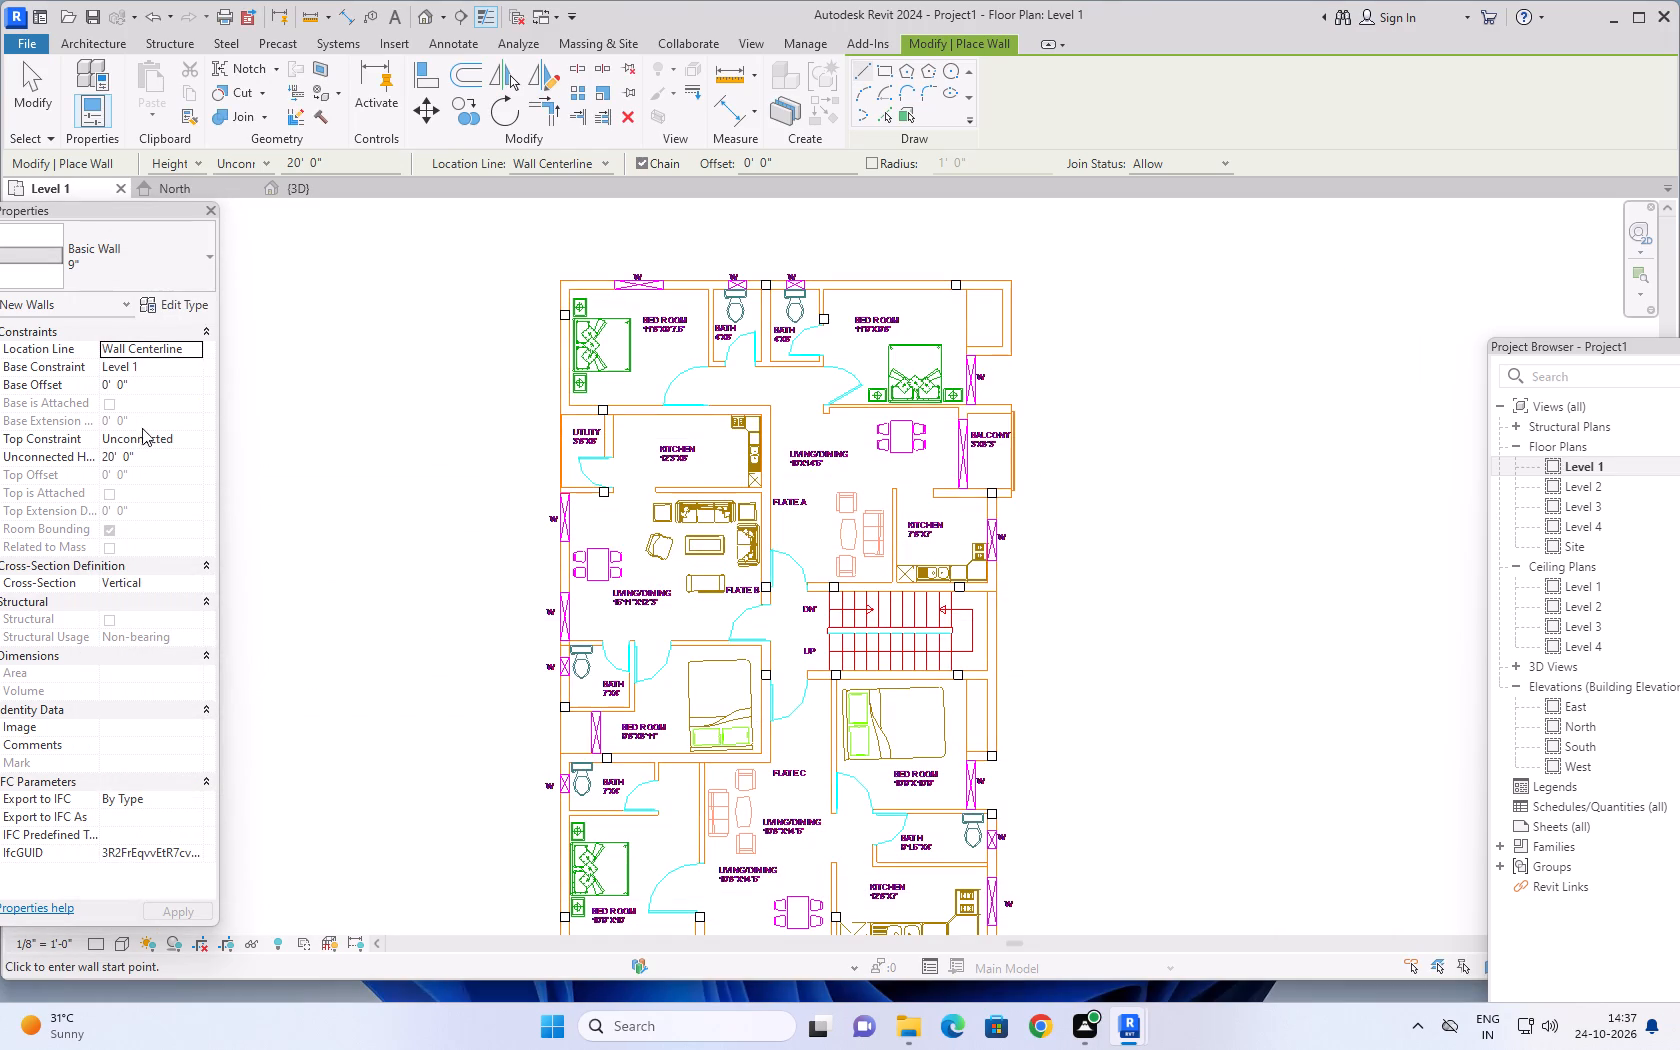
Set new walls to rise up to Level 2 with a -6" top offset and a Finish Face: Exterior location line.
{"action": "left_click", "coordinate": [187, 438]}
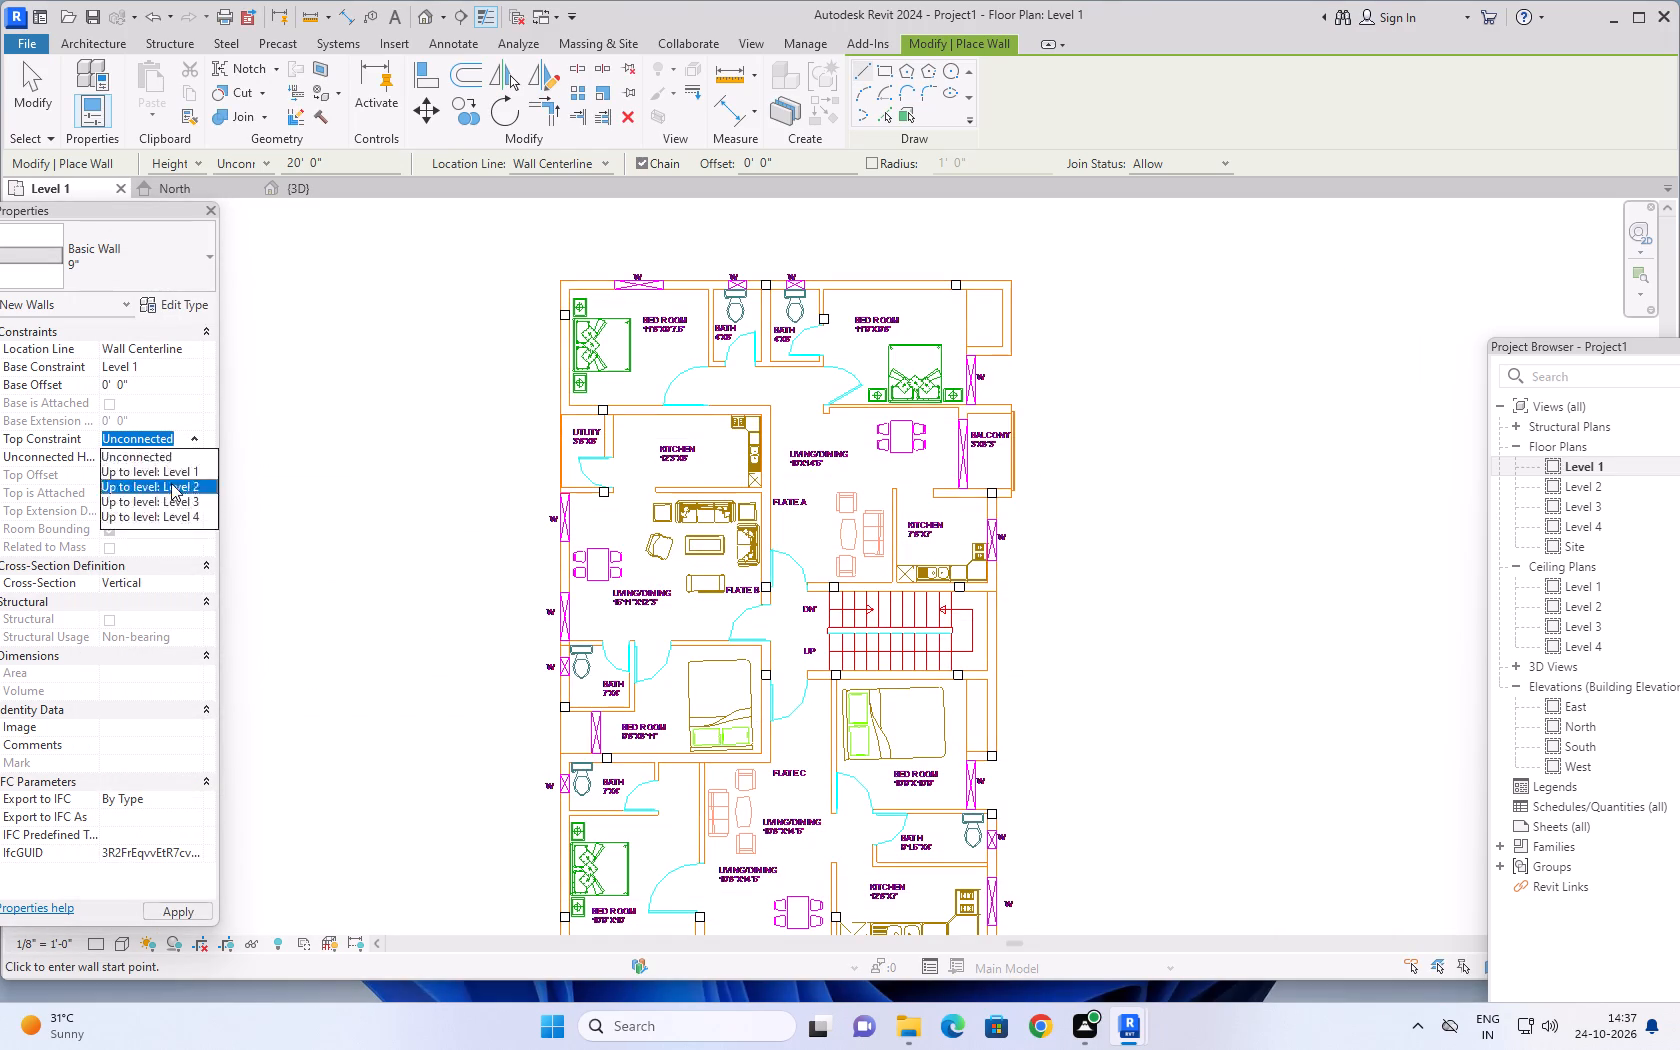
{"action": "left_click", "coordinate": [171, 483]}
{"action": "scroll", "coordinate": [142, 418], "scroll_direction": "down", "scroll_amount": 1}
{"action": "left_click", "coordinate": [147, 479]}
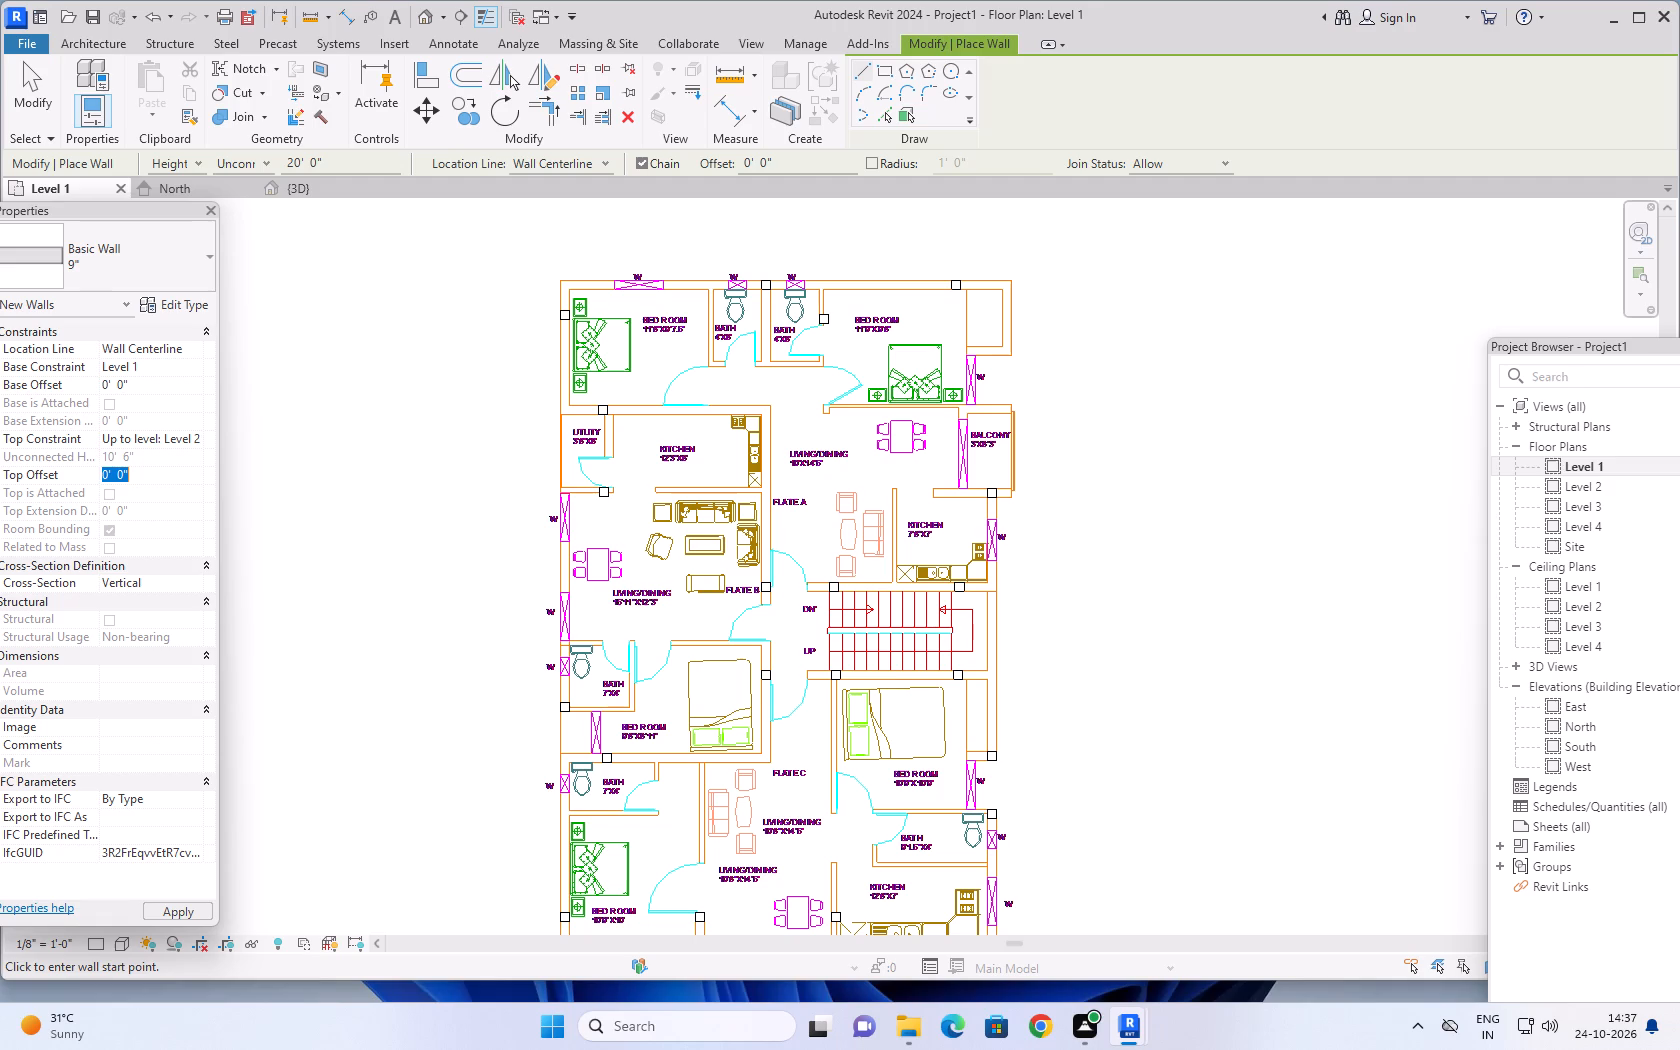
{"action": "type", "text": "-6\""}
{"action": "key", "text": "Return"}
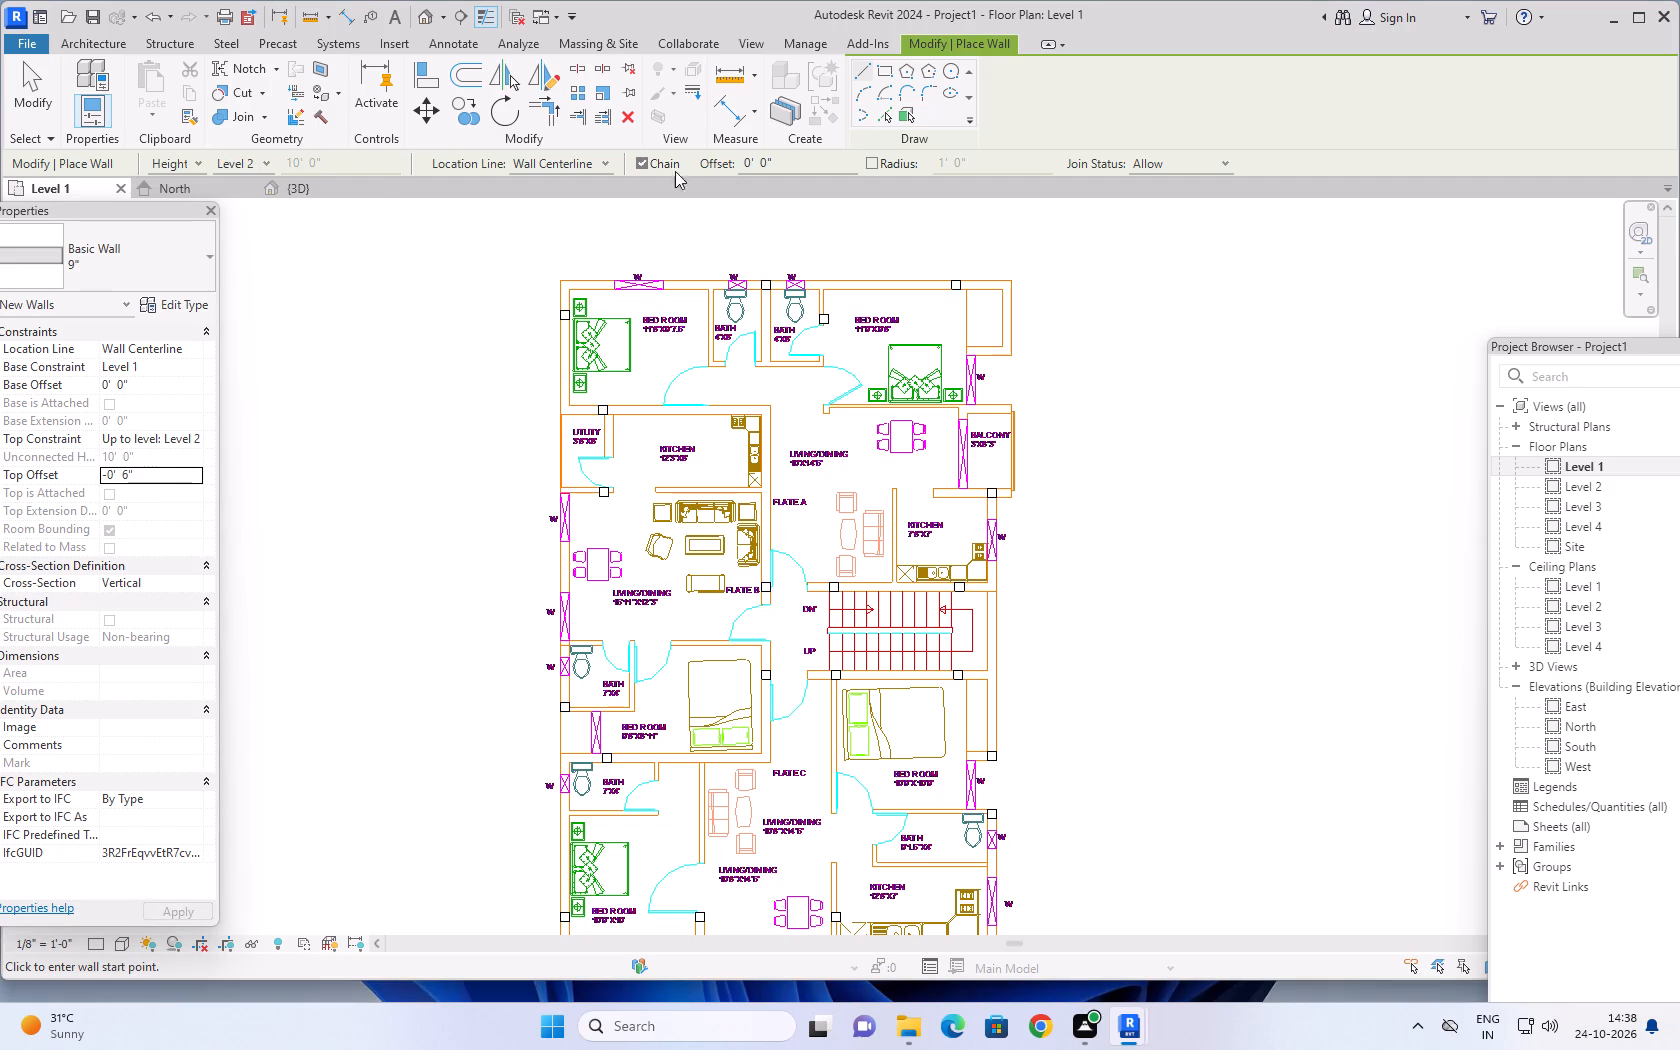
{"action": "left_click", "coordinate": [197, 347]}
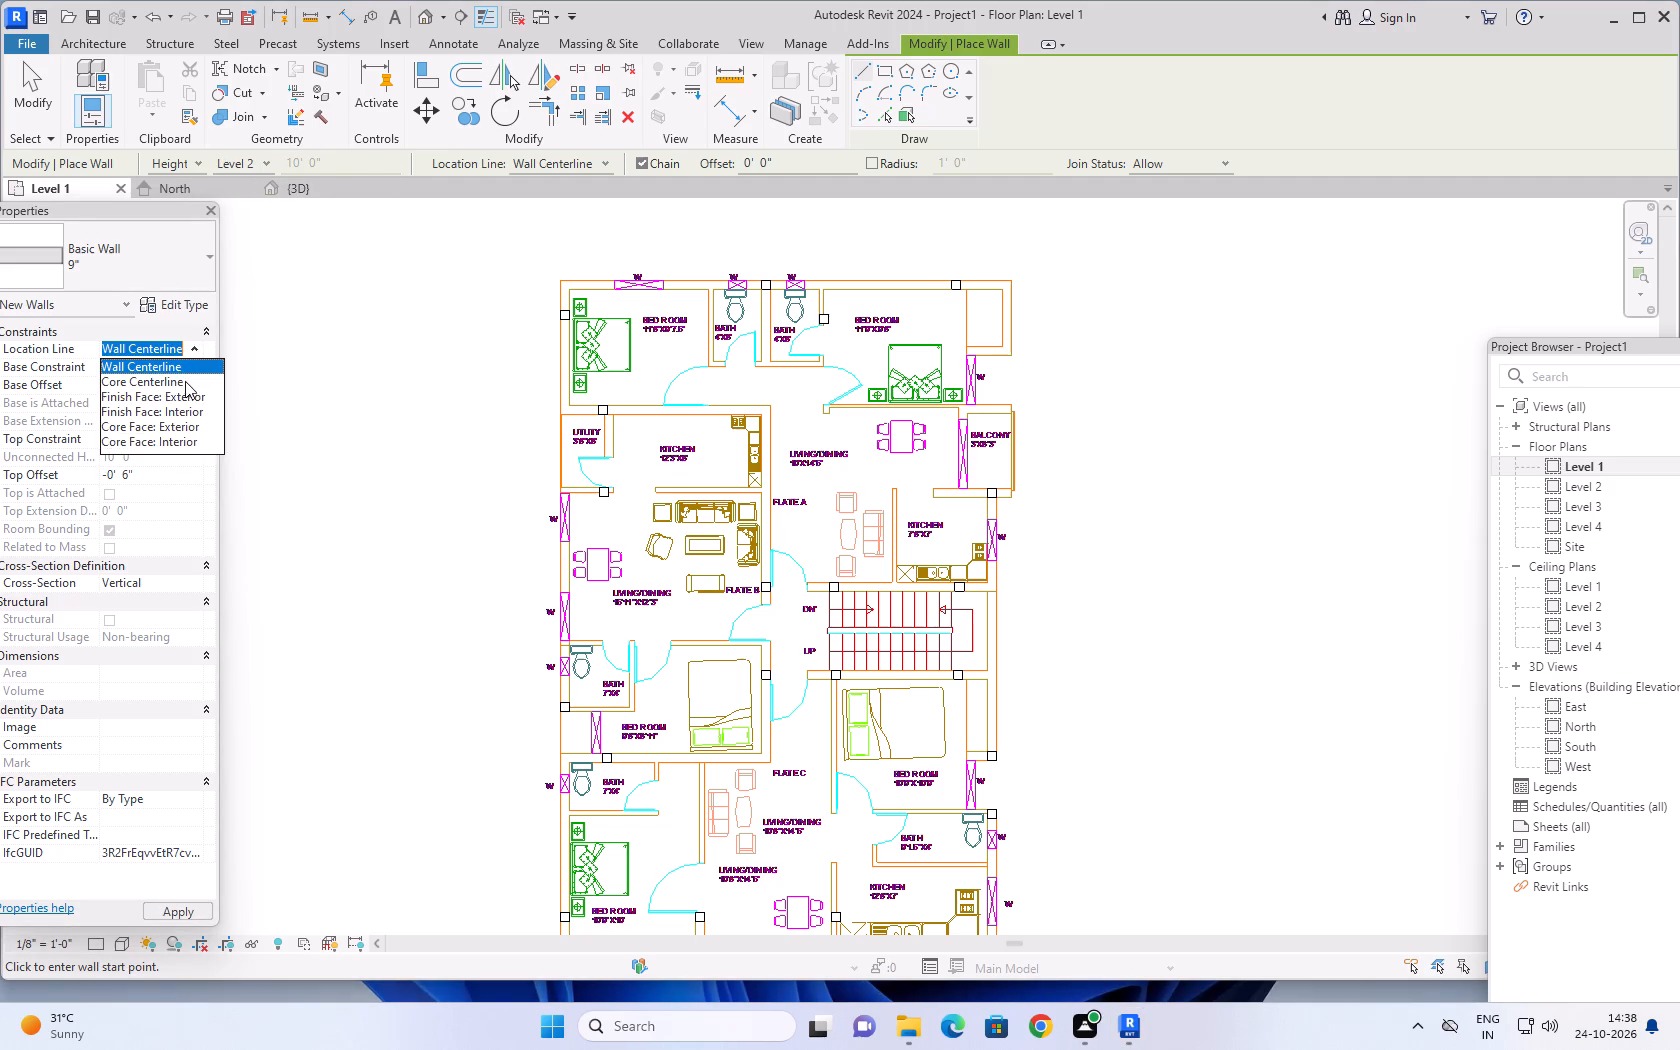
{"action": "left_click", "coordinate": [182, 395]}
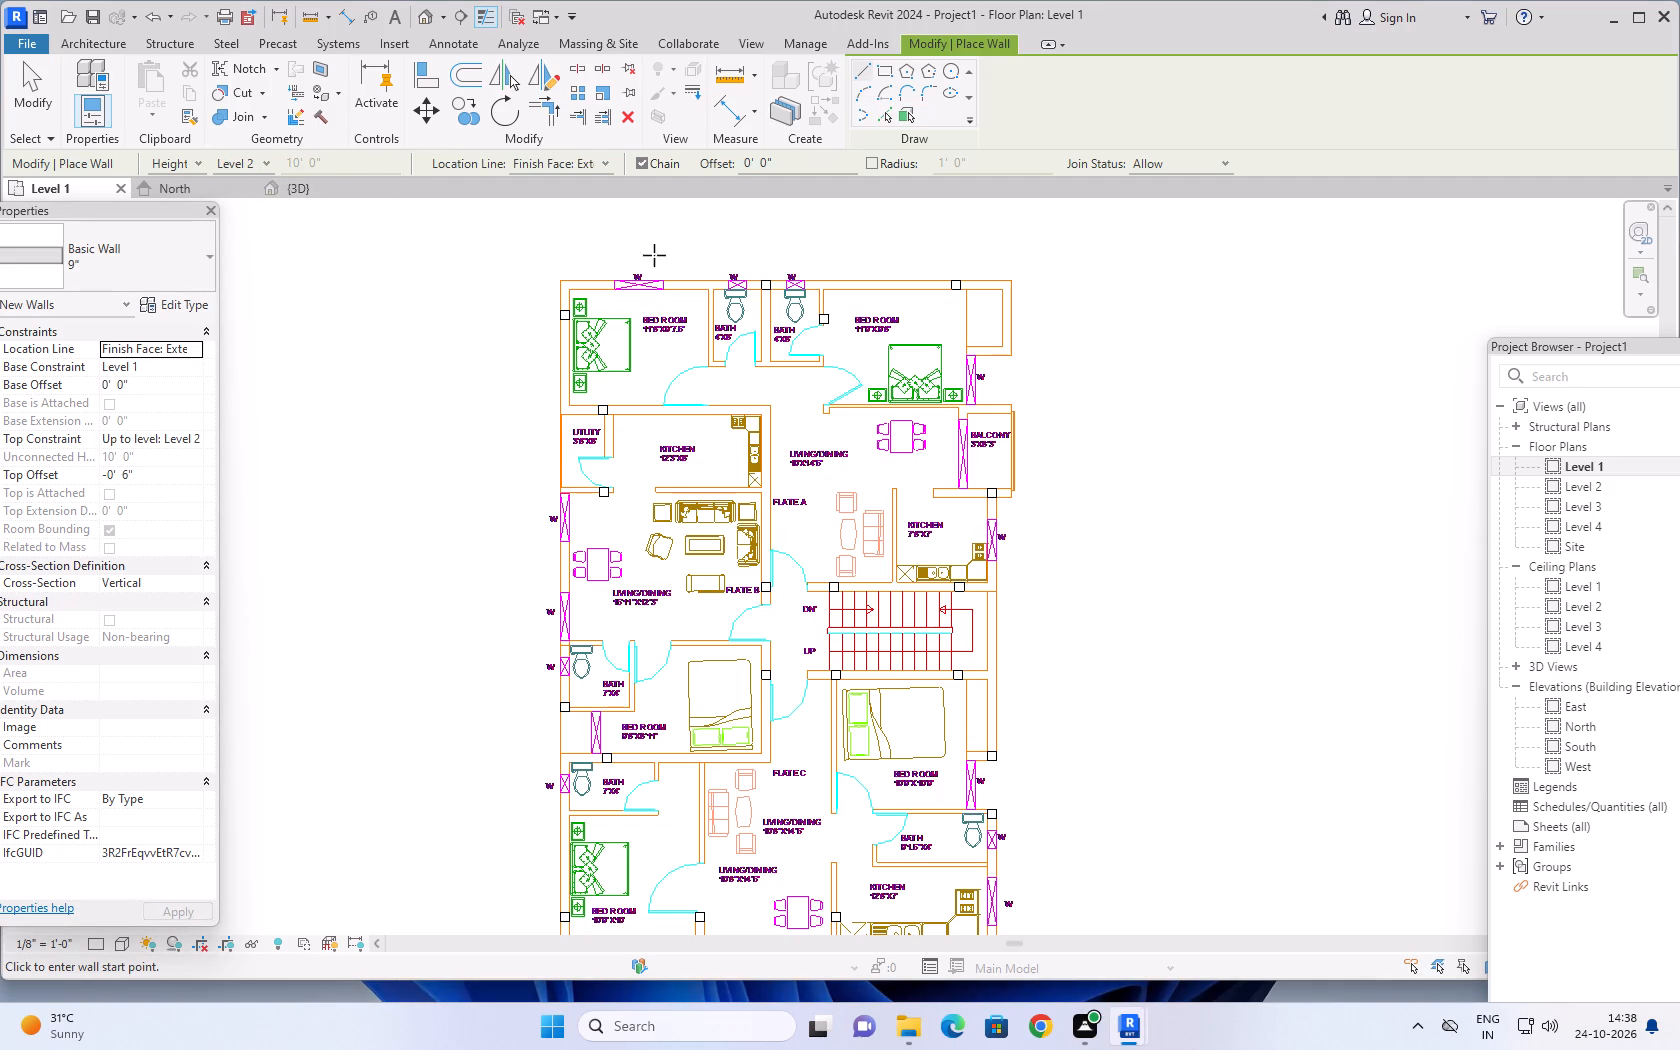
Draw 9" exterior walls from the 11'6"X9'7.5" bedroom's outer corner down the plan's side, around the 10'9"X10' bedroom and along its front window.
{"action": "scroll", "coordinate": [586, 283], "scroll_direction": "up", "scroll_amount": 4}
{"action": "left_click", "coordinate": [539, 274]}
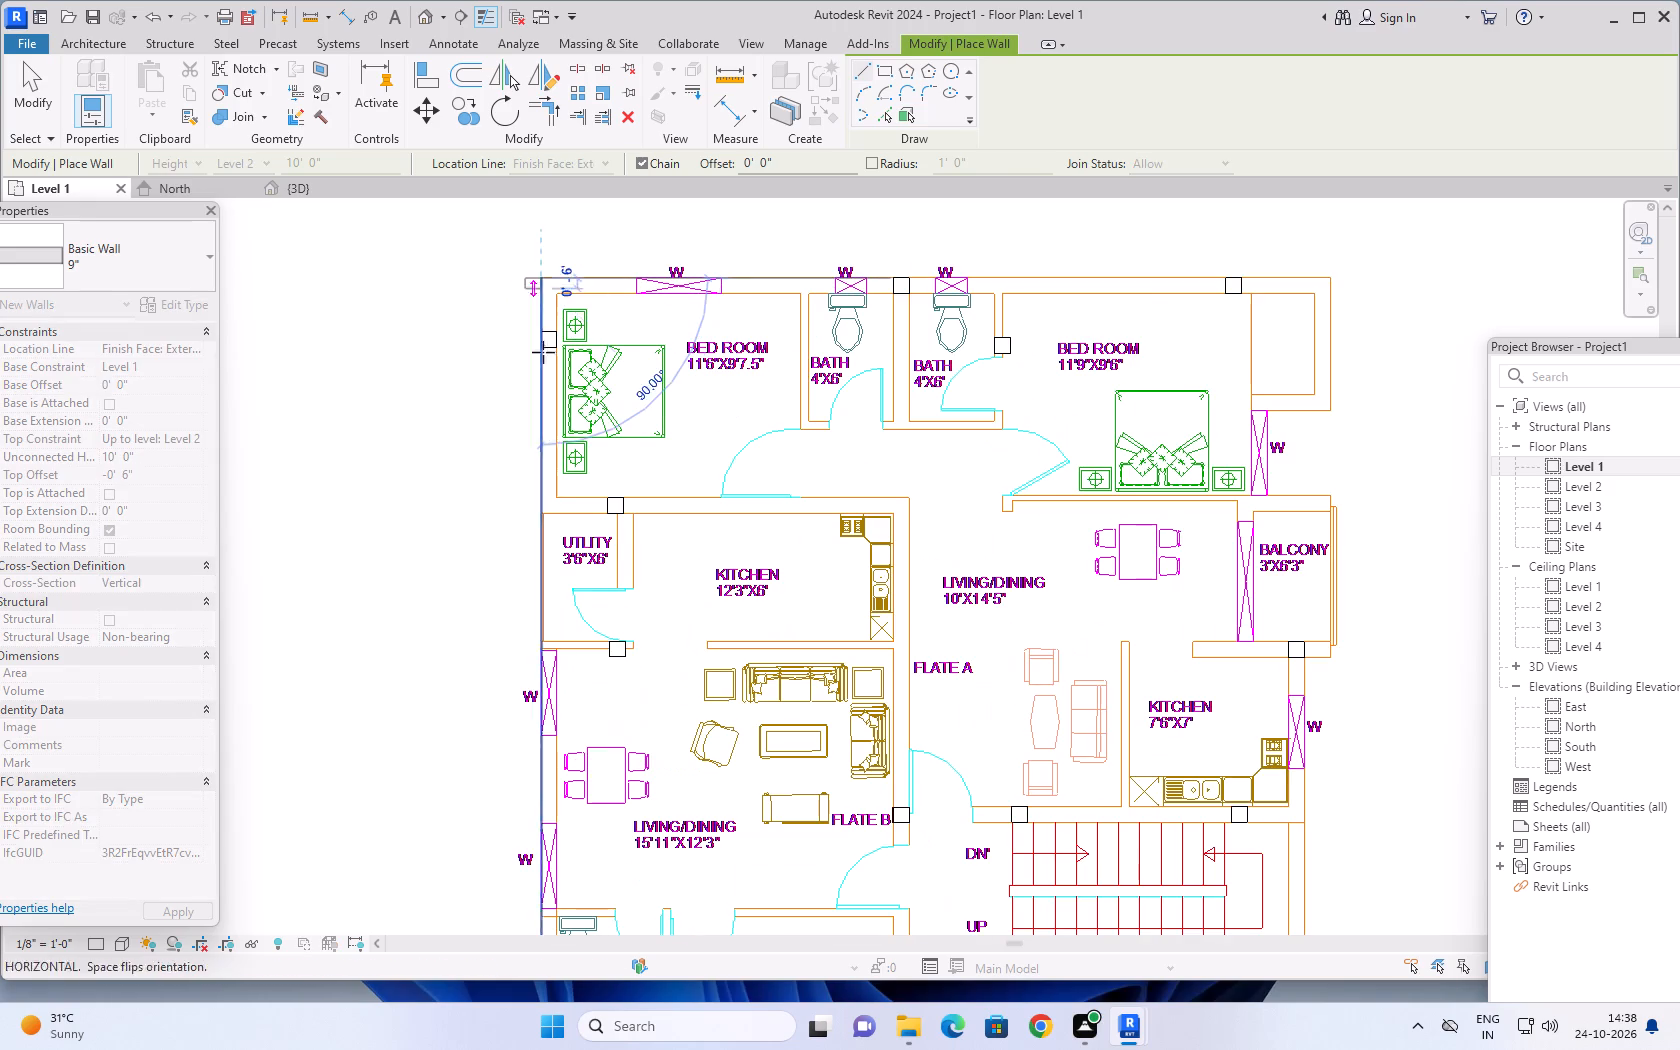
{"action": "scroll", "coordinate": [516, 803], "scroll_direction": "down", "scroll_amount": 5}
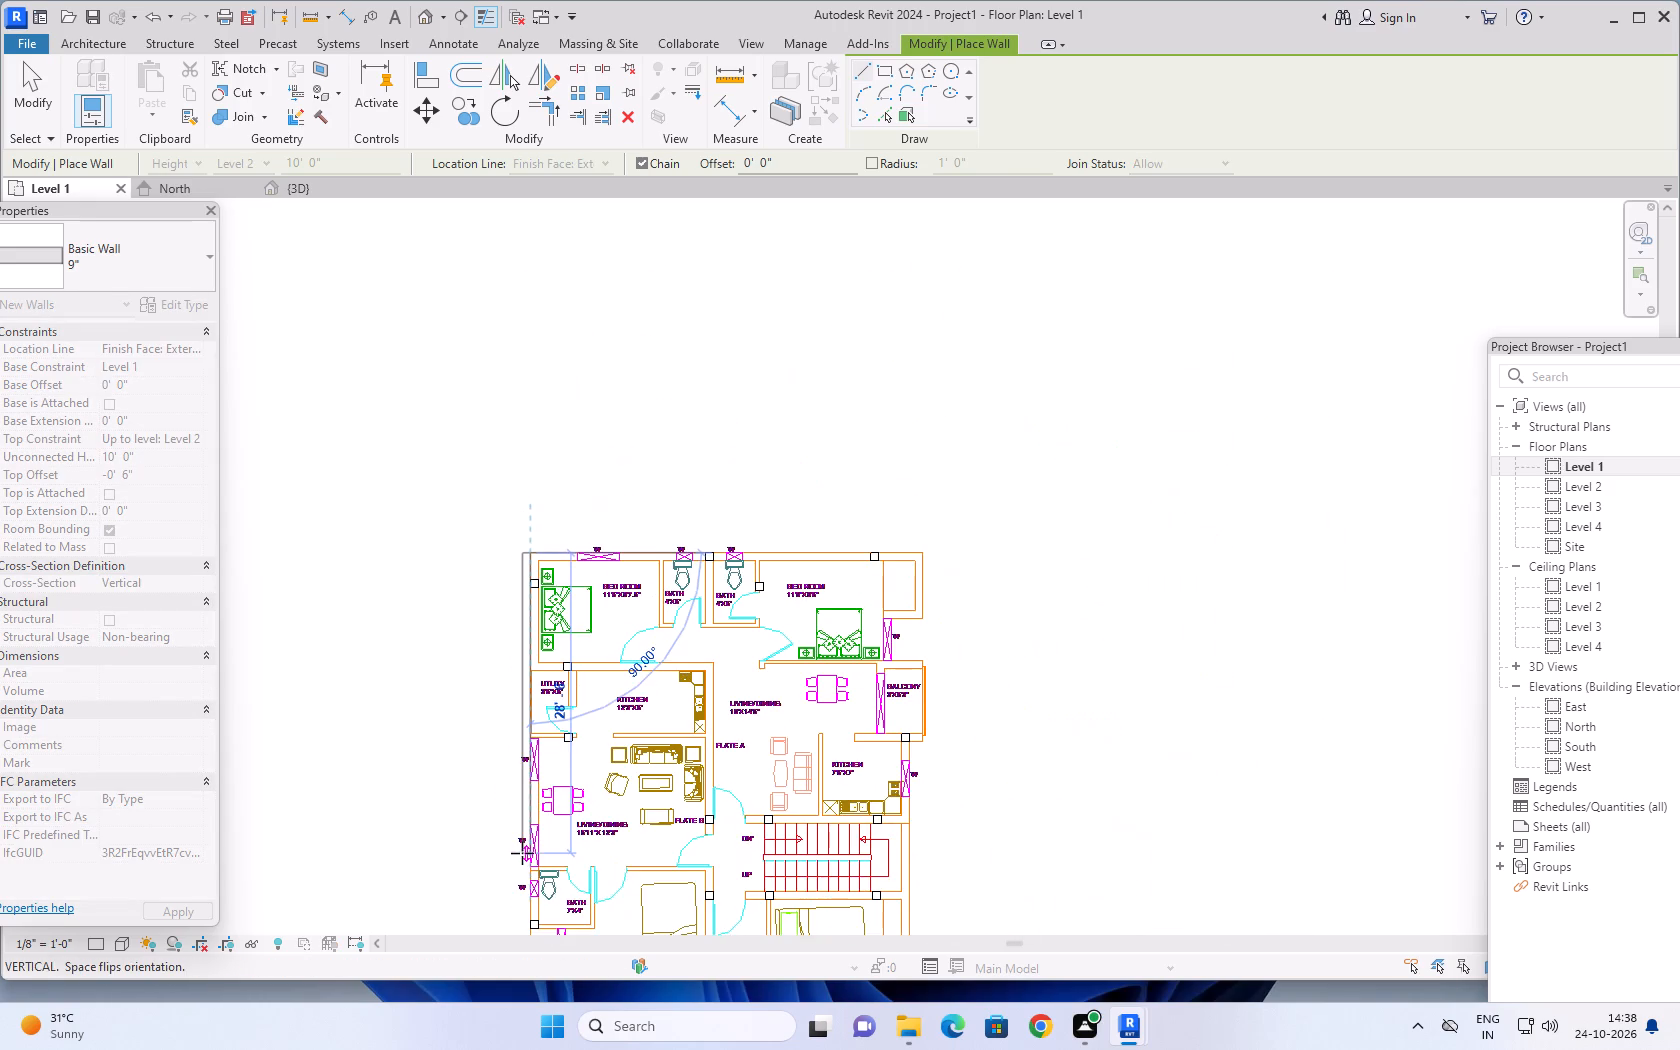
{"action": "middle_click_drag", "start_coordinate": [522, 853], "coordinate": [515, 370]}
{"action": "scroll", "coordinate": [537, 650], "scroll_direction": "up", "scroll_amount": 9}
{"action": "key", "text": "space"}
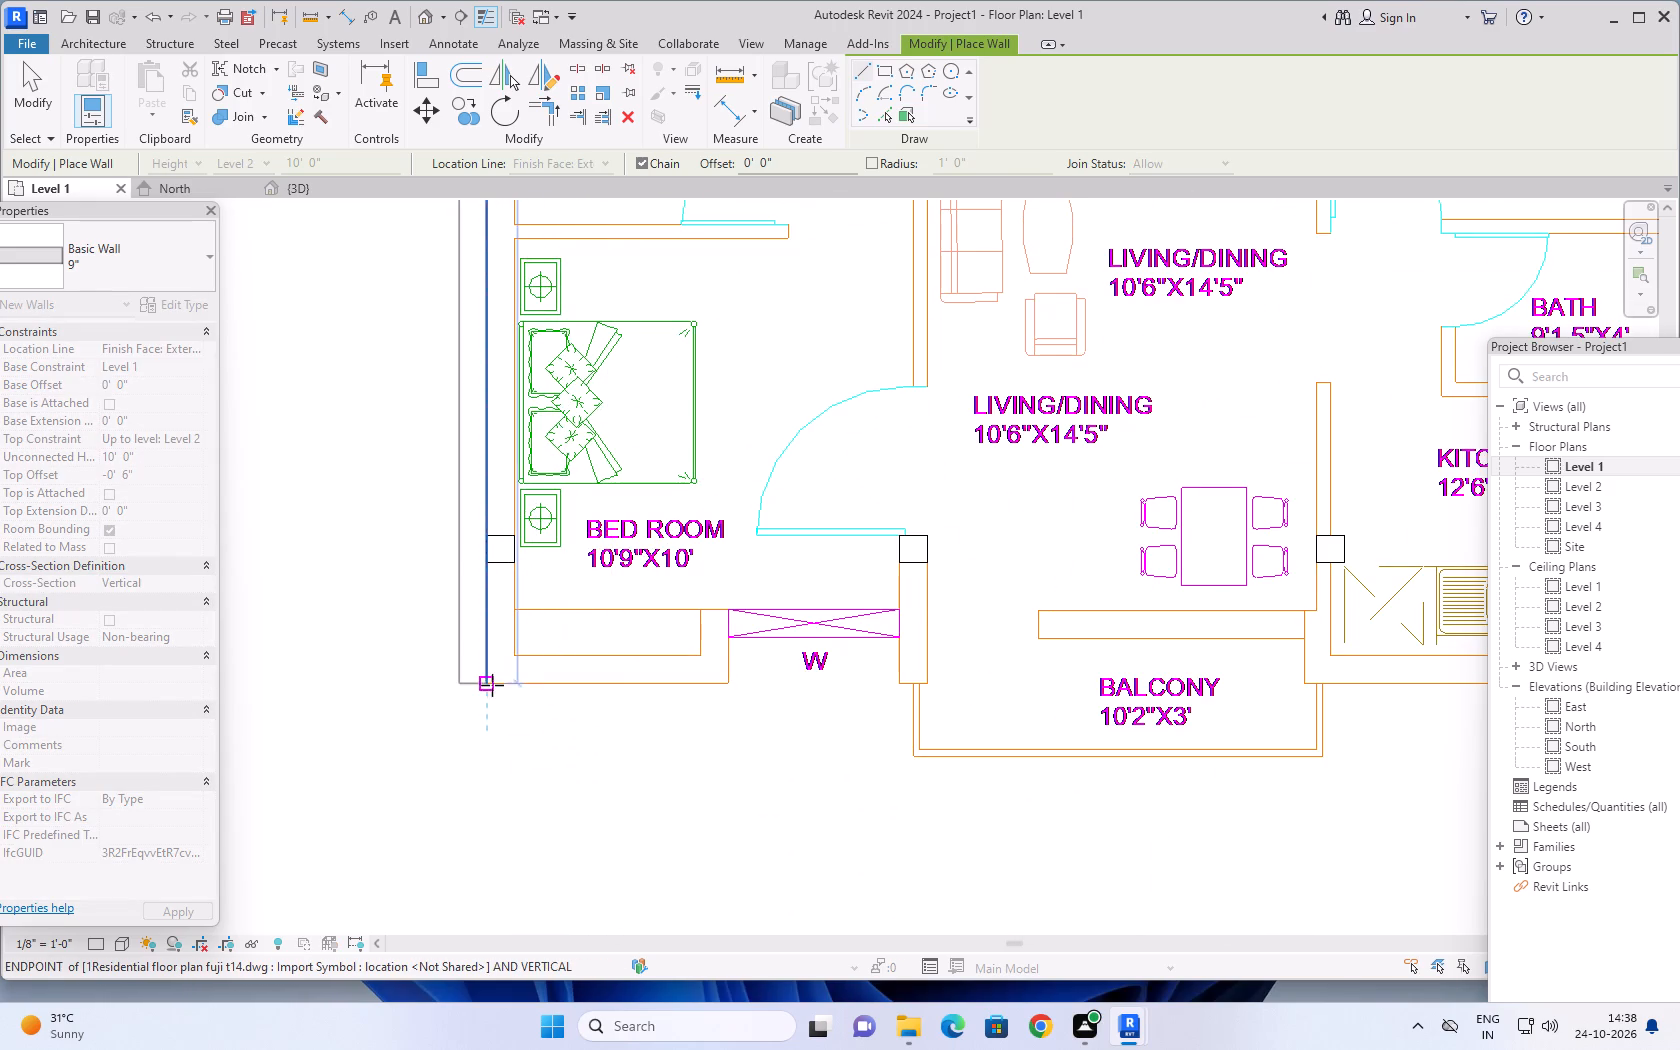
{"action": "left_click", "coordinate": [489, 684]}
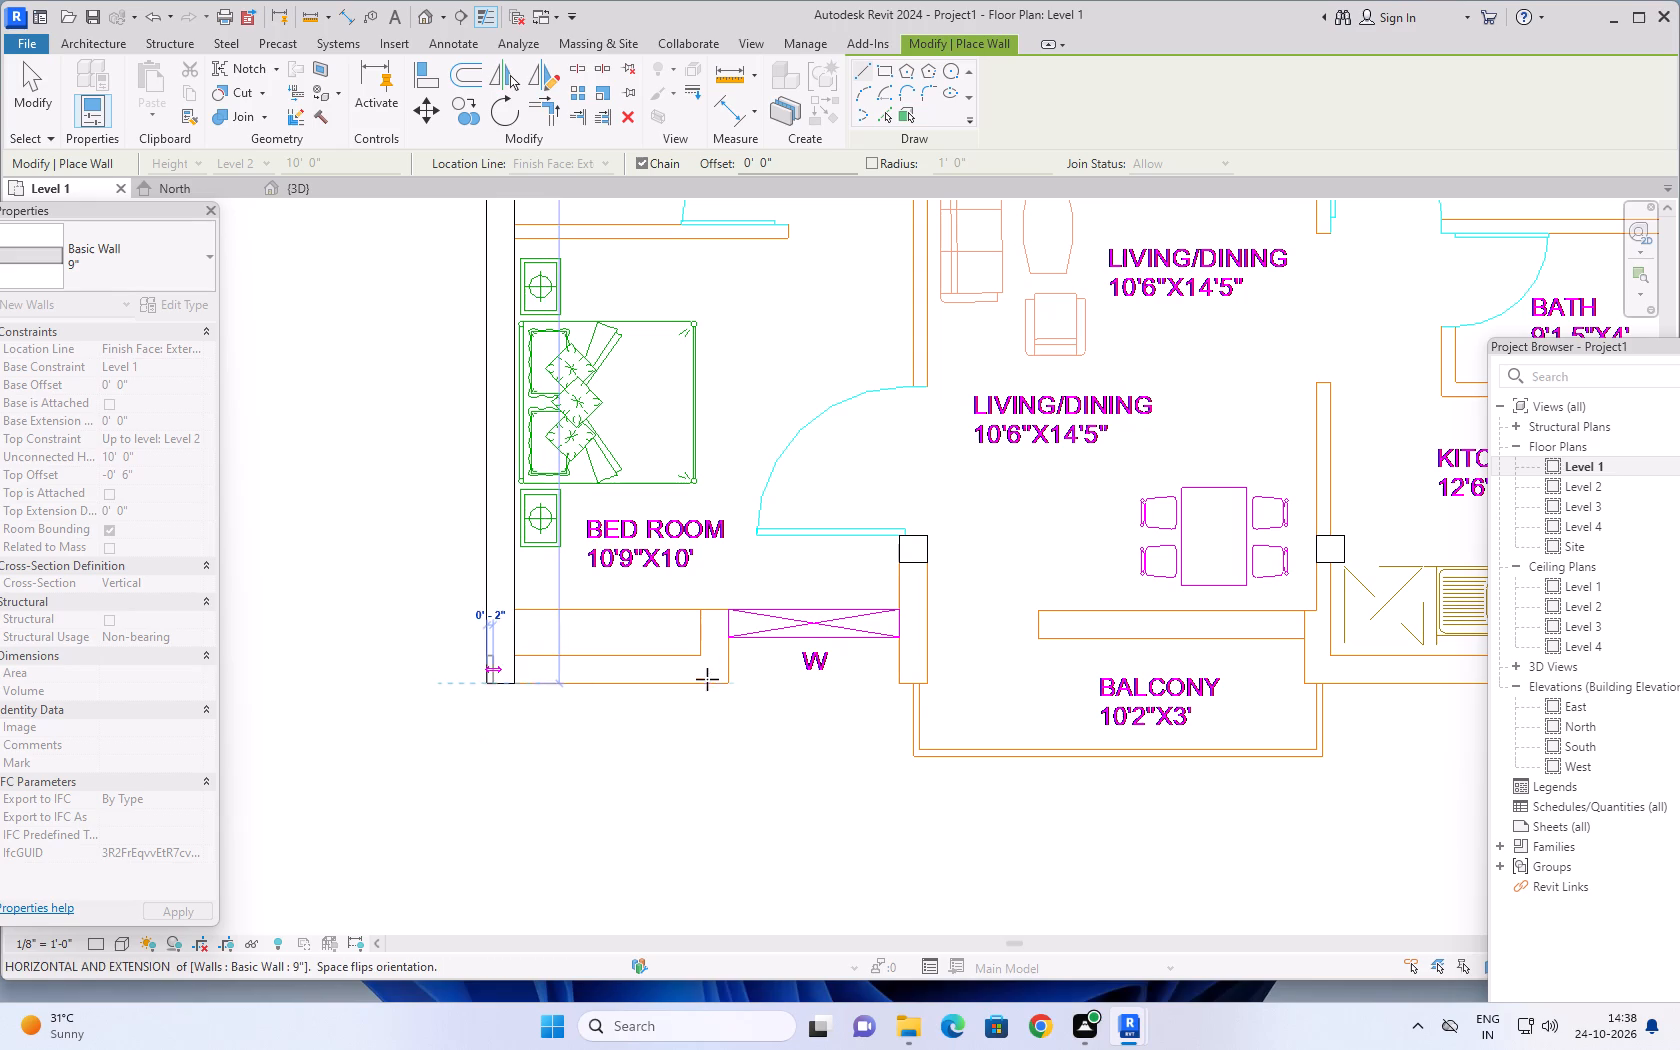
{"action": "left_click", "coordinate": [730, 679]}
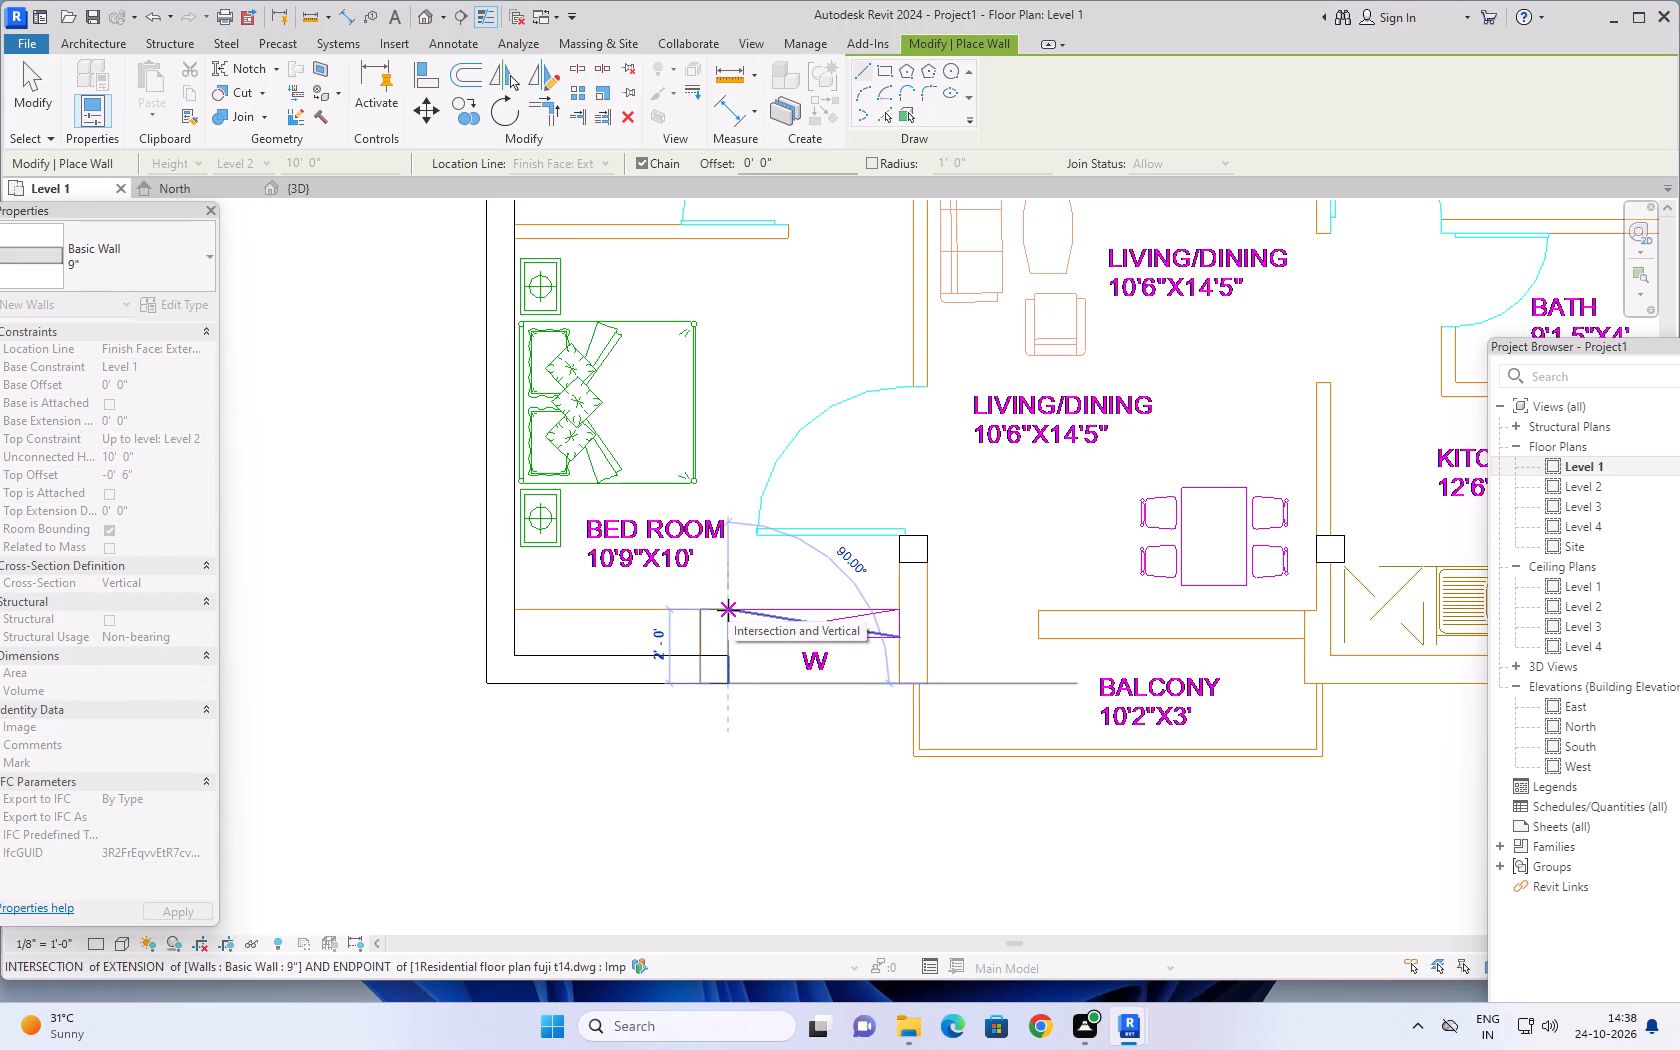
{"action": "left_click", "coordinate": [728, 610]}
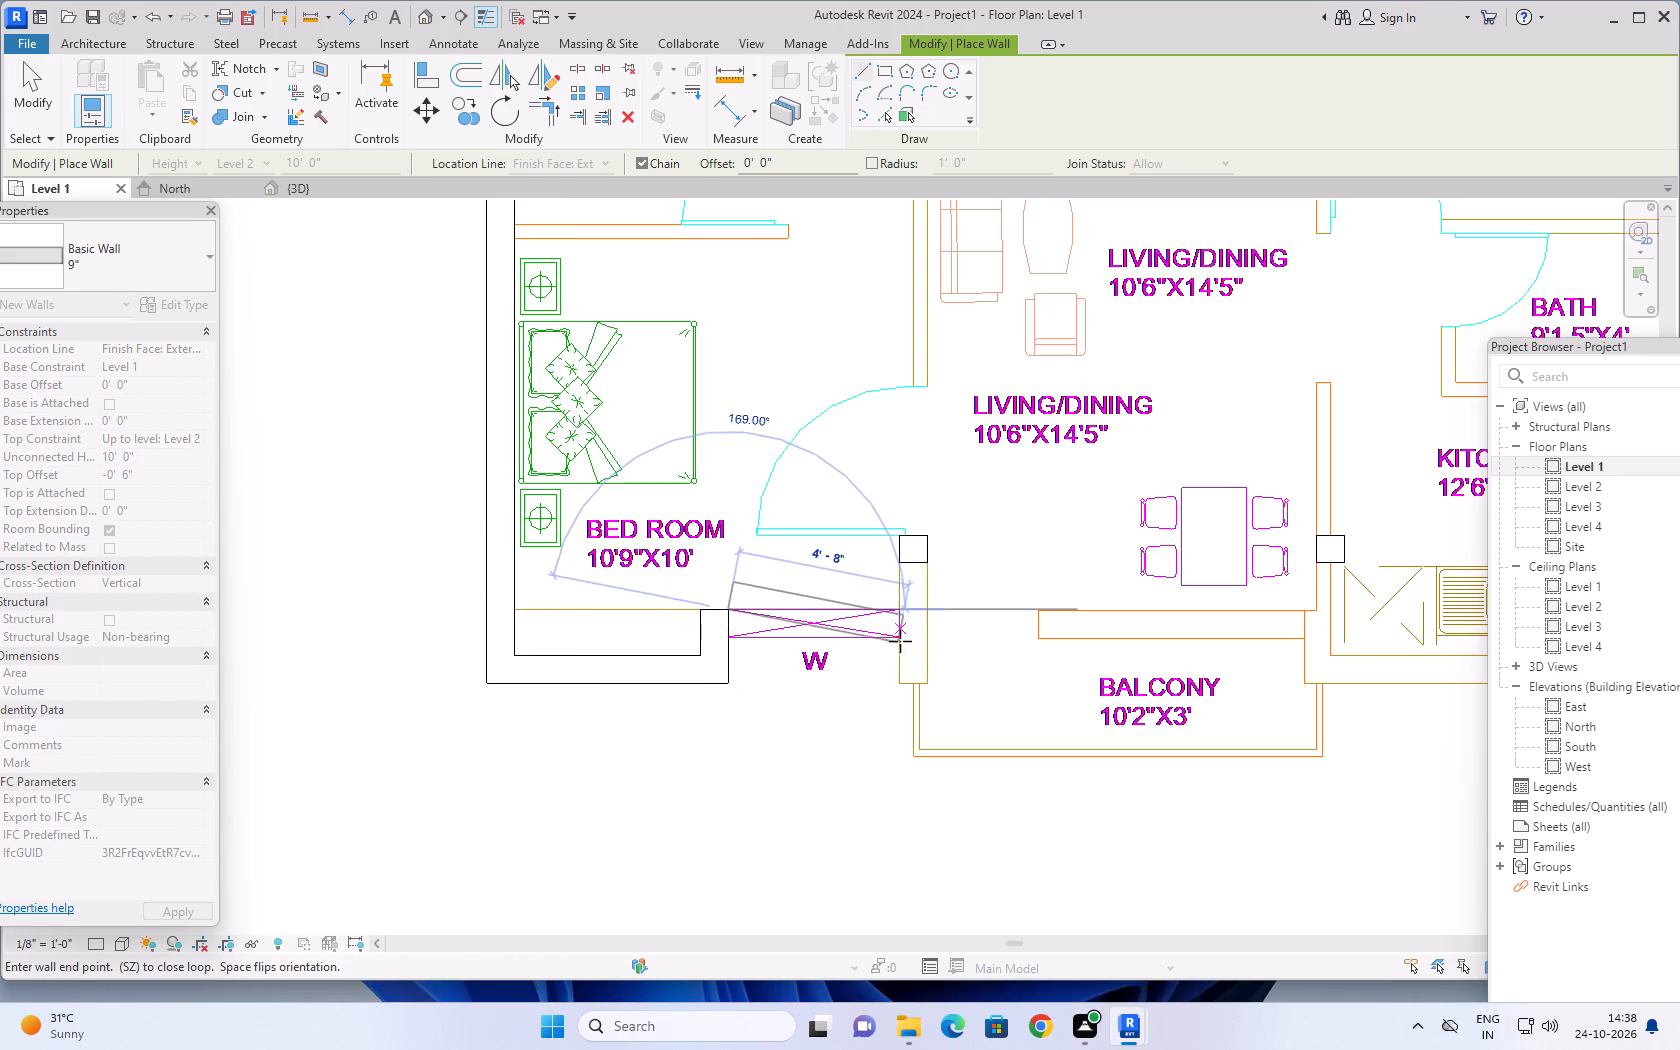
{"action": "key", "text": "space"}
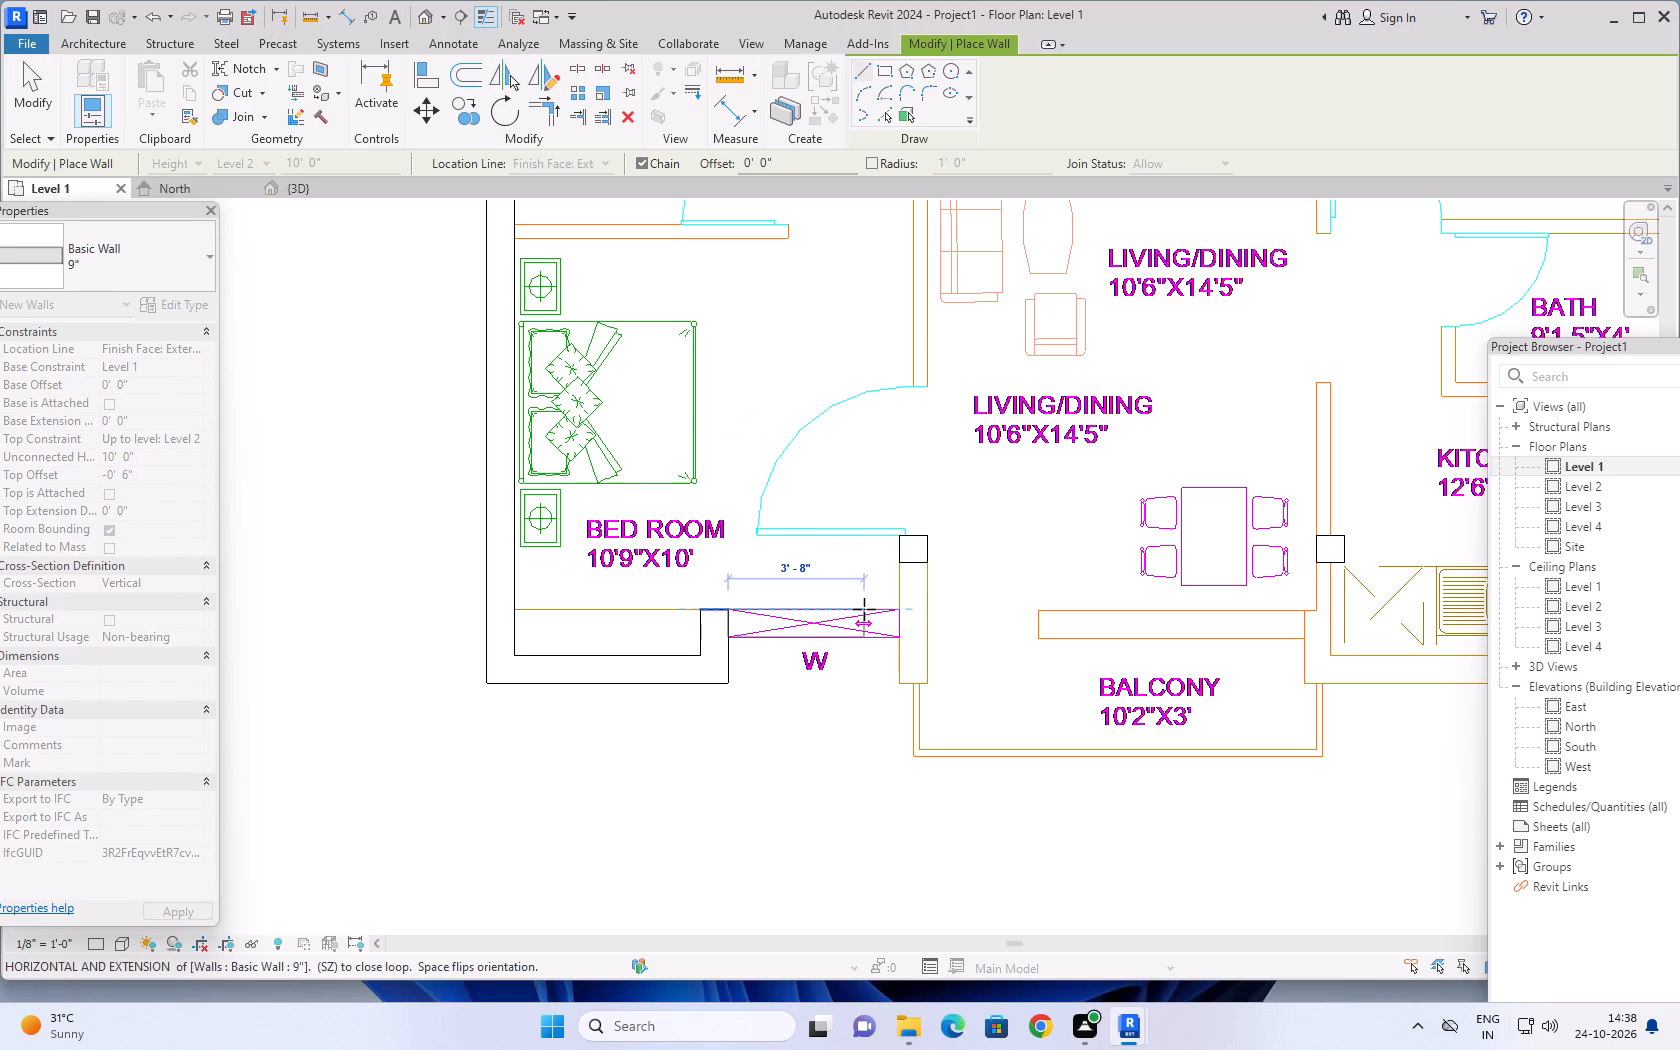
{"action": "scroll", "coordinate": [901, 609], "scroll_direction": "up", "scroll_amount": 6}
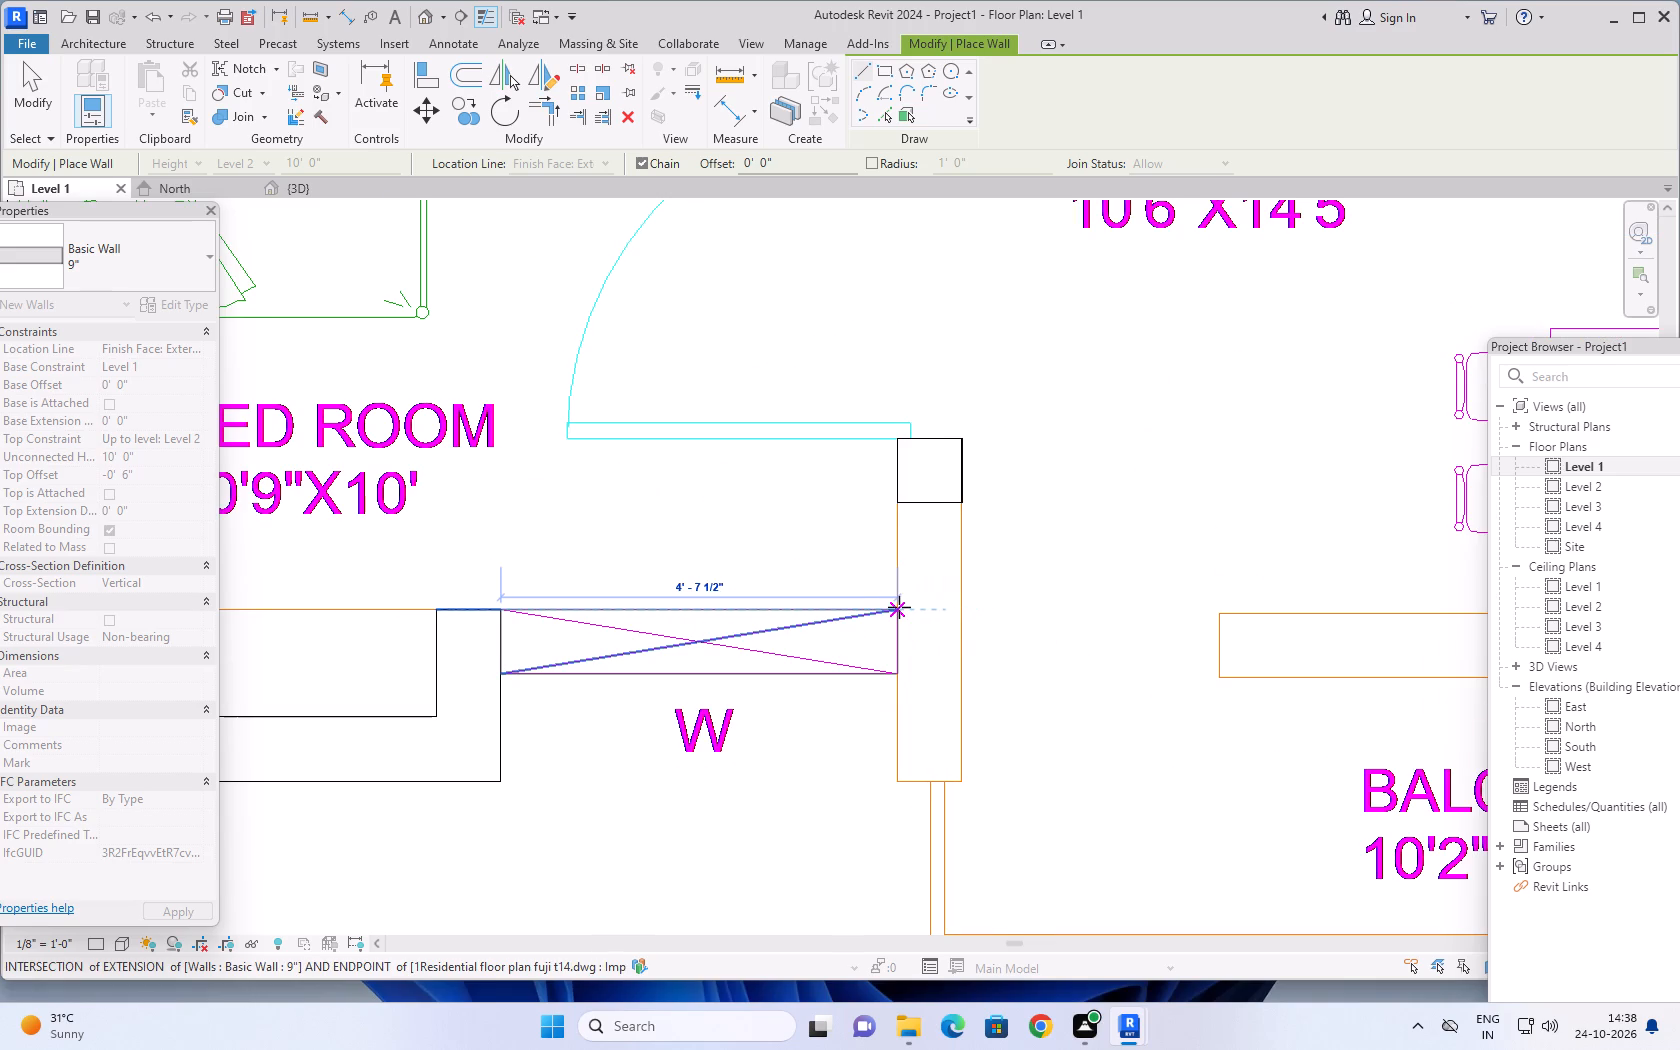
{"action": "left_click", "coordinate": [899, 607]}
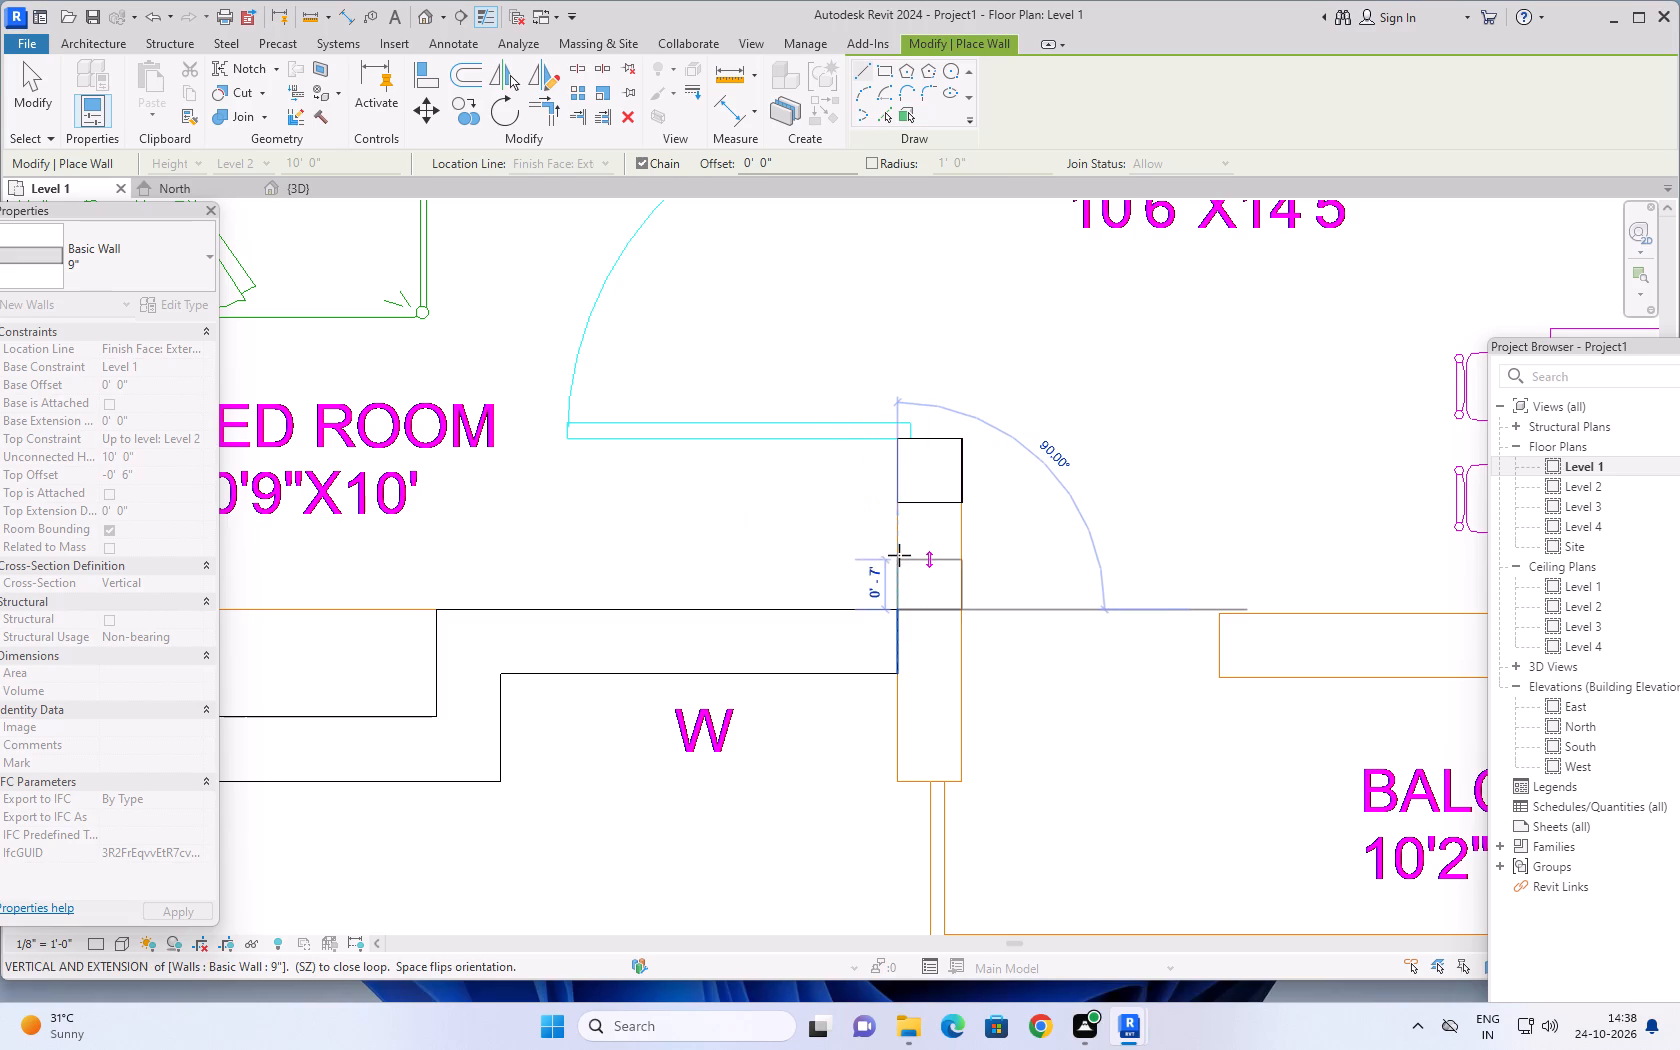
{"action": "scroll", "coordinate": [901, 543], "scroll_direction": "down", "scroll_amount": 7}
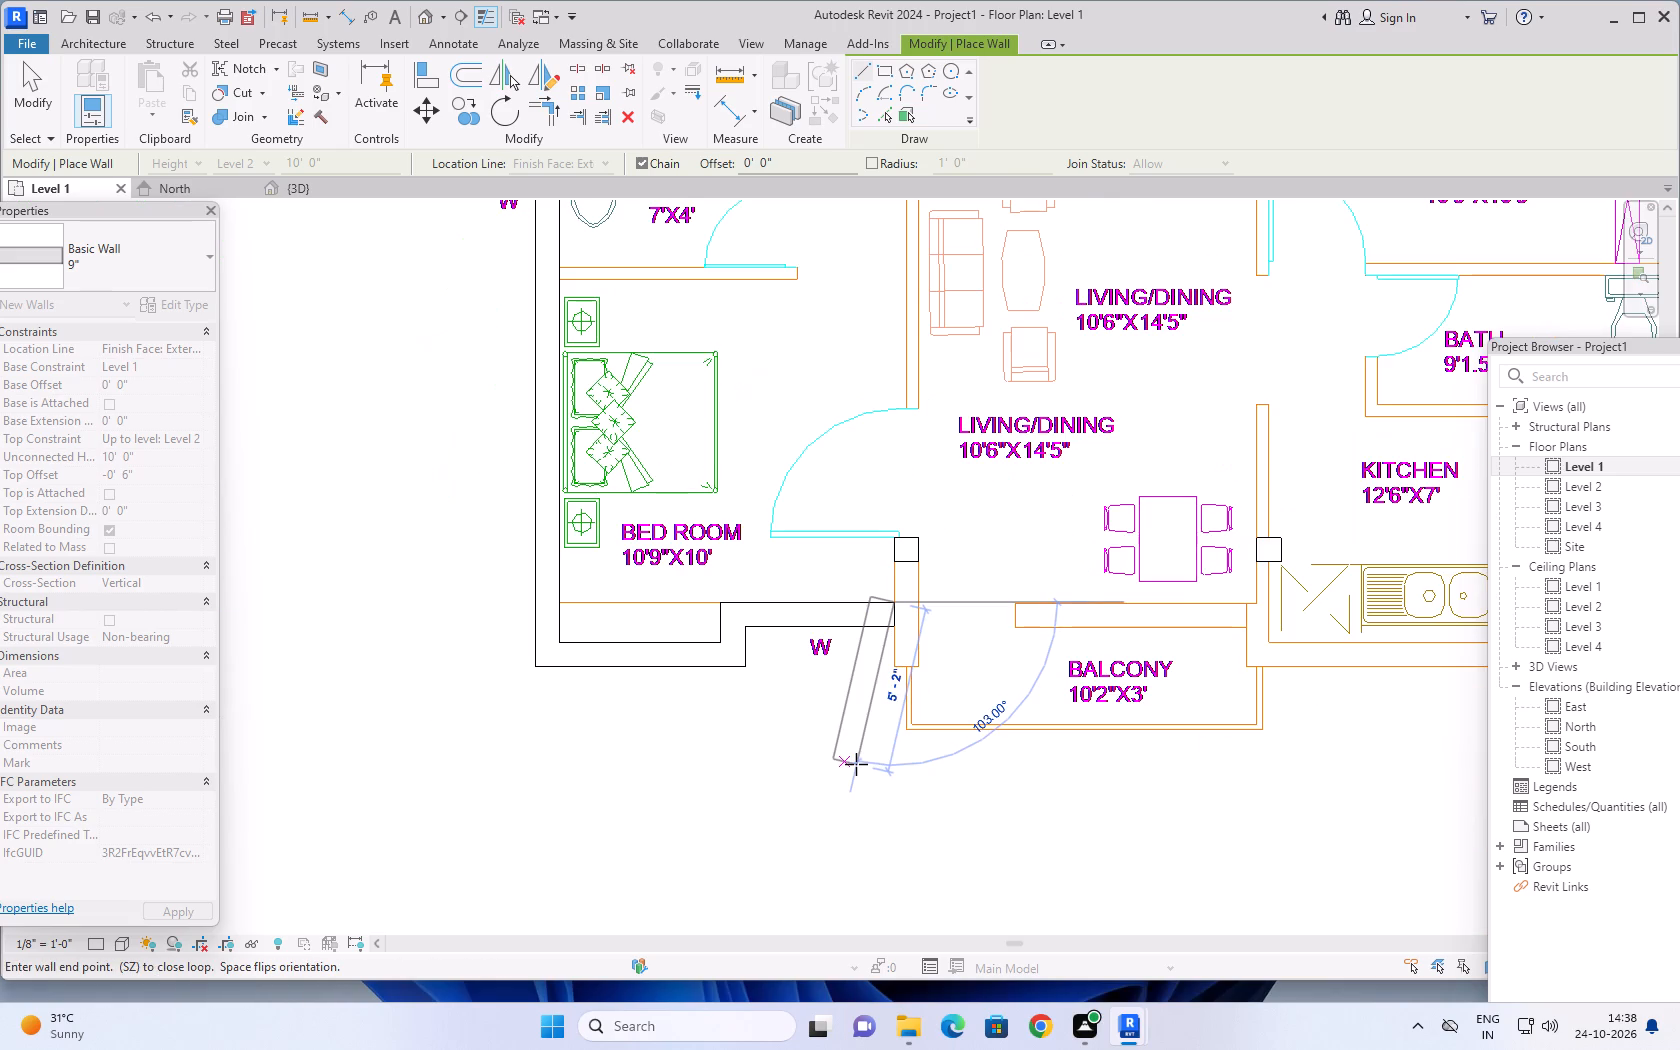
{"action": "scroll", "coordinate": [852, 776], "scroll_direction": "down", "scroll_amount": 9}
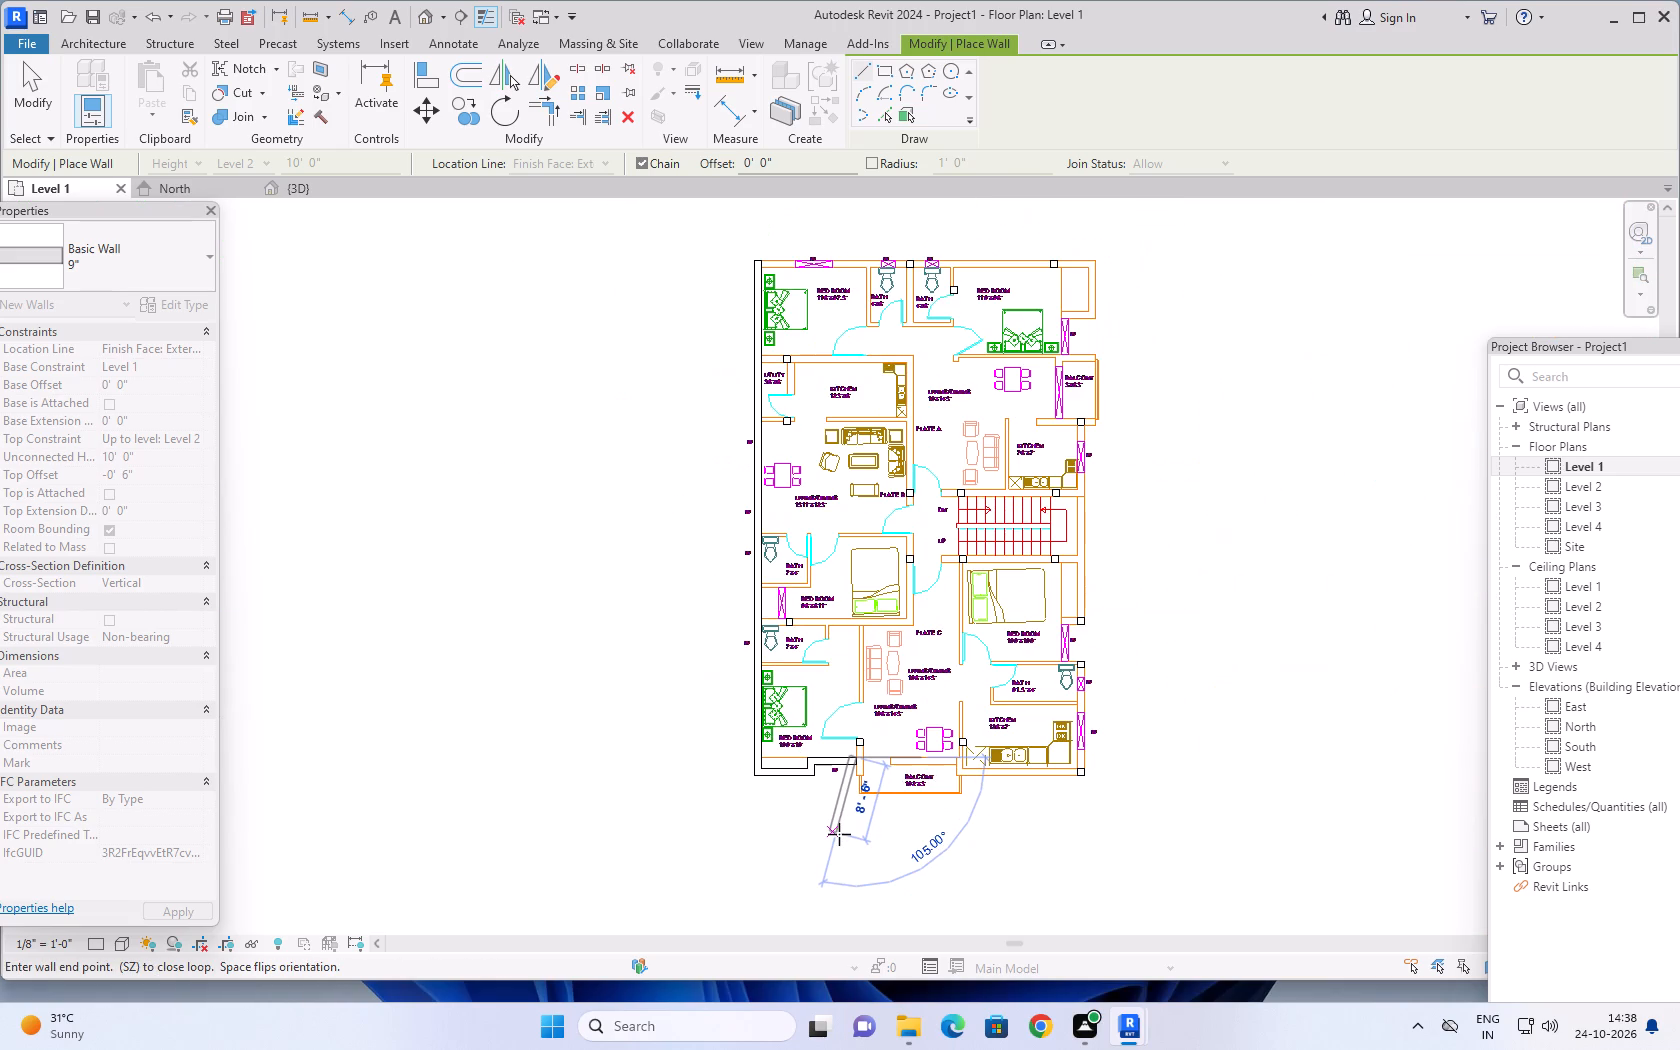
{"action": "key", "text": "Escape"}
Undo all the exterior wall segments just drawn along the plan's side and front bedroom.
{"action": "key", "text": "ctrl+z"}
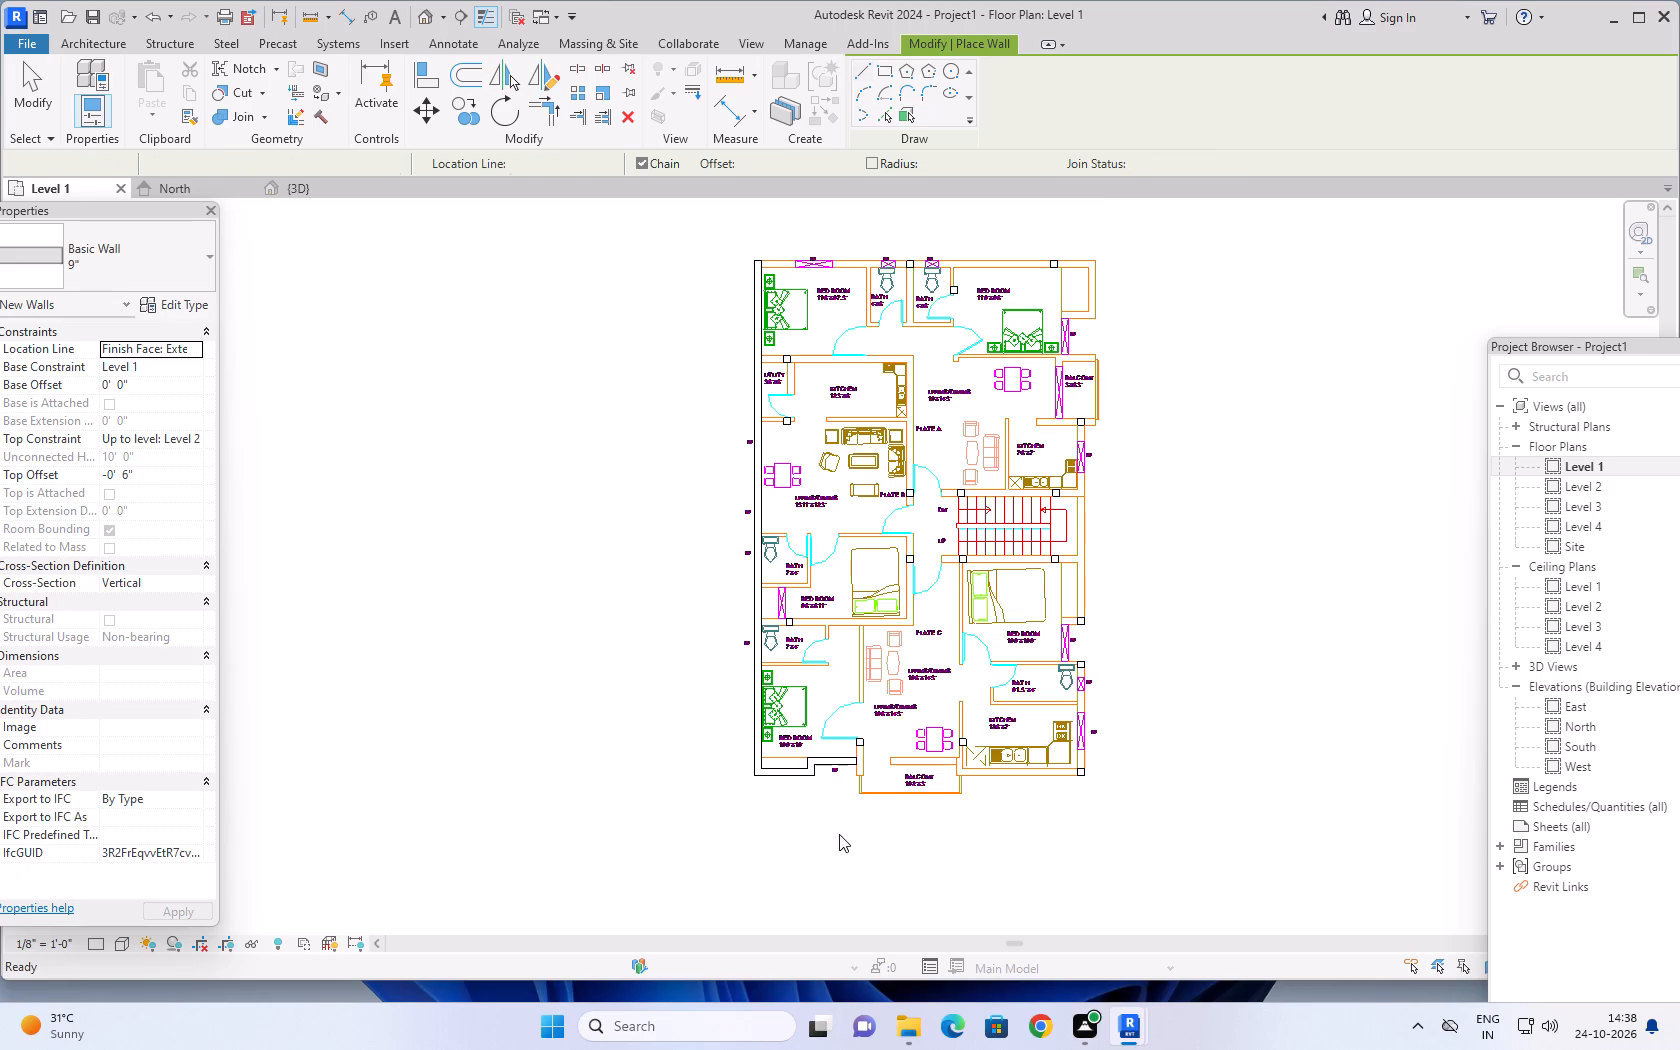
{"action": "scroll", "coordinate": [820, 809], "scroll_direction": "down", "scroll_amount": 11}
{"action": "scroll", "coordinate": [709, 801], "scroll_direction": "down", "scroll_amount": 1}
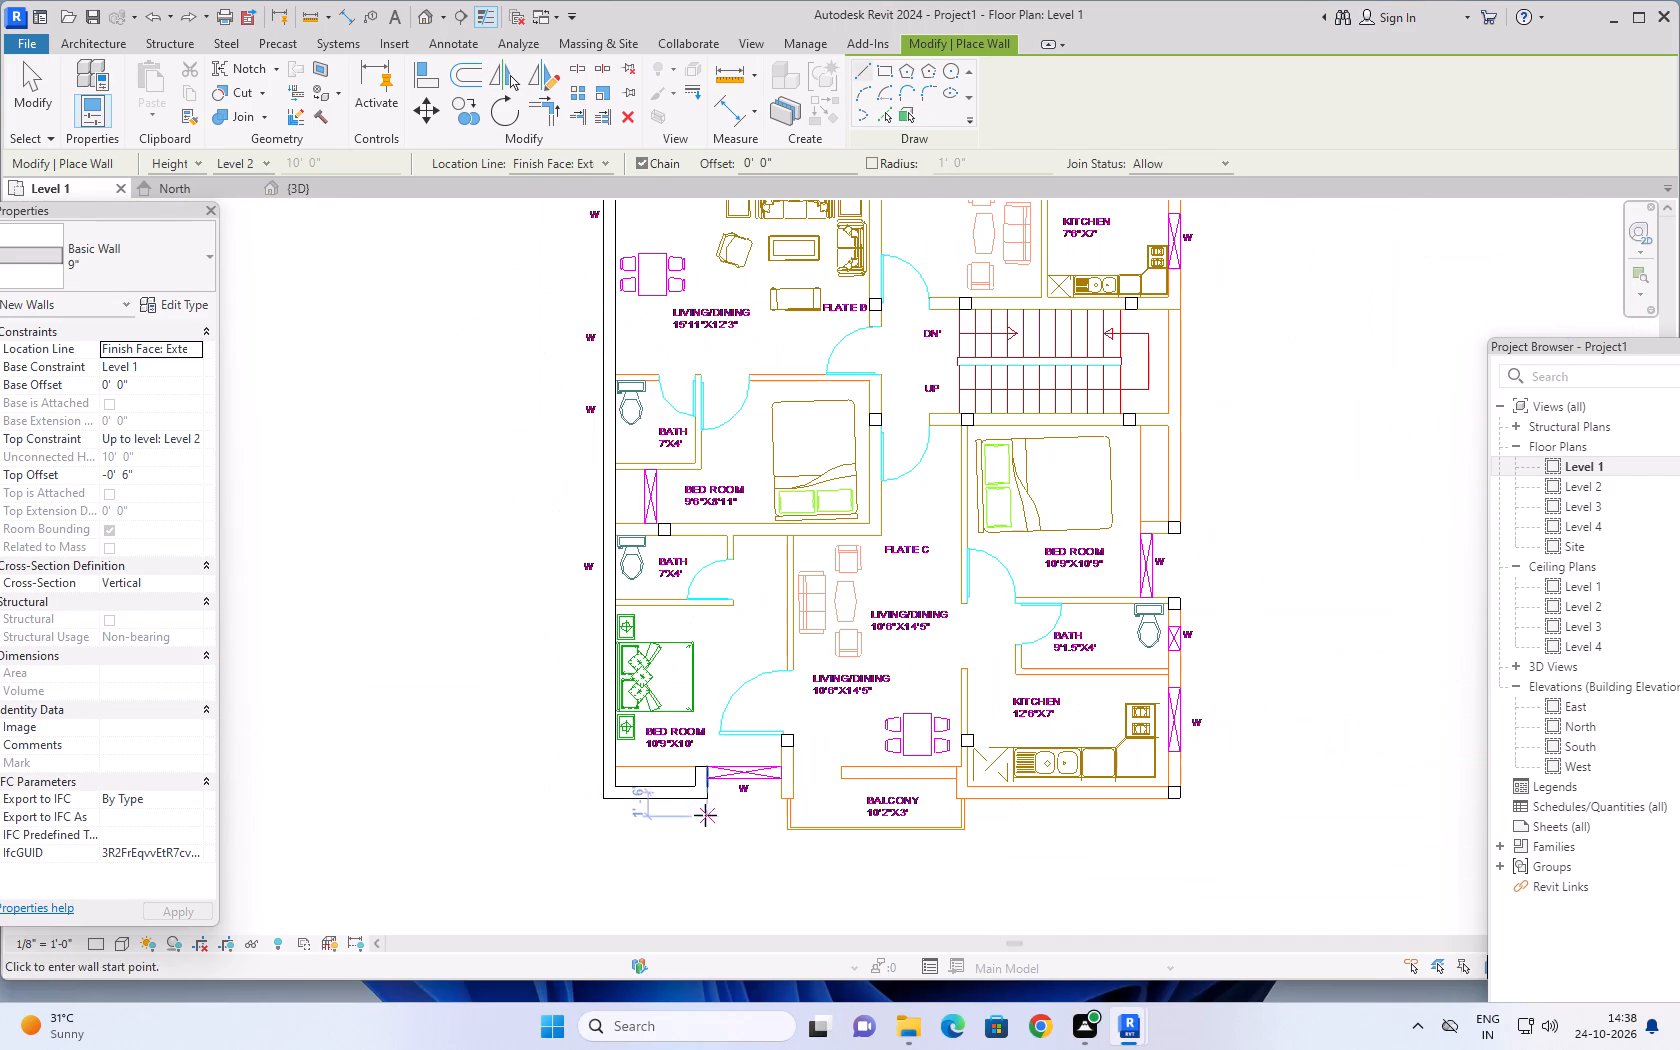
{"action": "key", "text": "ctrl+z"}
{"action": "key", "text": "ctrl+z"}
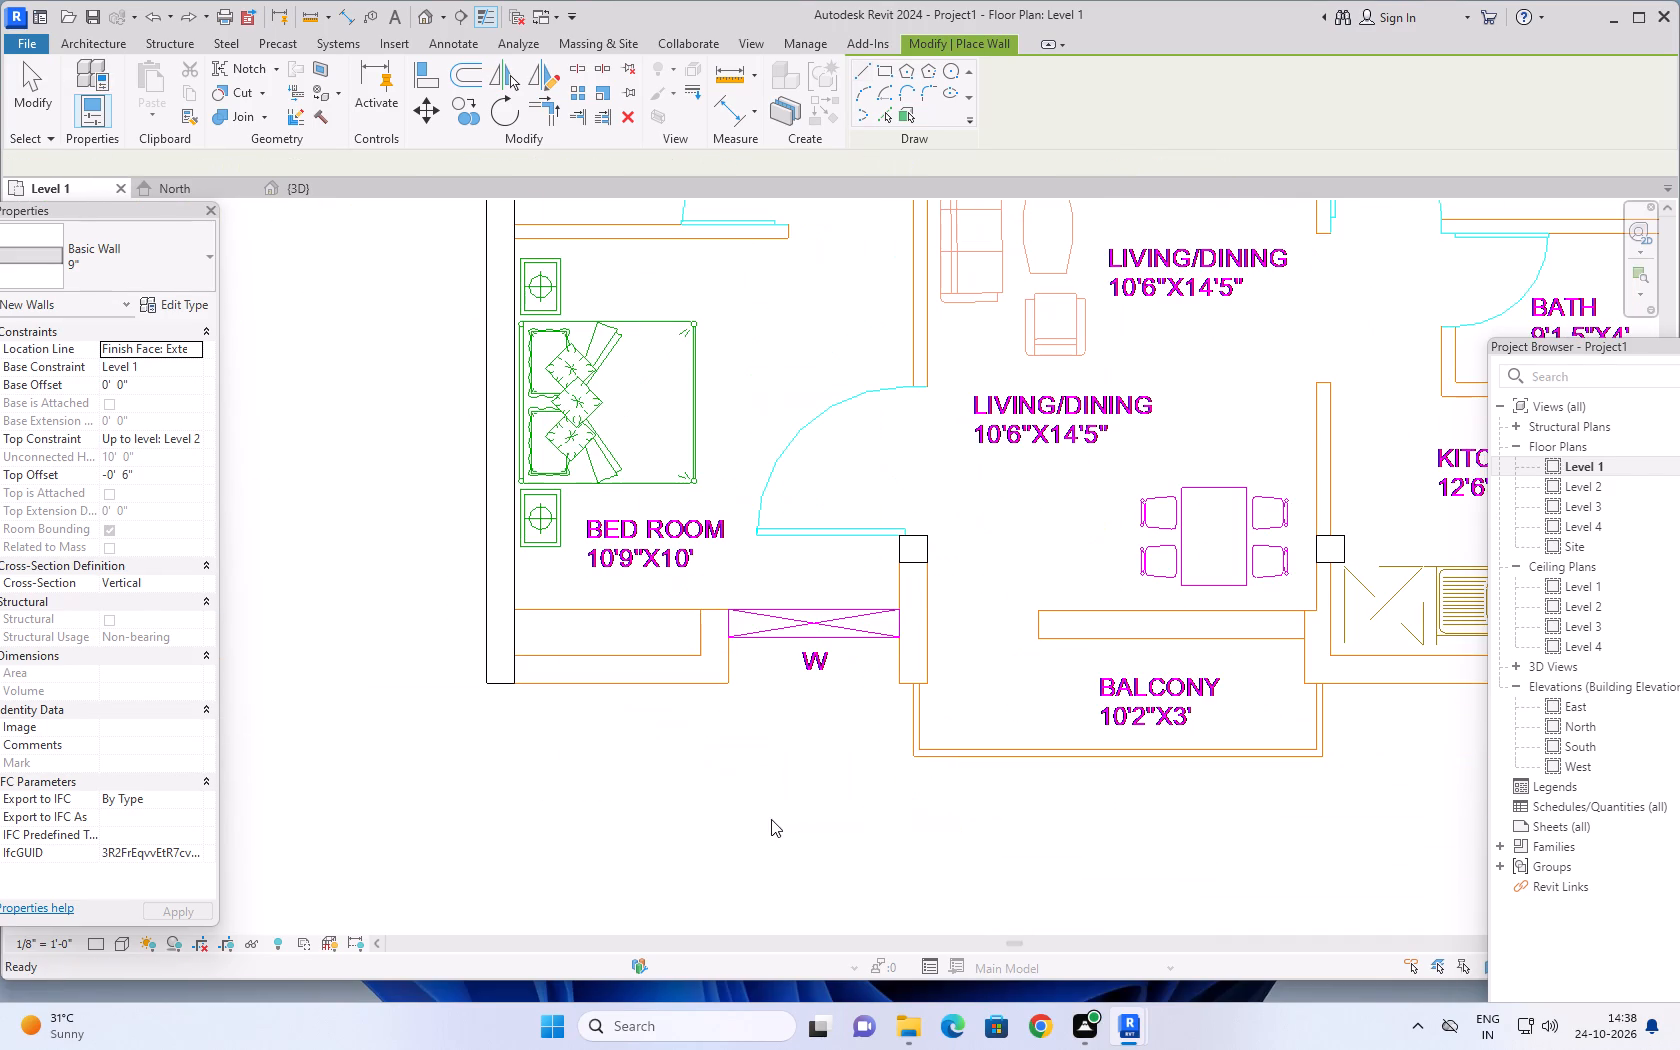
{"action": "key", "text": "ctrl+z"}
Draw a 9" wall about 2'6" long from the 11'6"X9'7.5" bedroom's outer corner to the side column, keeping its thickness inside the plan outline.
{"action": "scroll", "coordinate": [530, 829], "scroll_direction": "down", "scroll_amount": 2}
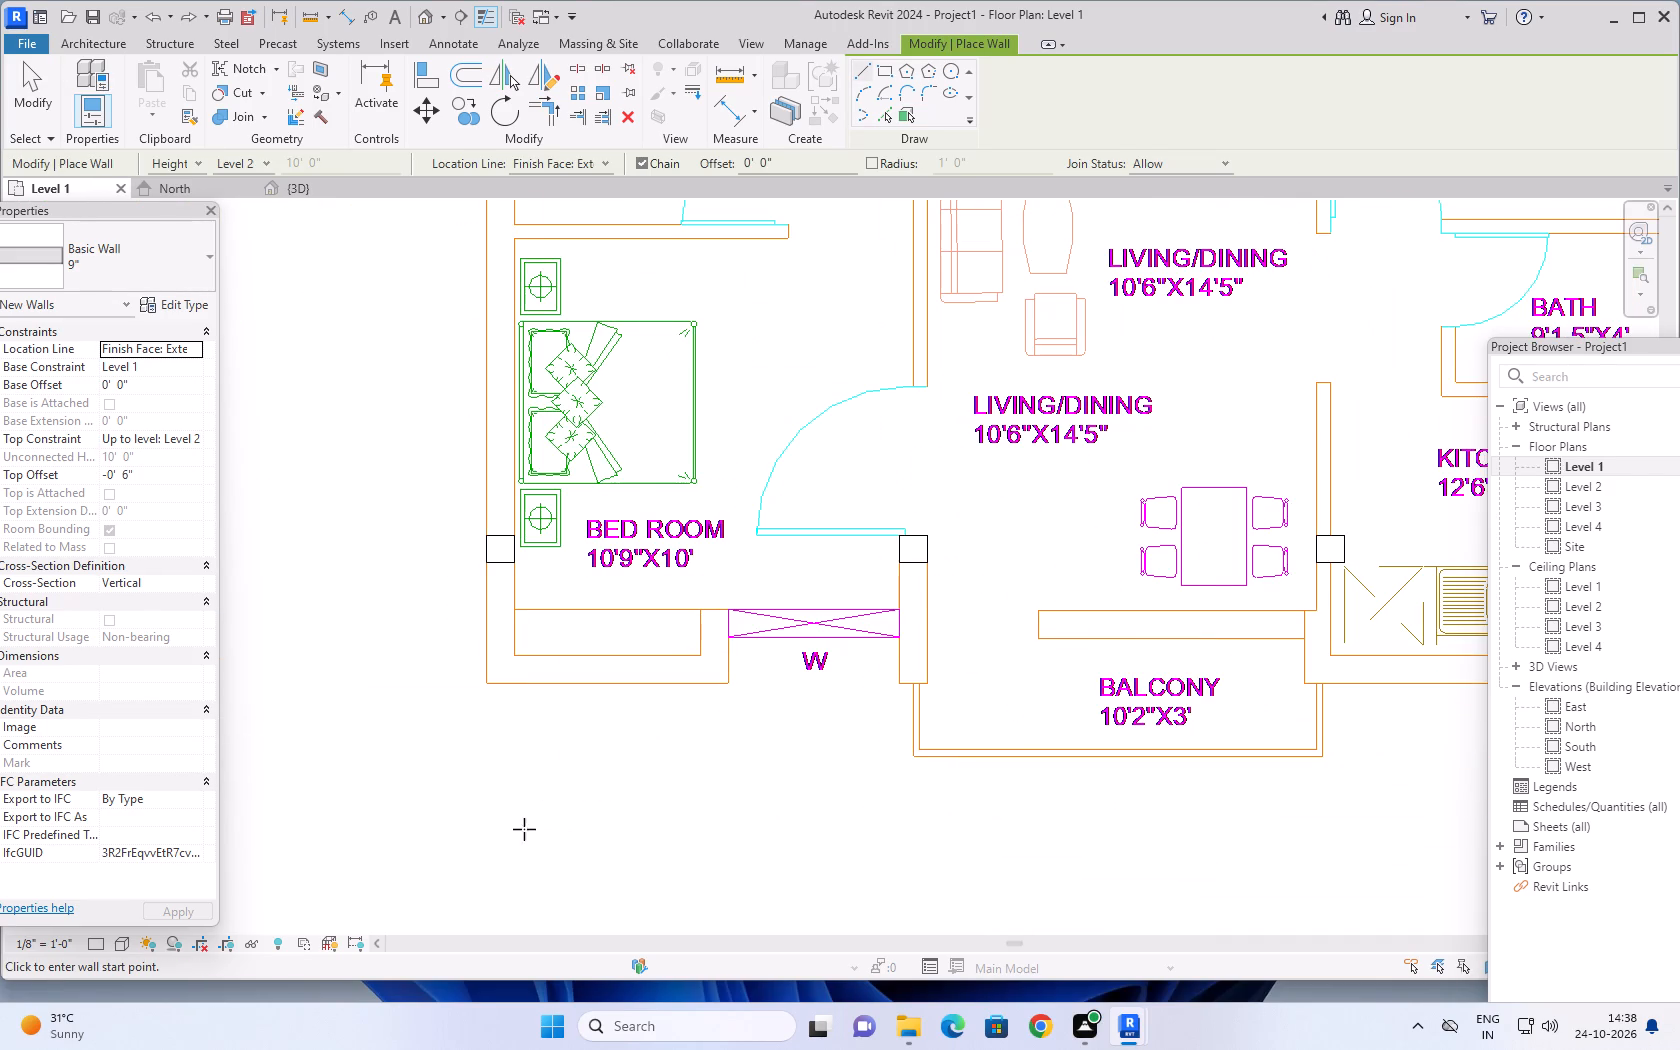
{"action": "scroll", "coordinate": [524, 829], "scroll_direction": "down", "scroll_amount": 4}
{"action": "scroll", "coordinate": [453, 669], "scroll_direction": "down", "scroll_amount": 3}
{"action": "middle_click_drag", "start_coordinate": [440, 606], "coordinate": [491, 849]}
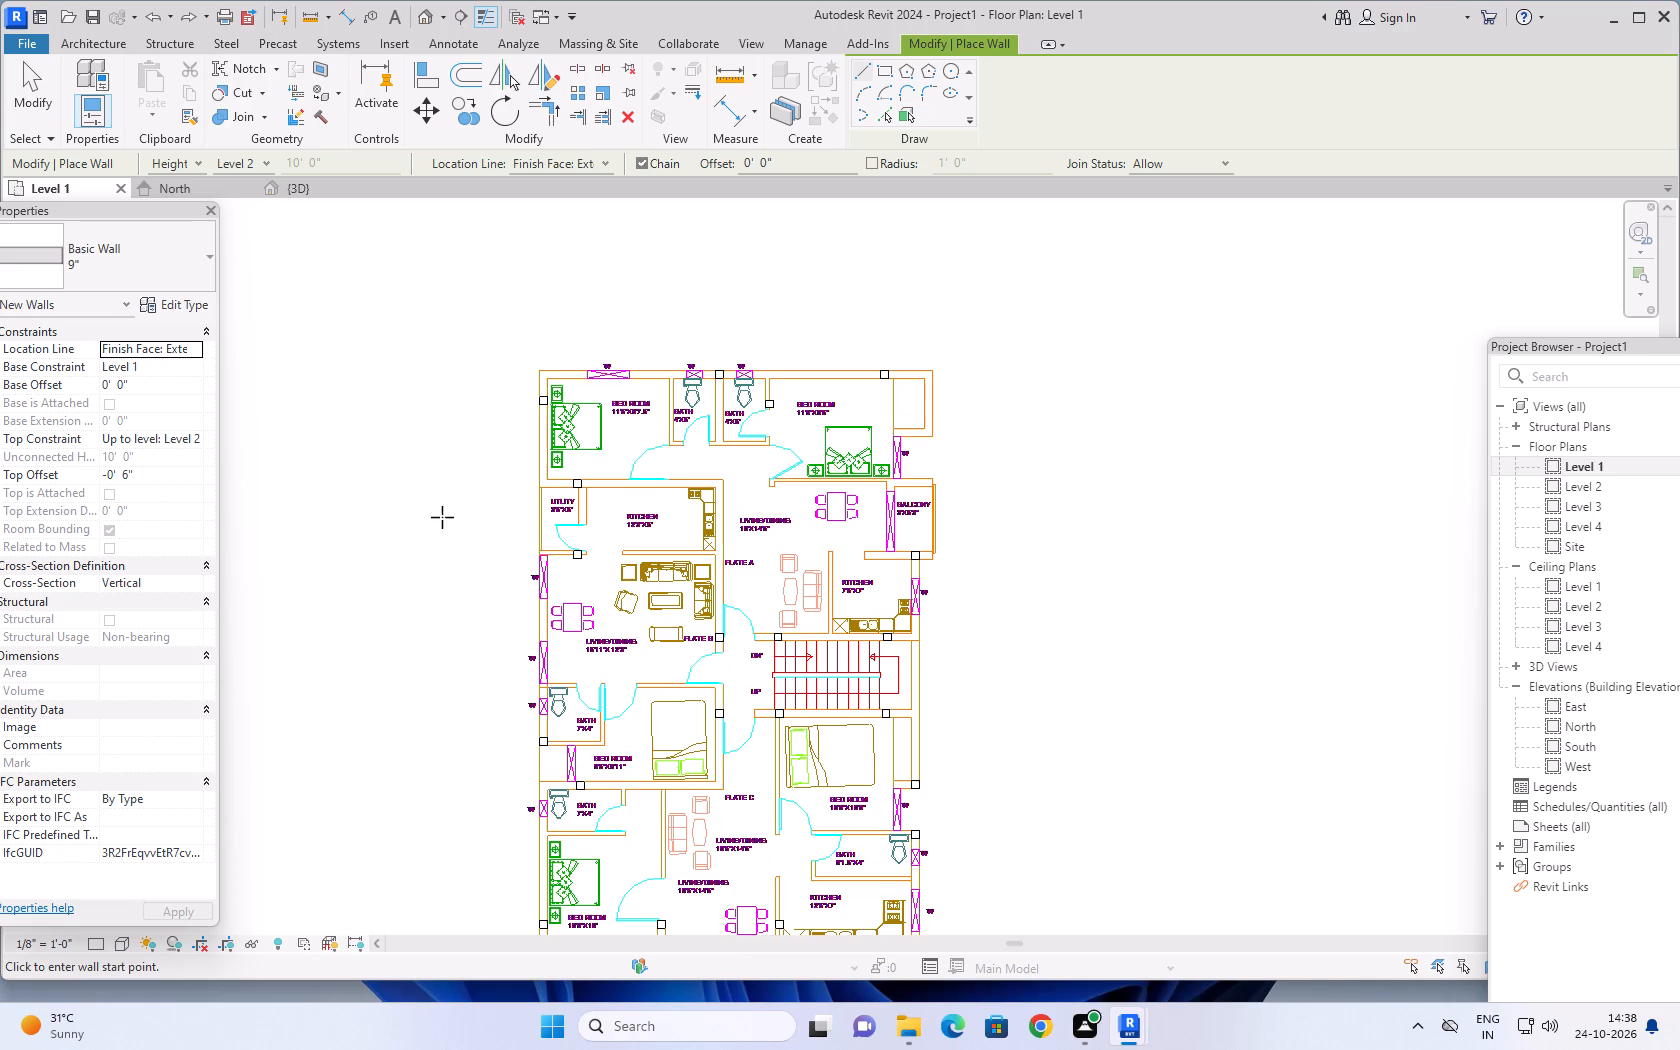
{"action": "middle_click_drag", "start_coordinate": [442, 517], "coordinate": [447, 735]}
{"action": "scroll", "coordinate": [488, 597], "scroll_direction": "up", "scroll_amount": 4}
{"action": "scroll", "coordinate": [575, 606], "scroll_direction": "up", "scroll_amount": 9}
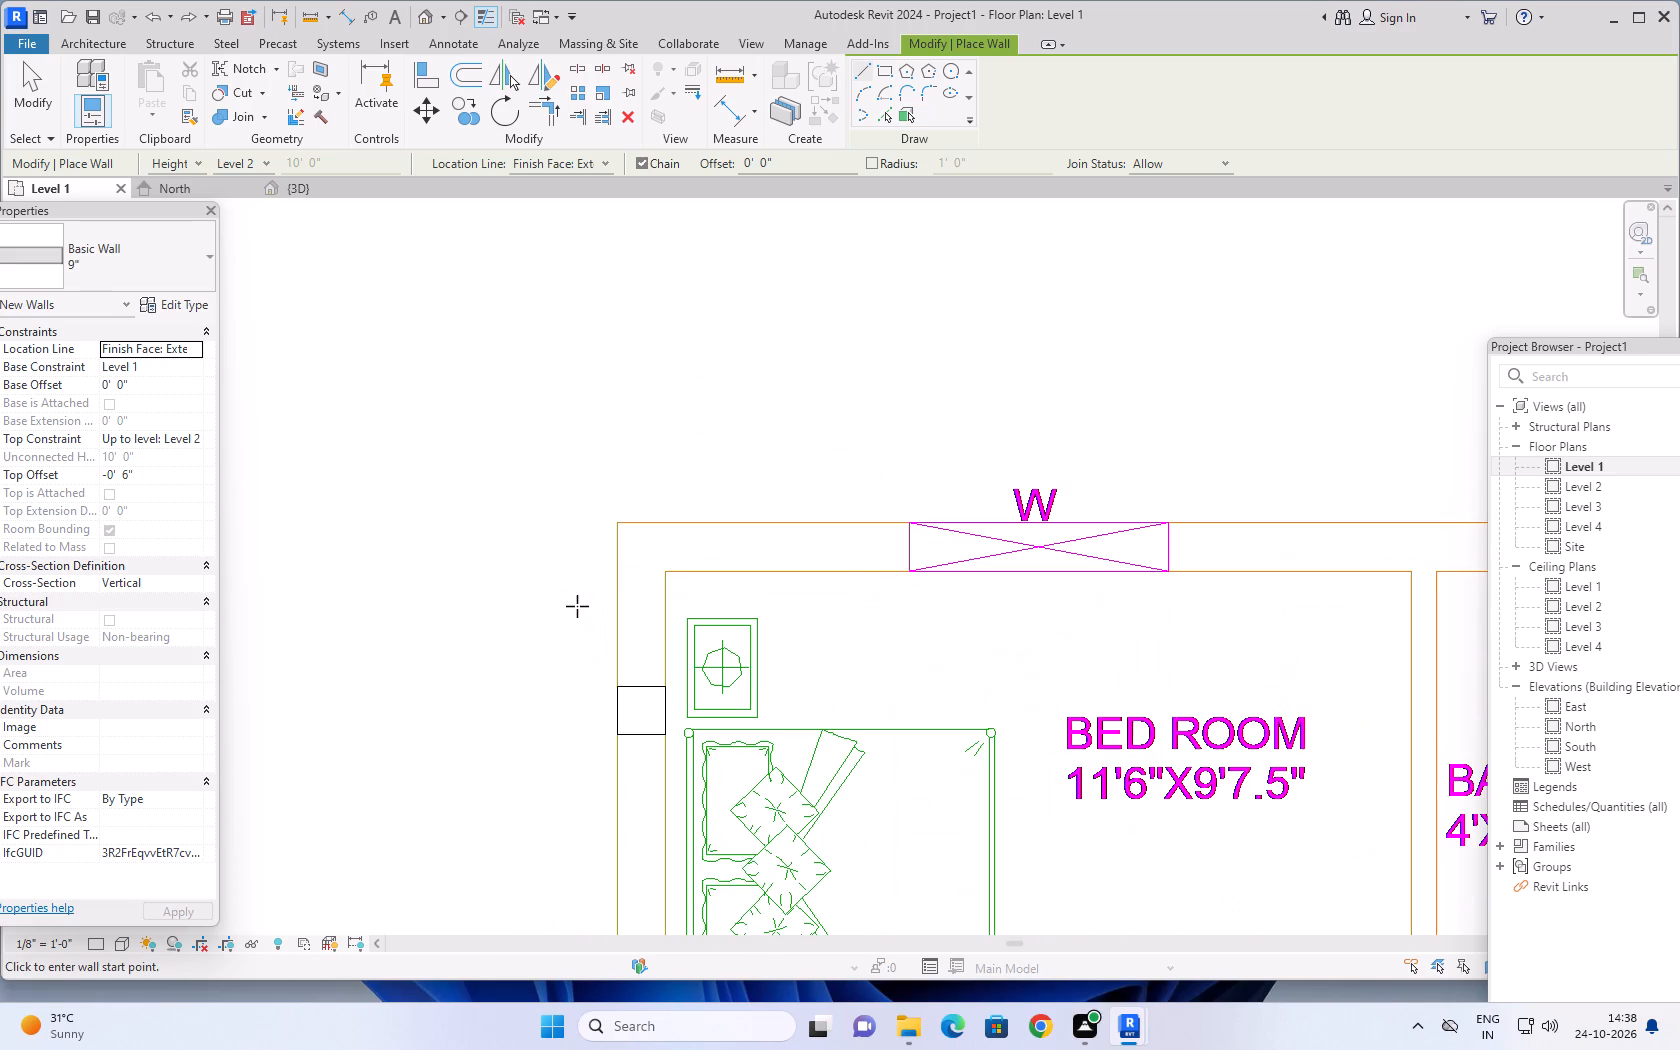
{"action": "left_click", "coordinate": [618, 523]}
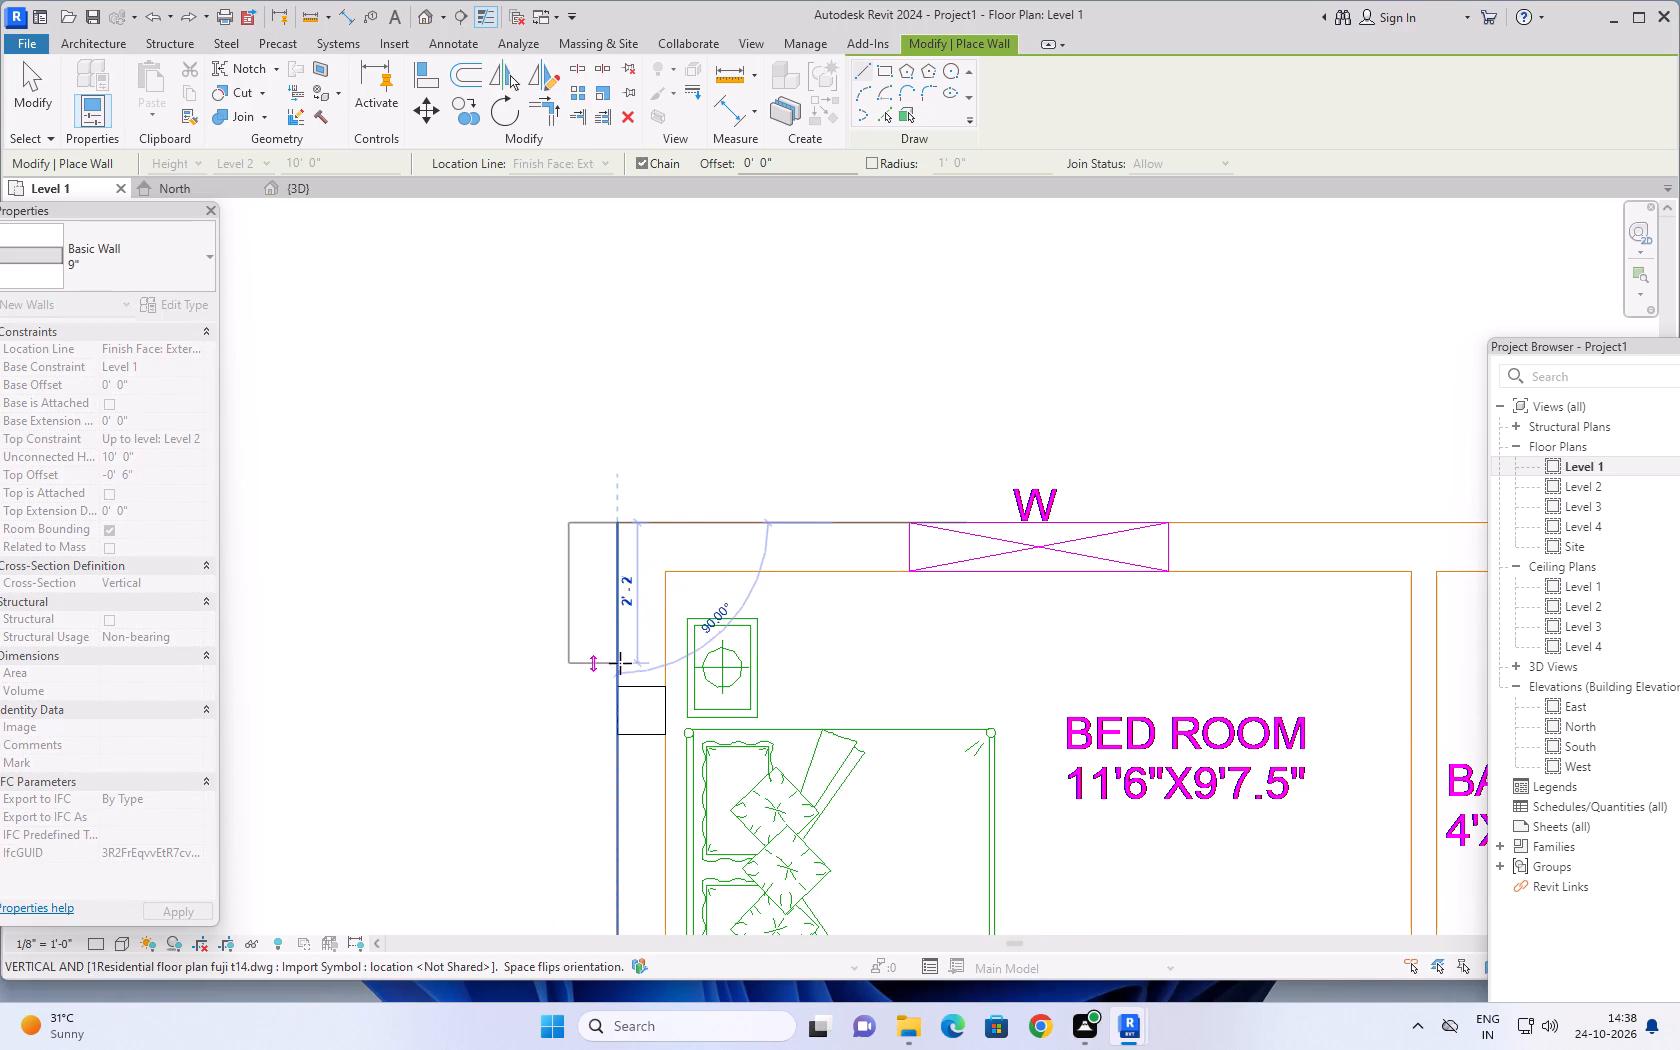
{"action": "key", "text": "space"}
{"action": "left_click", "coordinate": [623, 686]}
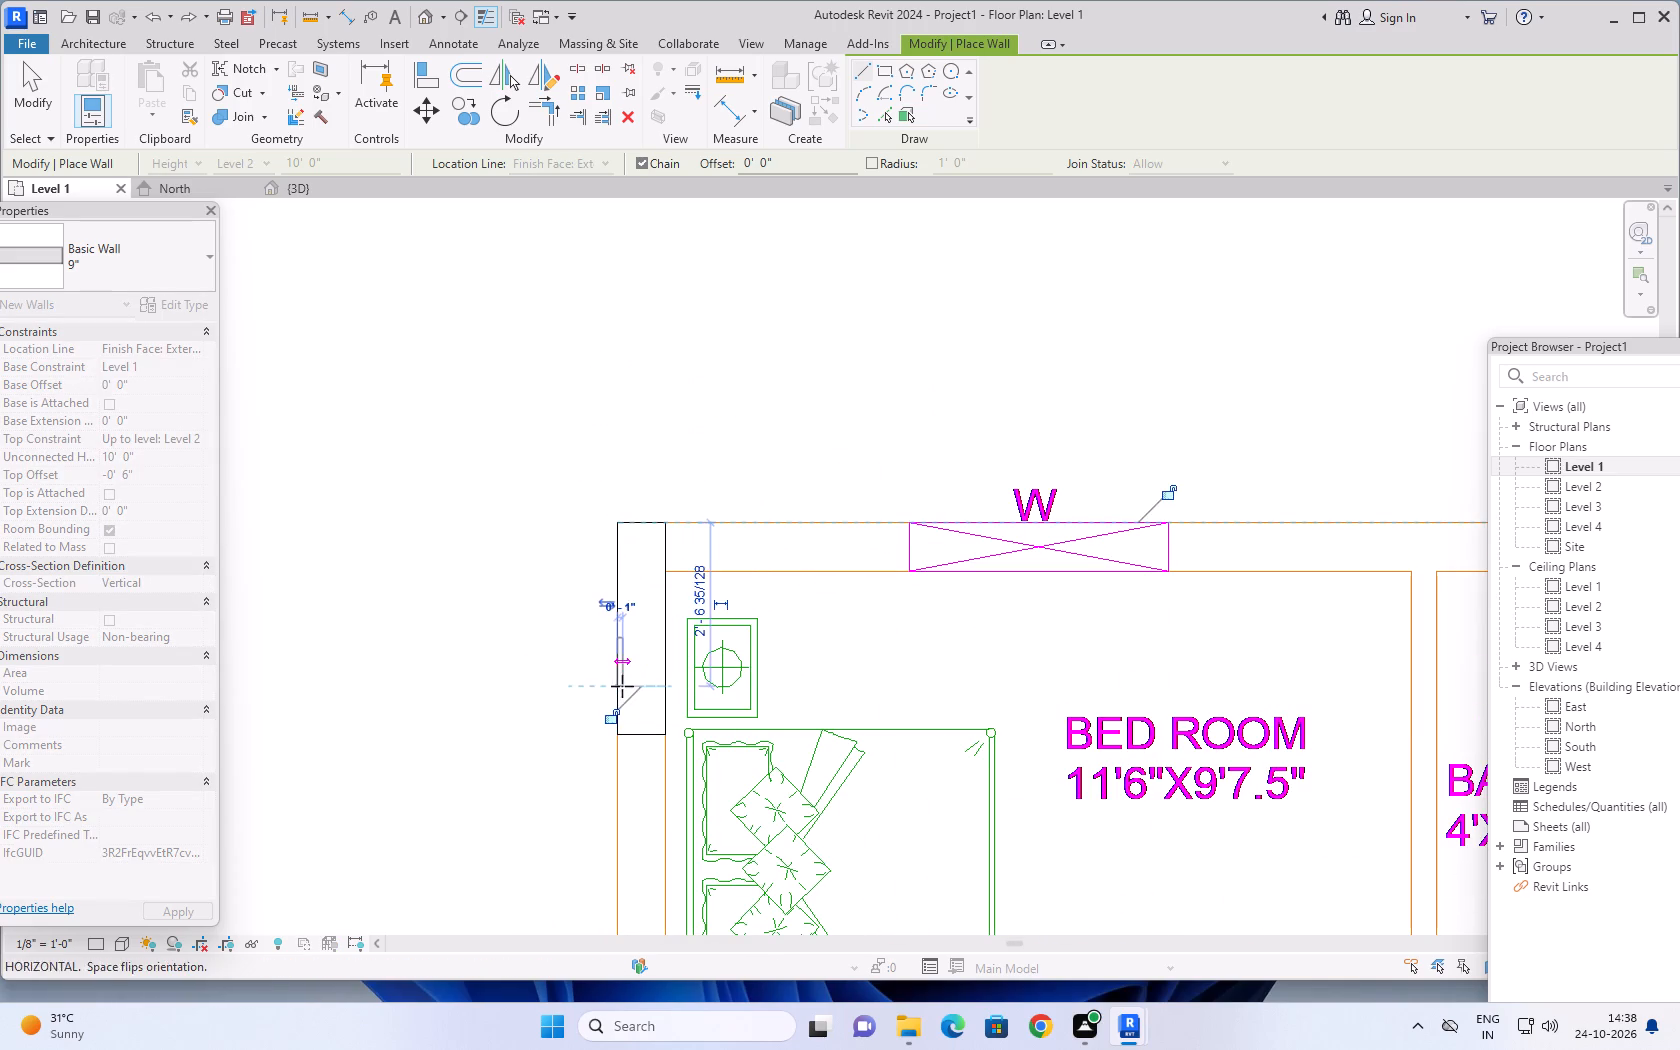
{"action": "scroll", "coordinate": [448, 713], "scroll_direction": "down", "scroll_amount": 3}
{"action": "middle_click_drag", "start_coordinate": [460, 770], "coordinate": [434, 632]}
{"action": "key", "text": "space"}
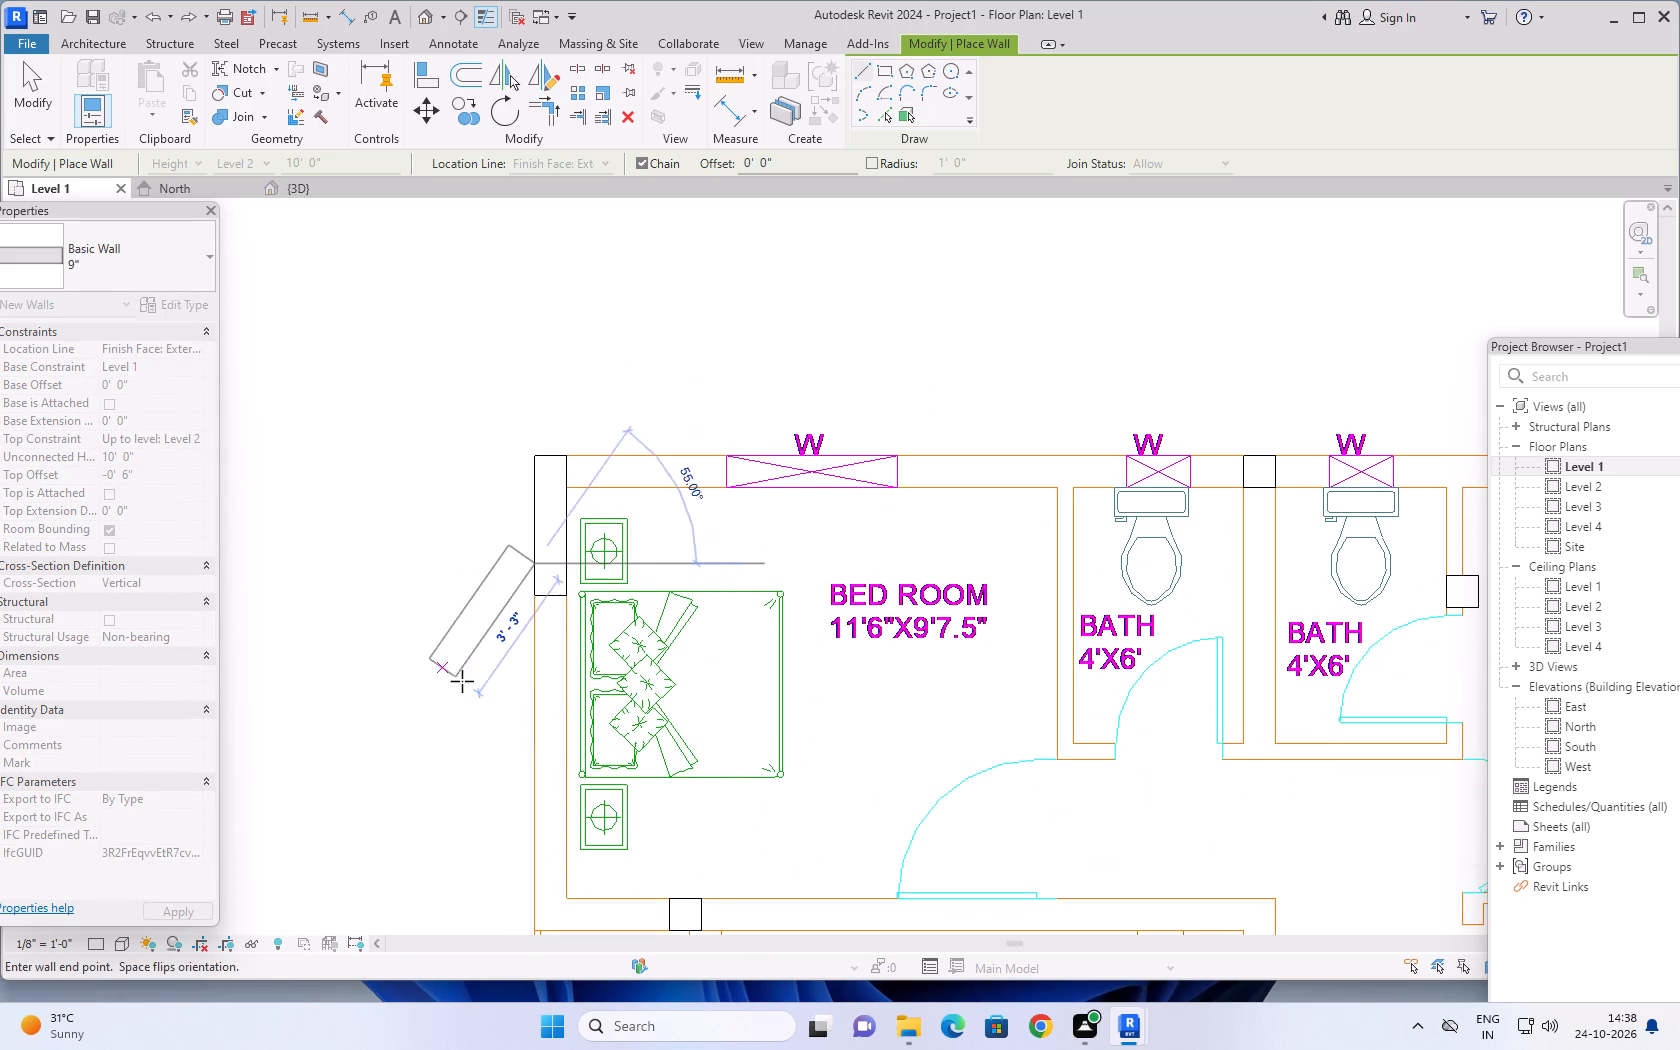
{"action": "key", "text": "Escape"}
Draw a 9" exterior wall from that column along the utility and 15'11"X12'3" living/dining side to the column beside Flate B's 7'X4' bath.
{"action": "scroll", "coordinate": [499, 648], "scroll_direction": "up", "scroll_amount": 3}
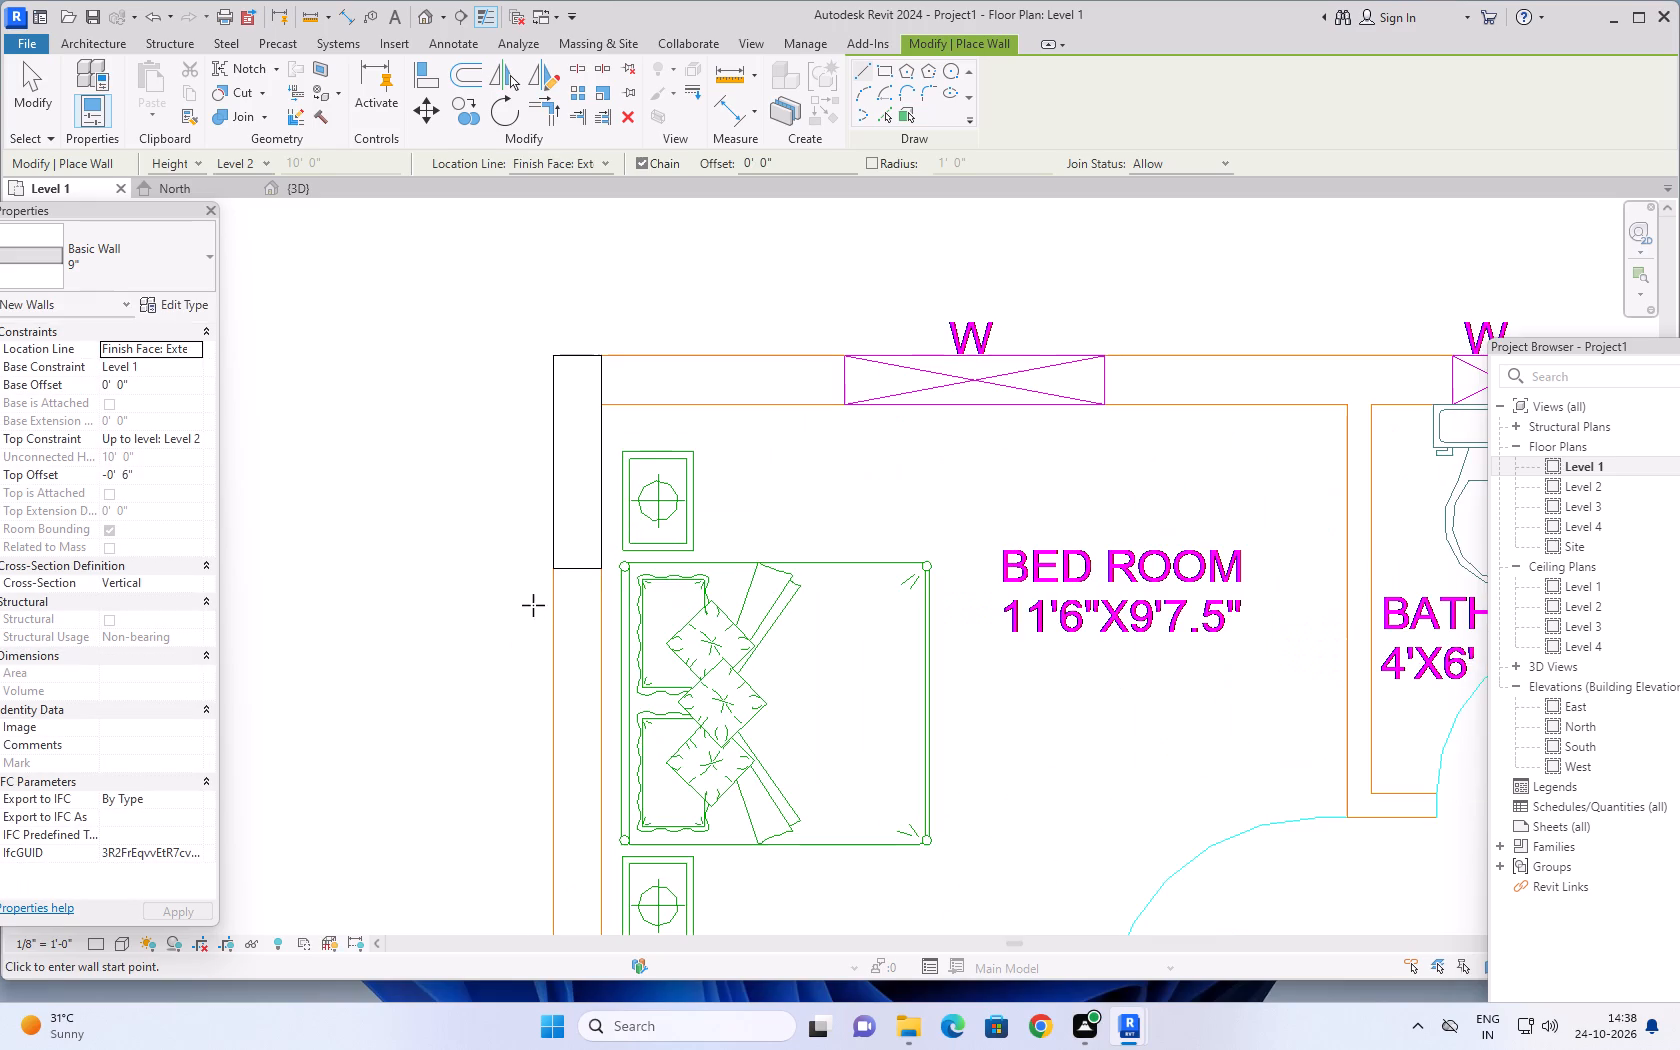
{"action": "left_click", "coordinate": [557, 568]}
{"action": "scroll", "coordinate": [539, 857], "scroll_direction": "down", "scroll_amount": 7}
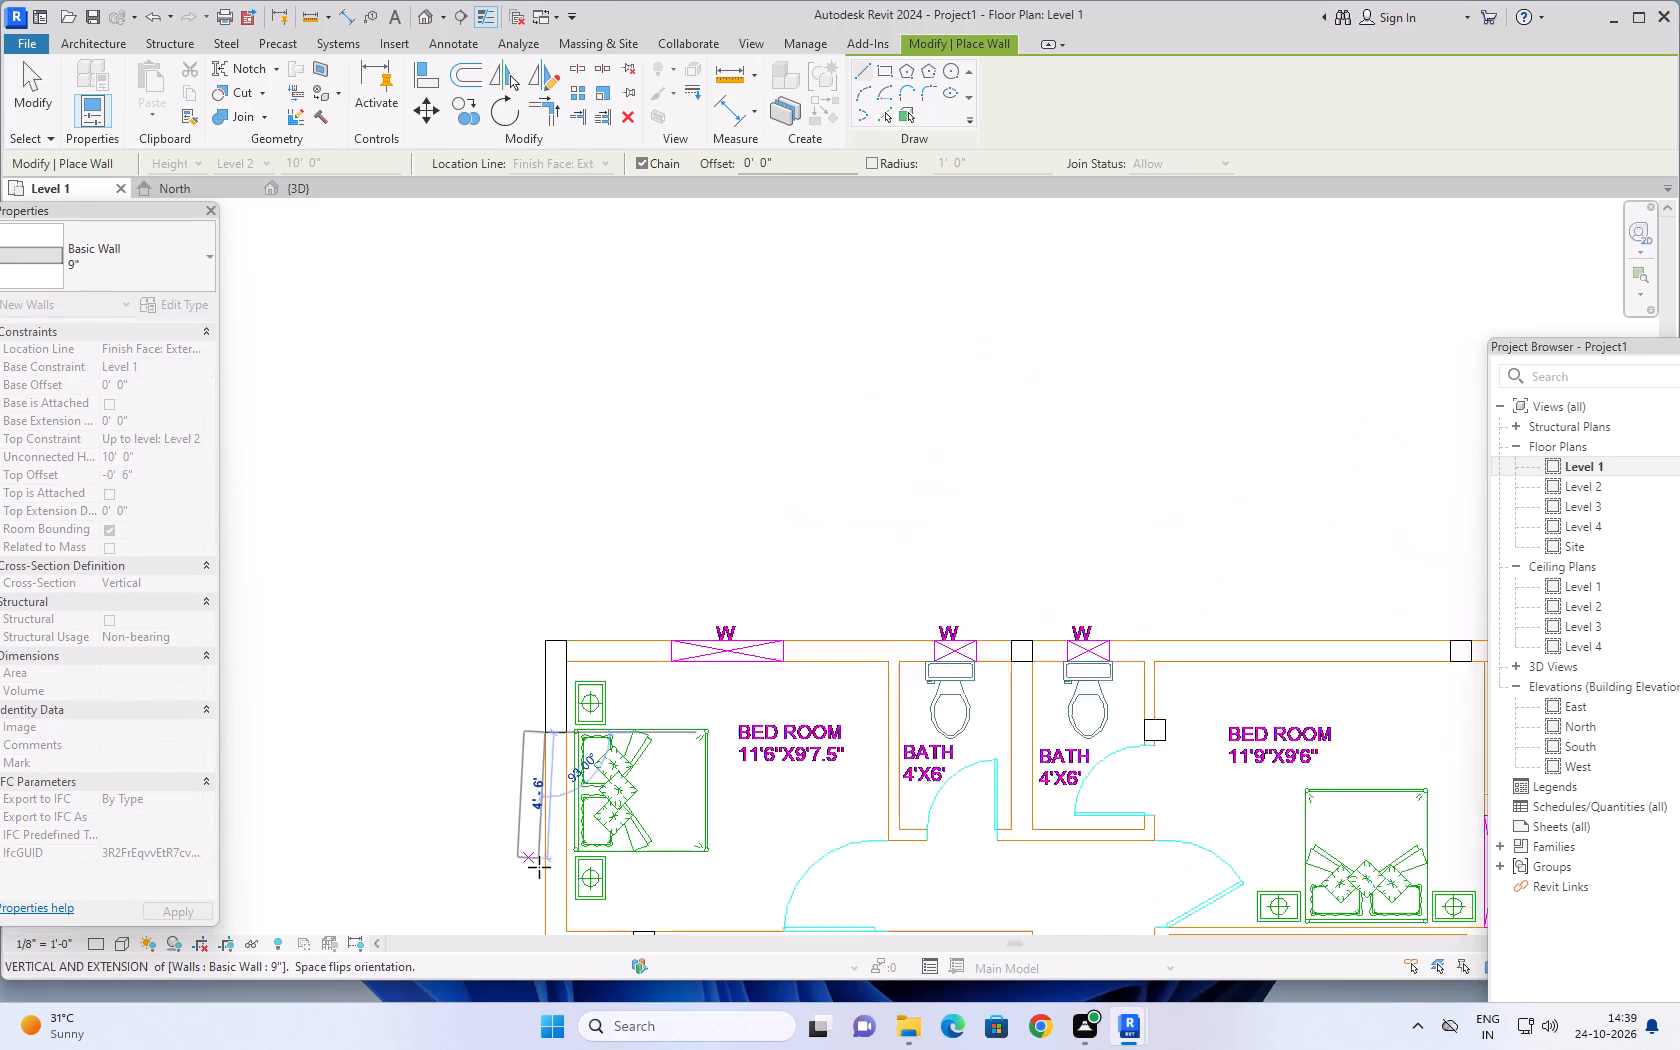
{"action": "middle_click_drag", "start_coordinate": [539, 856], "coordinate": [527, 576]}
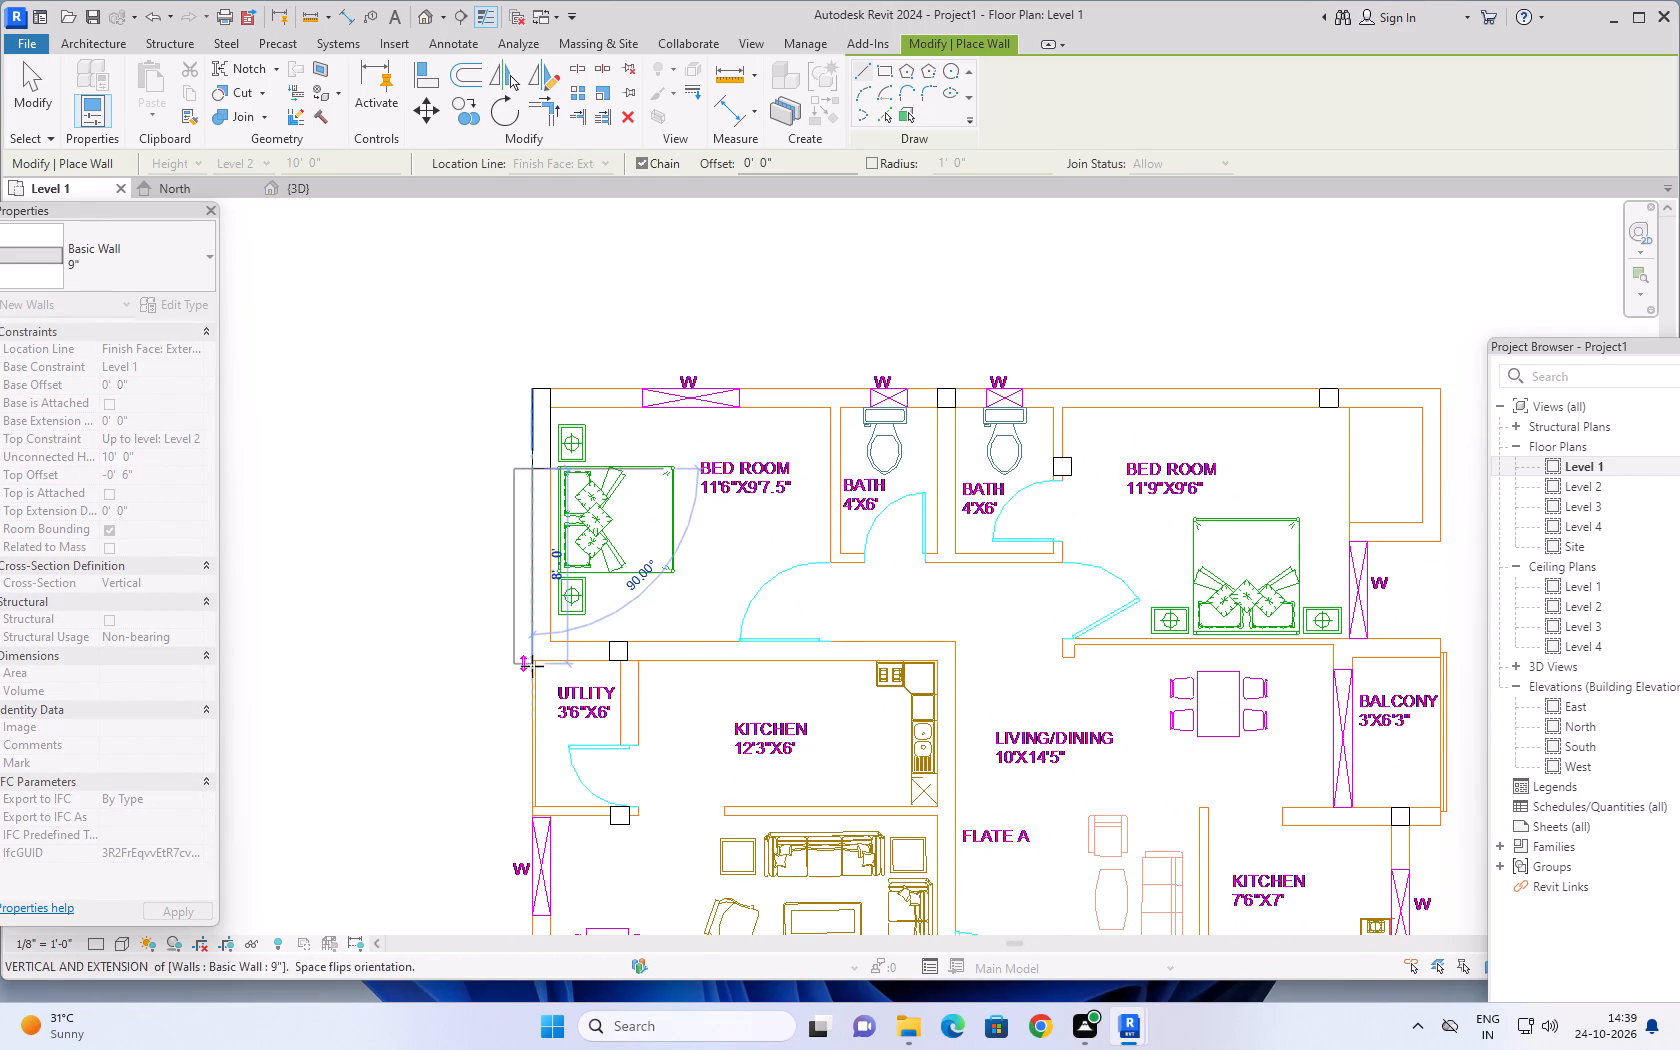
{"action": "key", "text": "space"}
{"action": "scroll", "coordinate": [523, 697], "scroll_direction": "down", "scroll_amount": 2}
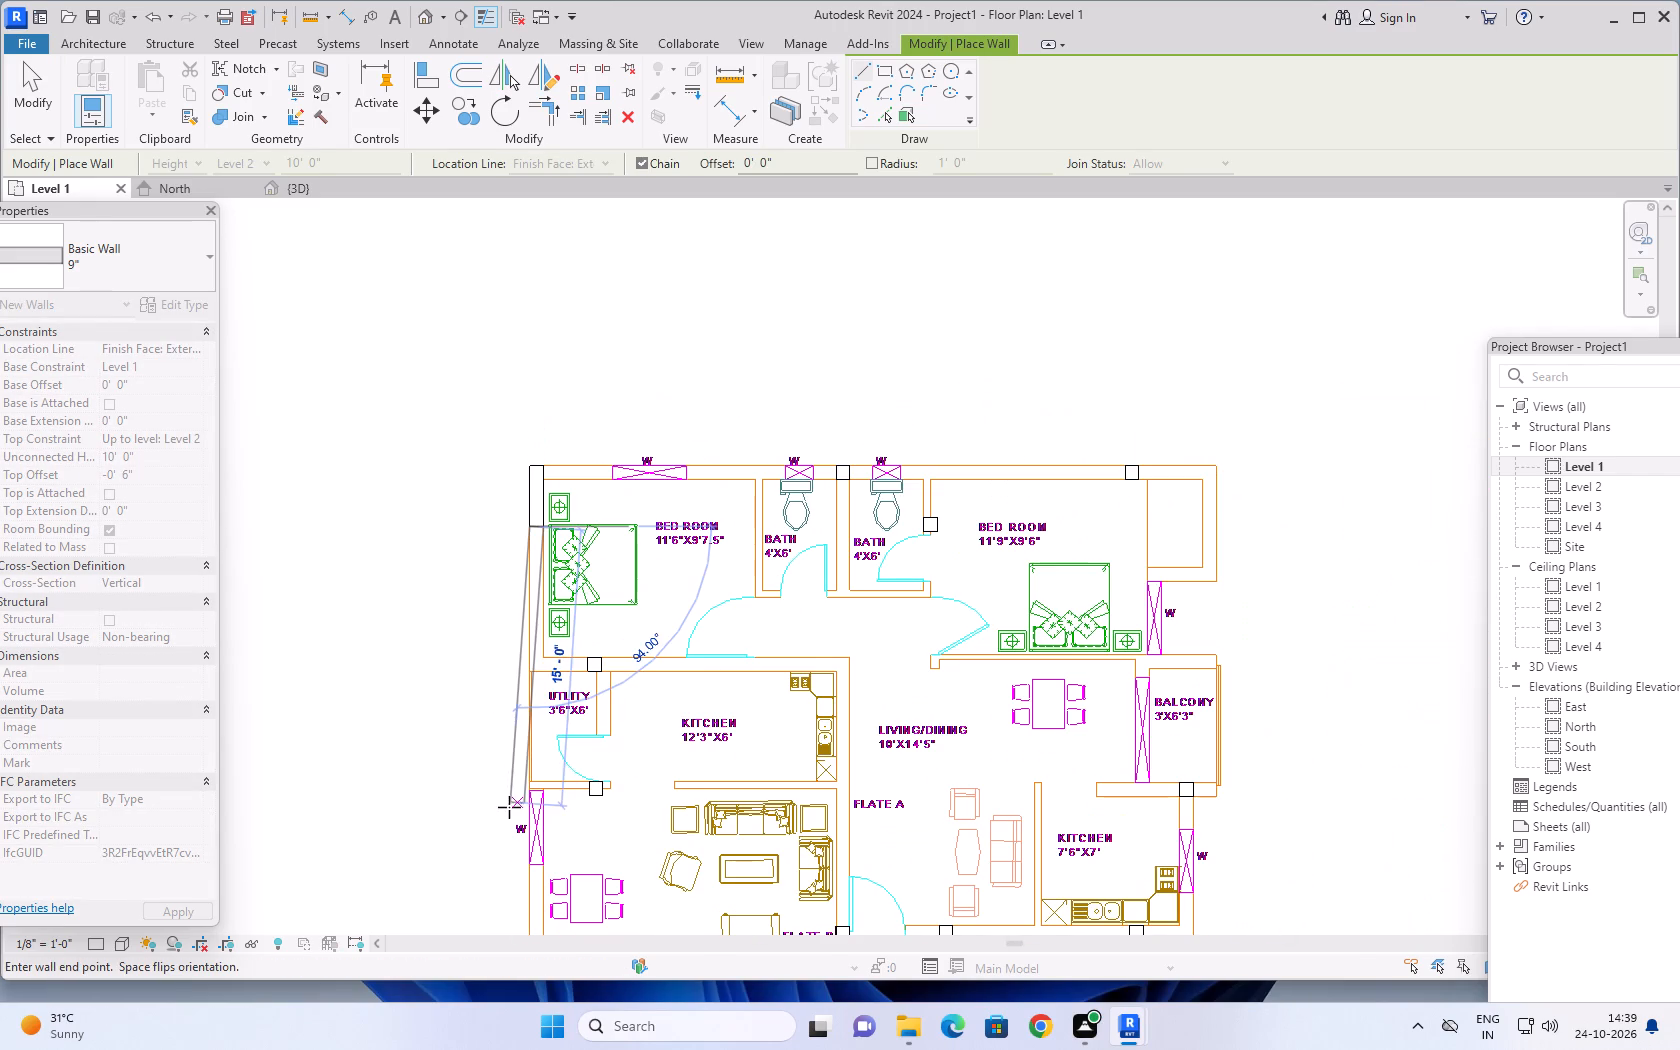
{"action": "middle_click_drag", "start_coordinate": [525, 821], "coordinate": [537, 495]}
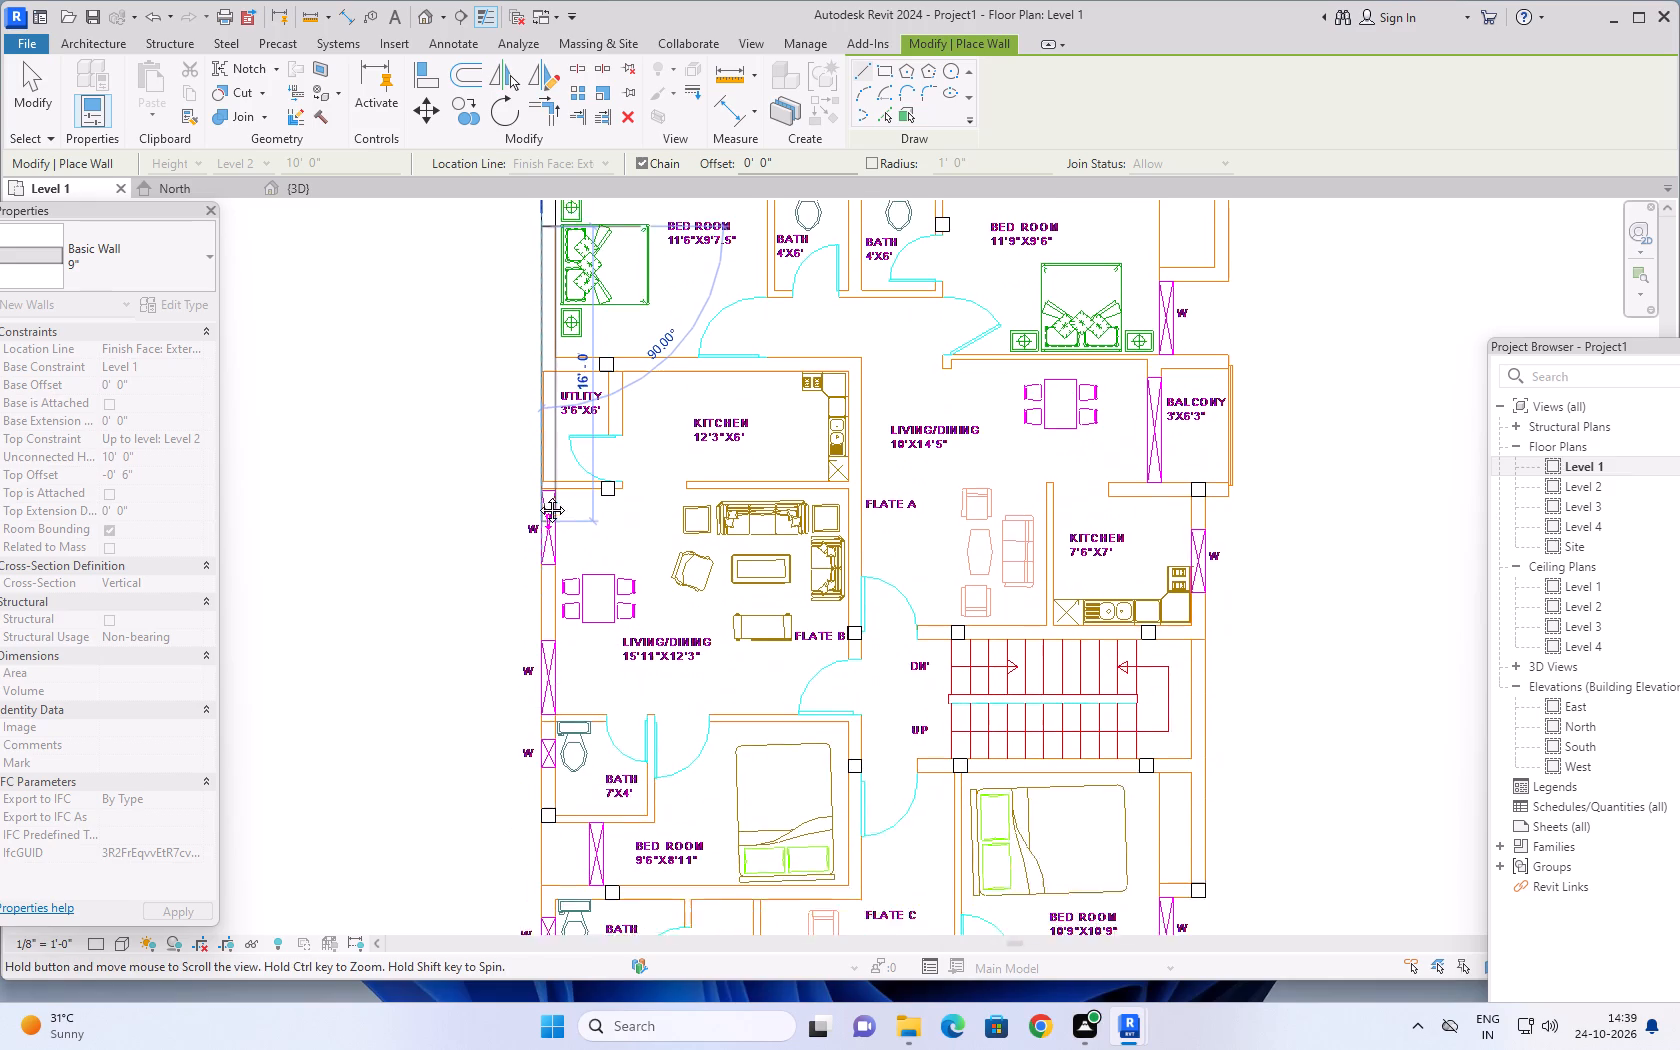
{"action": "middle_click_drag", "start_coordinate": [537, 495], "coordinate": [537, 493]}
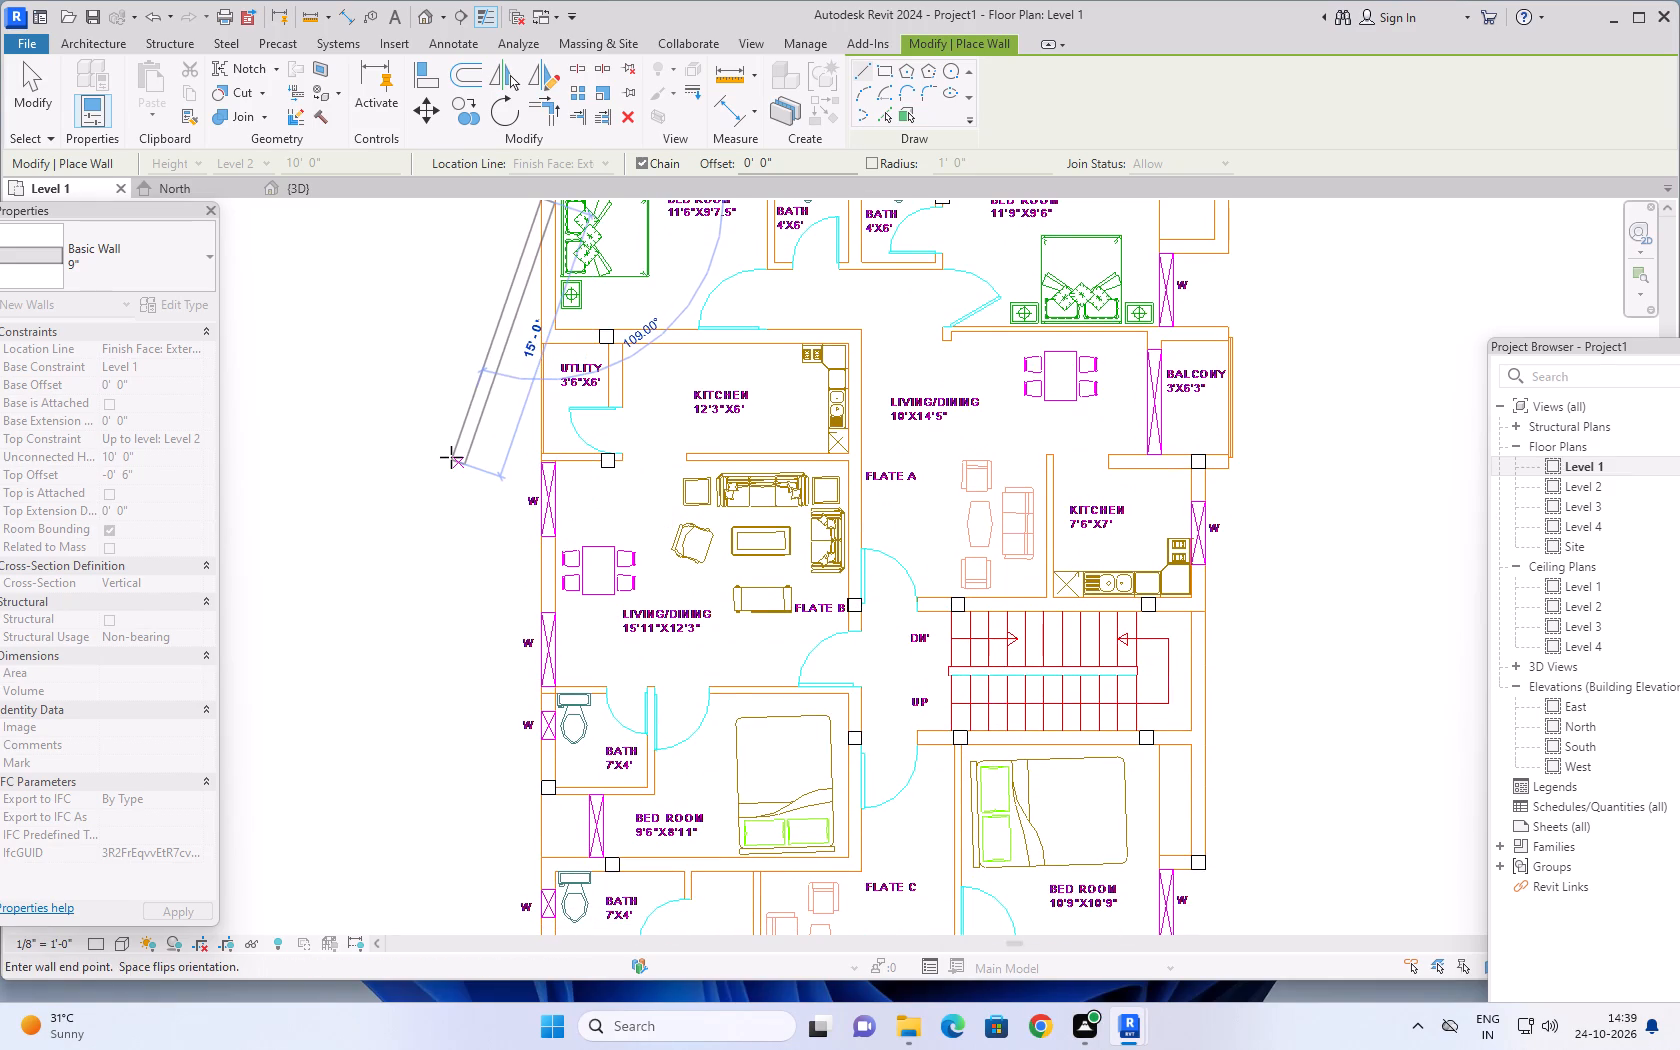
{"action": "scroll", "coordinate": [542, 555], "scroll_direction": "up", "scroll_amount": 3}
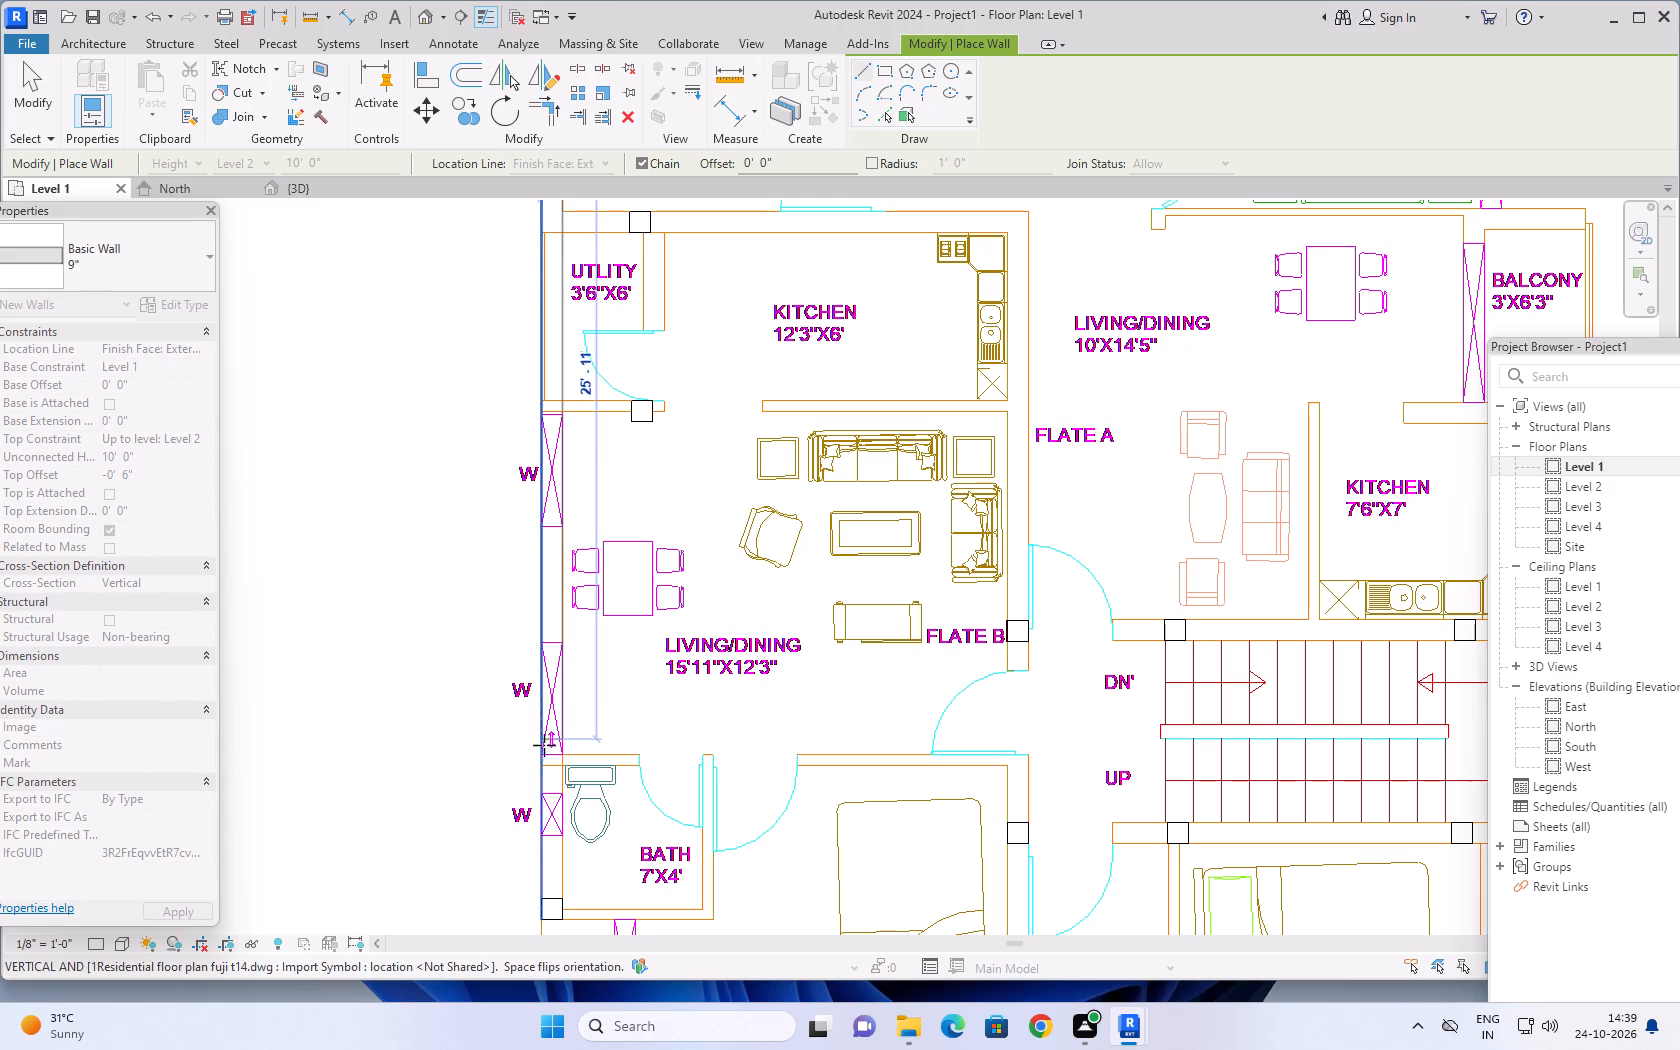
{"action": "middle_click_drag", "start_coordinate": [551, 777], "coordinate": [550, 552]}
{"action": "scroll", "coordinate": [553, 627], "scroll_direction": "up", "scroll_amount": 3}
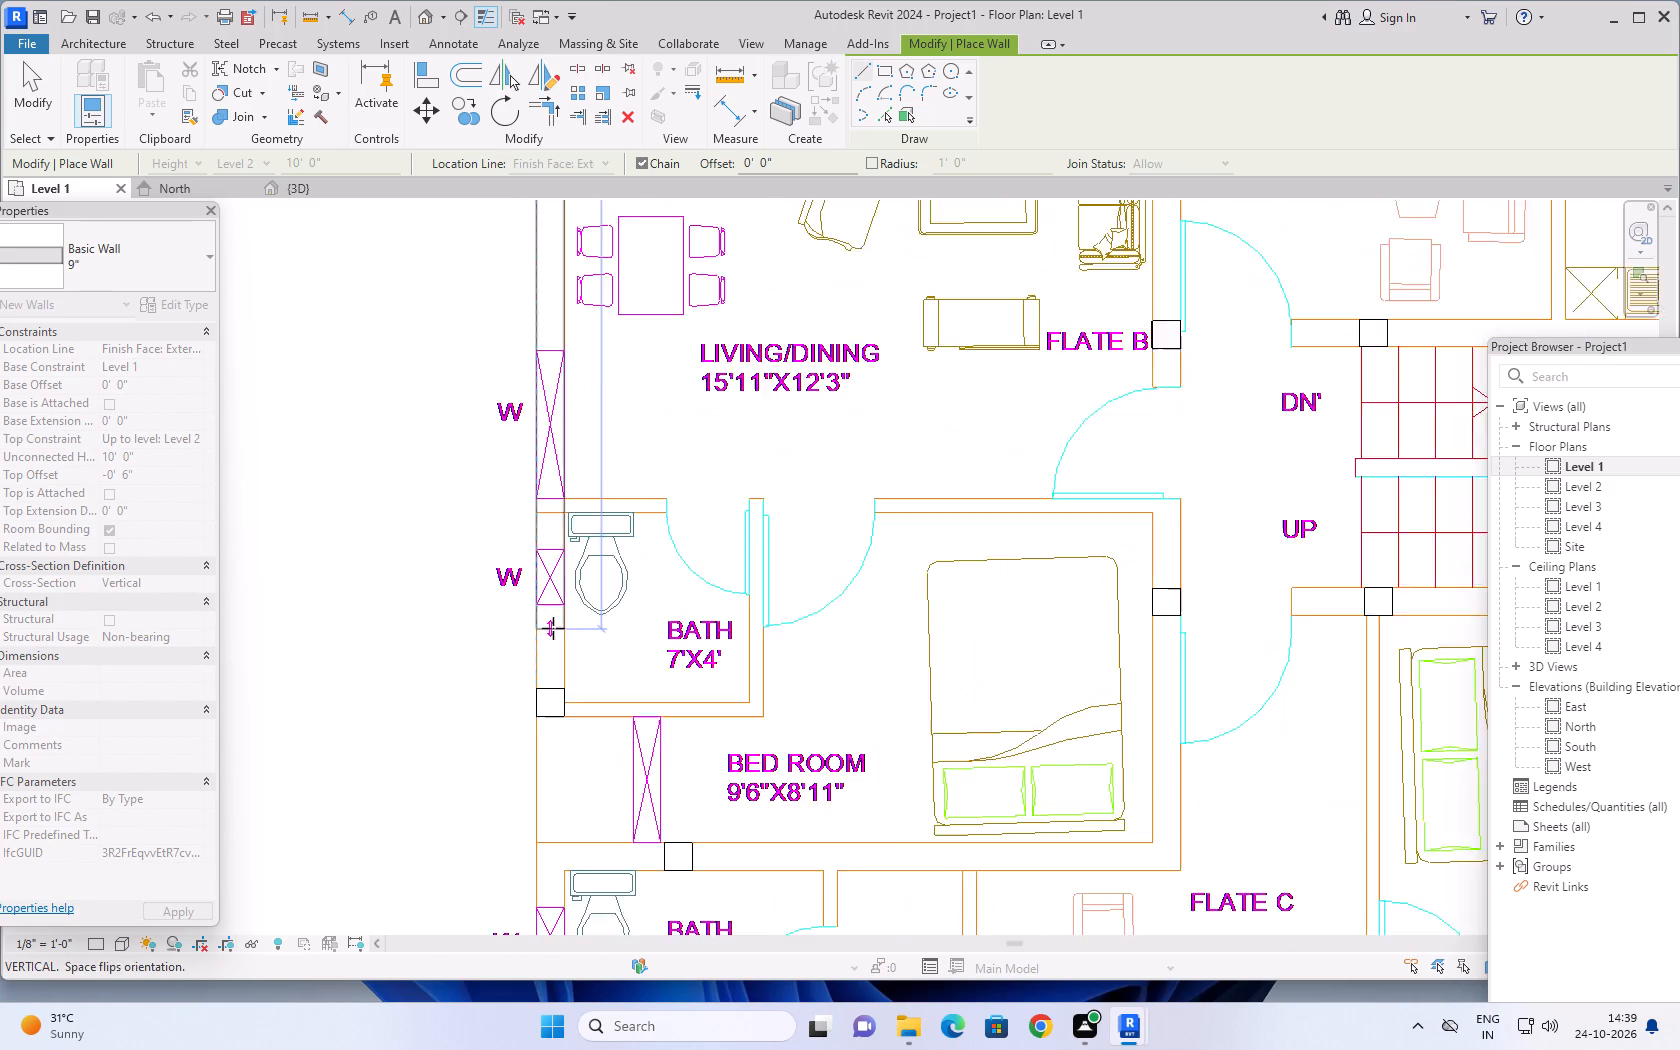
{"action": "scroll", "coordinate": [553, 628], "scroll_direction": "up", "scroll_amount": 5}
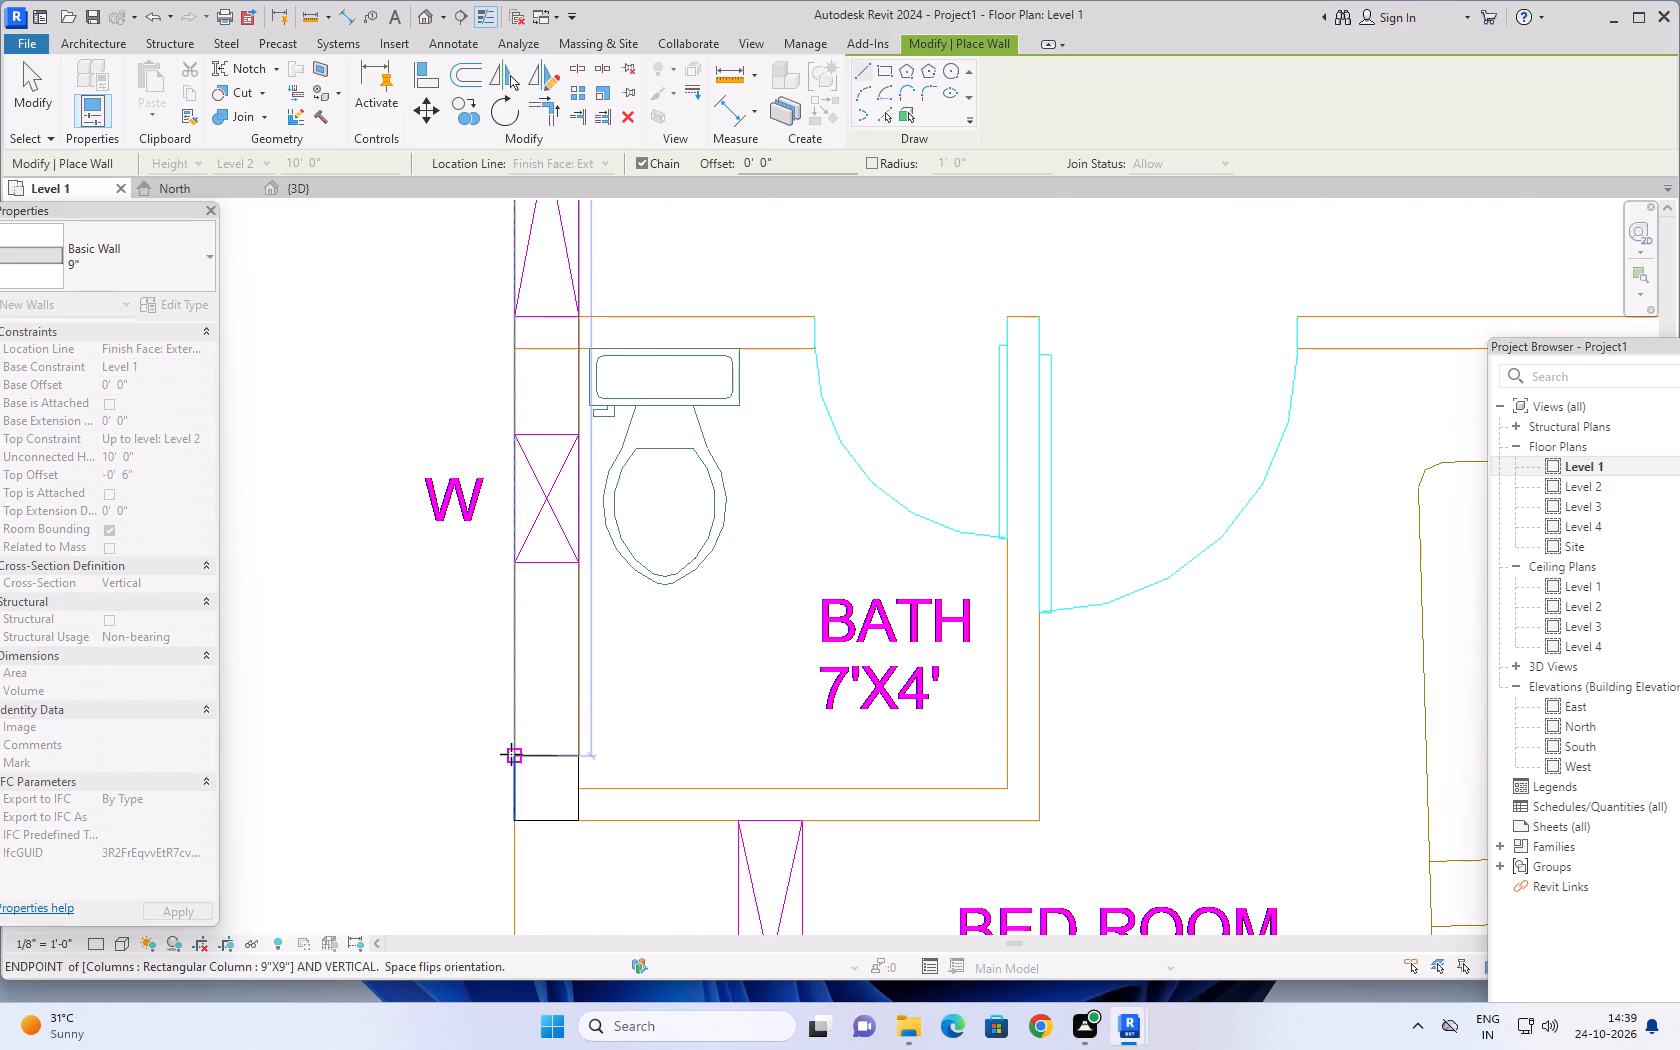
{"action": "left_click", "coordinate": [511, 761]}
{"action": "scroll", "coordinate": [381, 777], "scroll_direction": "down", "scroll_amount": 3}
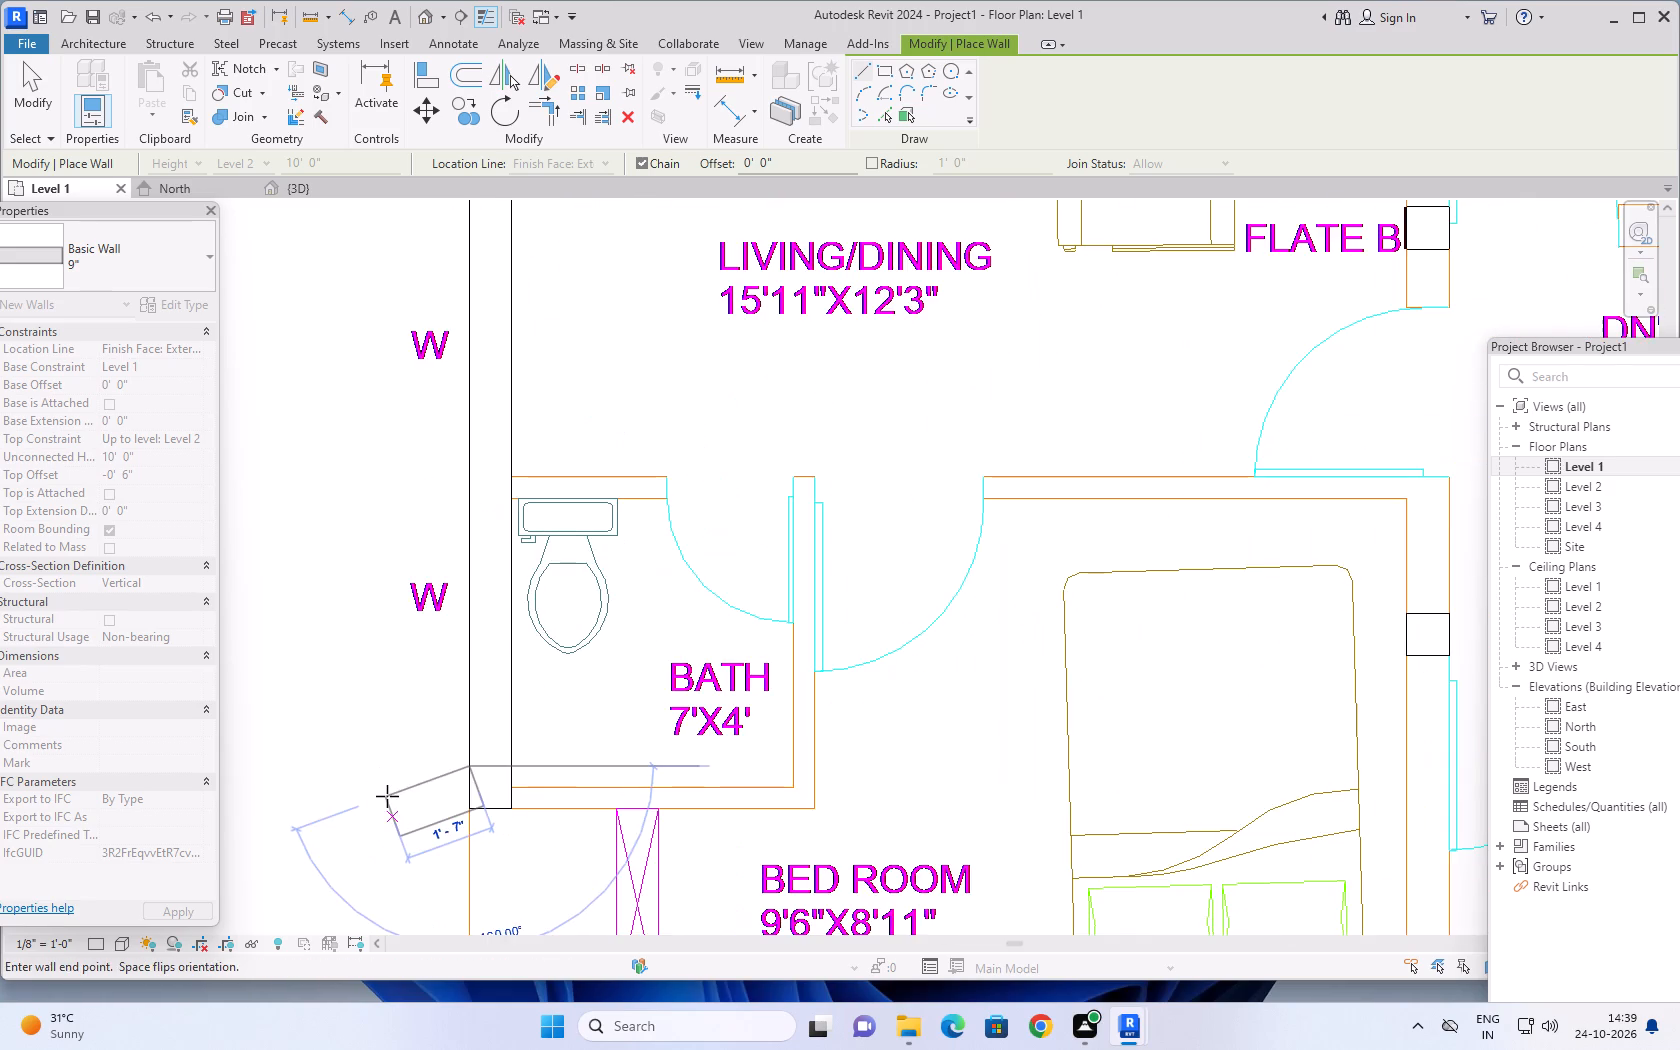
{"action": "middle_click_drag", "start_coordinate": [387, 787], "coordinate": [387, 458]}
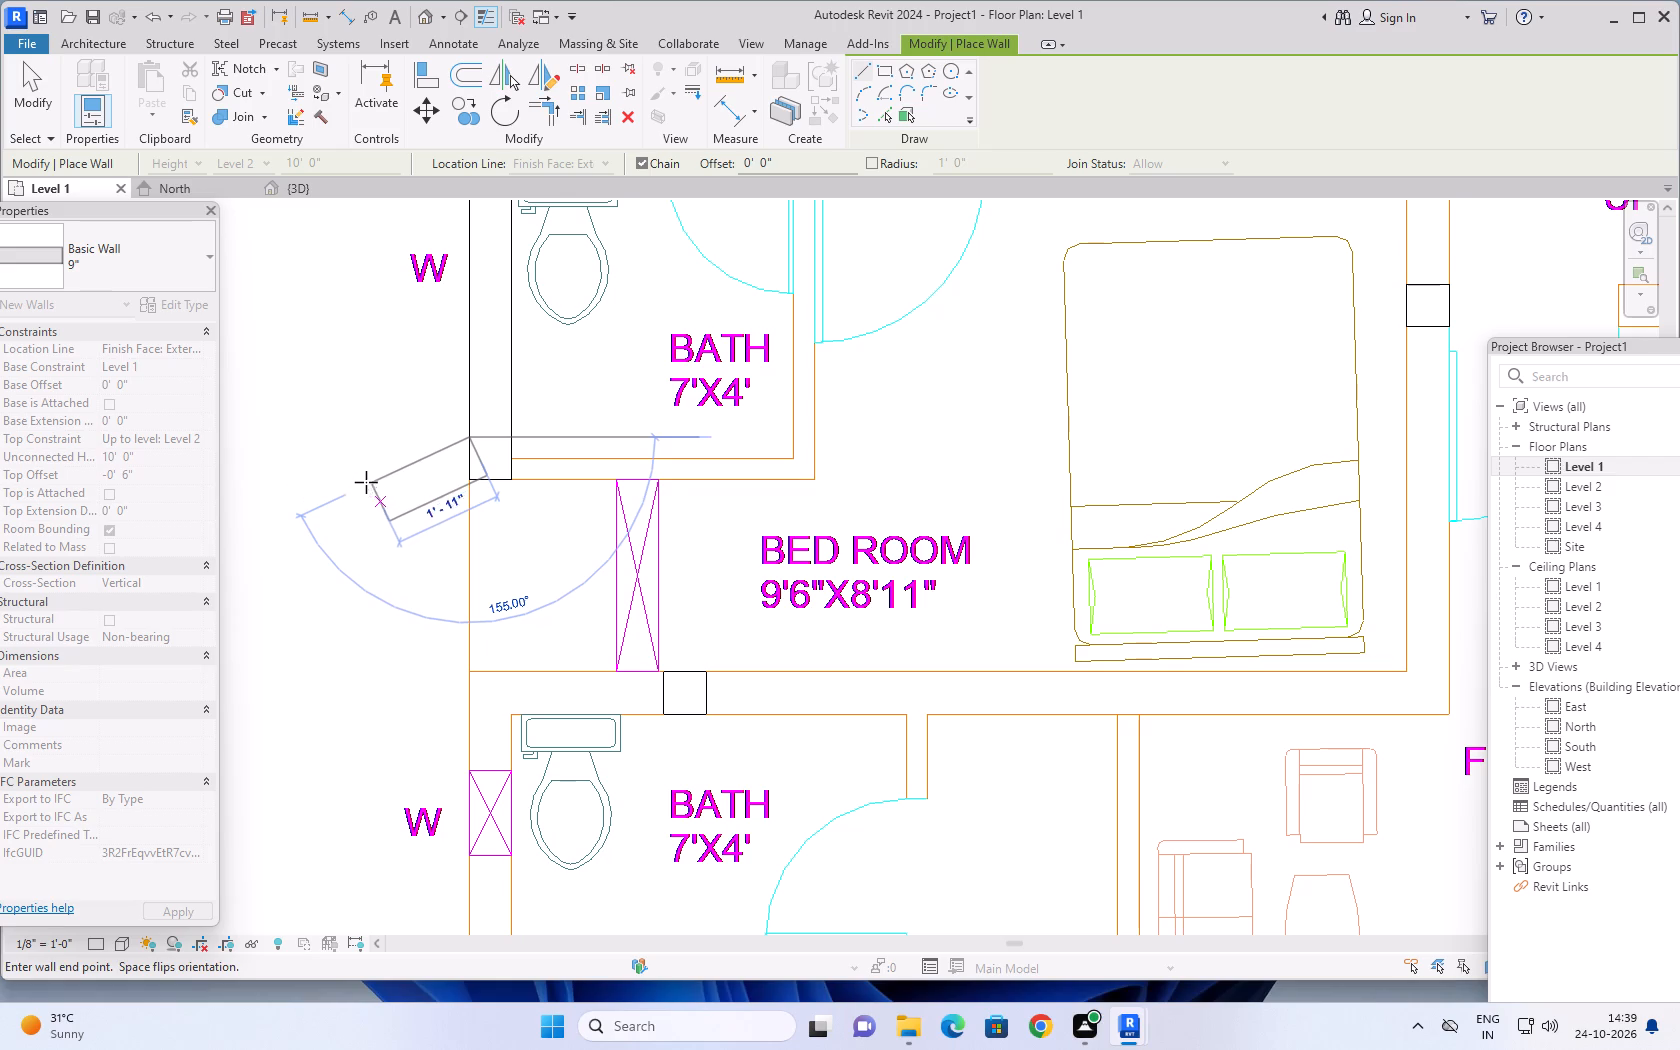
{"action": "key", "text": "Escape"}
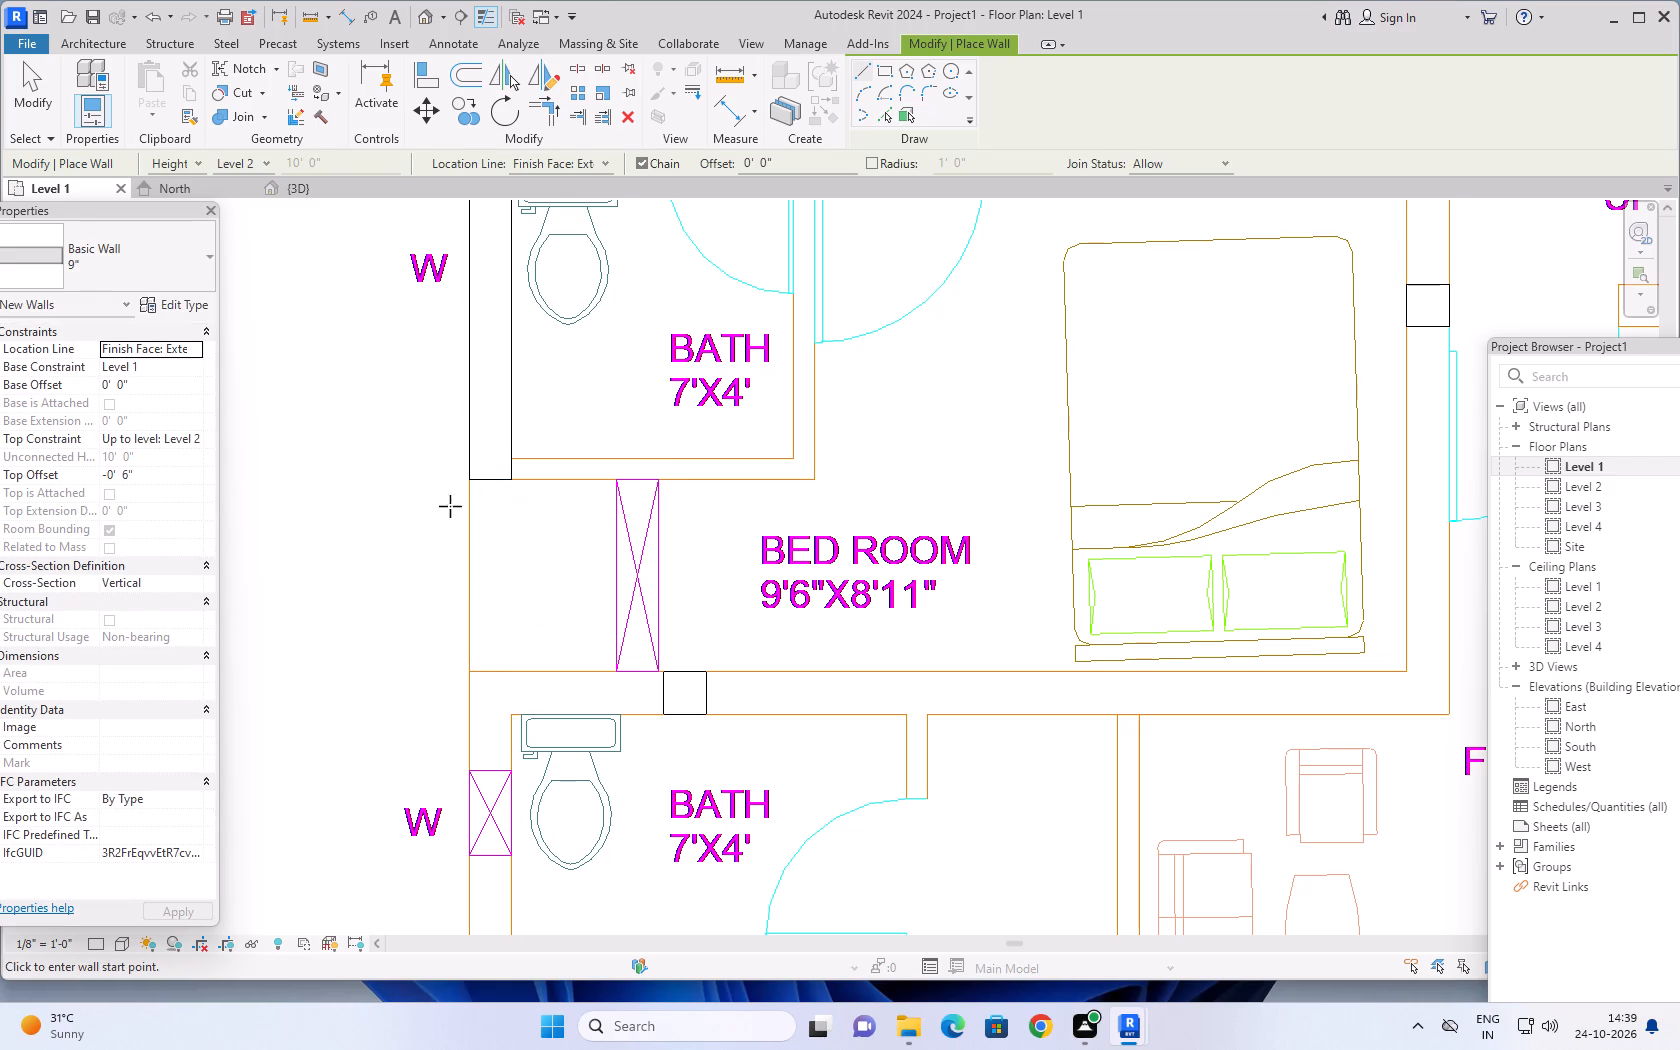
Draw a 9" exterior wall from the outer corner of Flate C's 7'X4' bath to the column beside the 10'9"X10' bedroom, thickness inward.
{"action": "scroll", "coordinate": [442, 598], "scroll_direction": "down", "scroll_amount": 5}
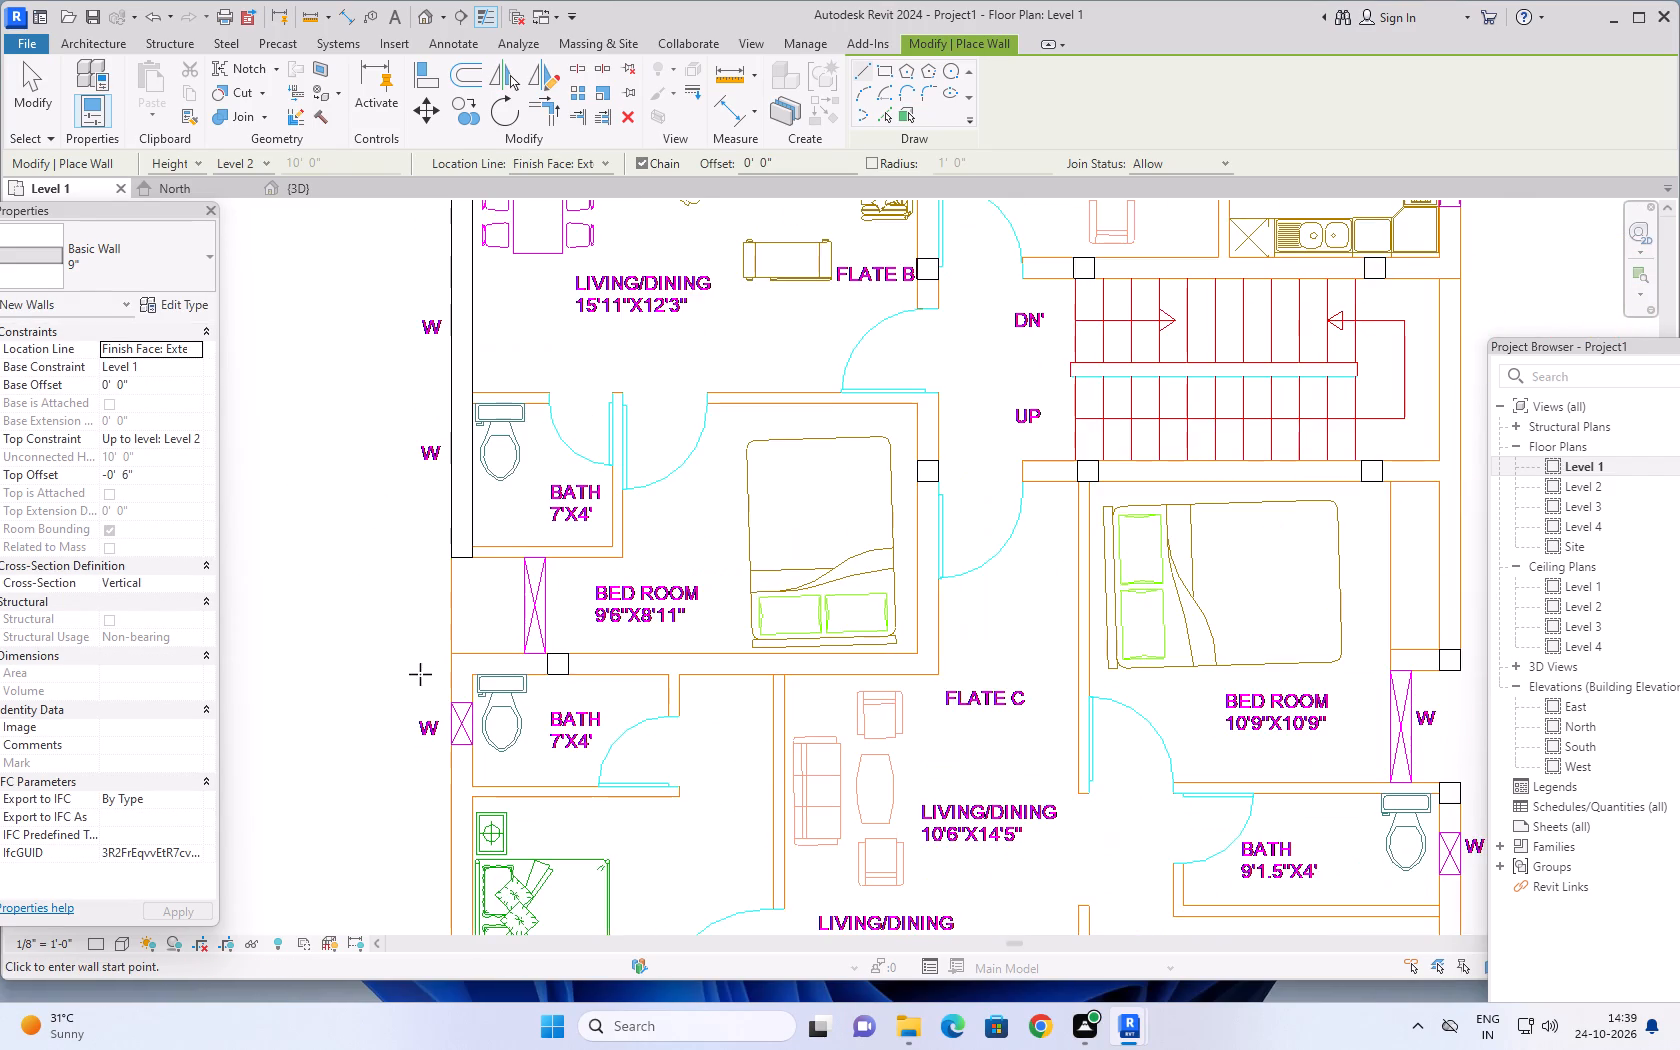
{"action": "middle_click_drag", "start_coordinate": [420, 674], "coordinate": [403, 535]}
{"action": "scroll", "coordinate": [409, 539], "scroll_direction": "up", "scroll_amount": 2}
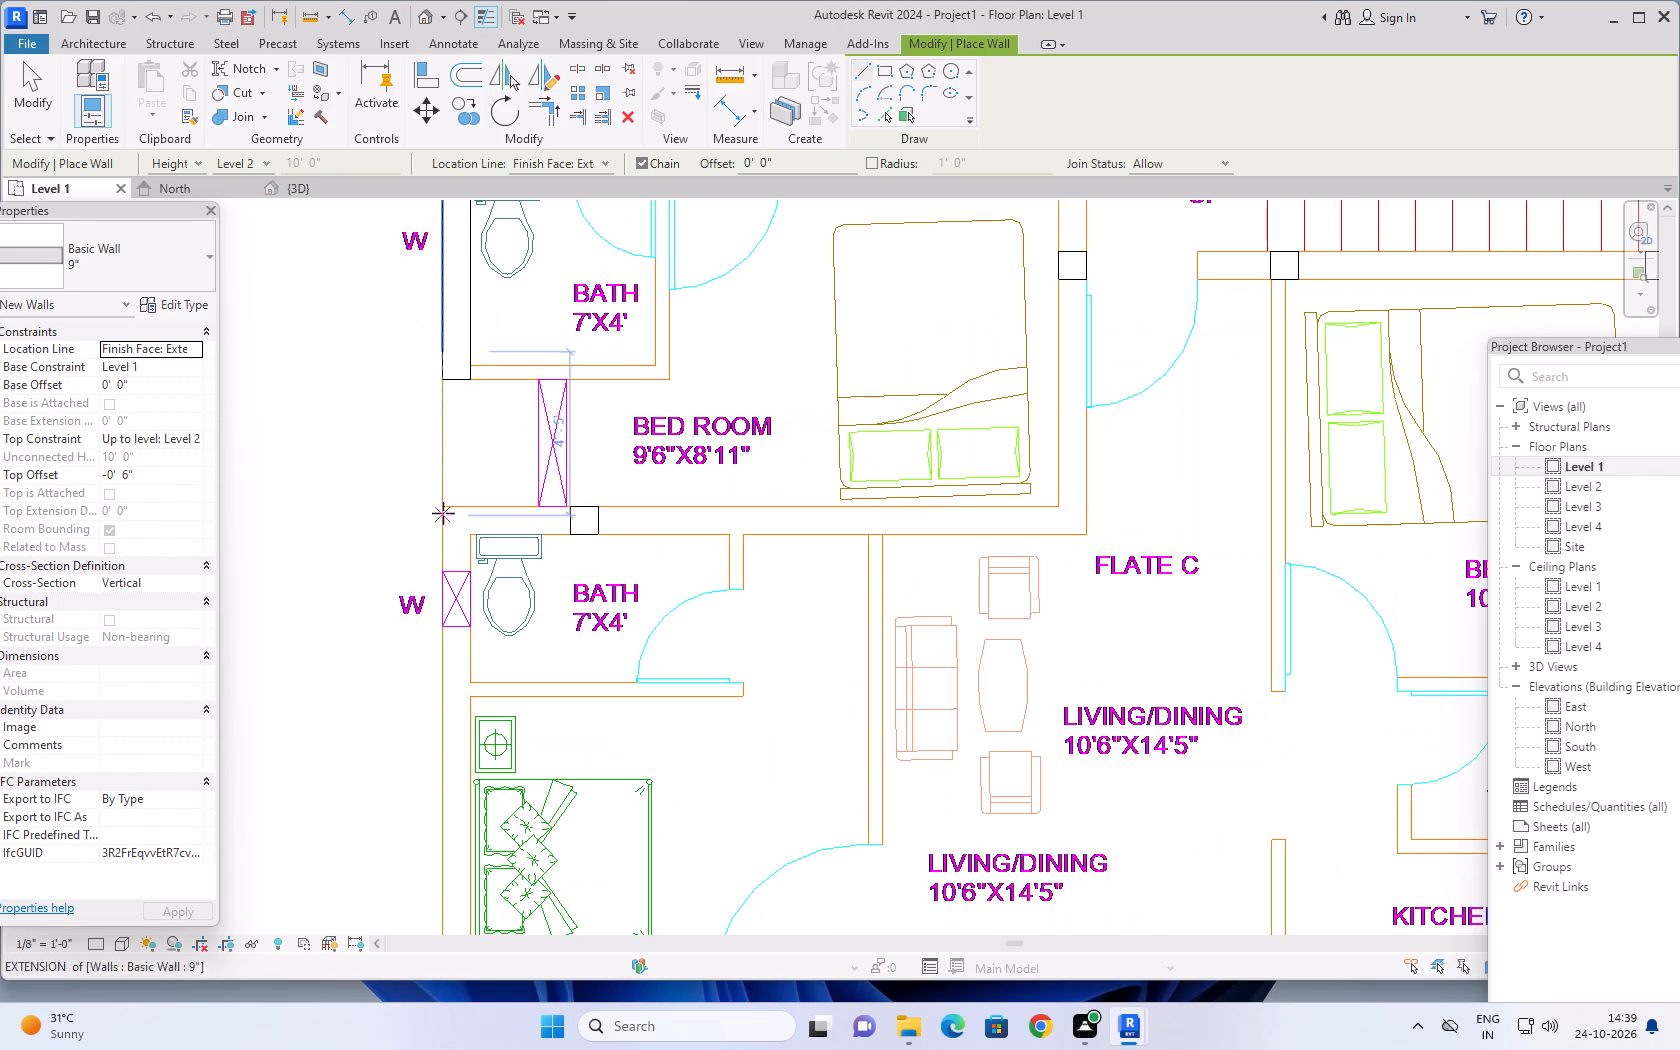
{"action": "left_click", "coordinate": [445, 507]}
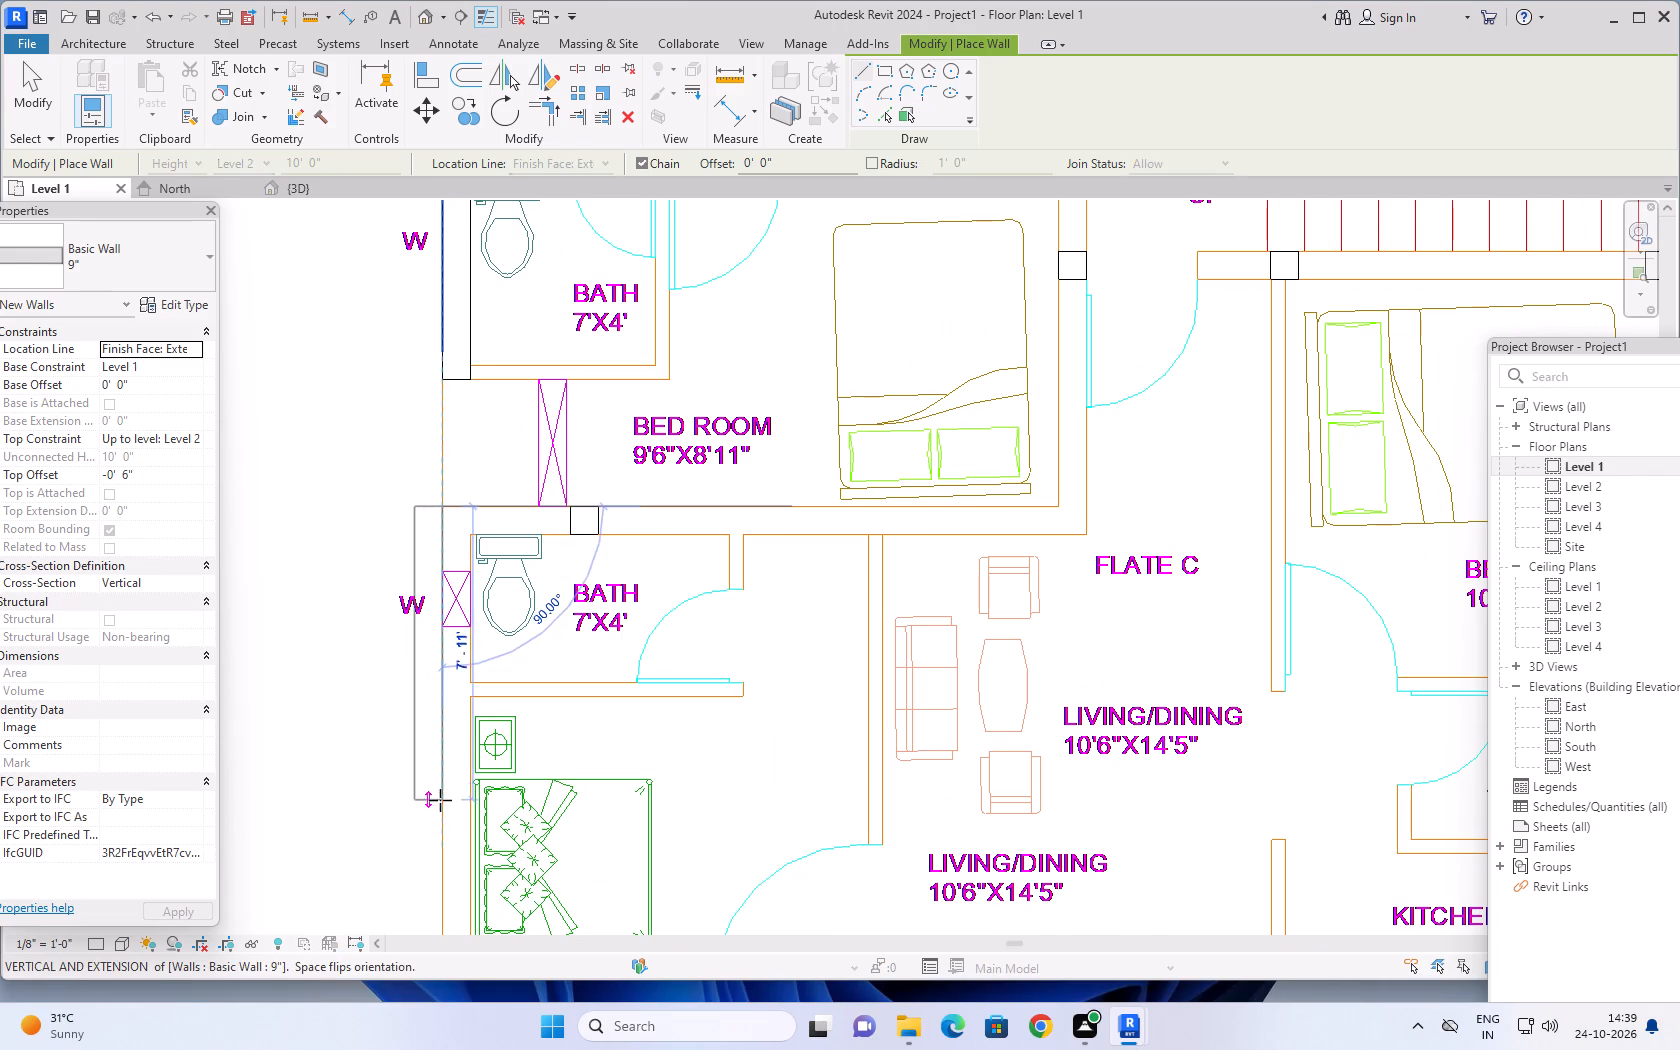
{"action": "scroll", "coordinate": [440, 800], "scroll_direction": "down", "scroll_amount": 5}
{"action": "middle_click_drag", "start_coordinate": [437, 795], "coordinate": [425, 570]}
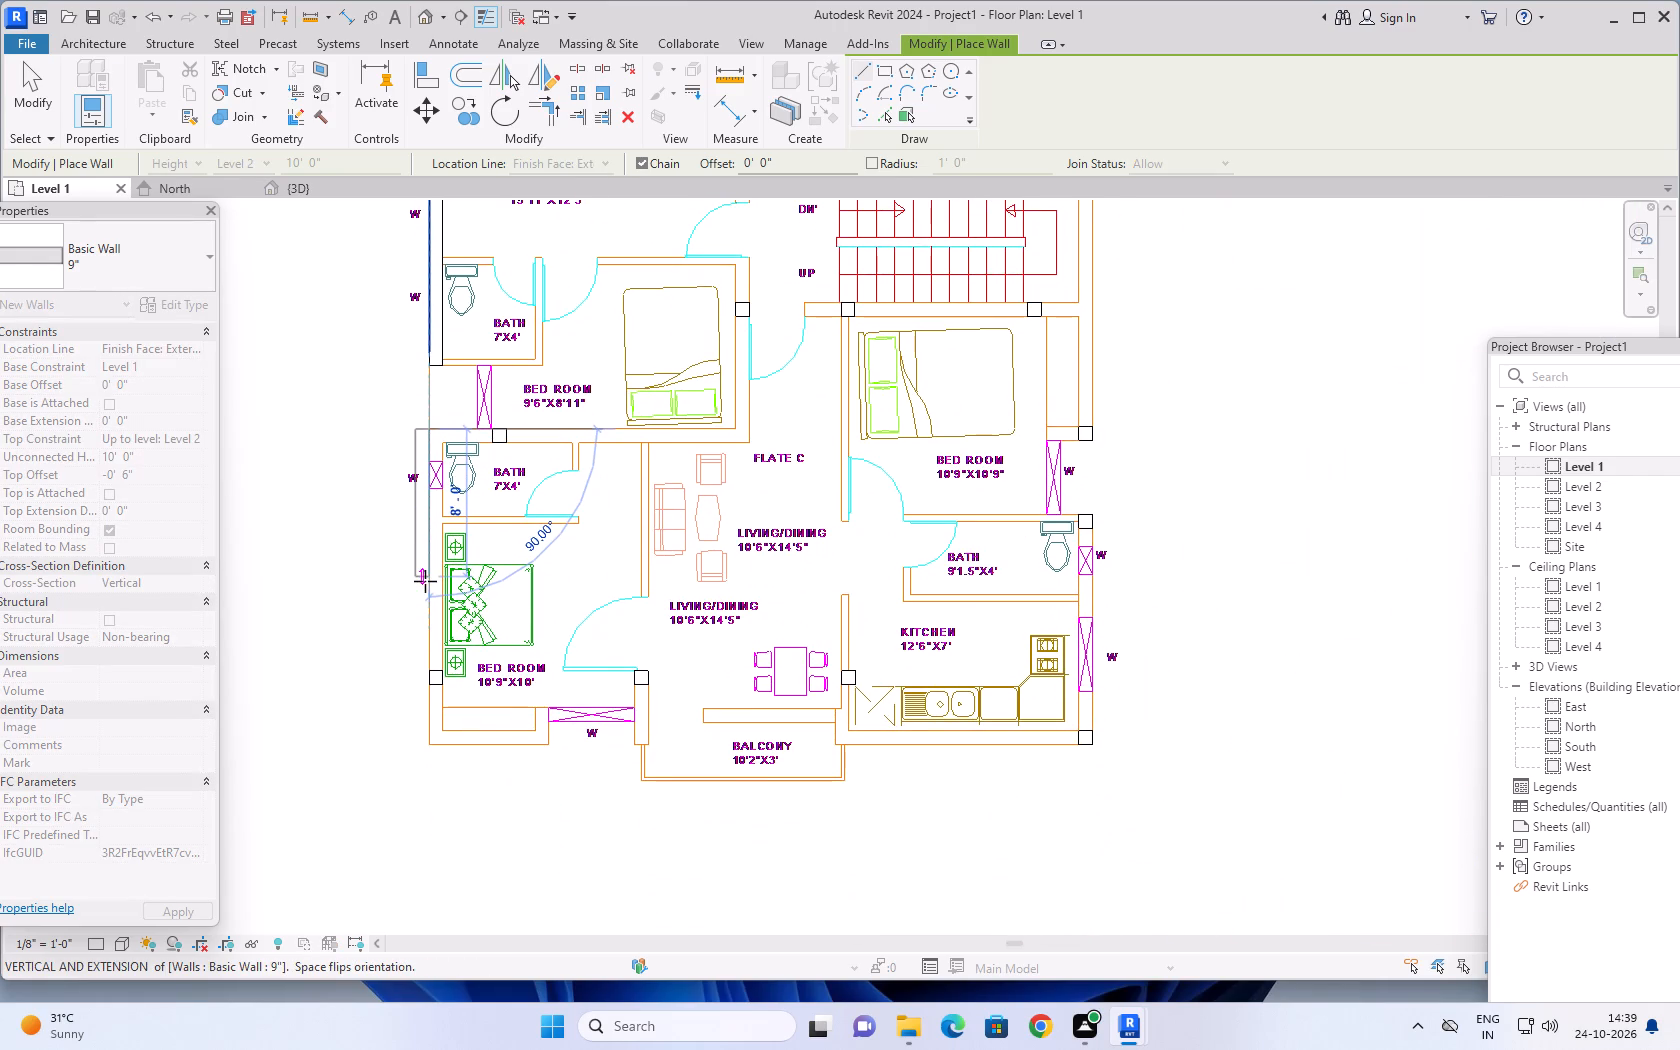
{"action": "key", "text": "space"}
{"action": "scroll", "coordinate": [425, 615], "scroll_direction": "up", "scroll_amount": 4}
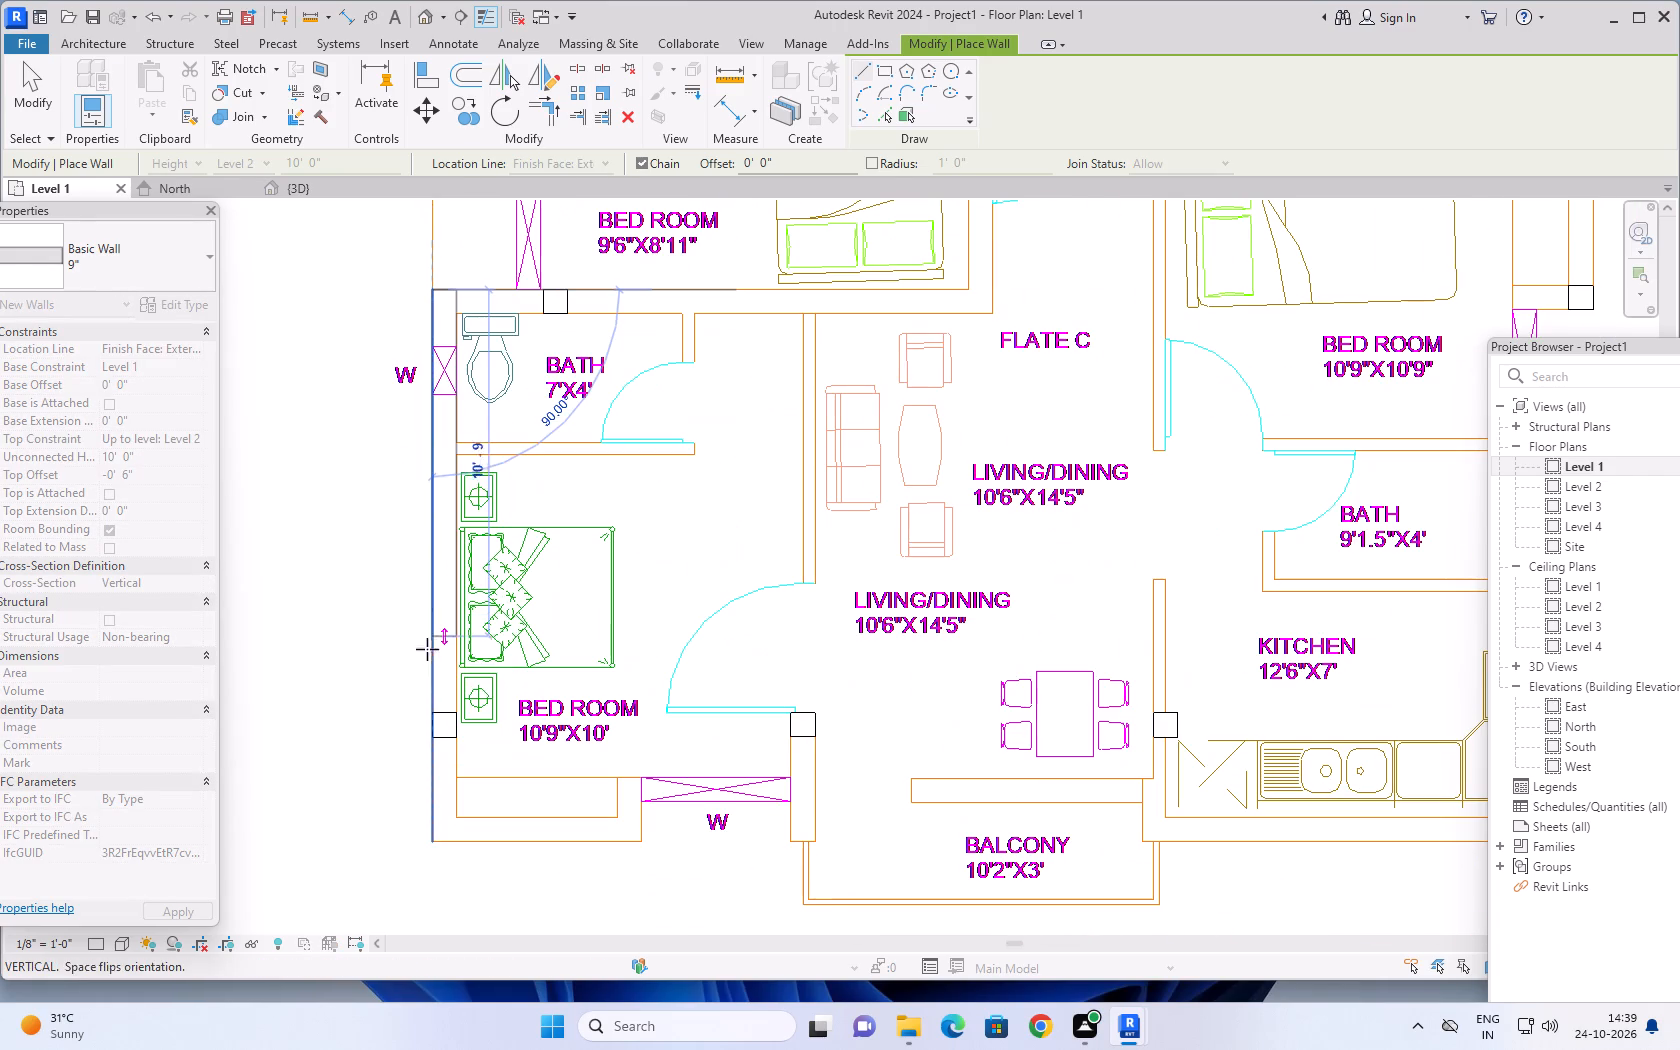
{"action": "left_click", "coordinate": [433, 716]}
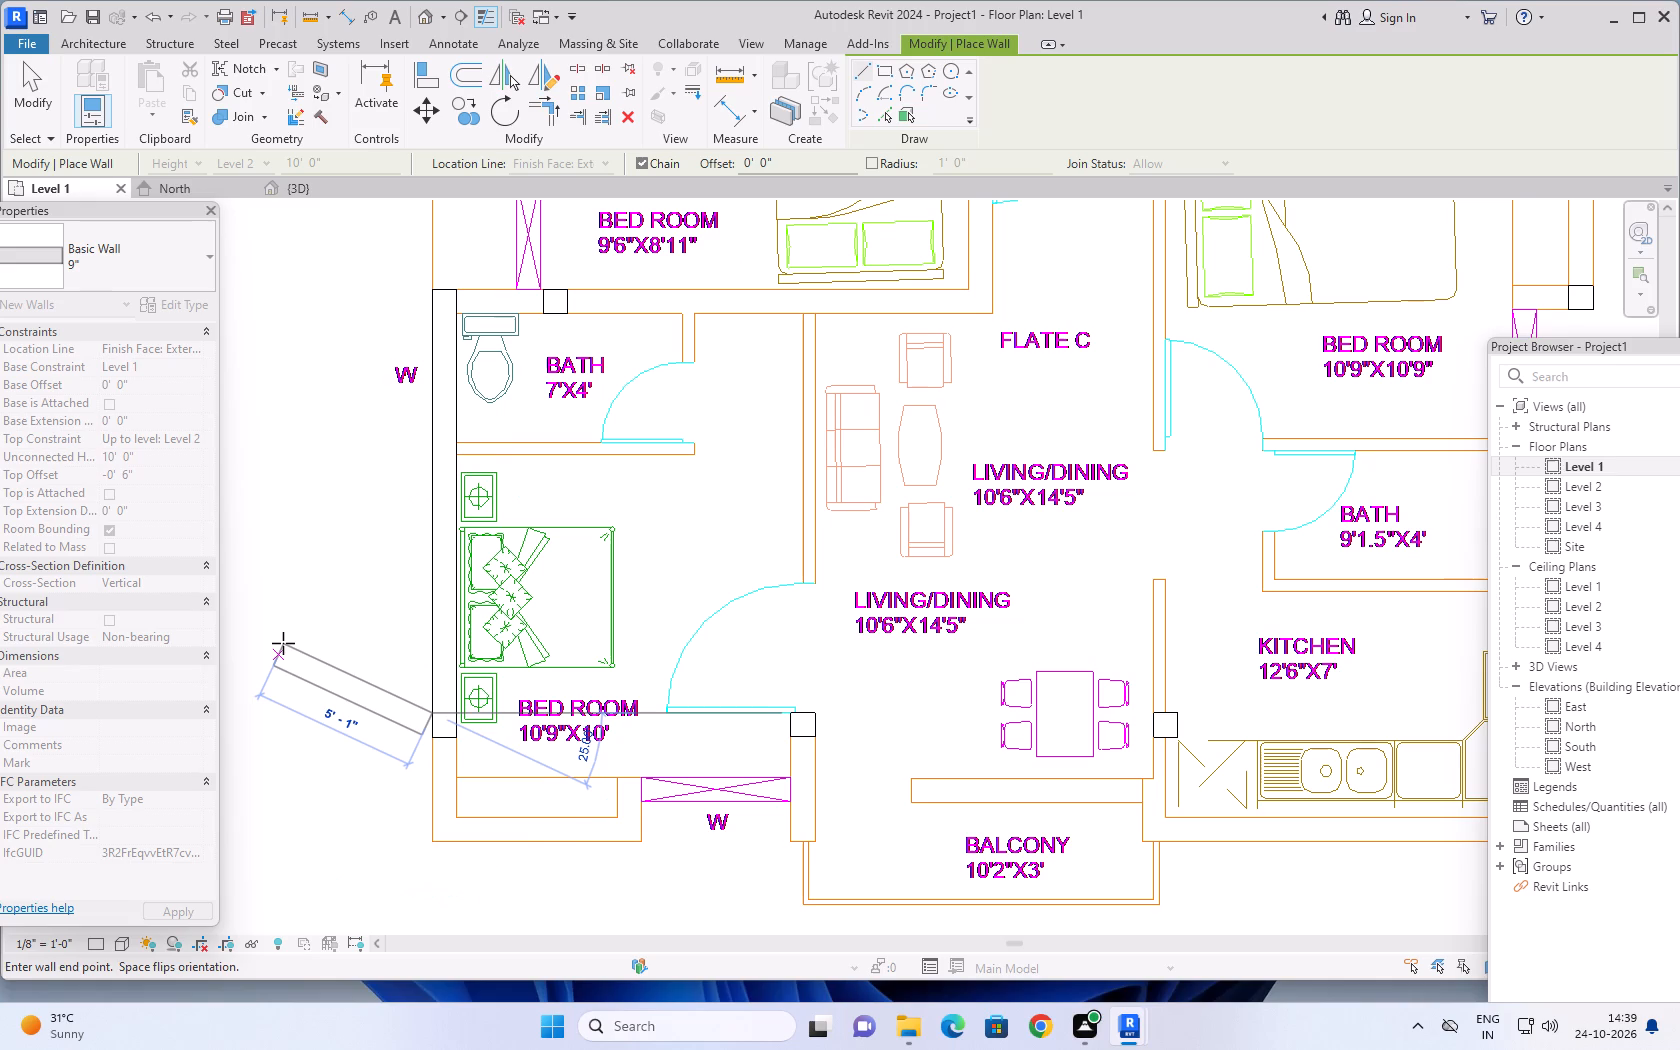
{"action": "key", "text": "Escape"}
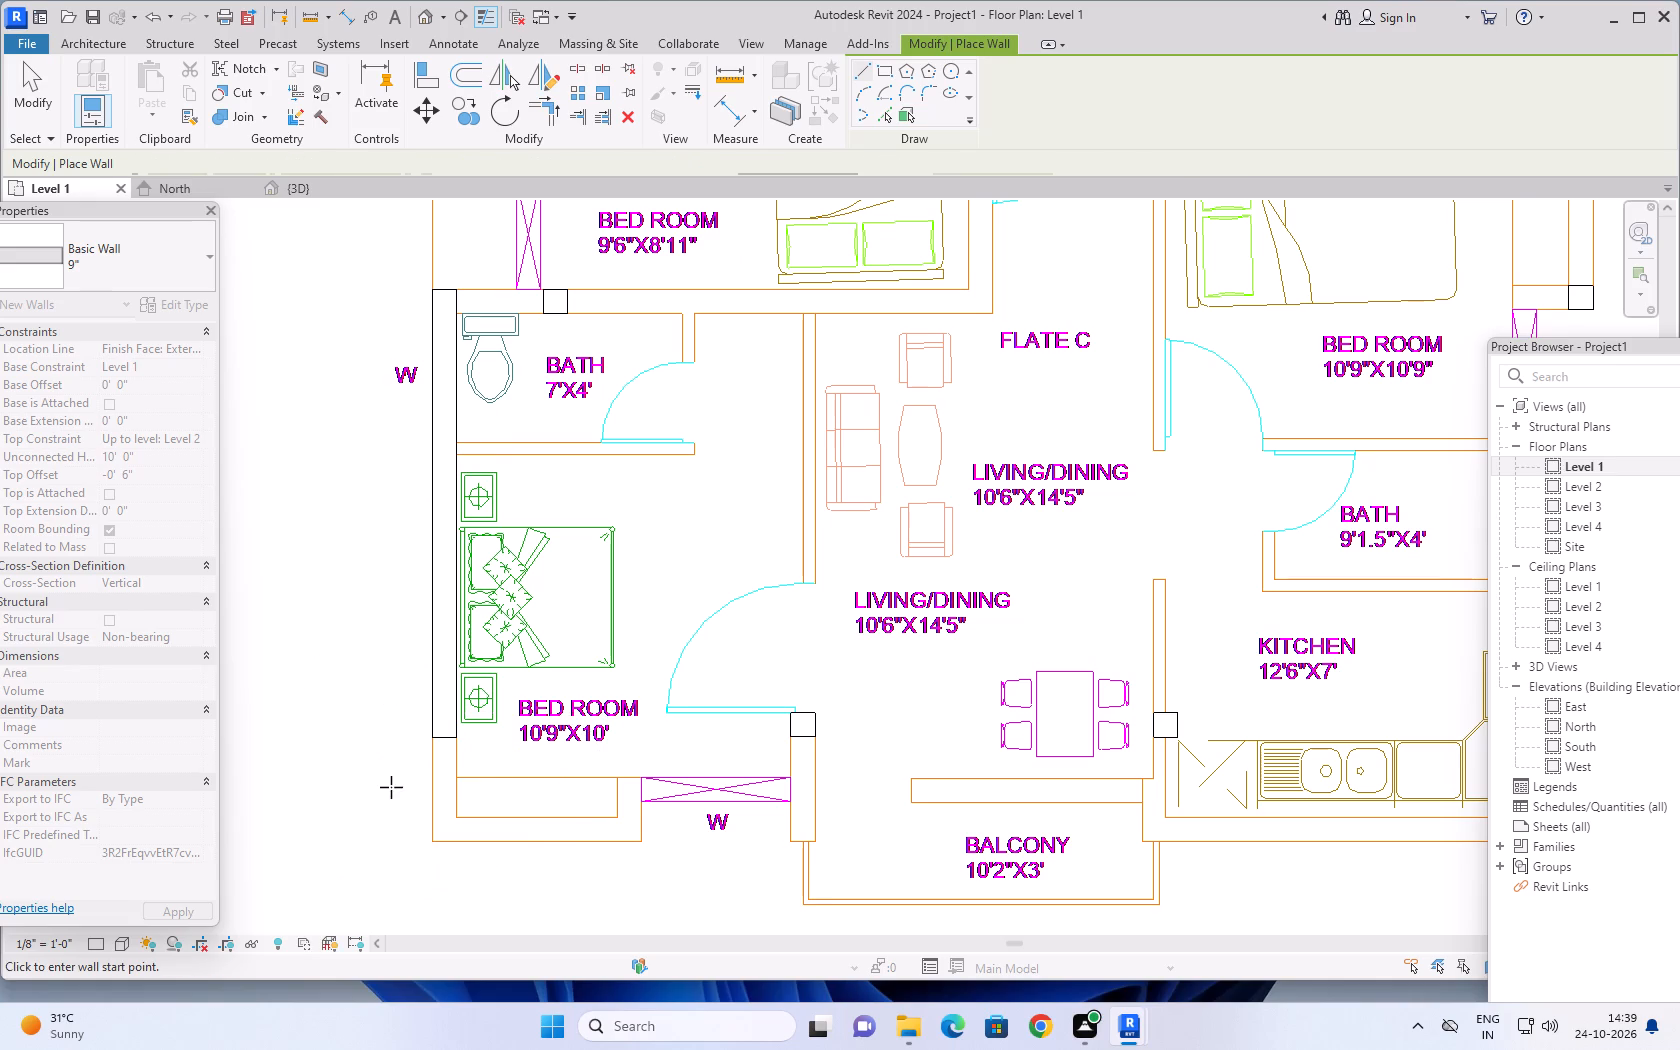
Continue the 9" exterior walls from that column around the 10'9"X10' bedroom's front projection and along its window to the balcony-side wall.
{"action": "scroll", "coordinate": [402, 784], "scroll_direction": "up", "scroll_amount": 3}
{"action": "left_click_drag", "start_coordinate": [452, 713], "coordinate": [449, 730]}
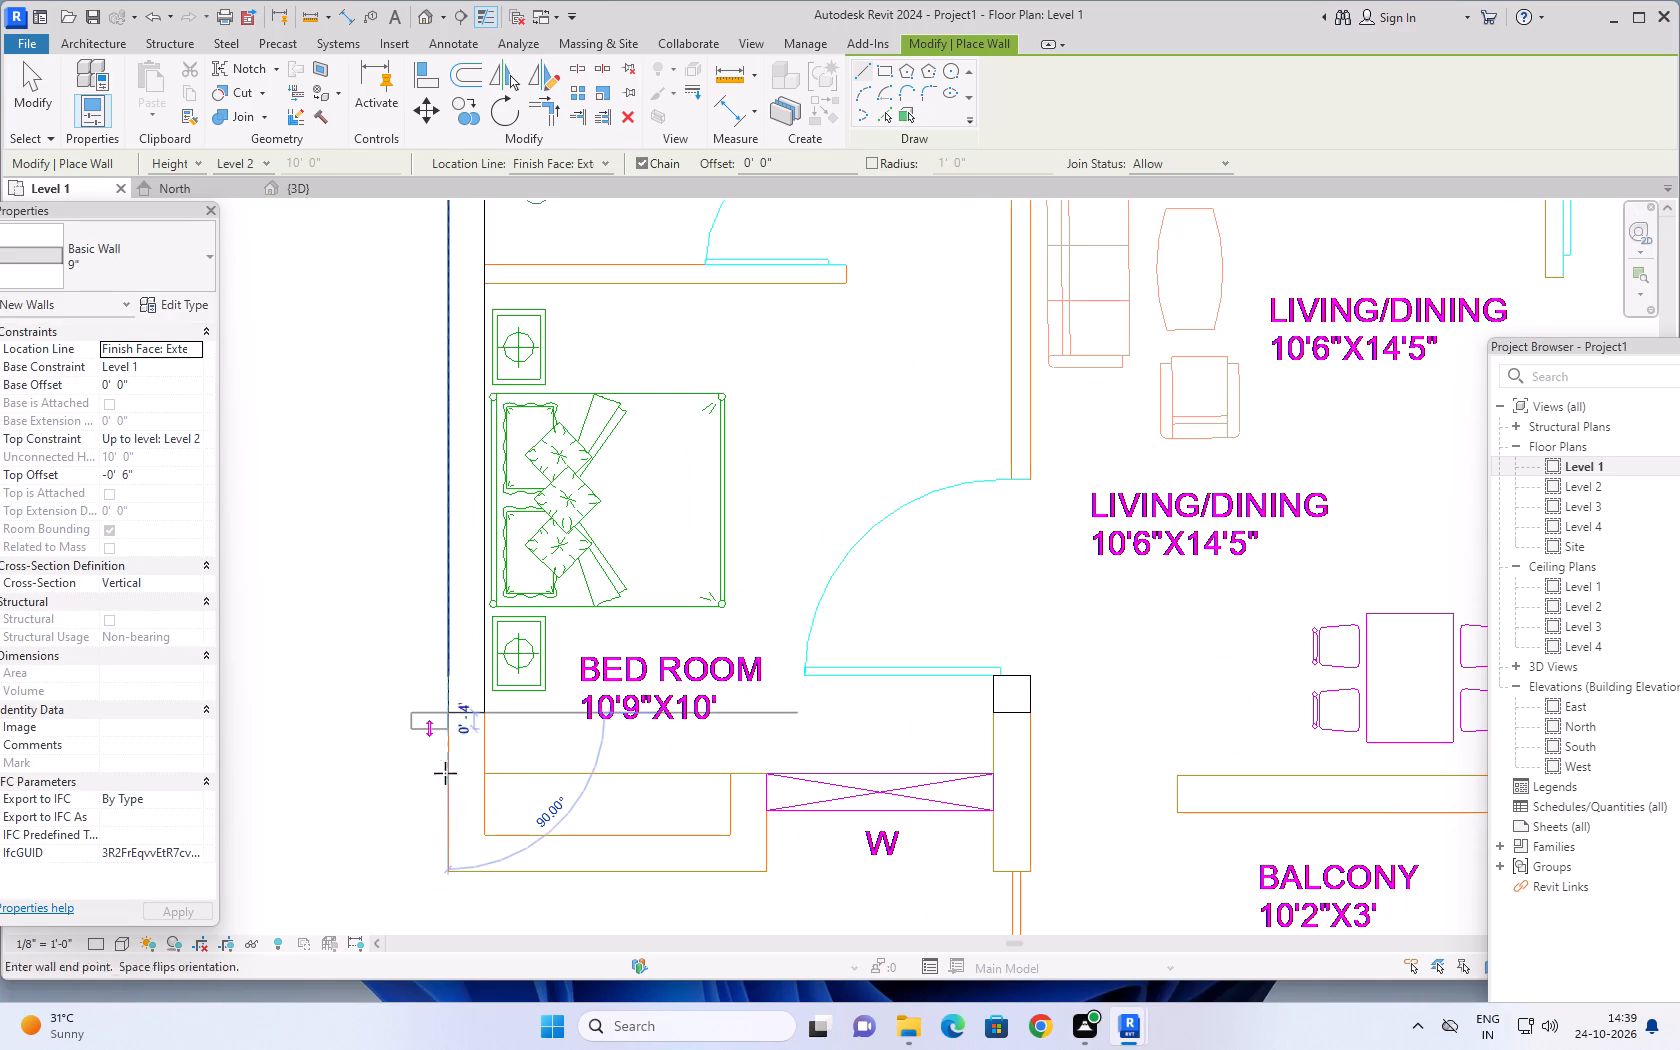
{"action": "key", "text": "space"}
{"action": "left_click", "coordinate": [452, 871]}
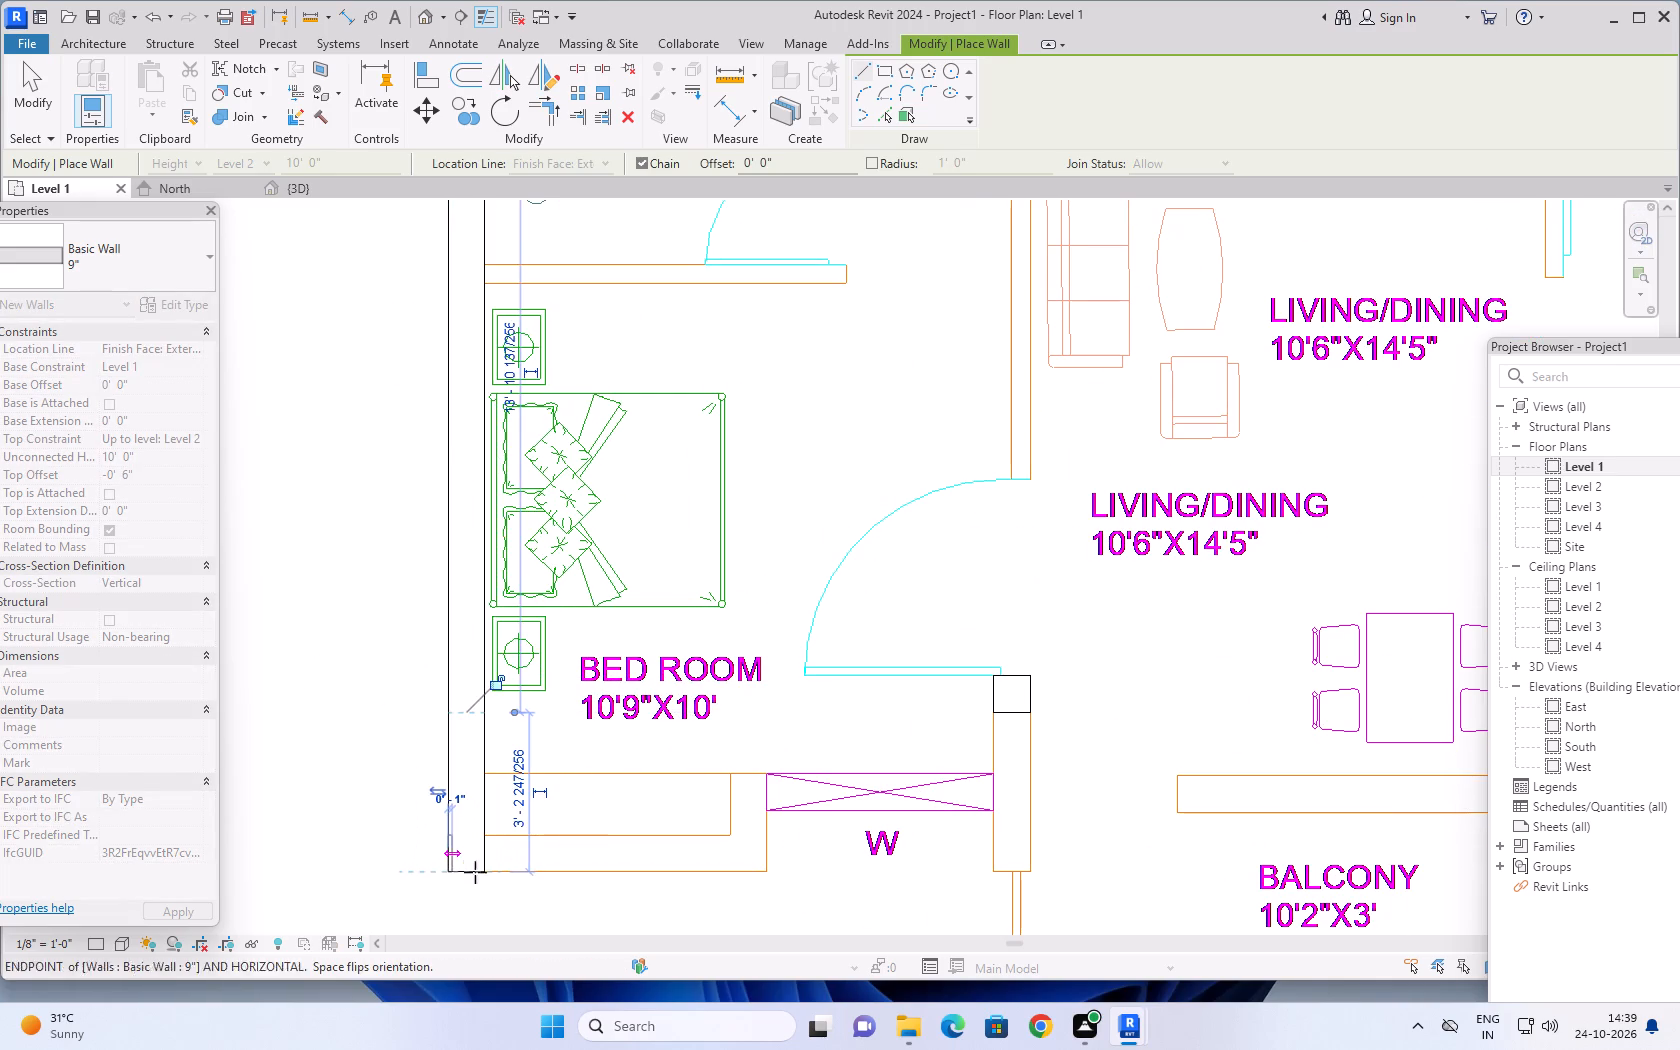
{"action": "left_click", "coordinate": [769, 870]}
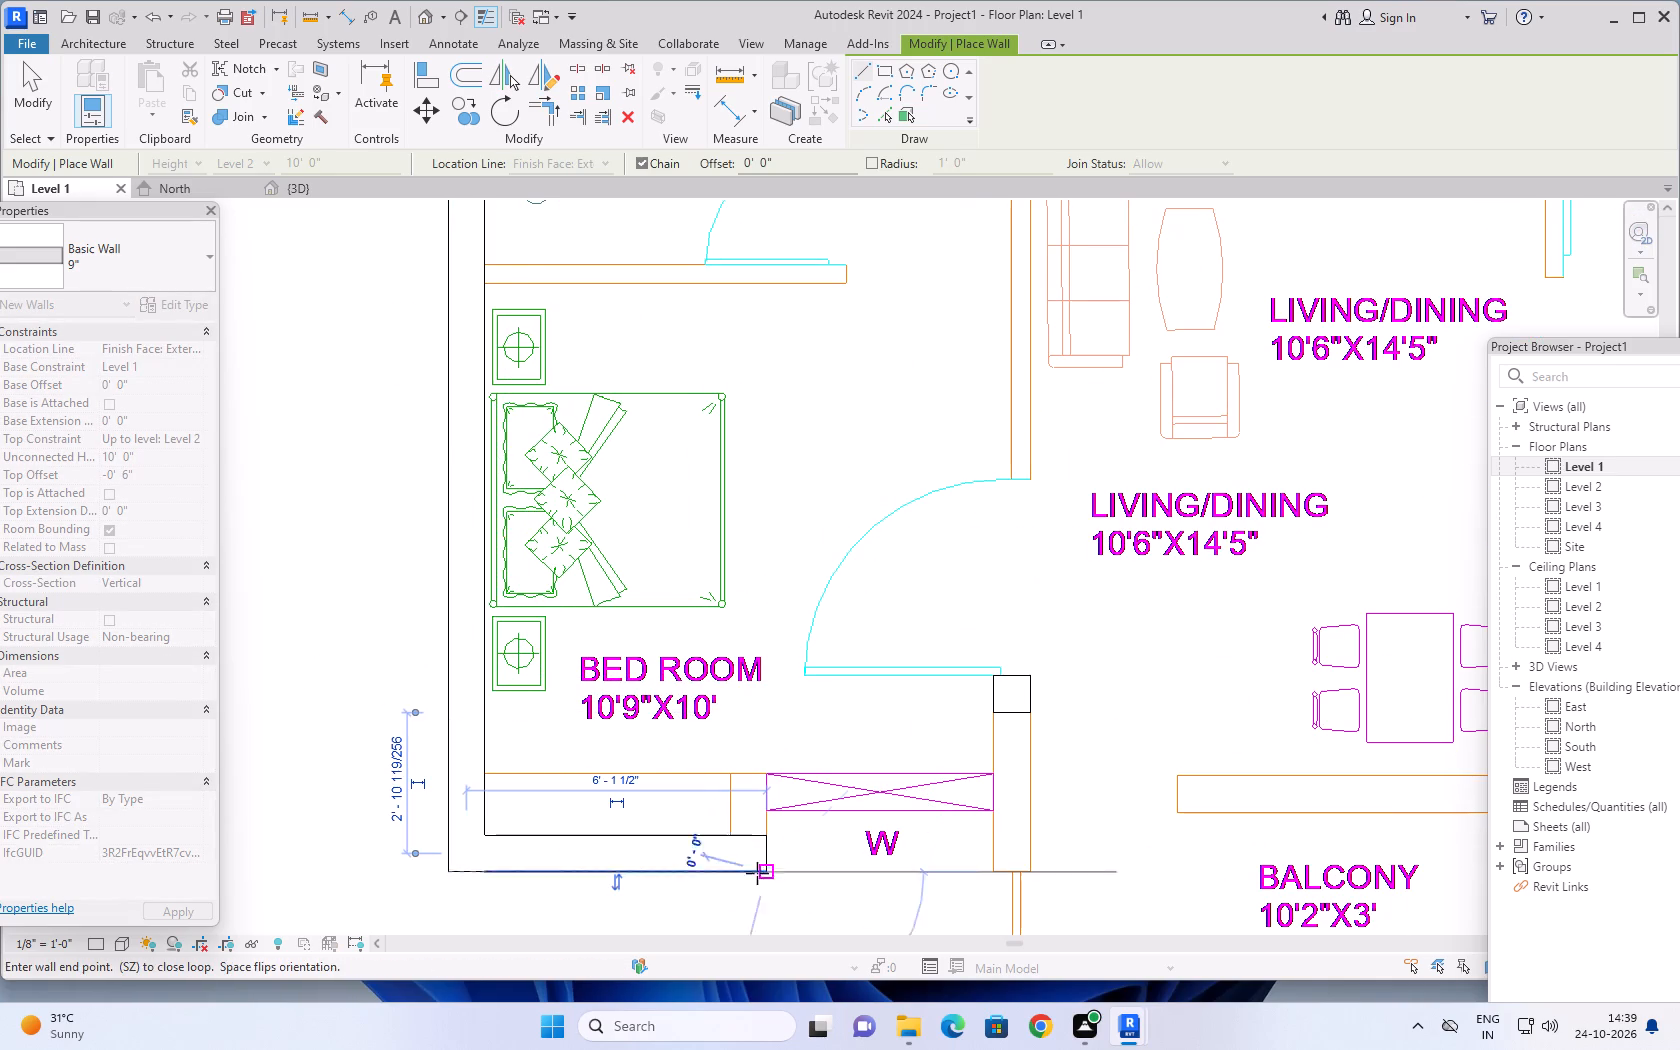
{"action": "left_click", "coordinate": [769, 776]}
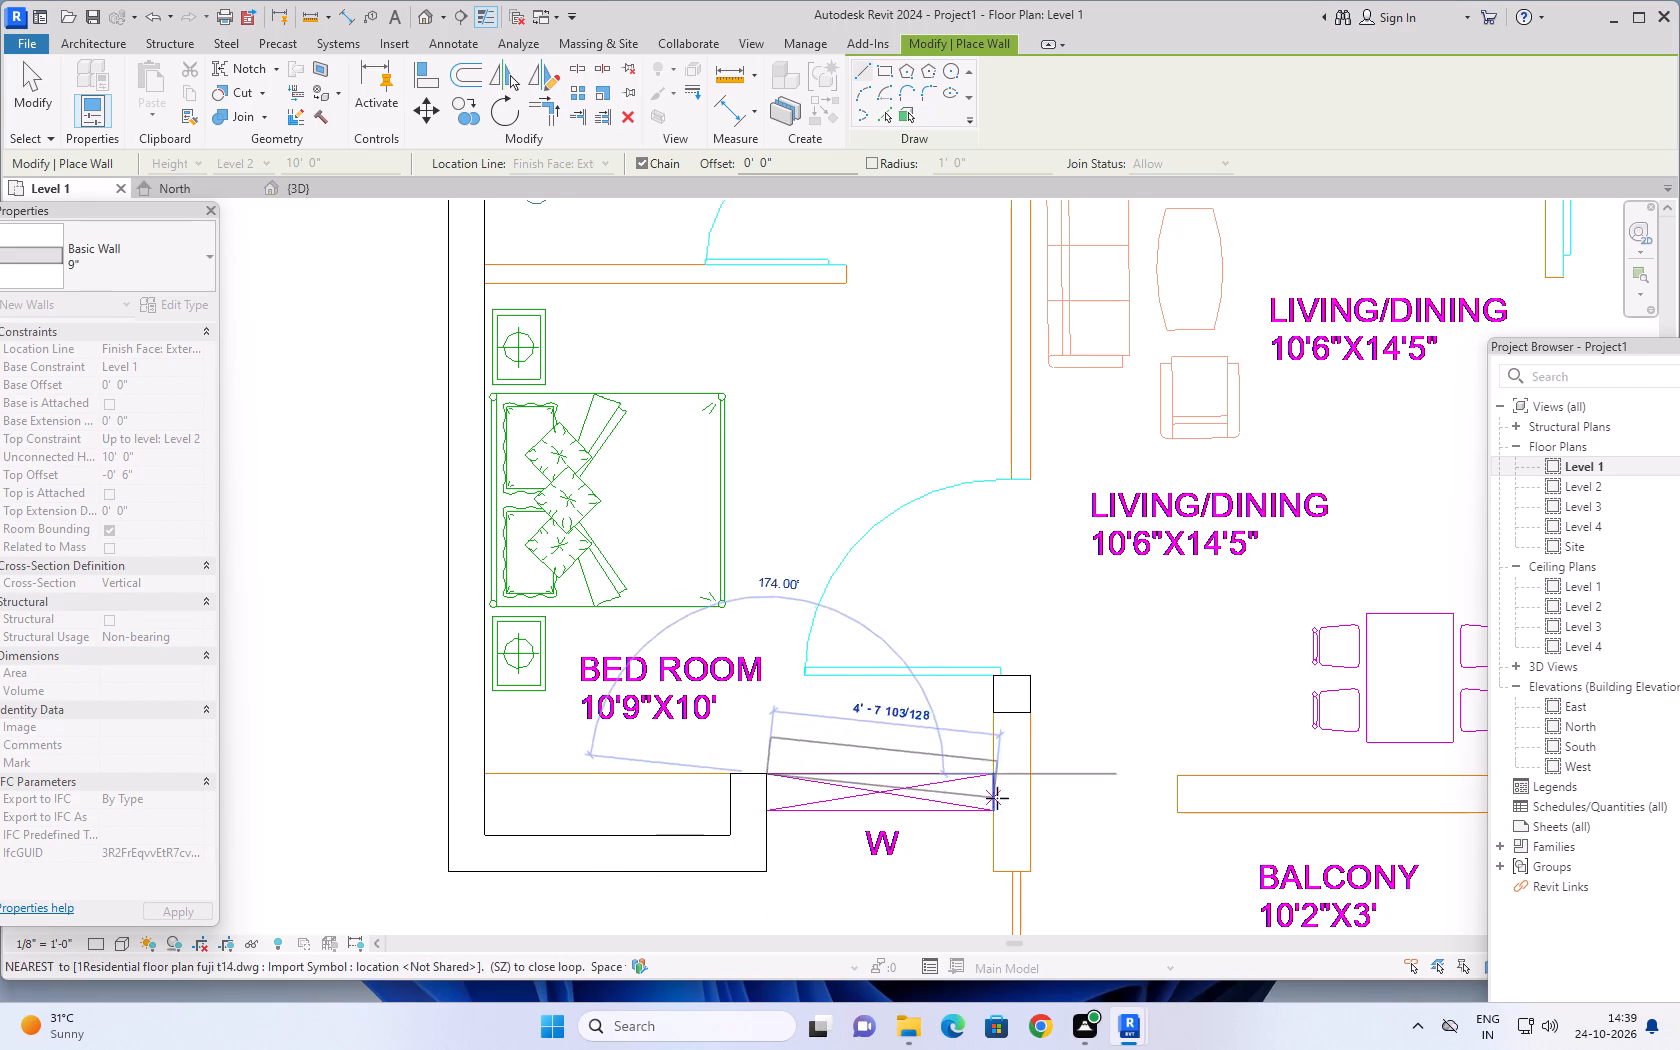
{"action": "key", "text": "space"}
{"action": "left_click", "coordinate": [998, 775]}
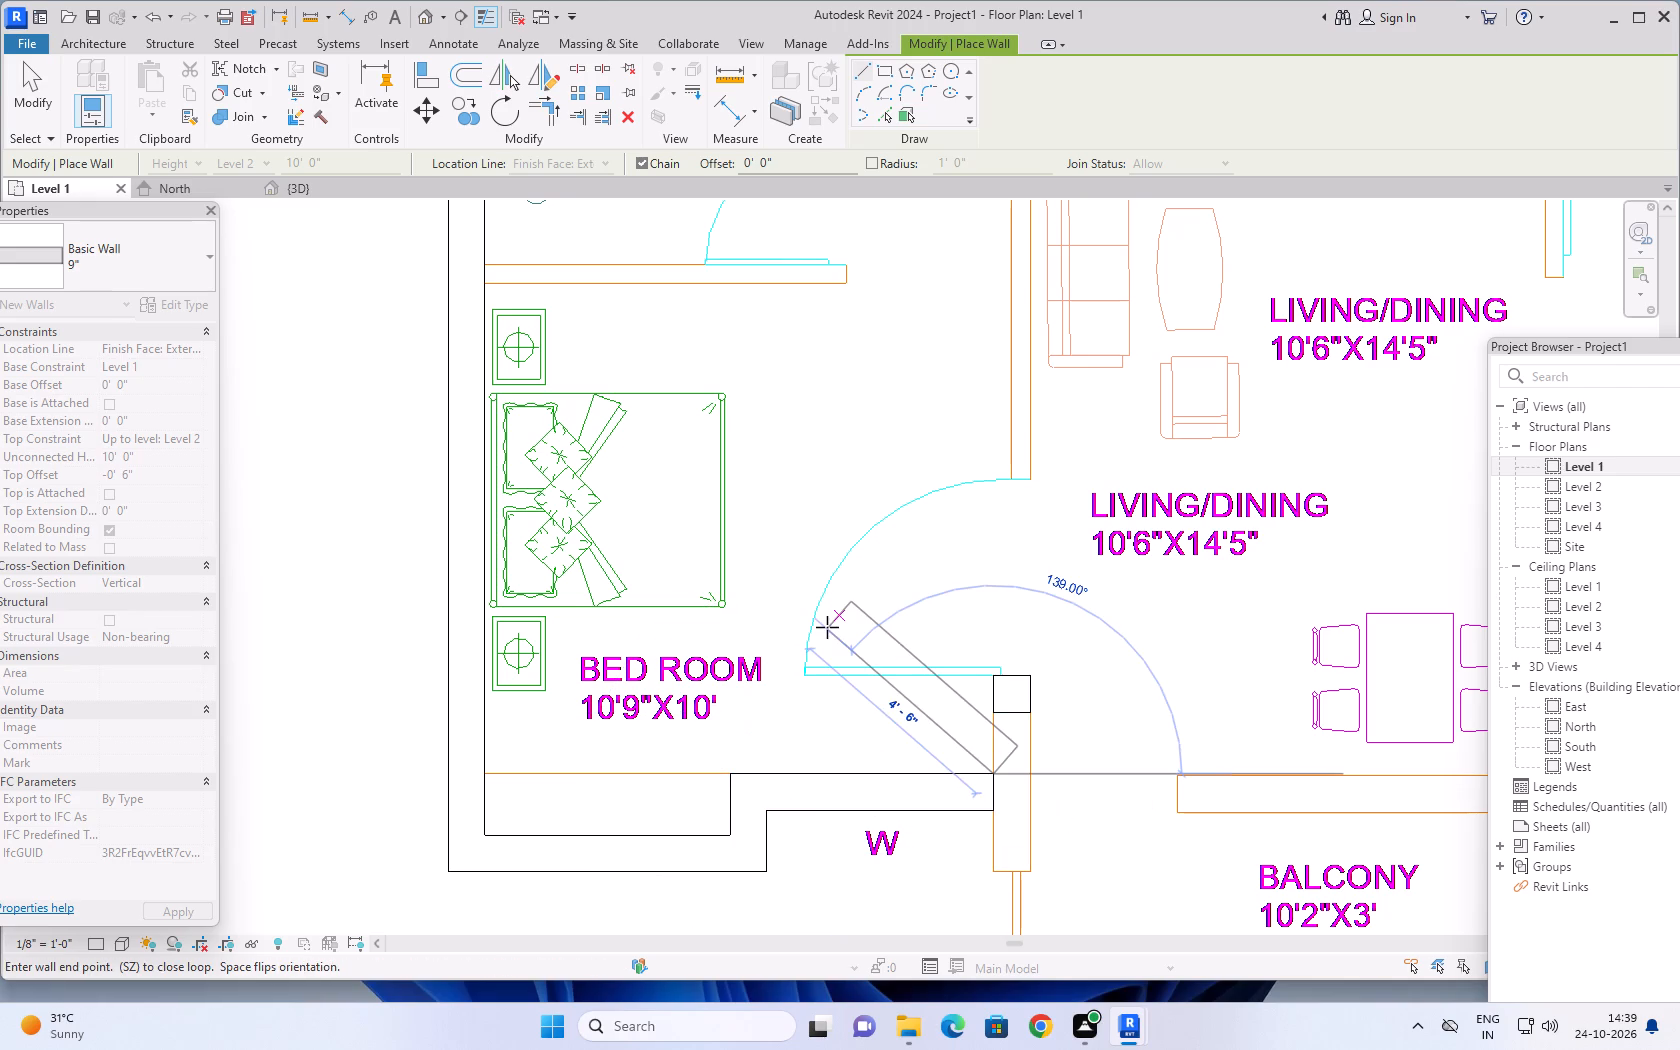
{"action": "key", "text": "Escape"}
Draw a 9" wall about 3'3" long from the column by the 10'9"X10' bedroom's door to the balcony corner, aligned with the plan lines.
{"action": "scroll", "coordinate": [953, 725], "scroll_direction": "up", "scroll_amount": 5}
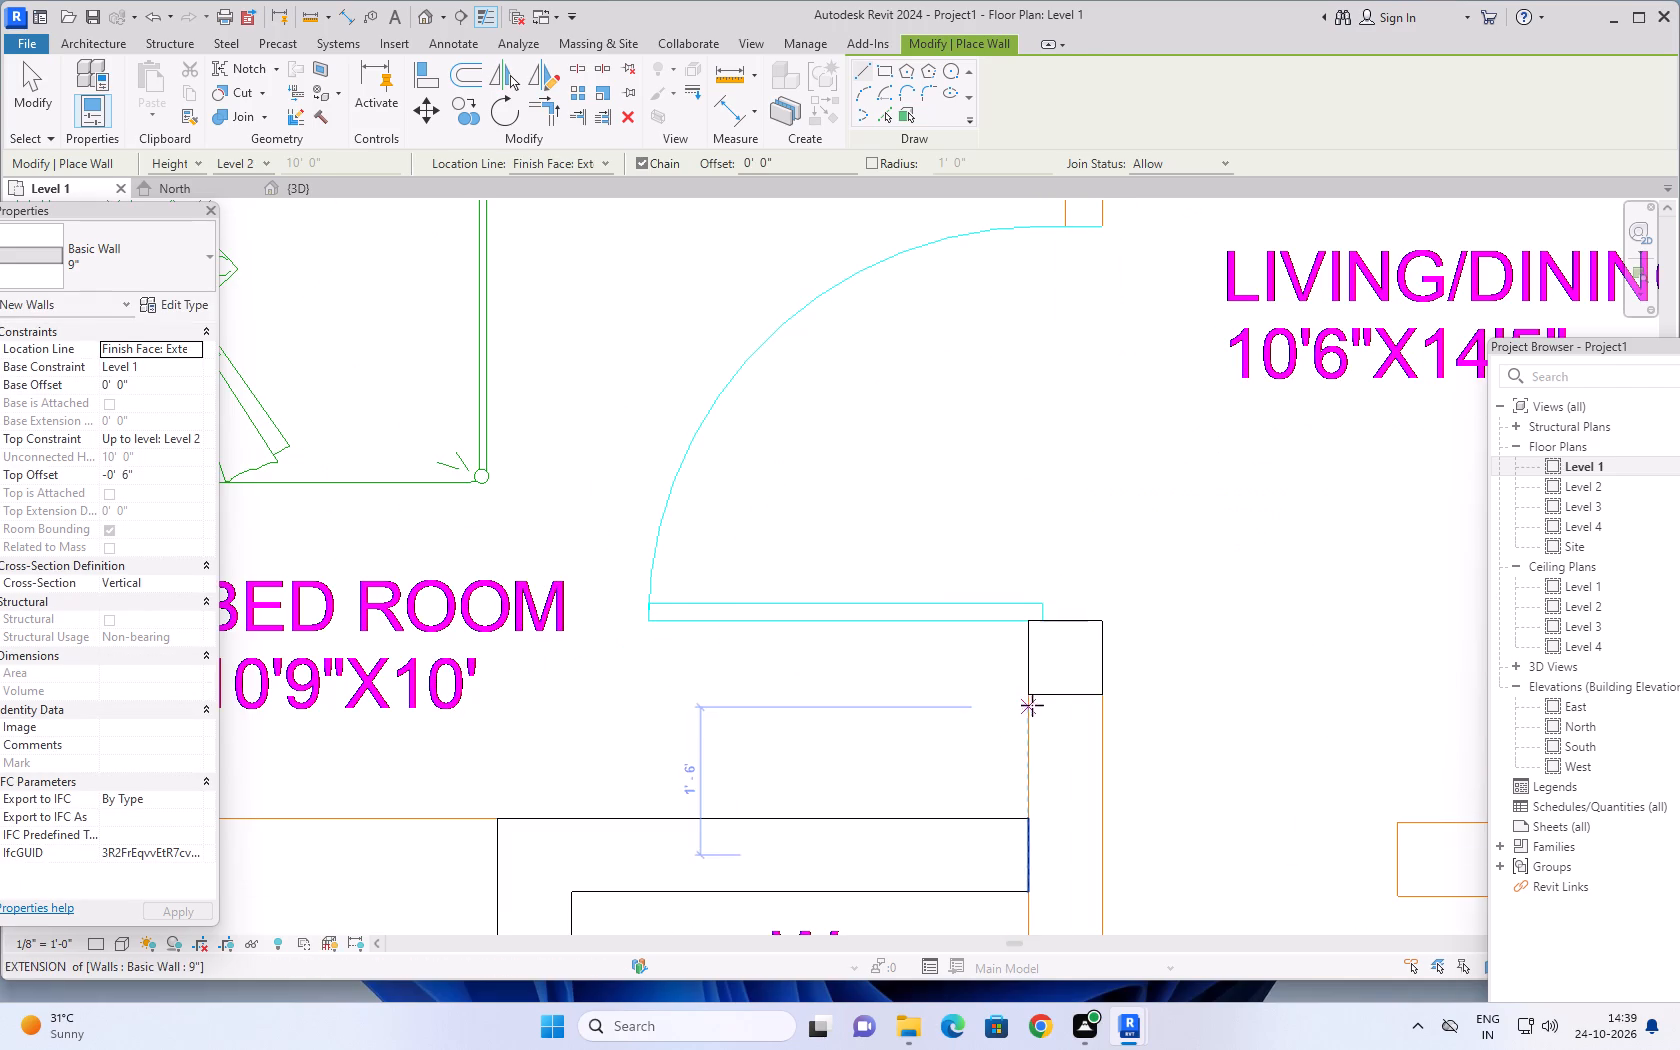
{"action": "left_click", "coordinate": [1035, 697]}
{"action": "scroll", "coordinate": [1145, 869], "scroll_direction": "down", "scroll_amount": 3}
{"action": "middle_click_drag", "start_coordinate": [1125, 862], "coordinate": [999, 669]}
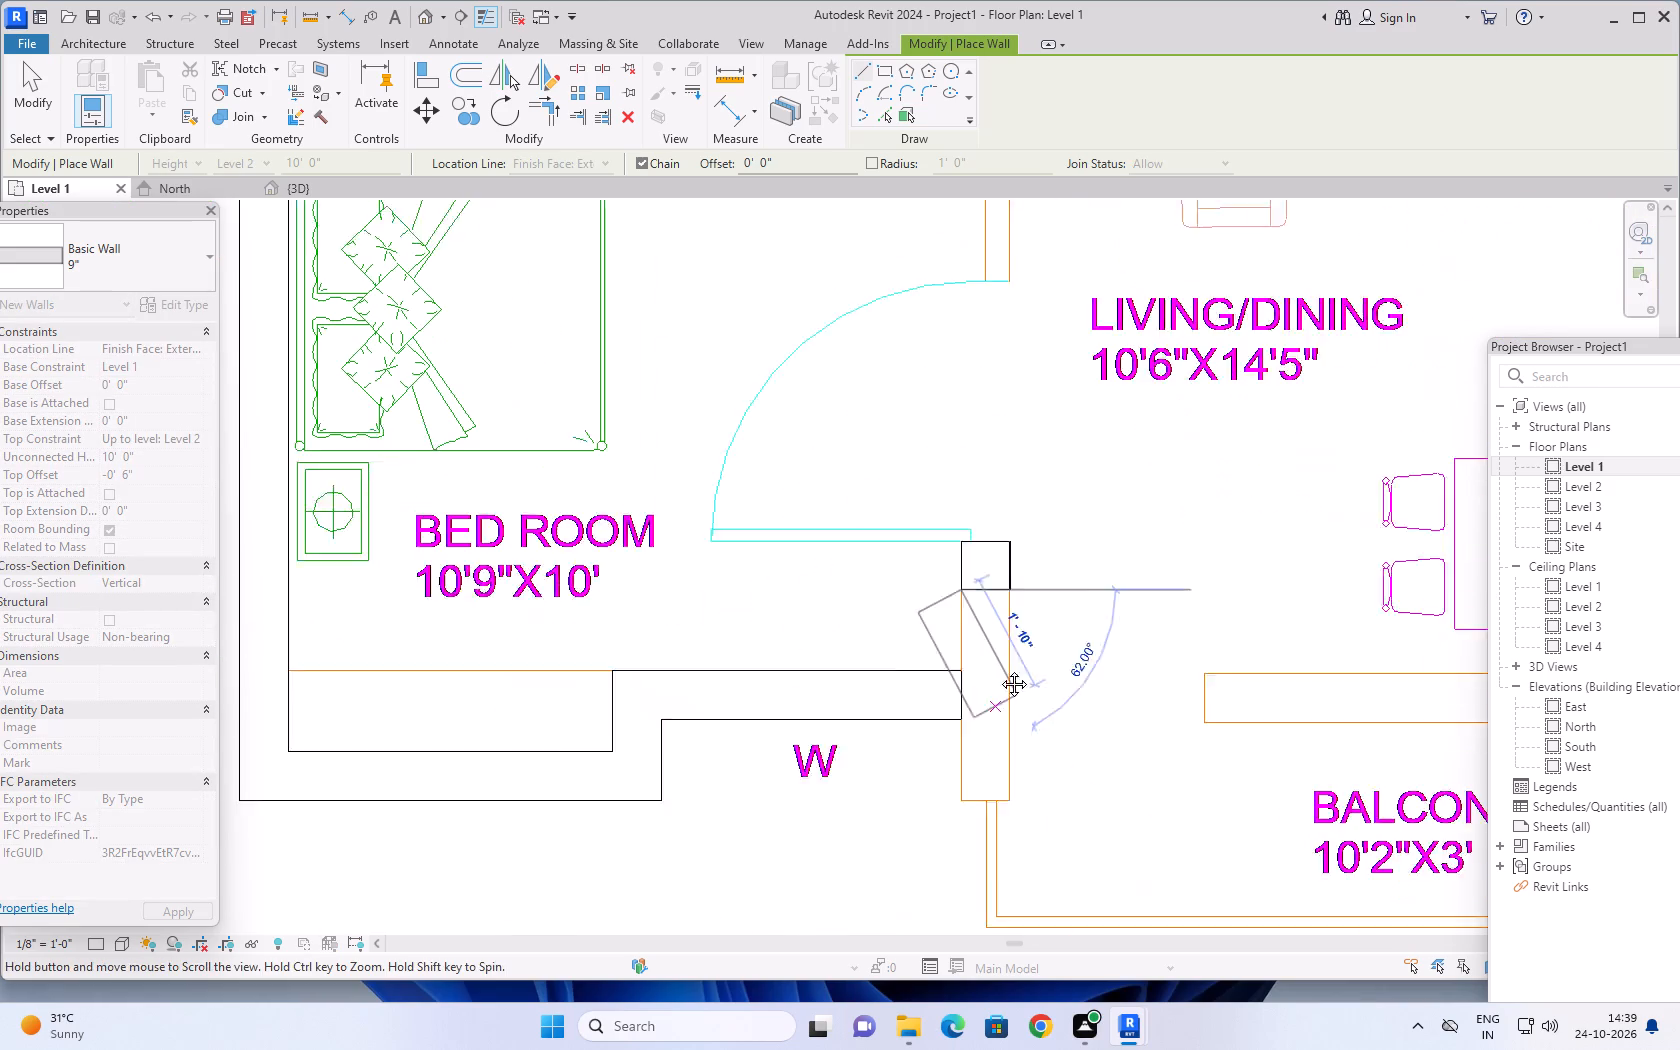
{"action": "middle_click_drag", "start_coordinate": [999, 669], "coordinate": [983, 647]}
{"action": "key", "text": "space"}
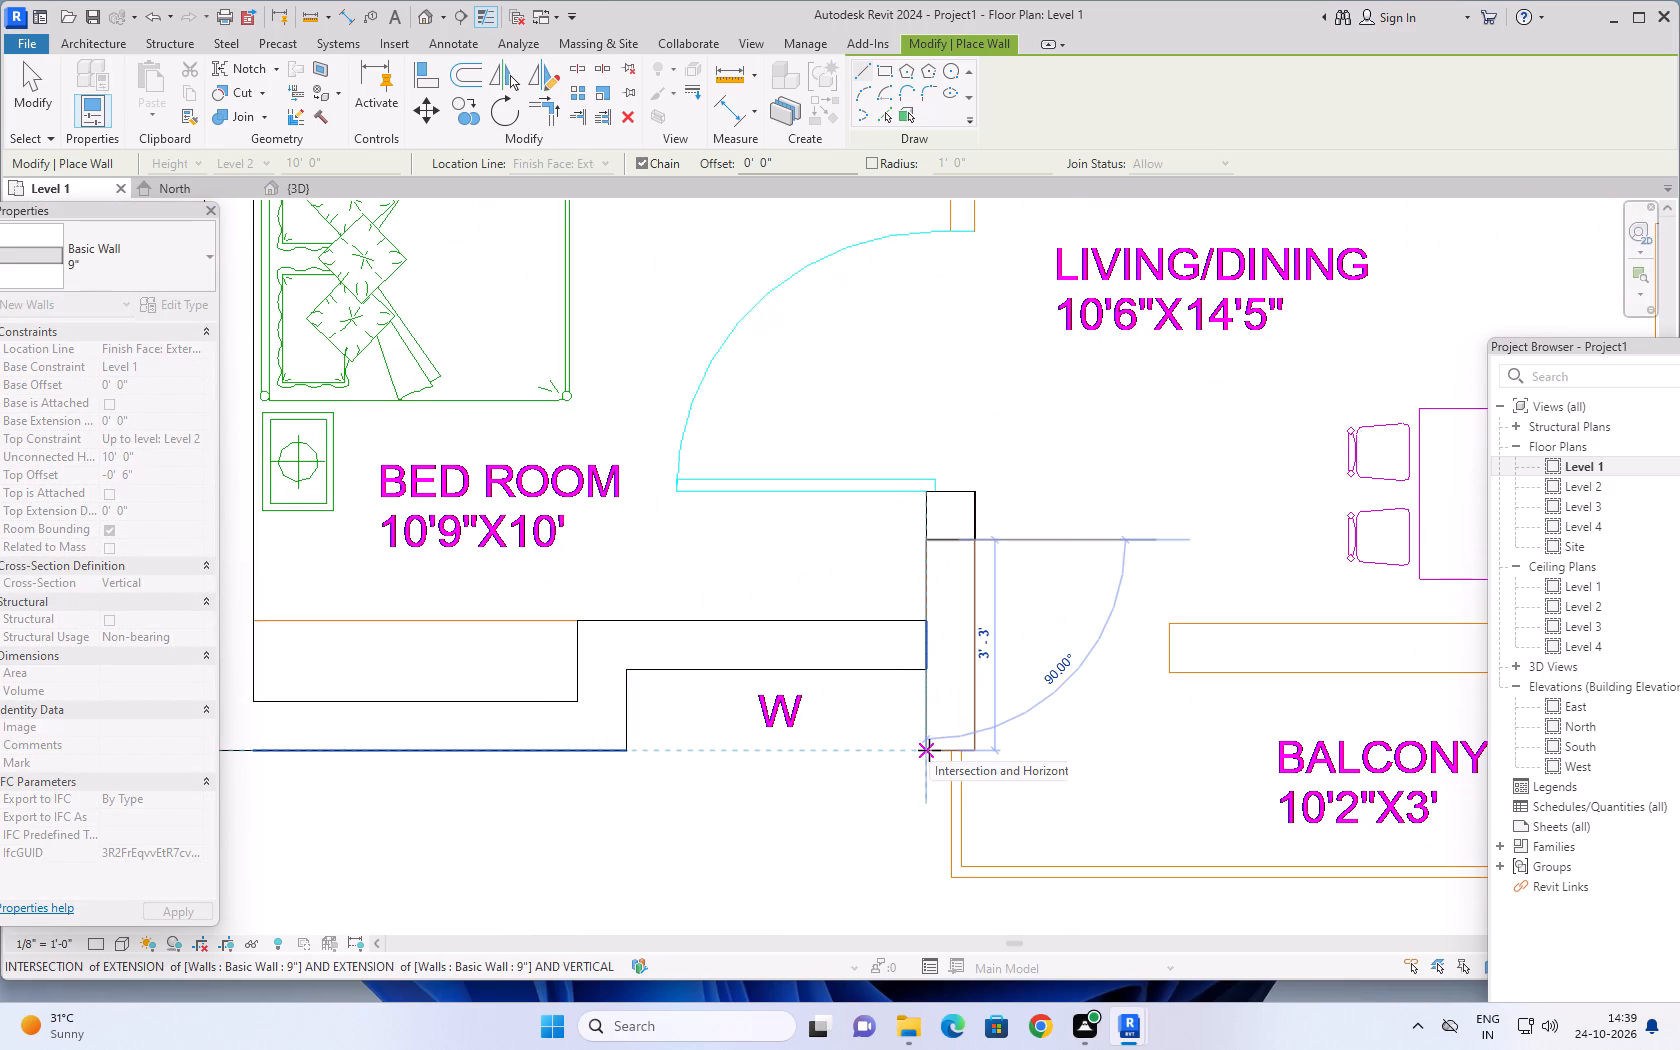
{"action": "scroll", "coordinate": [929, 750], "scroll_direction": "down", "scroll_amount": 3}
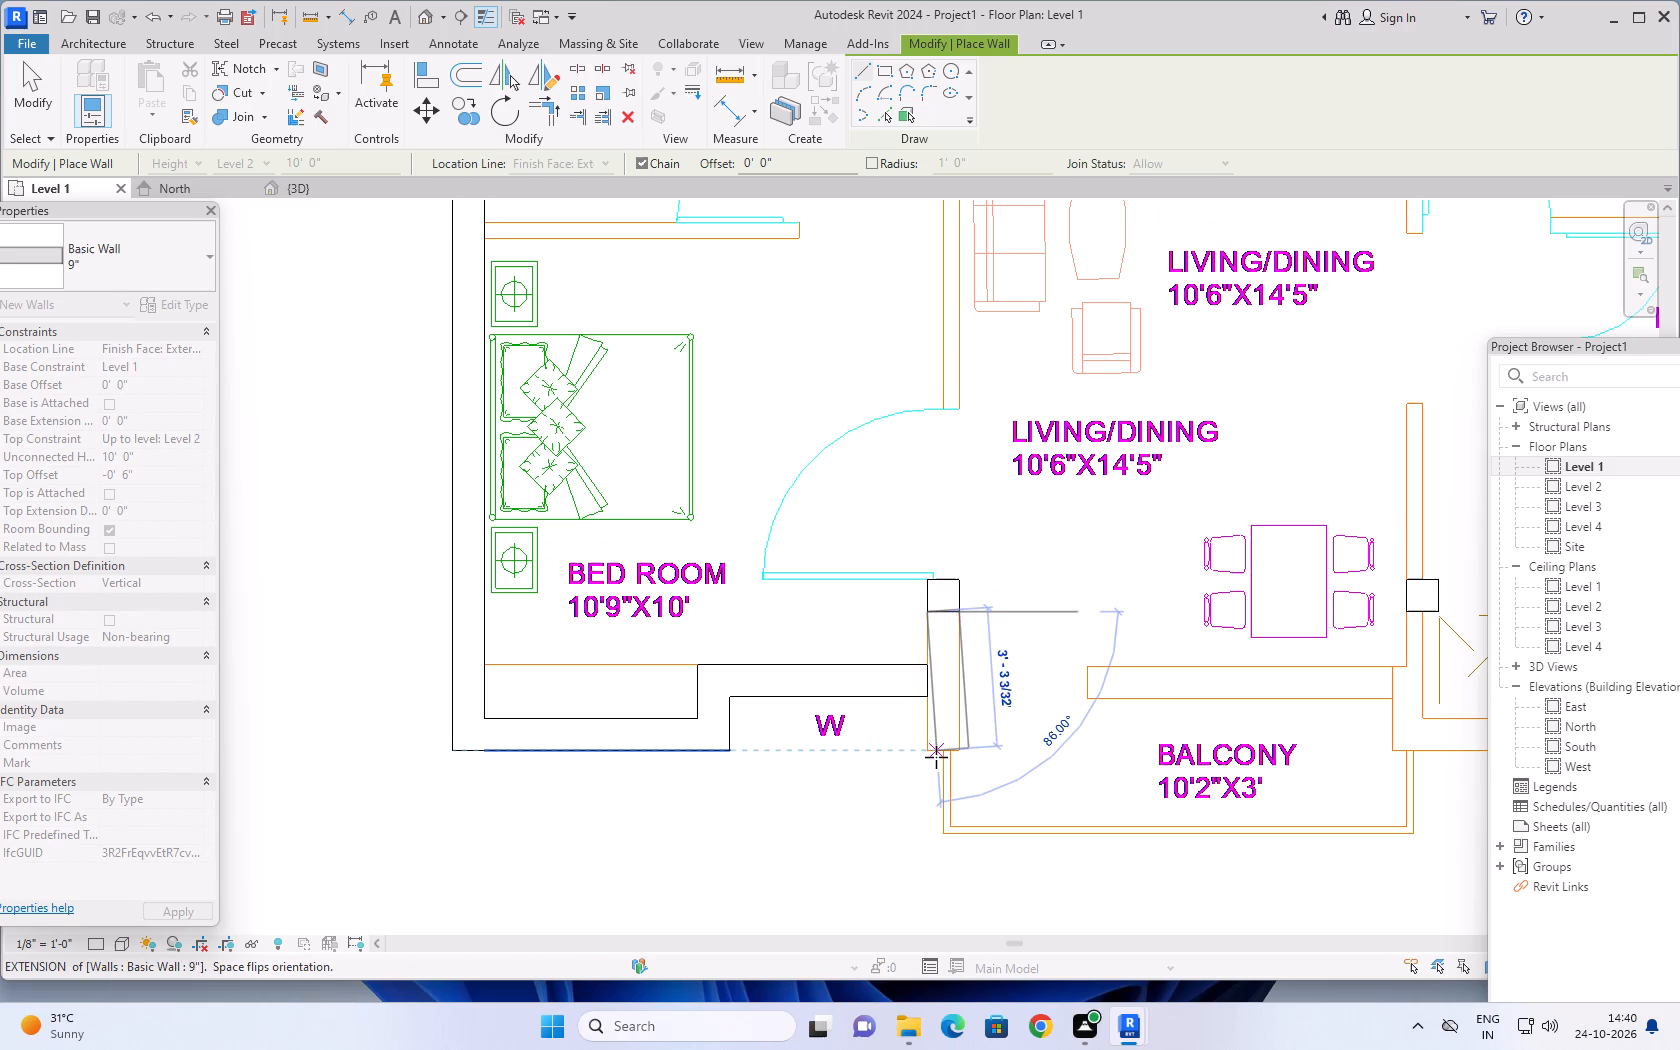
{"action": "left_click", "coordinate": [929, 748]}
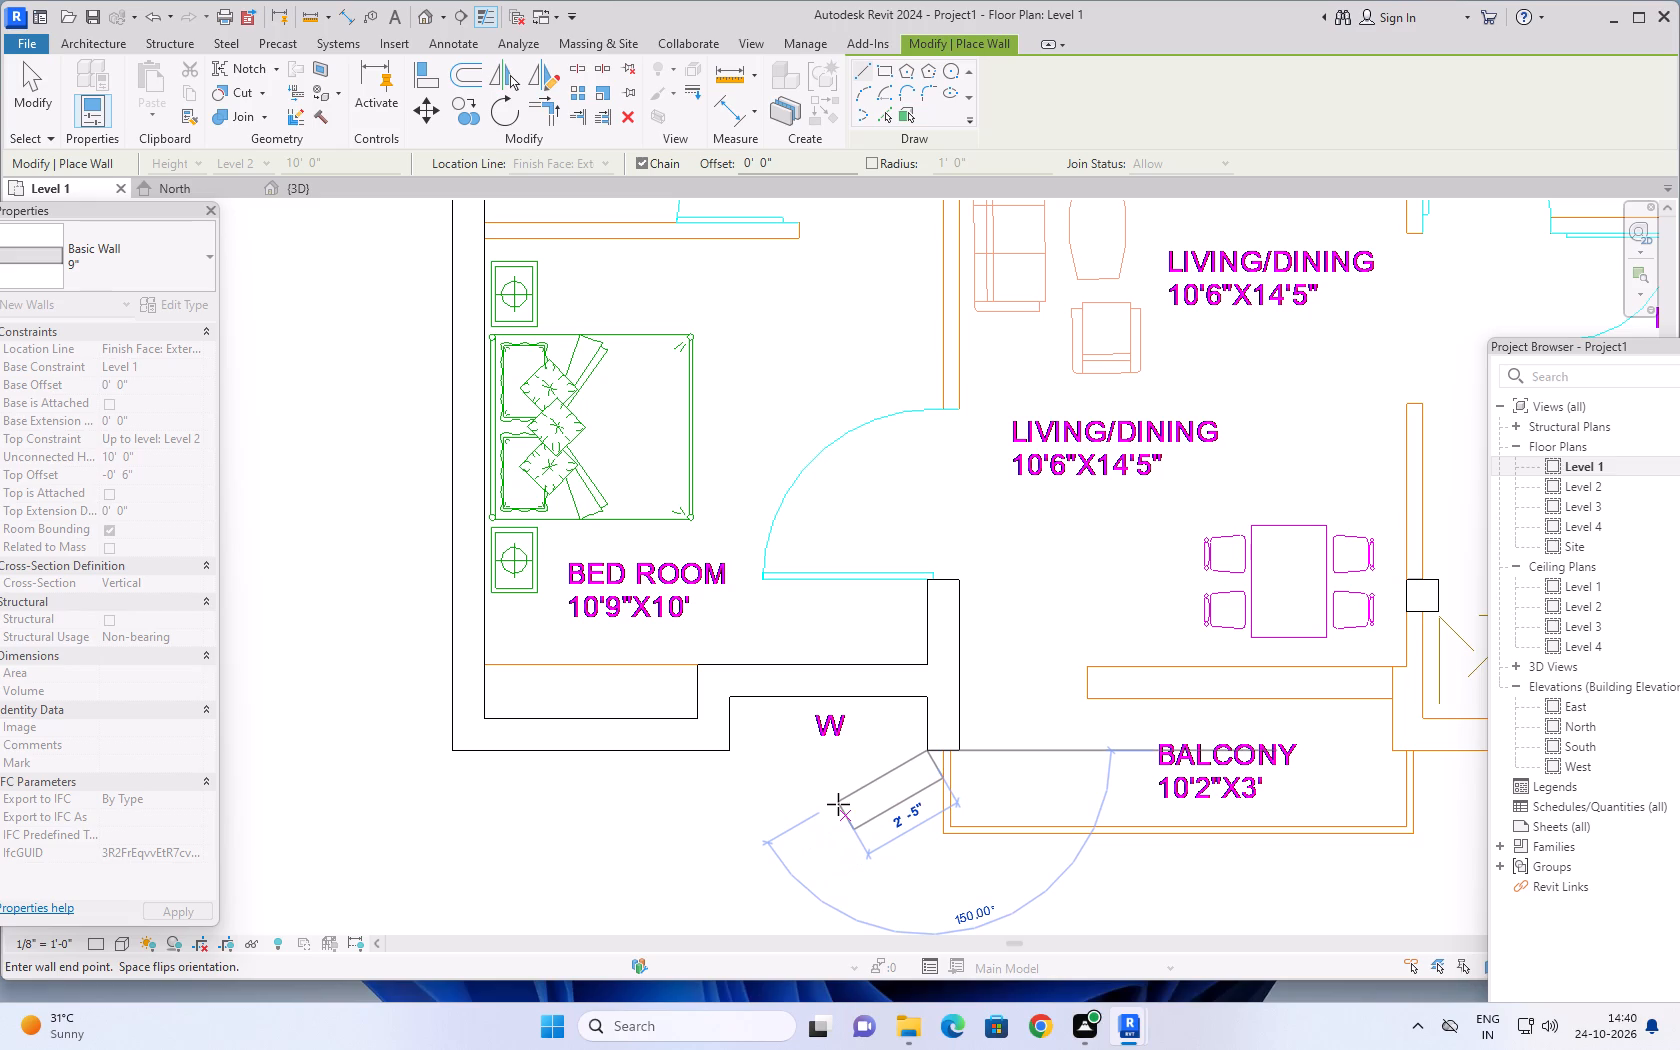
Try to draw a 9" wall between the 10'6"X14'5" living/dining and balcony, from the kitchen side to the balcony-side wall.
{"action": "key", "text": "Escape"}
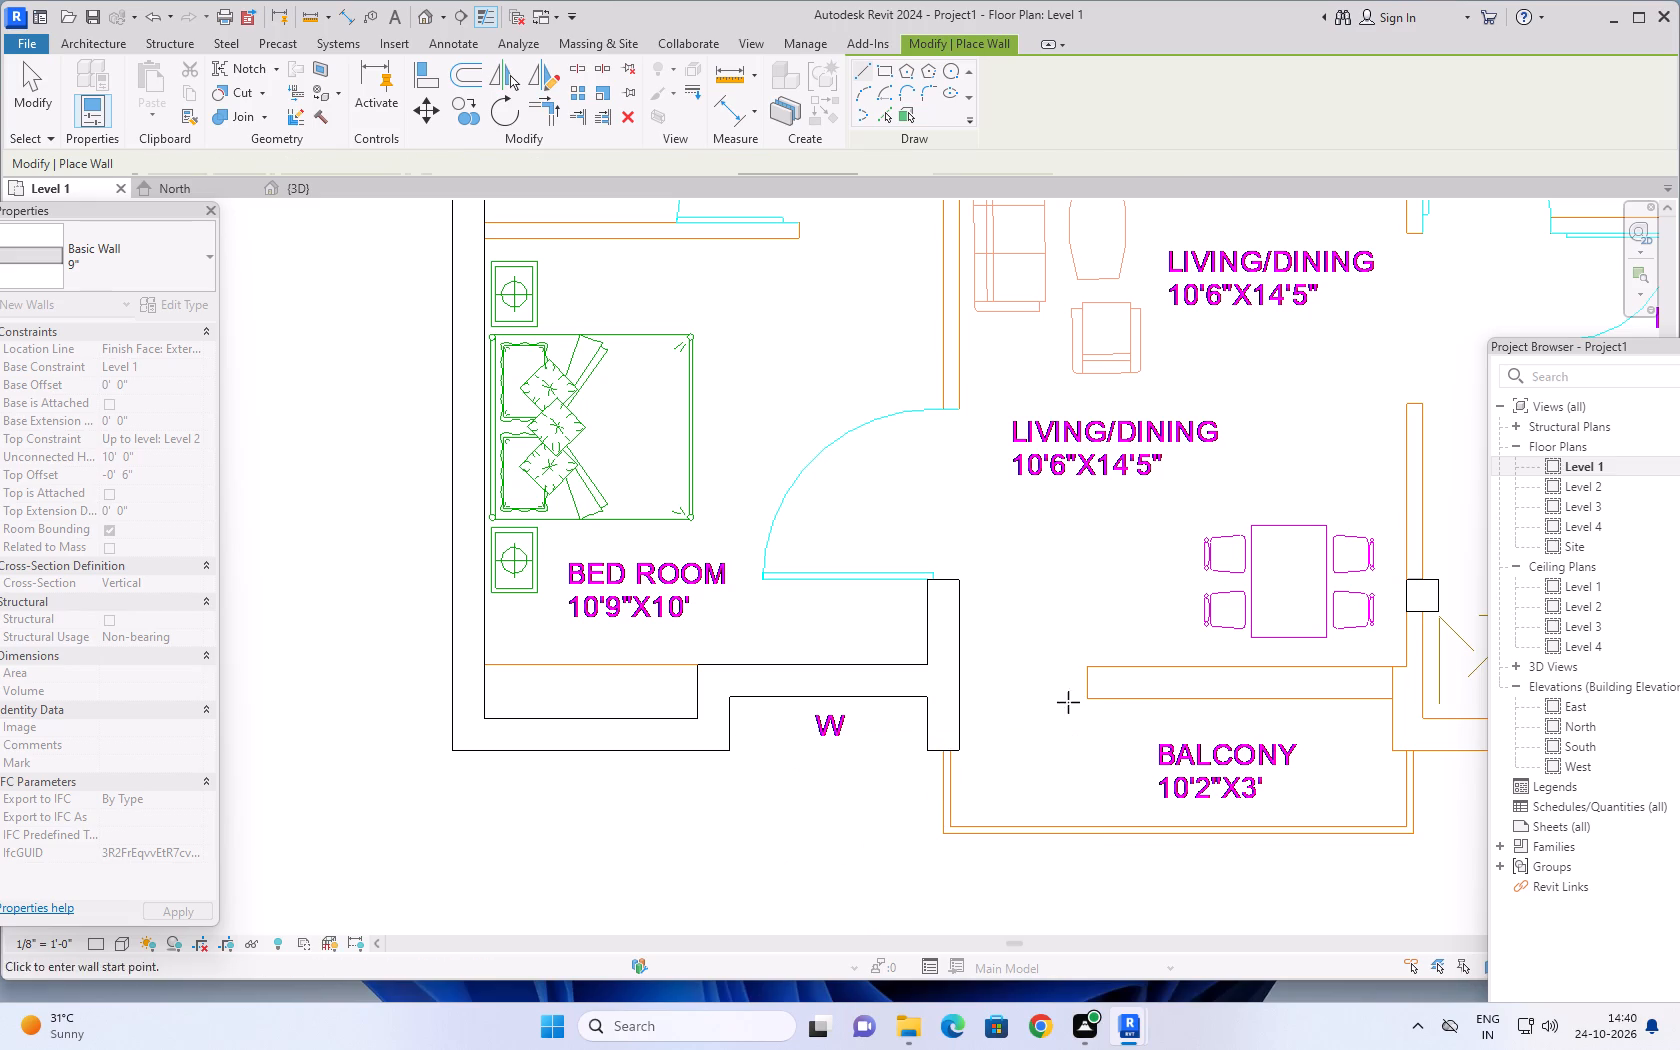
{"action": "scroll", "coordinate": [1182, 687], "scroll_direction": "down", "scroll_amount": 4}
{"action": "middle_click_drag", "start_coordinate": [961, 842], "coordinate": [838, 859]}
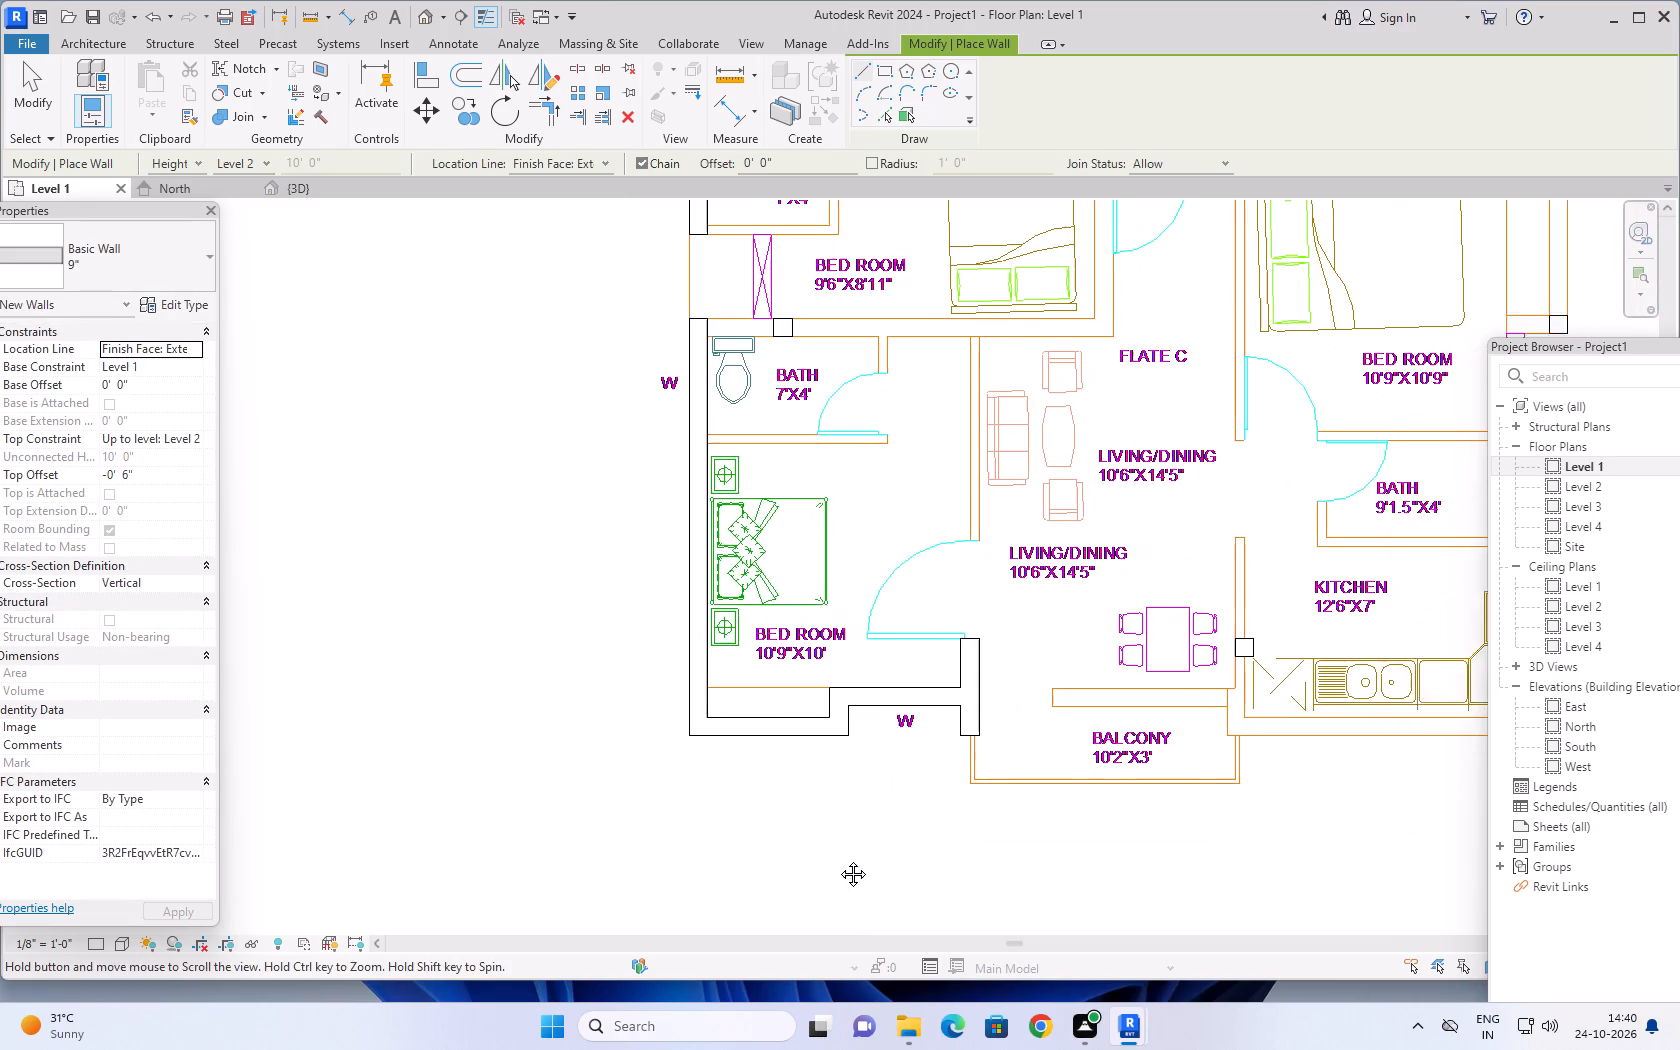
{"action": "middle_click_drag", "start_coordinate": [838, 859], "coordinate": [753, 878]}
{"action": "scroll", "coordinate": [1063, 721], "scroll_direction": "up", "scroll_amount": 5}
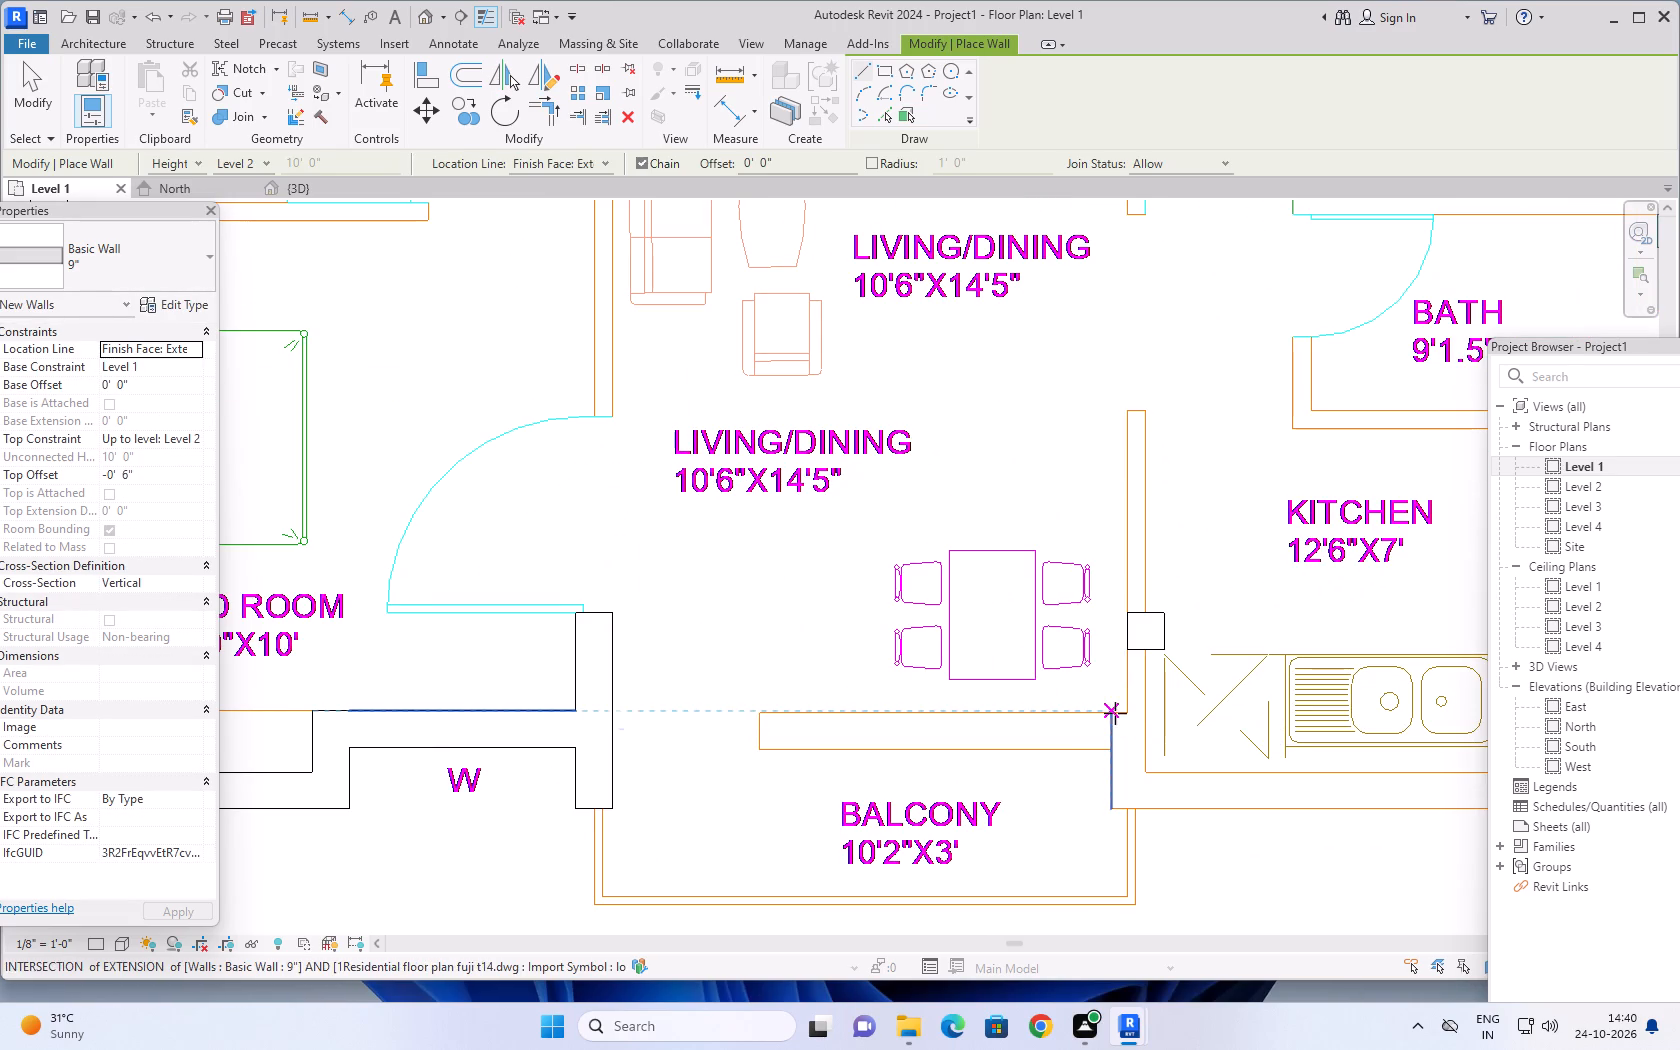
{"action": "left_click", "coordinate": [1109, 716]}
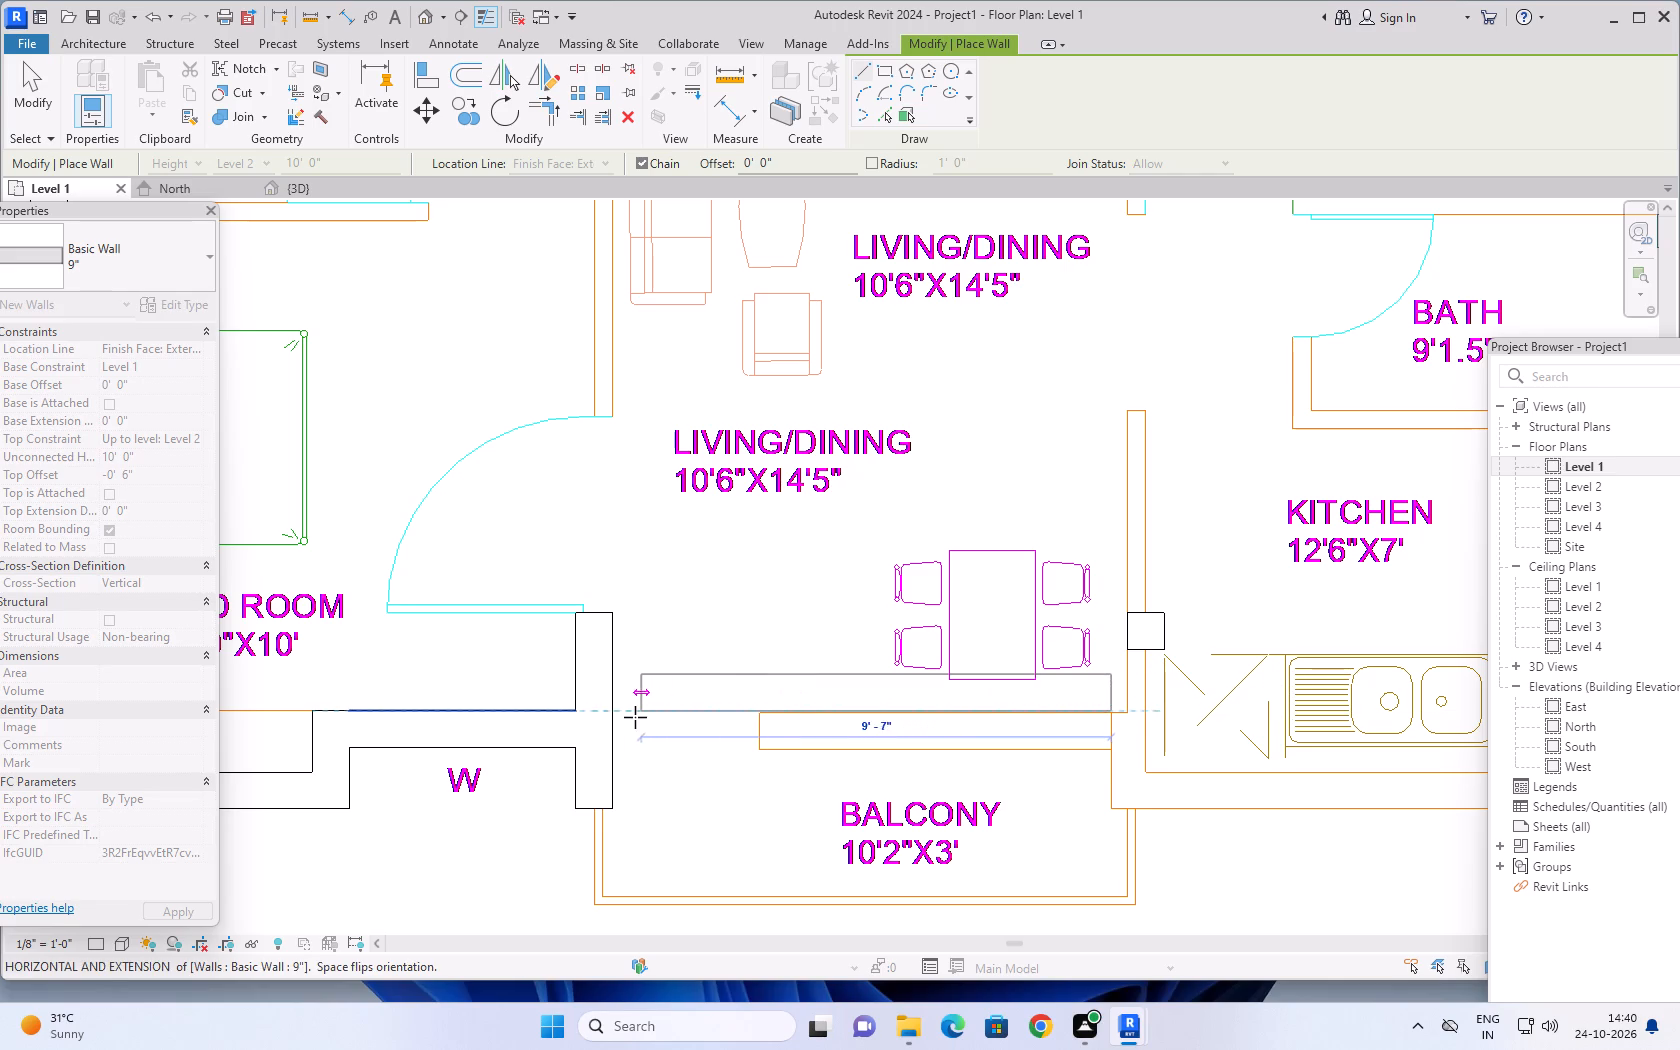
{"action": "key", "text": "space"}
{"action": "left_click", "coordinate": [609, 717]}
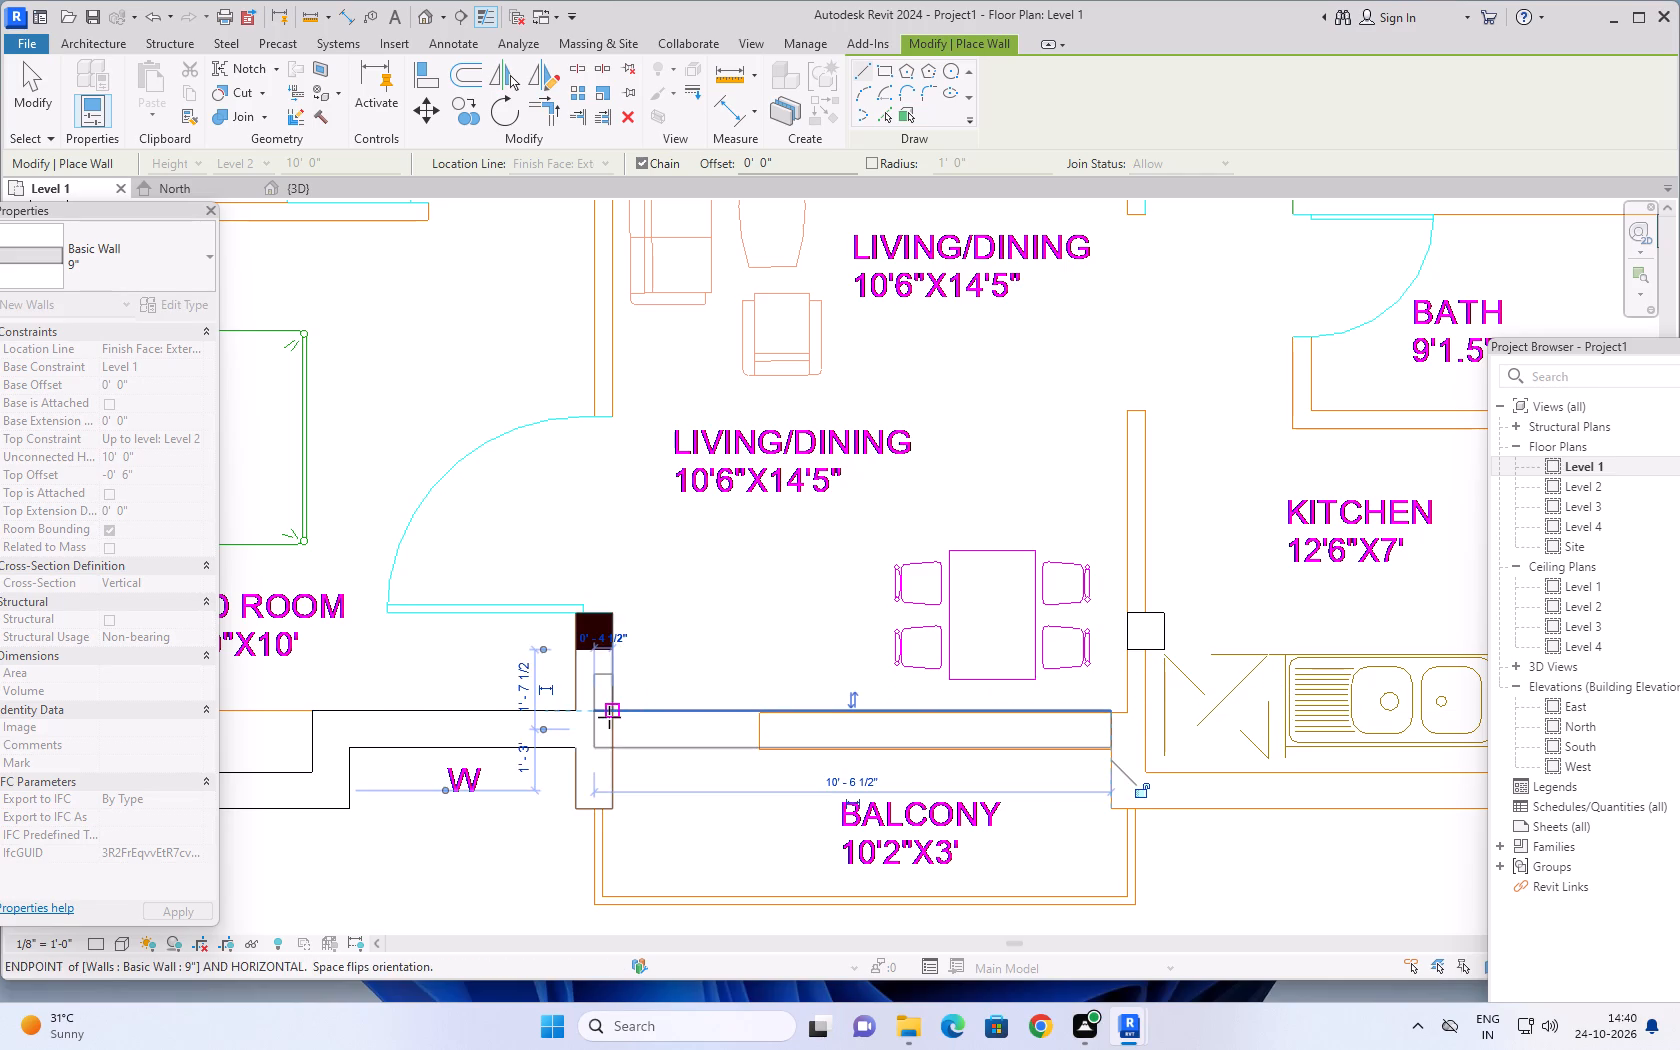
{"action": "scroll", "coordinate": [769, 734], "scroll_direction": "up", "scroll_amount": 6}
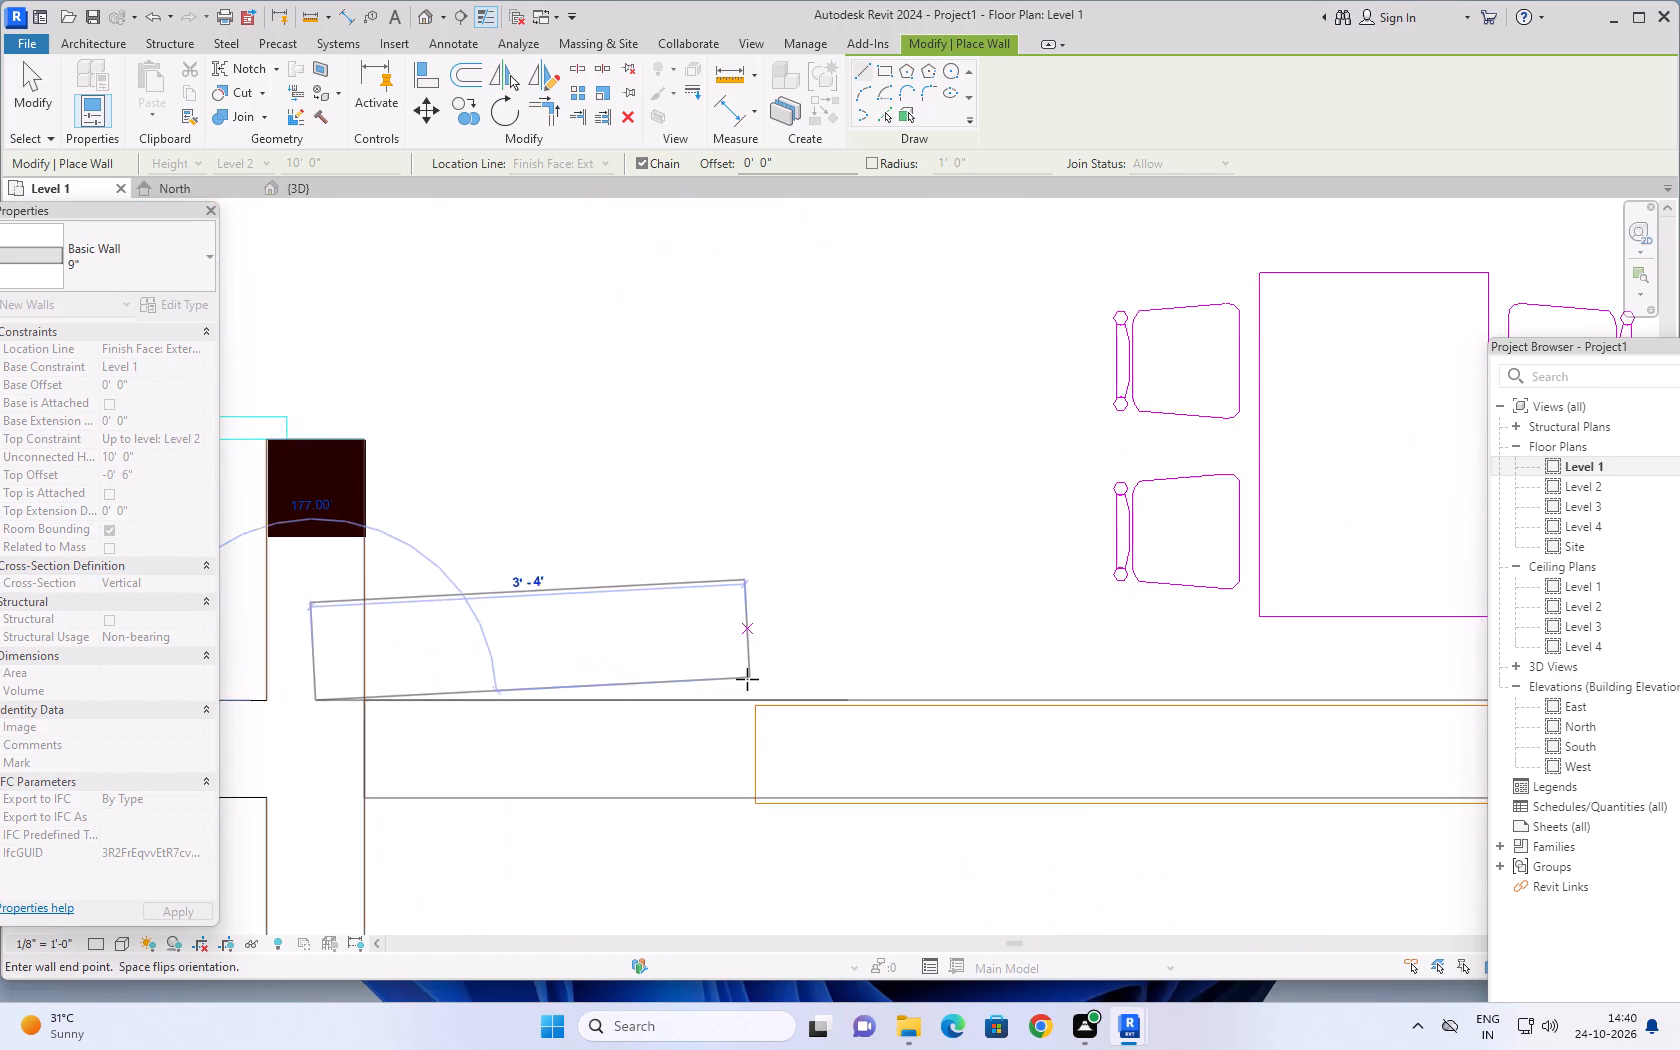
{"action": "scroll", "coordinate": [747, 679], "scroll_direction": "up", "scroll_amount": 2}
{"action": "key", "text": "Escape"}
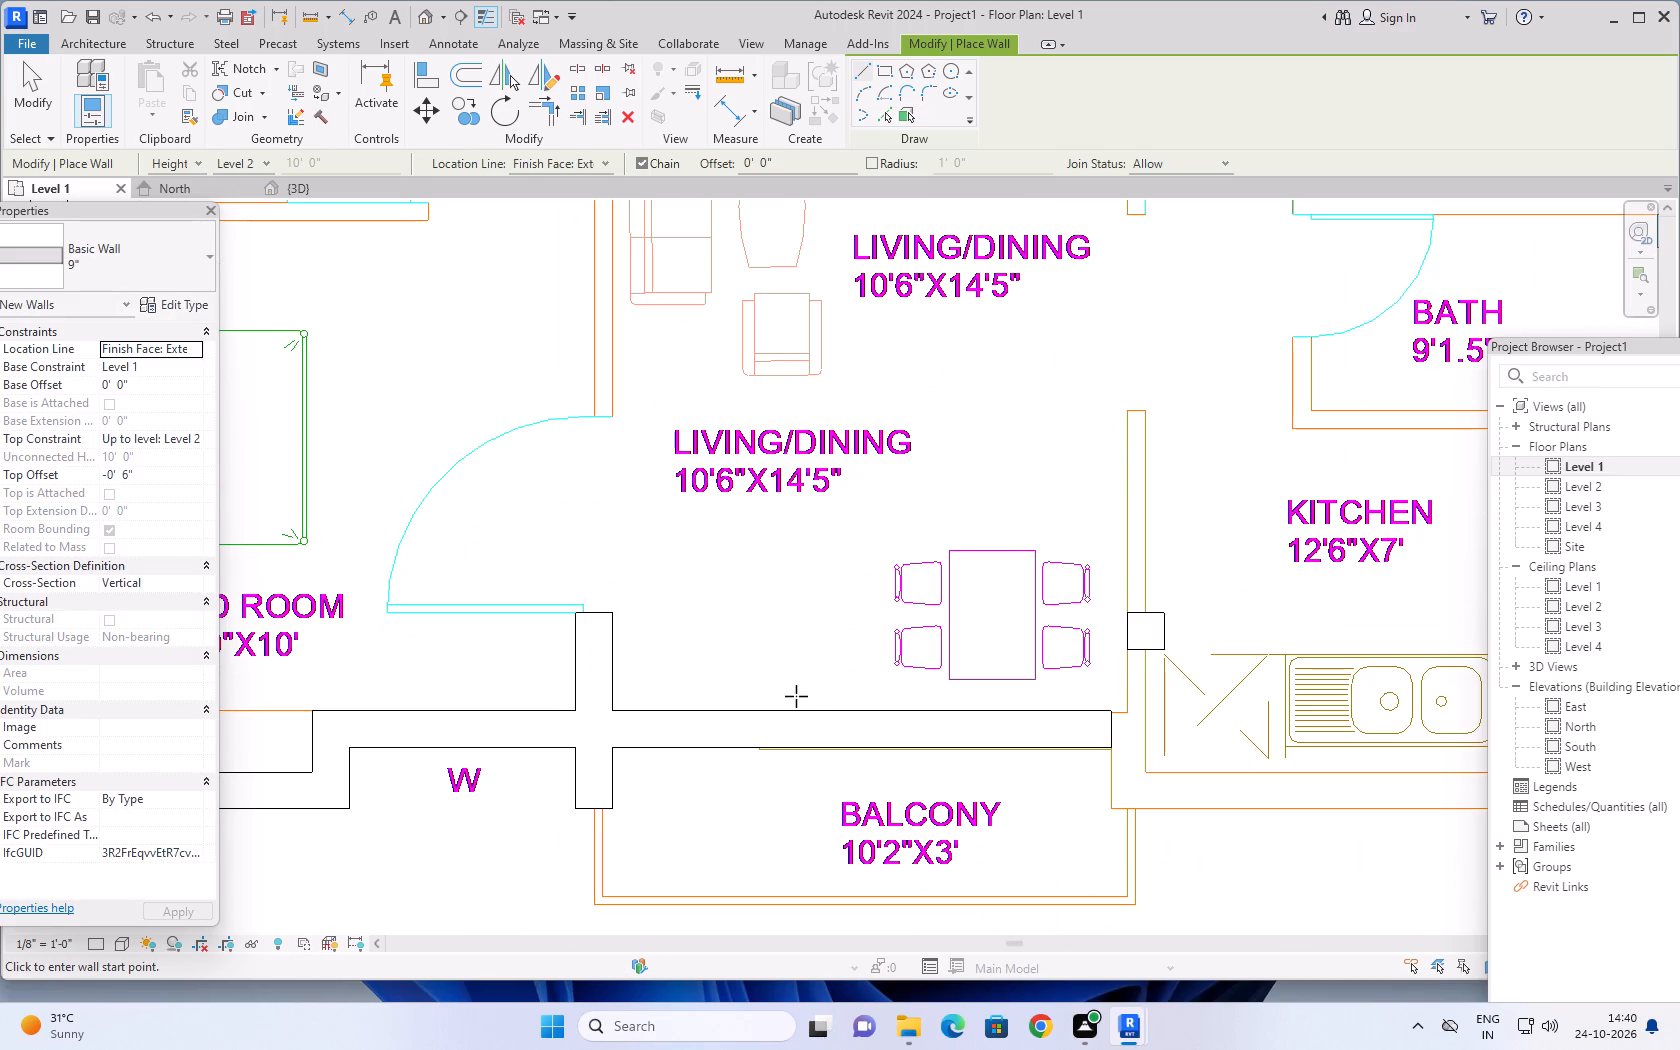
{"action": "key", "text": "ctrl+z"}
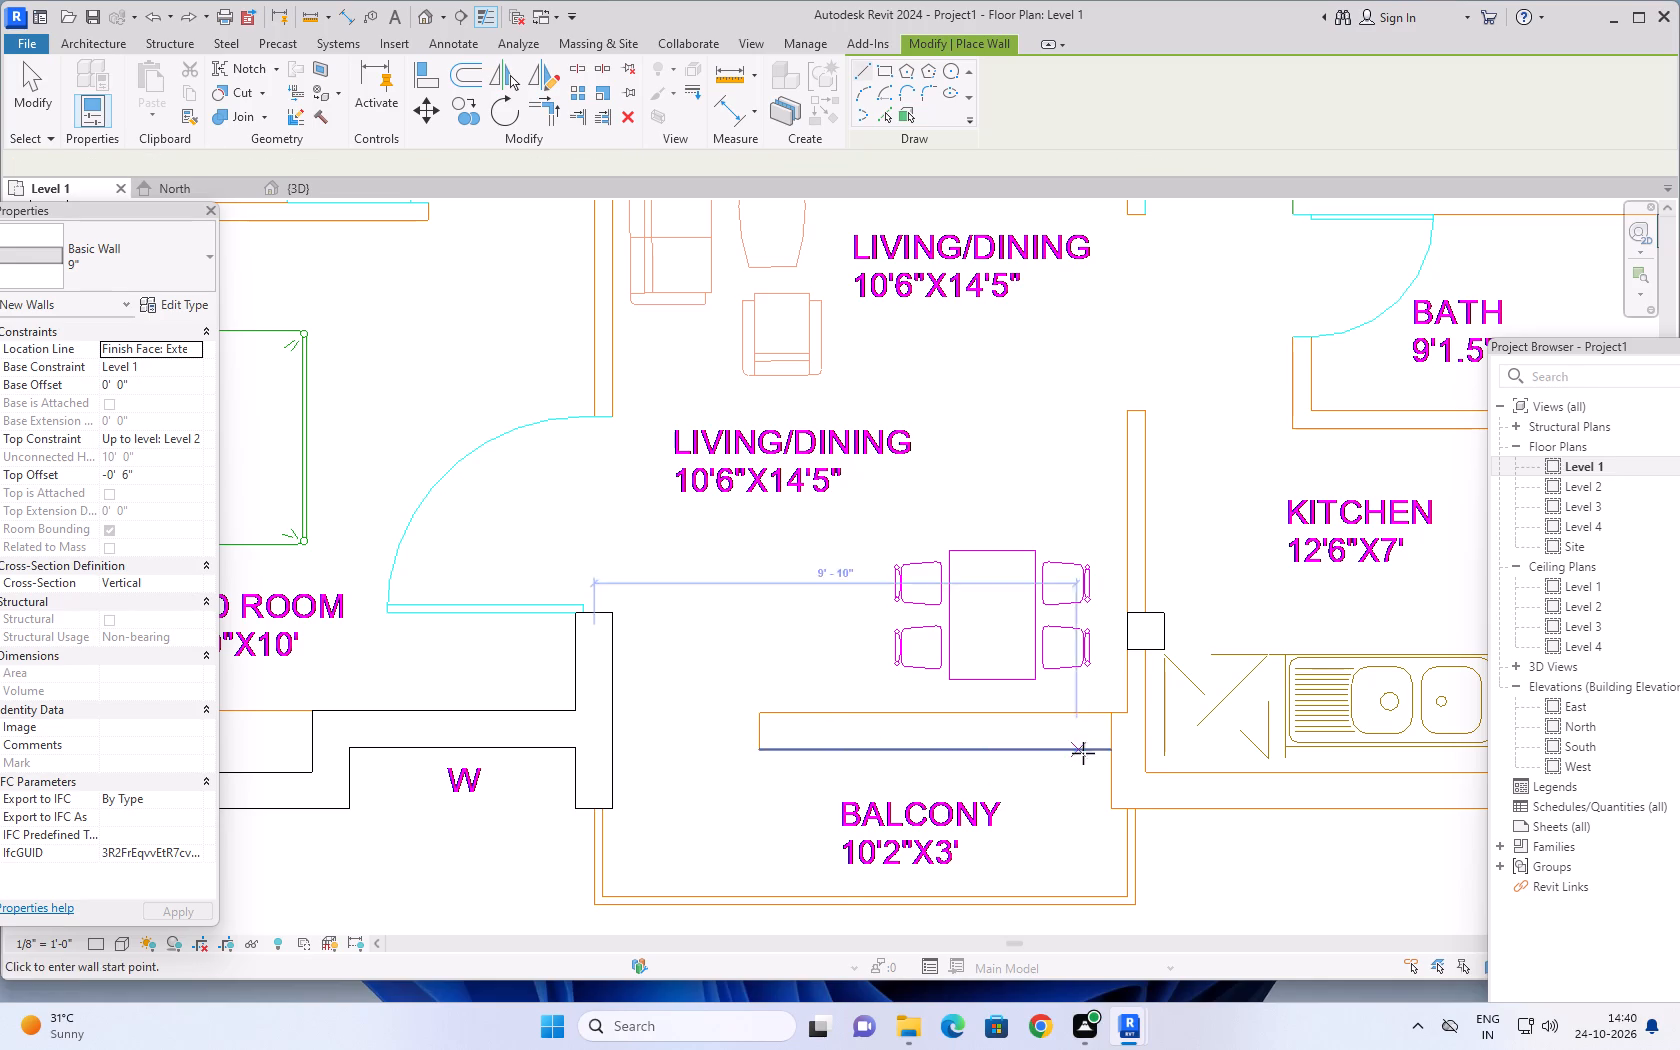
Draw a 9" wall about 10'6" long along the balcony-side plan line, from the kitchen offset to the bedroom-side balcony wall, thickness toward living/dining.
{"action": "scroll", "coordinate": [1088, 752], "scroll_direction": "up", "scroll_amount": 4}
{"action": "left_click", "coordinate": [1129, 746]}
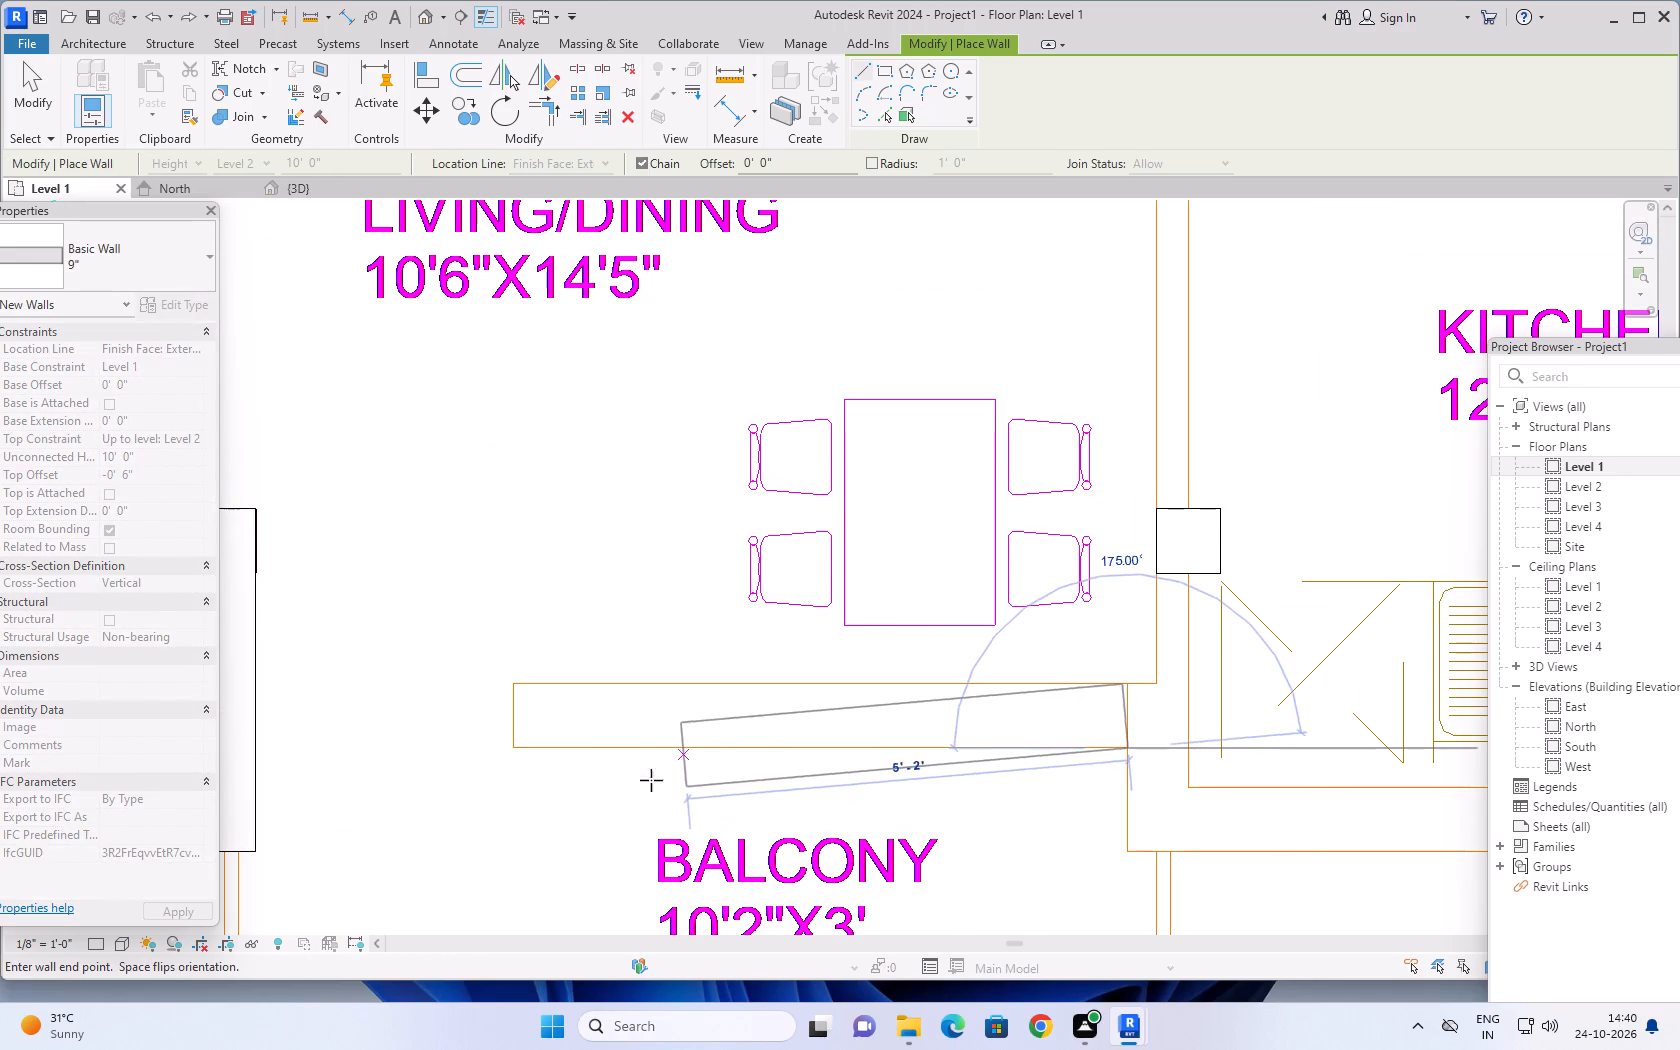
{"action": "scroll", "coordinate": [502, 755], "scroll_direction": "down", "scroll_amount": 3}
{"action": "middle_click_drag", "start_coordinate": [497, 756], "coordinate": [649, 727]}
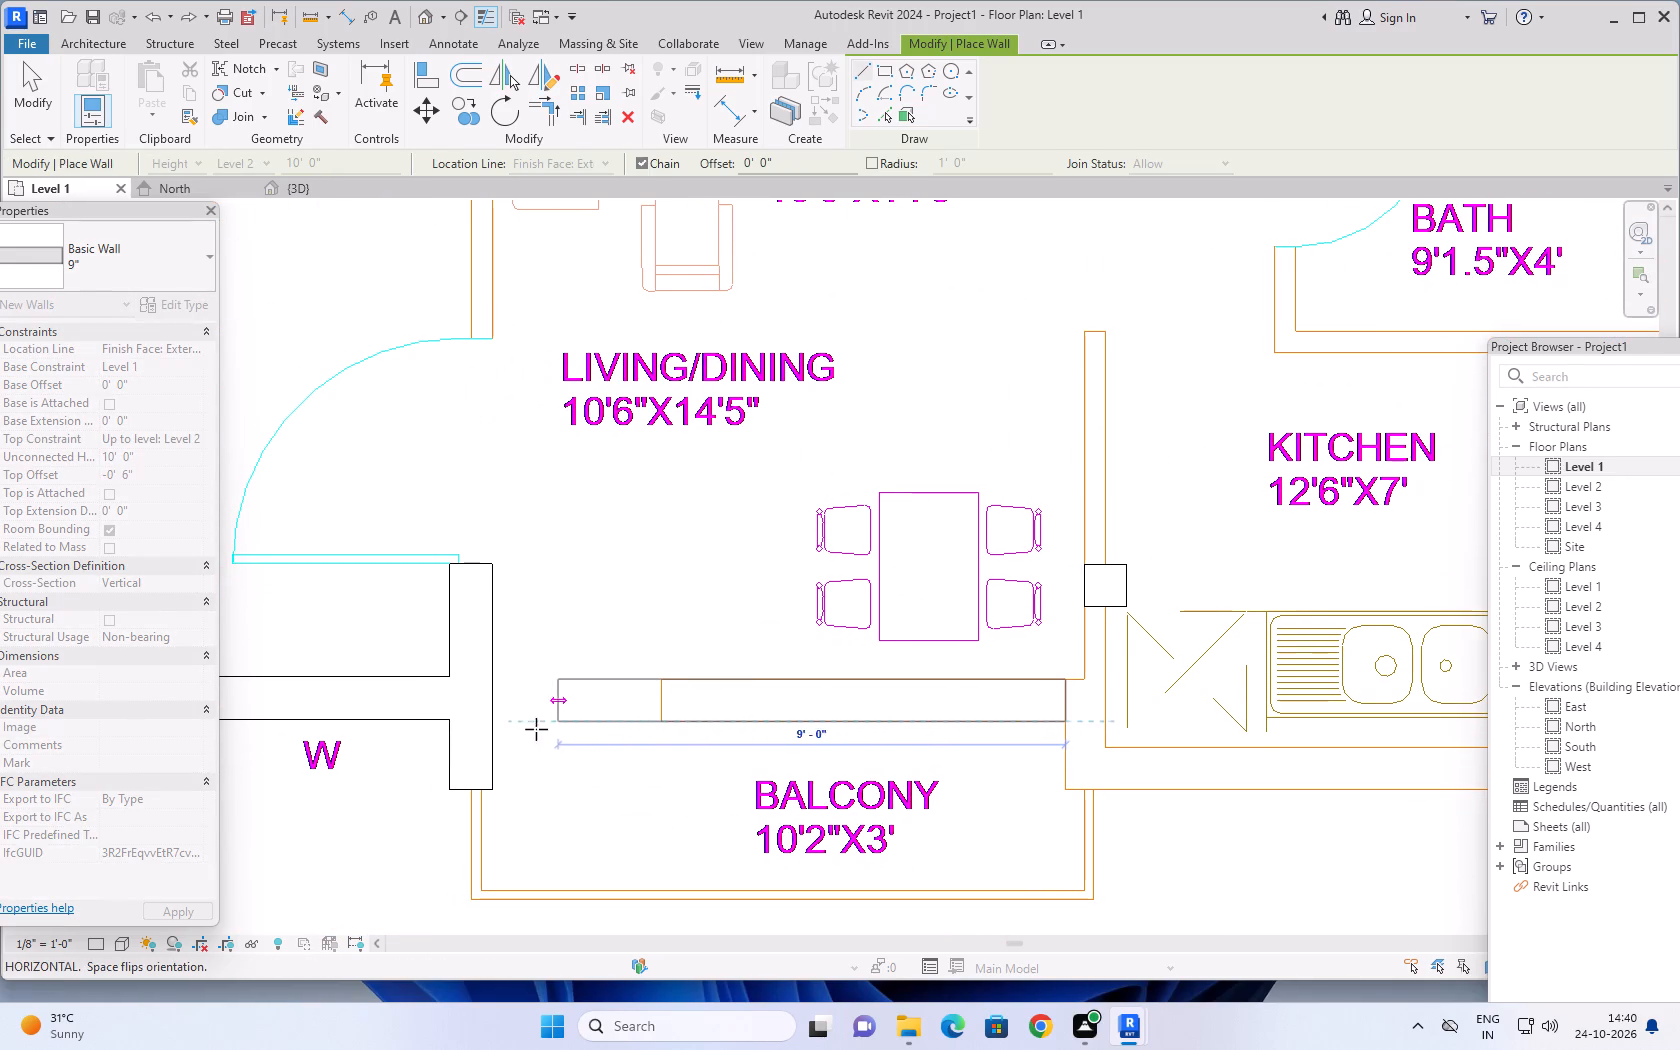
{"action": "left_click", "coordinate": [491, 723]}
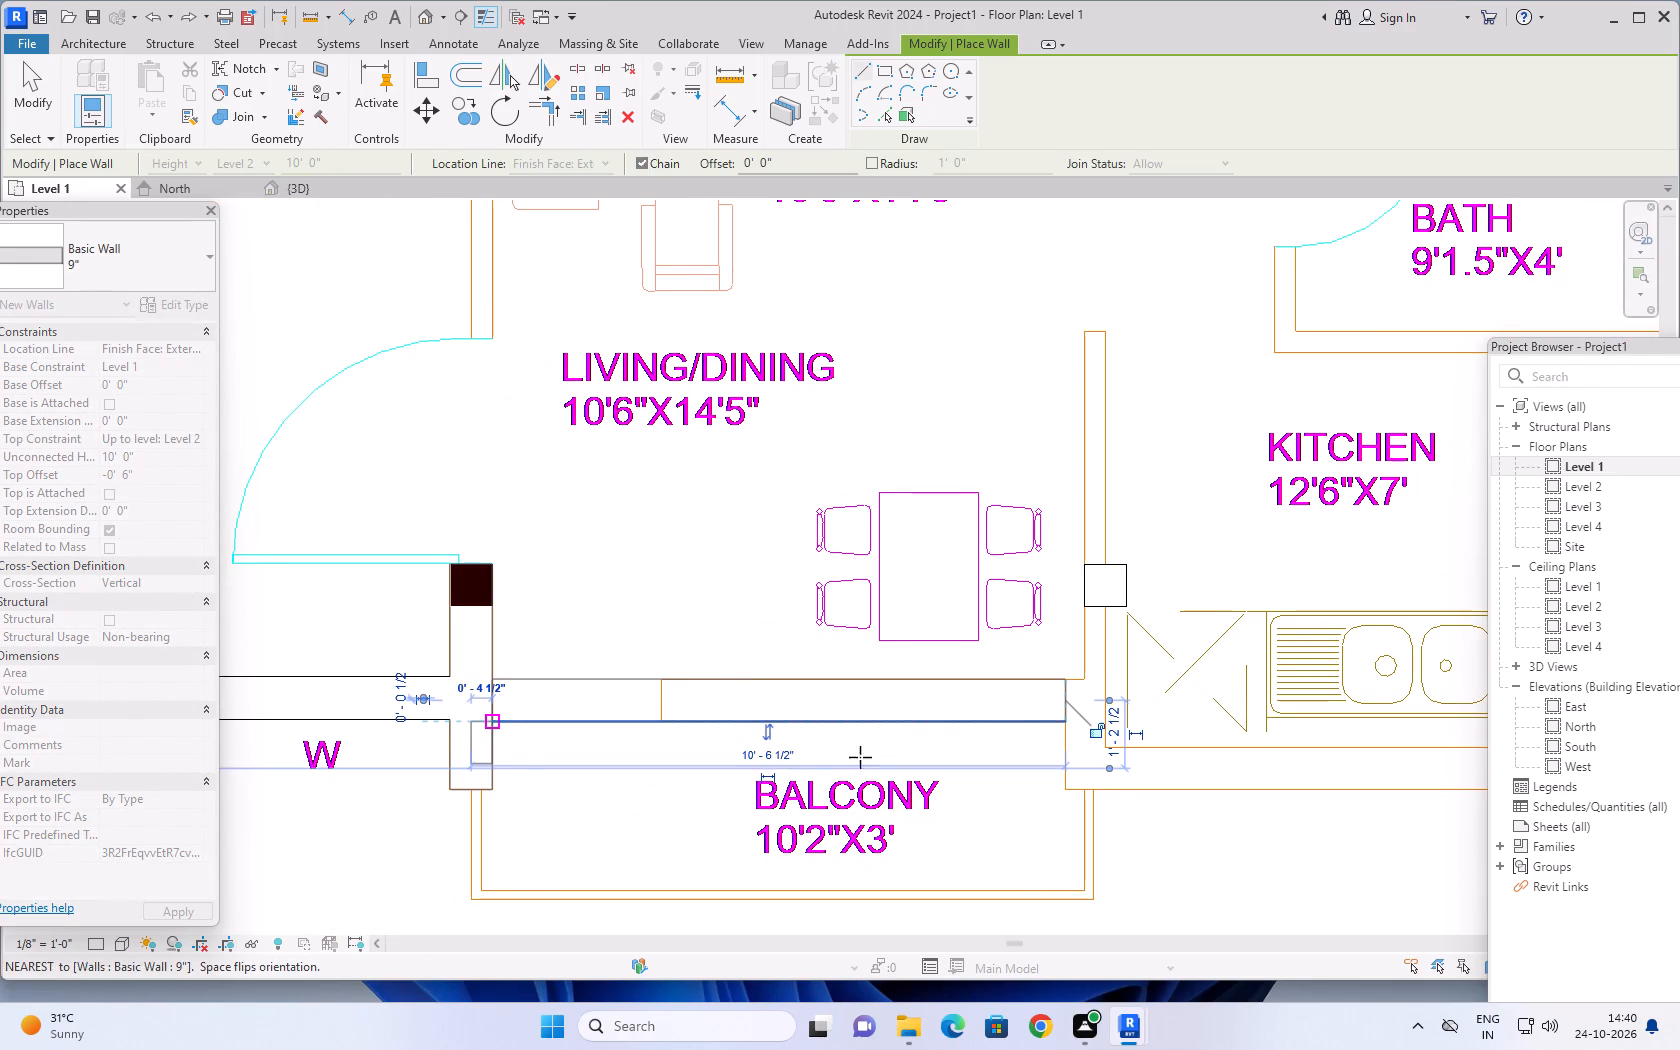
{"action": "scroll", "coordinate": [915, 752], "scroll_direction": "down", "scroll_amount": 3}
{"action": "key", "text": "Escape"}
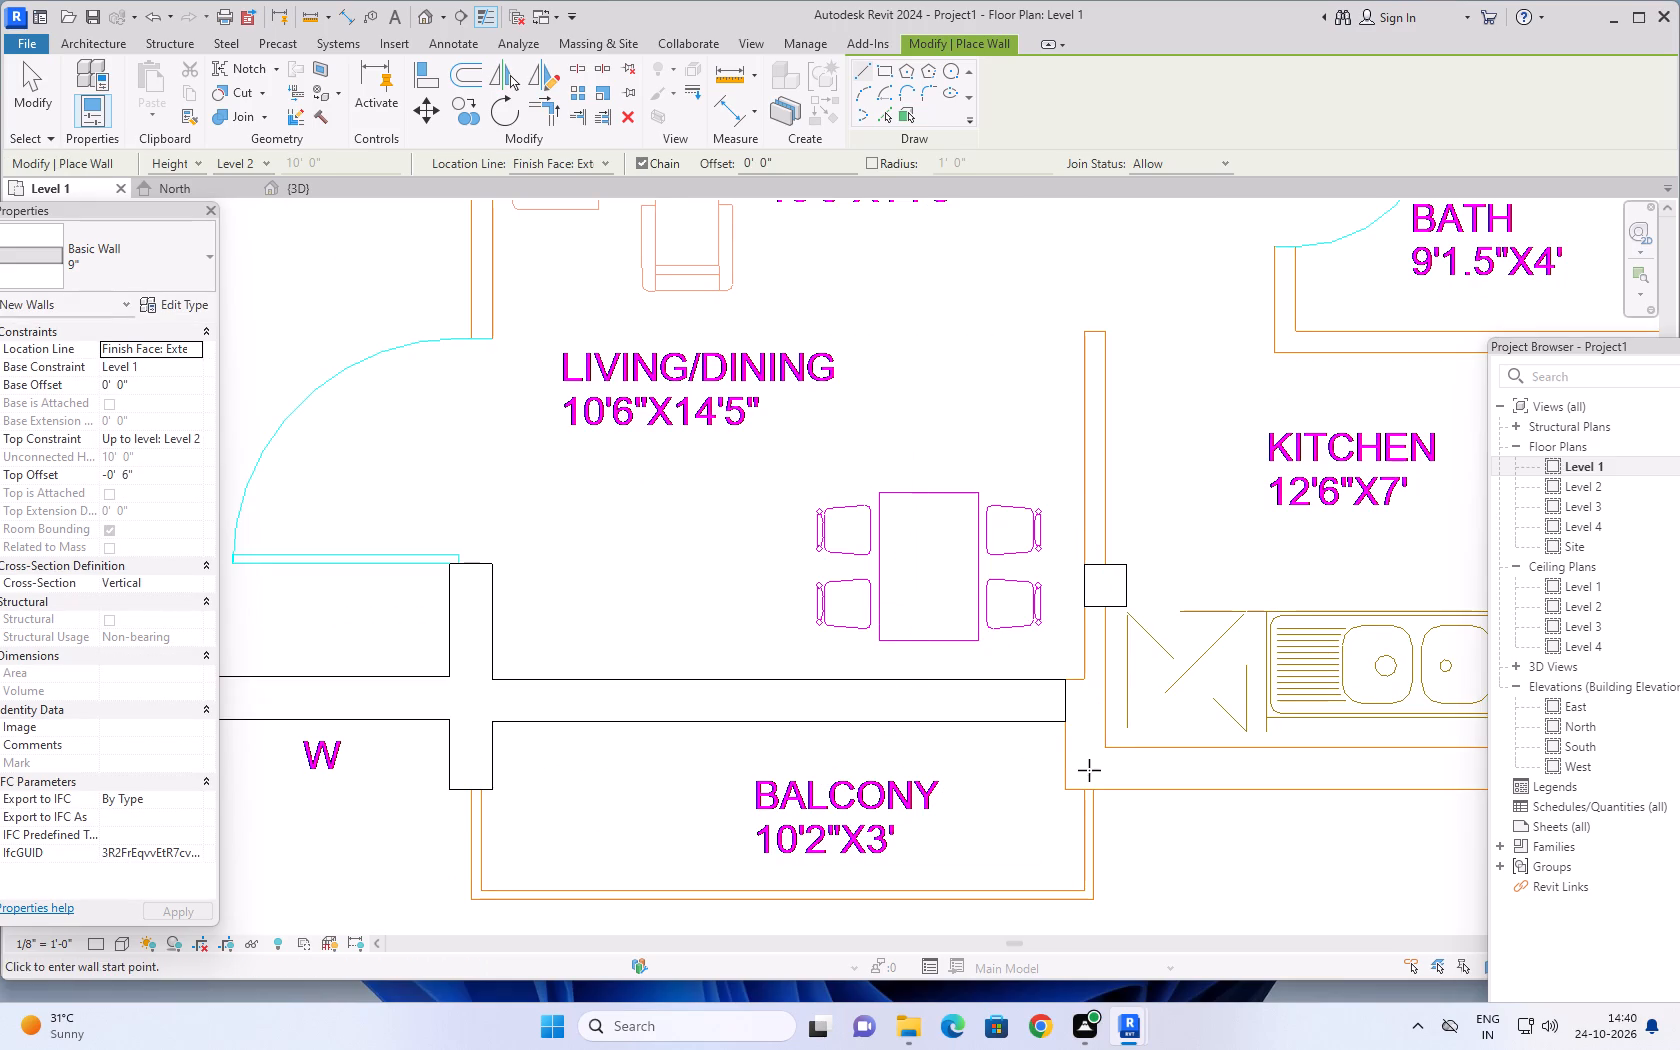
Draw chained 9" walls from the balcony wall's kitchen end, about 1'11" along the offset and 13'2" along the kitchen to the corner column.
{"action": "left_click", "coordinate": [1067, 683]}
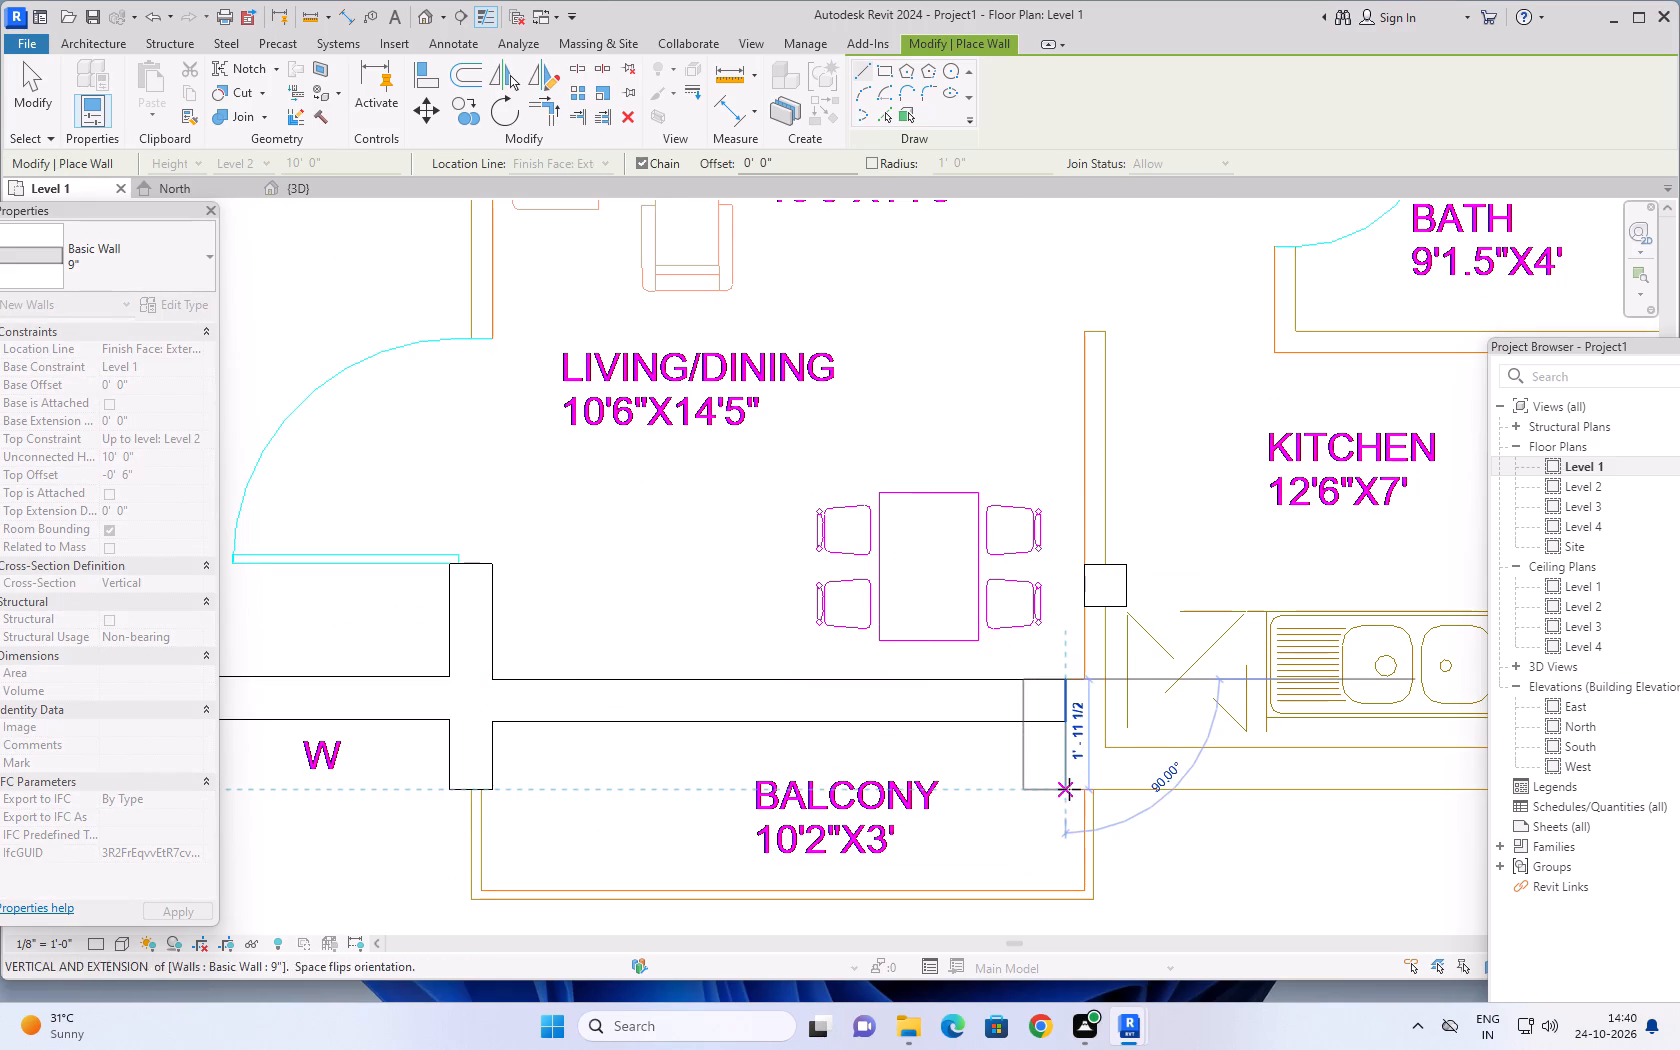
{"action": "key", "text": "space"}
{"action": "left_click", "coordinate": [1062, 793]}
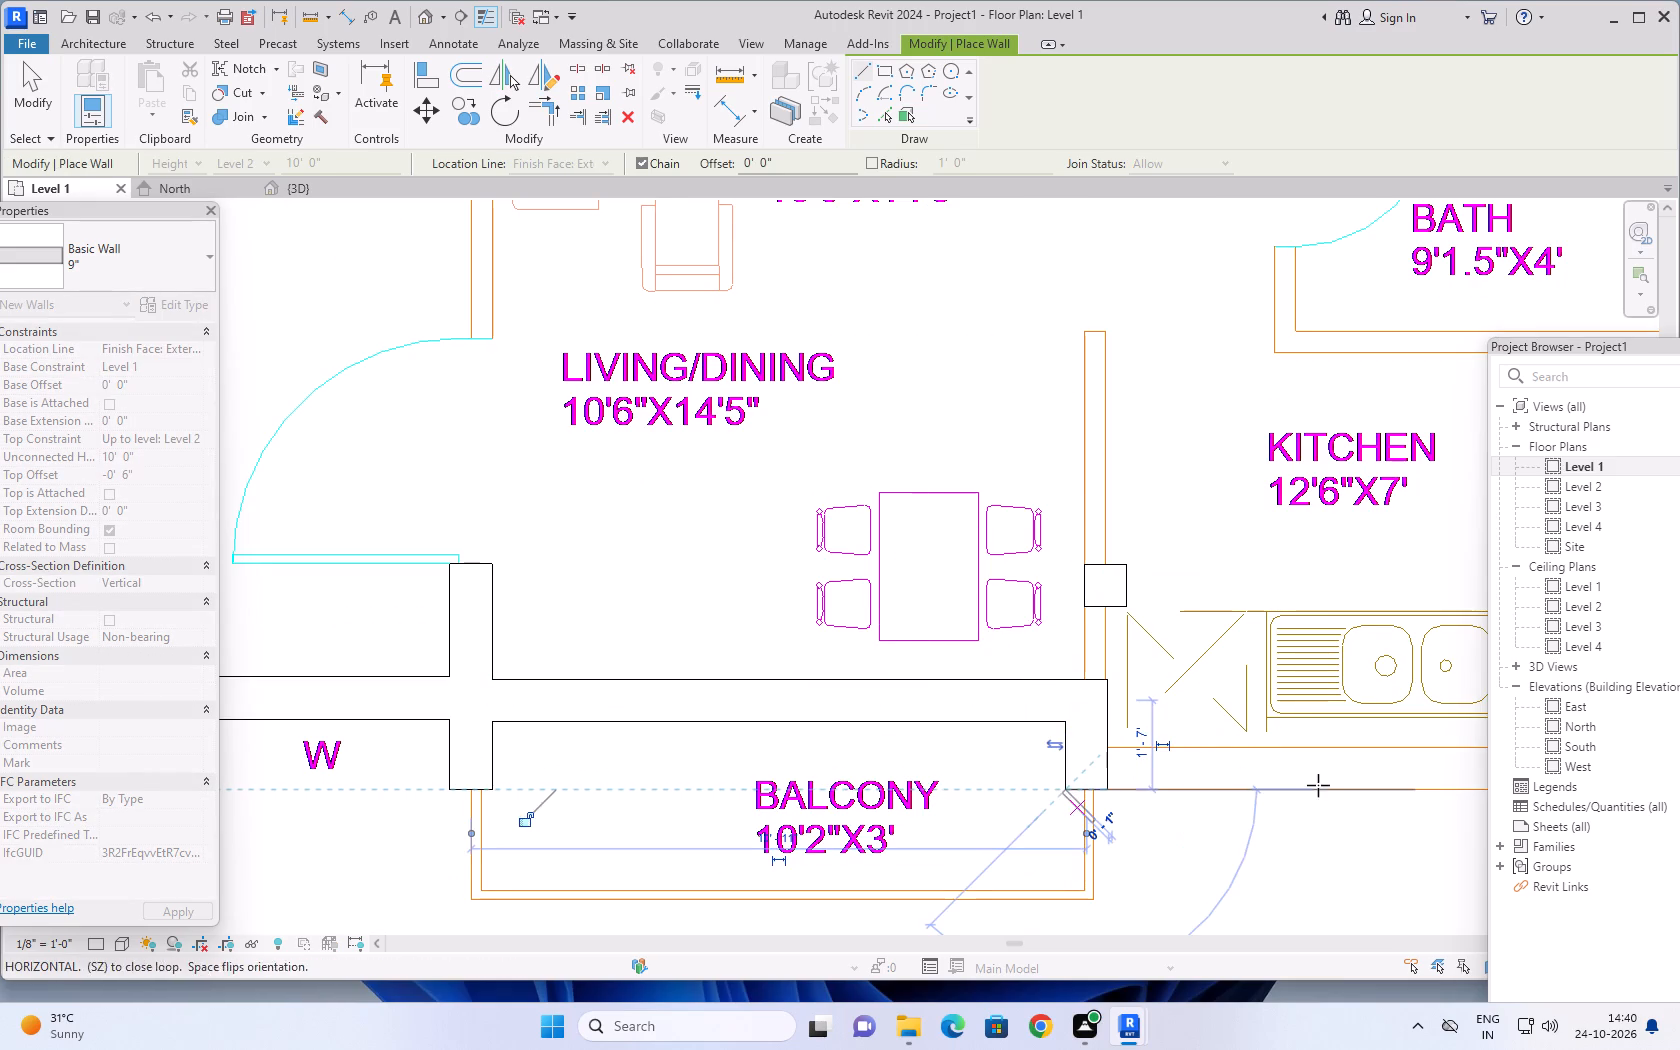
{"action": "scroll", "coordinate": [1326, 804], "scroll_direction": "down", "scroll_amount": 3}
{"action": "middle_click_drag", "start_coordinate": [1356, 811], "coordinate": [766, 775]}
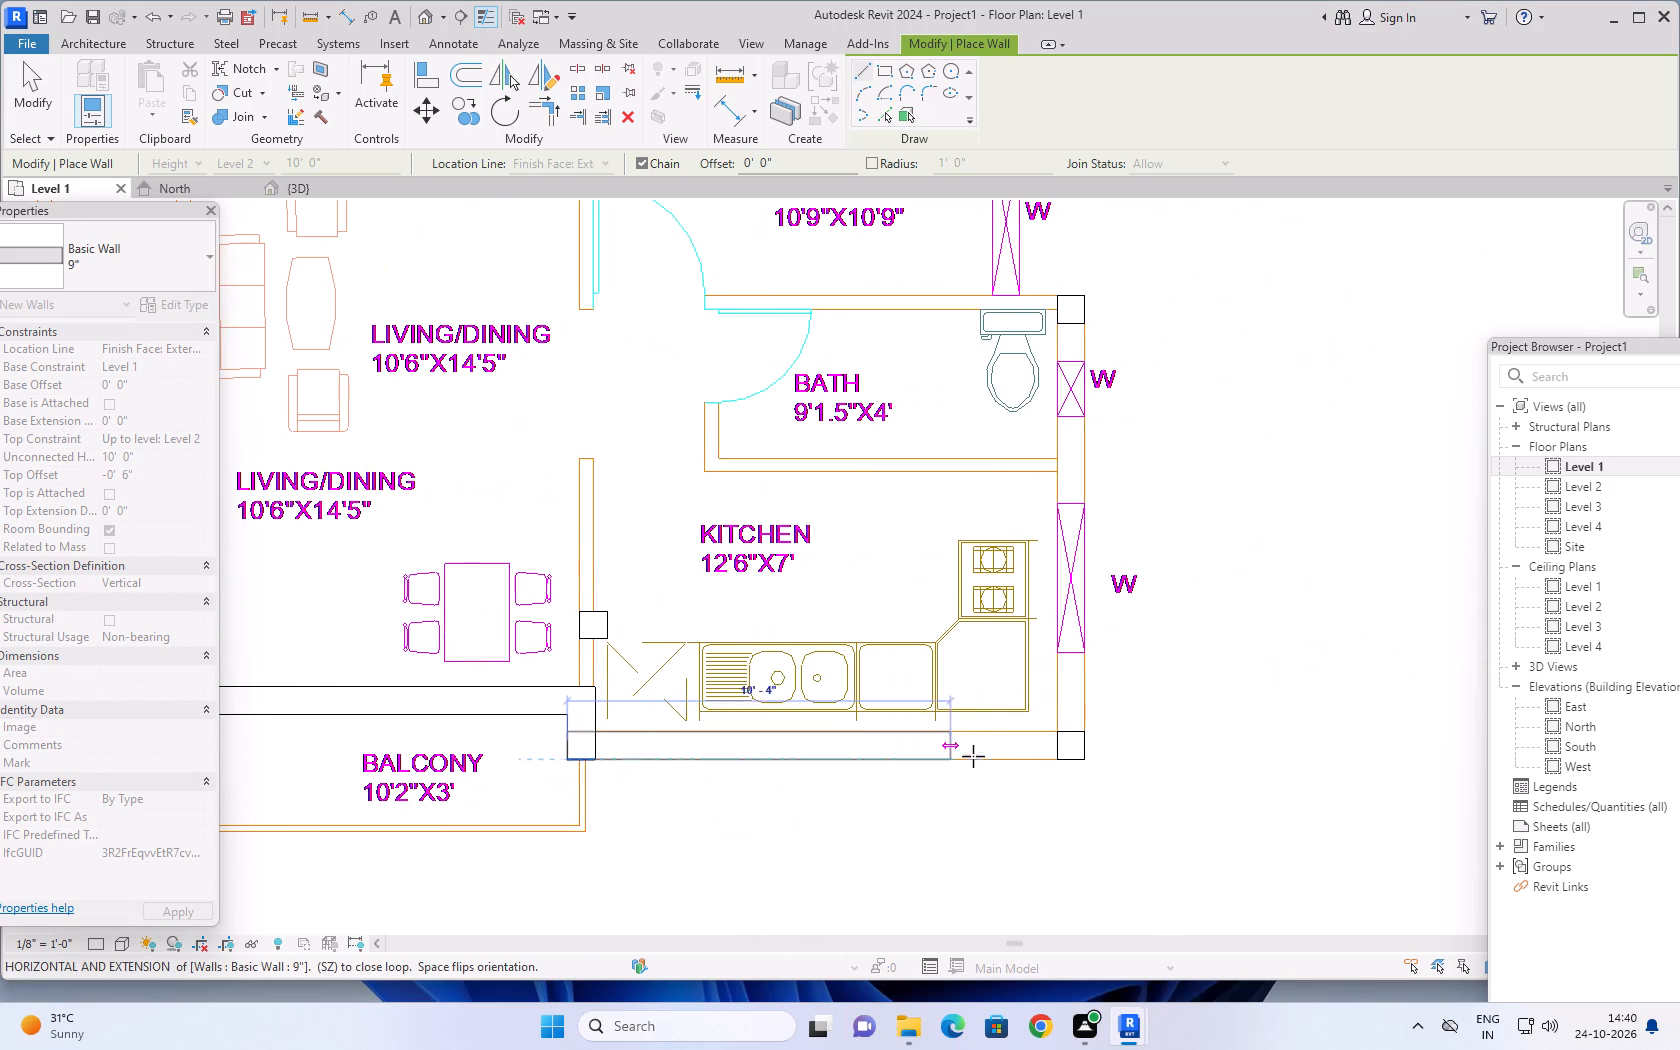
{"action": "scroll", "coordinate": [1056, 760], "scroll_direction": "up", "scroll_amount": 5}
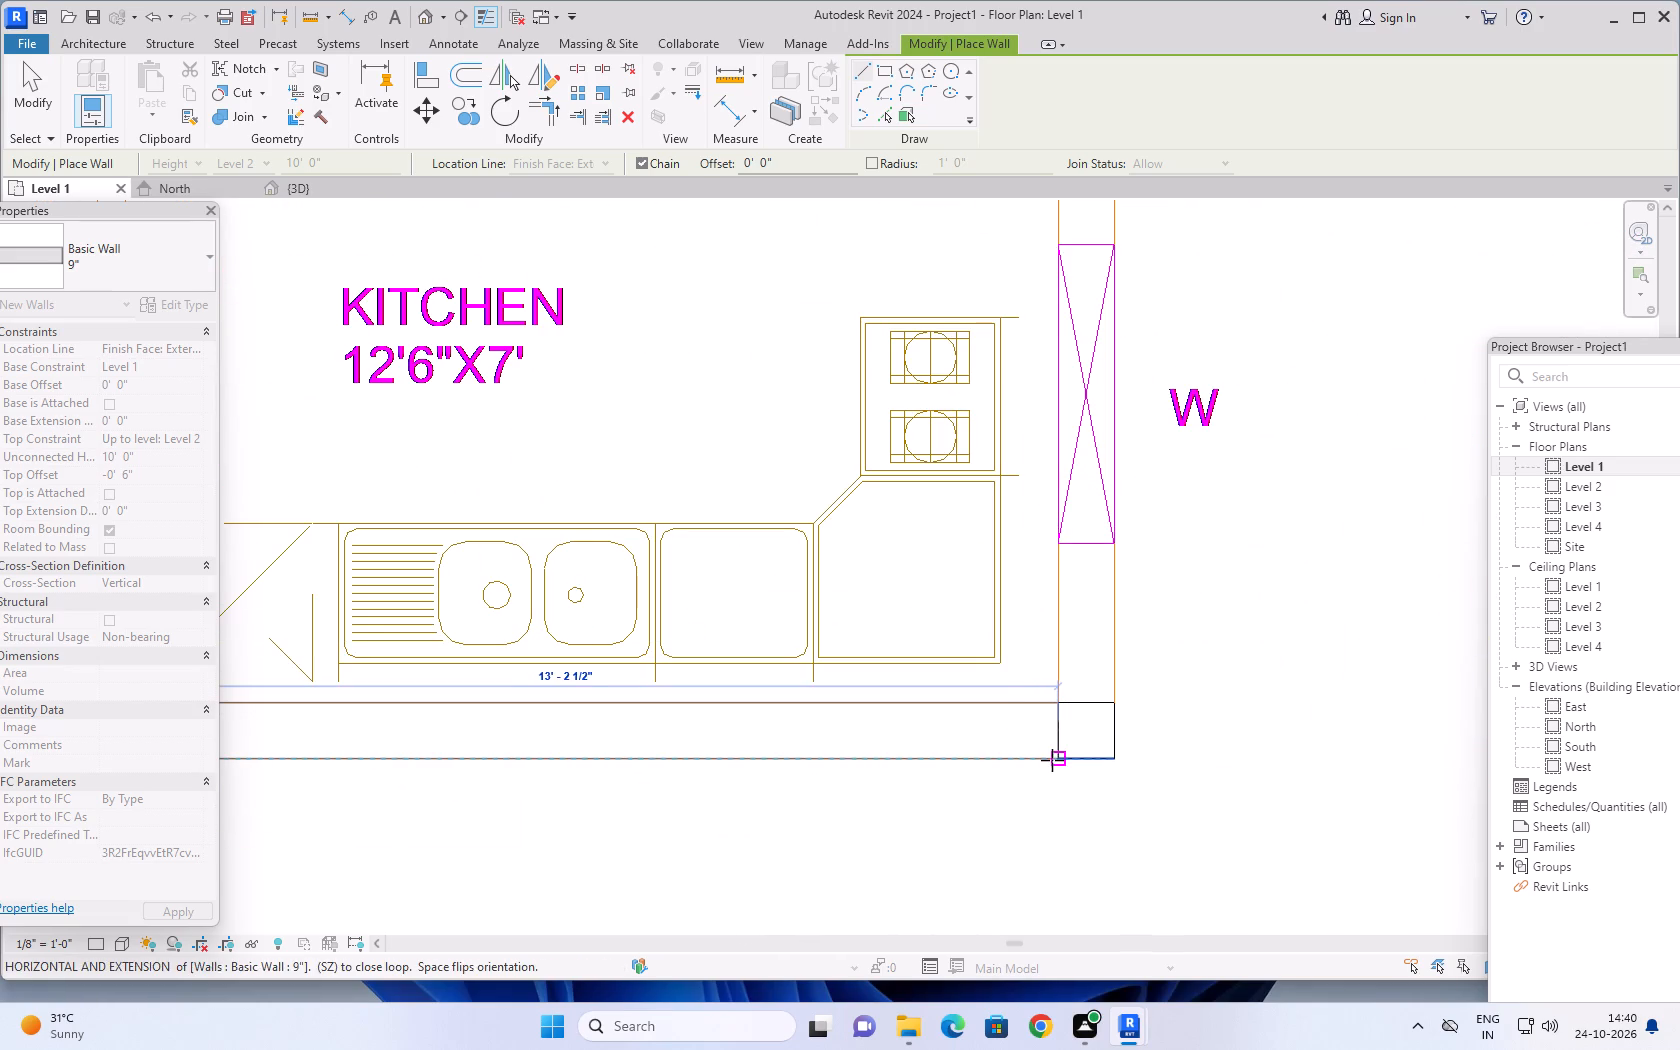
{"action": "left_click", "coordinate": [1054, 759]}
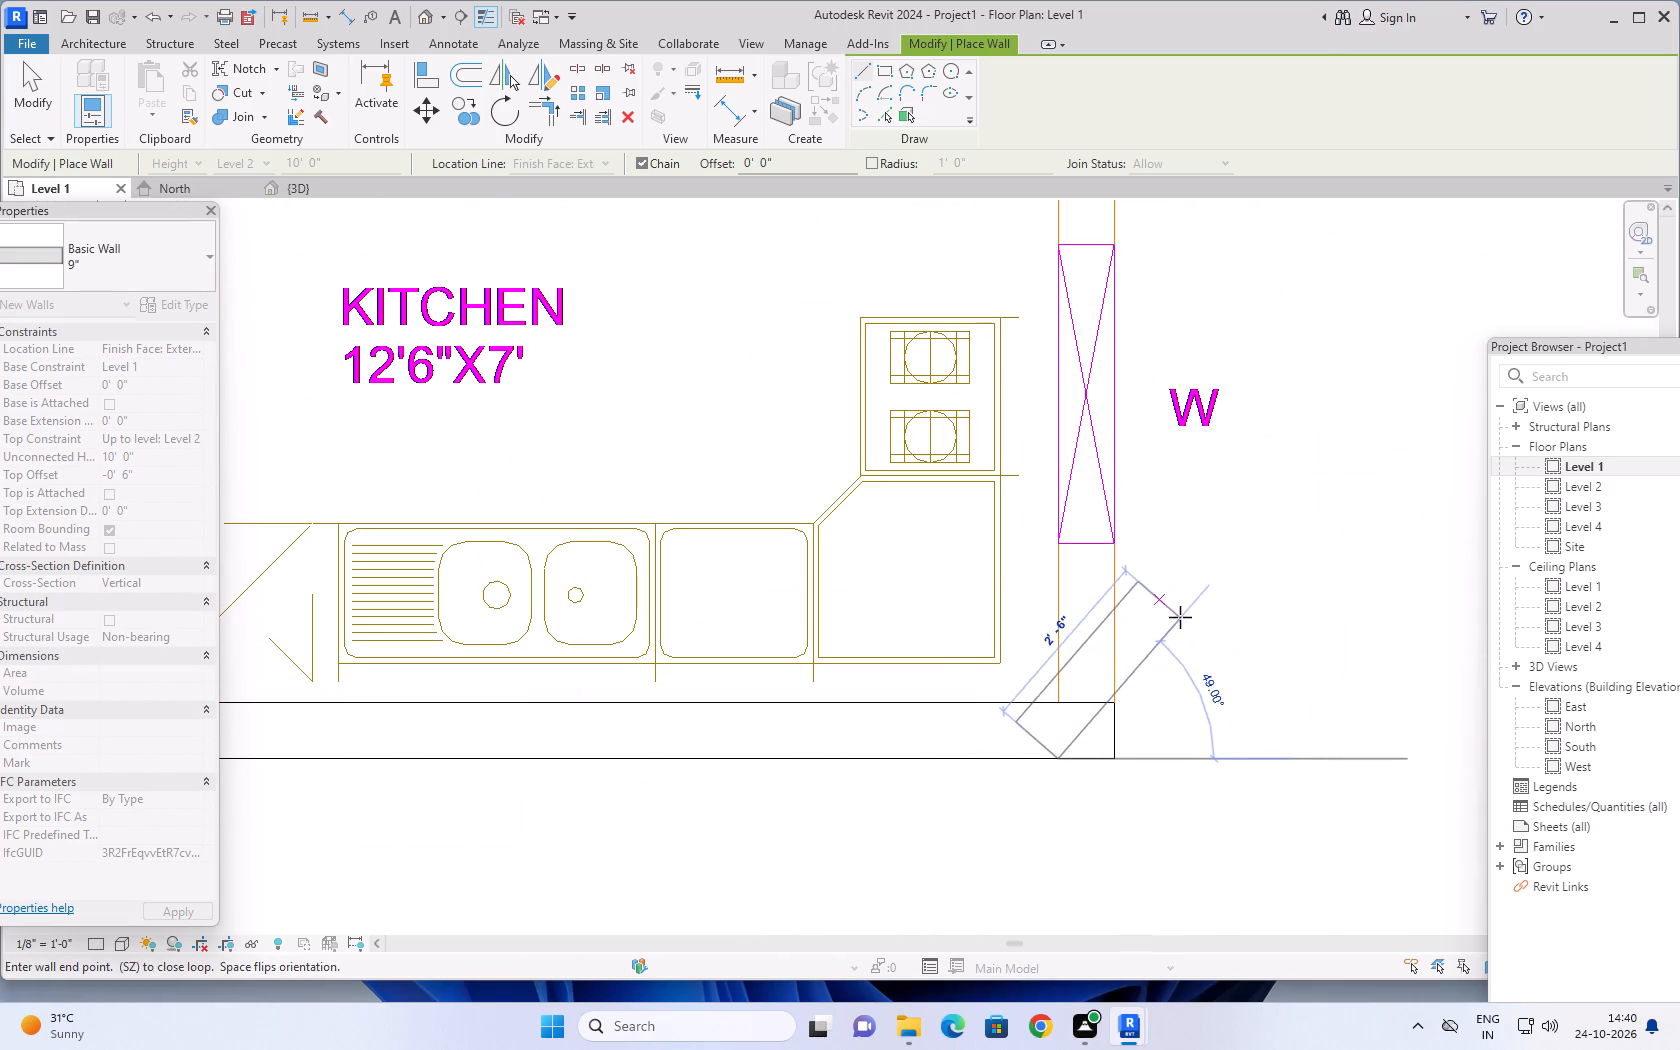
{"action": "key", "text": "Escape"}
Draw a 9" exterior wall about 11'4" long from the kitchen corner past the kitchen and bath windows to the bath column, thickness inward.
{"action": "middle_click_drag", "start_coordinate": [1212, 582], "coordinate": [1061, 865]}
{"action": "middle_click_drag", "start_coordinate": [1047, 789], "coordinate": [1044, 615]}
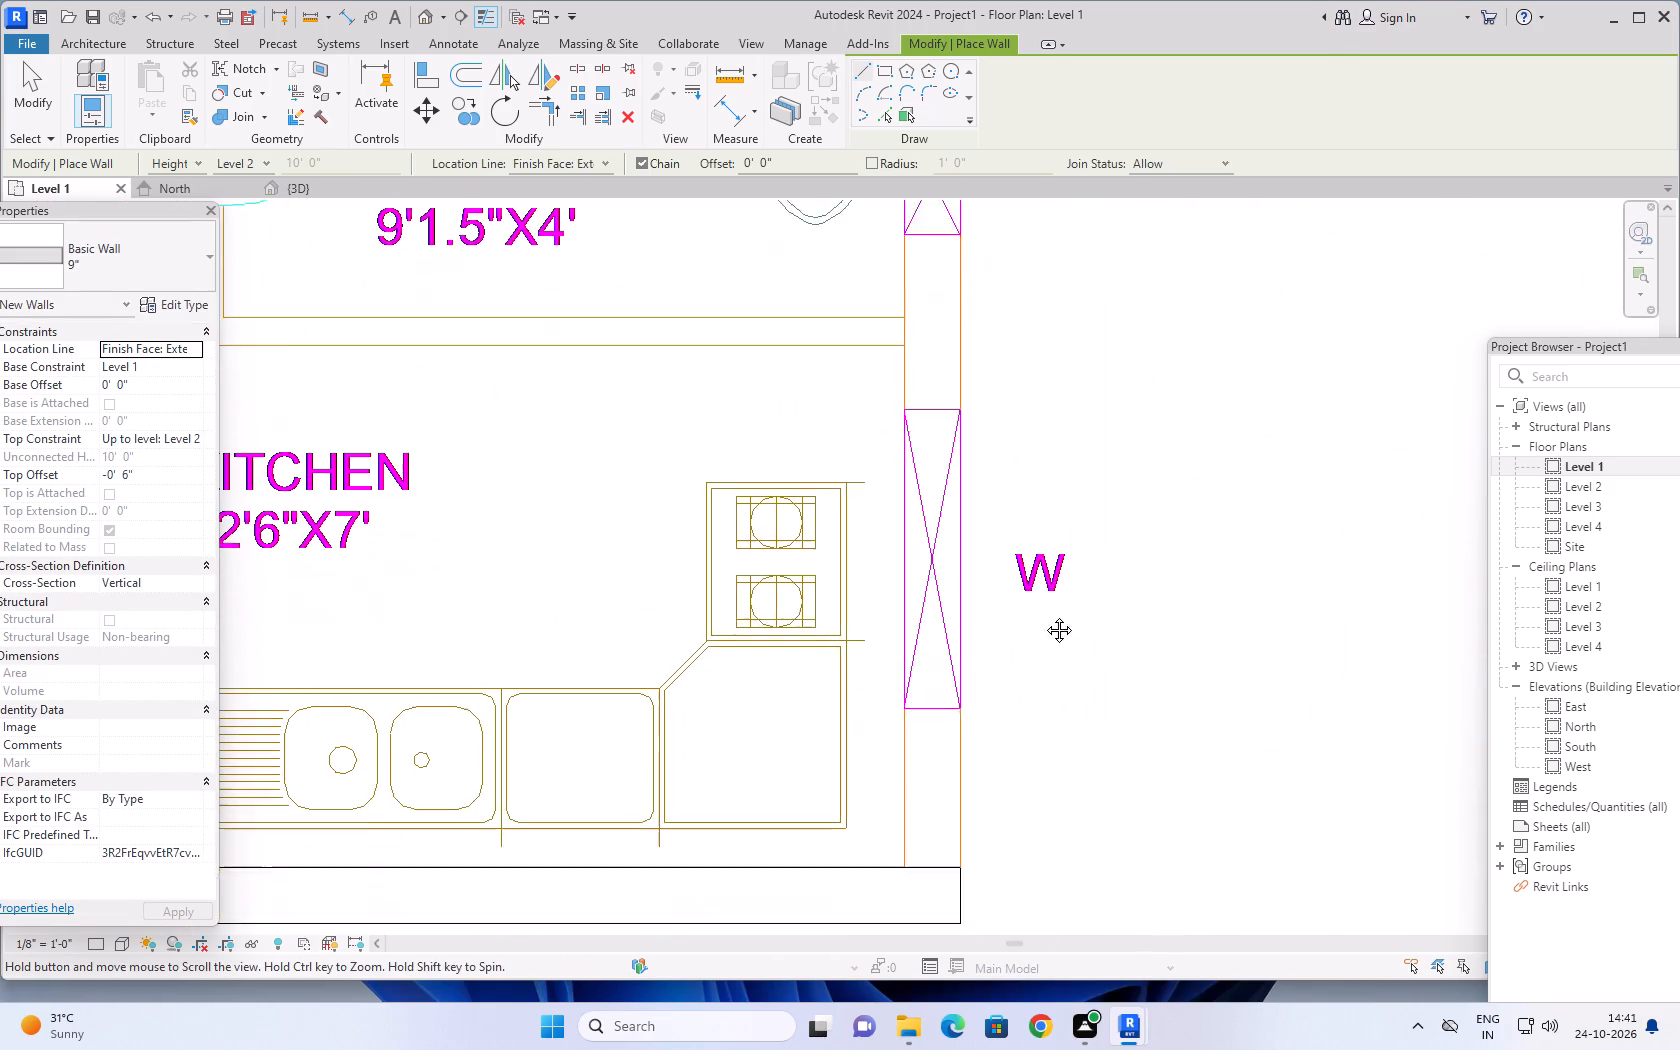
{"action": "middle_click_drag", "start_coordinate": [1044, 615], "coordinate": [1044, 529]}
{"action": "left_click", "coordinate": [956, 725]}
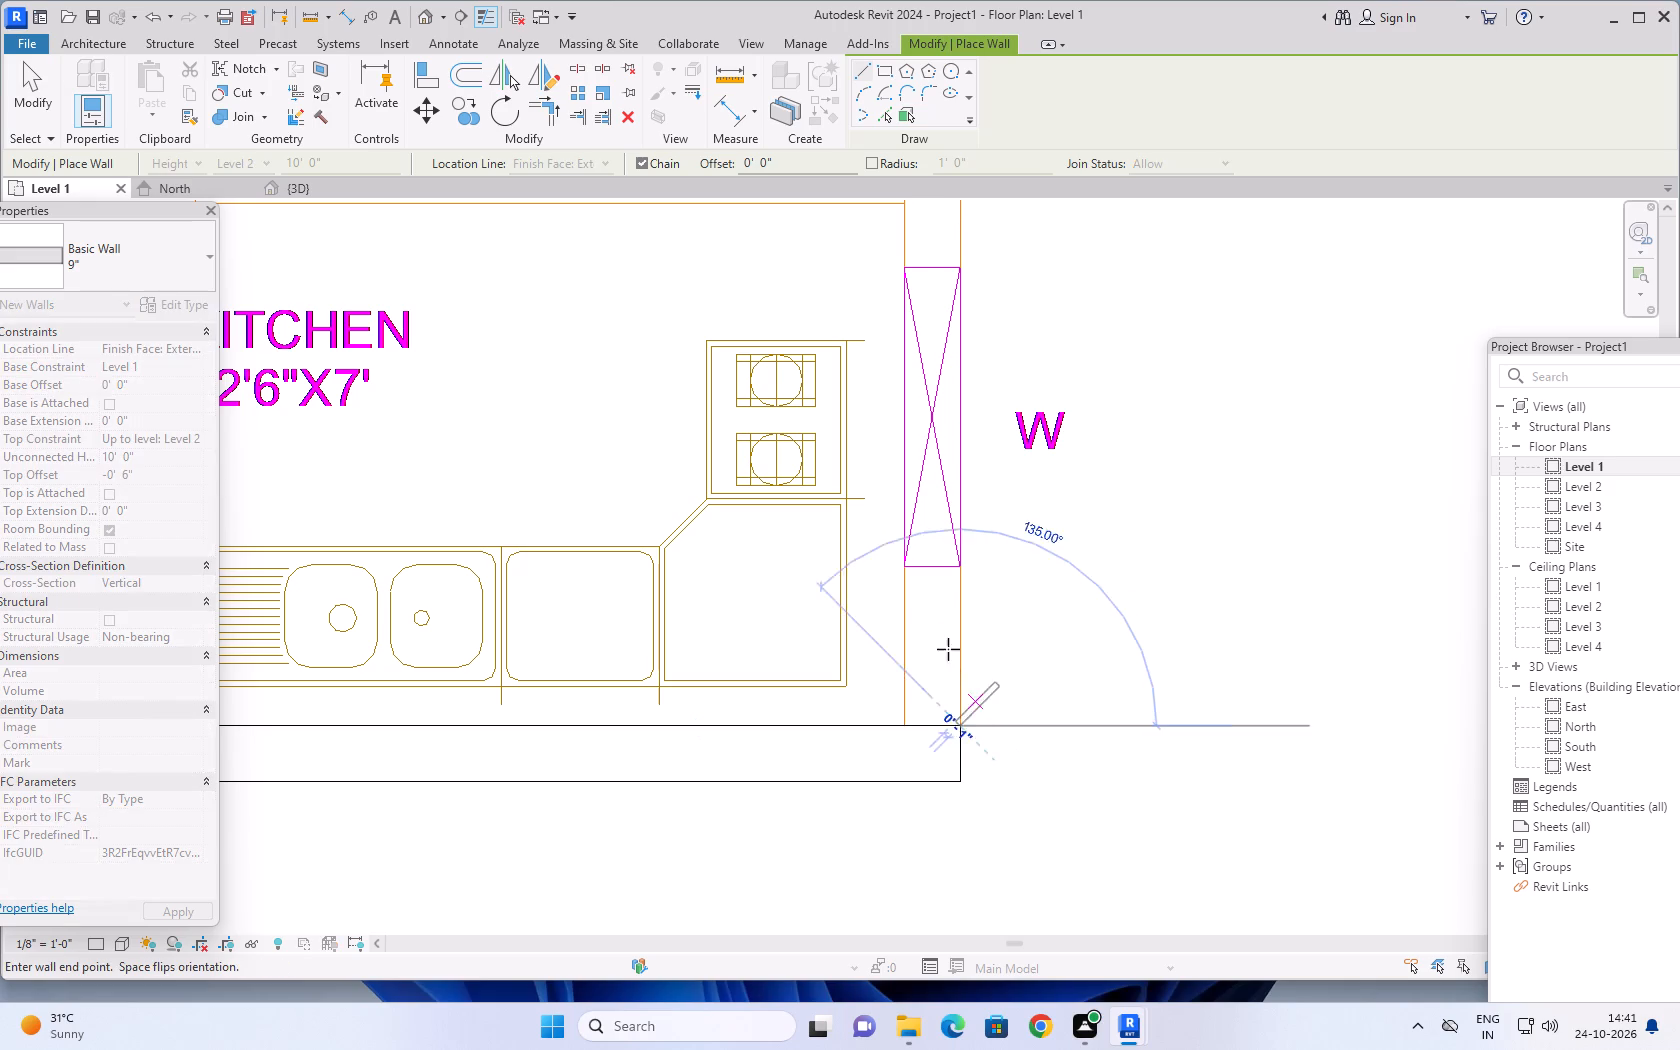
{"action": "scroll", "coordinate": [1020, 298], "scroll_direction": "down", "scroll_amount": 7}
{"action": "middle_click_drag", "start_coordinate": [1020, 297], "coordinate": [992, 608]}
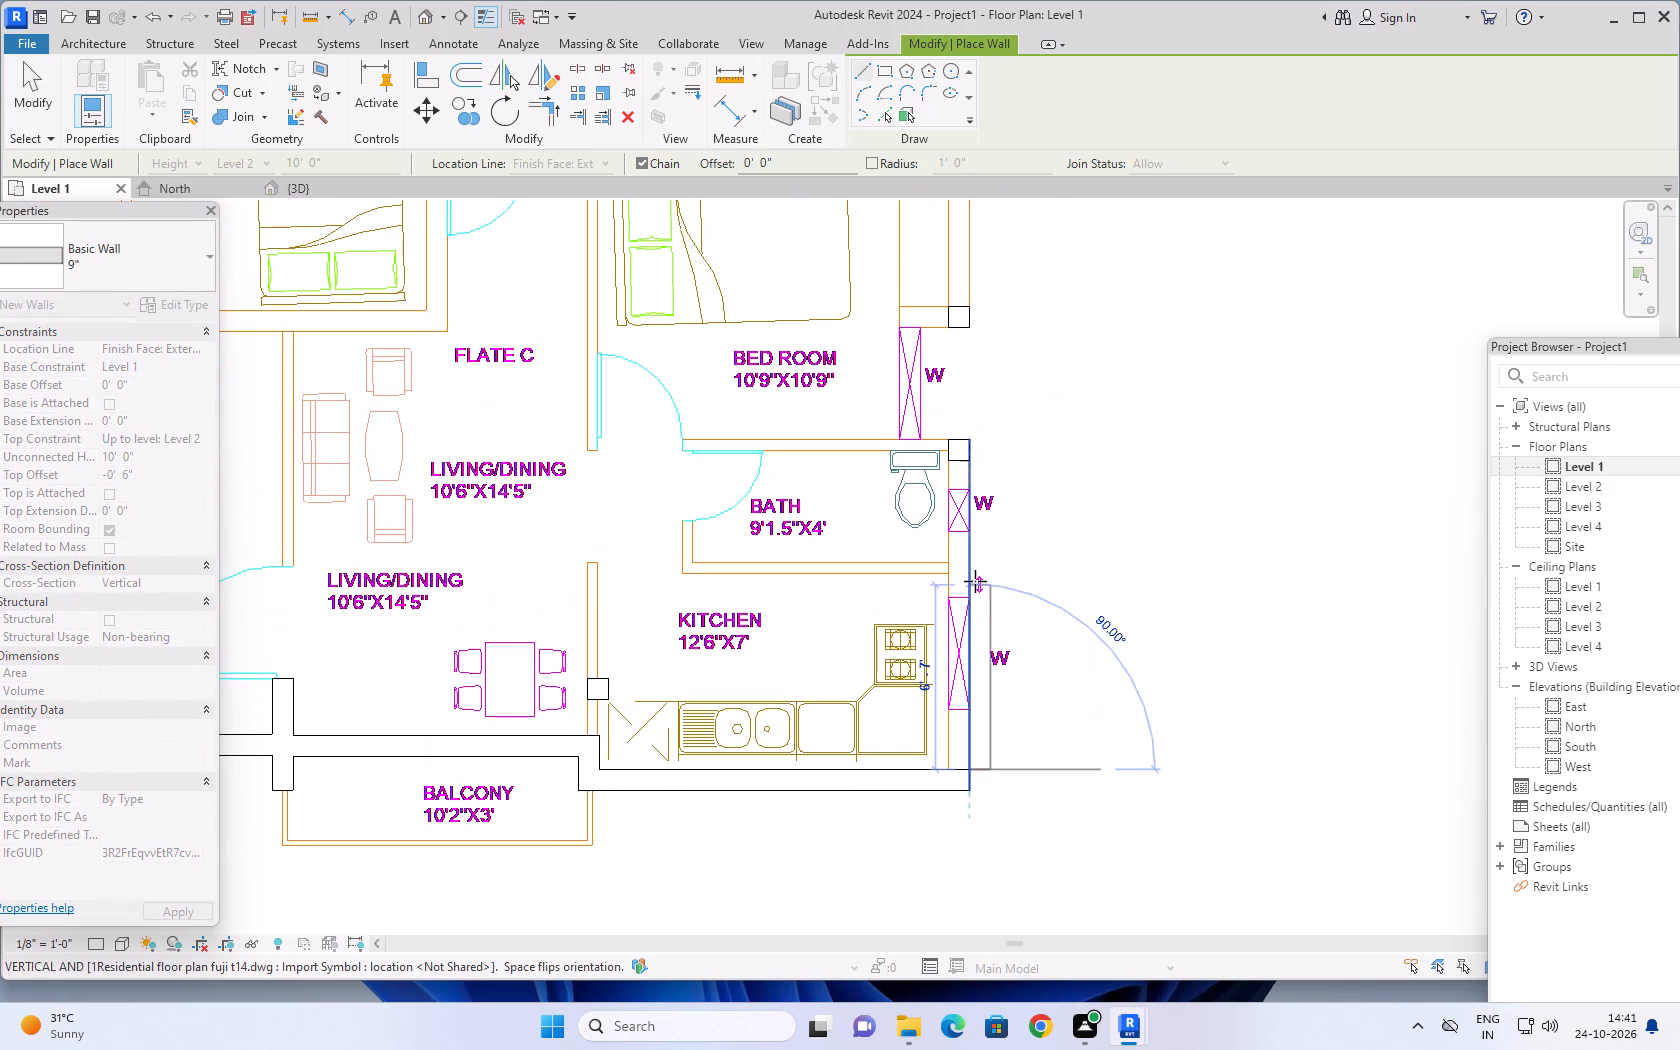
{"action": "key", "text": "space"}
{"action": "scroll", "coordinate": [969, 537], "scroll_direction": "up", "scroll_amount": 9}
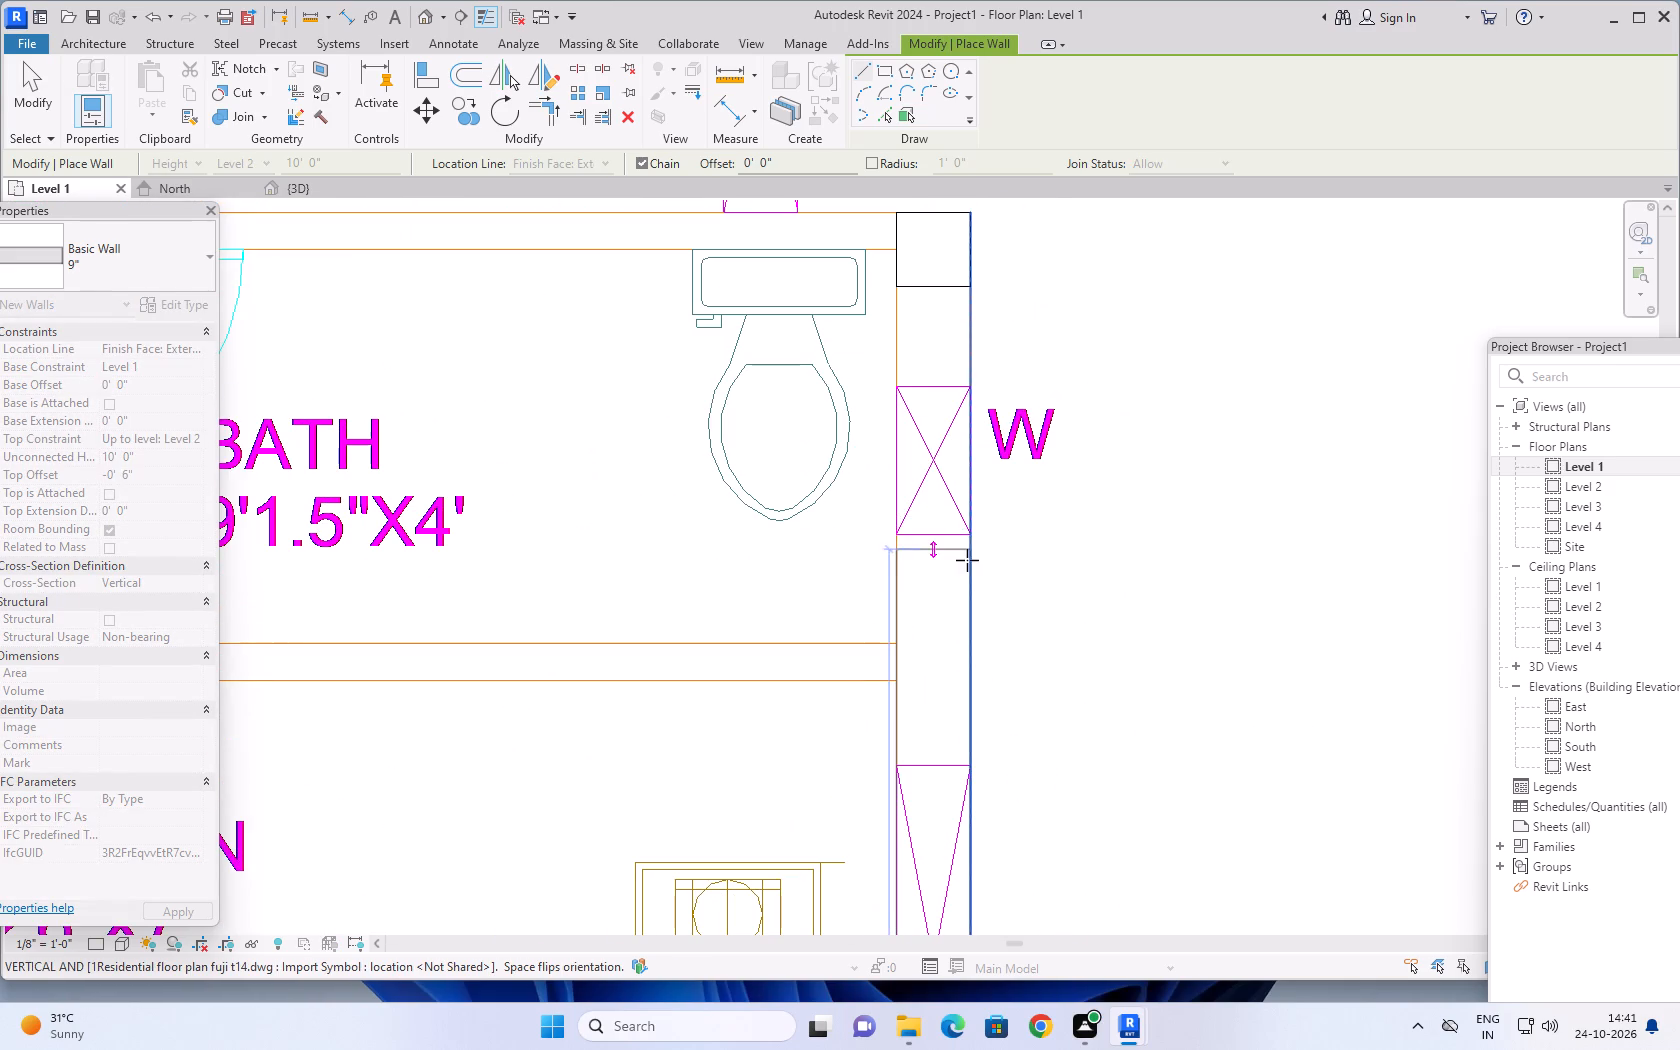
{"action": "left_click", "coordinate": [968, 287]}
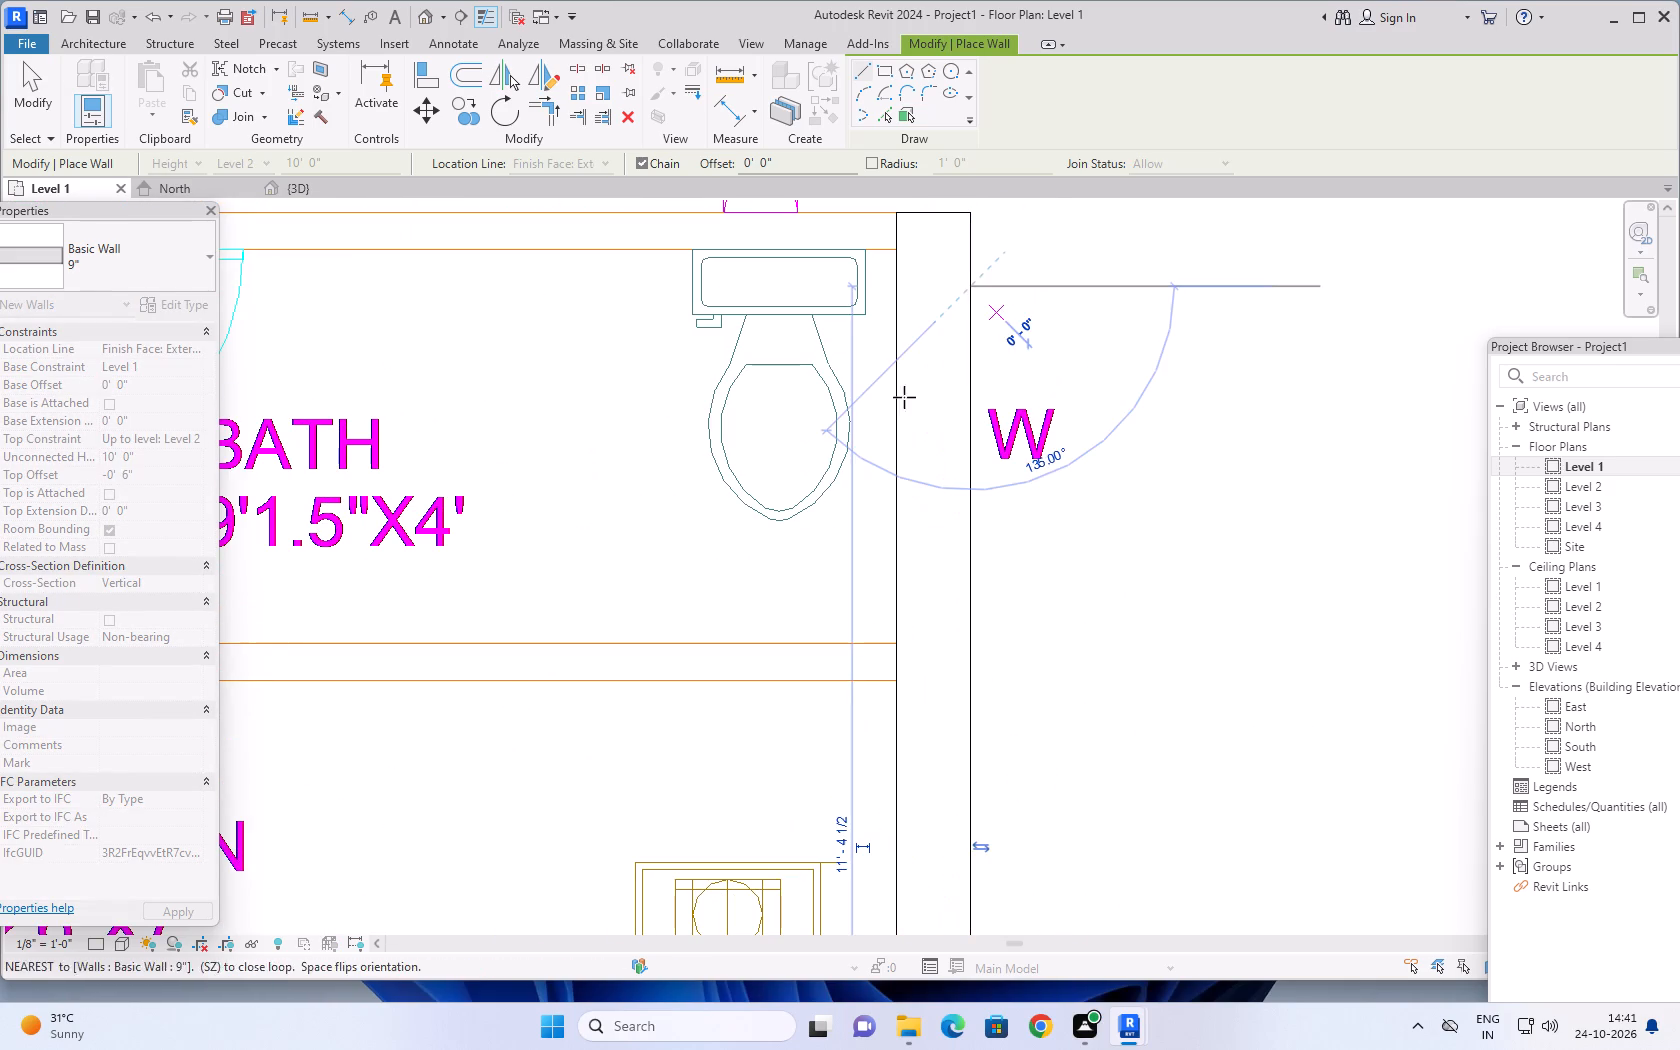
{"action": "key", "text": "Escape"}
Draw a 4' long 9" wall over the recessed window of Flate C's 10'9"X10'9" bedroom, matching the plan's window lines.
{"action": "scroll", "coordinate": [802, 236], "scroll_direction": "down", "scroll_amount": 2}
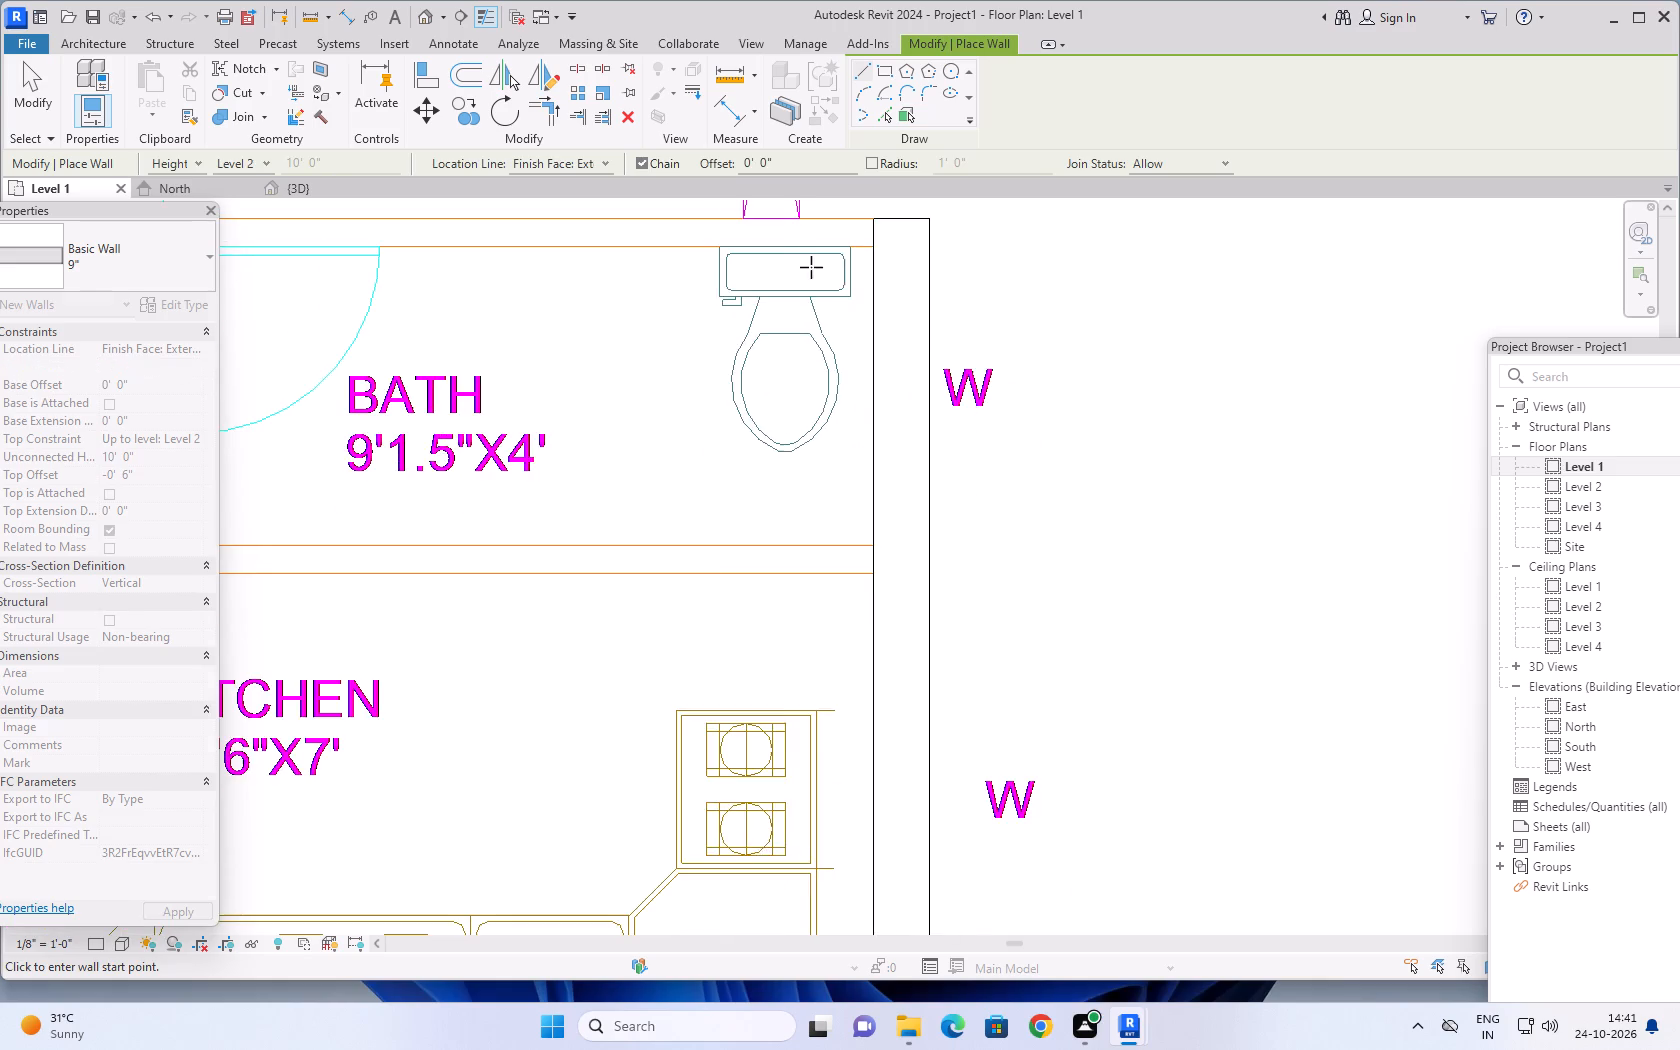
{"action": "scroll", "coordinate": [811, 300], "scroll_direction": "down", "scroll_amount": 3}
{"action": "middle_click_drag", "start_coordinate": [714, 417], "coordinate": [759, 543]}
{"action": "scroll", "coordinate": [852, 480], "scroll_direction": "down", "scroll_amount": 3}
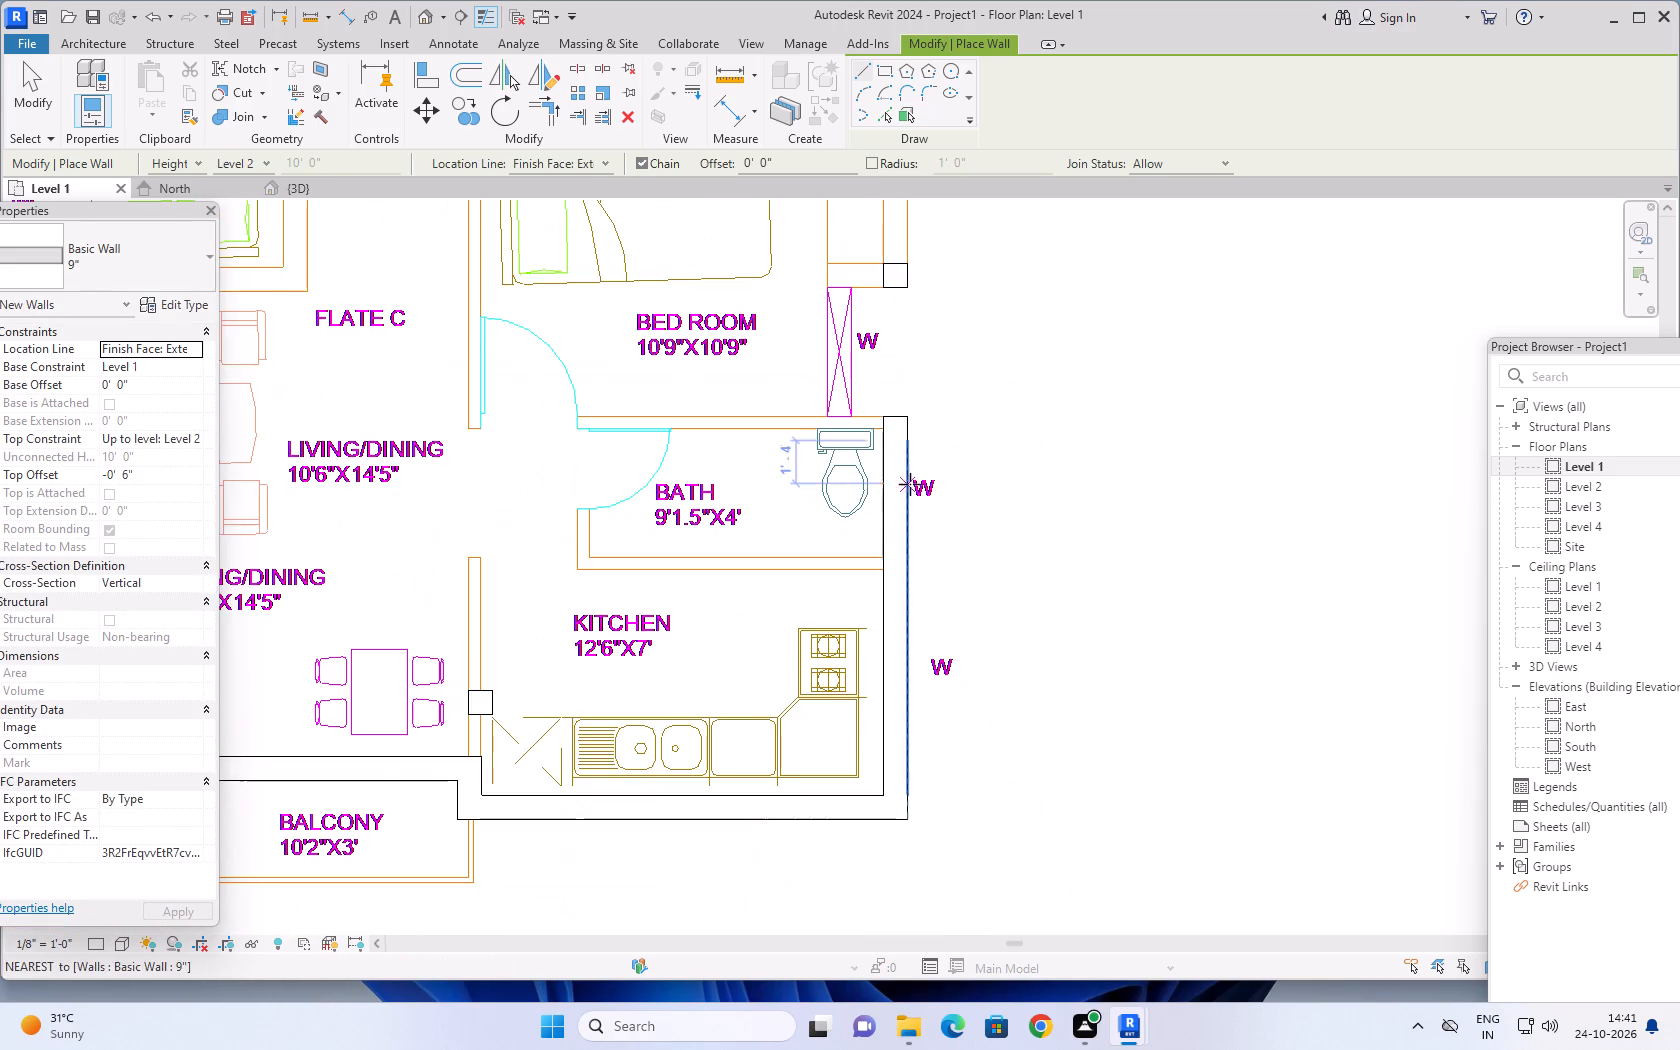
{"action": "scroll", "coordinate": [911, 484], "scroll_direction": "down", "scroll_amount": 1}
{"action": "scroll", "coordinate": [1049, 386], "scroll_direction": "down", "scroll_amount": 2}
{"action": "middle_click_drag", "start_coordinate": [1043, 349], "coordinate": [1033, 597]}
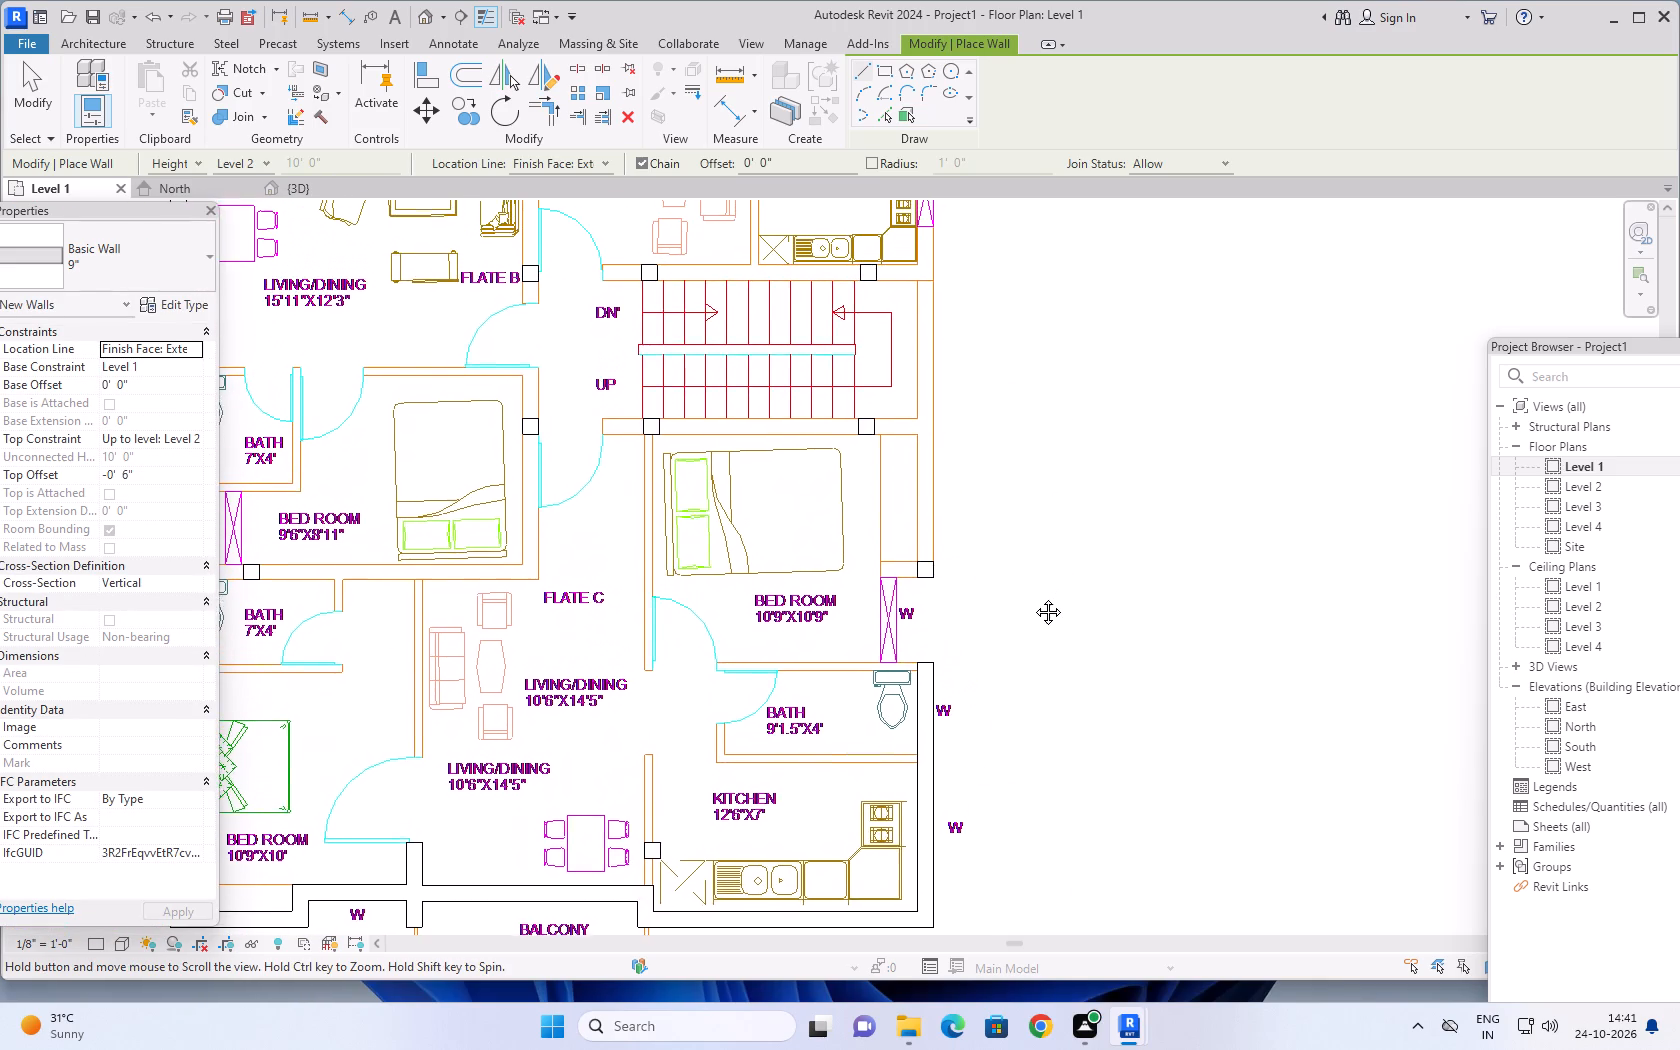
{"action": "middle_click_drag", "start_coordinate": [1033, 597], "coordinate": [1032, 609]}
{"action": "scroll", "coordinate": [840, 576], "scroll_direction": "up", "scroll_amount": 7}
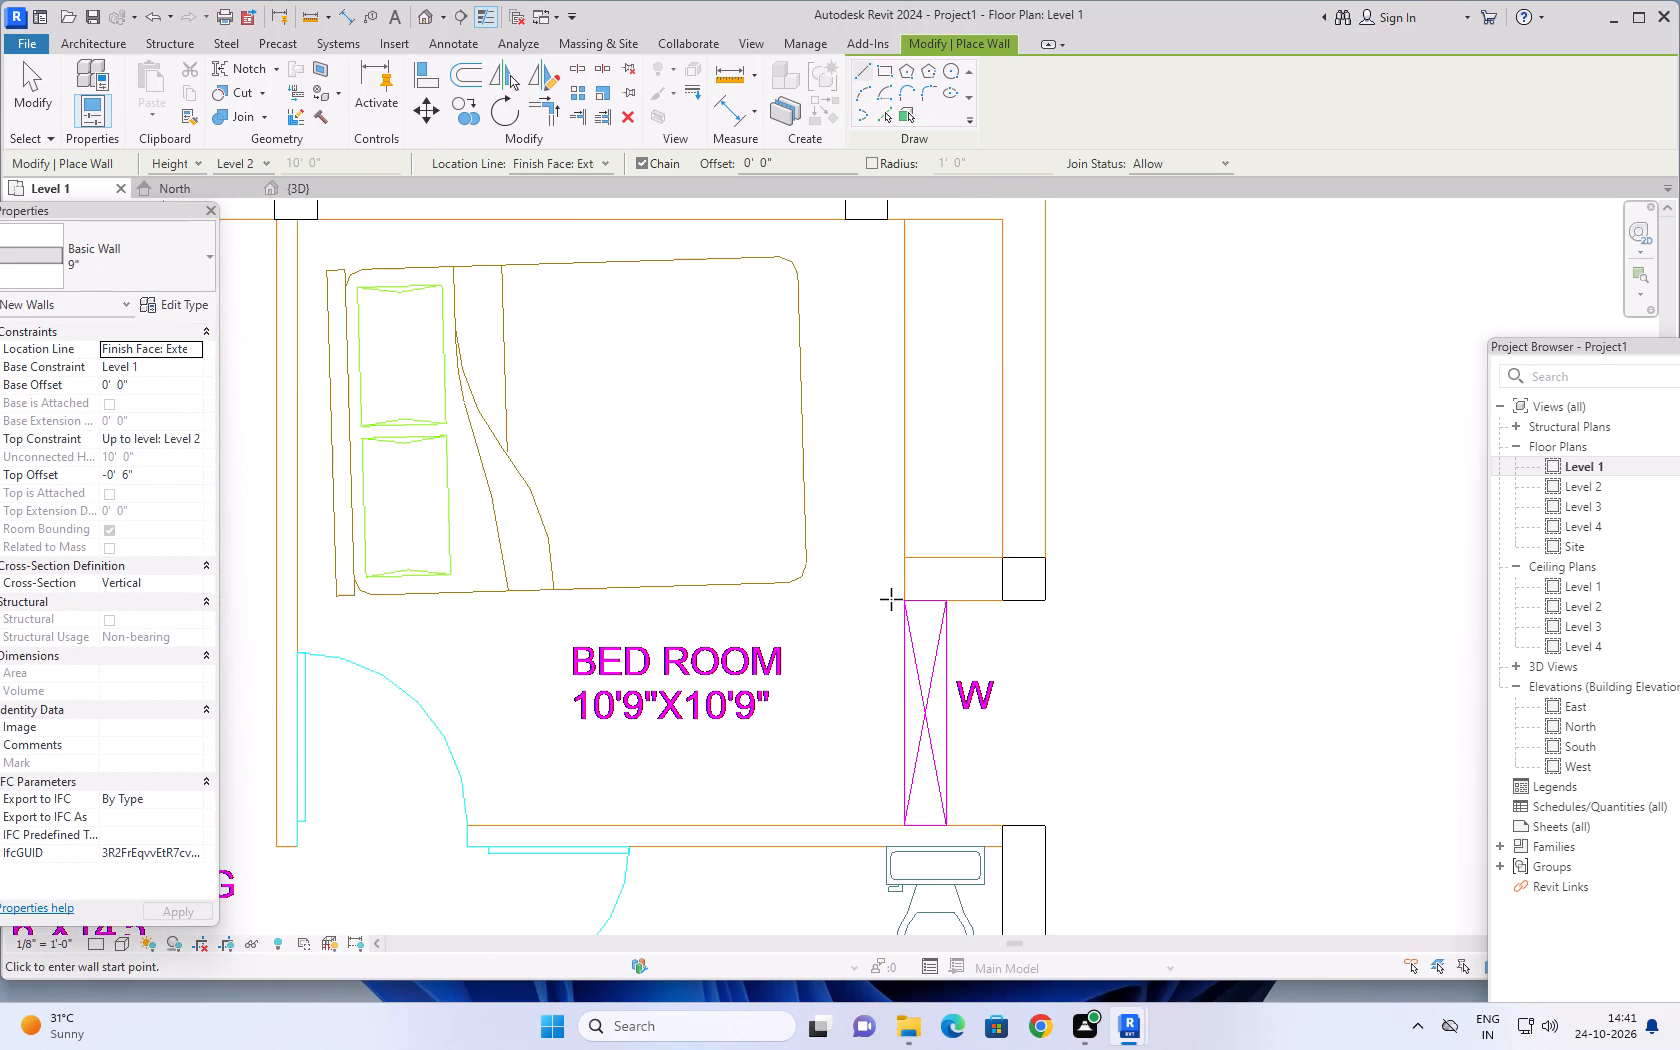
{"action": "scroll", "coordinate": [894, 602], "scroll_direction": "up", "scroll_amount": 4}
{"action": "scroll", "coordinate": [905, 595], "scroll_direction": "down", "scroll_amount": 6}
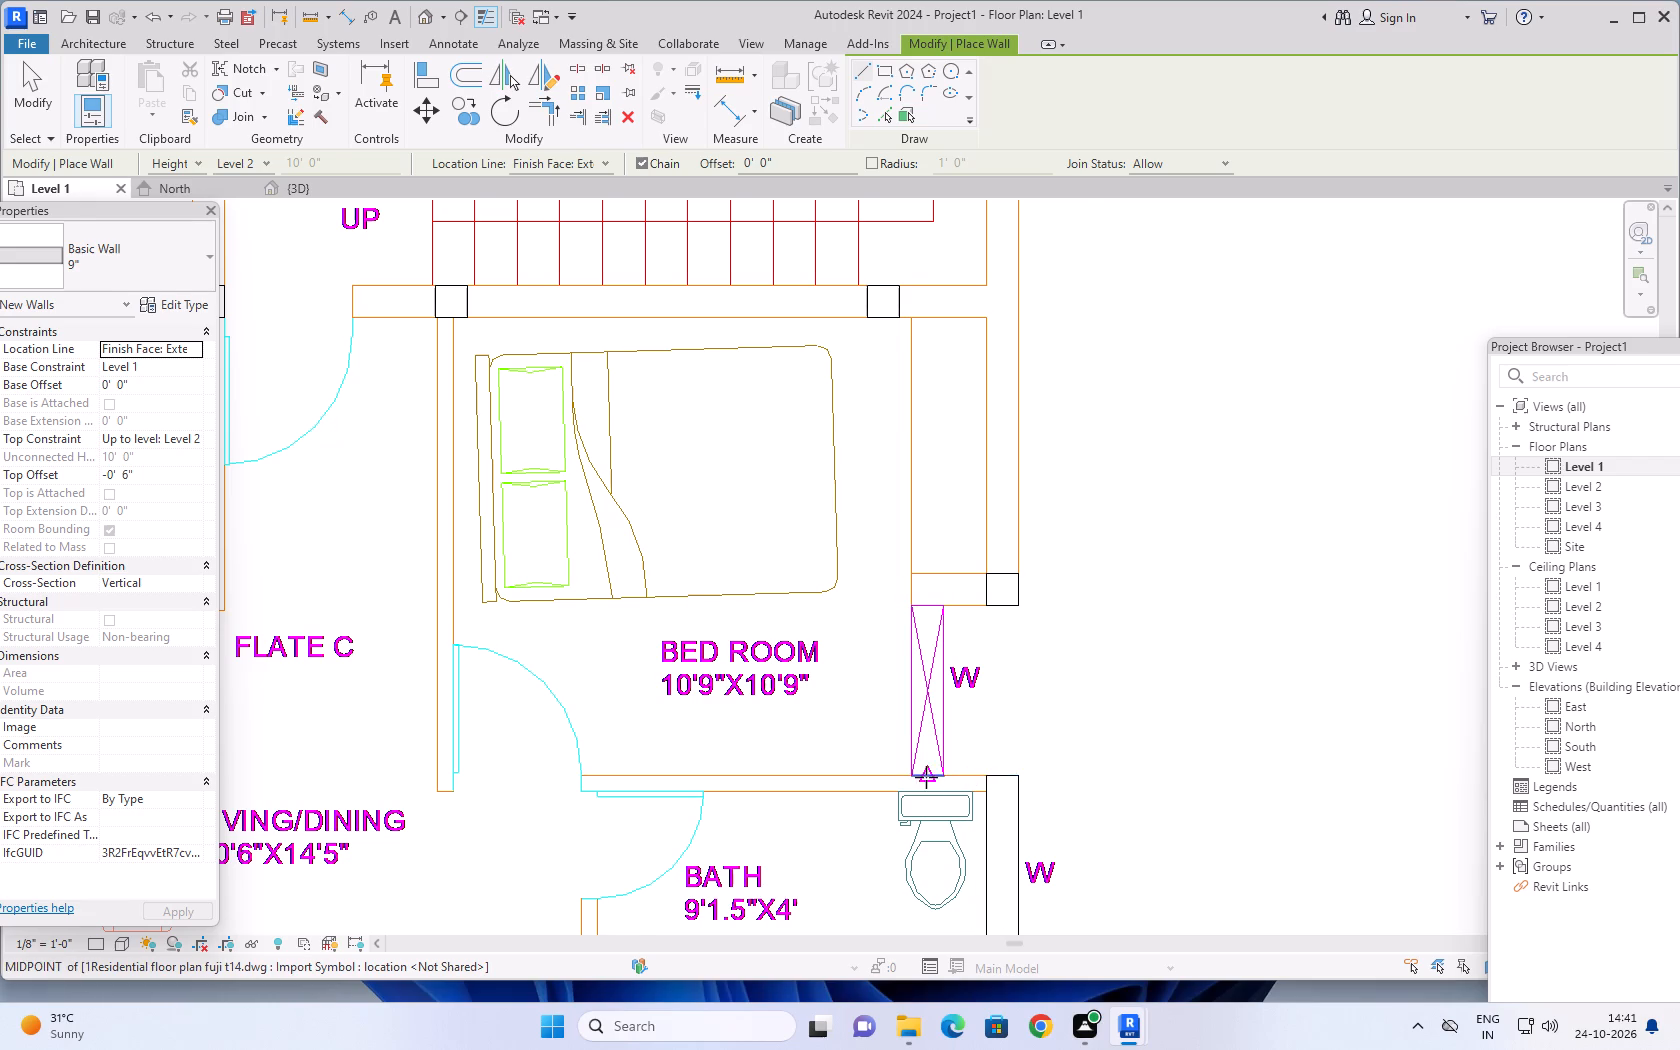
{"action": "scroll", "coordinate": [926, 777], "scroll_direction": "up", "scroll_amount": 4}
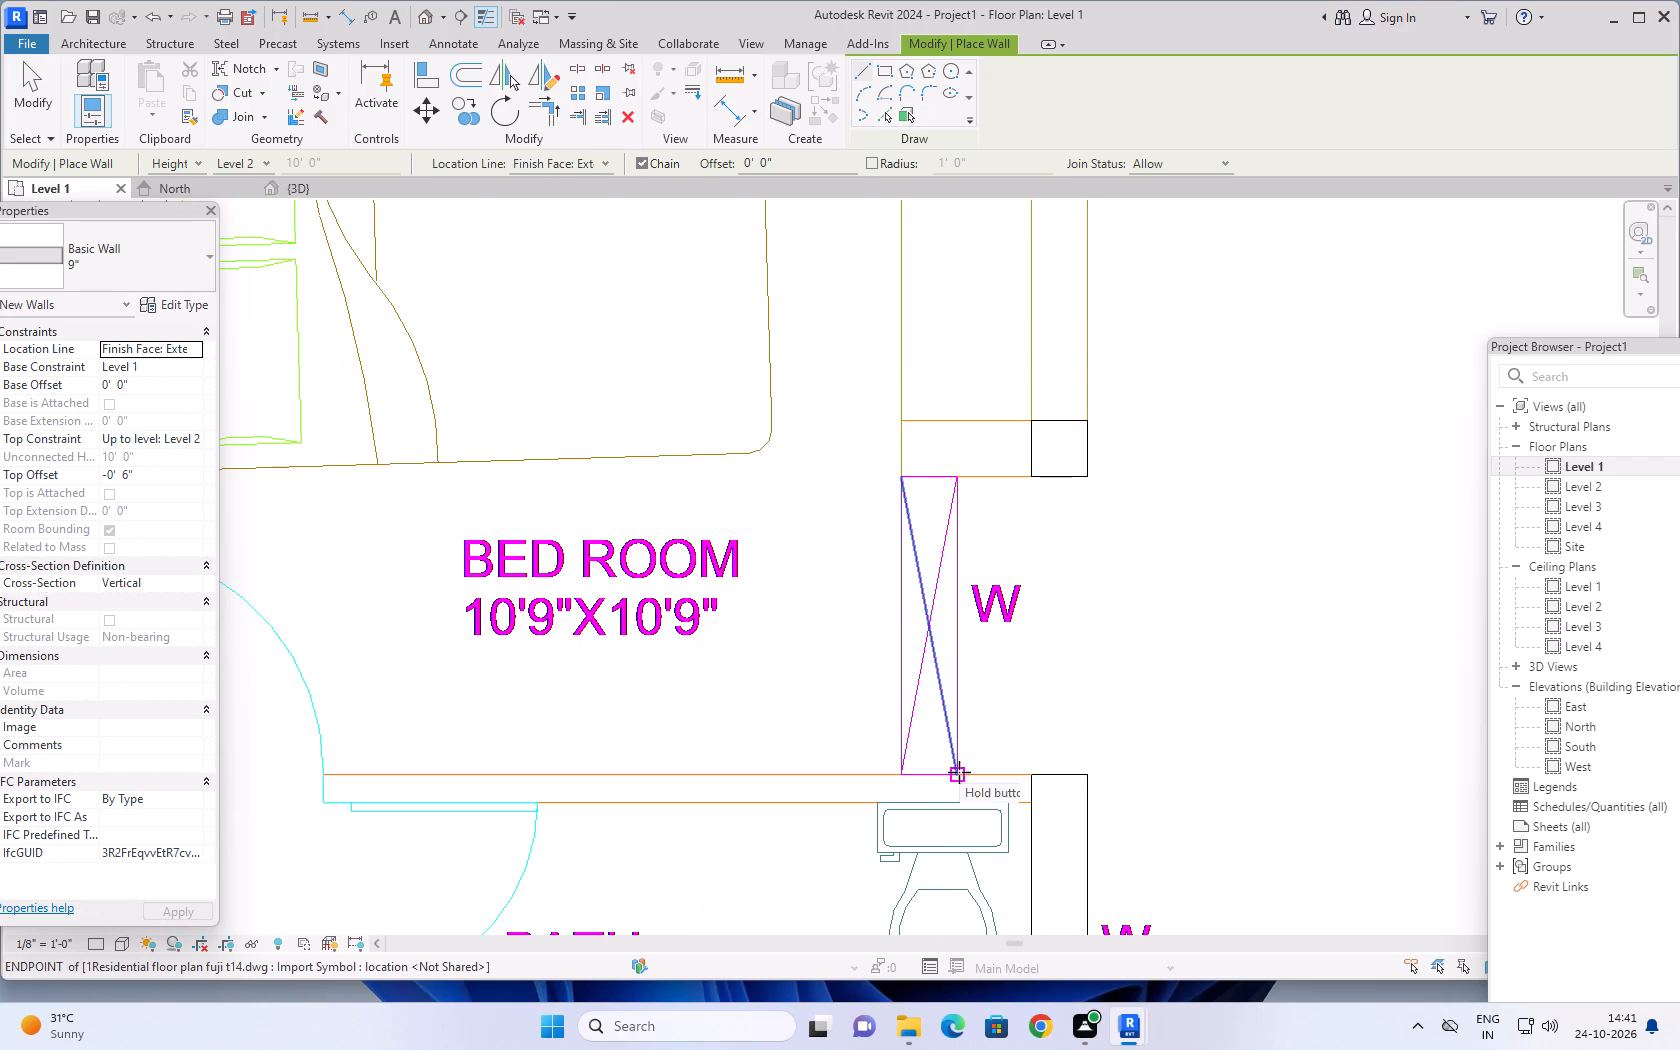
{"action": "left_click", "coordinate": [956, 776]}
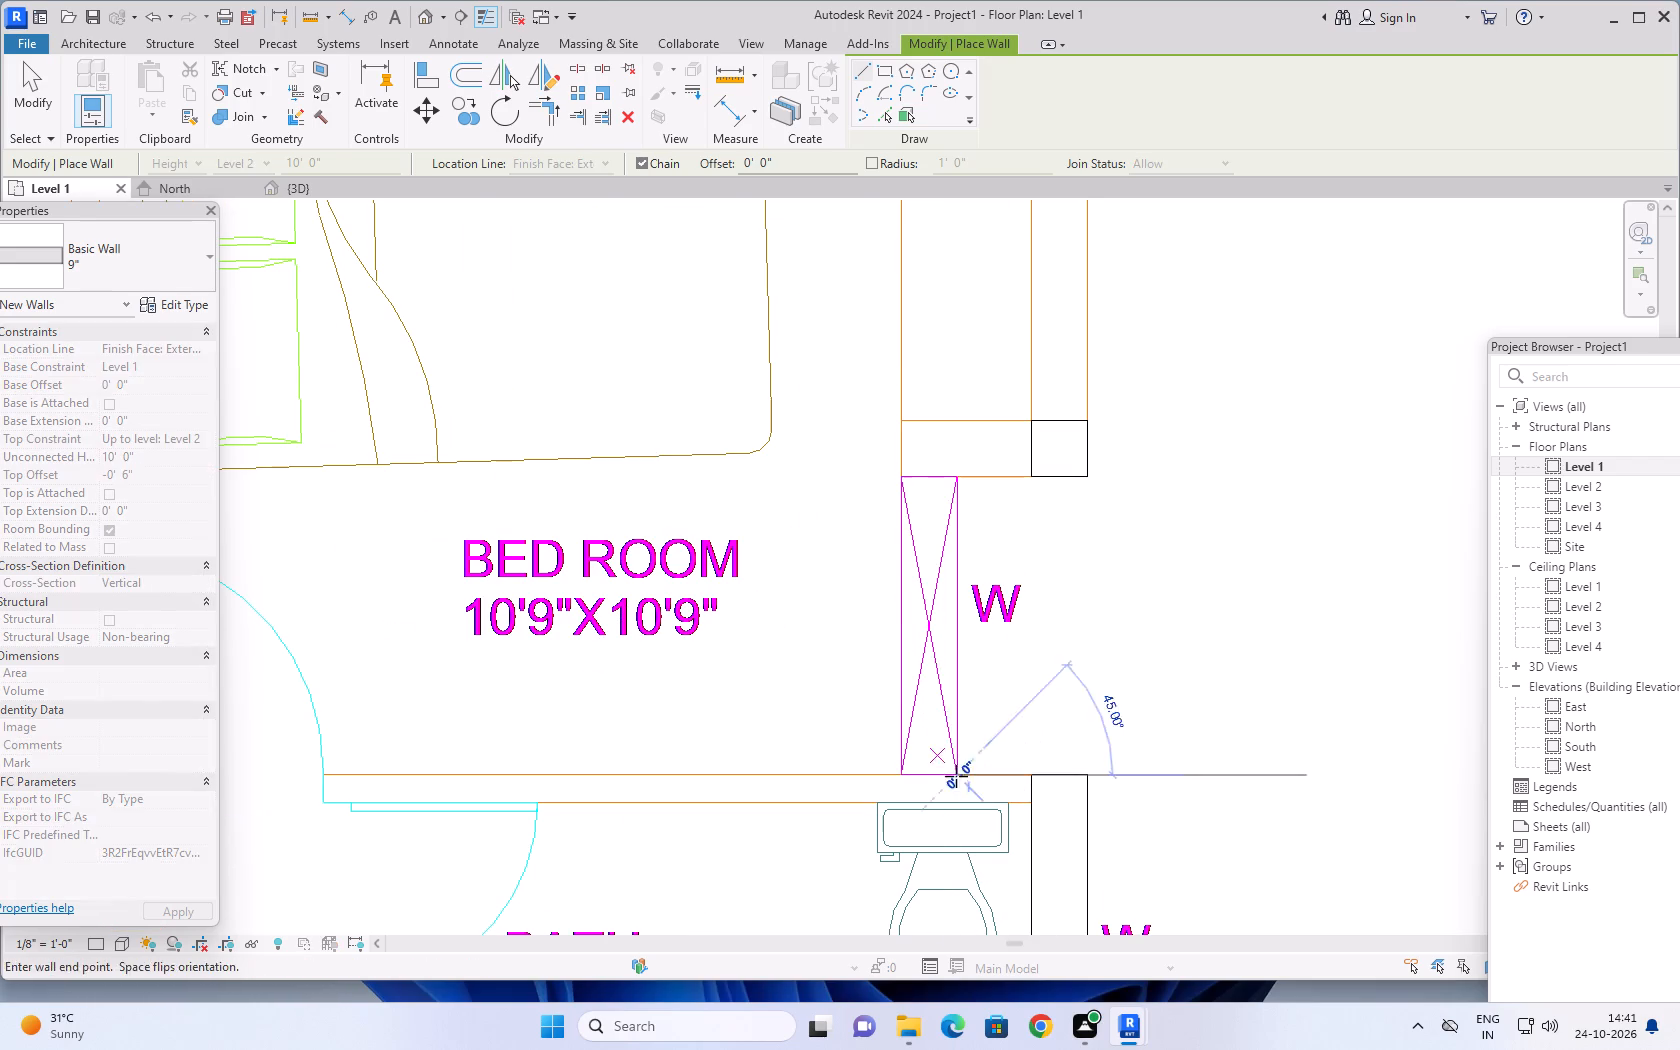
{"action": "key", "text": "space"}
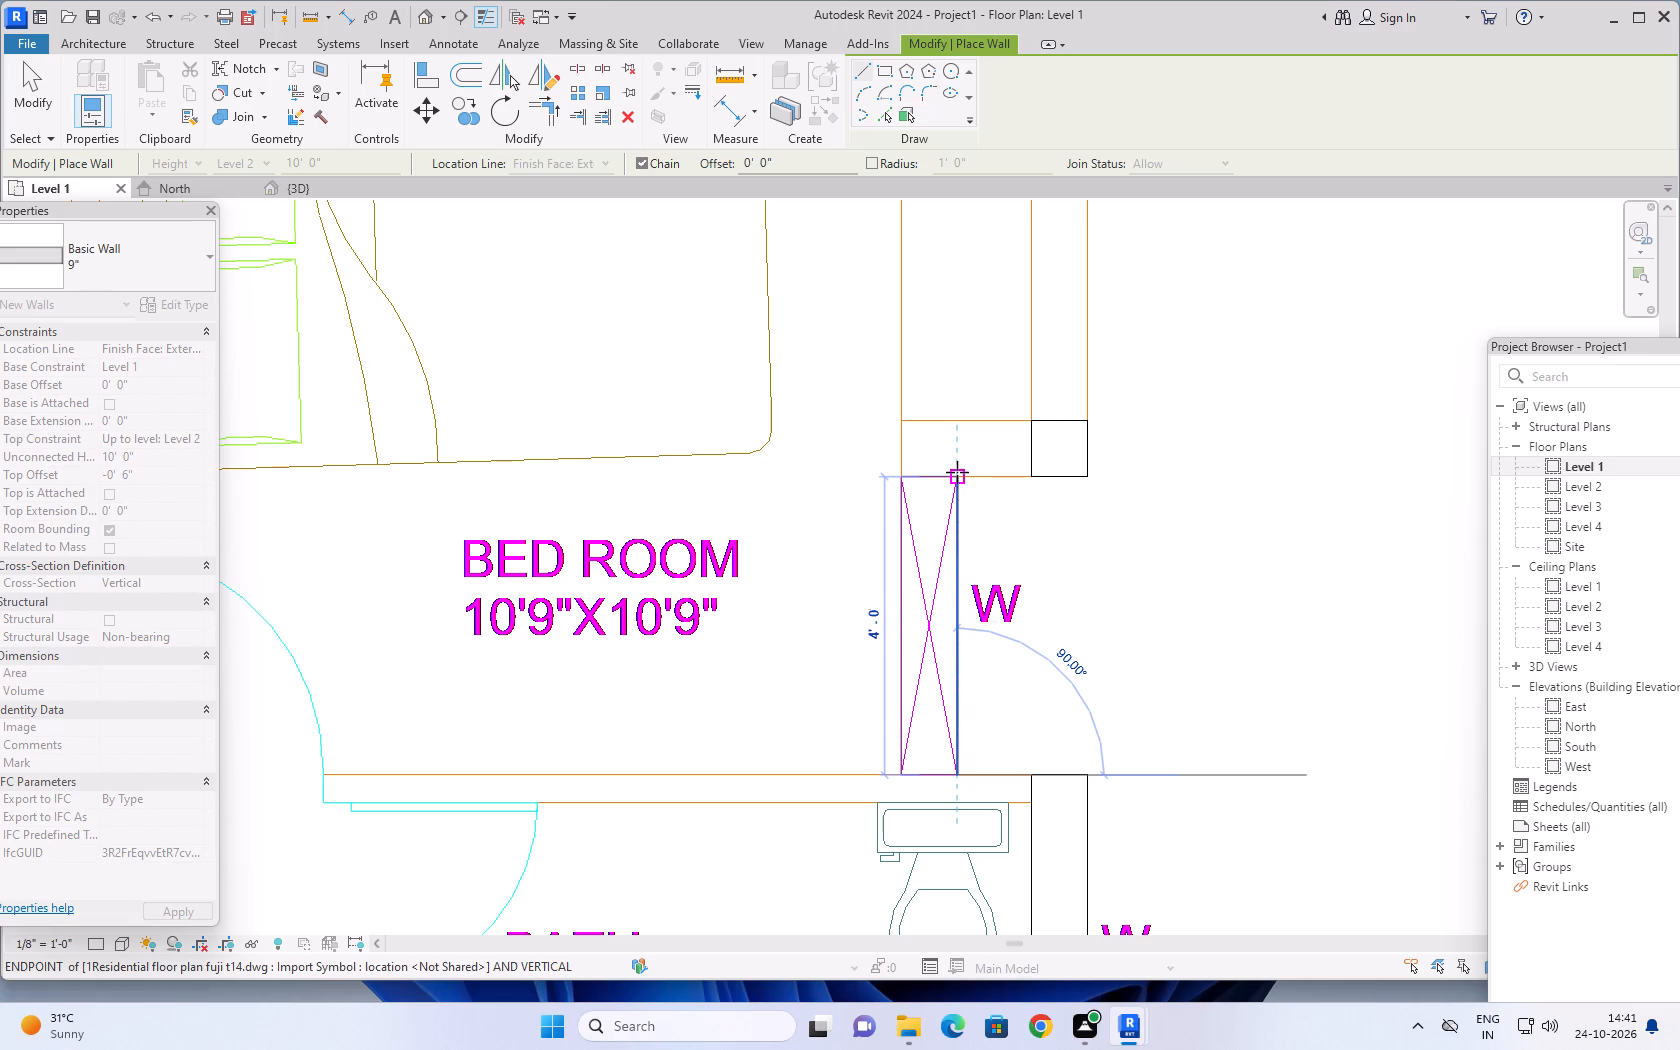
{"action": "left_click", "coordinate": [957, 472]}
{"action": "key", "text": "Escape"}
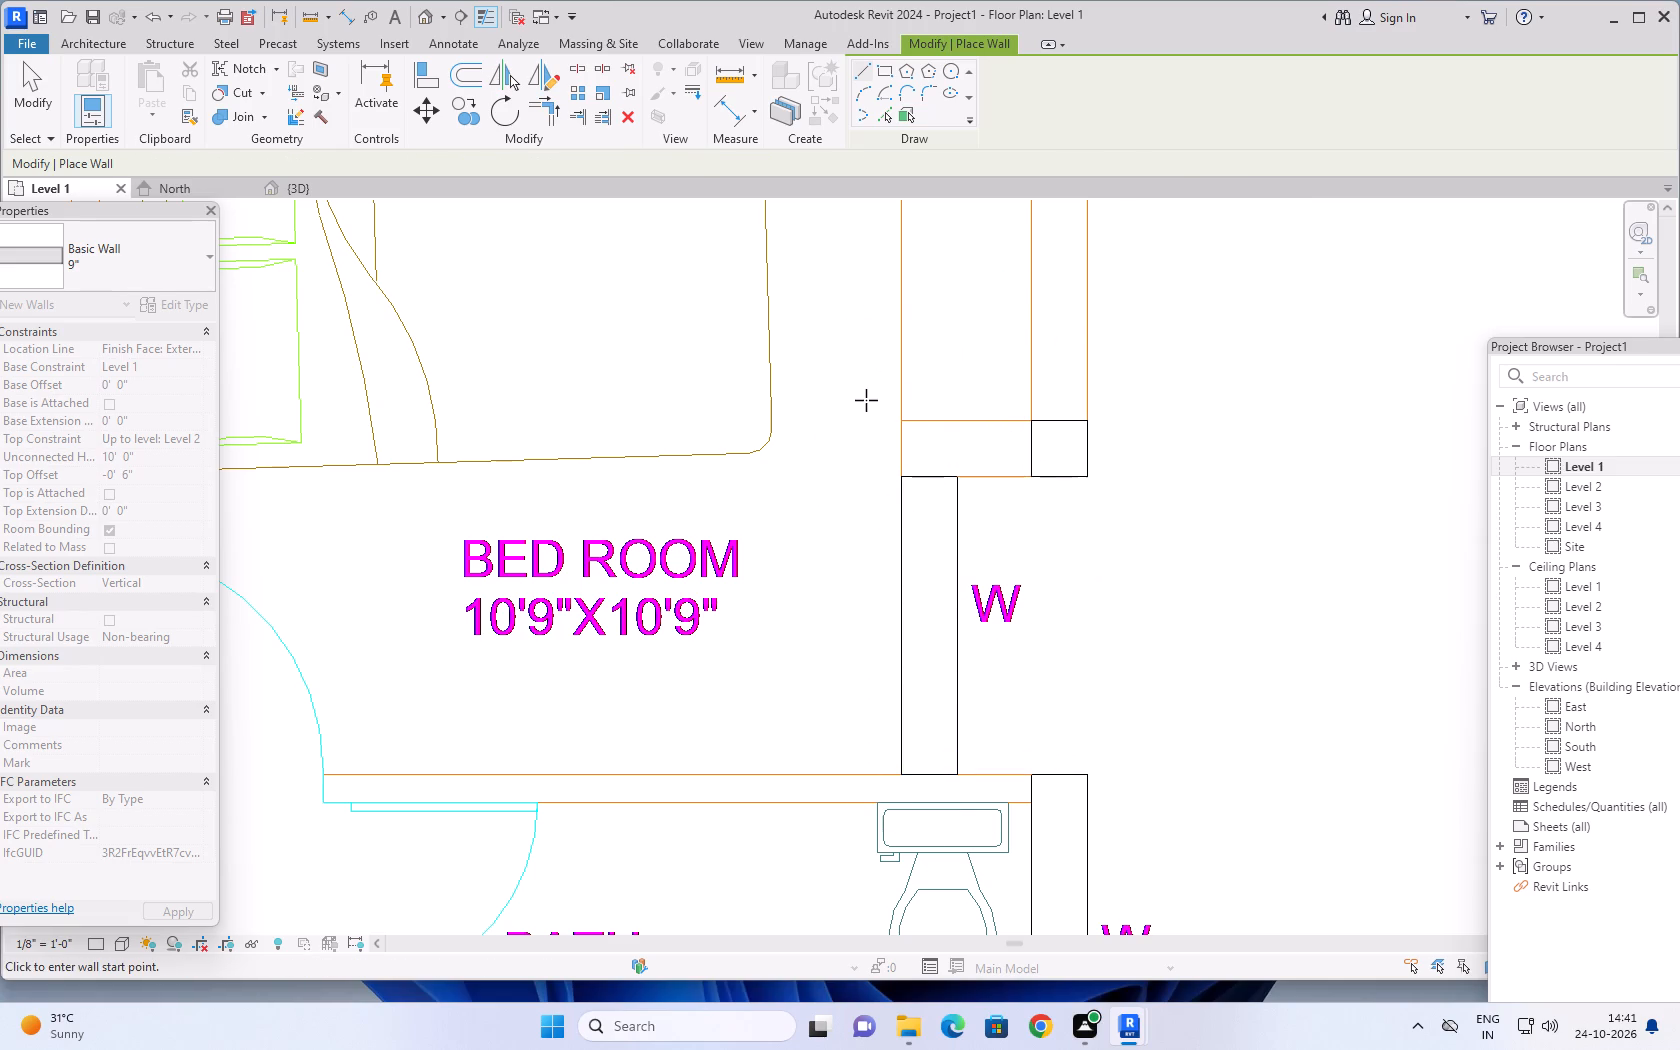
Draw a short 9" return wall from that window wall's end to the column beside the 10'9"X10'9" bedroom.
{"action": "left_click", "coordinate": [907, 418]}
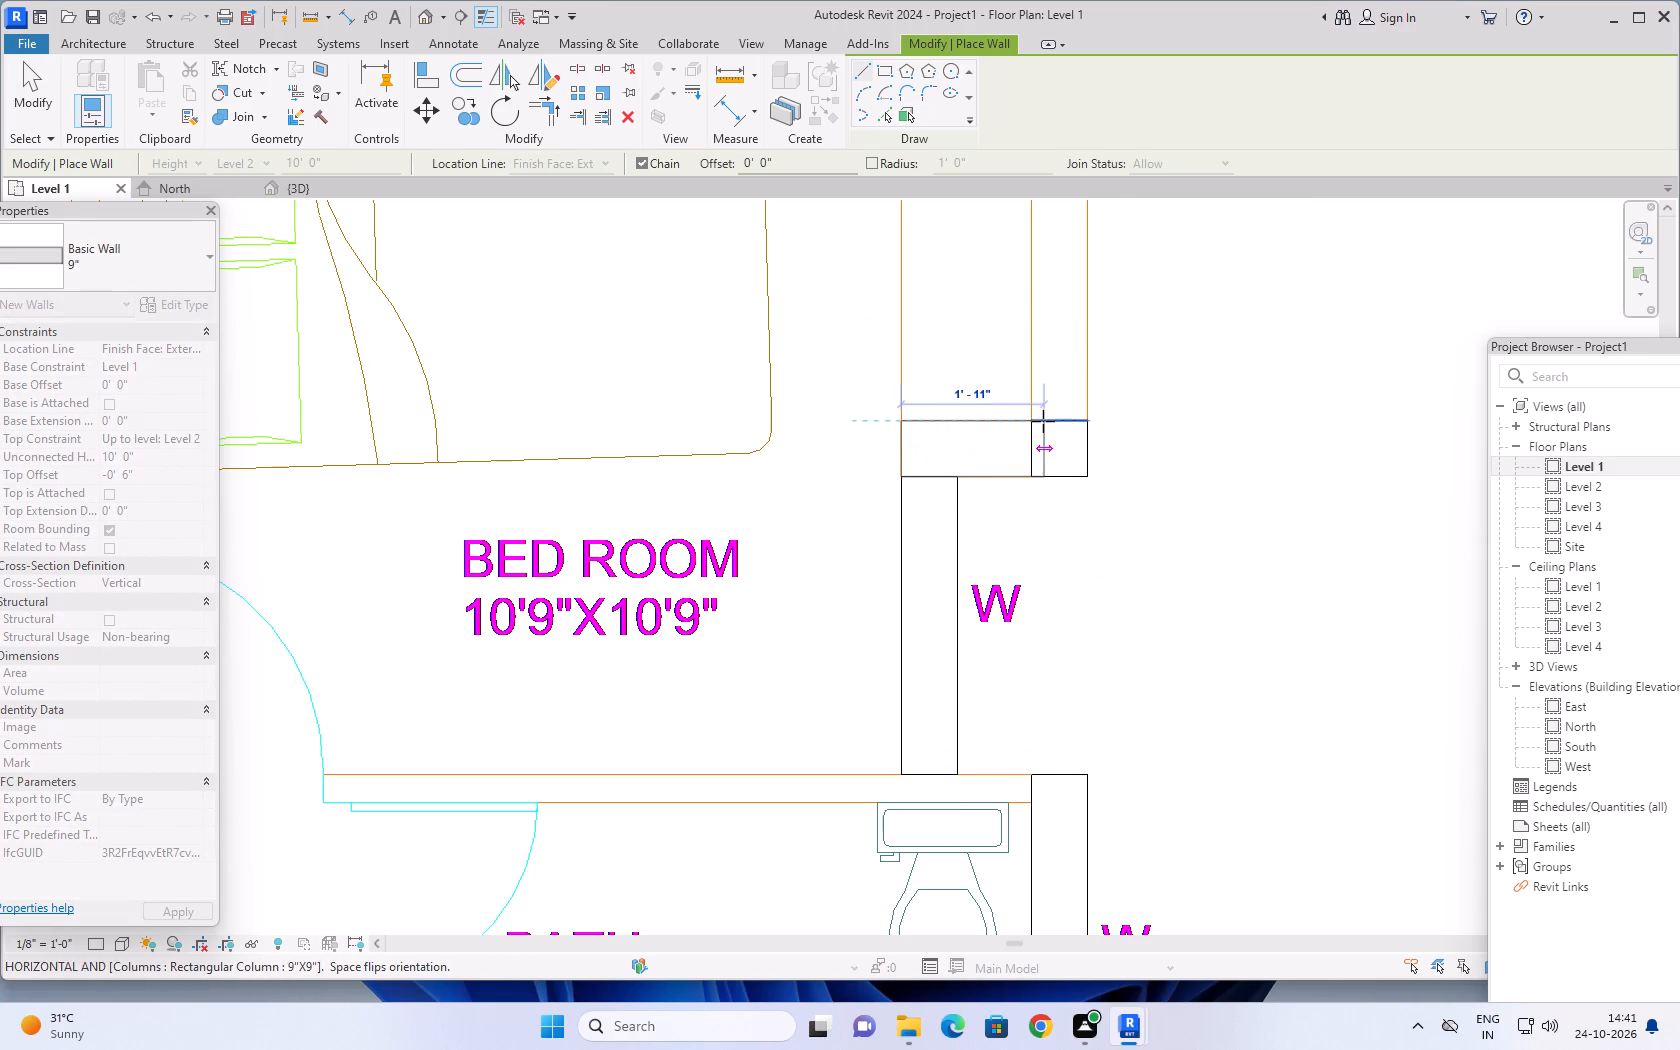
{"action": "left_click", "coordinate": [1032, 423]}
{"action": "key", "text": "Escape"}
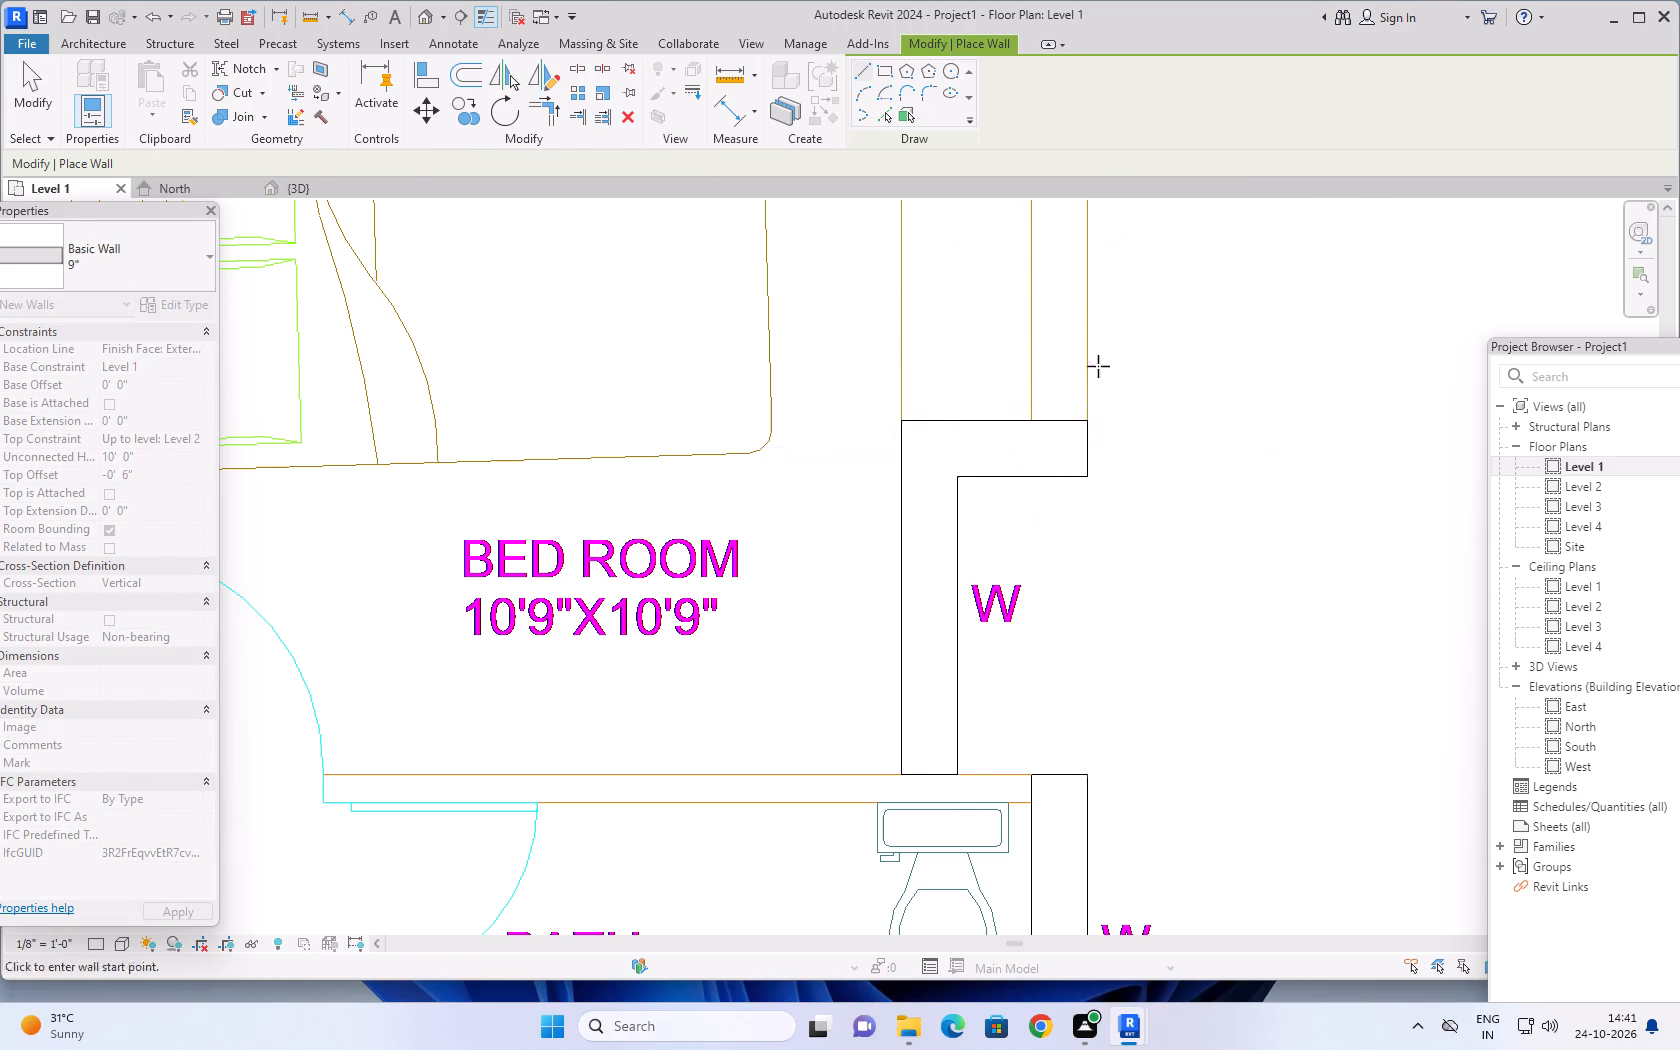
Draw a 9" exterior wall from the bedroom window's return wall past the staircase and kitchen window to the column beside Flate A's balcony.
{"action": "scroll", "coordinate": [1098, 366], "scroll_direction": "down", "scroll_amount": 6}
{"action": "middle_click_drag", "start_coordinate": [1167, 338], "coordinate": [977, 705]}
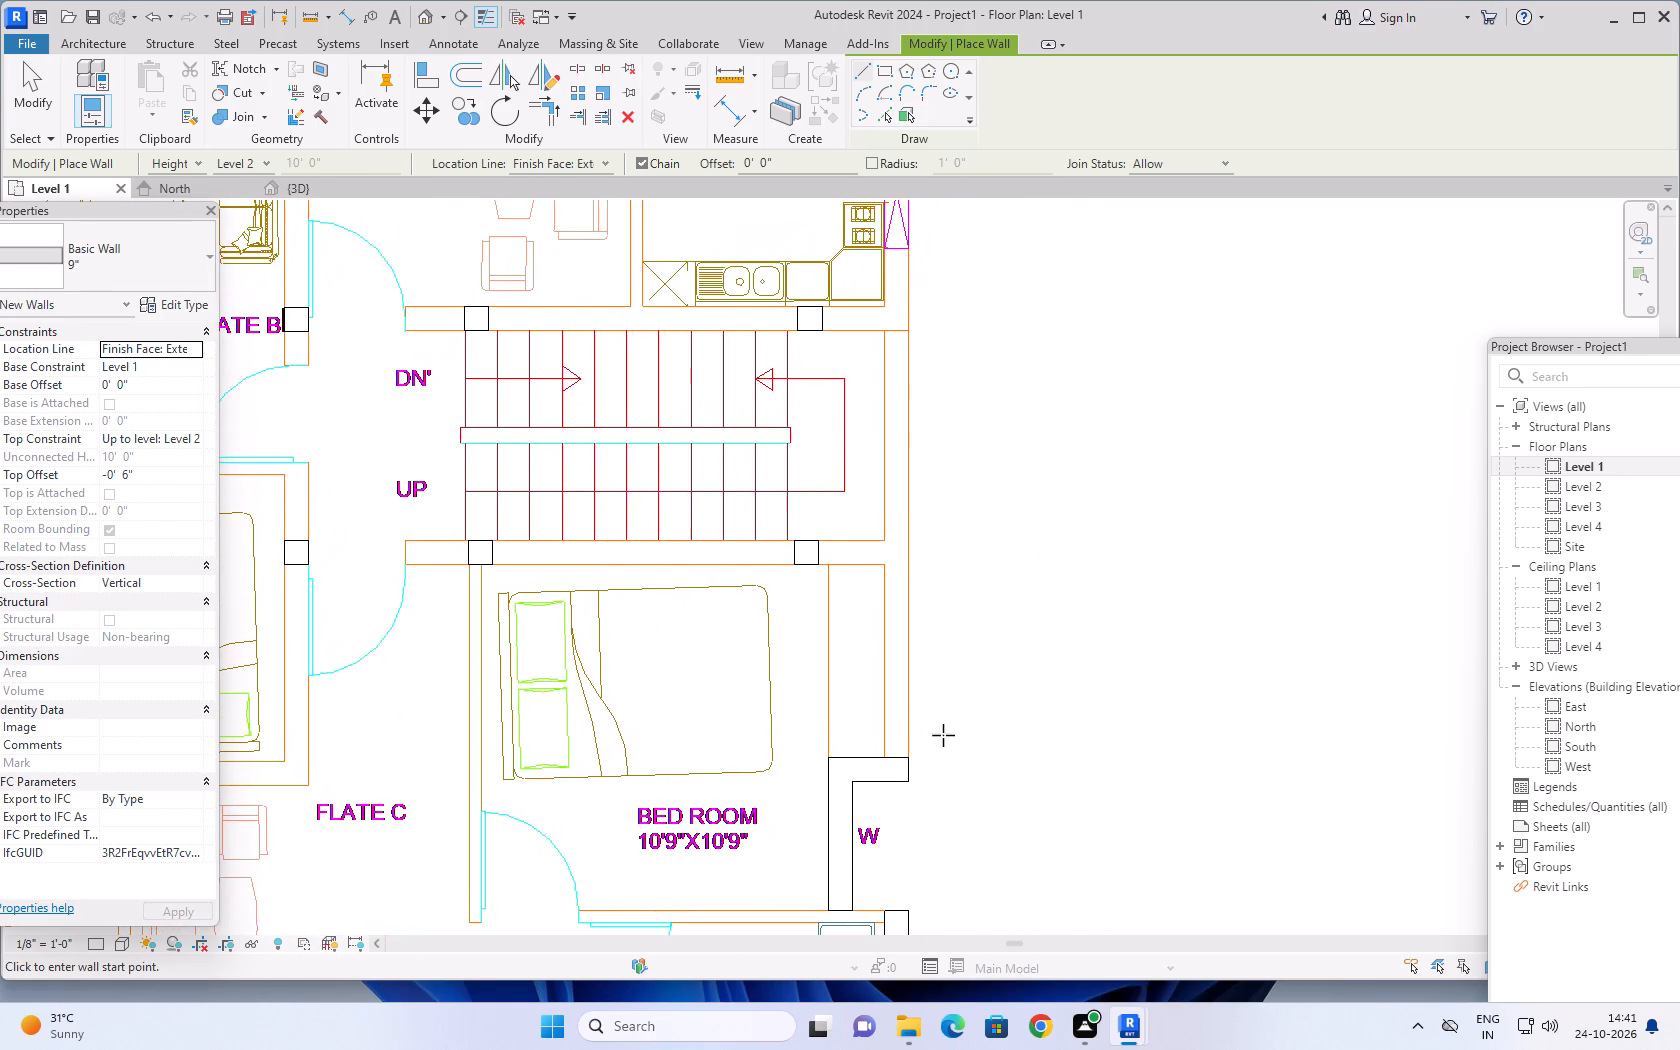
{"action": "left_click", "coordinate": [907, 758]}
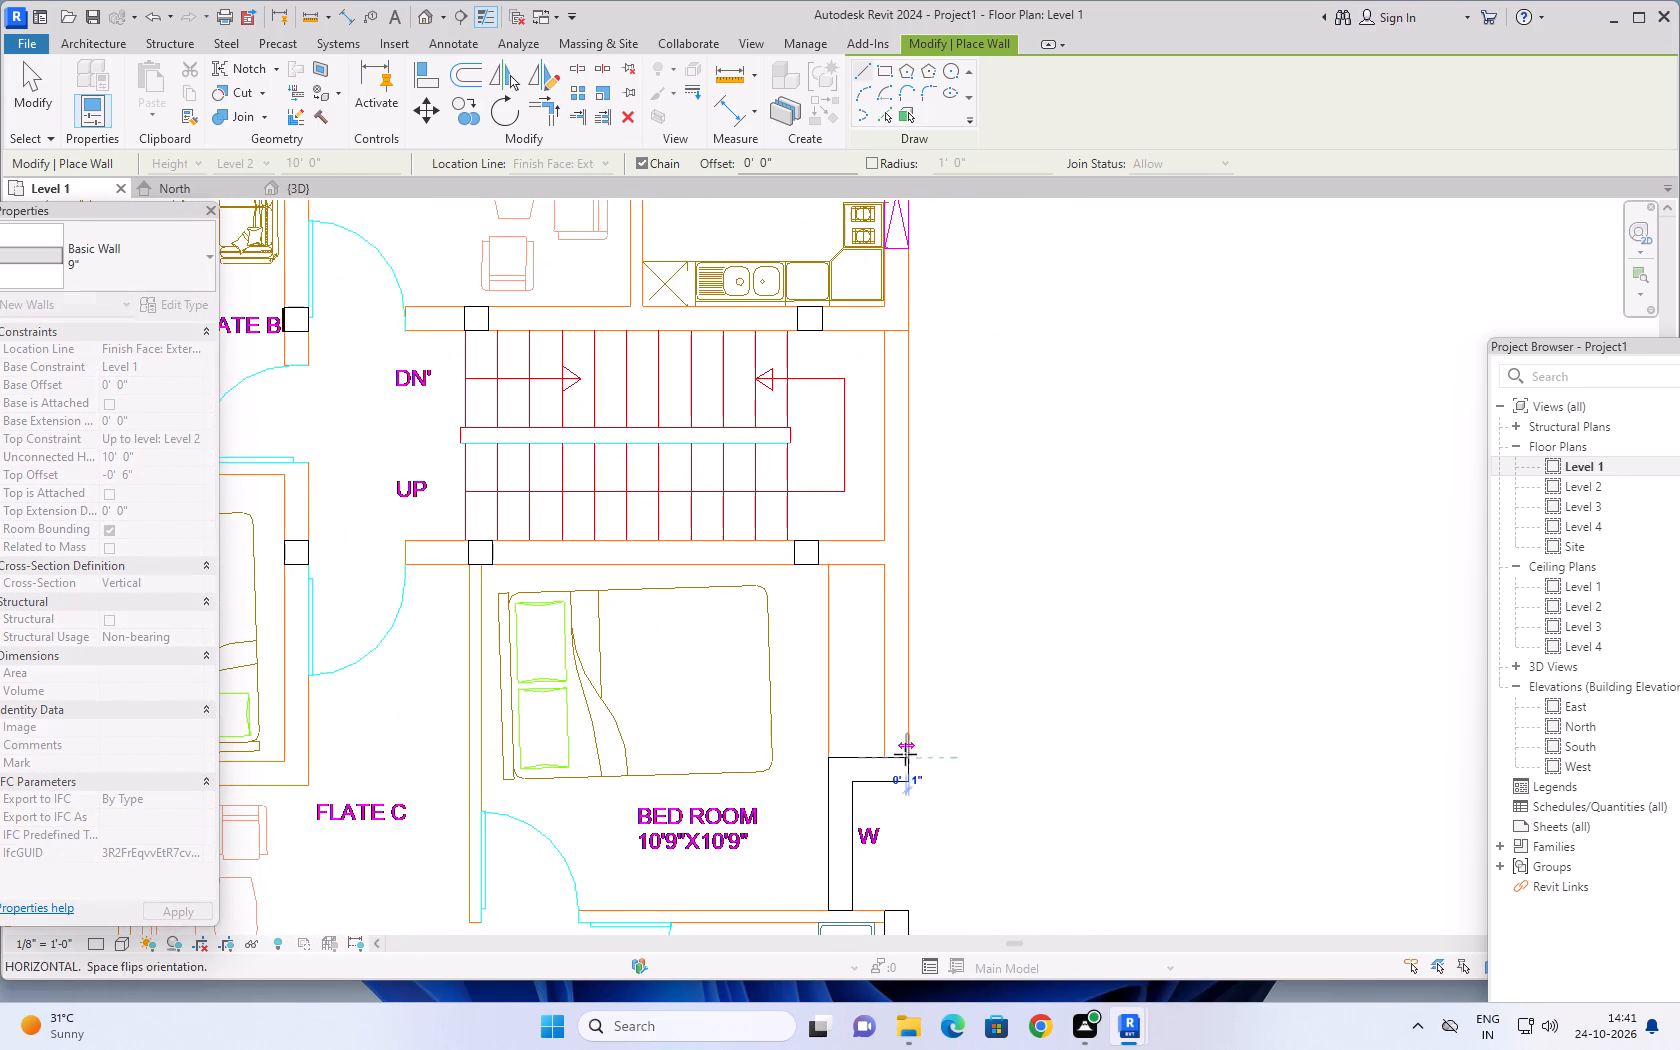
{"action": "key", "text": "space"}
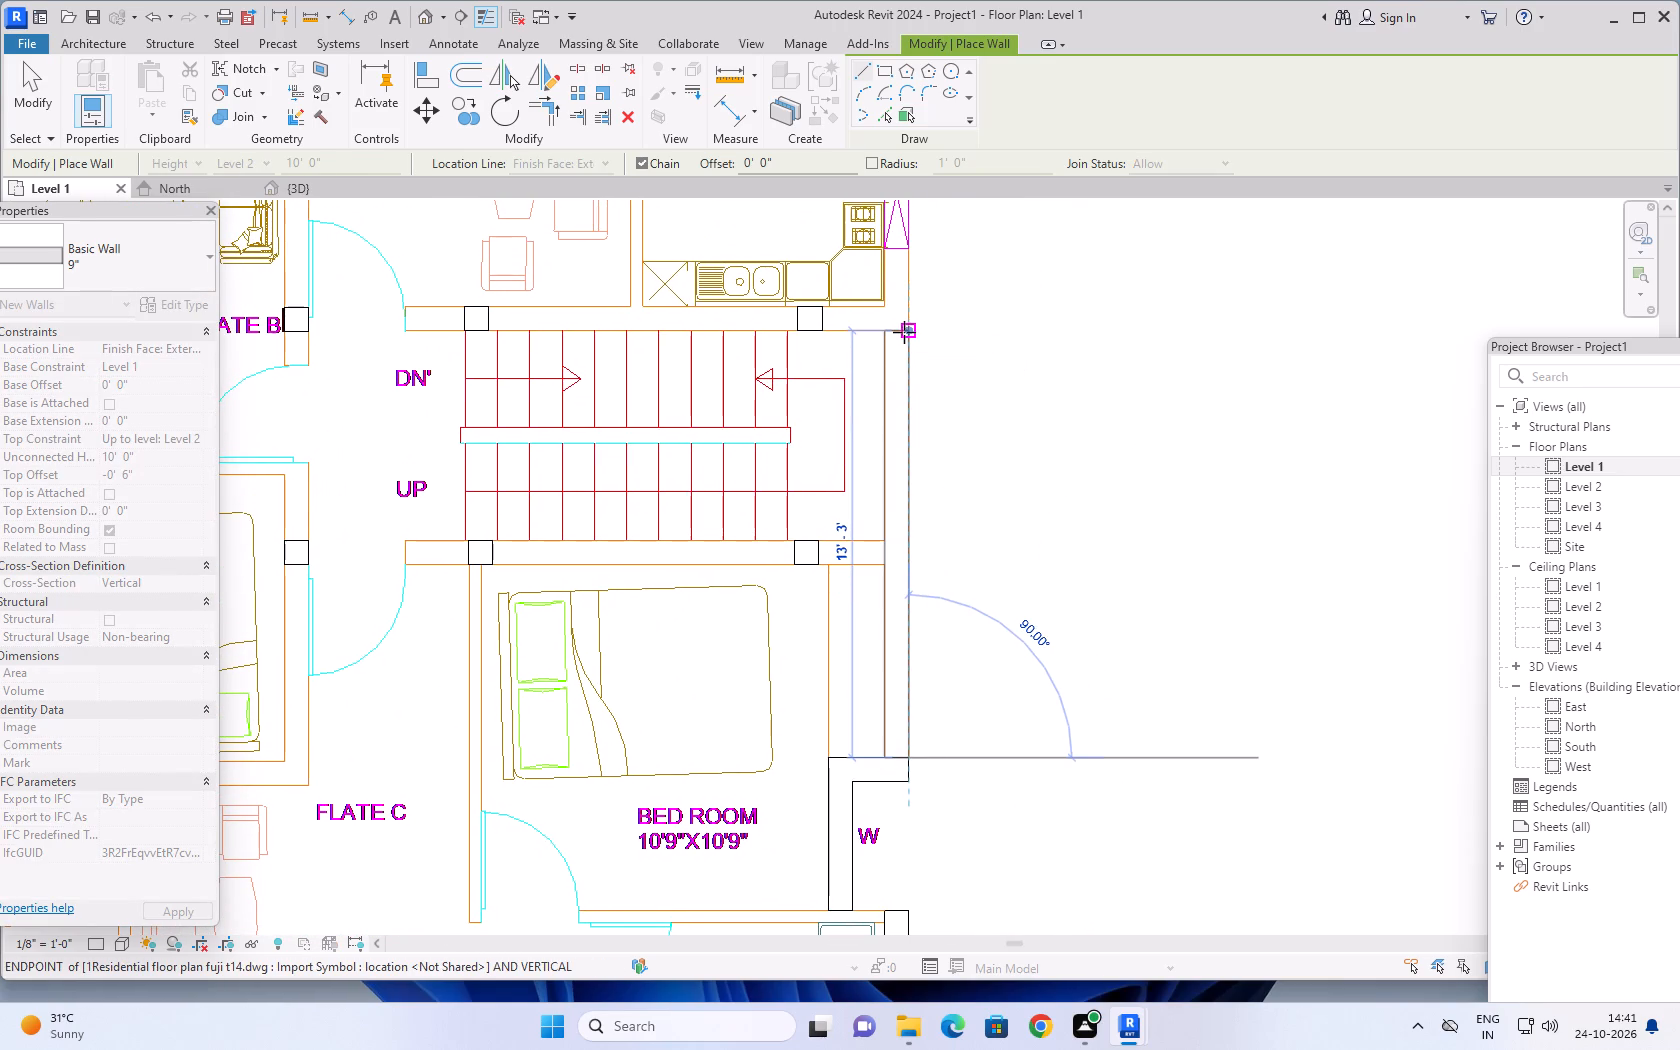
{"action": "scroll", "coordinate": [904, 332], "scroll_direction": "down", "scroll_amount": 2}
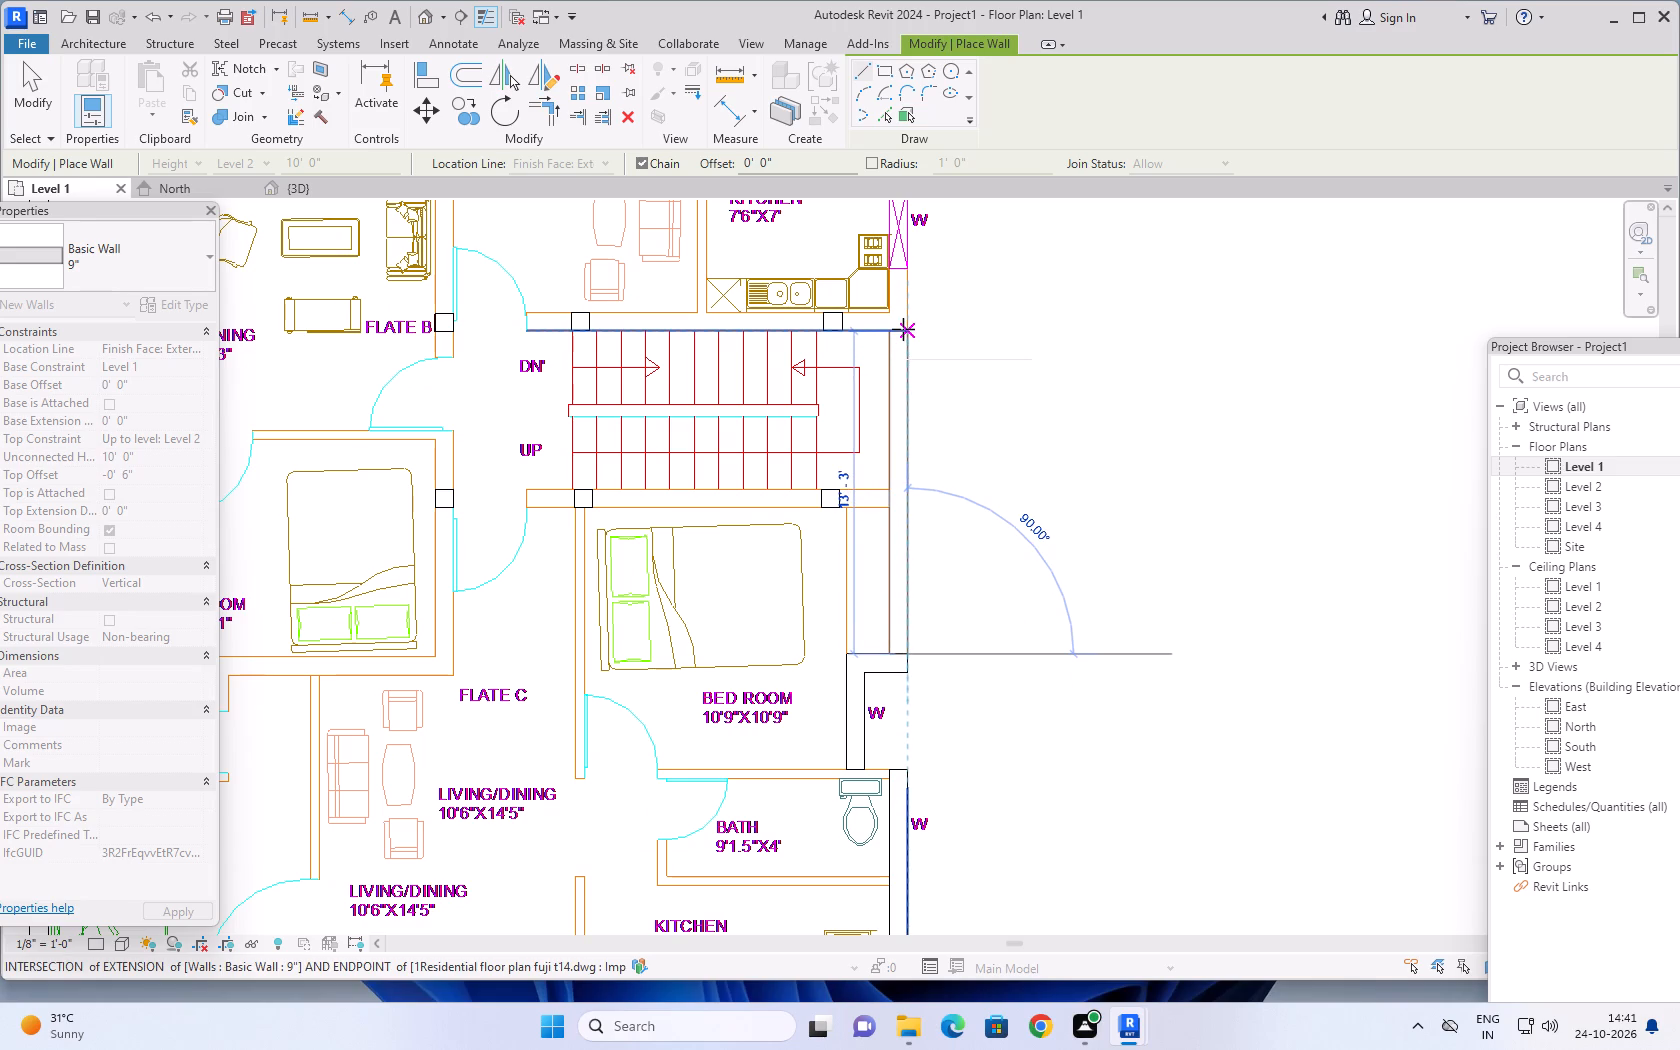
{"action": "scroll", "coordinate": [903, 329], "scroll_direction": "down", "scroll_amount": 2}
{"action": "middle_click_drag", "start_coordinate": [903, 329], "coordinate": [912, 563]}
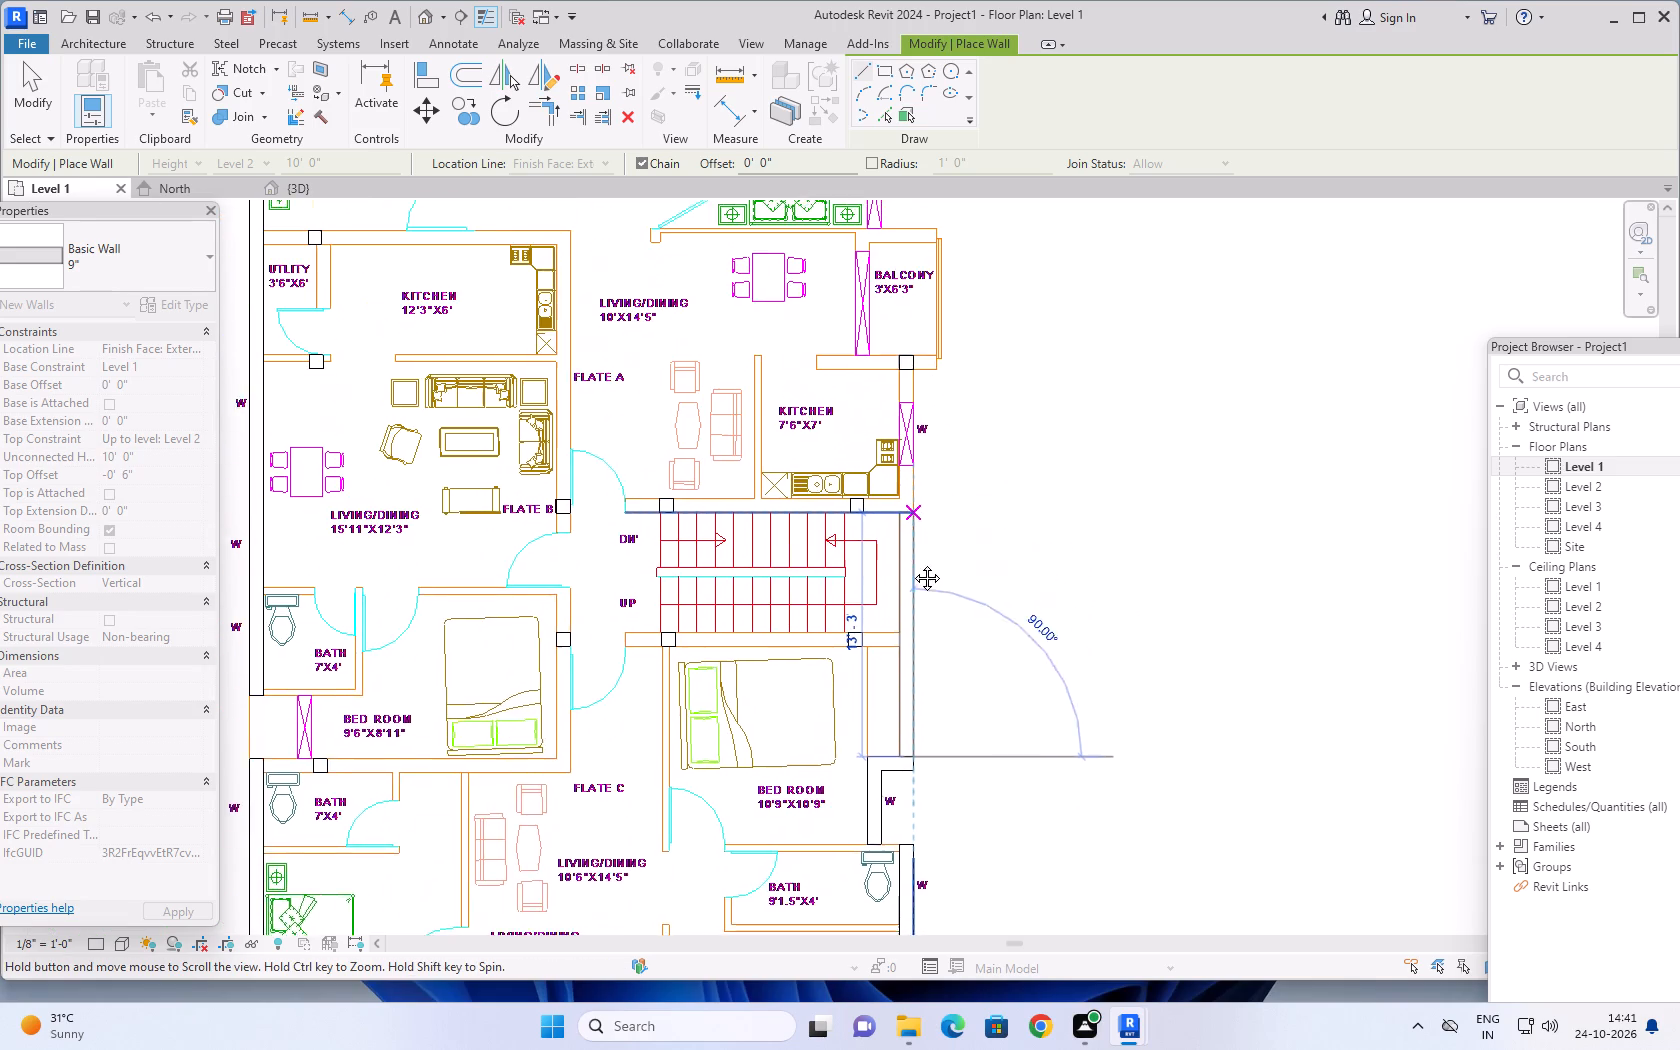
{"action": "middle_click_drag", "start_coordinate": [912, 563], "coordinate": [912, 605]}
{"action": "scroll", "coordinate": [910, 493], "scroll_direction": "up", "scroll_amount": 9}
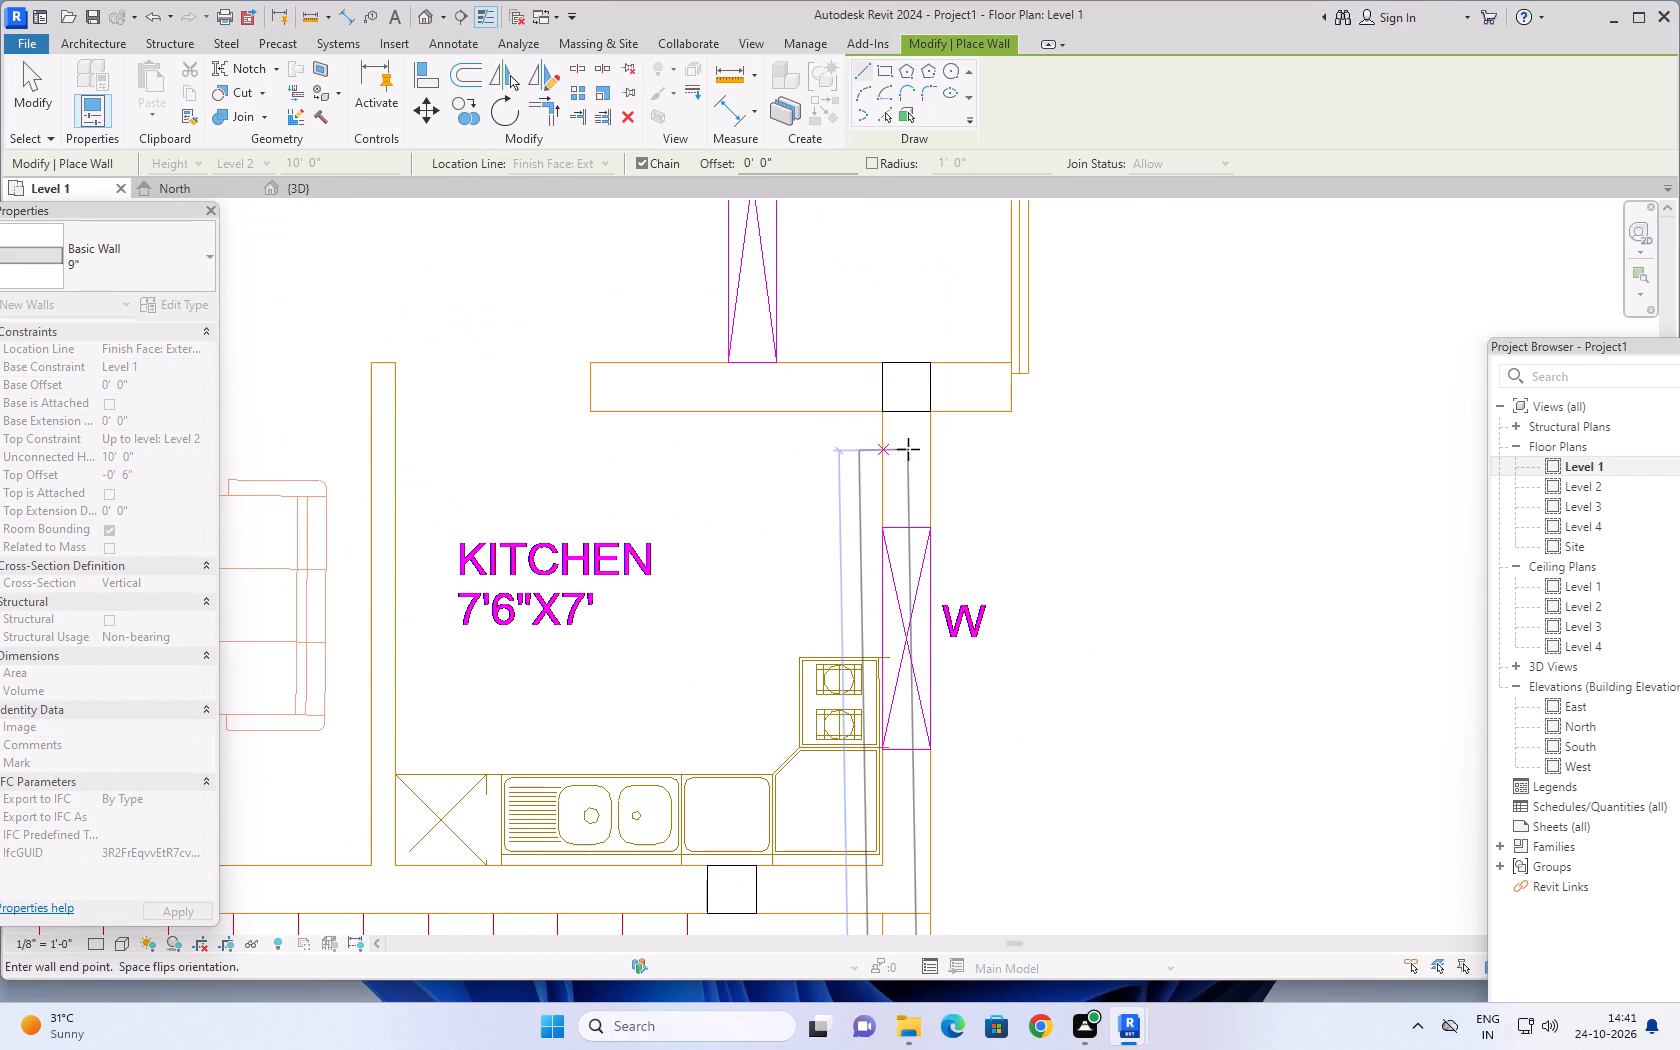
{"action": "left_click", "coordinate": [930, 415]}
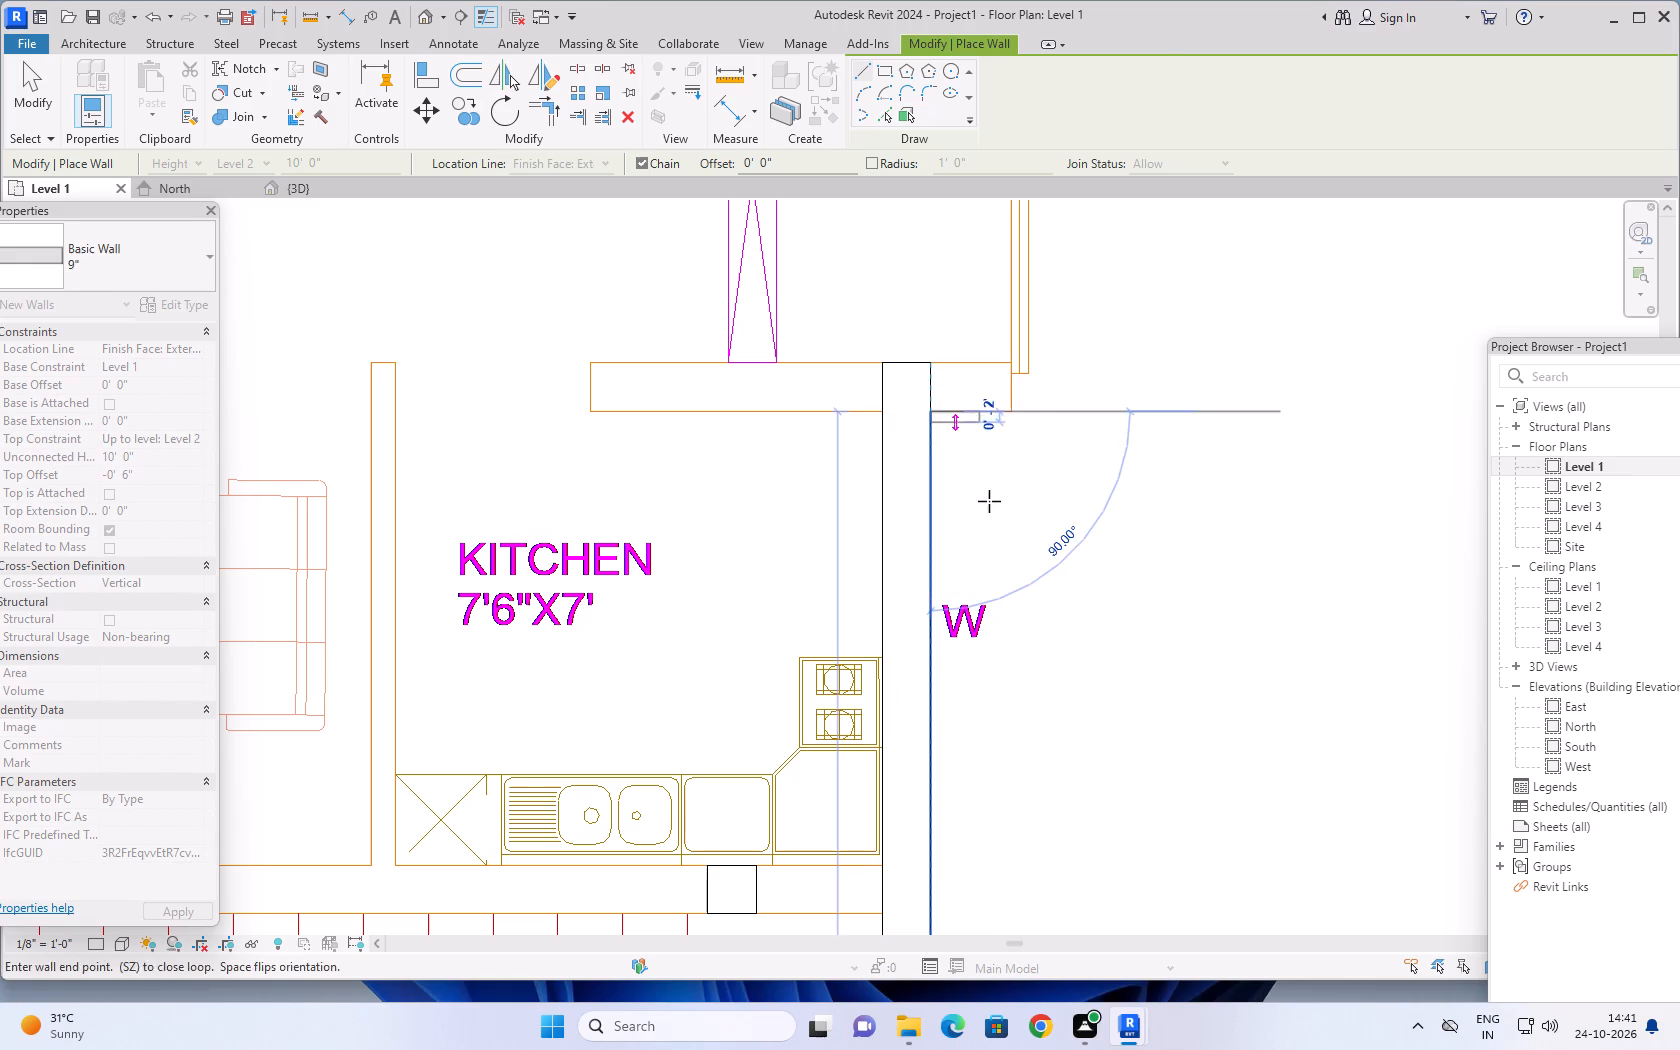
{"action": "key", "text": "Escape"}
Draw a 9" wall about 2' long from the exterior wall to the nearest column between the staircase and the 10'9"X10'9" bedroom.
{"action": "scroll", "coordinate": [996, 515], "scroll_direction": "down", "scroll_amount": 5}
{"action": "middle_click_drag", "start_coordinate": [1035, 577], "coordinate": [1044, 441]}
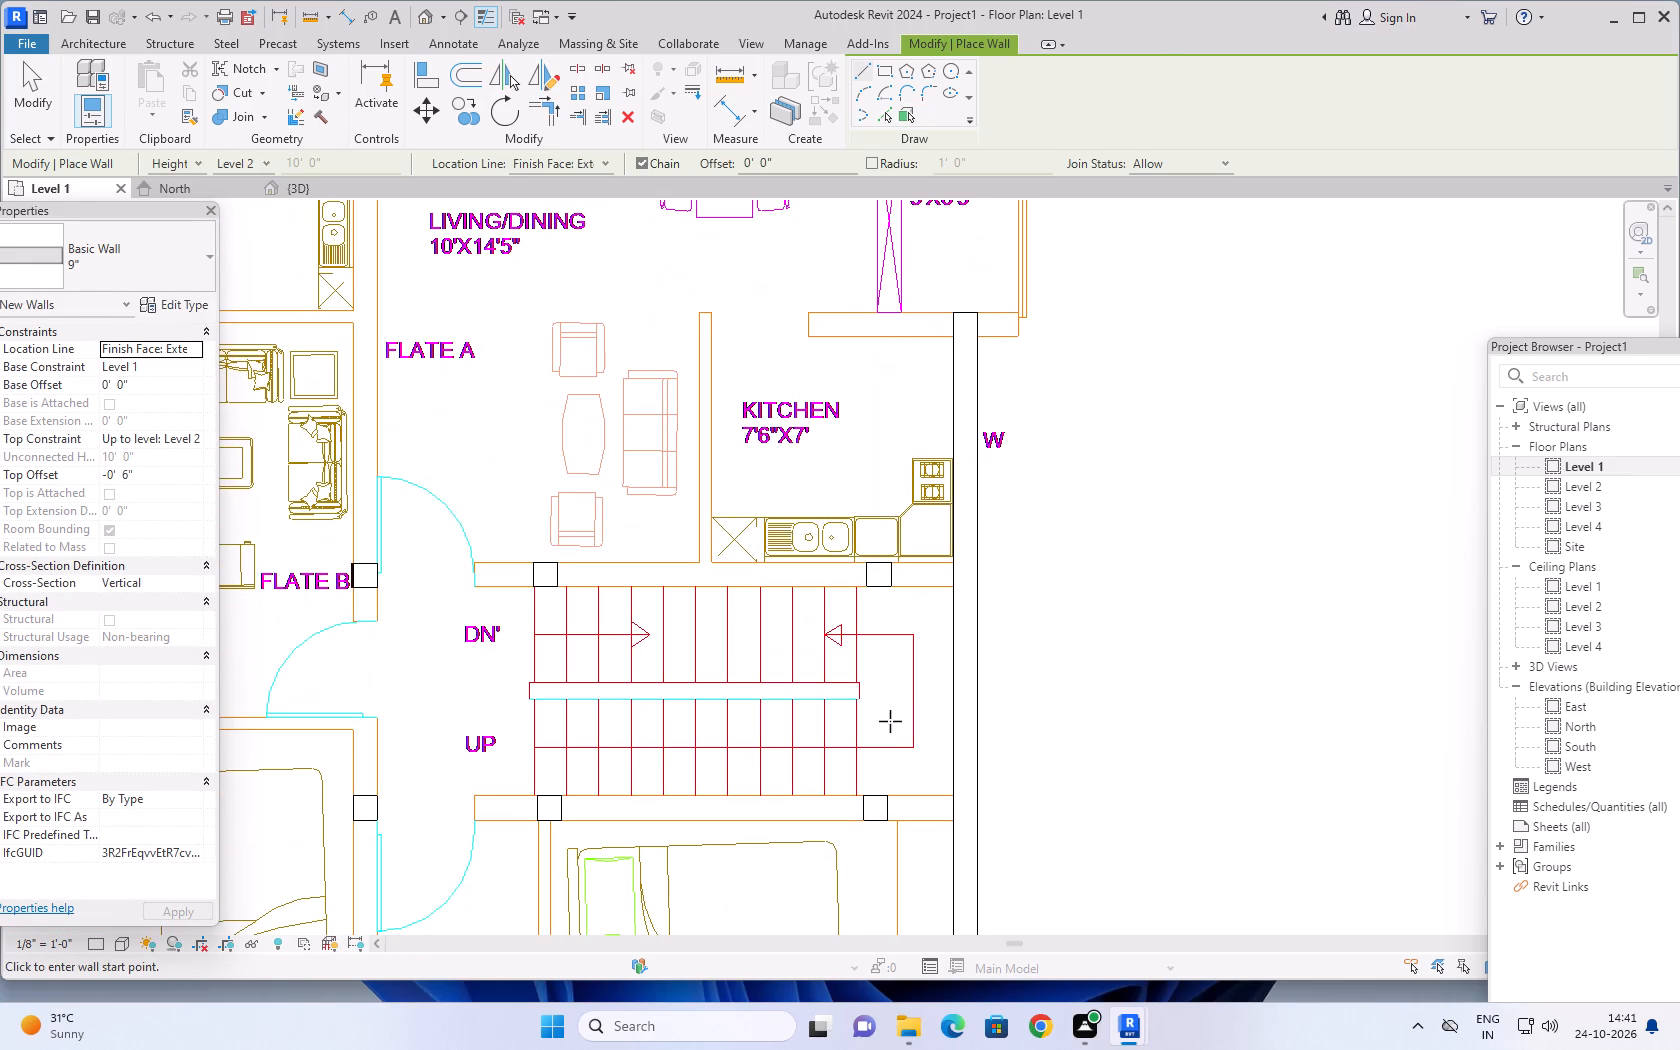
{"action": "middle_click_drag", "start_coordinate": [893, 708], "coordinate": [912, 526]}
{"action": "scroll", "coordinate": [967, 605], "scroll_direction": "up", "scroll_amount": 3}
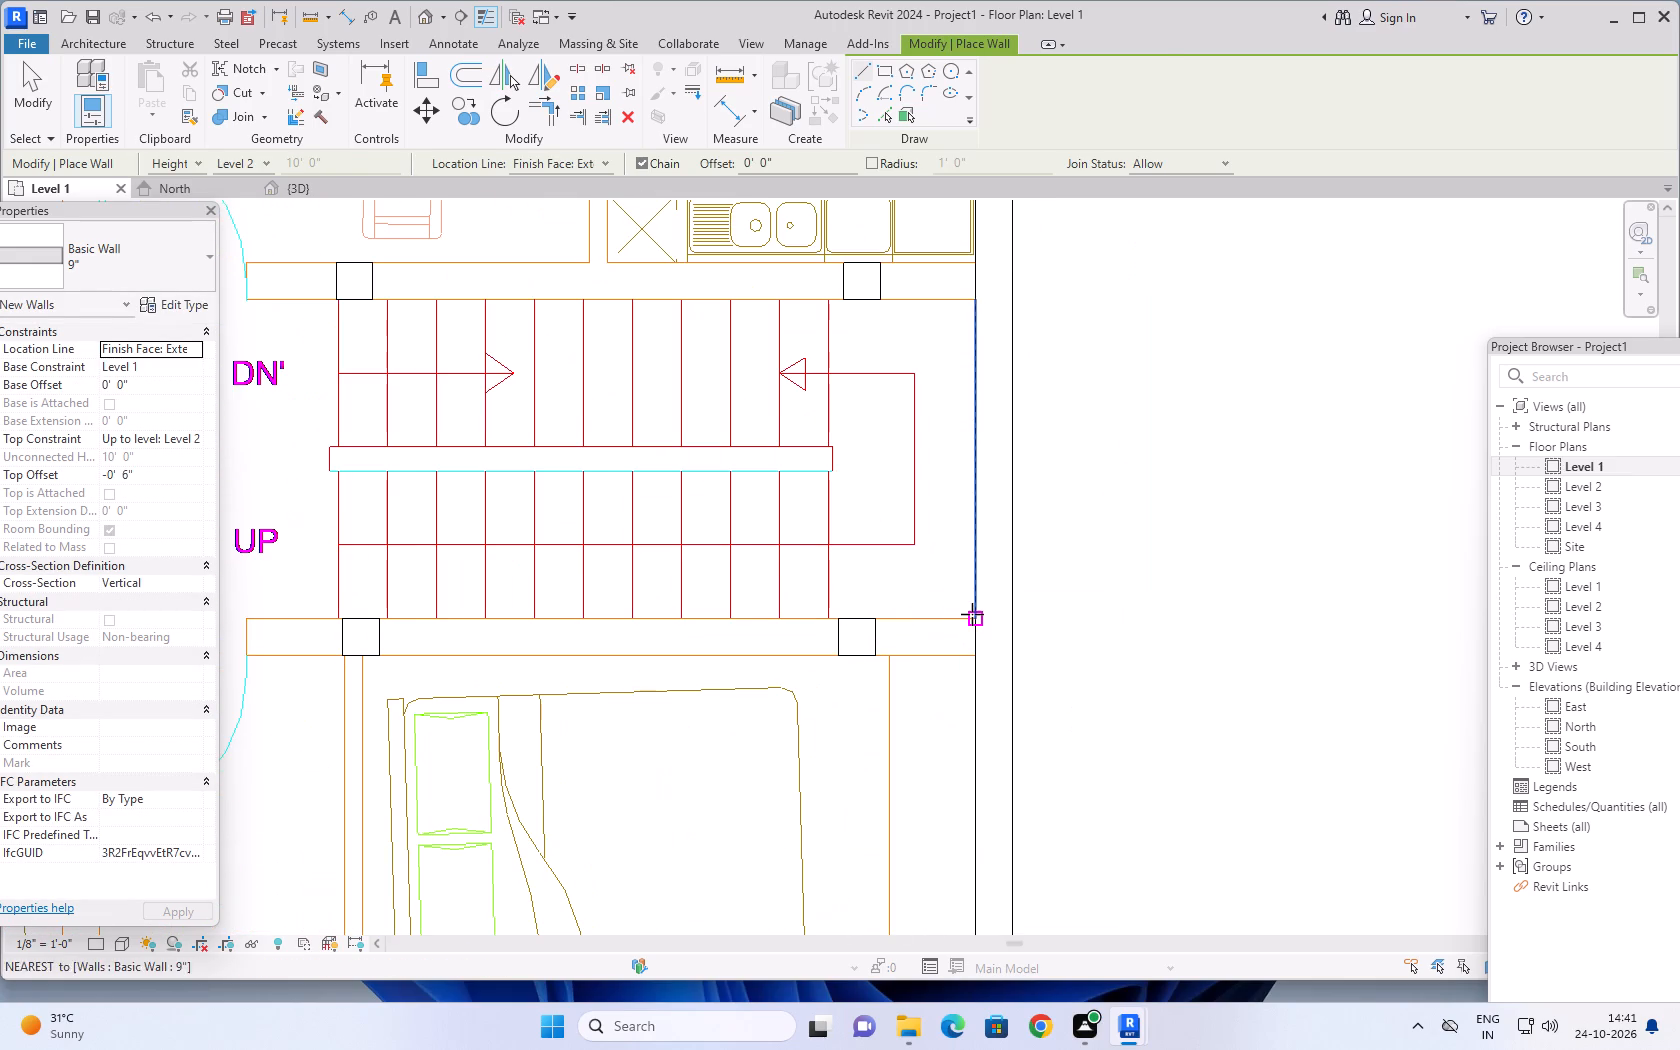
{"action": "left_click", "coordinate": [972, 615]}
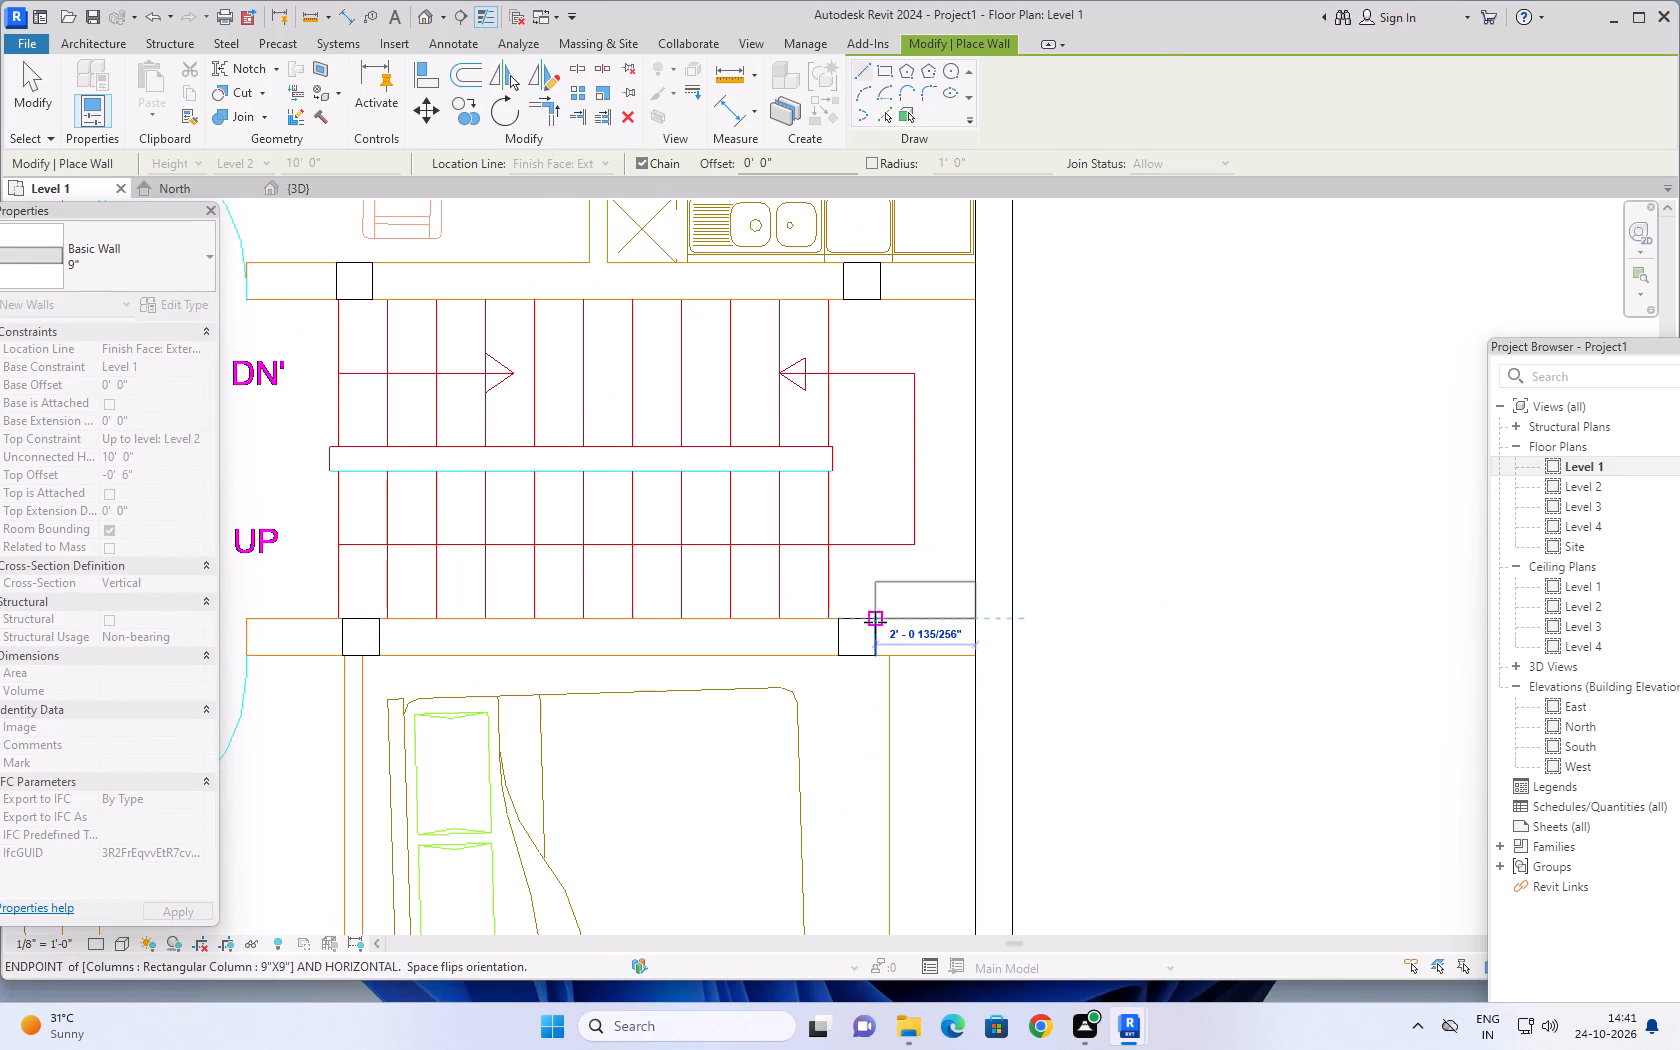
{"action": "key", "text": "space"}
{"action": "left_click", "coordinate": [875, 619]}
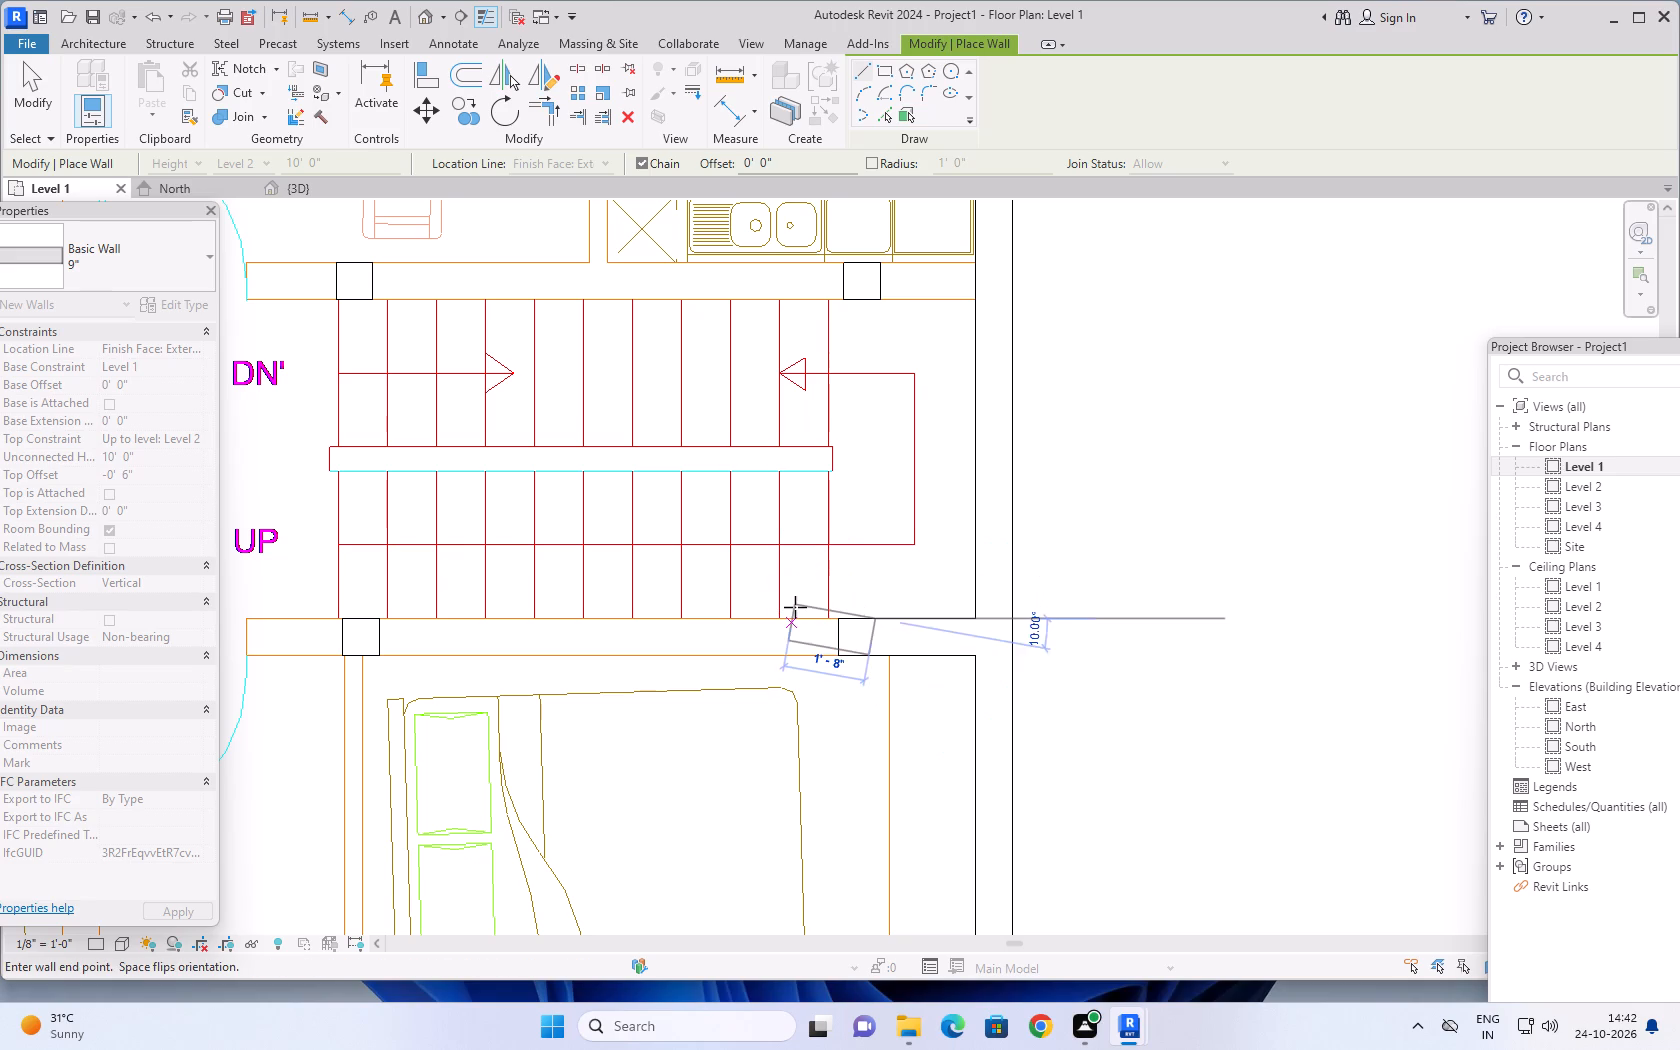
{"action": "key", "text": "Escape"}
Continue the 9" wall between staircase and bedroom about 9'4" to the next column, and on to the edge of Flate C's door opening.
{"action": "left_click", "coordinate": [839, 616]}
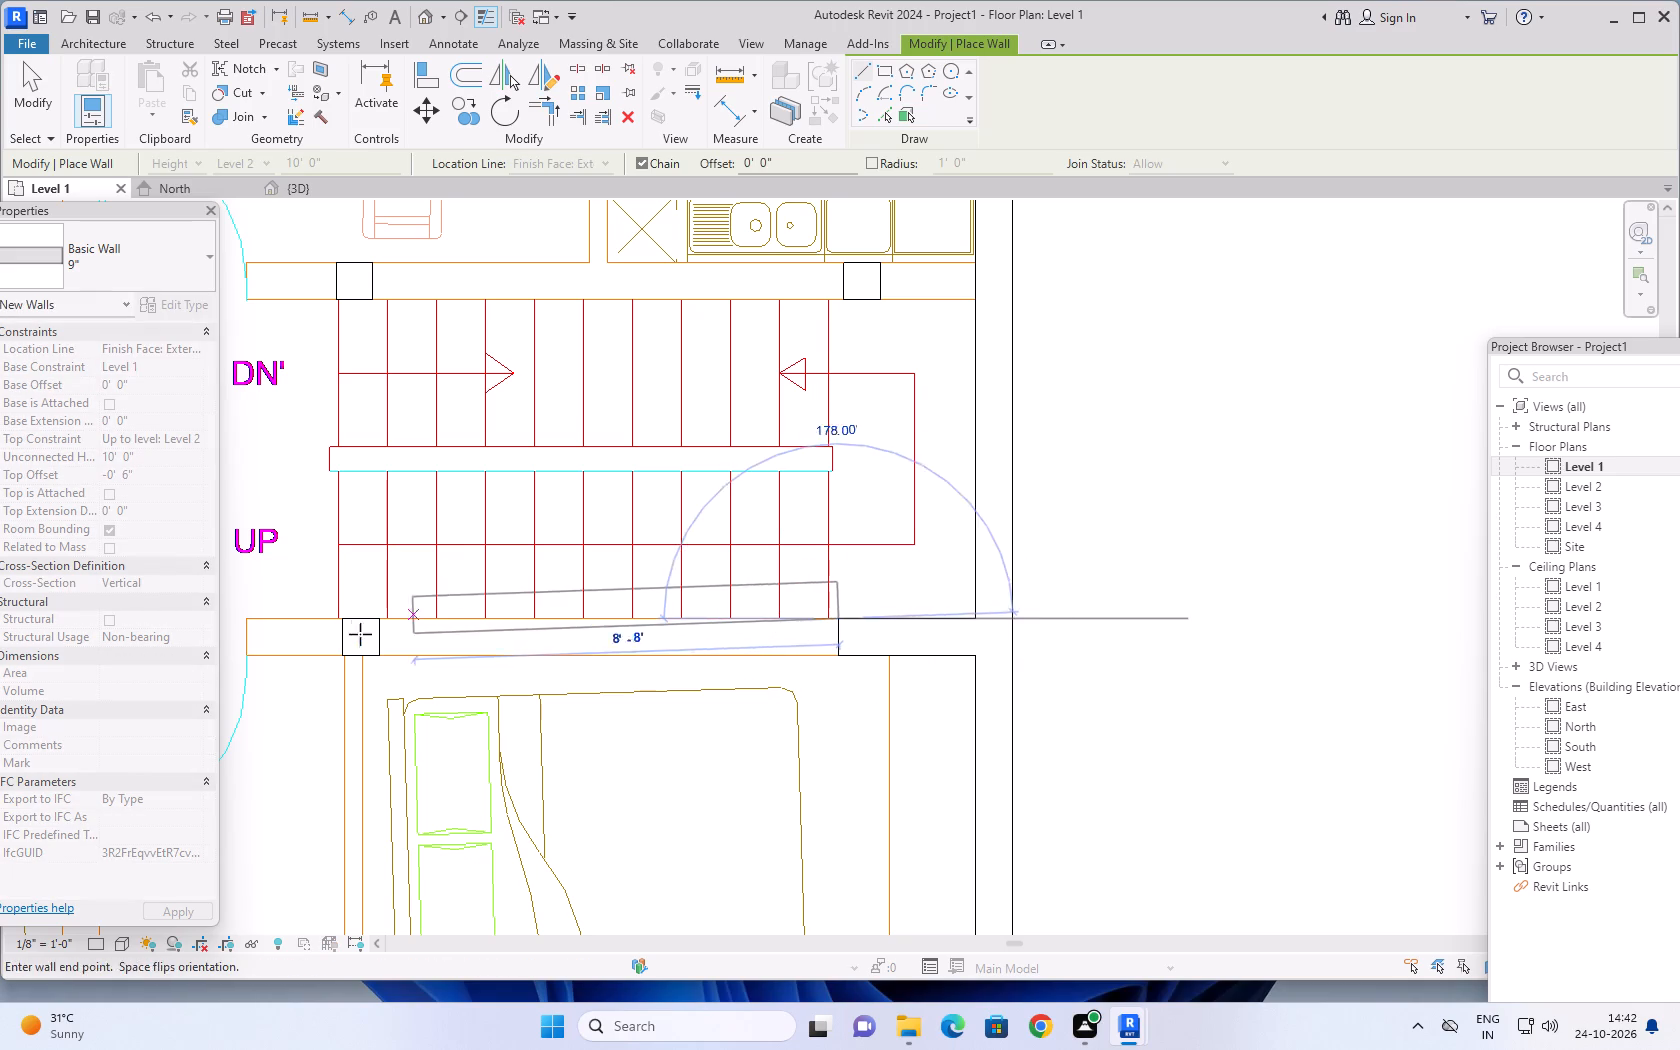
{"action": "key", "text": "space"}
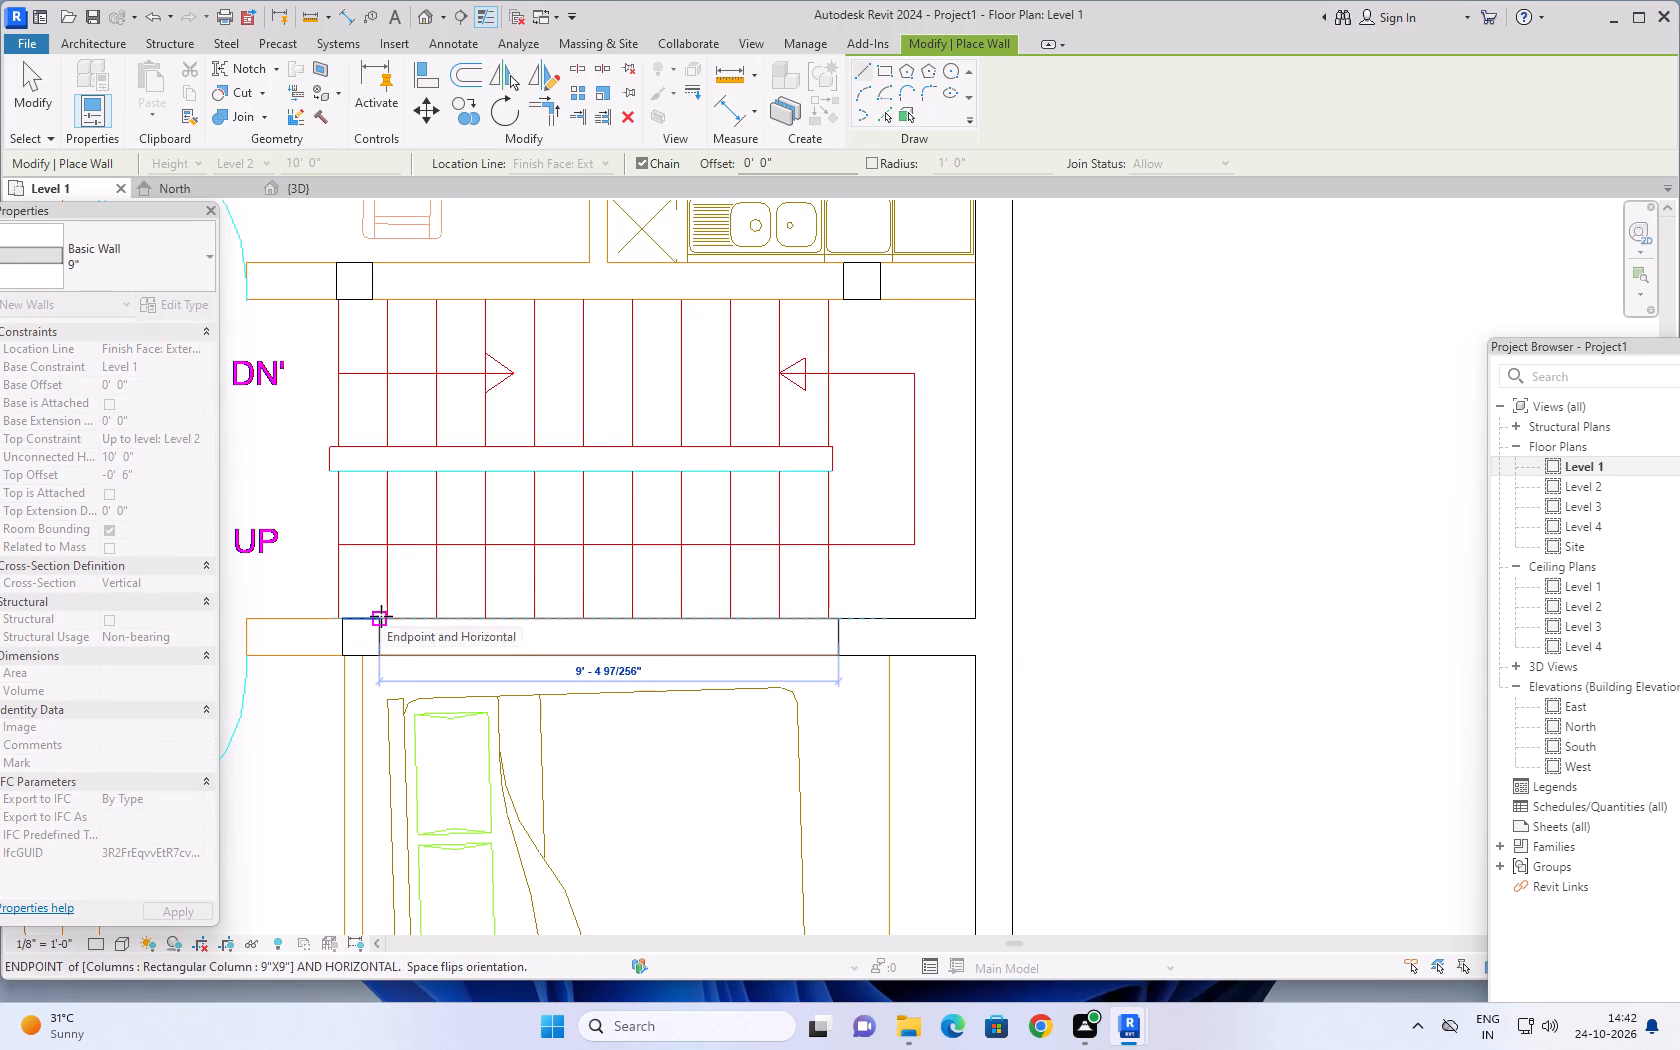
{"action": "left_click", "coordinate": [381, 616]}
{"action": "key", "text": "Escape"}
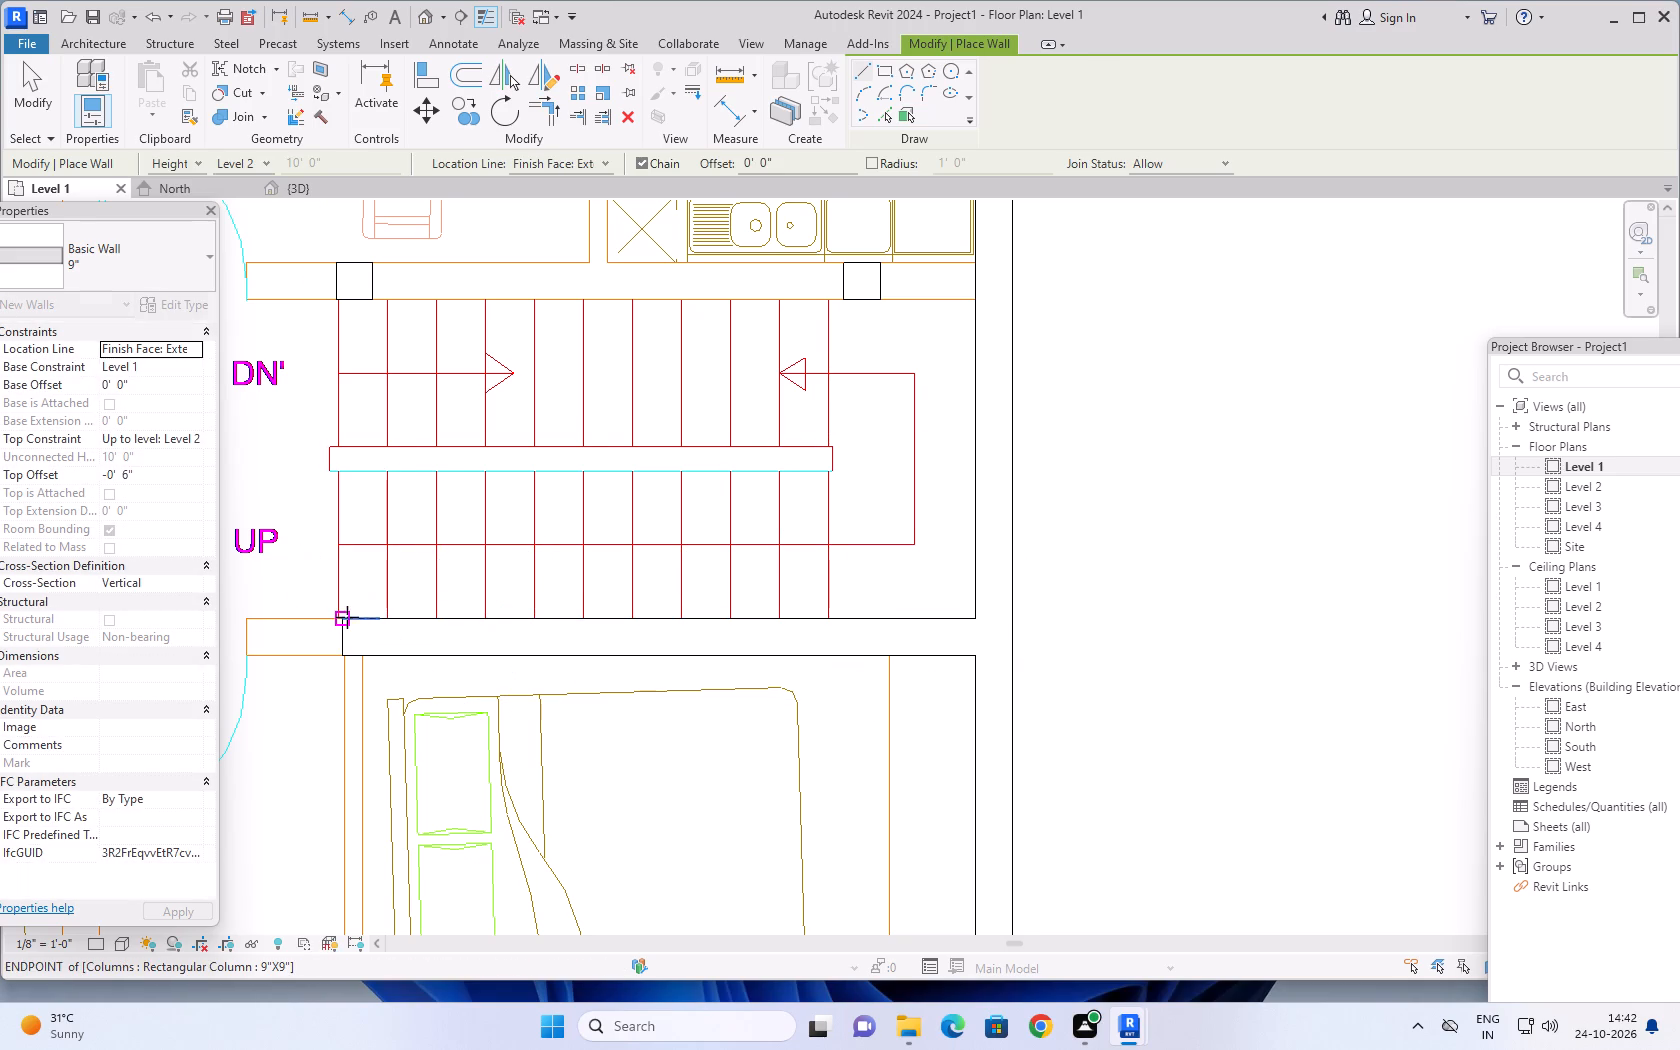
{"action": "left_click", "coordinate": [342, 618]}
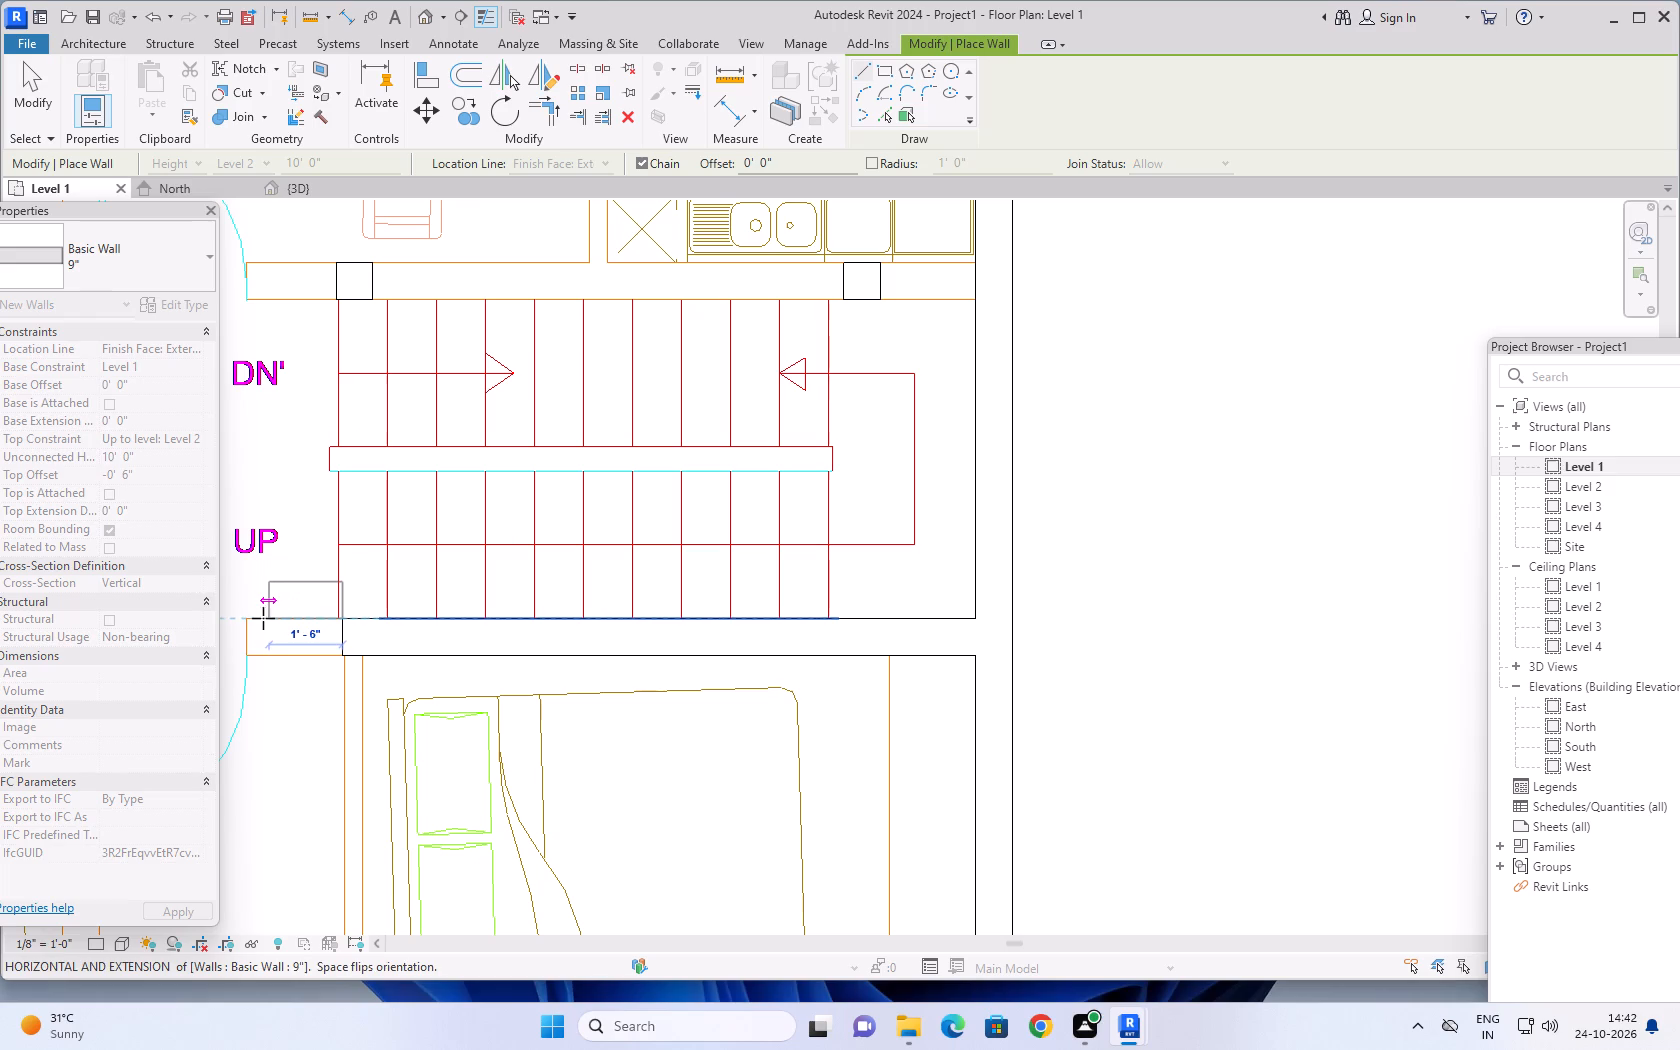
{"action": "key", "text": "space"}
{"action": "left_click", "coordinate": [244, 618]}
{"action": "scroll", "coordinate": [377, 558], "scroll_direction": "down", "scroll_amount": 2}
{"action": "key", "text": "Escape"}
Draw a 3' long 9" wall across Flate C's entrance door opening to the column opposite, thickness matching the plan lines.
{"action": "middle_click_drag", "start_coordinate": [318, 477], "coordinate": [683, 583]}
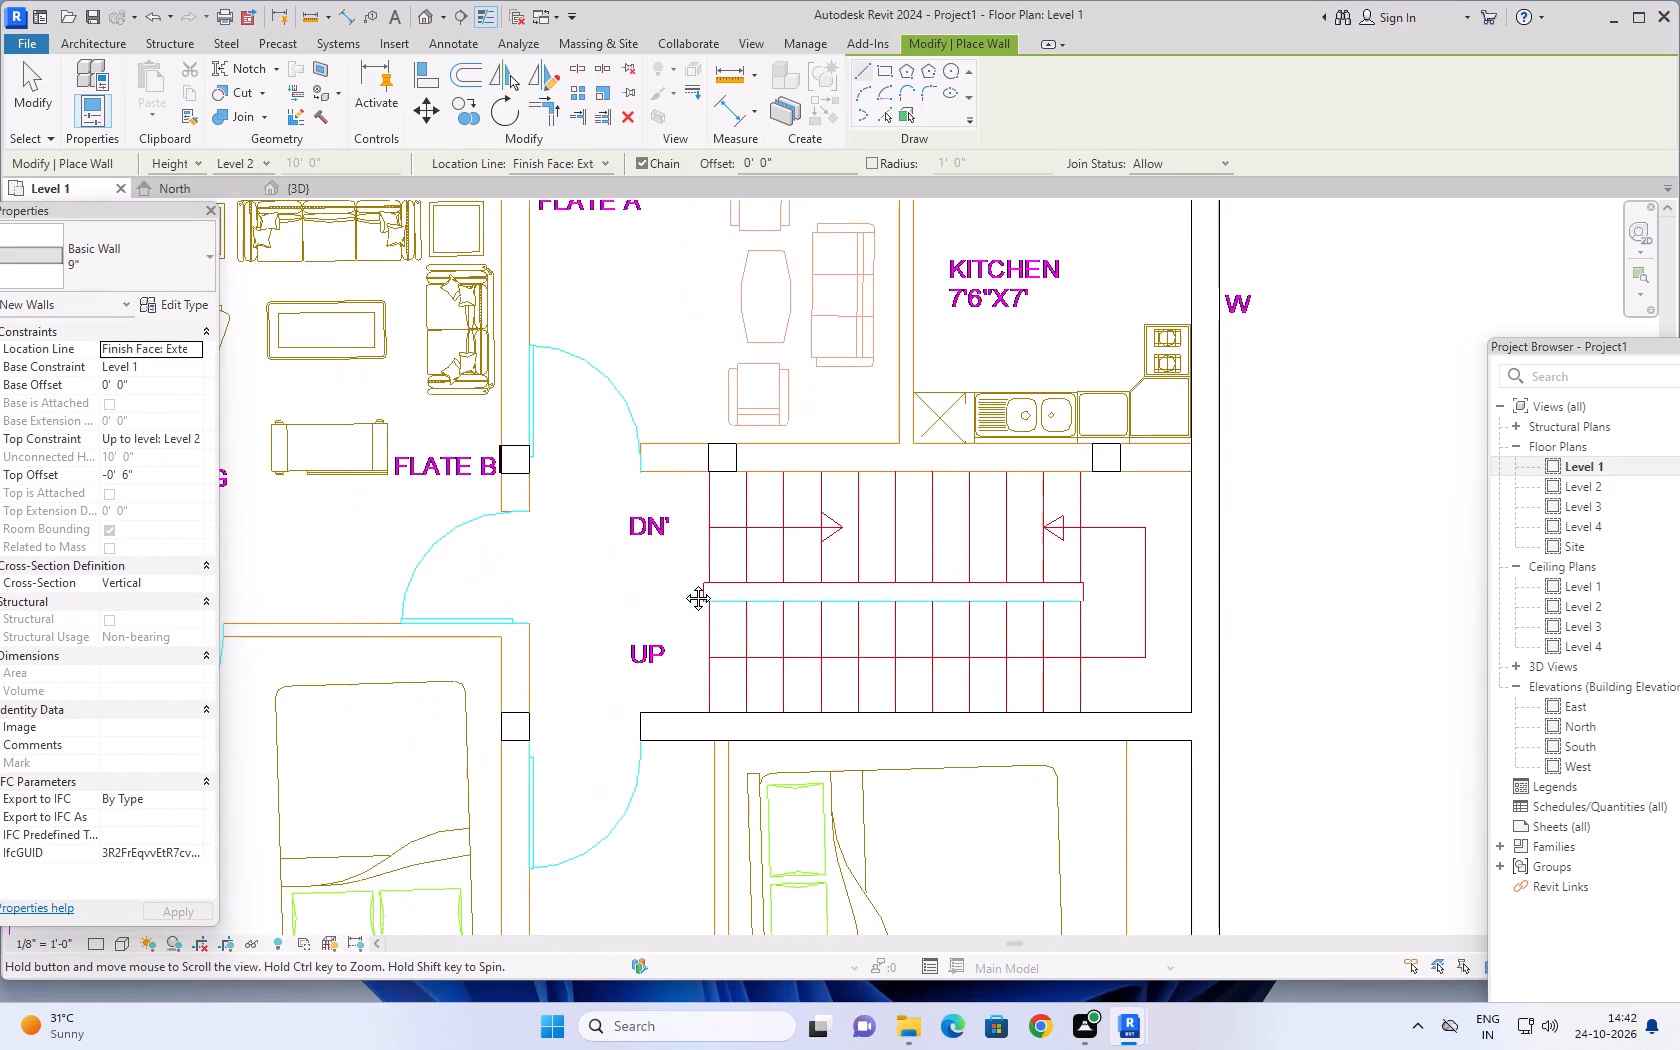
{"action": "middle_click_drag", "start_coordinate": [683, 583], "coordinate": [690, 568]}
{"action": "scroll", "coordinate": [665, 706], "scroll_direction": "up", "scroll_amount": 3}
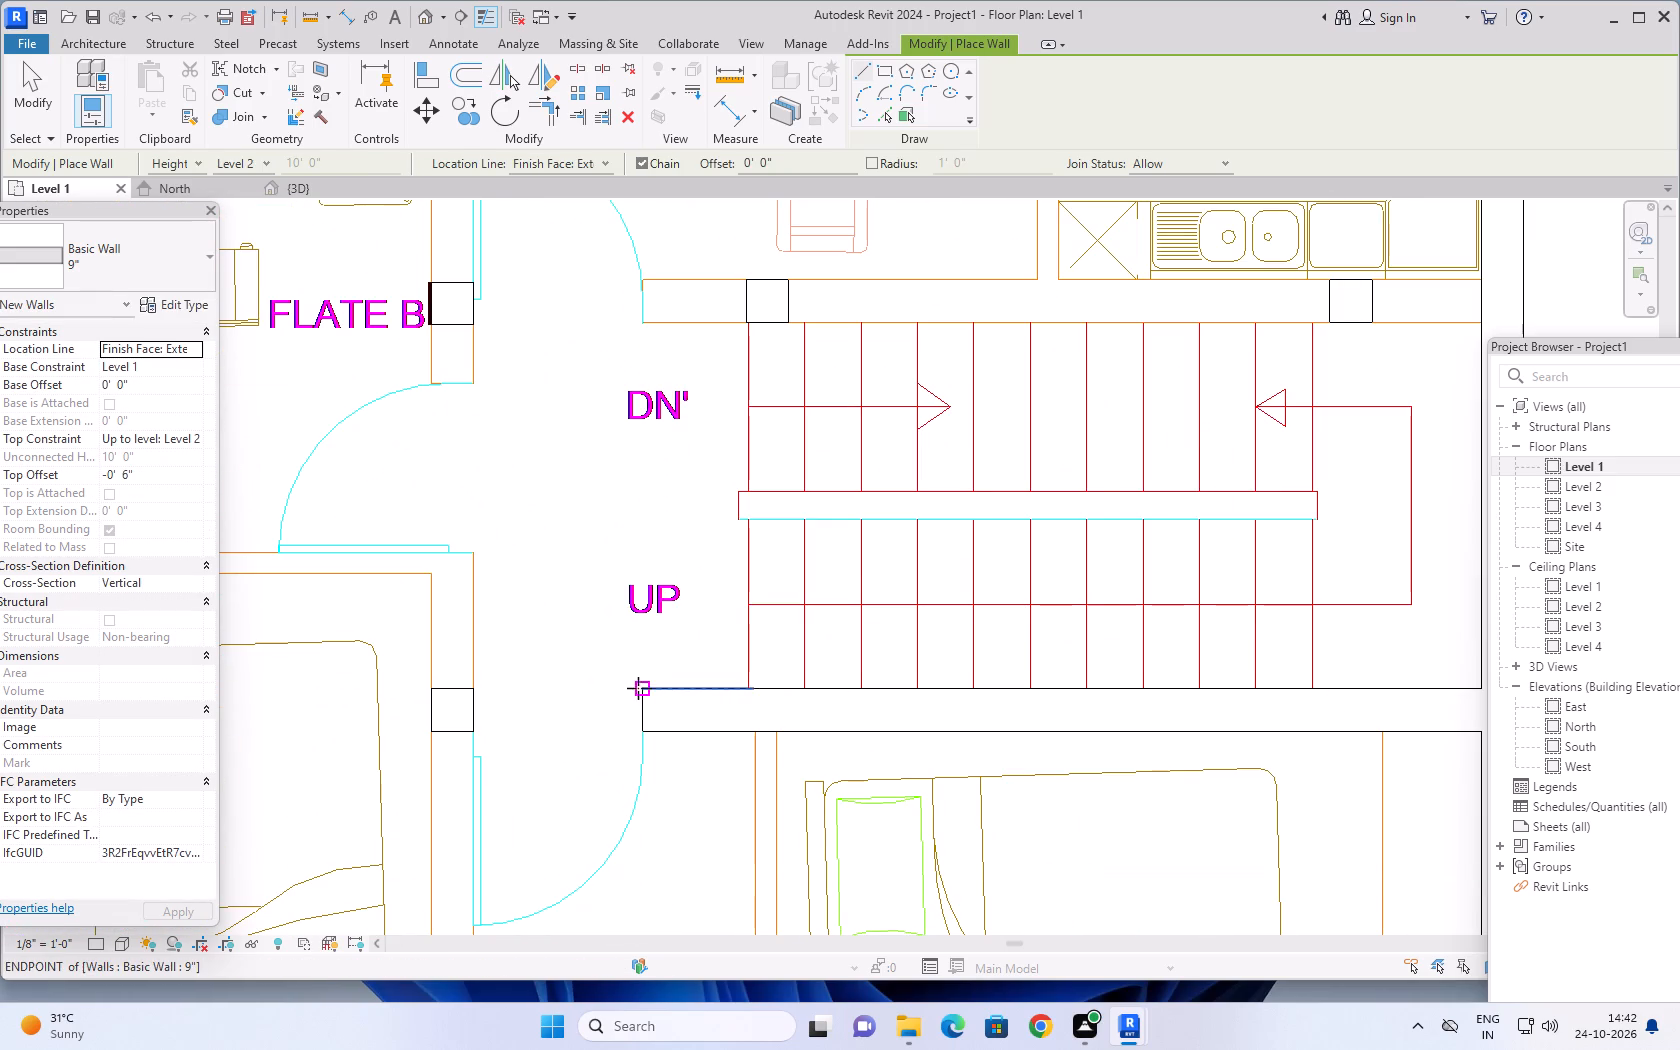
{"action": "left_click", "coordinate": [640, 688]}
{"action": "key", "text": "space"}
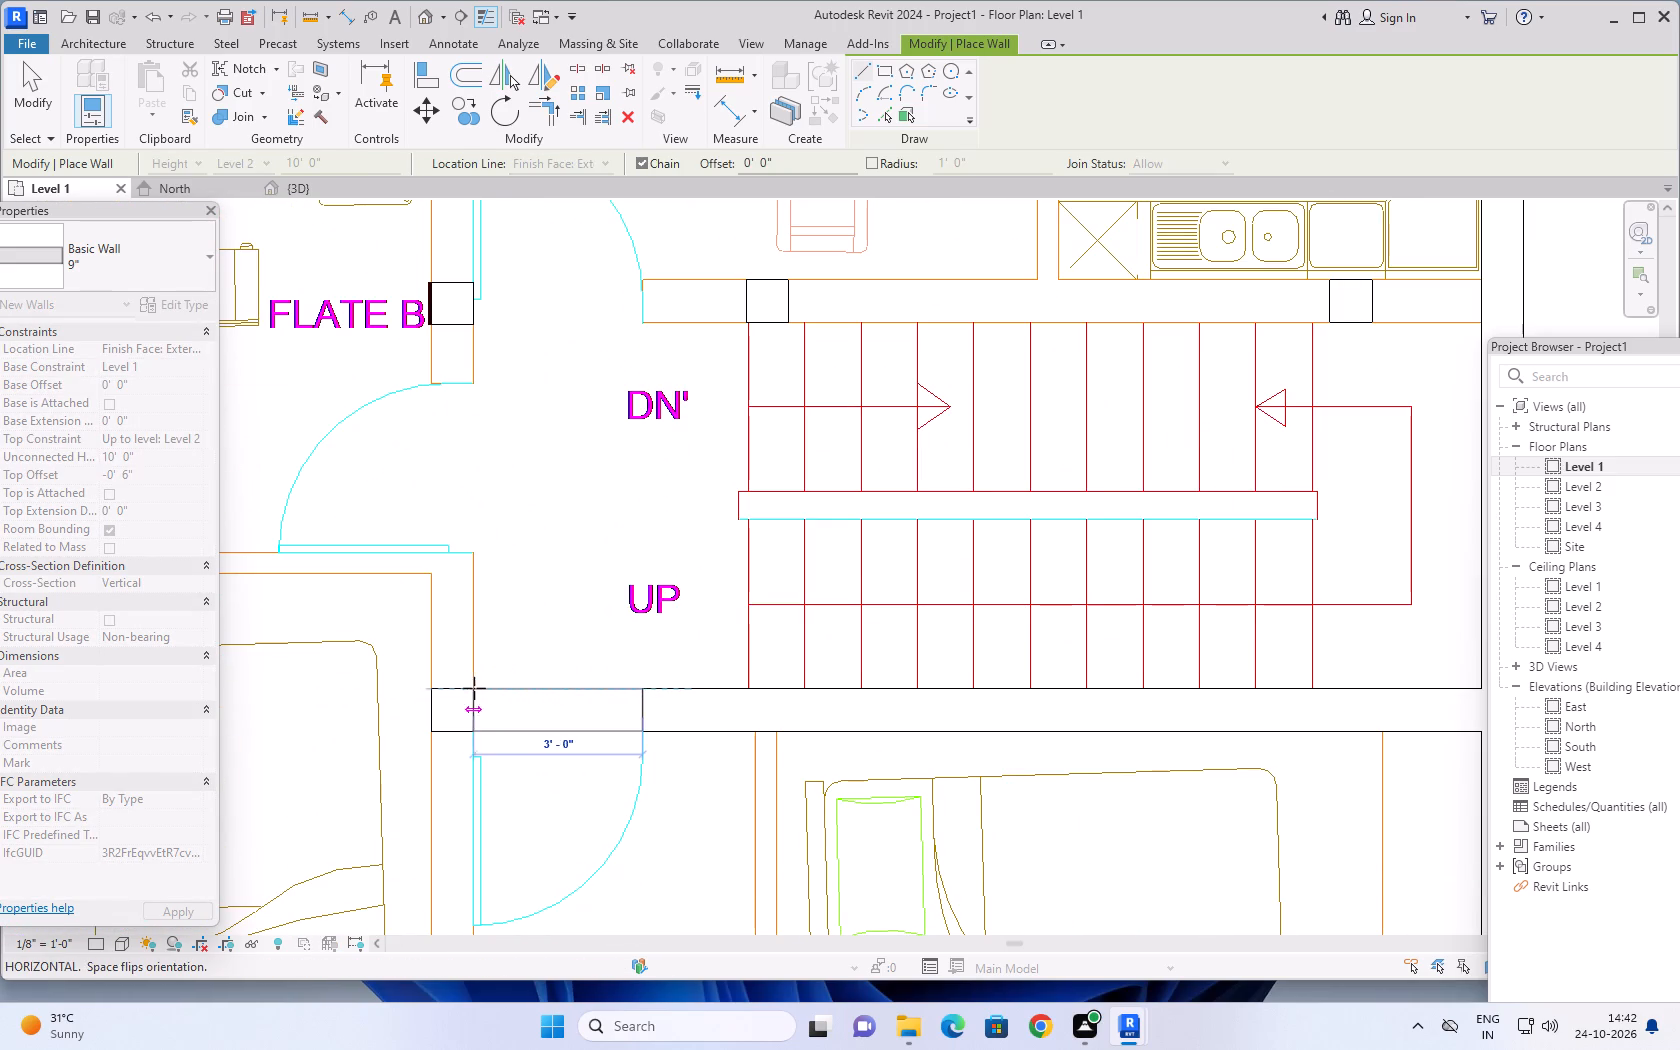
{"action": "scroll", "coordinate": [476, 688], "scroll_direction": "up", "scroll_amount": 5}
{"action": "left_click", "coordinate": [471, 688]}
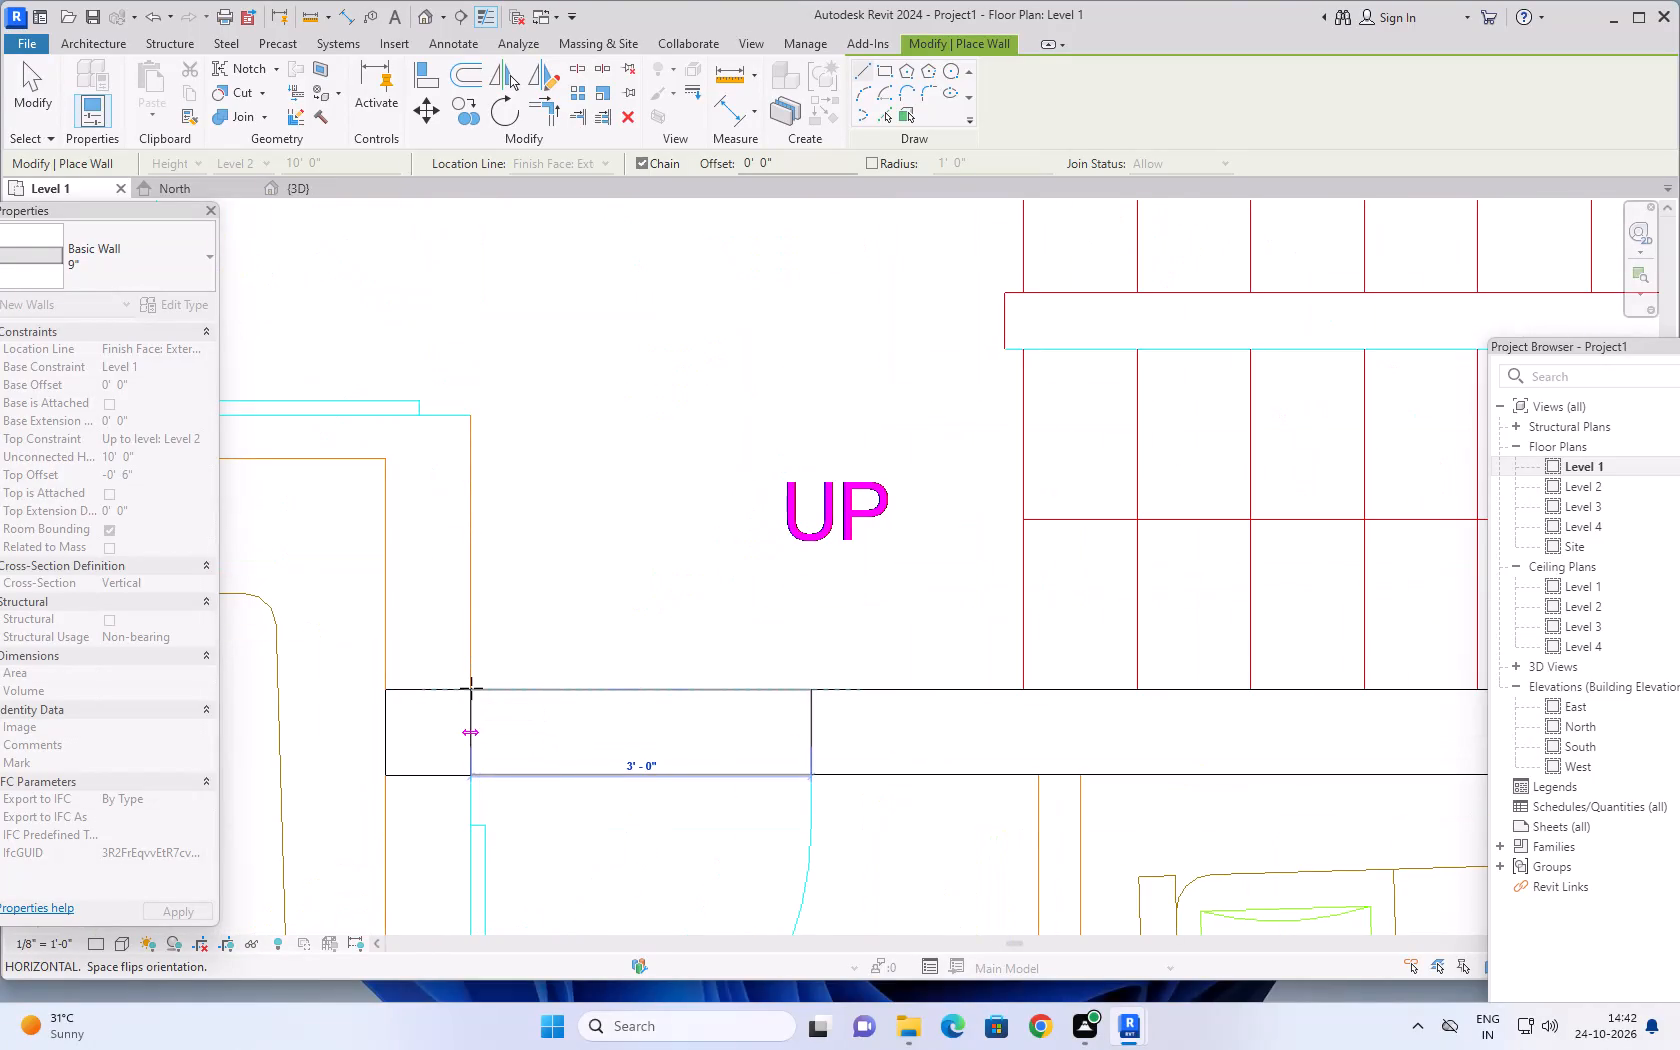
{"action": "key", "text": "Escape"}
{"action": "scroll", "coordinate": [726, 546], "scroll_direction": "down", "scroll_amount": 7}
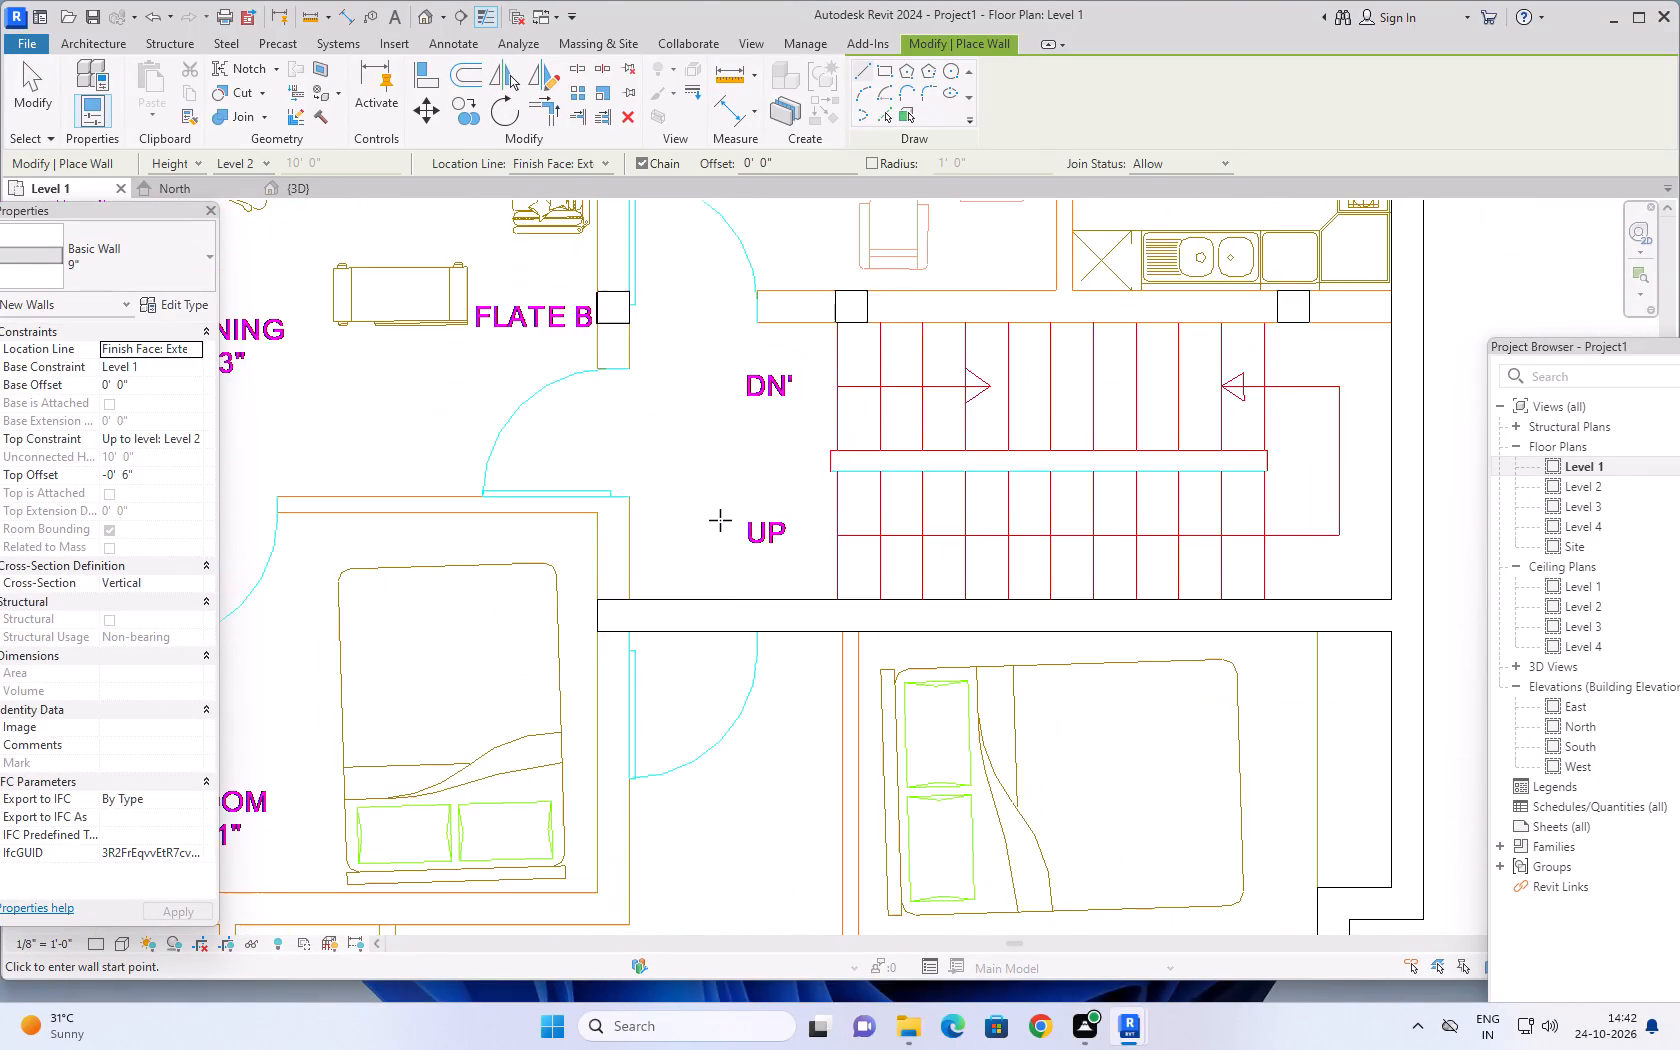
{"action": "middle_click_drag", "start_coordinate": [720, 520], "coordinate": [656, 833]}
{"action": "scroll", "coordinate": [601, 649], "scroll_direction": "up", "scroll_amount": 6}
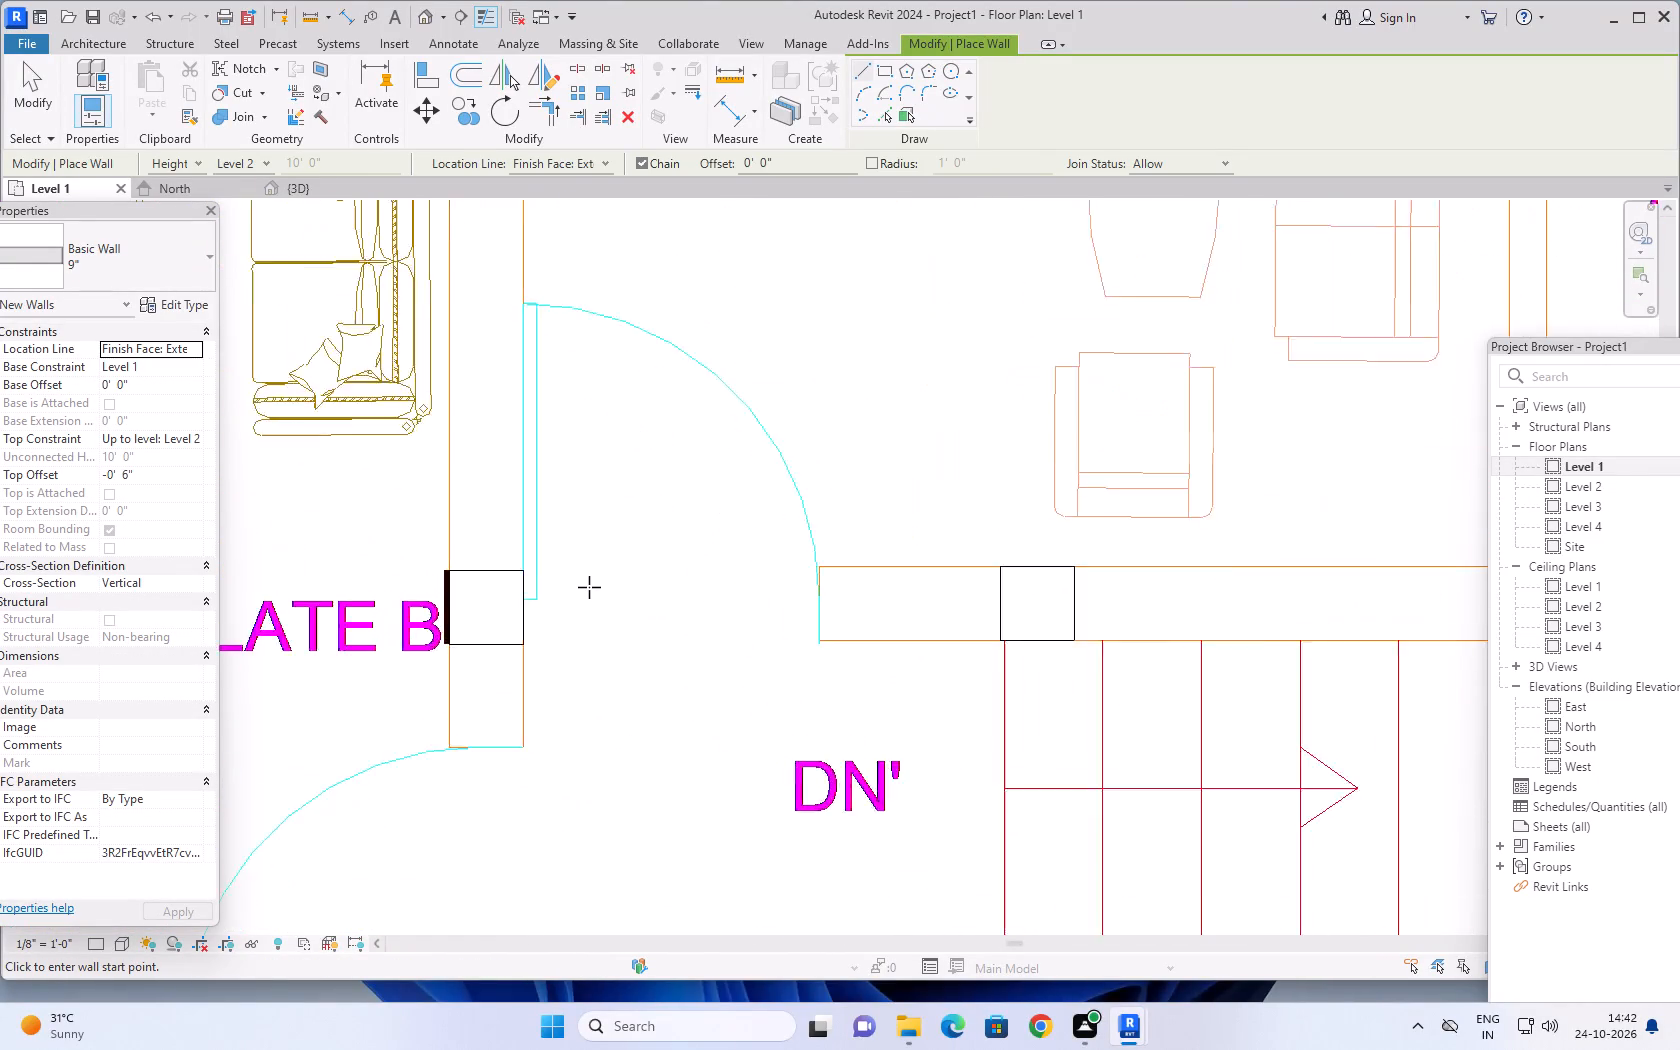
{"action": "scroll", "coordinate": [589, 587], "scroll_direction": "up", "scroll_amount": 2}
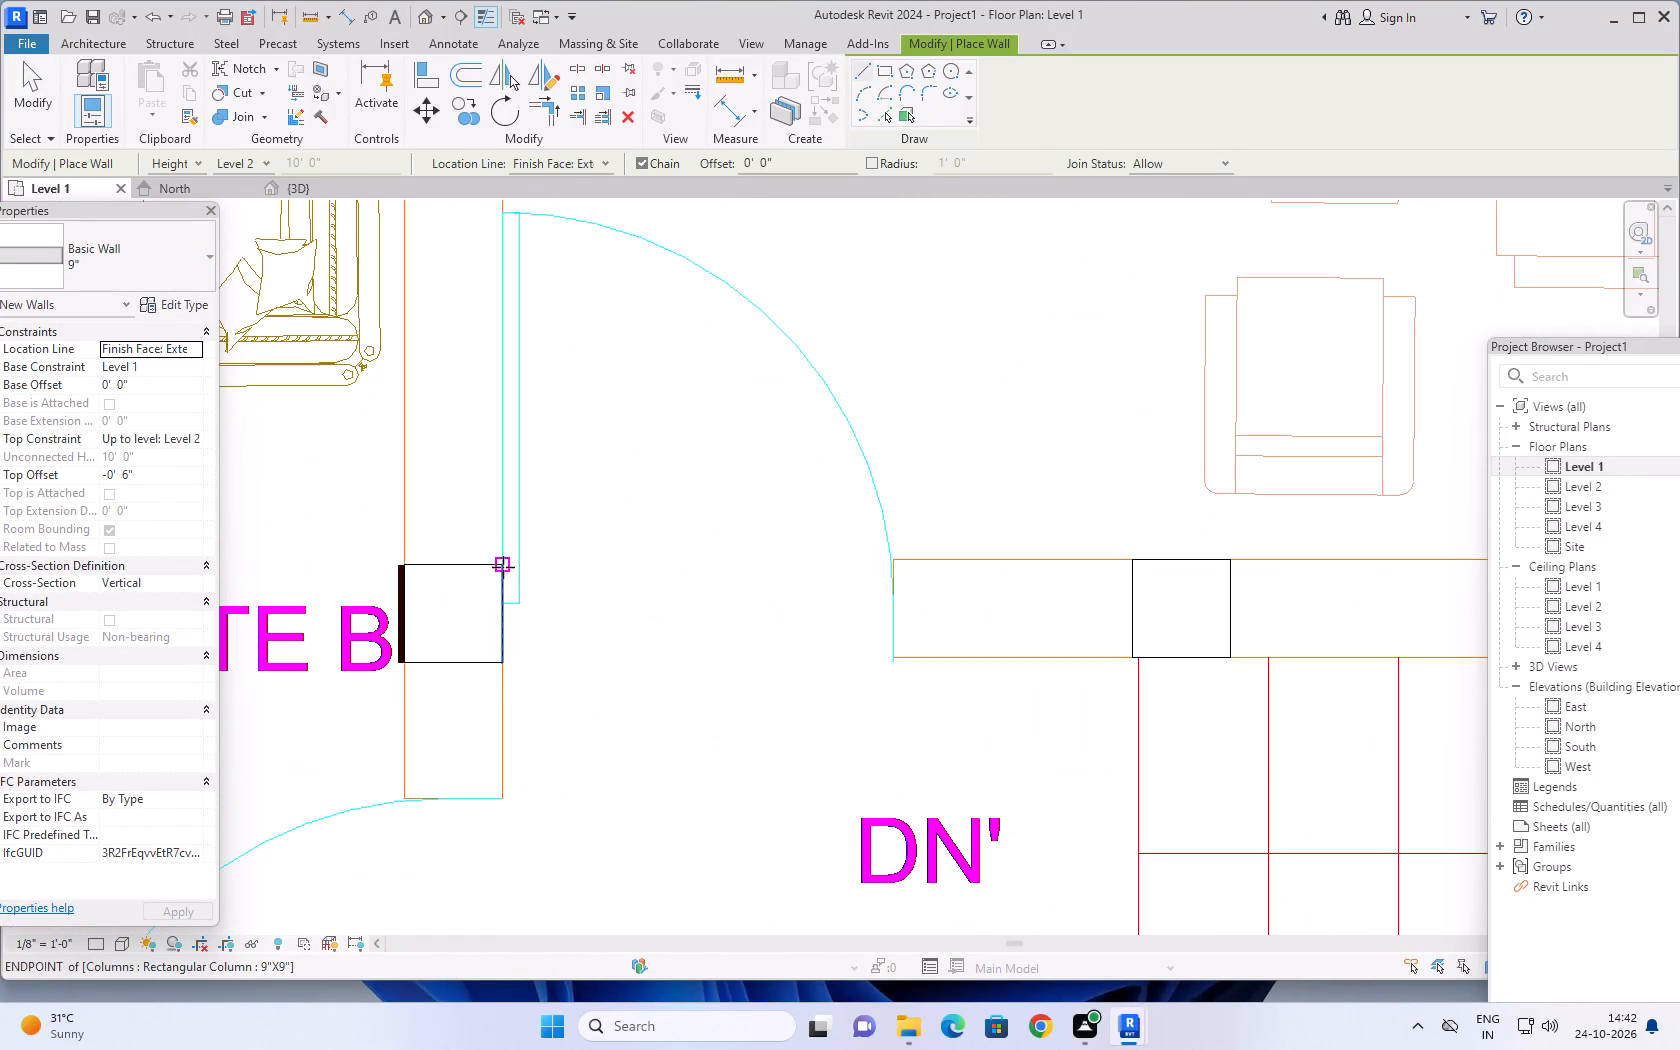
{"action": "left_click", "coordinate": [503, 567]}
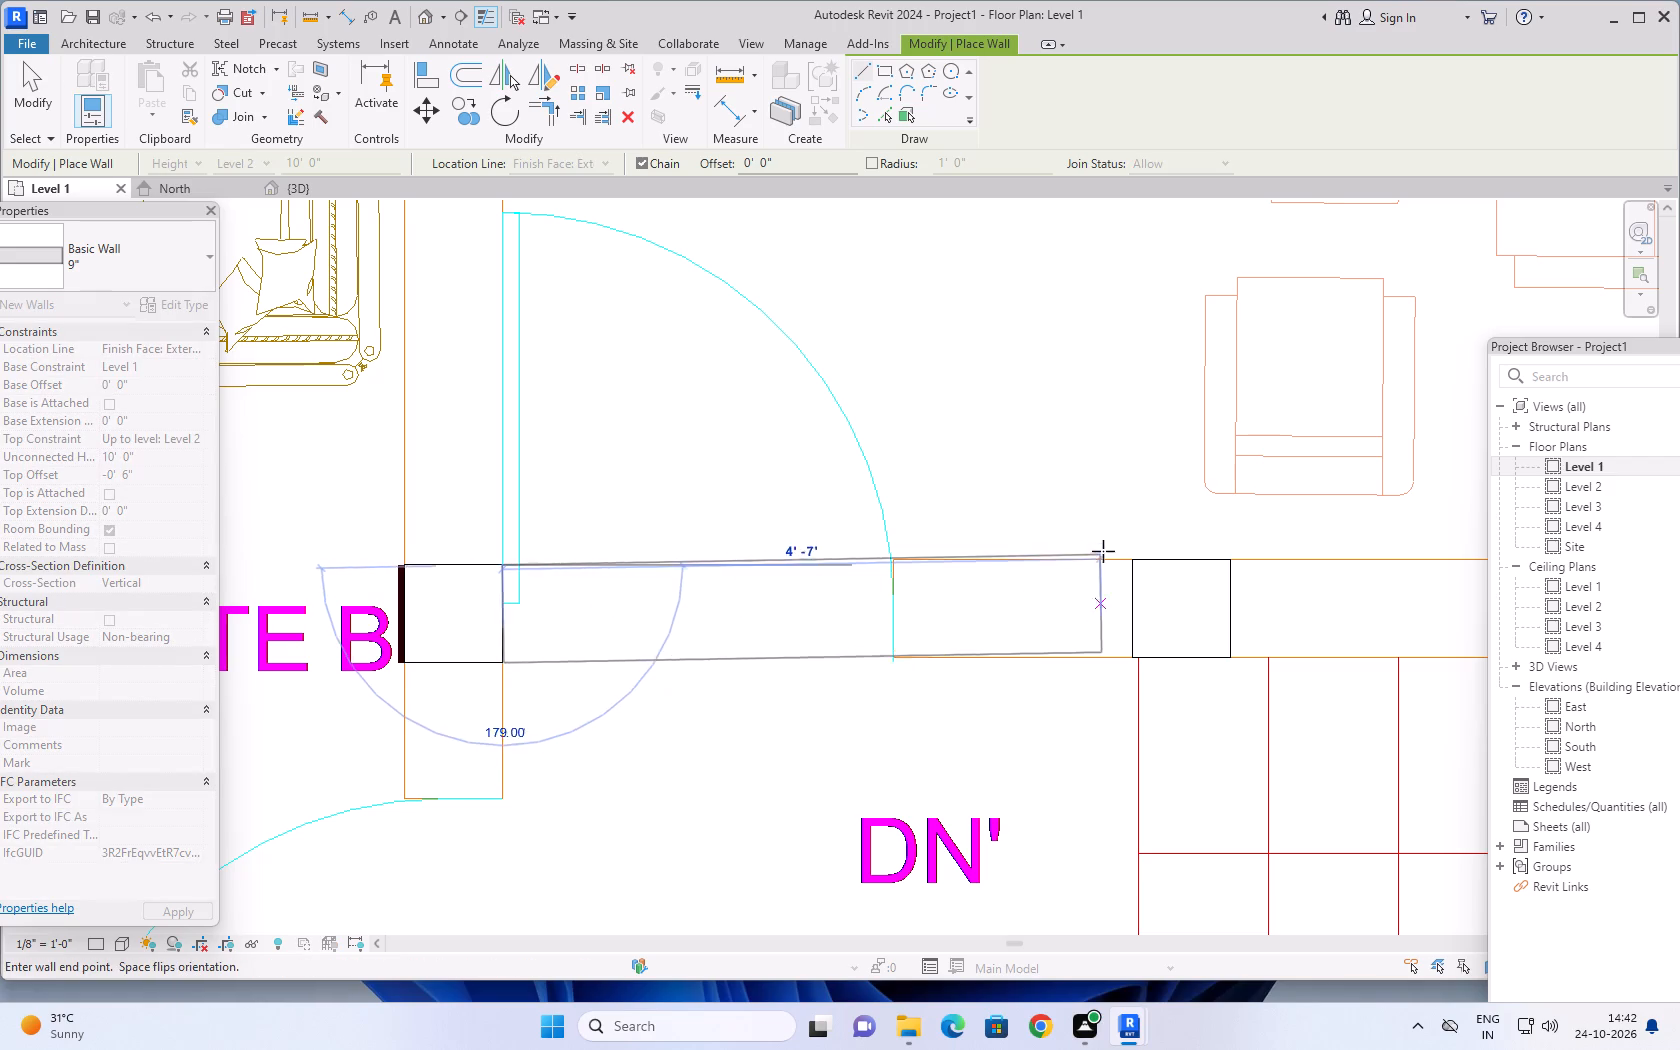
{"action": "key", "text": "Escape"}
Draw a 3' long 9" wall across Flate A's entrance door opening, from the plan wall's end to the Flate B column side.
{"action": "scroll", "coordinate": [912, 582], "scroll_direction": "up", "scroll_amount": 2}
{"action": "scroll", "coordinate": [933, 592], "scroll_direction": "down", "scroll_amount": 3}
{"action": "middle_click_drag", "start_coordinate": [945, 604], "coordinate": [853, 667]}
{"action": "scroll", "coordinate": [841, 666], "scroll_direction": "up", "scroll_amount": 1}
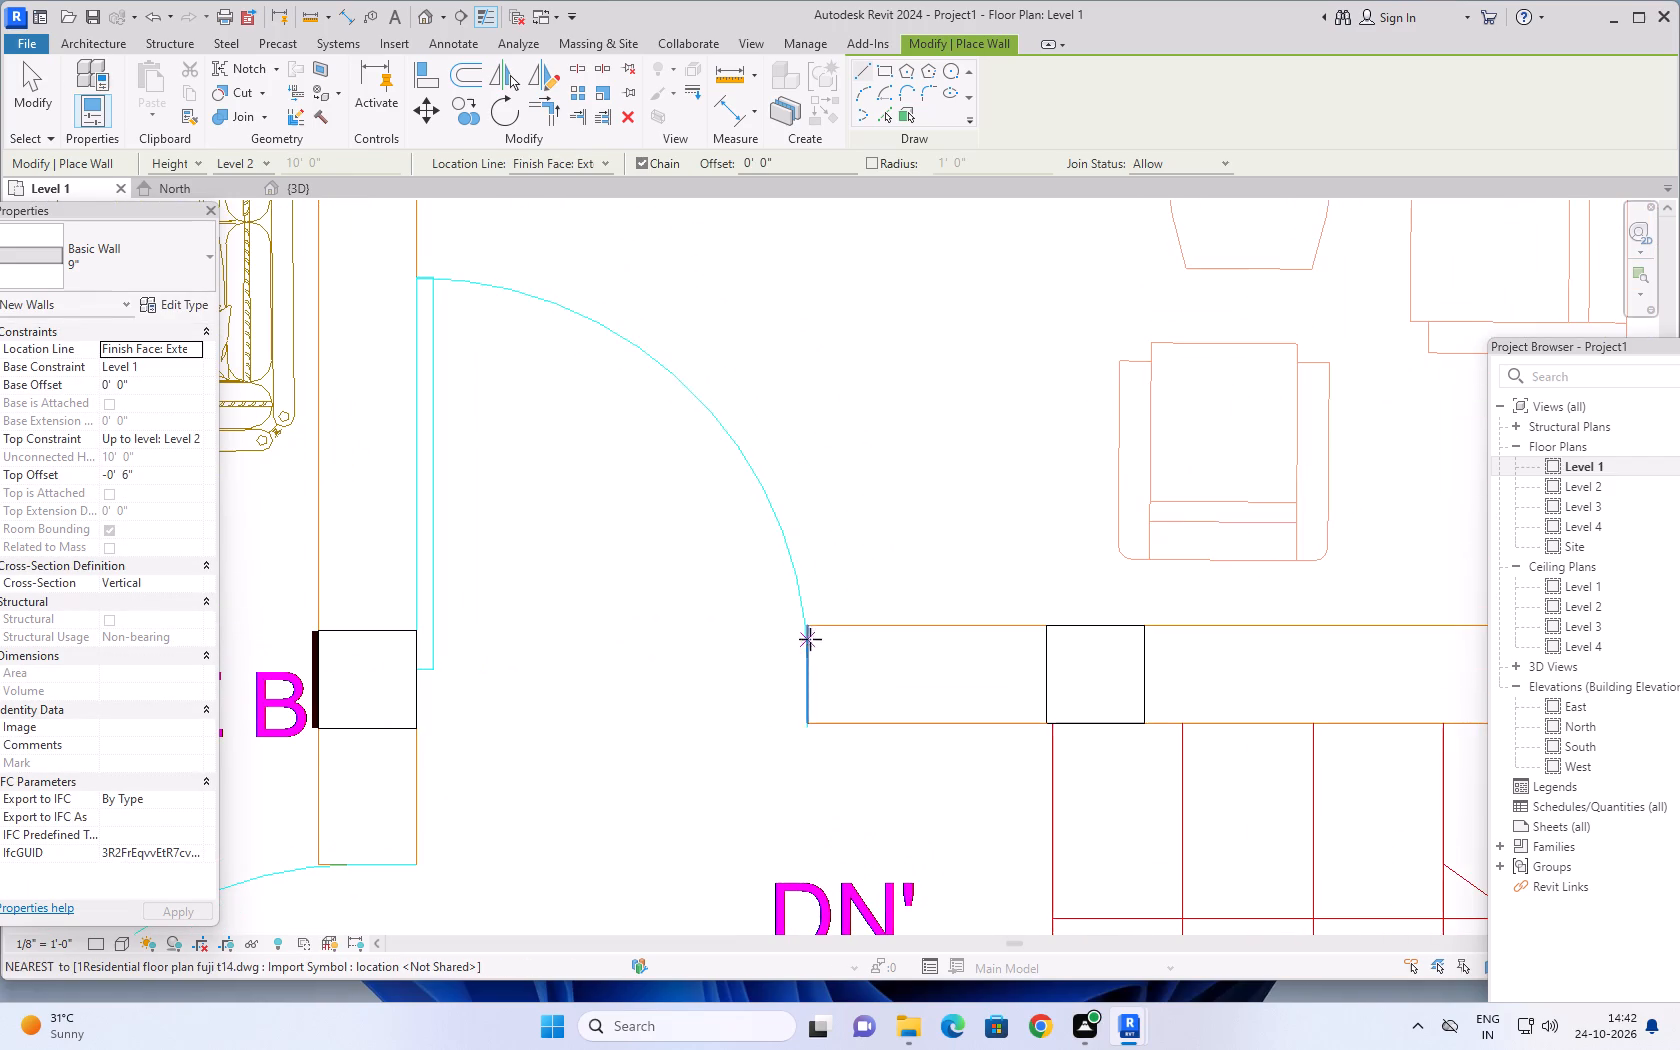
{"action": "left_click", "coordinate": [804, 630]}
{"action": "key", "text": "space"}
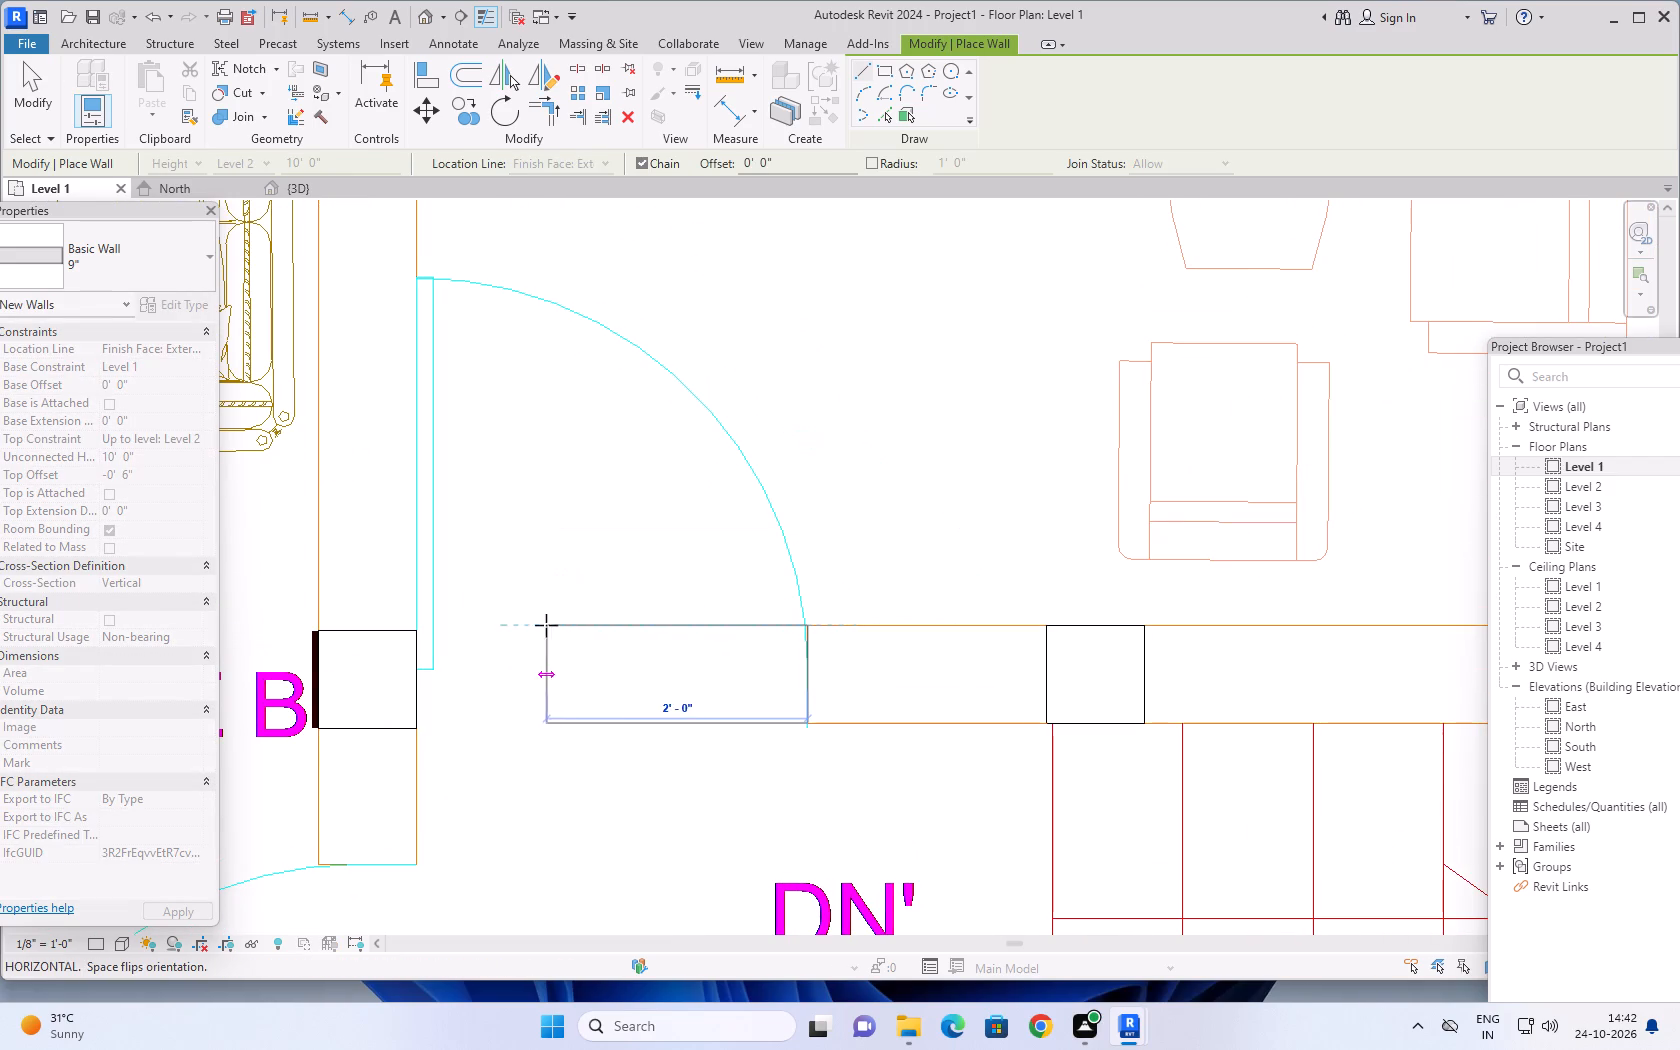
{"action": "scroll", "coordinate": [417, 625], "scroll_direction": "up", "scroll_amount": 4}
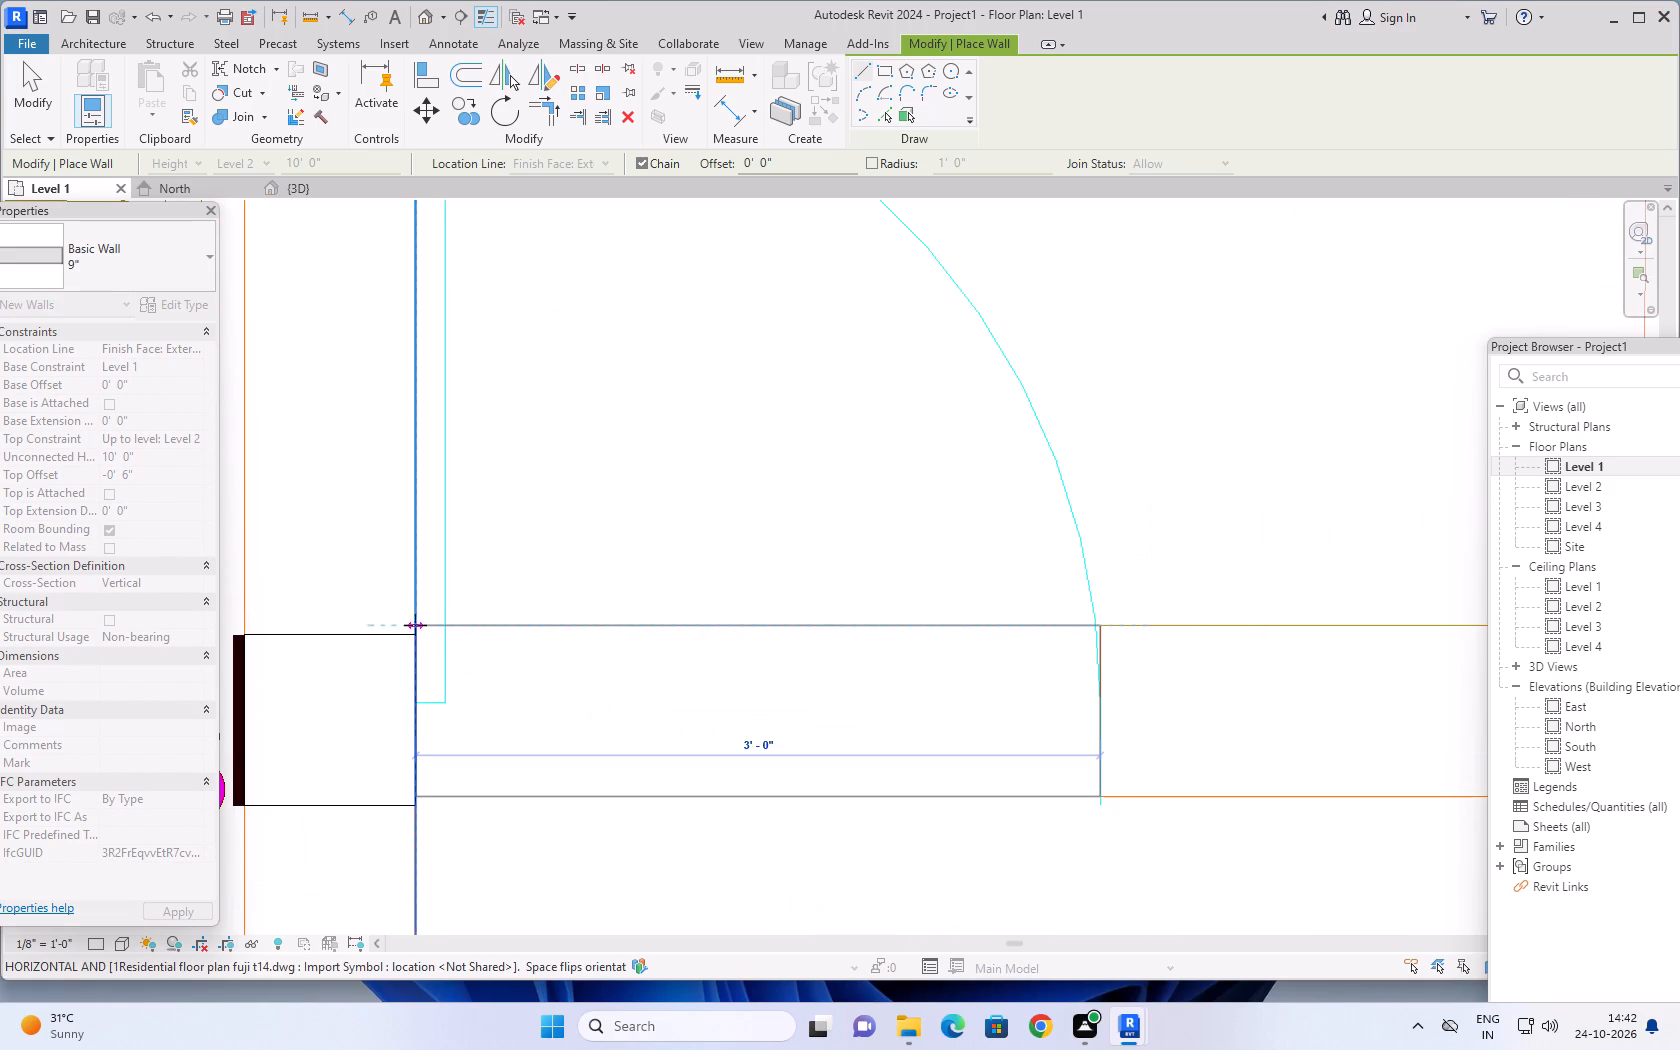
{"action": "left_click", "coordinate": [414, 626]}
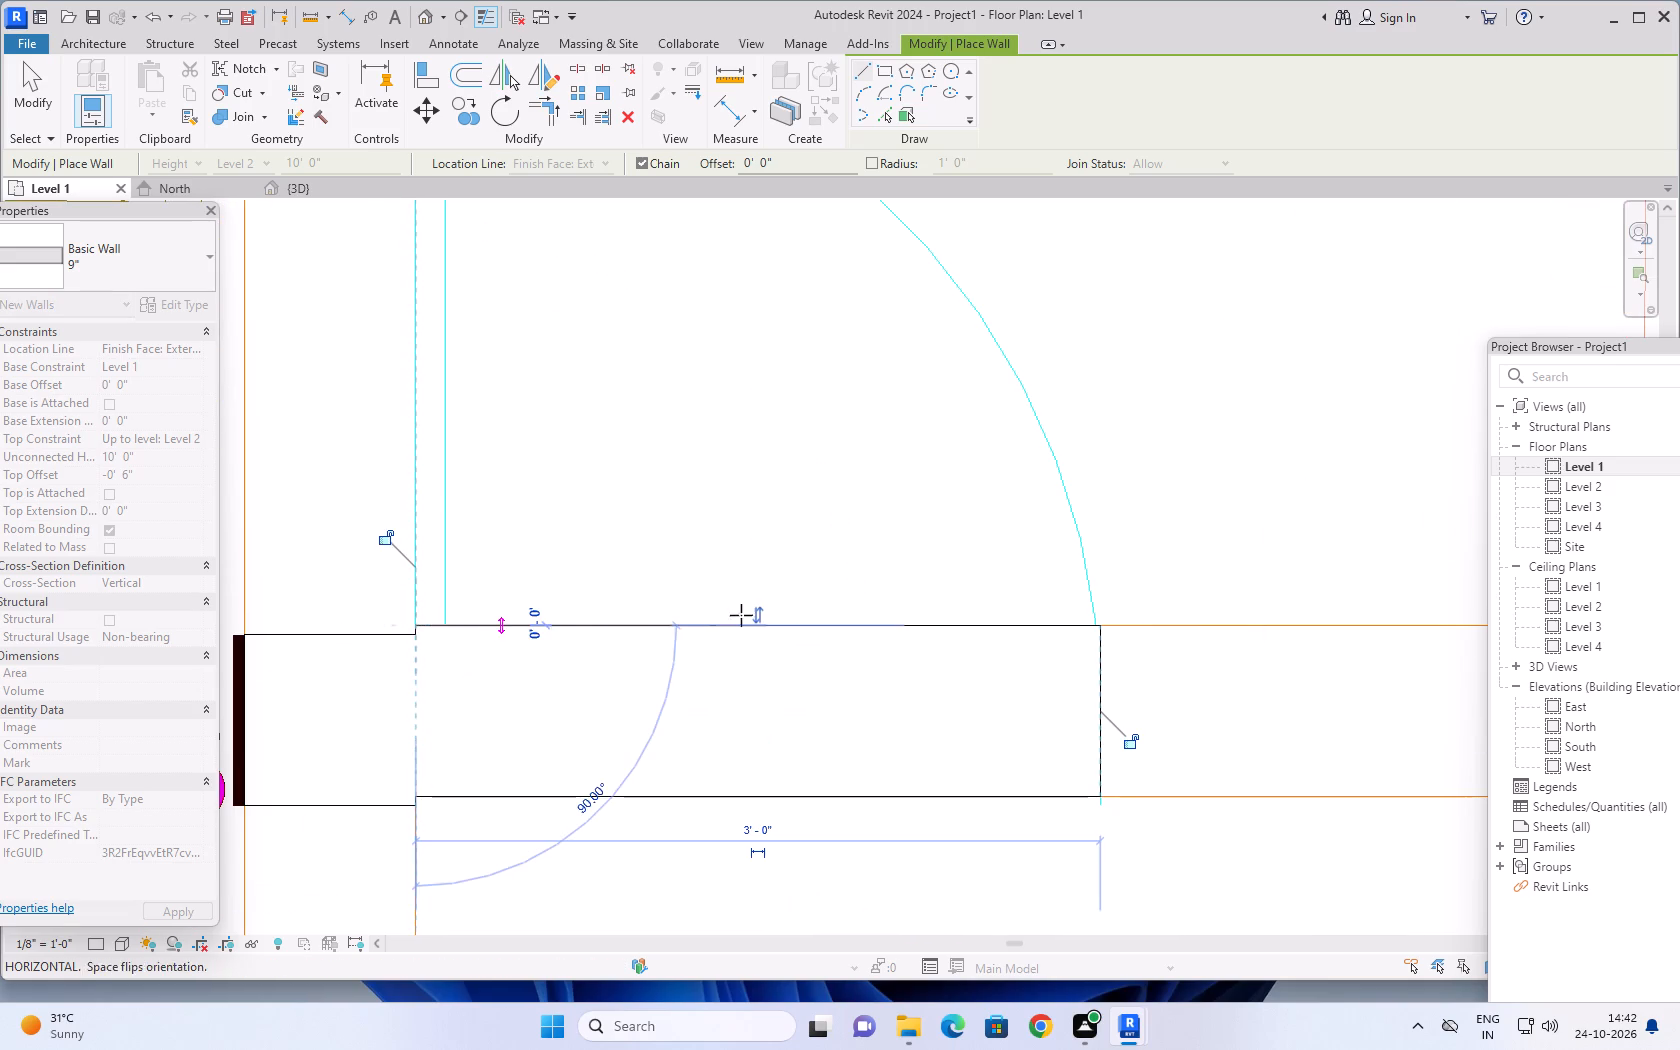
{"action": "scroll", "coordinate": [745, 615], "scroll_direction": "down", "scroll_amount": 6}
{"action": "scroll", "coordinate": [909, 612], "scroll_direction": "down", "scroll_amount": 4}
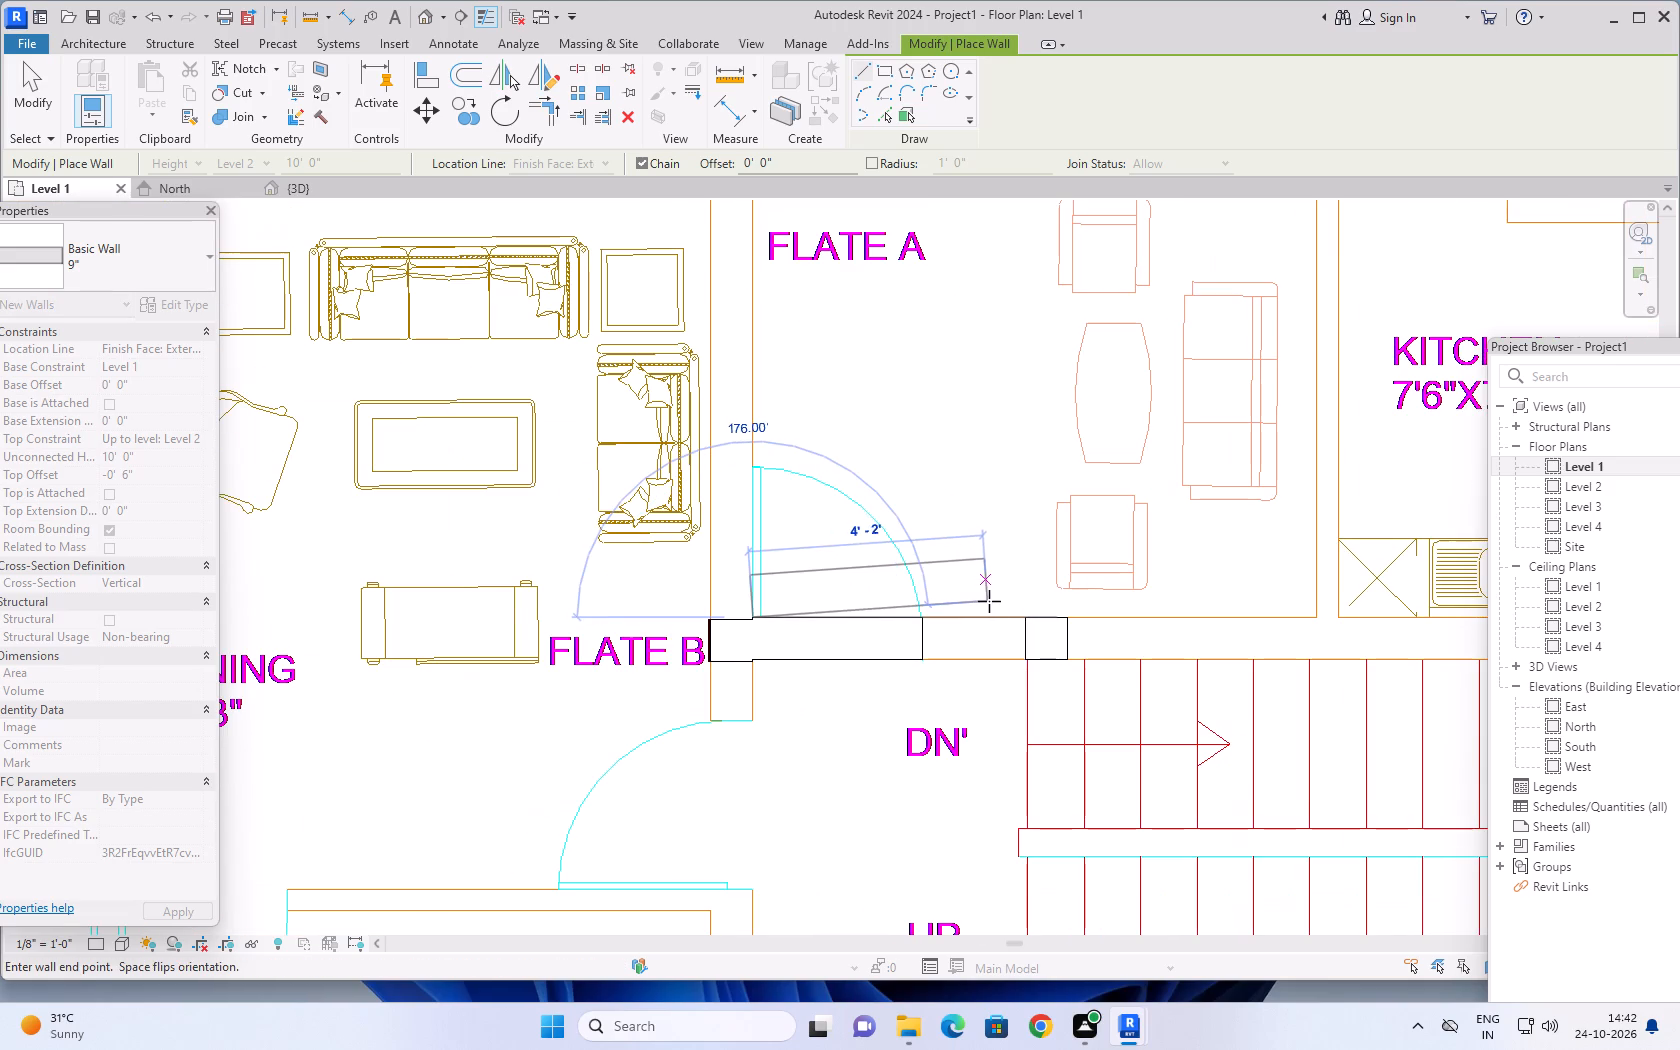
{"action": "key", "text": "Escape"}
Draw a 9" wall about 1'10" long from the column at the stair's start to the end of Flate A's door-opening wall.
{"action": "scroll", "coordinate": [989, 601], "scroll_direction": "down", "scroll_amount": 3}
{"action": "middle_click_drag", "start_coordinate": [999, 598], "coordinate": [480, 658]}
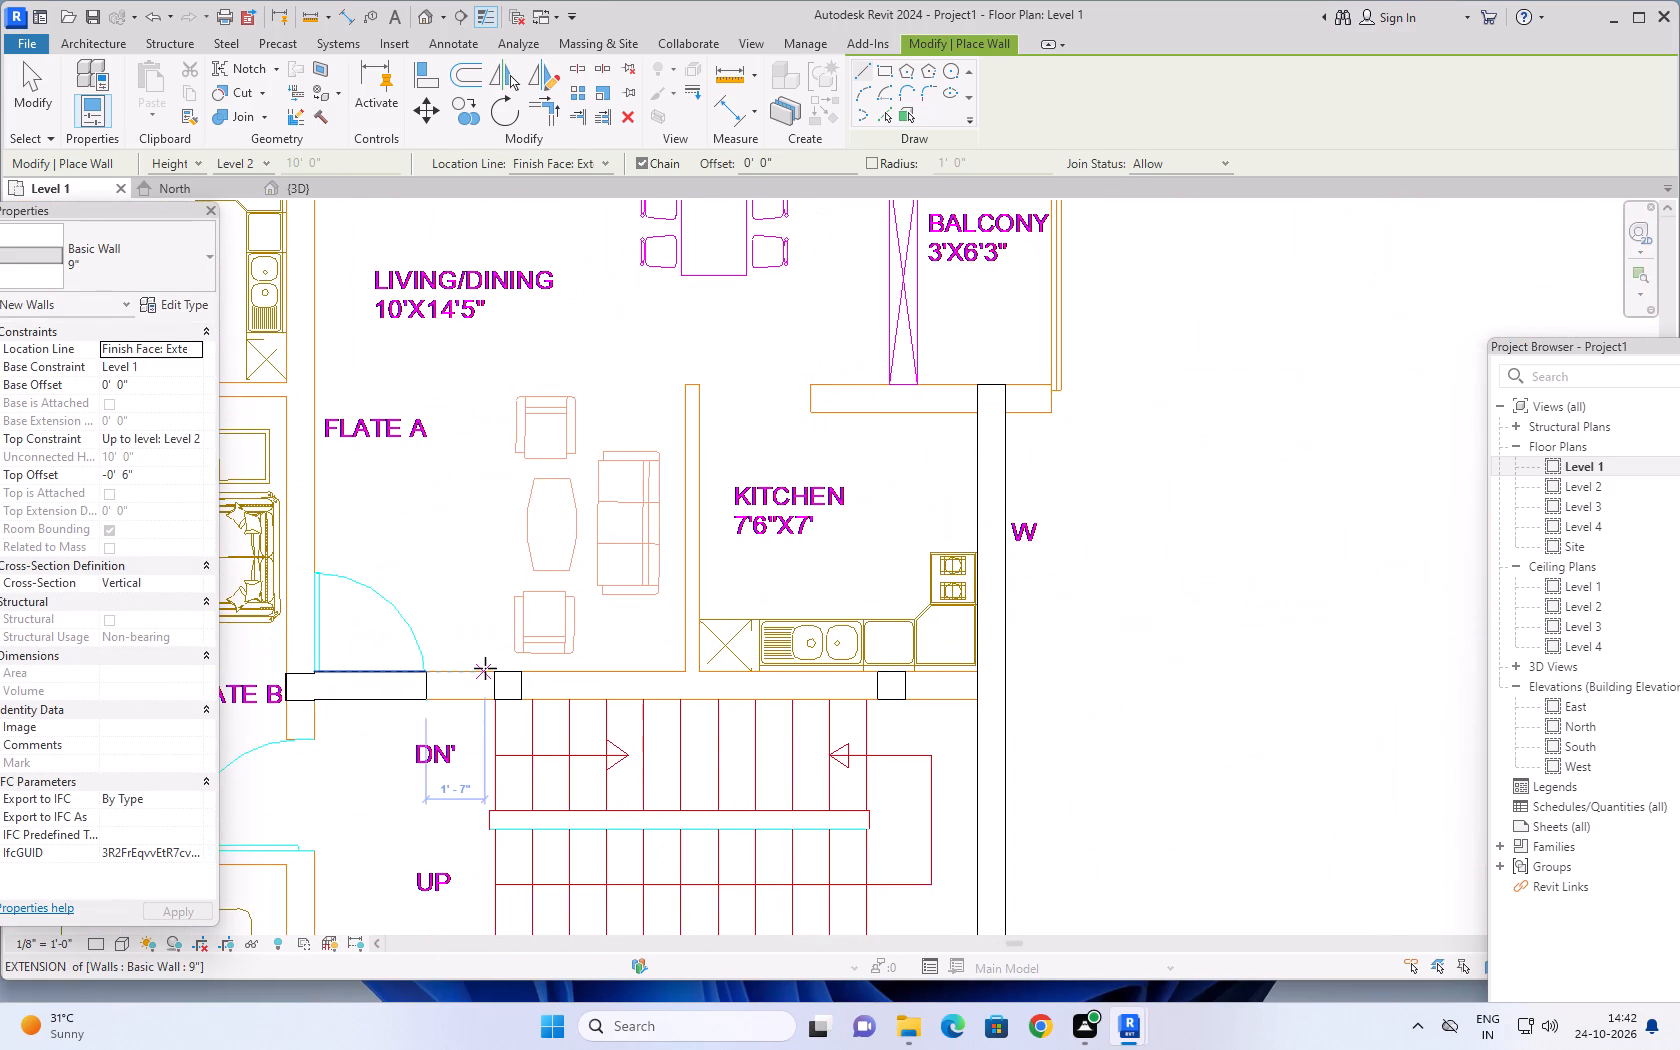
{"action": "scroll", "coordinate": [467, 679], "scroll_direction": "up", "scroll_amount": 5}
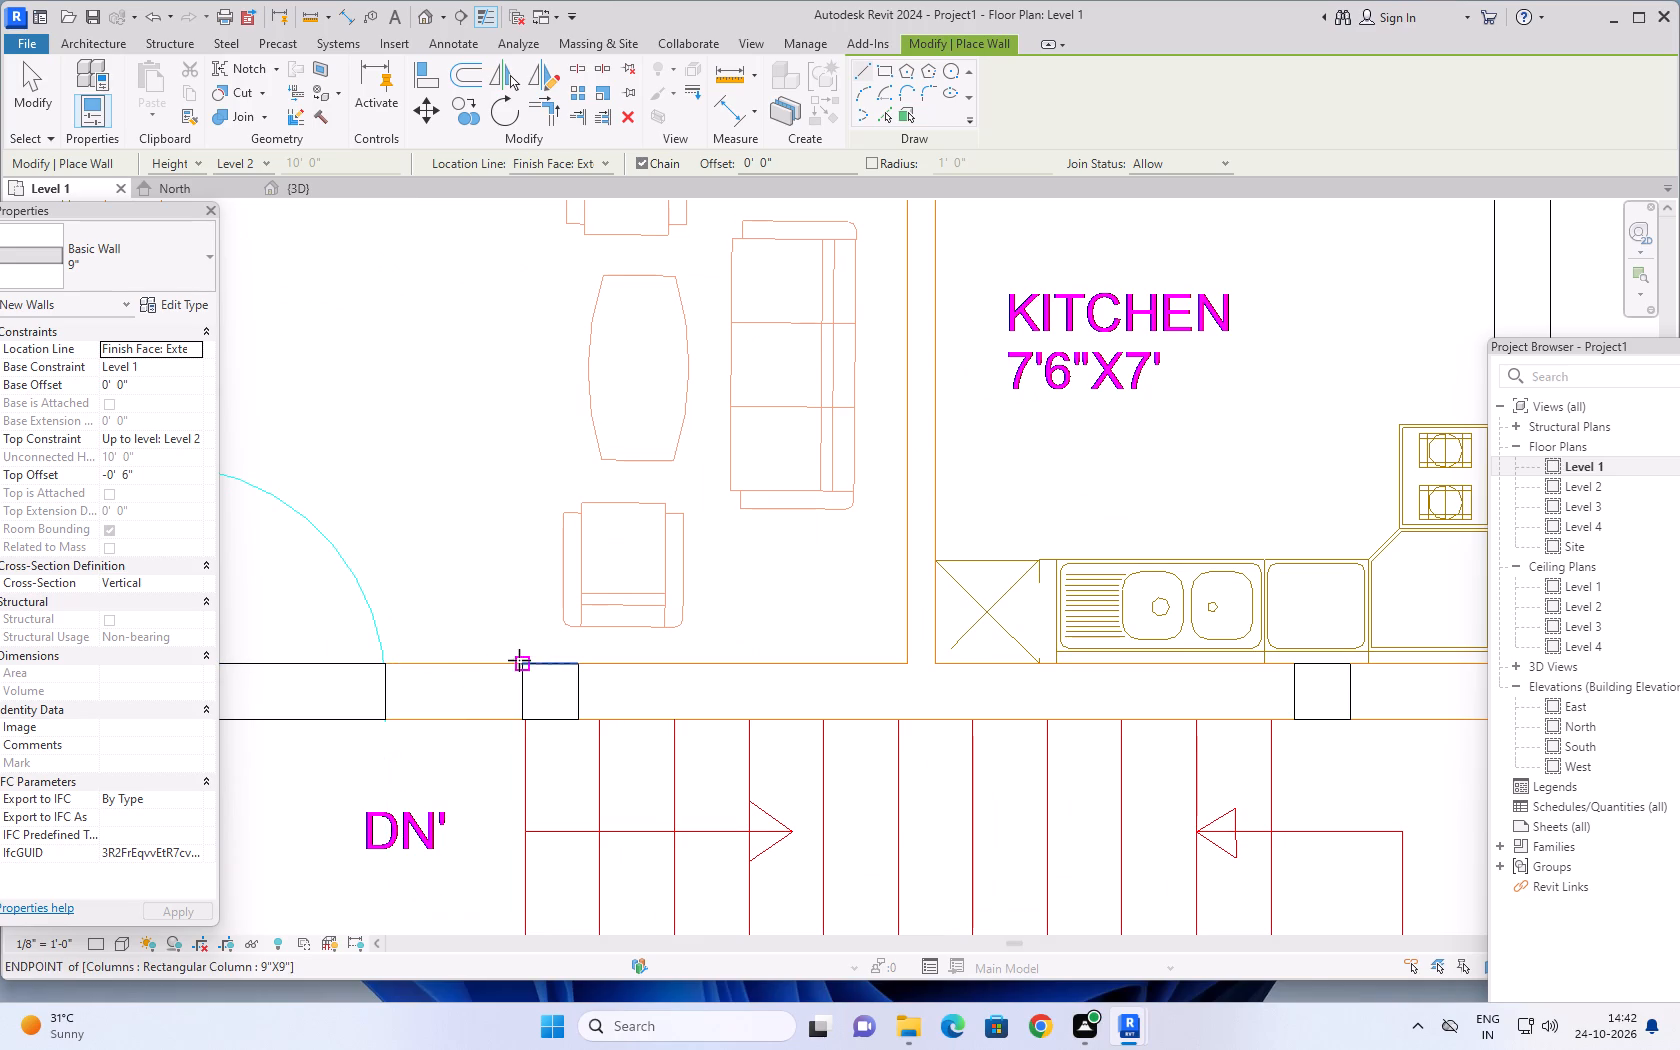
{"action": "left_click", "coordinate": [519, 661]}
{"action": "key", "text": "space"}
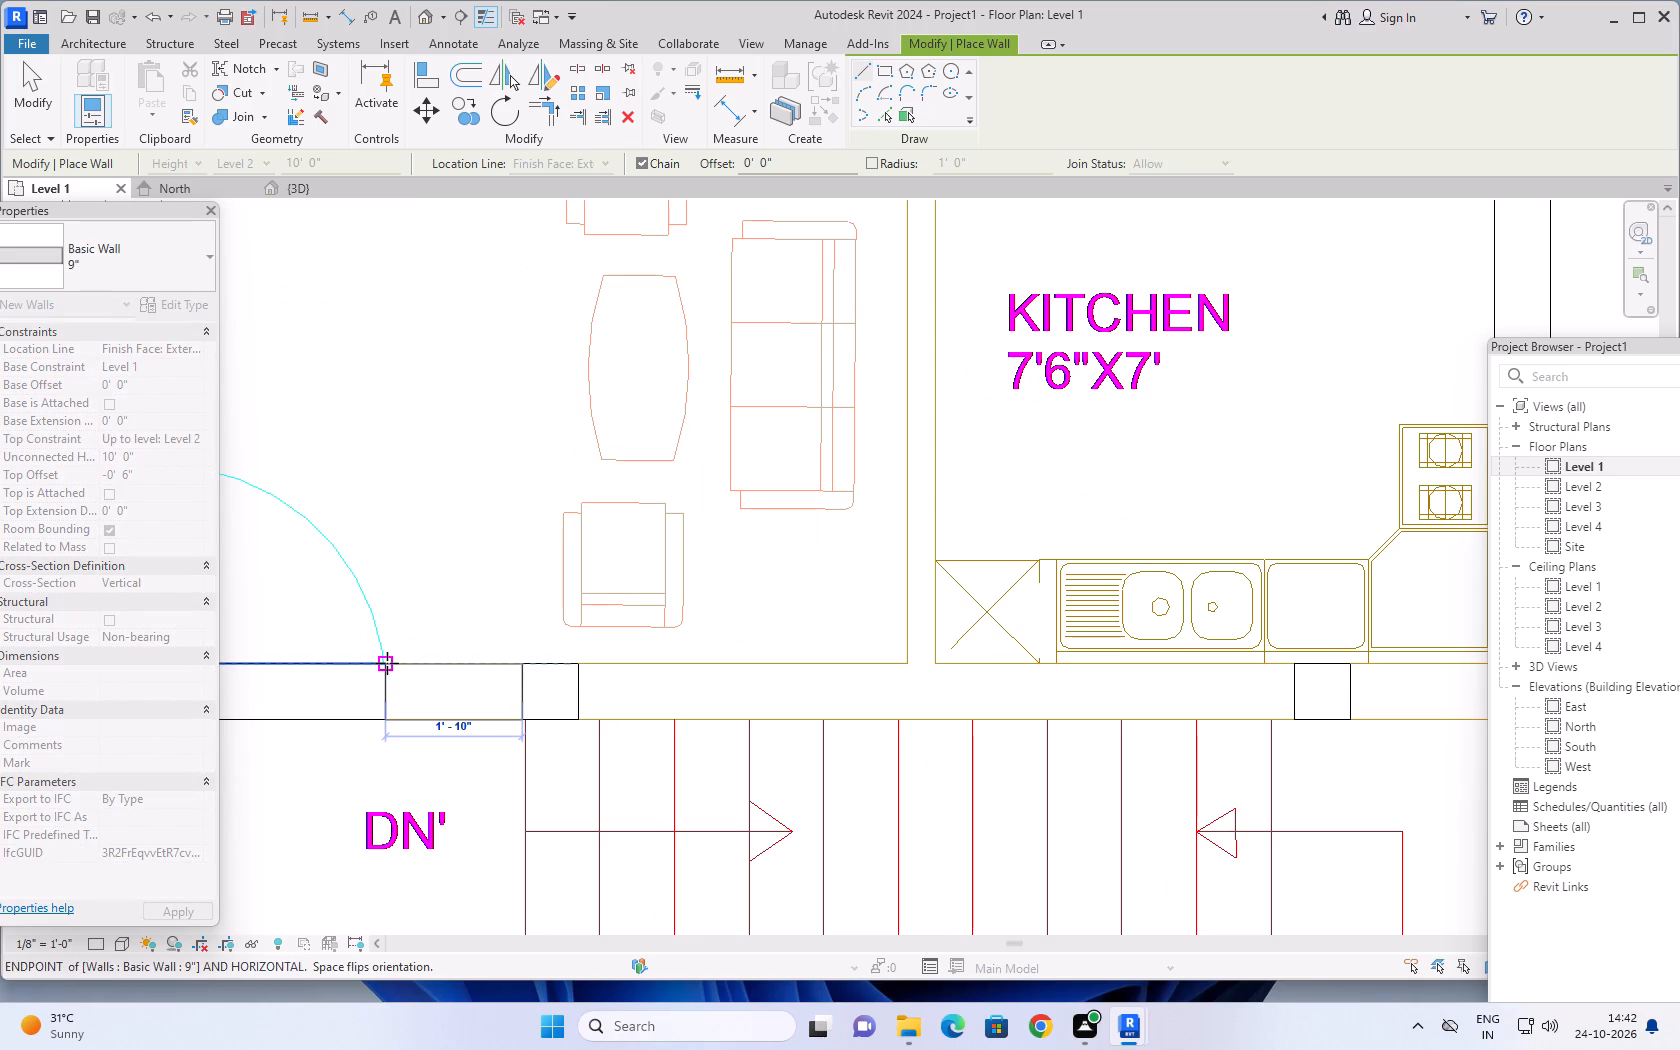
{"action": "left_click", "coordinate": [387, 663]}
Continue the 9" wall between staircase and Flate A's kitchen about 9'7" to the next column, and on to the exterior wall.
{"action": "scroll", "coordinate": [528, 607], "scroll_direction": "down", "scroll_amount": 3}
{"action": "middle_click_drag", "start_coordinate": [646, 600], "coordinate": [404, 619]}
{"action": "left_click", "coordinate": [318, 665]}
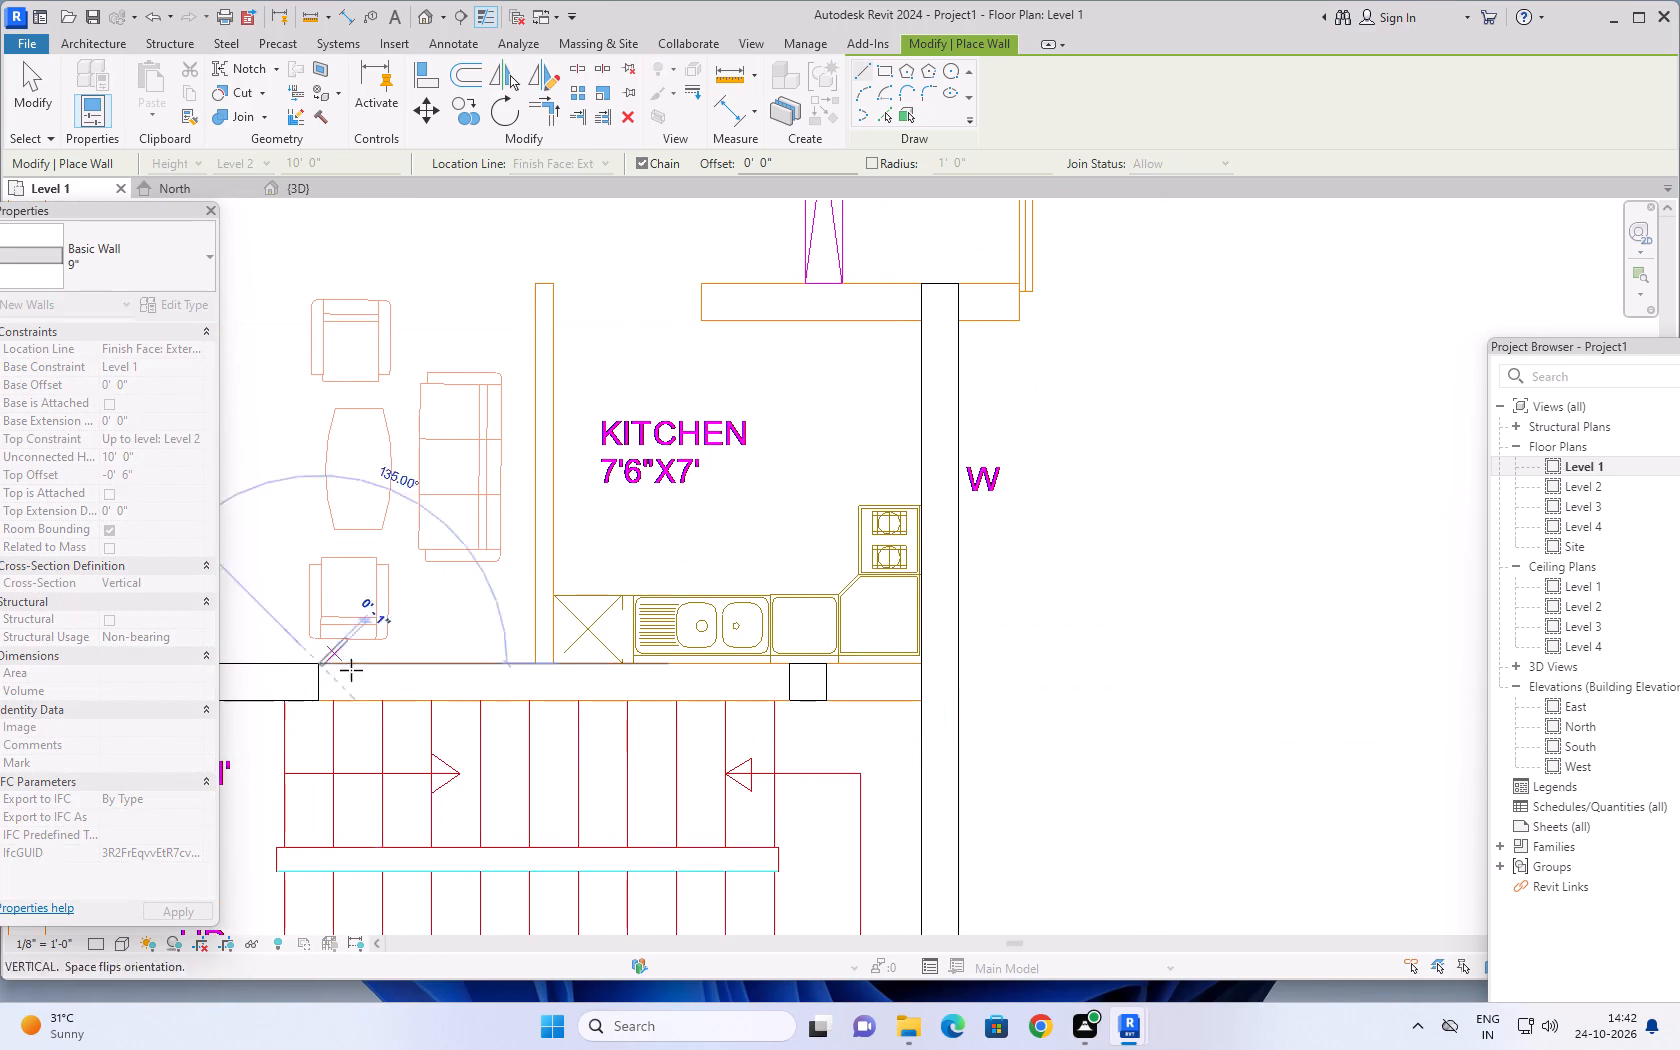
{"action": "key", "text": "space"}
{"action": "left_click", "coordinate": [791, 668]}
{"action": "key", "text": "Escape"}
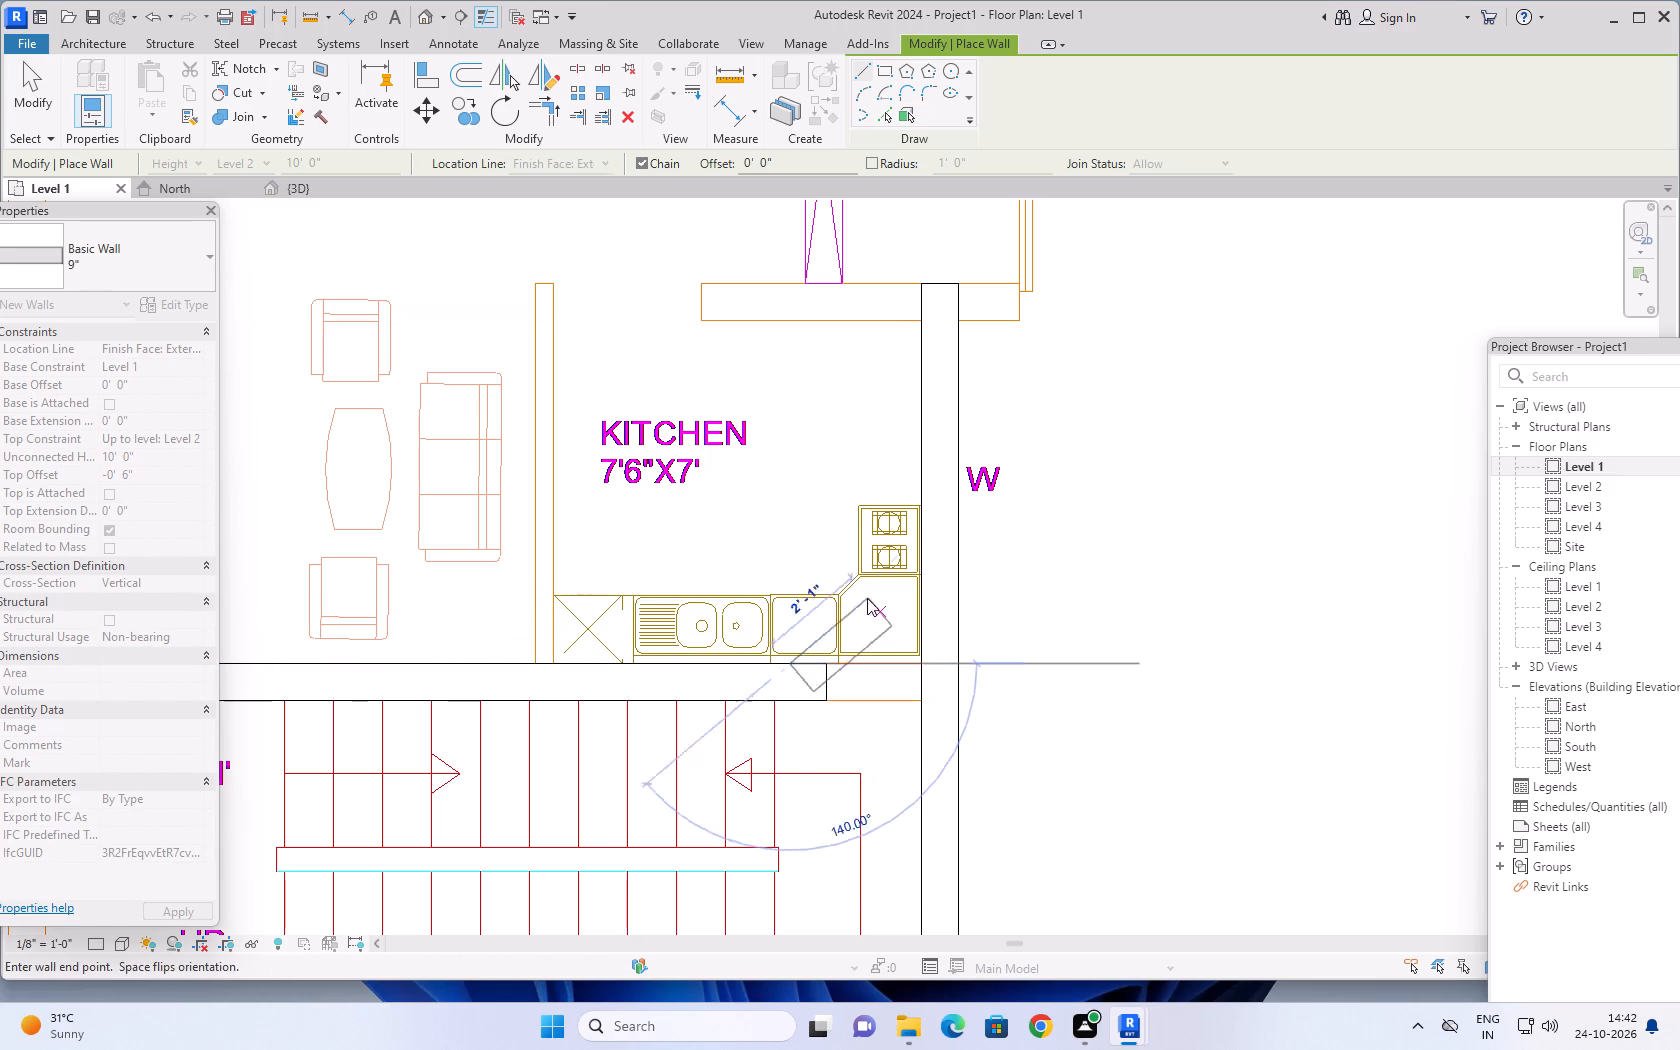
{"action": "left_click", "coordinate": [826, 668]}
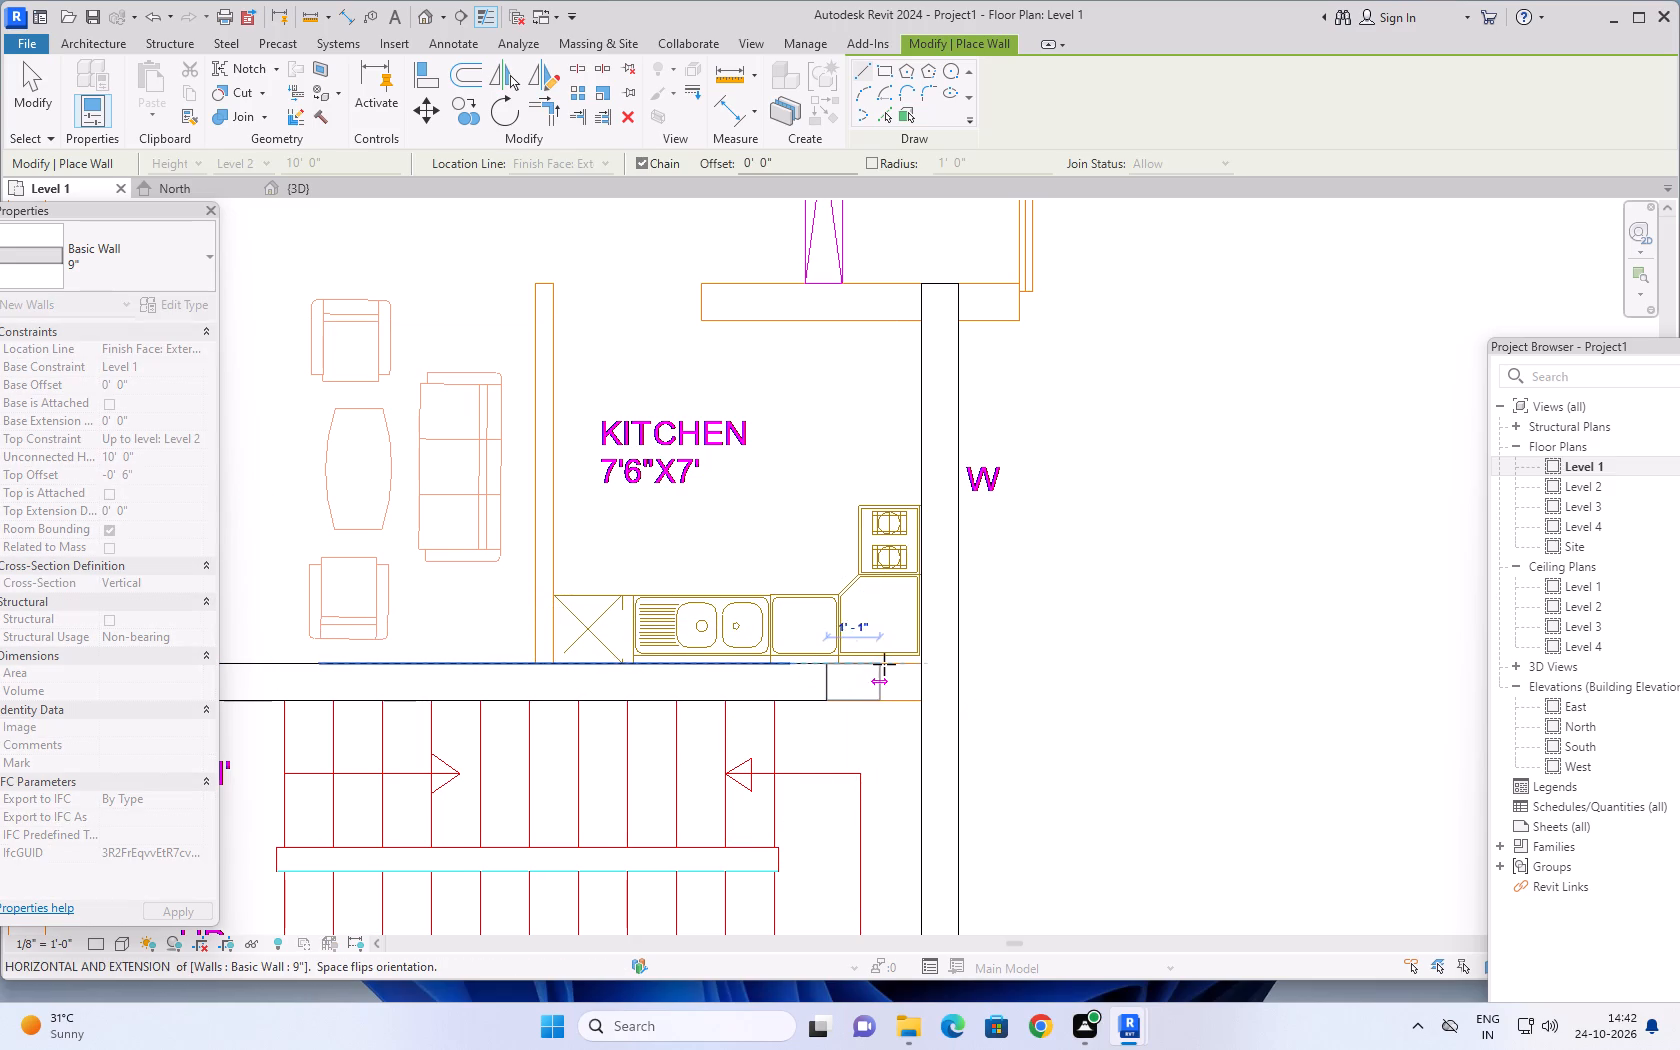
{"action": "left_click", "coordinate": [920, 664]}
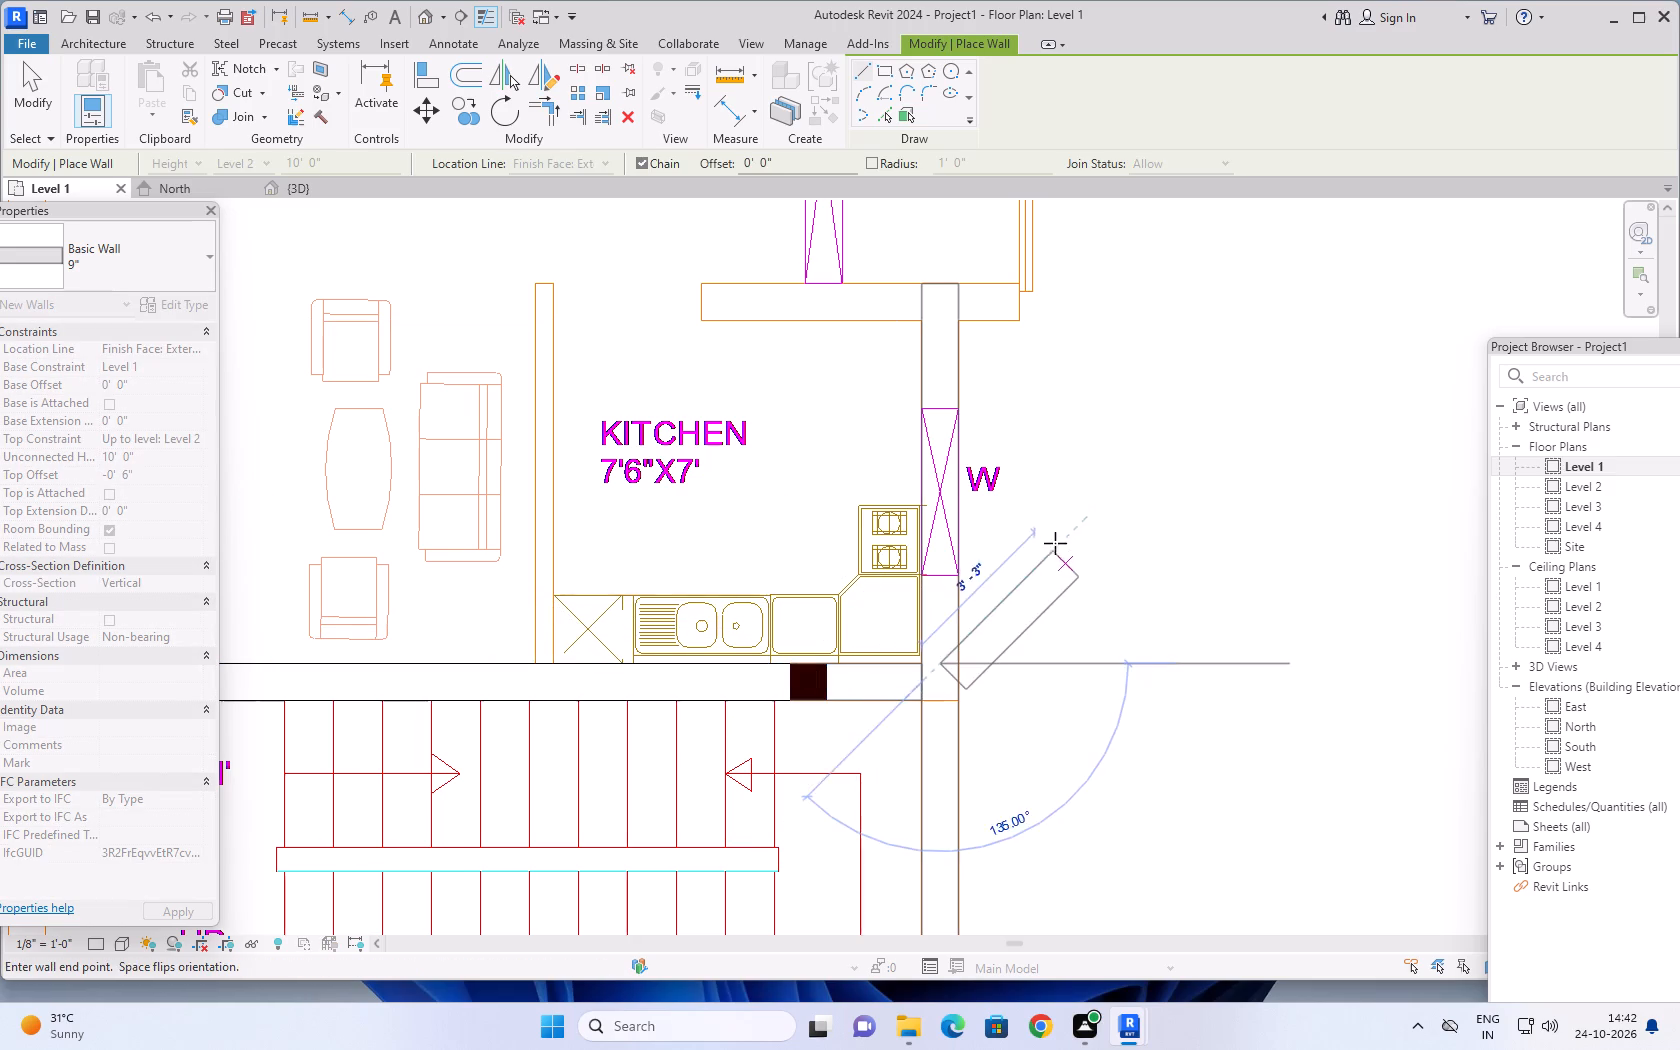
Draw a 6'6" long 9" wall between Flate A's kitchen and balcony, along the plan wall to its outer end.
{"action": "key", "text": "Escape"}
{"action": "scroll", "coordinate": [1052, 517], "scroll_direction": "down", "scroll_amount": 2}
{"action": "middle_click_drag", "start_coordinate": [1080, 482], "coordinate": [1023, 787]}
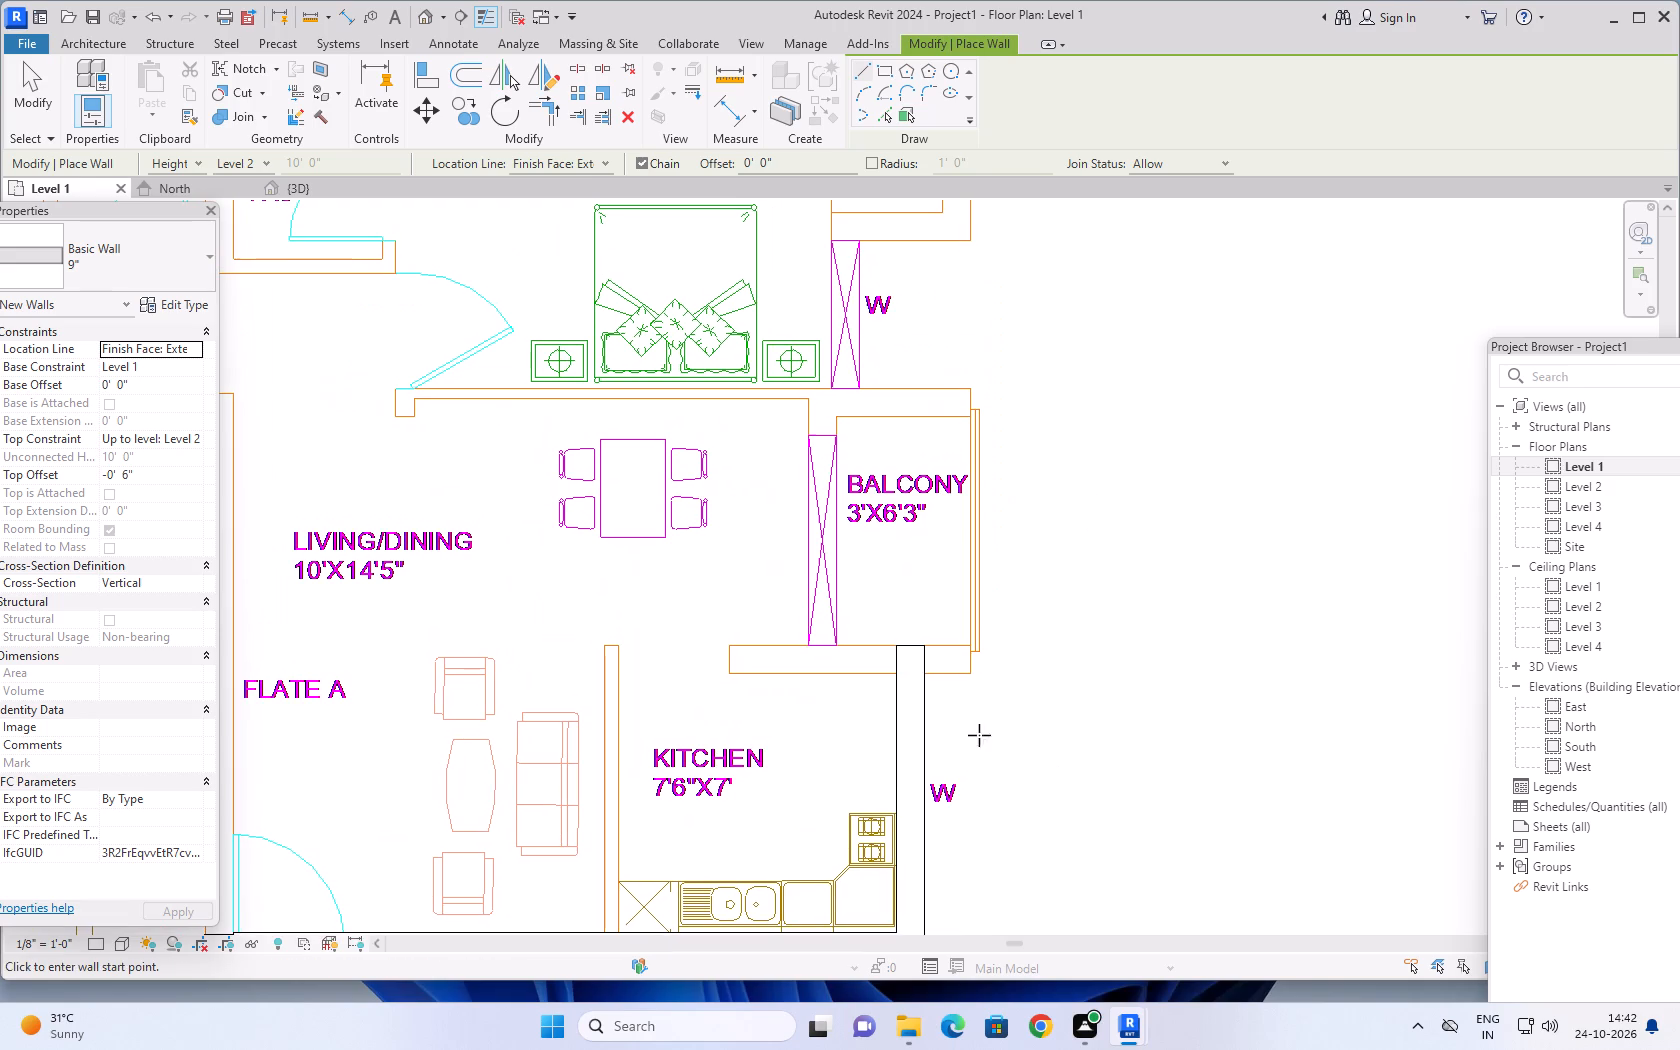
{"action": "left_click", "coordinate": [729, 651]}
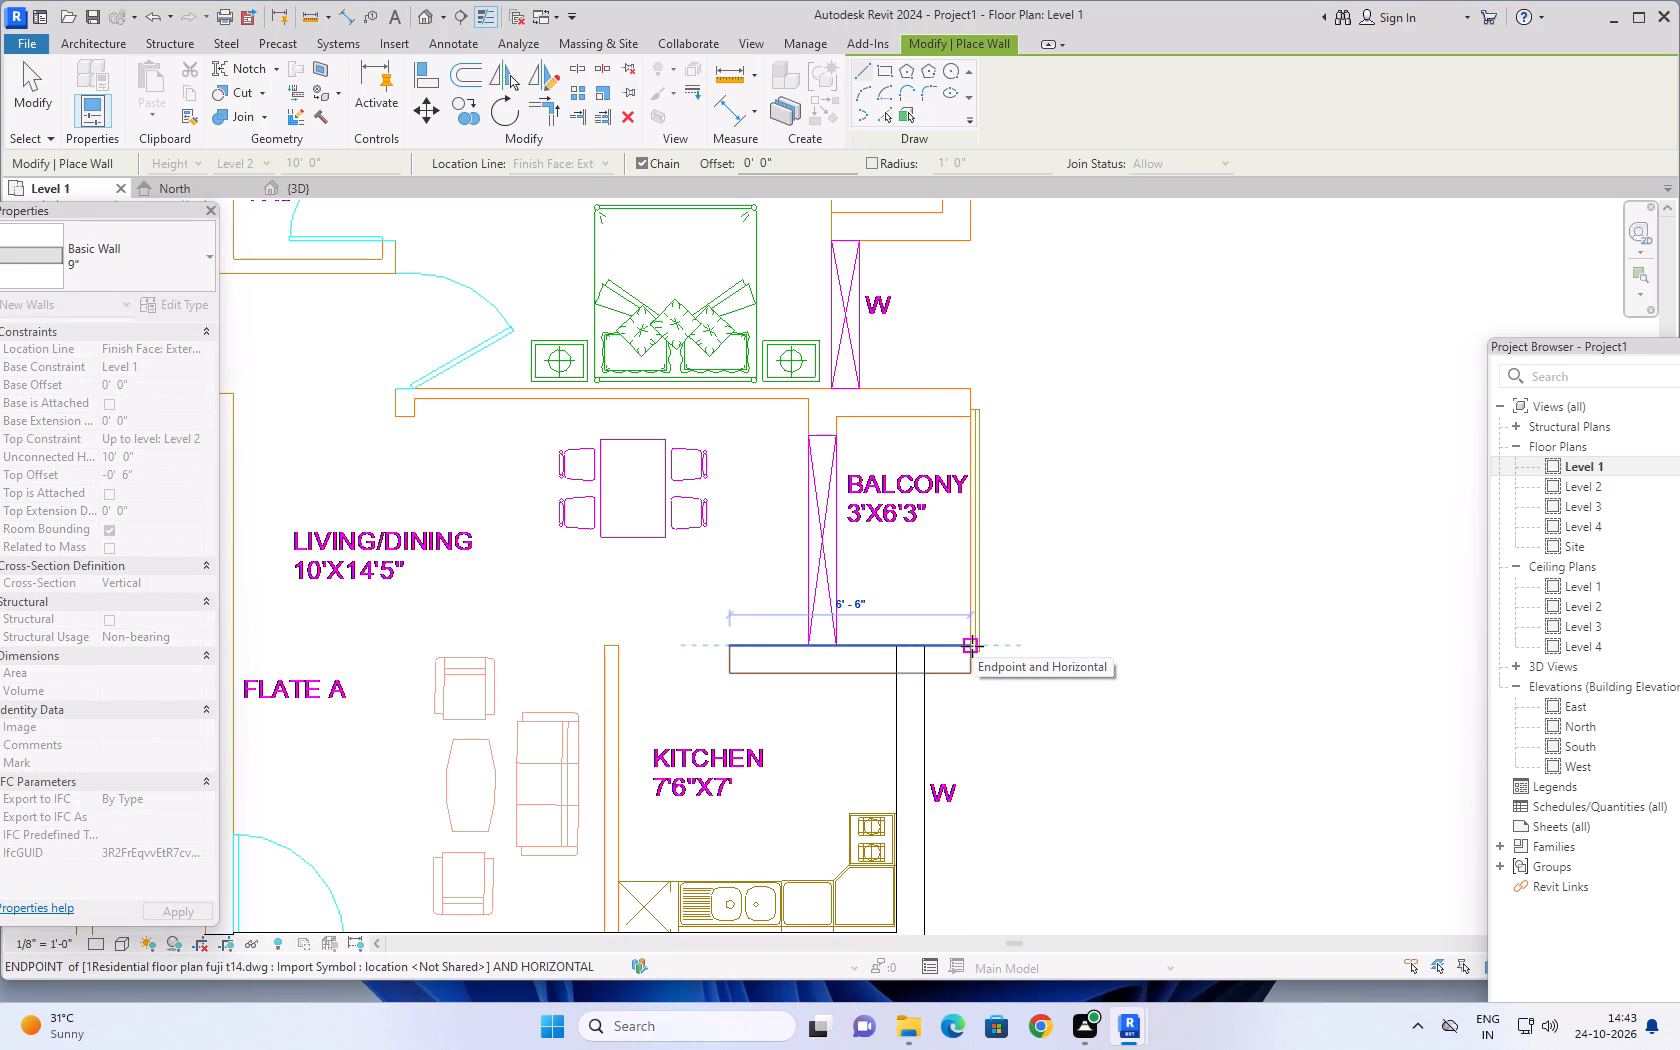
{"action": "scroll", "coordinate": [972, 646], "scroll_direction": "up", "scroll_amount": 5}
{"action": "left_click", "coordinate": [970, 649]}
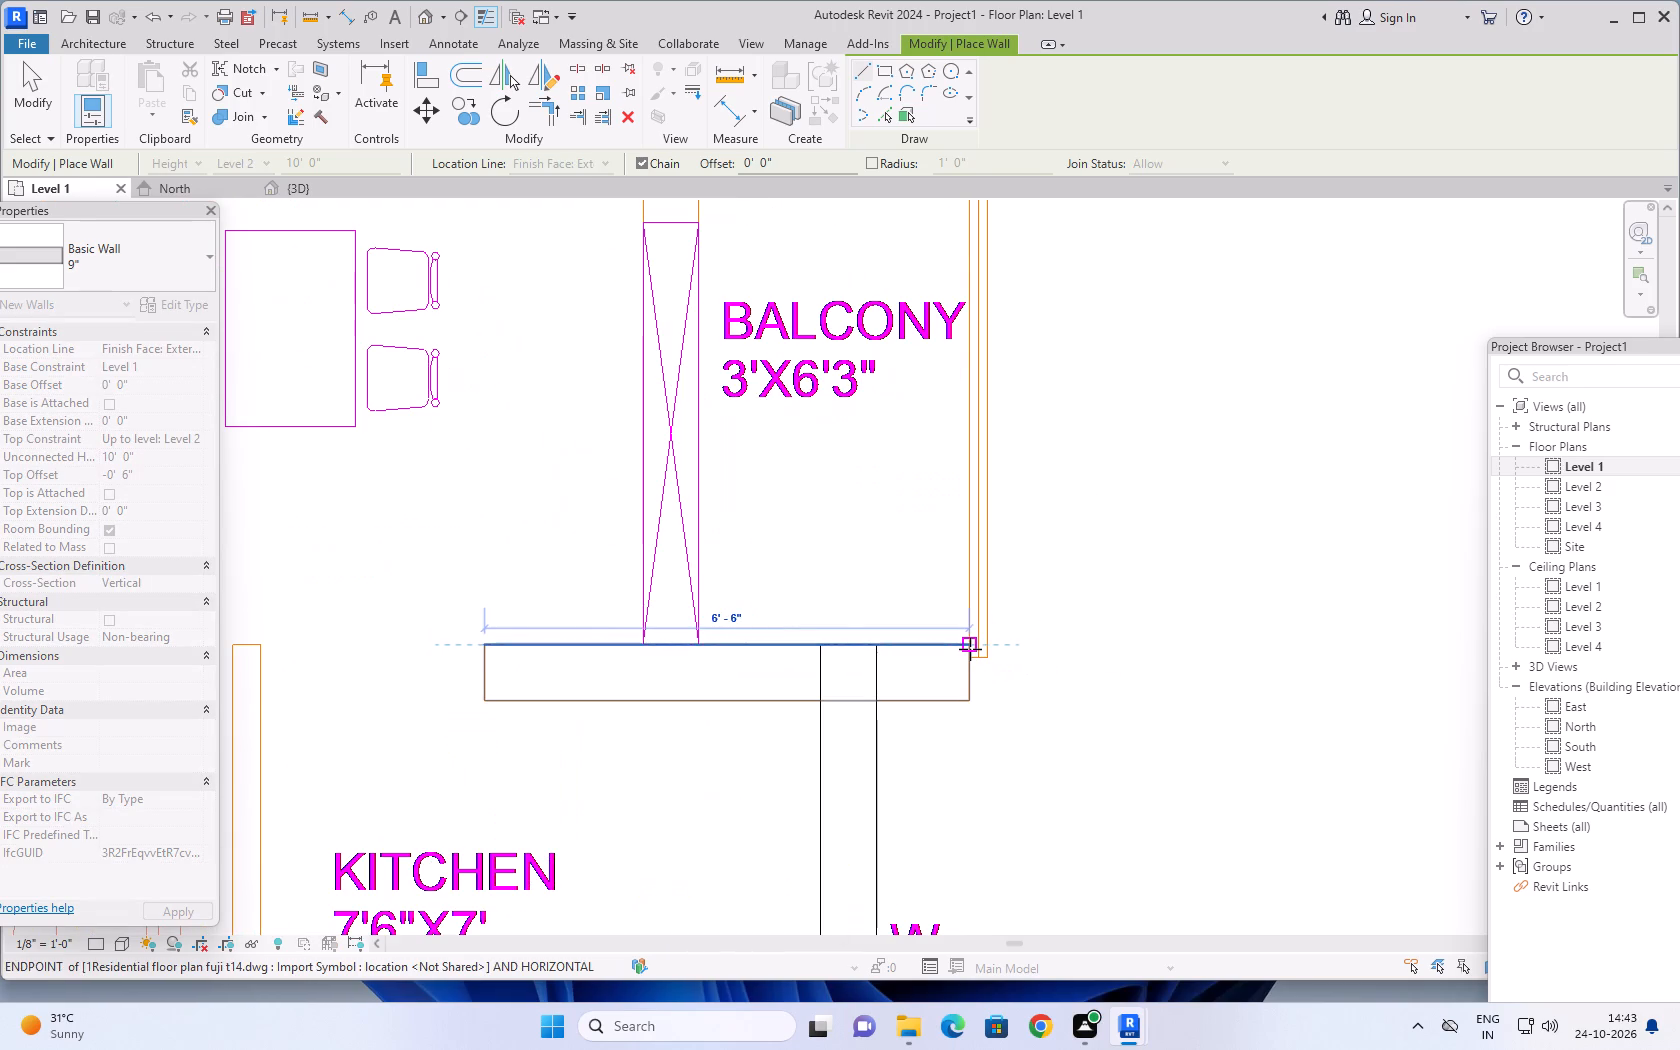
{"action": "key", "text": "Escape"}
Draw 9" walls around Flate A's balcony: 6'11" along the living/dining opening, continuing 3'7 1/2" along the bedroom side to the outer end.
{"action": "scroll", "coordinate": [671, 667], "scroll_direction": "down", "scroll_amount": 3}
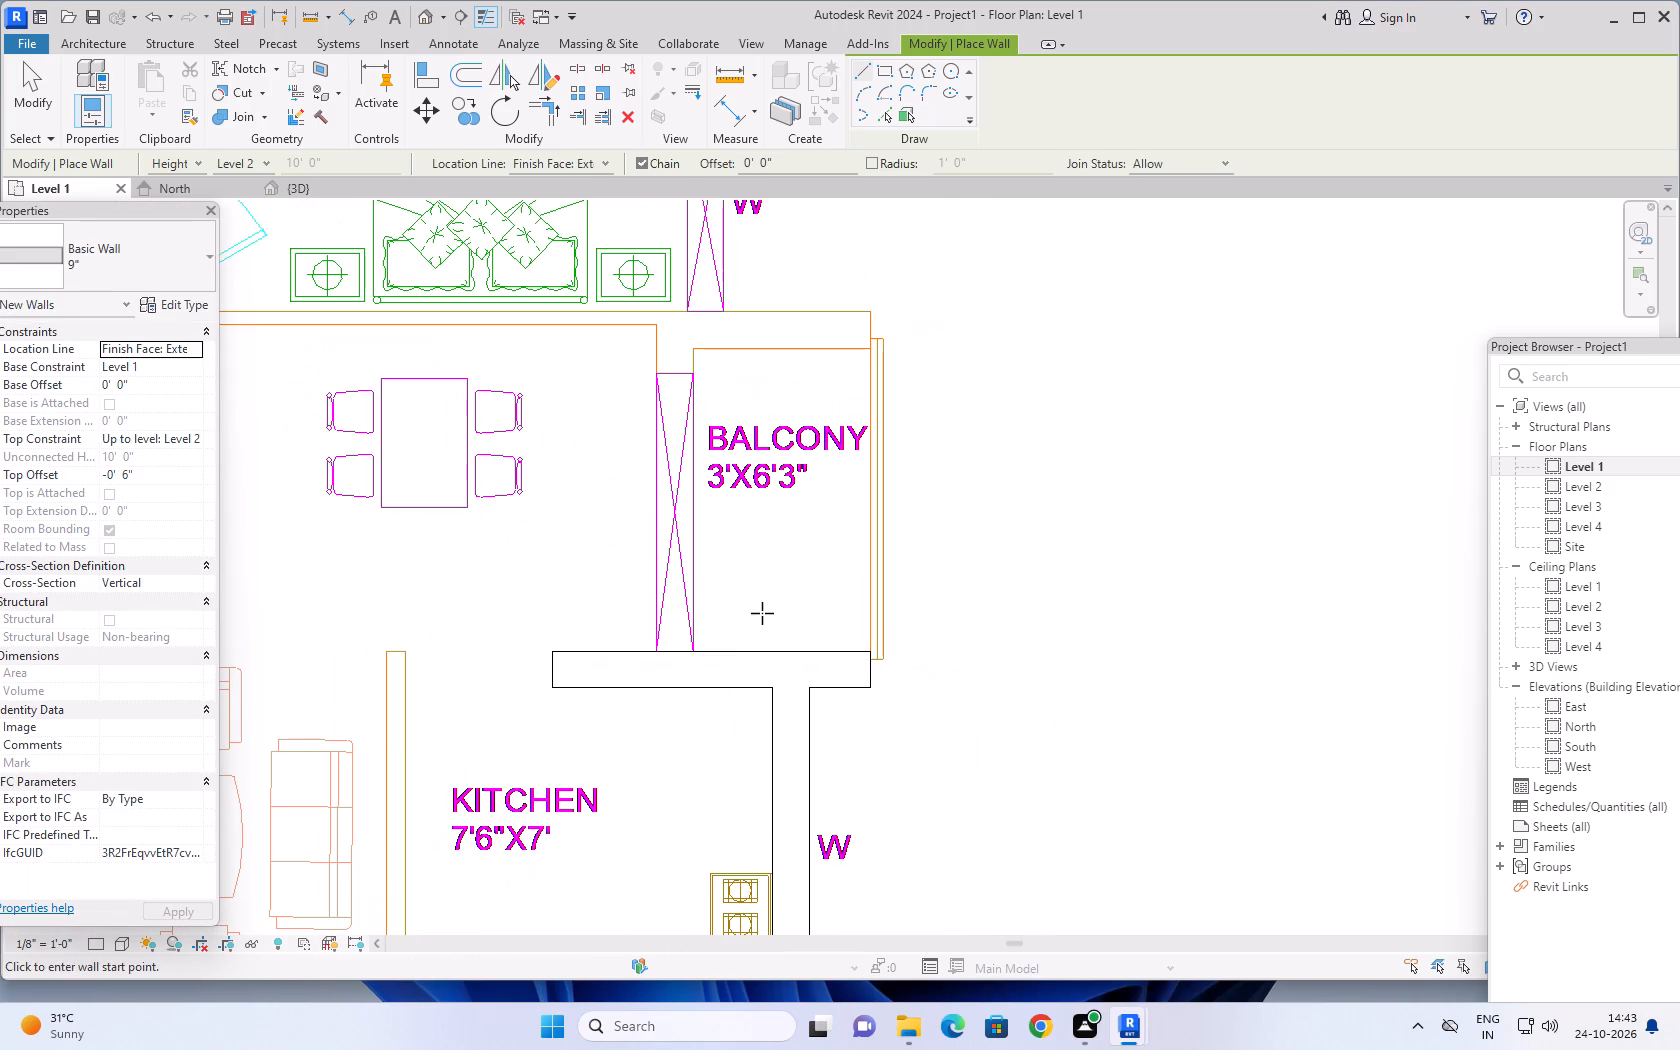
{"action": "middle_click_drag", "start_coordinate": [762, 610], "coordinate": [799, 808]}
{"action": "left_click", "coordinate": [730, 847]}
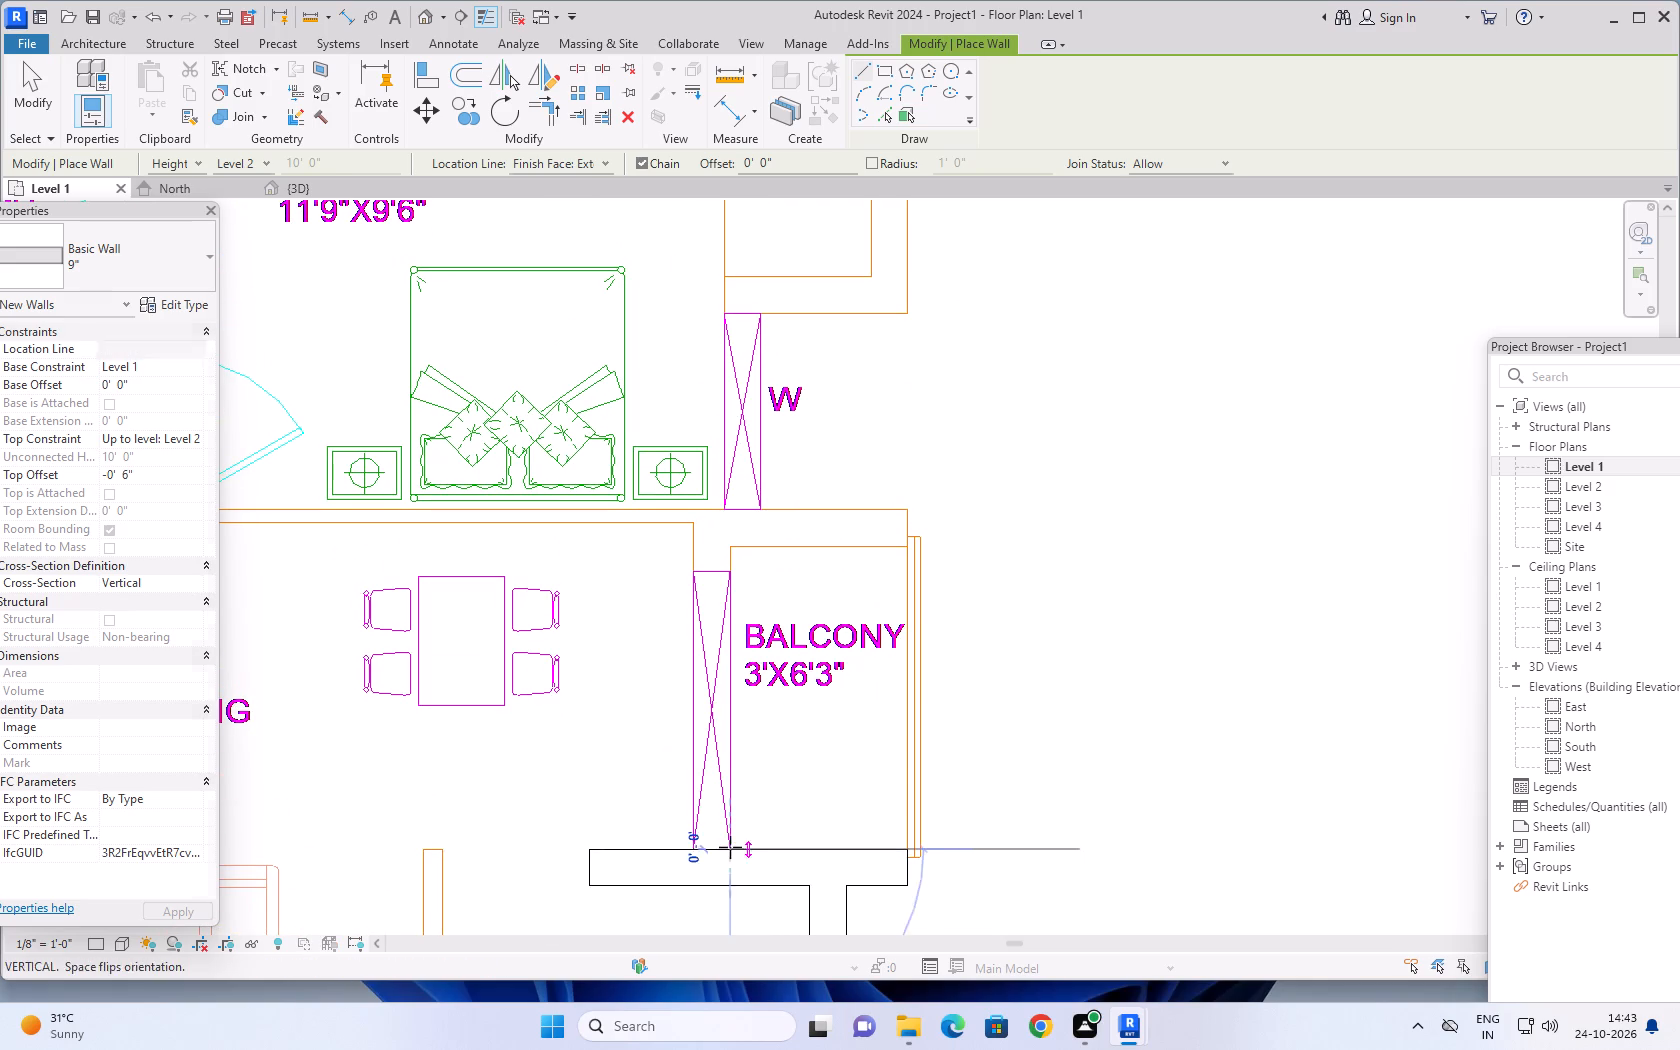
{"action": "key", "text": "space"}
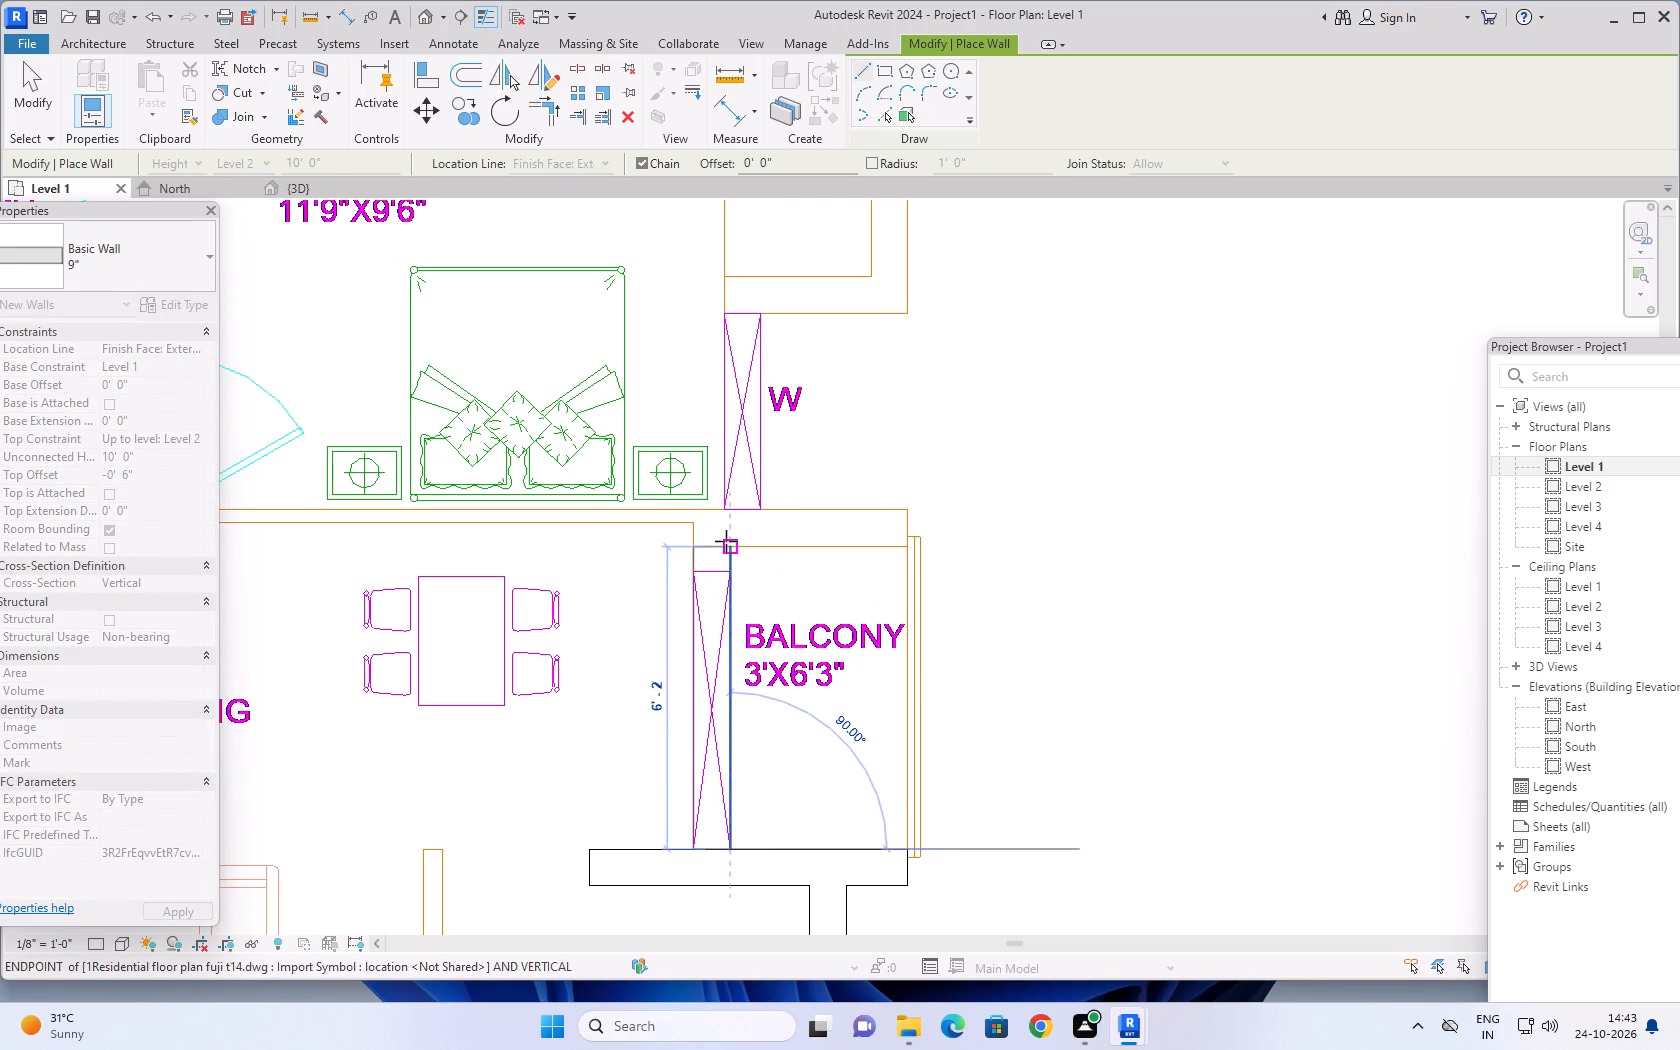
{"action": "scroll", "coordinate": [729, 510], "scroll_direction": "up", "scroll_amount": 3}
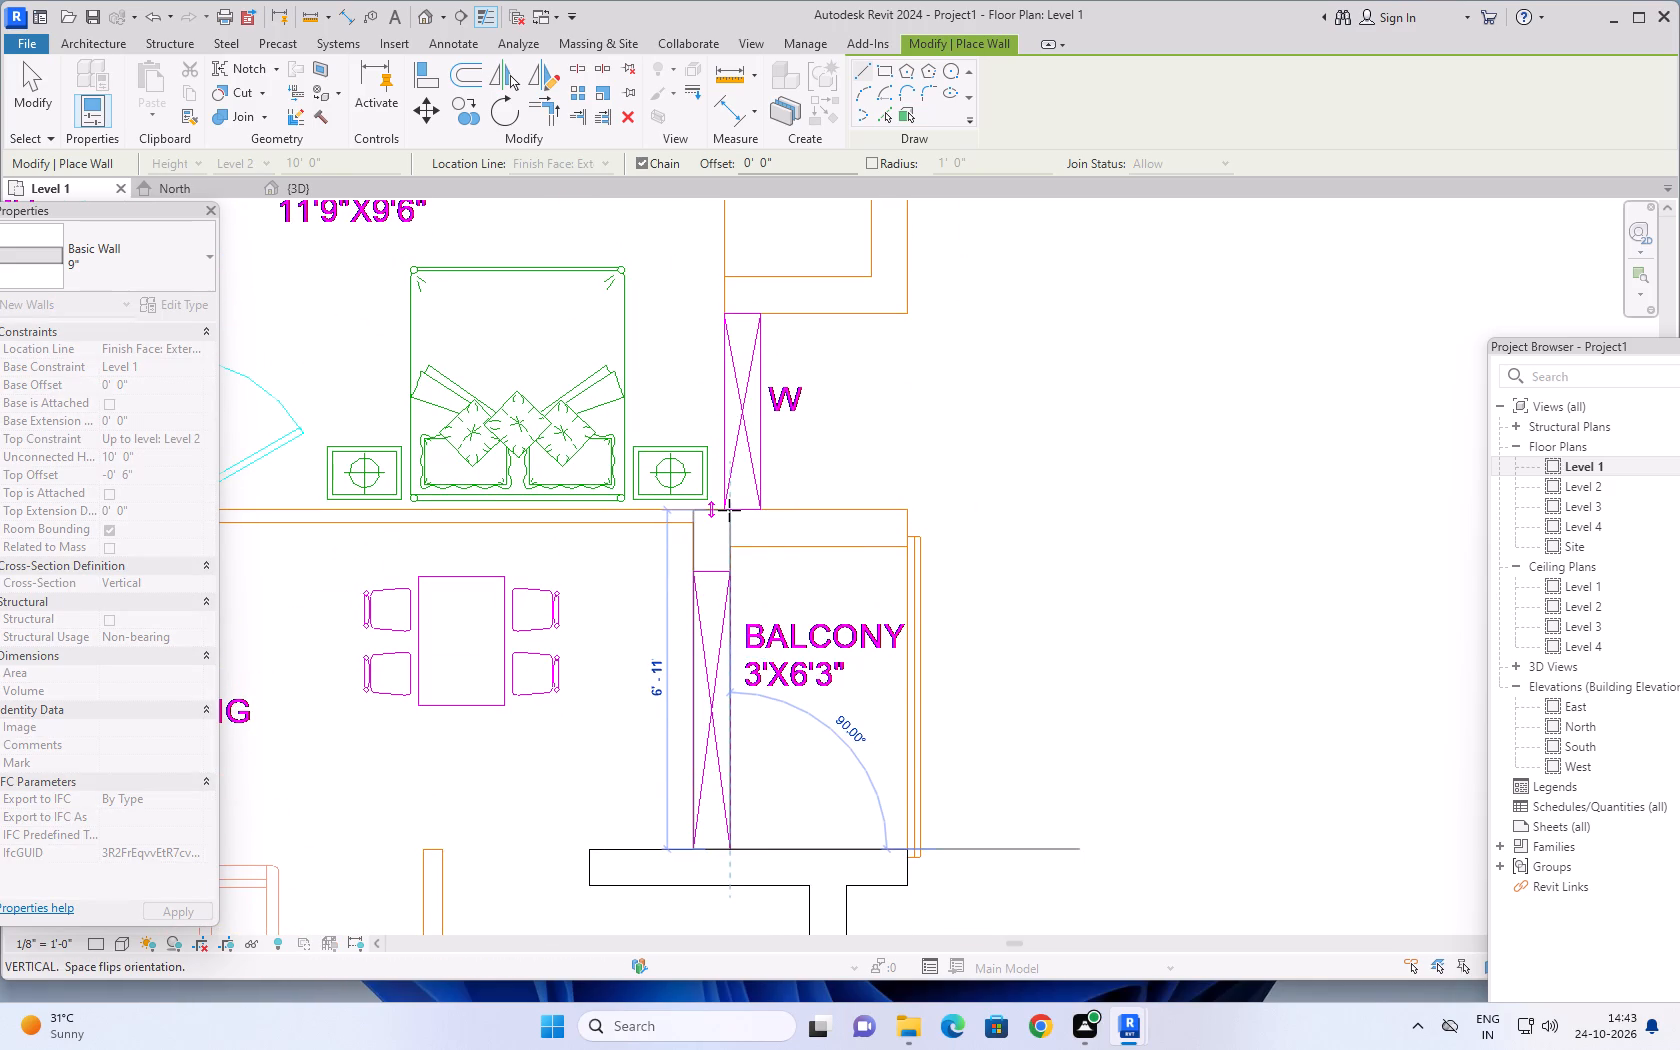
{"action": "scroll", "coordinate": [729, 510], "scroll_direction": "up", "scroll_amount": 2}
{"action": "left_click", "coordinate": [729, 510]}
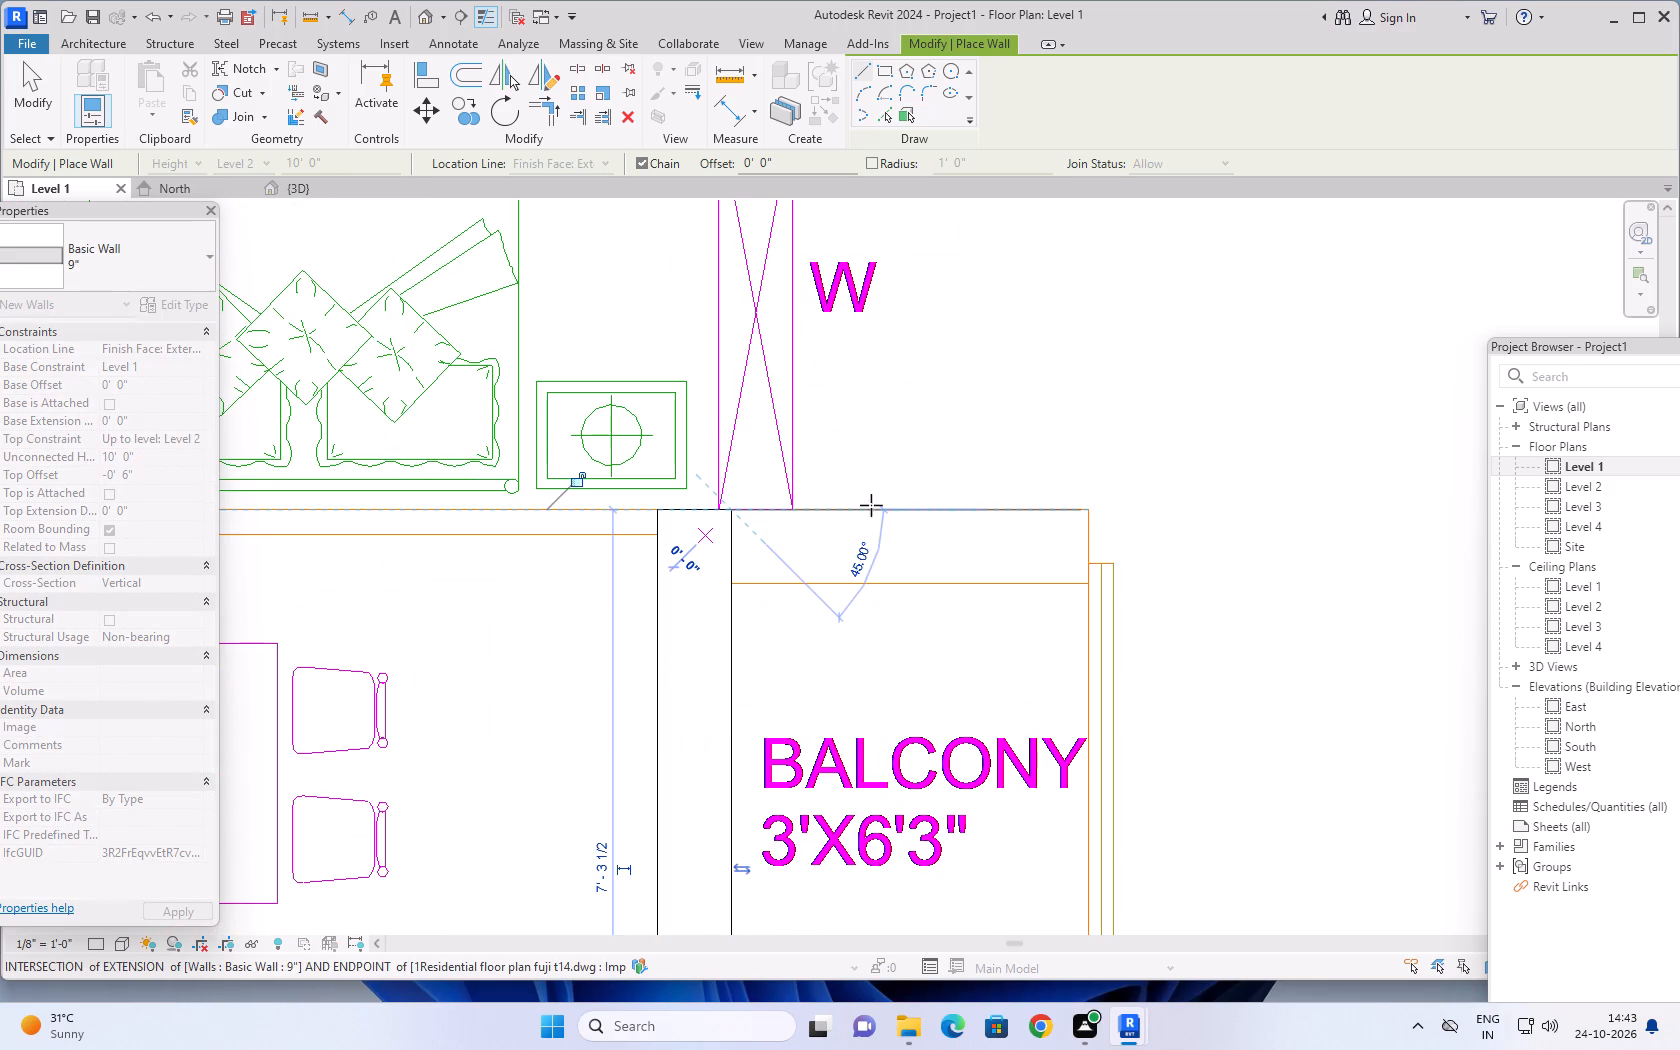
{"action": "key", "text": "space"}
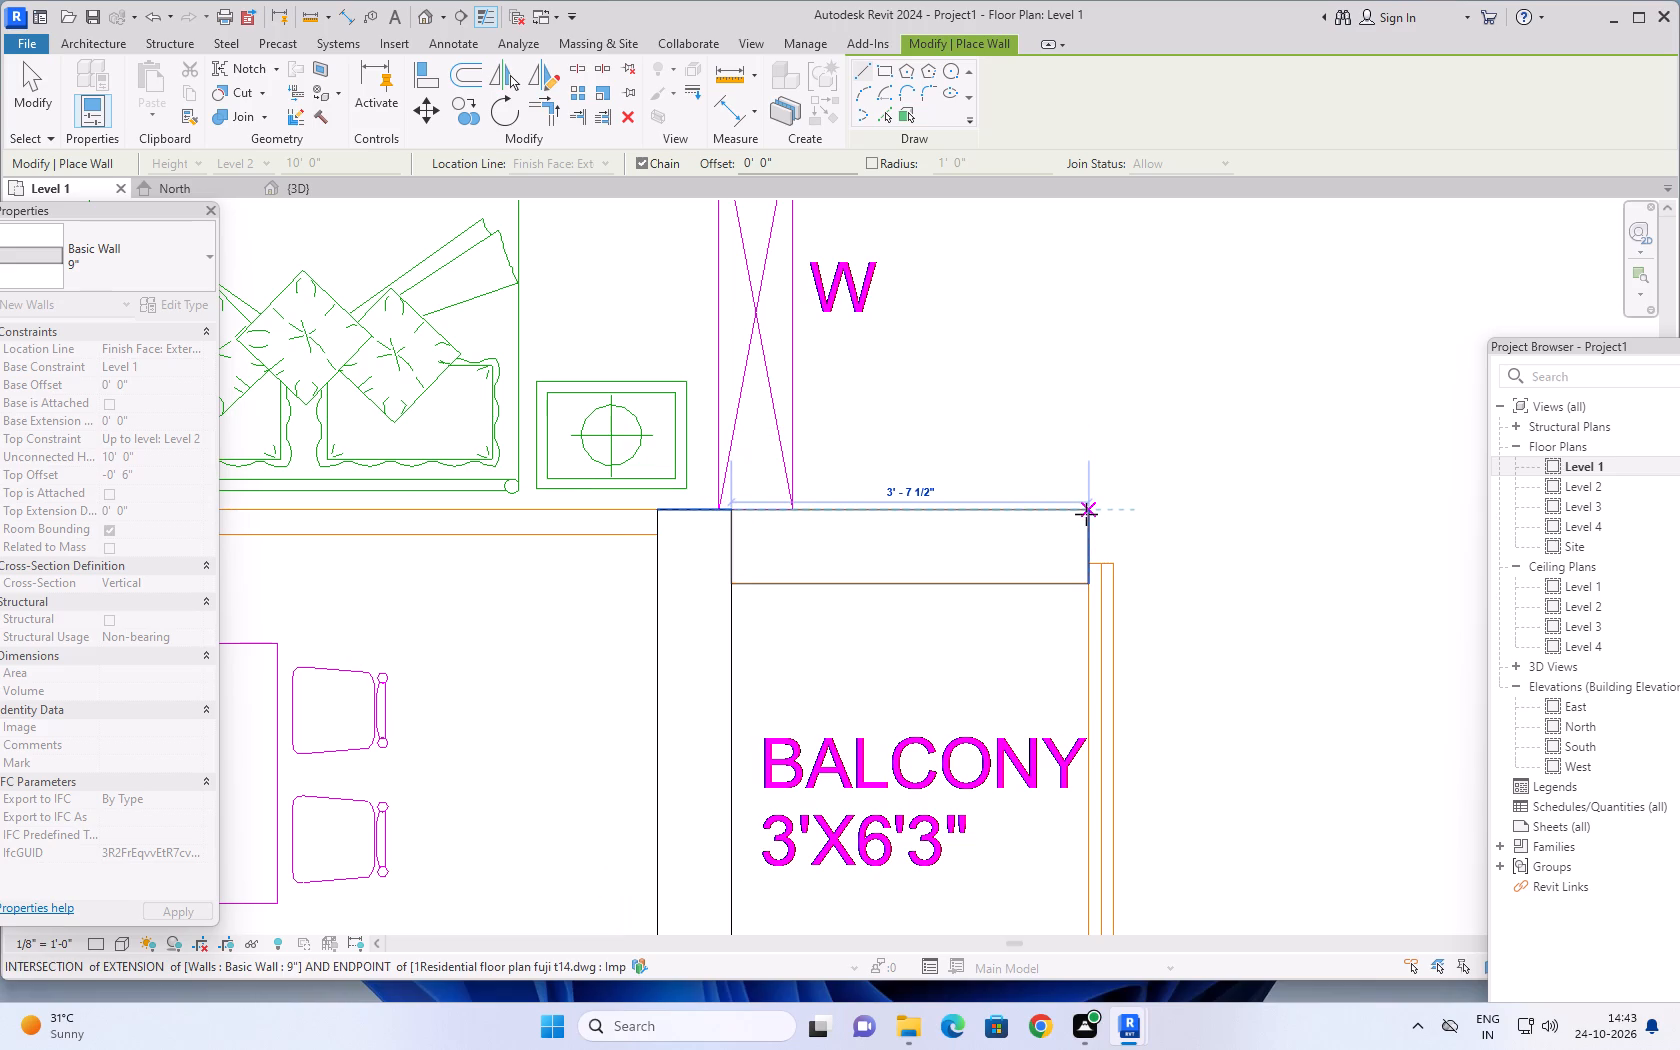
{"action": "left_click", "coordinate": [1089, 514]}
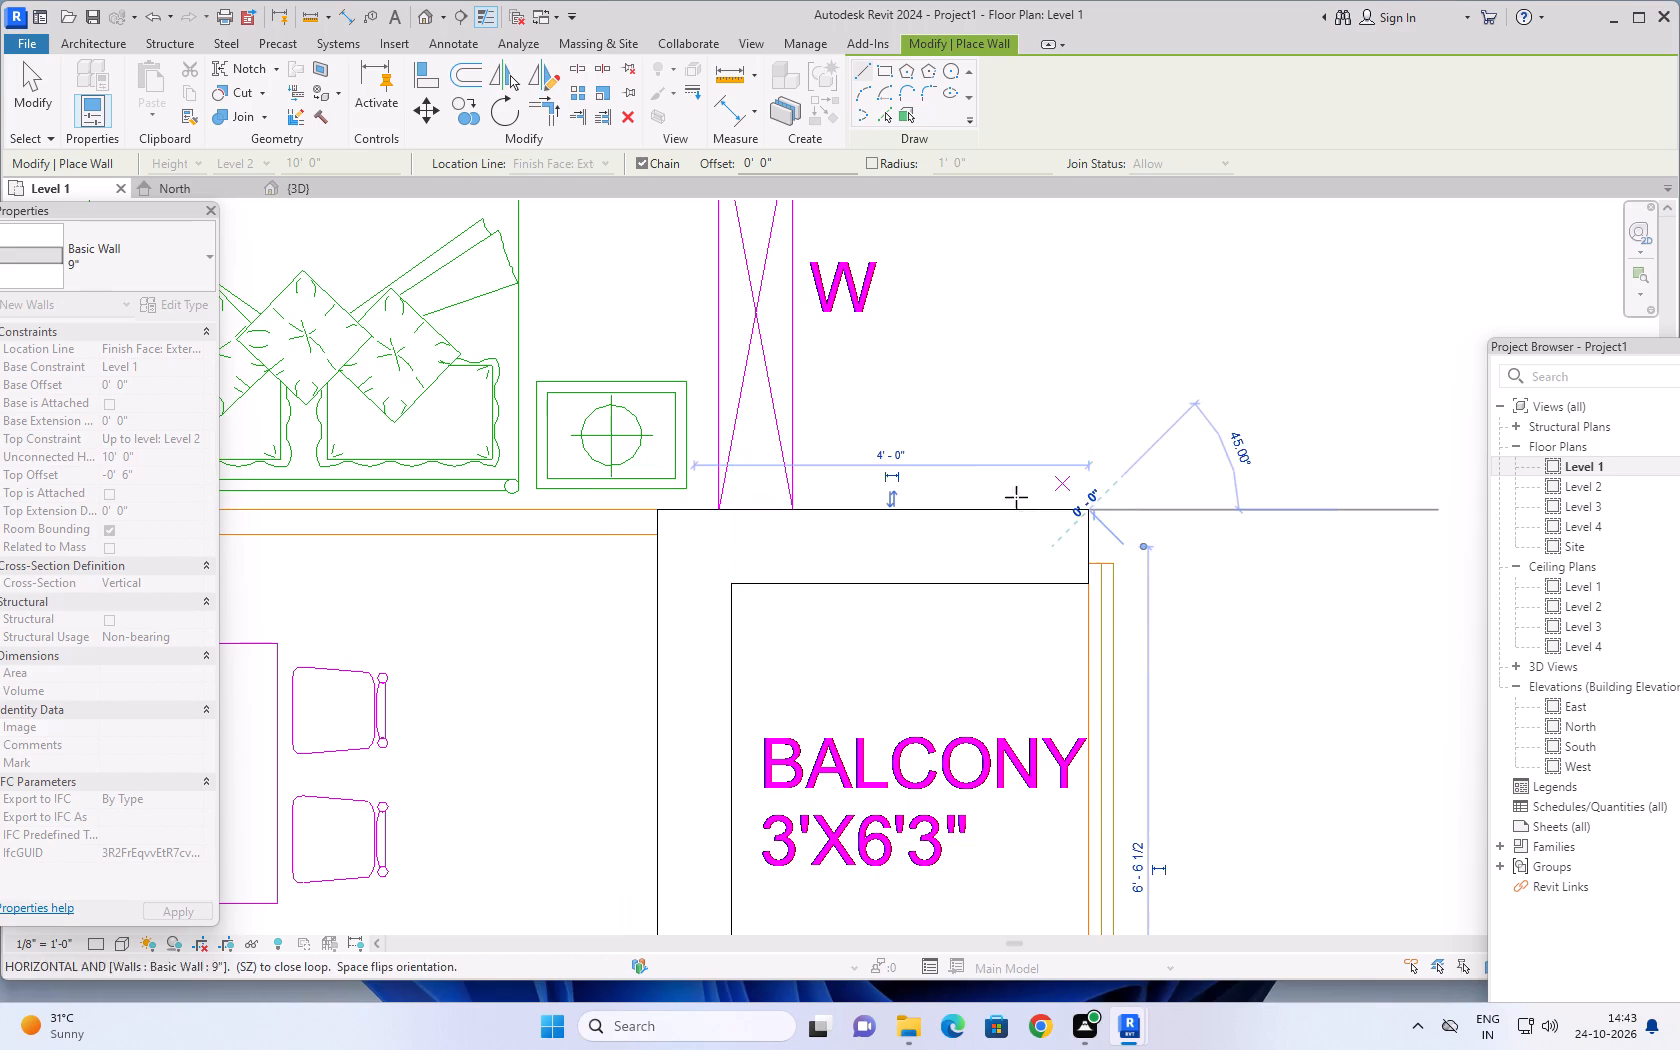
{"action": "key", "text": "Escape"}
Draw a 9" wall 4'9" along the bedroom window beside the balcony, continuing 3' outward to the bedroom's outer projection.
{"action": "scroll", "coordinate": [966, 455], "scroll_direction": "down", "scroll_amount": 2}
{"action": "middle_click_drag", "start_coordinate": [920, 425], "coordinate": [923, 538]}
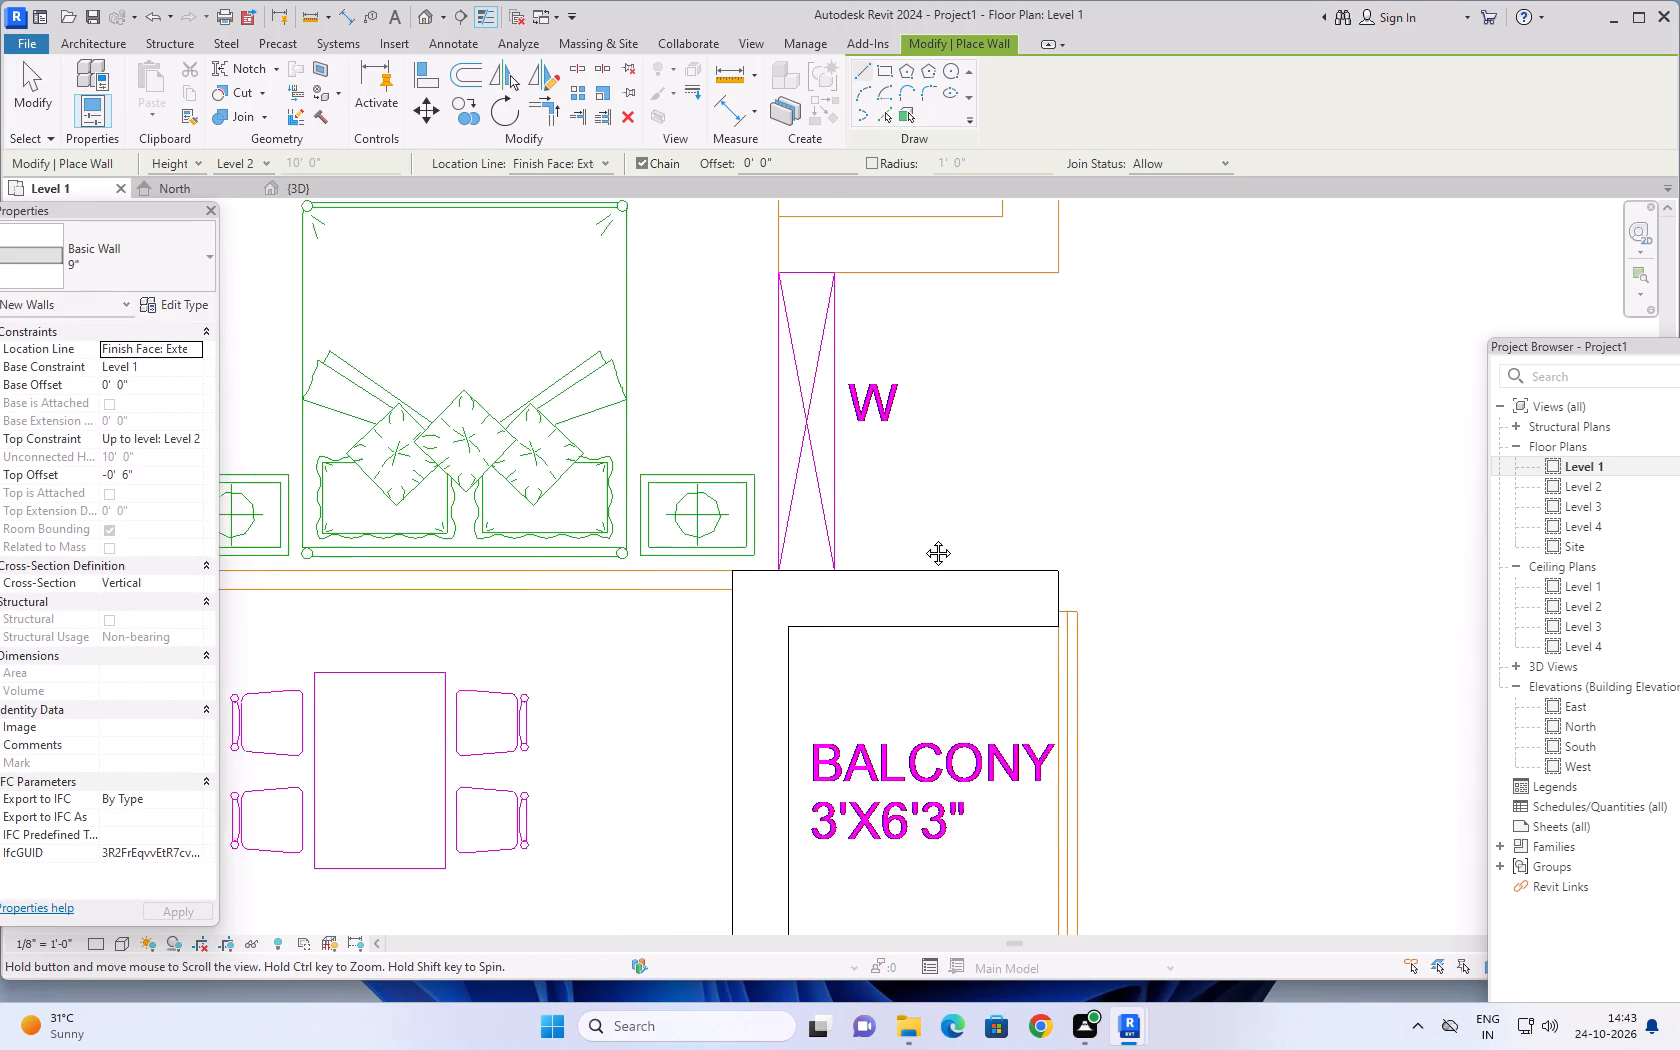
{"action": "middle_click_drag", "start_coordinate": [923, 538], "coordinate": [917, 633]}
{"action": "left_click", "coordinate": [831, 704]}
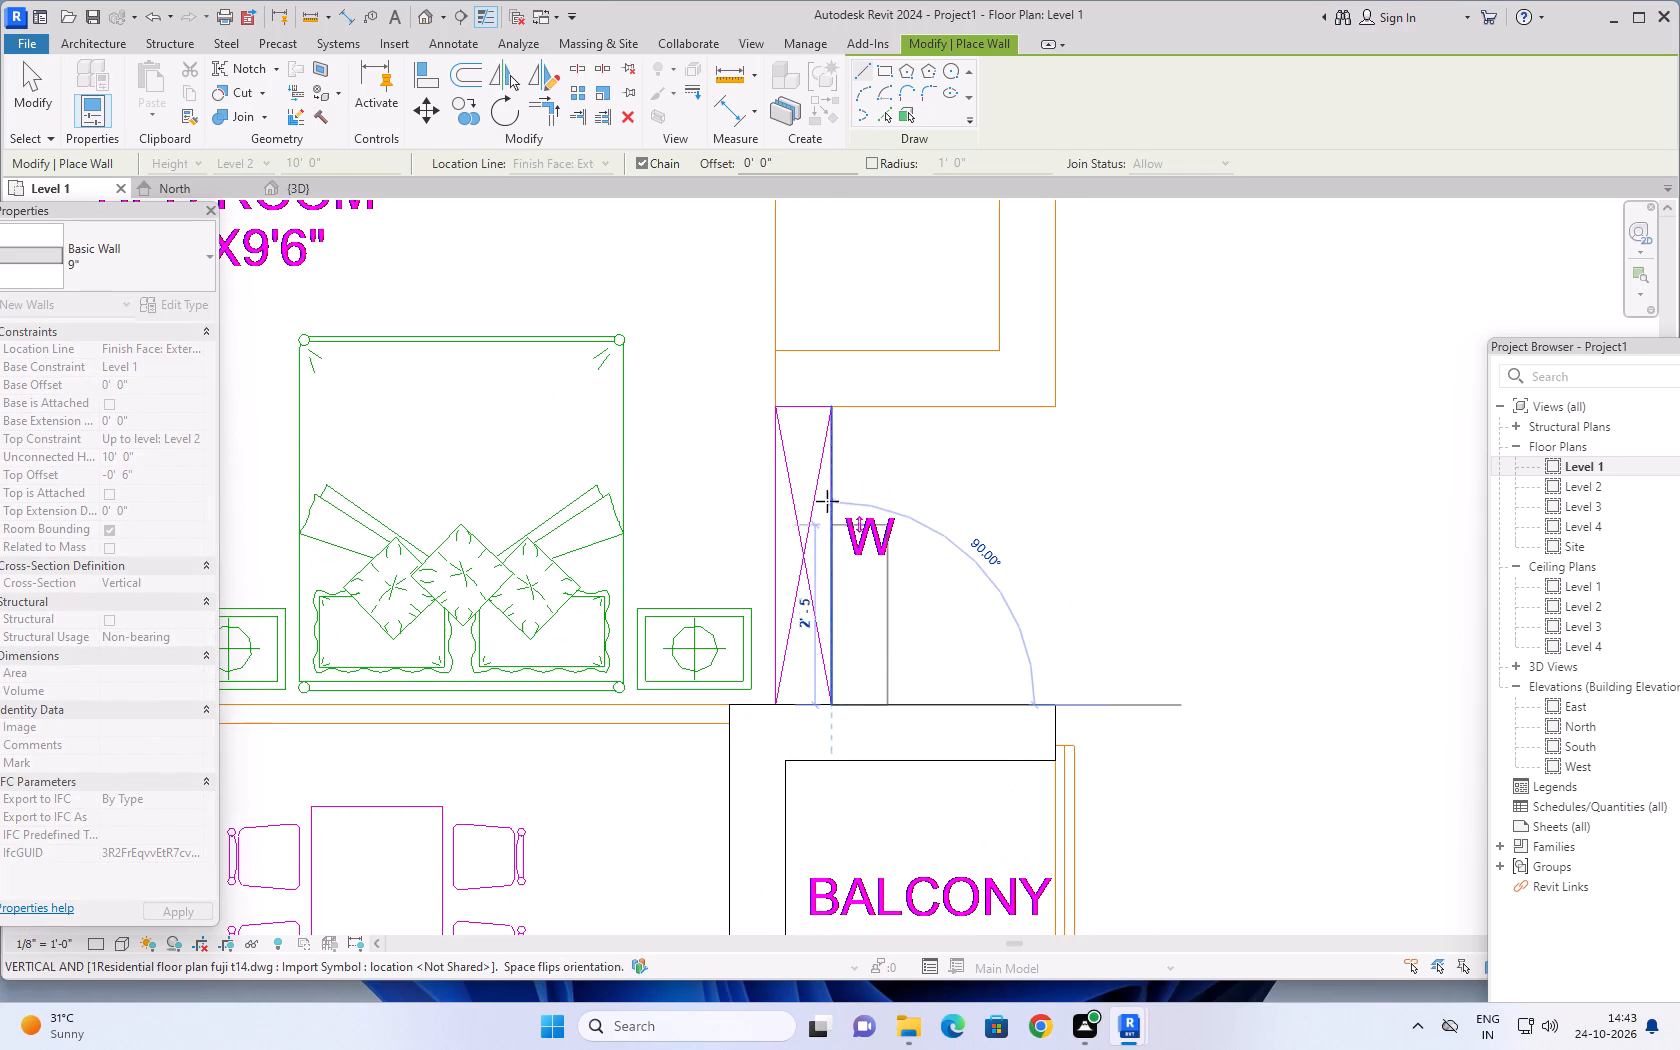
{"action": "key", "text": "space"}
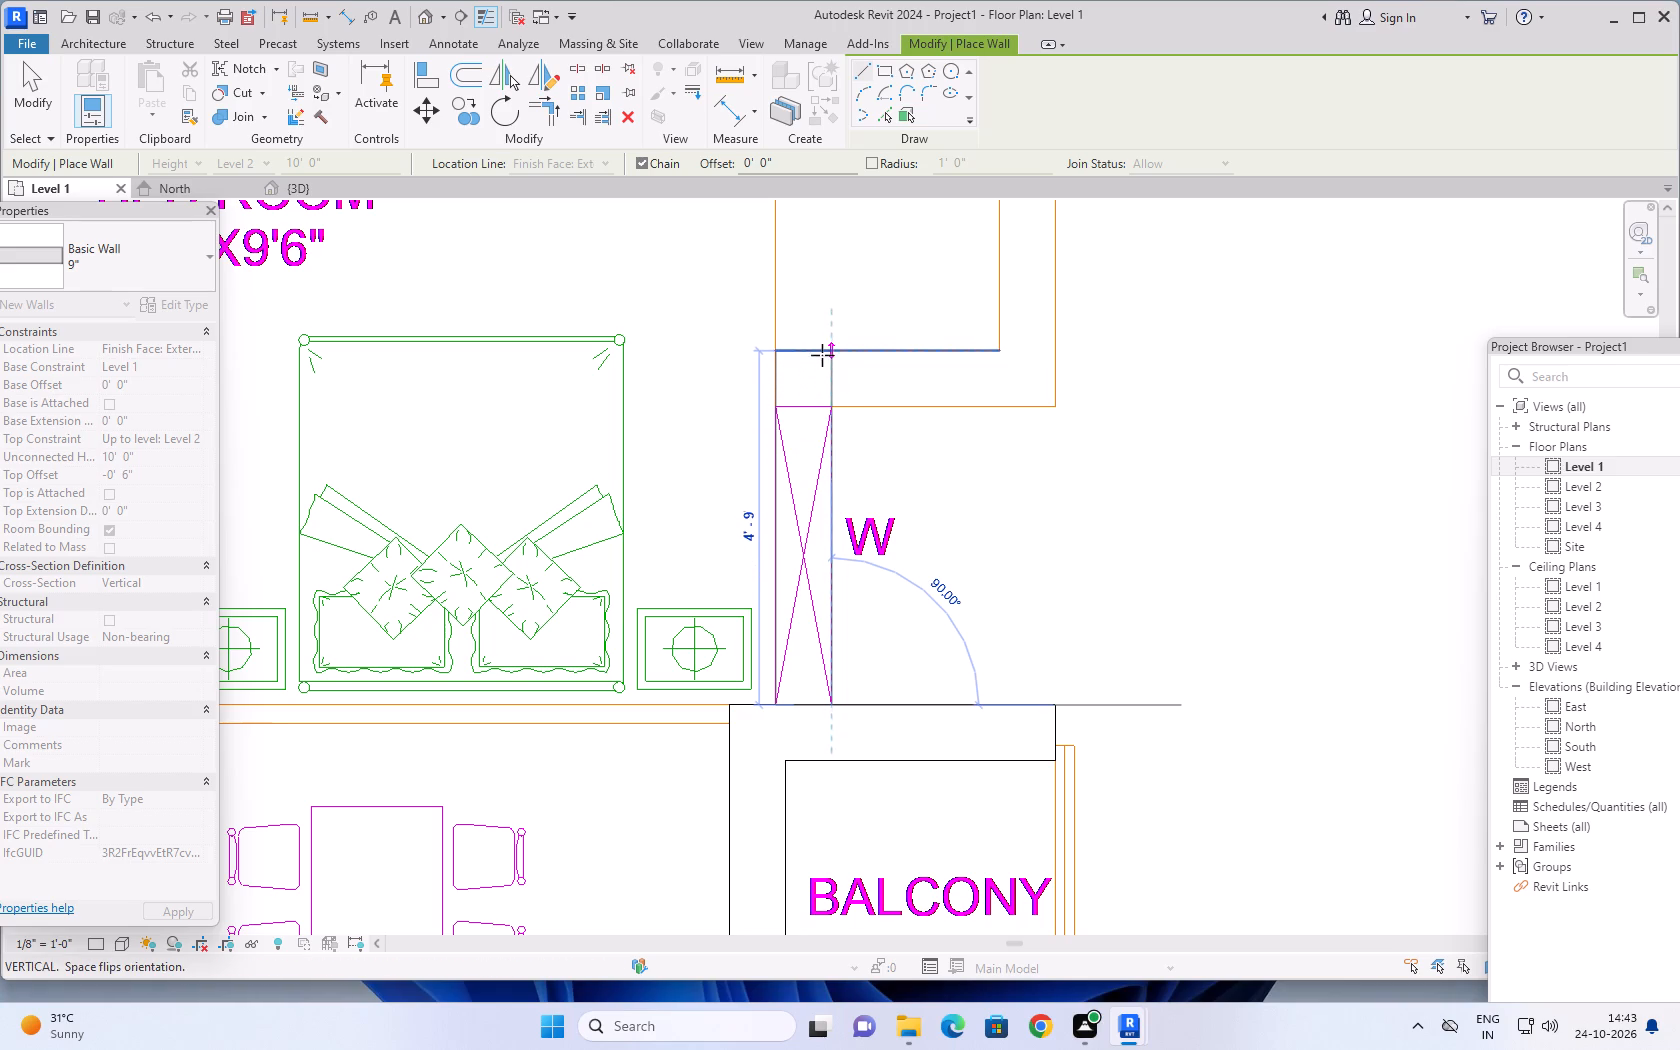
{"action": "left_click", "coordinate": [822, 352]}
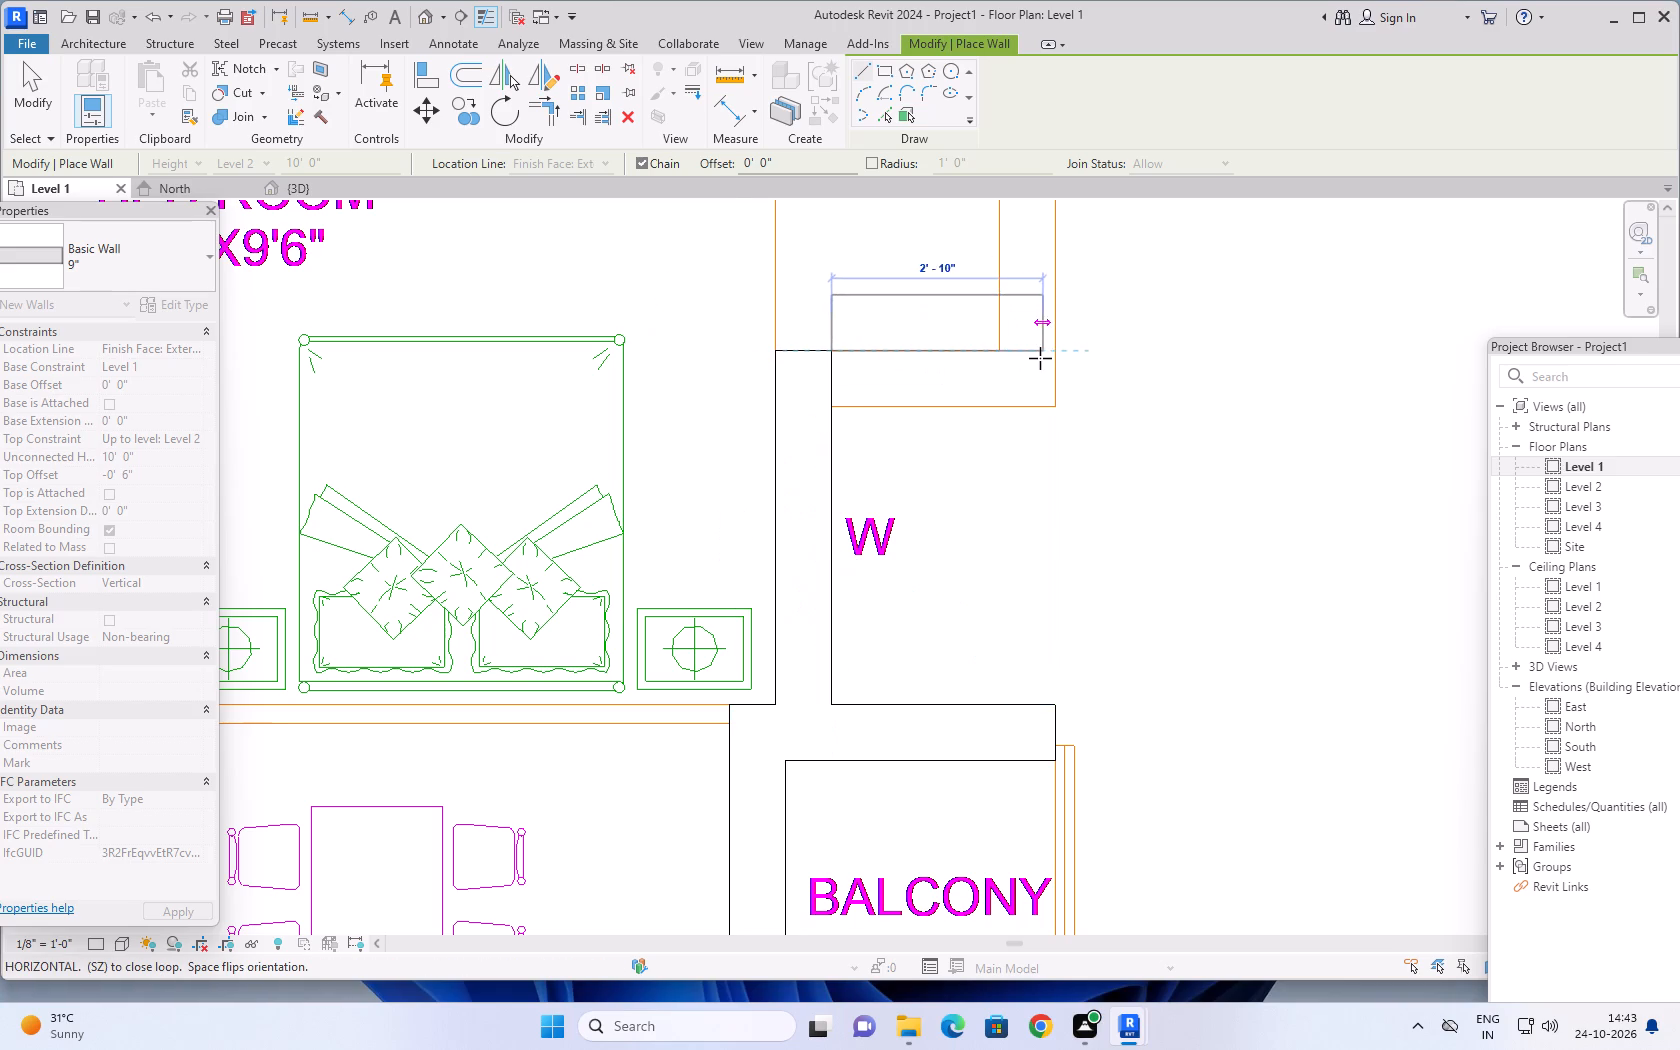
{"action": "key", "text": "space"}
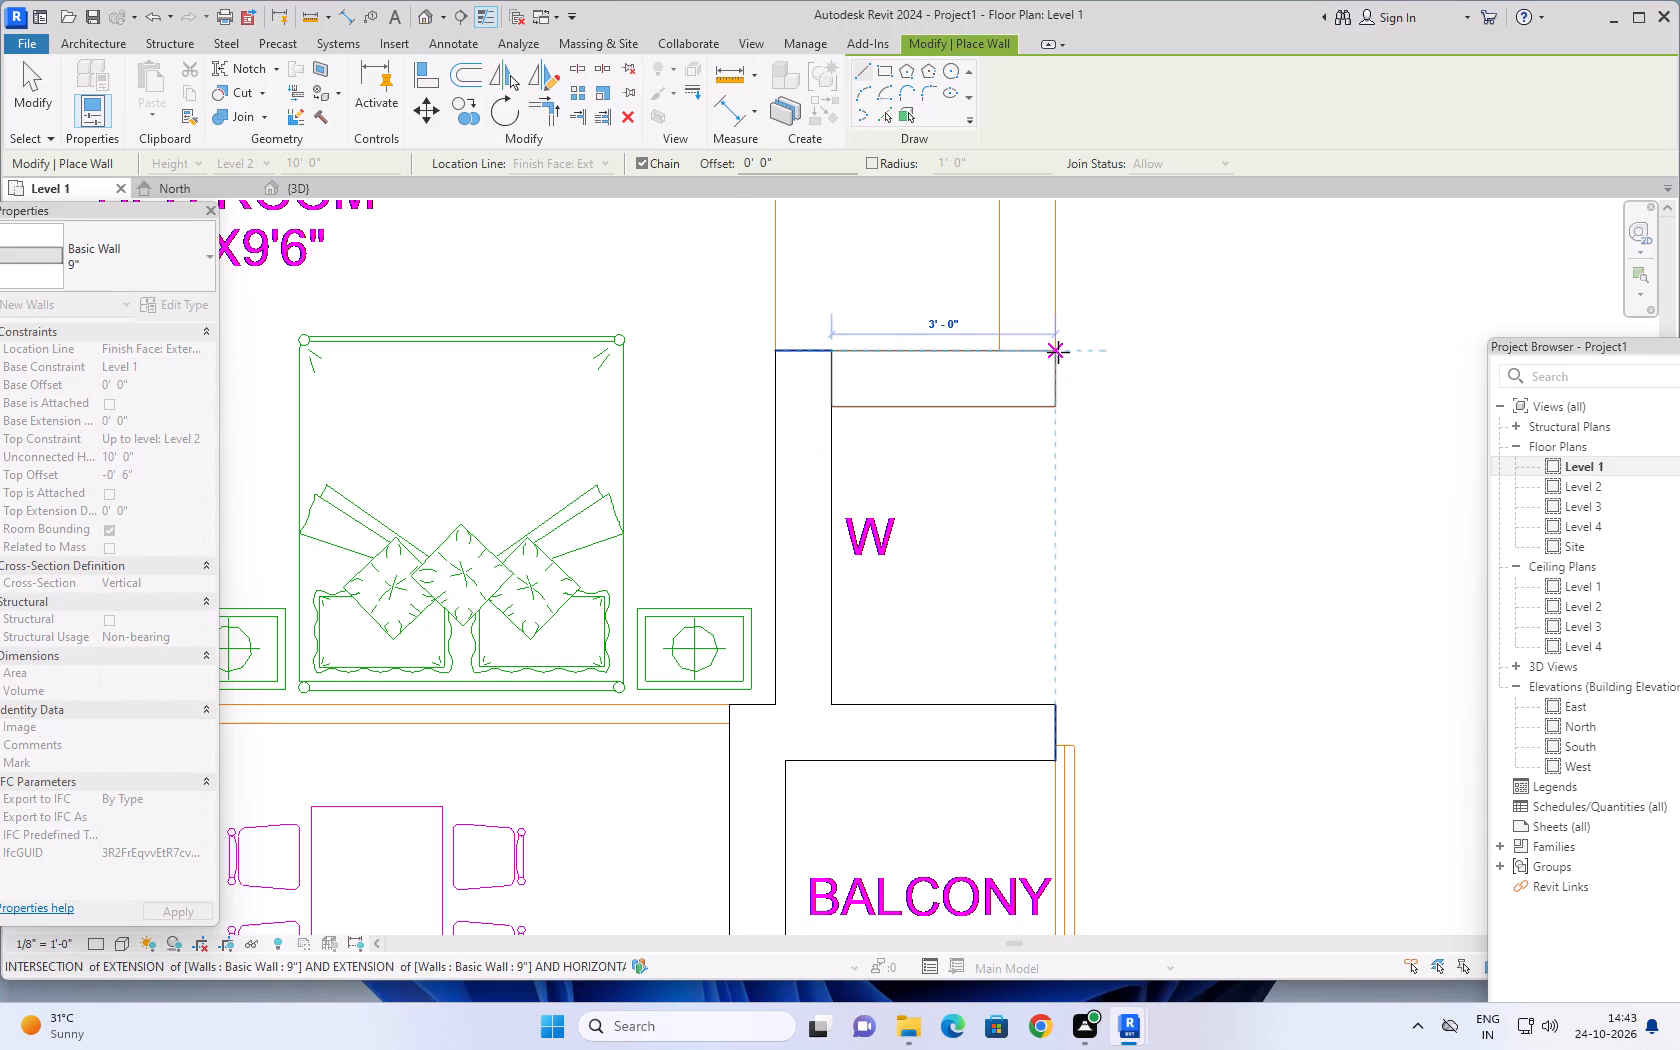
{"action": "left_click", "coordinate": [1058, 352]}
Continue the 9" wall 5'6" up the 11'9"x9'6" bedroom's outer side to the building corner, turning back to the nearest column.
{"action": "scroll", "coordinate": [1059, 329], "scroll_direction": "down", "scroll_amount": 3}
{"action": "middle_click_drag", "start_coordinate": [1072, 301], "coordinate": [1022, 666]}
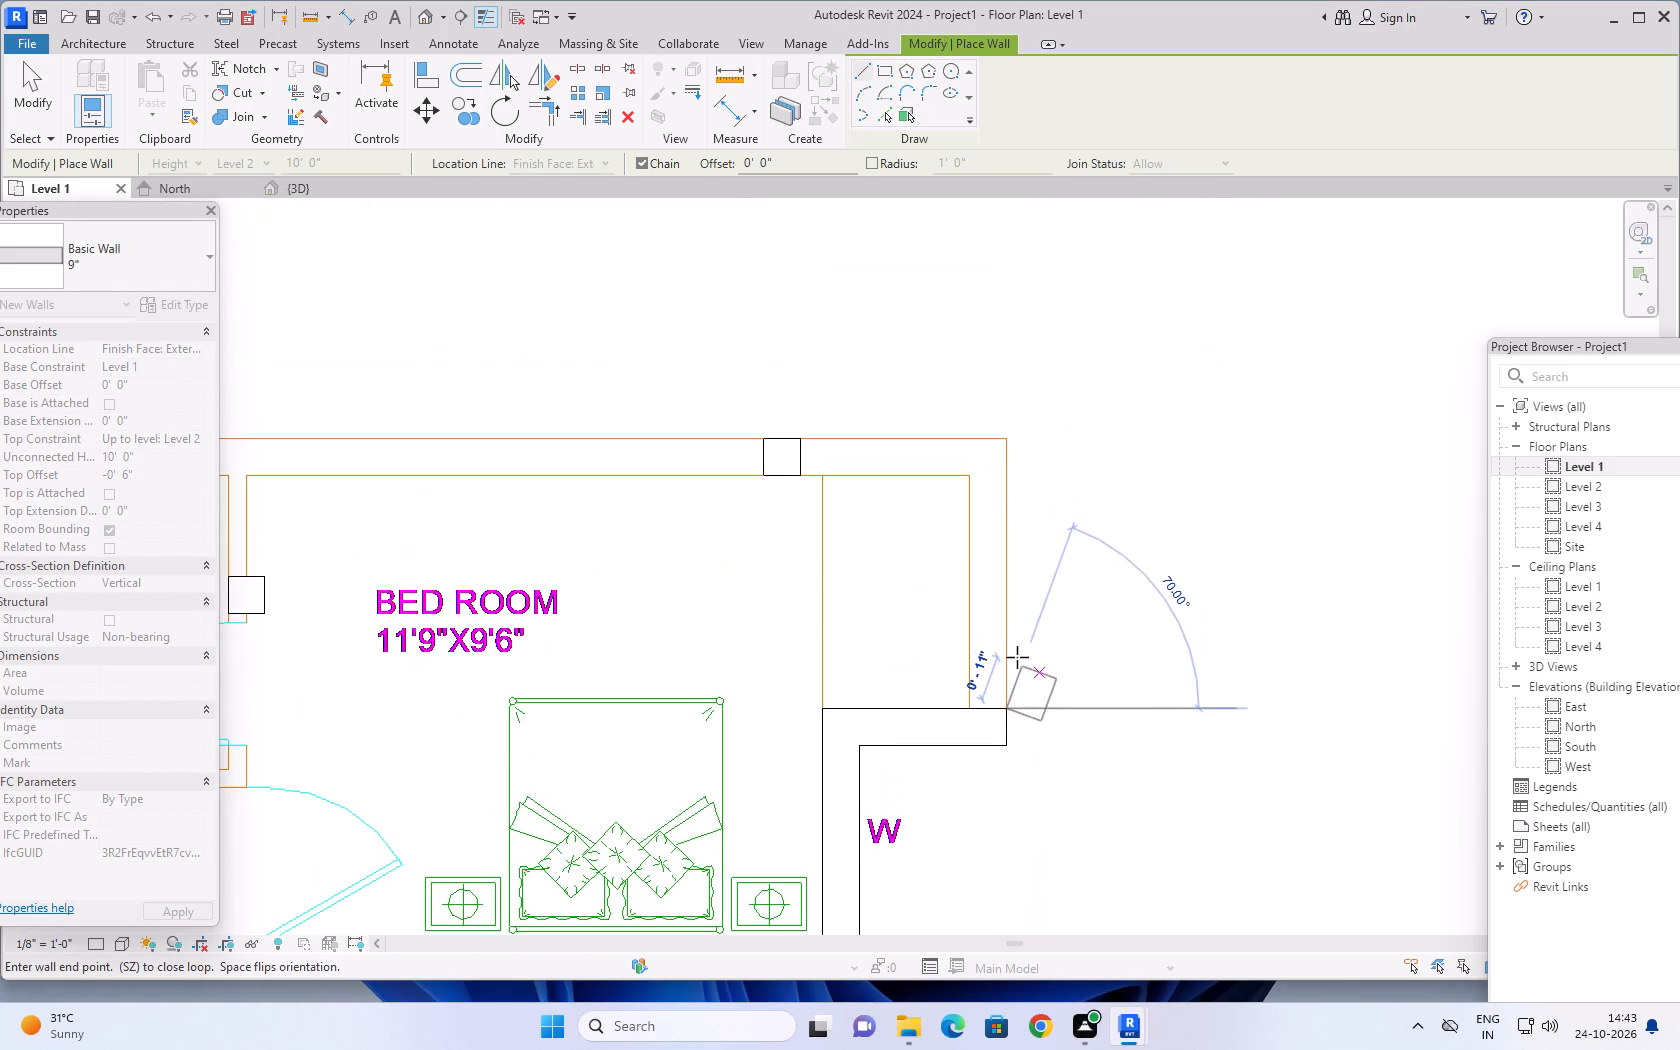
{"action": "key", "text": "space"}
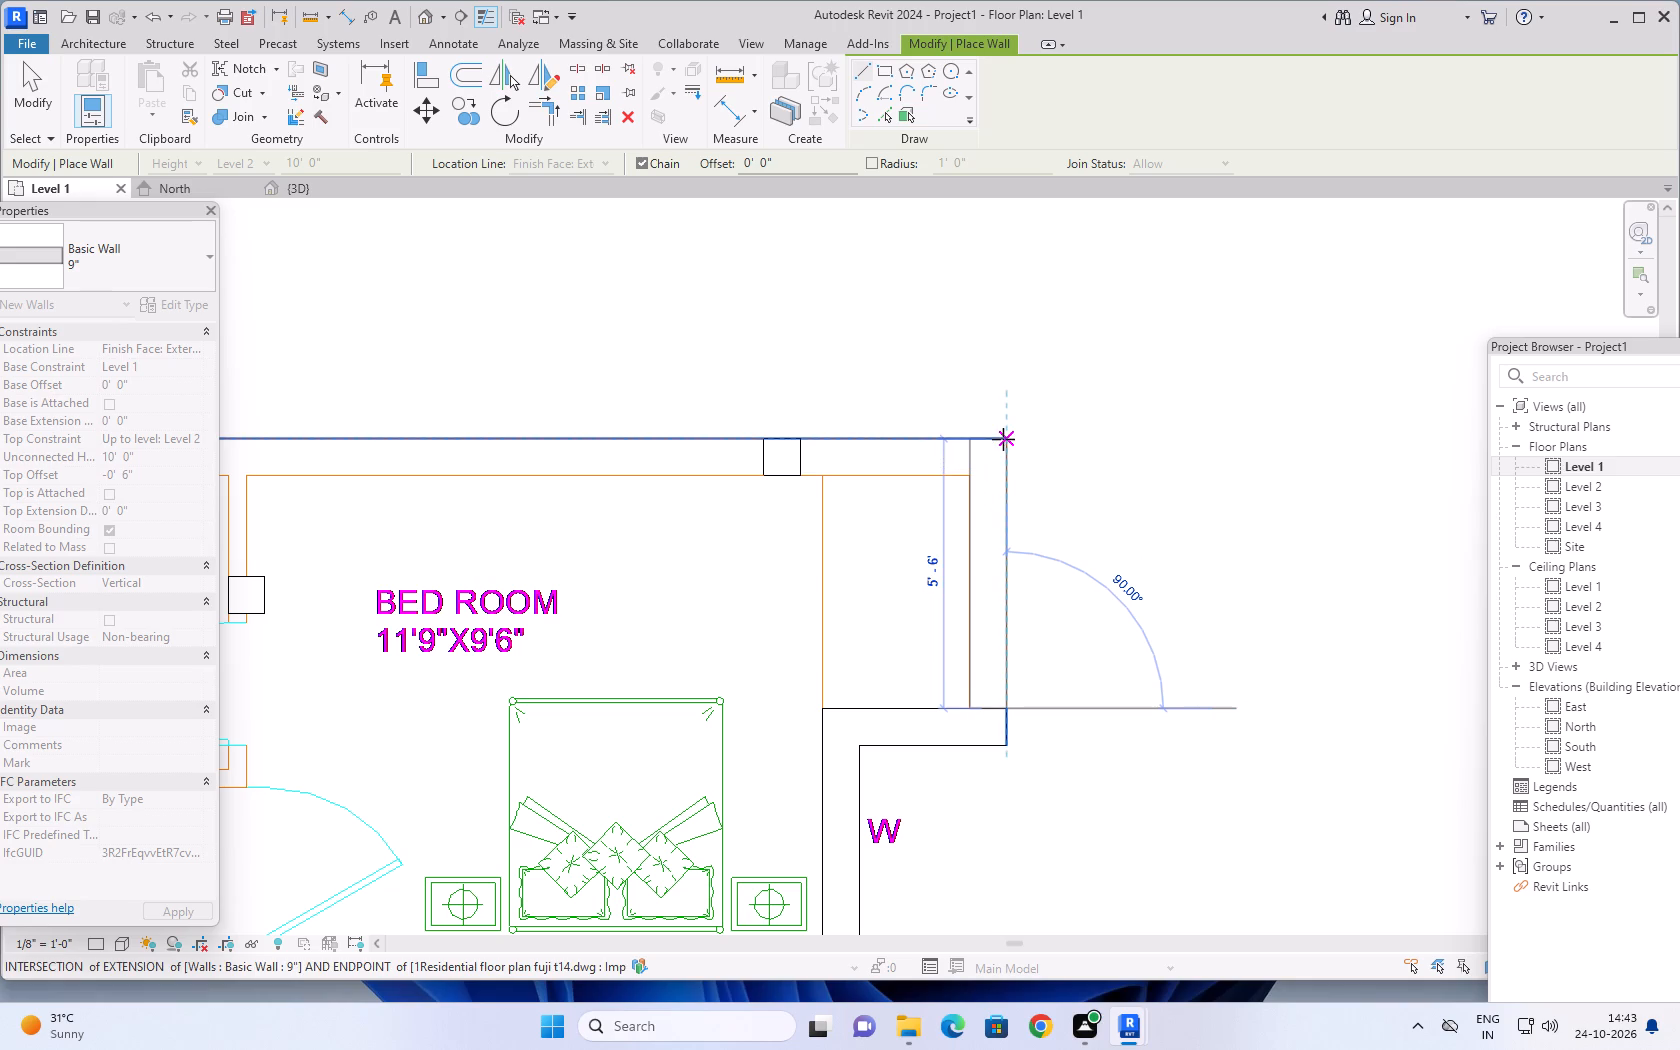
{"action": "left_click", "coordinate": [1003, 439]}
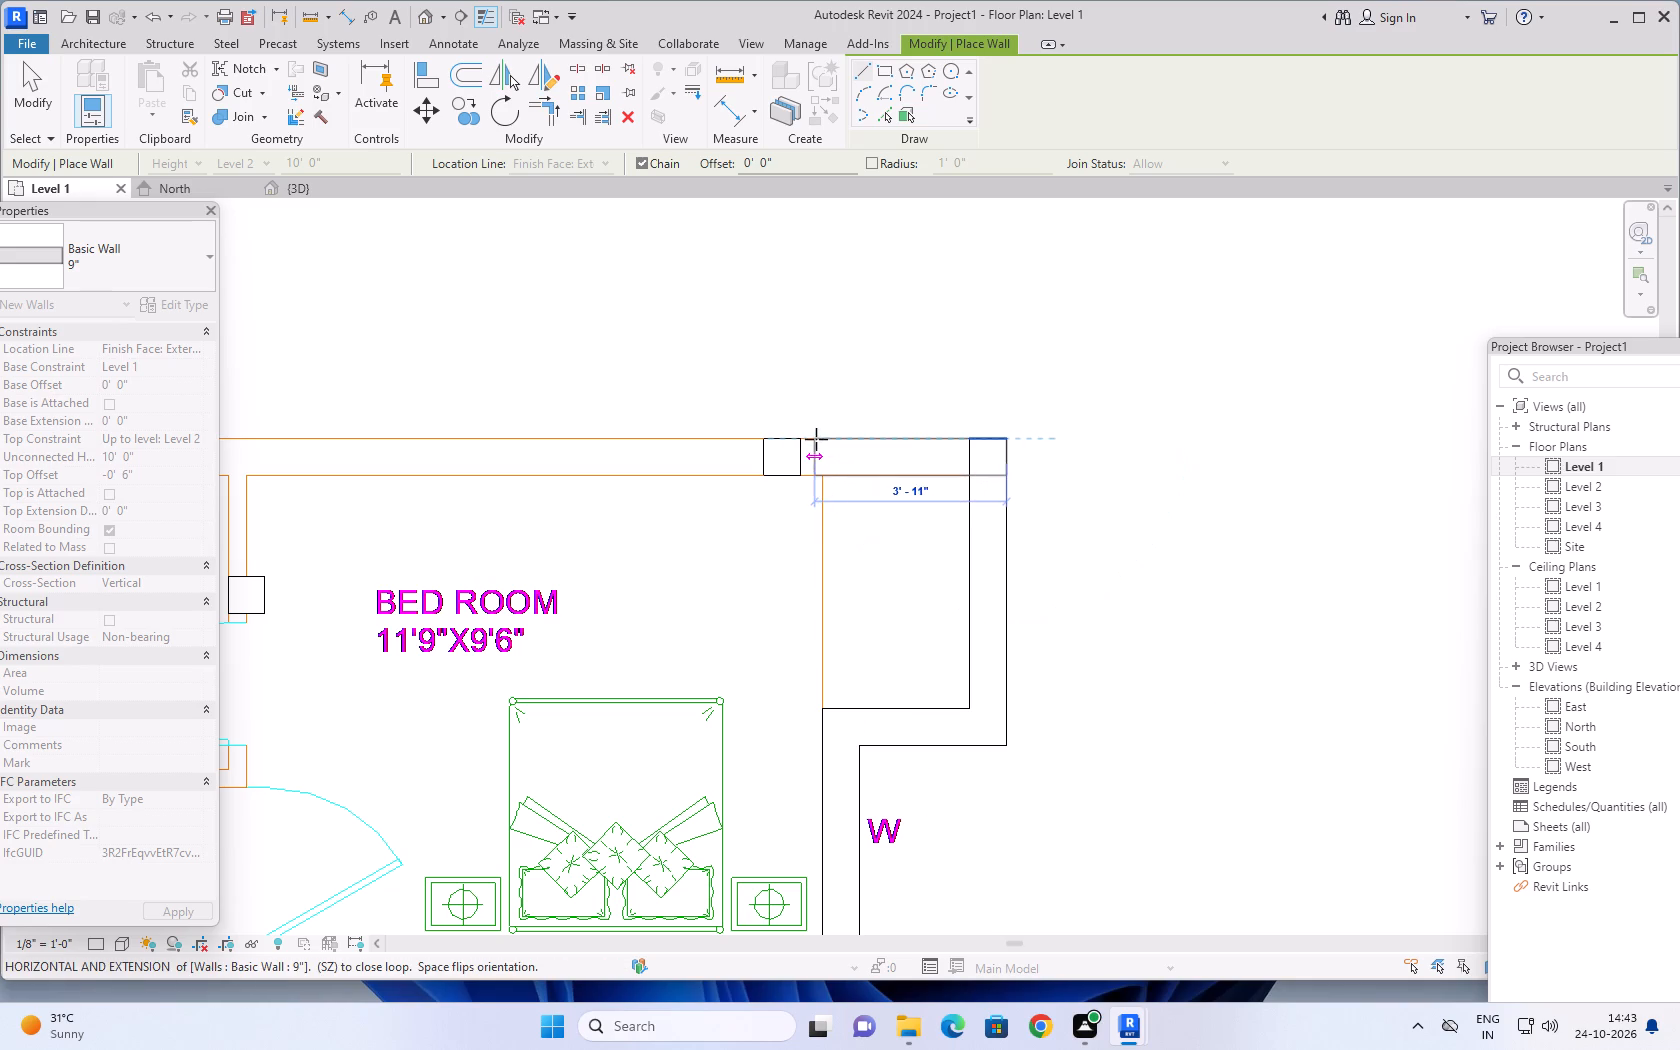
{"action": "left_click", "coordinate": [801, 438]}
{"action": "key", "text": "Escape"}
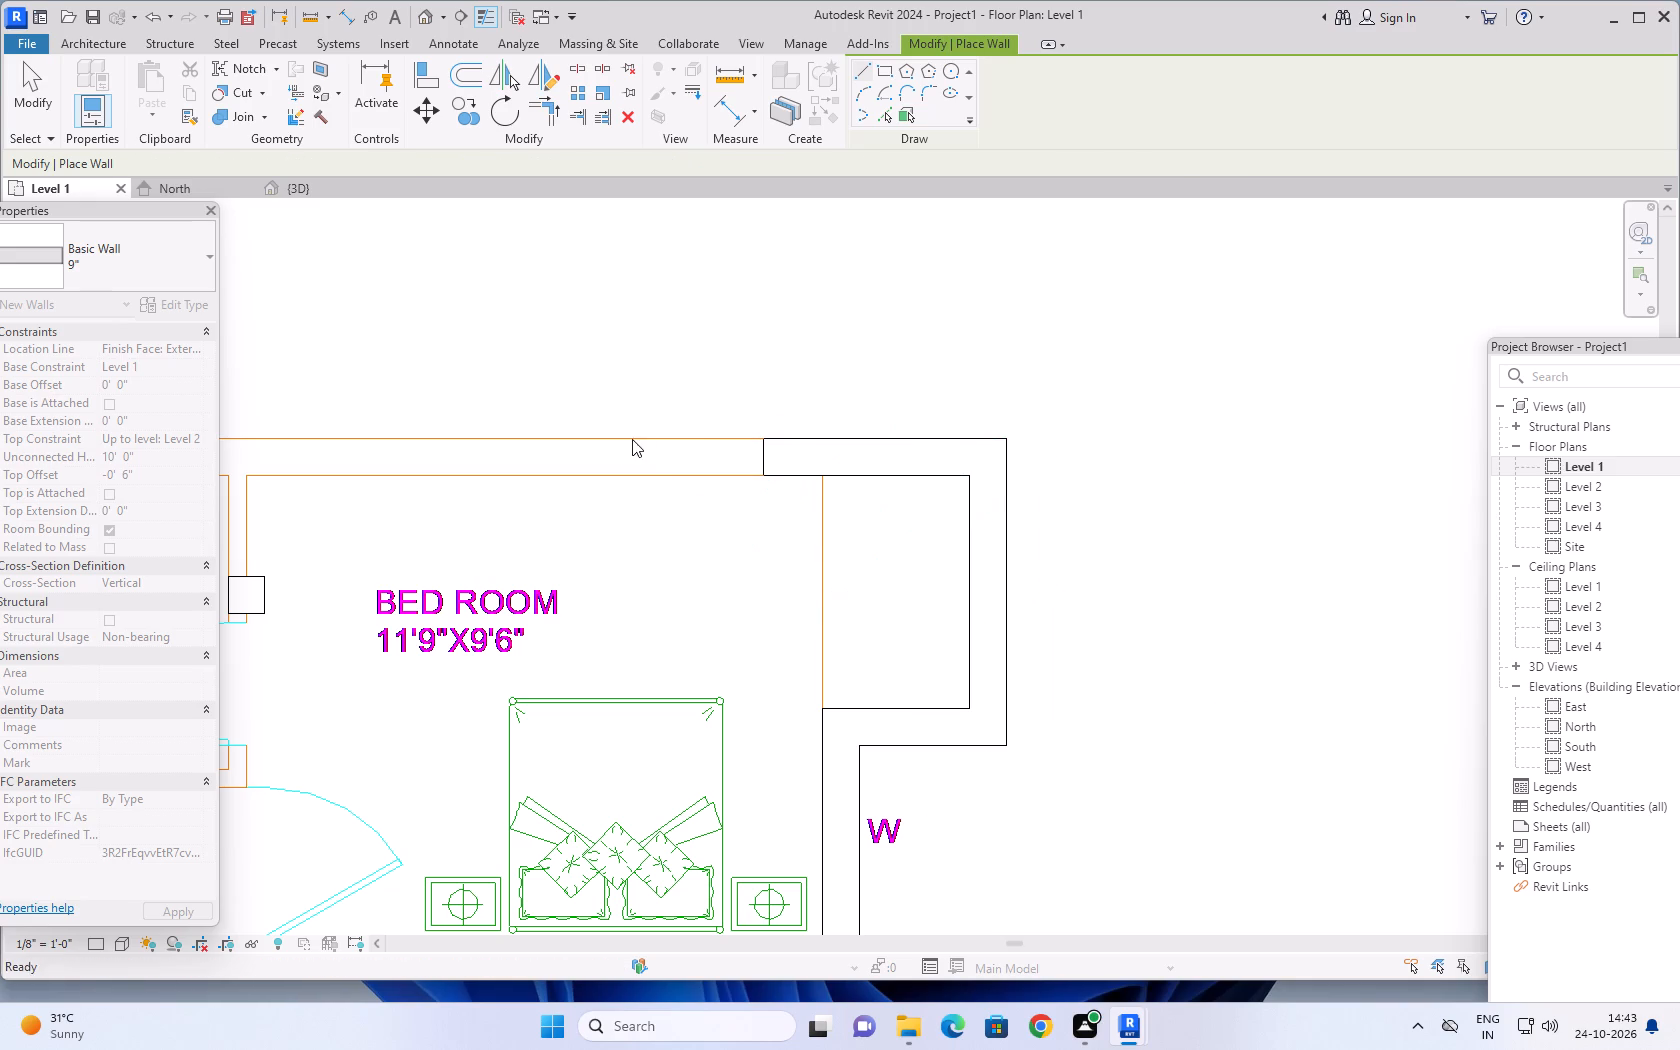
Draw a 9" exterior wall about 14'11" long from the bedroom column past the first bath to the column between the two baths.
{"action": "left_click", "coordinate": [763, 441]}
{"action": "scroll", "coordinate": [433, 456], "scroll_direction": "down", "scroll_amount": 3}
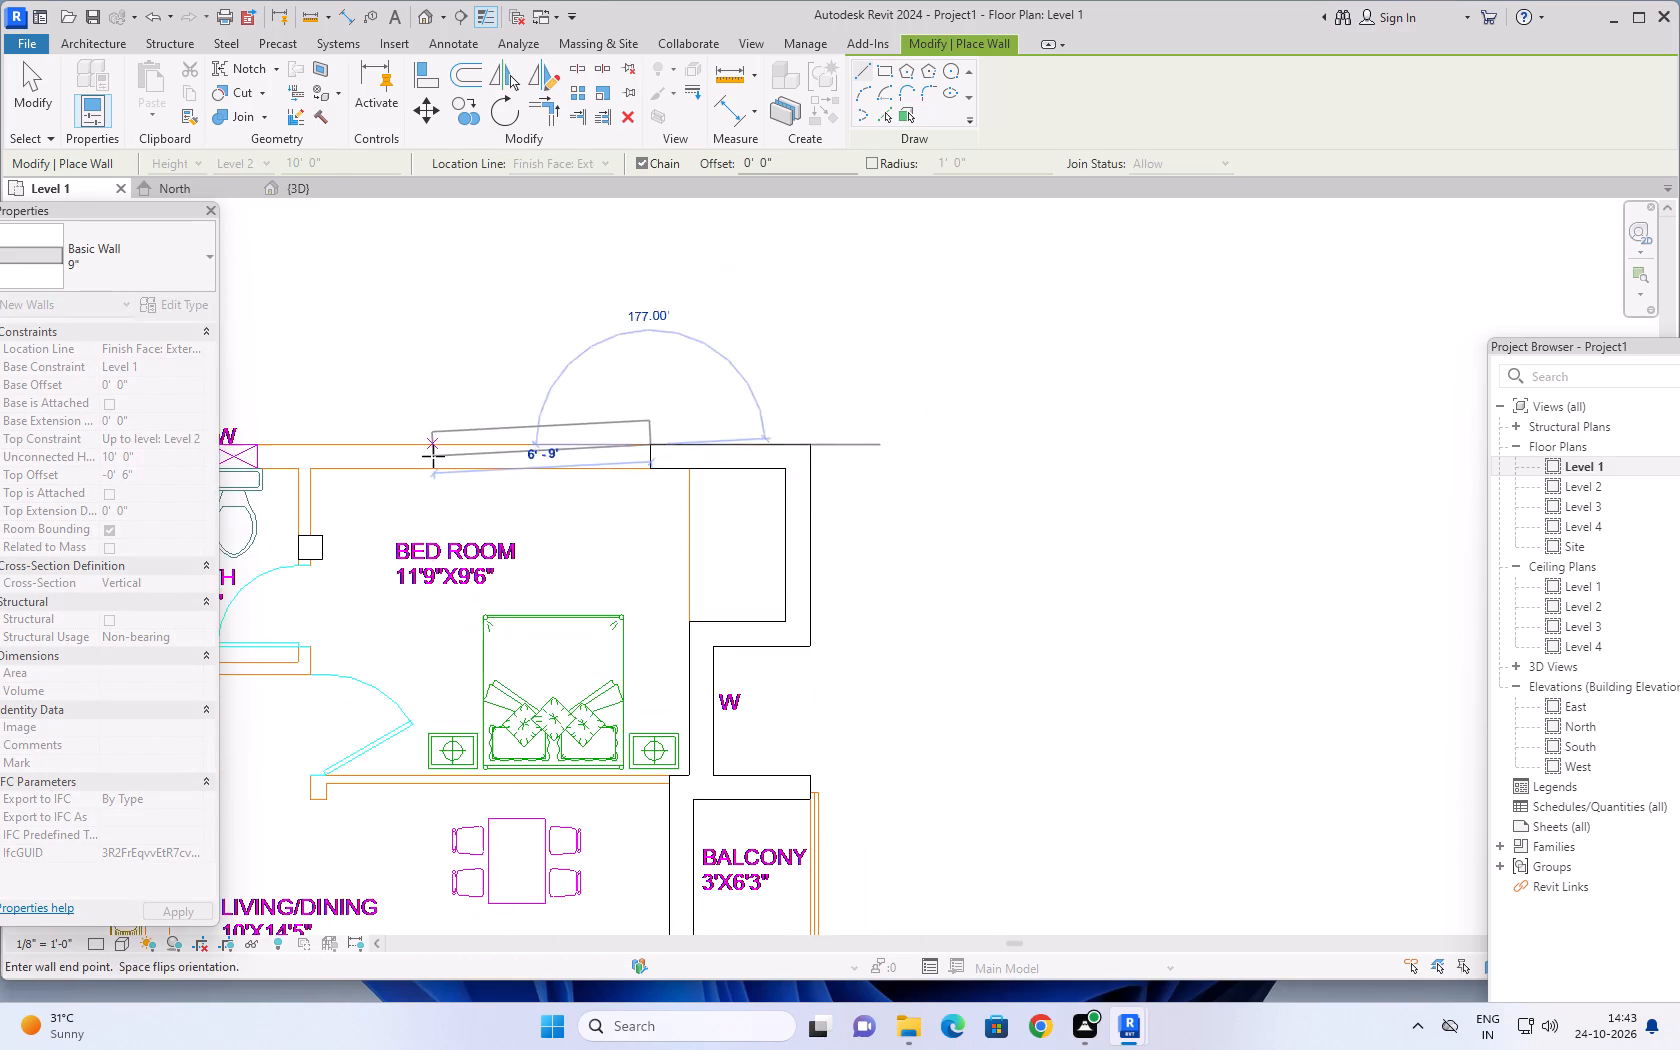
{"action": "scroll", "coordinate": [435, 445], "scroll_direction": "down", "scroll_amount": 3}
{"action": "middle_click_drag", "start_coordinate": [429, 446], "coordinate": [839, 546]}
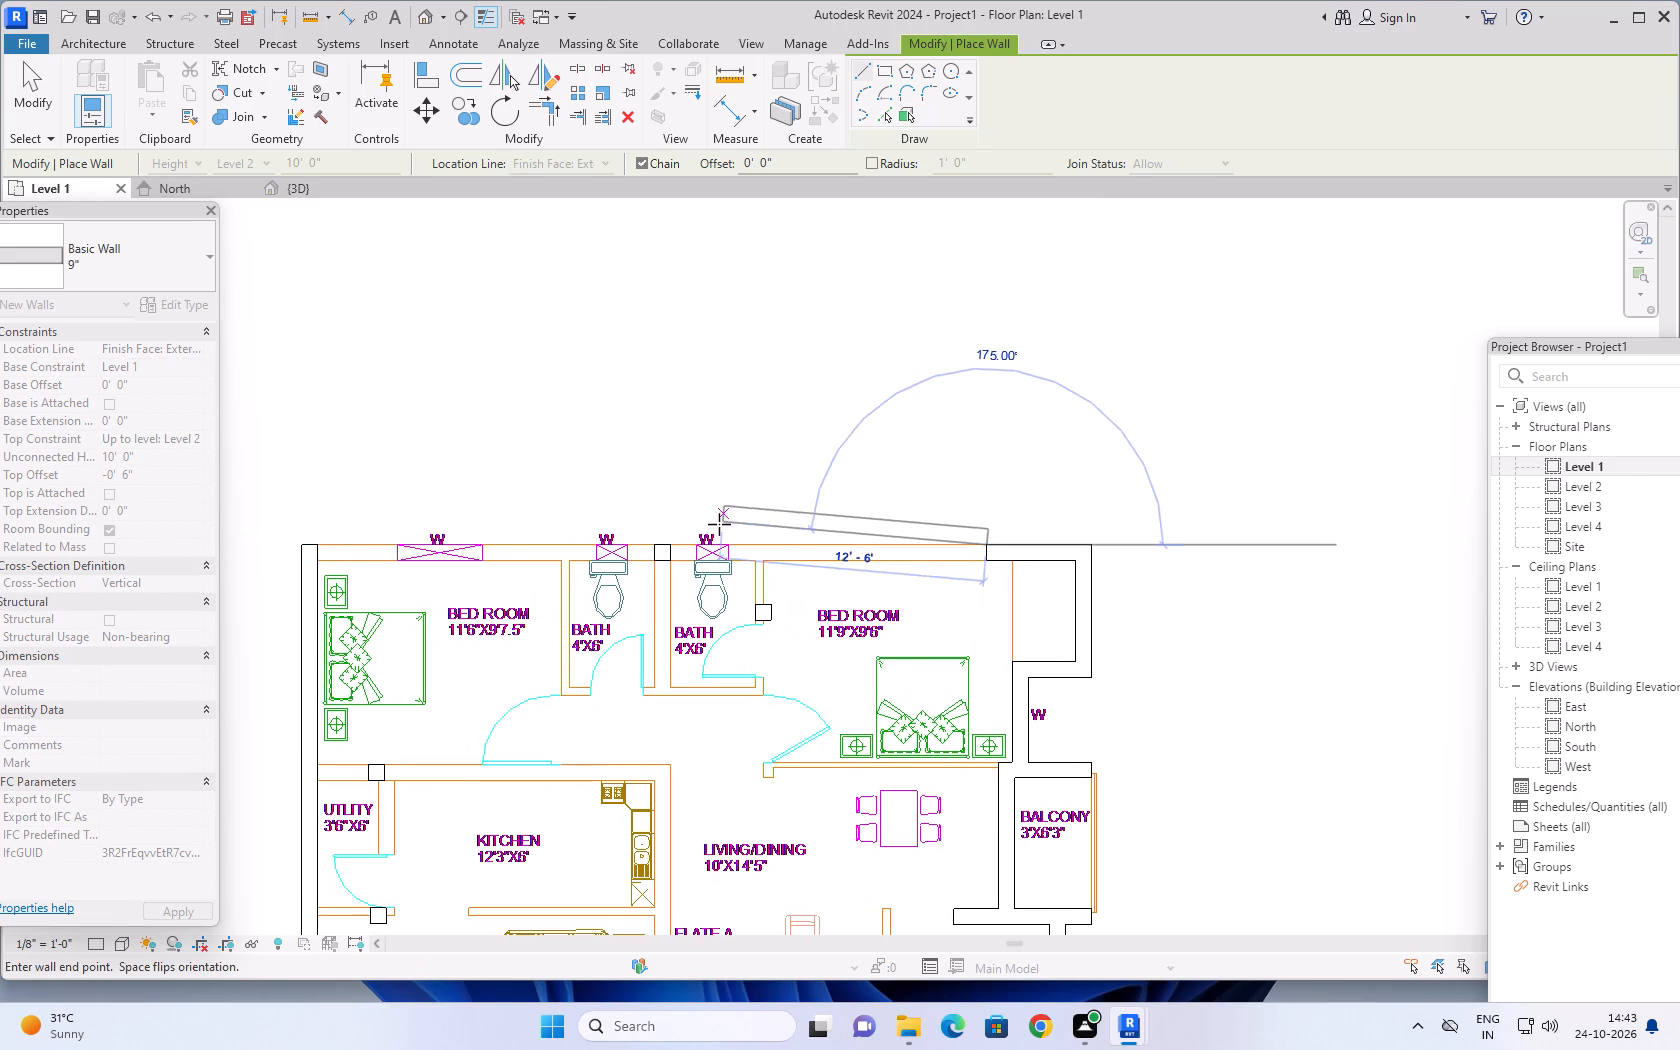
{"action": "scroll", "coordinate": [715, 527], "scroll_direction": "up", "scroll_amount": 8}
{"action": "key", "text": "space"}
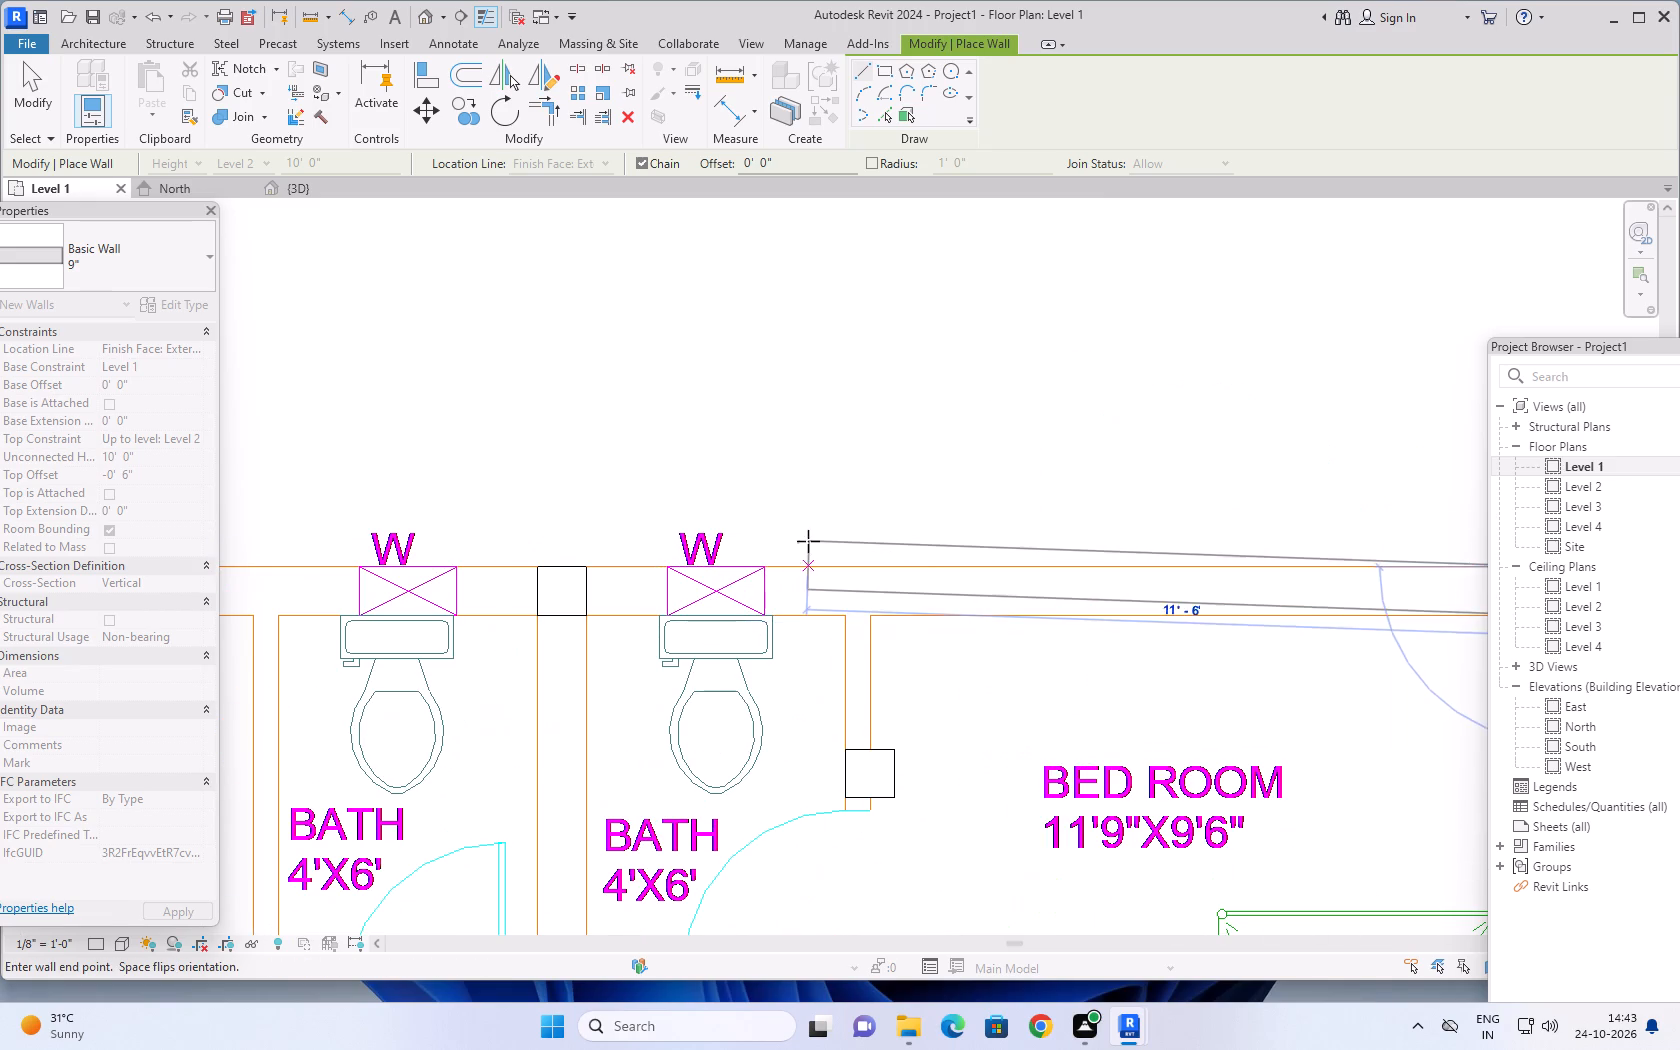
{"action": "left_click", "coordinate": [585, 564]}
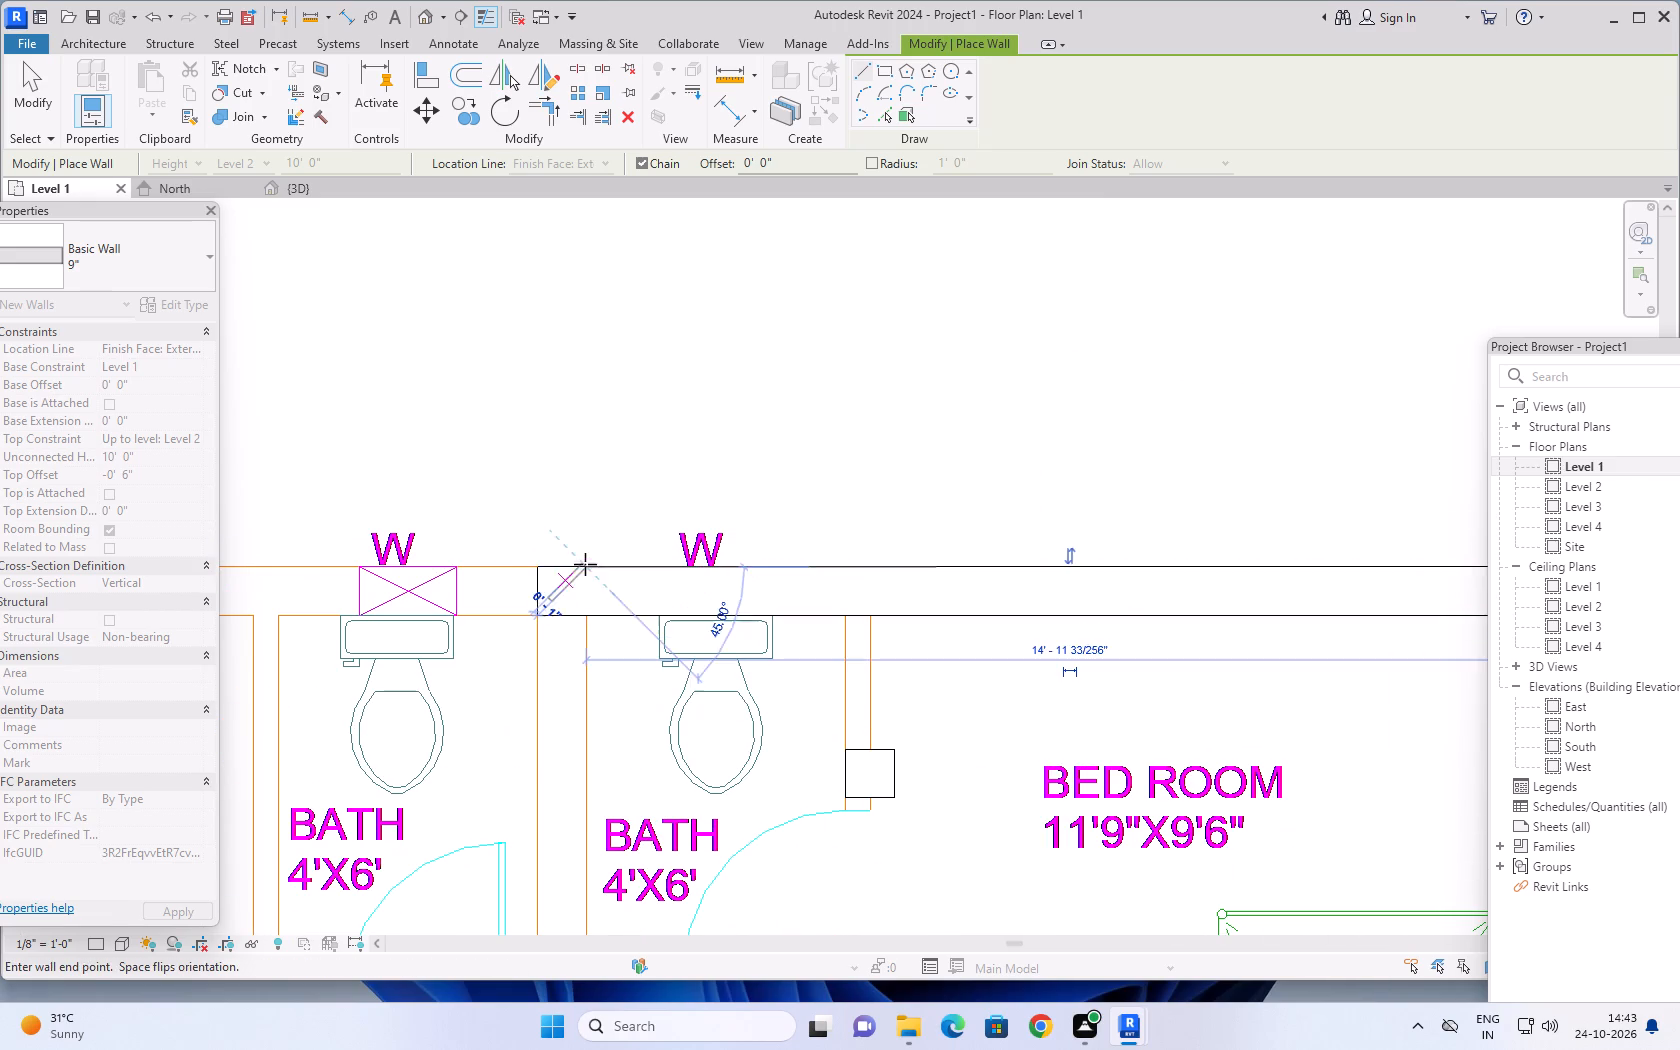
{"action": "key", "text": "Escape"}
Draw a 1'3" long 9" wall from the column between the baths to the near edge of the second bath's window.
{"action": "scroll", "coordinate": [721, 462], "scroll_direction": "down", "scroll_amount": 4}
{"action": "middle_click_drag", "start_coordinate": [693, 466], "coordinate": [956, 472]}
{"action": "scroll", "coordinate": [858, 507], "scroll_direction": "up", "scroll_amount": 7}
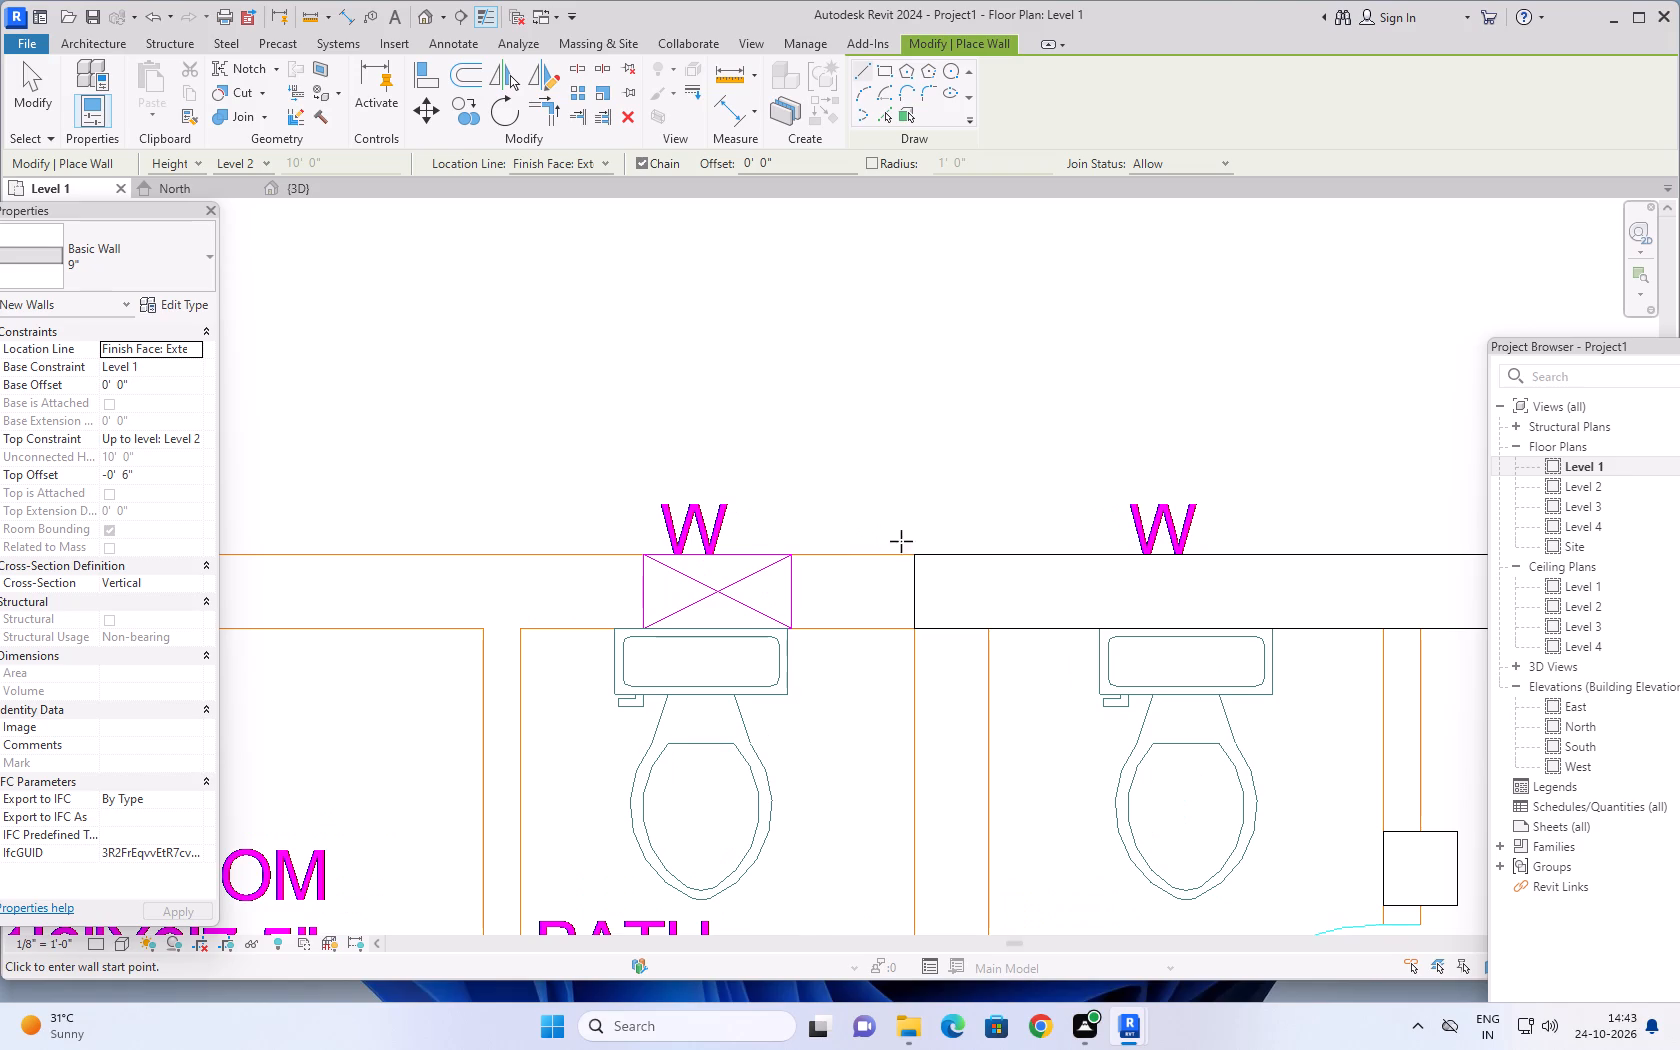
{"action": "left_click", "coordinate": [916, 553]}
{"action": "key", "text": "space"}
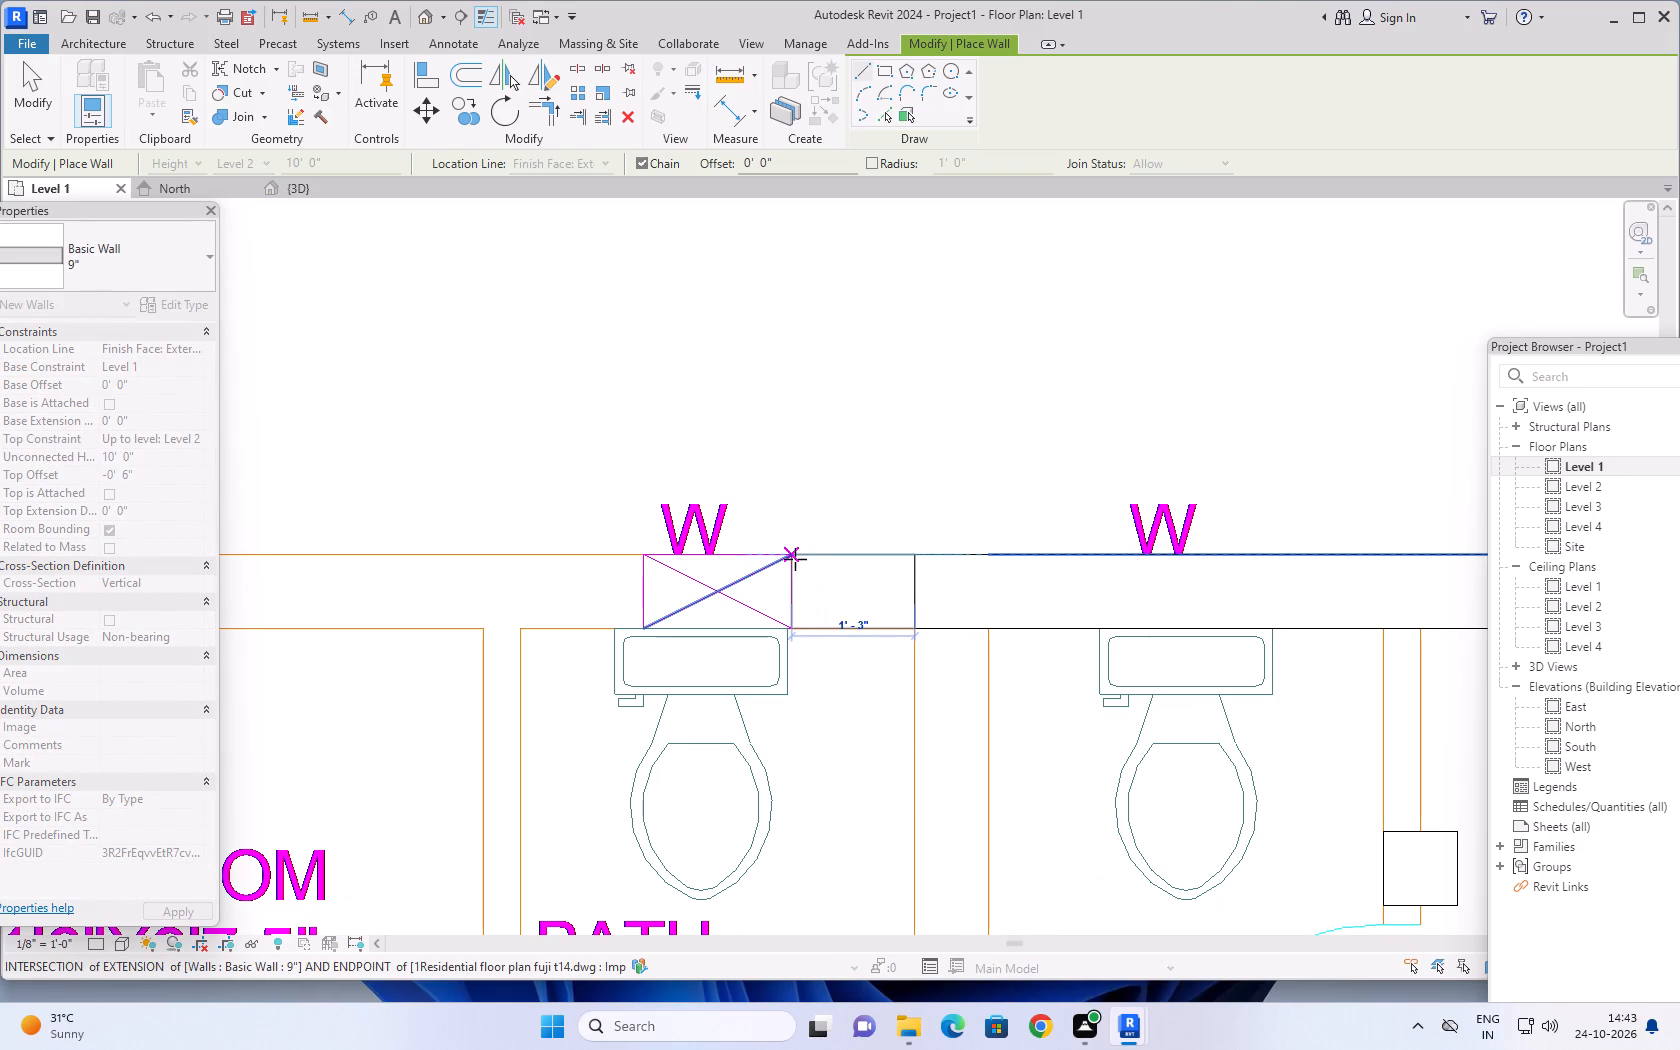
{"action": "left_click", "coordinate": [795, 559]}
{"action": "key", "text": "Escape"}
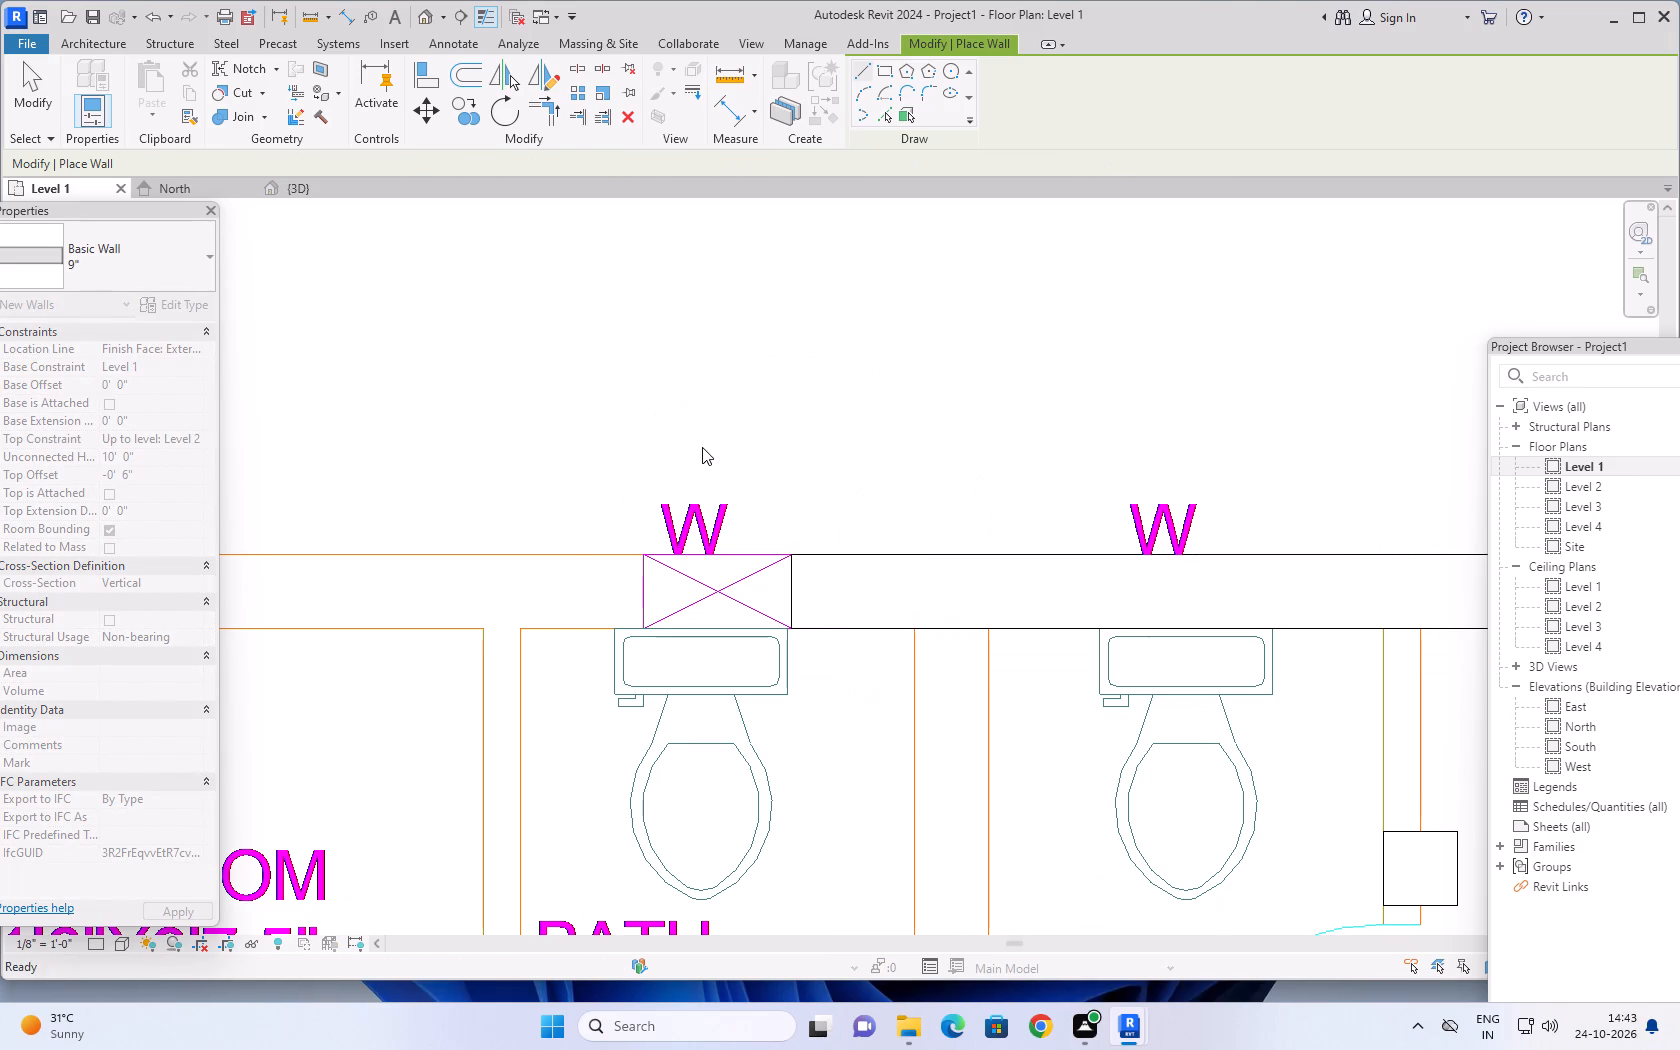
Draw a 5'4 1/2" long 9" exterior wall between the second bath's window and the 11'6"x9'7.5" bedroom's window.
{"action": "scroll", "coordinate": [694, 447], "scroll_direction": "down", "scroll_amount": 6}
{"action": "middle_click_drag", "start_coordinate": [624, 444], "coordinate": [835, 437]}
{"action": "scroll", "coordinate": [824, 474], "scroll_direction": "up", "scroll_amount": 4}
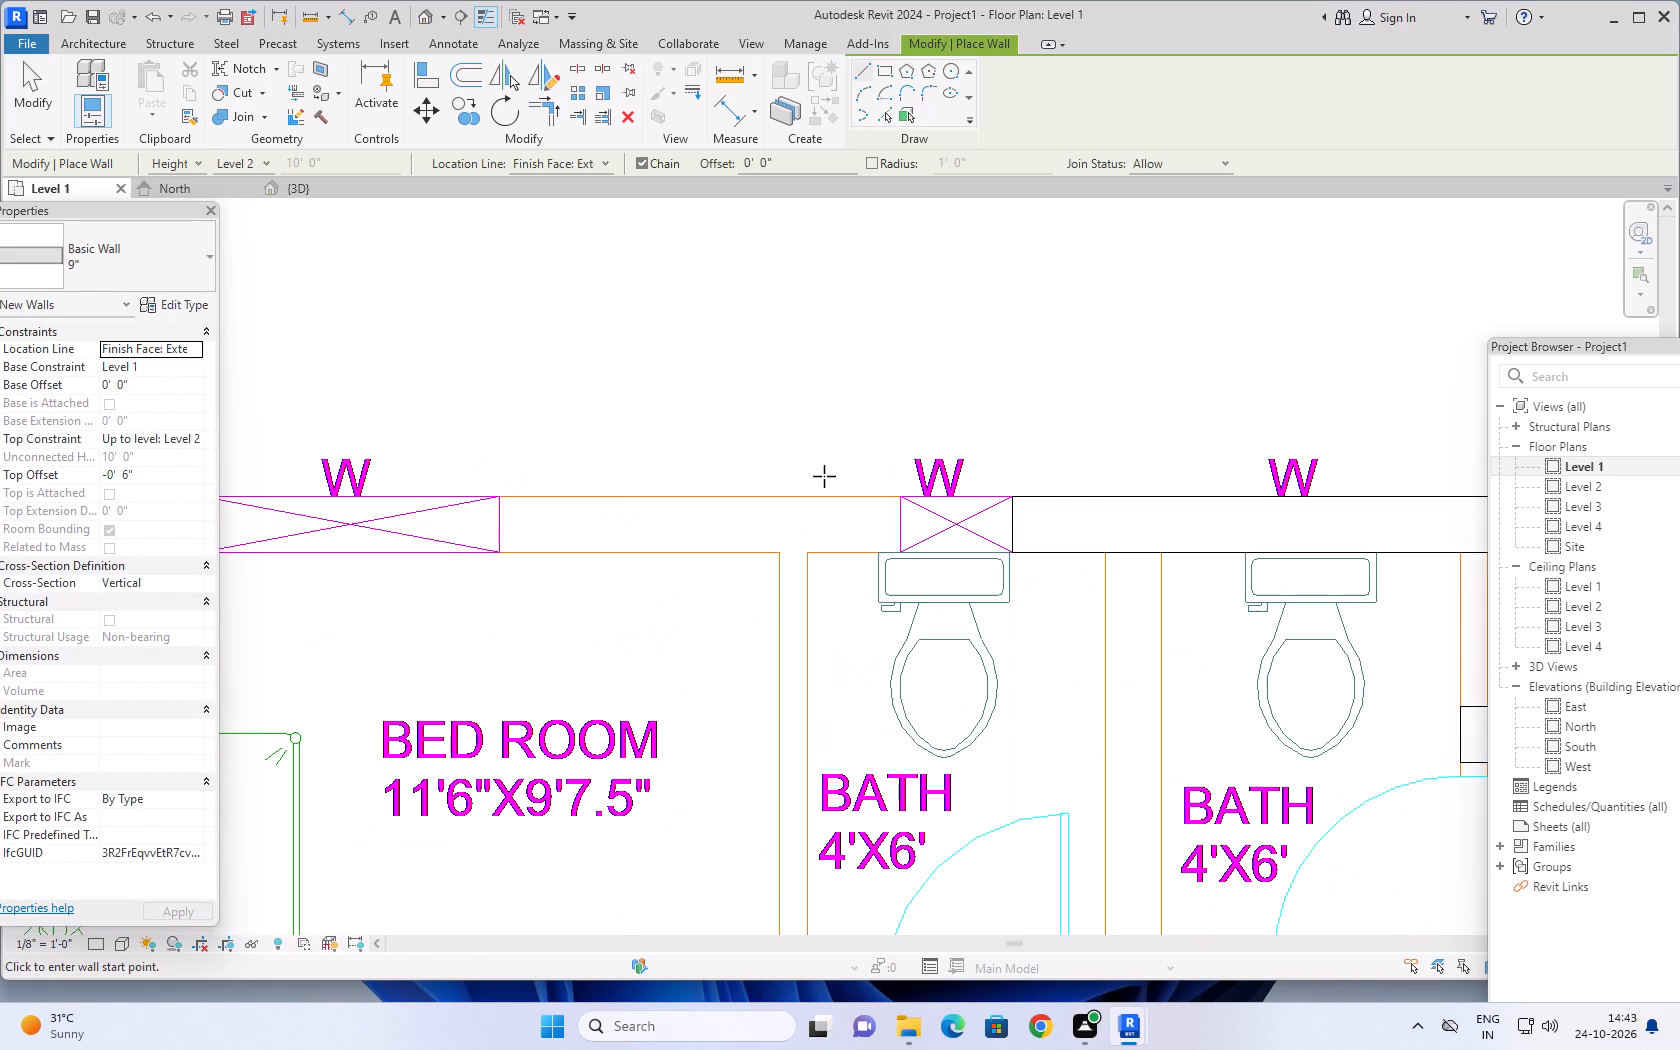
{"action": "left_click", "coordinate": [901, 498]}
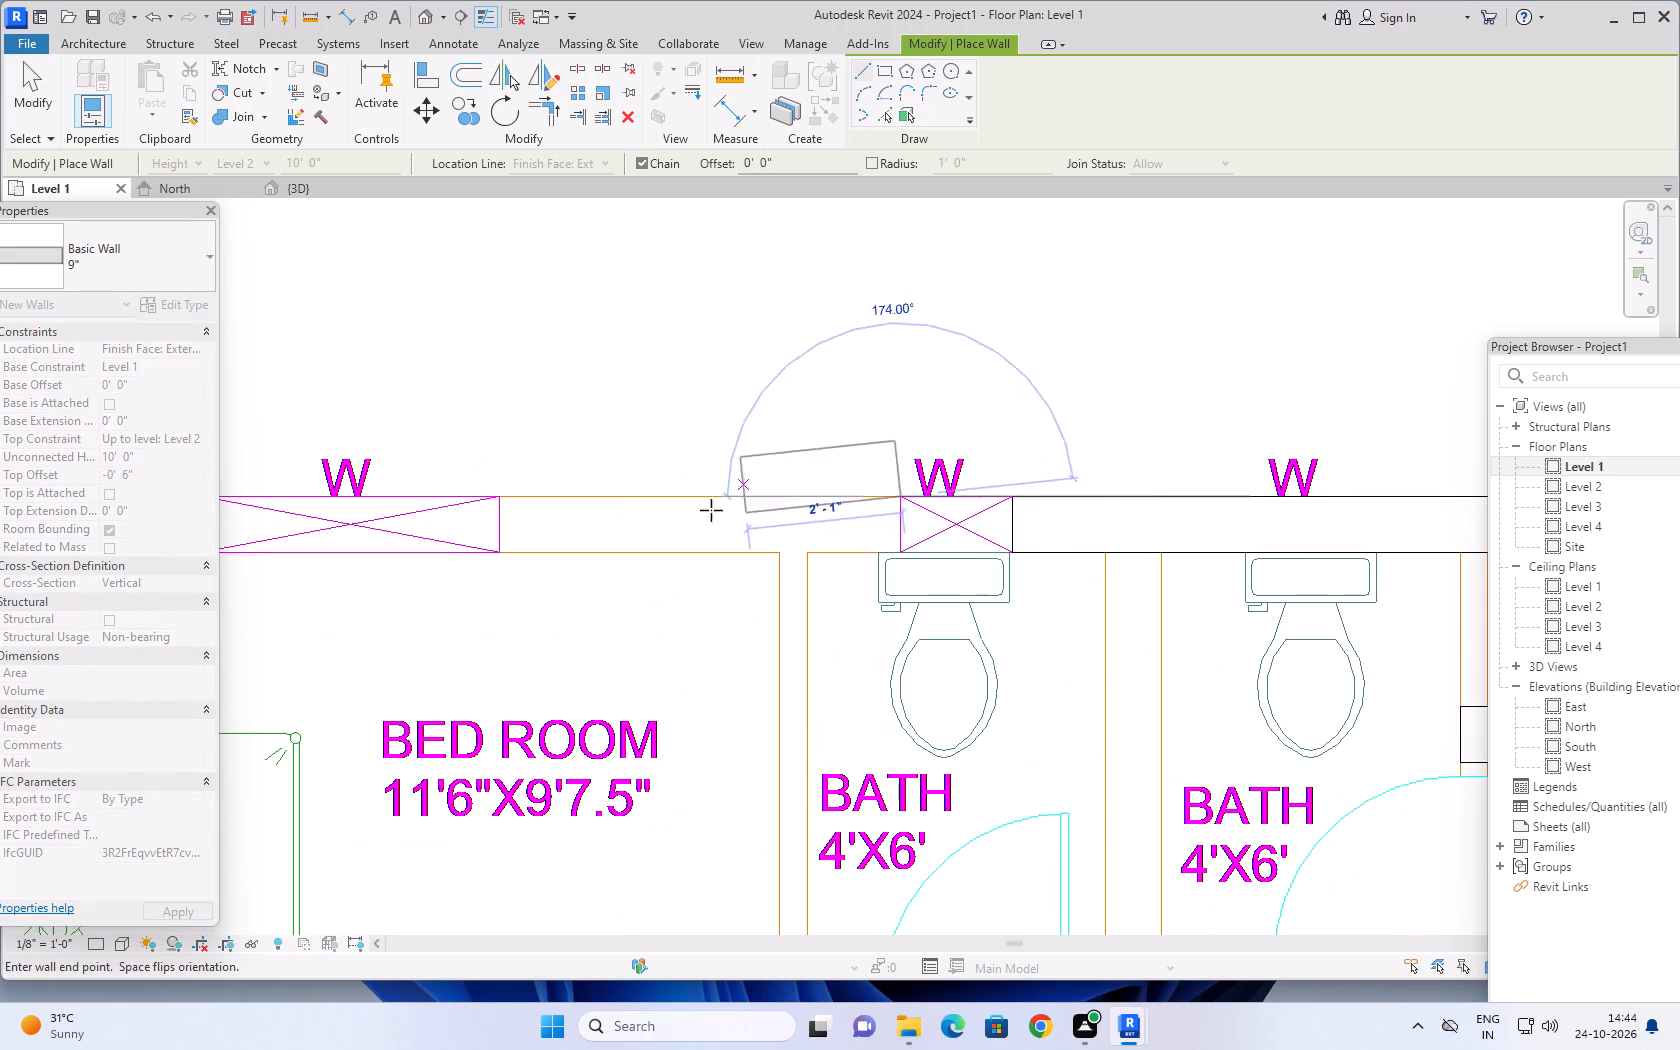
{"action": "key", "text": "space"}
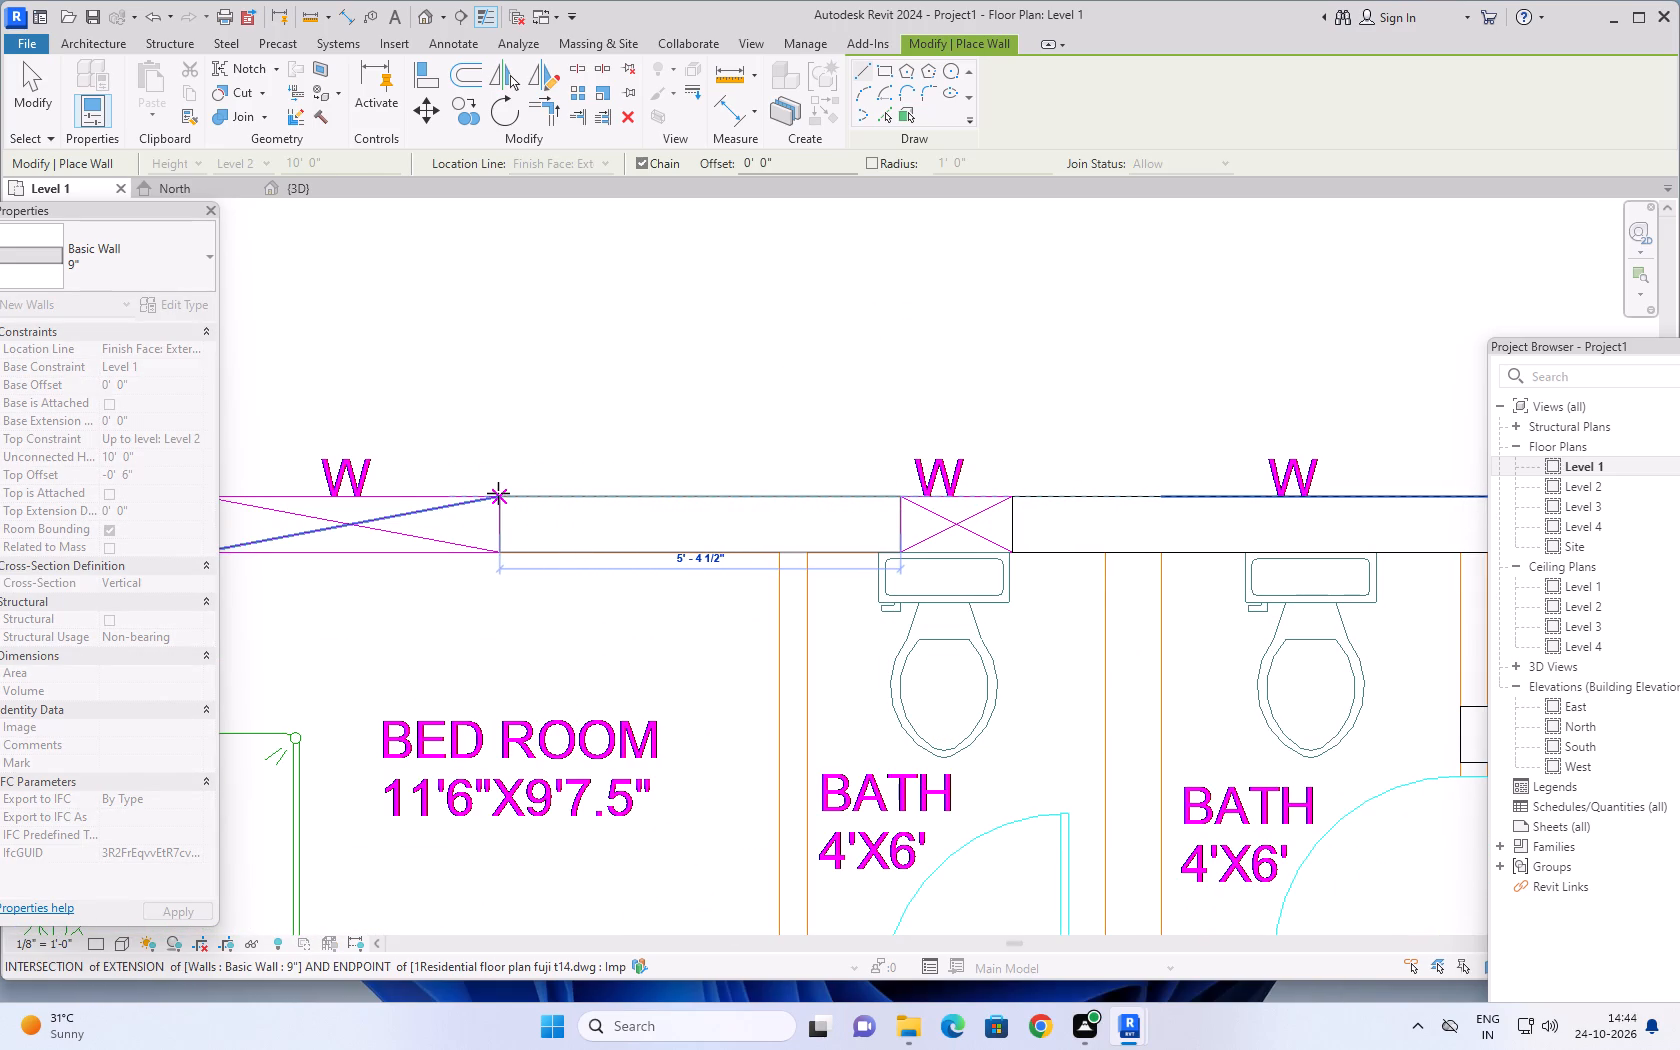
{"action": "left_click", "coordinate": [498, 493]}
{"action": "scroll", "coordinate": [564, 355], "scroll_direction": "down", "scroll_amount": 3}
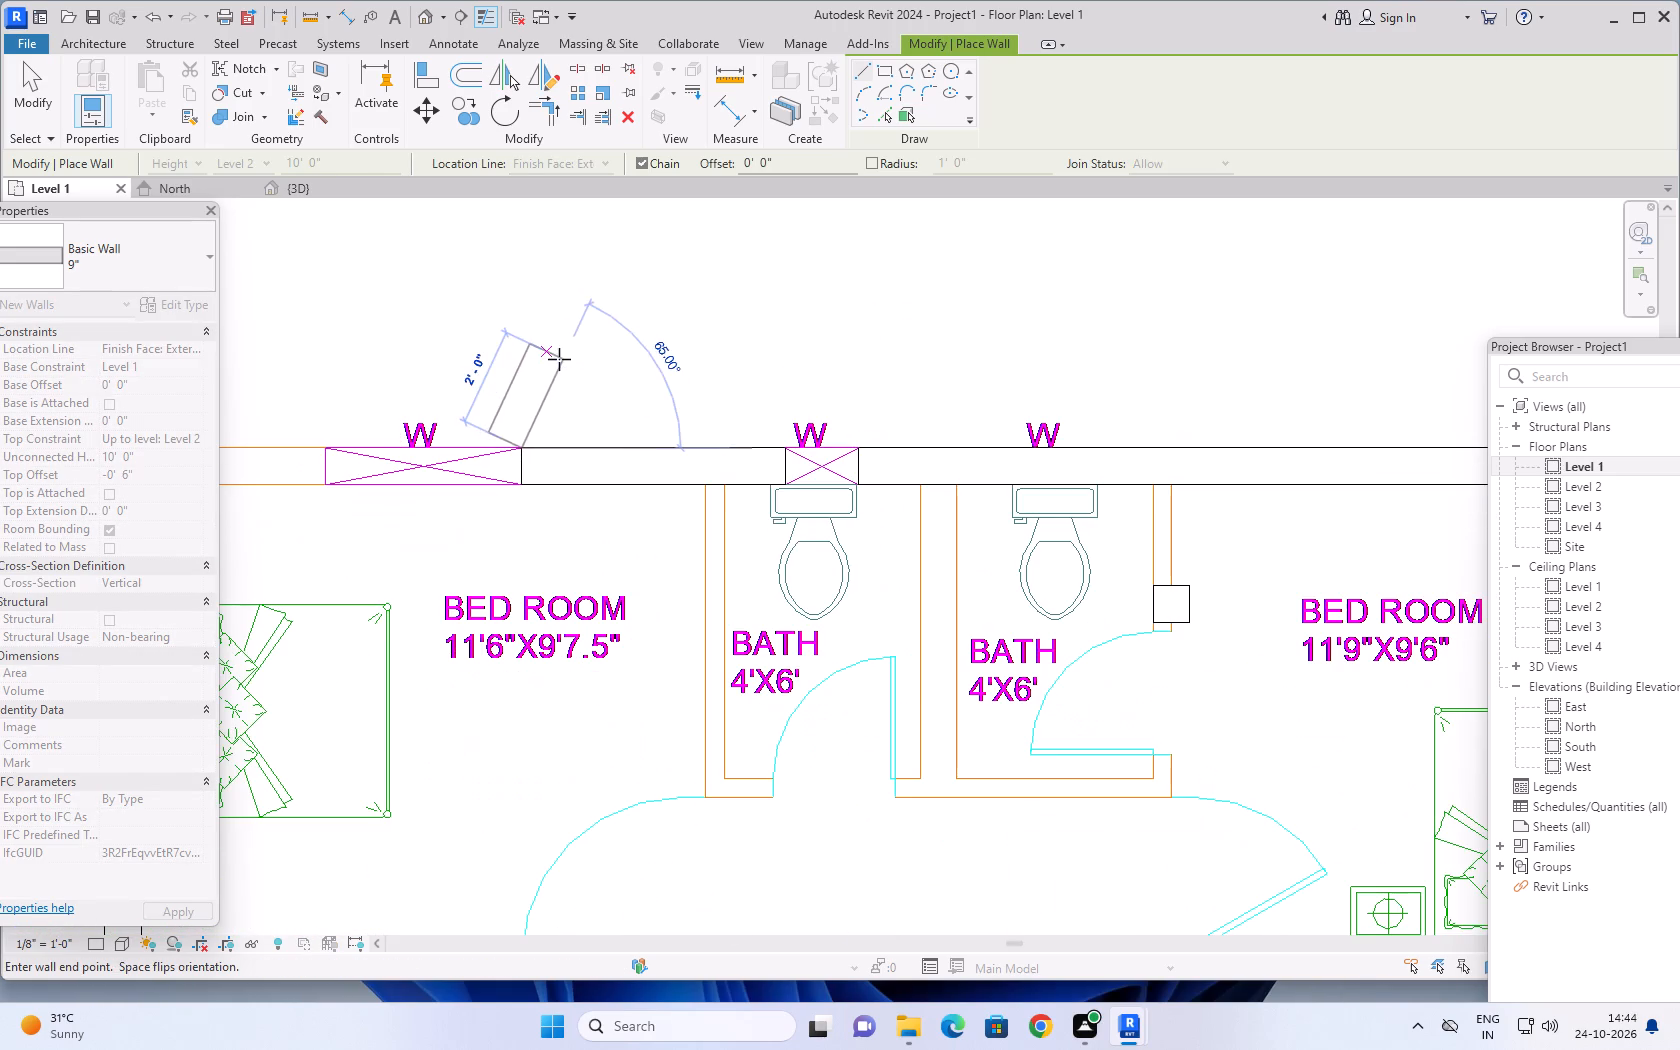
{"action": "key", "text": "Escape"}
Draw a 3'9" long 9" wall from the far edge of the 11'6"x9'7.5" bedroom's window to the existing side wall at the corner.
{"action": "scroll", "coordinate": [558, 362], "scroll_direction": "down", "scroll_amount": 4}
{"action": "middle_click_drag", "start_coordinate": [584, 373], "coordinate": [1013, 392]}
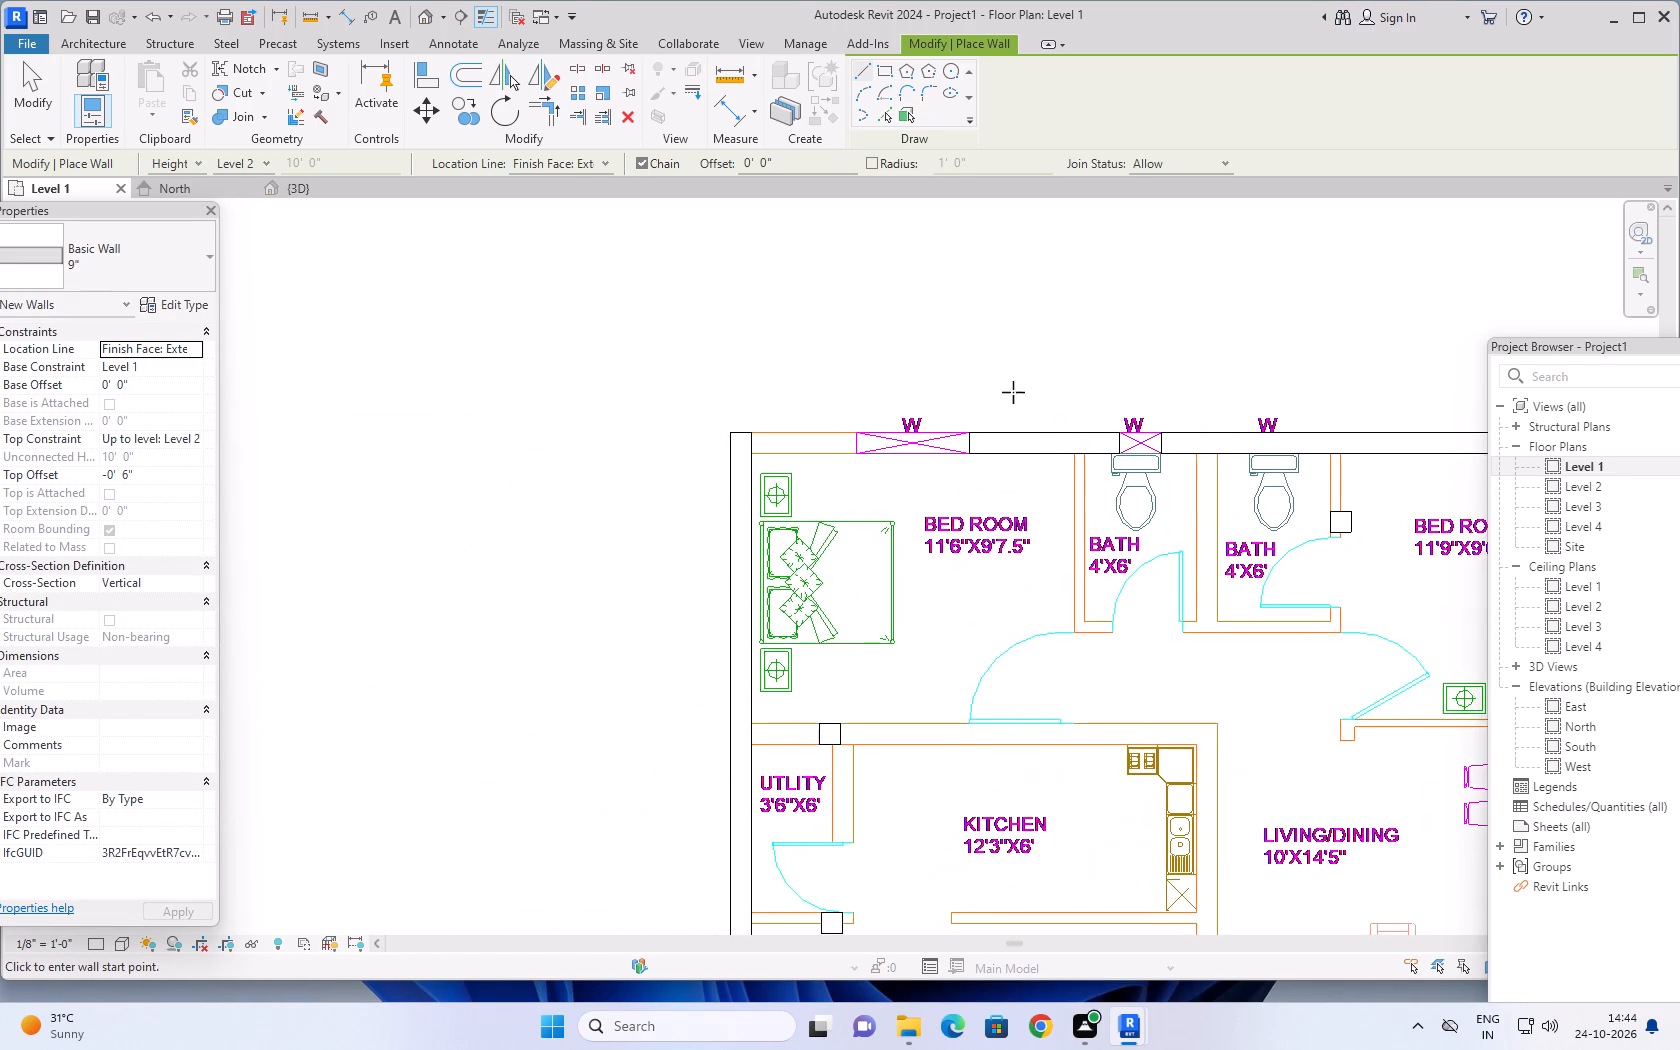
{"action": "scroll", "coordinate": [779, 377], "scroll_direction": "up", "scroll_amount": 7}
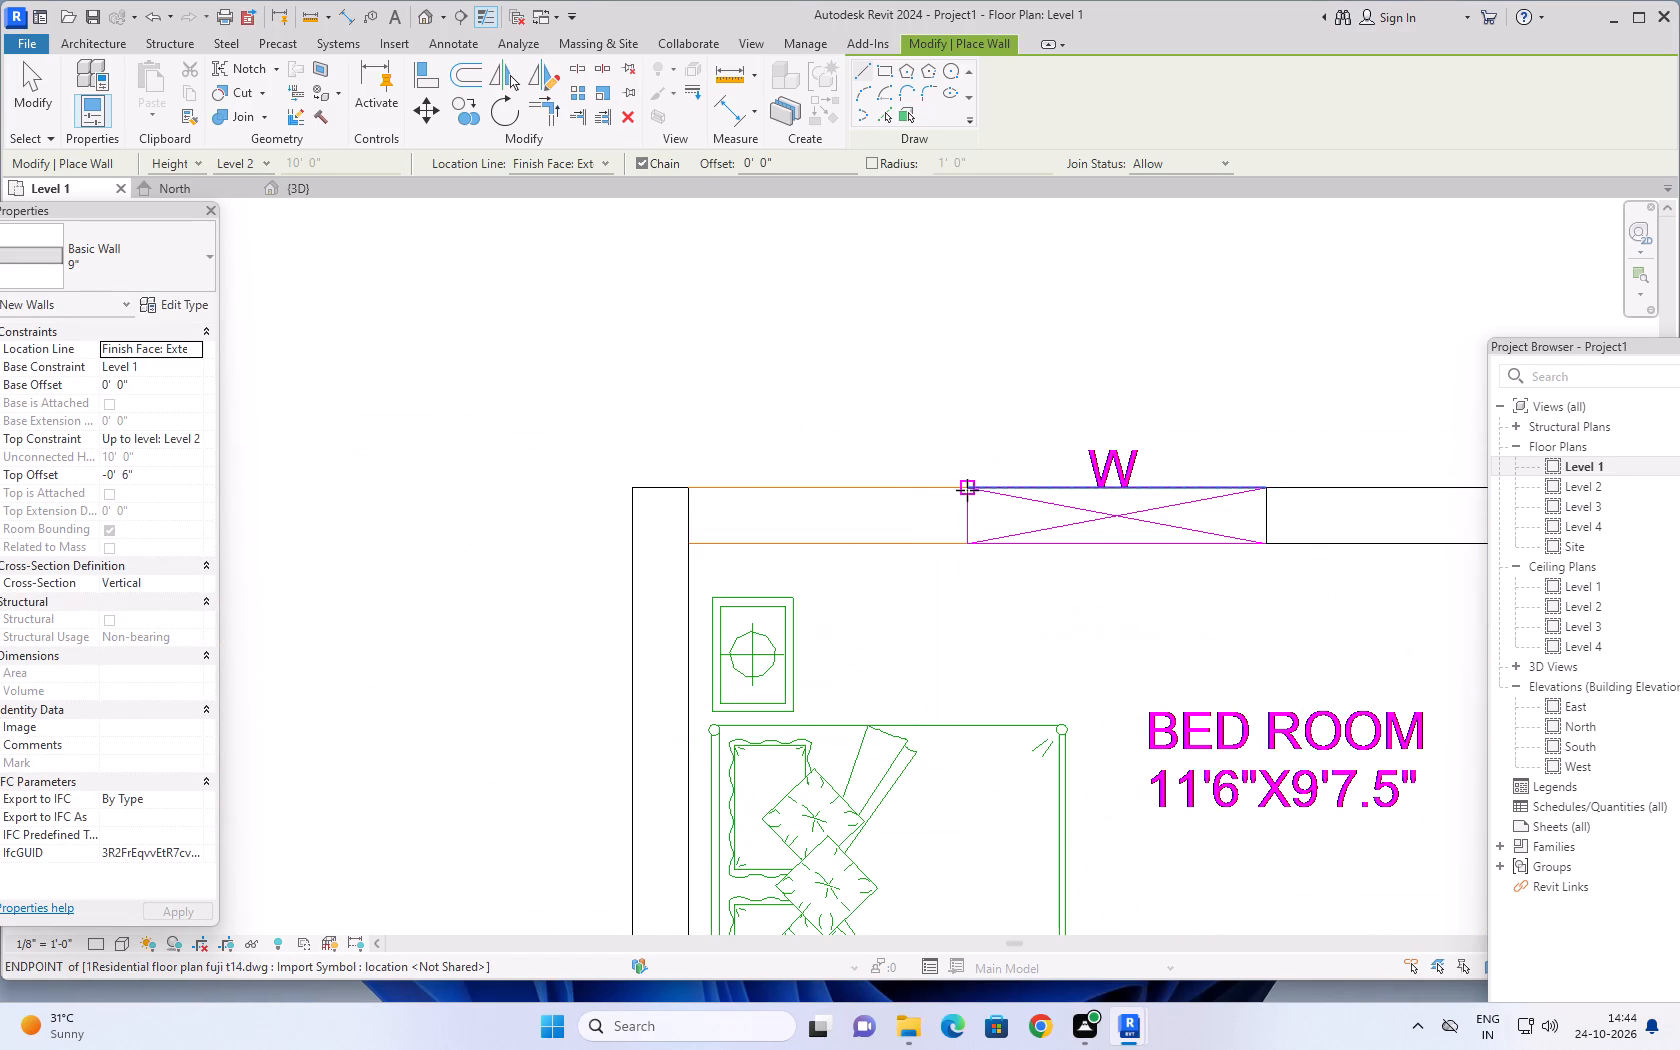
{"action": "left_click", "coordinate": [967, 490]}
{"action": "key", "text": "space"}
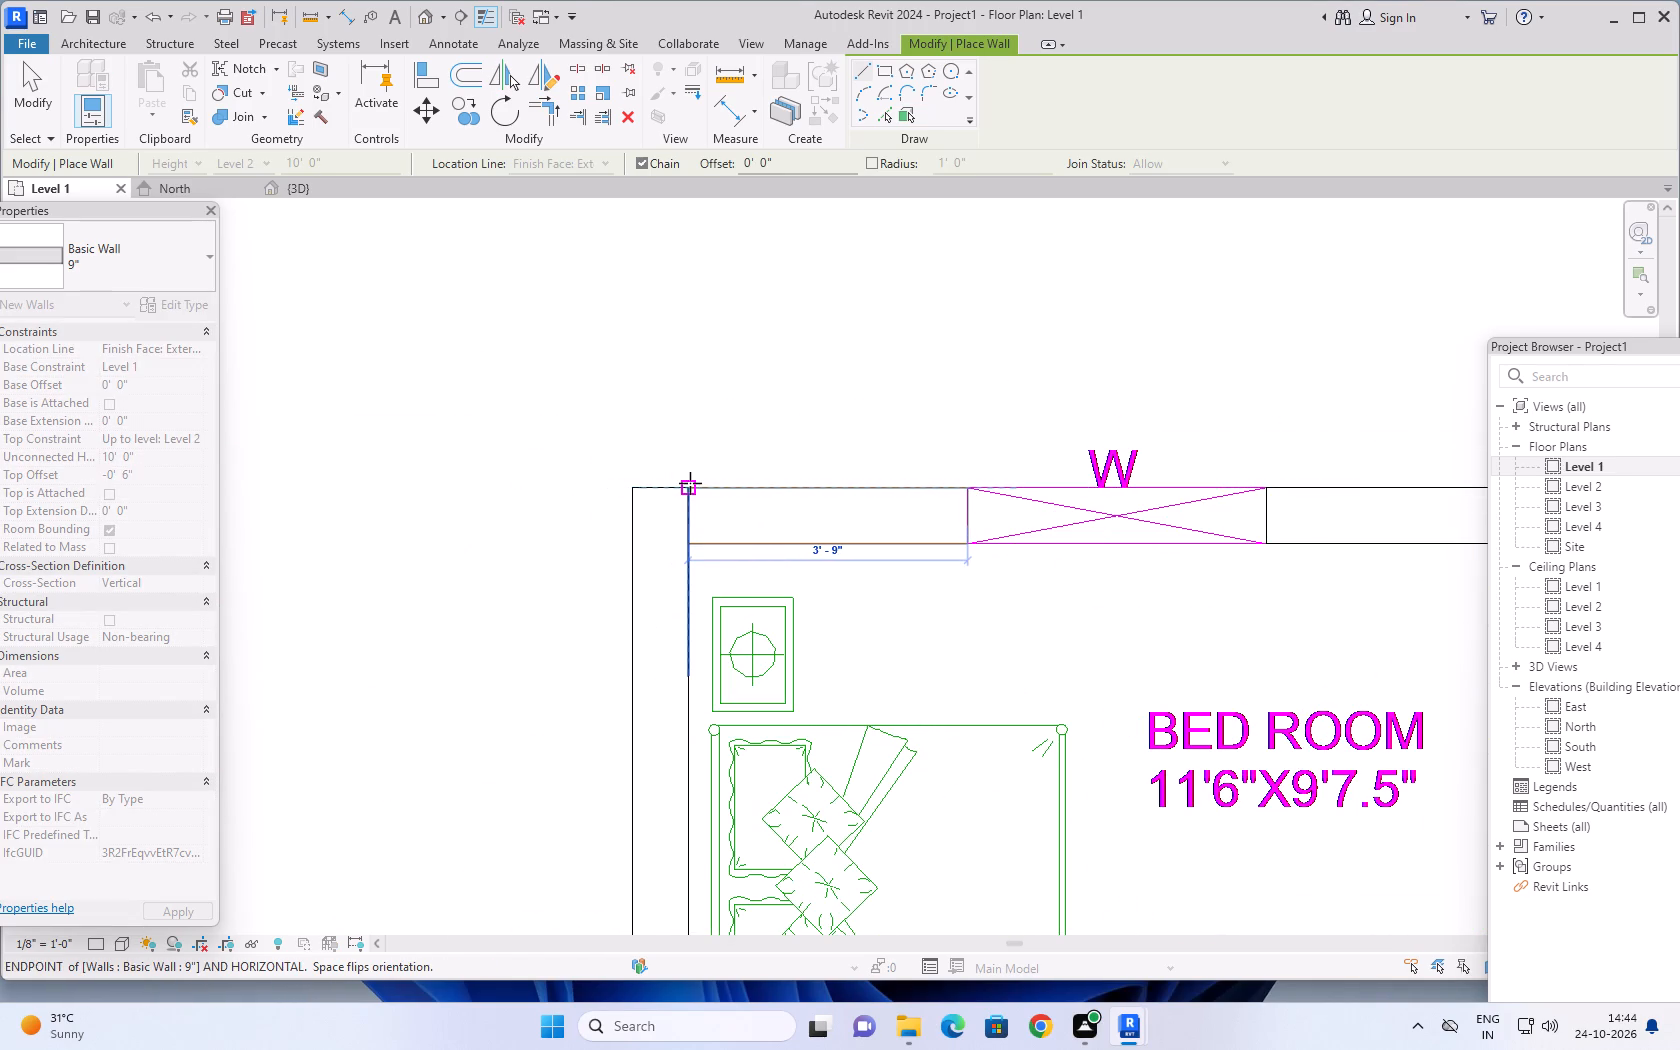
{"action": "left_click", "coordinate": [690, 483]}
{"action": "scroll", "coordinate": [661, 427], "scroll_direction": "down", "scroll_amount": 6}
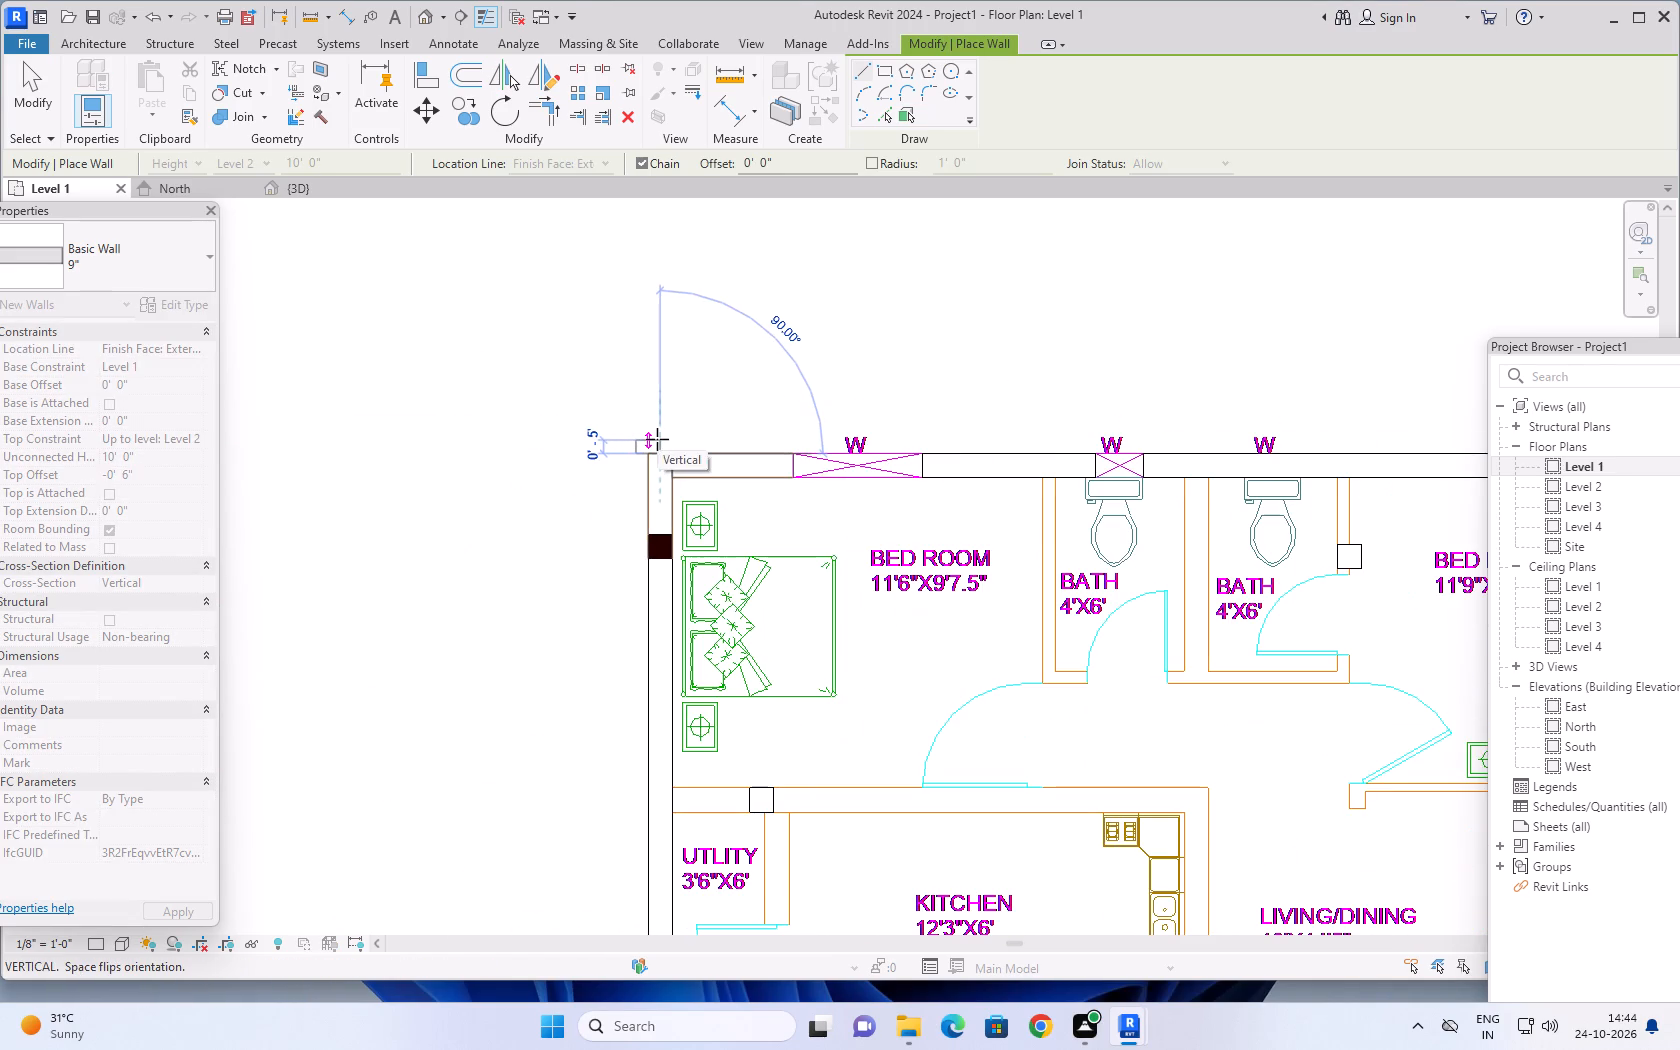
{"action": "key", "text": "Escape"}
{"action": "scroll", "coordinate": [657, 439], "scroll_direction": "down", "scroll_amount": 3}
{"action": "middle_click_drag", "start_coordinate": [629, 441], "coordinate": [559, 398]}
{"action": "scroll", "coordinate": [630, 499], "scroll_direction": "down", "scroll_amount": 3}
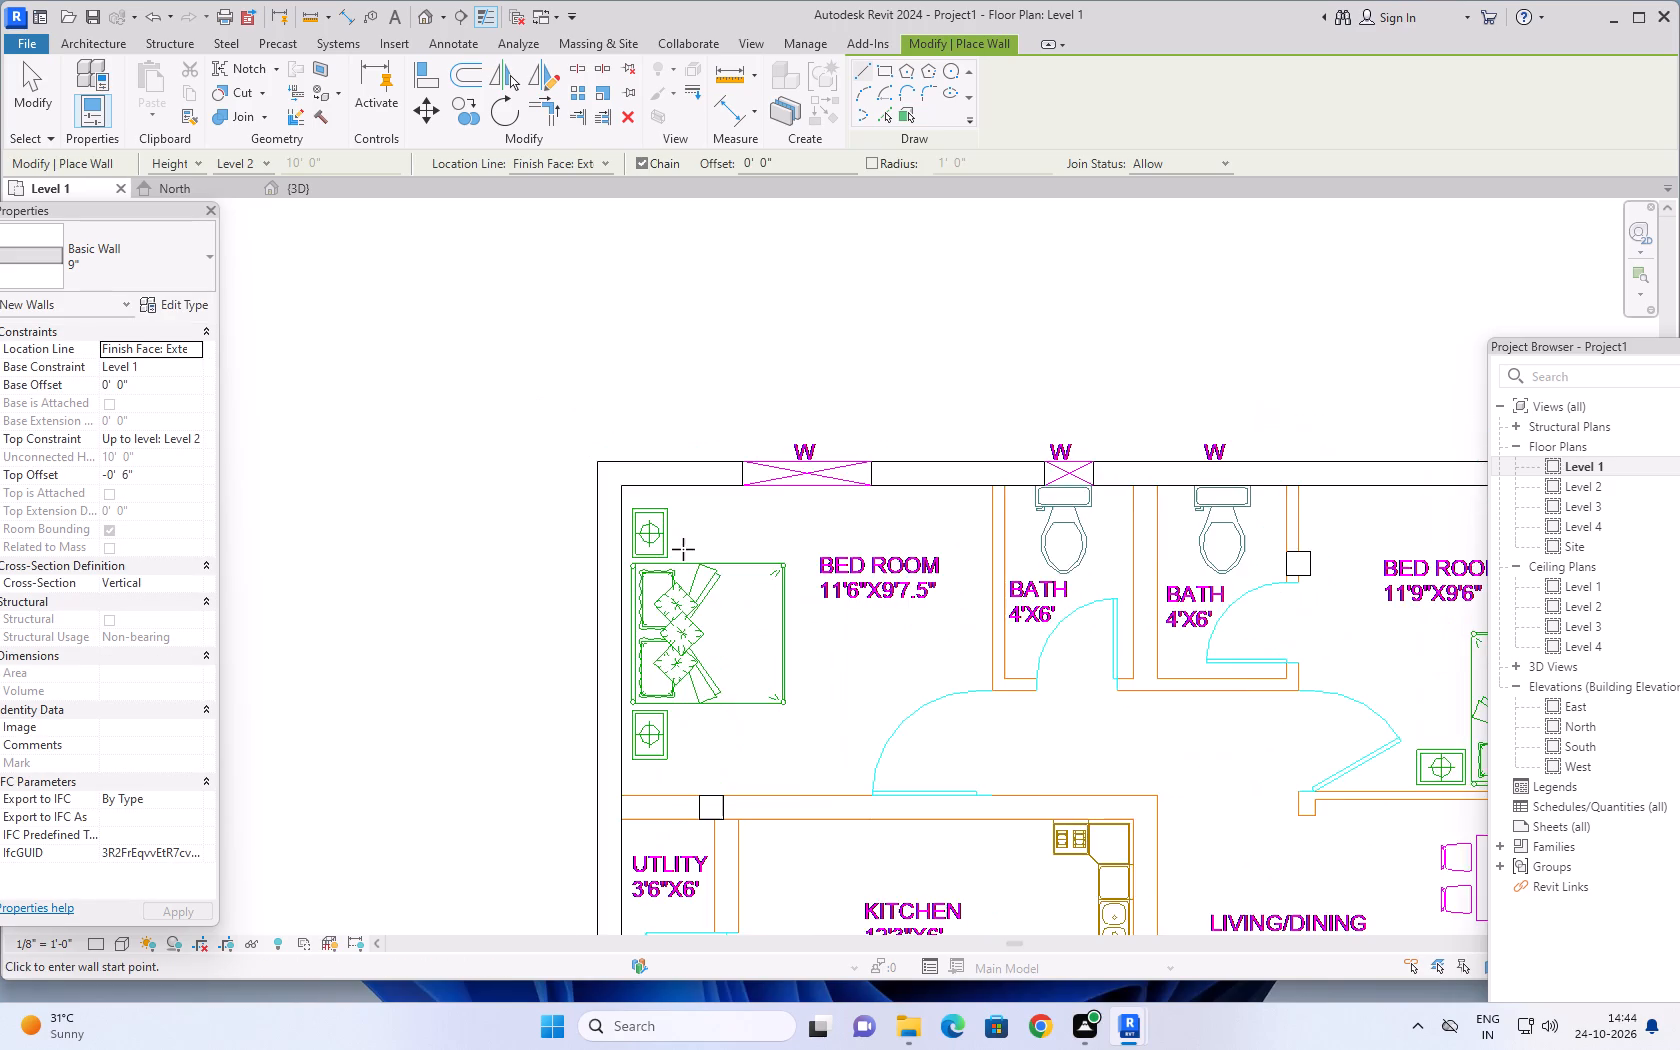
Draw a short 9" wall about 2'5" long from the side wall to the column between the 11'6"x9'7.5" bedroom and the utility.
{"action": "scroll", "coordinate": [683, 549], "scroll_direction": "down", "scroll_amount": 4}
{"action": "middle_click_drag", "start_coordinate": [742, 632], "coordinate": [557, 553]}
{"action": "scroll", "coordinate": [488, 635], "scroll_direction": "up", "scroll_amount": 9}
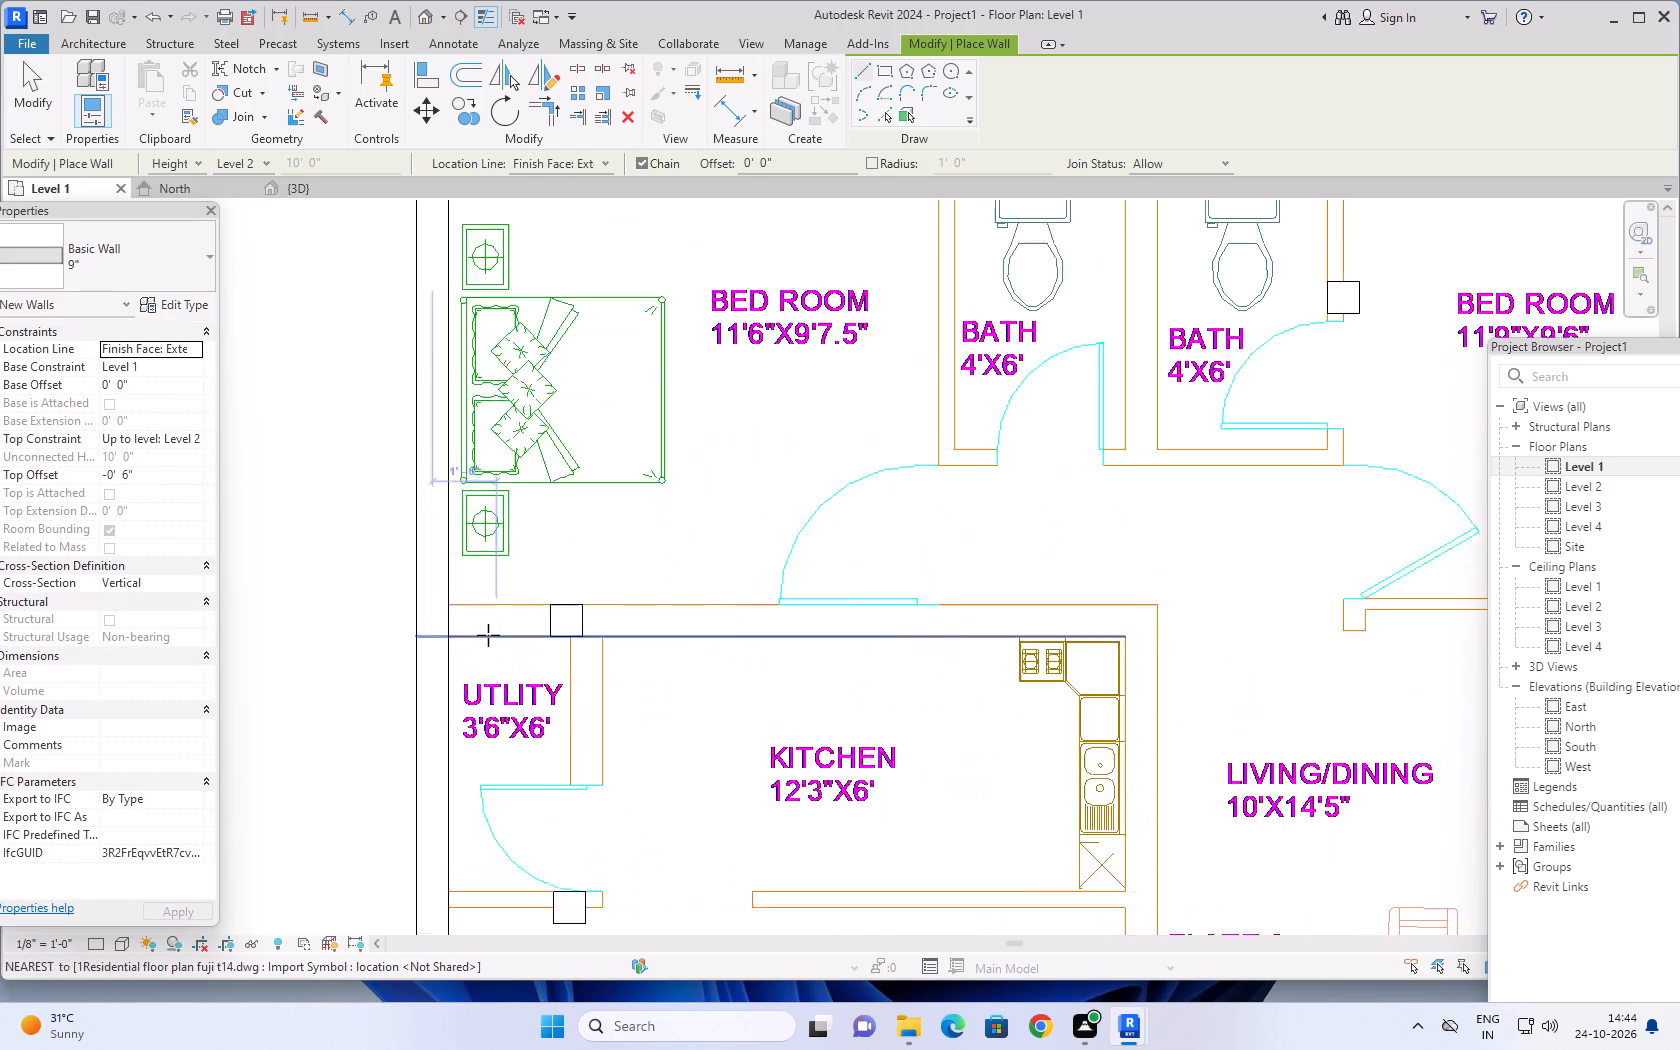
{"action": "left_click", "coordinate": [432, 593]}
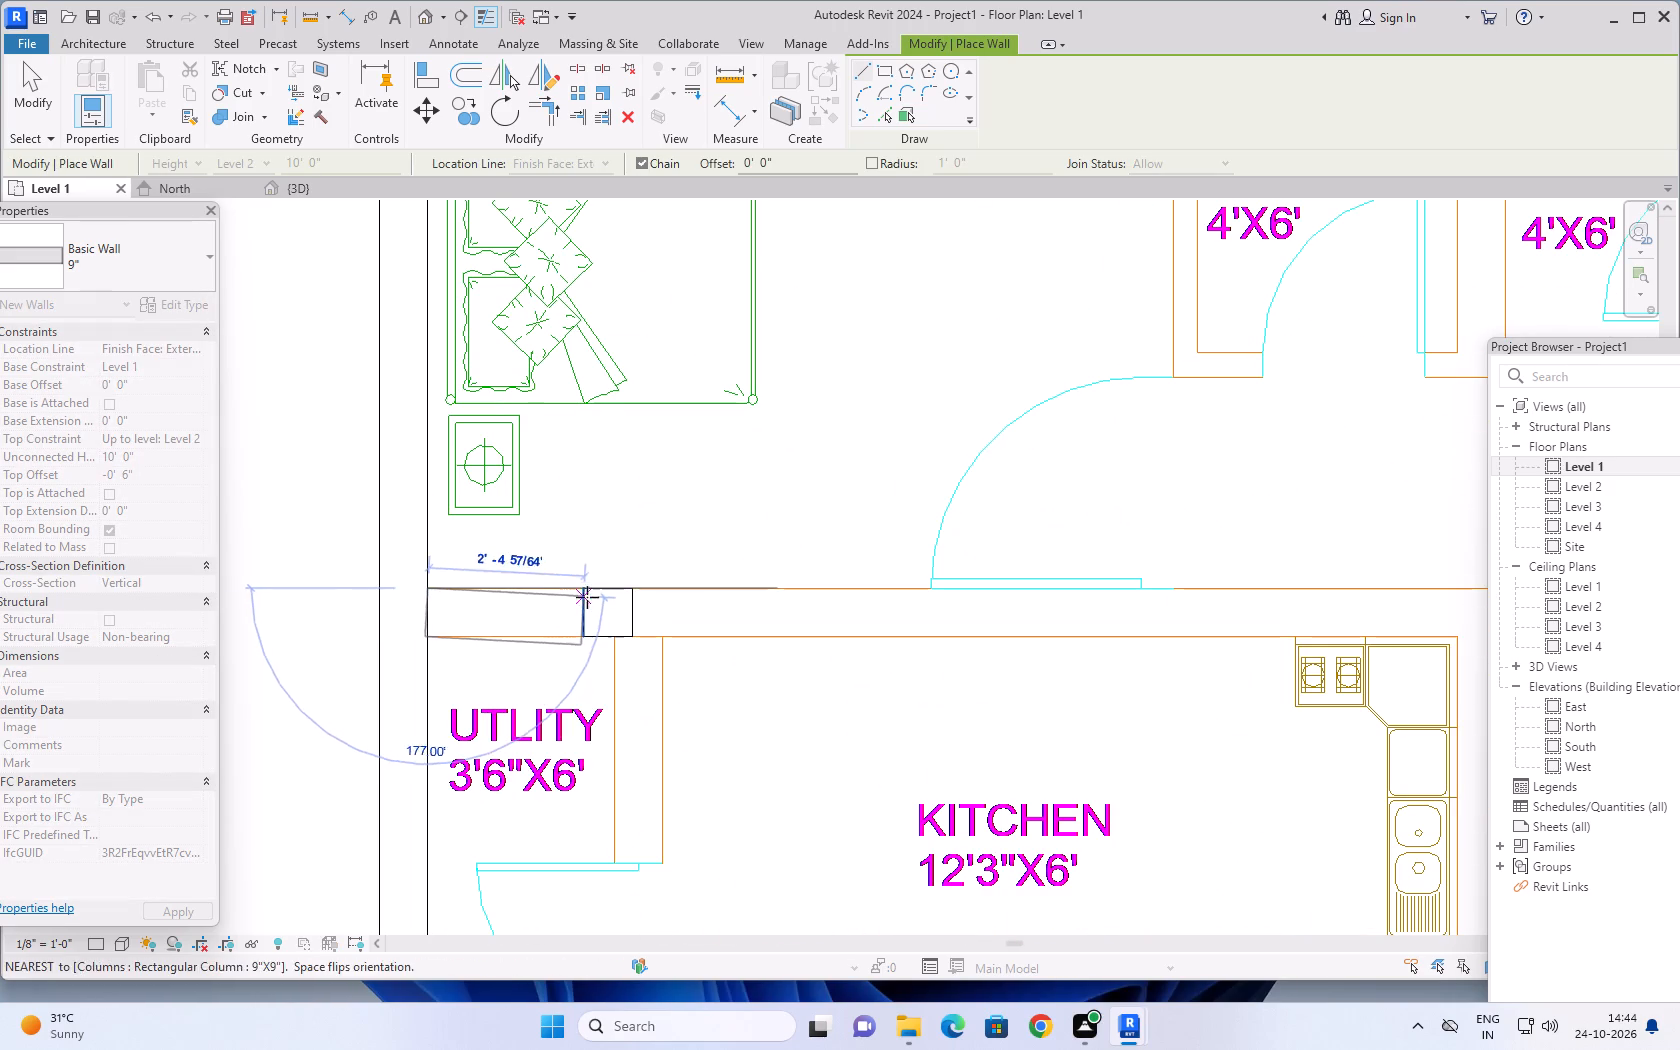
{"action": "left_click", "coordinate": [589, 594]}
{"action": "key", "text": "Escape"}
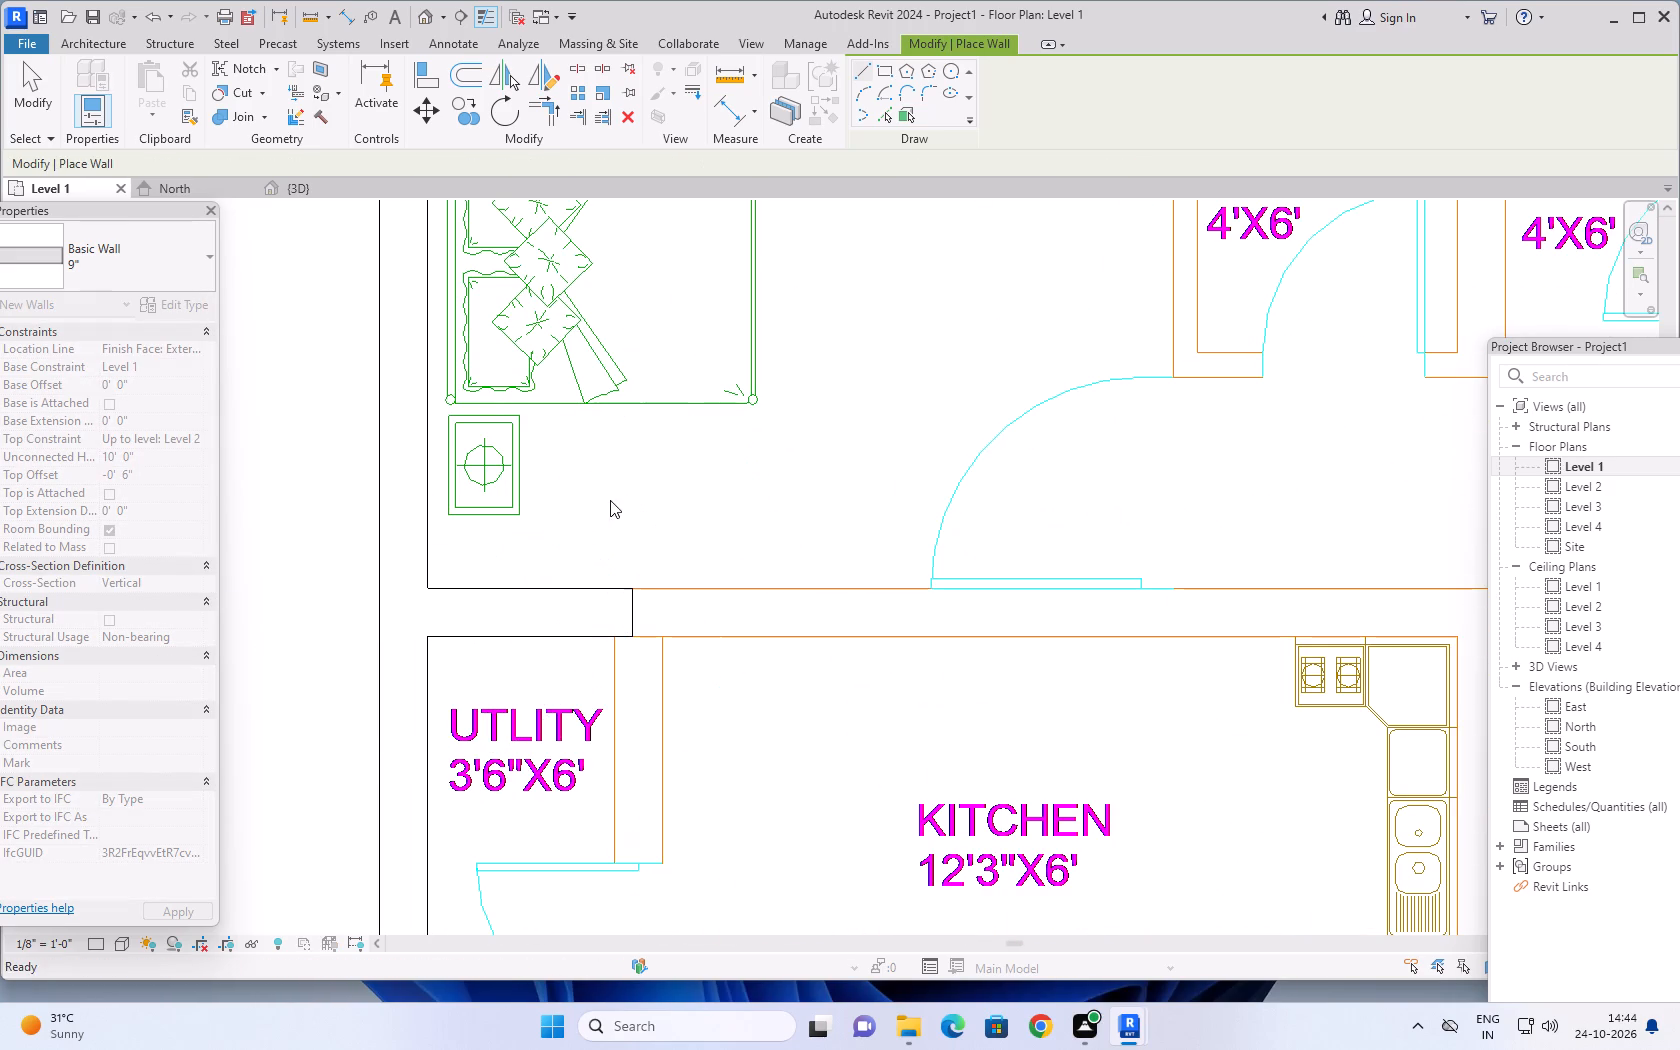
Draw a 9" wall about 13'6" long from the utility column along the kitchen to its corner with the 10'x14'5" living/dining room.
{"action": "scroll", "coordinate": [642, 537], "scroll_direction": "down", "scroll_amount": 4}
{"action": "middle_click_drag", "start_coordinate": [720, 560], "coordinate": [459, 526]}
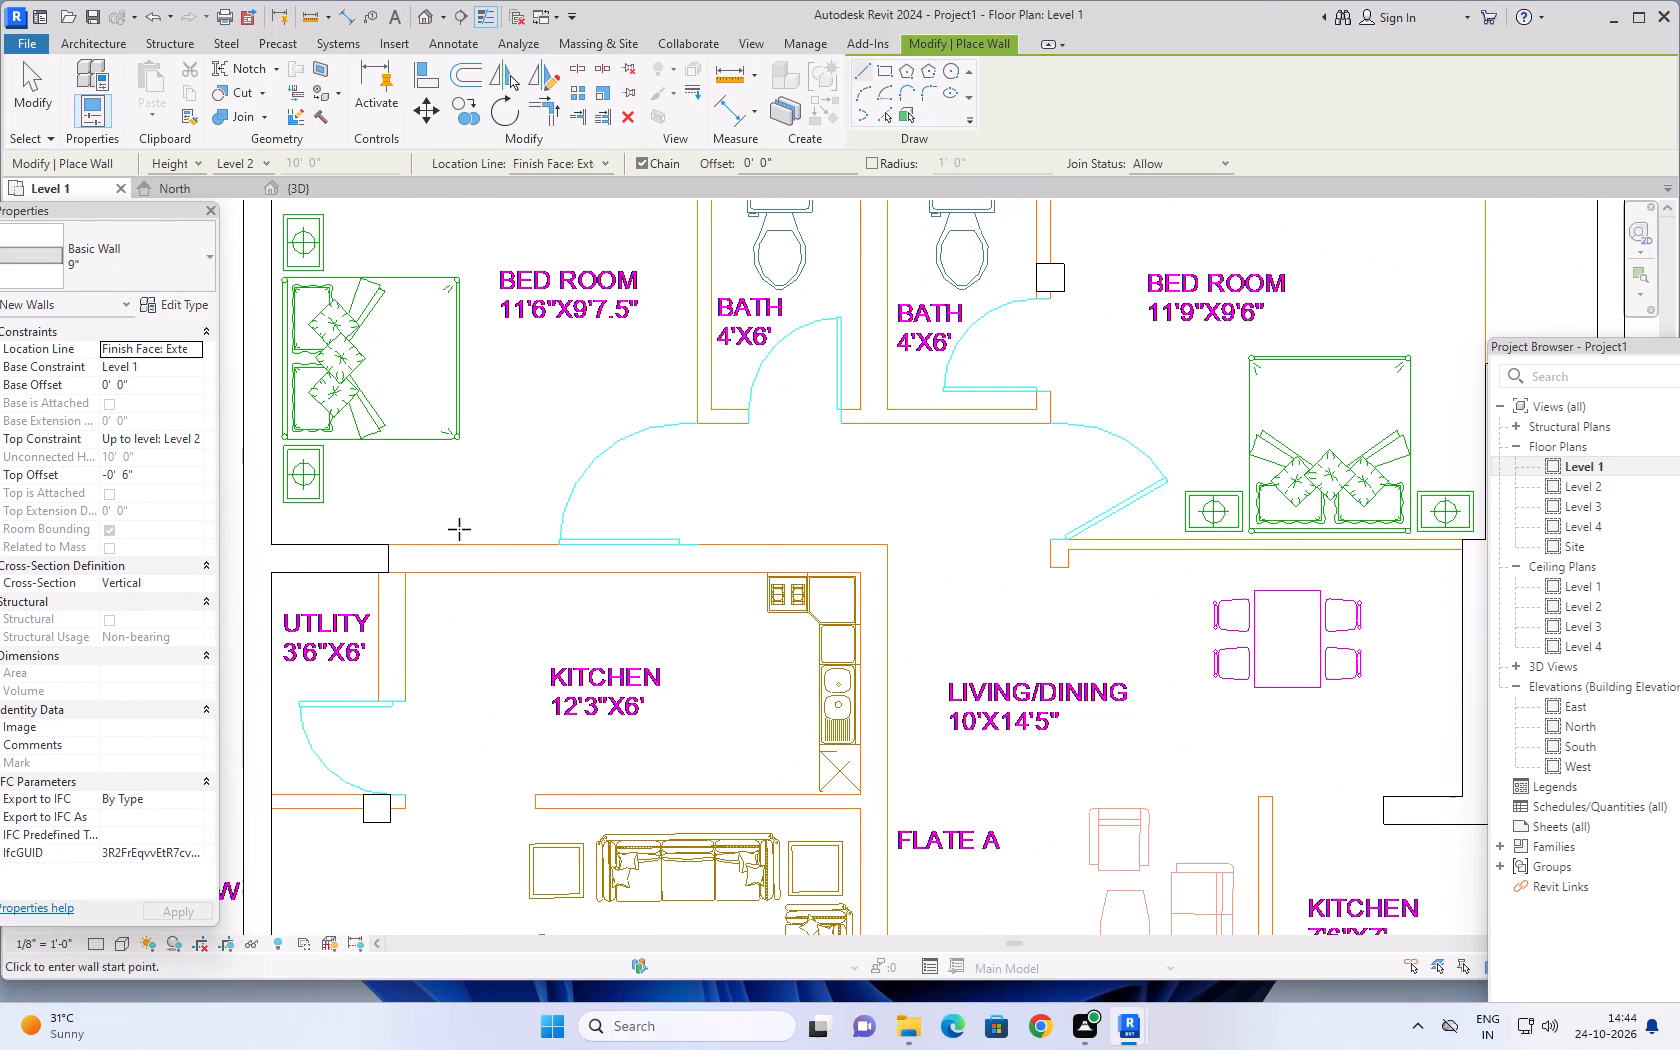
{"action": "left_click", "coordinate": [391, 549]}
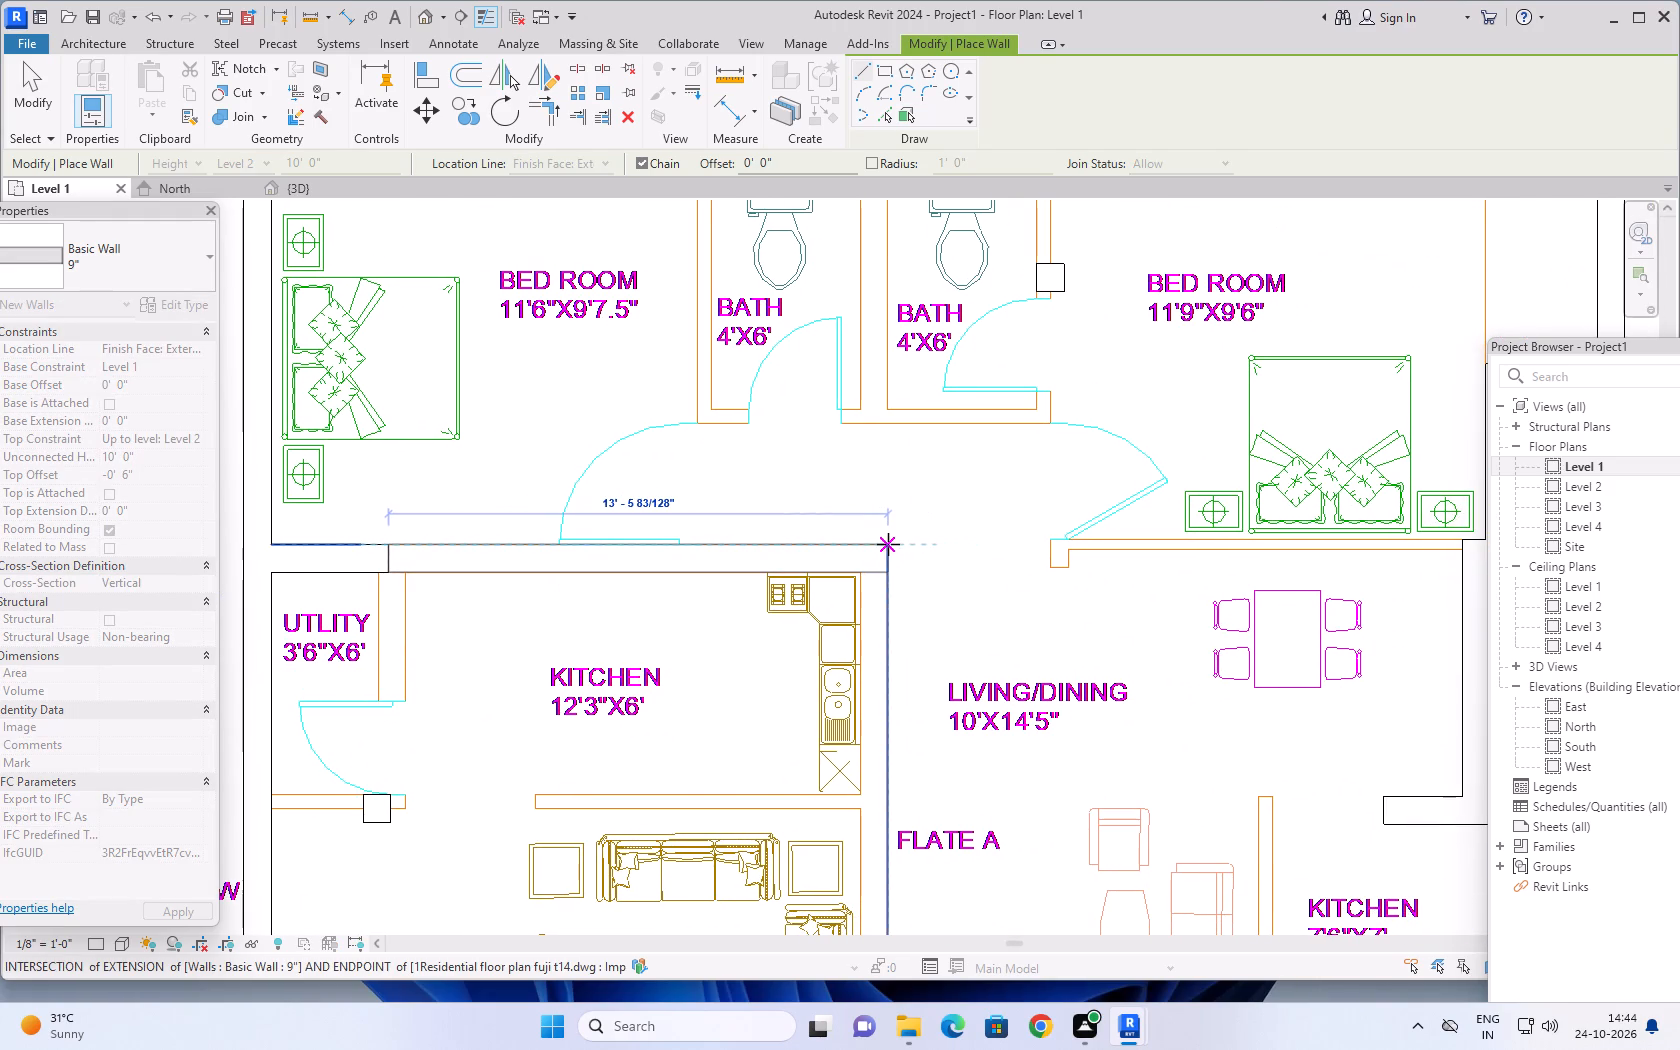
{"action": "scroll", "coordinate": [888, 552], "scroll_direction": "up", "scroll_amount": 5}
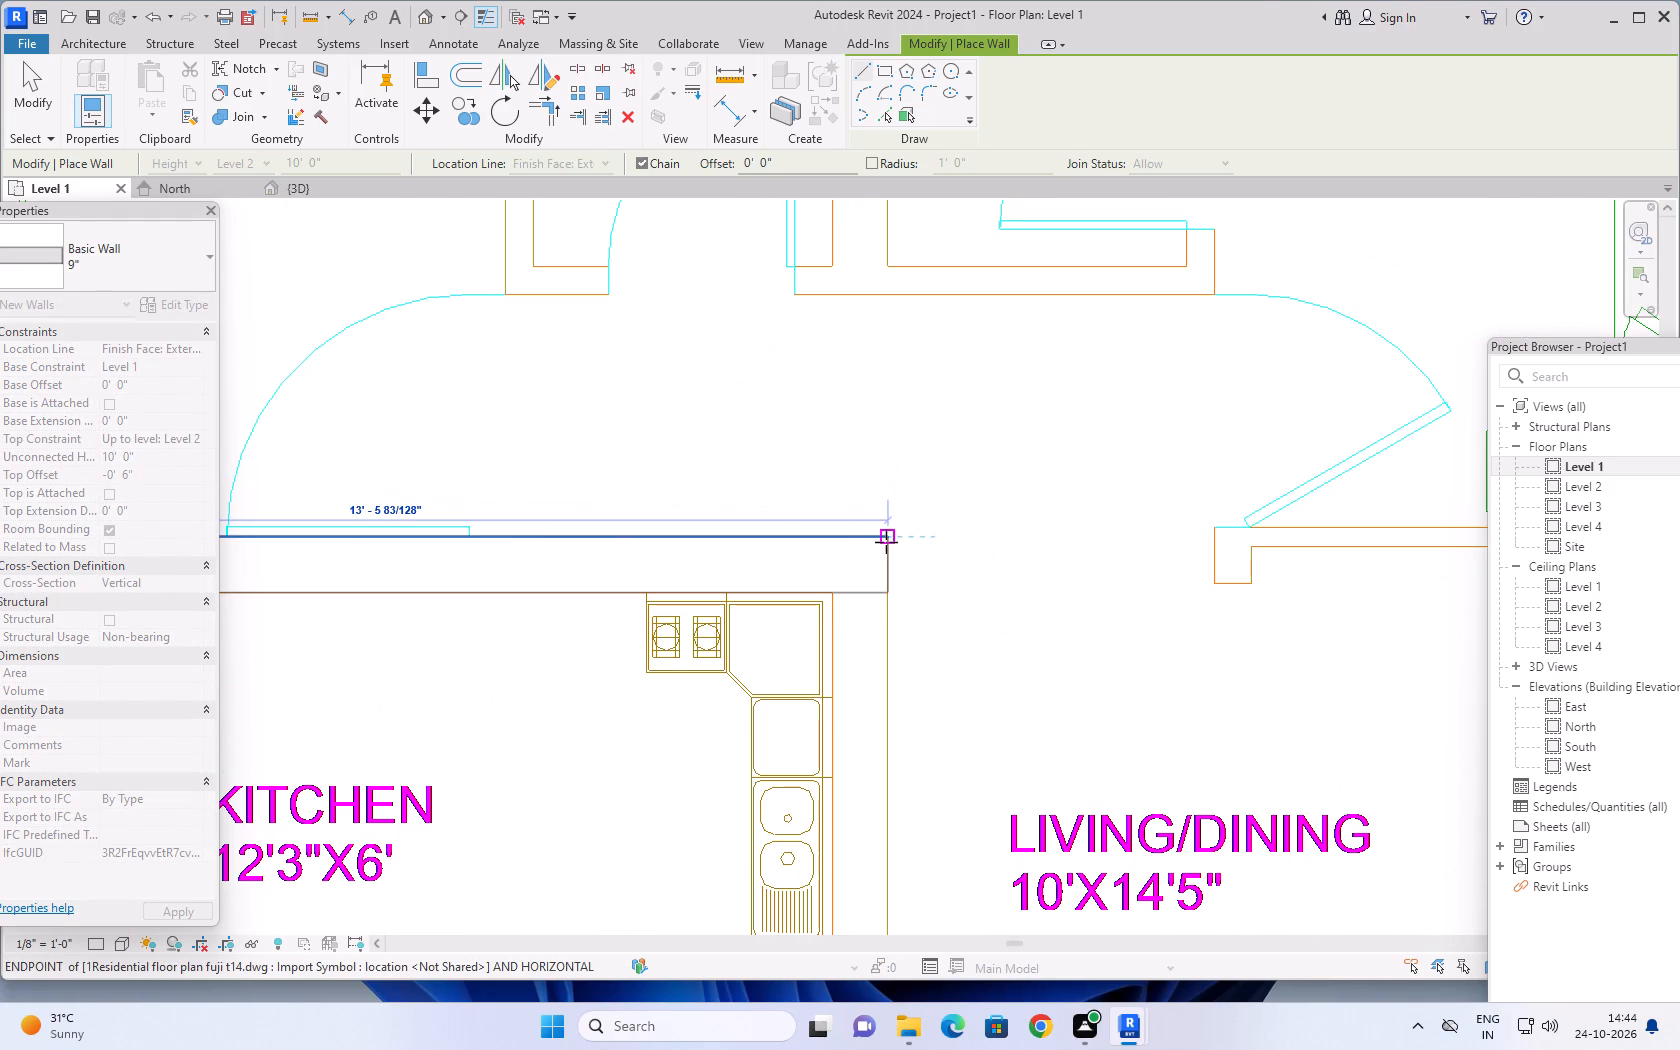
{"action": "left_click", "coordinate": [885, 543]}
Continue the 9" wall from the kitchen corner along the 10'x14'5" living/dining room to the column at the stair's Flate B corner.
{"action": "scroll", "coordinate": [894, 746], "scroll_direction": "down", "scroll_amount": 3}
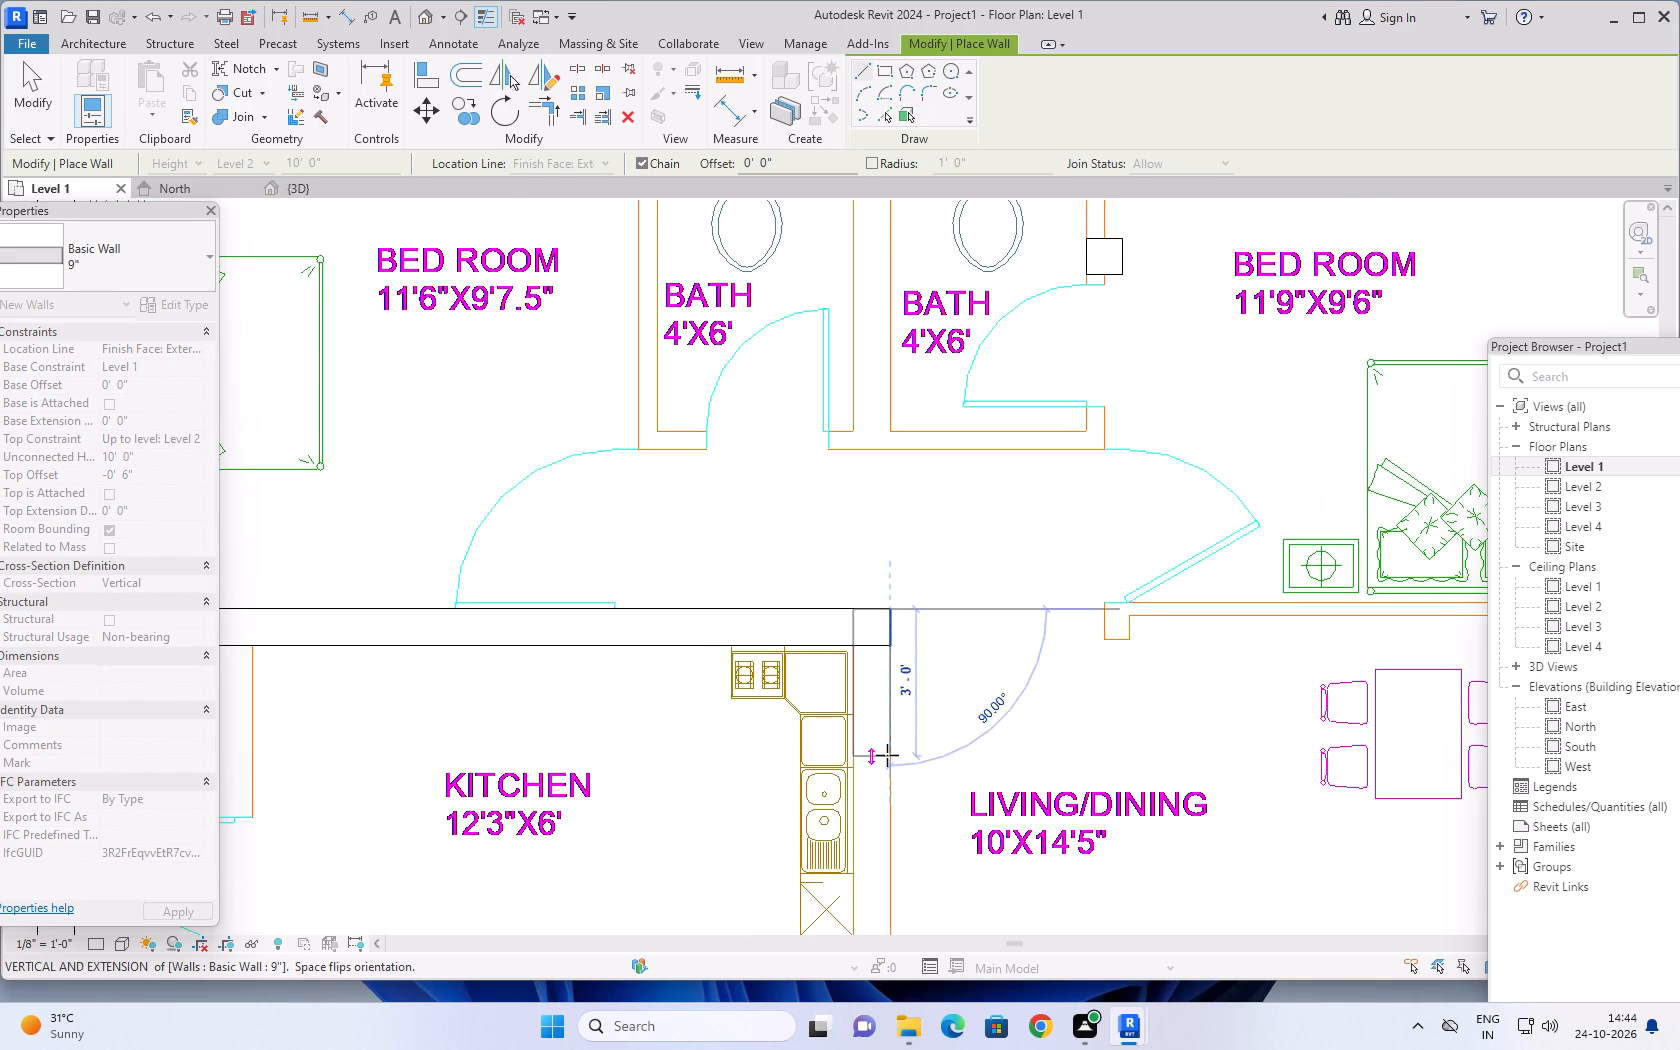
{"action": "scroll", "coordinate": [887, 755], "scroll_direction": "down", "scroll_amount": 7}
{"action": "middle_click_drag", "start_coordinate": [885, 766], "coordinate": [834, 488]}
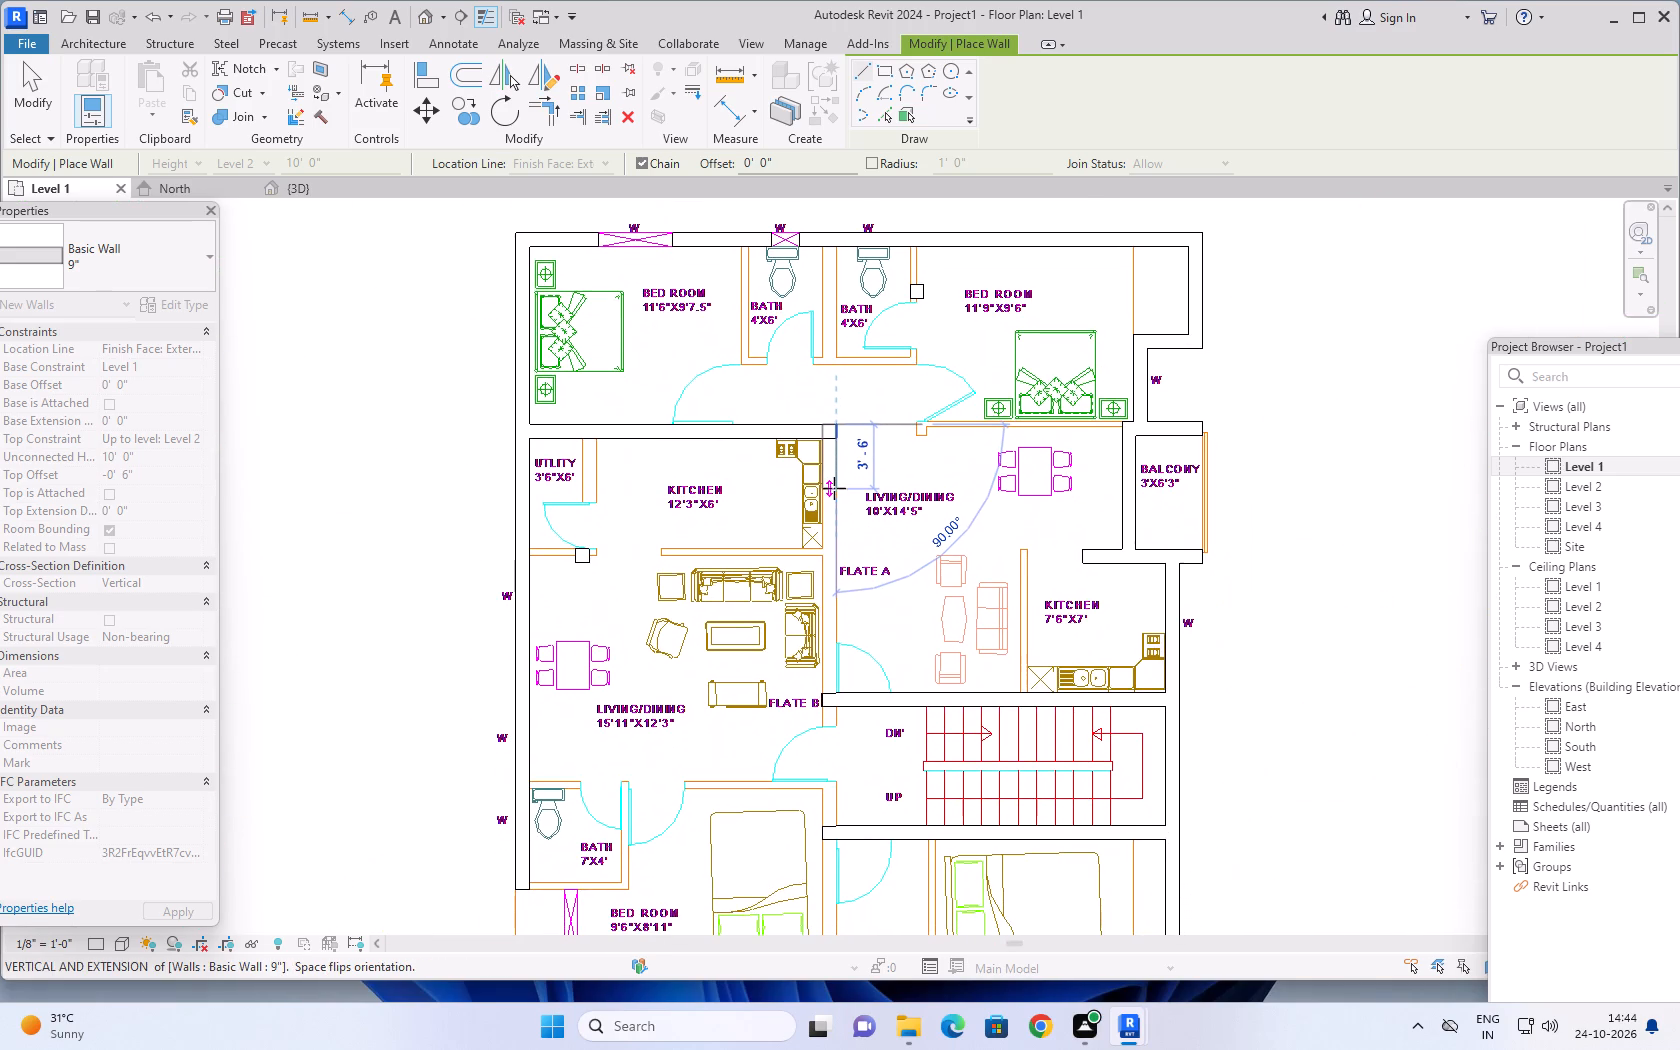
{"action": "scroll", "coordinate": [840, 677], "scroll_direction": "up", "scroll_amount": 3}
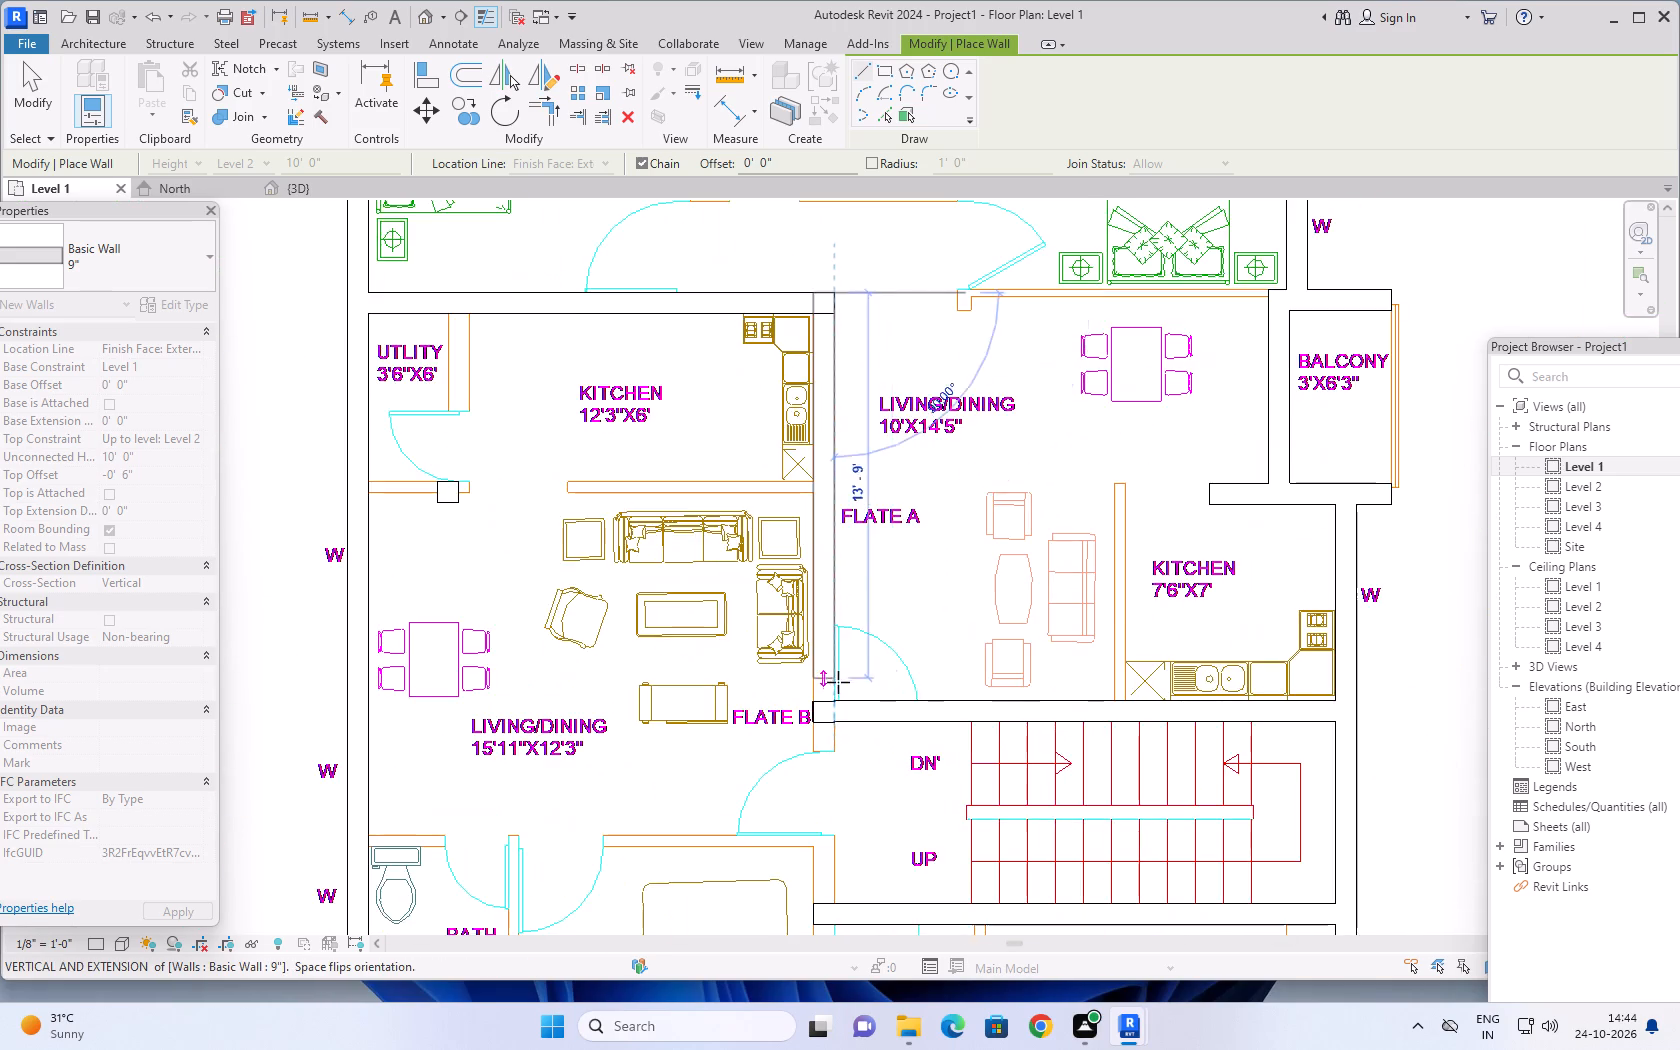
{"action": "scroll", "coordinate": [838, 683], "scroll_direction": "up", "scroll_amount": 10}
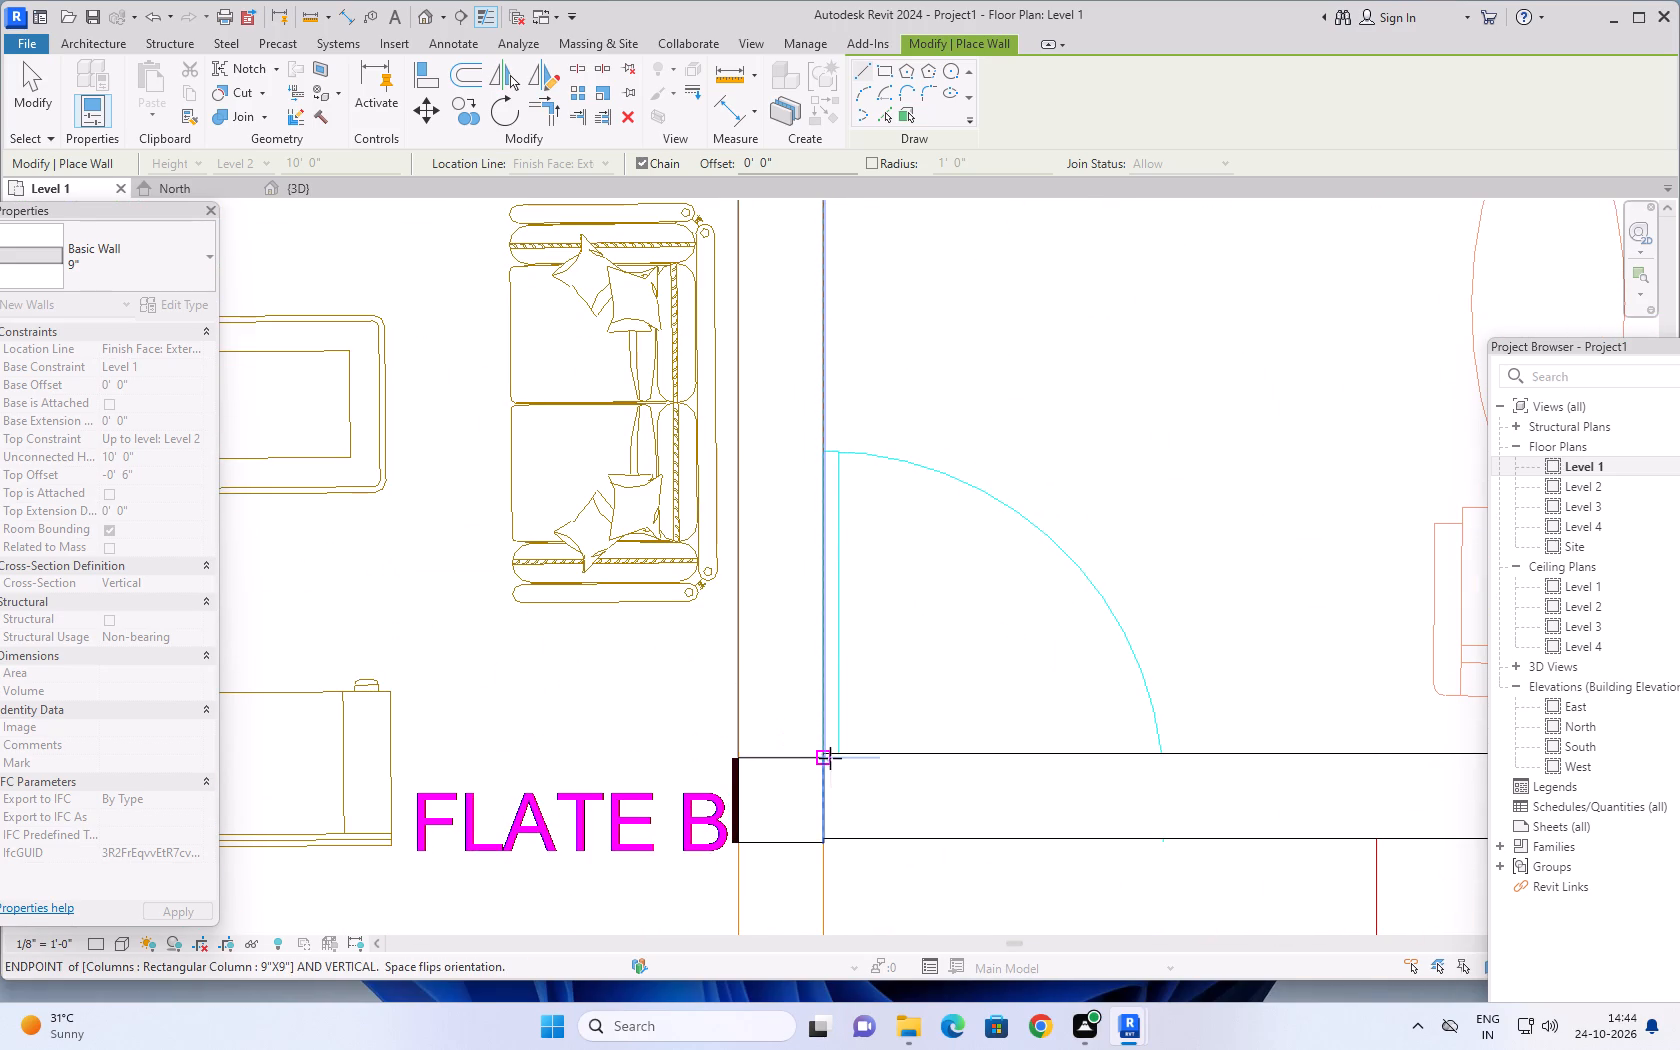
{"action": "scroll", "coordinate": [829, 759], "scroll_direction": "up", "scroll_amount": 6}
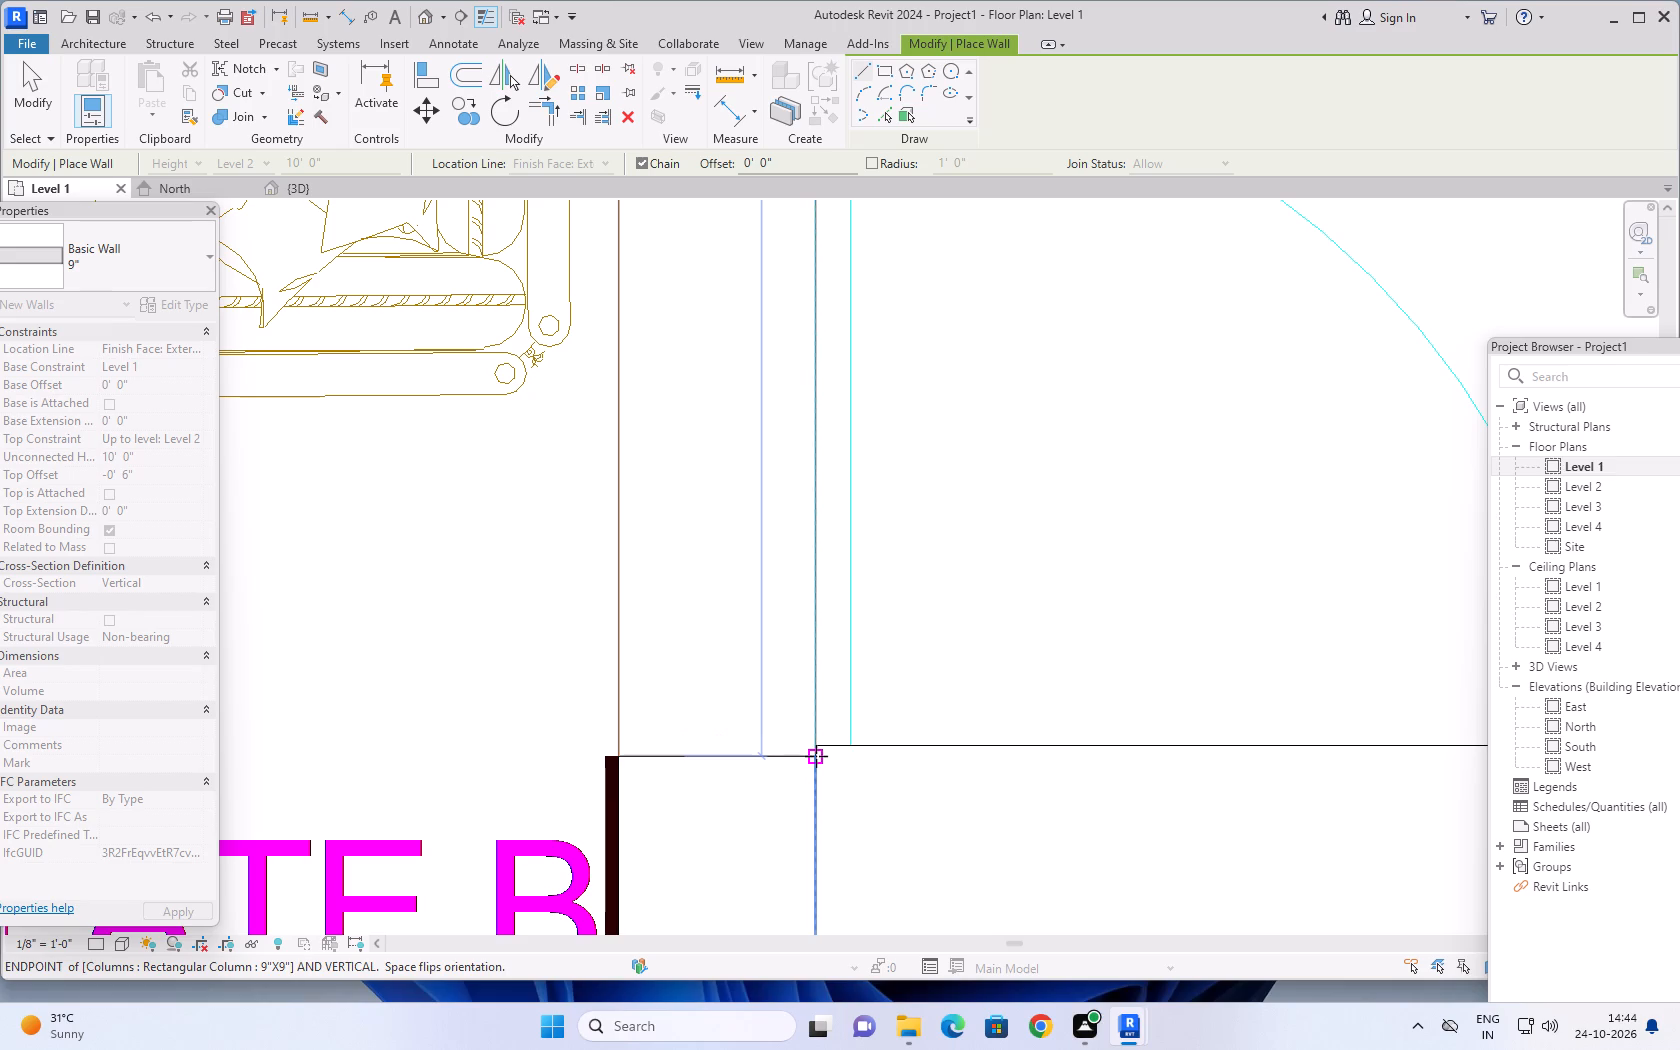
{"action": "left_click", "coordinate": [816, 756]}
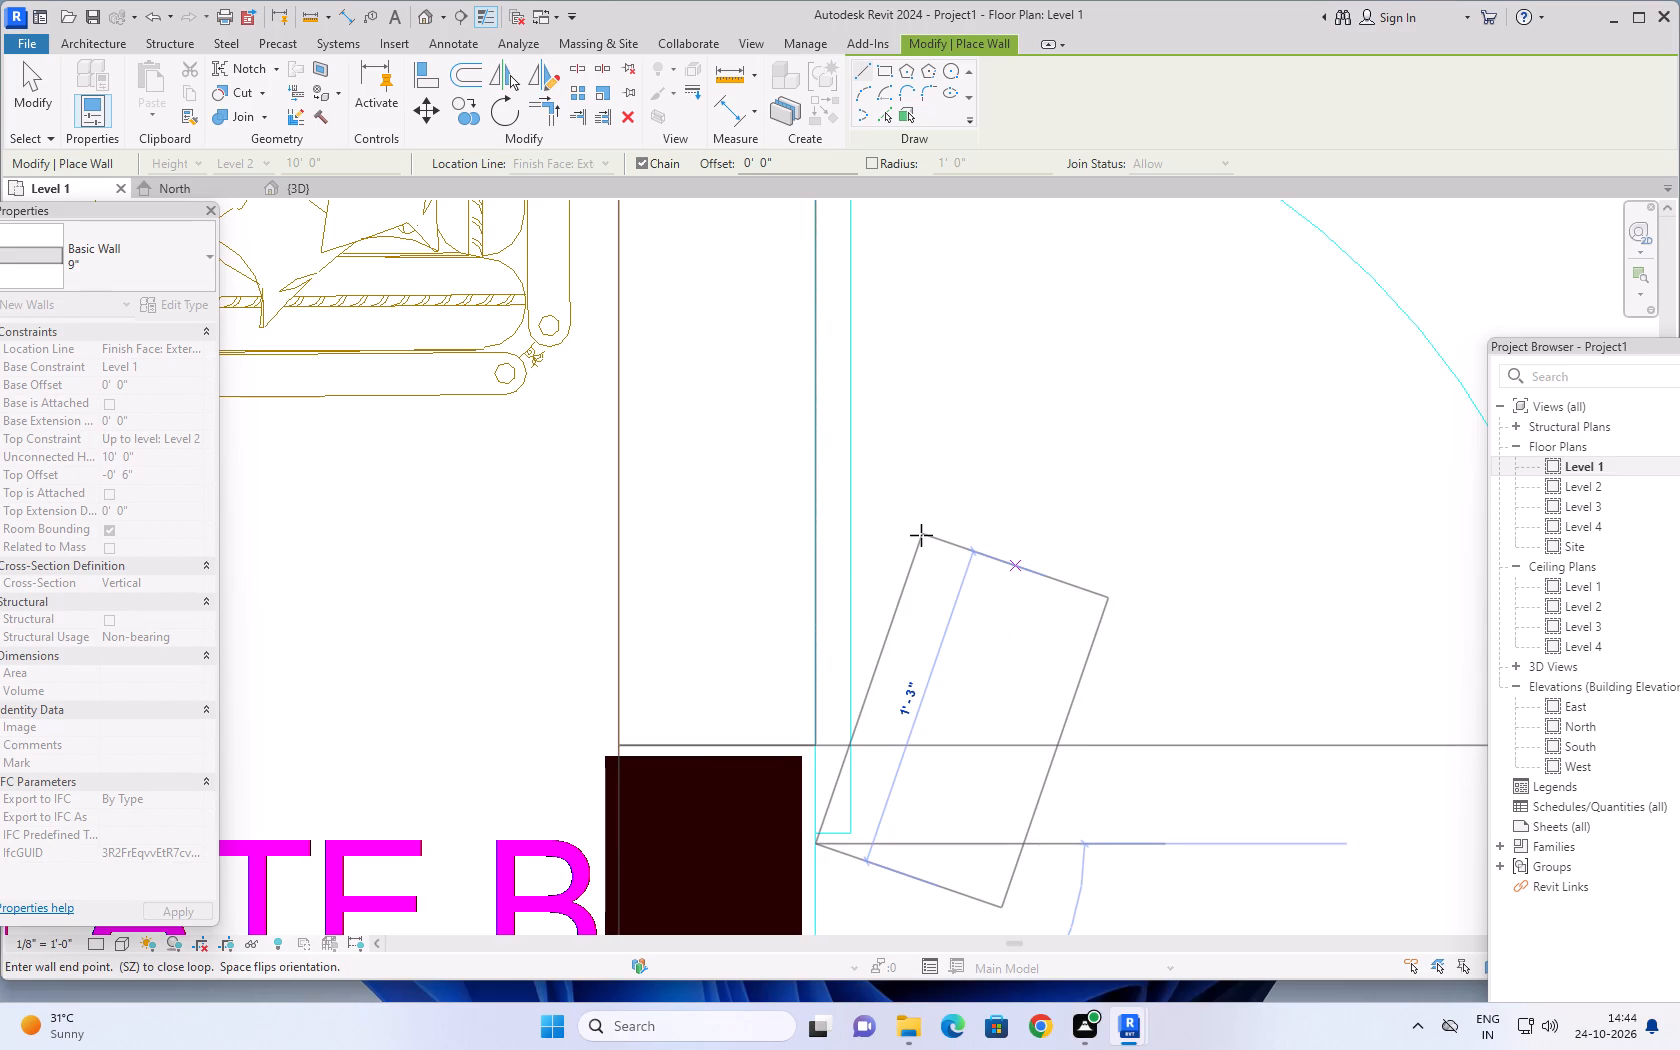
{"action": "key", "text": "Escape"}
Draw a 9" wall along the end of the stairwell between its two corner columns, from the Flate B column to the Flate C side.
{"action": "scroll", "coordinate": [921, 535], "scroll_direction": "down", "scroll_amount": 9}
{"action": "middle_click_drag", "start_coordinate": [926, 542], "coordinate": [908, 424]}
{"action": "scroll", "coordinate": [892, 609], "scroll_direction": "up", "scroll_amount": 4}
{"action": "scroll", "coordinate": [857, 502], "scroll_direction": "up", "scroll_amount": 3}
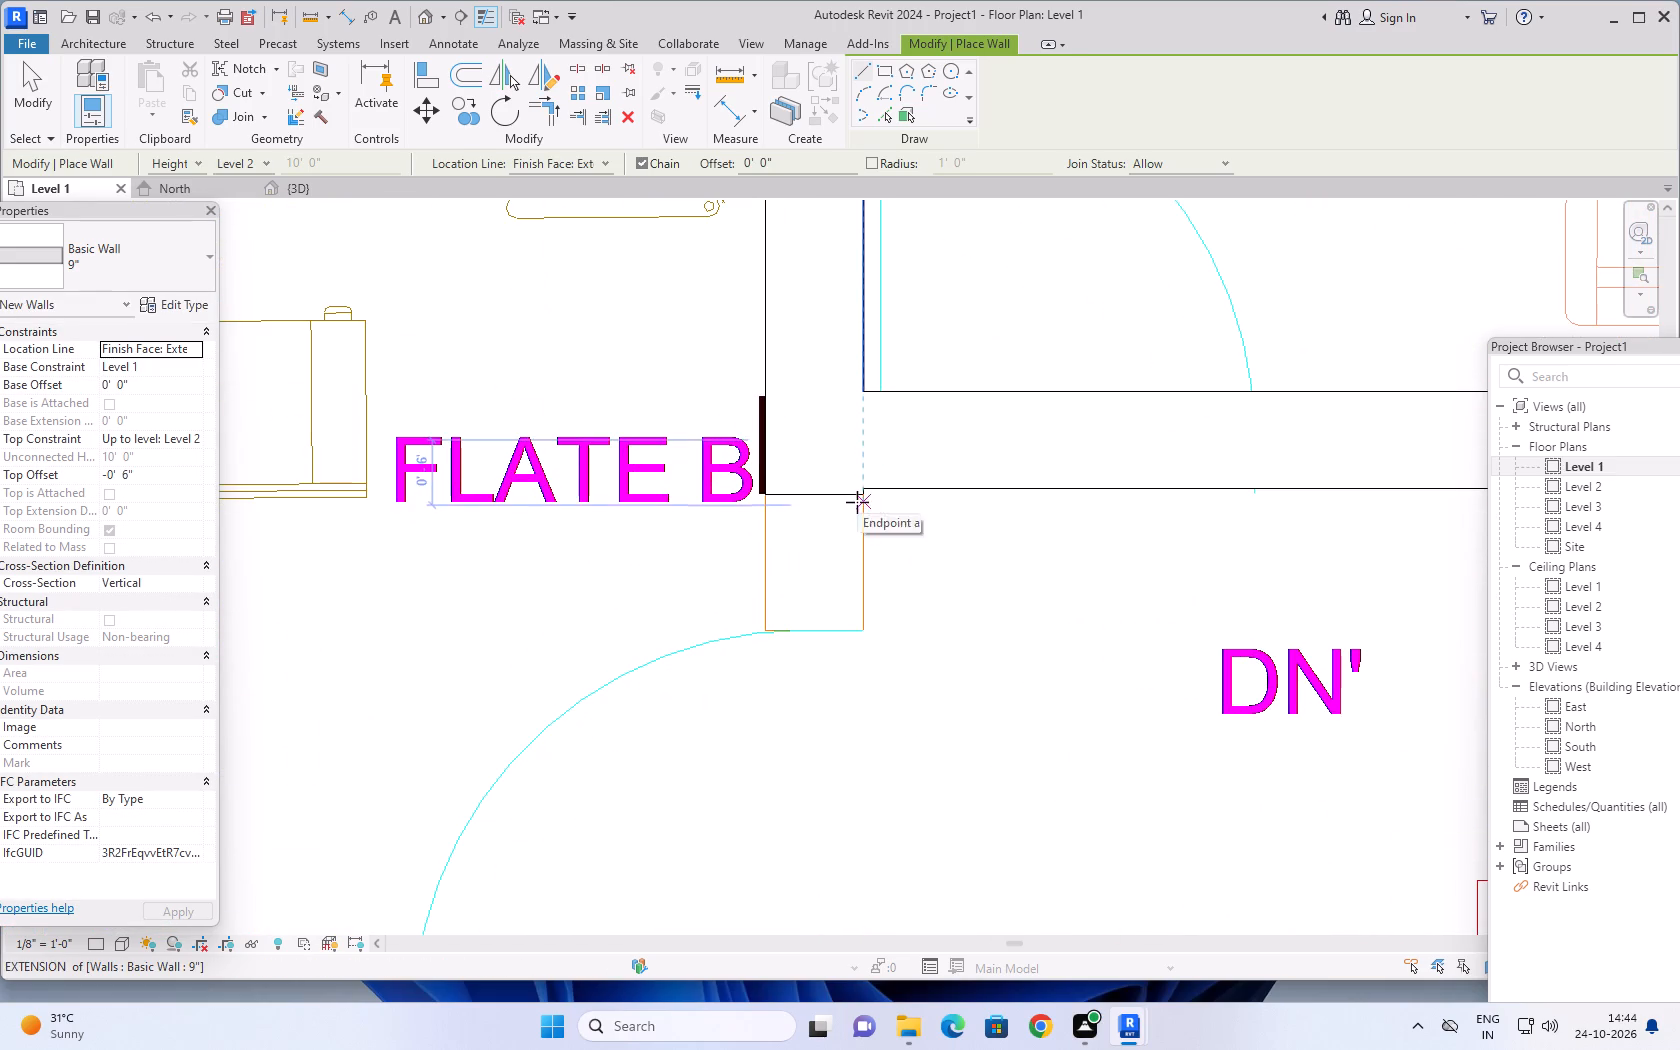
{"action": "scroll", "coordinate": [857, 502], "scroll_direction": "up", "scroll_amount": 2}
{"action": "left_click", "coordinate": [871, 491]}
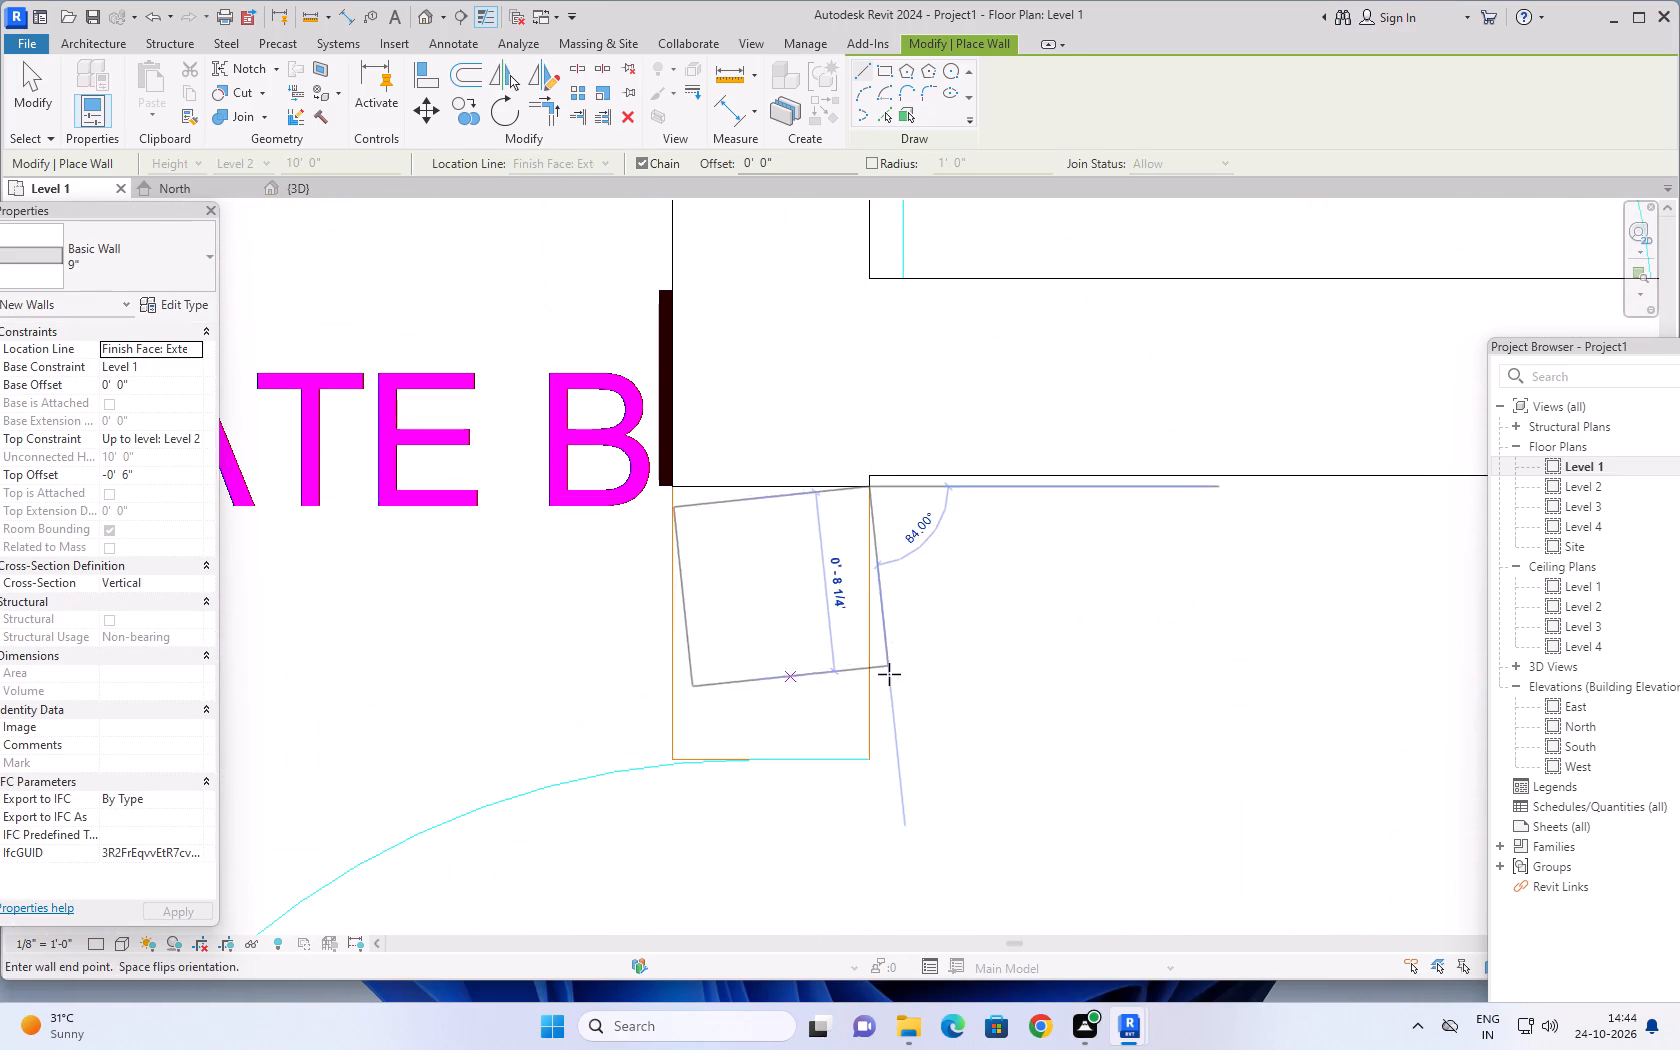
{"action": "scroll", "coordinate": [871, 758], "scroll_direction": "down", "scroll_amount": 10}
{"action": "middle_click_drag", "start_coordinate": [880, 803], "coordinate": [824, 377]}
{"action": "scroll", "coordinate": [824, 377], "scroll_direction": "up", "scroll_amount": 1}
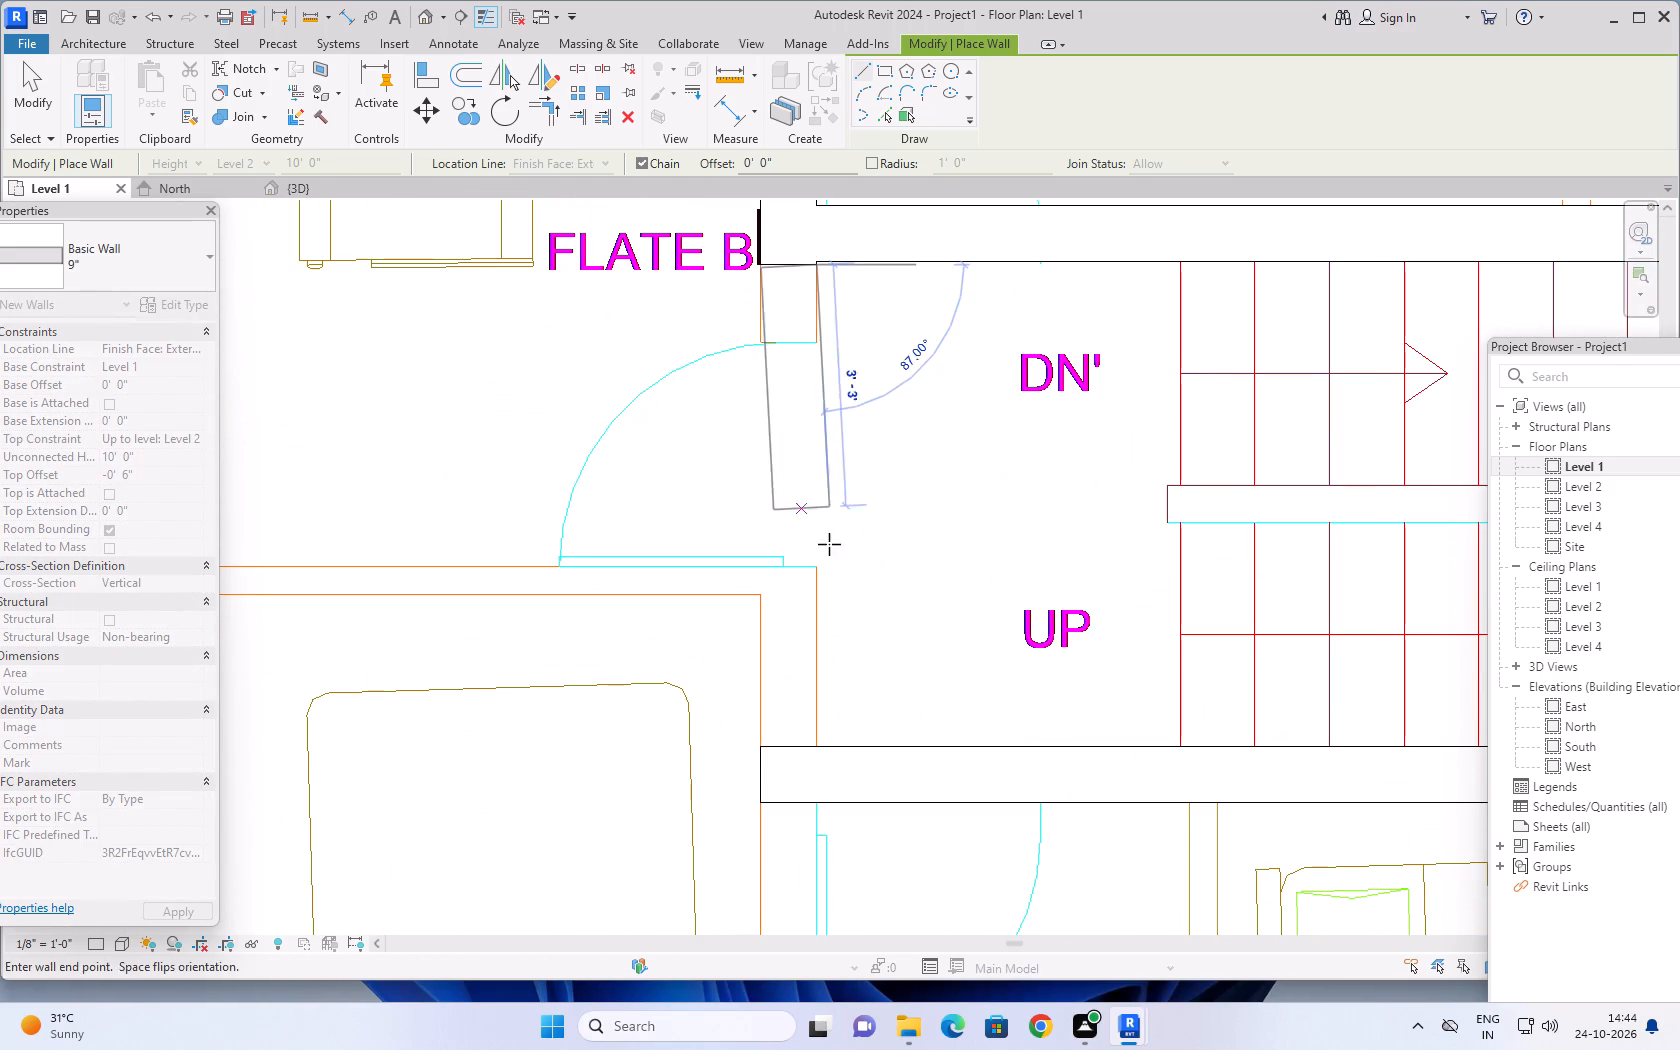
{"action": "scroll", "coordinate": [811, 658], "scroll_direction": "down", "scroll_amount": 3}
{"action": "middle_click_drag", "start_coordinate": [810, 695], "coordinate": [799, 510]}
{"action": "scroll", "coordinate": [799, 524], "scroll_direction": "up", "scroll_amount": 10}
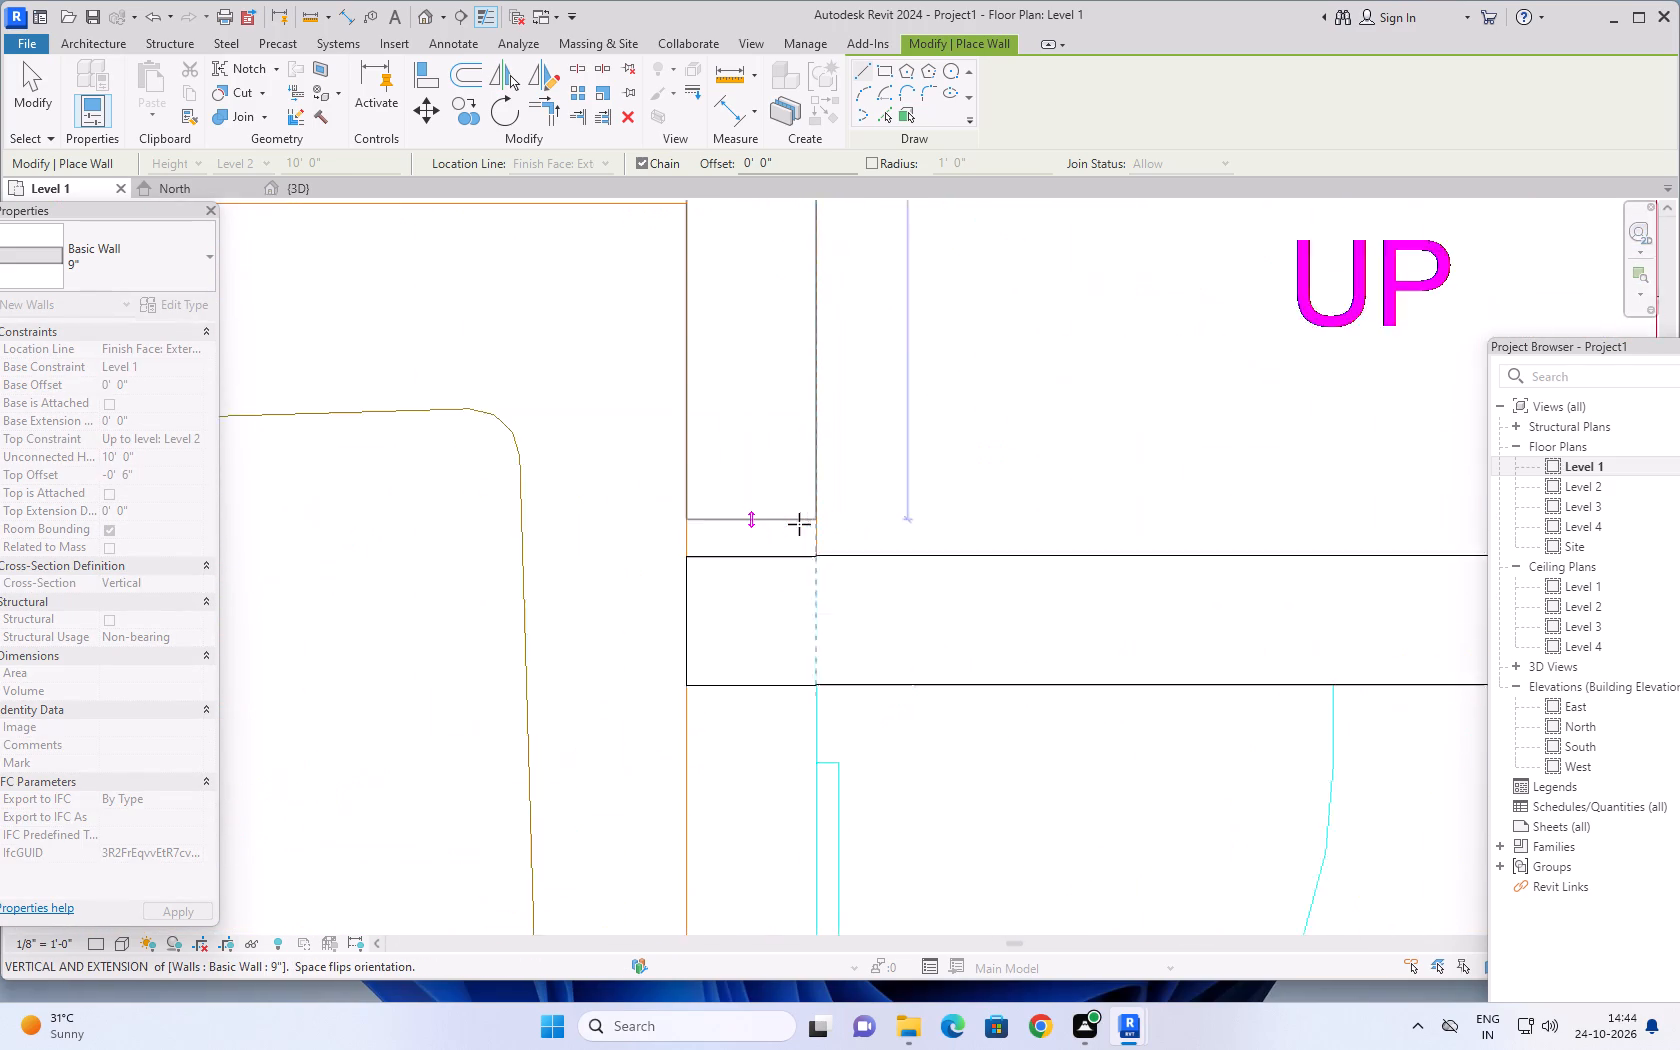
{"action": "left_click", "coordinate": [821, 559]}
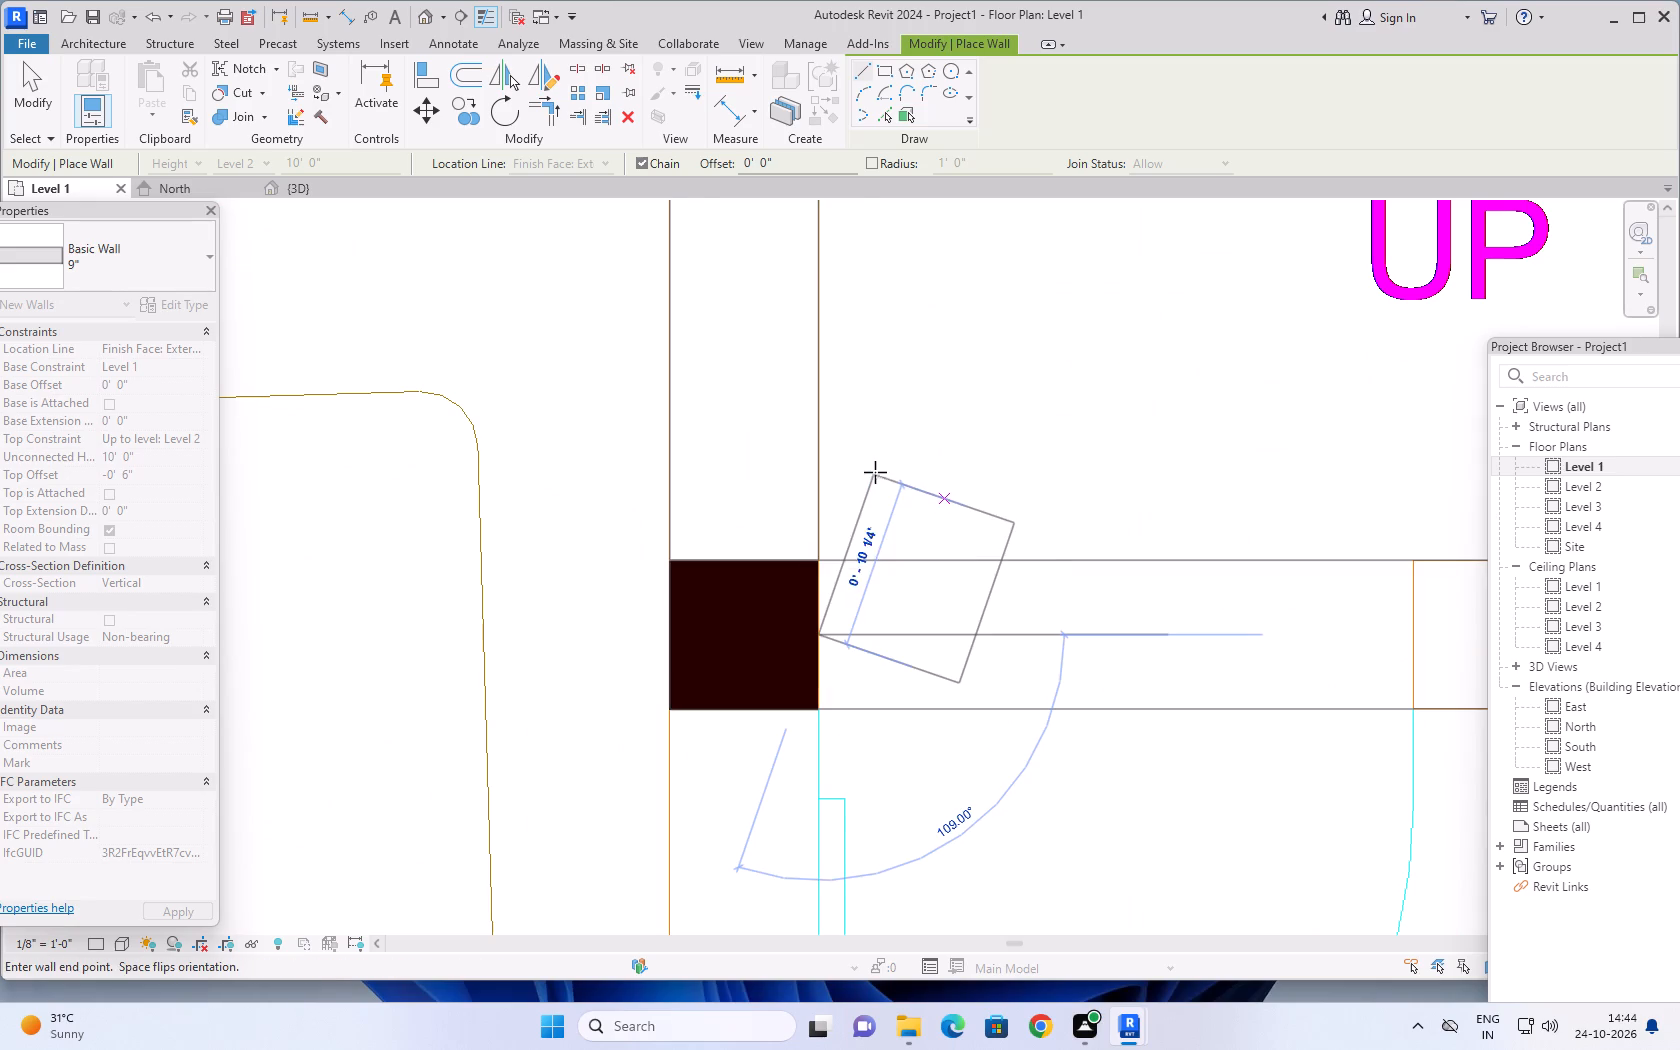
{"action": "key", "text": "Escape"}
Draw a 9" wall from the stair column to the 9'6"x8'11" bedroom's corner at Flate C, flipped to match the plan lines.
{"action": "scroll", "coordinate": [878, 464], "scroll_direction": "down", "scroll_amount": 4}
{"action": "scroll", "coordinate": [905, 664], "scroll_direction": "down", "scroll_amount": 1}
{"action": "middle_click_drag", "start_coordinate": [897, 636], "coordinate": [865, 487]}
{"action": "left_click", "coordinate": [748, 473]}
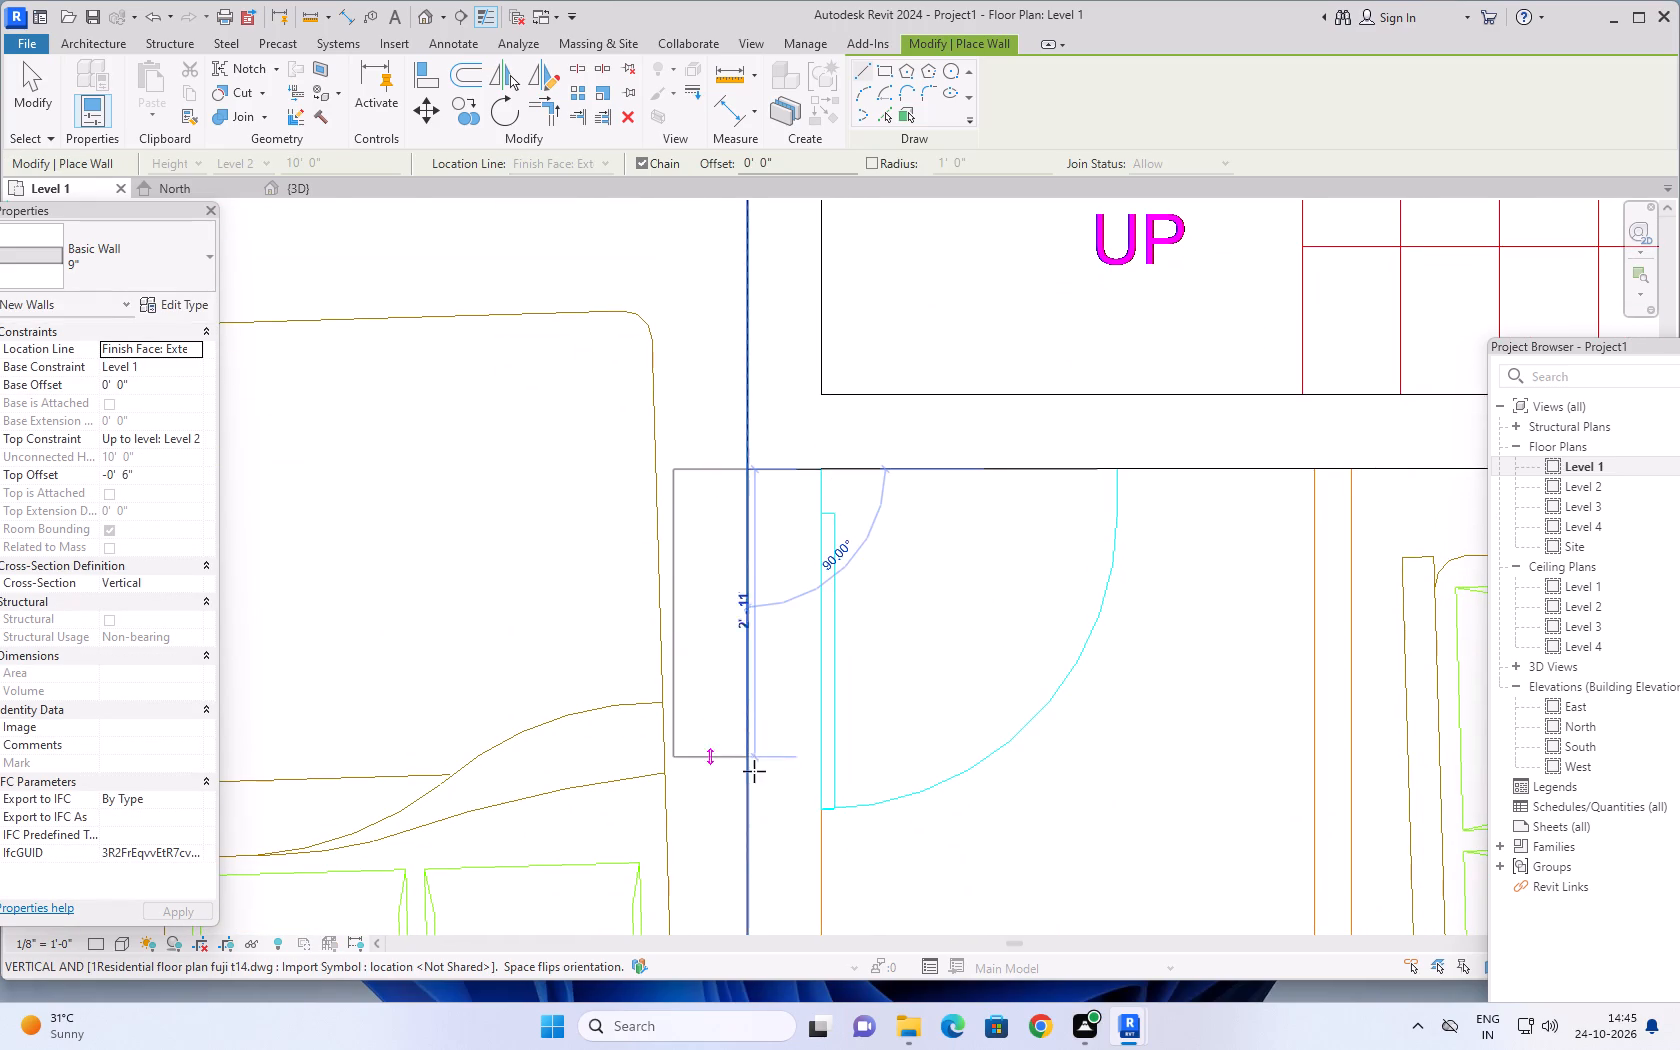
{"action": "scroll", "coordinate": [754, 784], "scroll_direction": "down", "scroll_amount": 8}
{"action": "middle_click_drag", "start_coordinate": [747, 818], "coordinate": [734, 553]}
{"action": "key", "text": "space"}
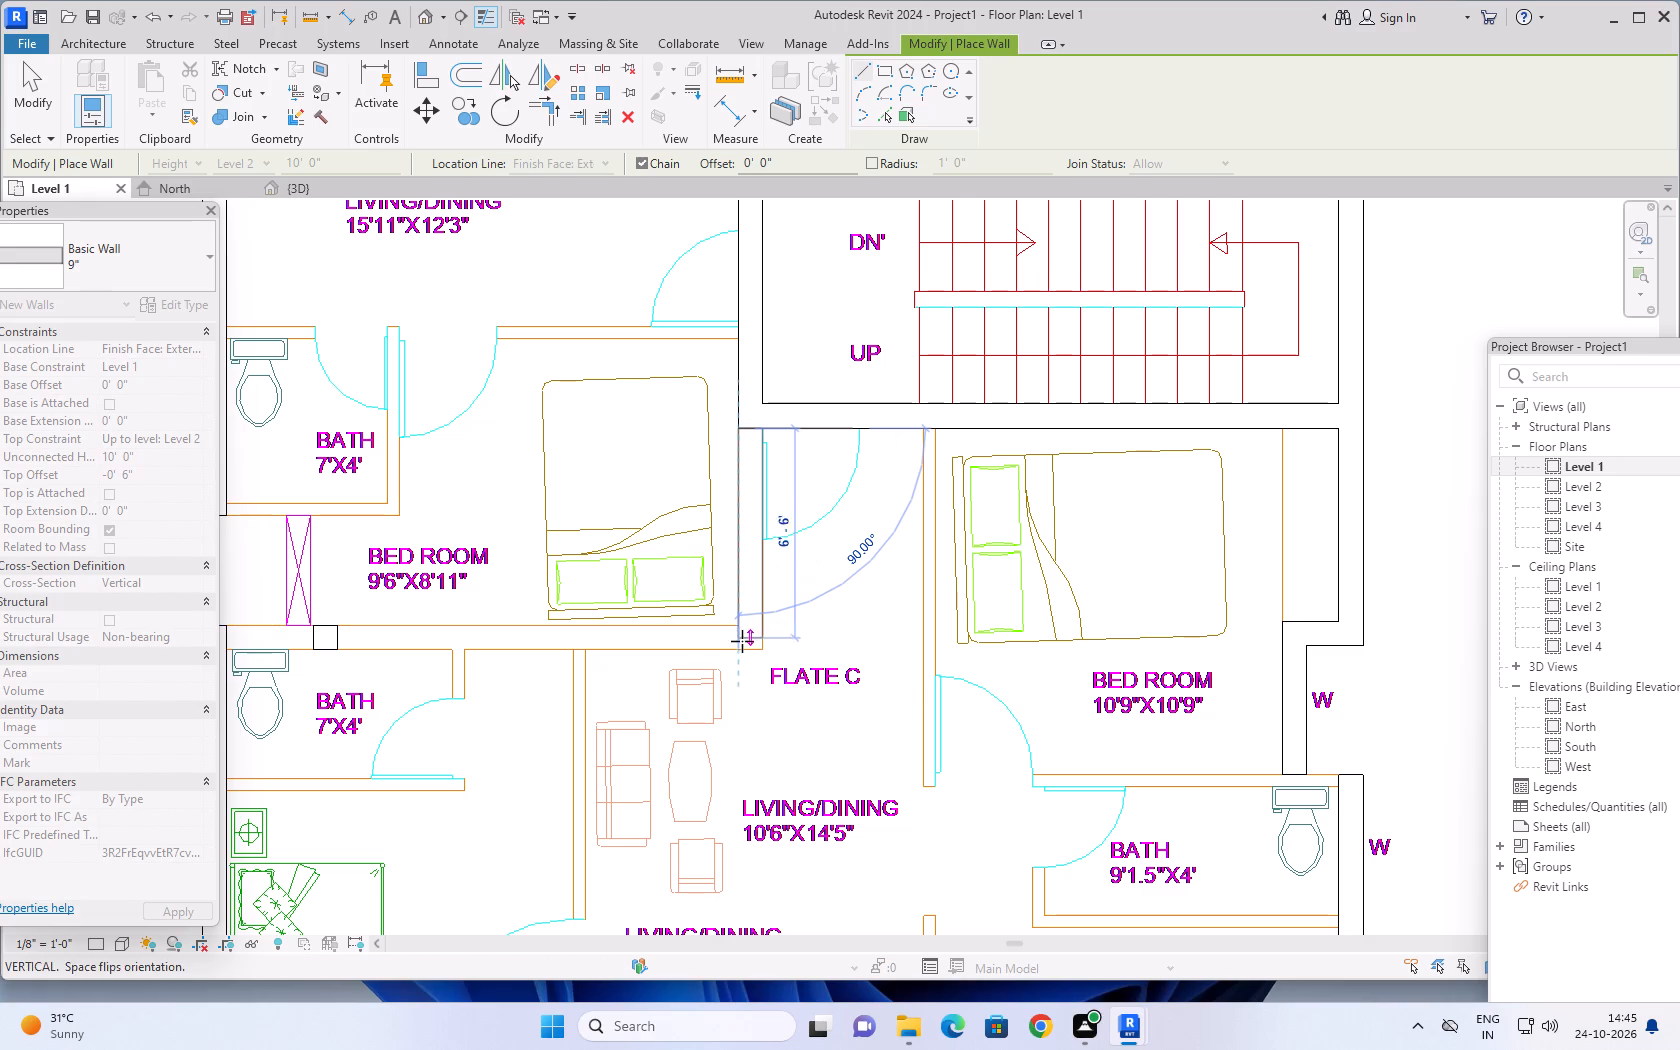
{"action": "left_click", "coordinate": [739, 649]}
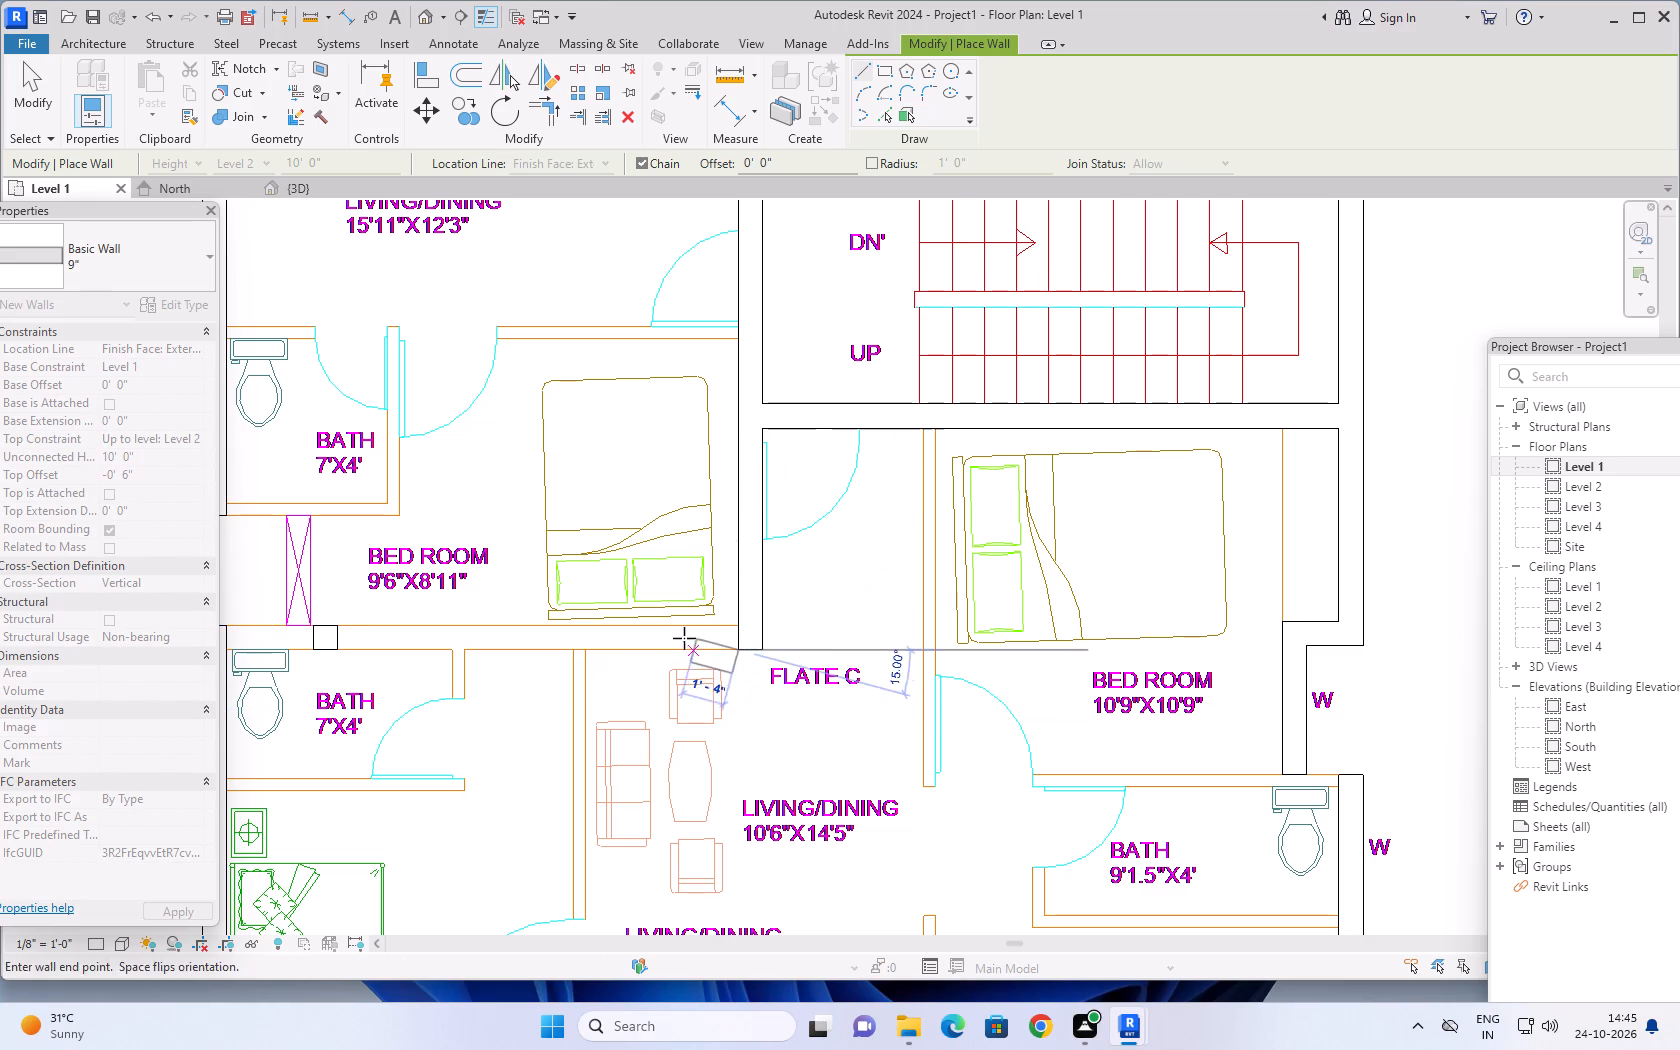
Continue a flipped 9" wall about 12' long from the Flate C corner to the column between the 9'6"x8'11" bedroom and the bath.
{"action": "key", "text": "space"}
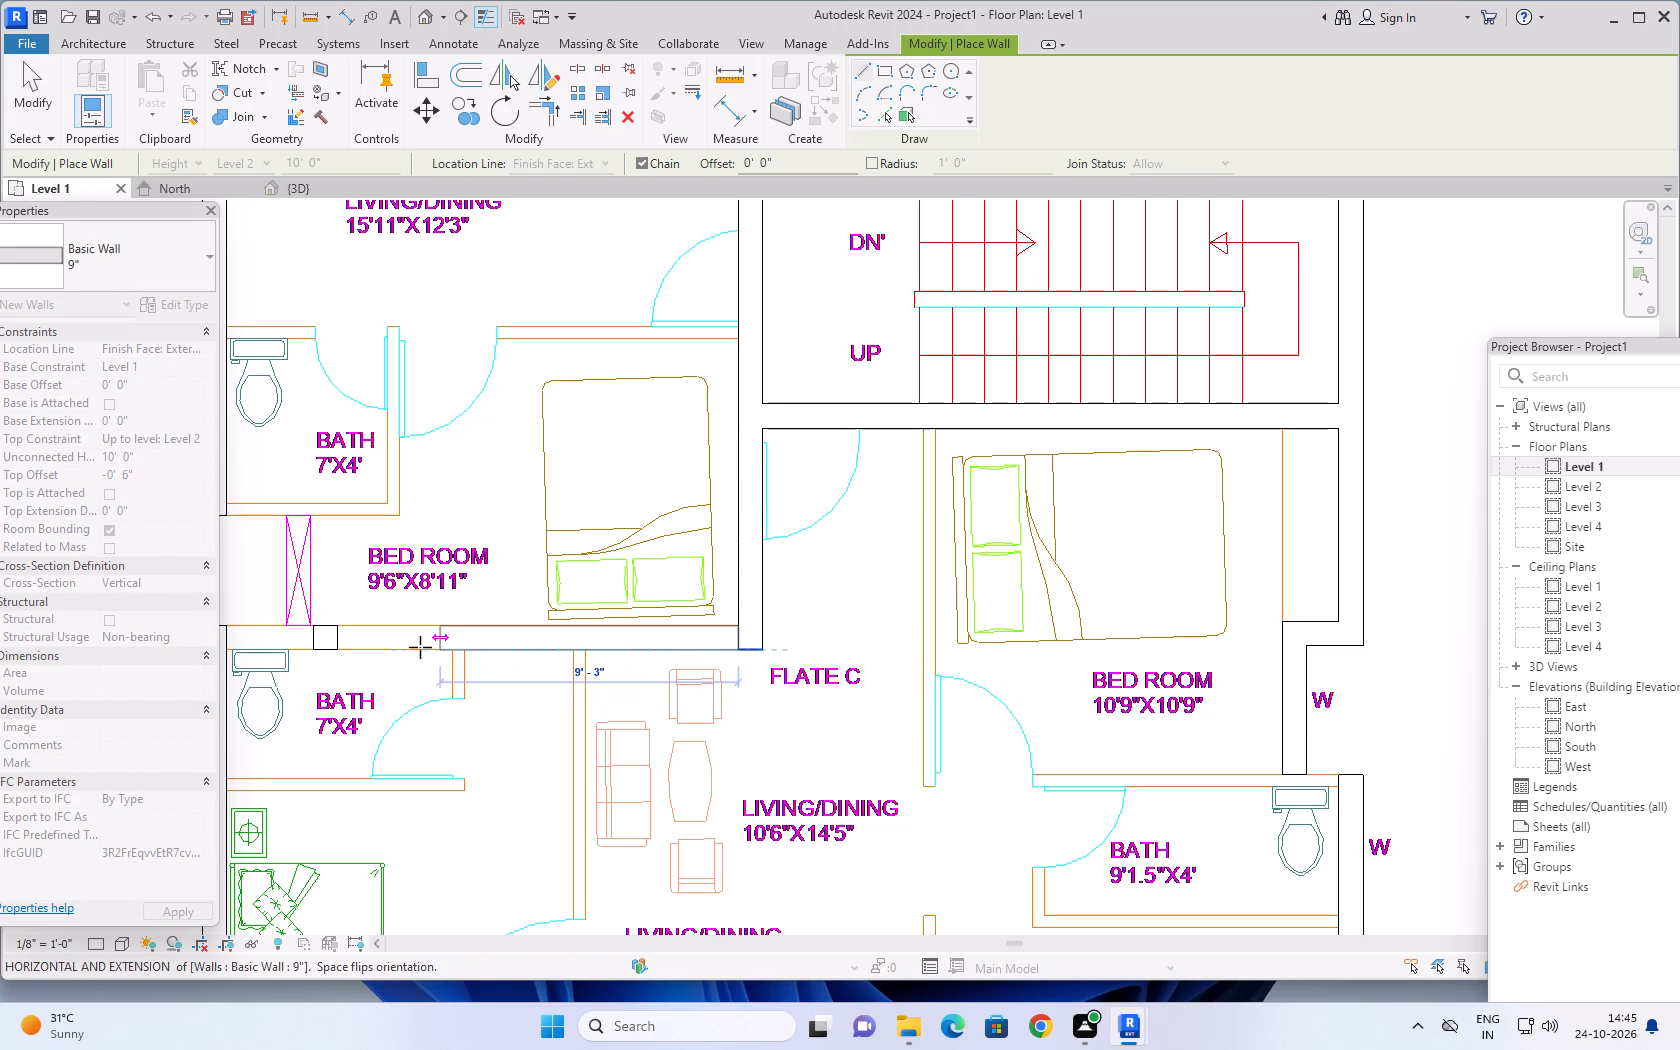
{"action": "scroll", "coordinate": [347, 643], "scroll_direction": "up", "scroll_amount": 9}
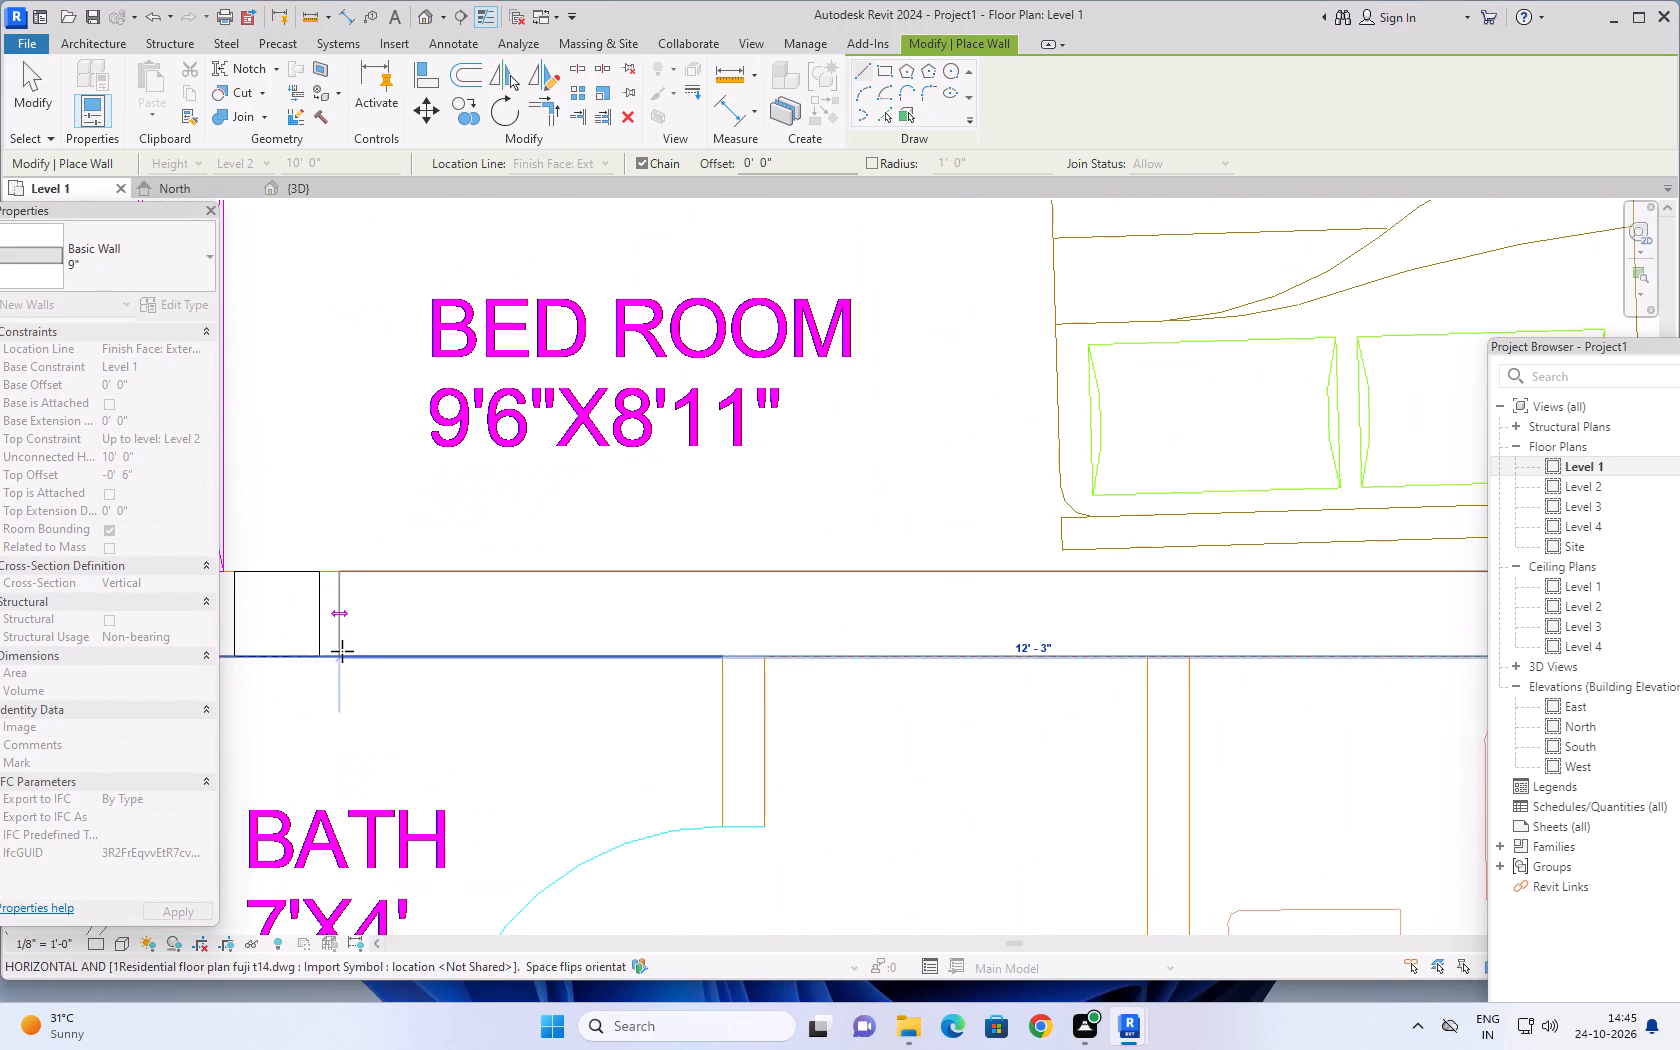
{"action": "left_click", "coordinate": [321, 654]}
{"action": "scroll", "coordinate": [377, 699], "scroll_direction": "down", "scroll_amount": 4}
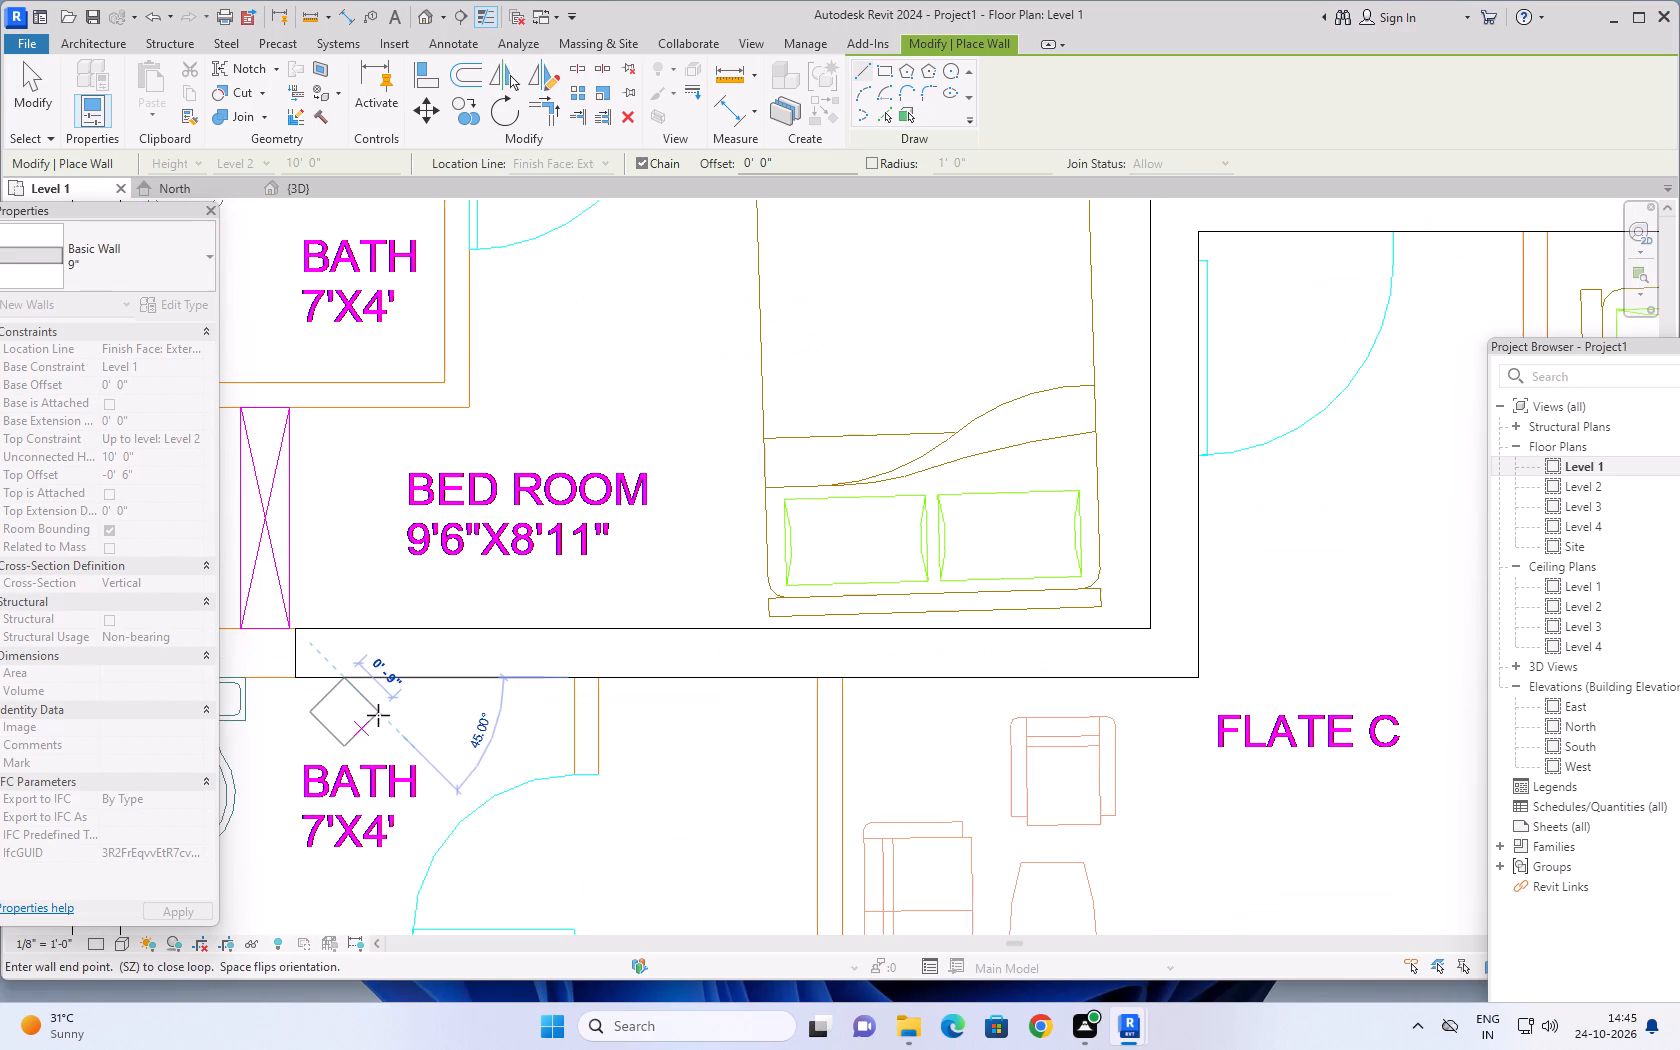
{"action": "scroll", "coordinate": [378, 716], "scroll_direction": "down", "scroll_amount": 4}
{"action": "middle_click_drag", "start_coordinate": [380, 721], "coordinate": [860, 674]}
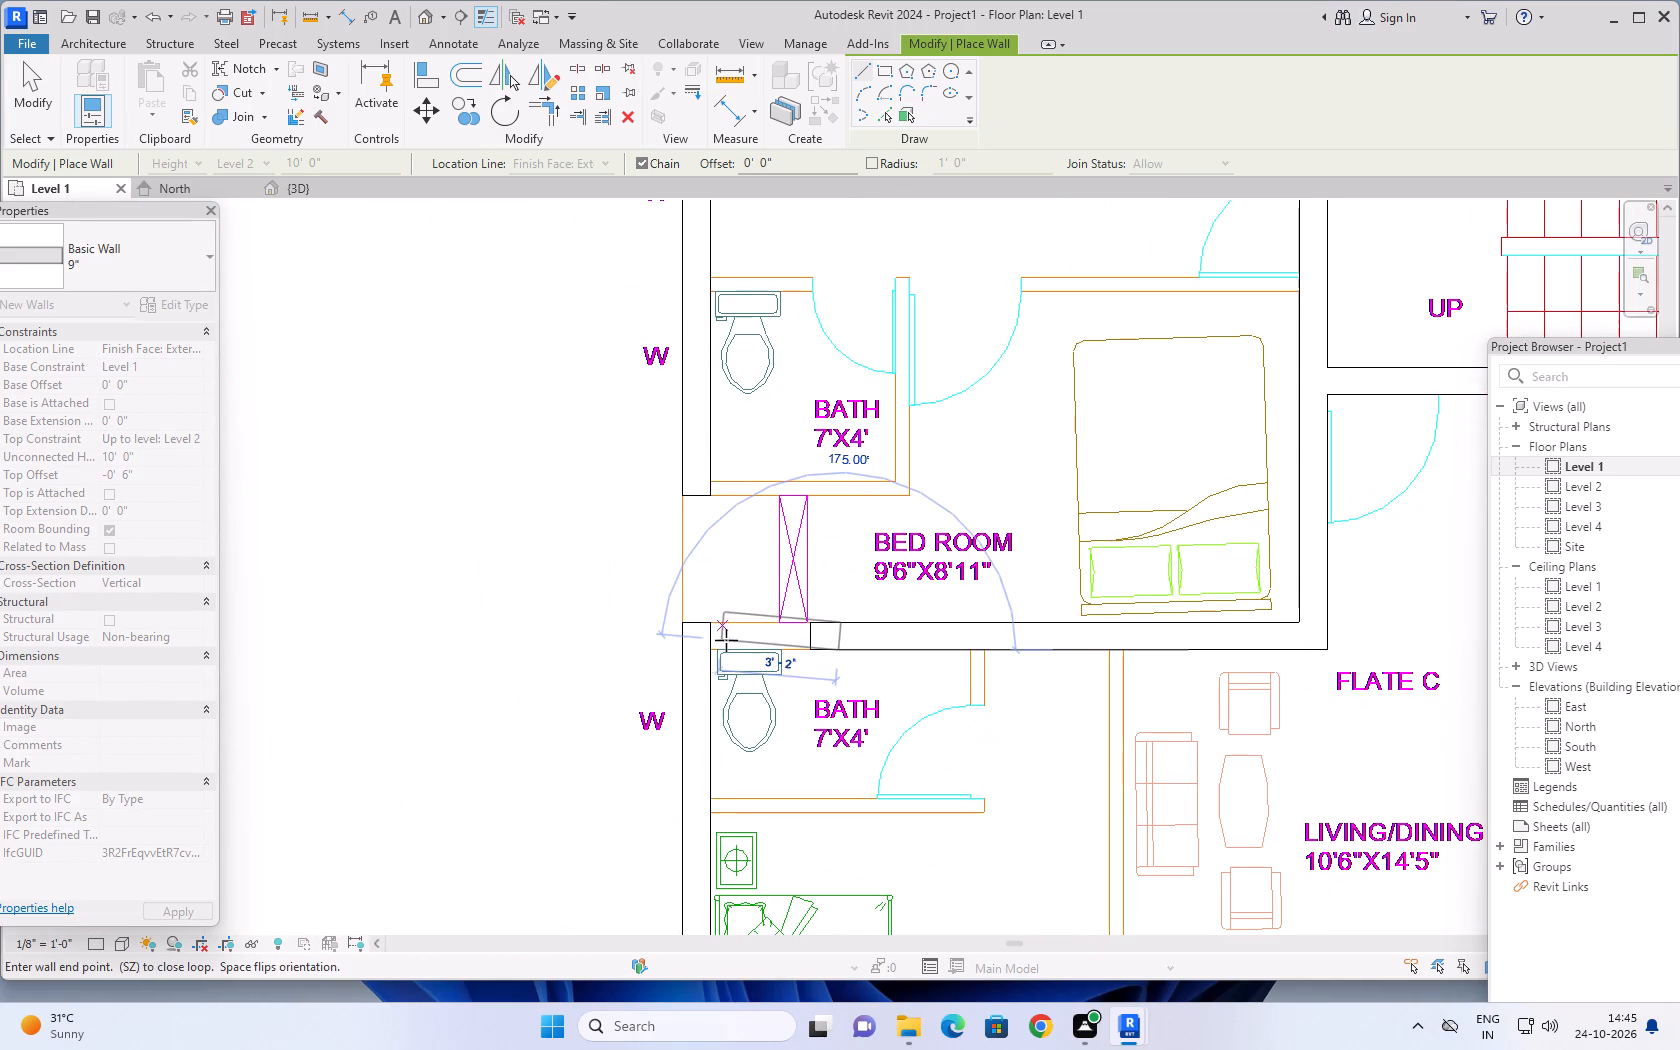
{"action": "key", "text": "Escape"}
Draw a 9" wall about 2'8" long from that column to the side wall's inner face, behind the 7'x4' bath's toilet.
{"action": "scroll", "coordinate": [793, 661], "scroll_direction": "up", "scroll_amount": 5}
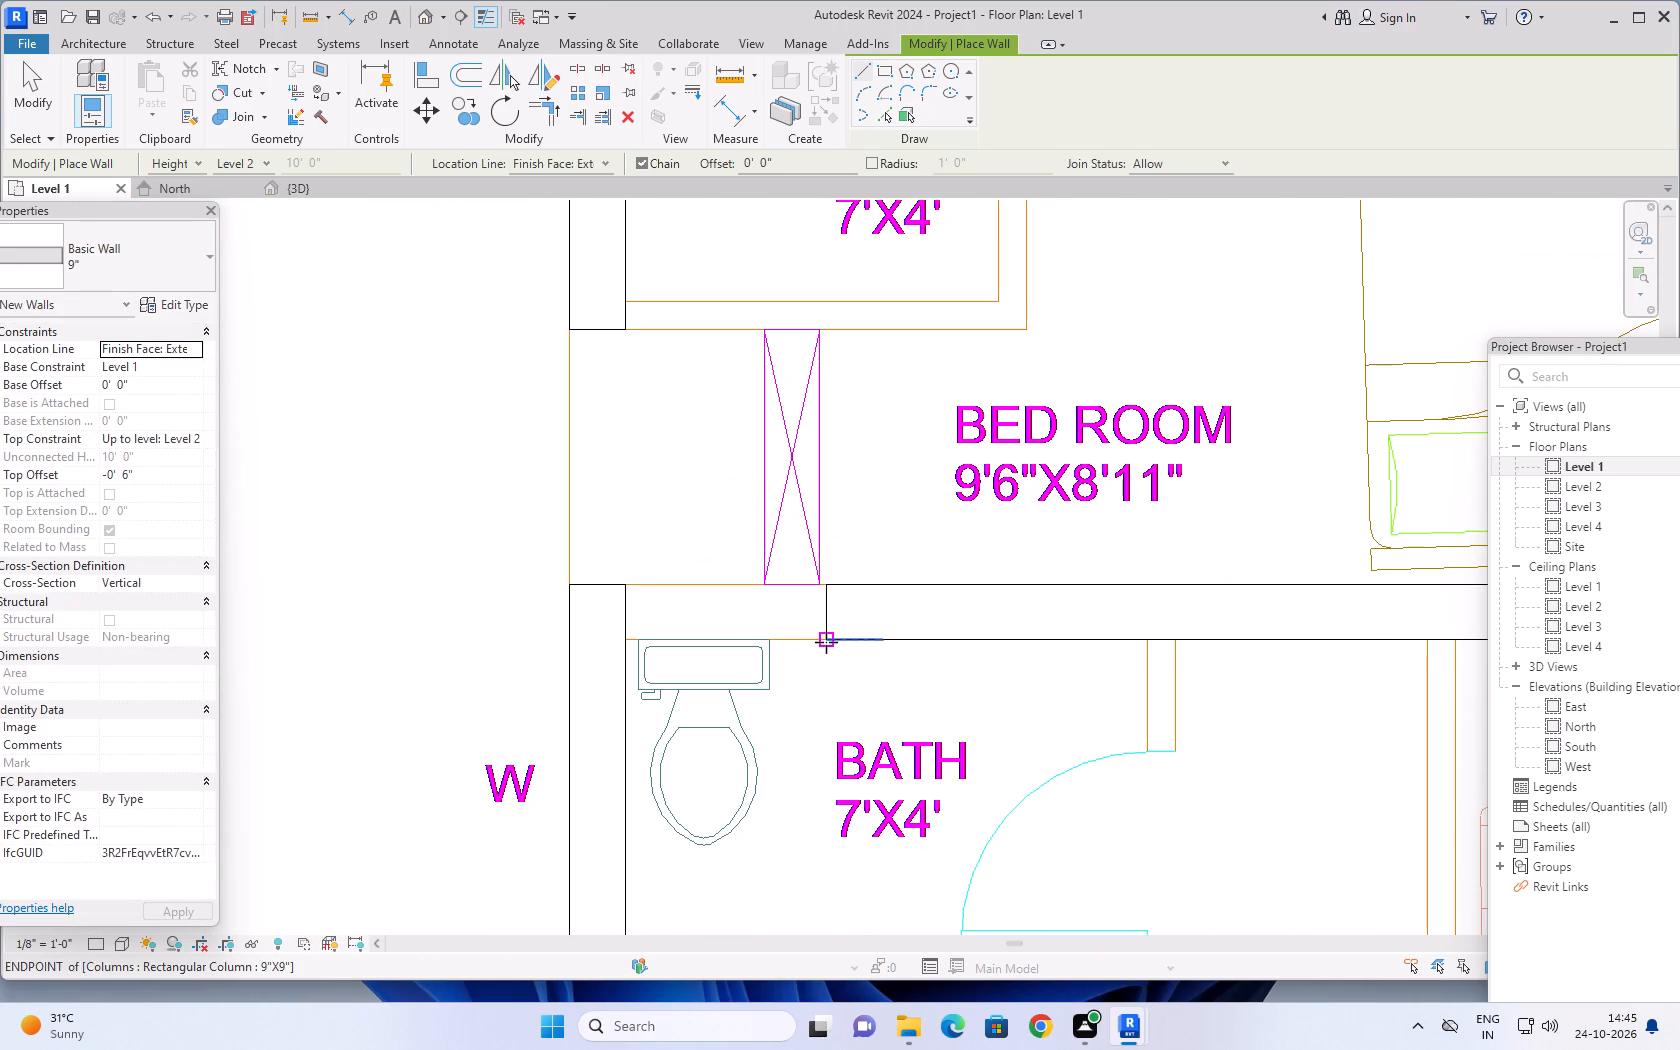
{"action": "left_click", "coordinate": [826, 642]}
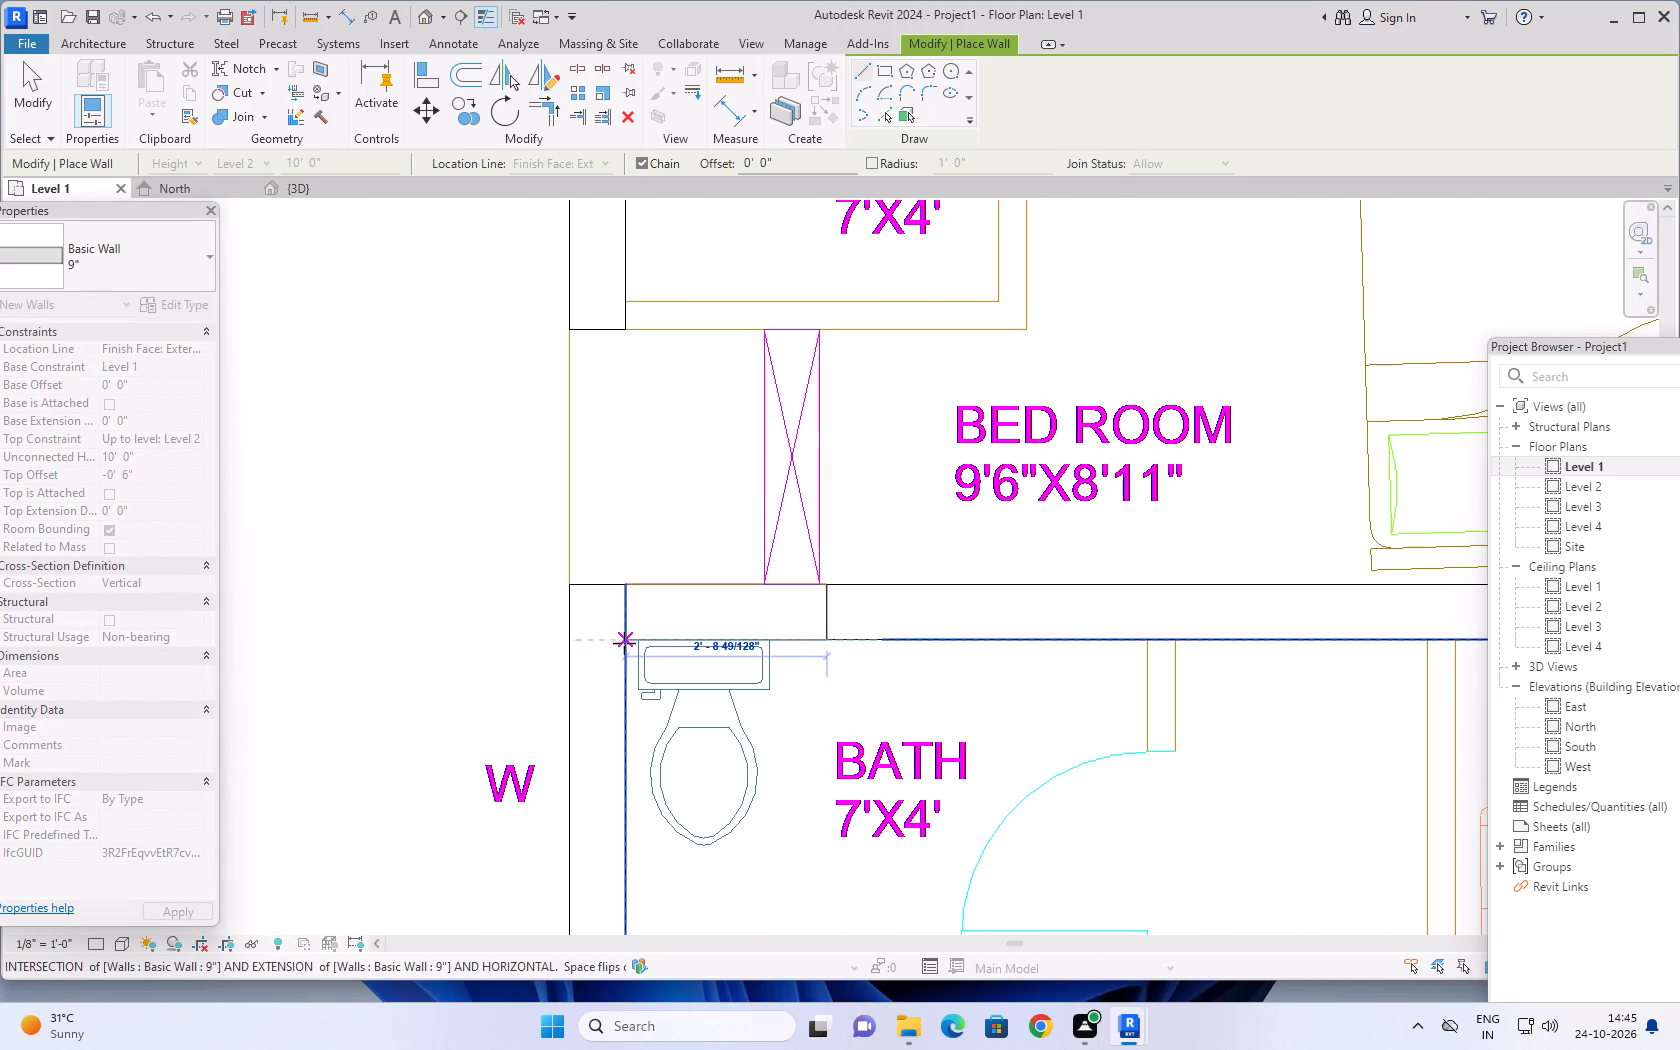
{"action": "scroll", "coordinate": [624, 643], "scroll_direction": "up", "scroll_amount": 11}
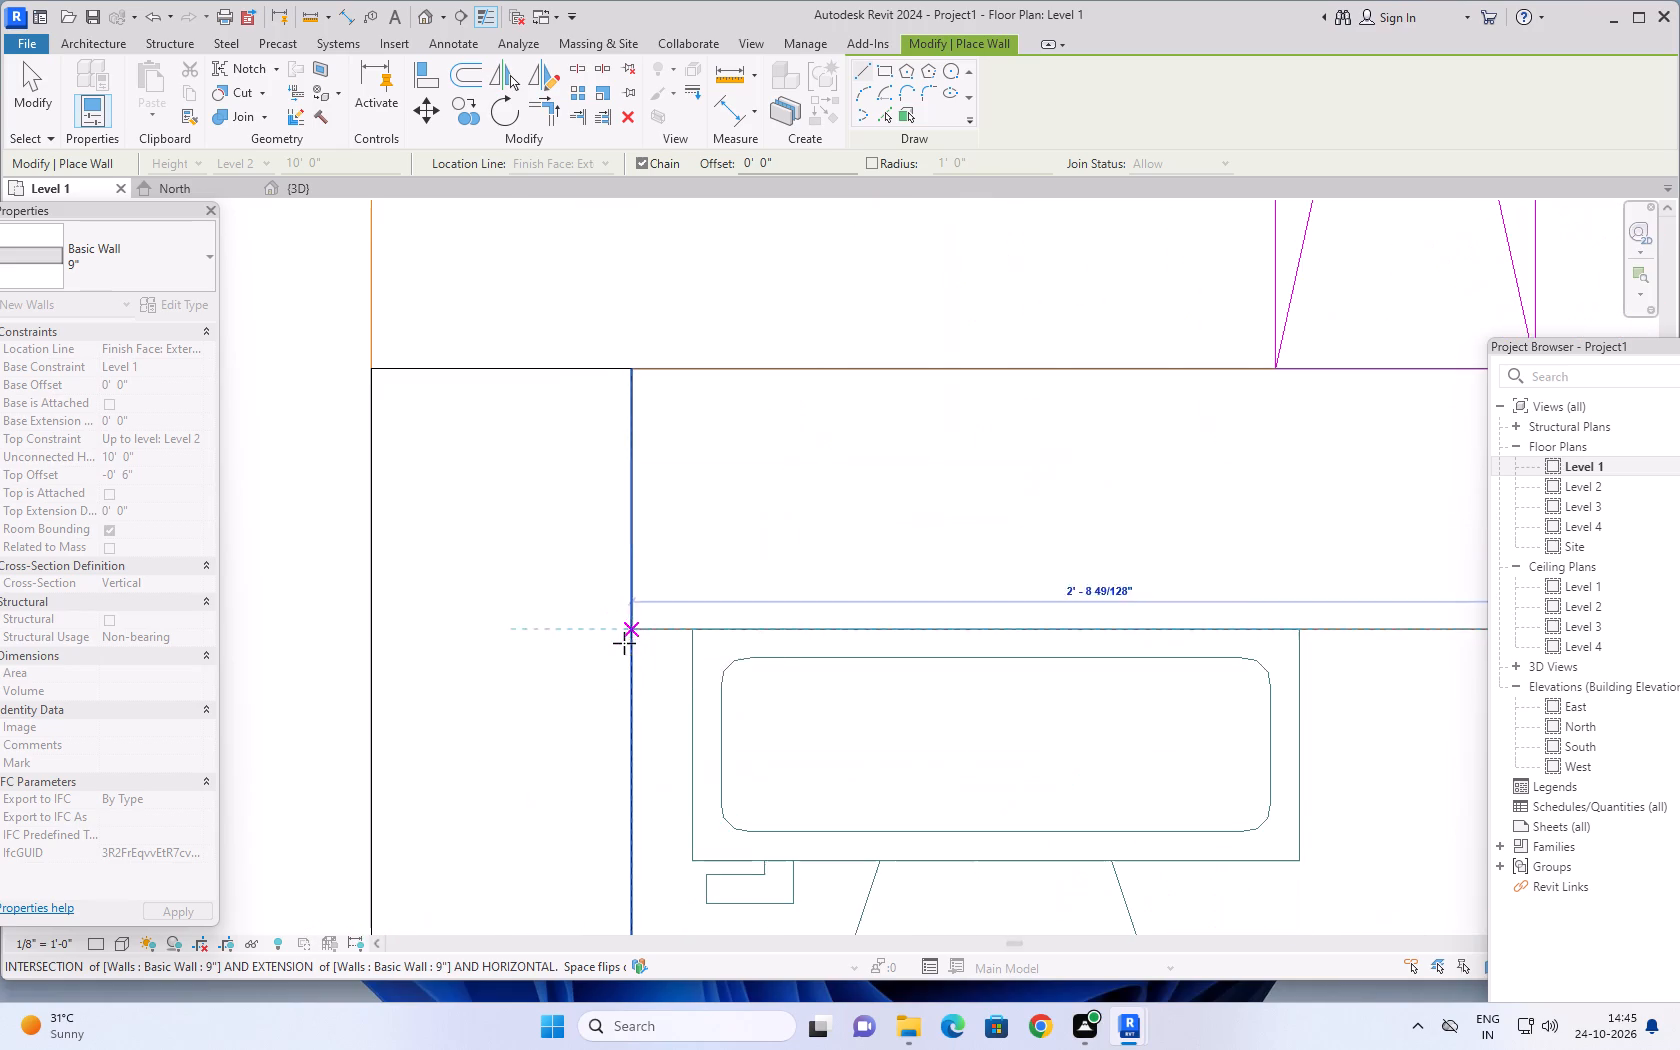
{"action": "left_click", "coordinate": [634, 638]}
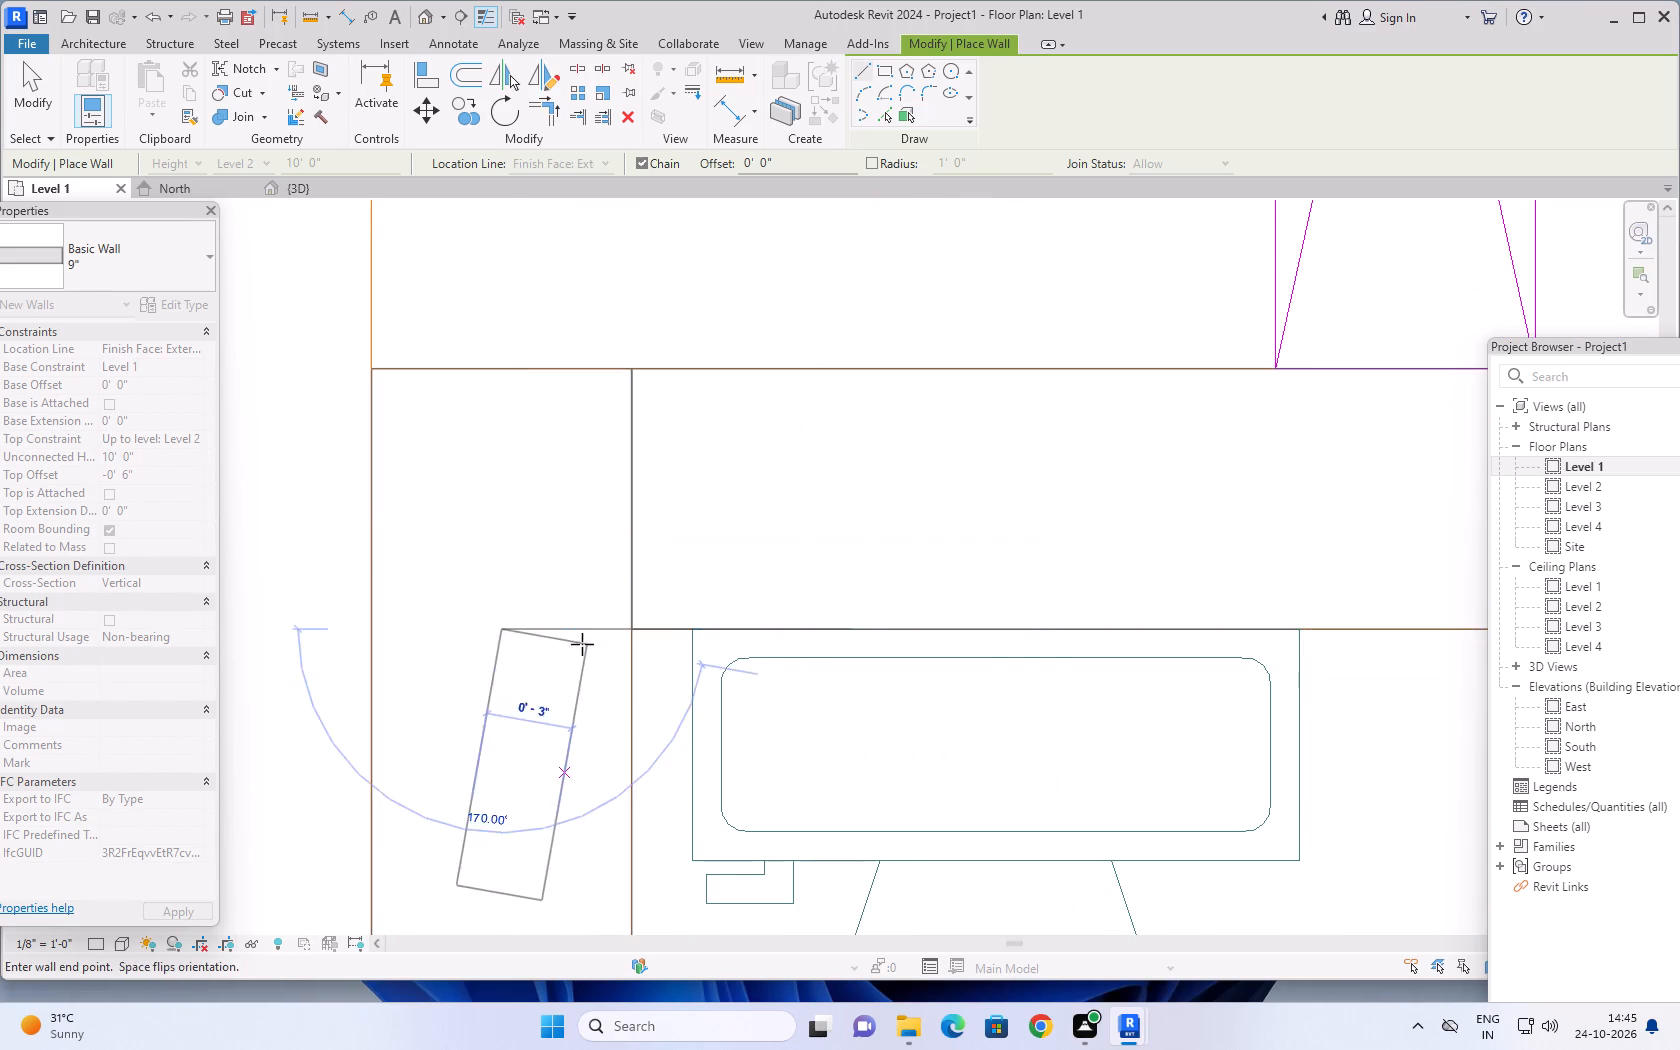
{"action": "key", "text": "Escape"}
Draw a flipped 9" wall about 3'9 1/2" long along the 9'6"x8'11" bedroom's window, from the bath partition line to the opposite wall.
{"action": "scroll", "coordinate": [639, 445], "scroll_direction": "down", "scroll_amount": 7}
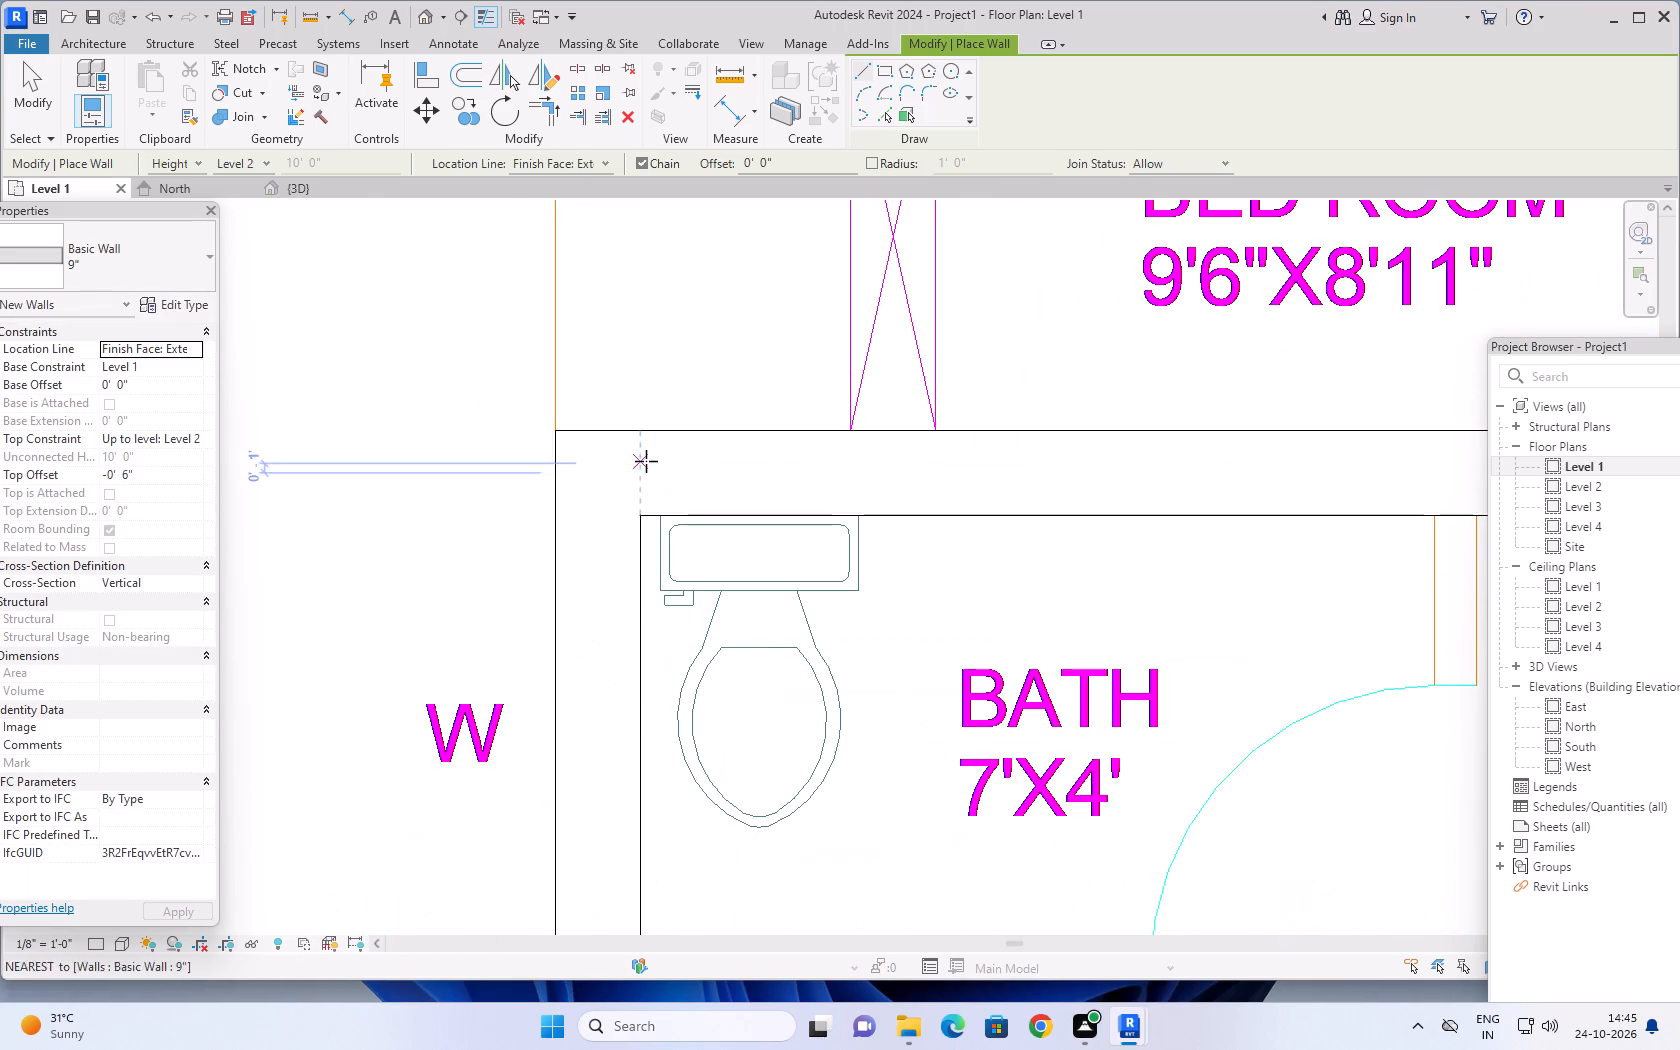
{"action": "scroll", "coordinate": [646, 461], "scroll_direction": "down", "scroll_amount": 14}
{"action": "scroll", "coordinate": [777, 505], "scroll_direction": "down", "scroll_amount": 2}
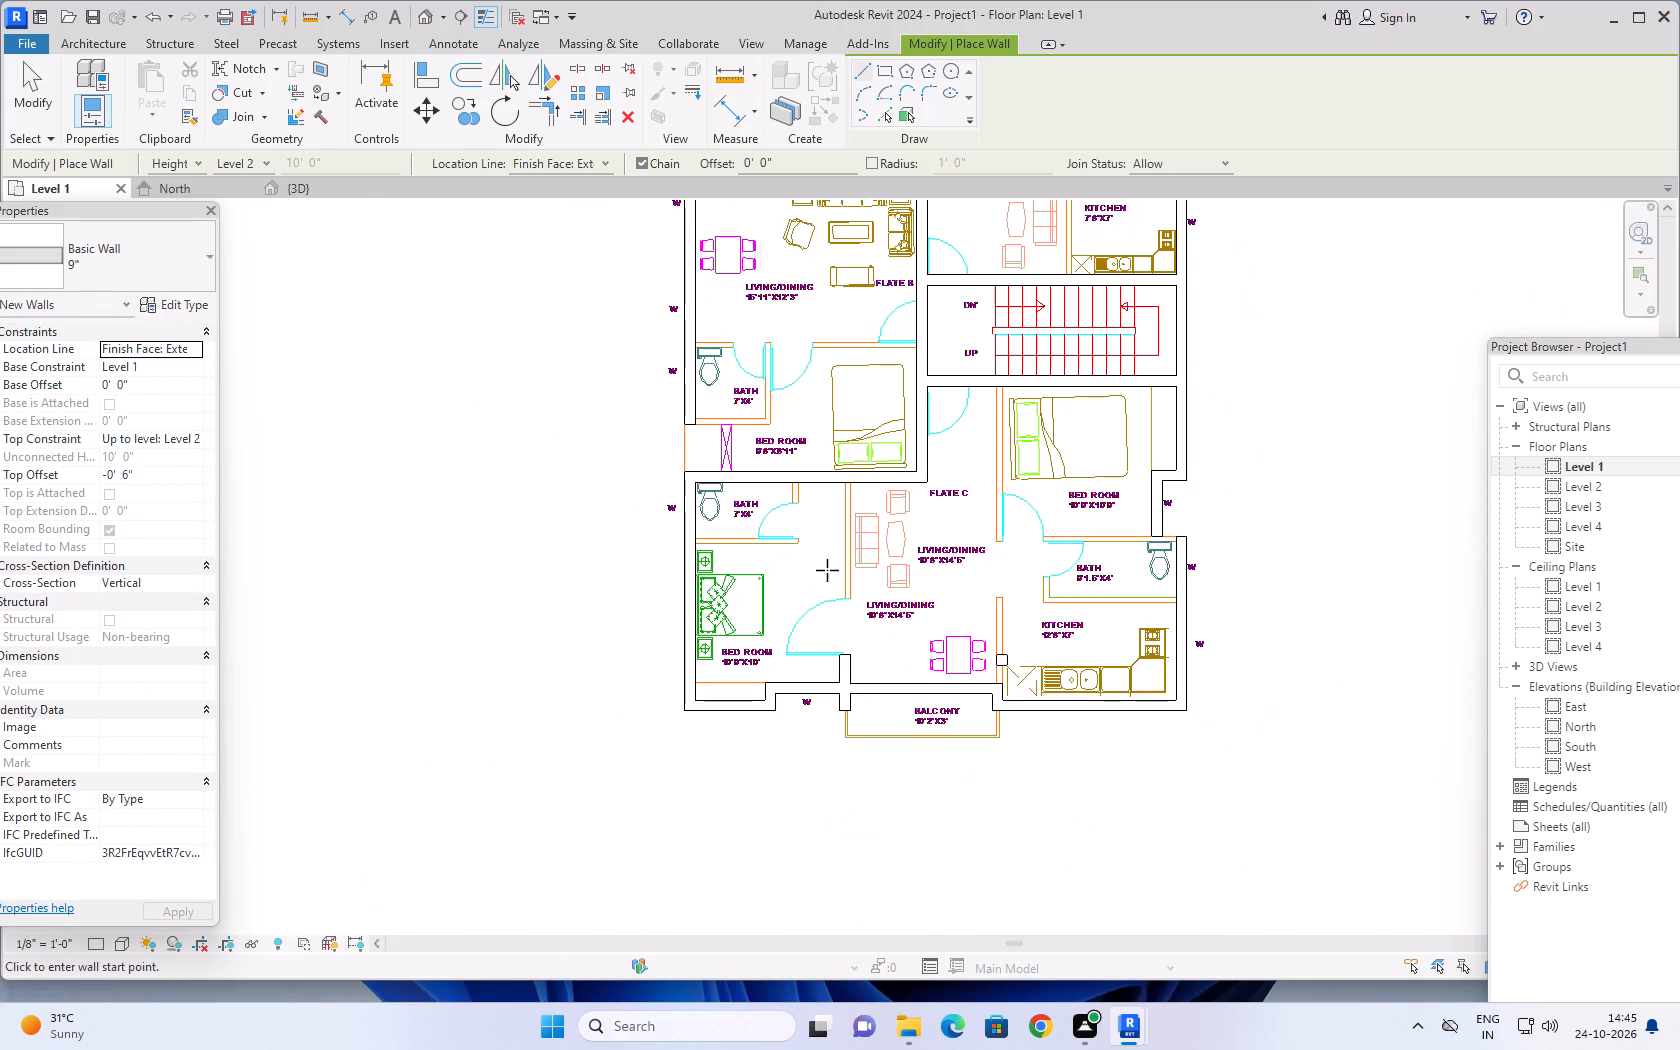
{"action": "middle_click_drag", "start_coordinate": [816, 551], "coordinate": [721, 617]}
{"action": "scroll", "coordinate": [651, 481], "scroll_direction": "up", "scroll_amount": 8}
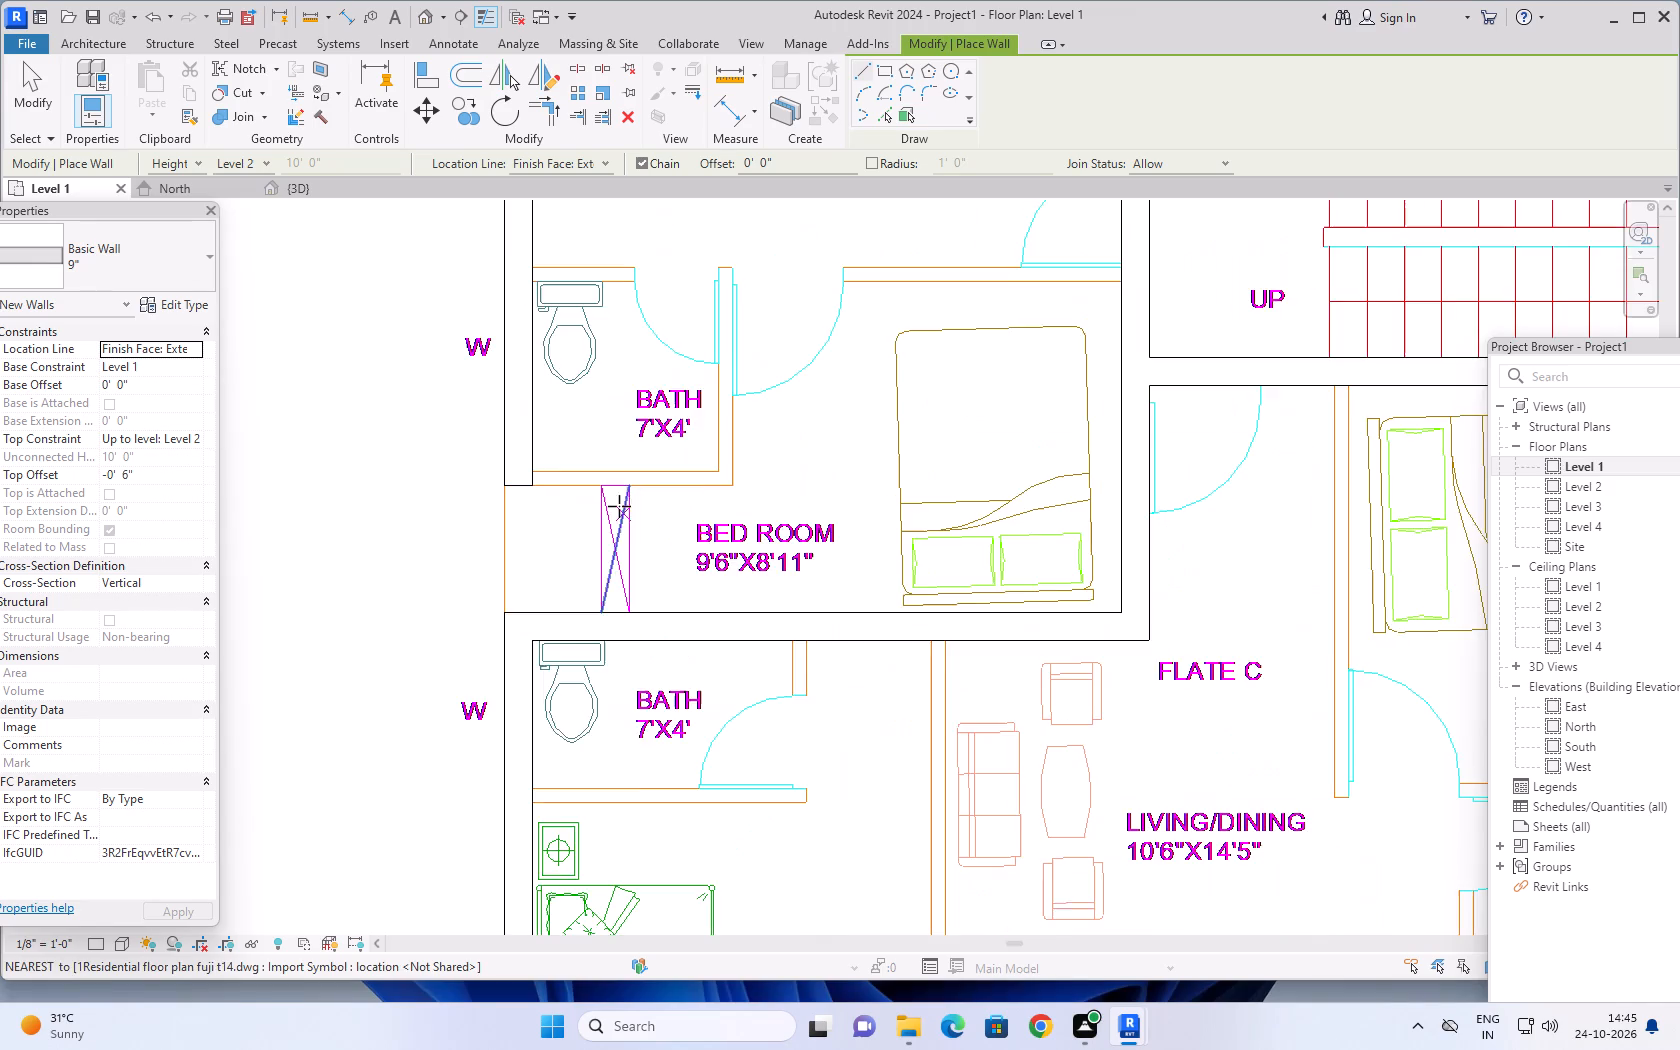
{"action": "scroll", "coordinate": [619, 506], "scroll_direction": "up", "scroll_amount": 5}
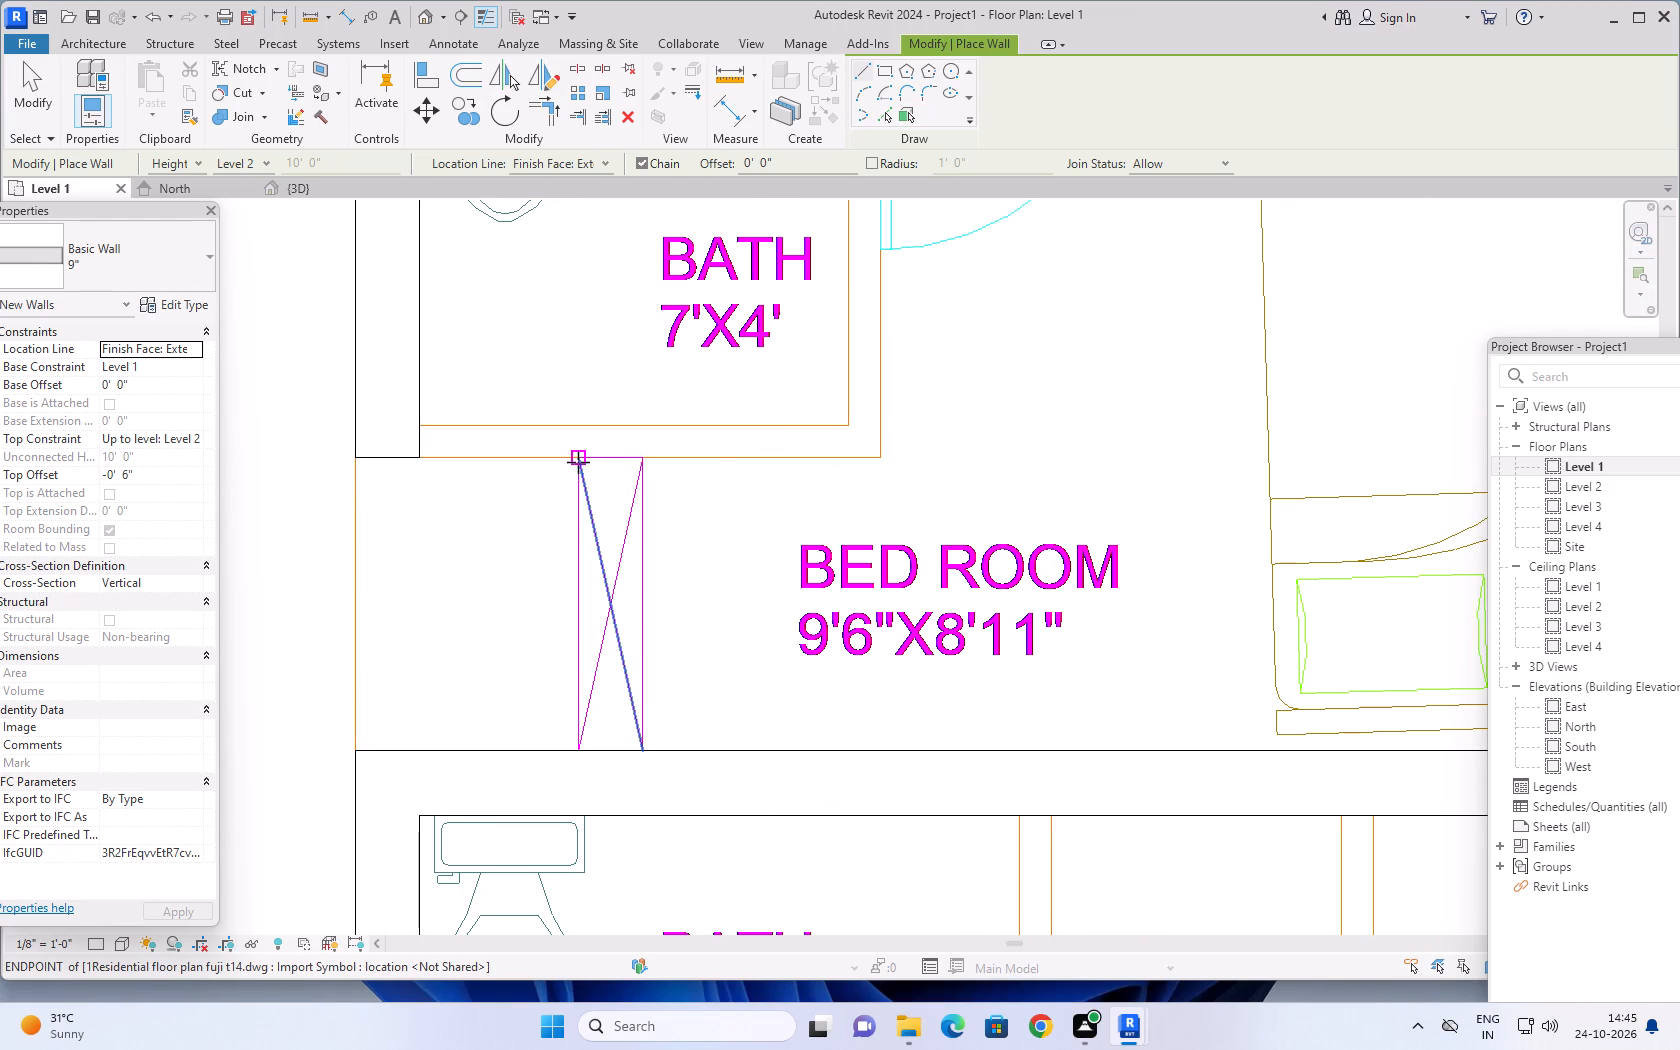
{"action": "left_click", "coordinate": [578, 462]}
{"action": "key", "text": "space"}
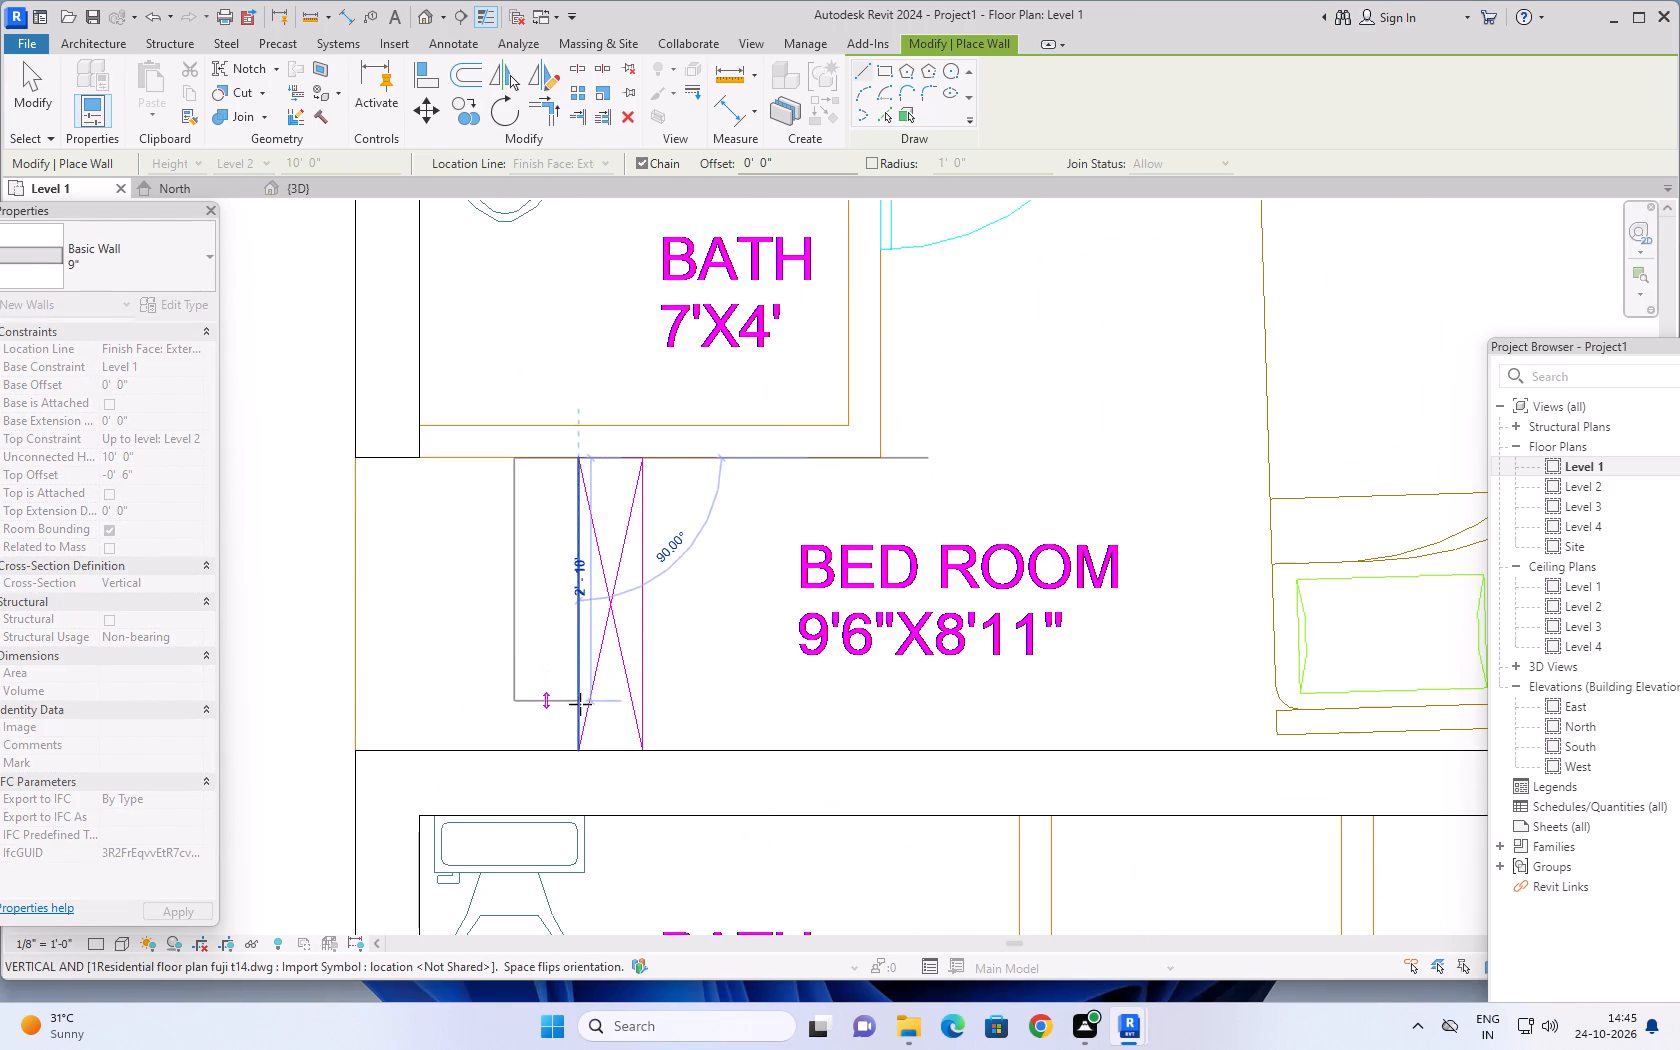
{"action": "left_click", "coordinate": [579, 751]}
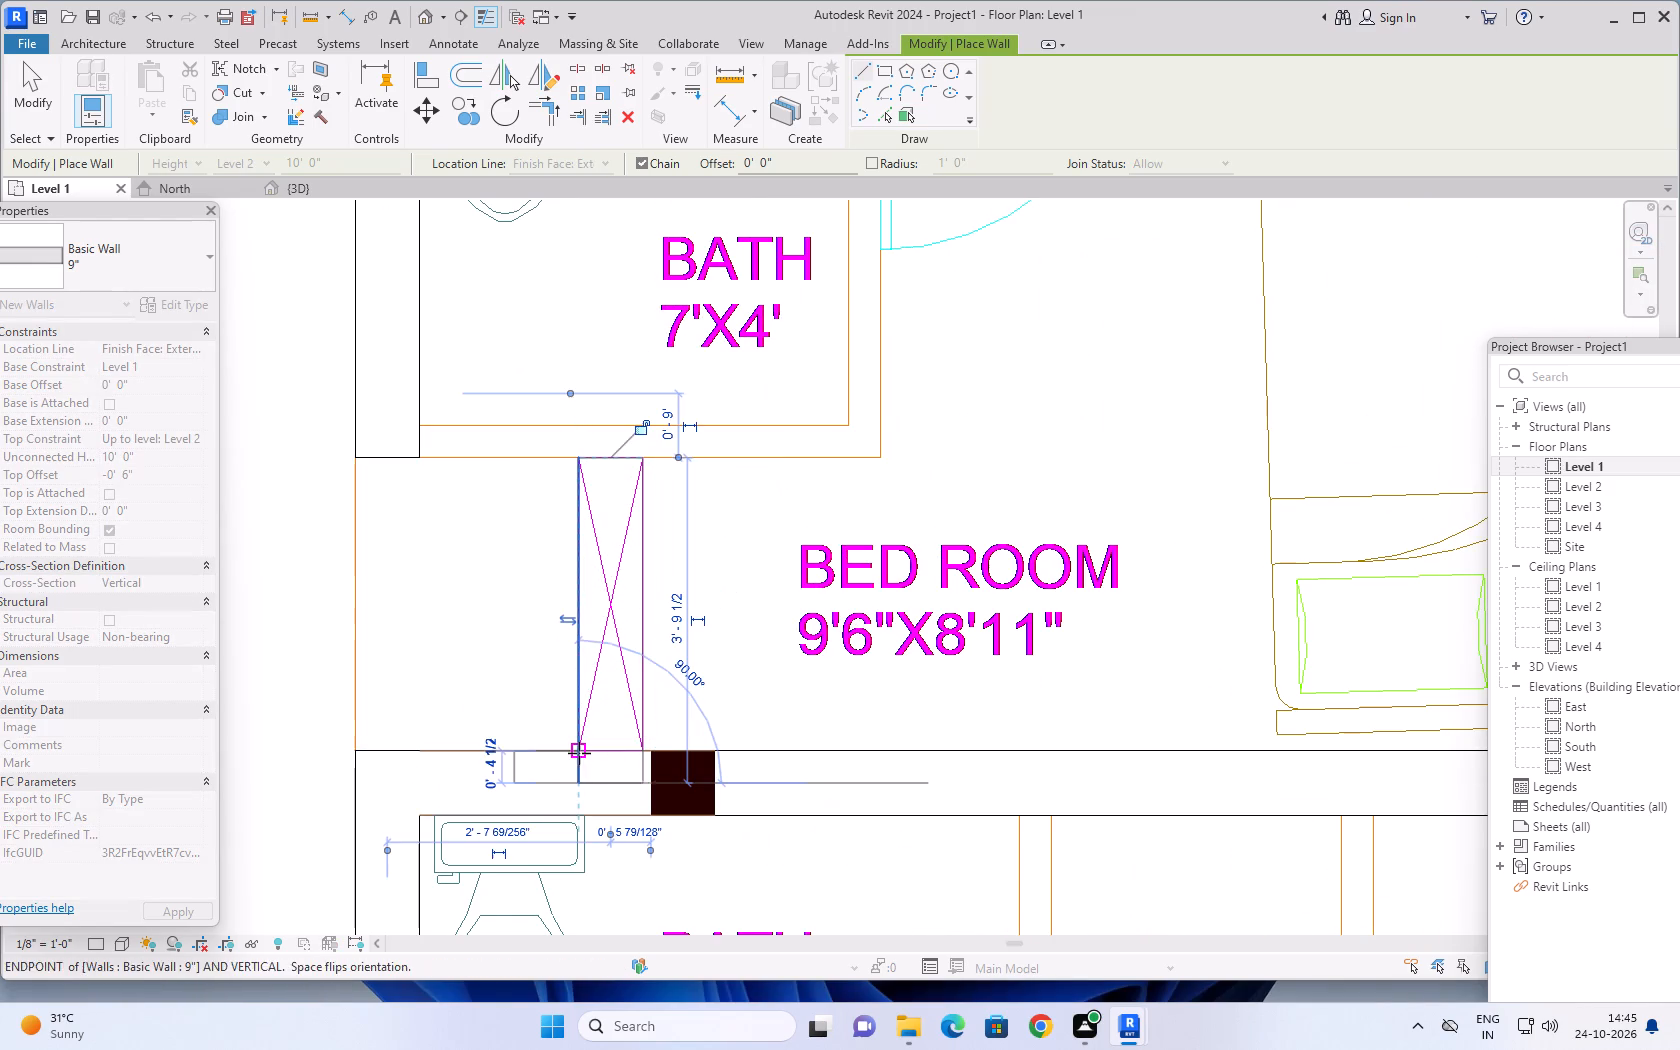
{"action": "key", "text": "Escape"}
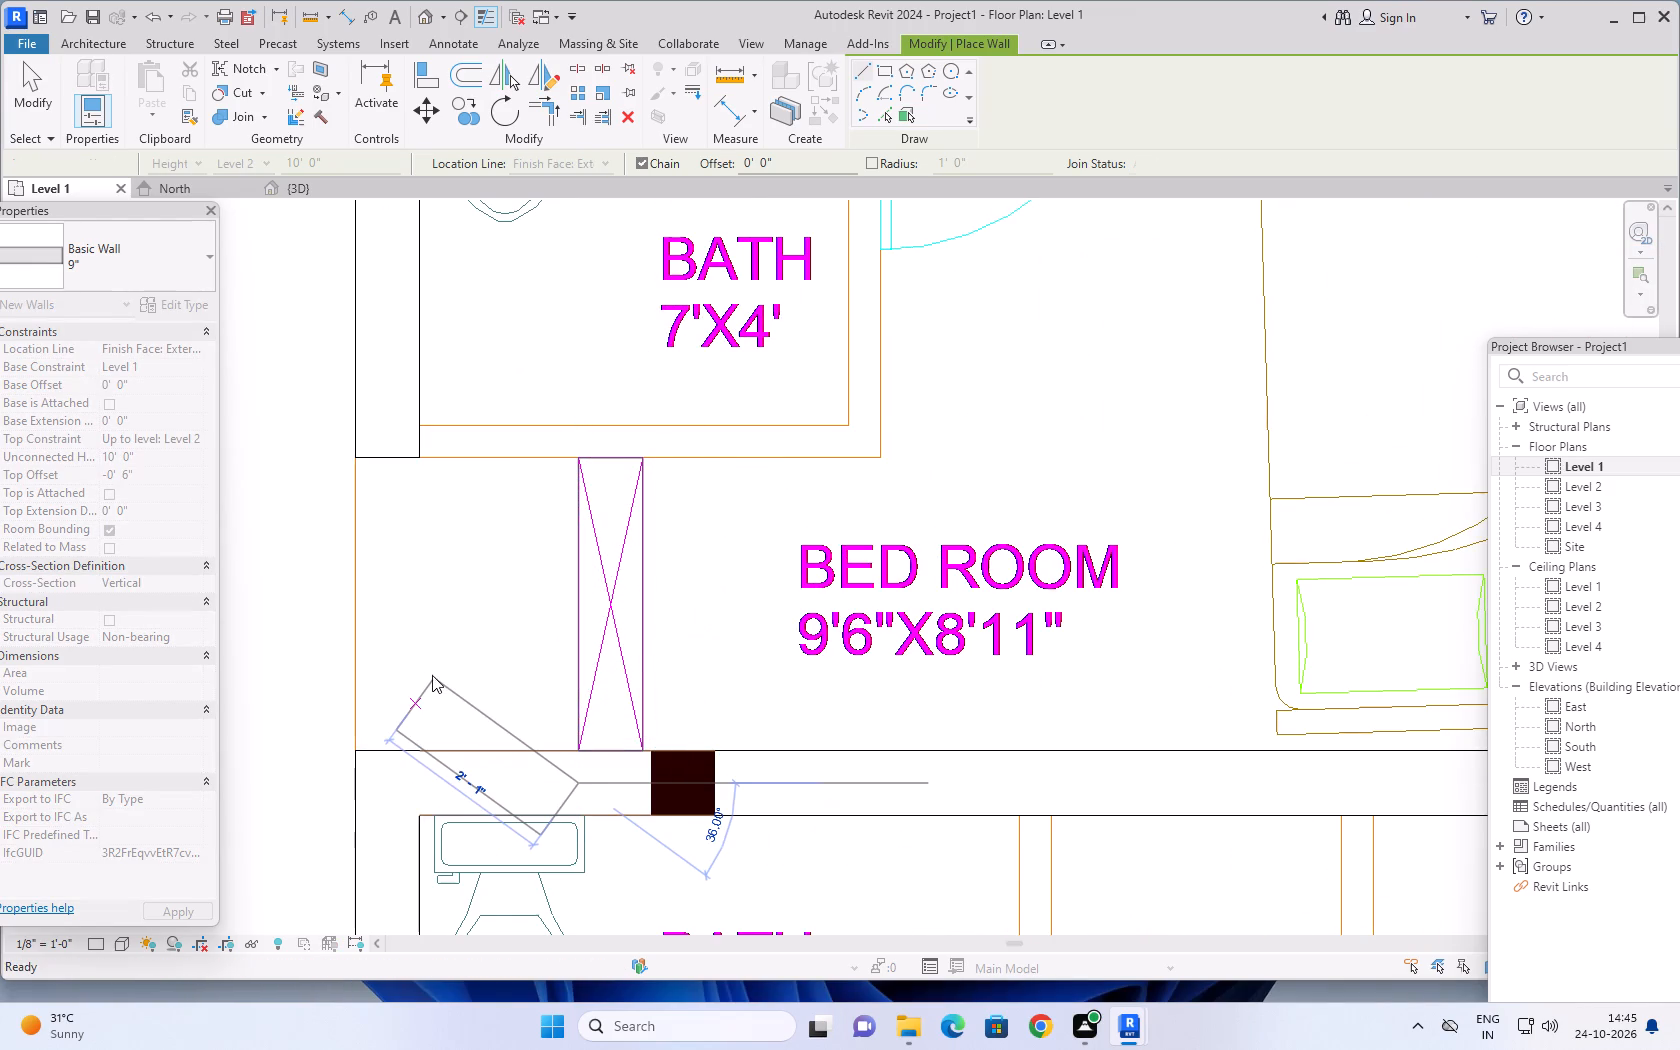
Examine the Flate B and Flate C areas, plus the overall Level 1 plan, for 9" walls still missing.
{"action": "scroll", "coordinate": [443, 657], "scroll_direction": "down", "scroll_amount": 10}
{"action": "middle_click_drag", "start_coordinate": [466, 656], "coordinate": [466, 481]}
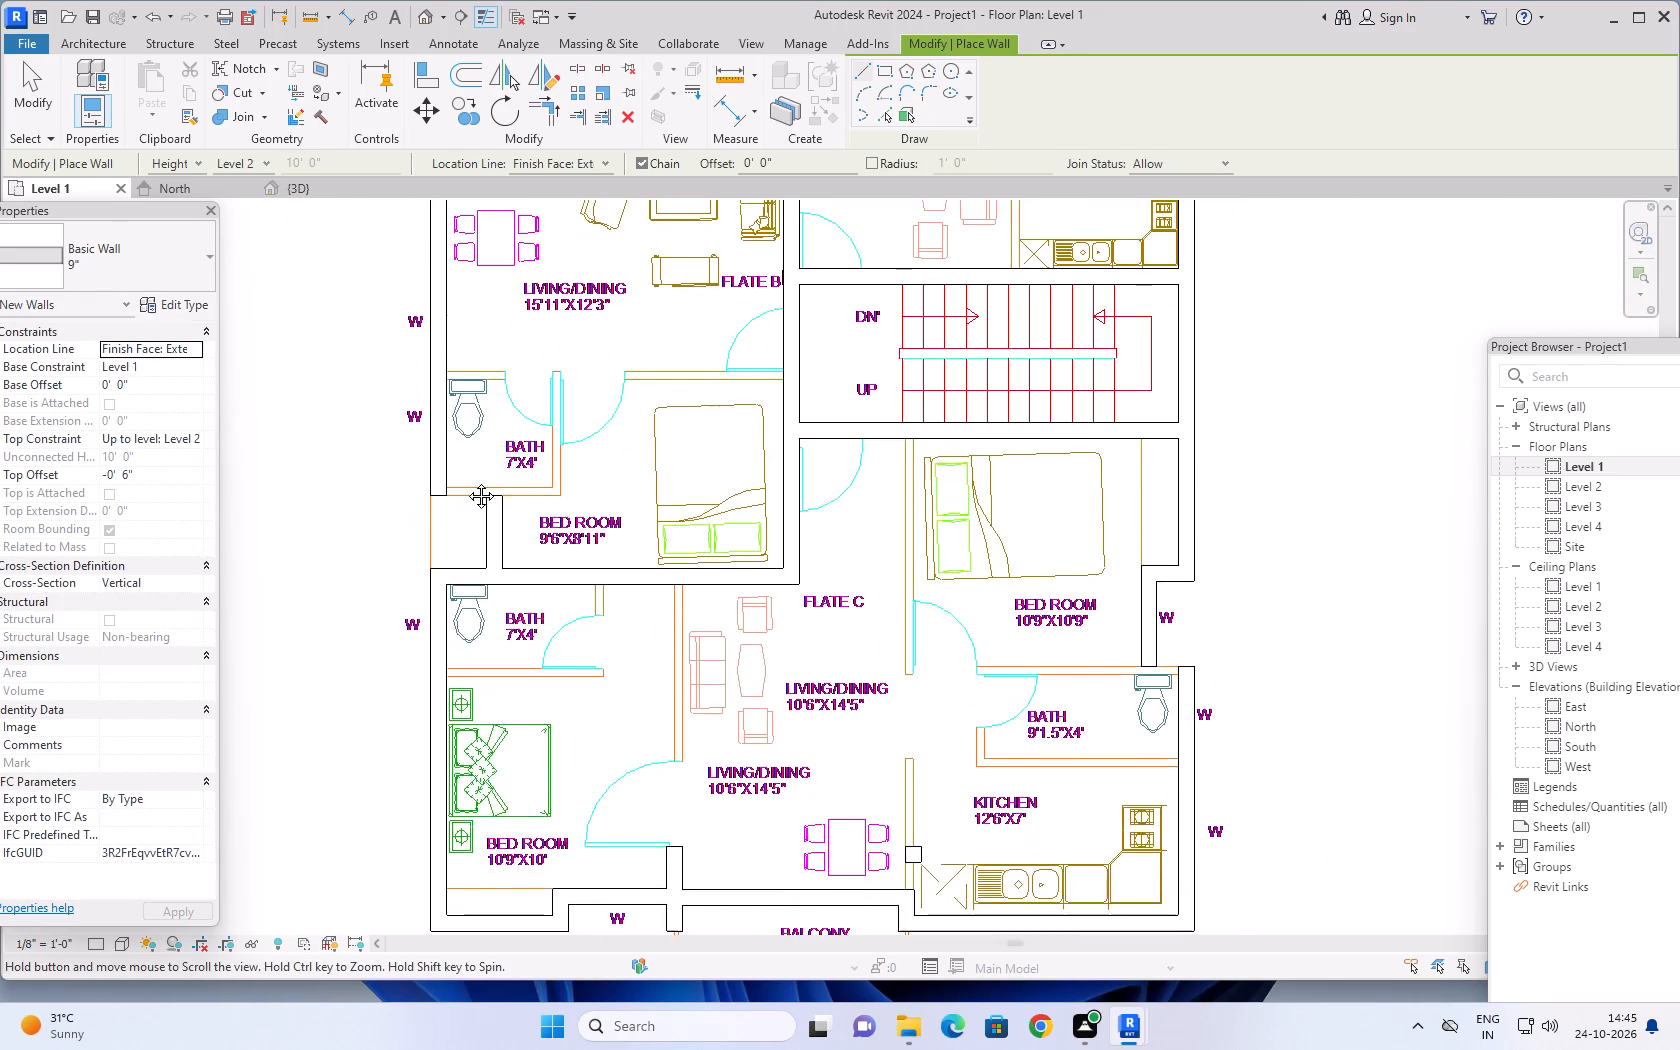
{"action": "middle_click_drag", "start_coordinate": [466, 481], "coordinate": [466, 381]}
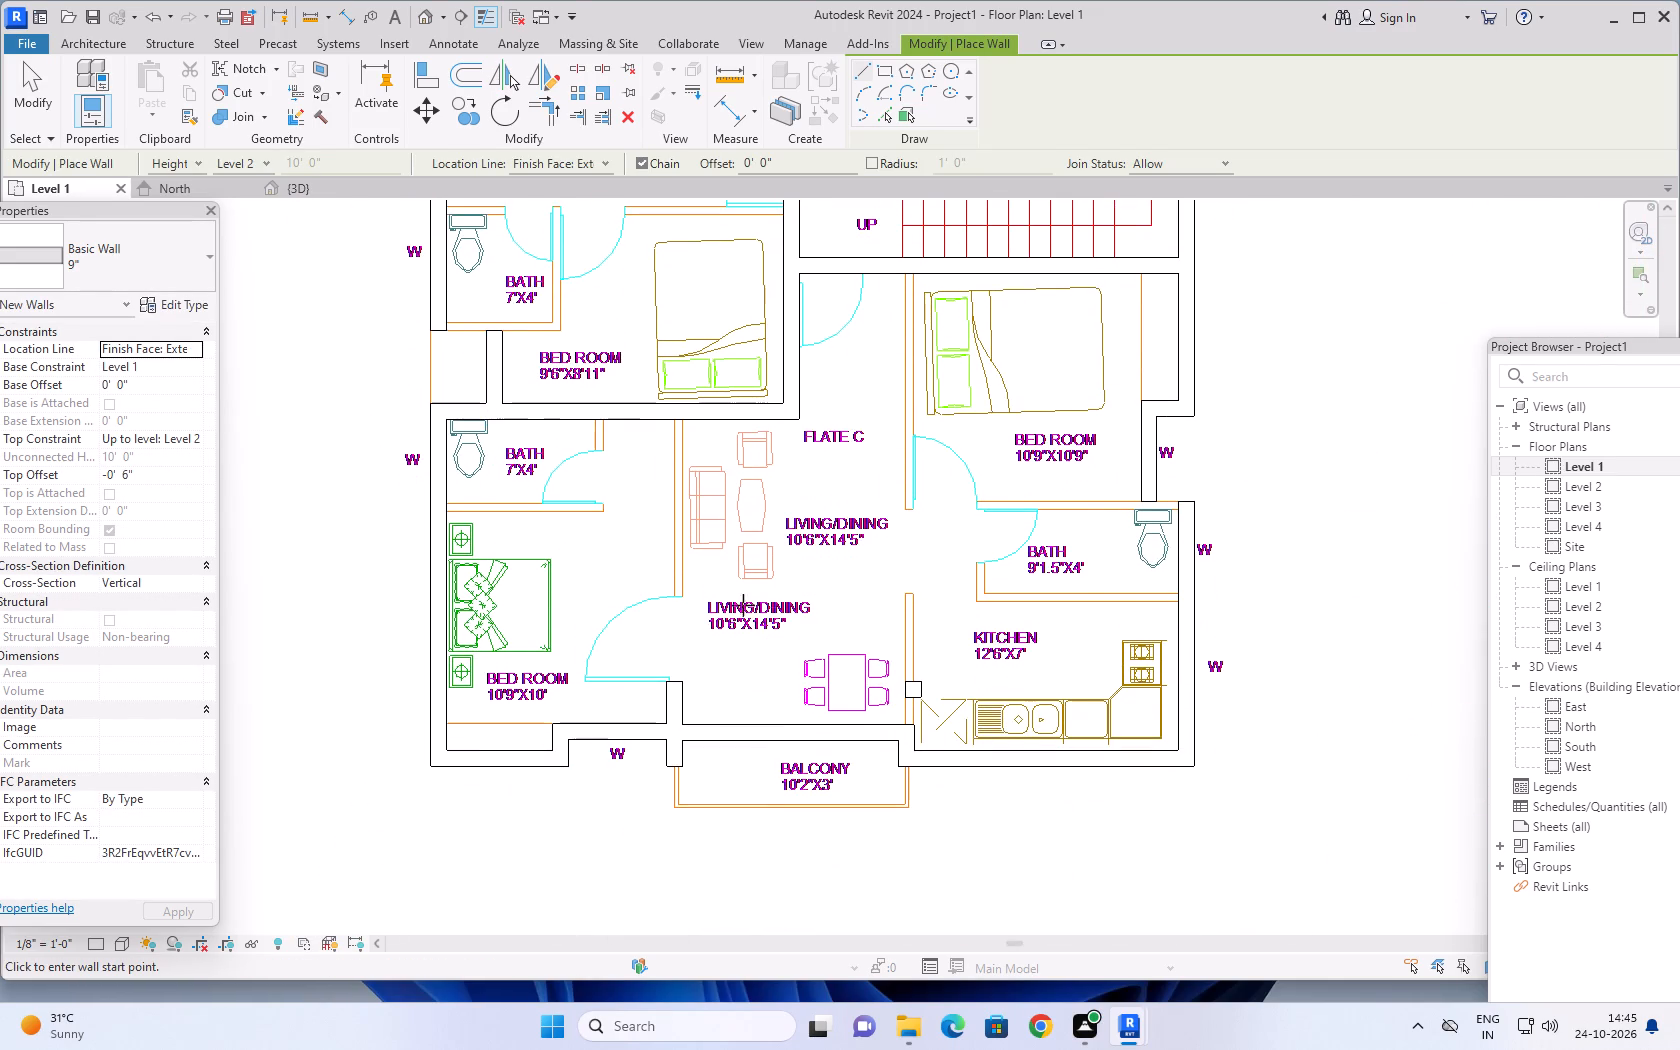
{"action": "scroll", "coordinate": [794, 615], "scroll_direction": "down", "scroll_amount": 2}
{"action": "middle_click_drag", "start_coordinate": [862, 570], "coordinate": [722, 617]}
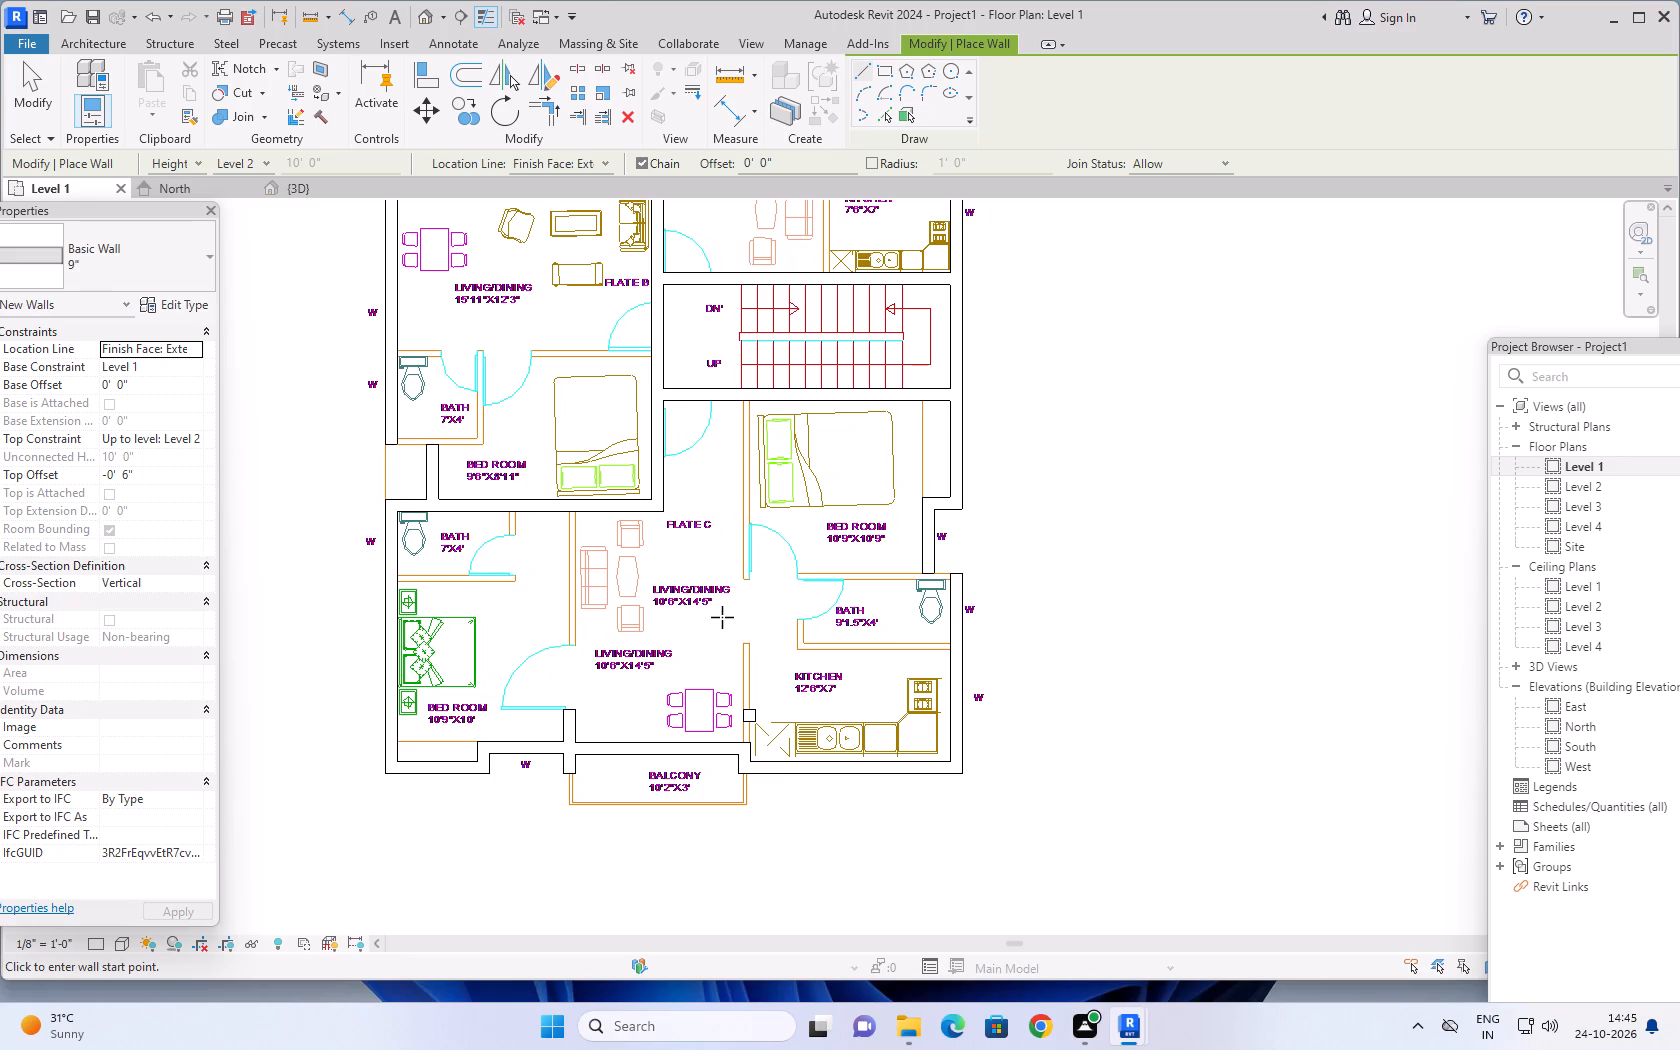
{"action": "scroll", "coordinate": [744, 471], "scroll_direction": "down", "scroll_amount": 7}
{"action": "middle_click_drag", "start_coordinate": [936, 415], "coordinate": [934, 535]}
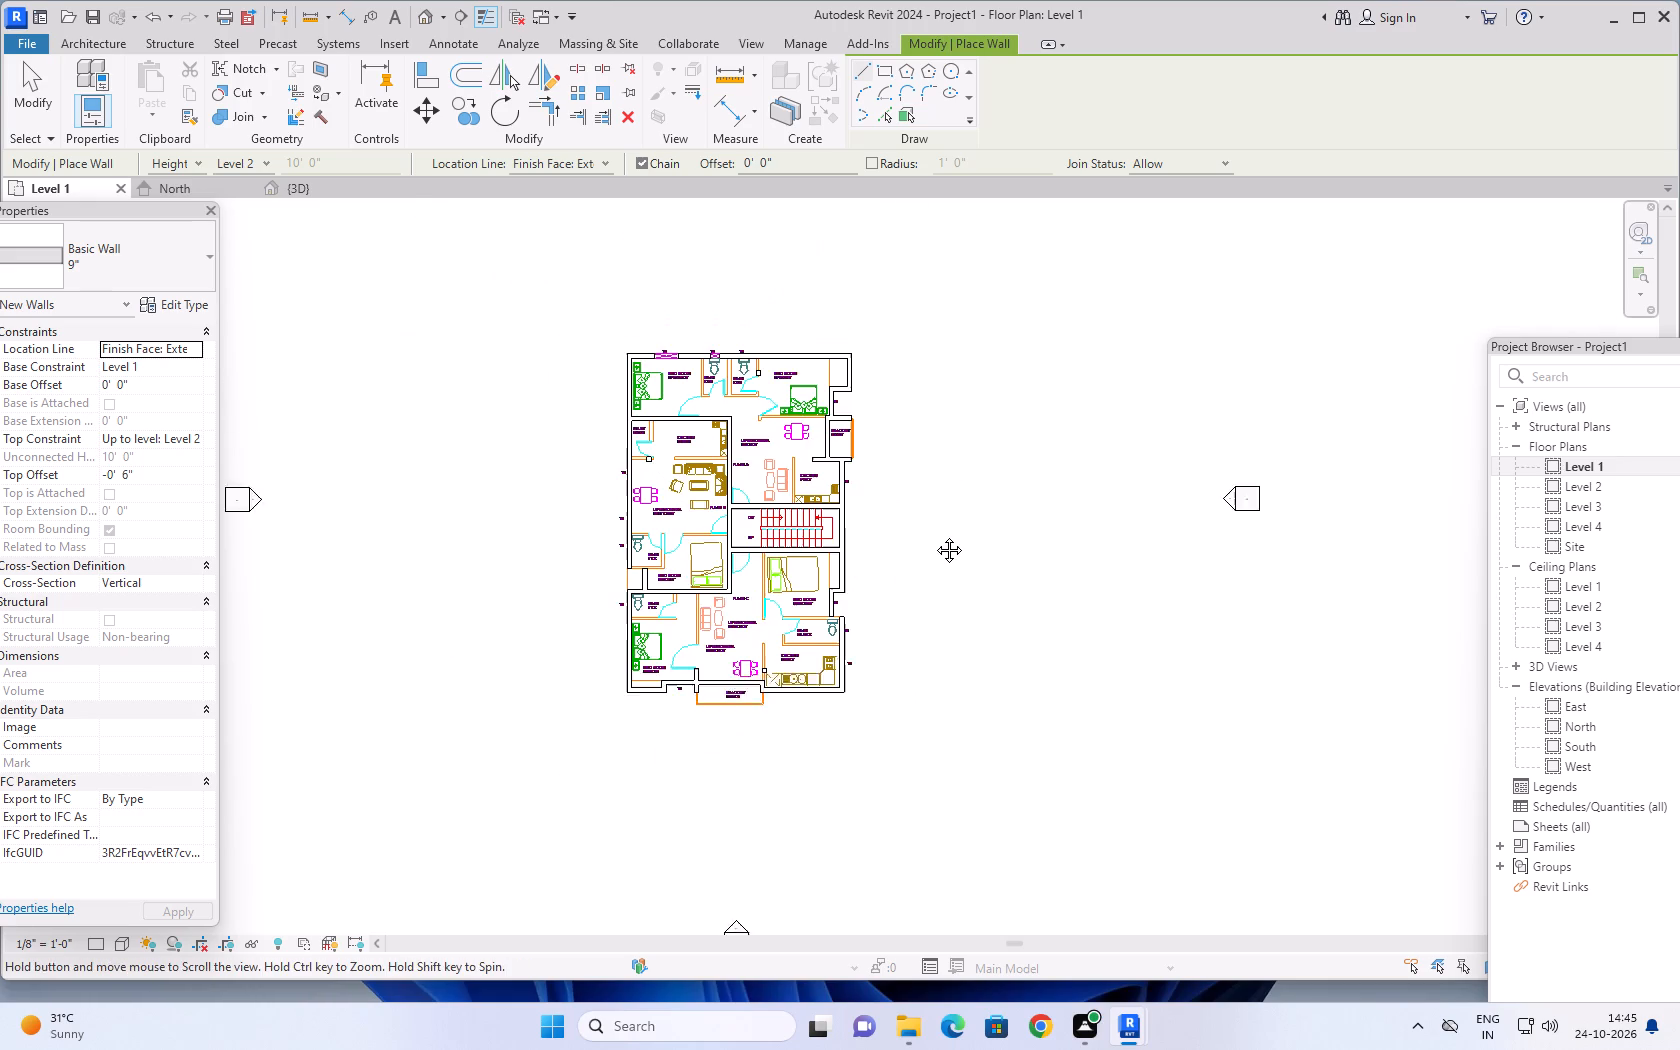
{"action": "middle_click_drag", "start_coordinate": [934, 535], "coordinate": [933, 539]}
Draw a 9" wall between the two 4'x6' baths, from the exterior wall's inner face to the baths' inner corner, and end the chain.
{"action": "scroll", "coordinate": [715, 433], "scroll_direction": "up", "scroll_amount": 11}
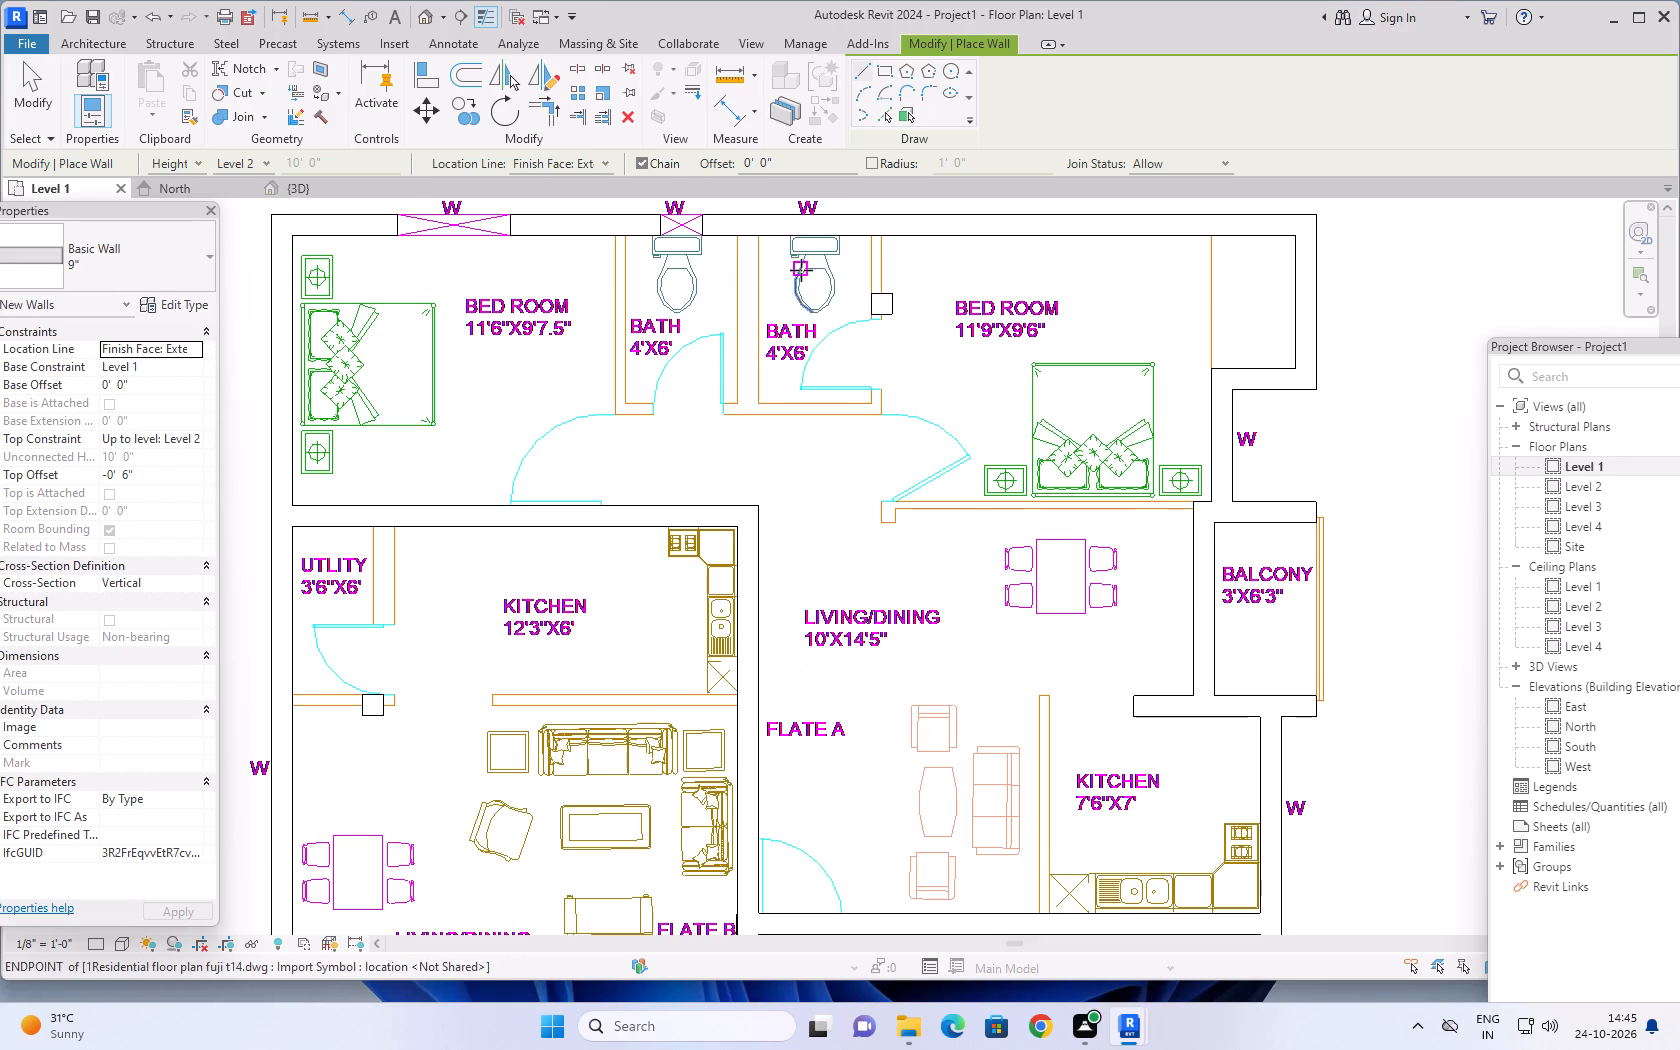
{"action": "middle_click_drag", "start_coordinate": [801, 270], "coordinate": [727, 517]}
{"action": "scroll", "coordinate": [701, 497], "scroll_direction": "up", "scroll_amount": 4}
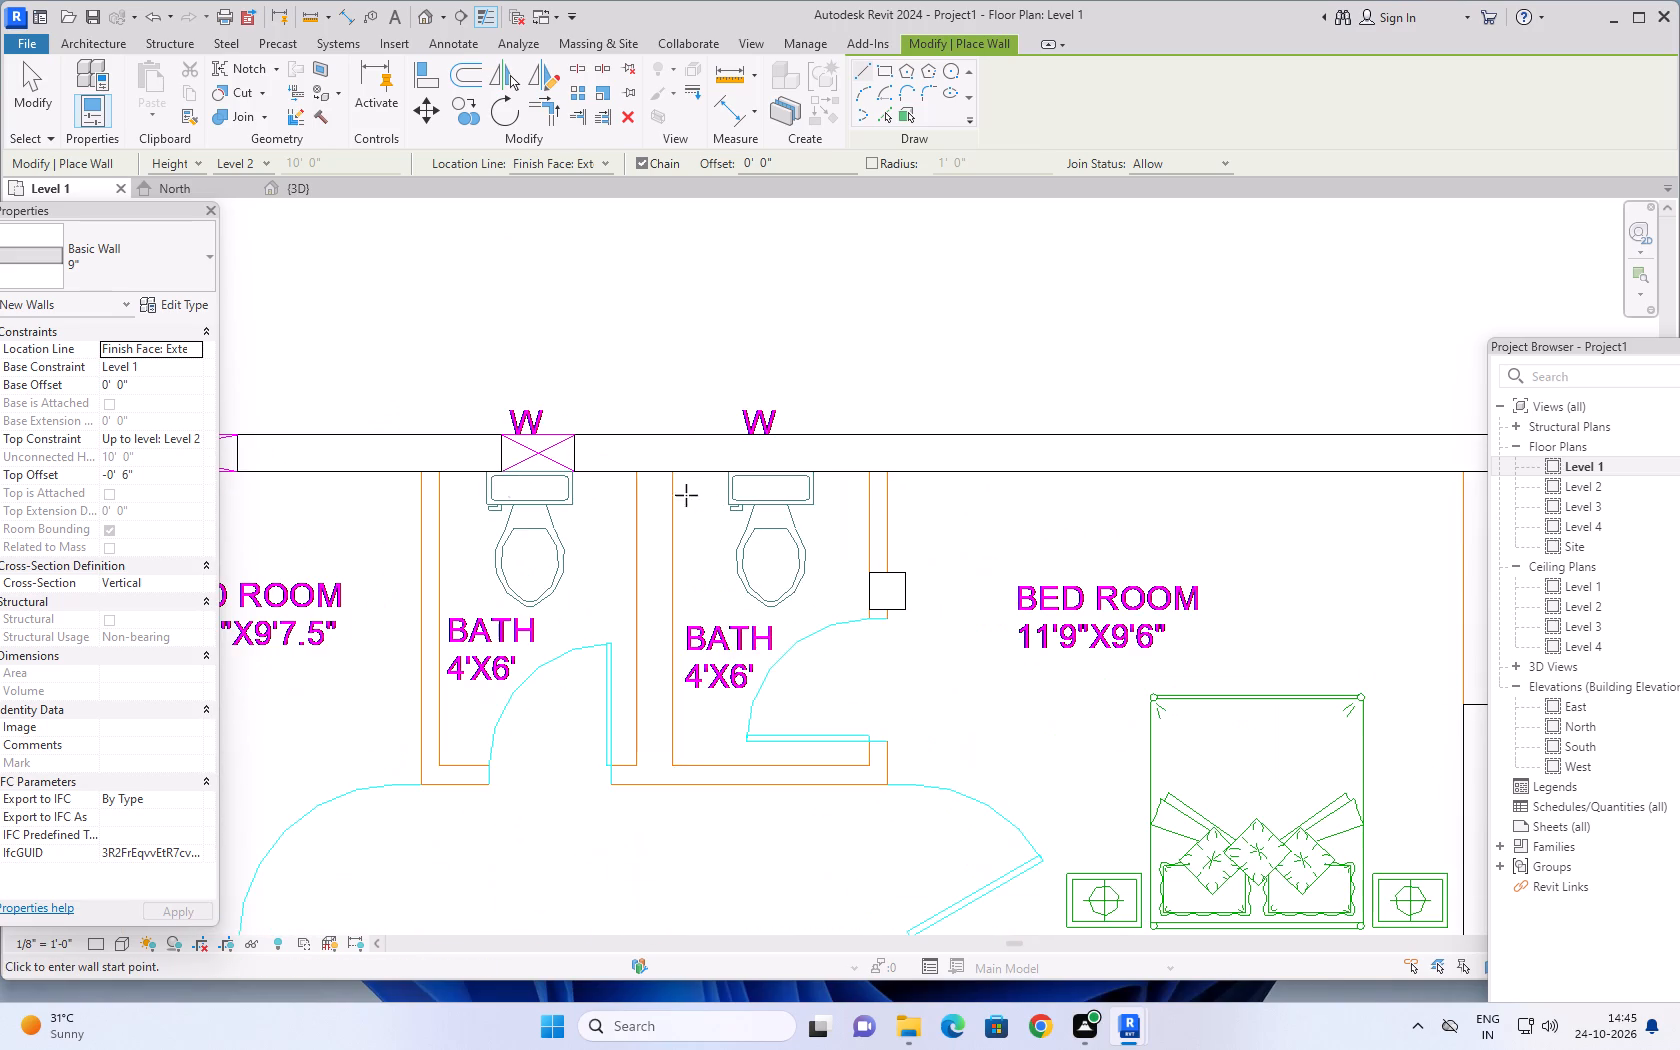
{"action": "left_click", "coordinate": [673, 478]}
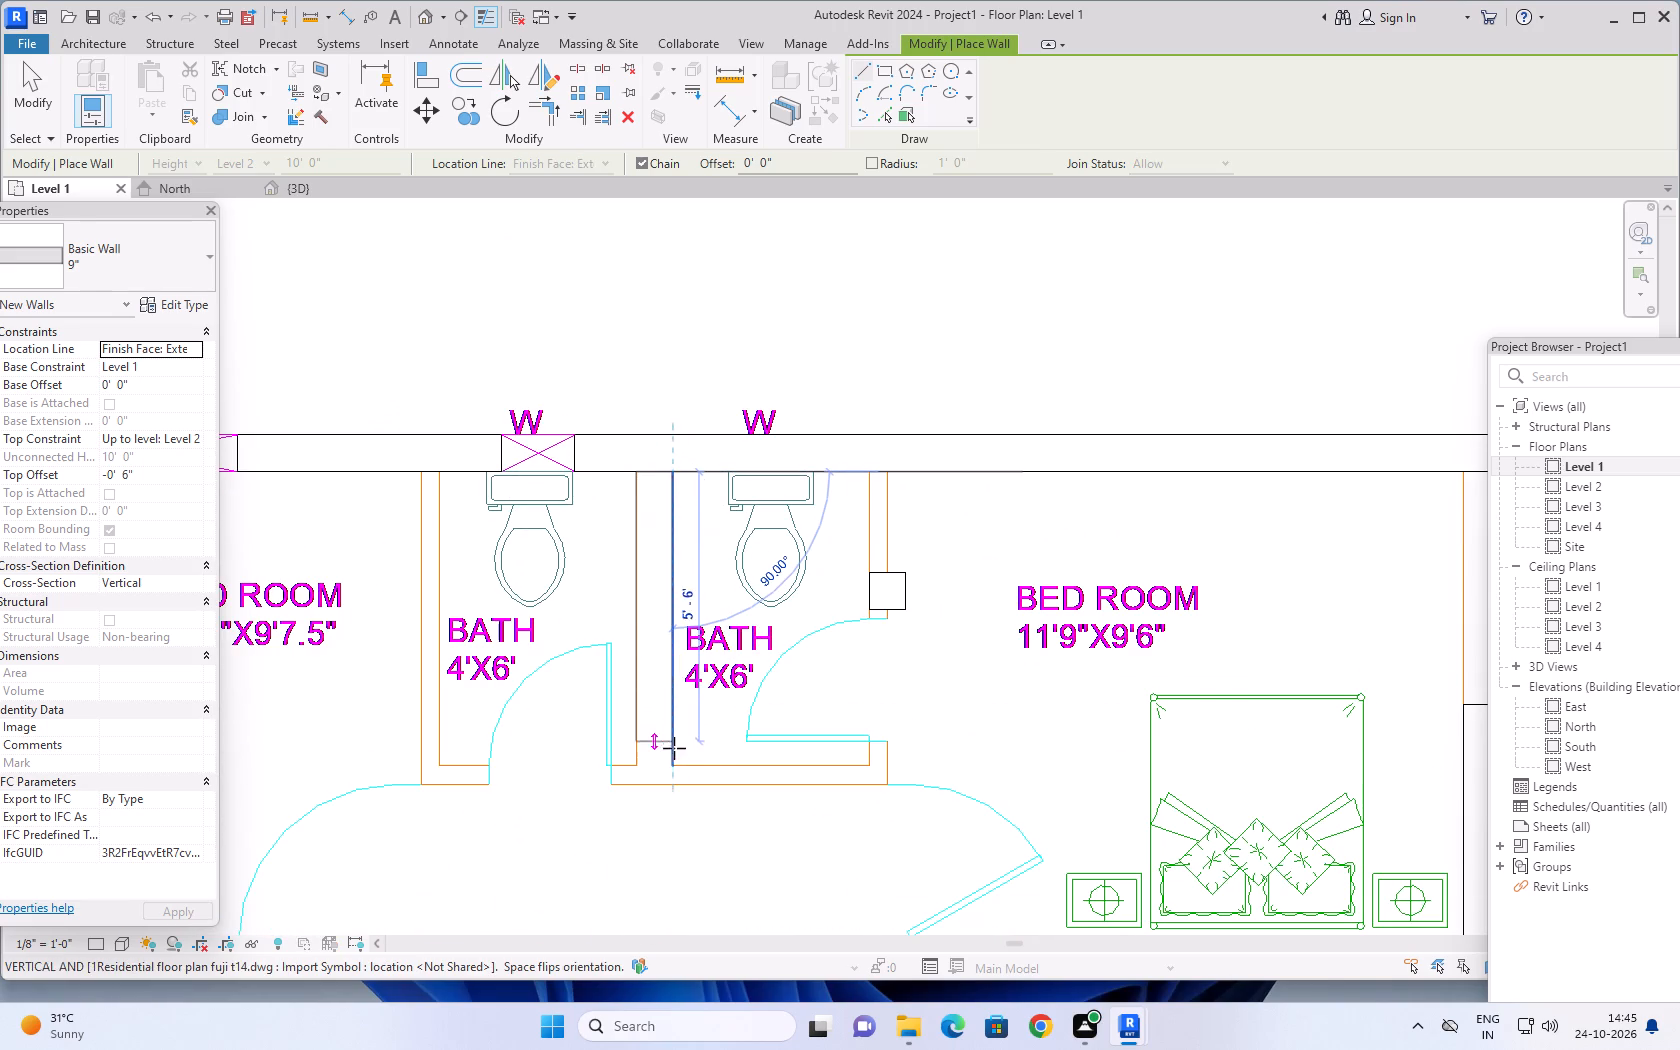
{"action": "left_click", "coordinate": [674, 765]}
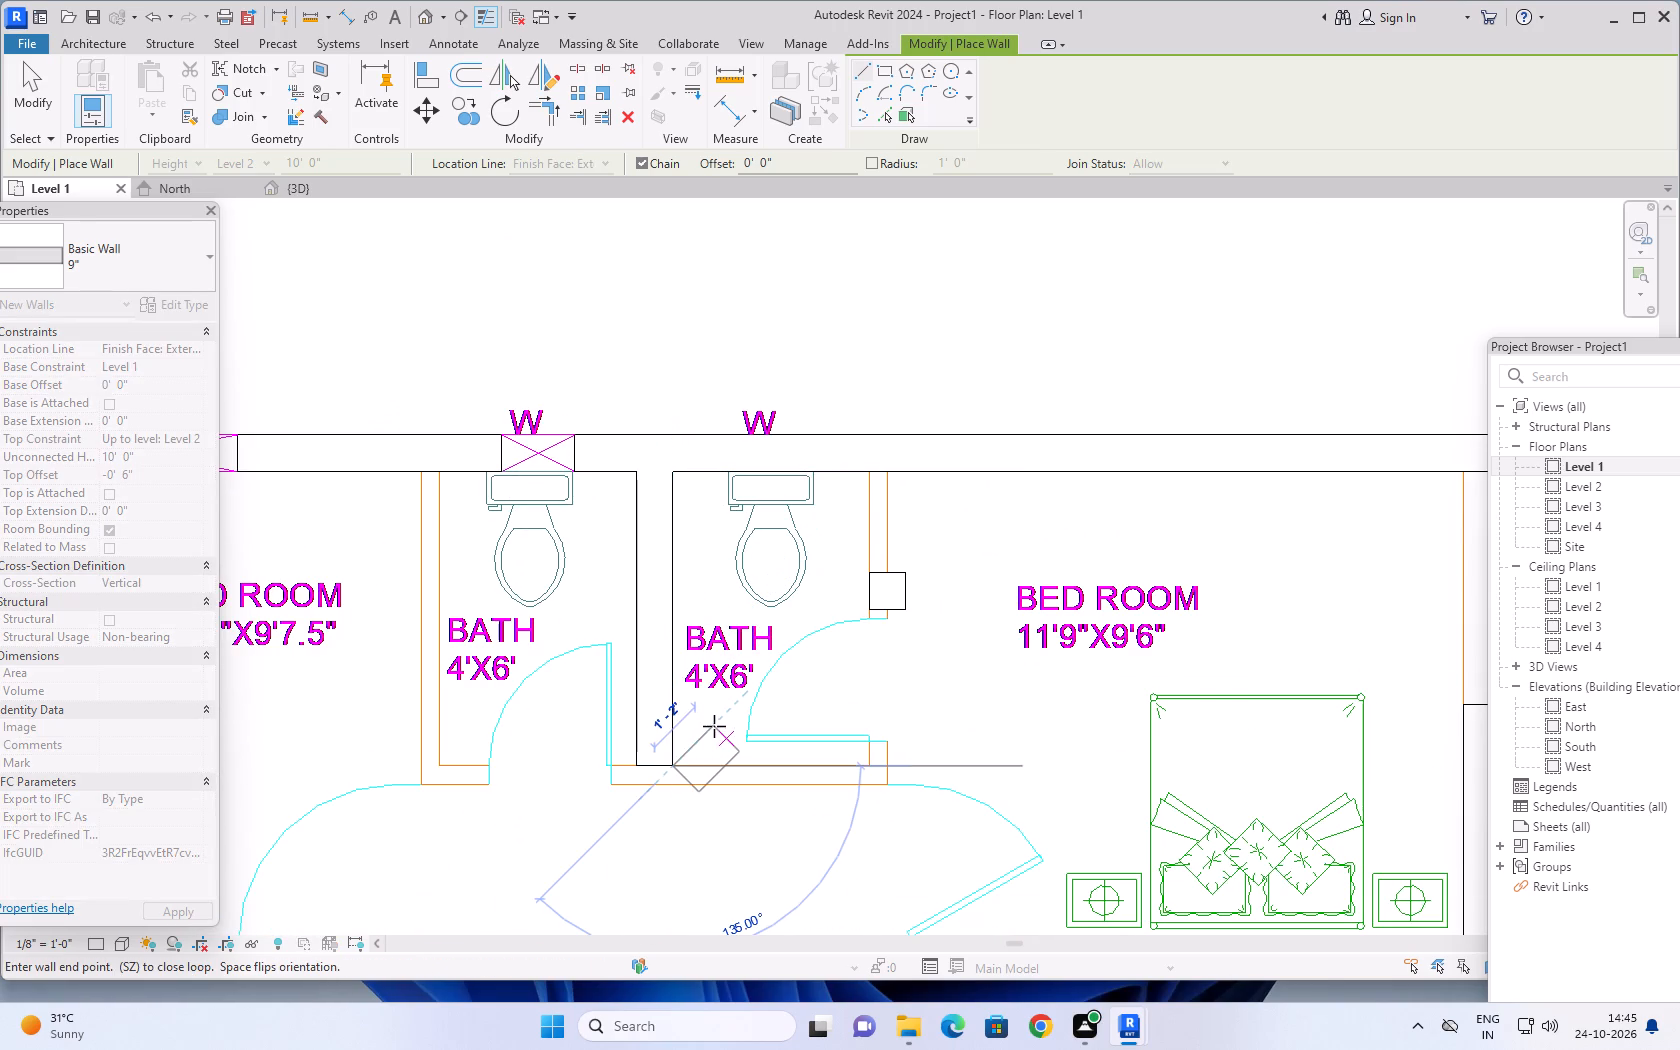
{"action": "key", "text": "Escape"}
Review the full Level 1 plan from the Flate A bedrooms down to the balcony at Flate C for remaining 9" walls.
{"action": "scroll", "coordinate": [744, 708], "scroll_direction": "down", "scroll_amount": 7}
{"action": "middle_click_drag", "start_coordinate": [1201, 681], "coordinate": [1183, 510]}
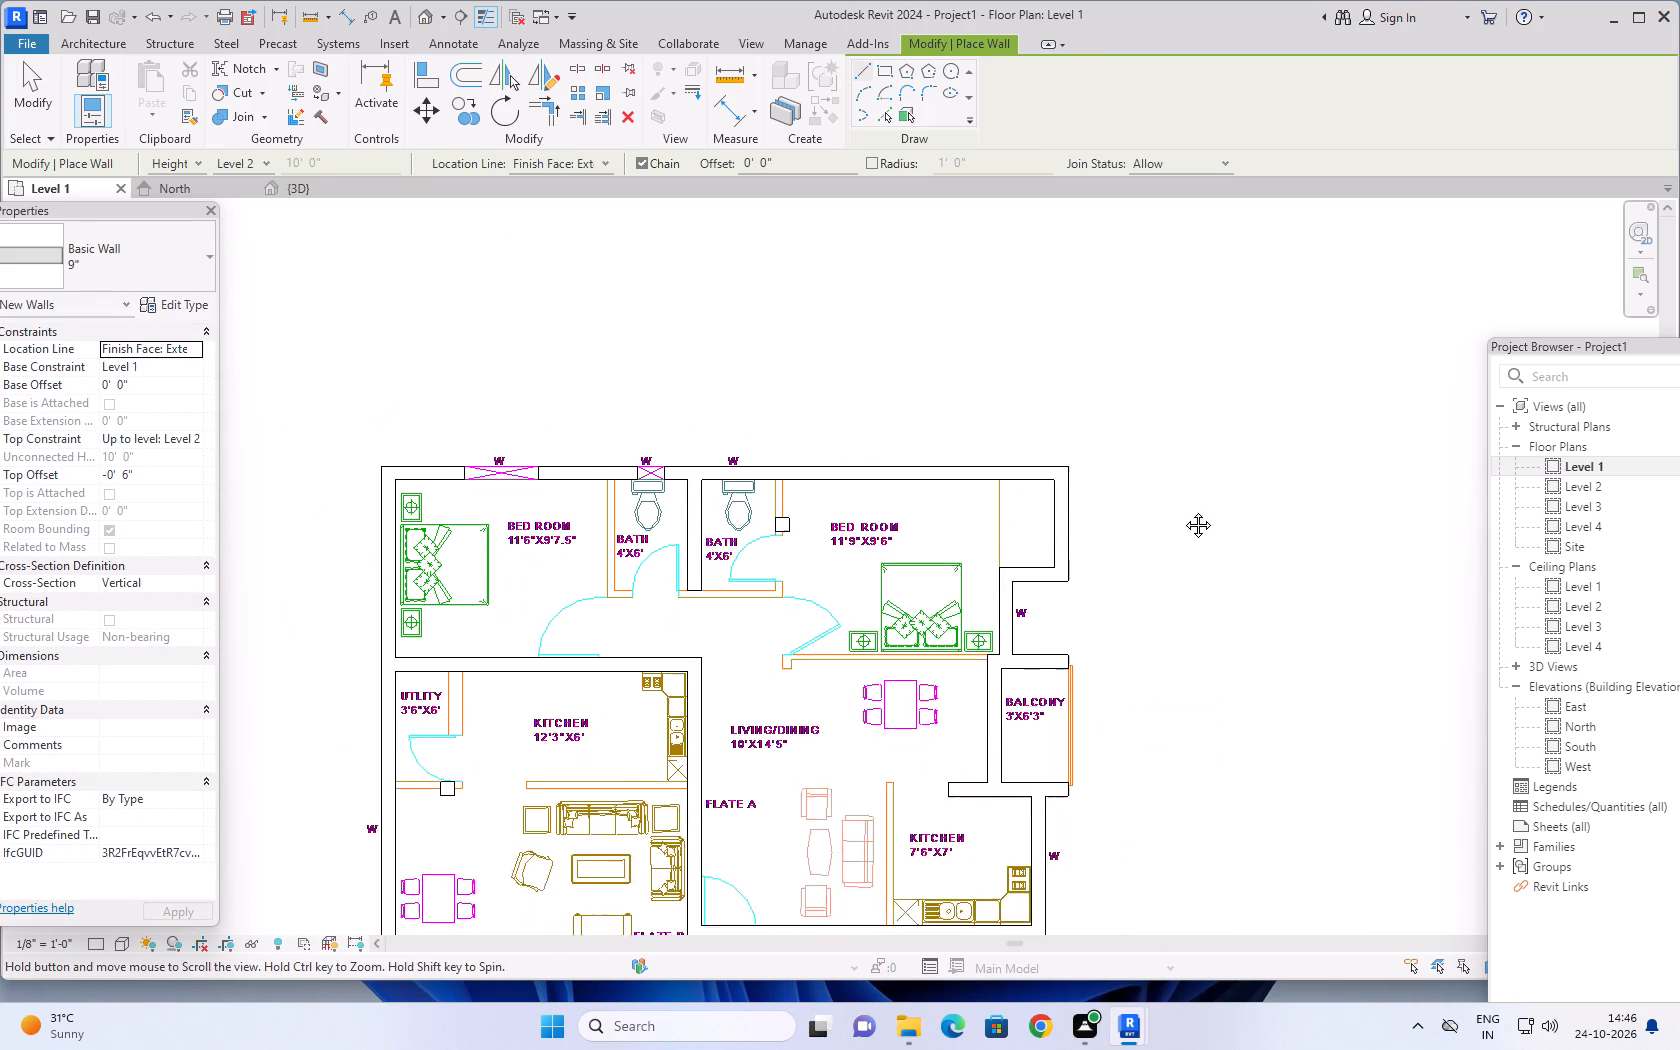
{"action": "middle_click_drag", "start_coordinate": [1183, 510], "coordinate": [1183, 505]}
{"action": "scroll", "coordinate": [1174, 505], "scroll_direction": "down", "scroll_amount": 5}
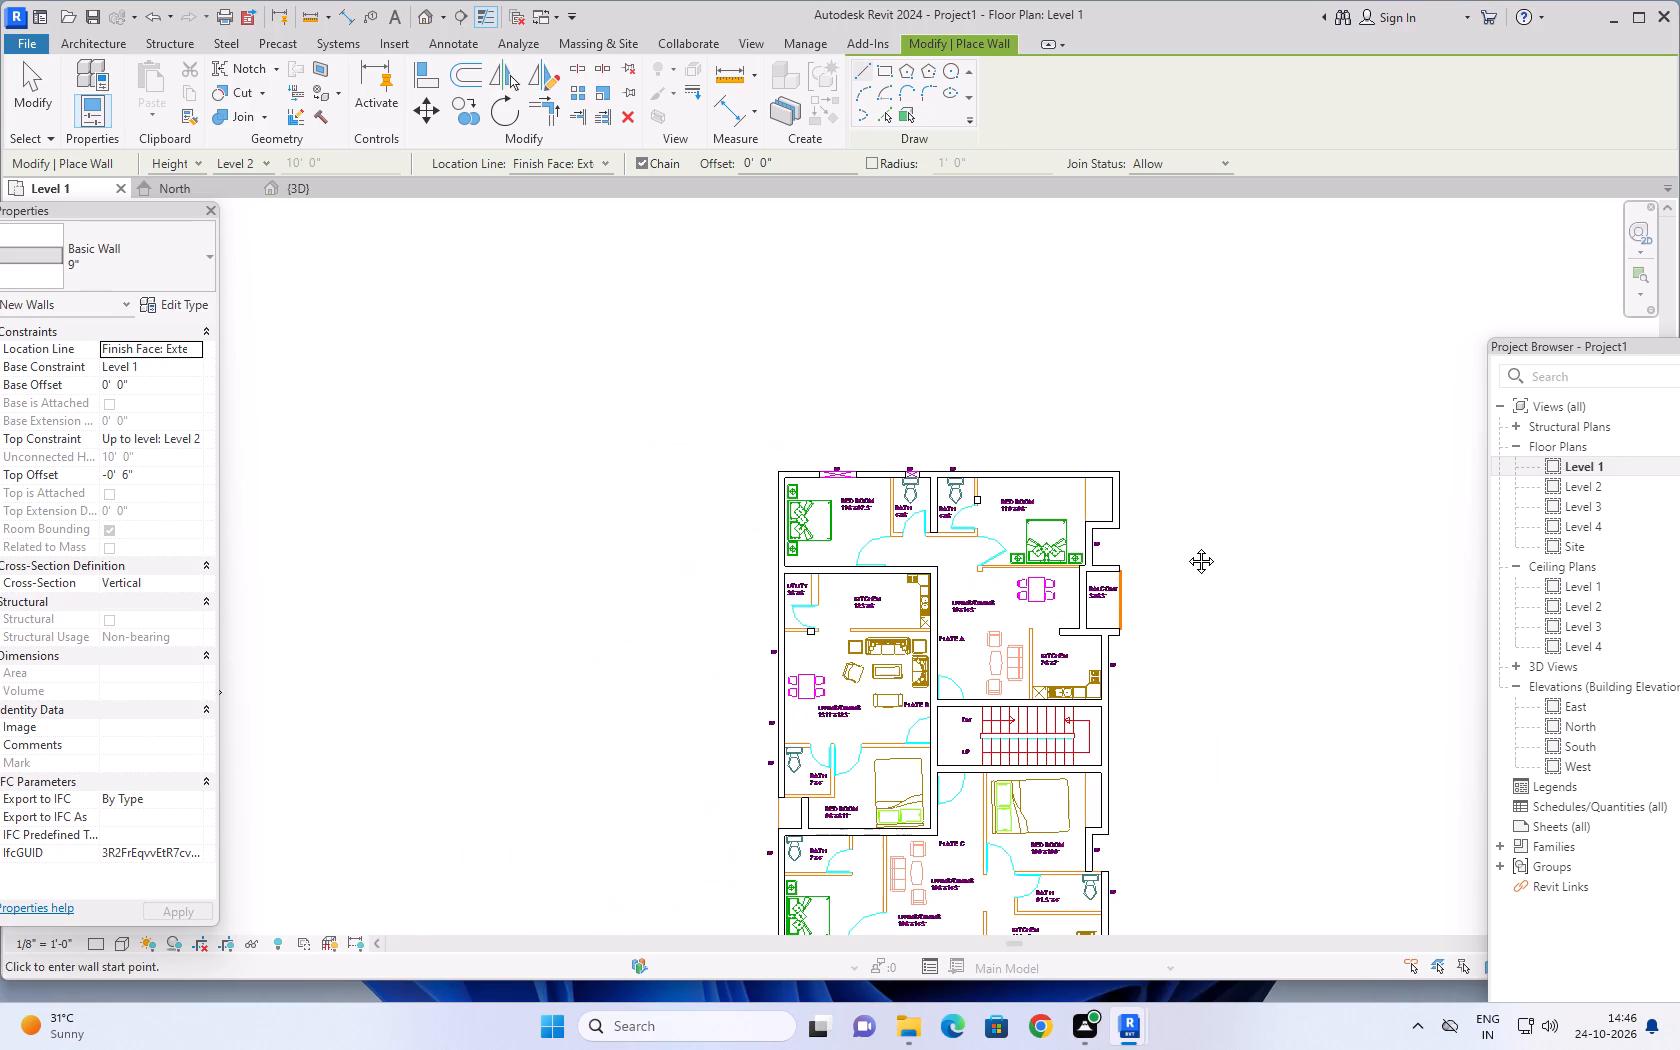
{"action": "middle_click_drag", "start_coordinate": [1185, 546], "coordinate": [1101, 369]}
{"action": "middle_click_drag", "start_coordinate": [1131, 611], "coordinate": [1131, 555]}
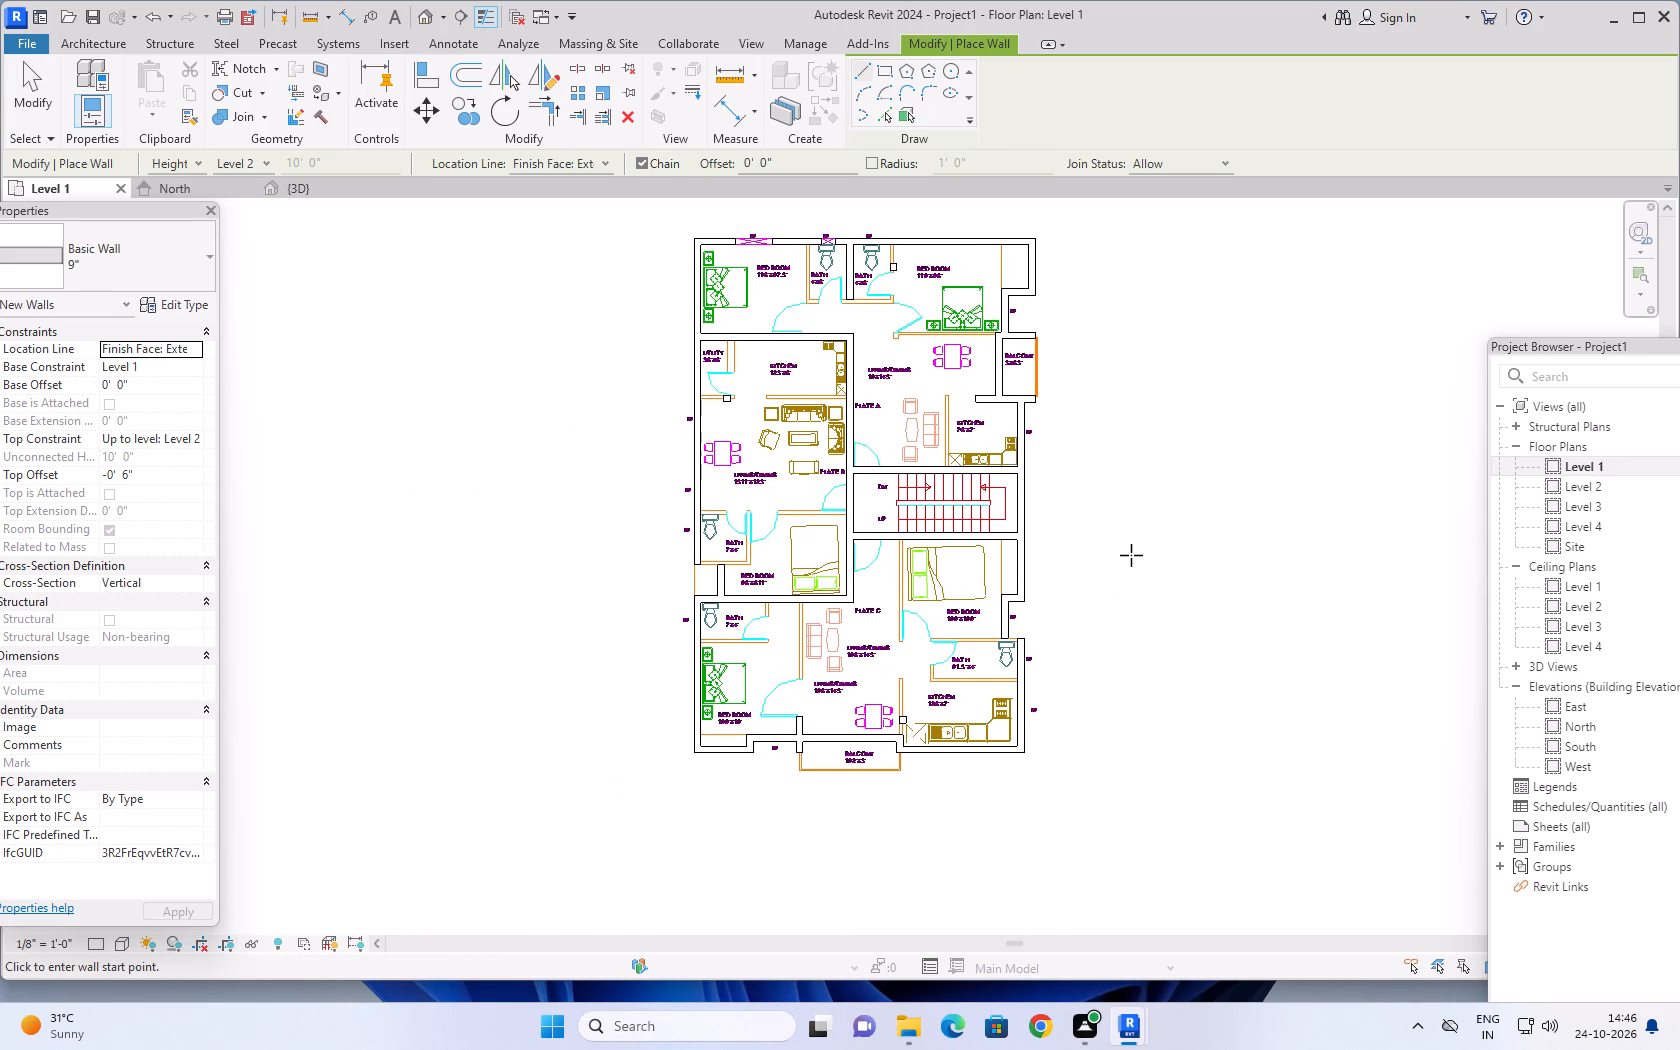
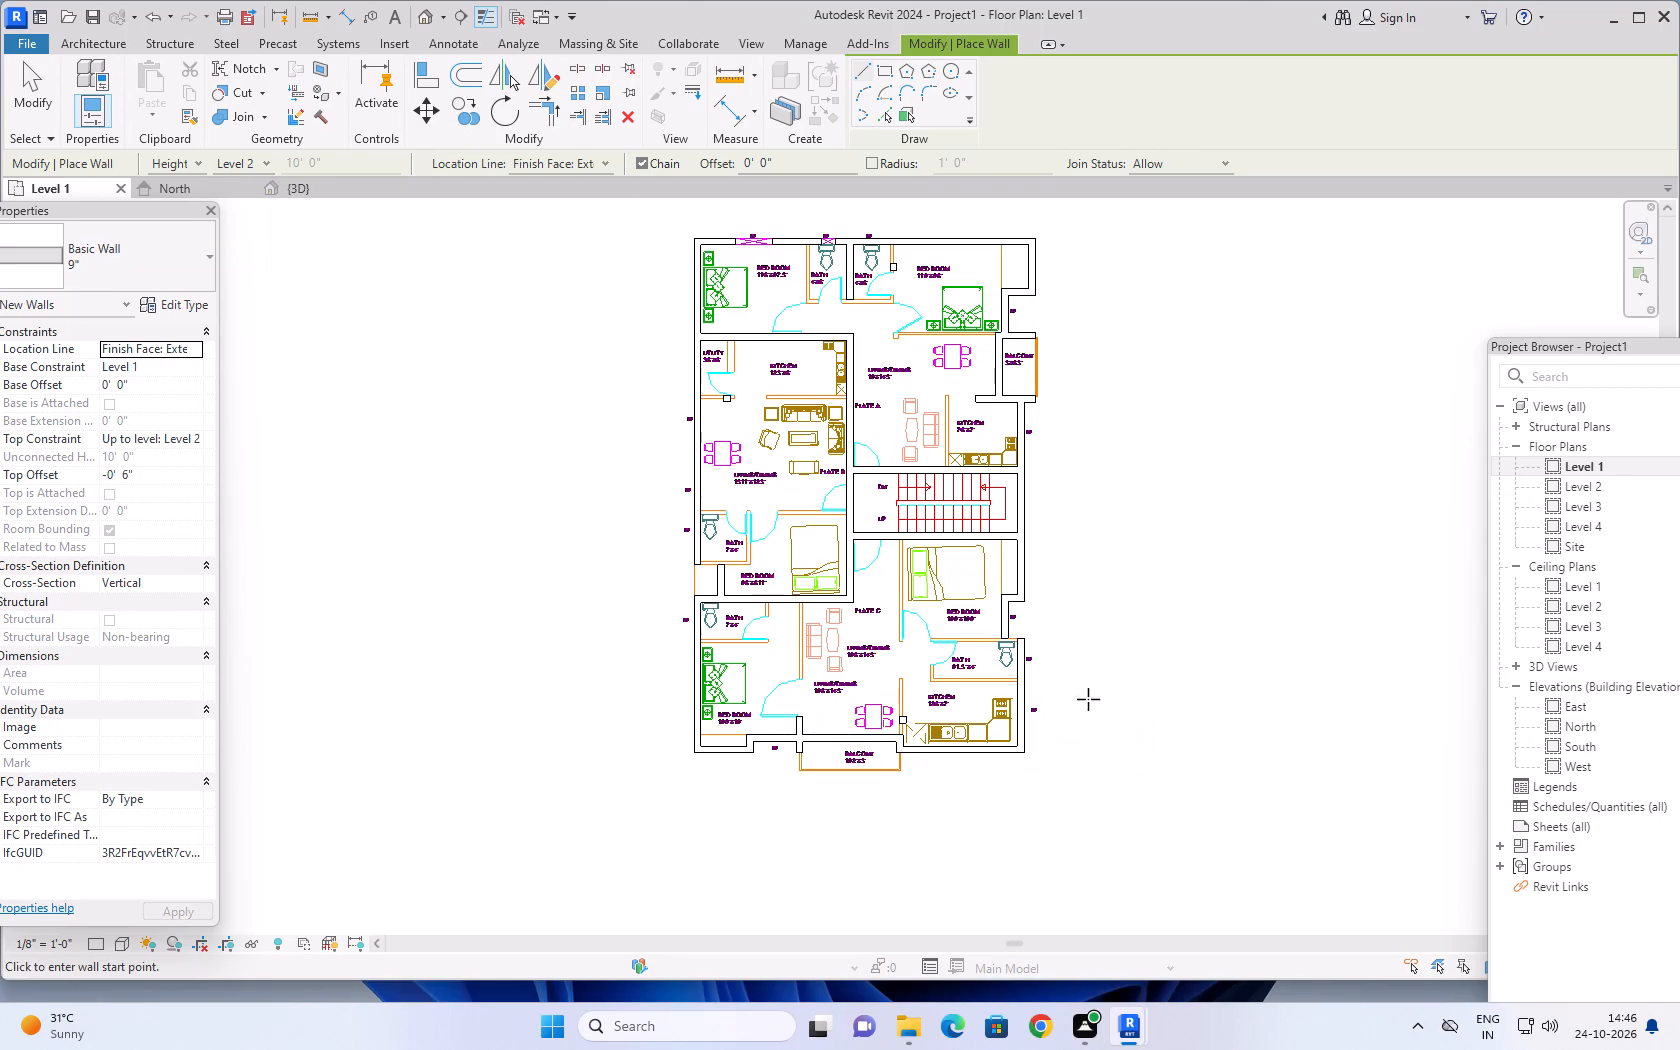
End 9" wall placement and examine the Flate C rooms and balcony, plus the overall Level 1 plan.
{"action": "middle_click_drag", "start_coordinate": [1151, 632], "coordinate": [1131, 624]}
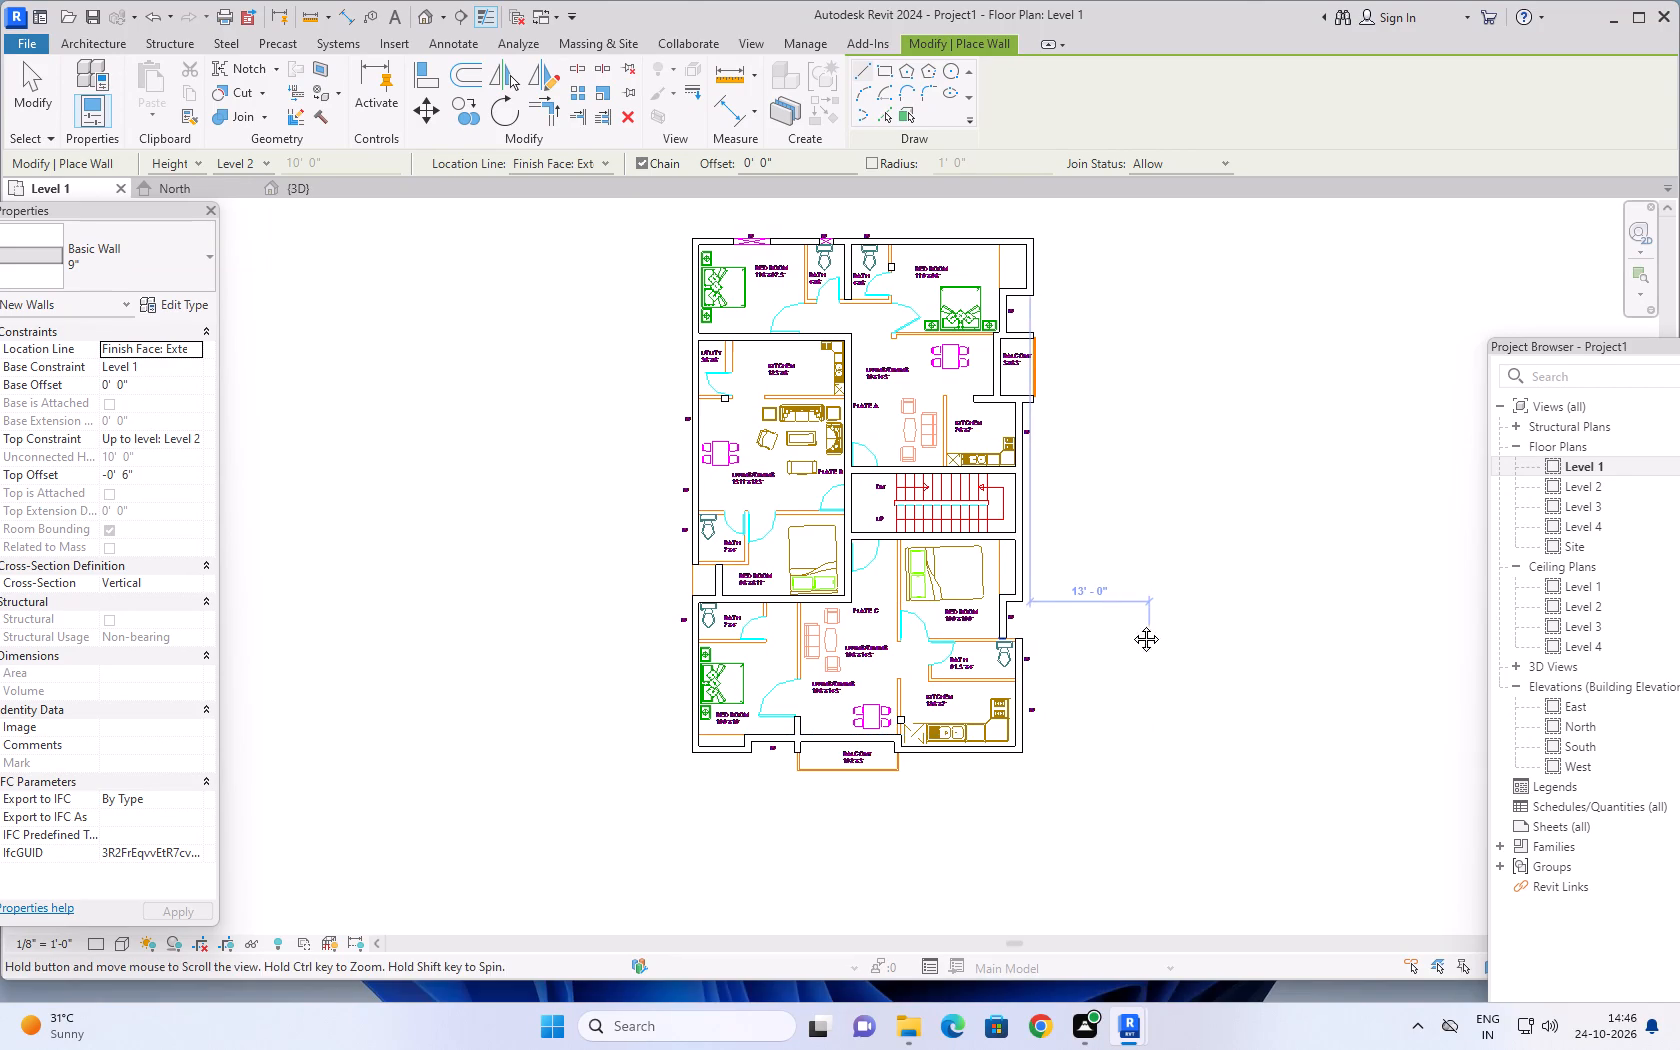
{"action": "middle_click_drag", "start_coordinate": [1131, 624], "coordinate": [1100, 605]}
{"action": "key", "text": "Escape"}
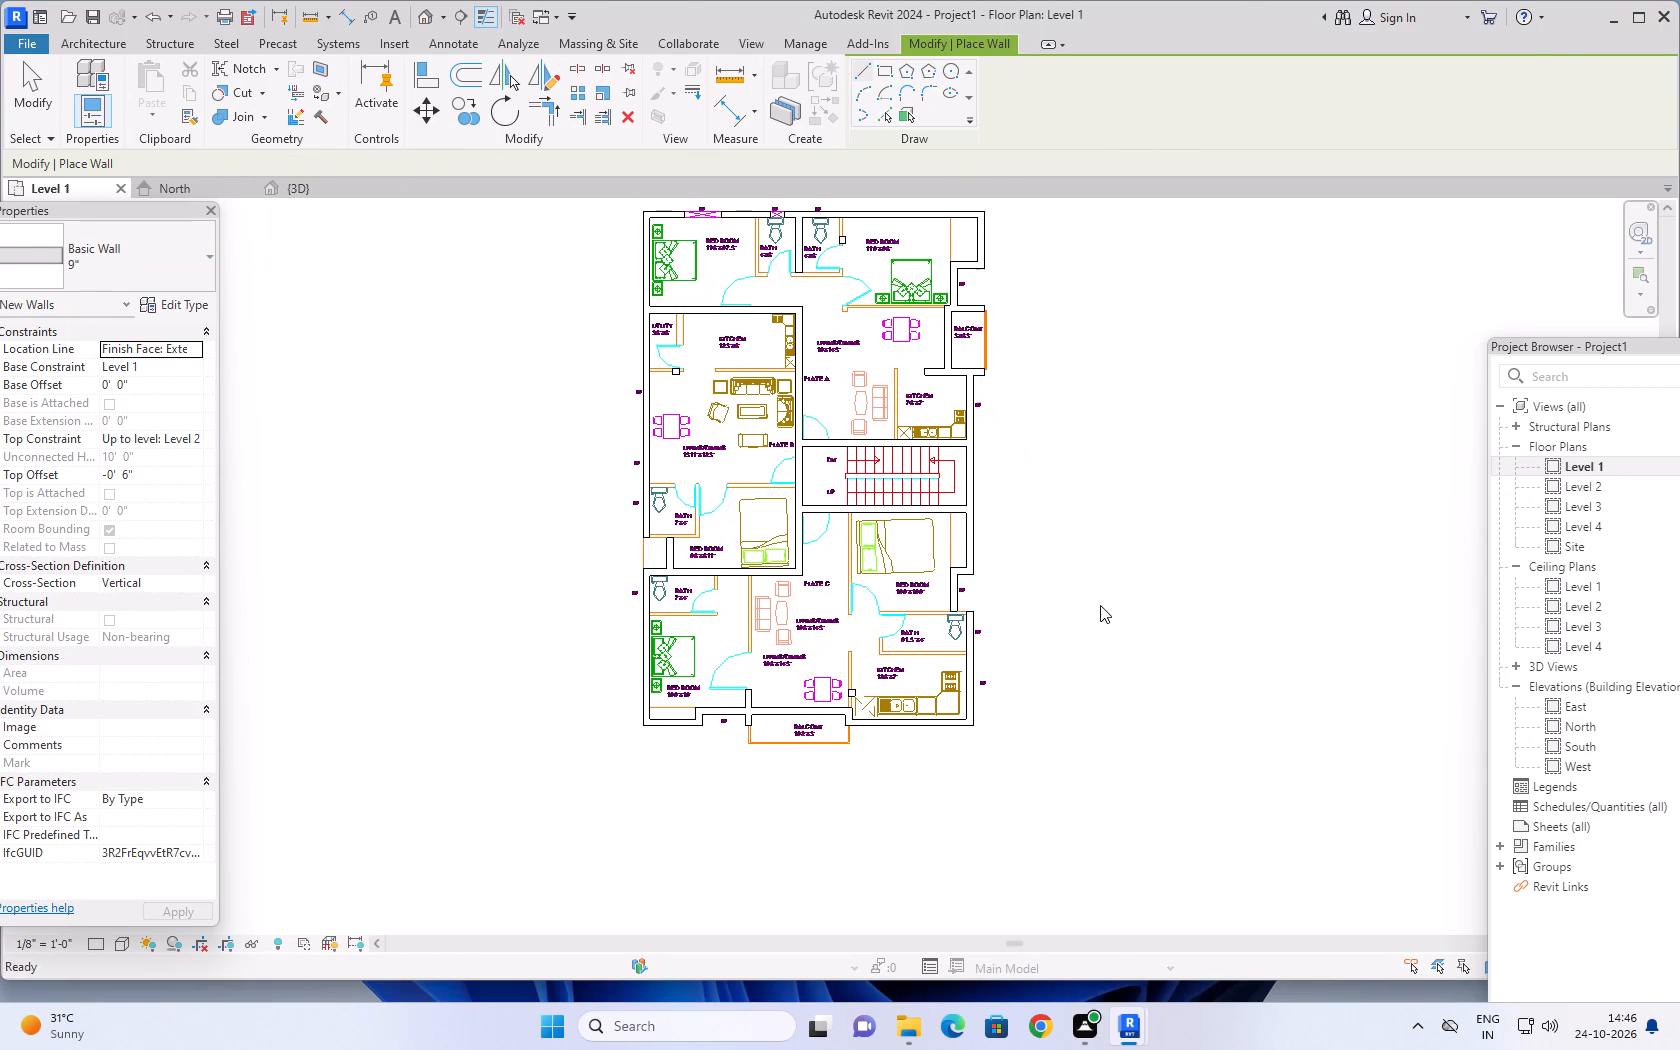
{"action": "key", "text": "Escape"}
{"action": "scroll", "coordinate": [751, 695], "scroll_direction": "up", "scroll_amount": 9}
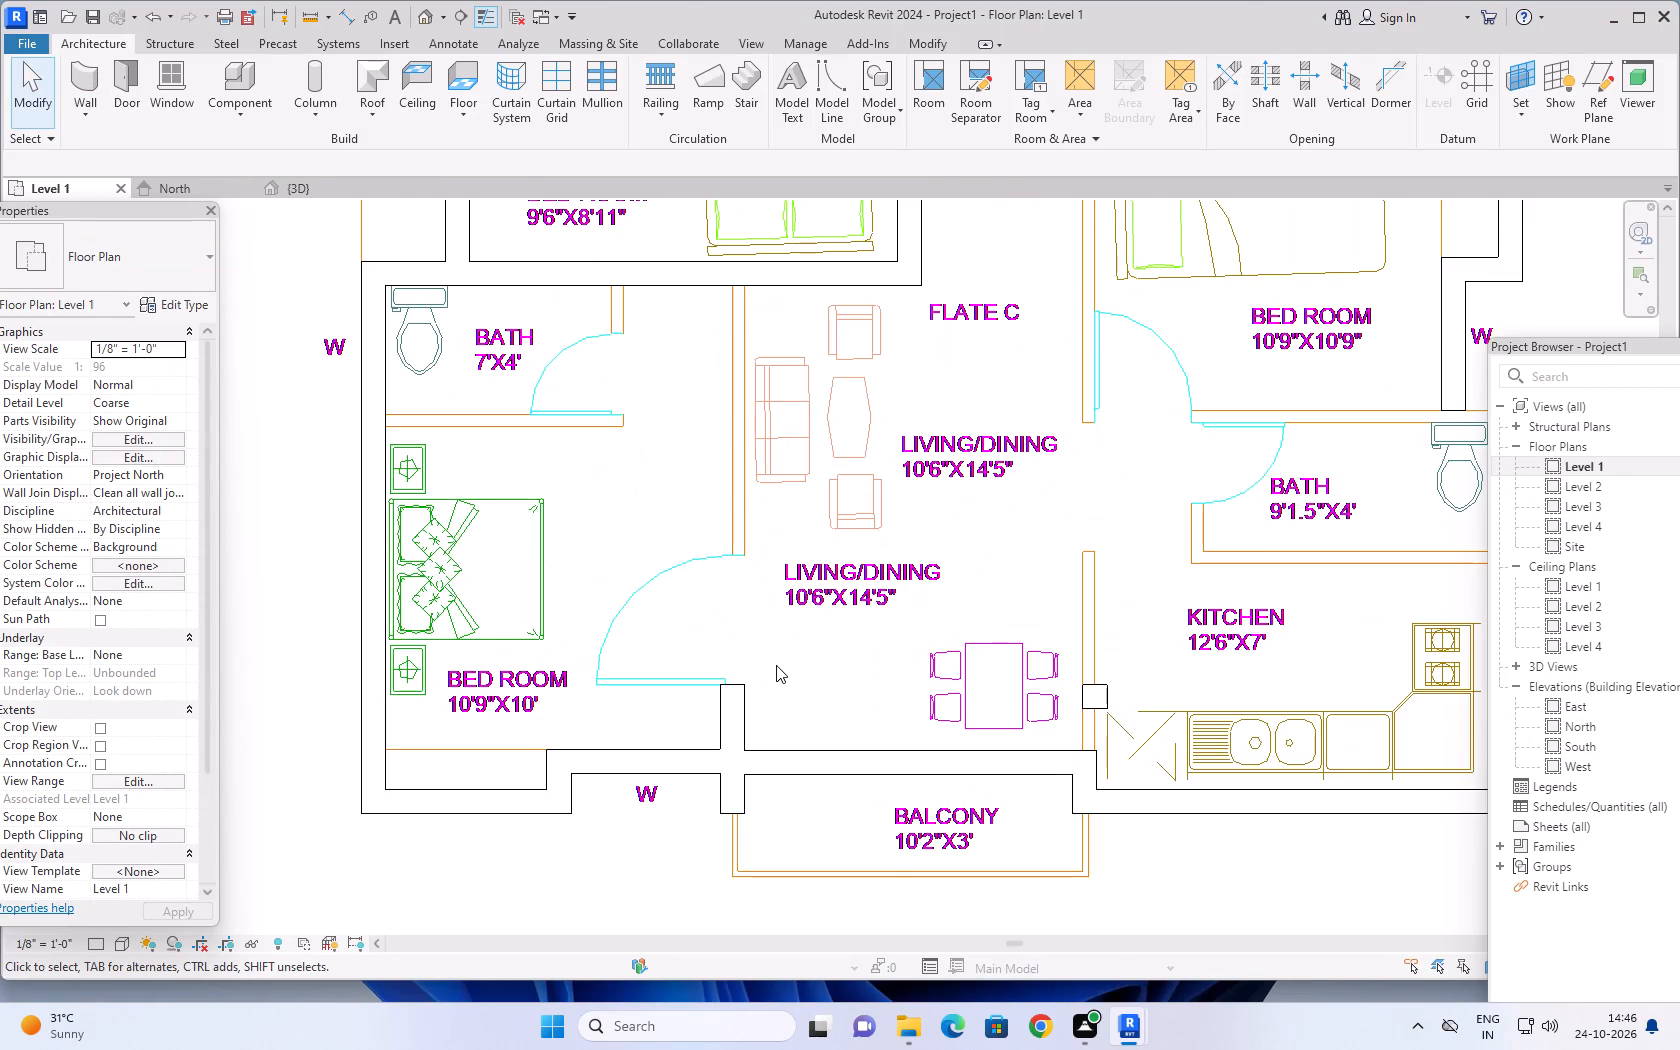
{"action": "scroll", "coordinate": [776, 665], "scroll_direction": "up", "scroll_amount": 4}
{"action": "scroll", "coordinate": [777, 664], "scroll_direction": "down", "scroll_amount": 10}
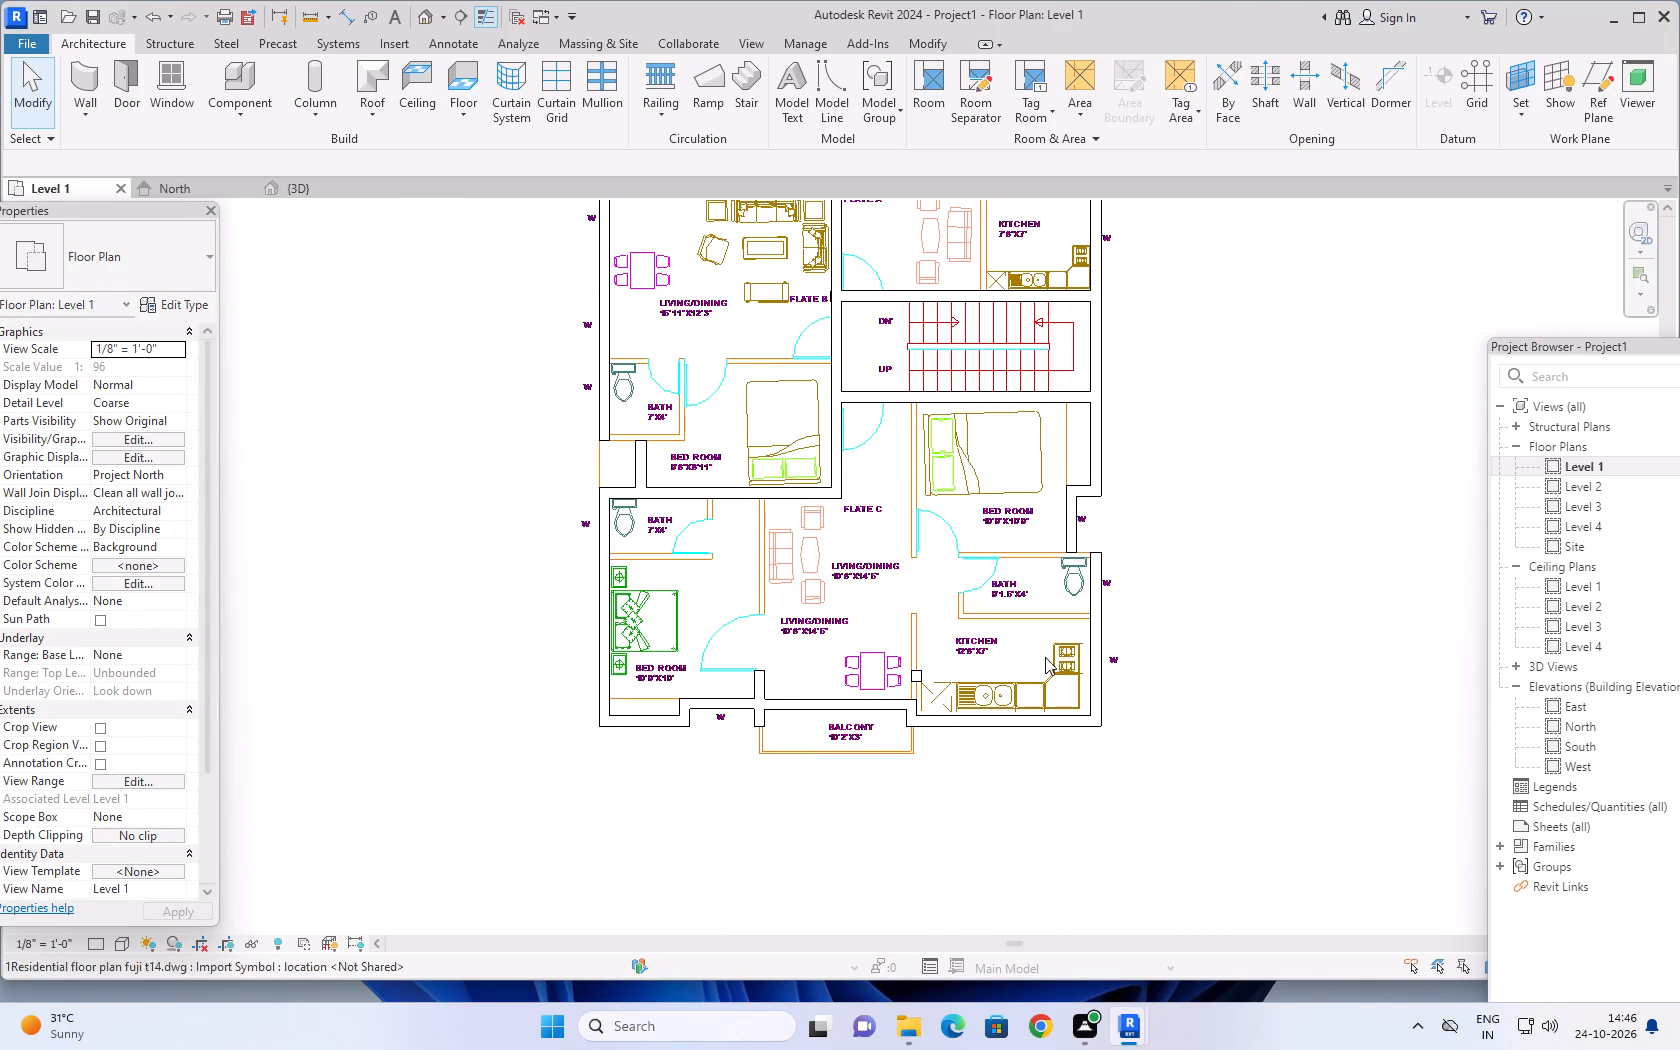
{"action": "middle_click_drag", "start_coordinate": [1204, 614], "coordinate": [1185, 724]}
{"action": "scroll", "coordinate": [1191, 632], "scroll_direction": "down", "scroll_amount": 2}
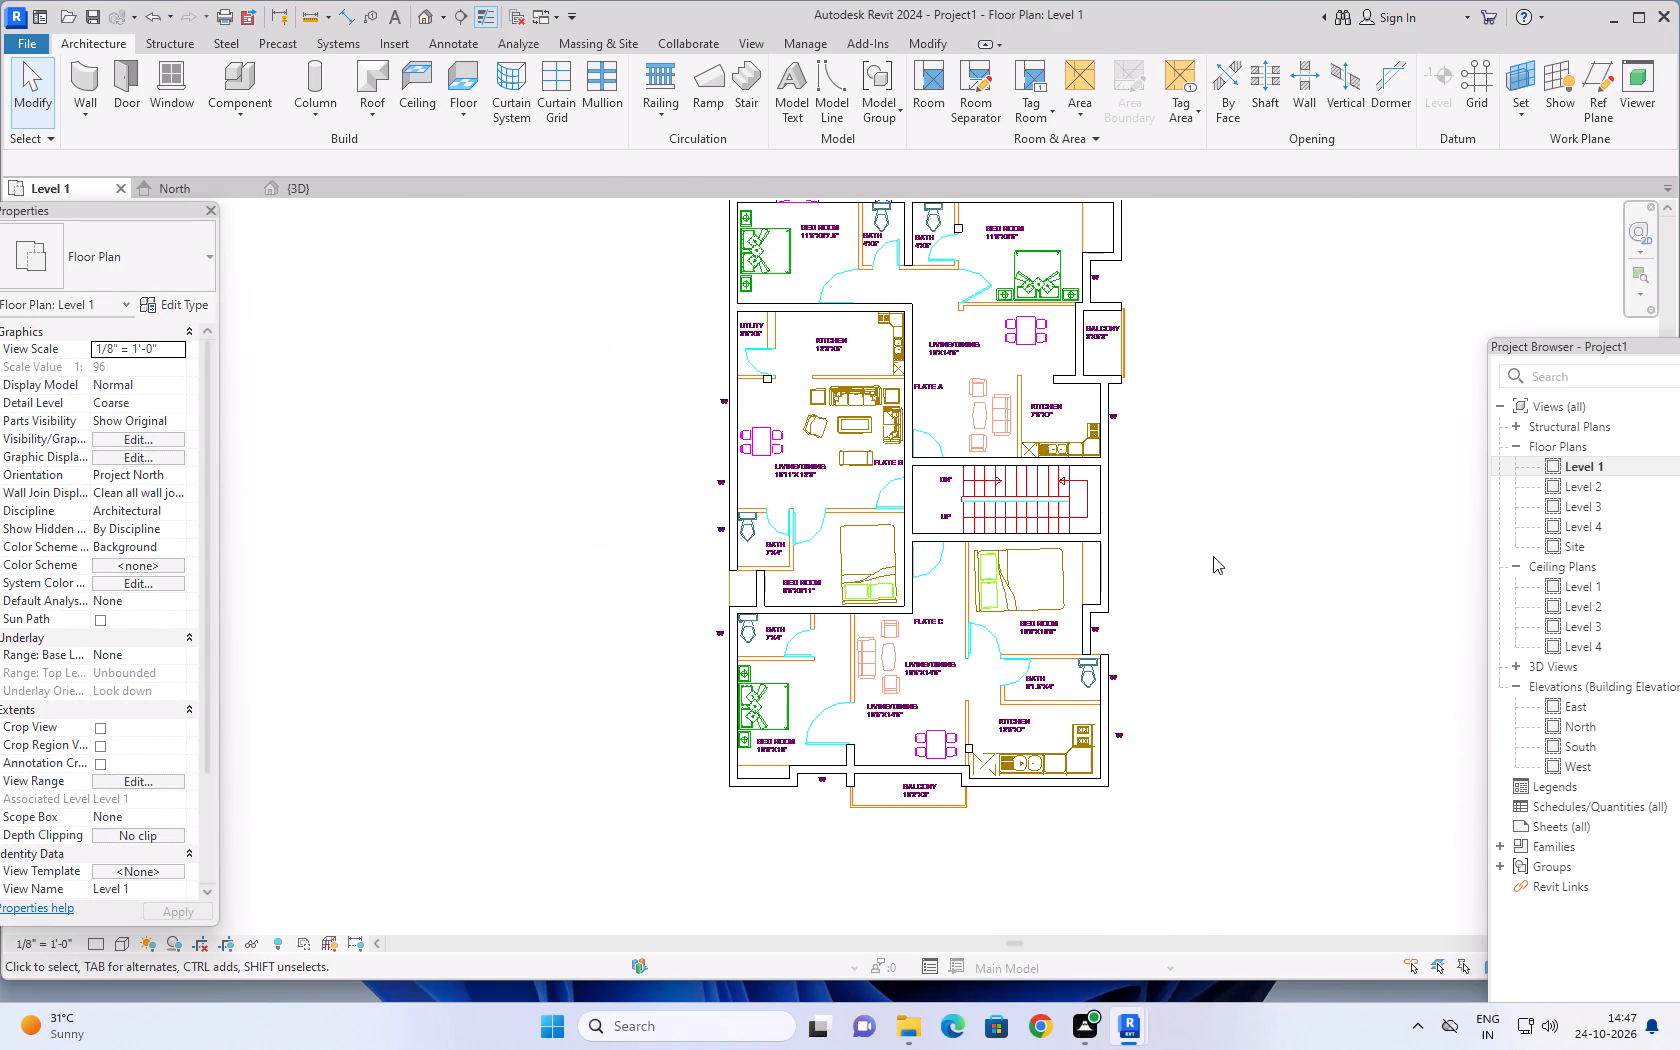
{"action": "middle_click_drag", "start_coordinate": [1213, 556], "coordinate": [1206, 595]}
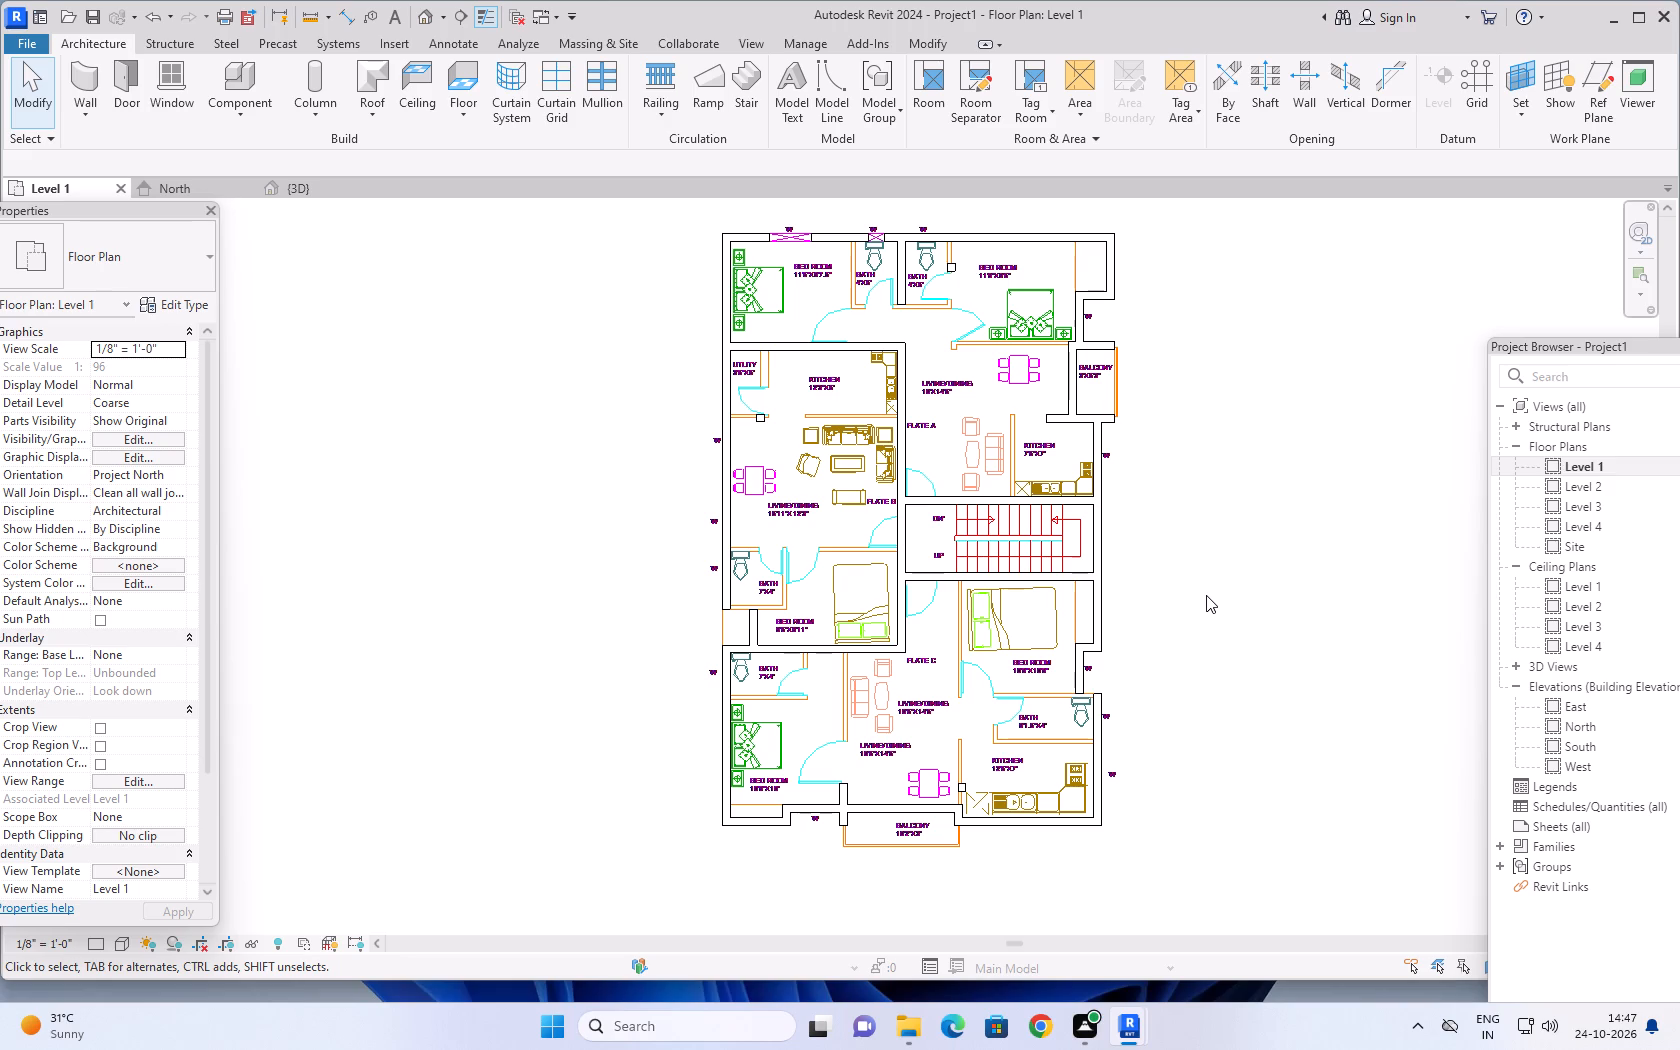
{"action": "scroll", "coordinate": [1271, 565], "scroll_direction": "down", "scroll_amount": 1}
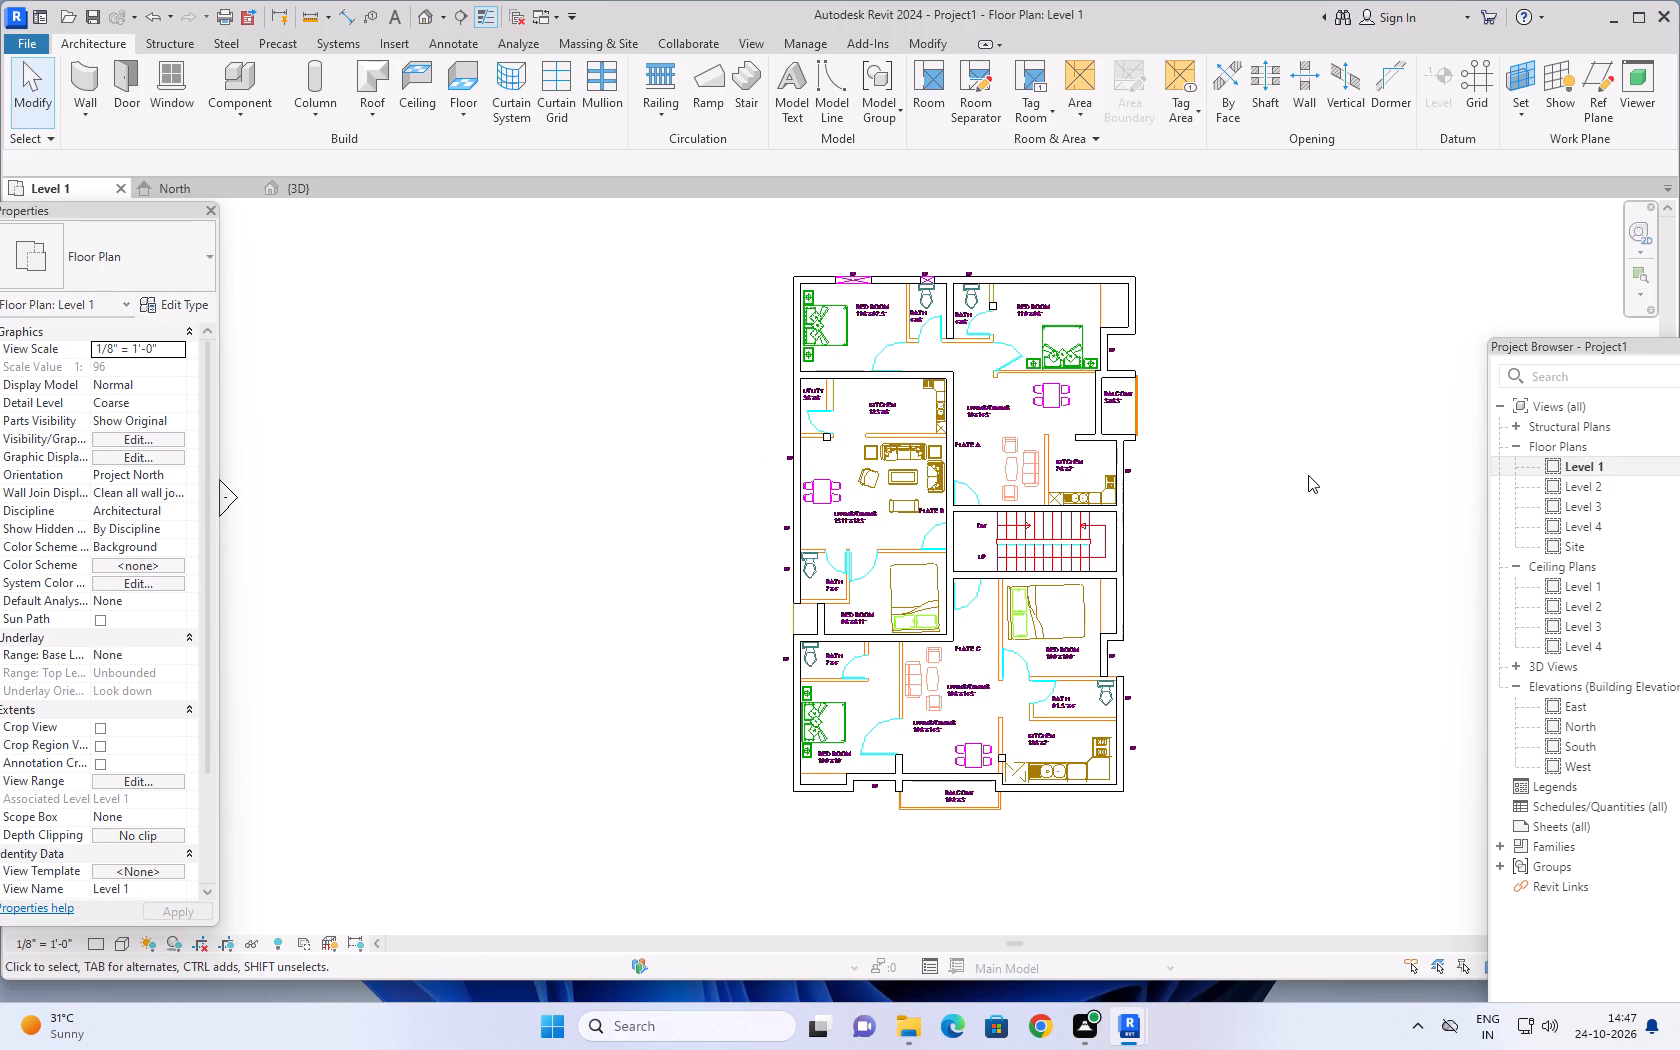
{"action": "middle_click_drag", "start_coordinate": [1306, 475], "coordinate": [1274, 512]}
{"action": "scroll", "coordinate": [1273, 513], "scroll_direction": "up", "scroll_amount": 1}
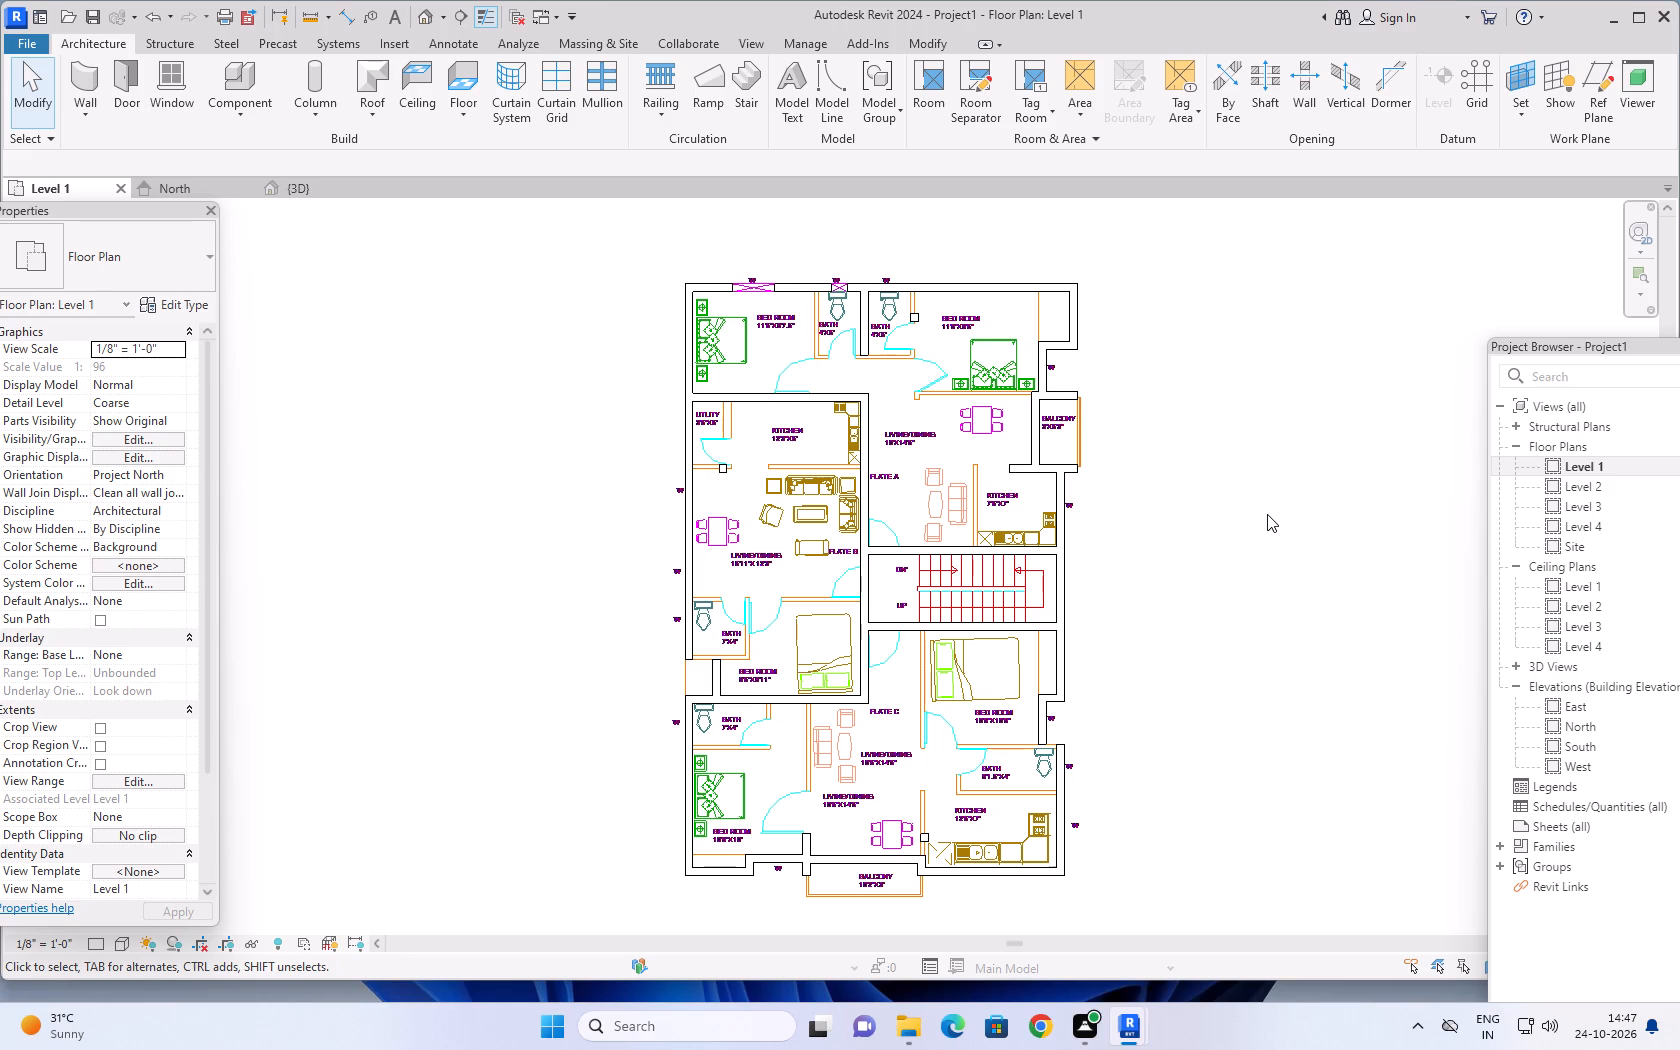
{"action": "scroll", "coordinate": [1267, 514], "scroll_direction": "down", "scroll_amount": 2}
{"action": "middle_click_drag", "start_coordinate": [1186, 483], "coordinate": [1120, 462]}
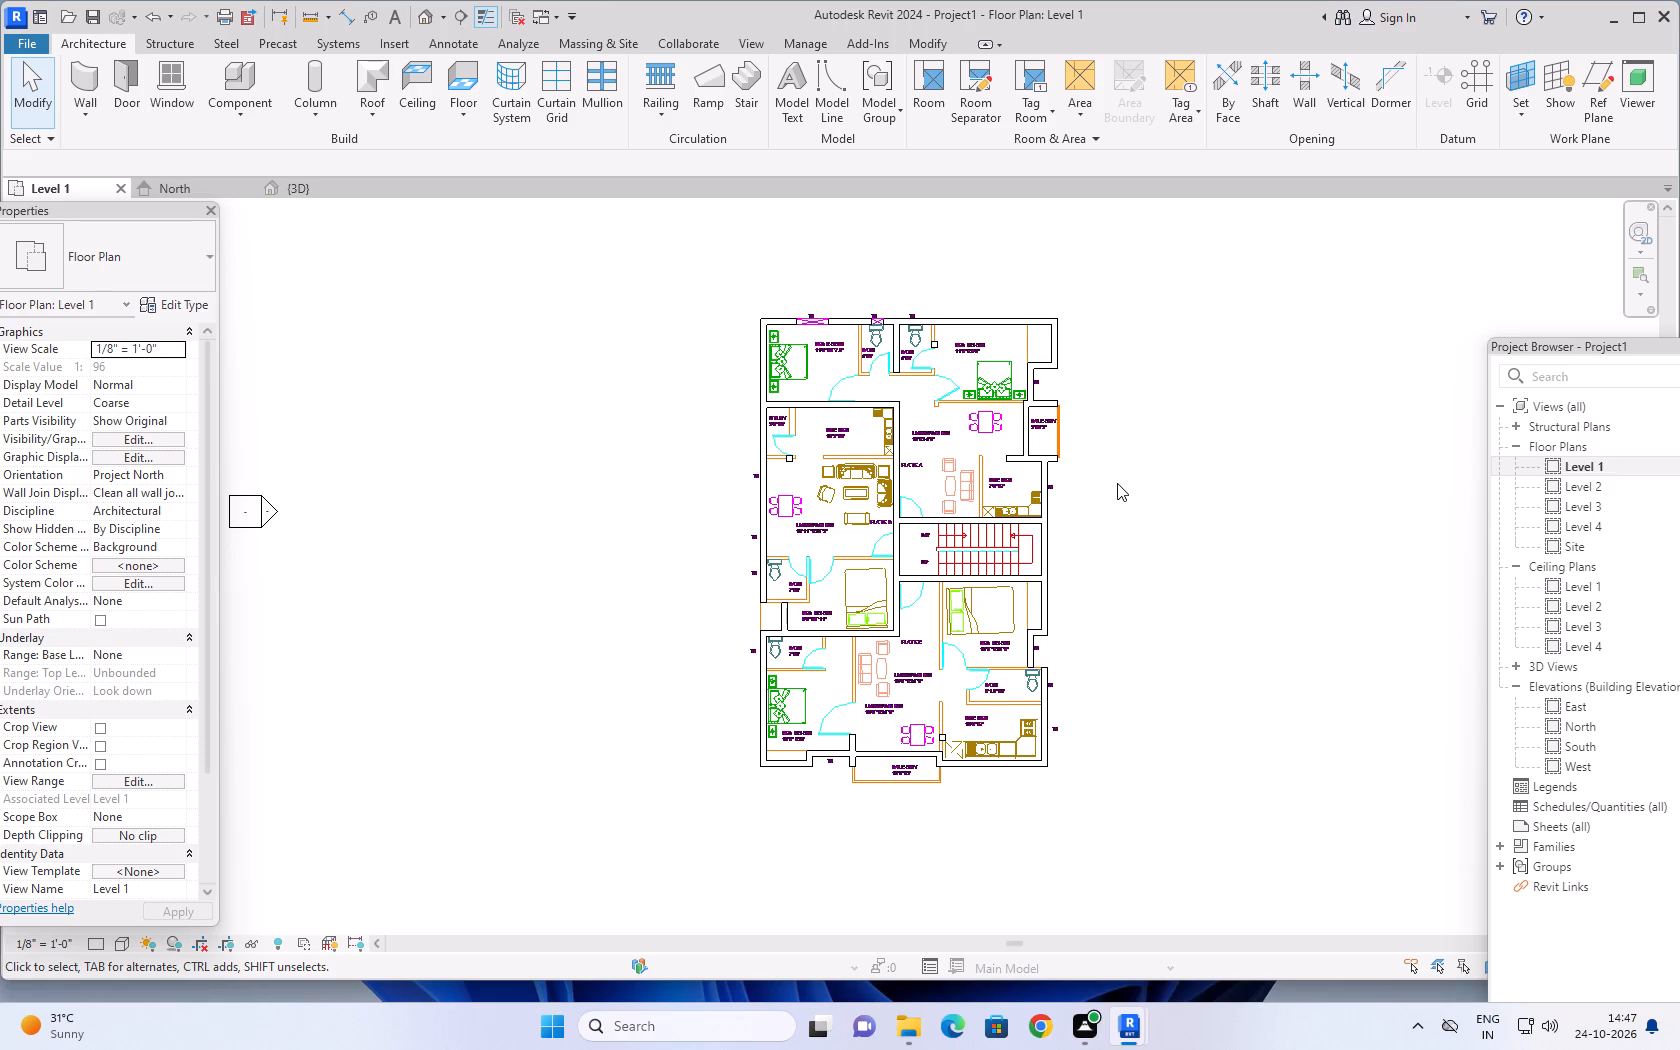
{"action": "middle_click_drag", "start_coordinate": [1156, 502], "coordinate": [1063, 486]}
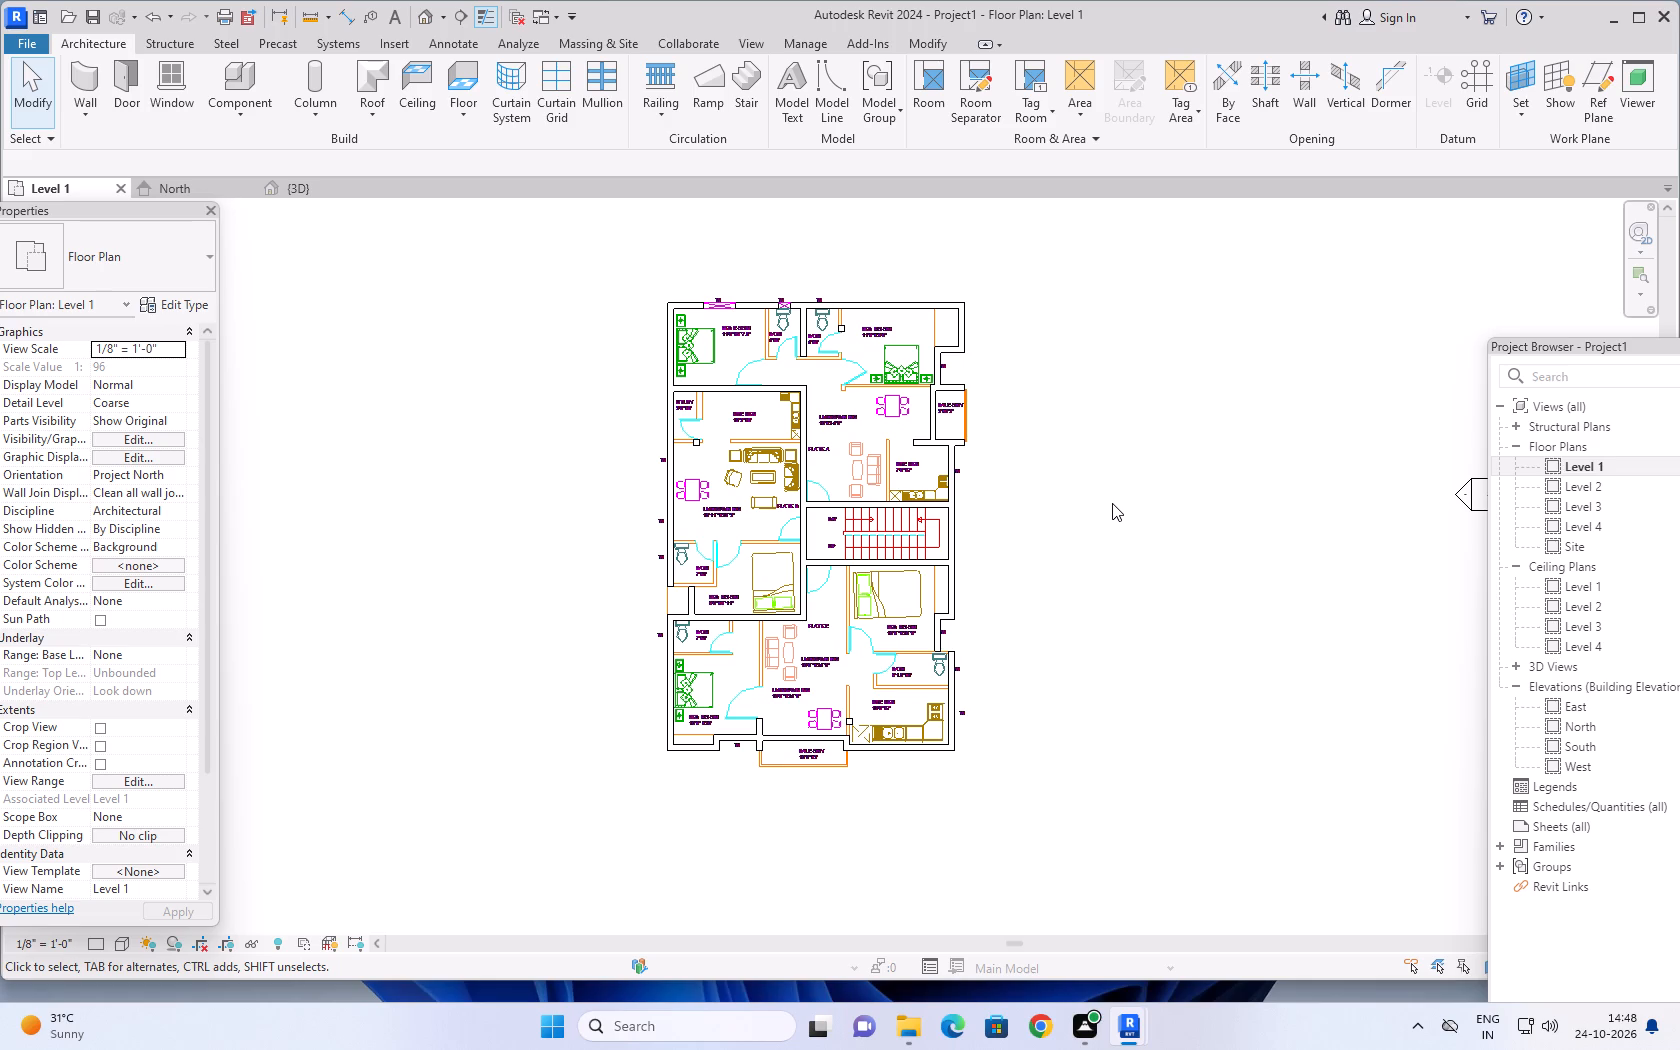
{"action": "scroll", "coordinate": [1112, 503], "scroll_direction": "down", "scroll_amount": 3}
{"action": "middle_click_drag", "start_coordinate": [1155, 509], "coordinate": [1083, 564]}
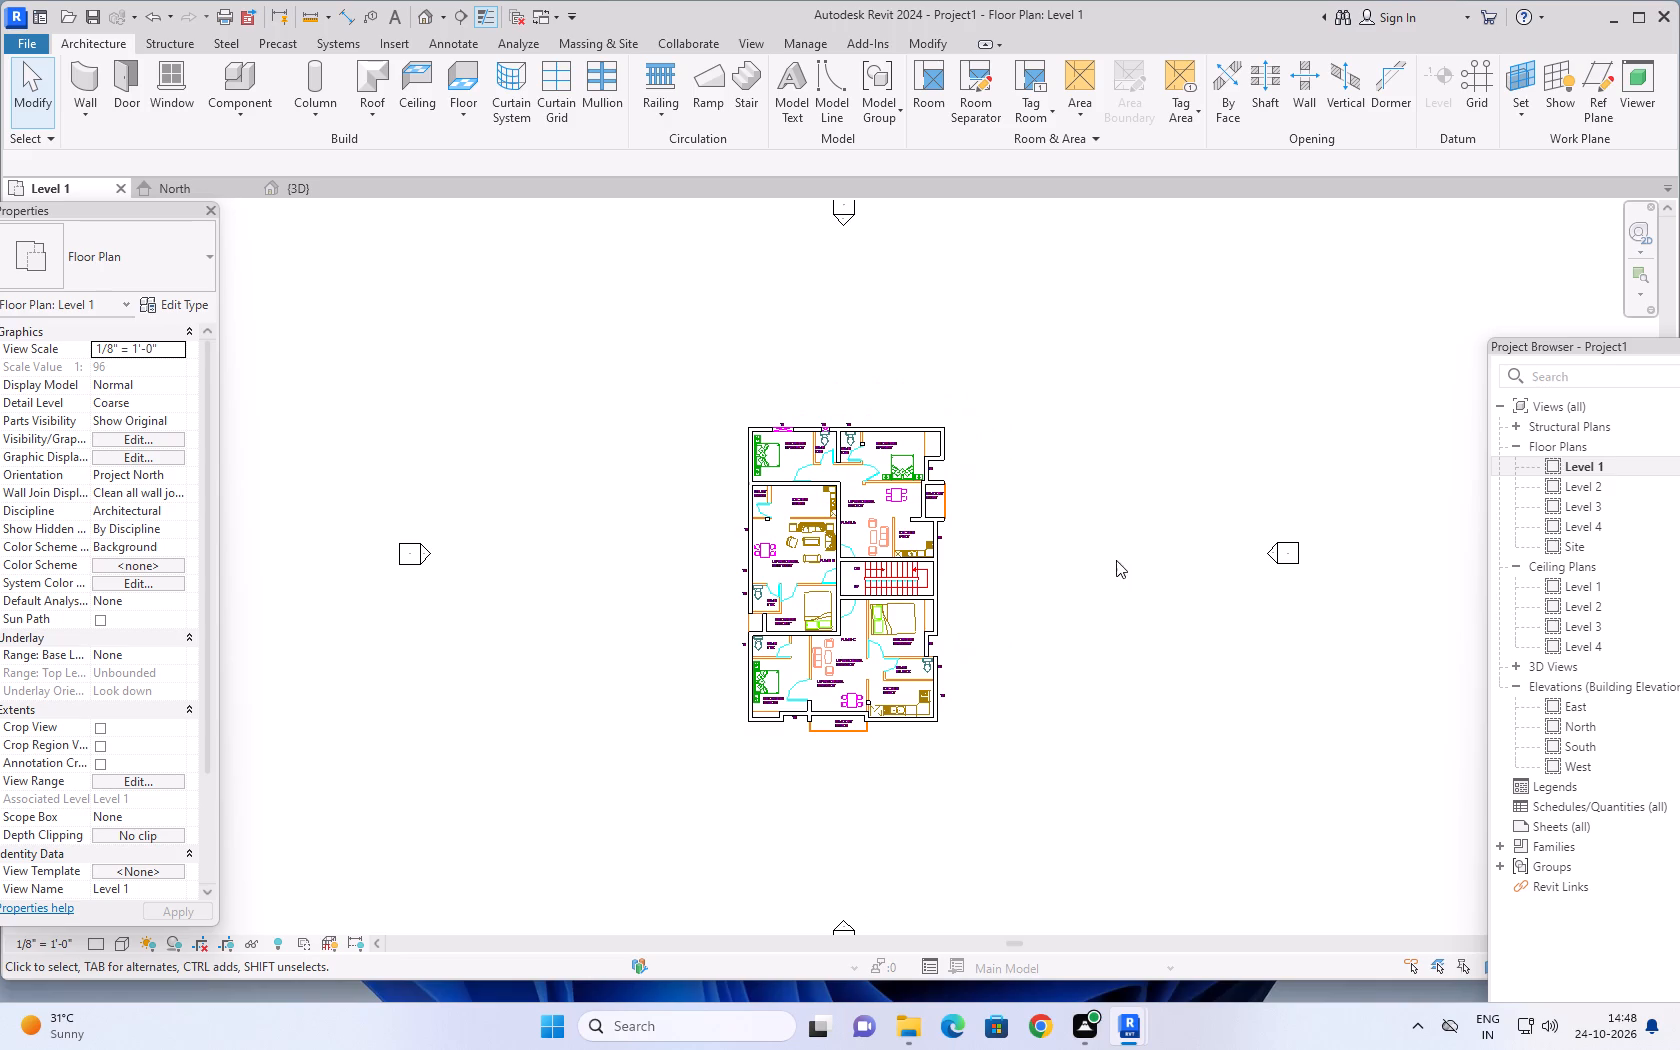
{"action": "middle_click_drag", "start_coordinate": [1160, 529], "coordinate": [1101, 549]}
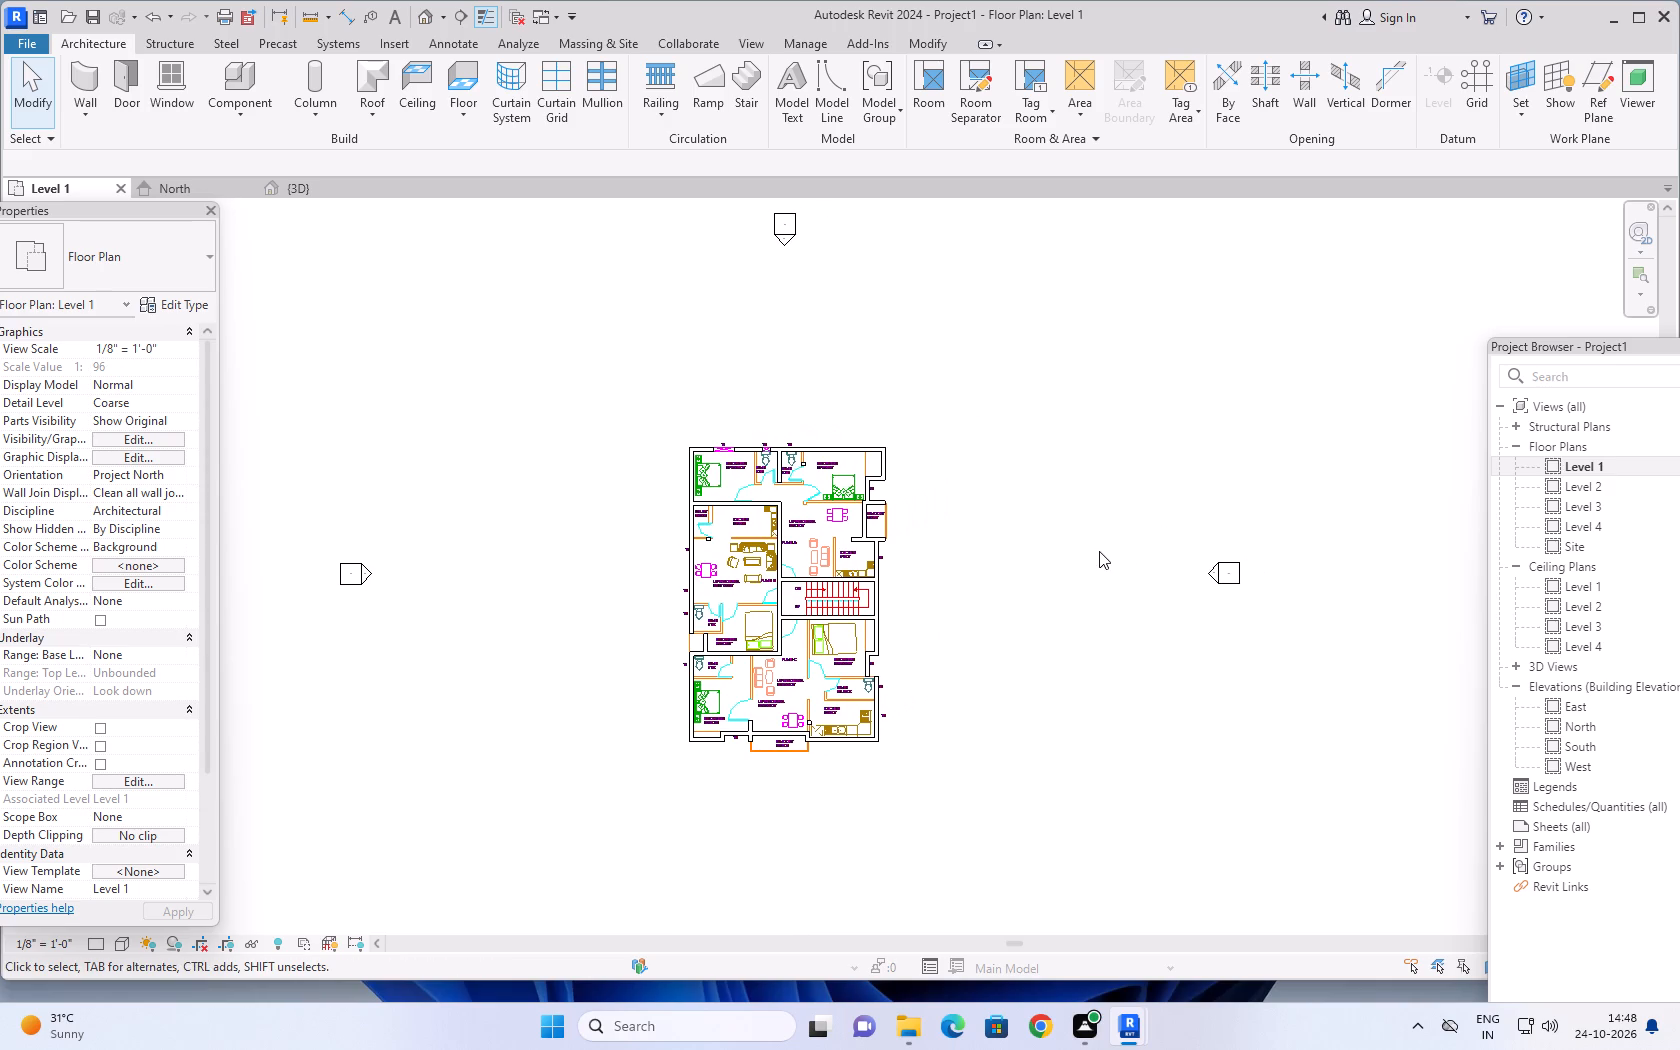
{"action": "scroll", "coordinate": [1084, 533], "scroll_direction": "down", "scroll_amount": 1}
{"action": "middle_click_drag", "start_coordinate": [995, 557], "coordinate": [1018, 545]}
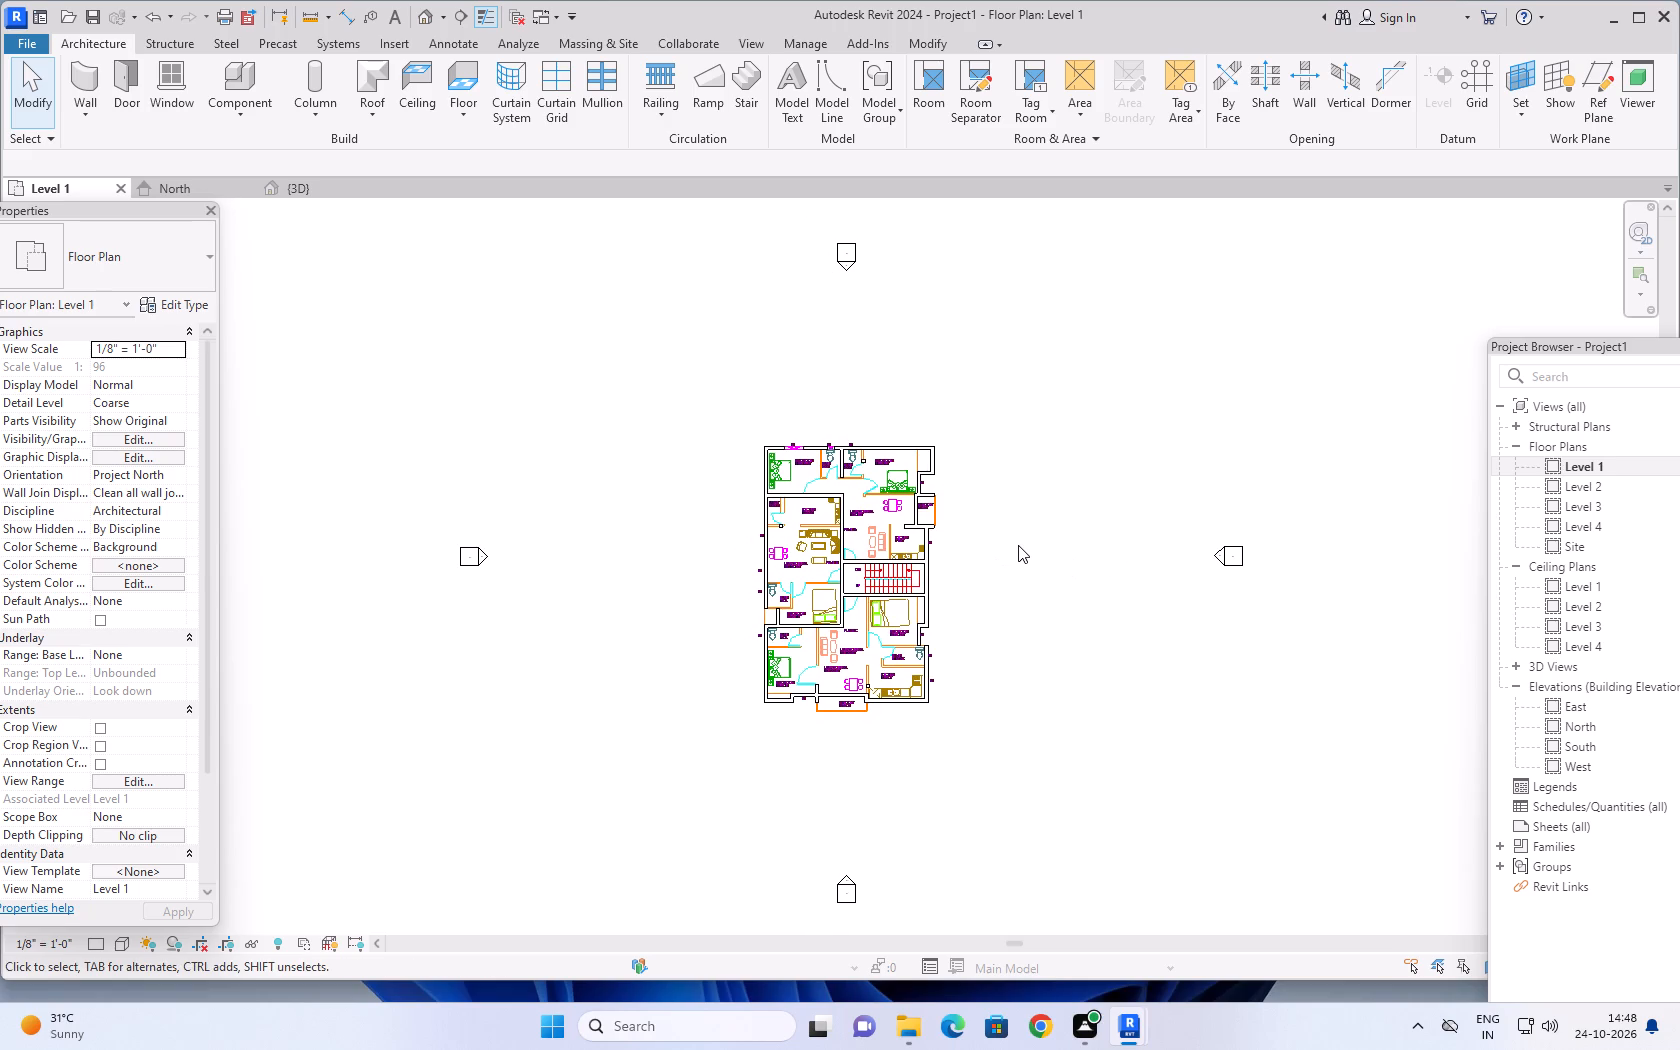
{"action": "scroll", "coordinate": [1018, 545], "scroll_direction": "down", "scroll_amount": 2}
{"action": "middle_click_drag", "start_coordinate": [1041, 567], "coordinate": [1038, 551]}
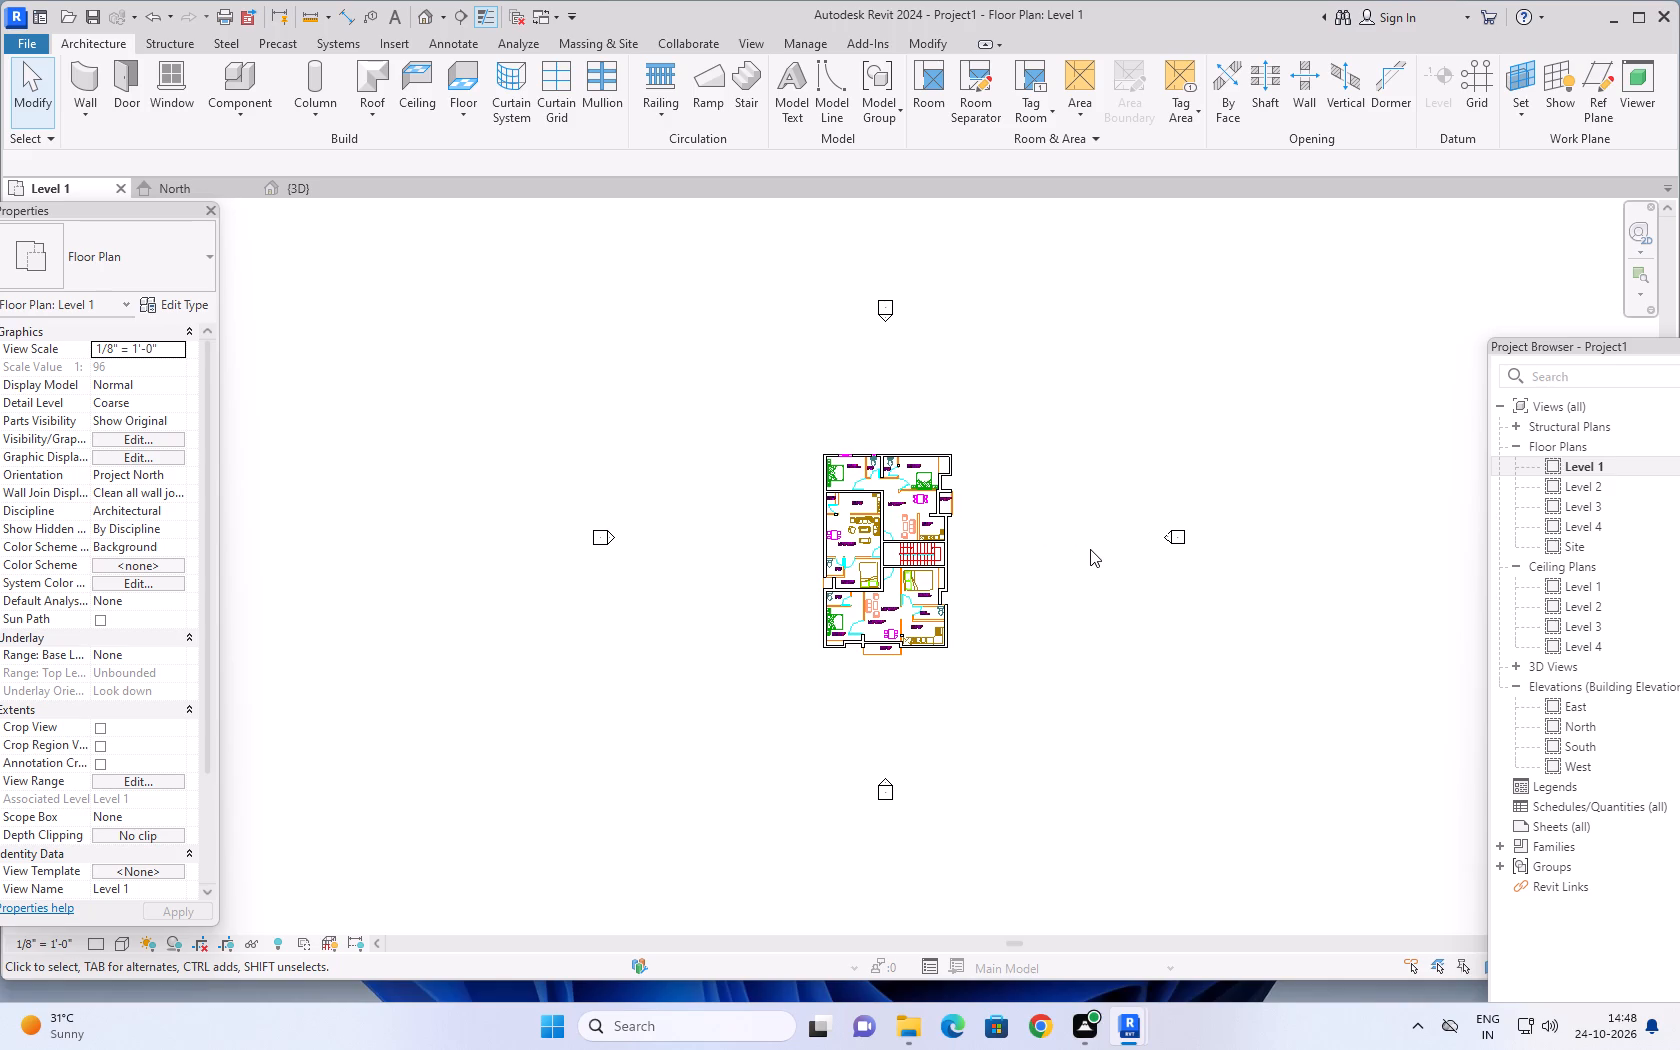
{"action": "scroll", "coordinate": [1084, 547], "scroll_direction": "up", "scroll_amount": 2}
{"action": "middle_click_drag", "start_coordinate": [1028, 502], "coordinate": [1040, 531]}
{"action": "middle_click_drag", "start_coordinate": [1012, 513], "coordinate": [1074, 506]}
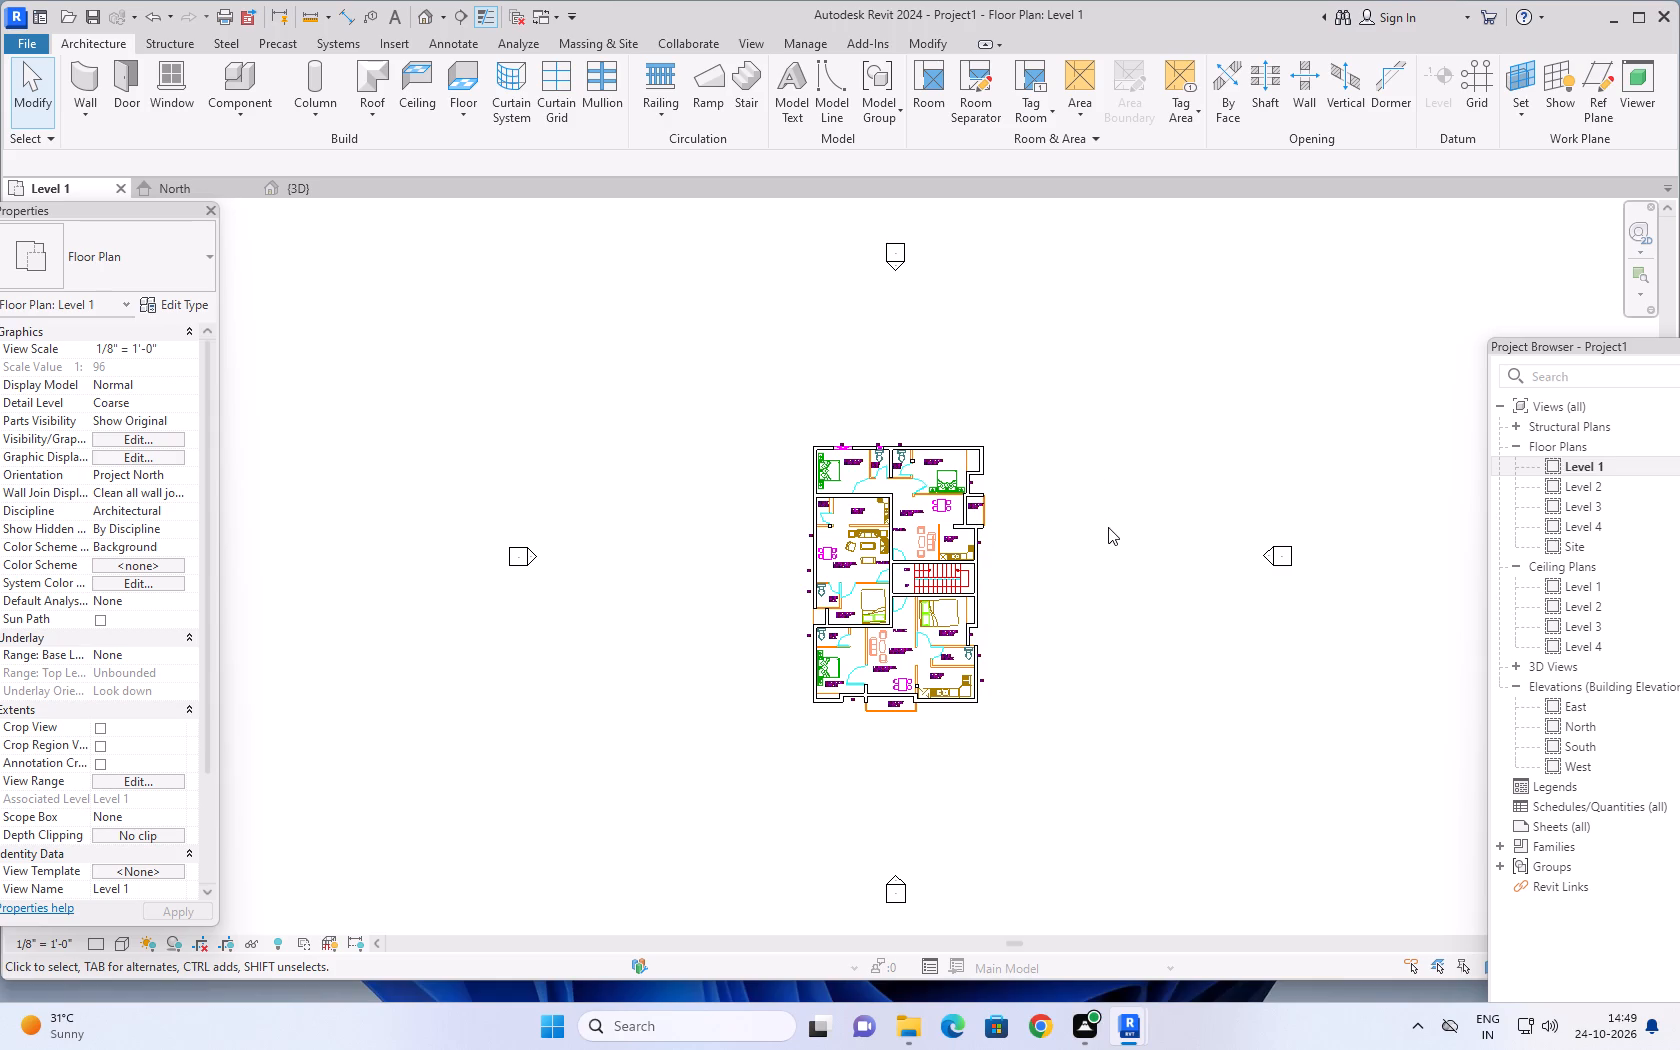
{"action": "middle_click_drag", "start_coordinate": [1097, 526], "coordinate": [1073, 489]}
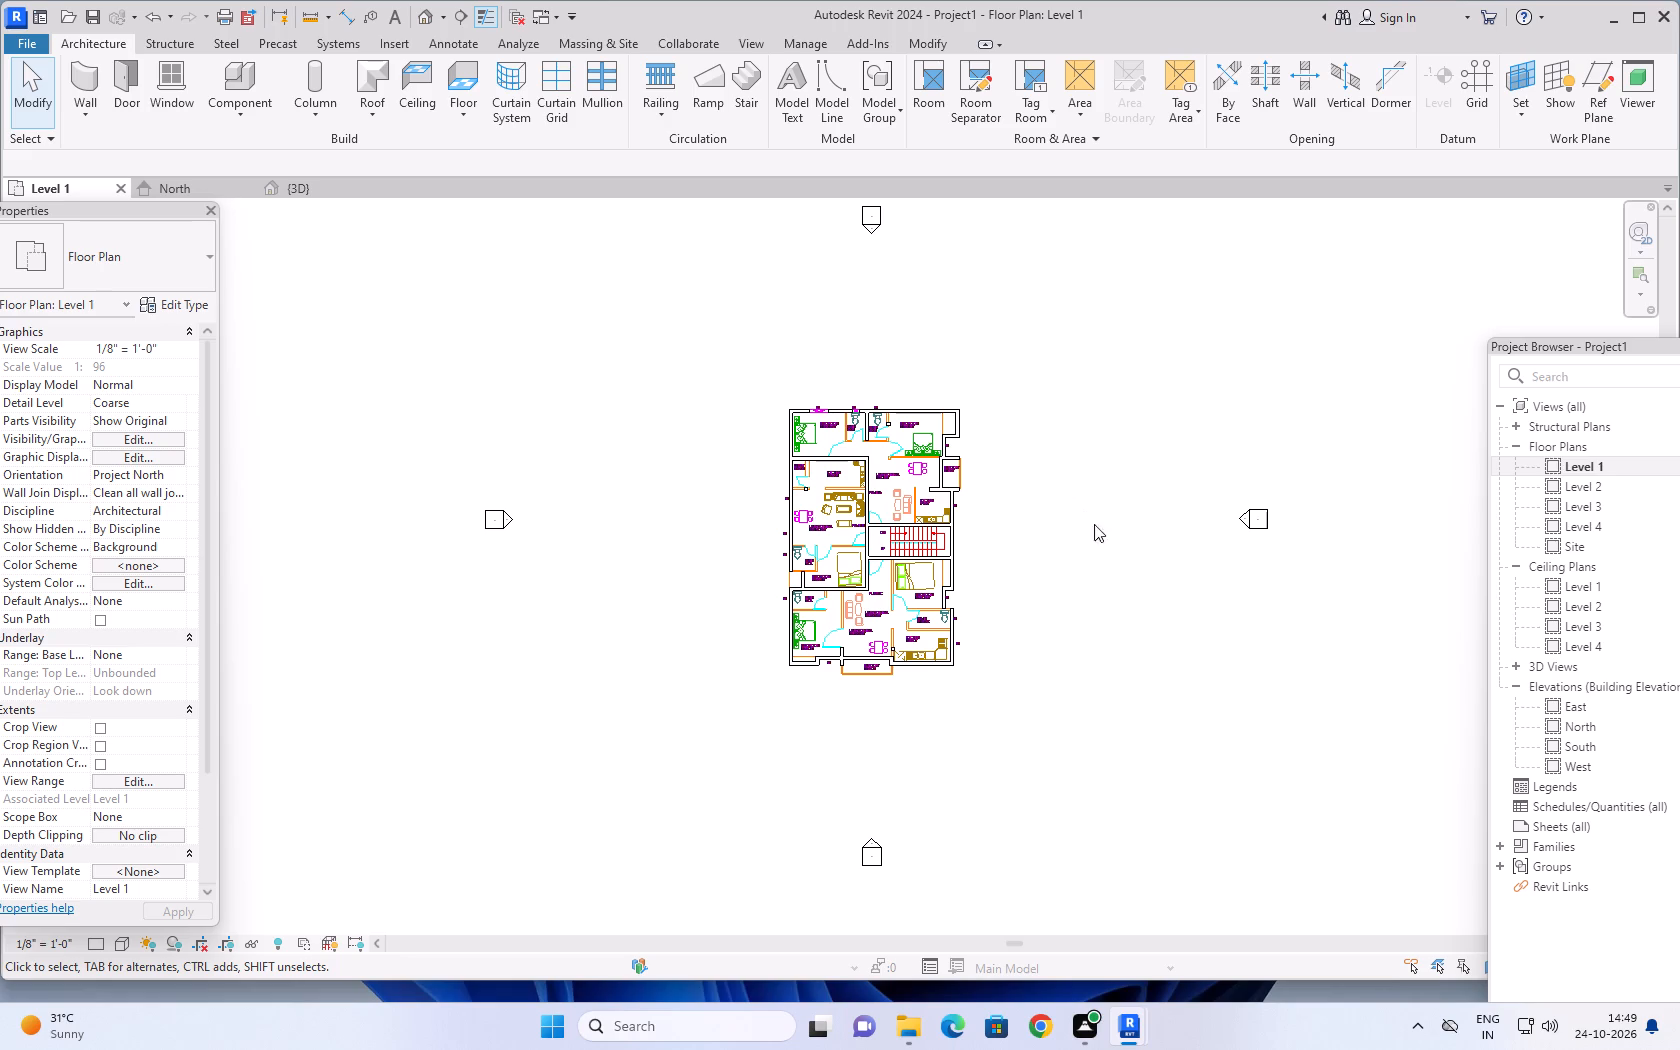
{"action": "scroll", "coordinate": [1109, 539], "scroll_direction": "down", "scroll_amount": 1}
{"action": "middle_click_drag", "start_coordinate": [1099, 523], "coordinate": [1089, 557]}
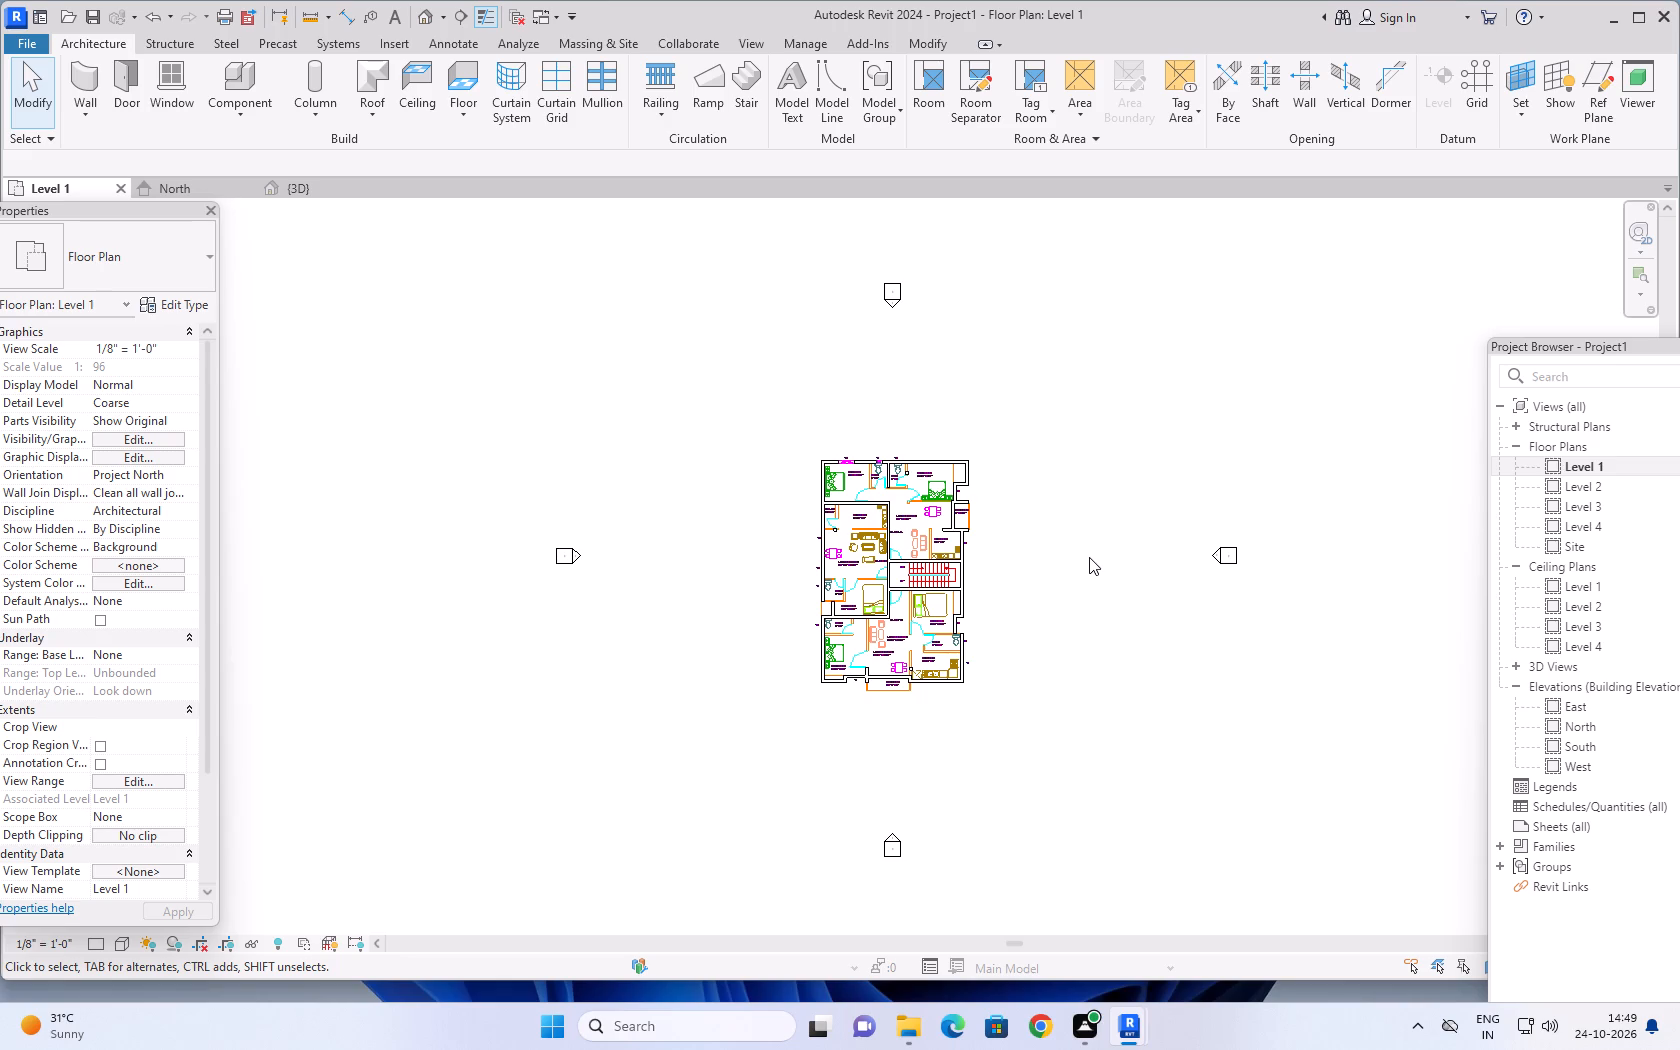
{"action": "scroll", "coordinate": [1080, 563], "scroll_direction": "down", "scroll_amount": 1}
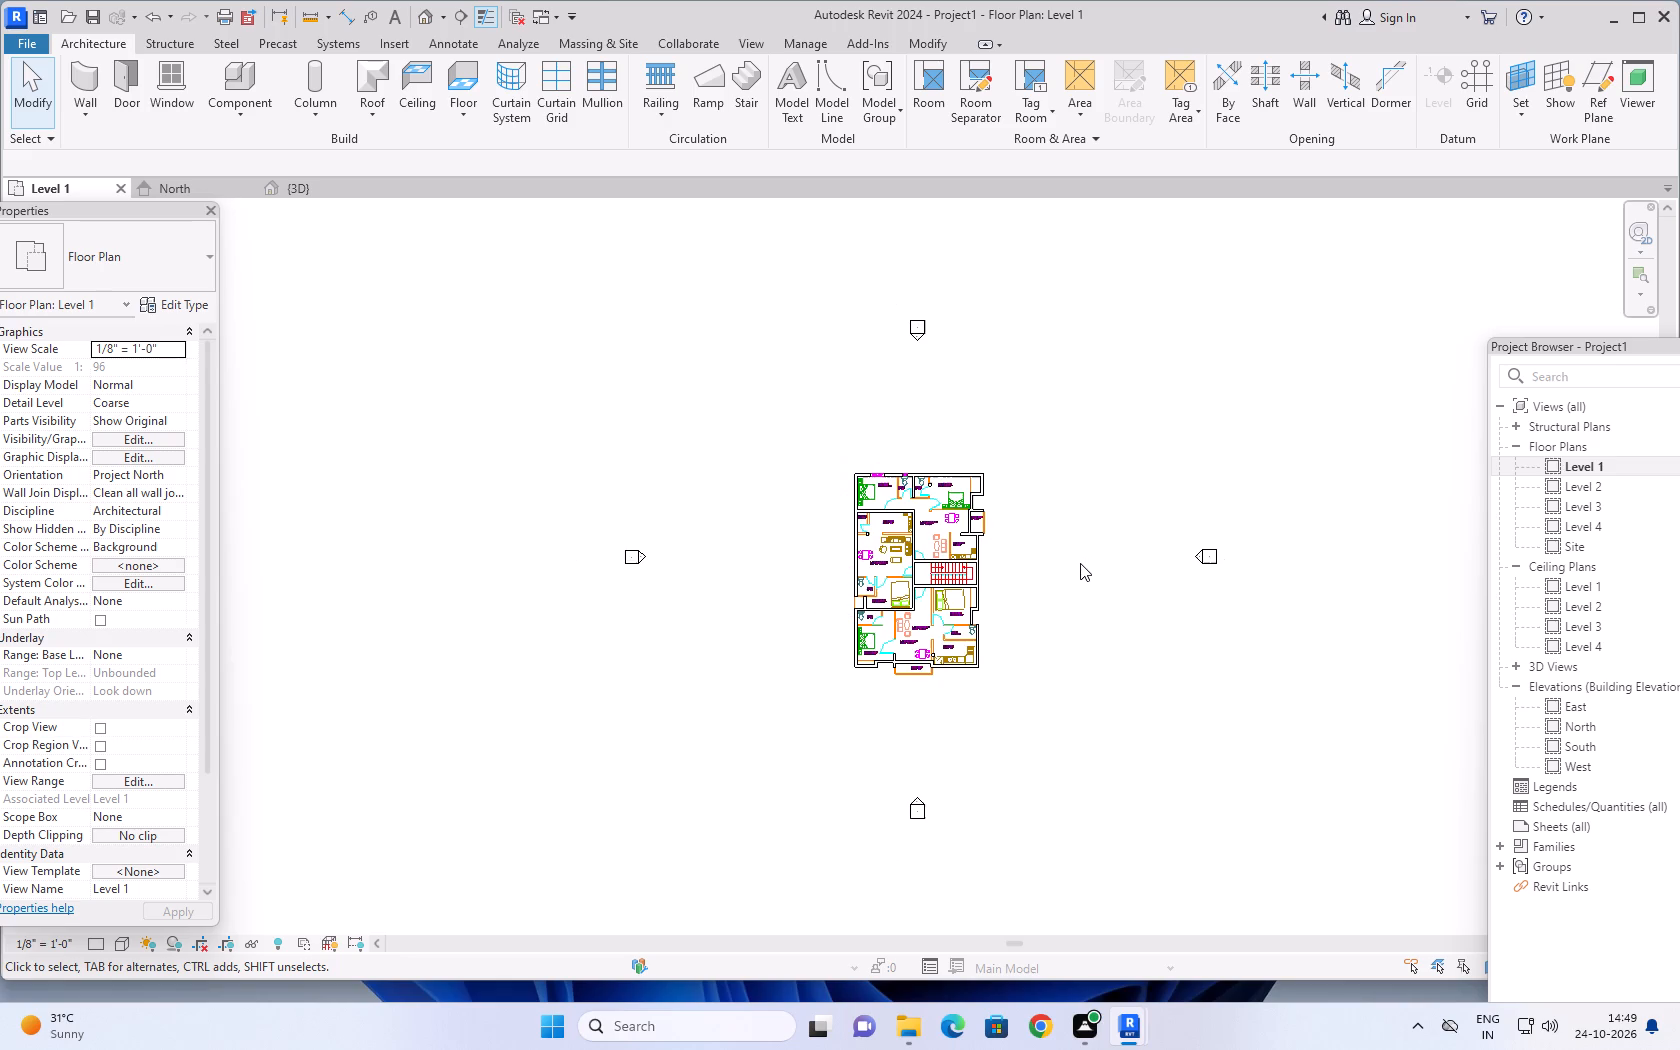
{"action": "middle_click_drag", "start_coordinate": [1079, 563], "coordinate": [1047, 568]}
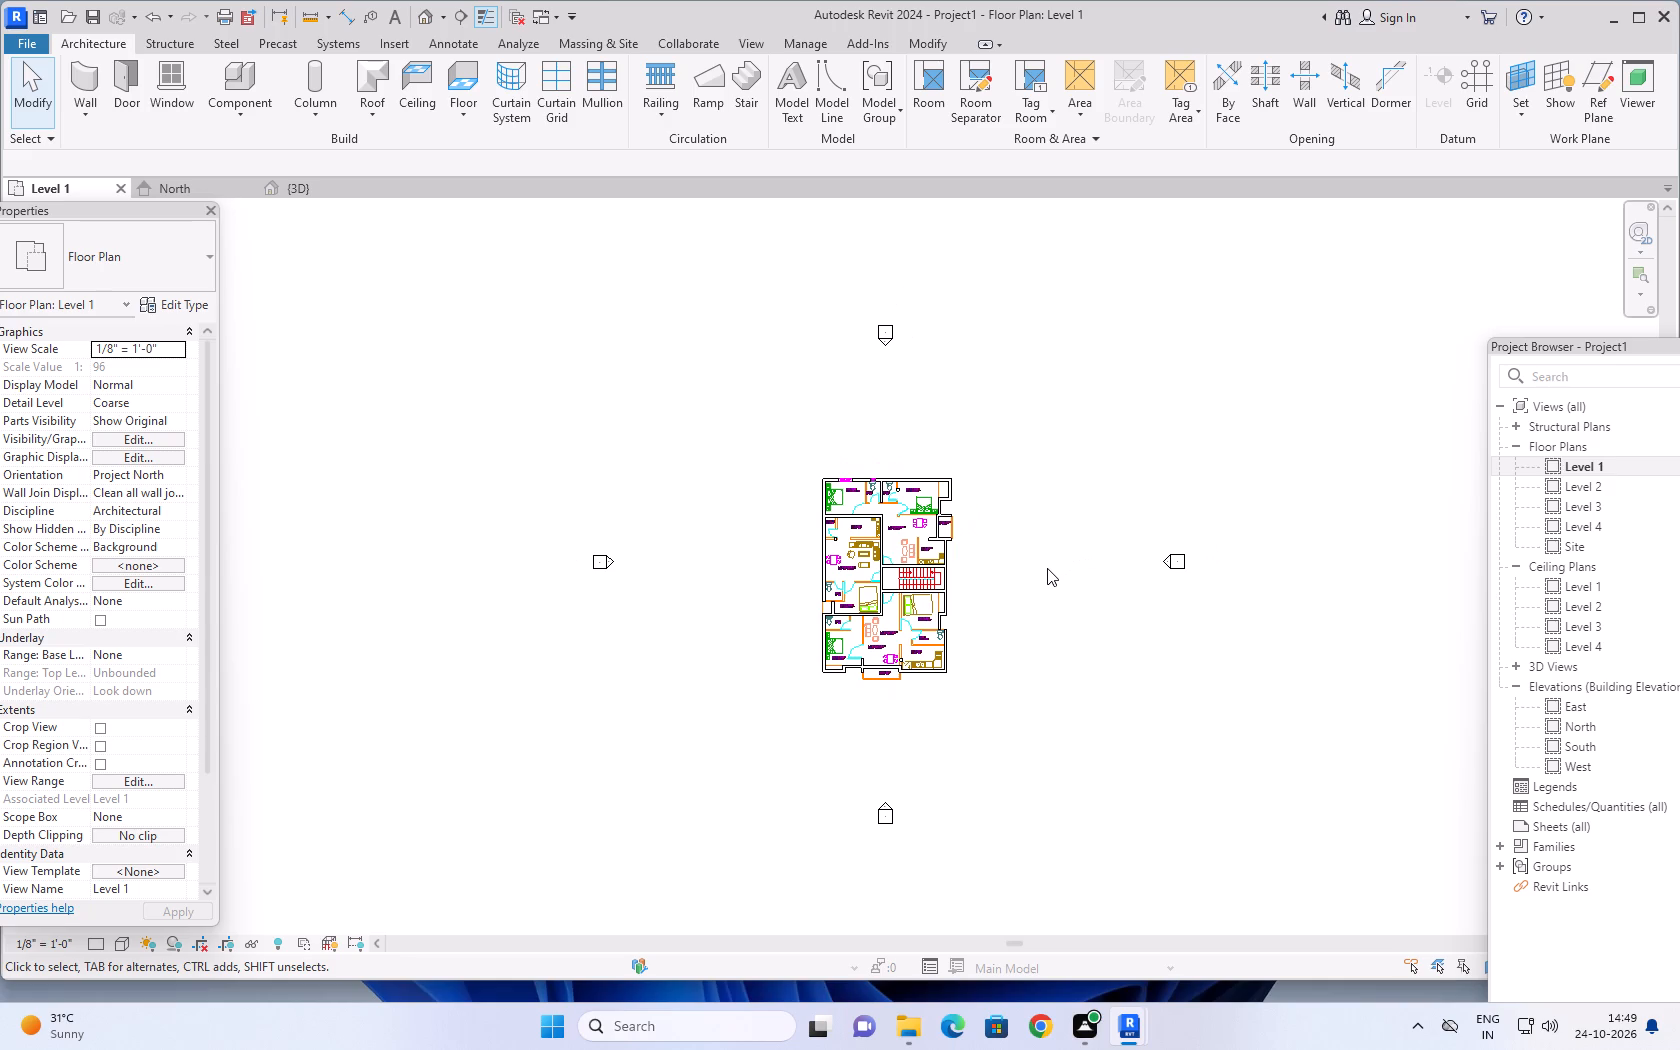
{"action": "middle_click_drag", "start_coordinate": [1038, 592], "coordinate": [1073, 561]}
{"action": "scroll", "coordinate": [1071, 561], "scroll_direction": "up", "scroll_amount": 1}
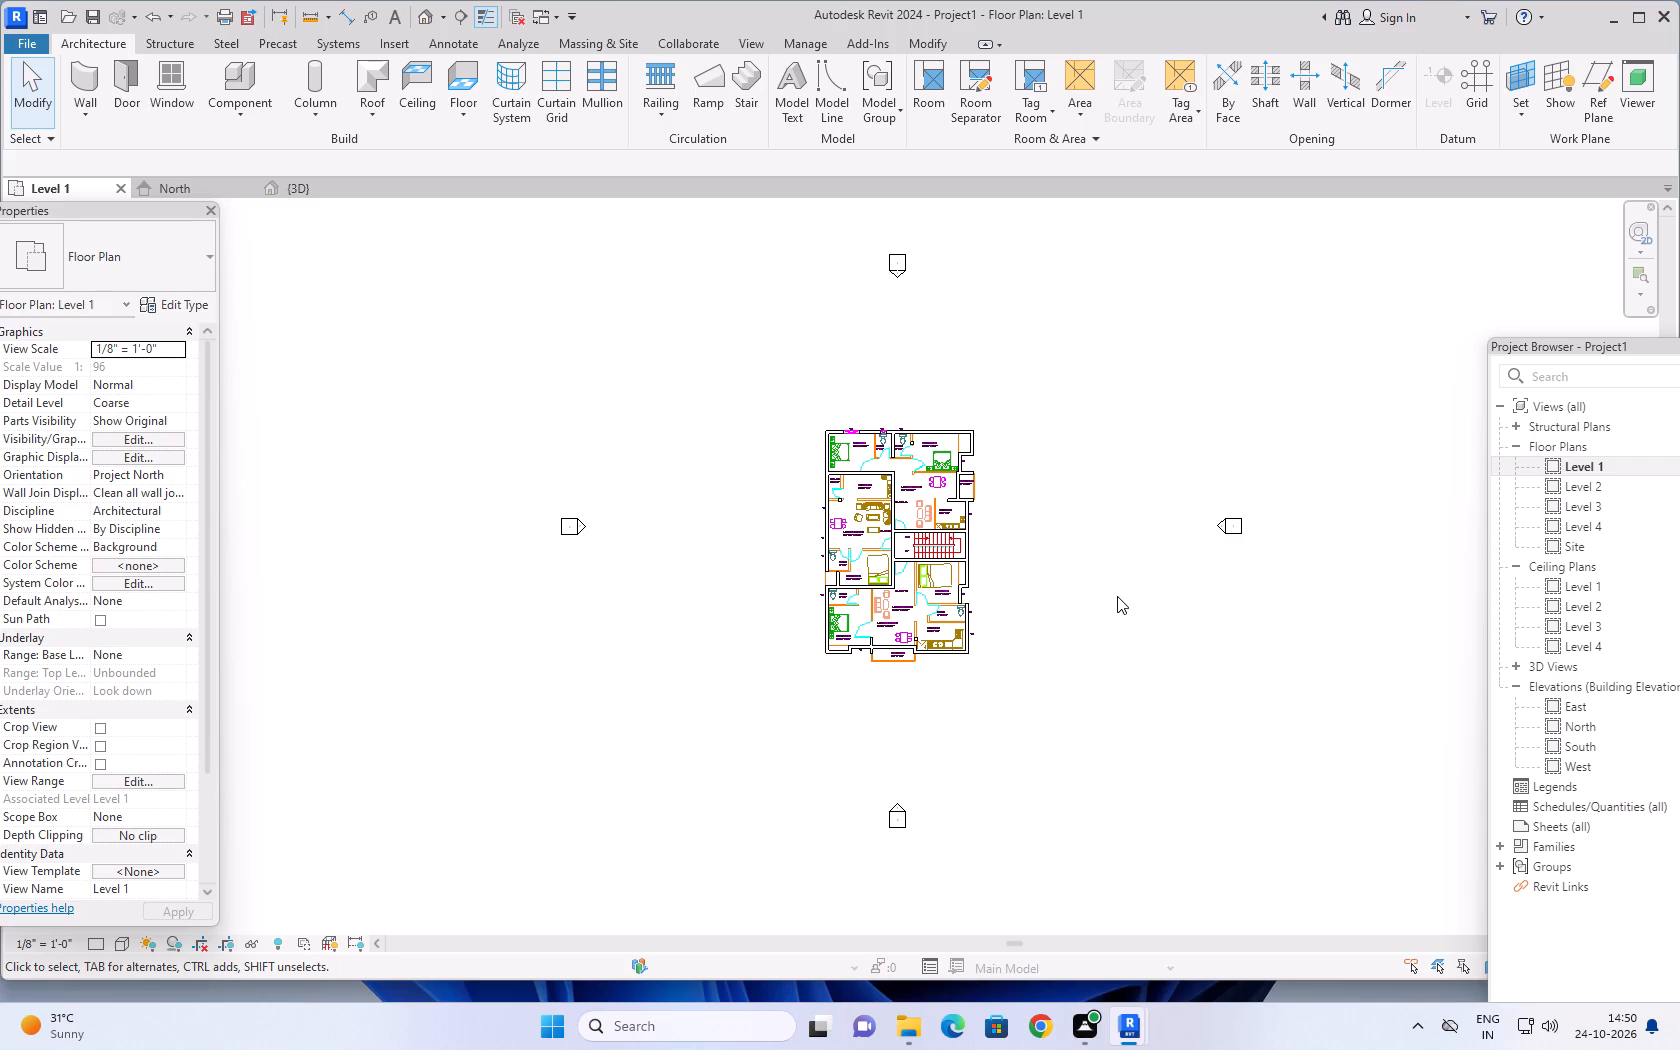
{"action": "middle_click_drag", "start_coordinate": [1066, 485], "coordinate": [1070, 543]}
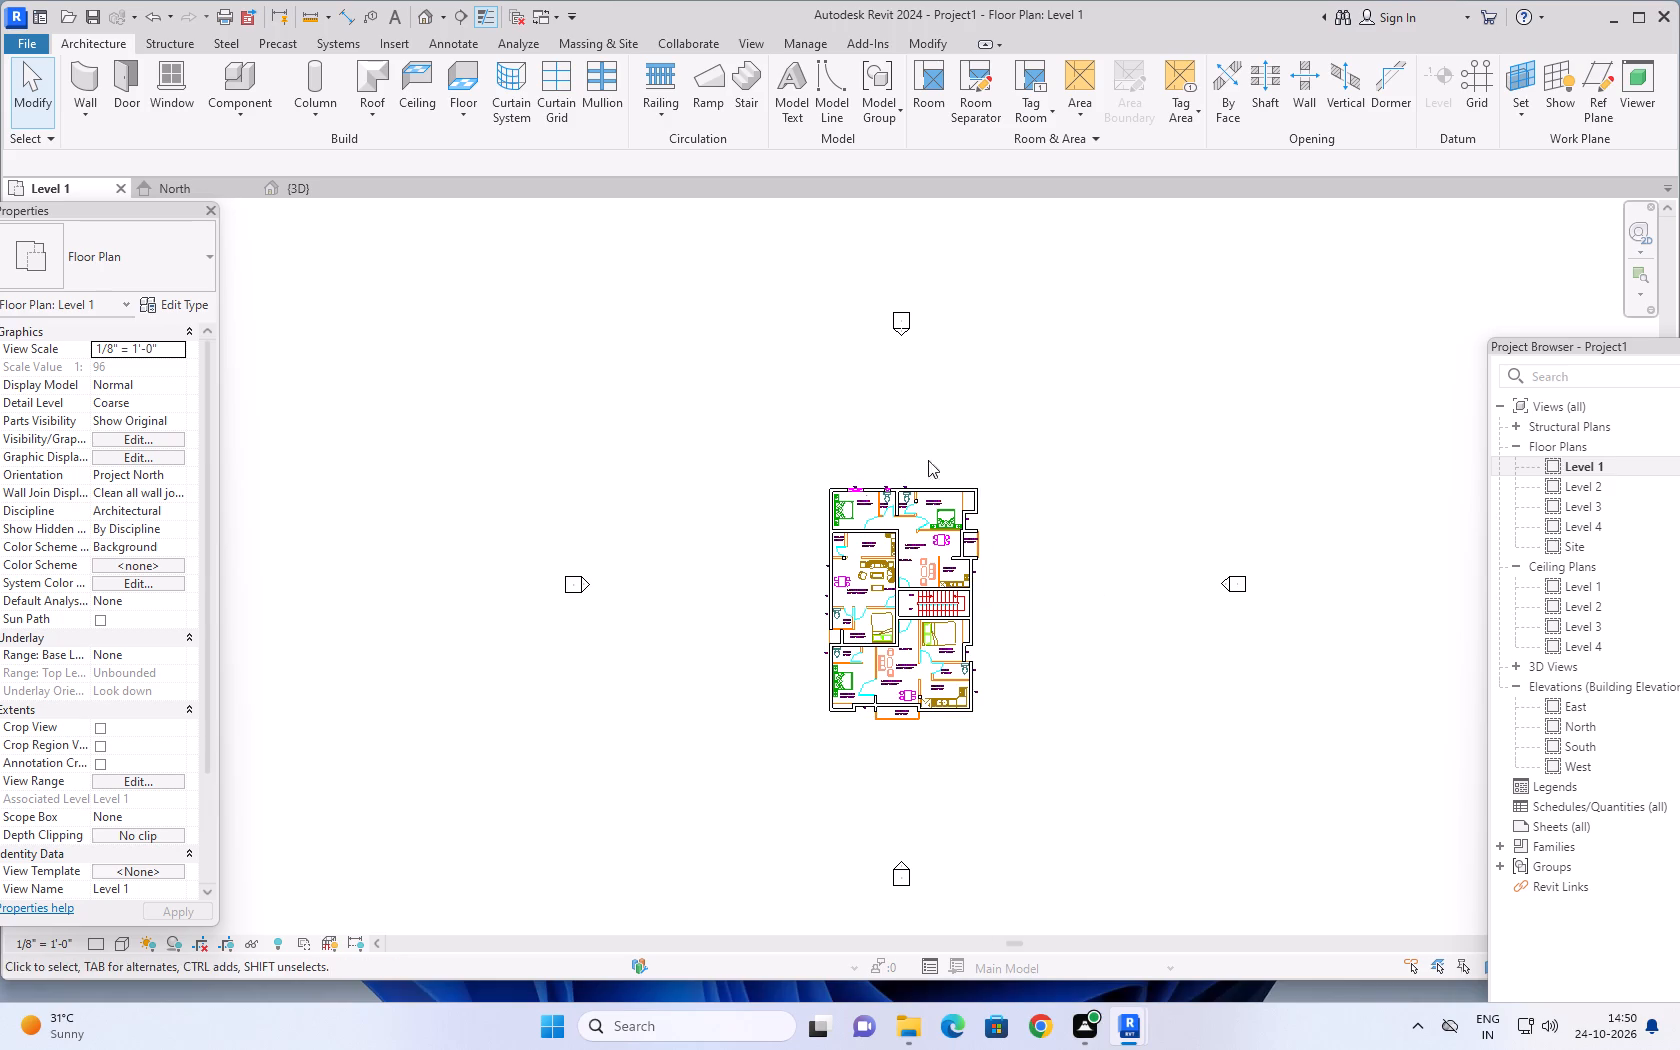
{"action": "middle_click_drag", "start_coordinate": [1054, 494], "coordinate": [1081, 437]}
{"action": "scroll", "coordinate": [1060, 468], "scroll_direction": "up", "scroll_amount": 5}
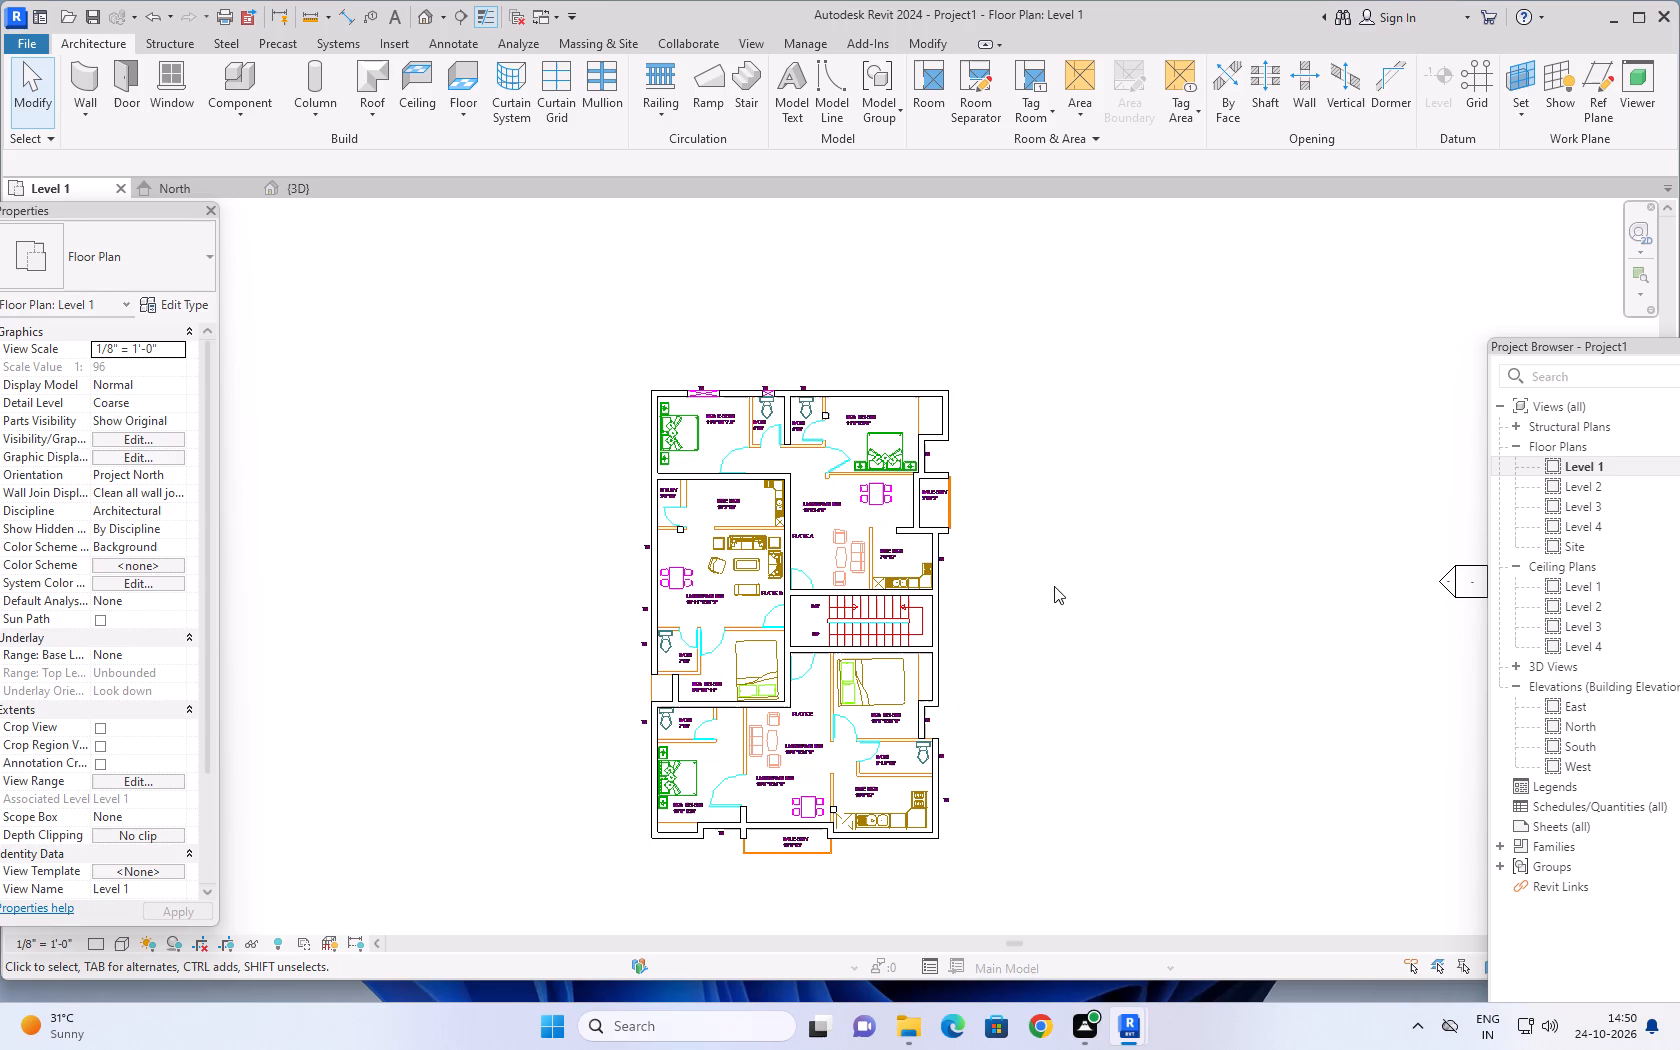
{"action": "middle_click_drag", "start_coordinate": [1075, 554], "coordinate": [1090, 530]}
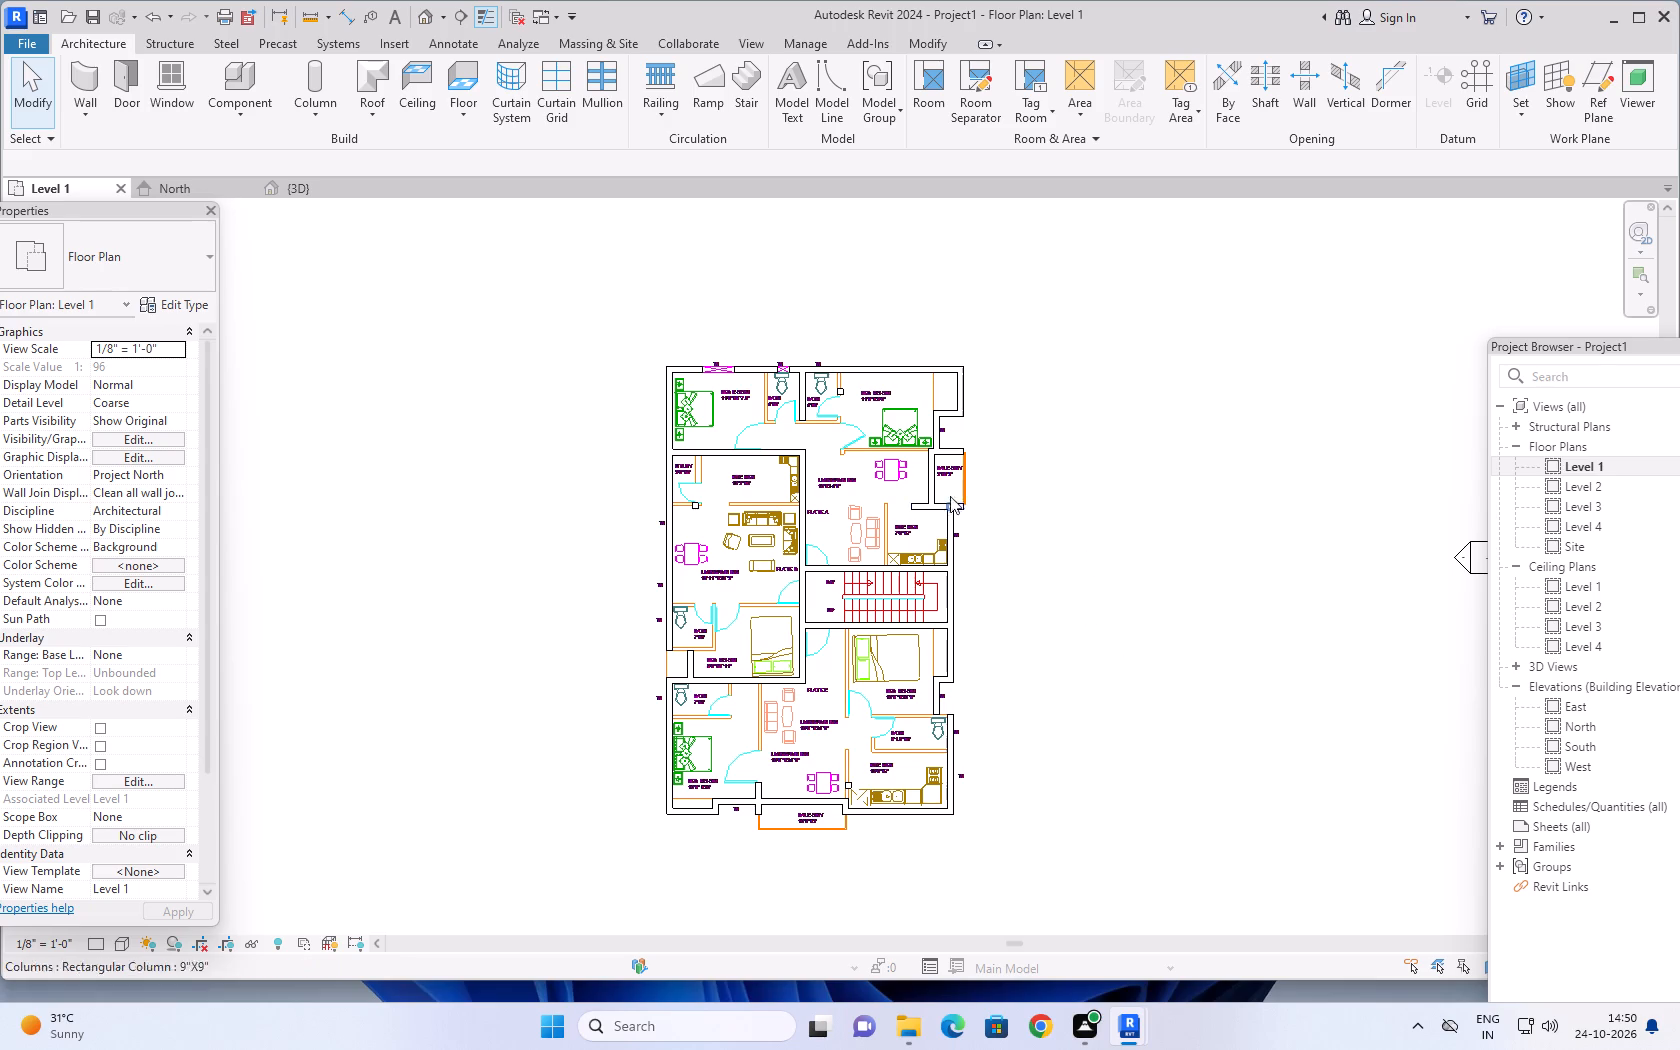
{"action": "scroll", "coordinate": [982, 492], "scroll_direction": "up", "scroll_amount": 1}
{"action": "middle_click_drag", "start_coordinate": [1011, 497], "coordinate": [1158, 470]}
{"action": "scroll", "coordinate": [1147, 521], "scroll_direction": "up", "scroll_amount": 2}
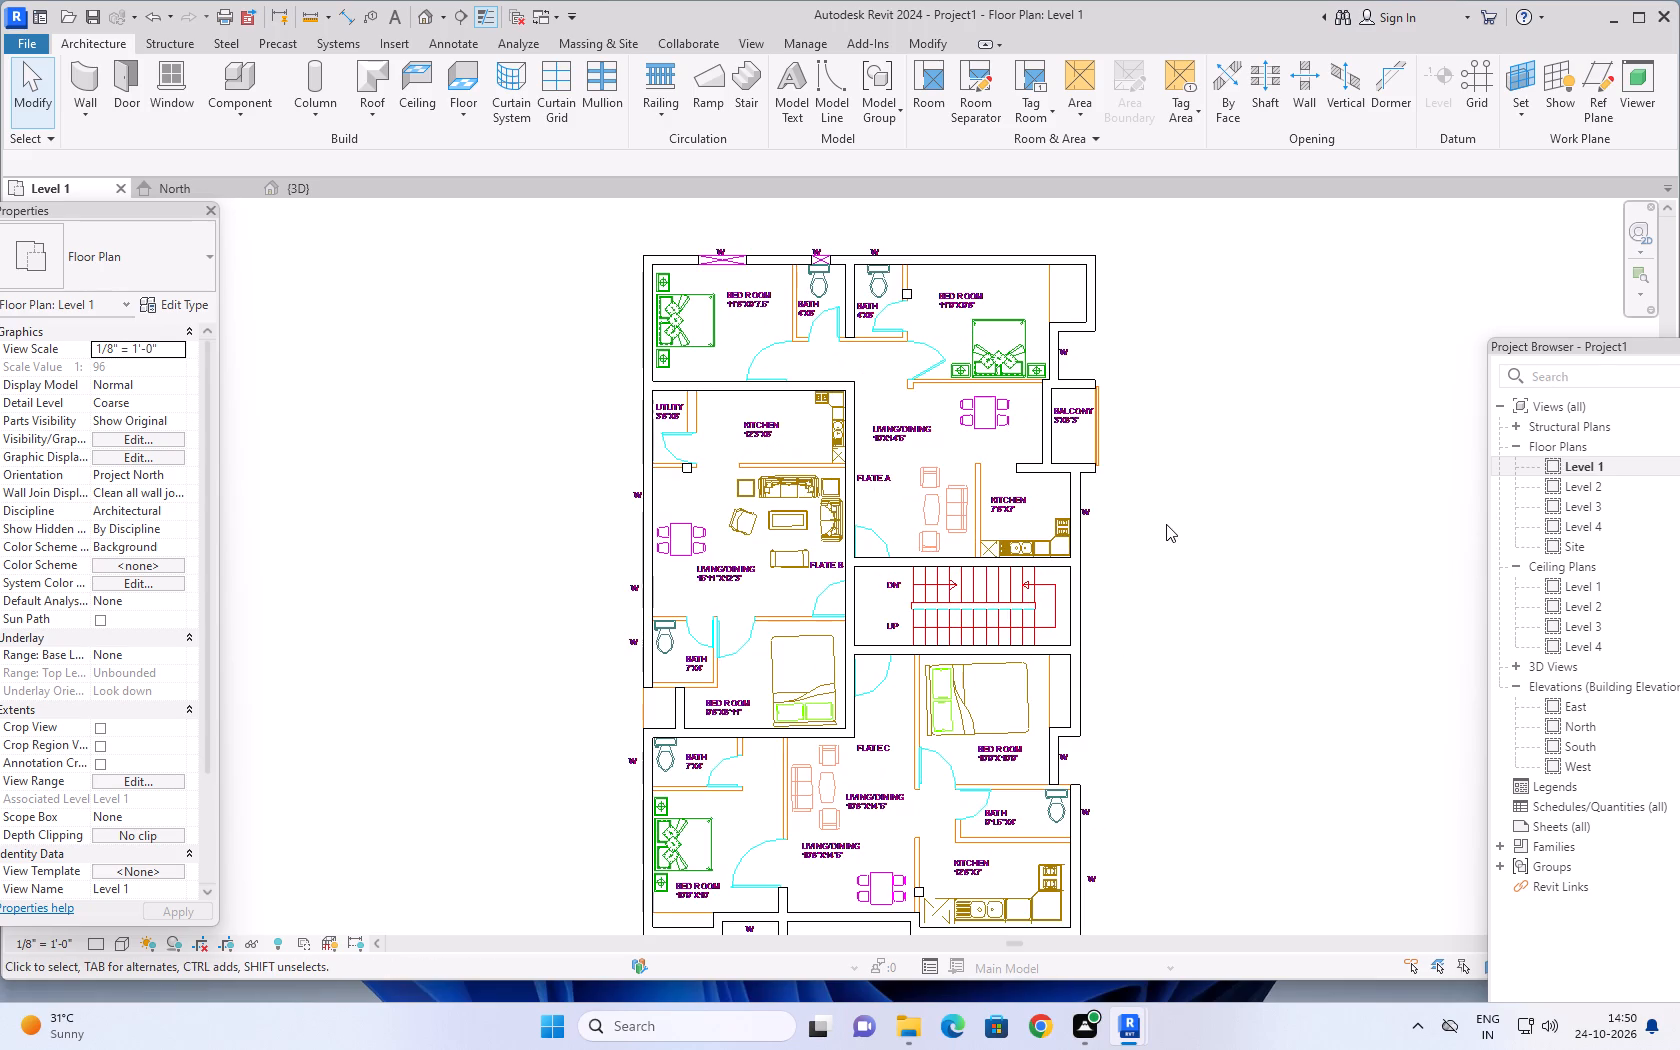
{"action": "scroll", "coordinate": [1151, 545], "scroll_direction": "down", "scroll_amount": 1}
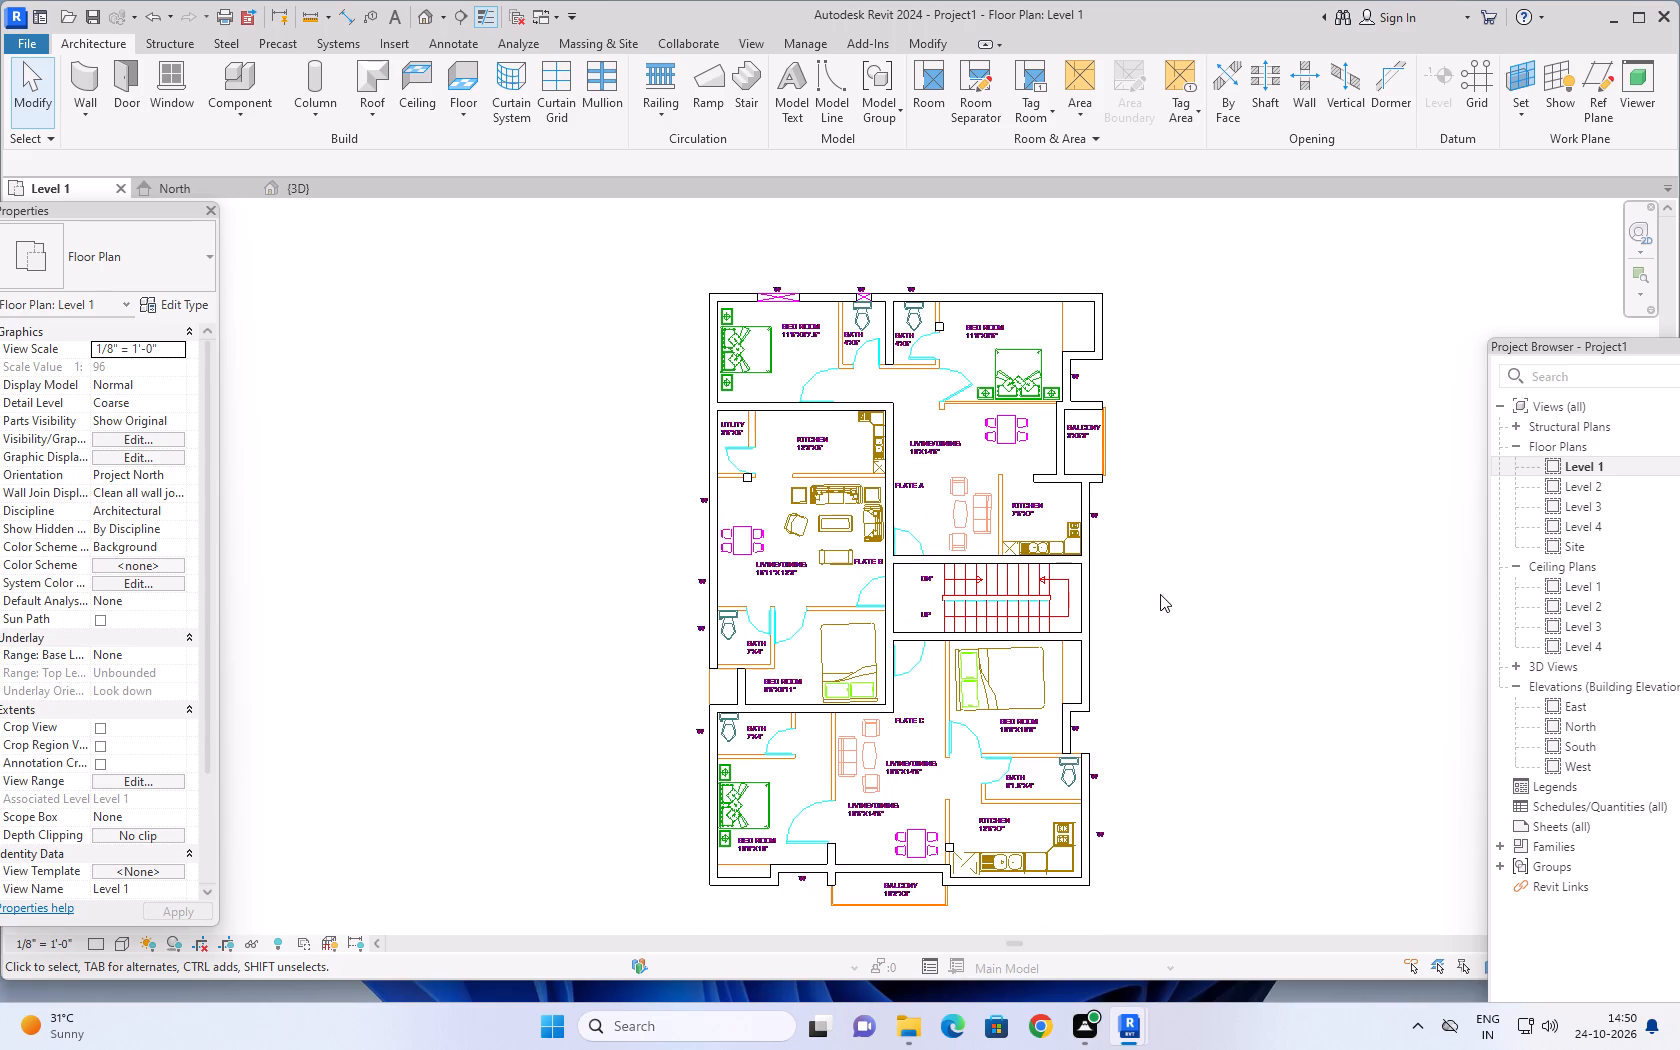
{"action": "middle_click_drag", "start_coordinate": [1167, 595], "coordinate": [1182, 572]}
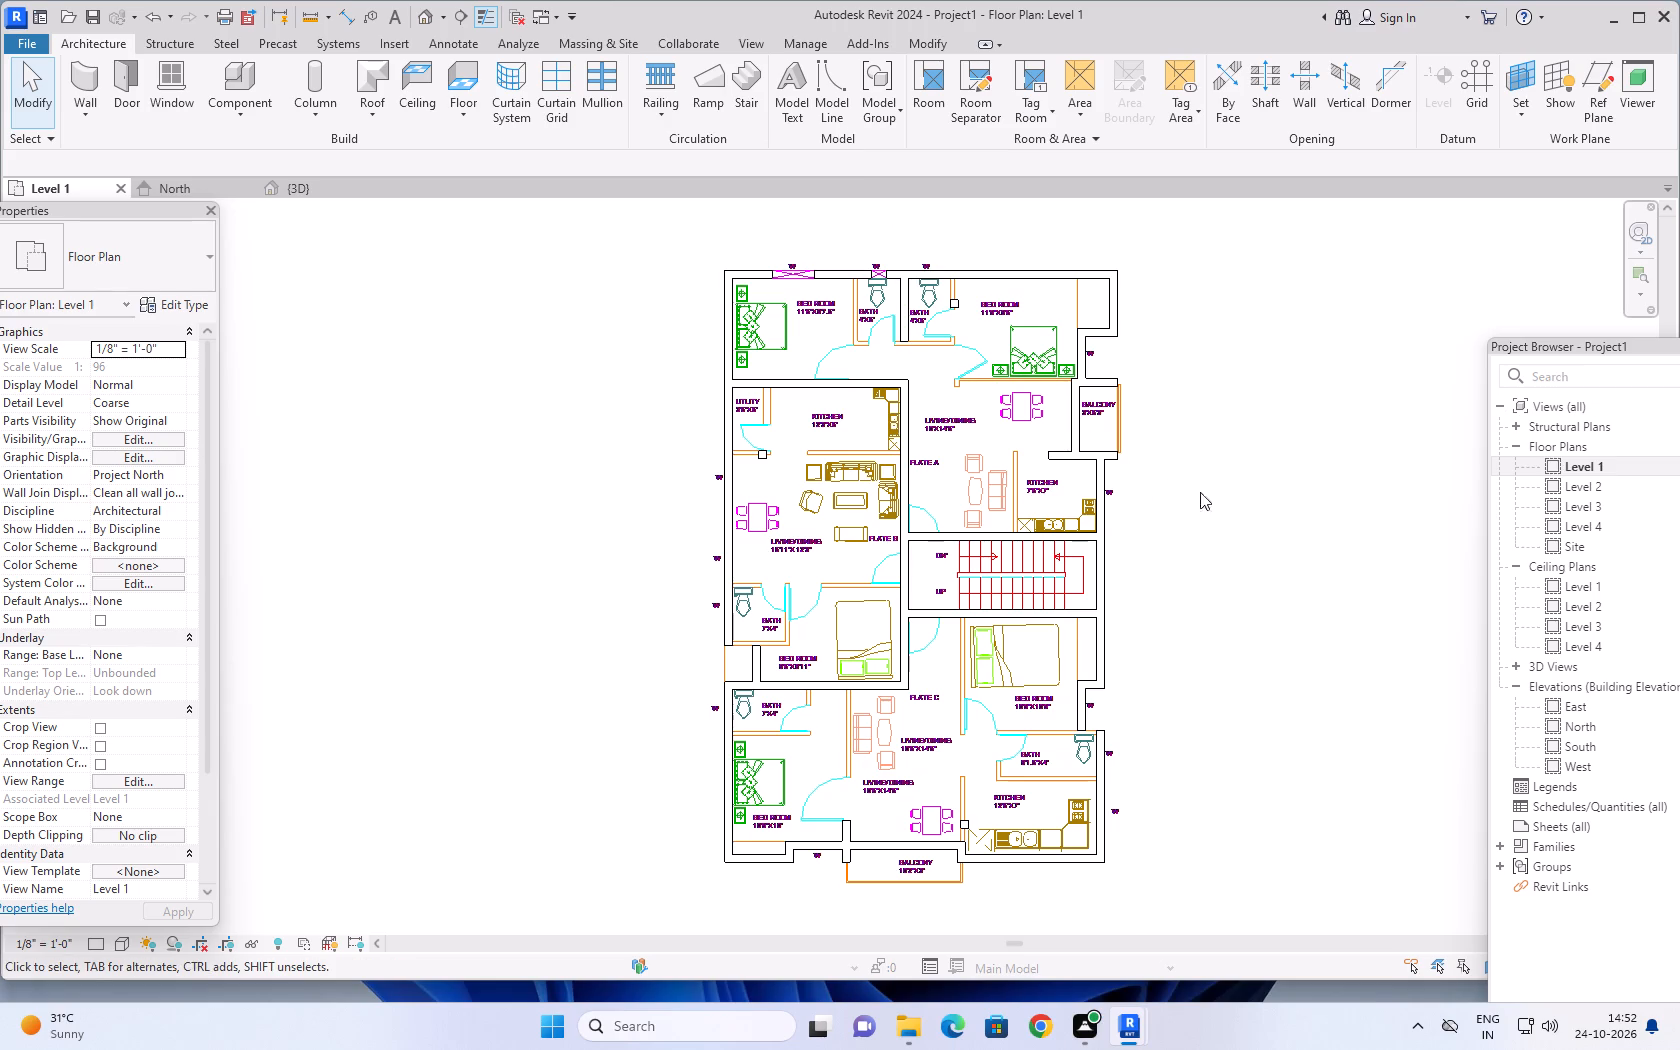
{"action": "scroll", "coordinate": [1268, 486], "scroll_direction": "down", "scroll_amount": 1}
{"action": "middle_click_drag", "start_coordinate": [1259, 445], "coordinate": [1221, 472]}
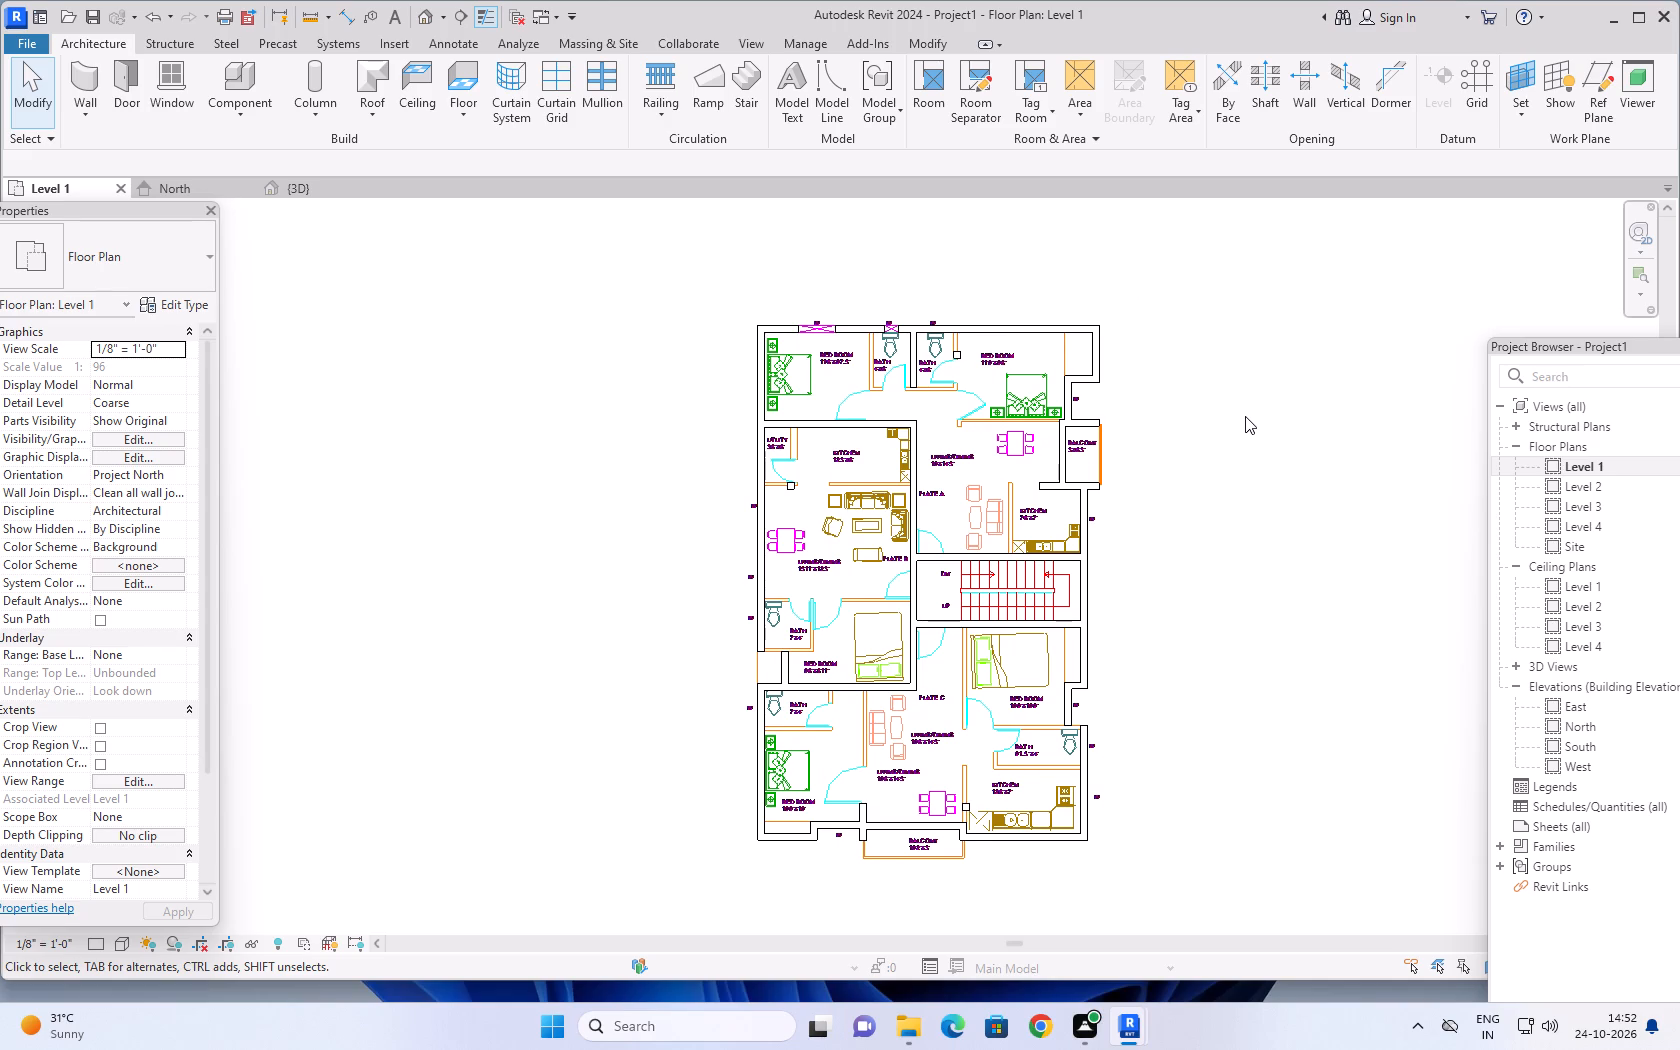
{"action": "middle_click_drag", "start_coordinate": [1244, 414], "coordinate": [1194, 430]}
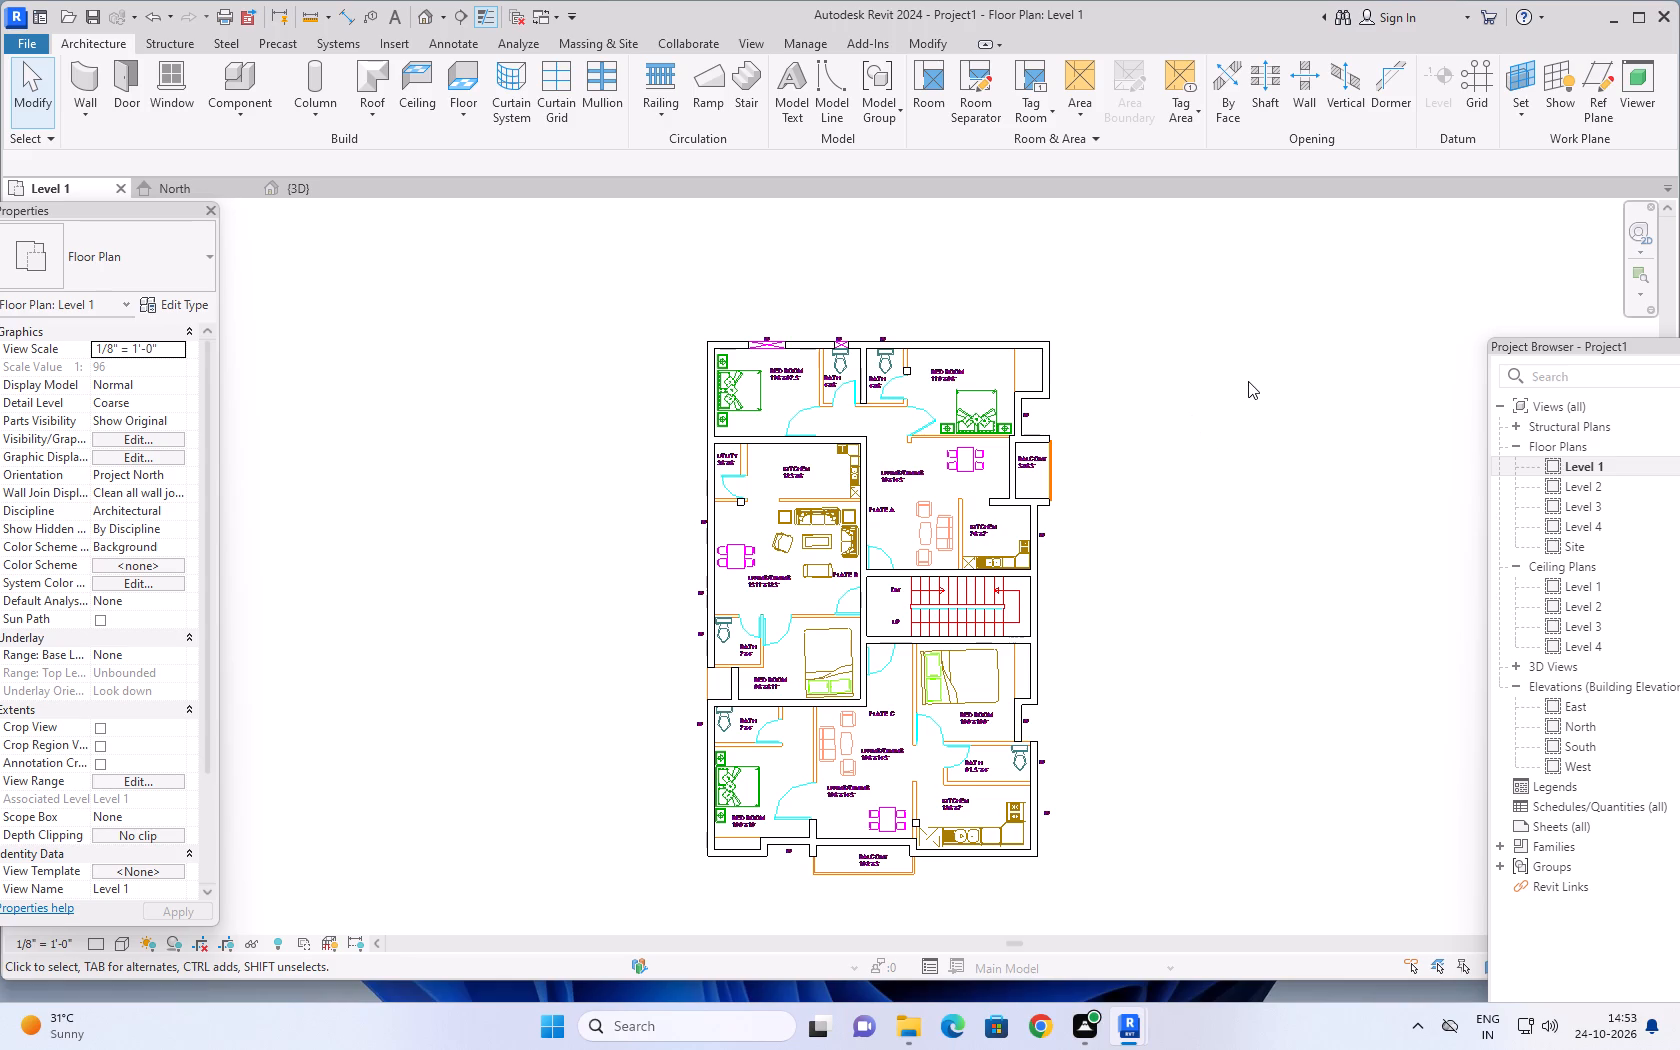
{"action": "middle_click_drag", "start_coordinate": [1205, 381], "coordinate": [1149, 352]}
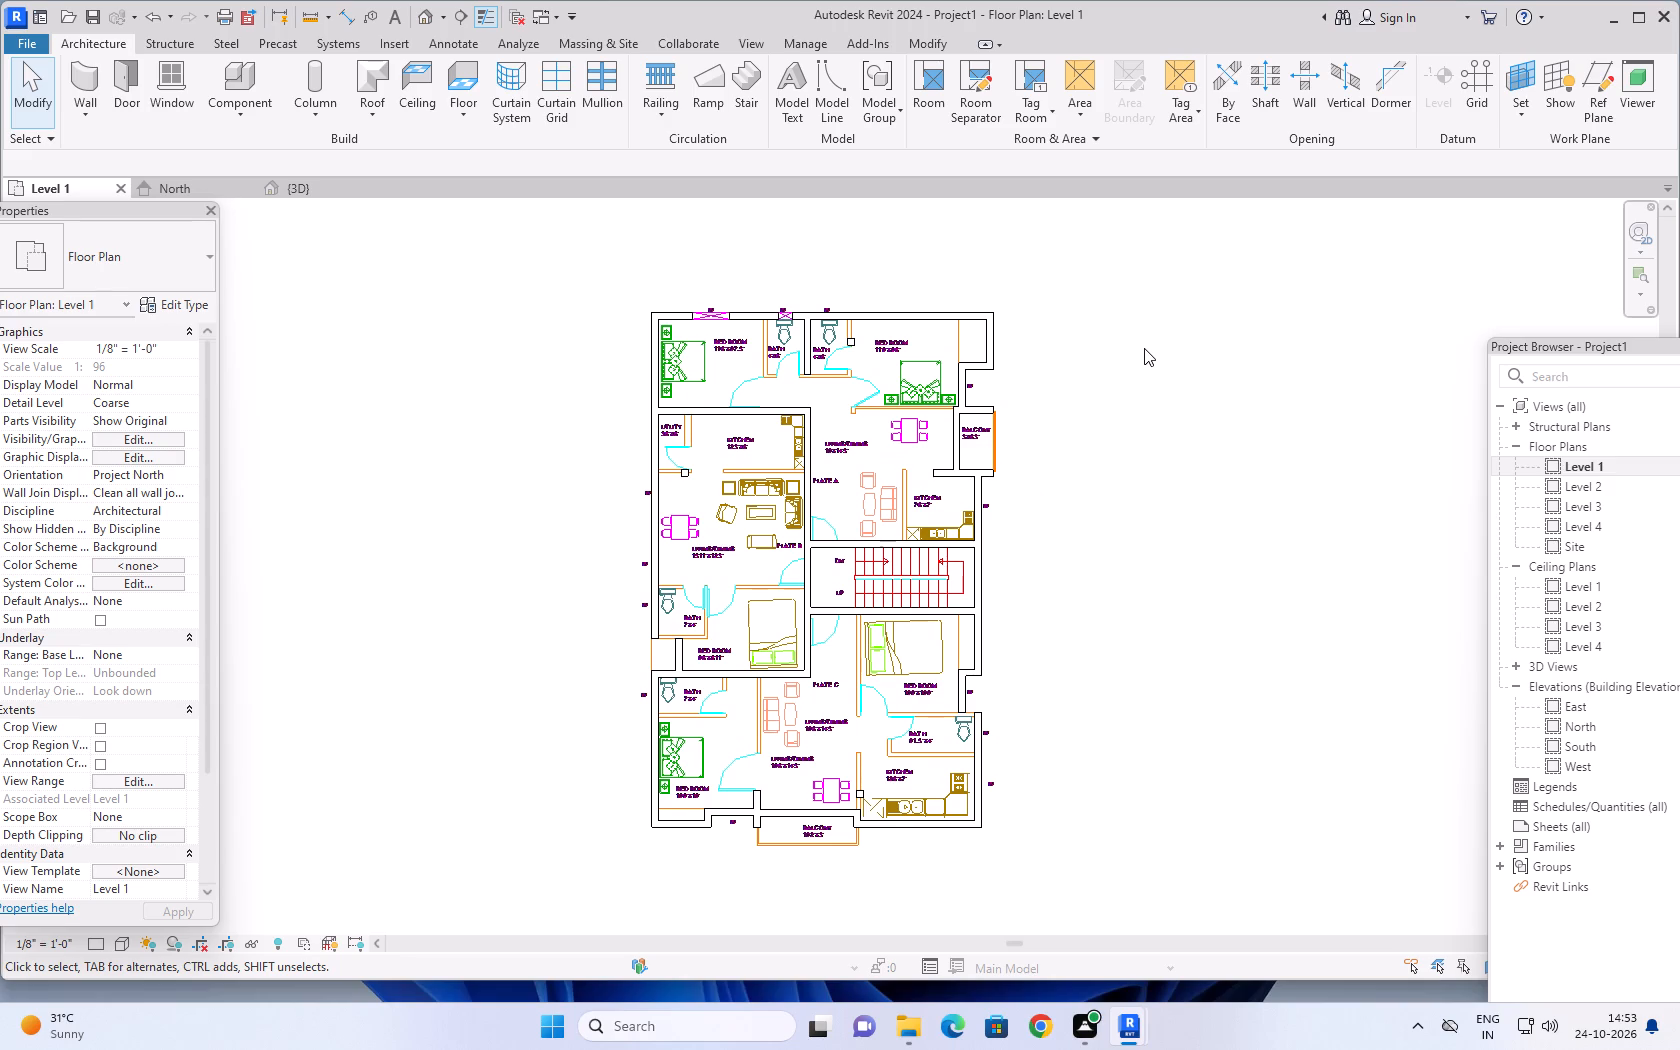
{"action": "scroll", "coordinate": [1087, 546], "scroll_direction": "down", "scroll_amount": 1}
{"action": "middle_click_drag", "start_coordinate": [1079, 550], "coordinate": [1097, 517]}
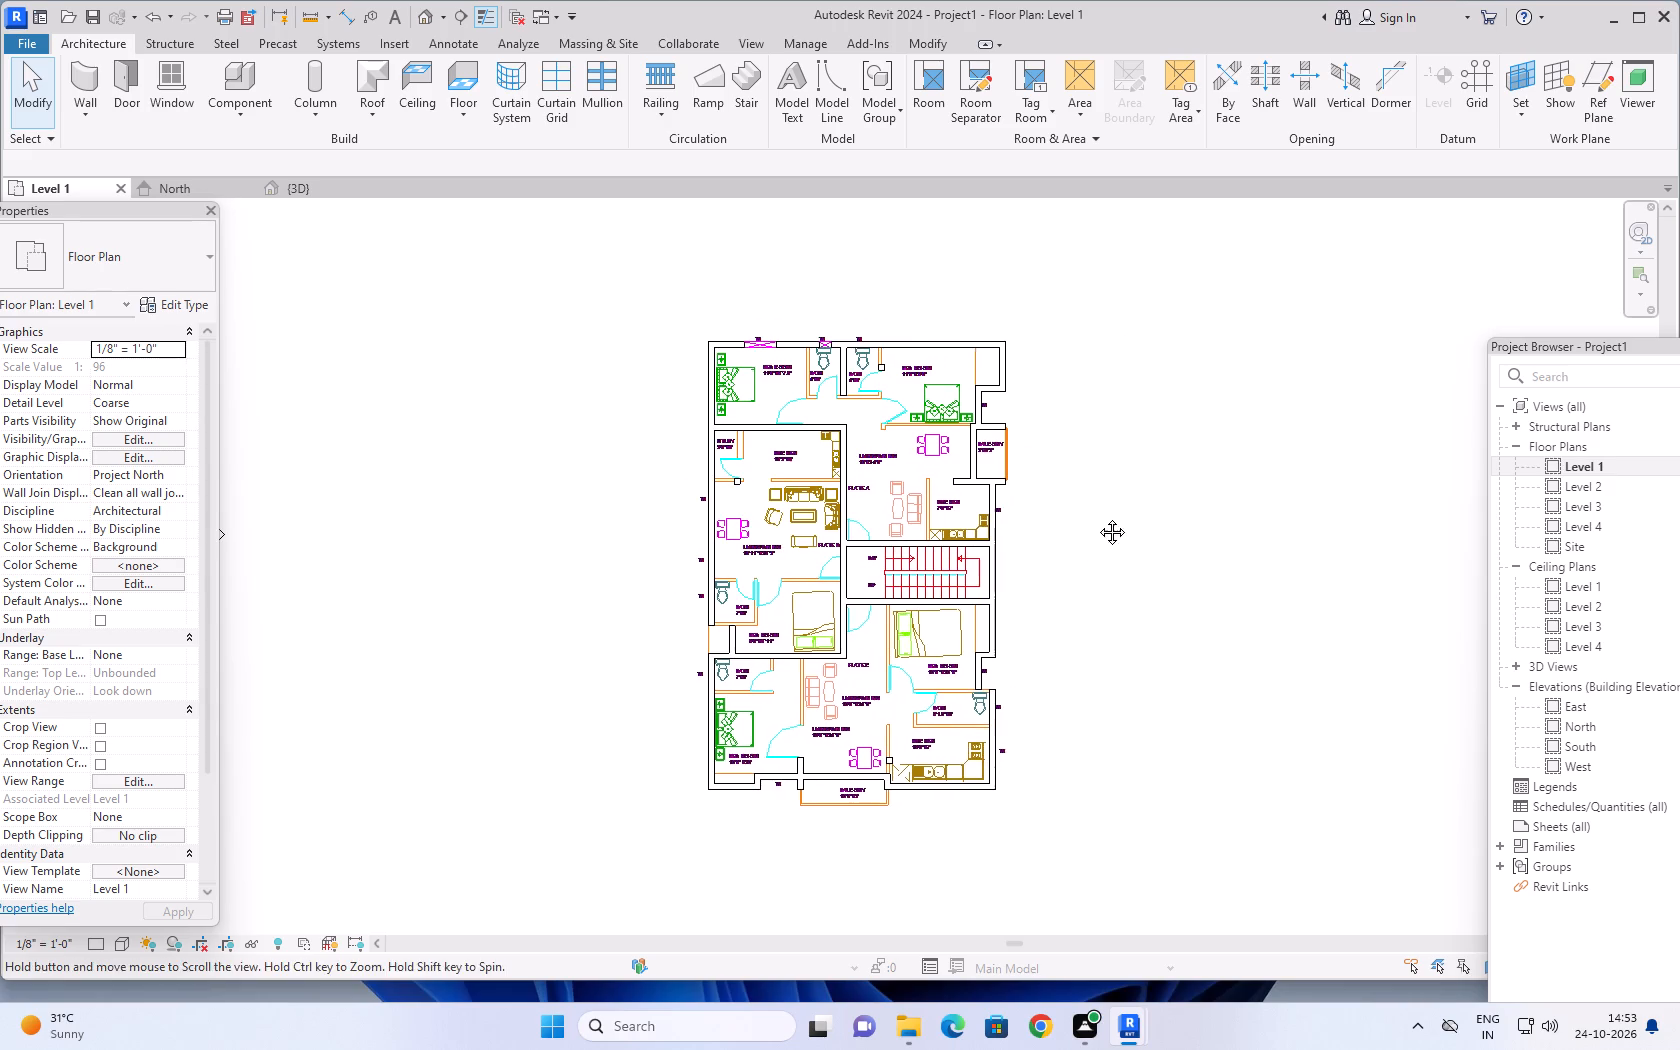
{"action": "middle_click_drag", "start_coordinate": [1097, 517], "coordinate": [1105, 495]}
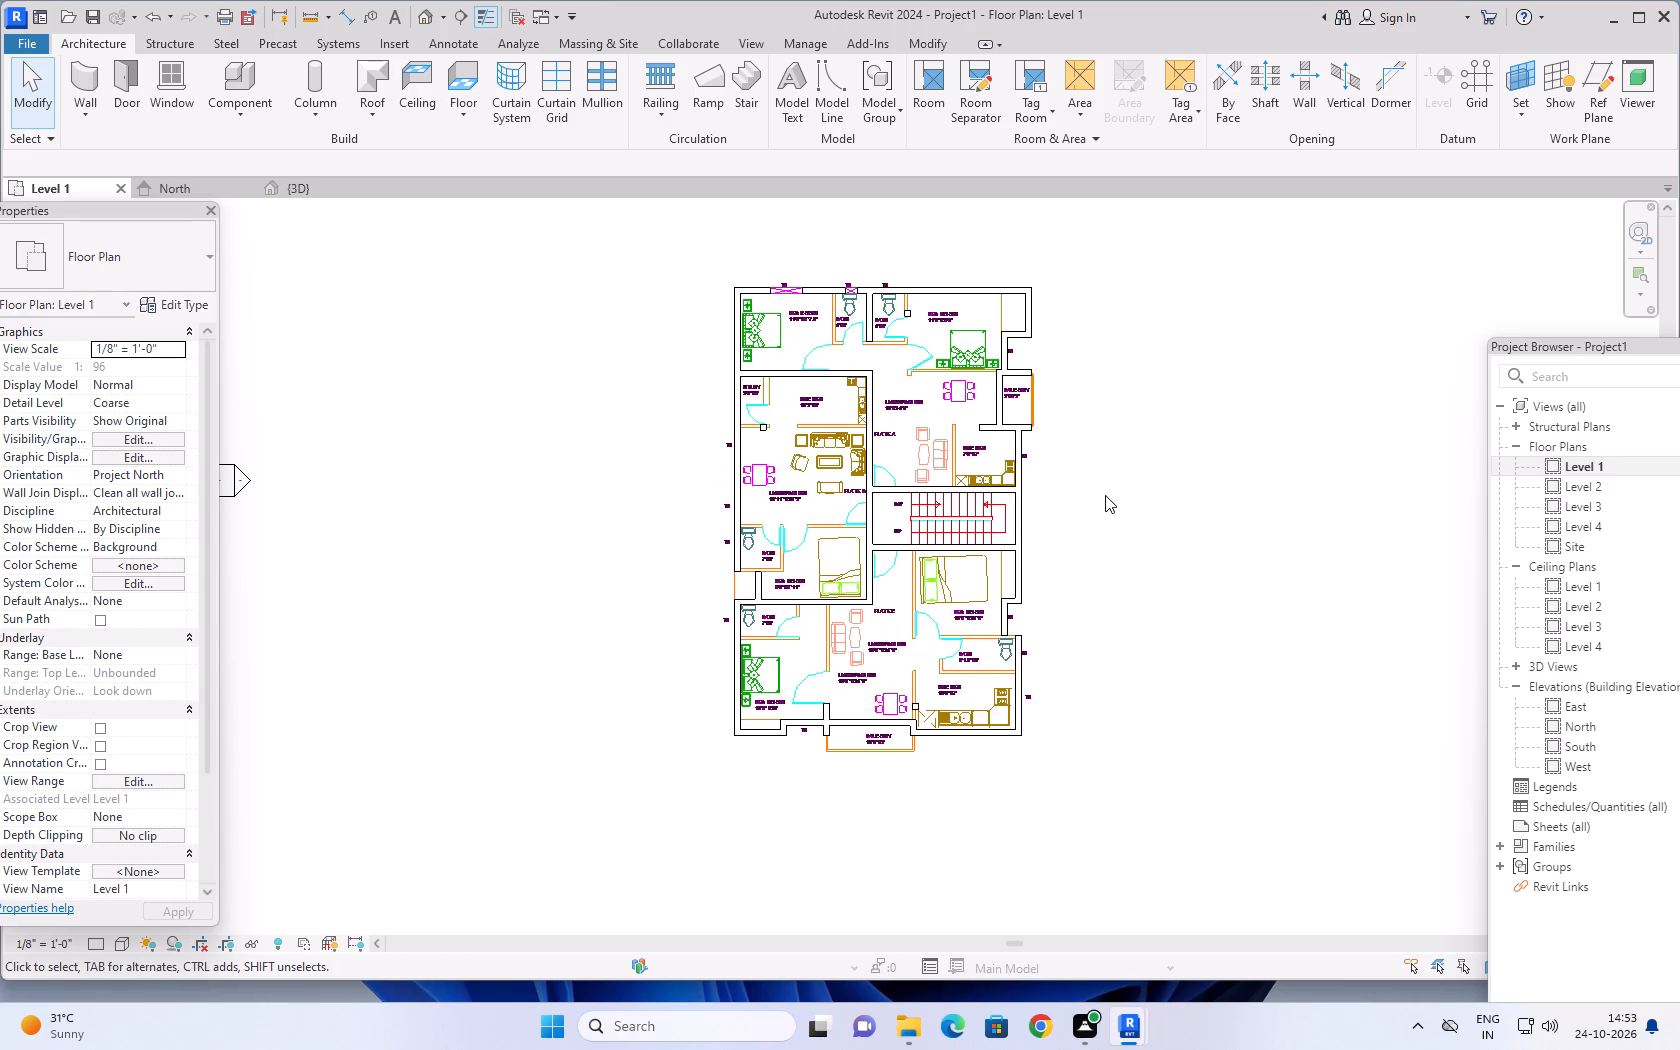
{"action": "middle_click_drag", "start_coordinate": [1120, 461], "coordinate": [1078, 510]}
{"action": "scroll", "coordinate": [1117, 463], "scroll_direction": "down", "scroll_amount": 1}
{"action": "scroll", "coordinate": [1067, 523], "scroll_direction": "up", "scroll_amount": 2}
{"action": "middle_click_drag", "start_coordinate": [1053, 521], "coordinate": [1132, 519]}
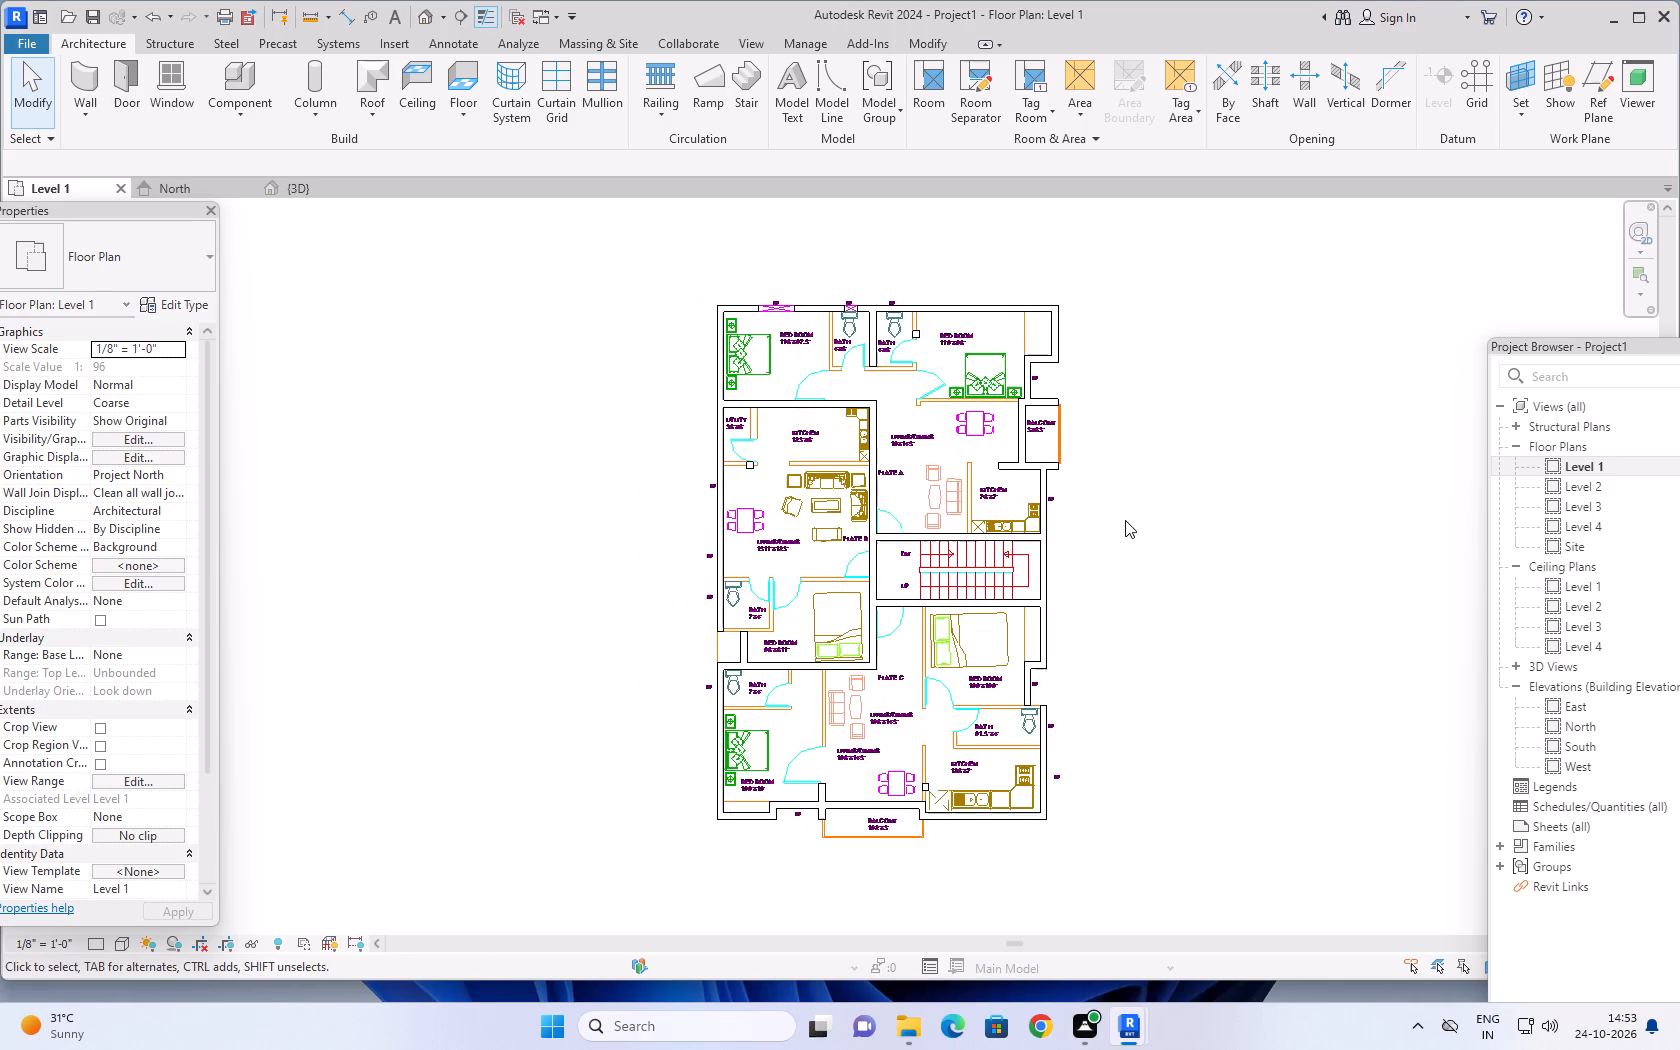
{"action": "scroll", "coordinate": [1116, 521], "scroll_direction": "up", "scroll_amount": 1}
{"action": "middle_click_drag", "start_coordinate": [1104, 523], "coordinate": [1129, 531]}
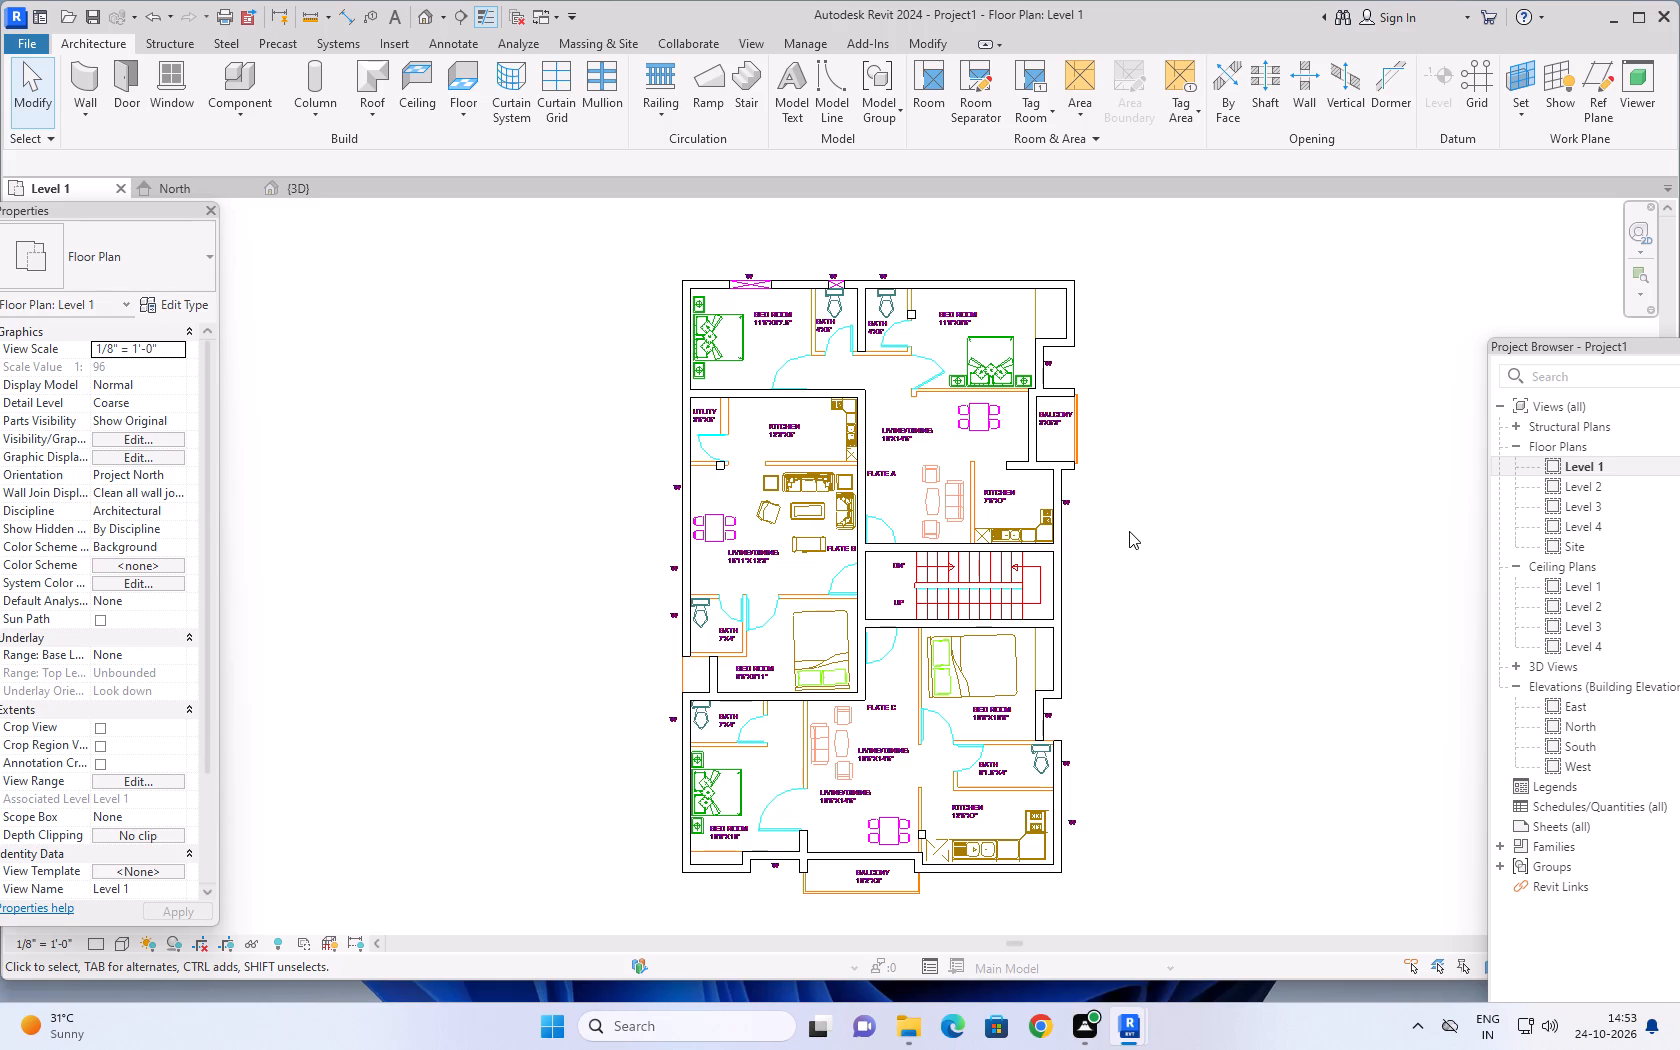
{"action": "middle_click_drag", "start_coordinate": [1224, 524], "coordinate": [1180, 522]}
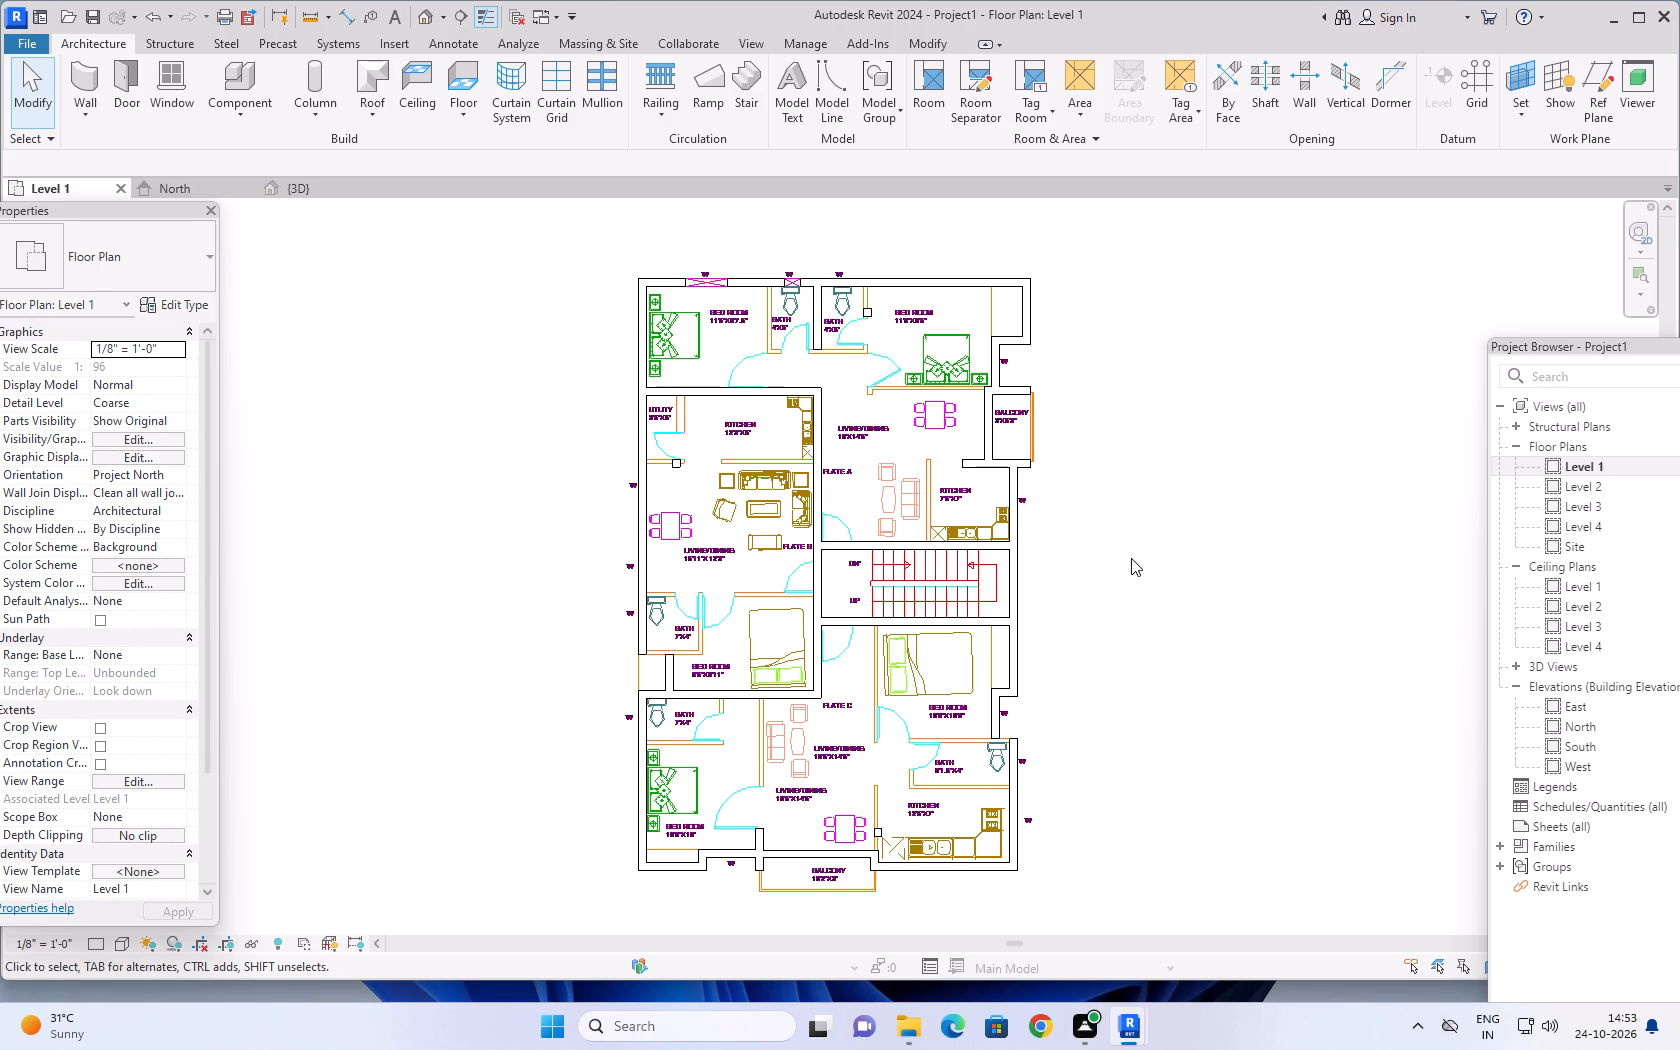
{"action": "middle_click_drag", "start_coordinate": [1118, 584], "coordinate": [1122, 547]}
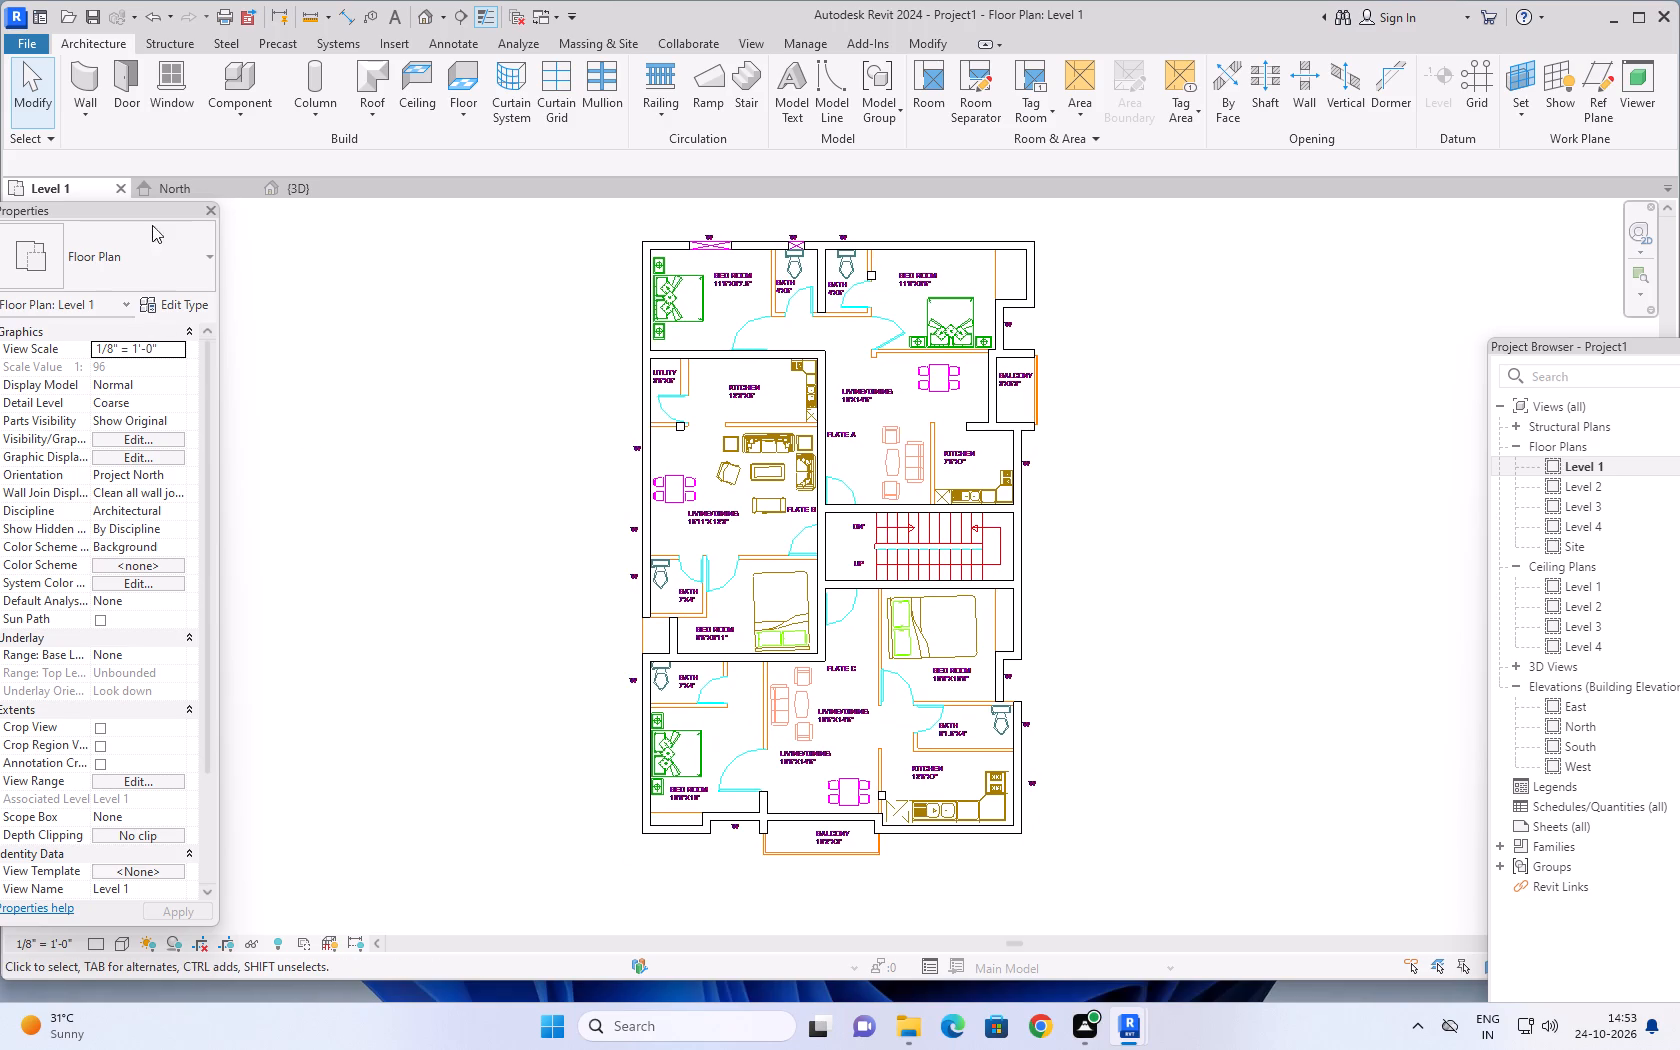
Save the project in Documents under the file name ARCH PLAN 5.
{"action": "left_click", "coordinate": [92, 79]}
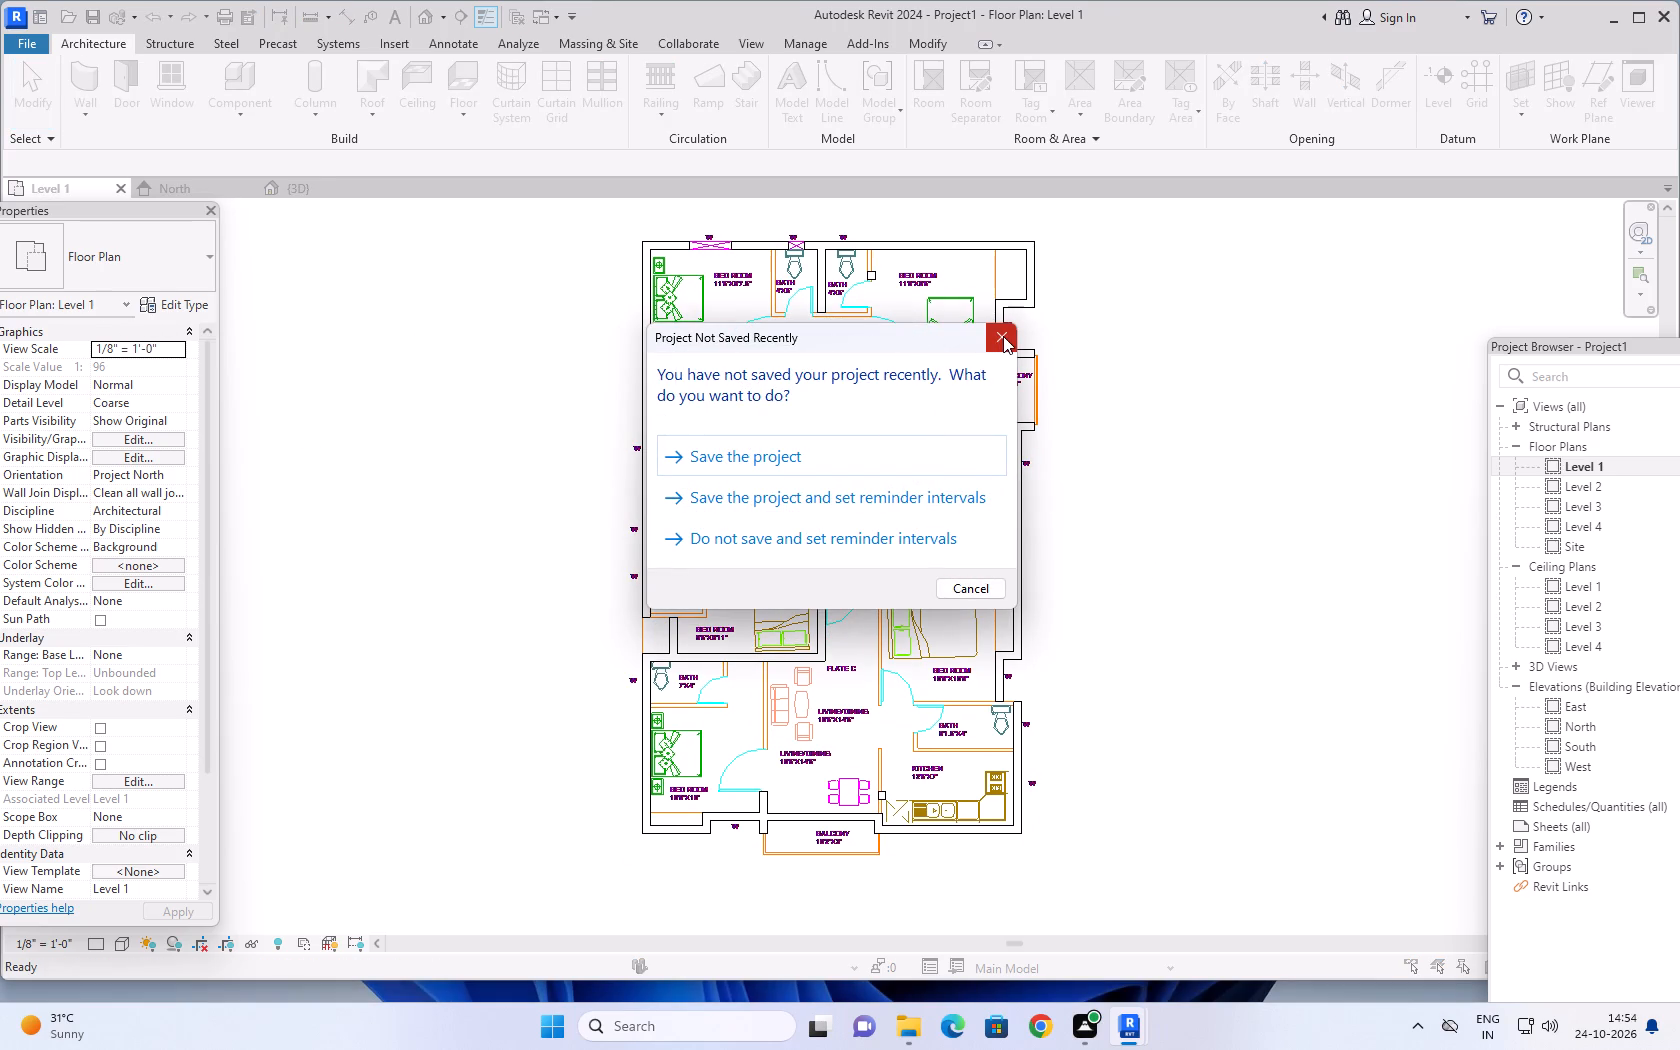
{"action": "left_click", "coordinate": [778, 460]}
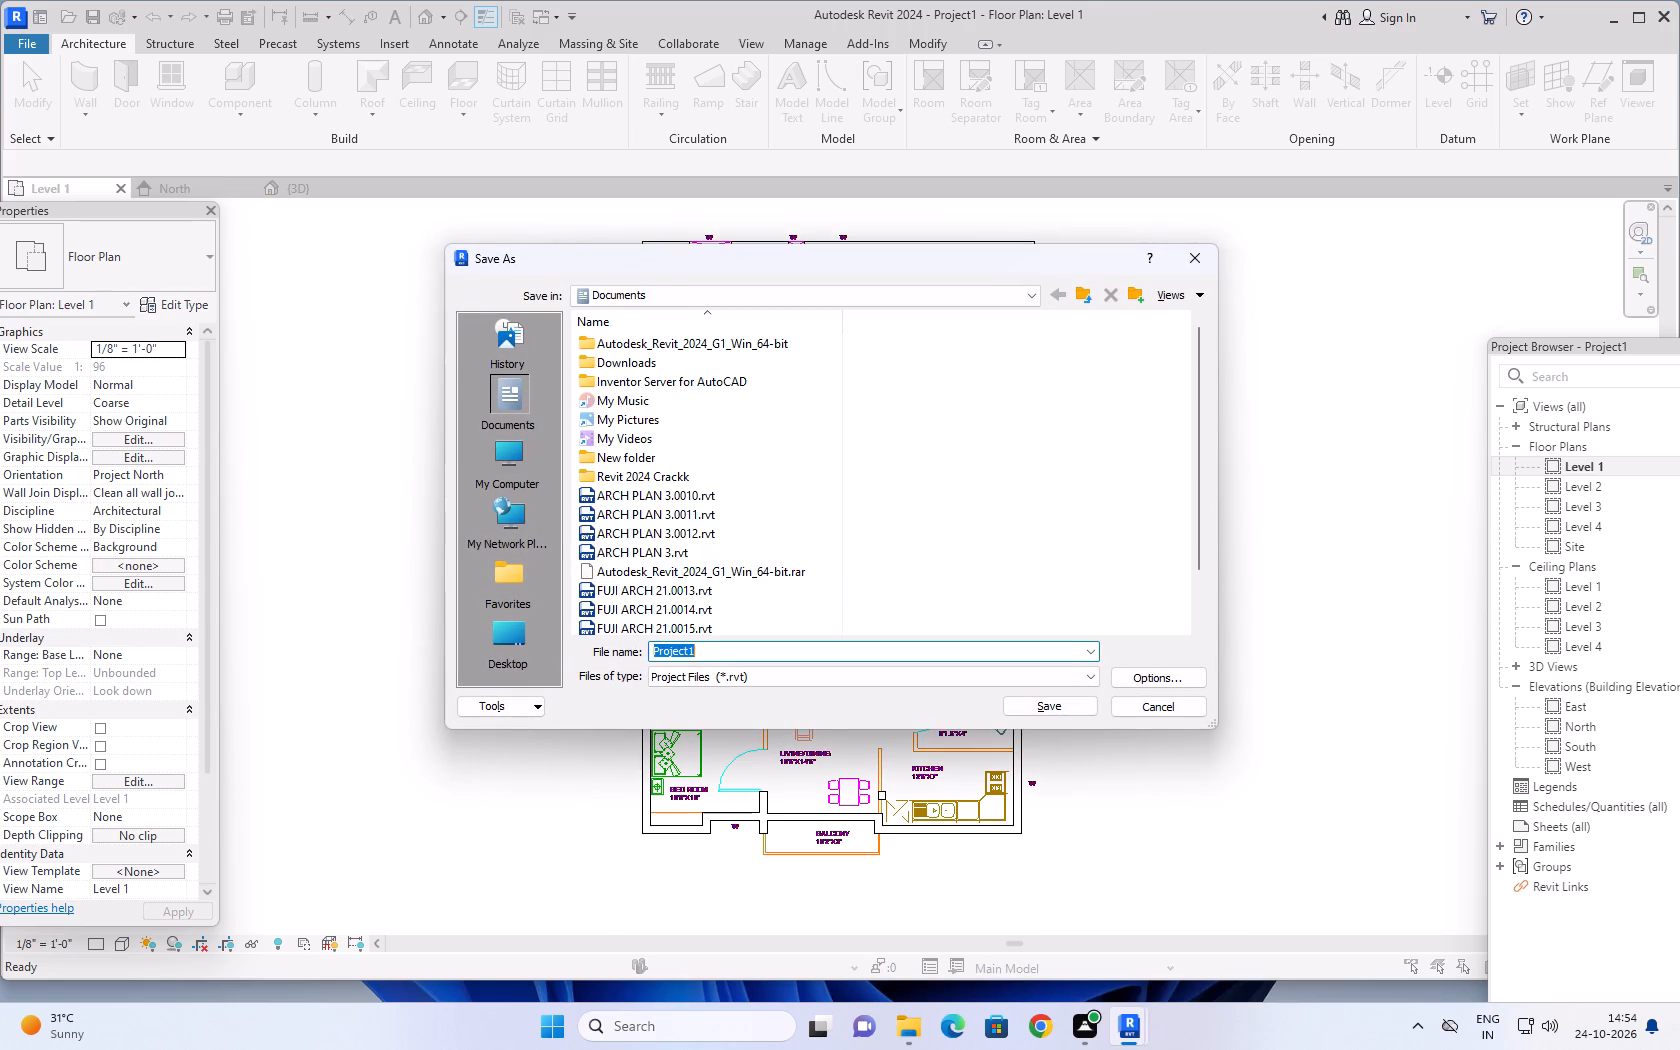
{"action": "key", "text": "BackSpace"}
{"action": "type", "text": "ARCH"}
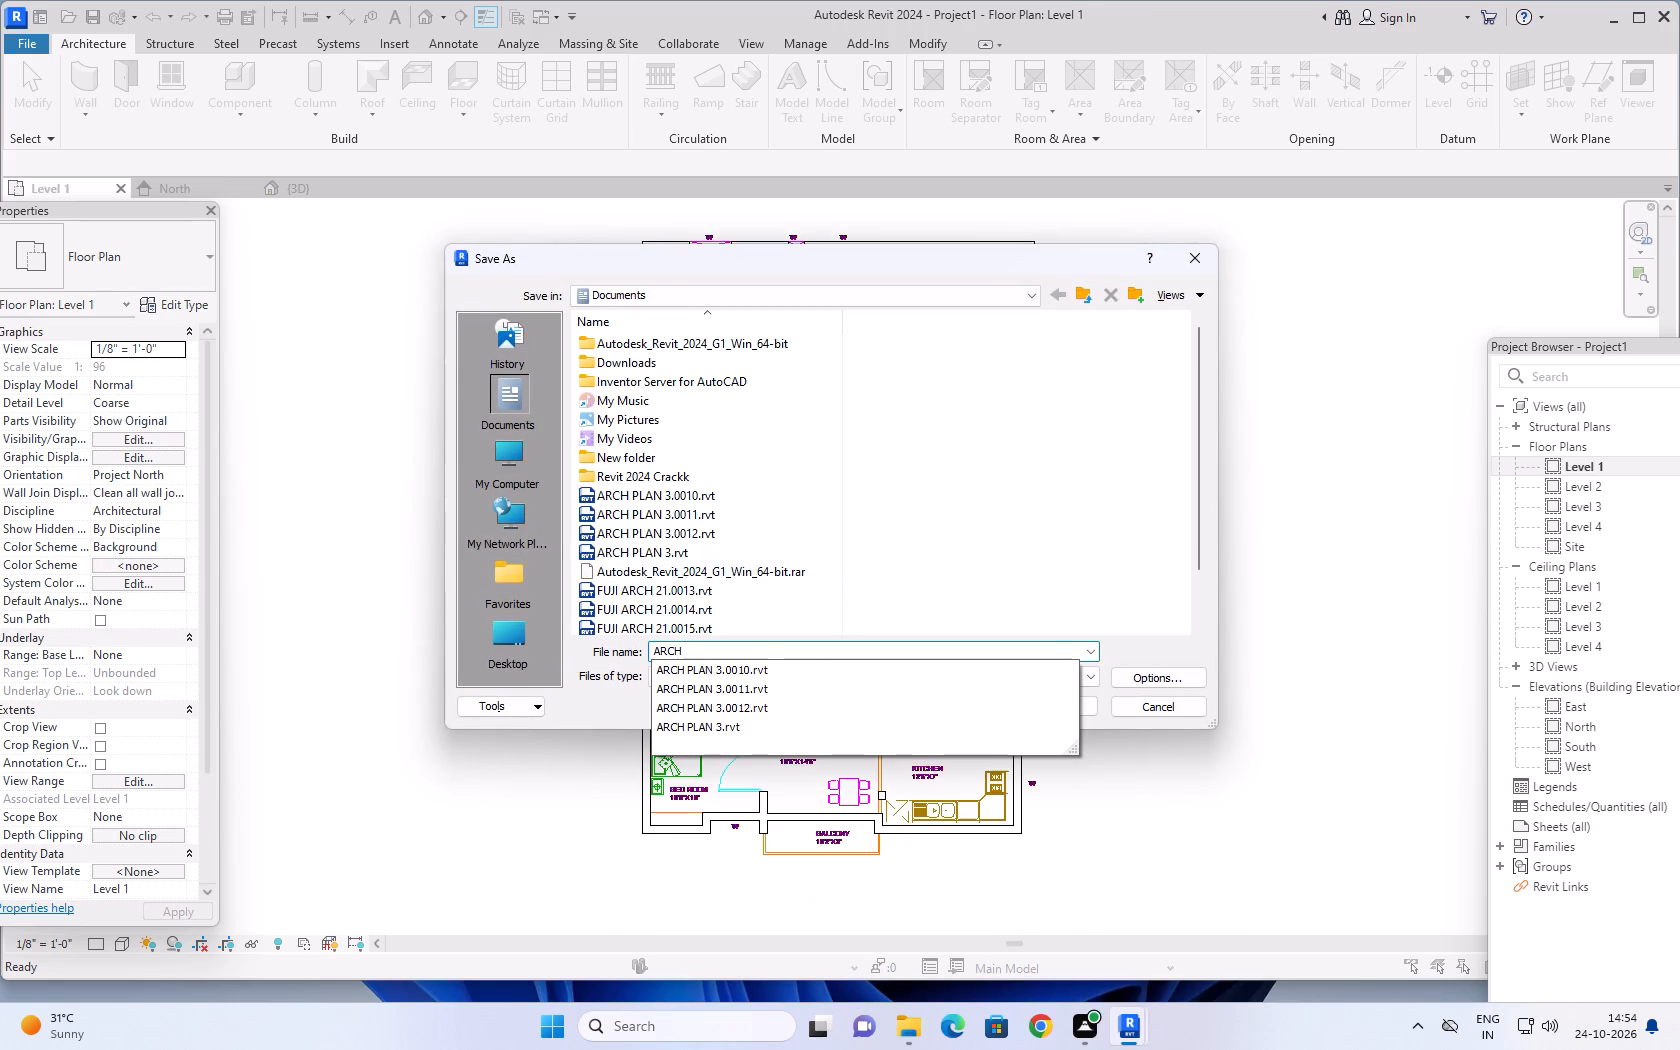
{"action": "key", "text": "space"}
{"action": "type", "text": "PLAN"}
{"action": "key", "text": "space"}
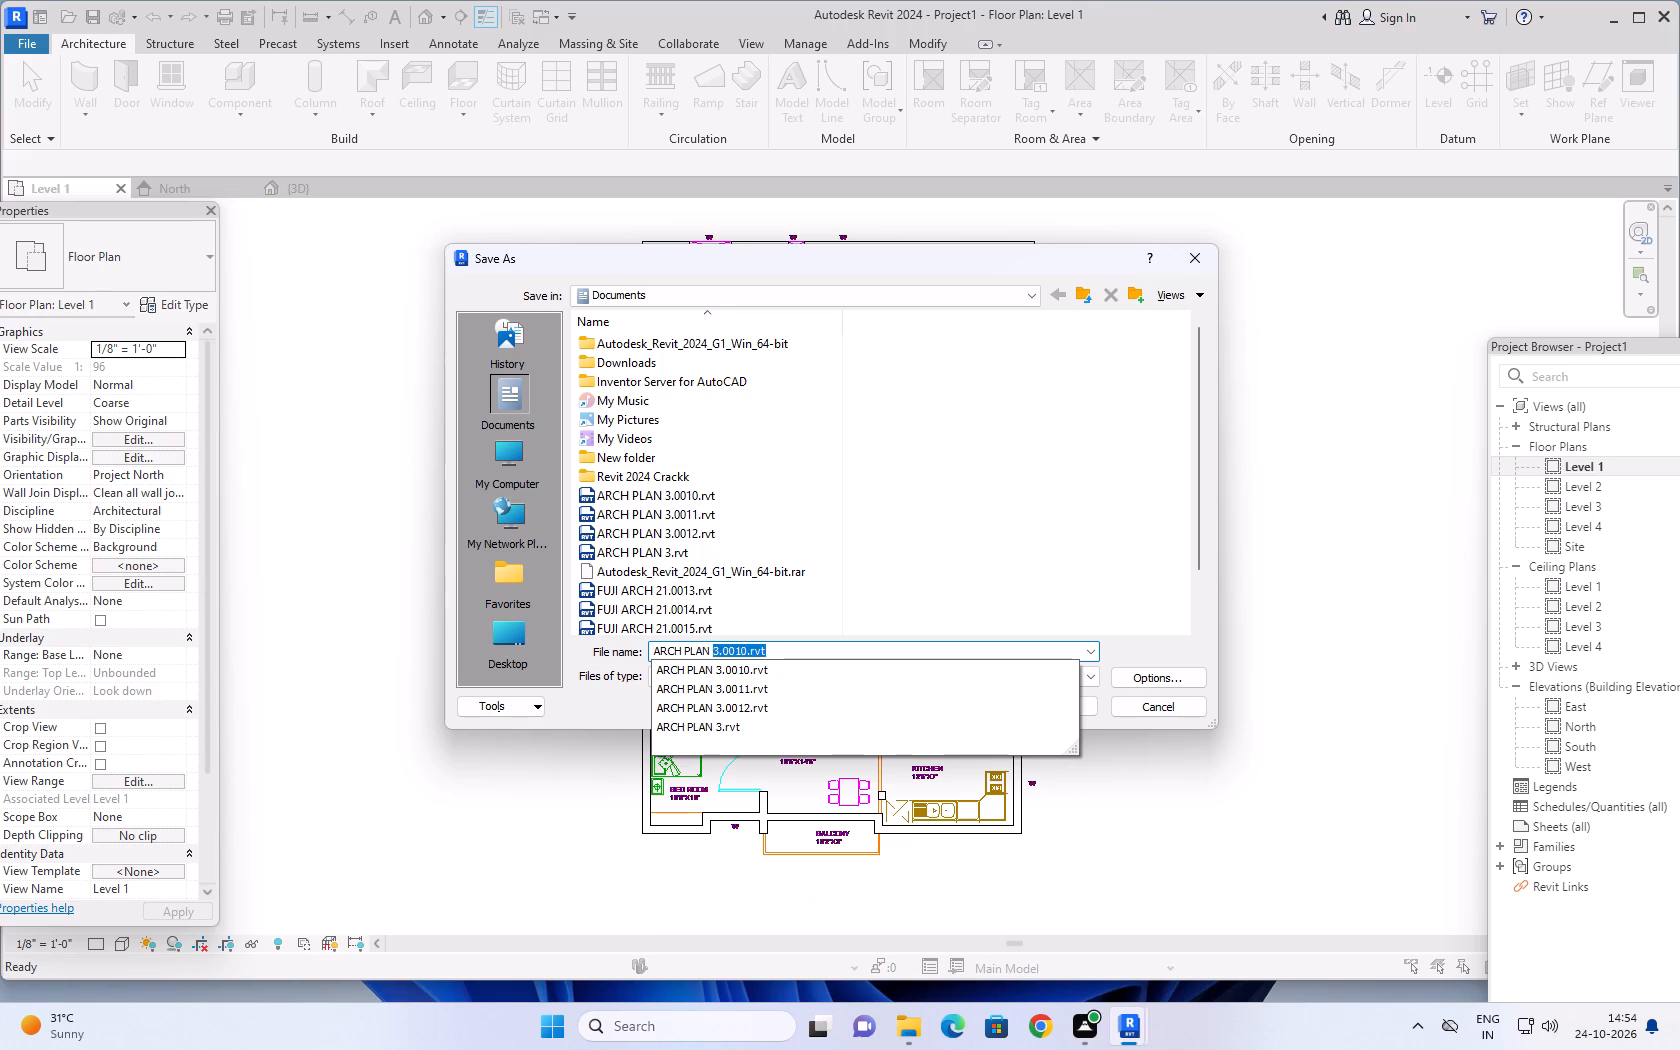
{"action": "key", "text": "5"}
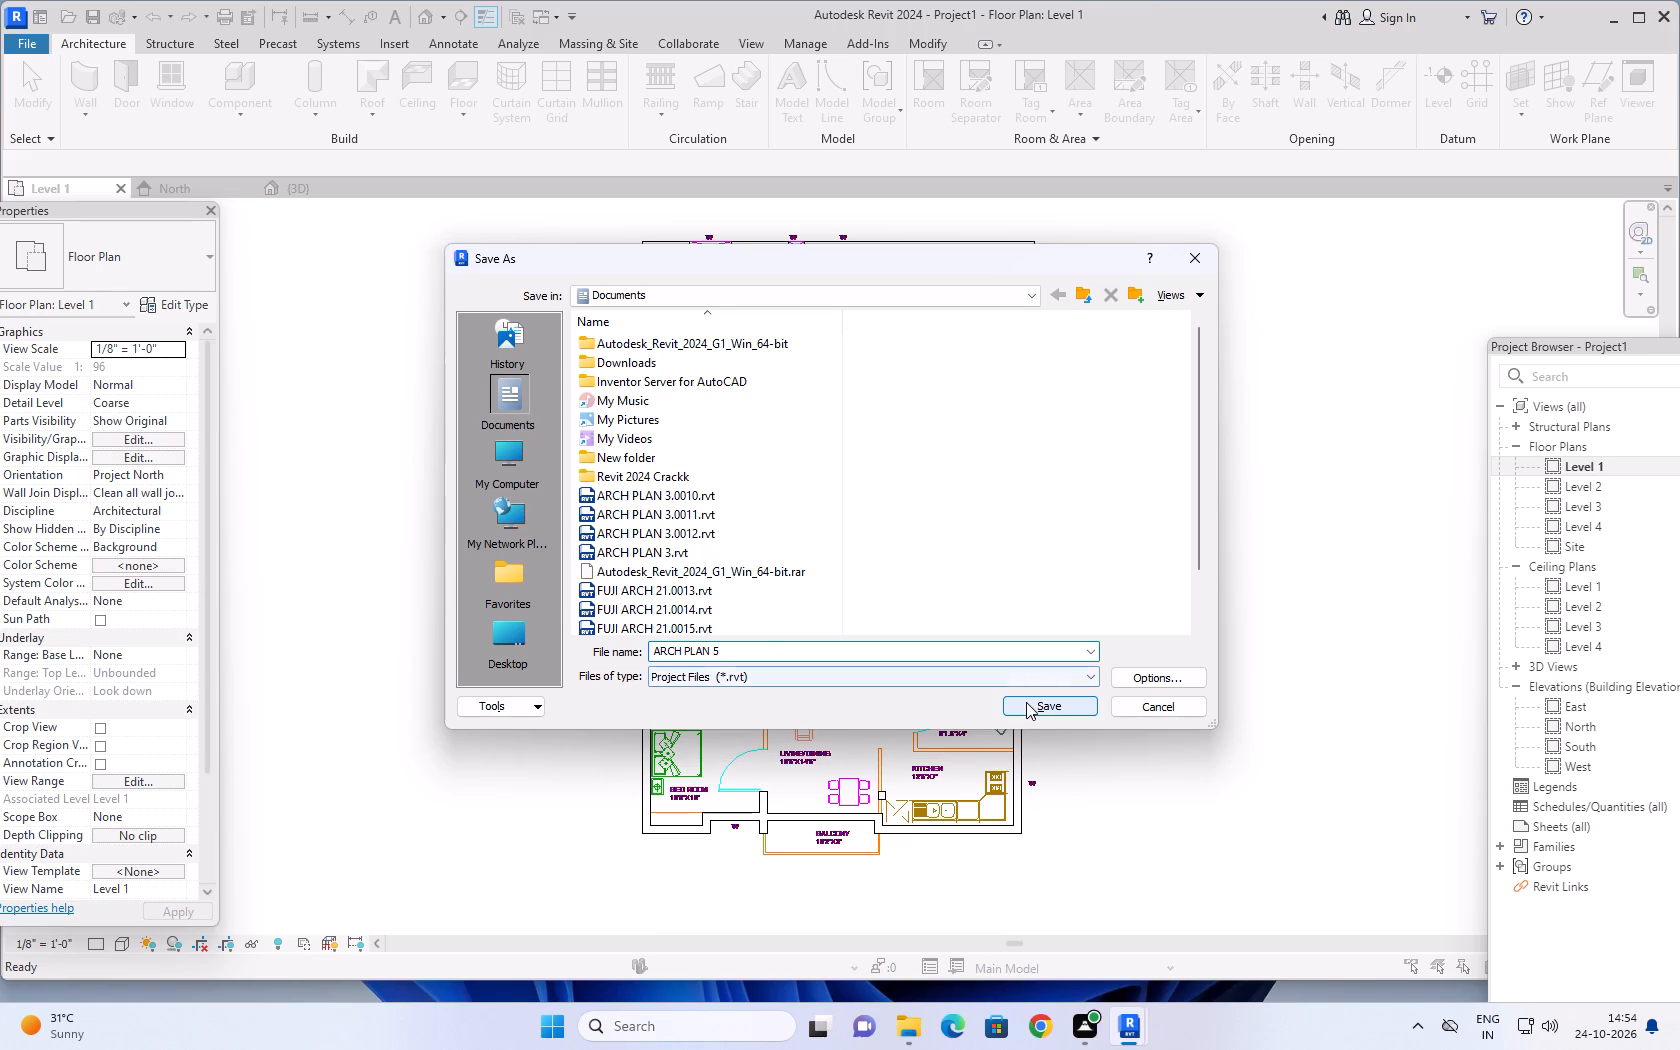
{"action": "left_click", "coordinate": [1035, 709]}
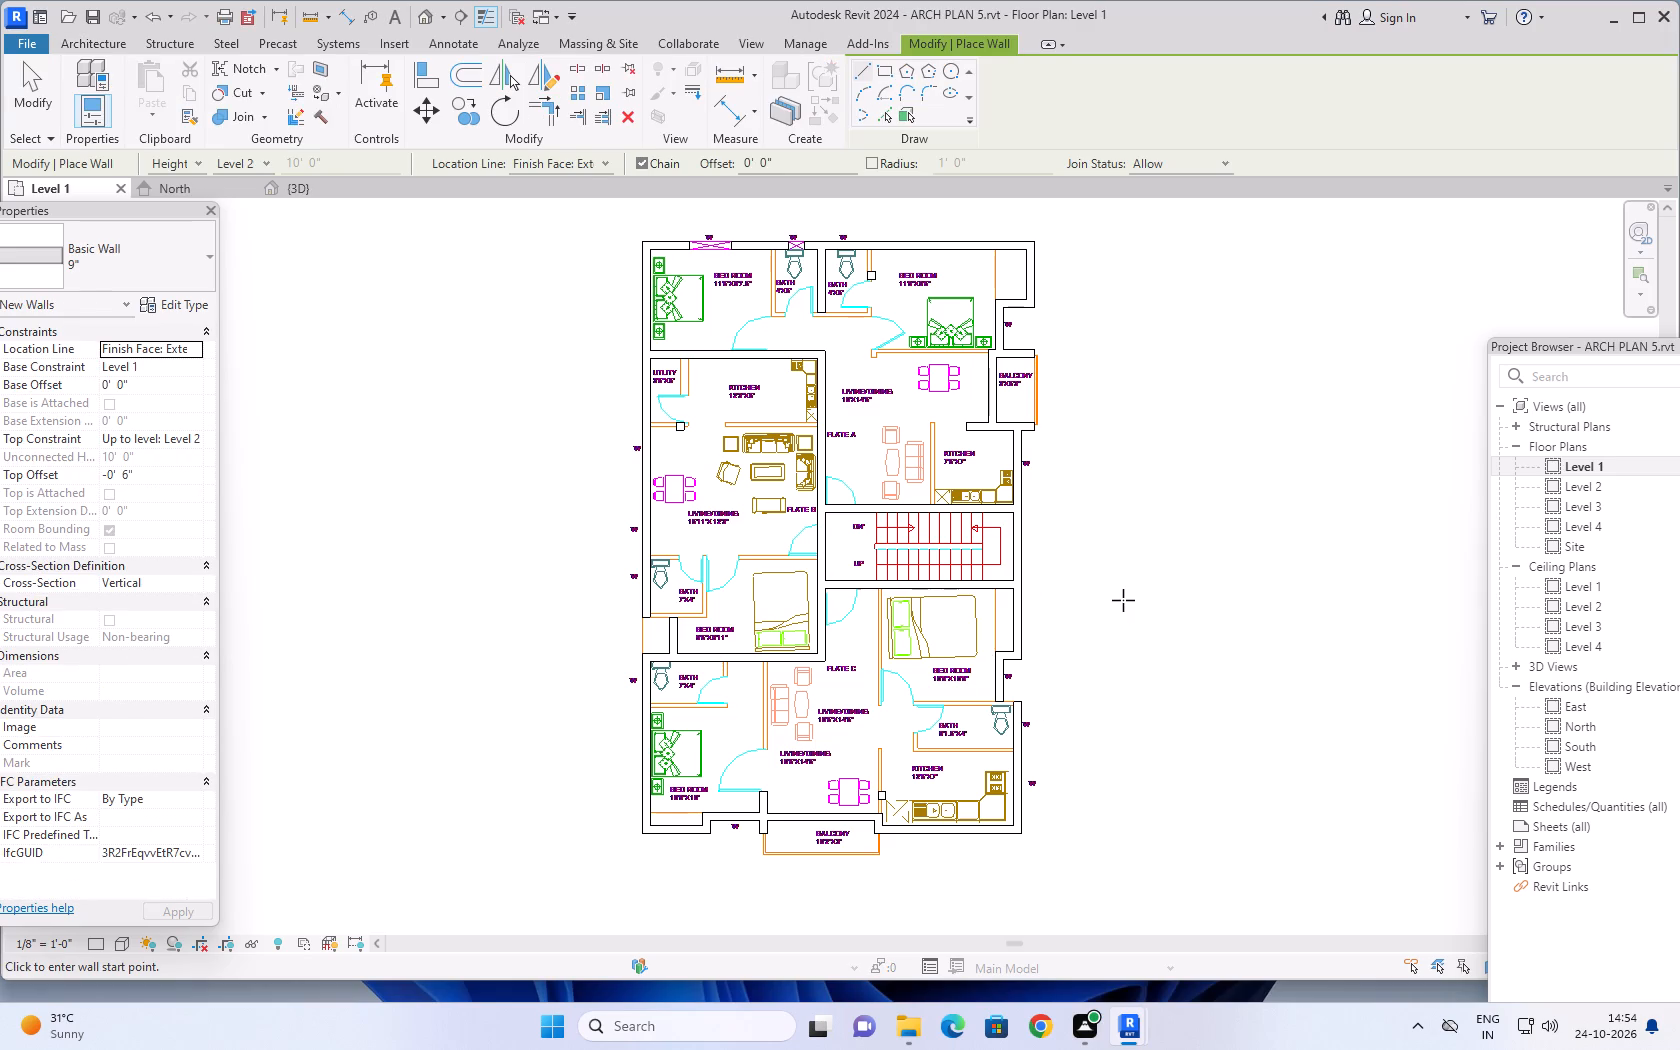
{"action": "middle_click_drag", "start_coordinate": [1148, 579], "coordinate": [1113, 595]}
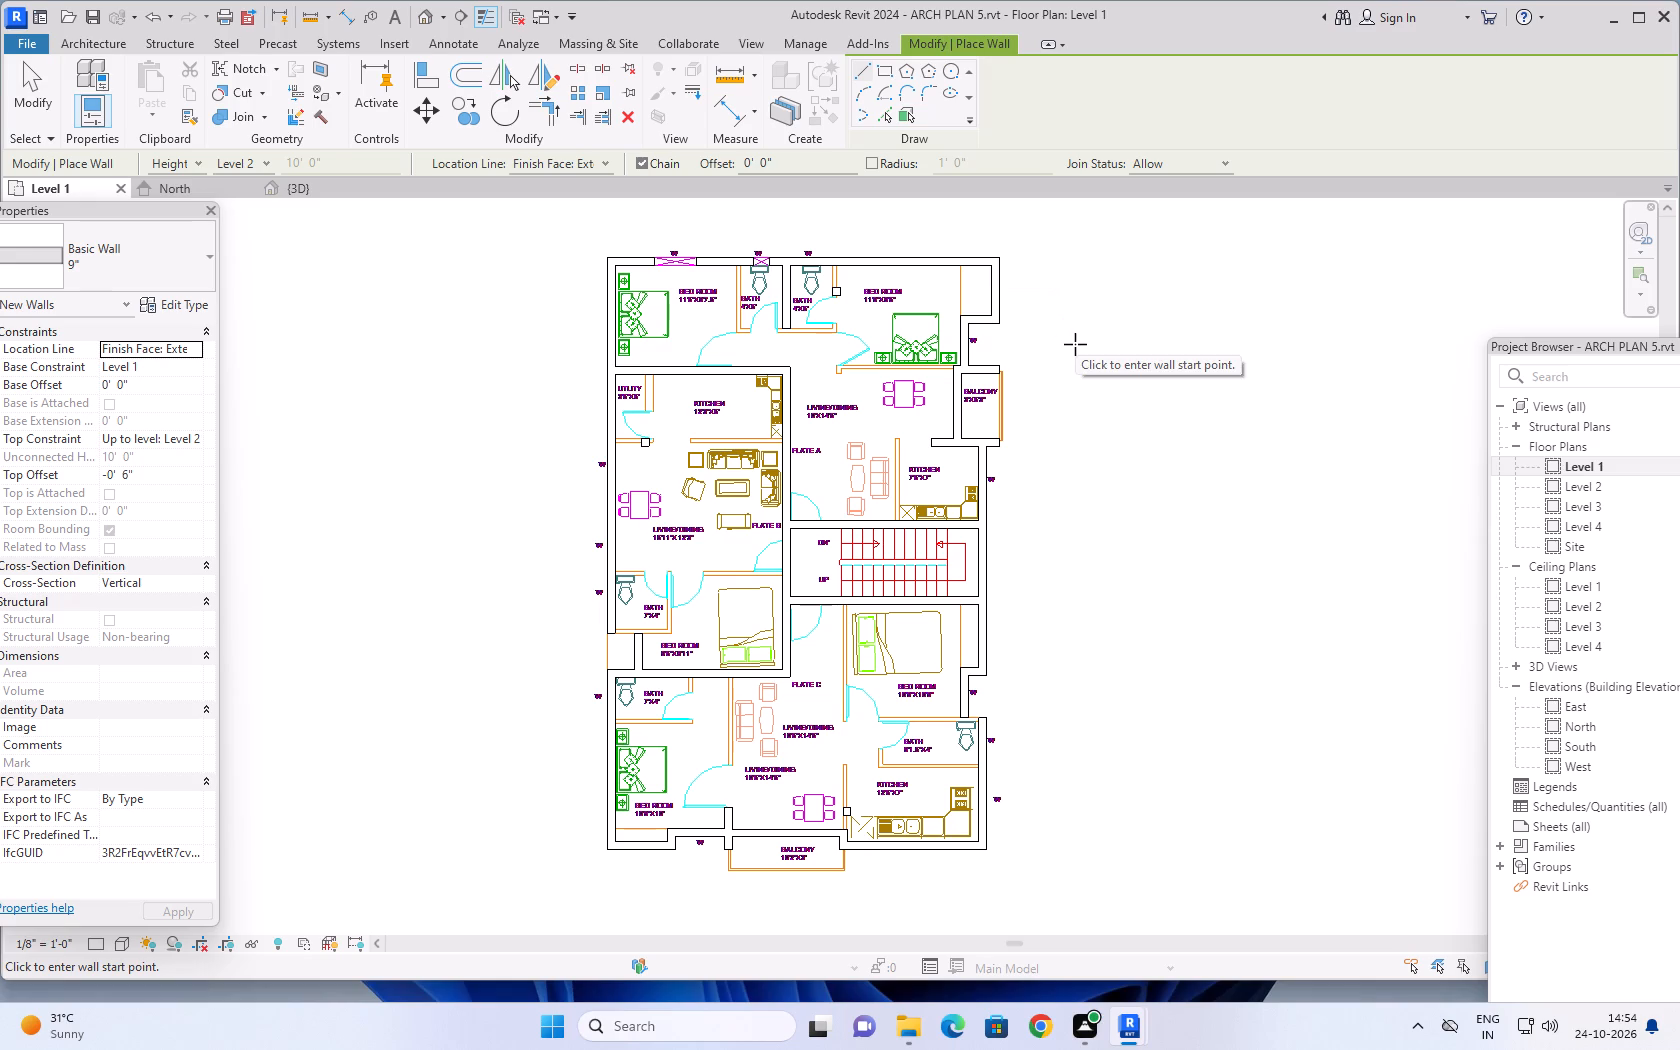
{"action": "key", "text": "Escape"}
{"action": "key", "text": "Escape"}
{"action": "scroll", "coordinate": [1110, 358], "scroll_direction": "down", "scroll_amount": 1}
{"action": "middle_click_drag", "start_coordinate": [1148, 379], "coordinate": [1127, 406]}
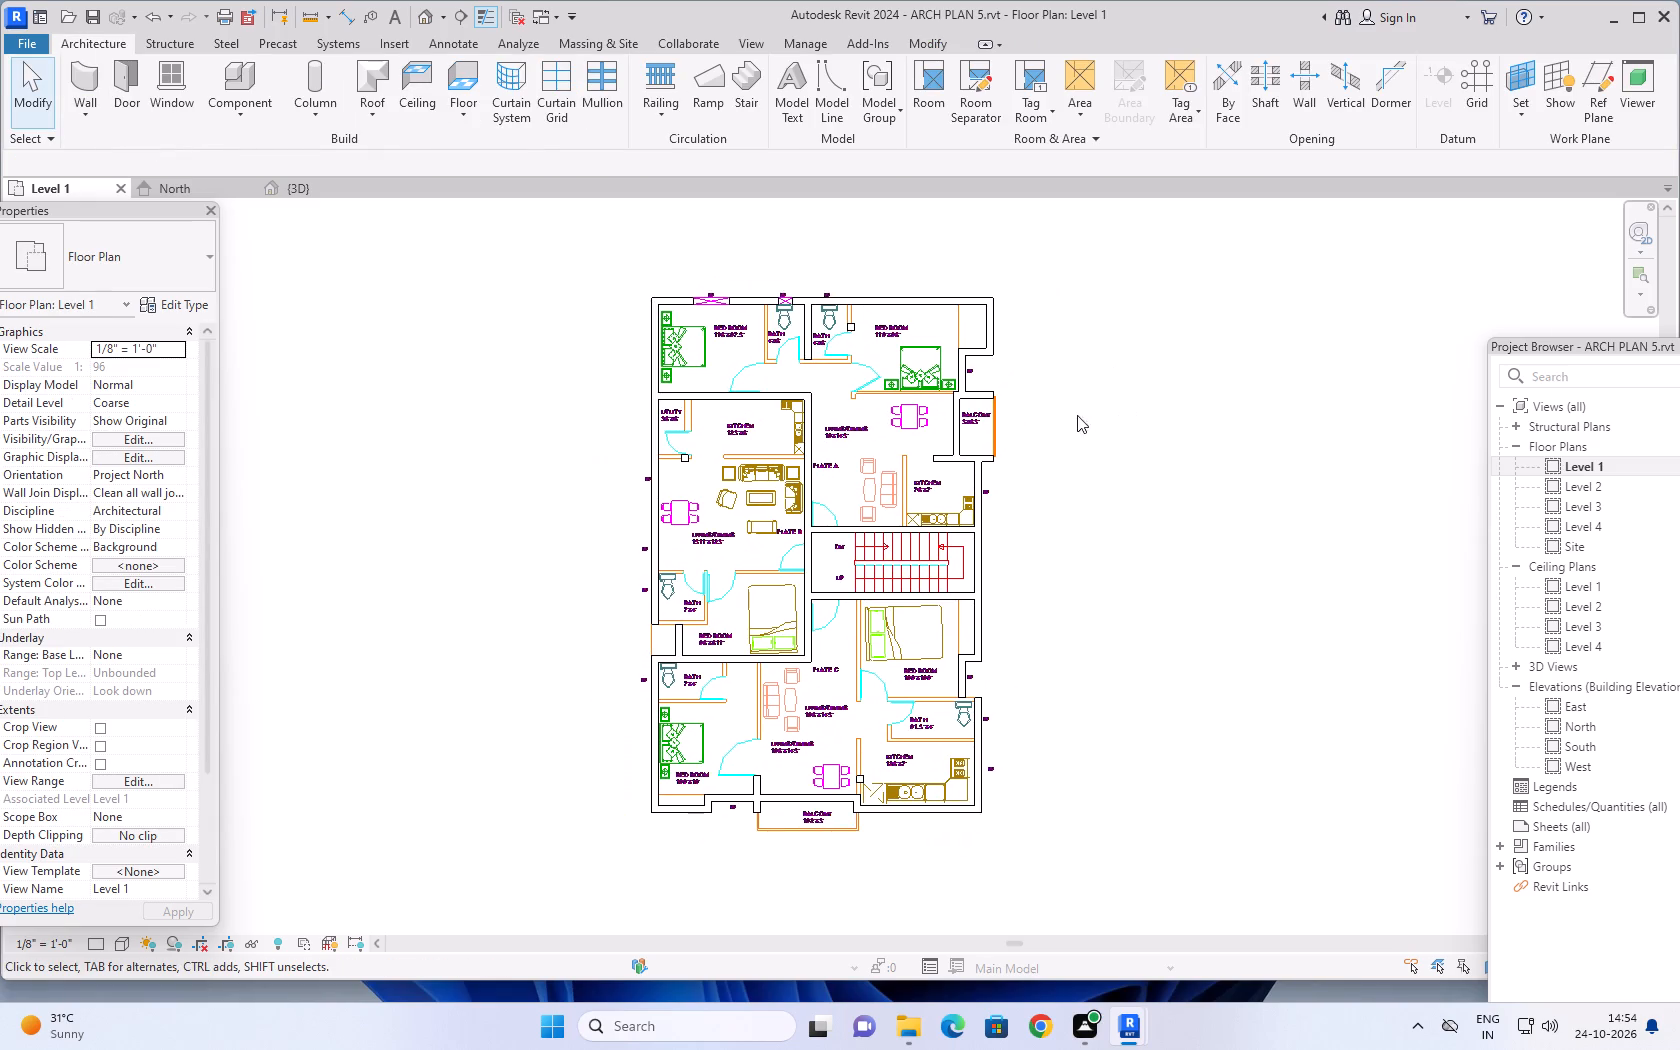
Start a wall and duplicate the 9" basic wall type as a new type named 4.5".
{"action": "left_click", "coordinate": [88, 68]}
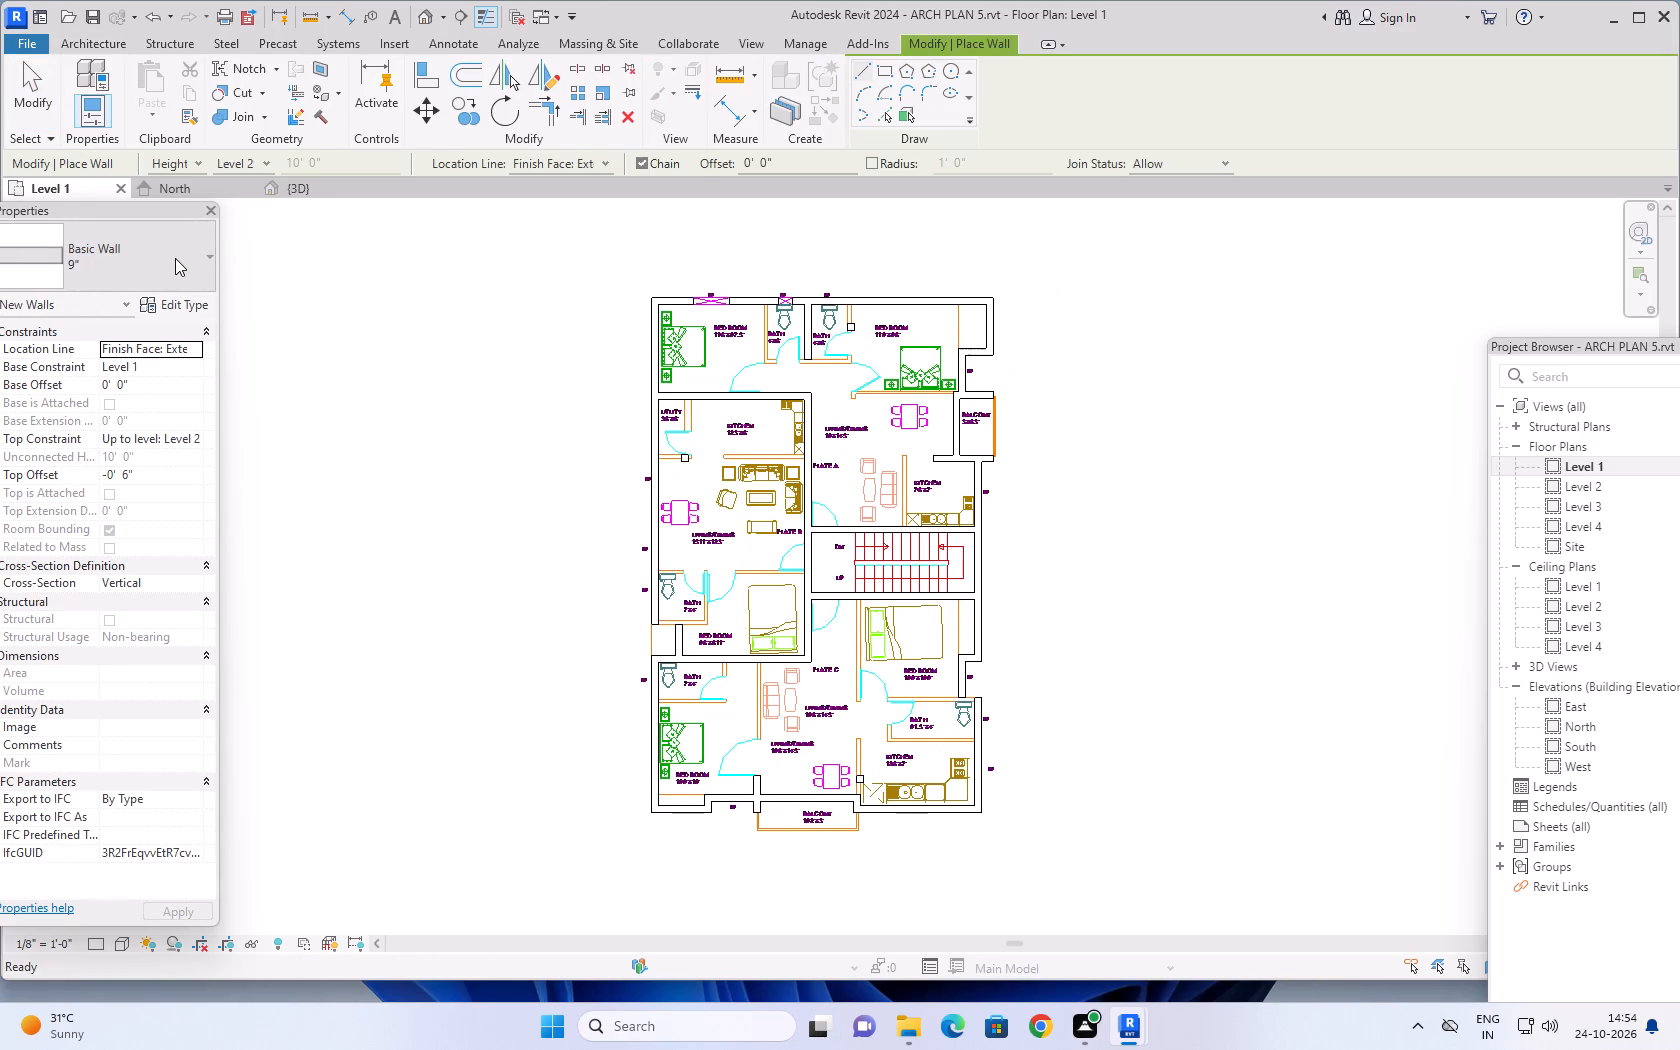
{"action": "left_click", "coordinate": [174, 301]}
{"action": "left_click", "coordinate": [1297, 342]}
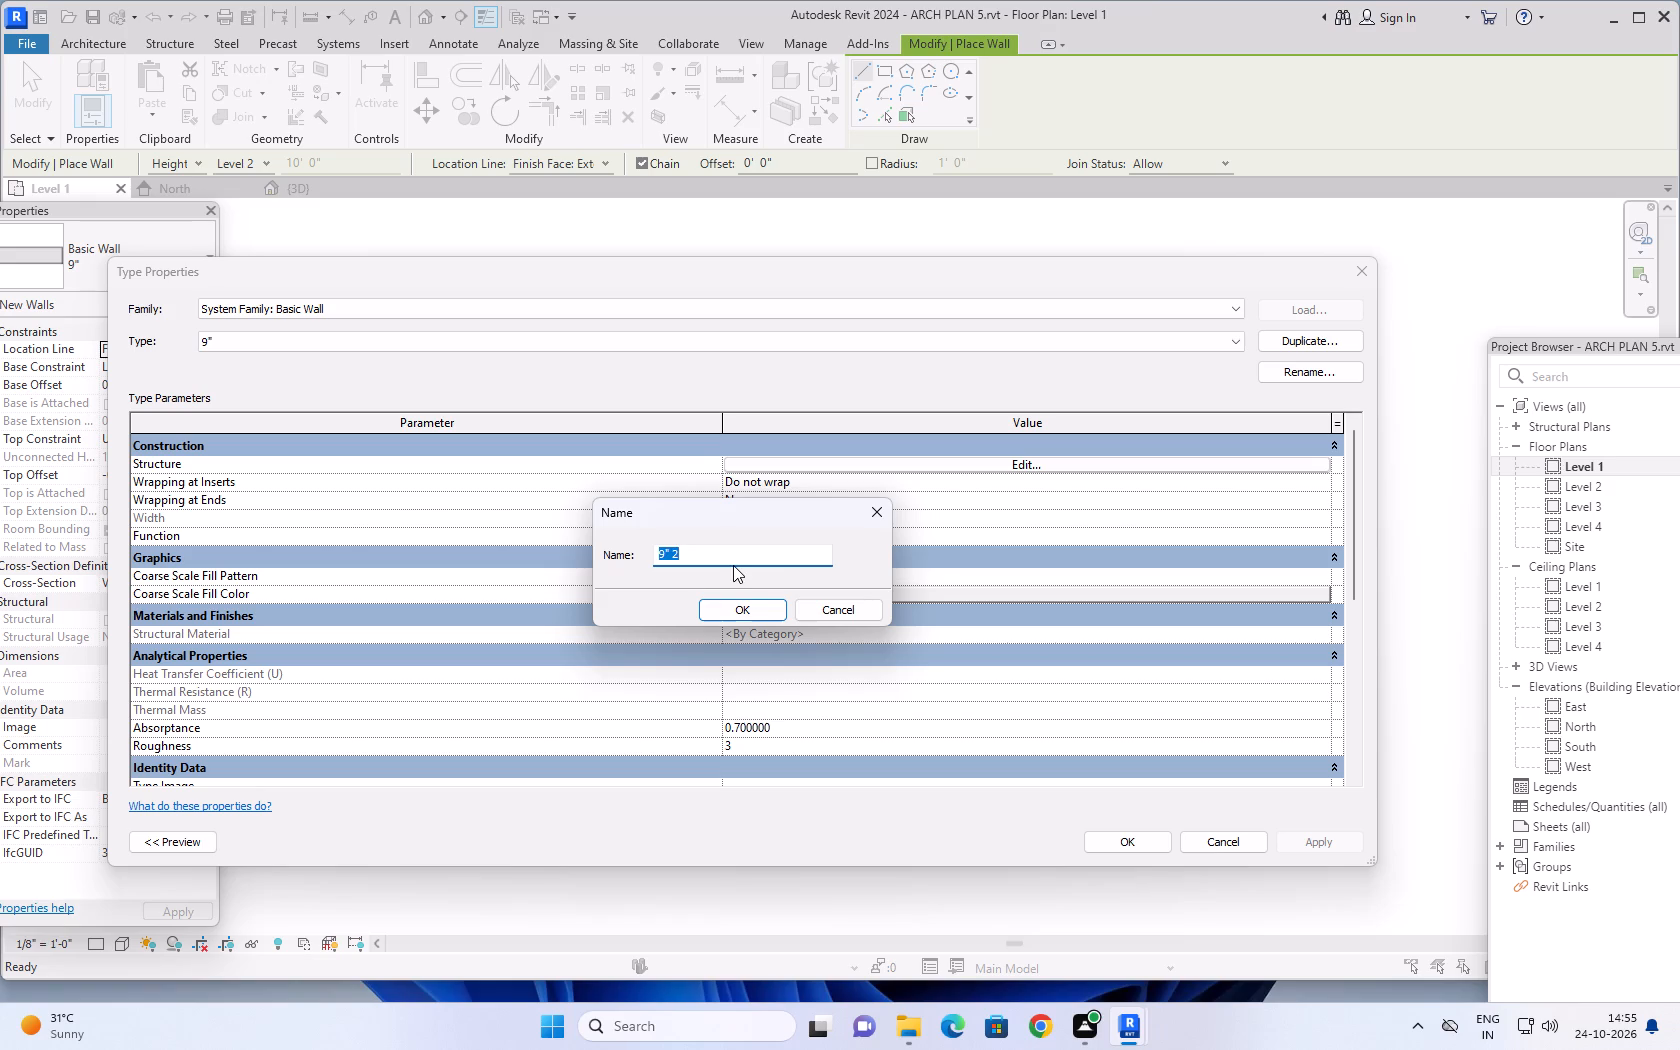
{"action": "type", "text": "4.5"}
{"action": "key", "text": "shift+quotedbl"}
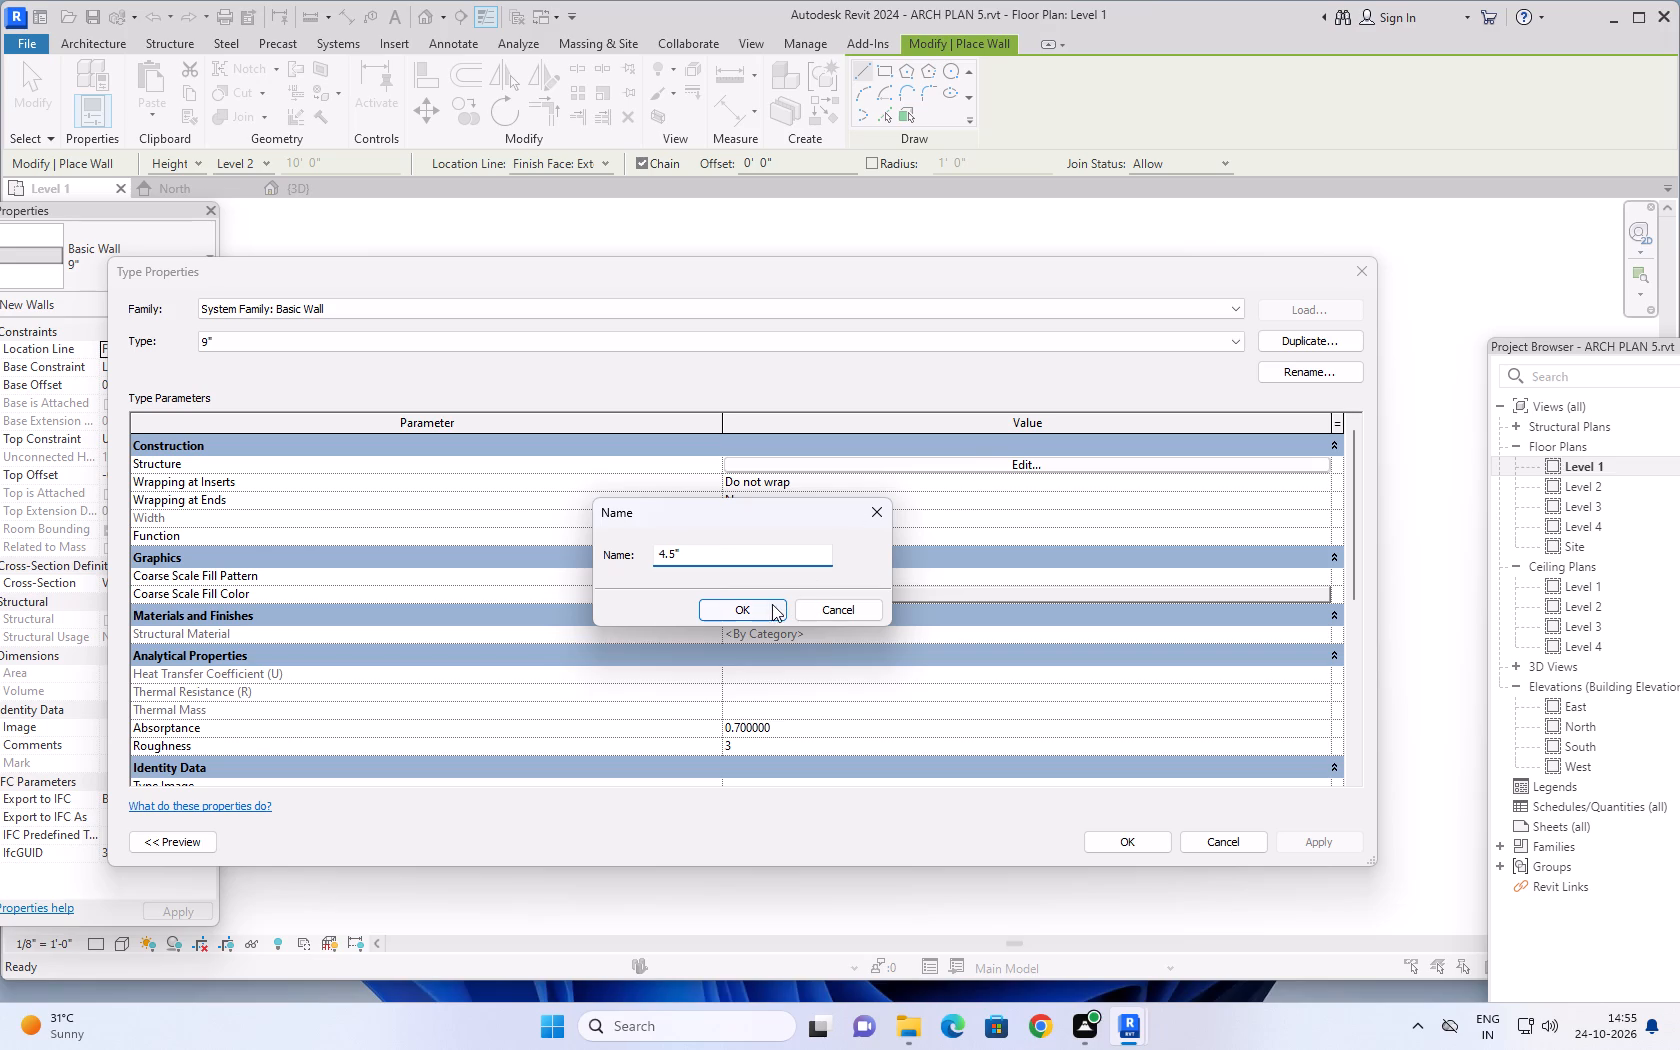
{"action": "left_click", "coordinate": [751, 605]}
Set the structure layer thickness of the 4.5" wall type to 4.5" and apply the type changes.
{"action": "left_click", "coordinate": [969, 462]}
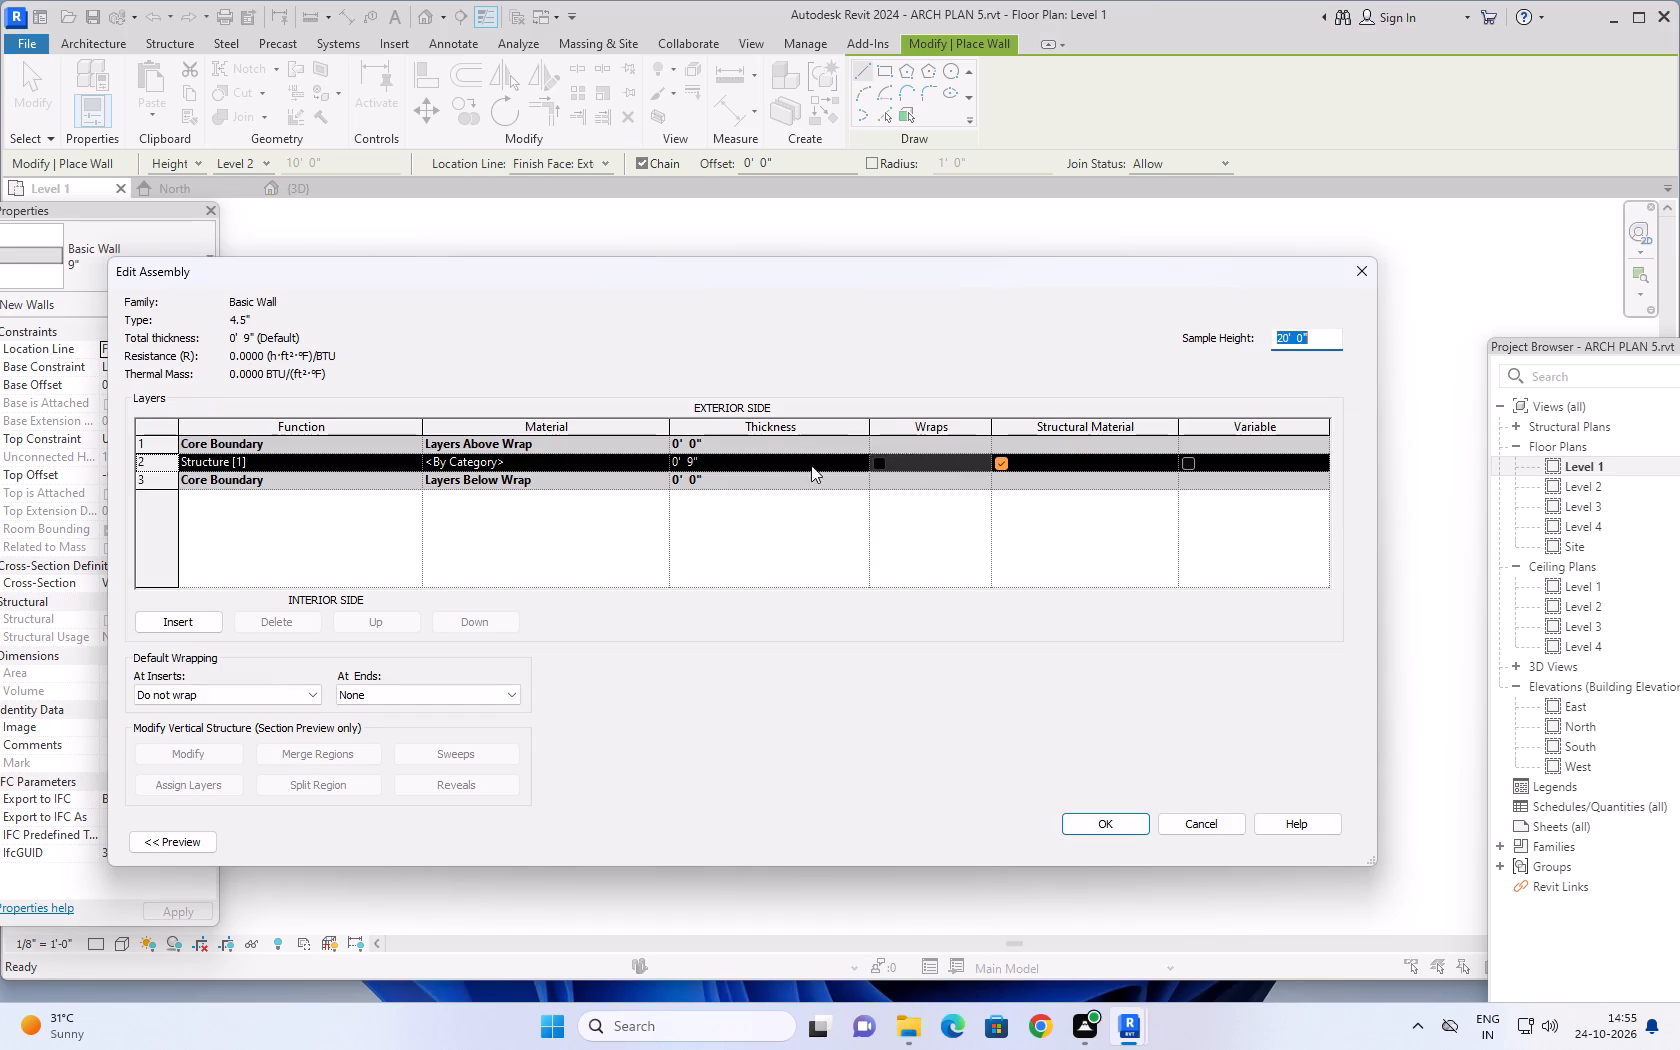
{"action": "left_click", "coordinate": [765, 466]}
{"action": "type", "text": "4.5\""}
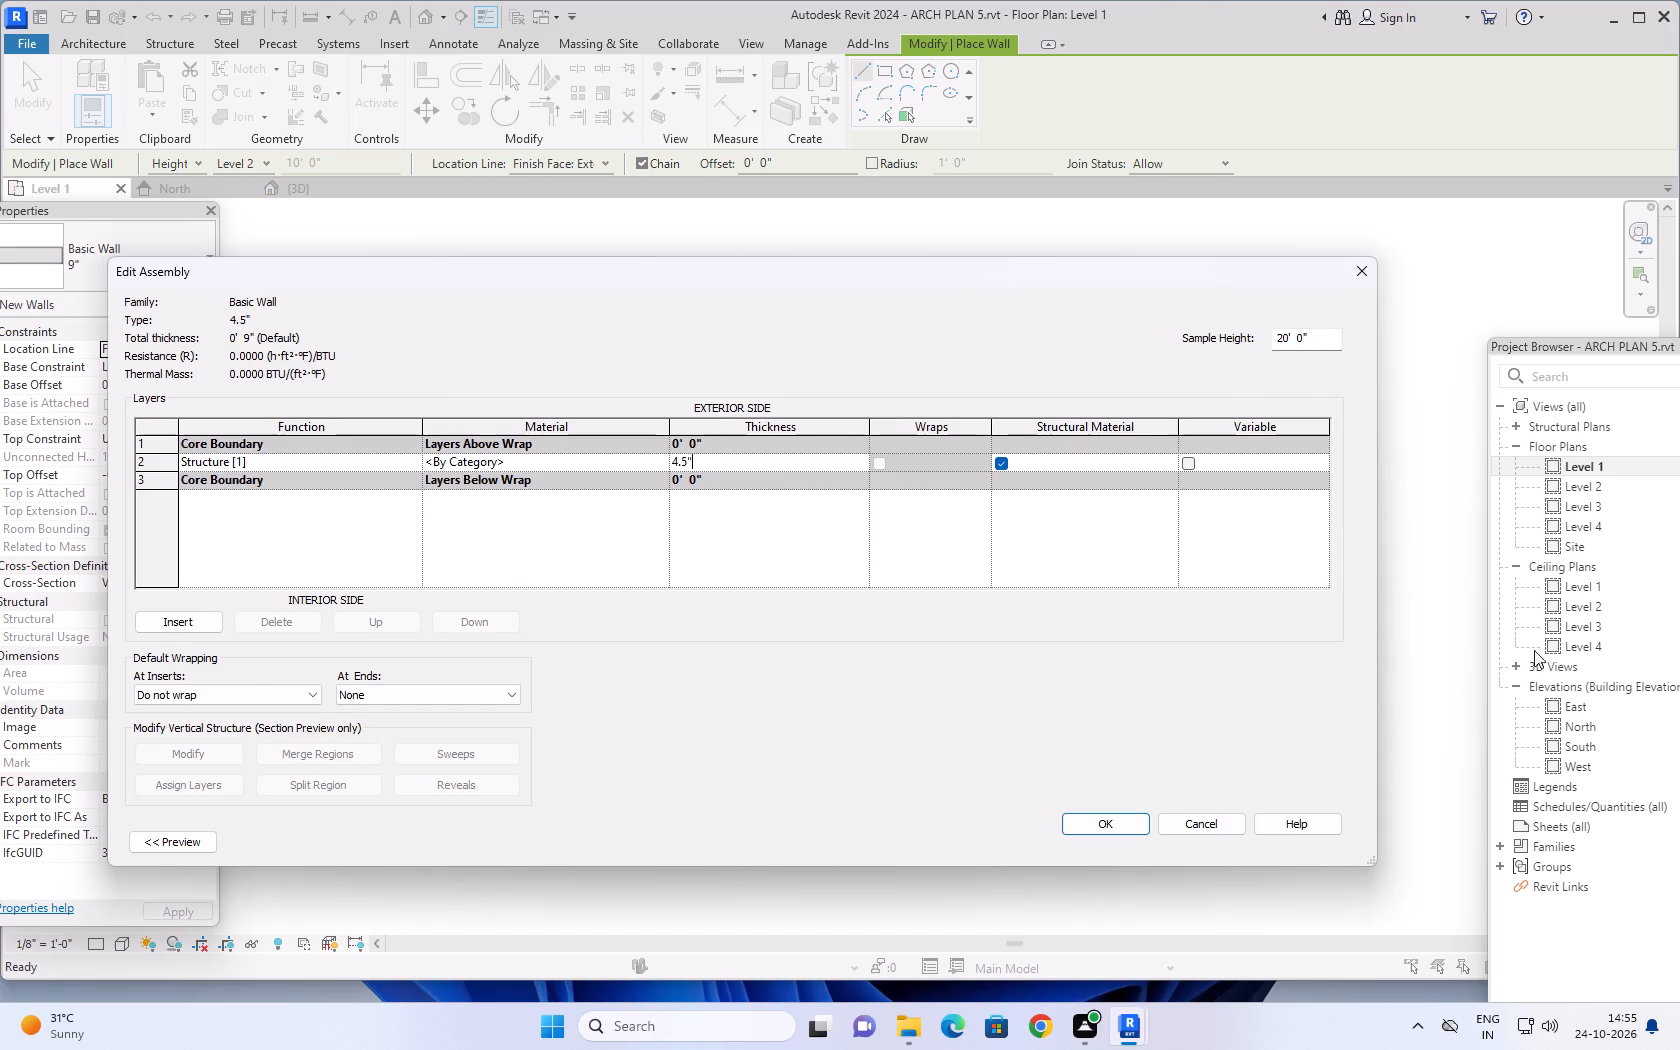
{"action": "left_click", "coordinate": [1097, 824]}
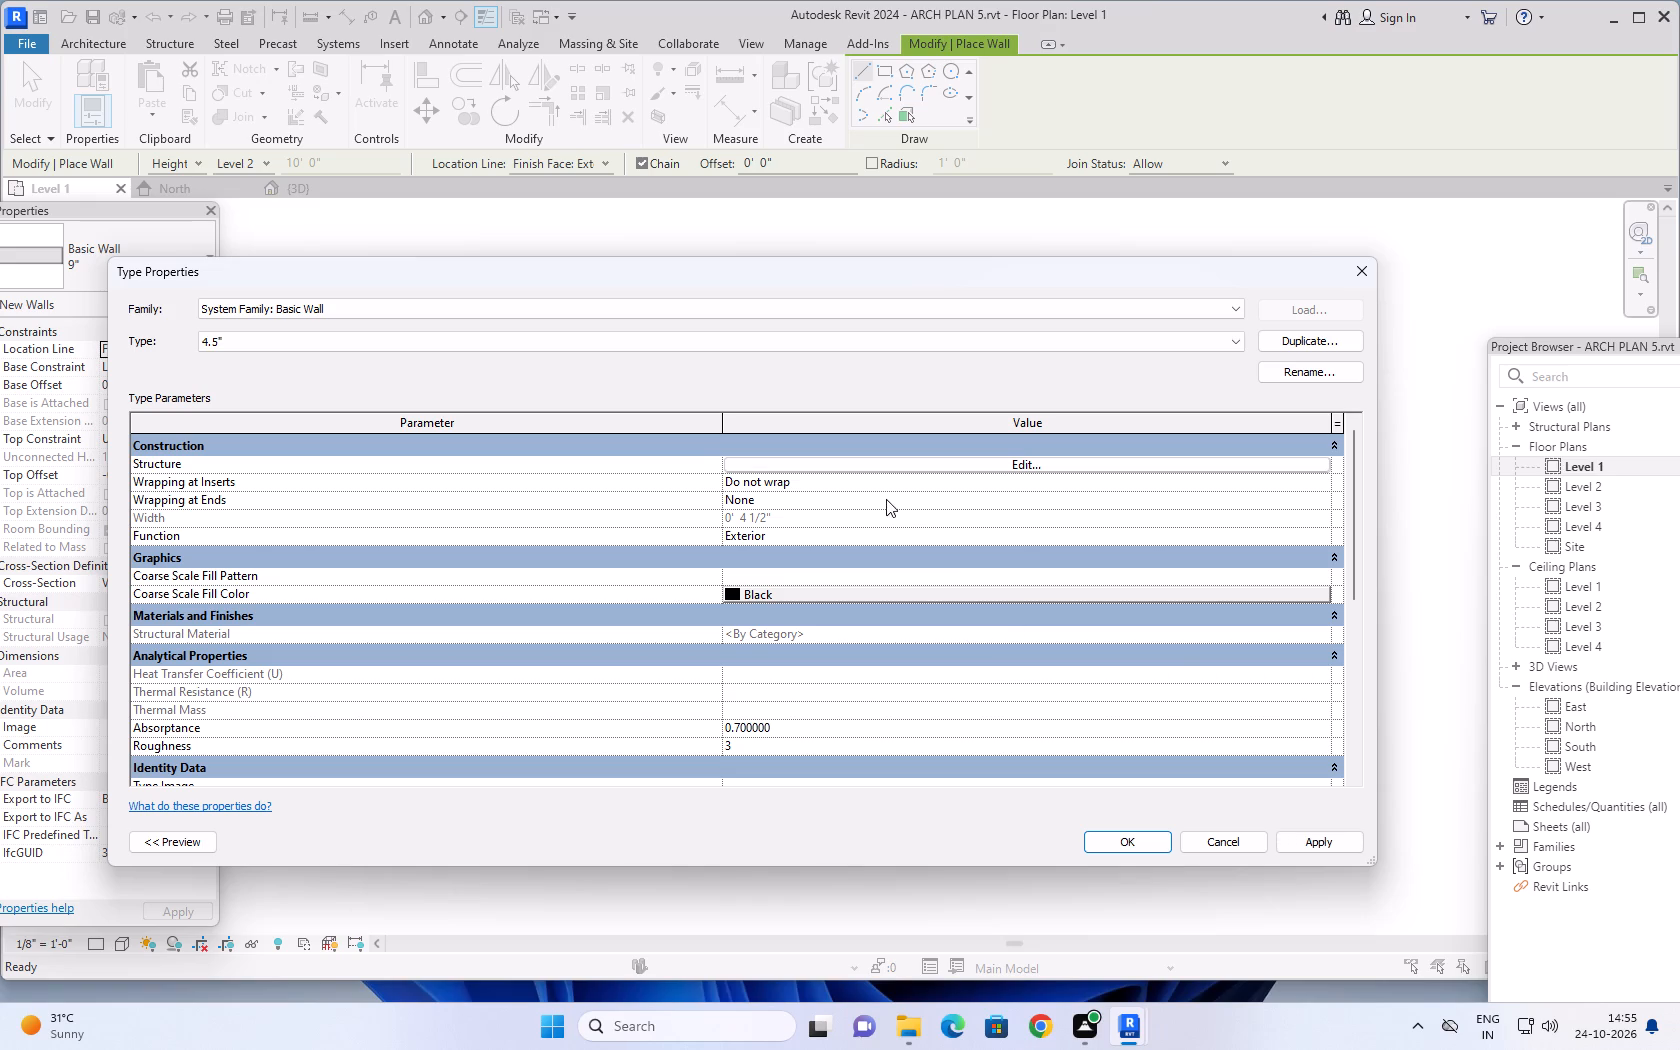
{"action": "left_click", "coordinate": [1331, 843]}
{"action": "left_click", "coordinate": [1141, 842]}
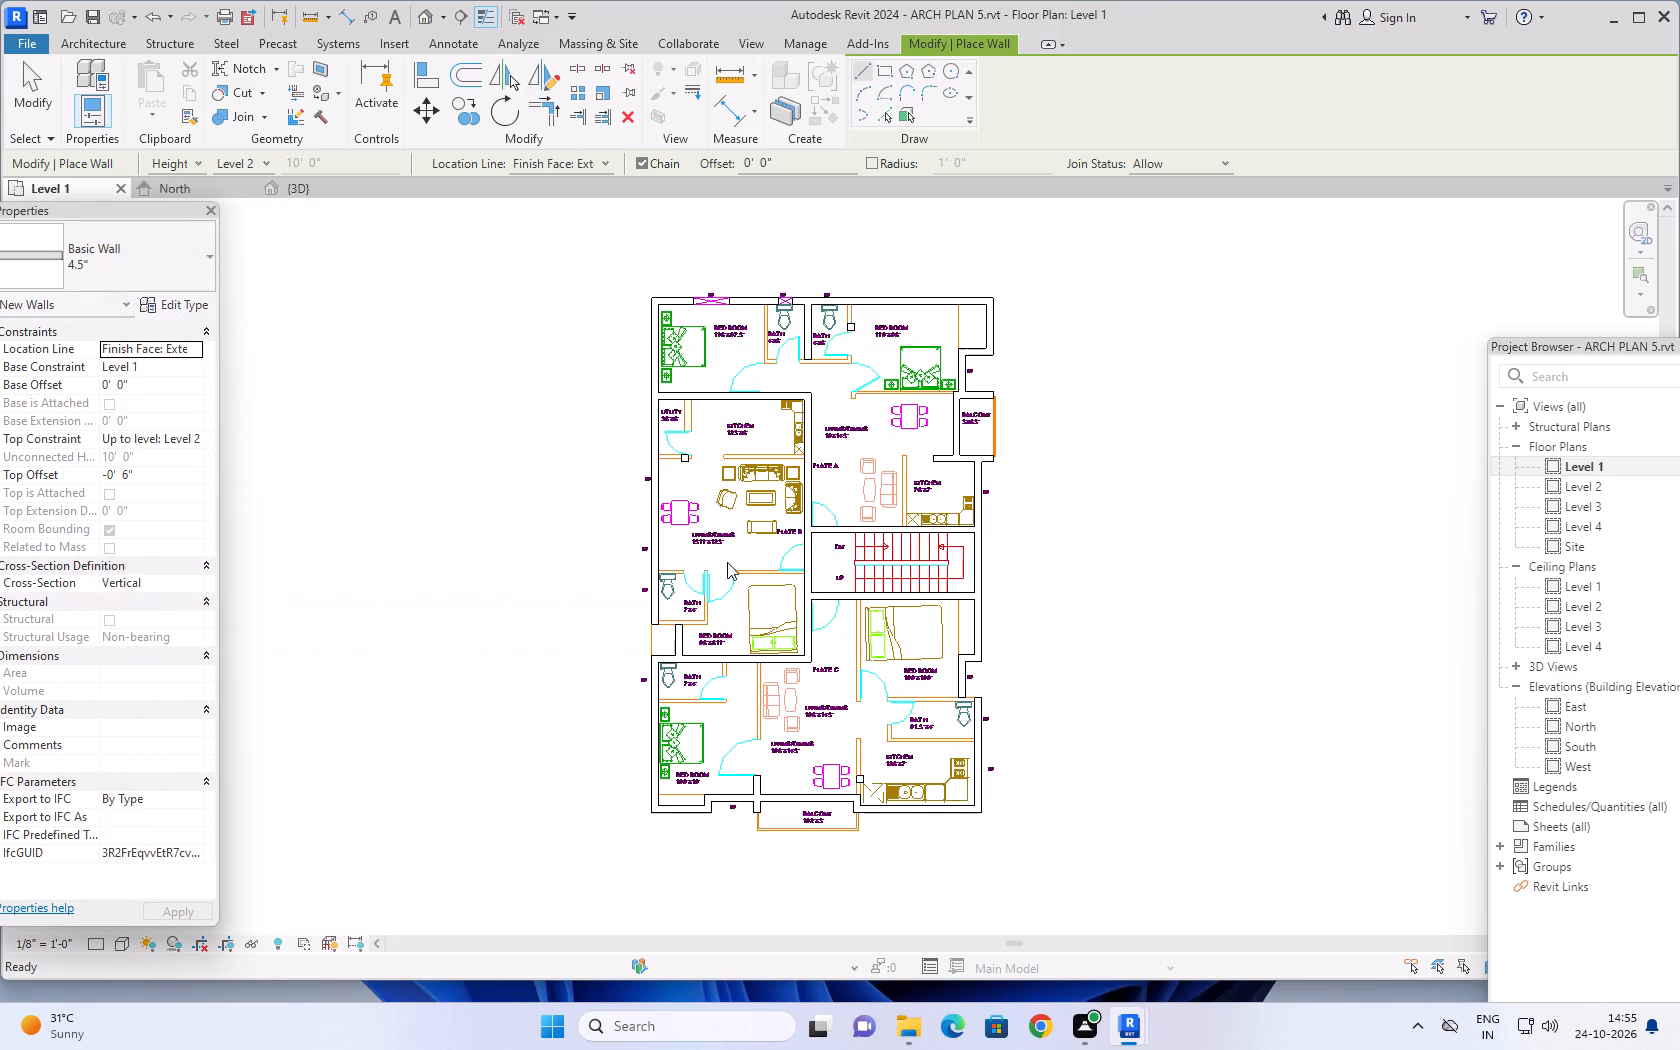
Examine the Level 1 plan, especially the bedrooms and 4'x6' baths, for partitions that need 4.5" walls.
{"action": "scroll", "coordinate": [766, 304], "scroll_direction": "up", "scroll_amount": 8}
{"action": "middle_click_drag", "start_coordinate": [741, 322], "coordinate": [634, 345]}
{"action": "scroll", "coordinate": [535, 344], "scroll_direction": "up", "scroll_amount": 2}
{"action": "scroll", "coordinate": [589, 374], "scroll_direction": "down", "scroll_amount": 3}
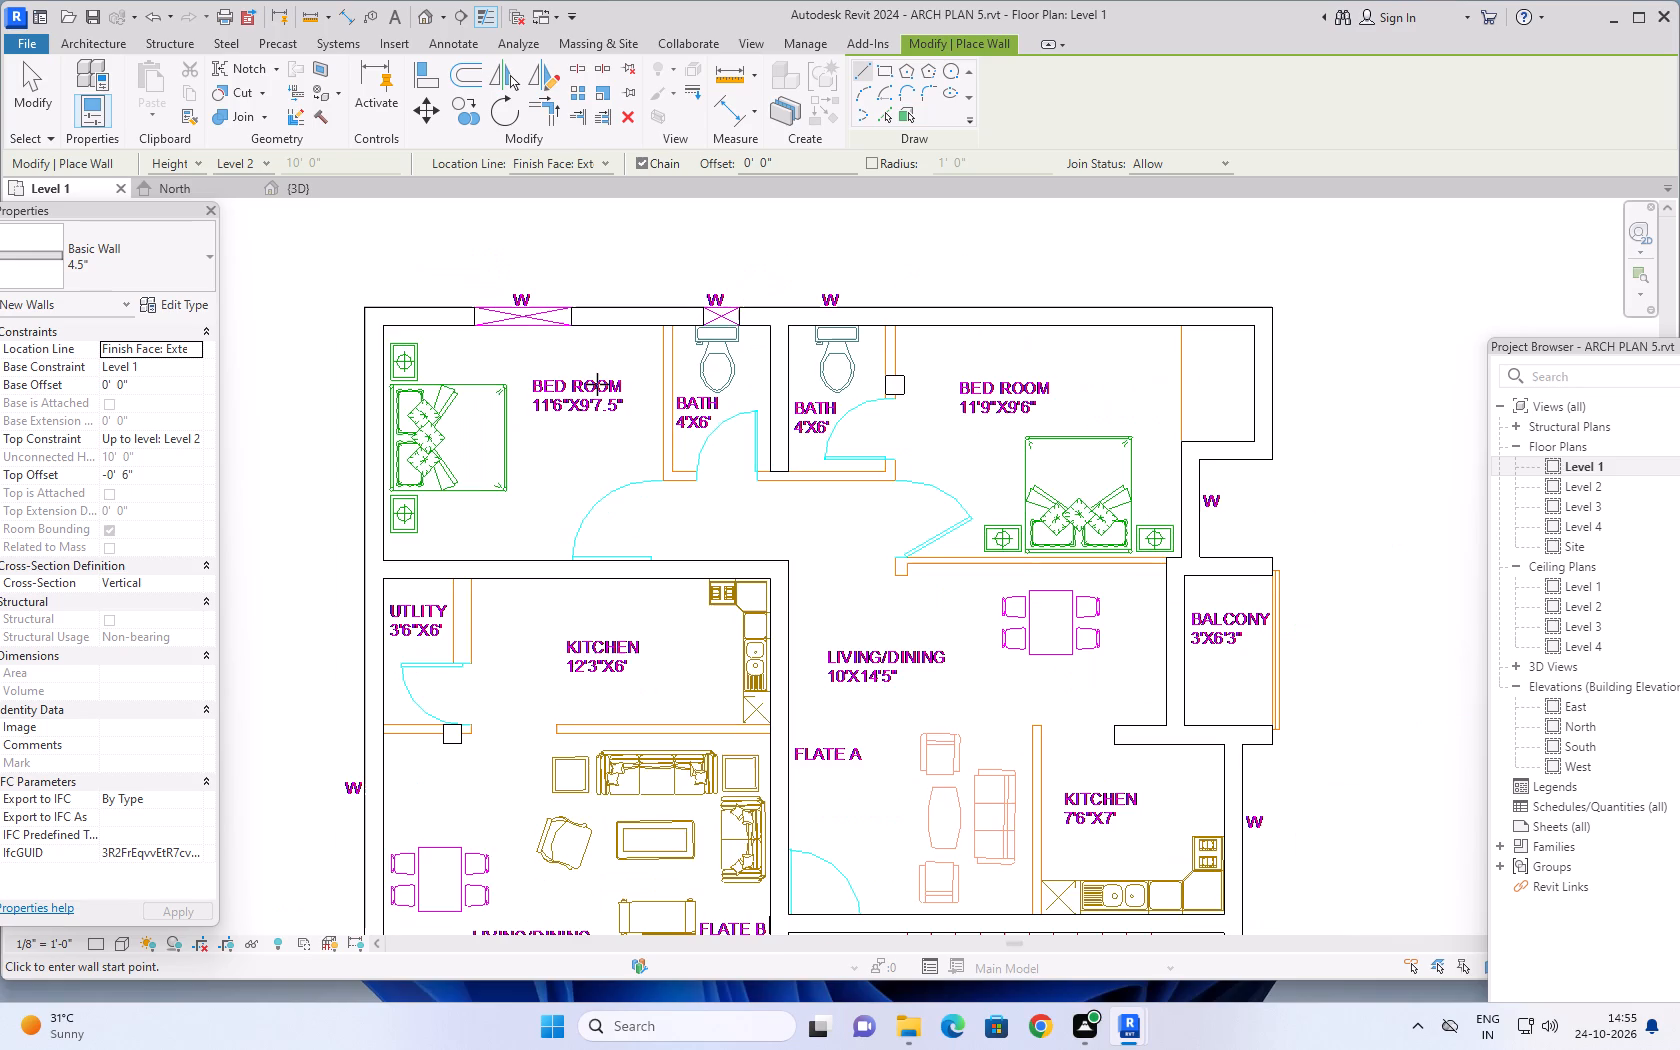
{"action": "scroll", "coordinate": [599, 389], "scroll_direction": "down", "scroll_amount": 1}
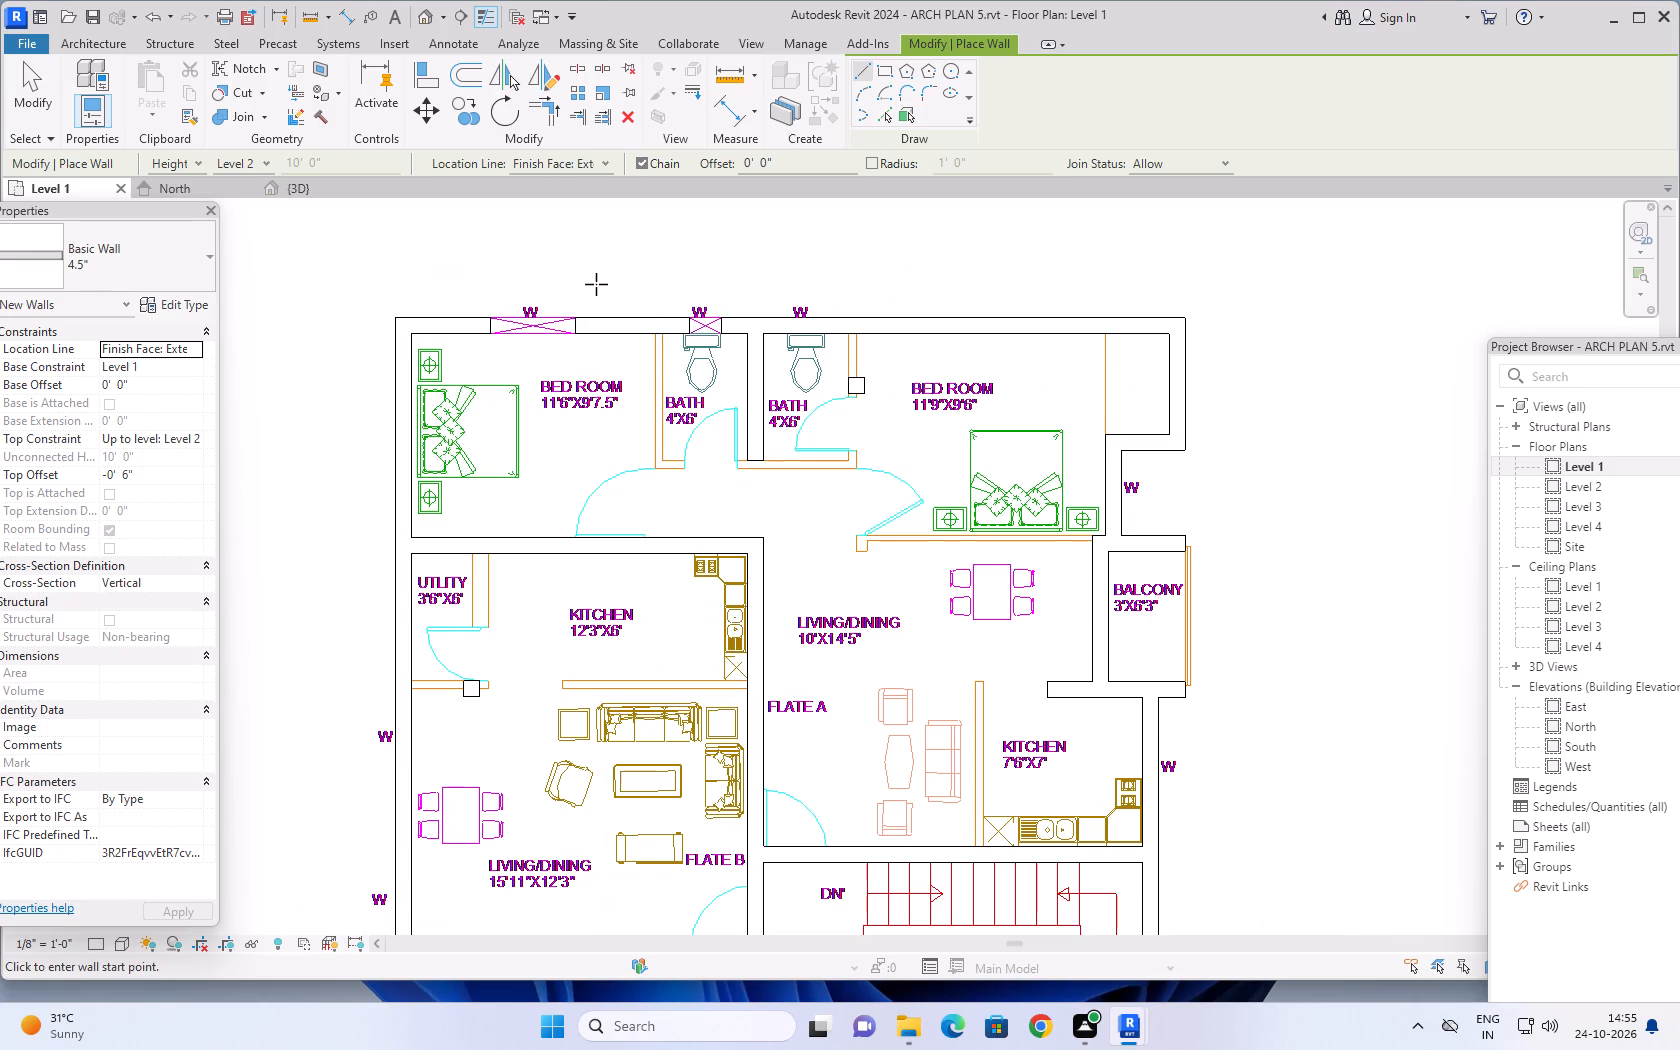
{"action": "scroll", "coordinate": [596, 284], "scroll_direction": "down", "scroll_amount": 4}
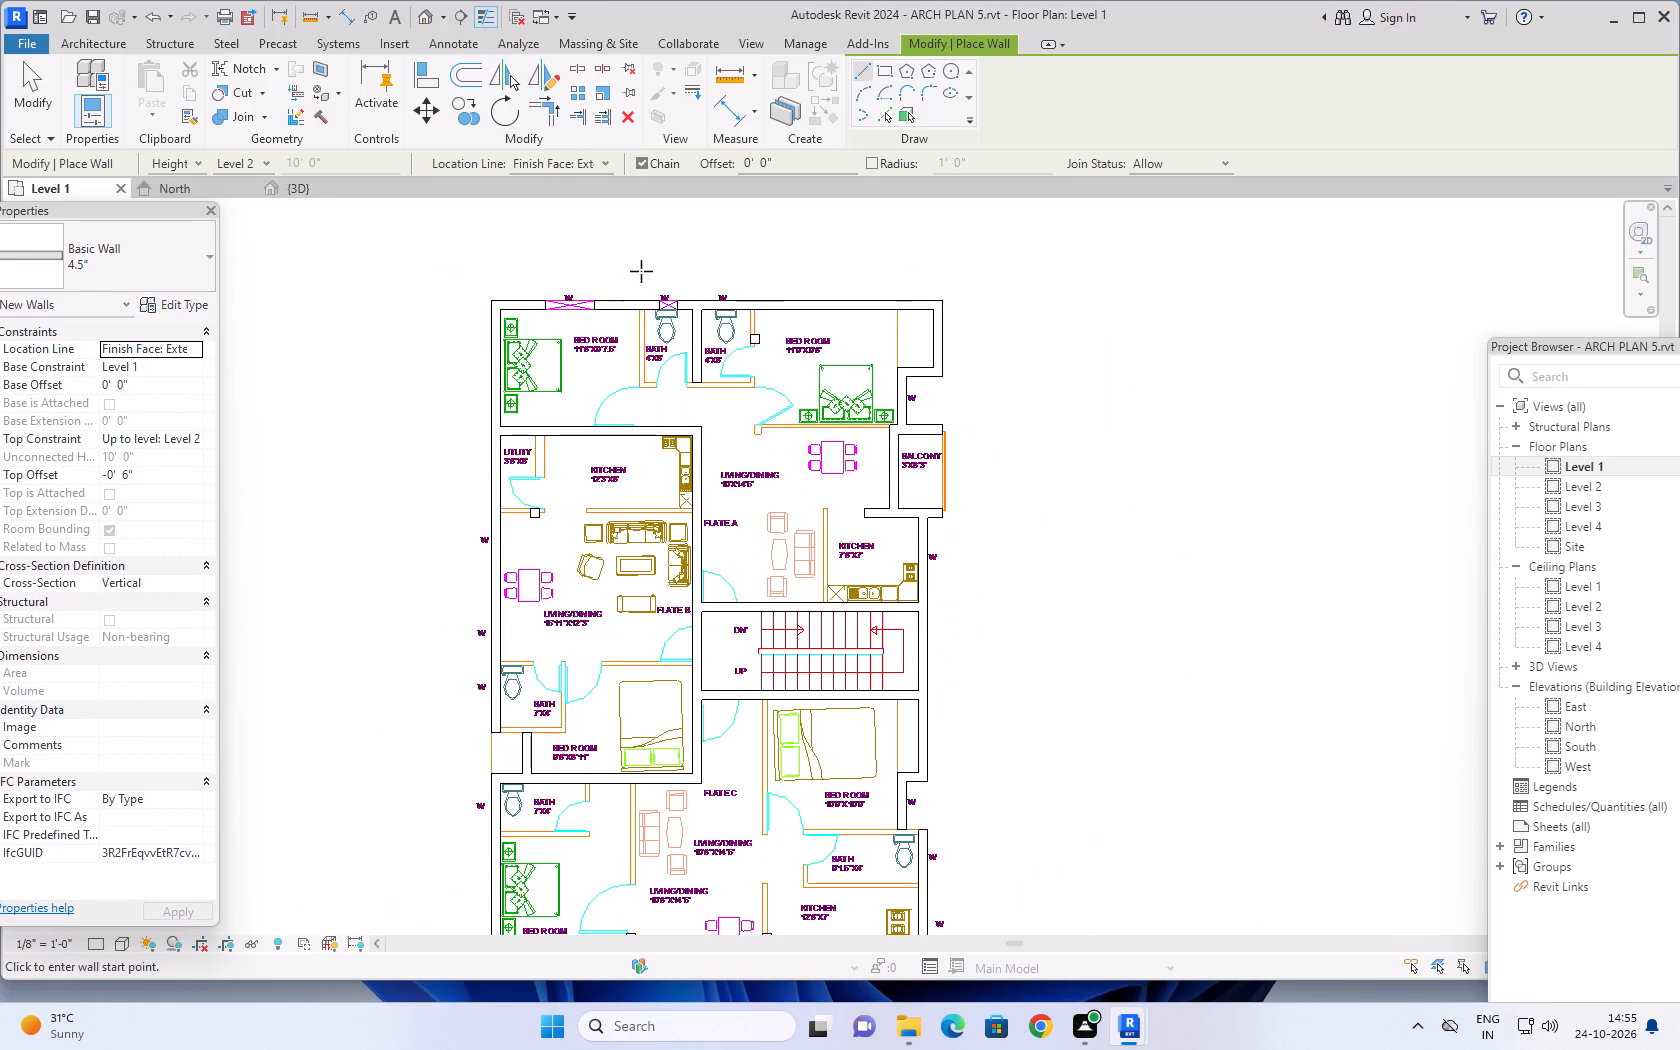
{"action": "scroll", "coordinate": [641, 271], "scroll_direction": "down", "scroll_amount": 2}
Draw a 4.5" wall between the 11'6"x9'7.5" bedroom and its bath, from the exterior wall's inner face to the kitchen's 9" wall.
{"action": "scroll", "coordinate": [621, 272], "scroll_direction": "up", "scroll_amount": 6}
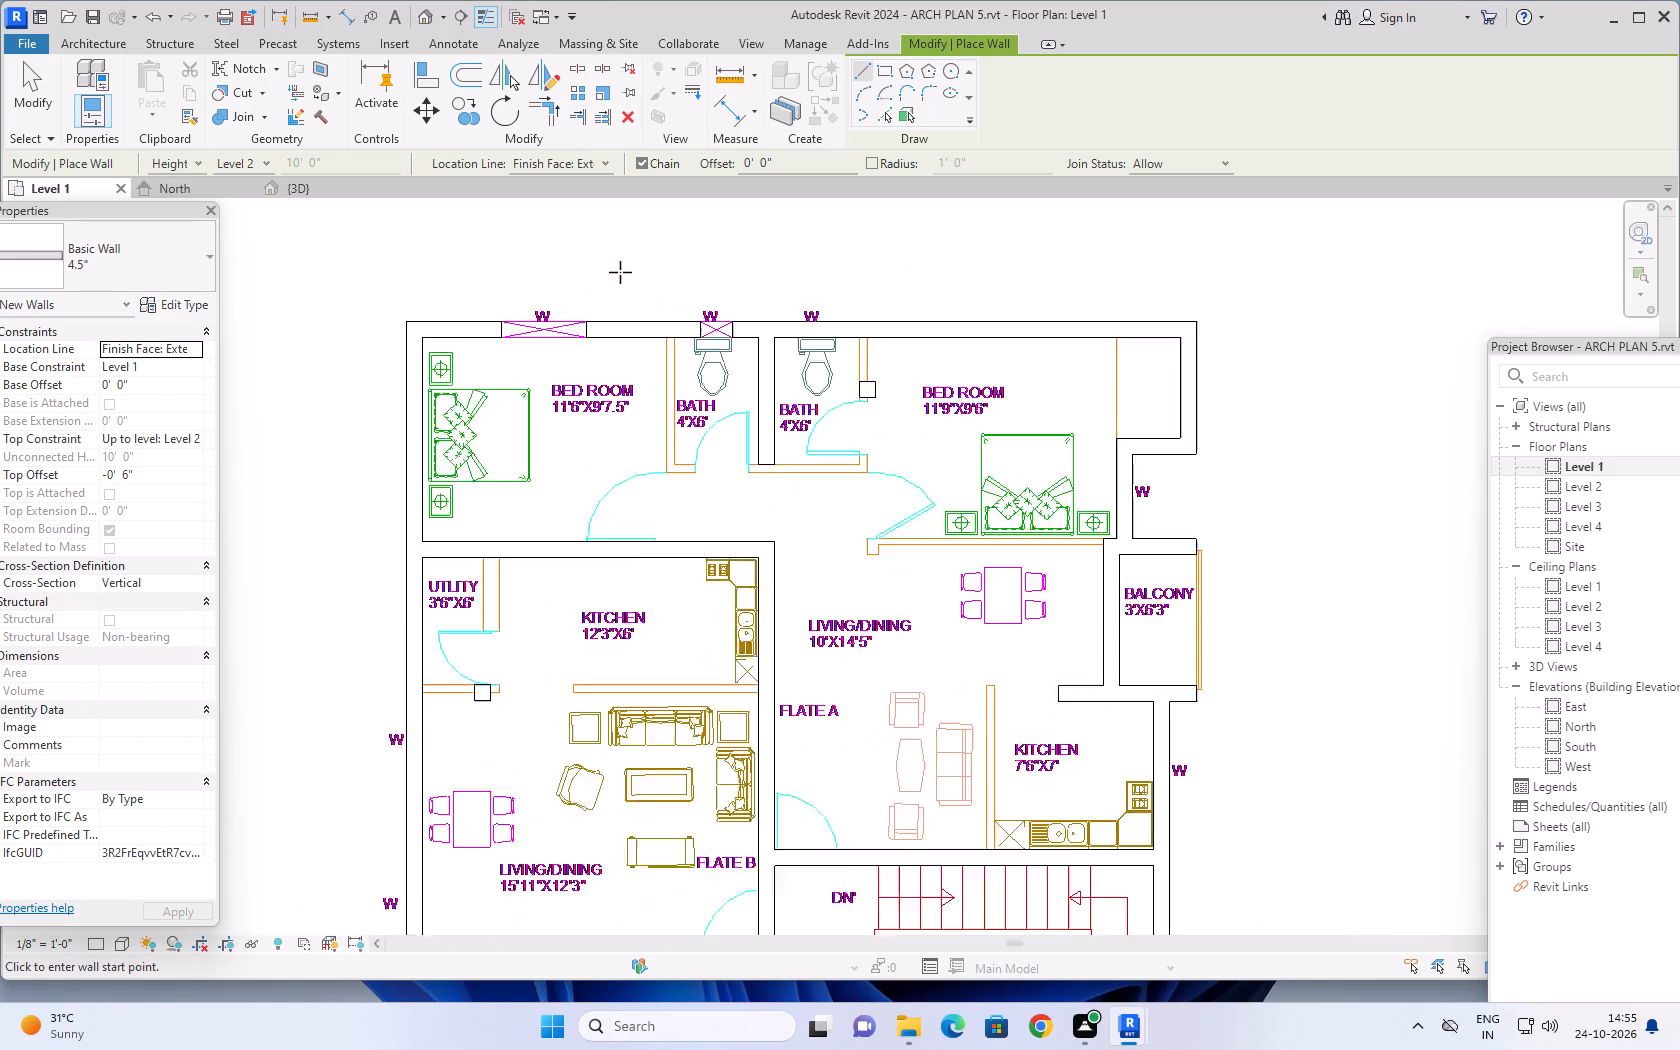
{"action": "scroll", "coordinate": [620, 272], "scroll_direction": "up", "scroll_amount": 1}
{"action": "scroll", "coordinate": [671, 413], "scroll_direction": "up", "scroll_amount": 4}
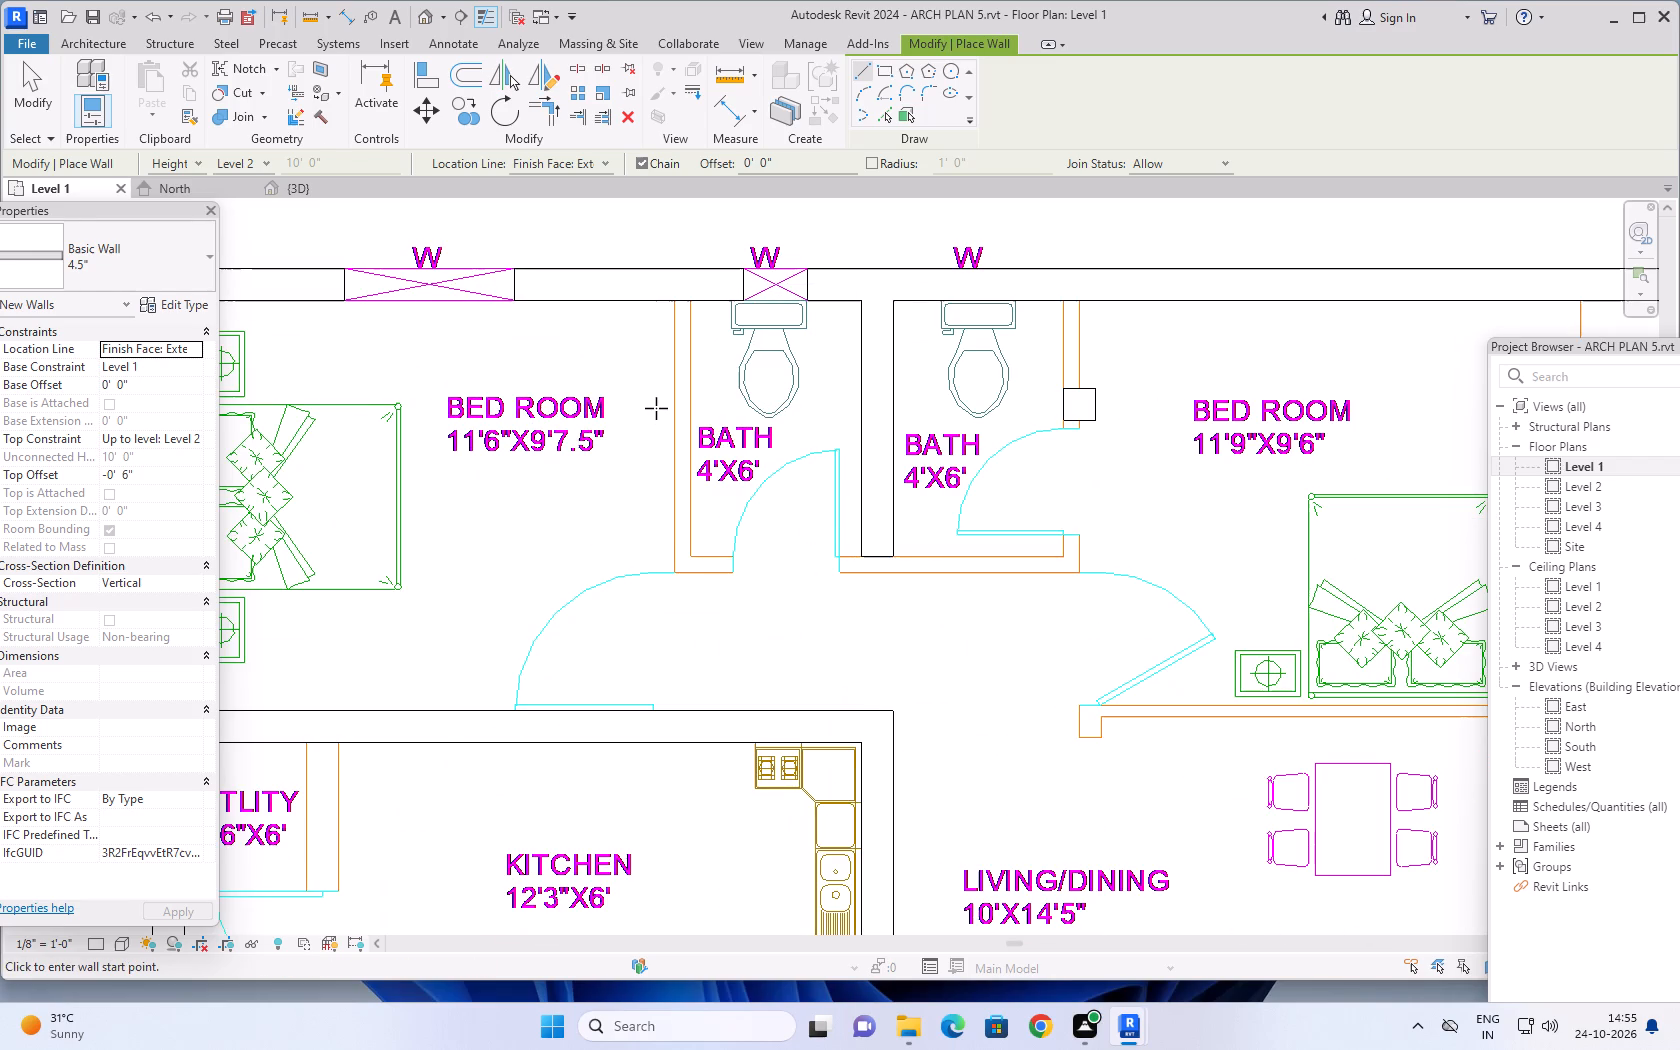
{"action": "scroll", "coordinate": [652, 365], "scroll_direction": "up", "scroll_amount": 3}
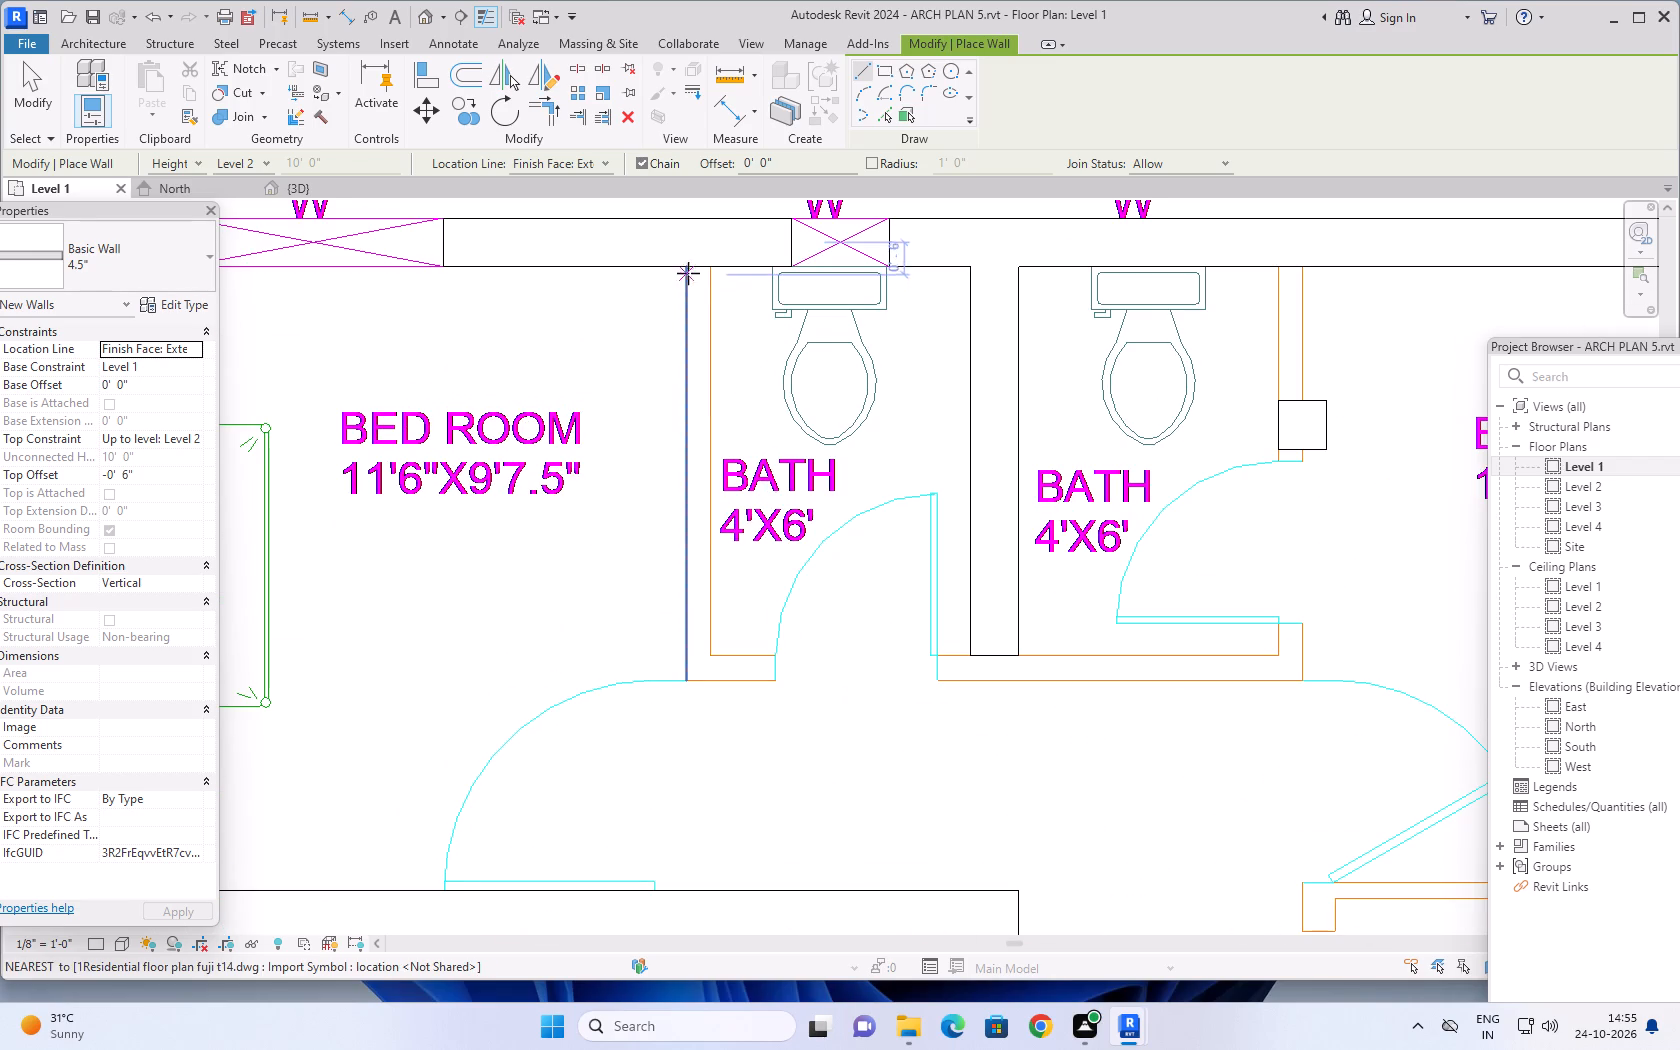
{"action": "left_click", "coordinate": [688, 268]}
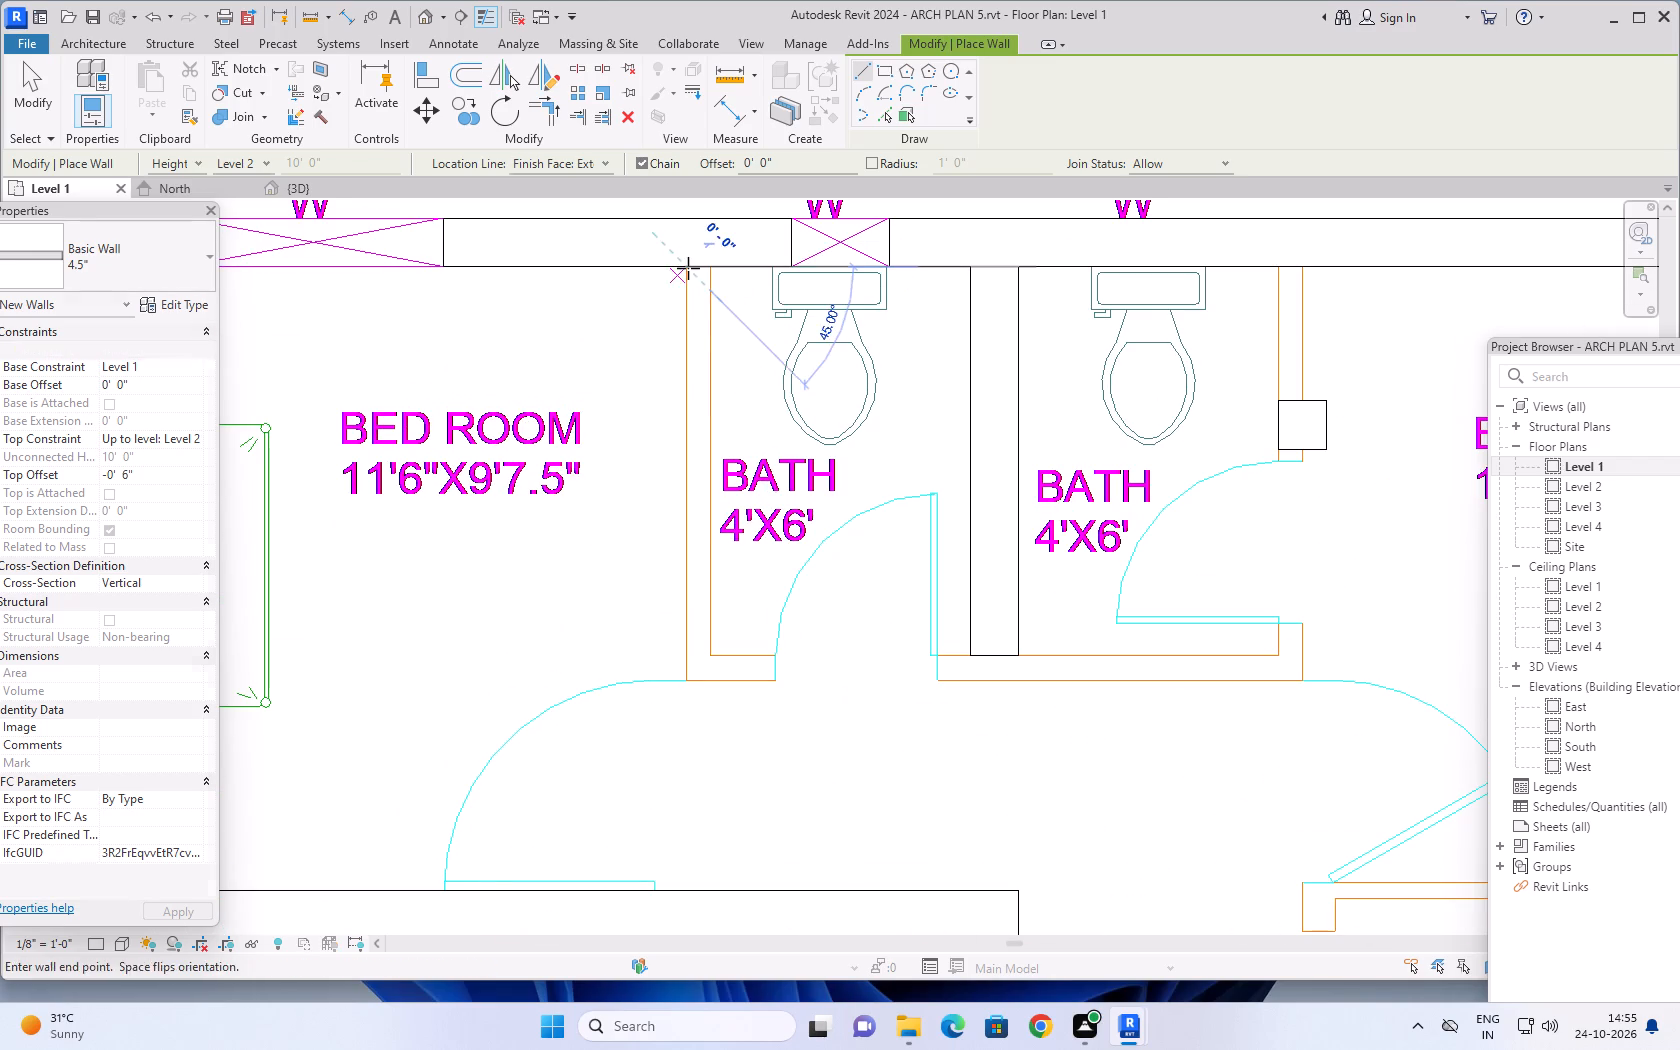
{"action": "scroll", "coordinate": [659, 658], "scroll_direction": "down", "scroll_amount": 2}
{"action": "middle_click_drag", "start_coordinate": [667, 662], "coordinate": [707, 536]}
{"action": "key", "text": "space"}
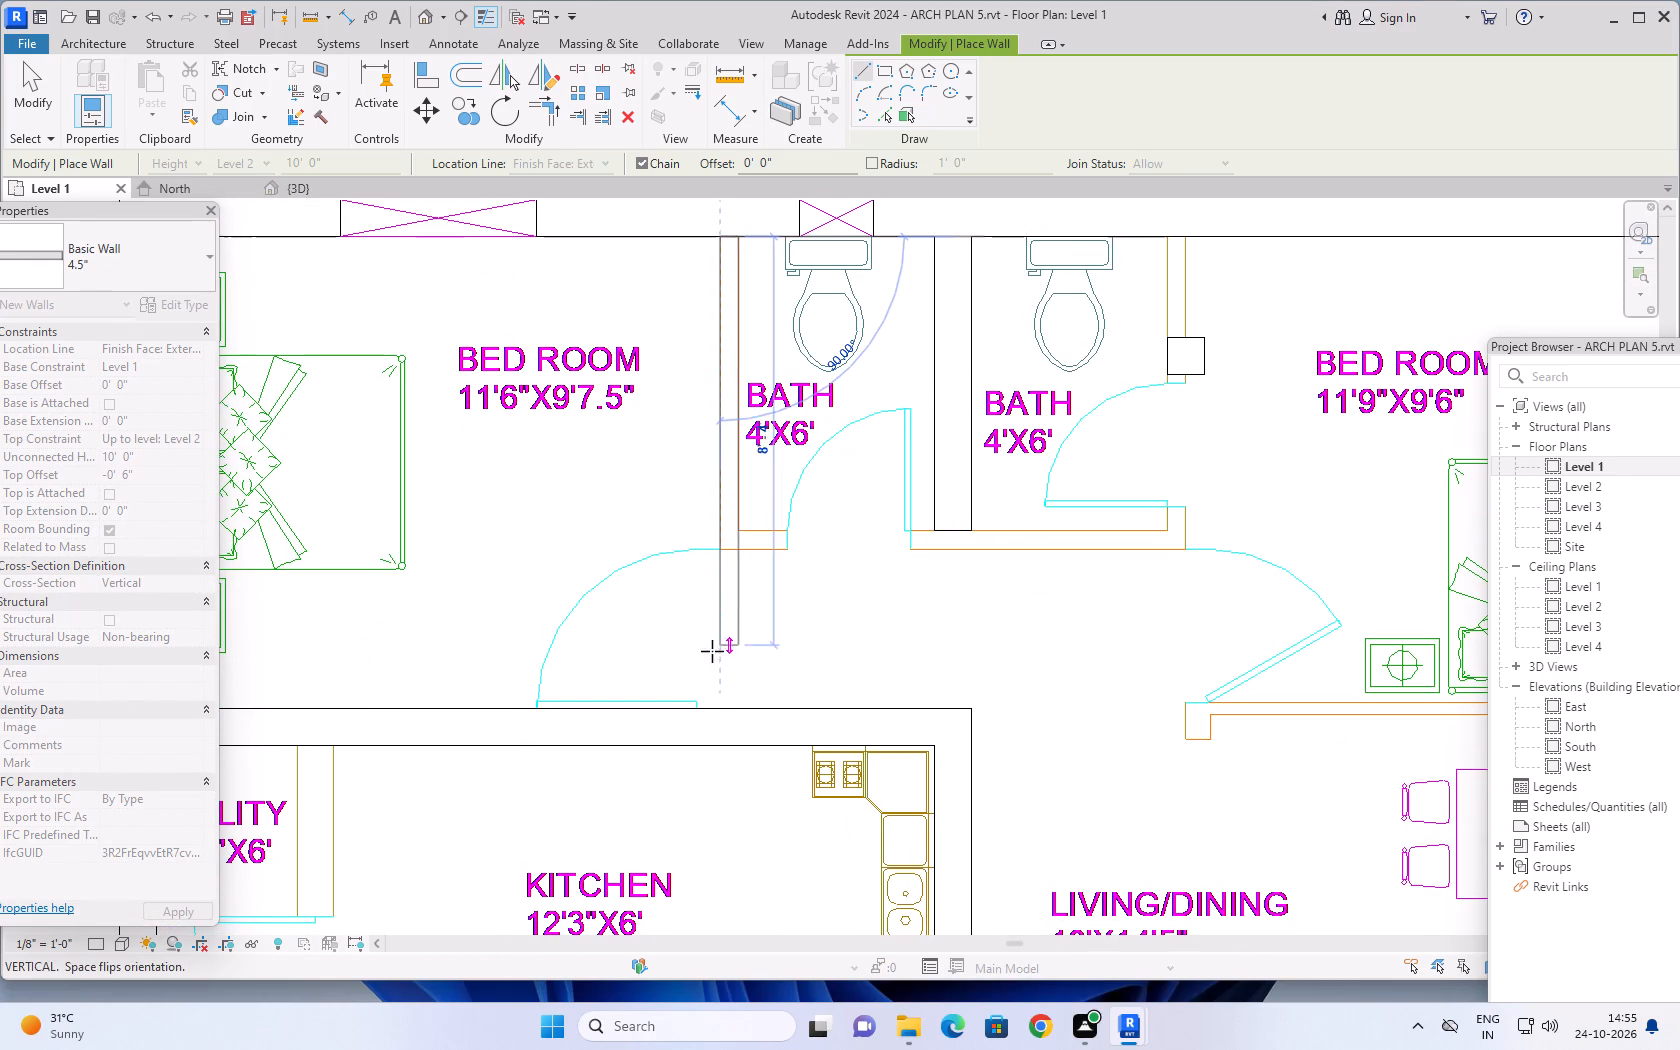
{"action": "left_click", "coordinate": [720, 707]}
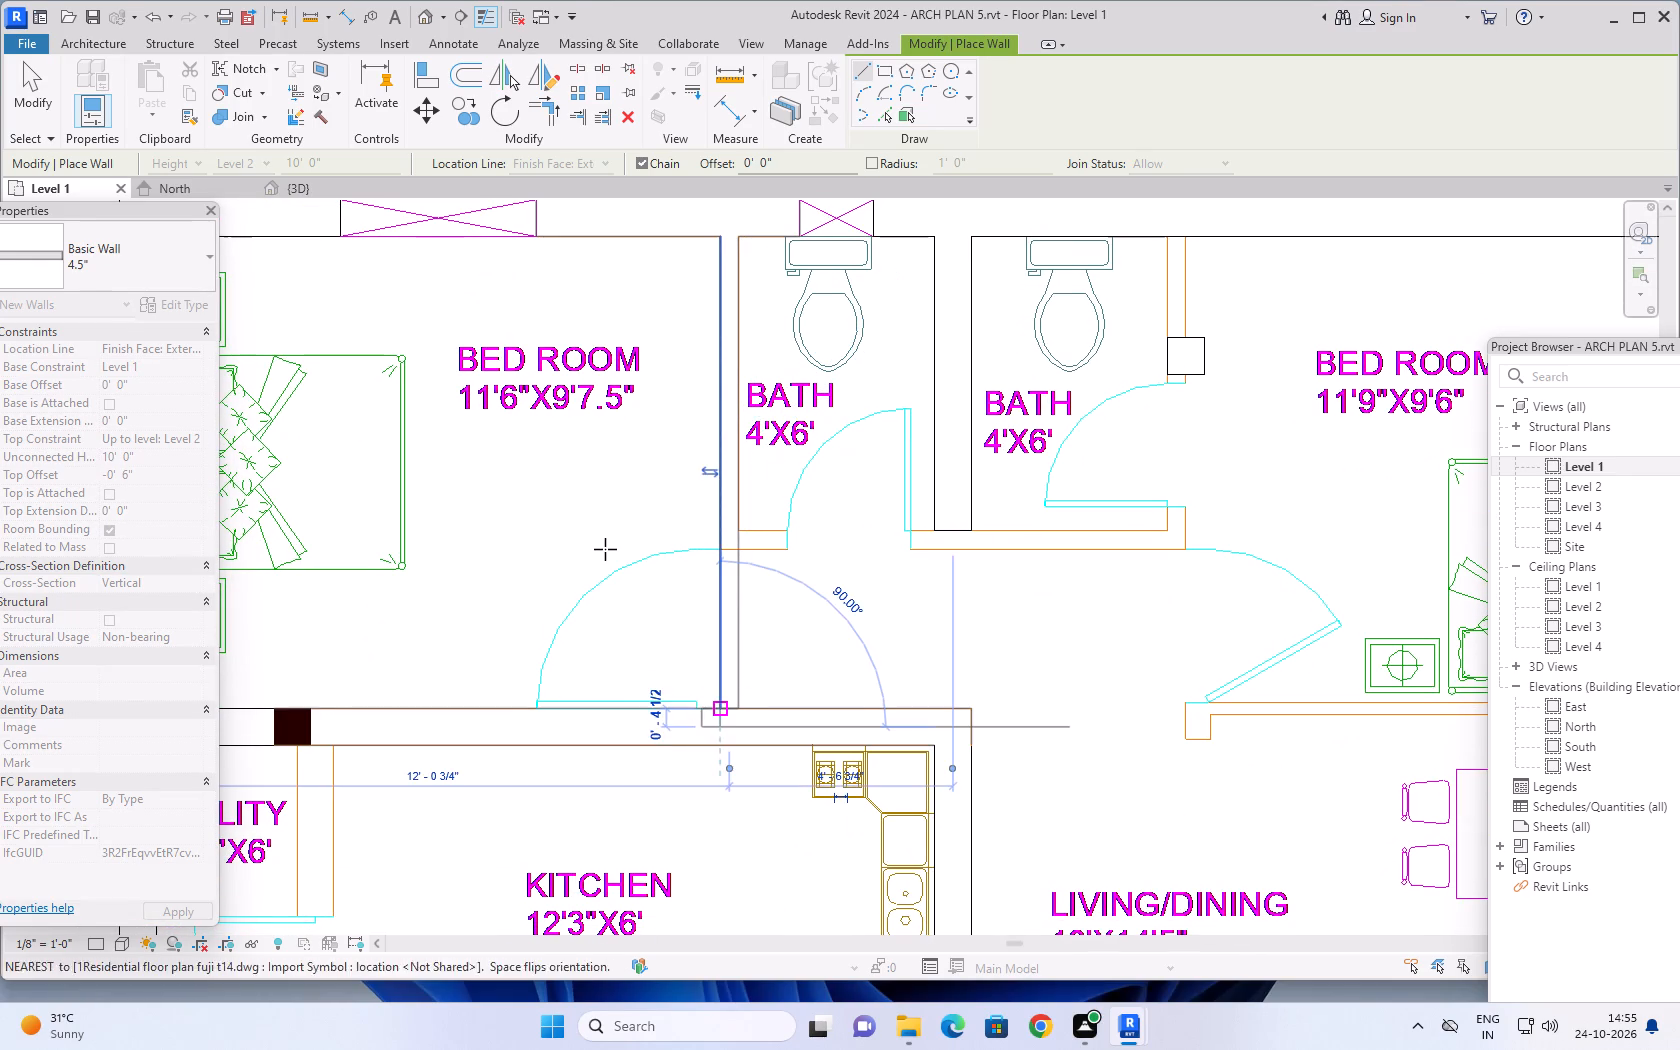
{"action": "key", "text": "Escape"}
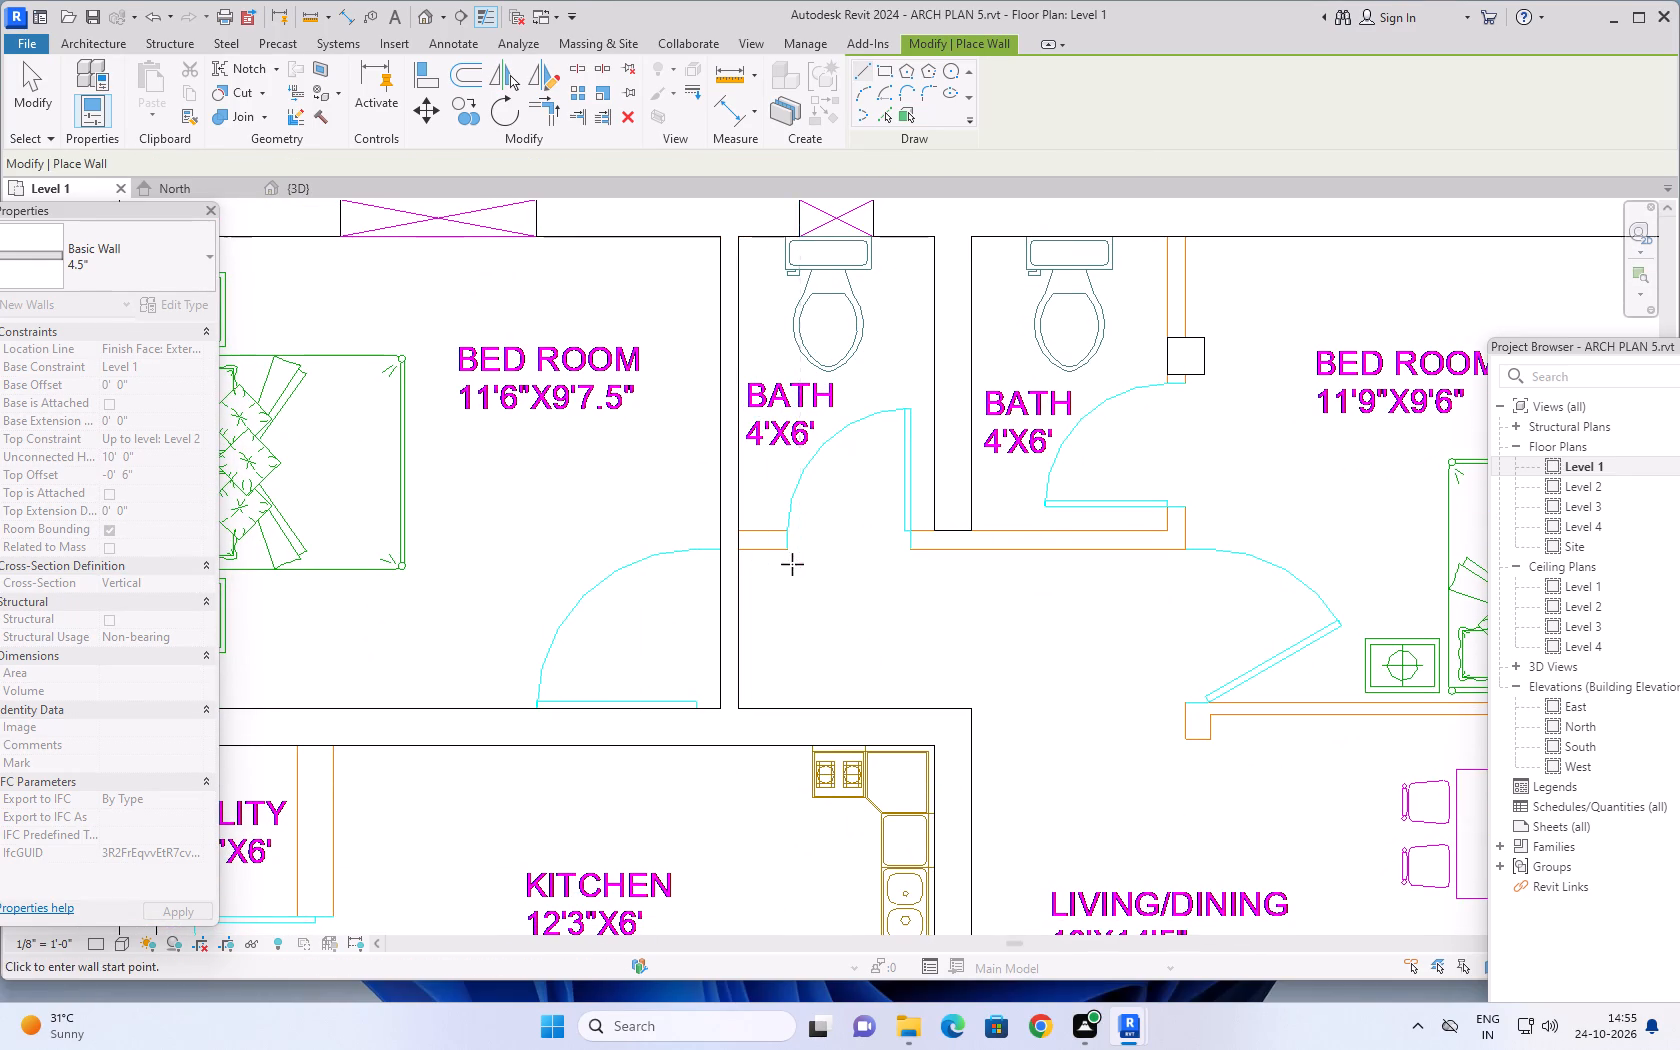
Draw a 4.5" wall along the passage side of both 4'x6' baths, from the bedroom partition to the second bath's outer corner.
{"action": "scroll", "coordinate": [792, 564], "scroll_direction": "up", "scroll_amount": 4}
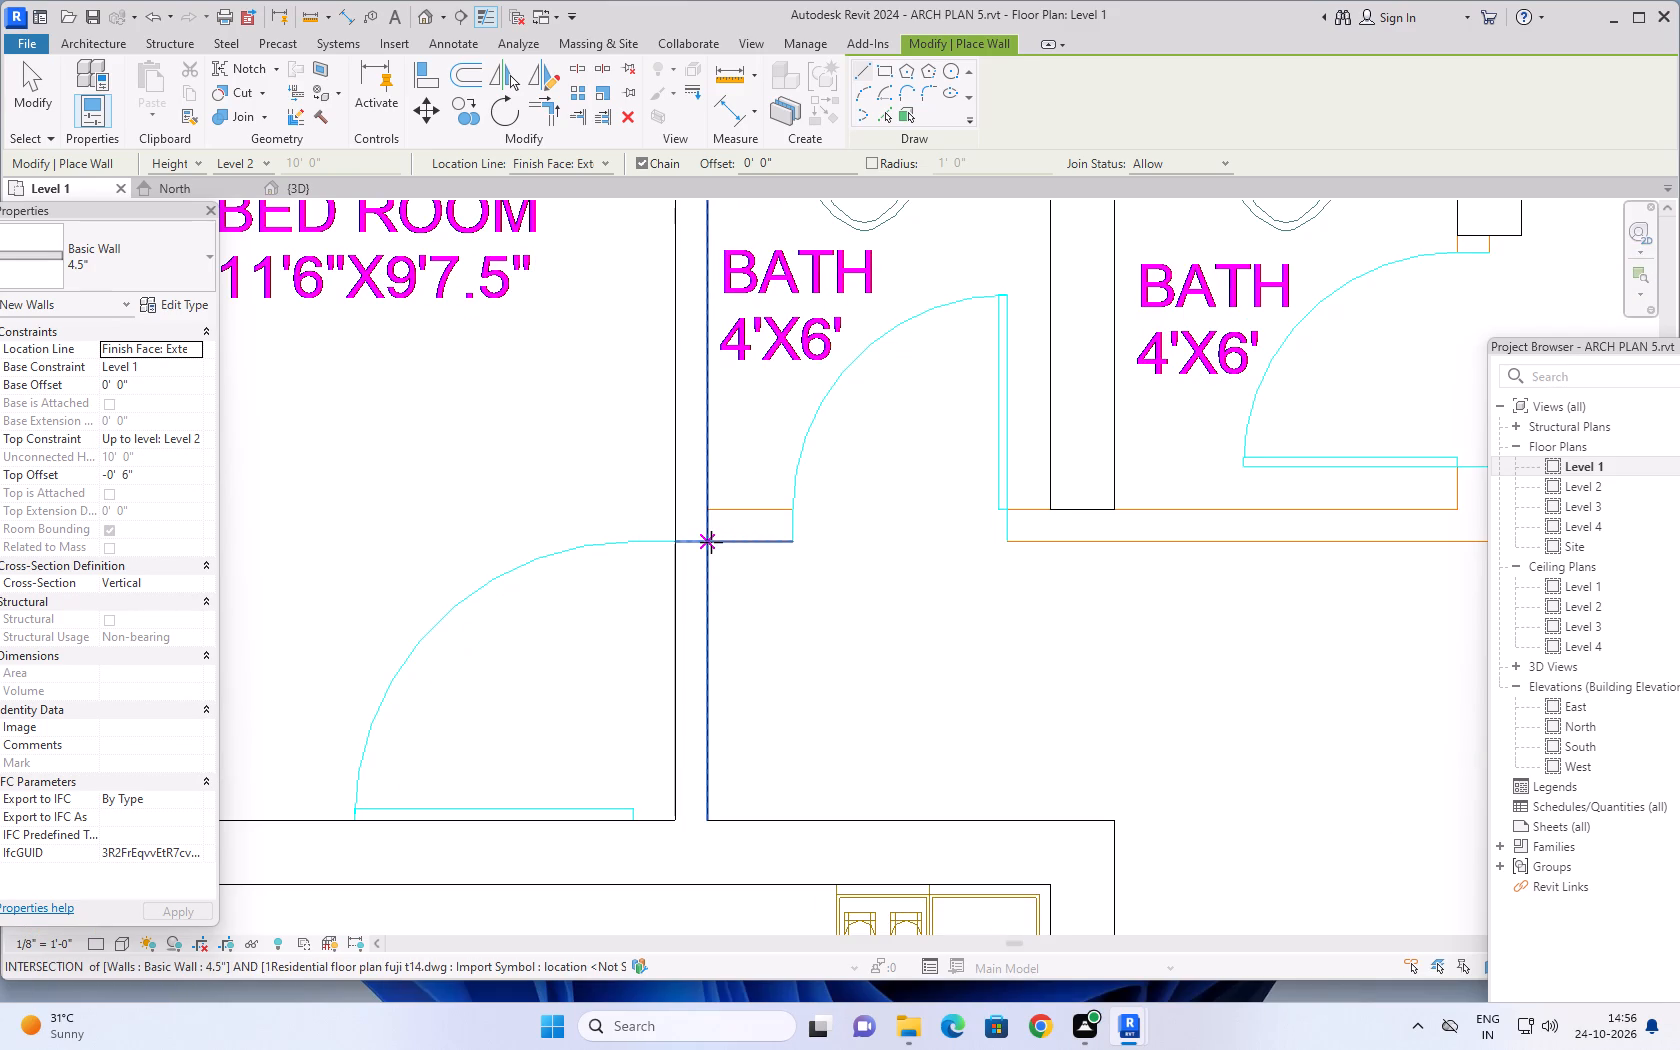
{"action": "left_click", "coordinate": [711, 542]}
{"action": "key", "text": "space"}
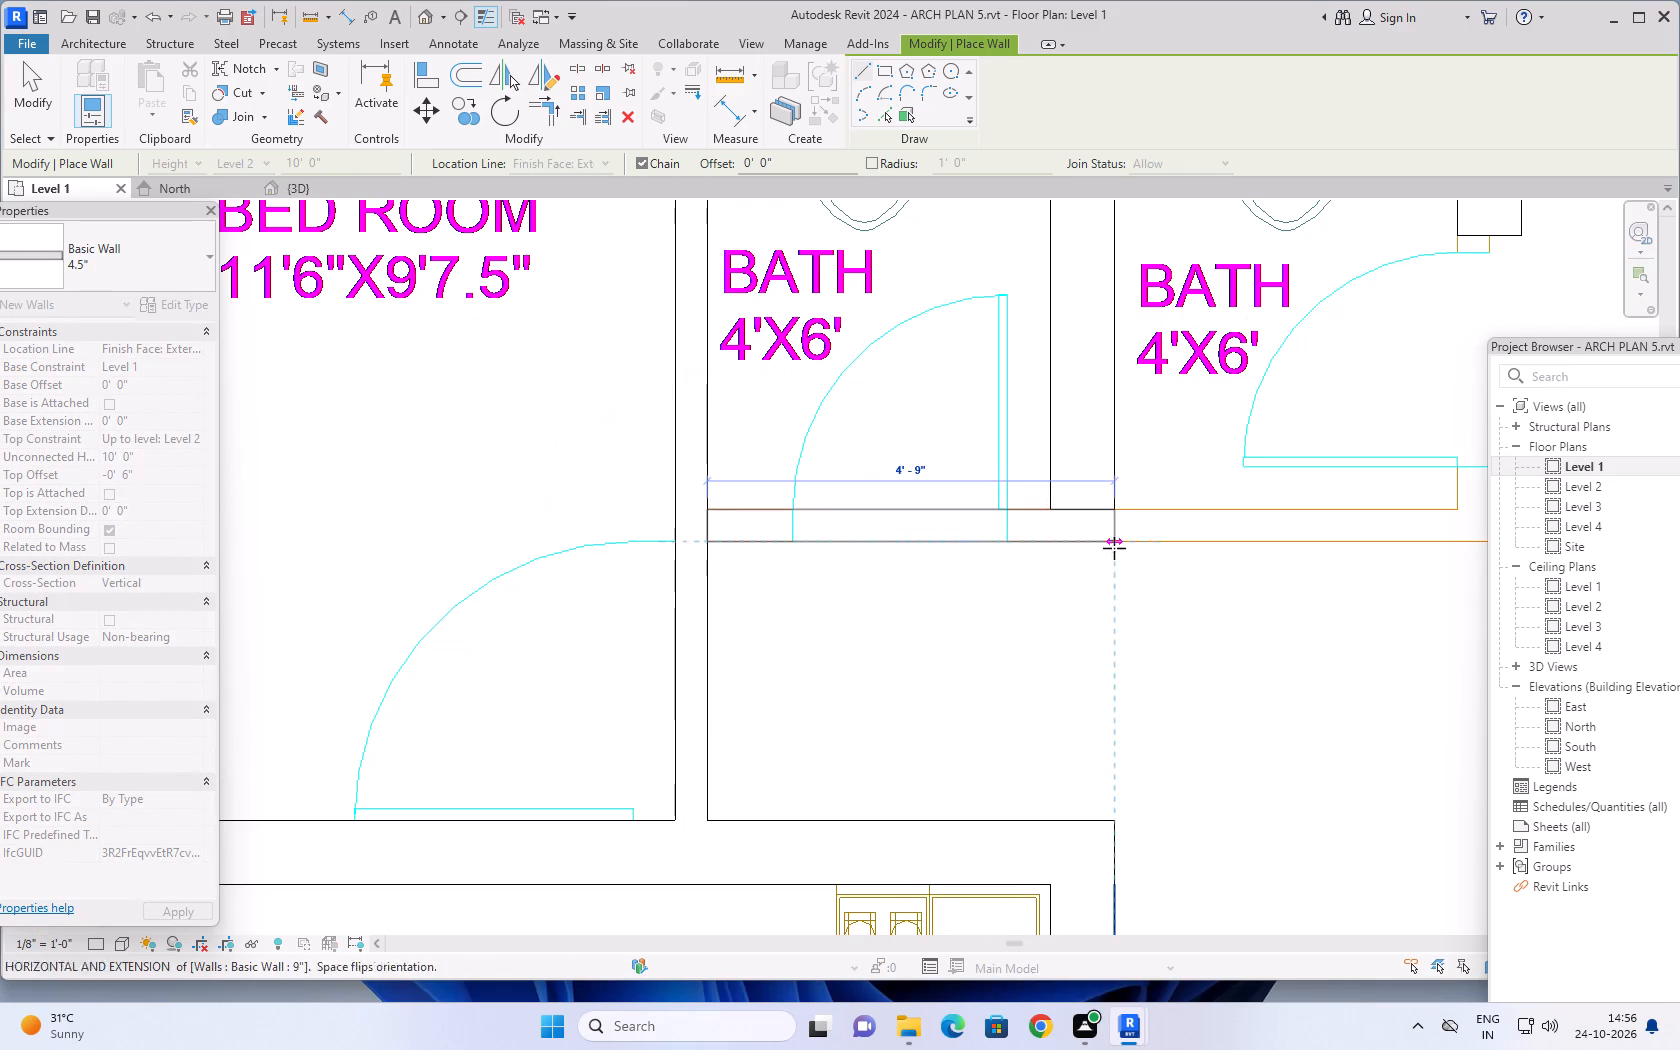
{"action": "scroll", "coordinate": [1124, 544], "scroll_direction": "down", "scroll_amount": 2}
{"action": "middle_click_drag", "start_coordinate": [1139, 547], "coordinate": [719, 608]}
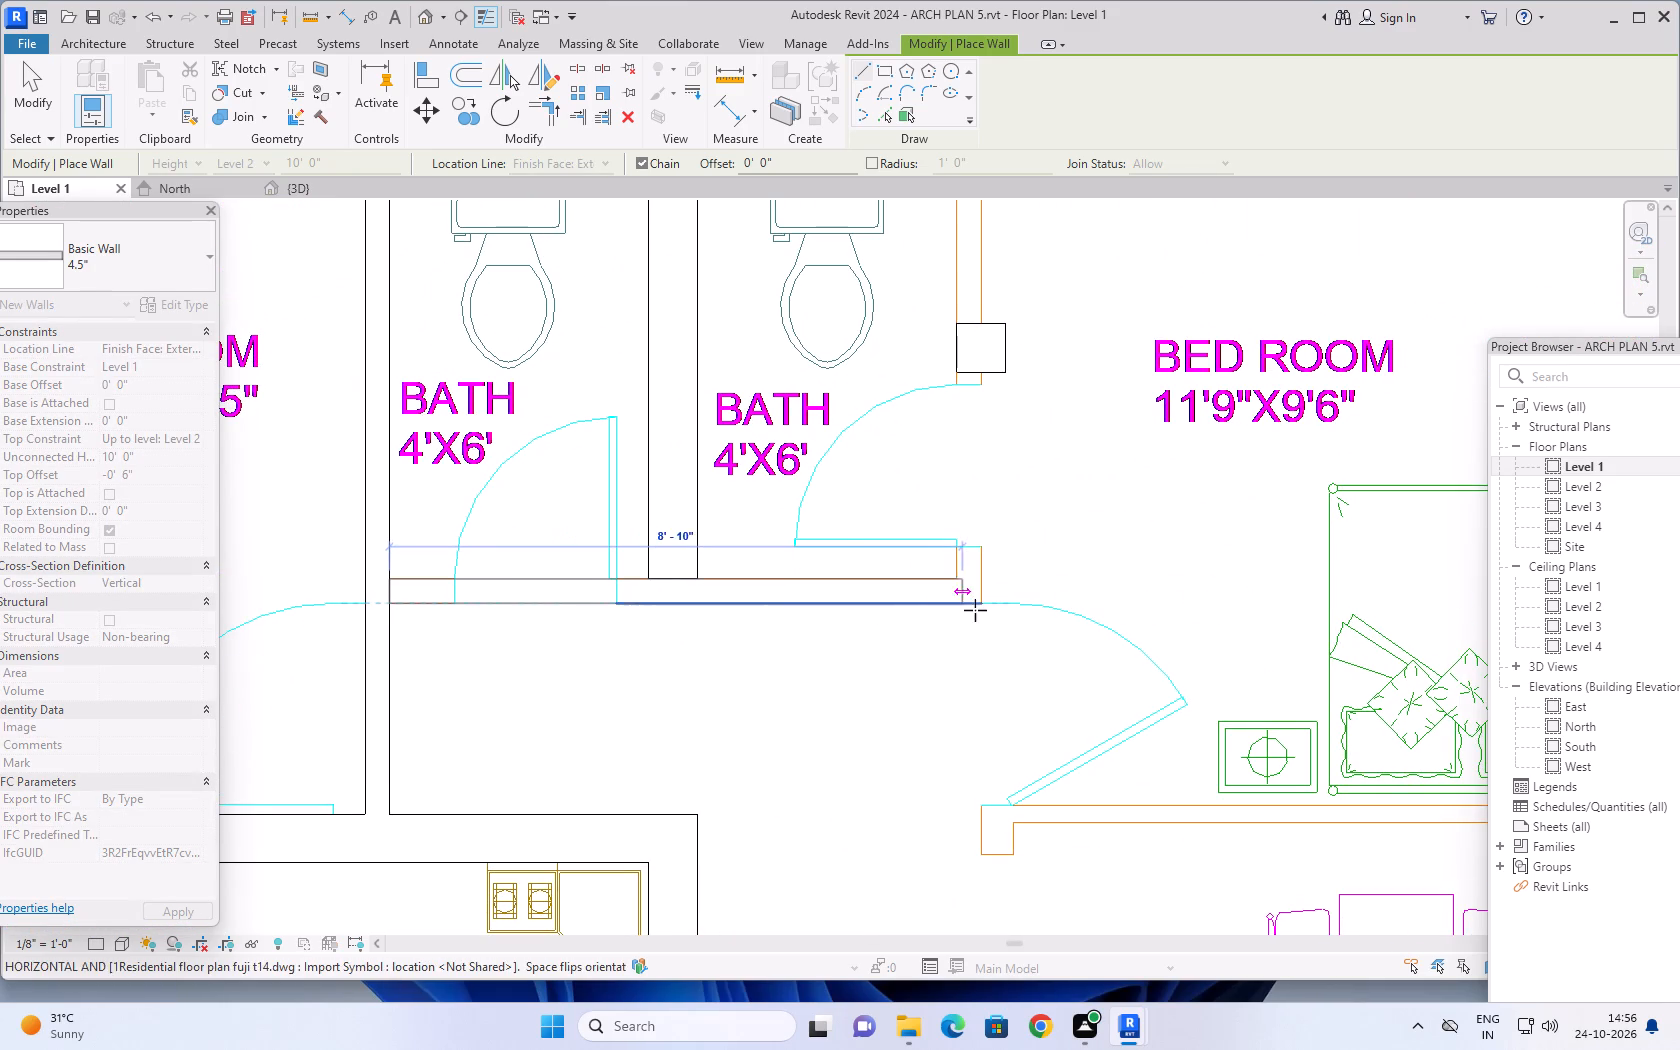
{"action": "left_click", "coordinate": [983, 606]}
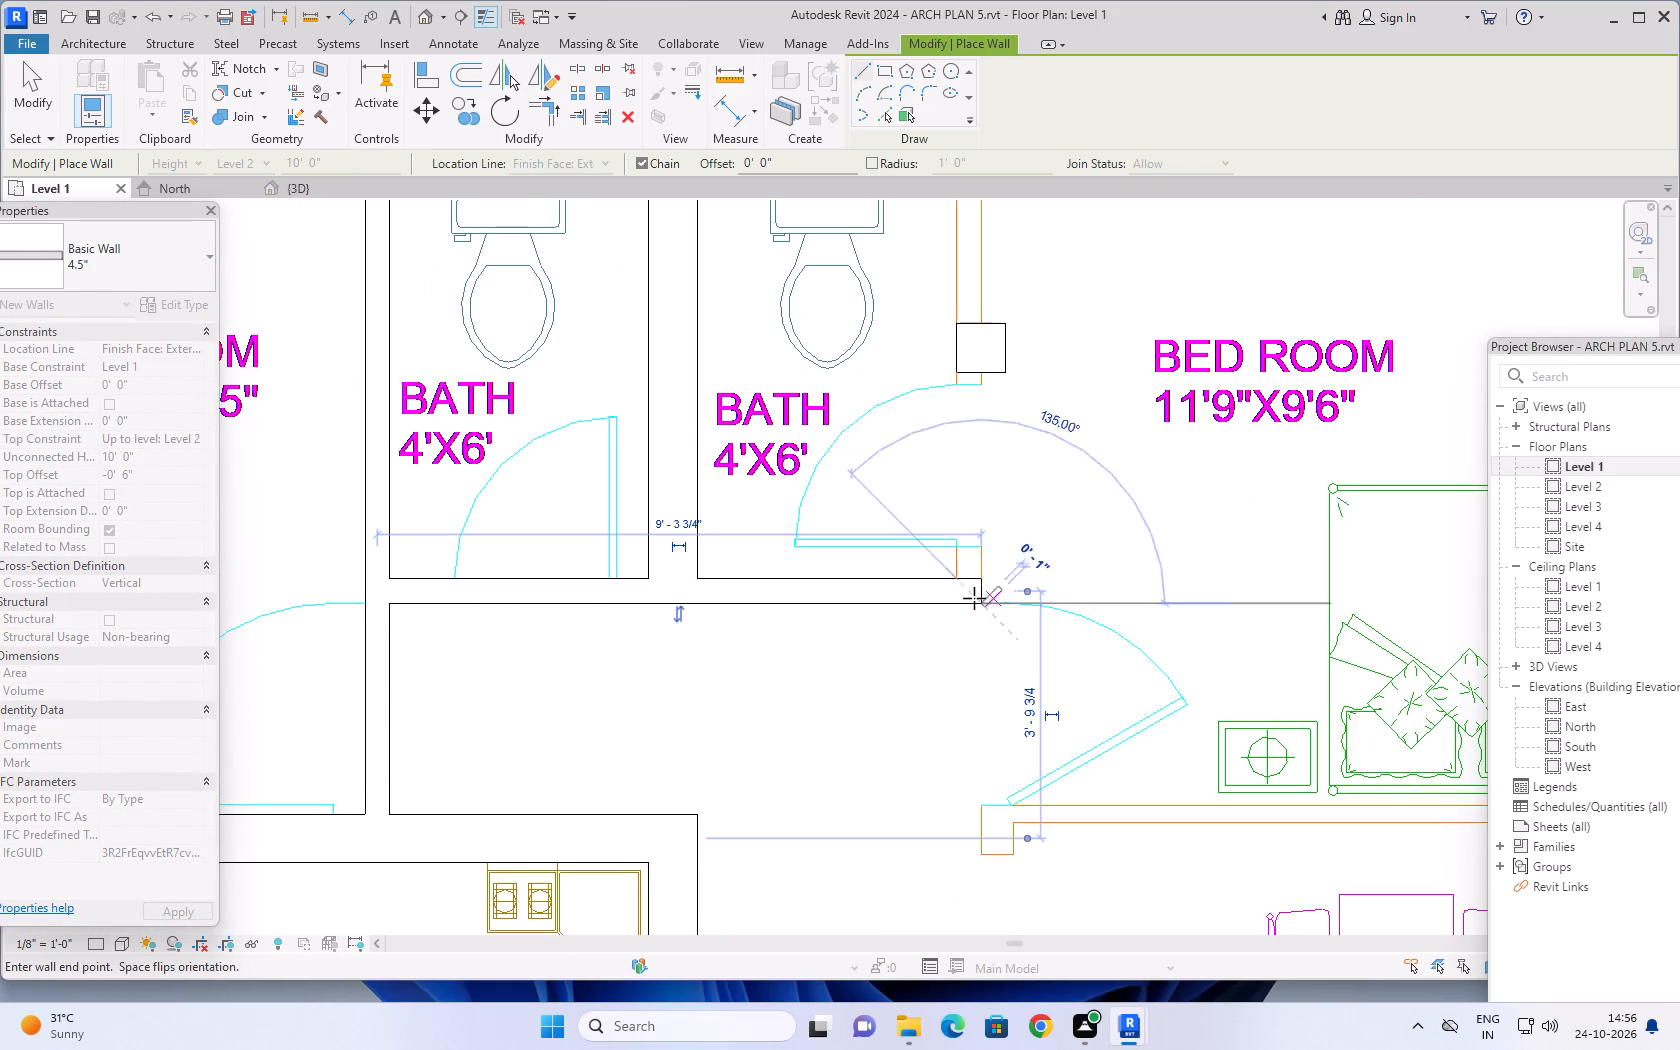
Draw a 4.5" wall between the second 4'x6' bath and the 11'9"x9'6" bedroom, from the bath's outer corner to the 9"x9" column's near face.
{"action": "scroll", "coordinate": [982, 430], "scroll_direction": "down", "scroll_amount": 2}
{"action": "middle_click_drag", "start_coordinate": [982, 430], "coordinate": [970, 563]}
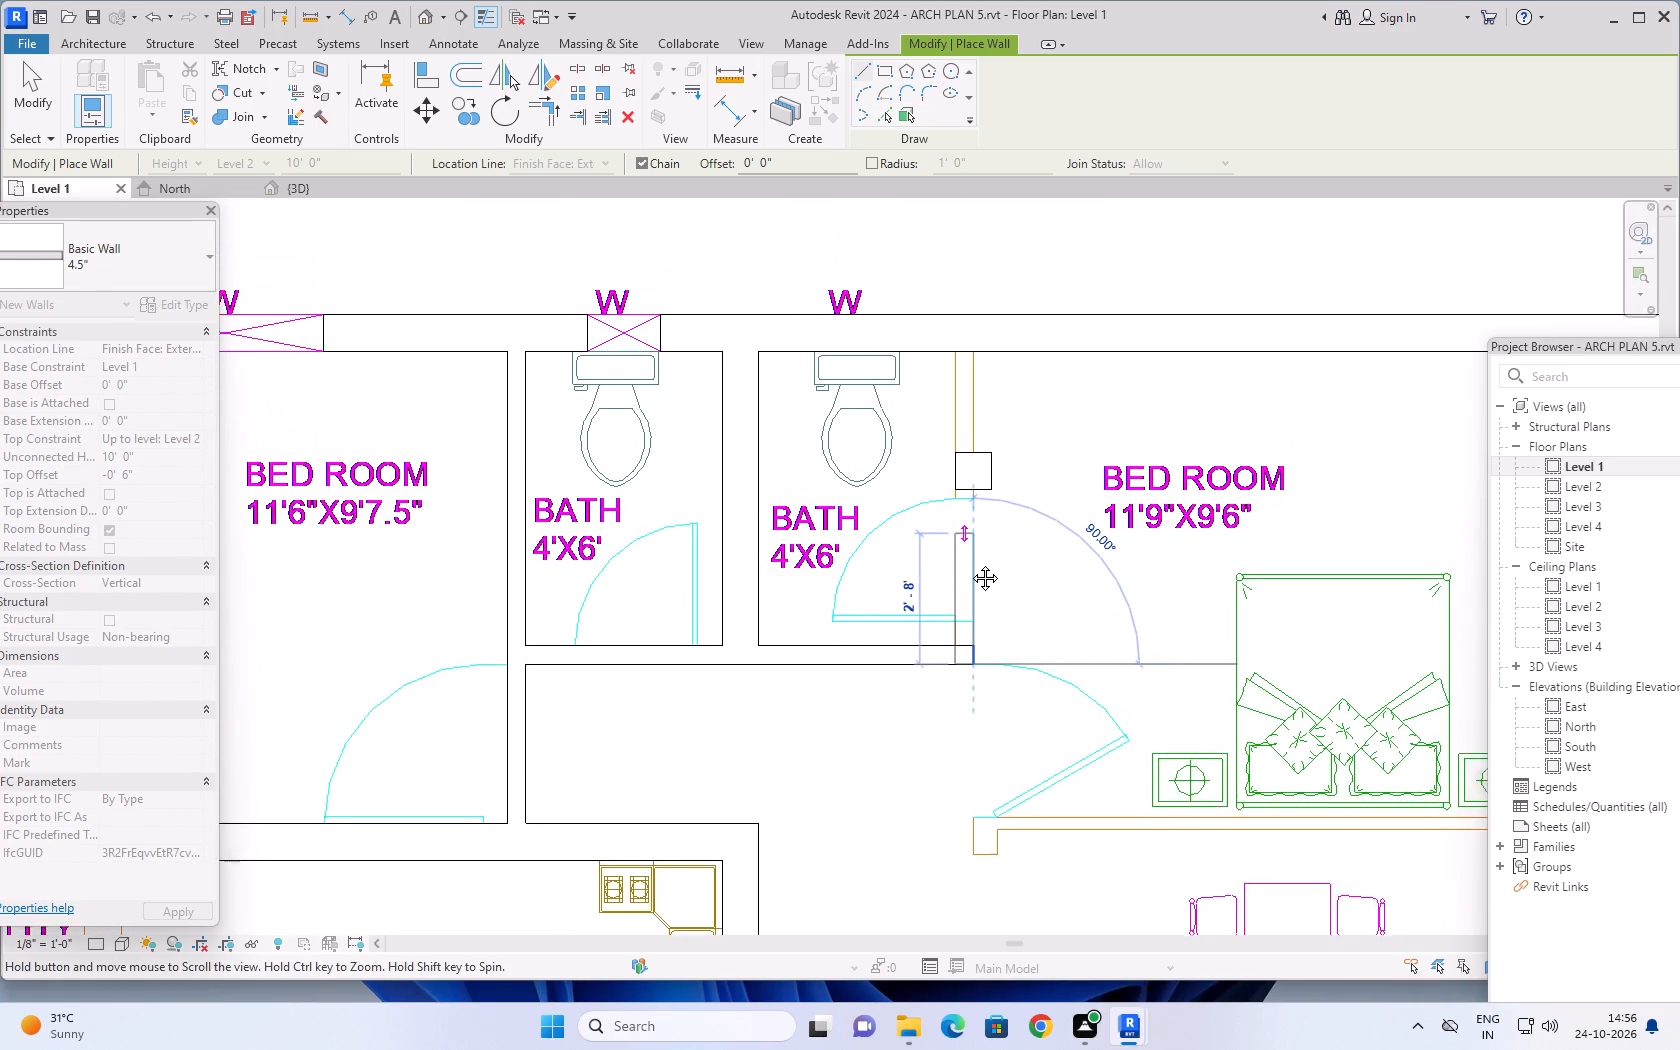
{"action": "middle_click_drag", "start_coordinate": [970, 563], "coordinate": [960, 616]}
{"action": "scroll", "coordinate": [960, 616], "scroll_direction": "up", "scroll_amount": 4}
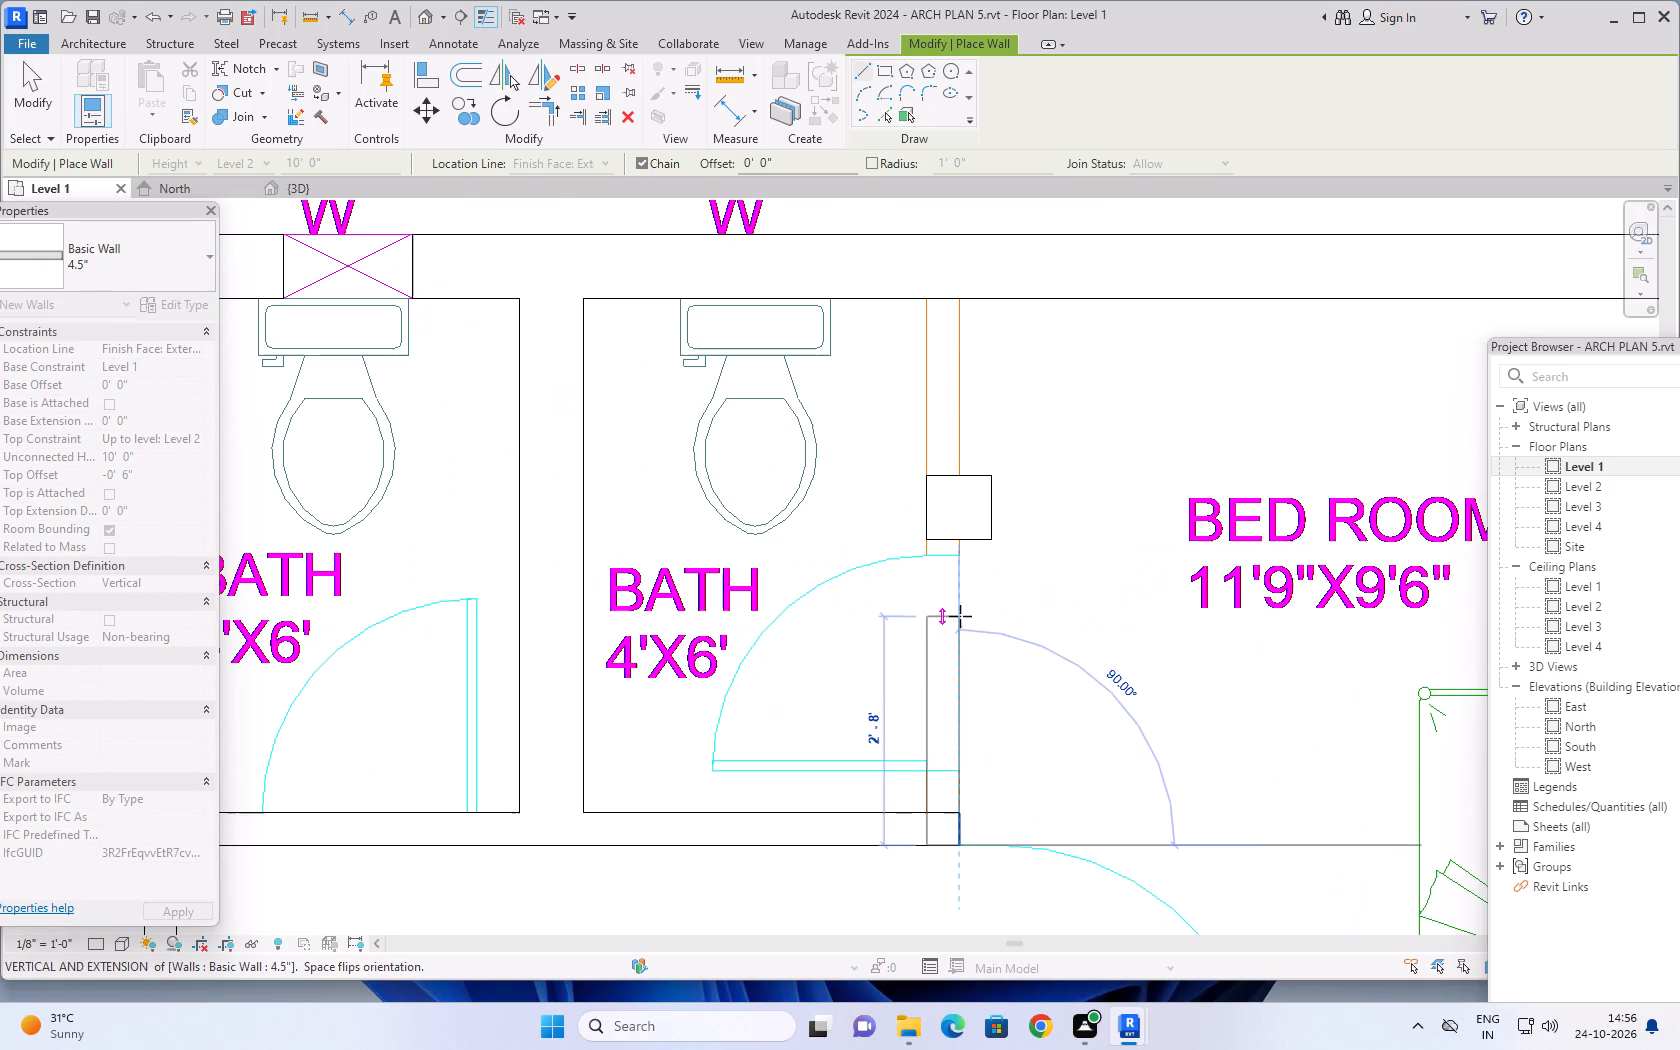
{"action": "scroll", "coordinate": [957, 561], "scroll_direction": "up", "scroll_amount": 2}
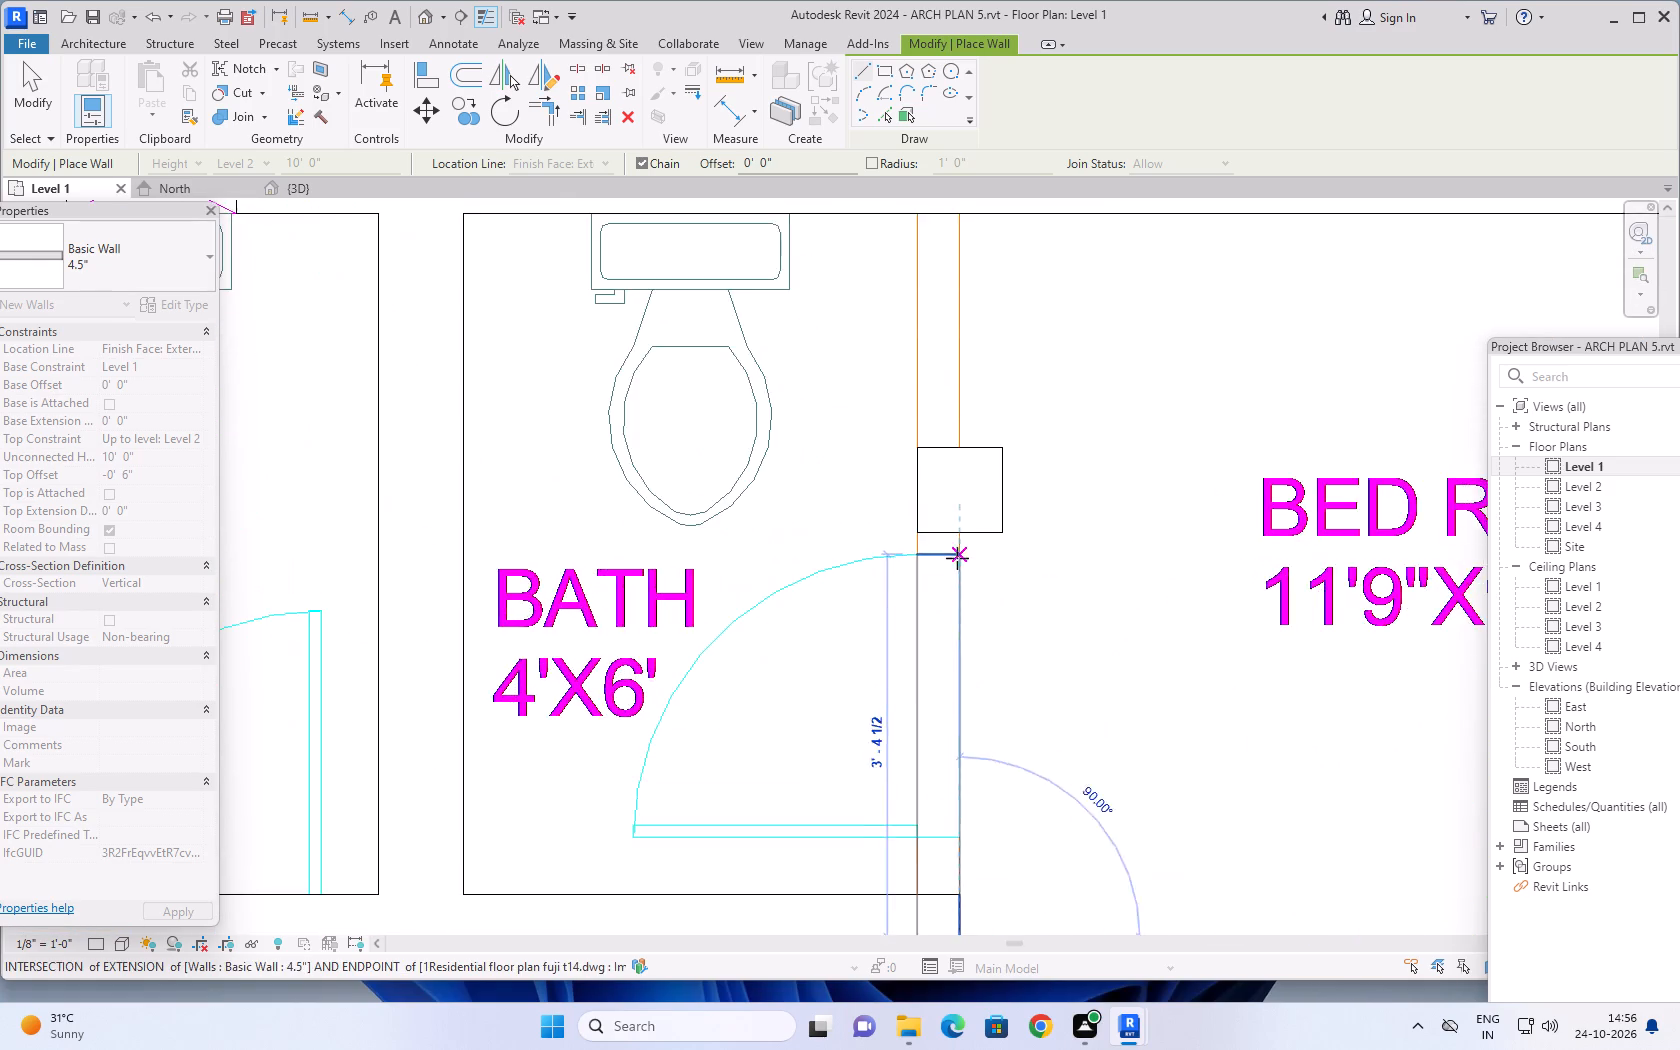
{"action": "scroll", "coordinate": [957, 558], "scroll_direction": "up", "scroll_amount": 2}
{"action": "left_click", "coordinate": [960, 527]}
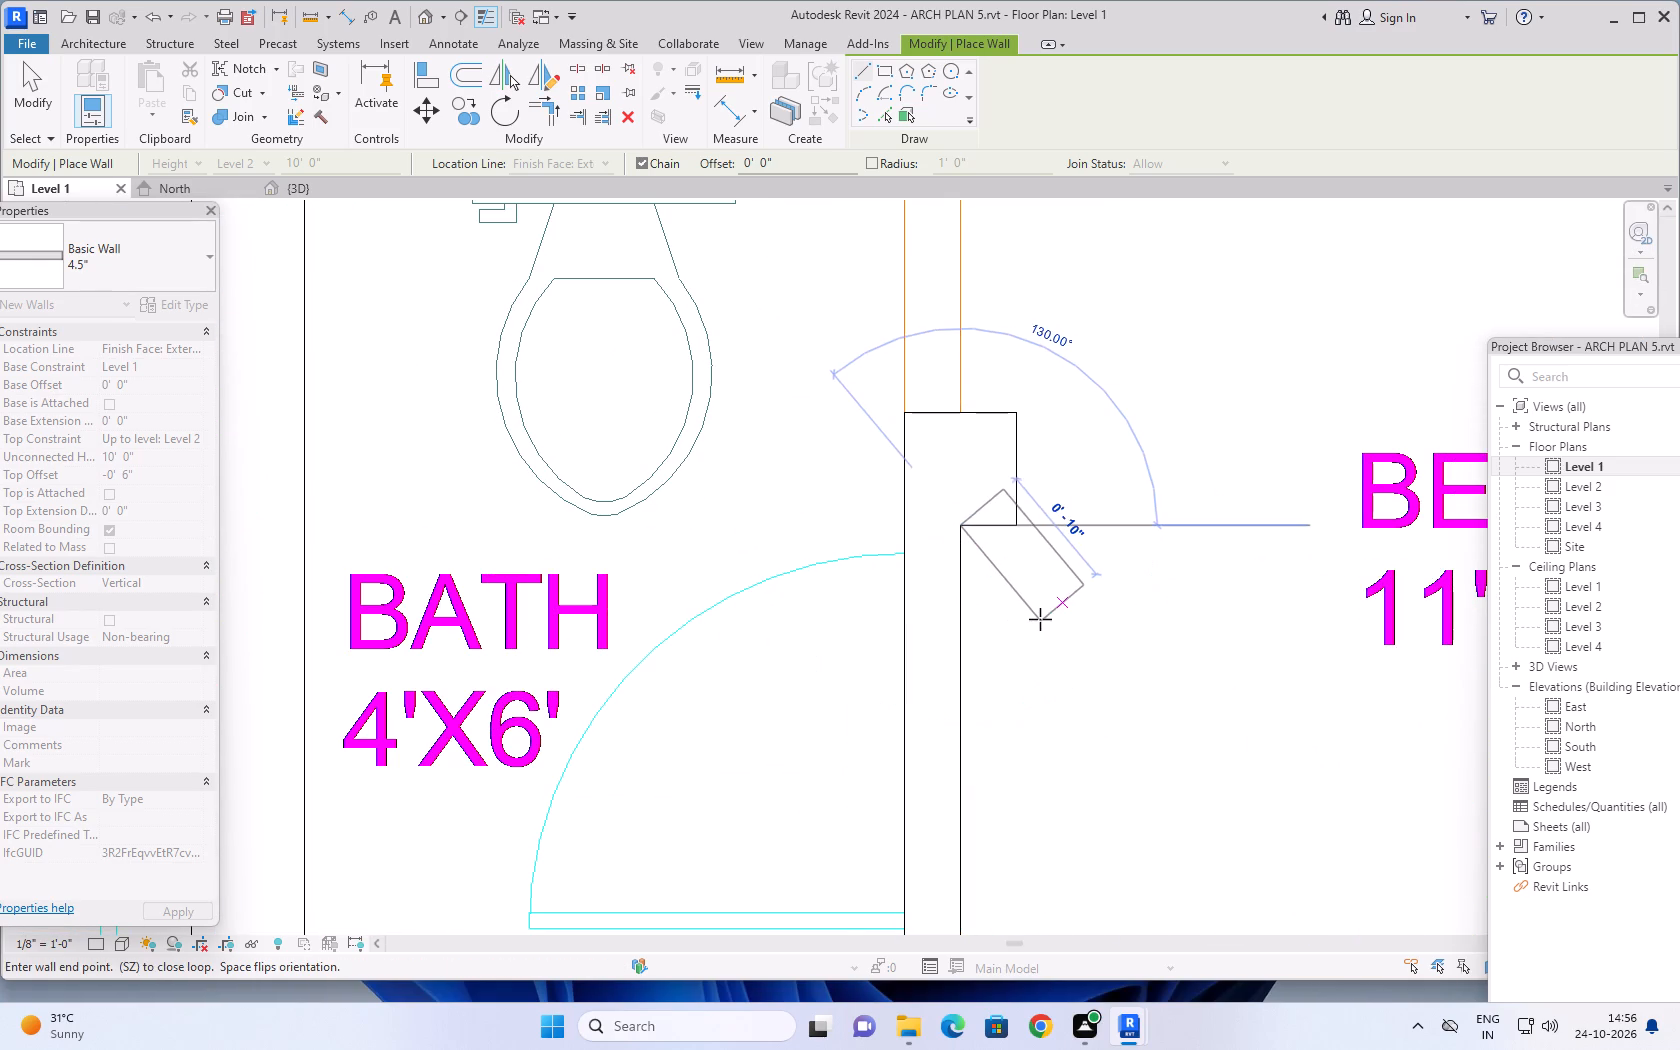
{"action": "key", "text": "Escape"}
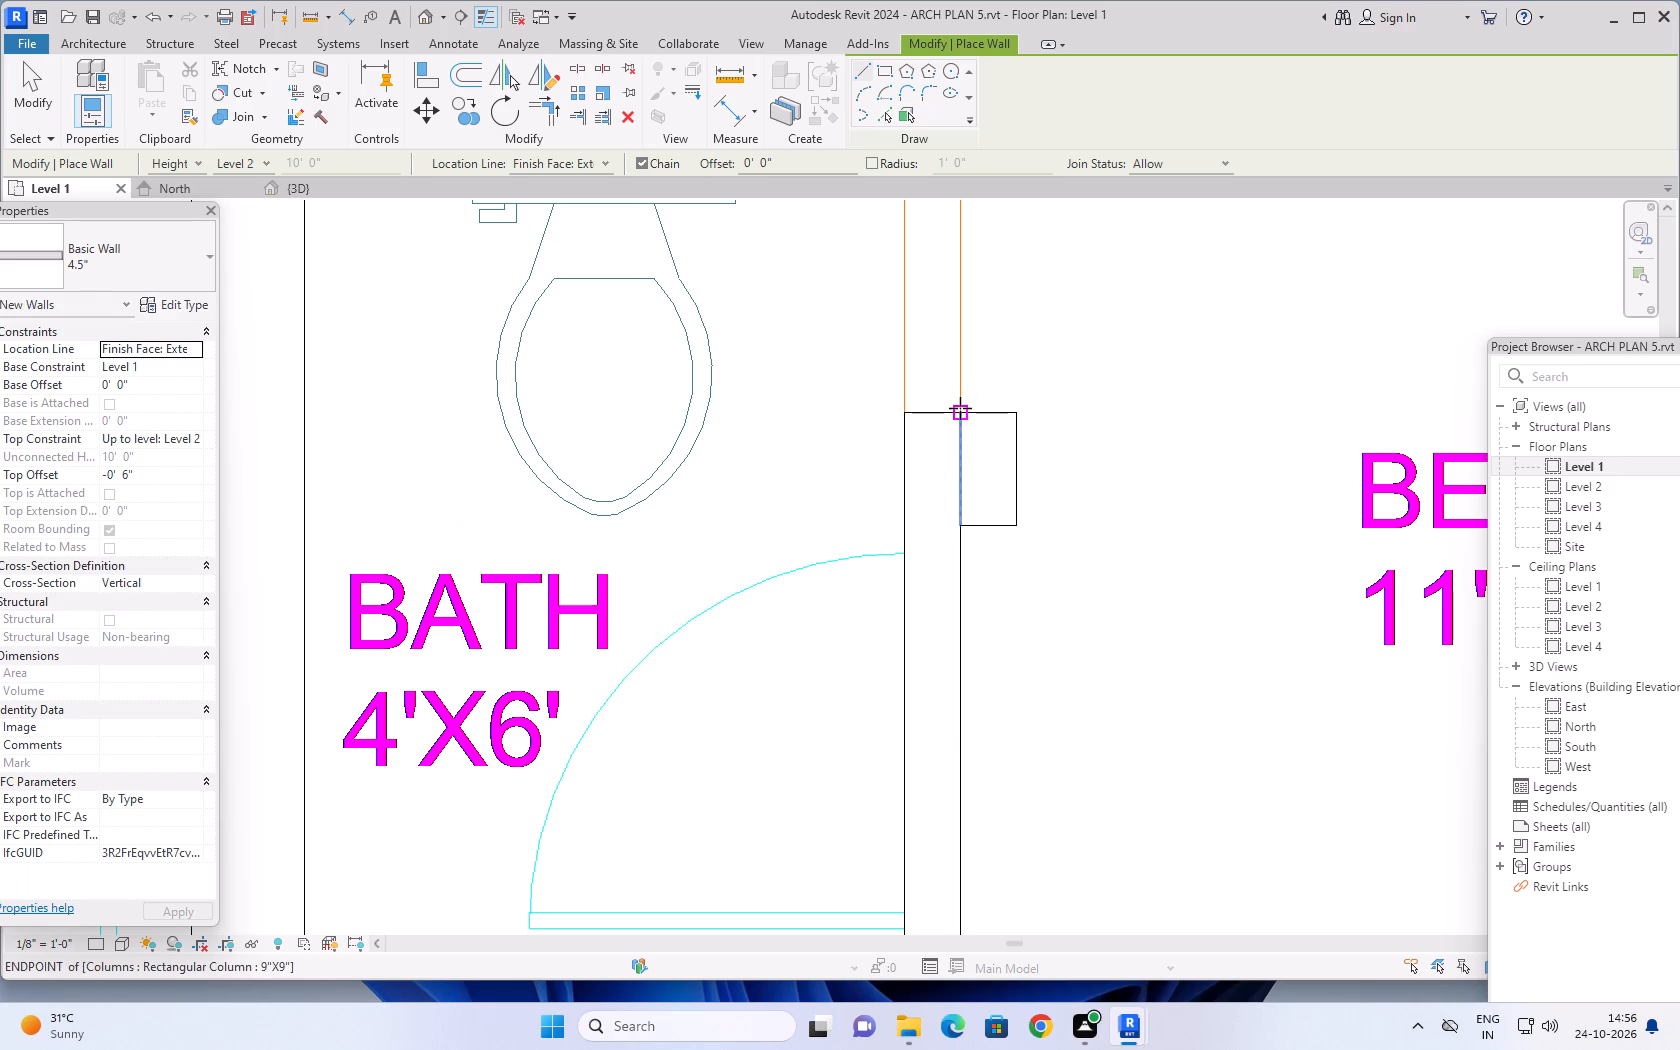
Continue the 4.5" bath and bedroom partition about 2'-1" from the column's far face to the exterior wall's inner face.
{"action": "left_click", "coordinate": [961, 408]}
{"action": "scroll", "coordinate": [958, 288], "scroll_direction": "down", "scroll_amount": 6}
{"action": "middle_click_drag", "start_coordinate": [970, 279], "coordinate": [966, 479]}
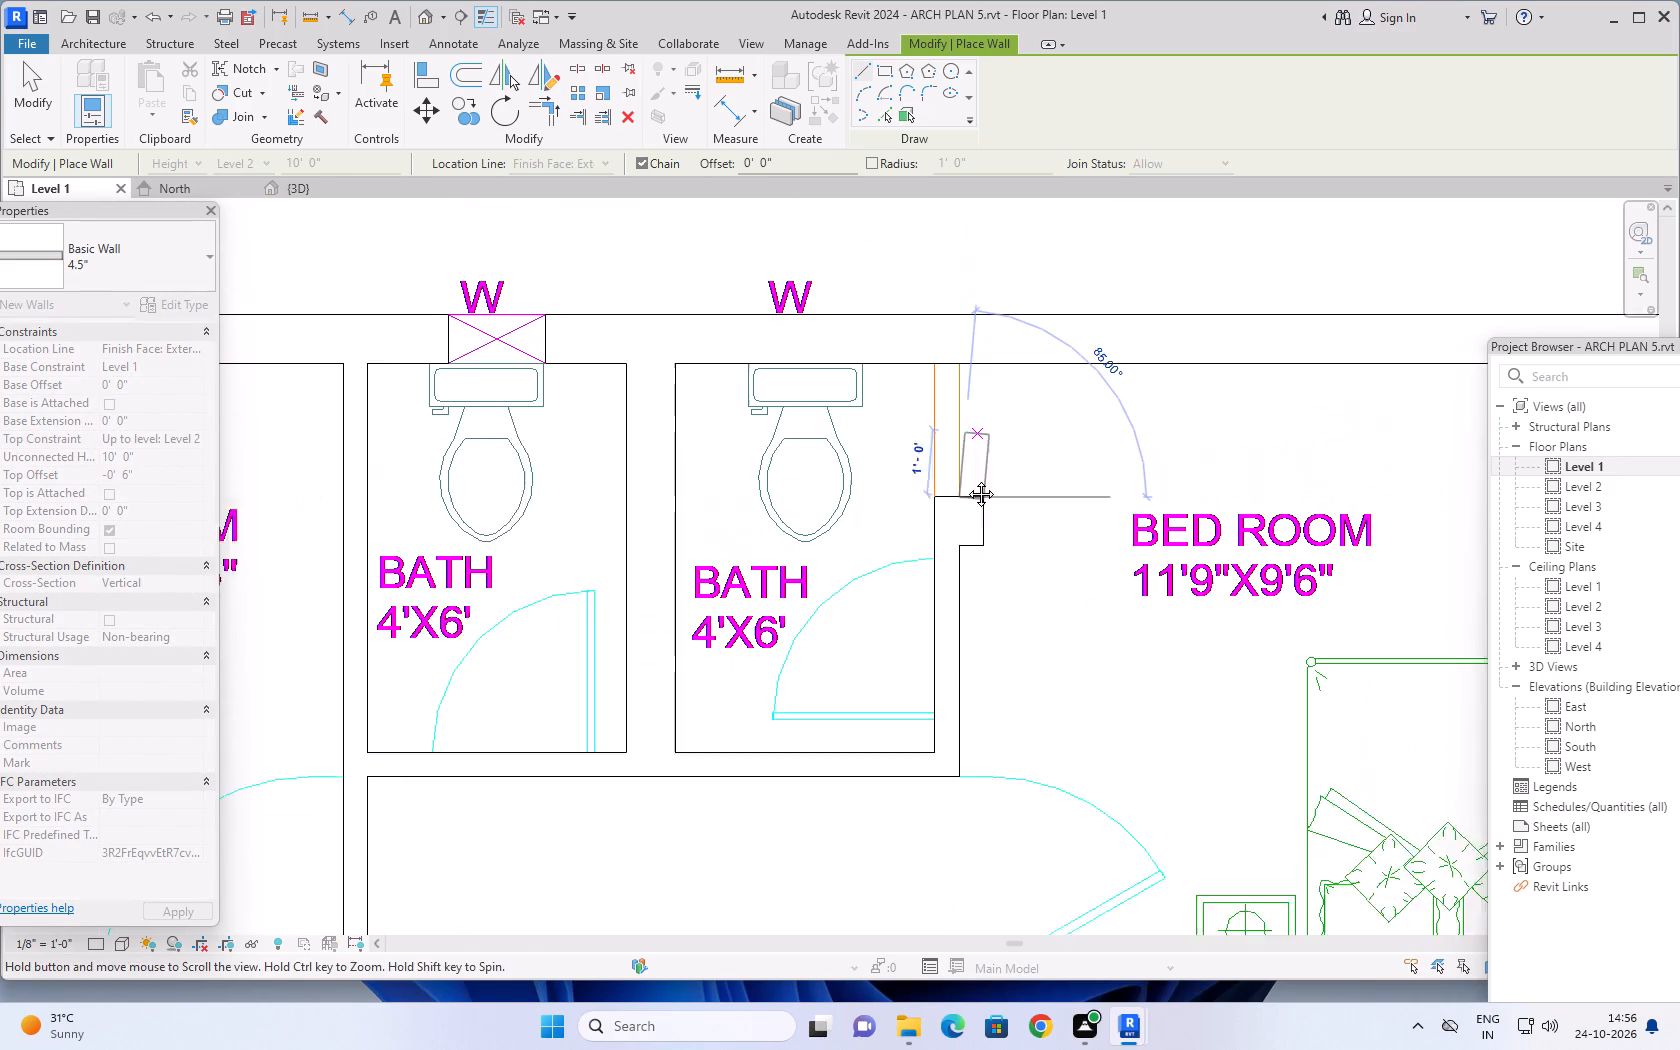
{"action": "middle_click_drag", "start_coordinate": [966, 479], "coordinate": [963, 488]}
{"action": "key", "text": "space"}
{"action": "left_click", "coordinate": [958, 421]}
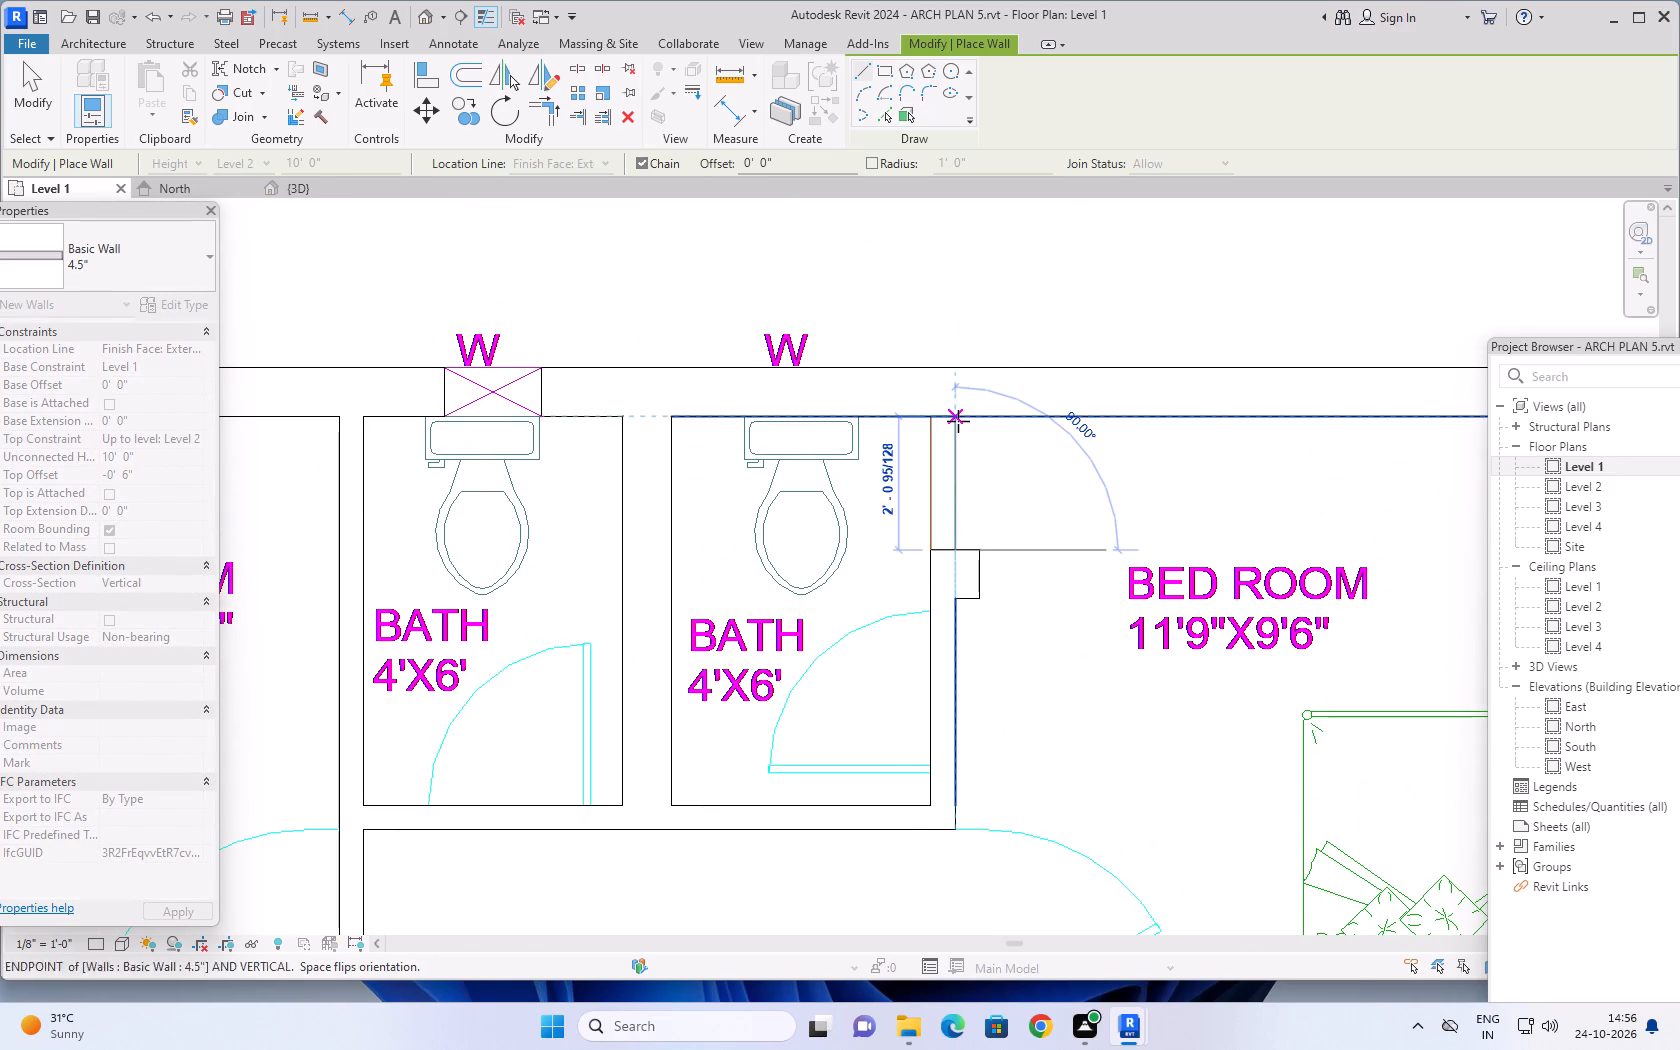
{"action": "scroll", "coordinate": [1046, 485], "scroll_direction": "down", "scroll_amount": 9}
{"action": "middle_click_drag", "start_coordinate": [1086, 510], "coordinate": [1012, 432]}
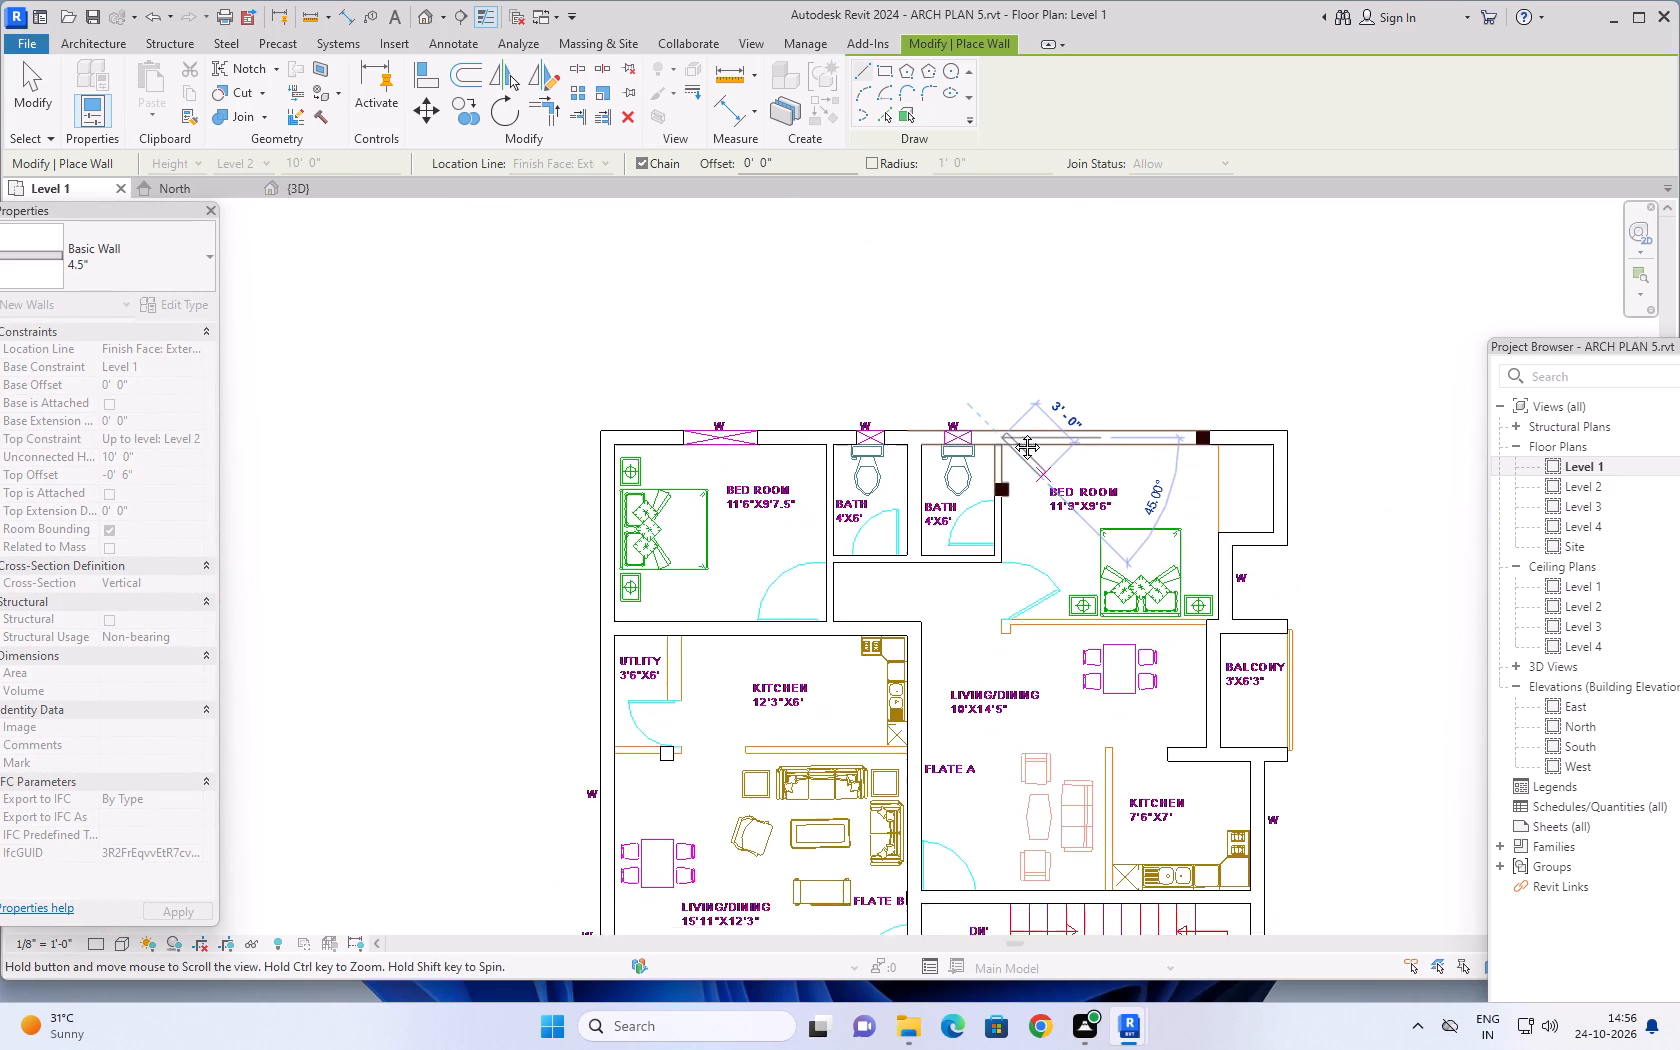
{"action": "middle_click_drag", "start_coordinate": [1012, 432], "coordinate": [942, 327]}
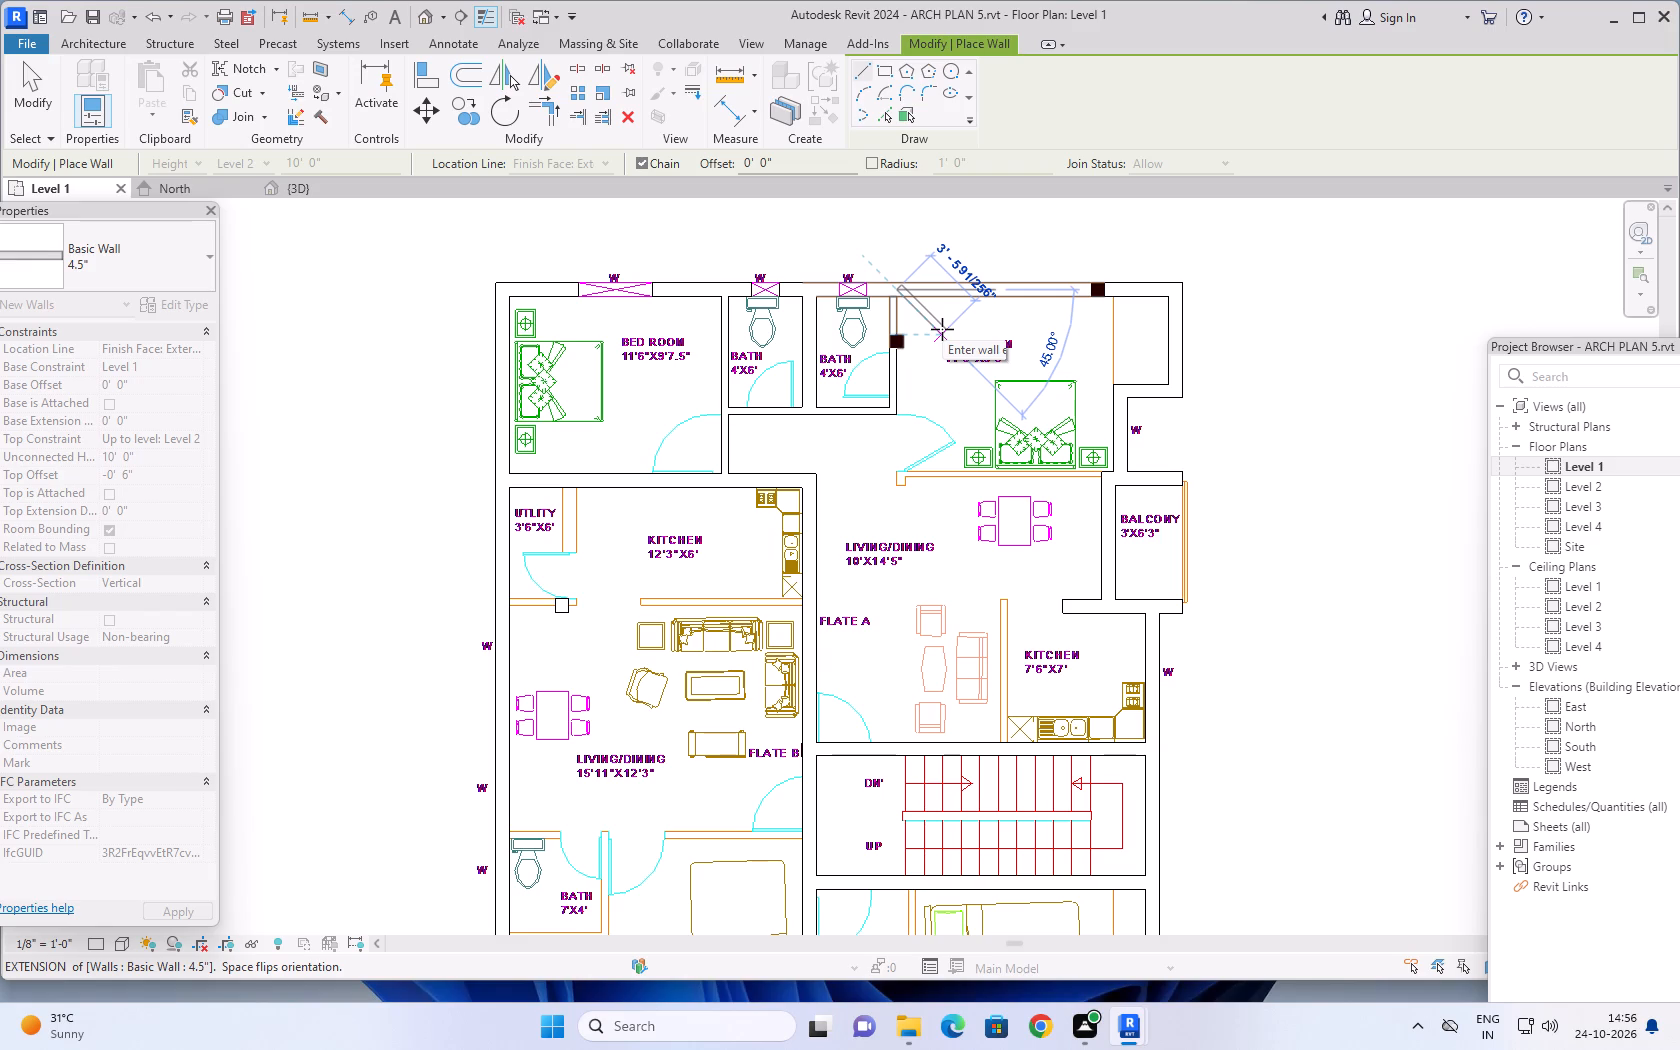
{"action": "key", "text": "Escape"}
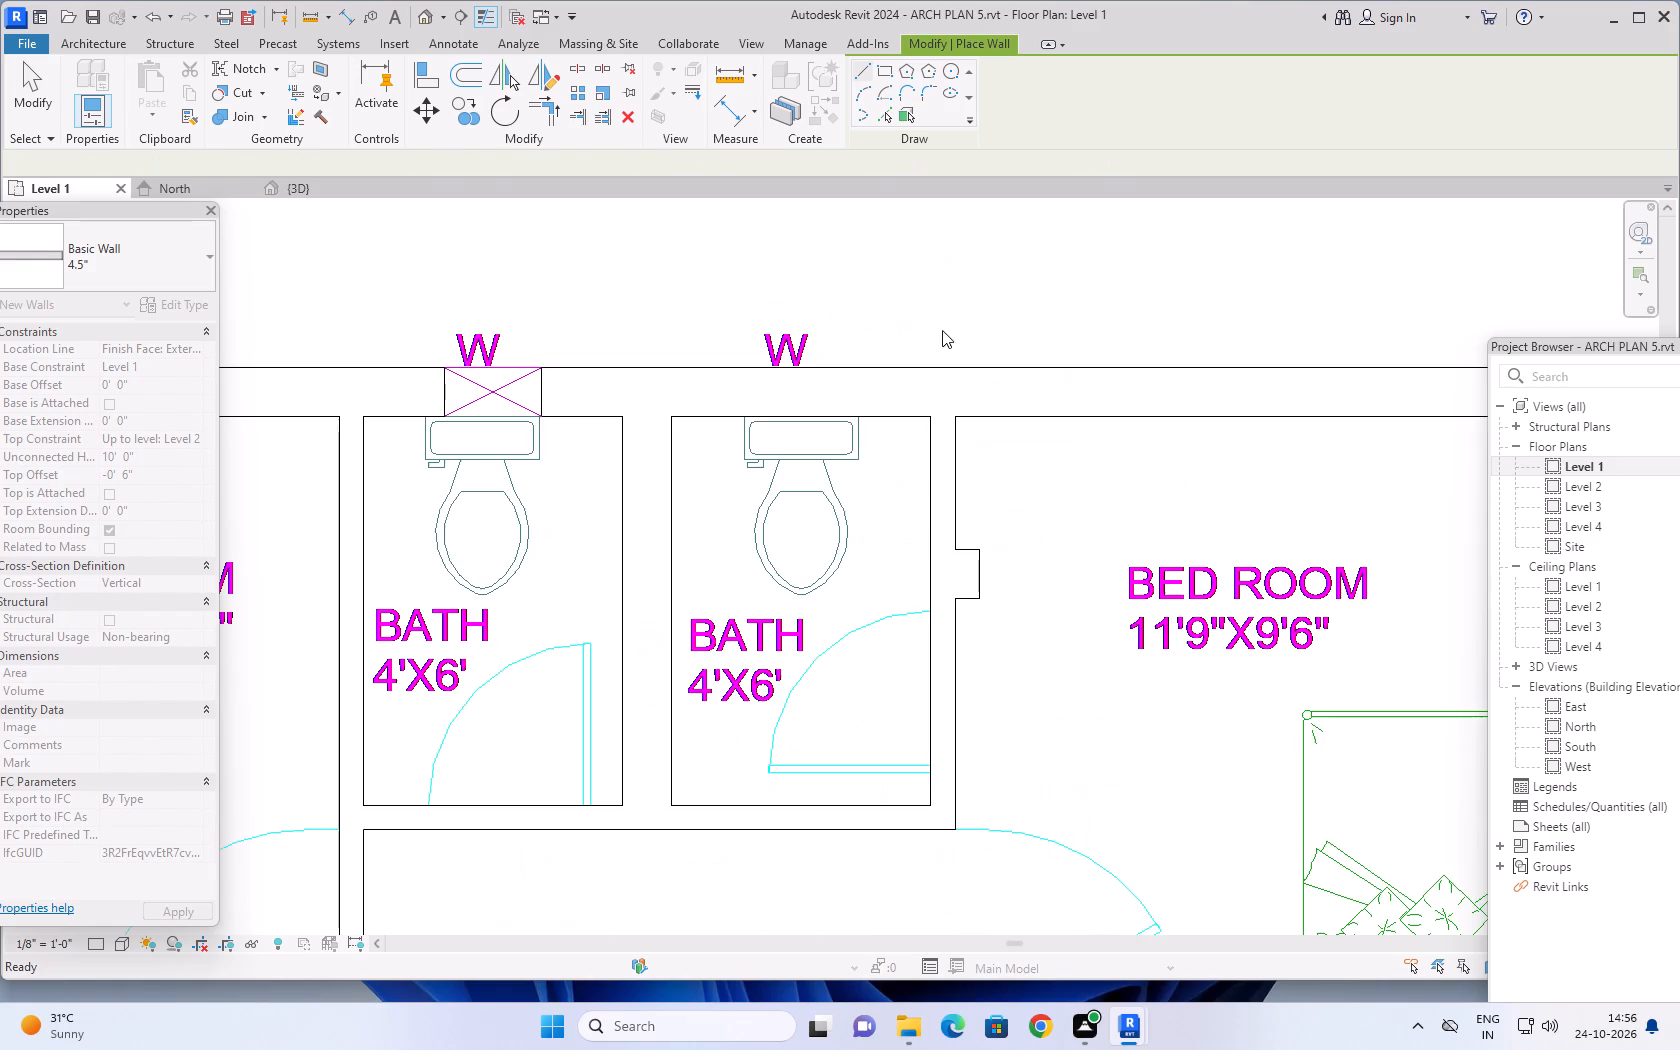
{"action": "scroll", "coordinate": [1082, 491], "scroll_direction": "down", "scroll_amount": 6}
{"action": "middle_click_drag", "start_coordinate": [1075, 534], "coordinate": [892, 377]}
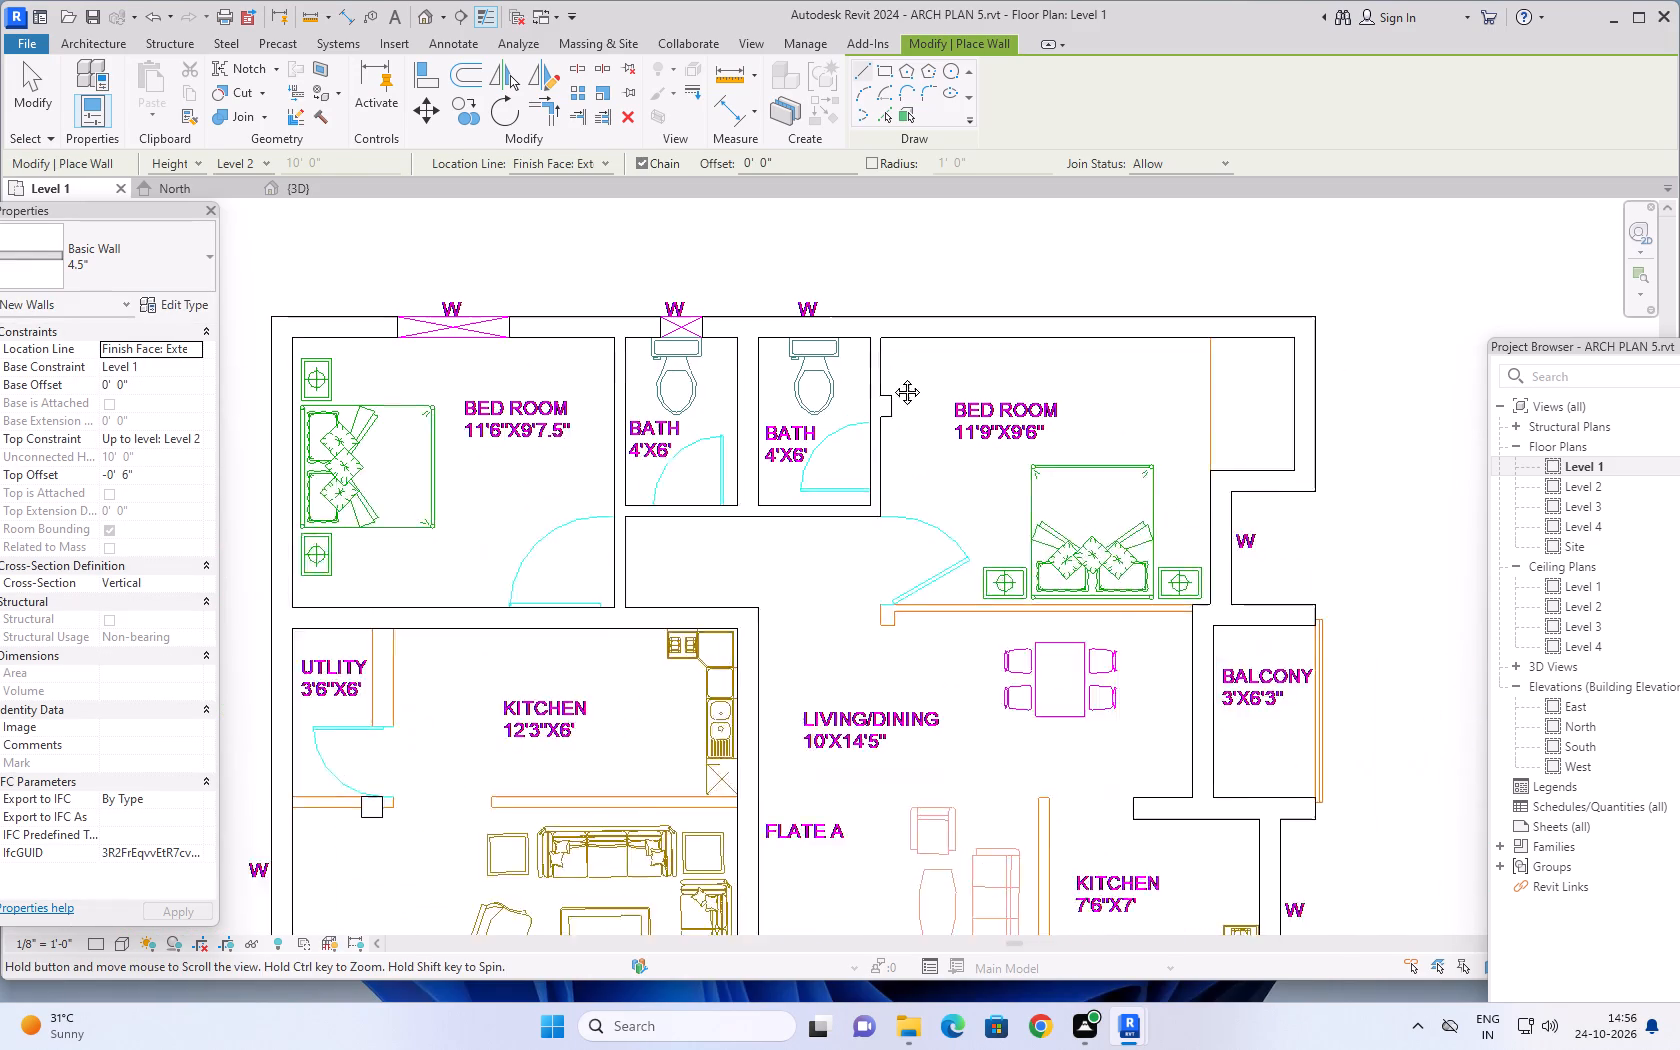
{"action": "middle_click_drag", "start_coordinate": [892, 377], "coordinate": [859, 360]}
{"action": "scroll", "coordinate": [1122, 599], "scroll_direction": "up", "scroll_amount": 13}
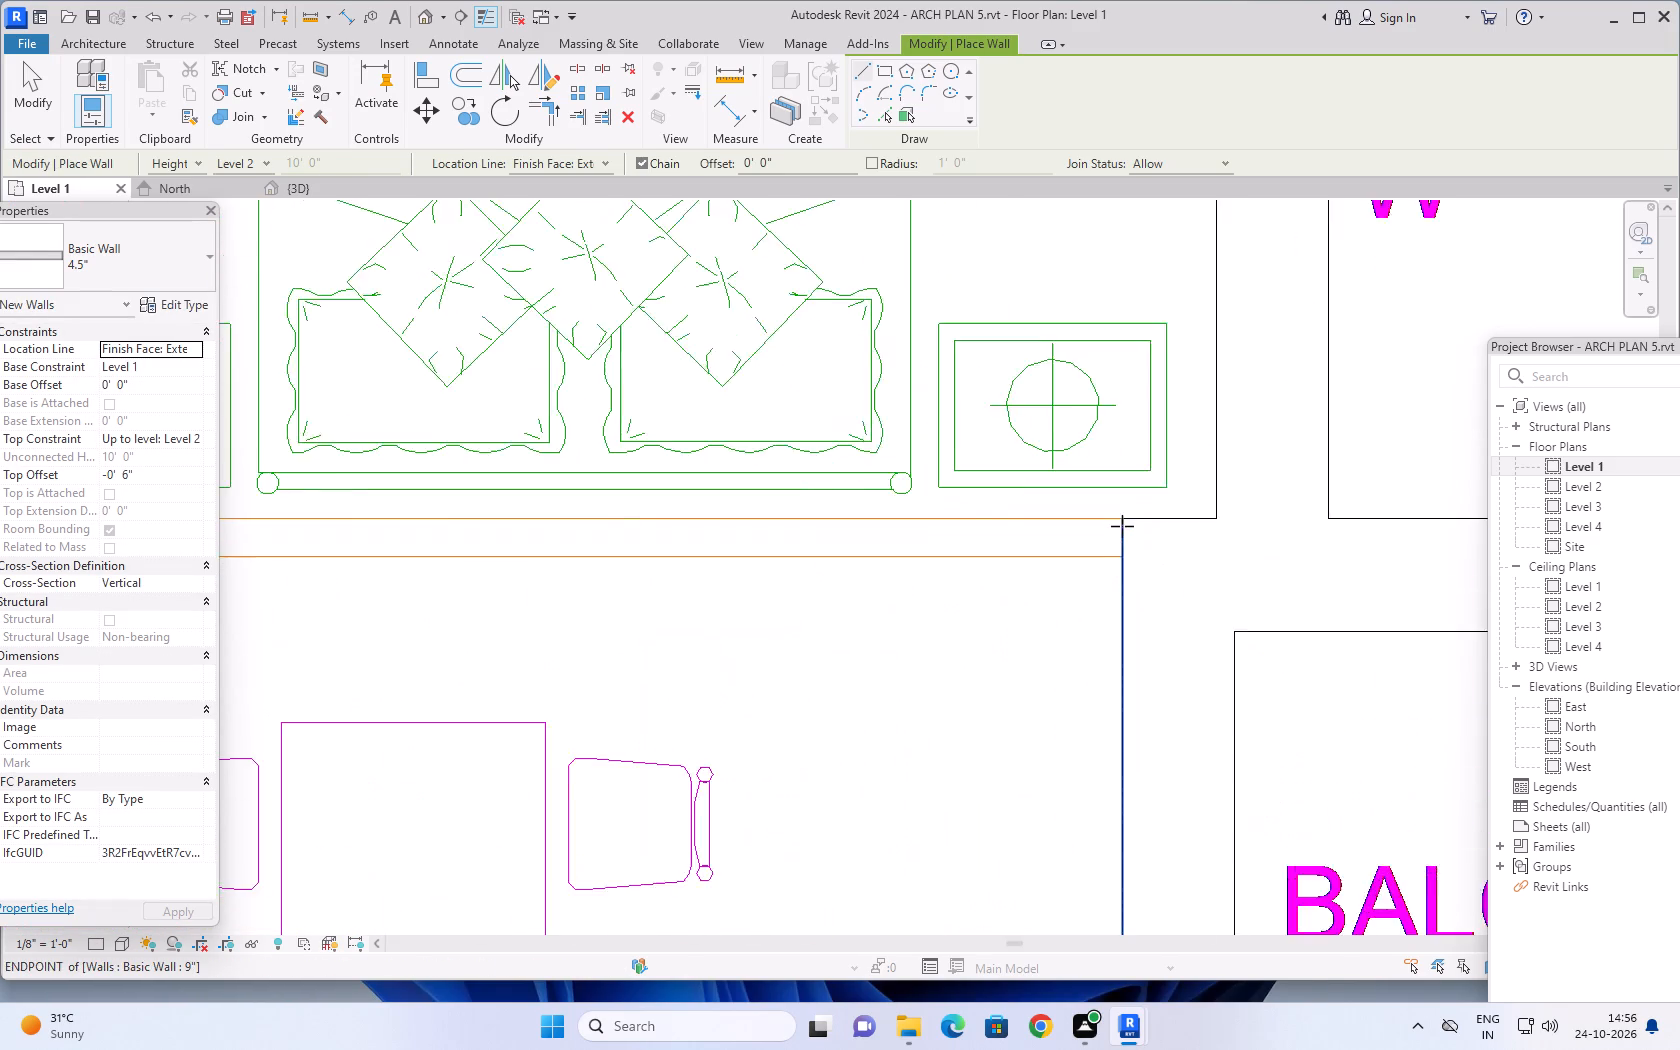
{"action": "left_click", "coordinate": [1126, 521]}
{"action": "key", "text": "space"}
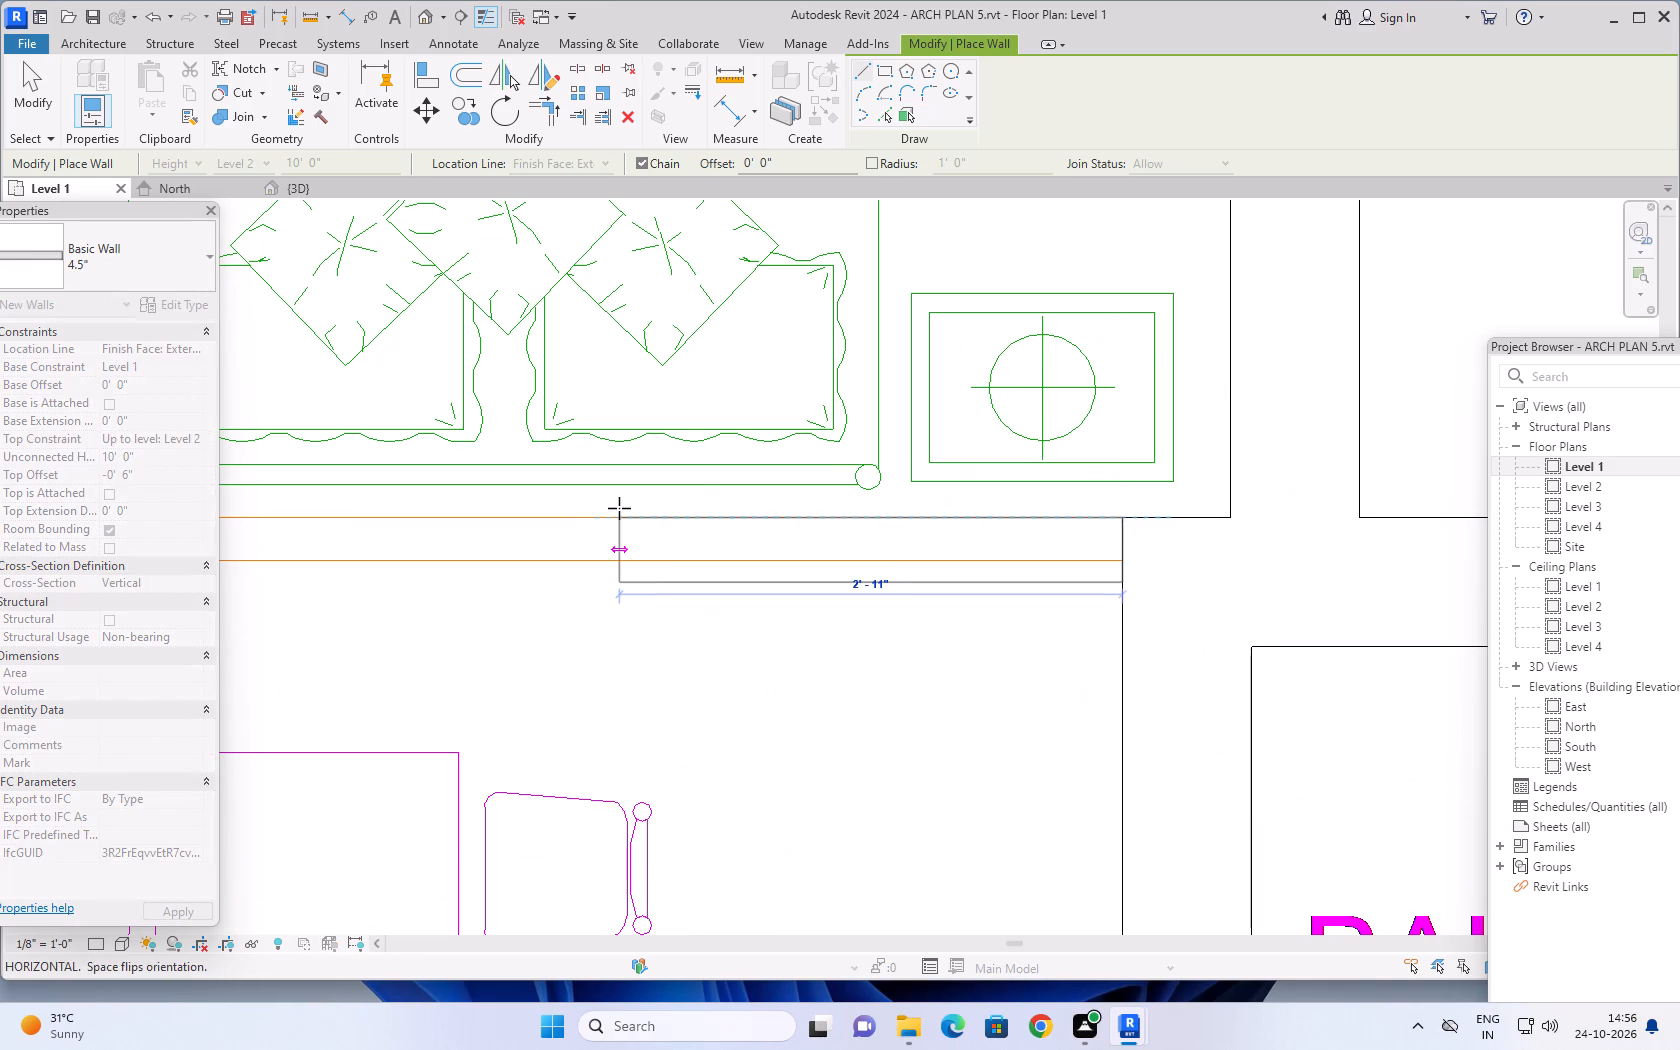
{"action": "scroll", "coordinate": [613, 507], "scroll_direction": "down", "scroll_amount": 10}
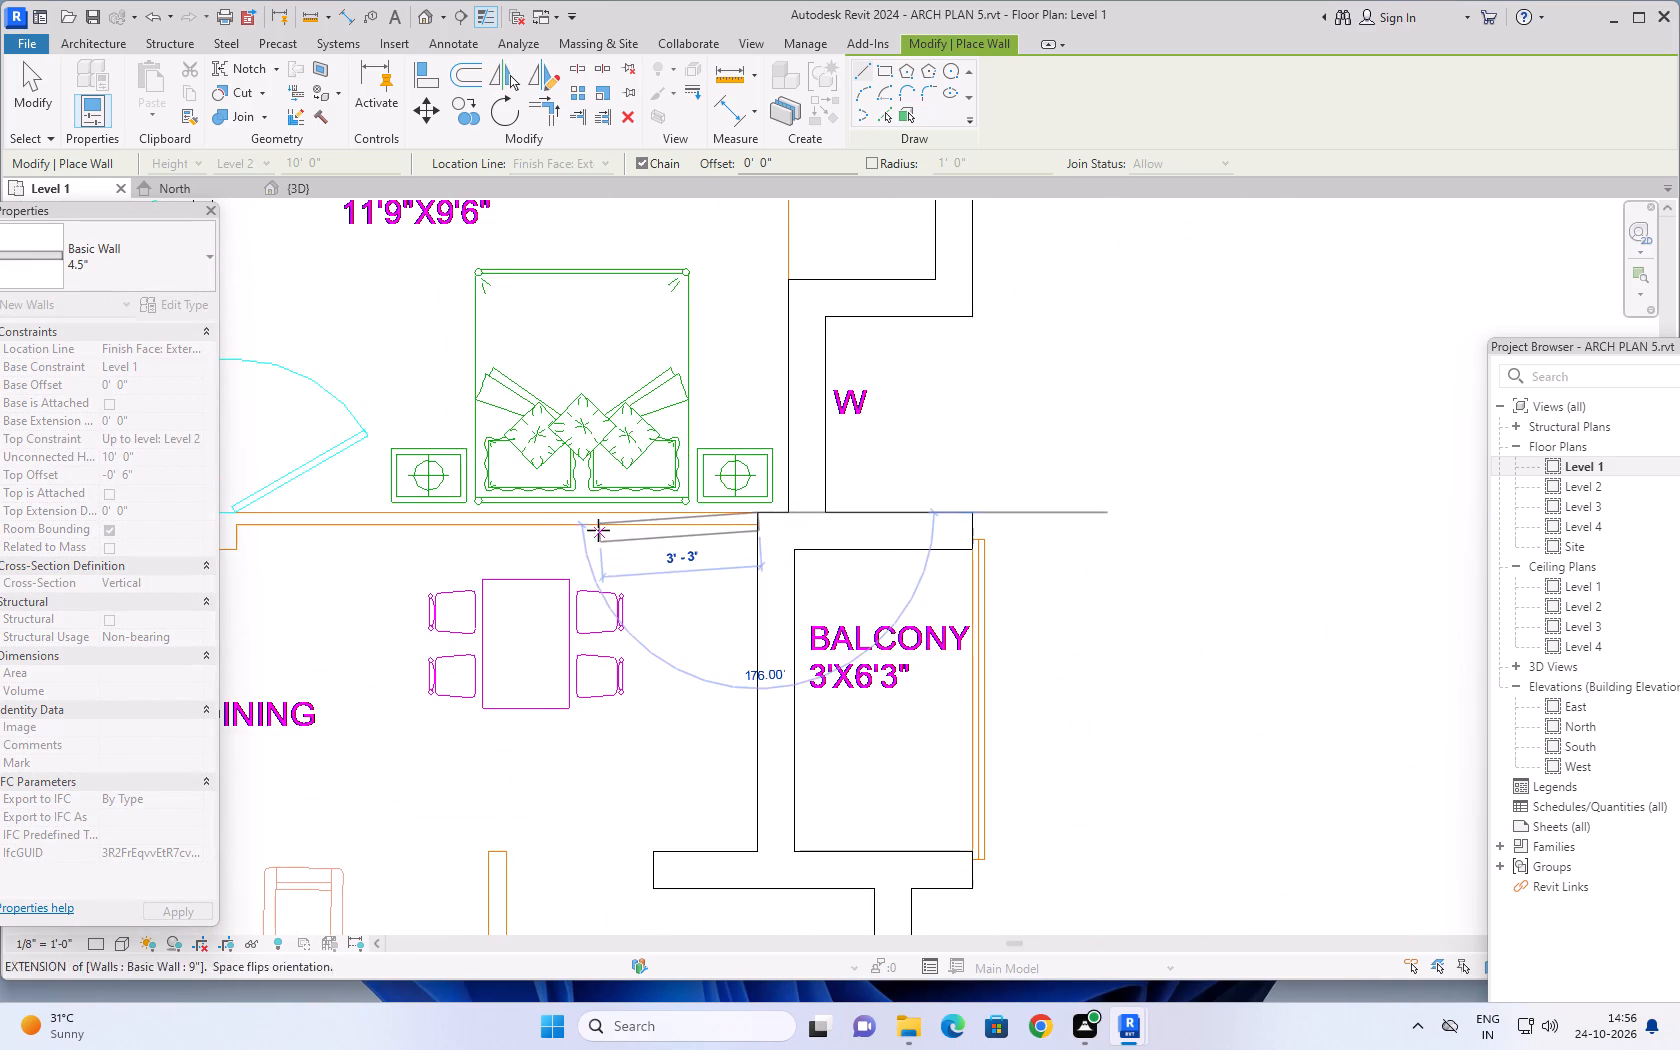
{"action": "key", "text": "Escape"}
Draw a 7'-9" long 4.5" wall between Flat A's living/dining and the 7'6"x7' kitchen, ending at the 9" staircase wall.
{"action": "scroll", "coordinate": [599, 537], "scroll_direction": "down", "scroll_amount": 3}
{"action": "middle_click_drag", "start_coordinate": [623, 539], "coordinate": [853, 476]}
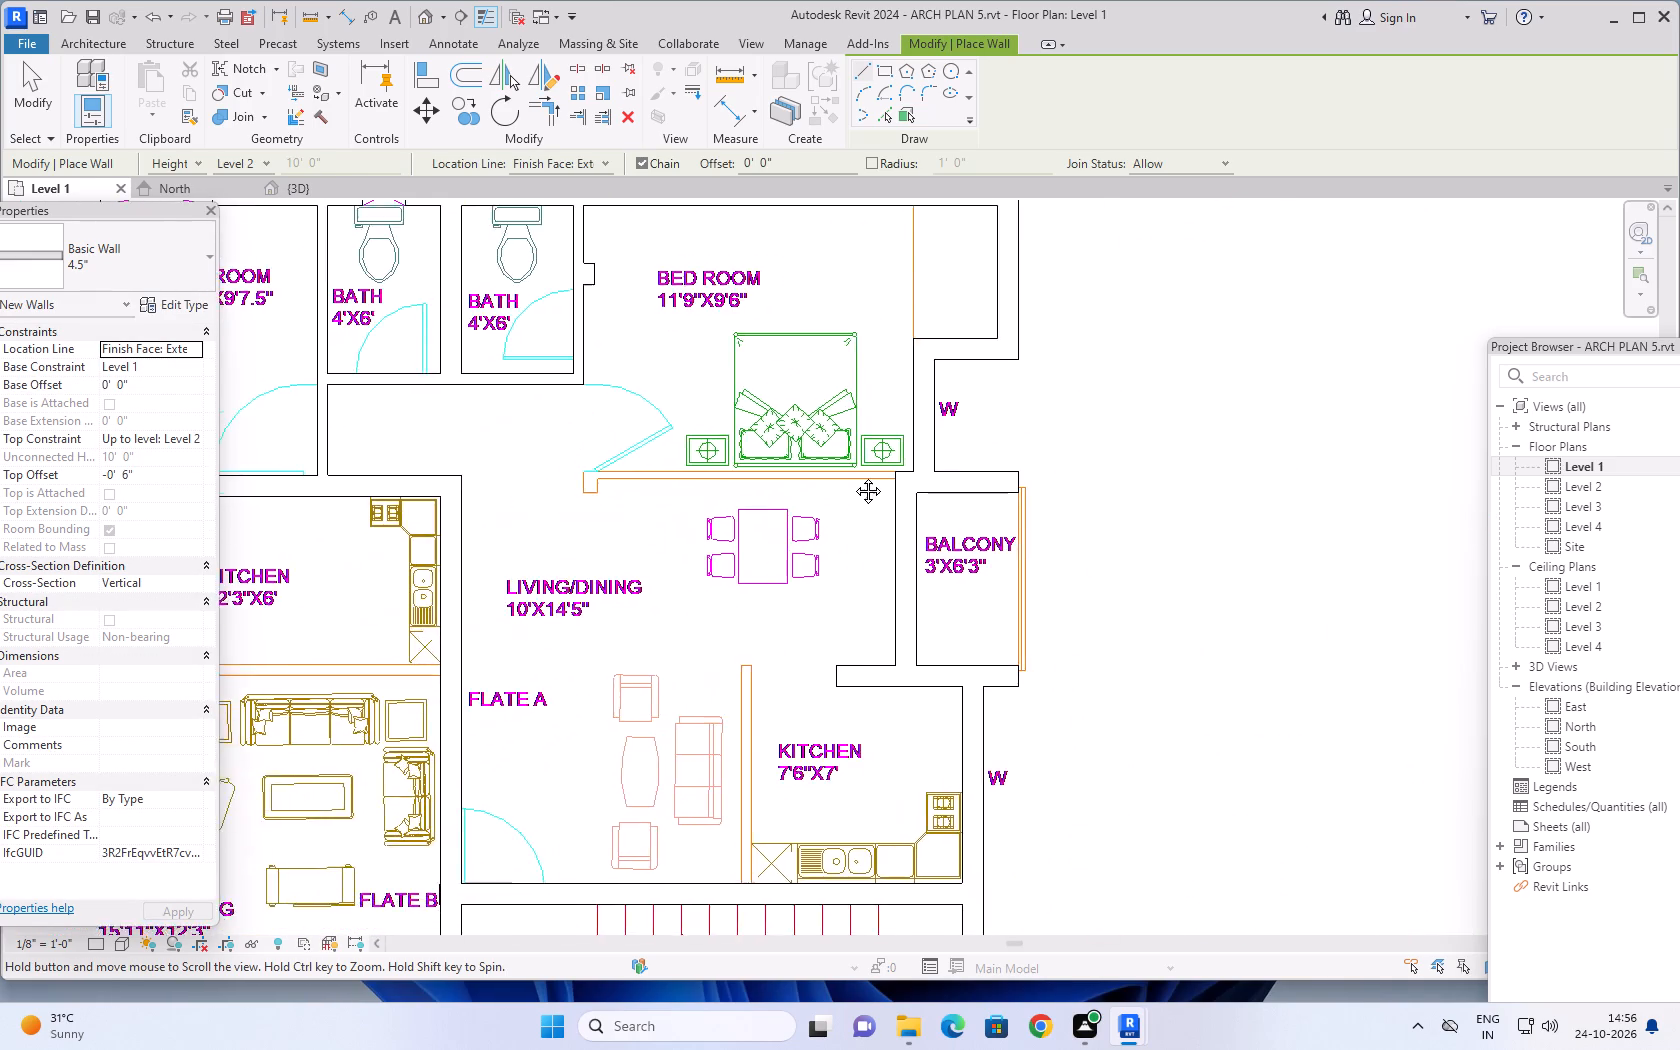
{"action": "middle_click_drag", "start_coordinate": [853, 476], "coordinate": [879, 425]}
{"action": "middle_click_drag", "start_coordinate": [859, 572], "coordinate": [813, 506]}
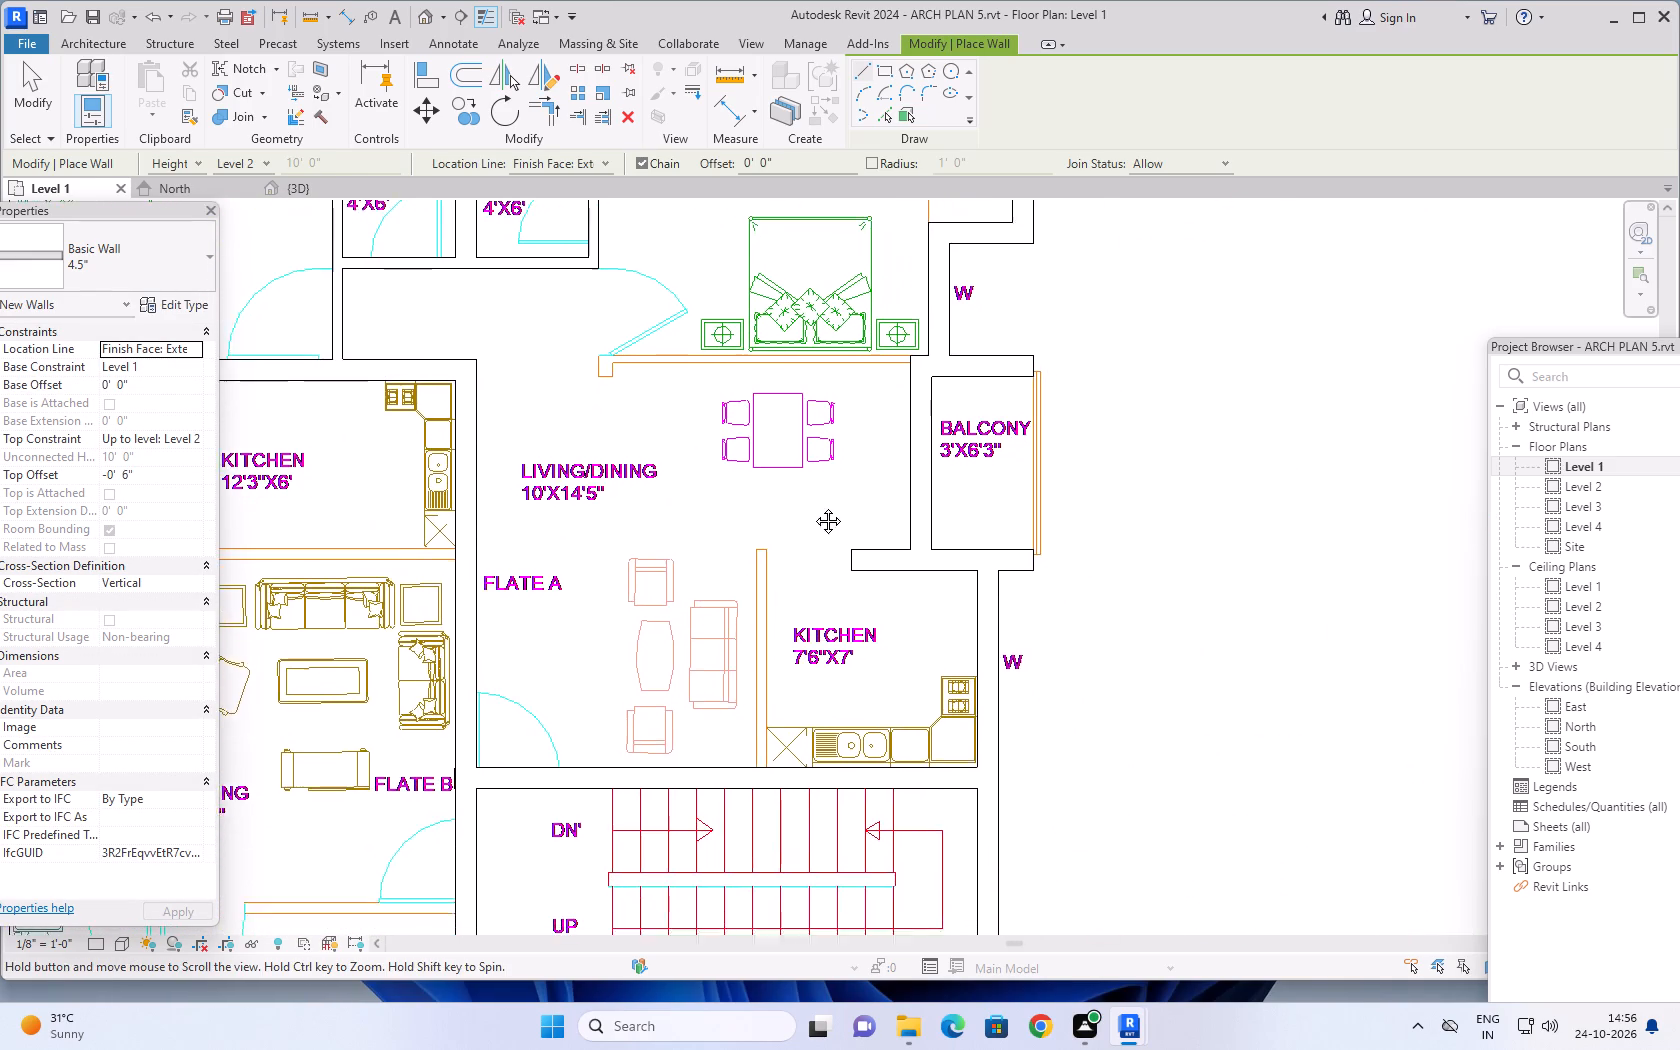
{"action": "middle_click_drag", "start_coordinate": [813, 506], "coordinate": [811, 503]}
{"action": "scroll", "coordinate": [740, 558], "scroll_direction": "up", "scroll_amount": 8}
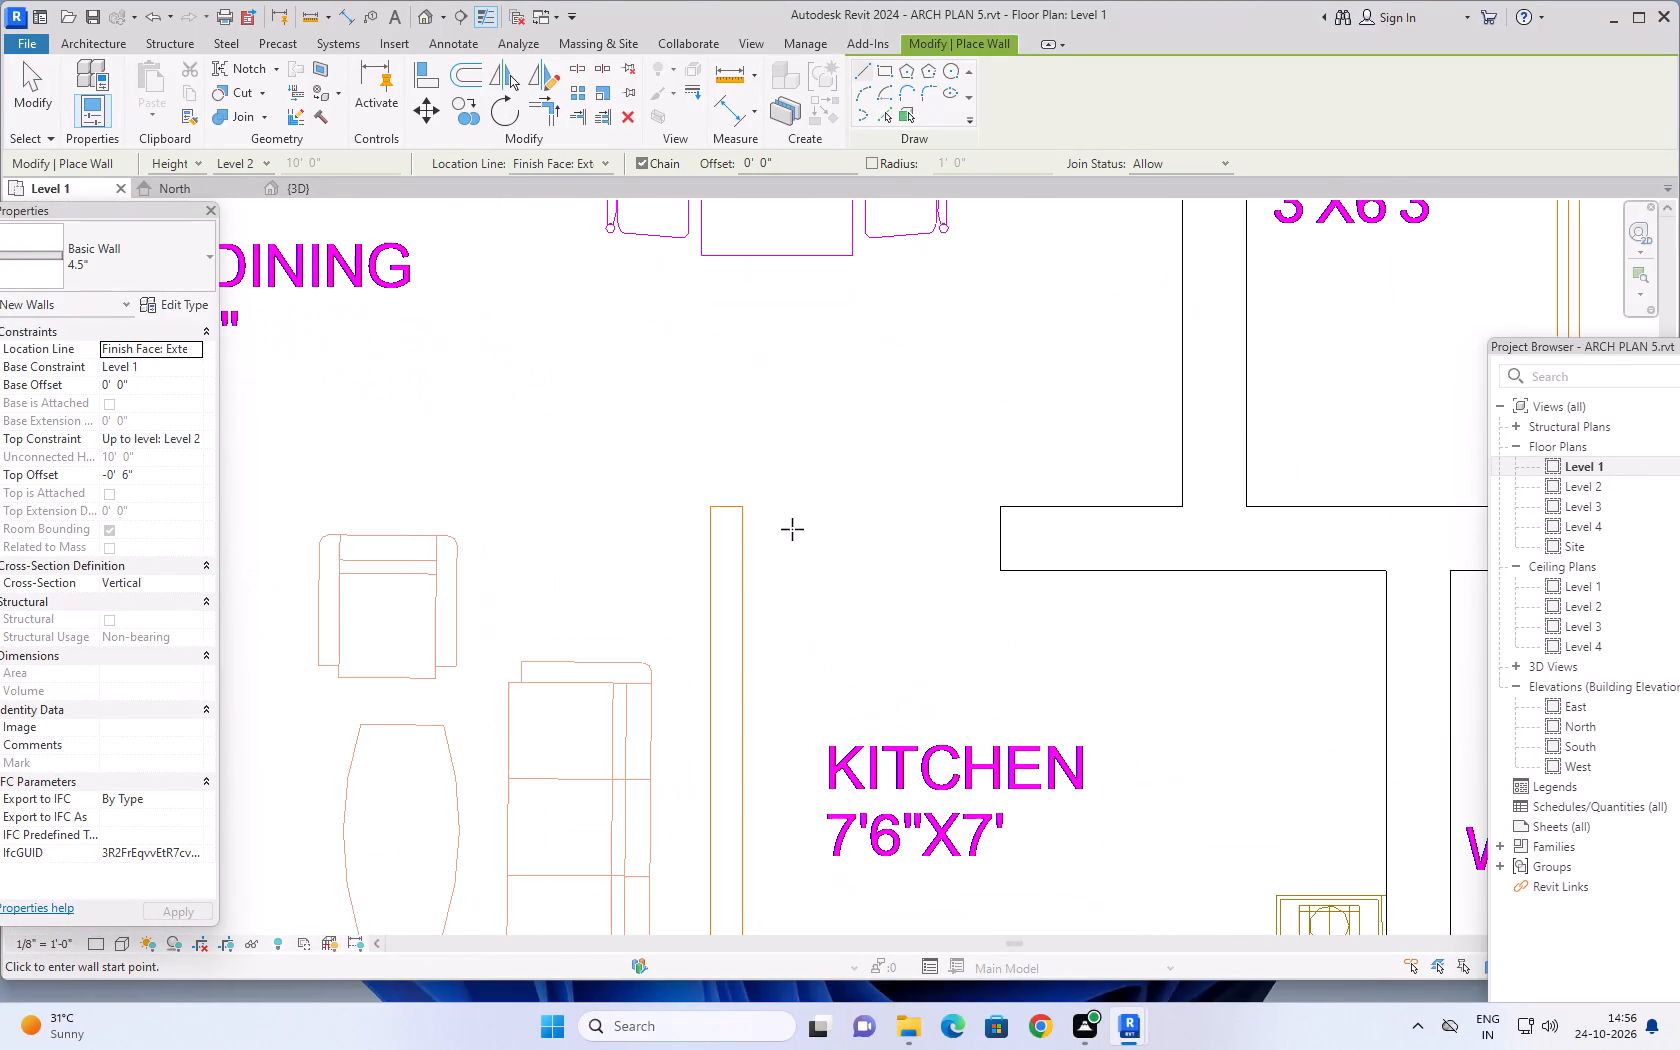
{"action": "left_click", "coordinate": [747, 507]}
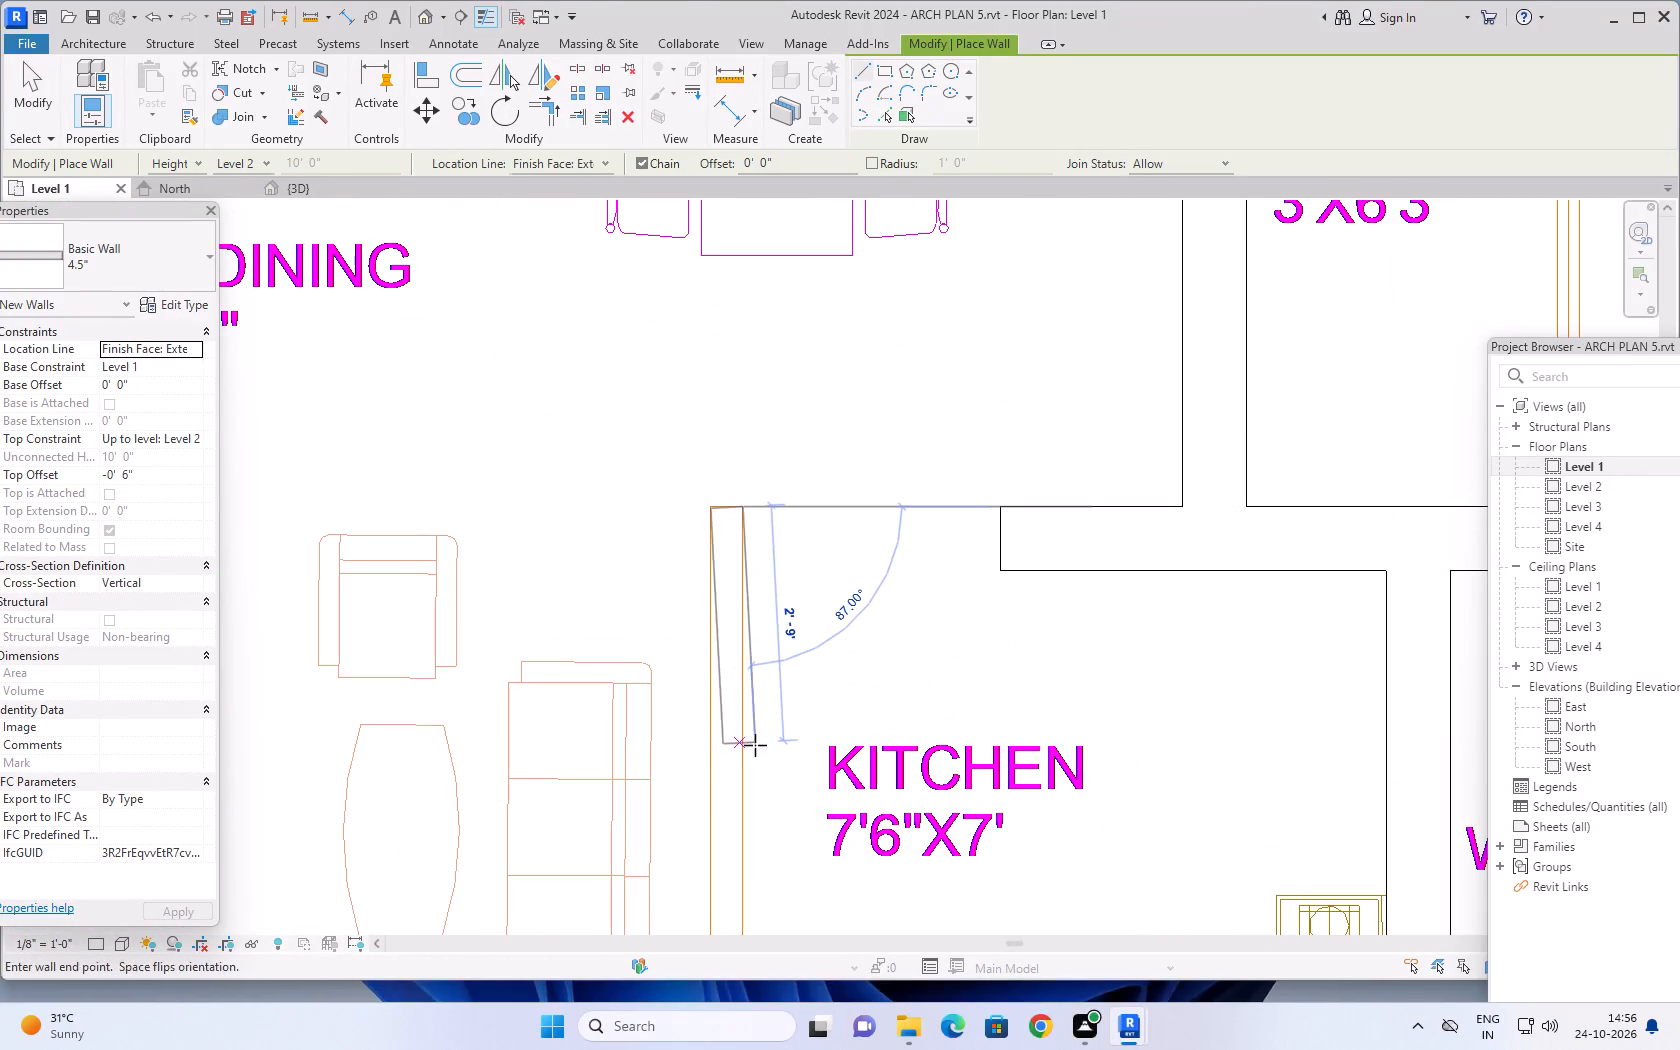
{"action": "scroll", "coordinate": [746, 755], "scroll_direction": "down", "scroll_amount": 7}
{"action": "middle_click_drag", "start_coordinate": [746, 770], "coordinate": [748, 548]}
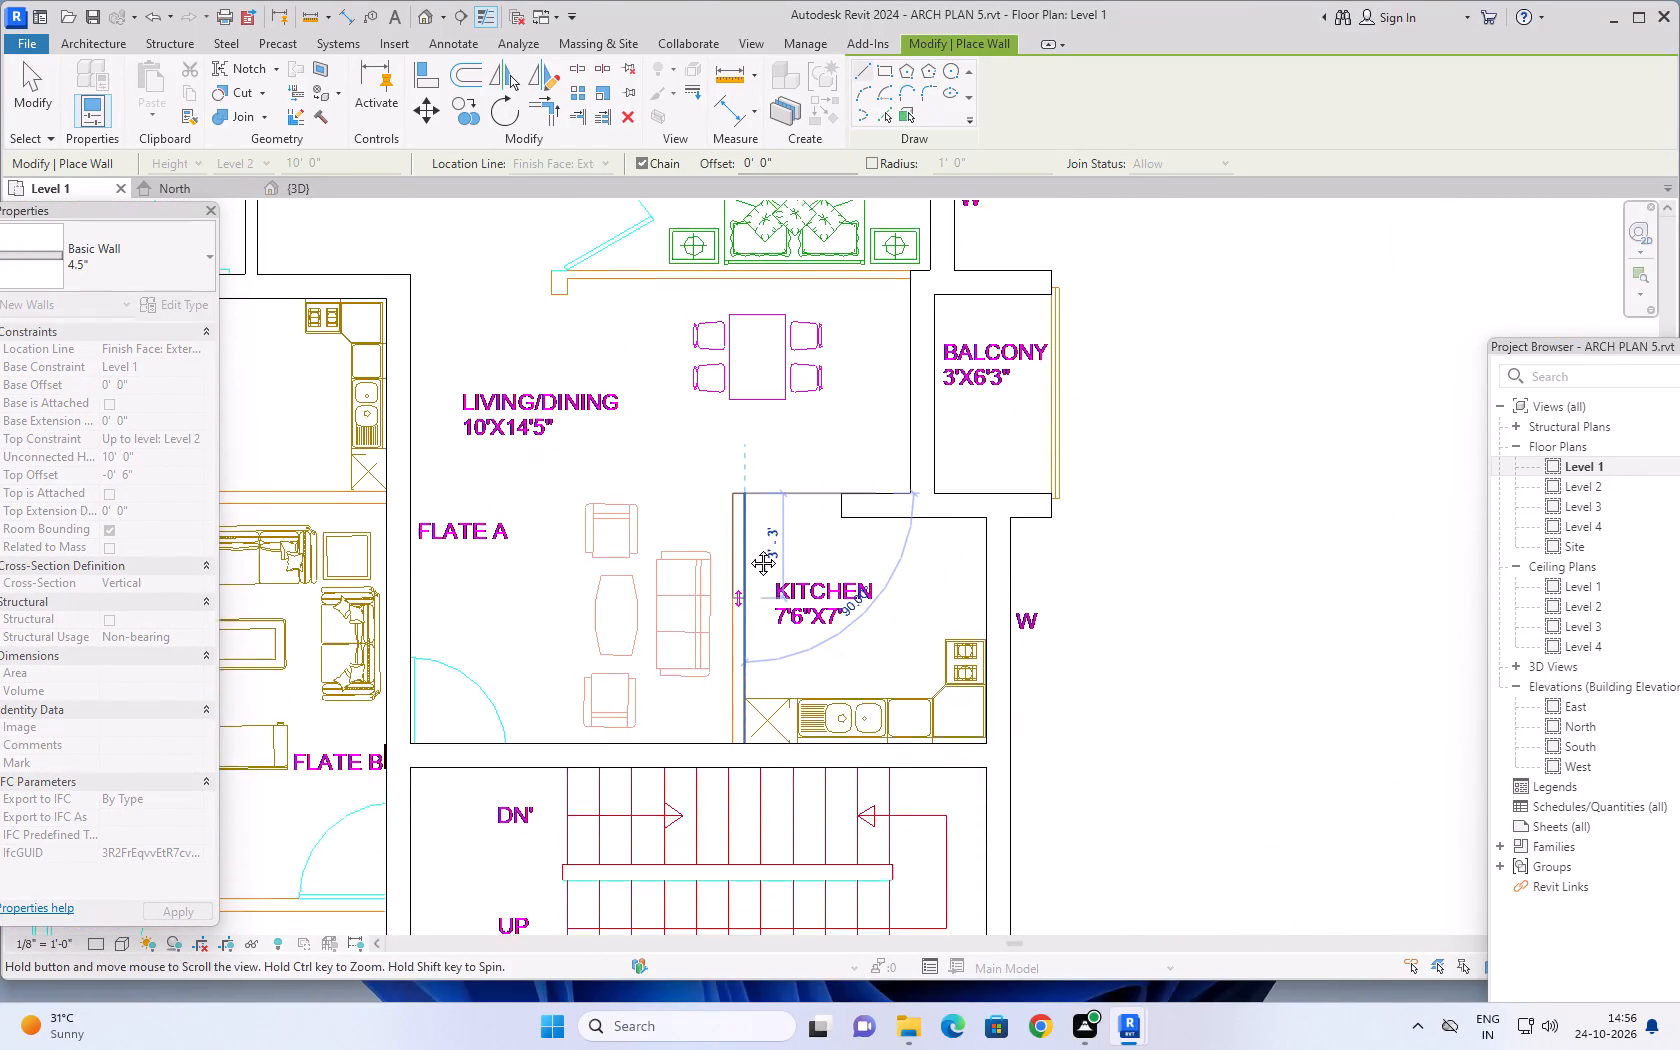
{"action": "middle_click_drag", "start_coordinate": [748, 548], "coordinate": [753, 526]}
{"action": "scroll", "coordinate": [749, 660], "scroll_direction": "up", "scroll_amount": 4}
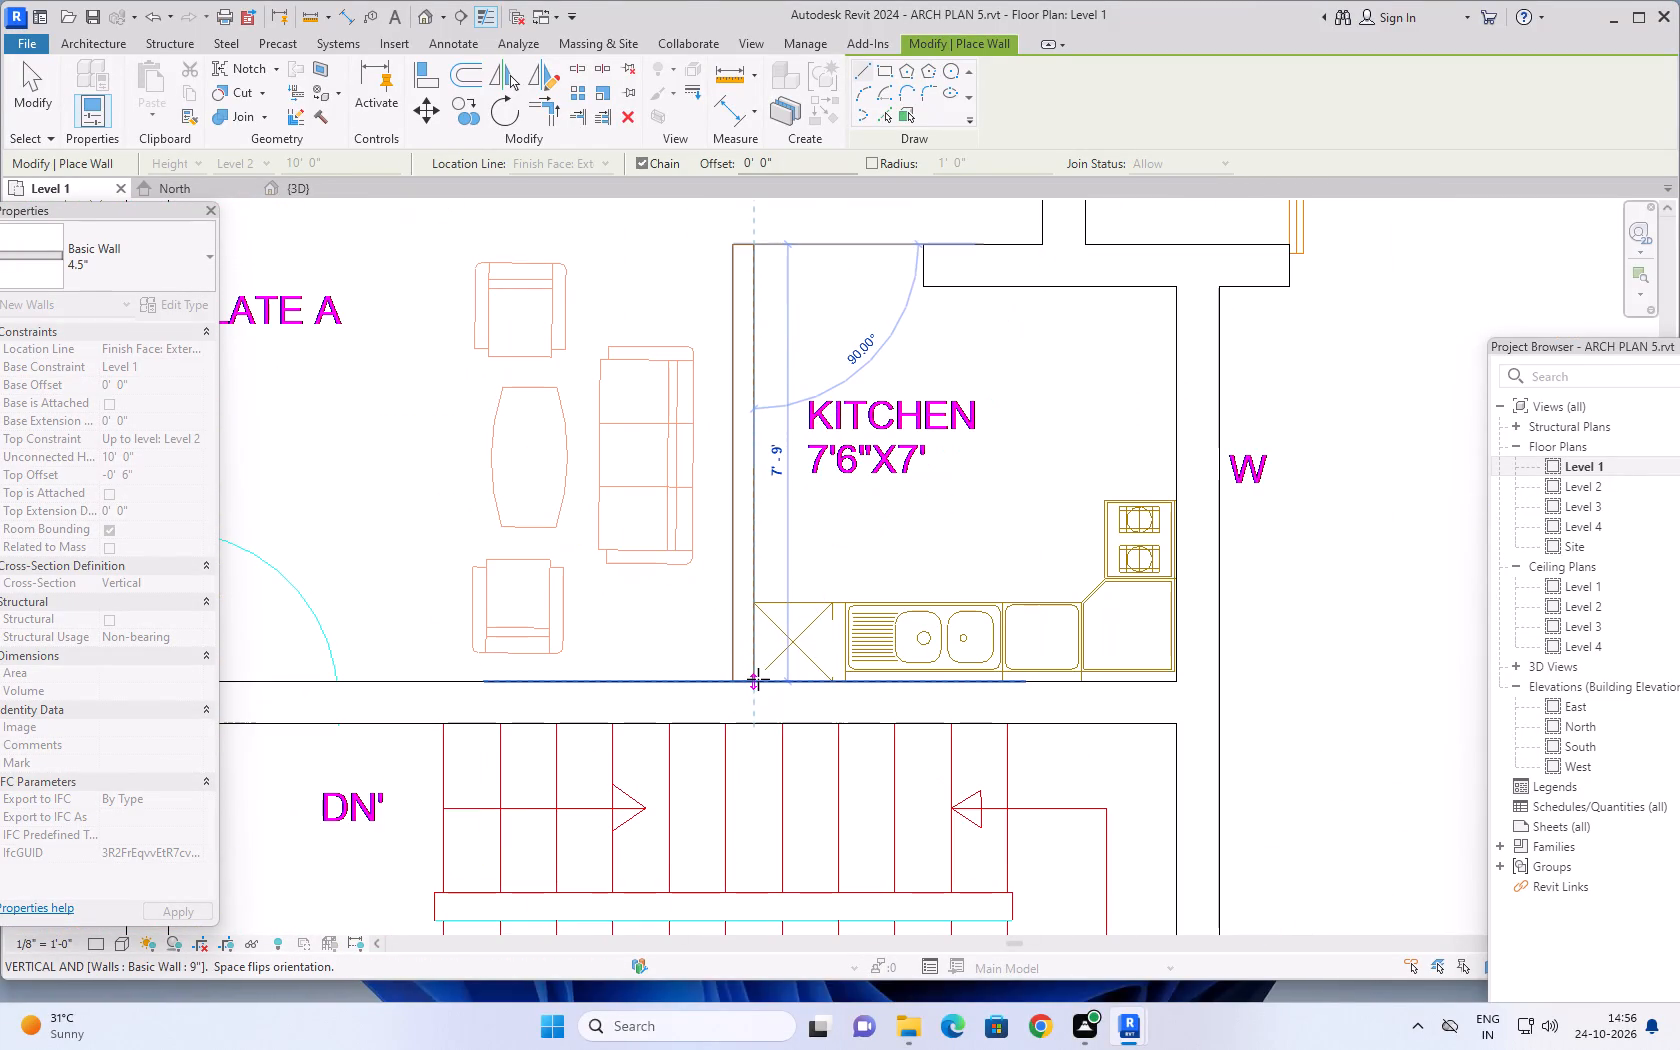
{"action": "left_click", "coordinate": [754, 680]}
{"action": "scroll", "coordinate": [776, 702], "scroll_direction": "down", "scroll_amount": 5}
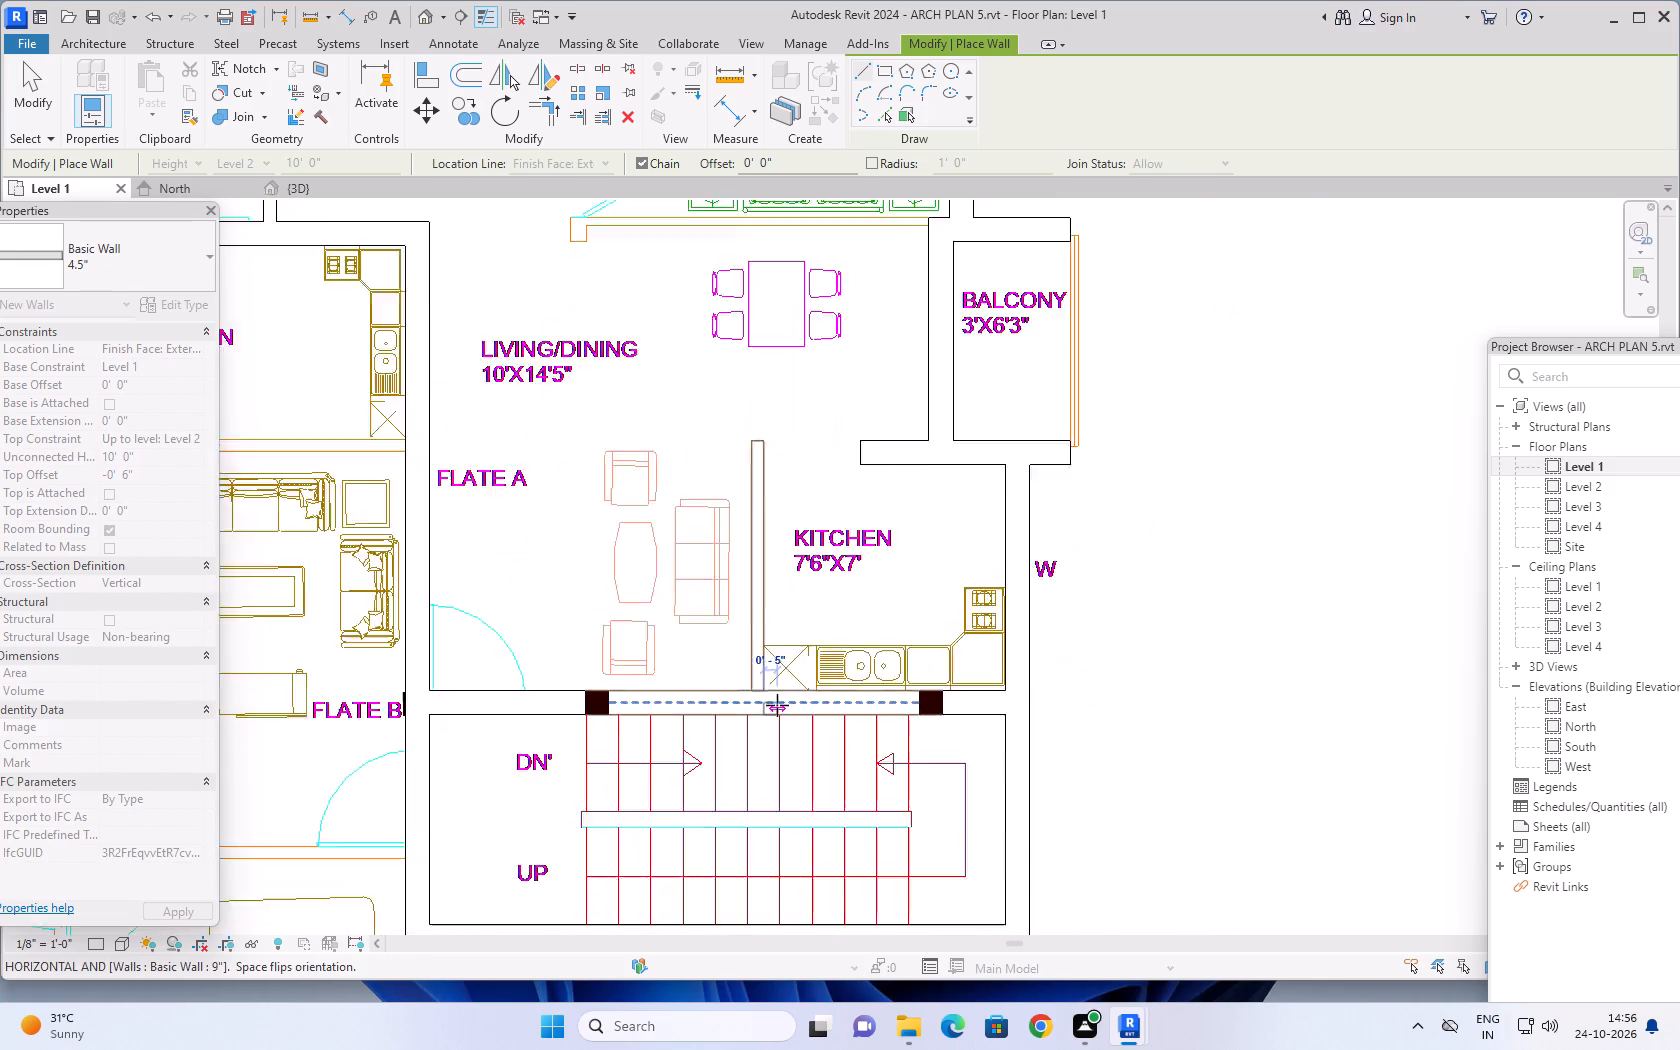
{"action": "scroll", "coordinate": [777, 705], "scroll_direction": "down", "scroll_amount": 1}
{"action": "middle_click_drag", "start_coordinate": [791, 707], "coordinate": [737, 498]}
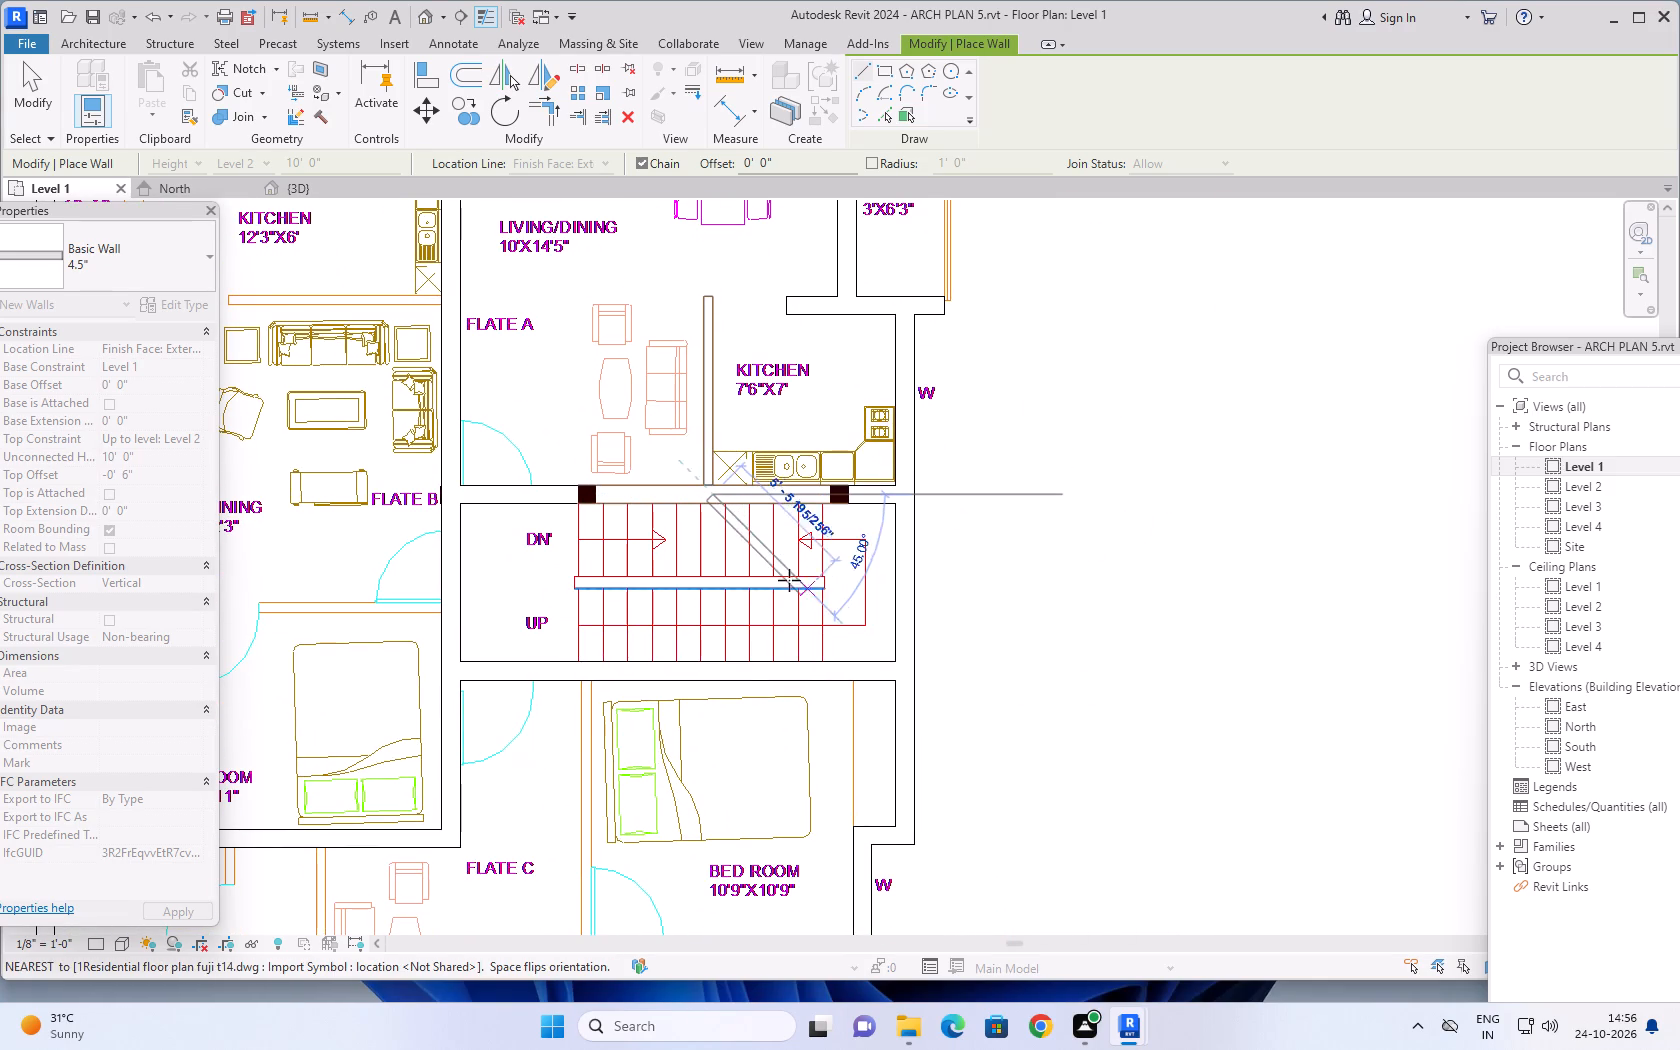
{"action": "key", "text": "Escape"}
Draw a 4.5" wall between the 12'3"x6' kitchen and Flat B's living/dining, from the 9" dividing wall to the kitchen opening.
{"action": "scroll", "coordinate": [833, 675], "scroll_direction": "down", "scroll_amount": 9}
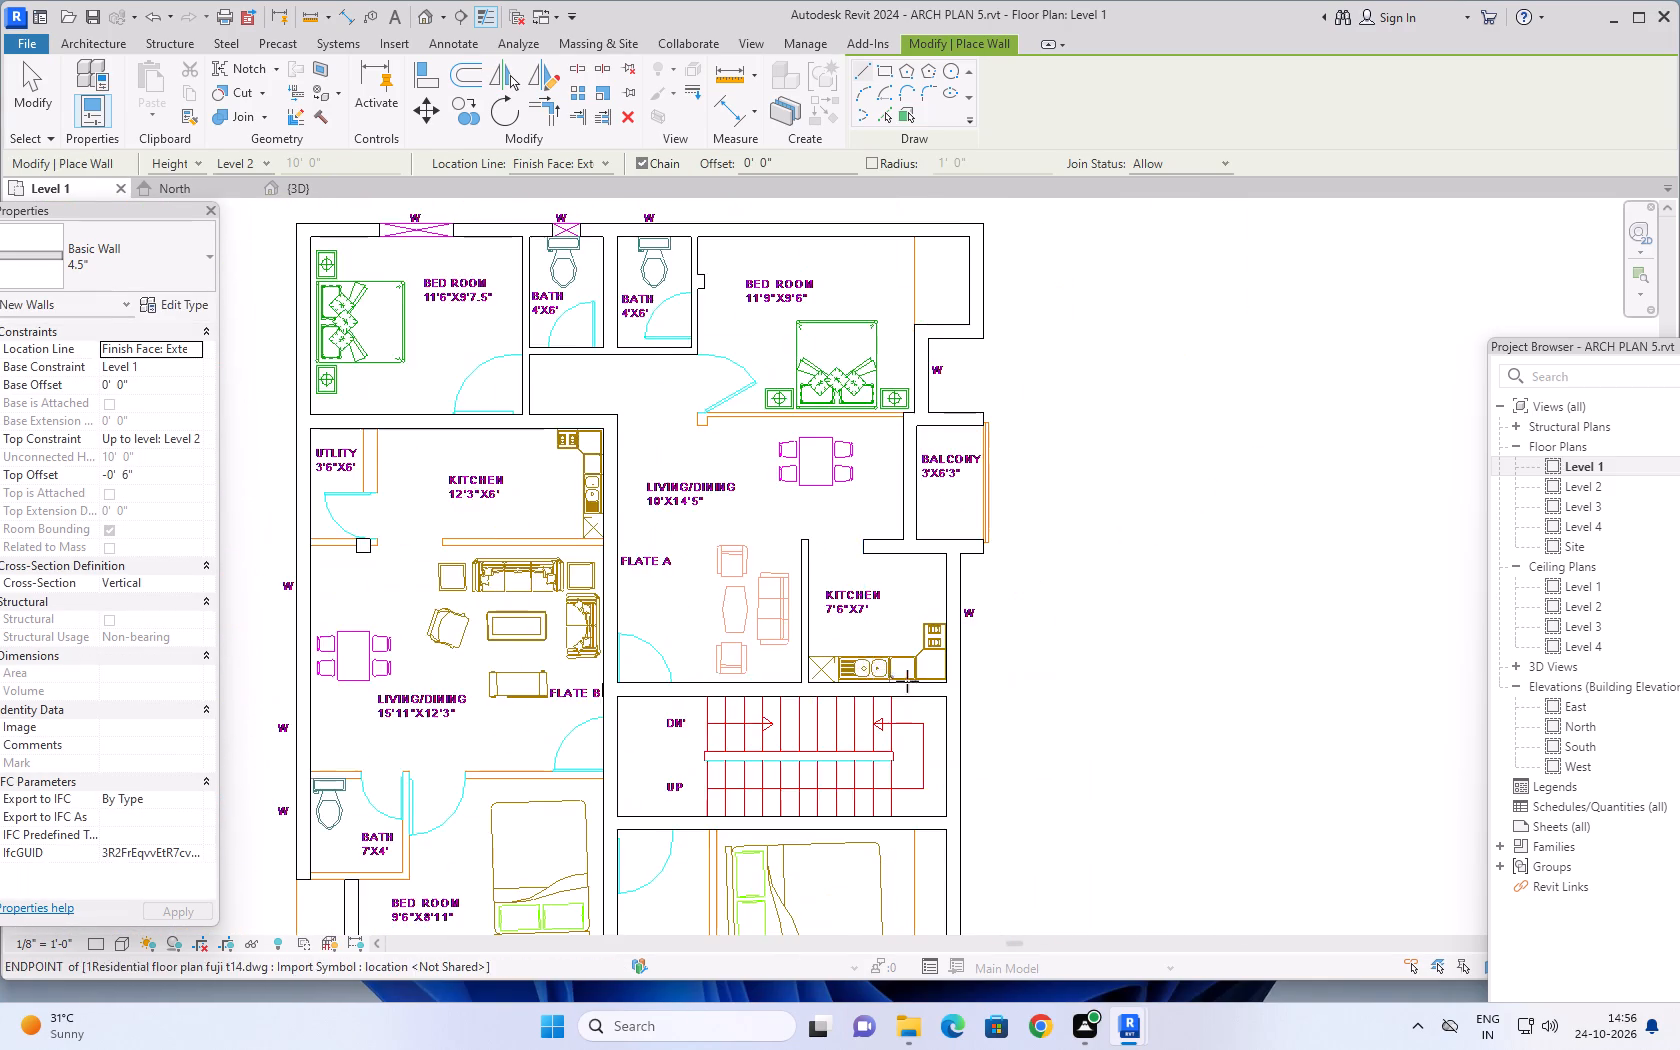
{"action": "scroll", "coordinate": [907, 681], "scroll_direction": "down", "scroll_amount": 1}
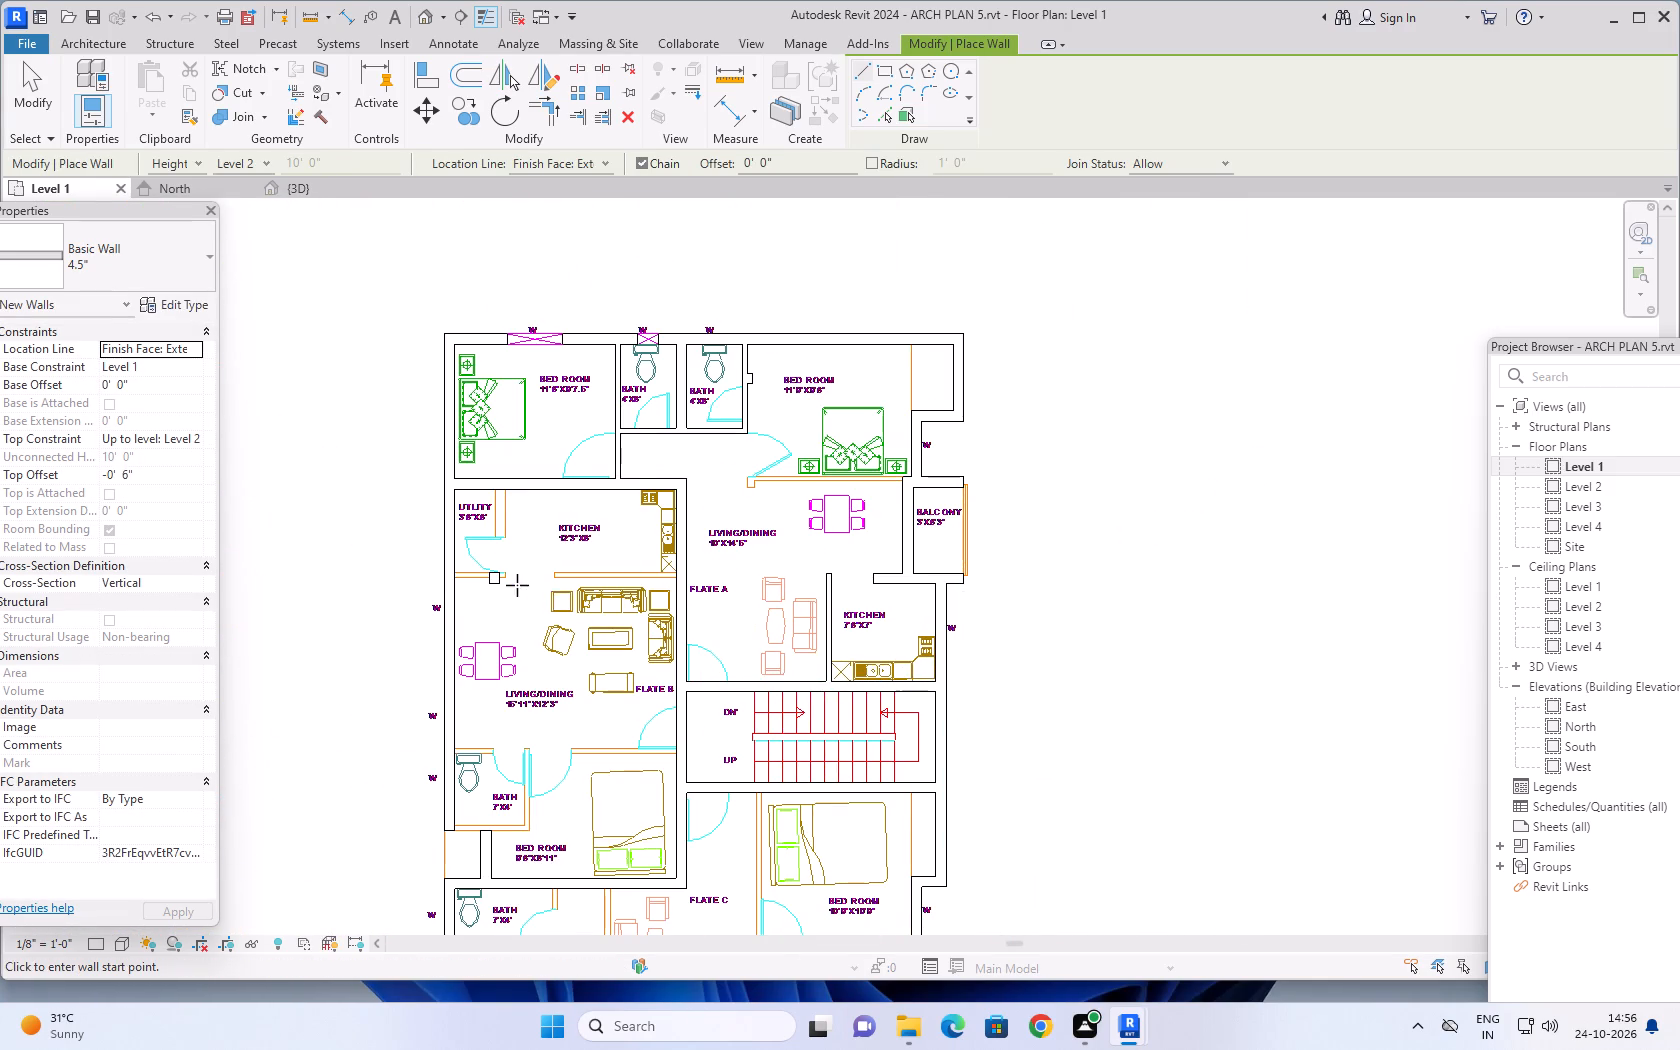
{"action": "scroll", "coordinate": [515, 583], "scroll_direction": "up", "scroll_amount": 4}
{"action": "scroll", "coordinate": [708, 564], "scroll_direction": "up", "scroll_amount": 4}
{"action": "scroll", "coordinate": [813, 591], "scroll_direction": "up", "scroll_amount": 8}
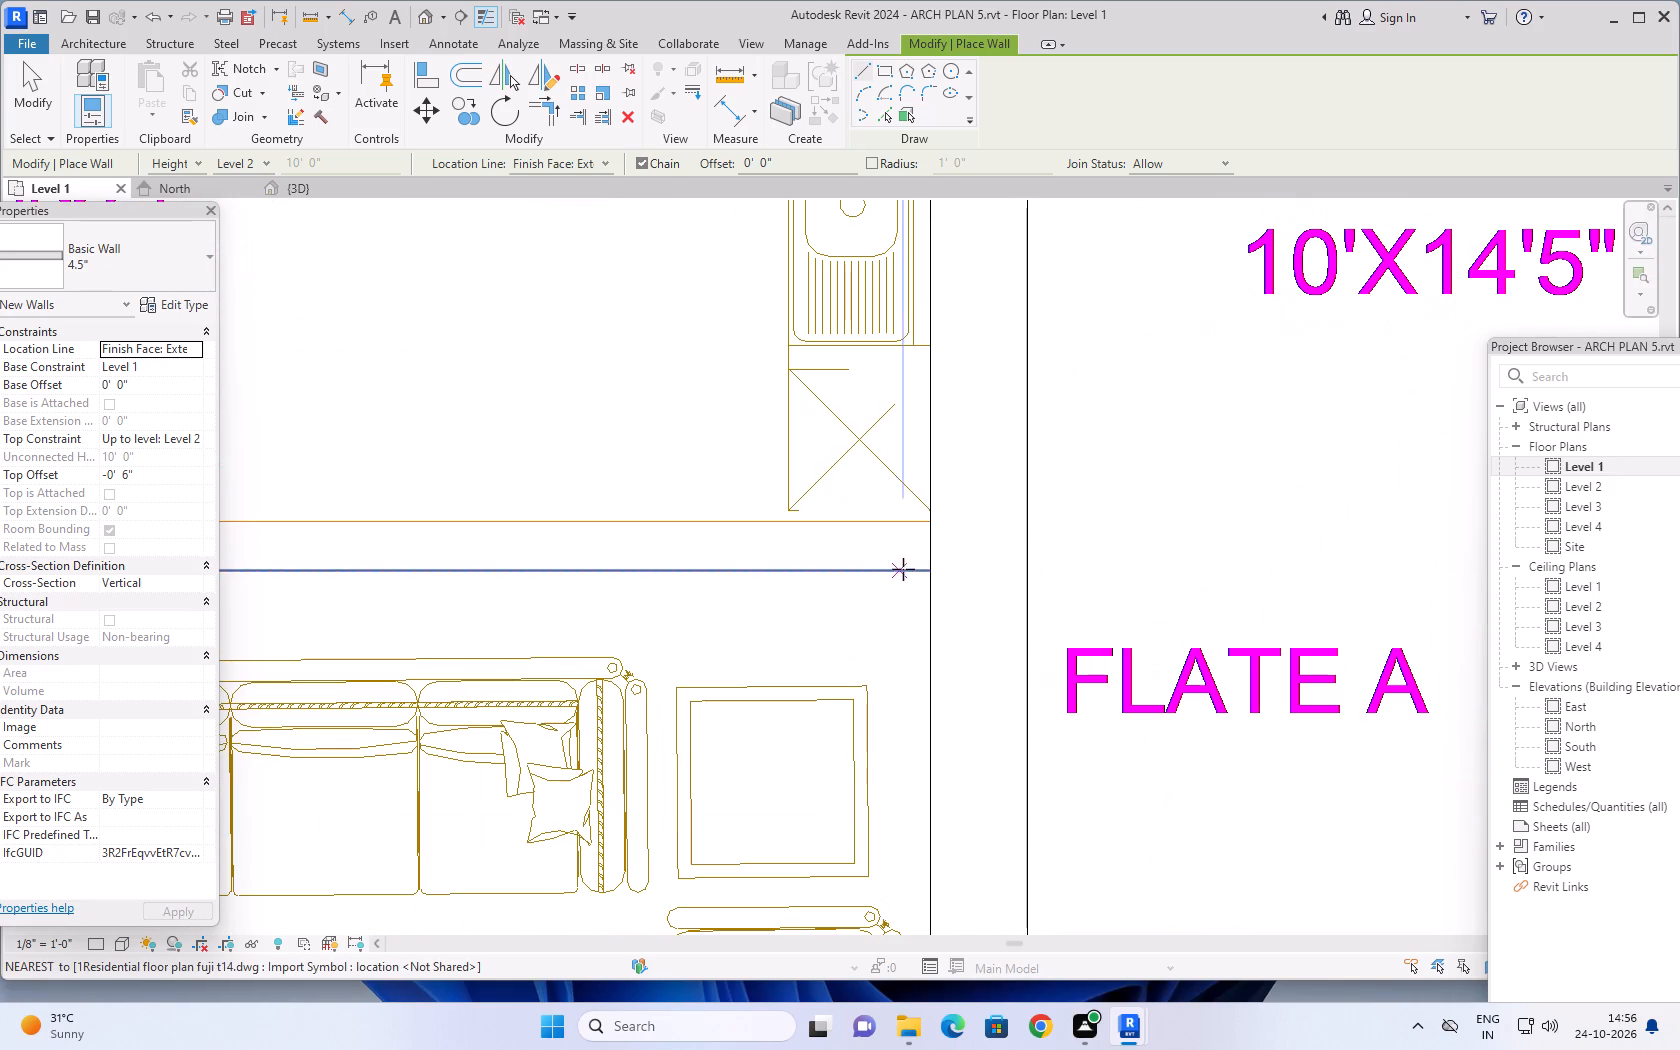
{"action": "left_click", "coordinate": [930, 568]}
{"action": "scroll", "coordinate": [603, 580], "scroll_direction": "down", "scroll_amount": 3}
{"action": "middle_click_drag", "start_coordinate": [581, 582], "coordinate": [1066, 523]}
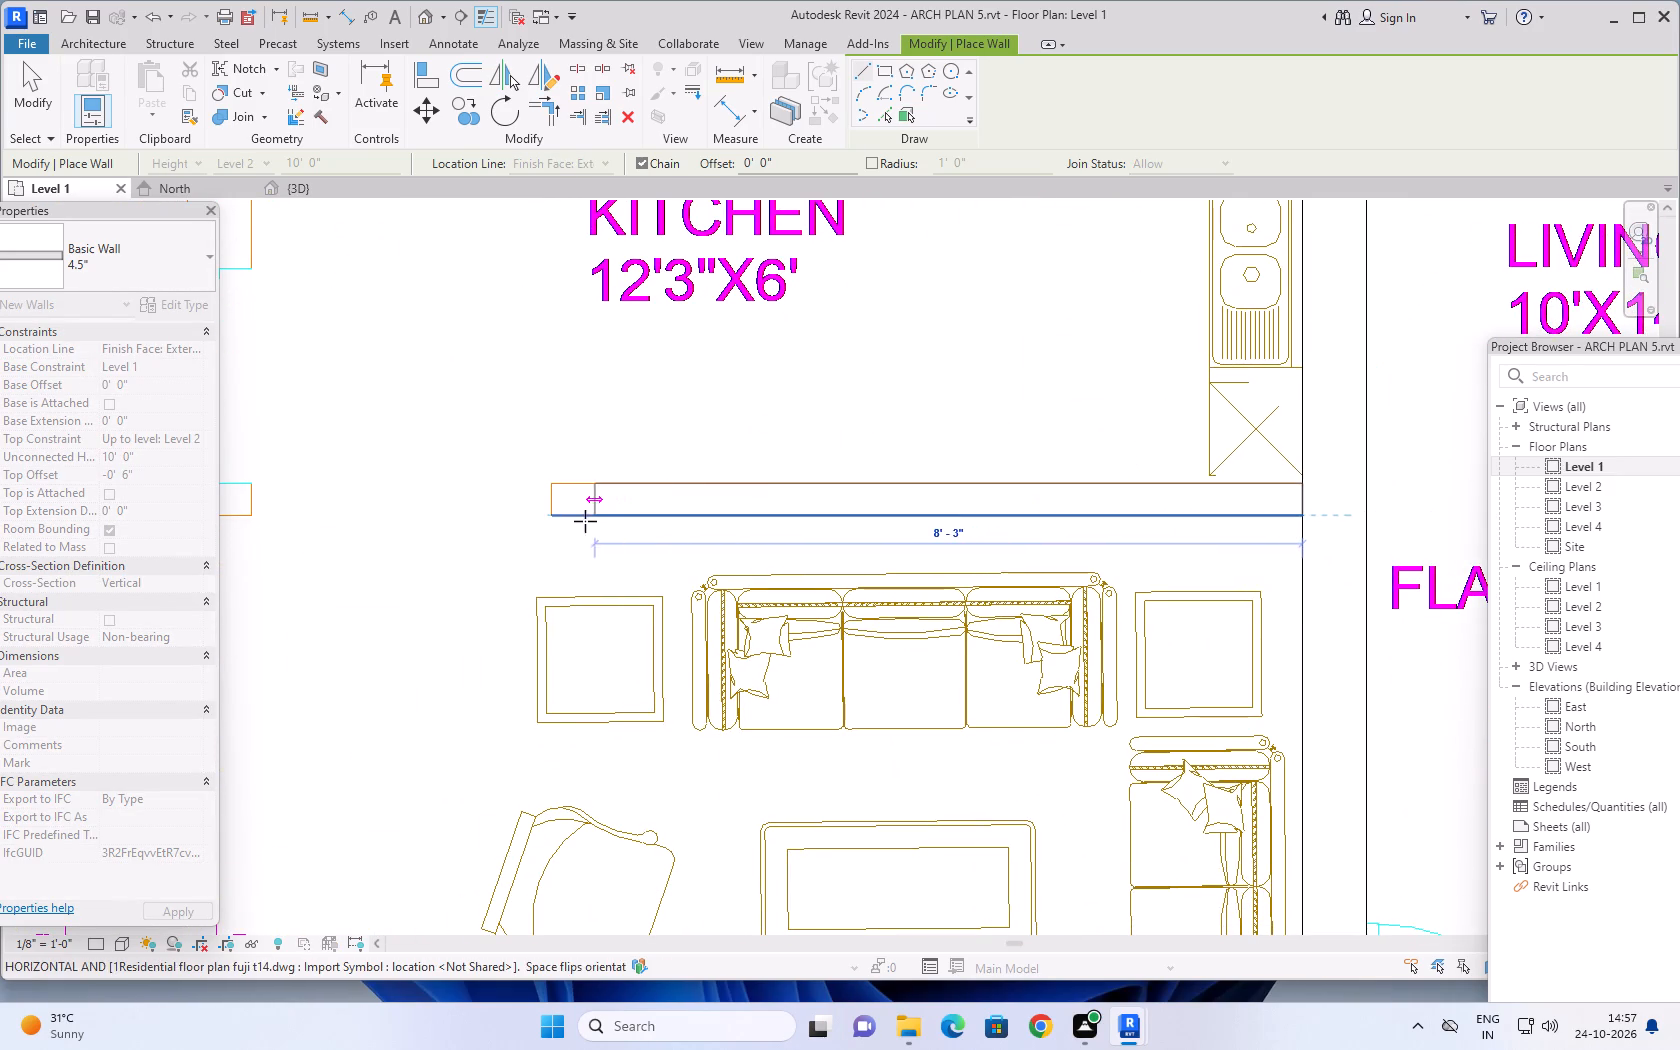
{"action": "left_click", "coordinate": [552, 519]}
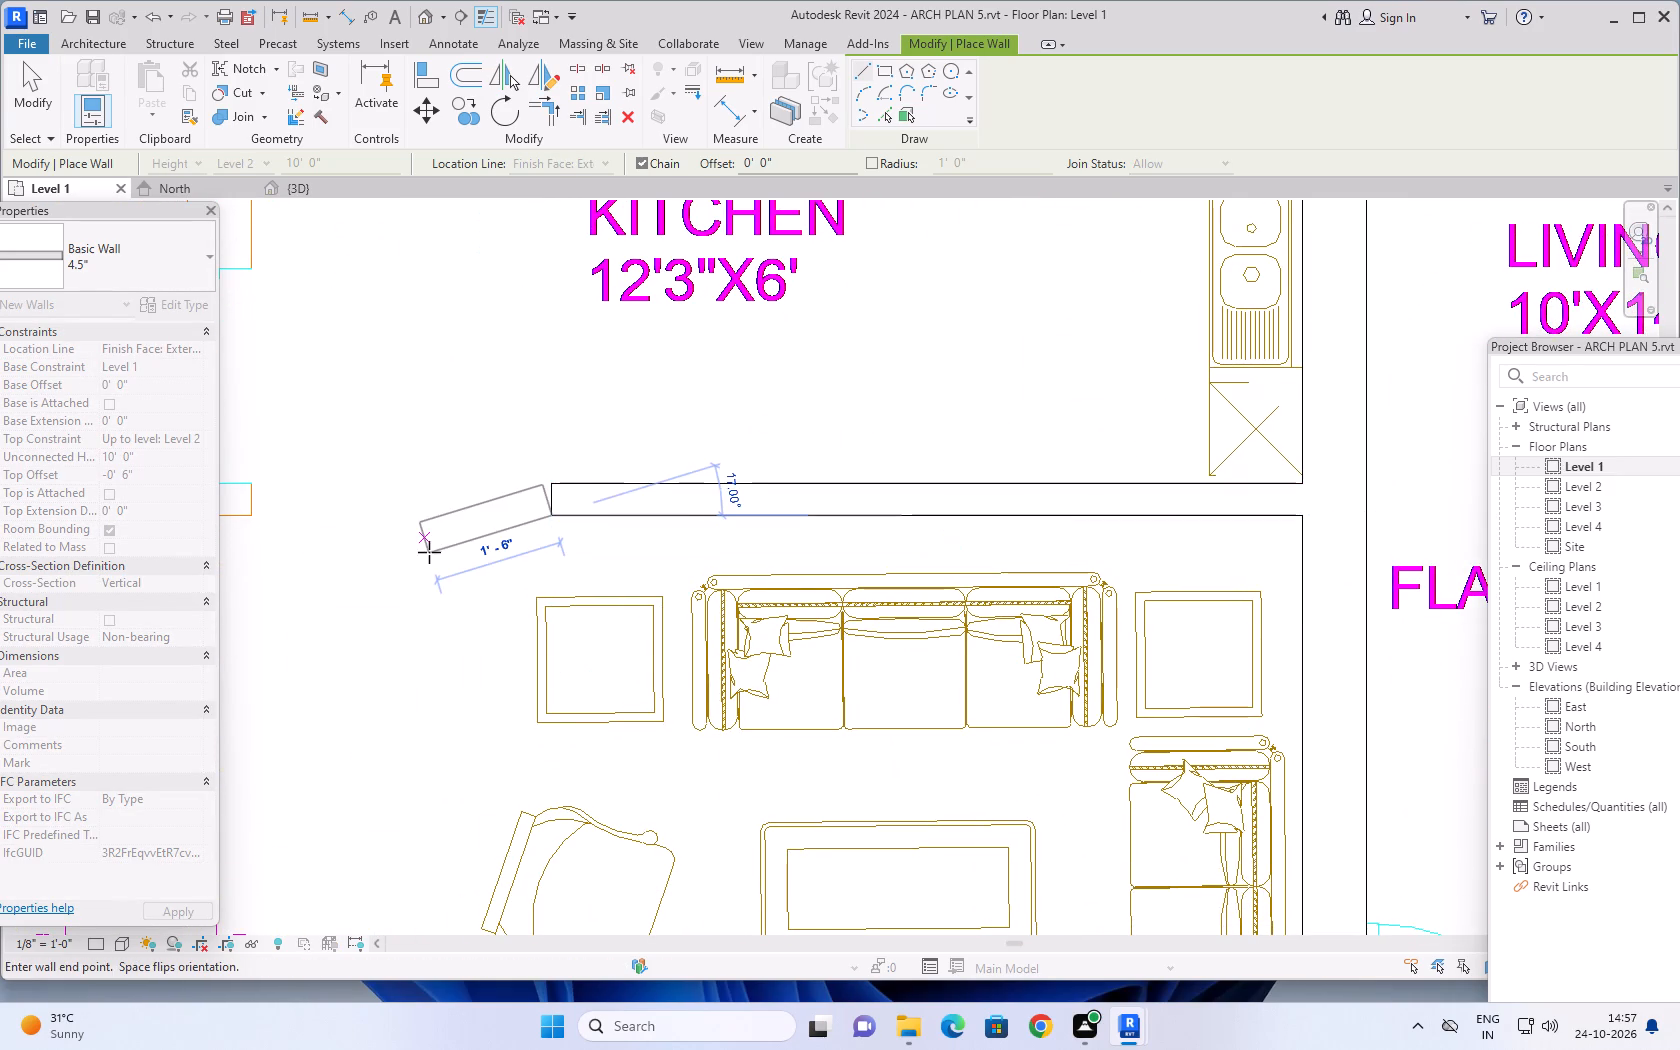
{"action": "key", "text": "Escape"}
Draw a 4.5" wall about 2'-6" long below the utility, from the exterior wall's inner face to the 9"x9" column.
{"action": "scroll", "coordinate": [388, 536], "scroll_direction": "down", "scroll_amount": 4}
{"action": "middle_click_drag", "start_coordinate": [382, 546], "coordinate": [785, 565]}
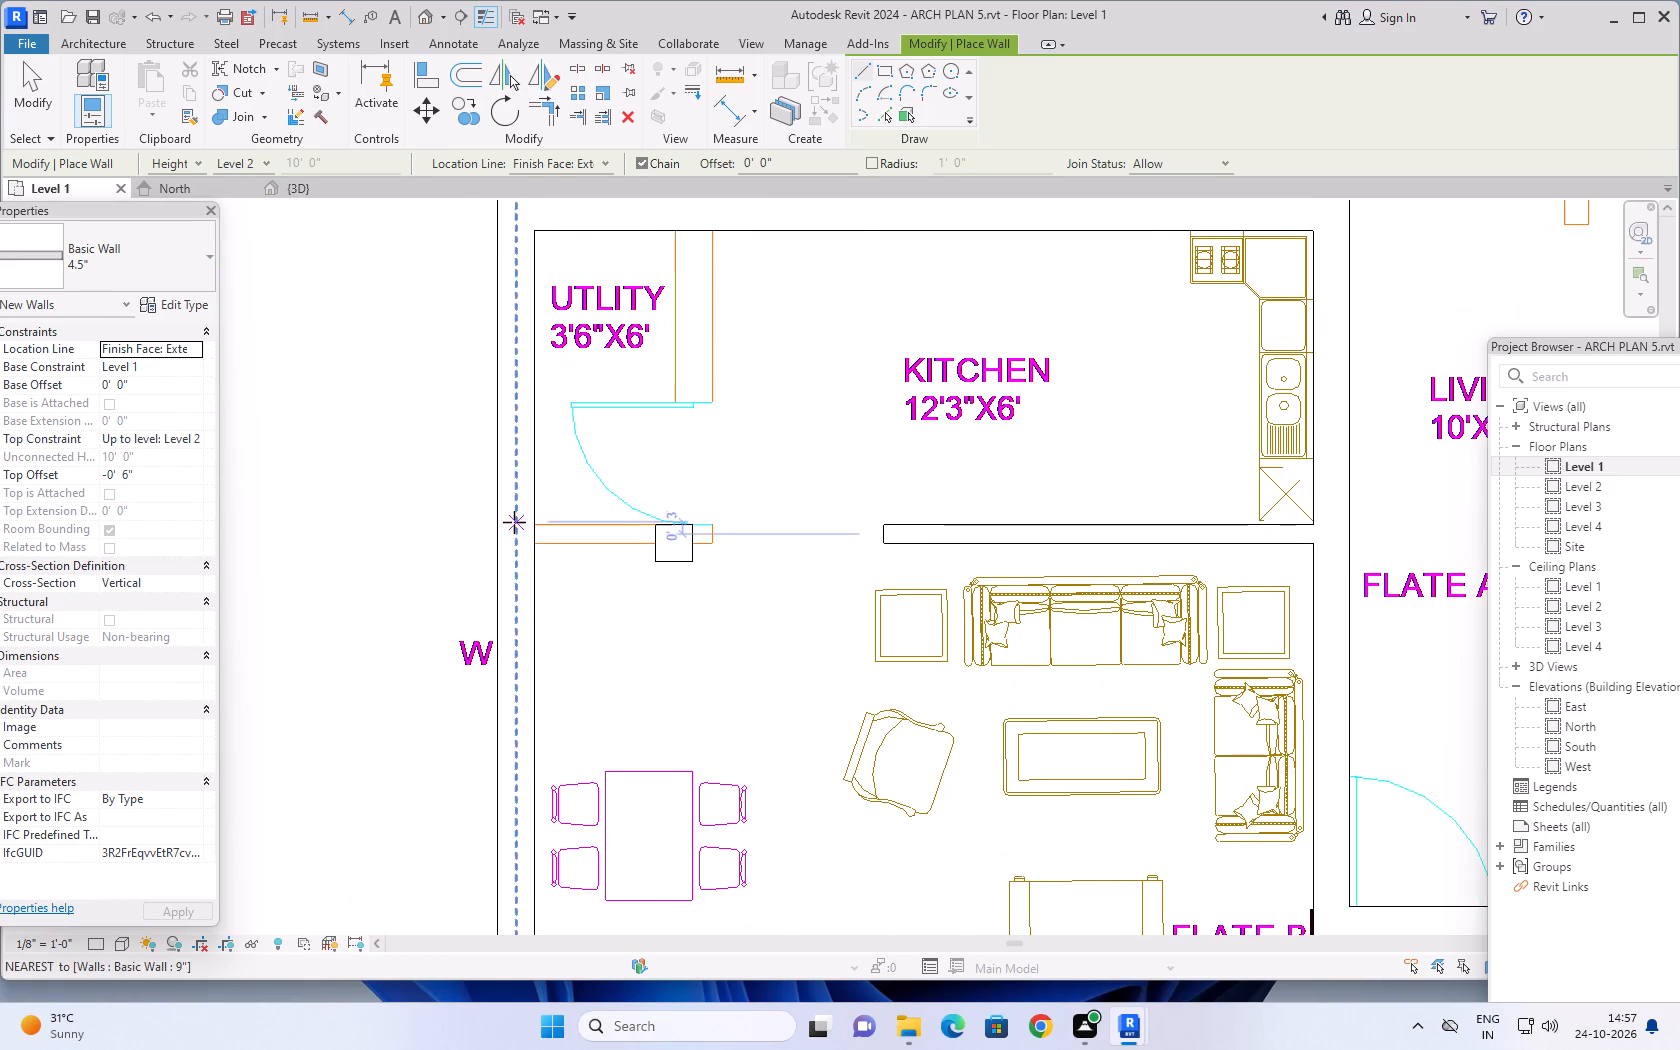
{"action": "scroll", "coordinate": [514, 522], "scroll_direction": "up", "scroll_amount": 3}
{"action": "scroll", "coordinate": [611, 513], "scroll_direction": "up", "scroll_amount": 4}
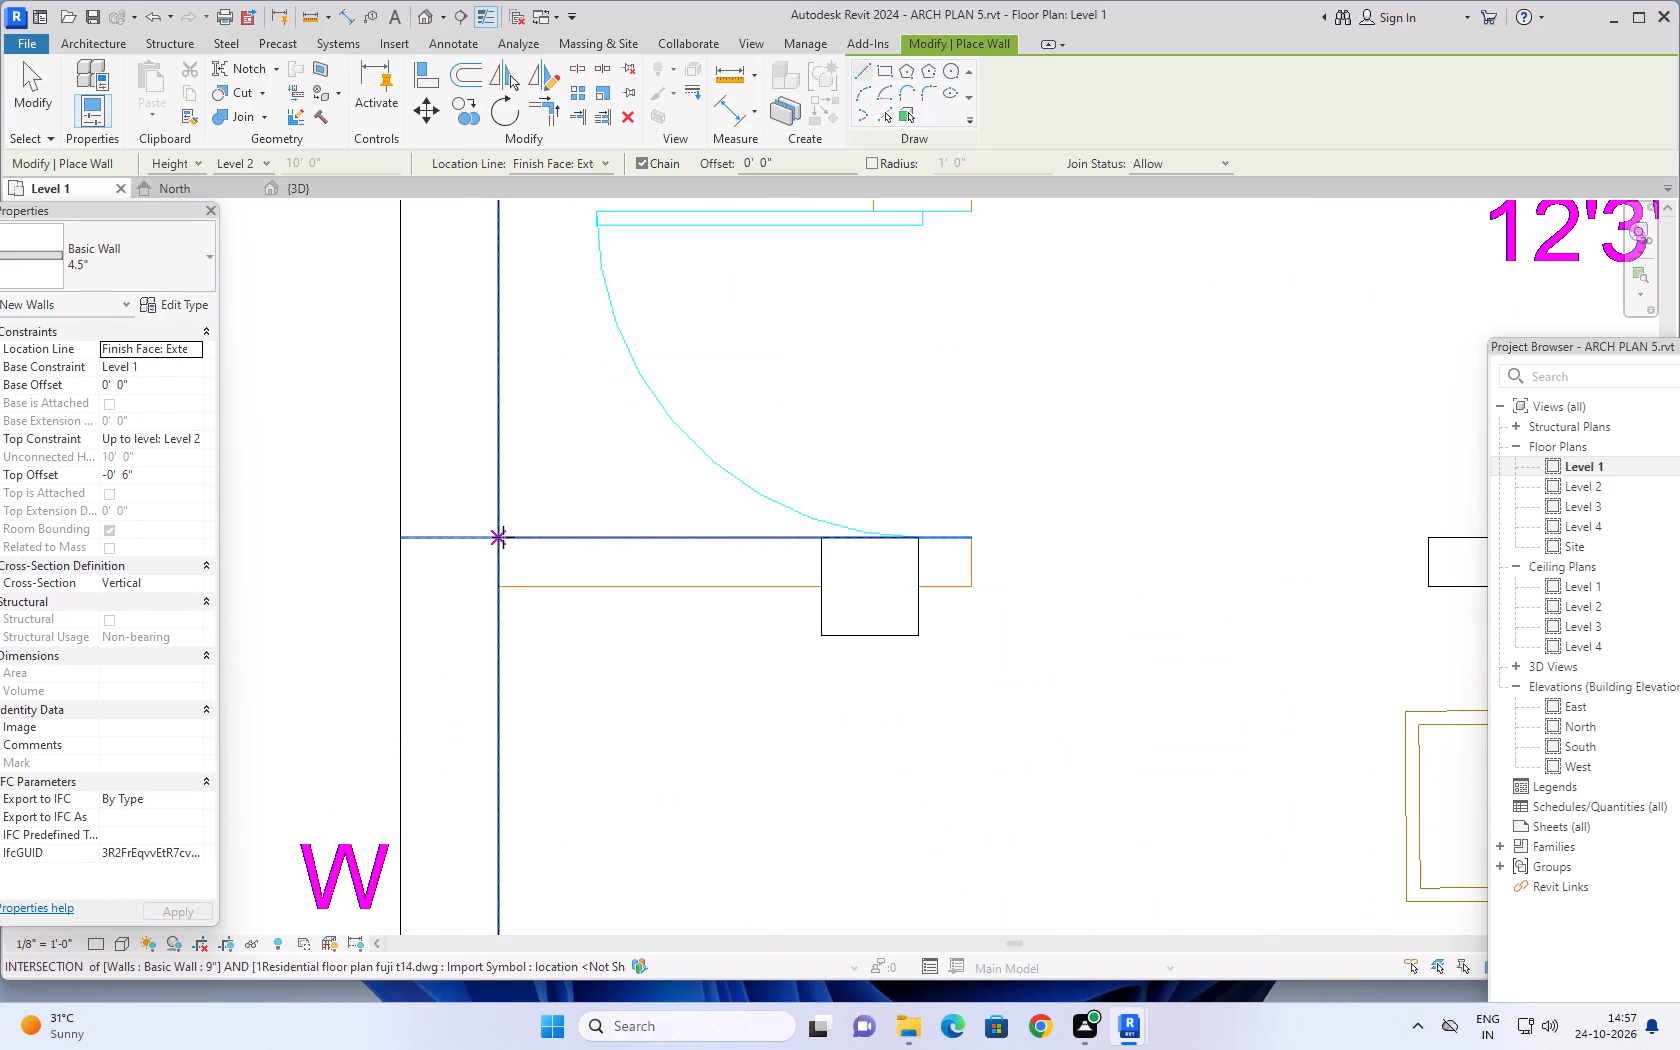
{"action": "left_click", "coordinate": [503, 537]}
{"action": "left_click", "coordinate": [820, 538]}
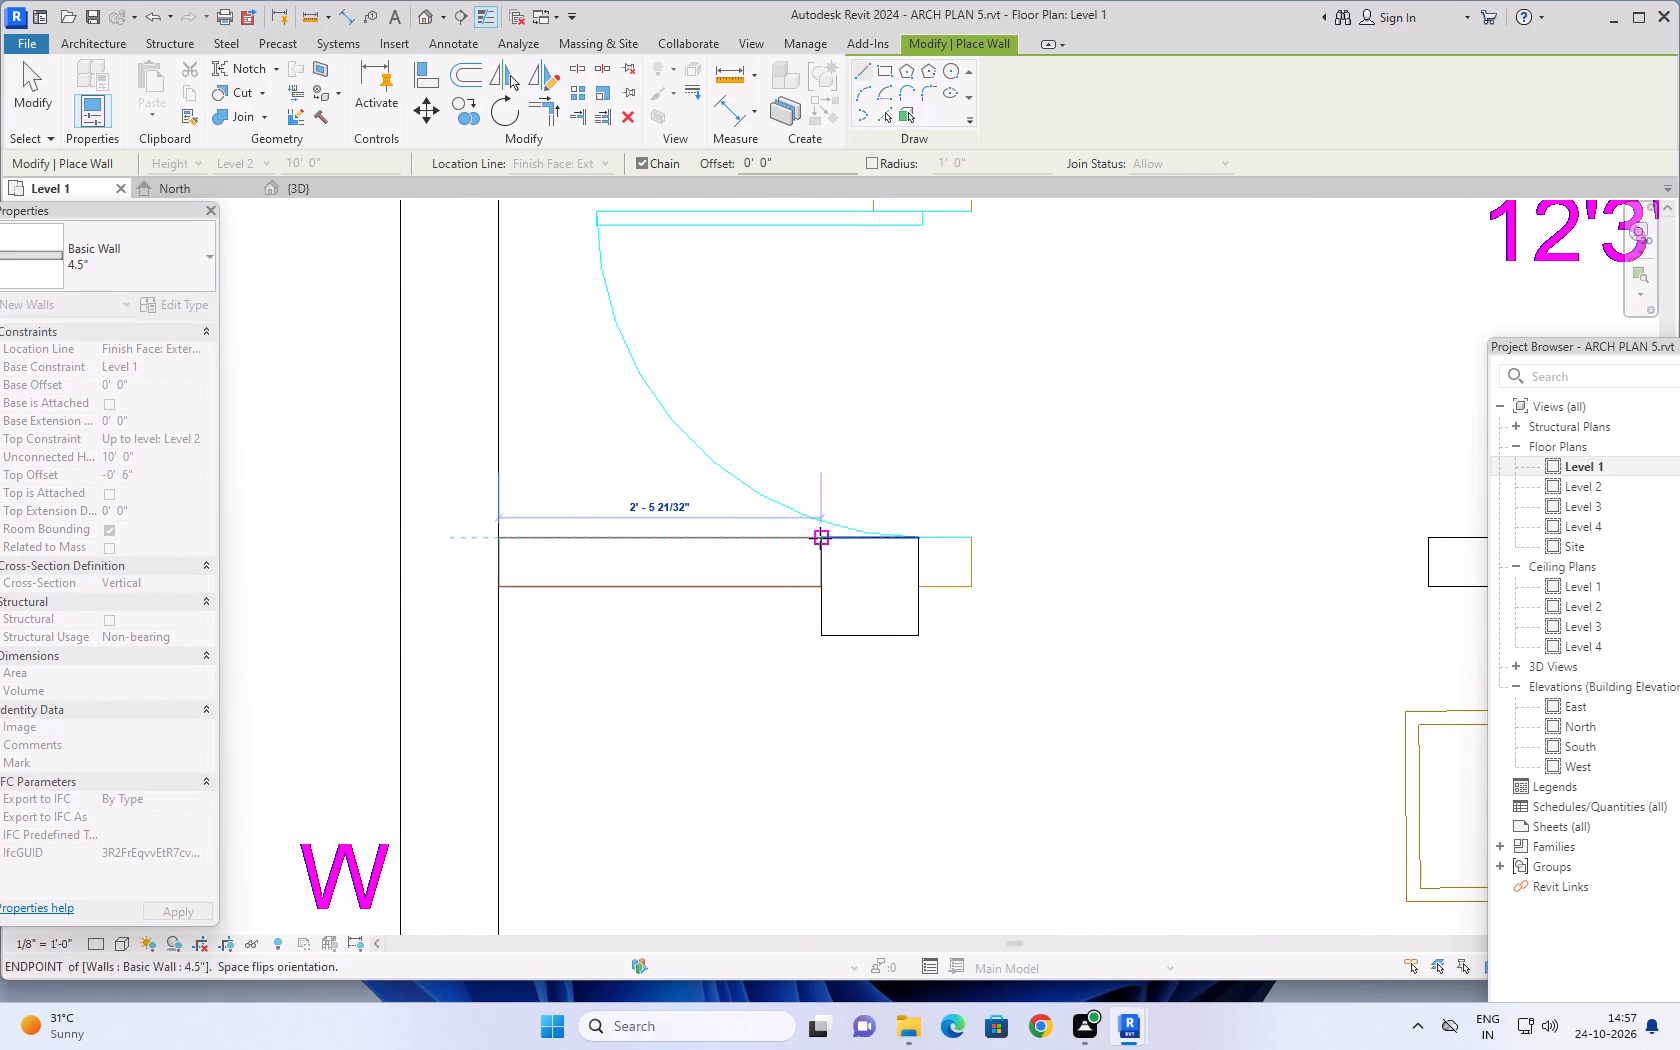
{"action": "key", "text": "Escape"}
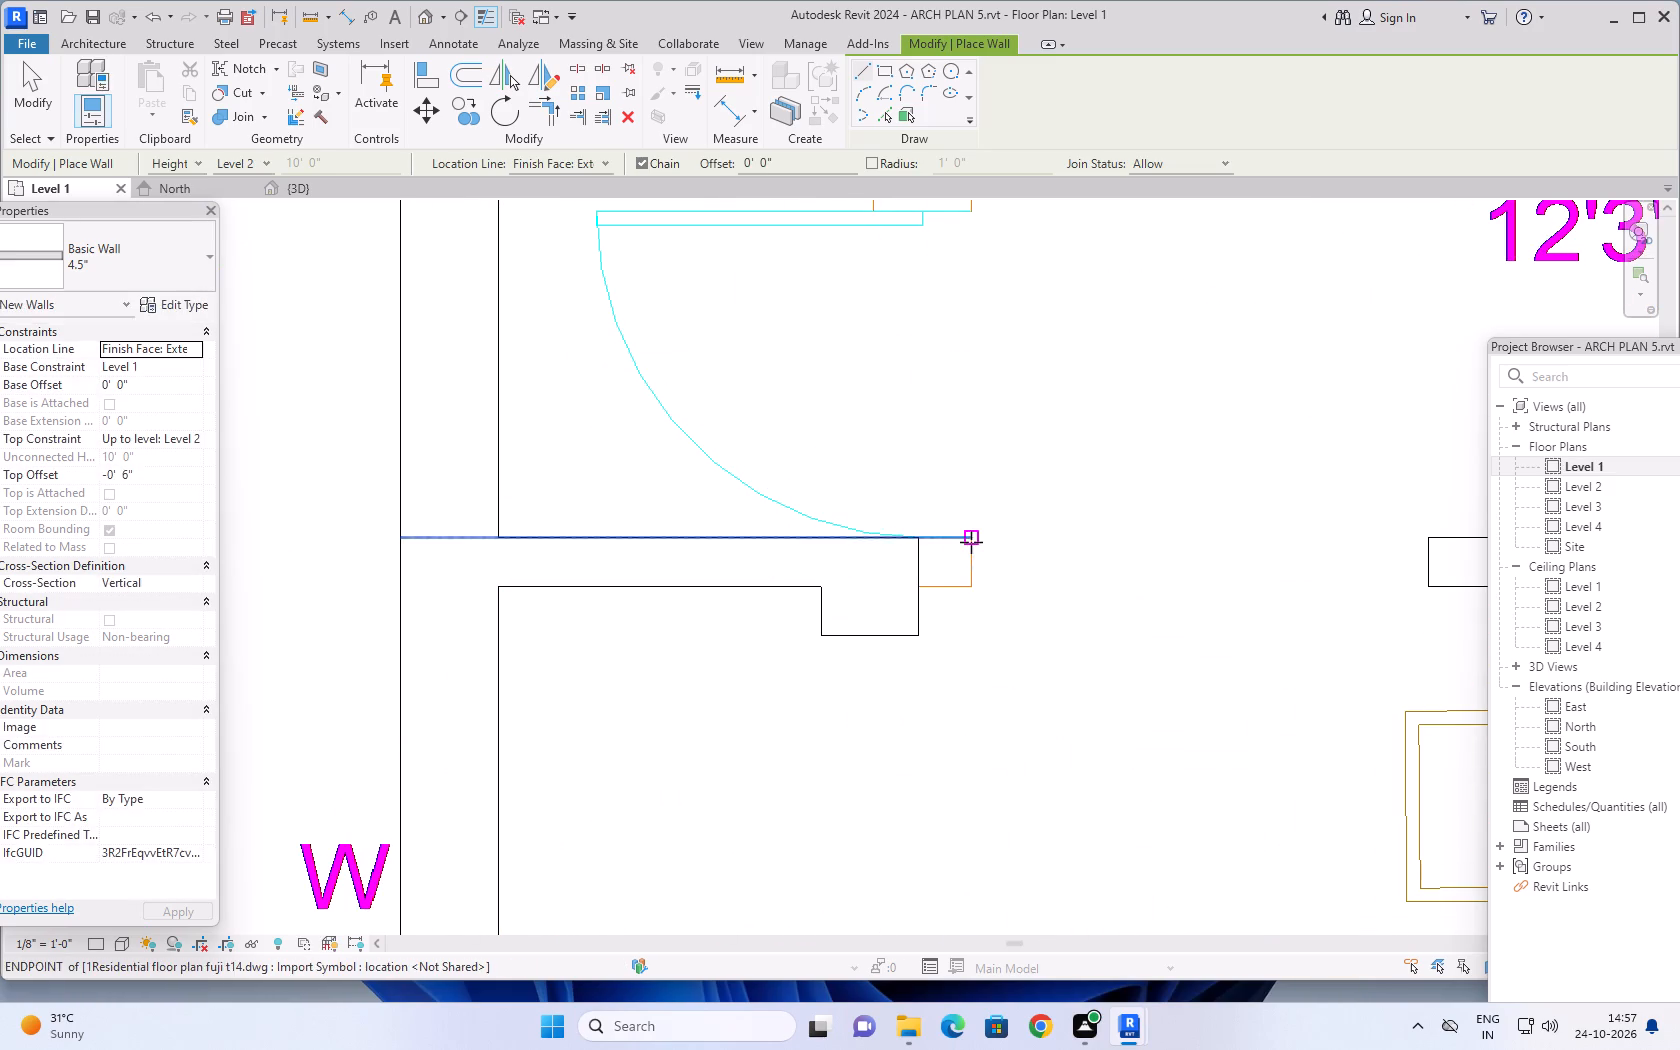
Draw a short 4.5" wall stub about 5" long from the plan's partition end at the kitchen opening back to the column.
{"action": "left_click", "coordinate": [971, 542]}
{"action": "key", "text": "space"}
{"action": "left_click", "coordinate": [914, 539]}
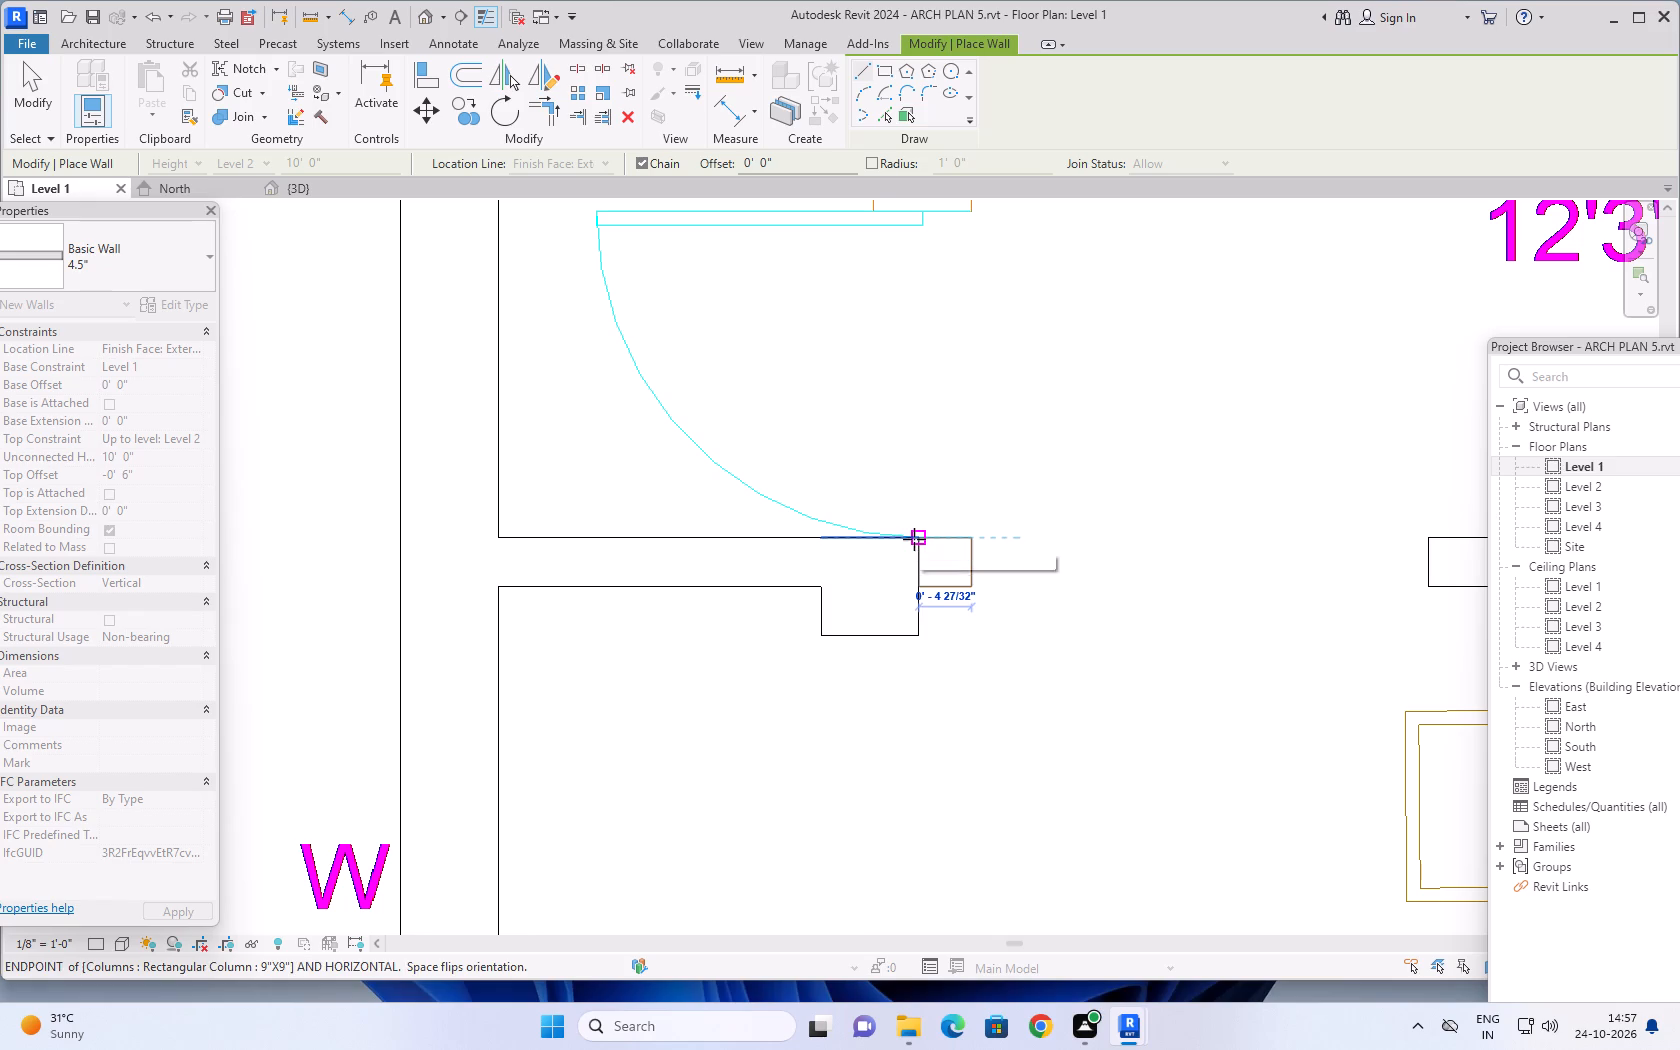
{"action": "scroll", "coordinate": [821, 410], "scroll_direction": "down", "scroll_amount": 3}
{"action": "key", "text": "Escape"}
Draw a 15'-10 1/2" long 4.5" wall between Flat B's living/dining and the bath and bedroom, from the 9" dividing wall to the exterior wall.
{"action": "scroll", "coordinate": [859, 418], "scroll_direction": "down", "scroll_amount": 7}
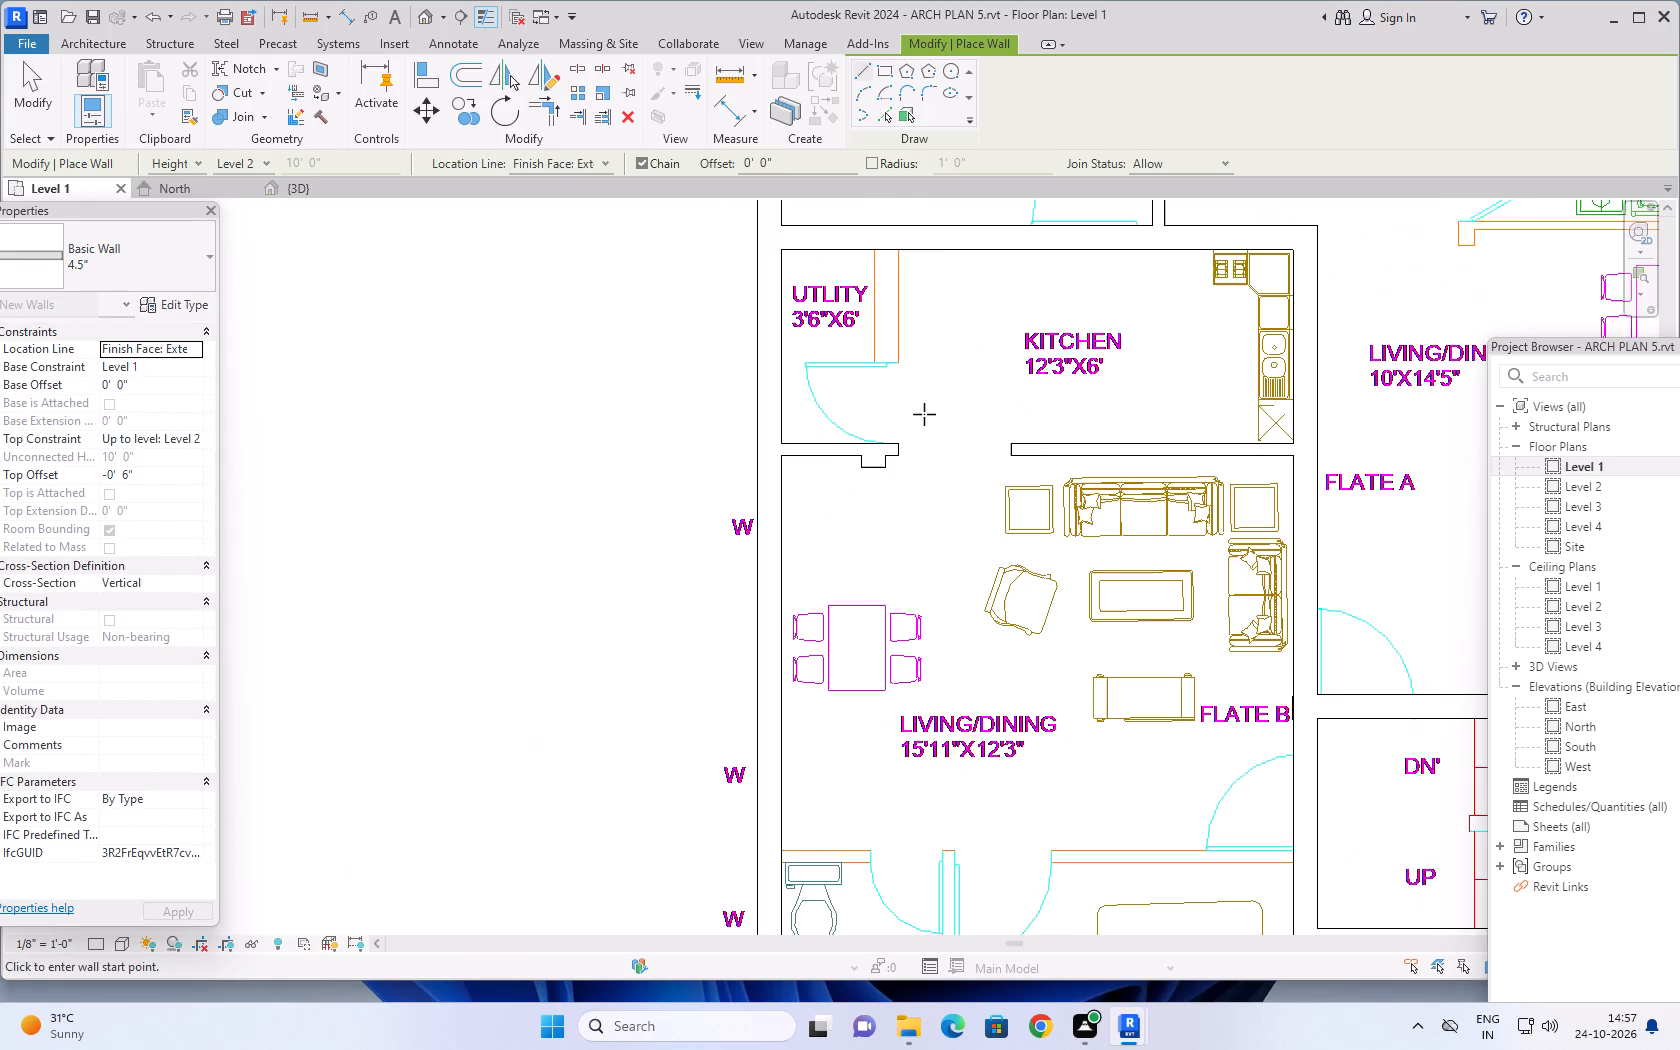
{"action": "scroll", "coordinate": [928, 411], "scroll_direction": "down", "scroll_amount": 3}
{"action": "middle_click_drag", "start_coordinate": [952, 420], "coordinate": [870, 365]}
{"action": "scroll", "coordinate": [894, 465], "scroll_direction": "down", "scroll_amount": 1}
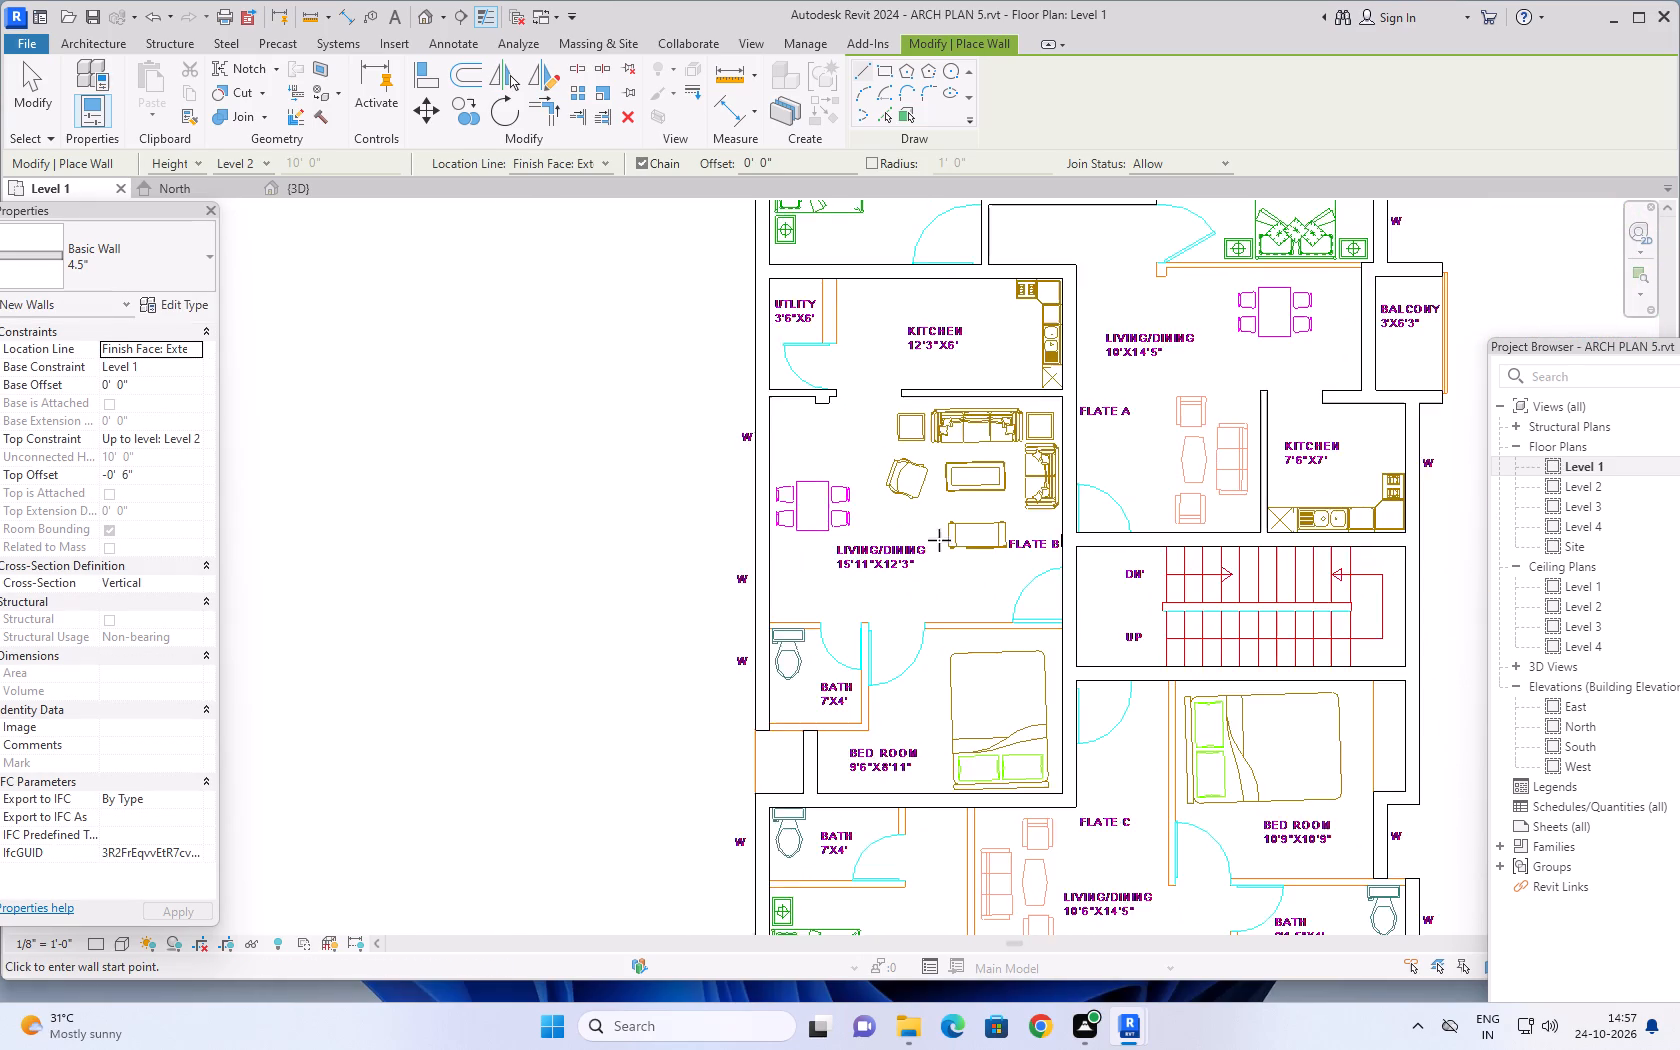
{"action": "scroll", "coordinate": [940, 550], "scroll_direction": "down", "scroll_amount": 1}
{"action": "middle_click_drag", "start_coordinate": [931, 575], "coordinate": [799, 469]}
{"action": "scroll", "coordinate": [930, 520], "scroll_direction": "up", "scroll_amount": 9}
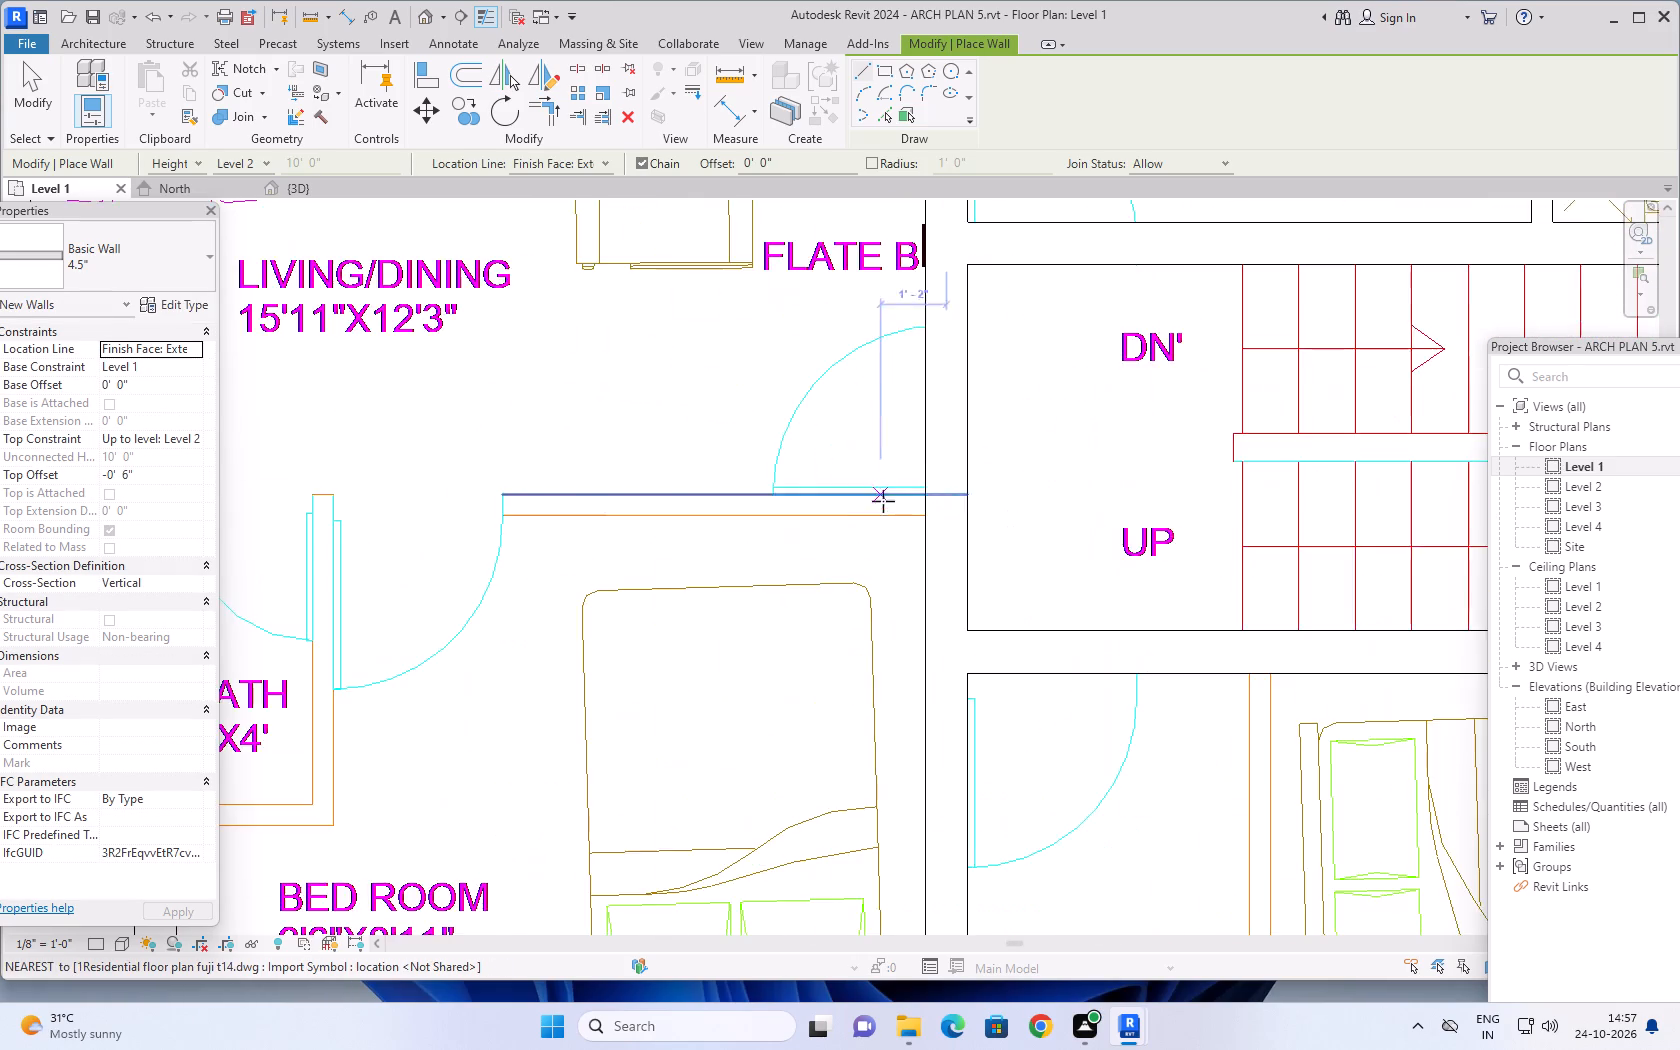
{"action": "scroll", "coordinate": [886, 520], "scroll_direction": "up", "scroll_amount": 5}
{"action": "left_click", "coordinate": [965, 514]}
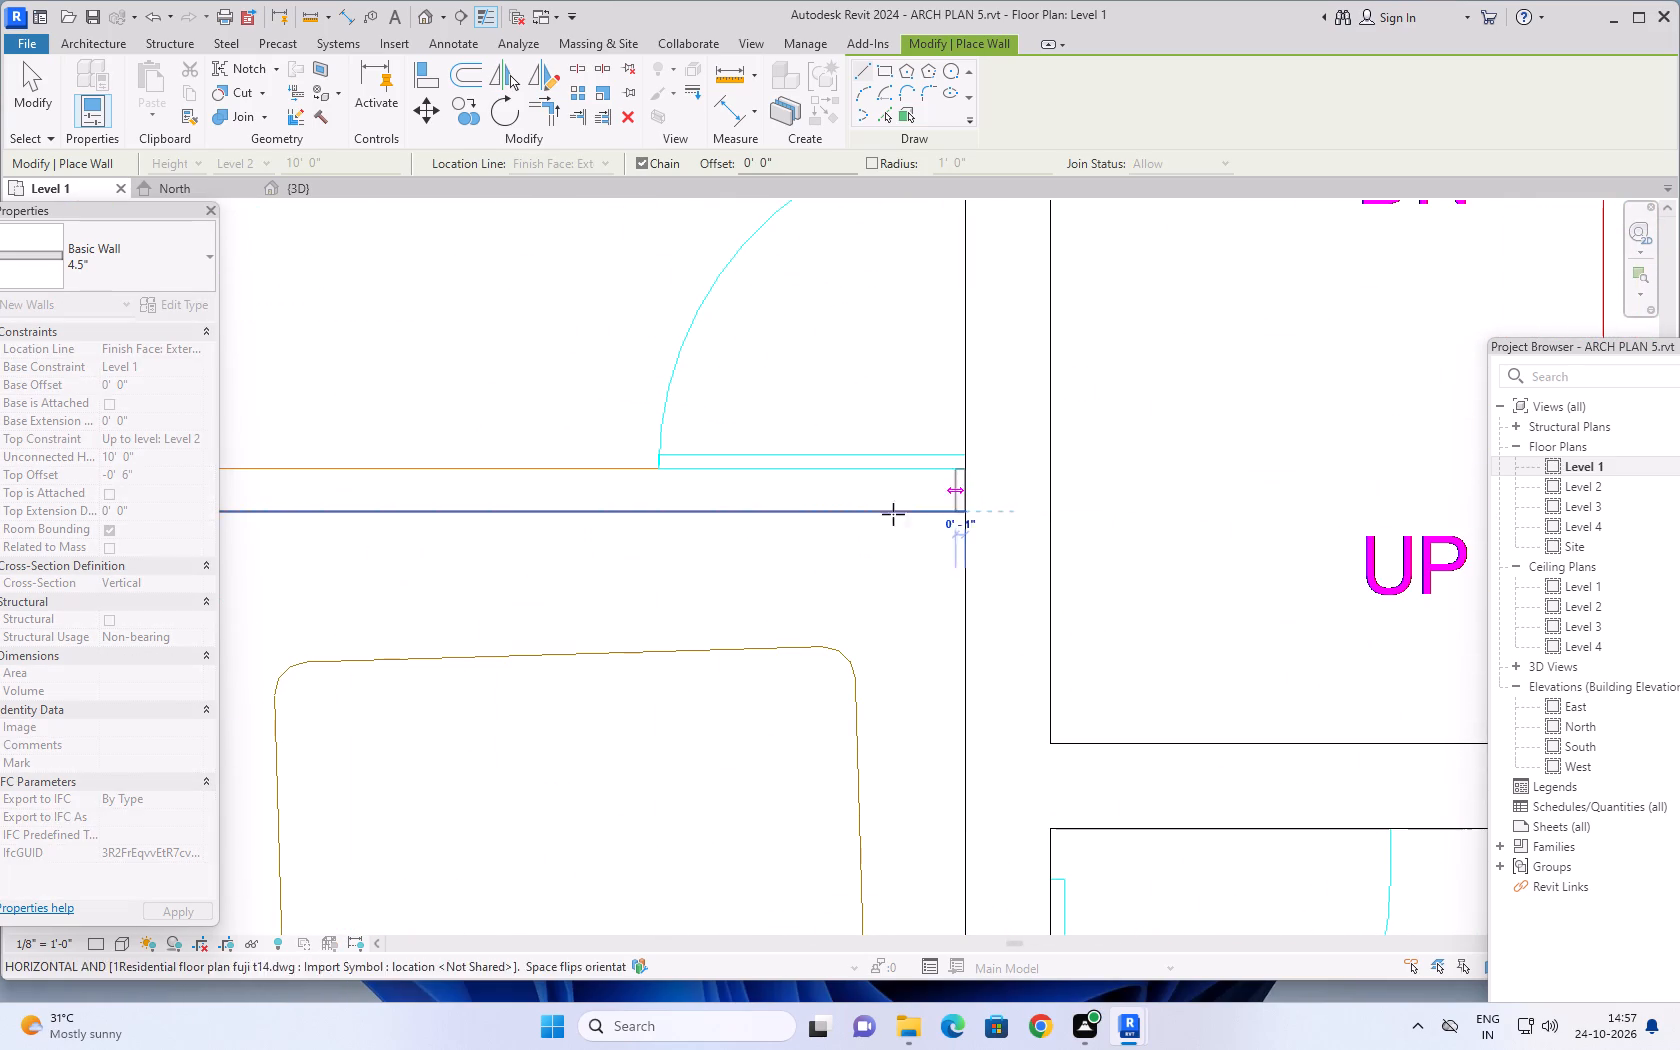
{"action": "scroll", "coordinate": [568, 501], "scroll_direction": "down", "scroll_amount": 3}
{"action": "middle_click_drag", "start_coordinate": [558, 502], "coordinate": [1085, 496]}
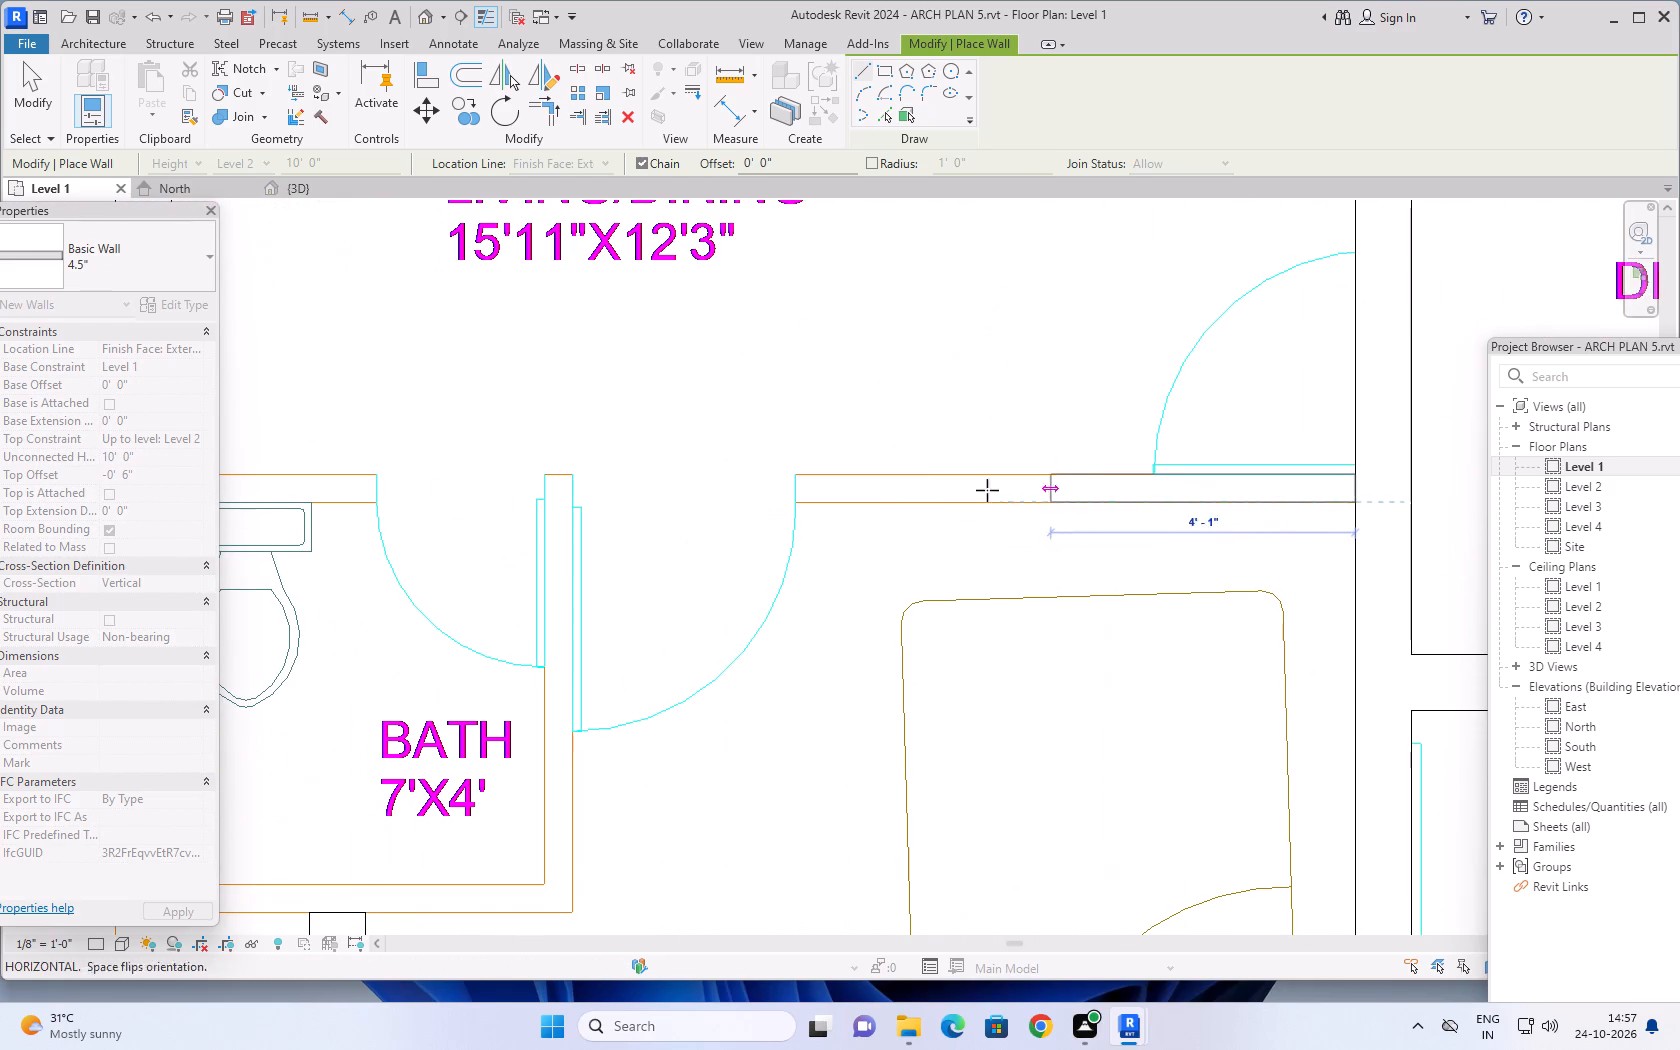
{"action": "scroll", "coordinate": [795, 506], "scroll_direction": "down", "scroll_amount": 3}
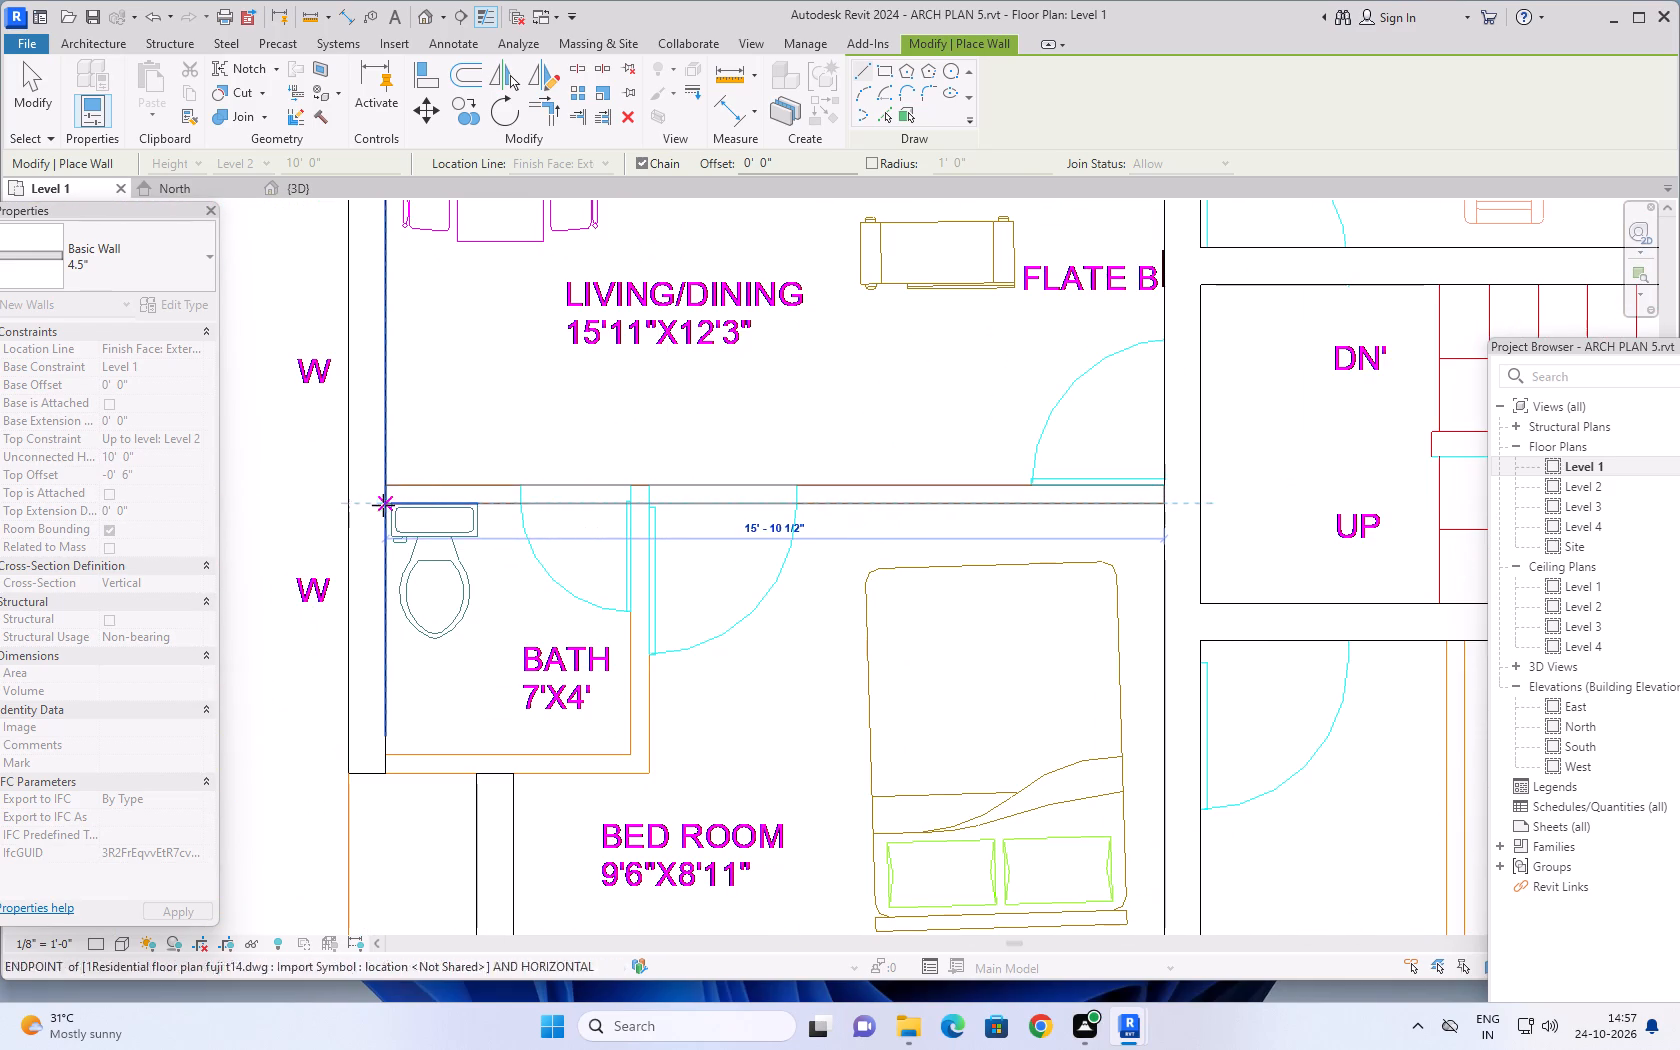
{"action": "scroll", "coordinate": [383, 505], "scroll_direction": "up", "scroll_amount": 4}
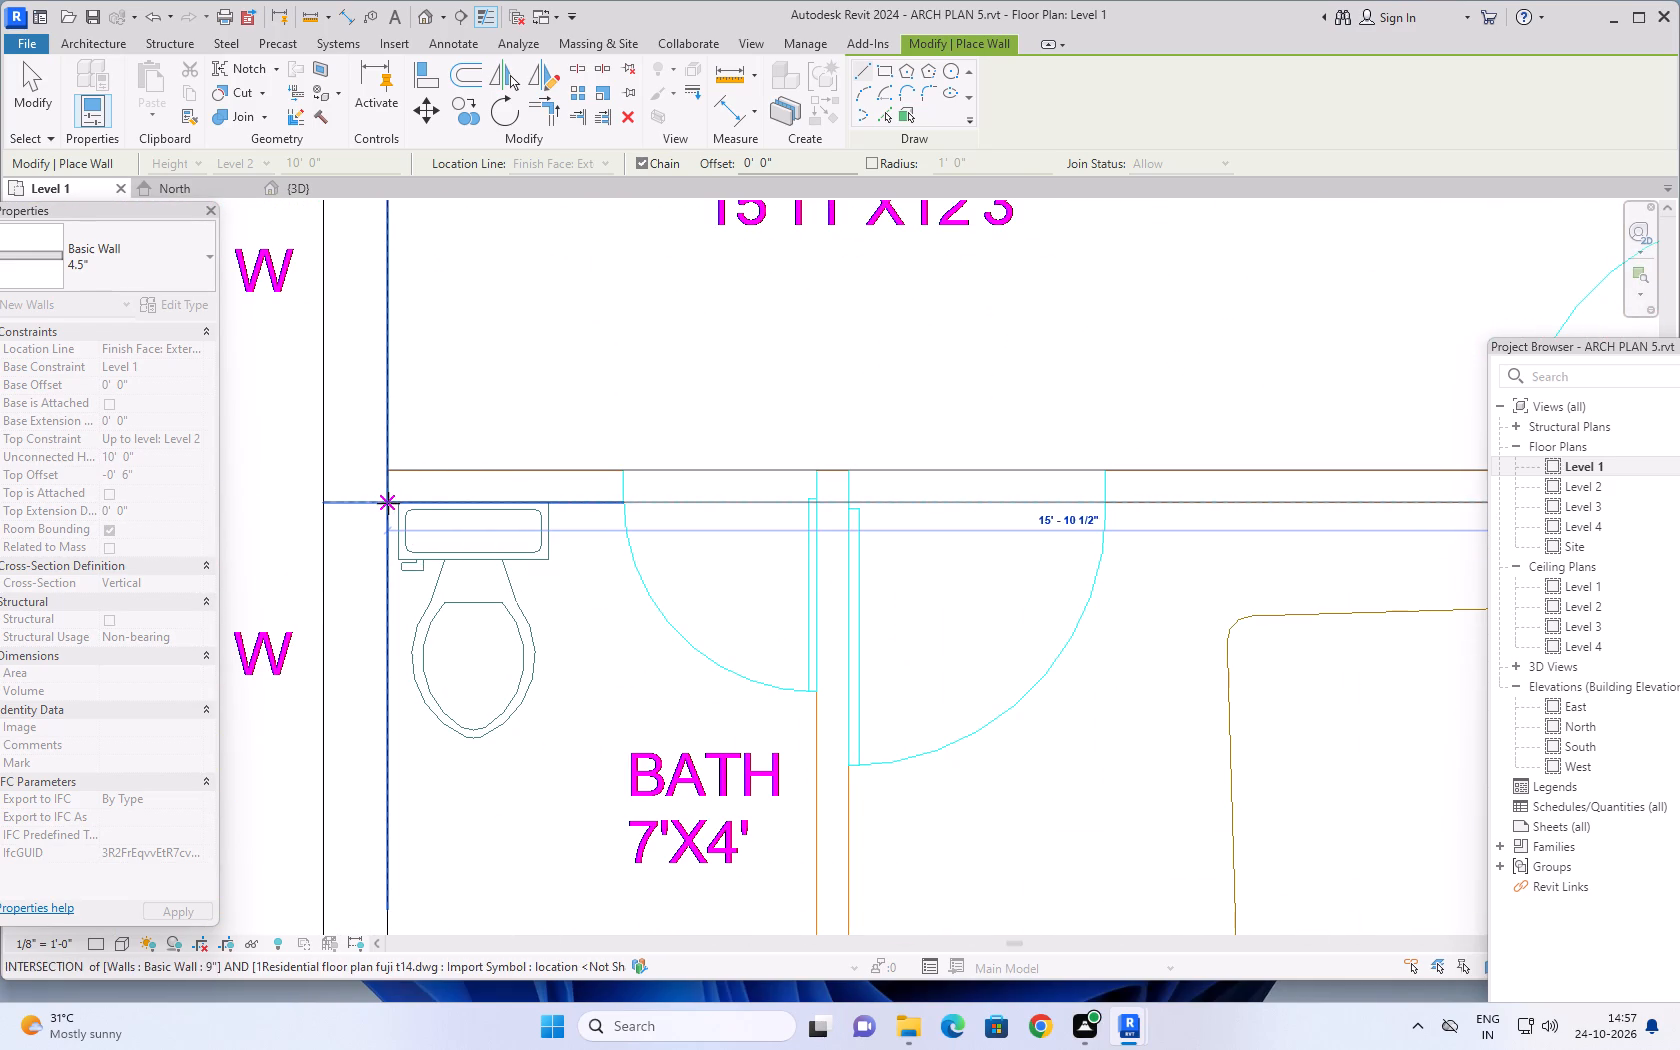
{"action": "left_click", "coordinate": [388, 503]}
{"action": "key", "text": "Escape"}
Enclose Flat B's 7'x4' bath with two chained 4.5" walls, 5'-4 1/2" along the bottom and 5'-1 1/2" up to the living/dining wall.
{"action": "scroll", "coordinate": [670, 386], "scroll_direction": "down", "scroll_amount": 4}
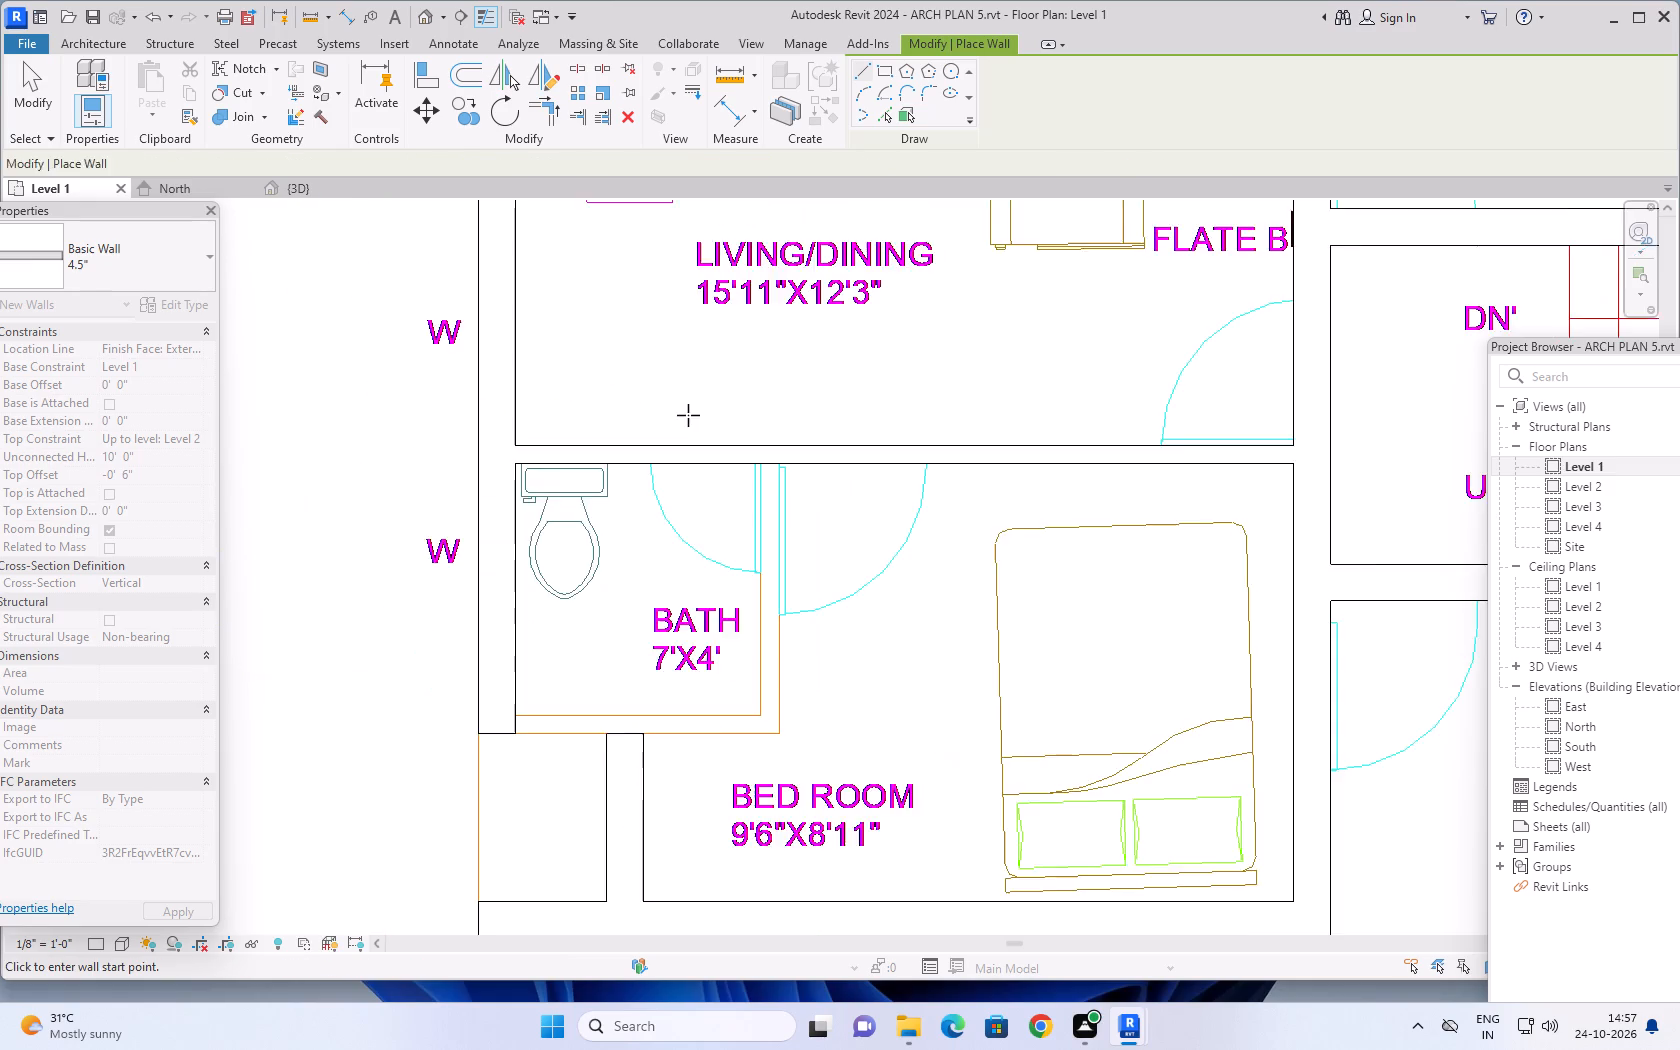
{"action": "scroll", "coordinate": [688, 415], "scroll_direction": "down", "scroll_amount": 6}
{"action": "middle_click_drag", "start_coordinate": [809, 529], "coordinate": [799, 483]}
{"action": "scroll", "coordinate": [692, 405], "scroll_direction": "up", "scroll_amount": 6}
{"action": "scroll", "coordinate": [545, 616], "scroll_direction": "up", "scroll_amount": 2}
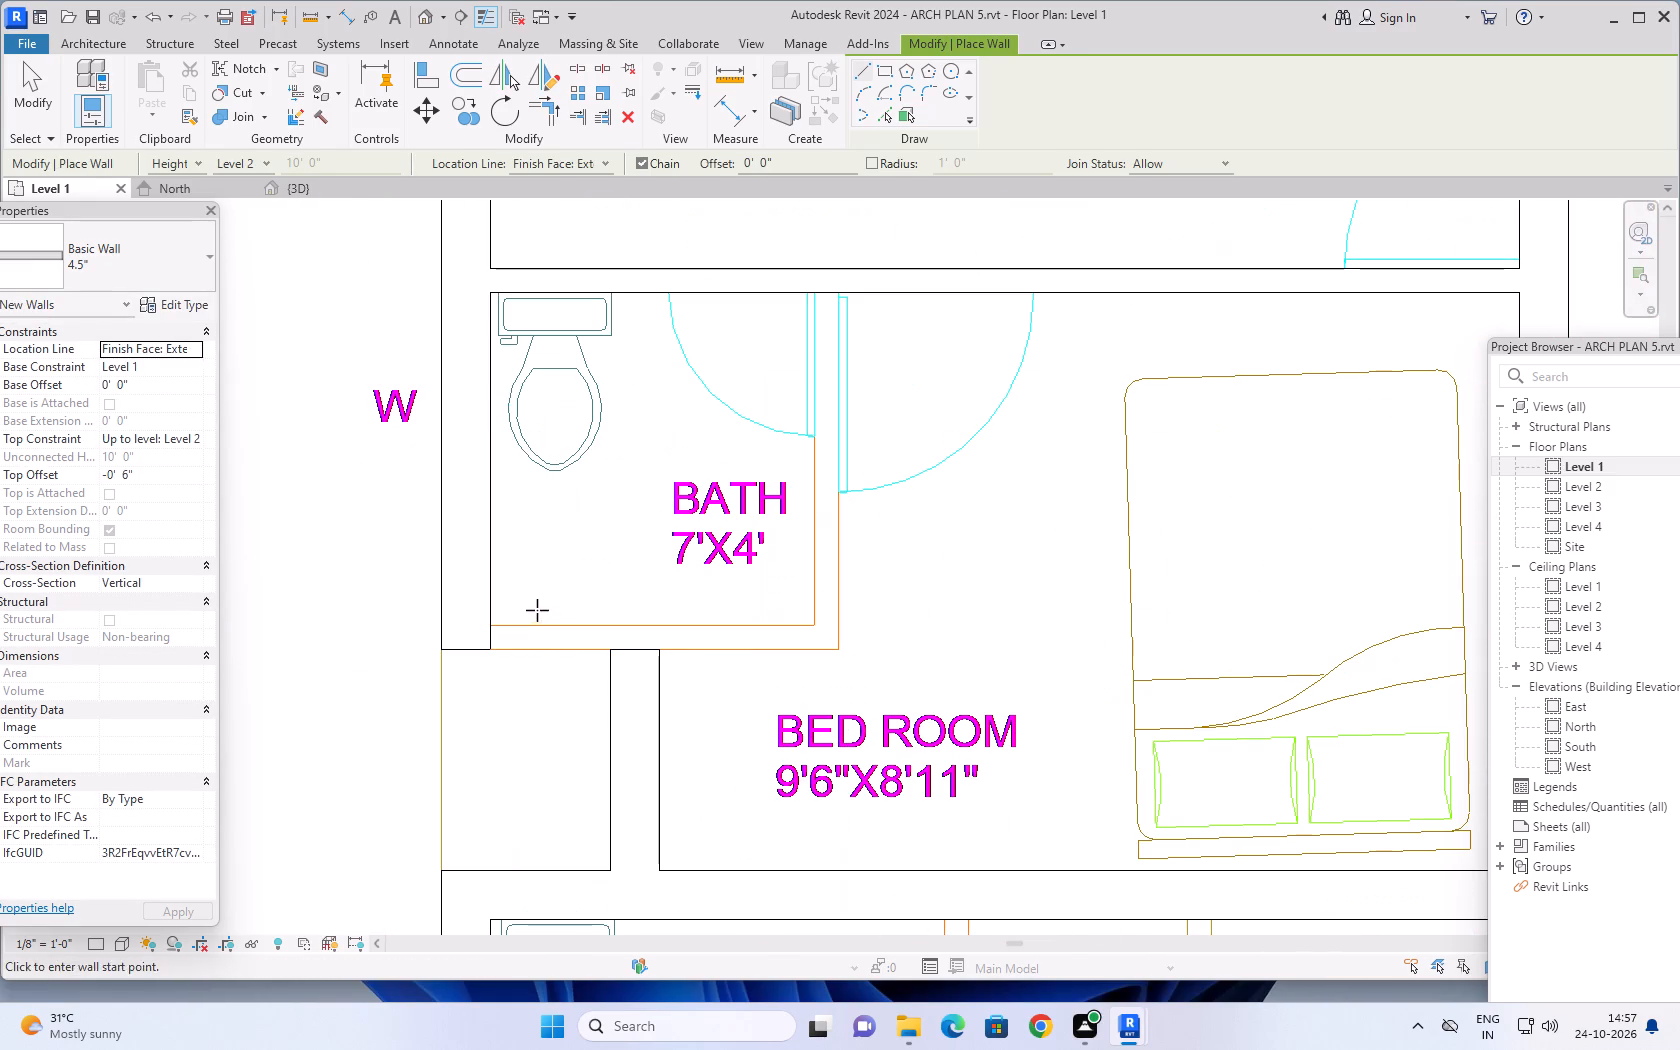
{"action": "left_click", "coordinate": [491, 627]}
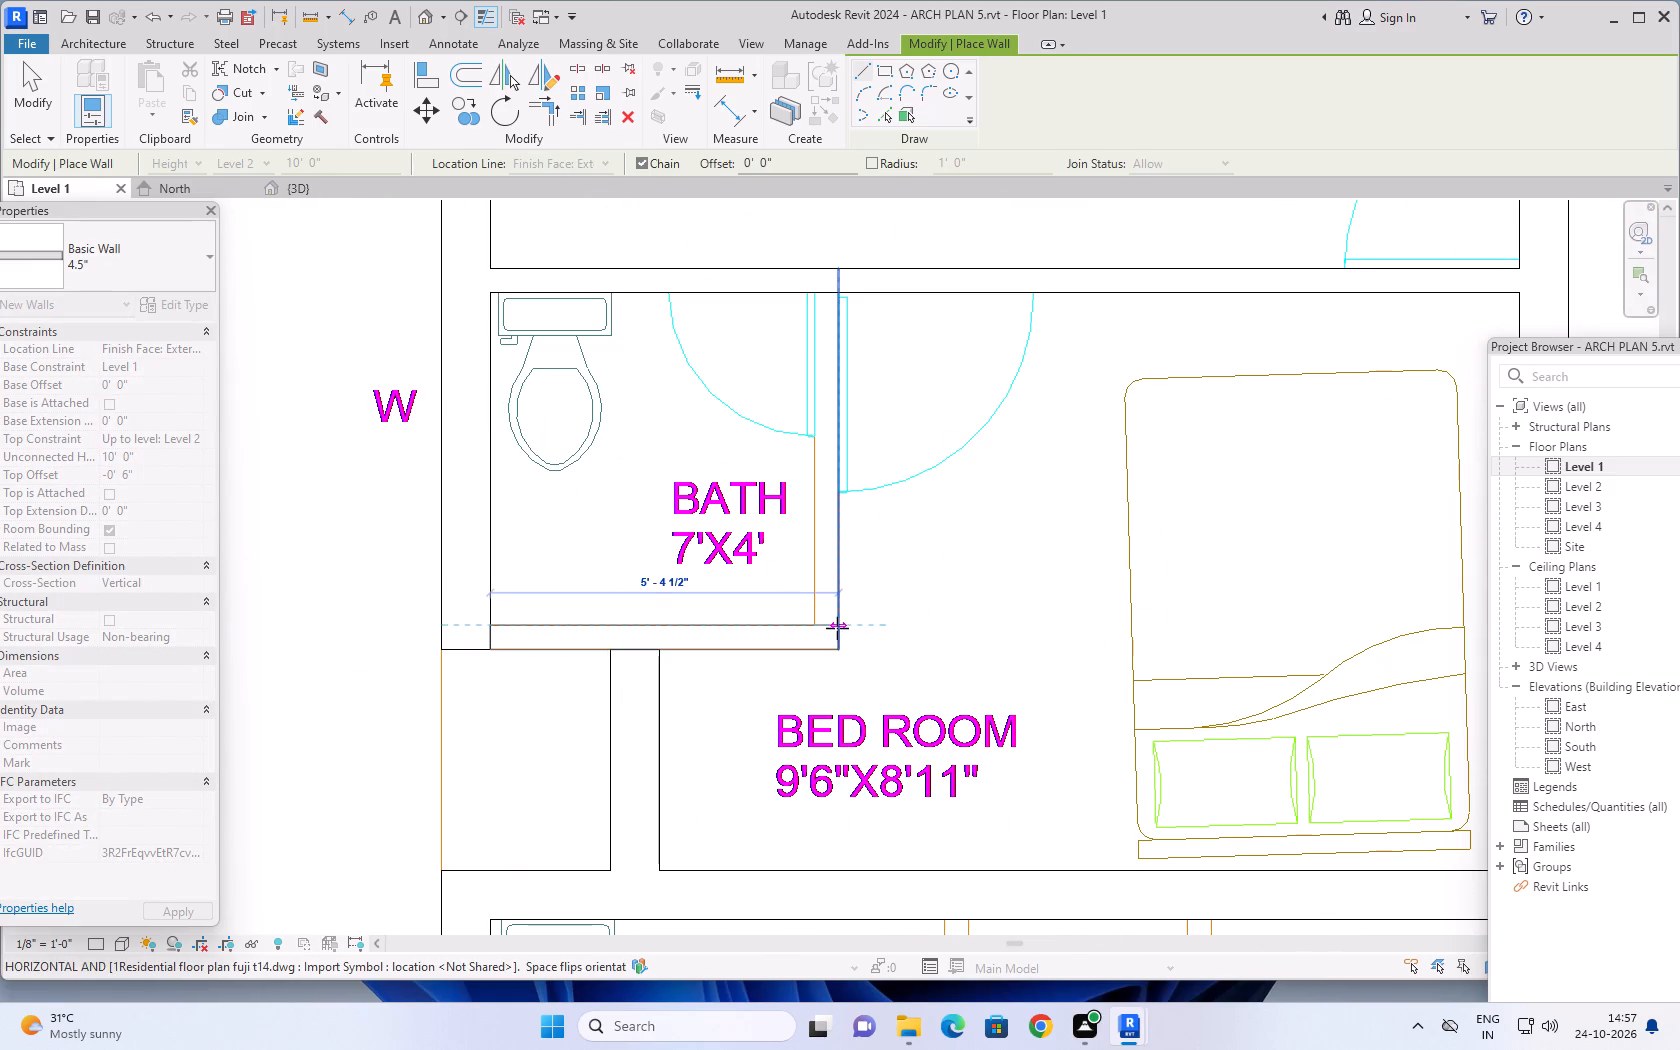
{"action": "left_click", "coordinate": [838, 626]}
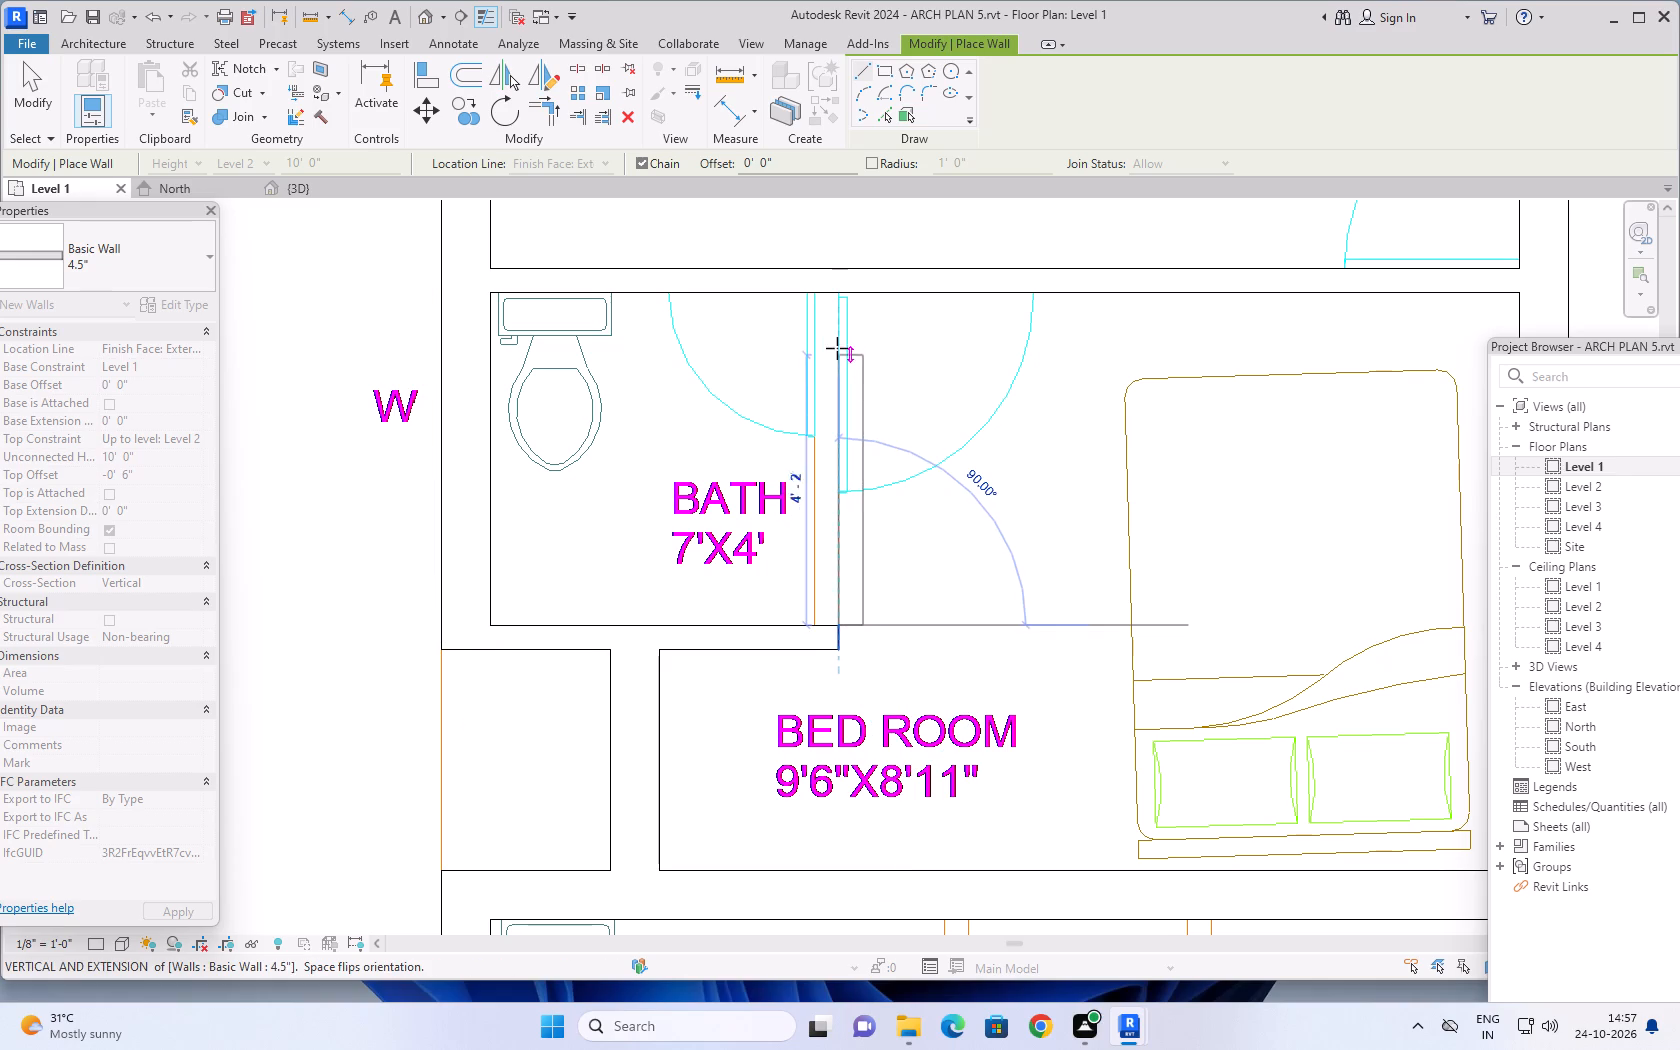
{"action": "key", "text": "space"}
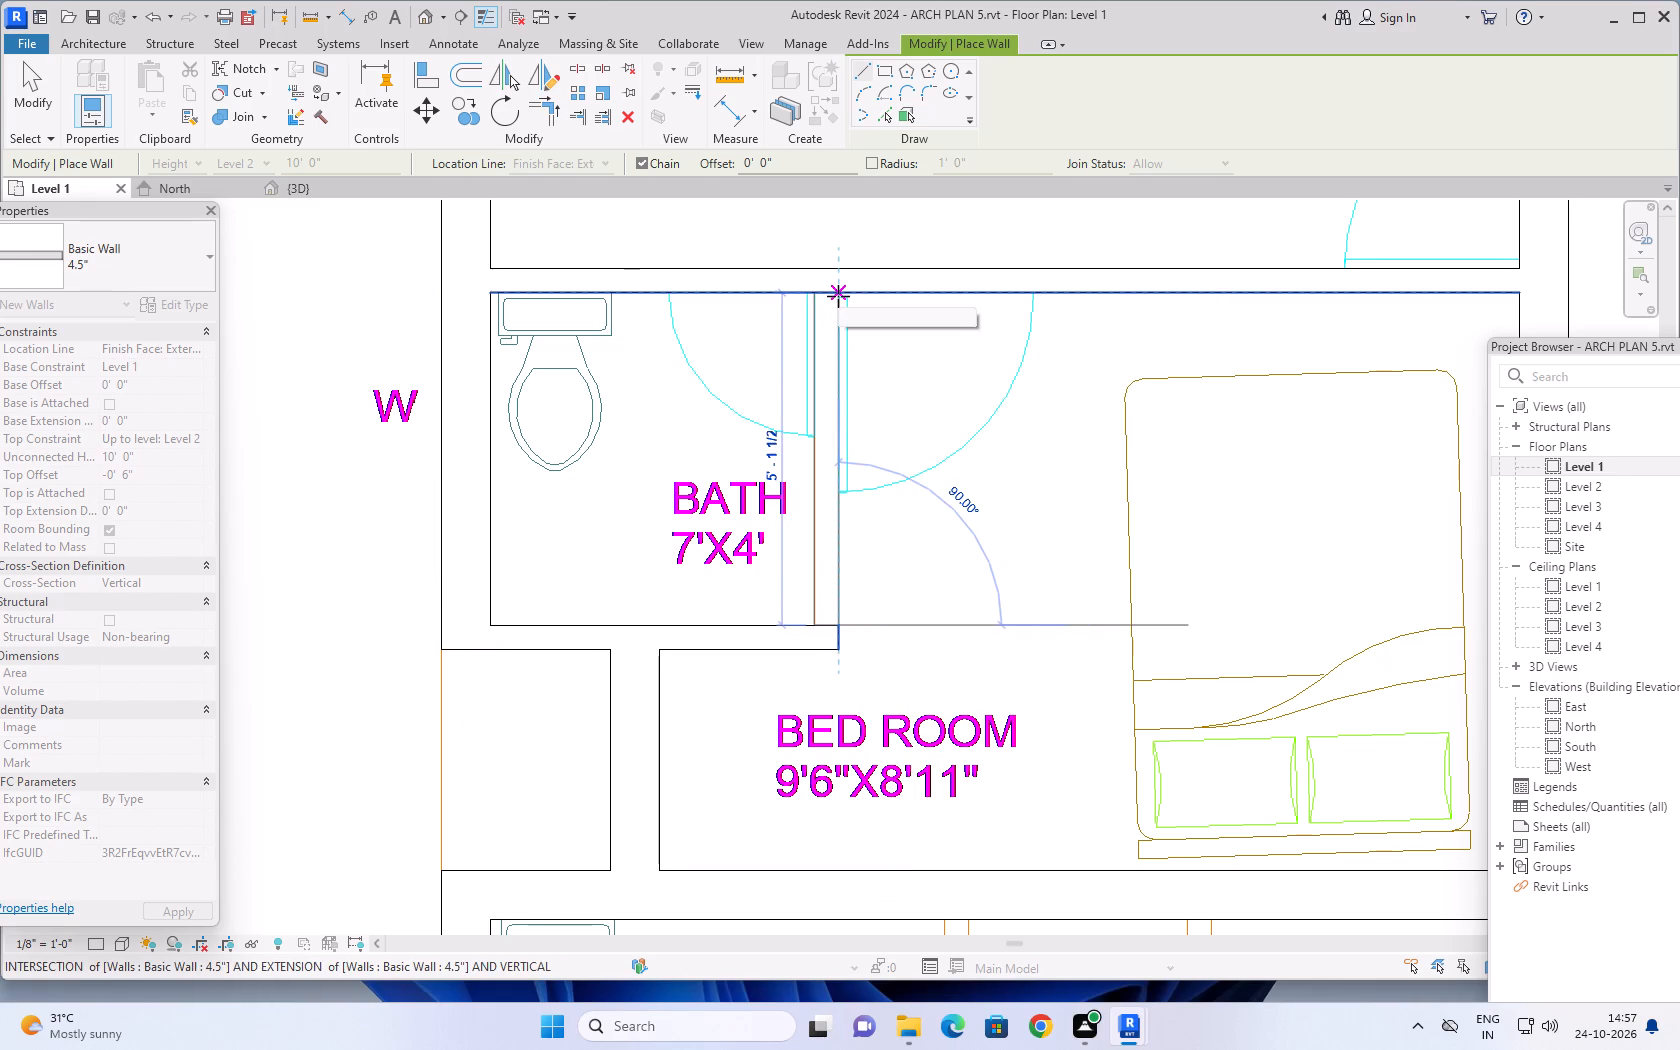
{"action": "scroll", "coordinate": [830, 358], "scroll_direction": "up", "scroll_amount": 6}
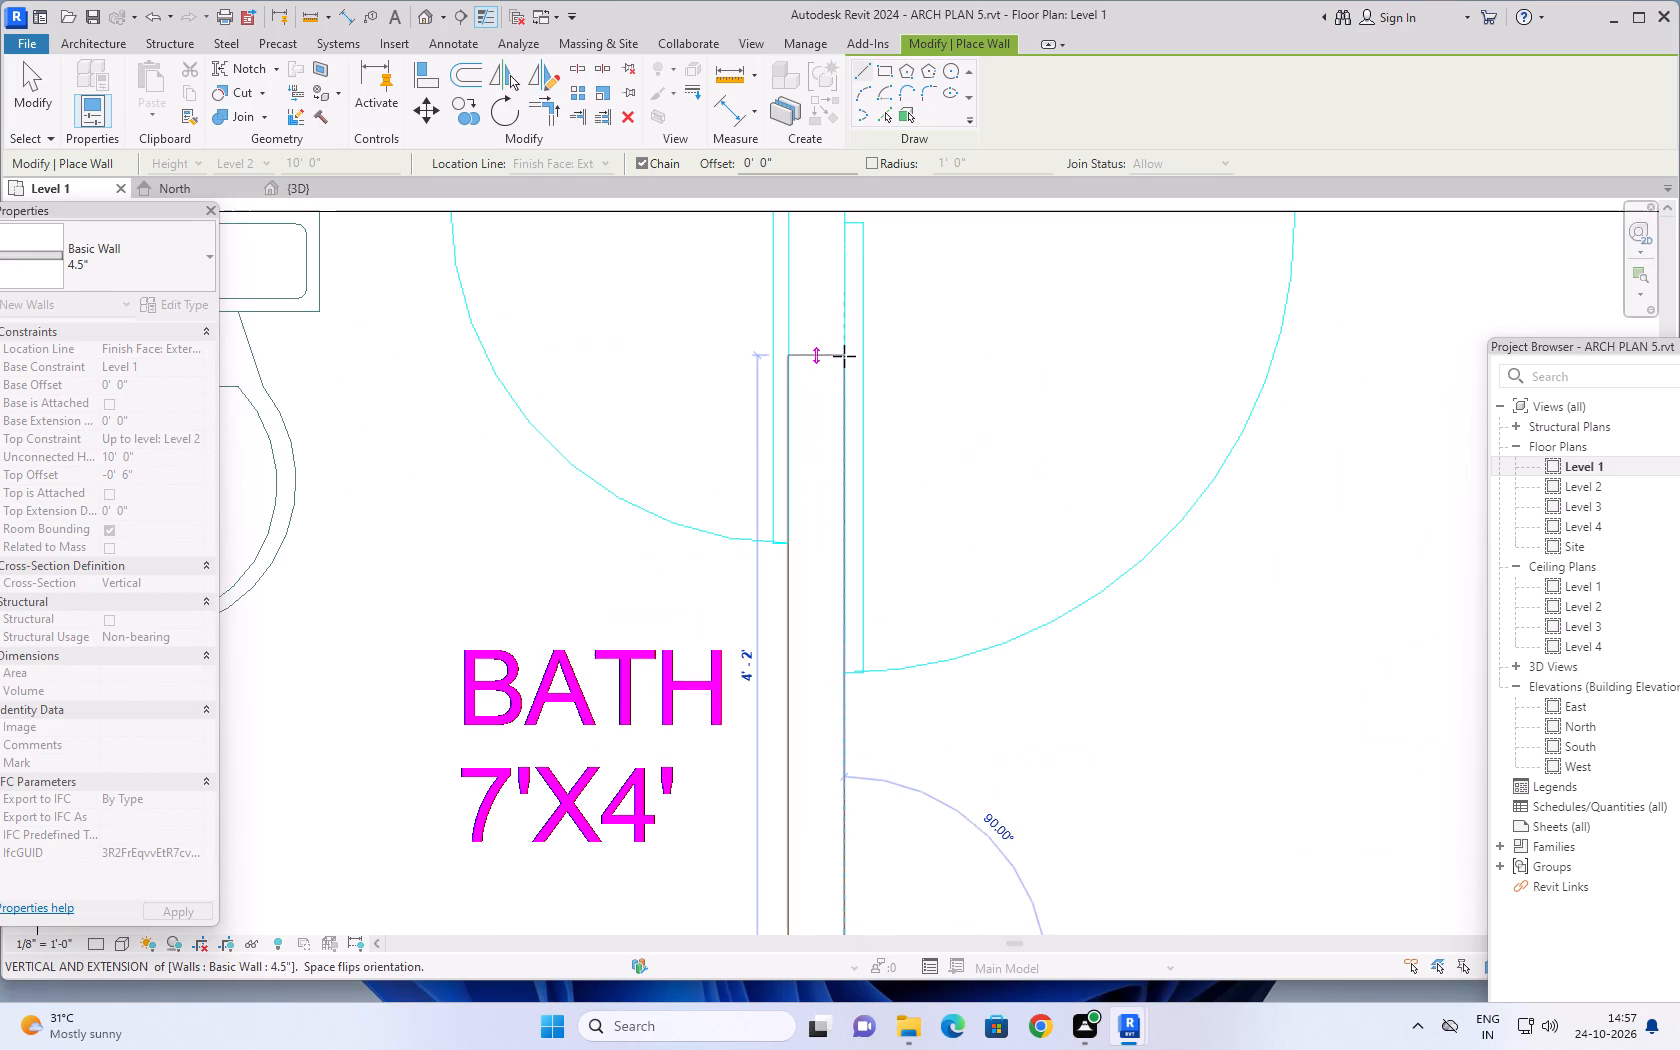
{"action": "middle_click_drag", "start_coordinate": [840, 347], "coordinate": [830, 595]}
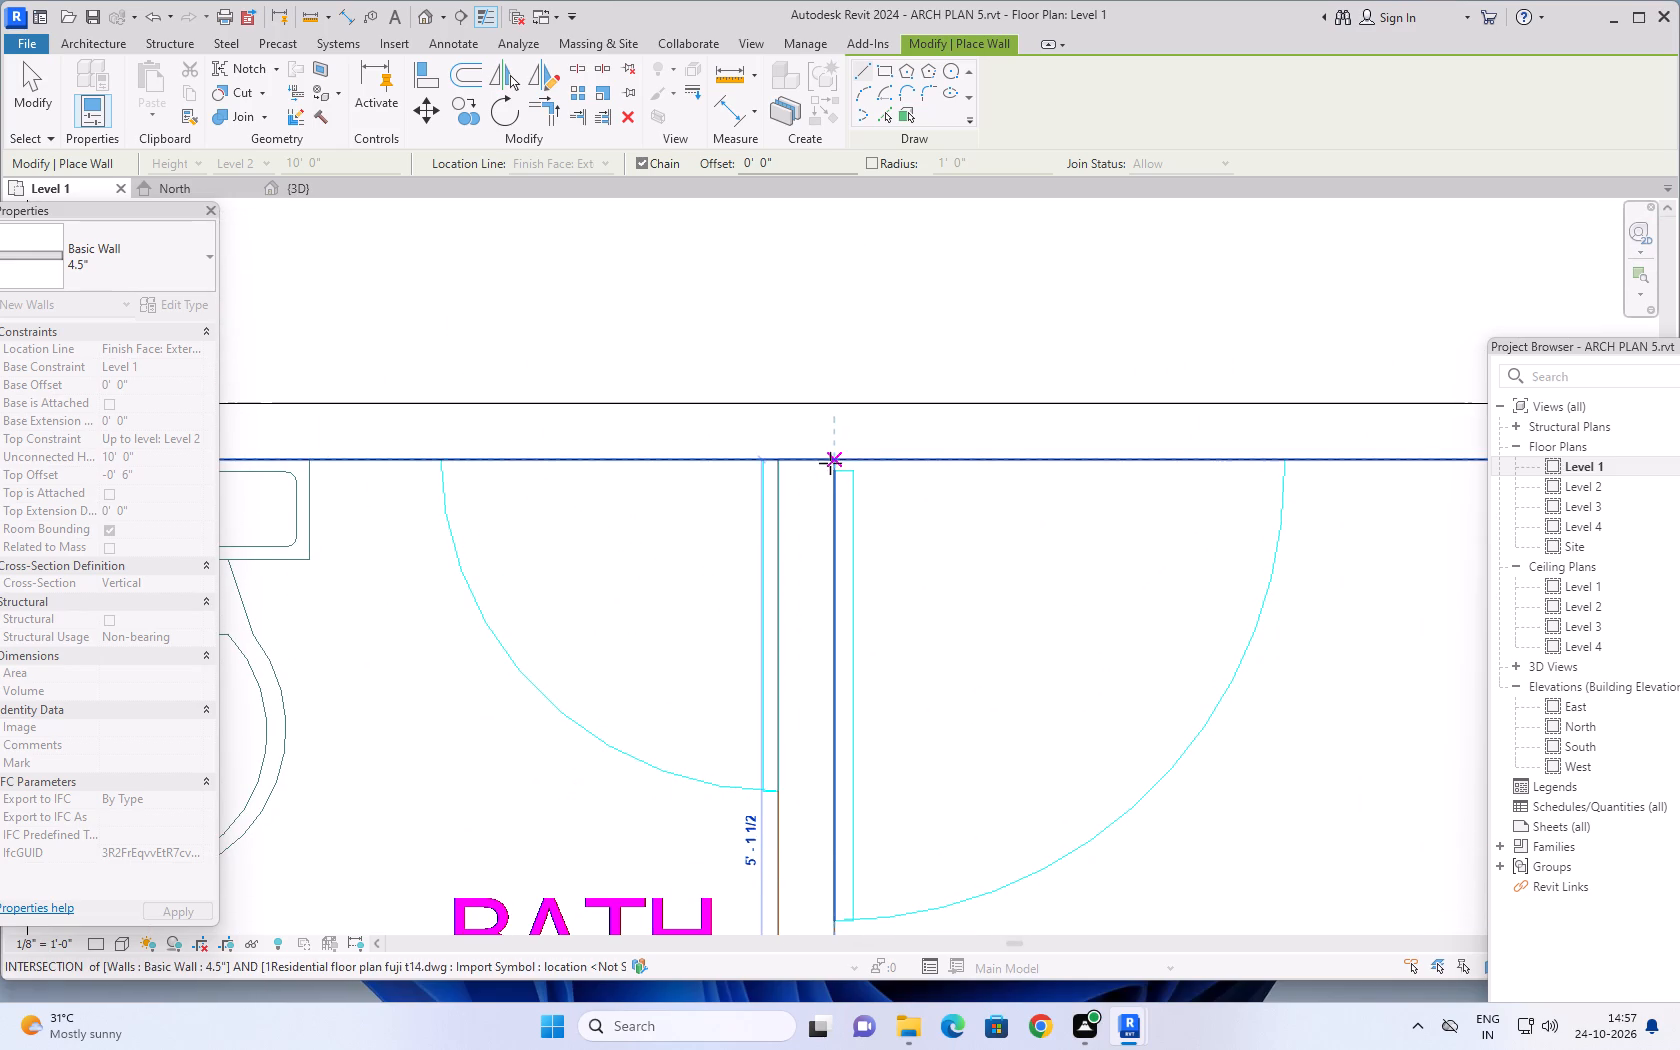
{"action": "left_click", "coordinate": [831, 462]}
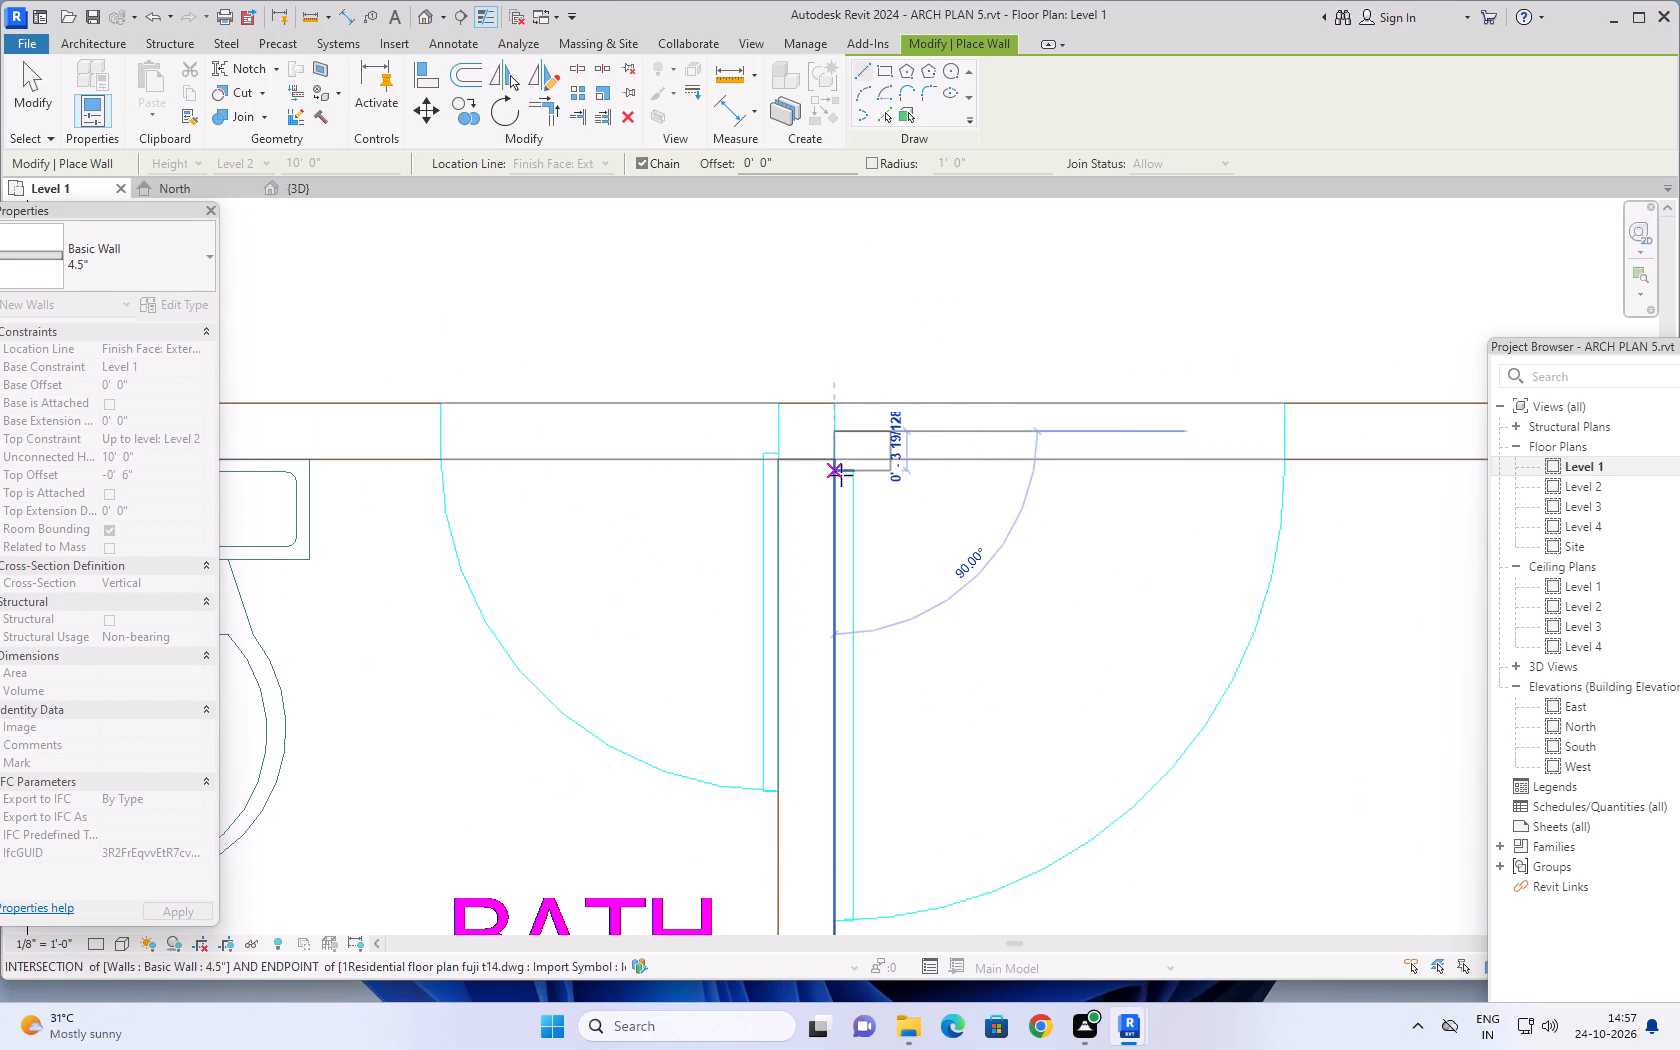
{"action": "key", "text": "Escape"}
Enclose Flat C's 7'x4' bath with chained 4.5" walls, down its door side and 7'-4 1/2" back to the exterior wall's inner face.
{"action": "scroll", "coordinate": [849, 427], "scroll_direction": "down", "scroll_amount": 6}
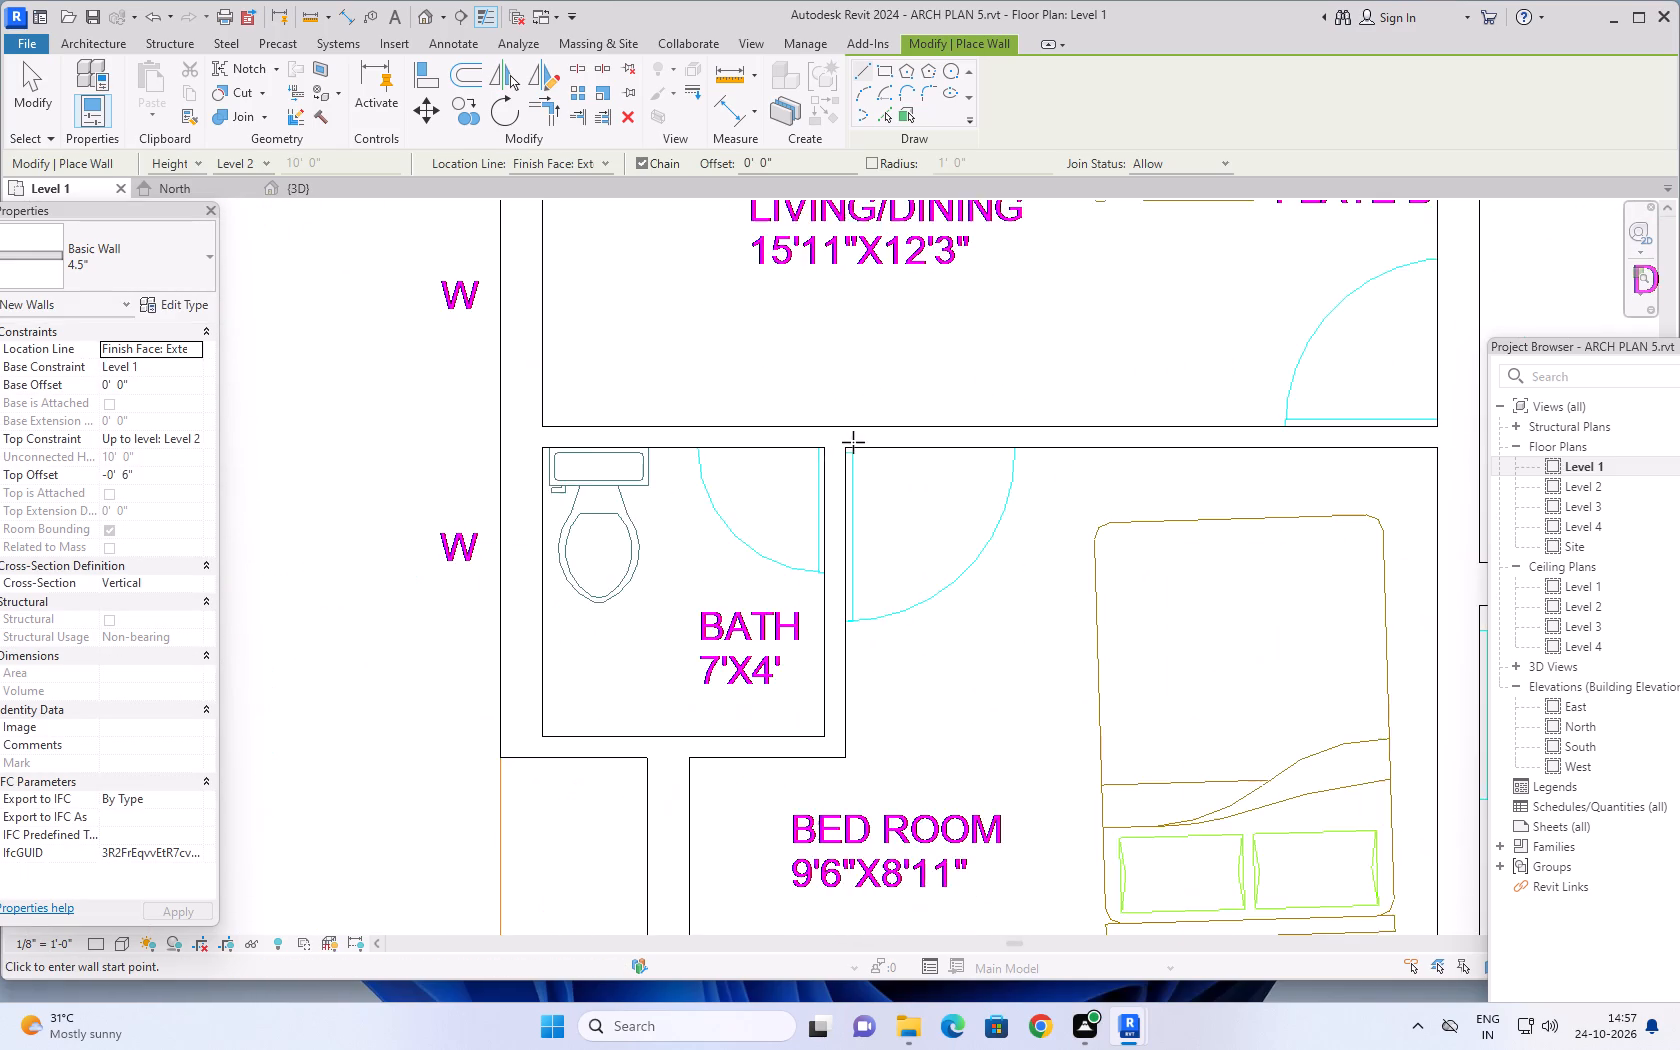
{"action": "scroll", "coordinate": [853, 442], "scroll_direction": "down", "scroll_amount": 6}
{"action": "scroll", "coordinate": [924, 600], "scroll_direction": "down", "scroll_amount": 3}
{"action": "middle_click_drag", "start_coordinate": [910, 608], "coordinate": [799, 432]}
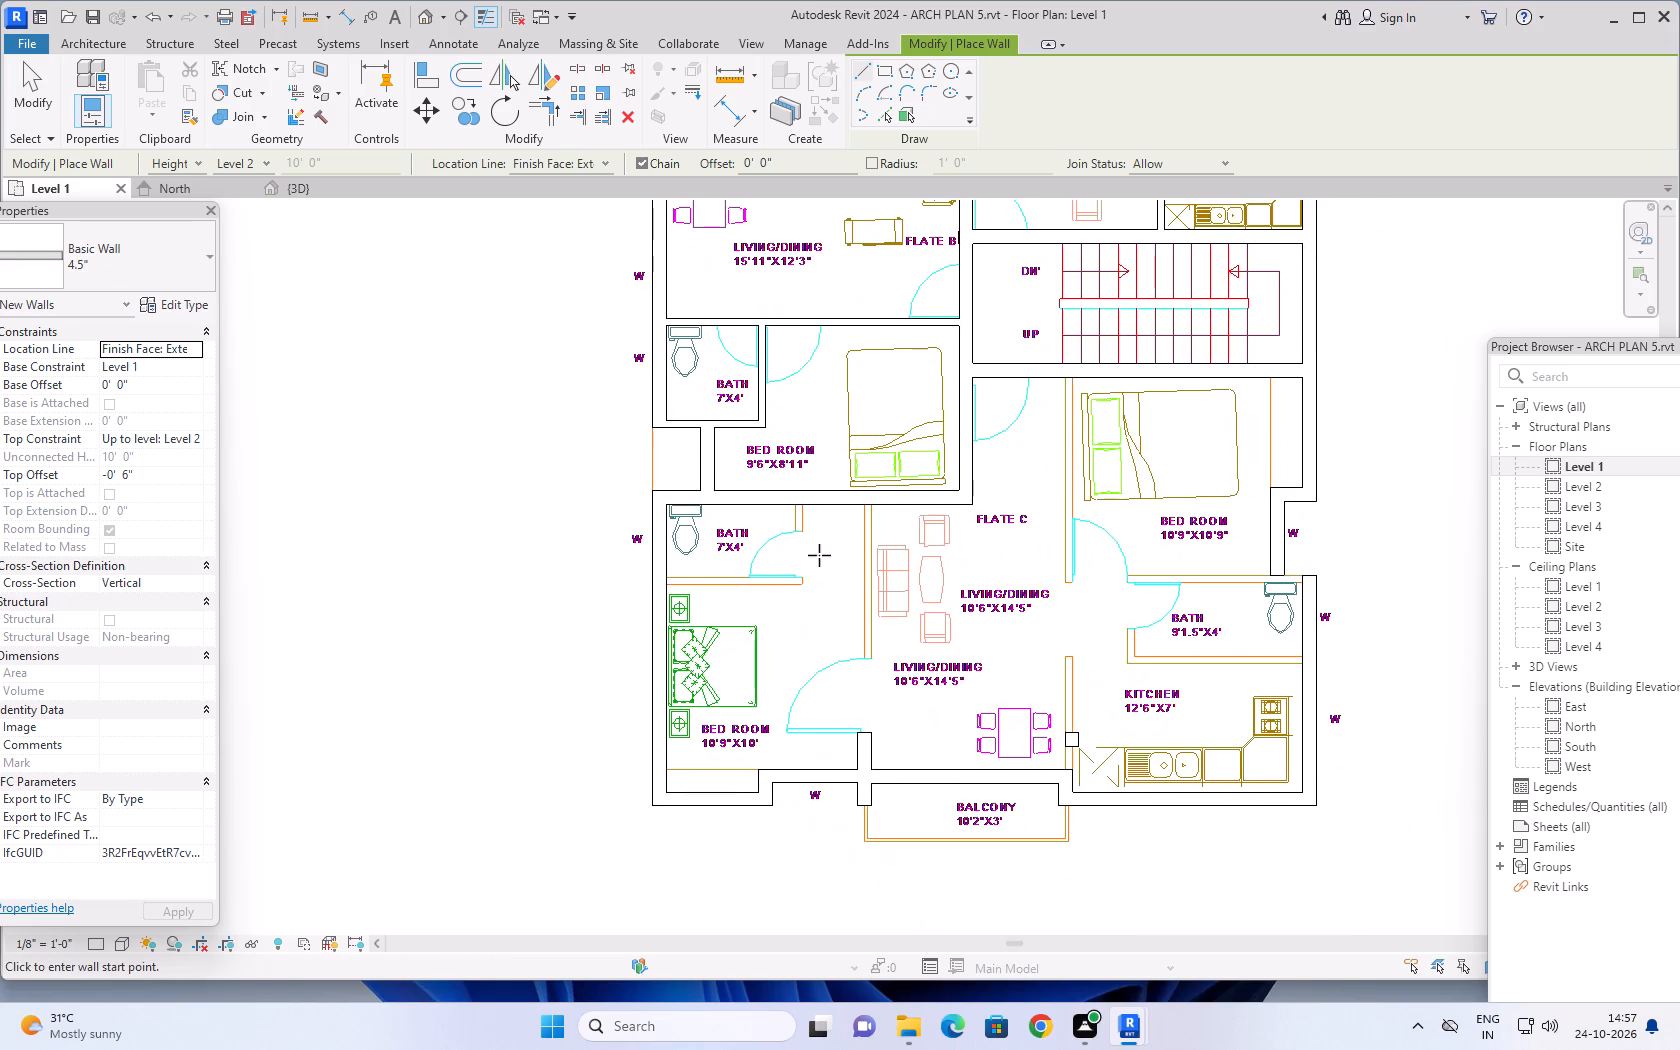
{"action": "scroll", "coordinate": [815, 546], "scroll_direction": "up", "scroll_amount": 9}
{"action": "scroll", "coordinate": [778, 446], "scroll_direction": "up", "scroll_amount": 5}
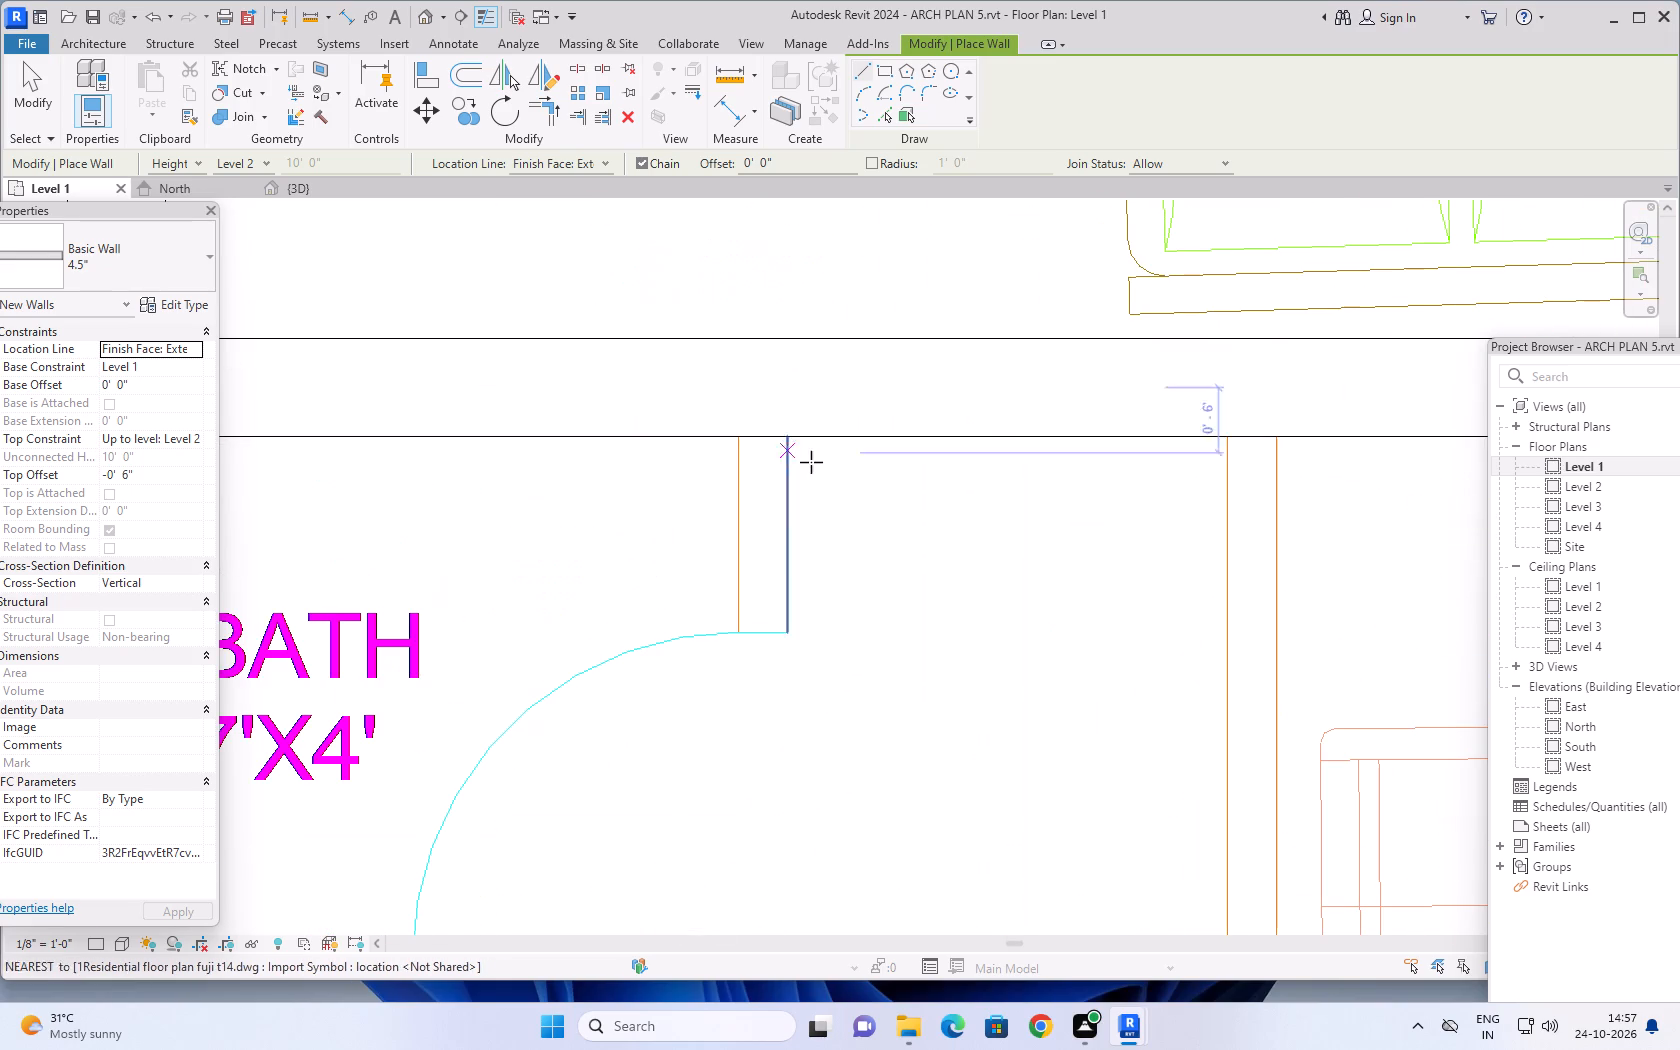
{"action": "left_click", "coordinate": [787, 439]}
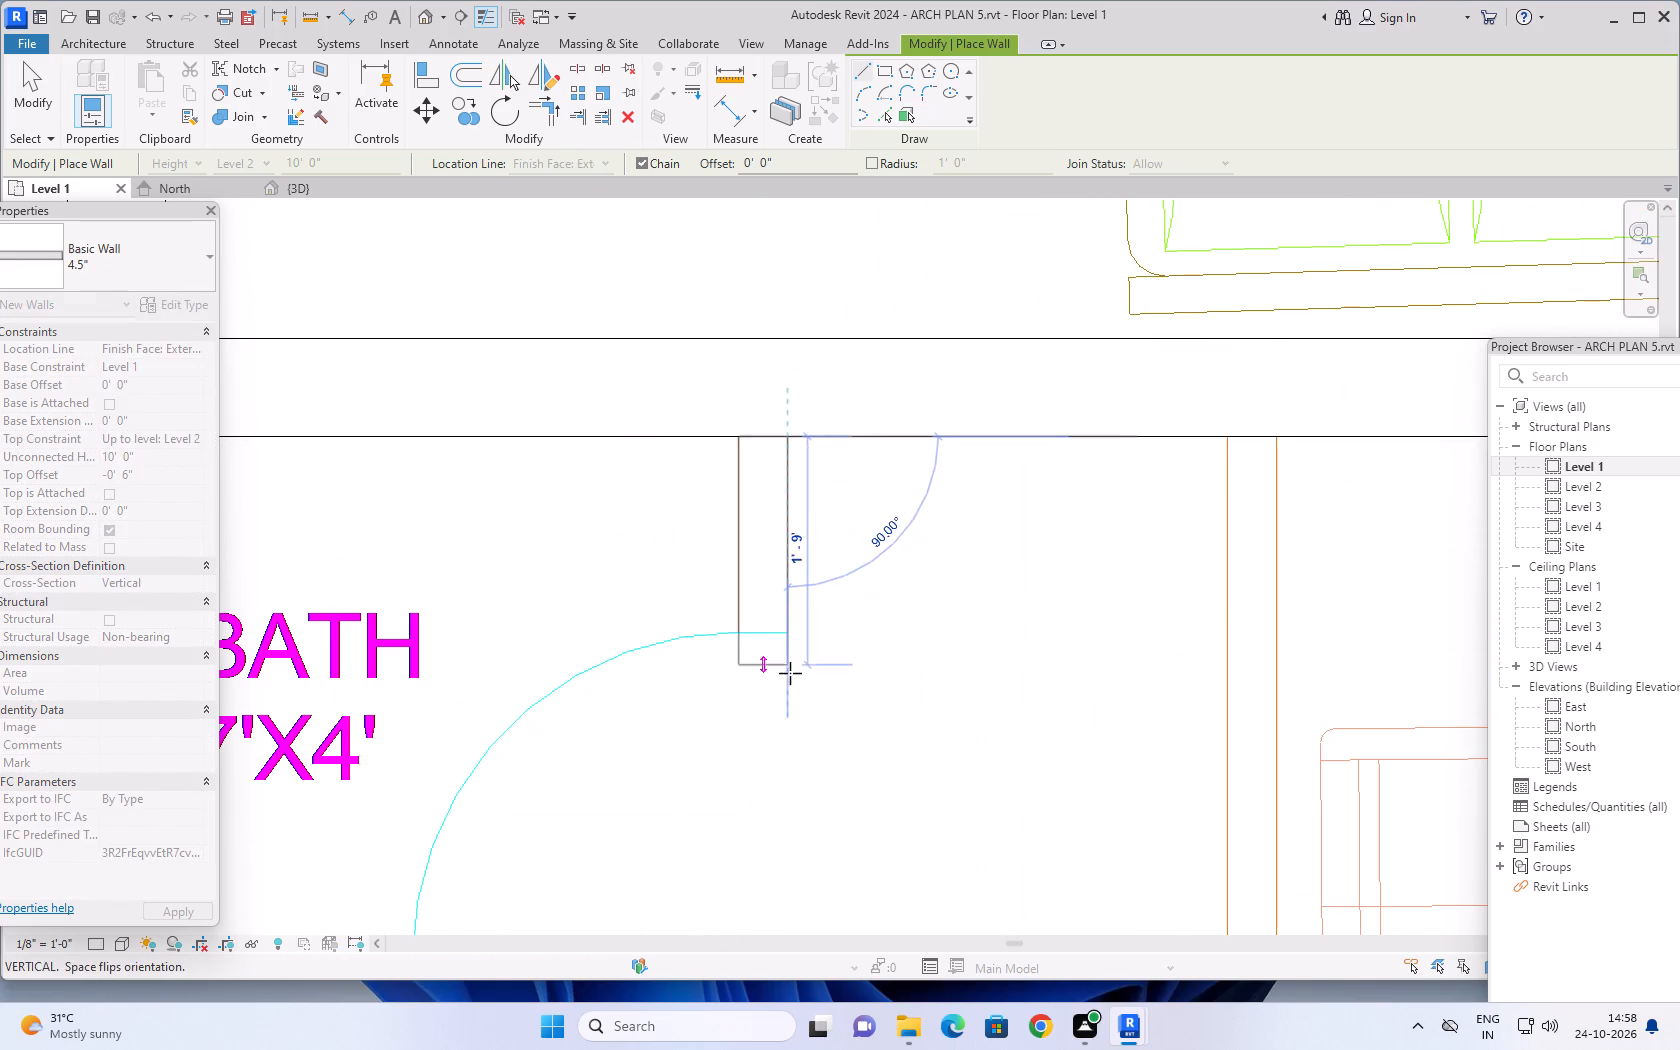
{"action": "scroll", "coordinate": [789, 678], "scroll_direction": "down", "scroll_amount": 7}
{"action": "middle_click_drag", "start_coordinate": [793, 731], "coordinate": [799, 591]}
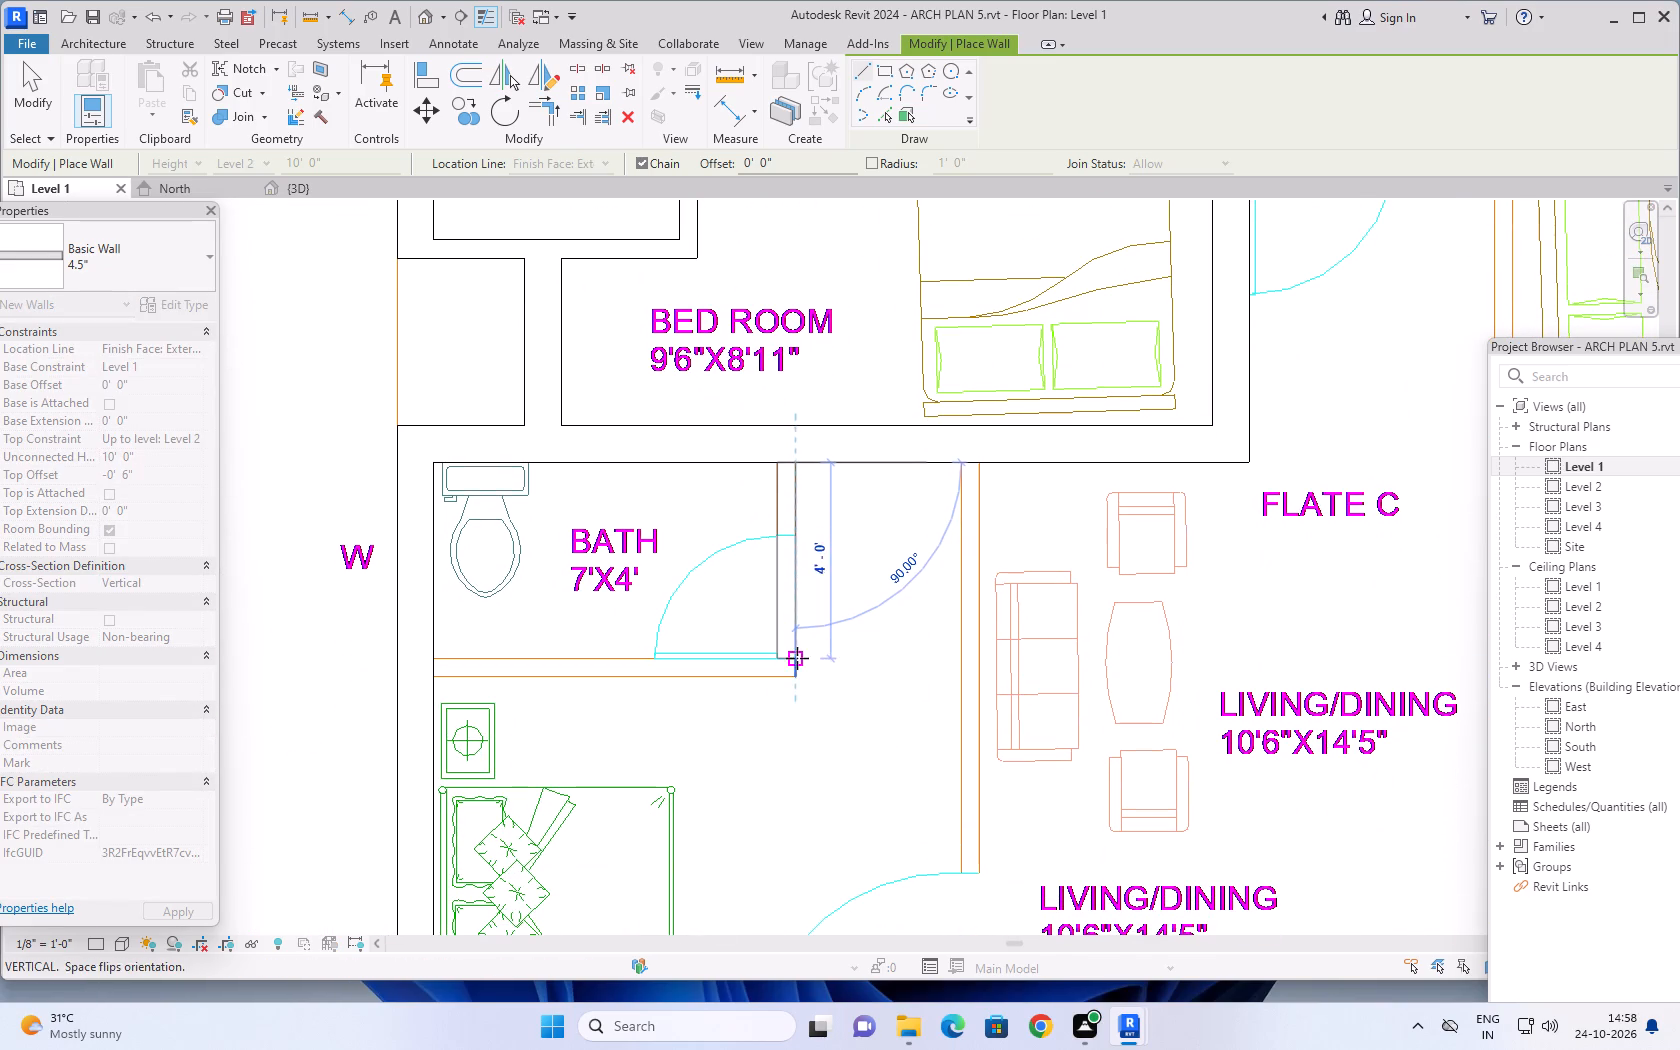
{"action": "left_click", "coordinate": [796, 676]}
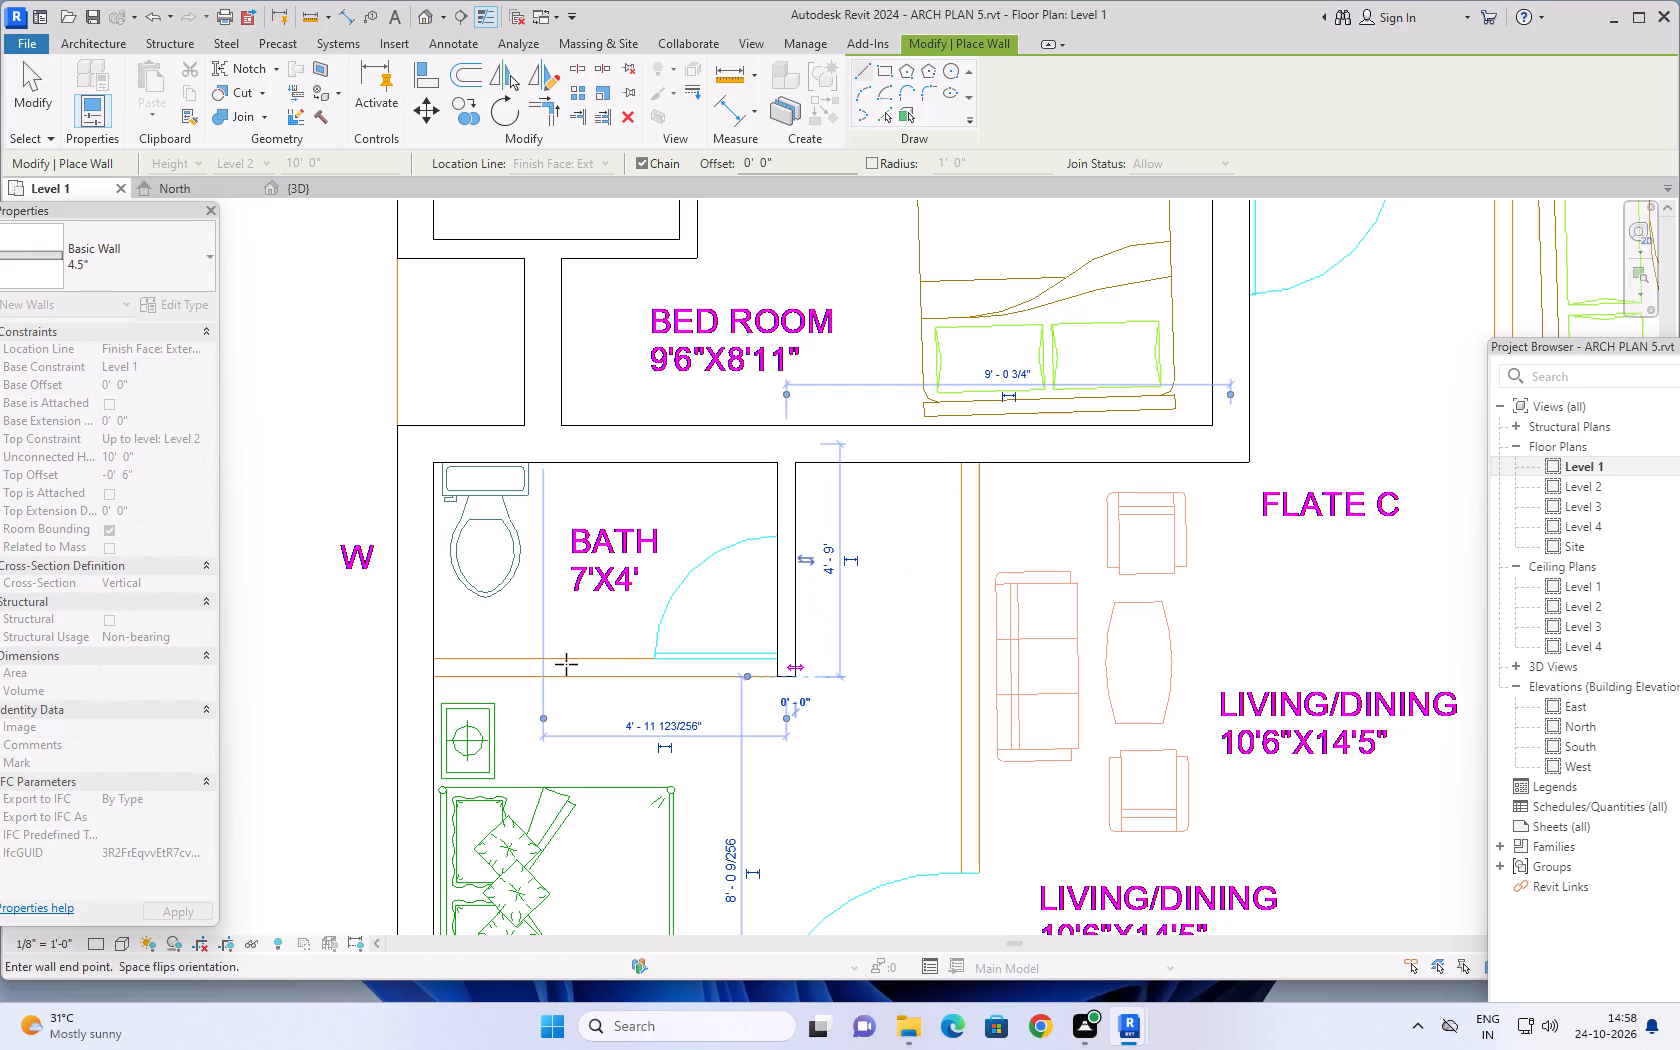
{"action": "left_click", "coordinate": [435, 680]}
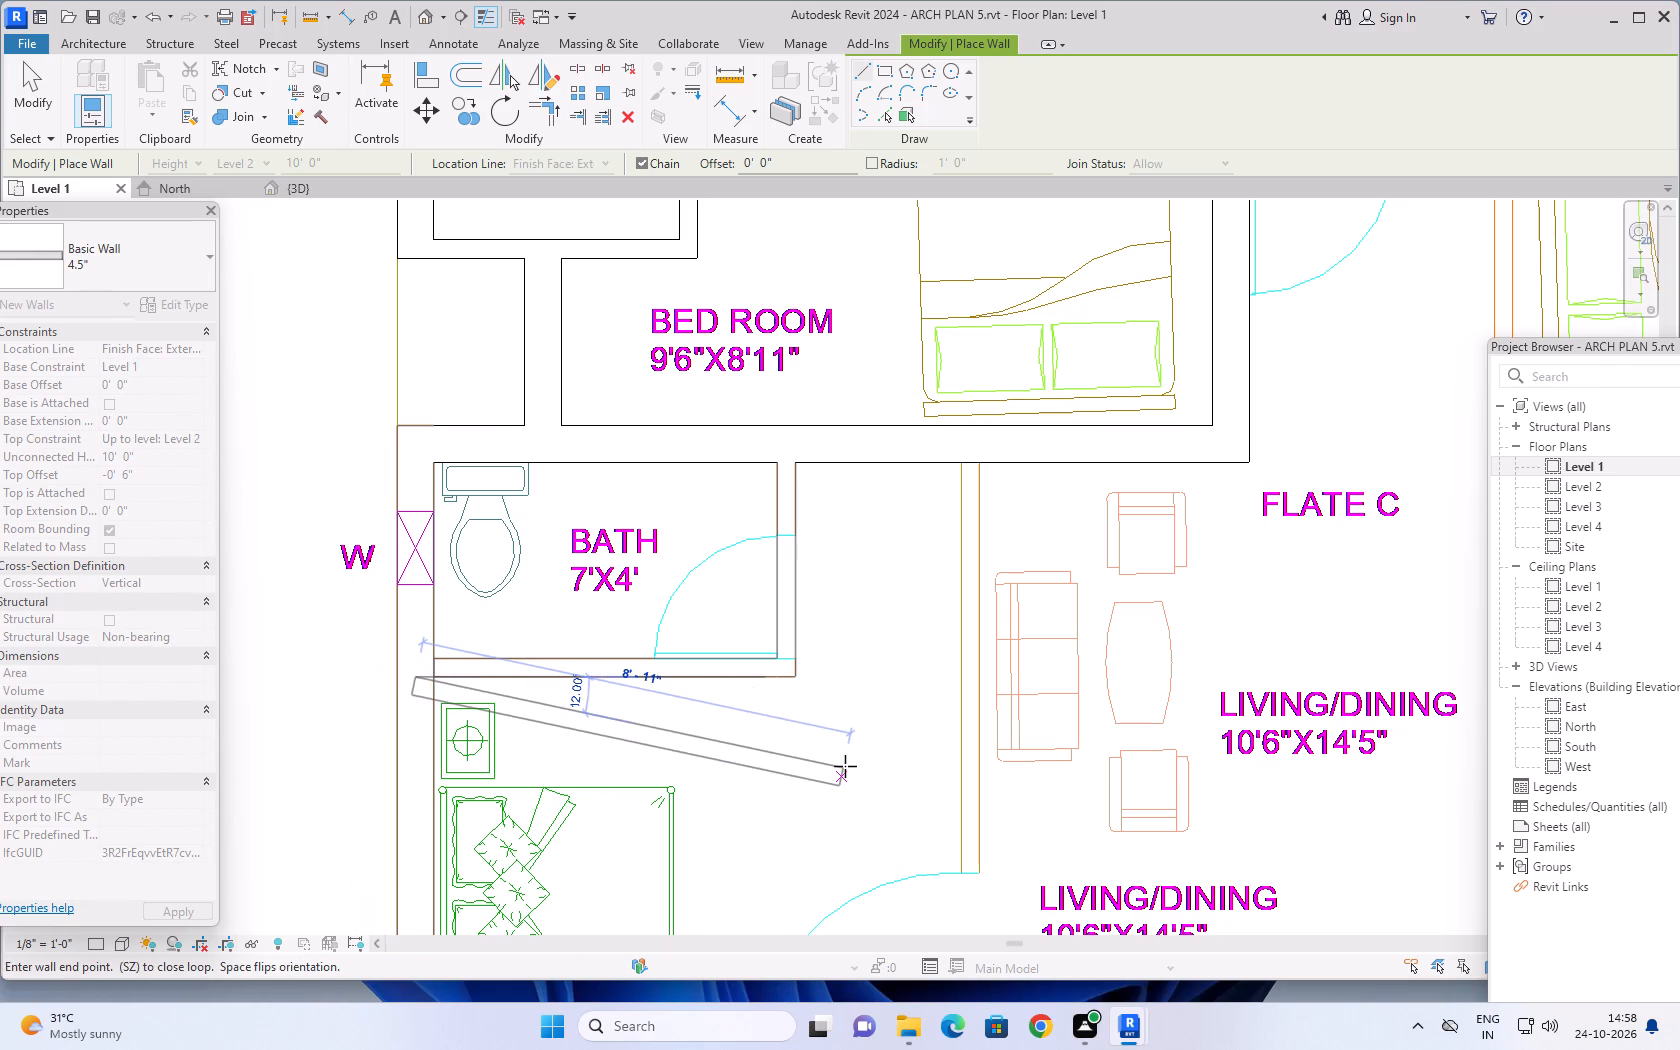
{"action": "key", "text": "Escape"}
Draw a 12'-4 1/2" long 4.5" wall between Flat C's living/dining and the 10'9"x10' bedroom, ending at the 9"x9" column.
{"action": "scroll", "coordinate": [846, 767], "scroll_direction": "down", "scroll_amount": 3}
{"action": "middle_click_drag", "start_coordinate": [833, 757], "coordinate": [718, 503]}
{"action": "scroll", "coordinate": [843, 309], "scroll_direction": "up", "scroll_amount": 4}
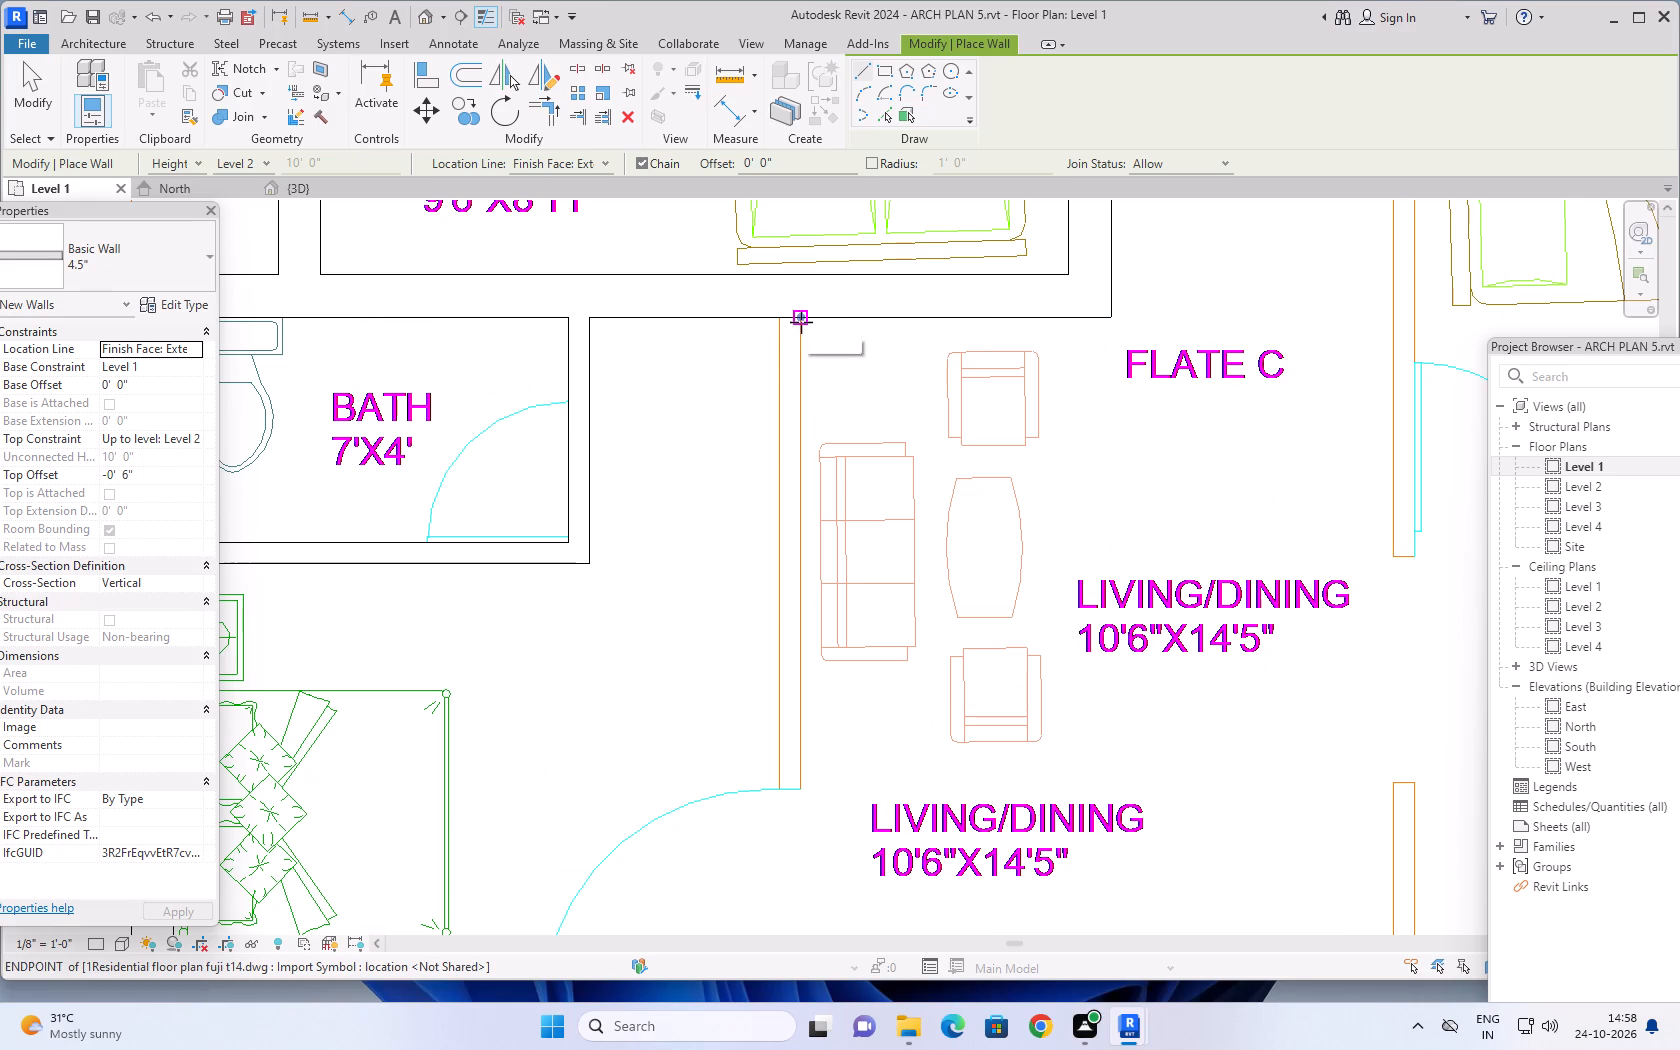
{"action": "left_click", "coordinate": [800, 320]}
{"action": "scroll", "coordinate": [806, 640], "scroll_direction": "down", "scroll_amount": 2}
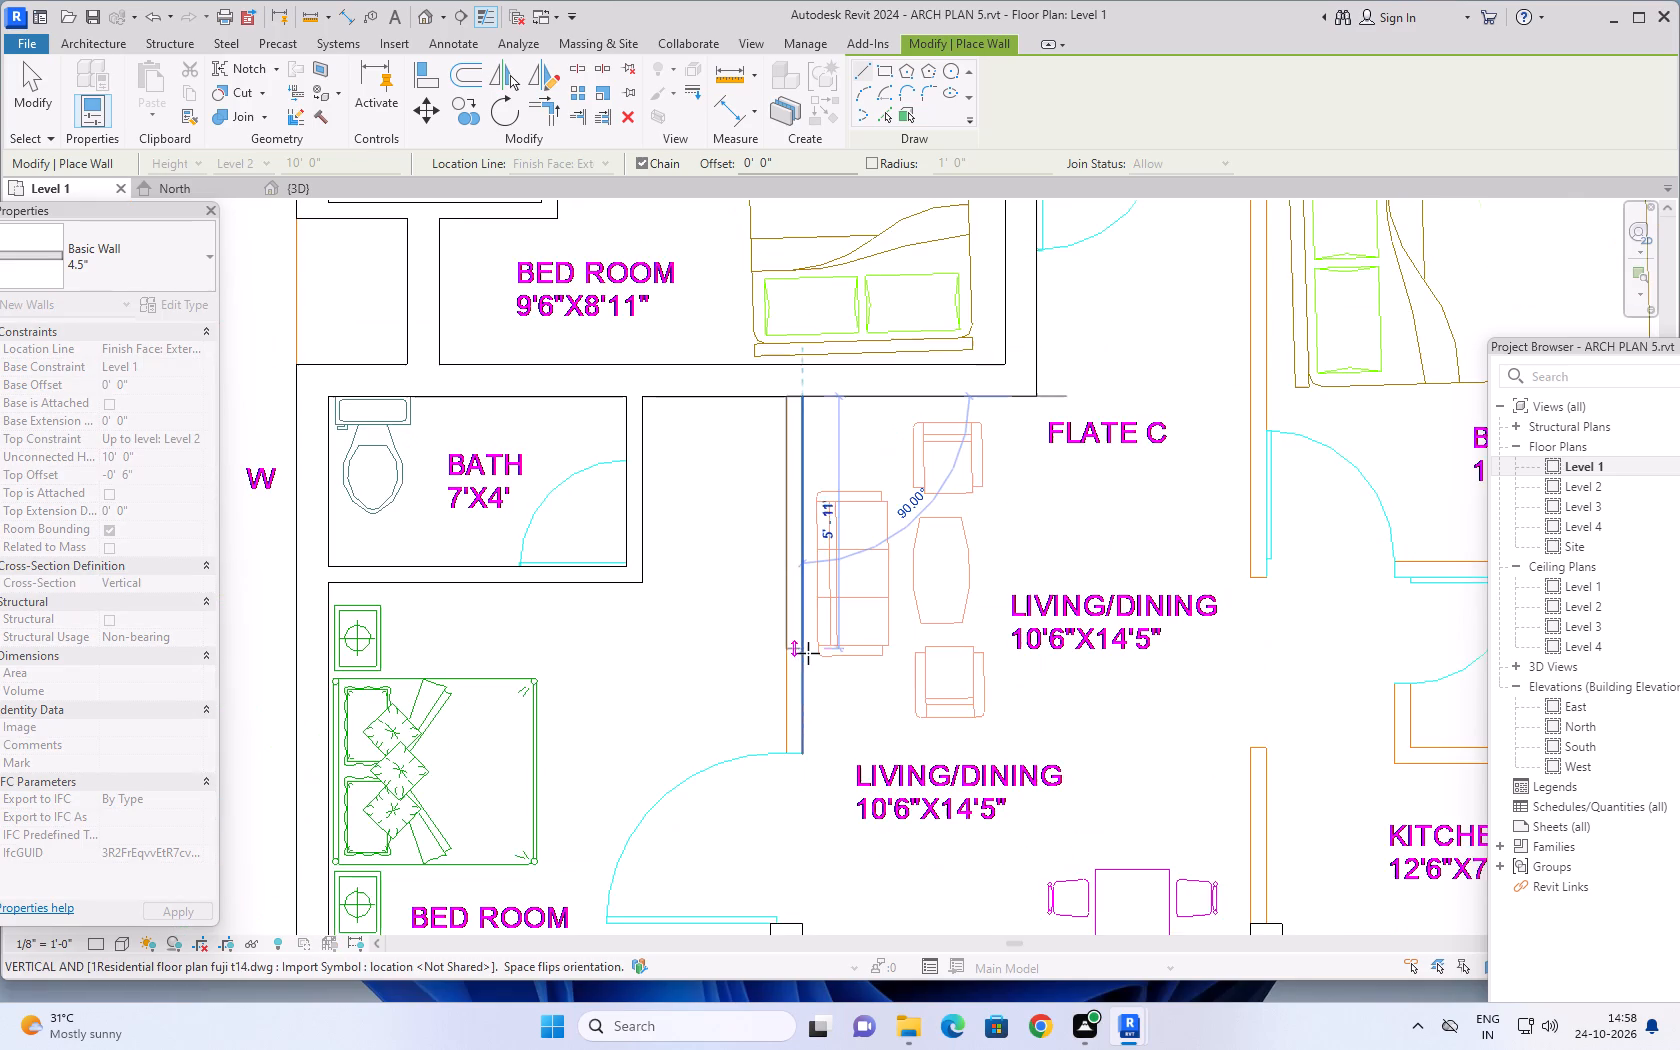
{"action": "middle_click_drag", "start_coordinate": [808, 653], "coordinate": [780, 365]}
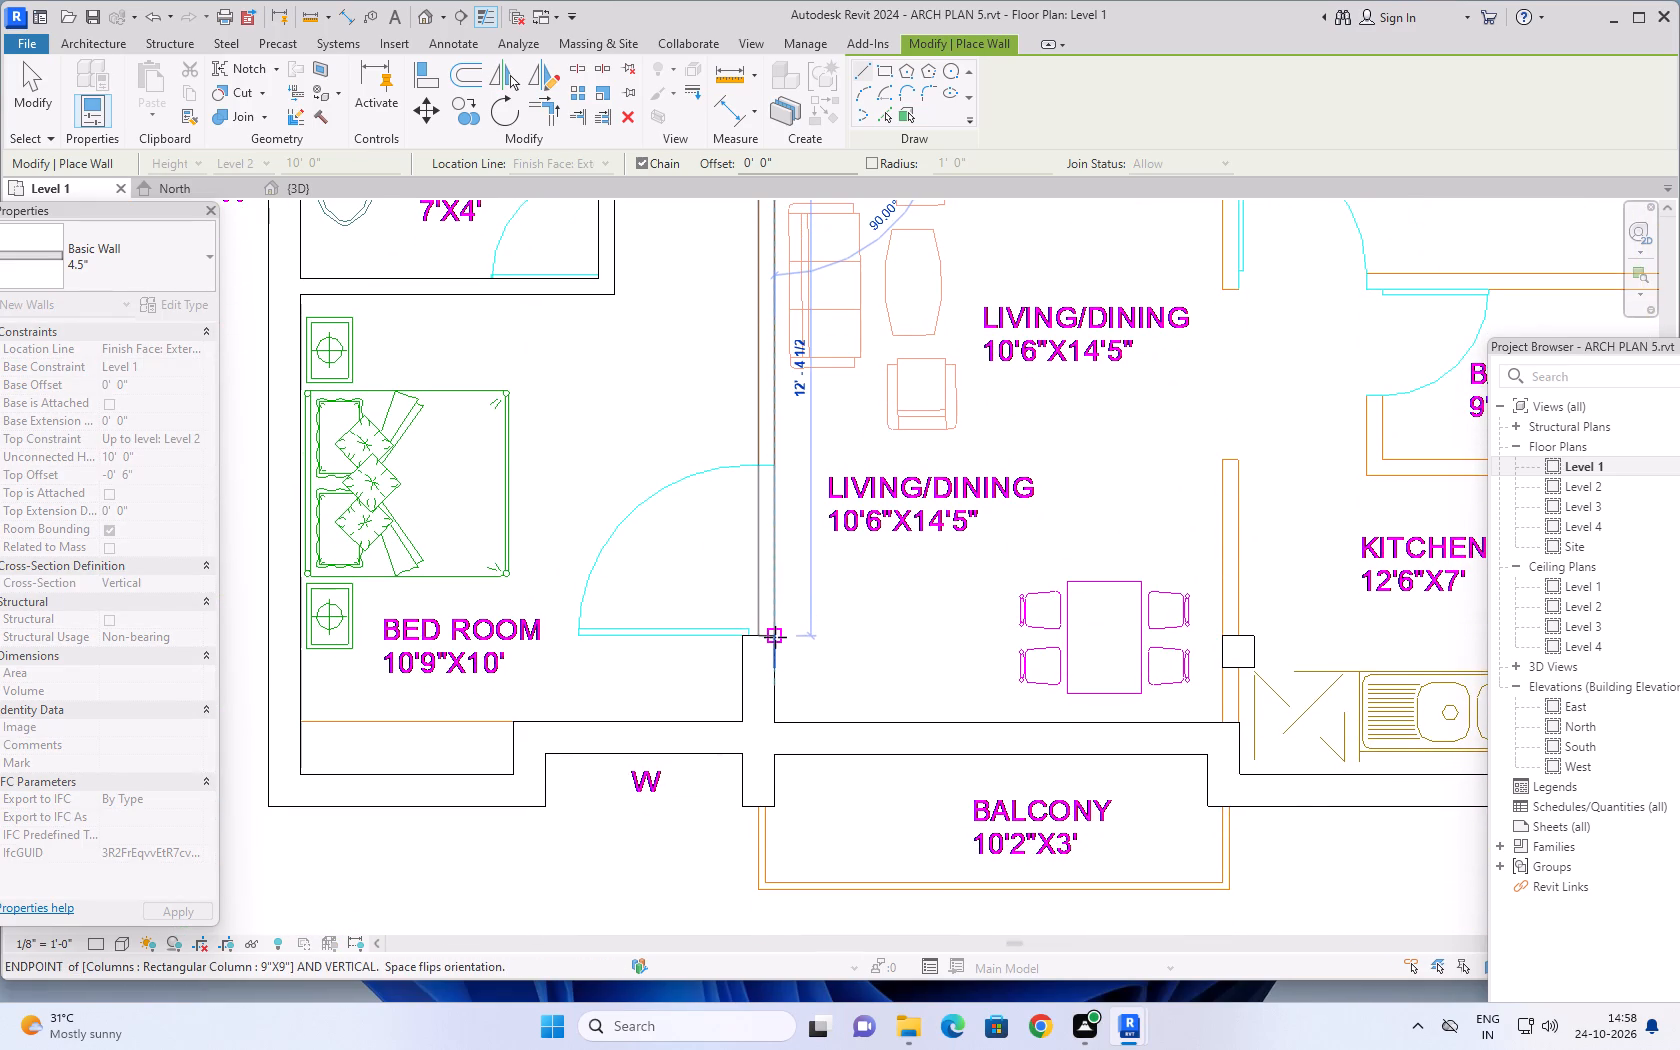
{"action": "left_click", "coordinate": [775, 637]}
{"action": "key", "text": "Escape"}
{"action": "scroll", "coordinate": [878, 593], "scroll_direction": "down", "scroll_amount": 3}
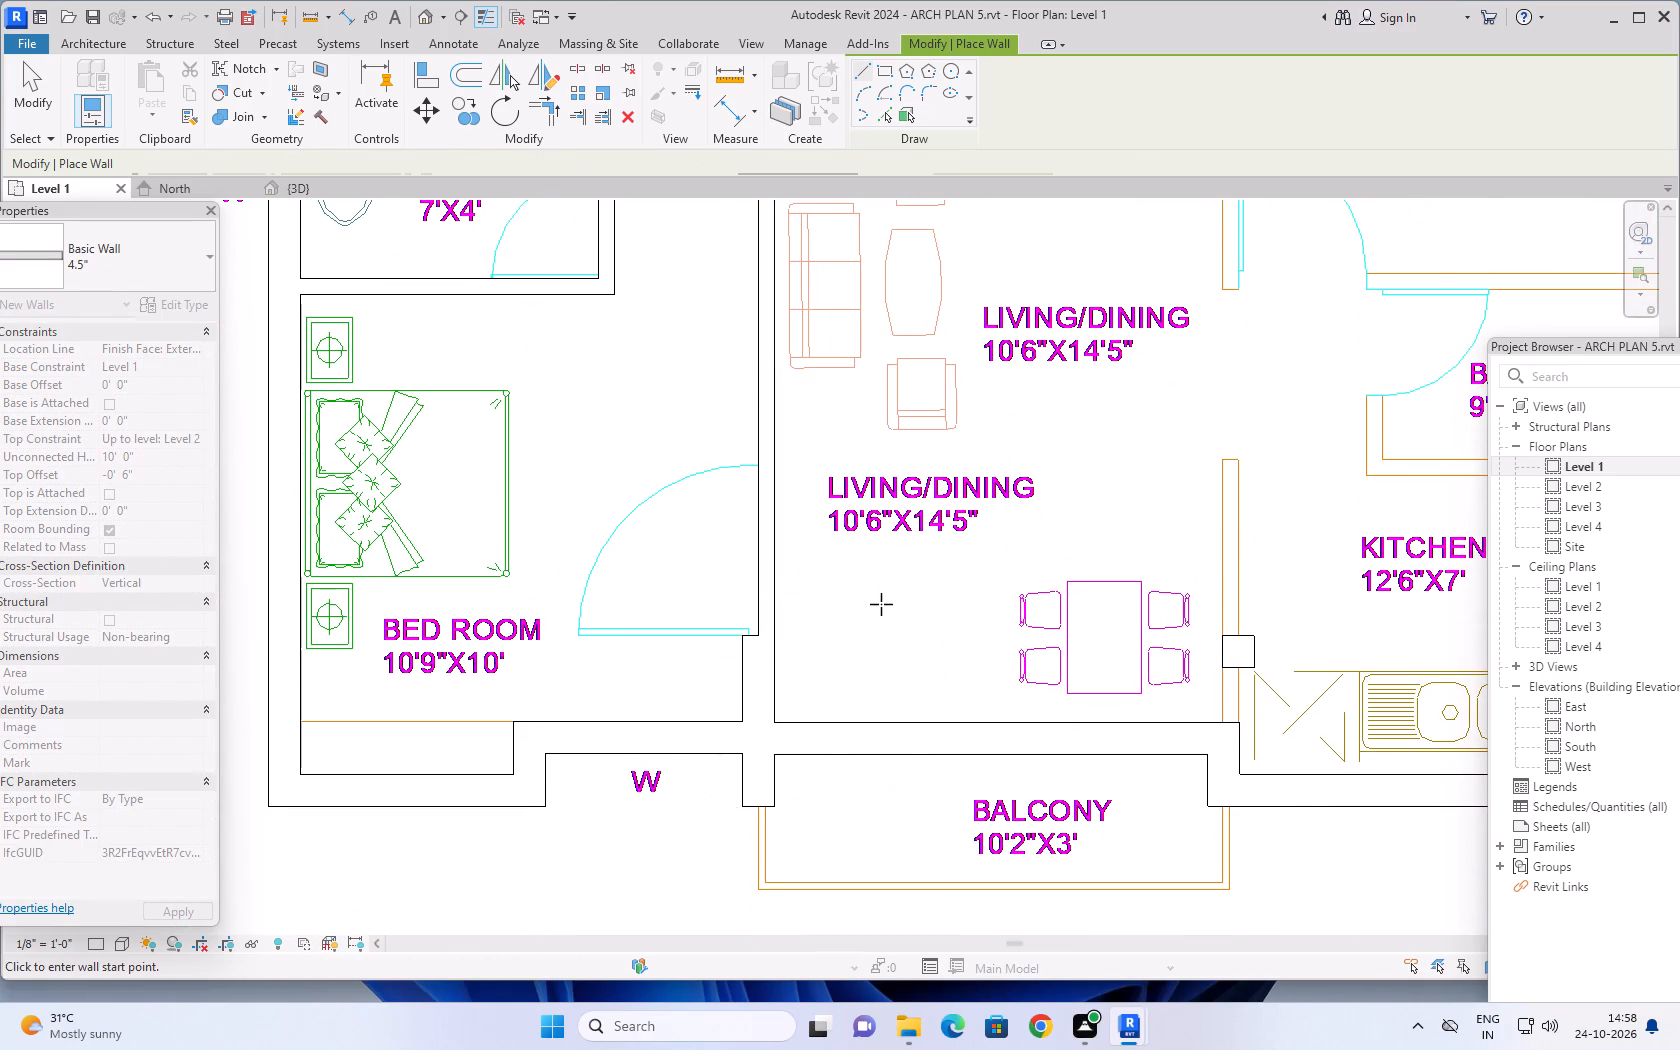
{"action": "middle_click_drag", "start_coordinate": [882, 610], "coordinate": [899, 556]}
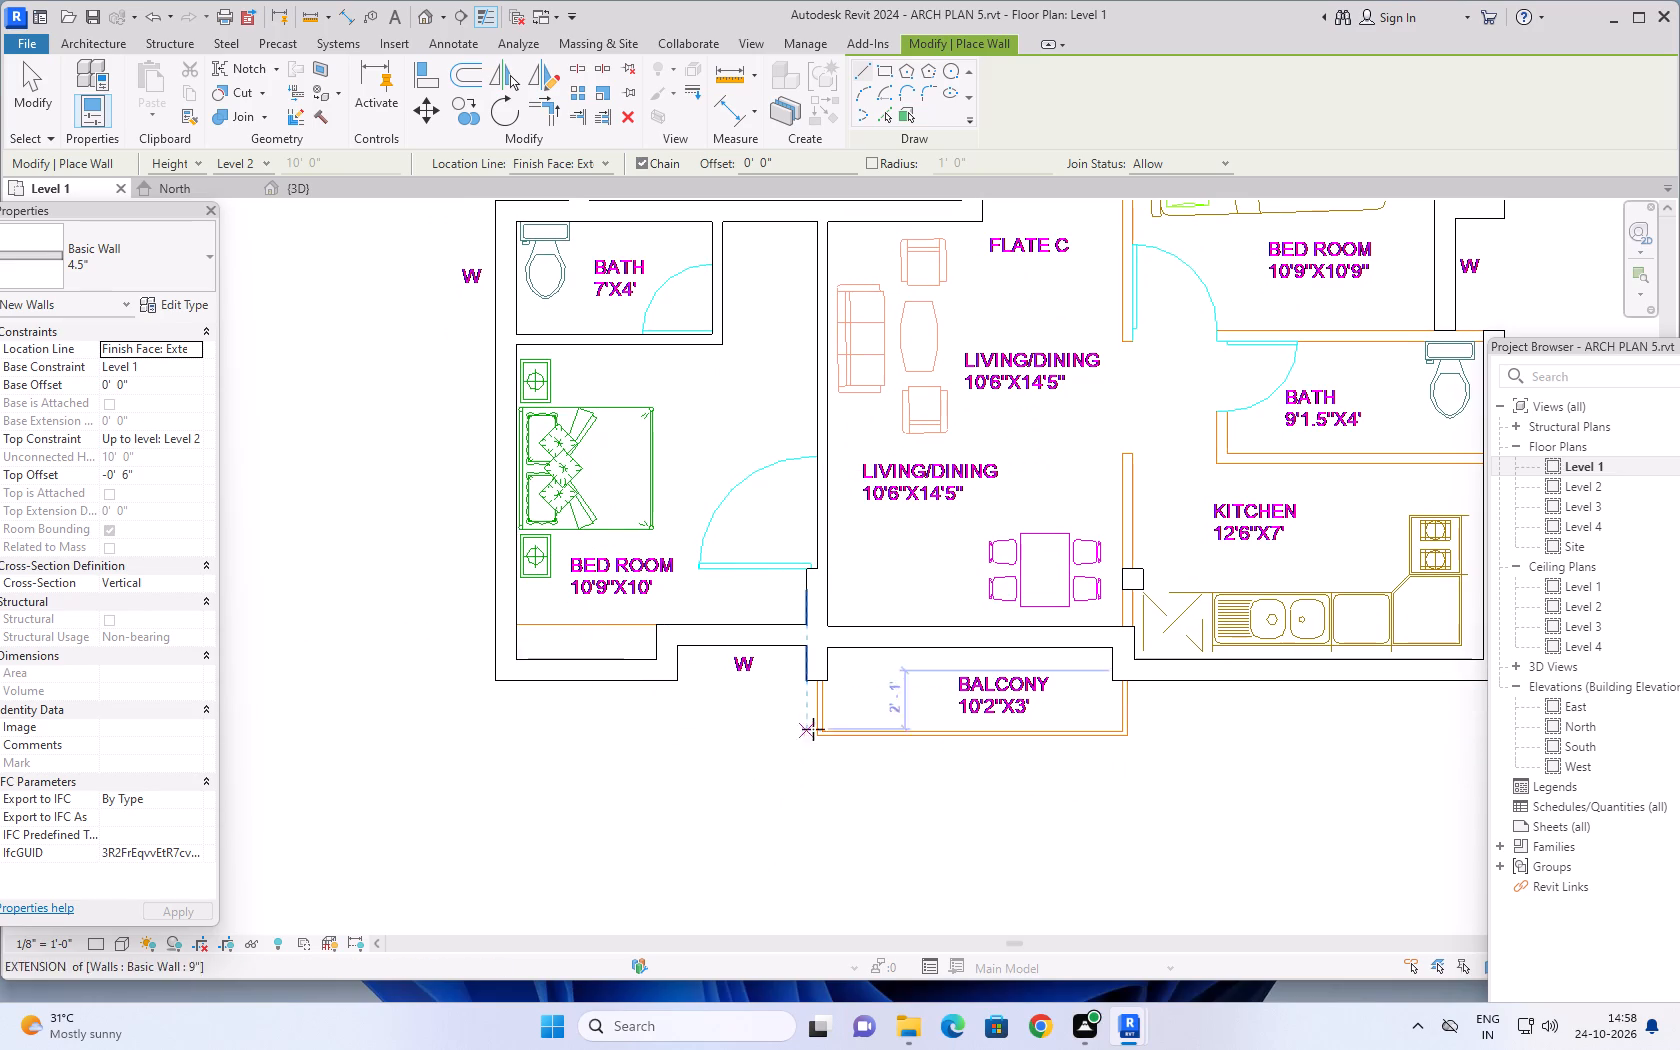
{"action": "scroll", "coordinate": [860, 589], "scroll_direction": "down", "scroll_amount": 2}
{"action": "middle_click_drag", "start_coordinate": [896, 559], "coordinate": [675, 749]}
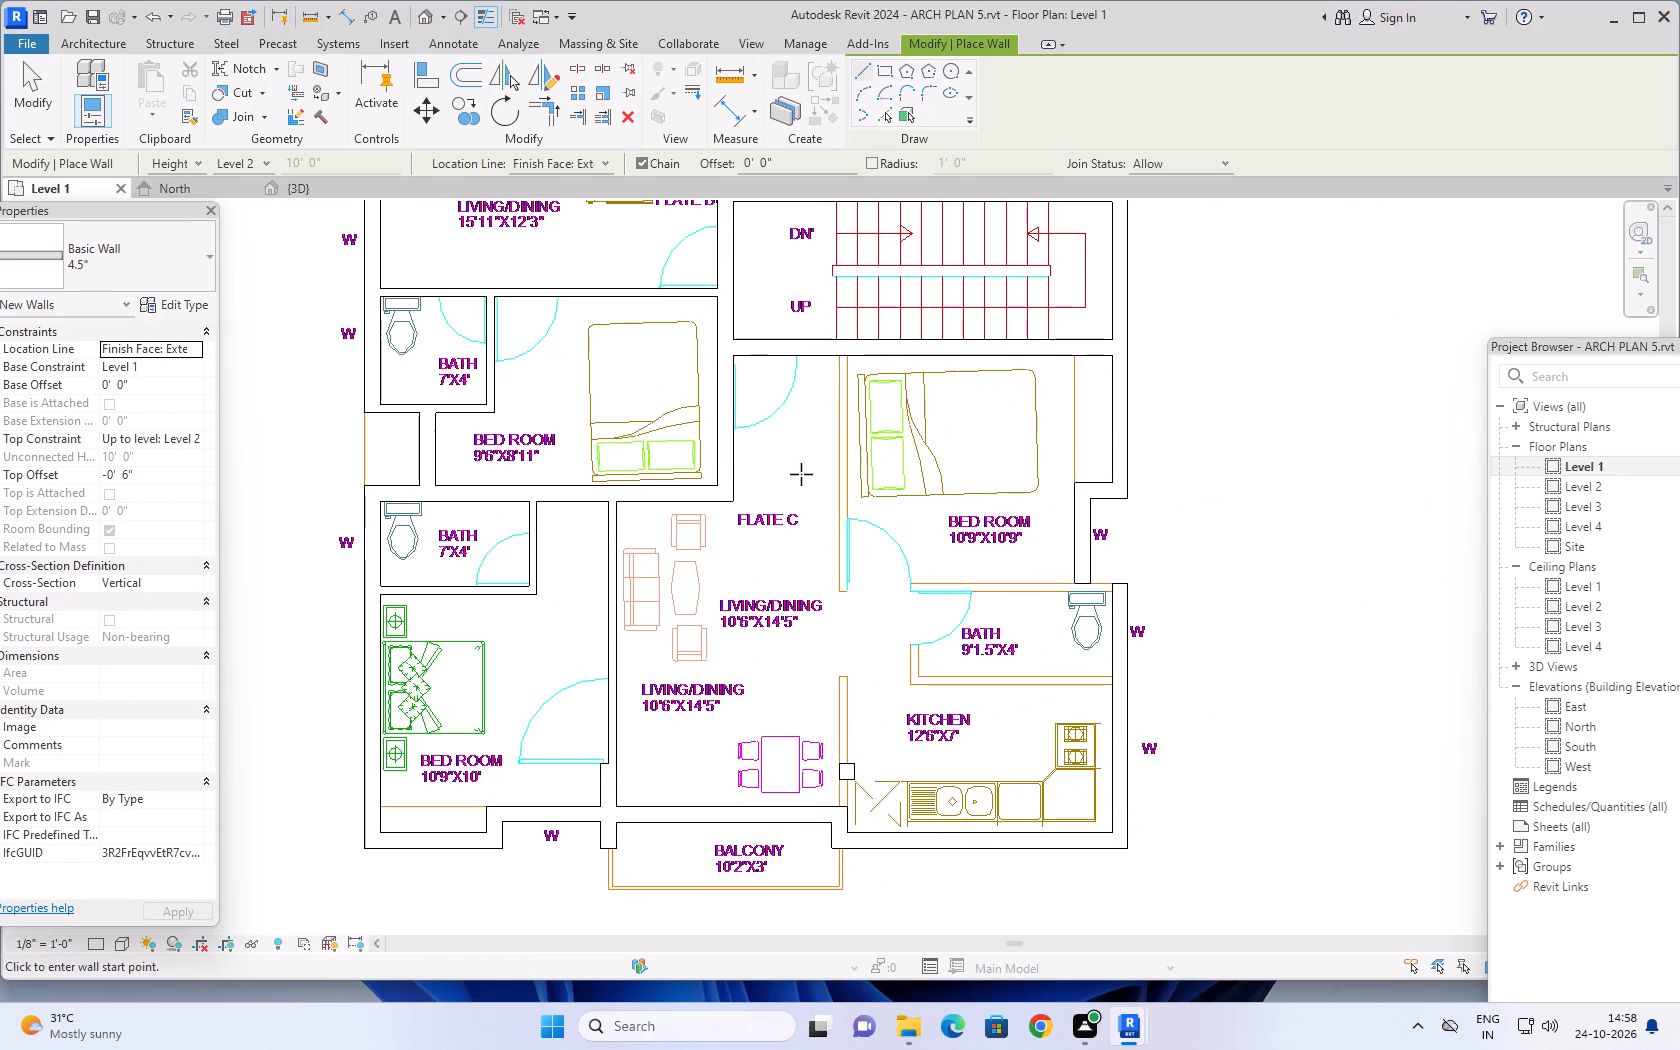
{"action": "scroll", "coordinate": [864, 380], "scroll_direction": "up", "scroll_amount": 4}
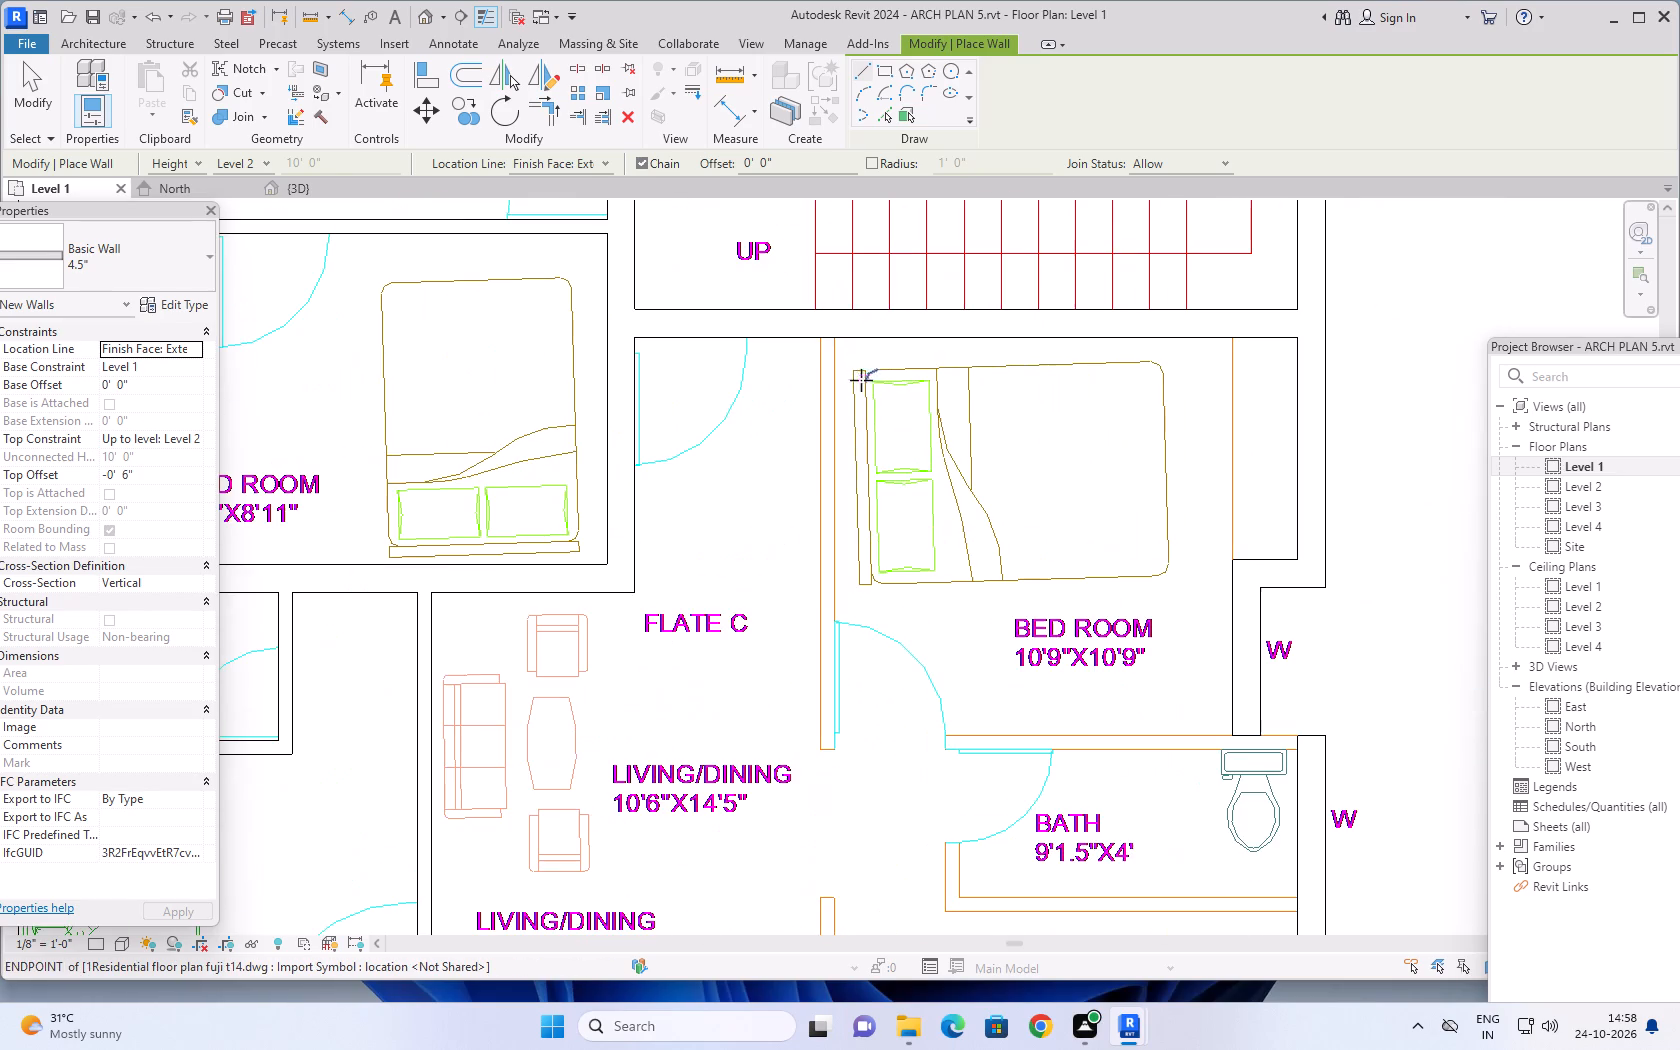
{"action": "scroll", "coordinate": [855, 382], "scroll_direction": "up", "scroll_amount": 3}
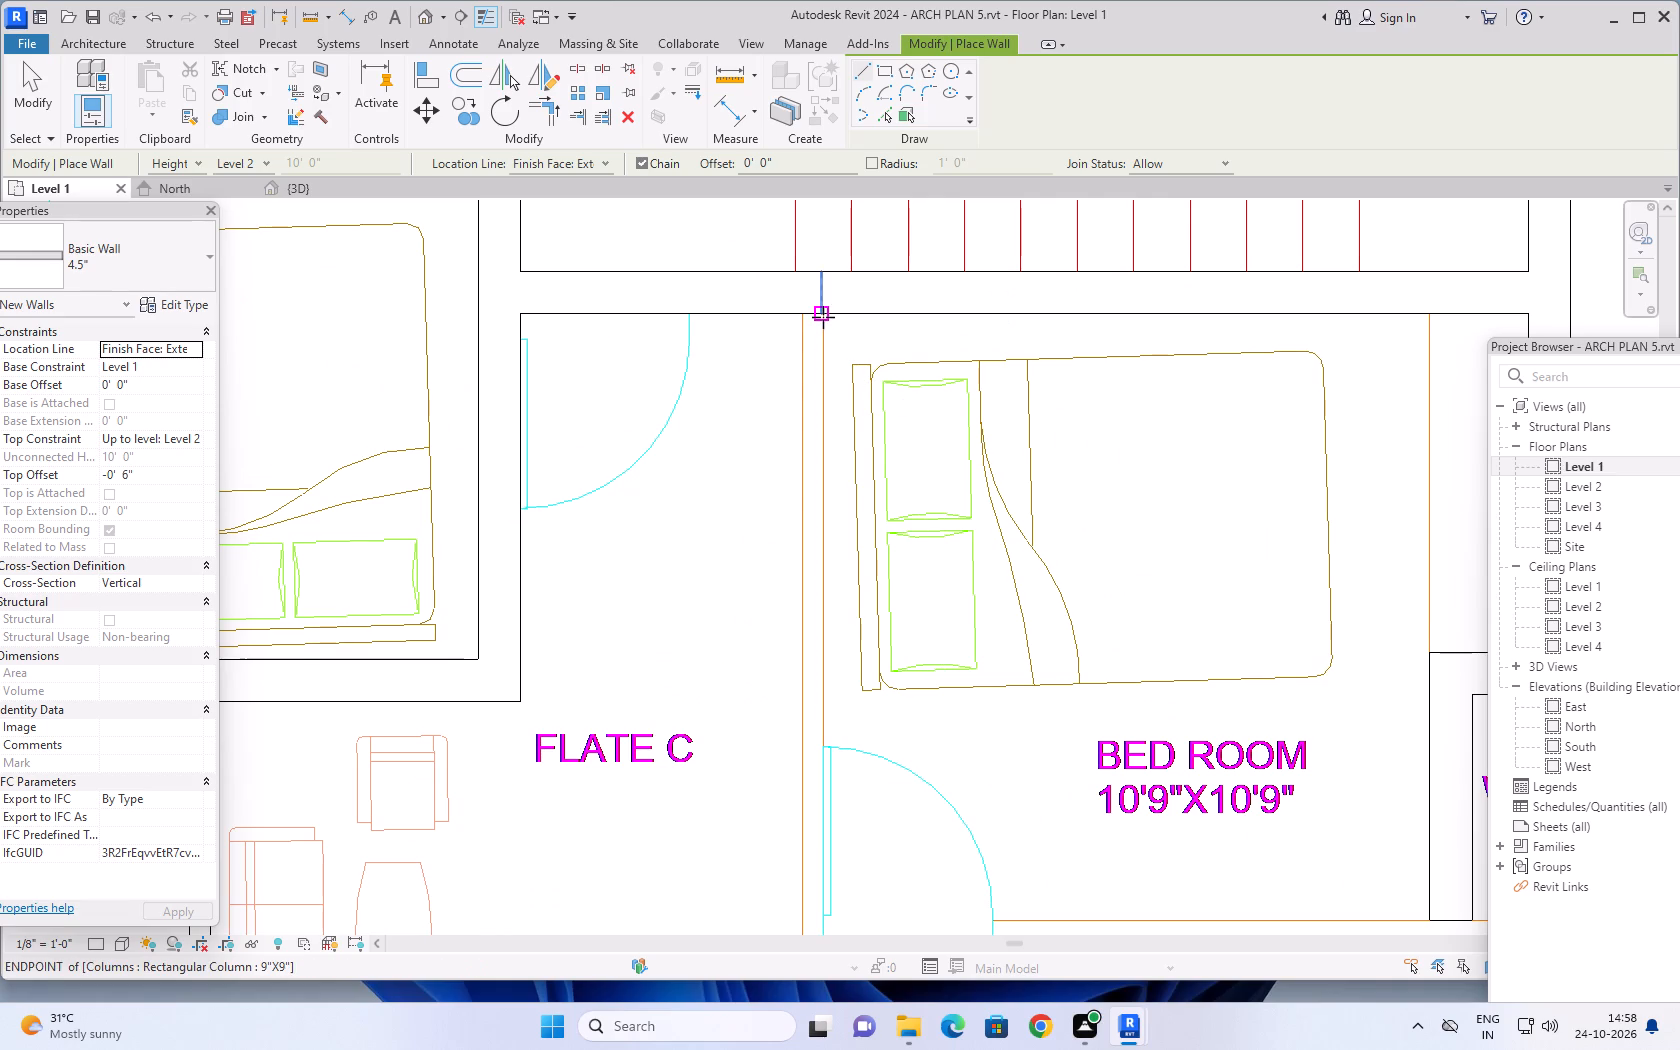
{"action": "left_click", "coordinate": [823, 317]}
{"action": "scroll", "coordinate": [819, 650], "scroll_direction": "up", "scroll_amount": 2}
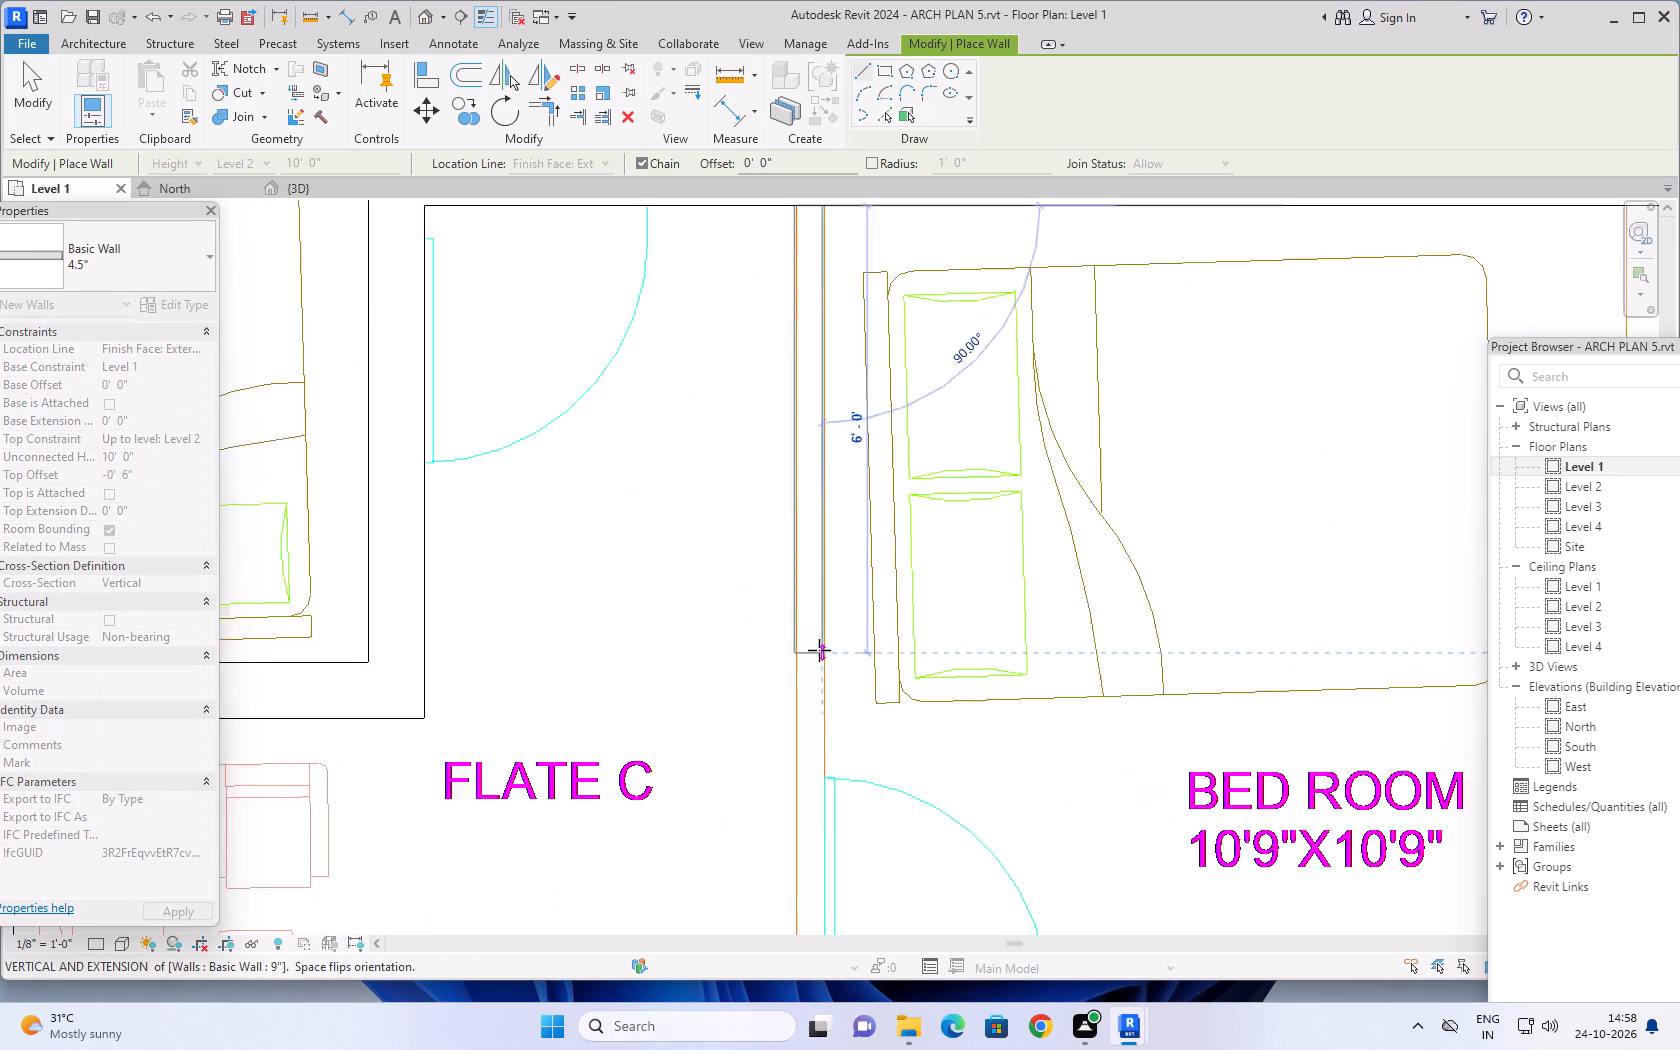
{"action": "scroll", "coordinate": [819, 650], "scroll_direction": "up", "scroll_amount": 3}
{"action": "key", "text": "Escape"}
Draw an 11'-1 1/2" long 4.5" wall between Flat C's living/dining and the 10'9"x10'9" bedroom, starting at the 9" wall below the stair.
{"action": "scroll", "coordinate": [853, 559], "scroll_direction": "down", "scroll_amount": 2}
{"action": "middle_click_drag", "start_coordinate": [860, 513], "coordinate": [860, 529]}
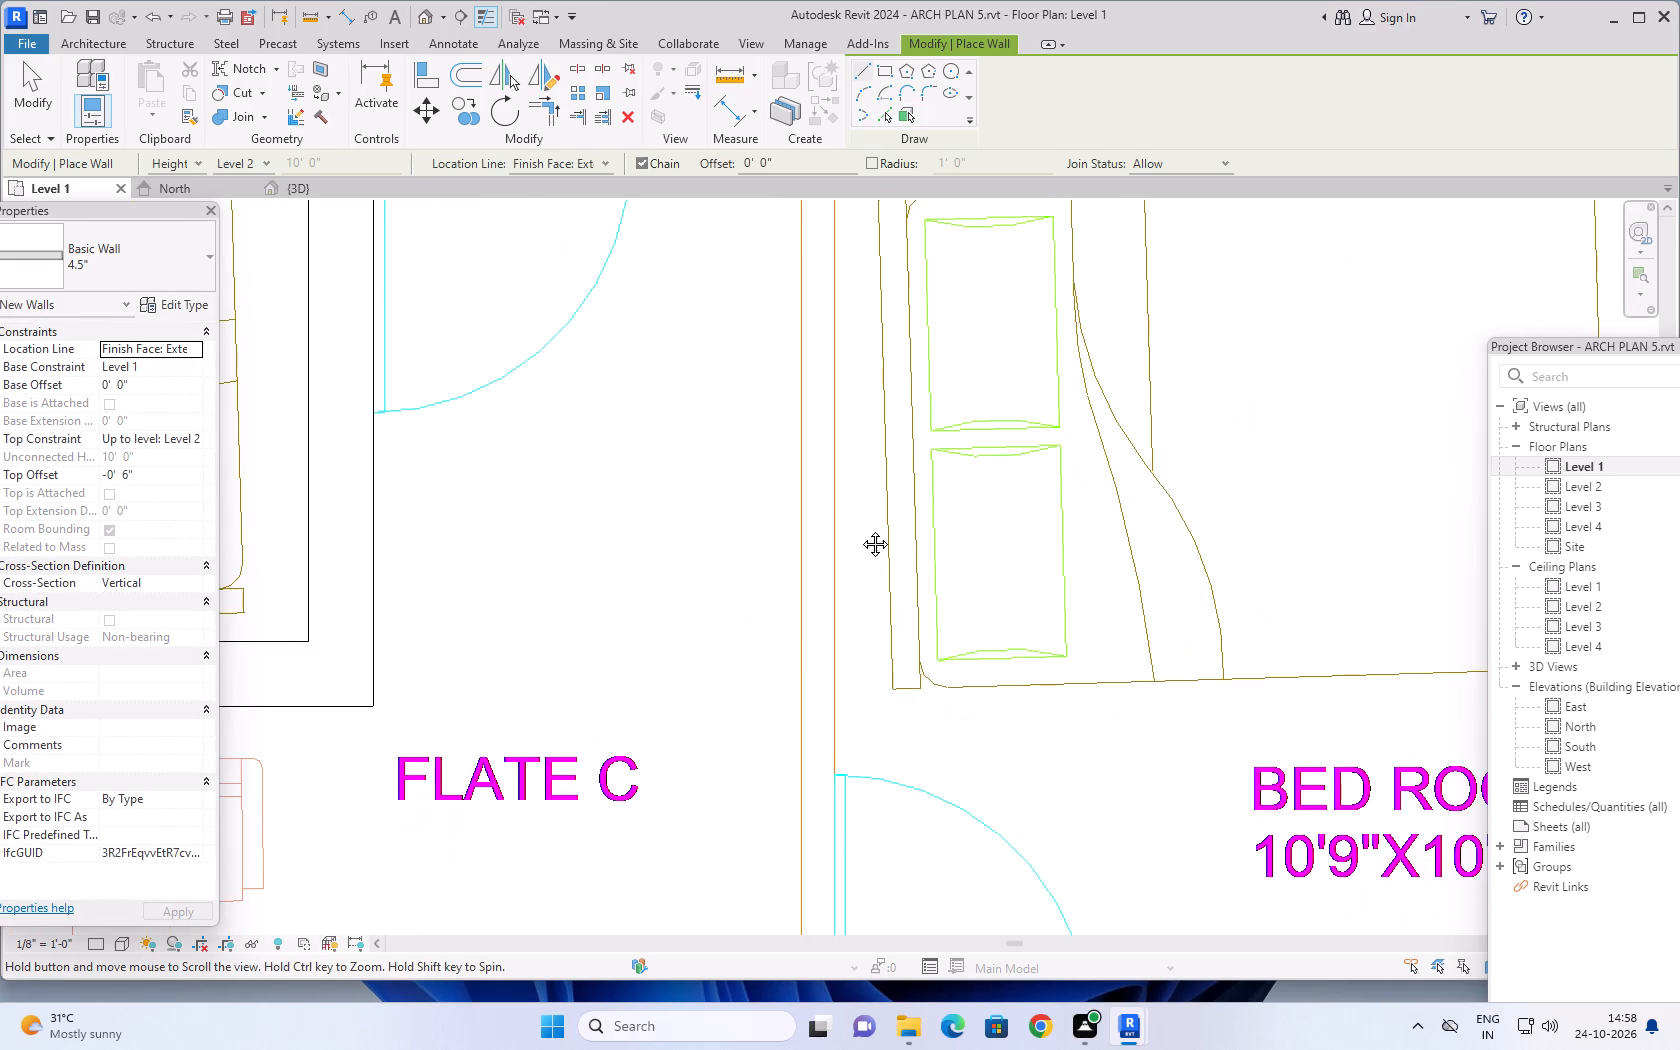
{"action": "middle_click_drag", "start_coordinate": [860, 529], "coordinate": [806, 876]}
{"action": "scroll", "coordinate": [771, 471], "scroll_direction": "up", "scroll_amount": 9}
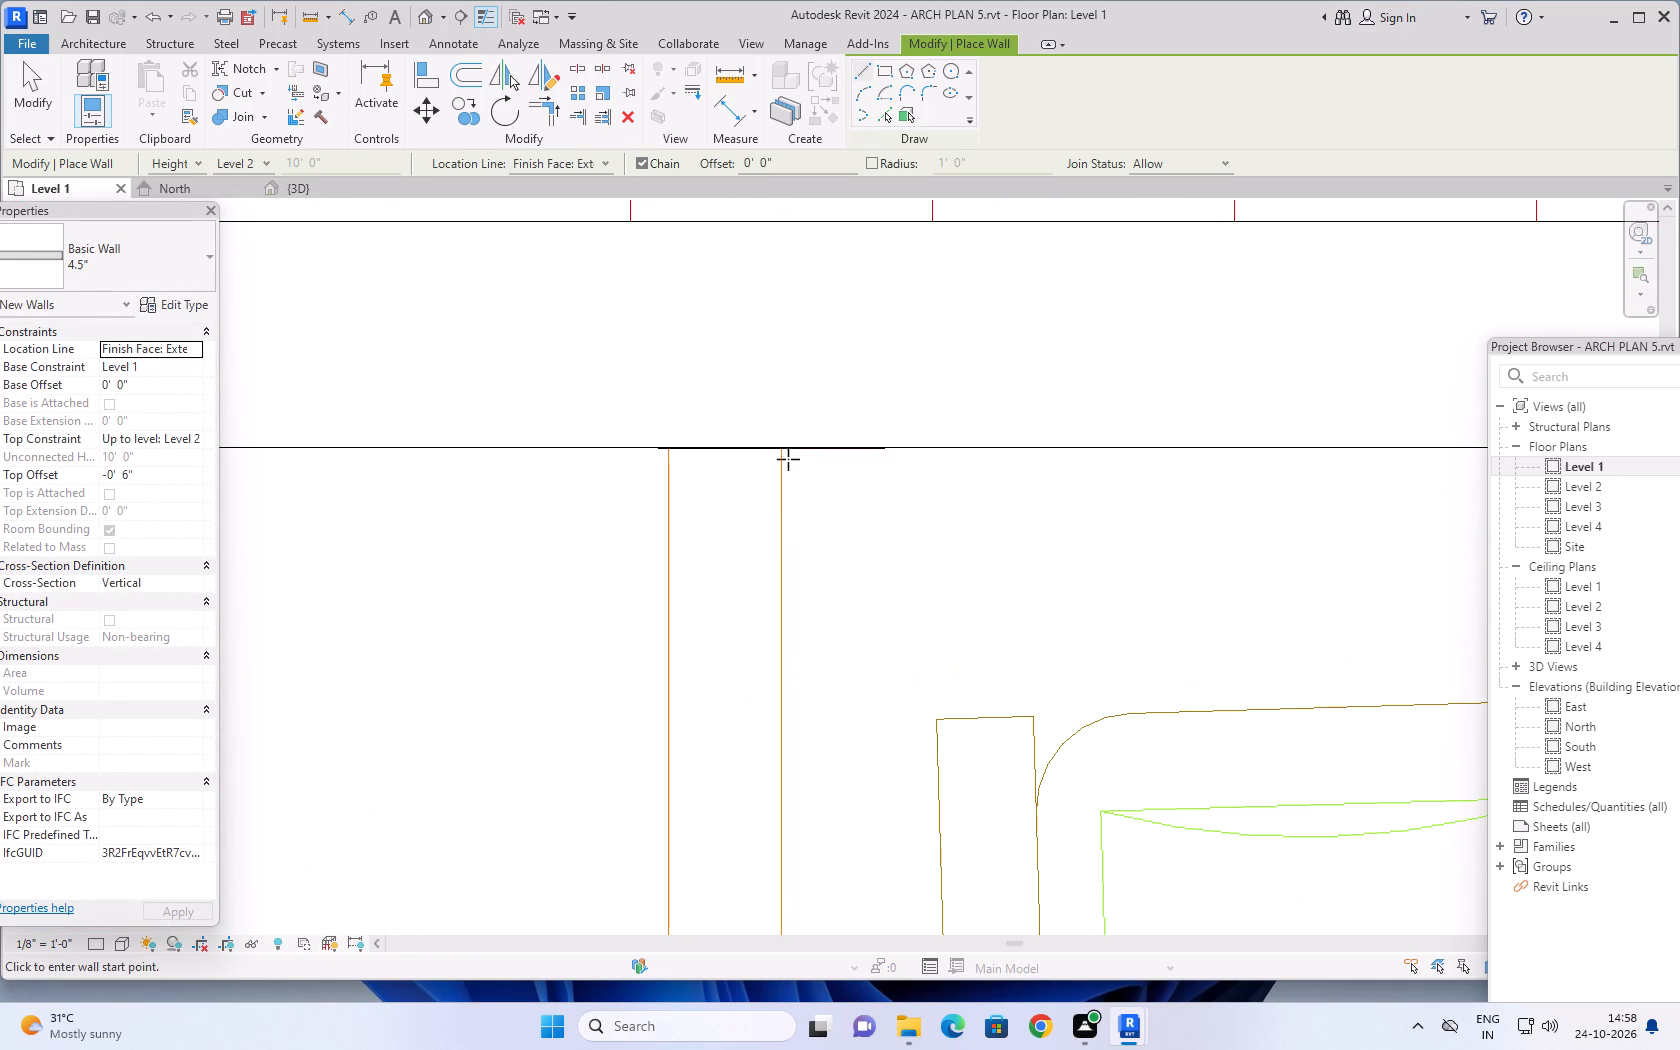
{"action": "left_click", "coordinate": [781, 452]}
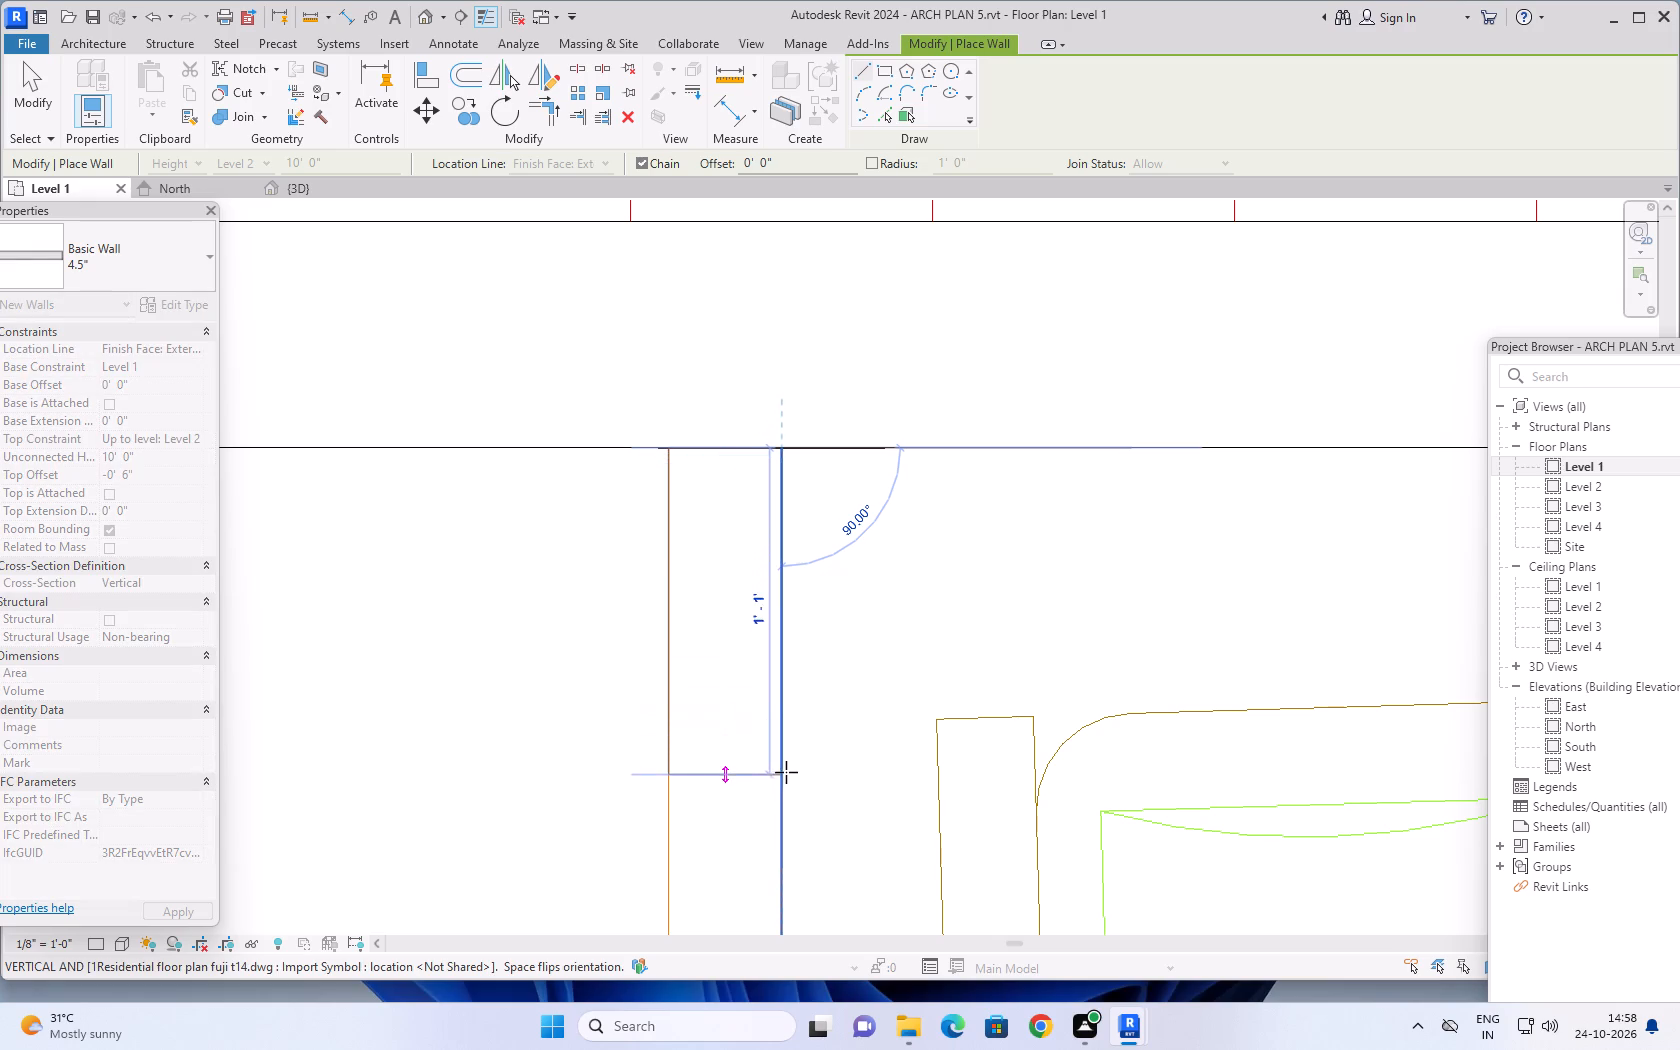
{"action": "scroll", "coordinate": [786, 774], "scroll_direction": "down", "scroll_amount": 16}
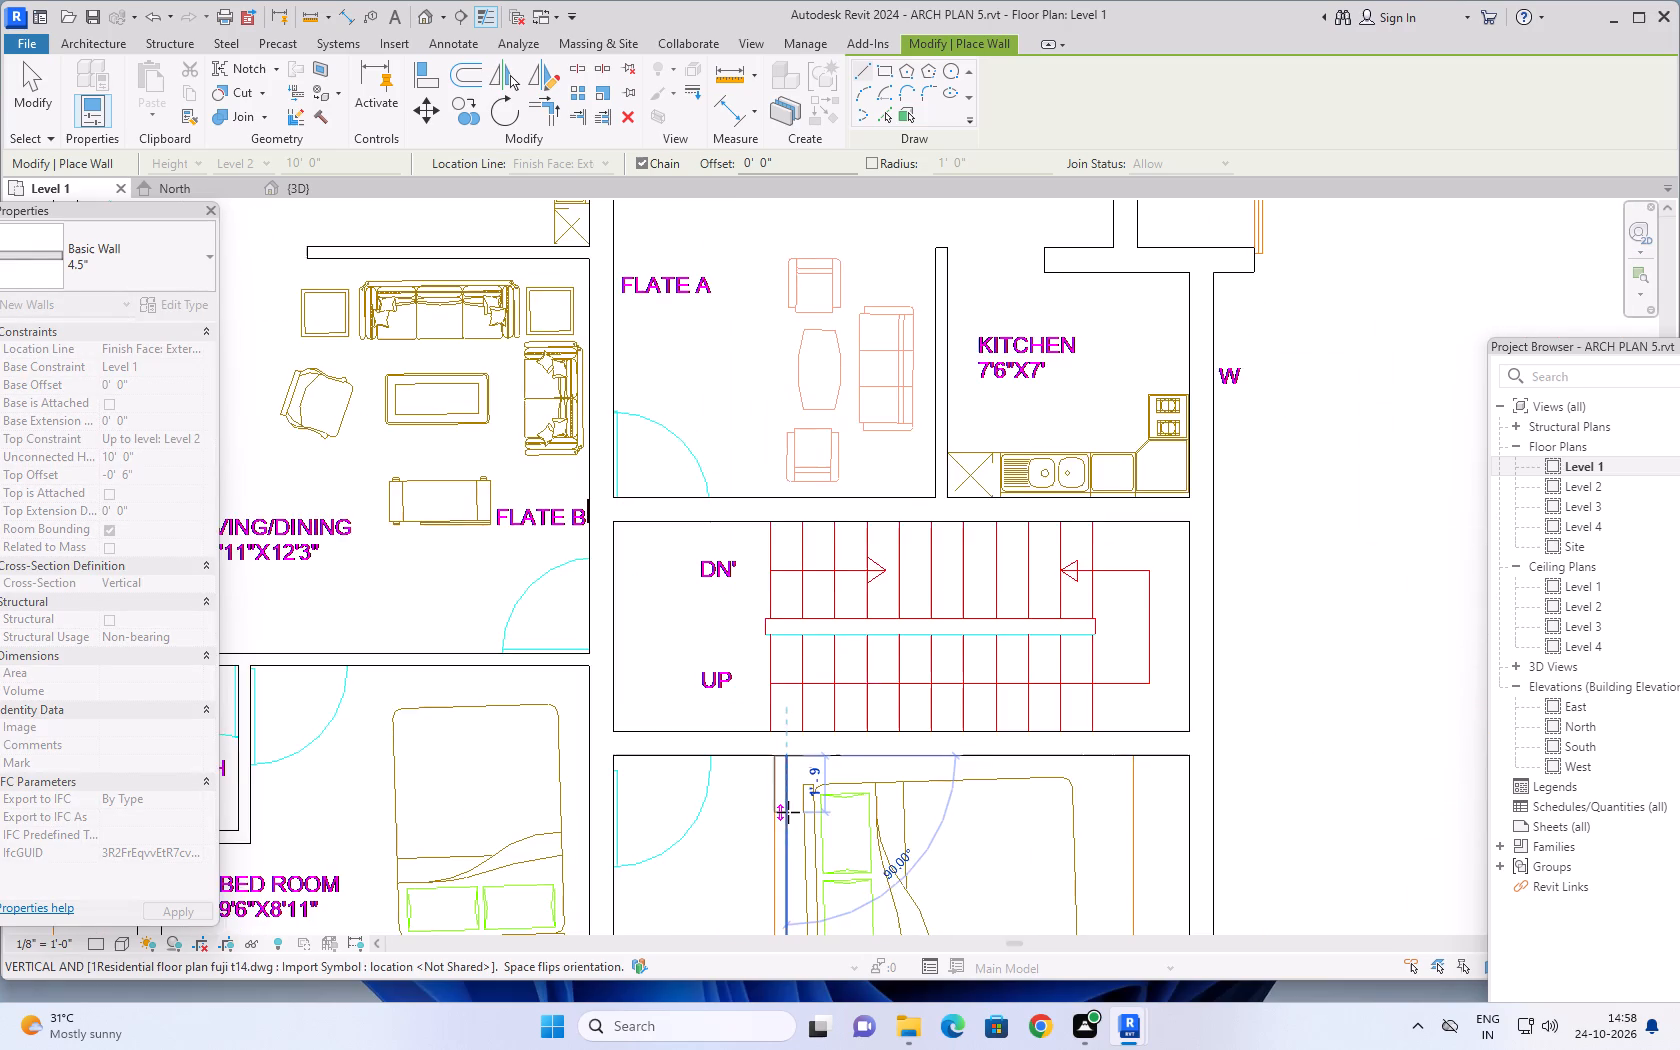
{"action": "middle_click_drag", "start_coordinate": [788, 807], "coordinate": [759, 372]}
{"action": "scroll", "coordinate": [754, 679], "scroll_direction": "up", "scroll_amount": 3}
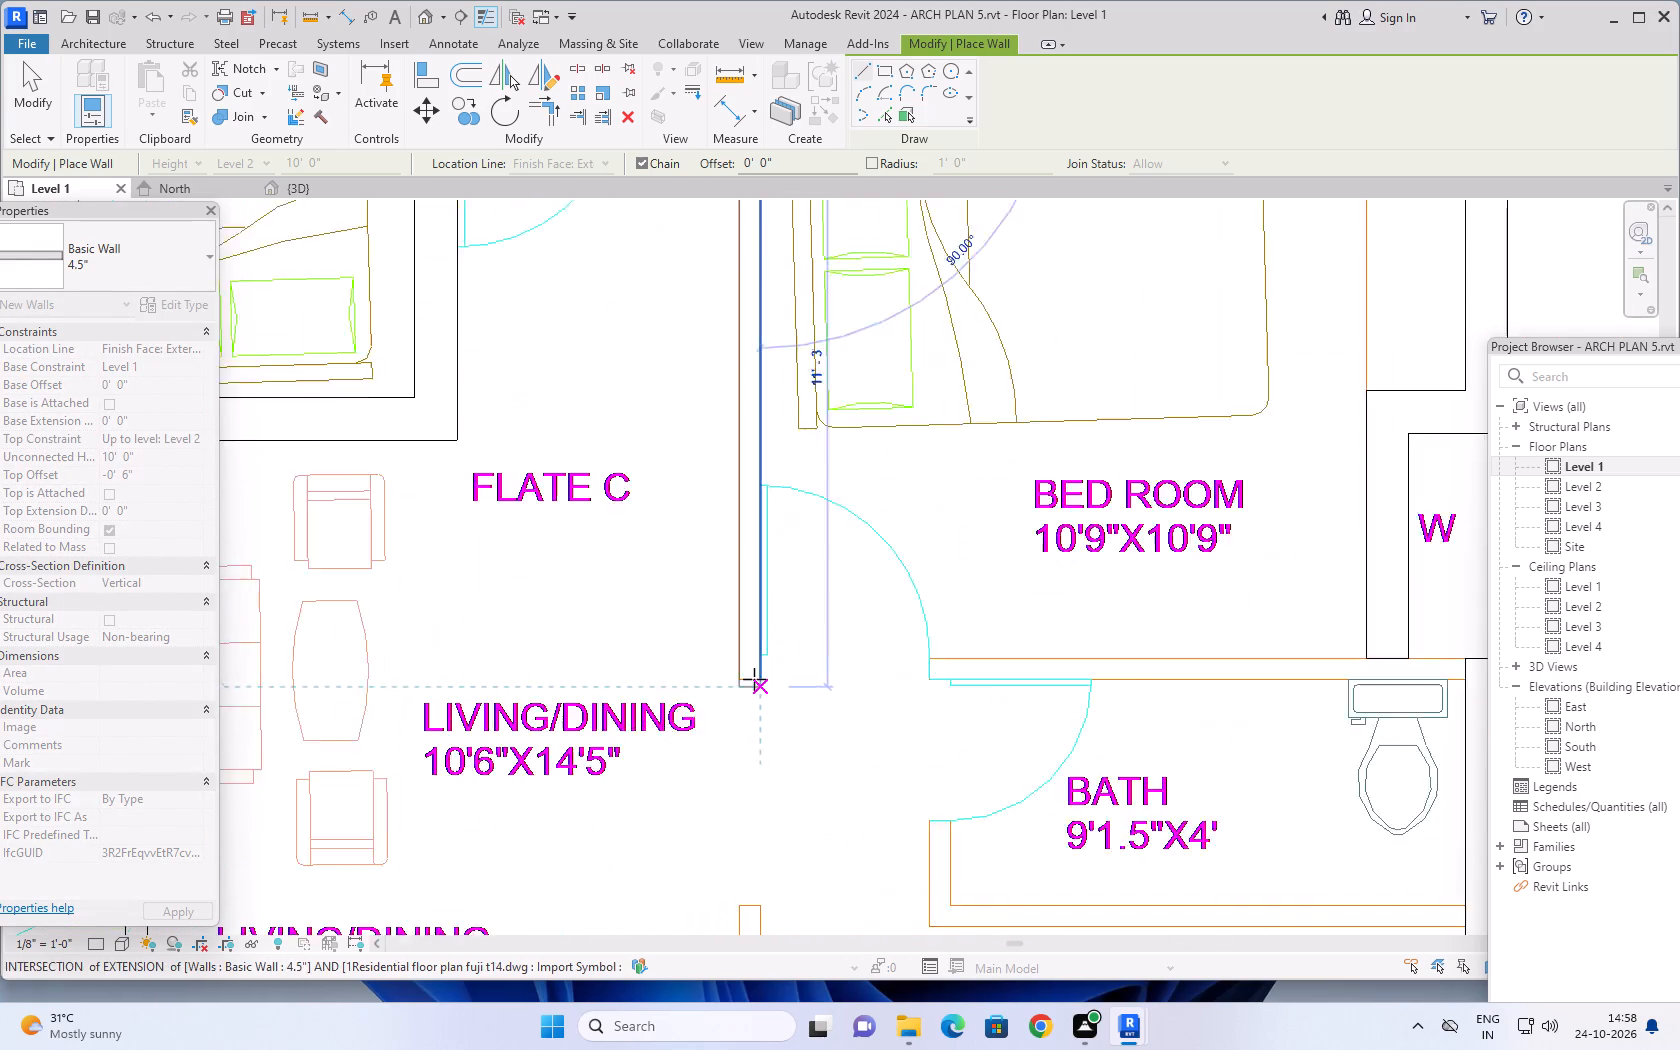
{"action": "scroll", "coordinate": [754, 679], "scroll_direction": "up", "scroll_amount": 2}
{"action": "left_click", "coordinate": [764, 684]}
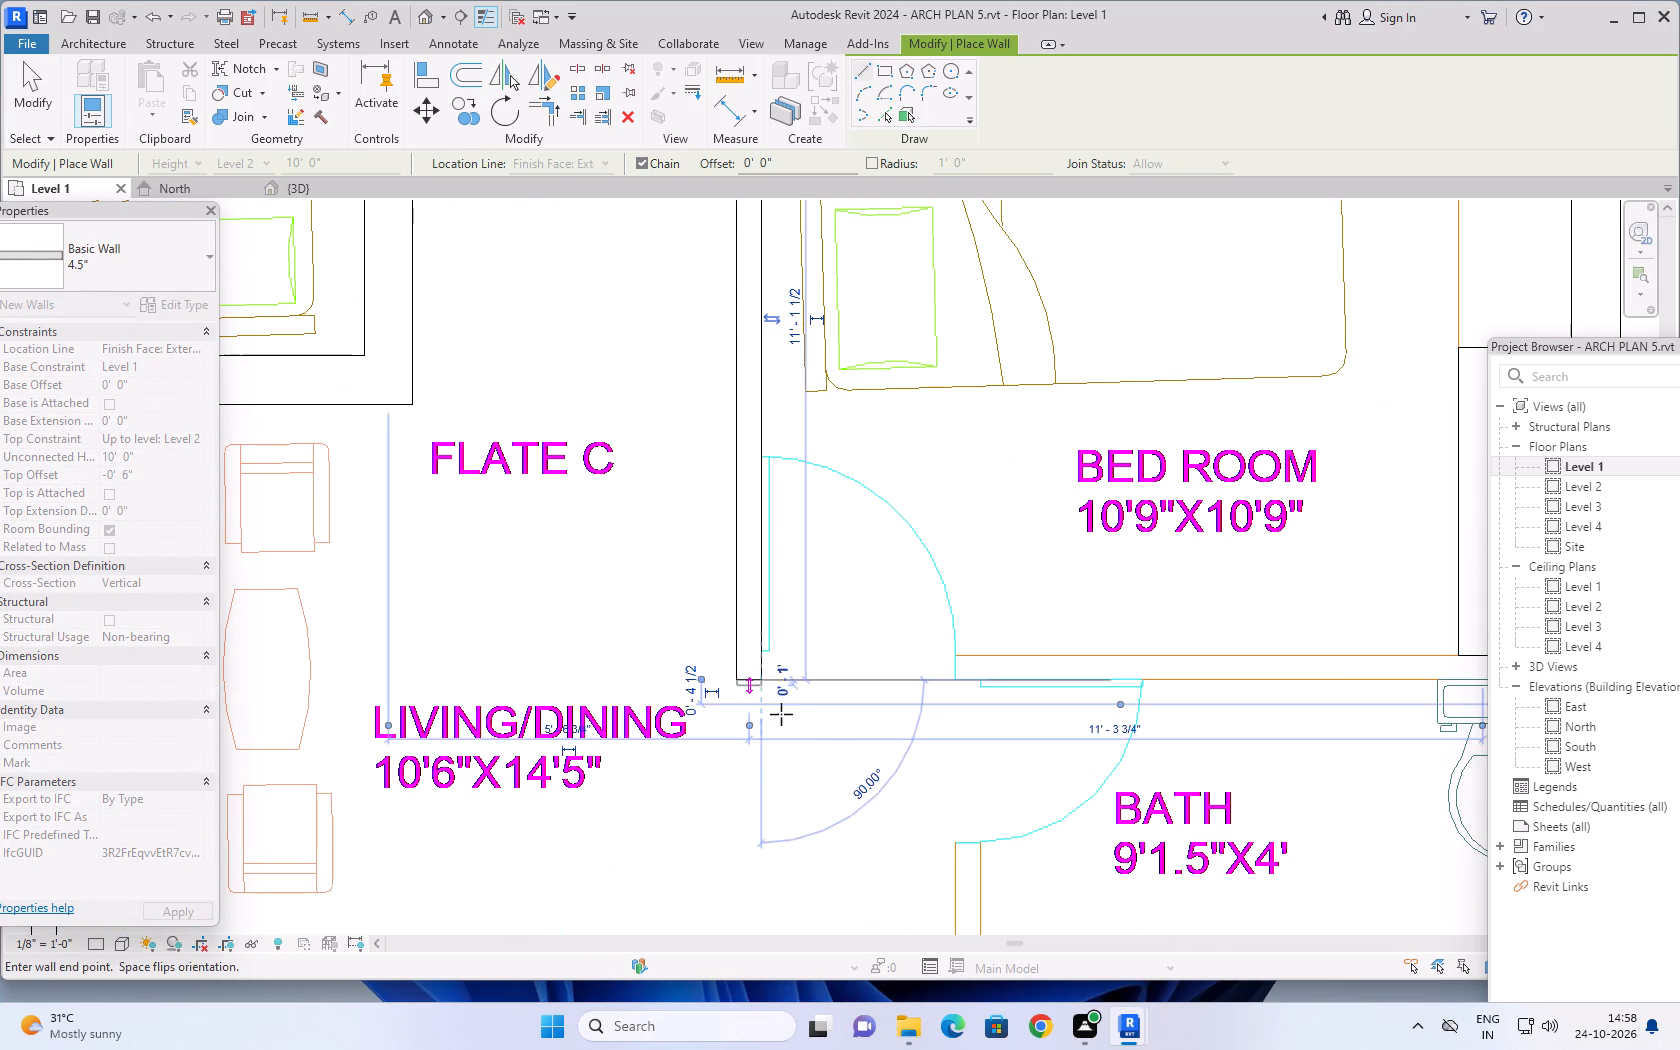
Continue the 4.5" wall chain between the 10'9"x10'9" bedroom and 9'1.5"x4' bath to the exterior wall's inner face, flipping its orientation.
{"action": "scroll", "coordinate": [791, 714], "scroll_direction": "down", "scroll_amount": 7}
{"action": "middle_click_drag", "start_coordinate": [793, 741], "coordinate": [788, 524]}
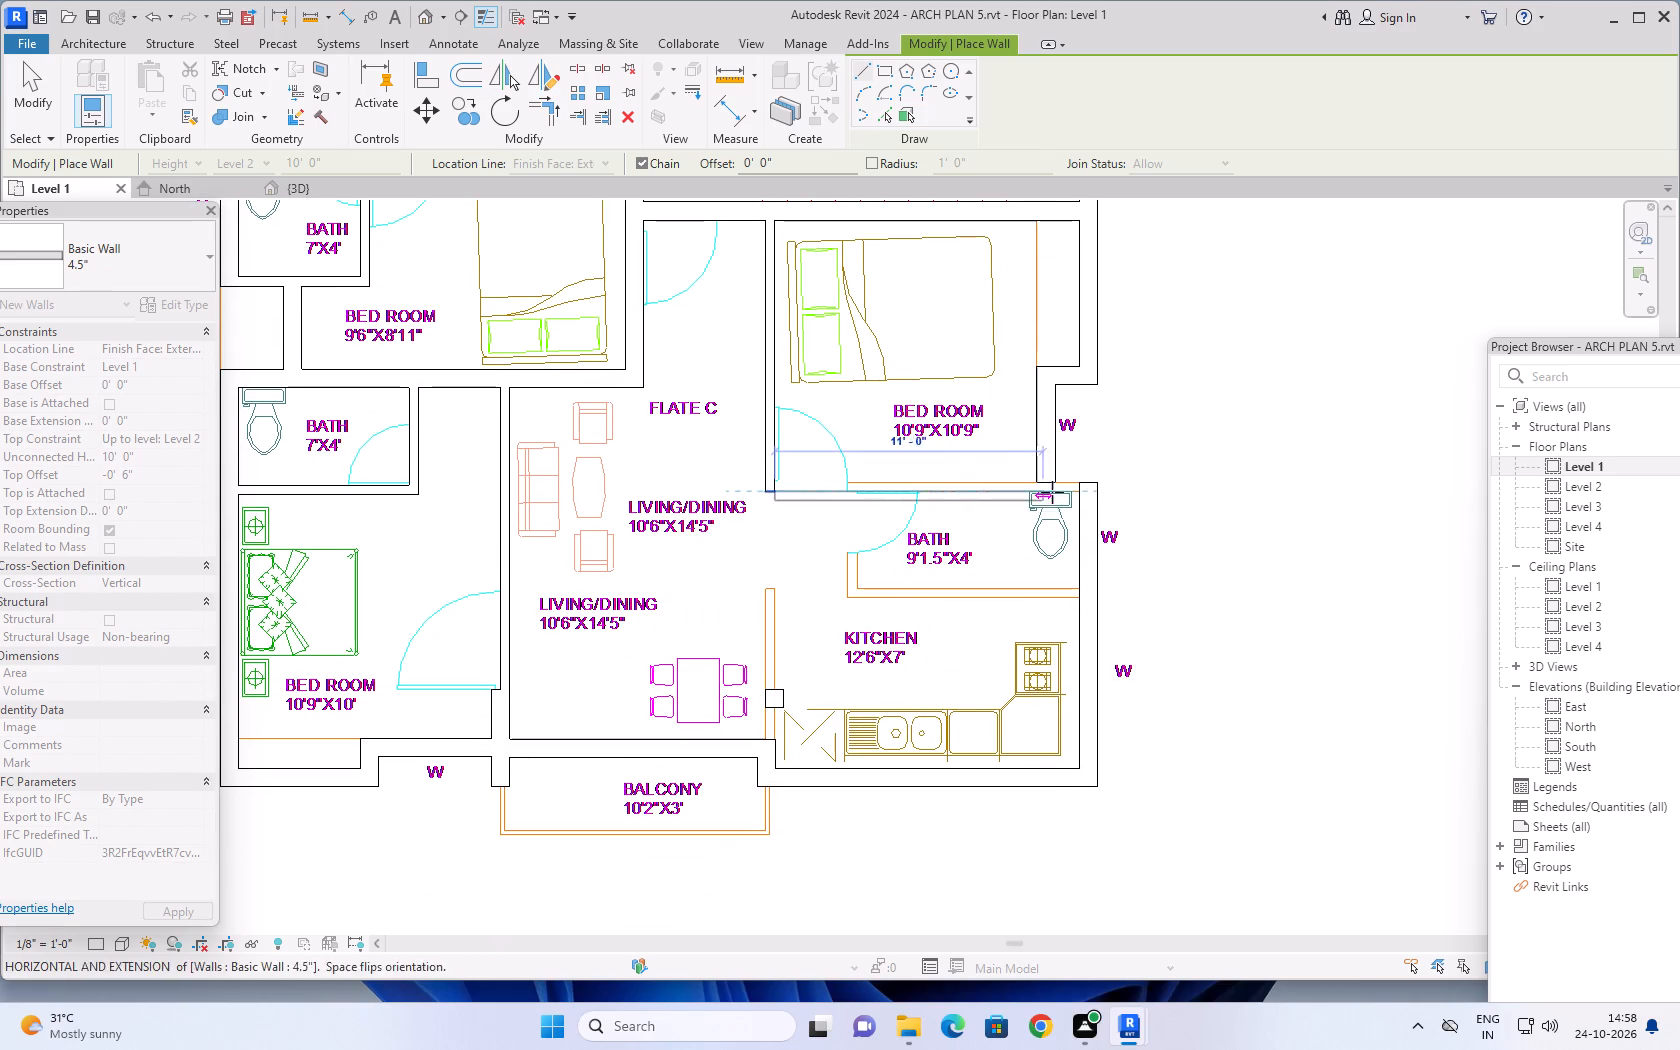
{"action": "scroll", "coordinate": [1082, 490], "scroll_direction": "up", "scroll_amount": 2}
{"action": "key", "text": "space"}
{"action": "scroll", "coordinate": [1083, 491], "scroll_direction": "up", "scroll_amount": 6}
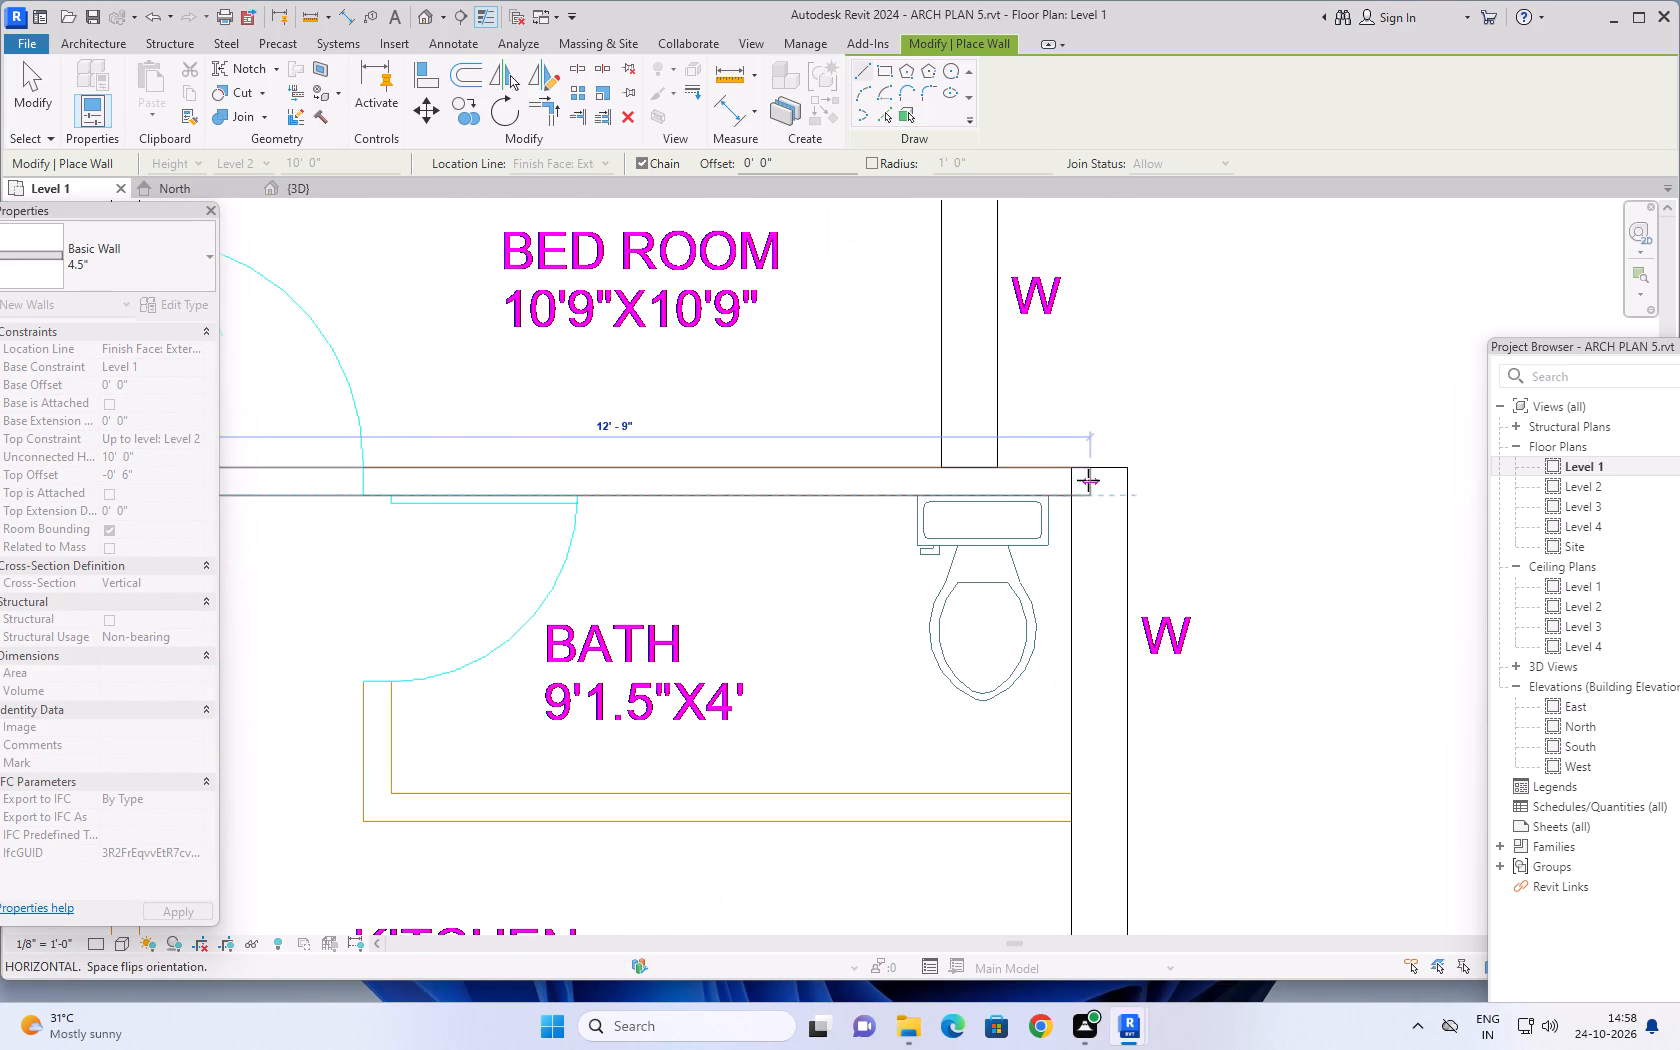
{"action": "scroll", "coordinate": [1088, 480], "scroll_direction": "up", "scroll_amount": 3}
{"action": "left_click", "coordinate": [1066, 502]}
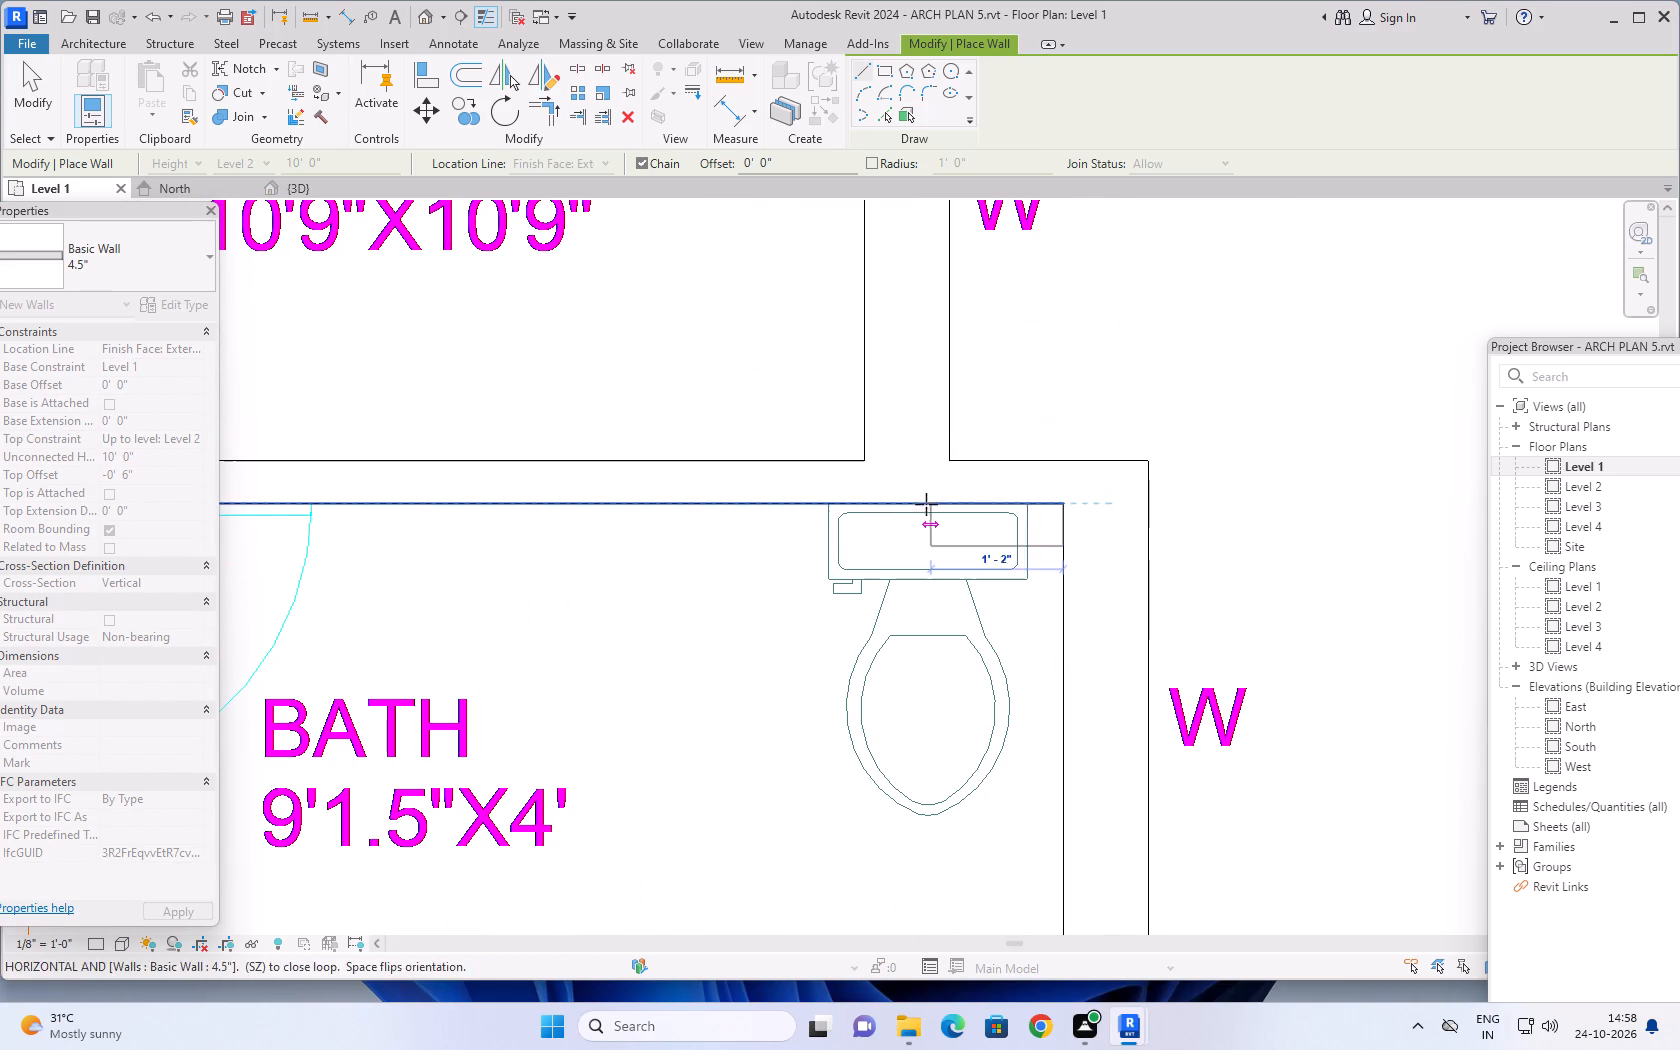
{"action": "key", "text": "Escape"}
Enclose Flat C's 9'1.5"x4' bath with two chained 4.5" walls, along the kitchen side and up the door side to the bedroom wall.
{"action": "scroll", "coordinate": [924, 495], "scroll_direction": "down", "scroll_amount": 12}
{"action": "middle_click_drag", "start_coordinate": [856, 571], "coordinate": [873, 512]}
{"action": "scroll", "coordinate": [748, 523], "scroll_direction": "up", "scroll_amount": 4}
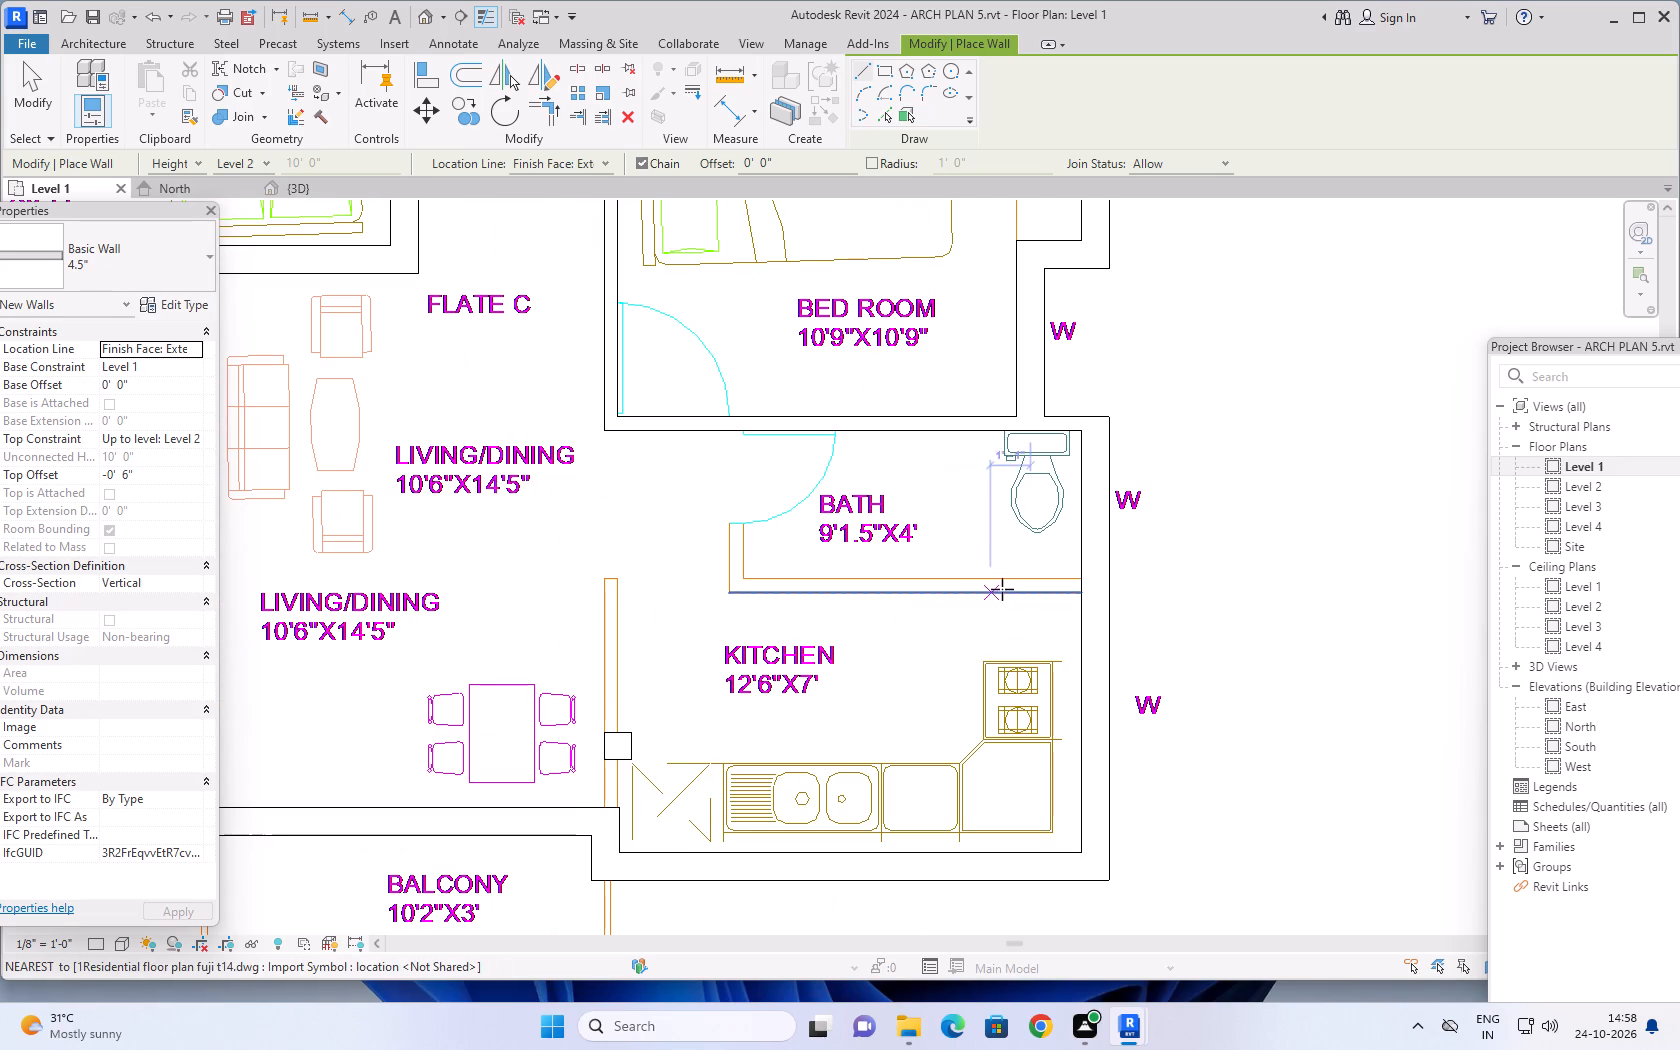
{"action": "left_click", "coordinate": [1084, 595]}
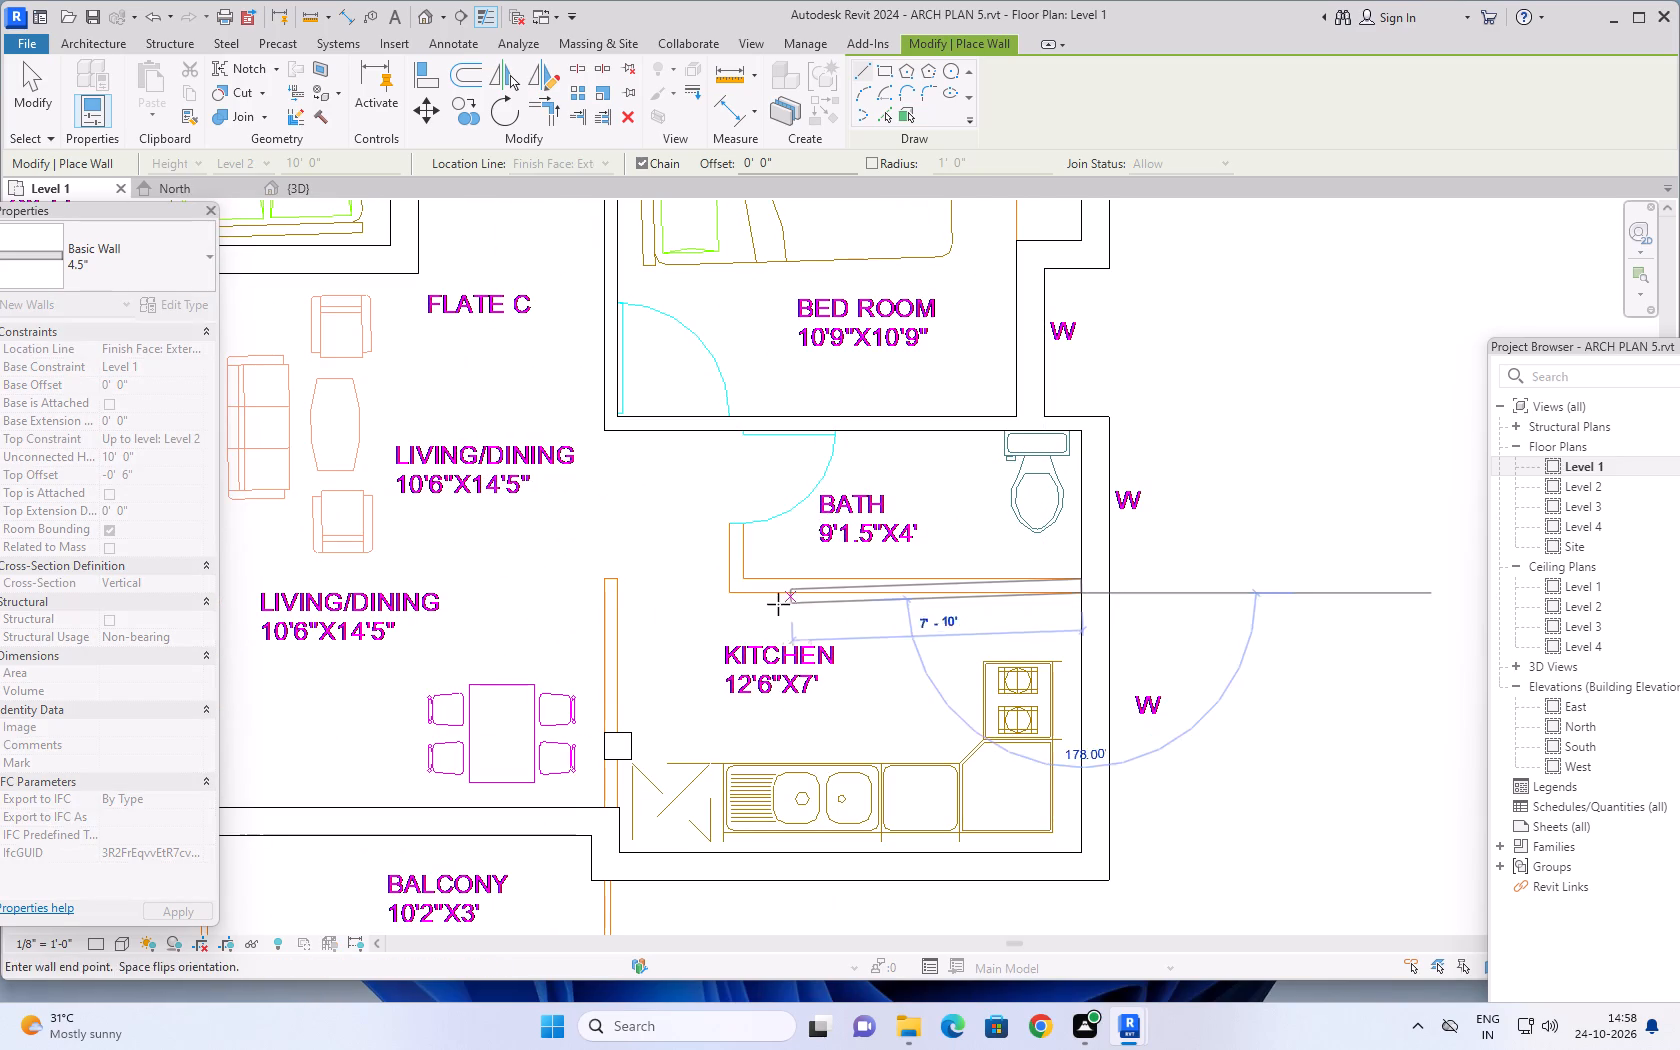
{"action": "left_click", "coordinate": [731, 592]}
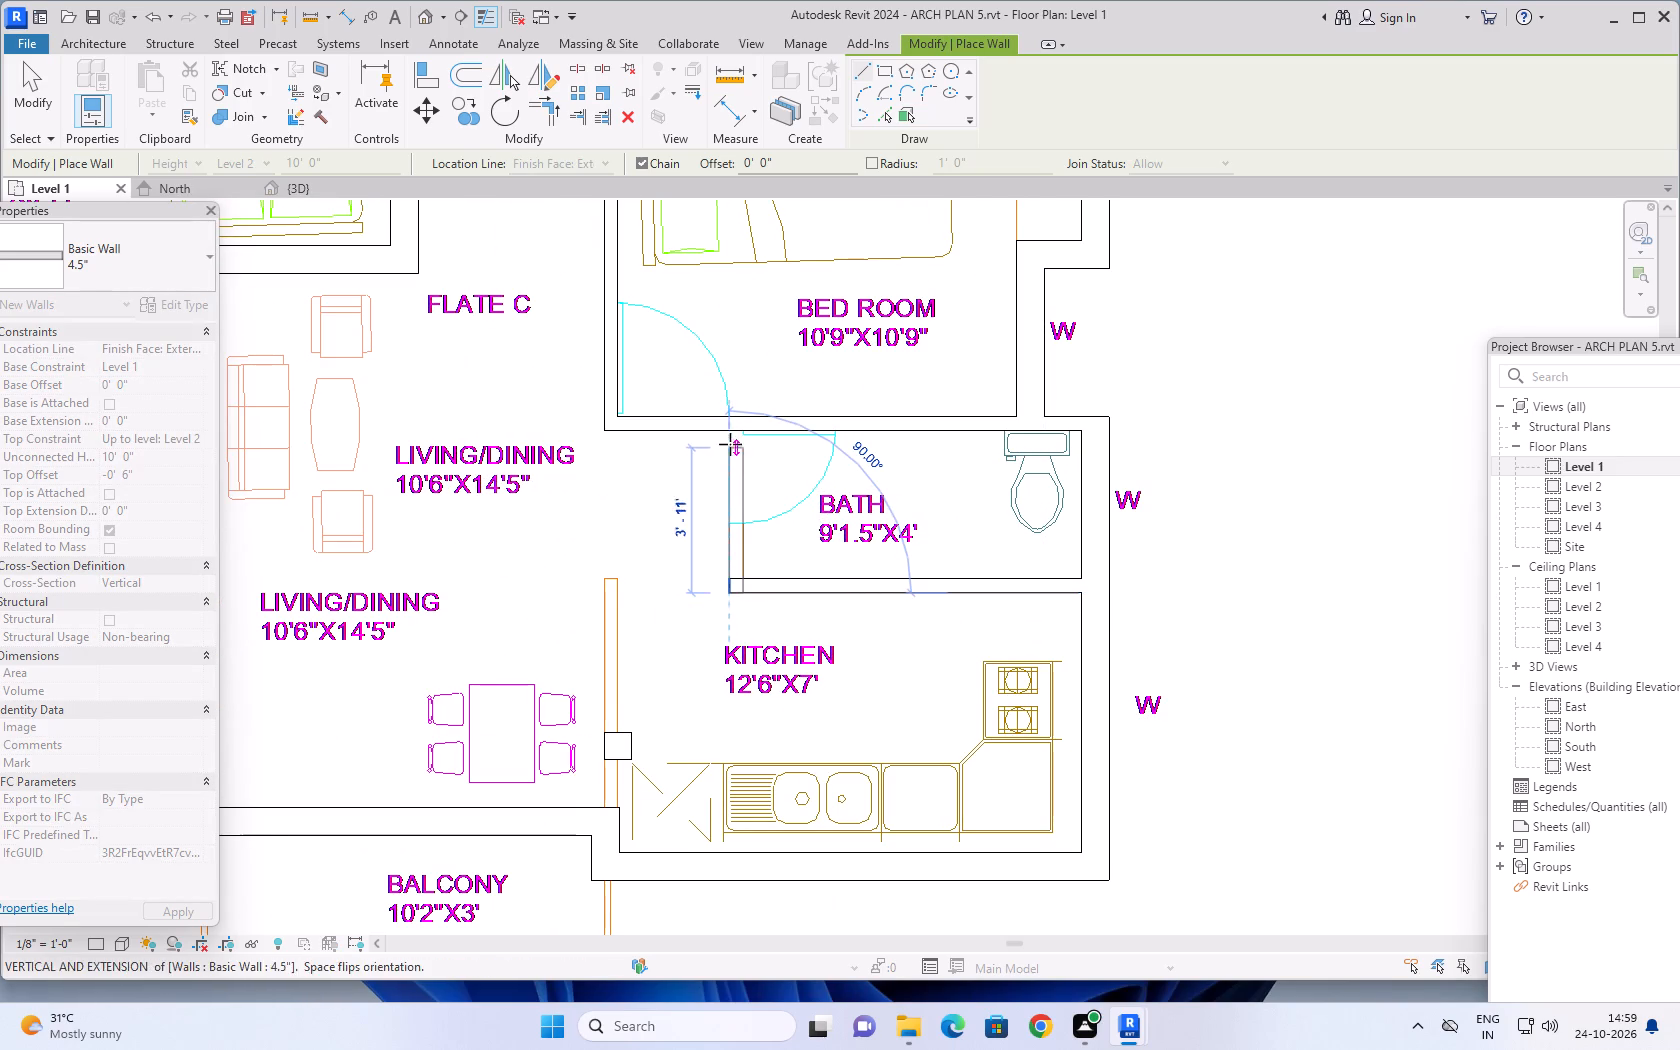
{"action": "left_click", "coordinate": [730, 432]}
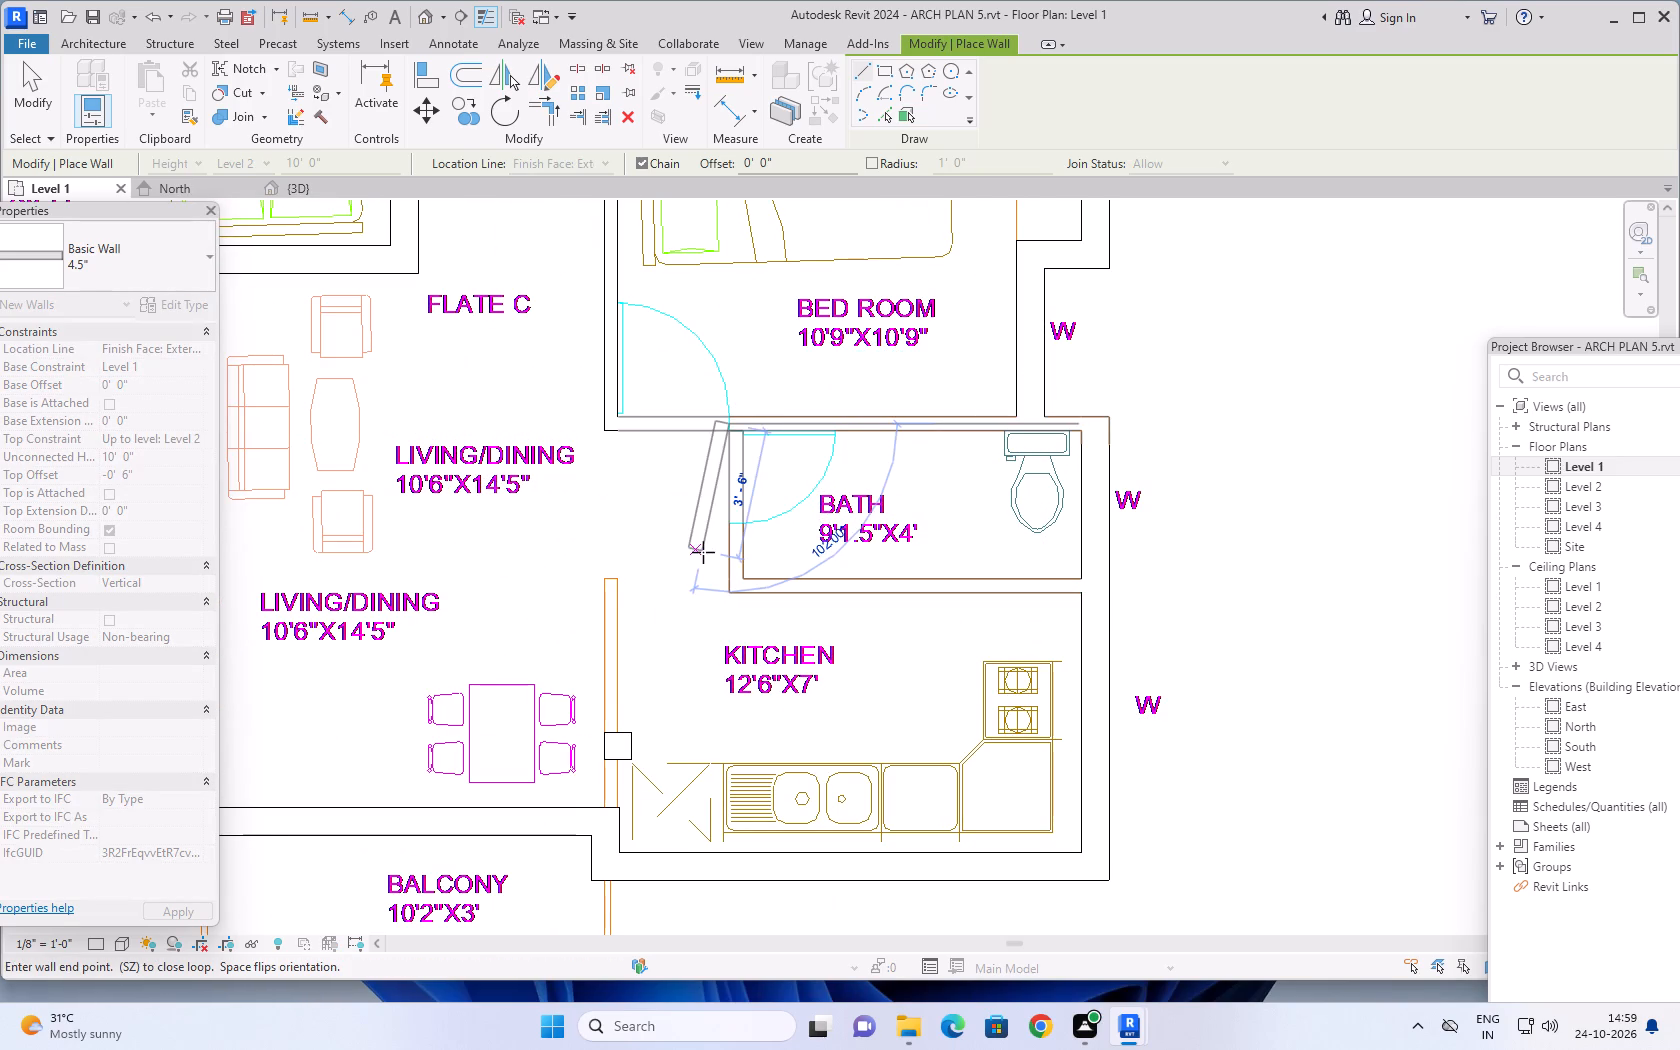
{"action": "key", "text": "Escape"}
Draw a 4.5" wall about 4'-1" long between Flat C's dining area and the 12'6"x7' kitchen, ending at the column's upper face.
{"action": "scroll", "coordinate": [703, 557], "scroll_direction": "down", "scroll_amount": 5}
{"action": "middle_click_drag", "start_coordinate": [697, 586], "coordinate": [698, 535]}
{"action": "scroll", "coordinate": [640, 533], "scroll_direction": "up", "scroll_amount": 13}
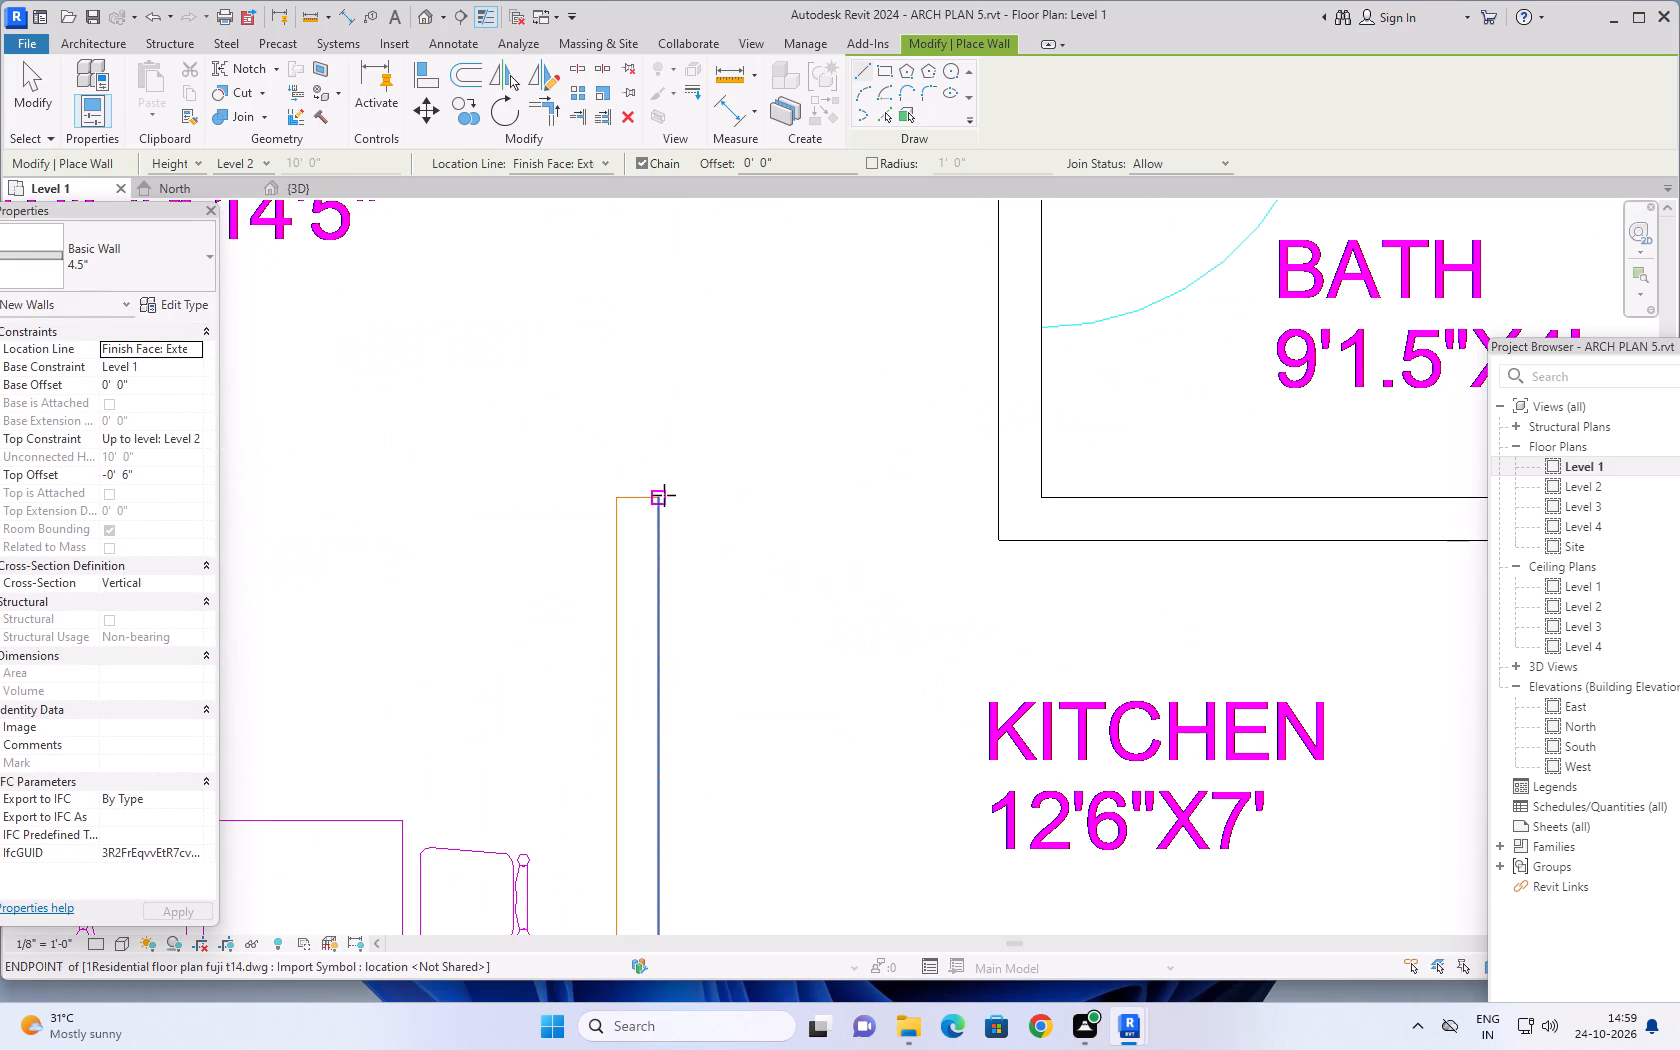
{"action": "left_click", "coordinate": [661, 496]}
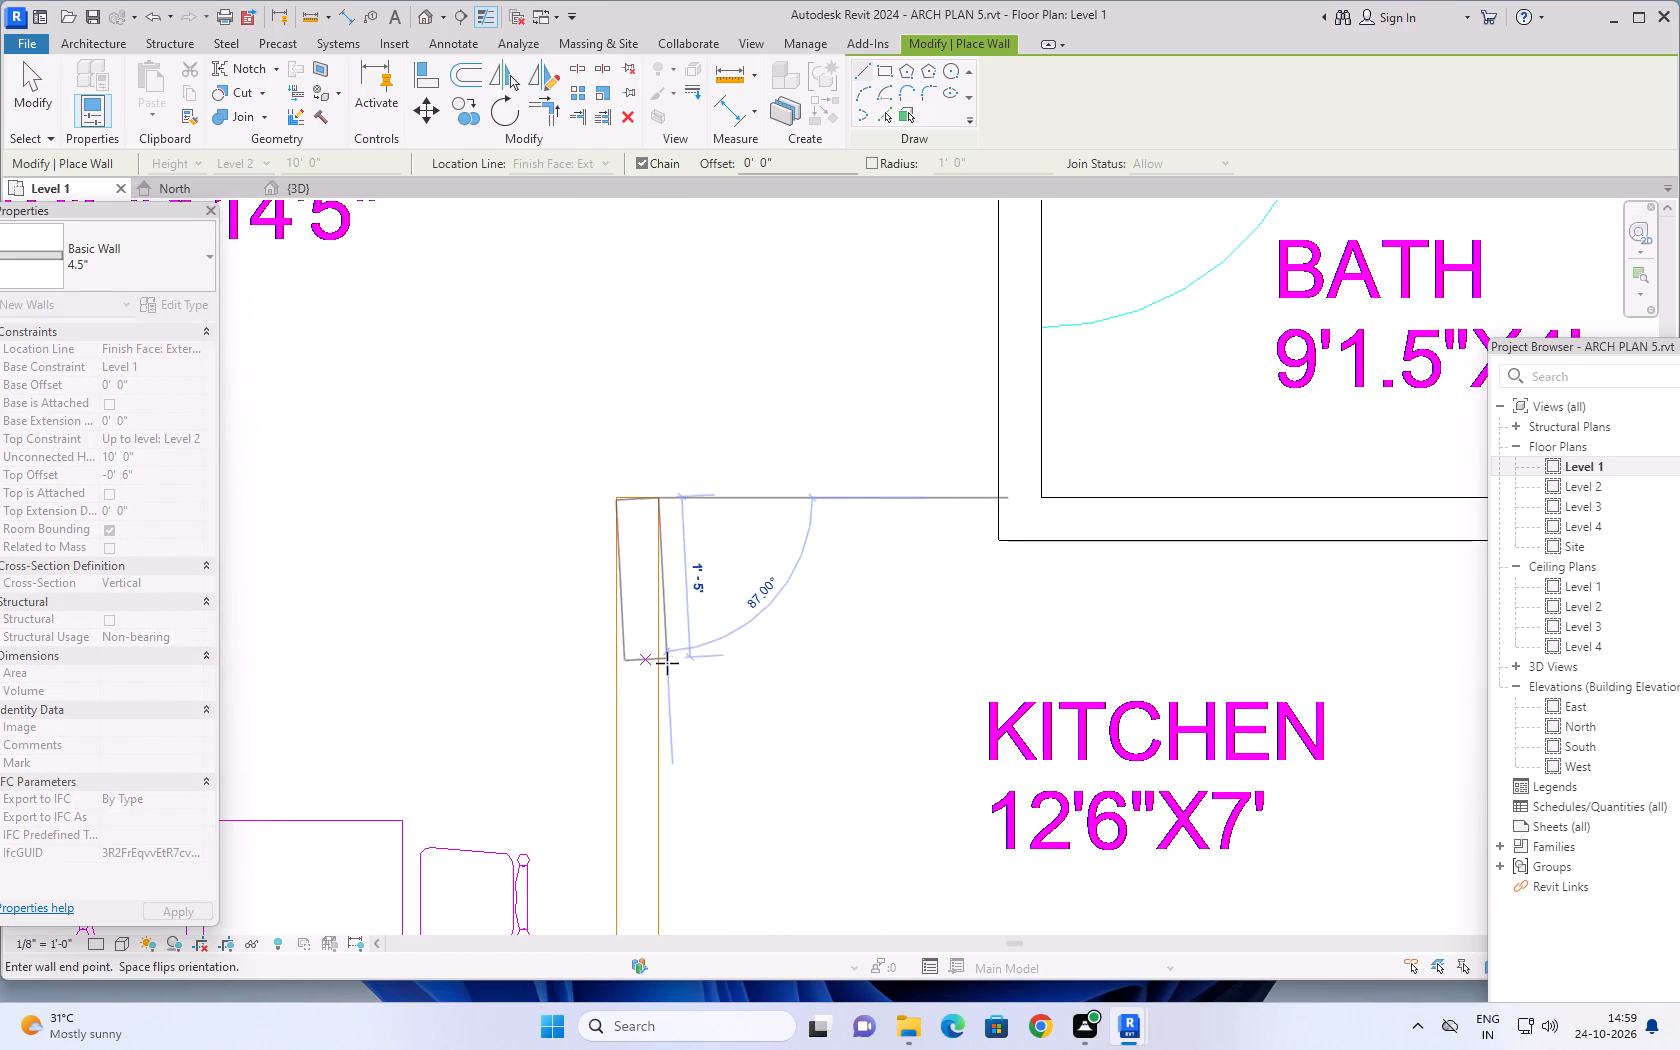
{"action": "scroll", "coordinate": [664, 669], "scroll_direction": "down", "scroll_amount": 4}
{"action": "middle_click_drag", "start_coordinate": [662, 679], "coordinate": [666, 434]}
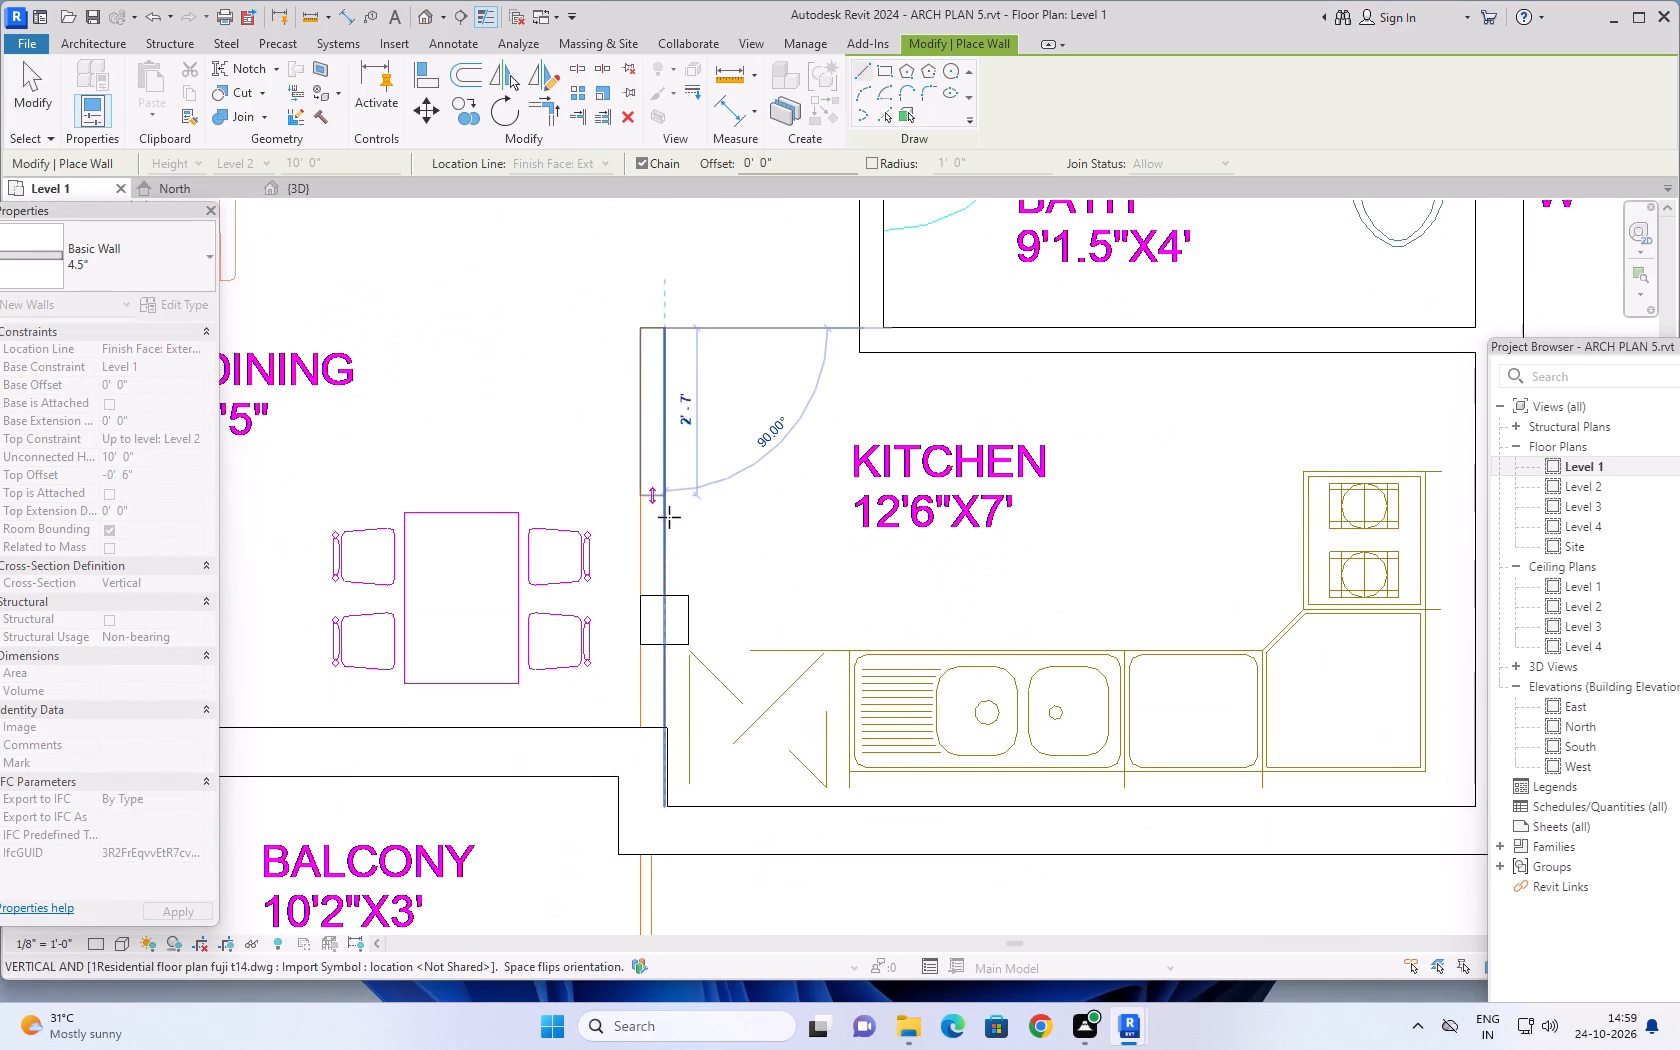
{"action": "scroll", "coordinate": [669, 550], "scroll_direction": "up", "scroll_amount": 7}
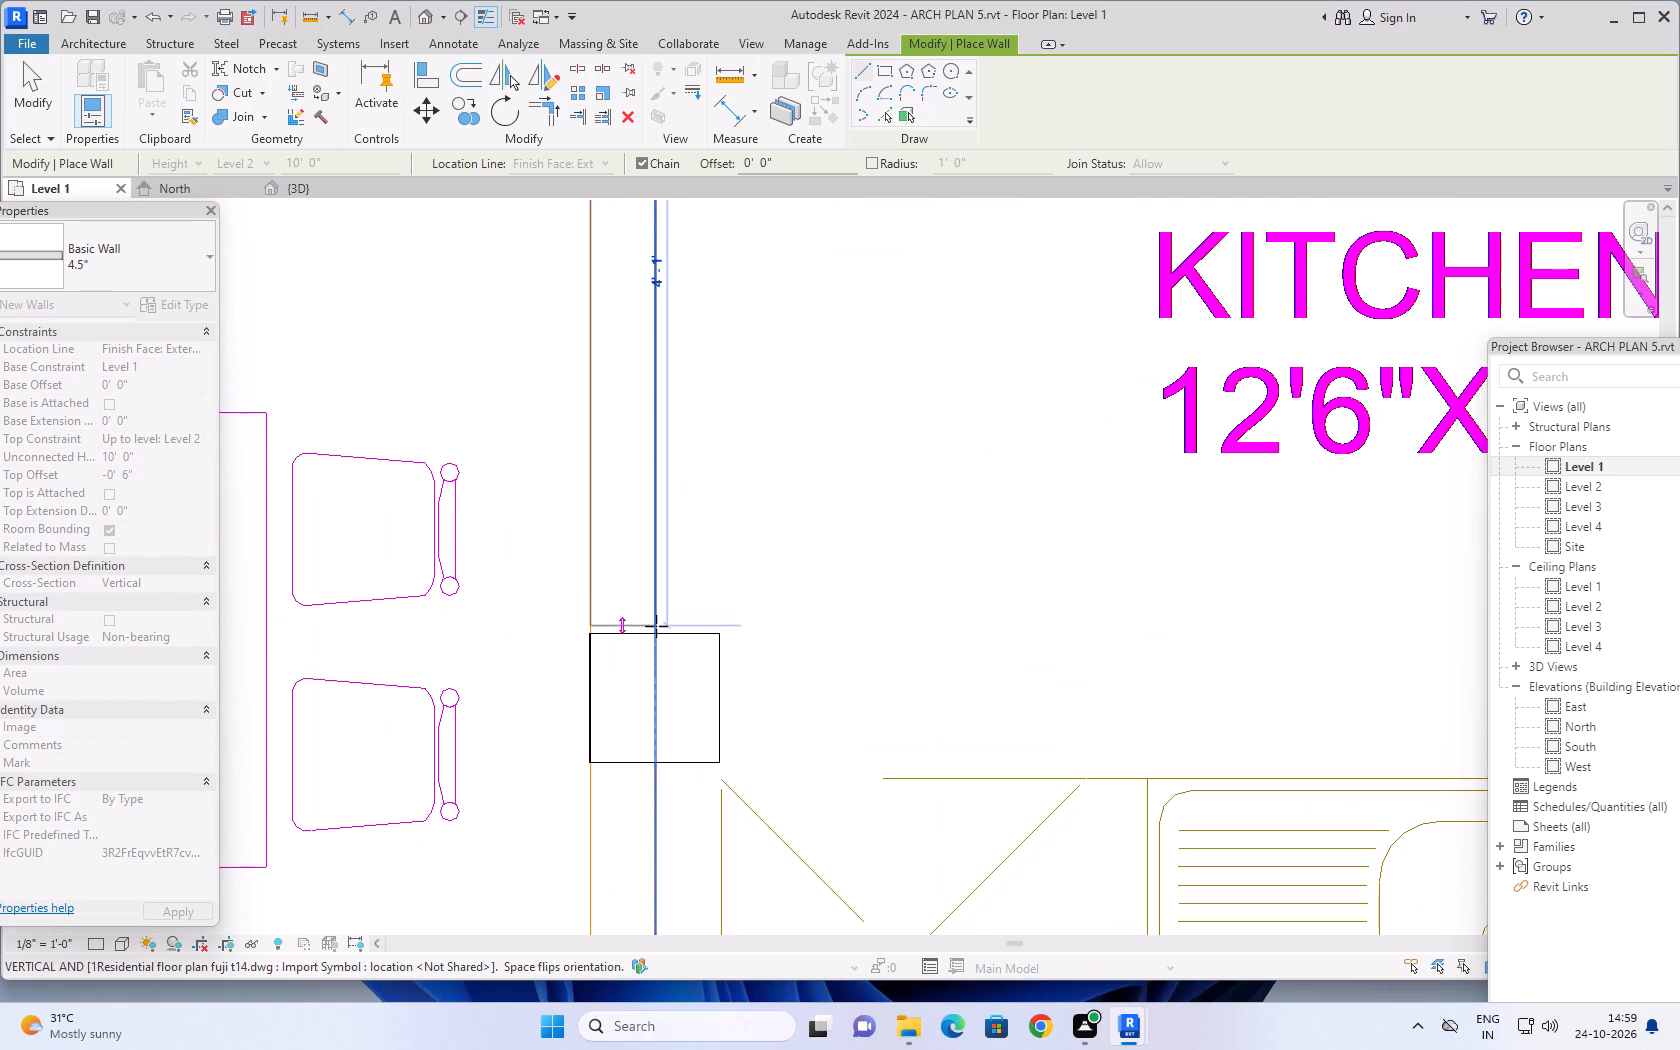
{"action": "left_click", "coordinate": [656, 631]}
{"action": "key", "text": "Escape"}
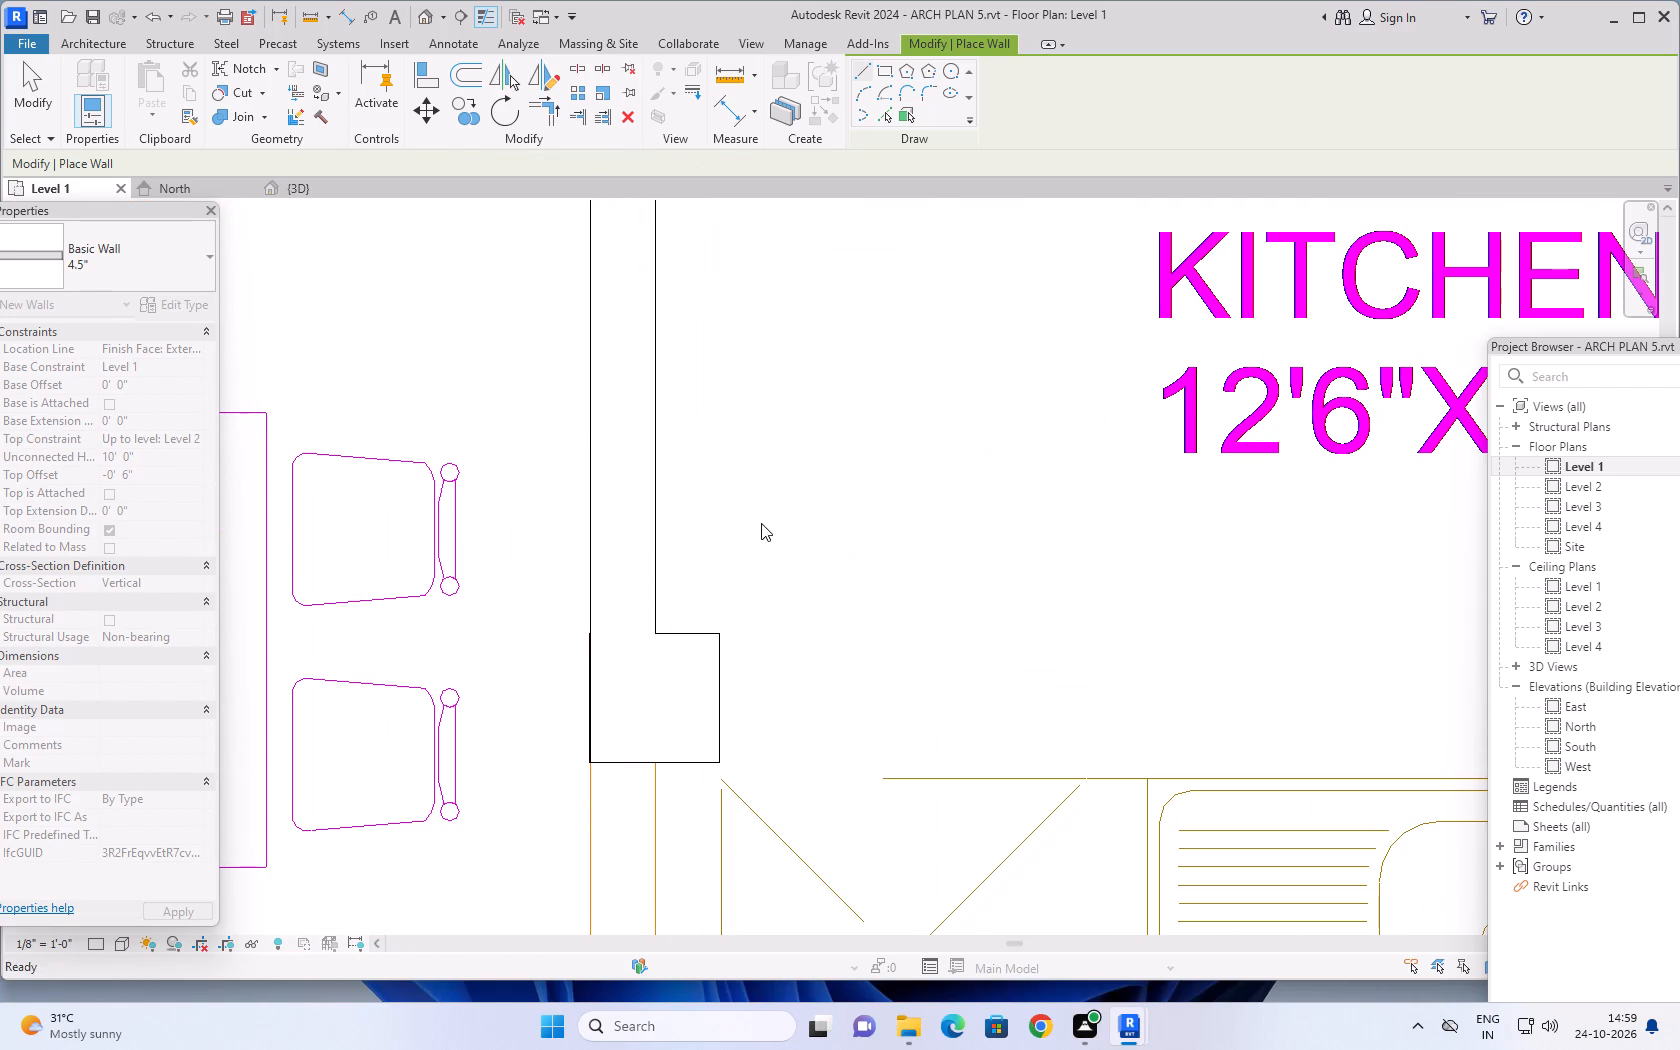
Draw the short 4.5" wall segment from the kitchen column's lower face down to the exterior wall beside the balcony.
{"action": "scroll", "coordinate": [764, 523], "scroll_direction": "down", "scroll_amount": 4}
{"action": "middle_click_drag", "start_coordinate": [785, 525], "coordinate": [789, 277]}
{"action": "scroll", "coordinate": [710, 435], "scroll_direction": "up", "scroll_amount": 3}
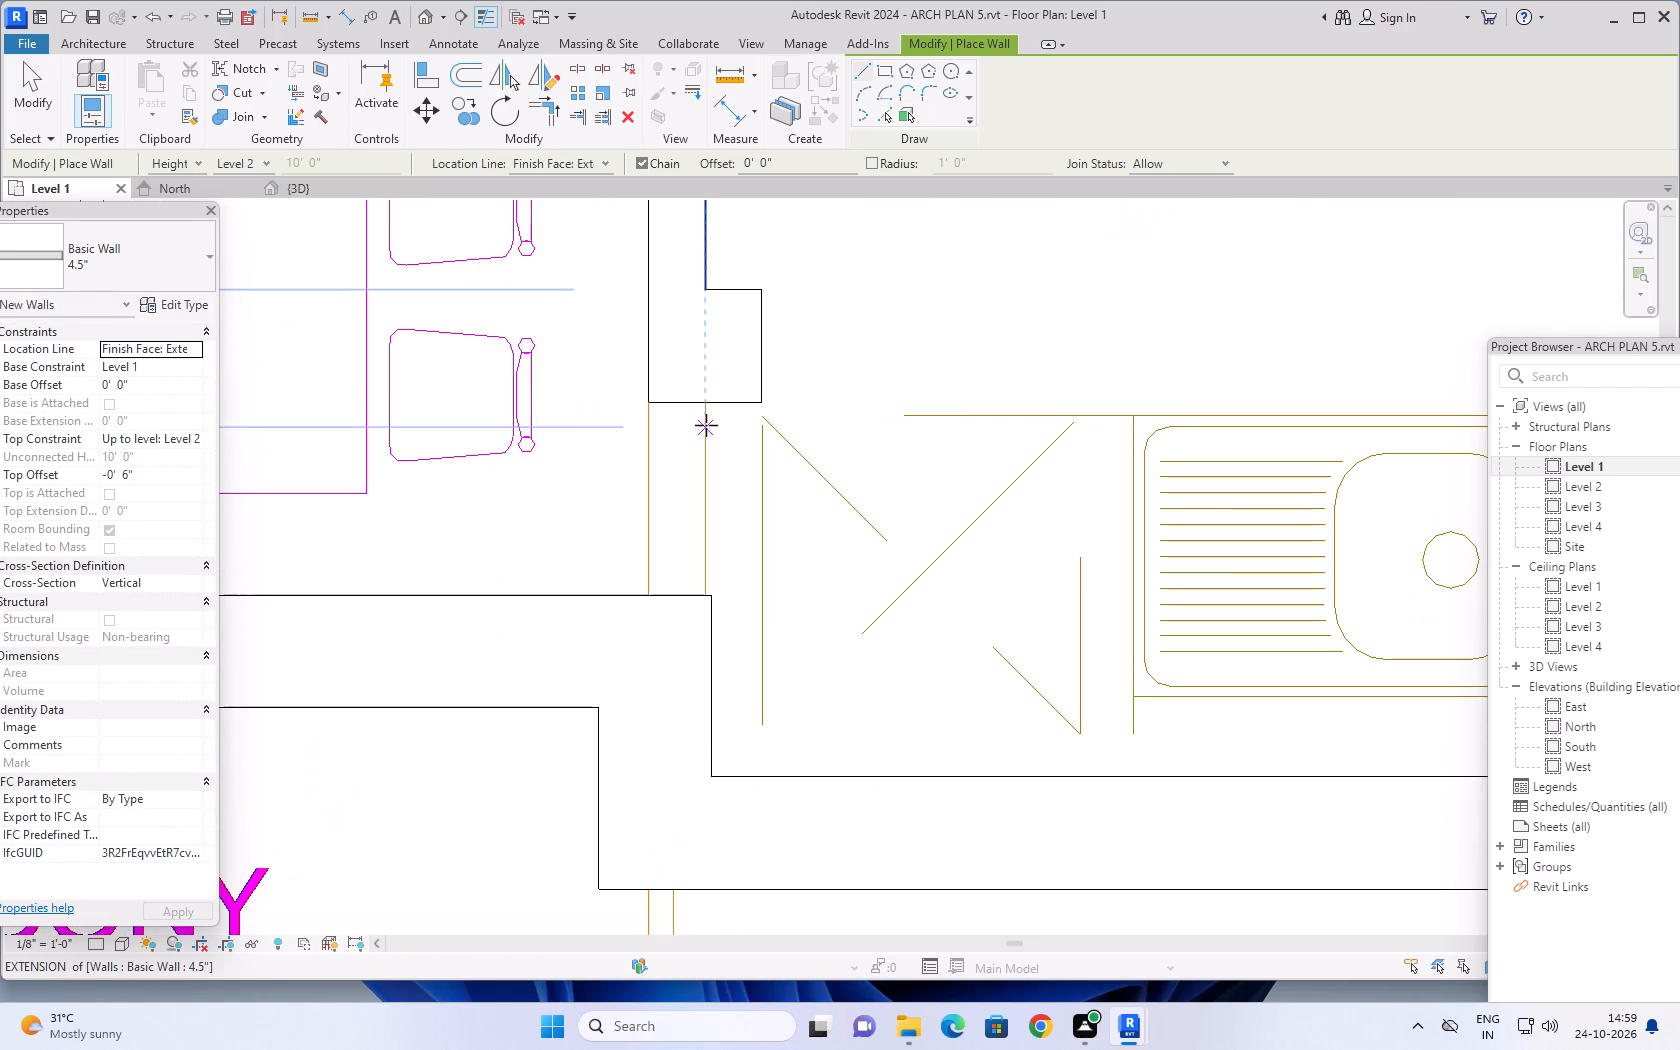
{"action": "left_click", "coordinate": [703, 403]}
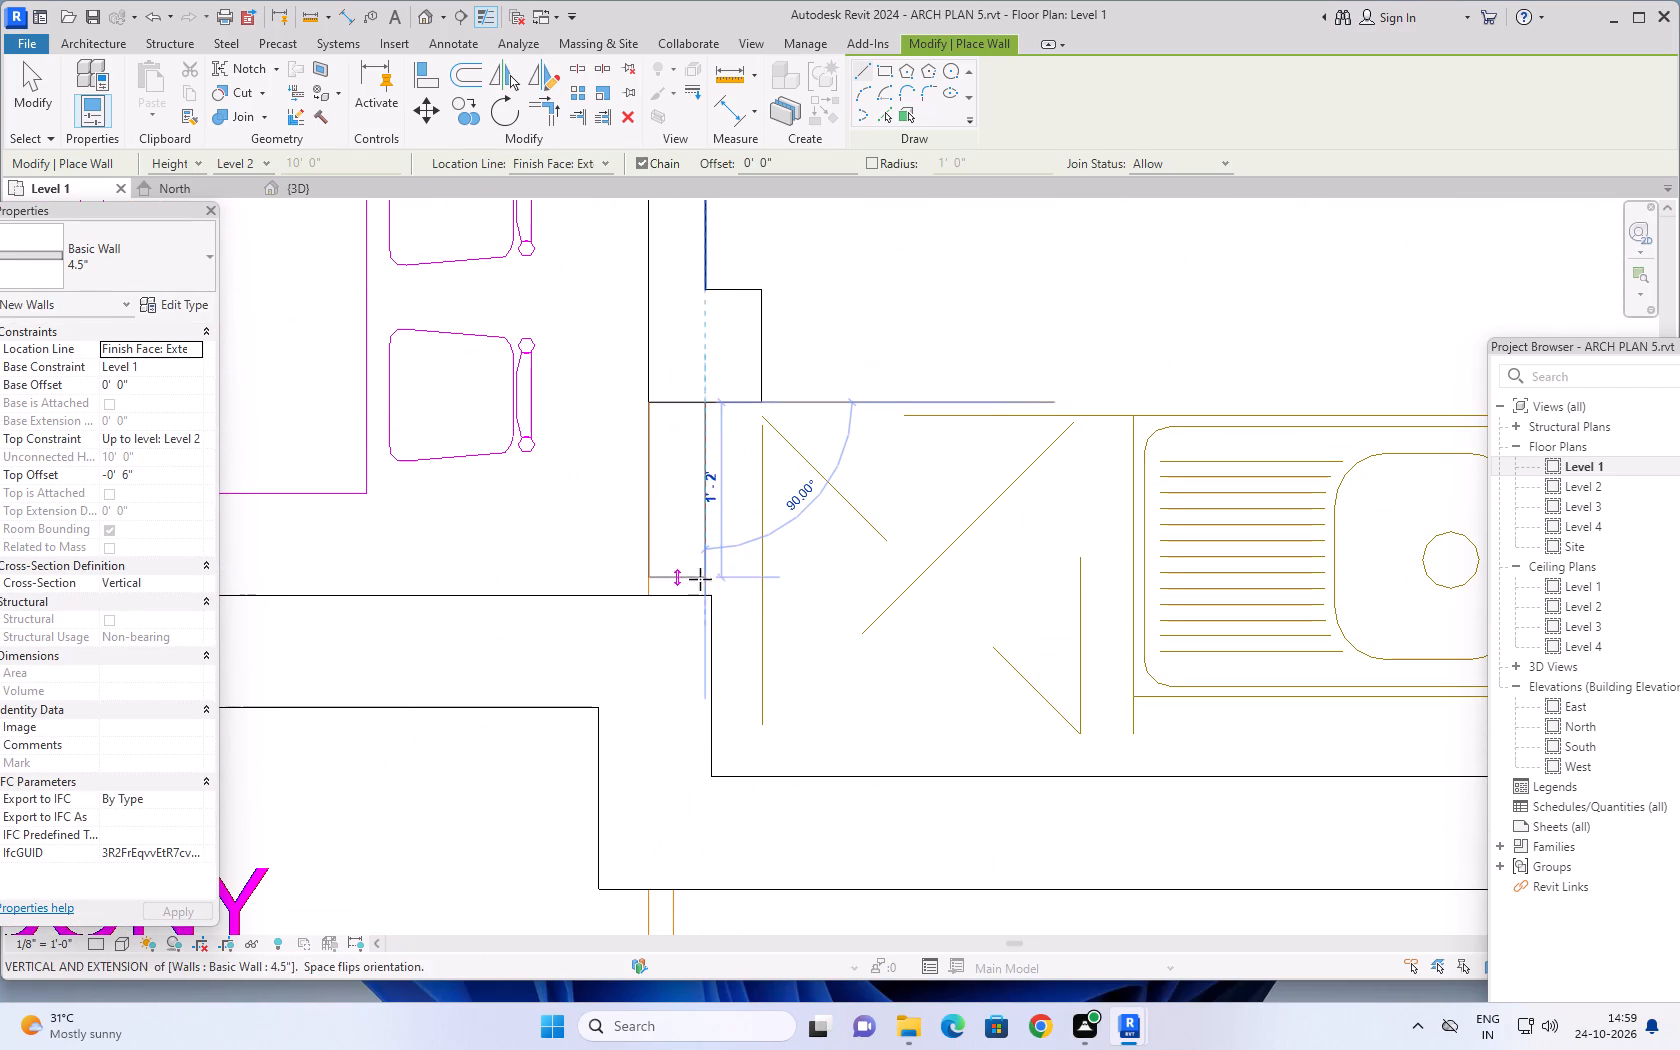
{"action": "left_click", "coordinate": [704, 596]}
{"action": "scroll", "coordinate": [761, 527], "scroll_direction": "down", "scroll_amount": 3}
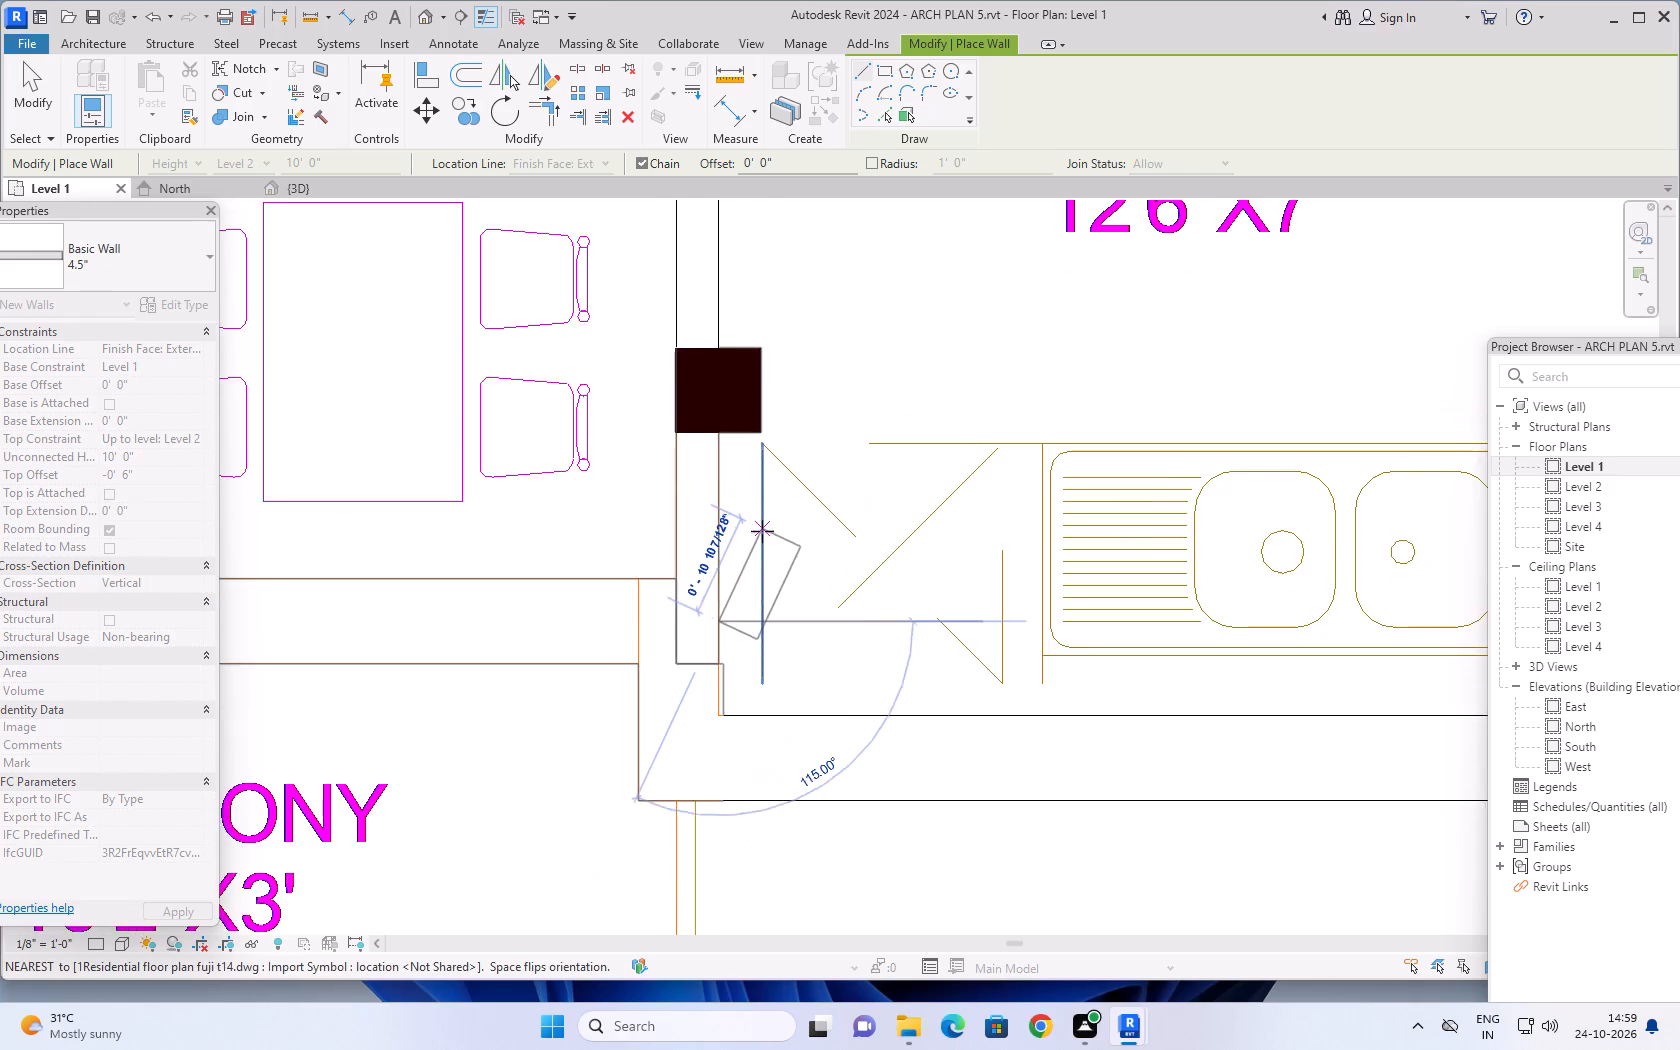
{"action": "key", "text": "Escape"}
Finish wall placement and review the whole Level 1 plan for remaining undrawn interior walls.
{"action": "scroll", "coordinate": [760, 539], "scroll_direction": "down", "scroll_amount": 8}
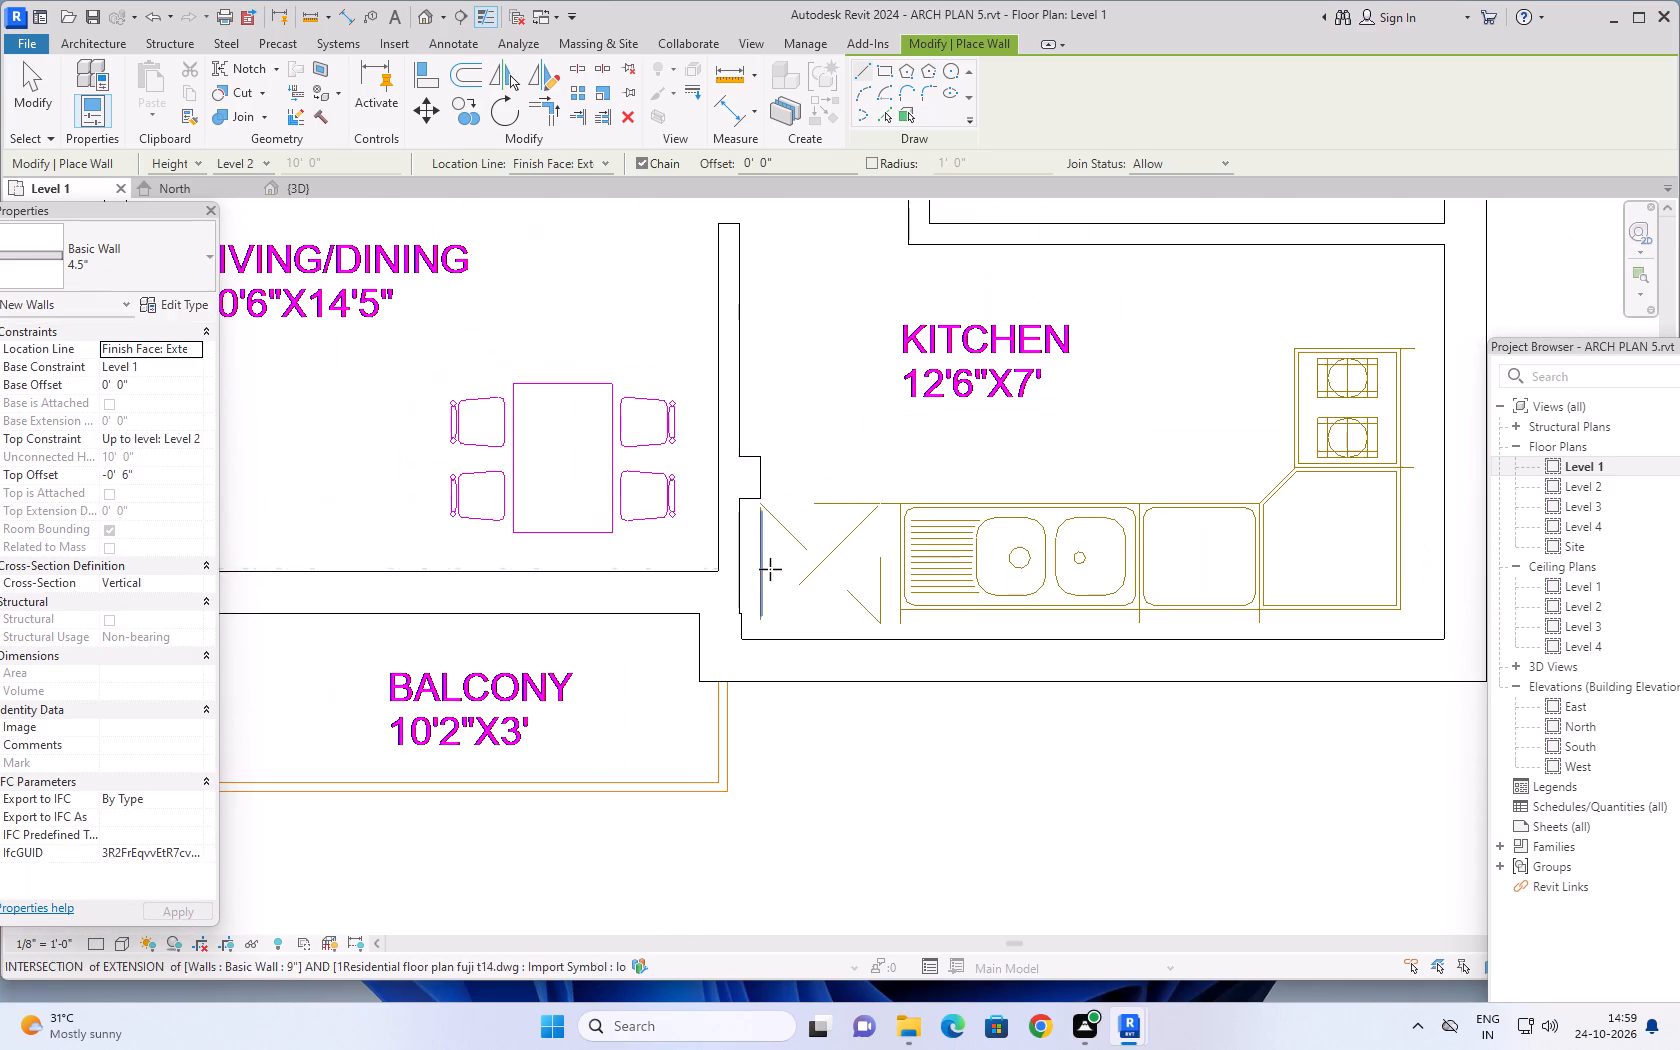
{"action": "scroll", "coordinate": [770, 569], "scroll_direction": "down", "scroll_amount": 9}
{"action": "scroll", "coordinate": [1012, 381], "scroll_direction": "down", "scroll_amount": 3}
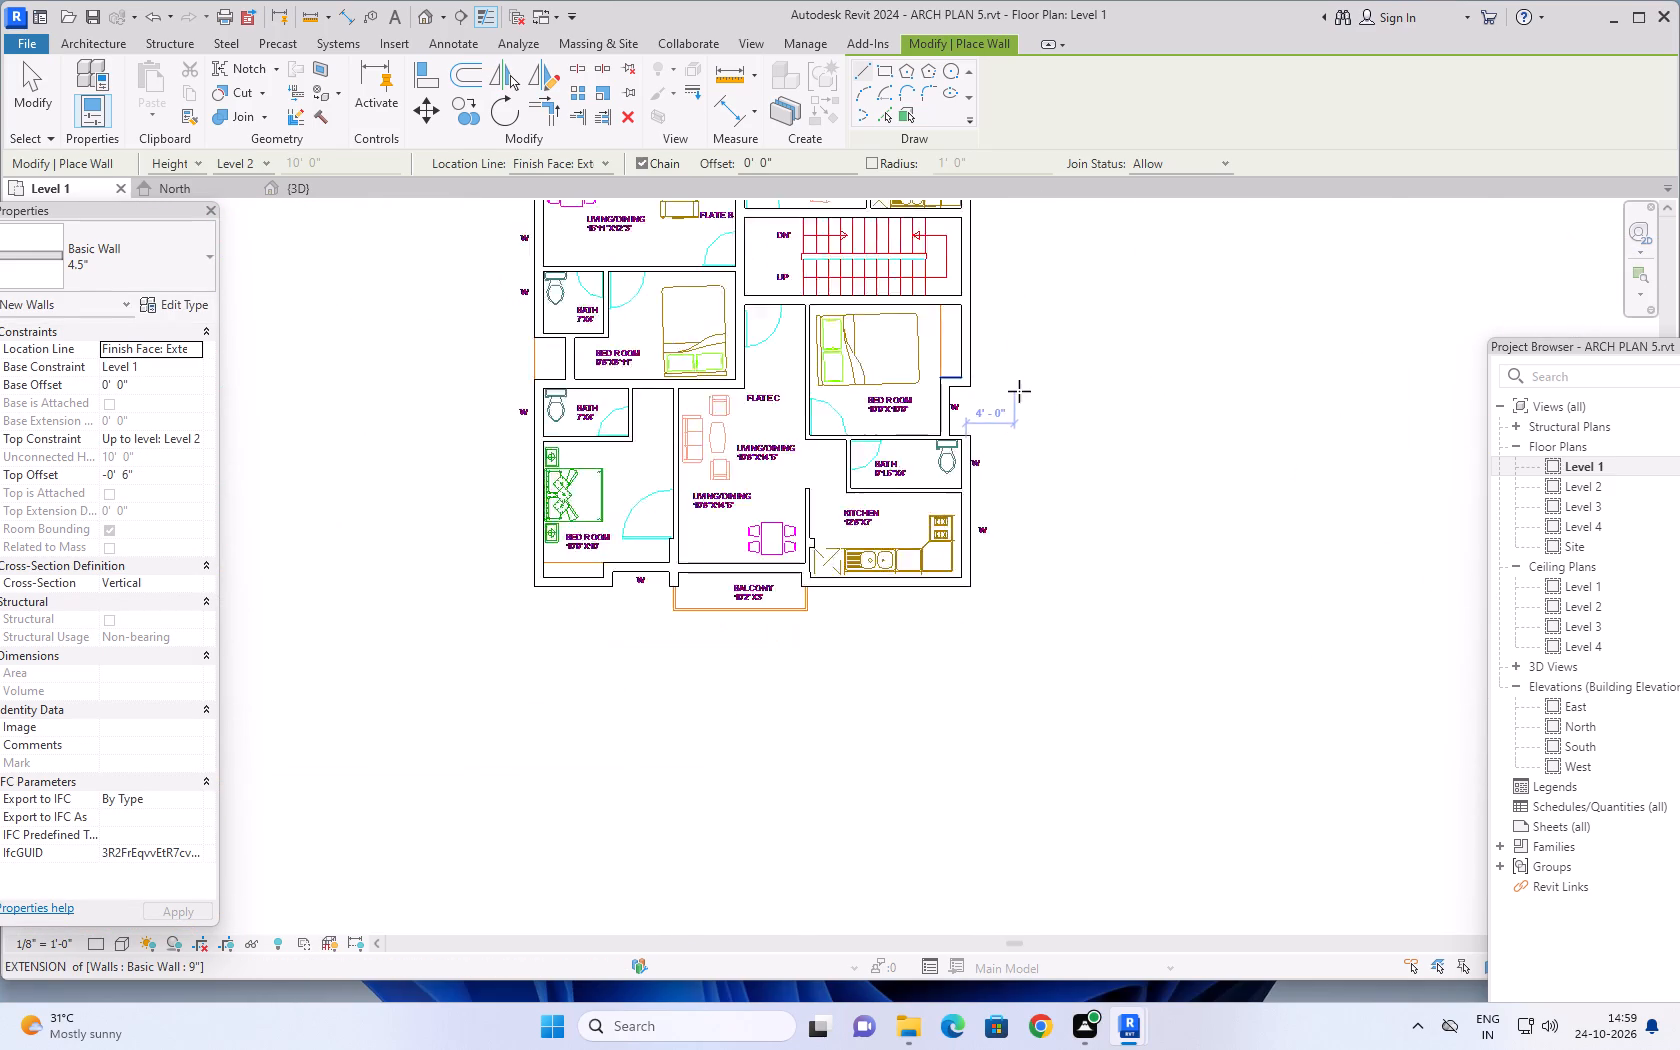
{"action": "scroll", "coordinate": [1056, 380], "scroll_direction": "down", "scroll_amount": 3}
{"action": "middle_click_drag", "start_coordinate": [1074, 341], "coordinate": [1027, 557]}
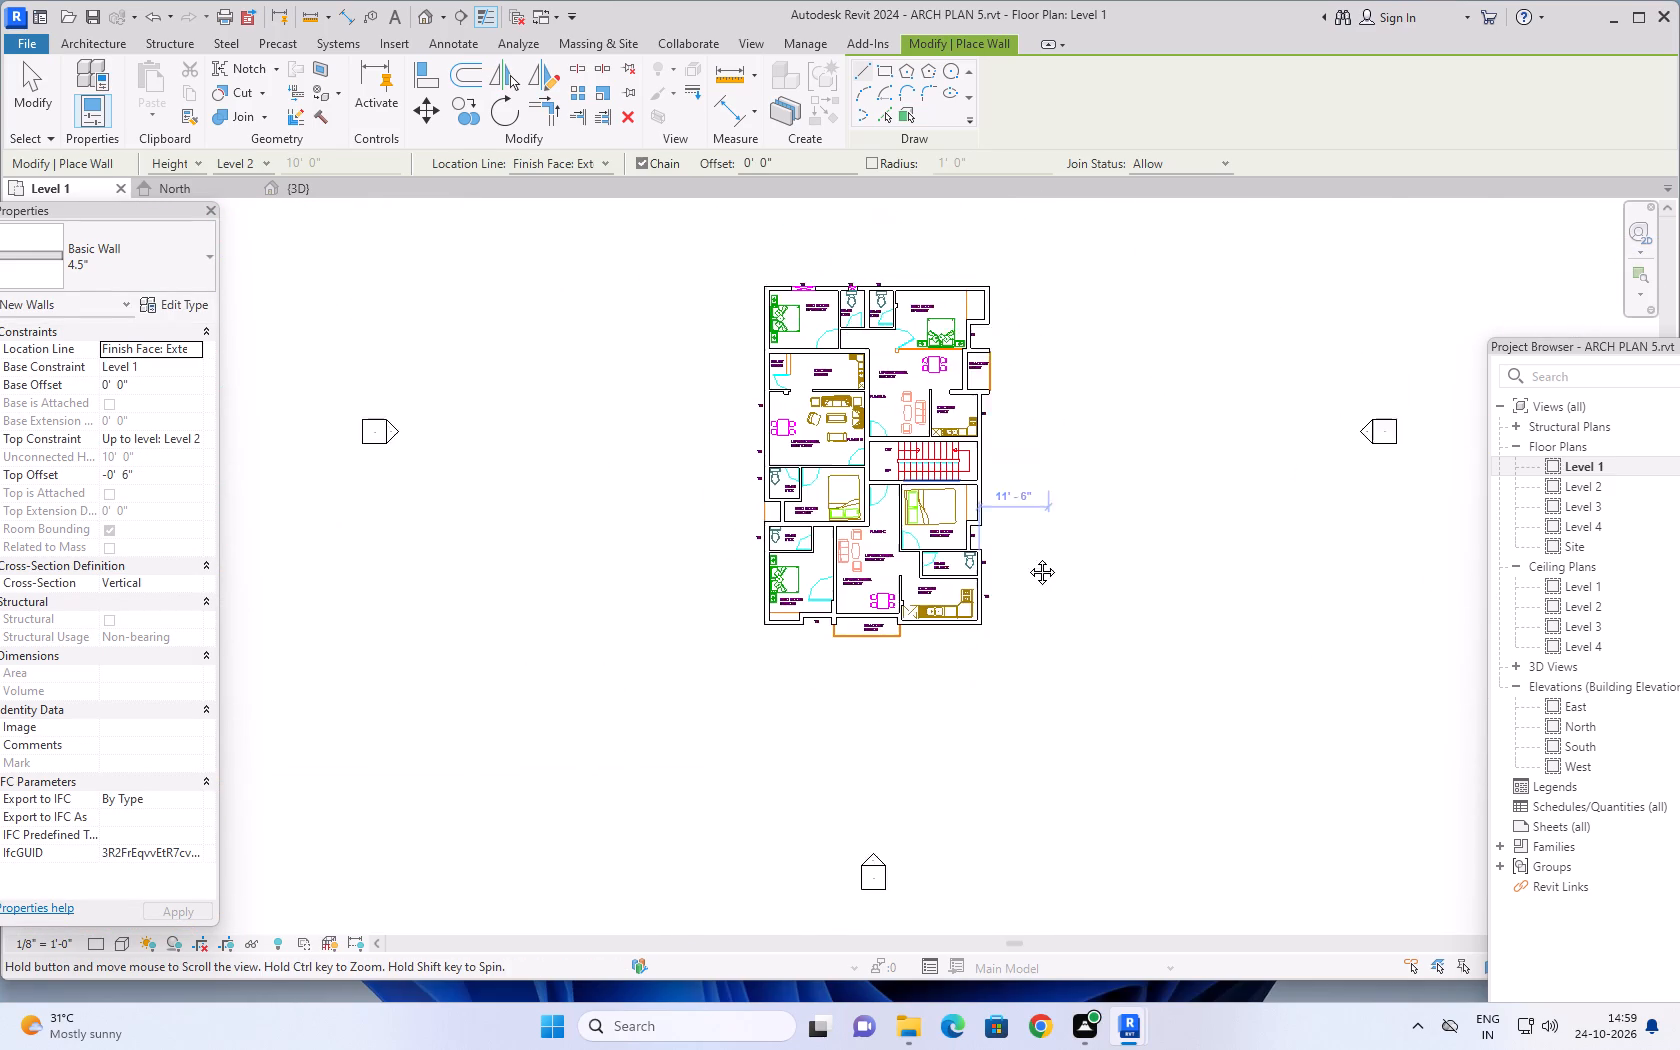
{"action": "middle_click_drag", "start_coordinate": [1027, 557], "coordinate": [1014, 598]}
{"action": "key", "text": "Escape"}
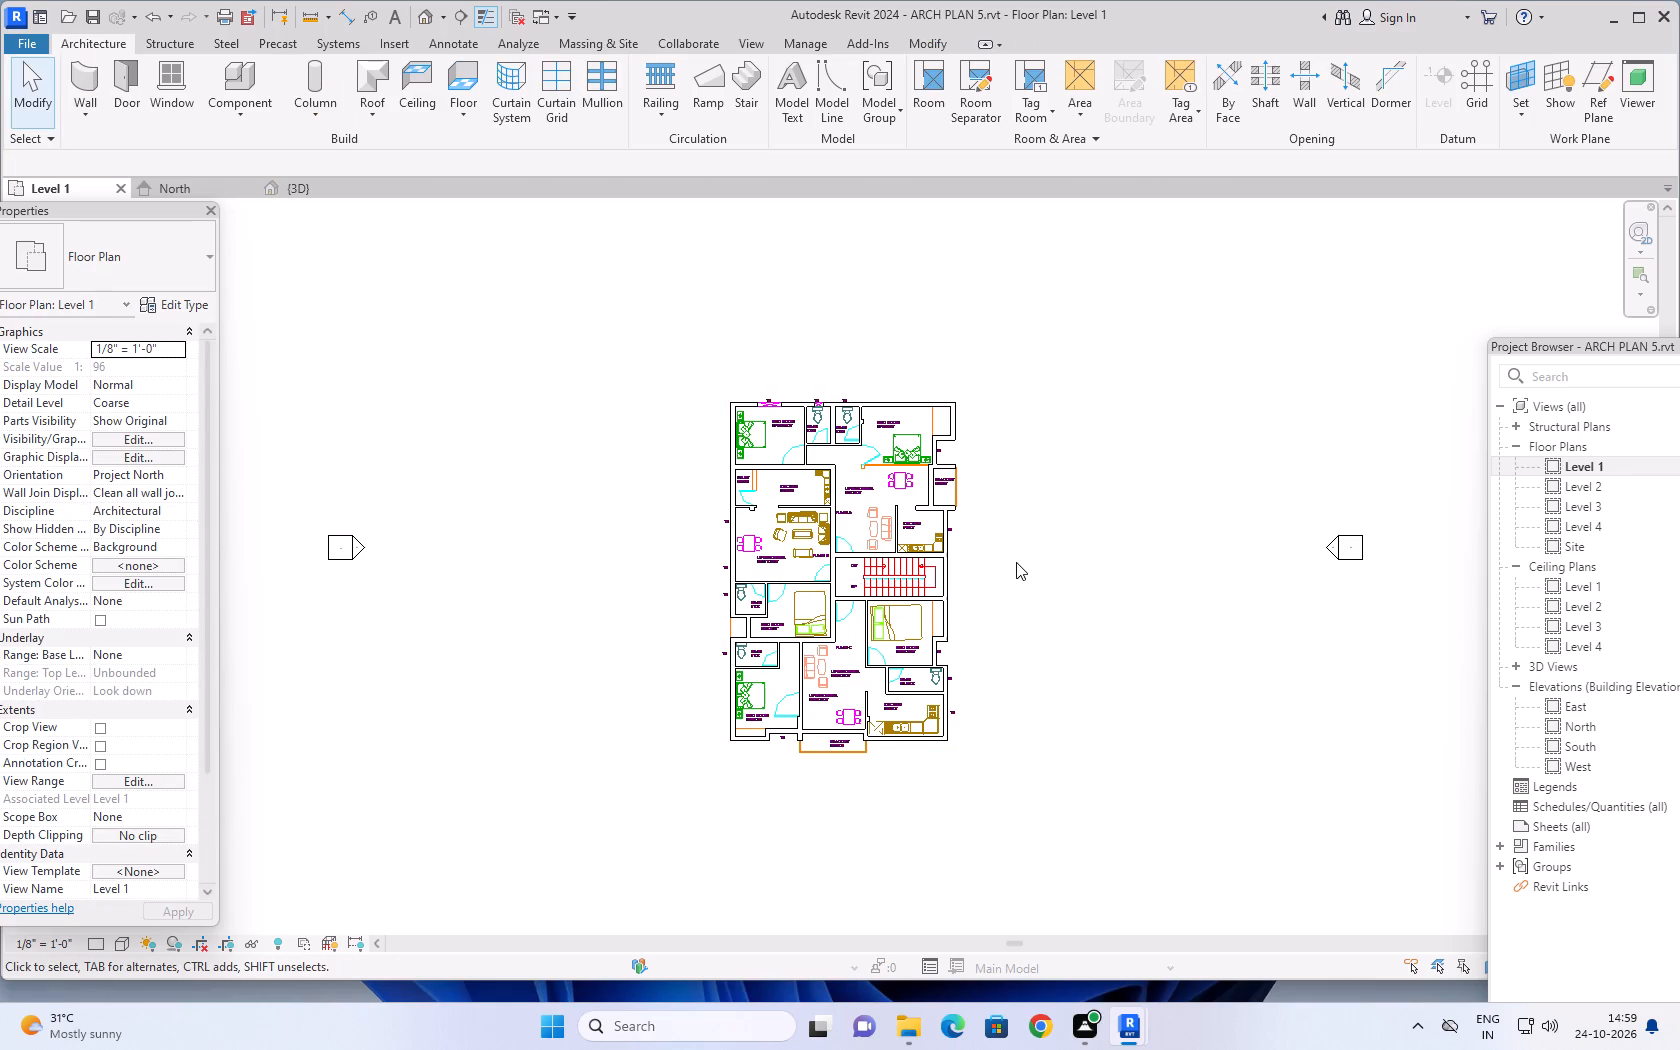
{"action": "scroll", "coordinate": [1015, 562], "scroll_direction": "up", "scroll_amount": 3}
{"action": "middle_click_drag", "start_coordinate": [991, 548], "coordinate": [1072, 568]}
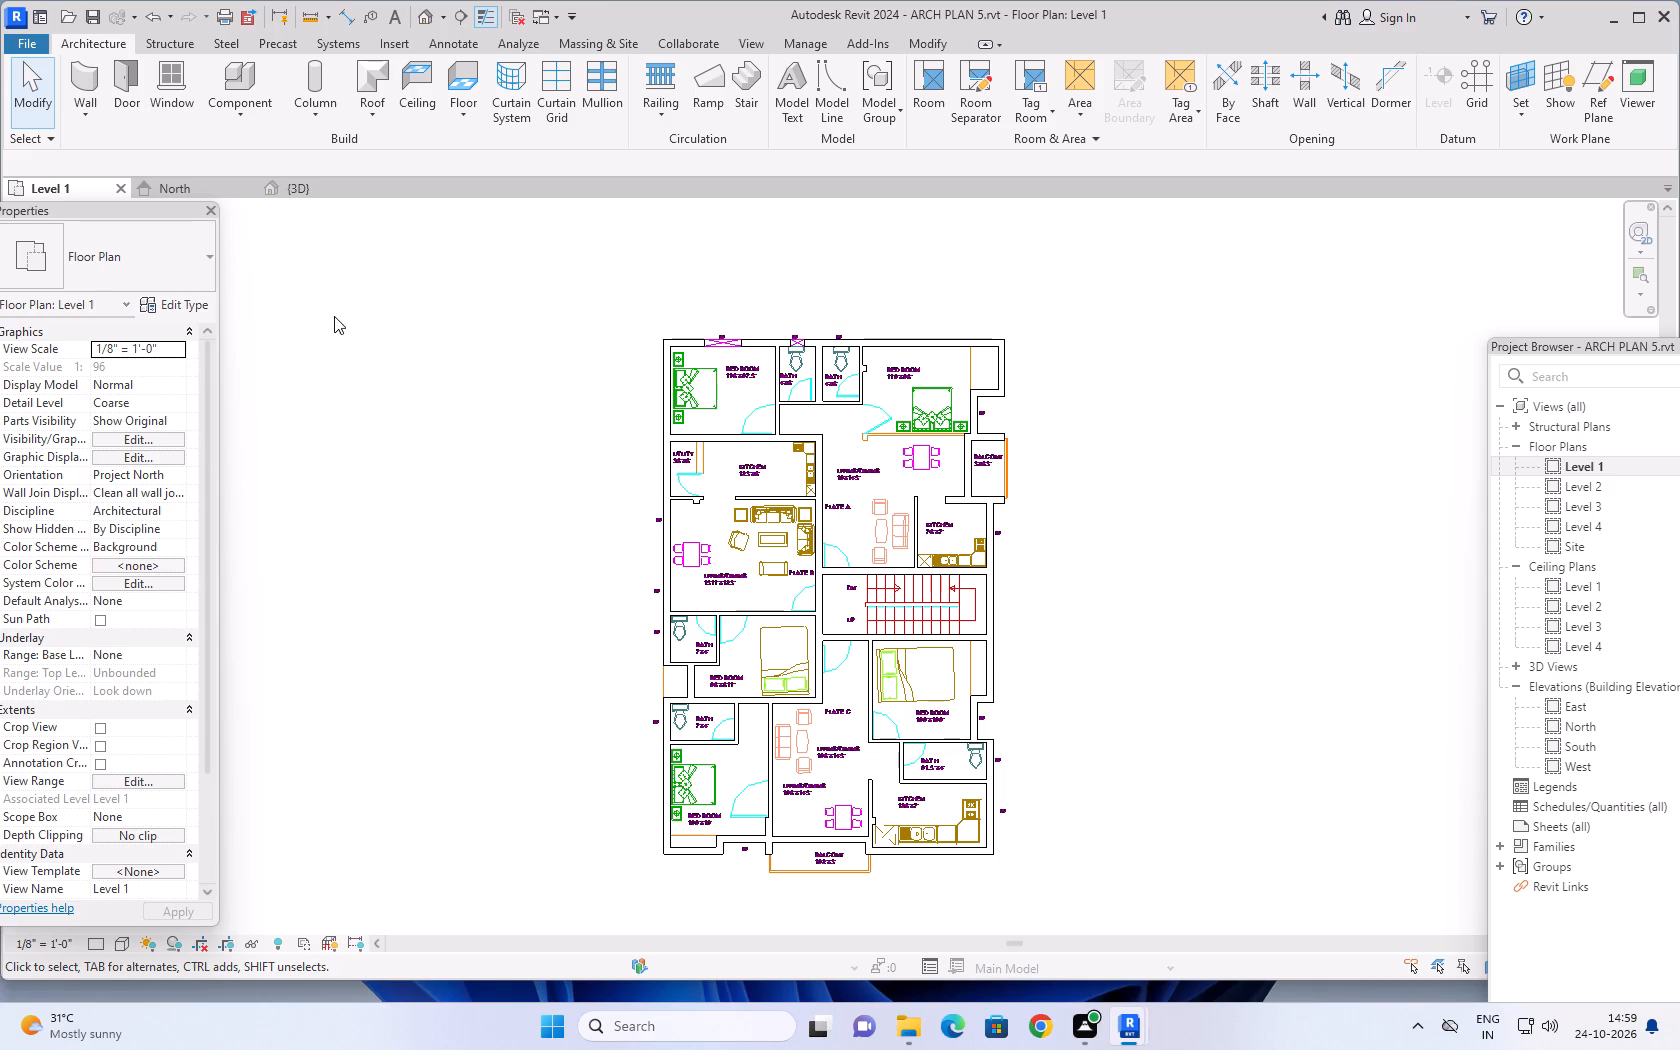
Draw a 9" wall between Flat B's 3'6"x6' utility and 12'3"x6' kitchen, from the upper 9" wall to the end of the living/dining wall.
{"action": "left_click", "coordinate": [85, 78]}
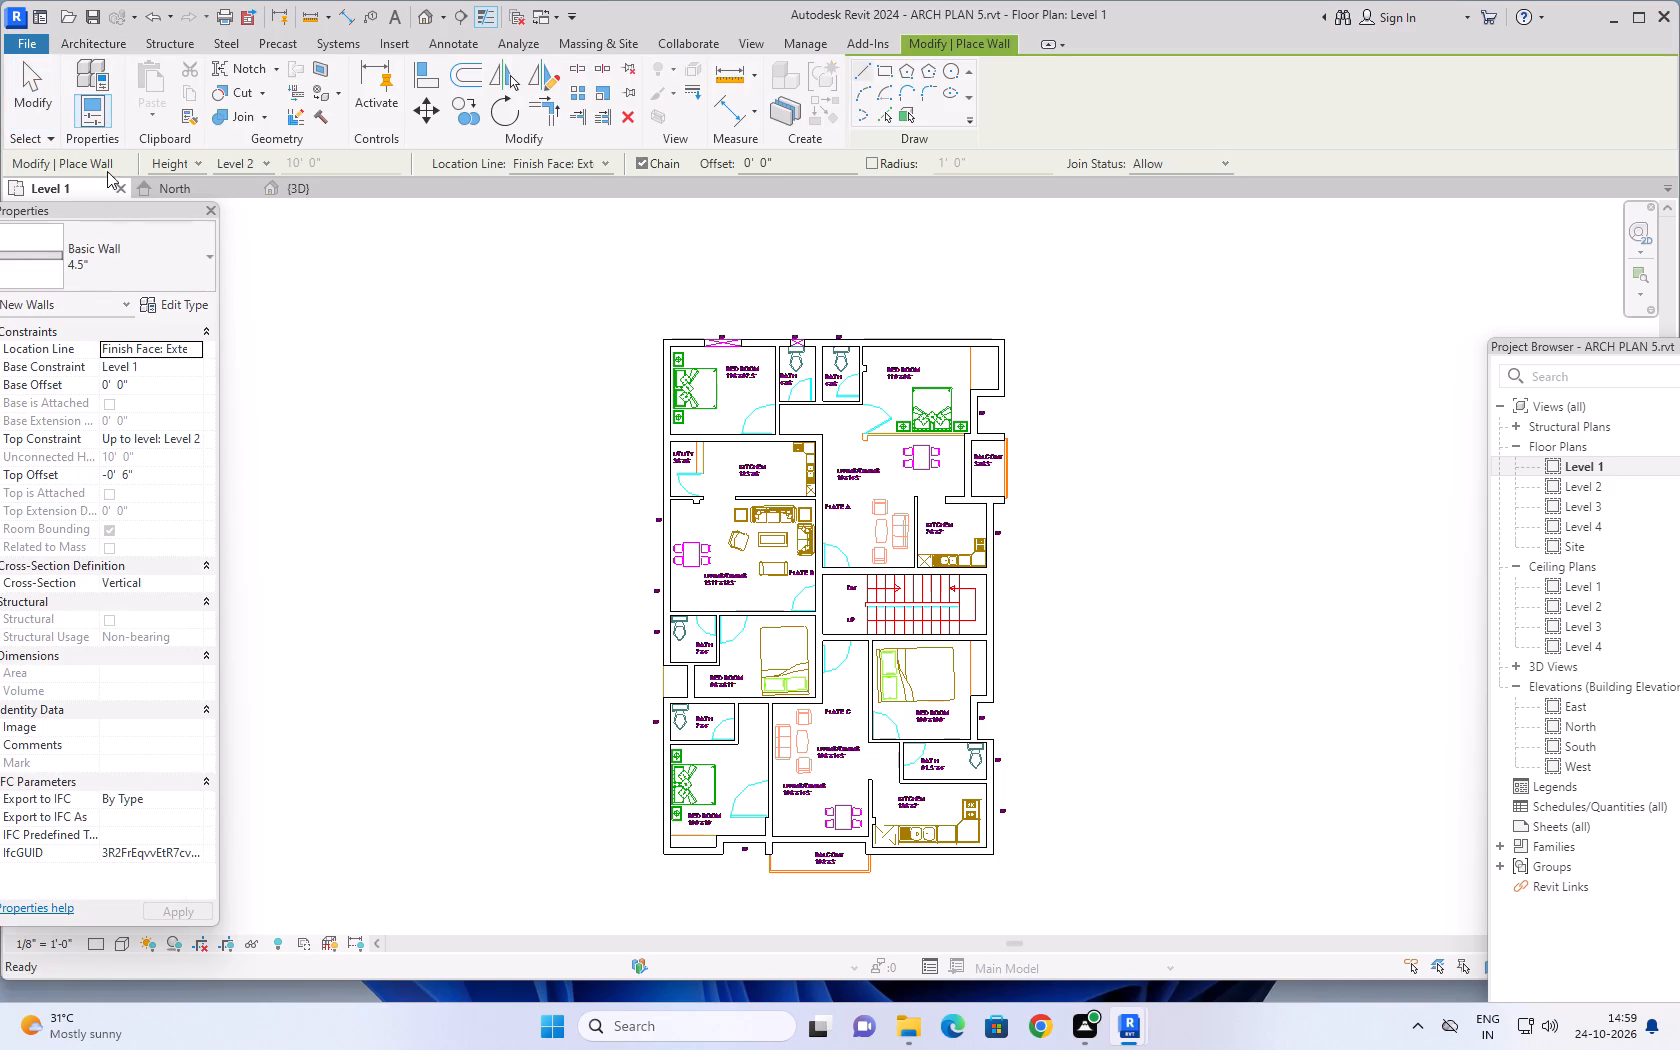
{"action": "left_click", "coordinate": [172, 270]}
{"action": "left_click", "coordinate": [95, 396]}
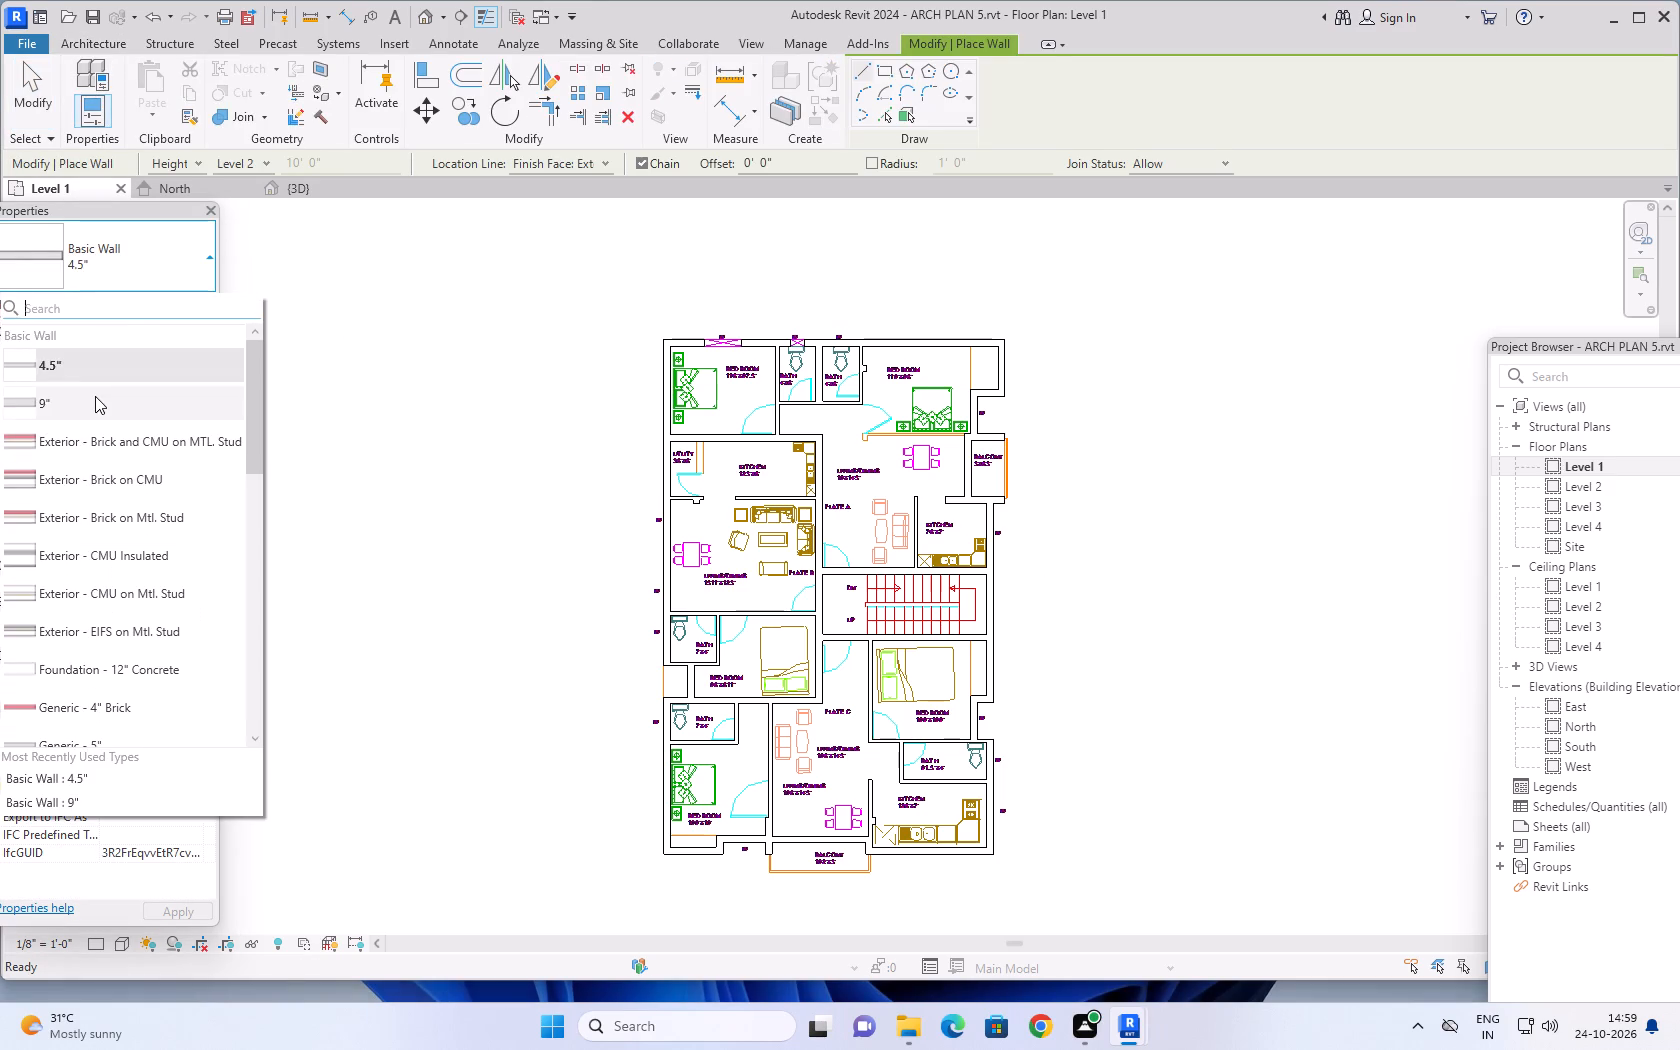
{"action": "scroll", "coordinate": [624, 446], "scroll_direction": "up", "scroll_amount": 6}
{"action": "scroll", "coordinate": [742, 469], "scroll_direction": "up", "scroll_amount": 5}
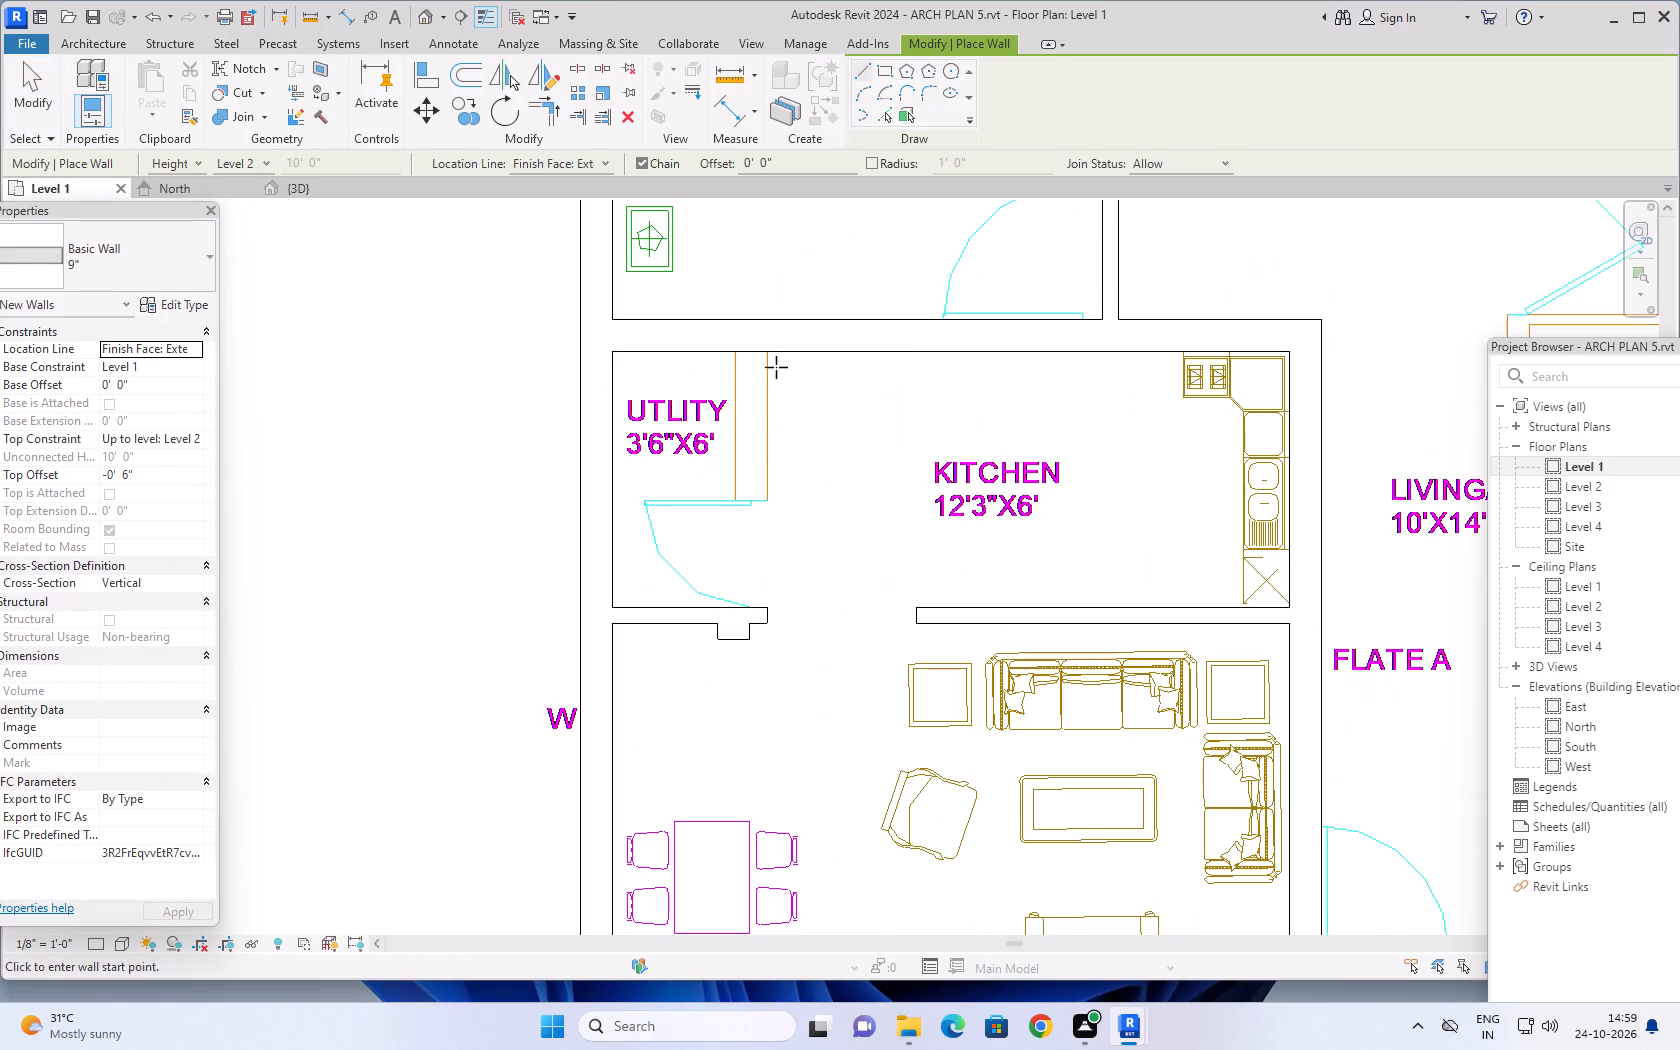
{"action": "left_click", "coordinate": [769, 353]}
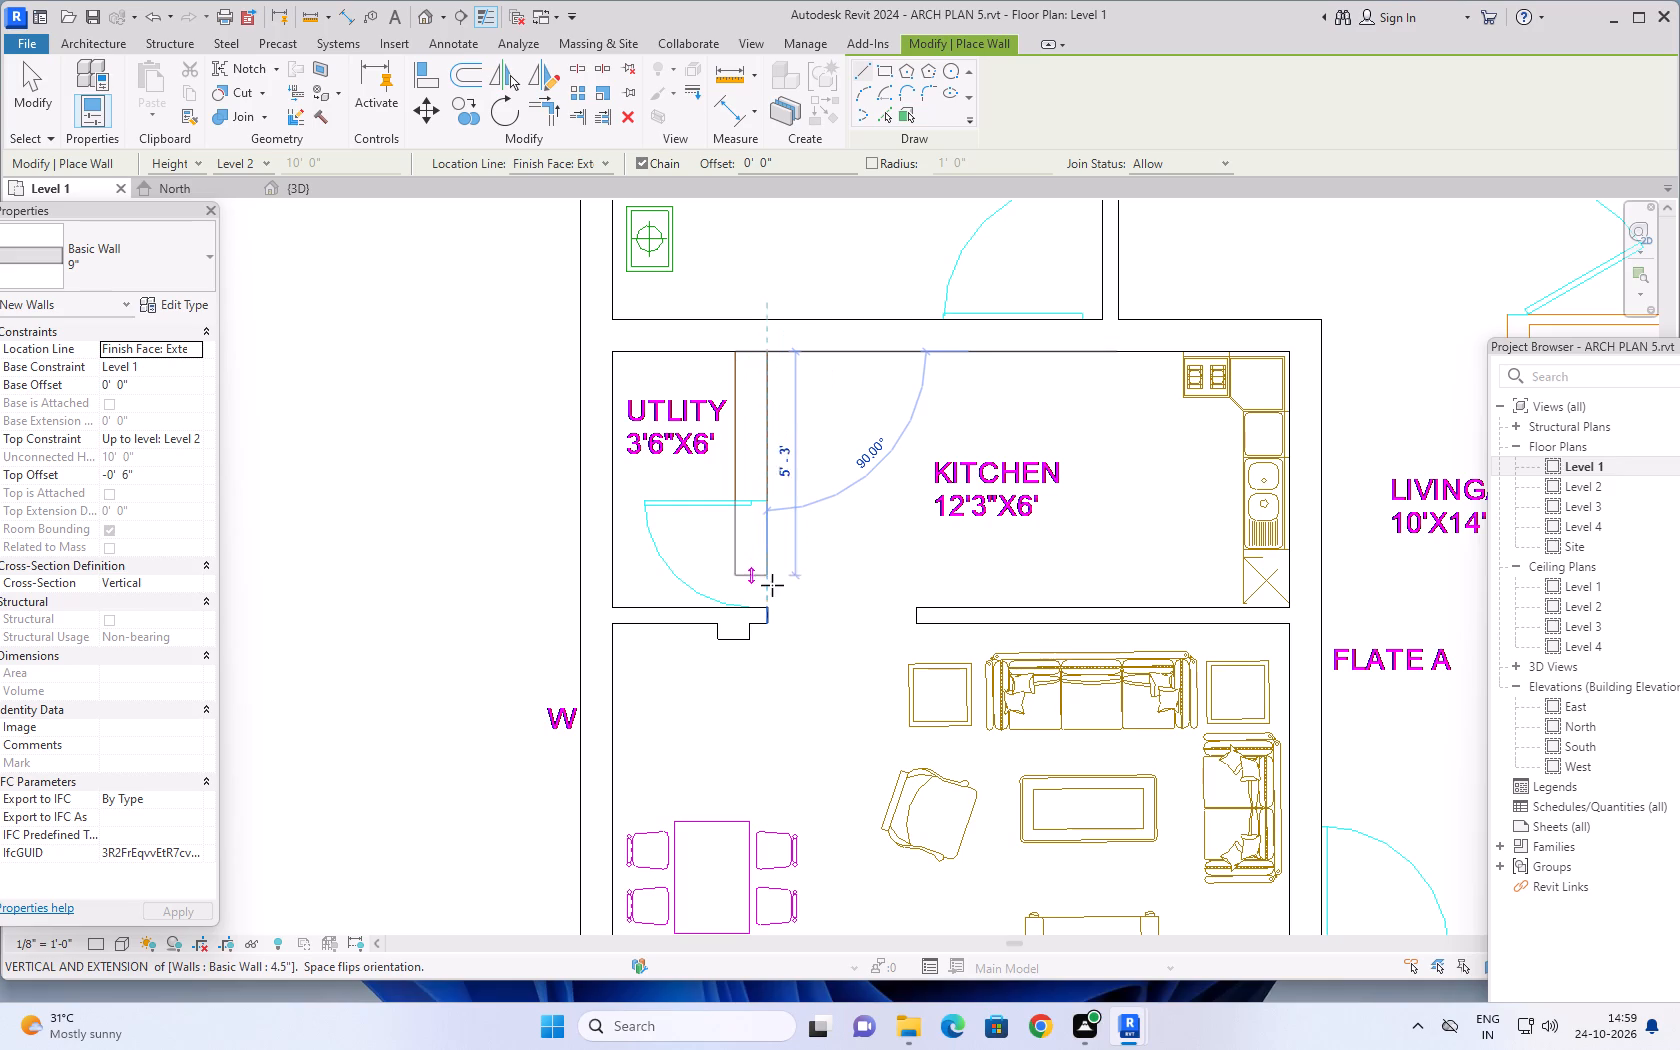
{"action": "left_click", "coordinate": [774, 607]}
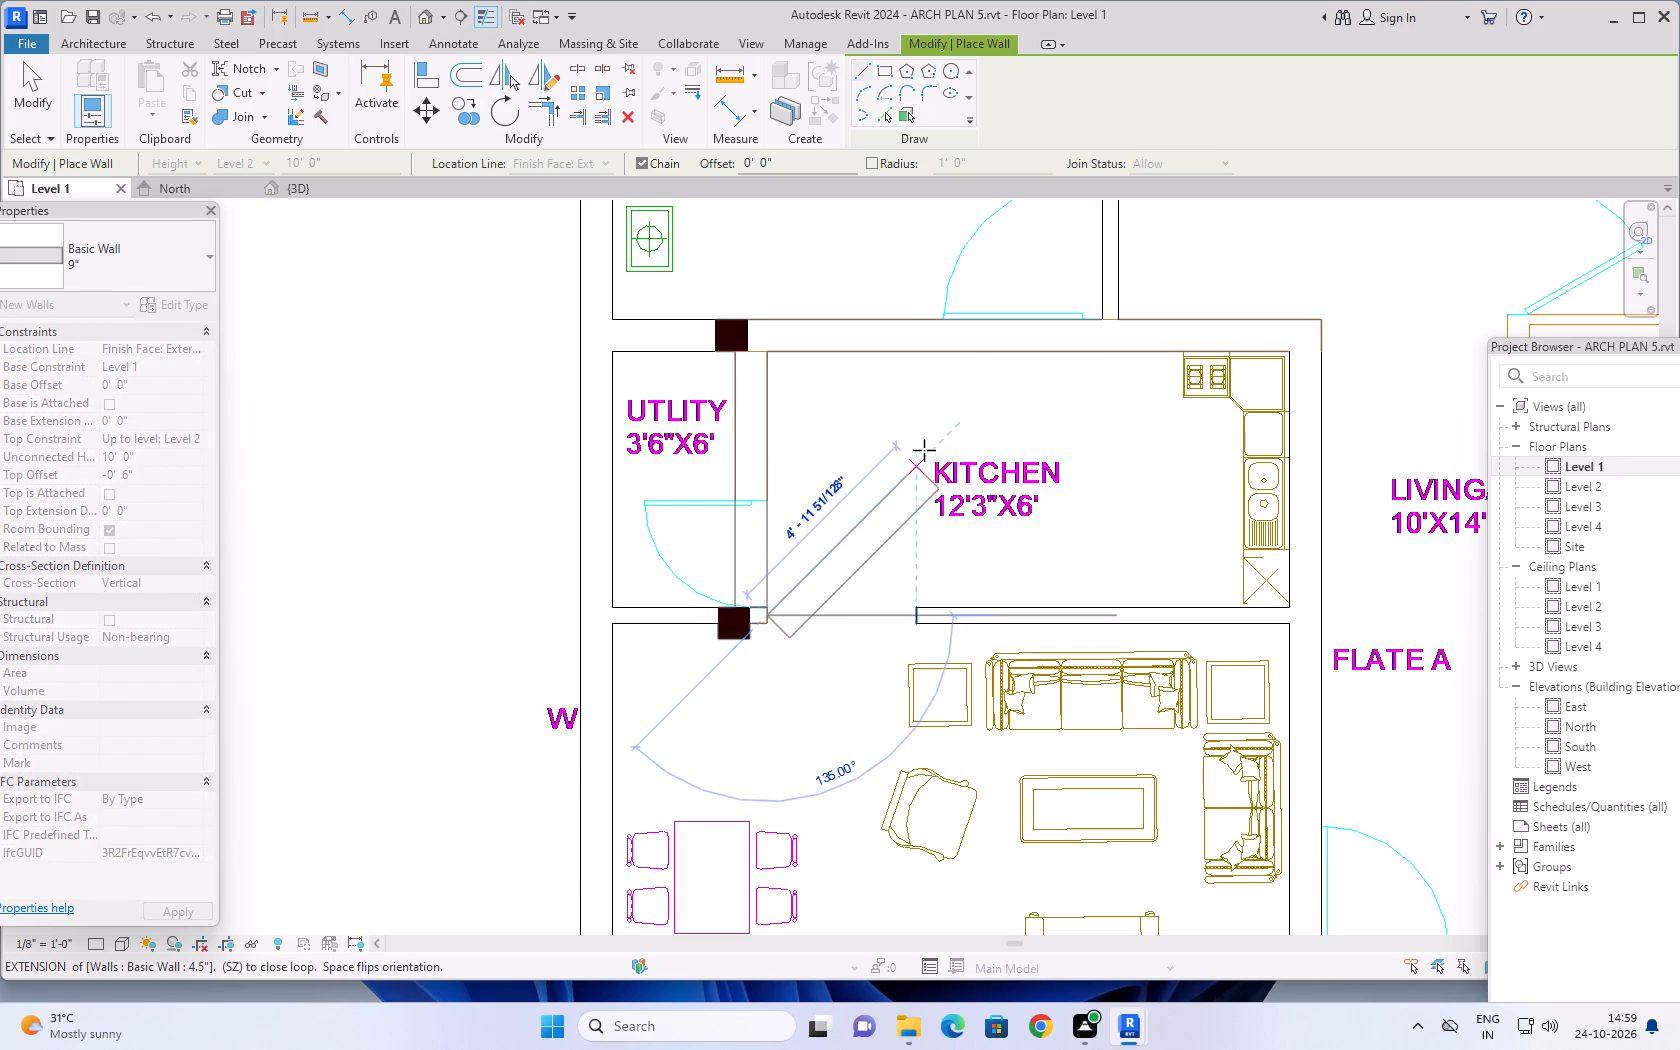
{"action": "key", "text": "Escape"}
Draw a 9" wall across the marked window opening in the upper exterior wall of the 11'6"x9'7.5" bedroom.
{"action": "scroll", "coordinate": [925, 444], "scroll_direction": "down", "scroll_amount": 9}
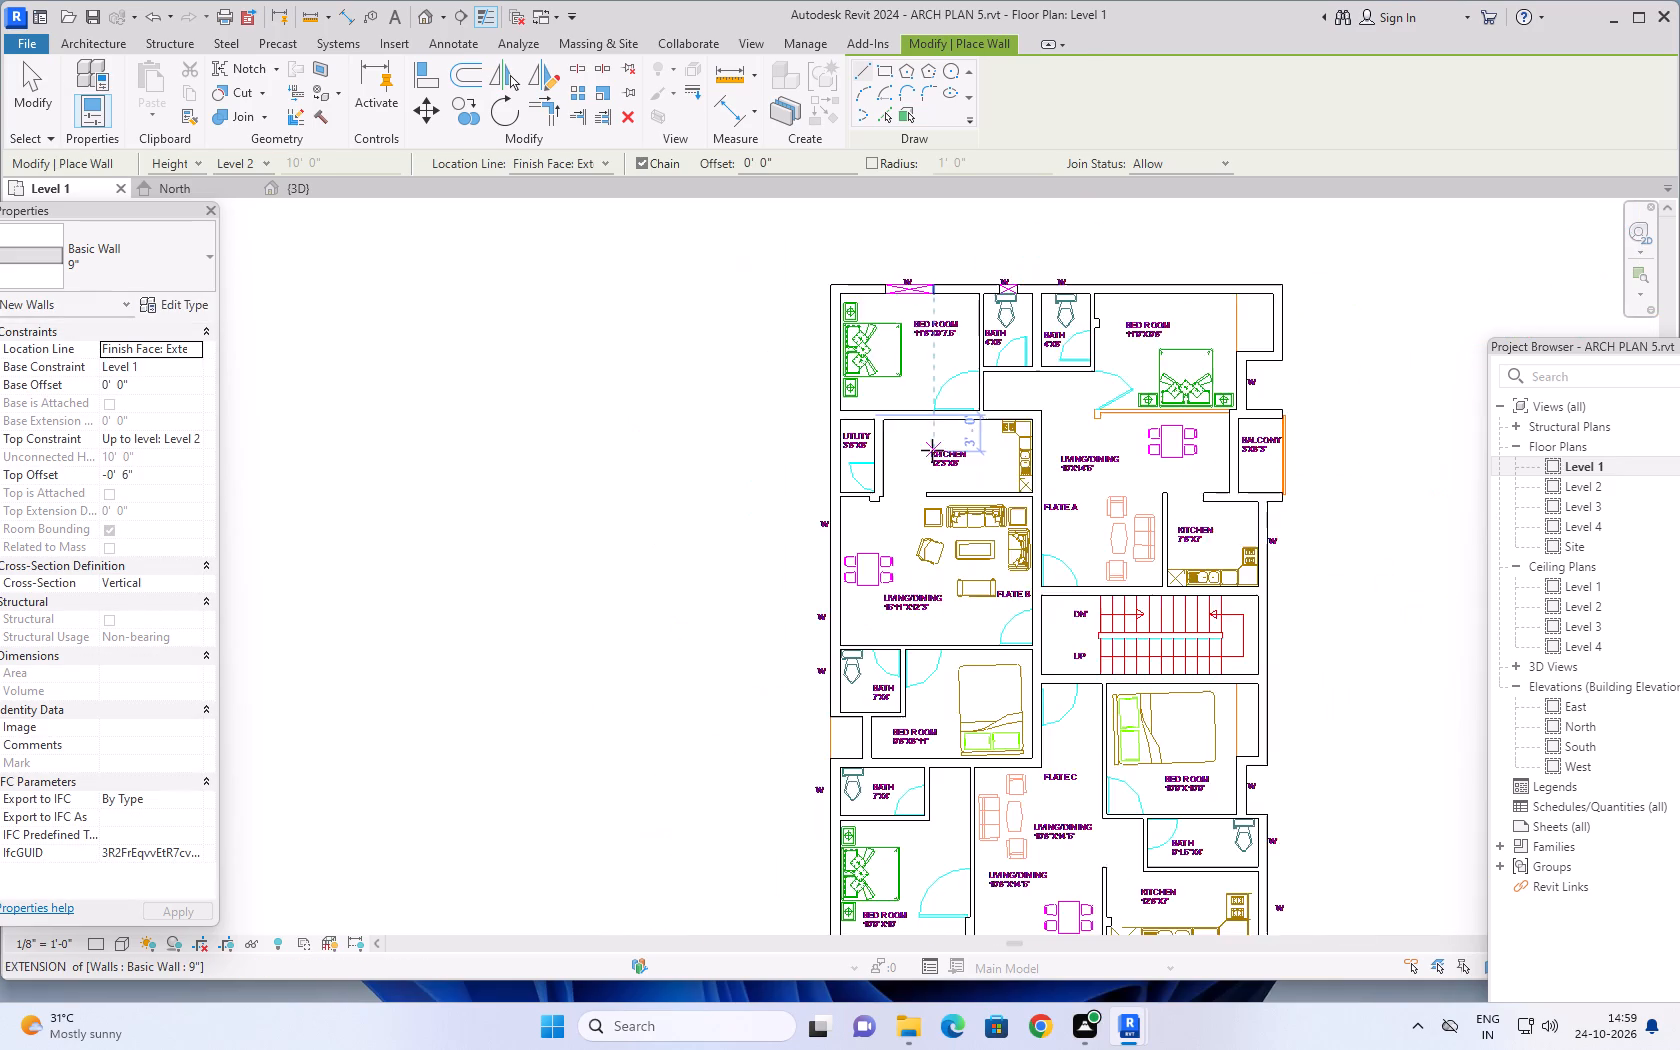
{"action": "scroll", "coordinate": [932, 450], "scroll_direction": "down", "scroll_amount": 2}
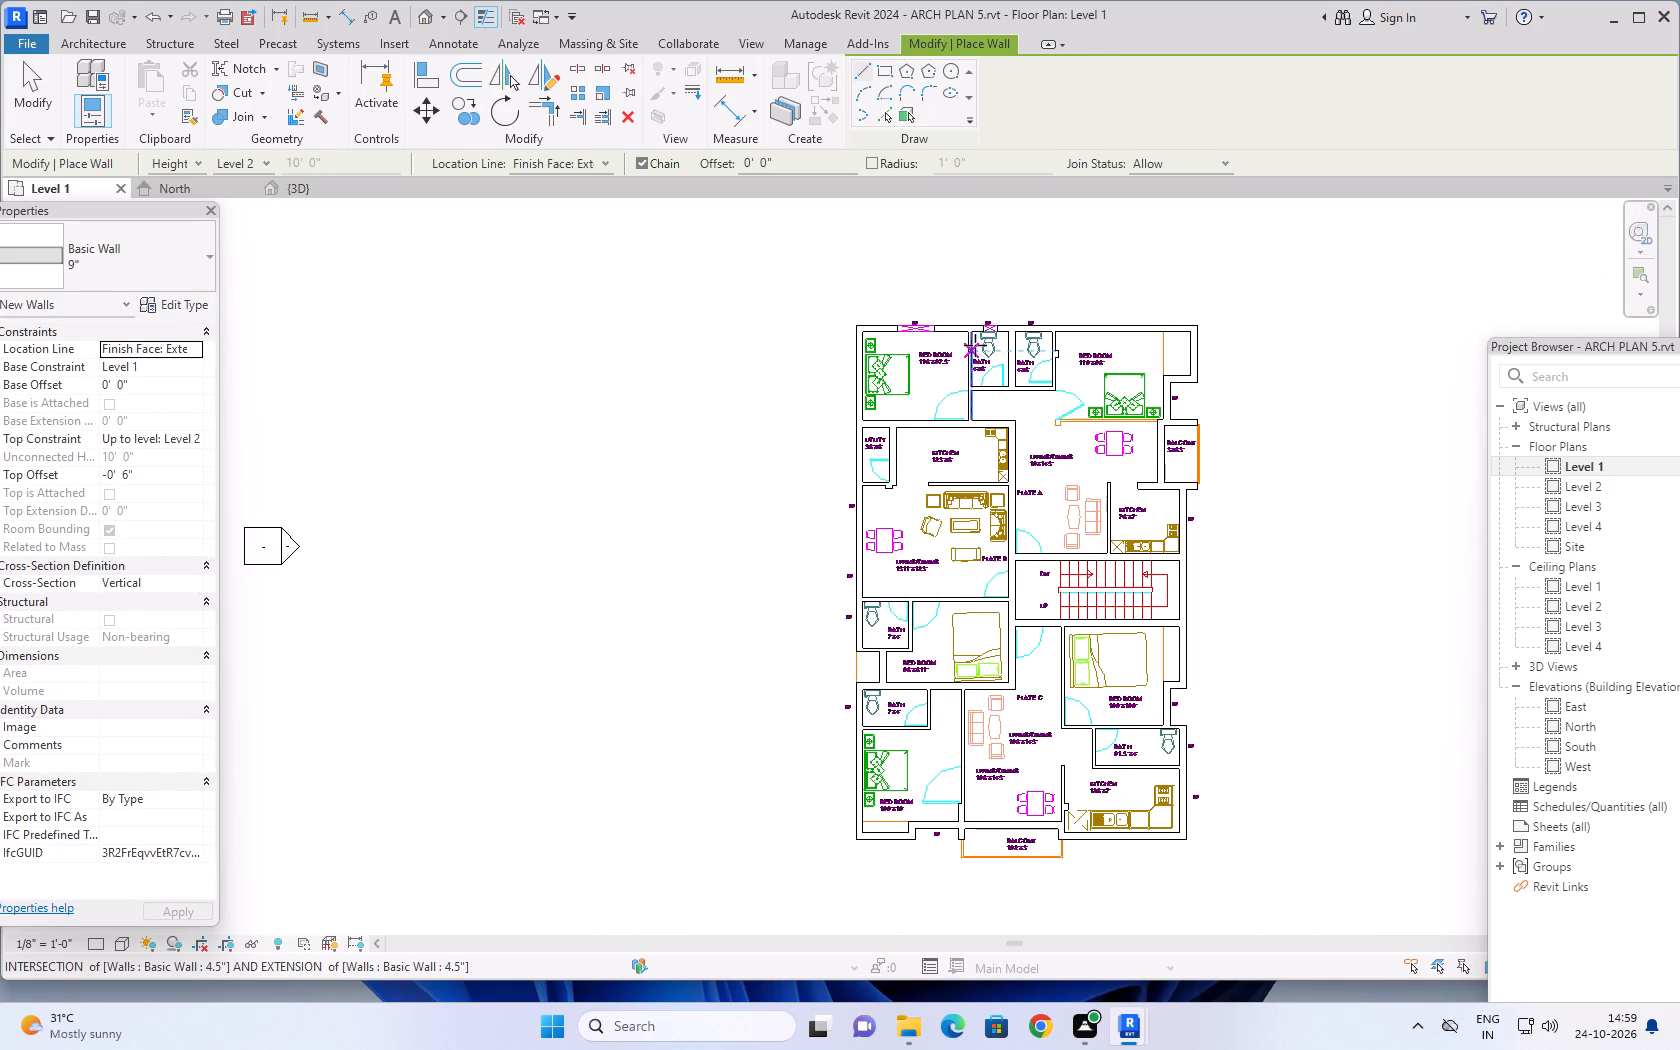
{"action": "scroll", "coordinate": [1034, 392], "scroll_direction": "up", "scroll_amount": 4}
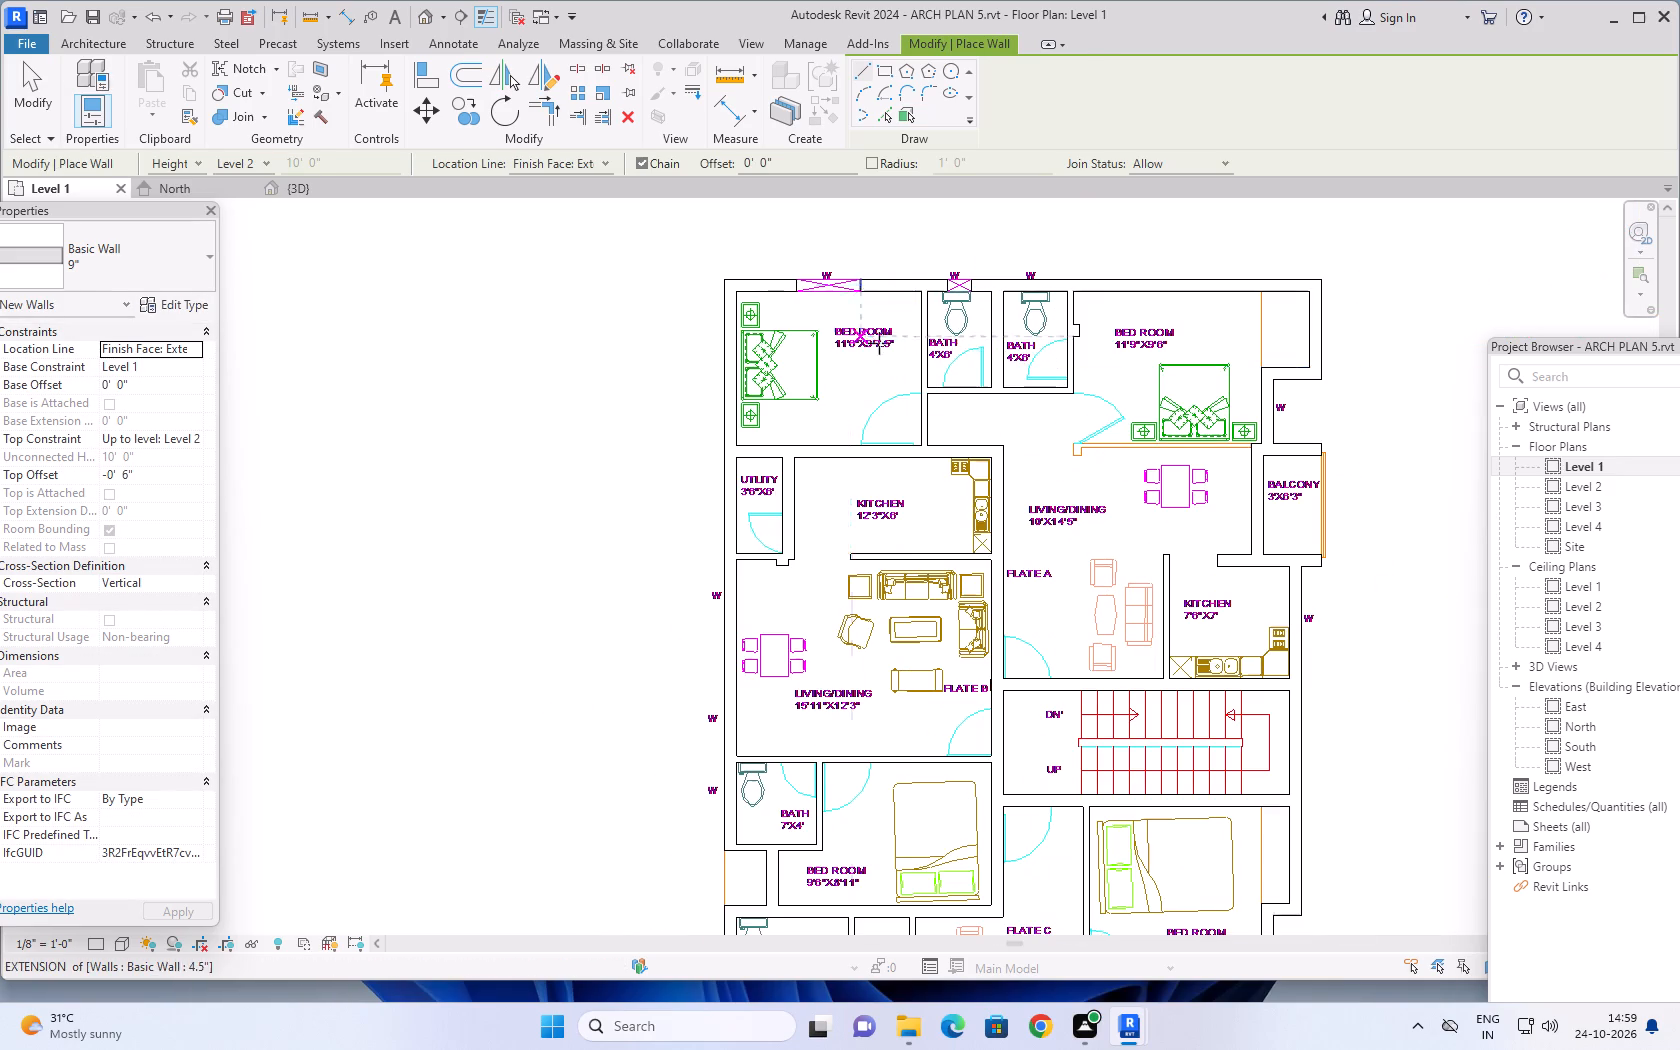
{"action": "middle_click_drag", "start_coordinate": [891, 319], "coordinate": [715, 605]}
{"action": "scroll", "coordinate": [628, 549], "scroll_direction": "up", "scroll_amount": 10}
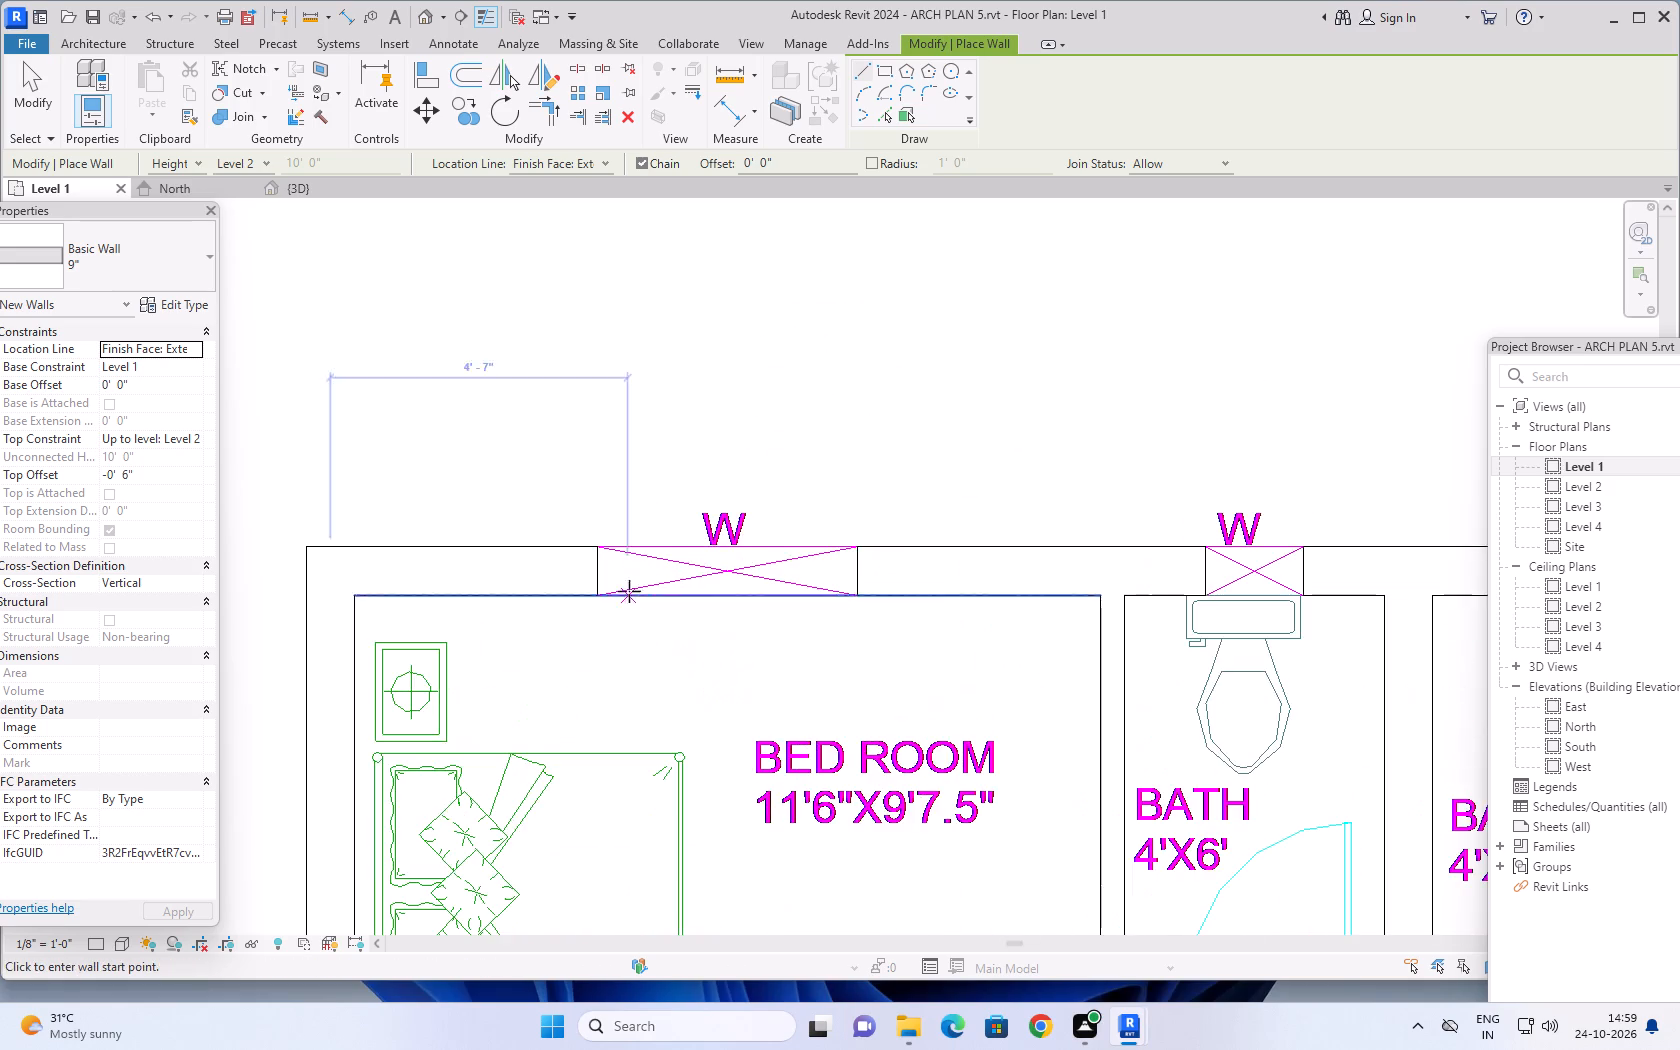
{"action": "scroll", "coordinate": [628, 590], "scroll_direction": "up", "scroll_amount": 4}
{"action": "left_click", "coordinate": [575, 515]}
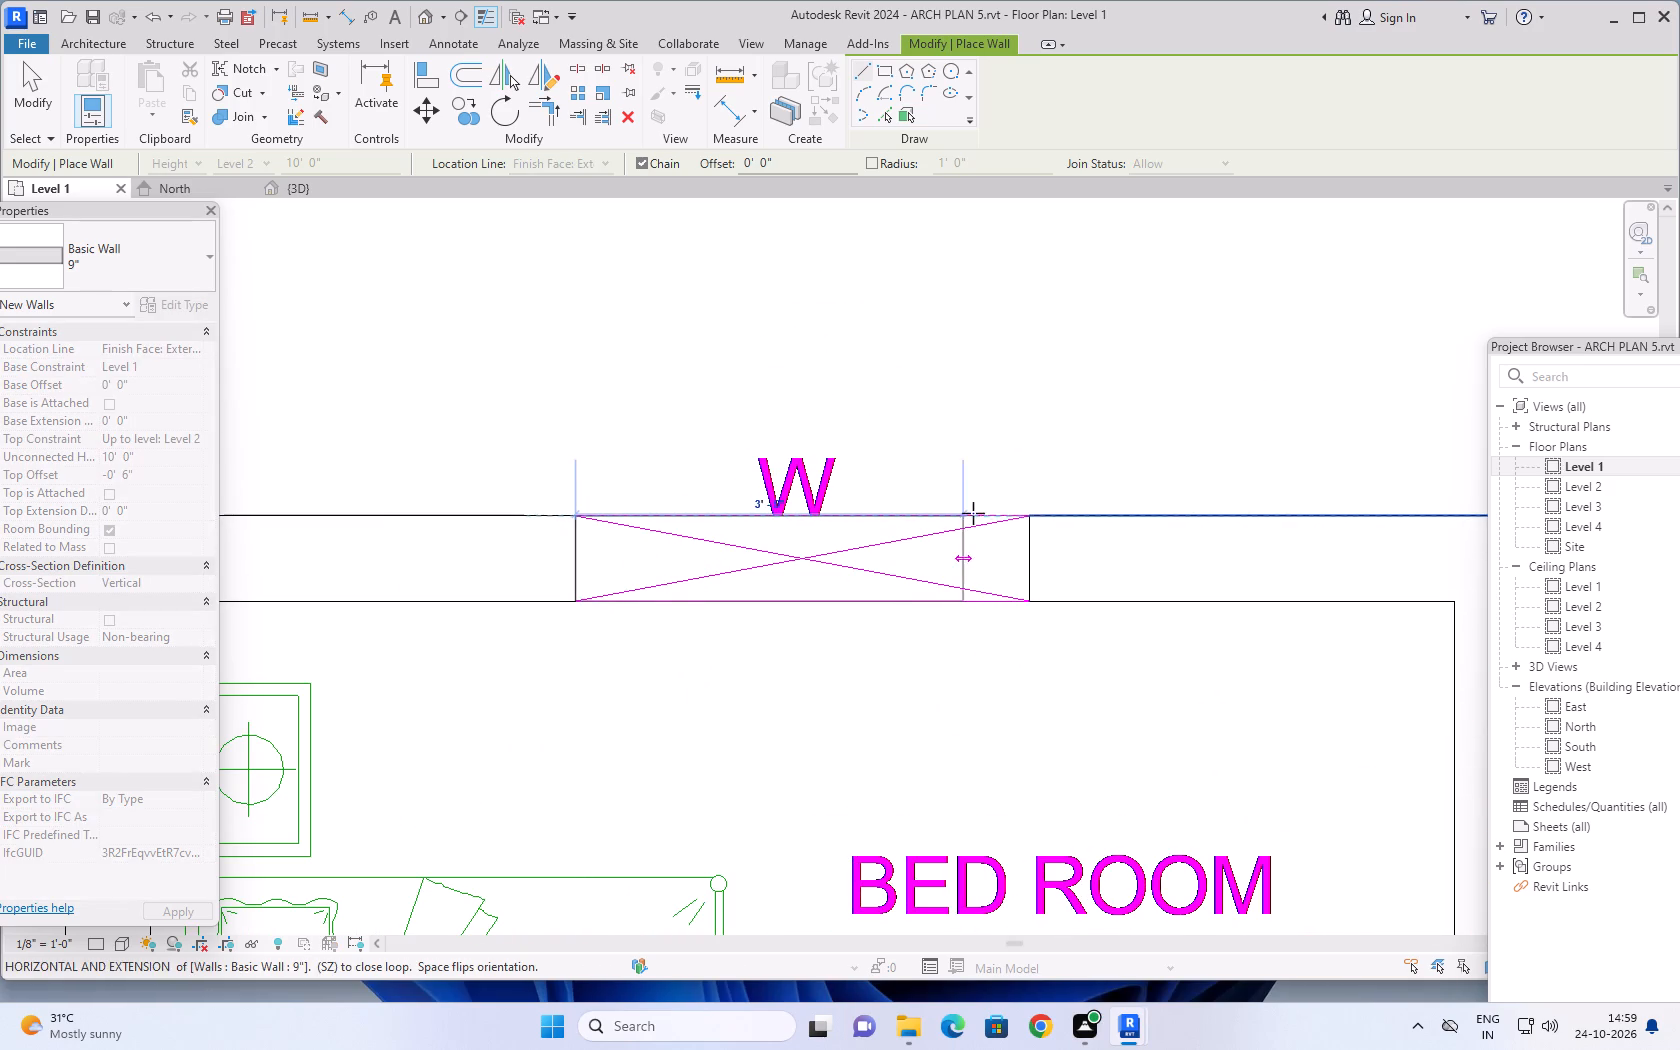
{"action": "left_click", "coordinate": [1030, 518]}
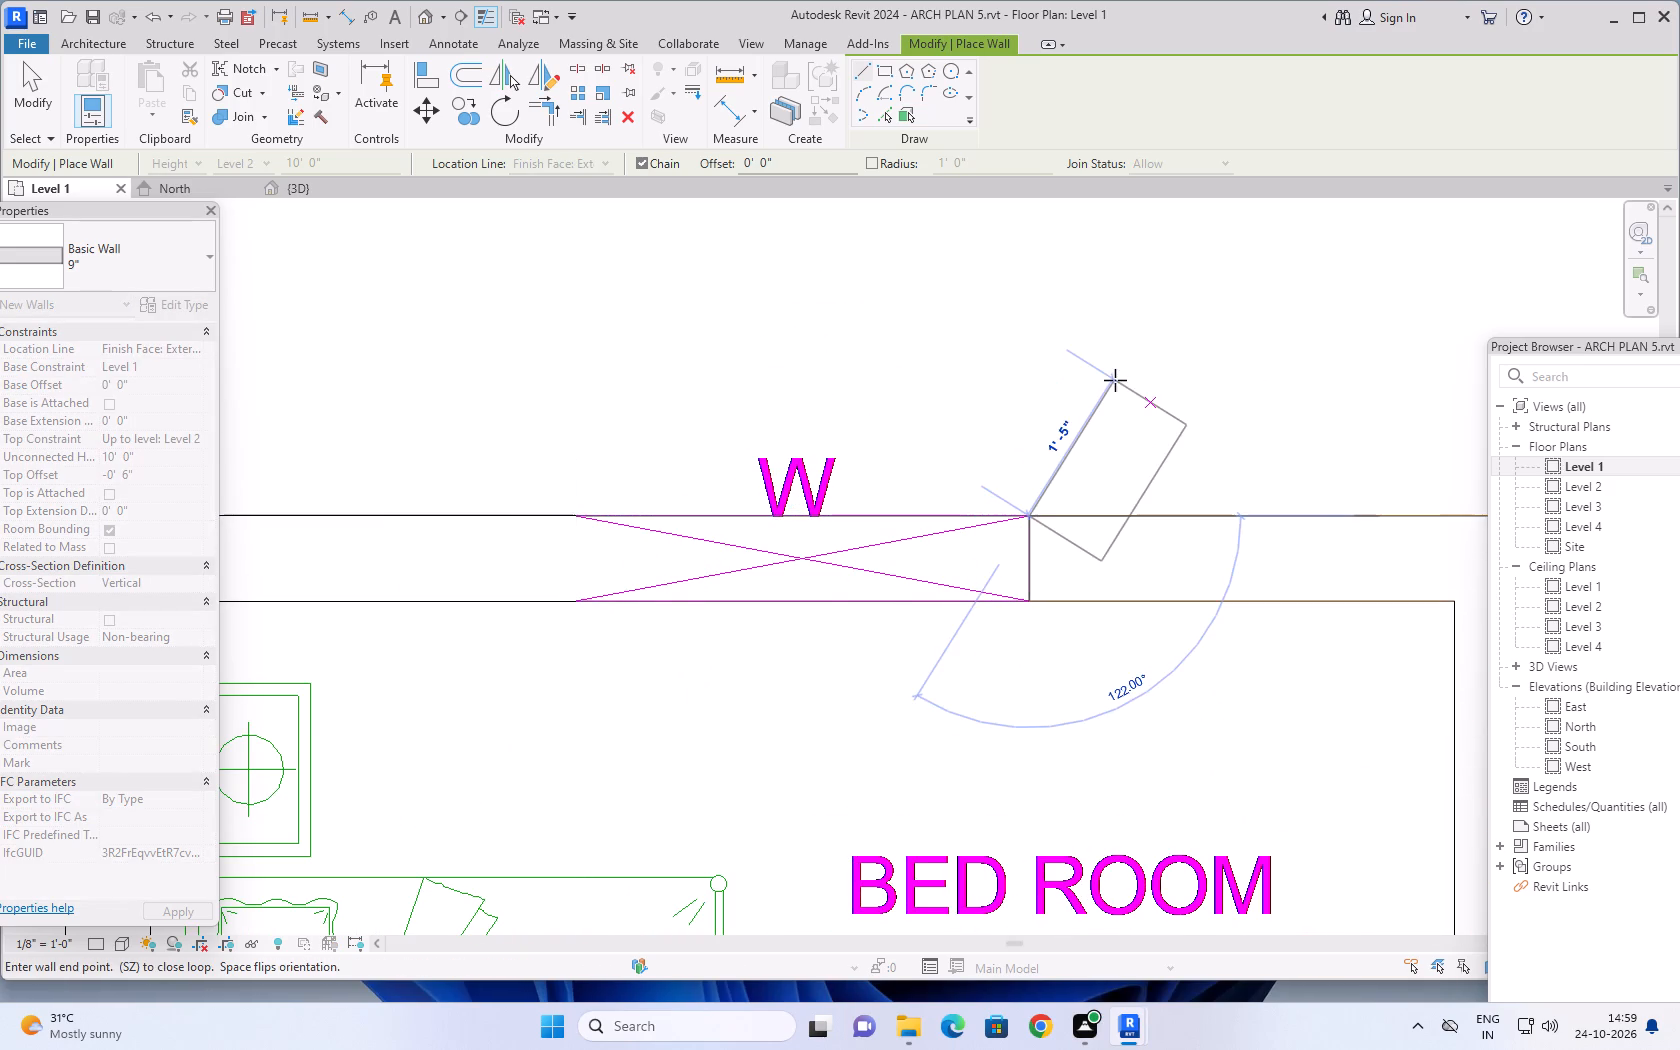
{"action": "scroll", "coordinate": [1117, 380], "scroll_direction": "down", "scroll_amount": 7}
{"action": "middle_click_drag", "start_coordinate": [1159, 377], "coordinate": [889, 478]}
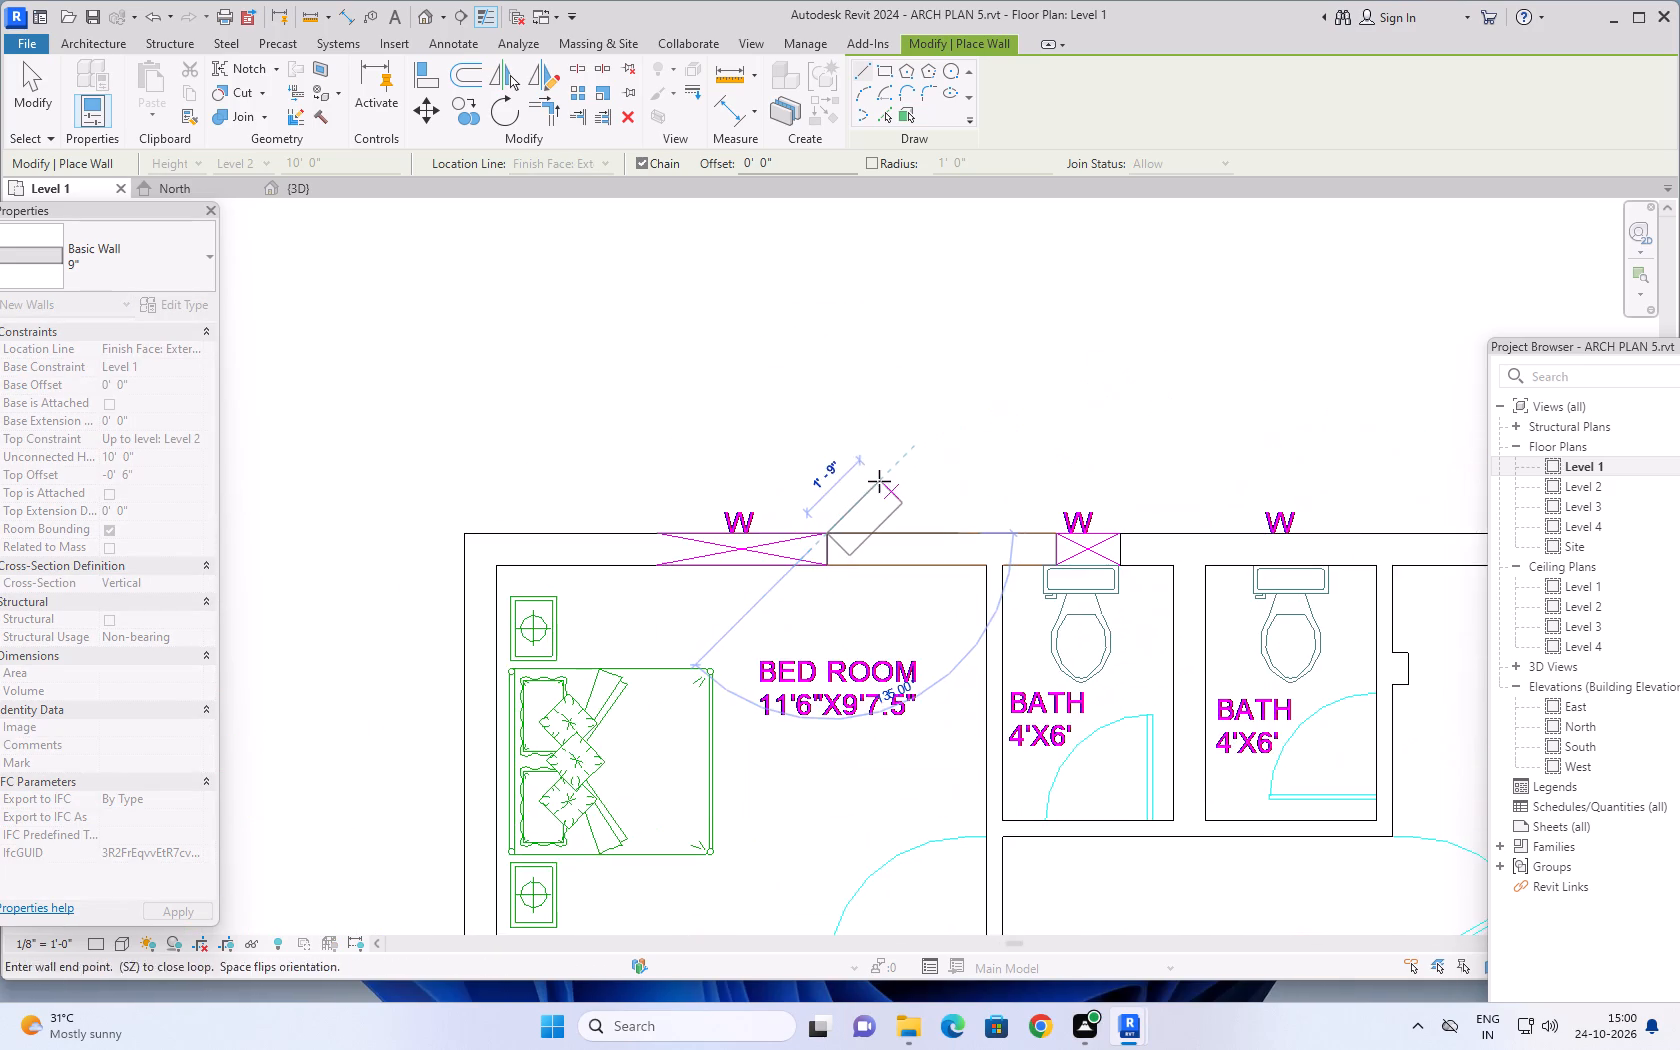
{"action": "key", "text": "Escape"}
Draw a 1'-6" long segment of 9" wall across the window opening of the 4'x6' bath adjoining the 11'6"x9'7.5" bedroom.
{"action": "middle_click_drag", "start_coordinate": [1026, 476], "coordinate": [565, 542]}
{"action": "scroll", "coordinate": [694, 509], "scroll_direction": "down", "scroll_amount": 5}
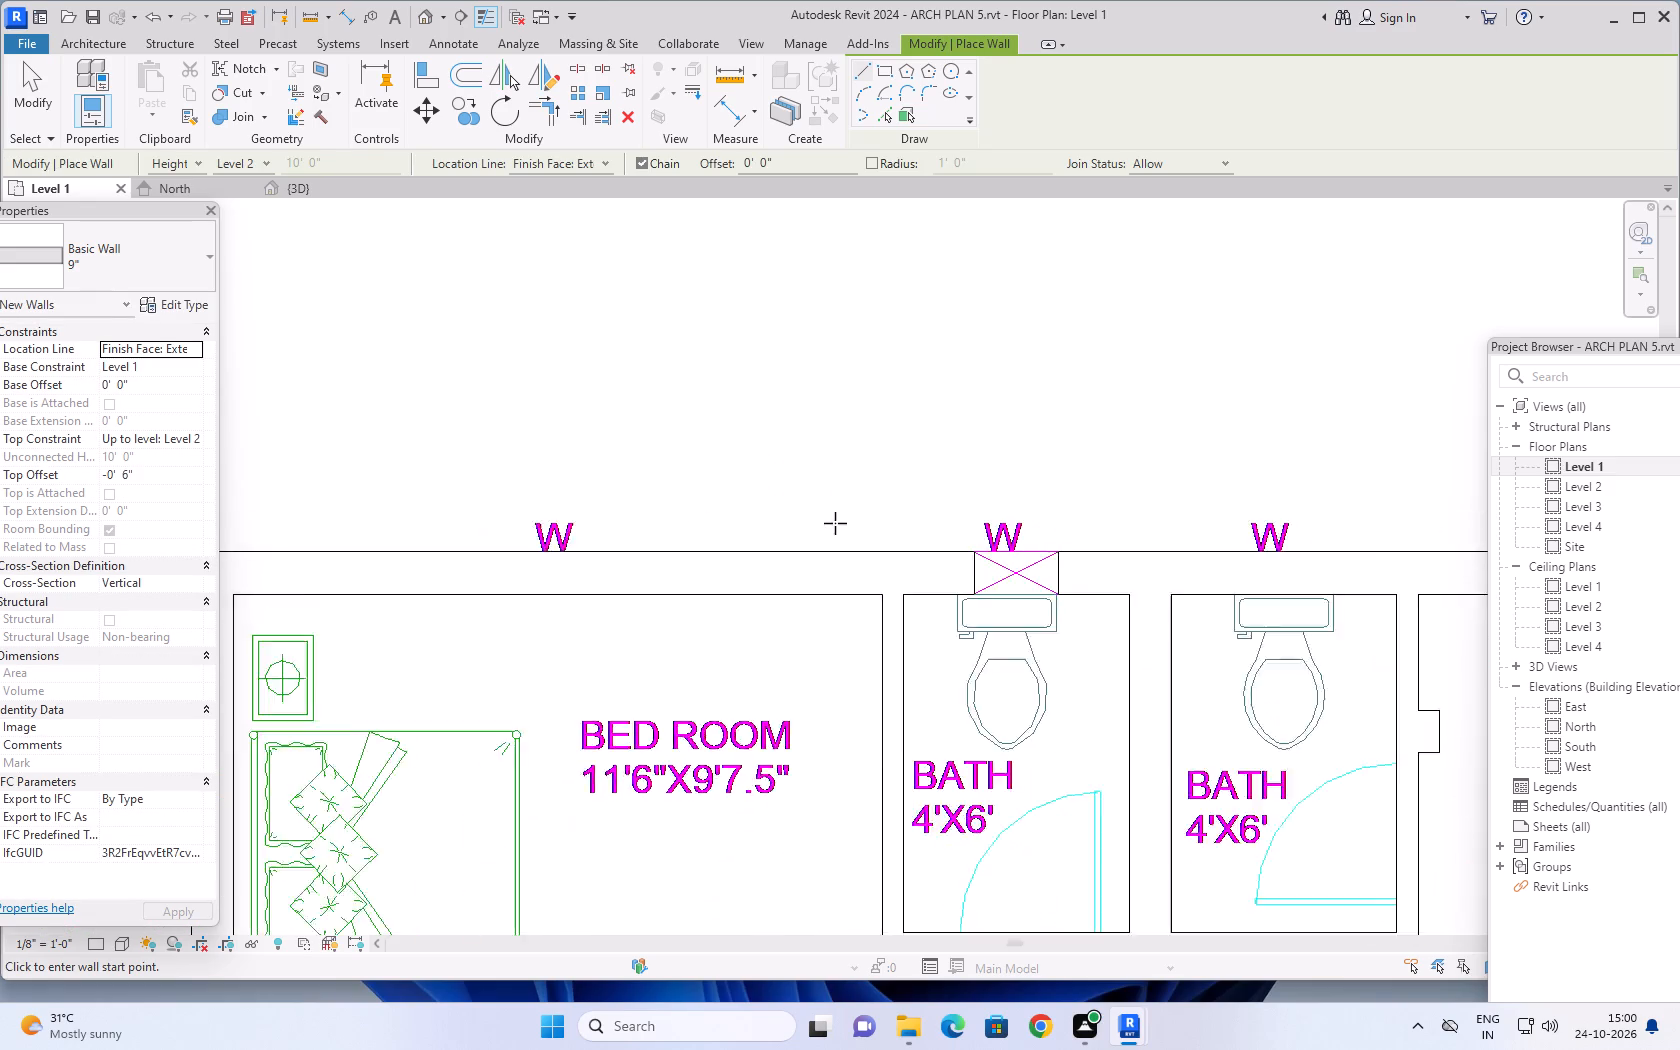
{"action": "scroll", "coordinate": [835, 523], "scroll_direction": "down", "scroll_amount": 2}
{"action": "middle_click_drag", "start_coordinate": [867, 491], "coordinate": [510, 531]}
{"action": "scroll", "coordinate": [651, 602], "scroll_direction": "up", "scroll_amount": 5}
{"action": "scroll", "coordinate": [571, 575], "scroll_direction": "up", "scroll_amount": 5}
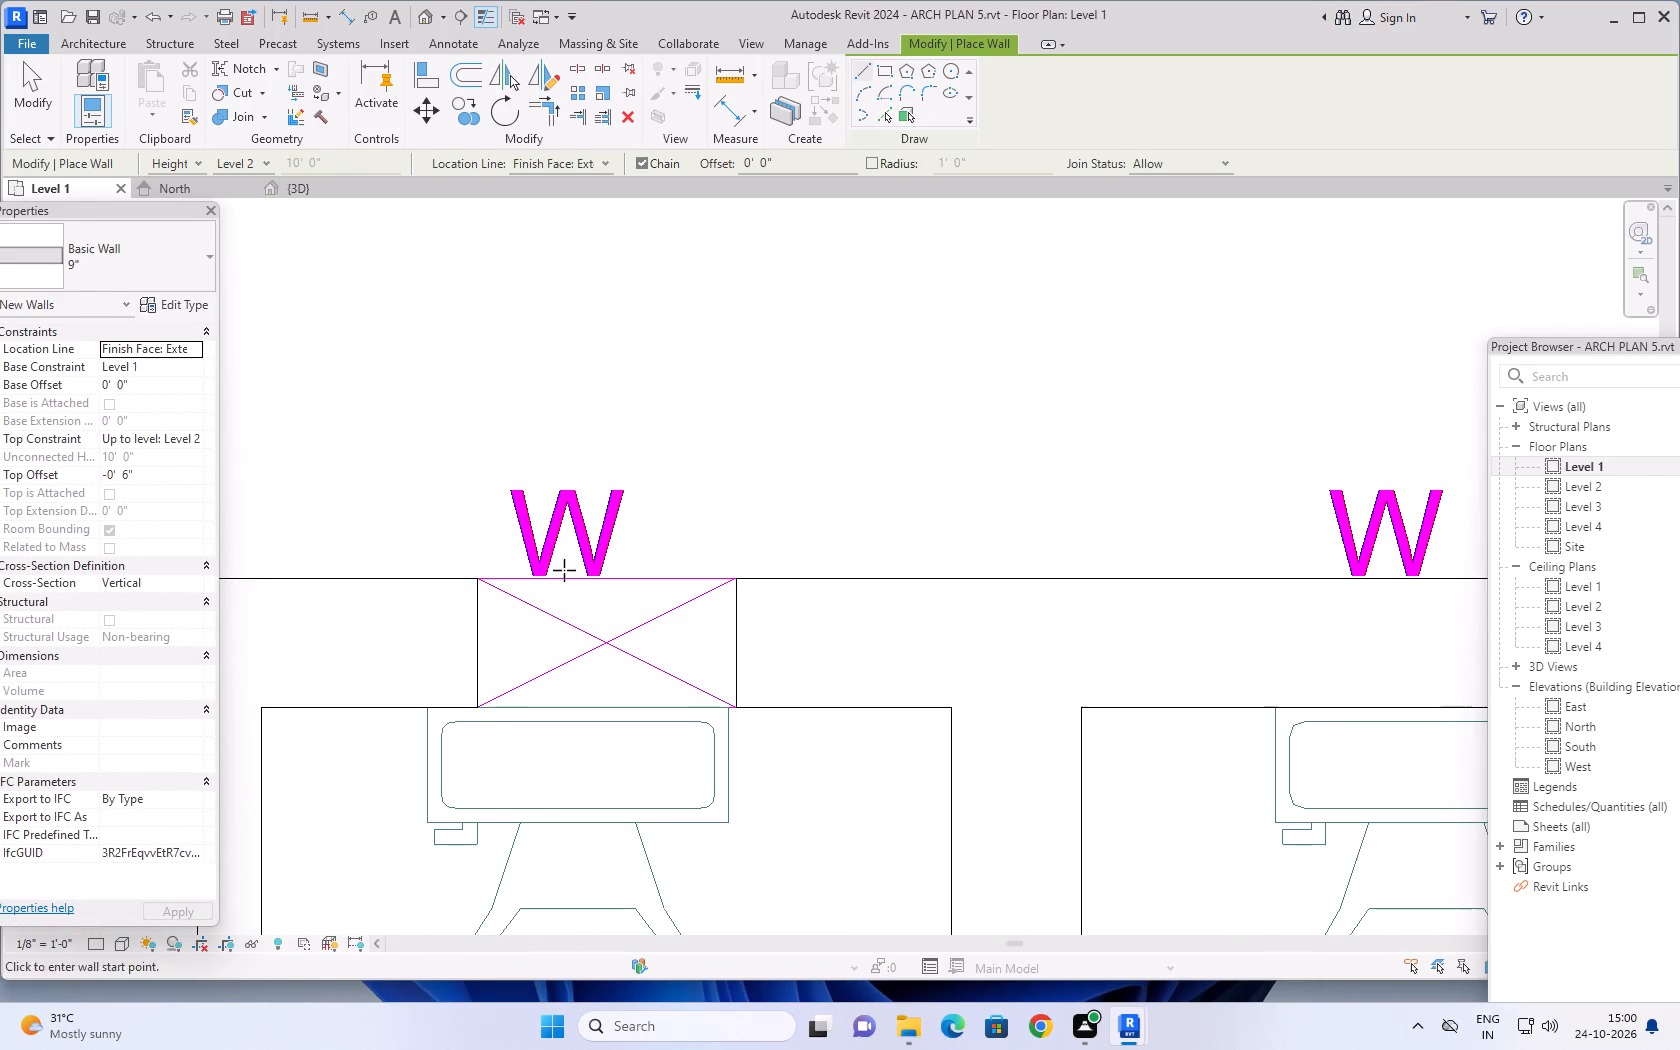
{"action": "left_click", "coordinate": [477, 574]}
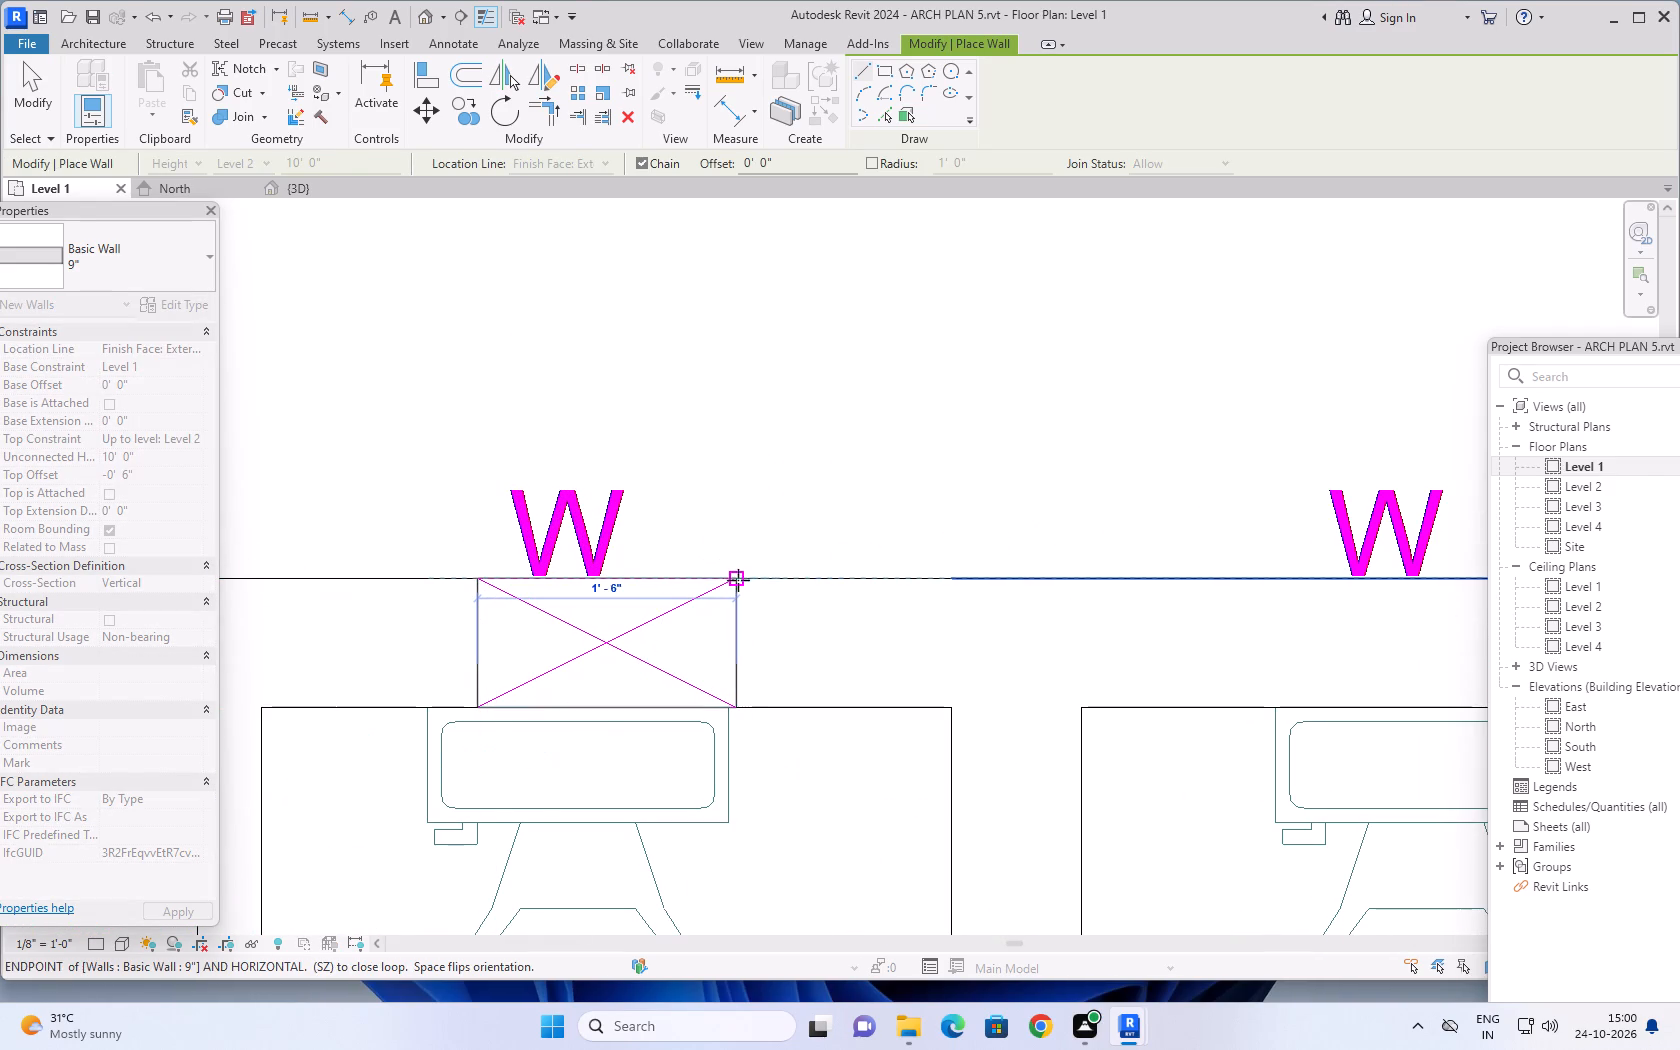
{"action": "left_click", "coordinate": [740, 582]}
{"action": "key", "text": "Escape"}
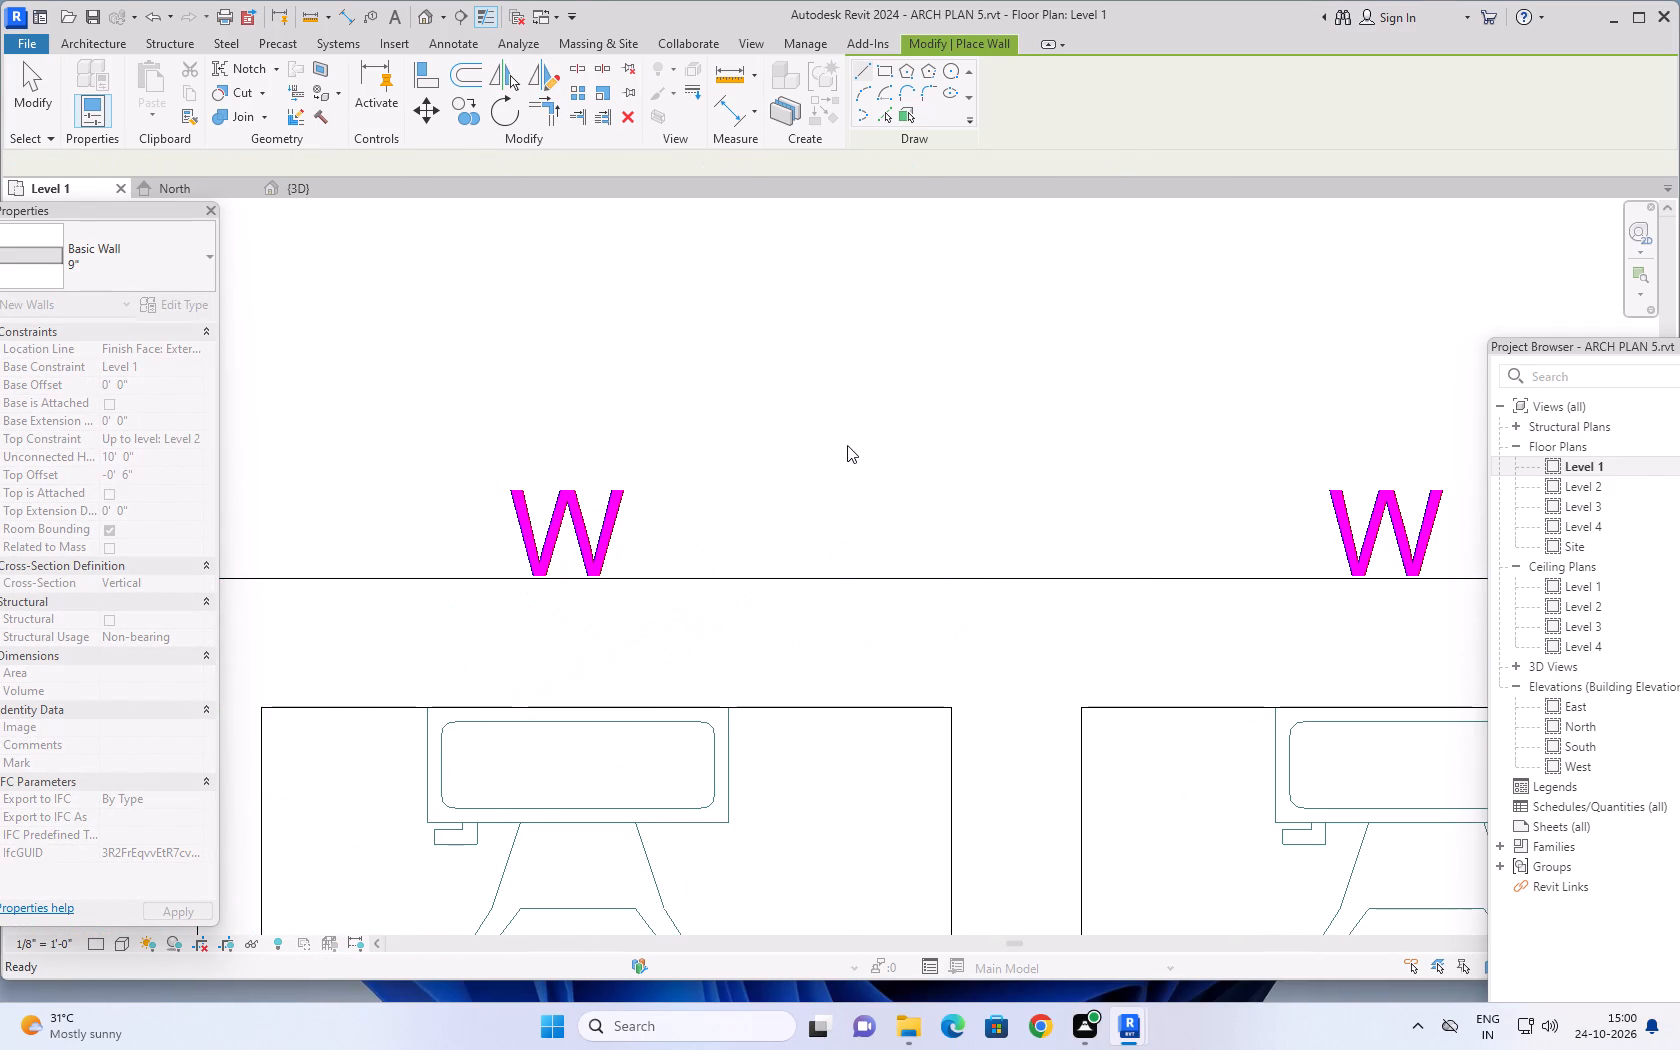
Review the whole Level 1 plan for wall gaps and partitions still undrawn, and end wall placement.
{"action": "scroll", "coordinate": [828, 455], "scroll_direction": "down", "scroll_amount": 17}
{"action": "scroll", "coordinate": [936, 406], "scroll_direction": "down", "scroll_amount": 3}
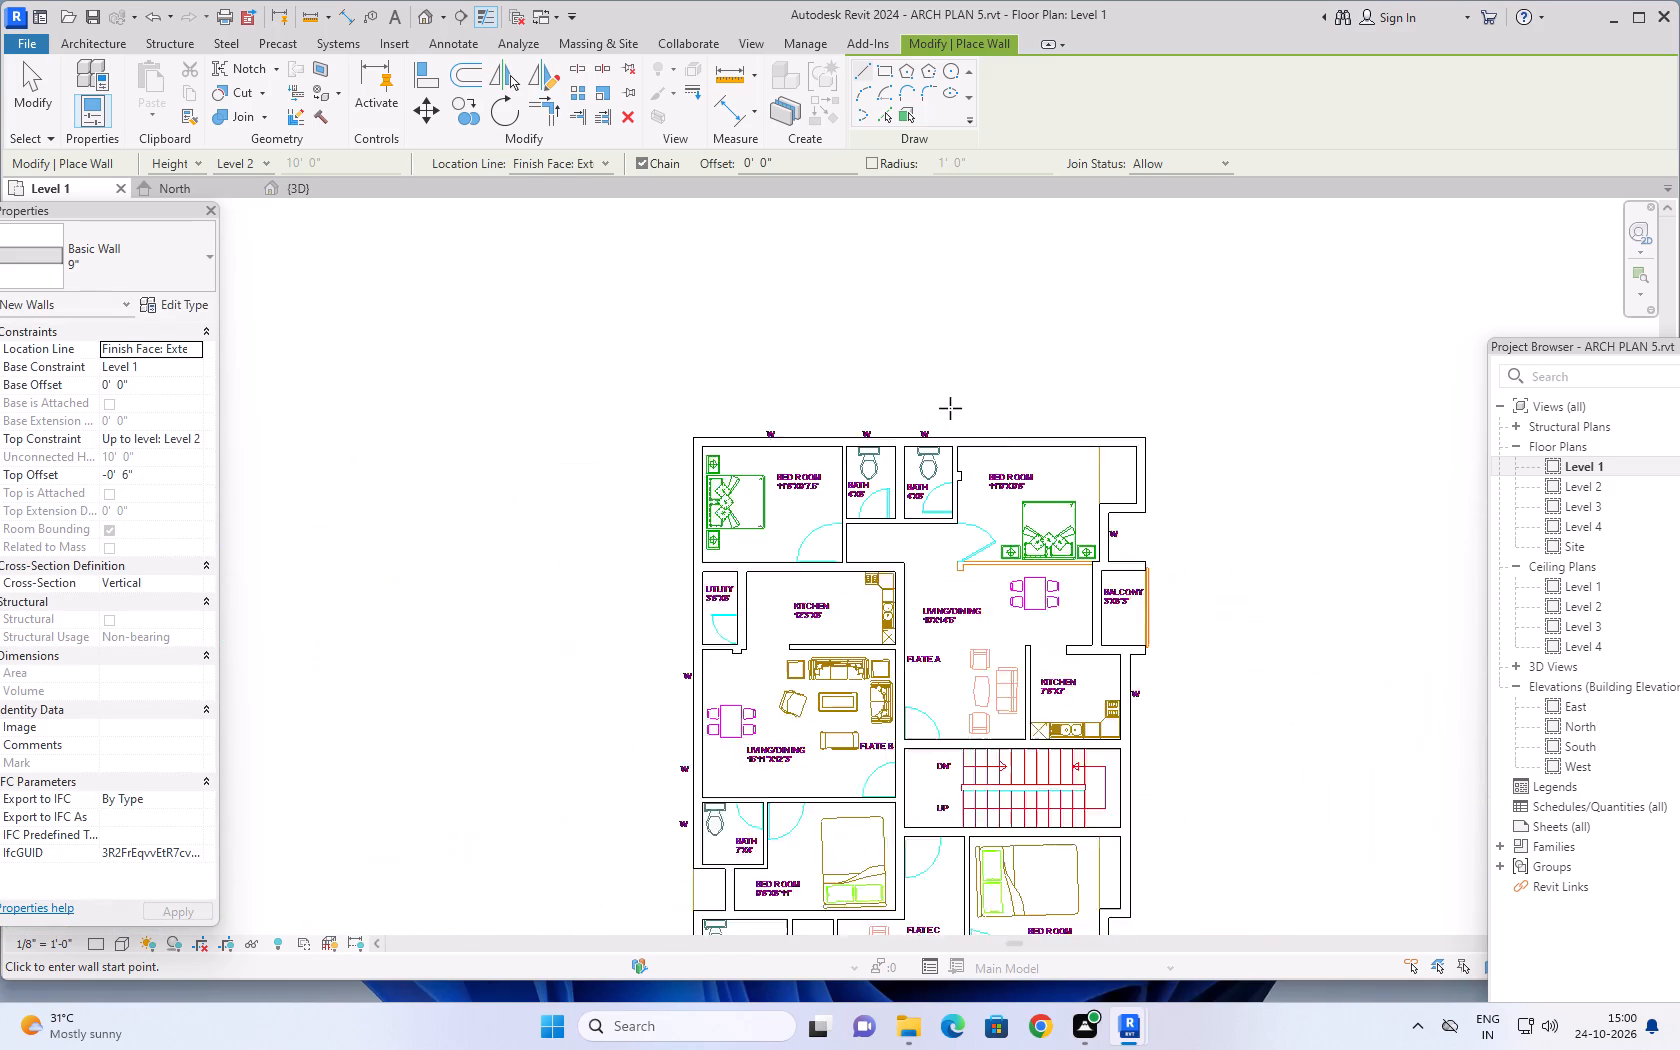
{"action": "middle_click_drag", "start_coordinate": [996, 408], "coordinate": [984, 343]}
{"action": "middle_click_drag", "start_coordinate": [1195, 545], "coordinate": [1190, 535]}
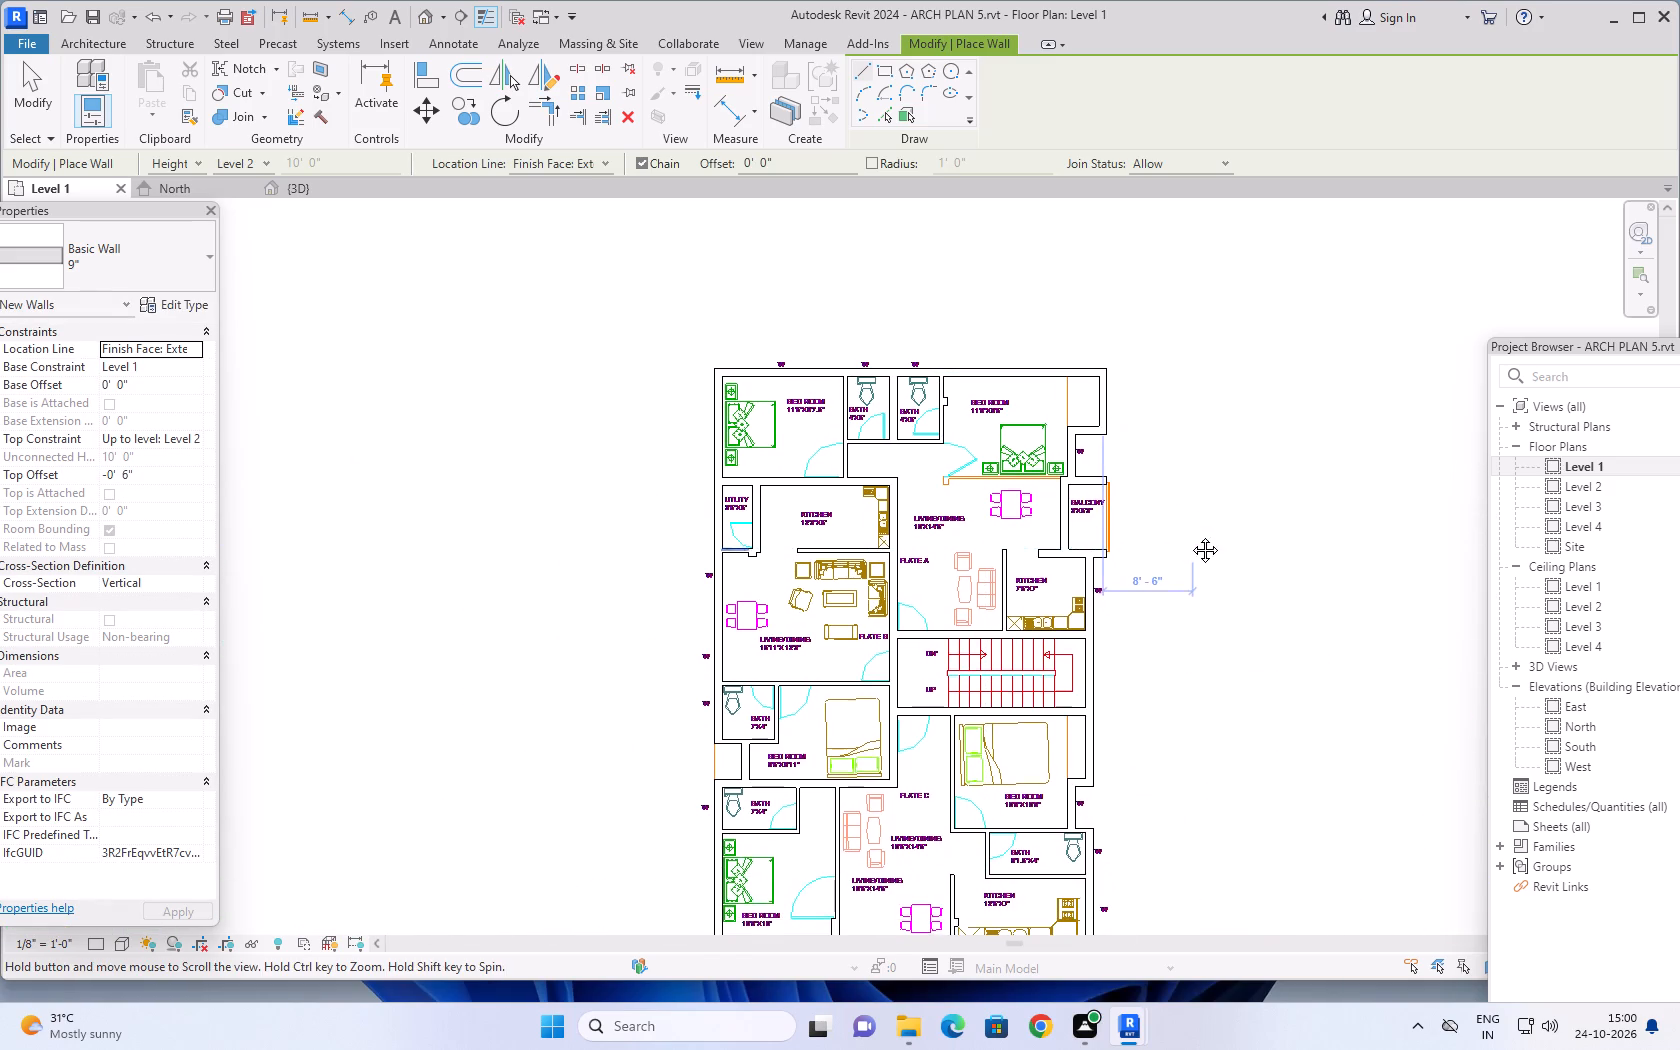
{"action": "middle_click_drag", "start_coordinate": [1190, 535], "coordinate": [1177, 451]}
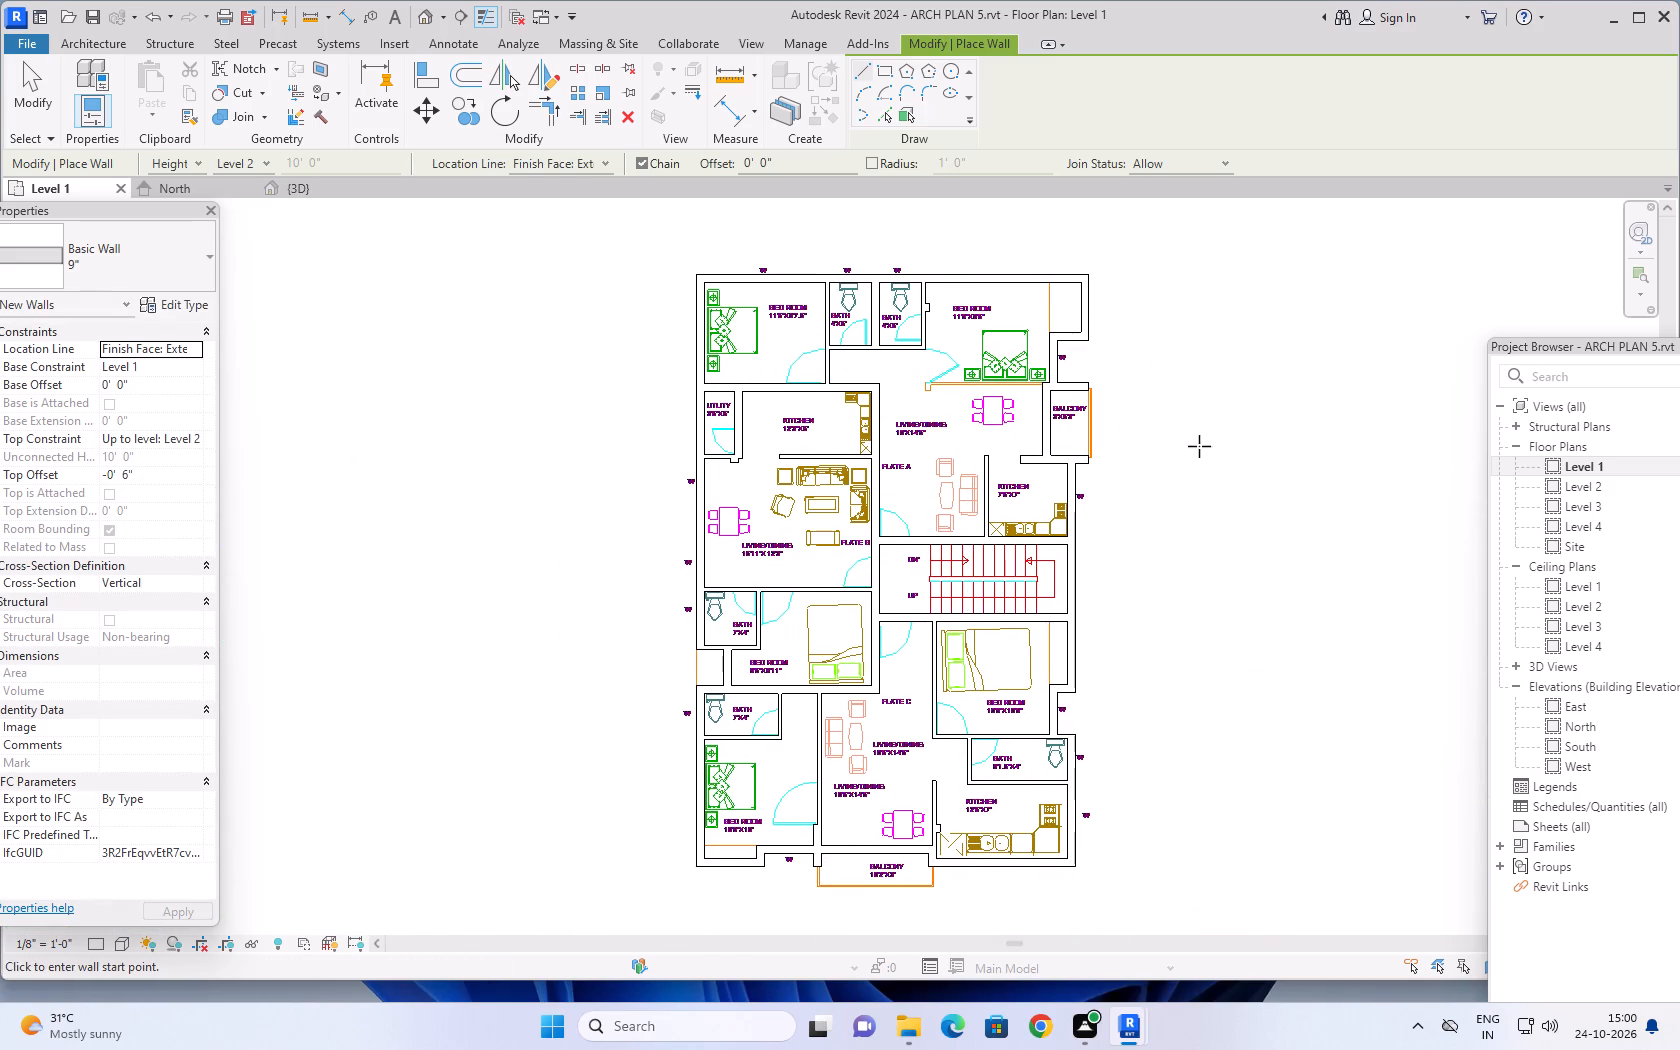
{"action": "scroll", "coordinate": [1185, 472], "scroll_direction": "down", "scroll_amount": 1}
{"action": "middle_click_drag", "start_coordinate": [1115, 469], "coordinate": [1093, 470]}
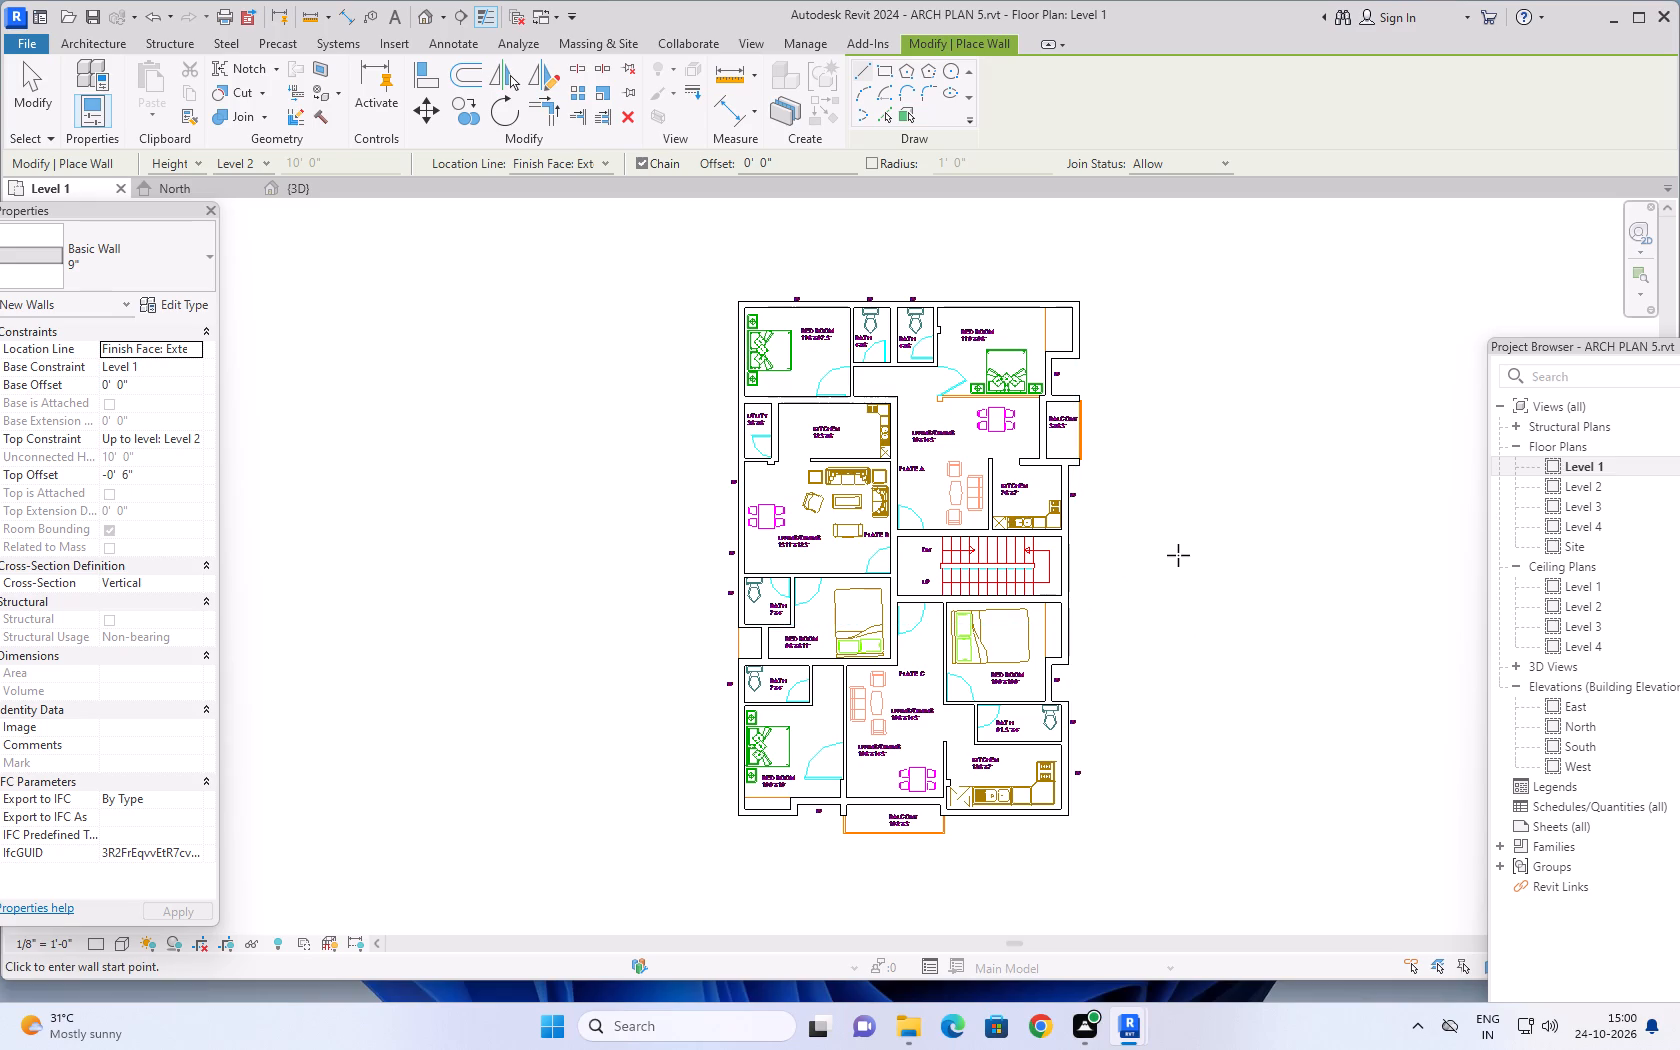
{"action": "scroll", "coordinate": [1153, 562], "scroll_direction": "up", "scroll_amount": 2}
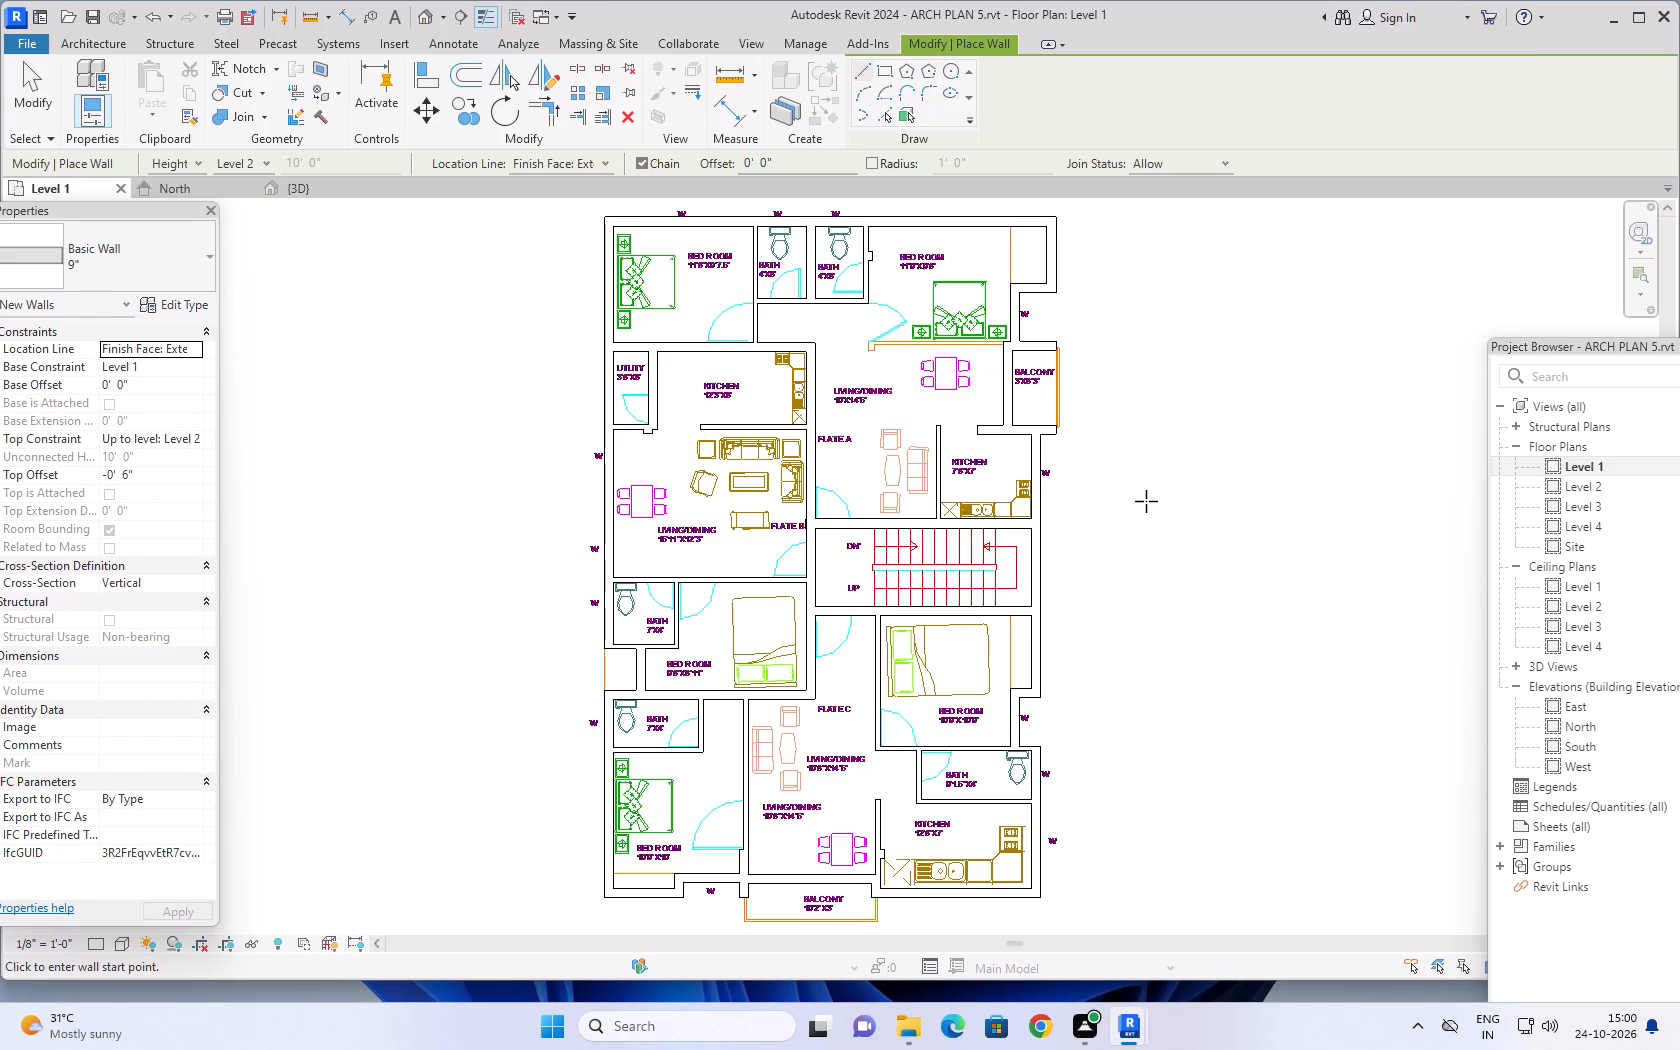
{"action": "key", "text": "Escape"}
{"action": "key", "text": "Escape"}
{"action": "key", "text": "Escape"}
{"action": "key", "text": "Escape"}
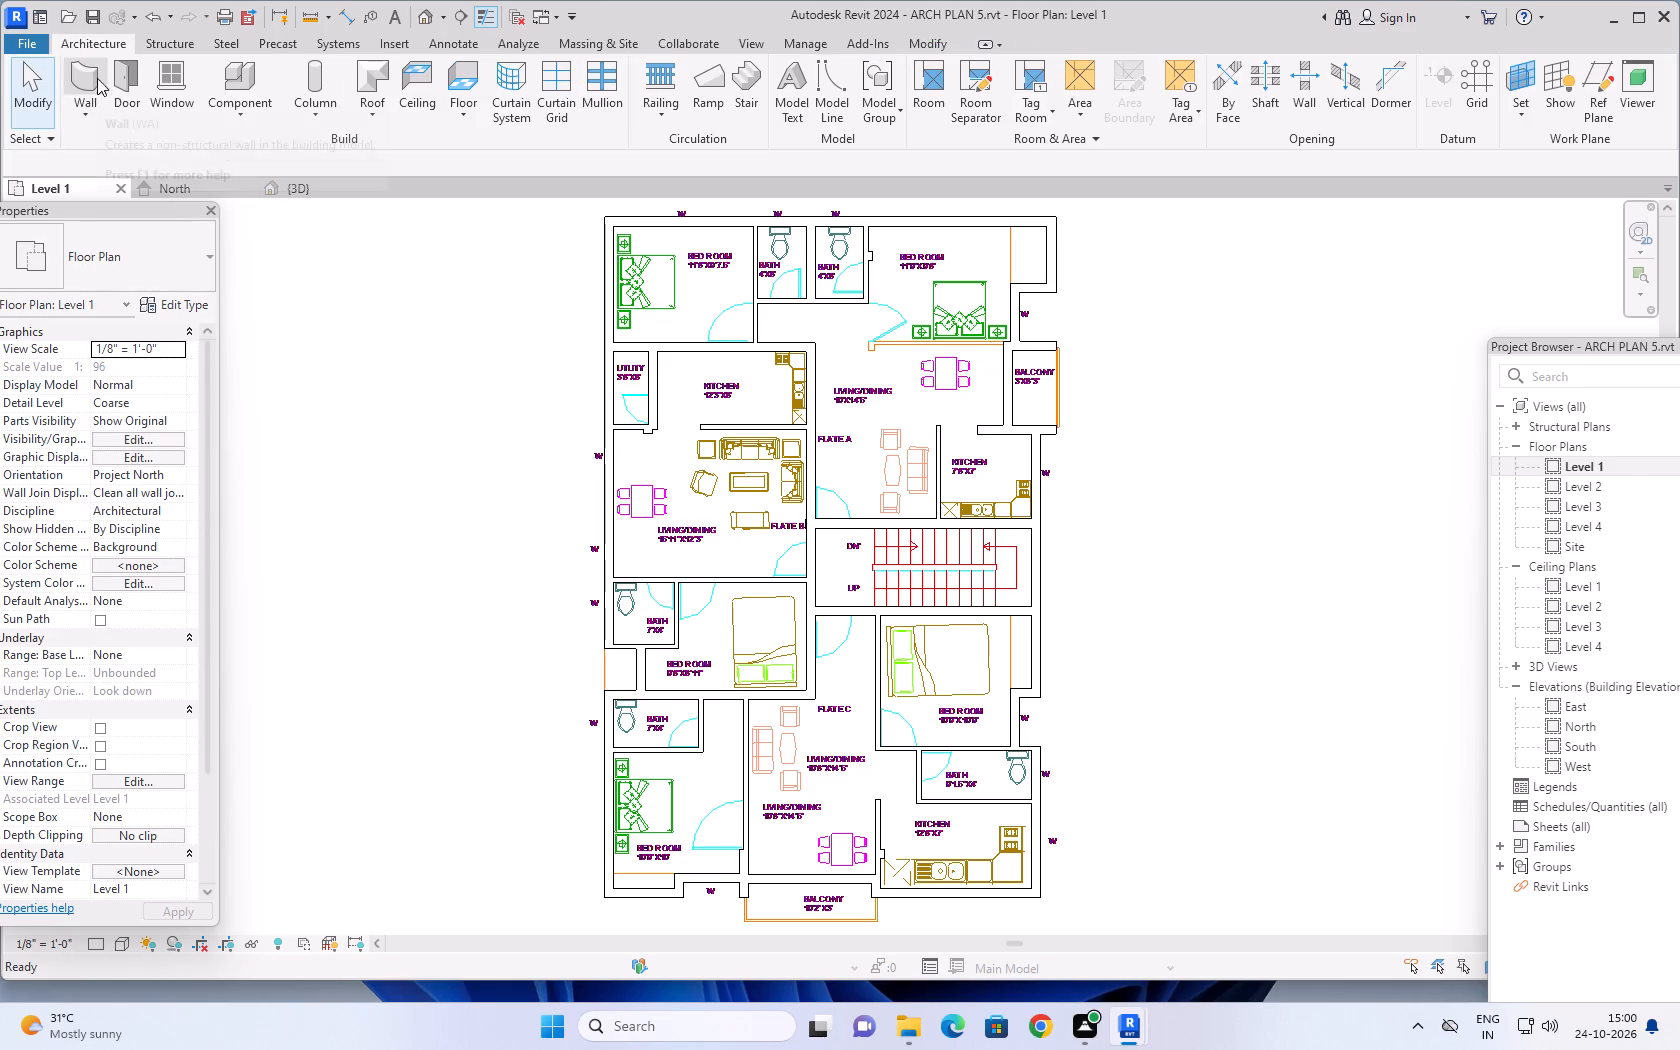
Check the thickness of the thin partition between Flat A's bedroom and living/dining with an aligned dimension, without placing it.
{"action": "left_click", "coordinate": [347, 13]}
{"action": "scroll", "coordinate": [949, 332], "scroll_direction": "up", "scroll_amount": 2}
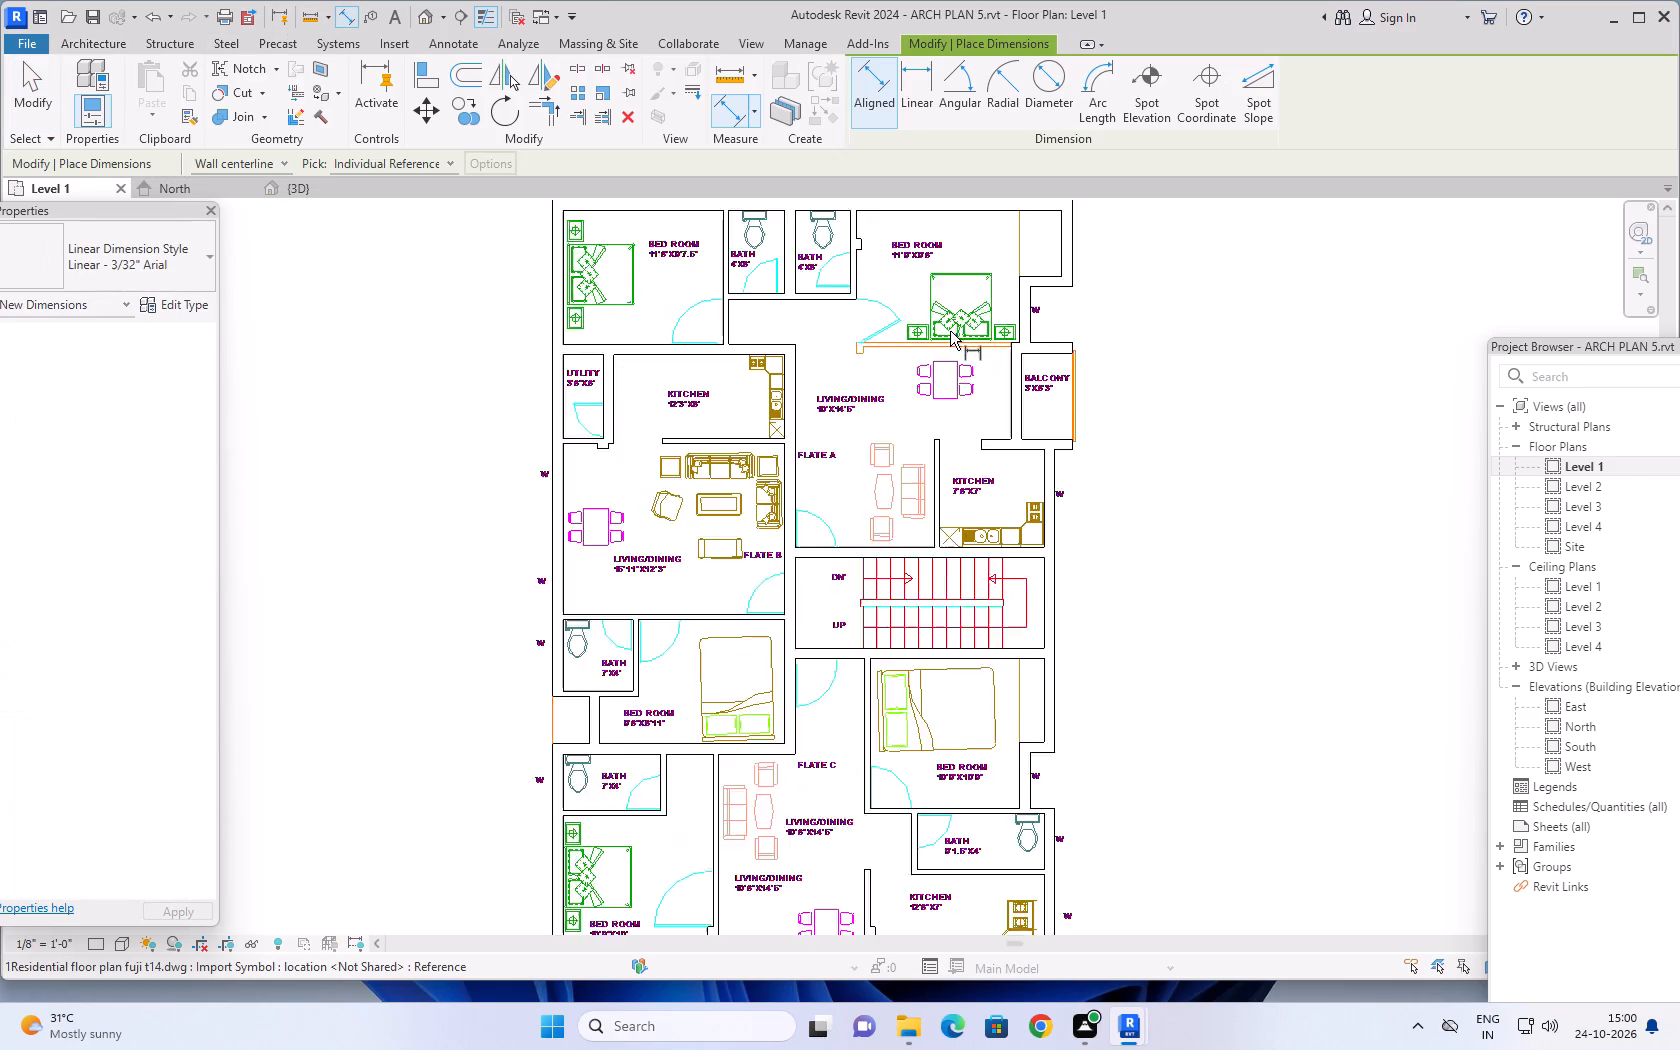
{"action": "scroll", "coordinate": [950, 331], "scroll_direction": "up", "scroll_amount": 8}
{"action": "scroll", "coordinate": [845, 347], "scroll_direction": "up", "scroll_amount": 10}
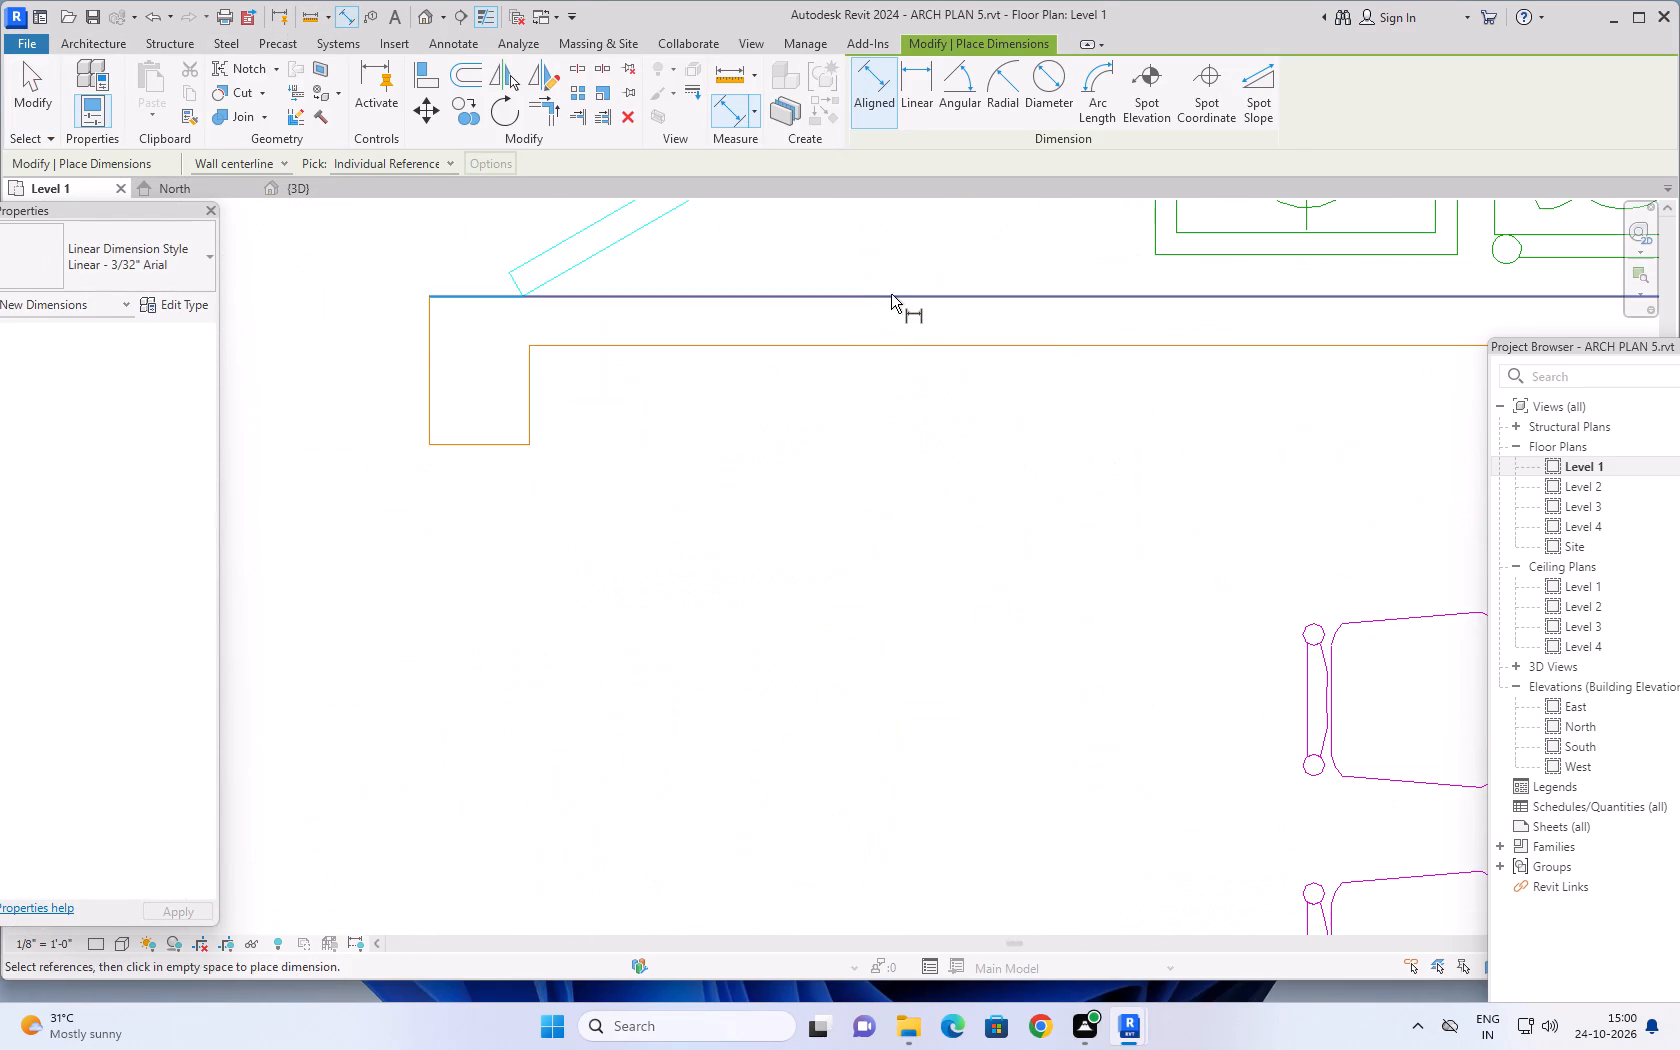
{"action": "left_click", "coordinate": [893, 296]}
{"action": "left_click", "coordinate": [901, 344]}
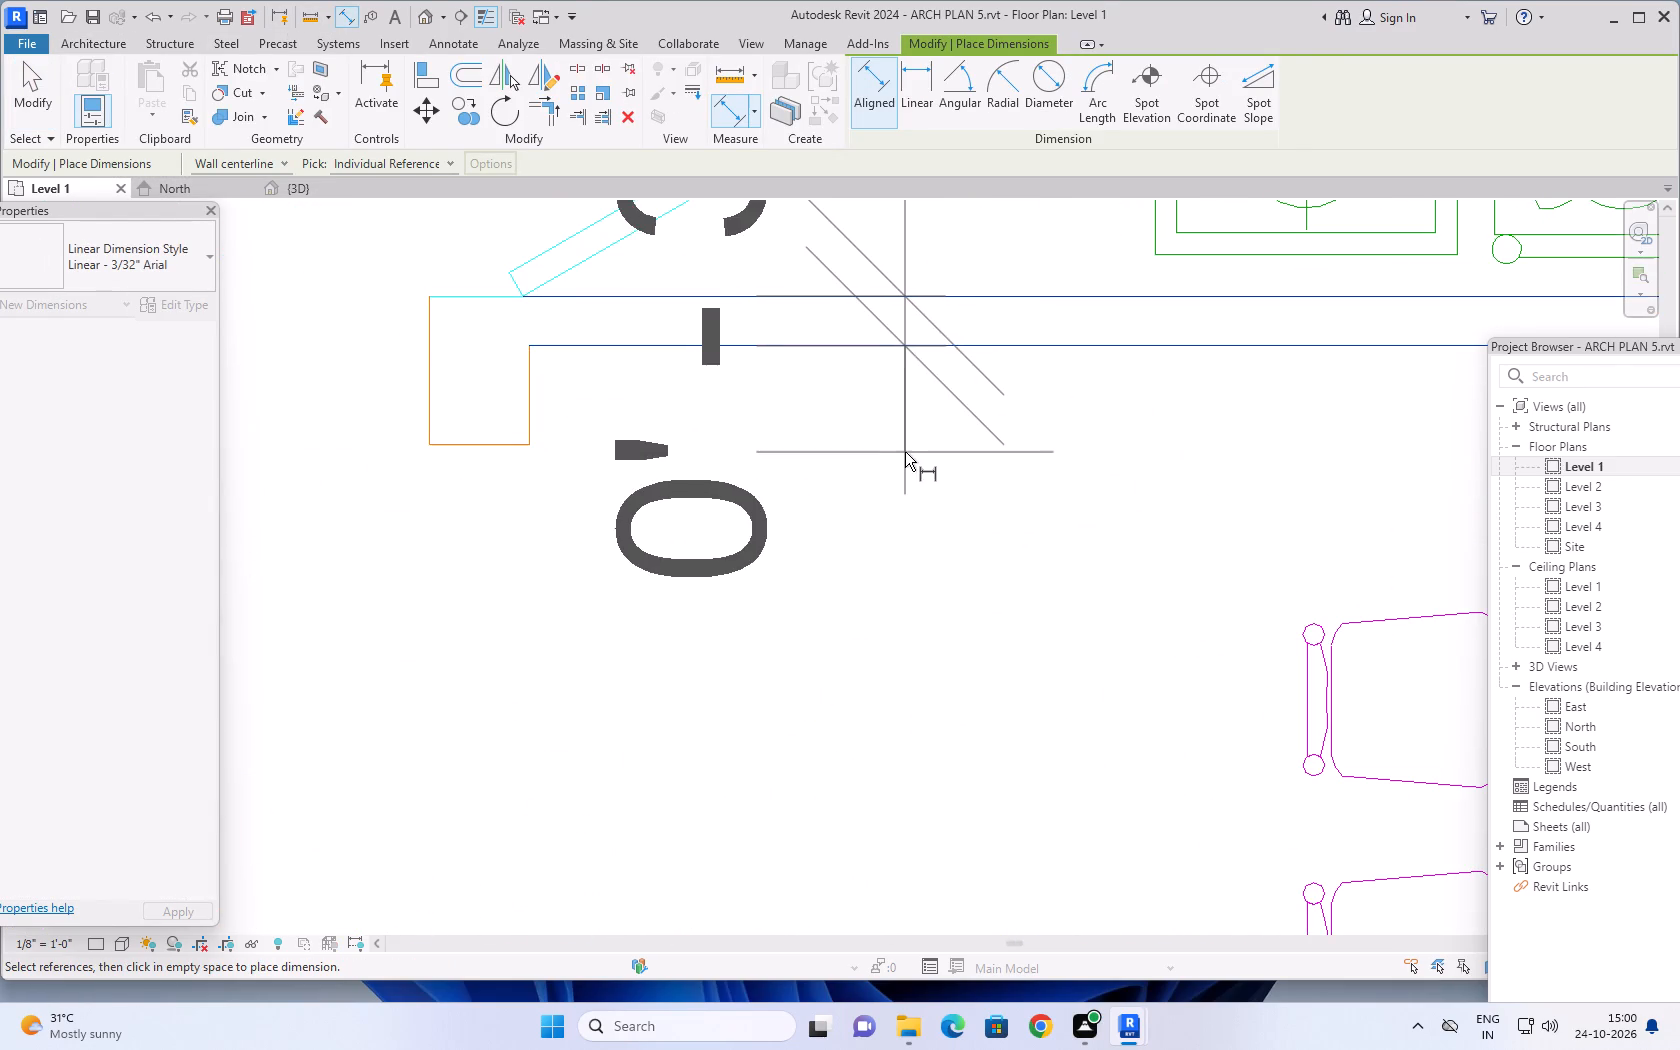
{"action": "scroll", "coordinate": [905, 452], "scroll_direction": "down", "scroll_amount": 9}
{"action": "key", "text": "Escape"}
Examine the thin outlines of the 10'2"x3' balcony and the rest of the plan for remaining thin walls.
{"action": "scroll", "coordinate": [923, 449], "scroll_direction": "down", "scroll_amount": 4}
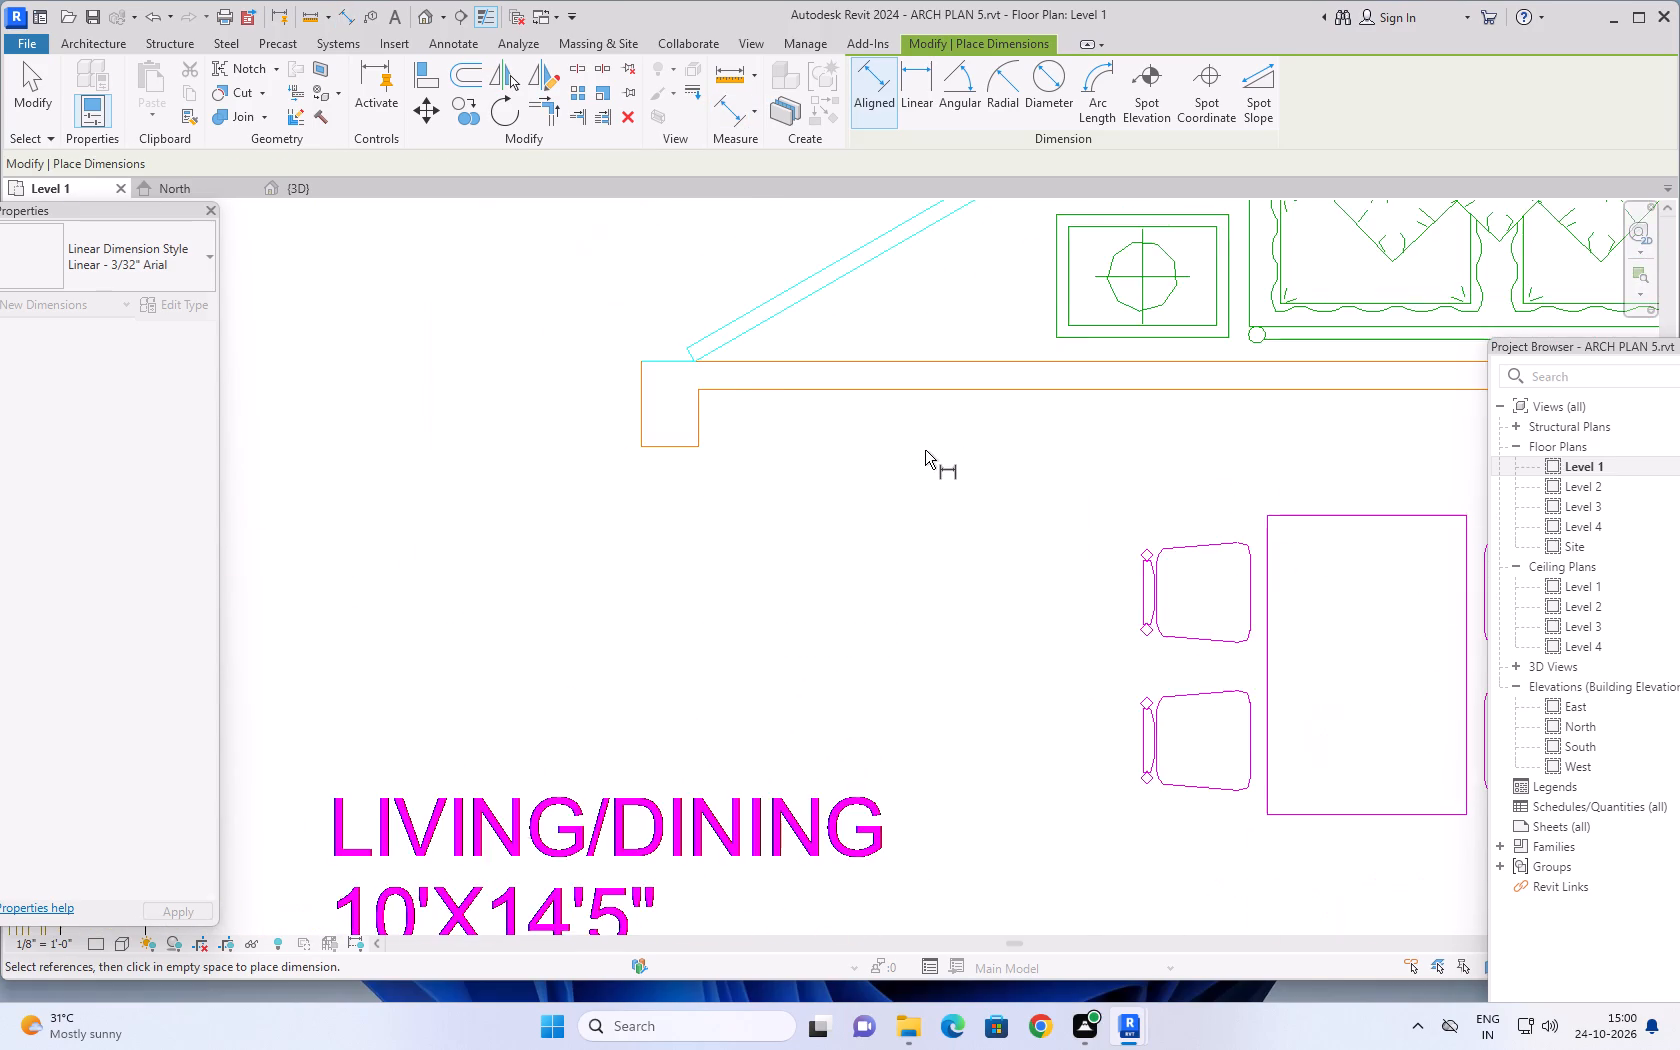
{"action": "scroll", "coordinate": [925, 450], "scroll_direction": "down", "scroll_amount": 14}
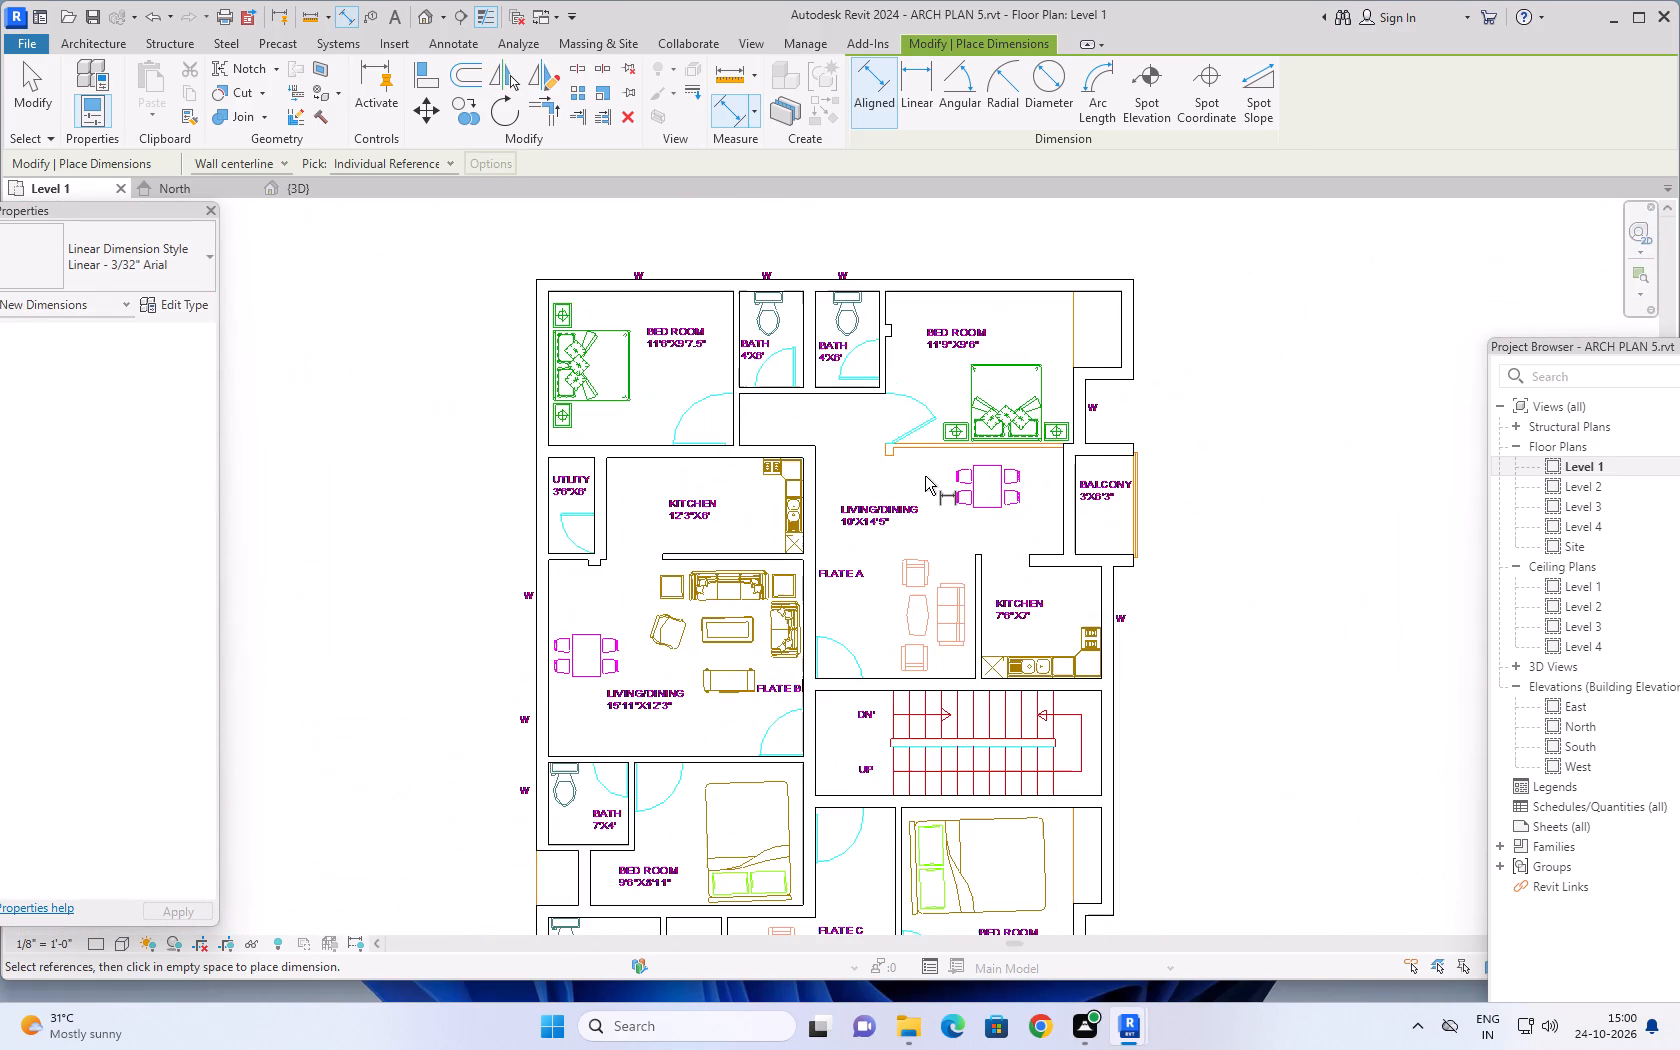
{"action": "middle_click_drag", "start_coordinate": [915, 480], "coordinate": [845, 407]}
{"action": "scroll", "coordinate": [1098, 480], "scroll_direction": "down", "scroll_amount": 3}
{"action": "middle_click_drag", "start_coordinate": [1117, 510], "coordinate": [1038, 352]}
{"action": "scroll", "coordinate": [737, 744], "scroll_direction": "up", "scroll_amount": 9}
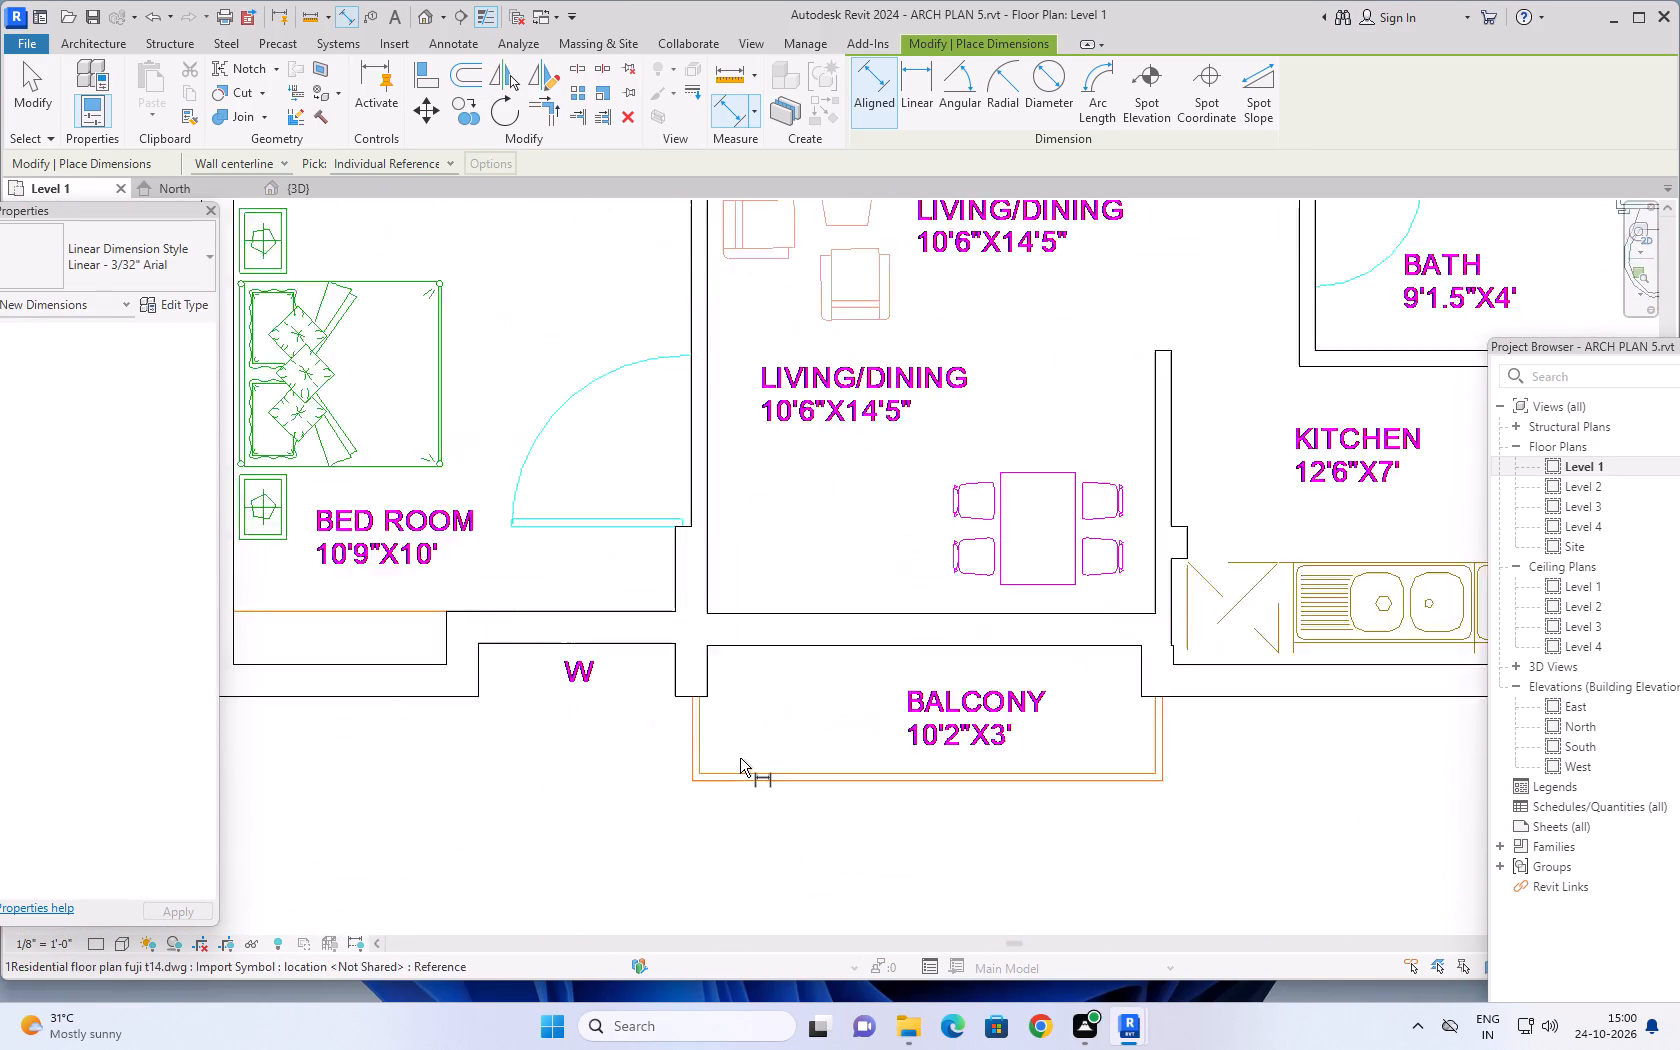
{"action": "scroll", "coordinate": [740, 758], "scroll_direction": "up", "scroll_amount": 7}
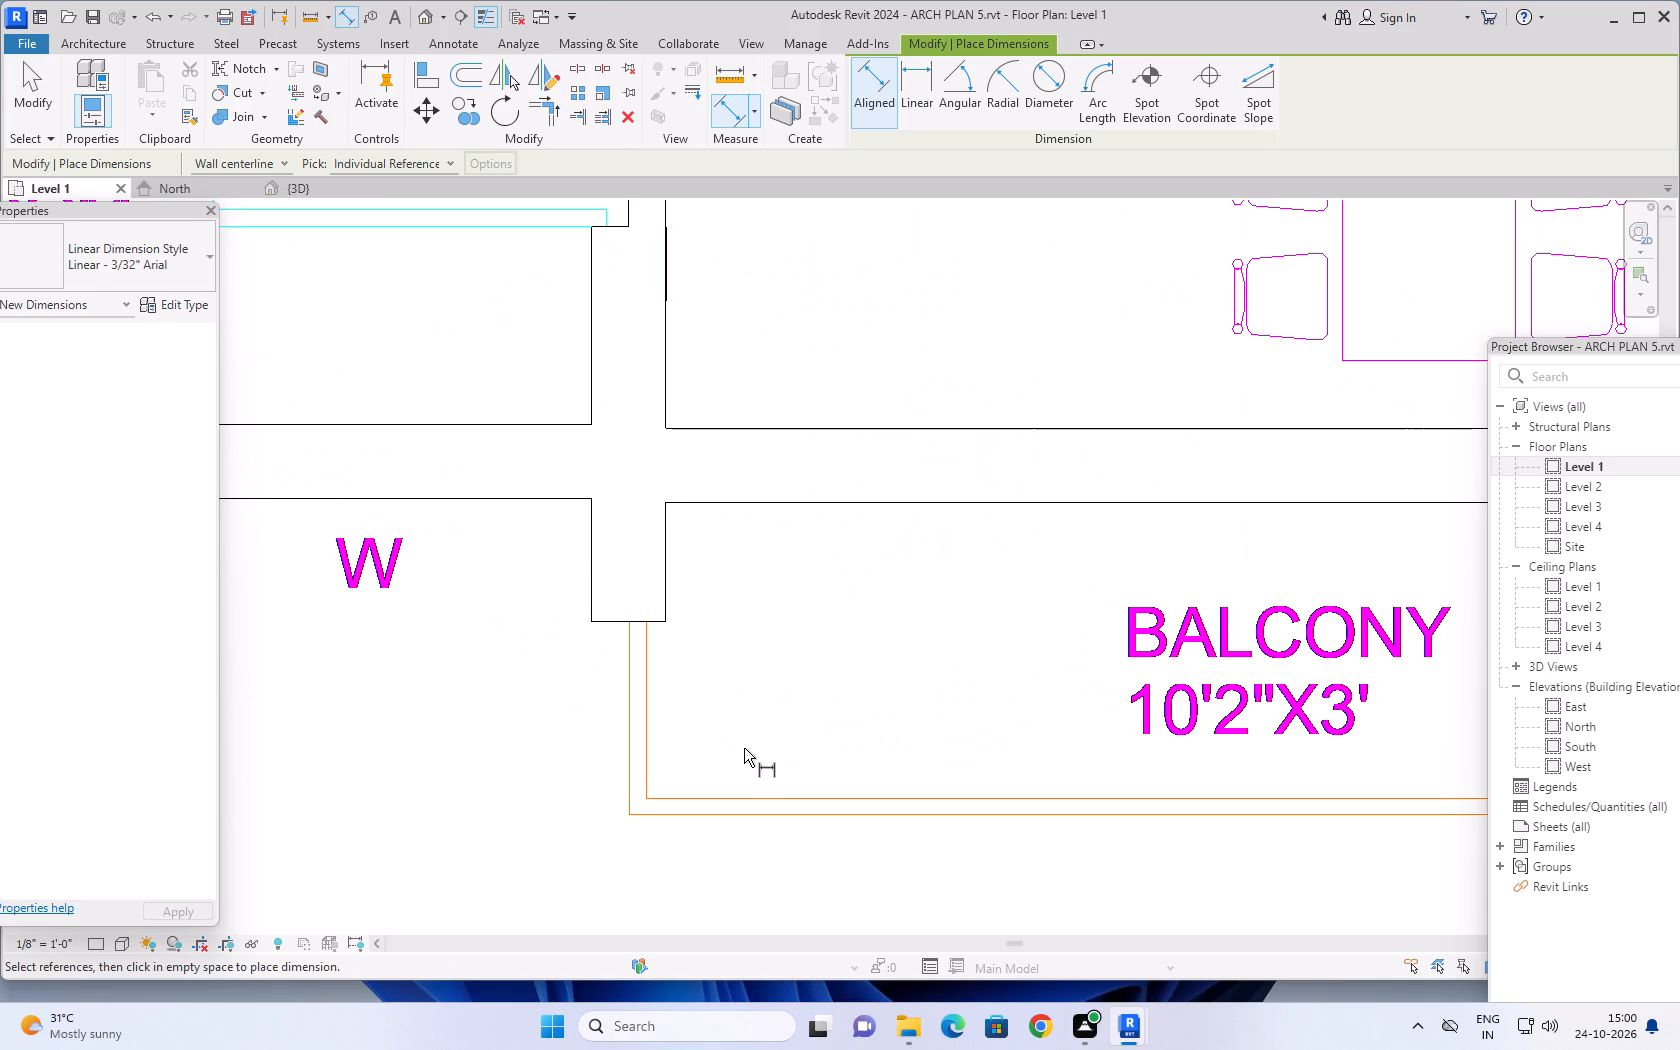
{"action": "scroll", "coordinate": [754, 725], "scroll_direction": "up", "scroll_amount": 4}
{"action": "scroll", "coordinate": [756, 719], "scroll_direction": "down", "scroll_amount": 2}
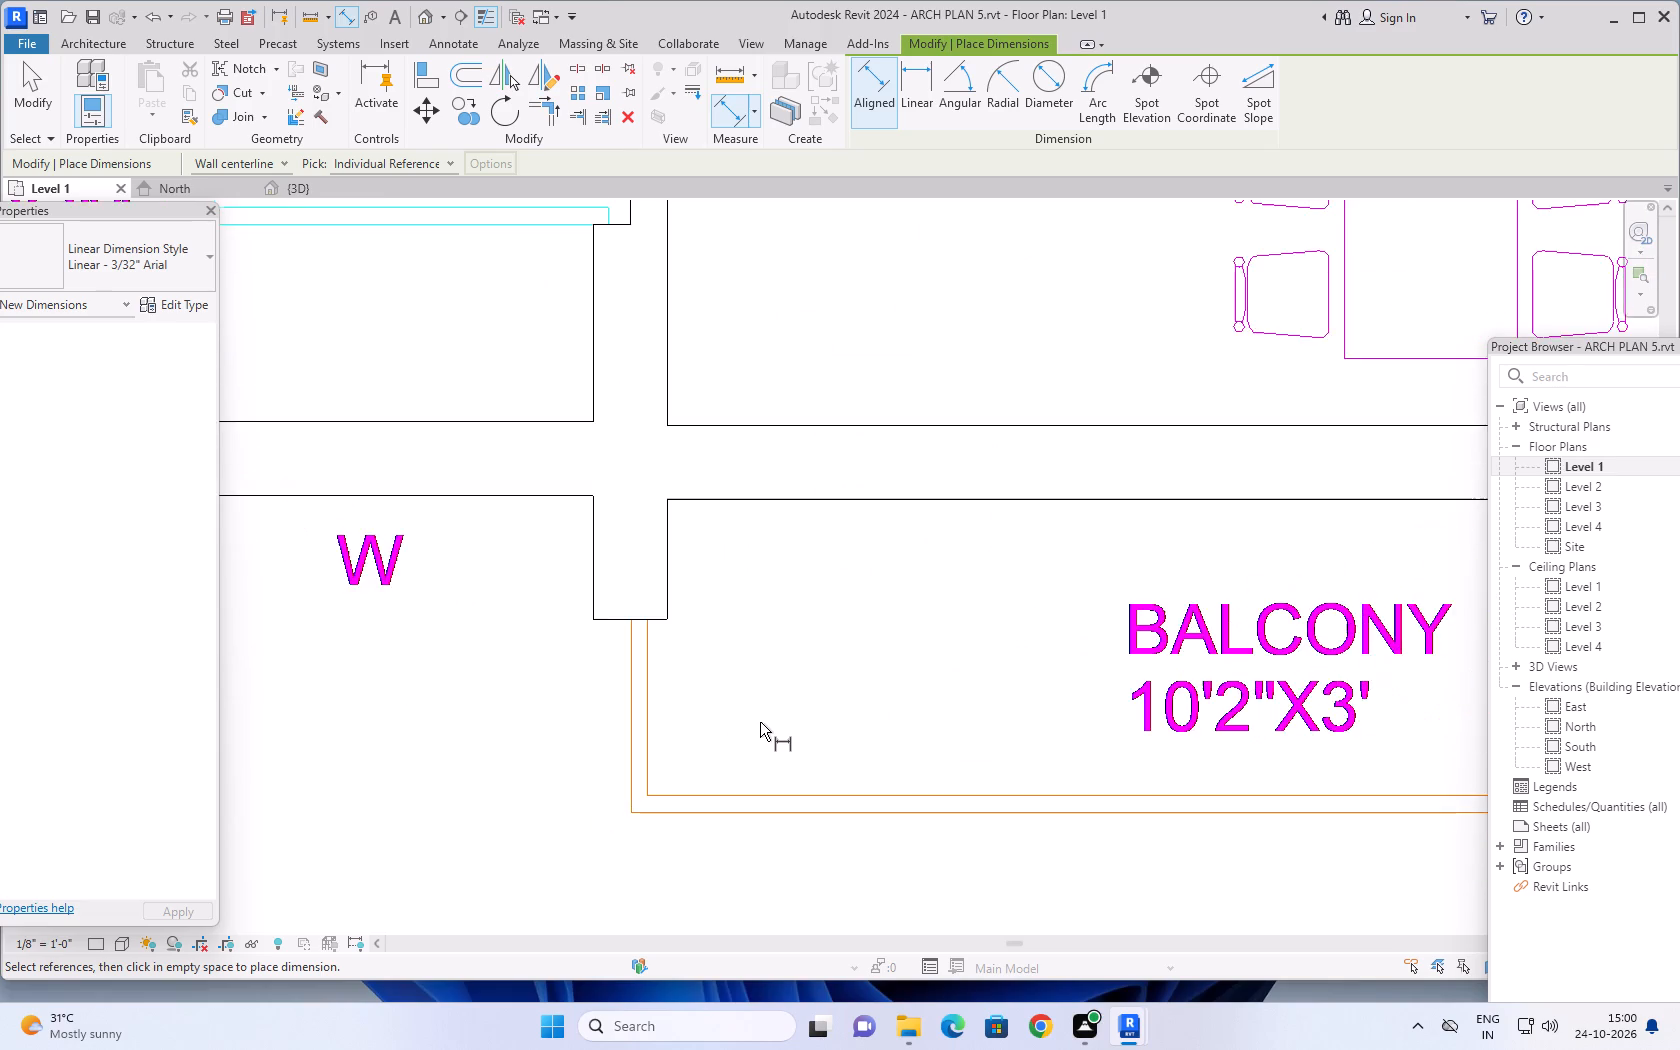
{"action": "scroll", "coordinate": [760, 722], "scroll_direction": "down", "scroll_amount": 19}
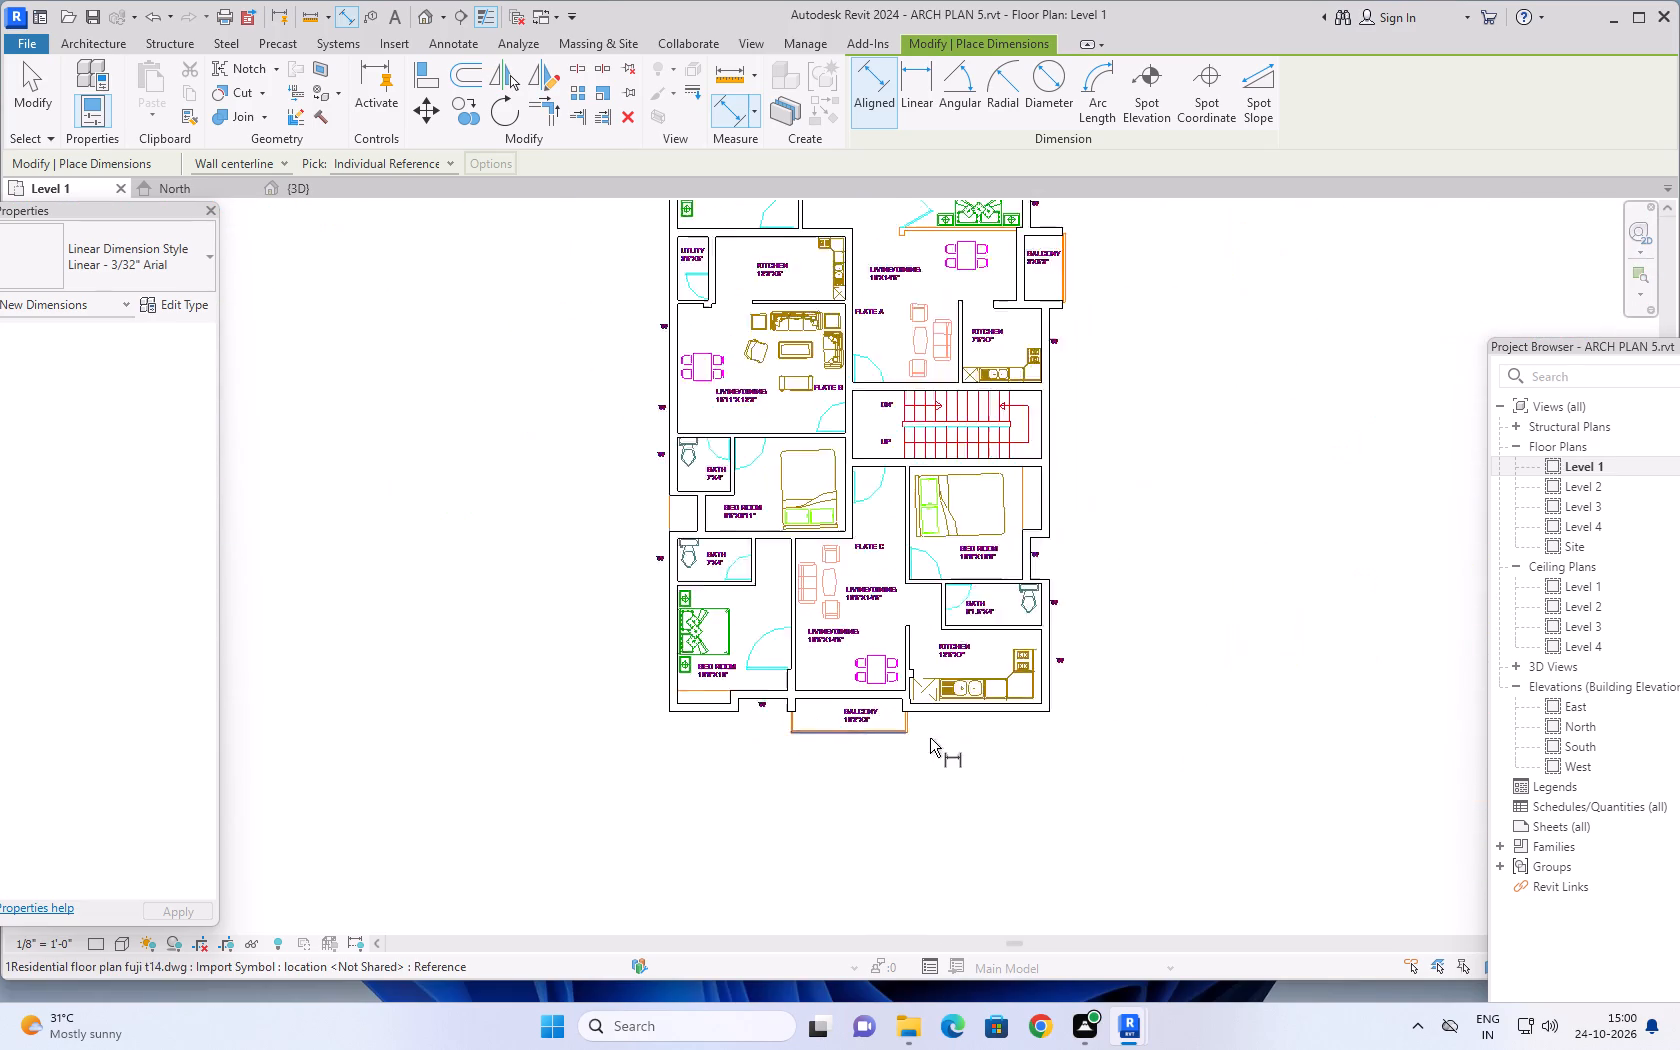
{"action": "middle_click_drag", "start_coordinate": [1131, 439], "coordinate": [1062, 575]}
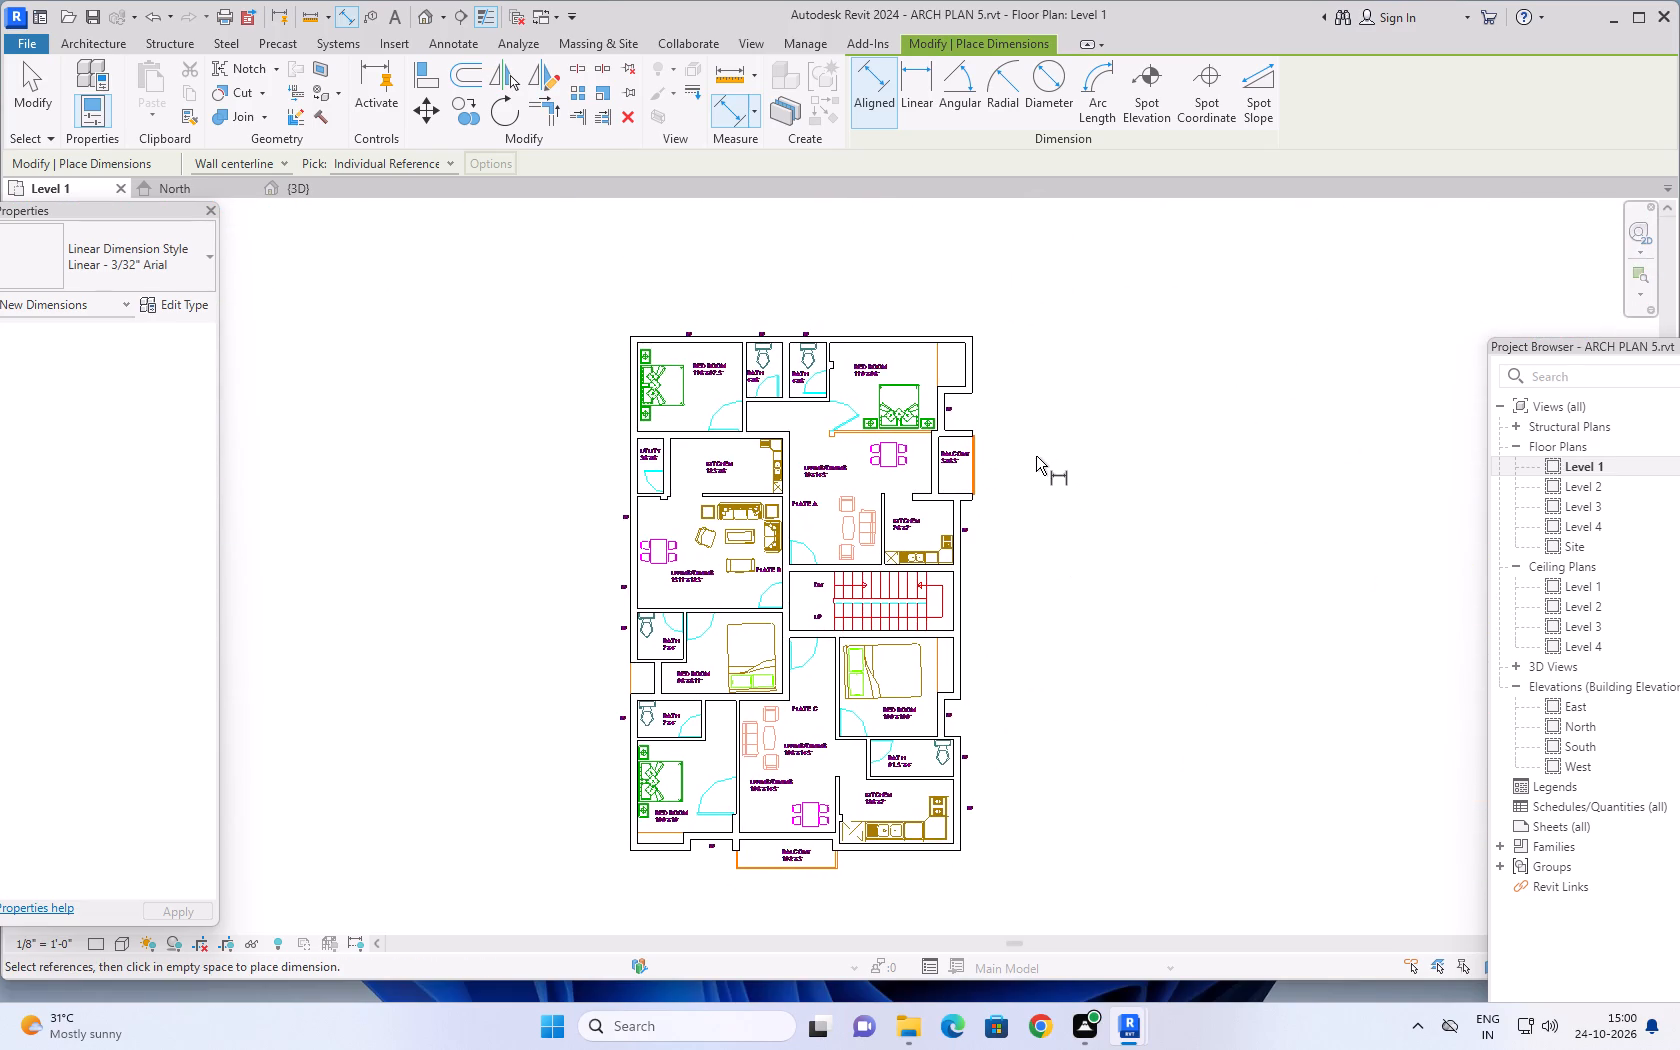
{"action": "scroll", "coordinate": [869, 422], "scroll_direction": "up", "scroll_amount": 1}
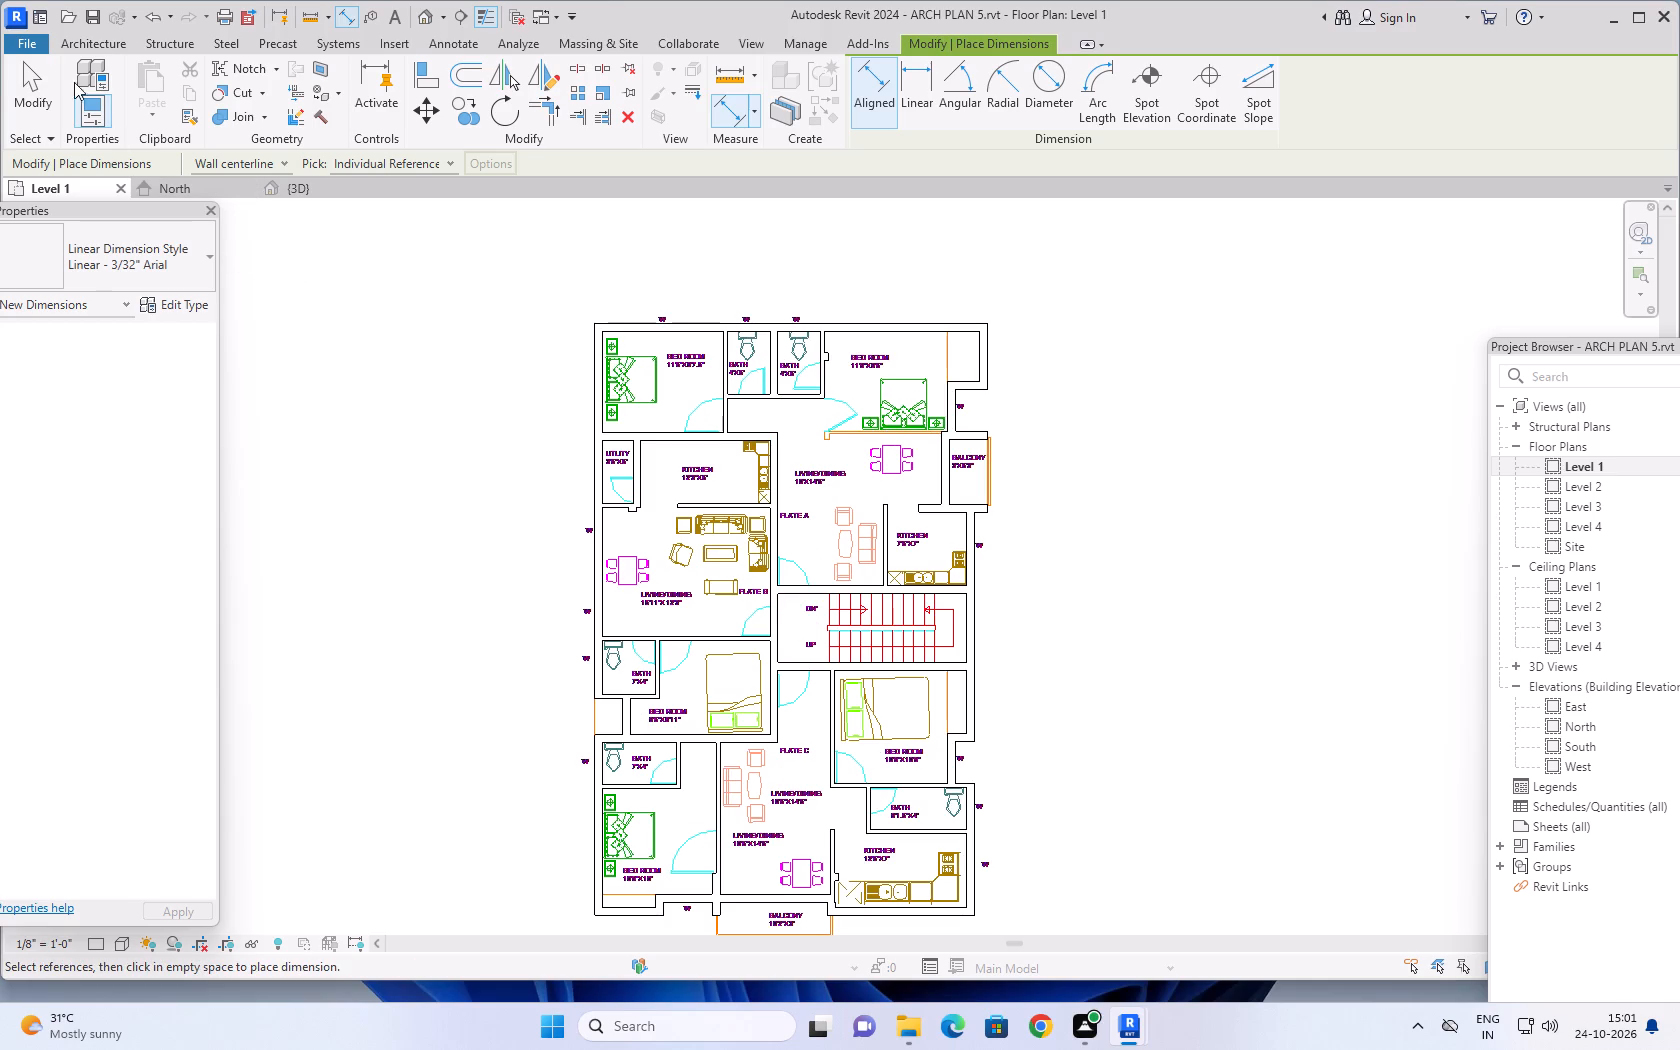
Duplicate the 9" basic wall type under the name 3".
{"action": "left_click", "coordinate": [80, 41]}
{"action": "left_click", "coordinate": [87, 77]}
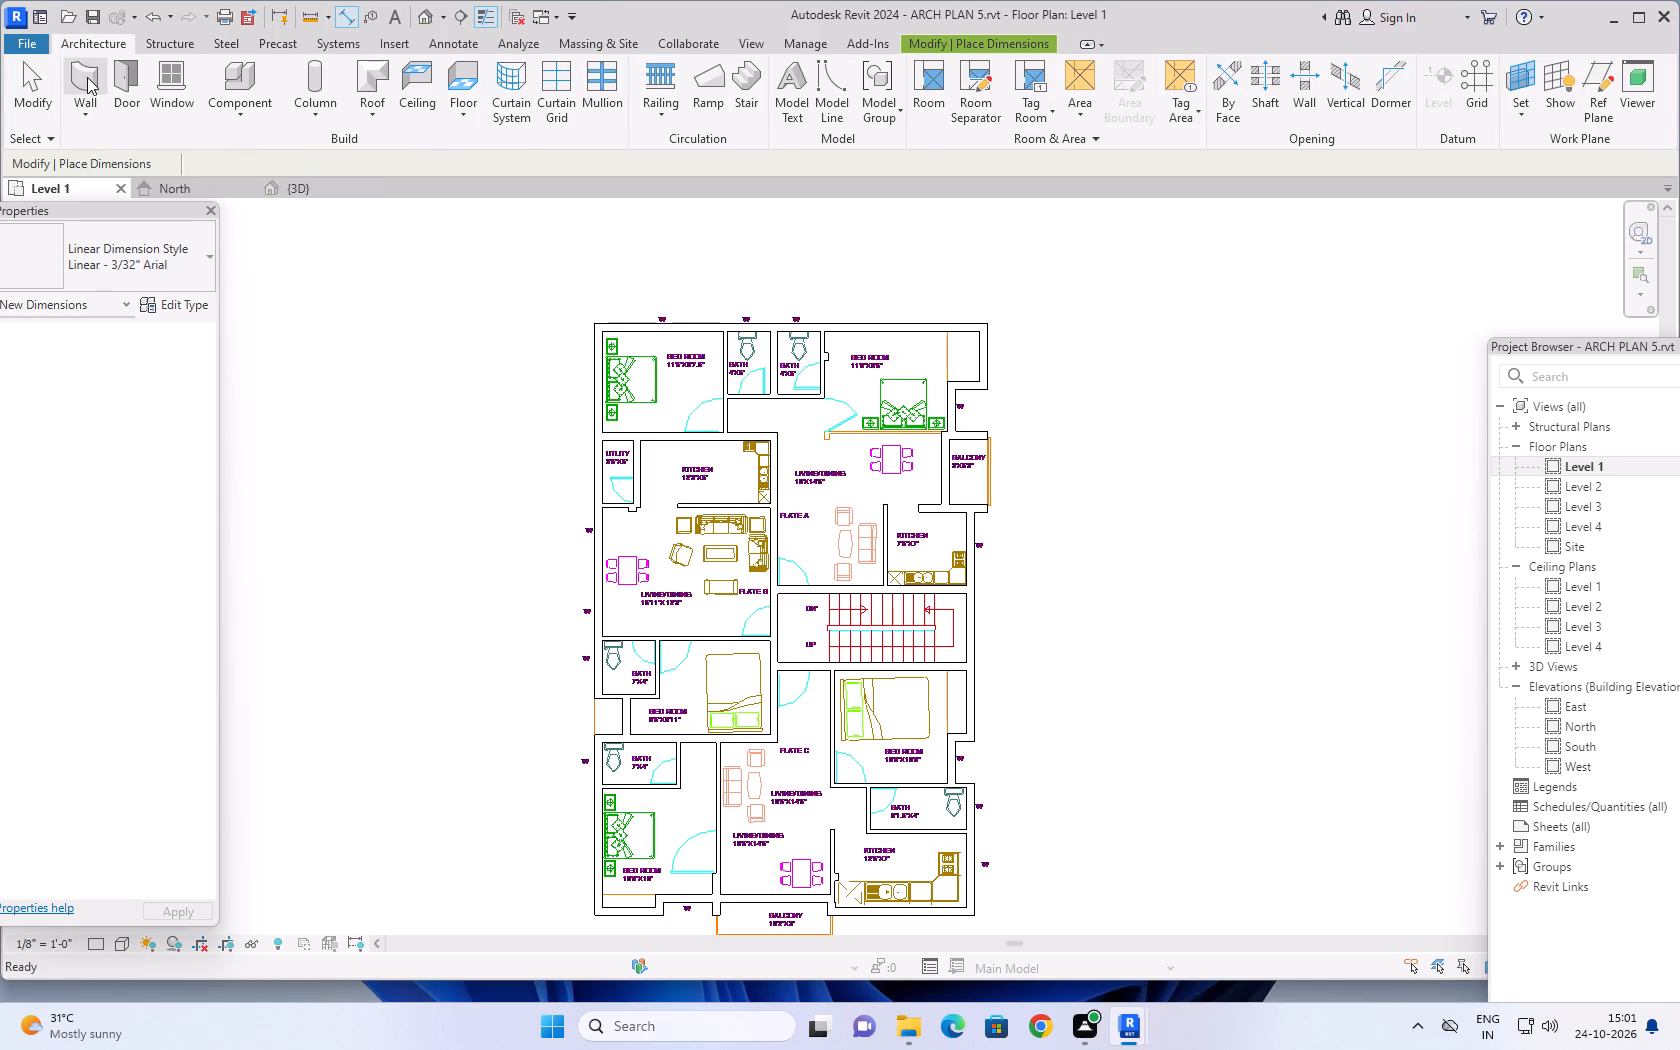
{"action": "left_click", "coordinate": [174, 307]}
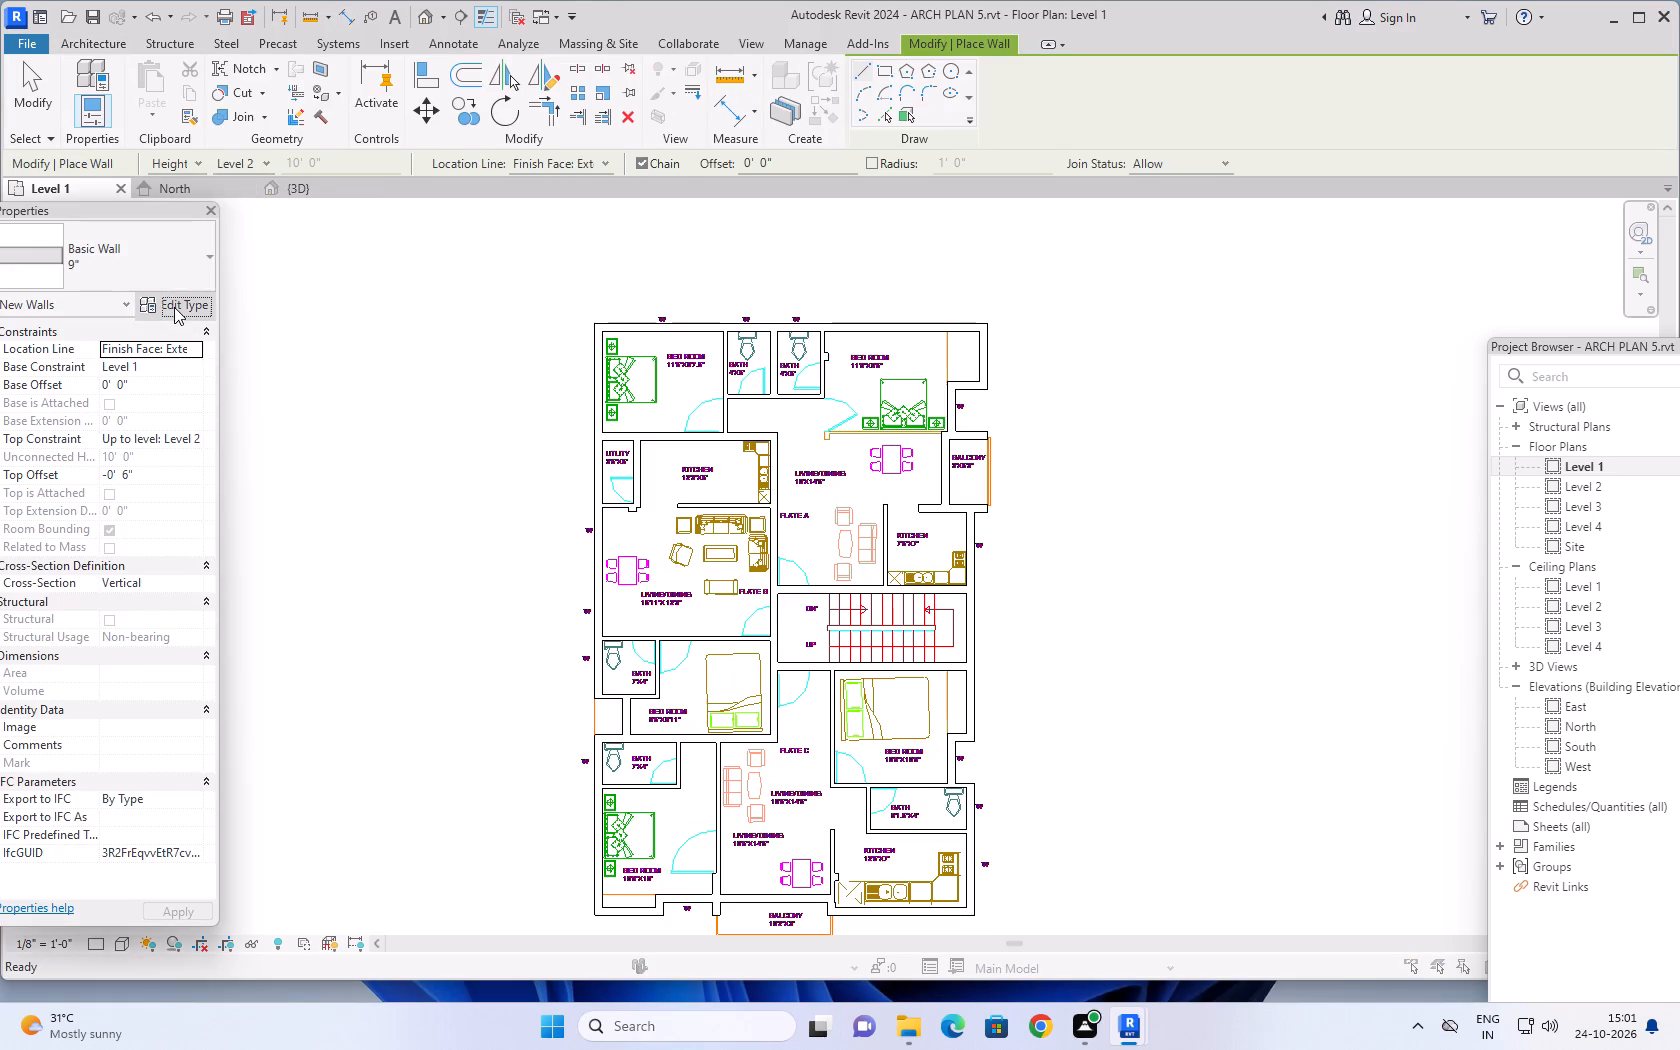
{"action": "left_click", "coordinate": [1281, 338]}
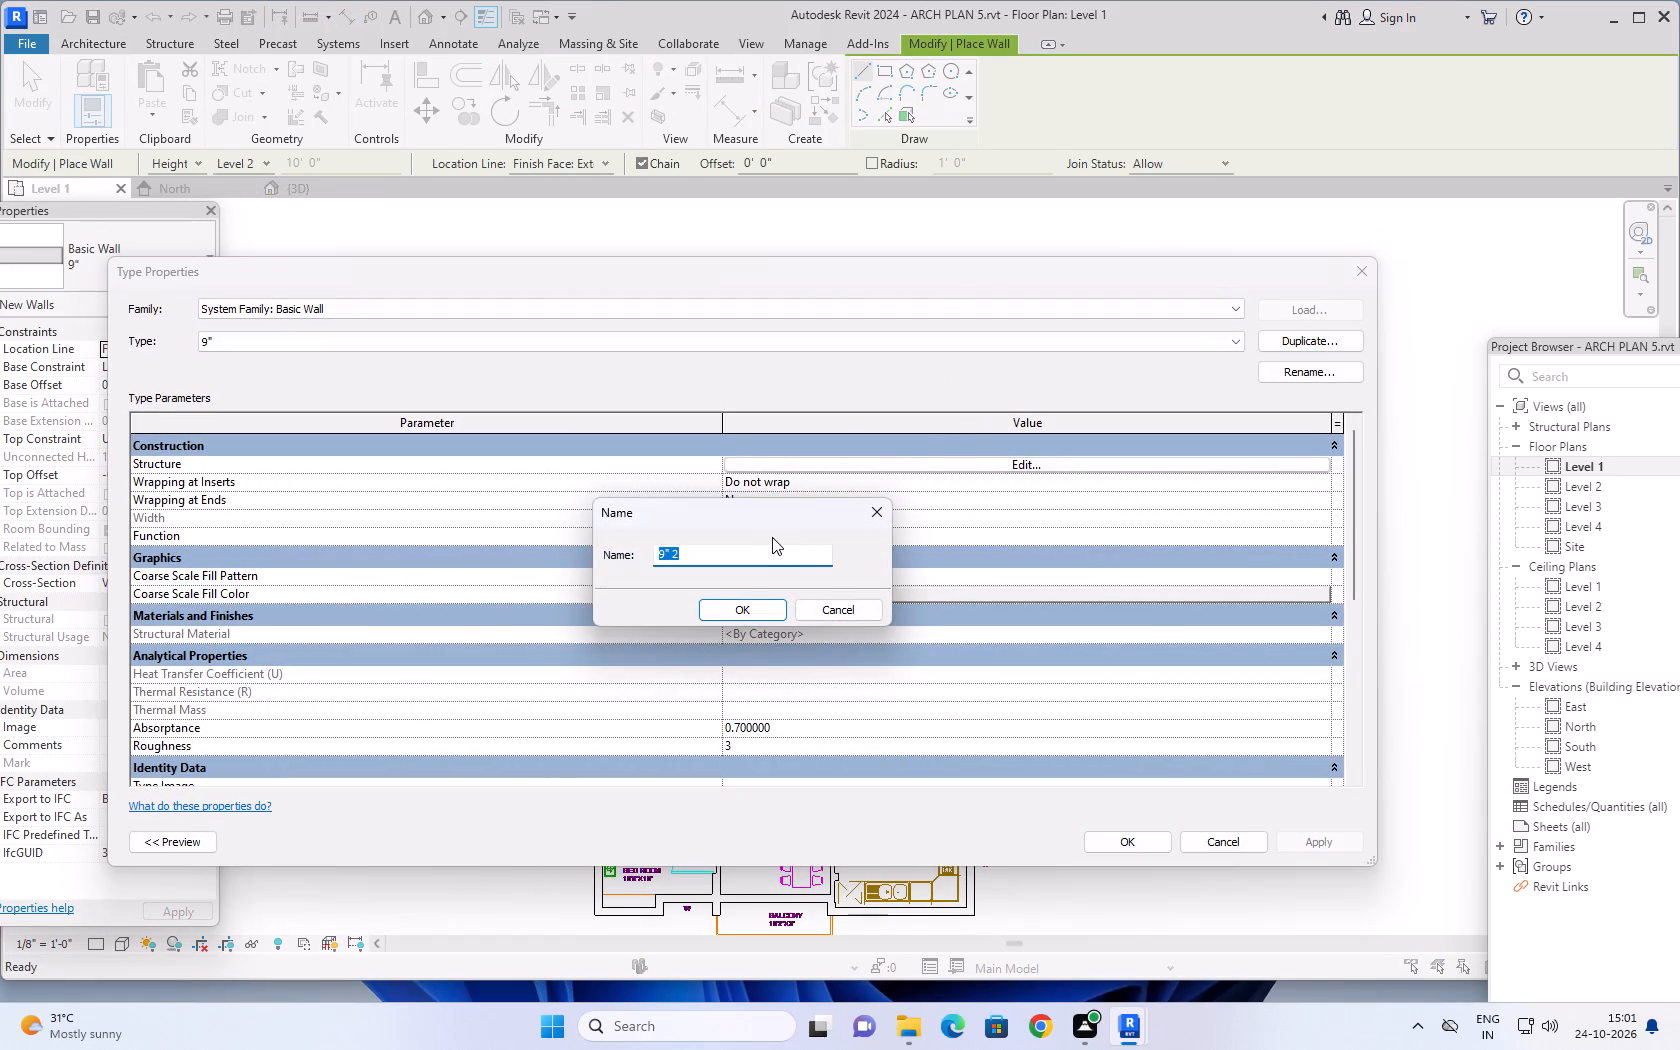
{"action": "type", "text": "3\""}
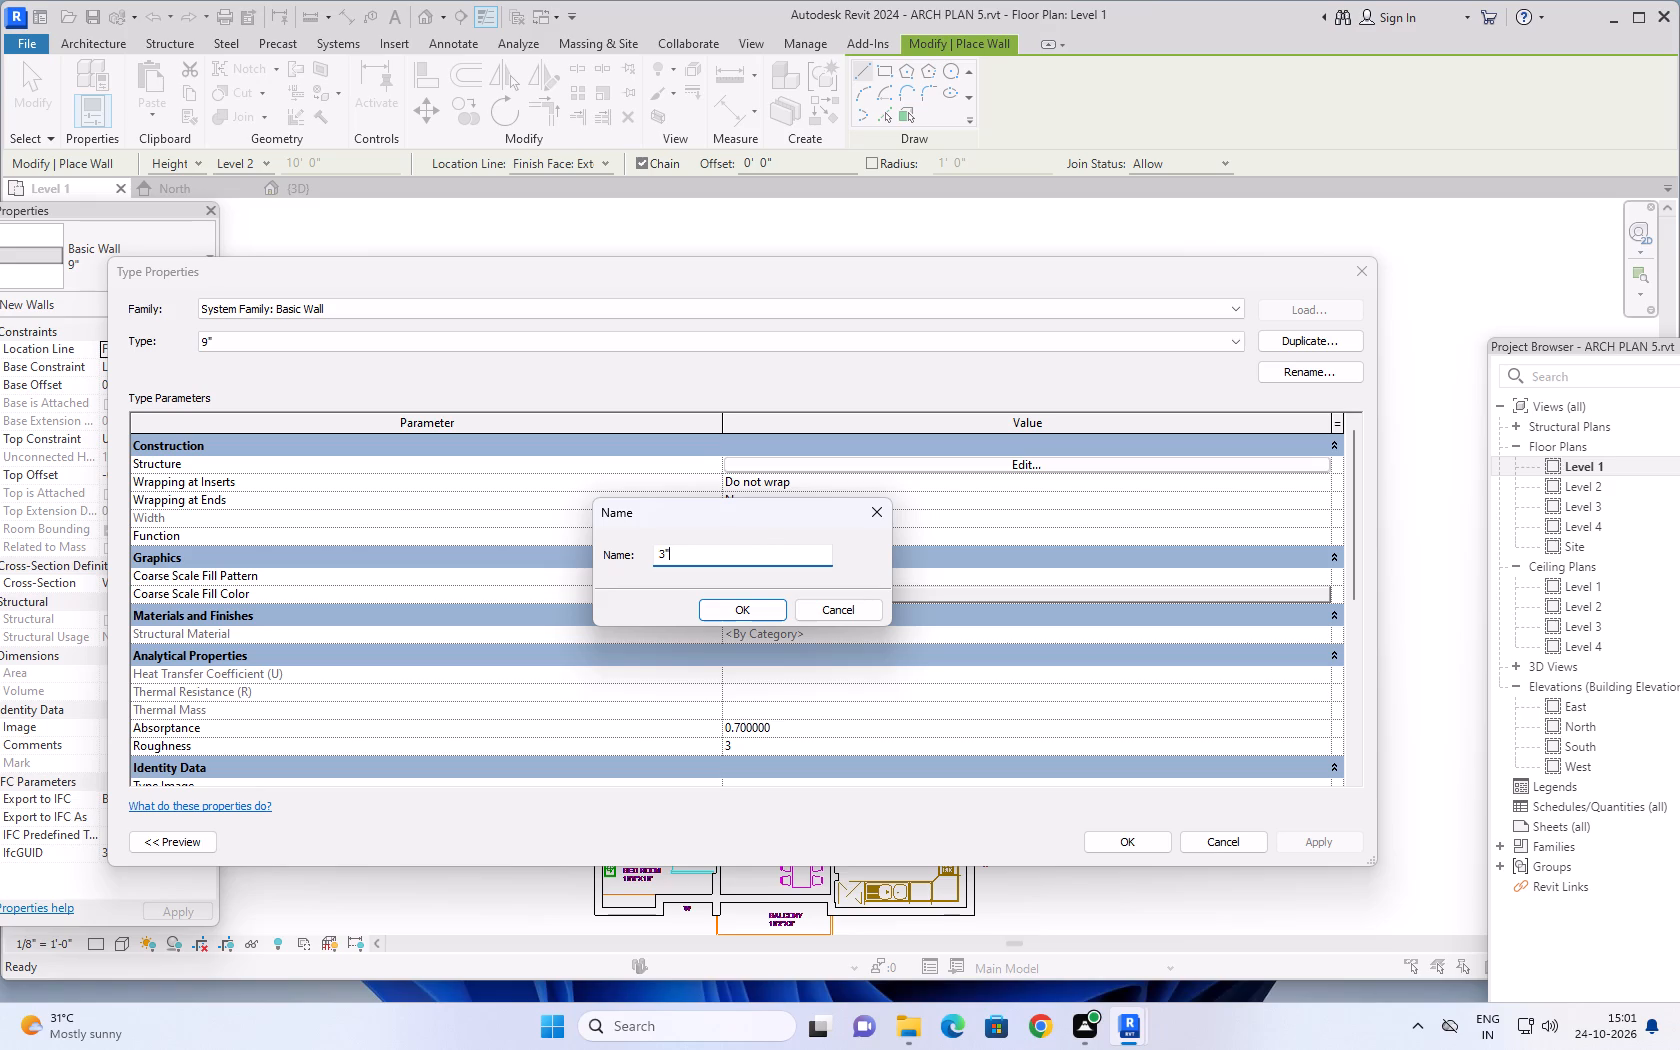
{"action": "key", "text": "Return"}
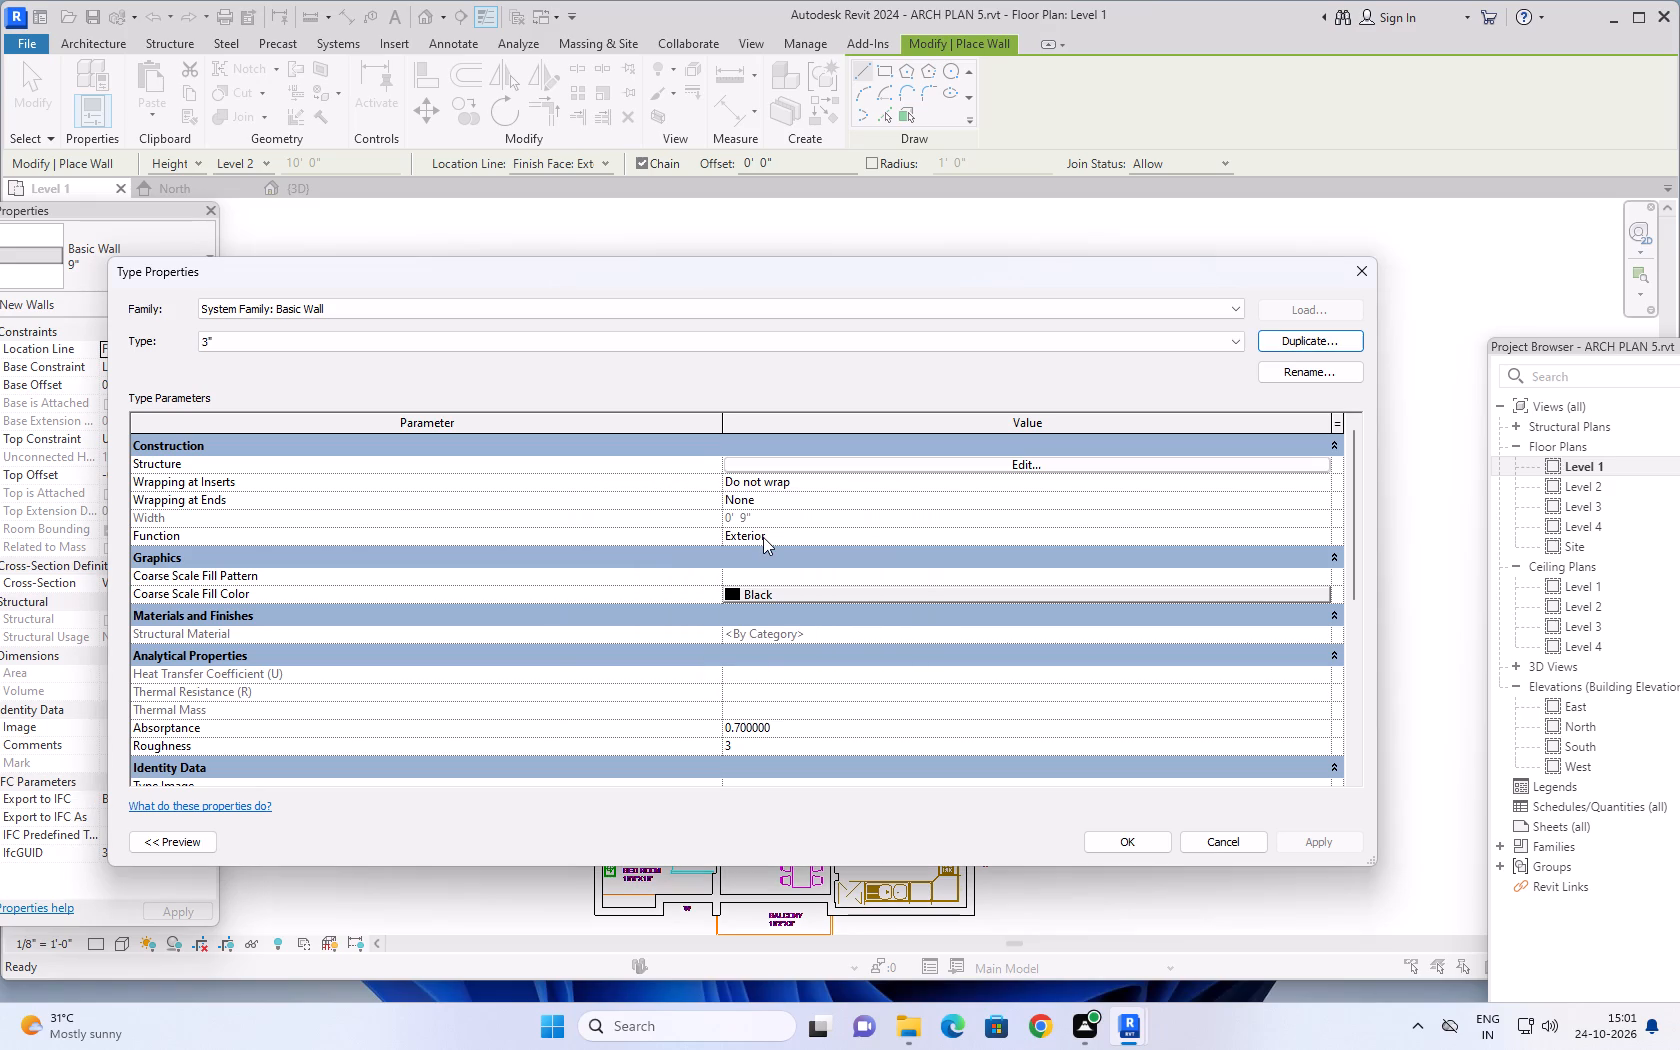
Set the structure layer thickness of the new 3" wall type to 3" and apply the type changes.
{"action": "left_click", "coordinate": [1050, 464]}
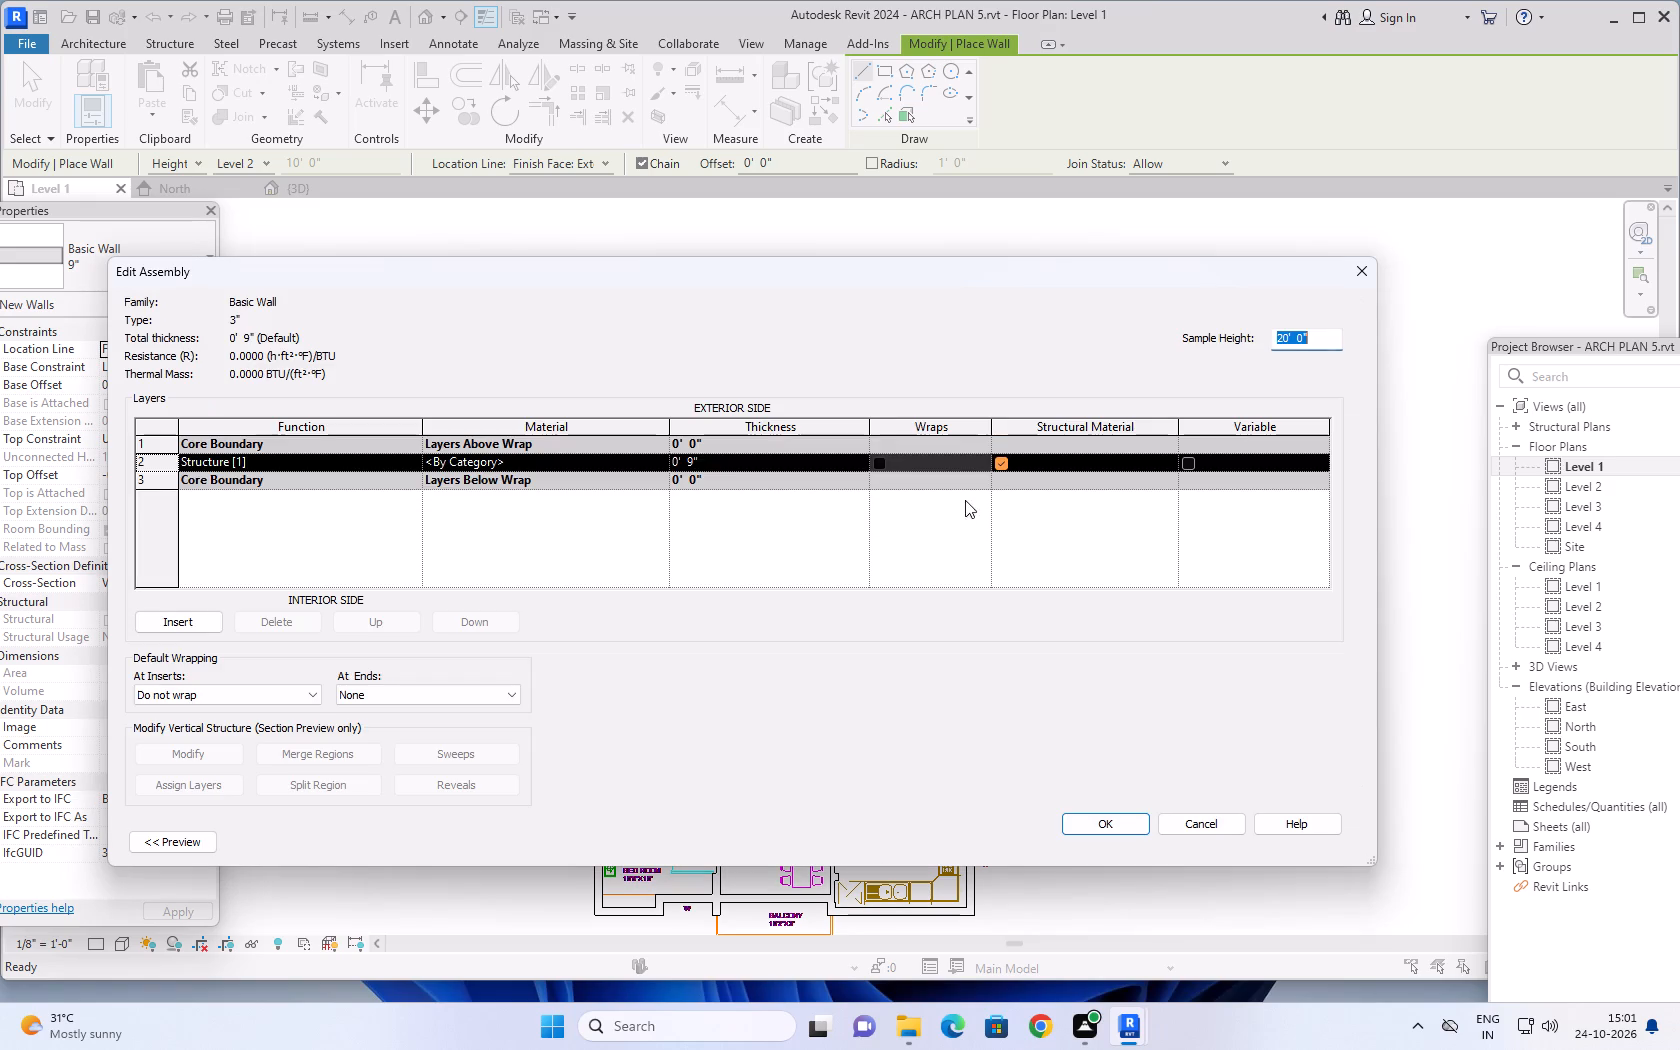
{"action": "left_click", "coordinate": [709, 459]}
{"action": "key", "text": "3"}
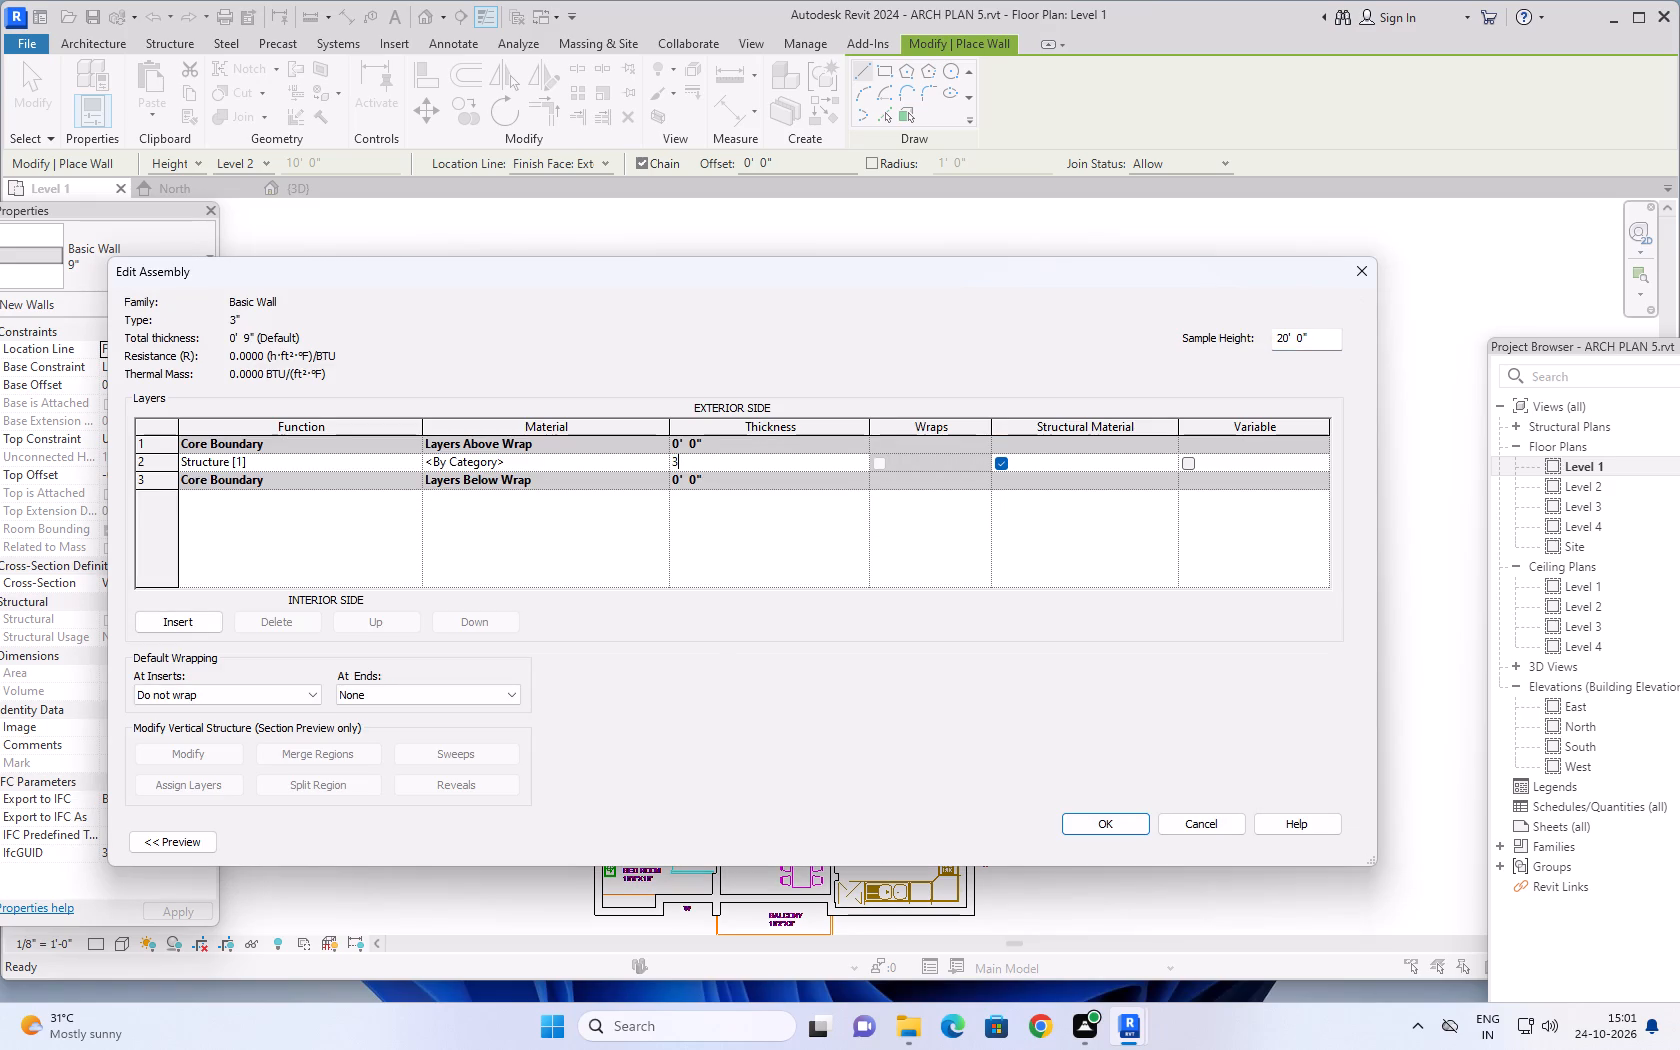
{"action": "key", "text": "shift+quotedbl"}
{"action": "left_click", "coordinate": [1121, 827]}
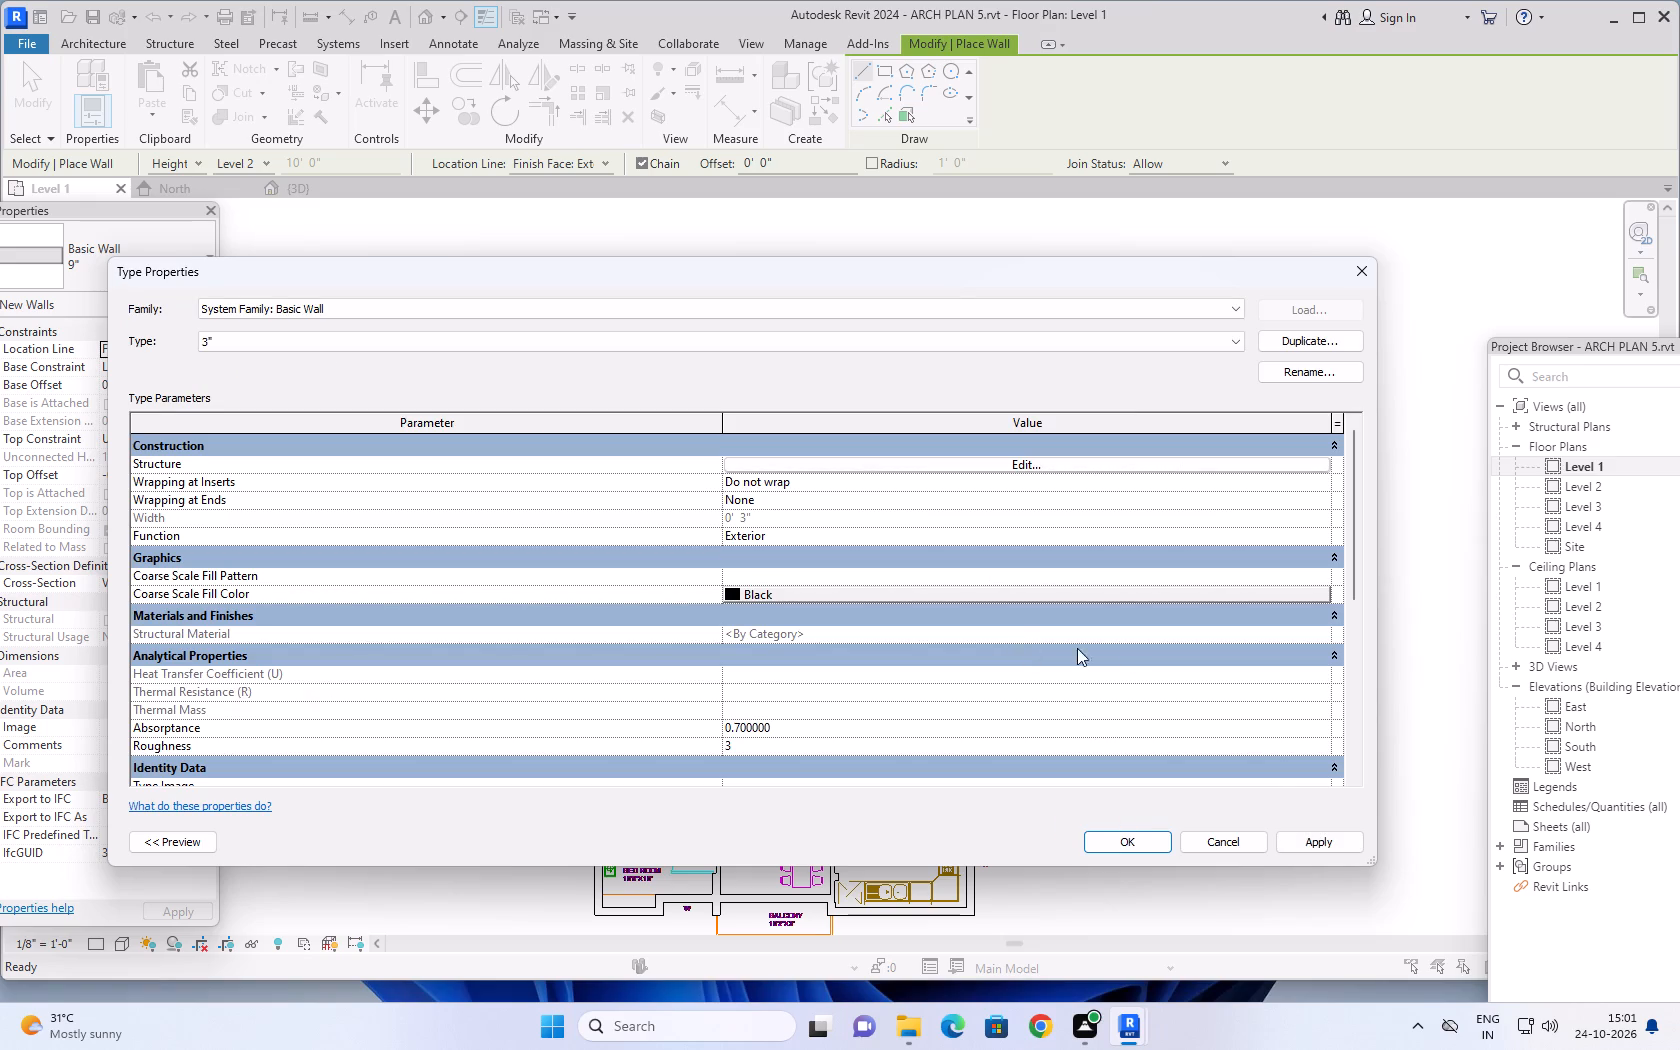
{"action": "left_click", "coordinate": [1314, 842]}
{"action": "left_click", "coordinate": [1145, 845]}
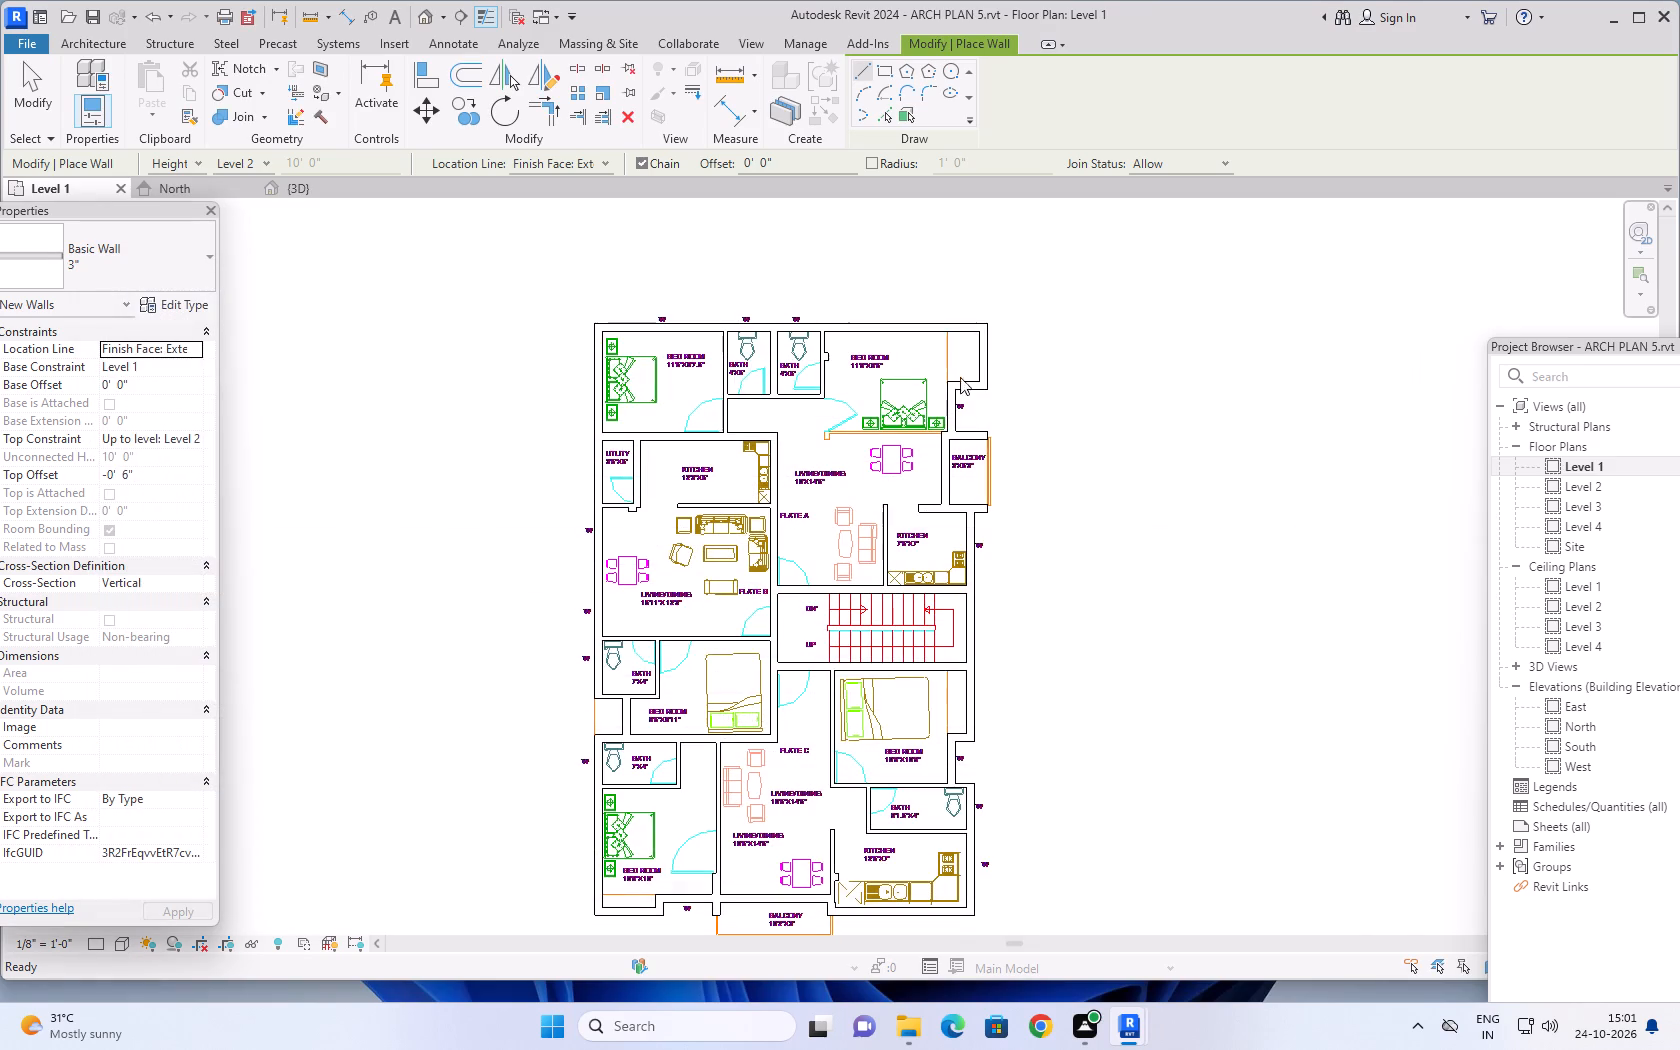
Draw a 3" wall about 10'-7 1/2" long along the partition between Flat A's 11'9"x9'6" bedroom and living/dining.
{"action": "scroll", "coordinate": [941, 419], "scroll_direction": "up", "scroll_amount": 10}
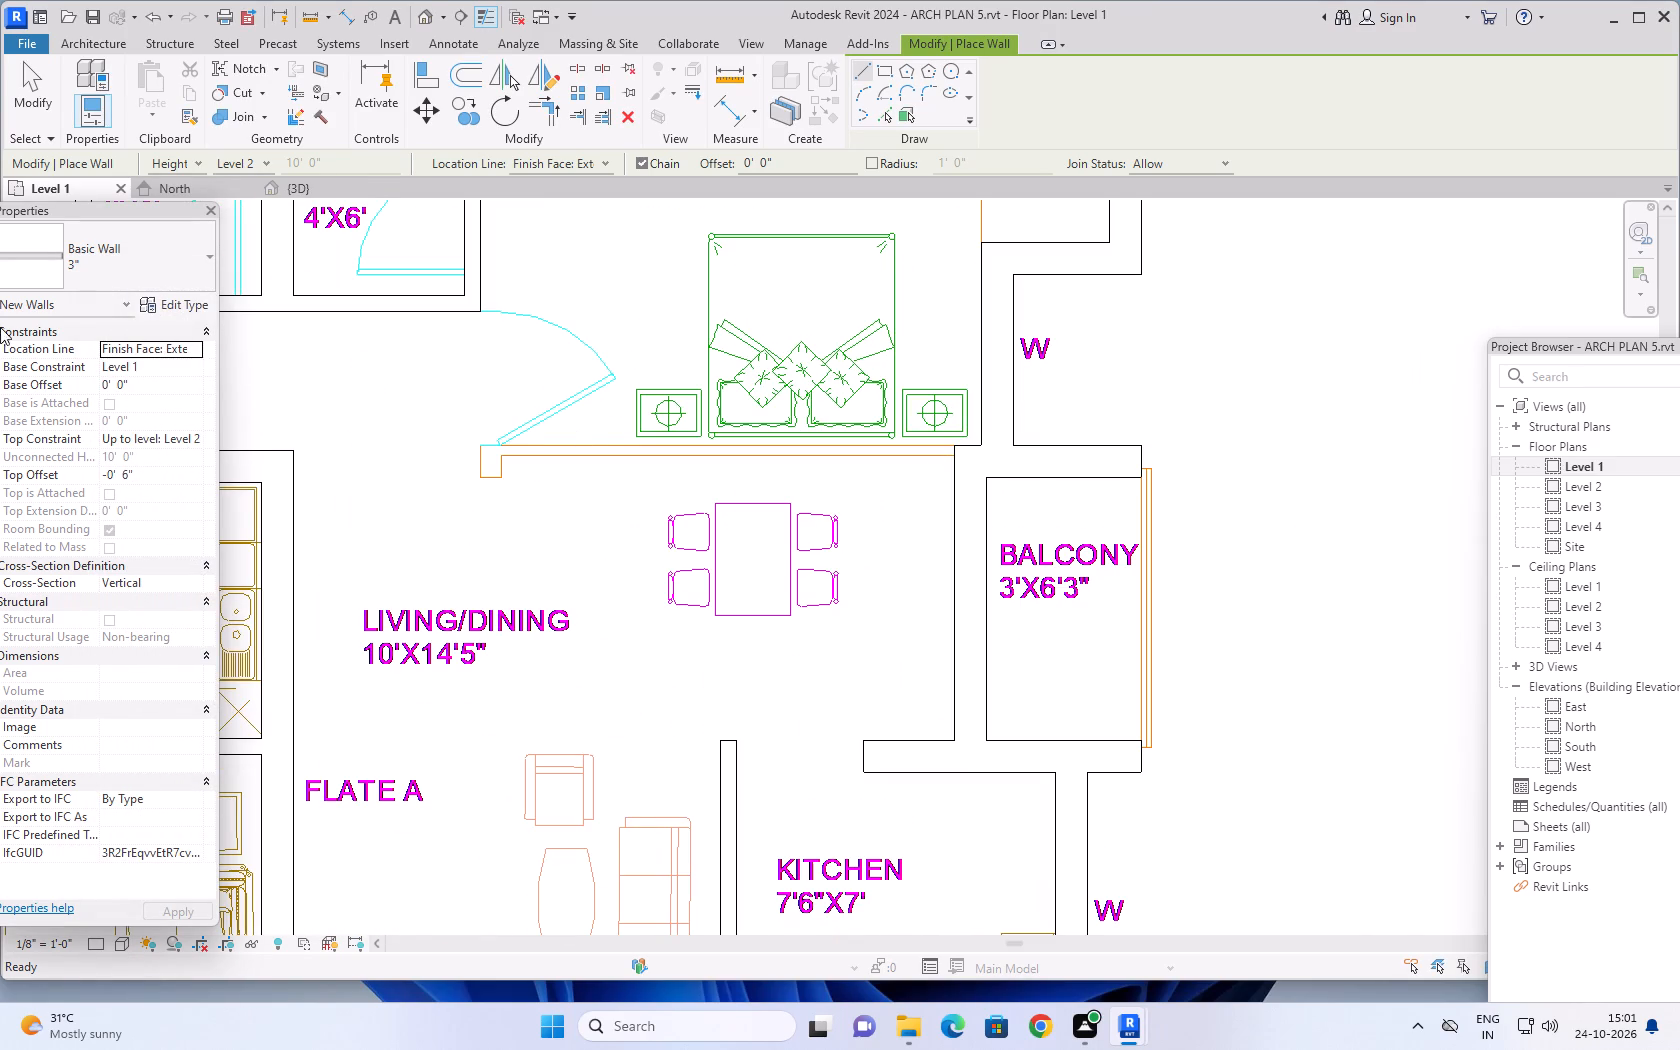
{"action": "left_click", "coordinate": [71, 247]}
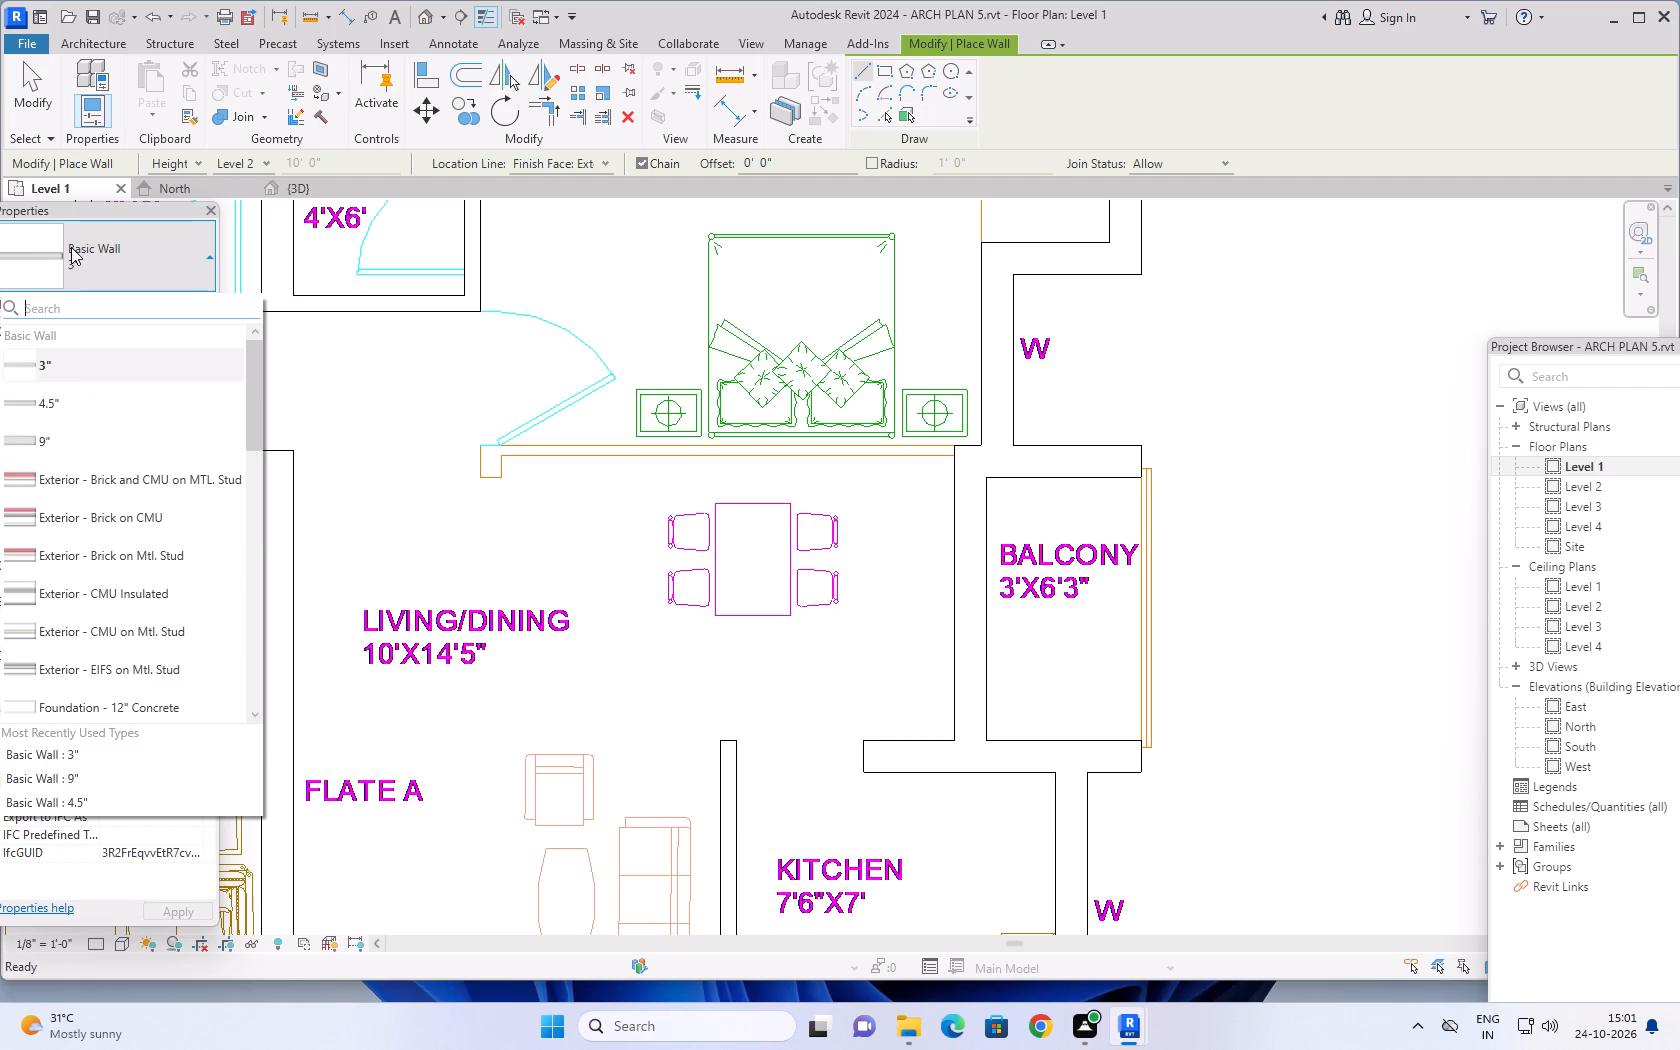
{"action": "left_click", "coordinate": [71, 247]}
{"action": "scroll", "coordinate": [942, 464], "scroll_direction": "up", "scroll_amount": 4}
{"action": "middle_click_drag", "start_coordinate": [944, 475], "coordinate": [959, 499]}
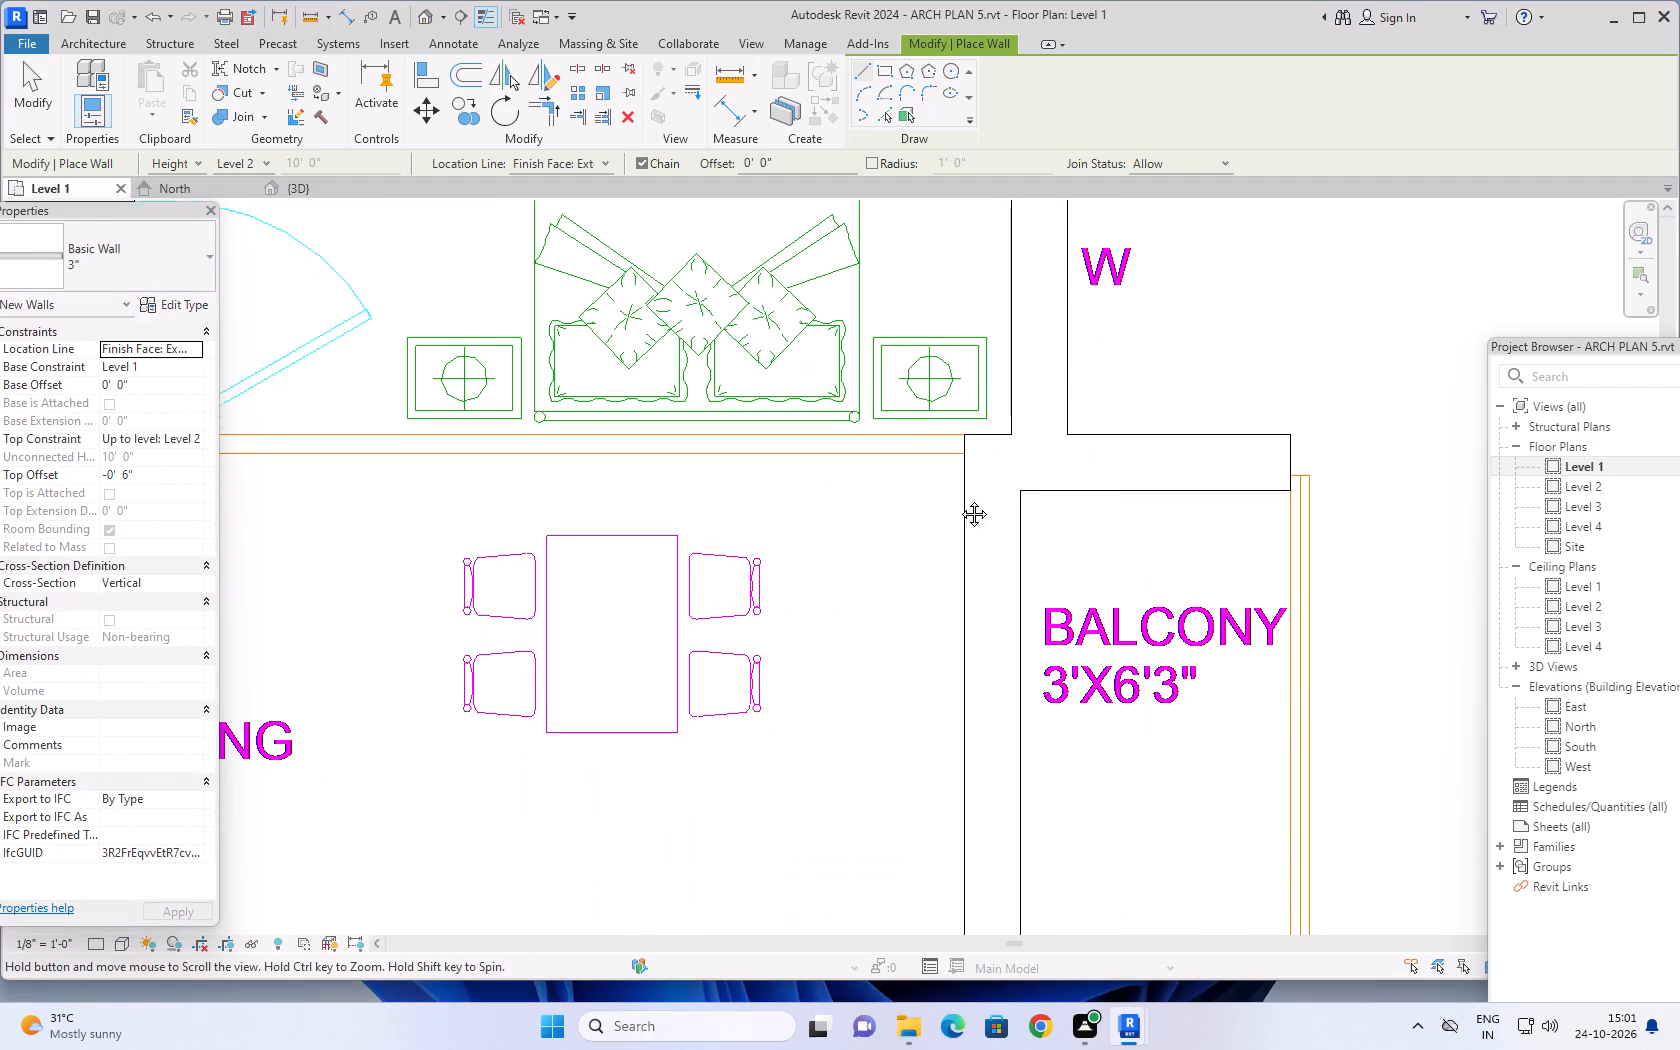
{"action": "middle_click_drag", "start_coordinate": [959, 499], "coordinate": [1039, 579]}
{"action": "scroll", "coordinate": [1030, 573], "scroll_direction": "up", "scroll_amount": 5}
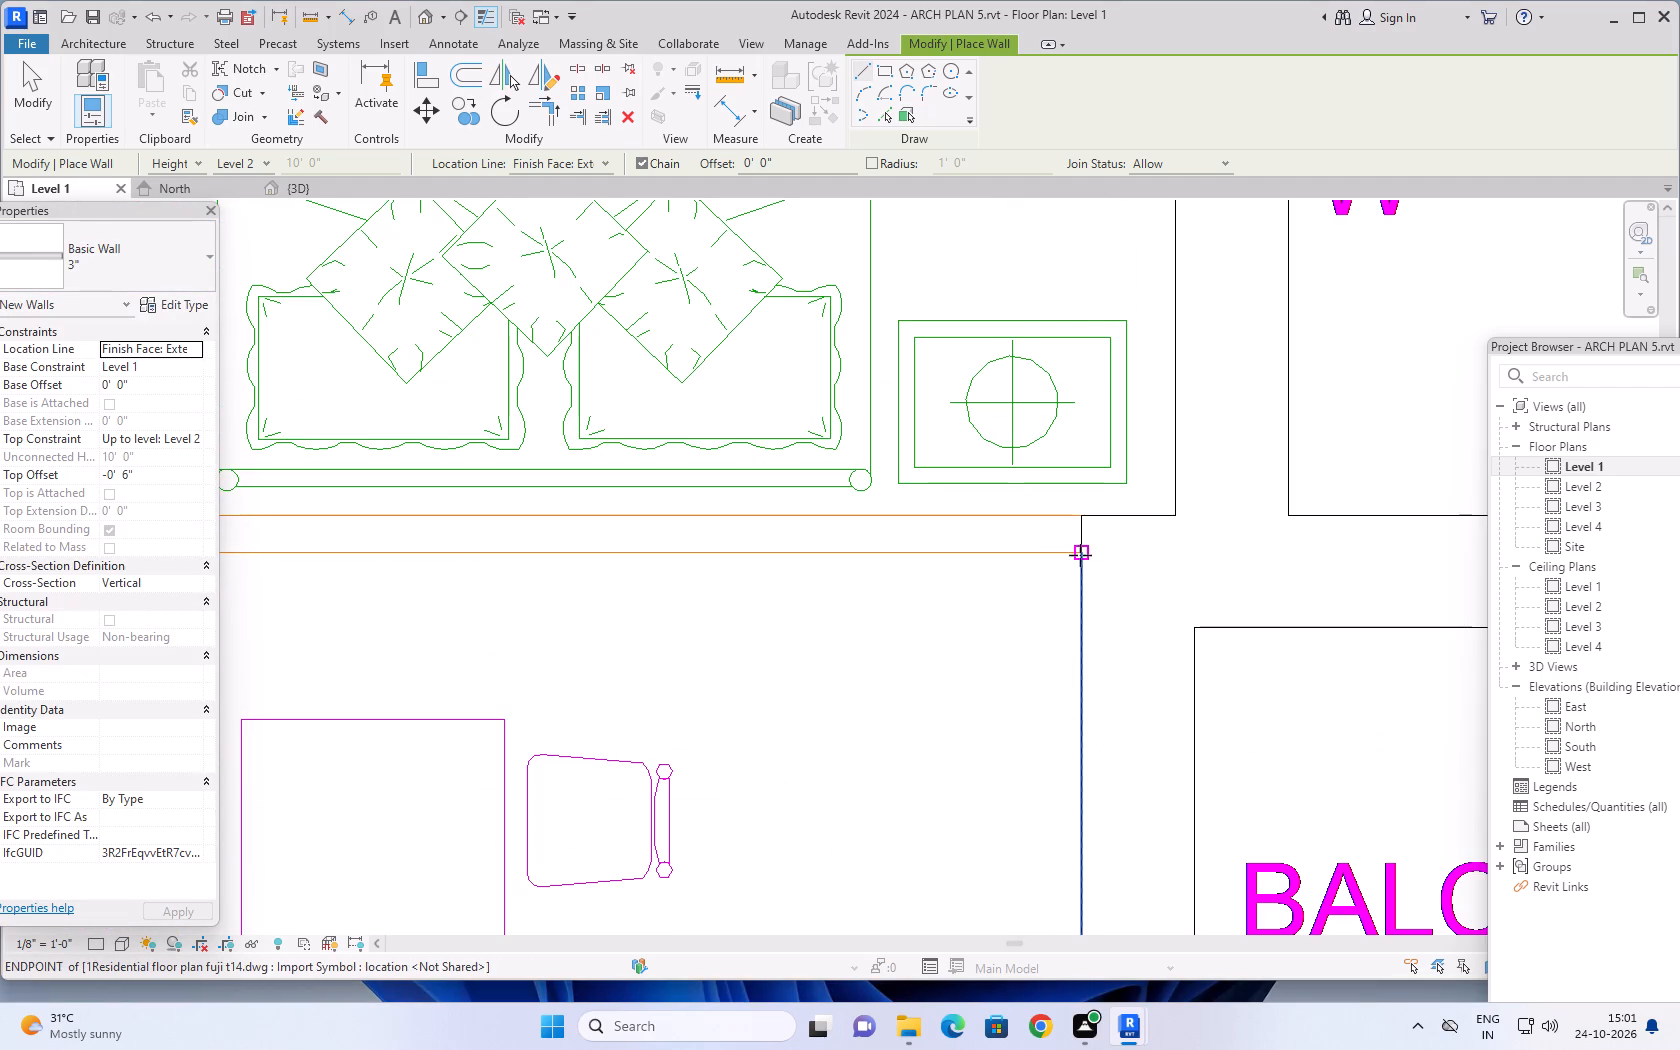
{"action": "left_click", "coordinate": [1080, 555]}
{"action": "scroll", "coordinate": [487, 549], "scroll_direction": "down", "scroll_amount": 2}
{"action": "middle_click_drag", "start_coordinate": [485, 549], "coordinate": [1228, 502]}
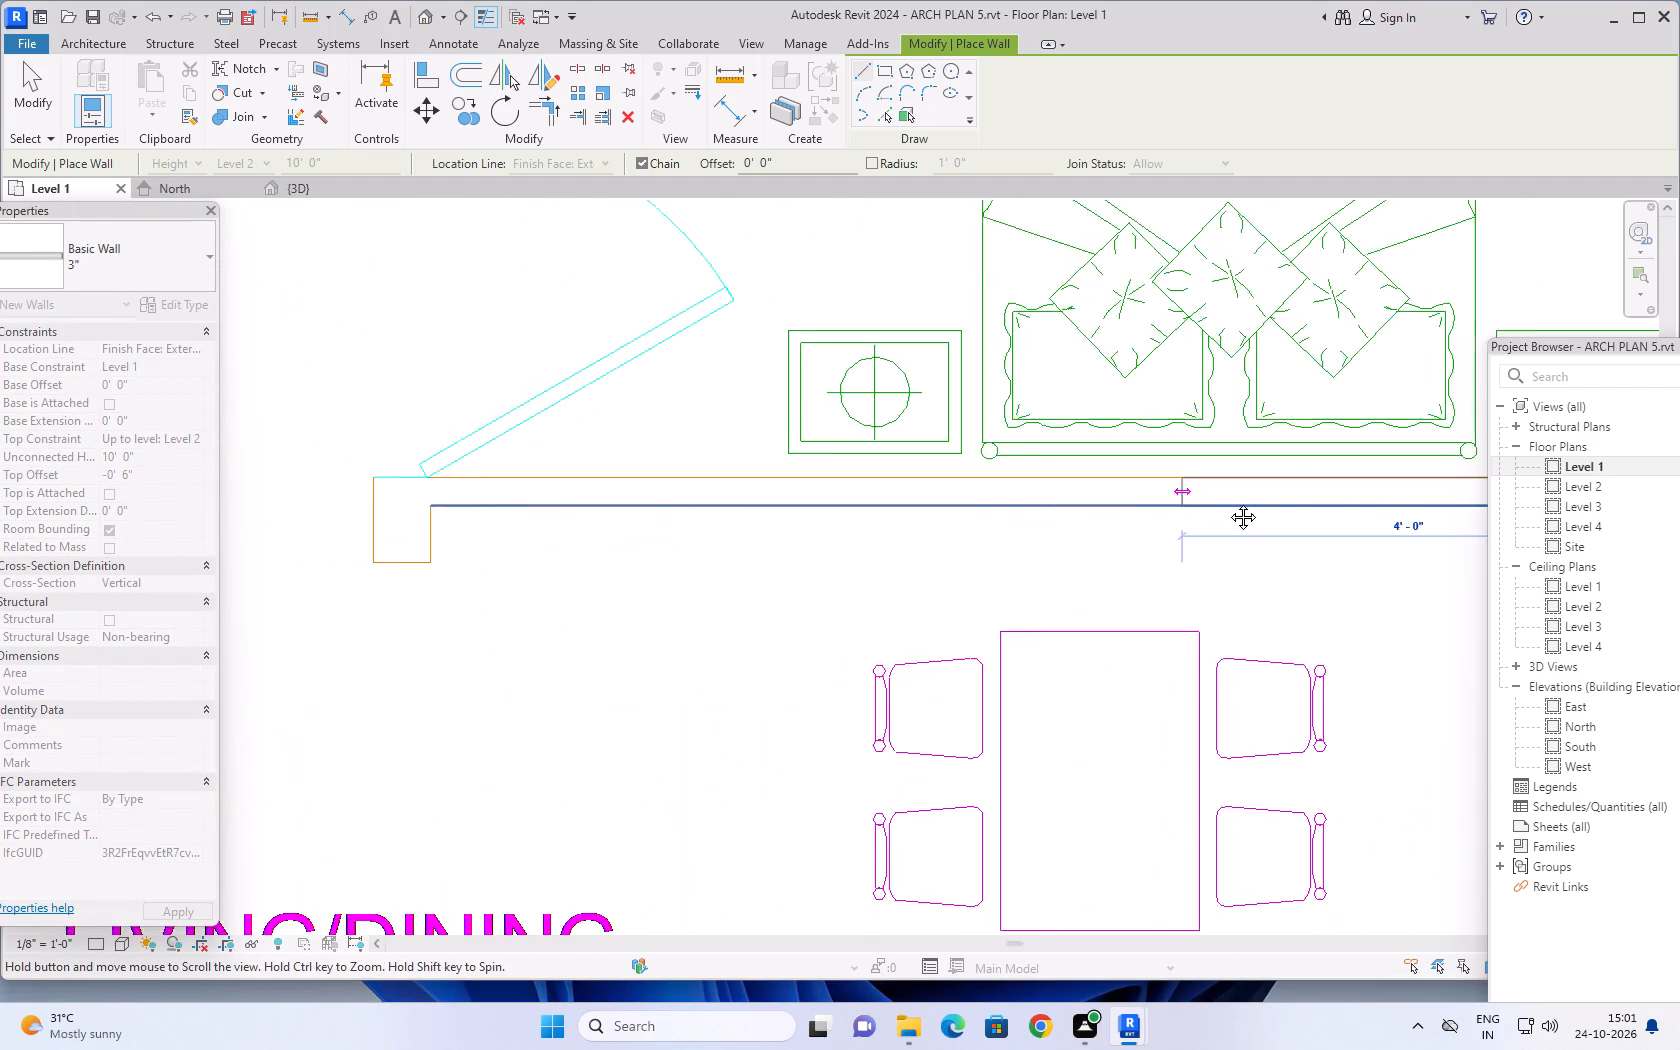
{"action": "middle_click_drag", "start_coordinate": [1228, 502], "coordinate": [1229, 502]}
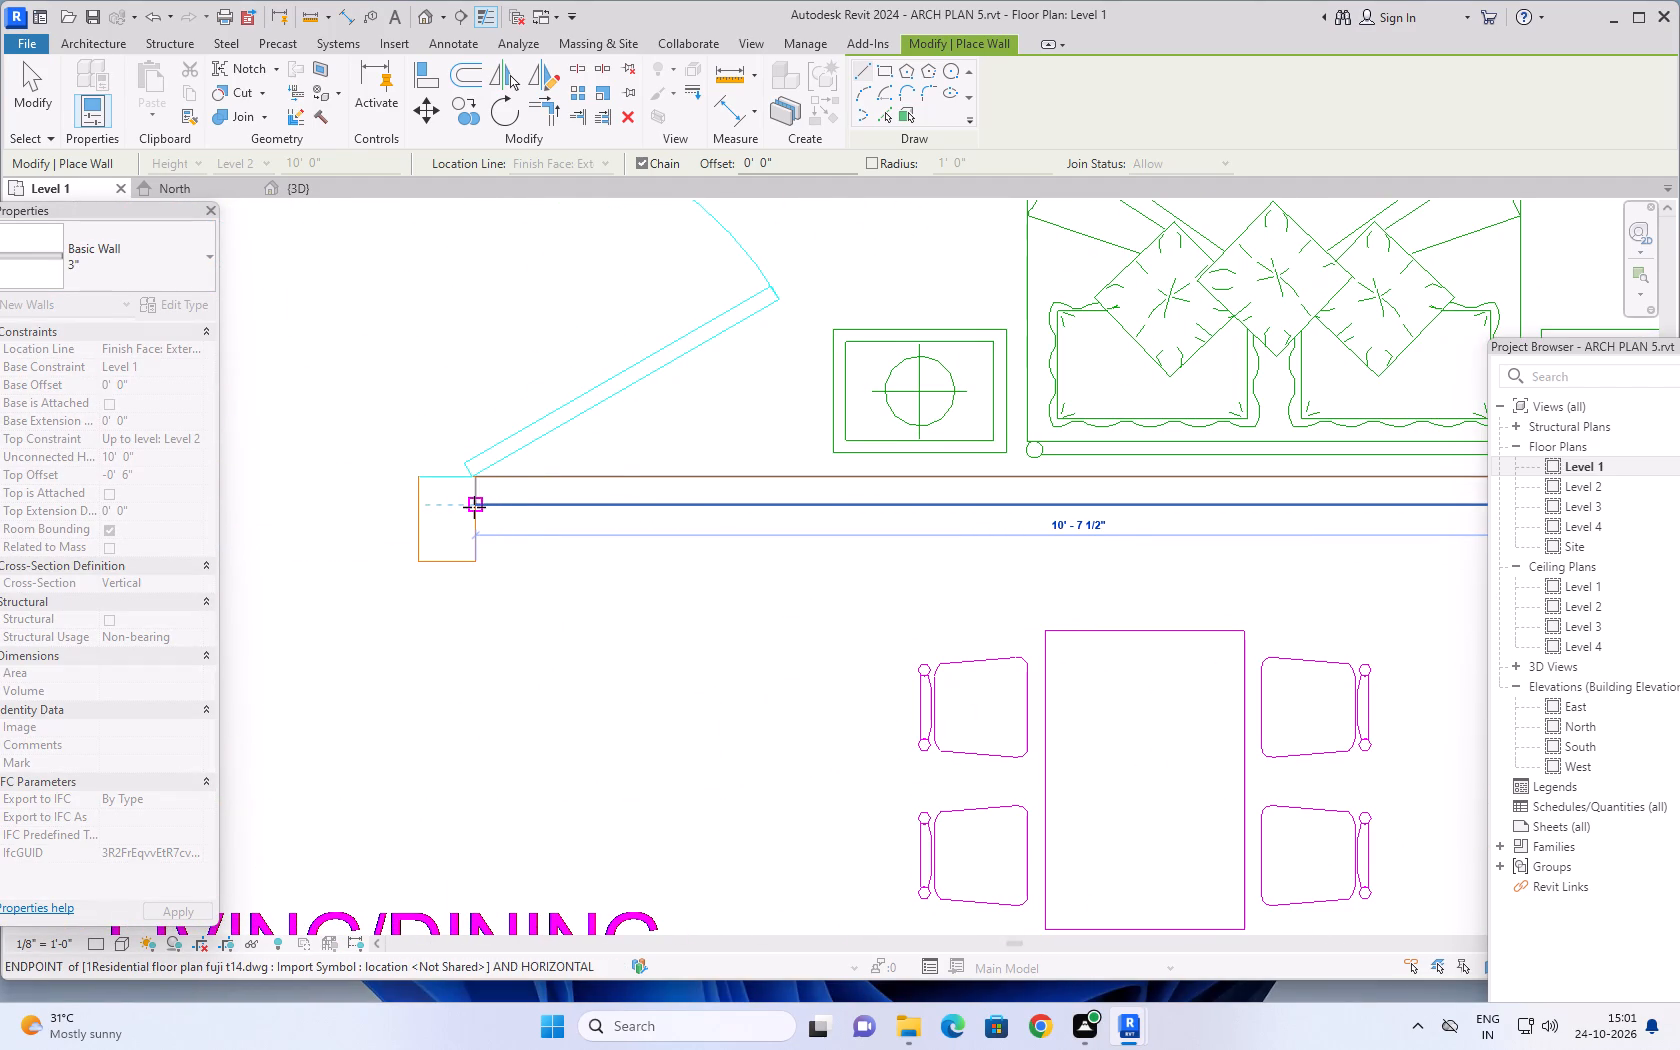
{"action": "left_click", "coordinate": [474, 507]}
{"action": "key", "text": "Escape"}
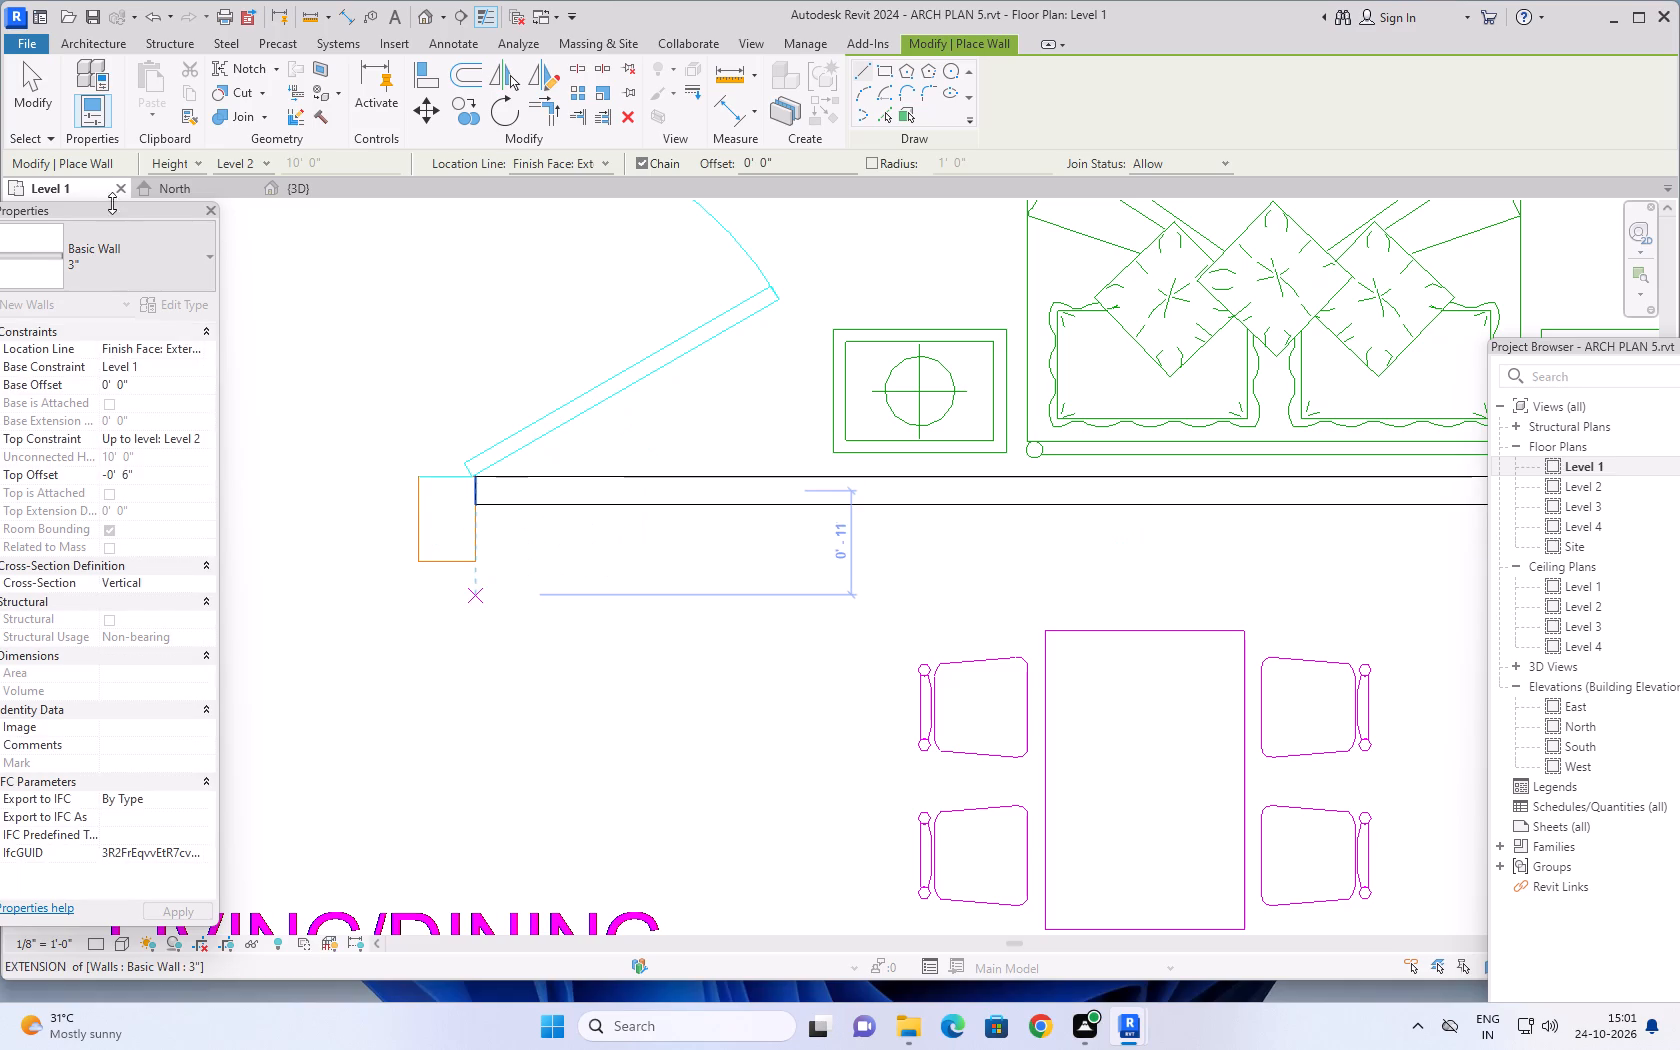
Draw a 9" wall stub about 9" long at the partition's door-side end, flipped to fill the outlined block.
{"action": "left_click", "coordinate": [176, 262]}
{"action": "left_click", "coordinate": [97, 433]}
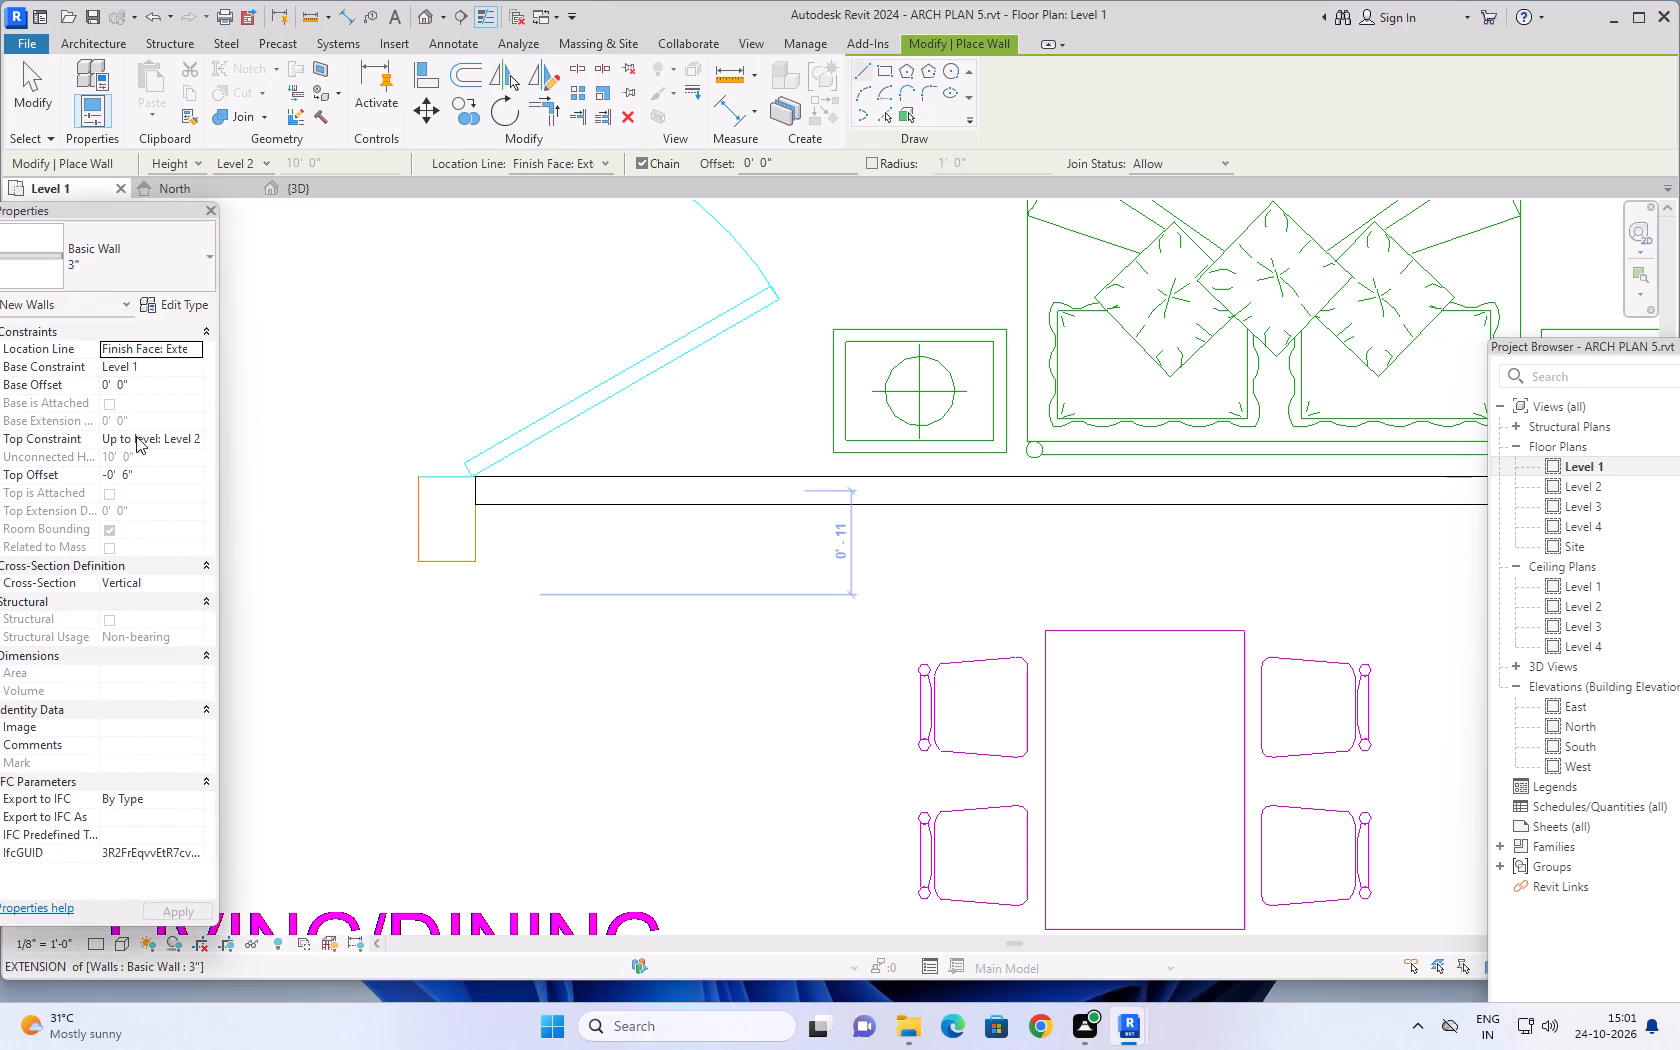
{"action": "scroll", "coordinate": [422, 491], "scroll_direction": "down", "scroll_amount": 5}
{"action": "scroll", "coordinate": [408, 578], "scroll_direction": "down", "scroll_amount": 3}
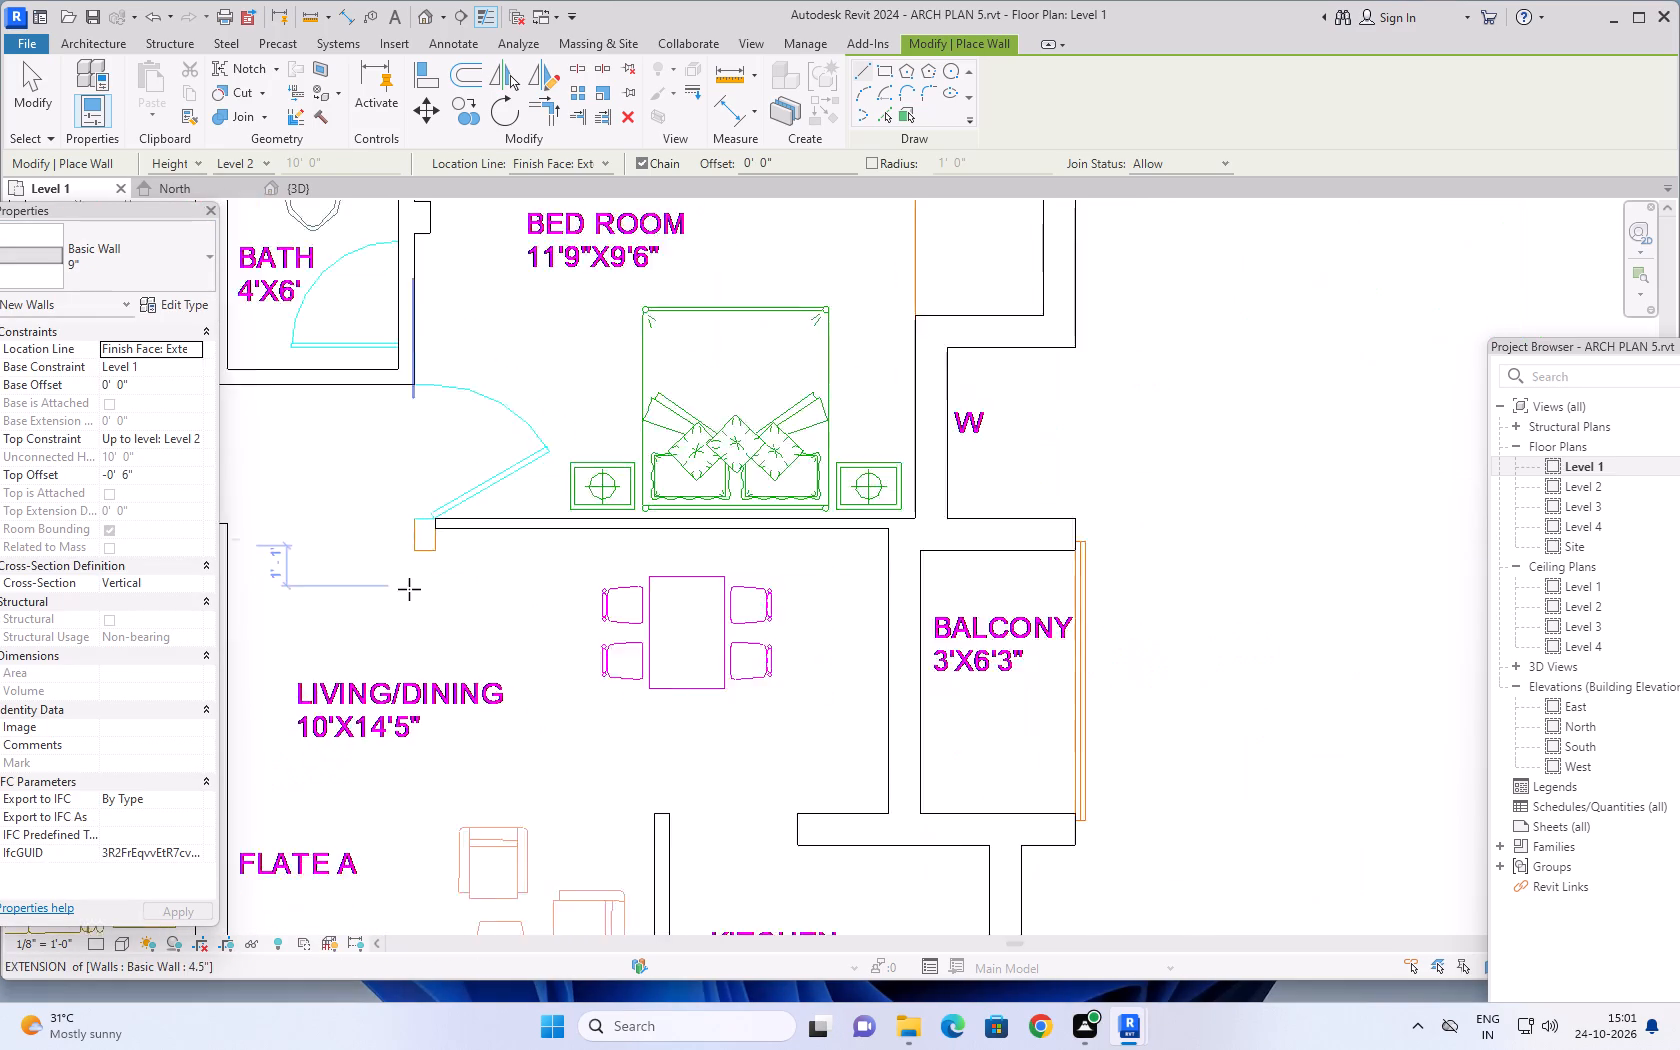
{"action": "scroll", "coordinate": [409, 589], "scroll_direction": "down", "scroll_amount": 2}
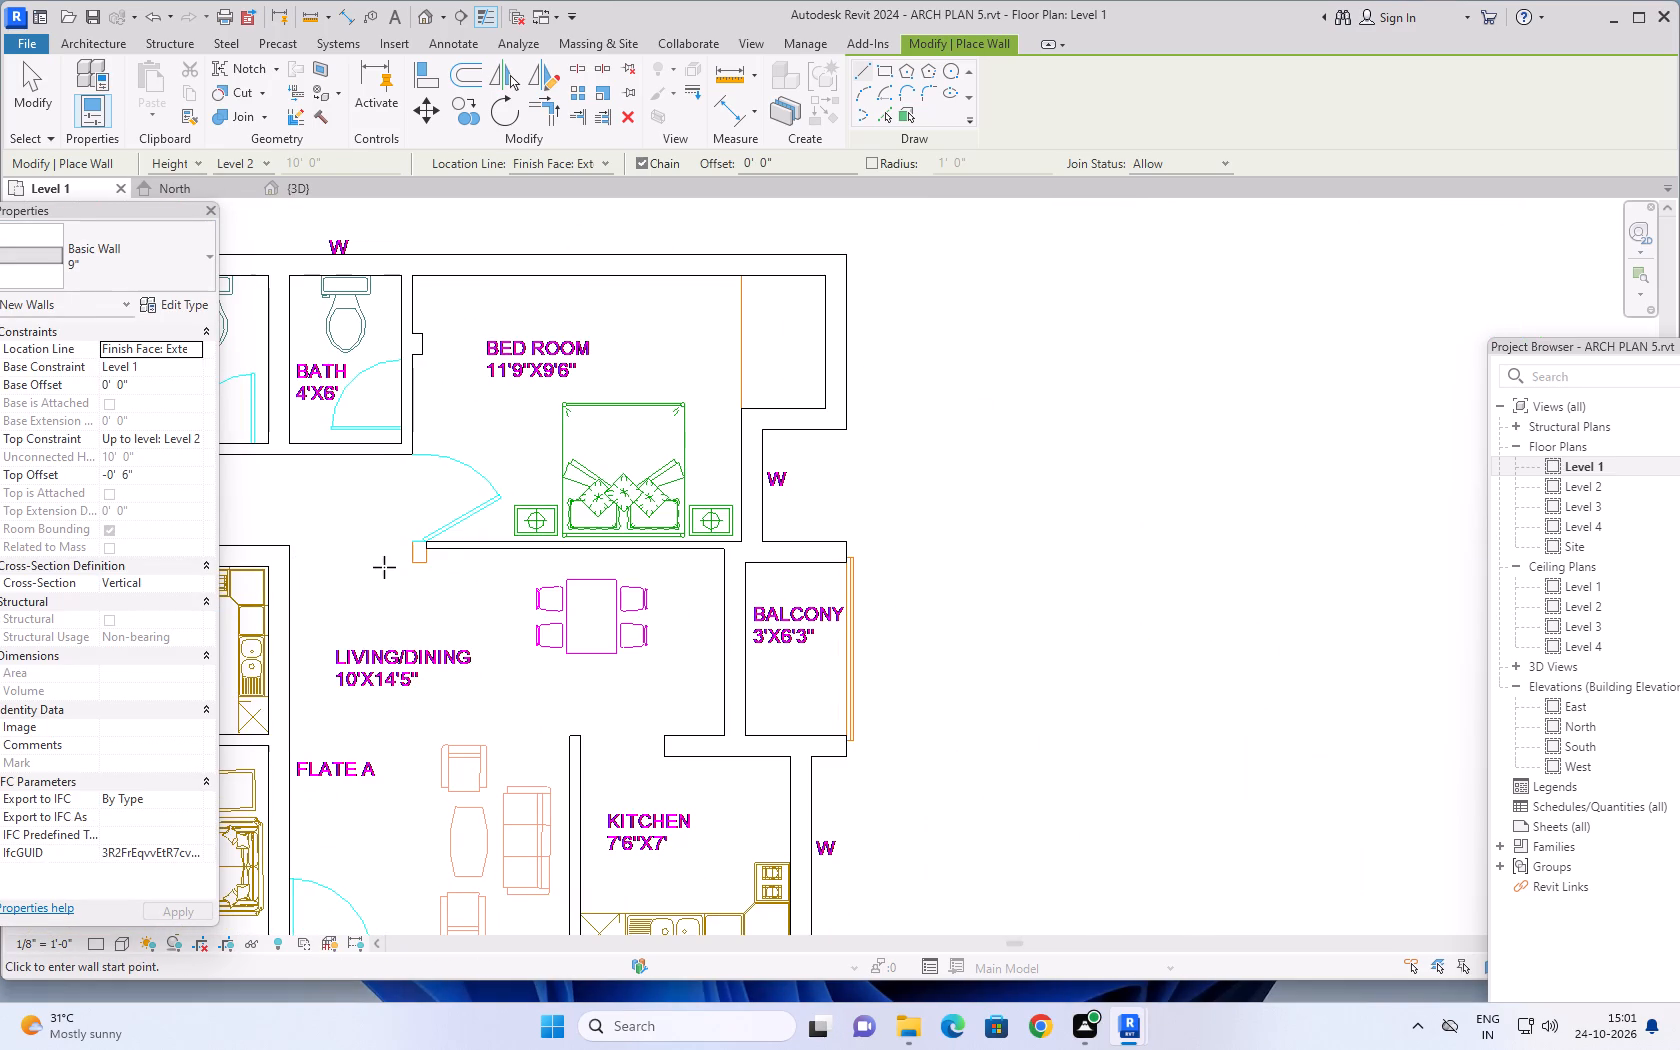
{"action": "scroll", "coordinate": [387, 561], "scroll_direction": "up", "scroll_amount": 6}
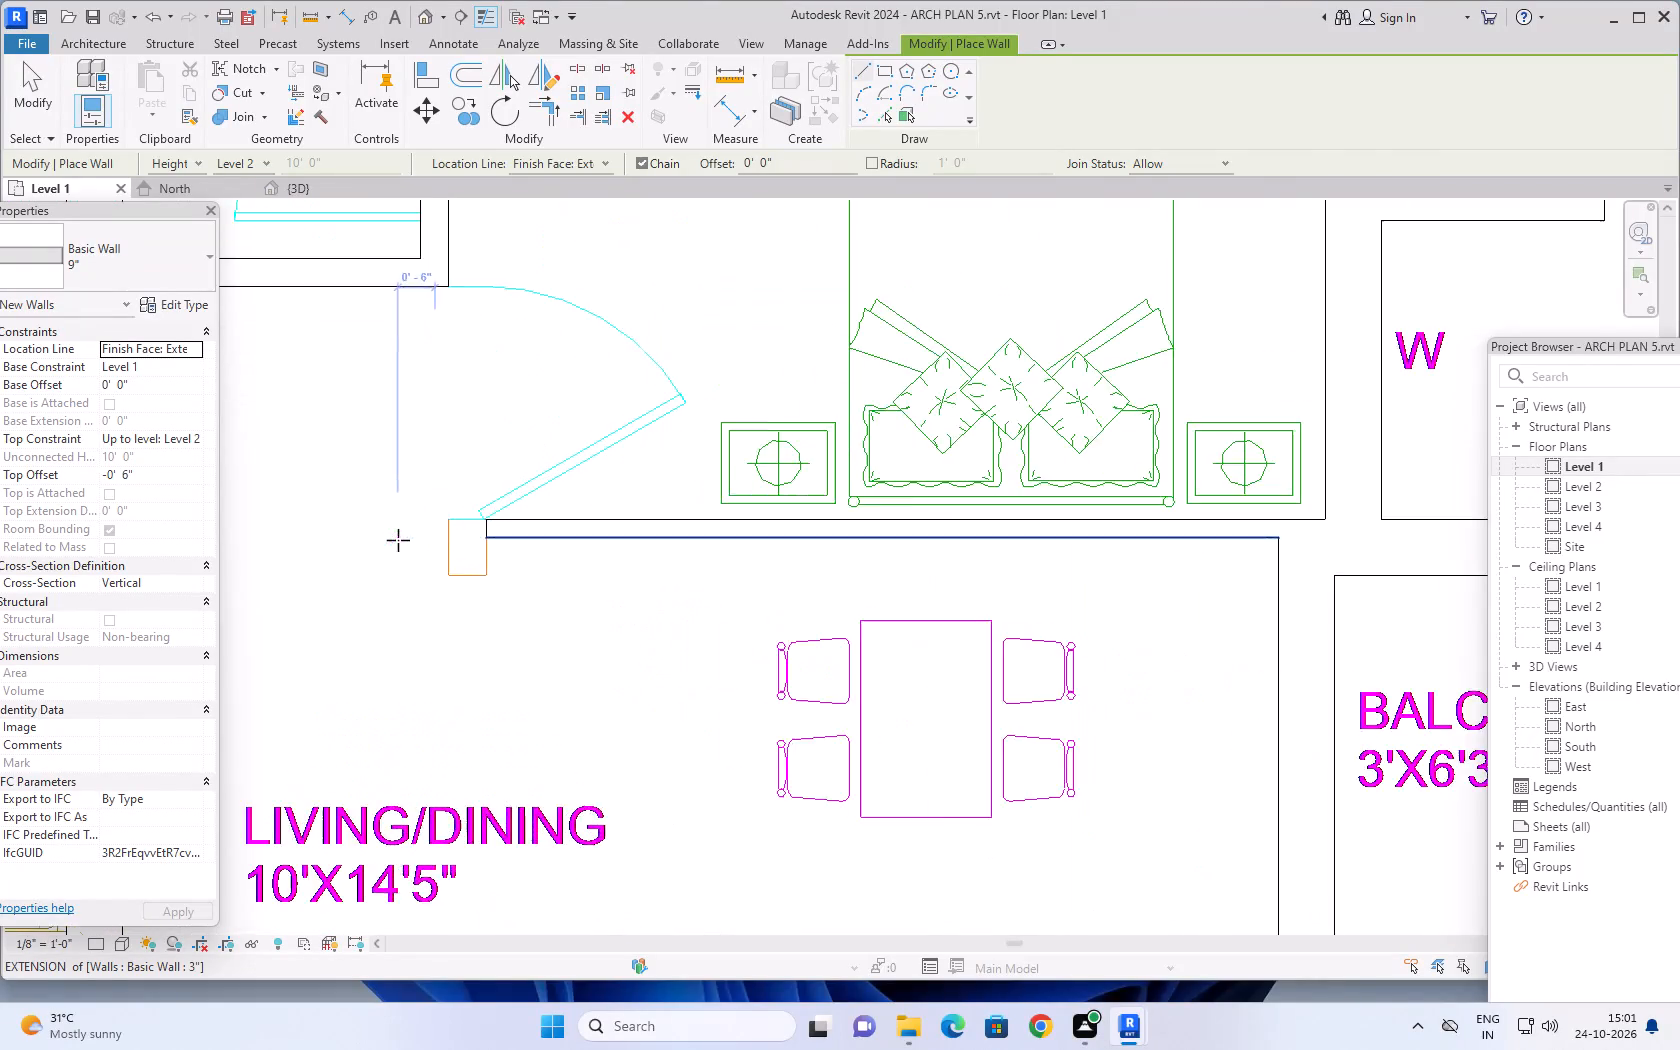
{"action": "scroll", "coordinate": [398, 540], "scroll_direction": "up", "scroll_amount": 2}
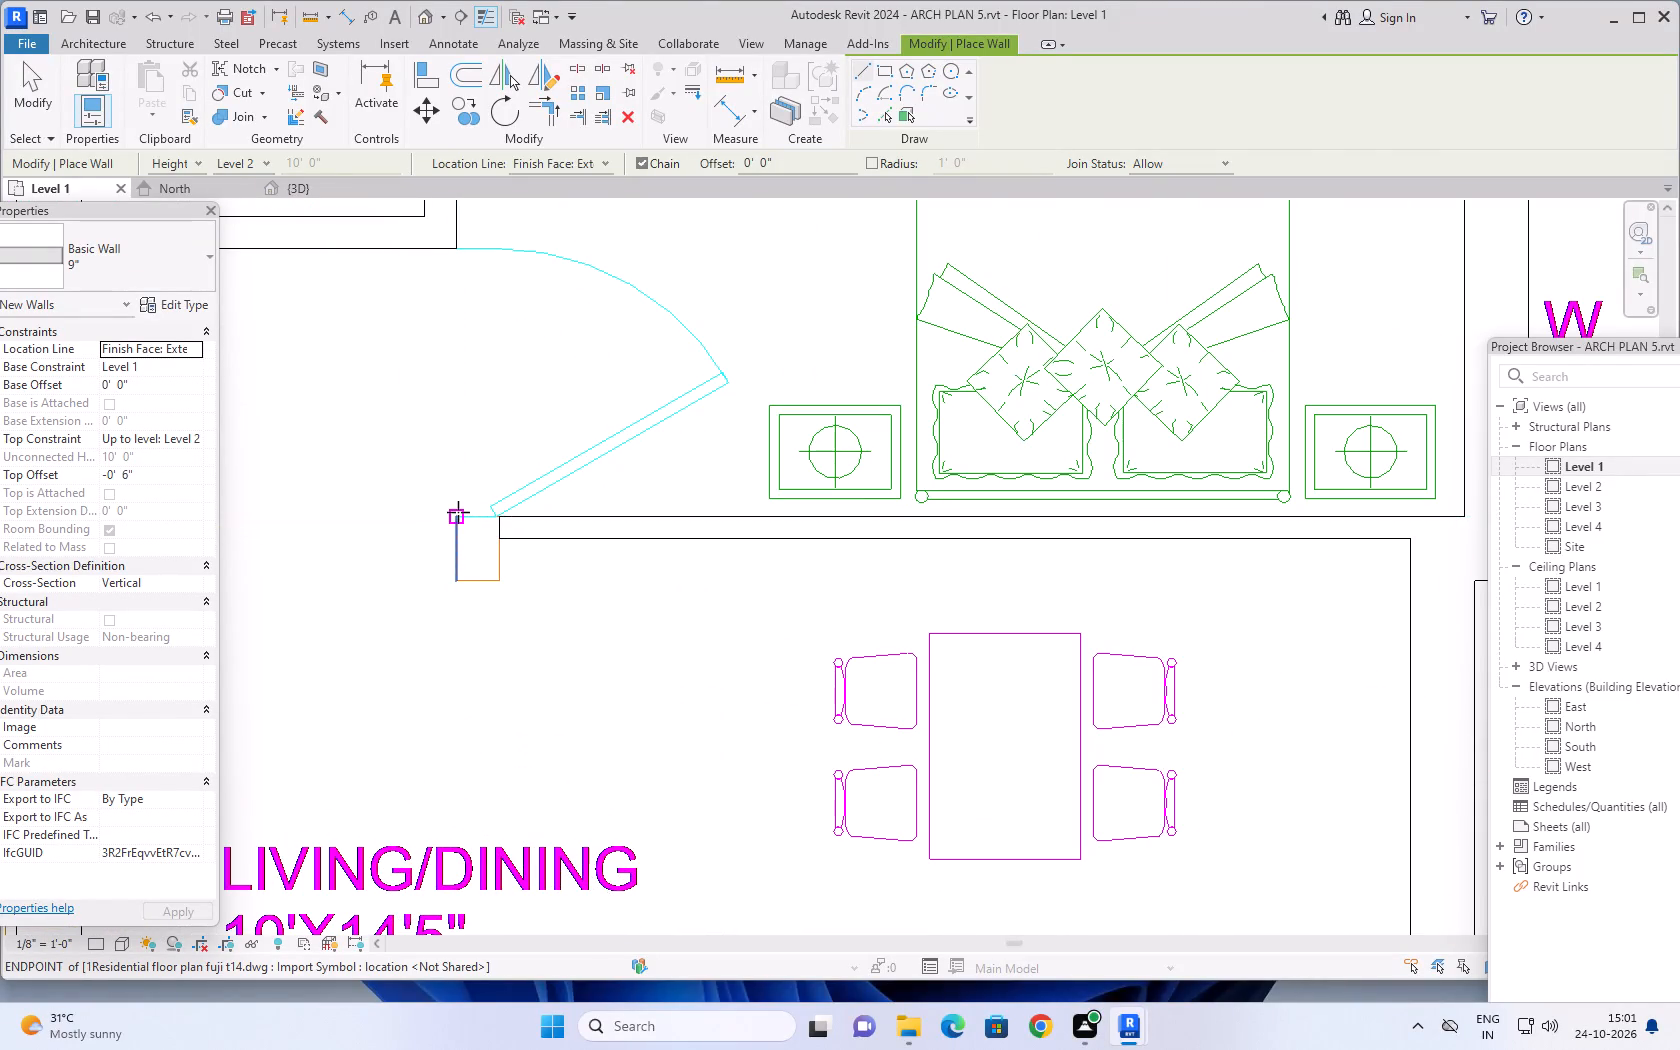
{"action": "left_click", "coordinate": [458, 512]}
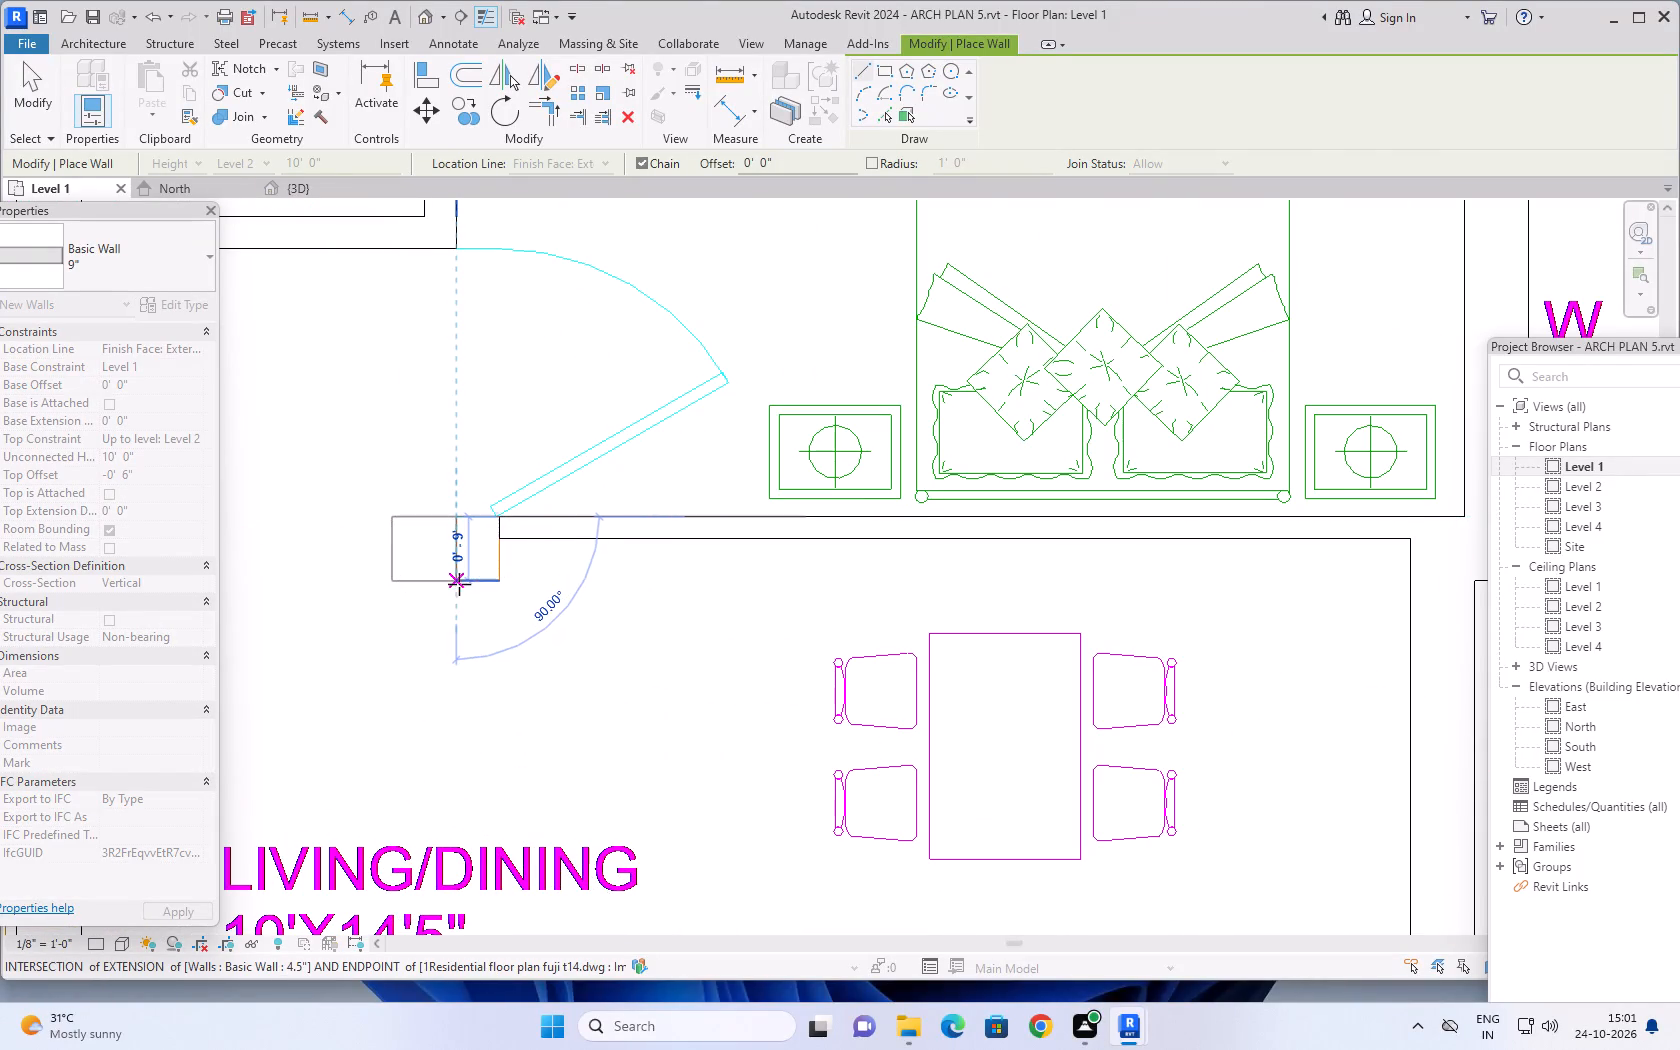
{"action": "key", "text": "space"}
{"action": "left_click", "coordinate": [456, 584]}
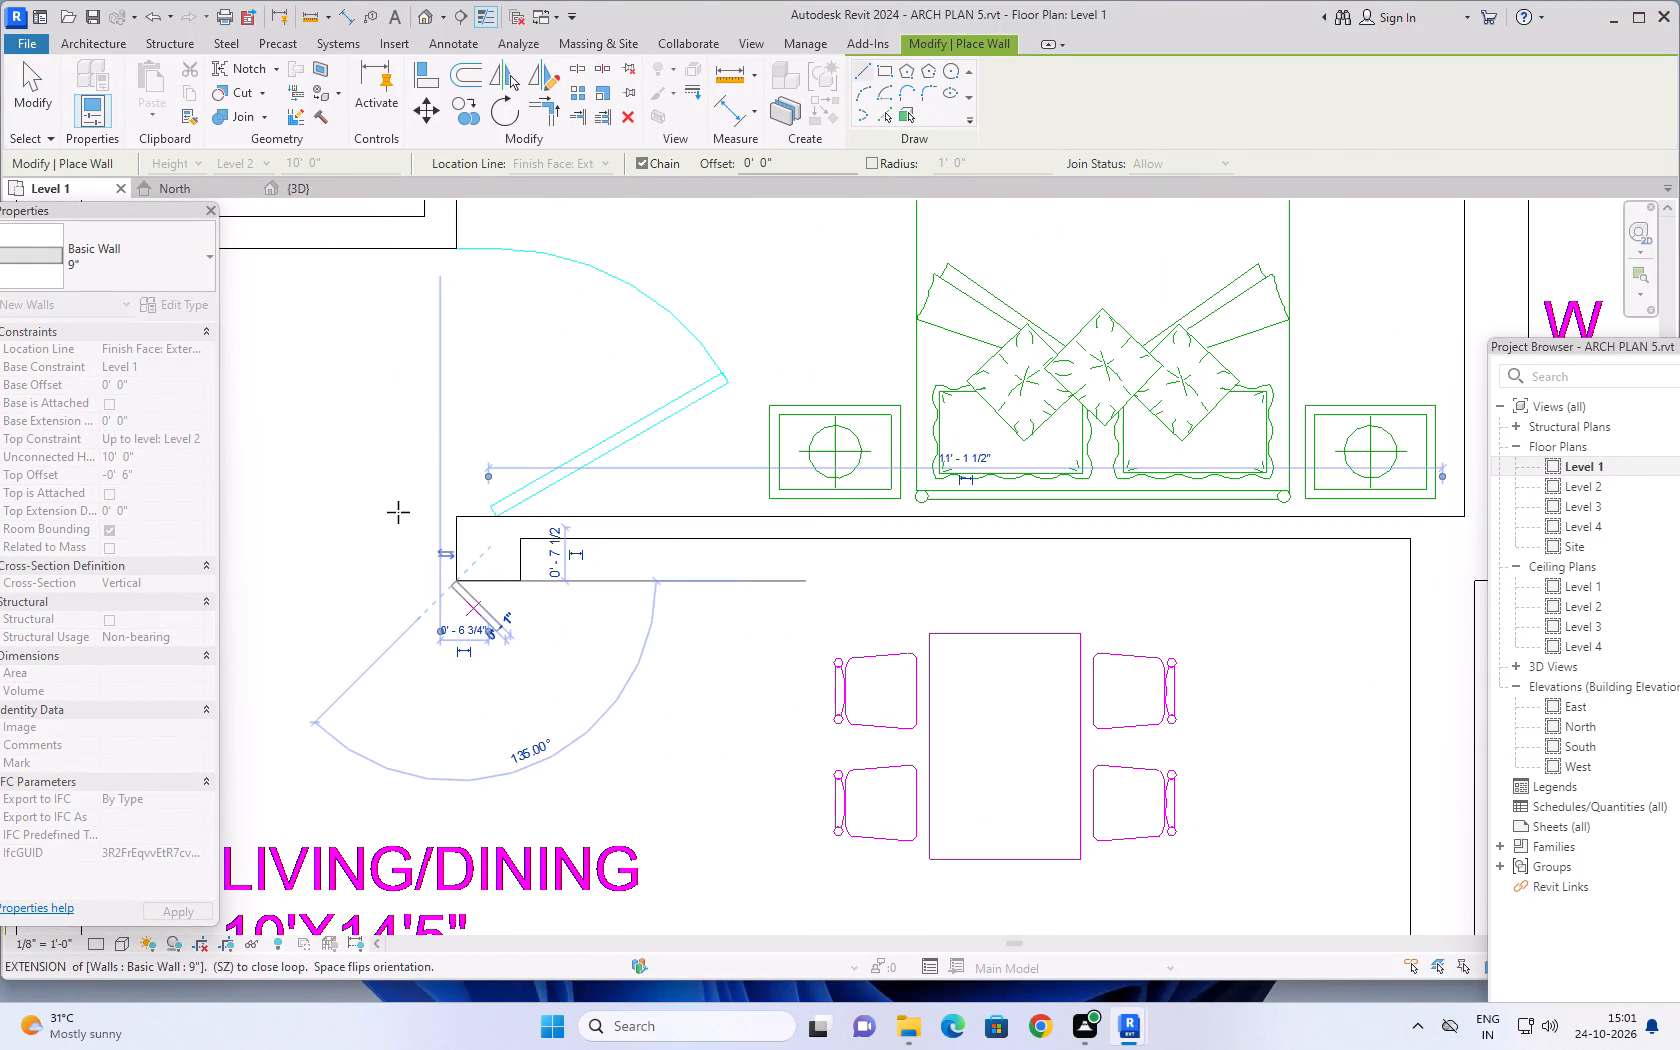
{"action": "key", "text": "Escape"}
Review the Level 1 plan for walls still undrawn, and end wall placement.
{"action": "scroll", "coordinate": [403, 497], "scroll_direction": "down", "scroll_amount": 5}
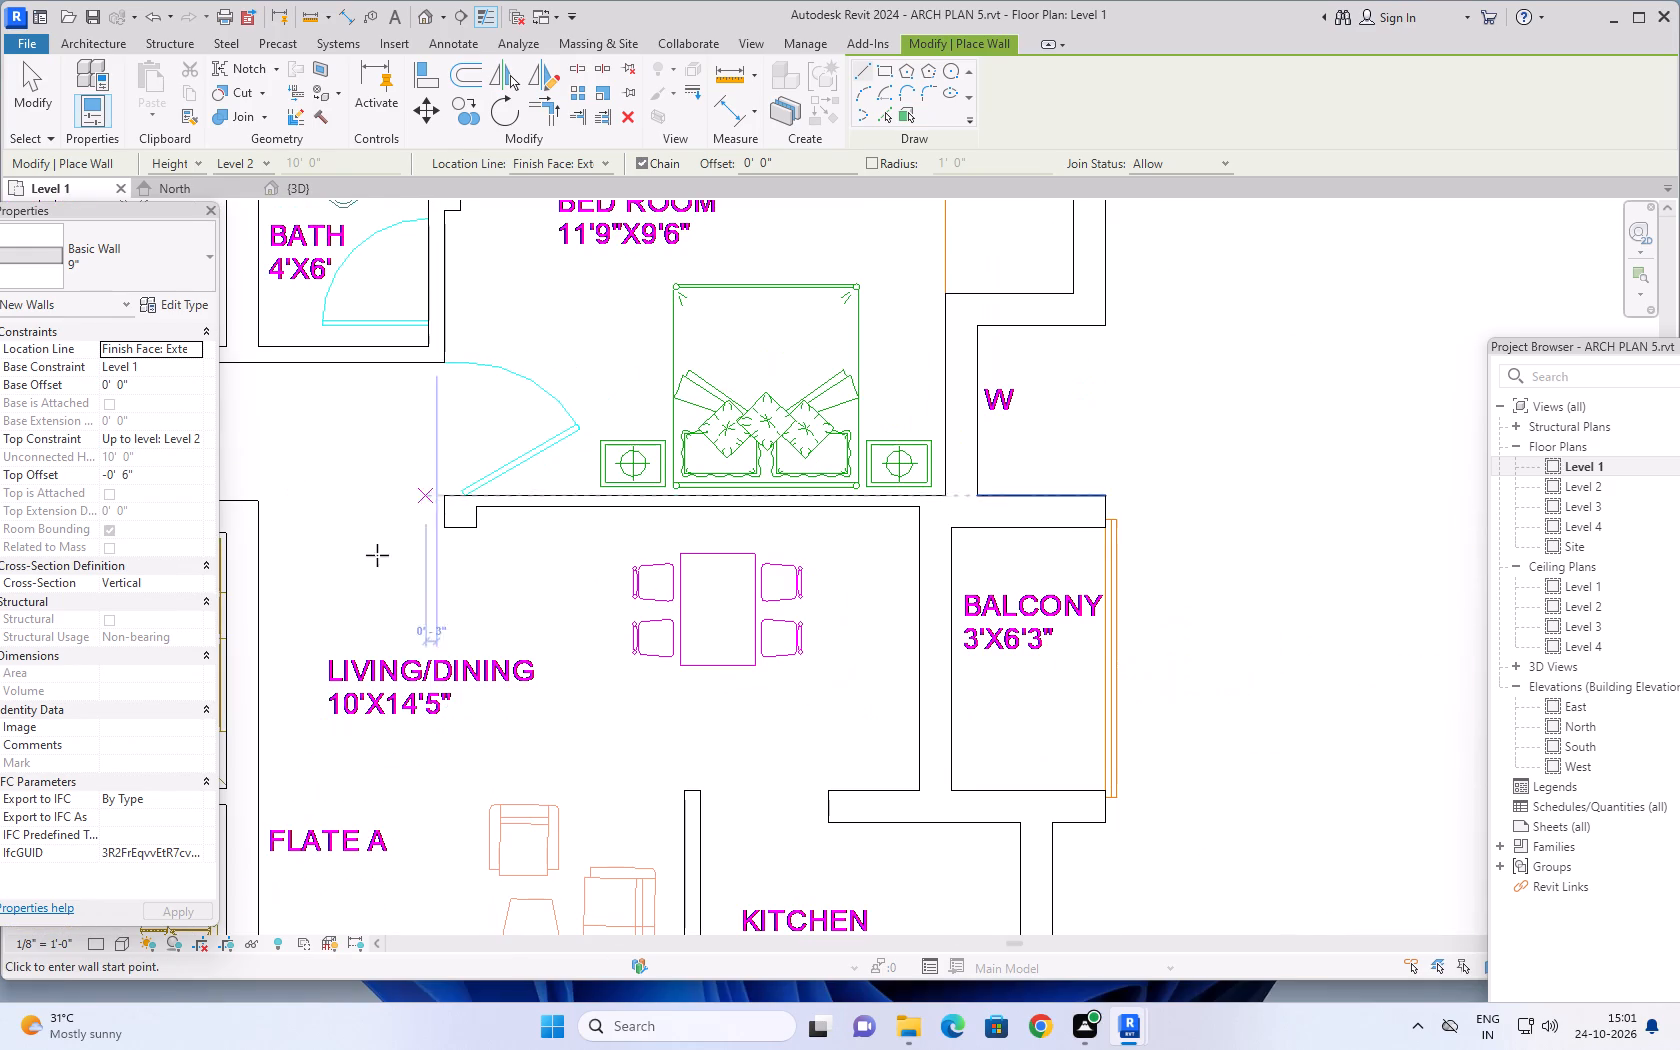
{"action": "scroll", "coordinate": [367, 569], "scroll_direction": "down", "scroll_amount": 2}
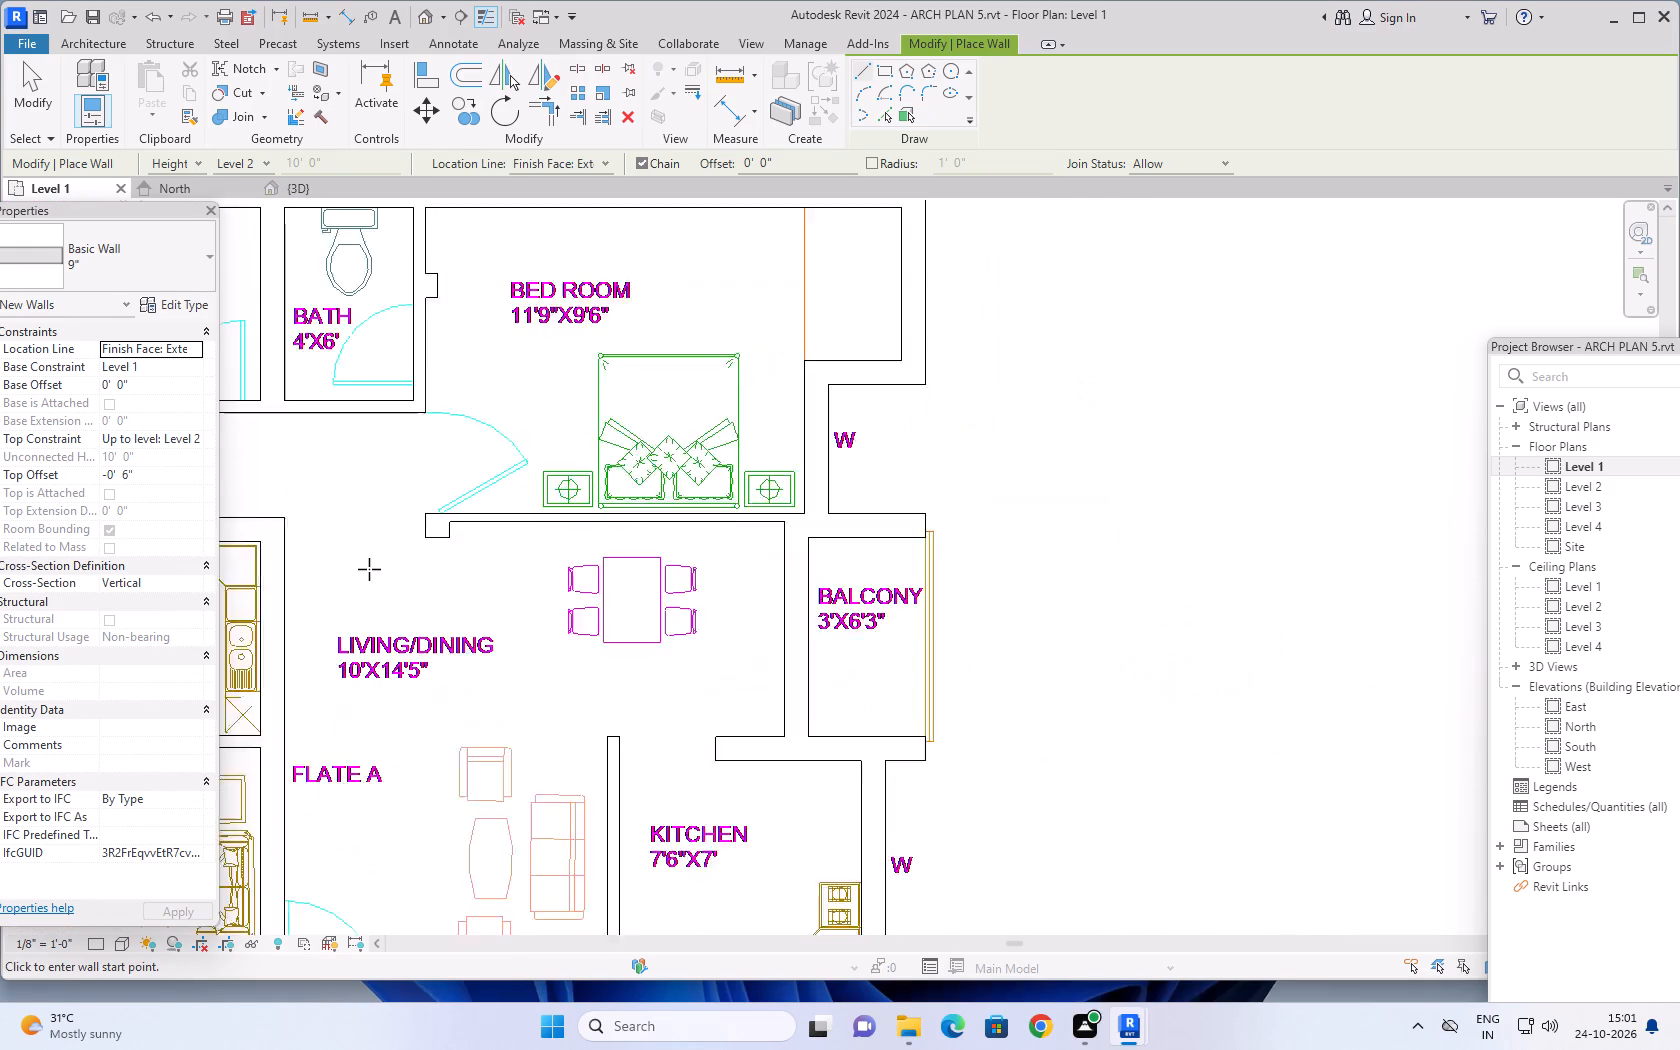
{"action": "scroll", "coordinate": [369, 569], "scroll_direction": "down", "scroll_amount": 5}
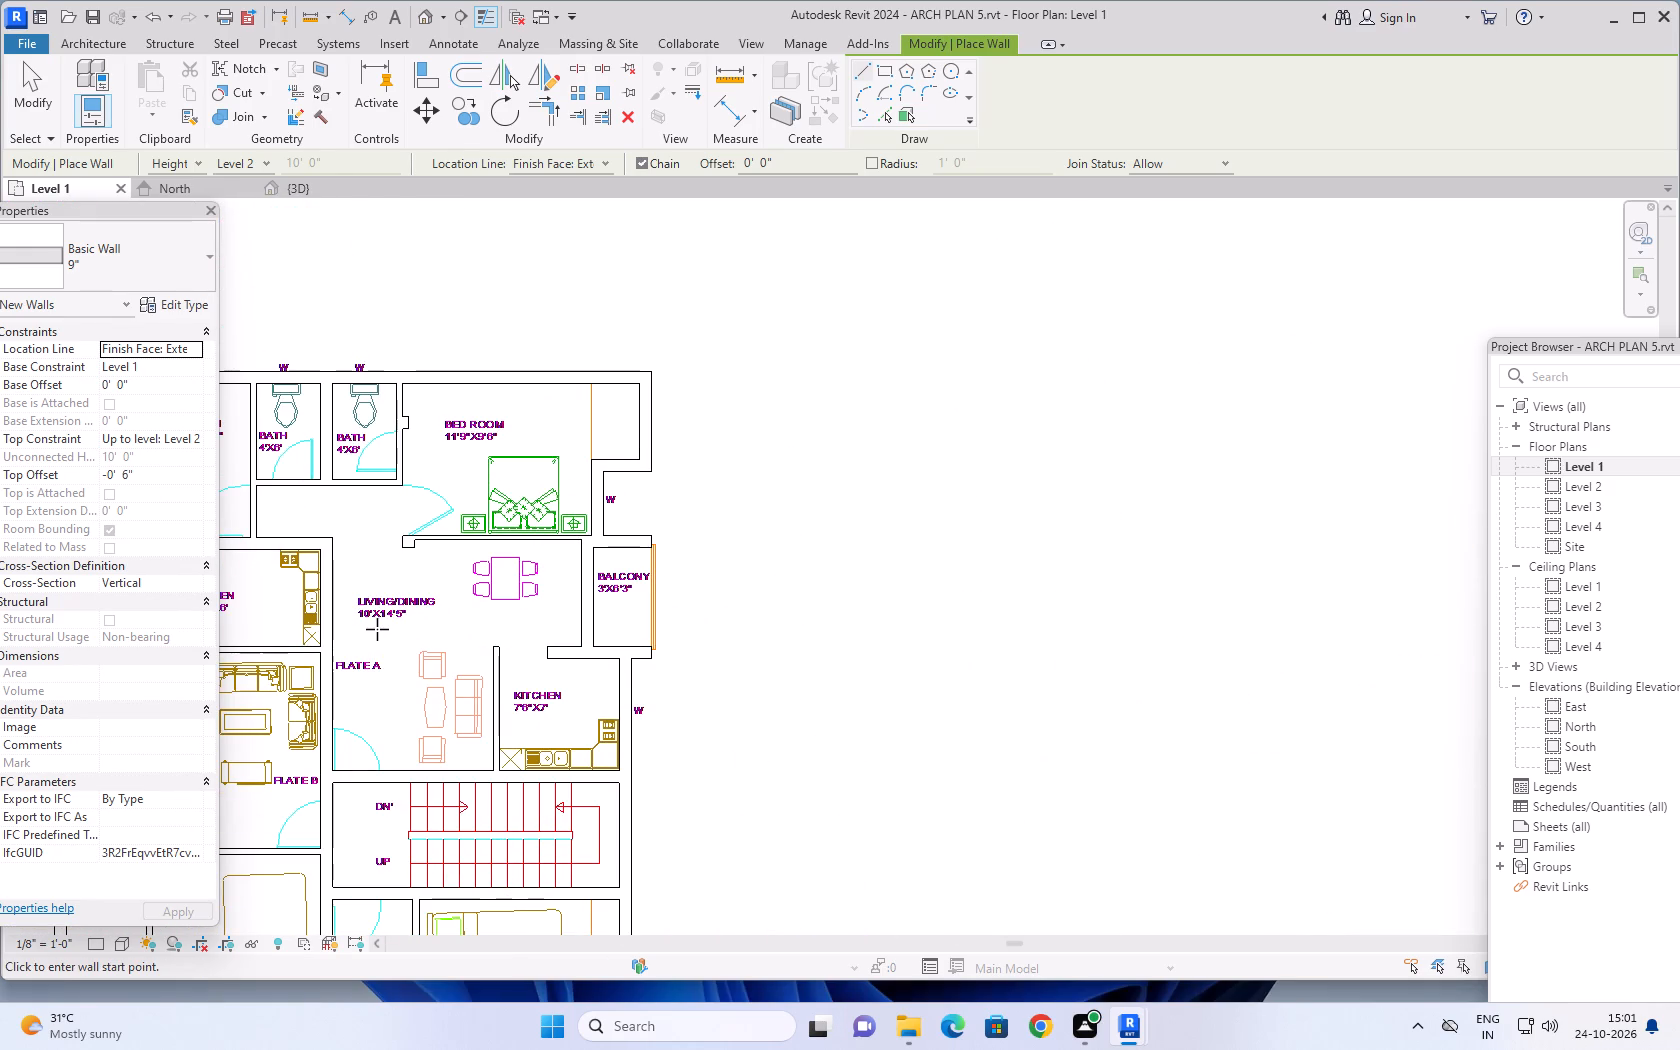
{"action": "scroll", "coordinate": [388, 606], "scroll_direction": "down", "scroll_amount": 3}
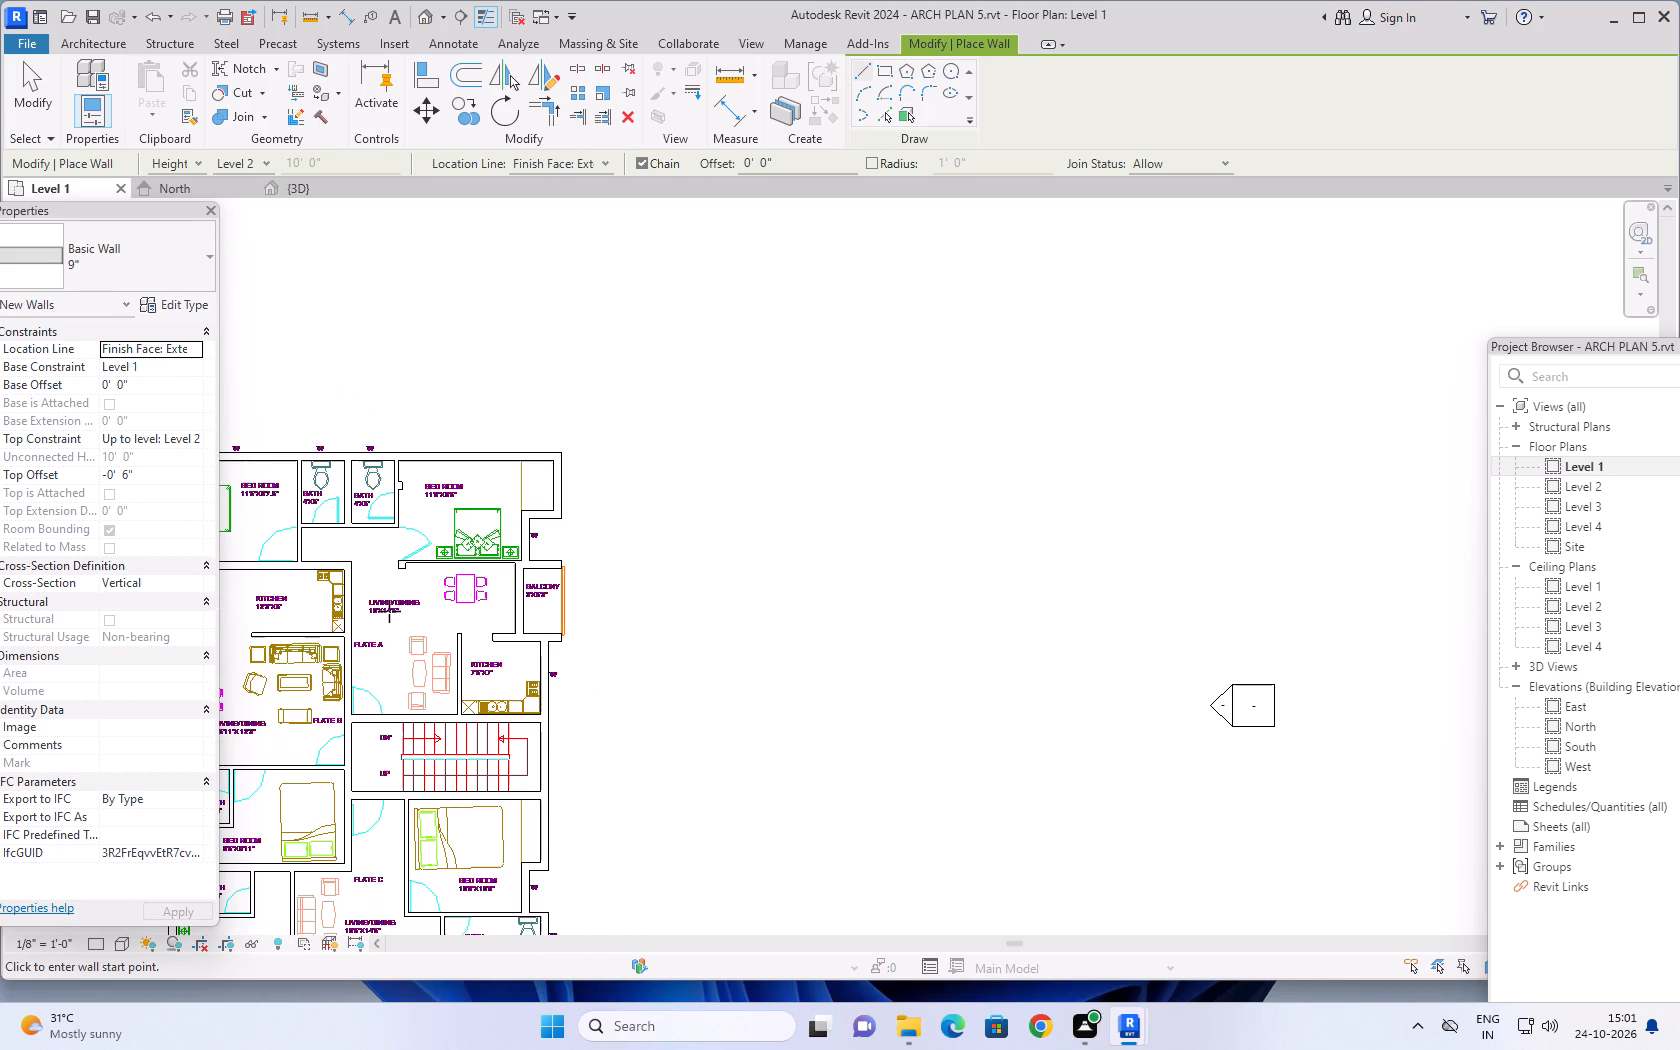
{"action": "scroll", "coordinate": [394, 588], "scroll_direction": "down", "scroll_amount": 1}
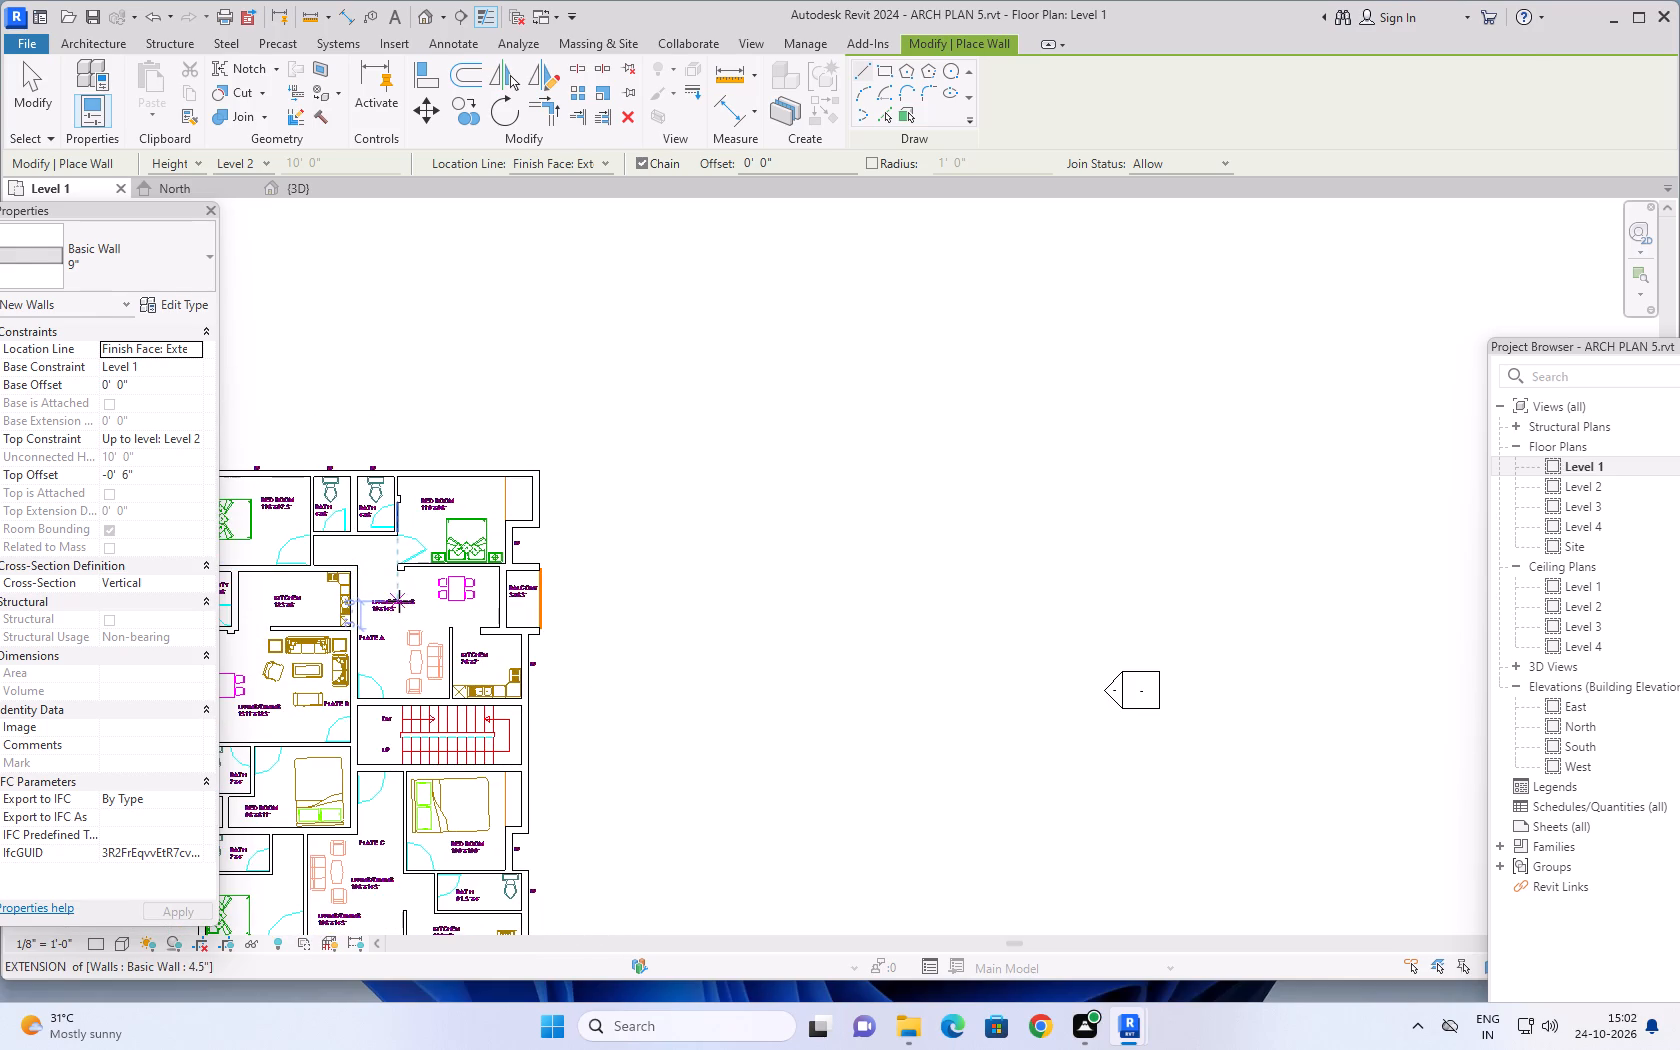
{"action": "key", "text": "Escape"}
{"action": "scroll", "coordinate": [391, 598], "scroll_direction": "down", "scroll_amount": 3}
{"action": "middle_click_drag", "start_coordinate": [599, 613], "coordinate": [787, 515]}
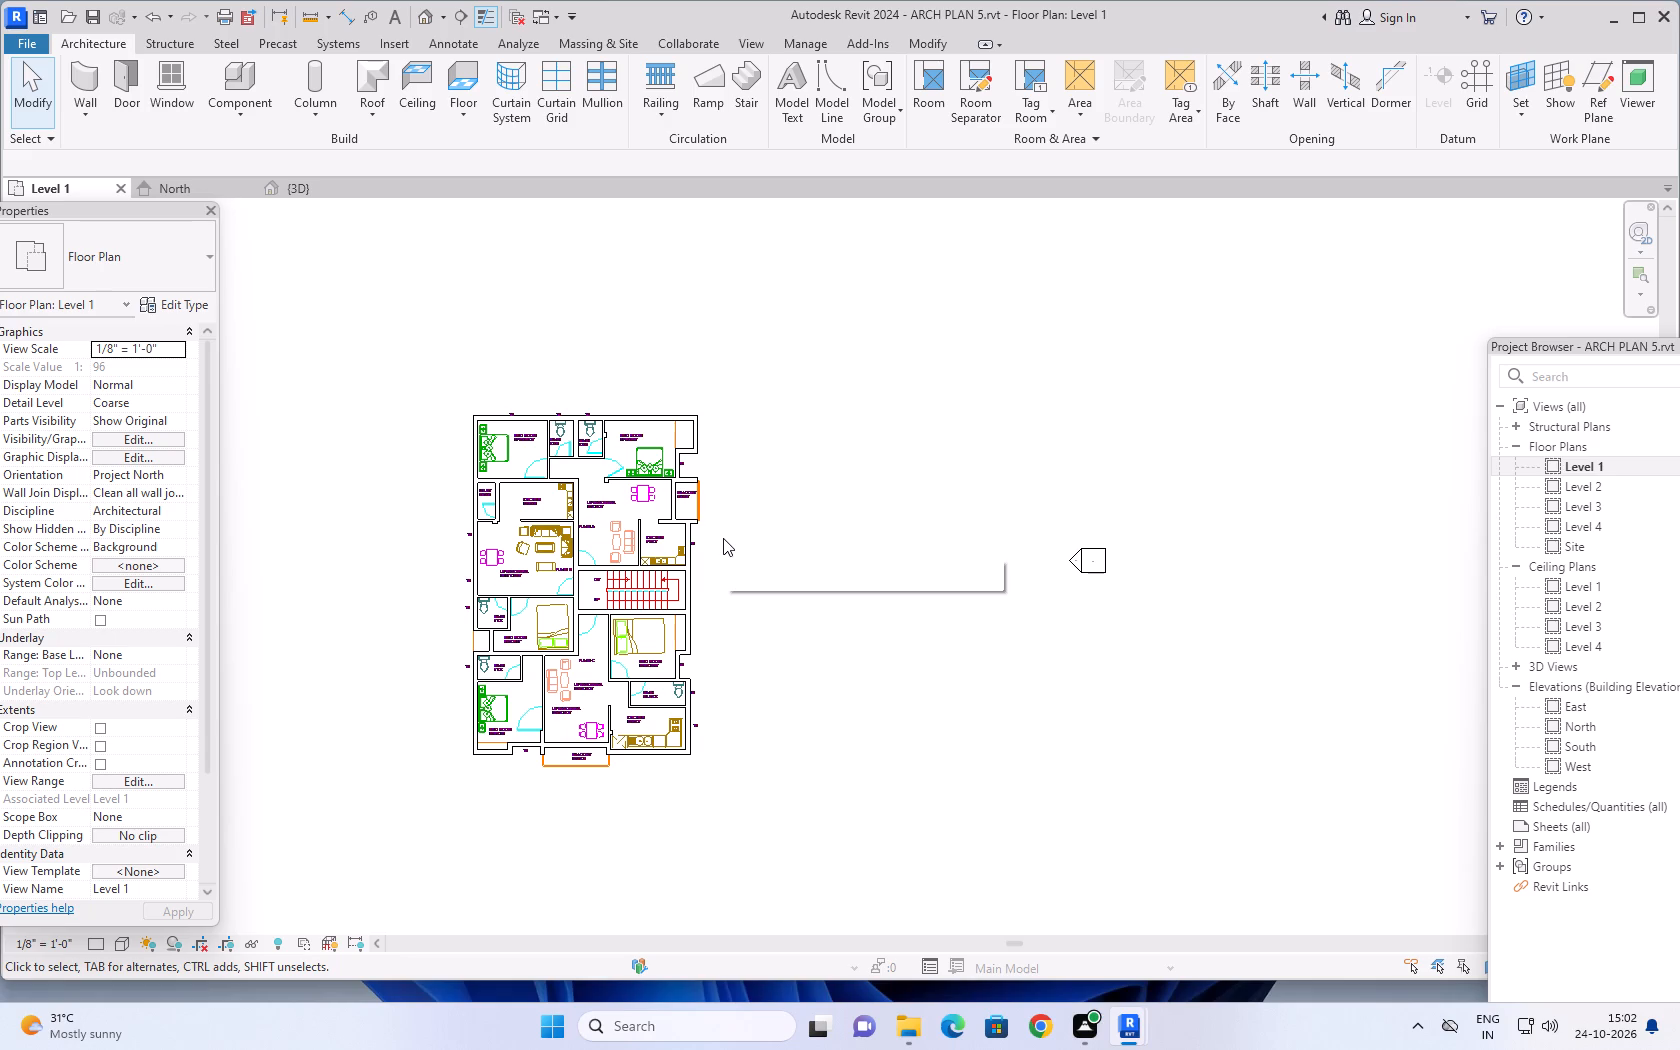
{"action": "middle_click_drag", "start_coordinate": [842, 644], "coordinate": [971, 511]}
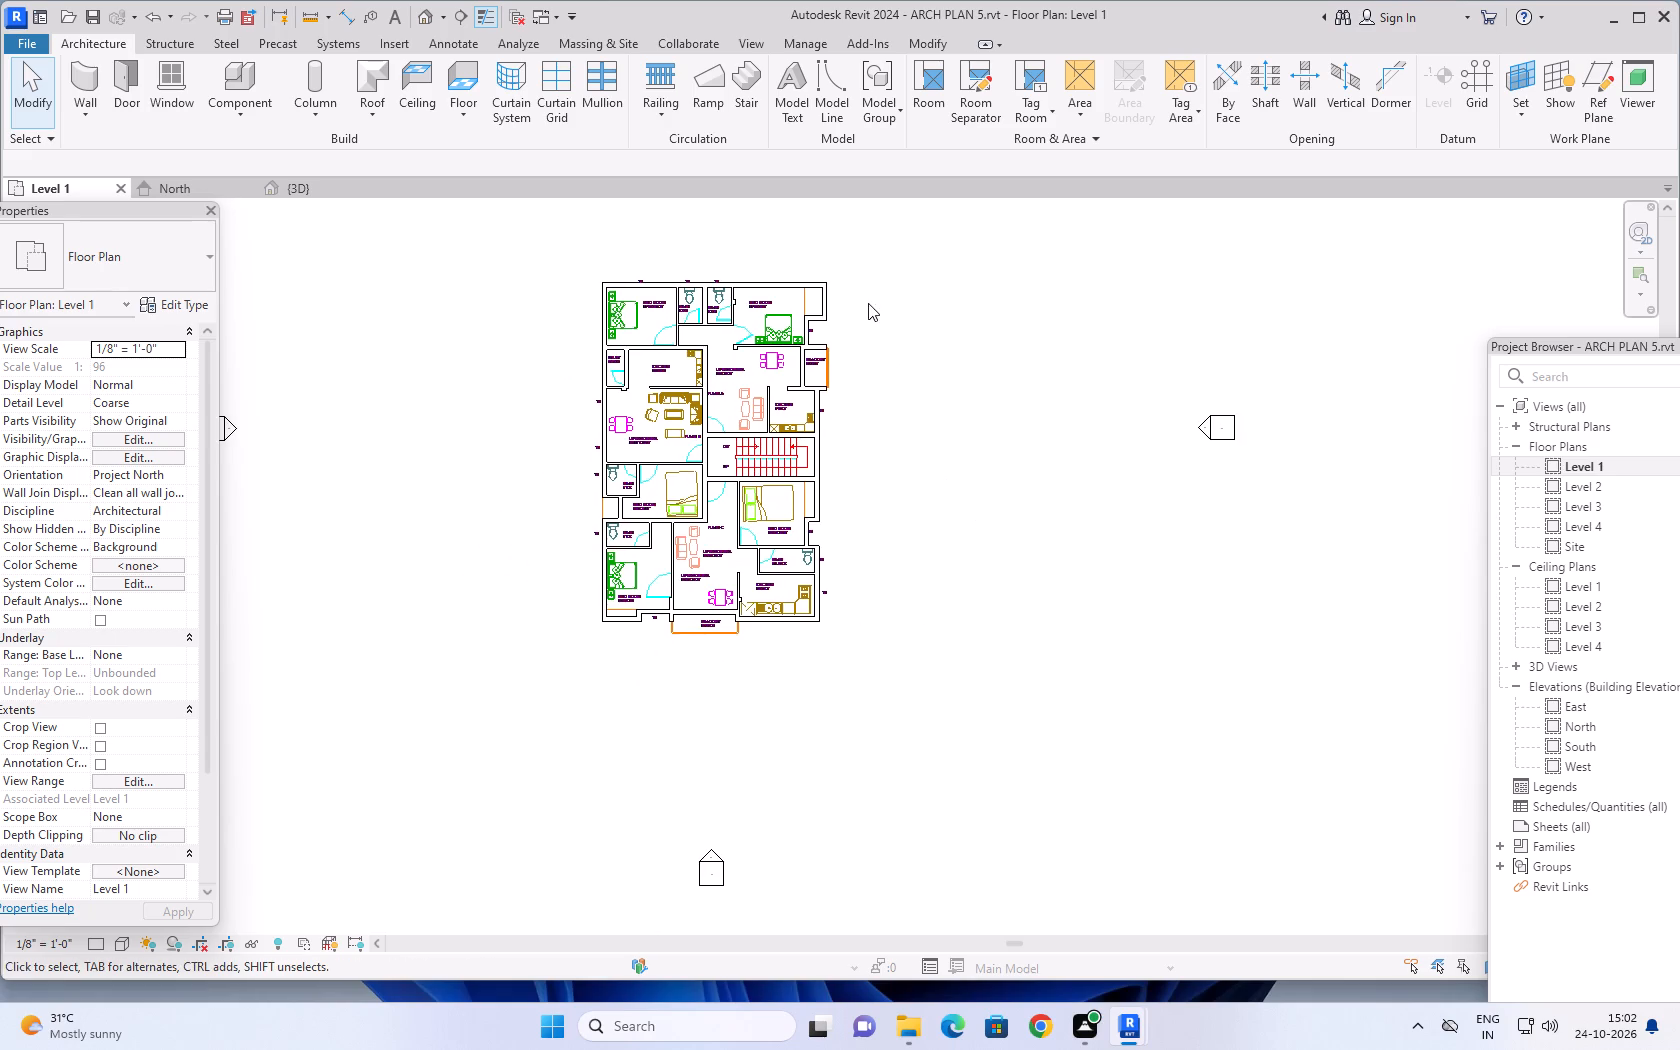
Check the thickness of the 3'x6'3" balcony's outer parapet with an aligned dimension, without placing it.
{"action": "scroll", "coordinate": [828, 367], "scroll_direction": "up", "scroll_amount": 11}
{"action": "scroll", "coordinate": [887, 310], "scroll_direction": "up", "scroll_amount": 6}
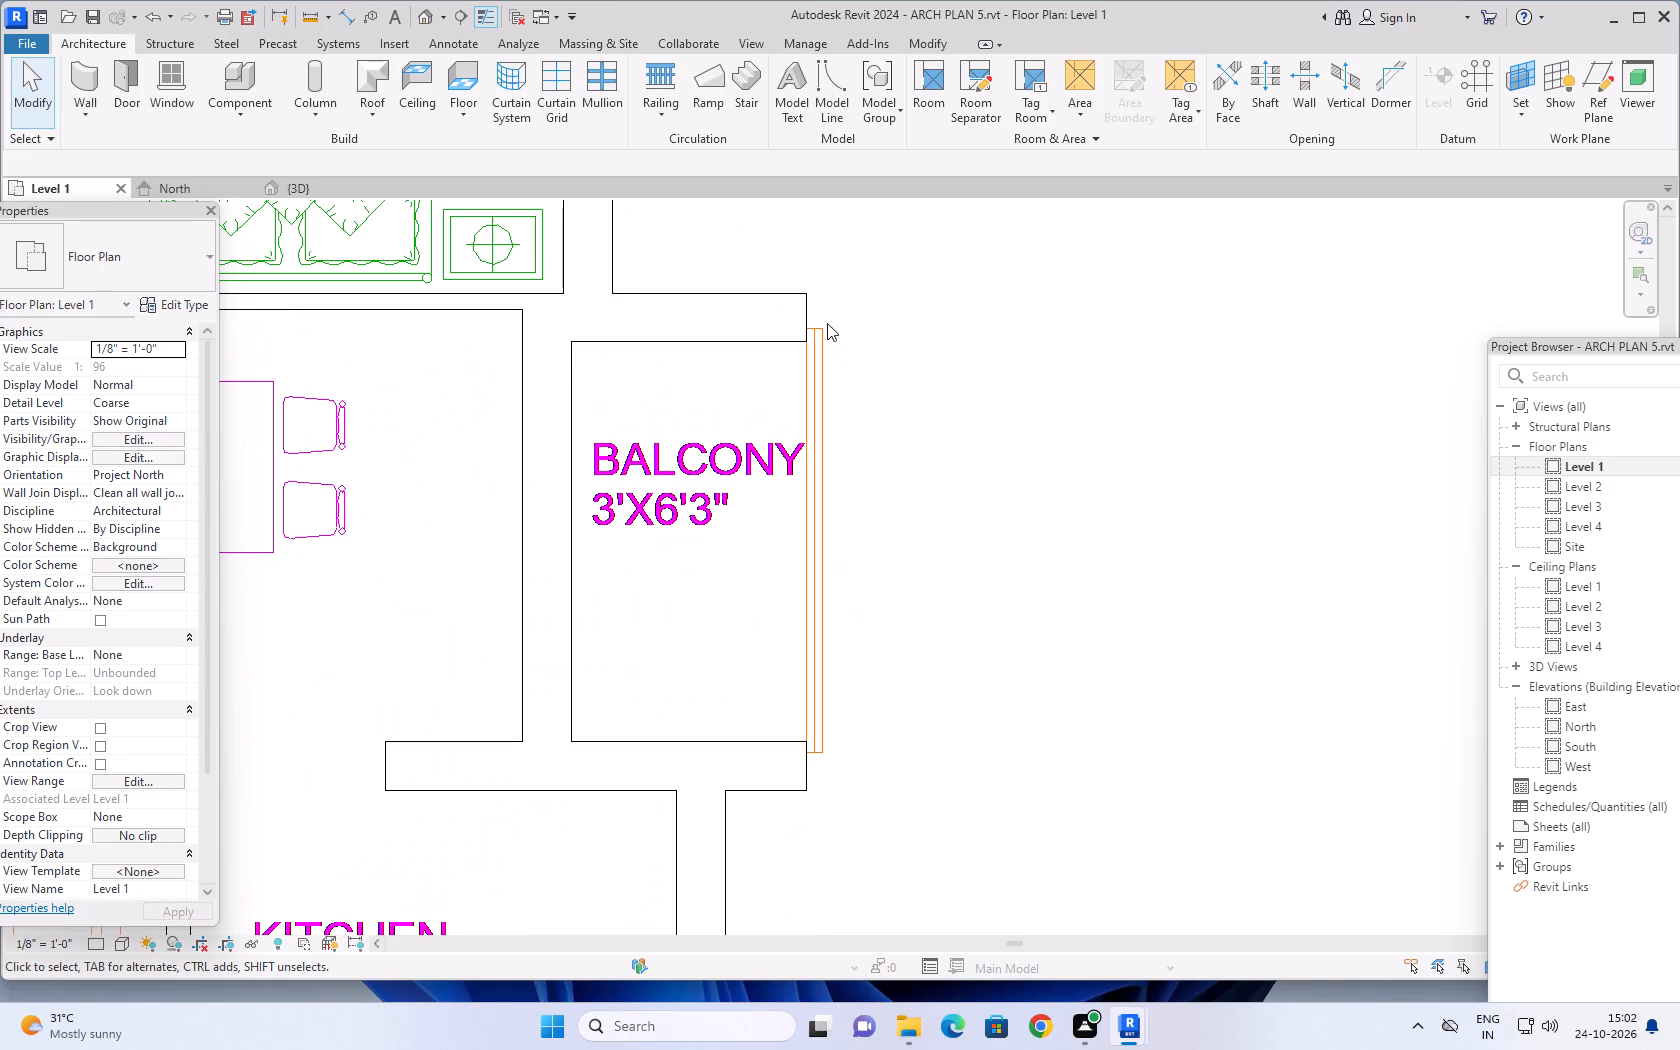
{"action": "scroll", "coordinate": [802, 327], "scroll_direction": "up", "scroll_amount": 12}
{"action": "scroll", "coordinate": [920, 315], "scroll_direction": "down", "scroll_amount": 3}
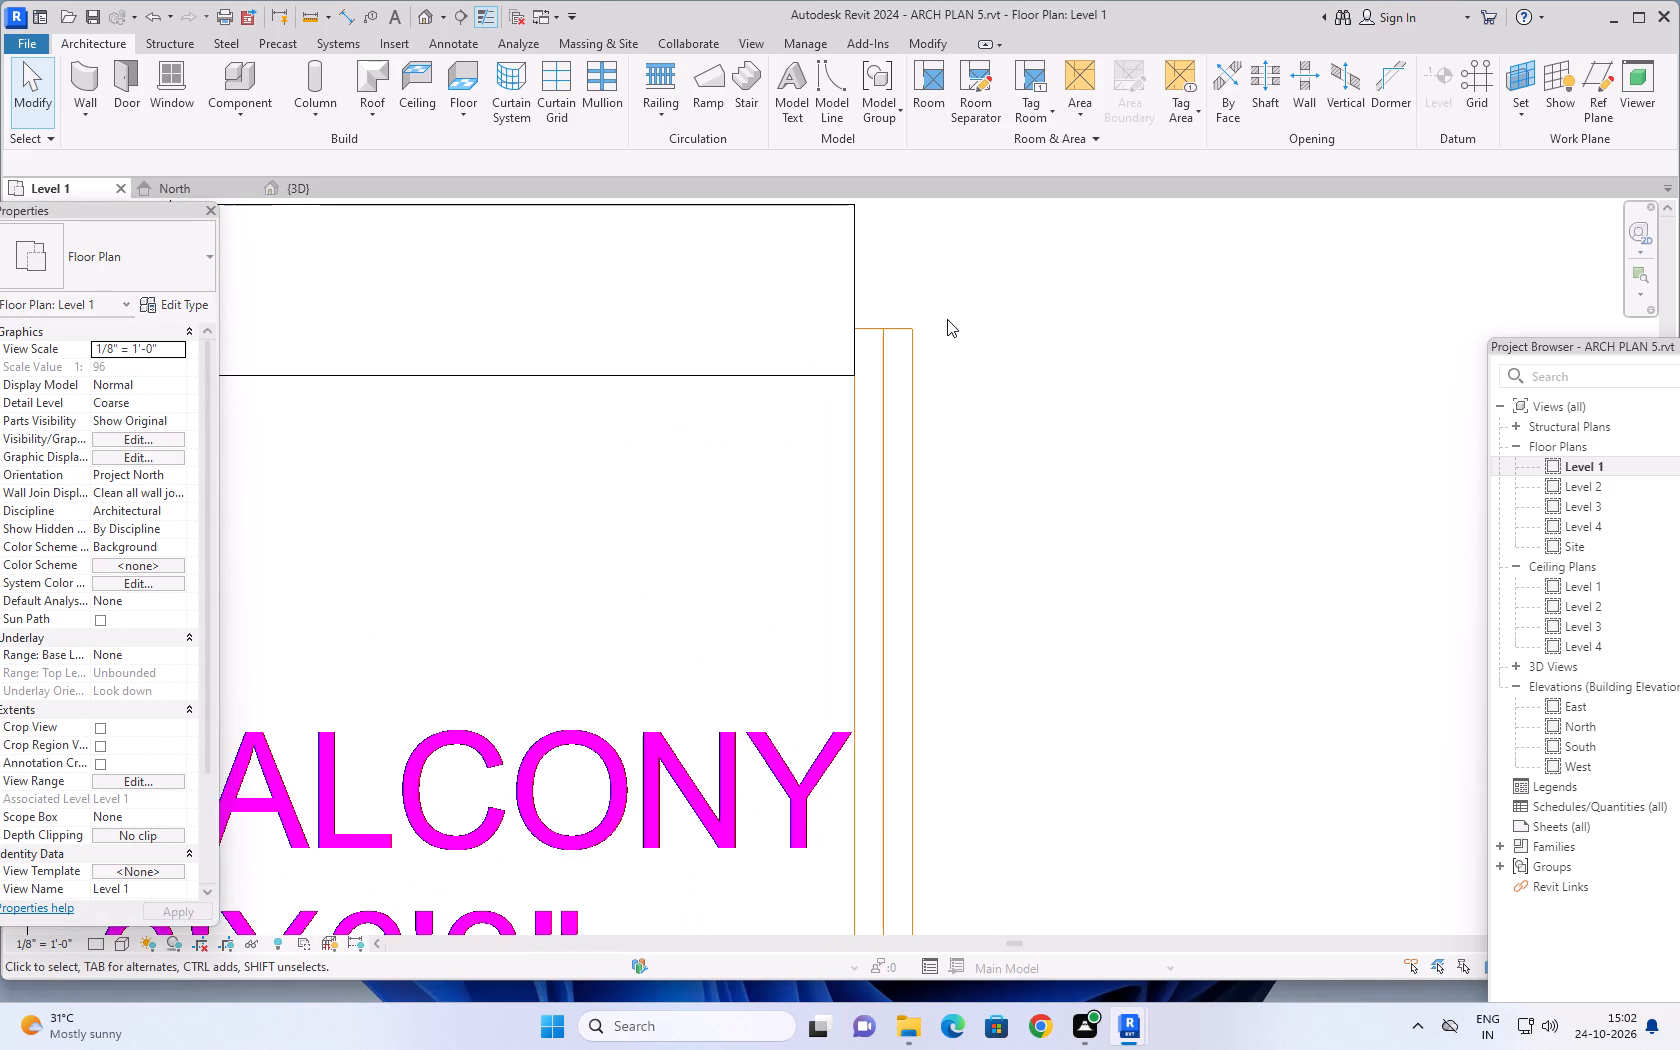
{"action": "scroll", "coordinate": [953, 320], "scroll_direction": "down", "scroll_amount": 11}
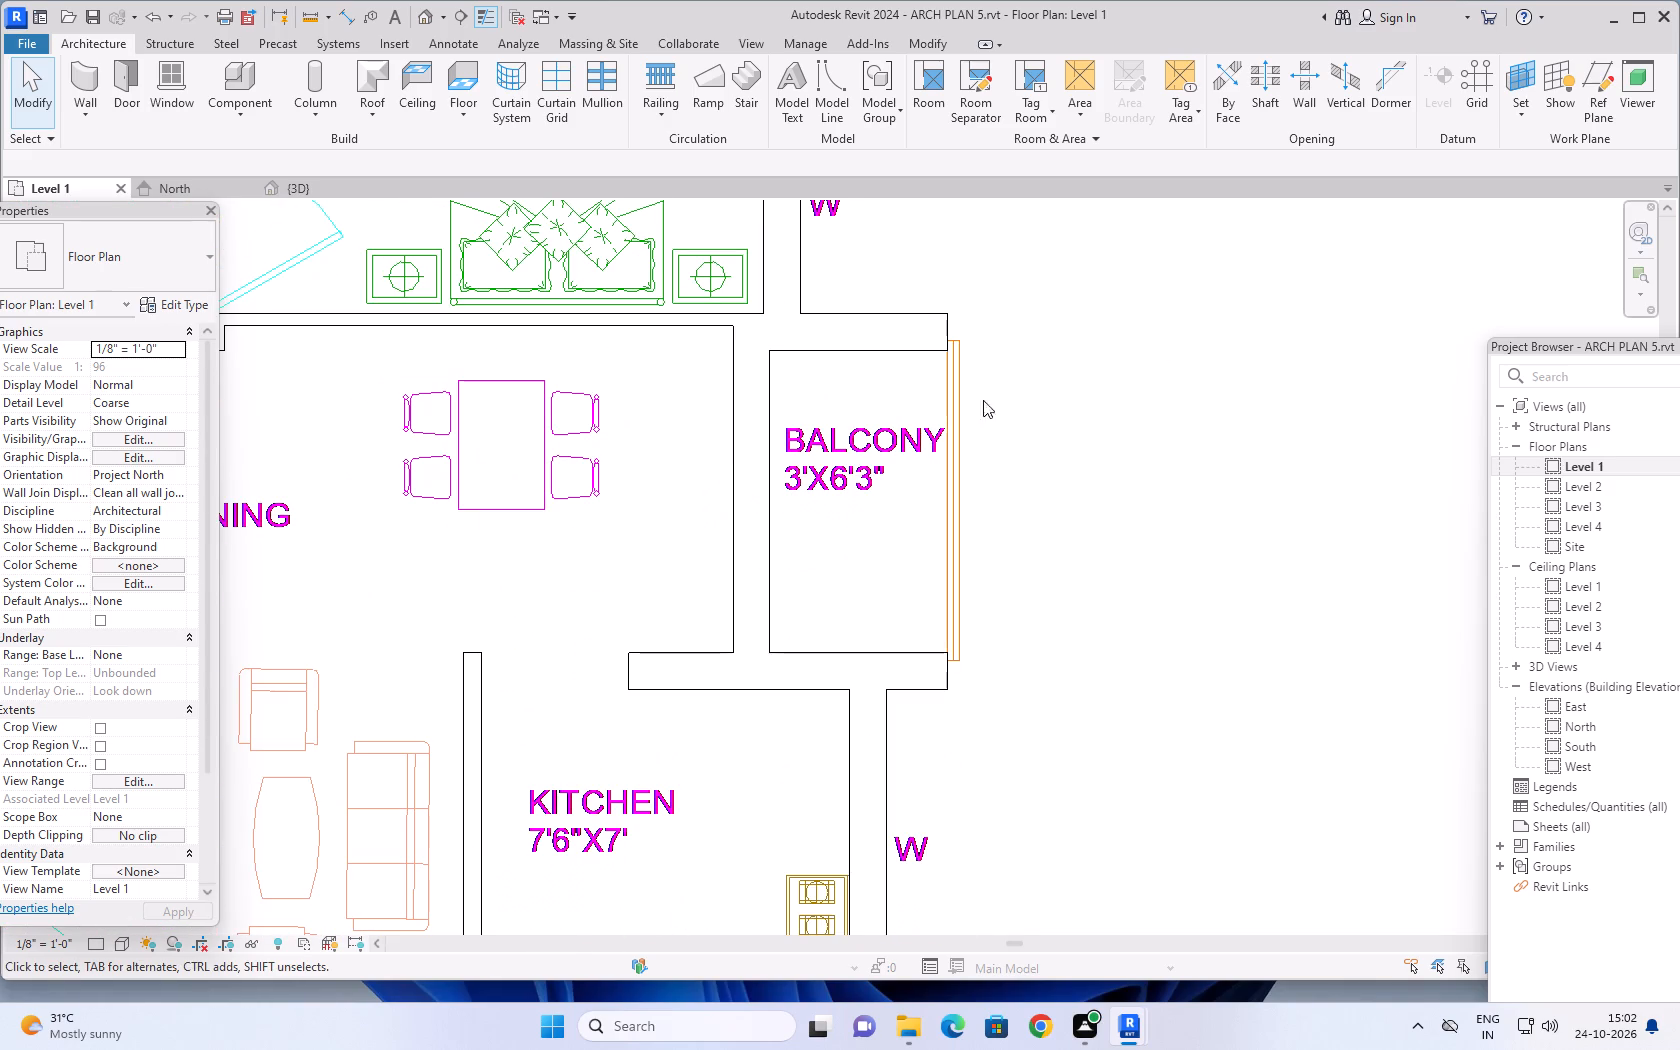
{"action": "left_click", "coordinate": [352, 18]}
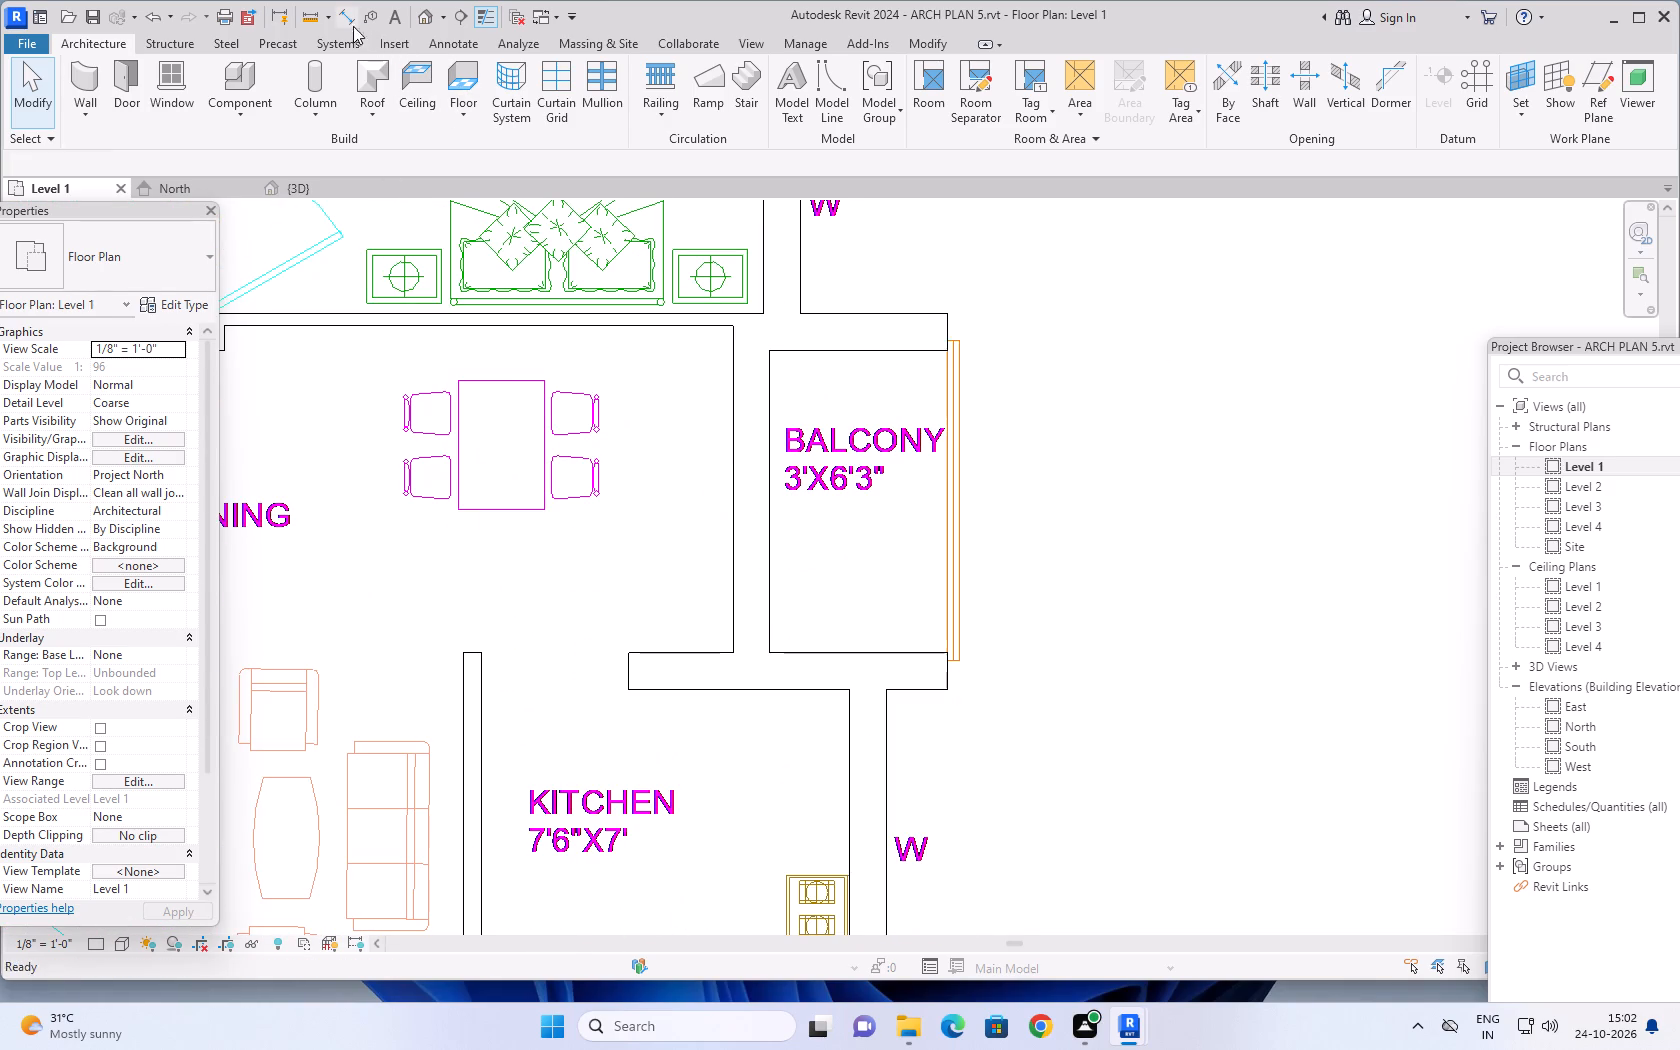
{"action": "scroll", "coordinate": [957, 478], "scroll_direction": "up", "scroll_amount": 11}
{"action": "left_click", "coordinate": [952, 490]}
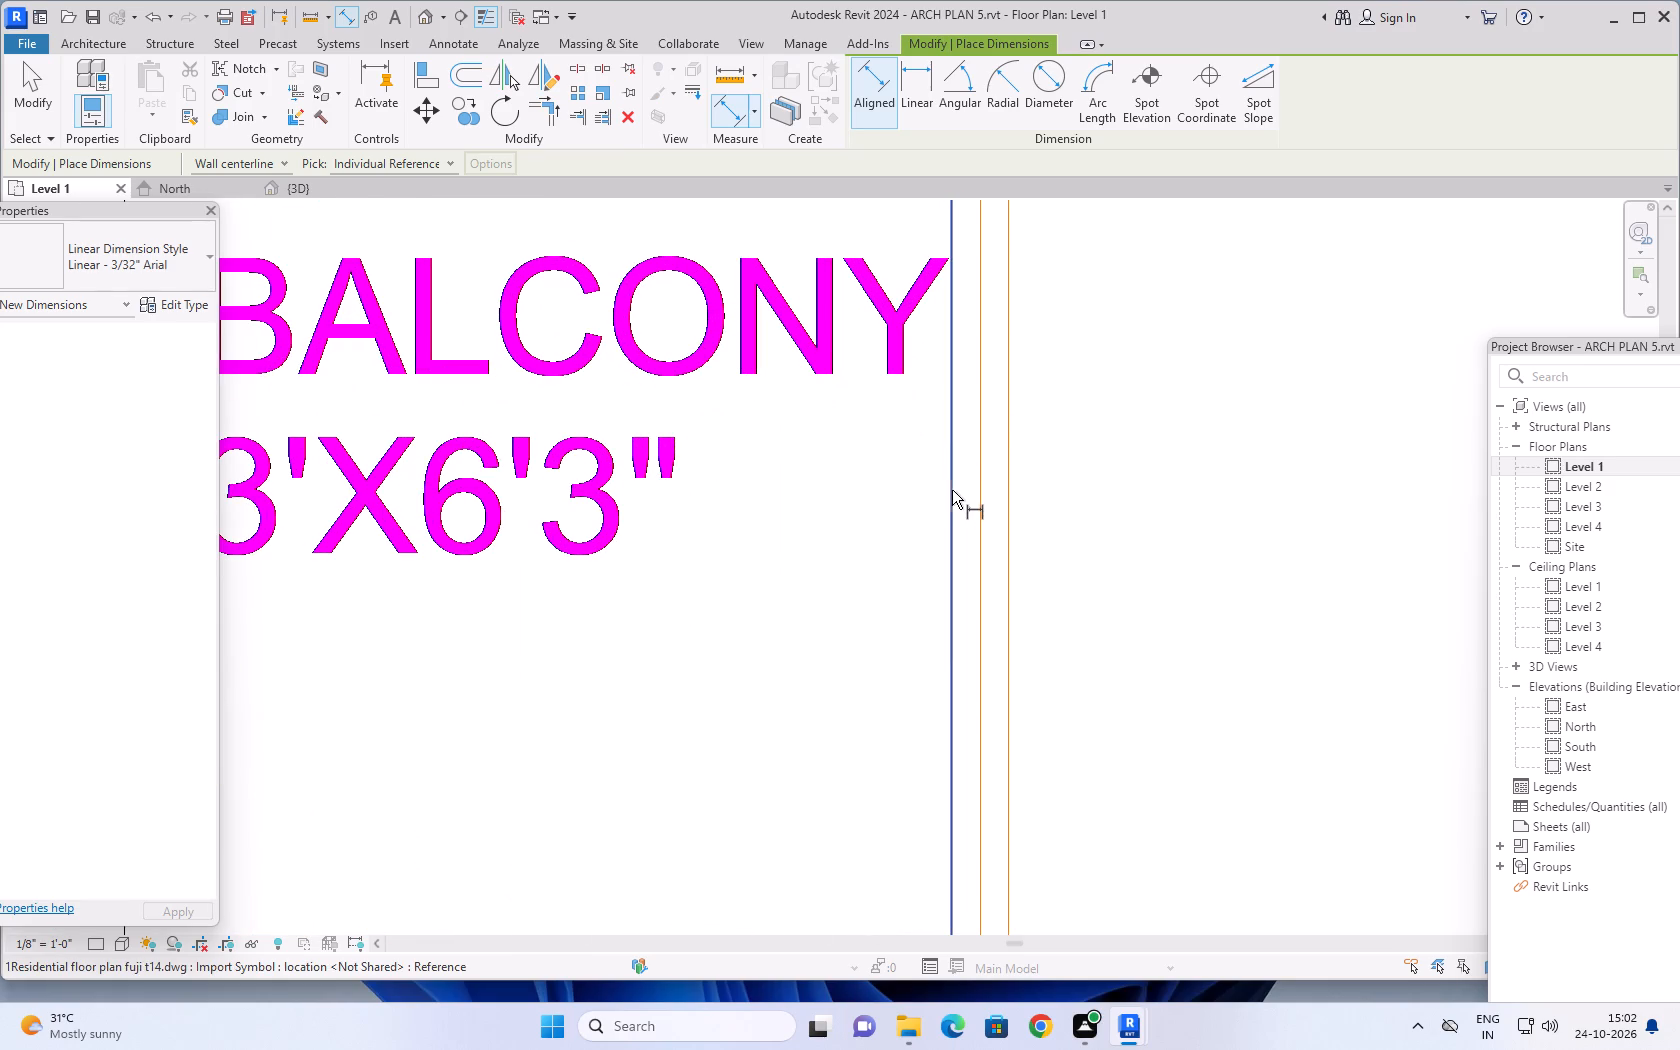
{"action": "left_click", "coordinate": [1008, 489]}
{"action": "scroll", "coordinate": [1100, 501], "scroll_direction": "down", "scroll_amount": 6}
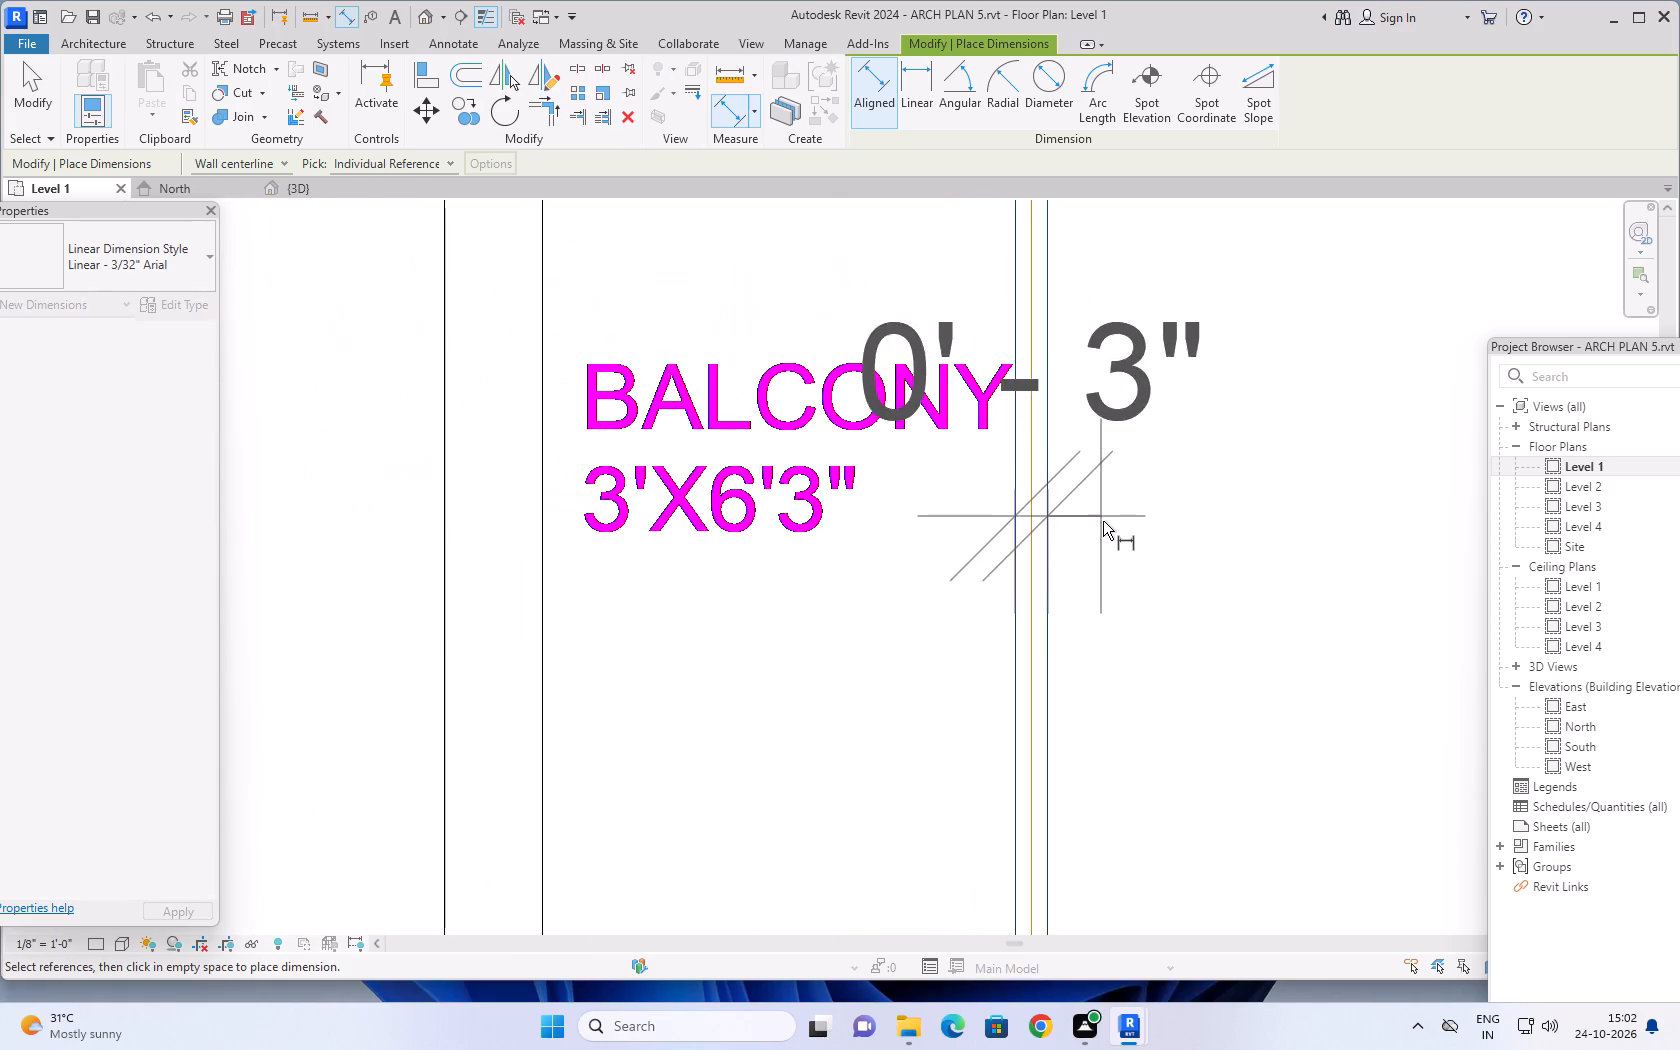
{"action": "scroll", "coordinate": [1103, 521], "scroll_direction": "down", "scroll_amount": 1}
{"action": "key", "text": "Escape"}
{"action": "scroll", "coordinate": [1119, 533], "scroll_direction": "down", "scroll_amount": 14}
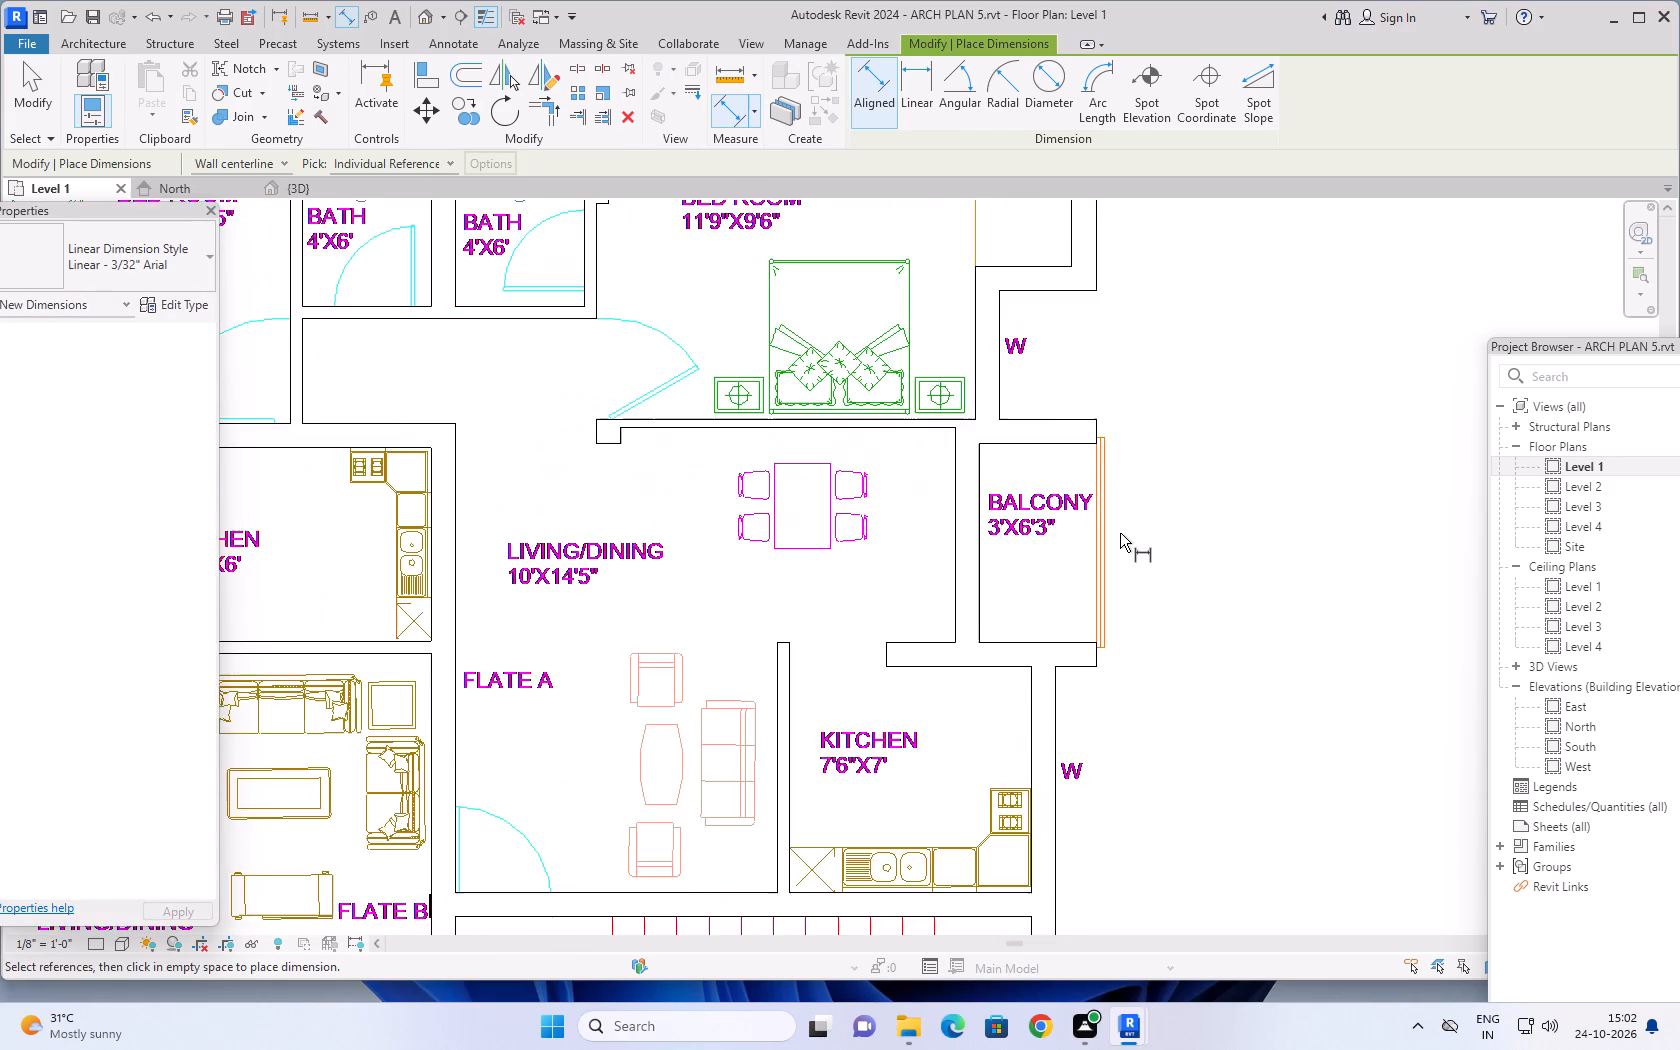
Examine the Level 1 plan and the outer edge of Flat C's 10'2"x3' balcony.
{"action": "scroll", "coordinate": [1120, 533], "scroll_direction": "down", "scroll_amount": 7}
{"action": "middle_click_drag", "start_coordinate": [1162, 584], "coordinate": [1058, 401]}
{"action": "scroll", "coordinate": [1087, 515], "scroll_direction": "down", "scroll_amount": 2}
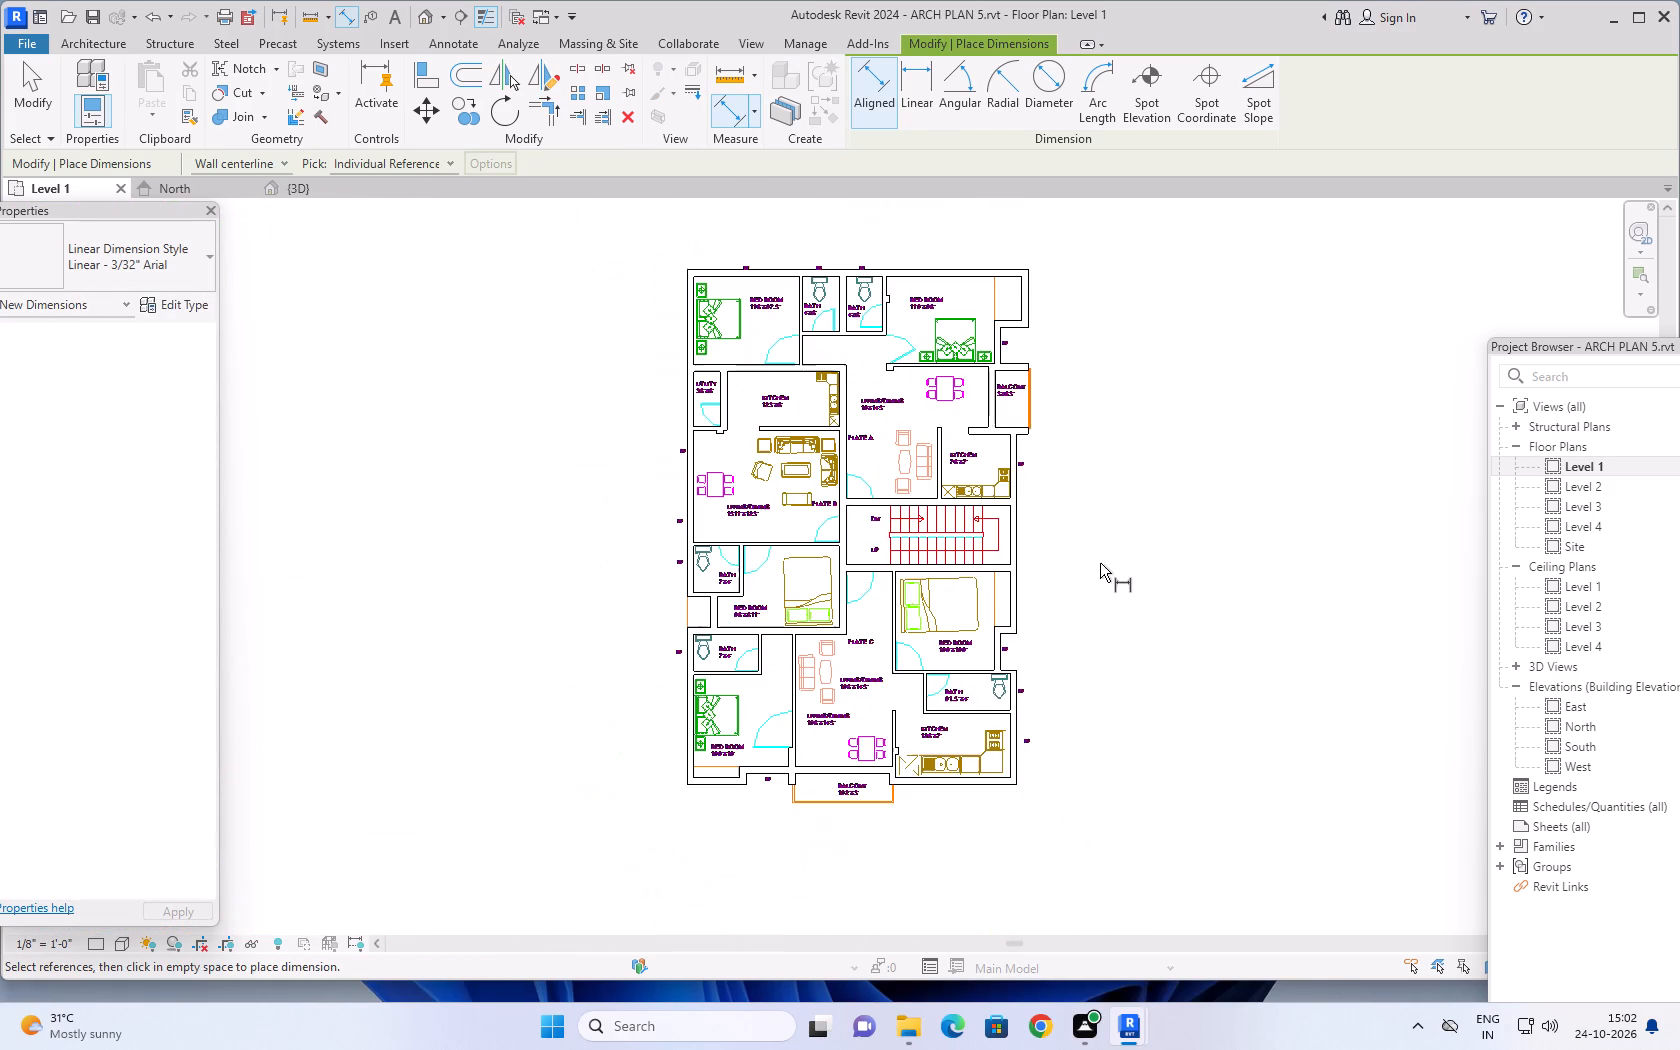
{"action": "middle_click_drag", "start_coordinate": [1074, 530], "coordinate": [1046, 485]}
{"action": "scroll", "coordinate": [1019, 475], "scroll_direction": "up", "scroll_amount": 1}
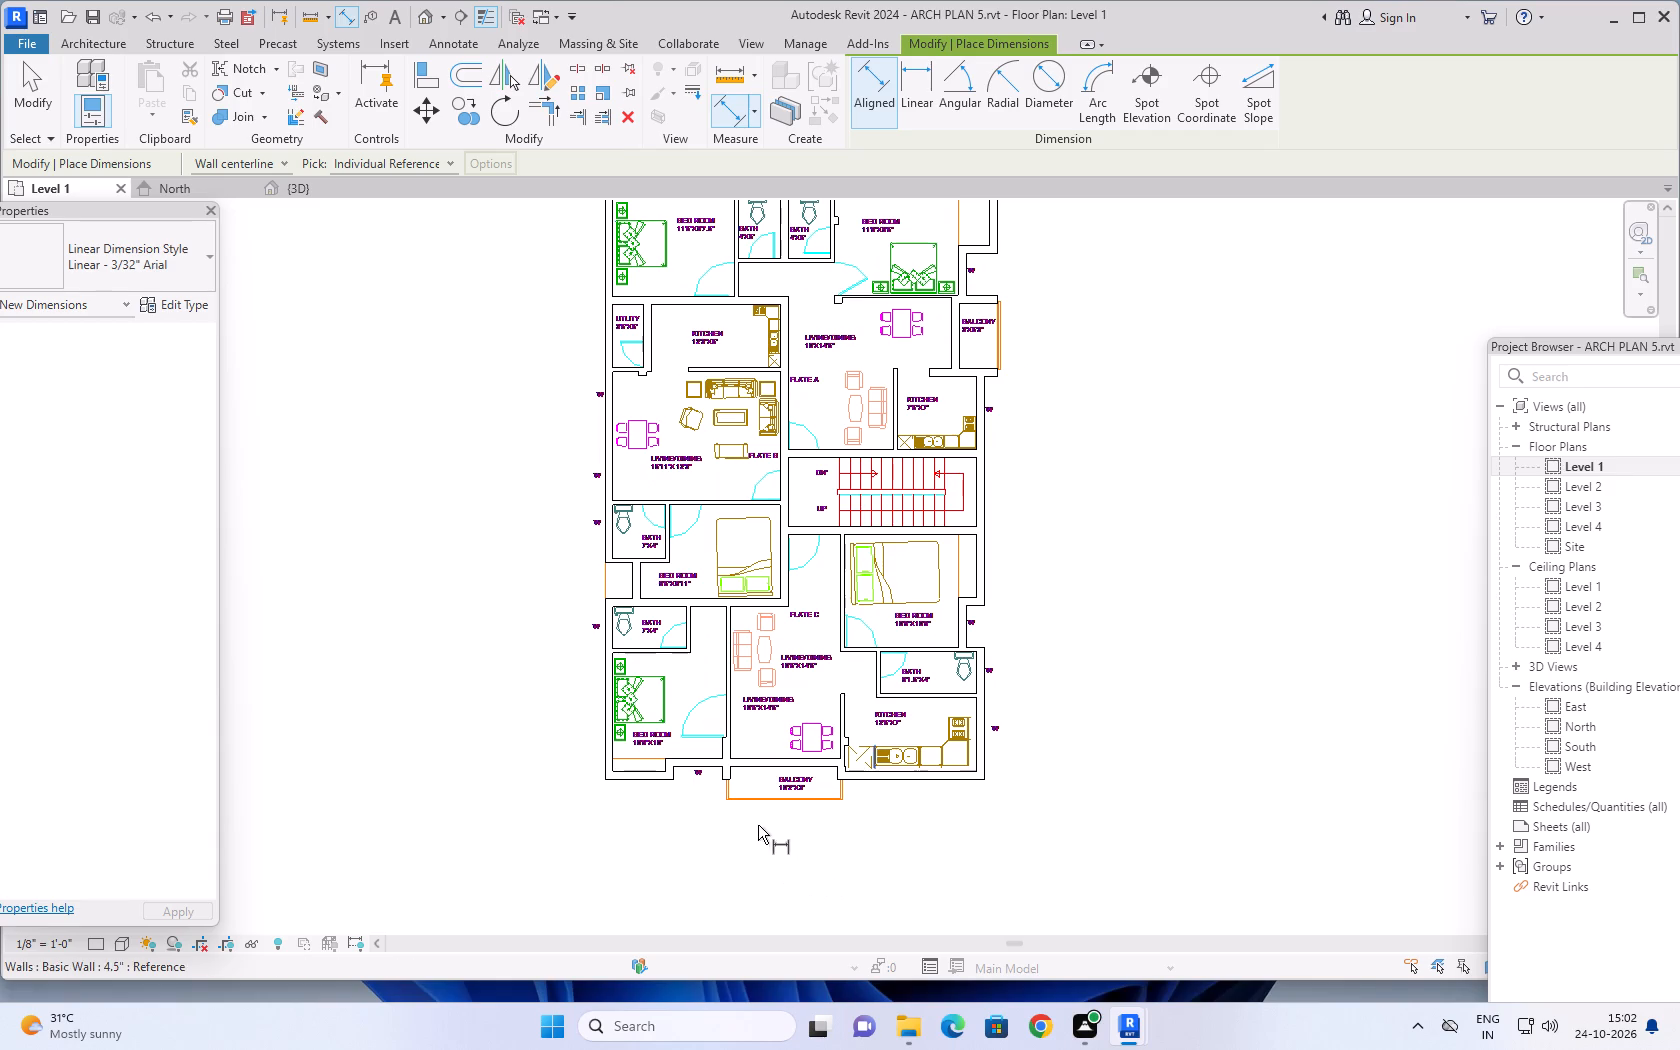
{"action": "scroll", "coordinate": [766, 780], "scroll_direction": "up", "scroll_amount": 18}
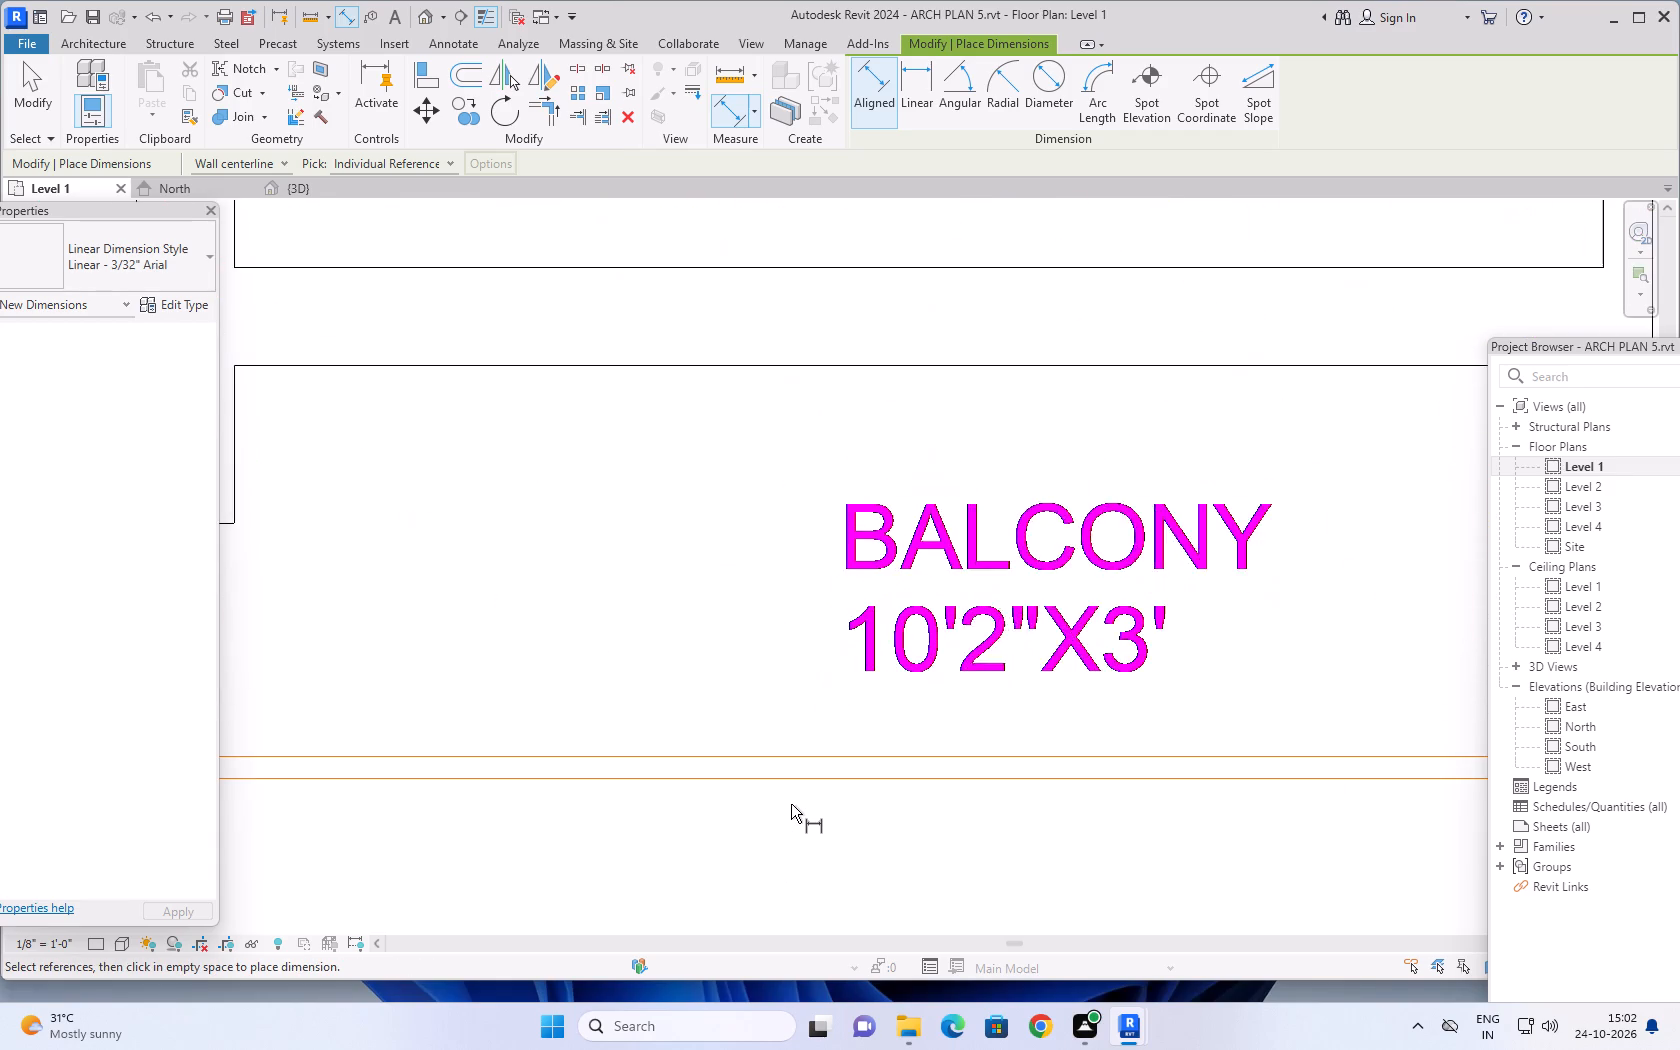
{"action": "scroll", "coordinate": [791, 804], "scroll_direction": "up", "scroll_amount": 1}
{"action": "scroll", "coordinate": [806, 801], "scroll_direction": "down", "scroll_amount": 17}
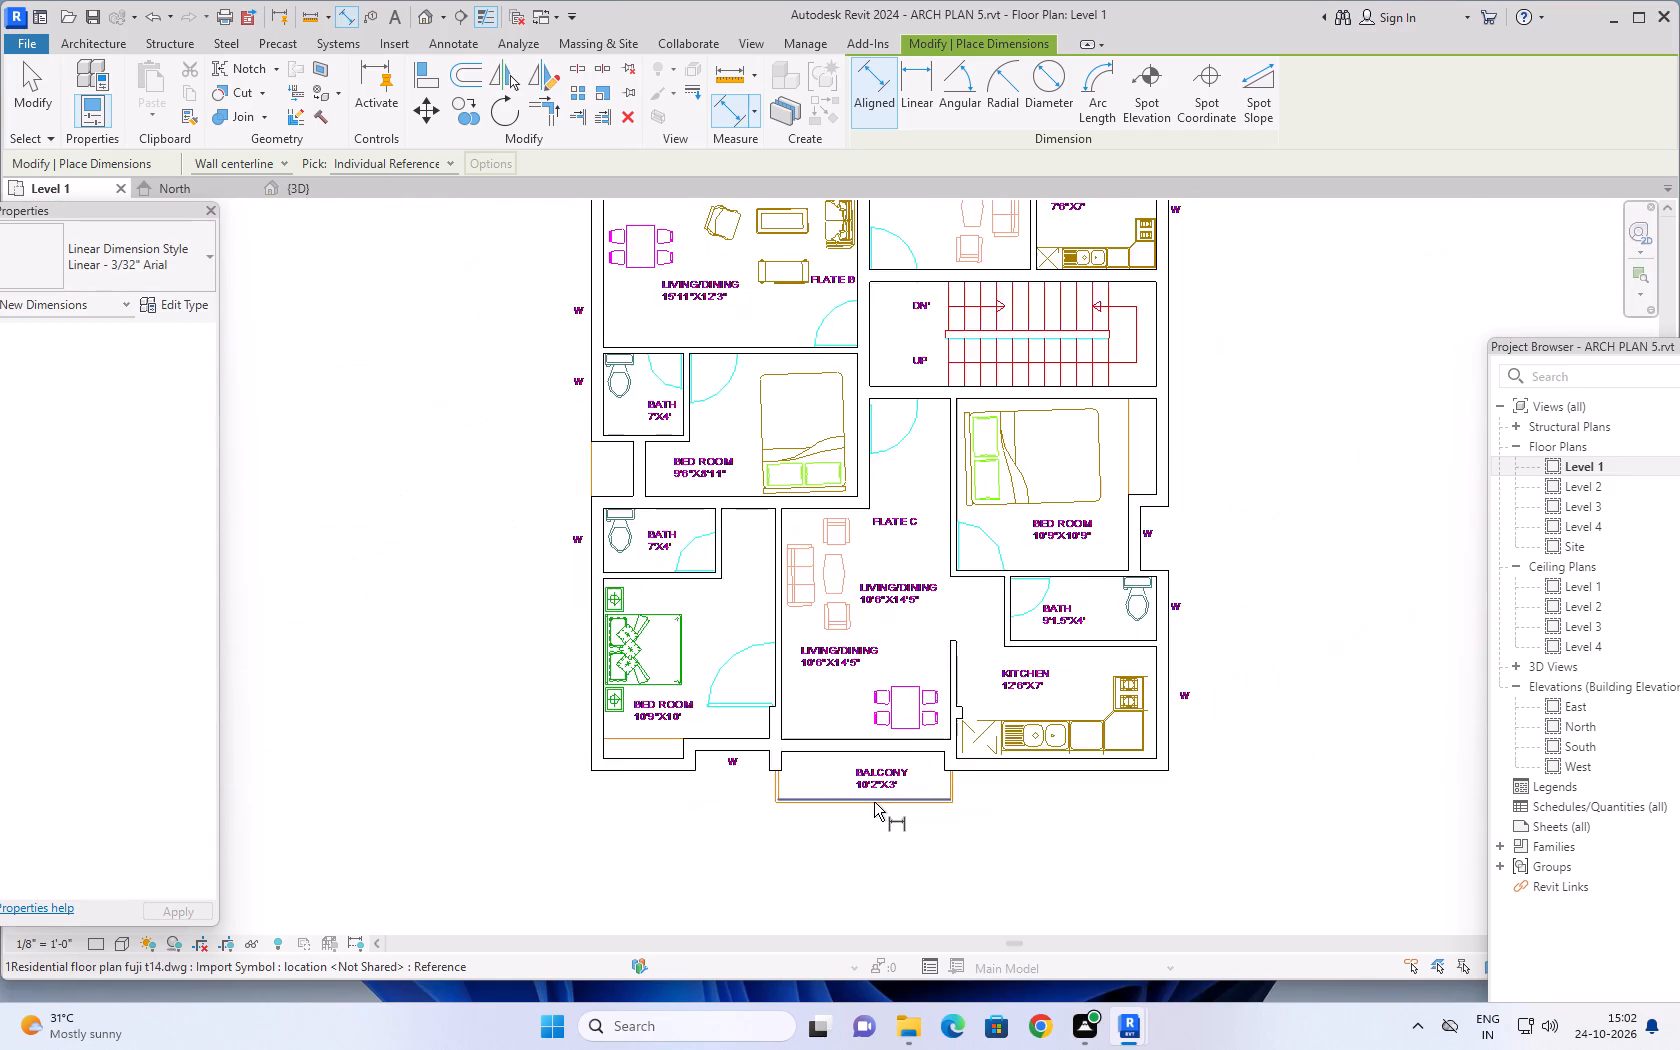
{"action": "scroll", "coordinate": [874, 802], "scroll_direction": "down", "scroll_amount": 4}
{"action": "middle_click_drag", "start_coordinate": [1094, 515], "coordinate": [1072, 548]}
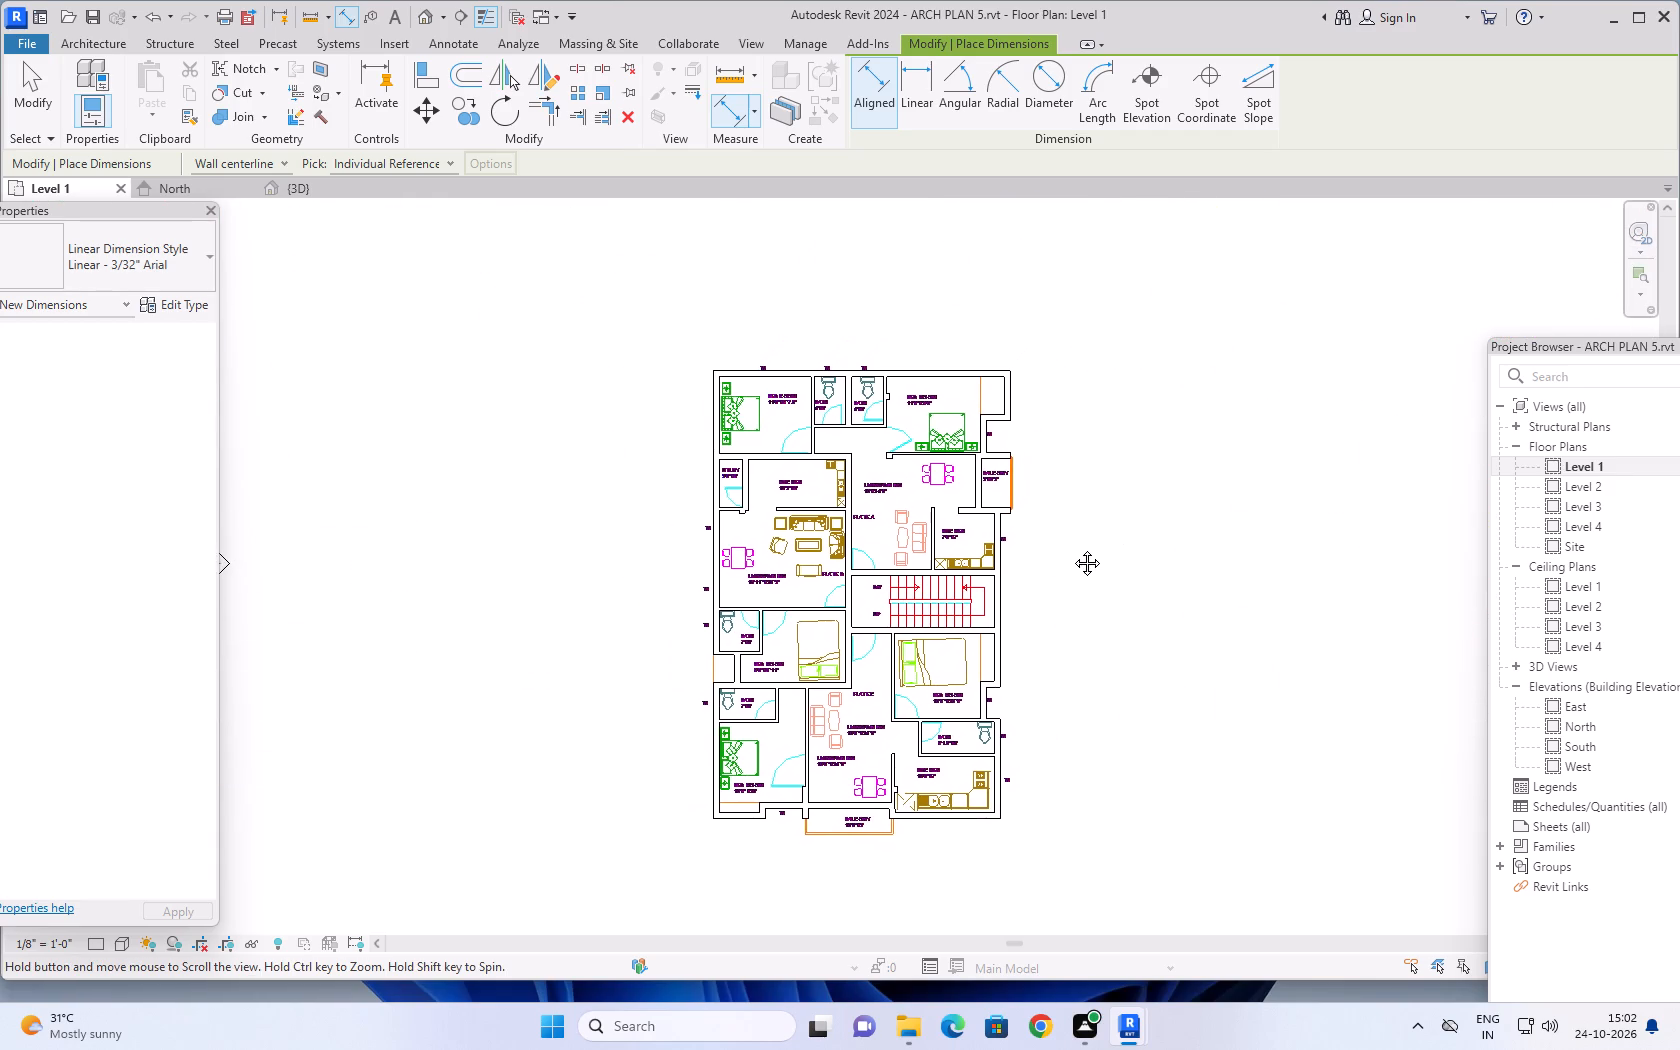
{"action": "middle_click_drag", "start_coordinate": [1072, 548], "coordinate": [1037, 552]}
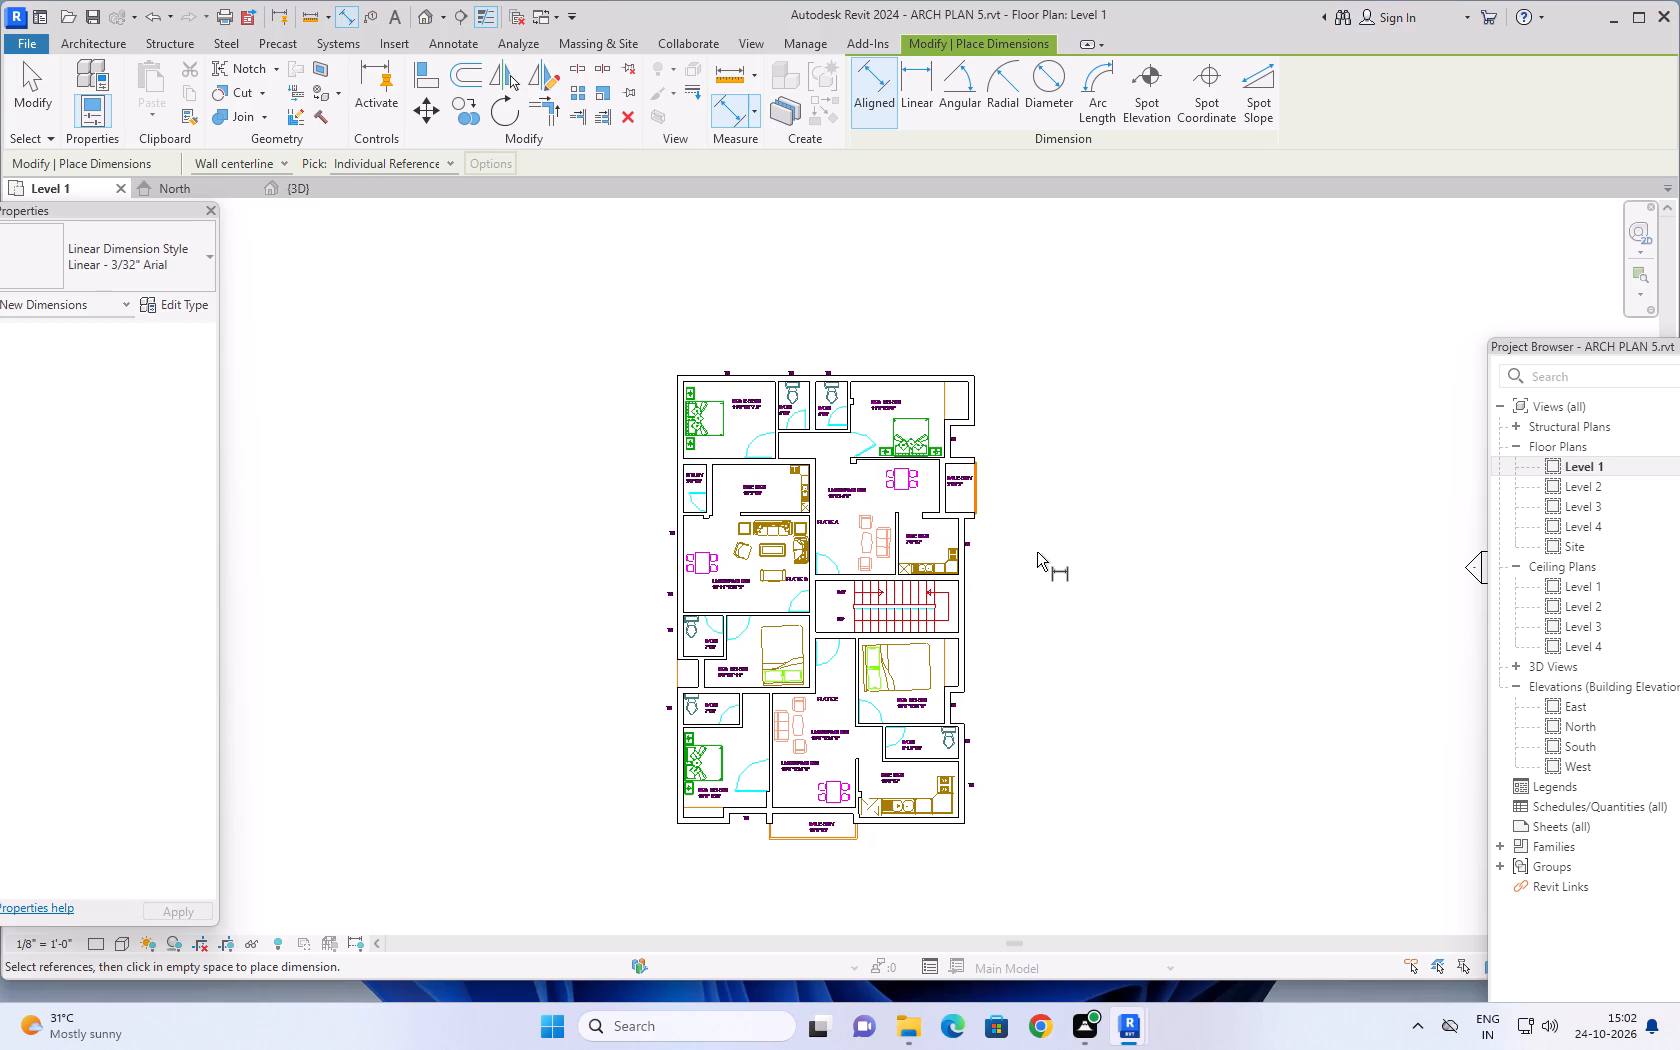
{"action": "middle_click_drag", "start_coordinate": [1036, 552], "coordinate": [1032, 552]}
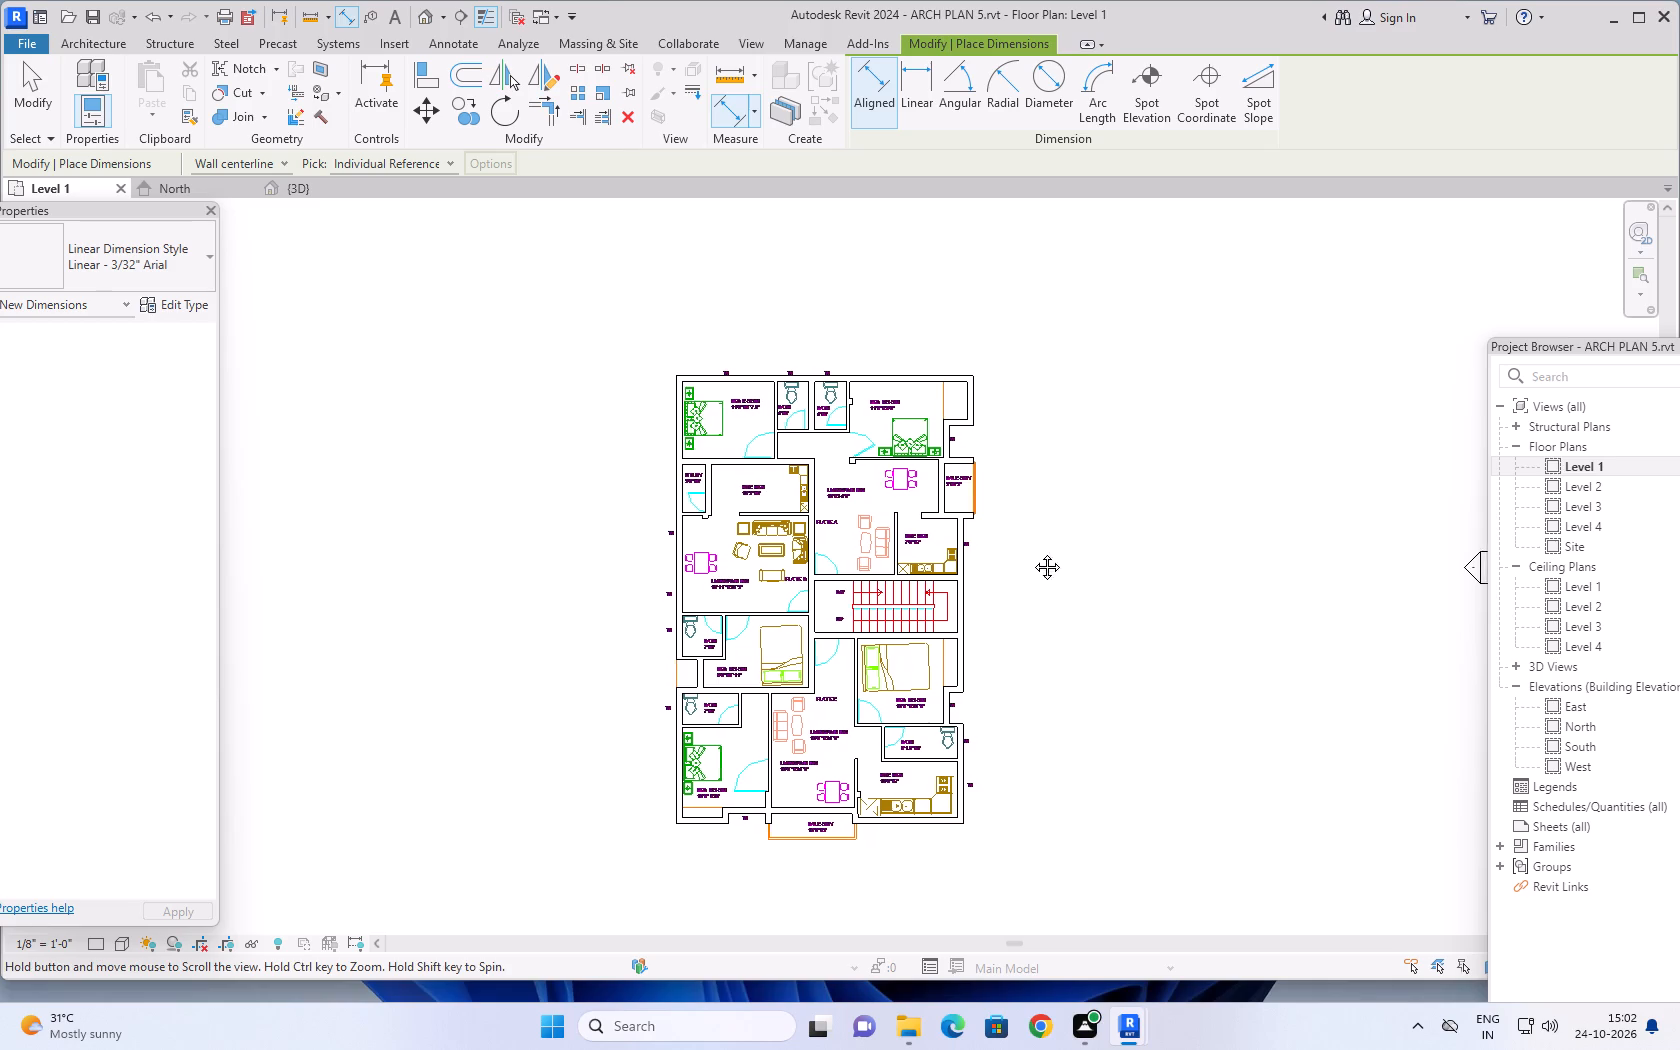
{"action": "middle_click_drag", "start_coordinate": [1032, 552], "coordinate": [925, 467]}
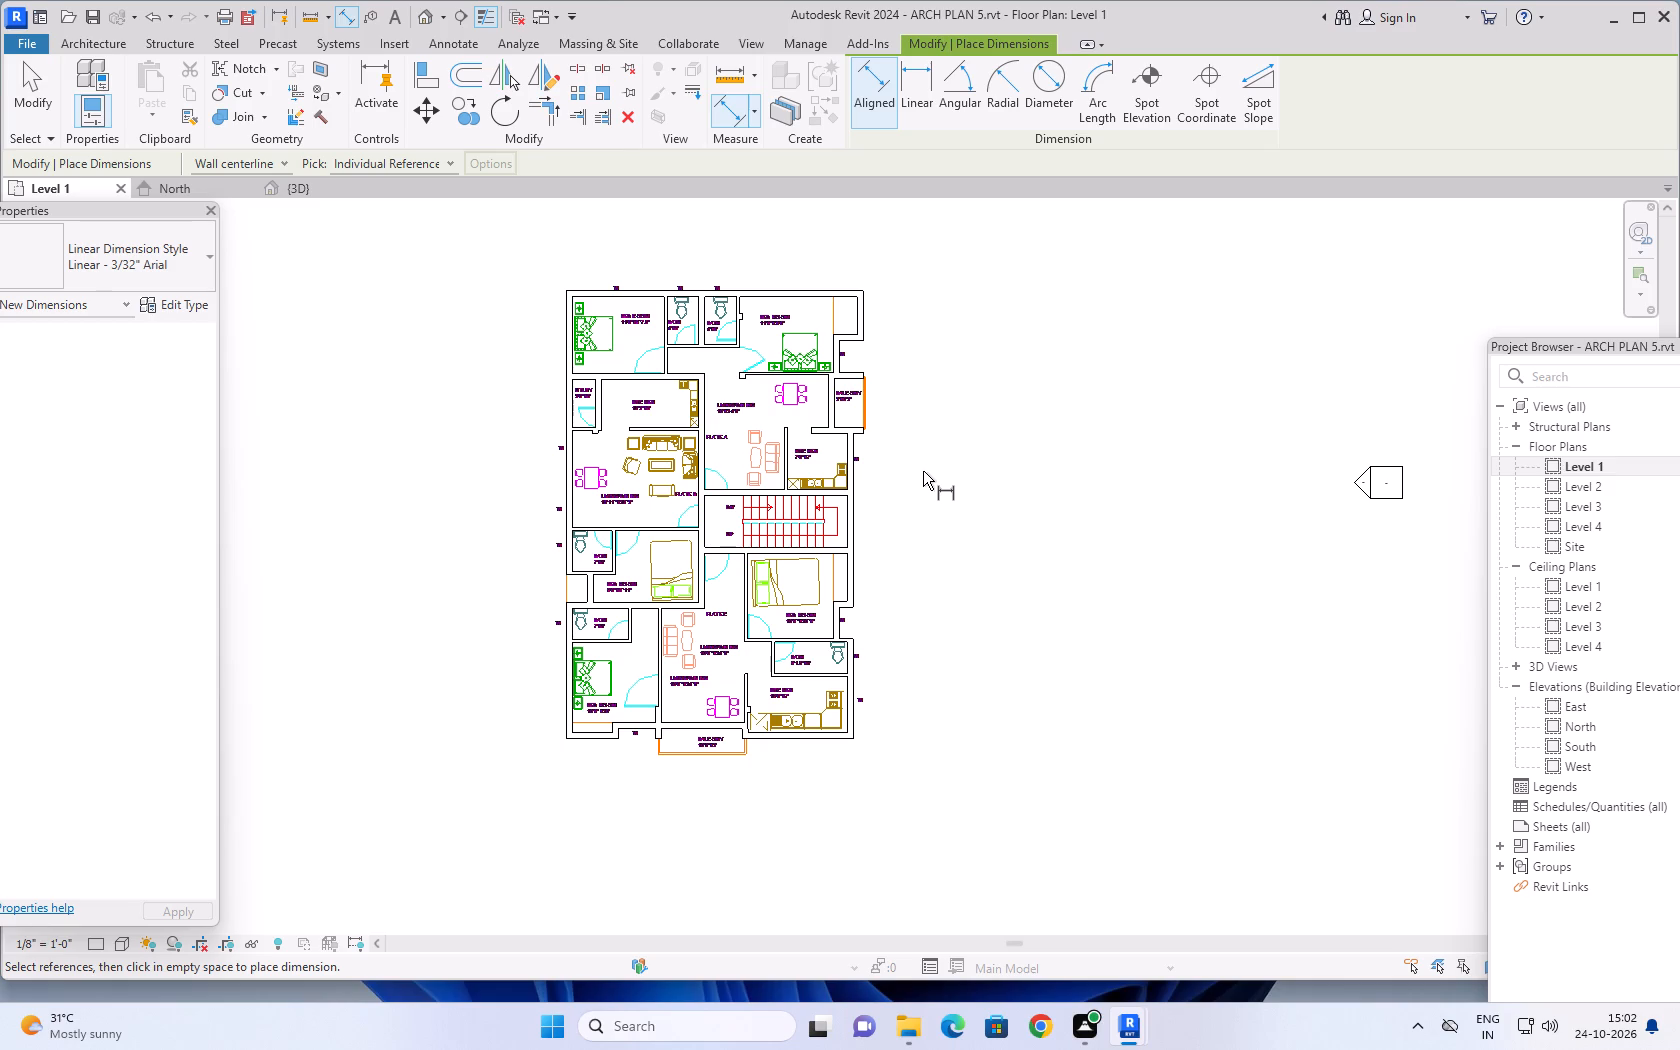
Set the Level 1 plan's visual style to Wireframe and look over the columns and window openings.
{"action": "left_click", "coordinate": [122, 943]}
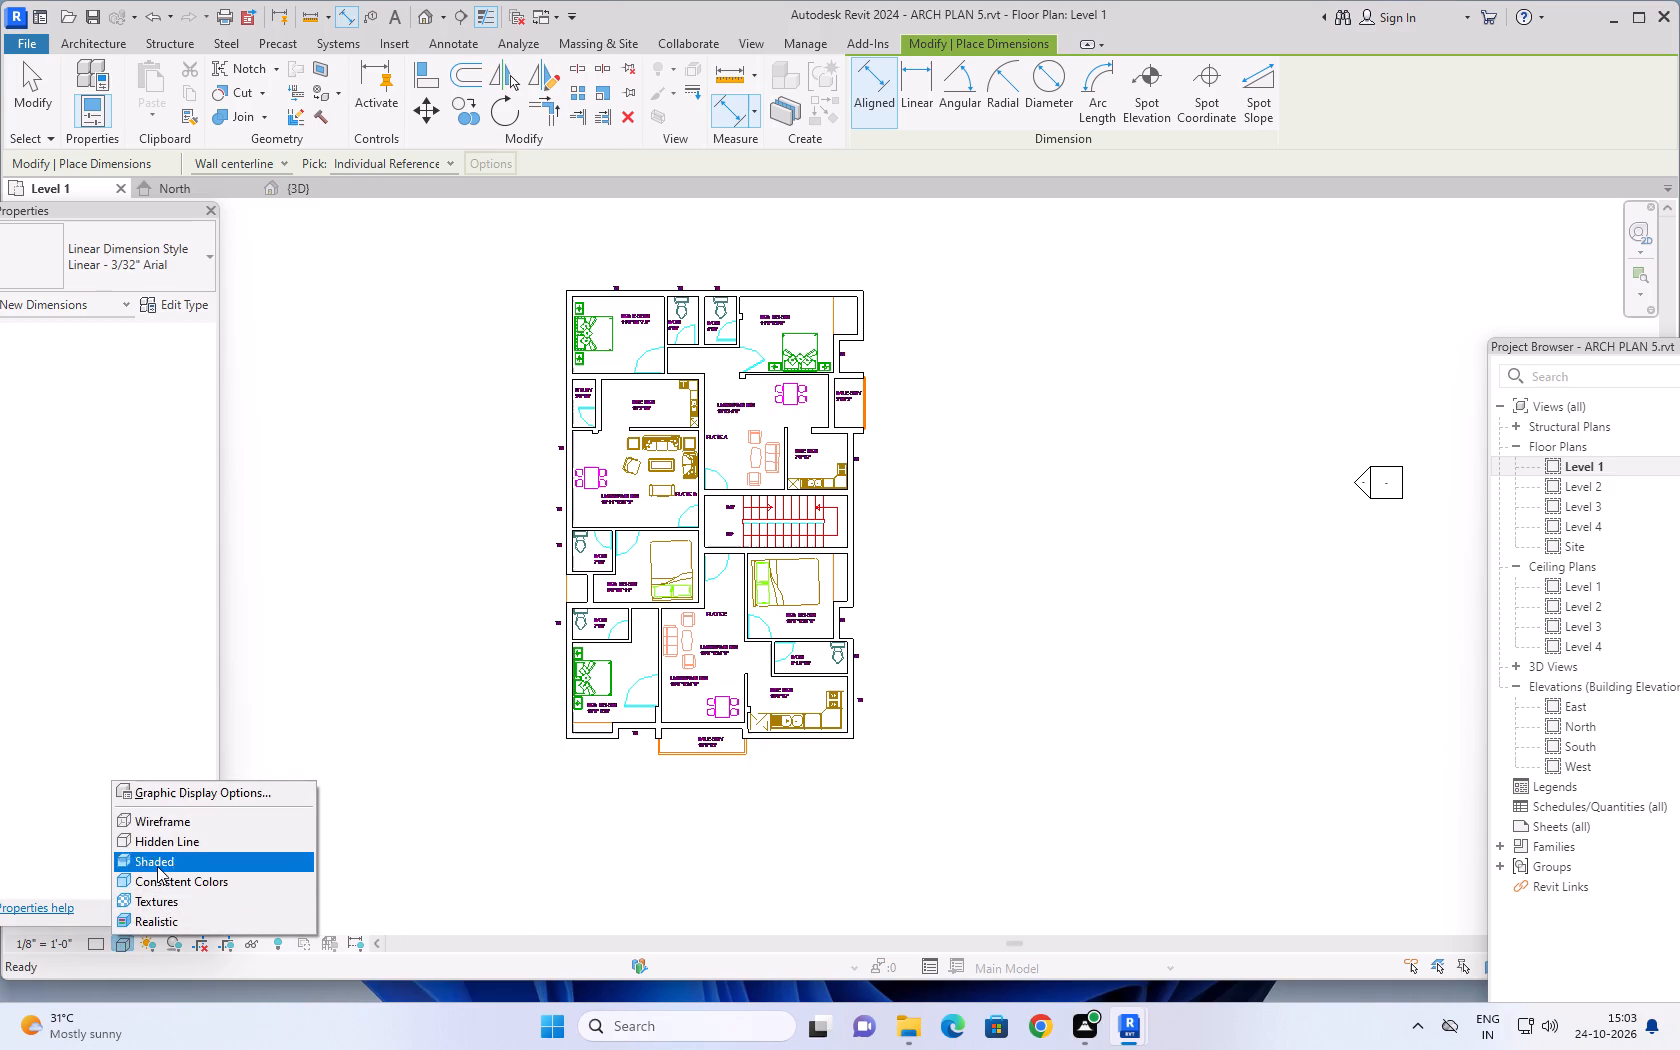
{"action": "left_click", "coordinate": [176, 824]}
{"action": "middle_click_drag", "start_coordinate": [978, 488], "coordinate": [961, 535]}
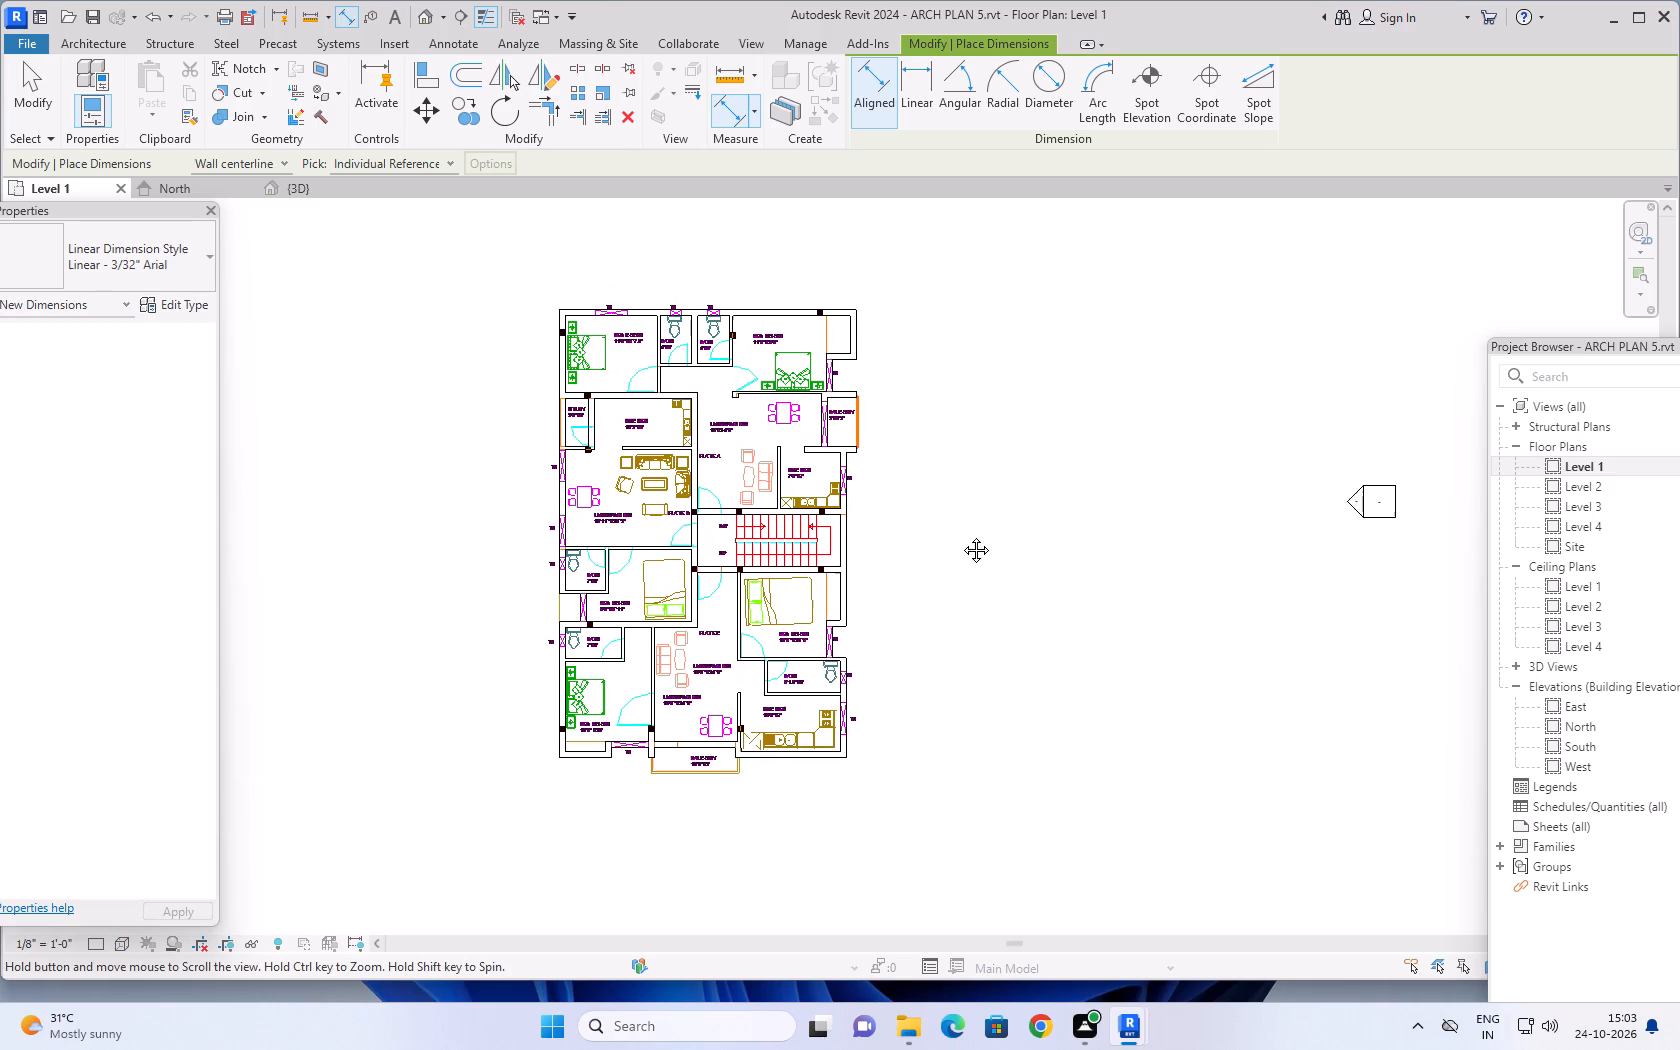
{"action": "middle_click_drag", "start_coordinate": [961, 535], "coordinate": [937, 612]}
{"action": "scroll", "coordinate": [856, 610], "scroll_direction": "up", "scroll_amount": 3}
{"action": "middle_click_drag", "start_coordinate": [856, 610], "coordinate": [935, 583]}
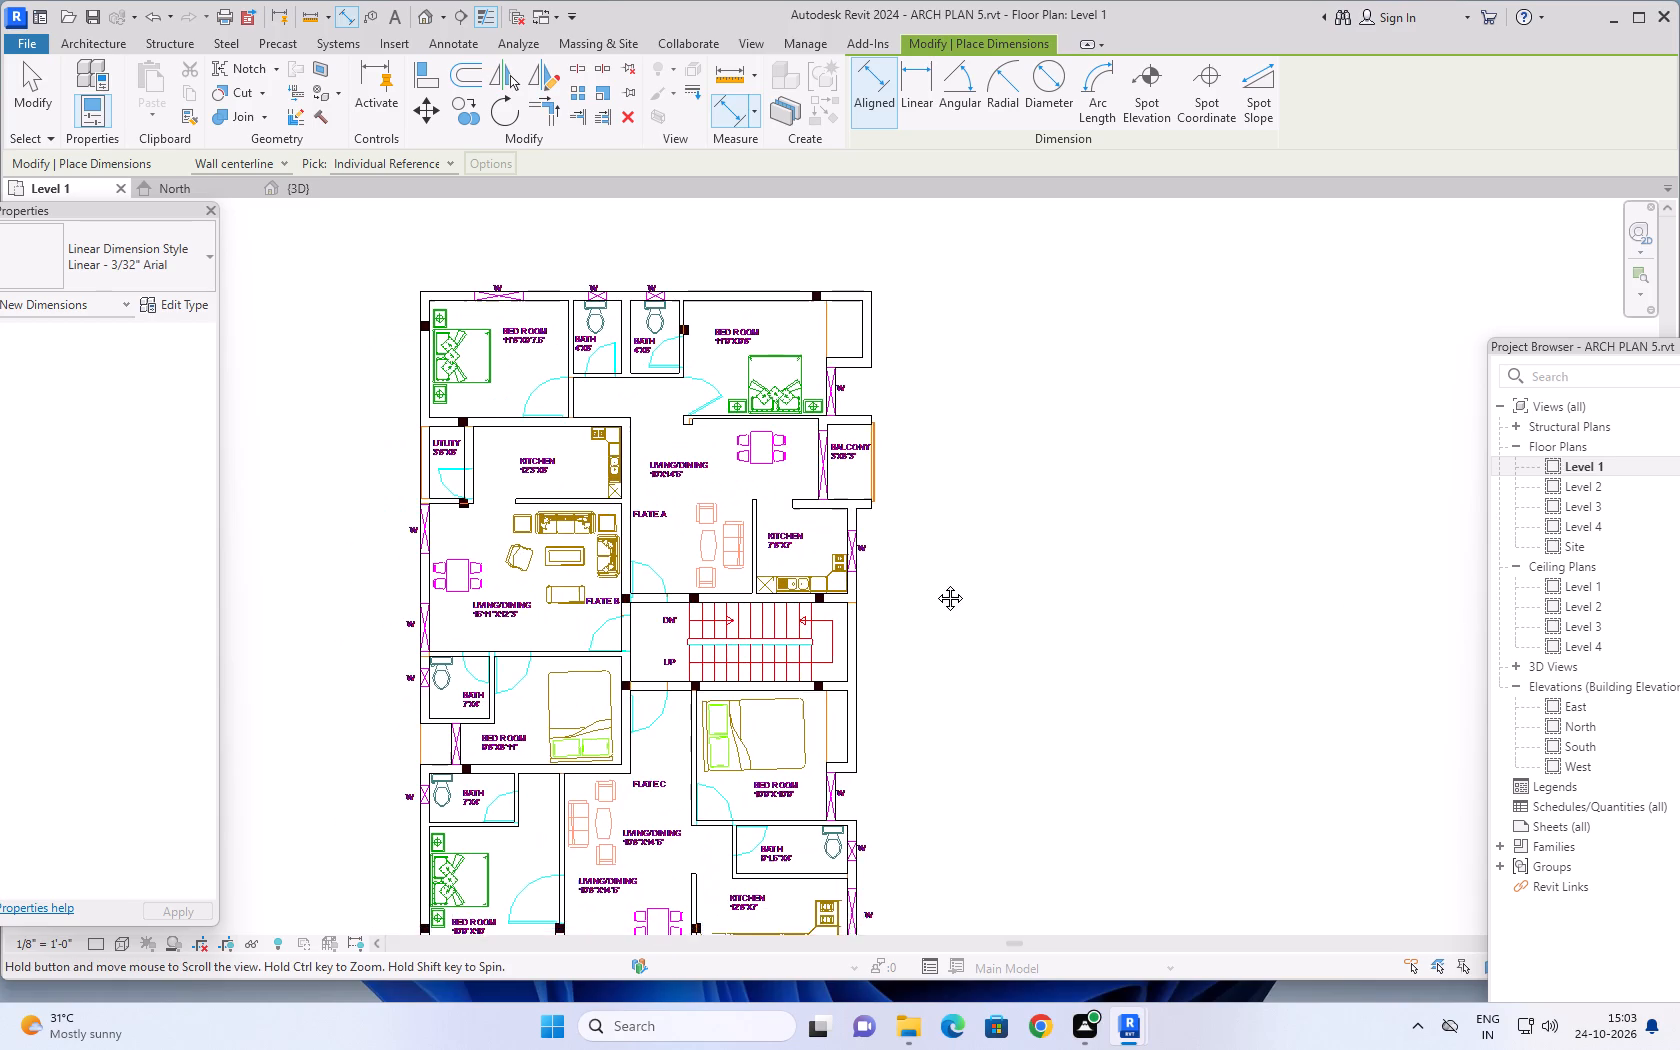
{"action": "middle_click_drag", "start_coordinate": [935, 583], "coordinate": [960, 575]}
{"action": "scroll", "coordinate": [960, 575], "scroll_direction": "down", "scroll_amount": 3}
{"action": "middle_click_drag", "start_coordinate": [979, 613], "coordinate": [988, 569]}
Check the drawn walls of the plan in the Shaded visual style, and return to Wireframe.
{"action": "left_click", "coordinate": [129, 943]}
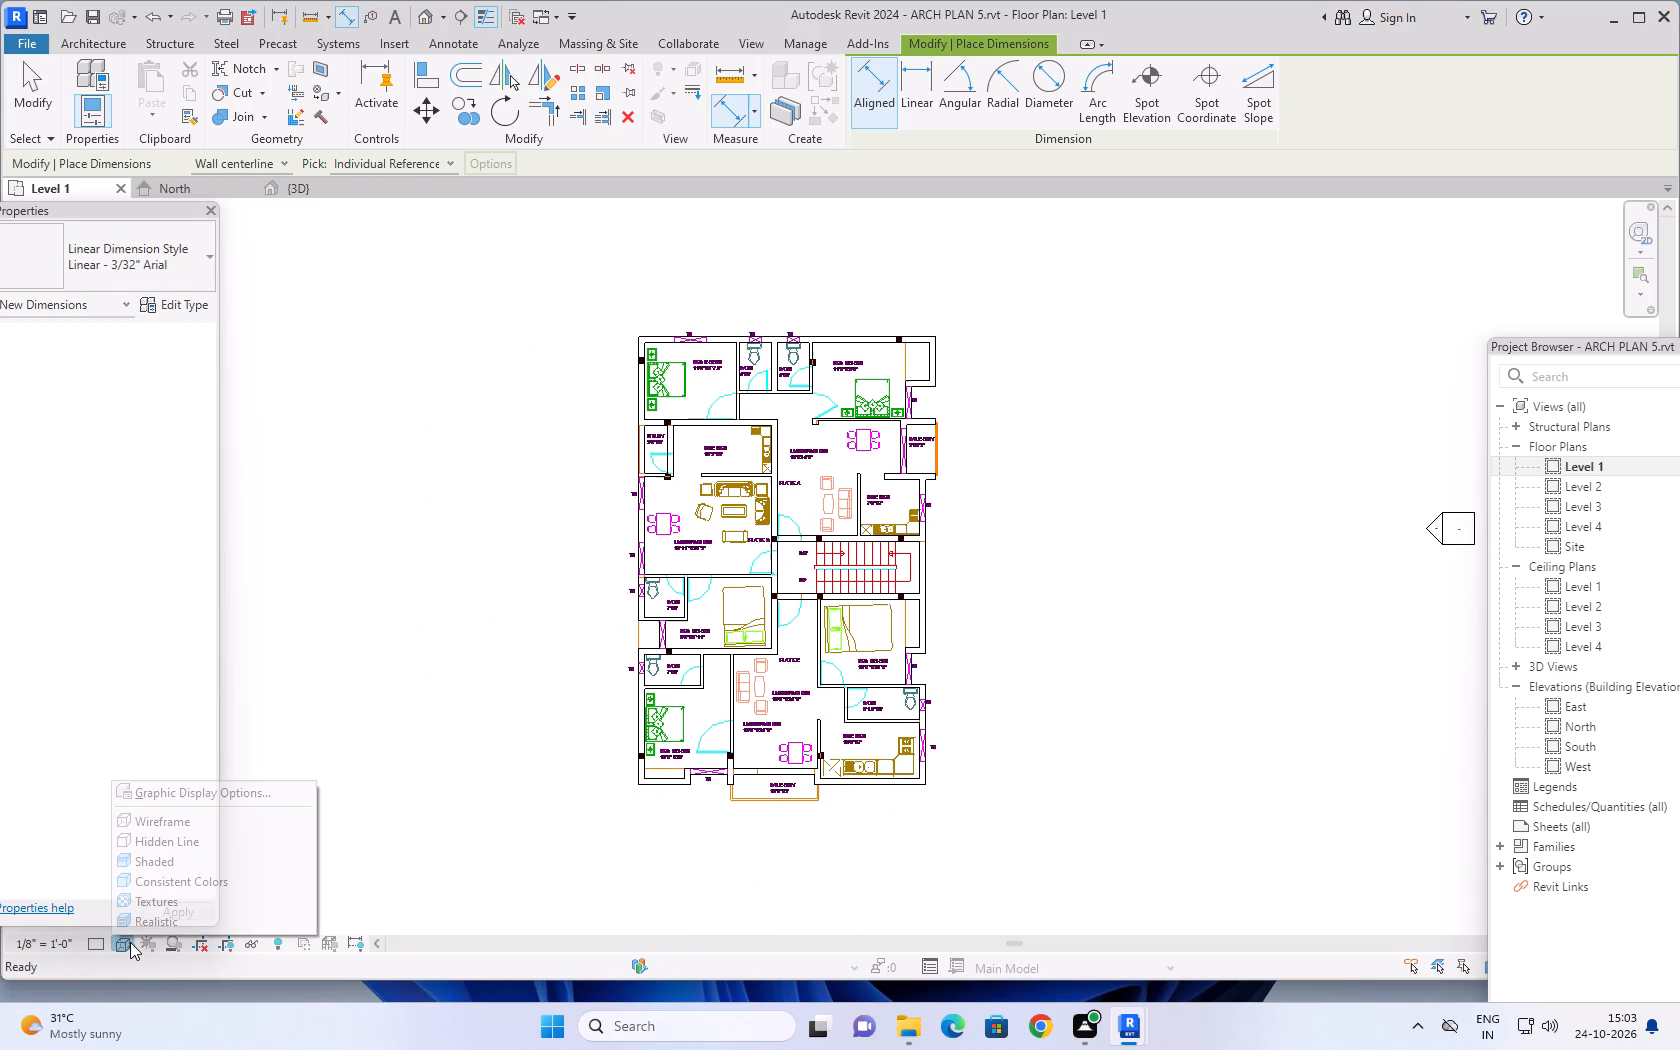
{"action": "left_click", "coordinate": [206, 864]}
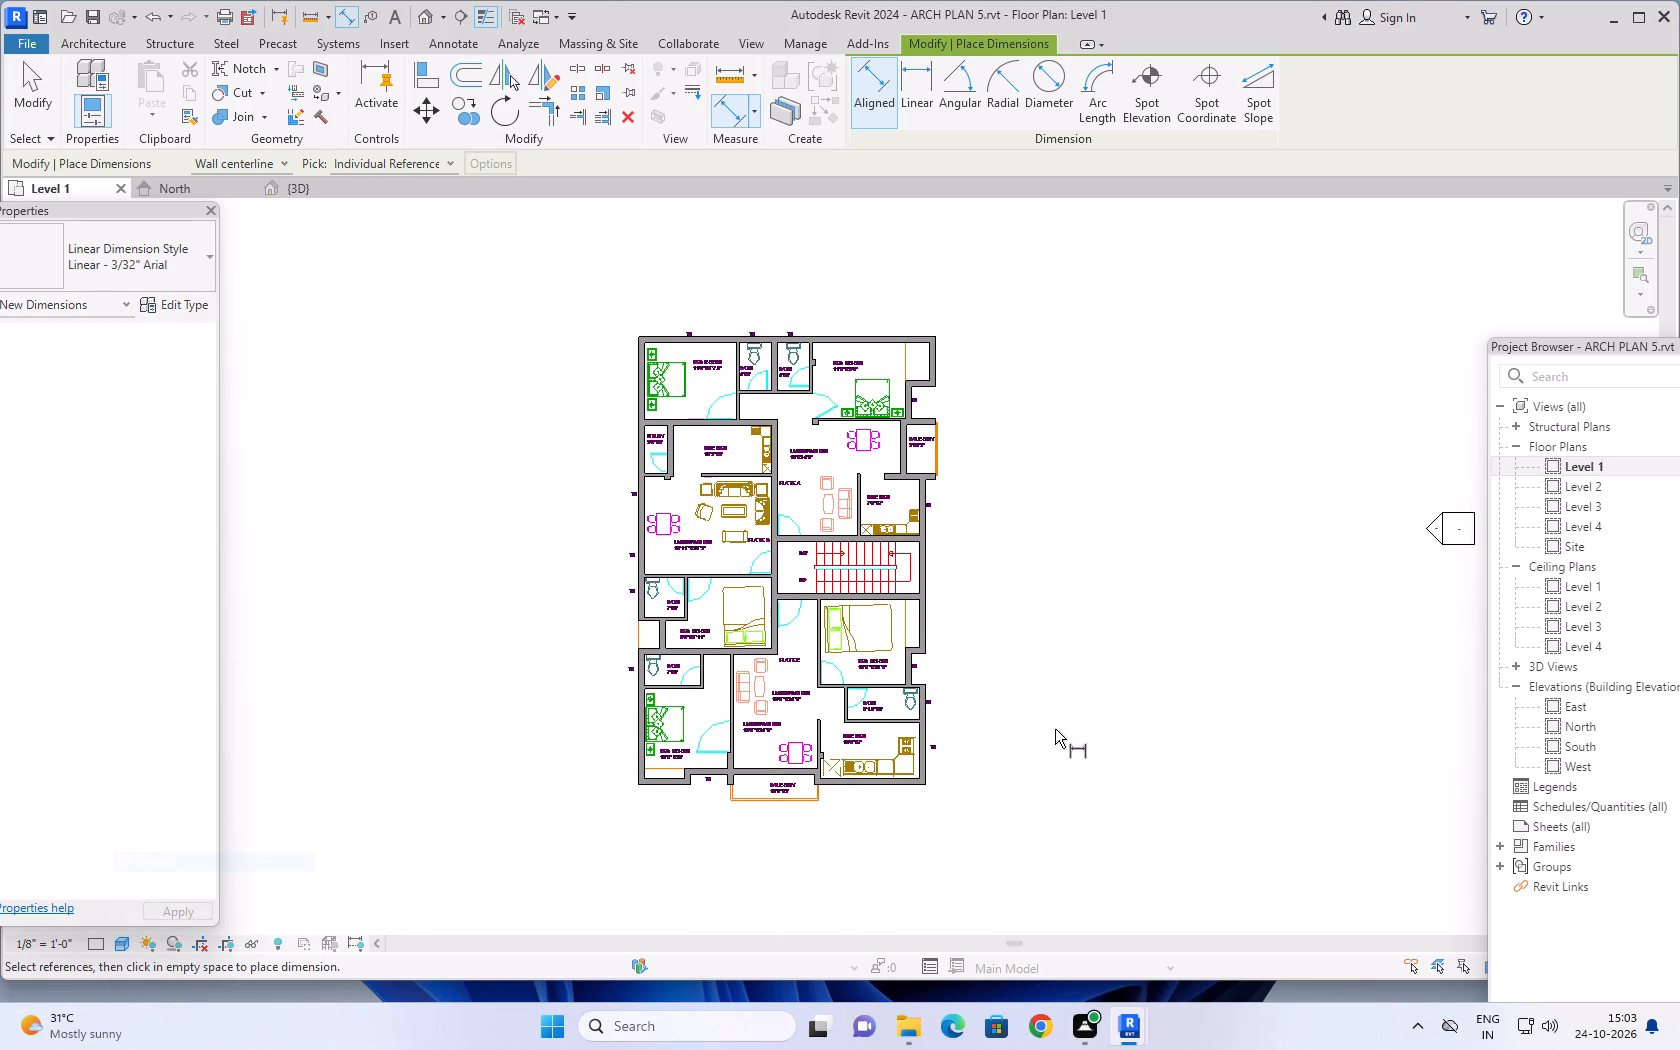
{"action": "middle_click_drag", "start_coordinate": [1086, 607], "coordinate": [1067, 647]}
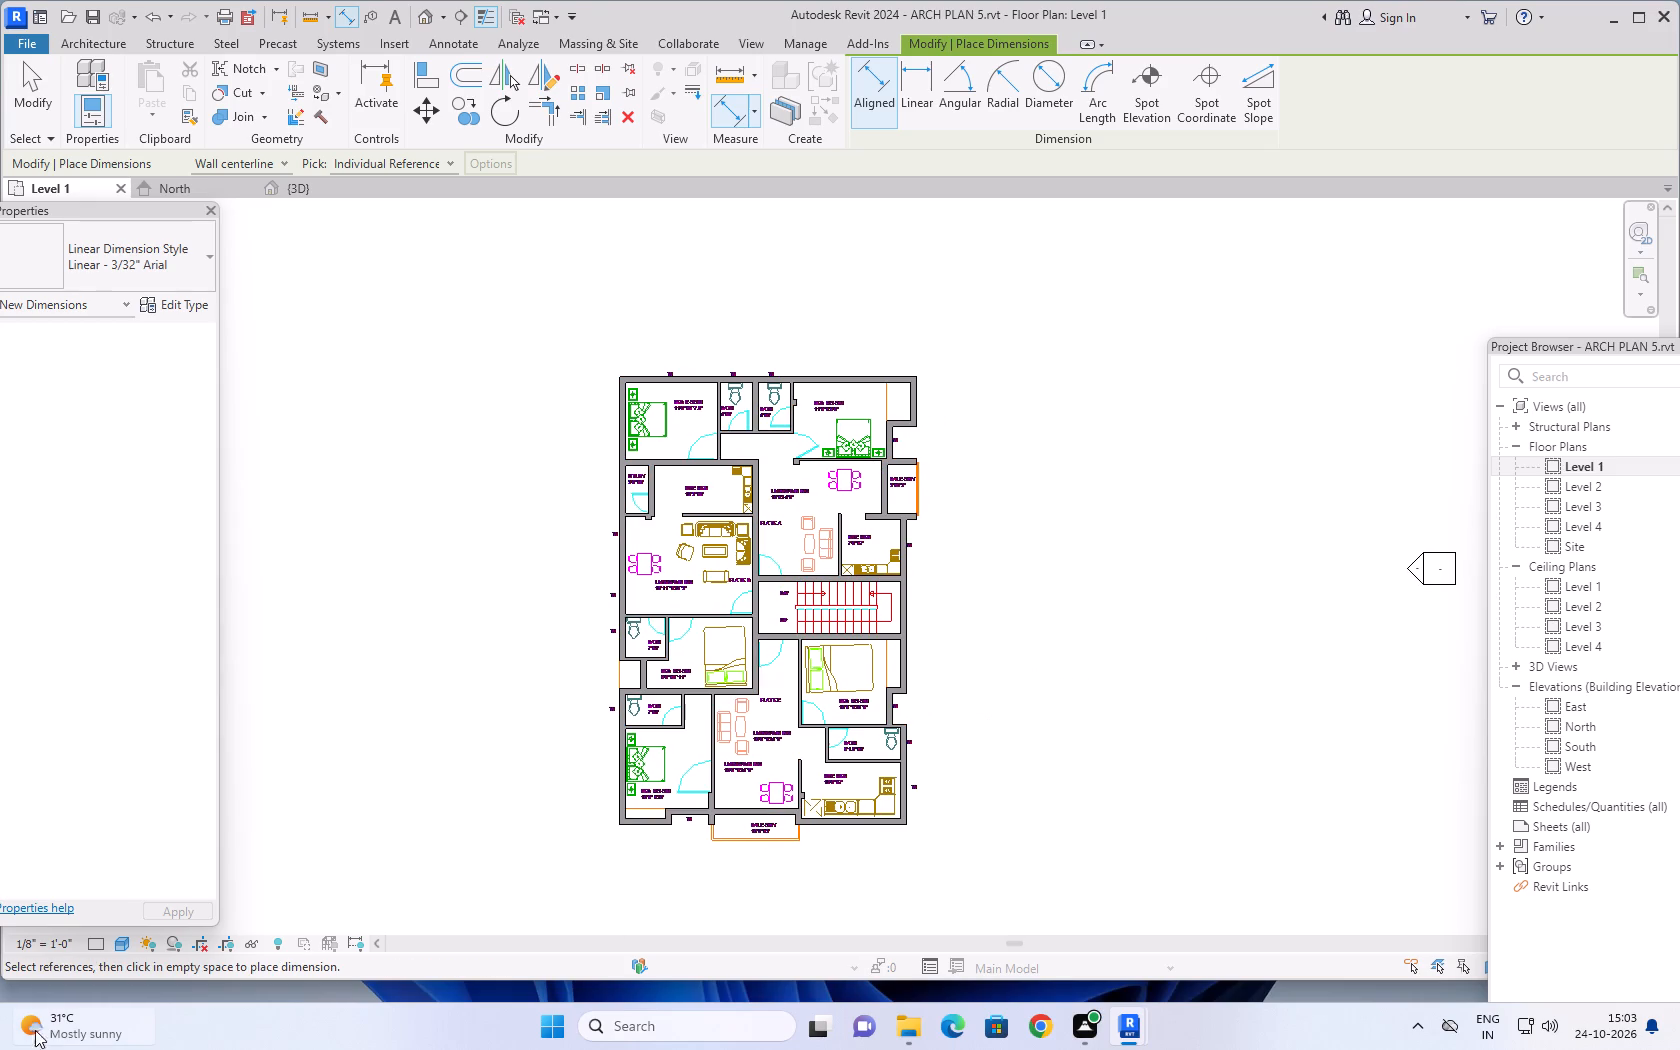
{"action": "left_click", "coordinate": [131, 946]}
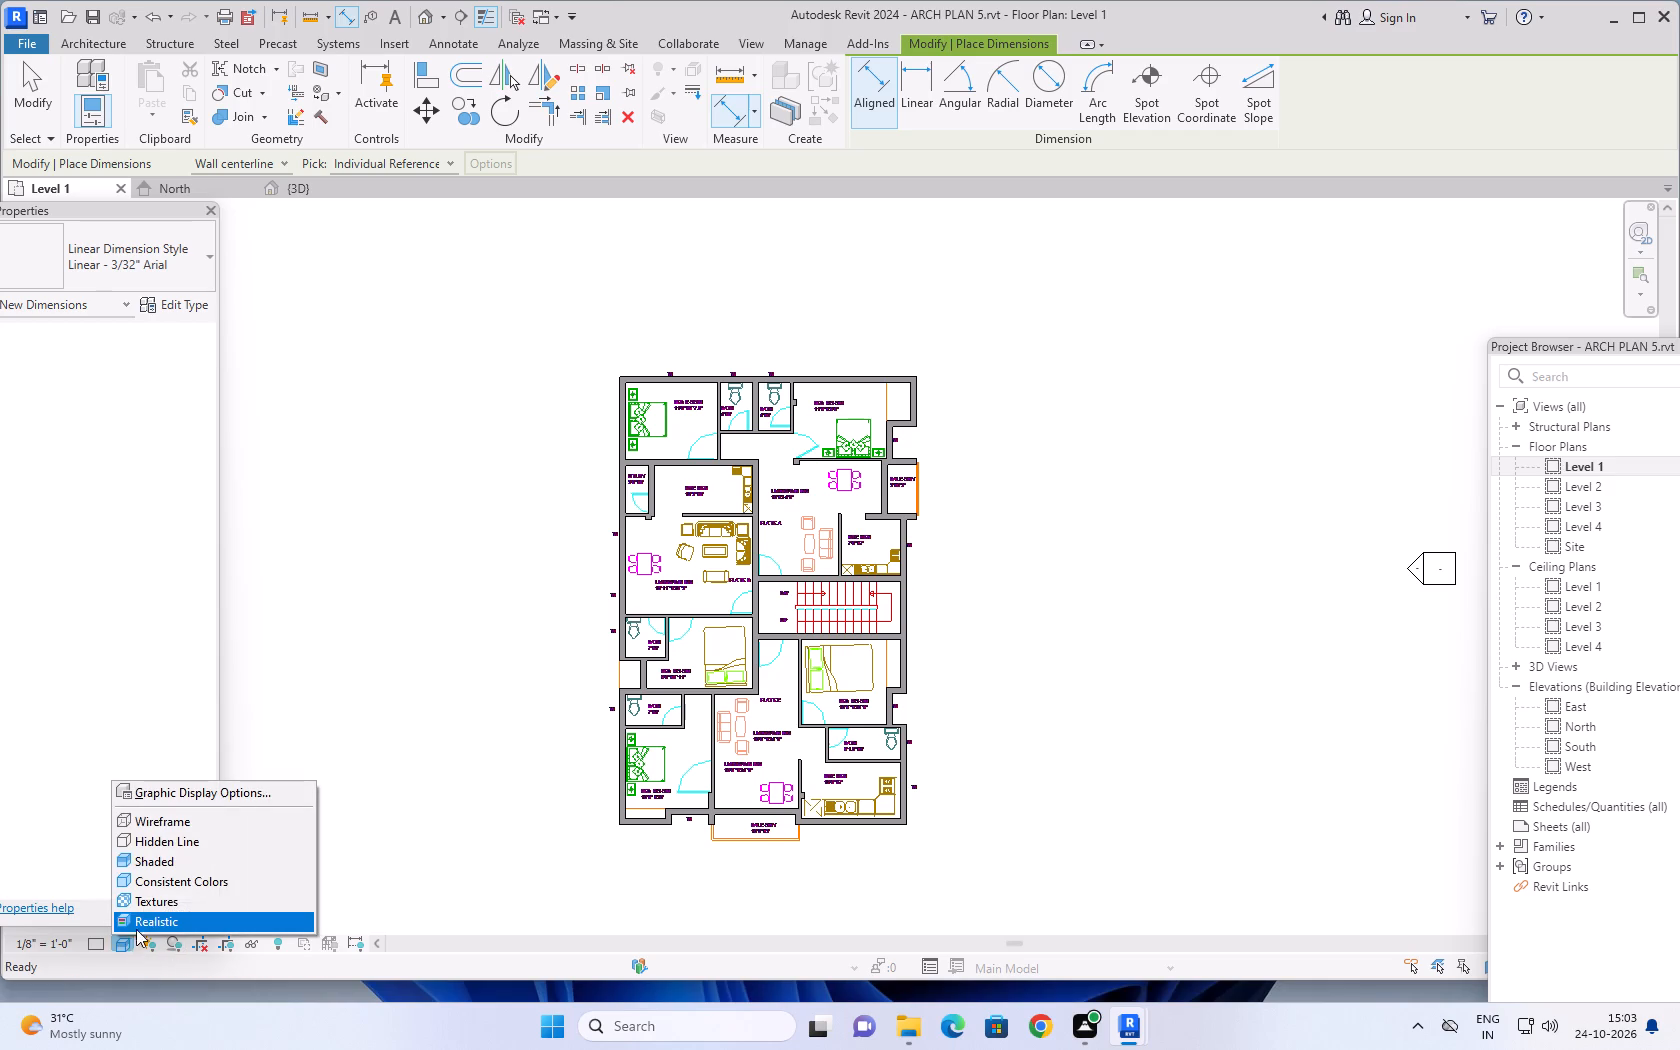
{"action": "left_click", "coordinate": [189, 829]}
Start a stair with a sketched run and draw its boundary along the UP flight's wall side, extended to the first riser line.
{"action": "scroll", "coordinate": [825, 609], "scroll_direction": "up", "scroll_amount": 10}
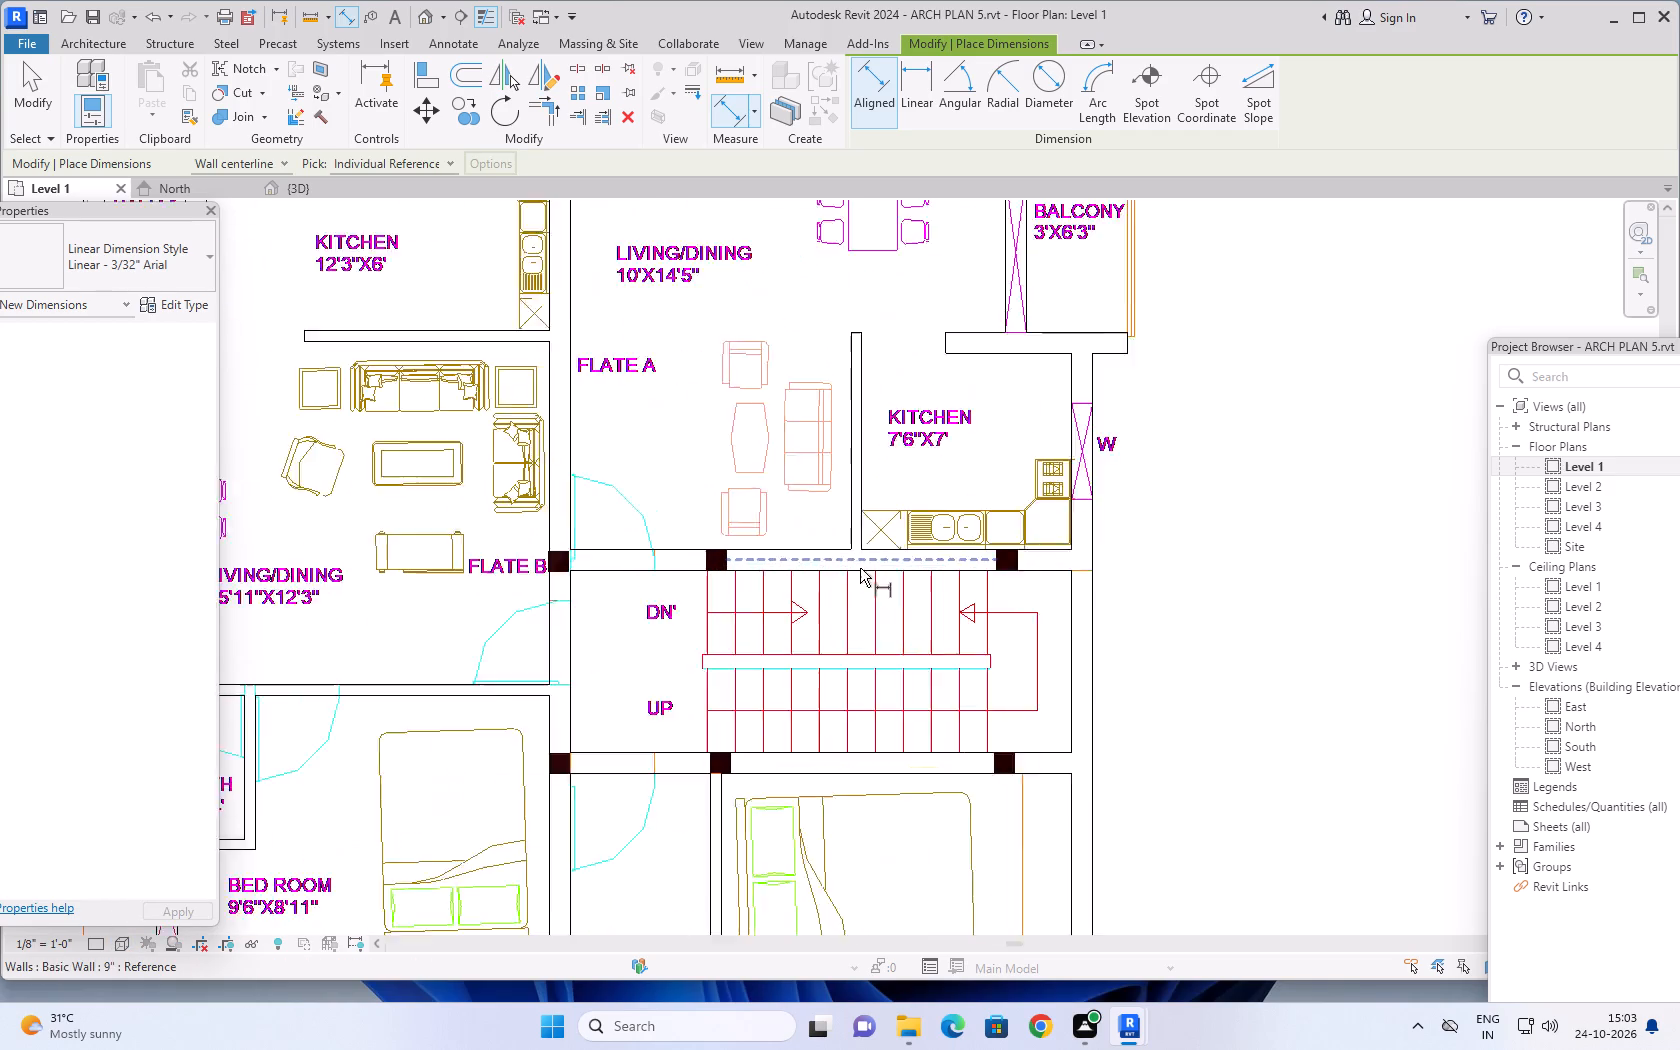
{"action": "middle_click_drag", "start_coordinate": [1208, 655], "coordinate": [1078, 526]}
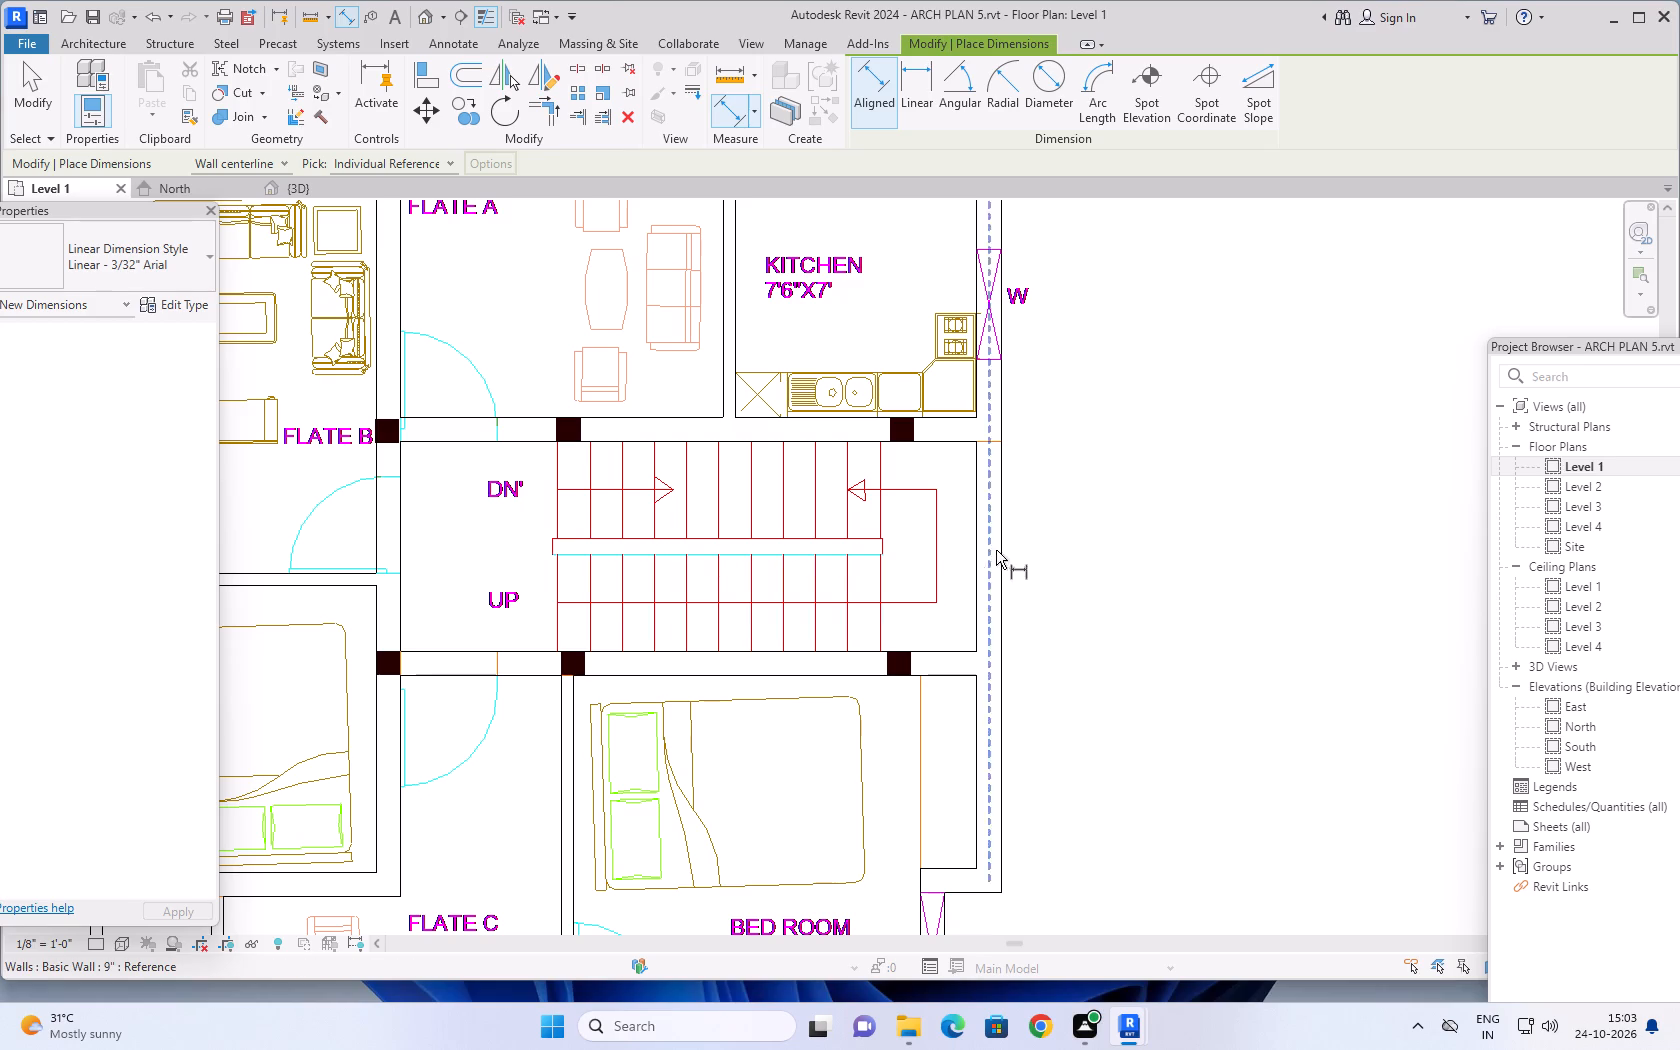
{"action": "middle_click_drag", "start_coordinate": [1123, 496], "coordinate": [1129, 516]}
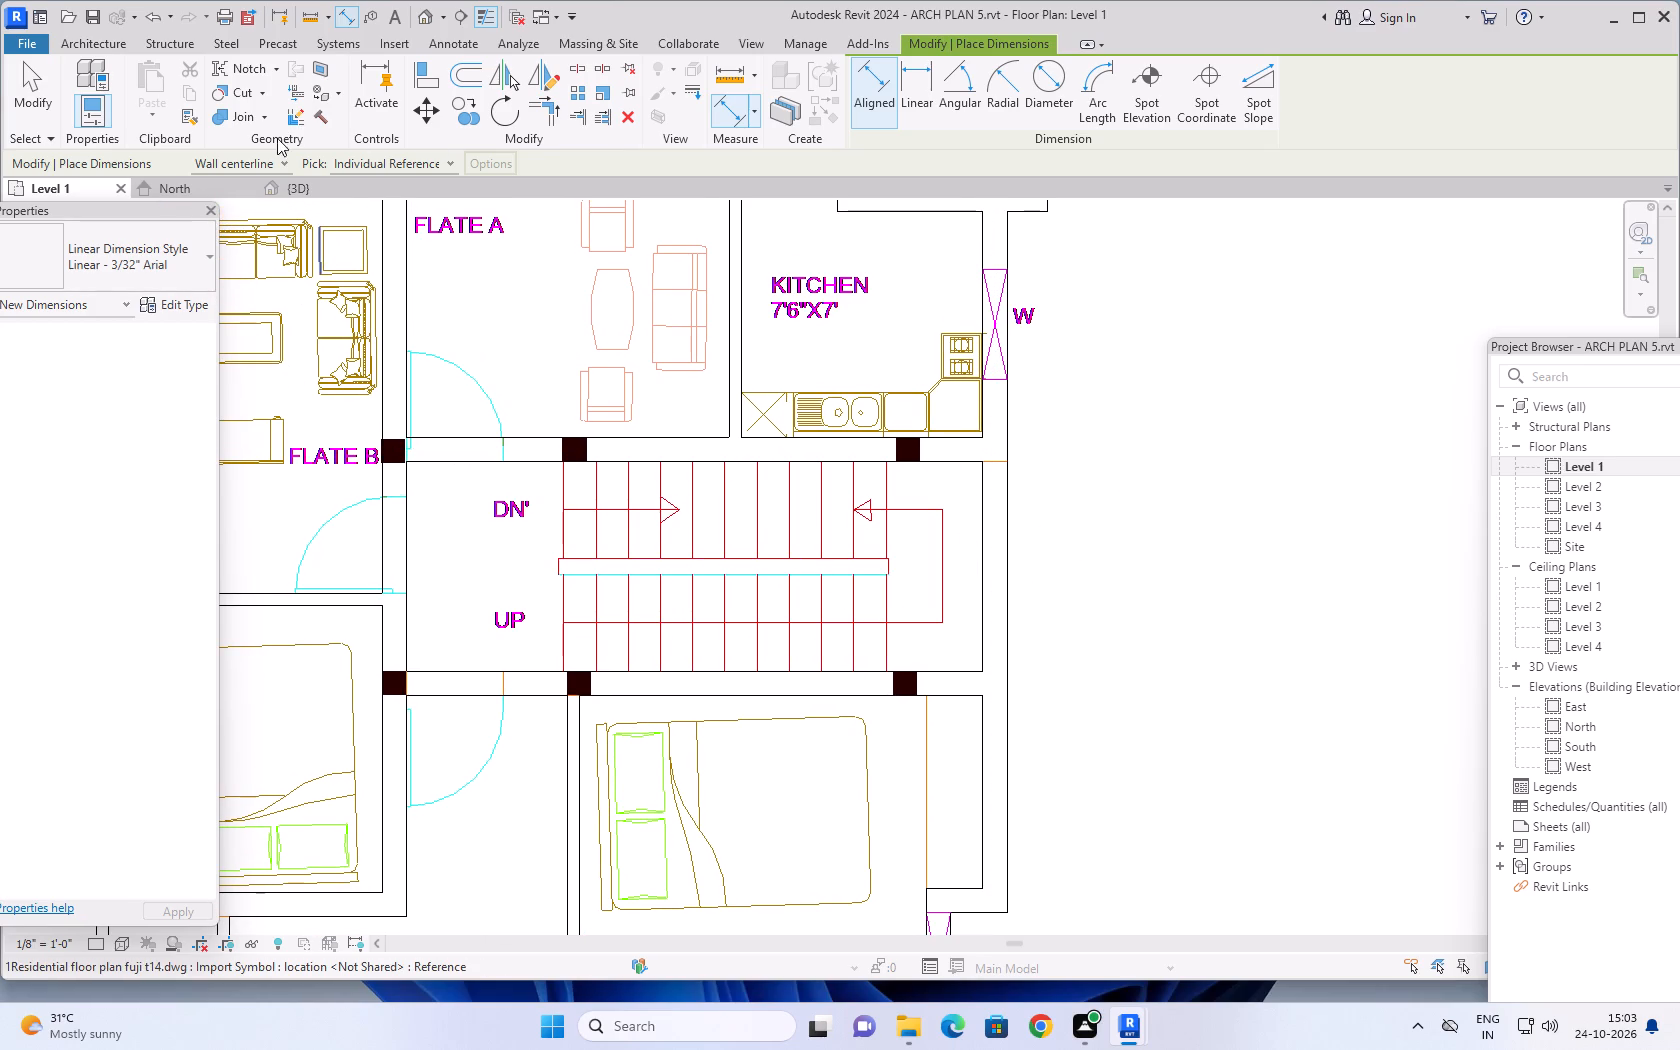
{"action": "left_click", "coordinate": [83, 43]}
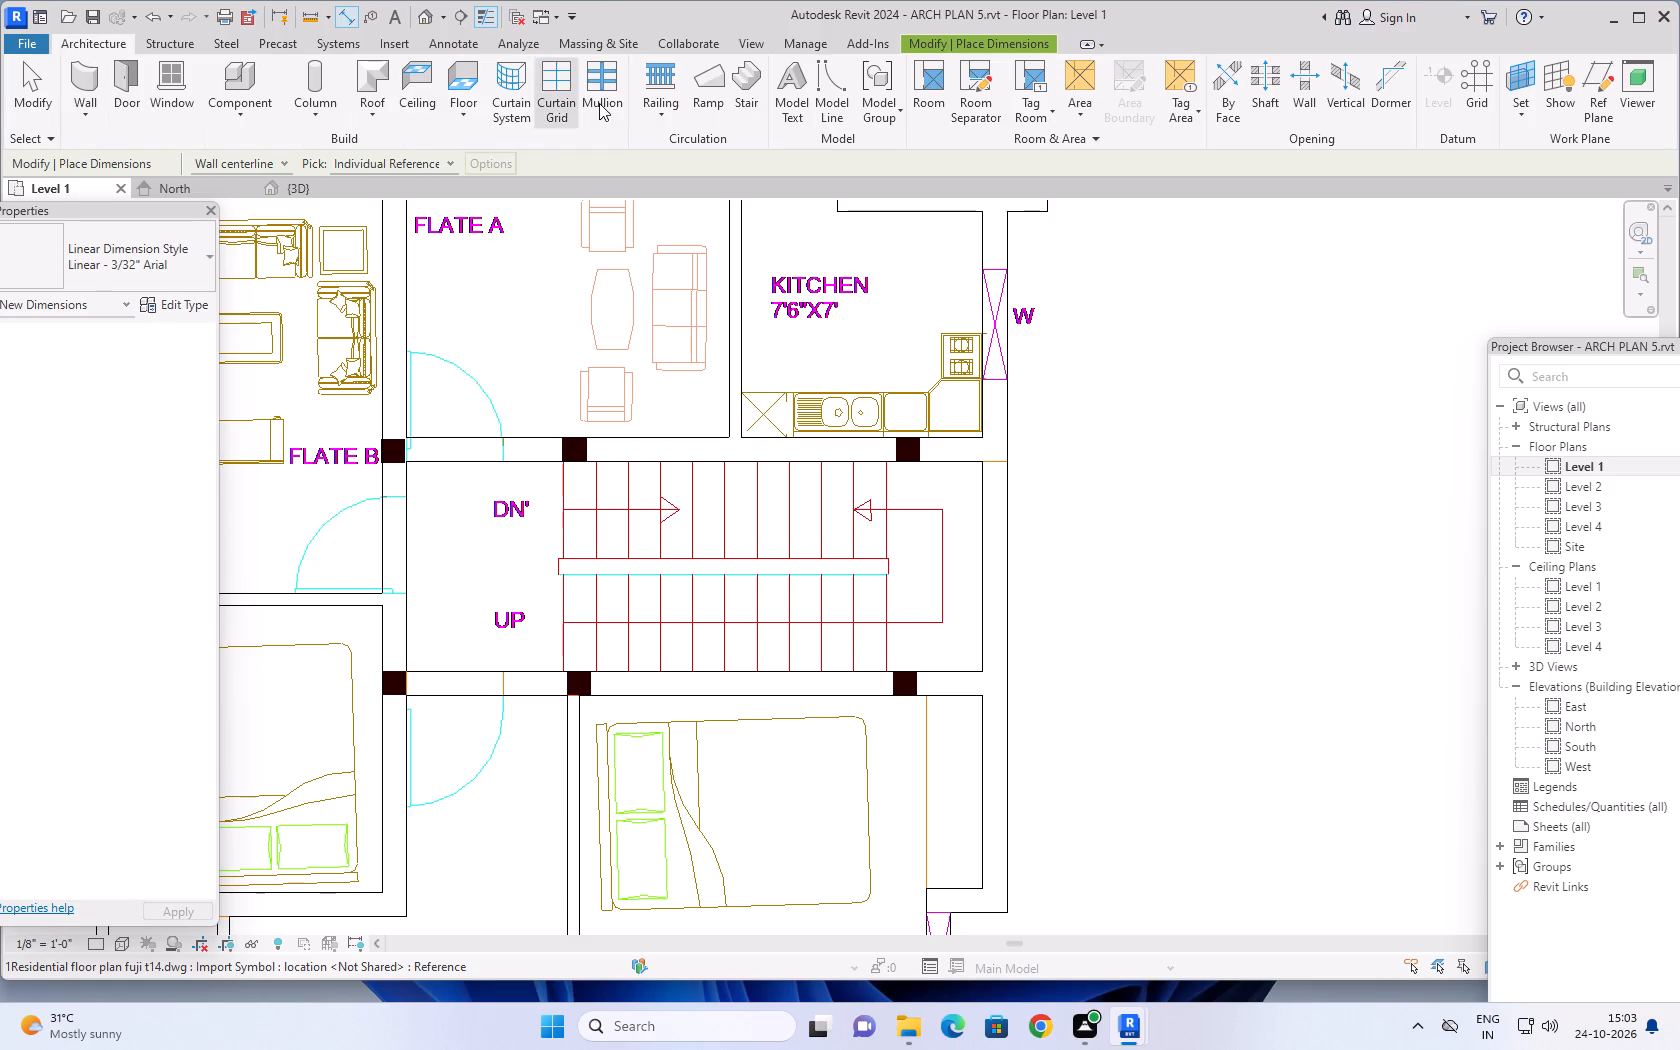
{"action": "left_click", "coordinate": [739, 73]}
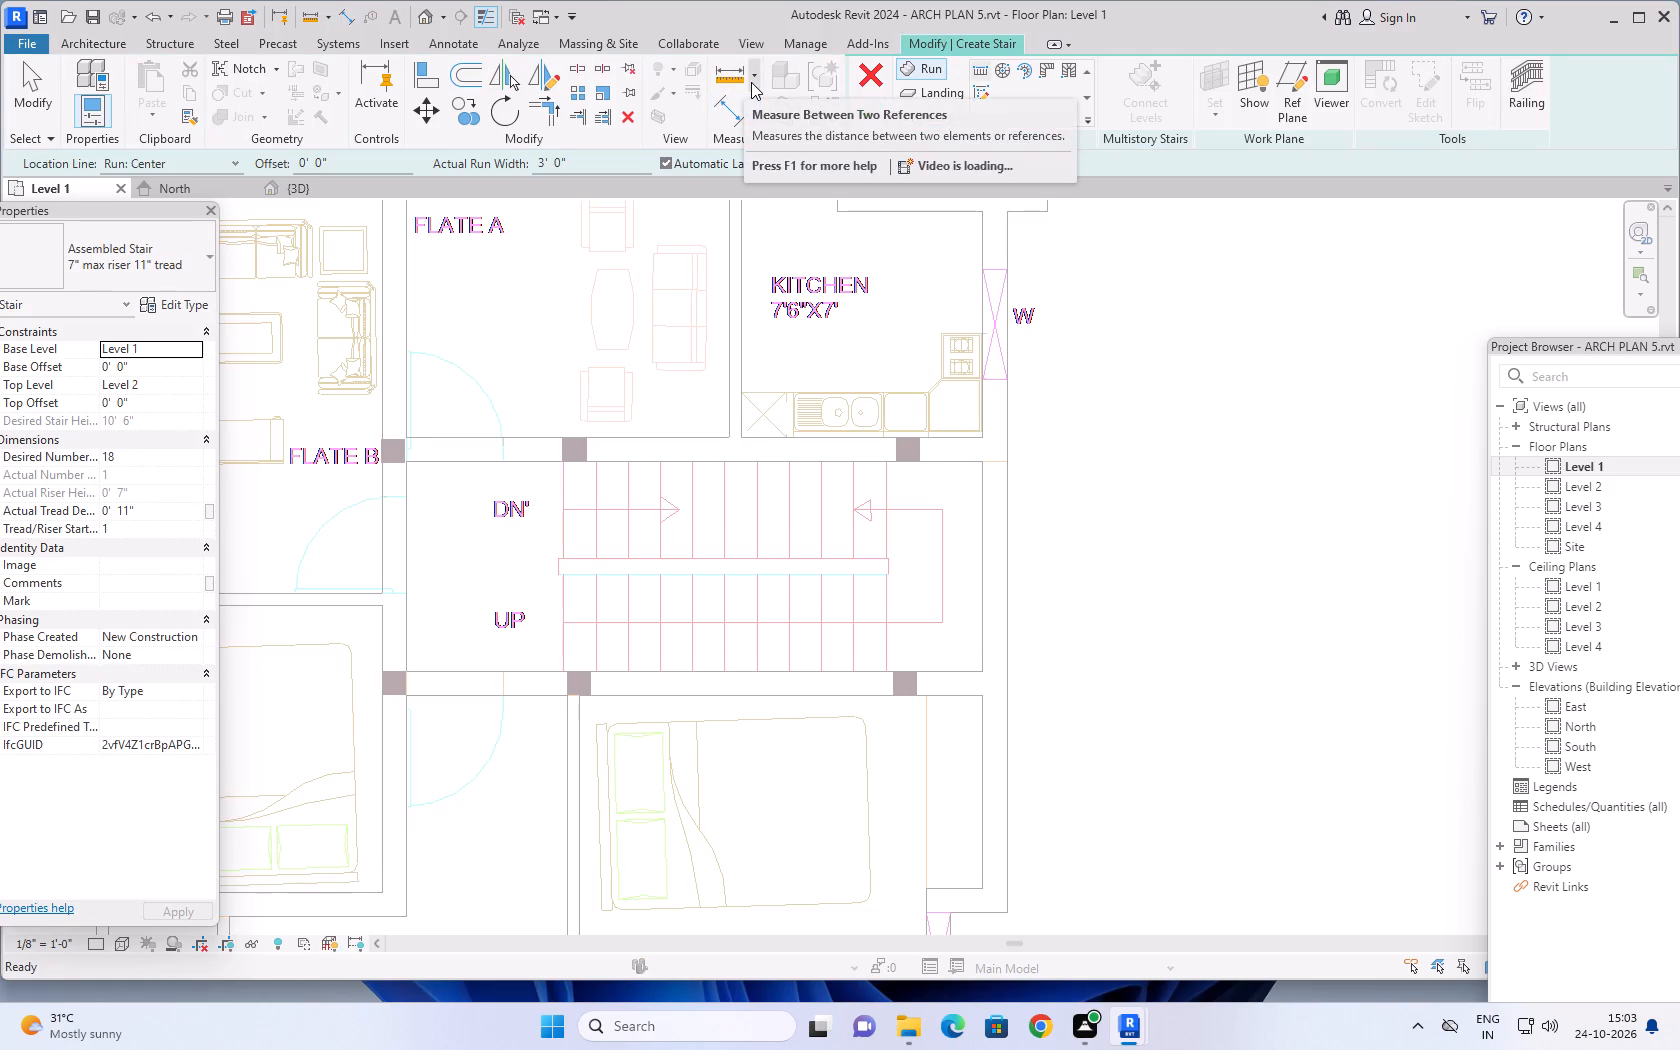
{"action": "left_click", "coordinate": [979, 88]}
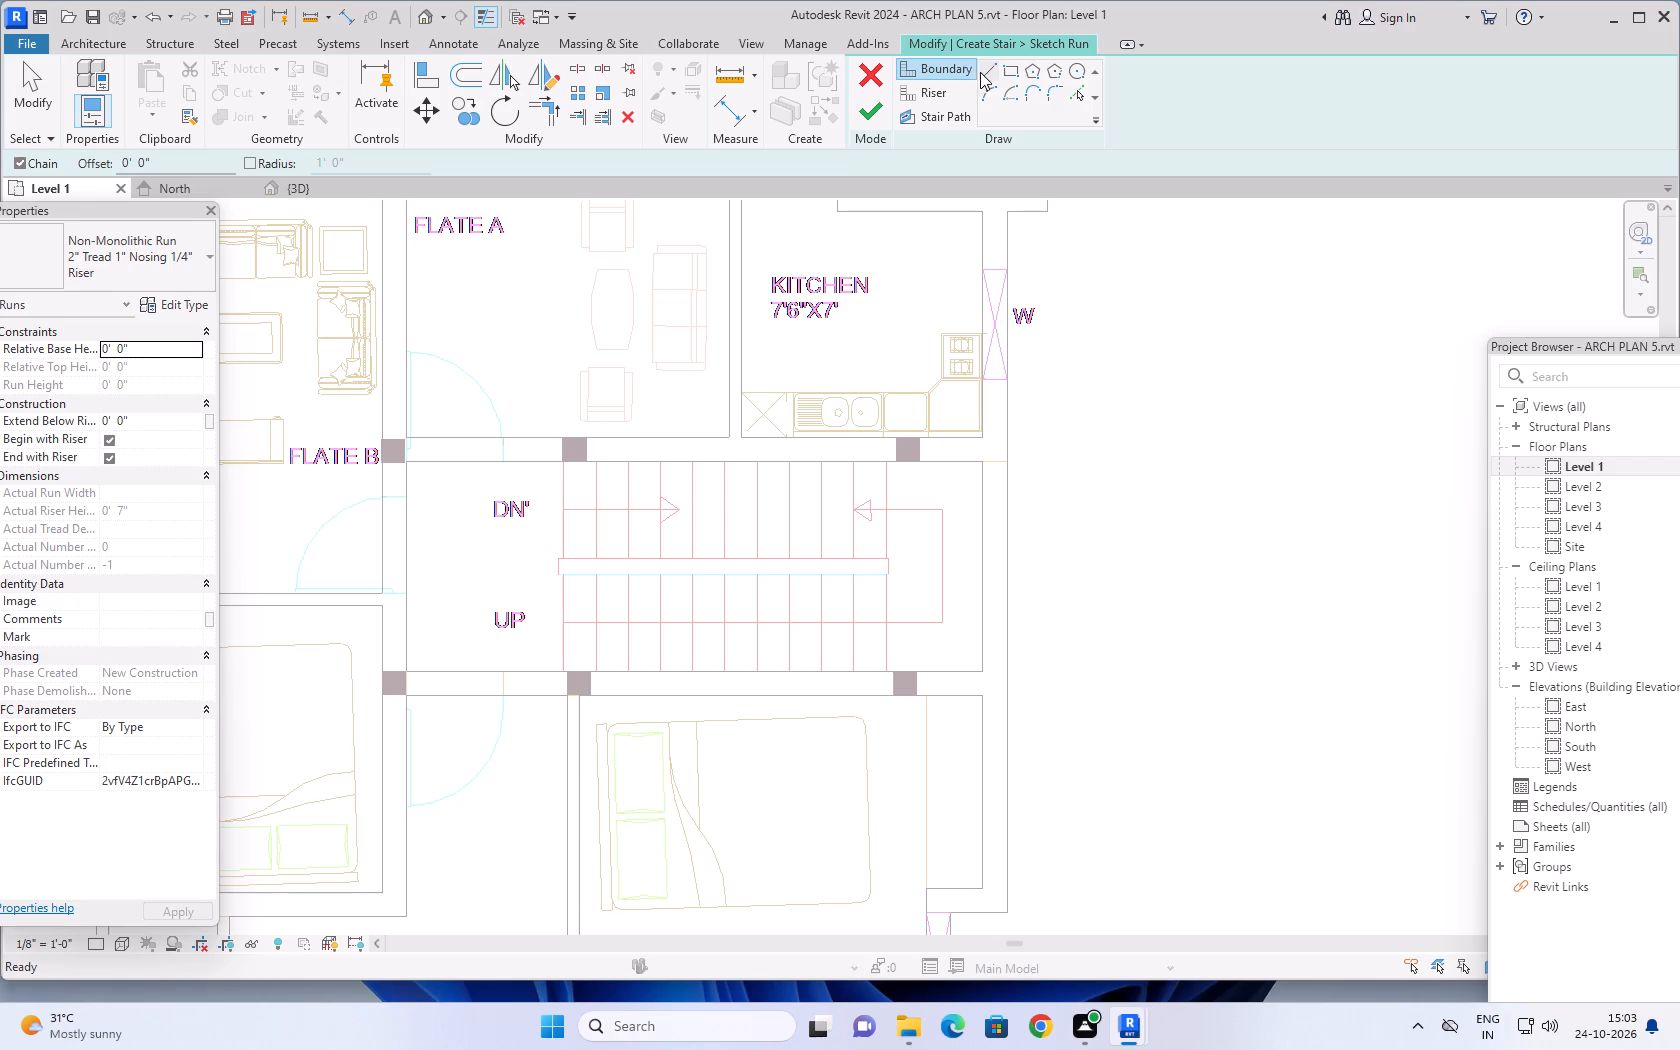
{"action": "left_click", "coordinate": [1078, 89]}
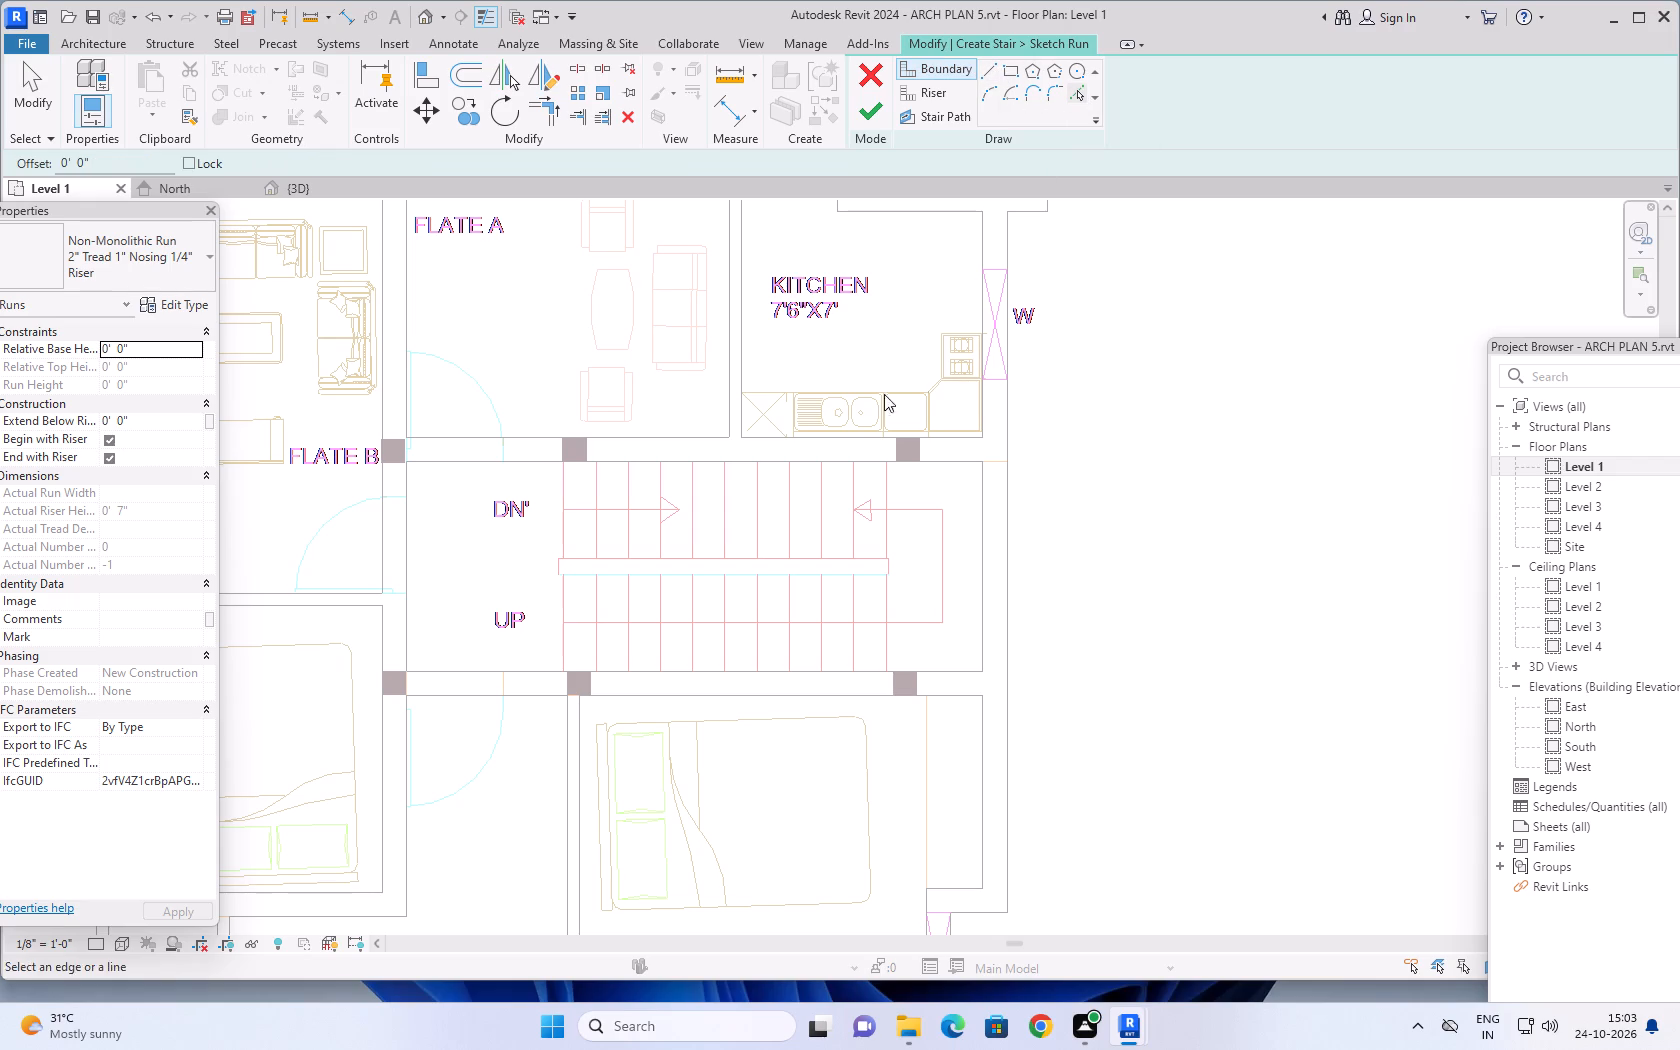
{"action": "scroll", "coordinate": [731, 674], "scroll_direction": "up", "scroll_amount": 3}
{"action": "left_click", "coordinate": [730, 674]}
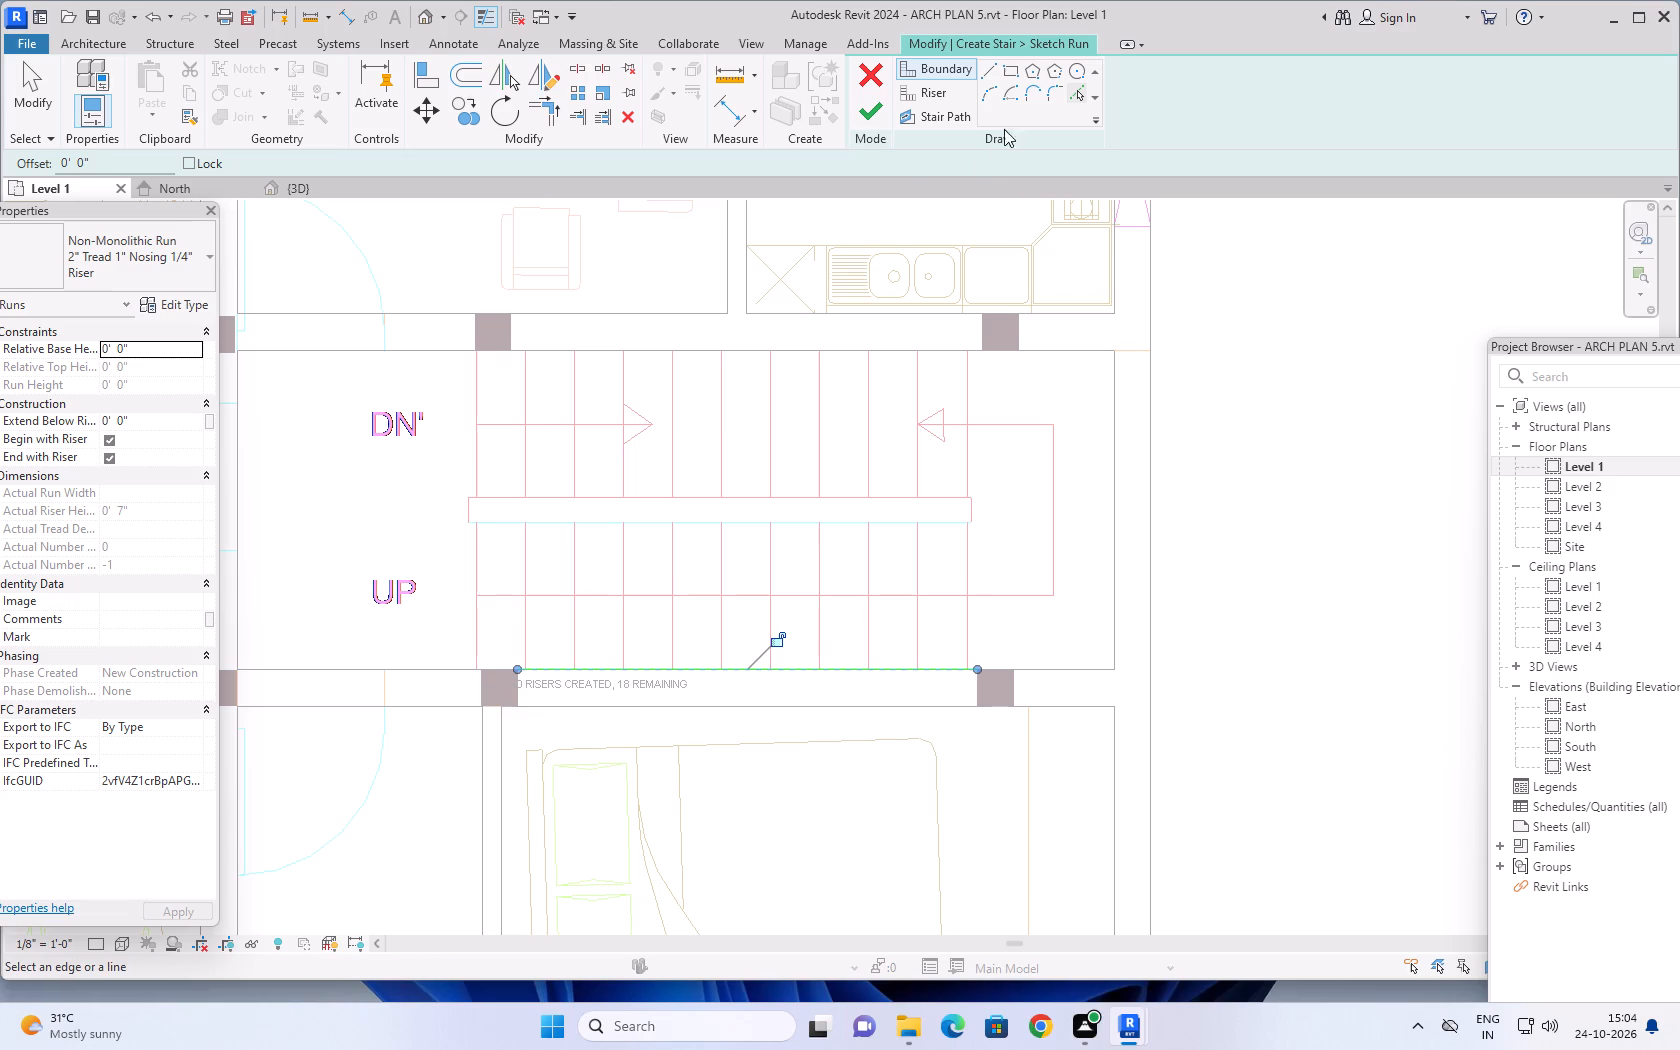
{"action": "left_click", "coordinate": [991, 71]}
{"action": "scroll", "coordinate": [527, 669], "scroll_direction": "up", "scroll_amount": 3}
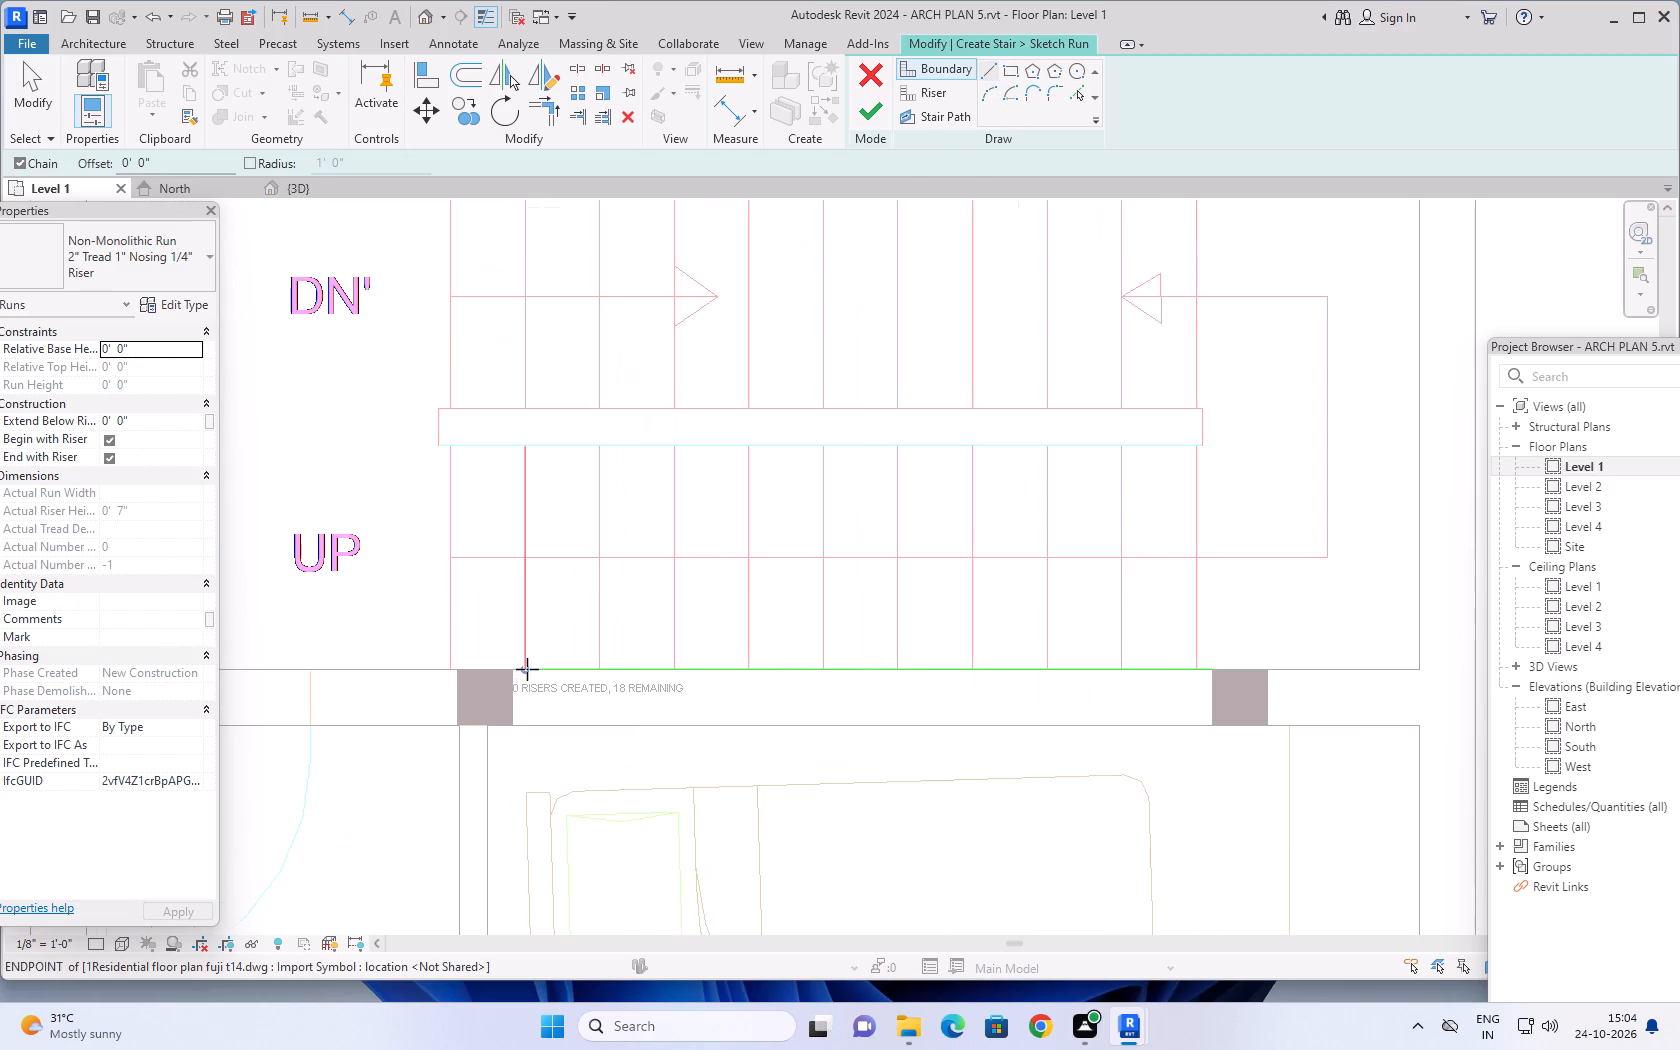
{"action": "left_click", "coordinate": [512, 669]}
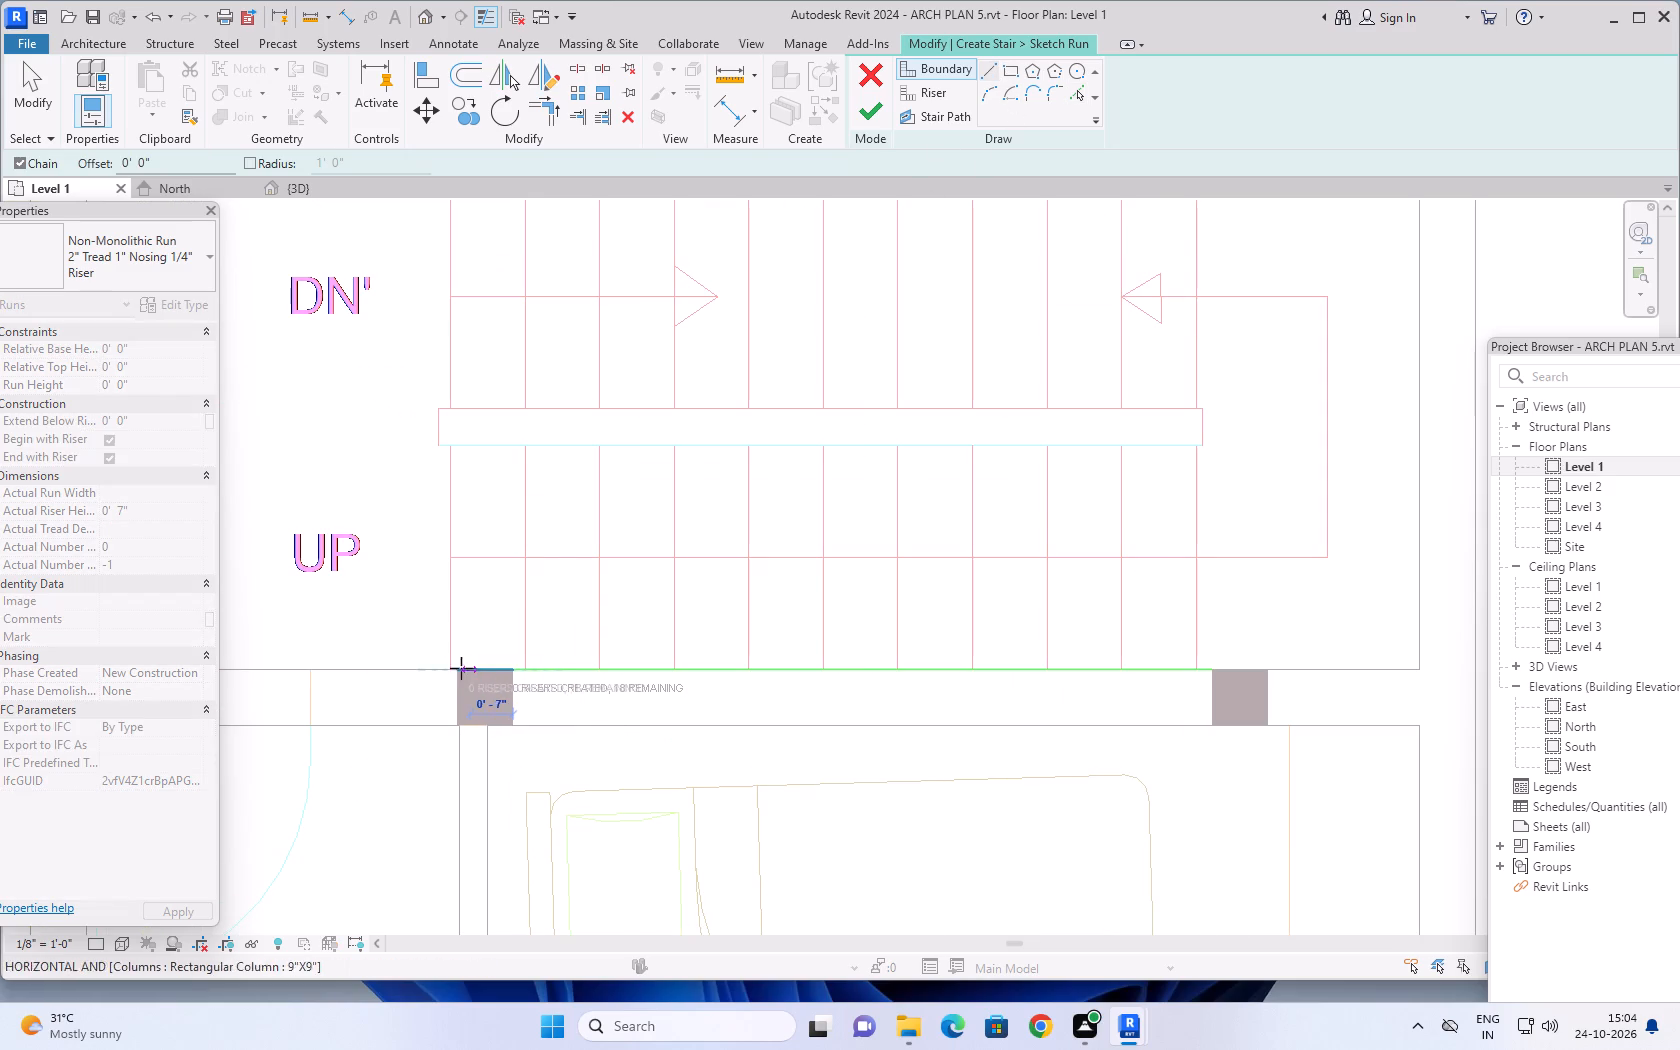
{"action": "left_click", "coordinate": [450, 669]}
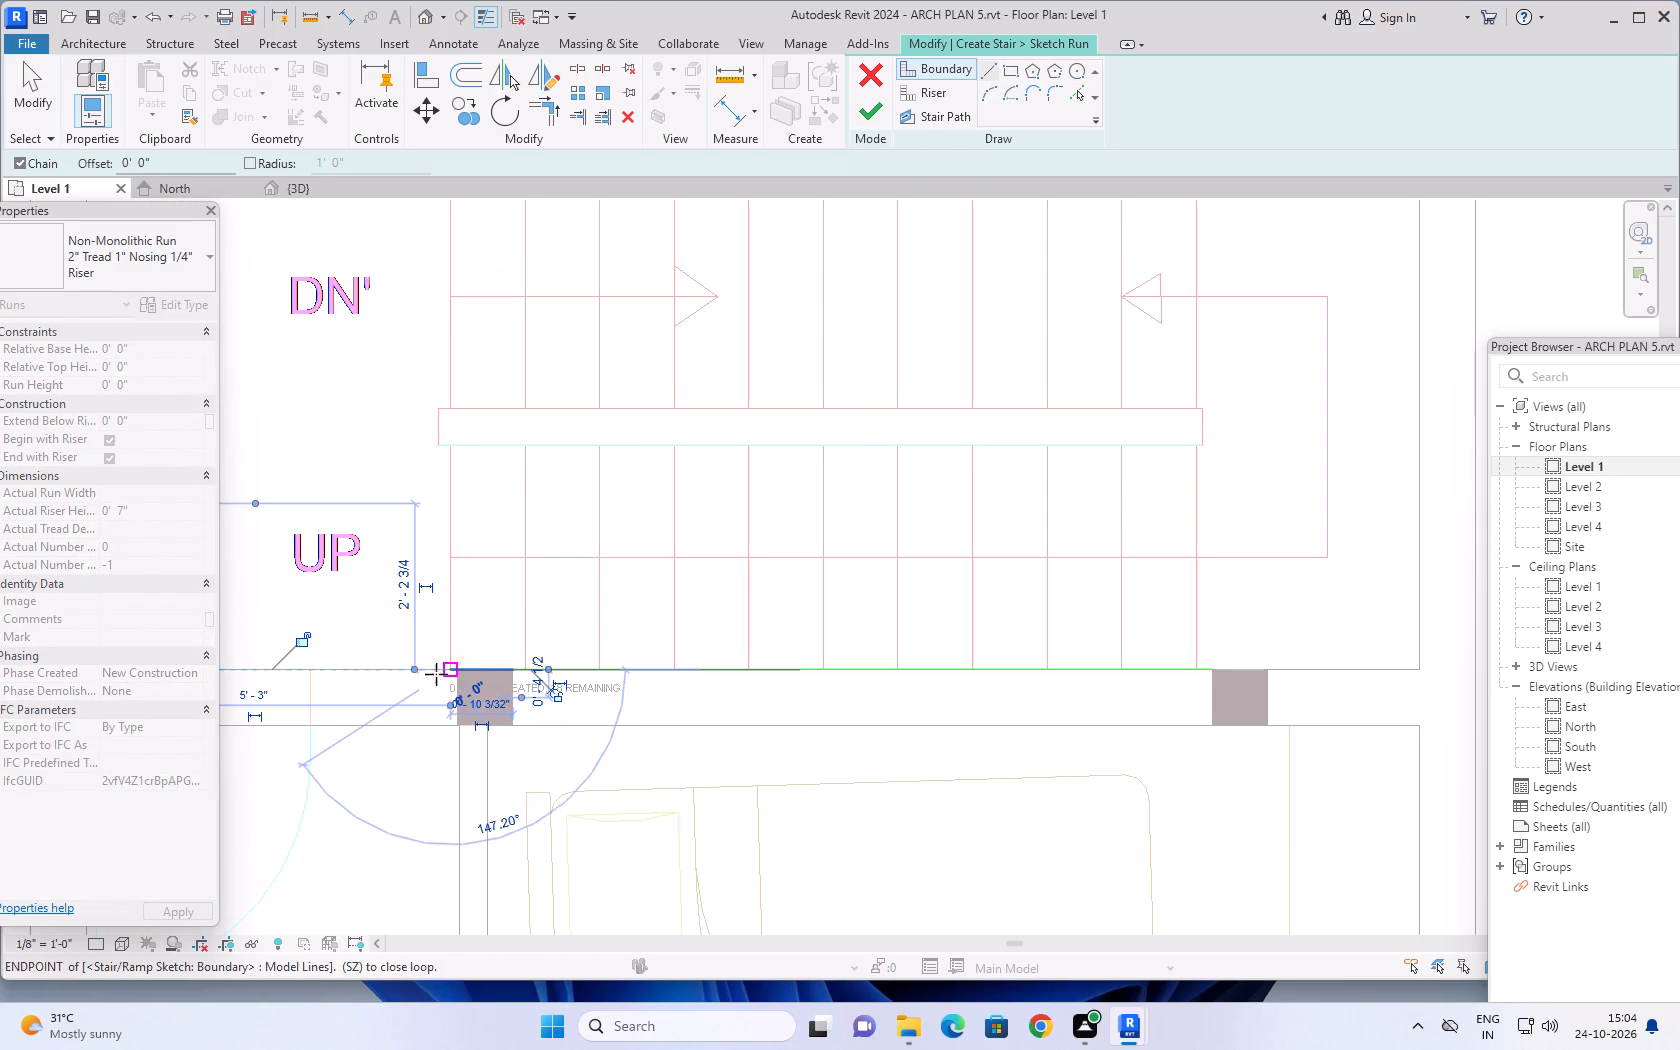
{"action": "key", "text": "Escape"}
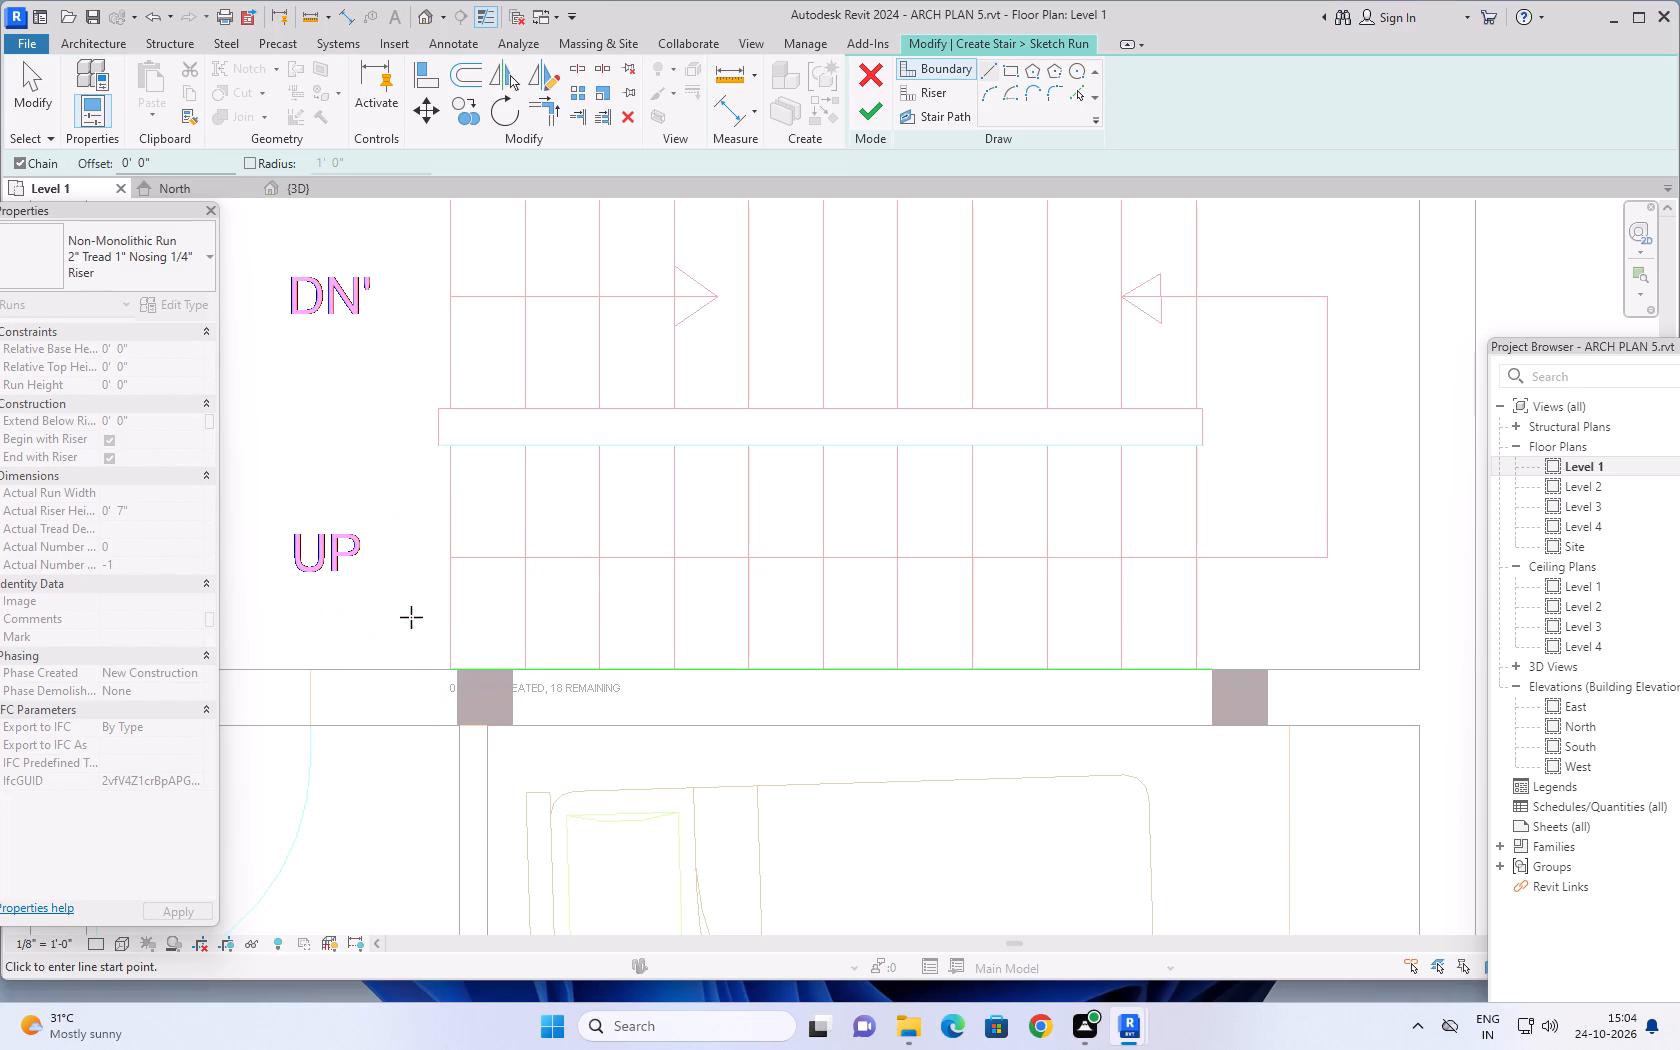
Continue the stair boundary 3'-0" along the landing, across its outer wall, and back along the DN flight's wall to its end riser line.
{"action": "scroll", "coordinate": [436, 517], "scroll_direction": "down", "scroll_amount": 4}
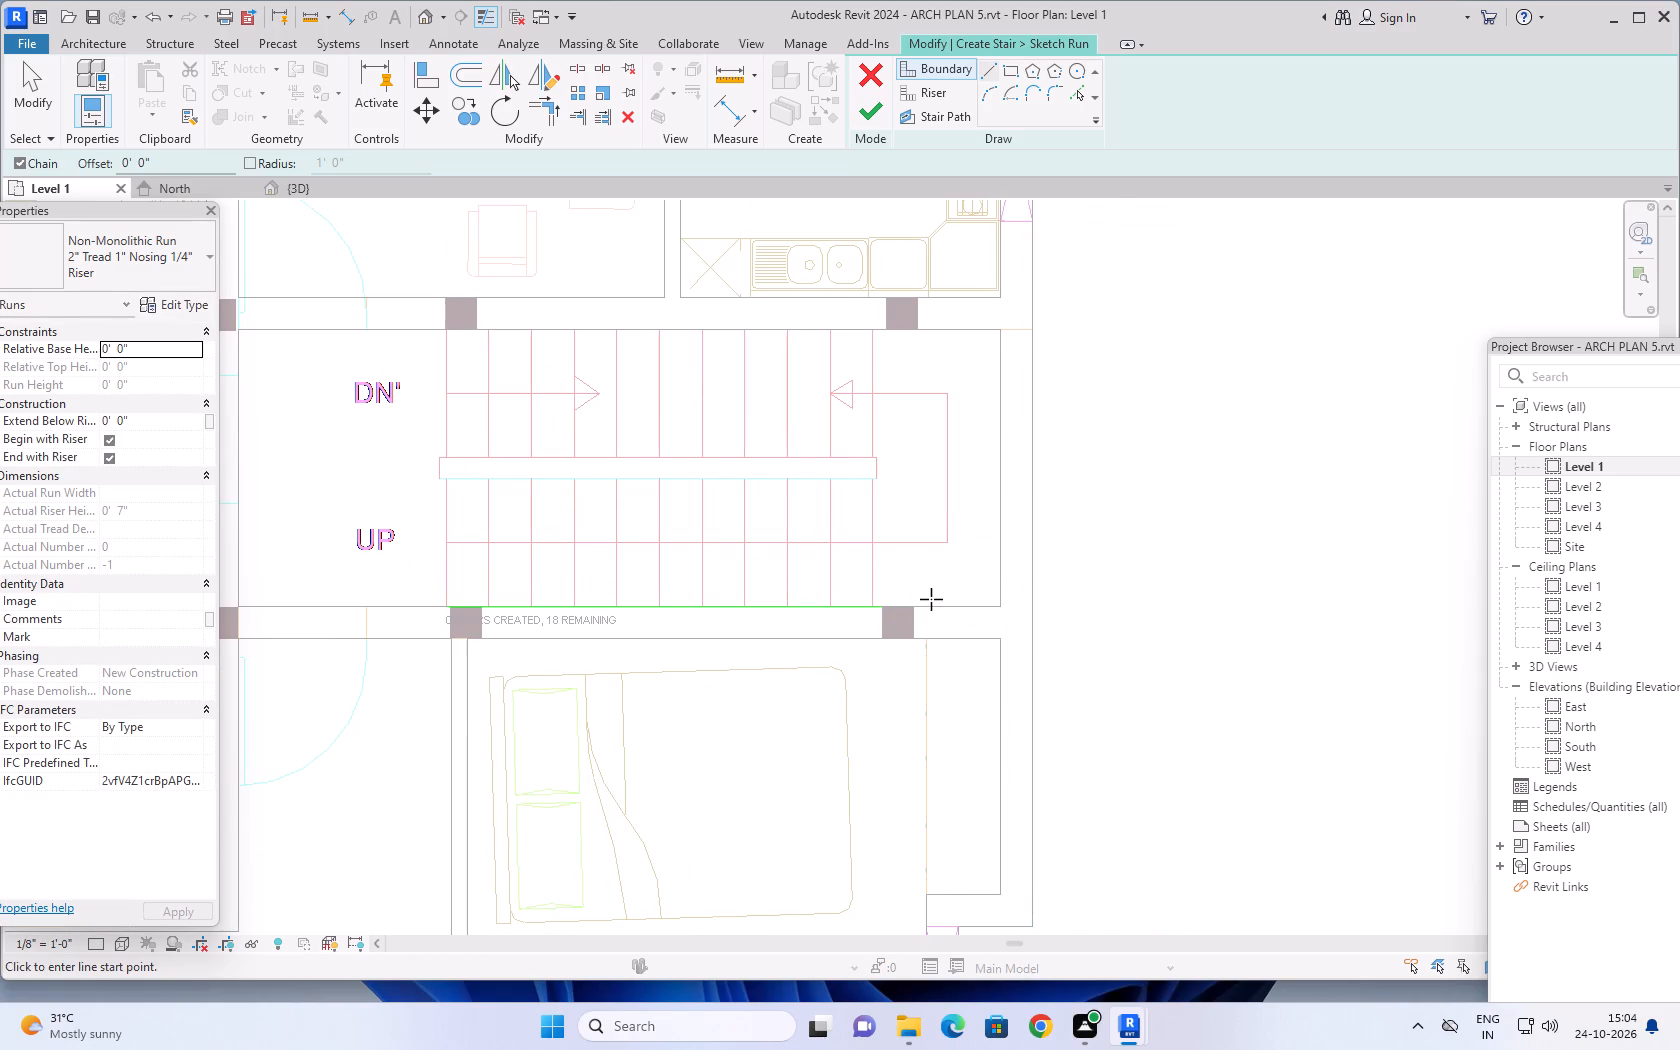
{"action": "scroll", "coordinate": [878, 610], "scroll_direction": "up", "scroll_amount": 2}
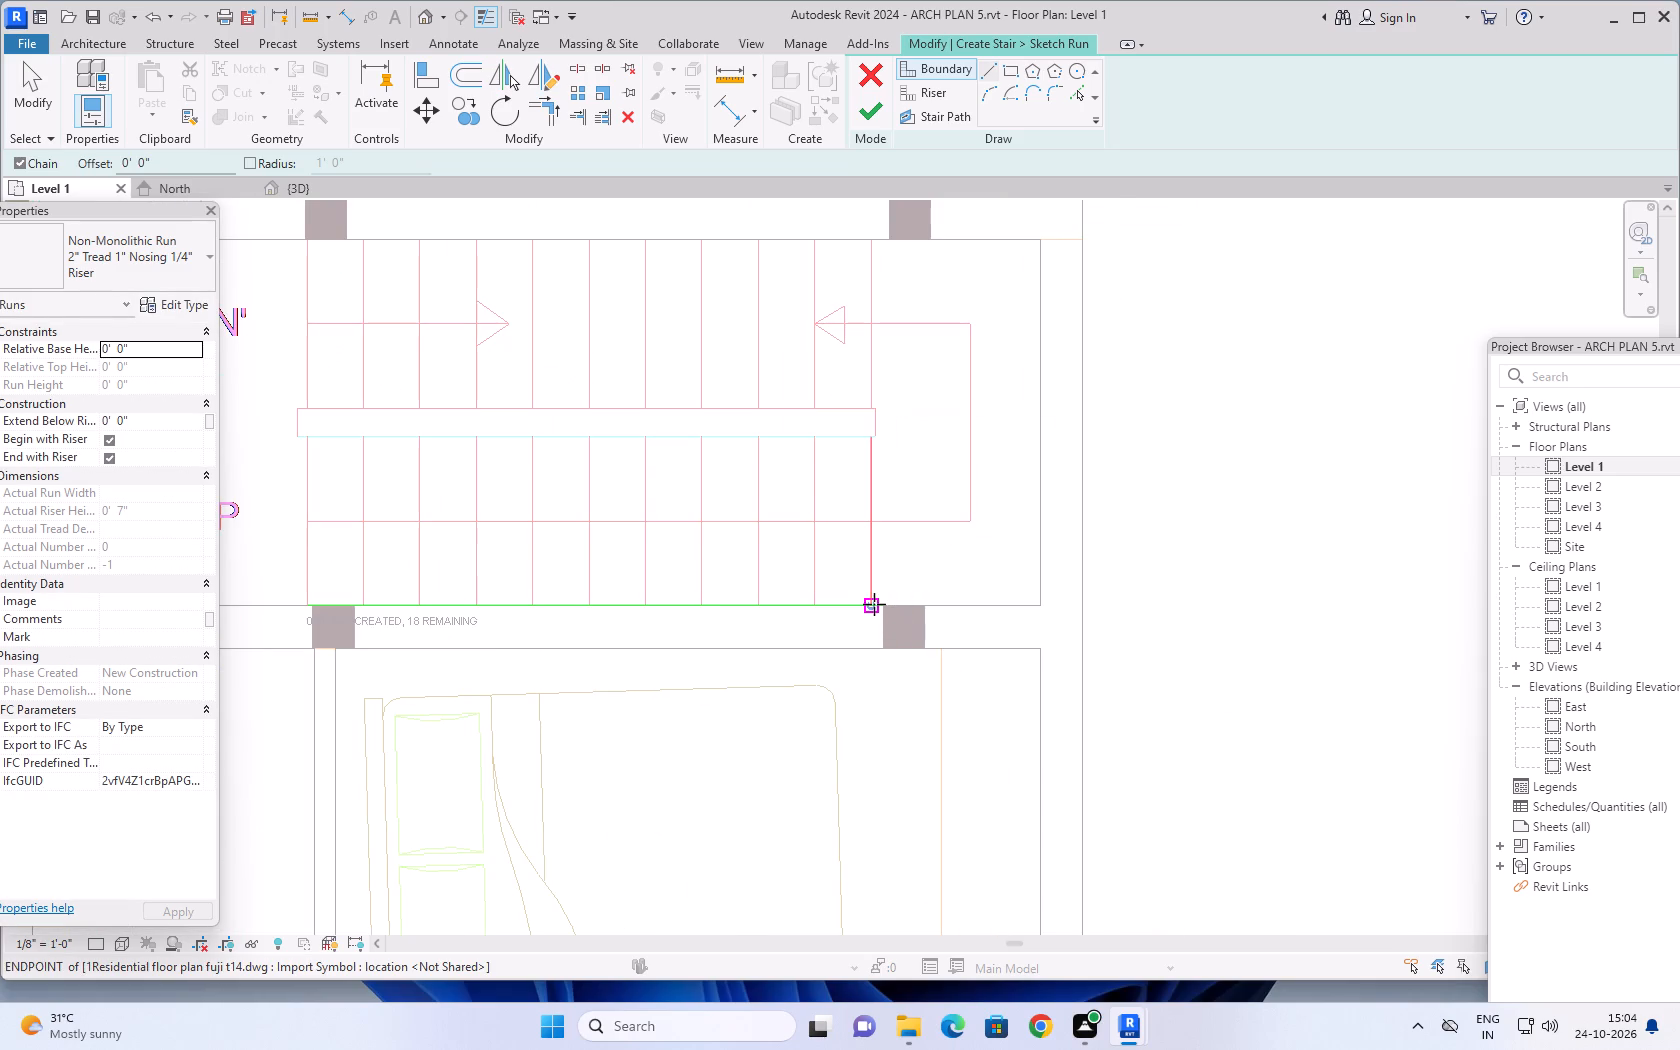
{"action": "left_click", "coordinate": [869, 605]}
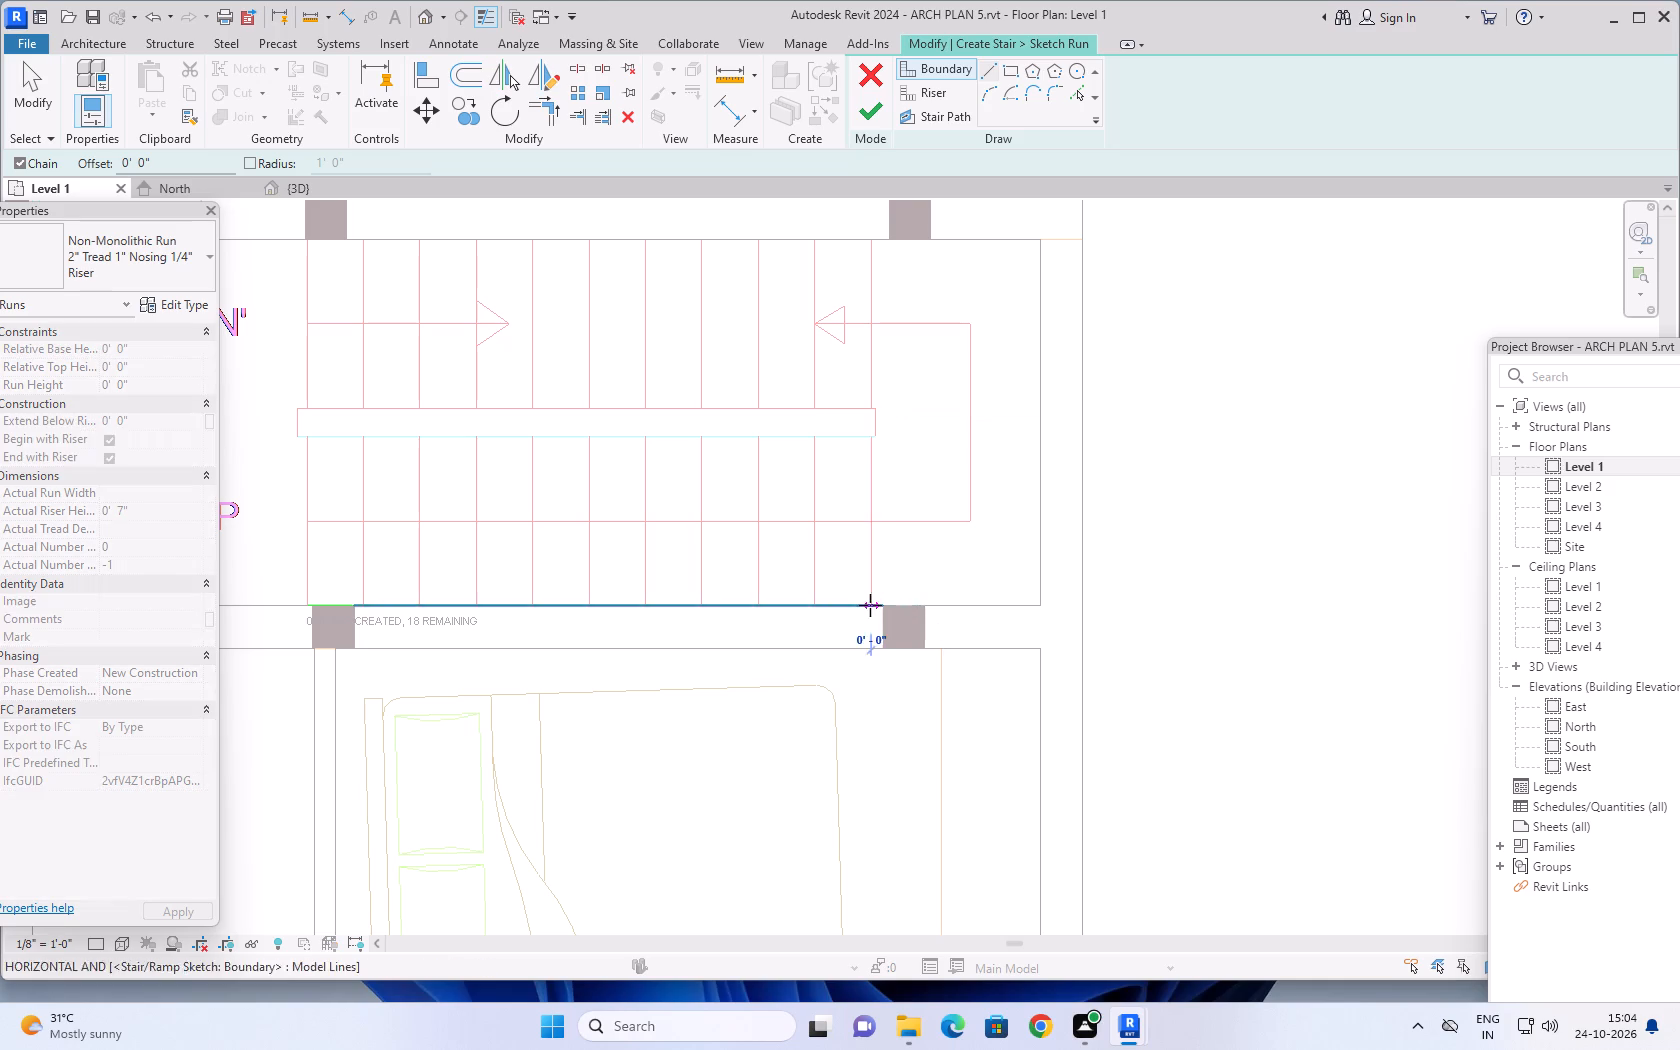
{"action": "left_click", "coordinate": [1038, 602]}
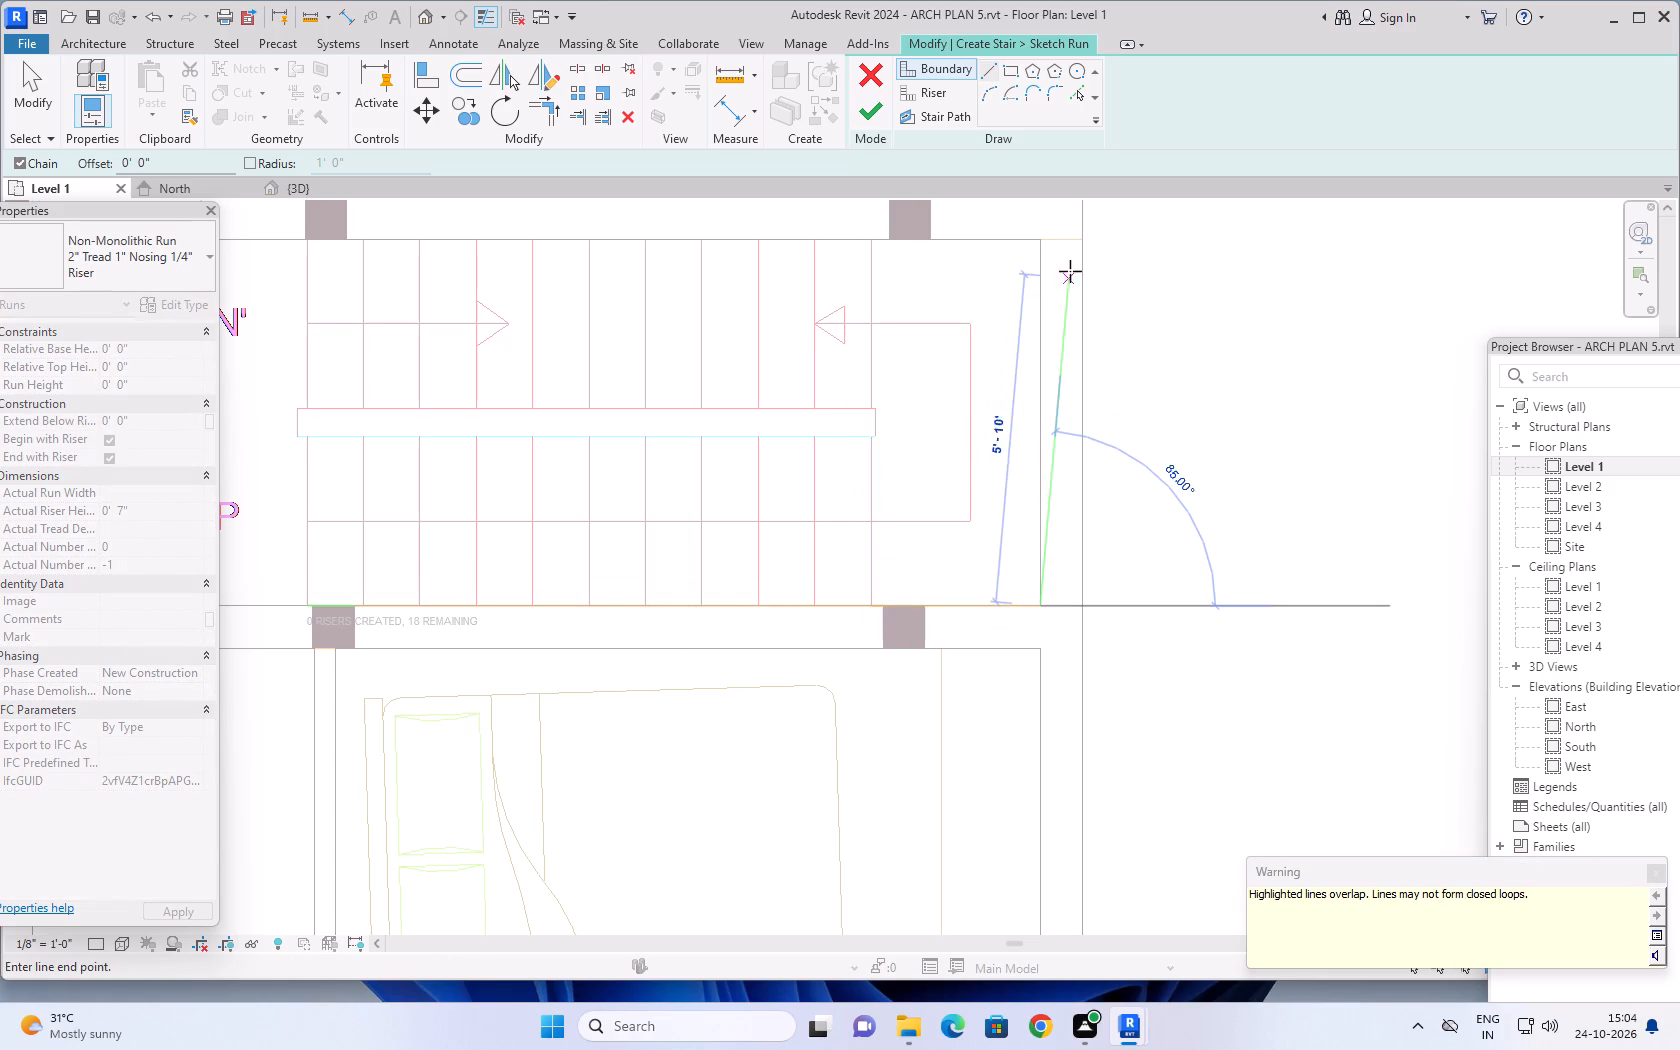
{"action": "left_click", "coordinate": [1041, 246]}
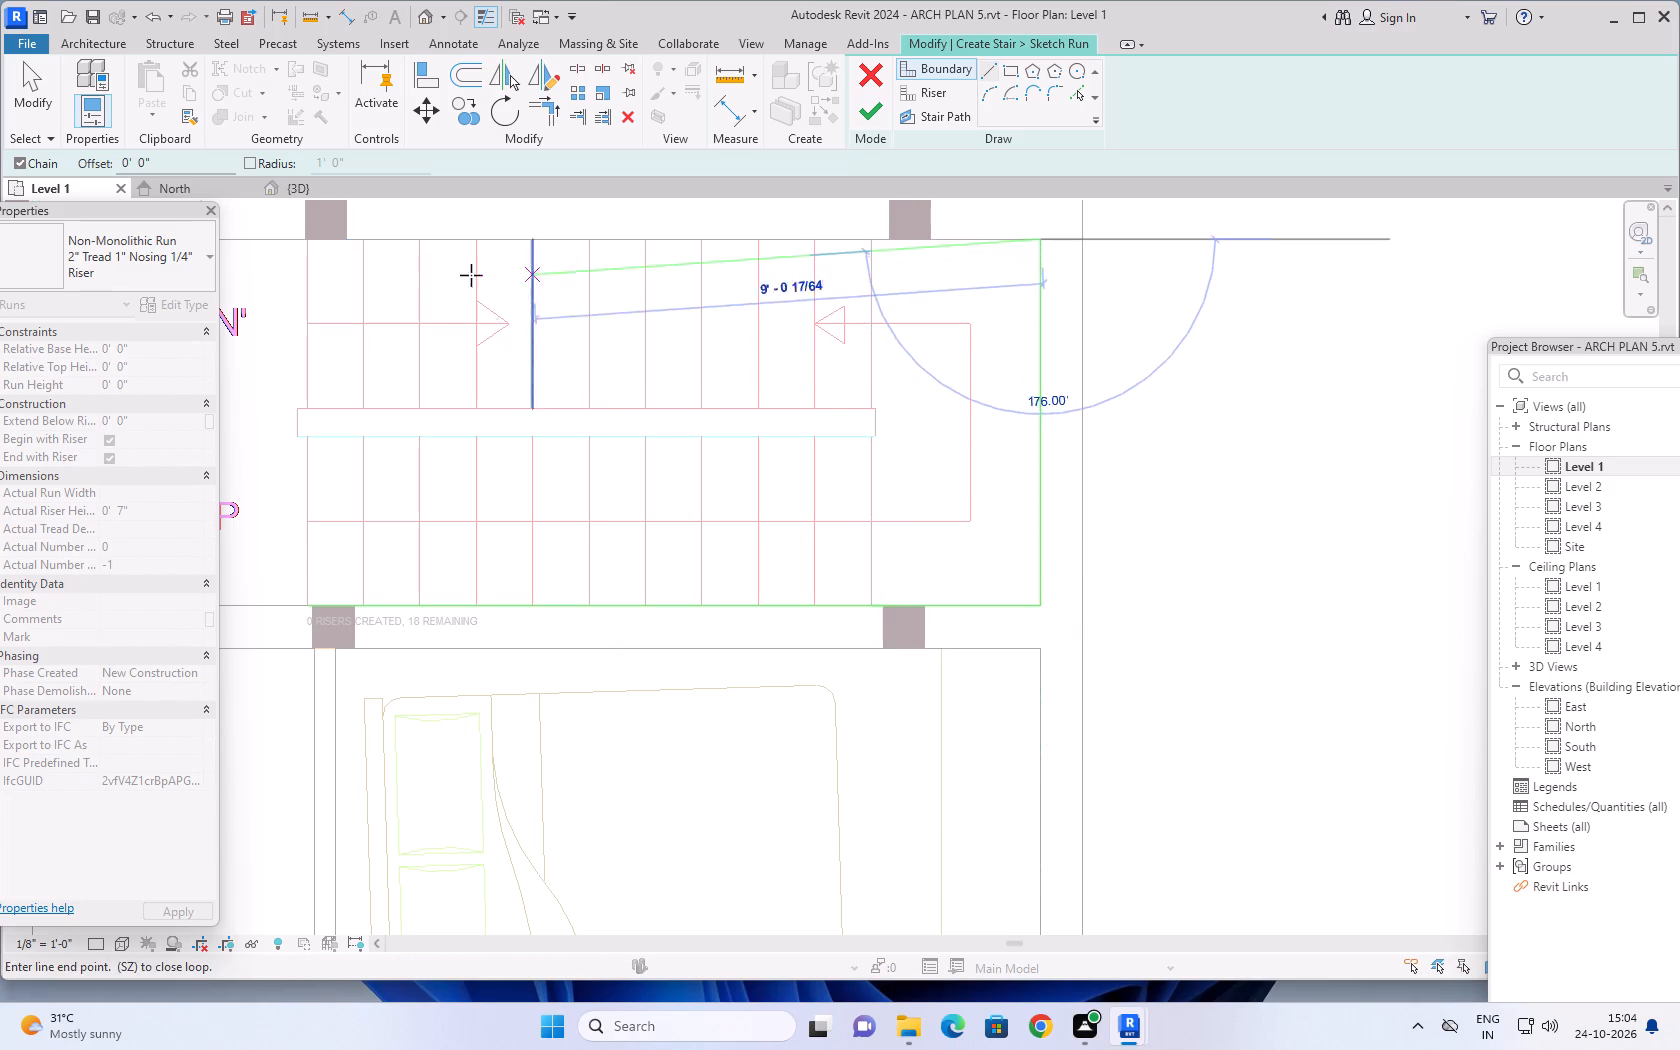
{"action": "left_click", "coordinate": [307, 241]}
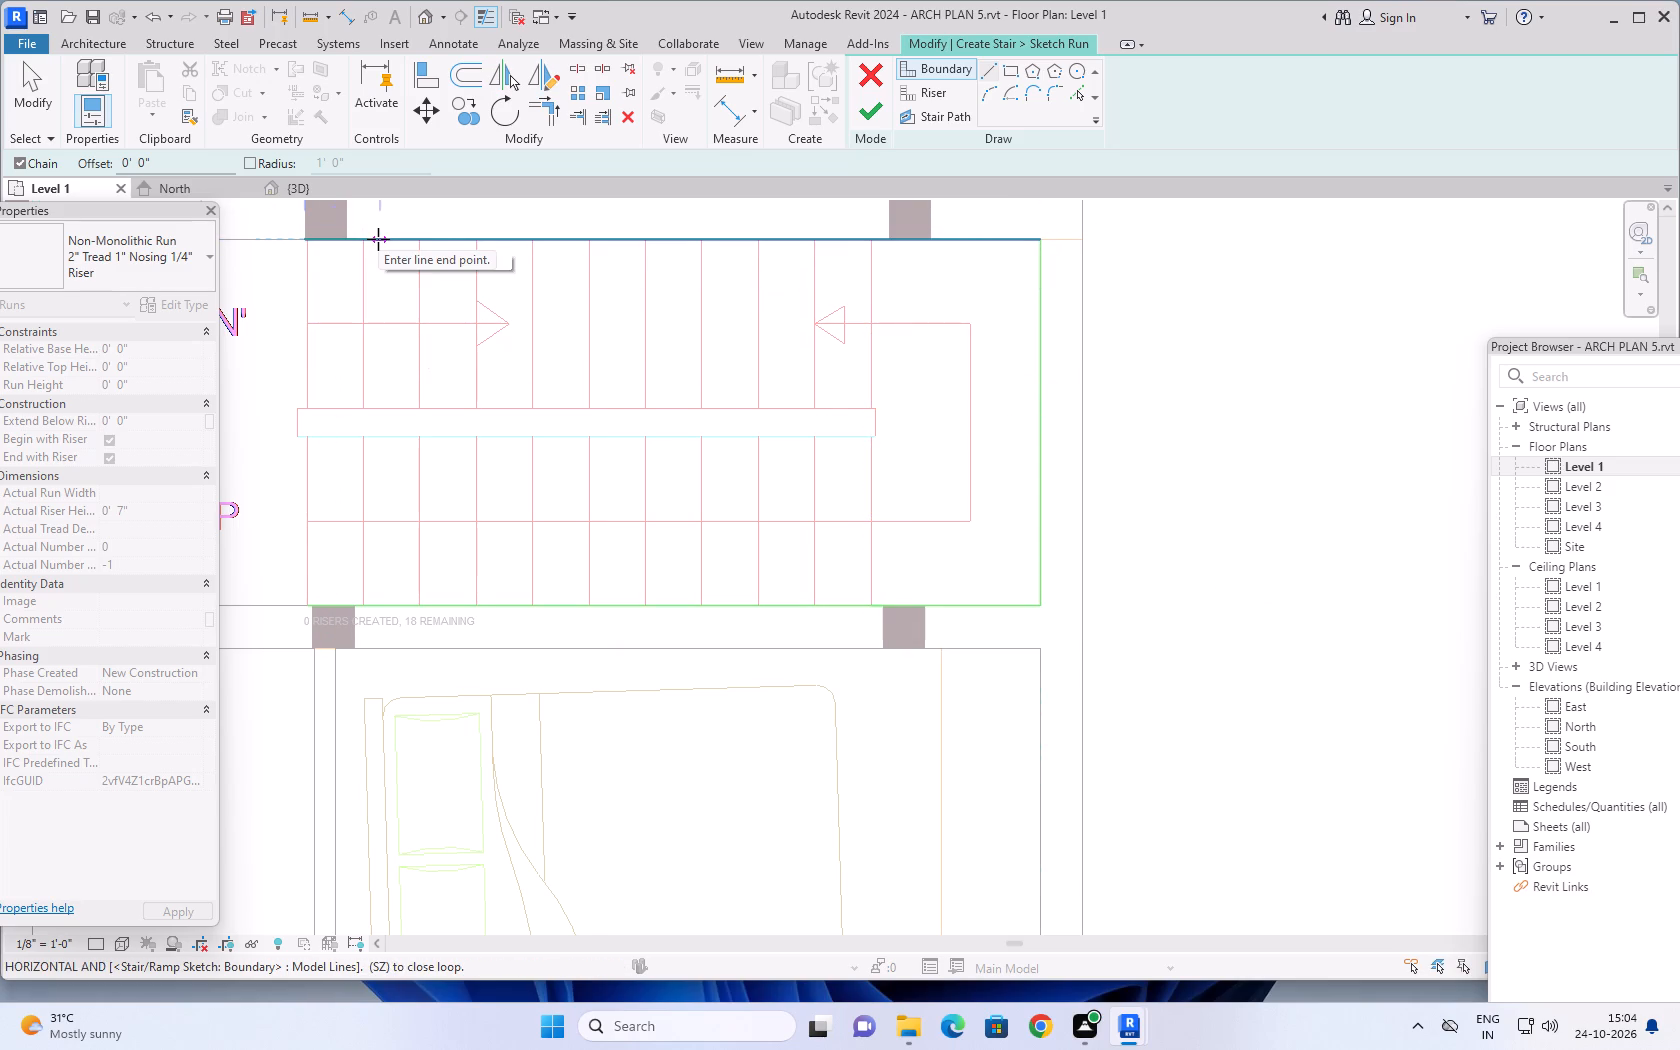
{"action": "key", "text": "Escape"}
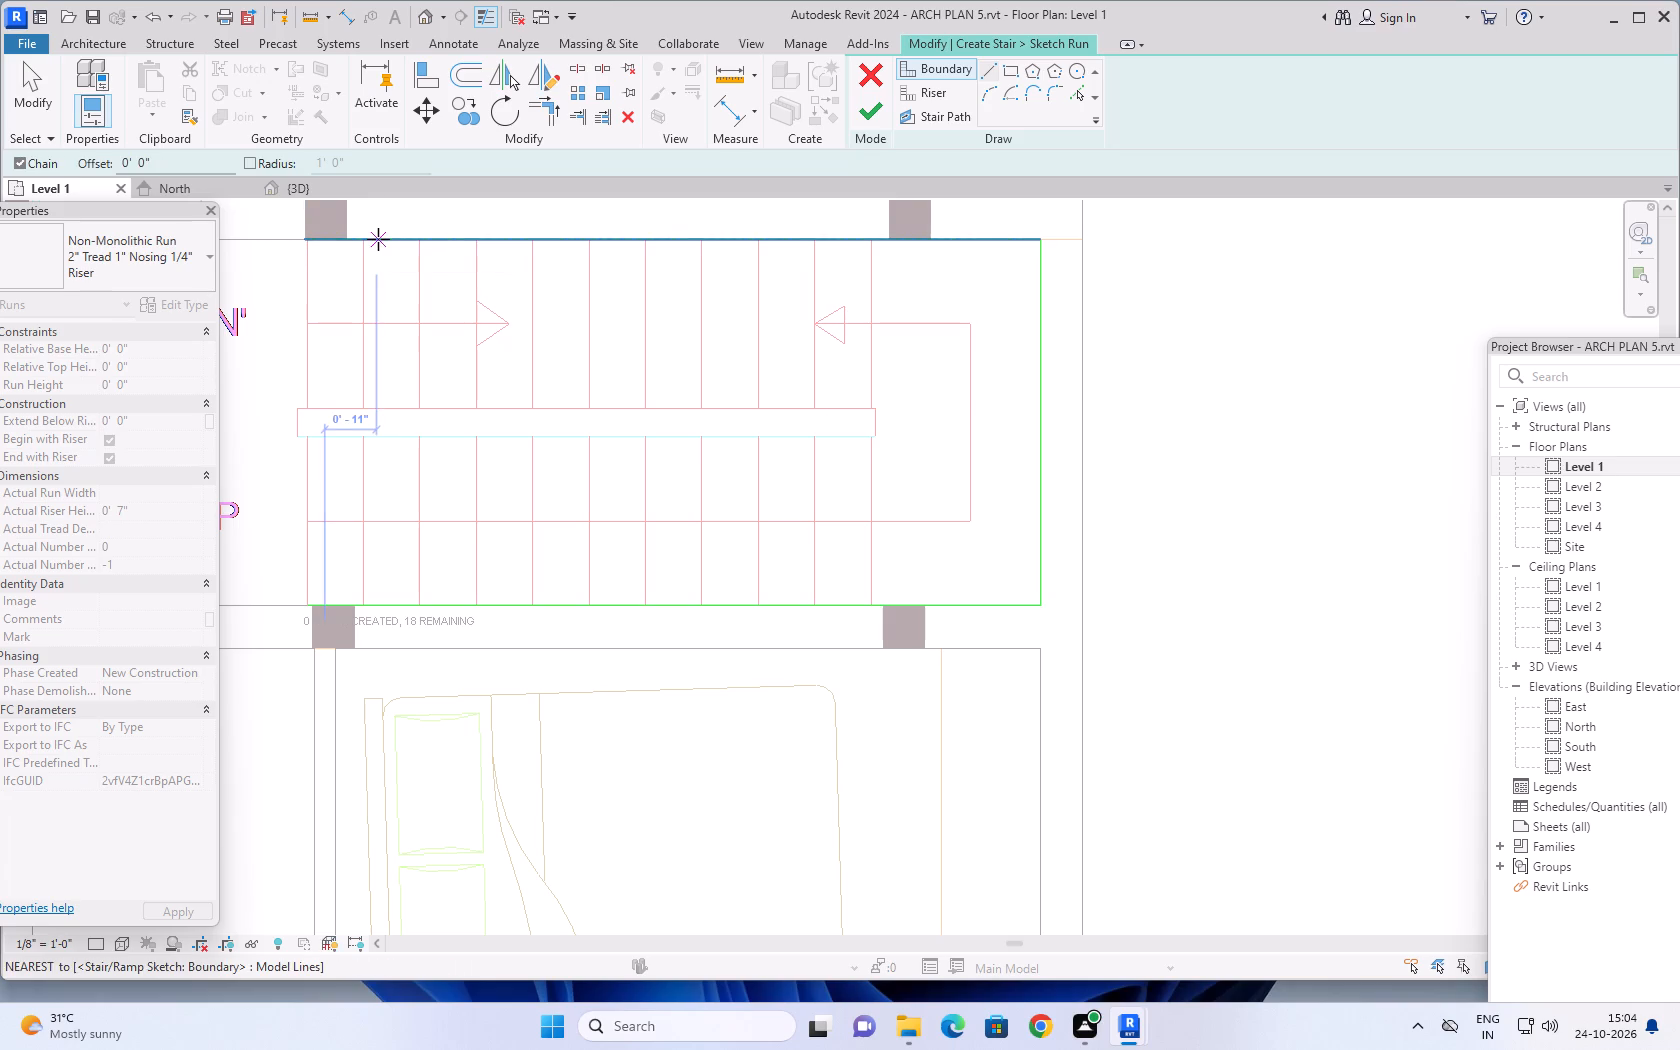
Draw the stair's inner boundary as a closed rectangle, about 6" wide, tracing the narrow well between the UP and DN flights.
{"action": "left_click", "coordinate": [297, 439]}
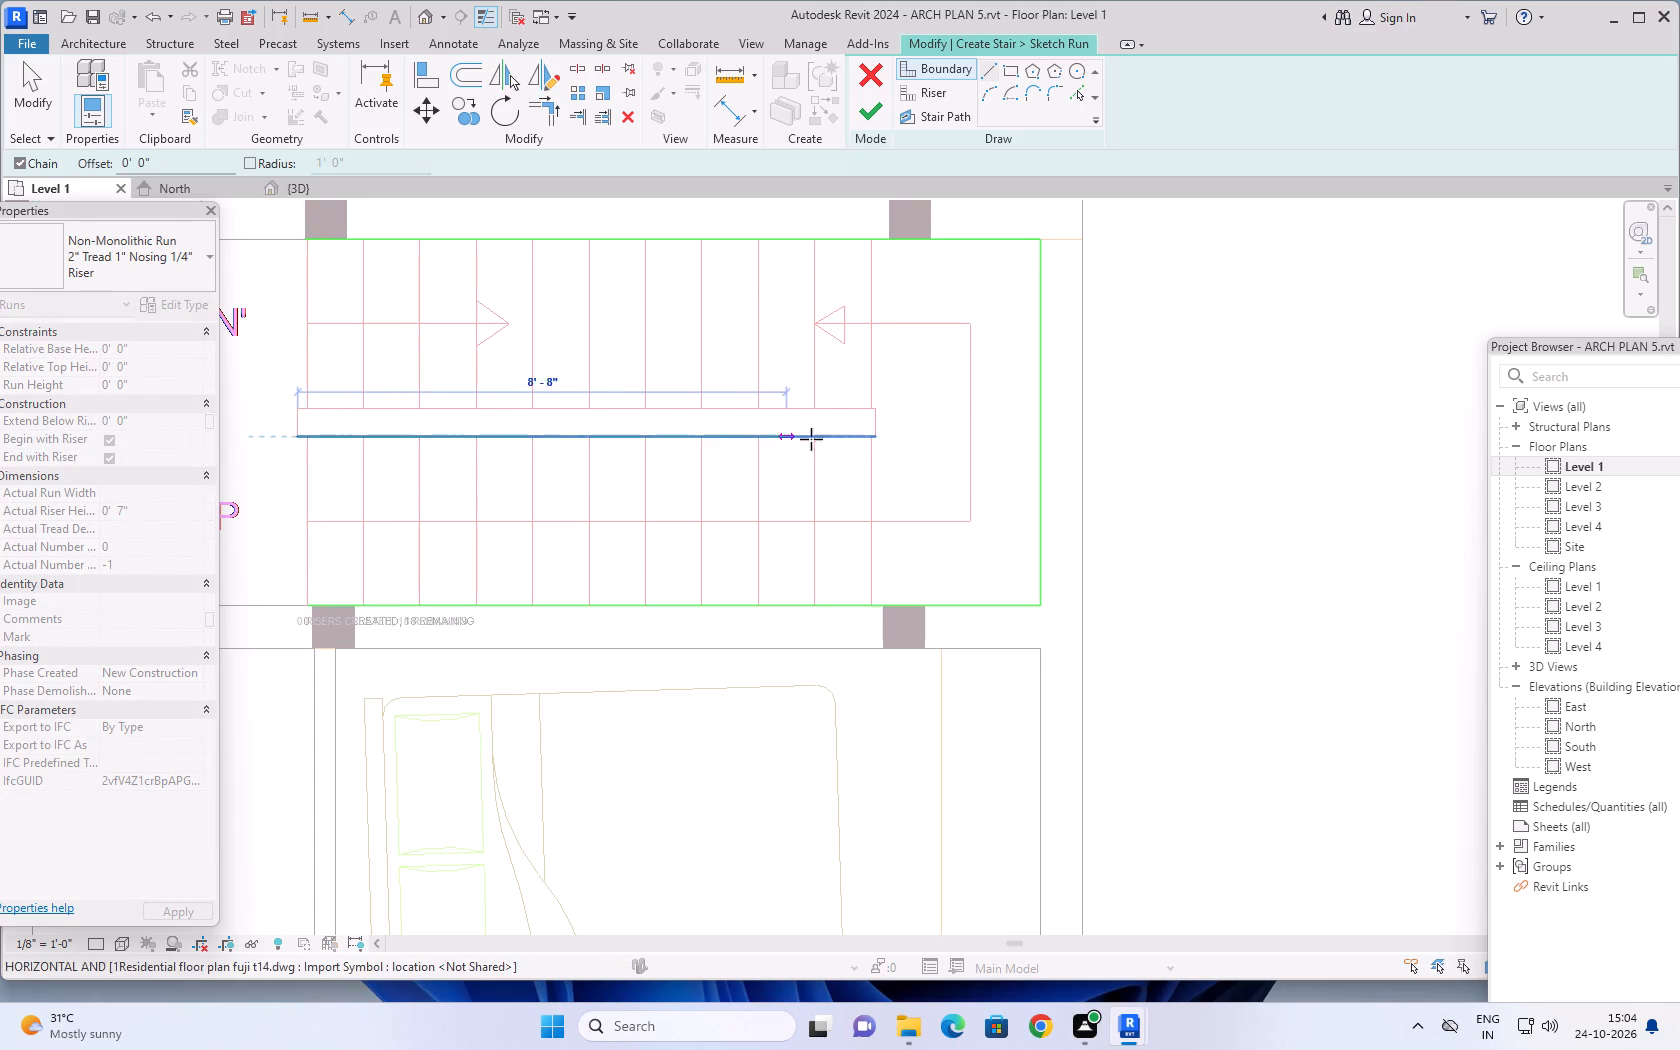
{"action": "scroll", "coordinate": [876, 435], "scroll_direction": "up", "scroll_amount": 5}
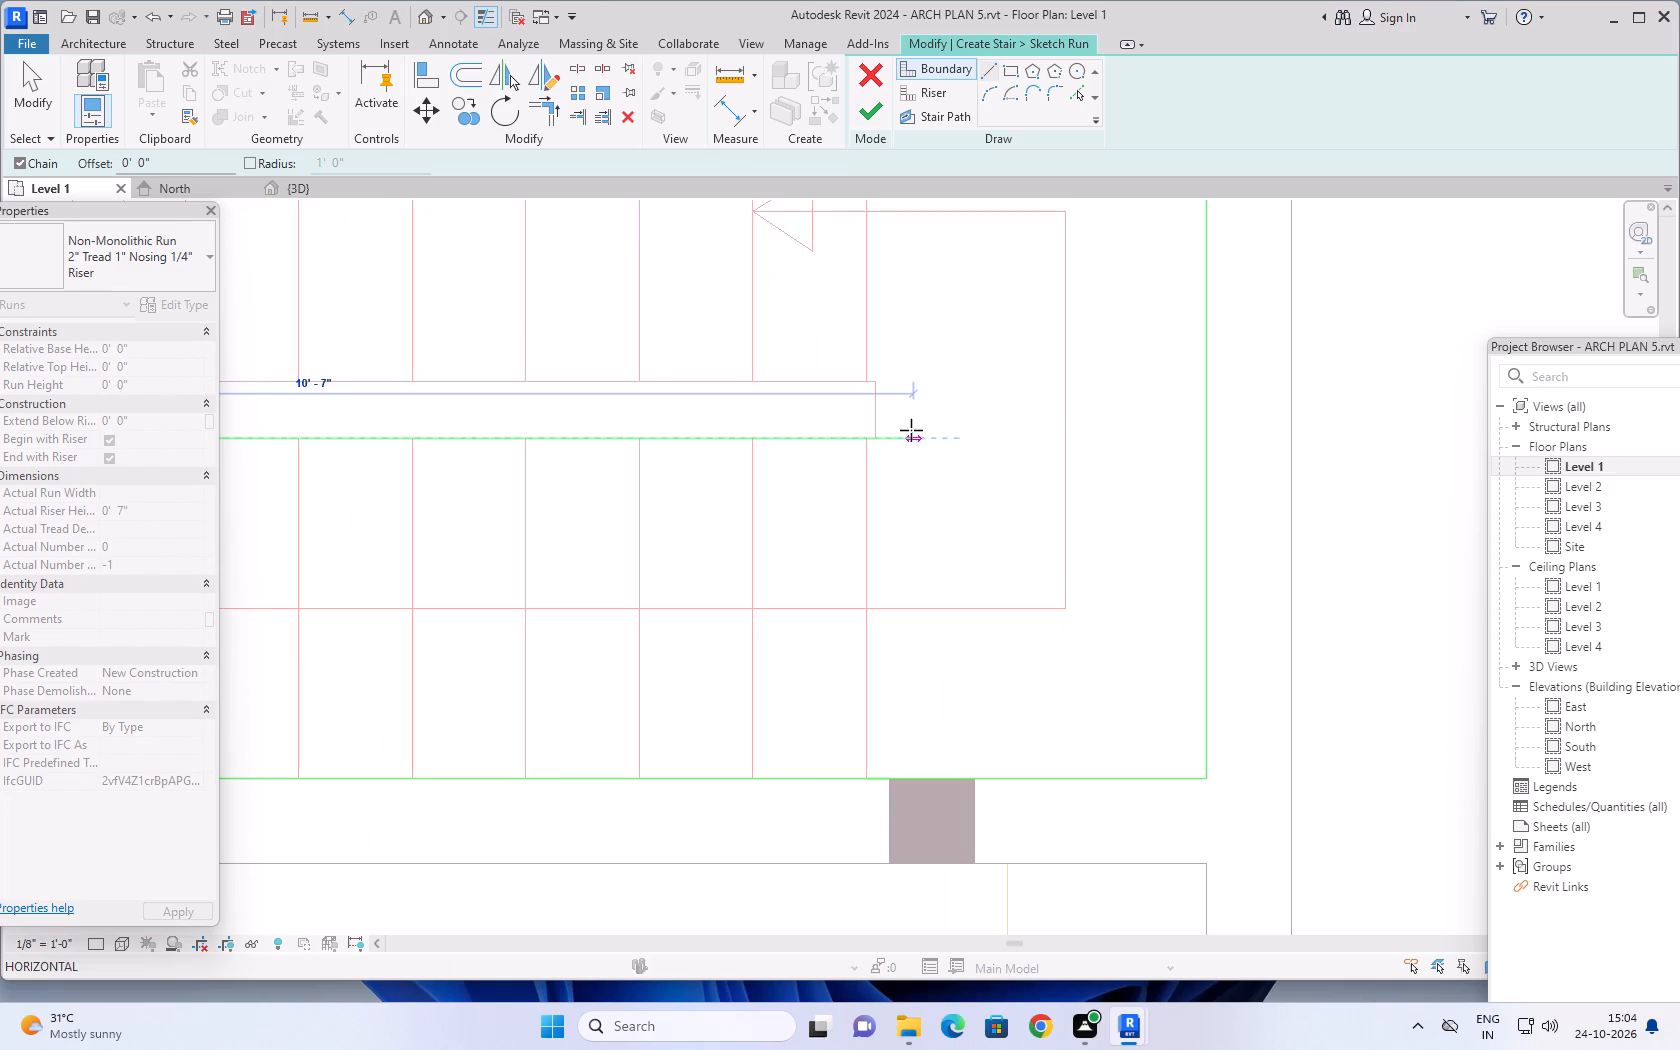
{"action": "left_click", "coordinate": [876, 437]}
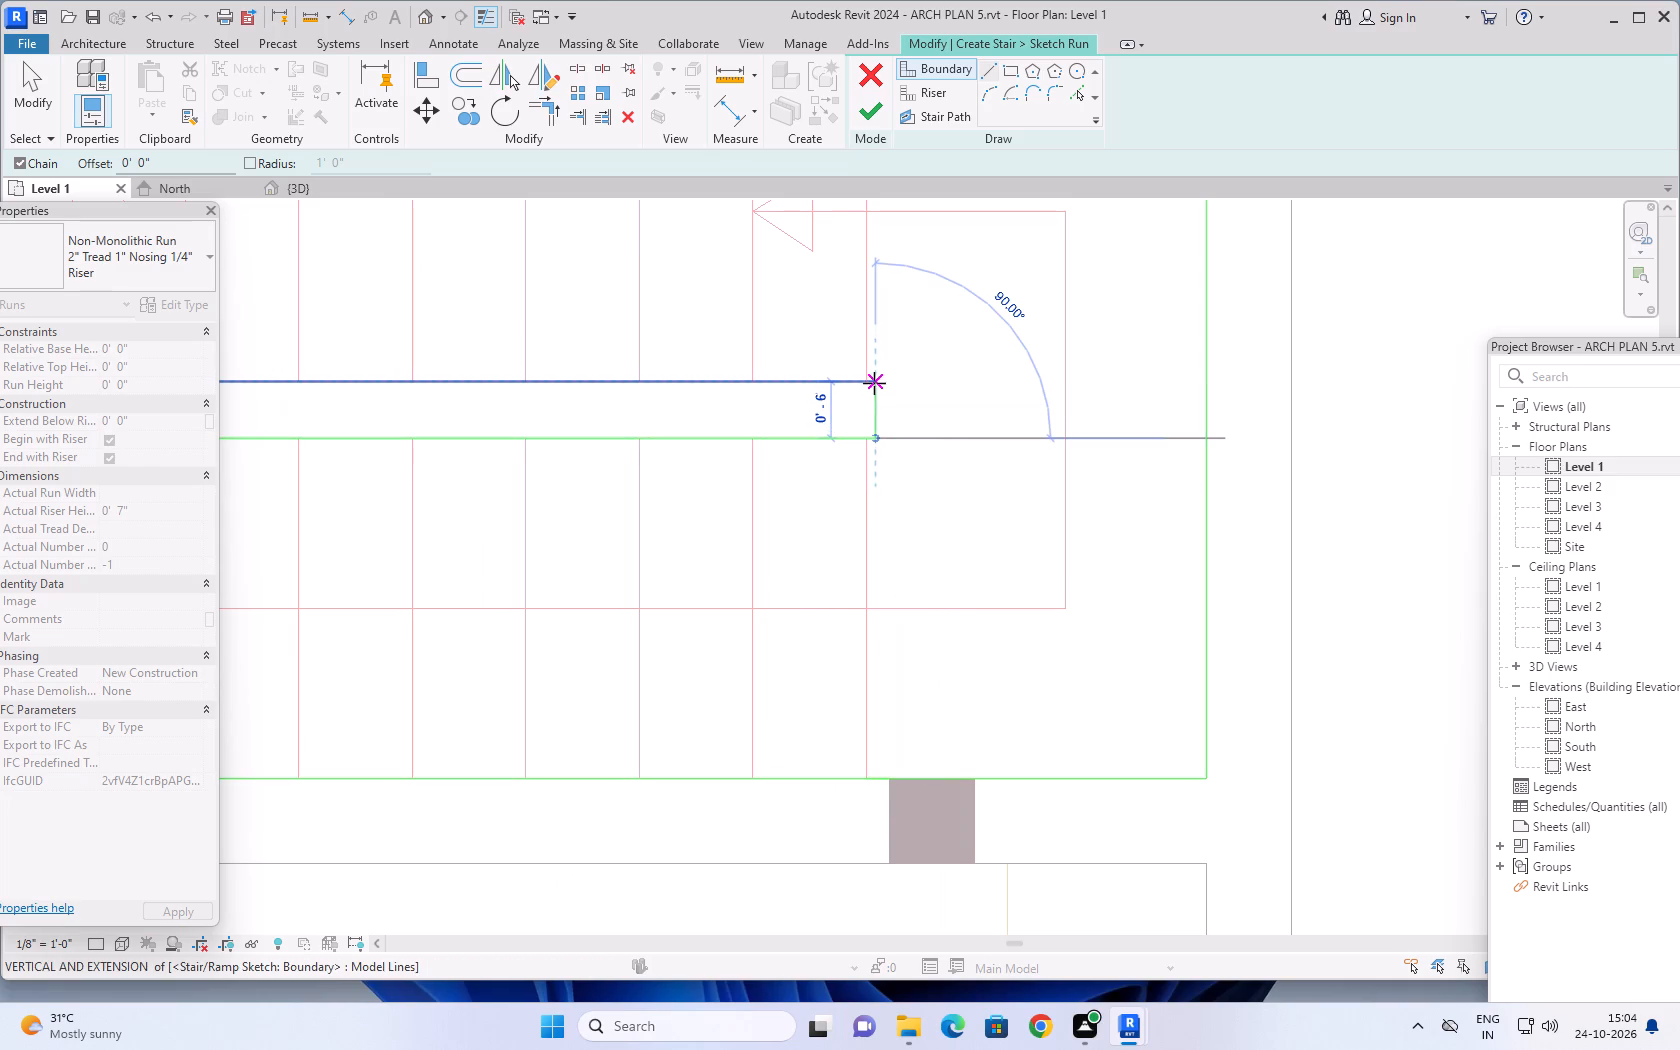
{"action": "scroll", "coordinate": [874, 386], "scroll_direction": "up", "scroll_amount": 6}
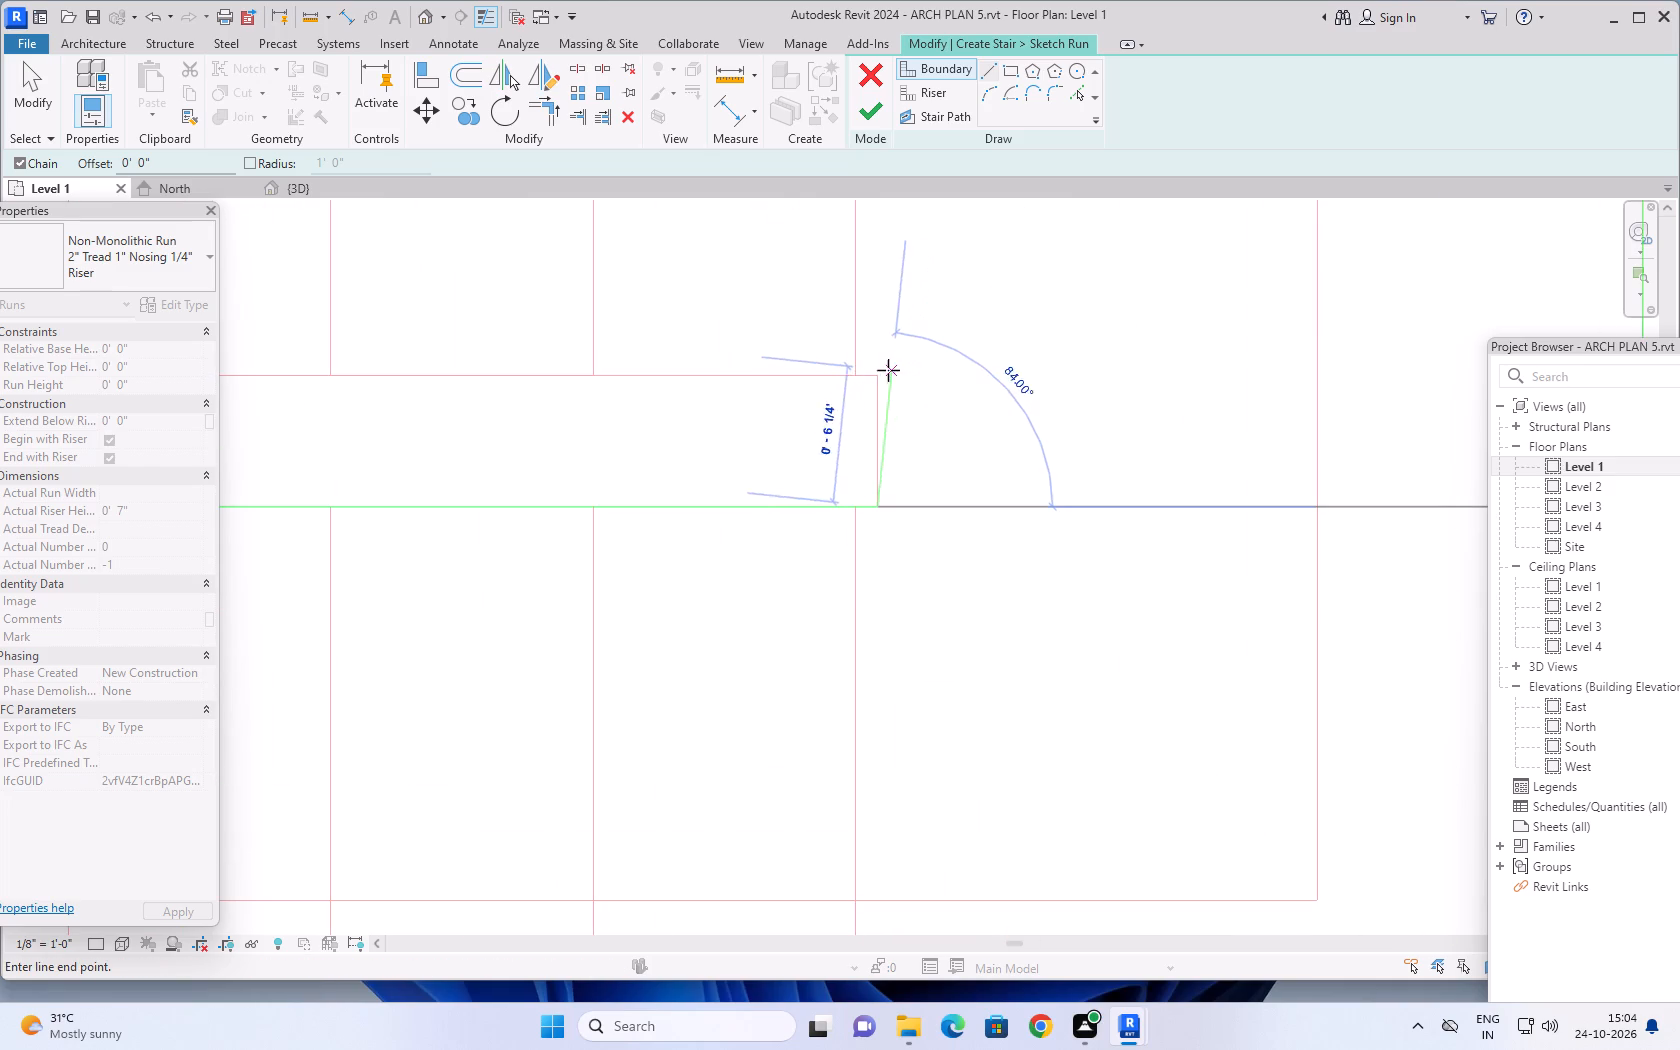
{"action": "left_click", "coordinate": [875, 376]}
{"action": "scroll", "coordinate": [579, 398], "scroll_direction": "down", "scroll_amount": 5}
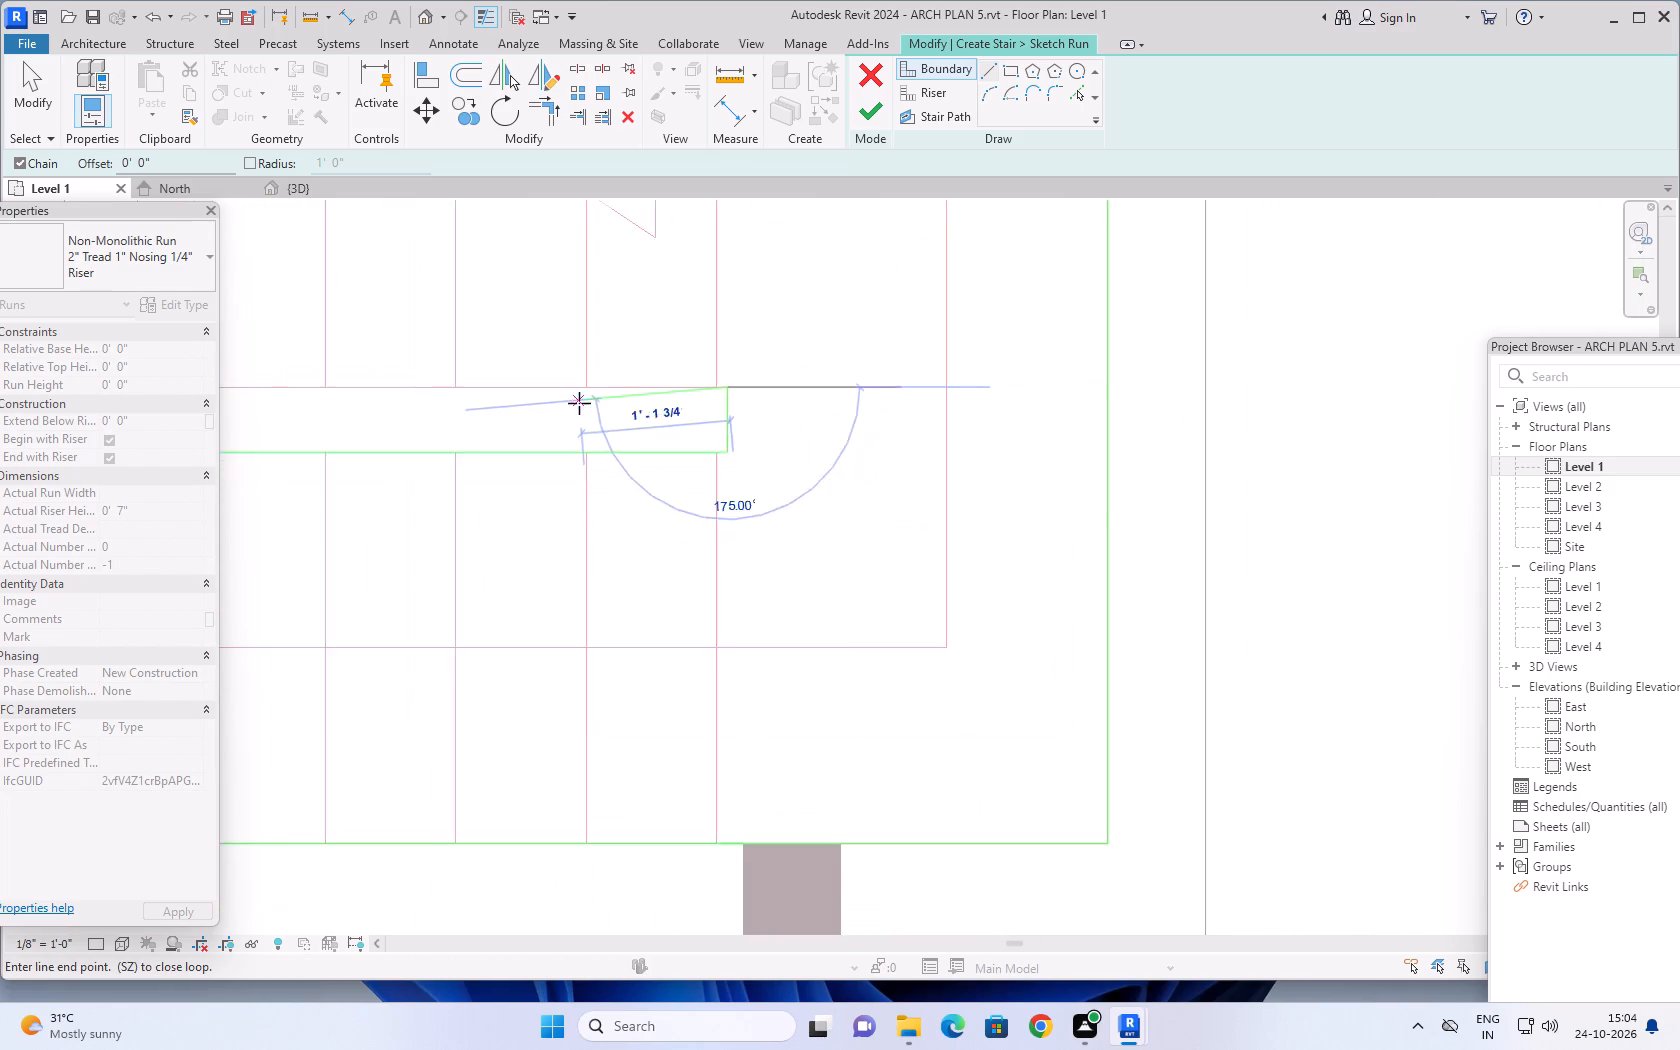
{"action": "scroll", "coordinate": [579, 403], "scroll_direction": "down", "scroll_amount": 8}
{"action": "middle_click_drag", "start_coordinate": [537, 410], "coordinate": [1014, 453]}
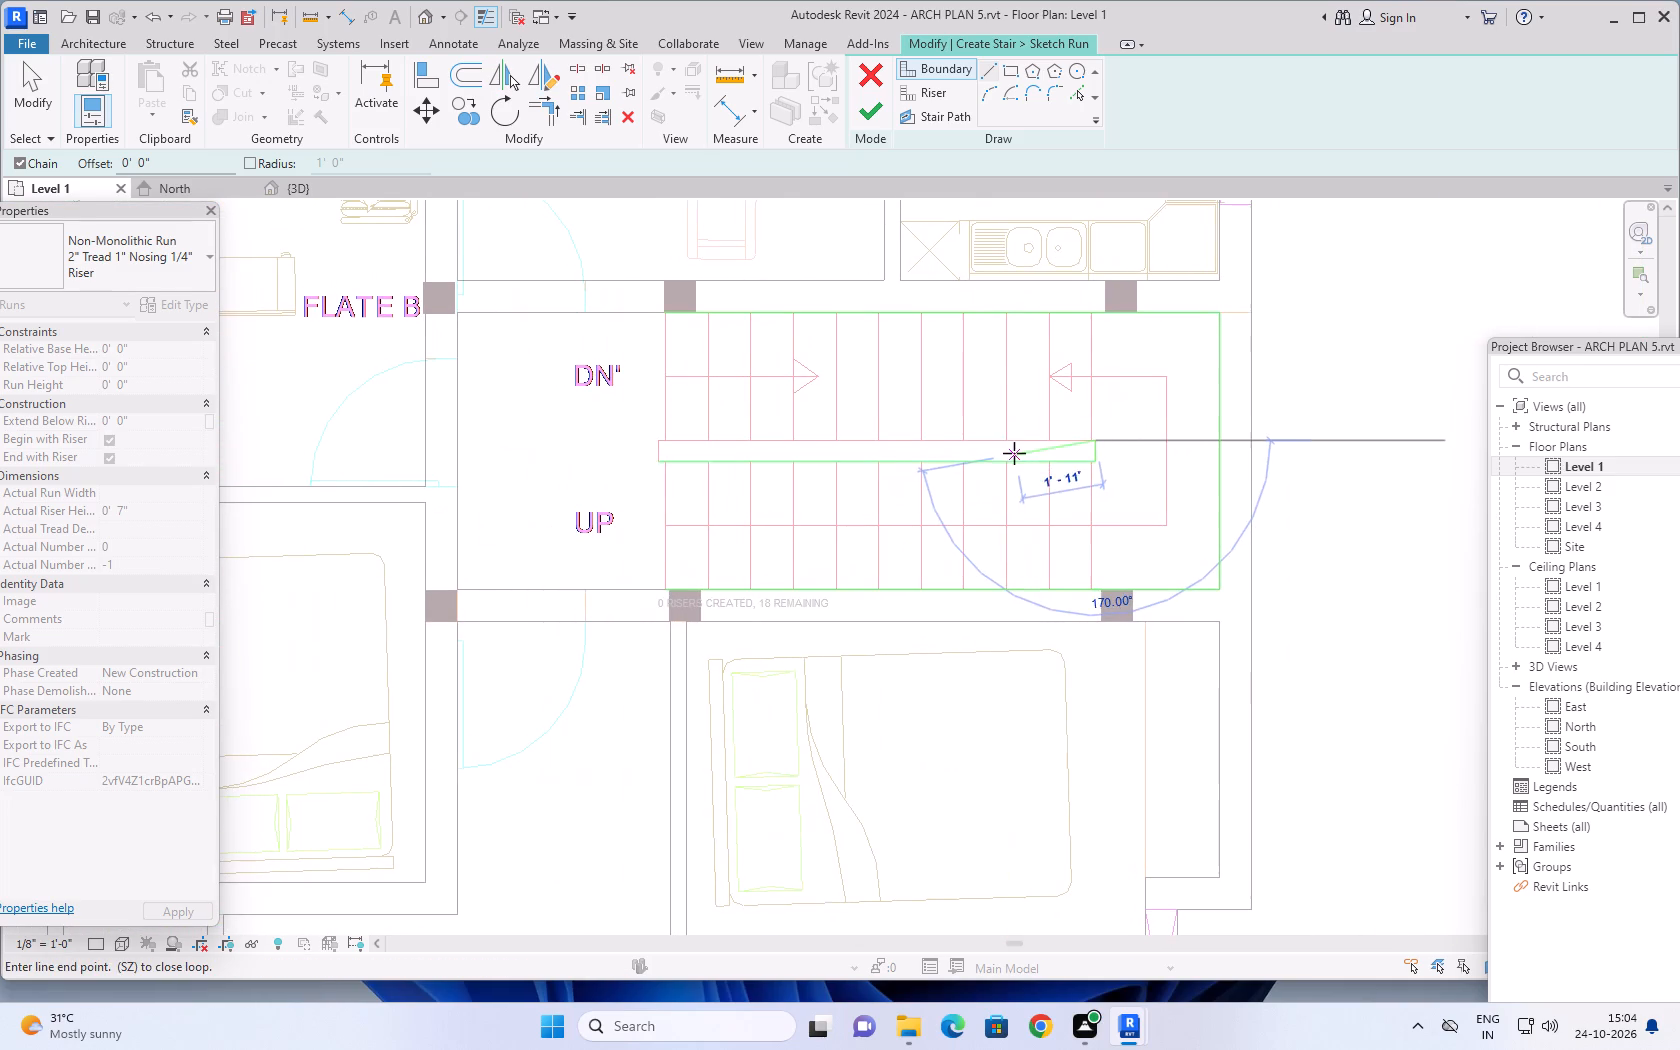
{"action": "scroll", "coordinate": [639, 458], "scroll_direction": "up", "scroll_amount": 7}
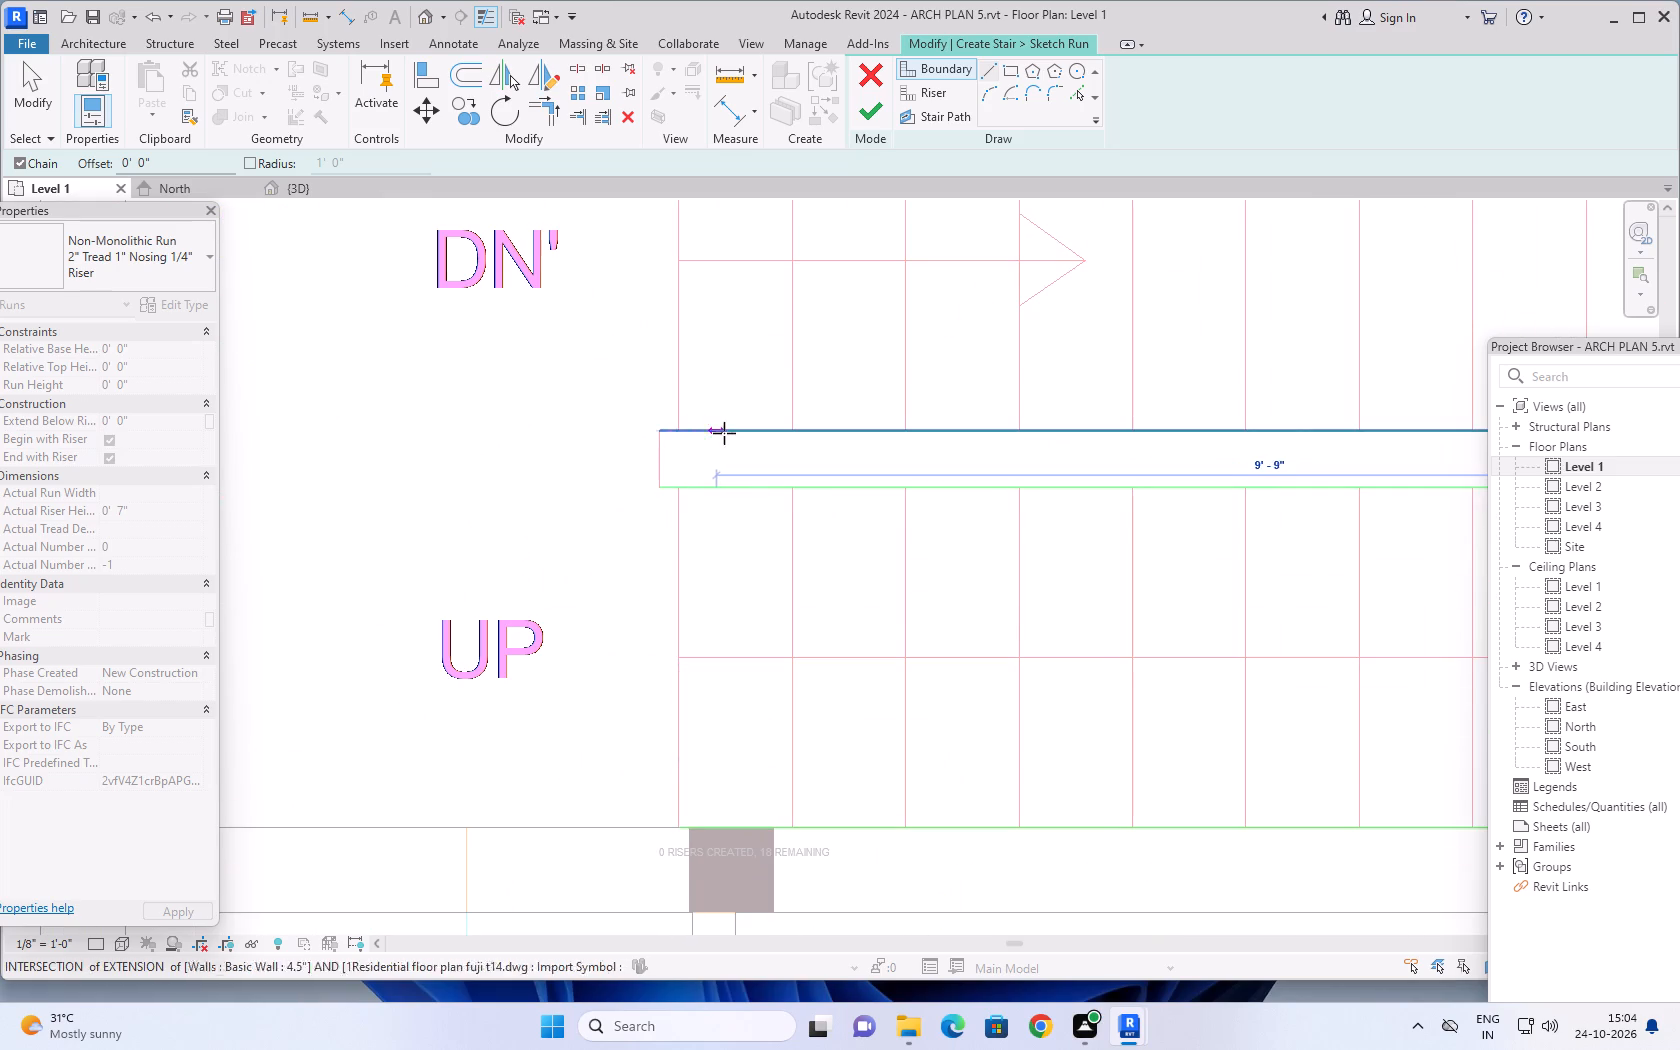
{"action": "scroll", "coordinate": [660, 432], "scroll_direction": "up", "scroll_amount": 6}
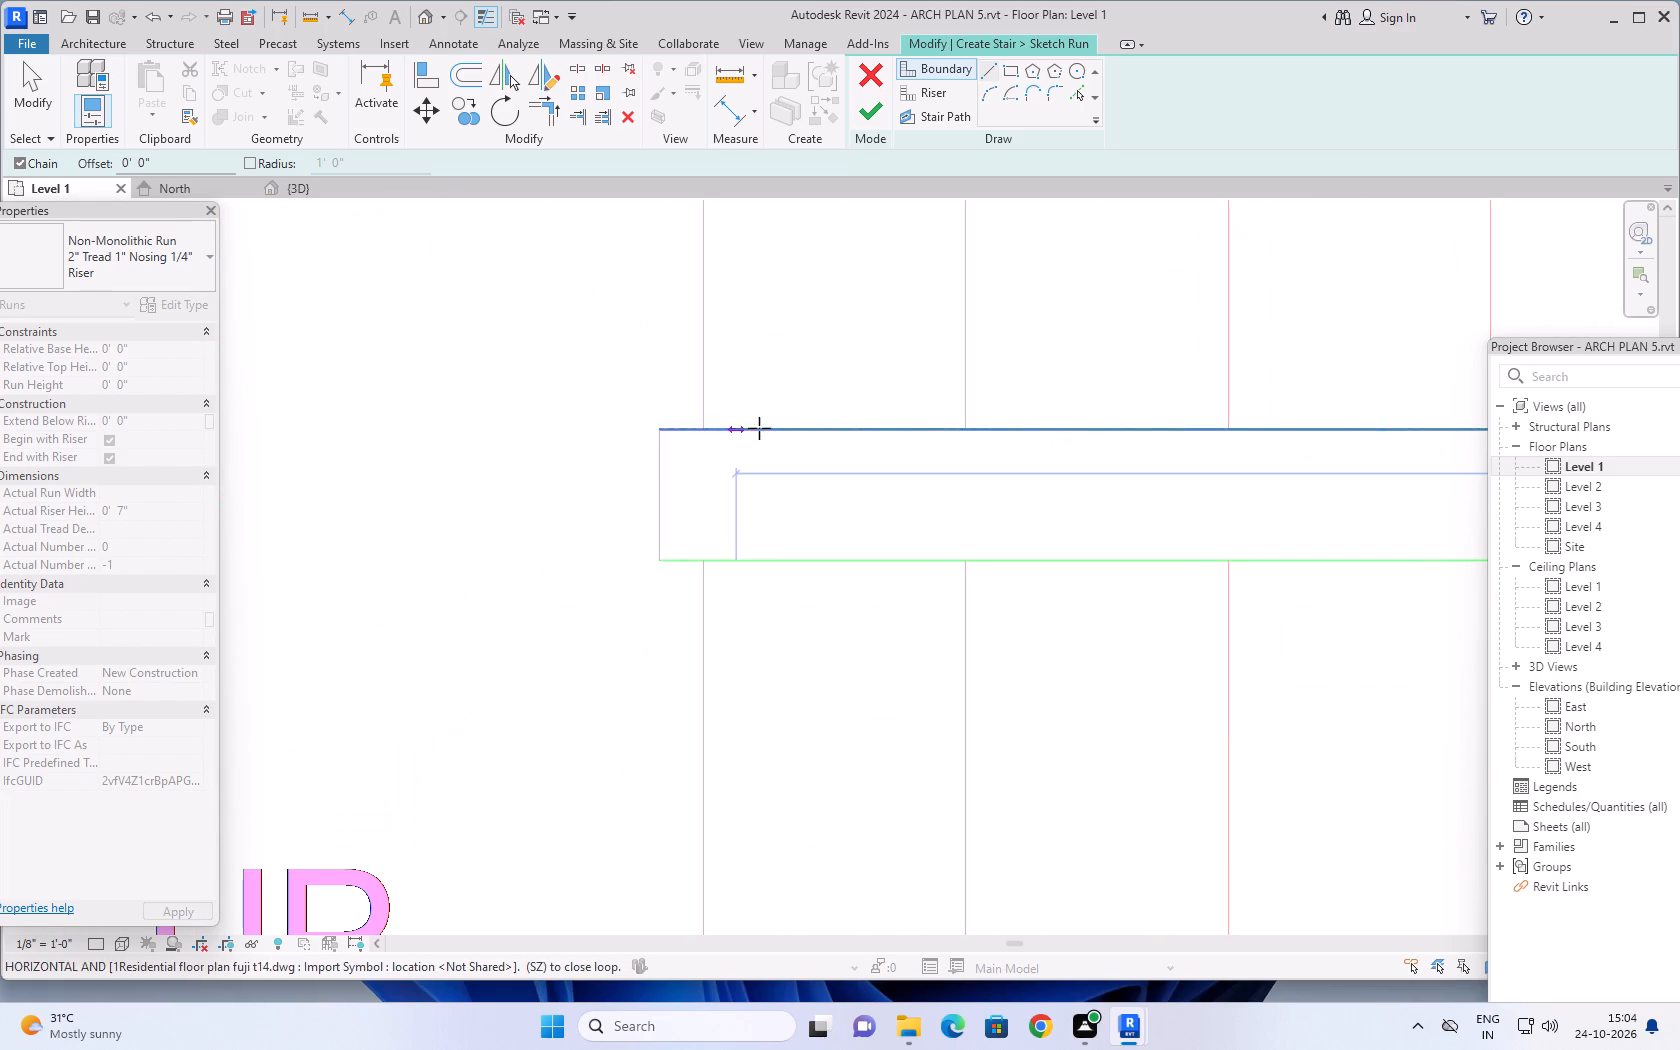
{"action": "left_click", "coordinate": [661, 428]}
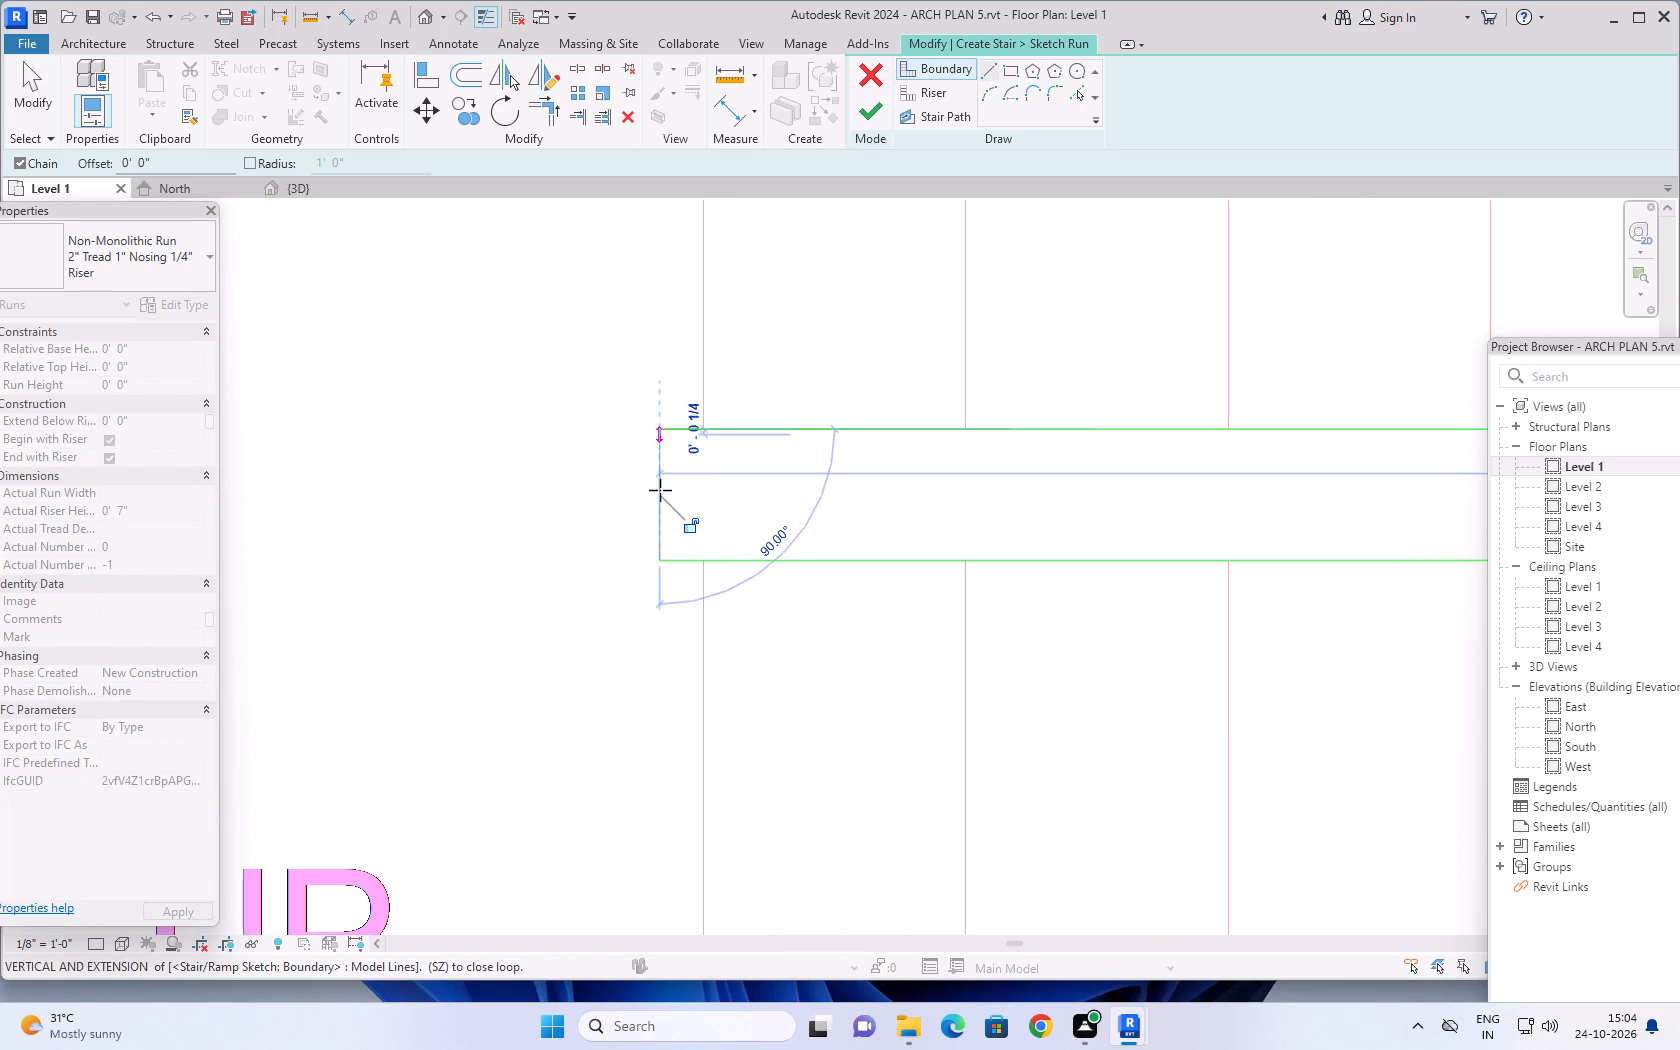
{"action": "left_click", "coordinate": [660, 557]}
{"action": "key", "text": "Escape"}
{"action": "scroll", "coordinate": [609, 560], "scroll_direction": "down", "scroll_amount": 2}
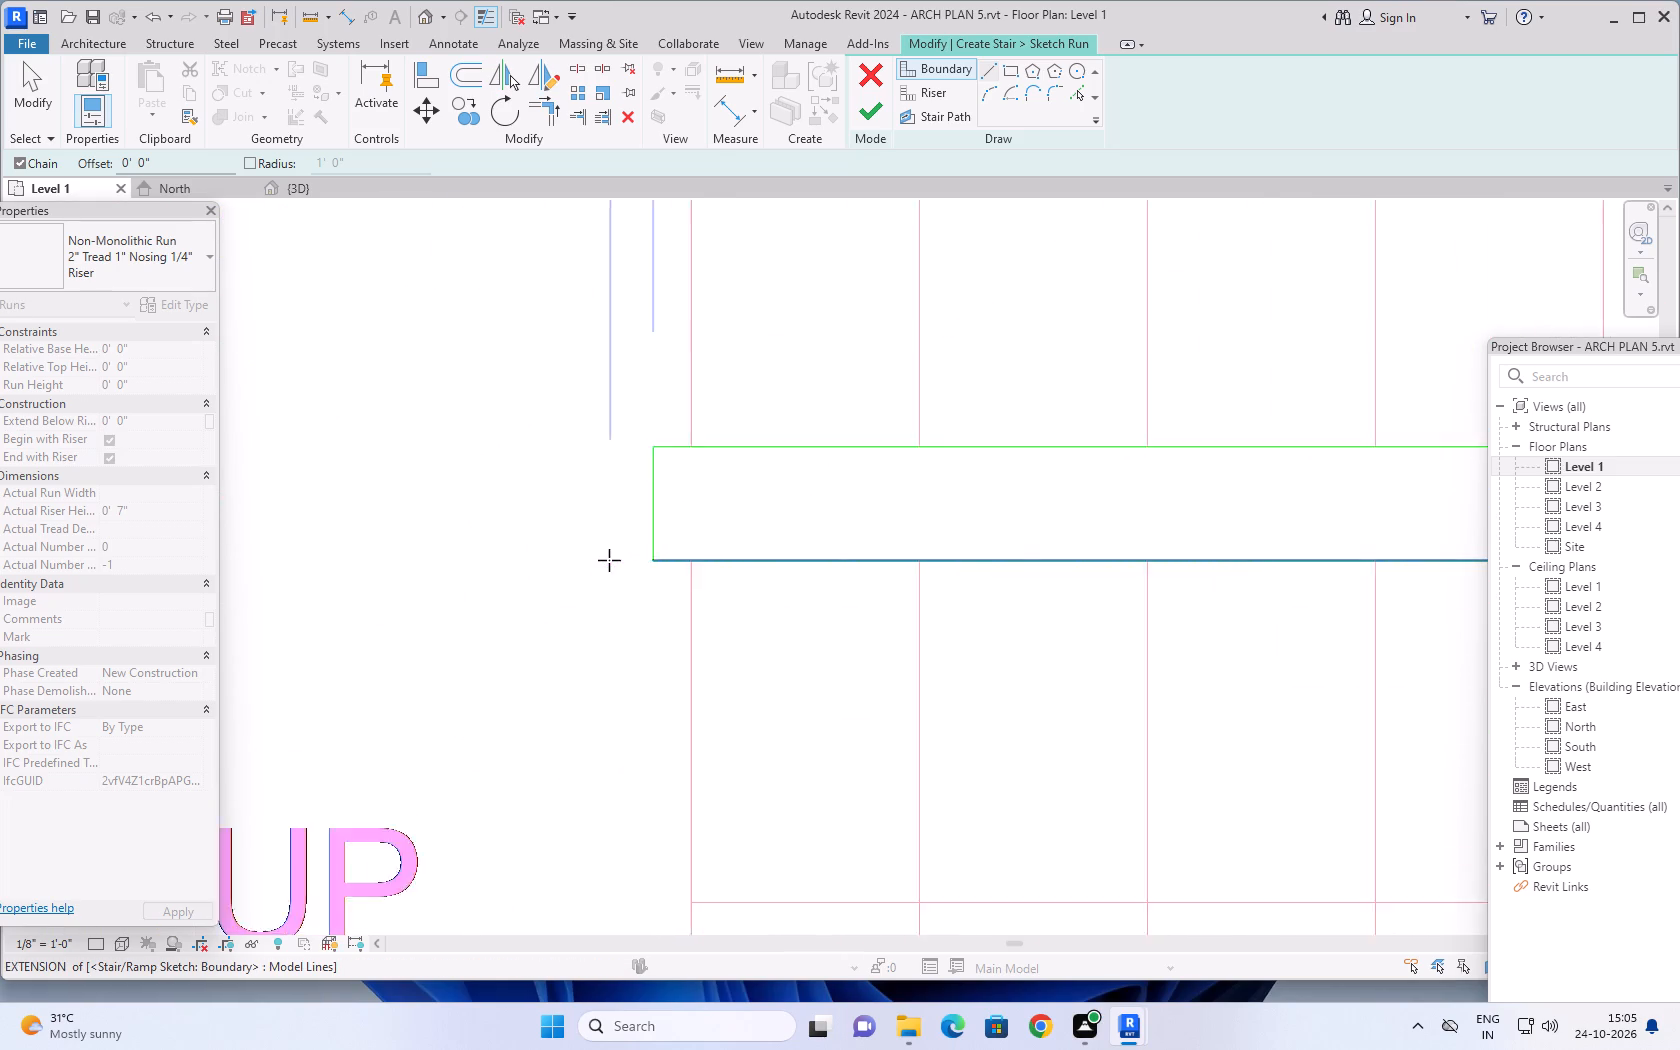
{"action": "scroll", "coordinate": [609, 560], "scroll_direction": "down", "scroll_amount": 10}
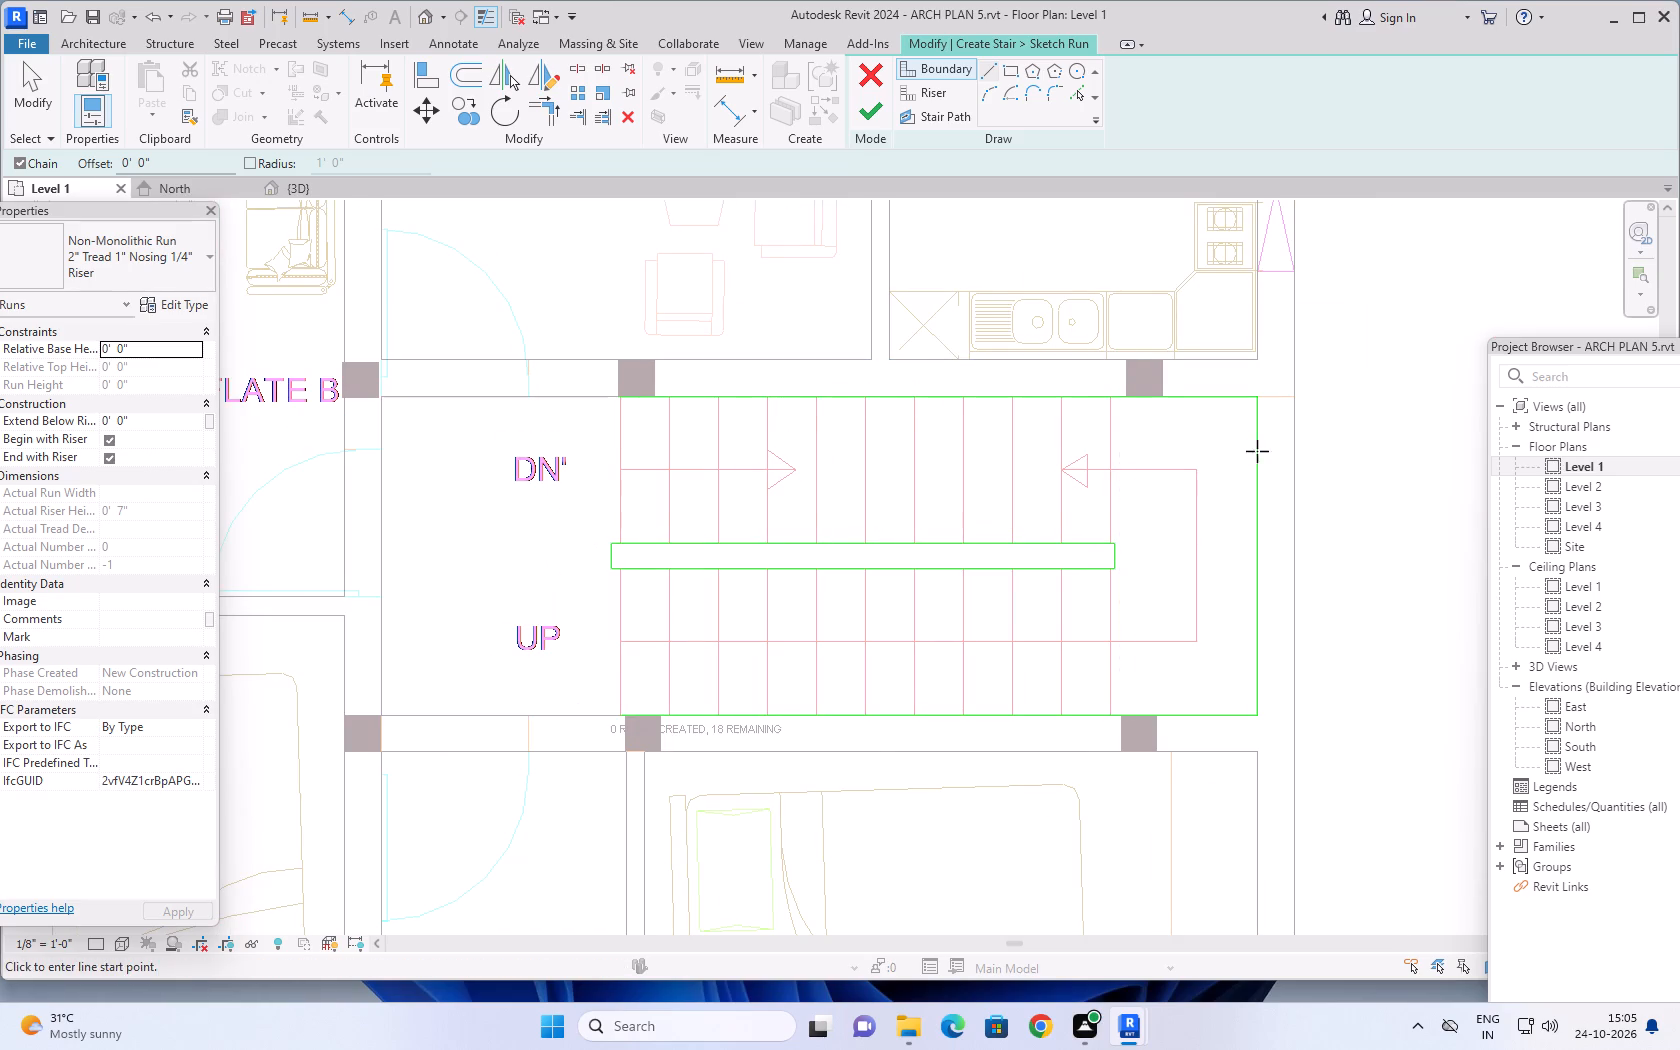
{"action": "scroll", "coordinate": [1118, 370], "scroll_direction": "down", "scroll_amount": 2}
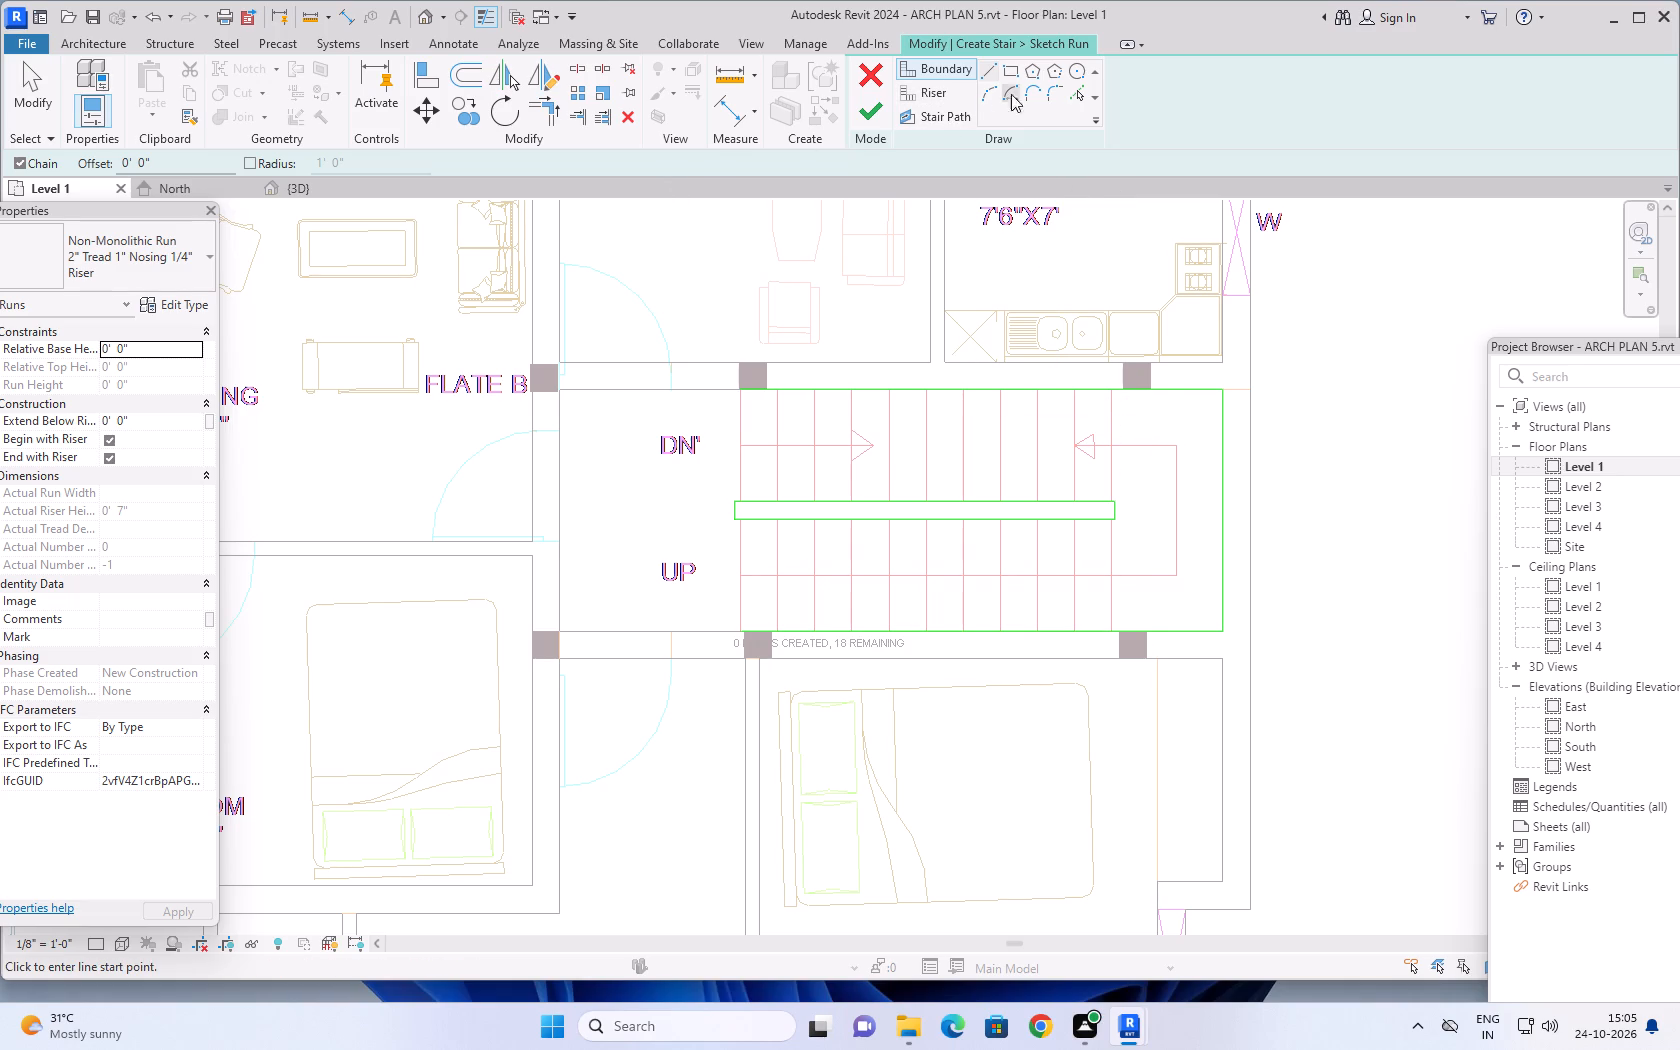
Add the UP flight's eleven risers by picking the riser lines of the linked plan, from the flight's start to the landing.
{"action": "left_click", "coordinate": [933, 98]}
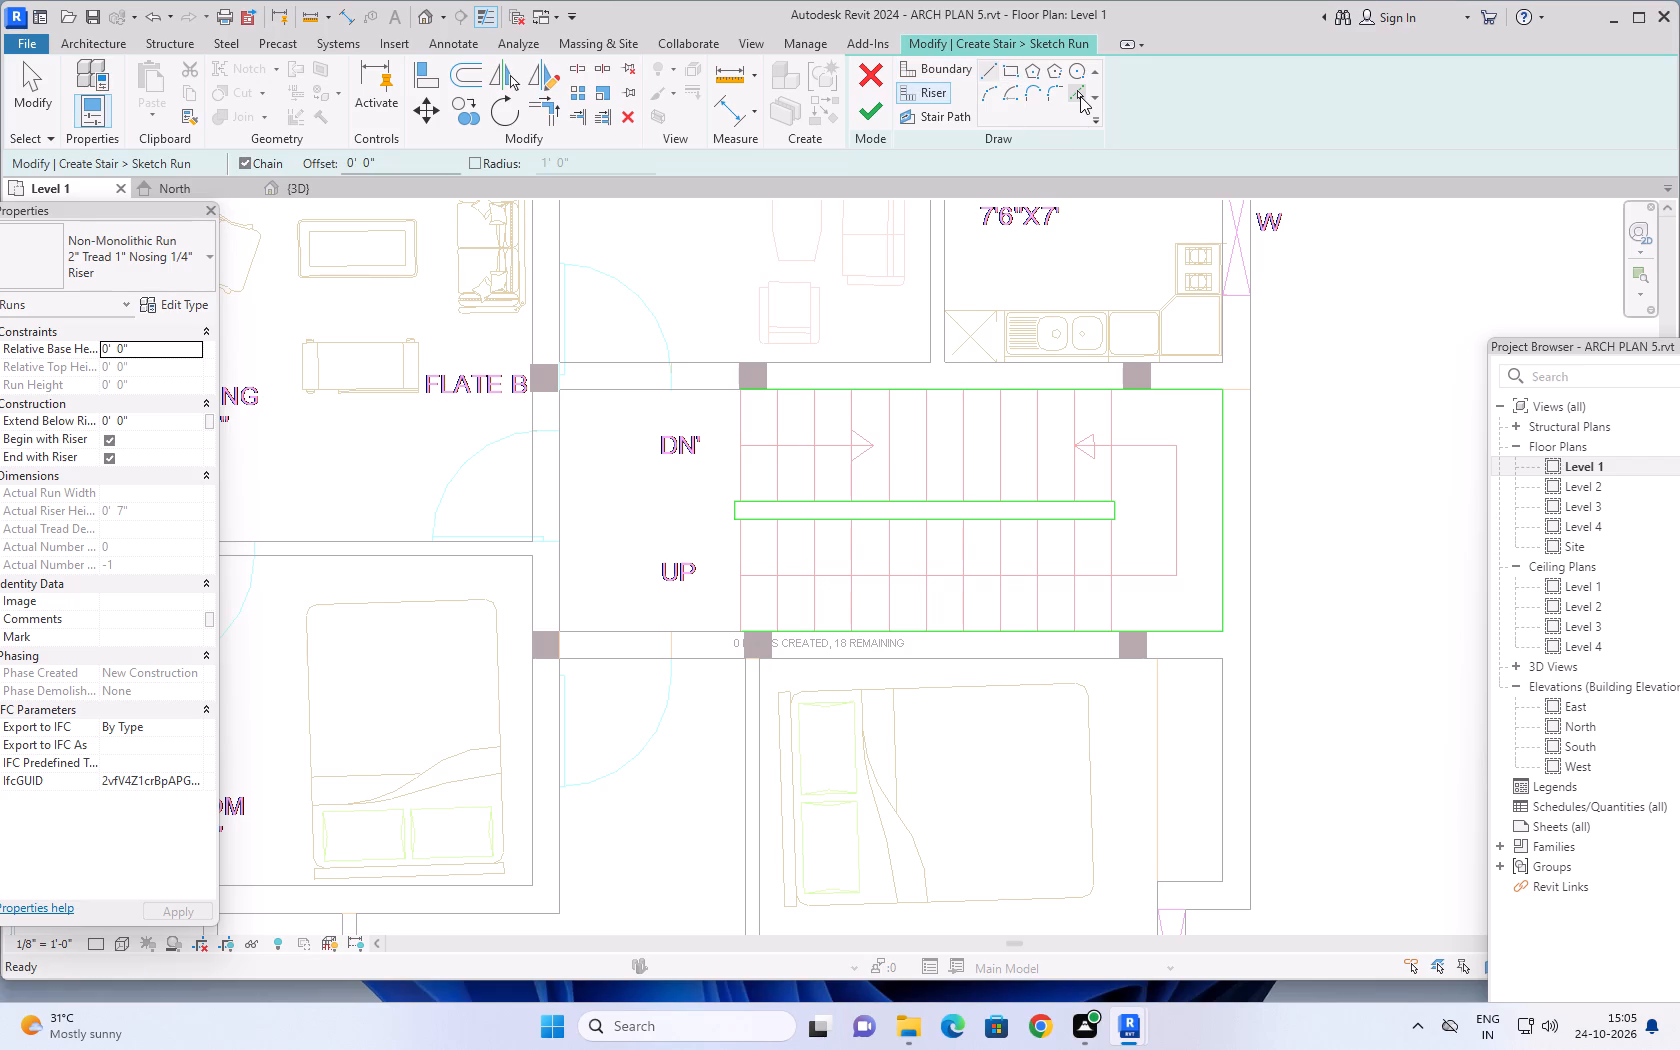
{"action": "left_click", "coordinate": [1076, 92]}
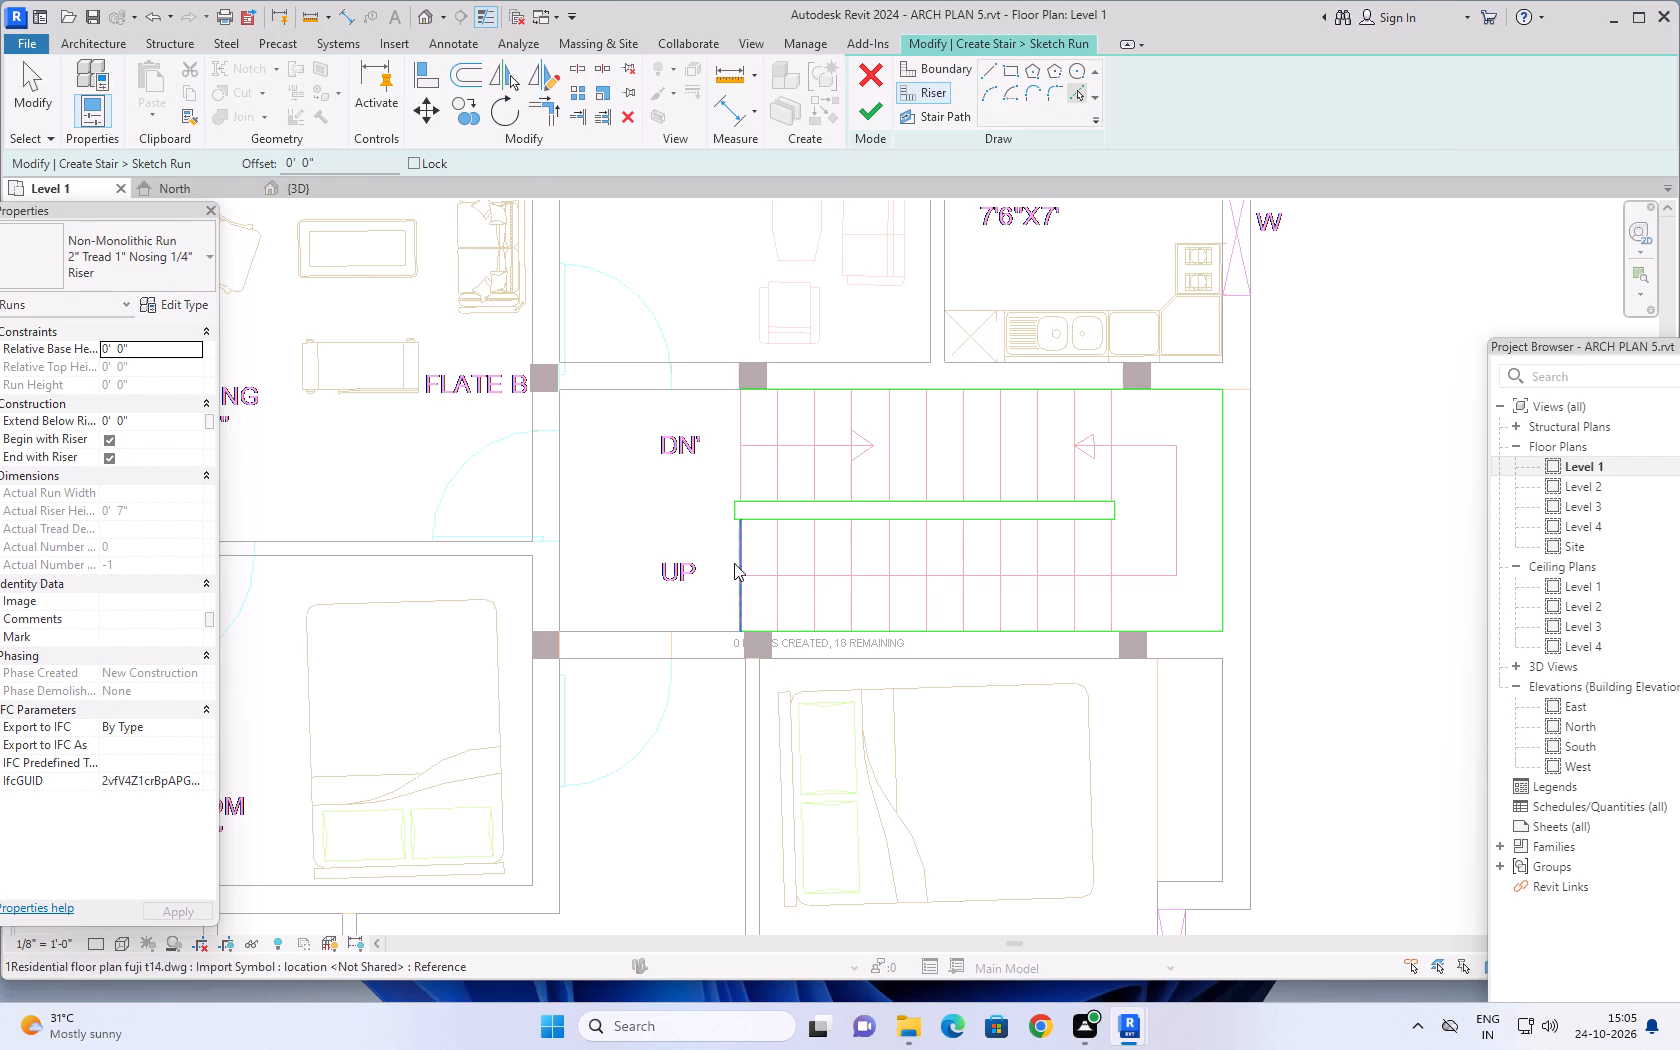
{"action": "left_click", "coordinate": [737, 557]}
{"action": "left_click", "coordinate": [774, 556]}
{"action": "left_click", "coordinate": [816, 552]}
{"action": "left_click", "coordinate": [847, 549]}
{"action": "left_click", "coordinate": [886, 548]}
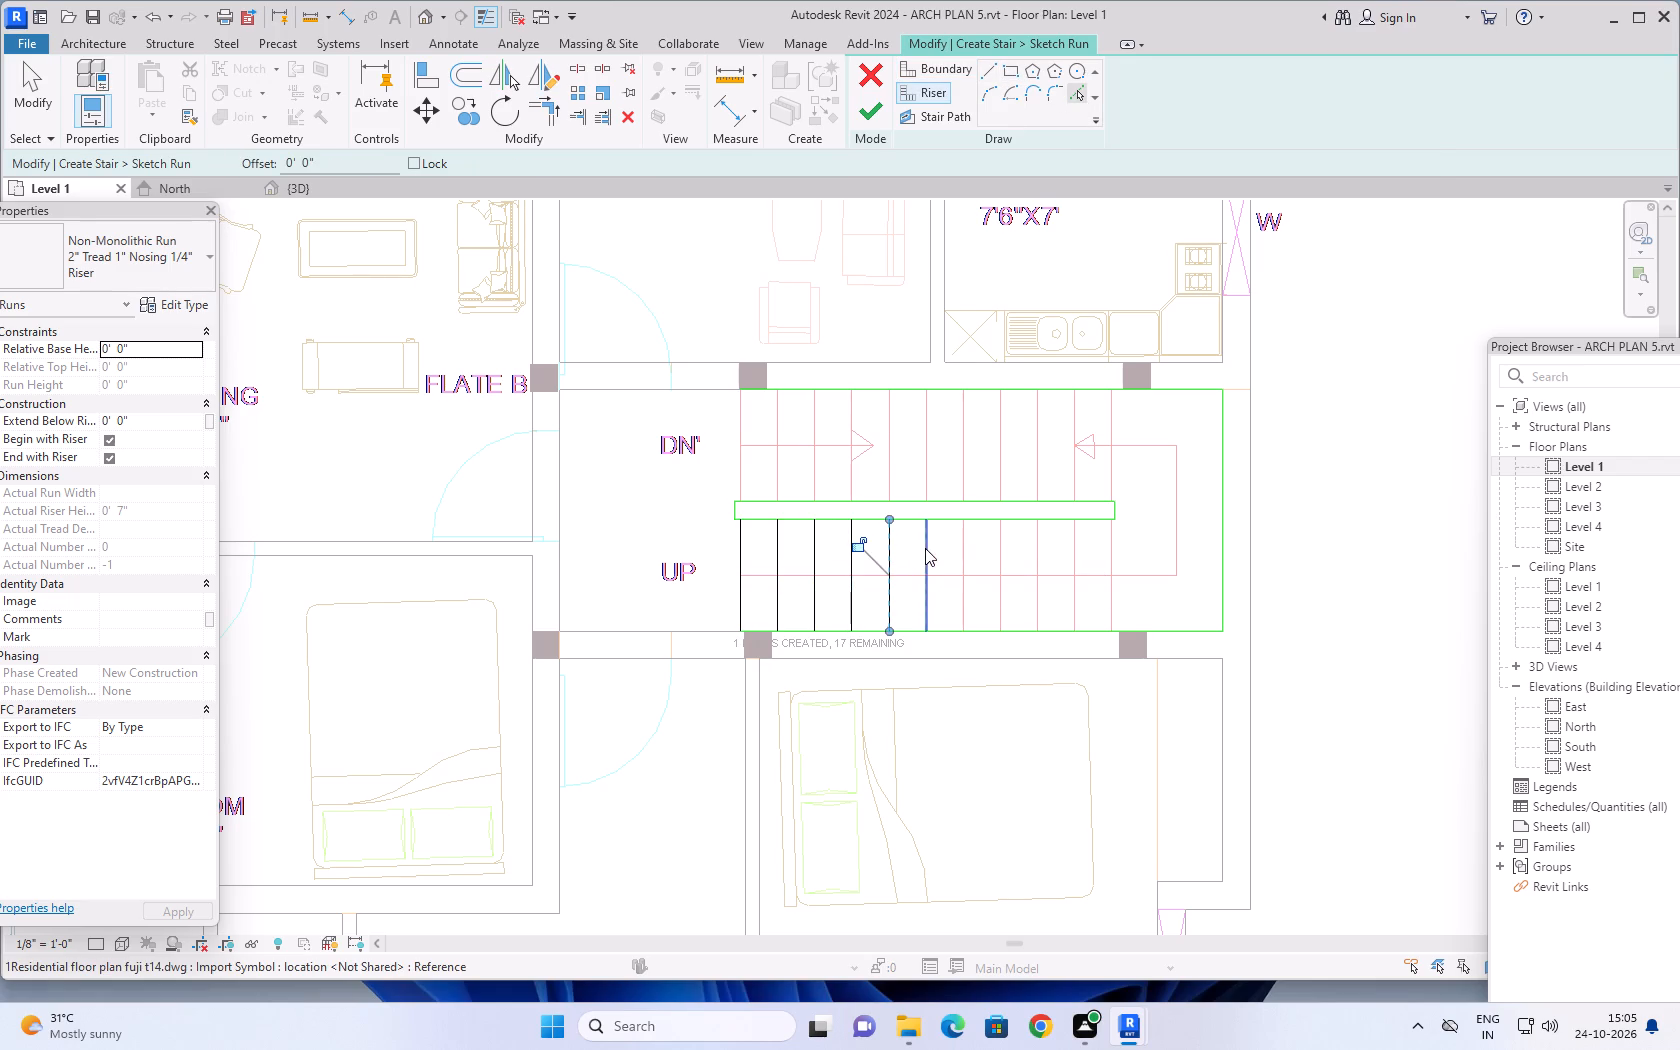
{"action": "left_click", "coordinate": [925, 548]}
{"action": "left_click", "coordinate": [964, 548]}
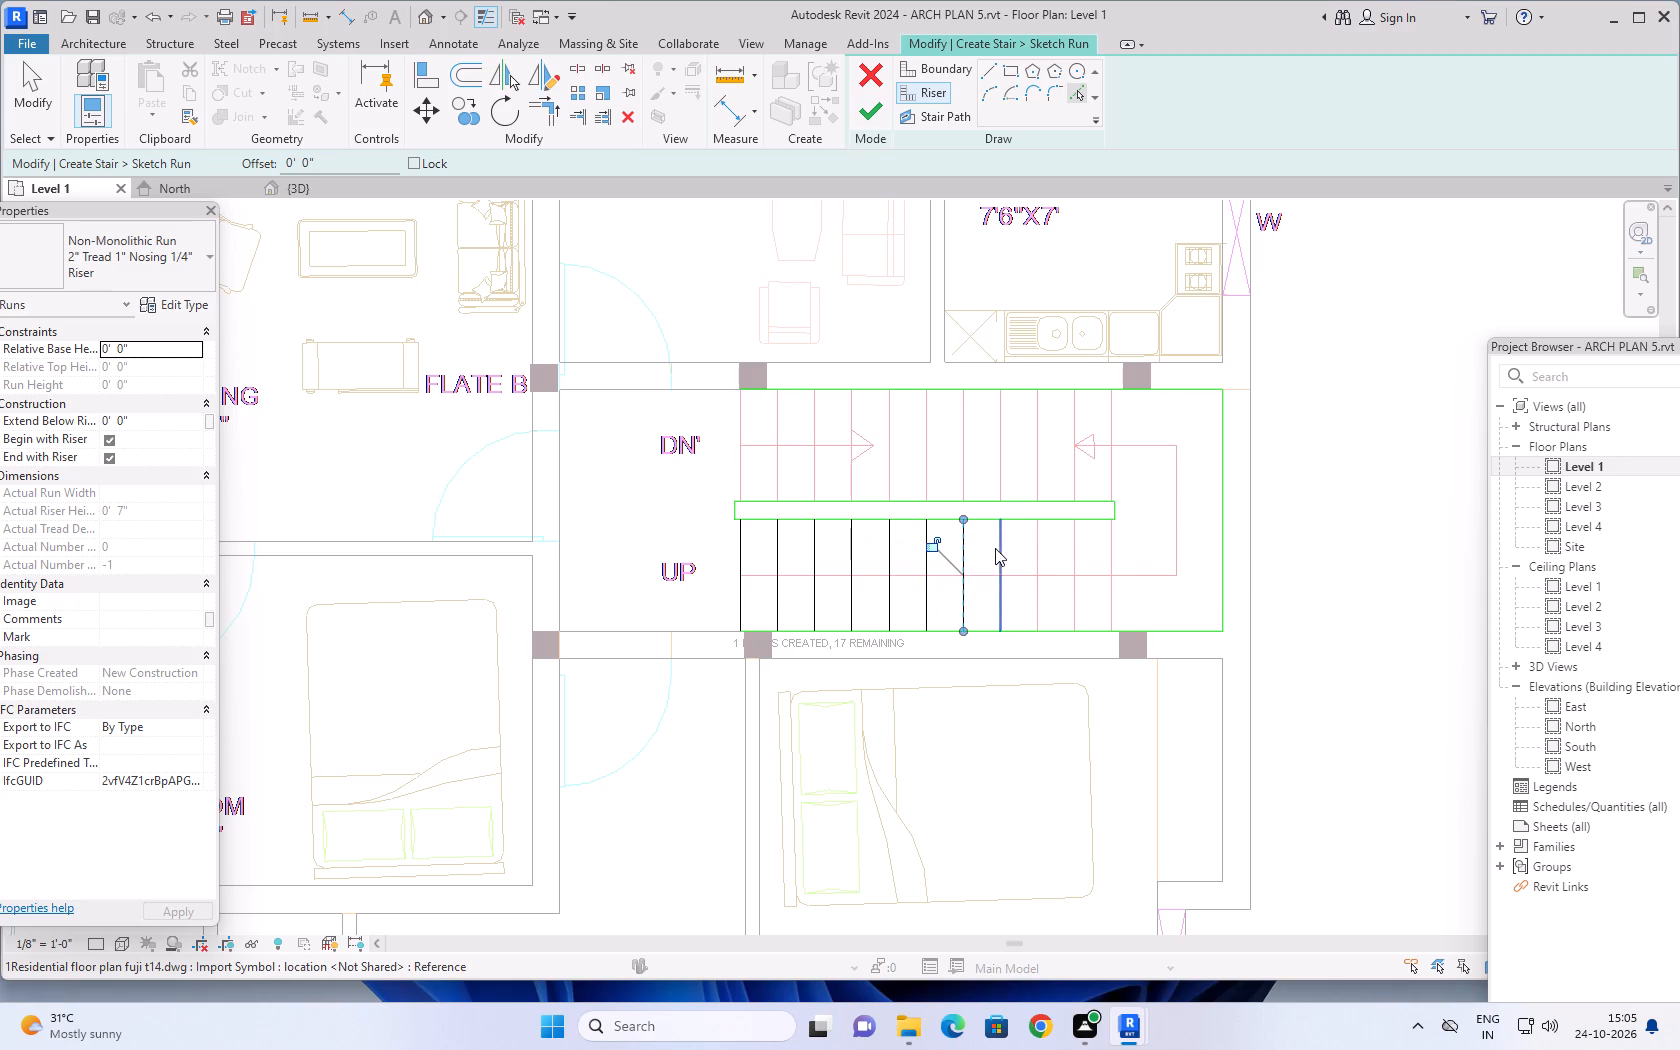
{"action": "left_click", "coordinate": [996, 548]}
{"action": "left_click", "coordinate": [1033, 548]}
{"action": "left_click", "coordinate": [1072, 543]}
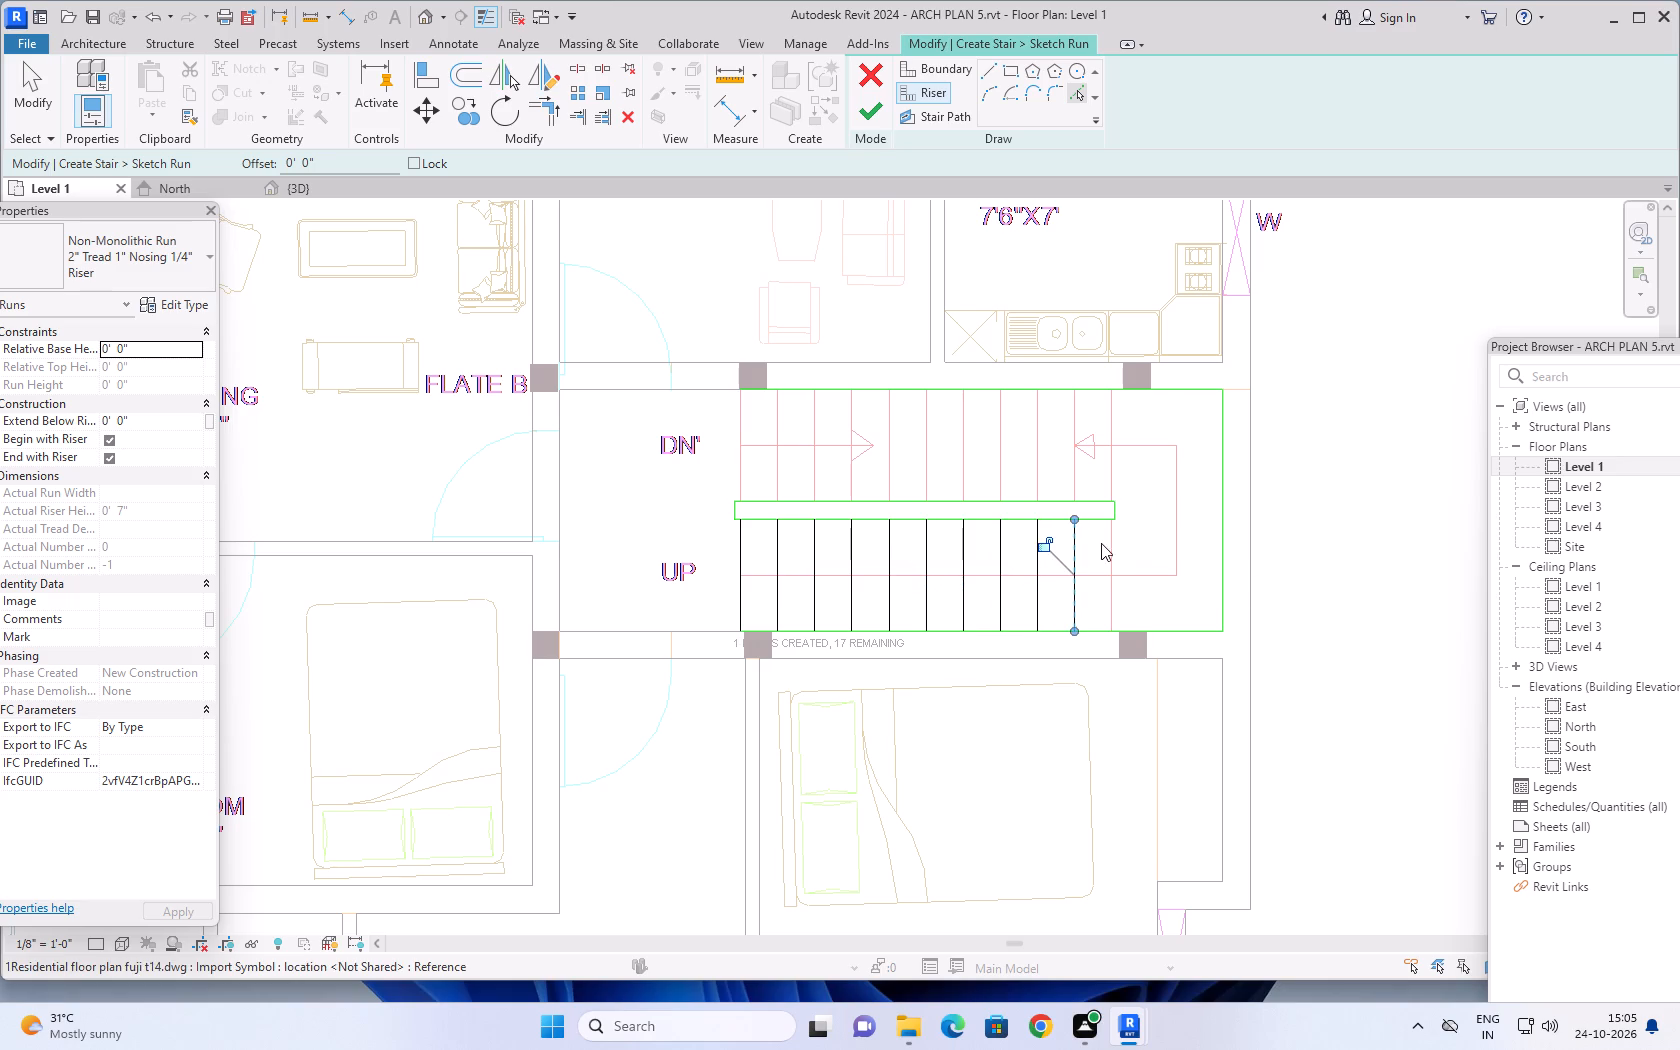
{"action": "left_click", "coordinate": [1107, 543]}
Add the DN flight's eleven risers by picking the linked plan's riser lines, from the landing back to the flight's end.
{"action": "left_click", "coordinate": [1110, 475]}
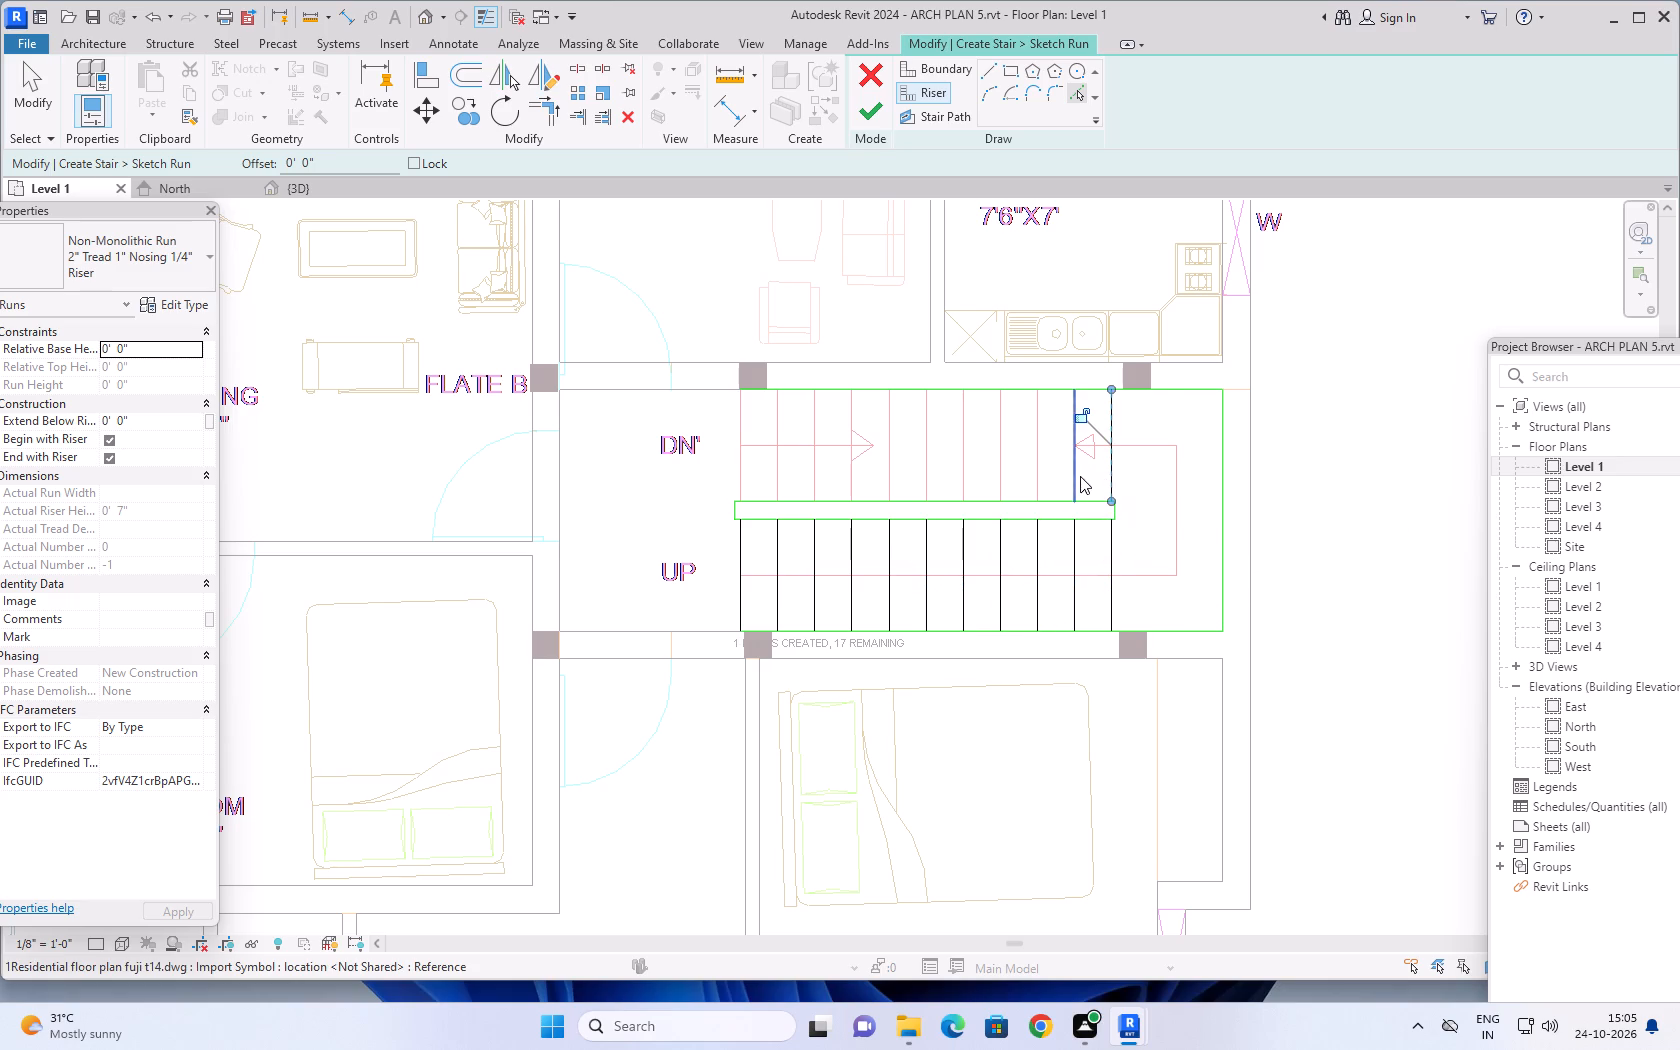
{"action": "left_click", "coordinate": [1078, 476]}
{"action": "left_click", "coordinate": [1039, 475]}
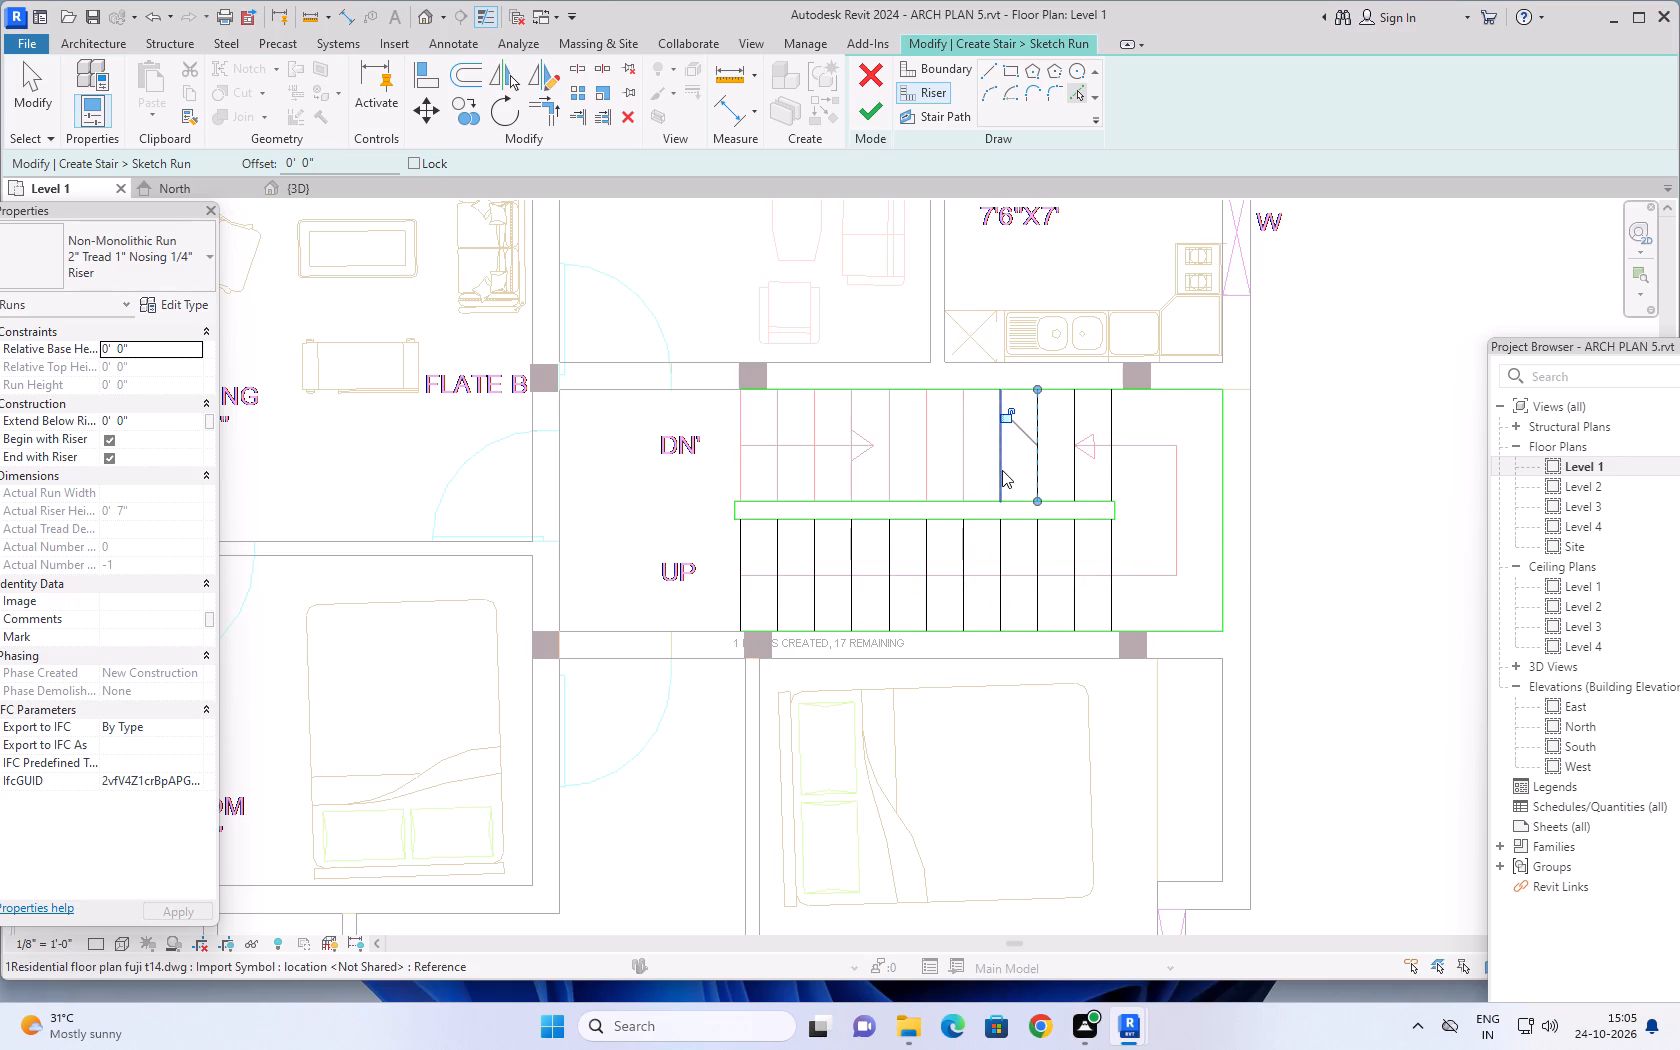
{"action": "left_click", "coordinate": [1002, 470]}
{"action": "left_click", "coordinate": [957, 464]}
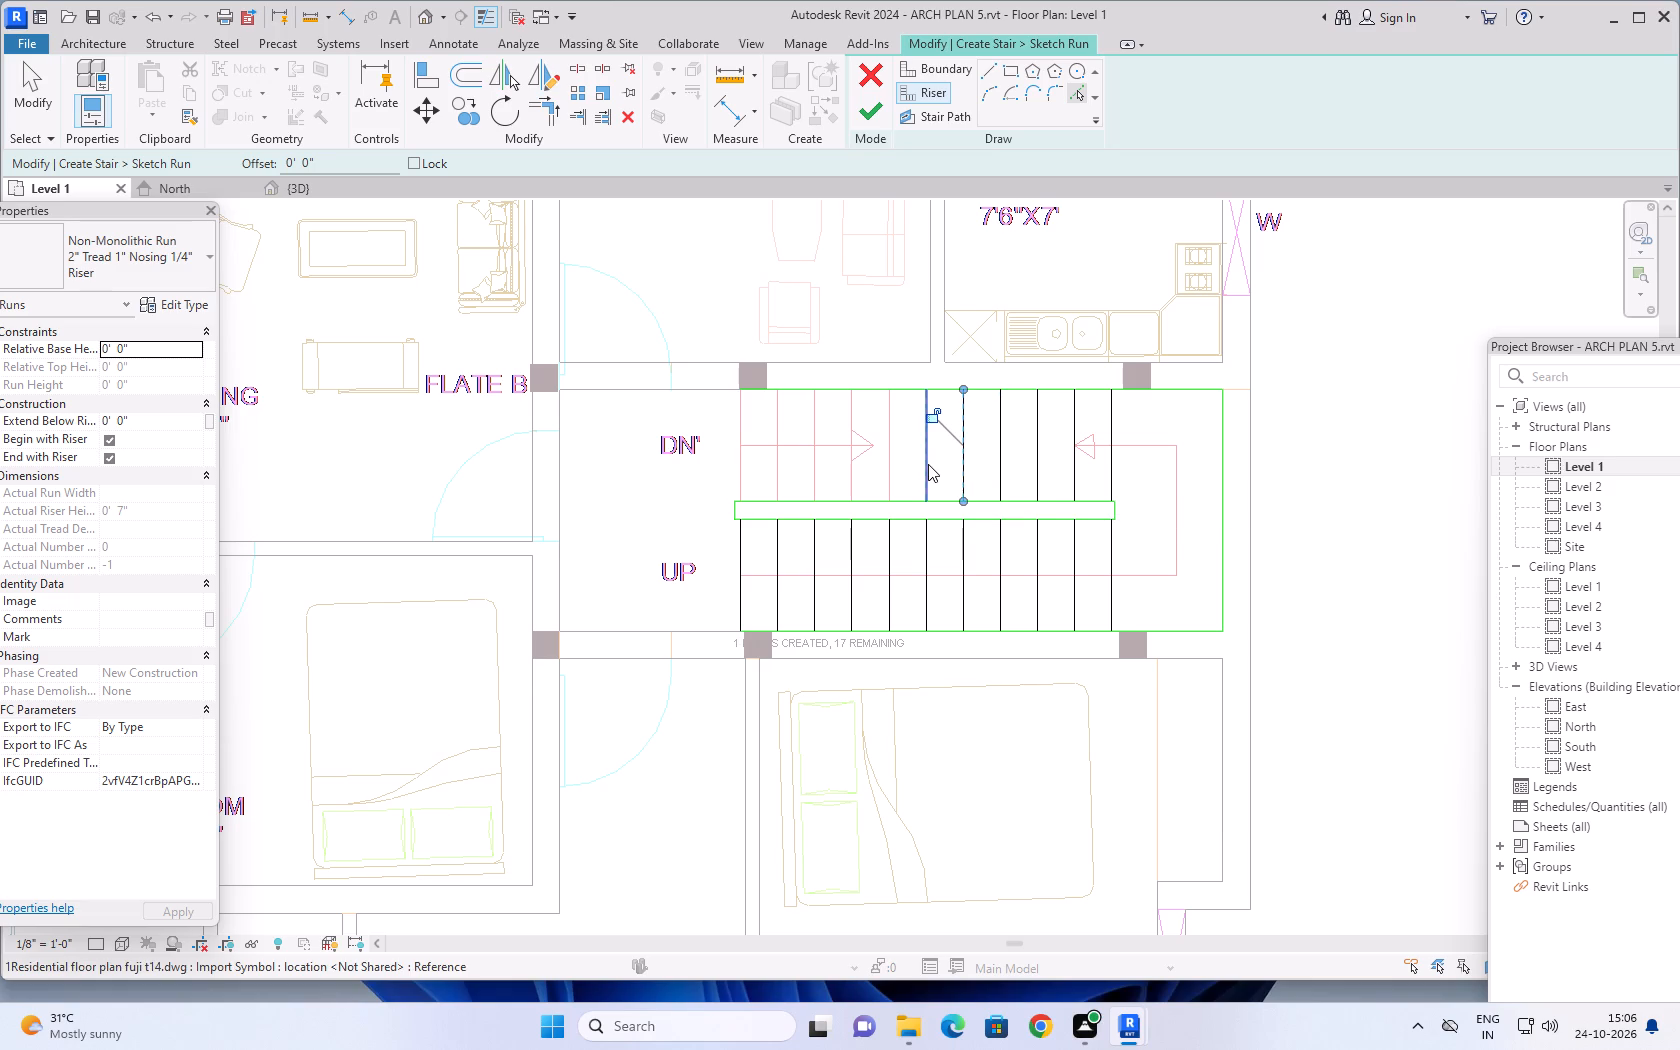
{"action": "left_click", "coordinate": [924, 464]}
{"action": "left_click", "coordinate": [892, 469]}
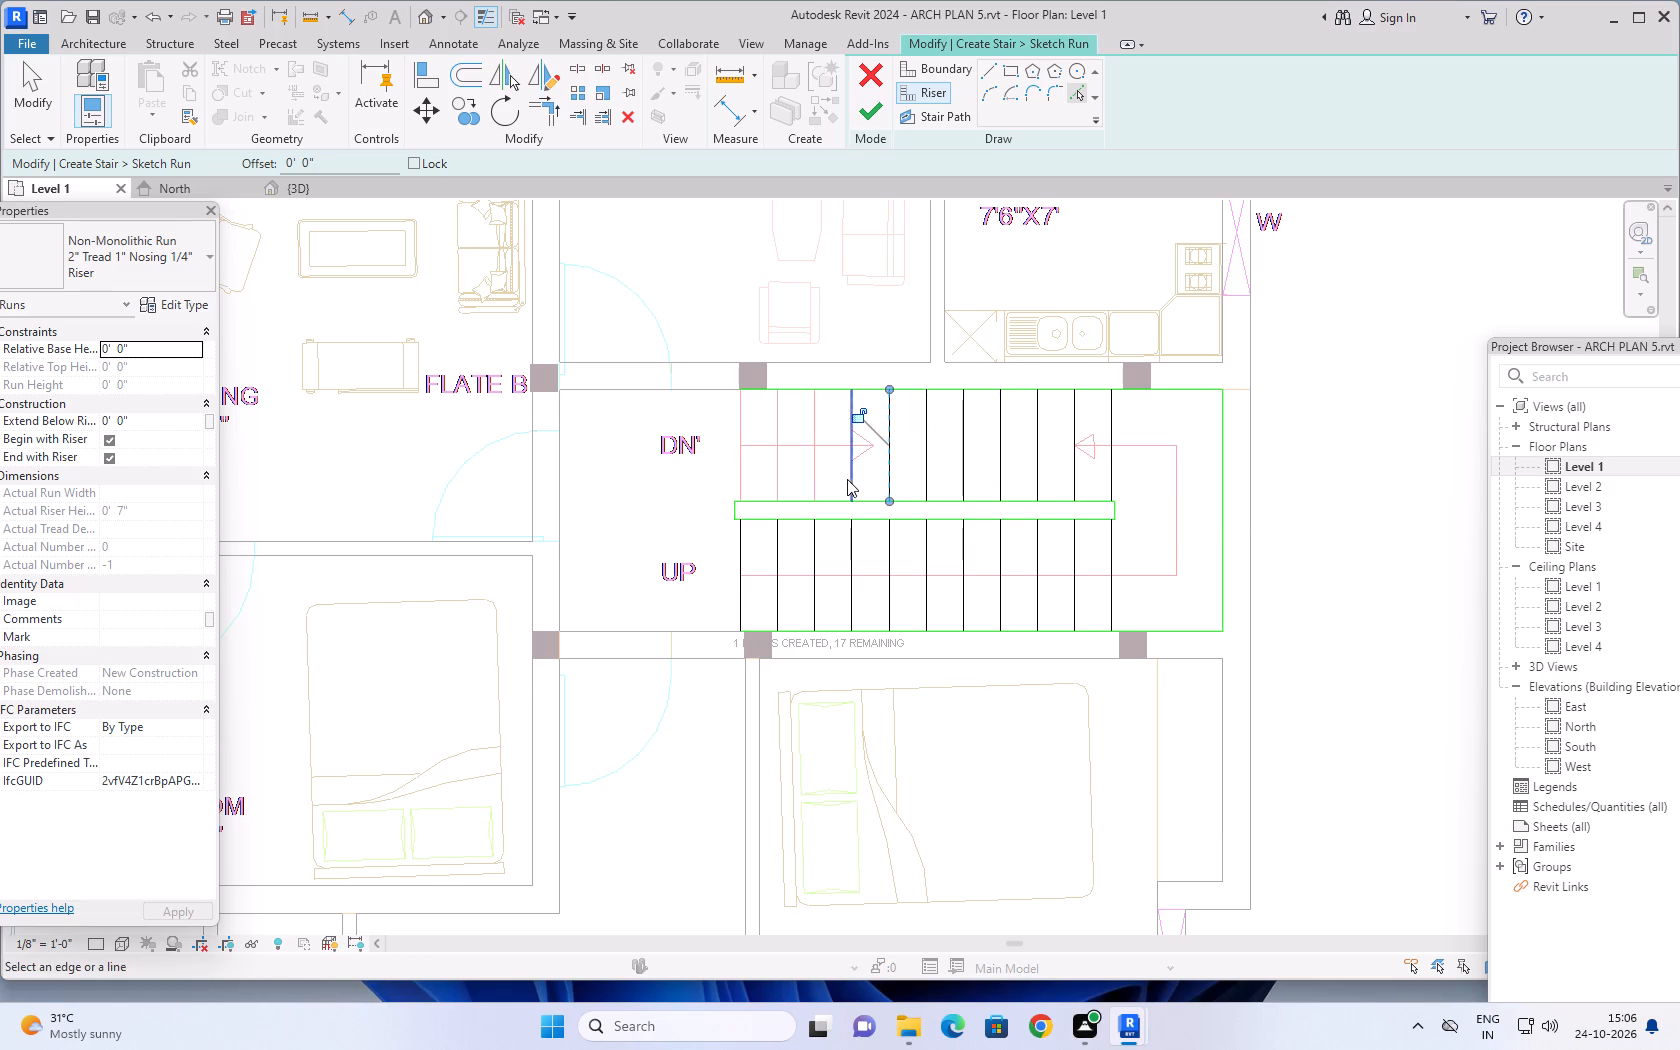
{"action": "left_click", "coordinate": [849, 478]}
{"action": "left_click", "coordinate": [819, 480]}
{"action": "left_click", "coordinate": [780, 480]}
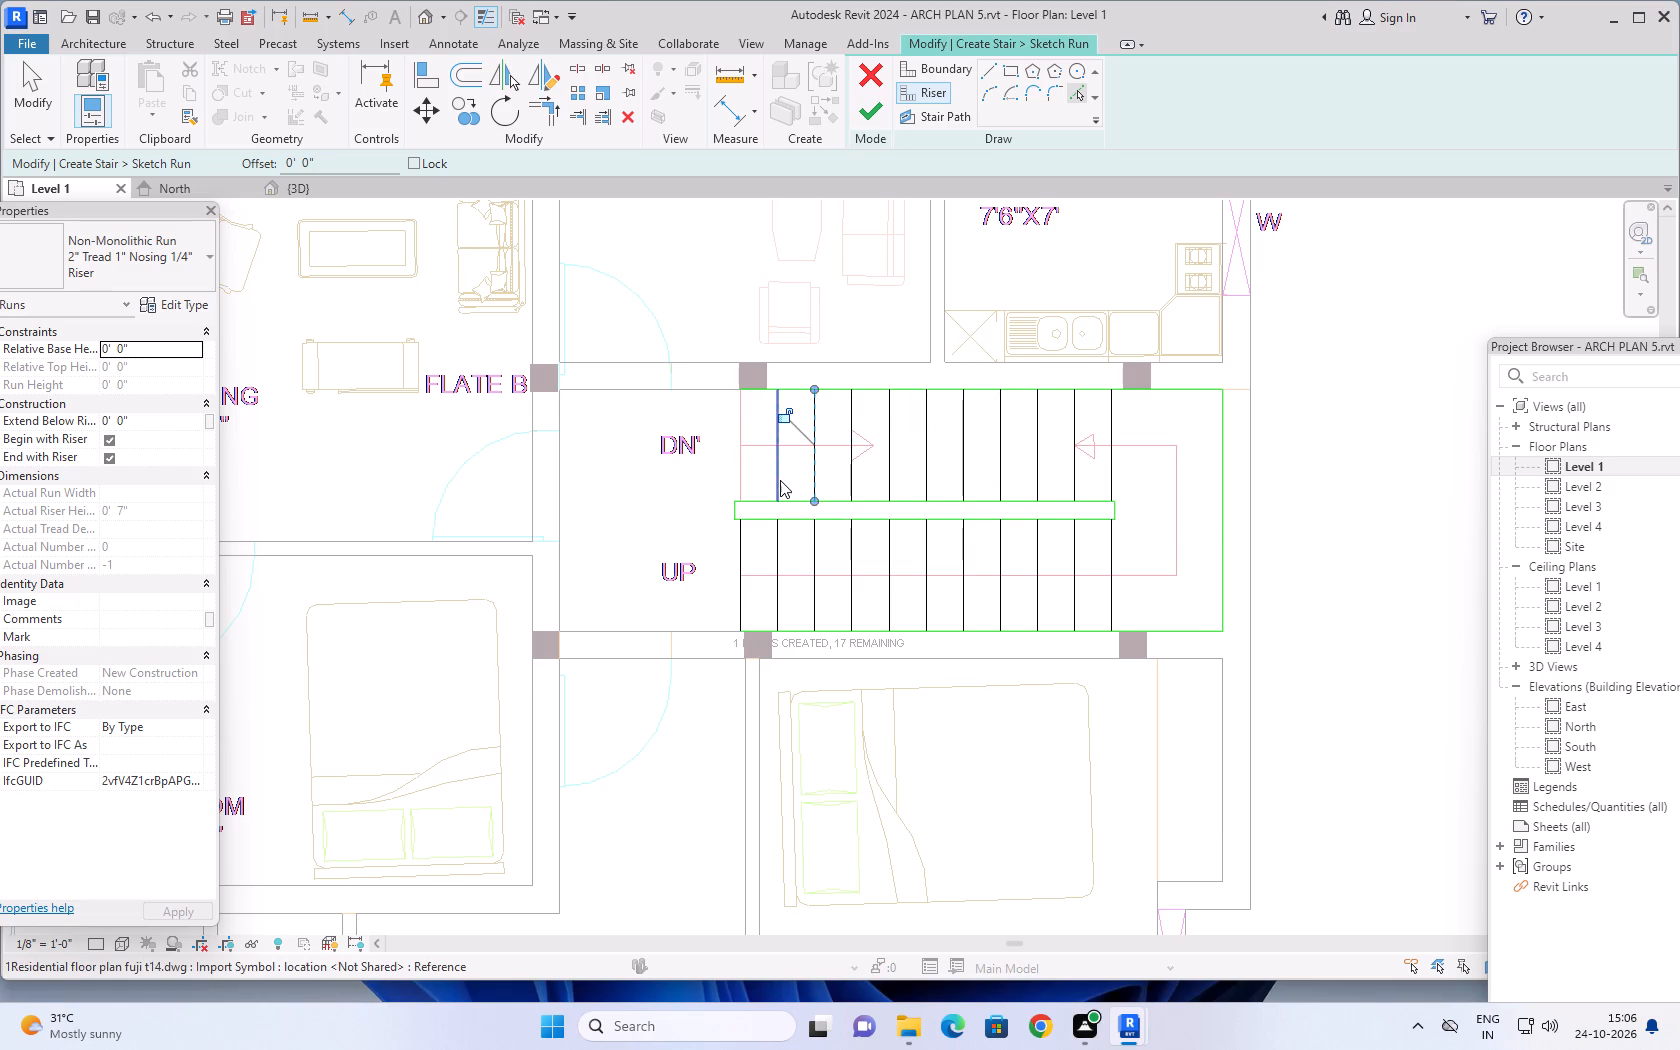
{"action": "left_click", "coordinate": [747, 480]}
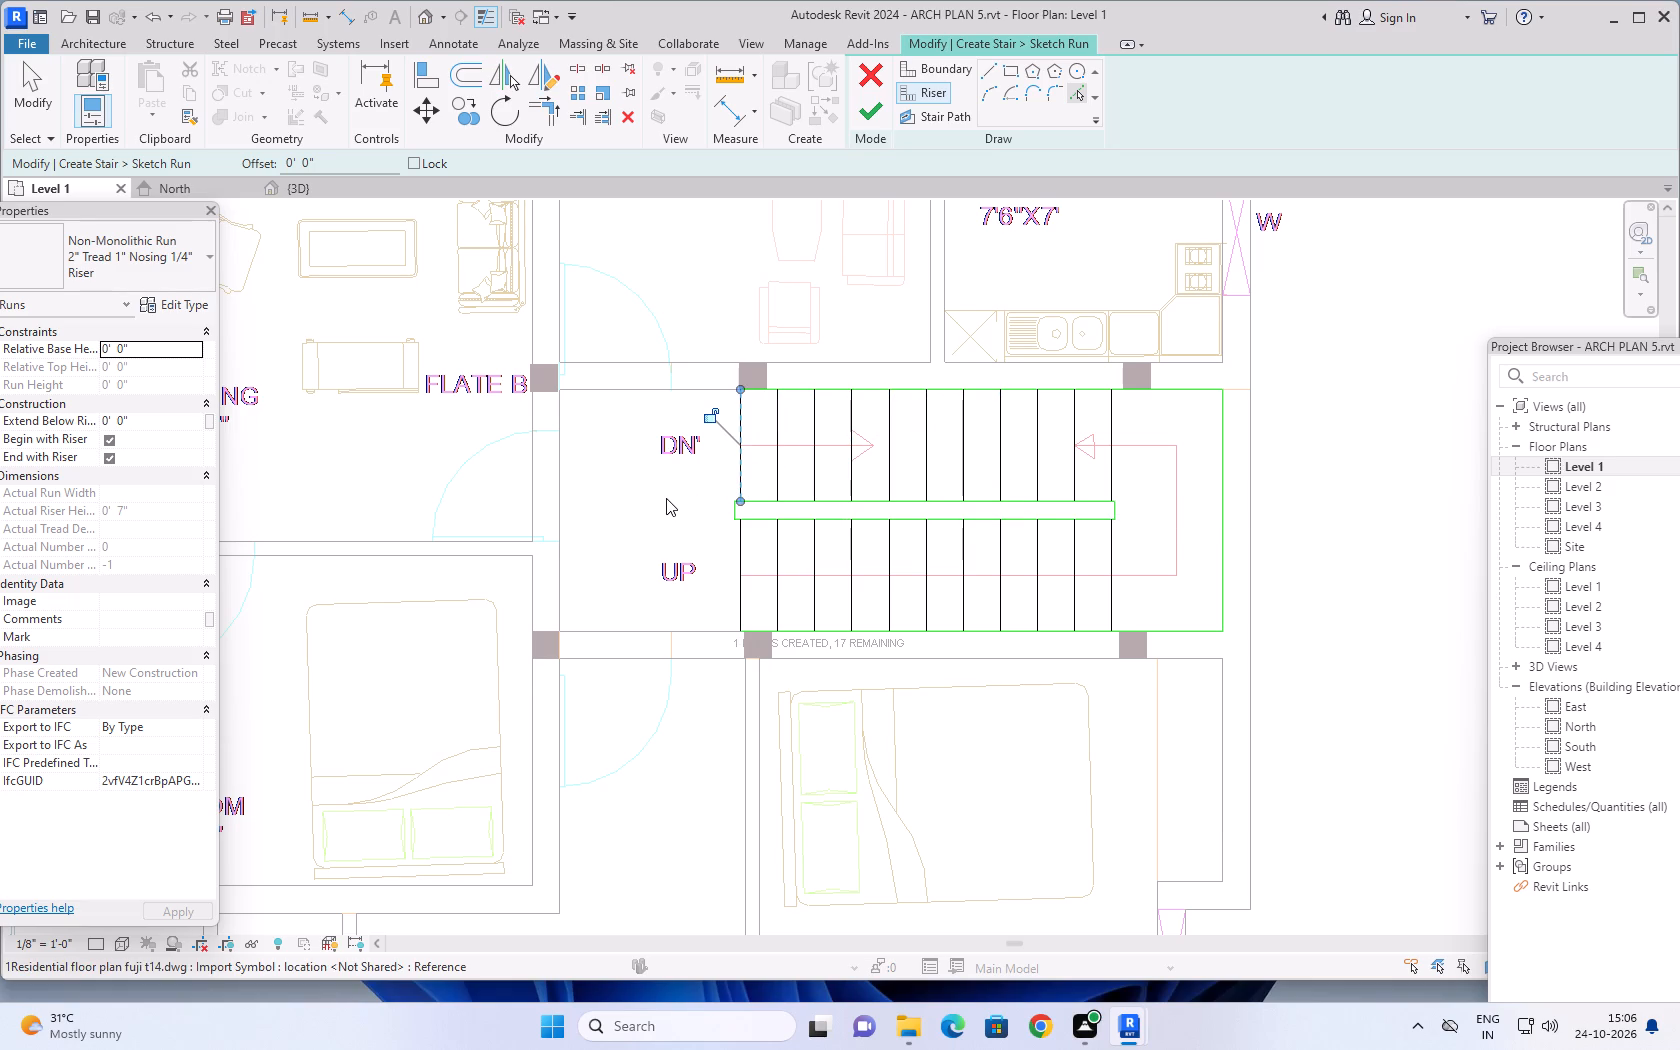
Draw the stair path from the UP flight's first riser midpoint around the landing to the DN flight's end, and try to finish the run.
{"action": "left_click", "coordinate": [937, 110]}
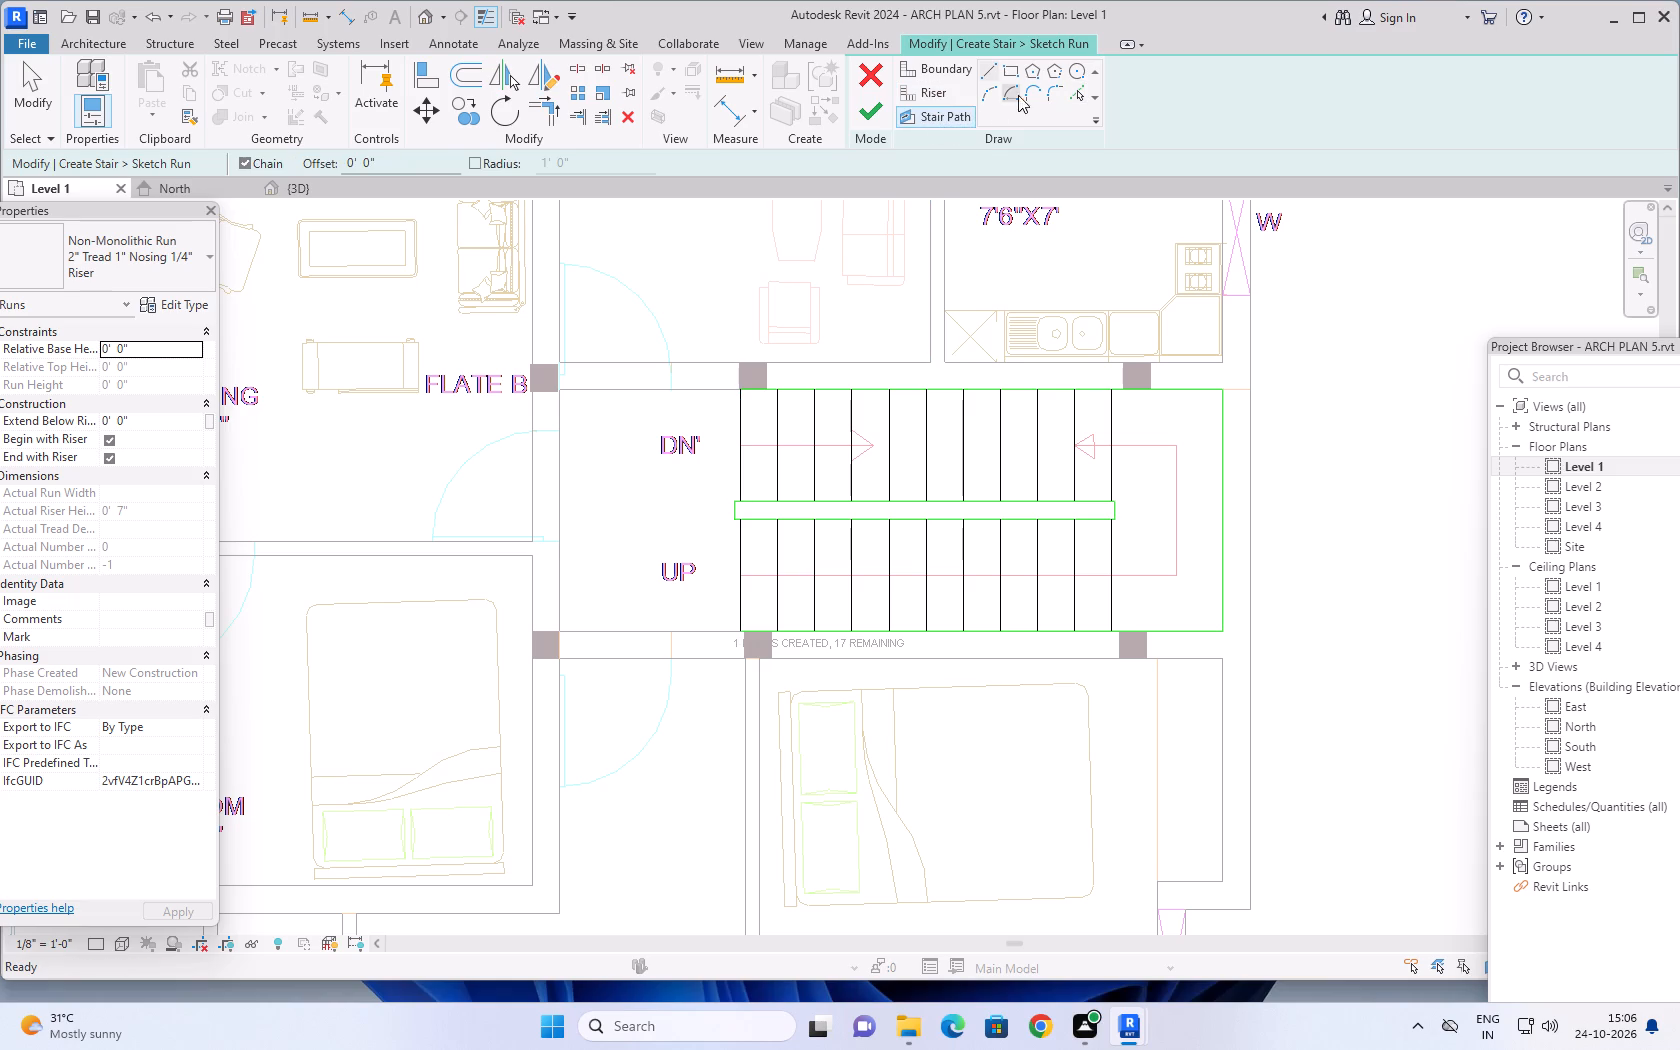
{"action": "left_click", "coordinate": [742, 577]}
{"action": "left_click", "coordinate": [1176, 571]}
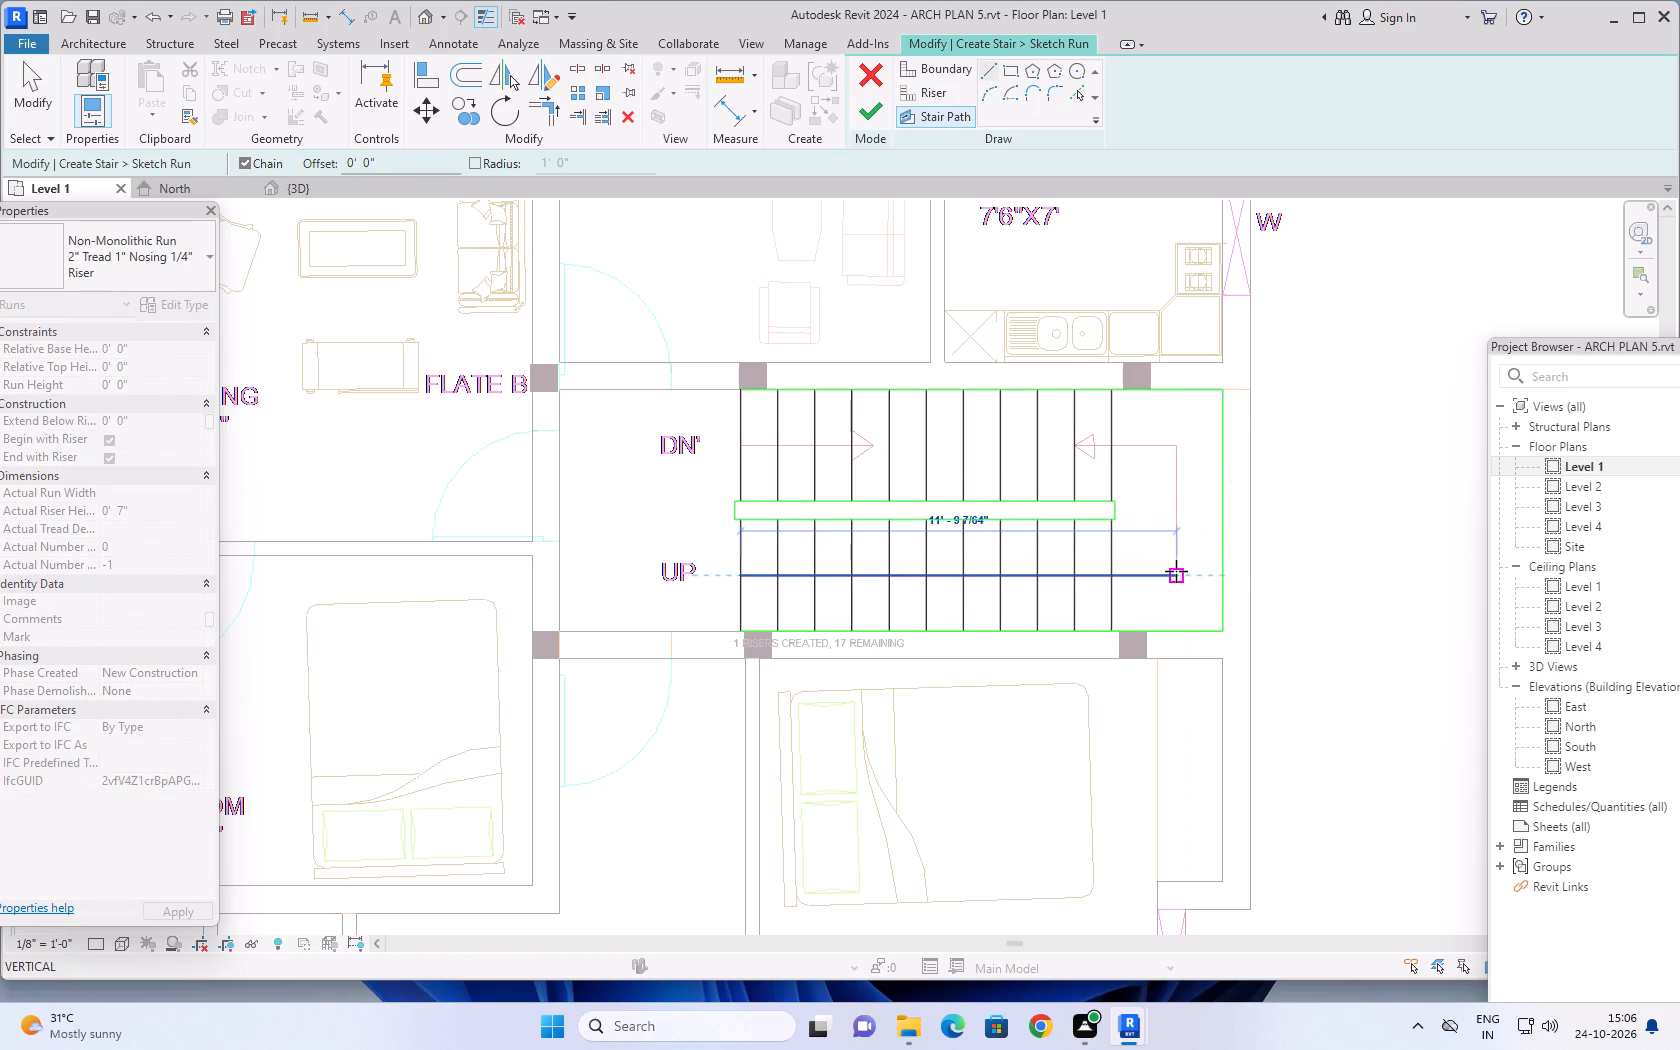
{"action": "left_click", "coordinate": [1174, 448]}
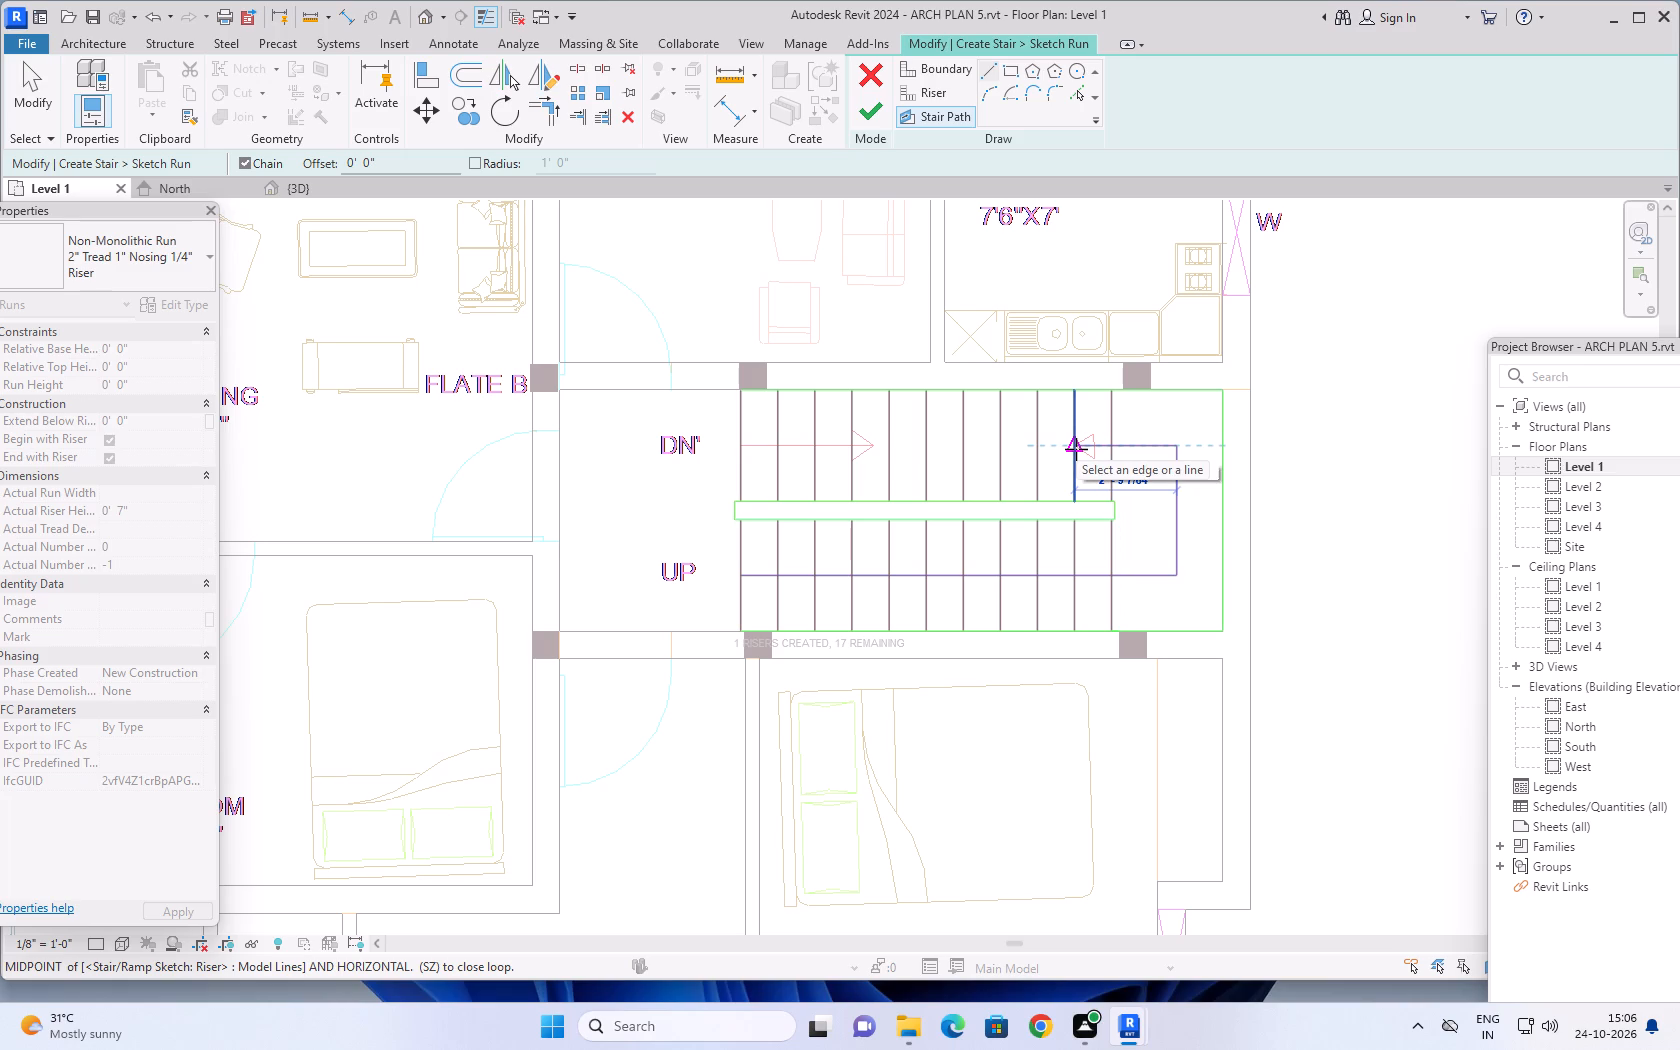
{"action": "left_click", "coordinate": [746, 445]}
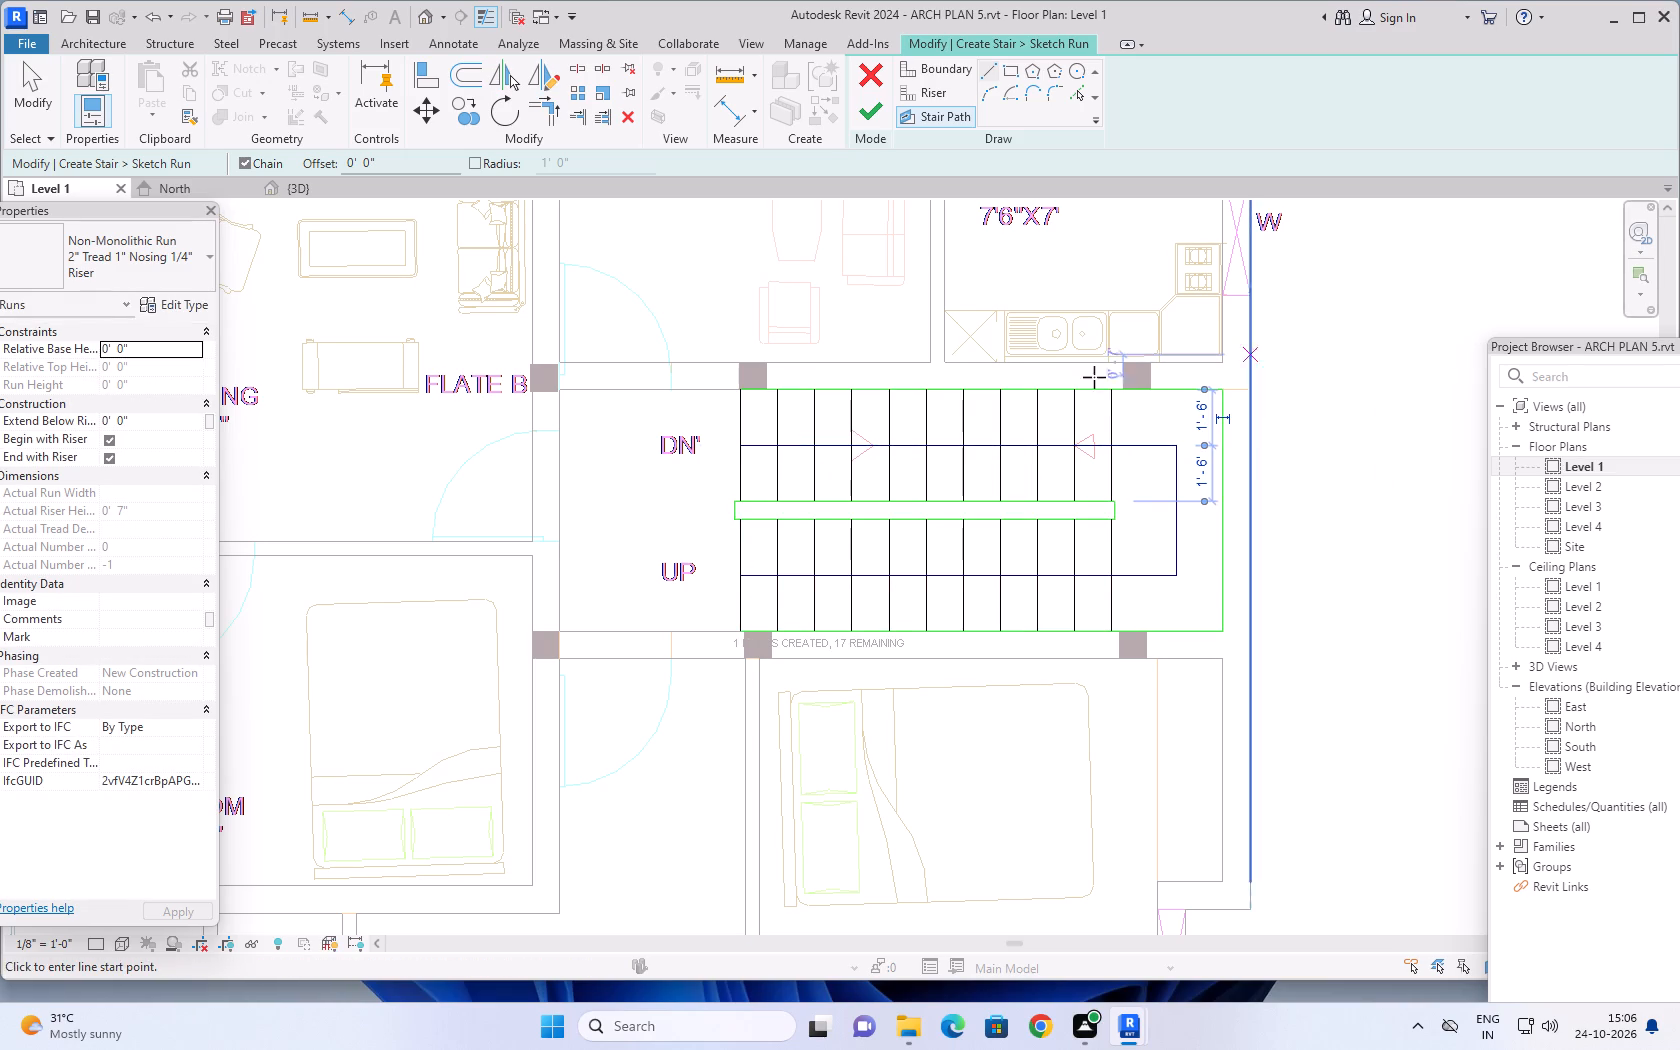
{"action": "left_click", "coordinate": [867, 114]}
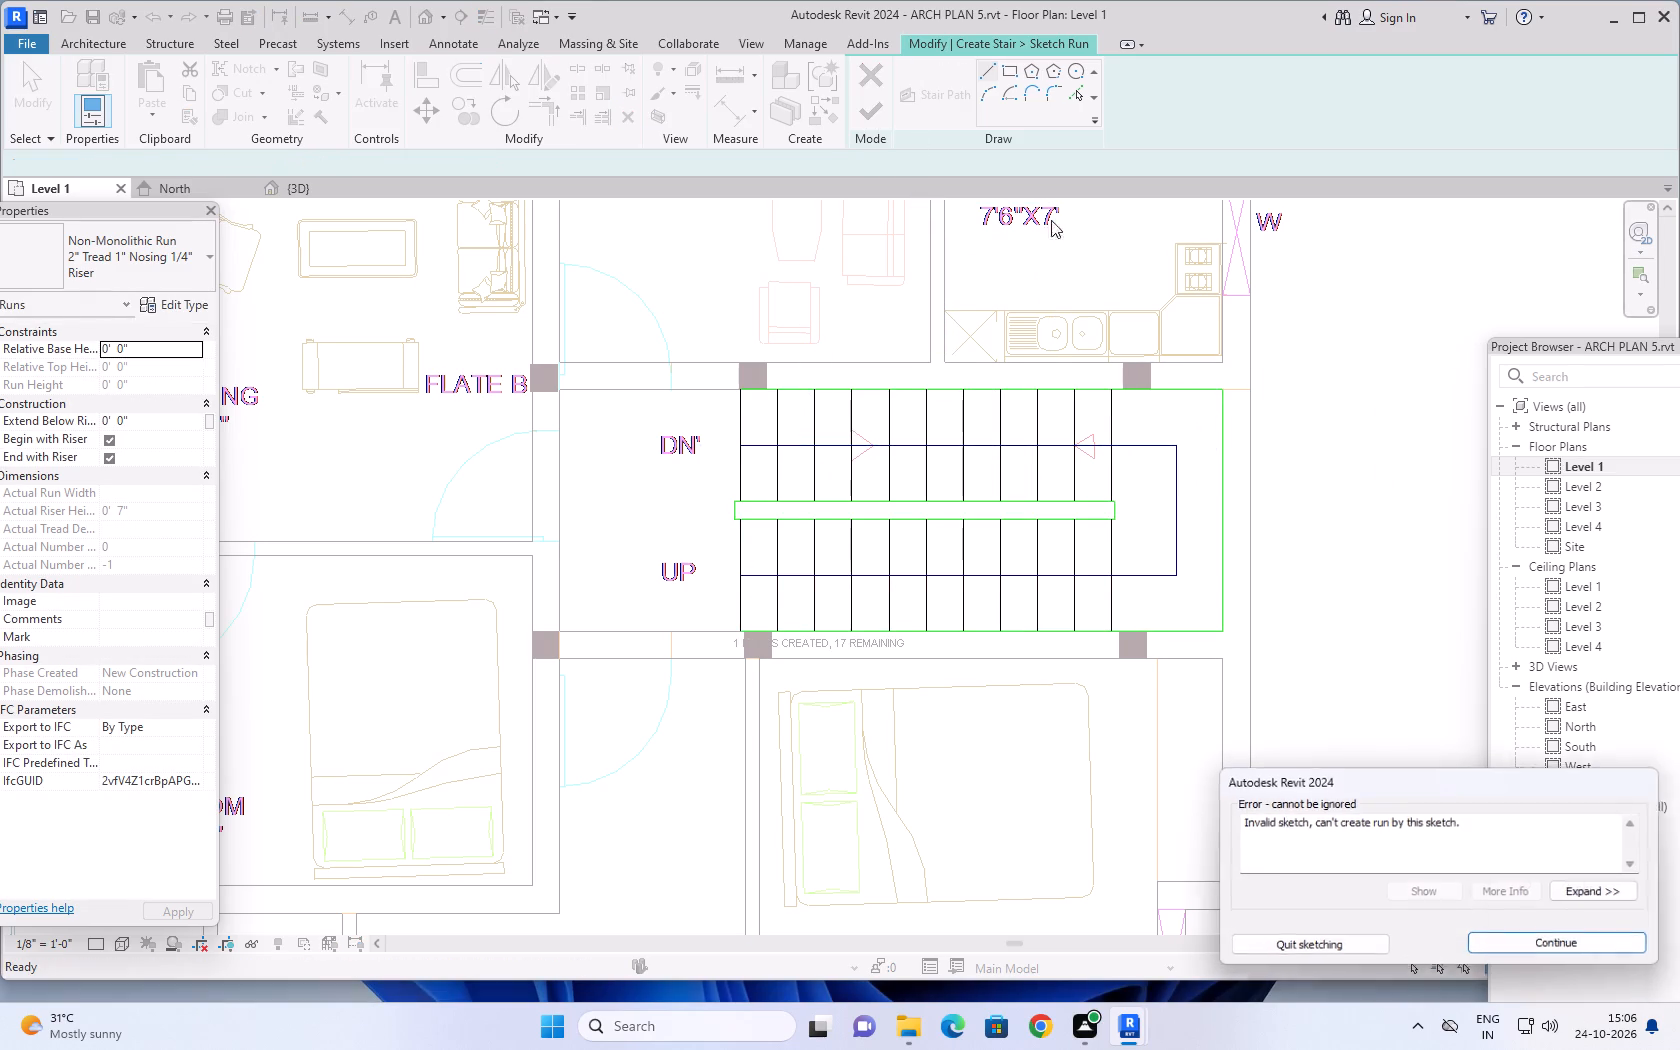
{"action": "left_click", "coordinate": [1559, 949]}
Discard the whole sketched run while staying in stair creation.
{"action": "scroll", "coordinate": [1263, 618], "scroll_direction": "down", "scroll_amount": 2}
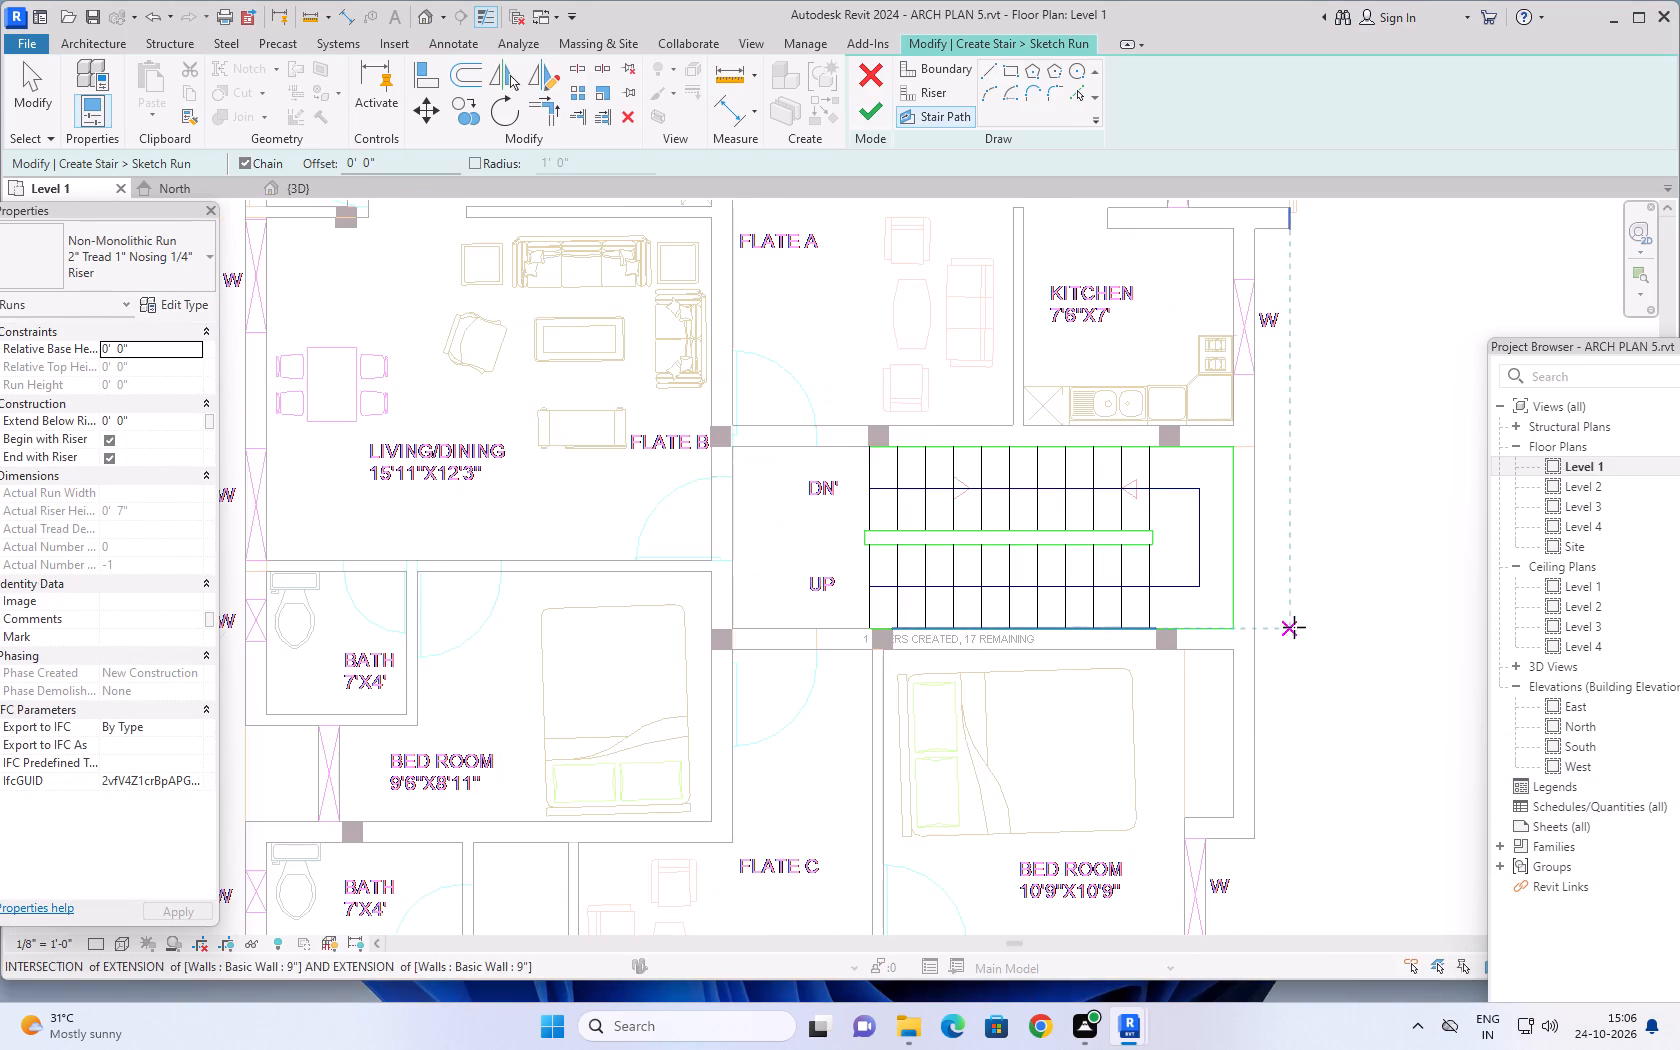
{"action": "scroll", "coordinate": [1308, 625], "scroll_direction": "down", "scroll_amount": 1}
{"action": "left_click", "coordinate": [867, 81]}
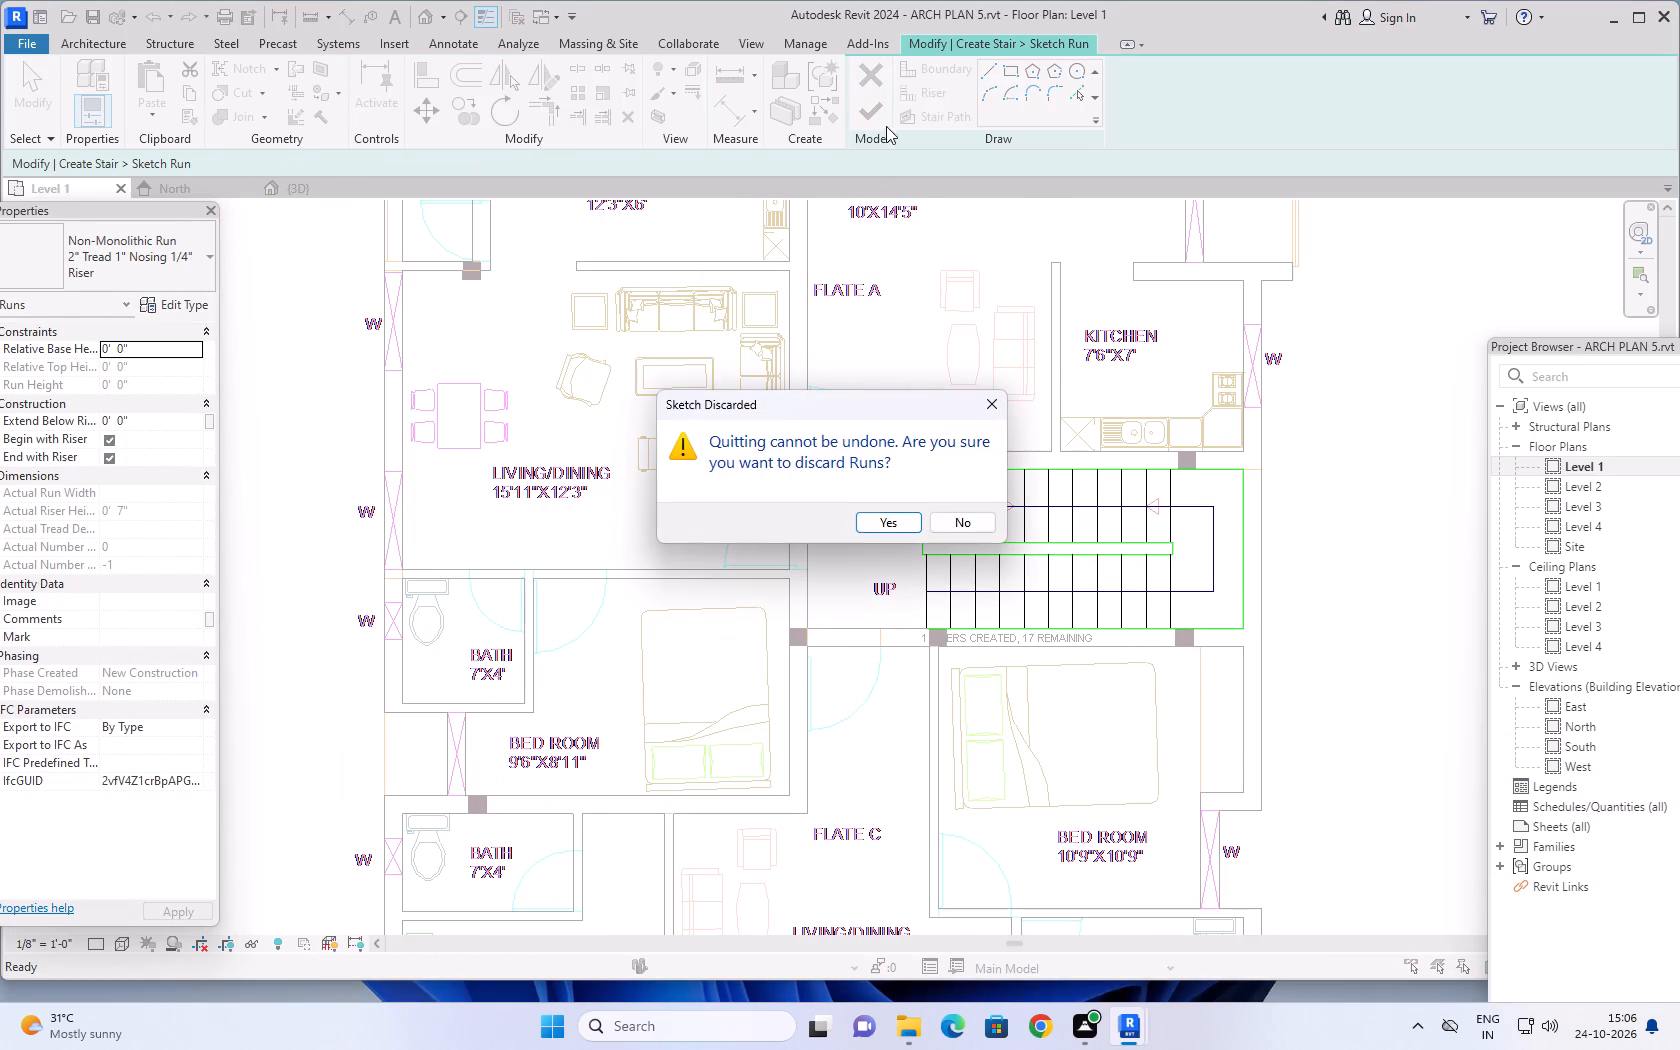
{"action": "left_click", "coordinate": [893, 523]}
Measure the stairwell's clear width between its two long walls with an aligned dimension set to wall faces.
{"action": "scroll", "coordinate": [1283, 554], "scroll_direction": "down", "scroll_amount": 1}
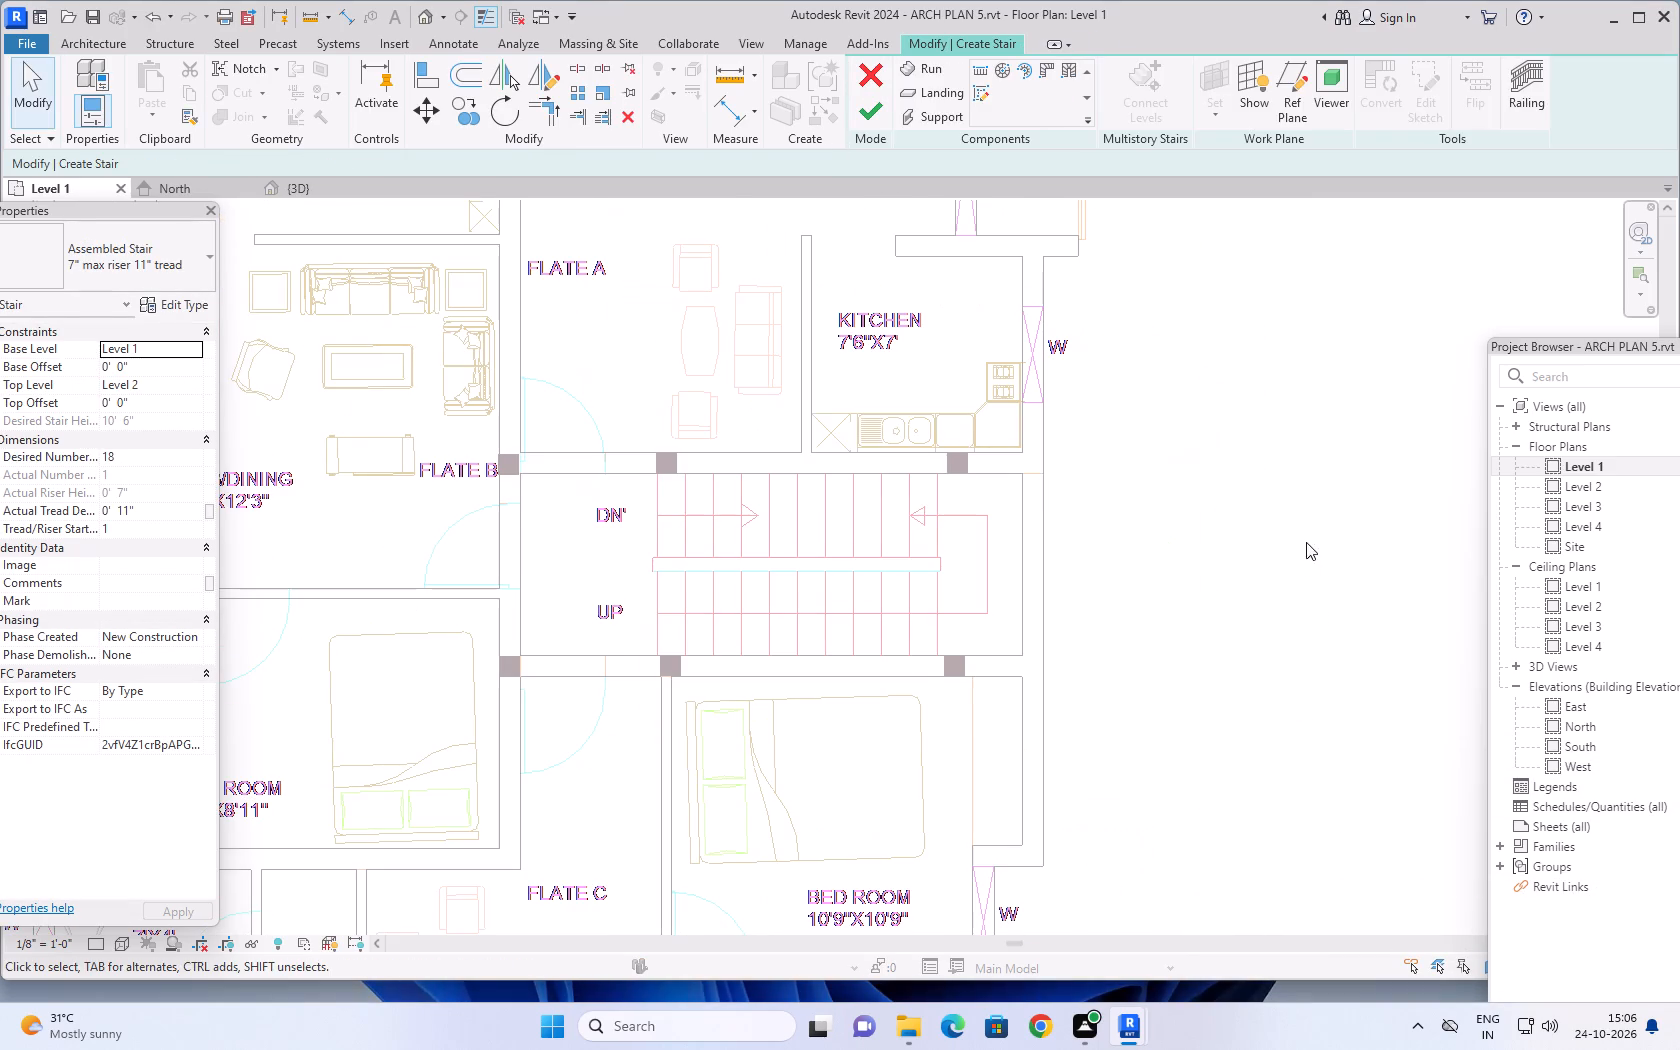
{"action": "middle_click_drag", "start_coordinate": [1305, 542], "coordinate": [1134, 611]}
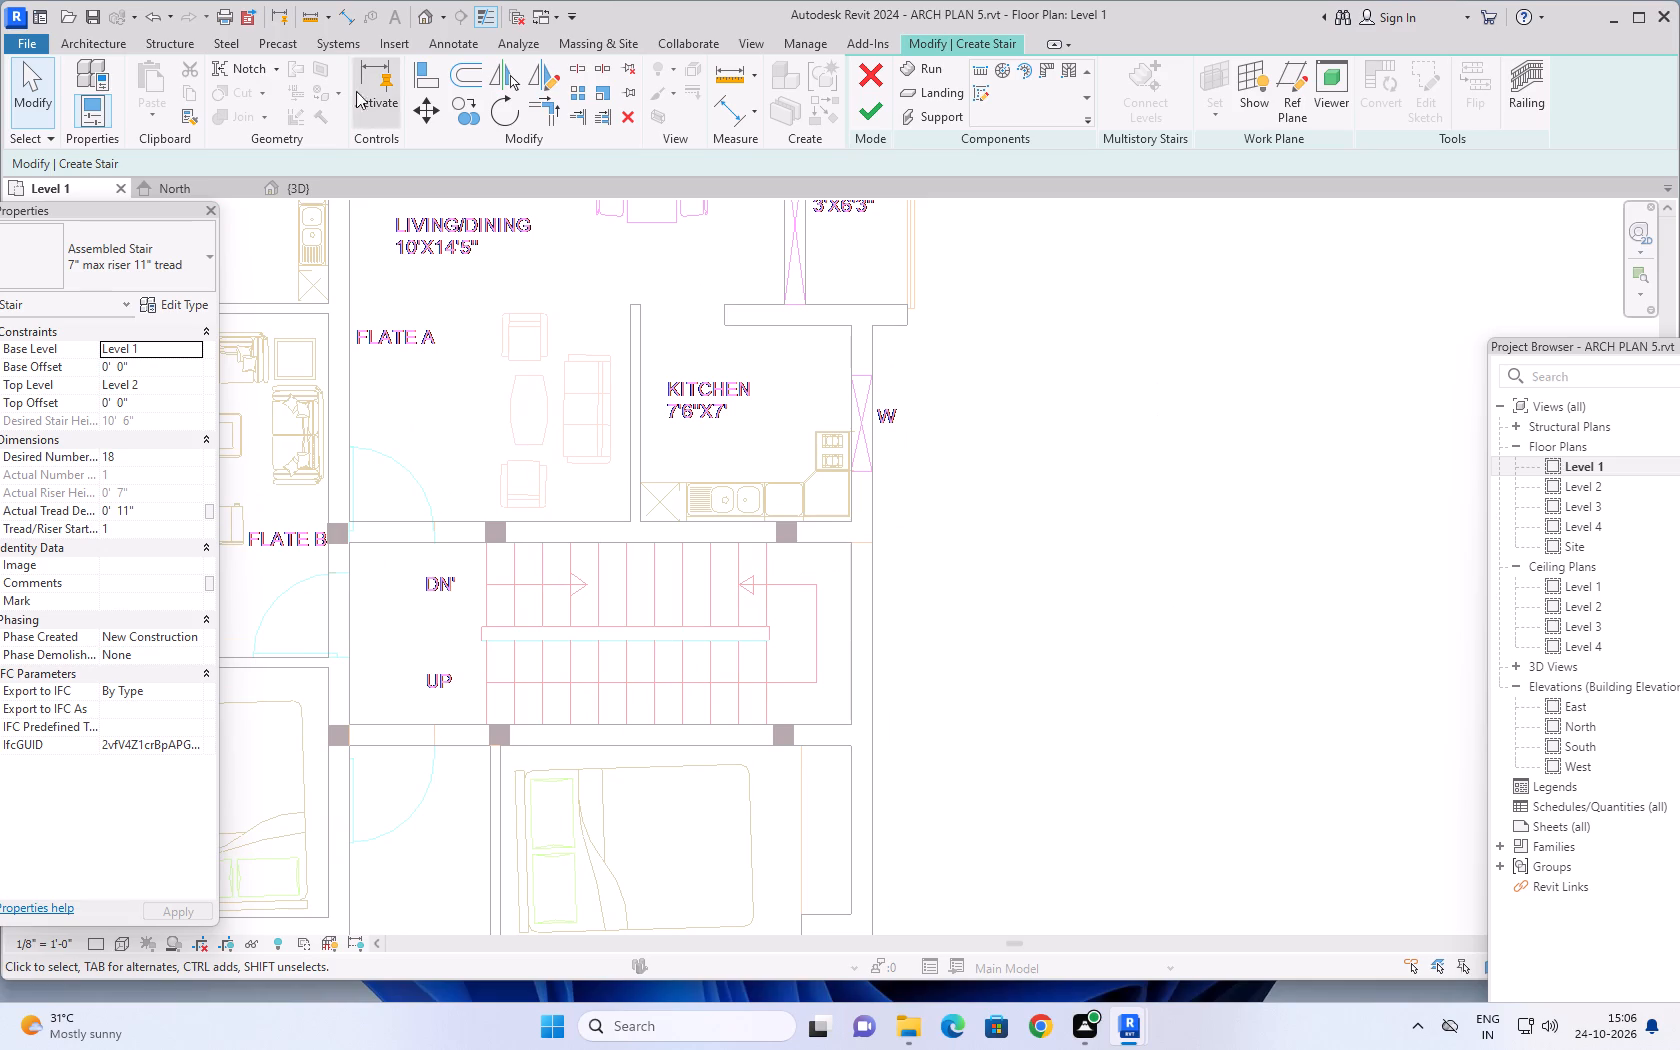
{"action": "left_click", "coordinate": [349, 15]}
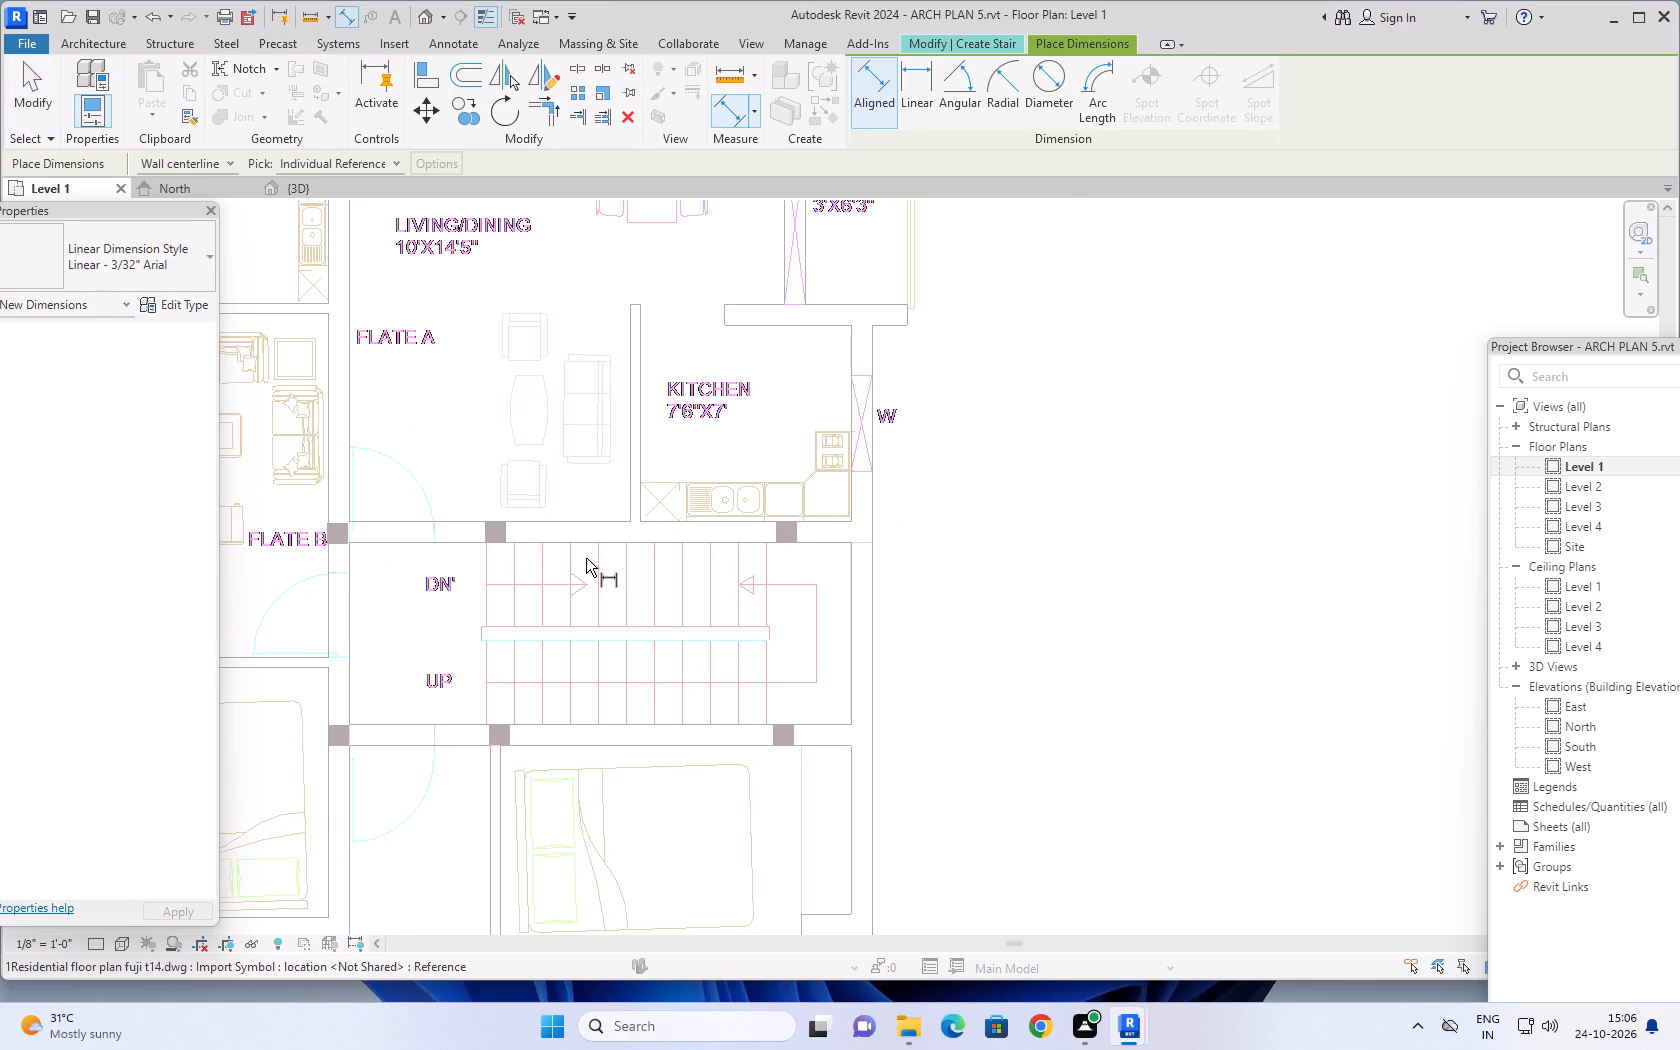
{"action": "scroll", "coordinate": [591, 554], "scroll_direction": "up", "scroll_amount": 3}
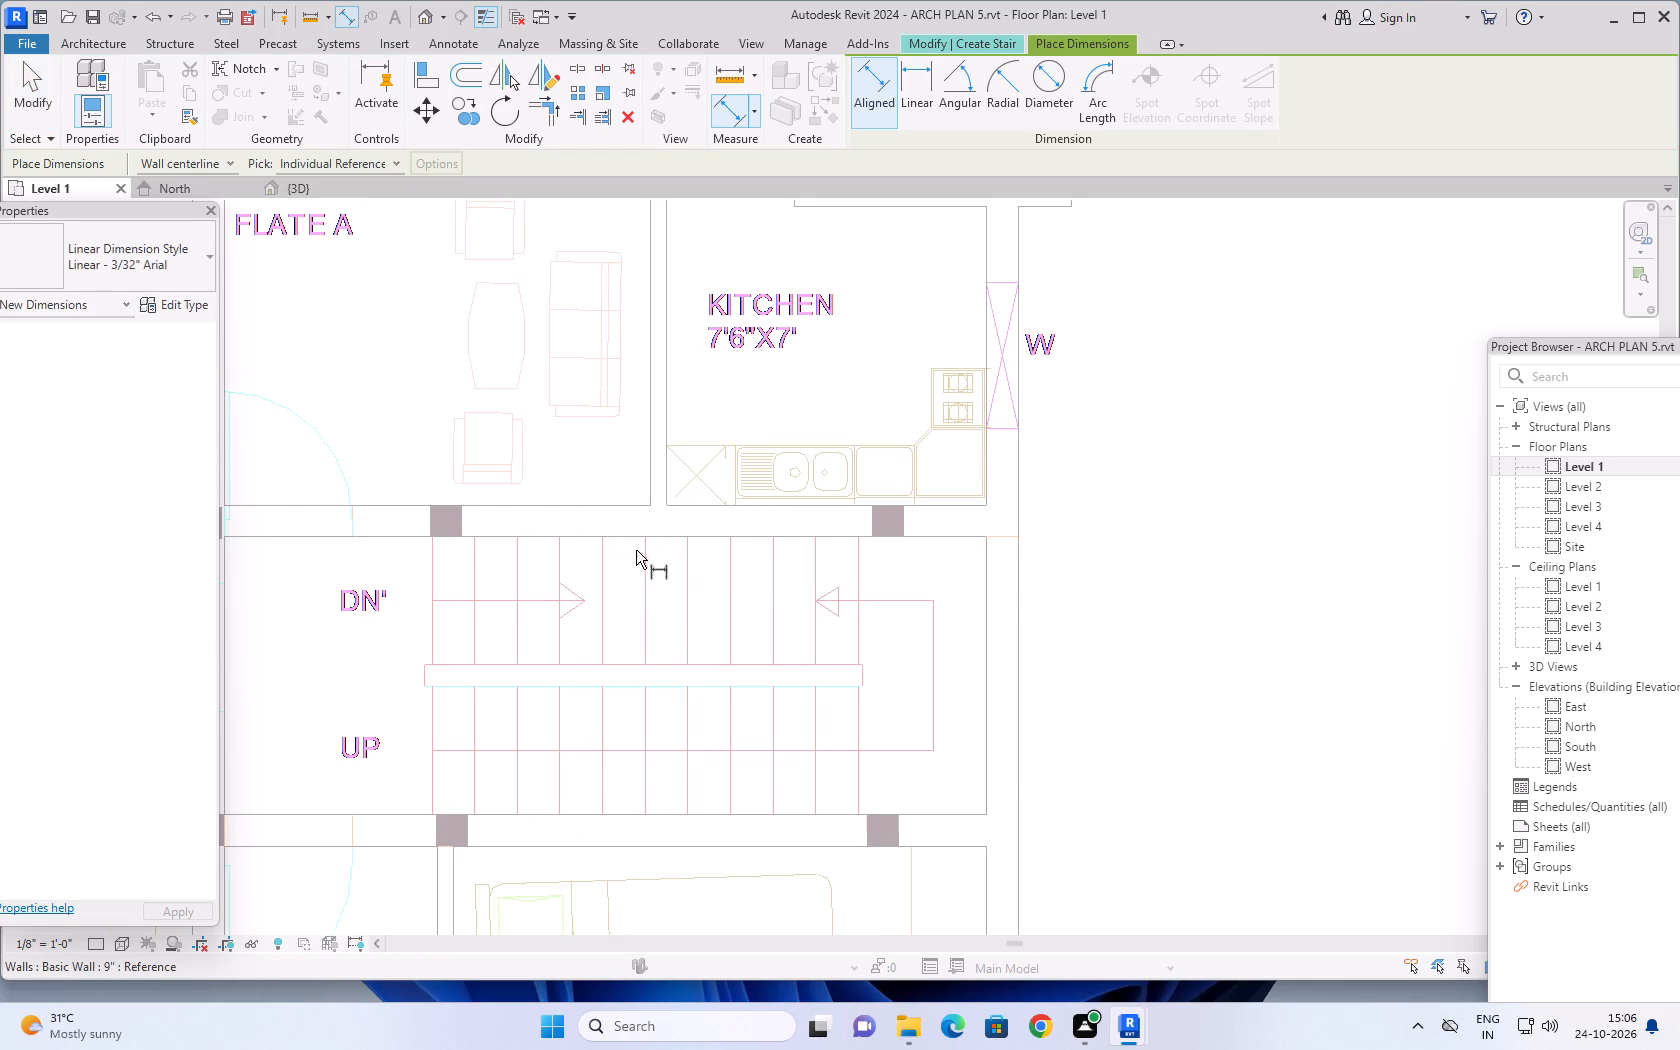
{"action": "left_click", "coordinate": [233, 160]}
{"action": "left_click", "coordinate": [228, 193]}
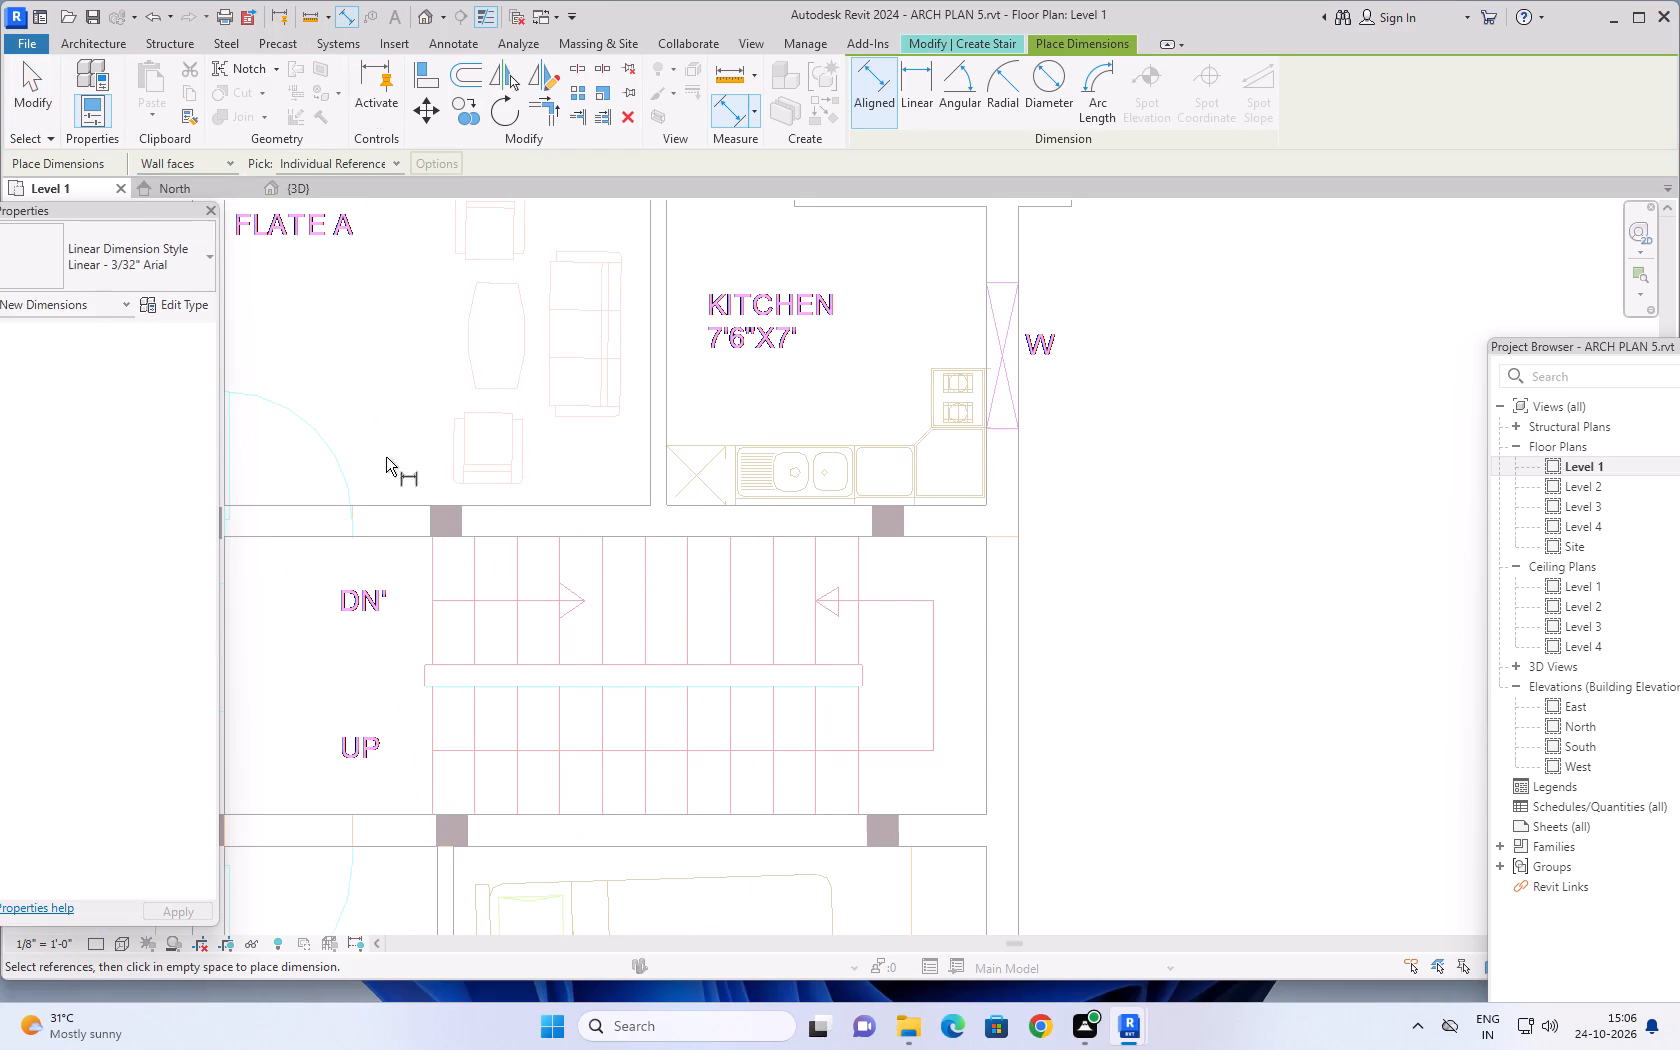
{"action": "left_click", "coordinate": [628, 540]}
{"action": "left_click", "coordinate": [631, 820]}
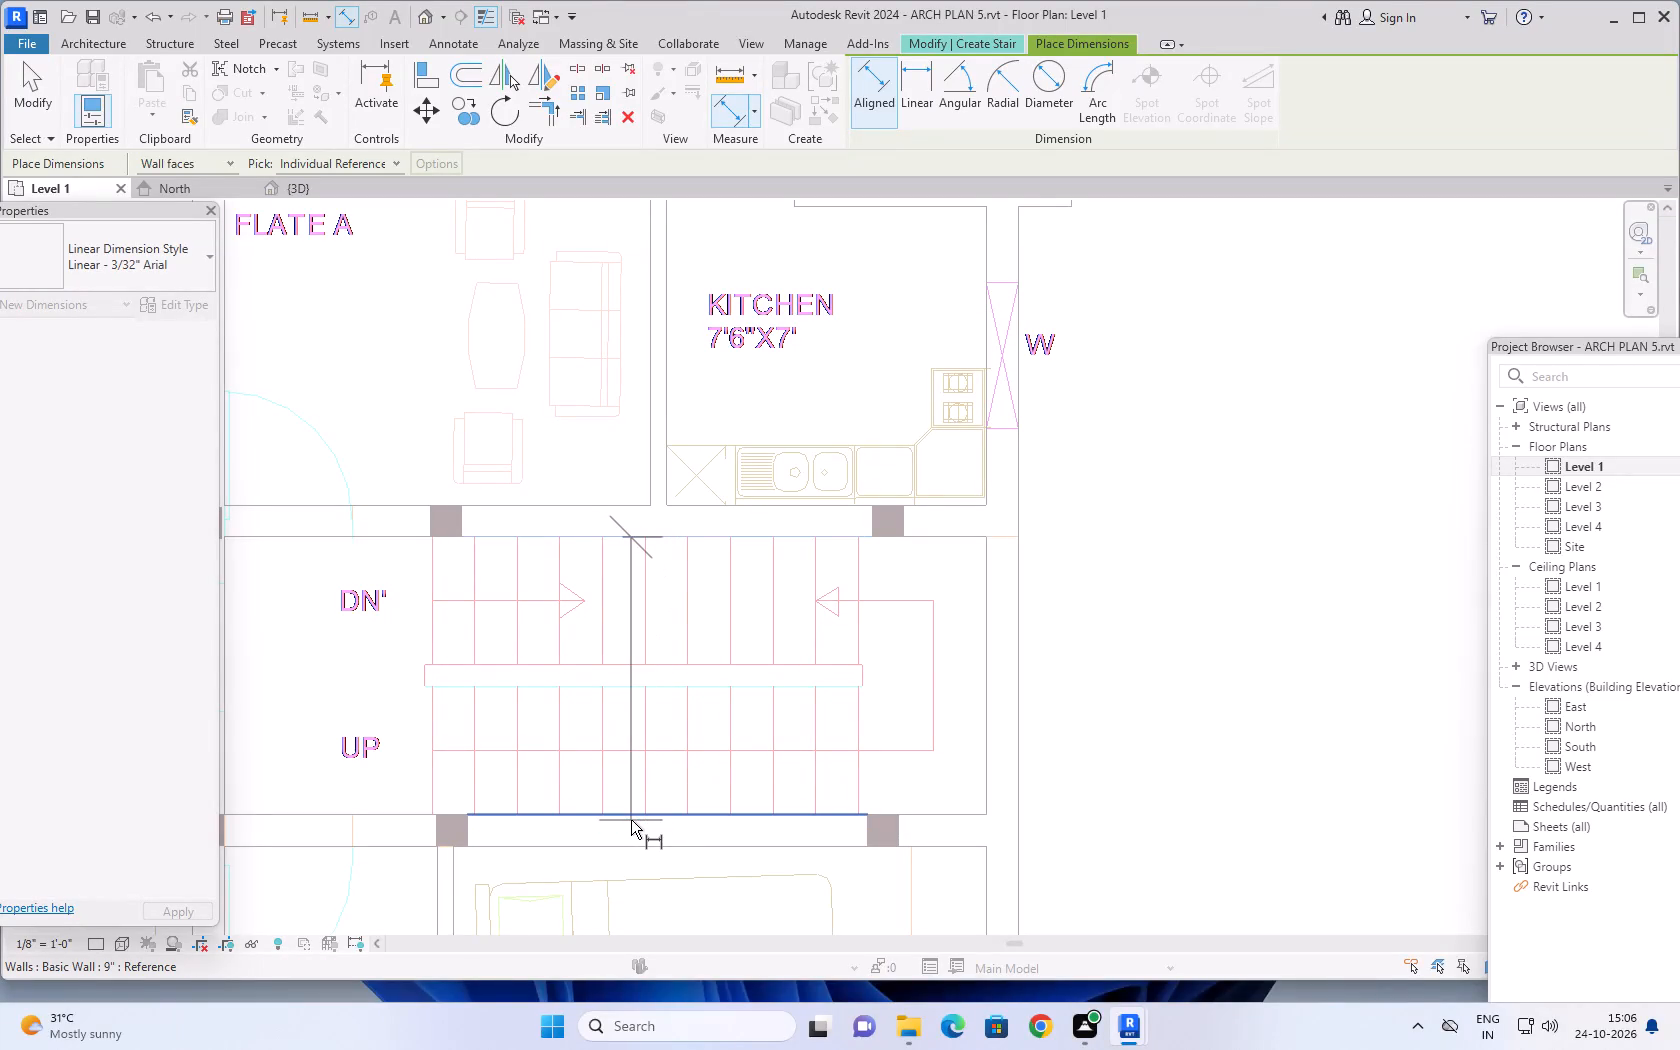
{"action": "key", "text": "Escape"}
Measure the stairwell's length from the outer end wall's inner face to the UP flight's first riser line.
{"action": "scroll", "coordinate": [1115, 734], "scroll_direction": "down", "scroll_amount": 2}
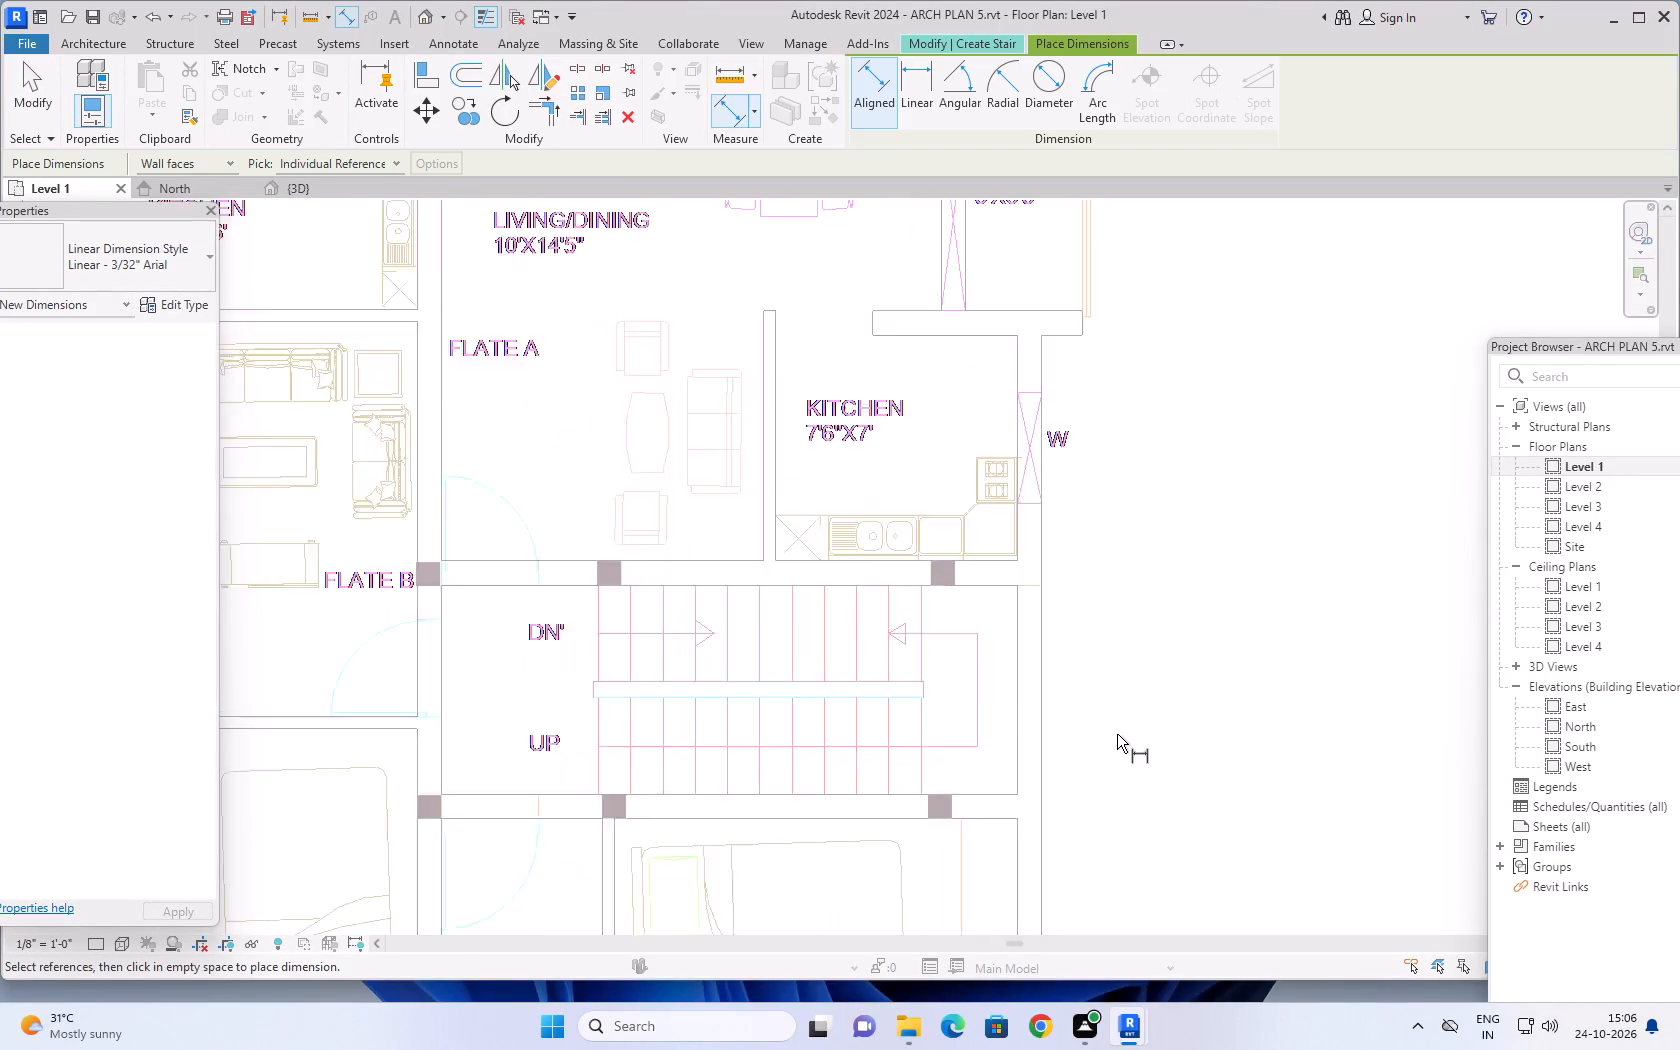
{"action": "scroll", "coordinate": [1117, 734], "scroll_direction": "down", "scroll_amount": 4}
{"action": "middle_click_drag", "start_coordinate": [1192, 708], "coordinate": [1123, 723]}
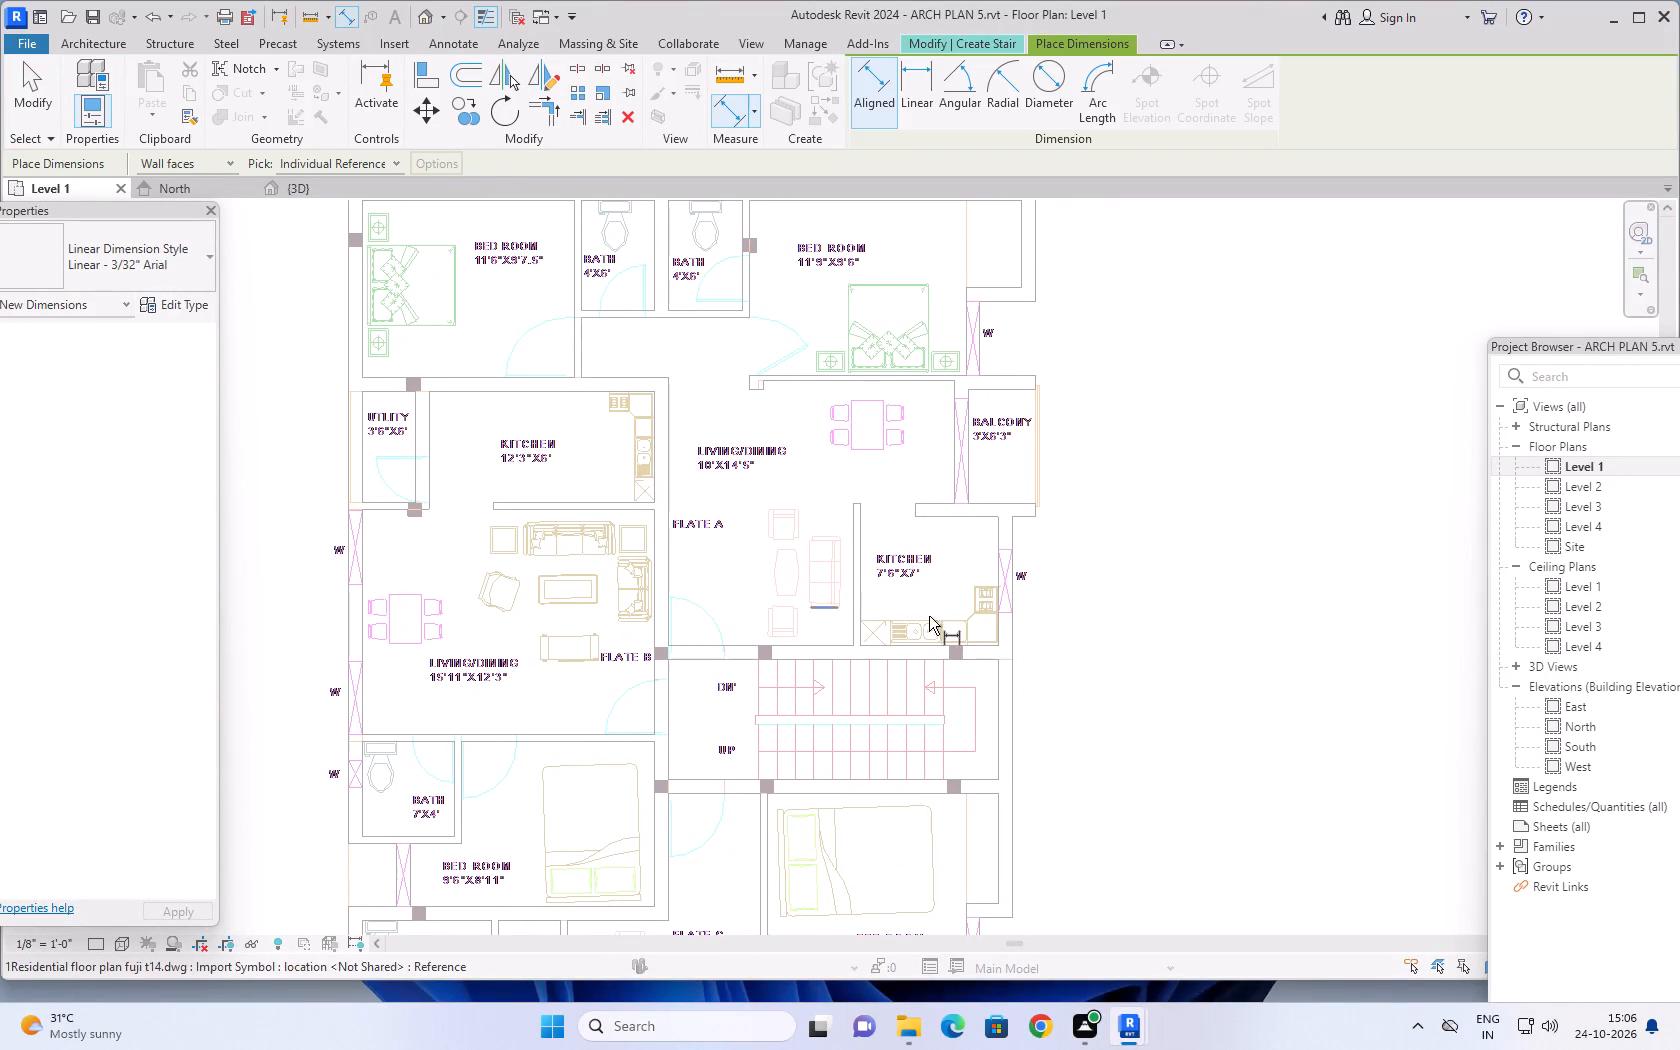
{"action": "left_click", "coordinate": [994, 730]}
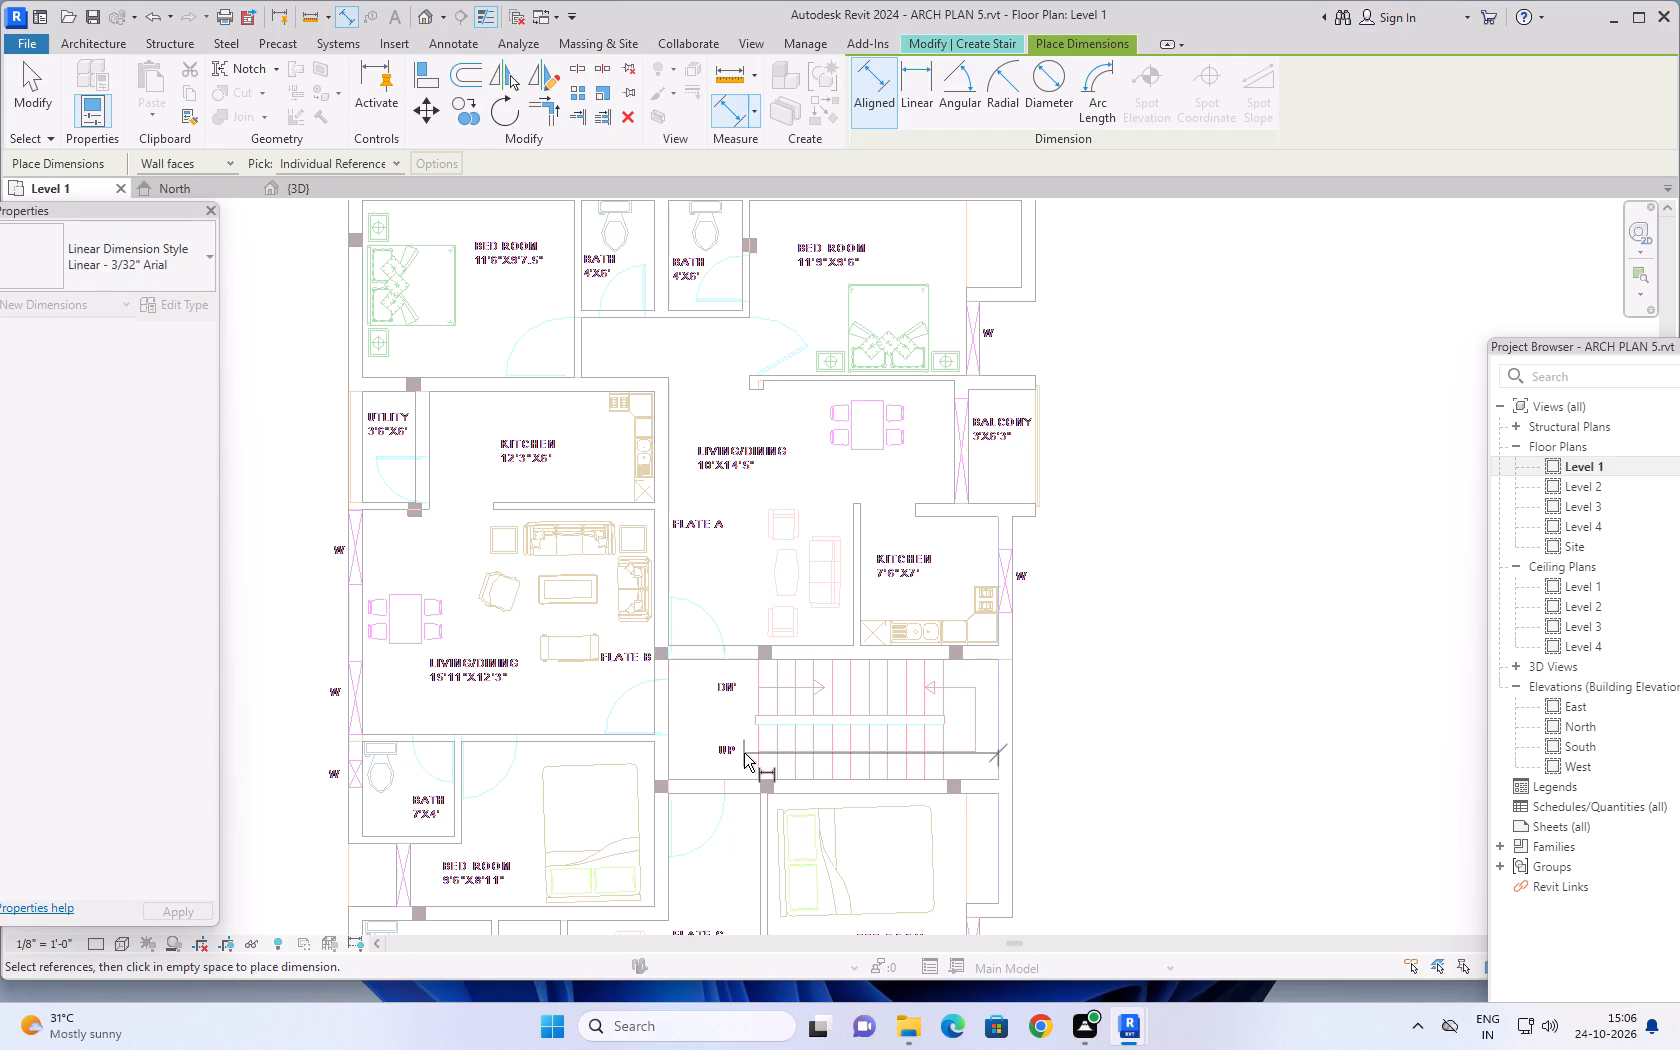
{"action": "scroll", "coordinate": [744, 752], "scroll_direction": "up", "scroll_amount": 8}
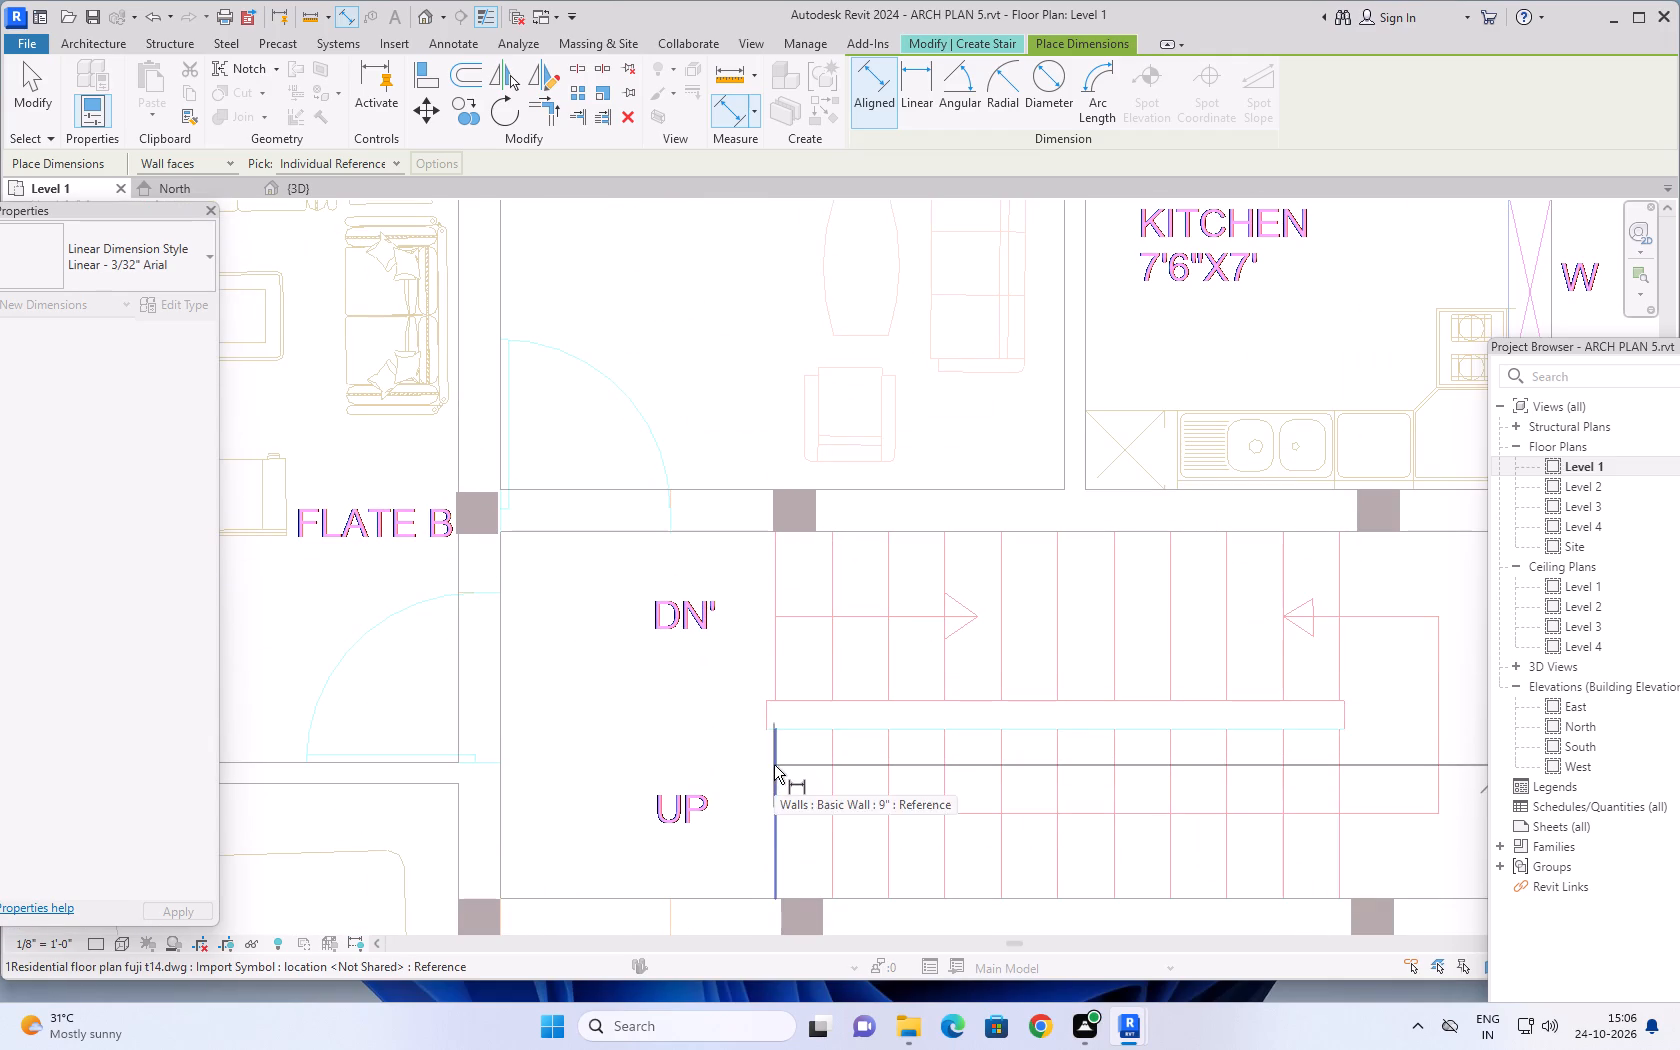
{"action": "left_click", "coordinate": [774, 765]}
{"action": "key", "text": "Escape"}
{"action": "key", "text": "Escape"}
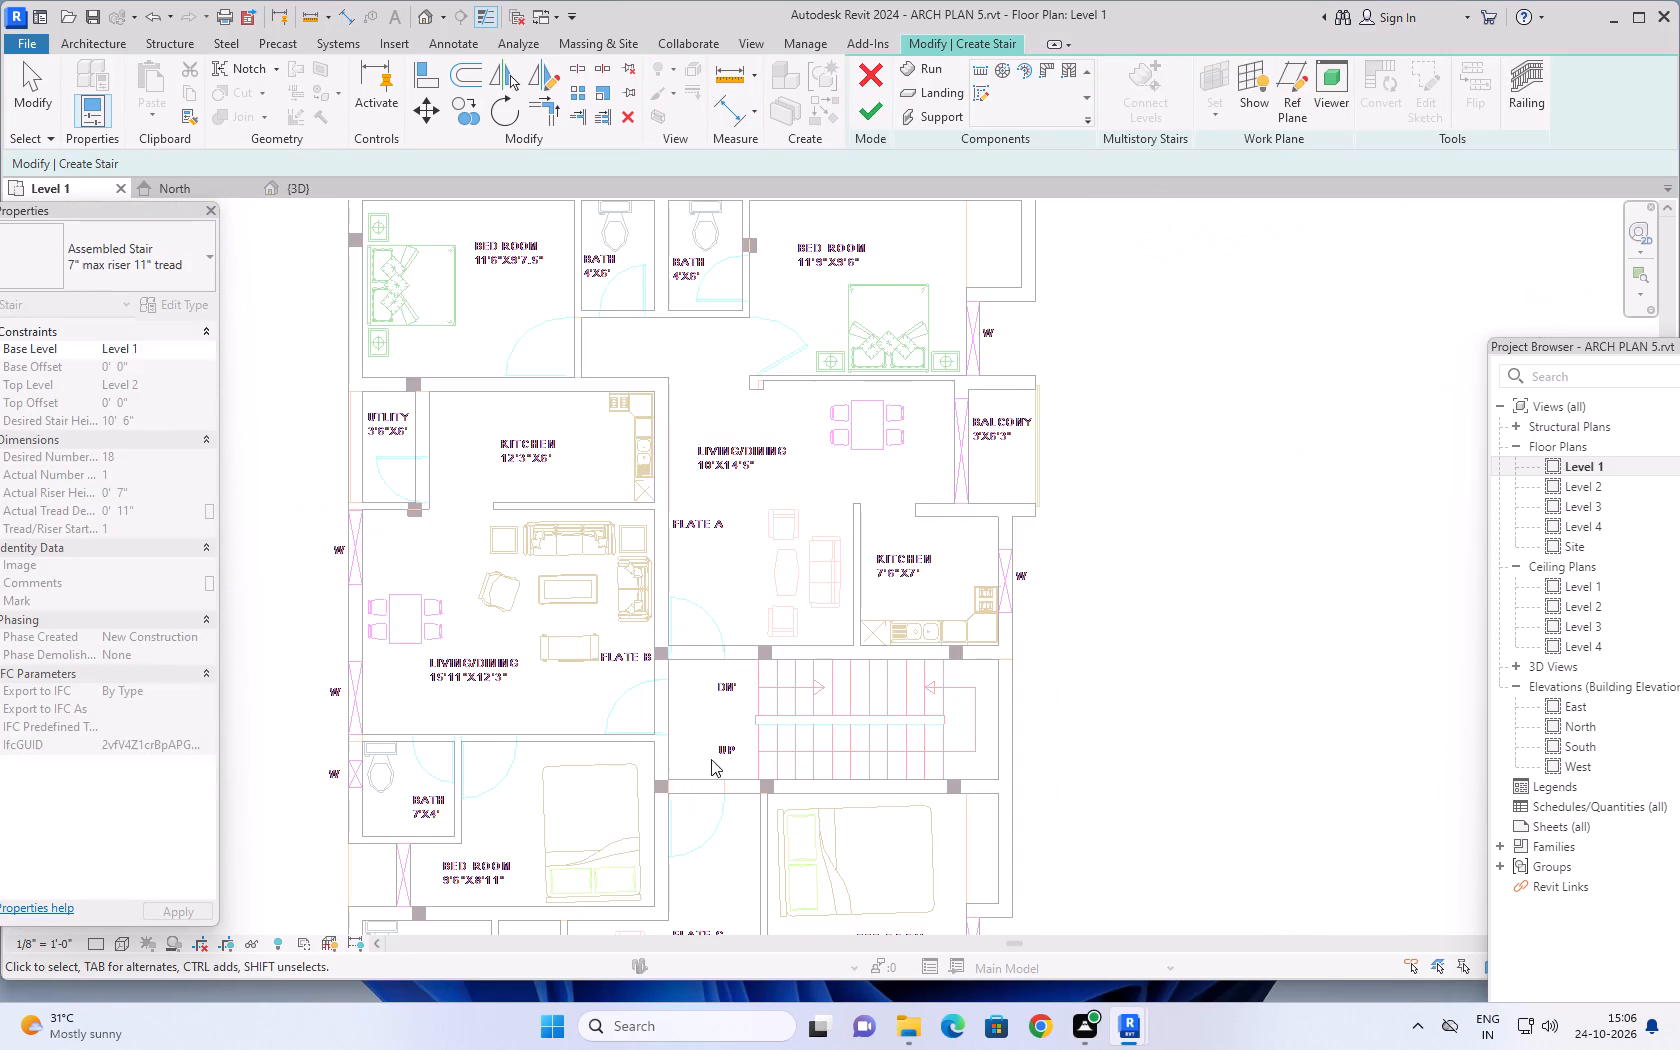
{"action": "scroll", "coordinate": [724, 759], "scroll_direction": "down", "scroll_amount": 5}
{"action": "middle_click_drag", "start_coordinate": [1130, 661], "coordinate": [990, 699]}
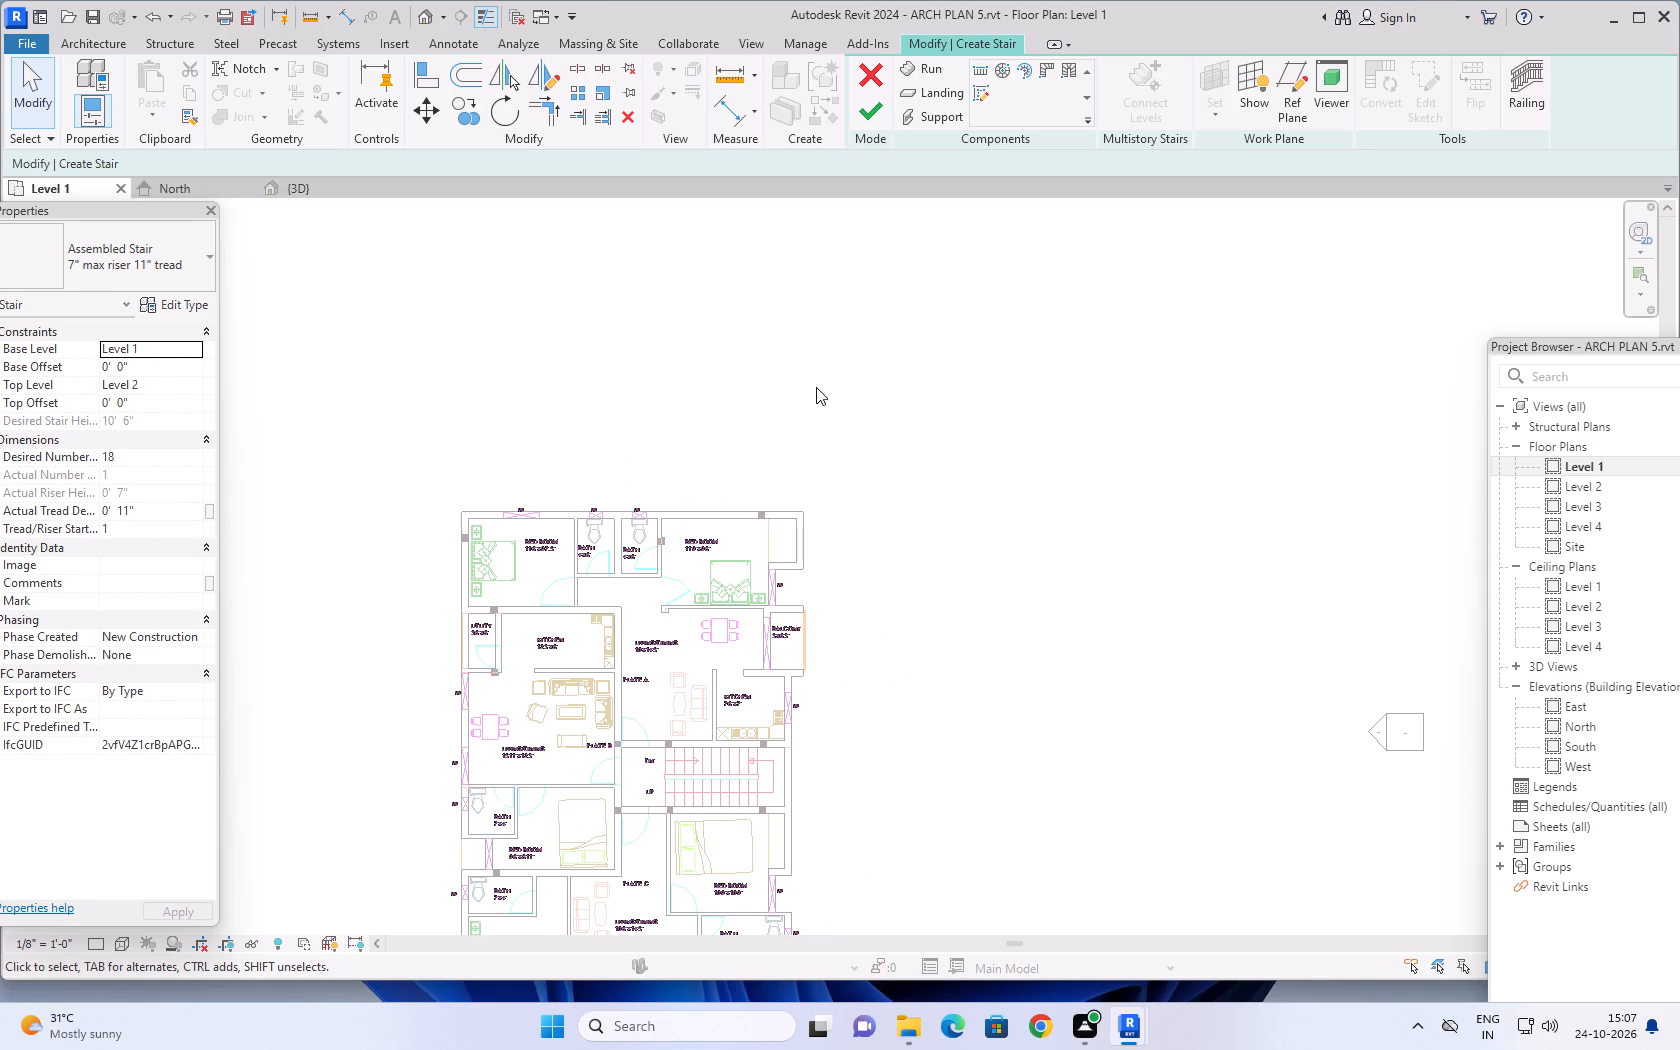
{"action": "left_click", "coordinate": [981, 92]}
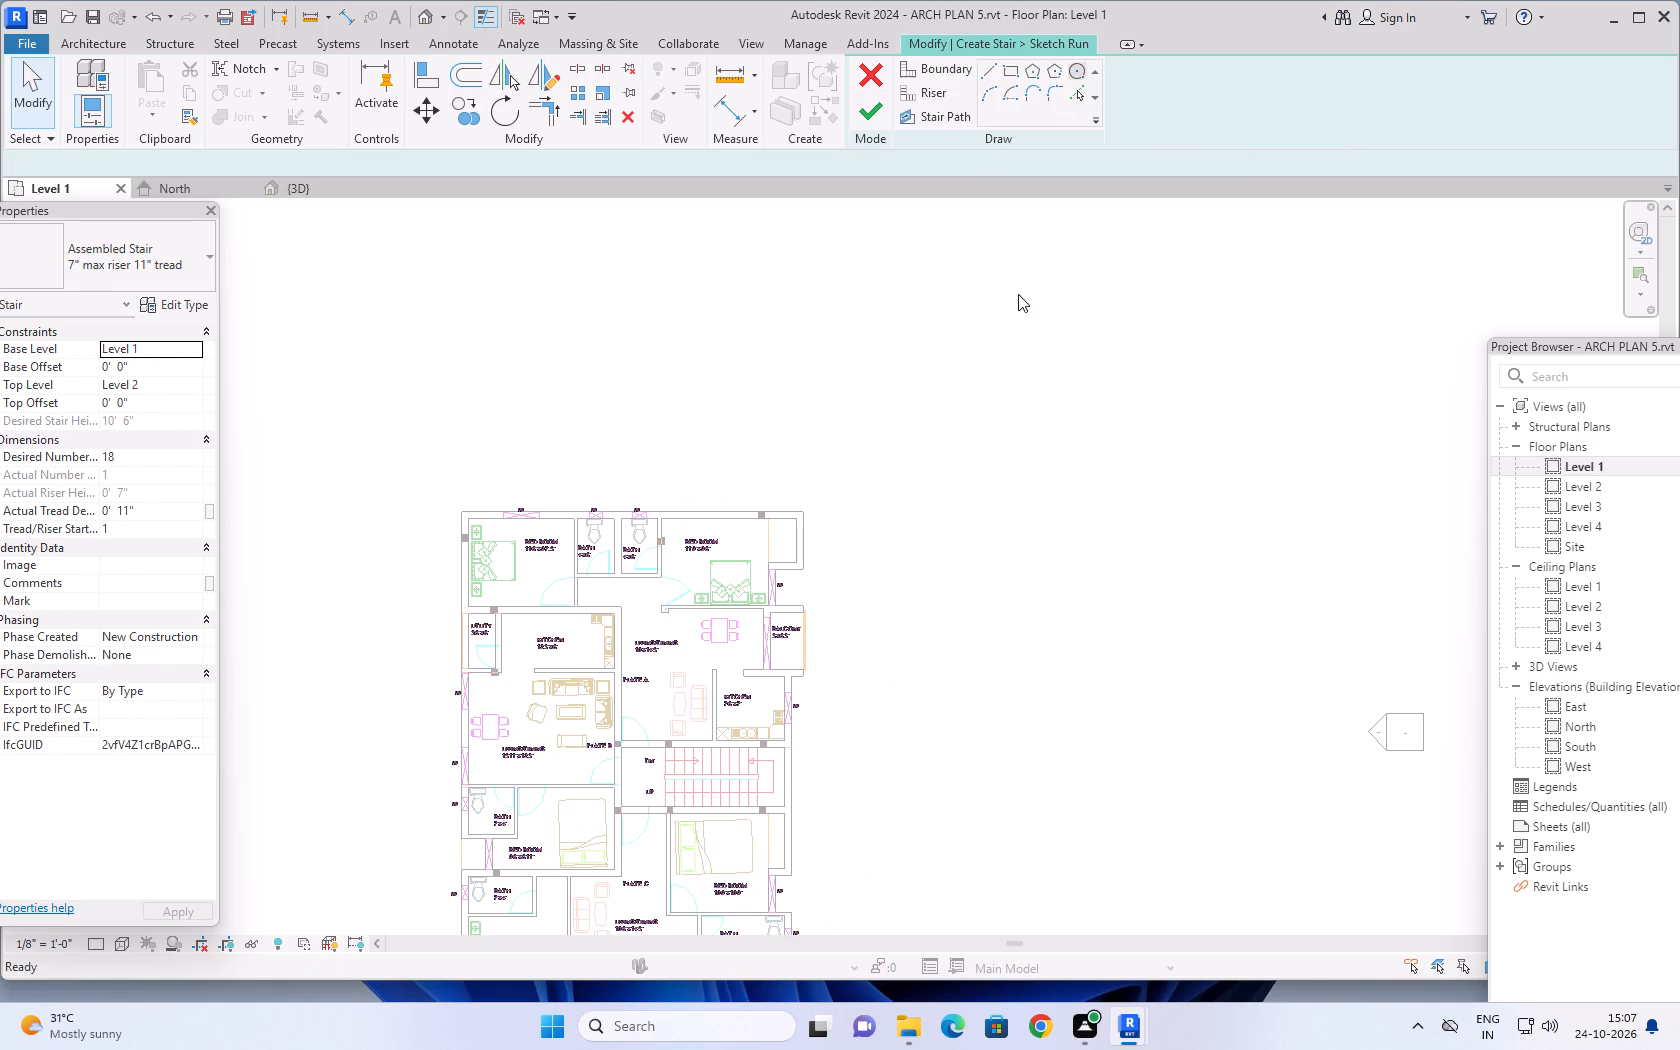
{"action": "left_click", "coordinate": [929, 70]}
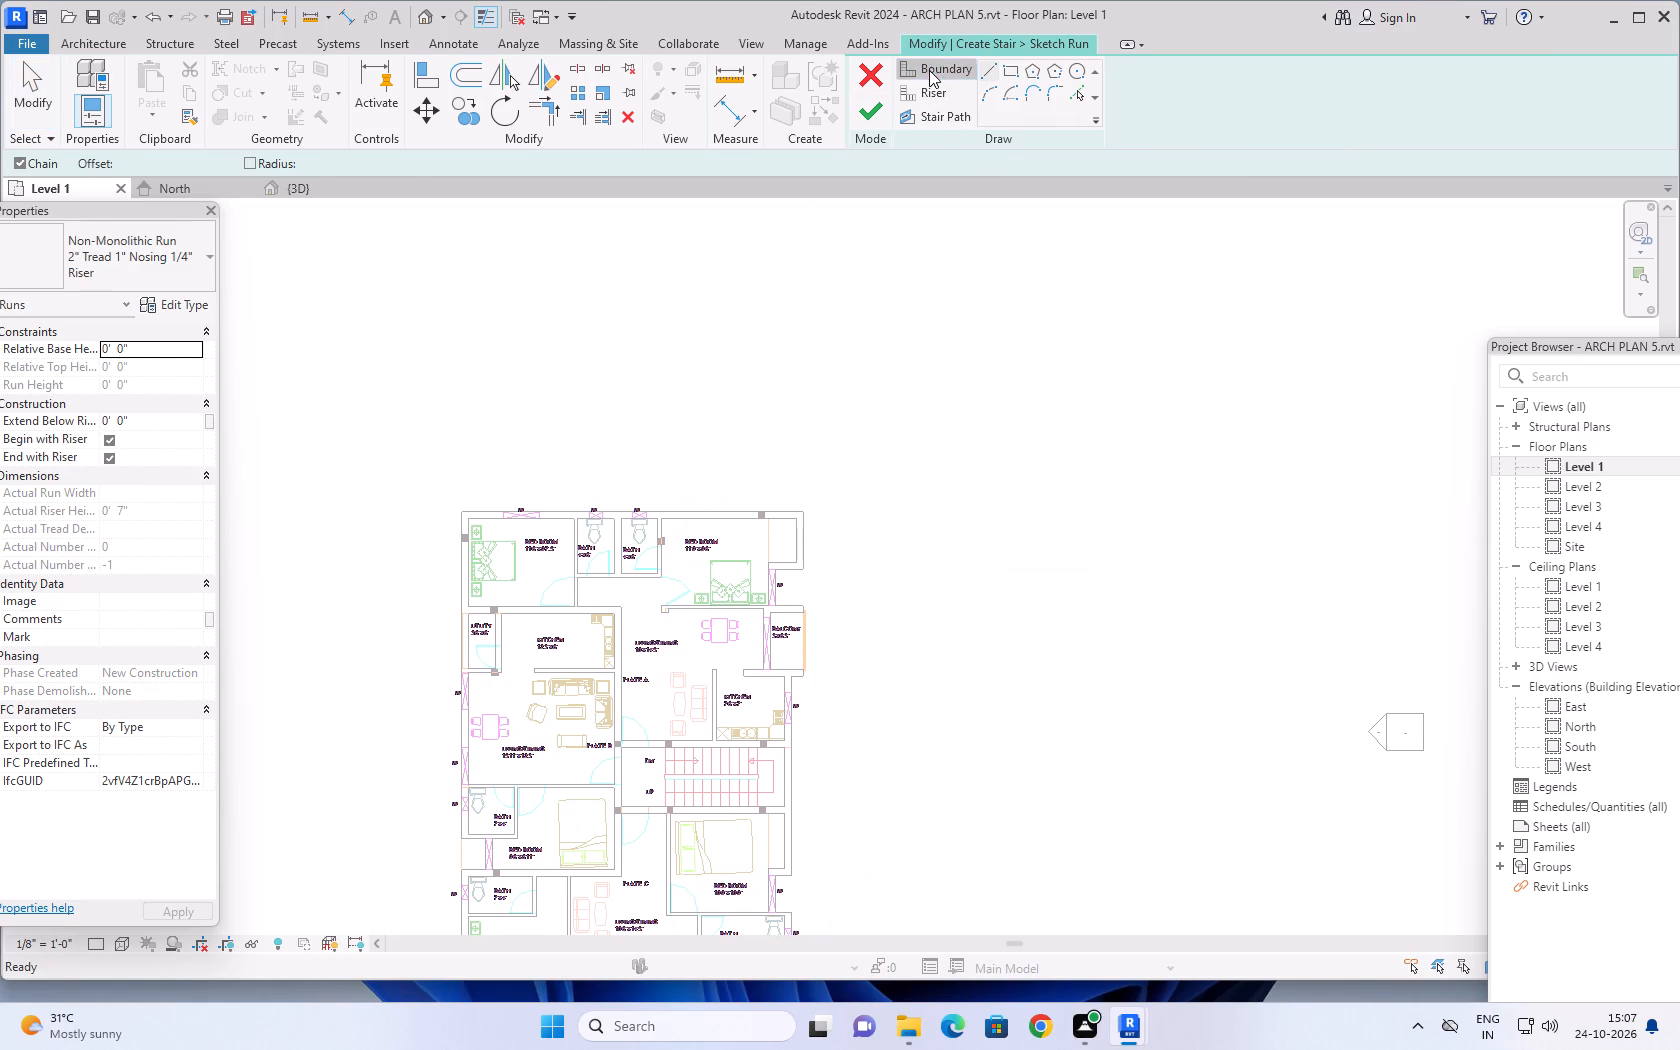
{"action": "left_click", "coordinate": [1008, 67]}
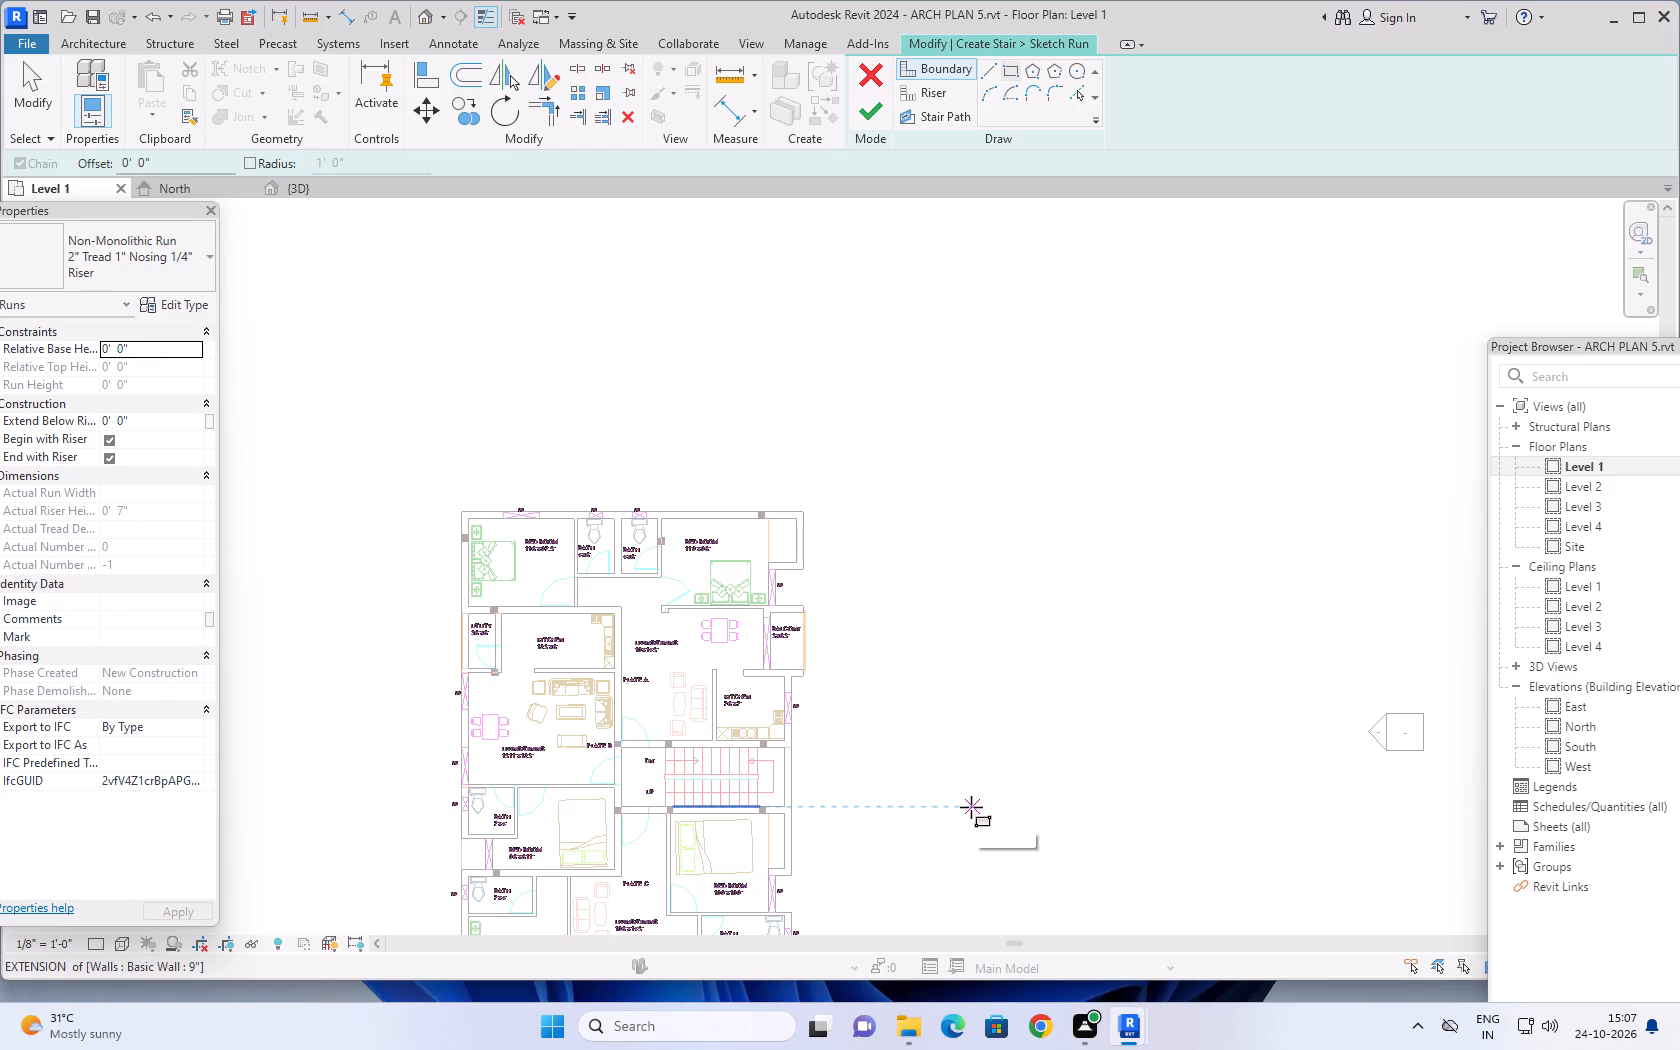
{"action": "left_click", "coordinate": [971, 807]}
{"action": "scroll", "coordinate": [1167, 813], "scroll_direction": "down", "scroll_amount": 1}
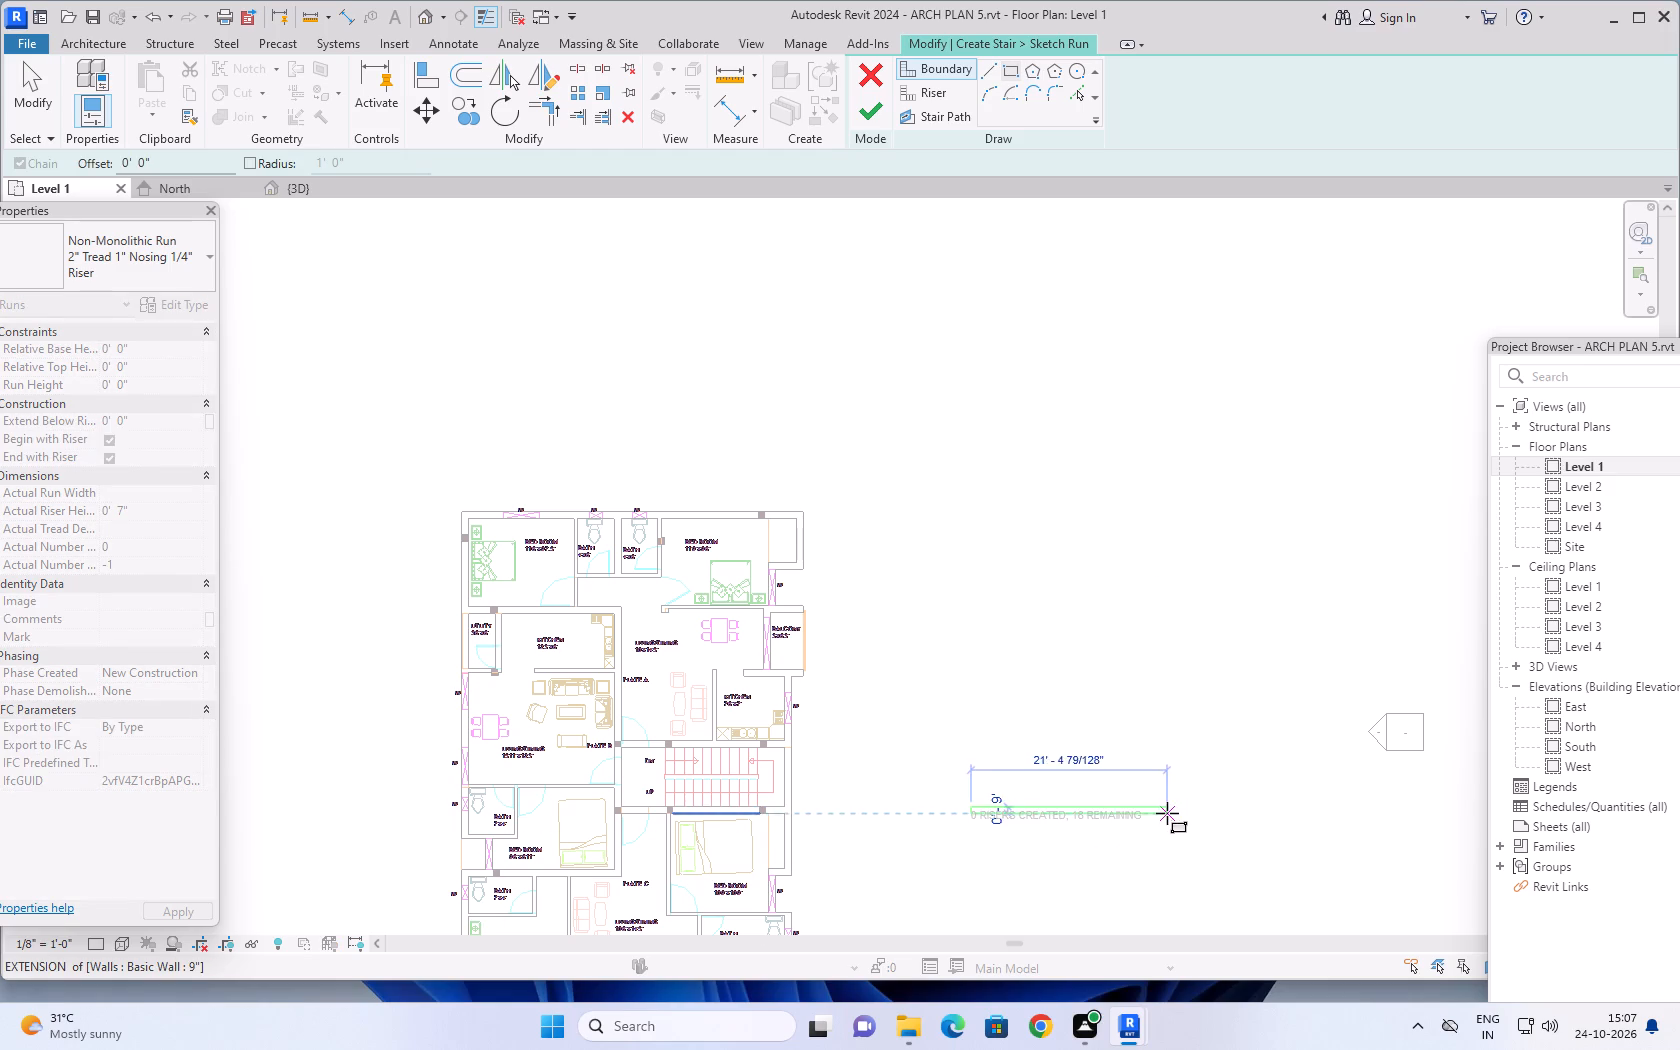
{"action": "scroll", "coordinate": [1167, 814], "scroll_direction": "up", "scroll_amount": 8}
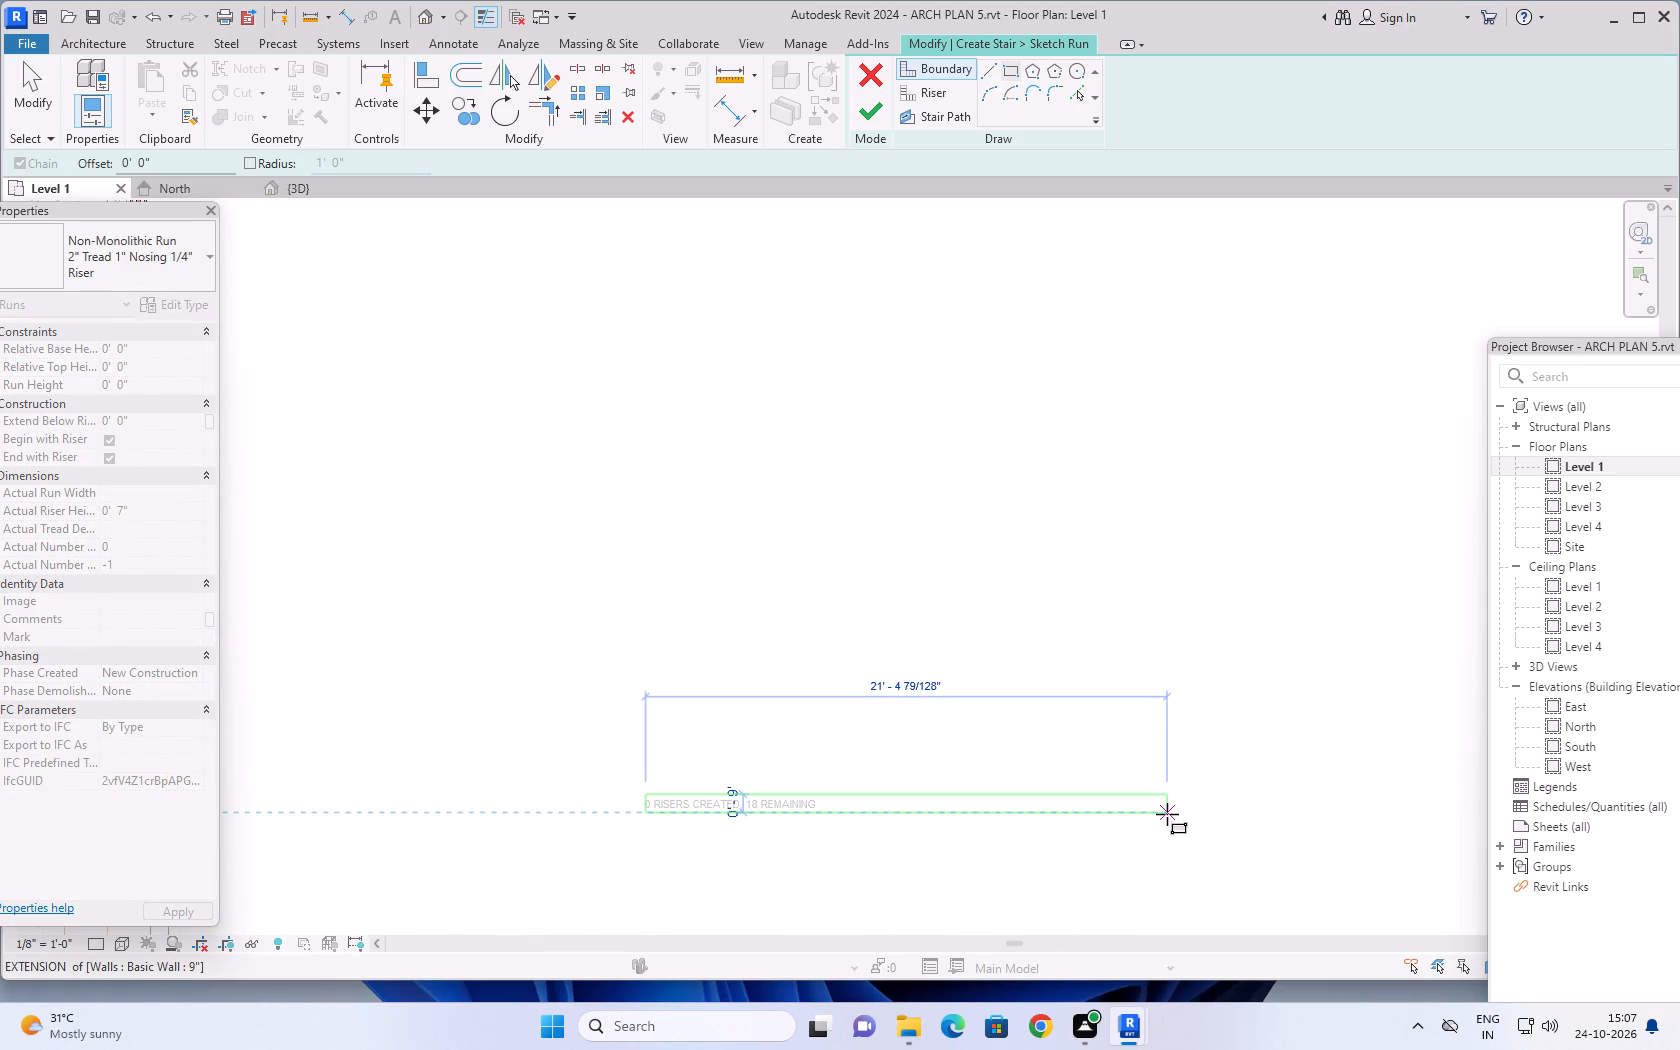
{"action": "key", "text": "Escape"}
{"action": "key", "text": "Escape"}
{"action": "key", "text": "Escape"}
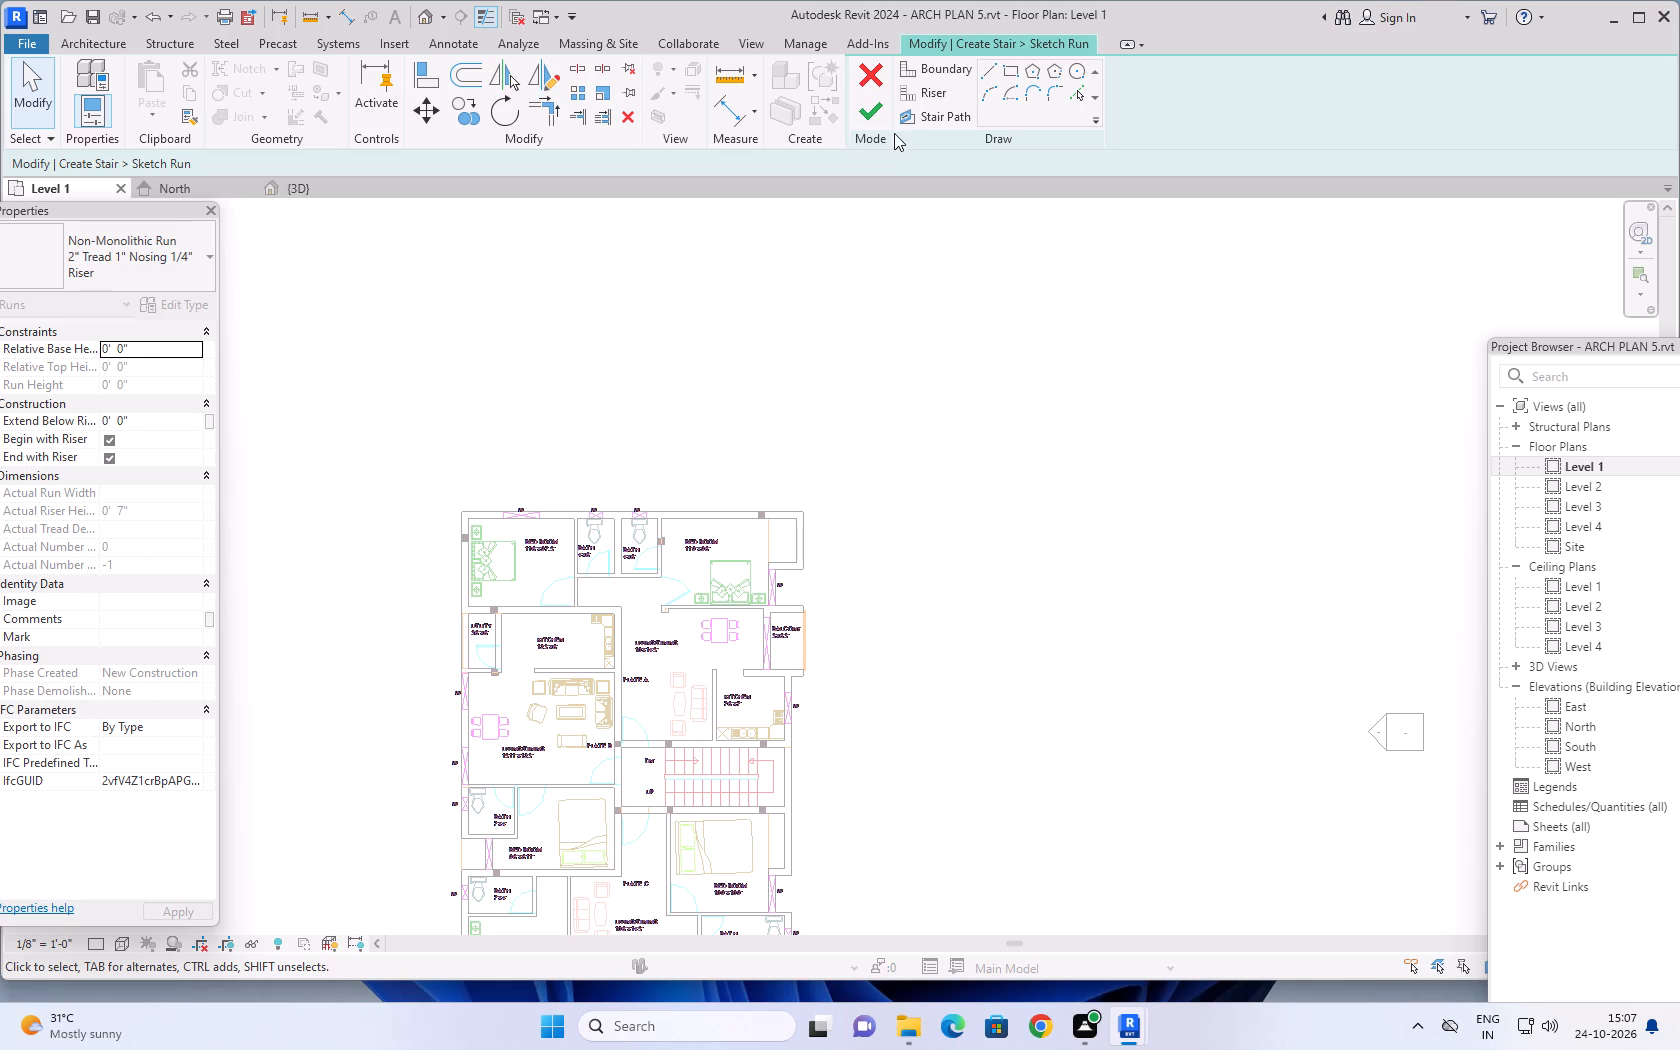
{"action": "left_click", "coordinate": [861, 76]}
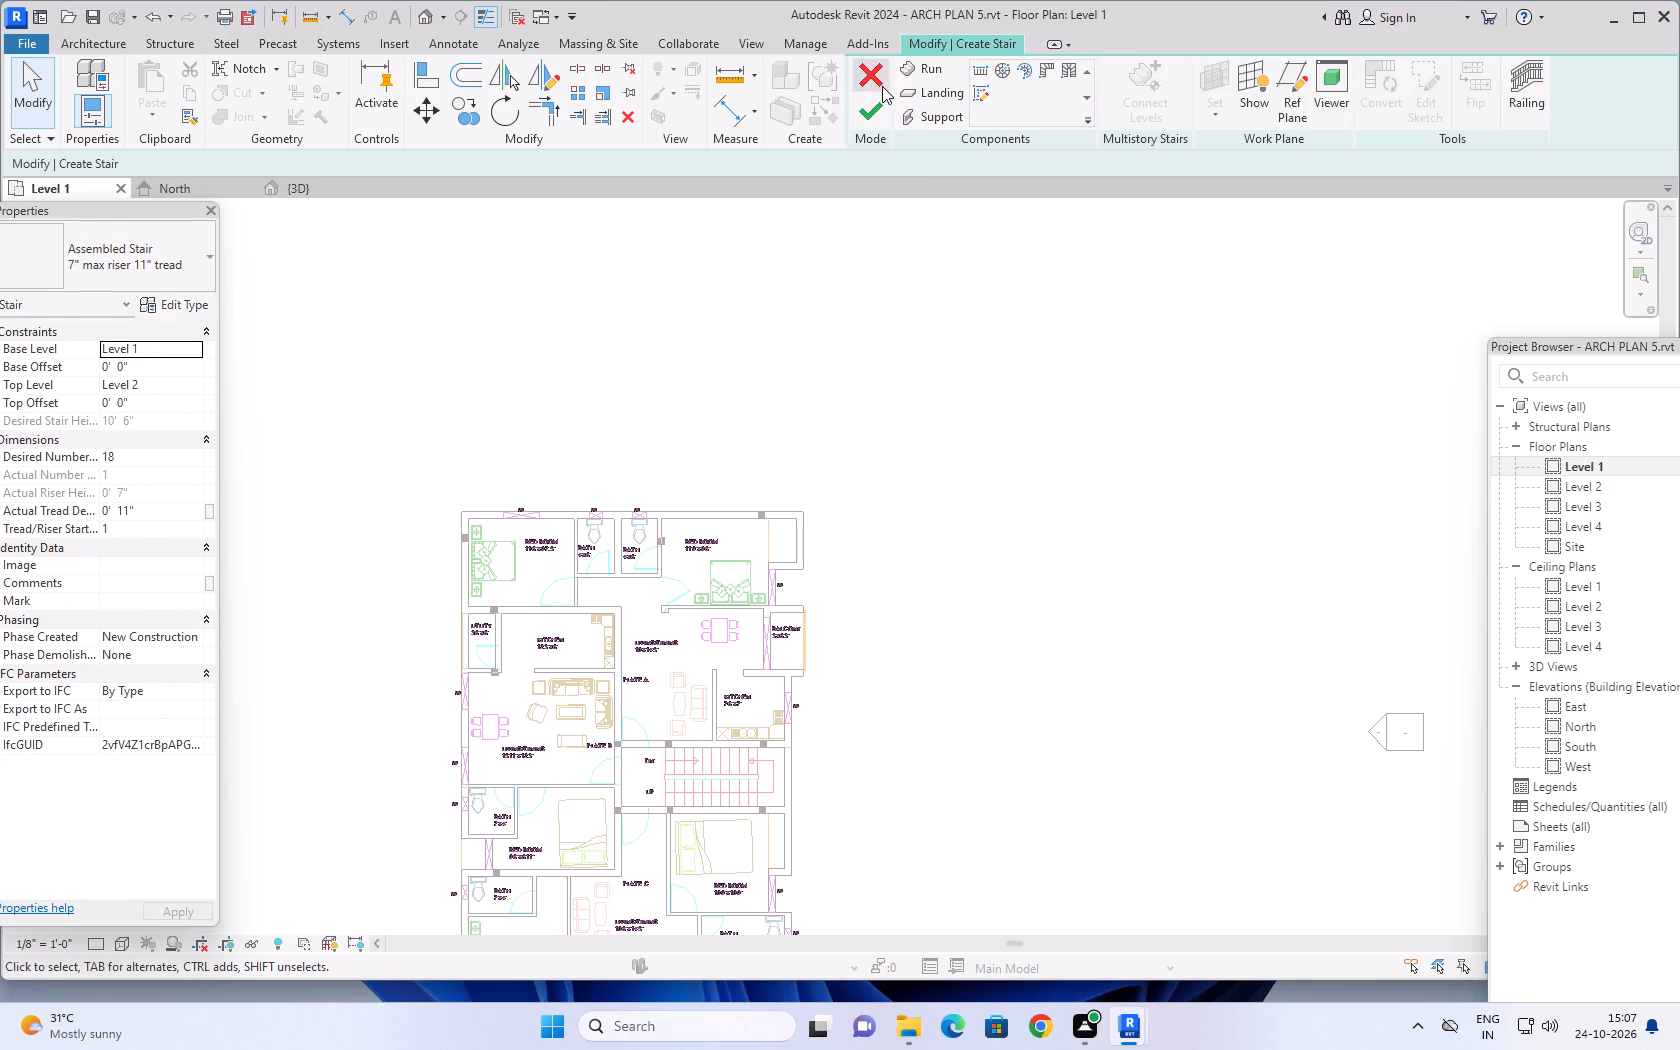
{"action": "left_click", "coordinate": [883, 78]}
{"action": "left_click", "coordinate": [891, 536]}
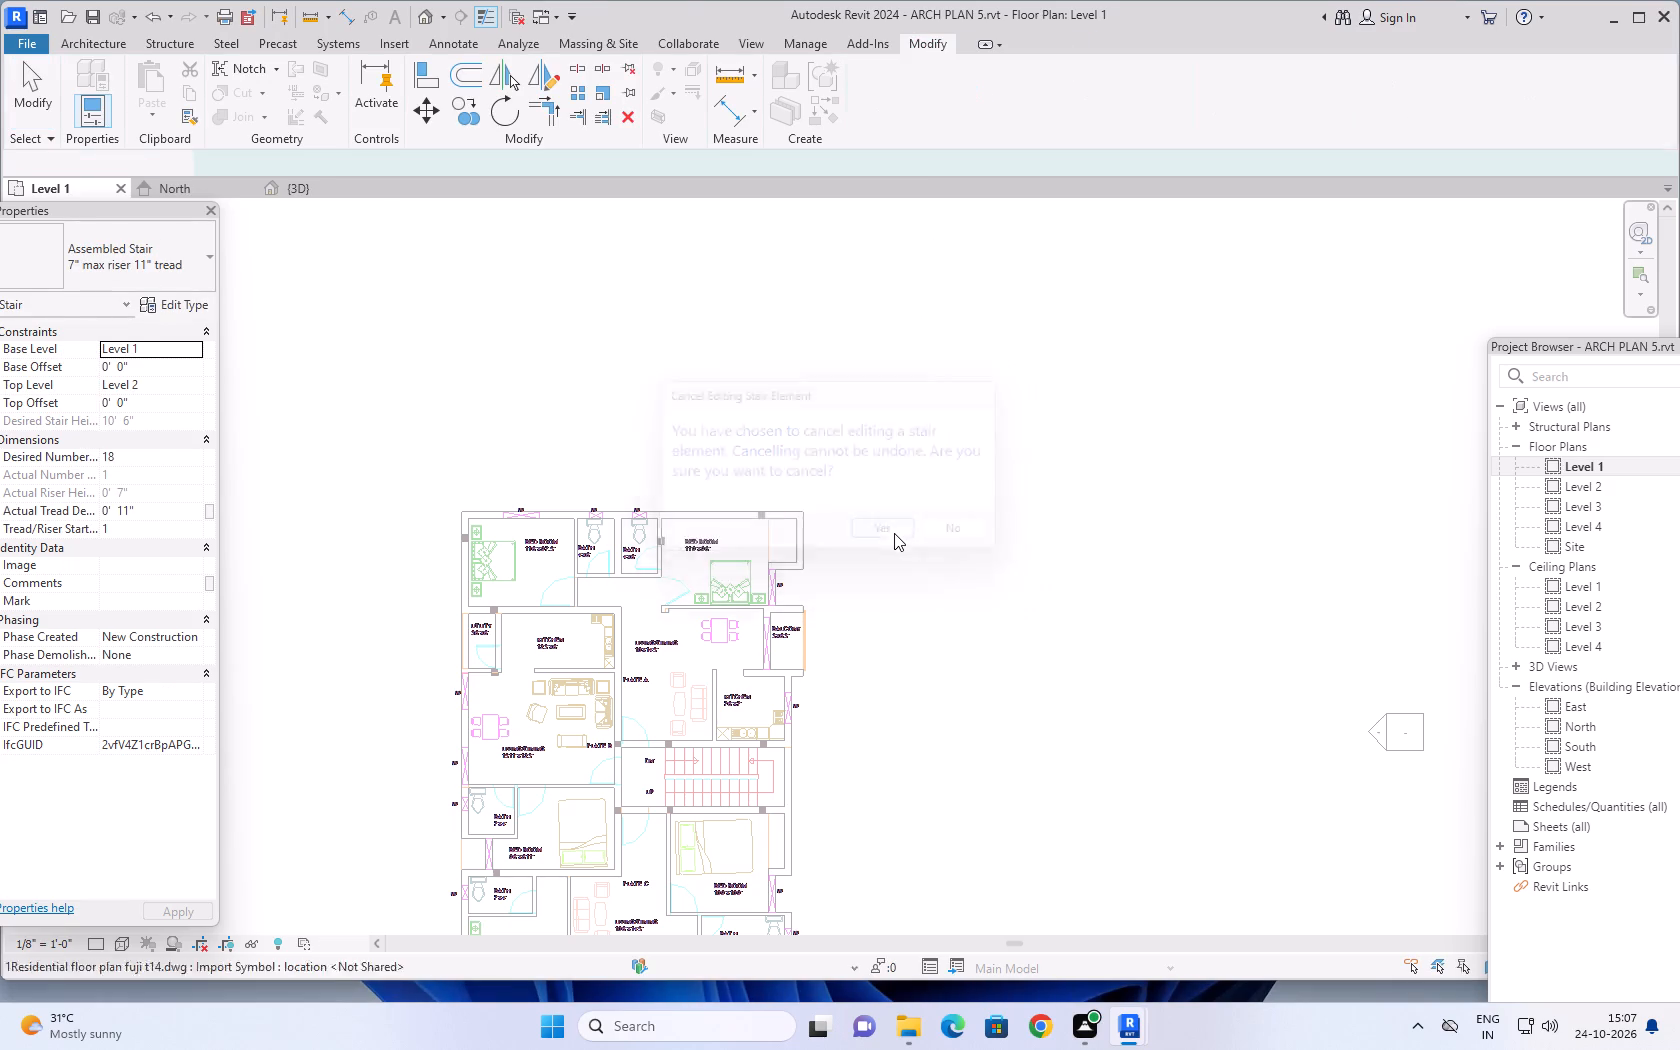
Start a new stair with a sketched run and draw a three-sided boundary beside the plan, with 13' long sides and a 6'6" closed end.
{"action": "scroll", "coordinate": [1025, 564], "scroll_direction": "down", "scroll_amount": 2}
{"action": "scroll", "coordinate": [1200, 586], "scroll_direction": "down", "scroll_amount": 3}
{"action": "middle_click_drag", "start_coordinate": [1162, 575], "coordinate": [625, 666]}
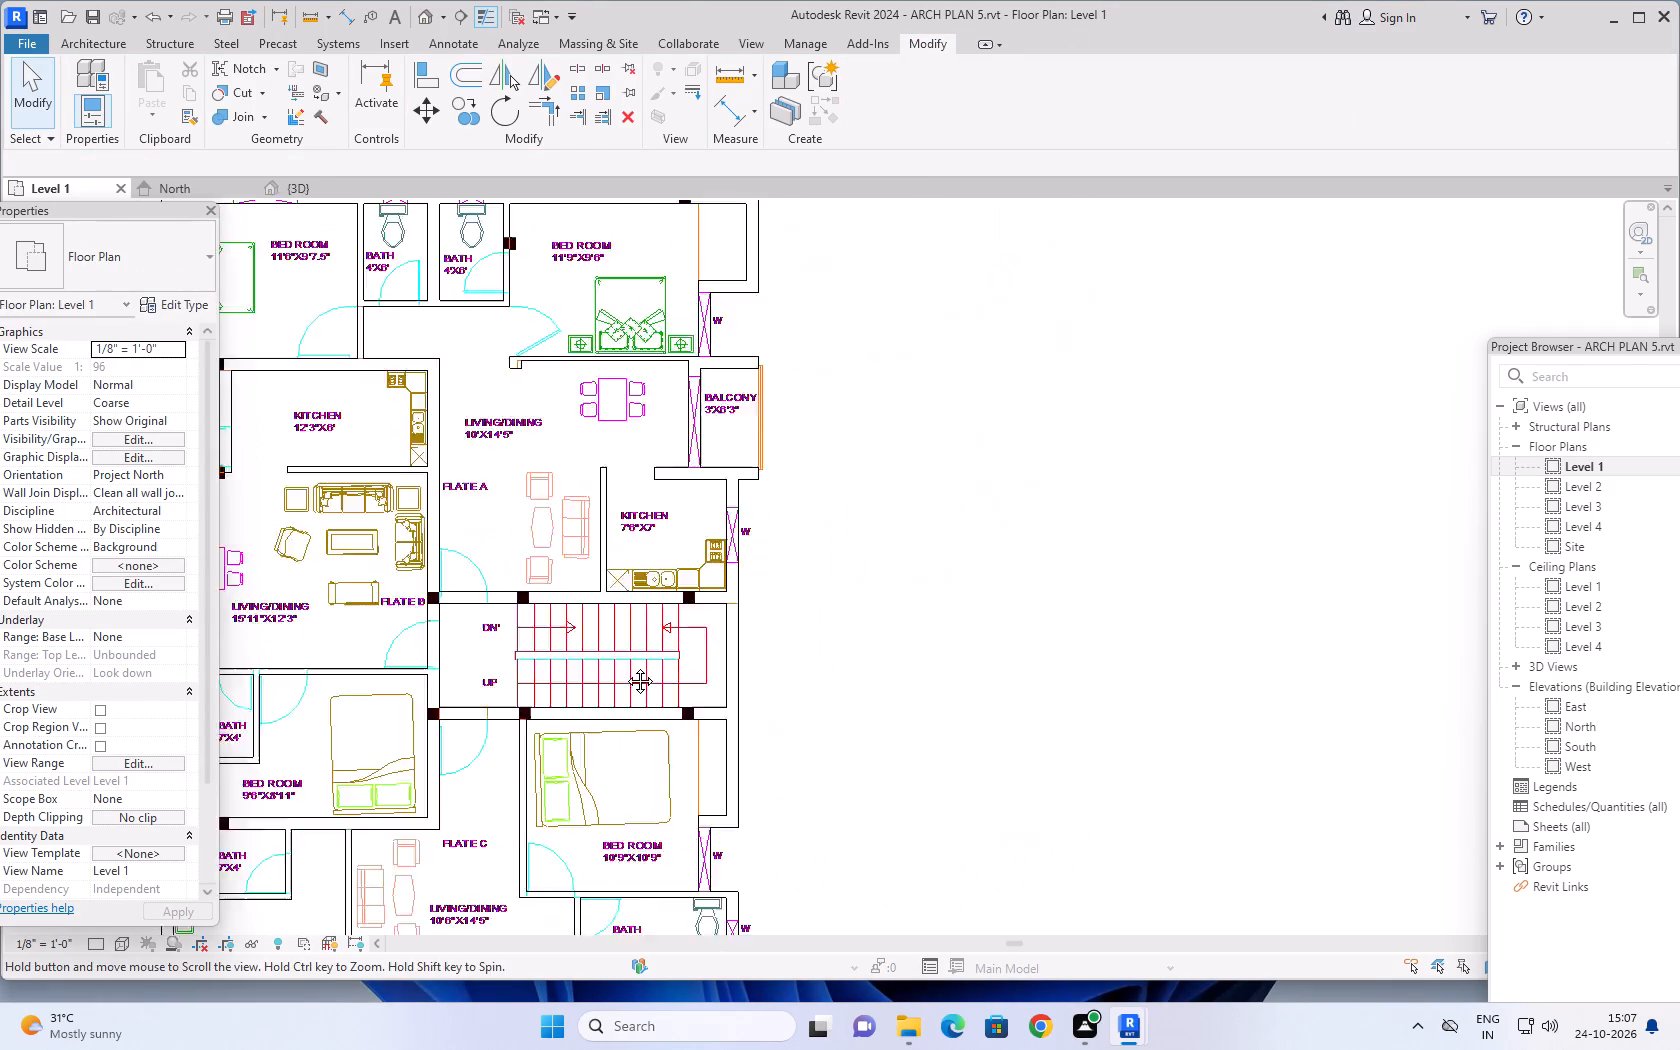
{"action": "middle_click_drag", "start_coordinate": [625, 666], "coordinate": [586, 666]}
{"action": "left_click", "coordinate": [86, 45]}
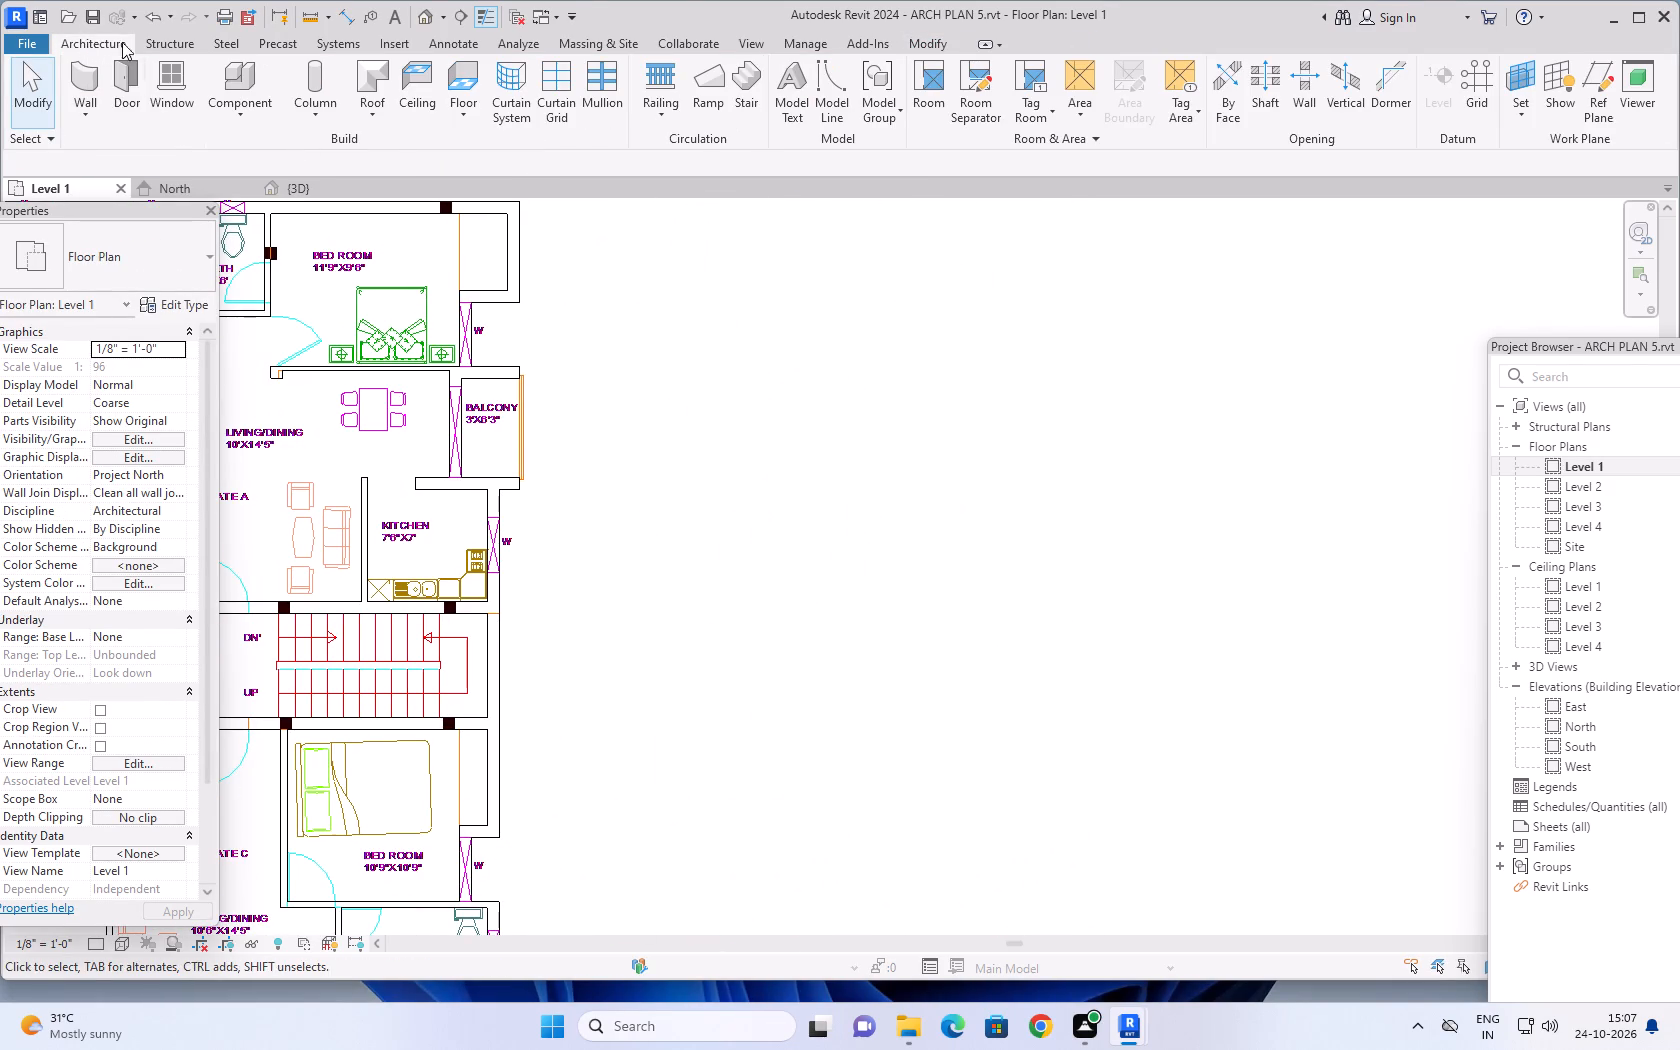
{"action": "left_click", "coordinate": [747, 76]}
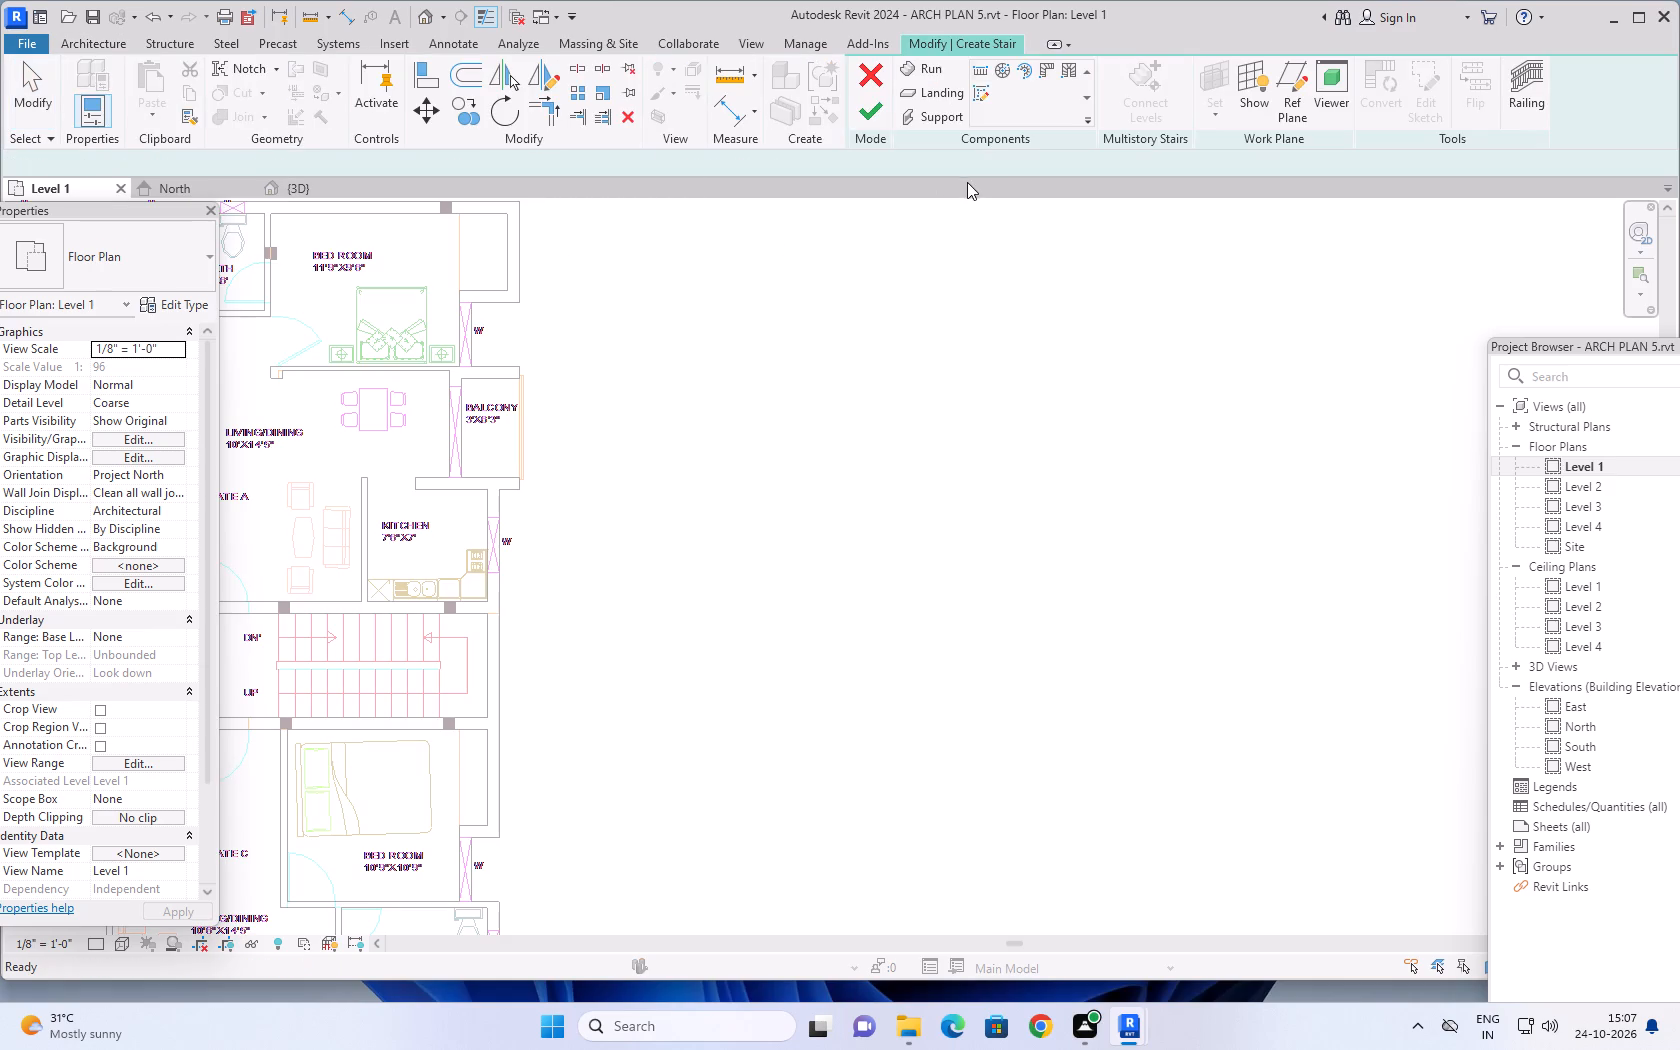
{"action": "left_click", "coordinate": [976, 88]}
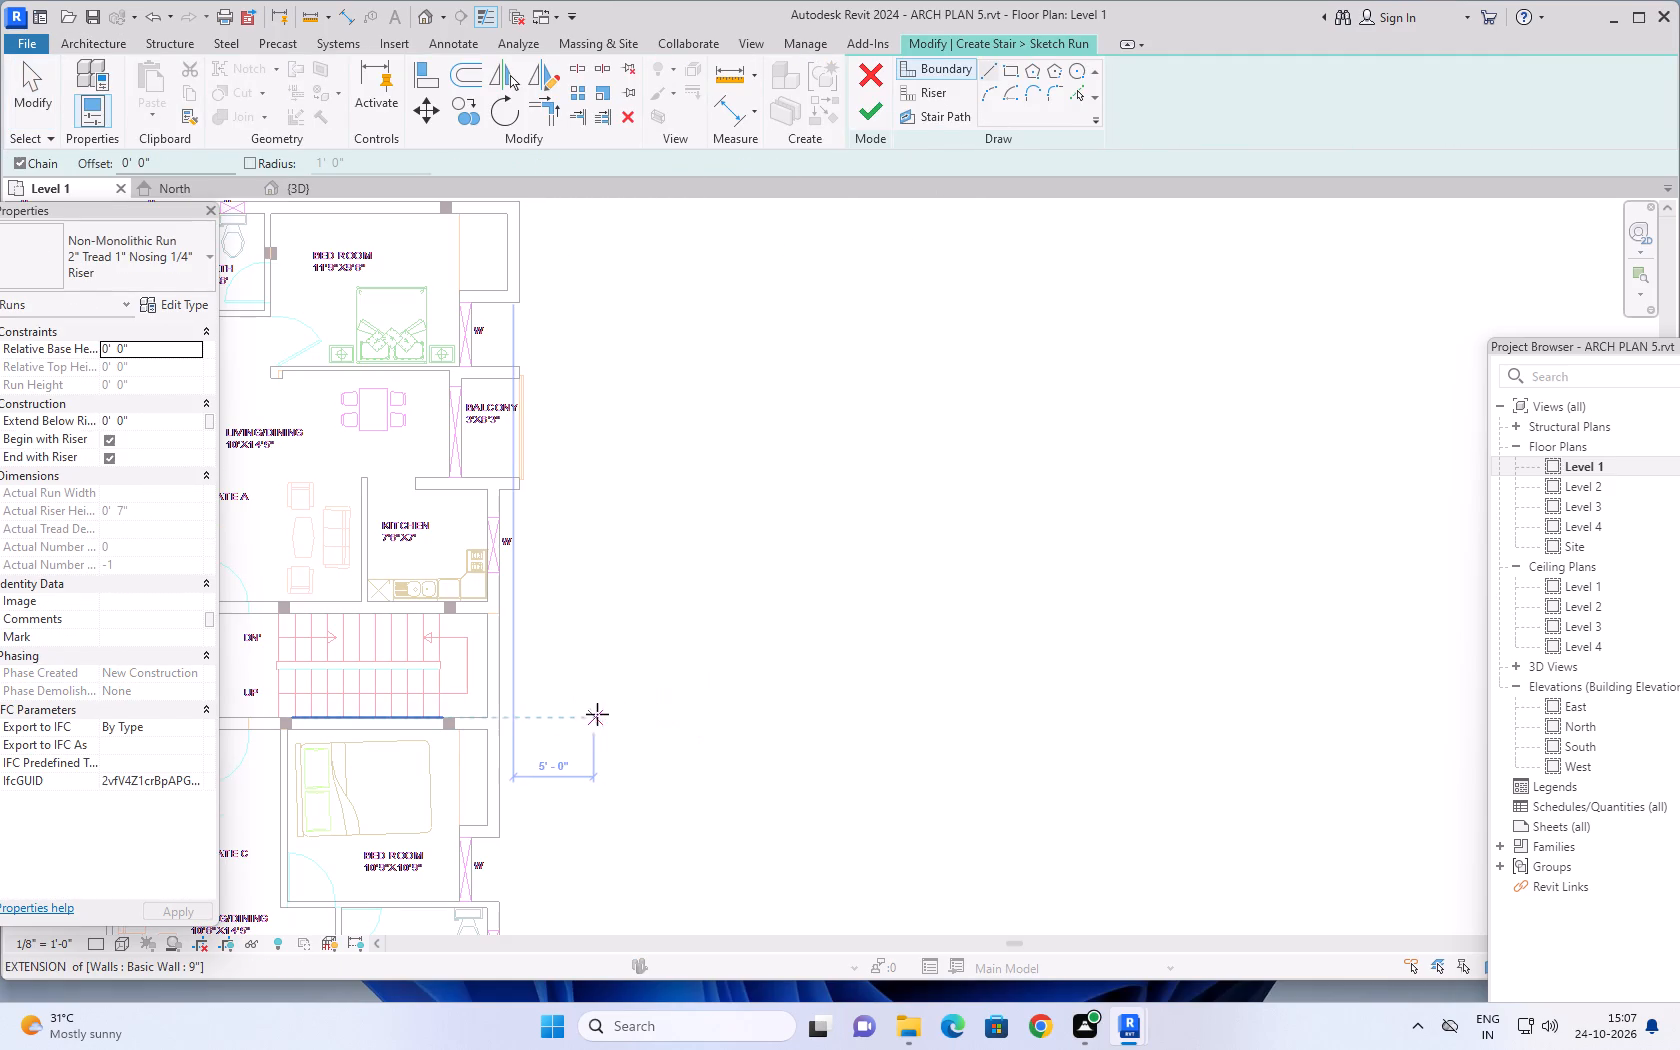
{"action": "left_click", "coordinate": [622, 714]}
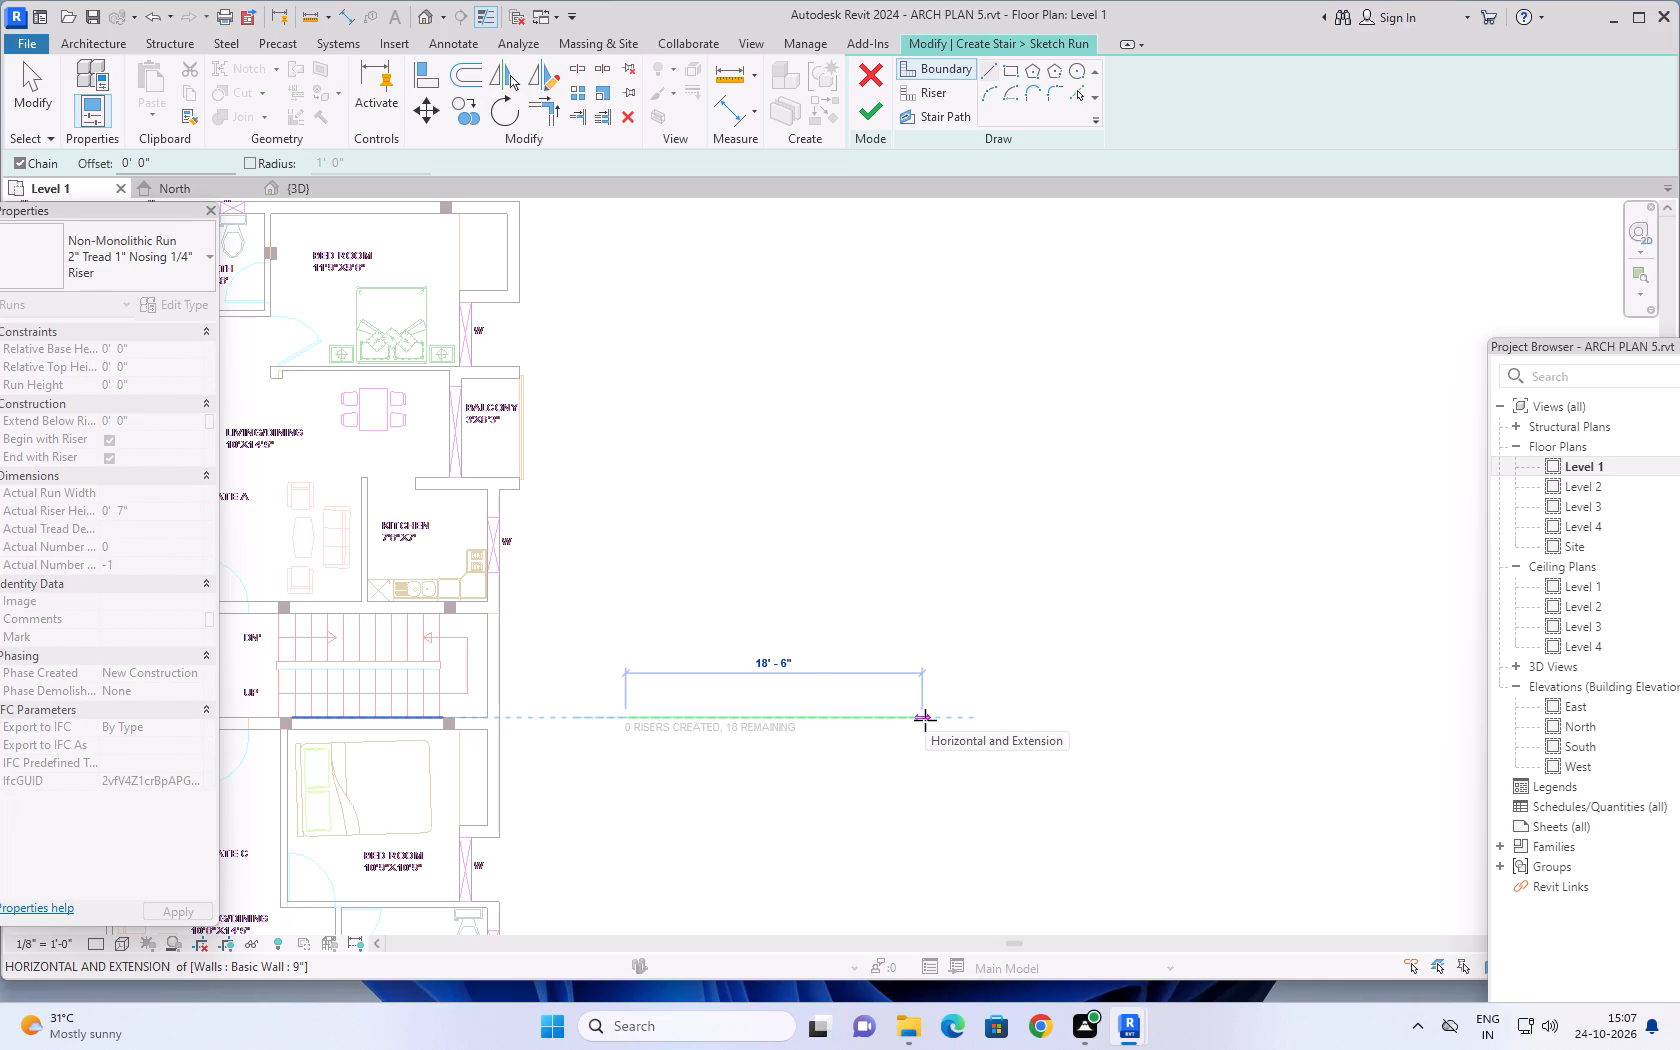
{"action": "type", "text": "13"}
{"action": "key", "text": "apostrophe"}
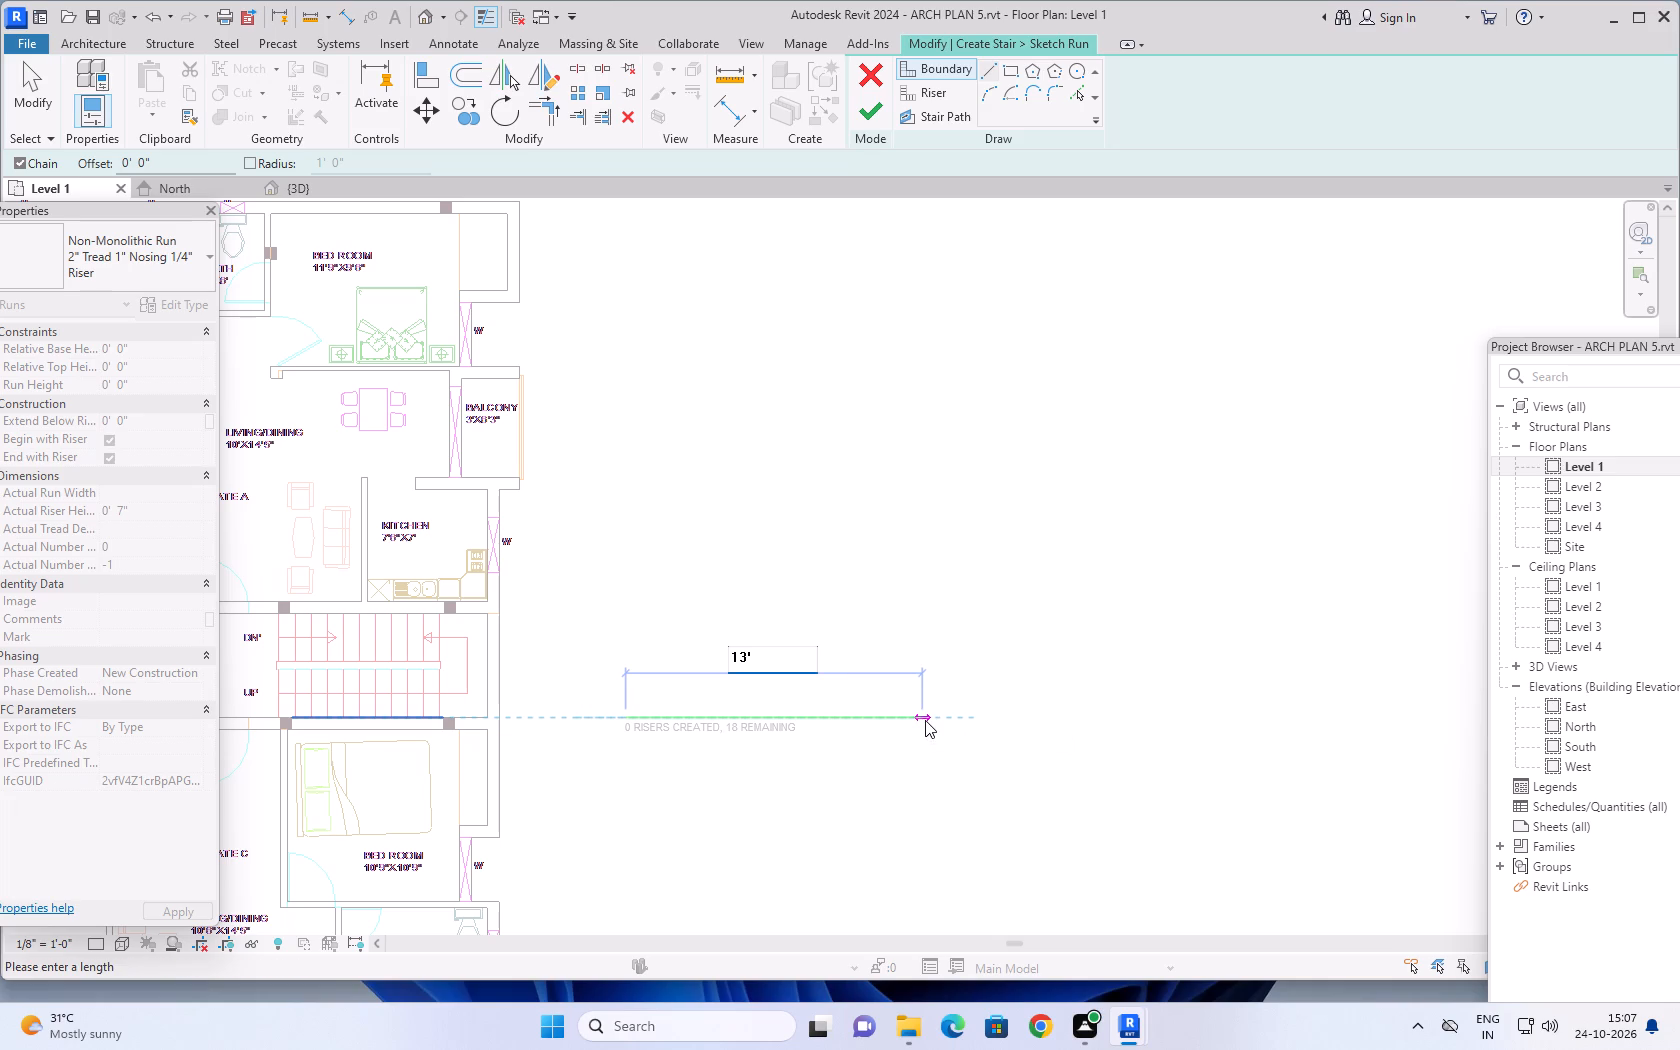
{"action": "key", "text": "Return"}
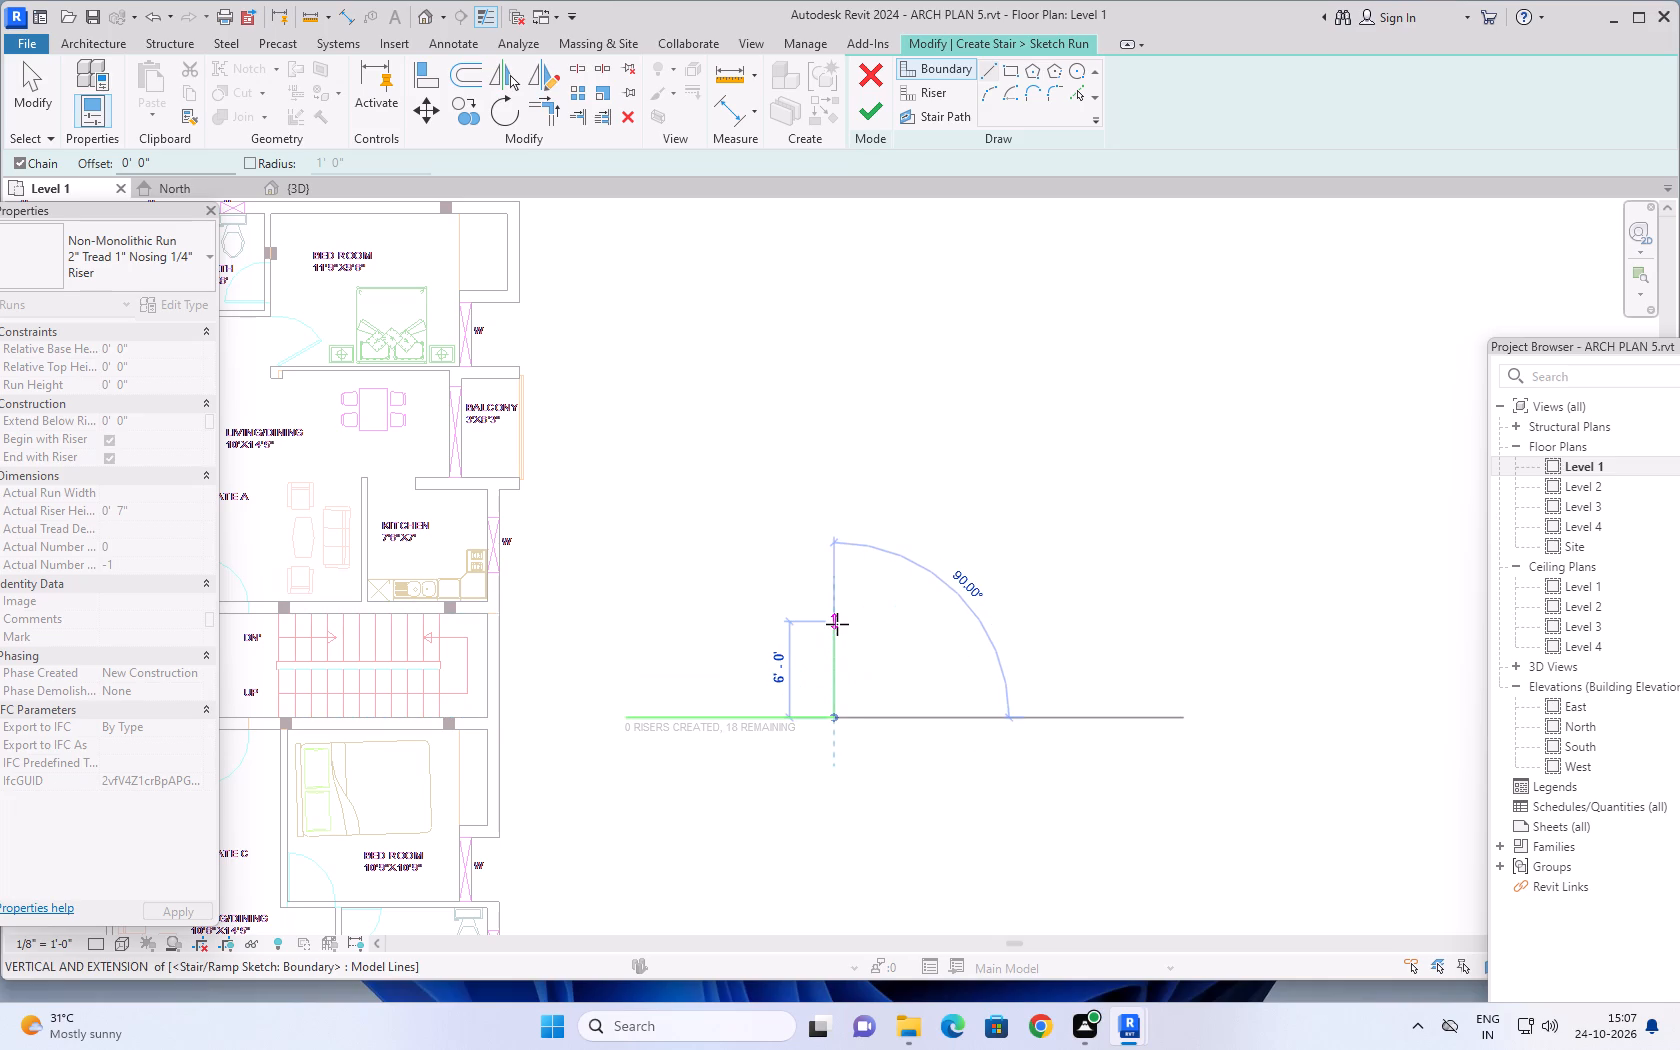
{"action": "key", "text": "6"}
{"action": "type", "text": "'6\""}
{"action": "key", "text": "Return"}
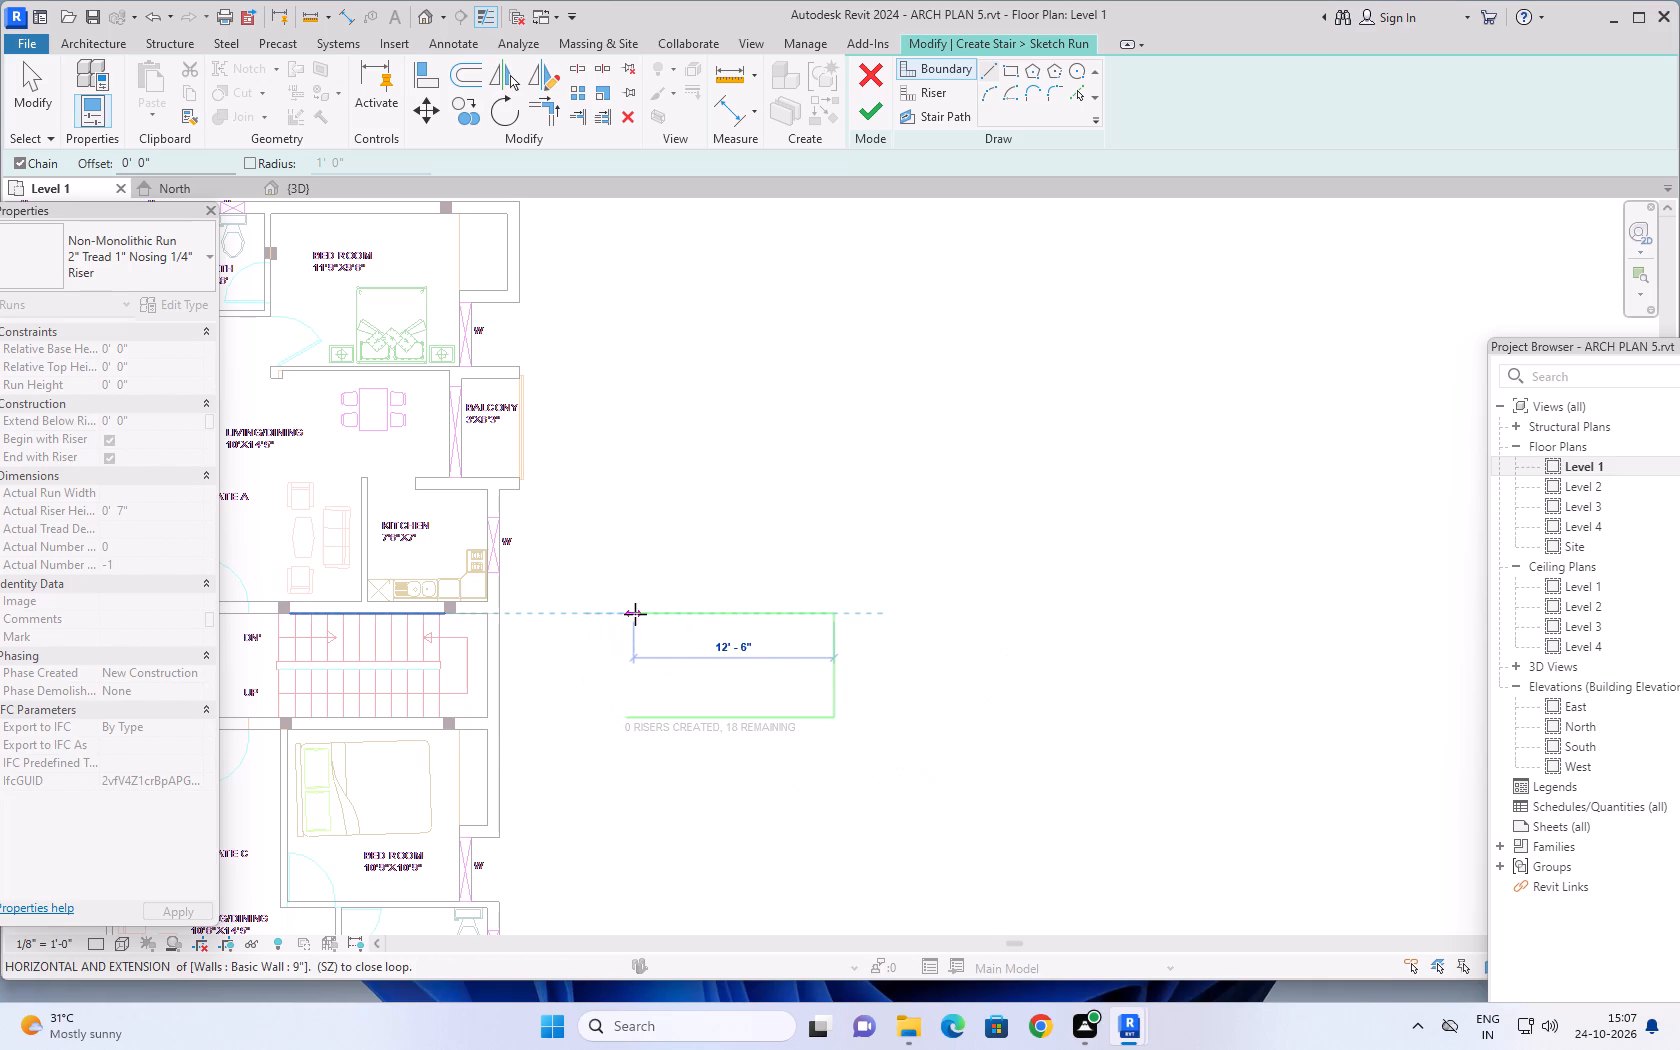
{"action": "left_click", "coordinate": [626, 614]}
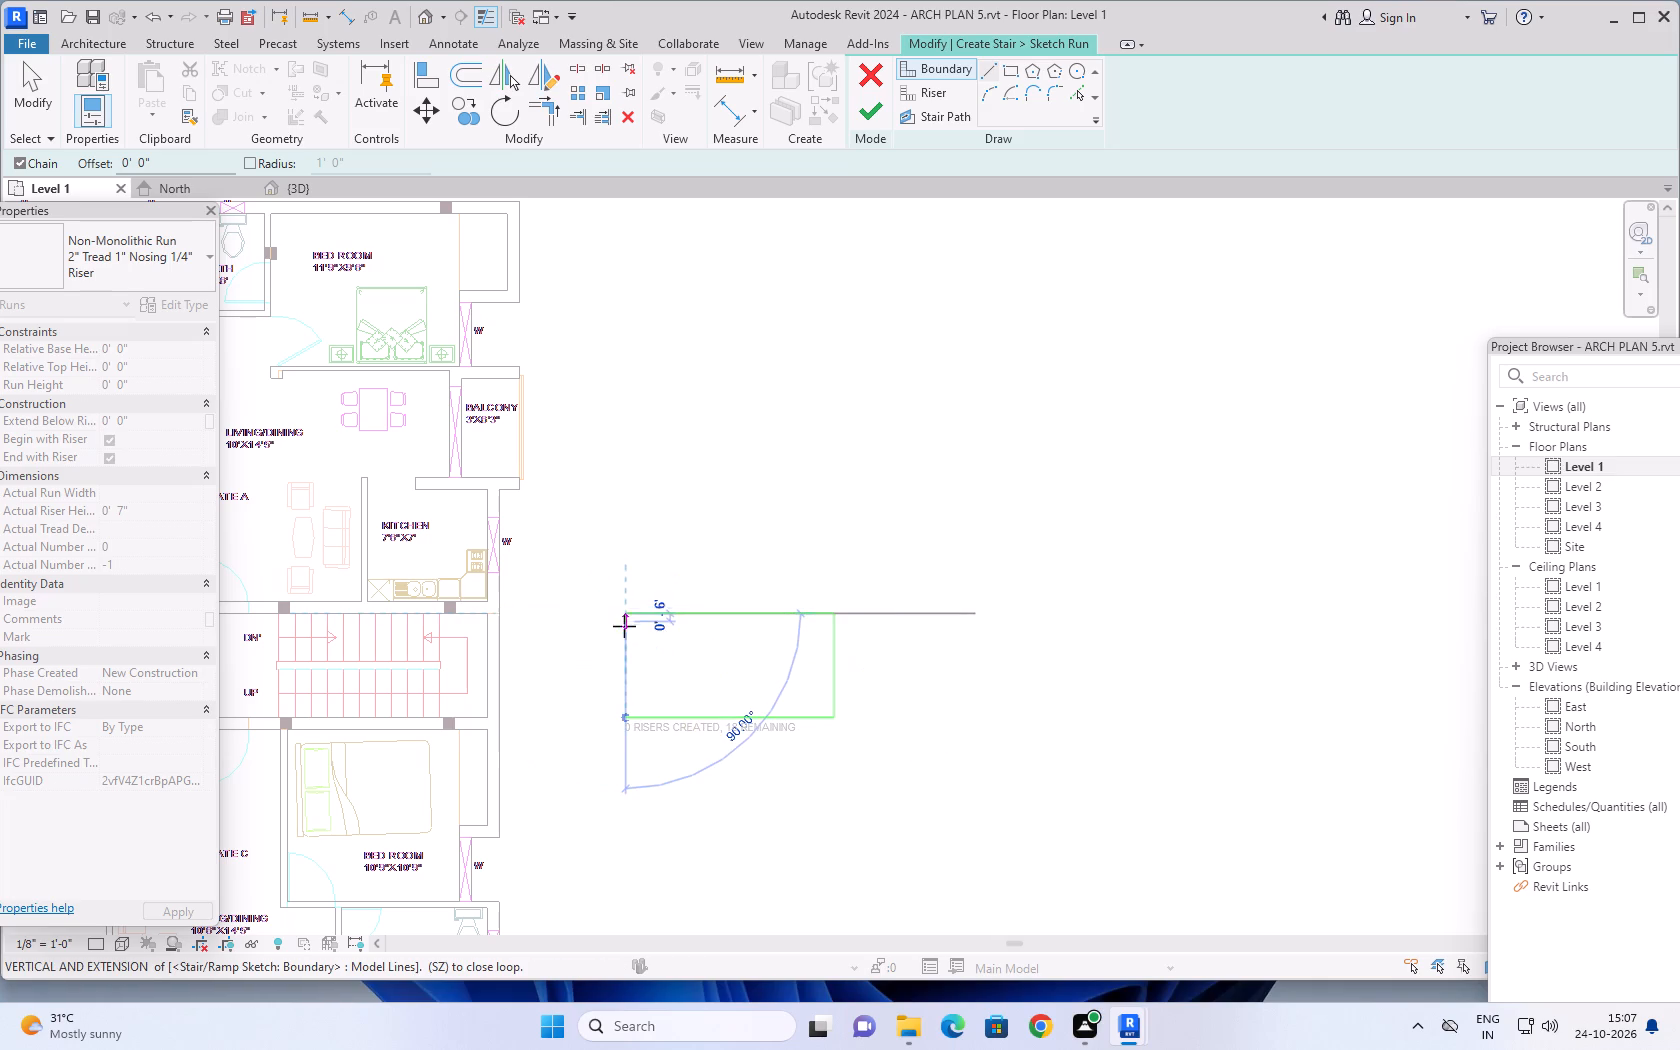
{"action": "key", "text": "Escape"}
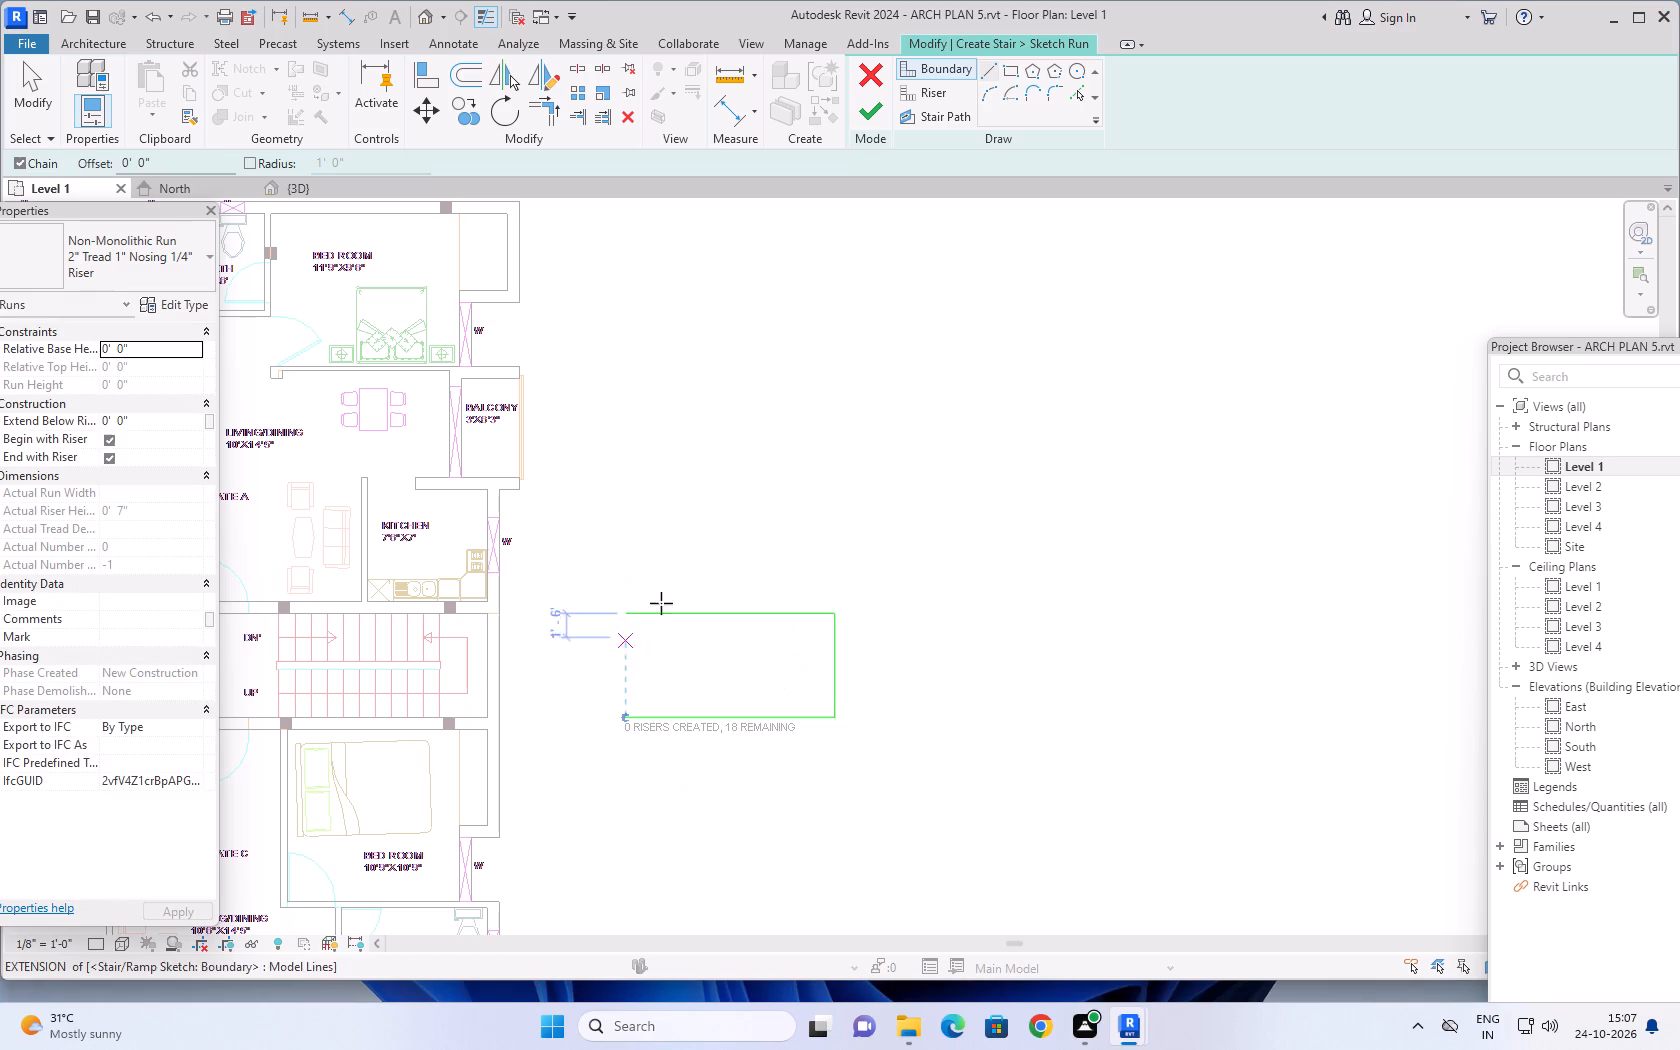
{"action": "key", "text": "Escape"}
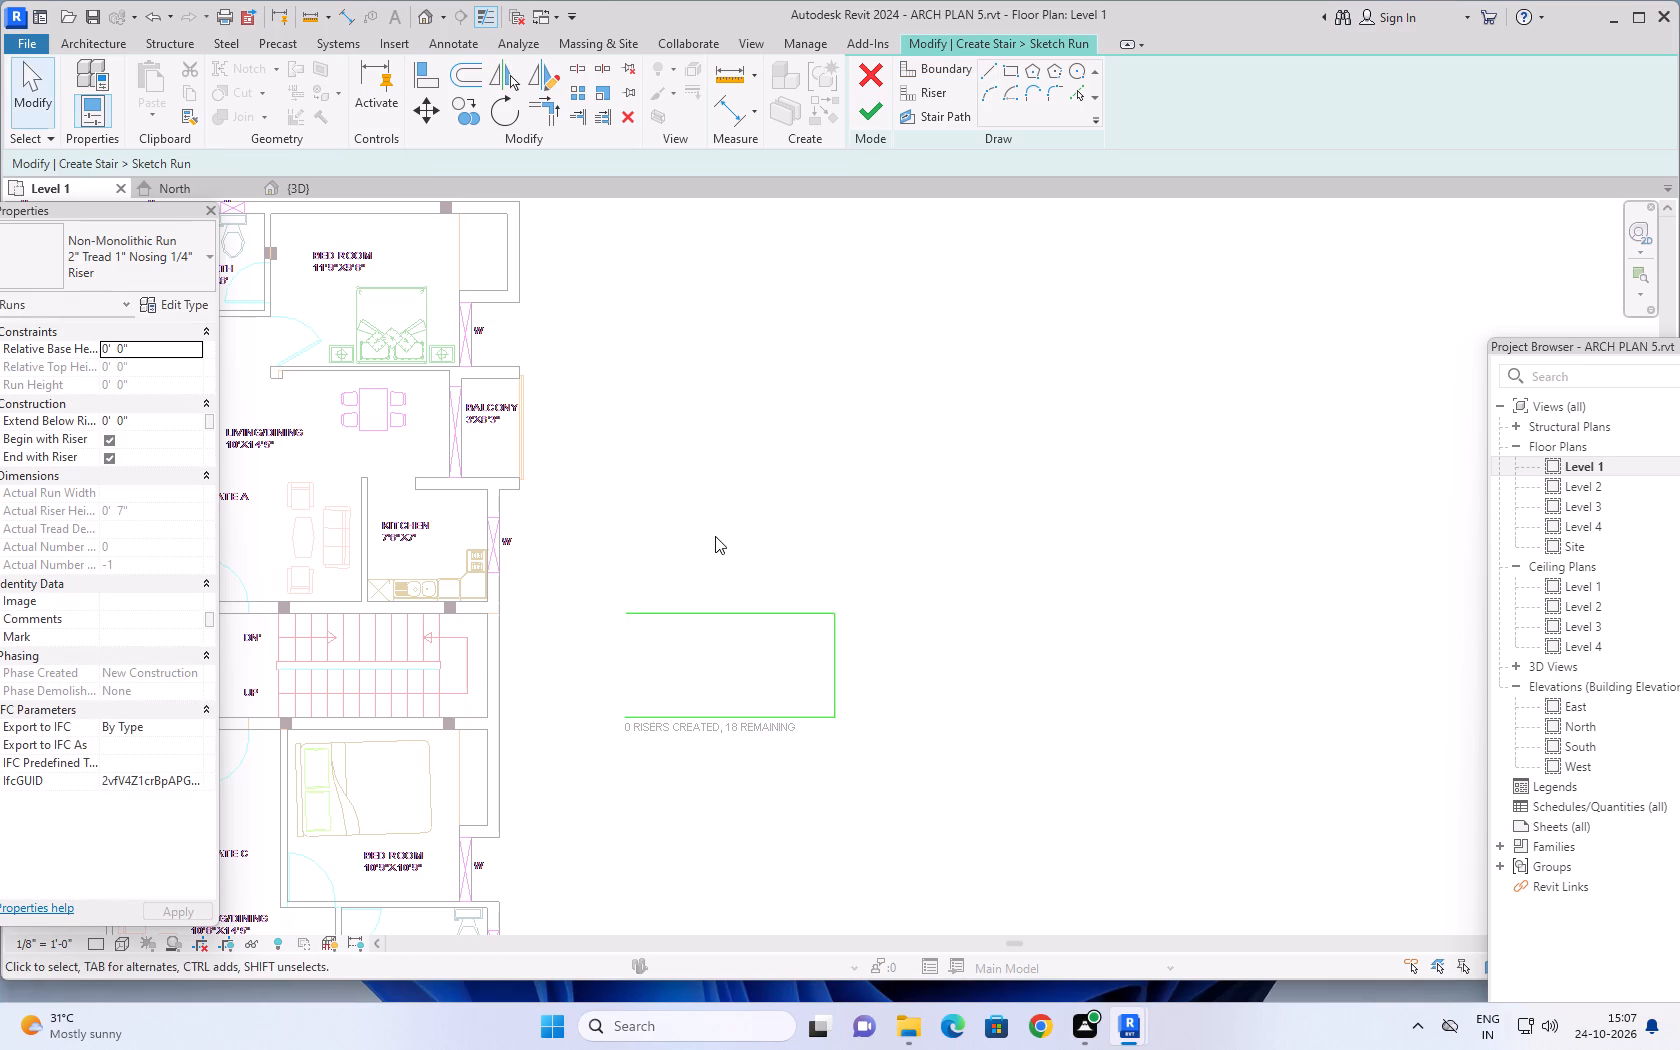
{"action": "key", "text": "Escape"}
{"action": "key", "text": "Escape"}
Add a boundary line offset 3' inward from the lower 13' side of the run sketch.
{"action": "left_click", "coordinate": [1077, 88]}
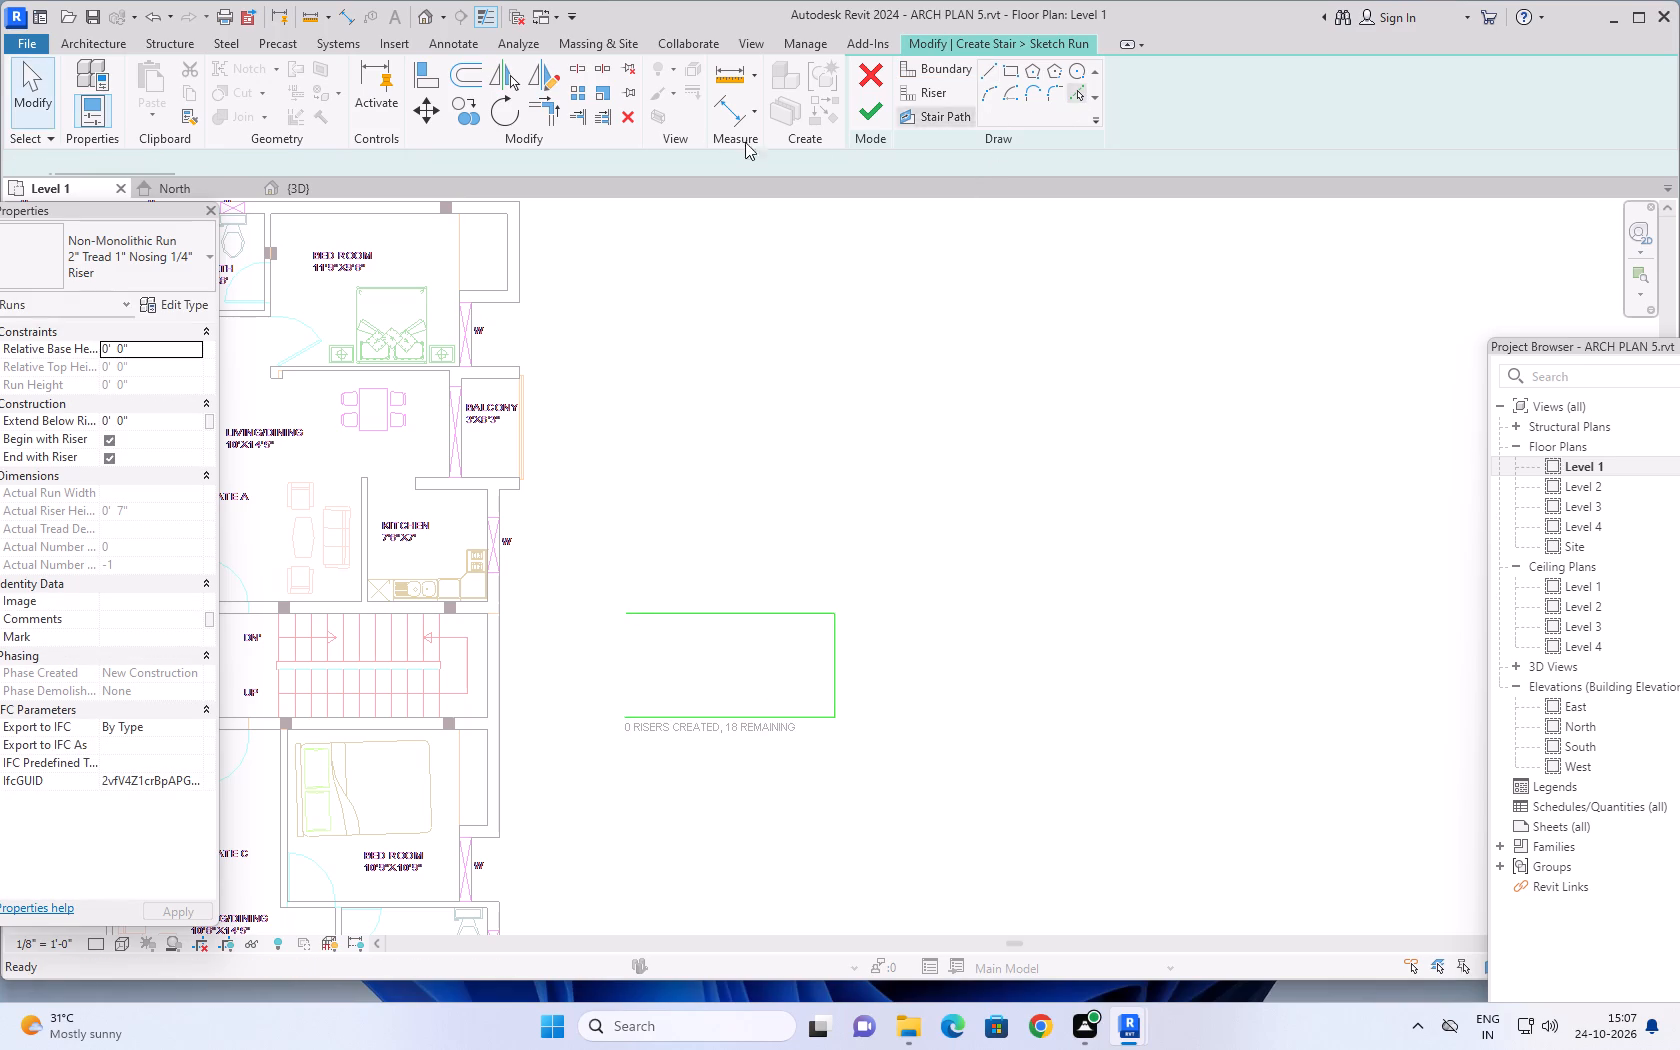
{"action": "left_click", "coordinate": [119, 161]}
{"action": "key", "text": "BackSpace"}
{"action": "key", "text": "BackSpace"}
{"action": "key", "text": "BackSpace"}
{"action": "key", "text": "BackSpace"}
{"action": "key", "text": "BackSpace"}
{"action": "key", "text": "BackSpace"}
{"action": "key", "text": "BackSpace"}
{"action": "key", "text": "BackSpace"}
{"action": "key", "text": "BackSpace"}
{"action": "key", "text": "BackSpace"}
{"action": "key", "text": "BackSpace"}
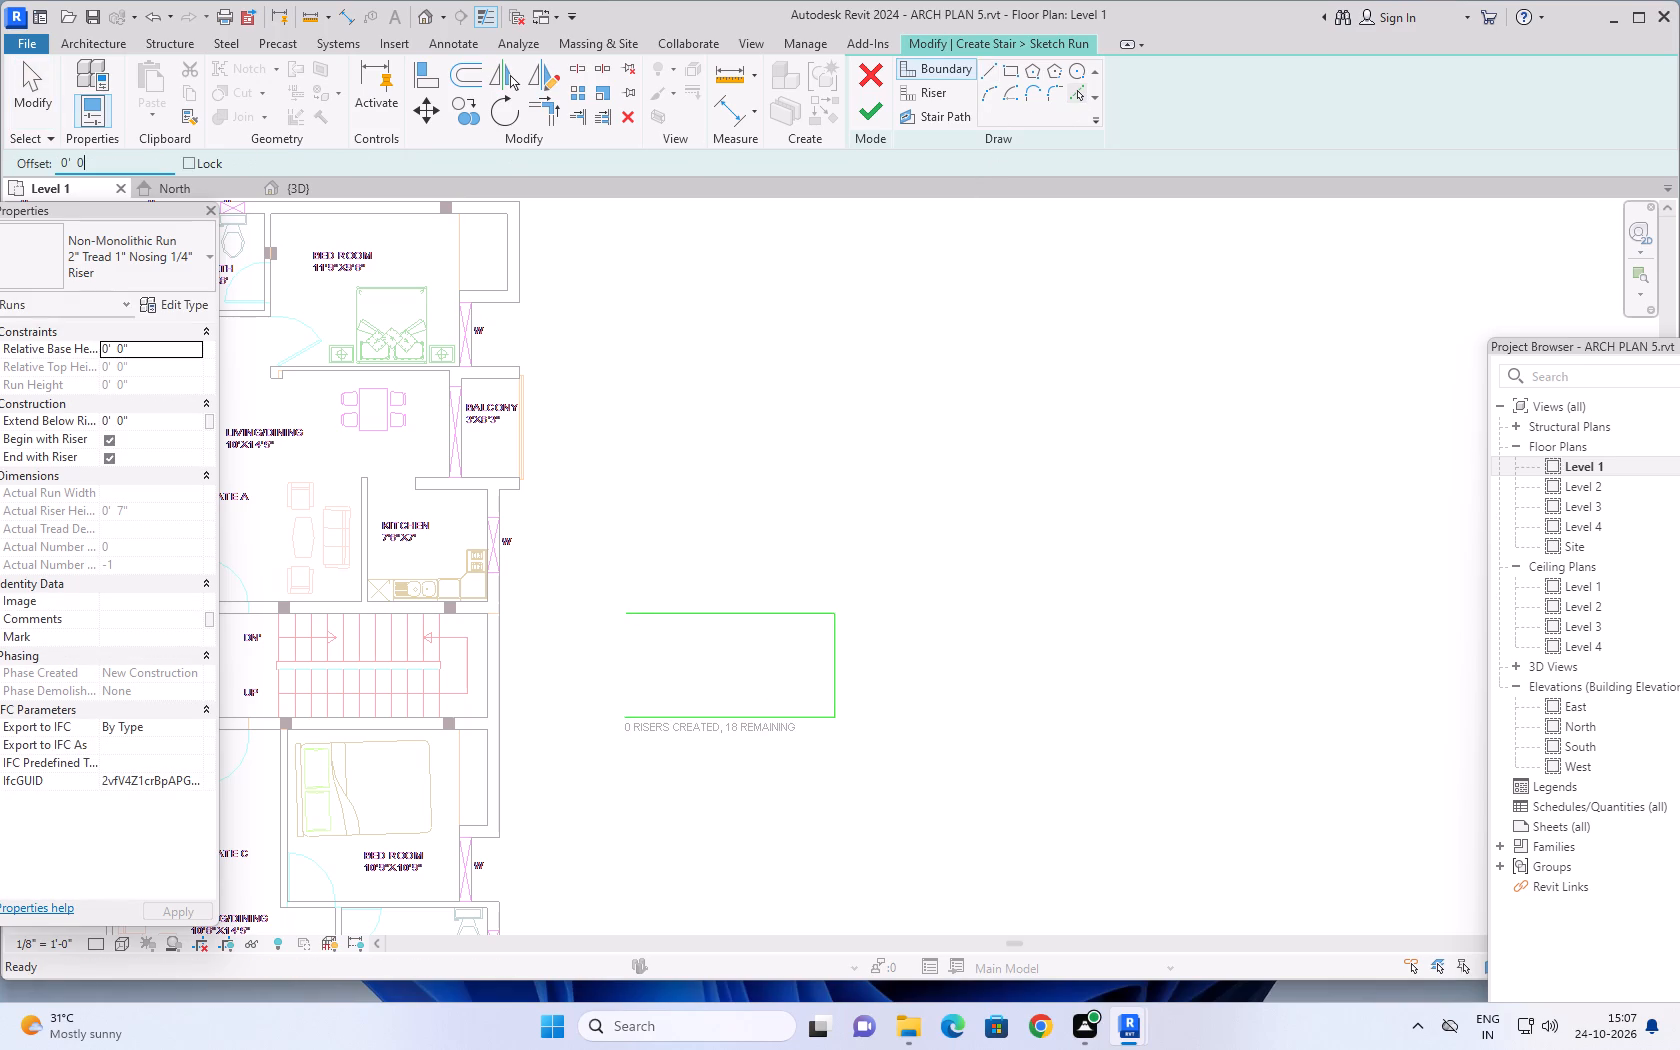
{"action": "type", "text": "3'"}
{"action": "key", "text": "Return"}
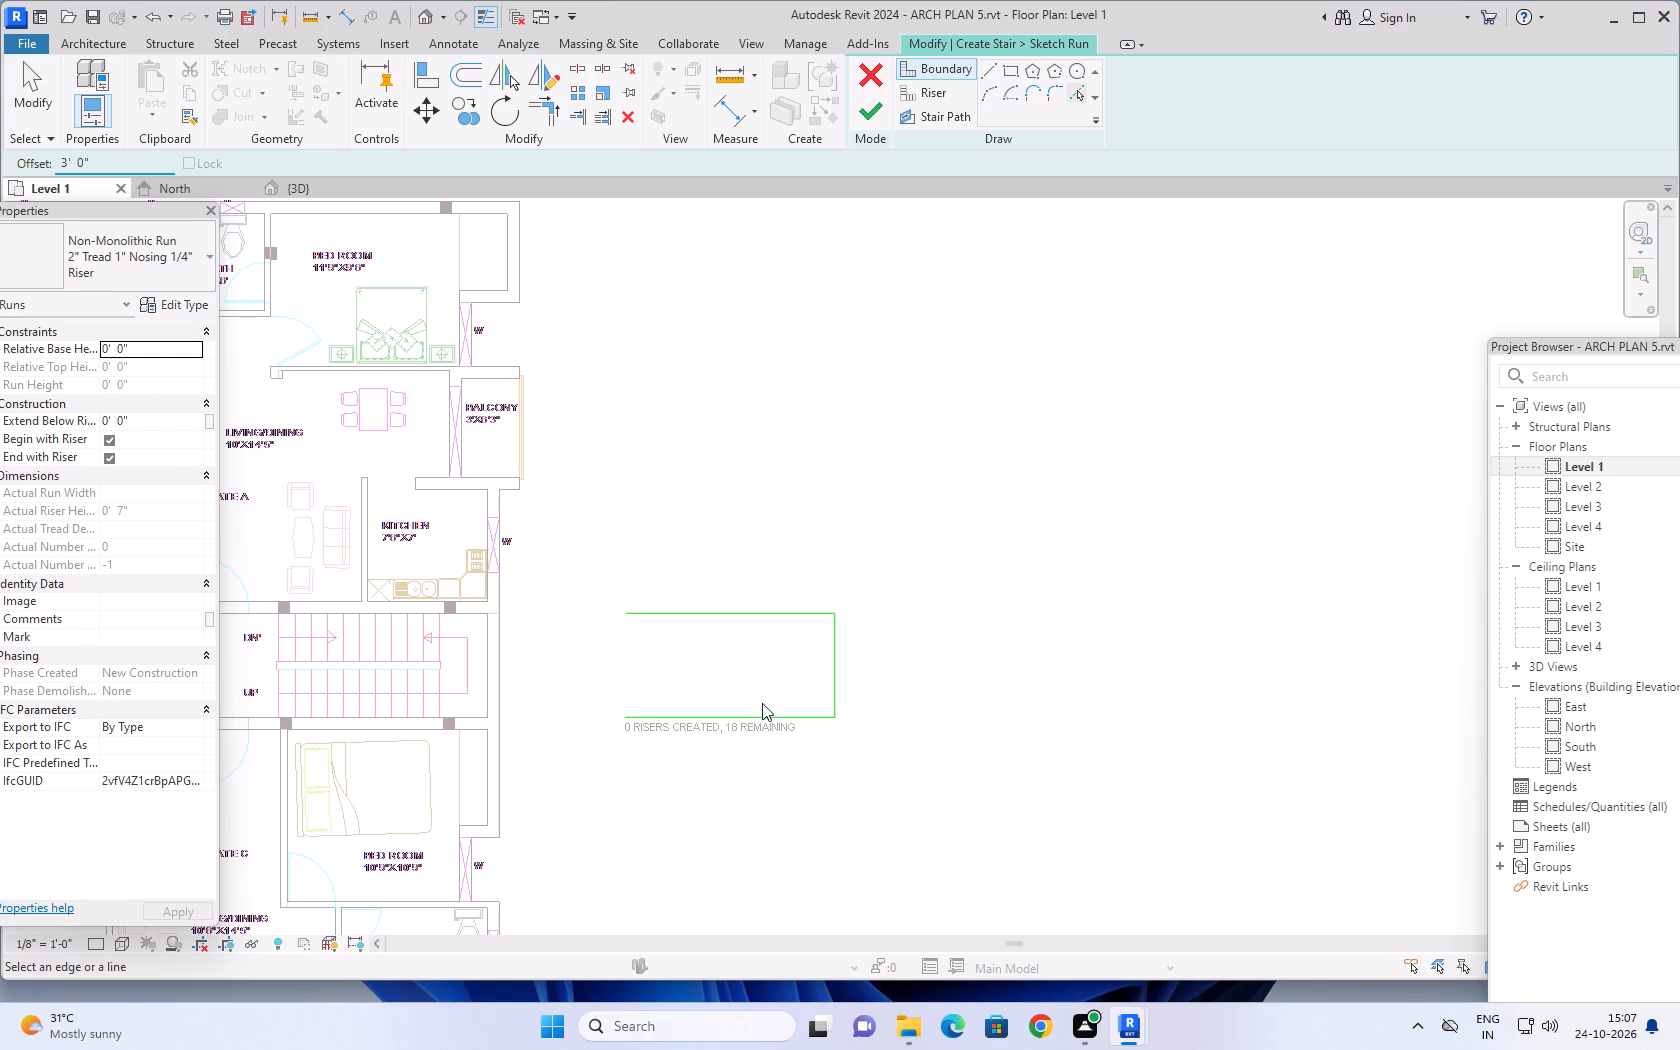
{"action": "left_click", "coordinate": [763, 713]}
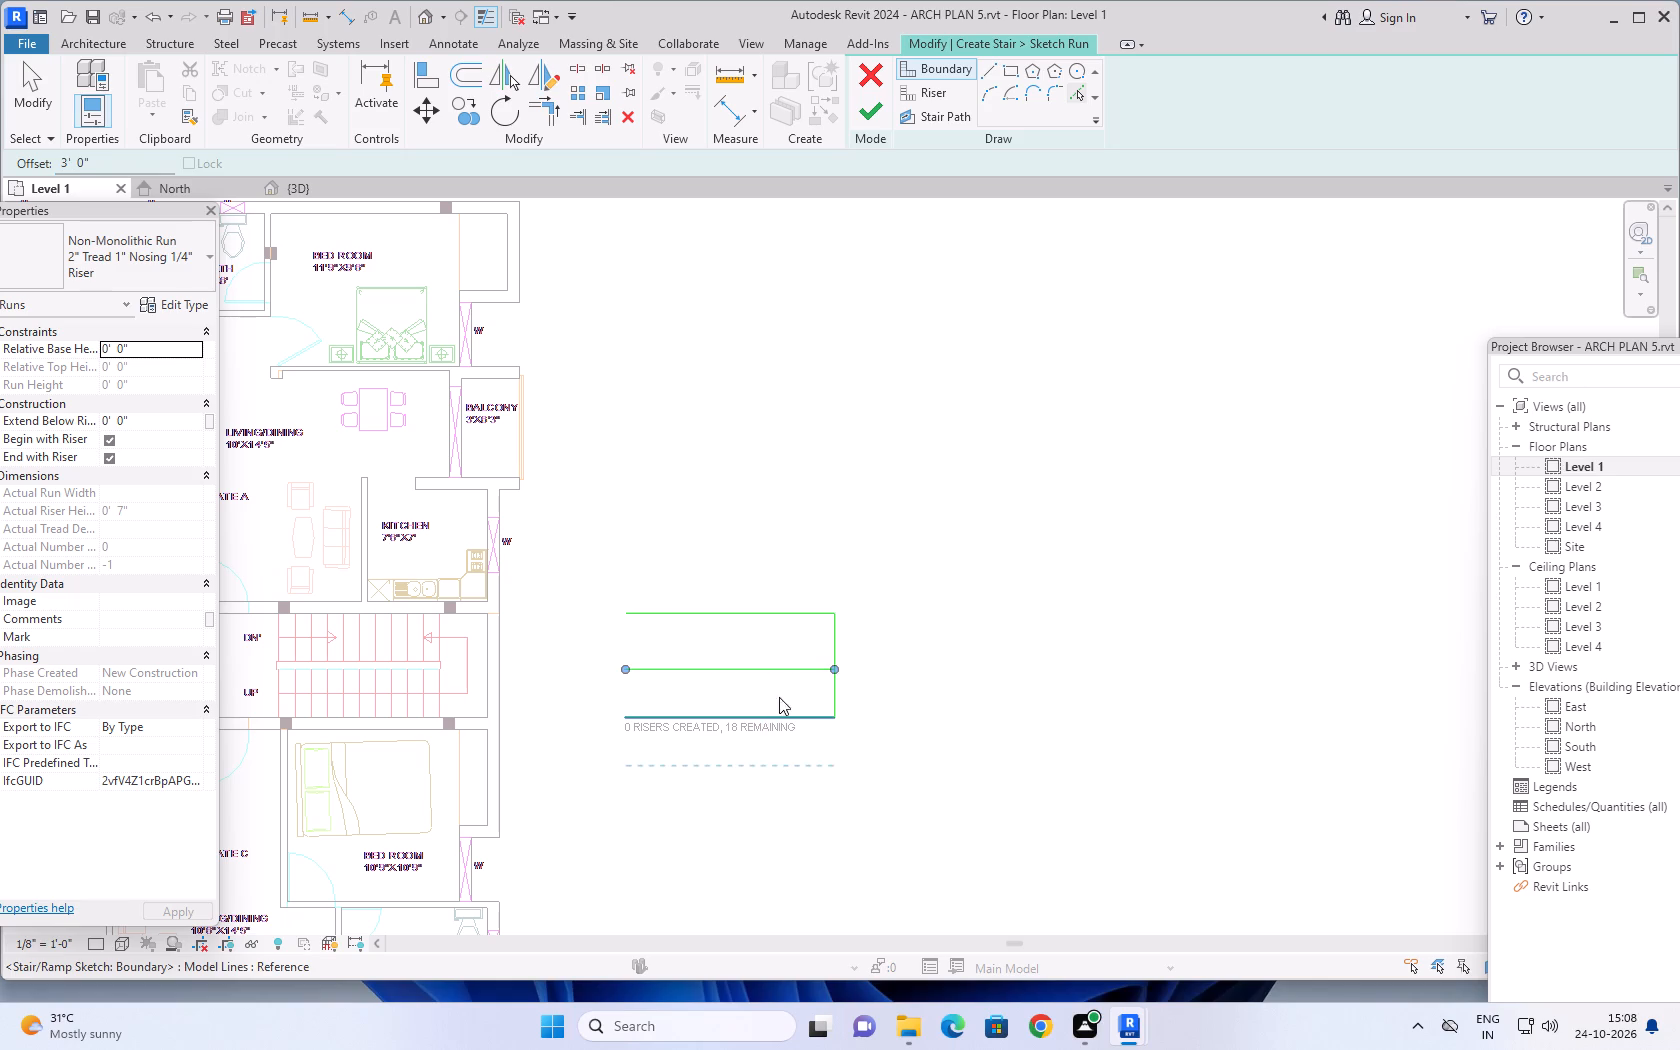
Add boundary lines offset 3' inward from the run sketch's closed end and from its upper 13' side.
{"action": "left_click", "coordinate": [832, 648]}
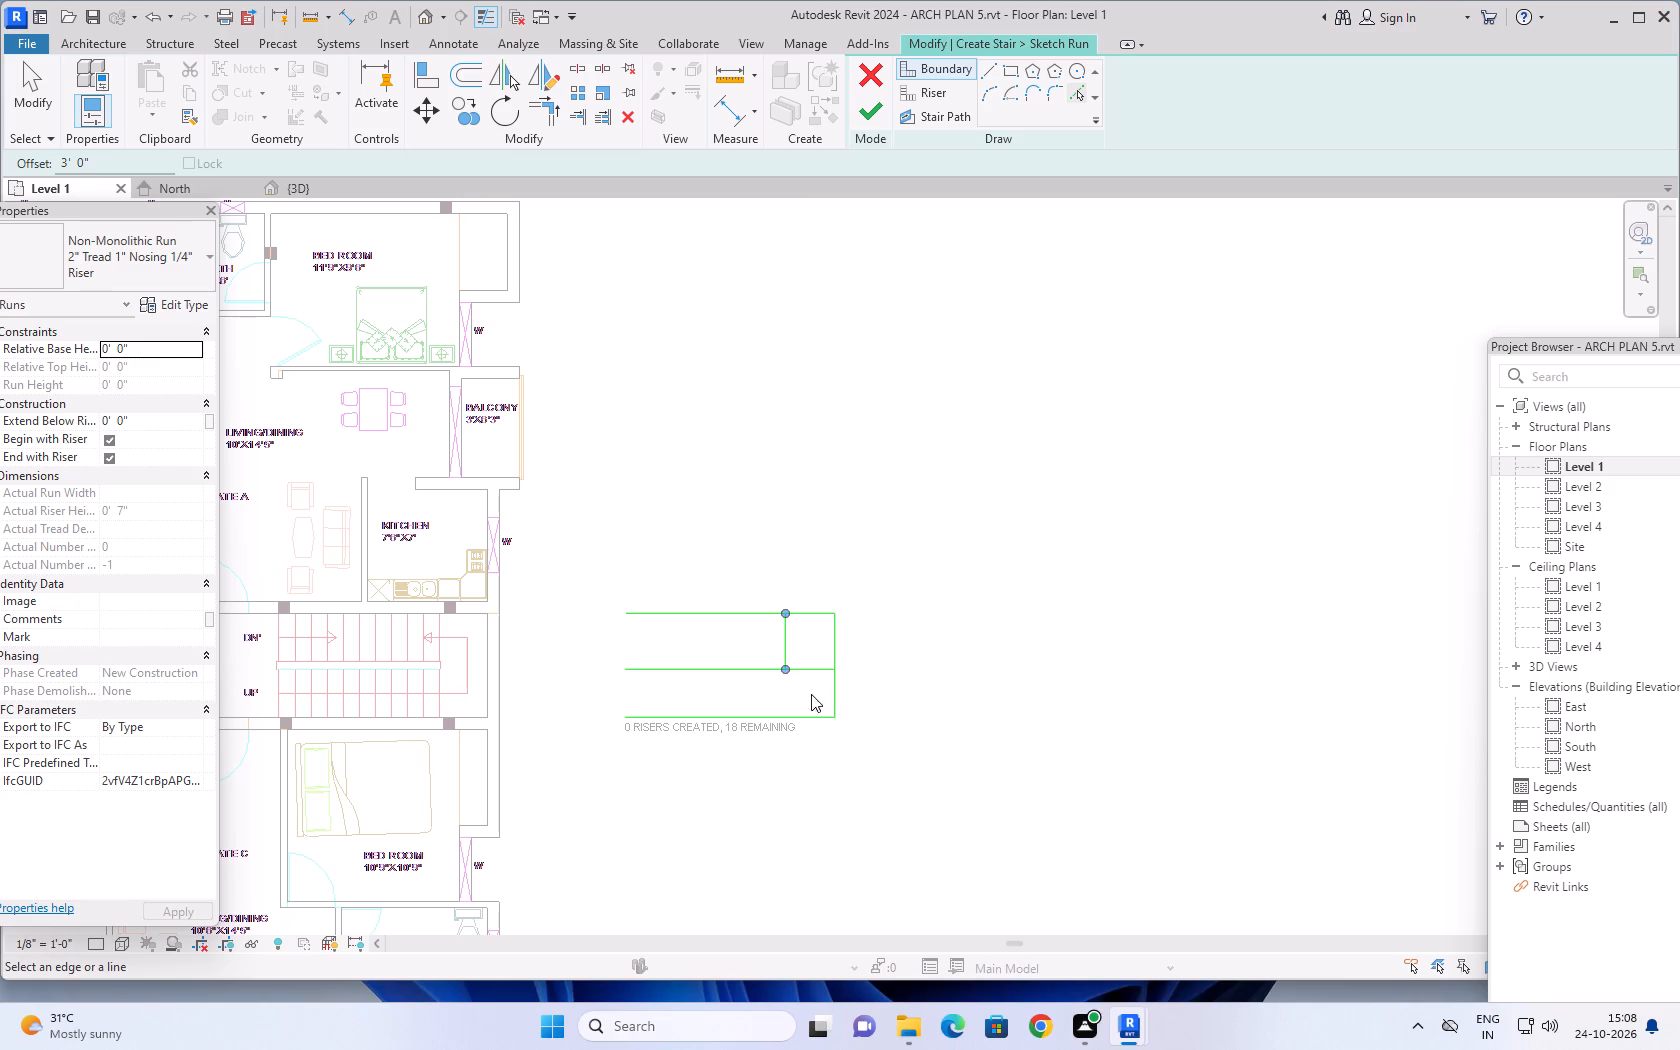
{"action": "left_click", "coordinate": [736, 613]}
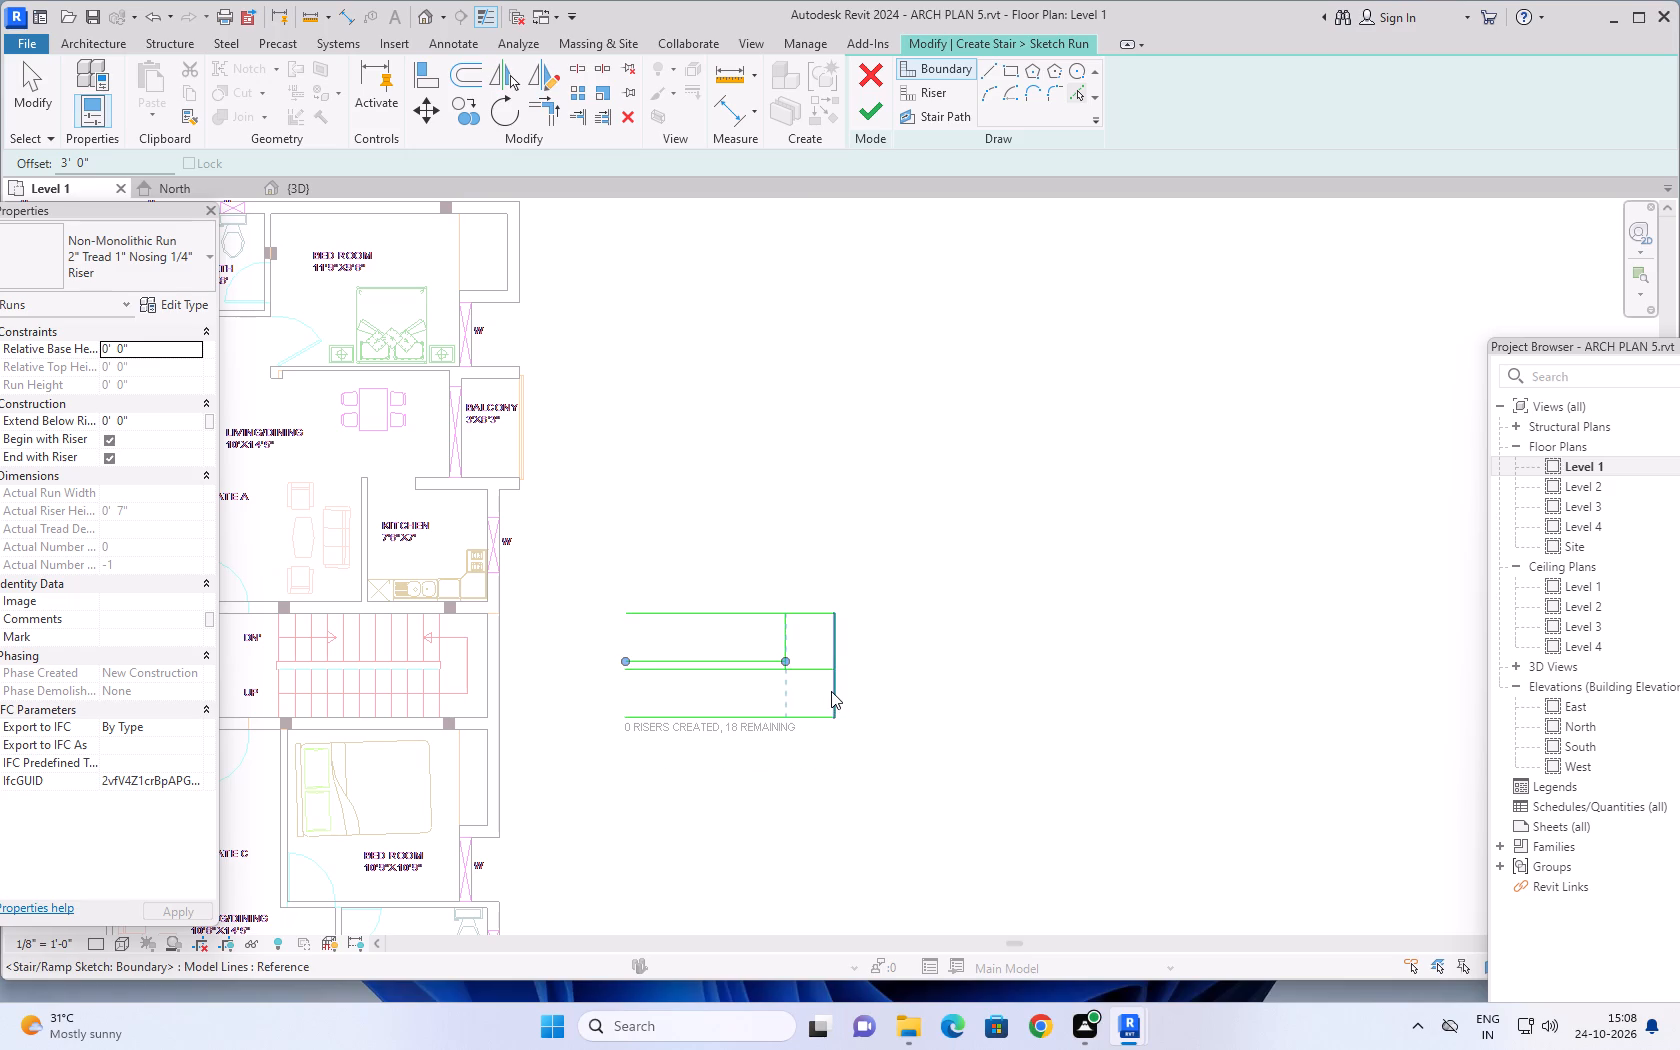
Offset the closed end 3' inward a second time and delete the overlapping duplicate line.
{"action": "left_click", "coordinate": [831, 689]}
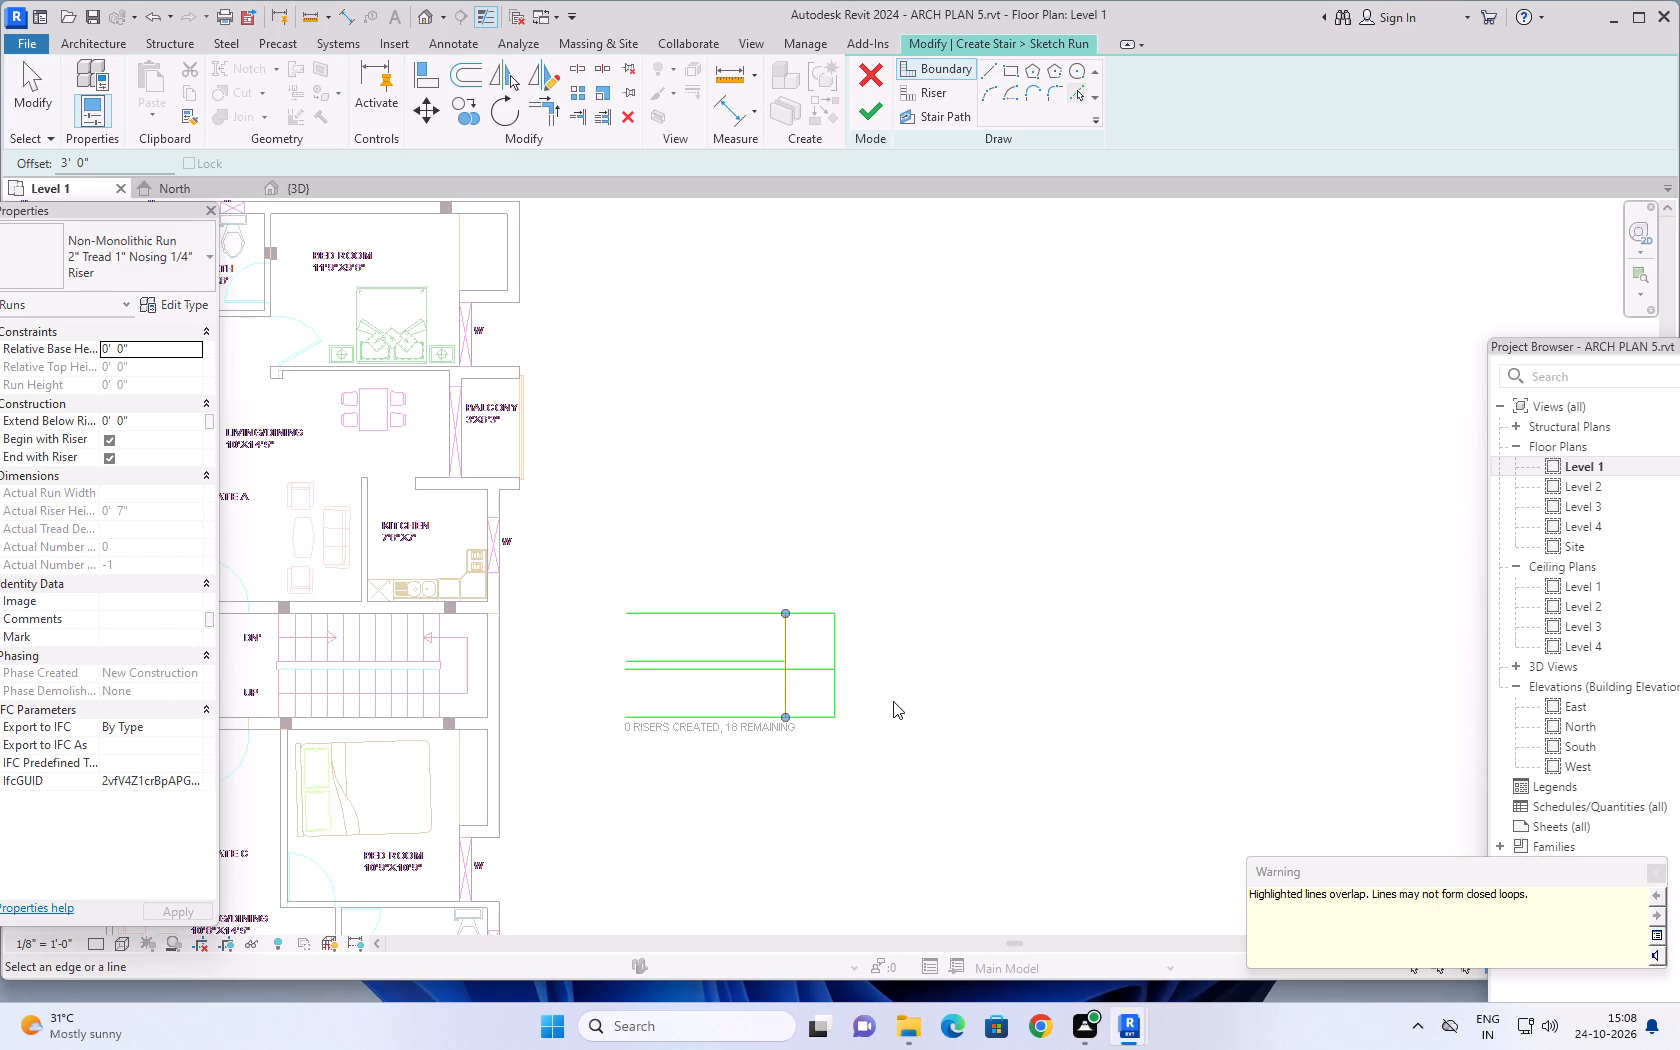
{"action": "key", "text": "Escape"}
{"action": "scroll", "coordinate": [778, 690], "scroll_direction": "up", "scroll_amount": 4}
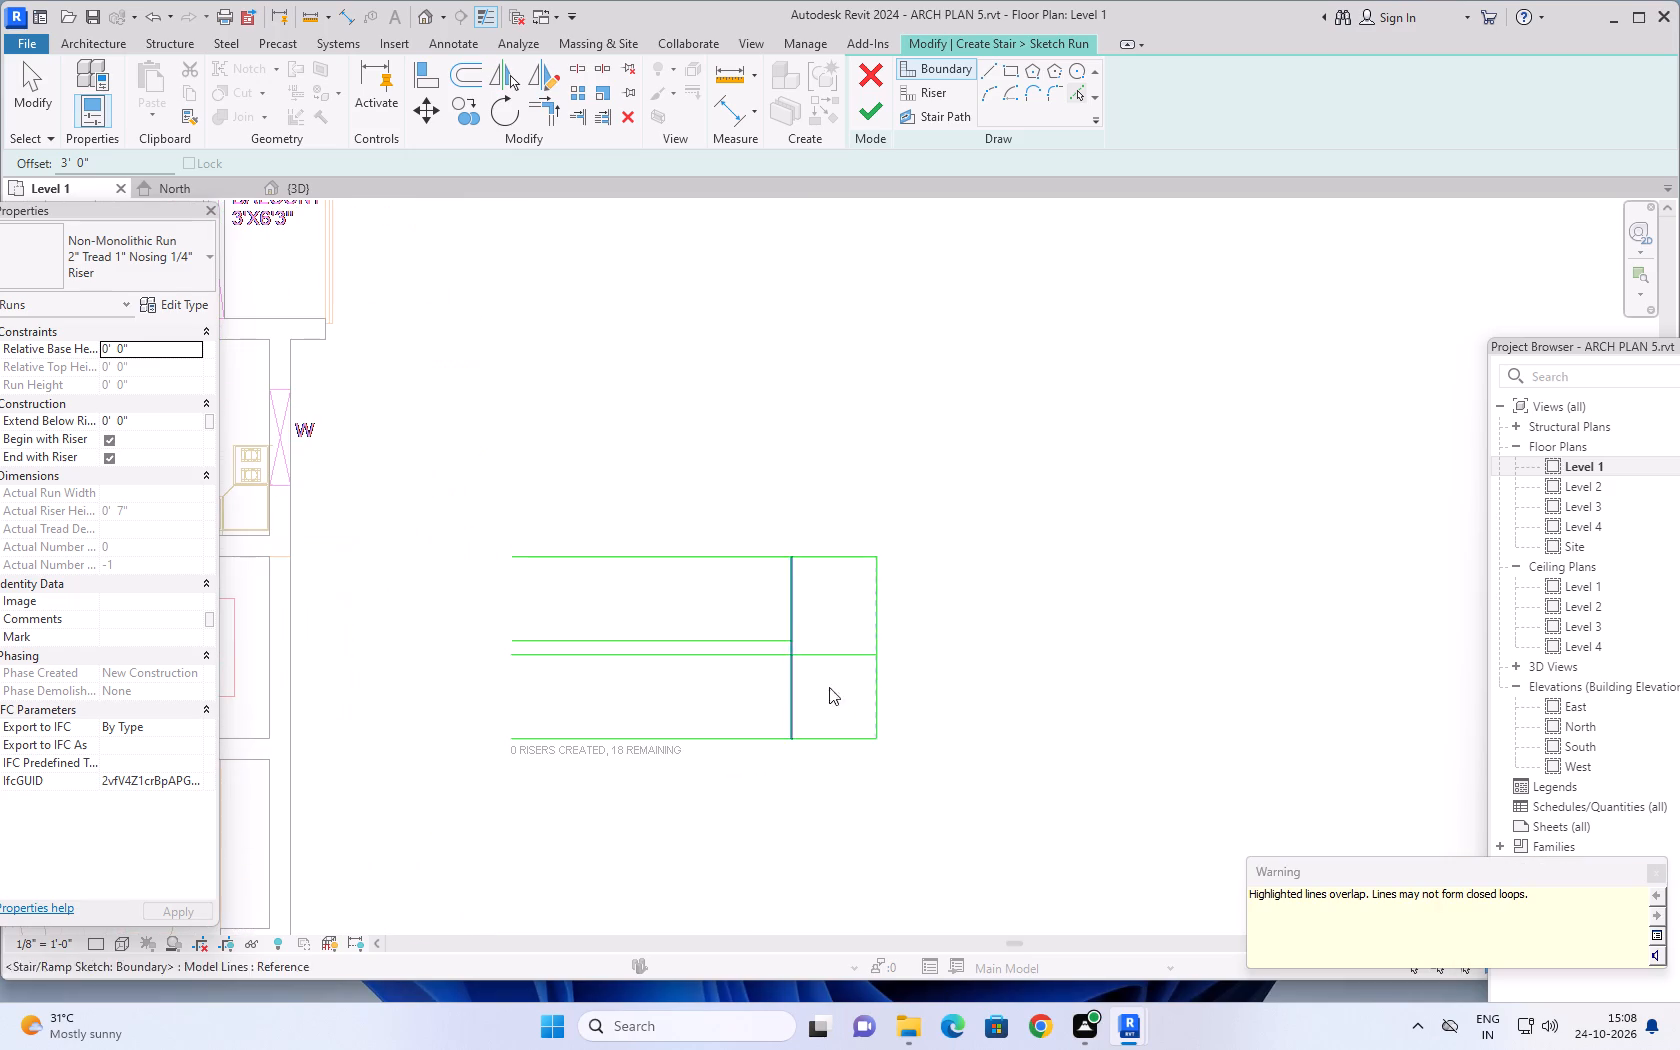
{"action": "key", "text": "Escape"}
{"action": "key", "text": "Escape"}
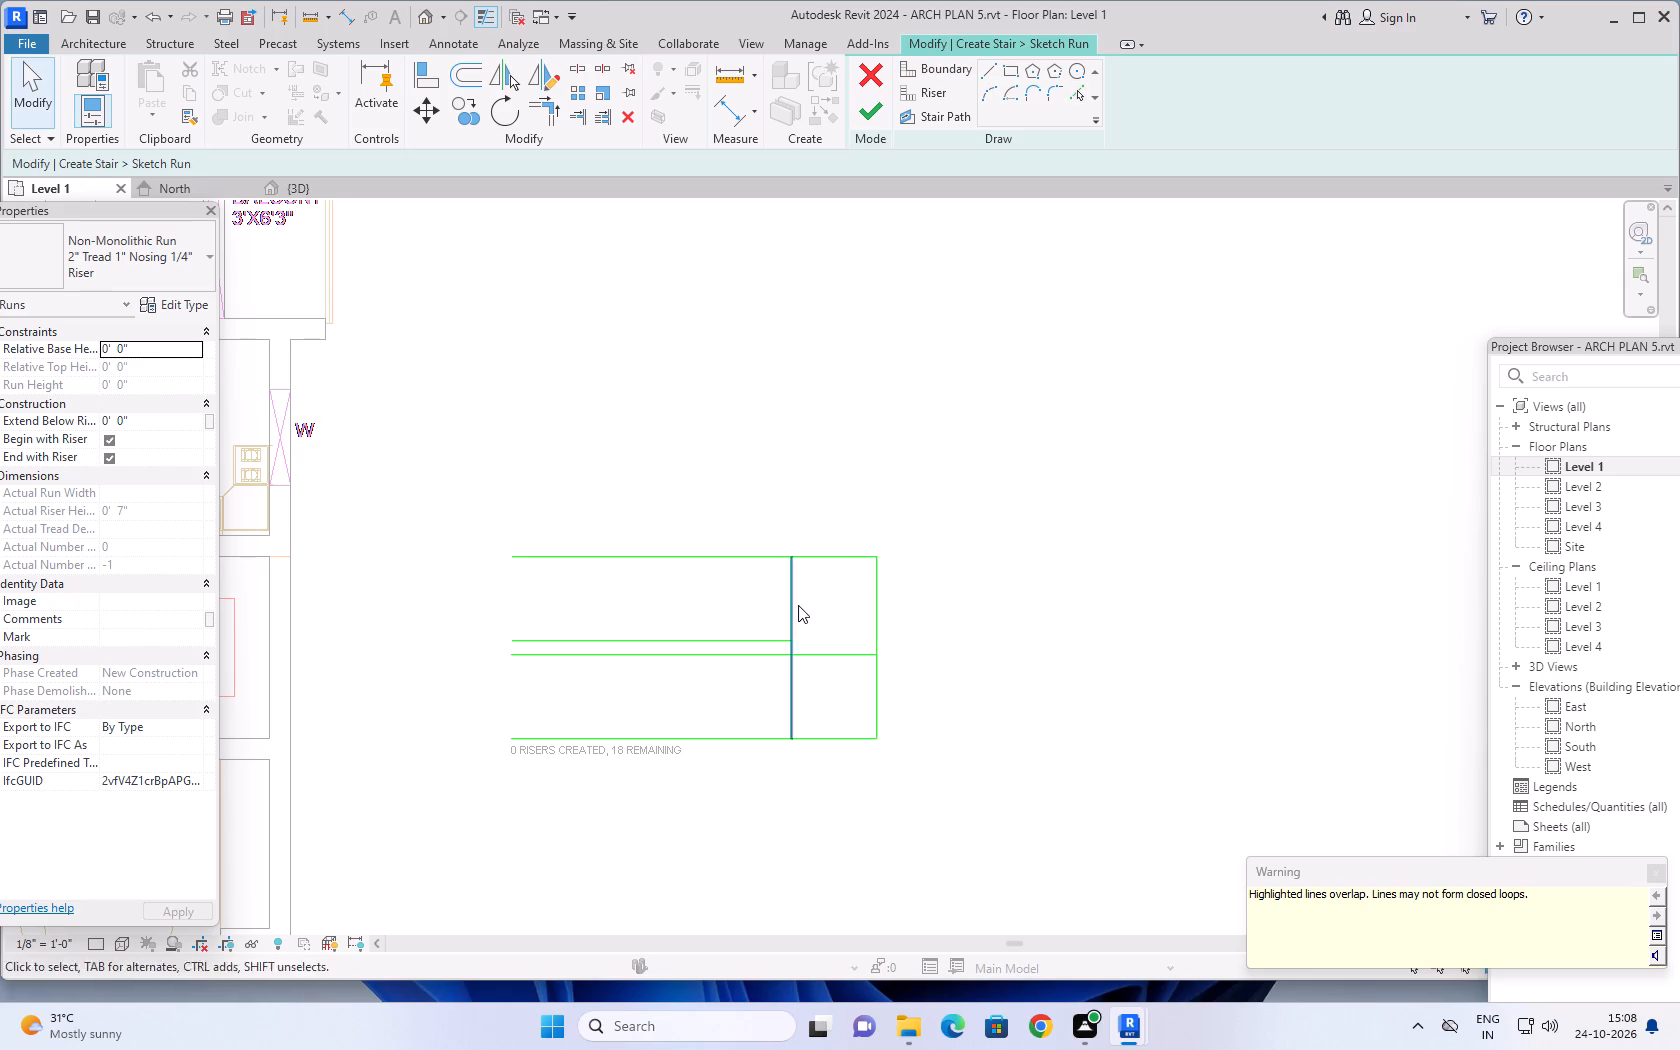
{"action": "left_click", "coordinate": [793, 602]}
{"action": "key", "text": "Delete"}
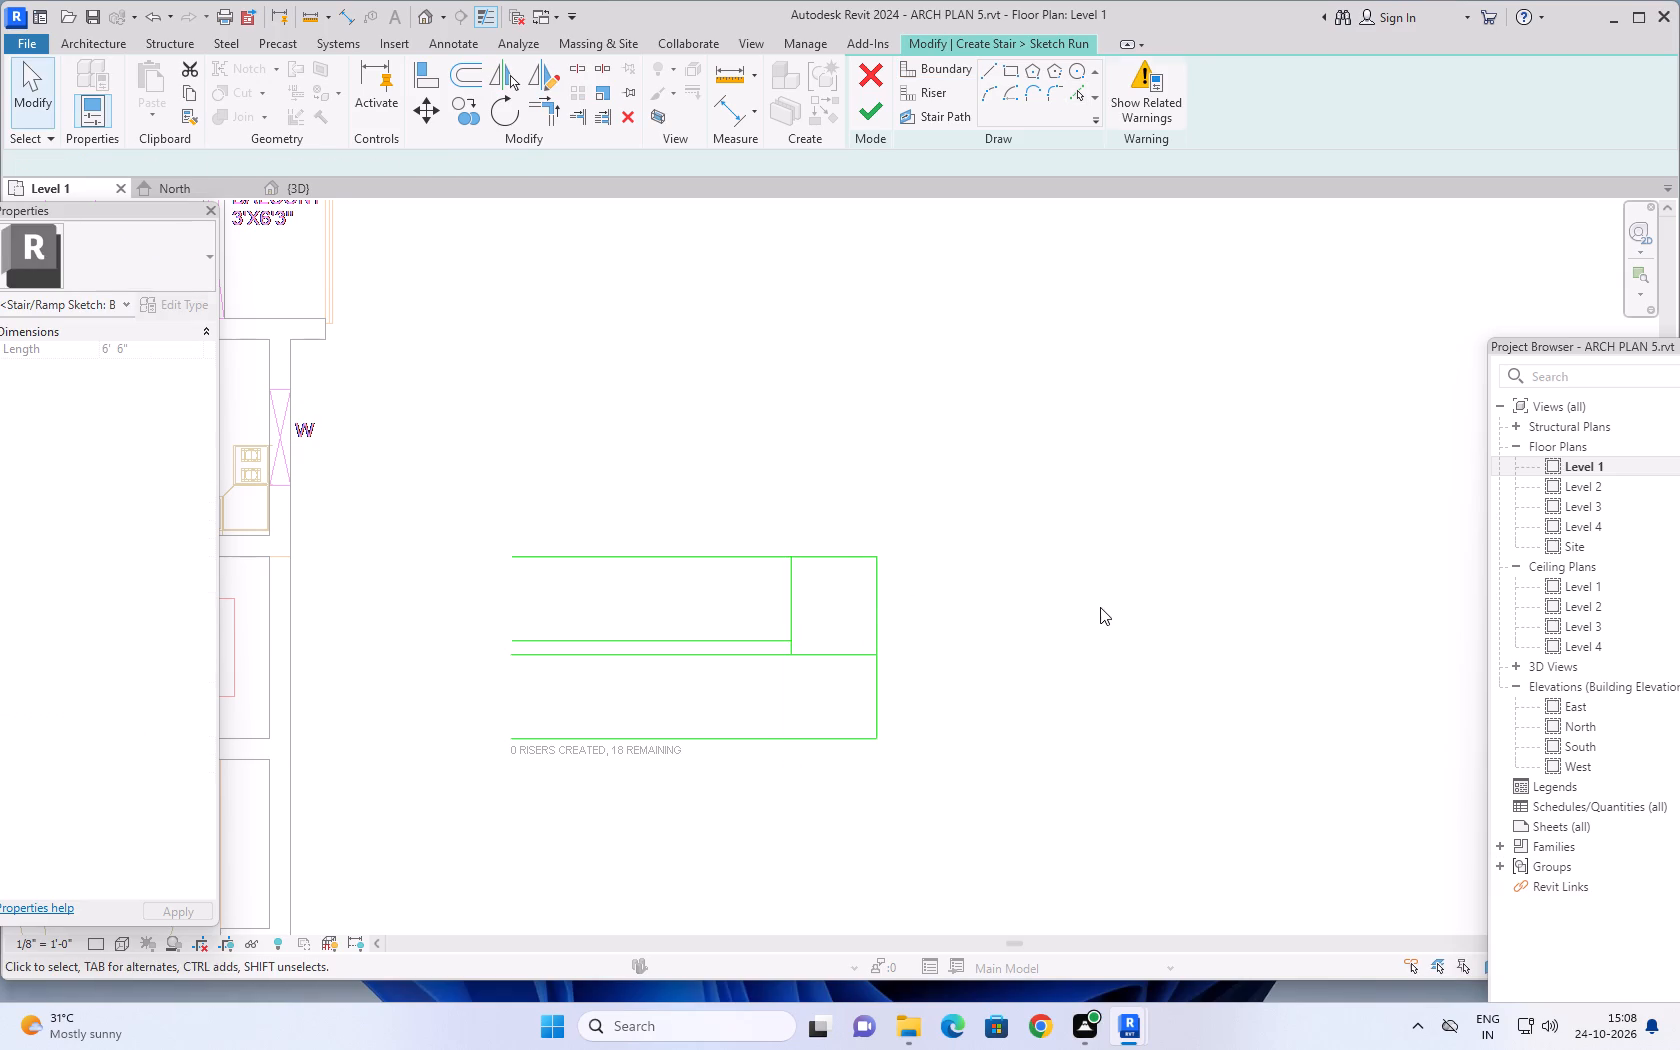
Trim the upper inner boundary line and the 3' offset cross line to a corner.
{"action": "scroll", "coordinate": [817, 658], "scroll_direction": "up", "scroll_amount": 3}
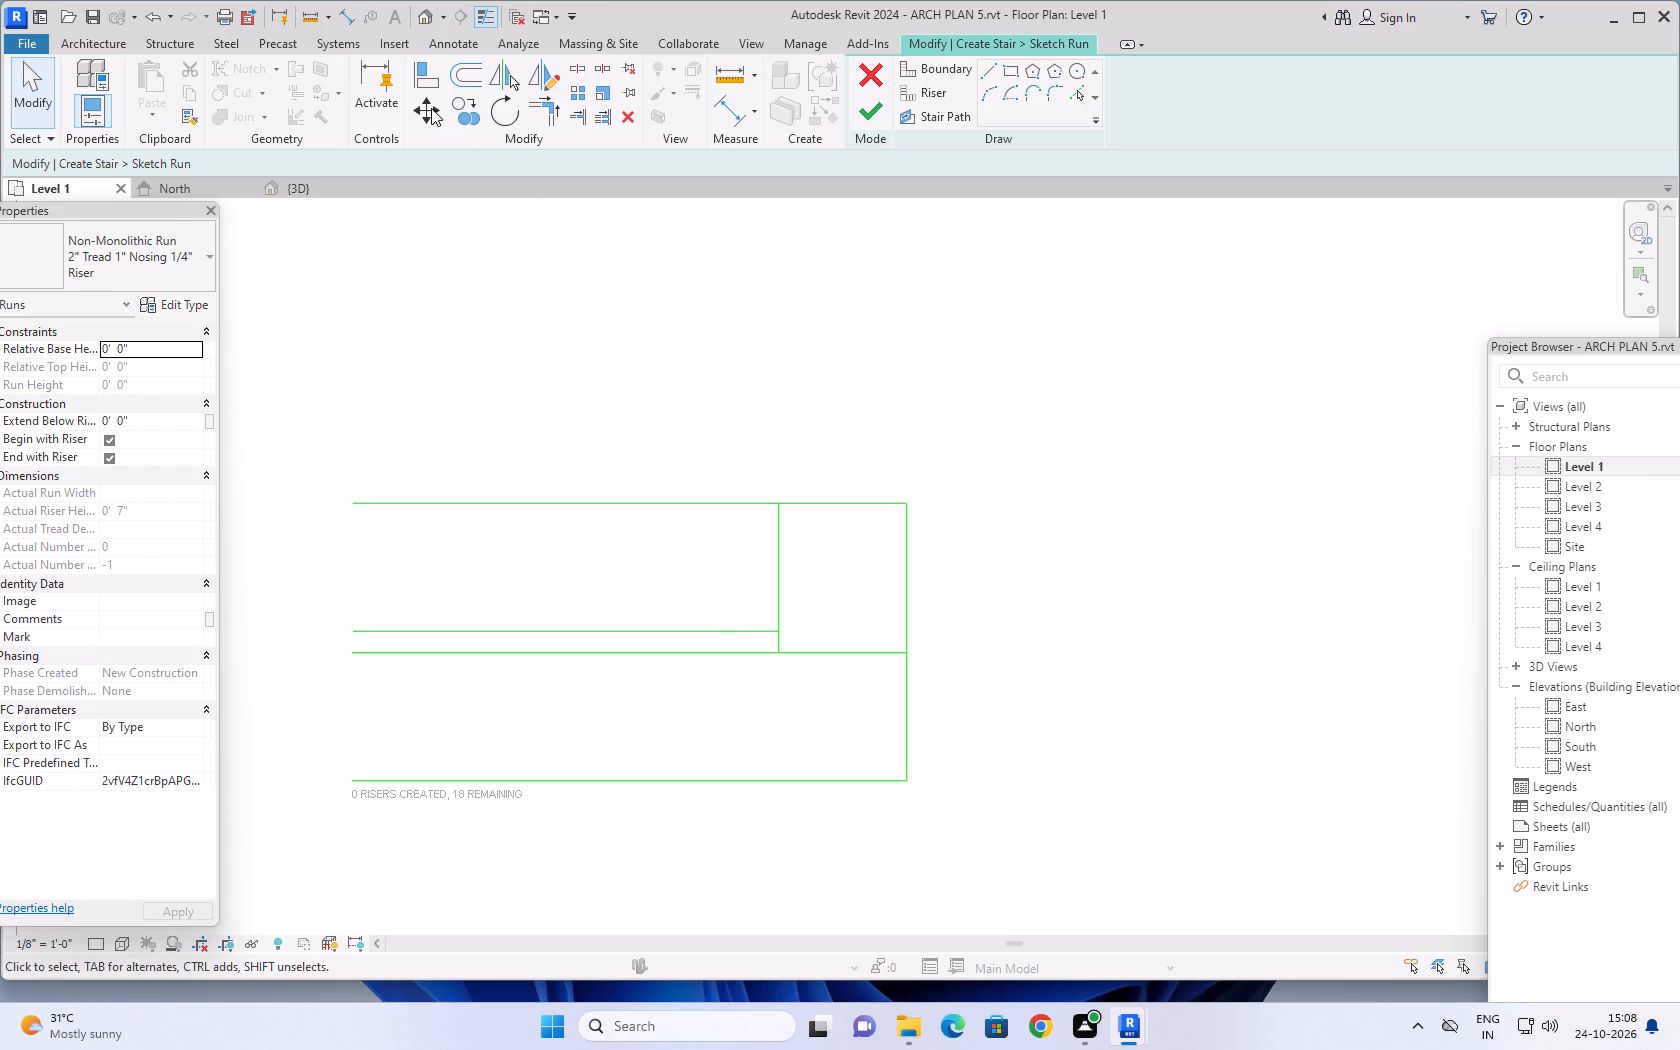
{"action": "left_click", "coordinate": [536, 112]}
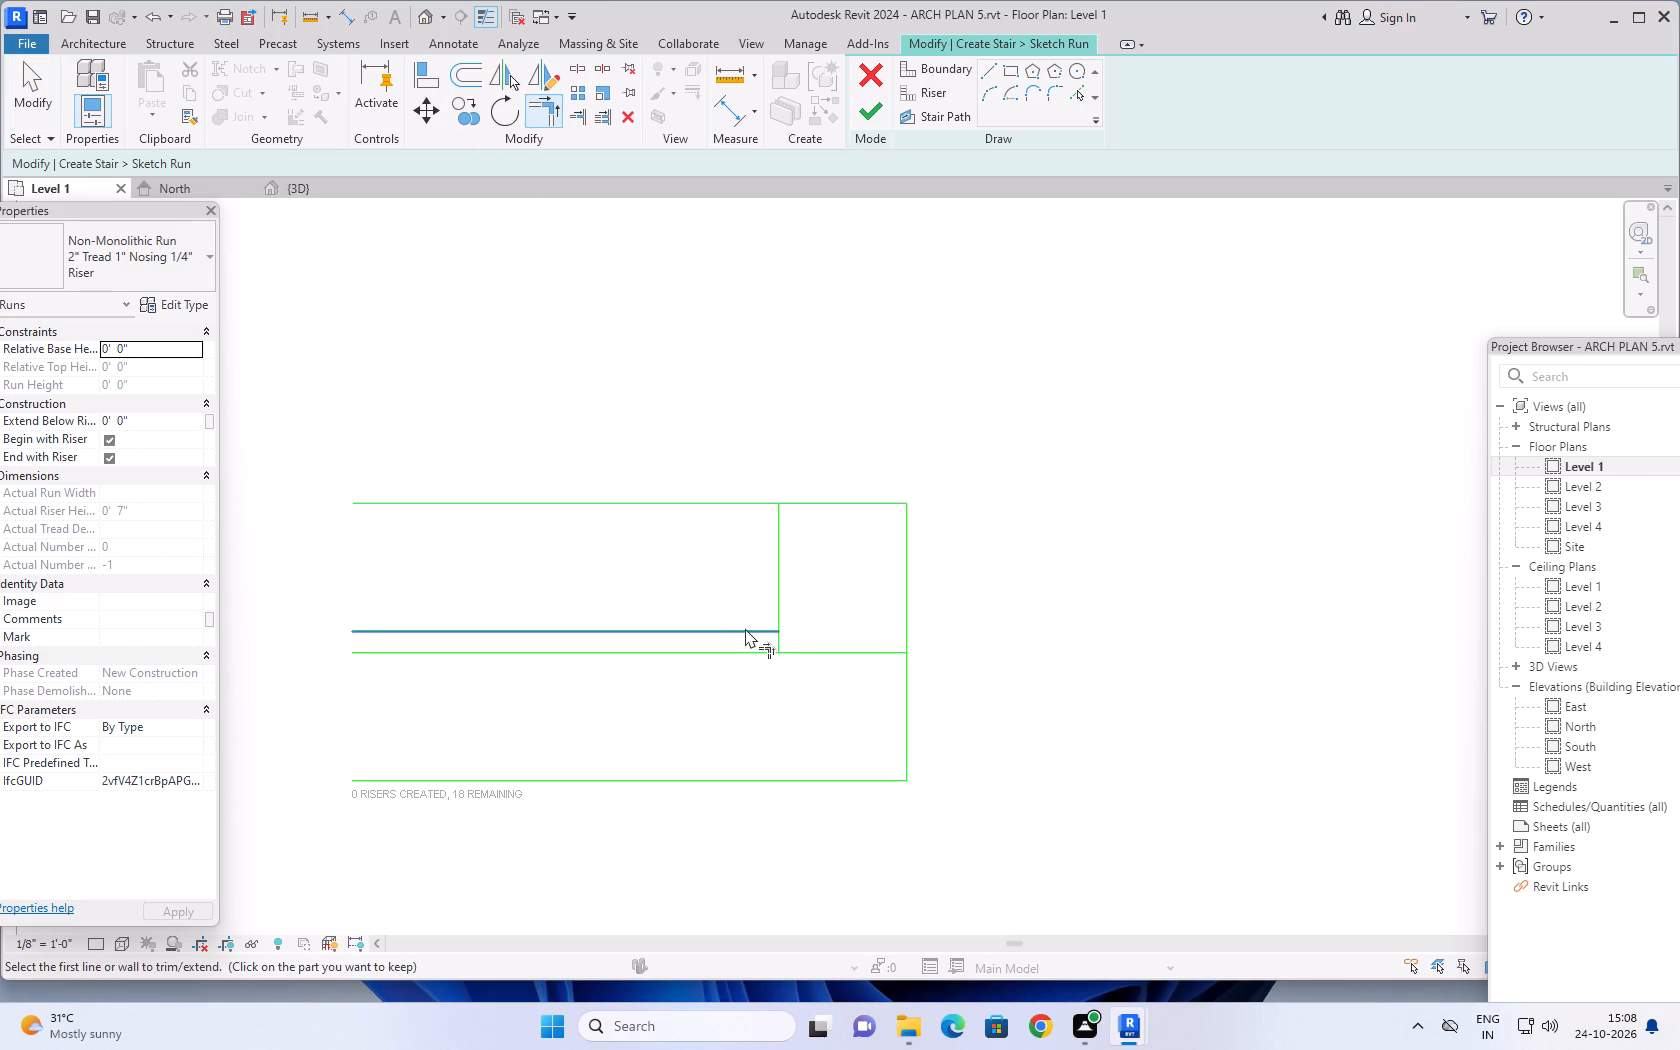
{"action": "left_click", "coordinate": [745, 628]}
{"action": "left_click", "coordinate": [776, 590]}
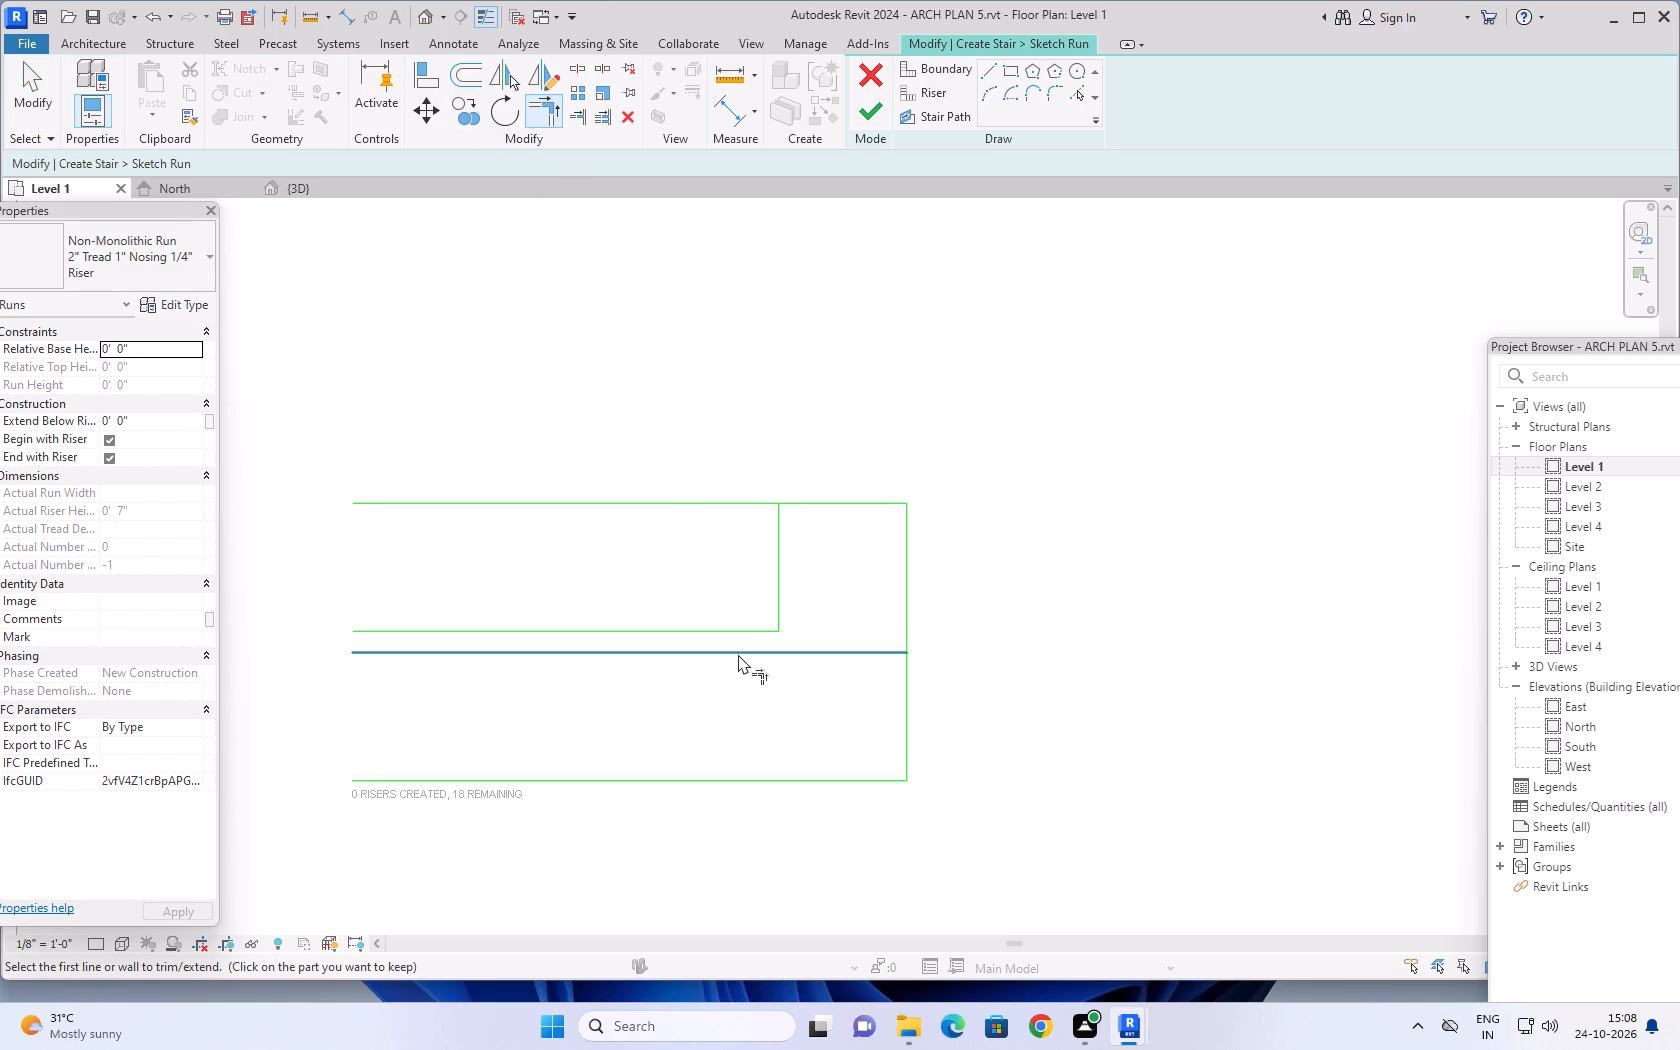
Draw a 3' vertical boundary line from the lower inner line to the lower side, aligned with the upper cross line.
{"action": "left_click", "coordinate": [988, 74]}
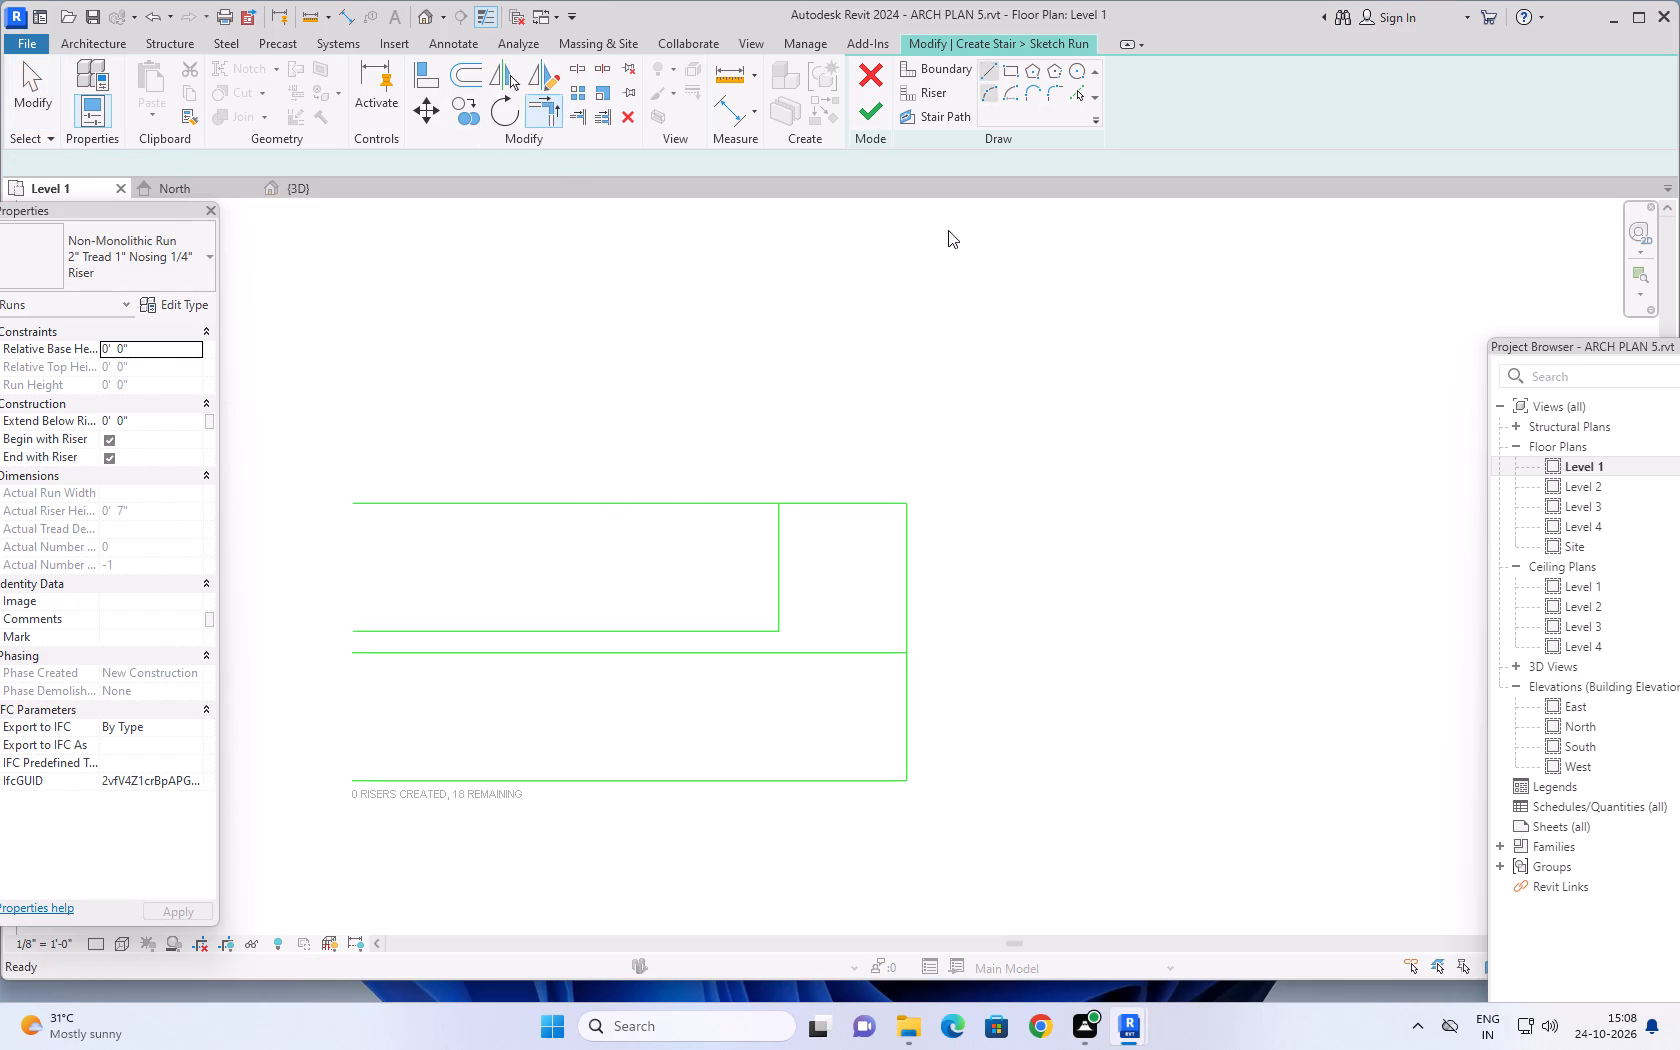
{"action": "left_click", "coordinate": [777, 658]}
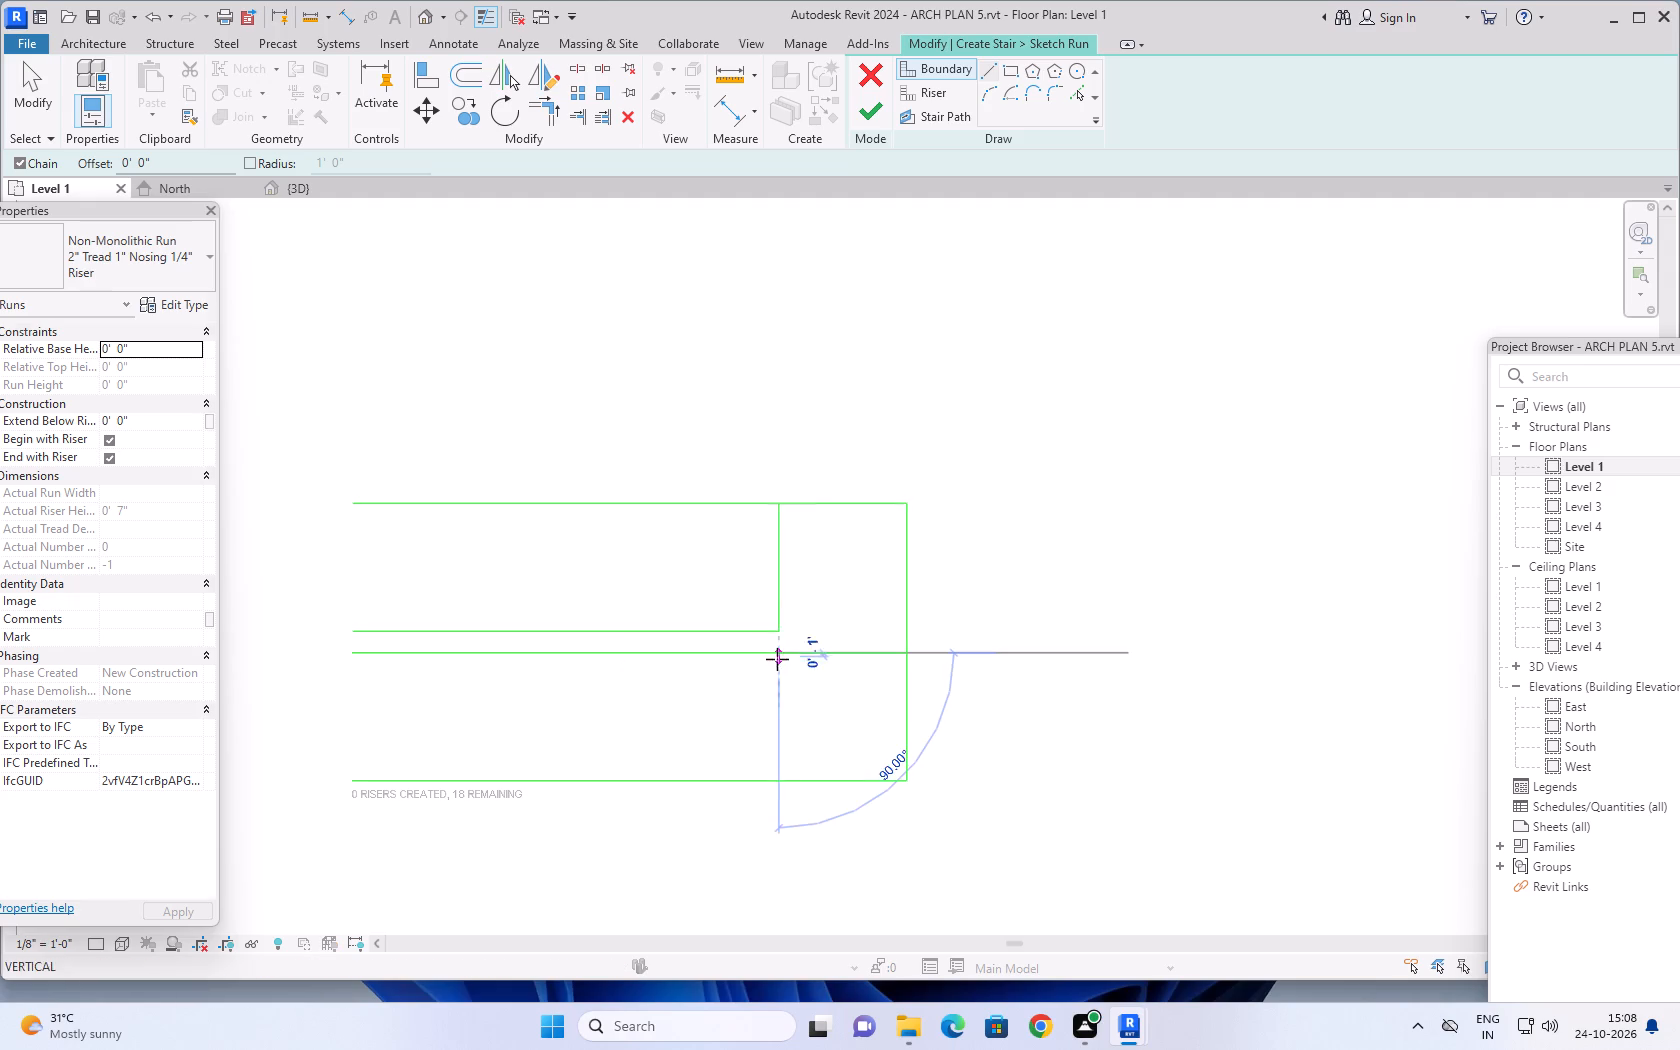
{"action": "left_click", "coordinate": [778, 784]}
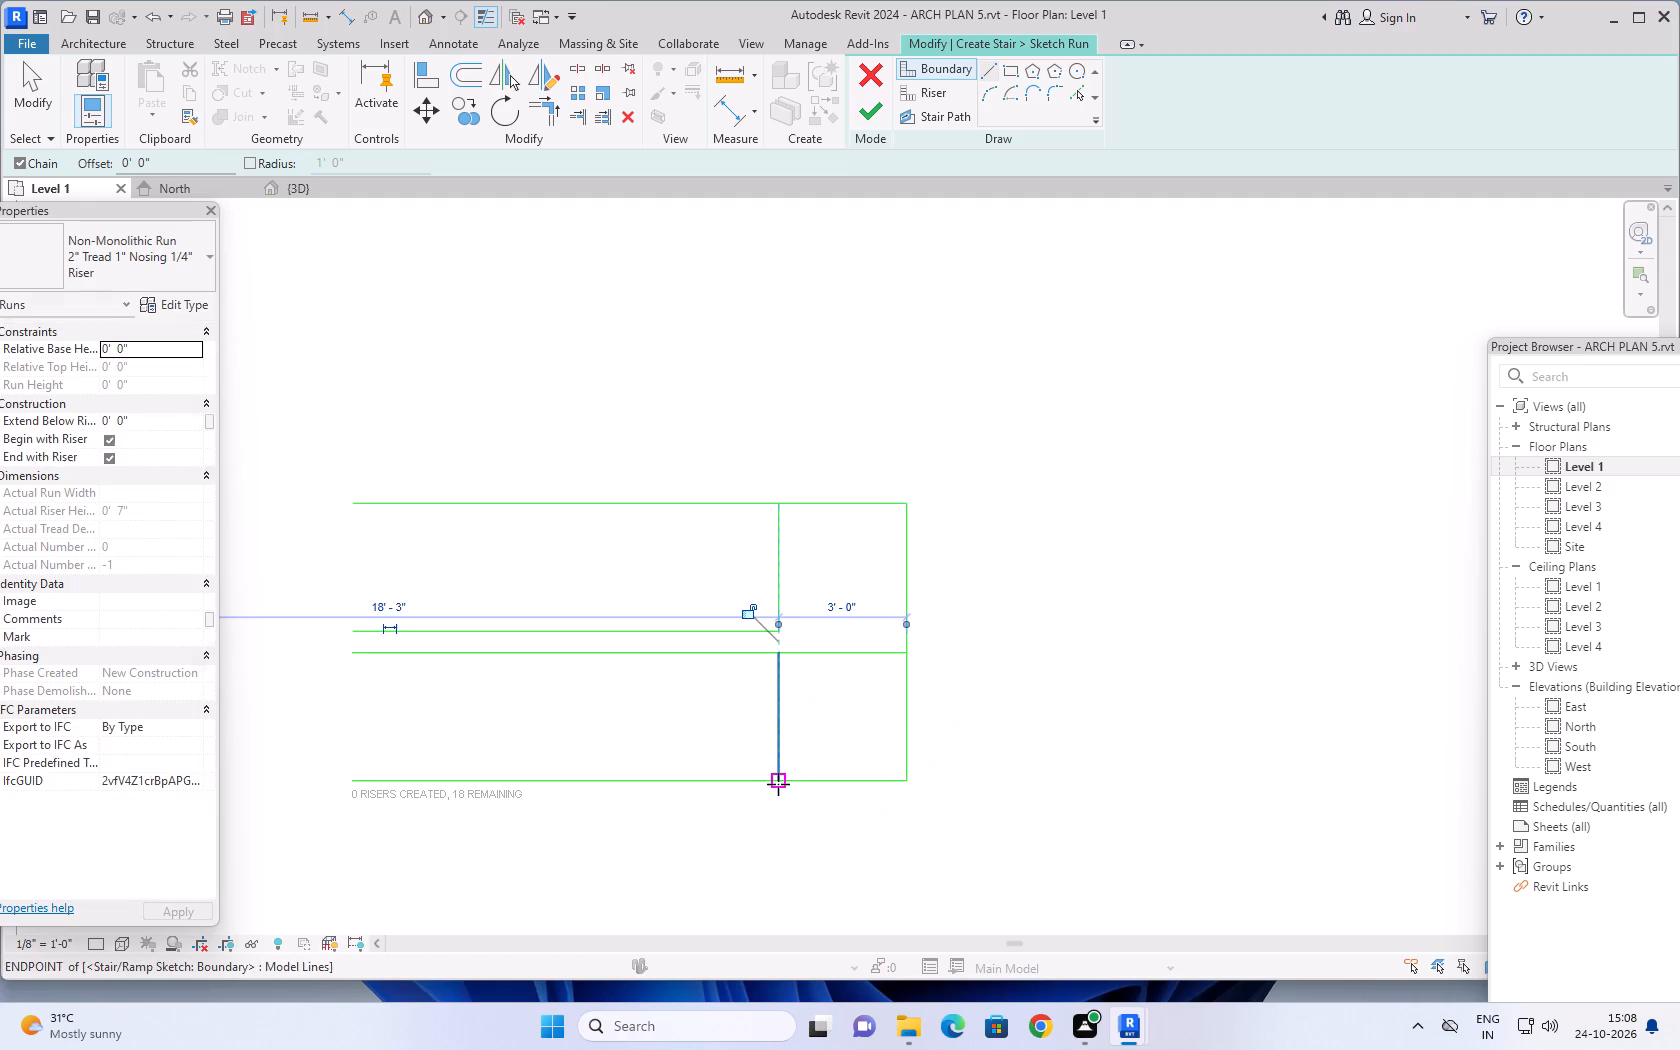
{"action": "key", "text": "Escape"}
{"action": "key", "text": "Escape"}
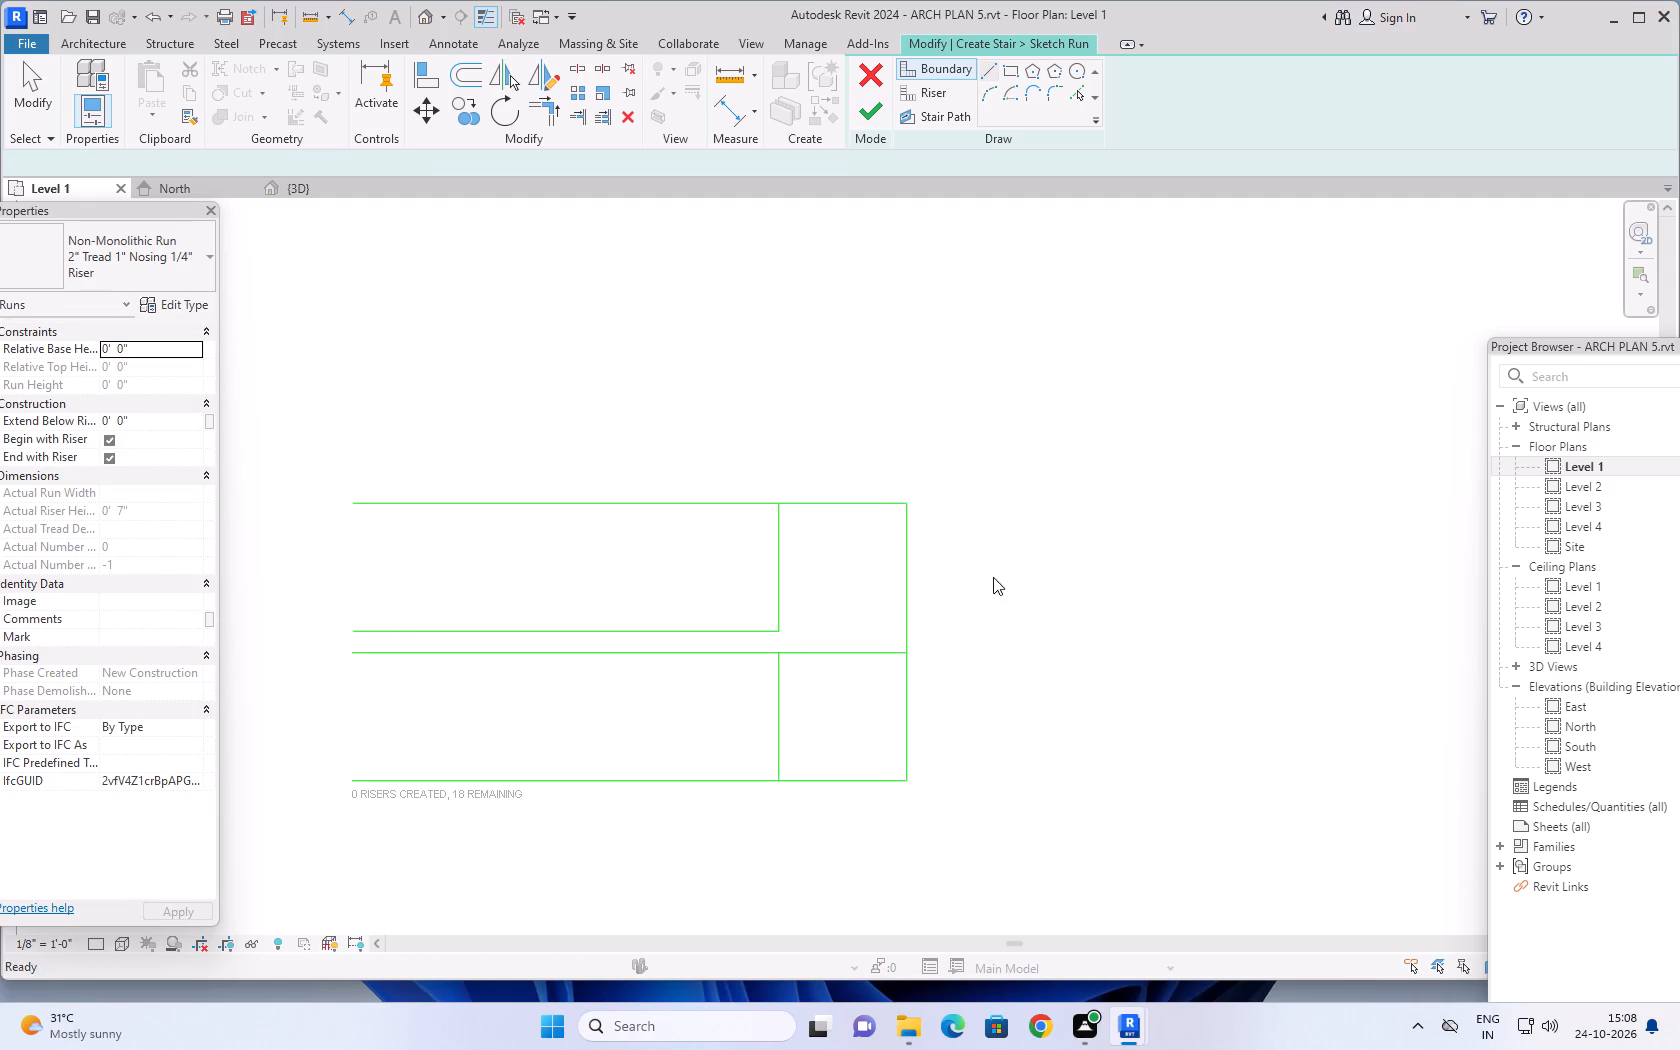
{"action": "key", "text": "Escape"}
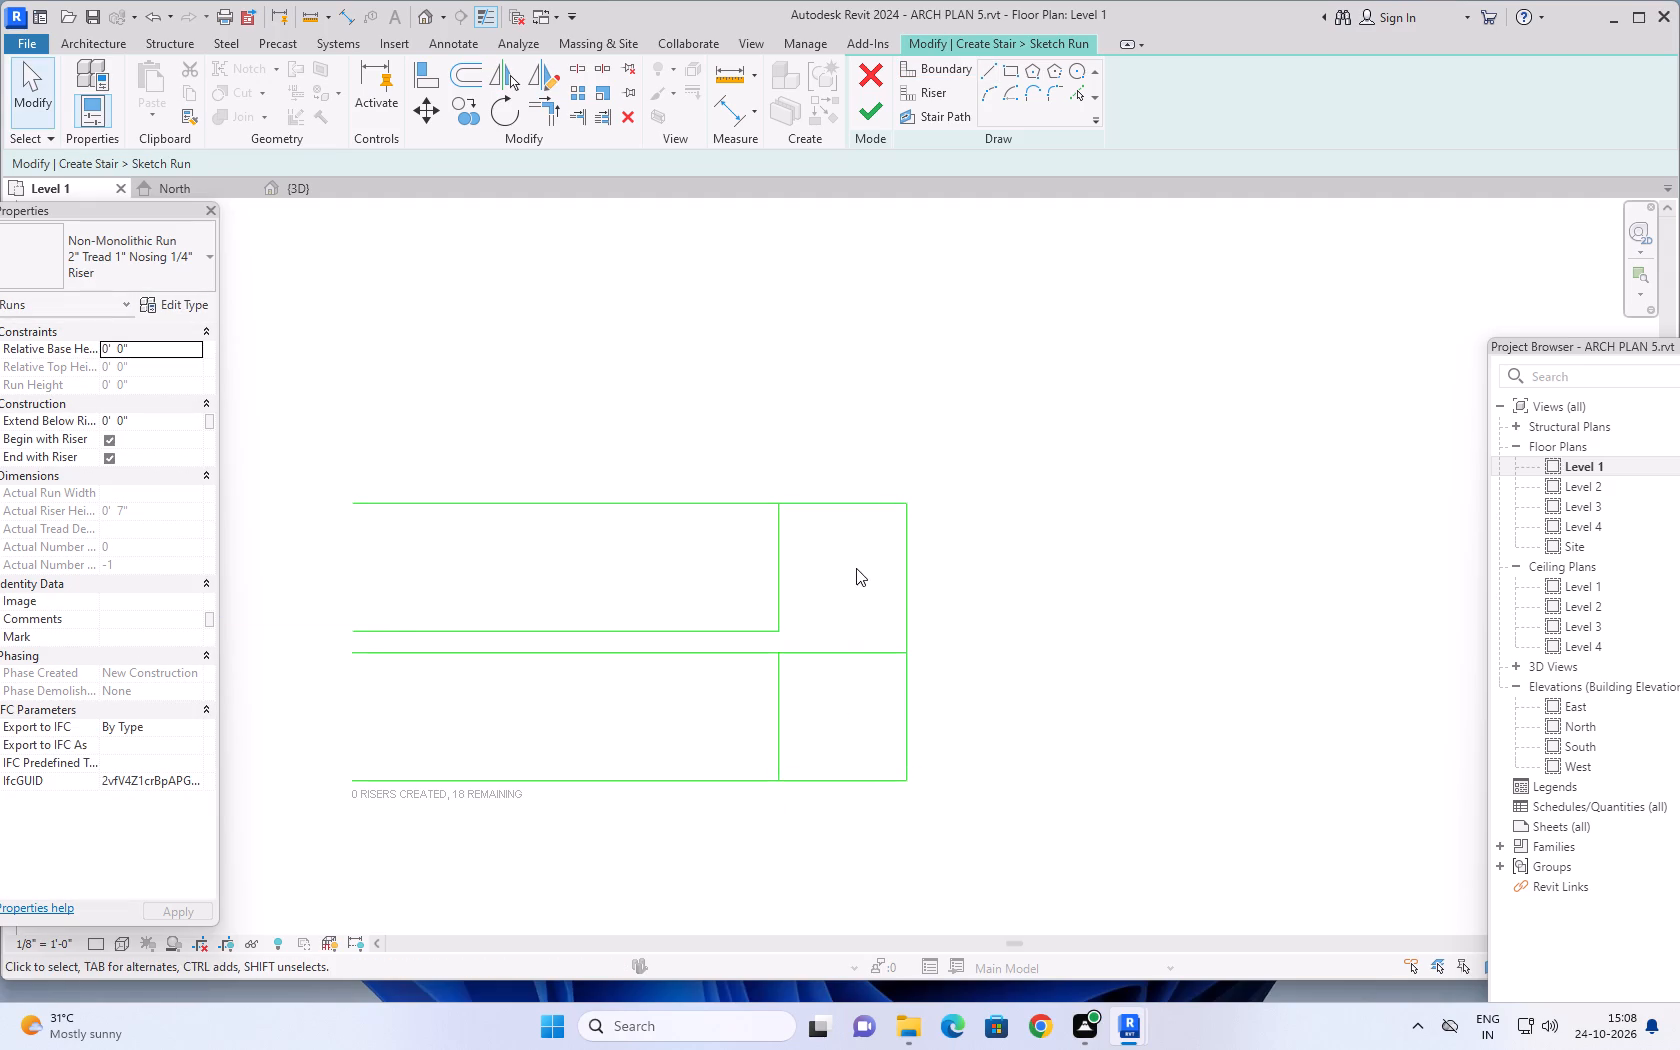
Trim the lower inner boundary line to a corner with the lower vertical cross line.
{"action": "left_click", "coordinate": [545, 113]}
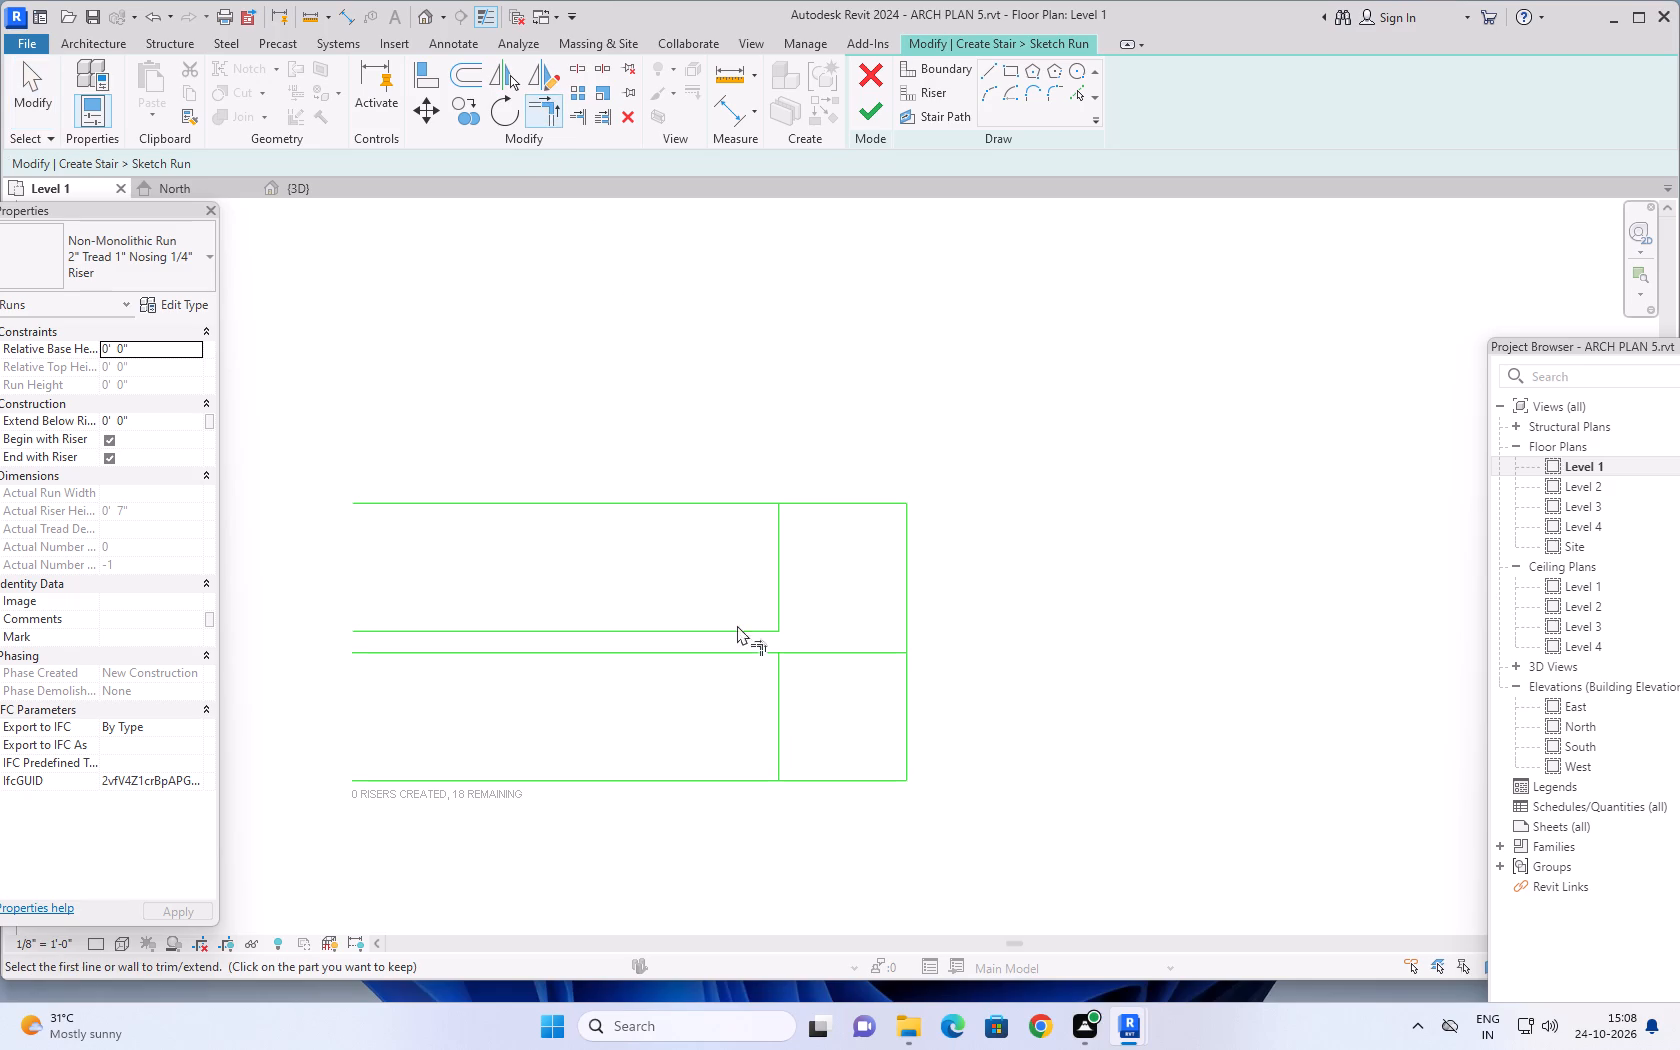
{"action": "left_click", "coordinate": [780, 699]}
{"action": "left_click", "coordinate": [745, 651]}
{"action": "scroll", "coordinate": [1084, 665], "scroll_direction": "down", "scroll_amount": 1}
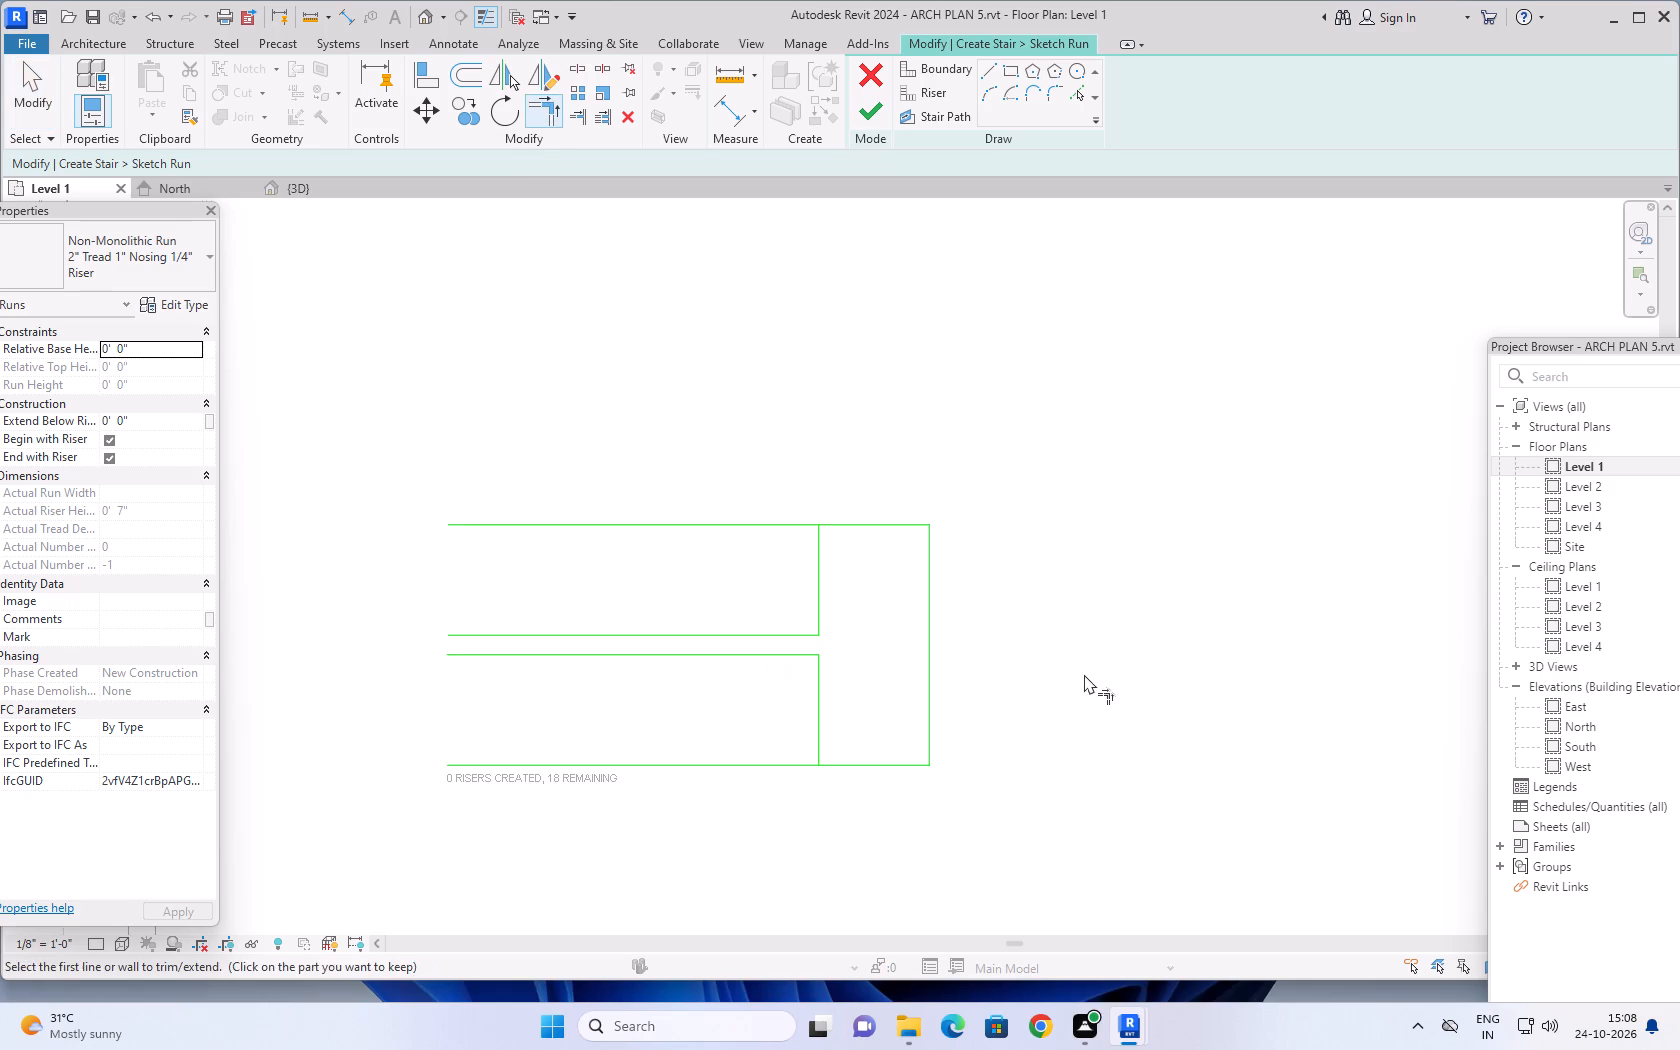
{"action": "middle_click_drag", "start_coordinate": [1084, 674], "coordinate": [1092, 645]}
{"action": "key", "text": "Escape"}
{"action": "key", "text": "Escape"}
Delete both 3' vertical cross lines, leaving only the two parallel inner boundary lines inside the outer boundary.
{"action": "left_click", "coordinate": [831, 540]}
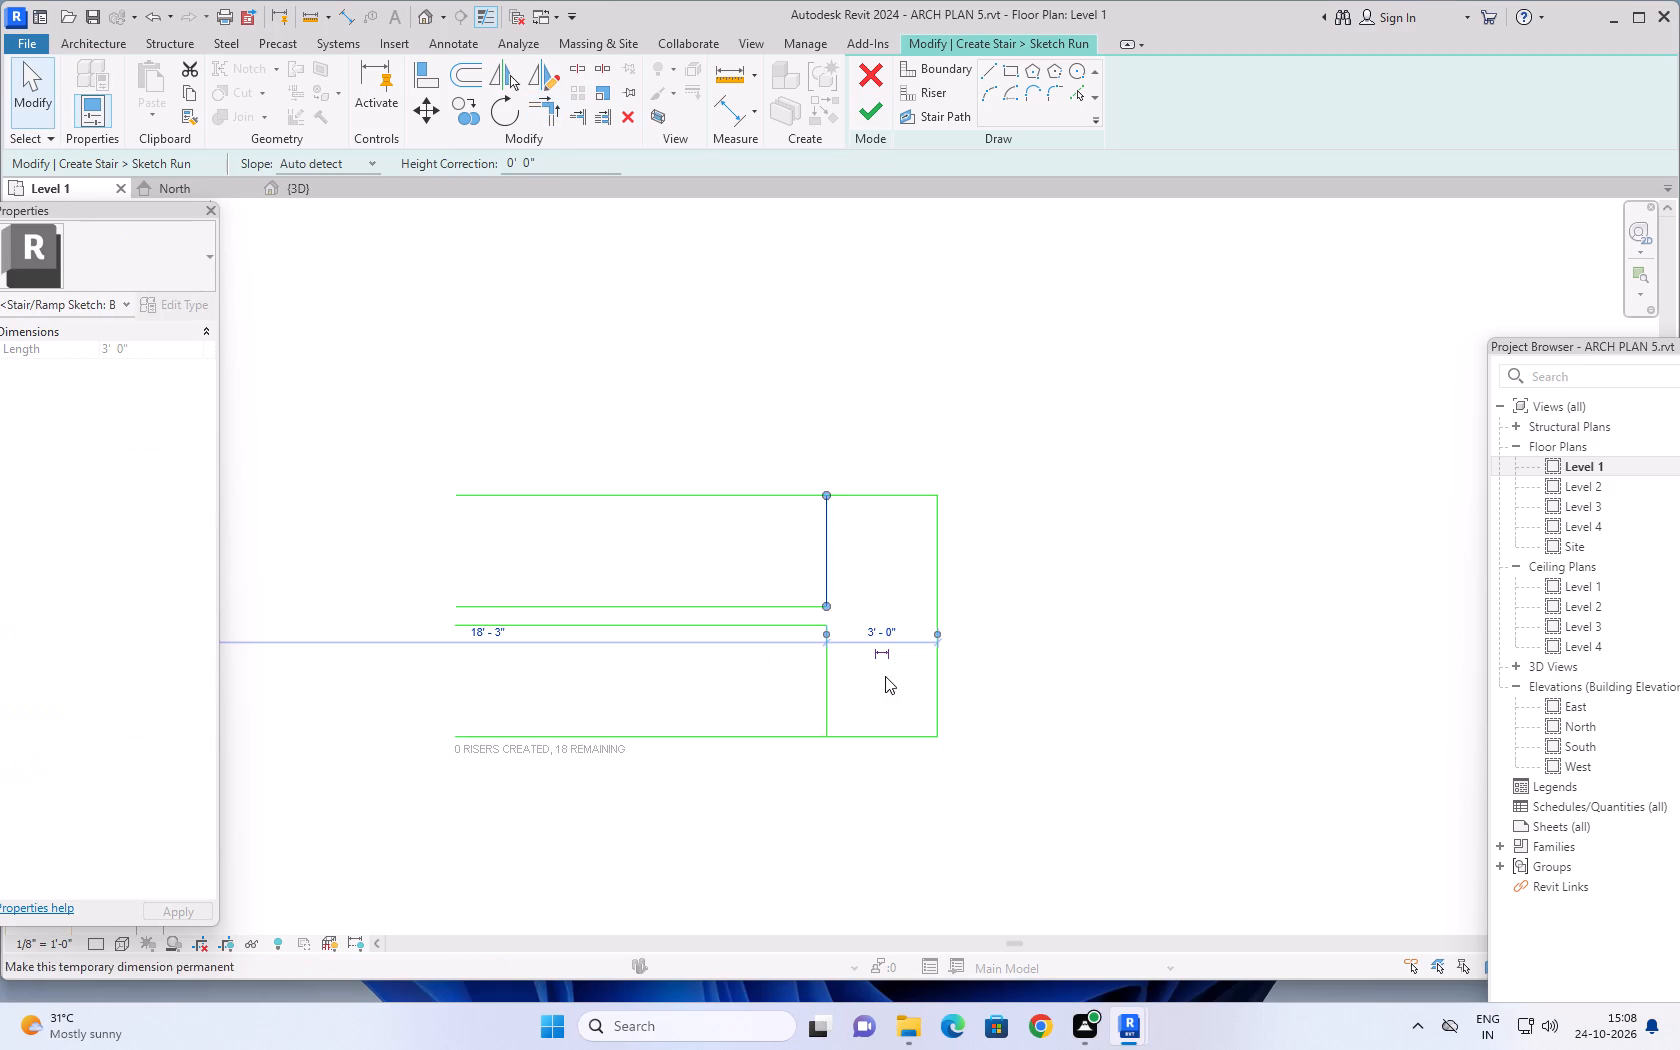
{"action": "left_click", "coordinate": [824, 685]}
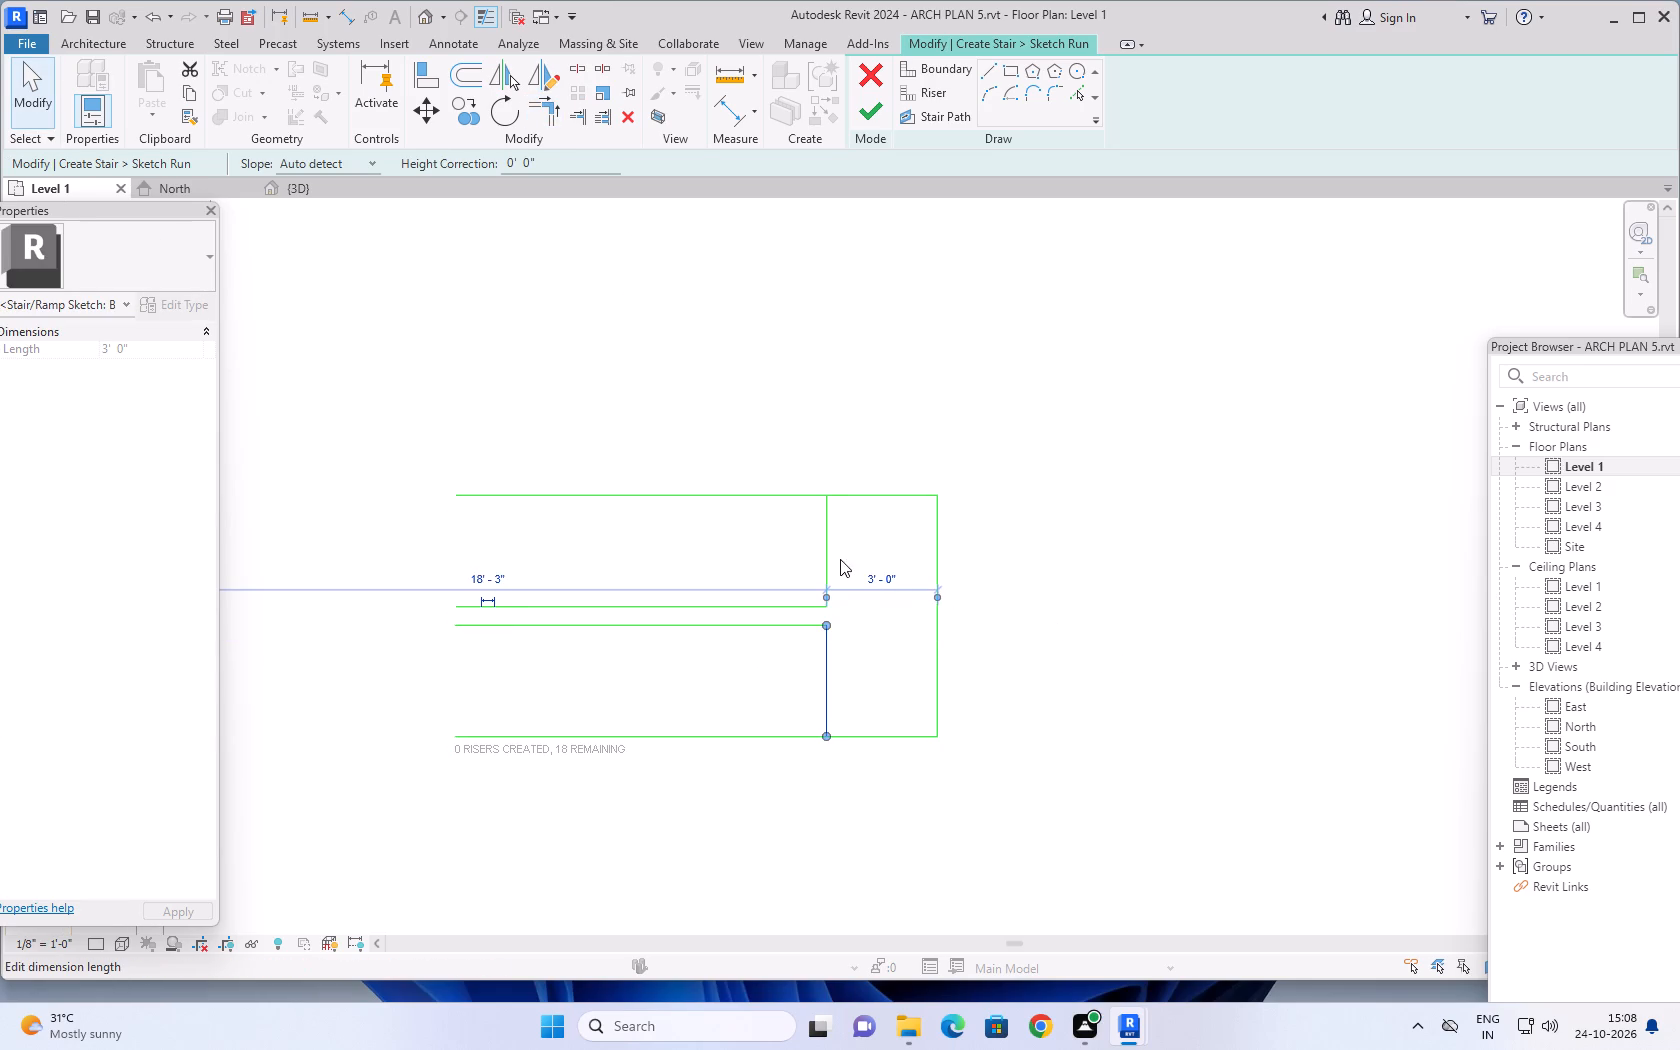
{"action": "key", "text": "Delete"}
{"action": "left_click", "coordinate": [825, 555]}
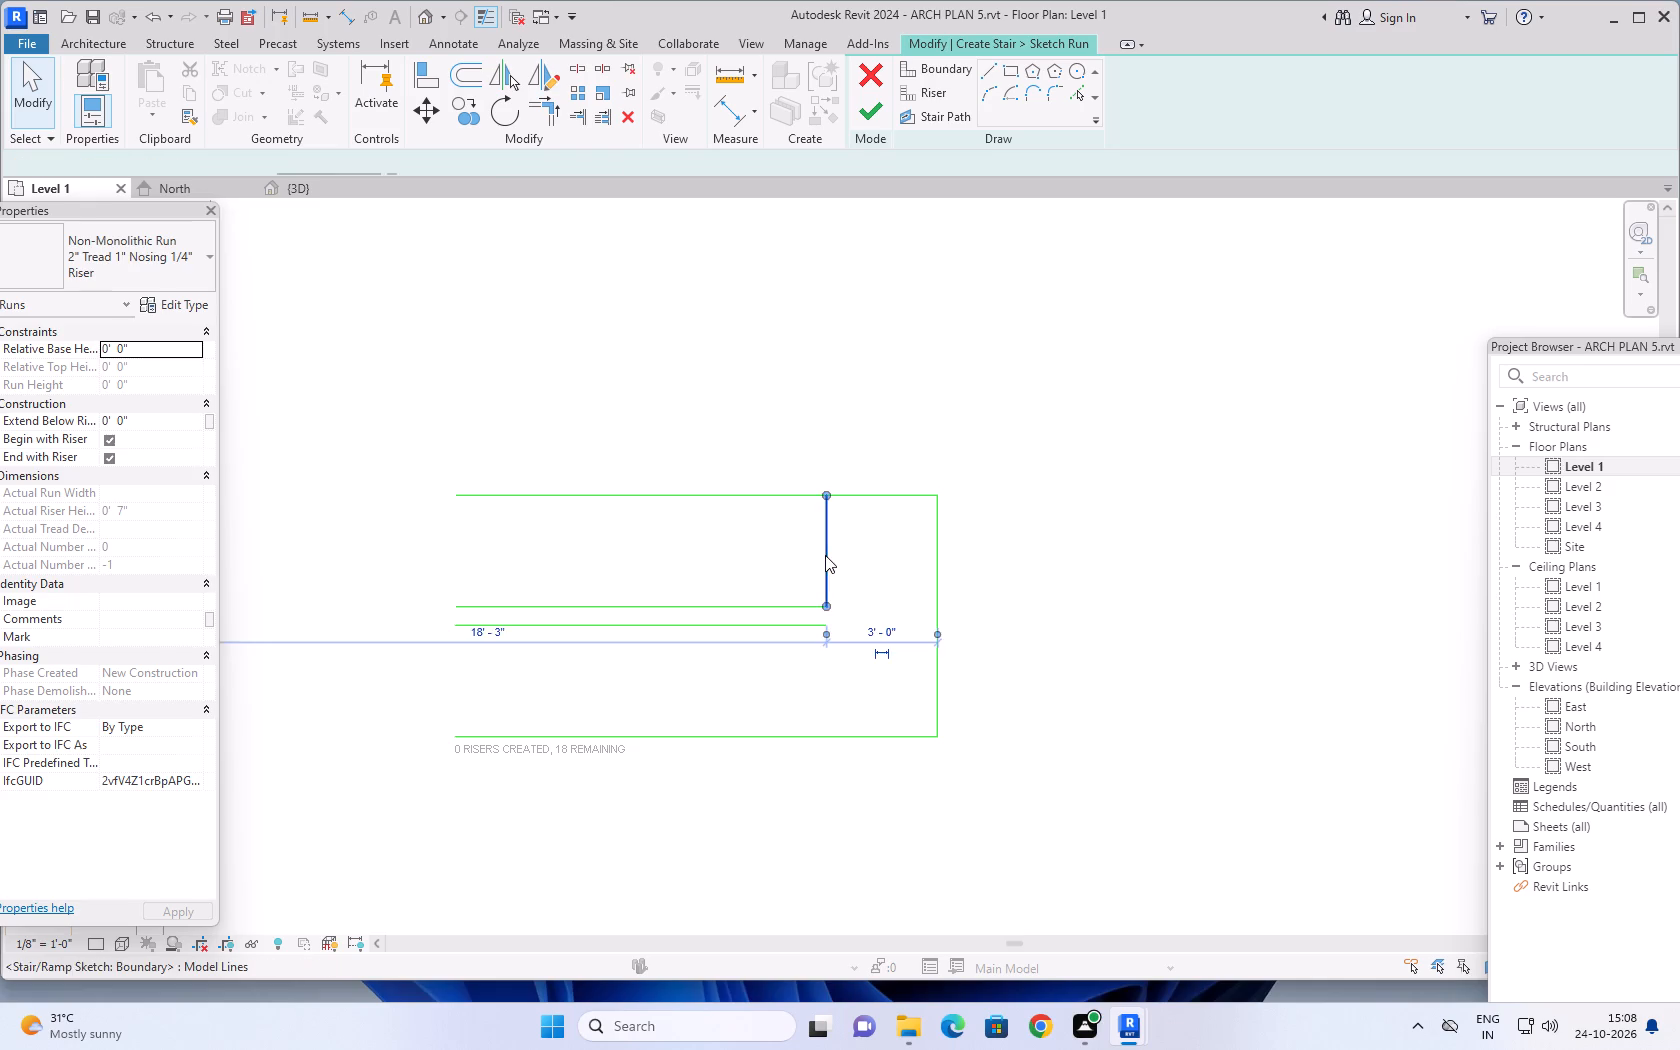
{"action": "key", "text": "Delete"}
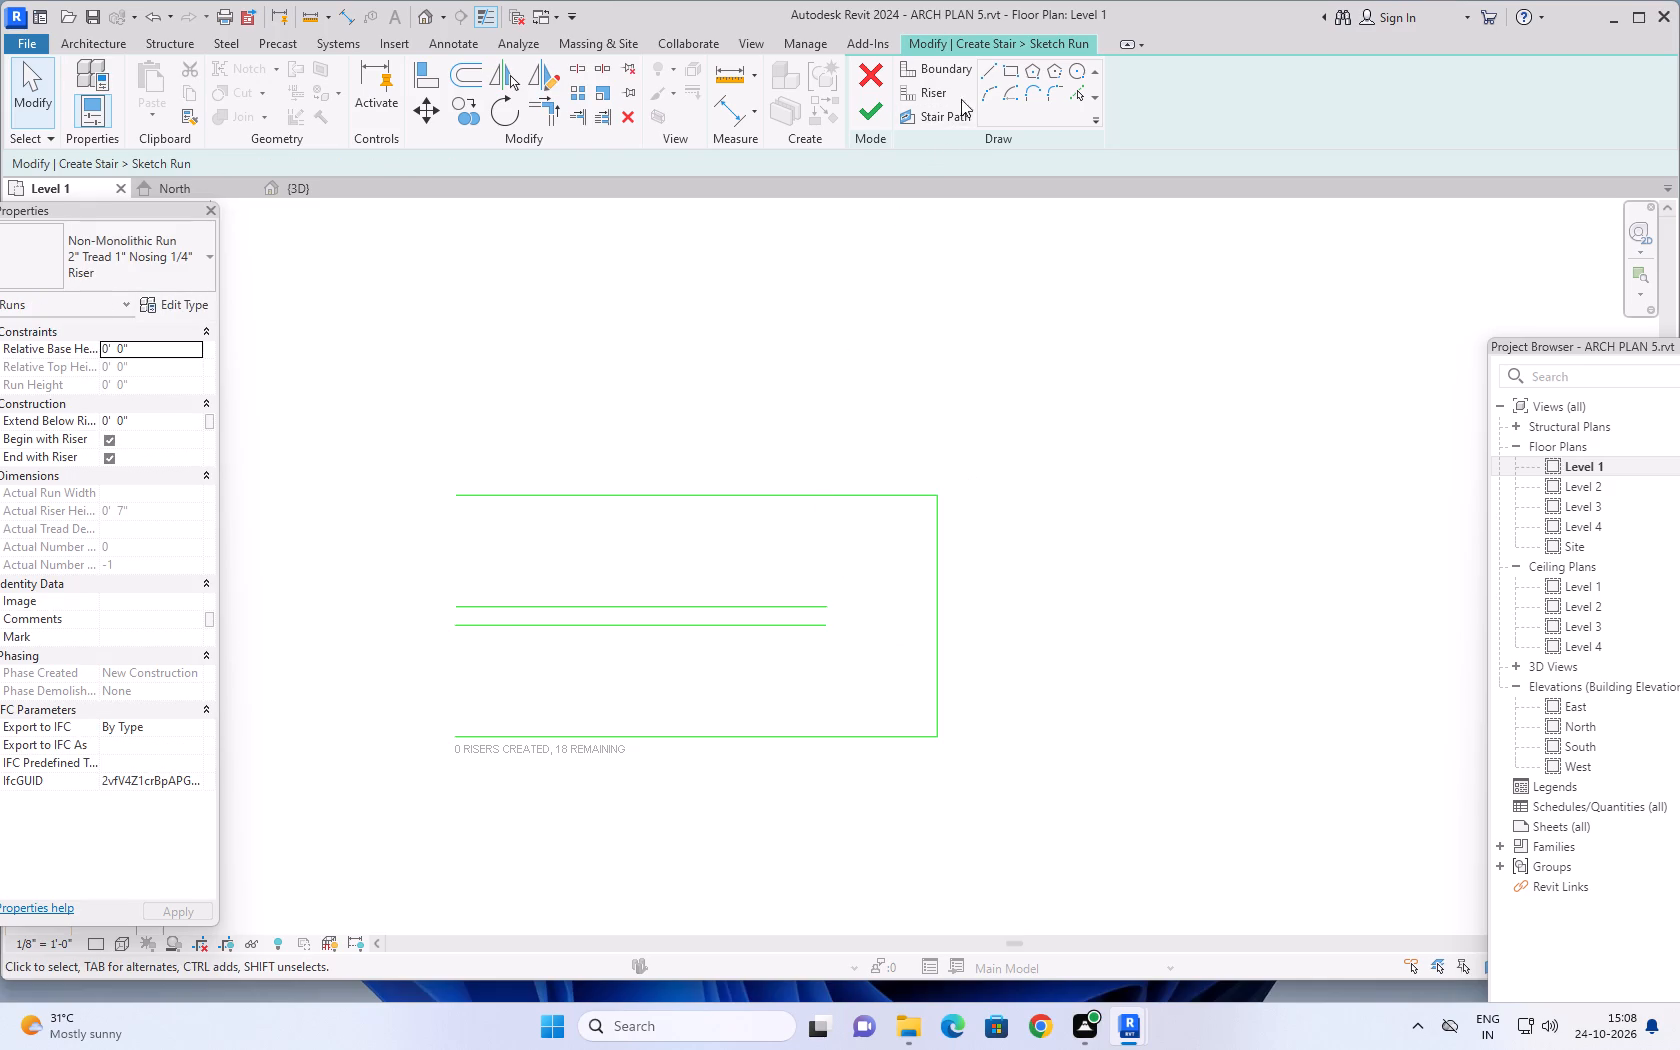
Draw the first riser line, 3' long, across the open end of the lower flight.
{"action": "left_click", "coordinate": [921, 97]}
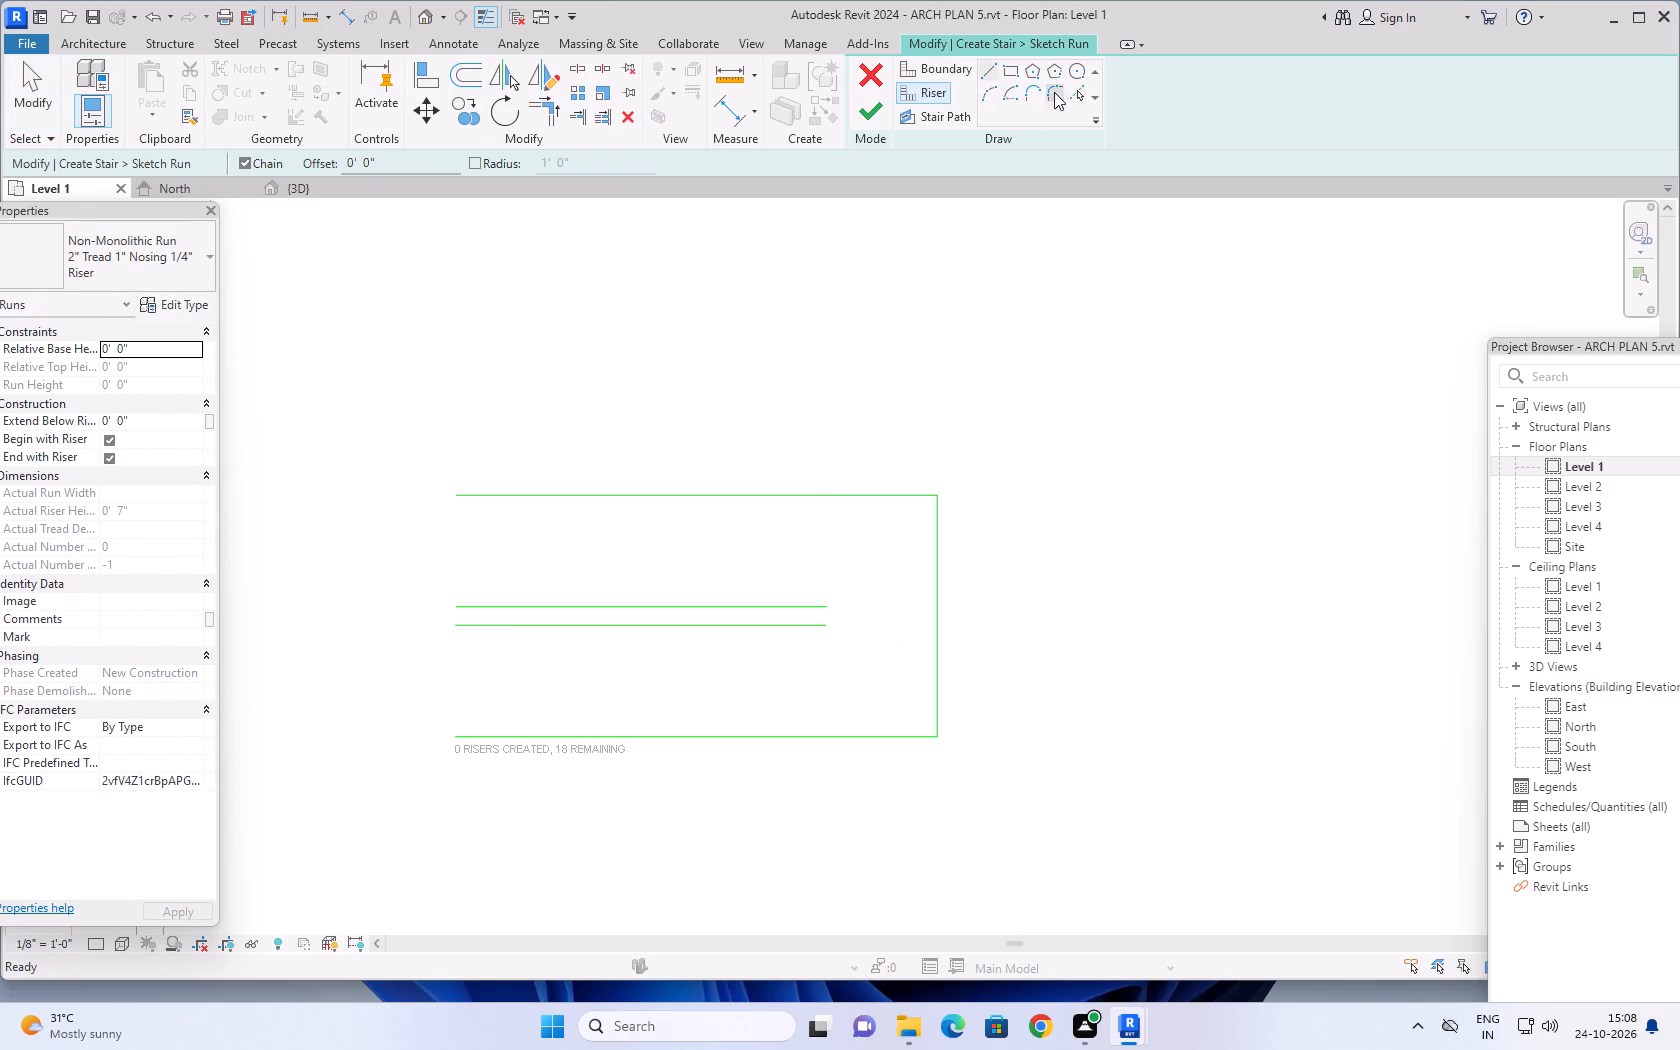
{"action": "left_click", "coordinate": [988, 74]}
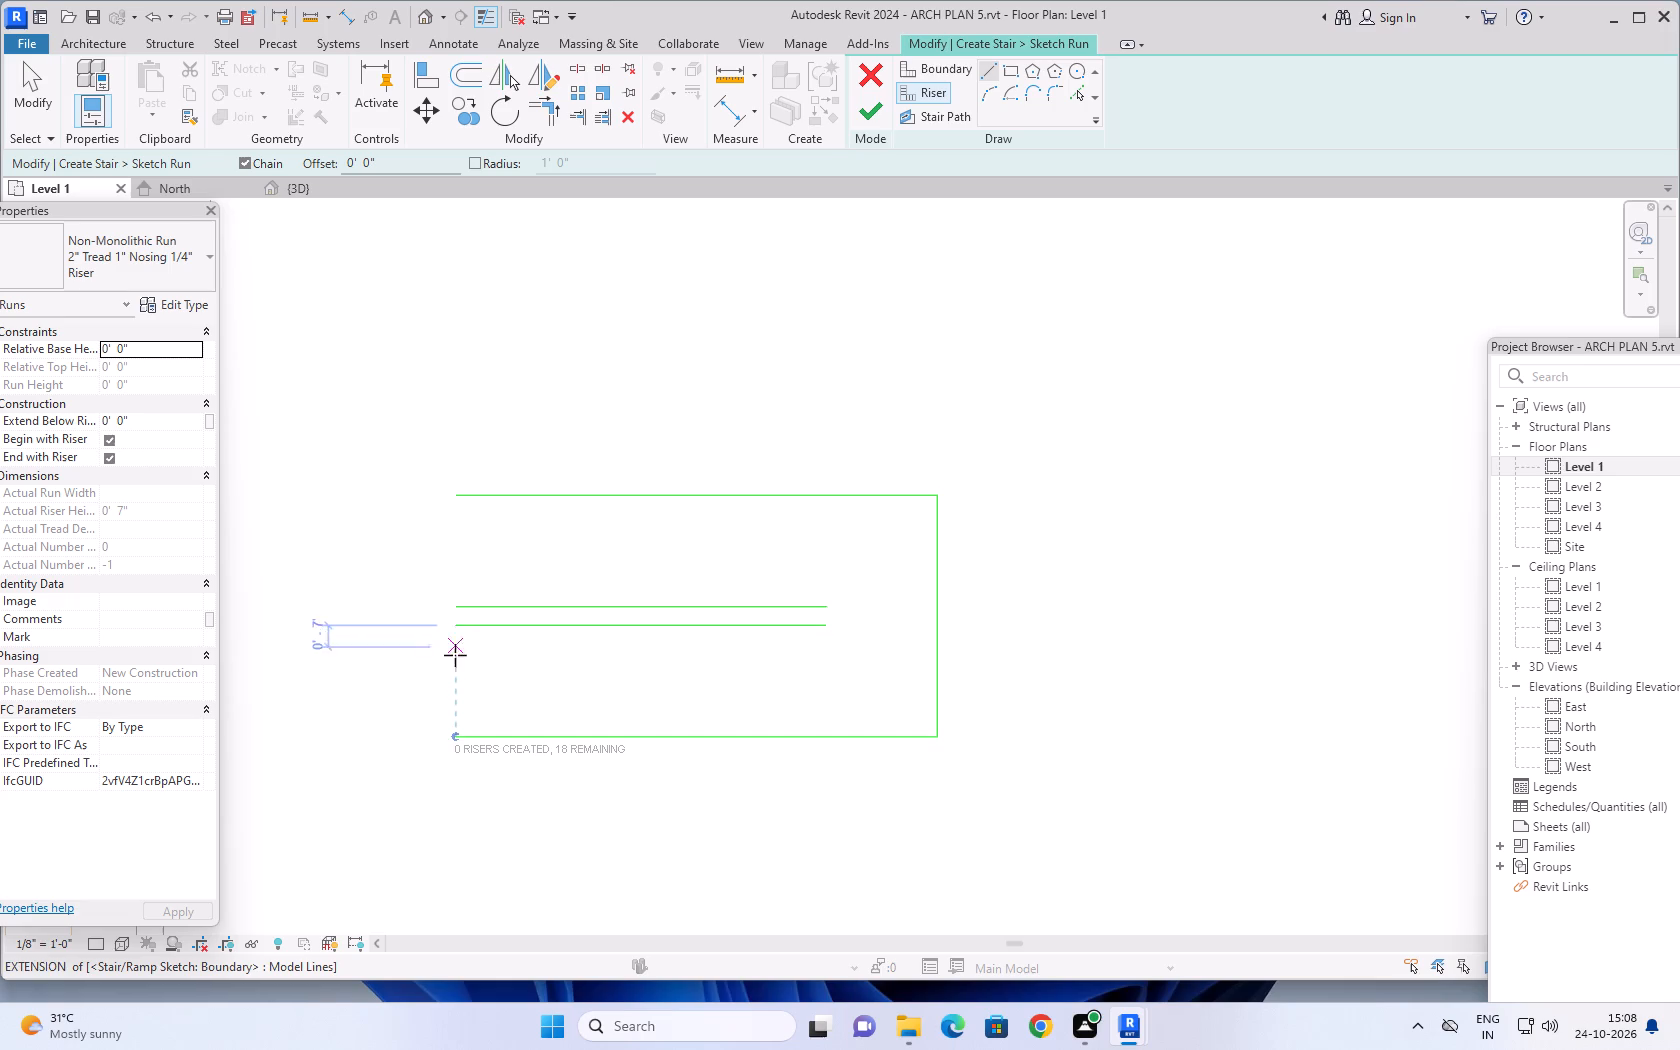
{"action": "scroll", "coordinate": [462, 683], "scroll_direction": "down", "scroll_amount": 5}
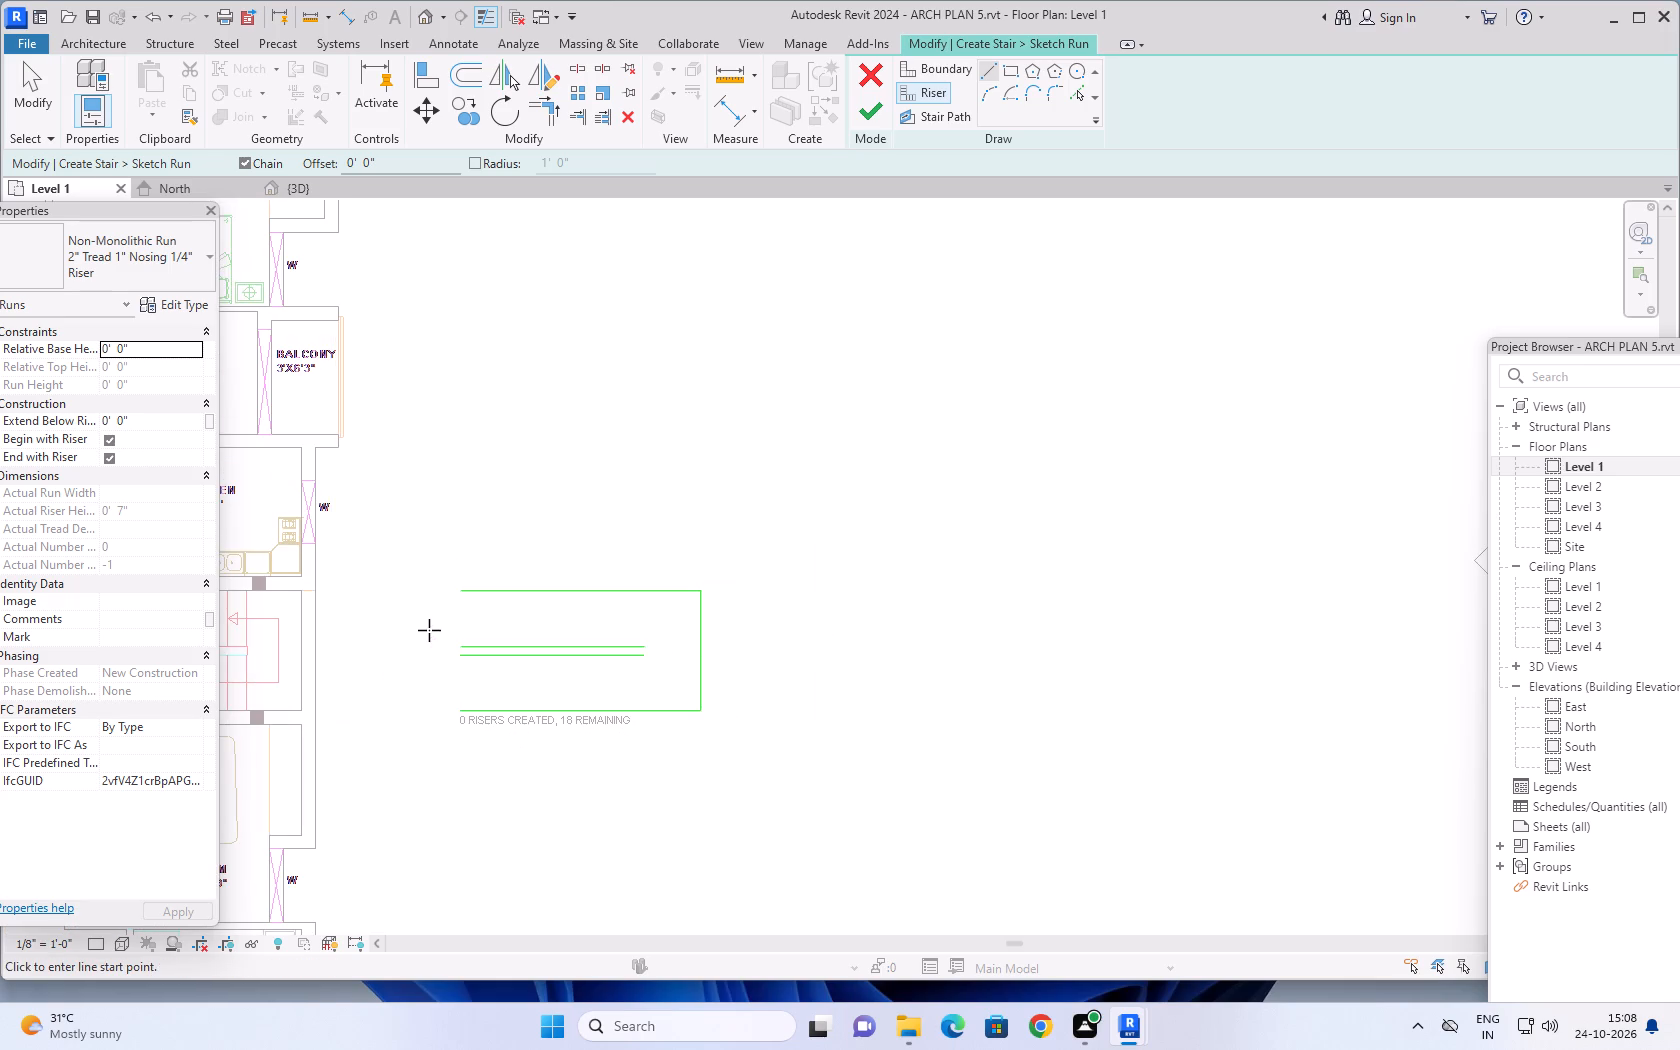
{"action": "scroll", "coordinate": [429, 630], "scroll_direction": "down", "scroll_amount": 2}
{"action": "scroll", "coordinate": [449, 658], "scroll_direction": "up", "scroll_amount": 13}
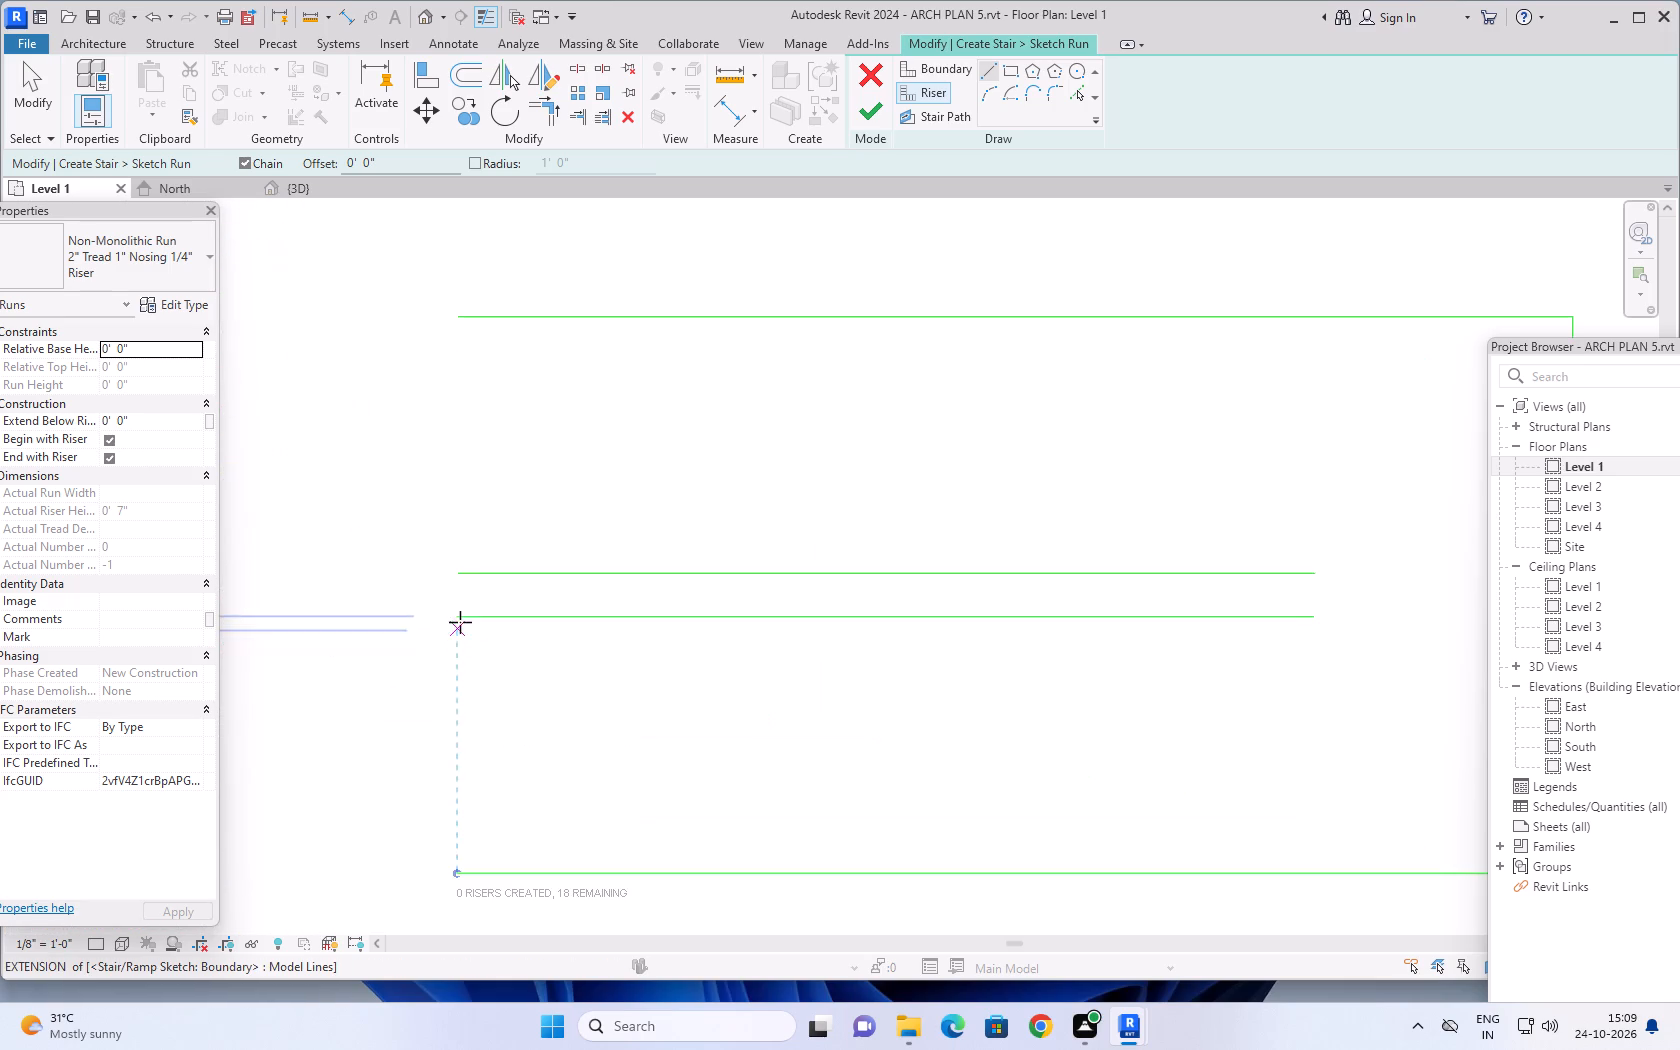
{"action": "left_click", "coordinate": [460, 617]}
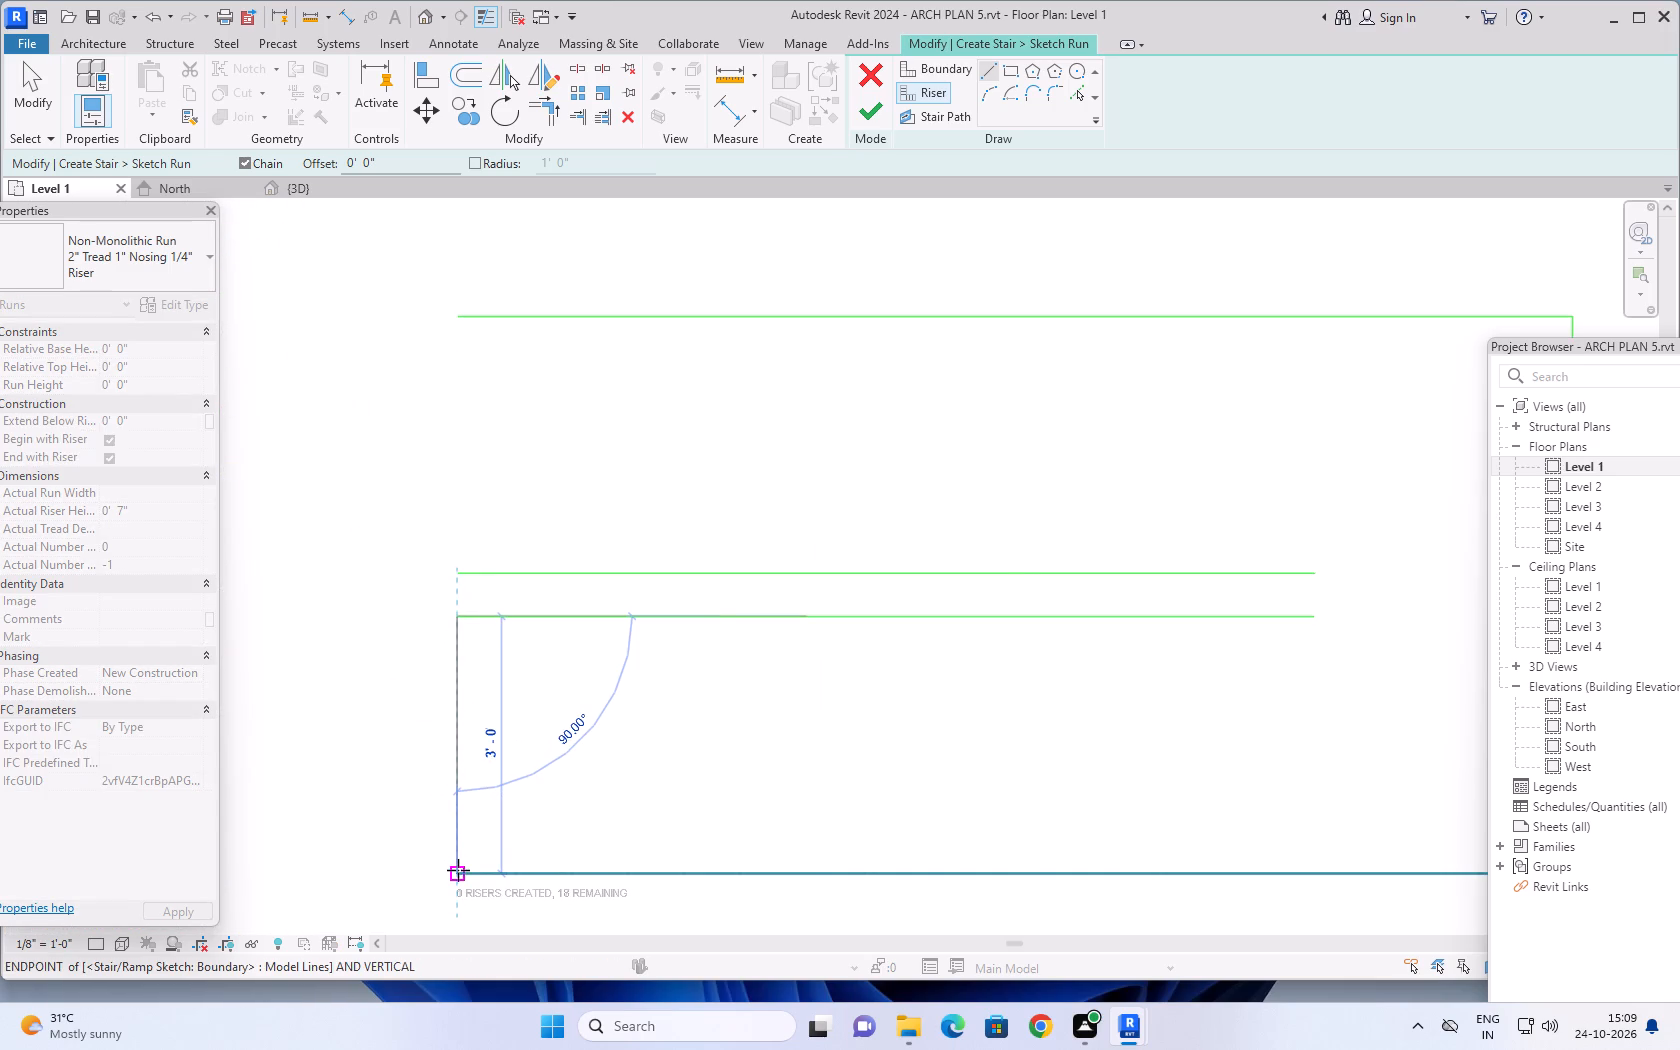
{"action": "left_click", "coordinate": [458, 871]}
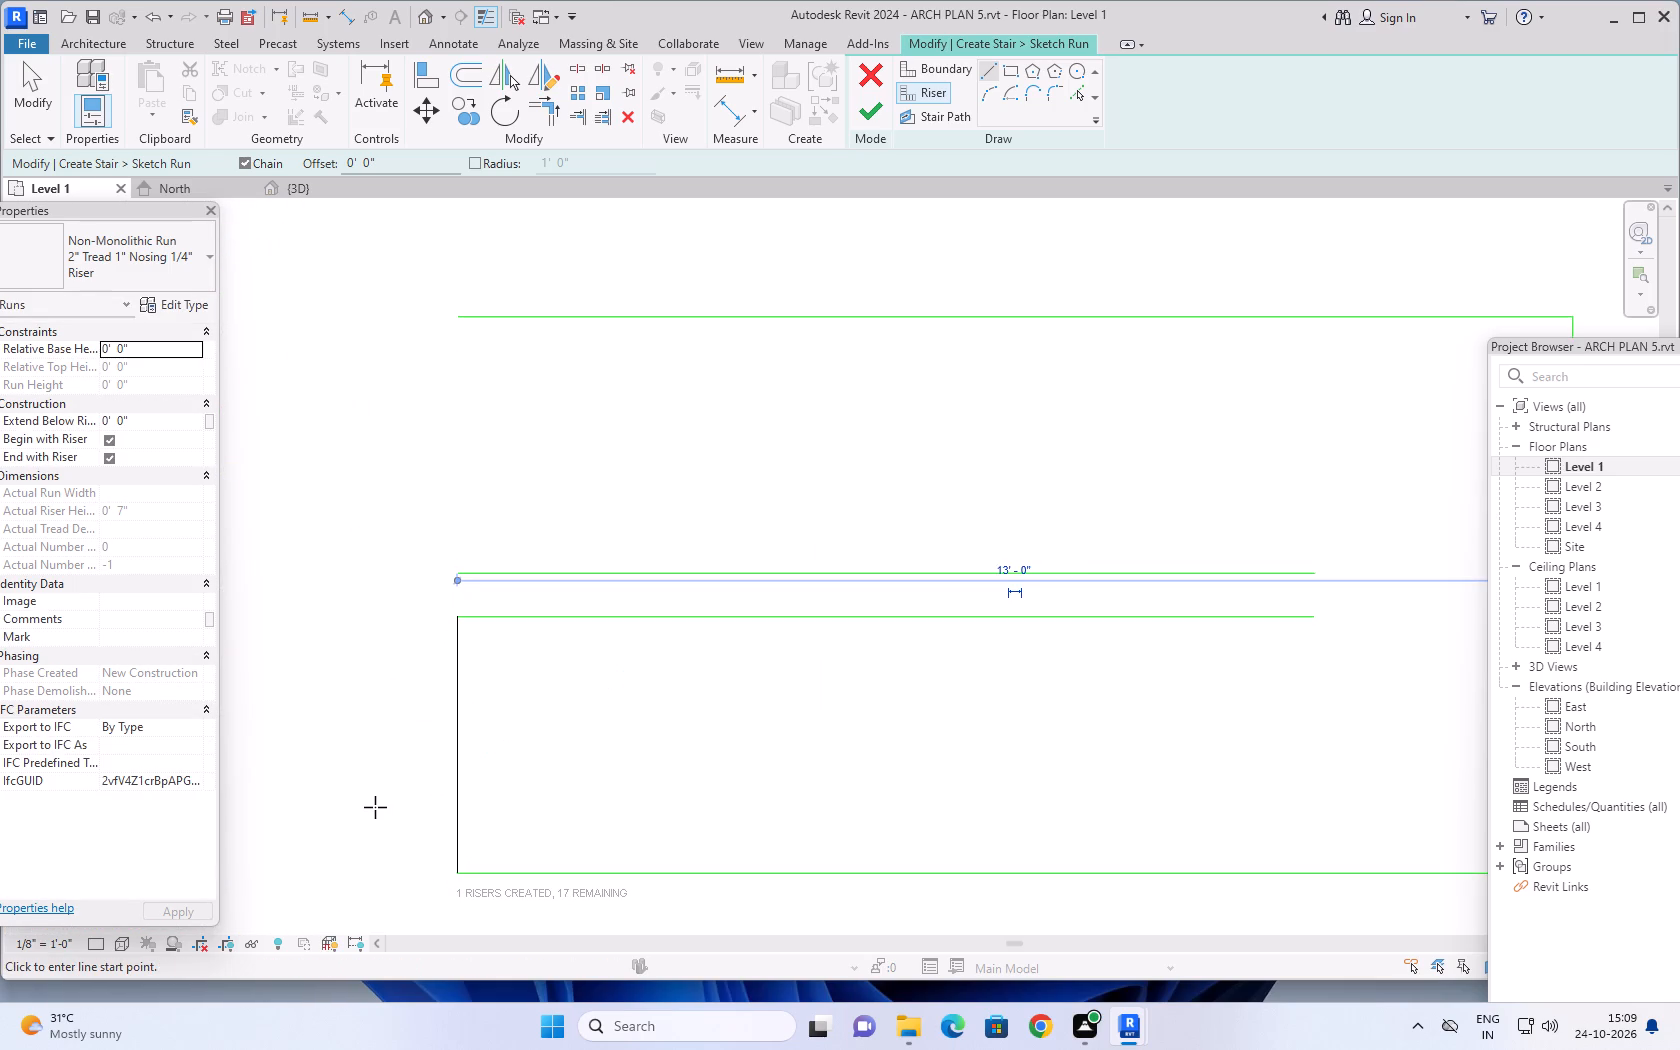
Offset the first riser repeatedly at 1' spacing with Pick Lines, adding ten risers along the lower flight to the inner boundary's end.
{"action": "left_click", "coordinate": [1078, 90]}
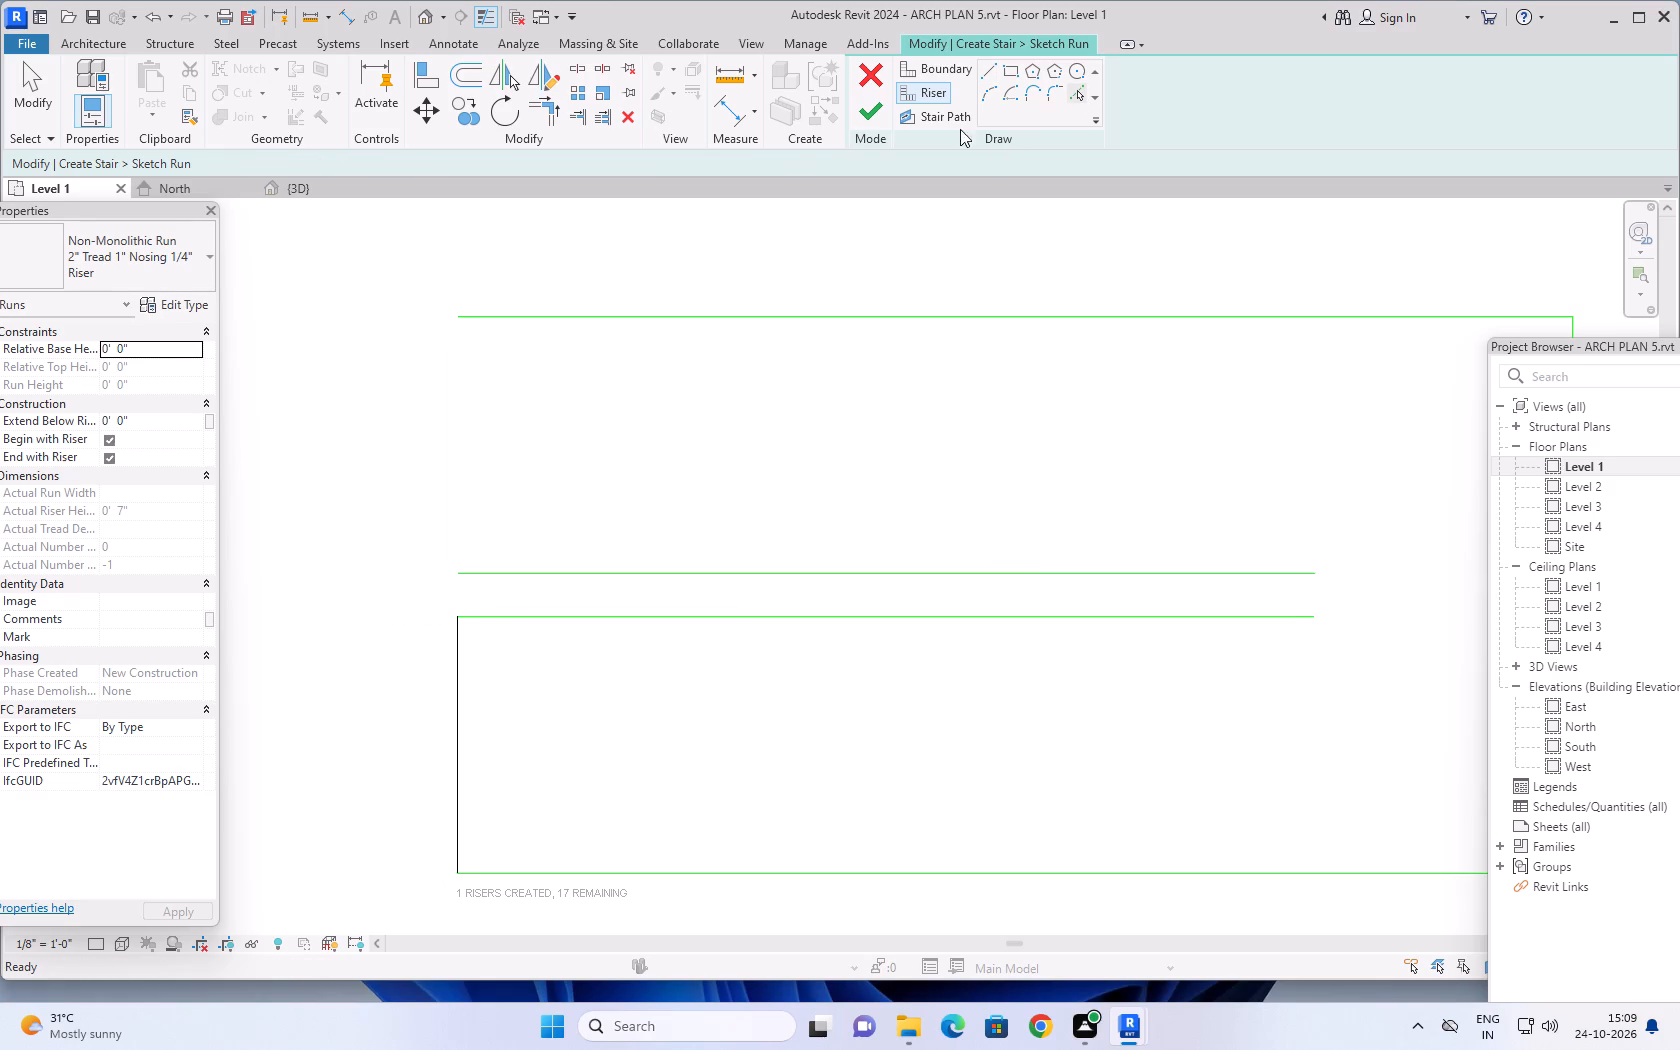
{"action": "left_click", "coordinate": [343, 162]}
{"action": "key", "text": "BackSpace"}
{"action": "key", "text": "BackSpace"}
{"action": "key", "text": "BackSpace"}
{"action": "key", "text": "BackSpace"}
{"action": "key", "text": "BackSpace"}
{"action": "key", "text": "BackSpace"}
{"action": "key", "text": "BackSpace"}
{"action": "key", "text": "BackSpace"}
{"action": "key", "text": "BackSpace"}
{"action": "key", "text": "BackSpace"}
{"action": "key", "text": "BackSpace"}
{"action": "key", "text": "BackSpace"}
{"action": "key", "text": "BackSpace"}
{"action": "key", "text": "BackSpace"}
{"action": "key", "text": "BackSpace"}
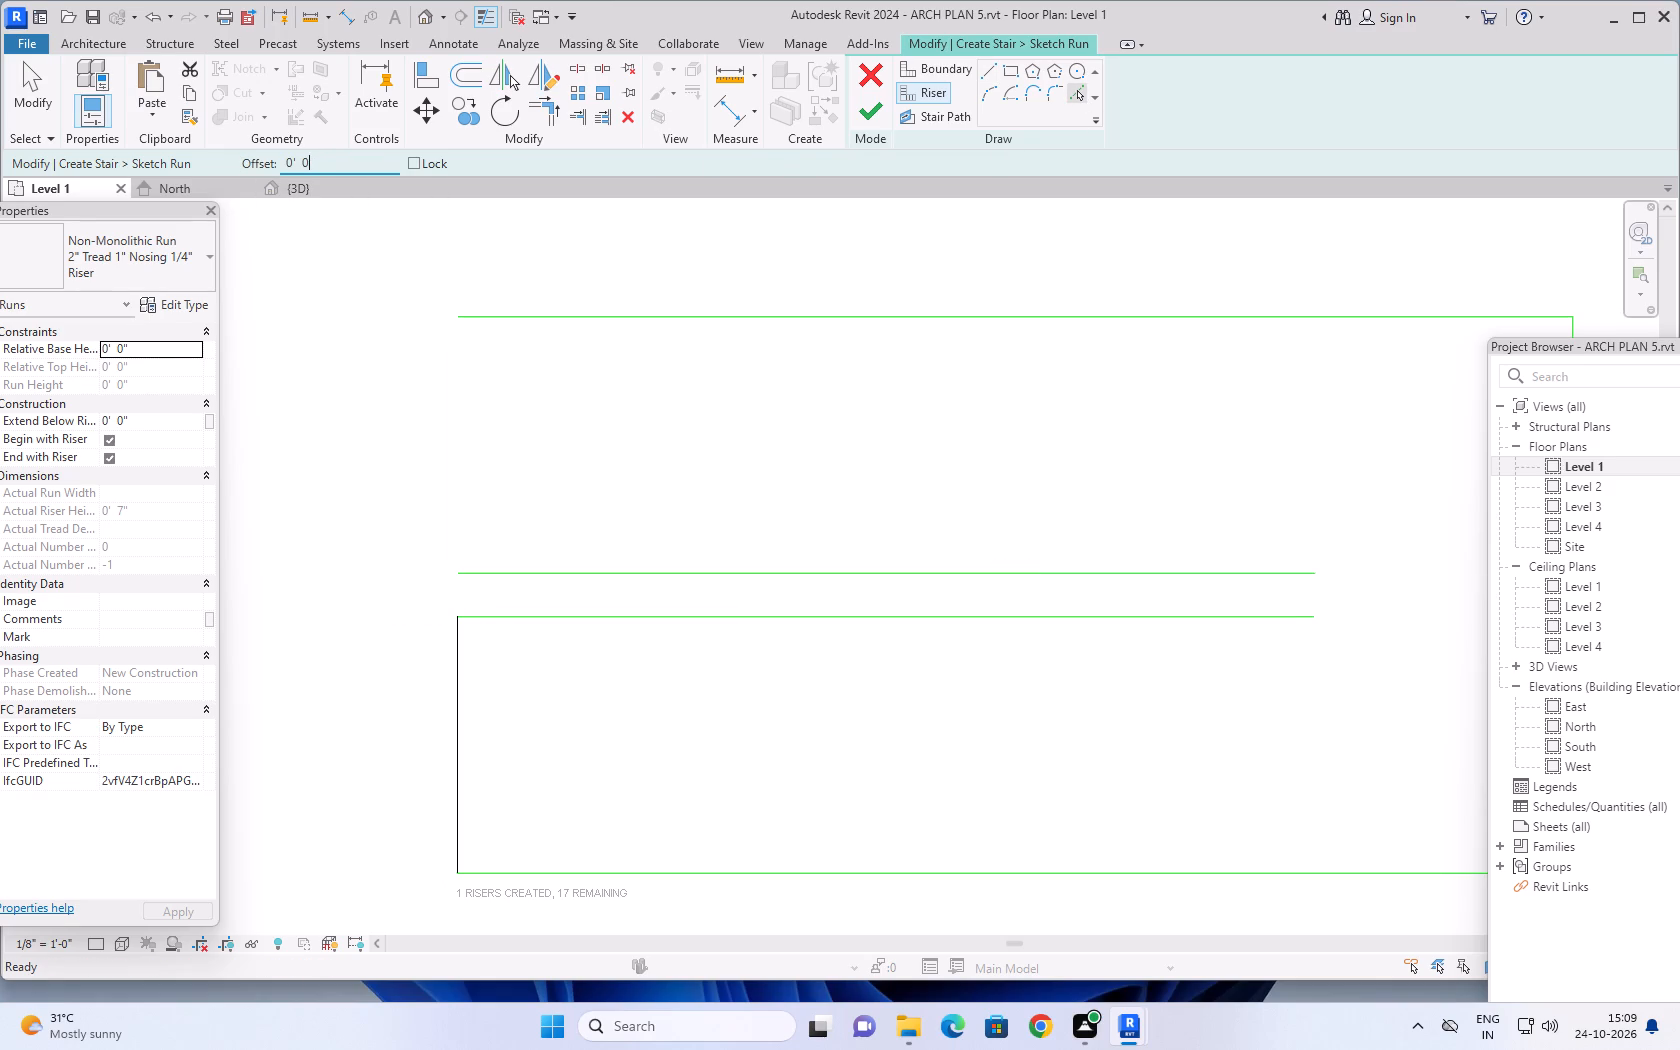
{"action": "type", "text": "1'"}
{"action": "key", "text": "Return"}
{"action": "scroll", "coordinate": [571, 908], "scroll_direction": "down", "scroll_amount": 2}
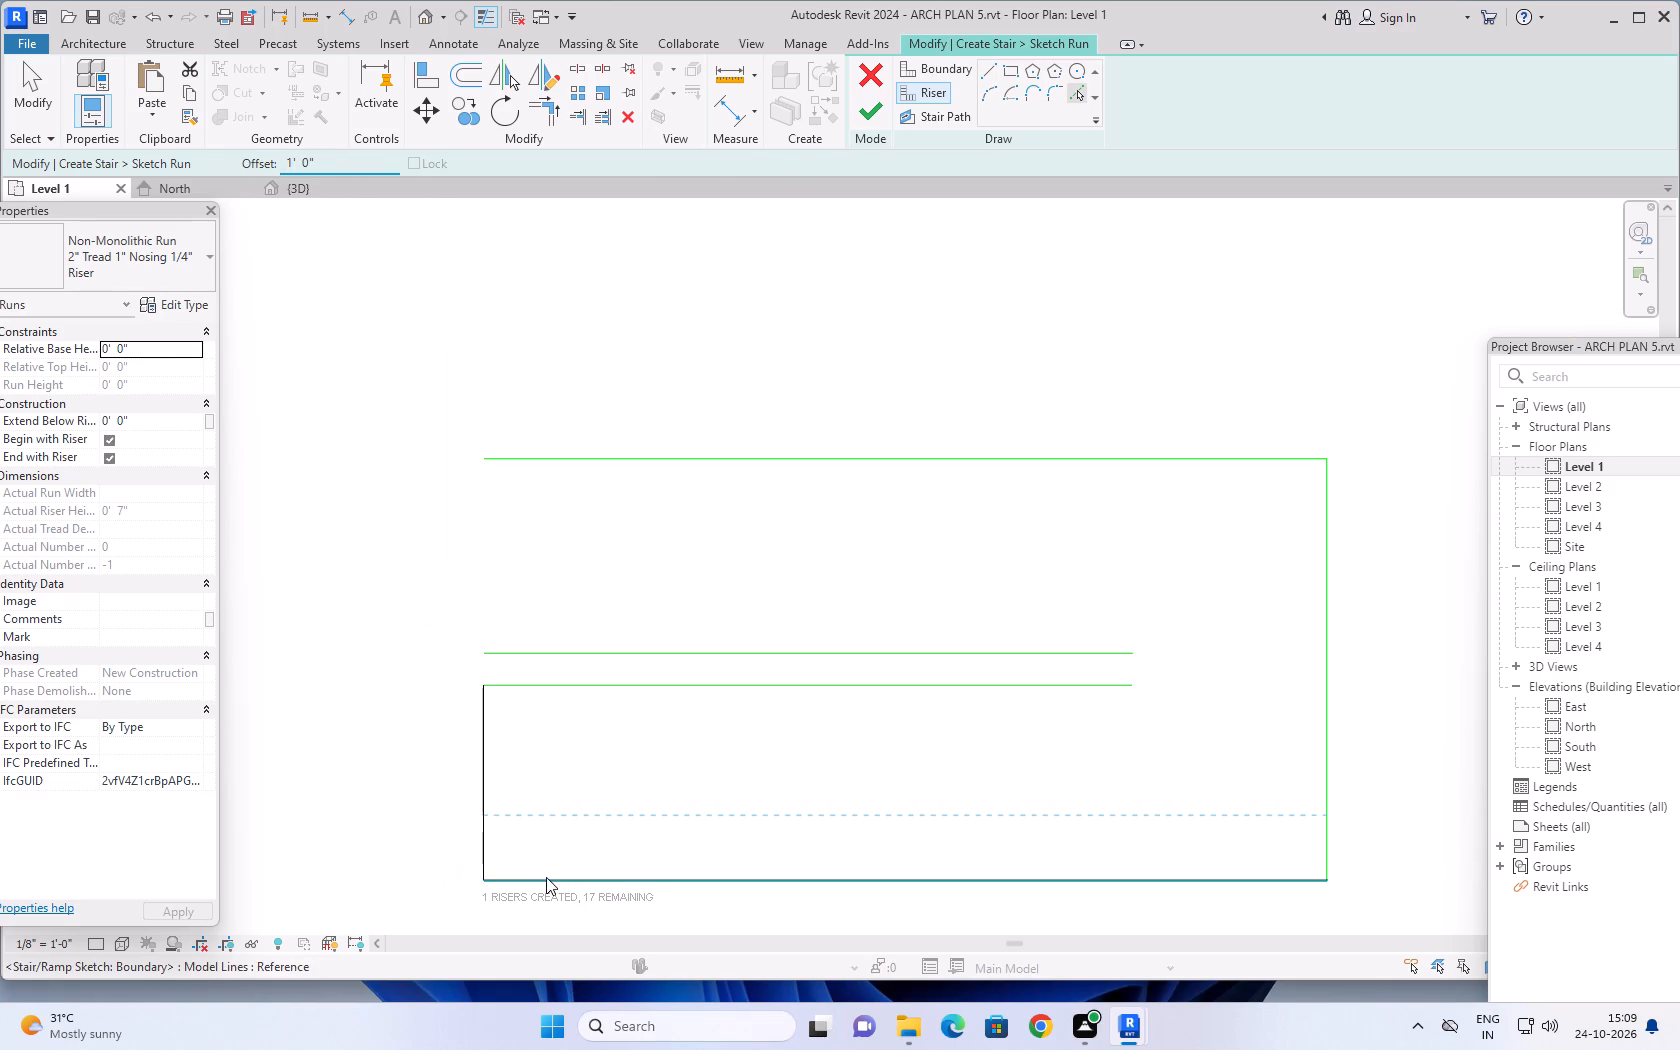
{"action": "scroll", "coordinate": [513, 869], "scroll_direction": "down", "scroll_amount": 2}
{"action": "left_click", "coordinate": [497, 809]}
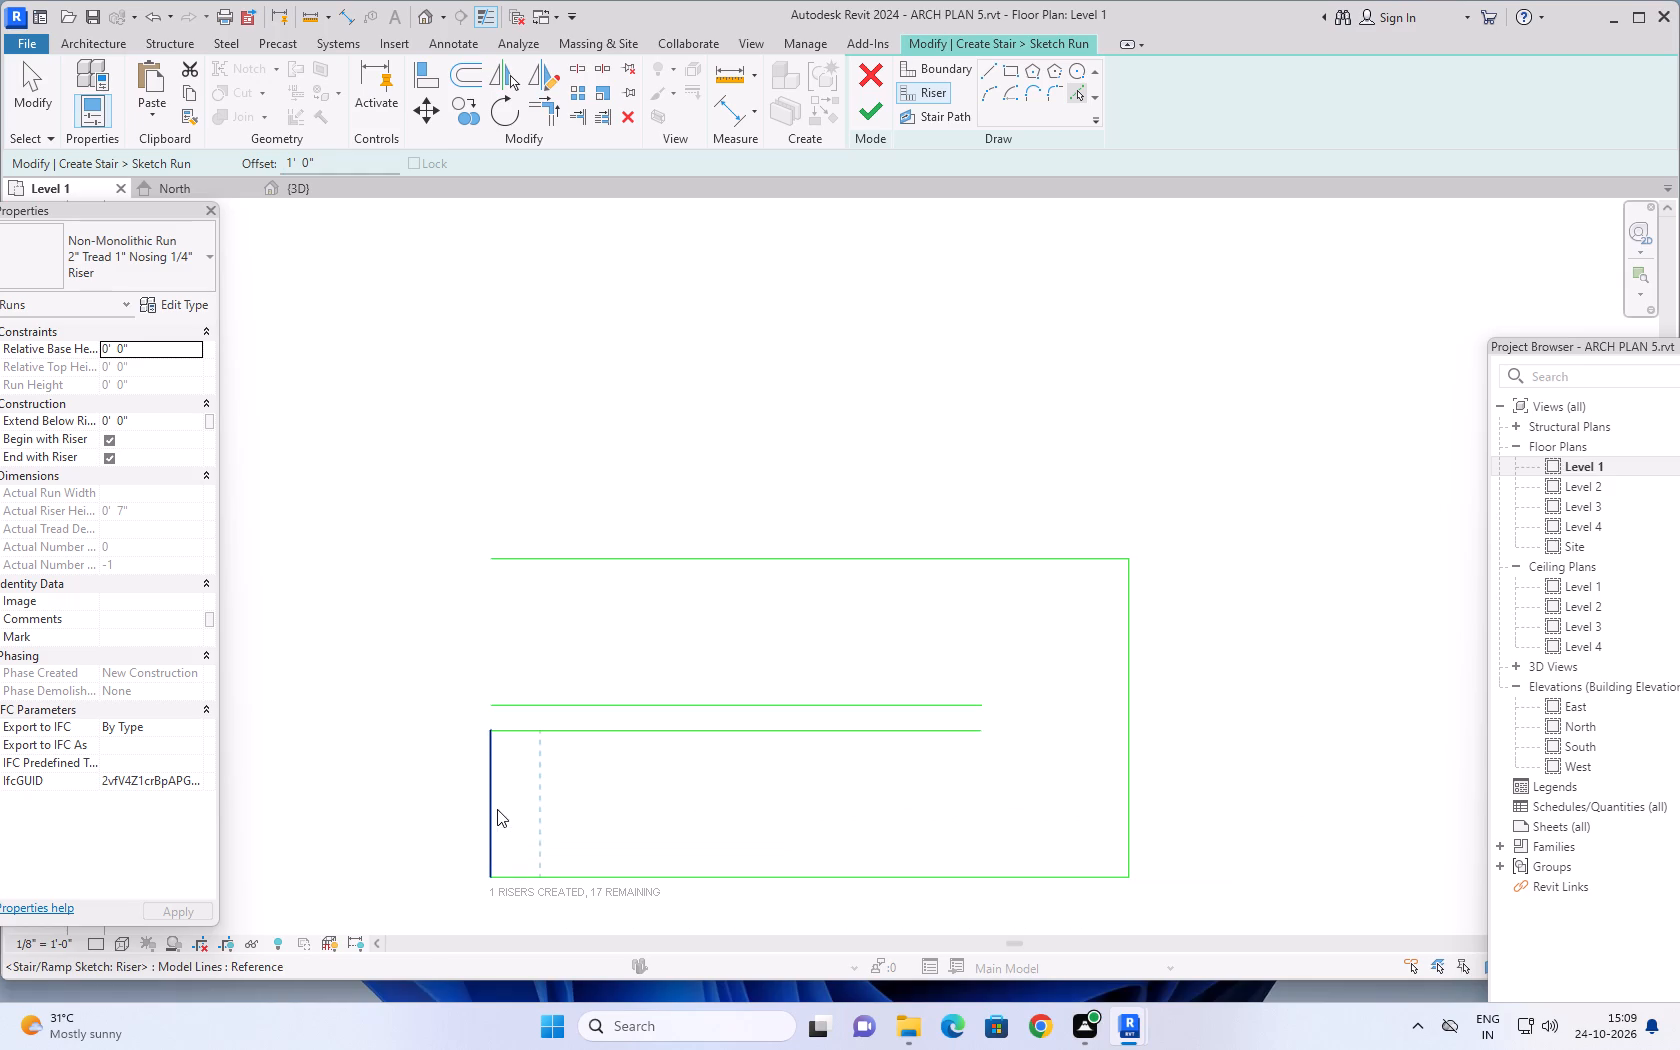
{"action": "left_click", "coordinate": [546, 805]}
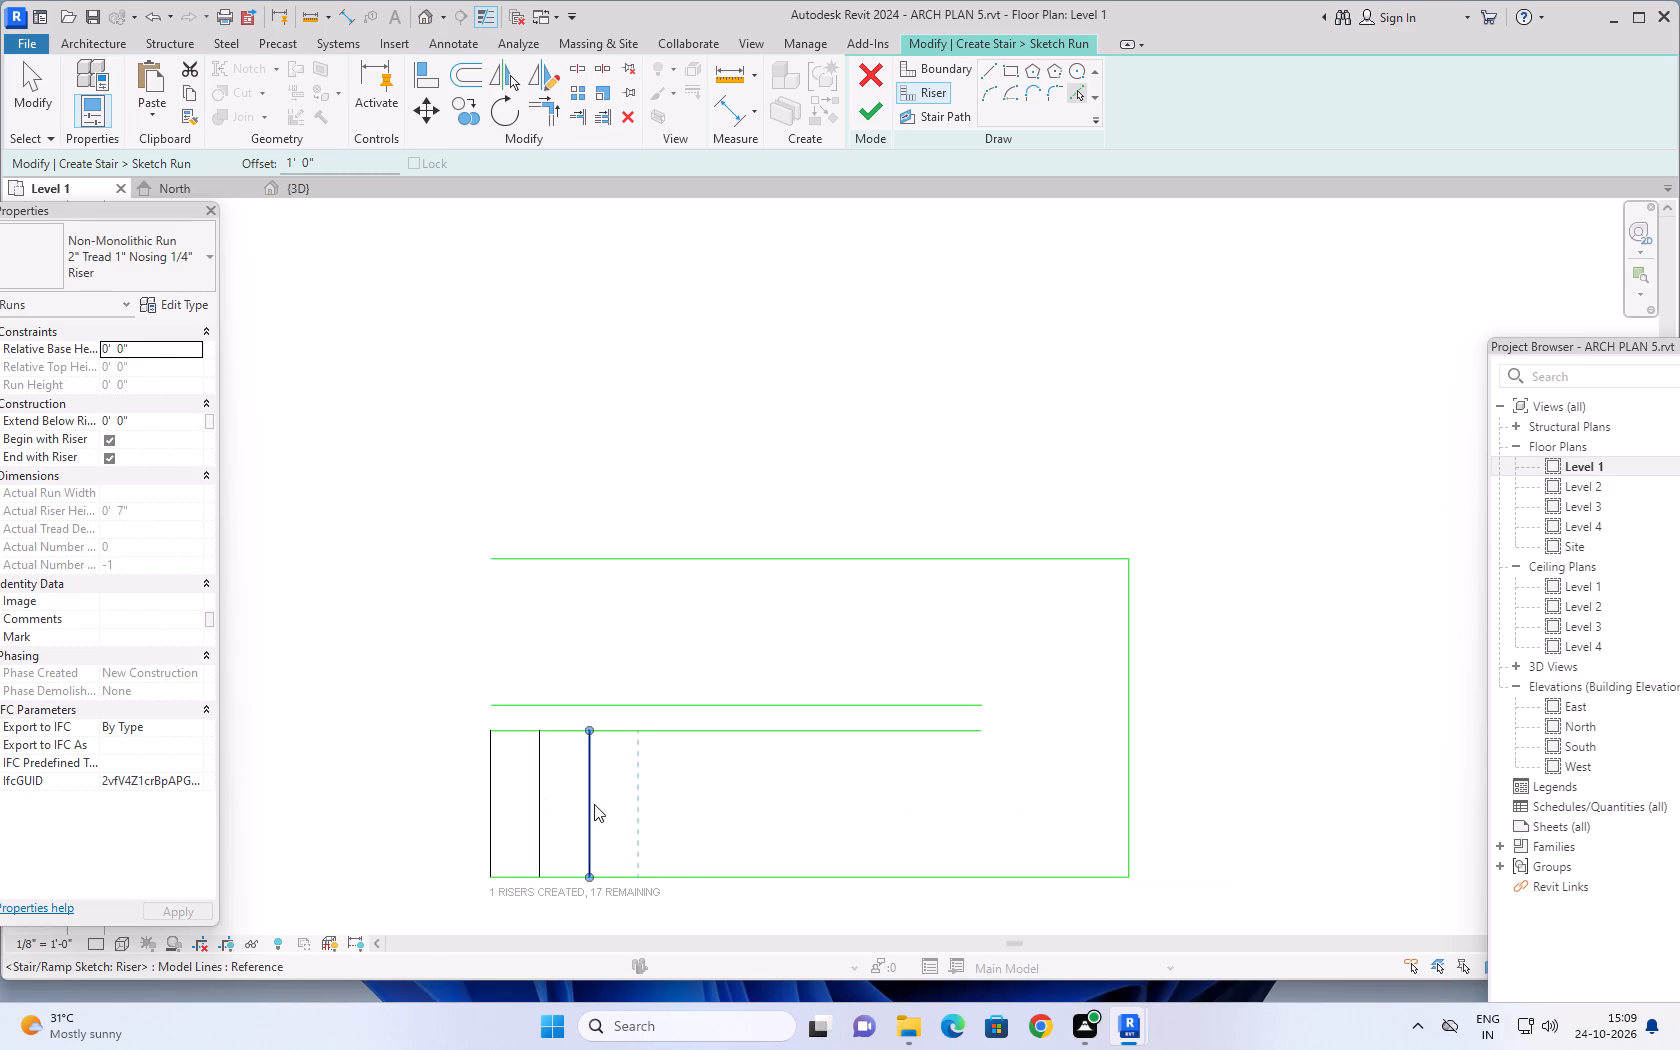
{"action": "left_click", "coordinate": [594, 804]}
{"action": "left_click", "coordinate": [641, 798]}
{"action": "left_click", "coordinate": [693, 799]}
{"action": "left_click", "coordinate": [746, 798]}
{"action": "left_click", "coordinate": [742, 804]}
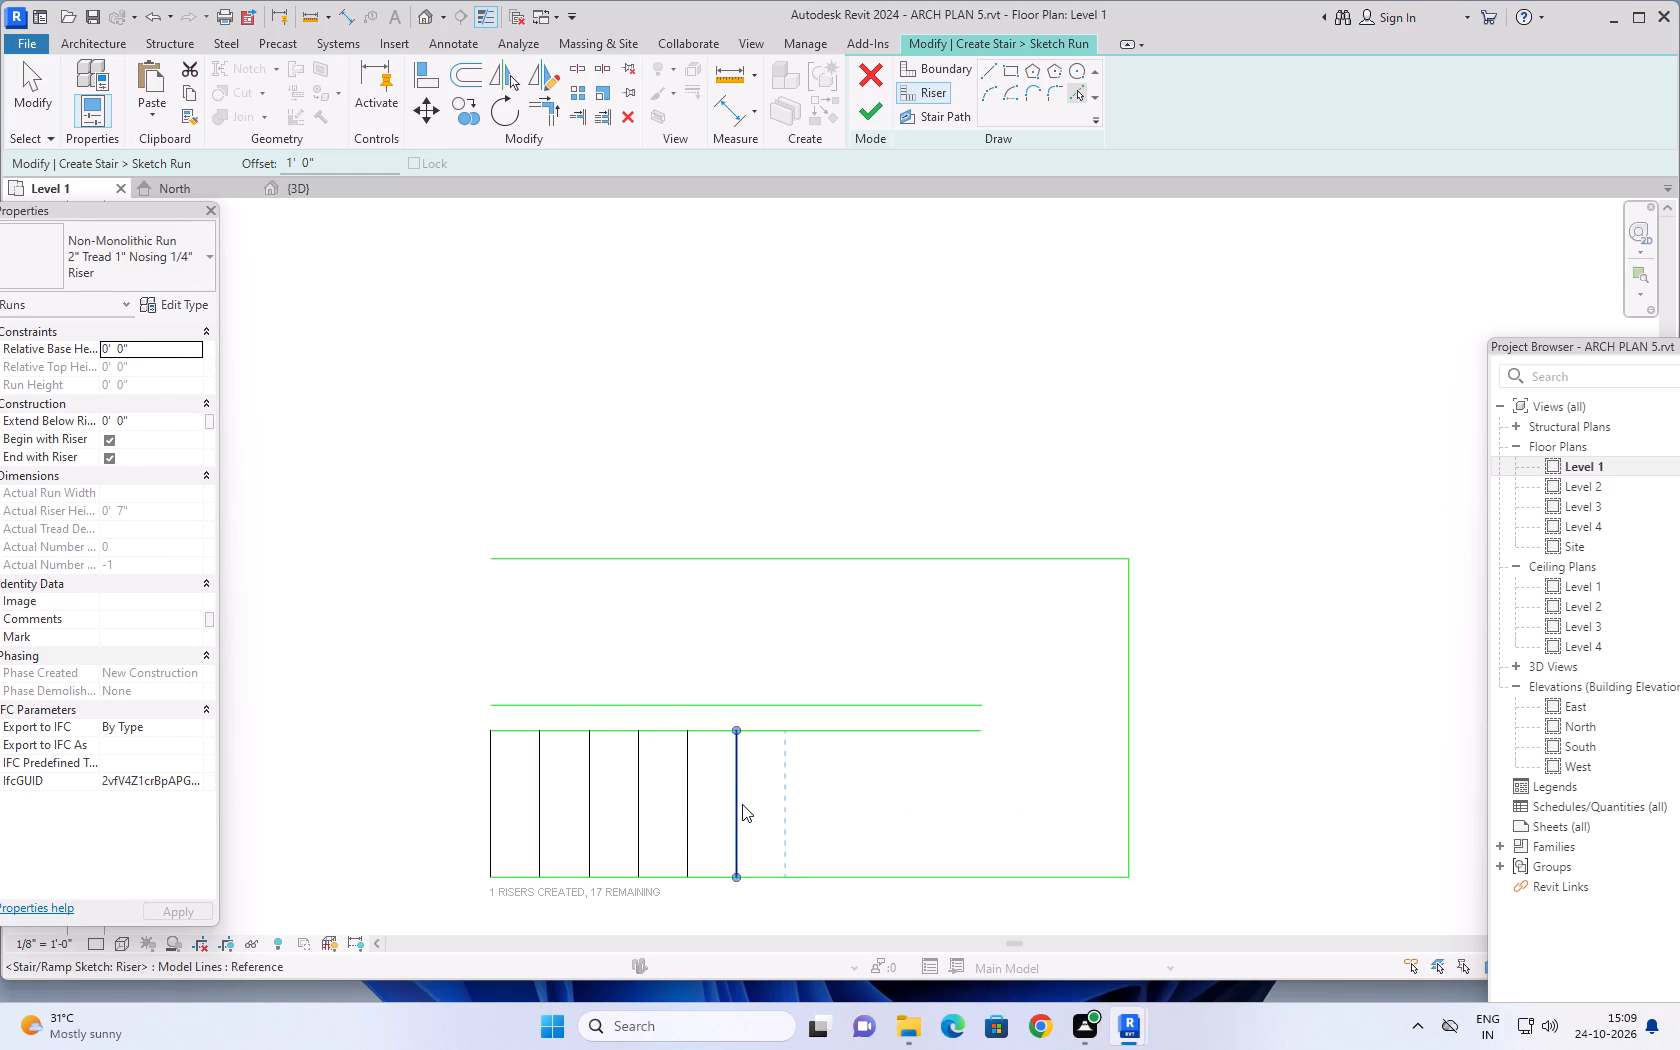
{"action": "left_click", "coordinate": [791, 812]}
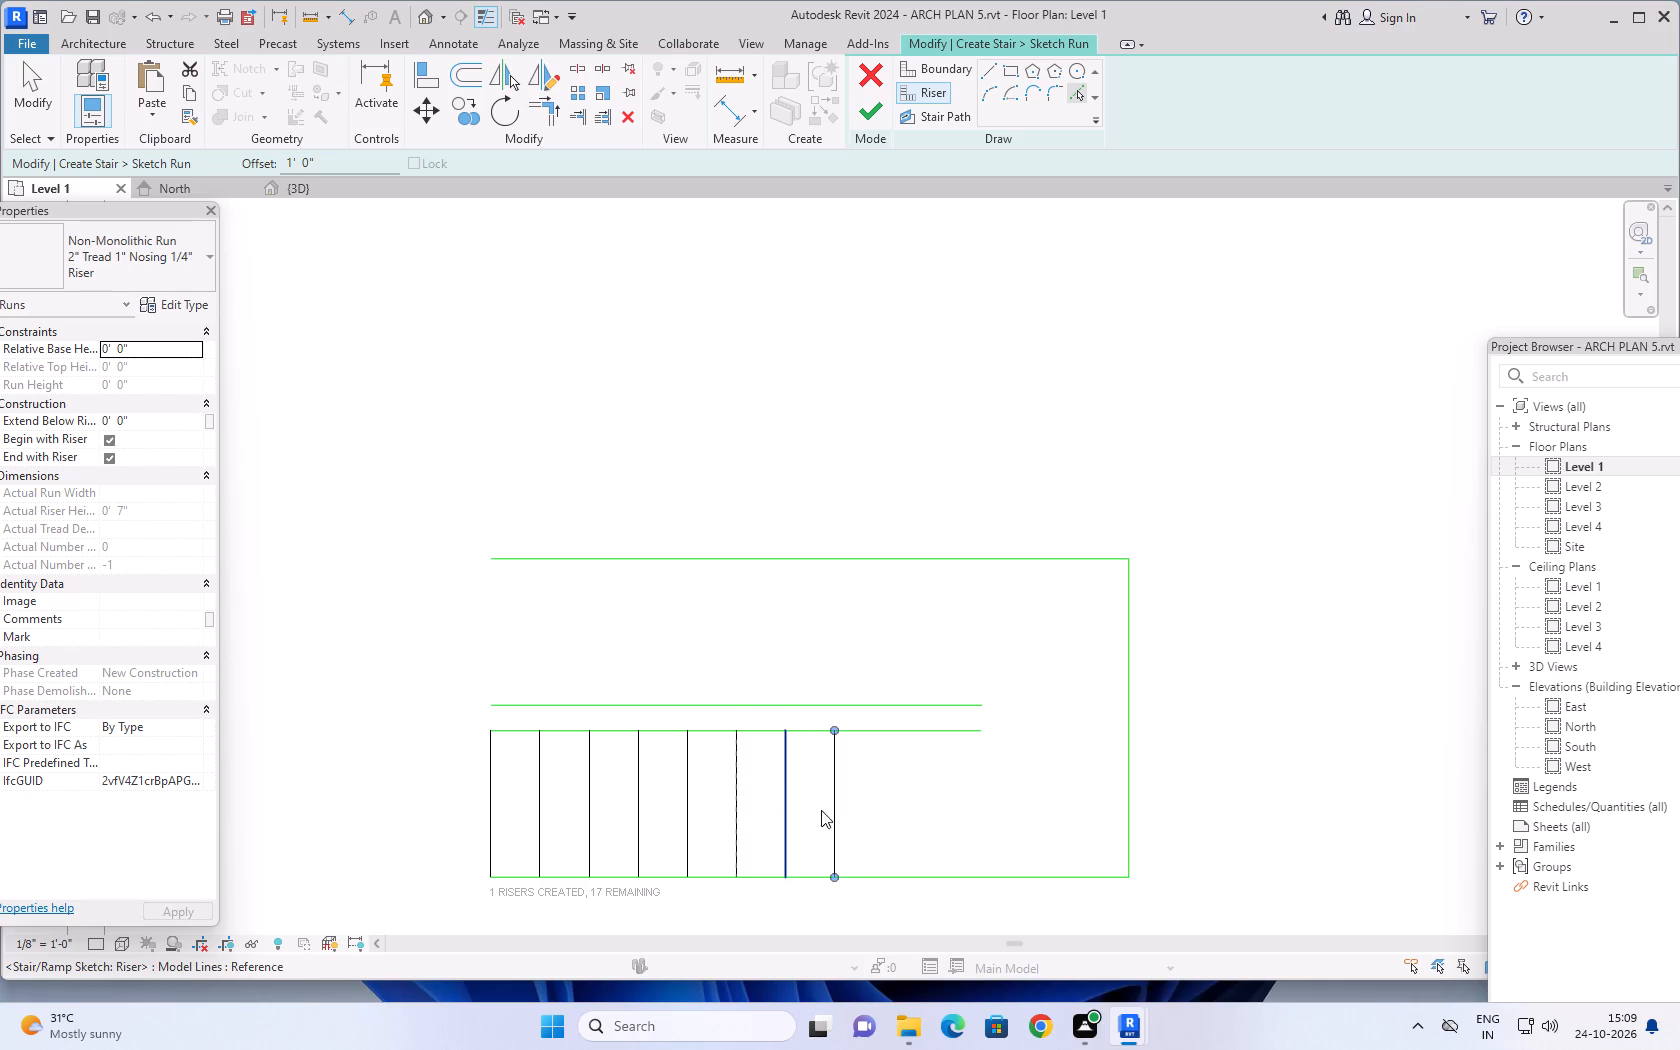
{"action": "left_click", "coordinate": [841, 806]}
{"action": "left_click", "coordinate": [889, 805]}
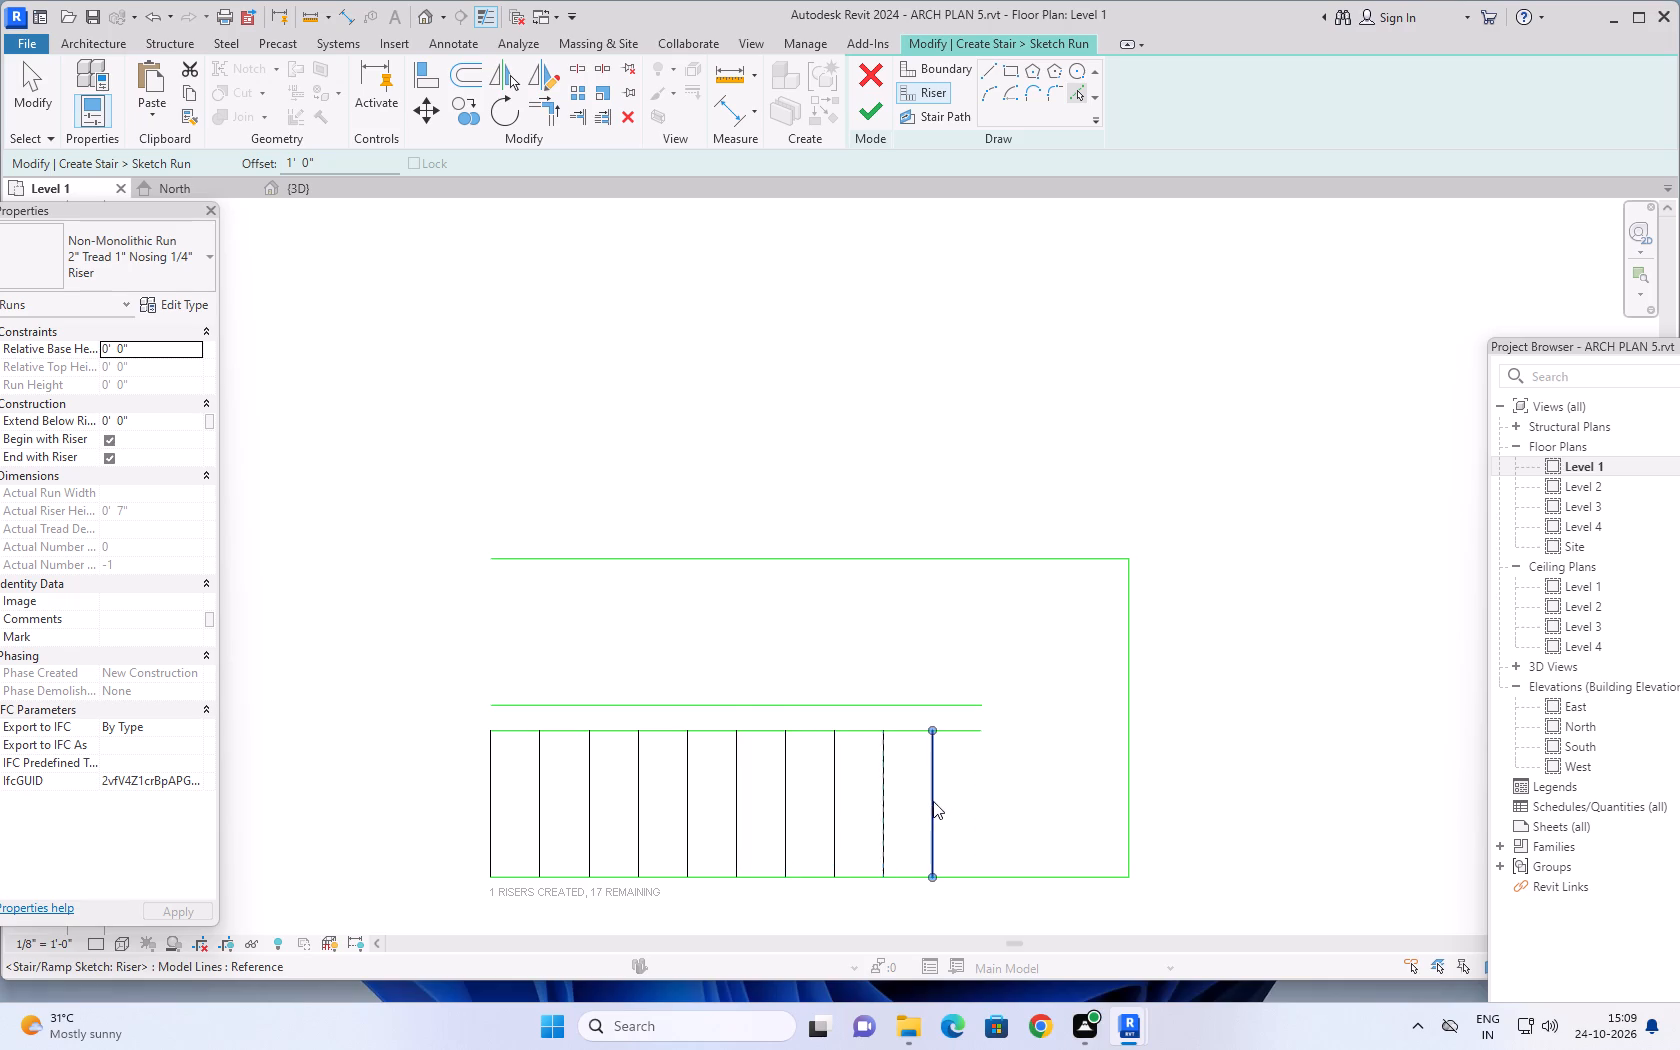
{"action": "left_click", "coordinate": [938, 800]}
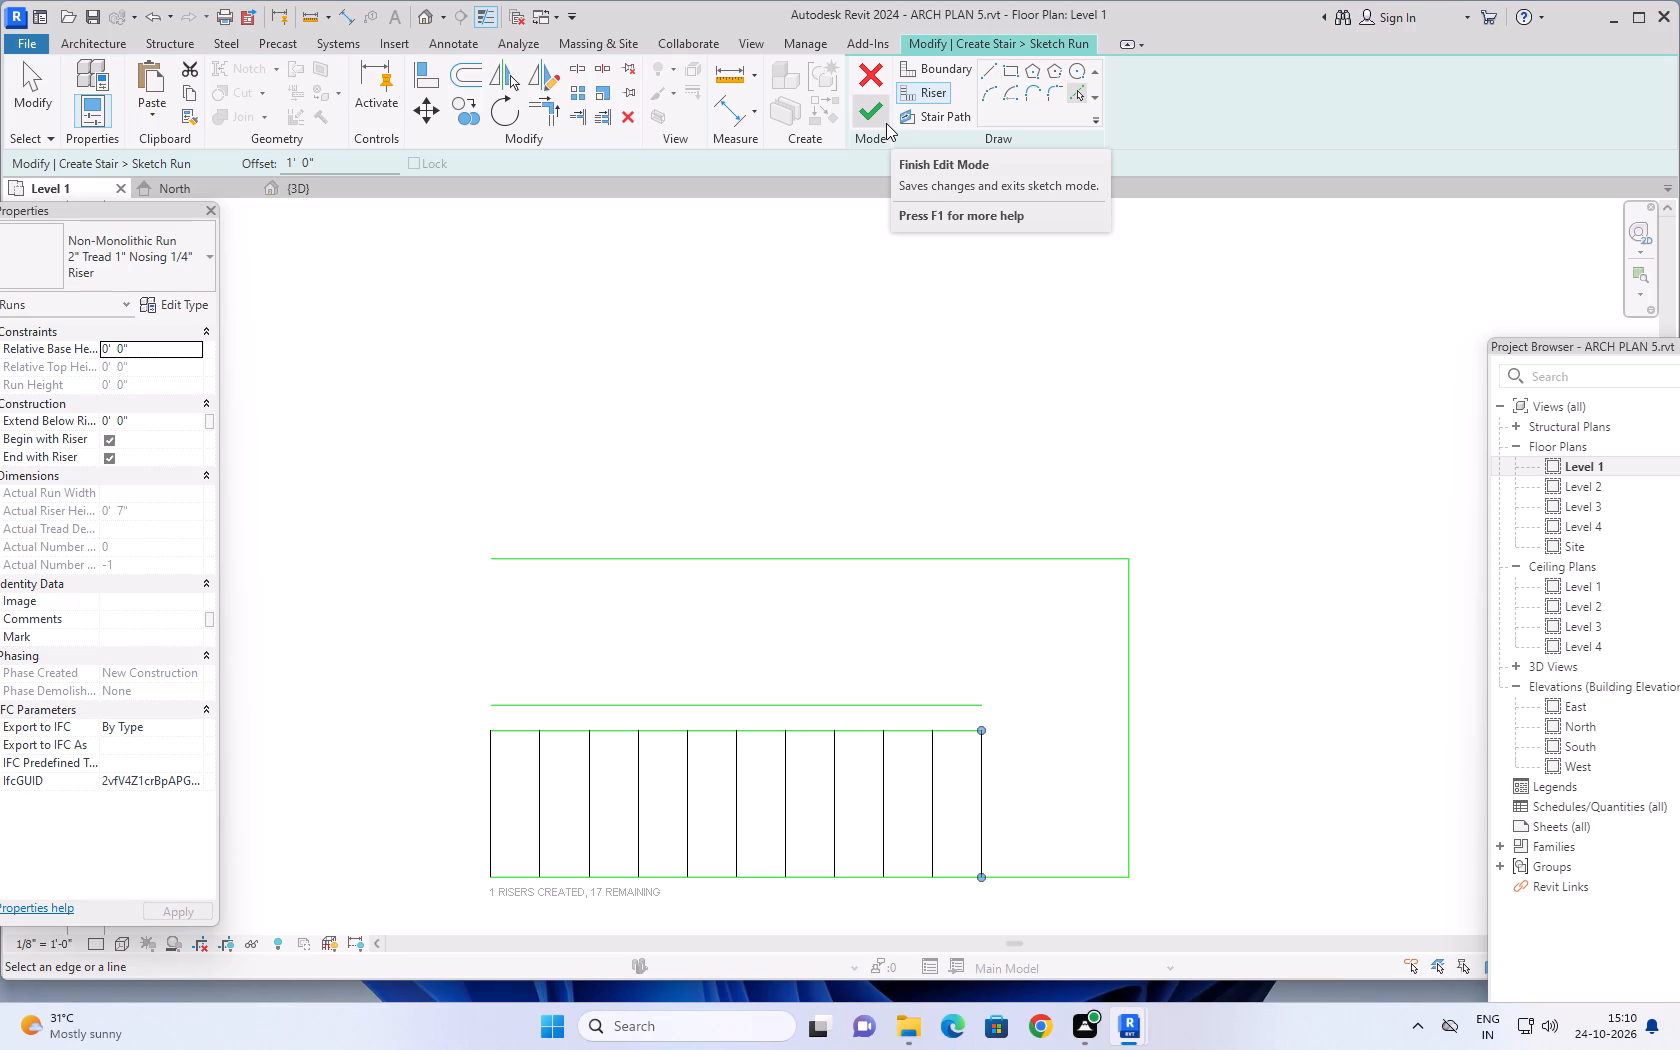
Draw a short vertical boundary line joining the landing-side ends of the two inner boundary lines.
{"action": "left_click", "coordinate": [919, 64]}
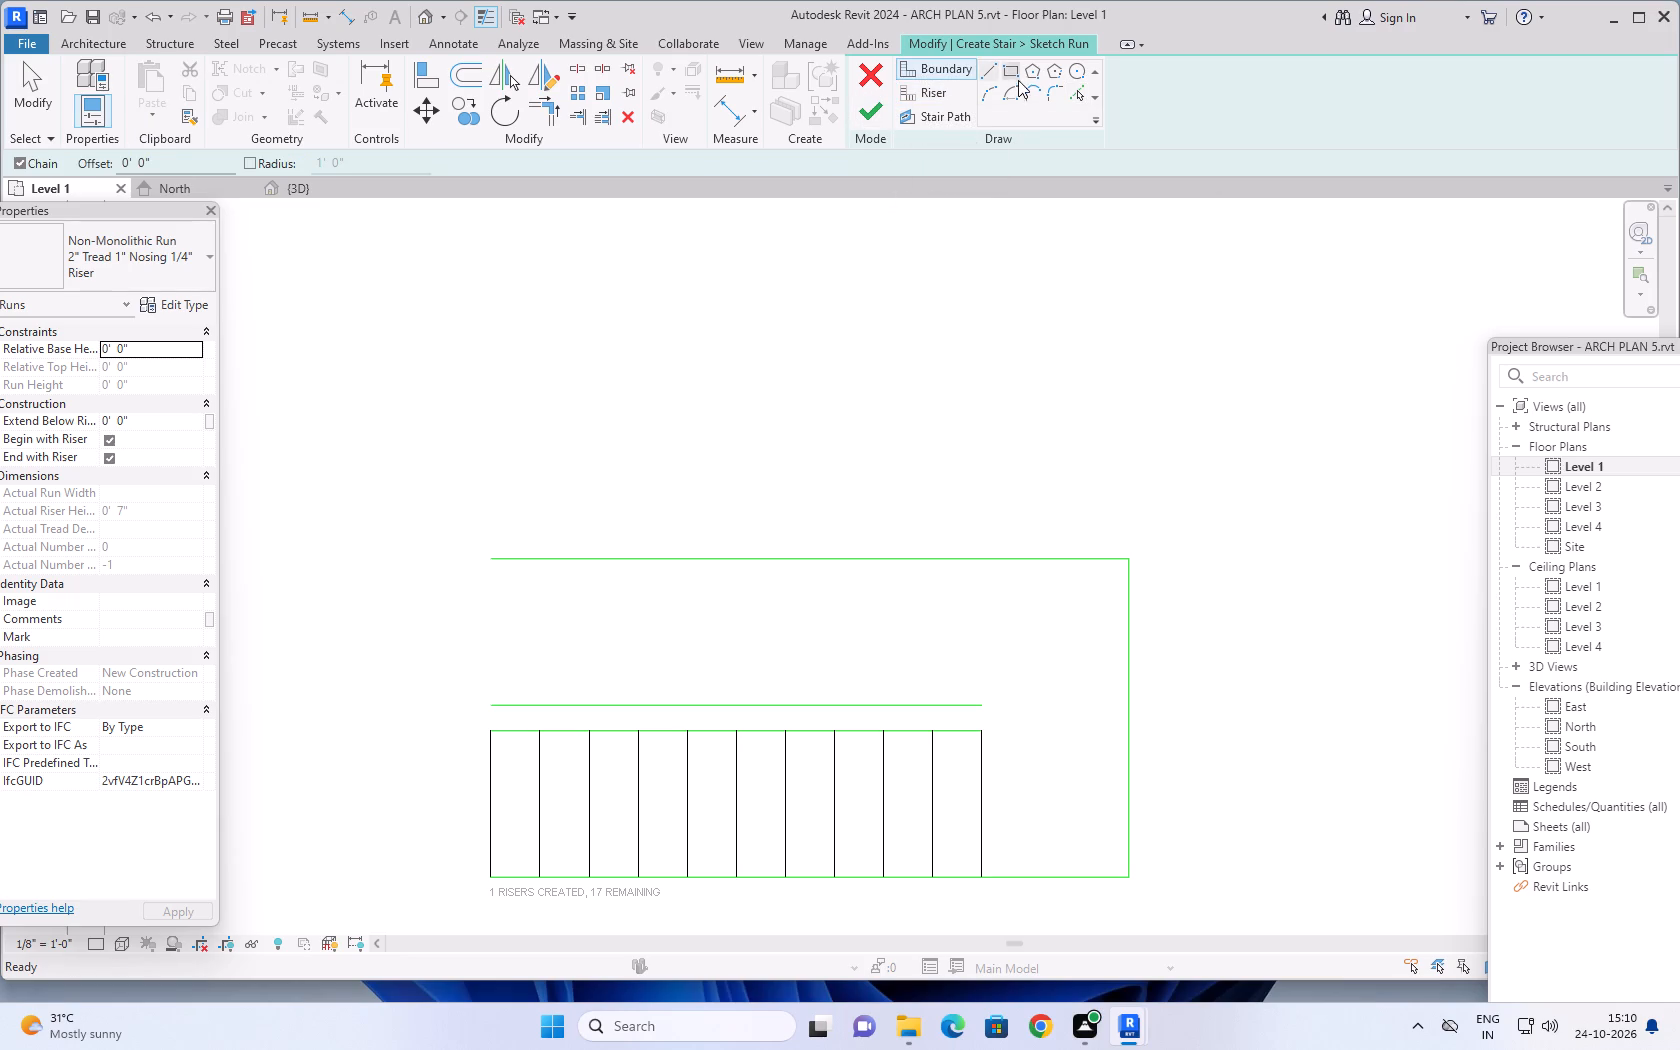
{"action": "left_click", "coordinate": [993, 68]}
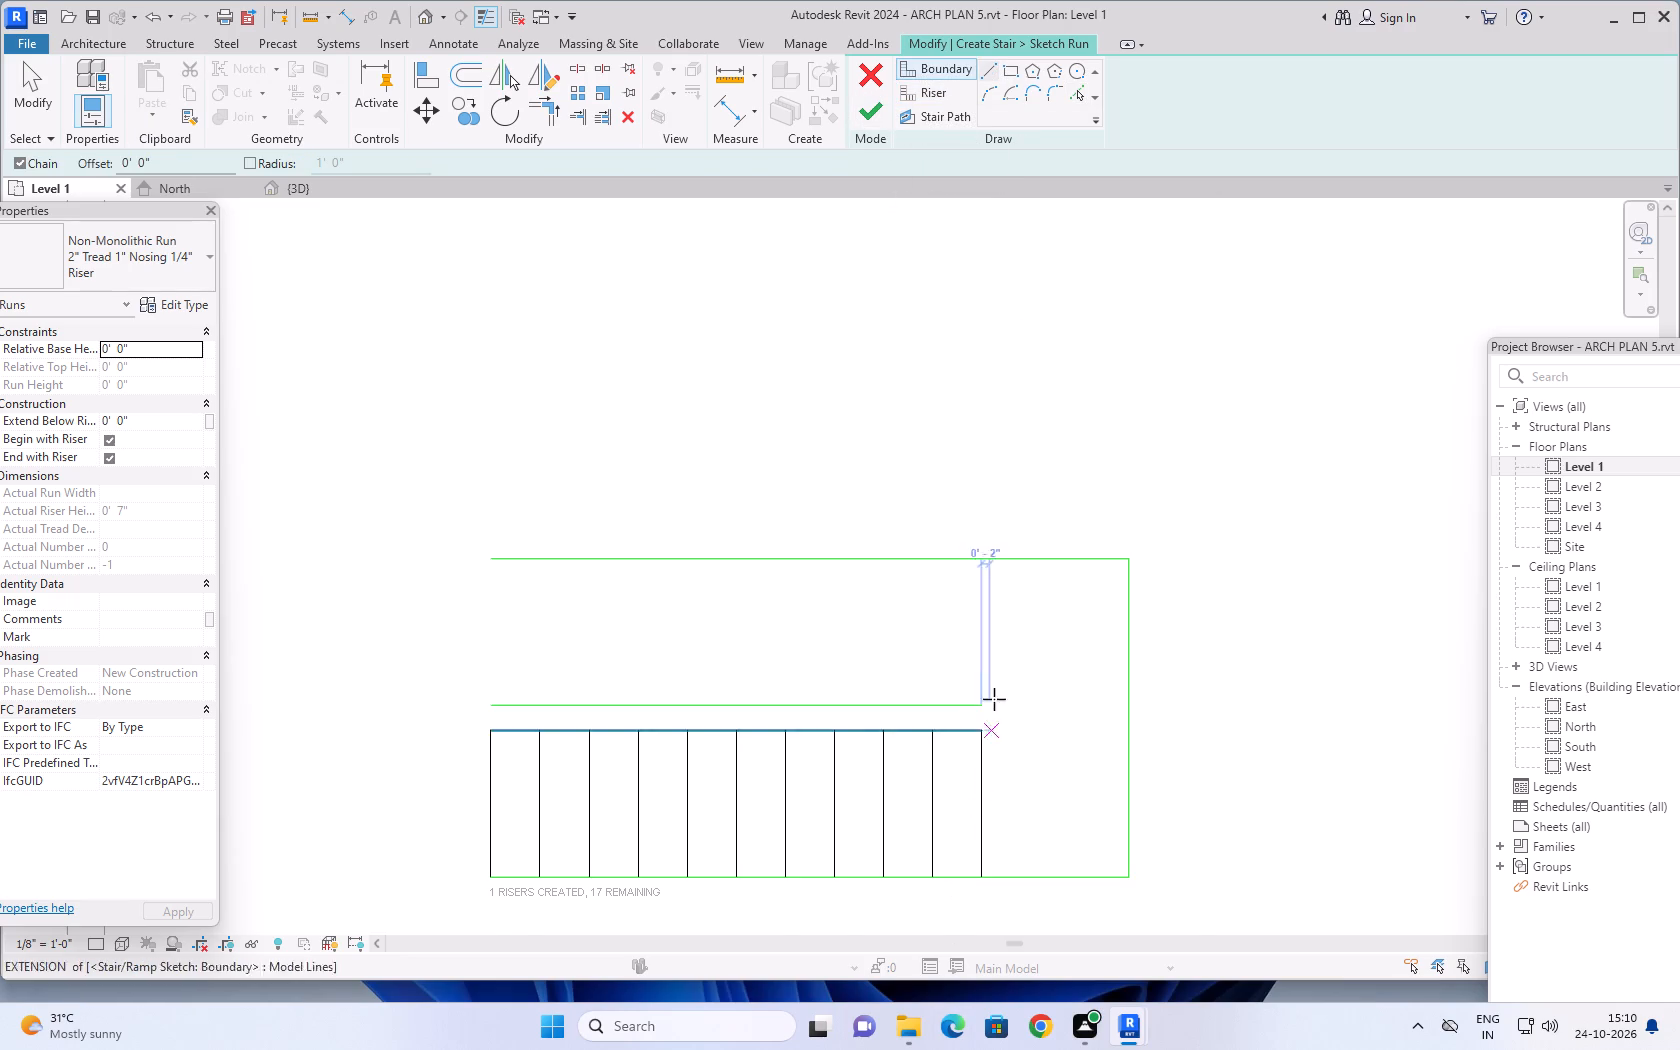
{"action": "scroll", "coordinate": [994, 678], "scroll_direction": "up", "scroll_amount": 3}
{"action": "scroll", "coordinate": [972, 772], "scroll_direction": "up", "scroll_amount": 4}
{"action": "left_click", "coordinate": [979, 683]}
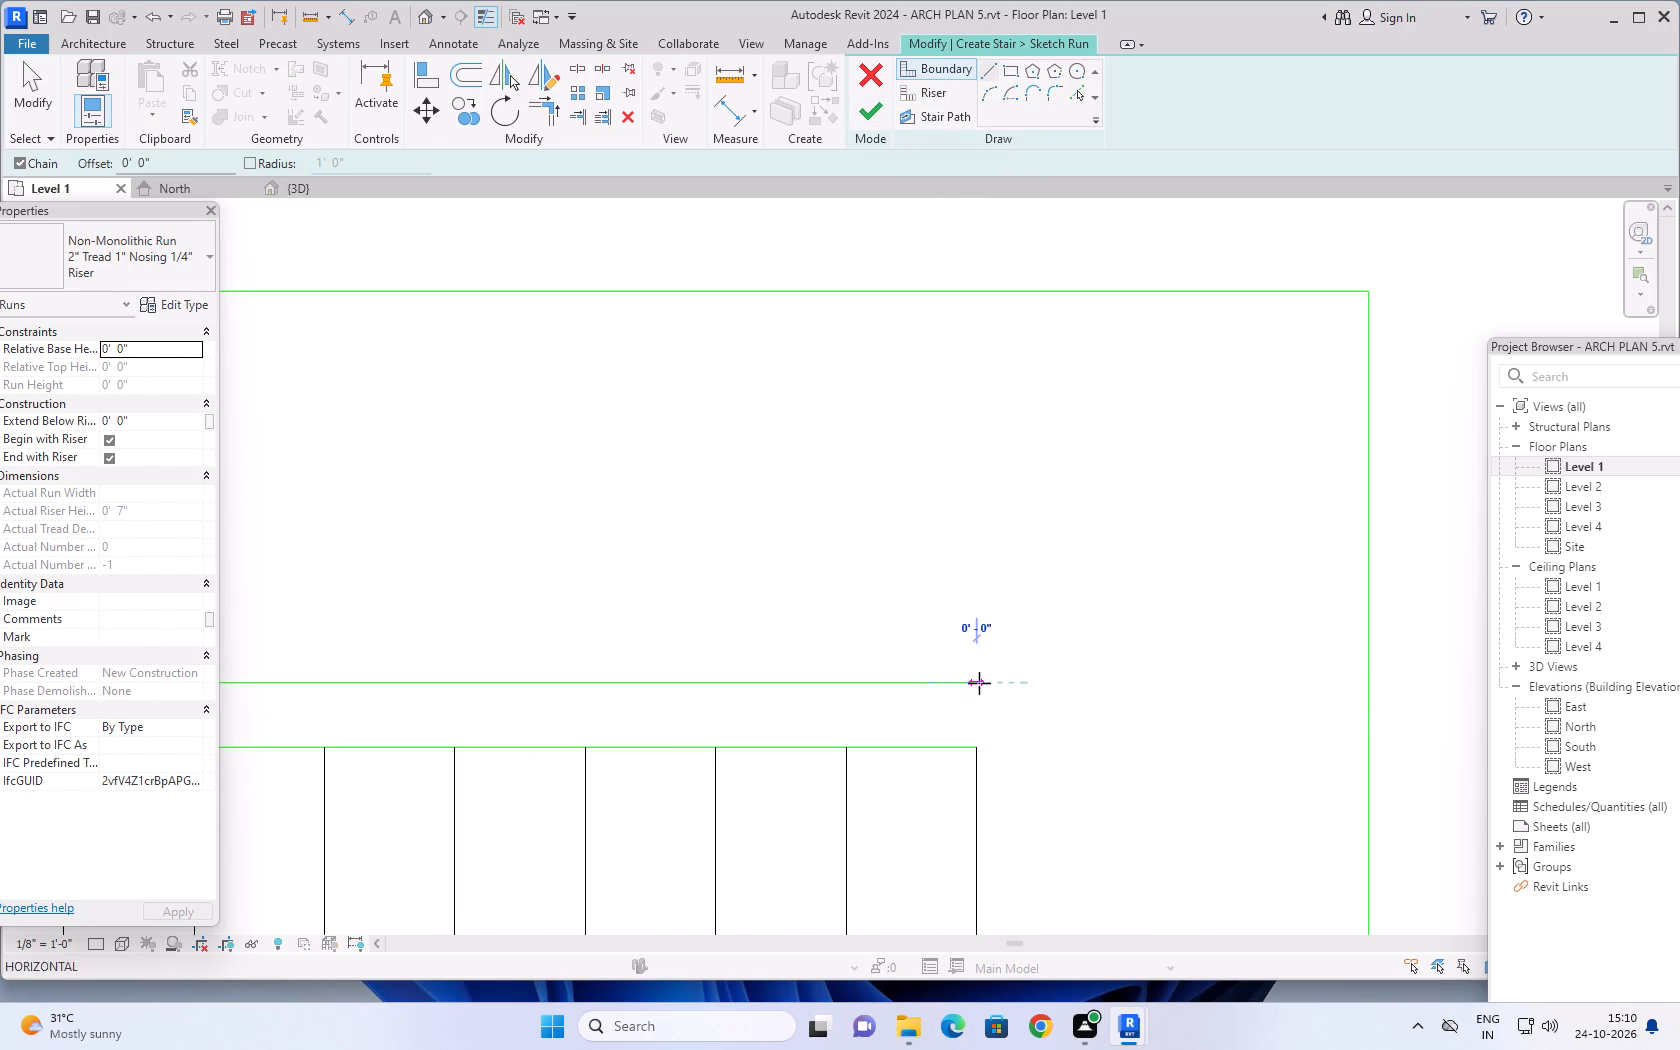
{"action": "left_click", "coordinate": [976, 746]}
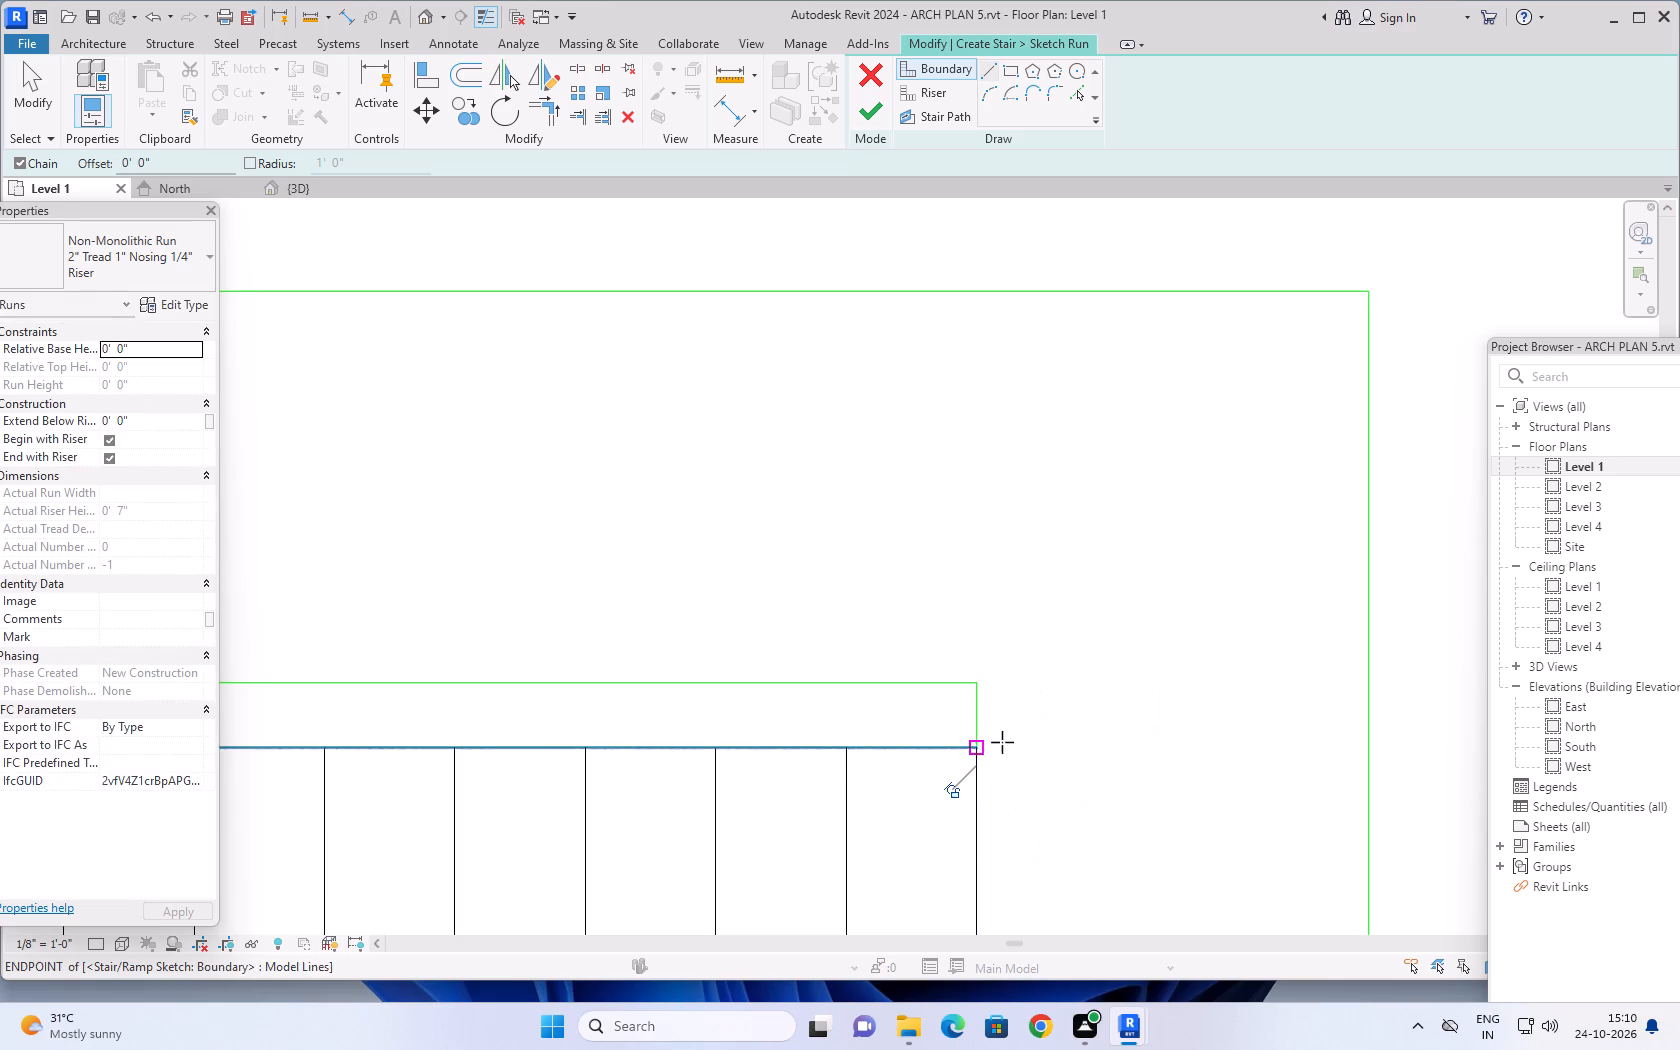
{"action": "scroll", "coordinate": [977, 562], "scroll_direction": "down", "scroll_amount": 4}
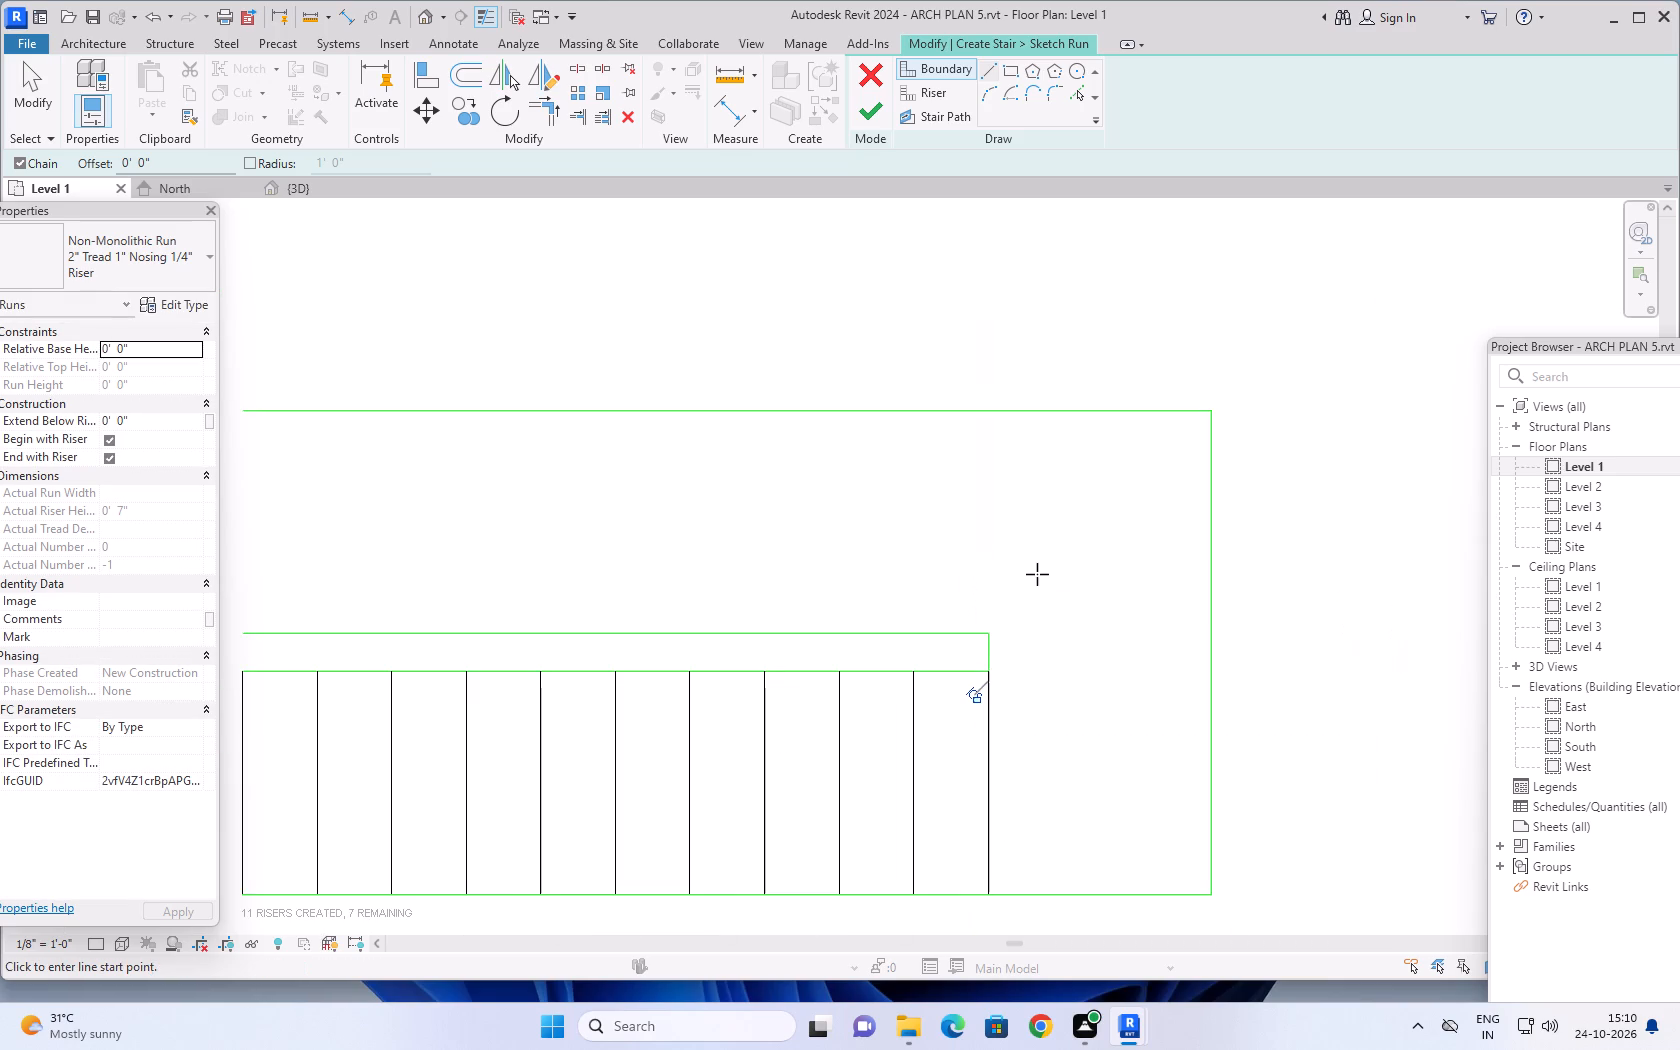
Draw the upper flight's first riser at the landing, from the upper inner boundary's endpoint up to the outer boundary line.
{"action": "left_click", "coordinate": [920, 94]}
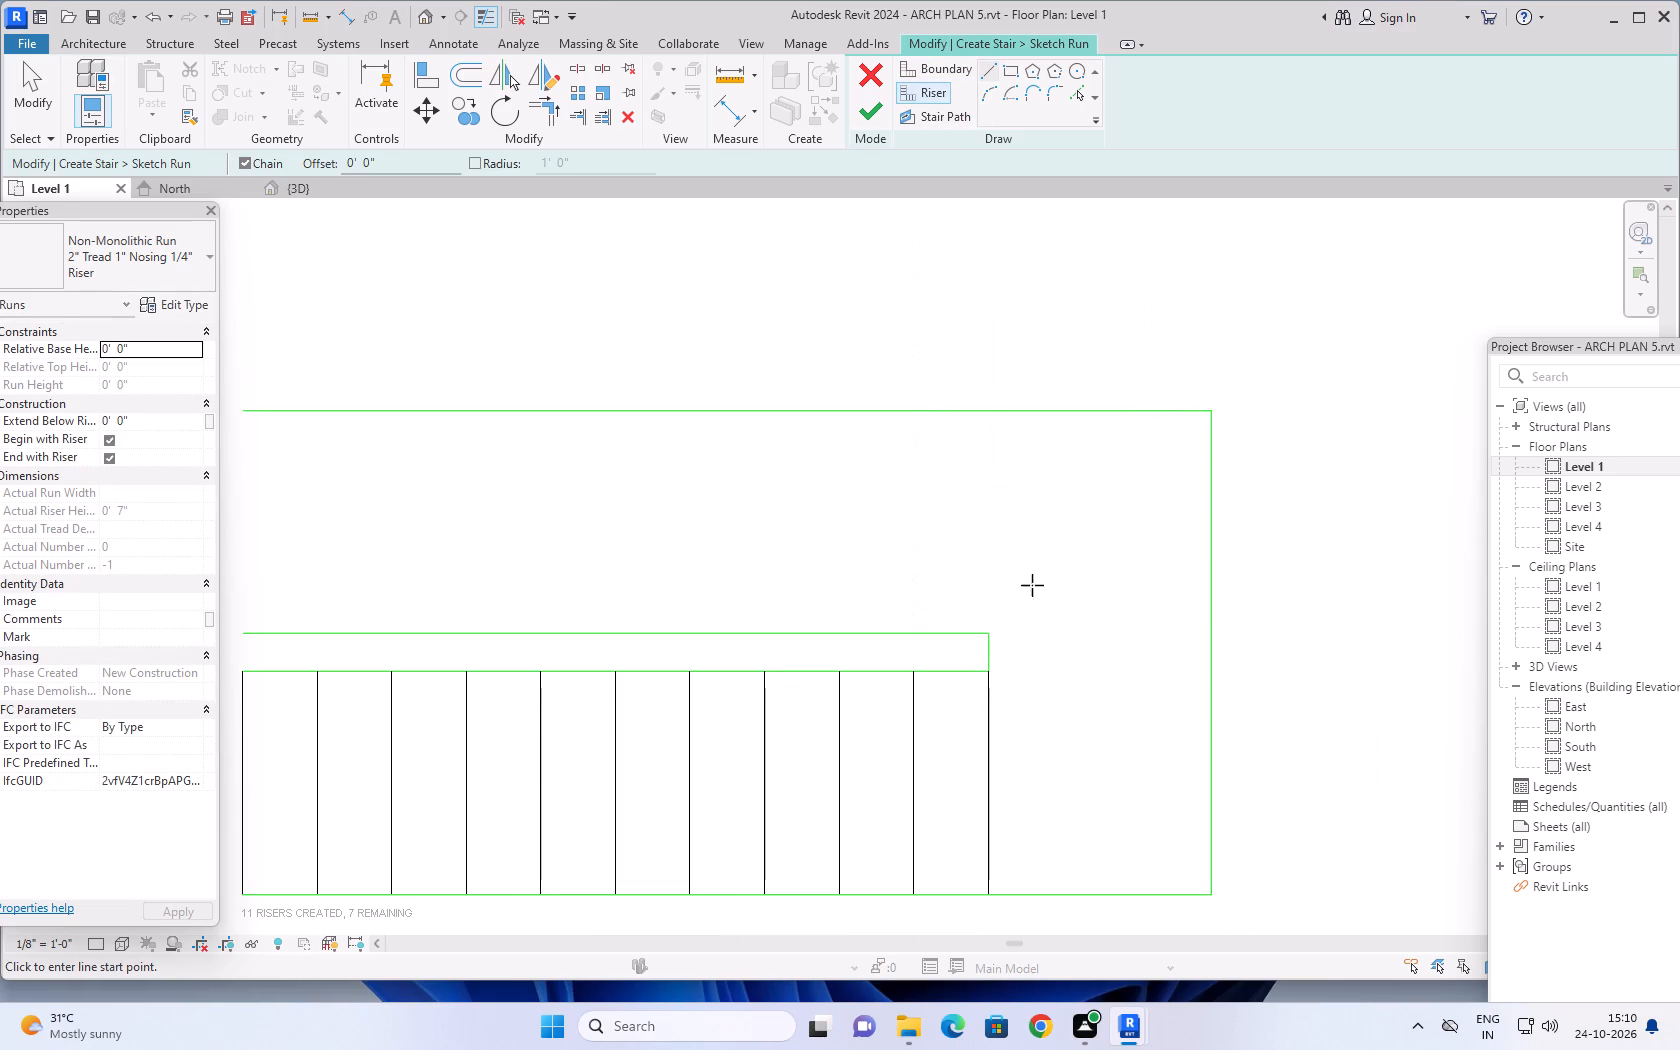
{"action": "left_click", "coordinate": [985, 628]}
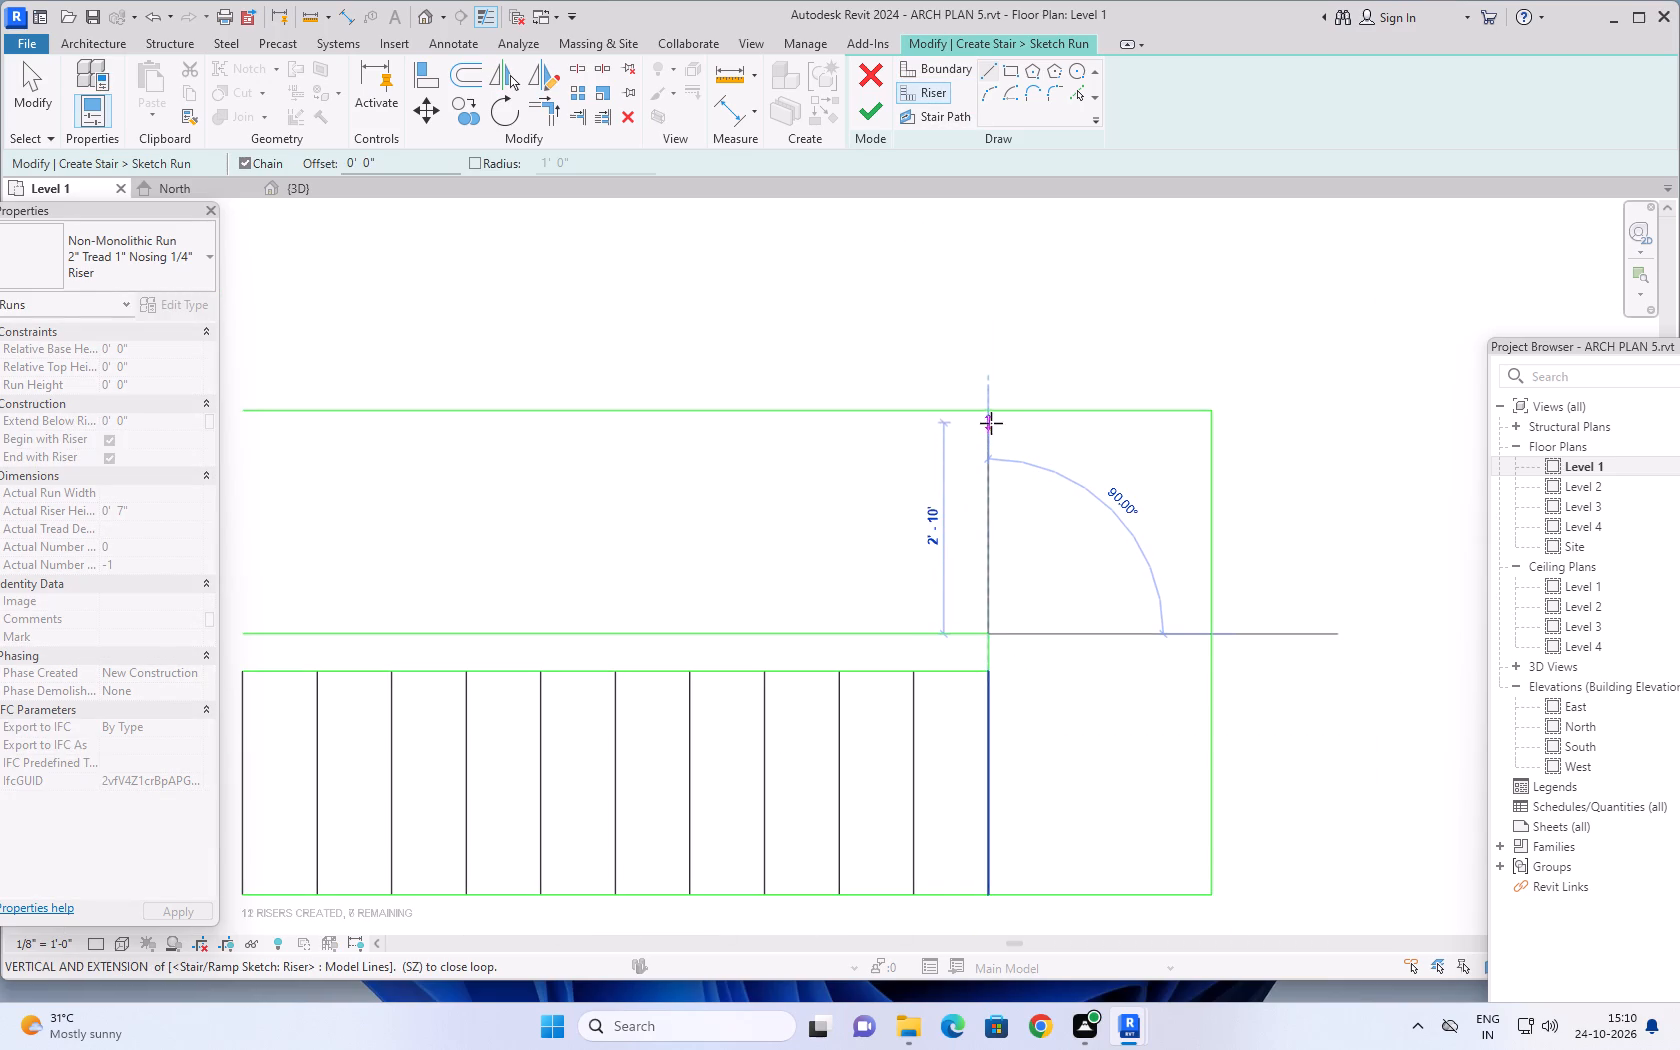
{"action": "left_click", "coordinate": [988, 409]}
{"action": "key", "text": "Escape"}
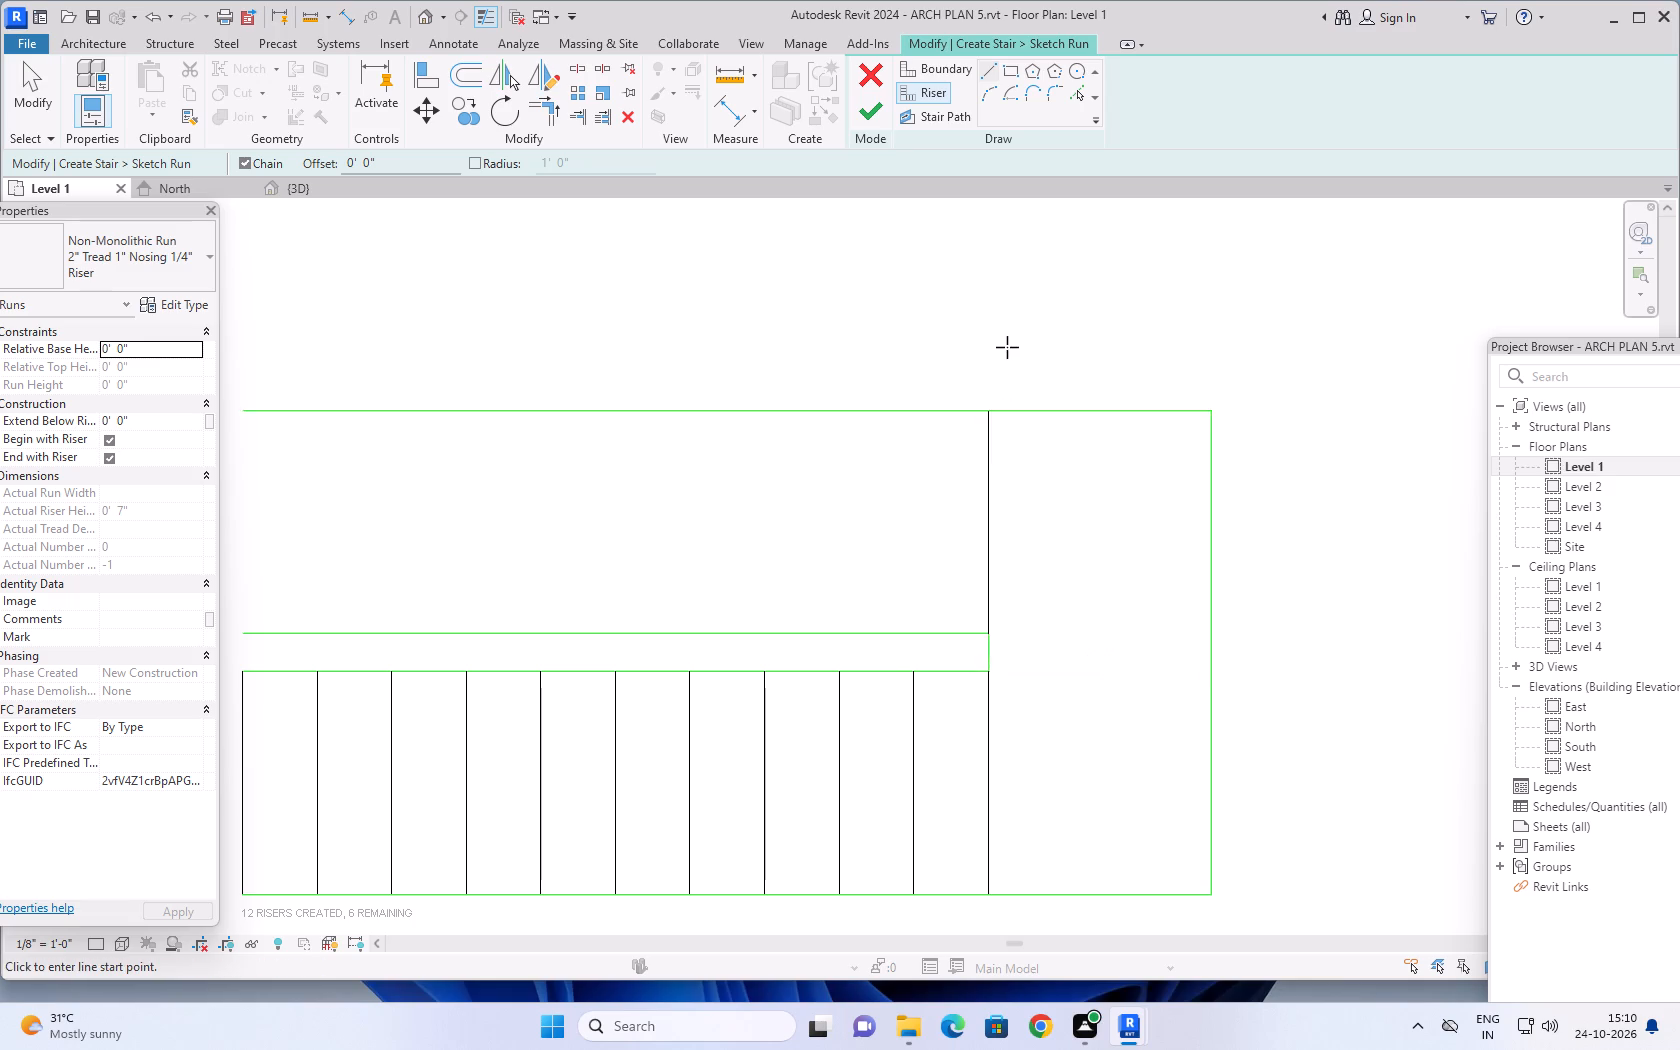
Offset the upper flight's landing riser with Pick Lines at 1' spacing to add the upper flight's risers.
{"action": "scroll", "coordinate": [1007, 342], "scroll_direction": "down", "scroll_amount": 2}
{"action": "middle_click_drag", "start_coordinate": [1022, 324], "coordinate": [1032, 294]}
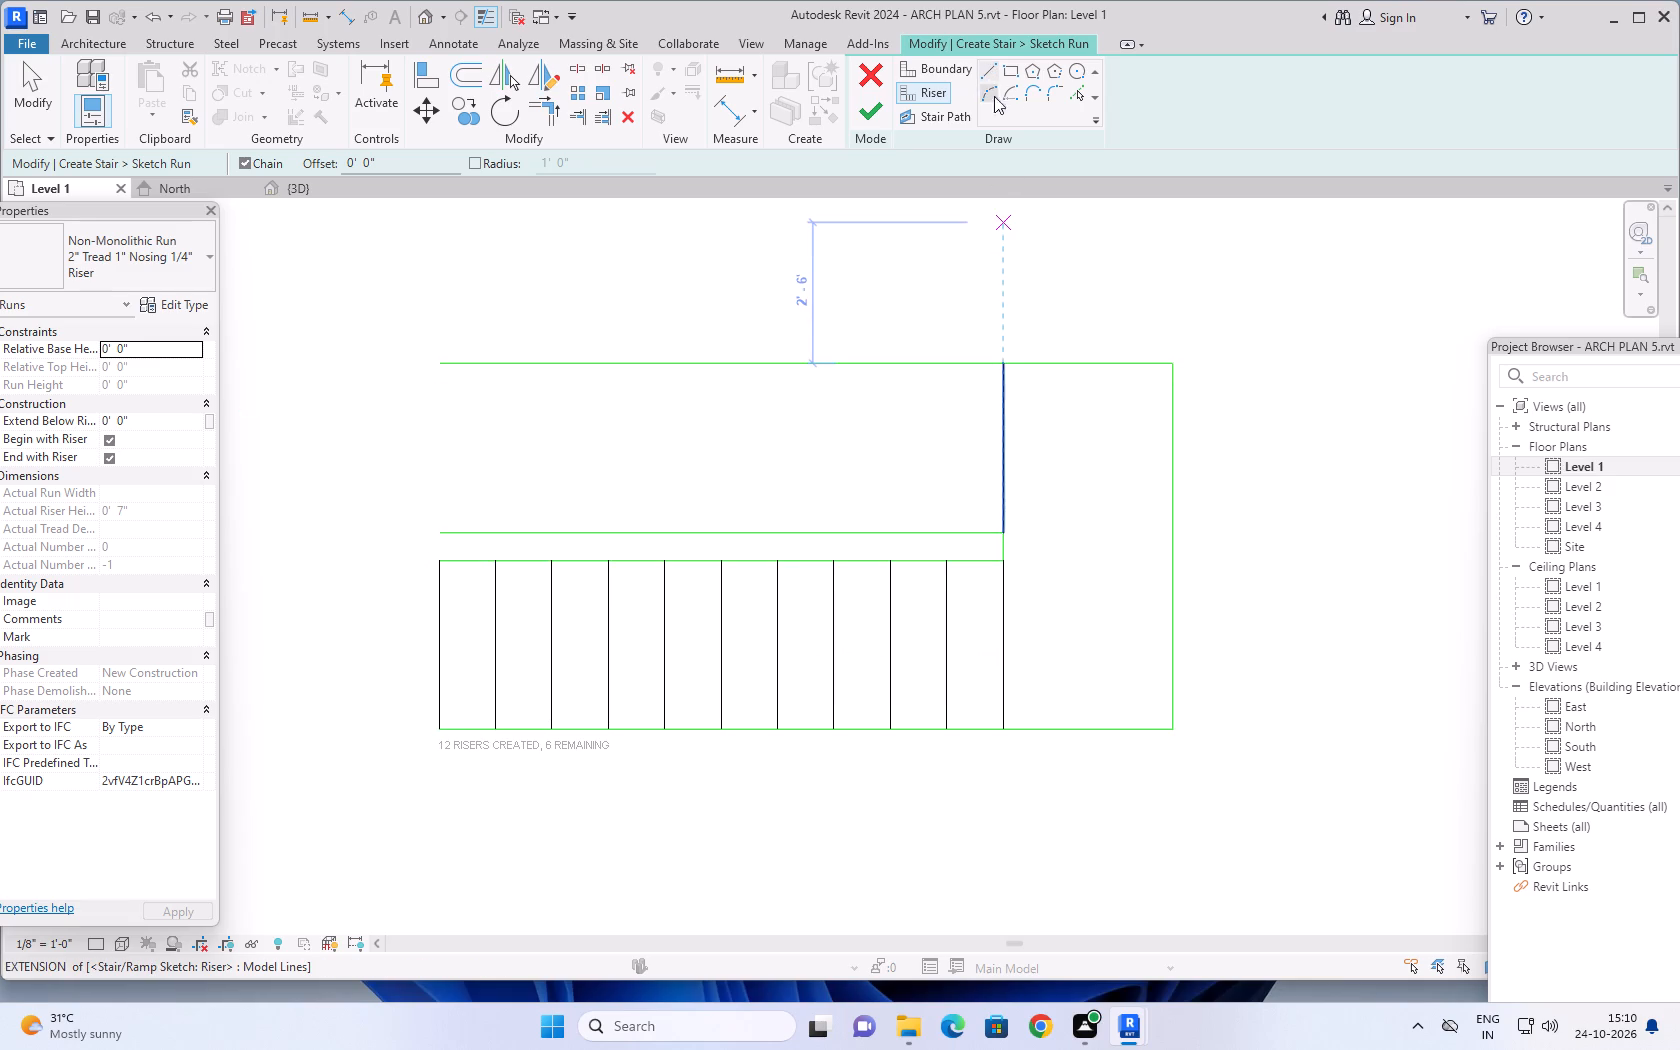
{"action": "left_click", "coordinate": [1070, 91]}
{"action": "left_click_drag", "start_coordinate": [358, 168], "coordinate": [189, 177]}
{"action": "type", "text": "1'"}
{"action": "key", "text": "Return"}
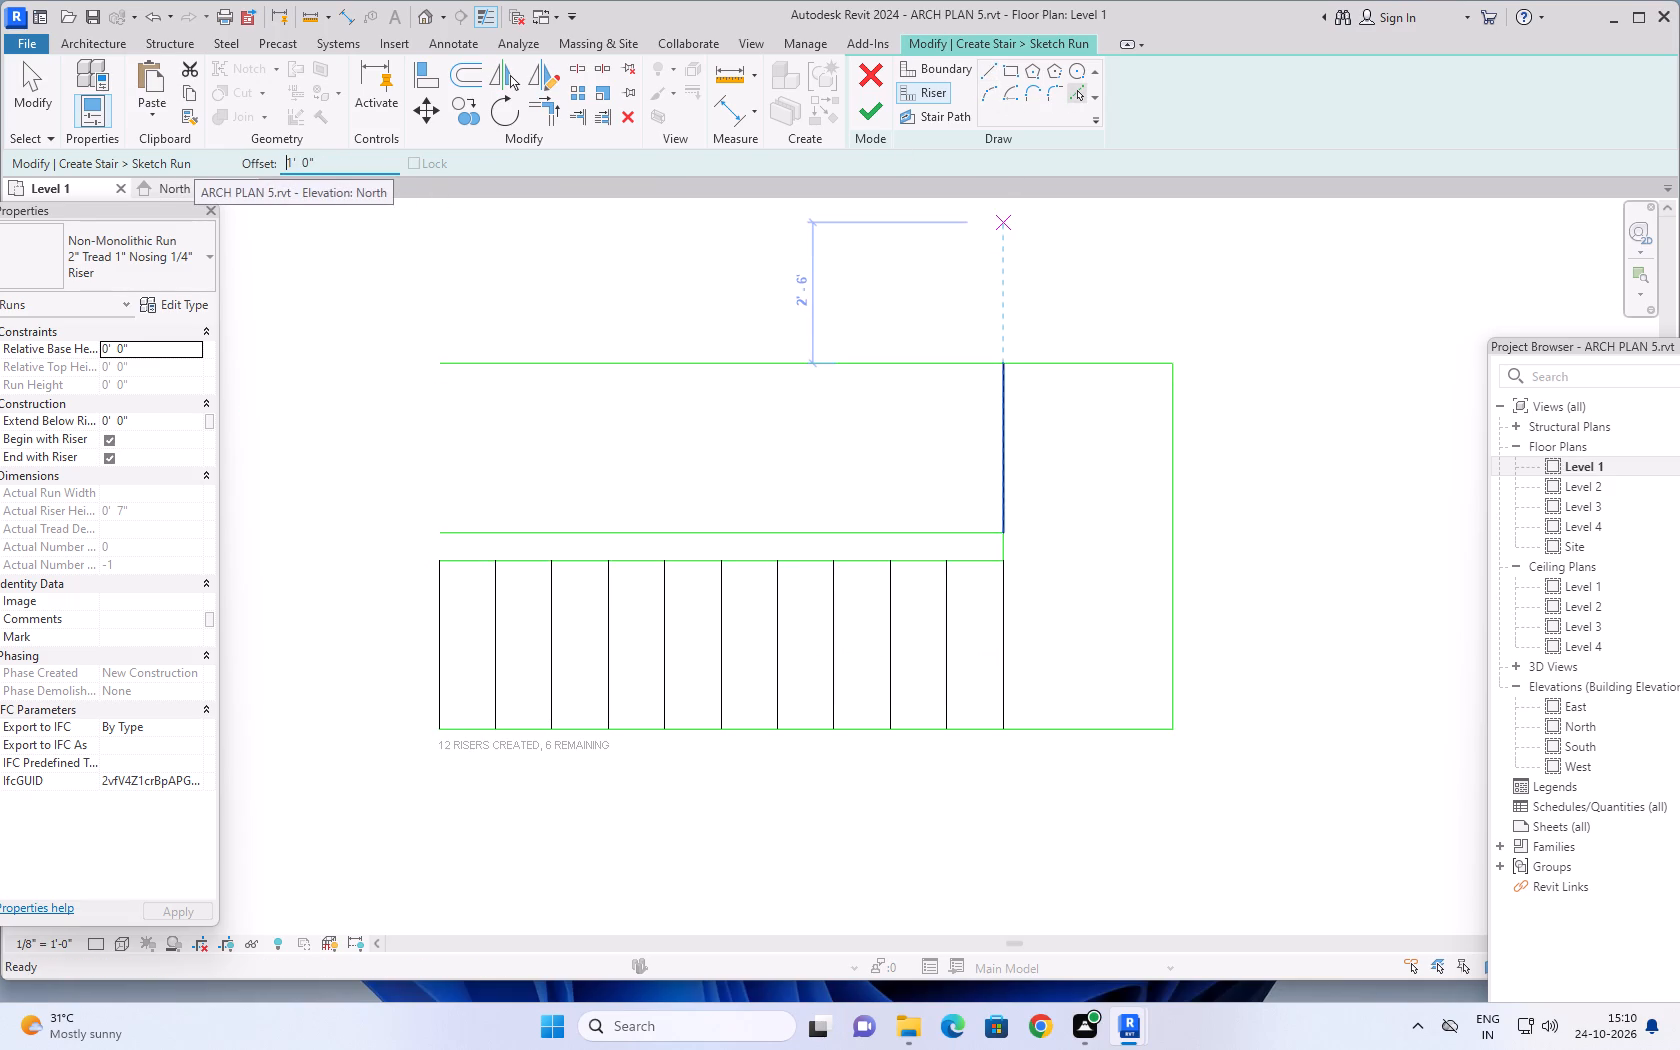
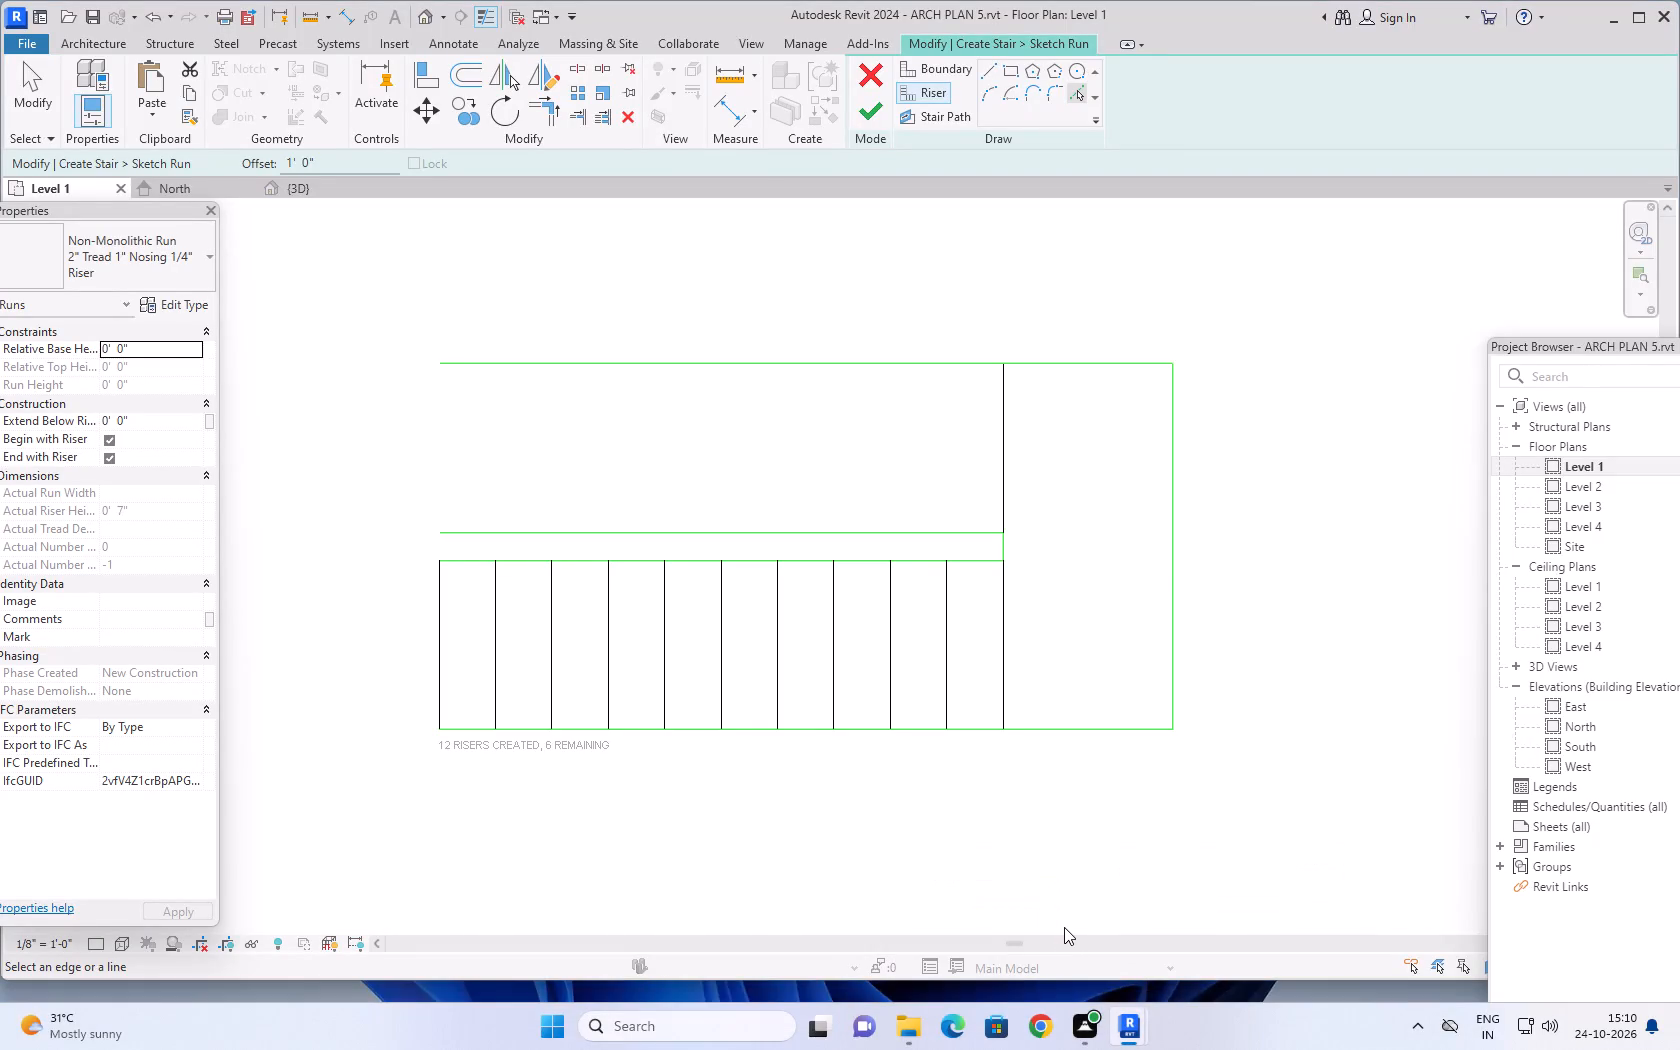
Add ten risers across the upper flight at 1' 0" offsets, from the landing edge to the flight's far end.
{"action": "left_click", "coordinate": [997, 462]}
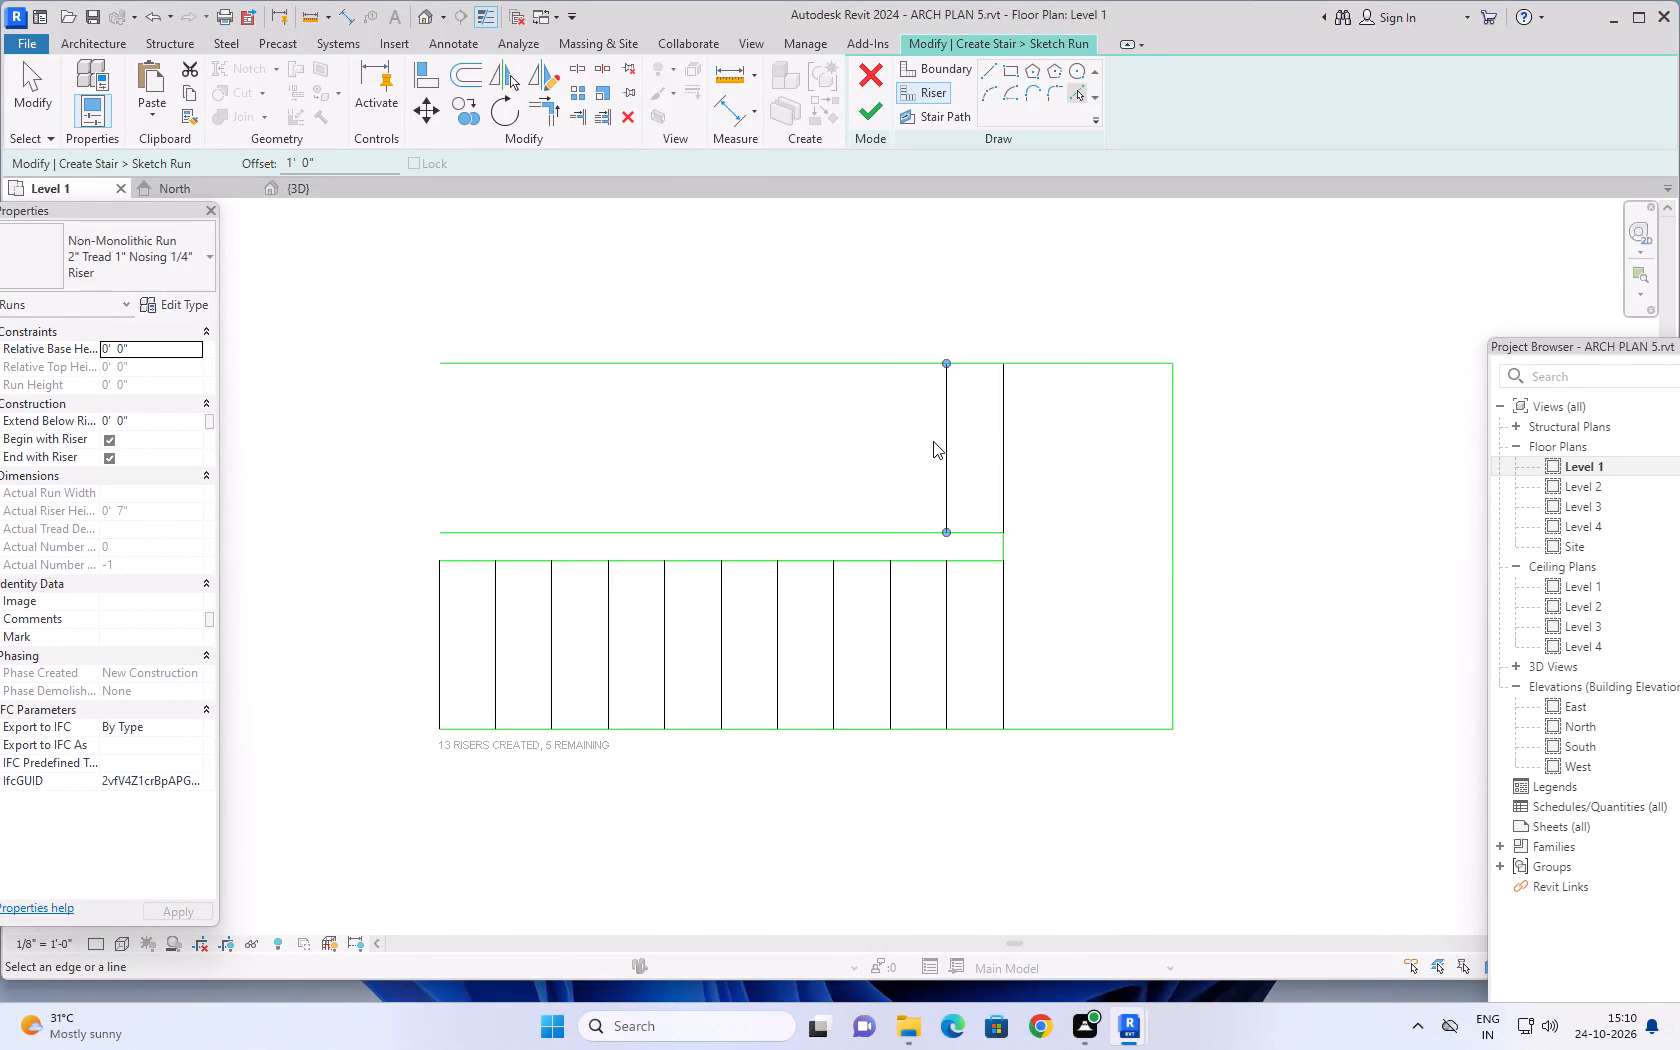
{"action": "left_click", "coordinate": [942, 454]}
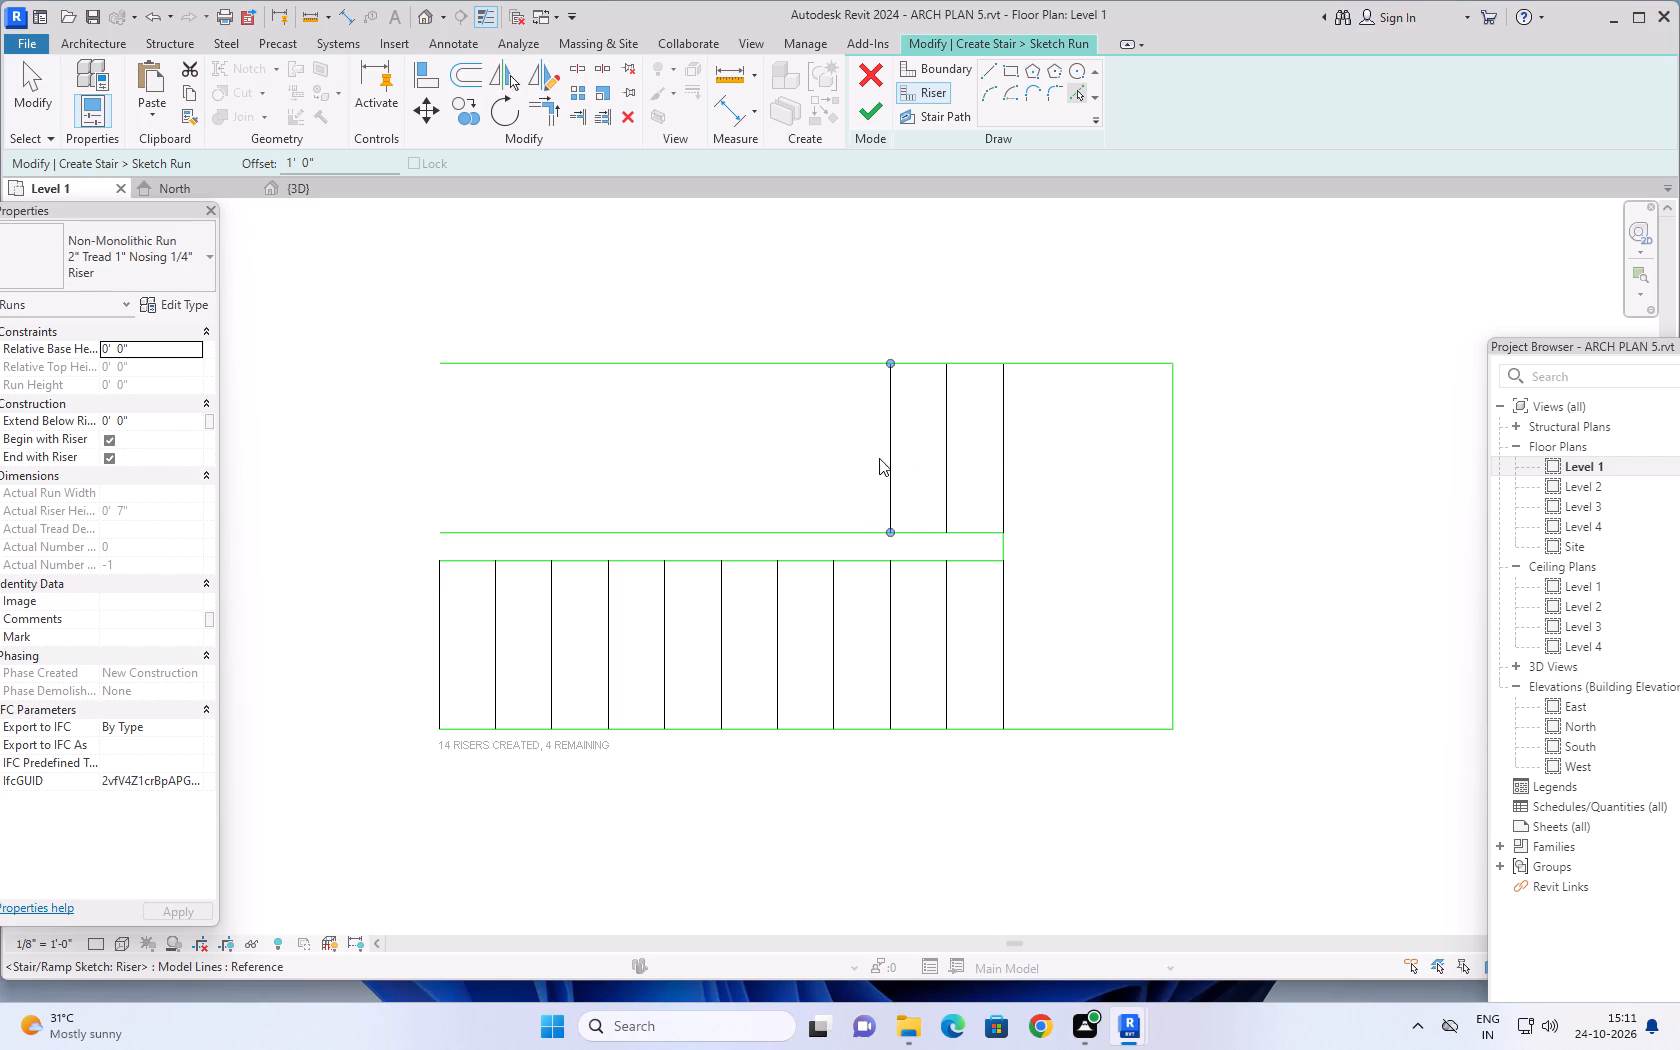
{"action": "left_click", "coordinate": [887, 462]}
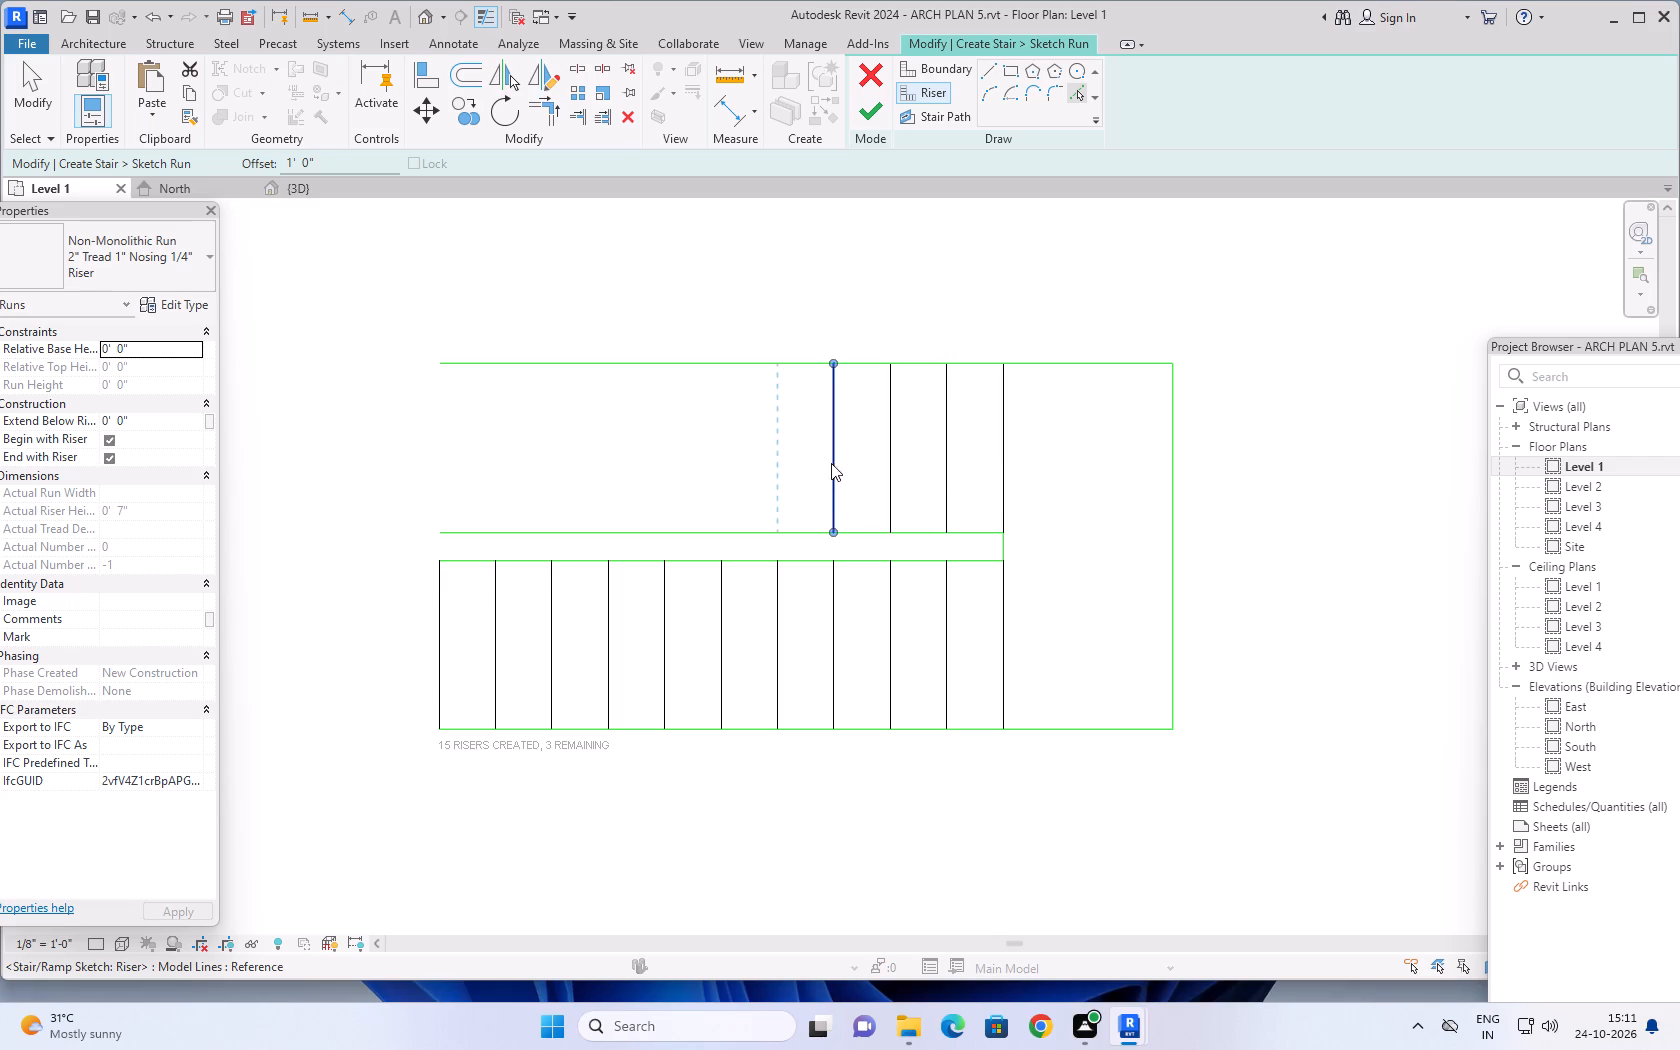
{"action": "left_click", "coordinate": [829, 463]}
{"action": "left_click", "coordinate": [773, 452]}
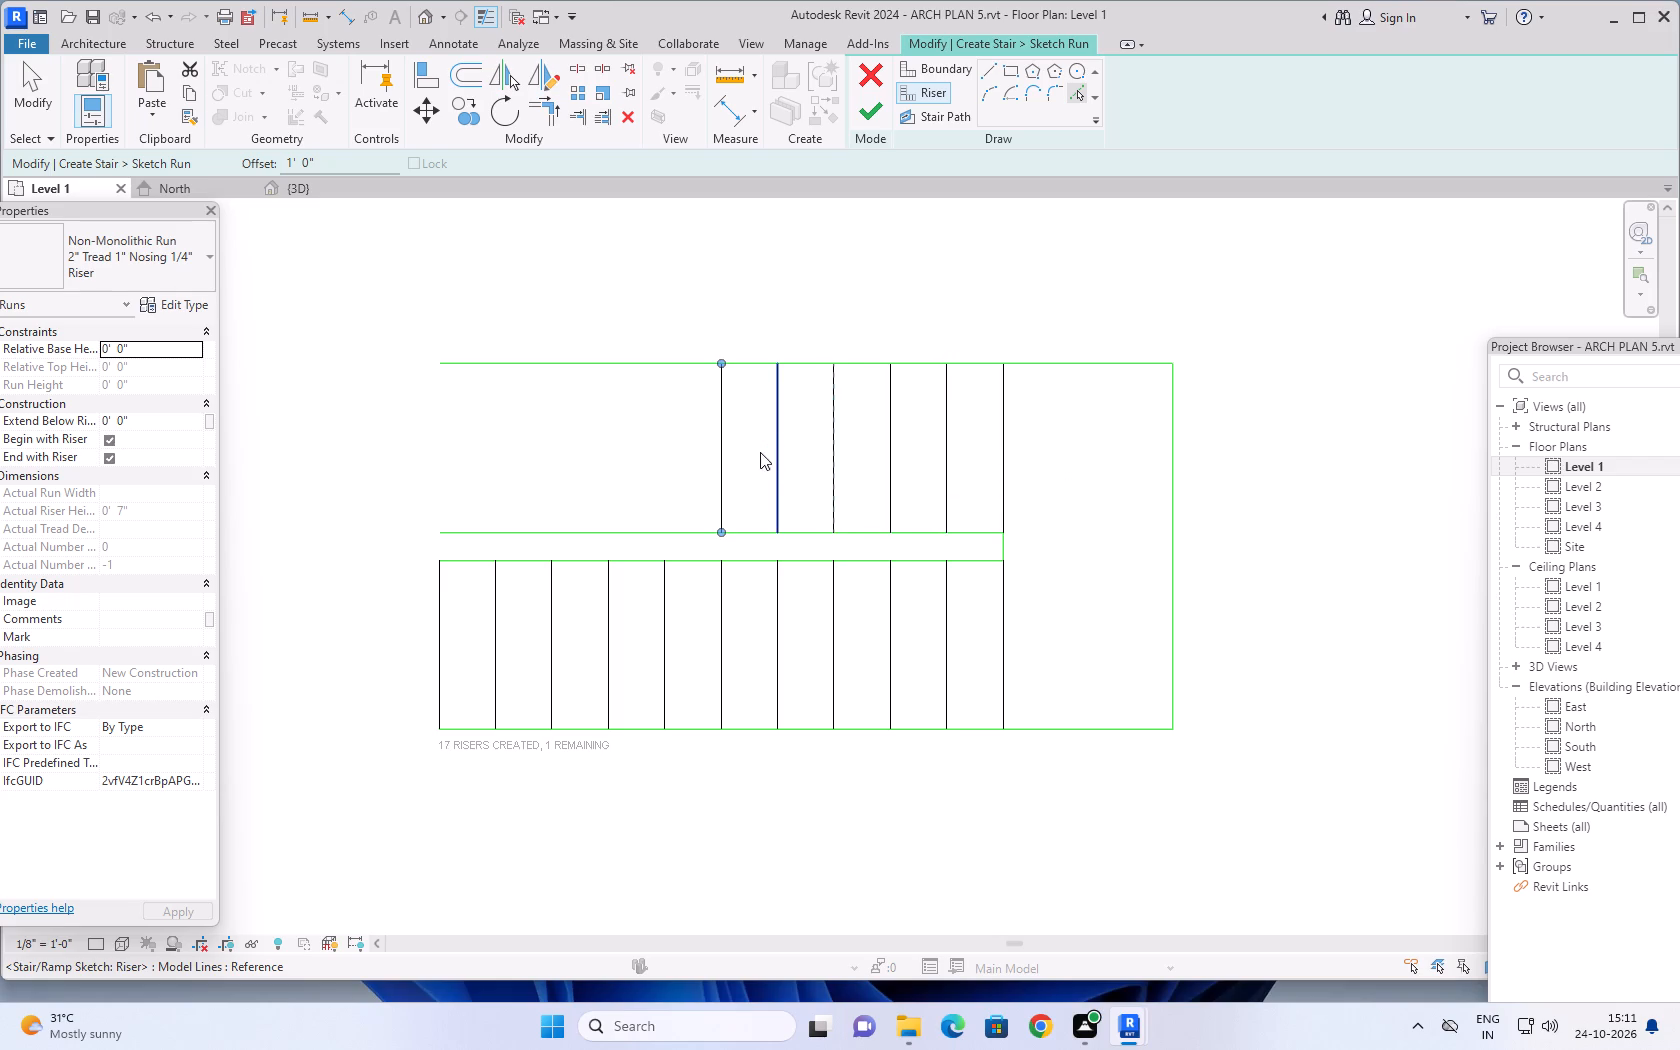
{"action": "left_click", "coordinate": [715, 452]}
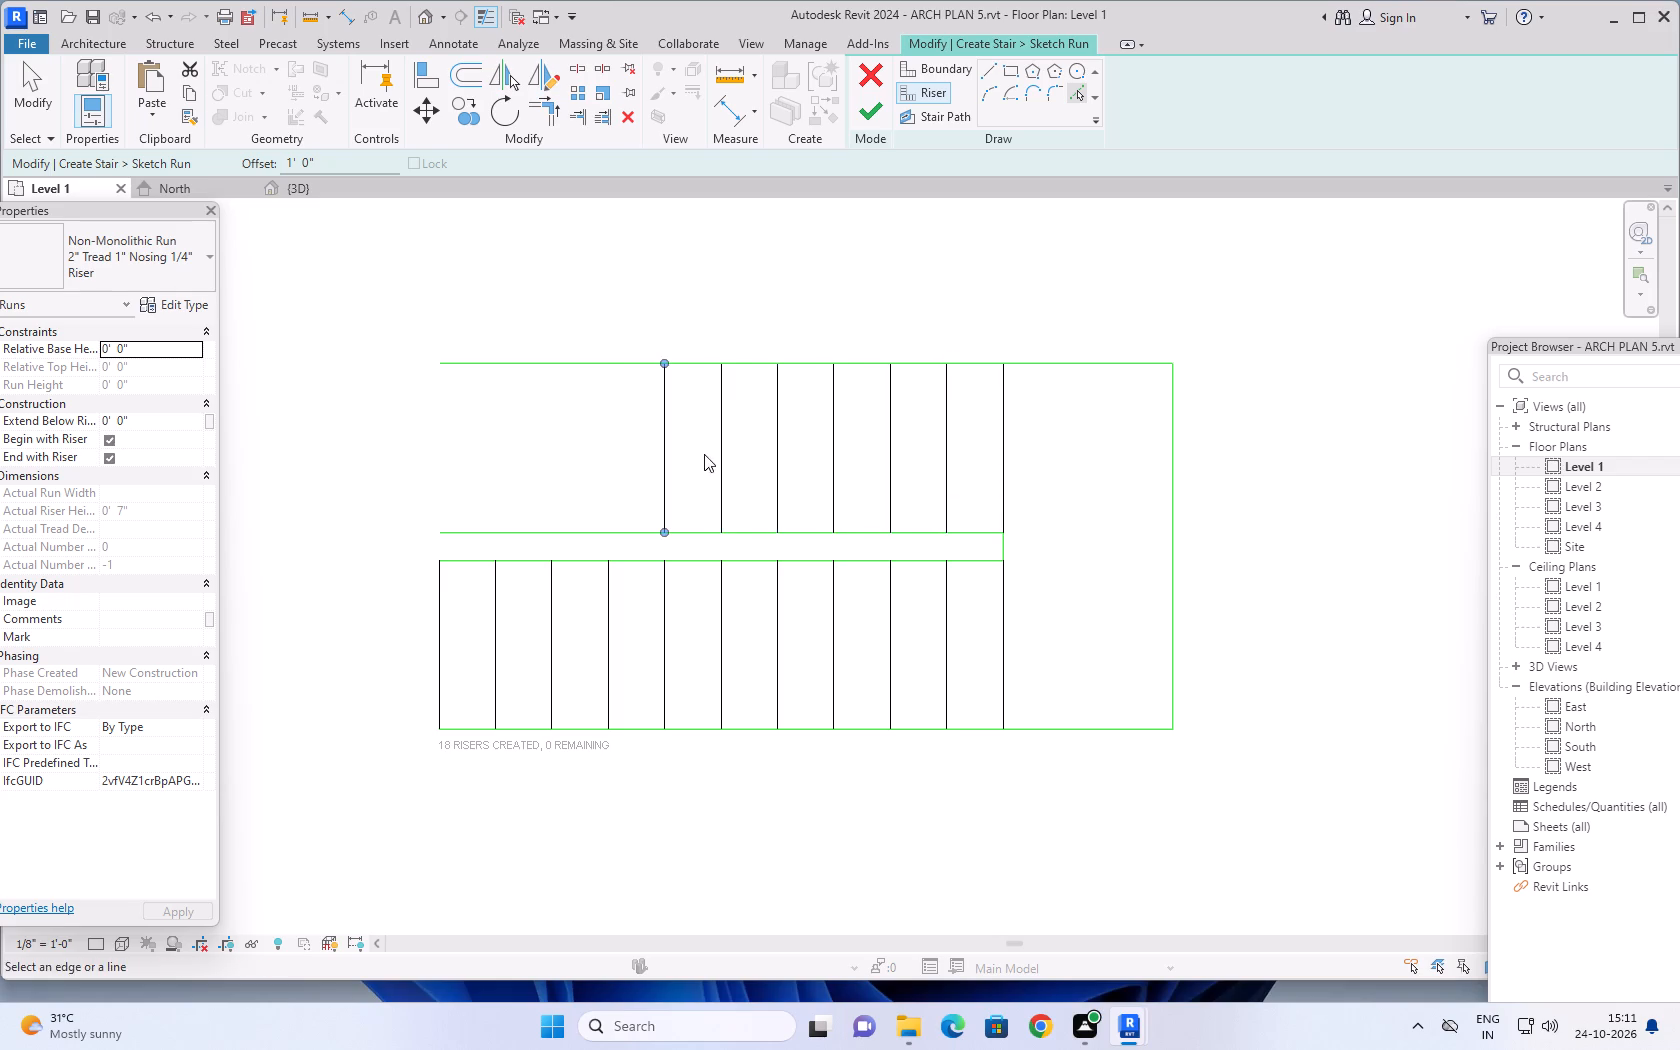
{"action": "left_click", "coordinate": [658, 457]}
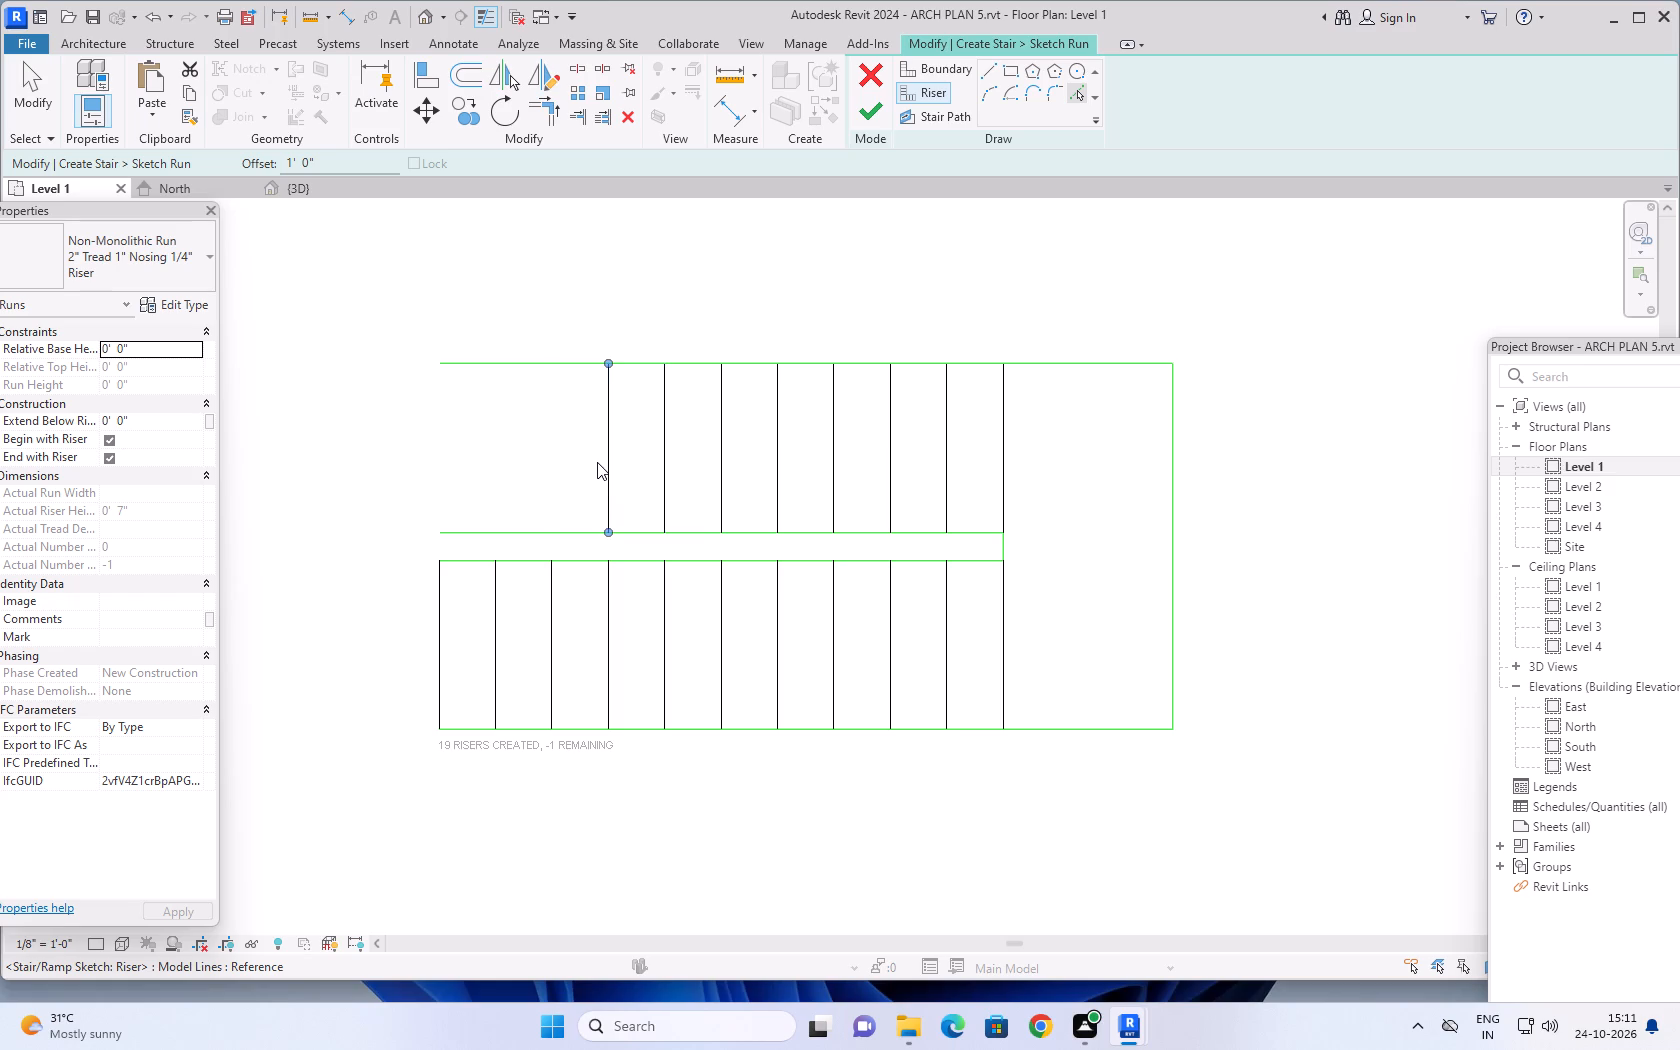
{"action": "left_click", "coordinate": [603, 466]}
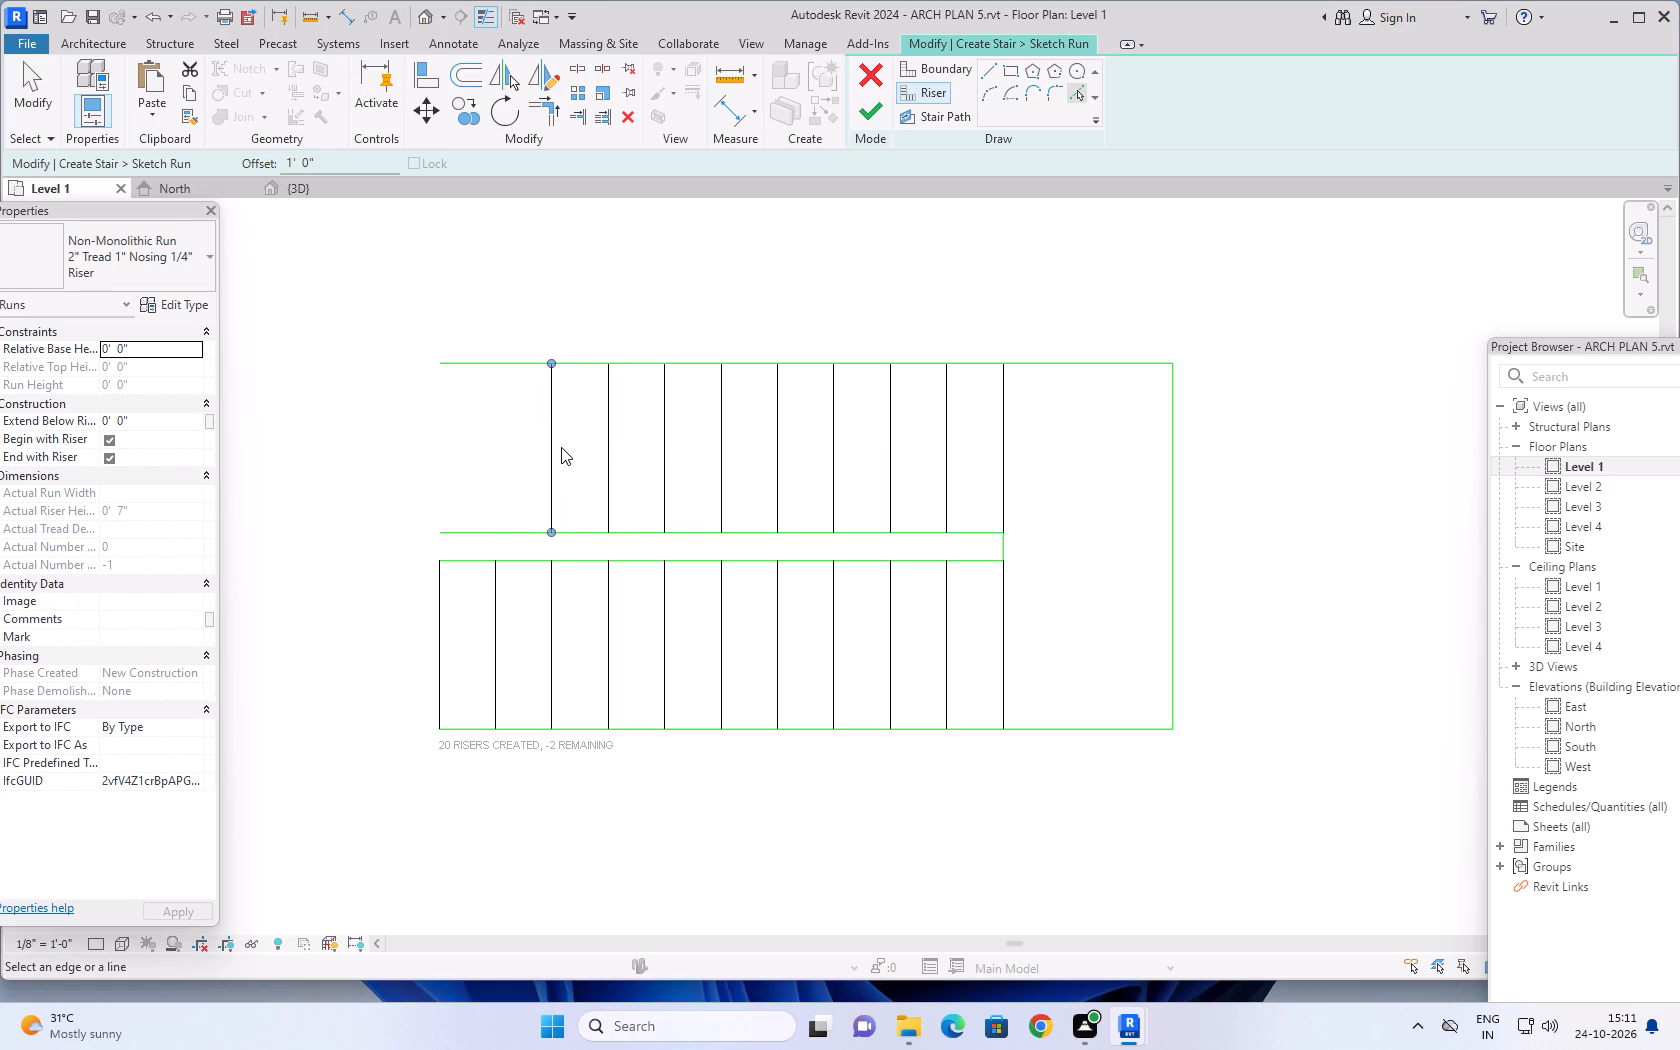
{"action": "left_click", "coordinate": [549, 444]}
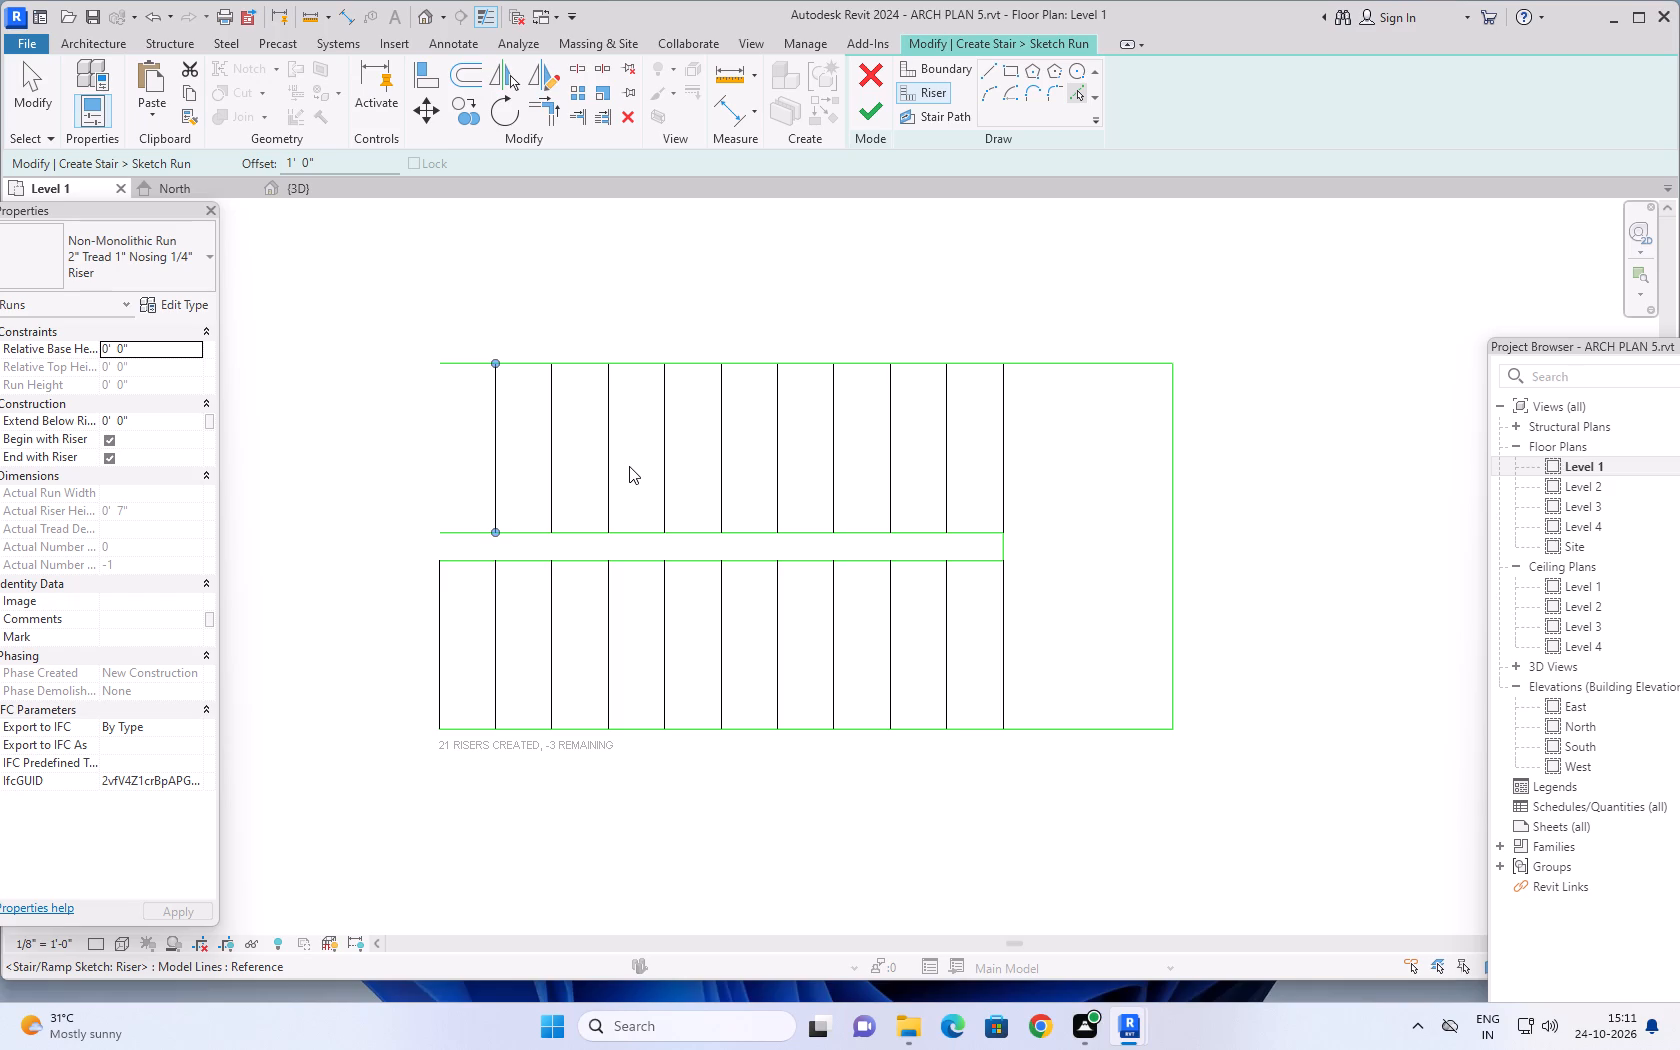
{"action": "left_click", "coordinate": [491, 478]}
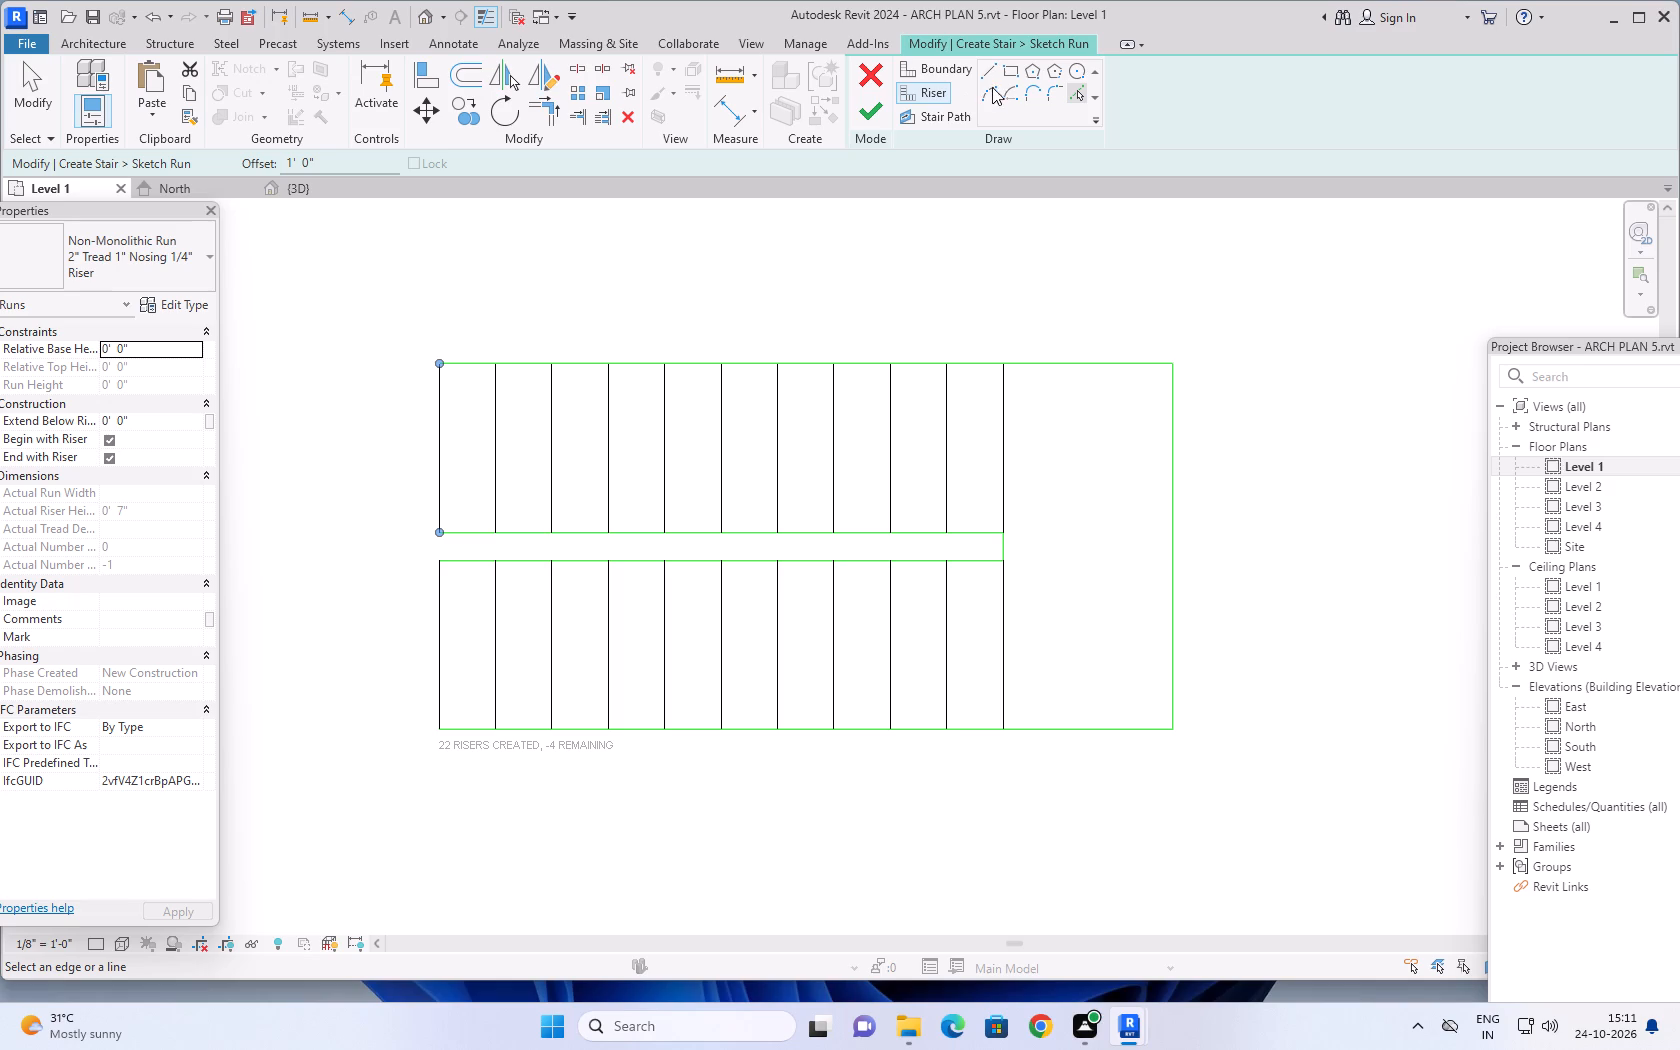
Draw a U-shaped stair path along the midlines of the lower flight, landing and upper flight, and finish the run sketch.
{"action": "left_click", "coordinate": [916, 116]}
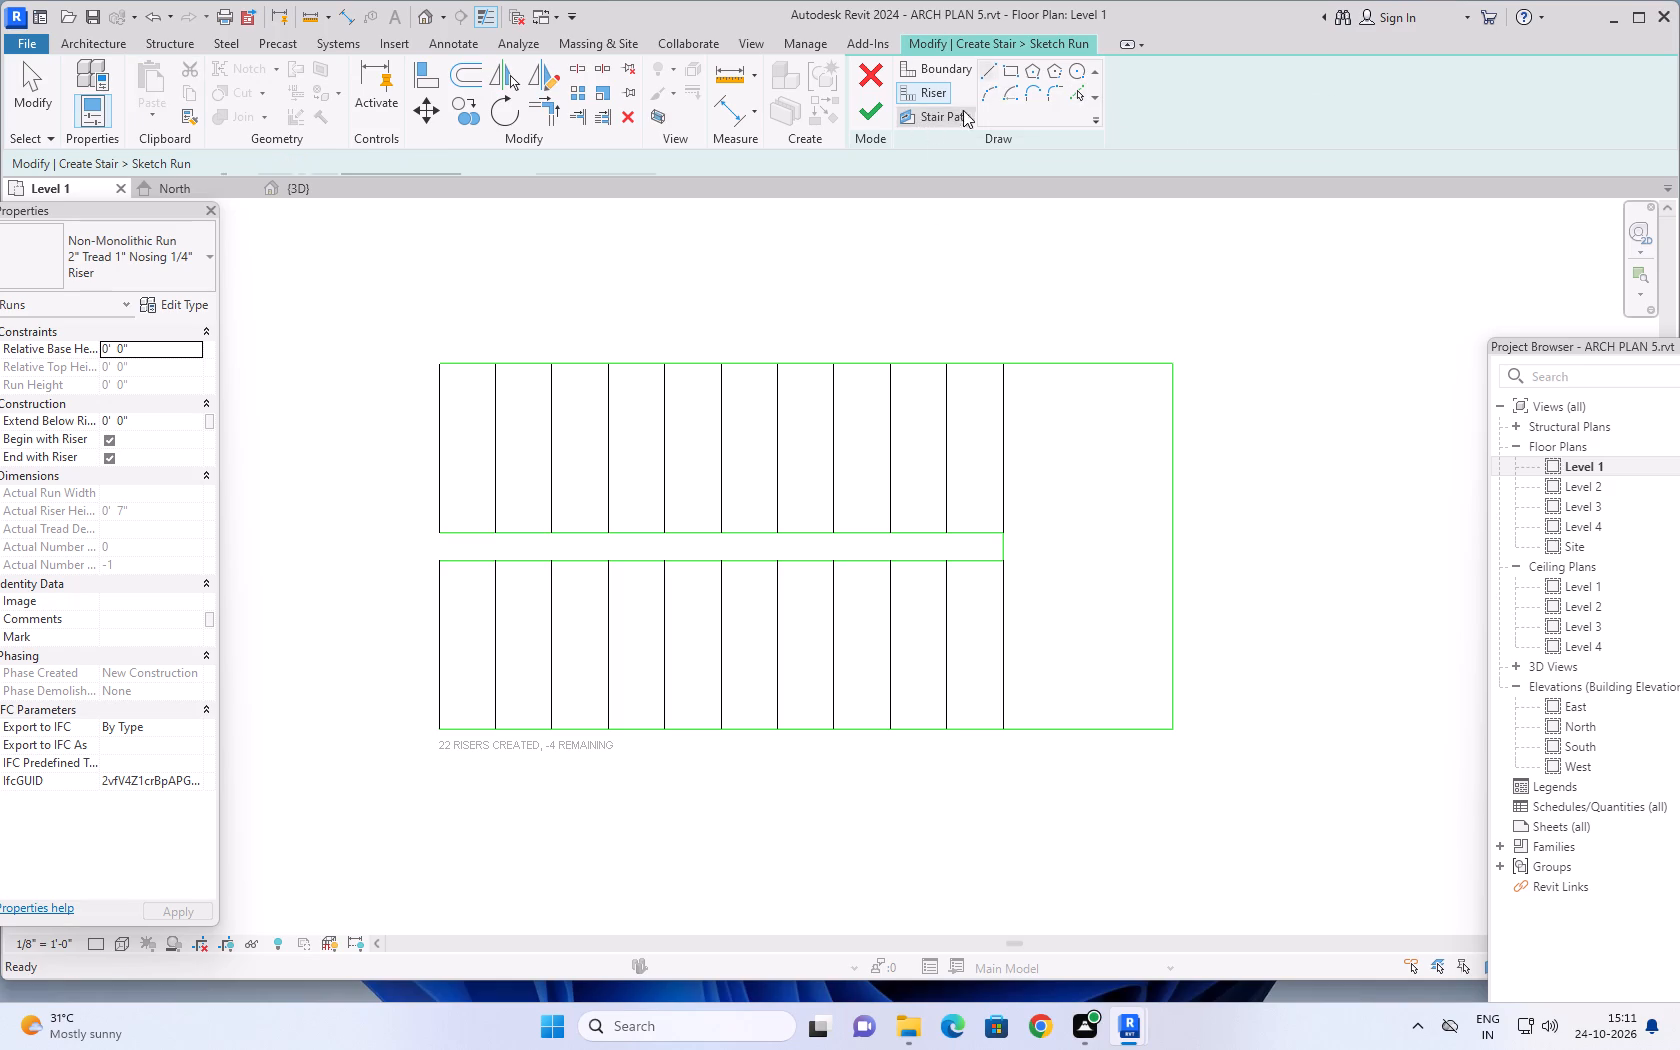
{"action": "left_click", "coordinate": [986, 72]}
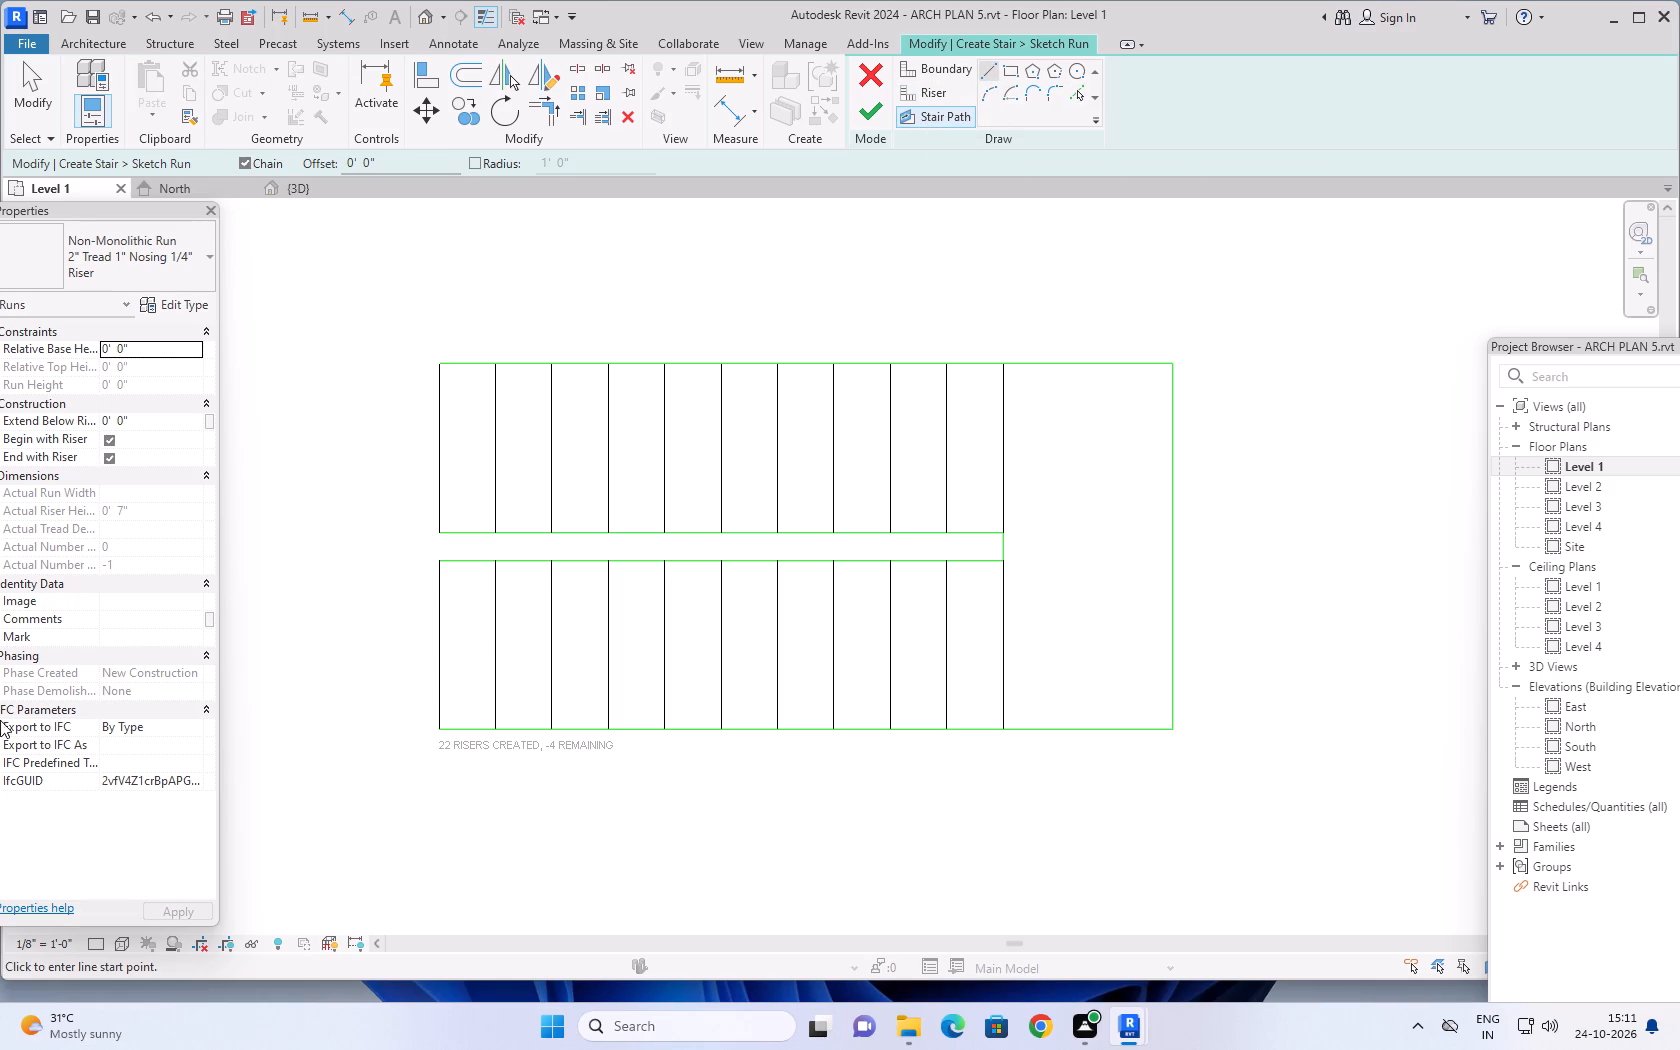
{"action": "left_click", "coordinate": [439, 647]}
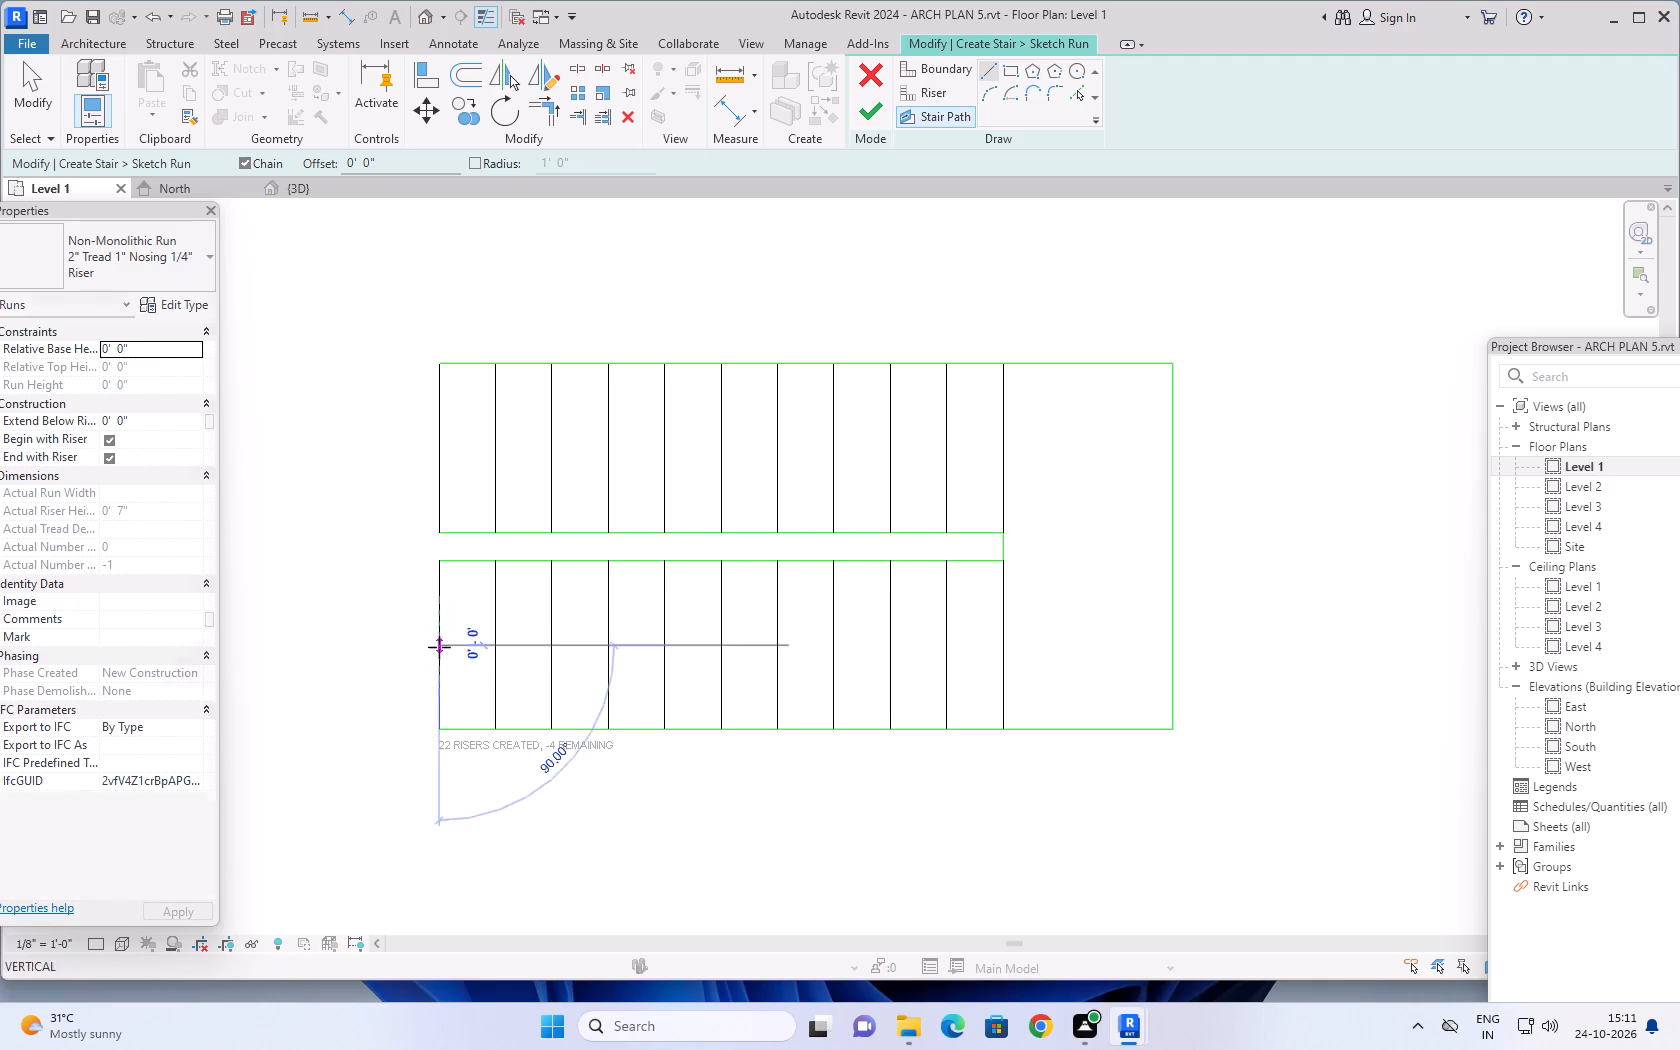
{"action": "left_click", "coordinate": [1086, 642]}
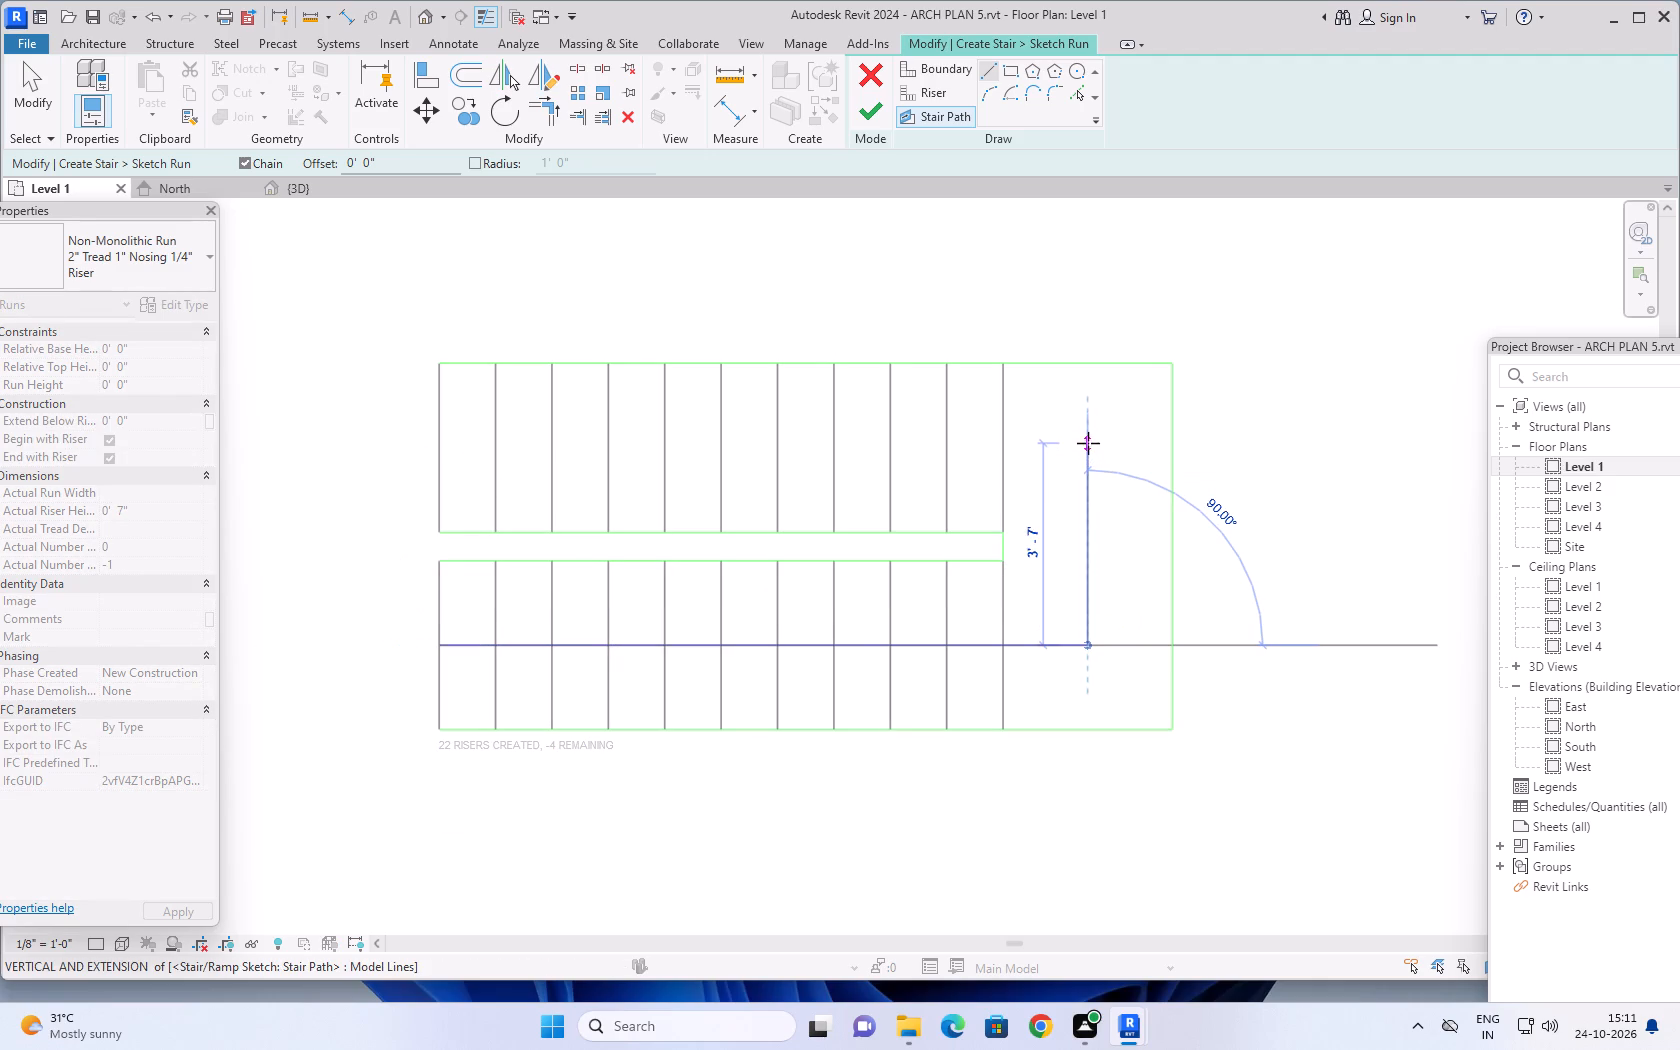
{"action": "left_click", "coordinate": [1087, 446]}
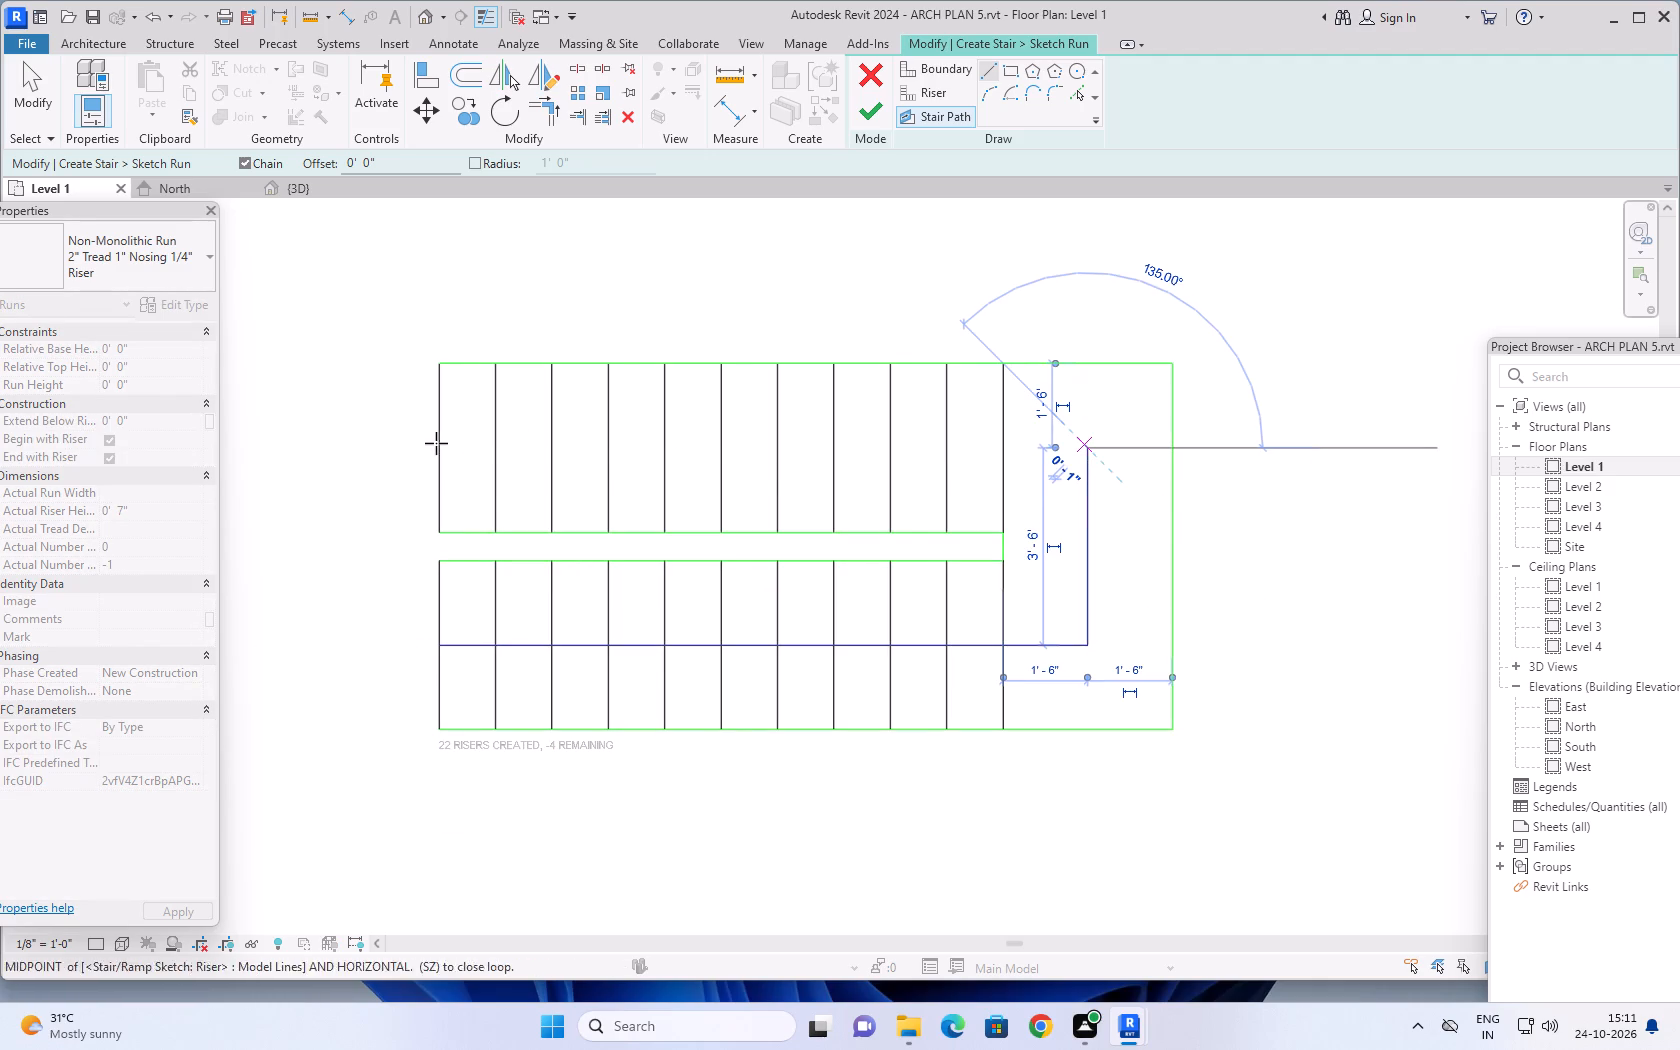
{"action": "left_click", "coordinate": [441, 447]}
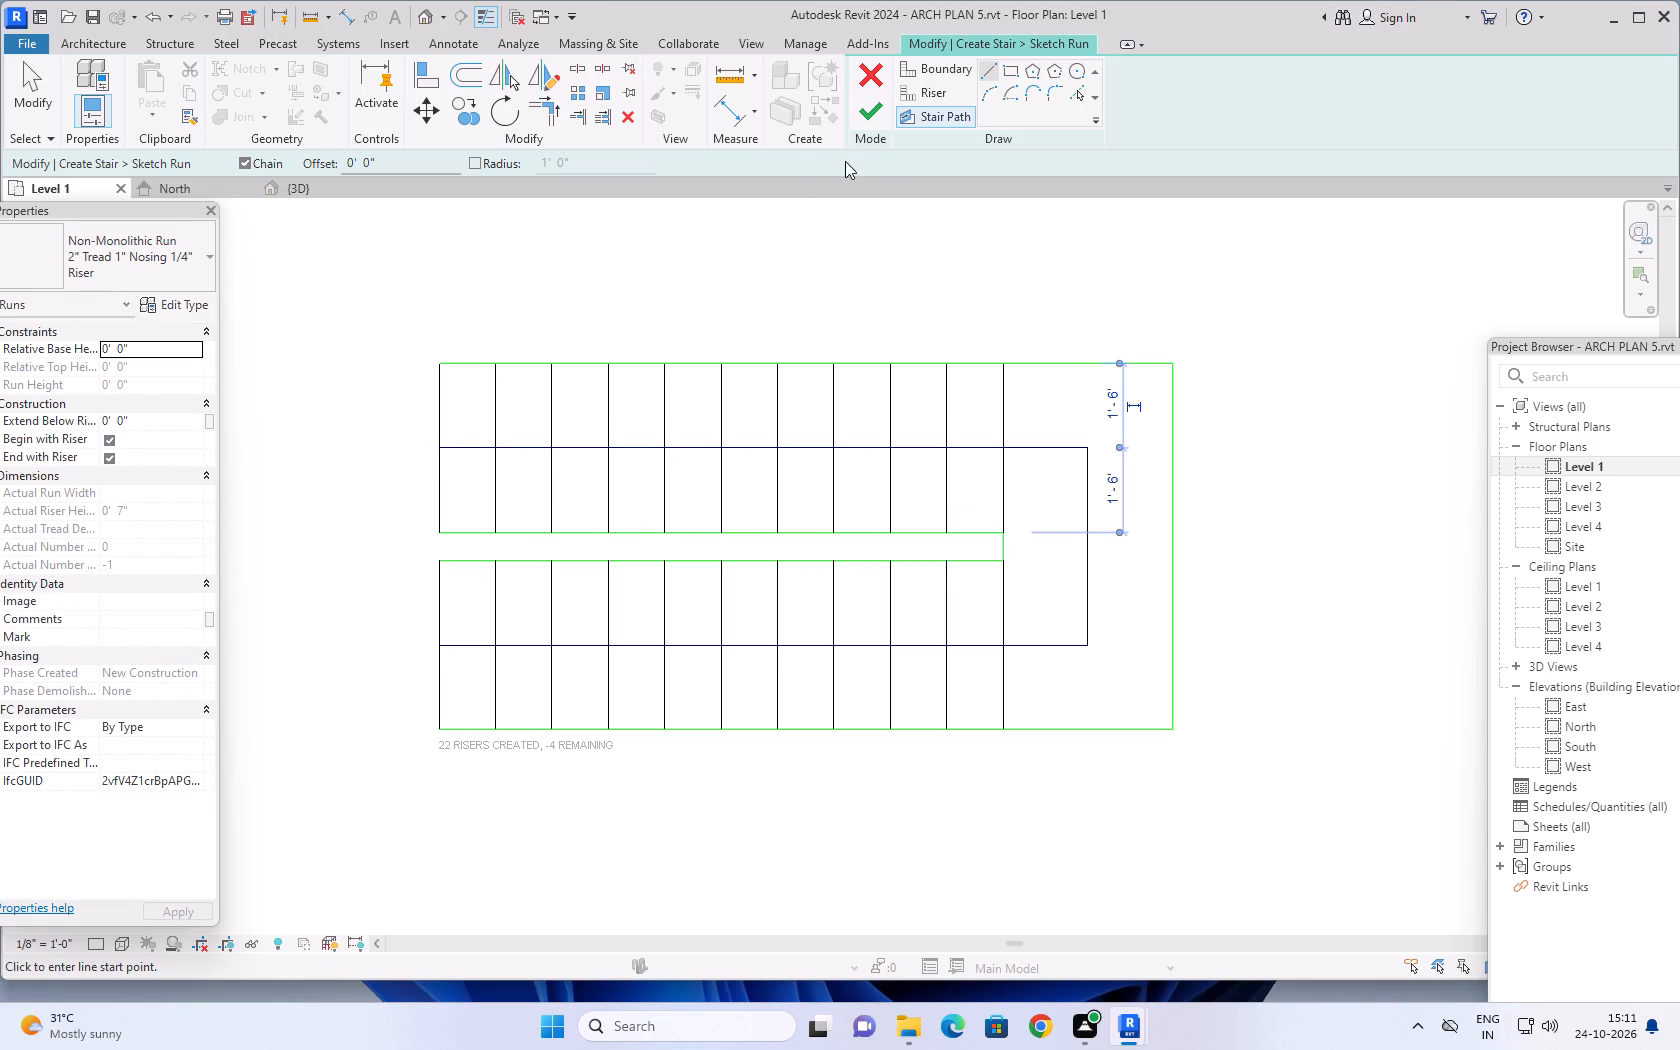
{"action": "left_click", "coordinate": [875, 111]}
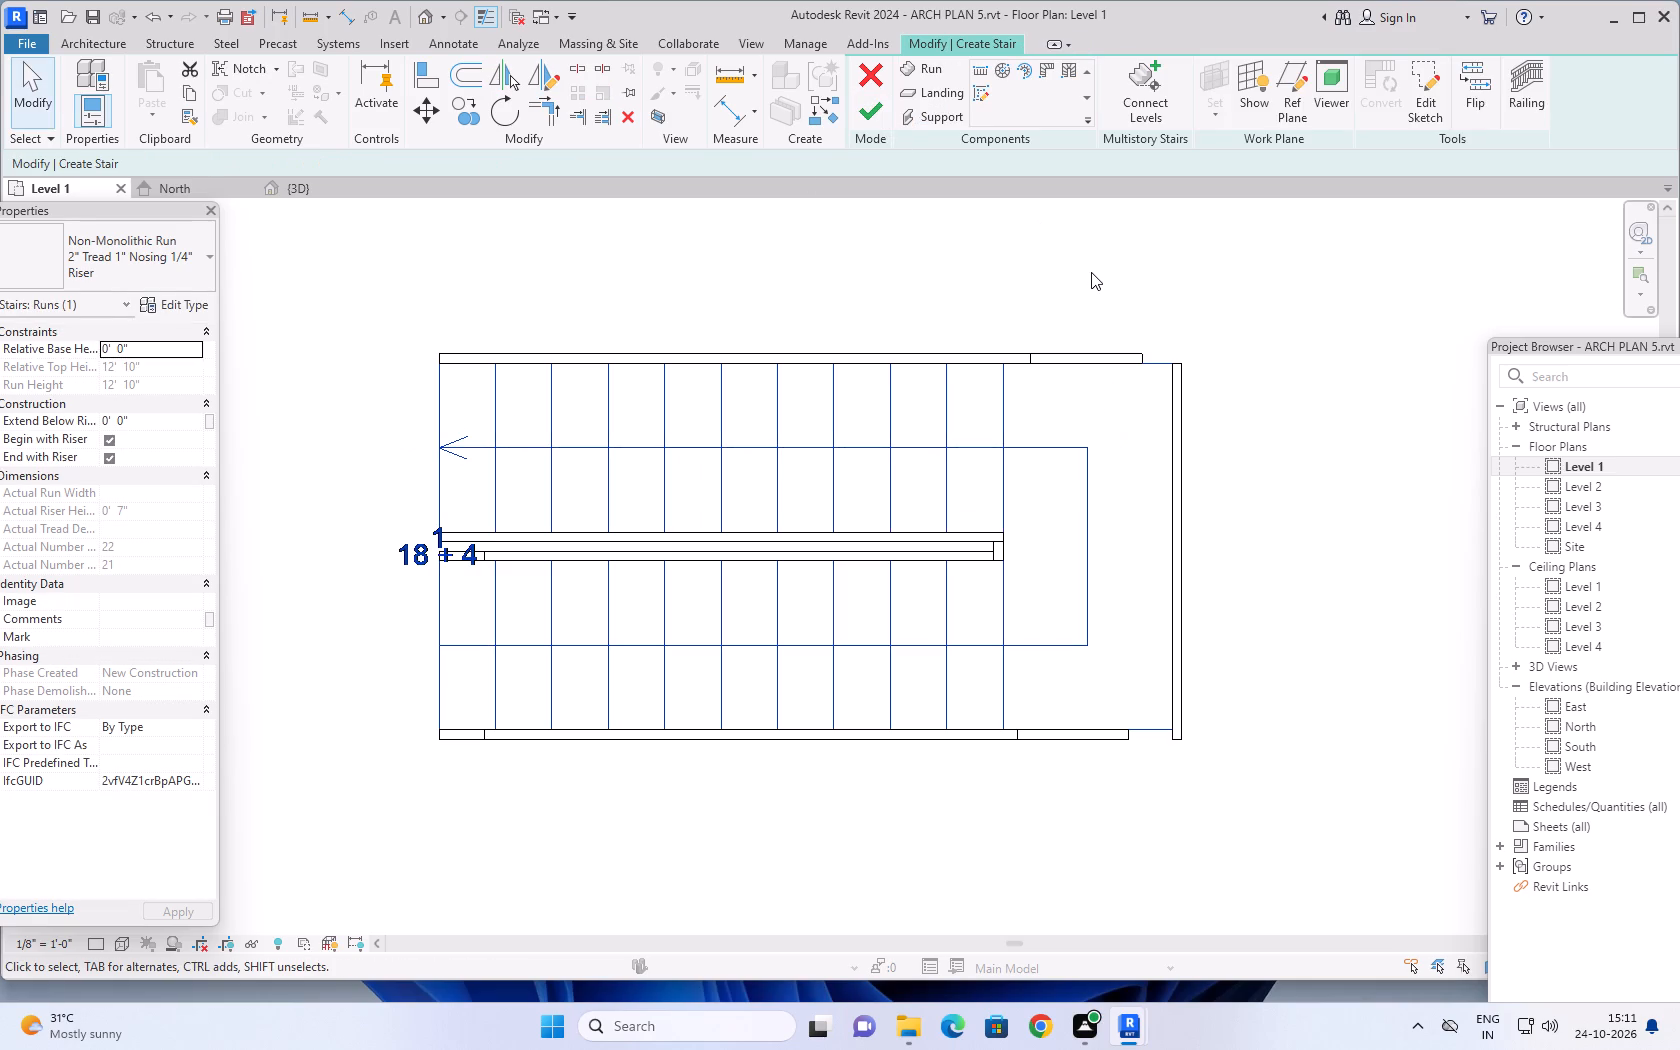
Finish creating the stair and dismiss the resulting warning.
{"action": "scroll", "coordinate": [1110, 282], "scroll_direction": "down", "scroll_amount": 6}
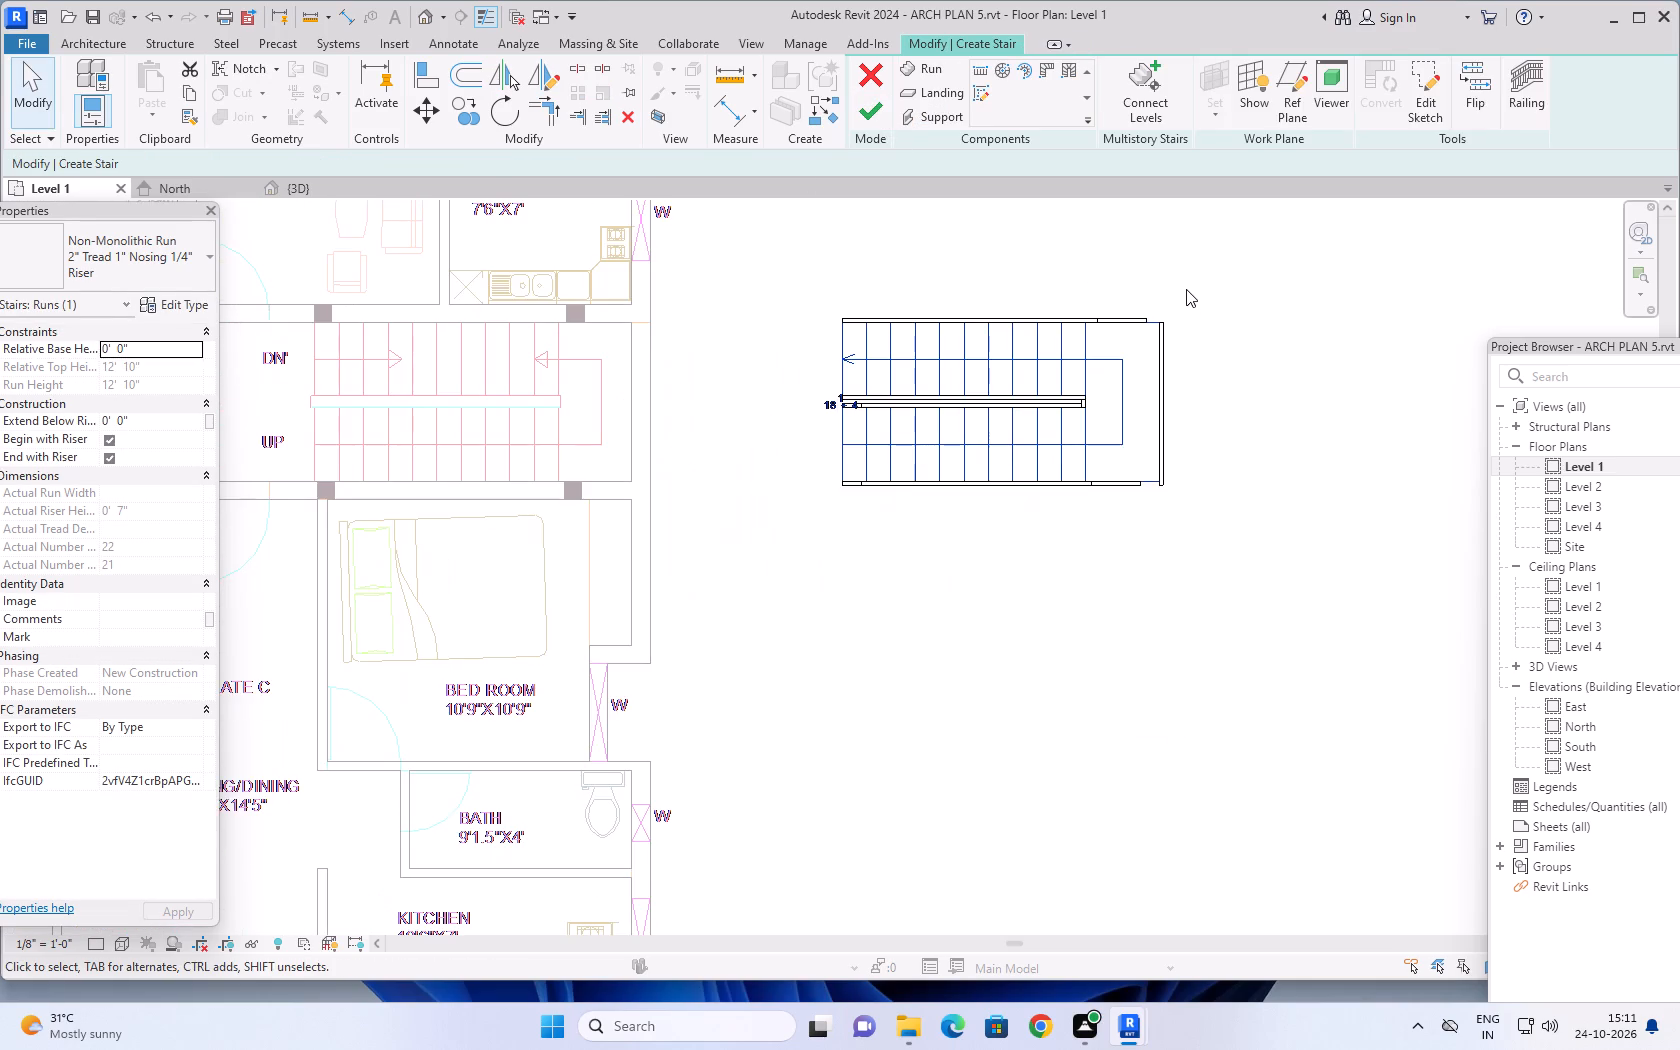
{"action": "middle_click_drag", "start_coordinate": [1189, 281], "coordinate": [1190, 350]}
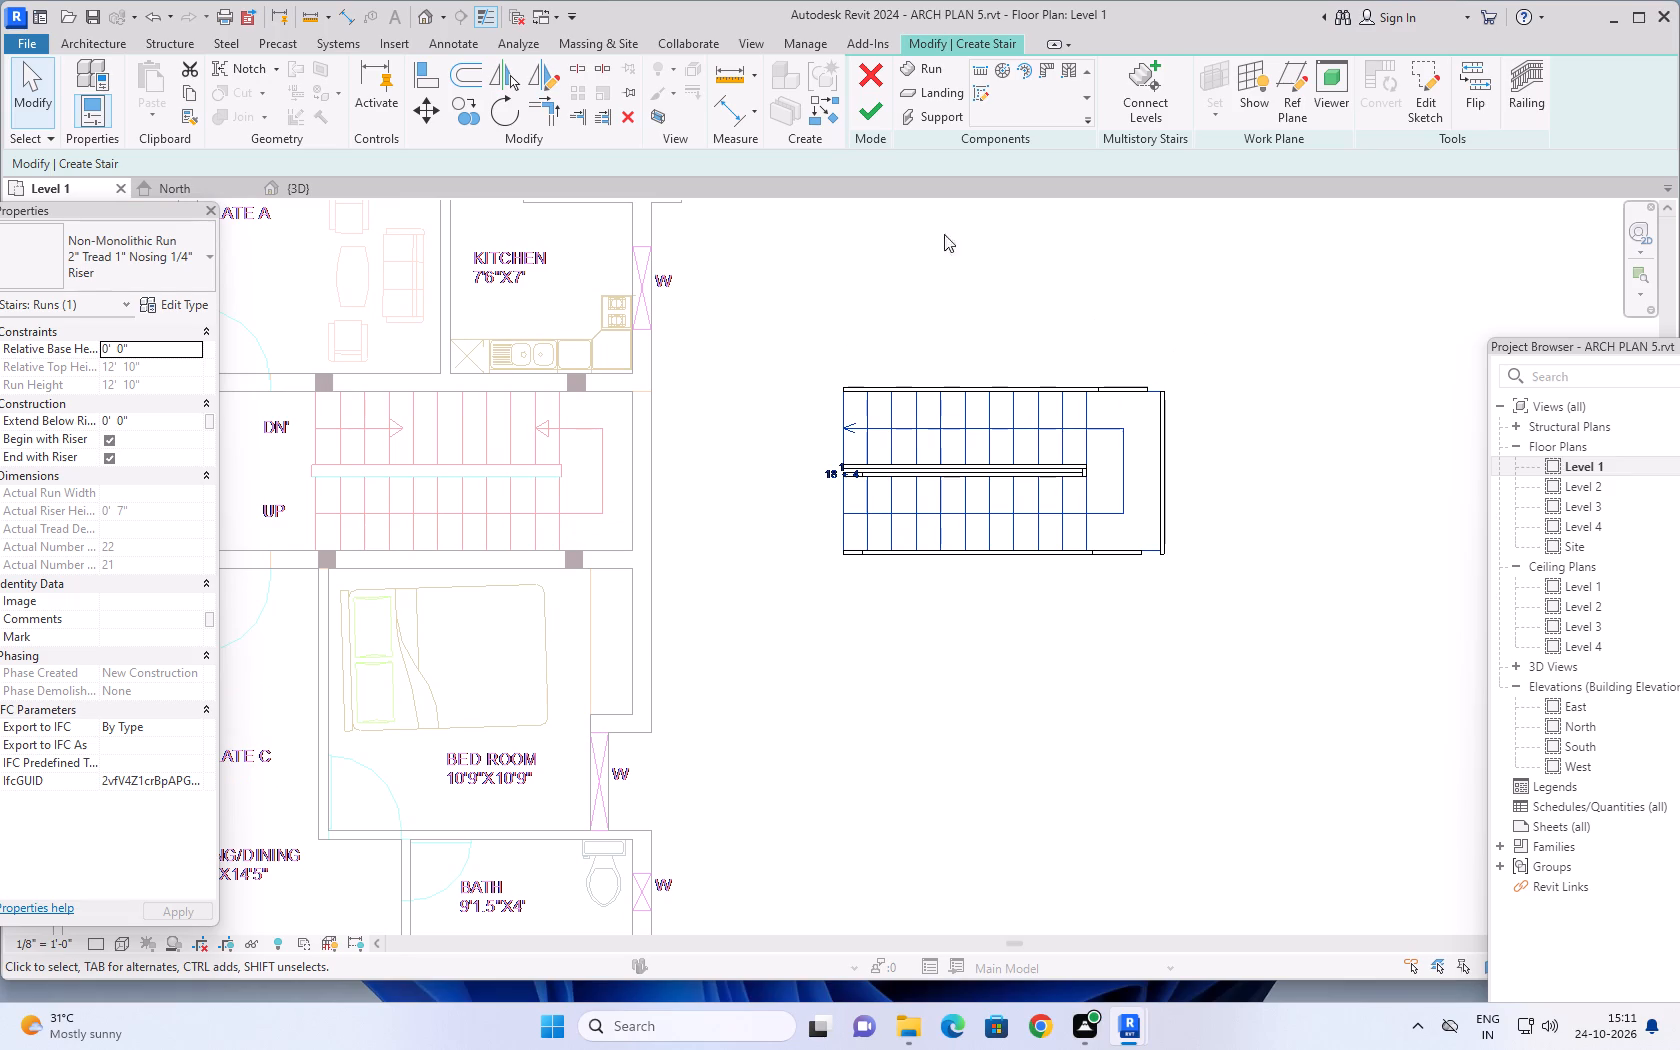
{"action": "left_click", "coordinate": [871, 108]}
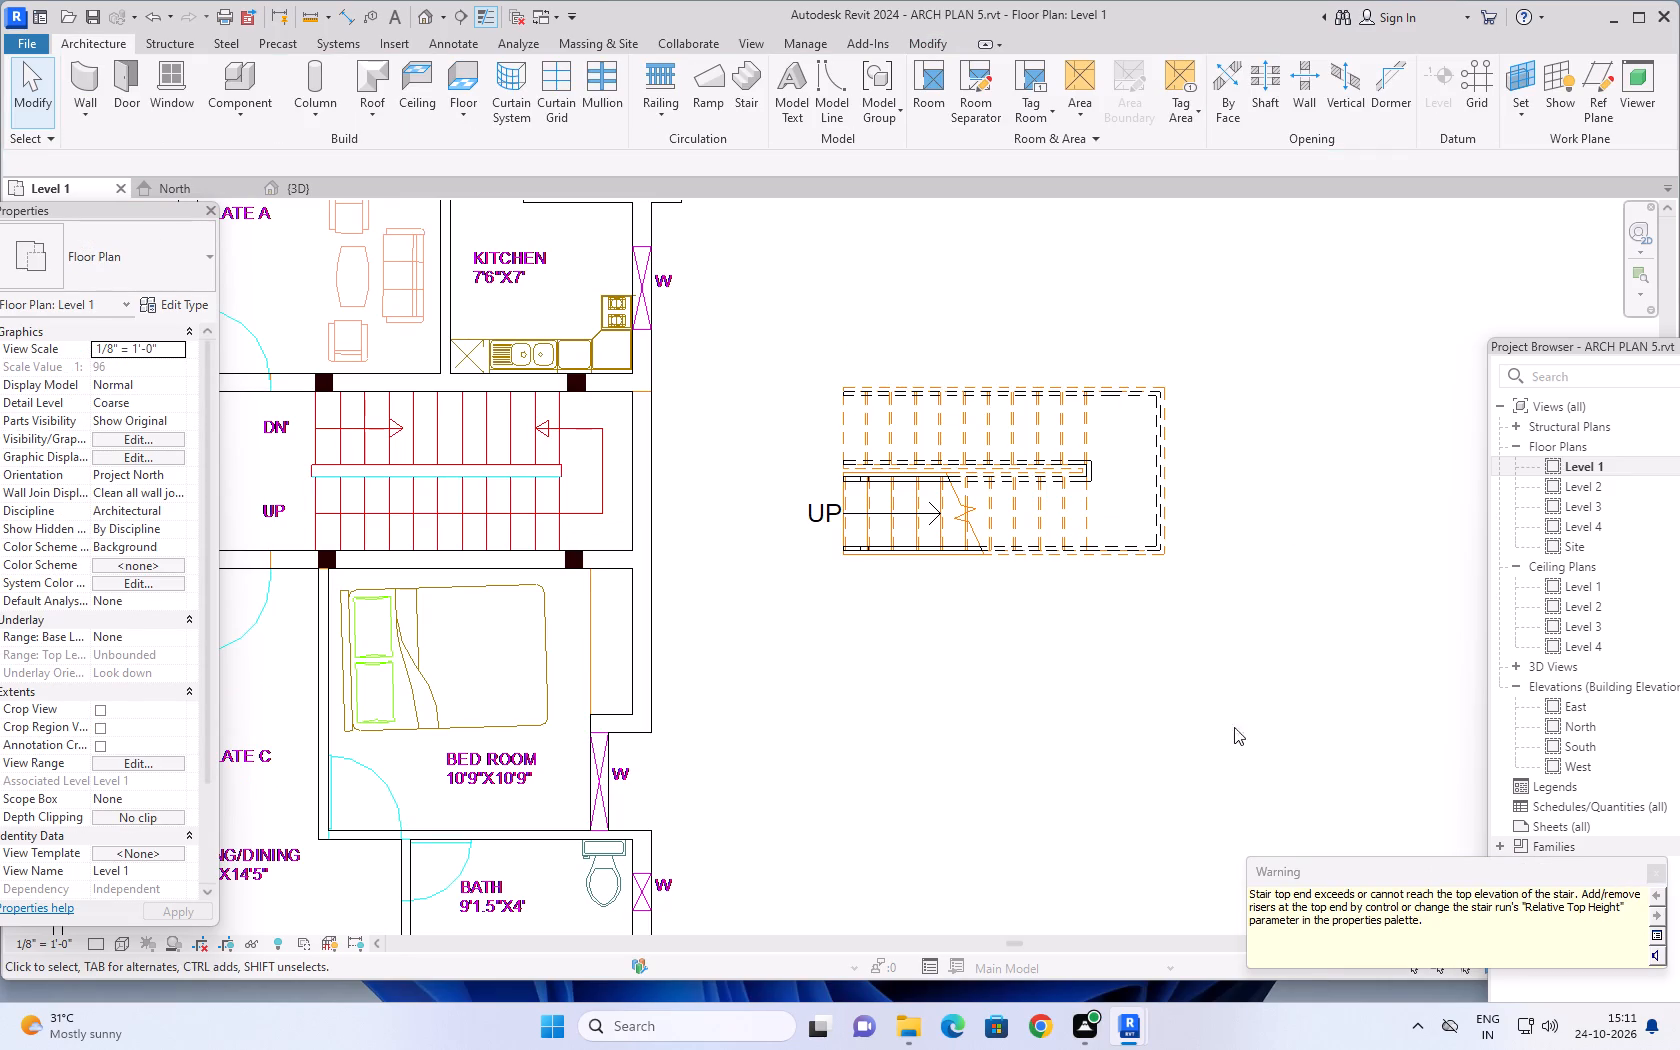
{"action": "left_click", "coordinate": [1660, 875]}
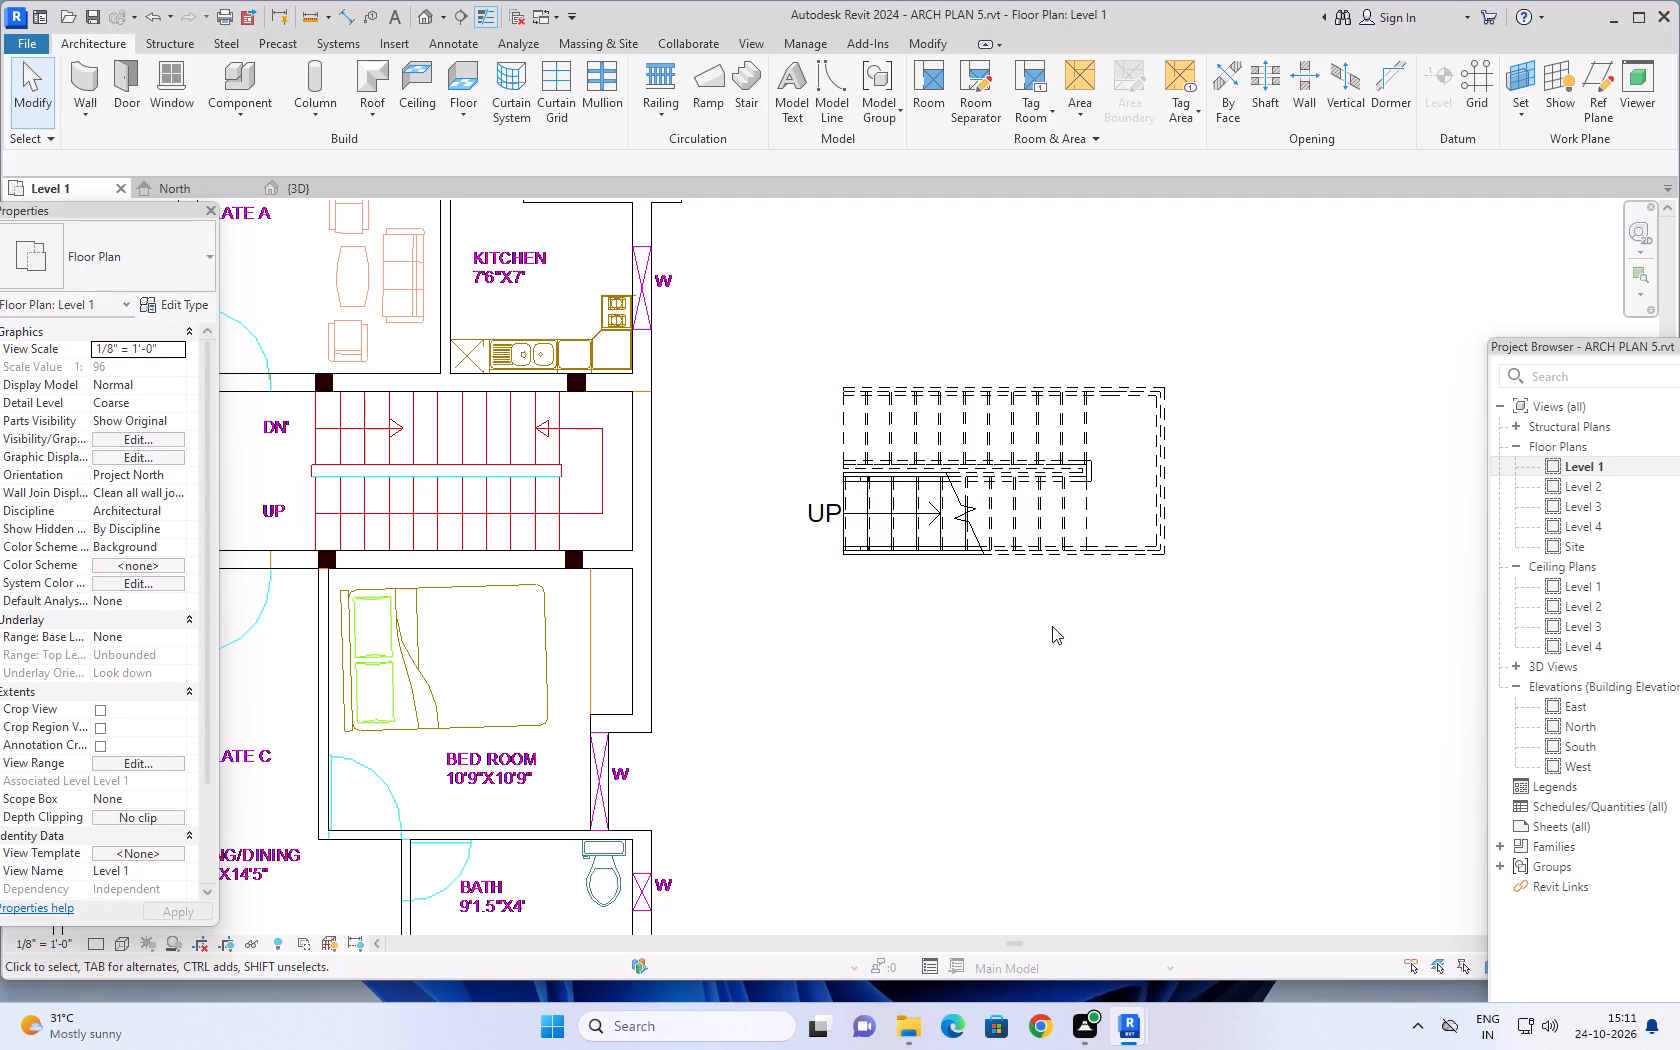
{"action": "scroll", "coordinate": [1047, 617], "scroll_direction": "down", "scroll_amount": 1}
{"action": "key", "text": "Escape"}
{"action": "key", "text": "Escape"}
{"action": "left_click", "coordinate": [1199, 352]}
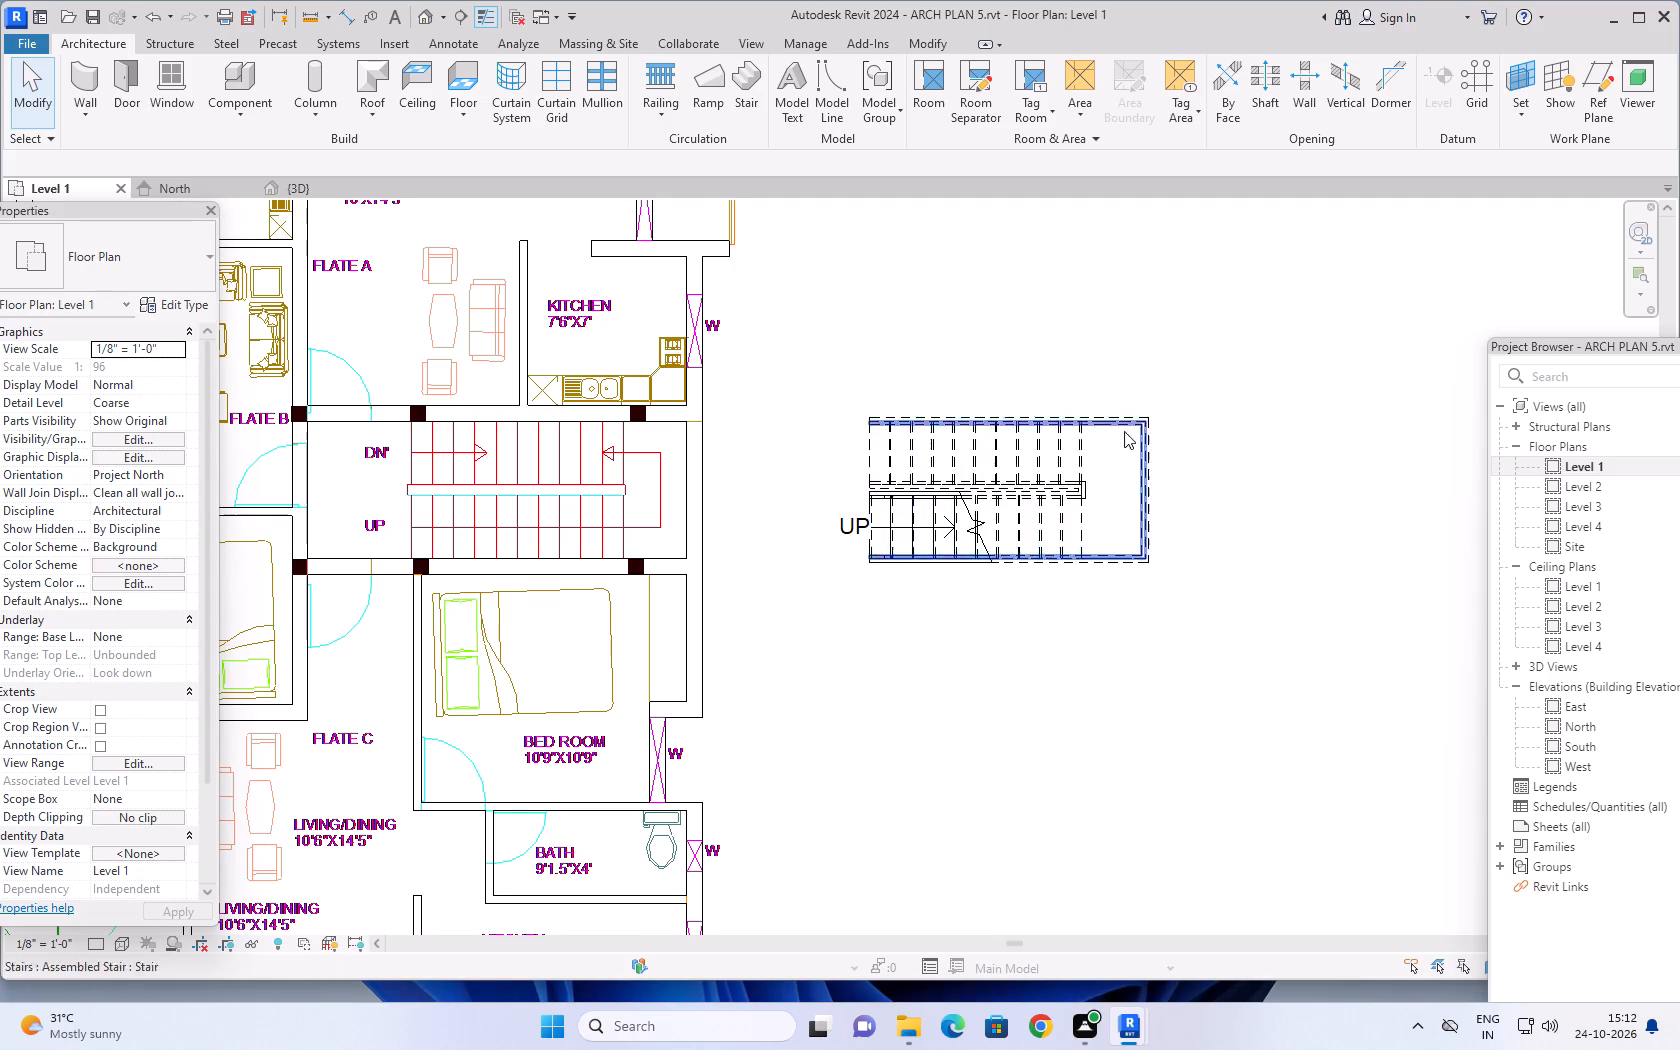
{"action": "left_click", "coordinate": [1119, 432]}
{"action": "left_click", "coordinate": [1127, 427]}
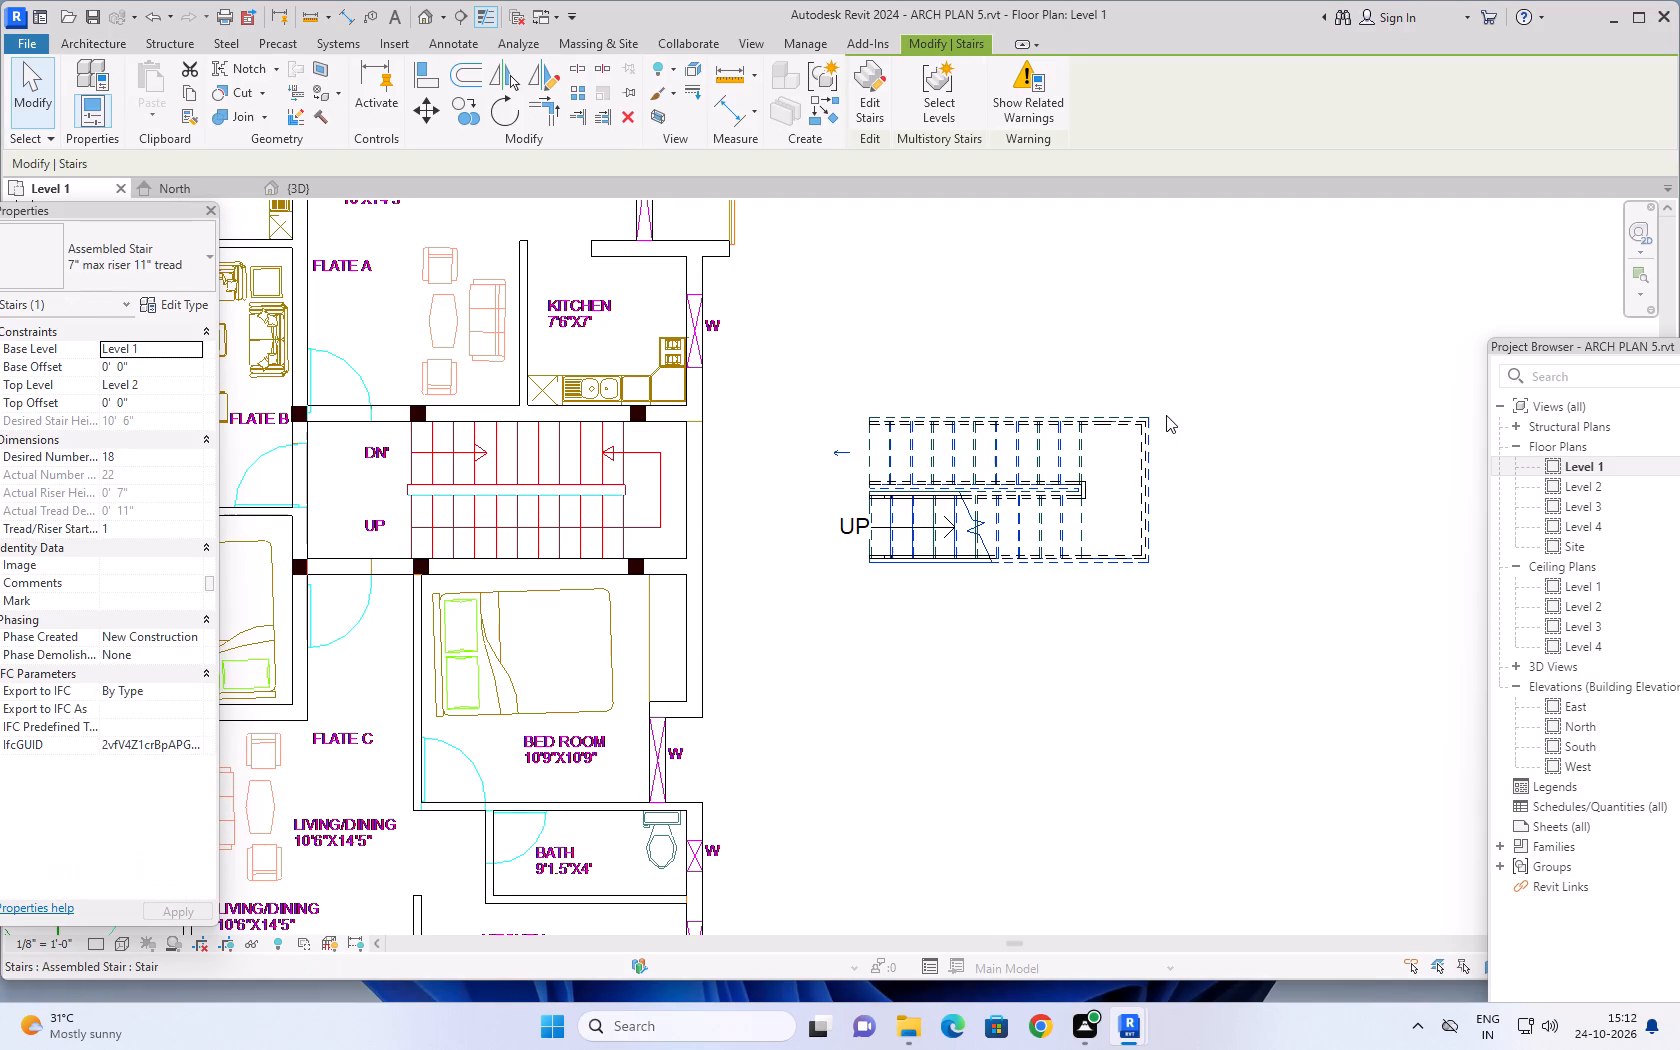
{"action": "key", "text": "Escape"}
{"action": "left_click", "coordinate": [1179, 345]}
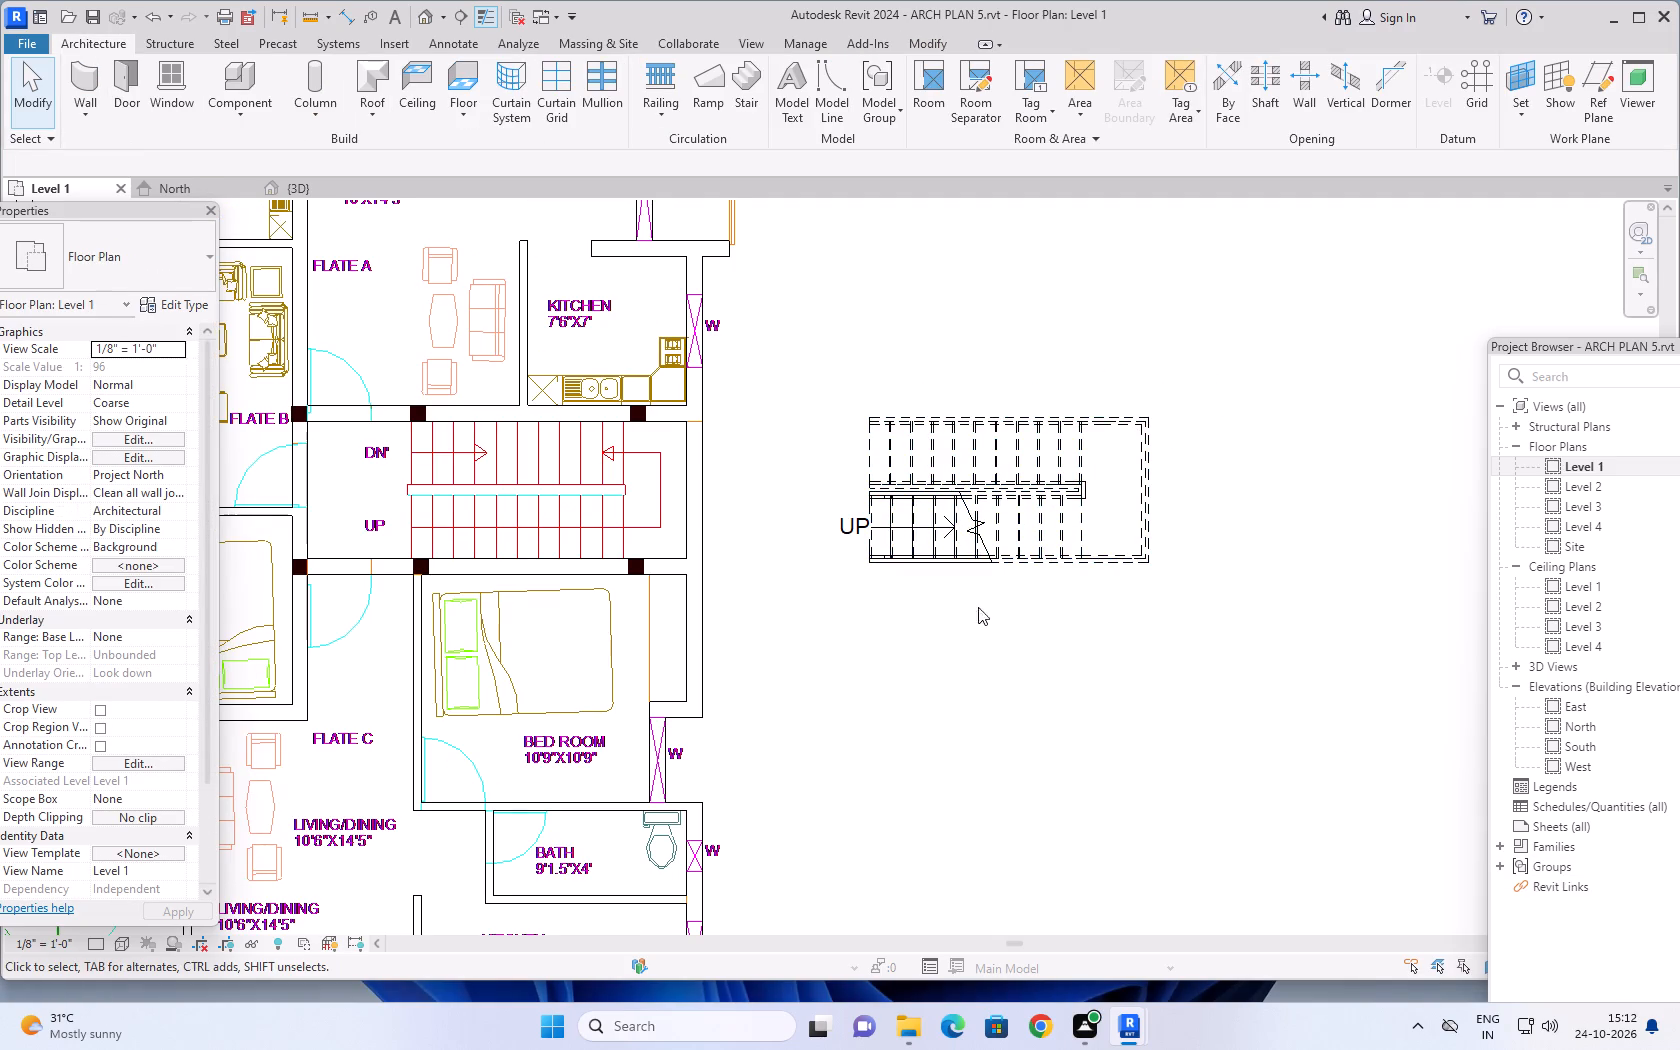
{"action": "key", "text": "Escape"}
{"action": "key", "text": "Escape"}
Select the new stair with its railings, limit the properties to the stair, and set its desired number of risers to 22.
{"action": "left_click_drag", "start_coordinate": [1171, 353], "coordinate": [953, 643]}
{"action": "left_click", "coordinate": [113, 302]}
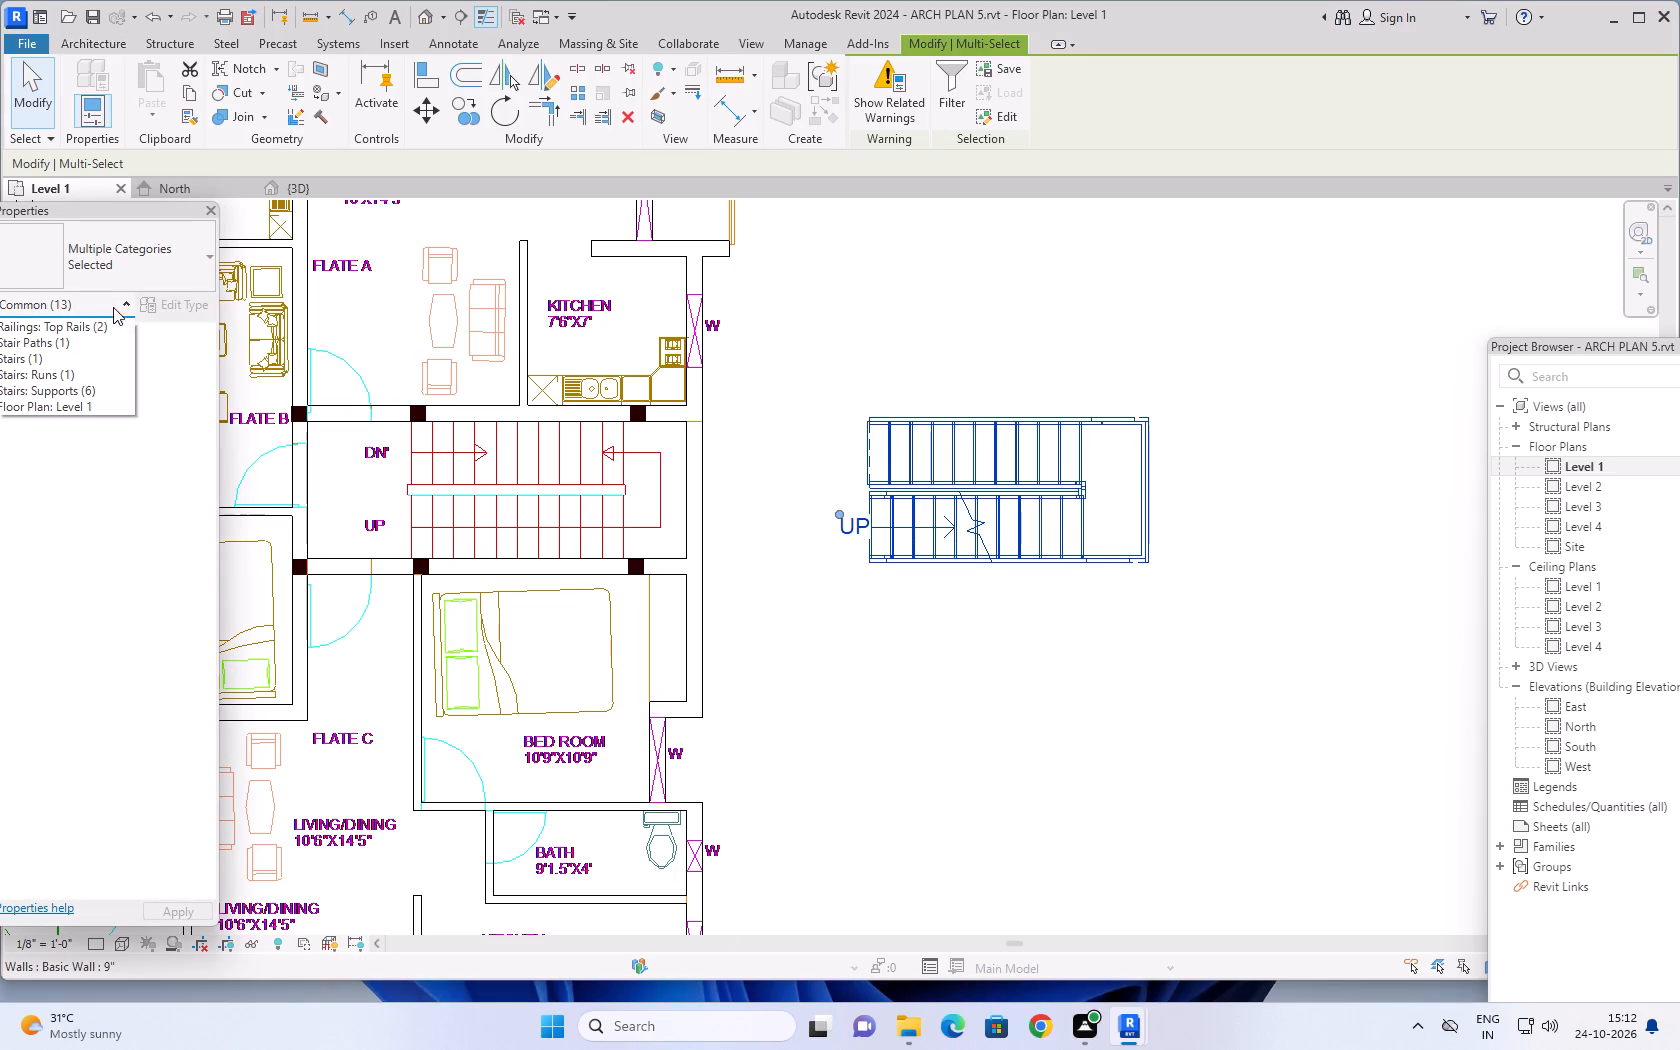
{"action": "left_click", "coordinate": [78, 389]}
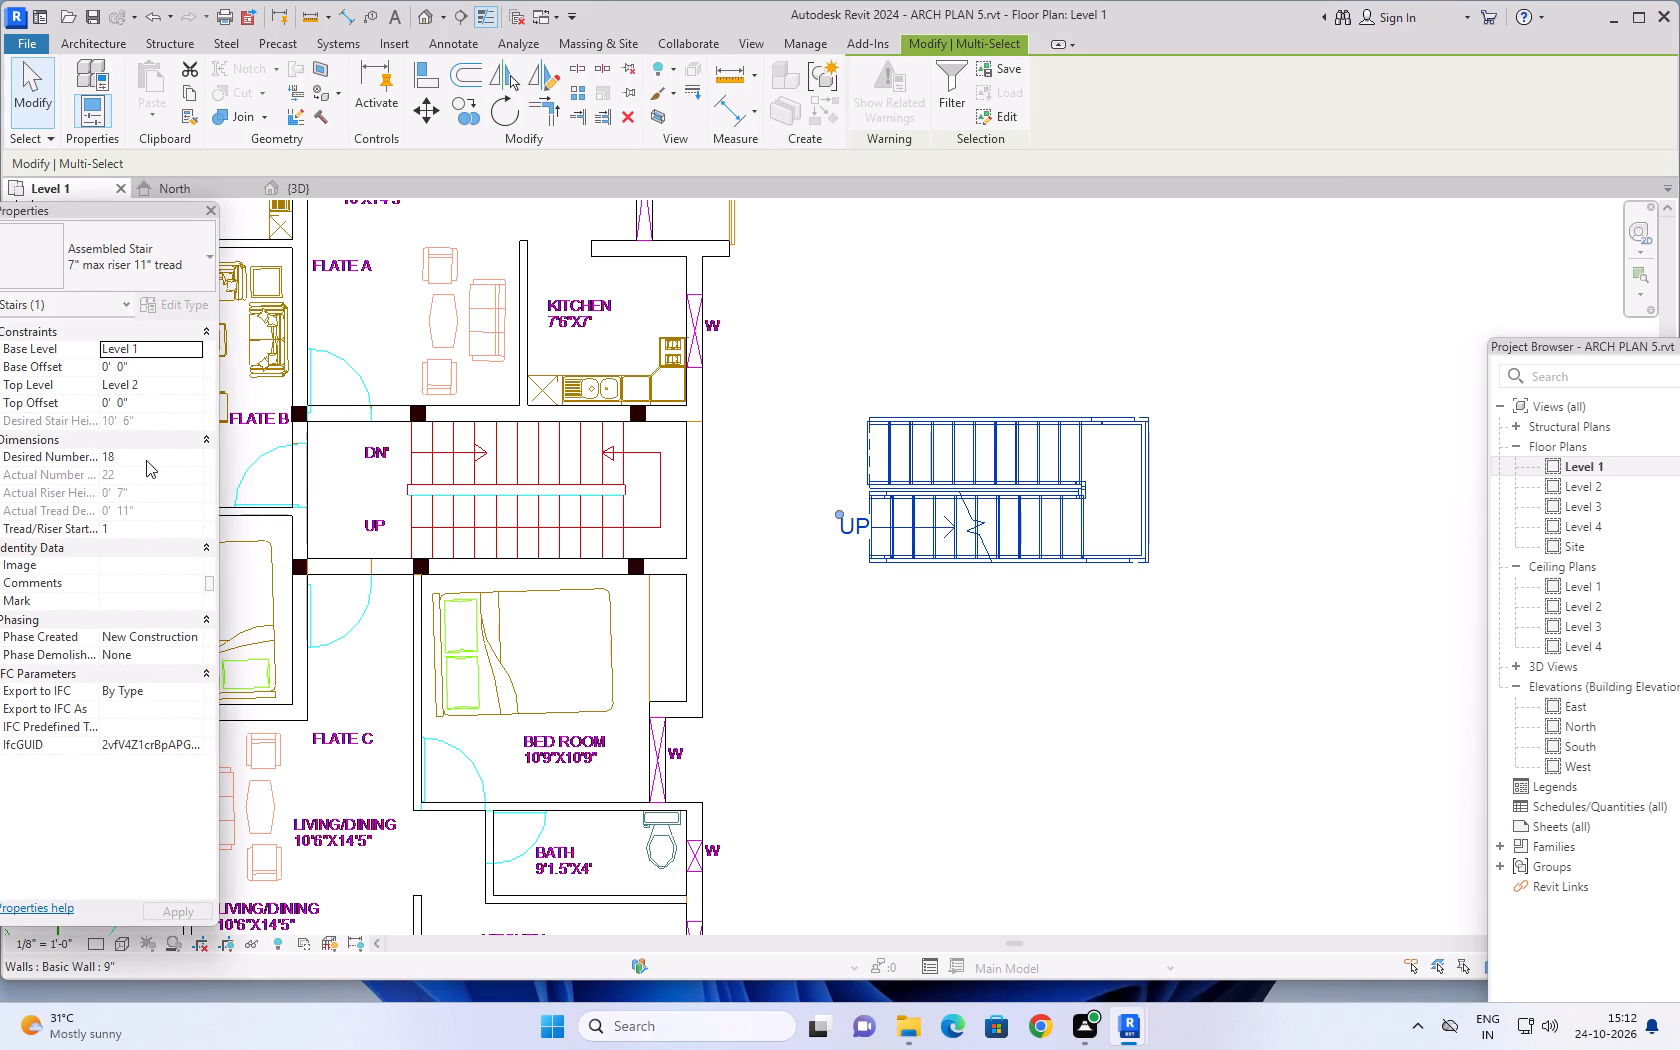
{"action": "left_click", "coordinate": [159, 459]}
{"action": "triple_click", "coordinate": [196, 453]}
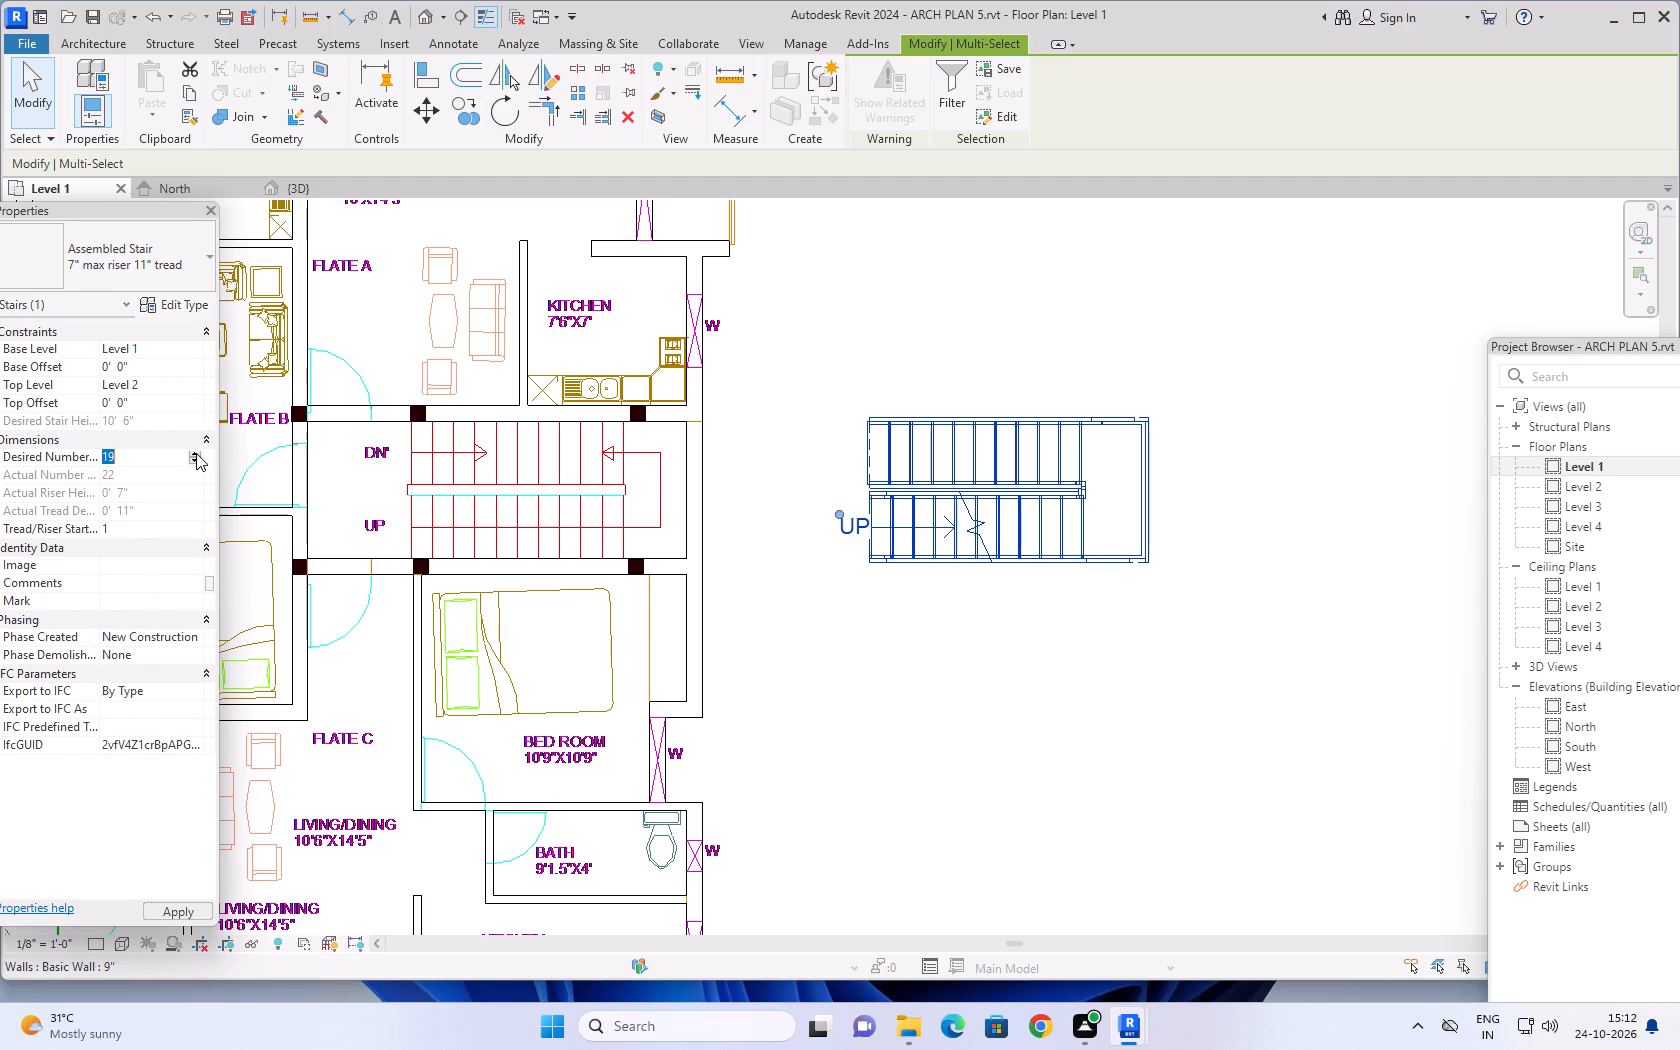
{"action": "left_click", "coordinate": [196, 453]}
{"action": "scroll", "coordinate": [137, 528], "scroll_direction": "down", "scroll_amount": 1}
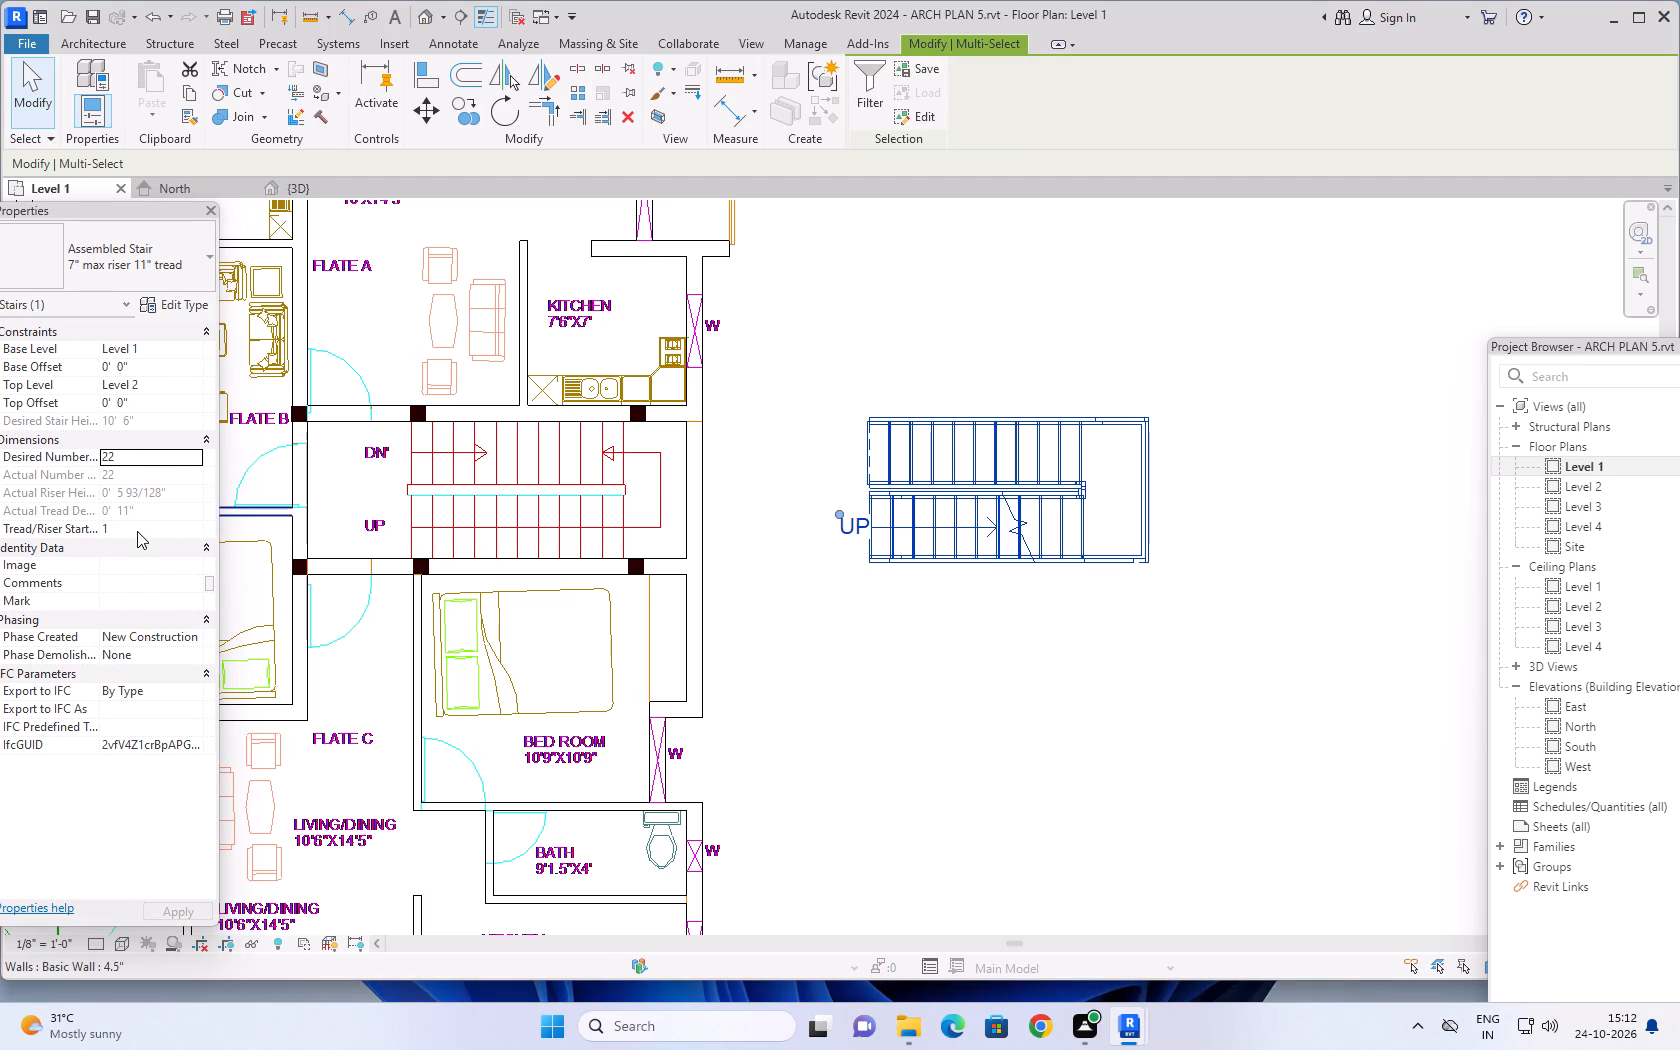
{"action": "scroll", "coordinate": [138, 533], "scroll_direction": "down", "scroll_amount": 3}
{"action": "key", "text": "Escape"}
{"action": "key", "text": "Escape"}
{"action": "left_click", "coordinate": [1202, 366]}
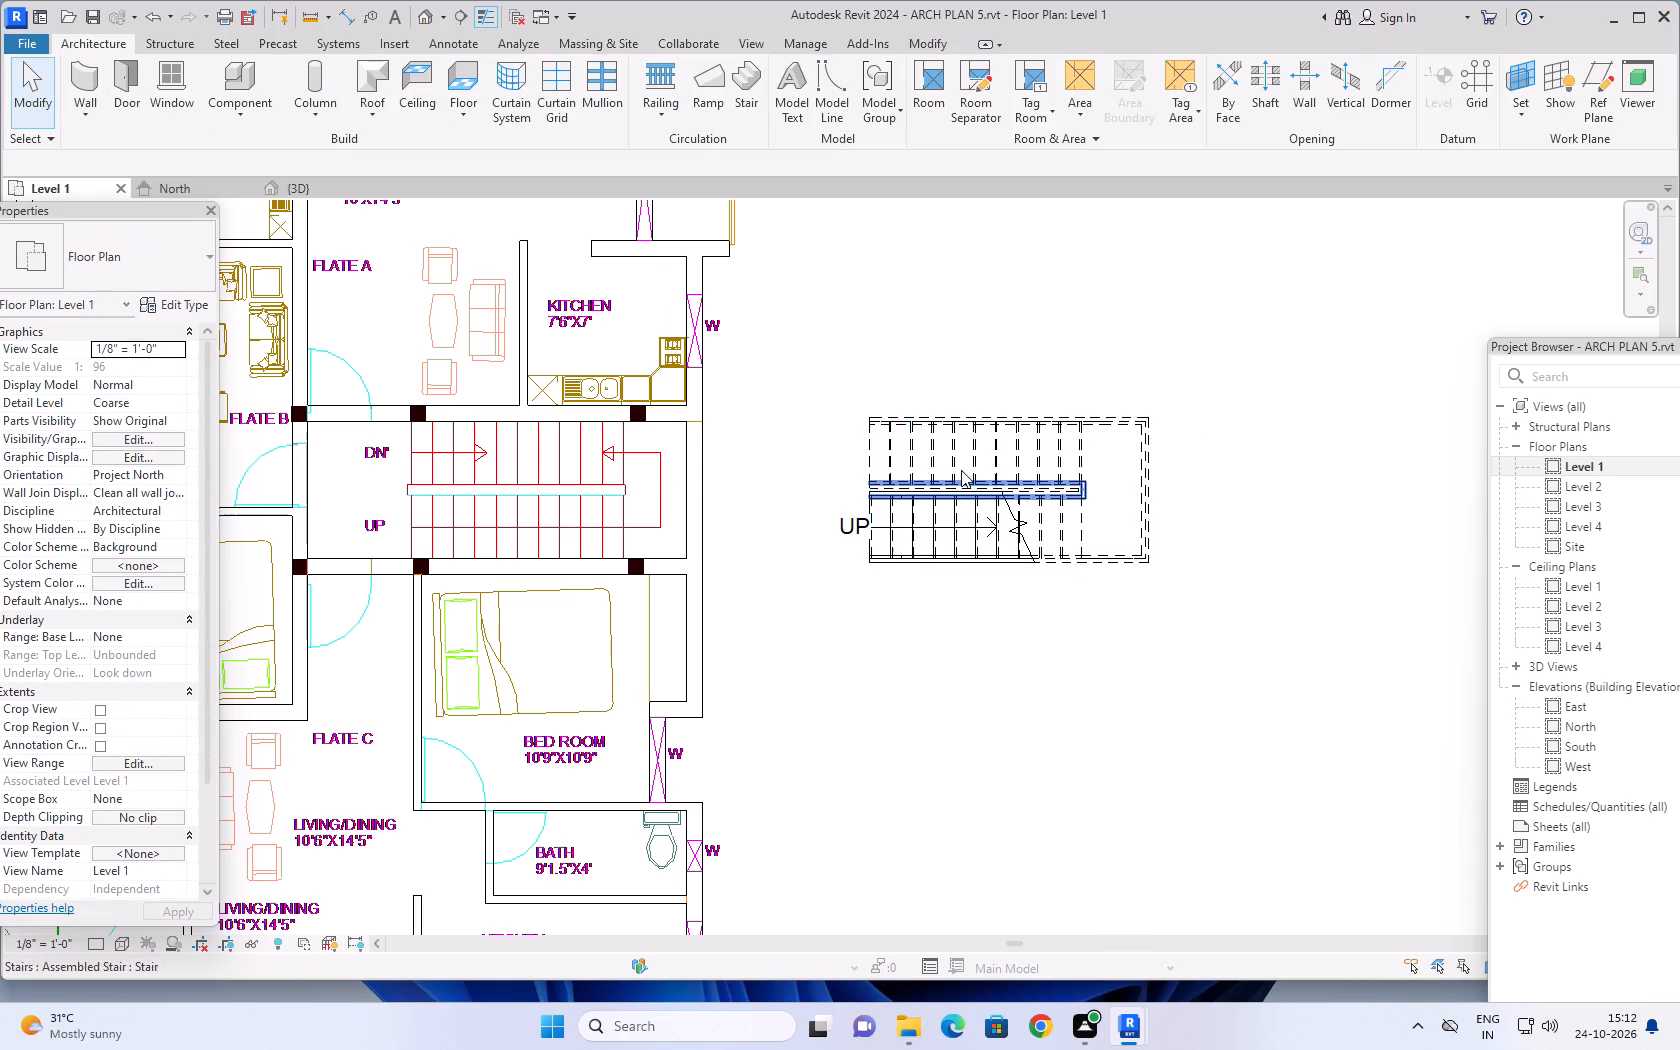
{"action": "key", "text": "Escape"}
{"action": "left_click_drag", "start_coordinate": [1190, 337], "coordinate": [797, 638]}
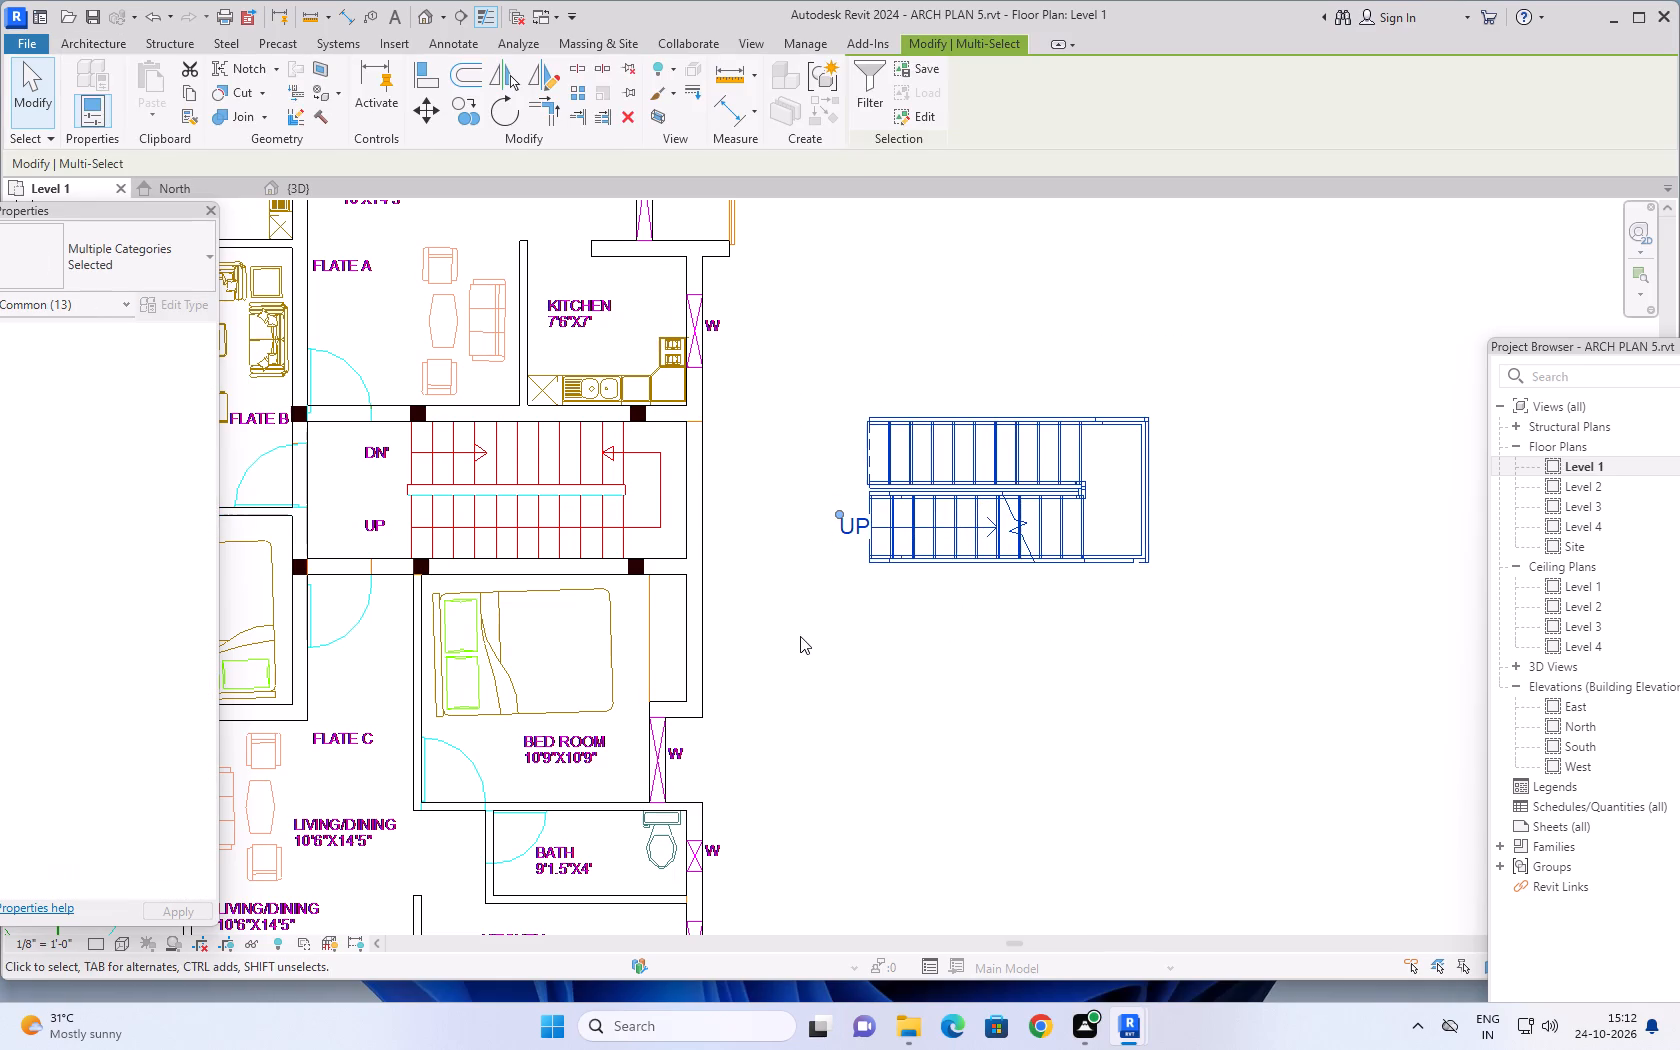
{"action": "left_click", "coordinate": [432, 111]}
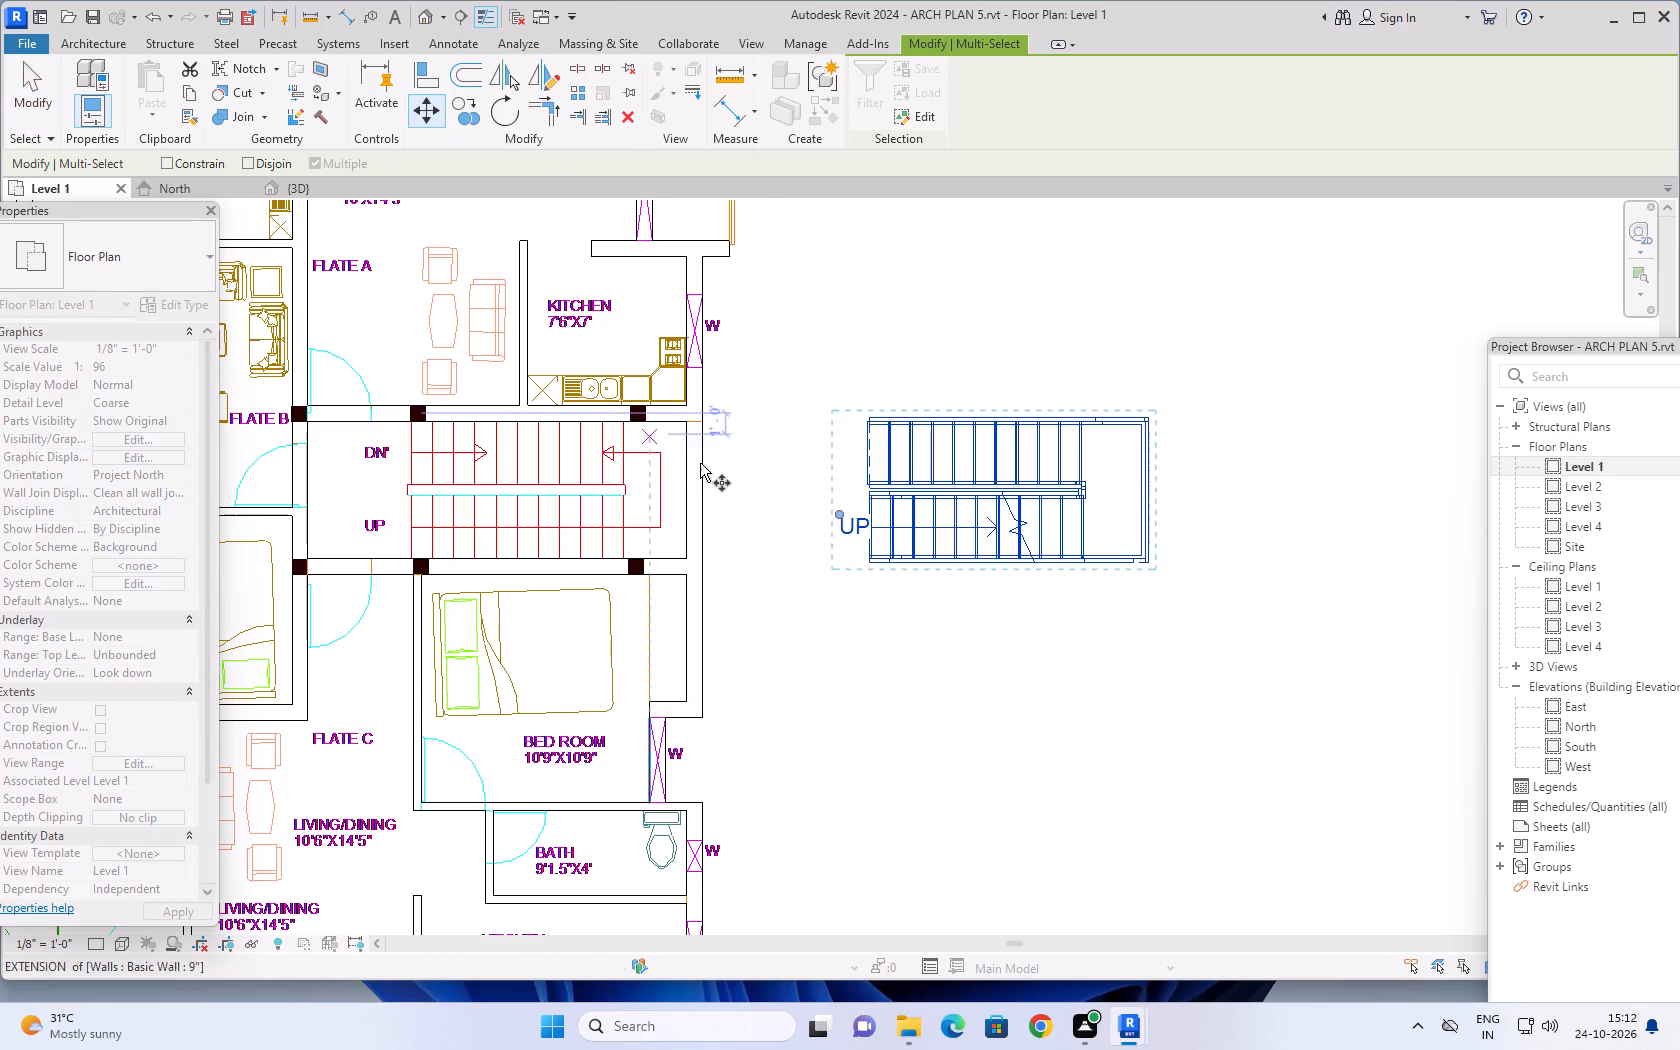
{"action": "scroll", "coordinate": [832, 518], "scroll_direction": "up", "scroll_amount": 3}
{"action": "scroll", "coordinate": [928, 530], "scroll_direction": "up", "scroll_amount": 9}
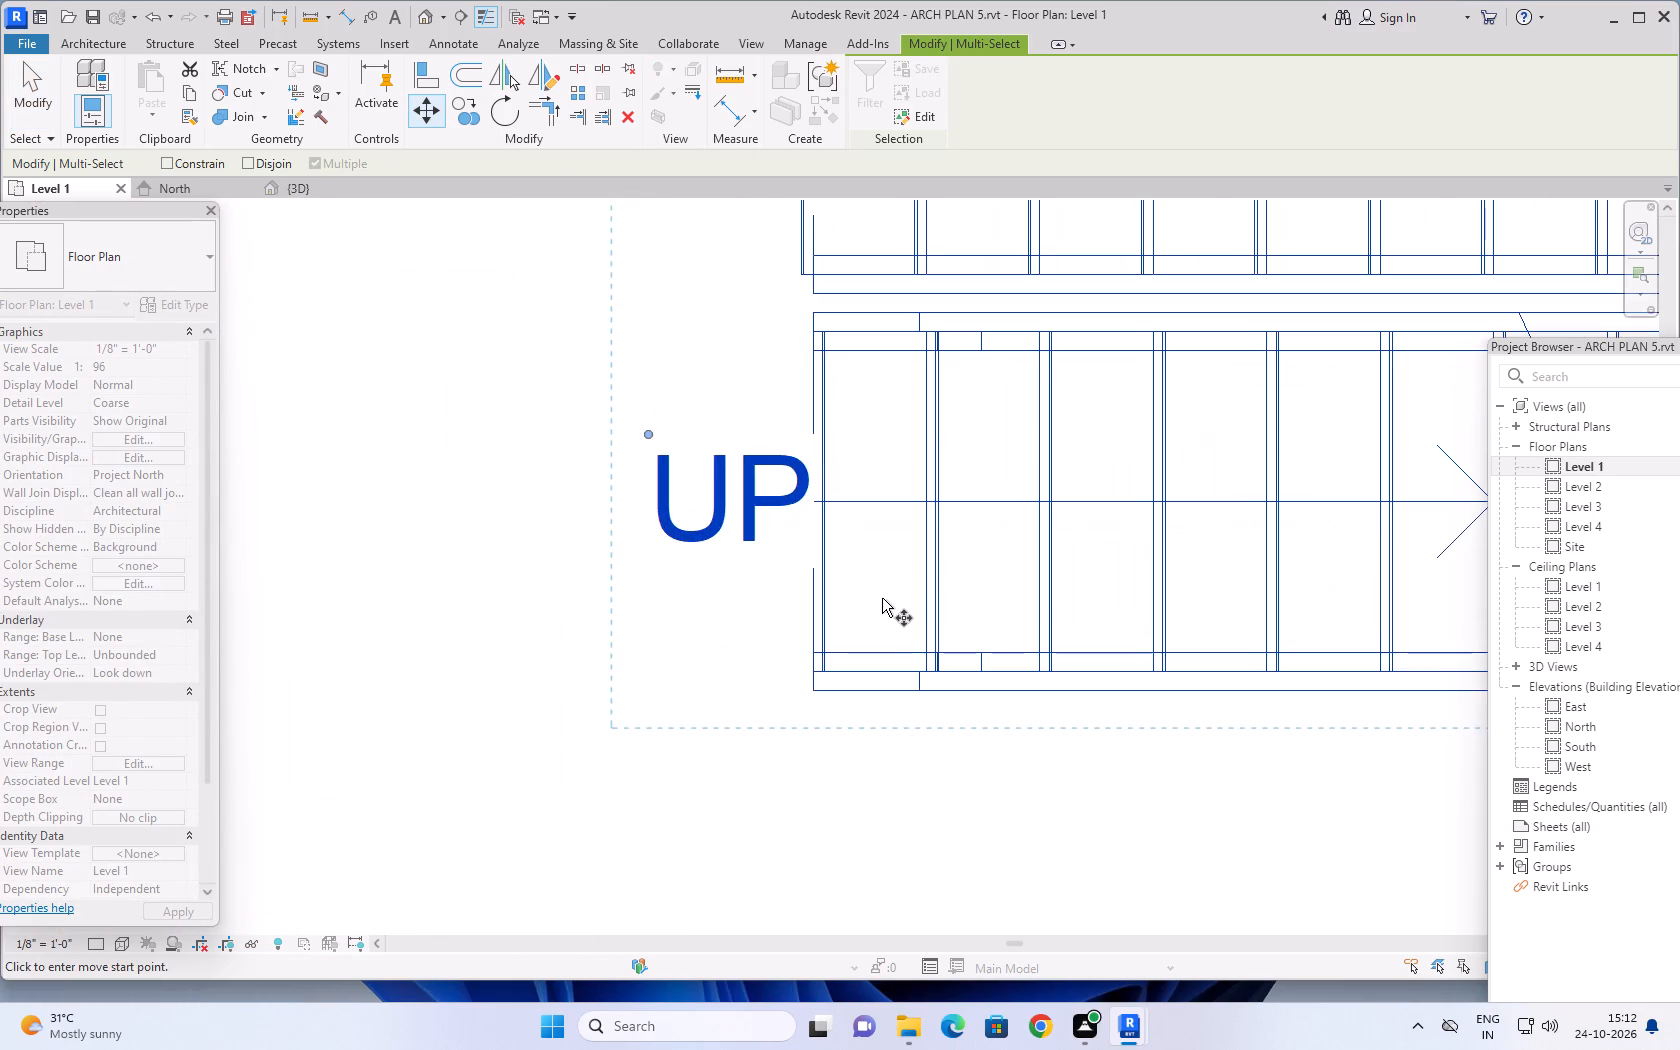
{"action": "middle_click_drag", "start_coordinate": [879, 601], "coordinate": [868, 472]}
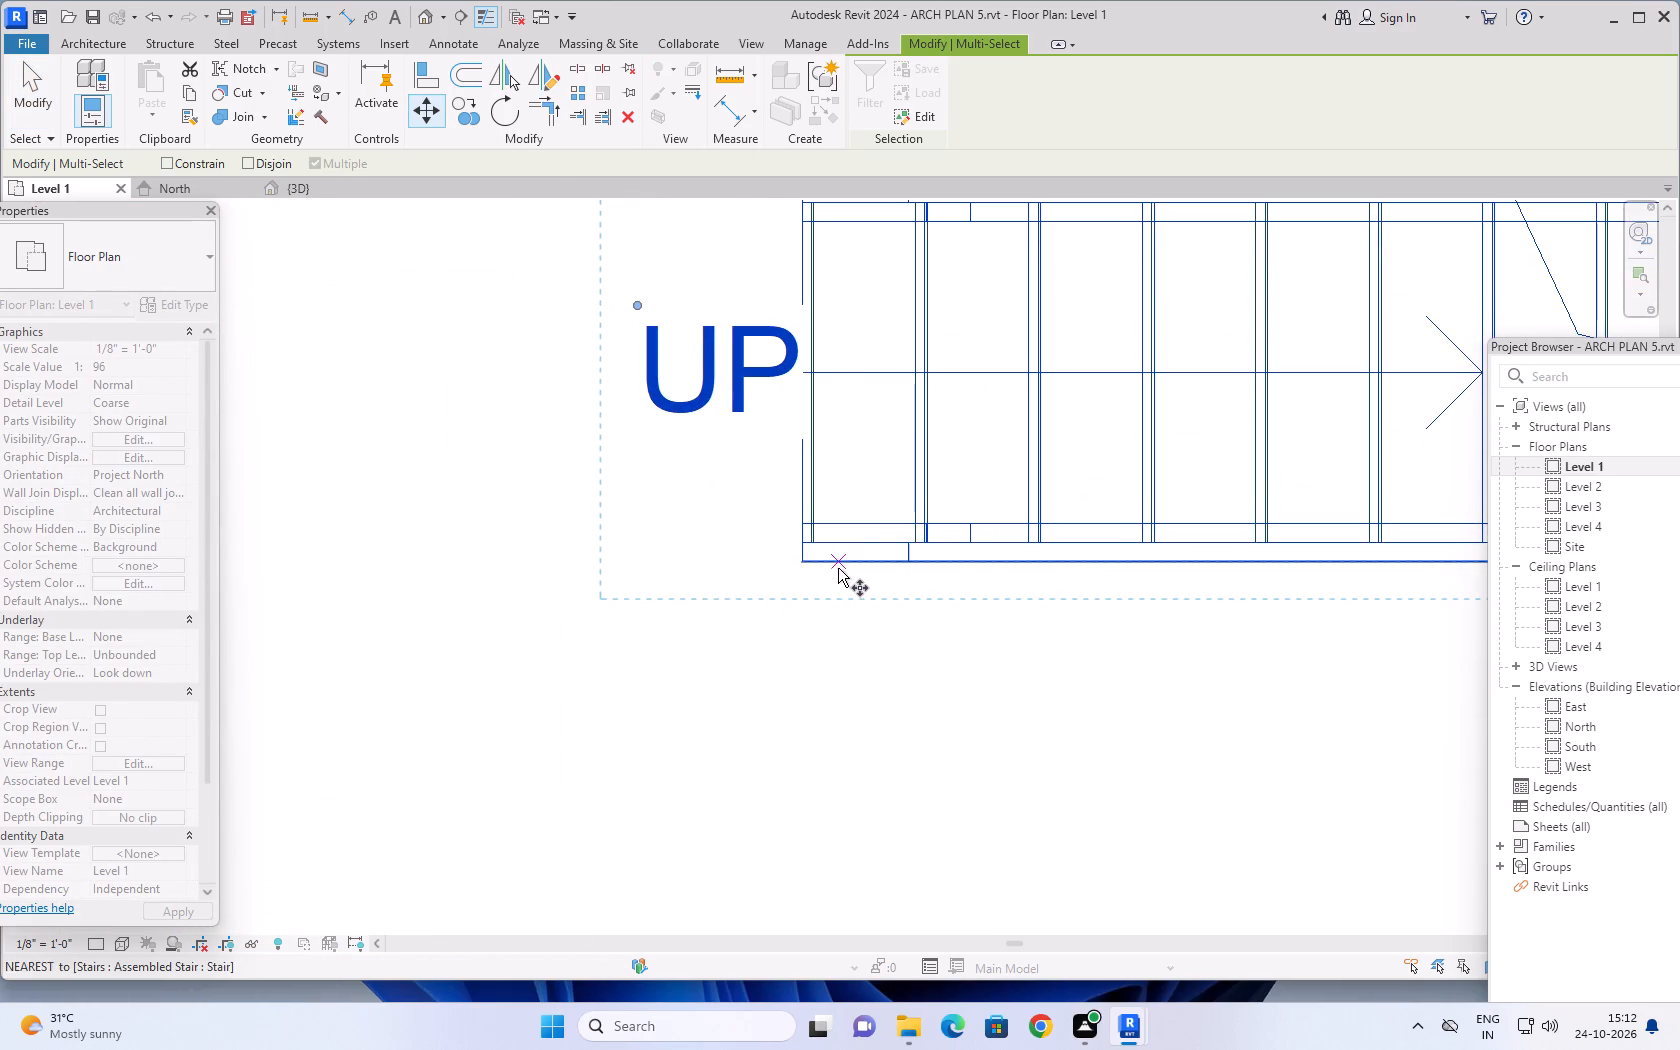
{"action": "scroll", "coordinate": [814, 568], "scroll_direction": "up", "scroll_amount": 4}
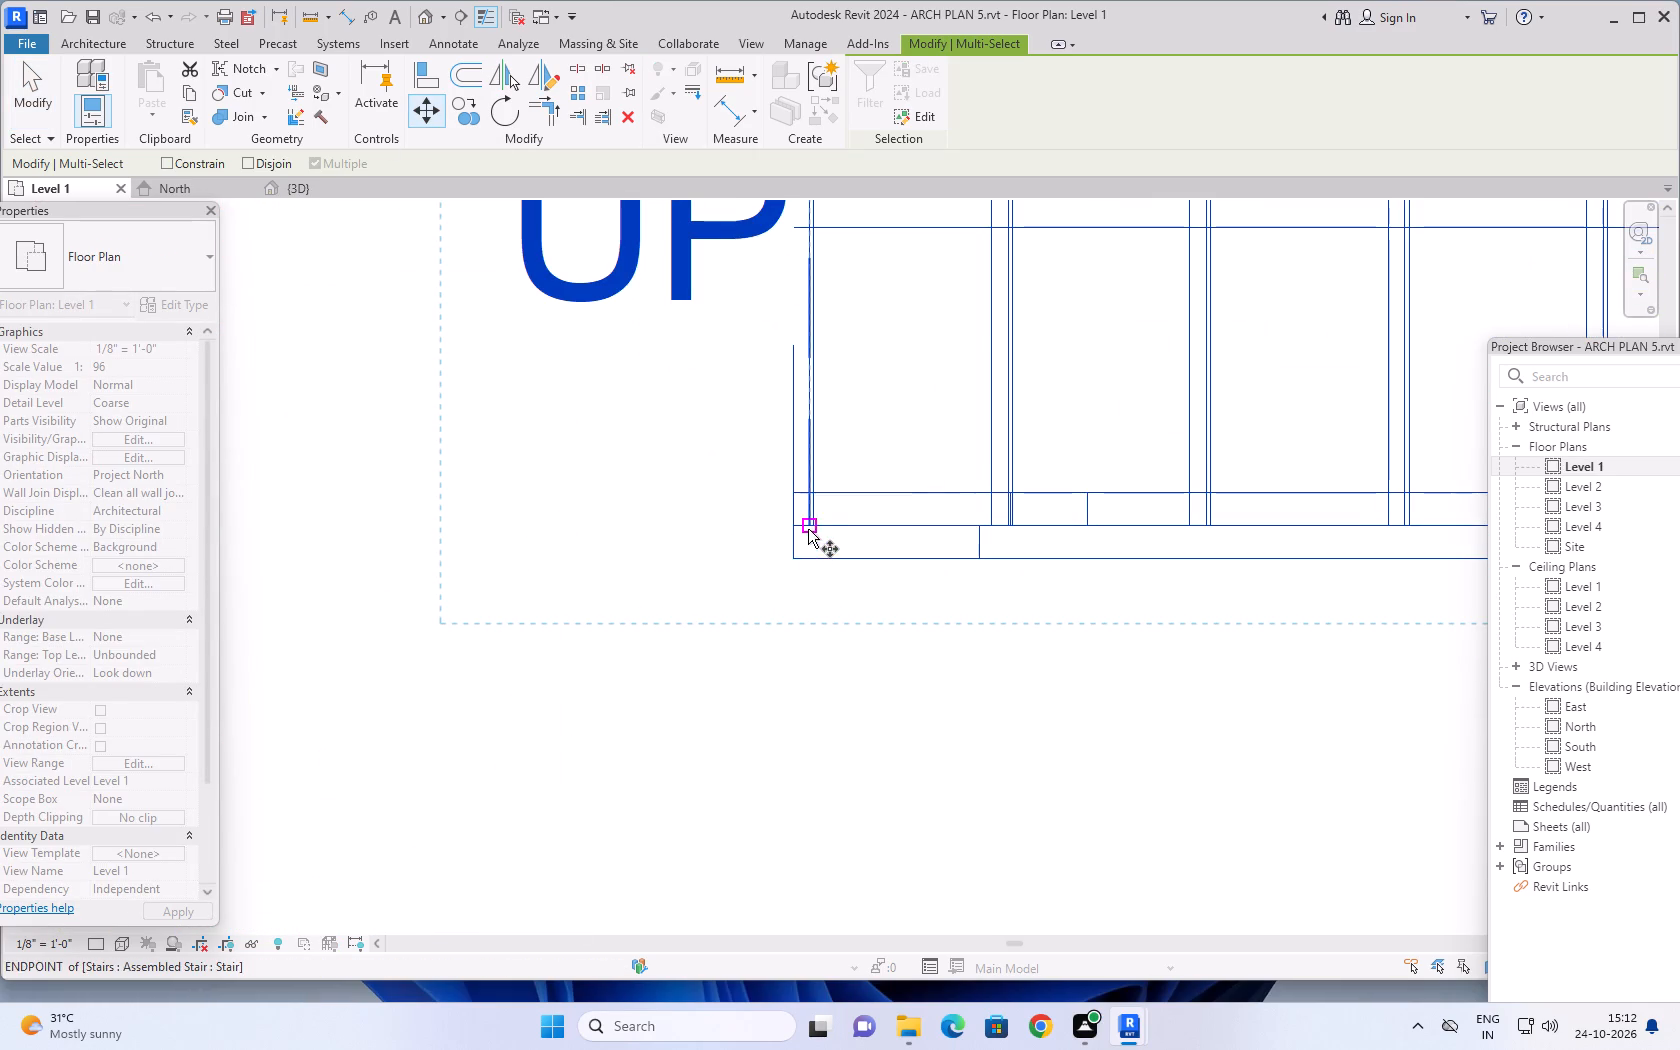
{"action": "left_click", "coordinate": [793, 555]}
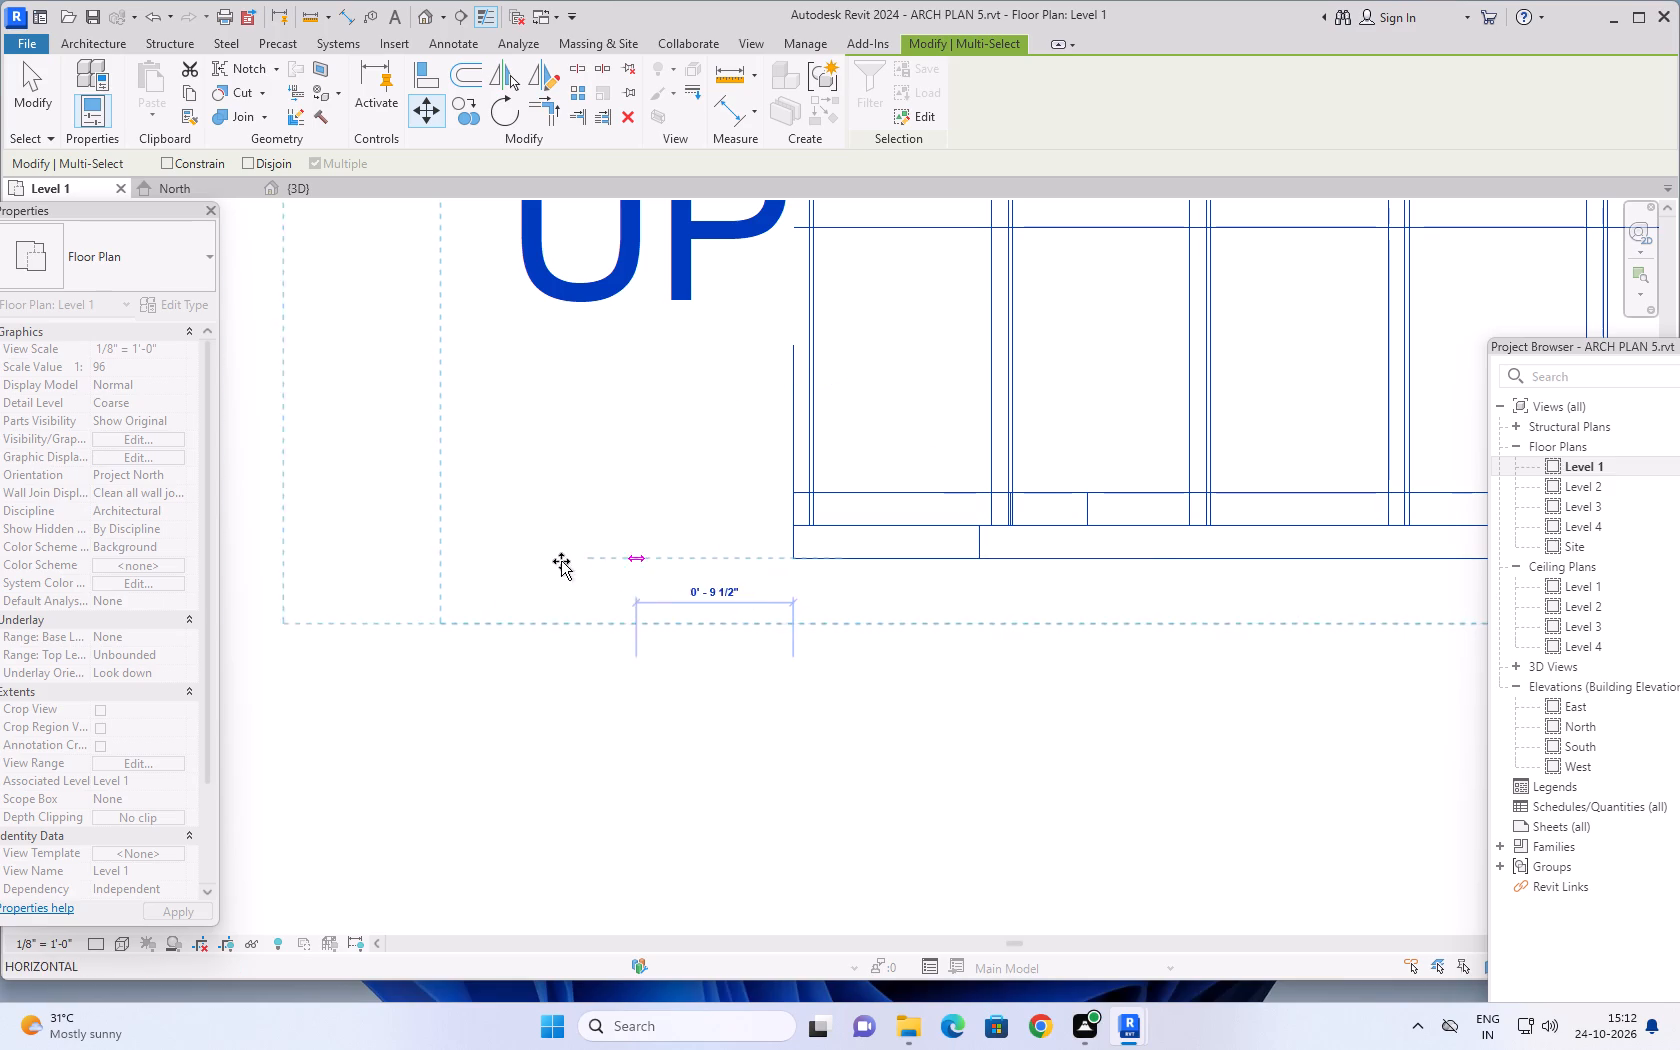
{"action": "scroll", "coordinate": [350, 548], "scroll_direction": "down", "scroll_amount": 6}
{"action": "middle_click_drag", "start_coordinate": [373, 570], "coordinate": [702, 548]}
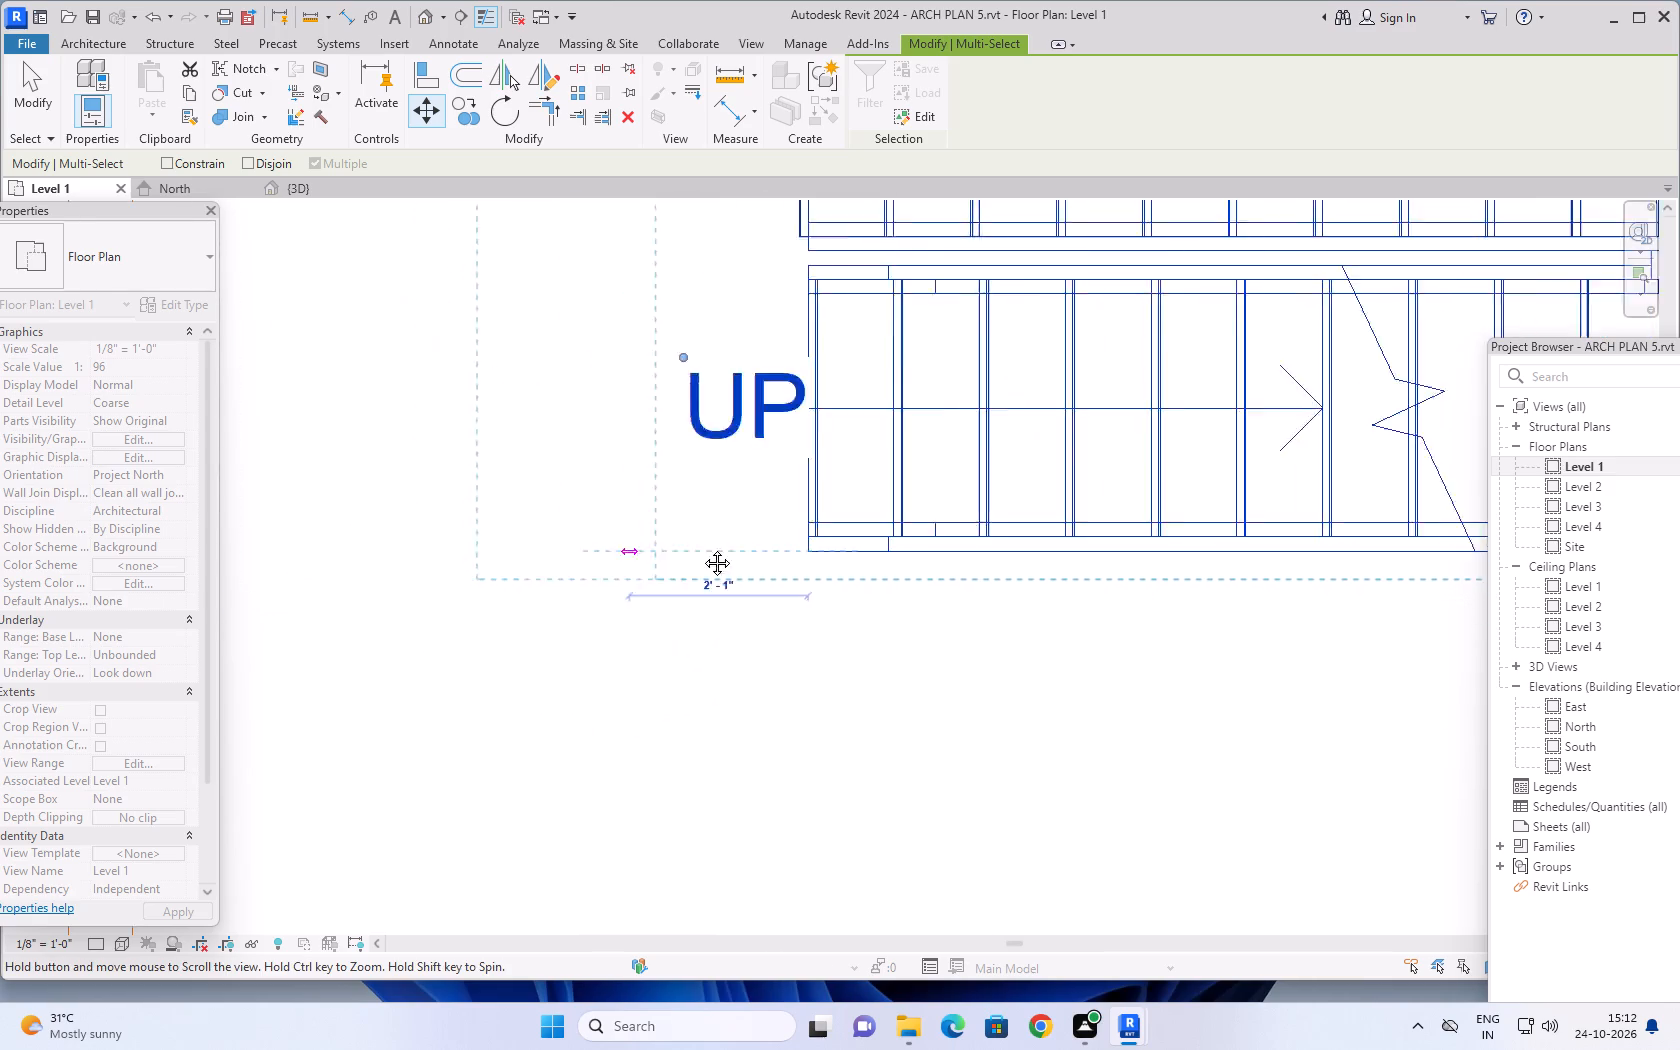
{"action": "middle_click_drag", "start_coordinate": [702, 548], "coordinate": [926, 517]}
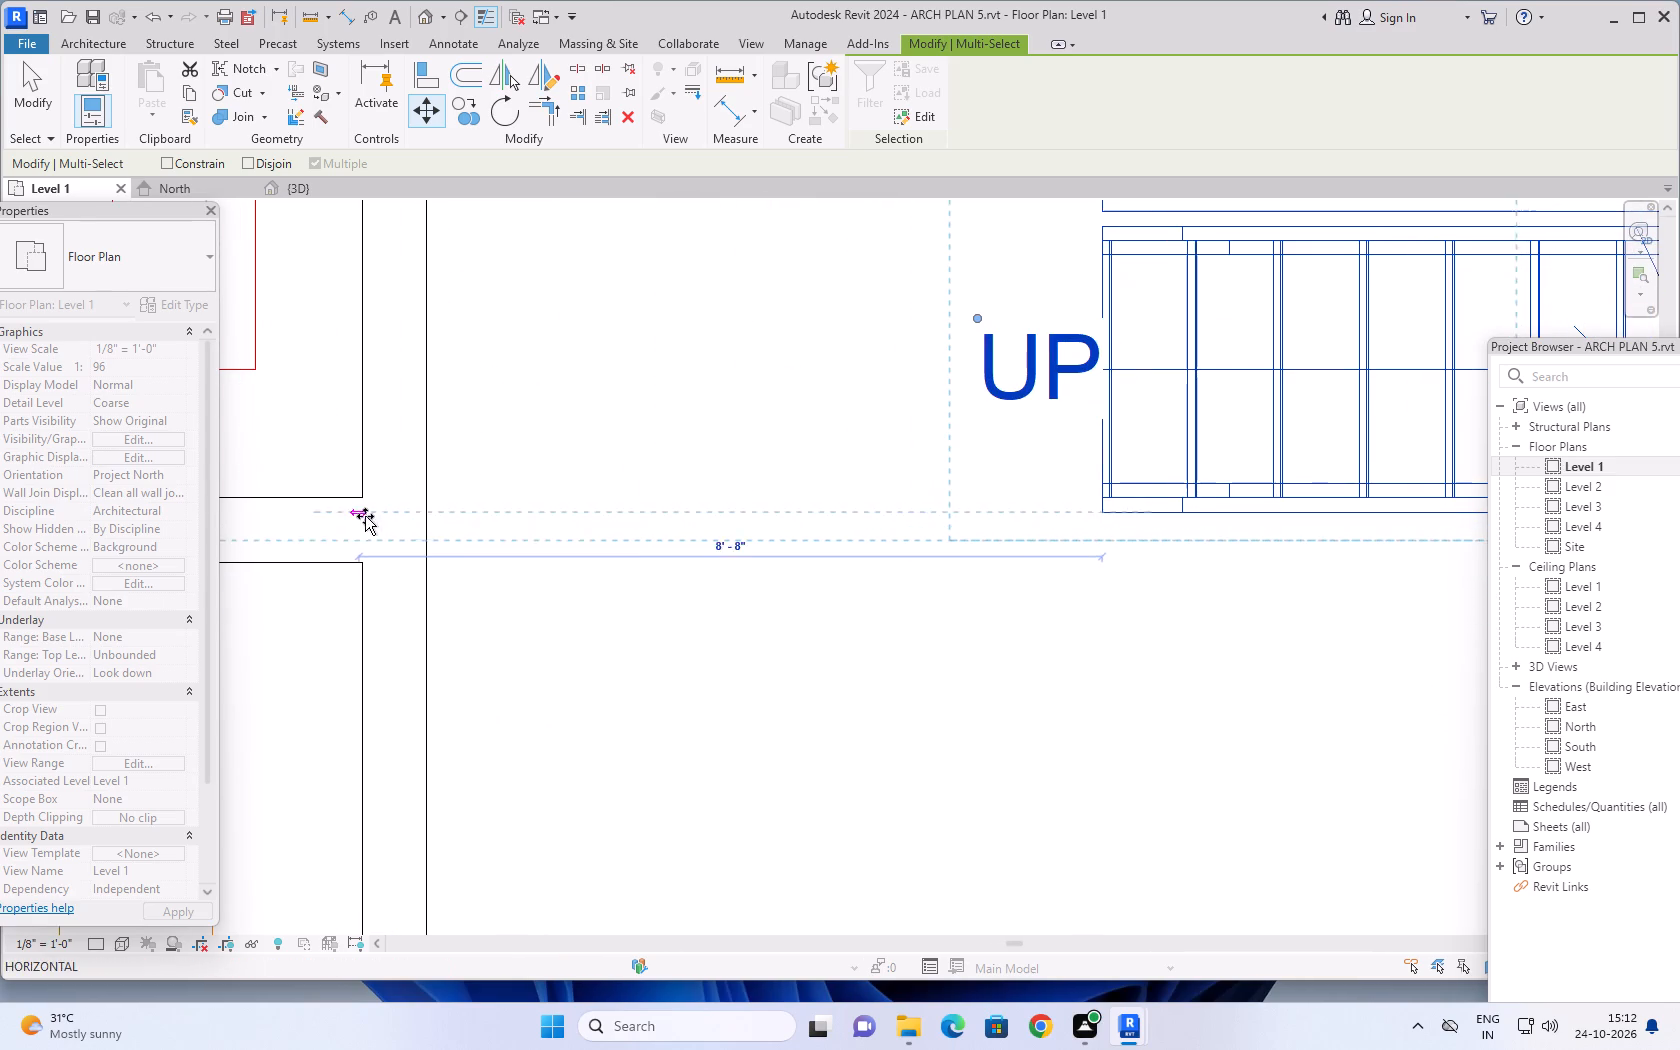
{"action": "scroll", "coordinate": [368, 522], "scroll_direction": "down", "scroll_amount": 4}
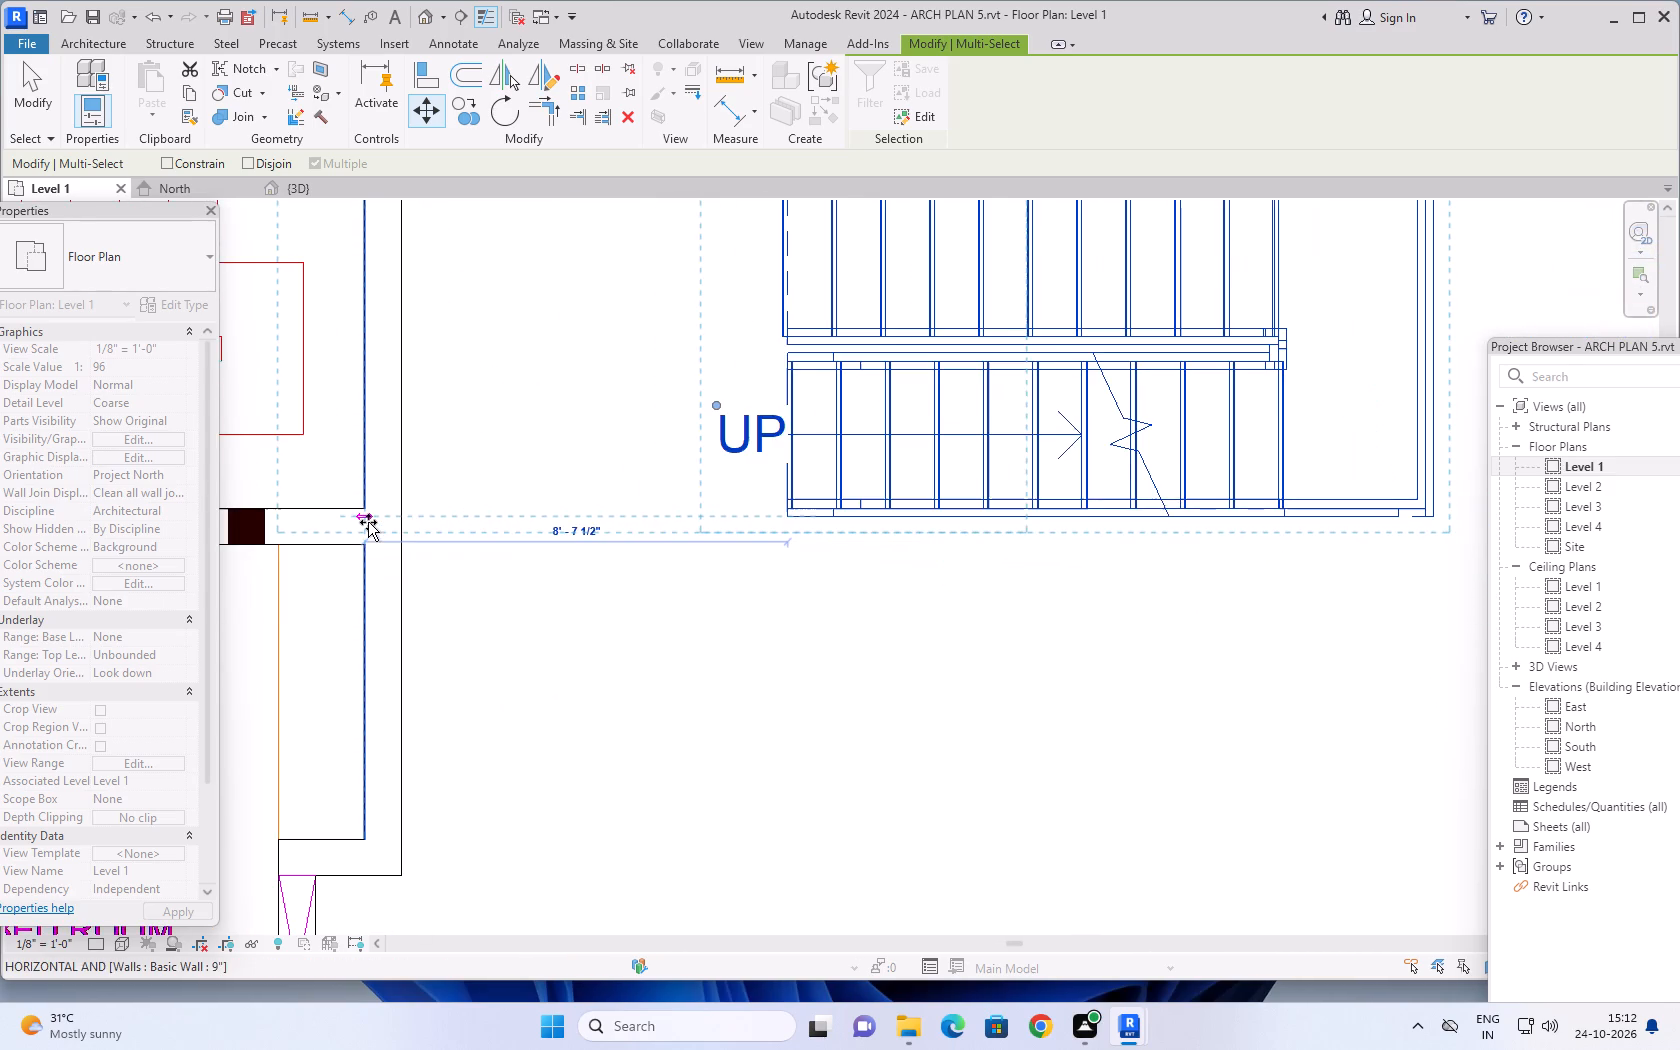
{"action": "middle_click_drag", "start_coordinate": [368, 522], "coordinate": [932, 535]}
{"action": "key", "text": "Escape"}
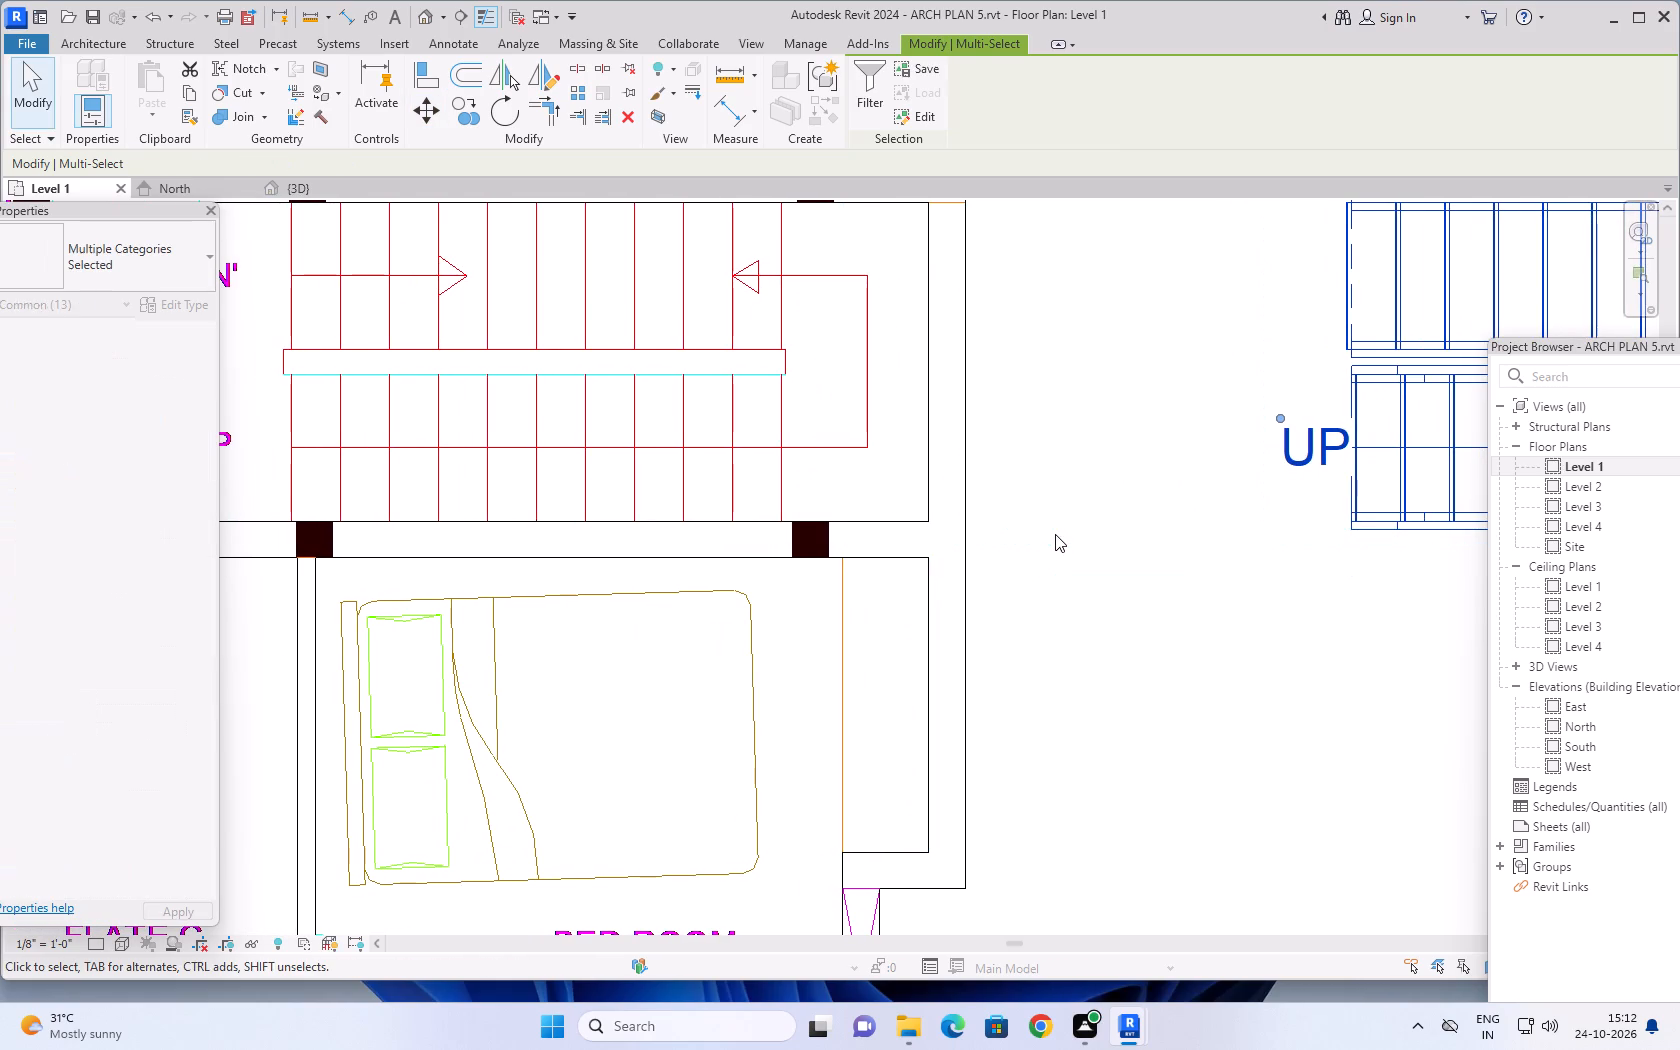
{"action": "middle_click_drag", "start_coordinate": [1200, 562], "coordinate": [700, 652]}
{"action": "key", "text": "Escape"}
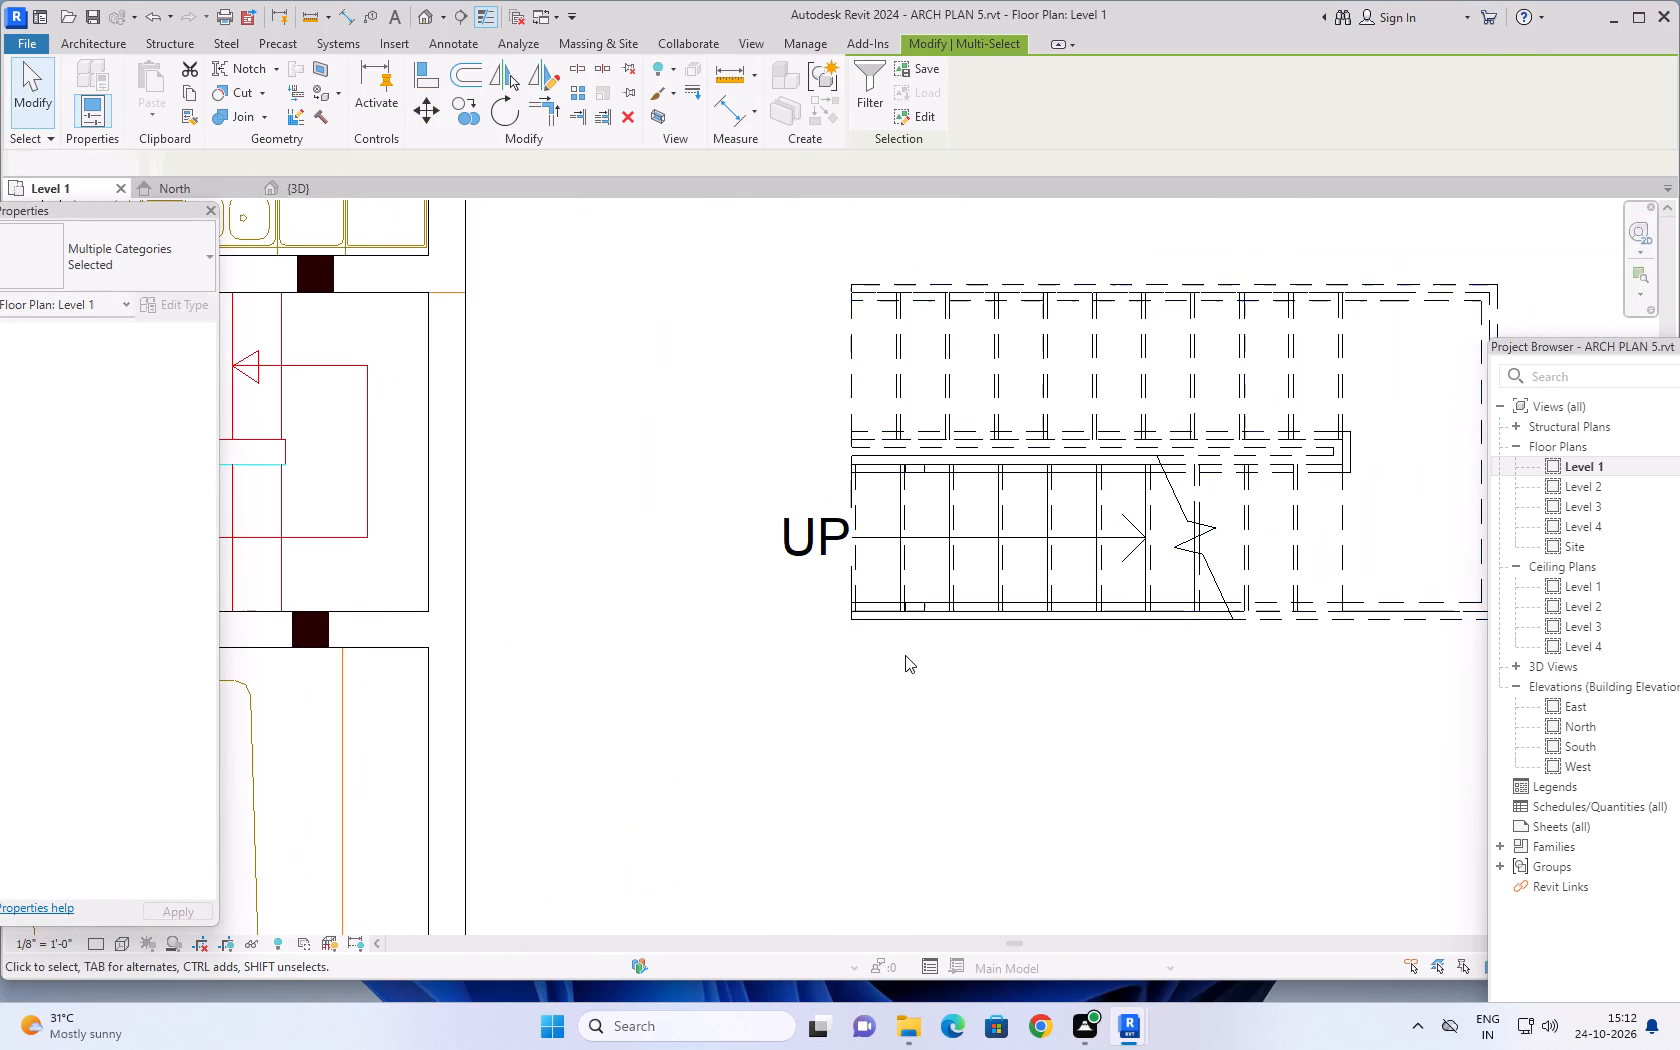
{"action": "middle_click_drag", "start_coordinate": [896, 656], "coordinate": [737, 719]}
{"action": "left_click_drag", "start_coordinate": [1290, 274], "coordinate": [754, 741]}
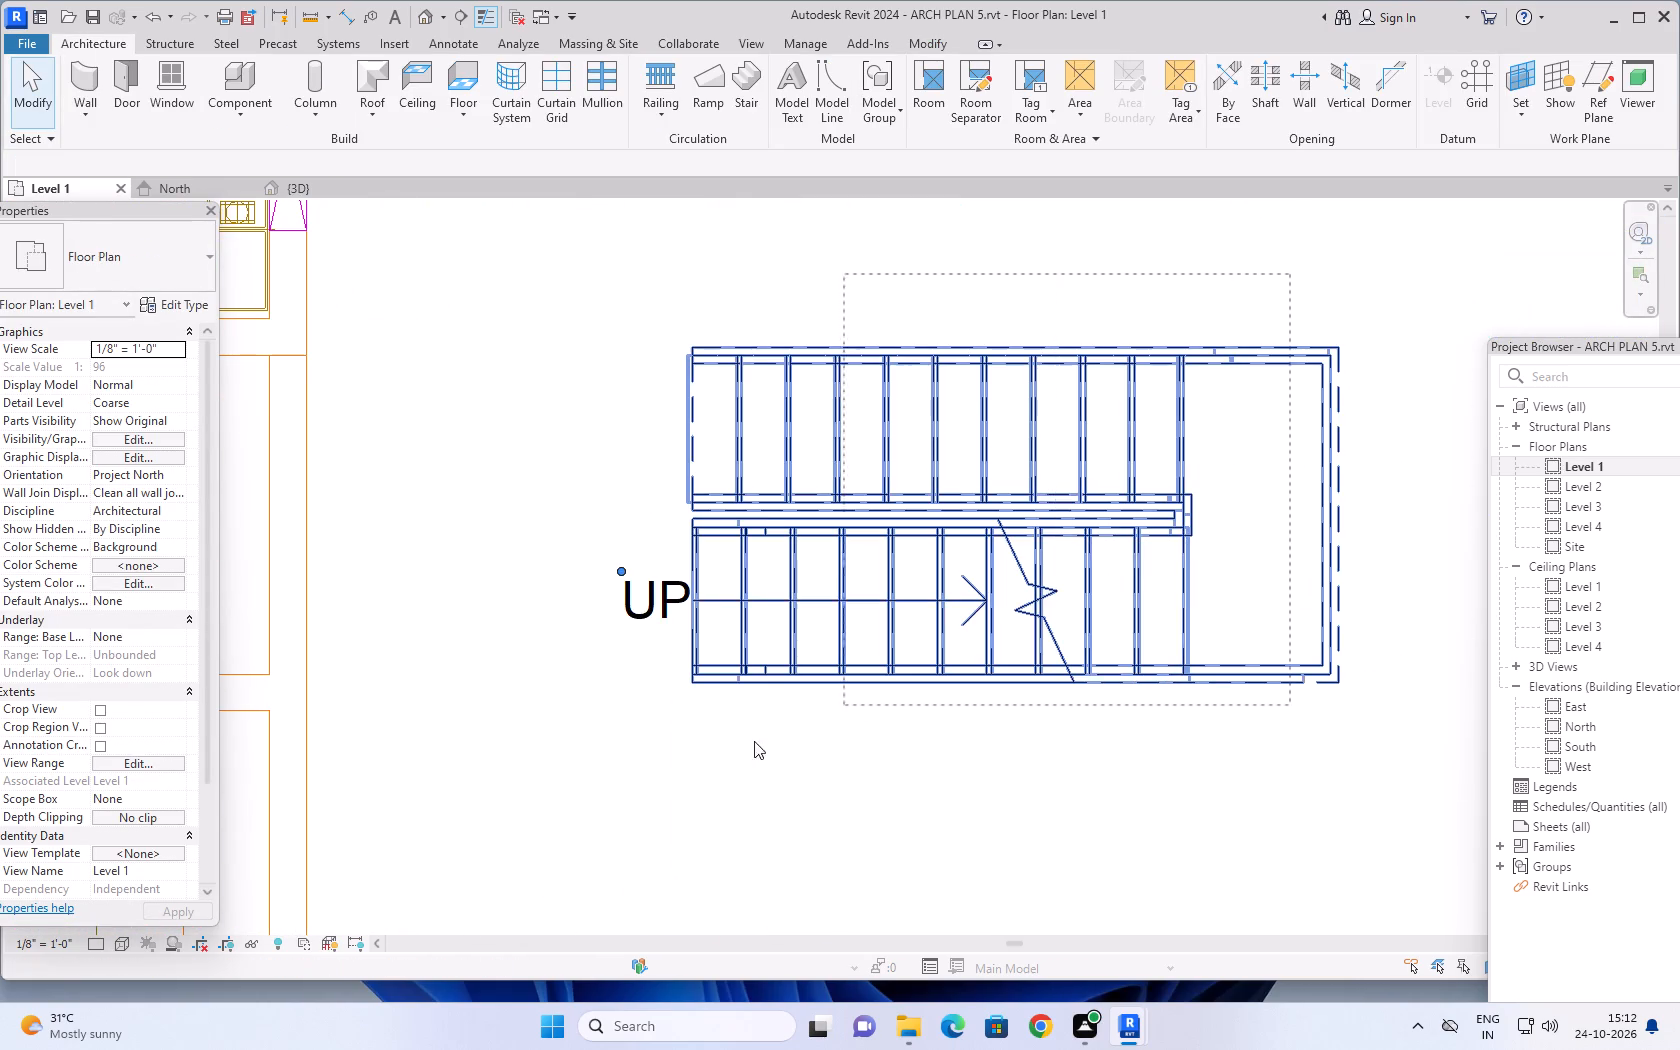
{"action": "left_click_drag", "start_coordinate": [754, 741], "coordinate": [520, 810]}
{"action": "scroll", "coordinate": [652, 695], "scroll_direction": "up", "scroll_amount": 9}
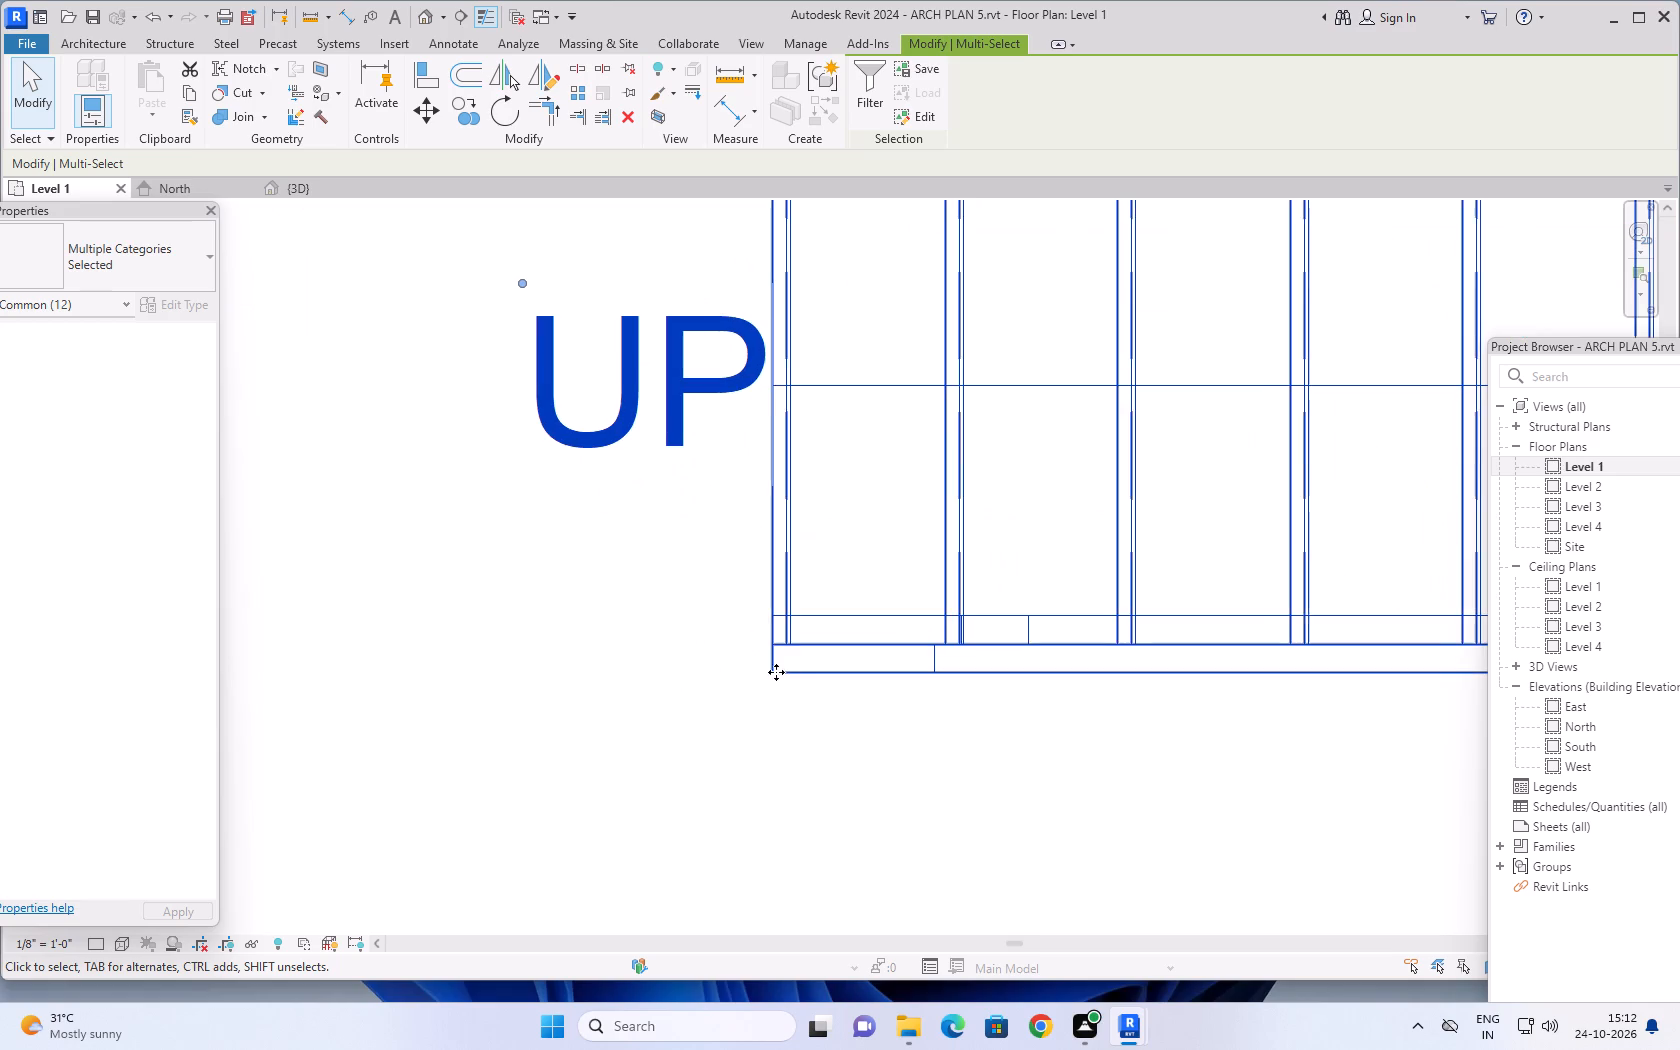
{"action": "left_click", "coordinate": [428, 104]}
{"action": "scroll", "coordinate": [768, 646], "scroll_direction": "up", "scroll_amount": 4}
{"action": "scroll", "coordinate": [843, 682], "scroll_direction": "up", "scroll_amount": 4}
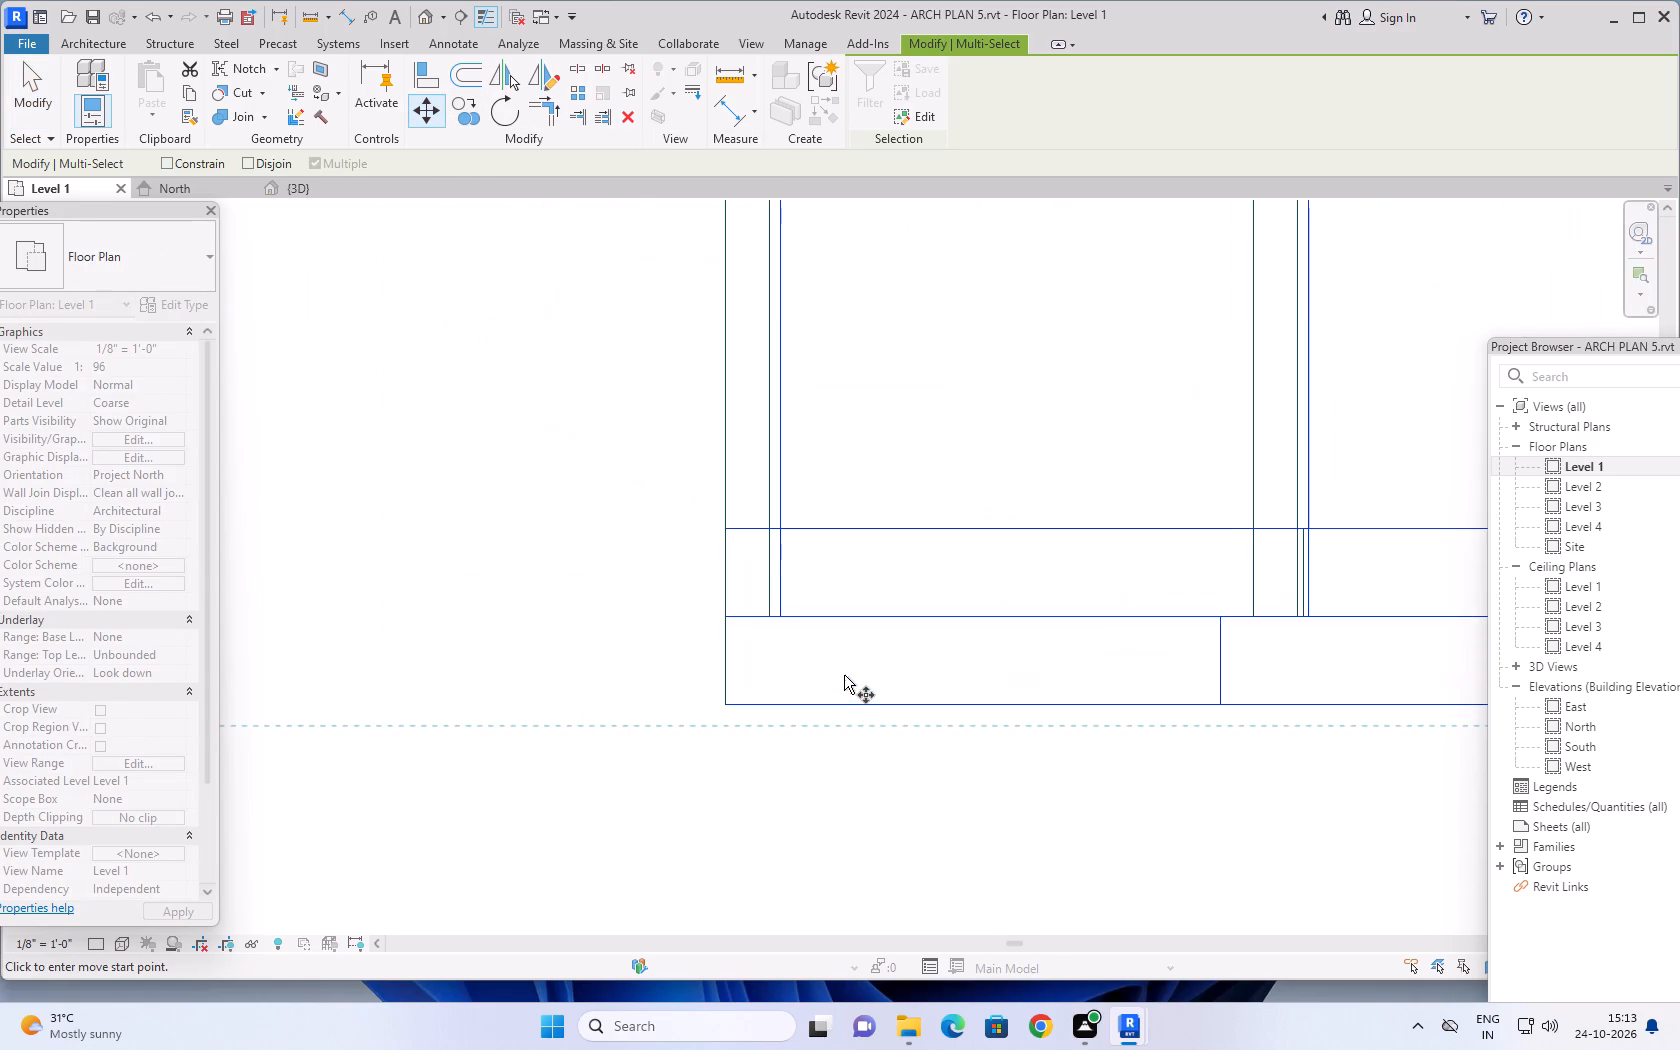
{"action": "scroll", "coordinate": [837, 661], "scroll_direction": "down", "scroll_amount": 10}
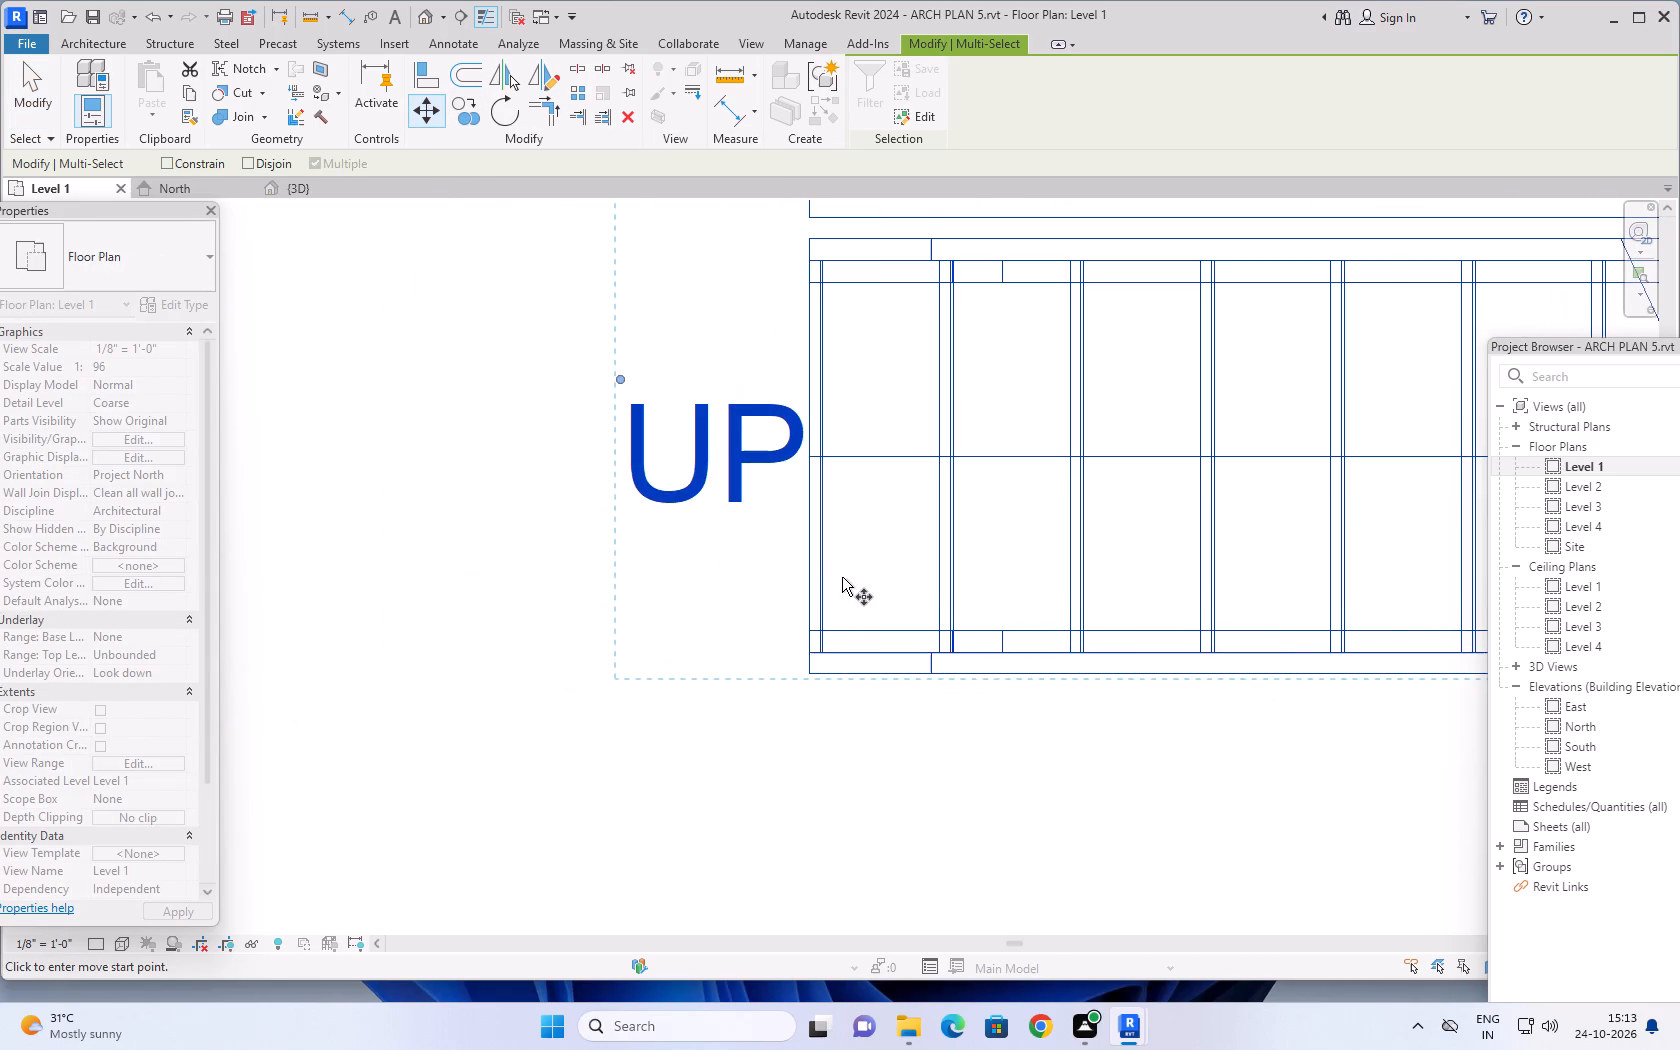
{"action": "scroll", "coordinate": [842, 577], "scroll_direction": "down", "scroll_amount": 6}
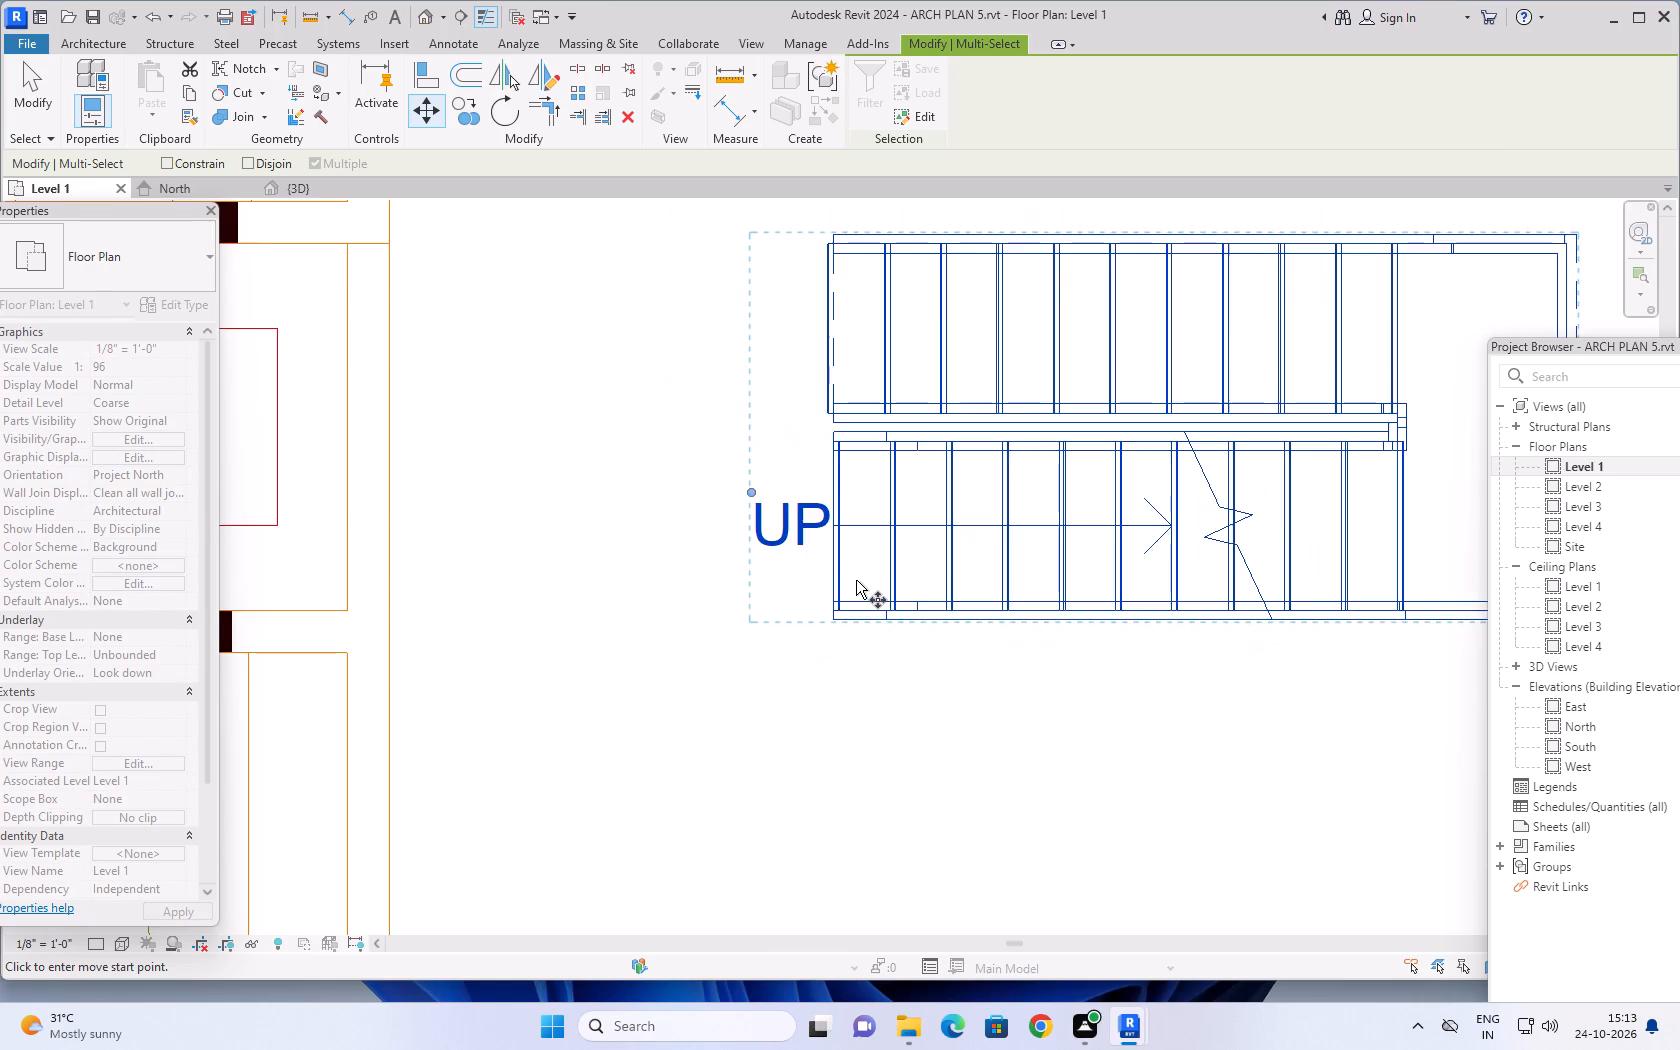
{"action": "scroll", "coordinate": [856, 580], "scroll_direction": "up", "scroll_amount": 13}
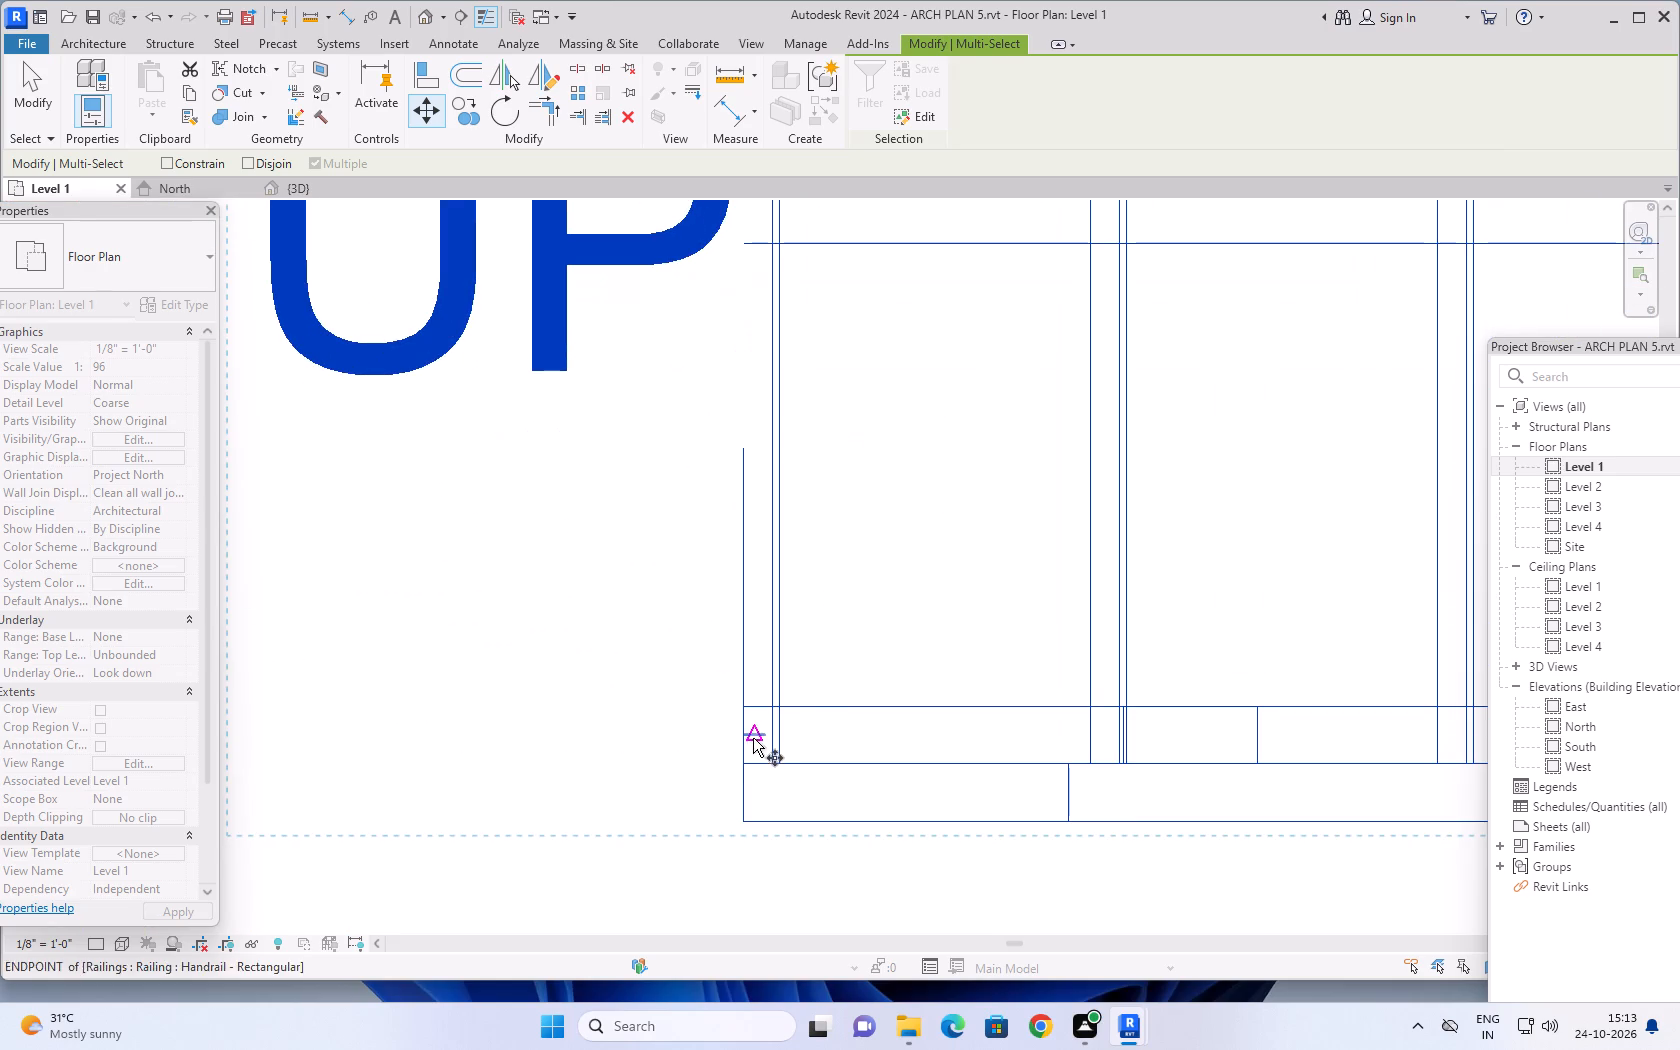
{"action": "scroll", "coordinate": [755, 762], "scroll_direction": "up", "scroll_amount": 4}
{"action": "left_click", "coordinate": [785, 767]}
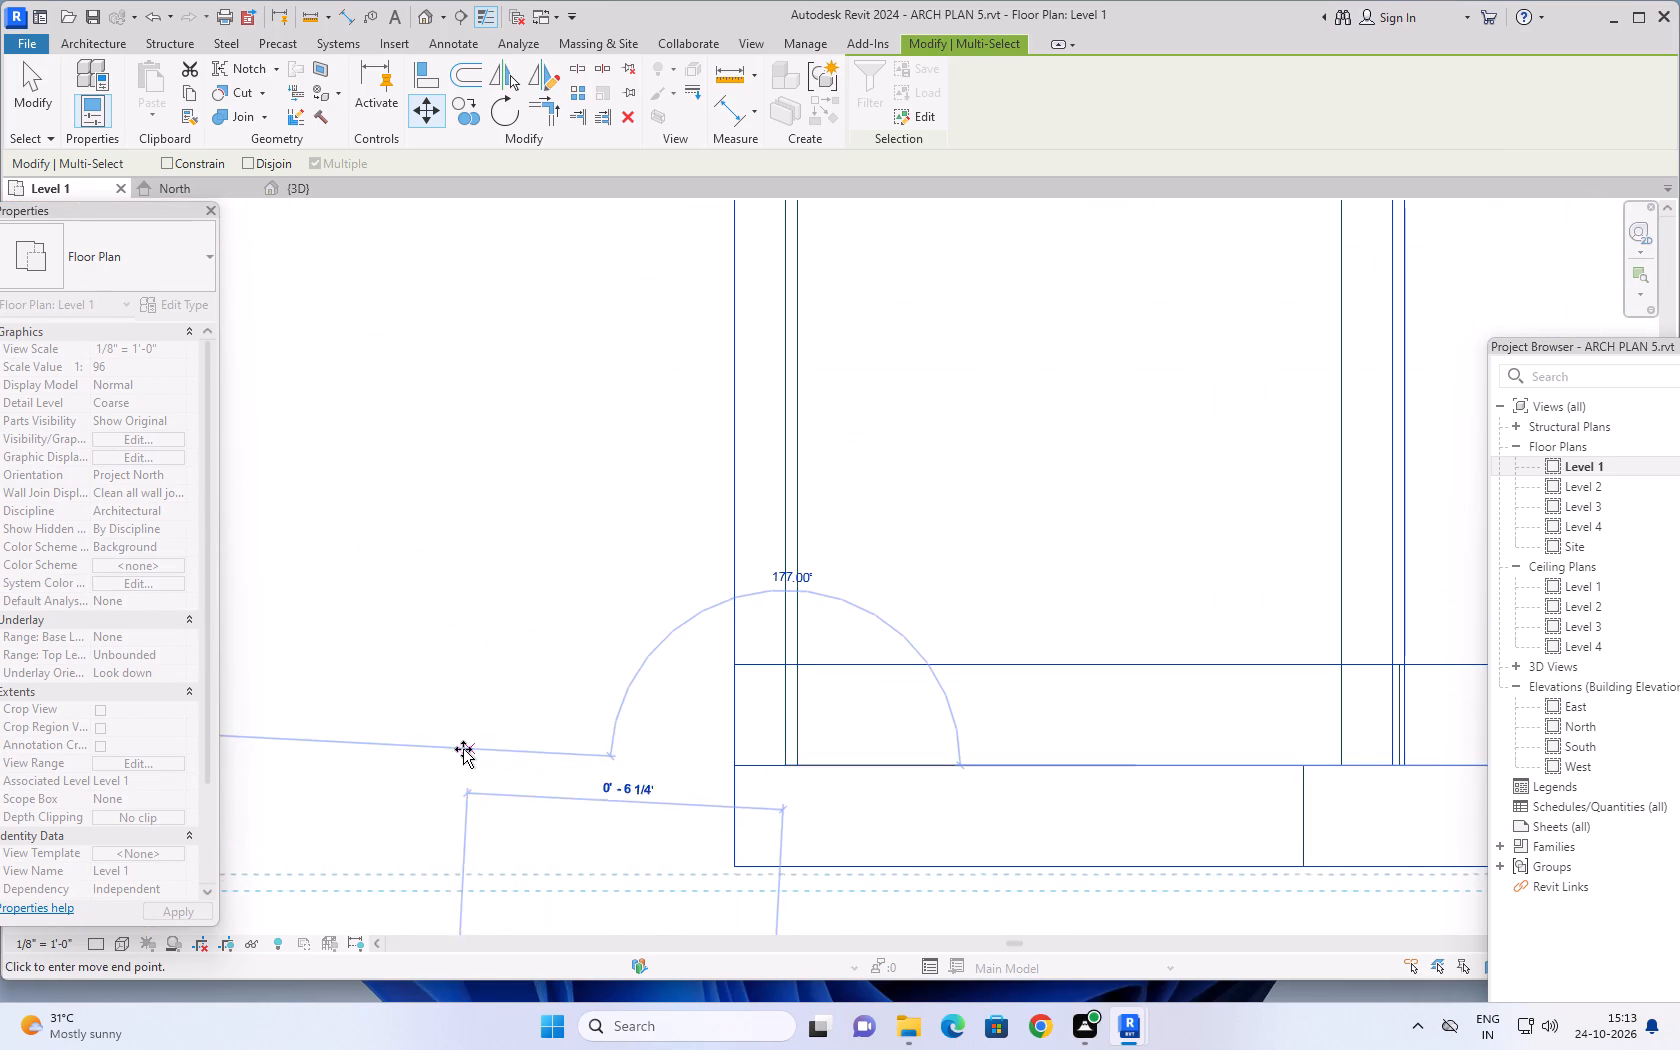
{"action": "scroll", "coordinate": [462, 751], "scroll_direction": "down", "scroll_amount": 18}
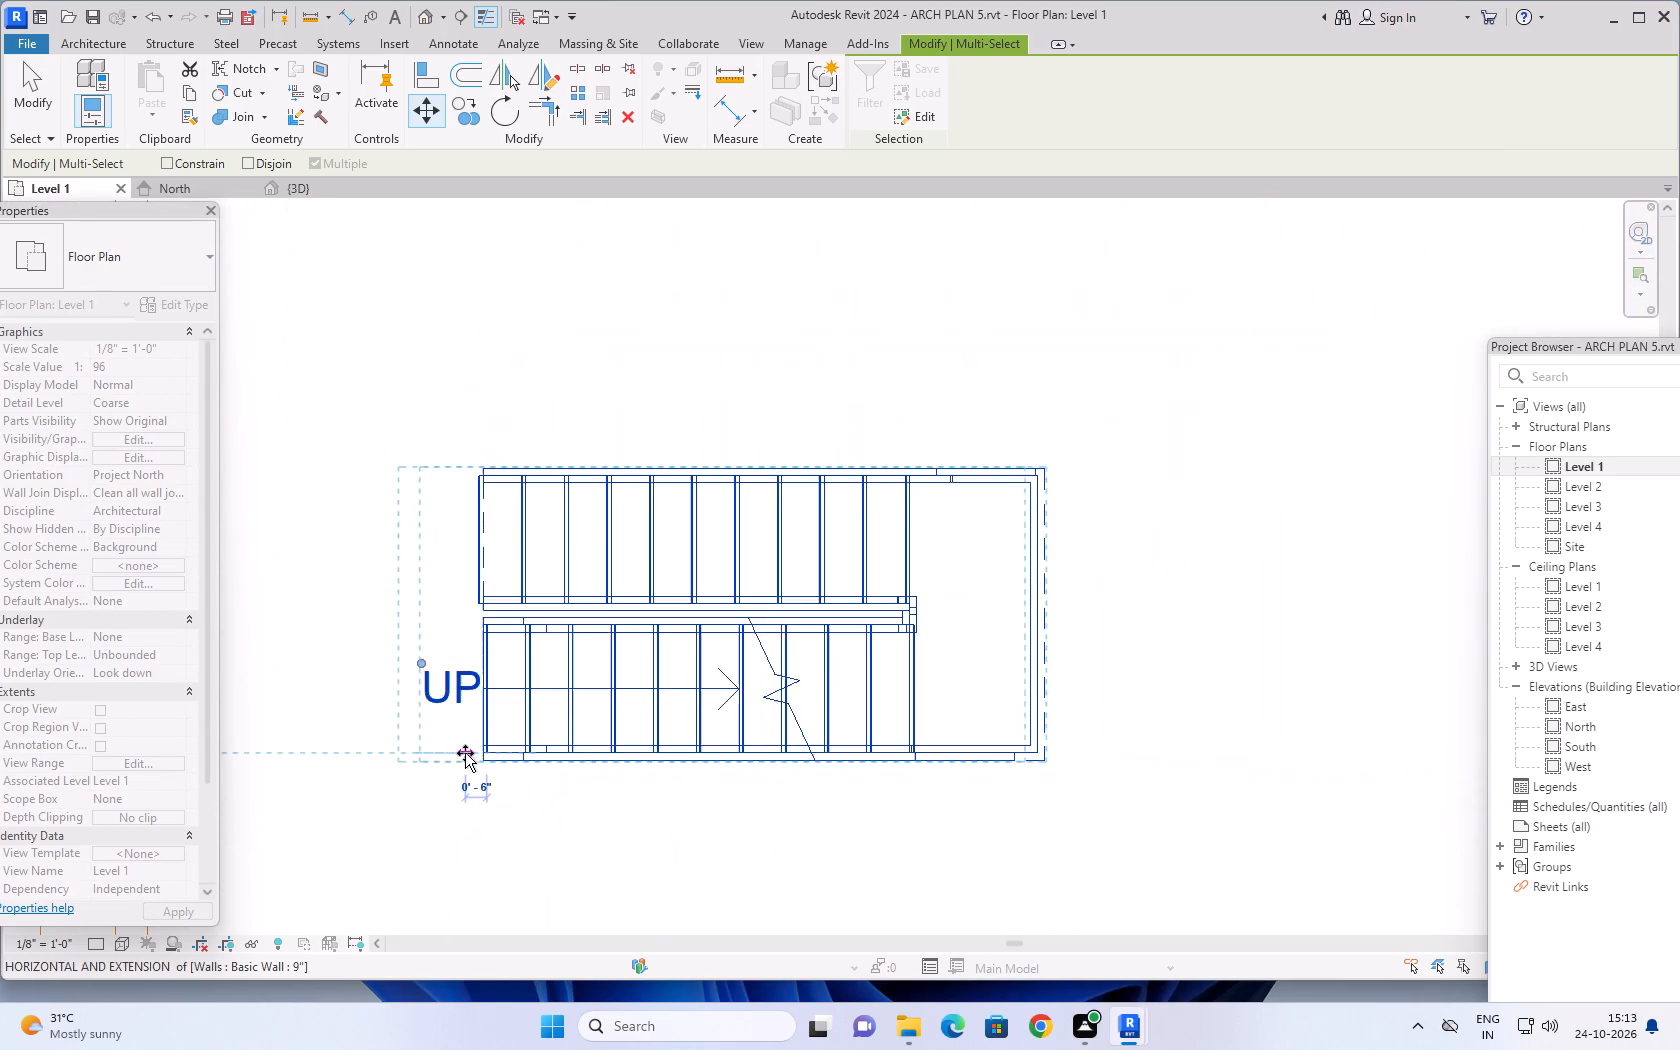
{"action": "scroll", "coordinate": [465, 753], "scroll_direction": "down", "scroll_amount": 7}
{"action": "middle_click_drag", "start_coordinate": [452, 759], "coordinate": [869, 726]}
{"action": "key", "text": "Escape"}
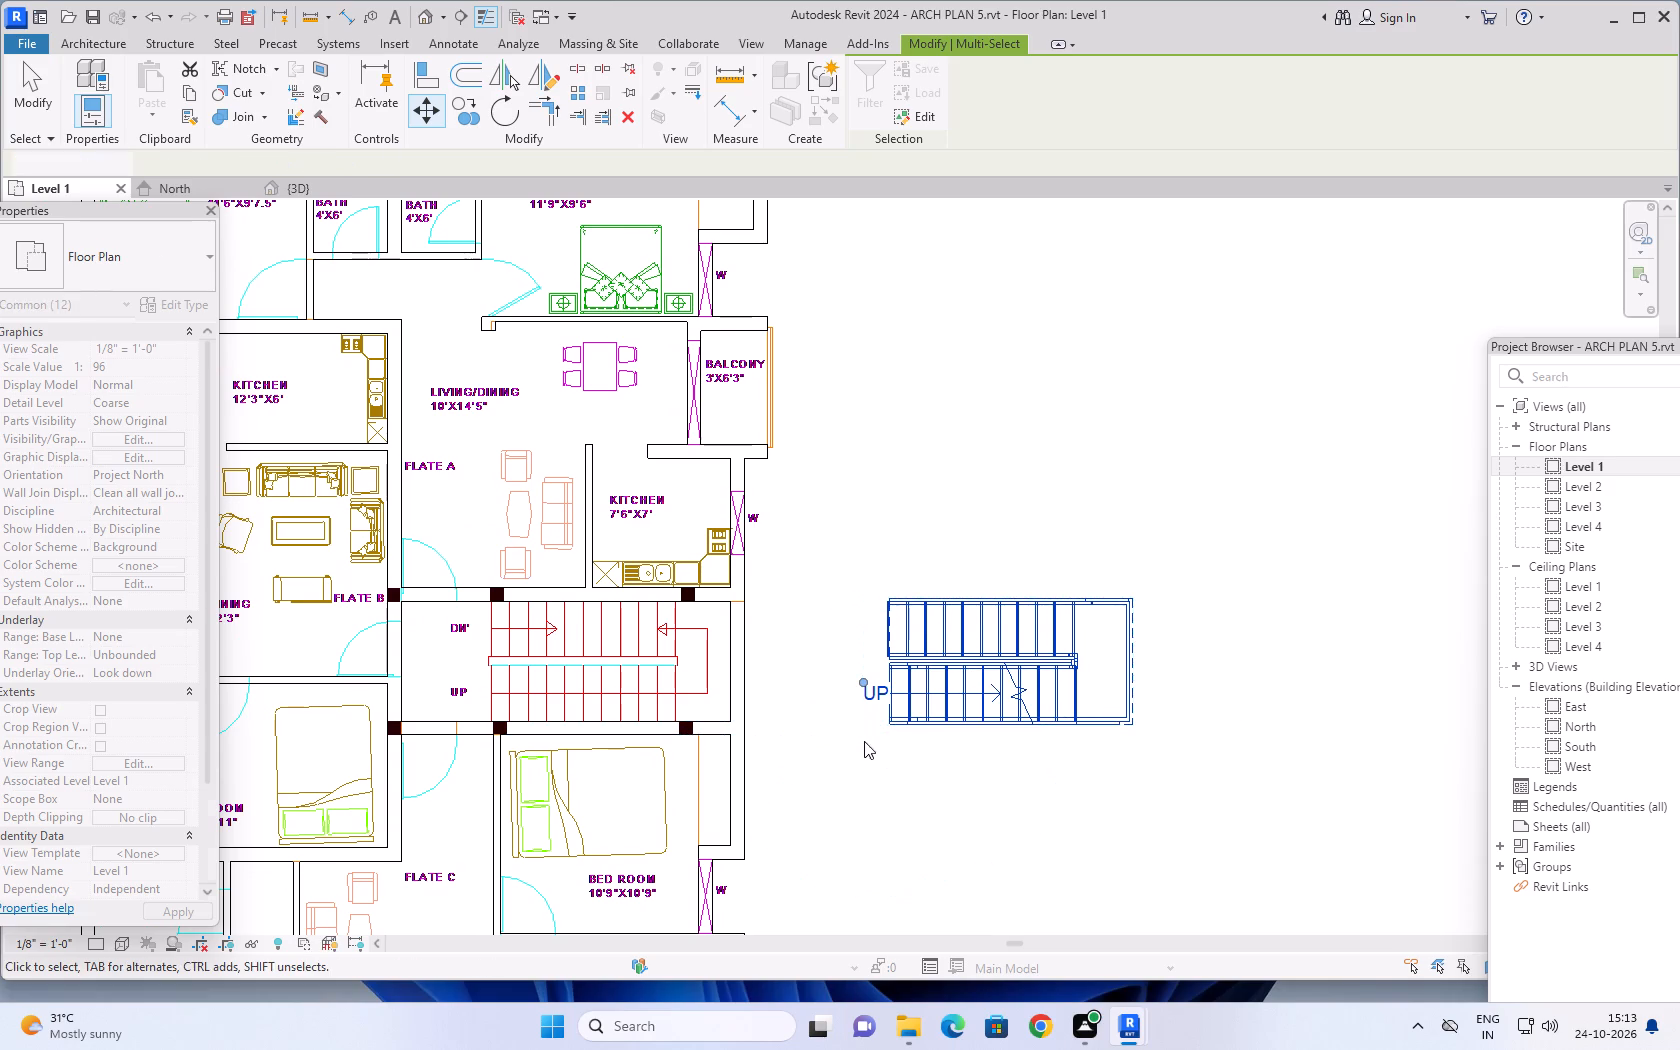
Move the whole stair with its railings into the plan's stairwell, placing the stair's lower landing corner on the stairwell's lower inner wall corner beside the landing.
{"action": "middle_click_drag", "start_coordinate": [1050, 772], "coordinate": [918, 791]}
{"action": "scroll", "coordinate": [1015, 740], "scroll_direction": "up", "scroll_amount": 11}
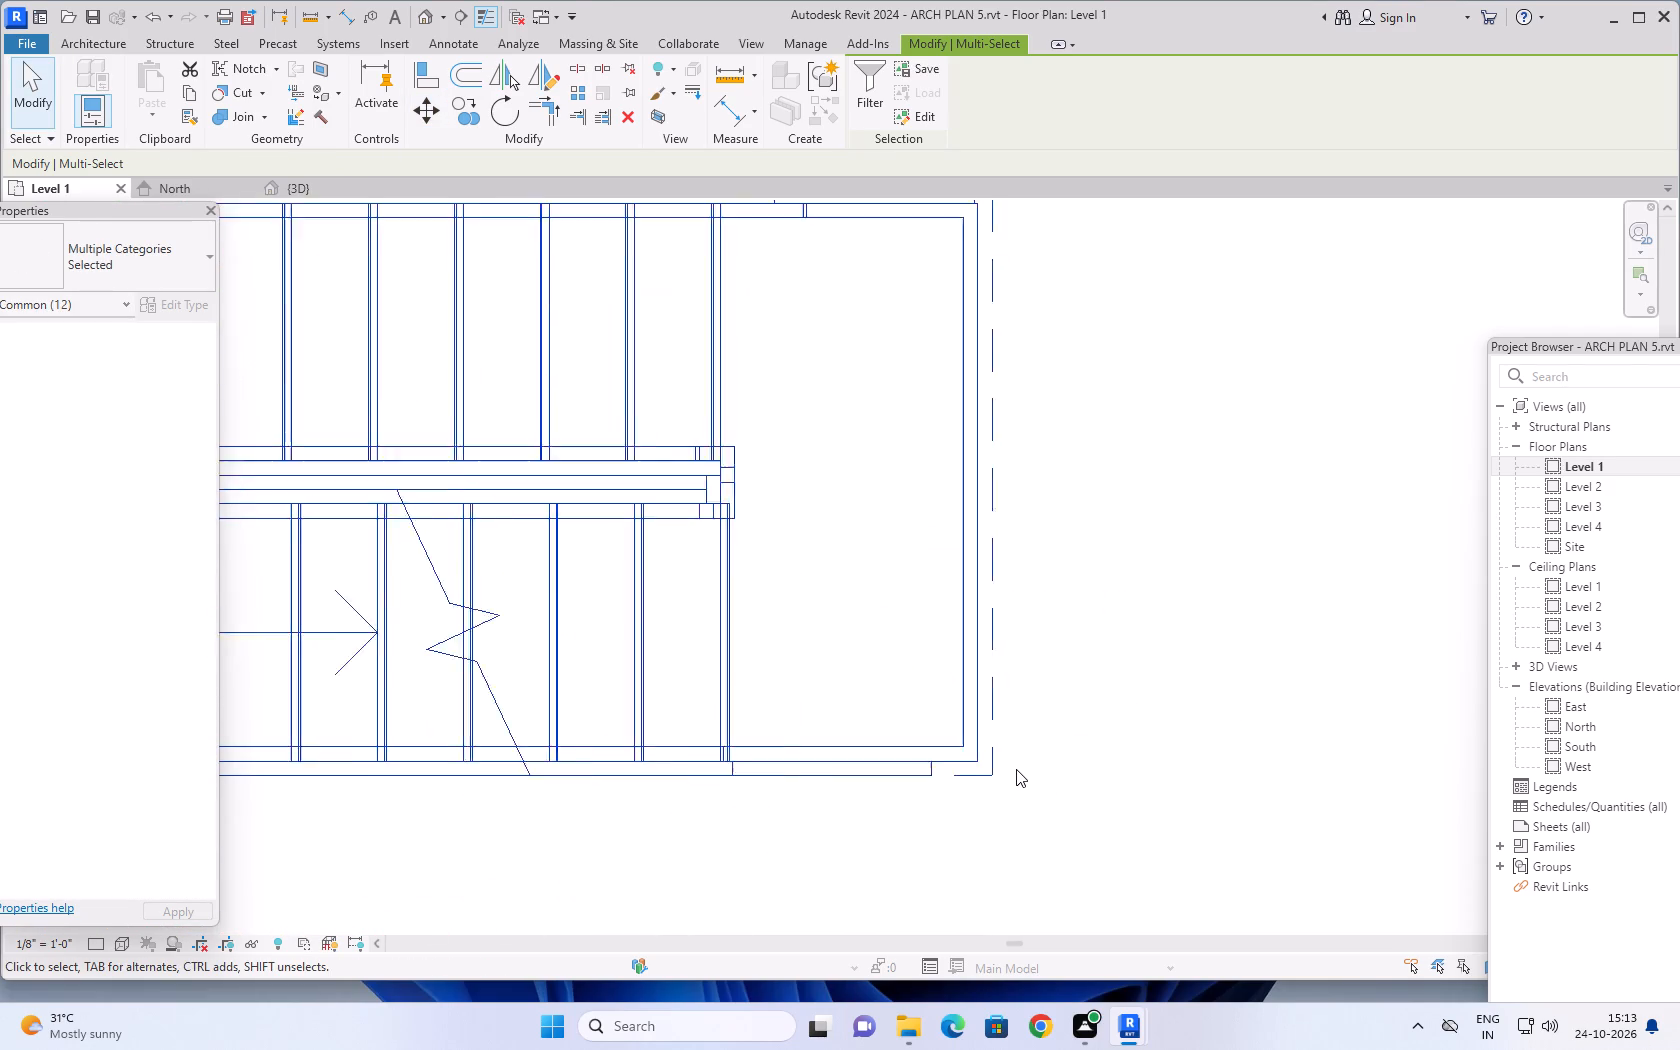
{"action": "scroll", "coordinate": [1016, 769], "scroll_direction": "up", "scroll_amount": 2}
{"action": "scroll", "coordinate": [1017, 770], "scroll_direction": "down", "scroll_amount": 4}
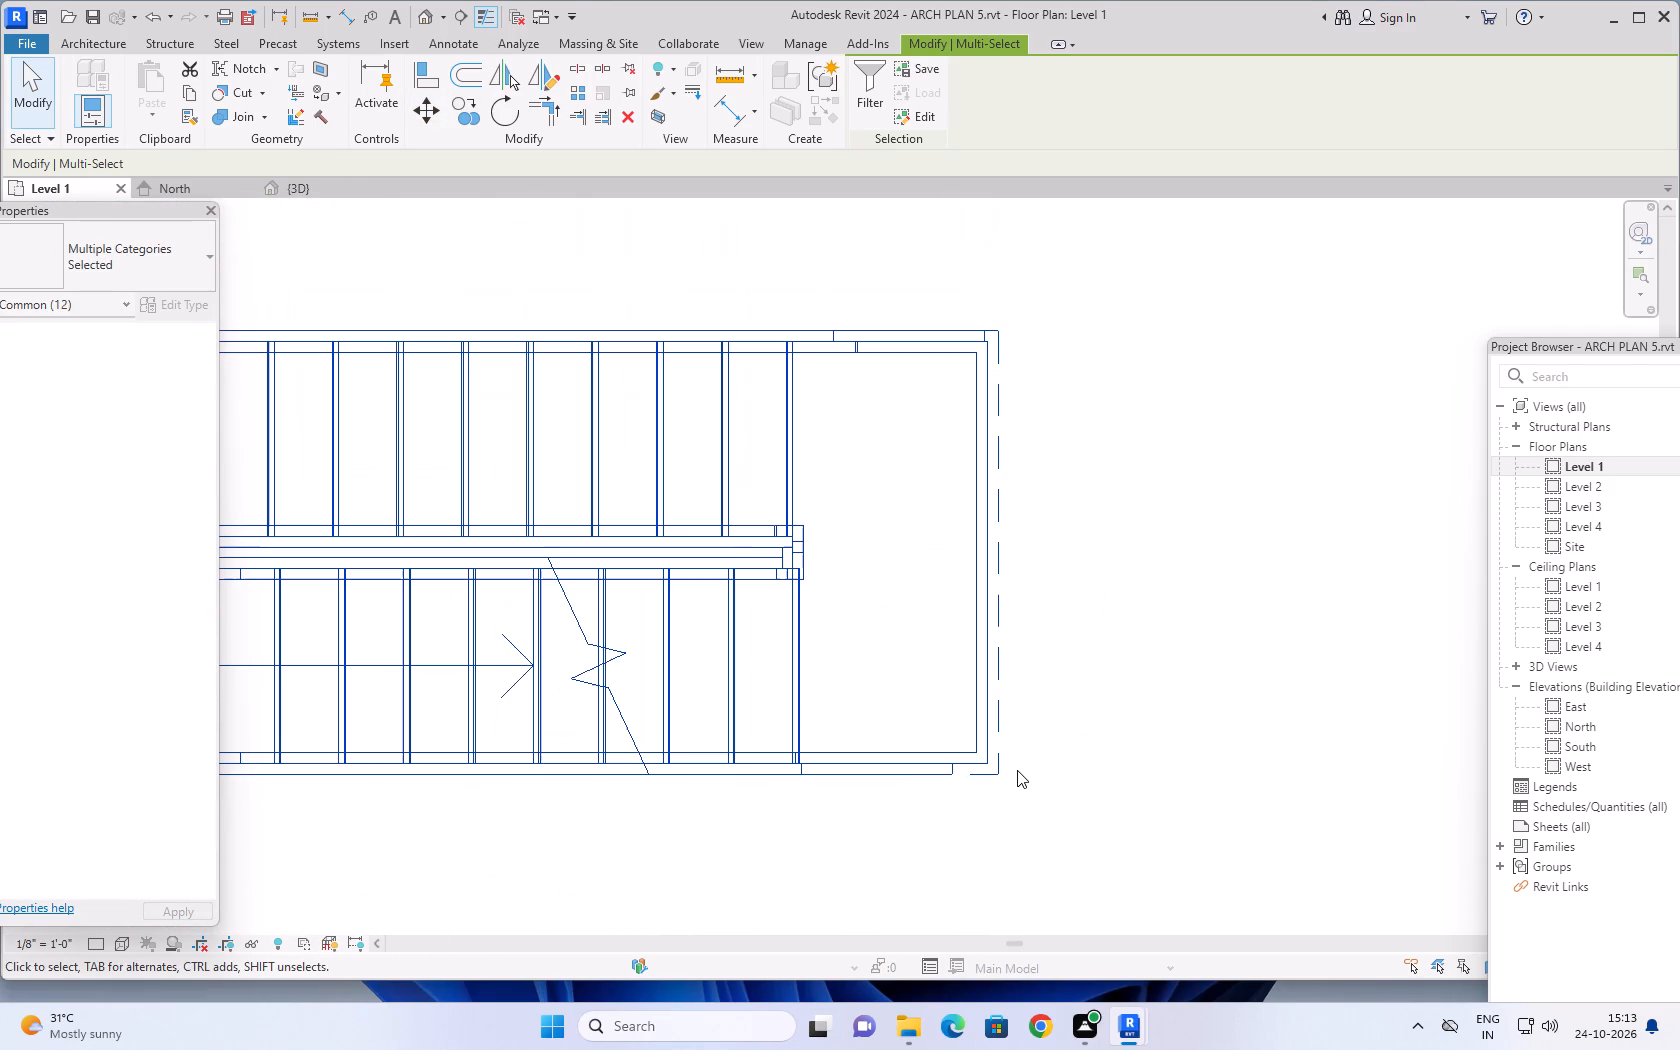
{"action": "scroll", "coordinate": [1017, 770], "scroll_direction": "down", "scroll_amount": 3}
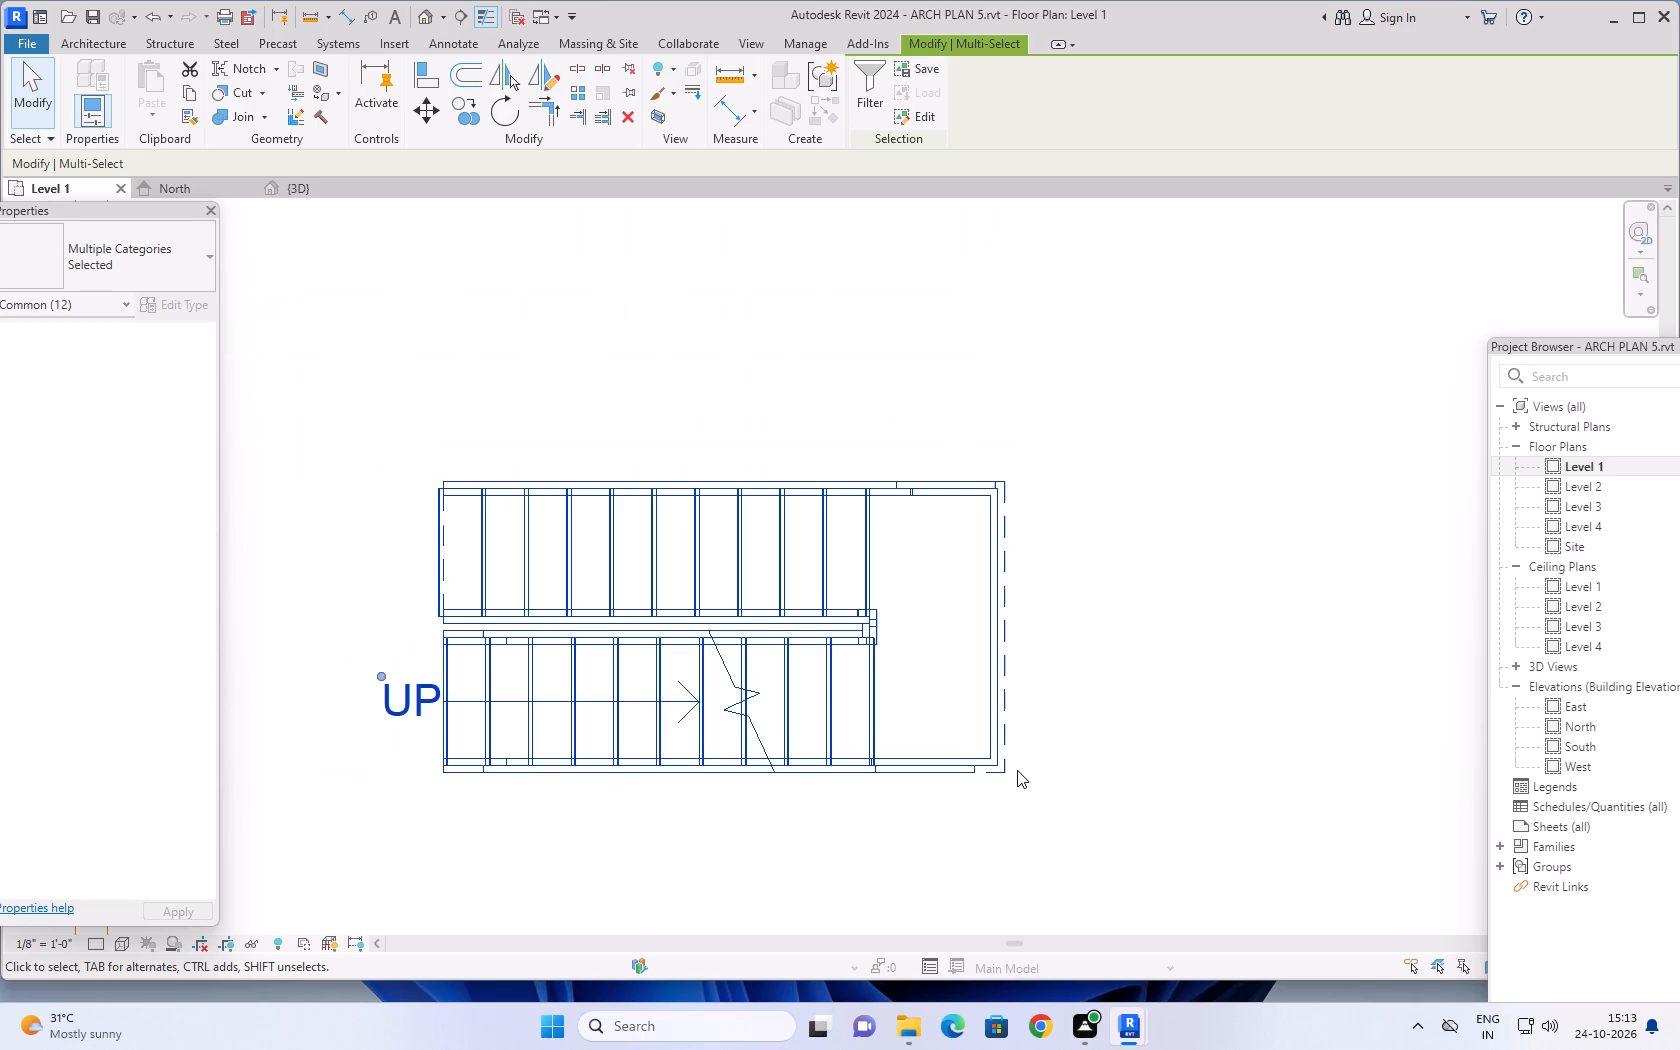
{"action": "left_click_drag", "start_coordinate": [1046, 350], "coordinate": [399, 887]}
{"action": "left_click", "coordinate": [422, 108]}
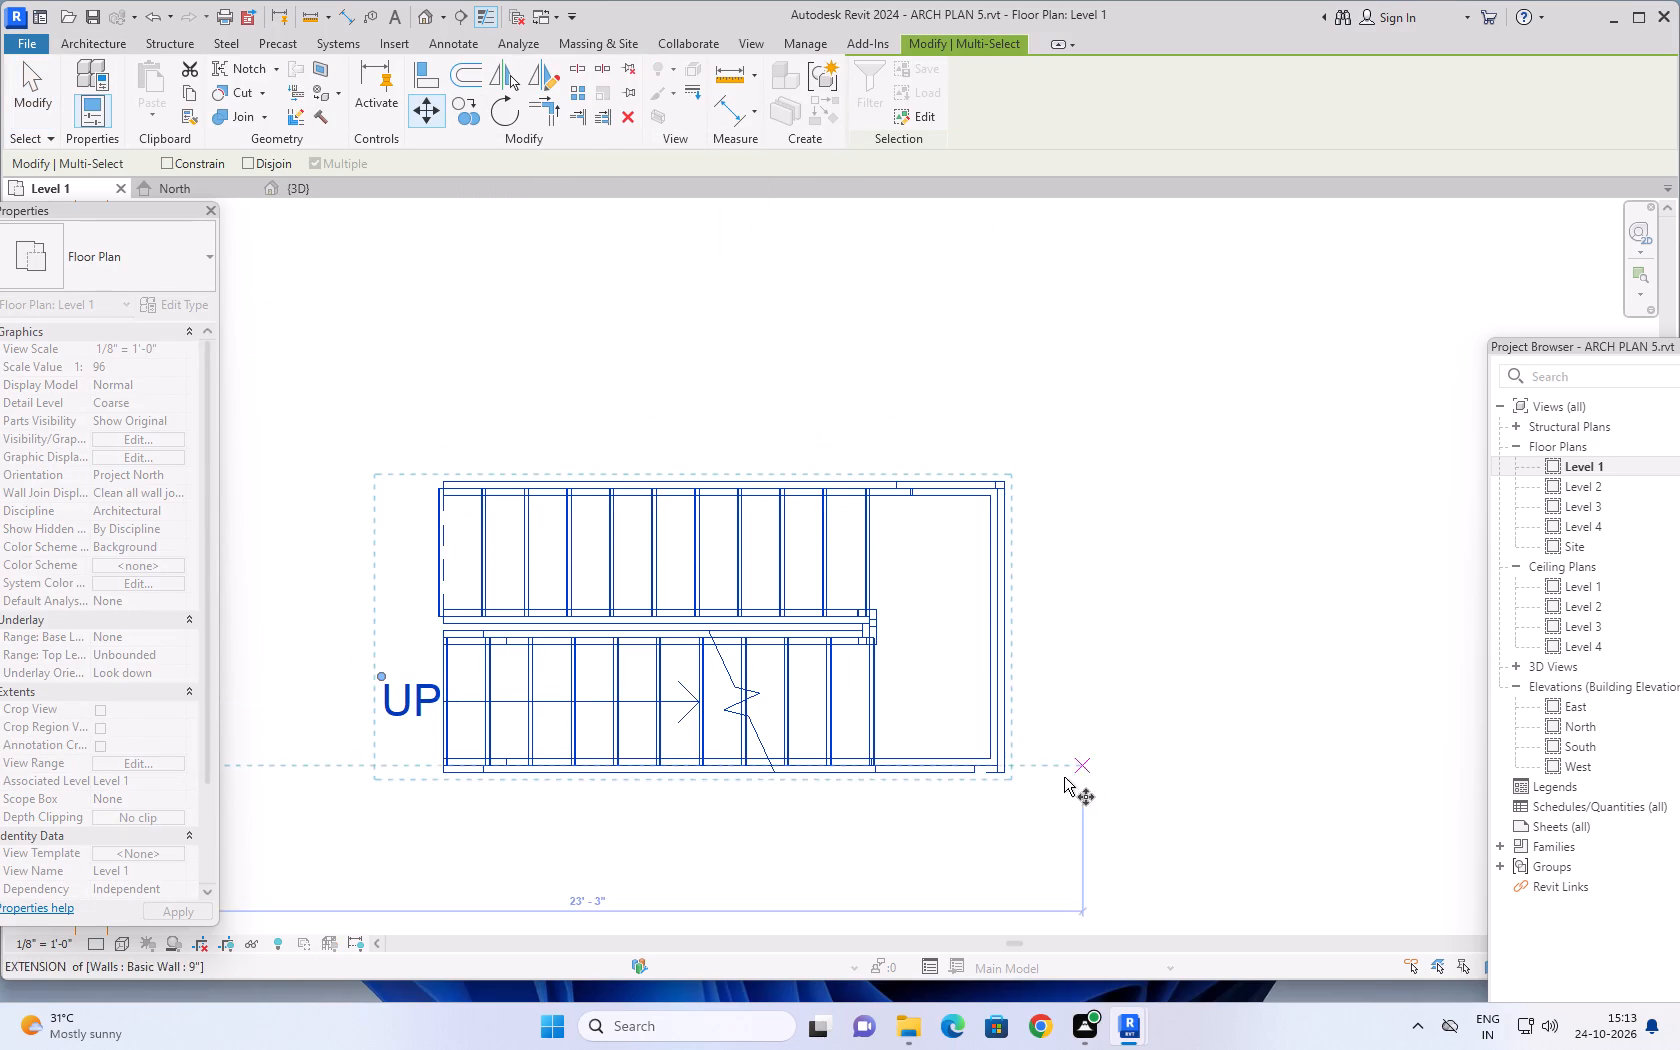
{"action": "scroll", "coordinate": [1061, 778], "scroll_direction": "up", "scroll_amount": 15}
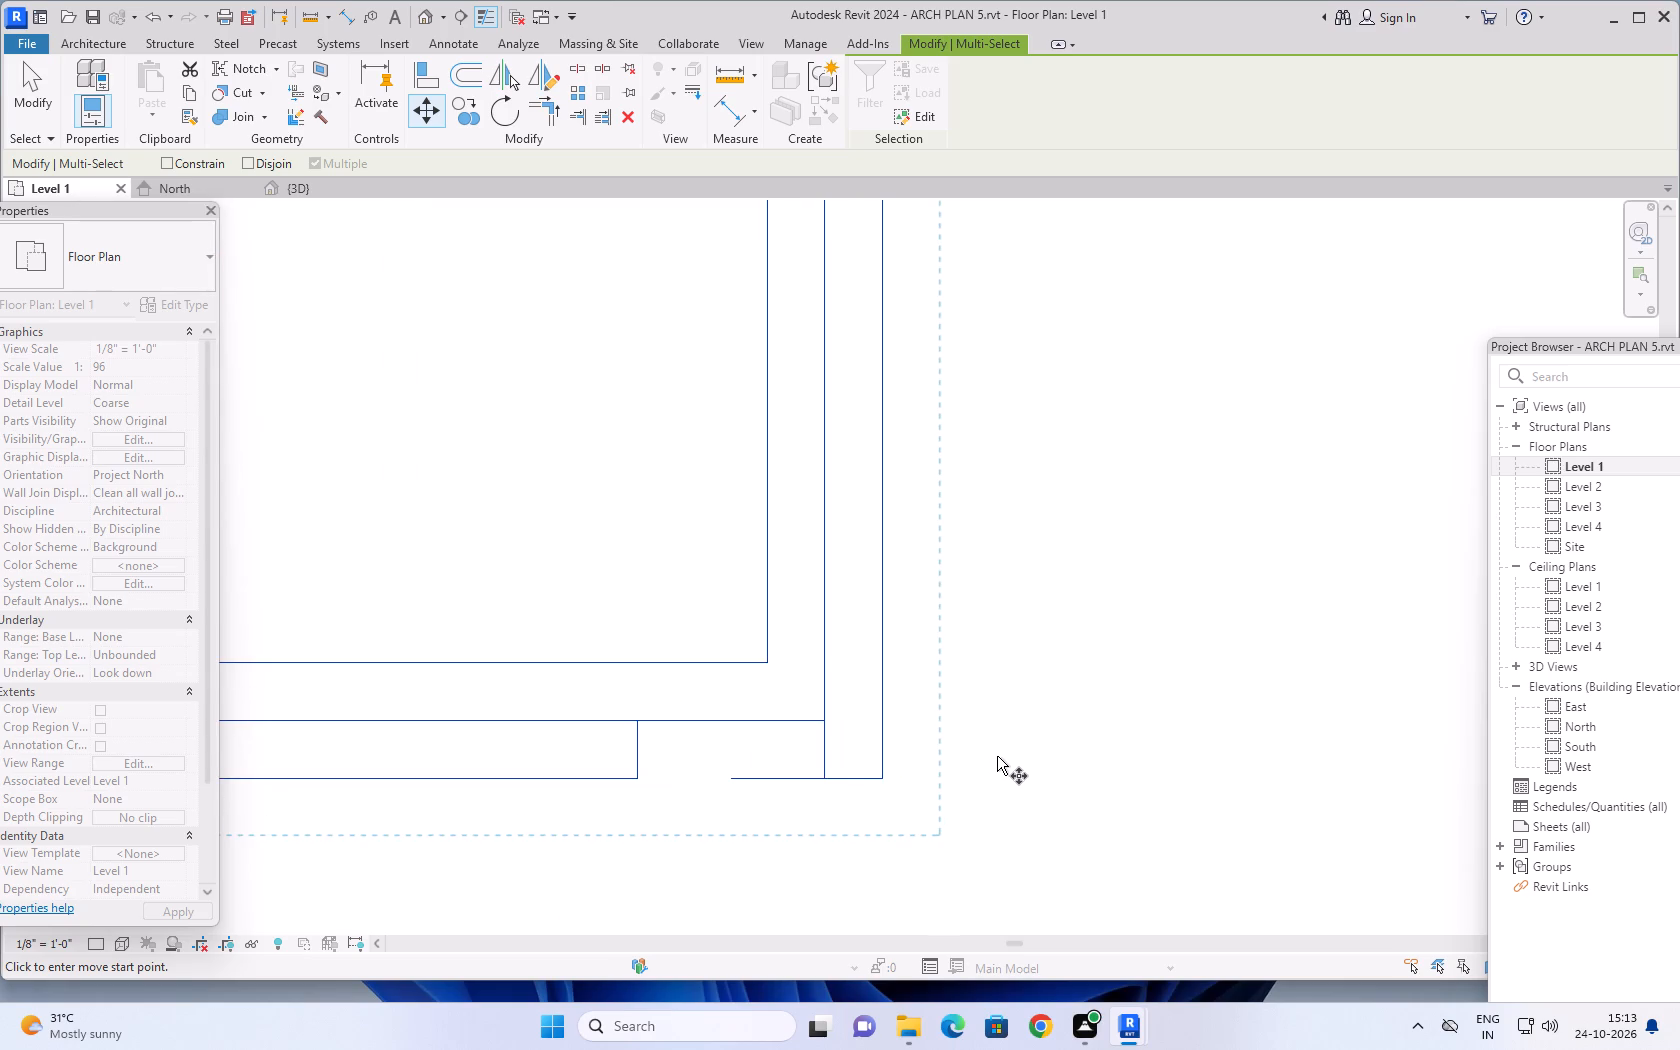
{"action": "scroll", "coordinate": [998, 756], "scroll_direction": "down", "scroll_amount": 13}
{"action": "scroll", "coordinate": [1071, 556], "scroll_direction": "down", "scroll_amount": 2}
{"action": "middle_click_drag", "start_coordinate": [1073, 525], "coordinate": [1023, 701]}
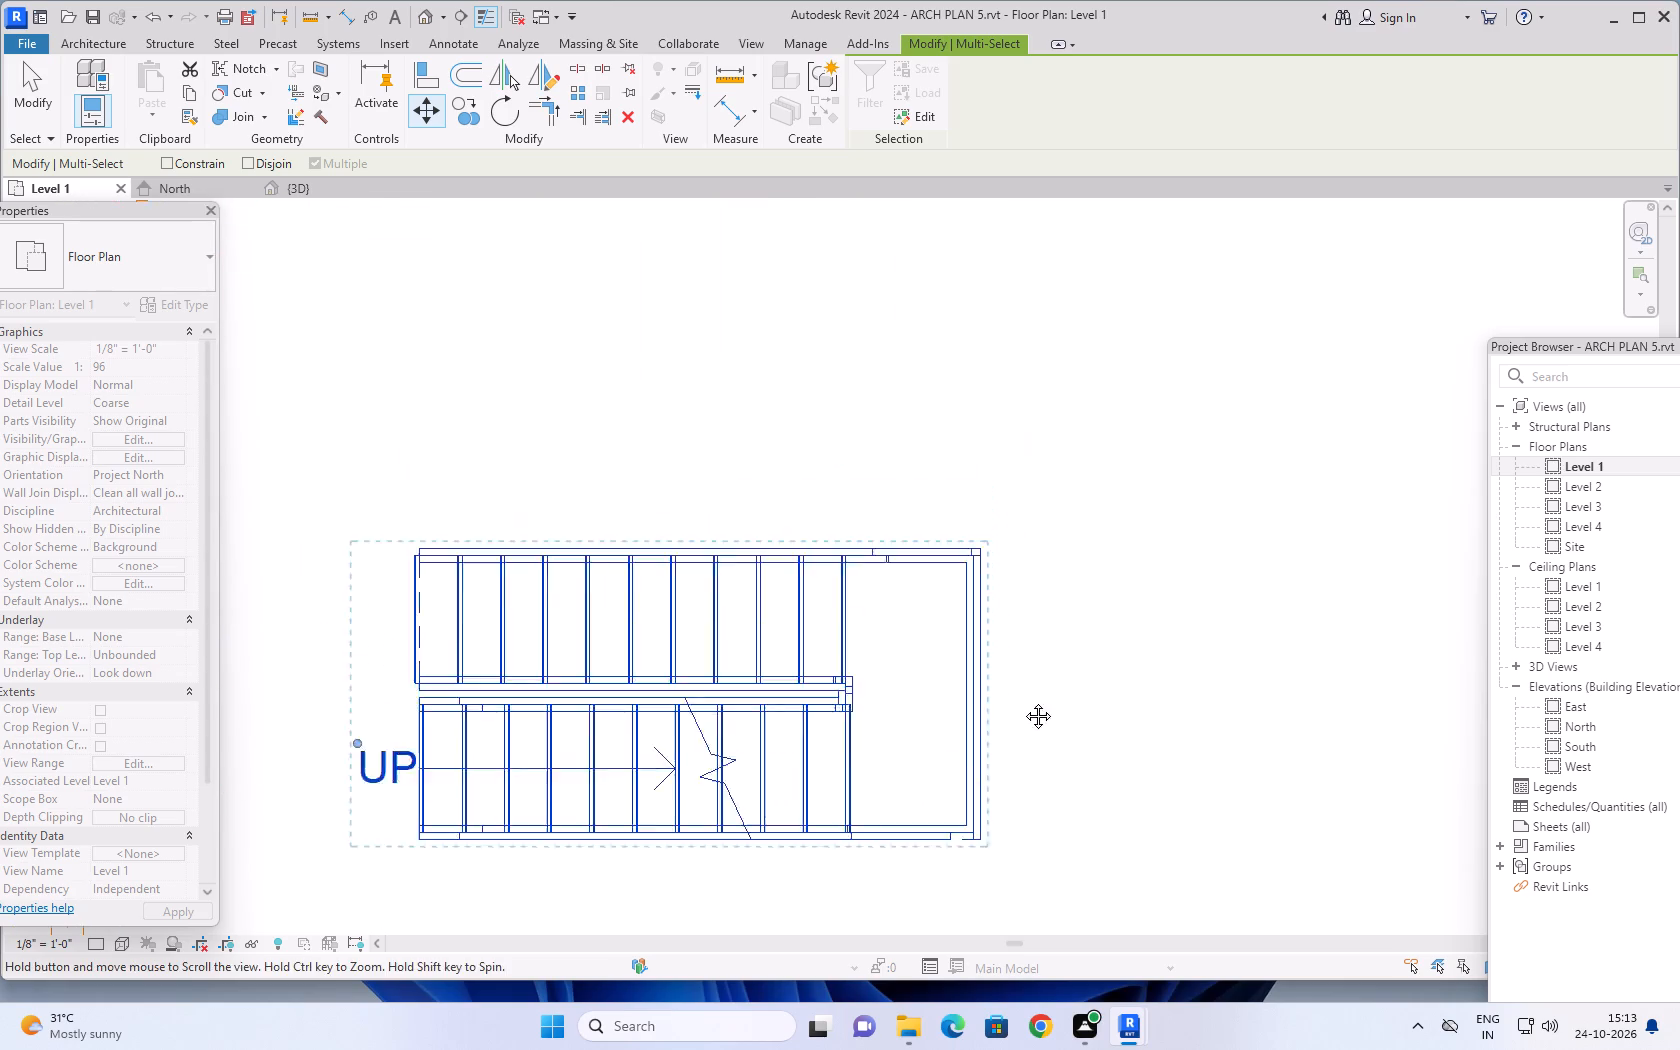
{"action": "middle_click_drag", "start_coordinate": [1023, 701], "coordinate": [1002, 755]}
{"action": "scroll", "coordinate": [948, 620], "scroll_direction": "up", "scroll_amount": 15}
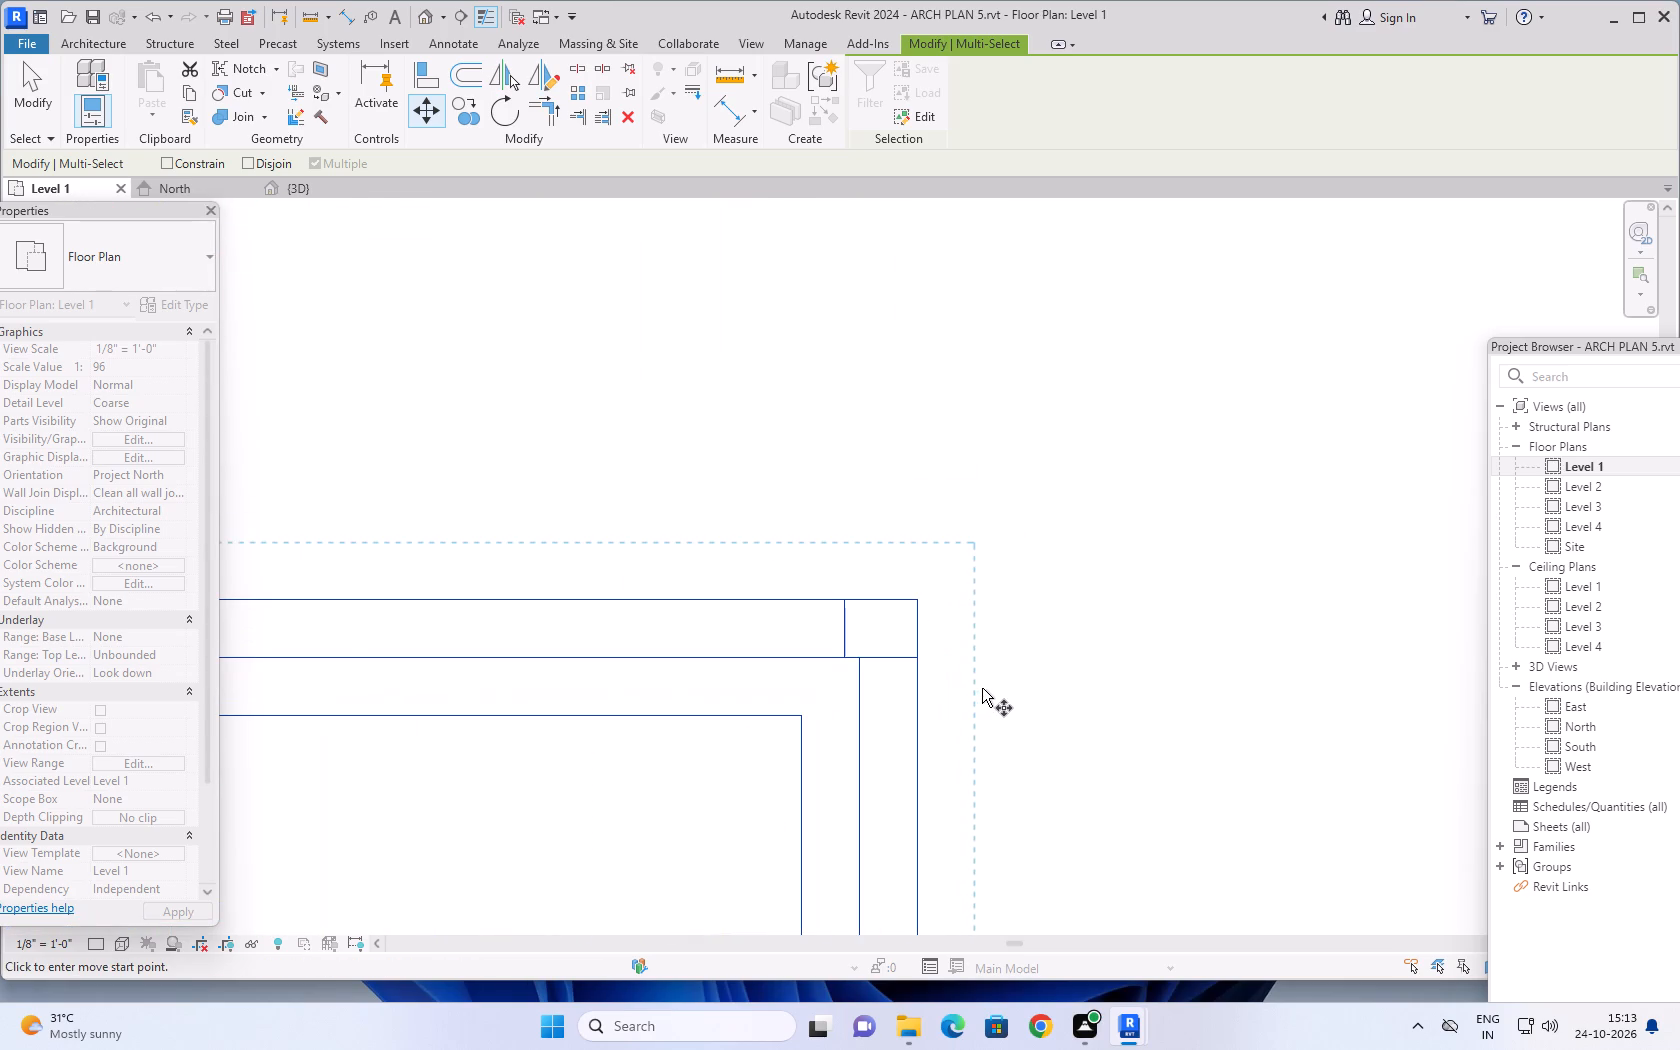
{"action": "scroll", "coordinate": [982, 688], "scroll_direction": "down", "scroll_amount": 17}
{"action": "scroll", "coordinate": [1125, 706], "scroll_direction": "down", "scroll_amount": 1}
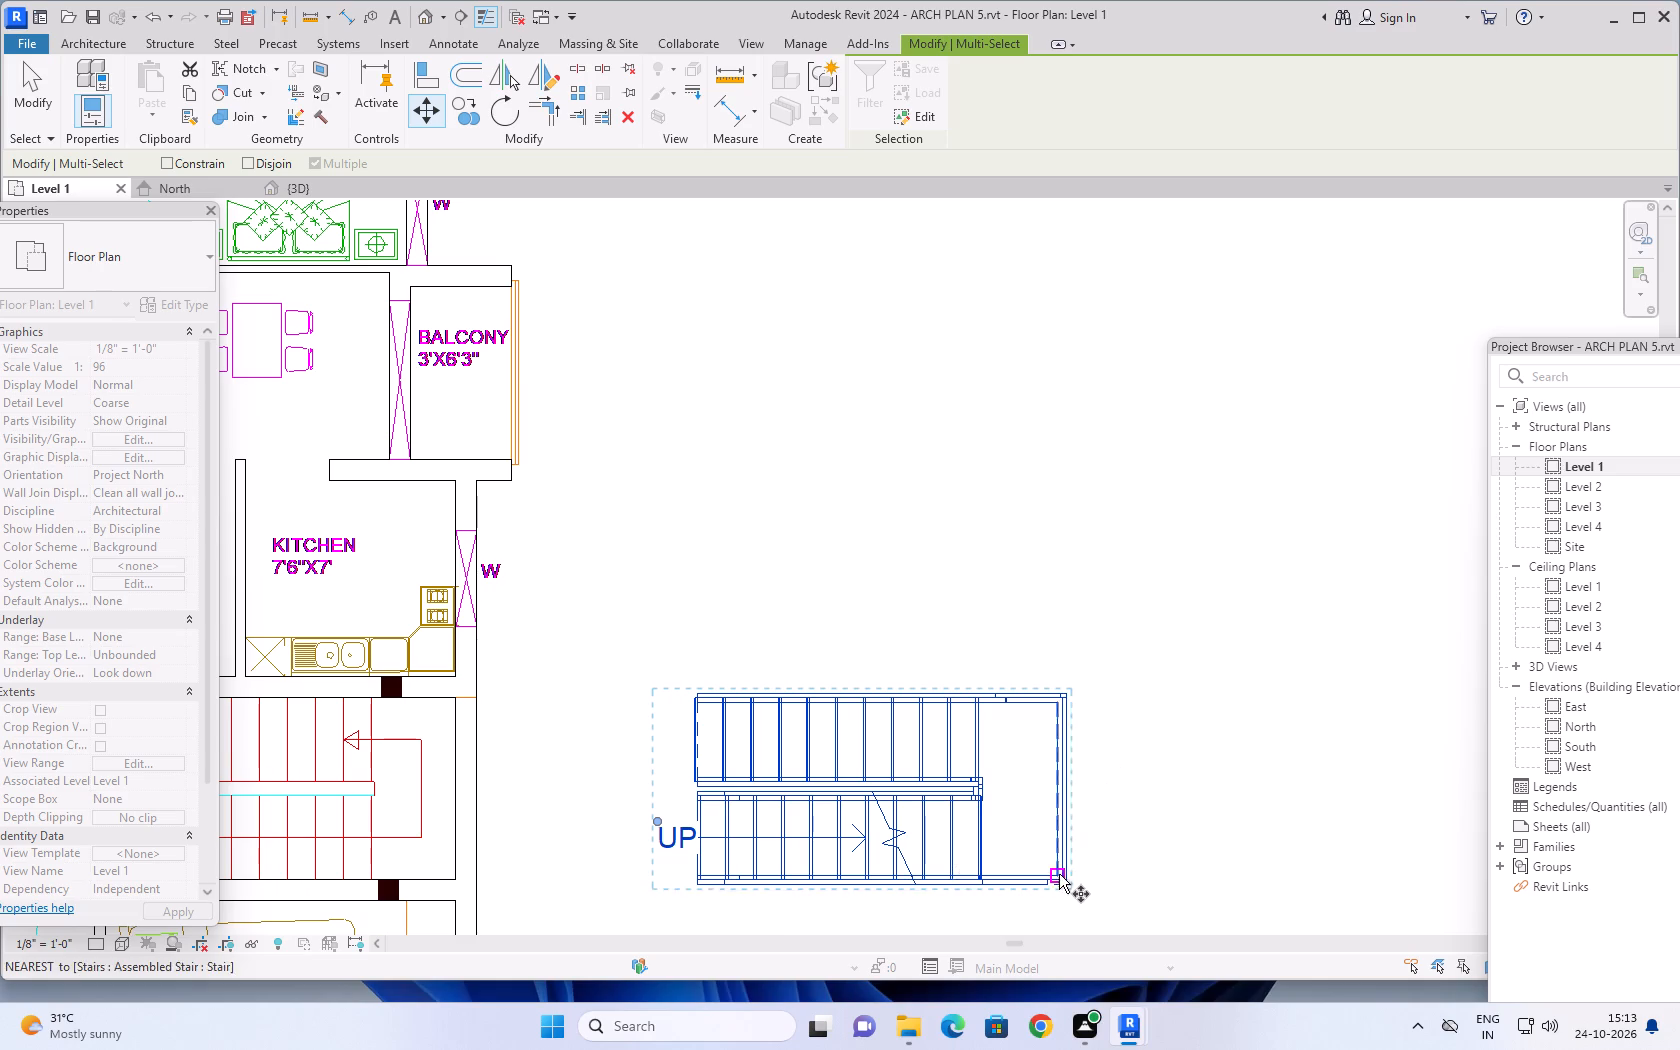
{"action": "scroll", "coordinate": [1059, 874], "scroll_direction": "up", "scroll_amount": 19}
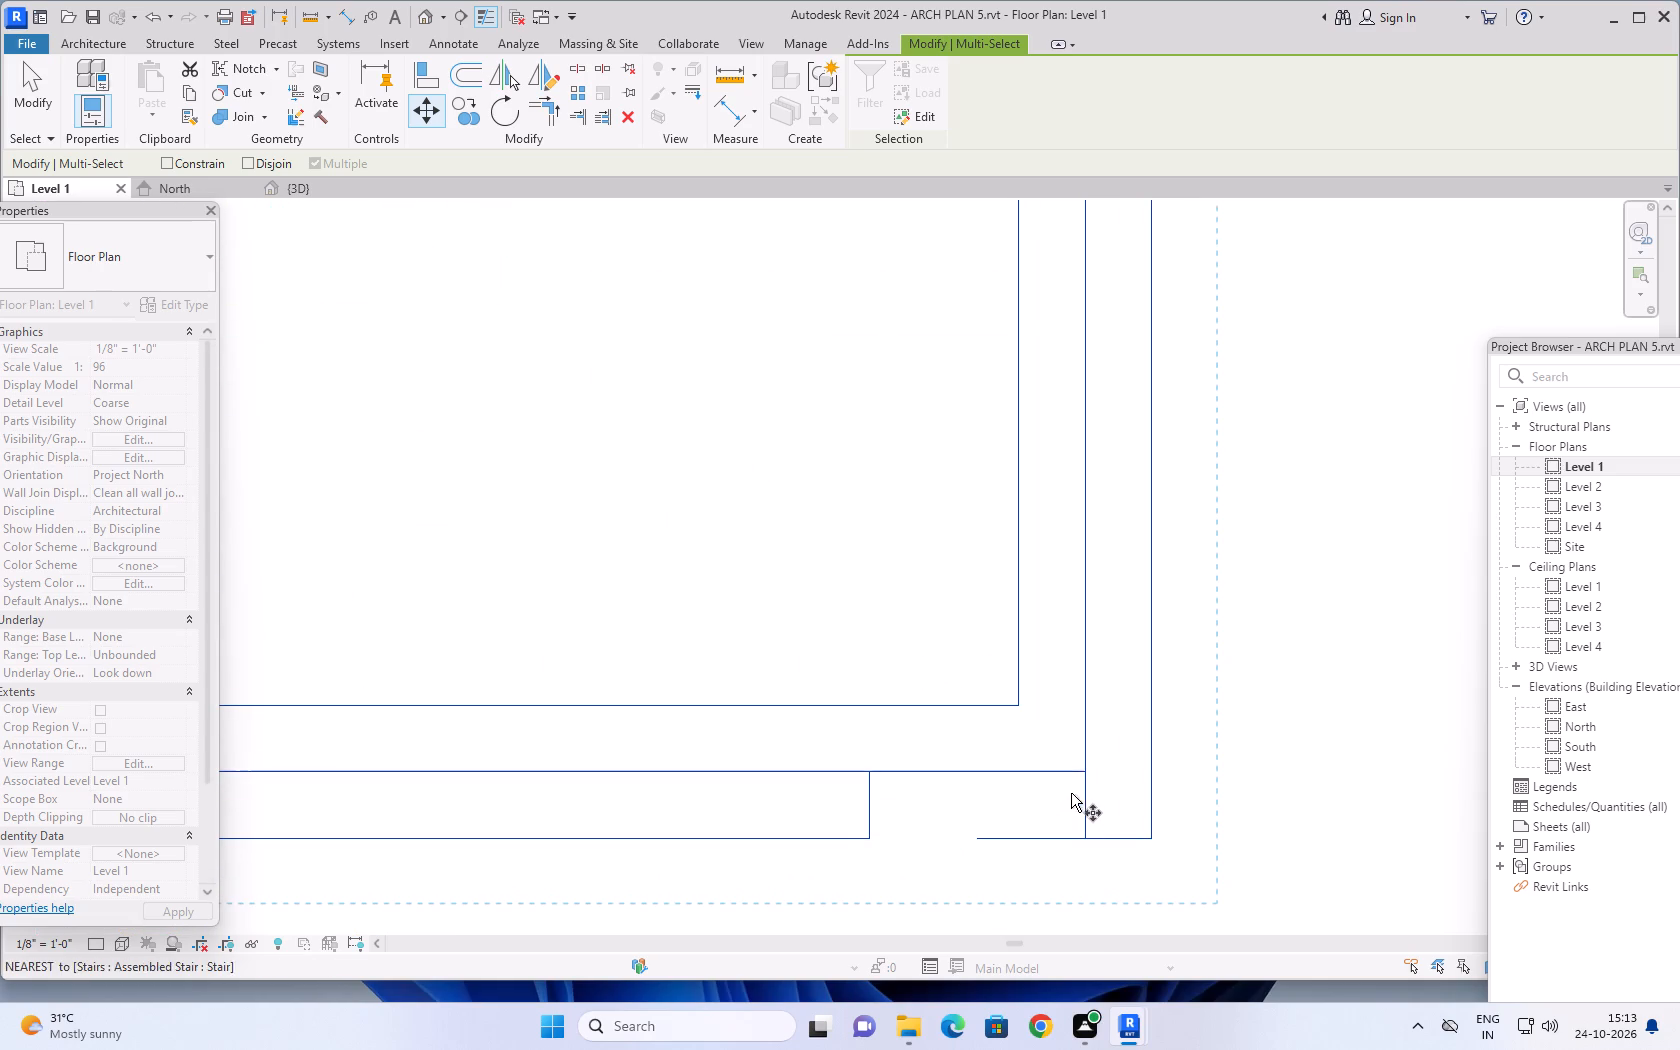
{"action": "left_click", "coordinate": [1084, 770]}
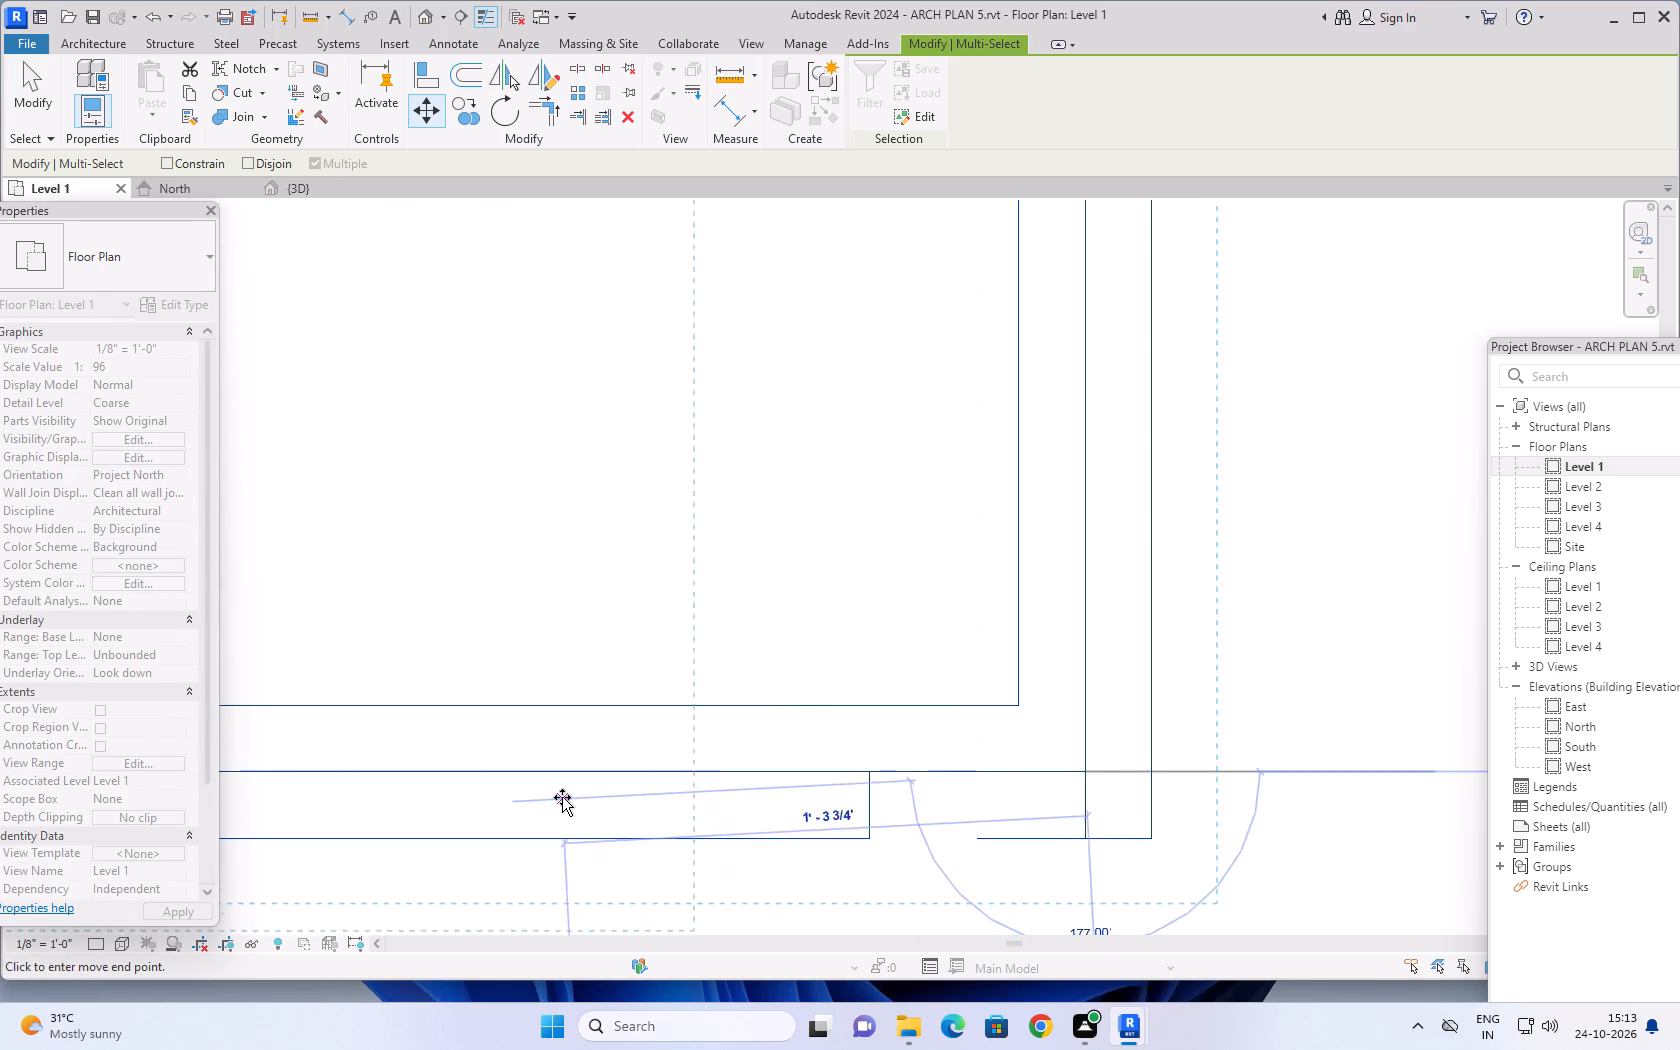
{"action": "scroll", "coordinate": [562, 797], "scroll_direction": "down", "scroll_amount": 13}
{"action": "scroll", "coordinate": [562, 813], "scroll_direction": "down", "scroll_amount": 10}
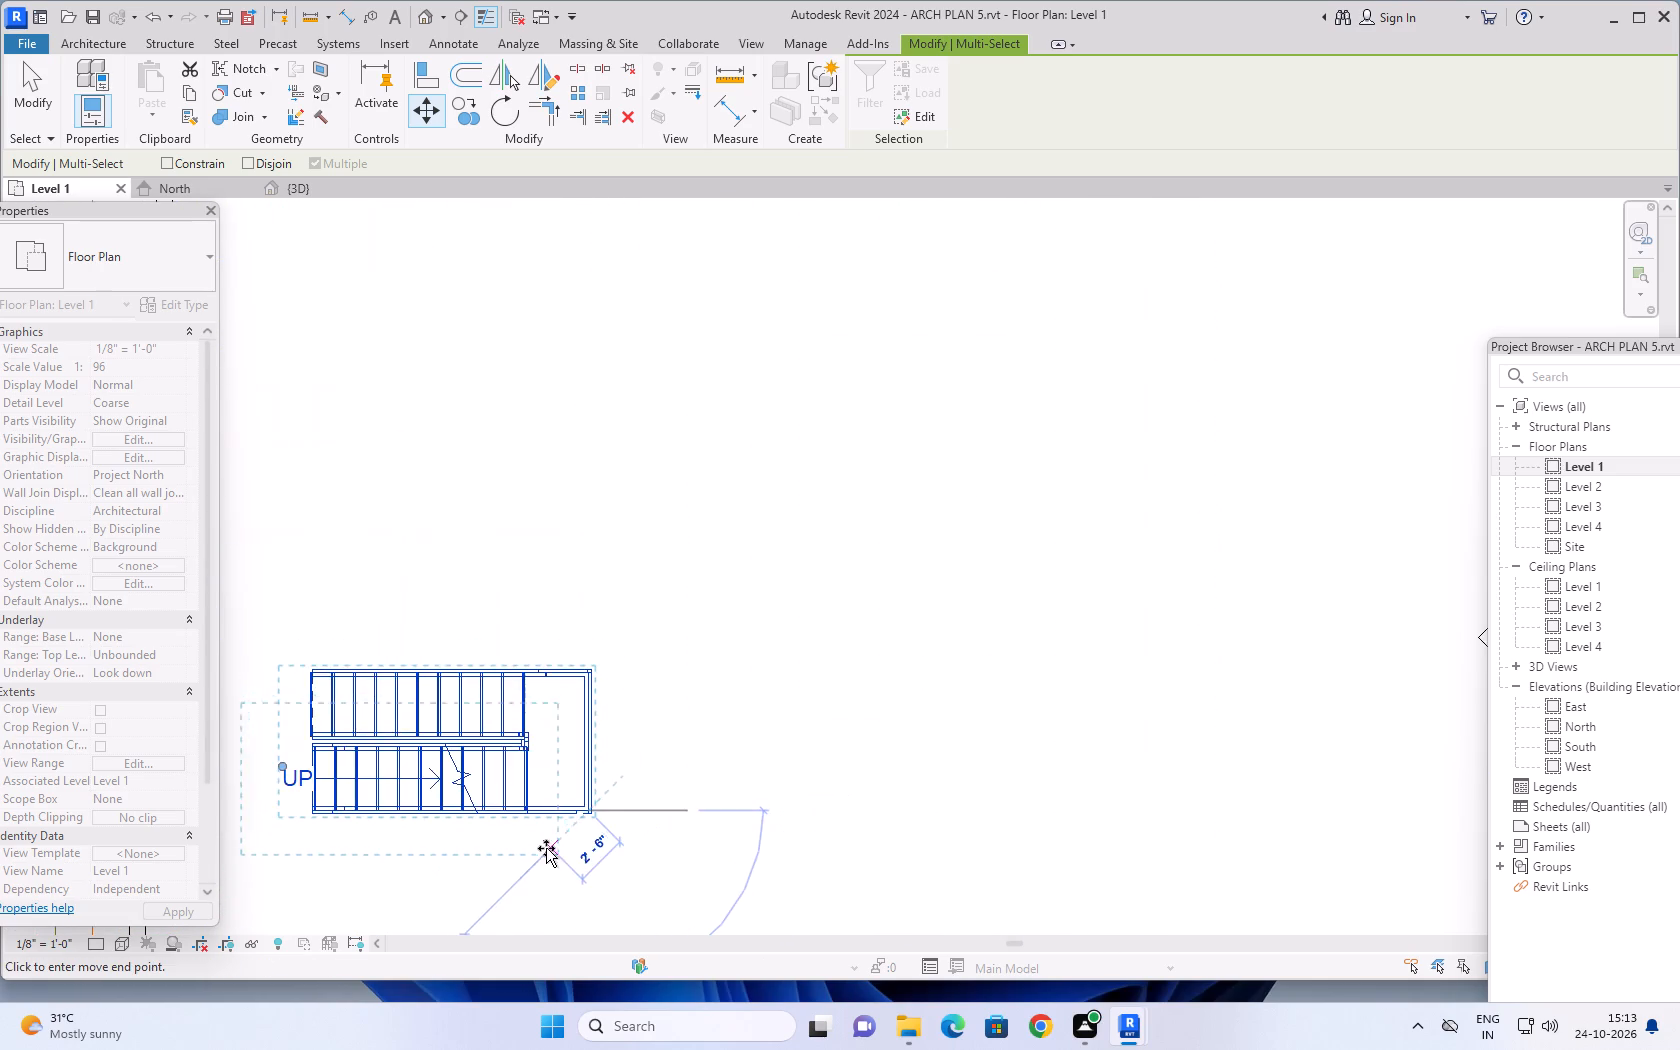
{"action": "middle_click_drag", "start_coordinate": [516, 849], "coordinate": [1114, 823]}
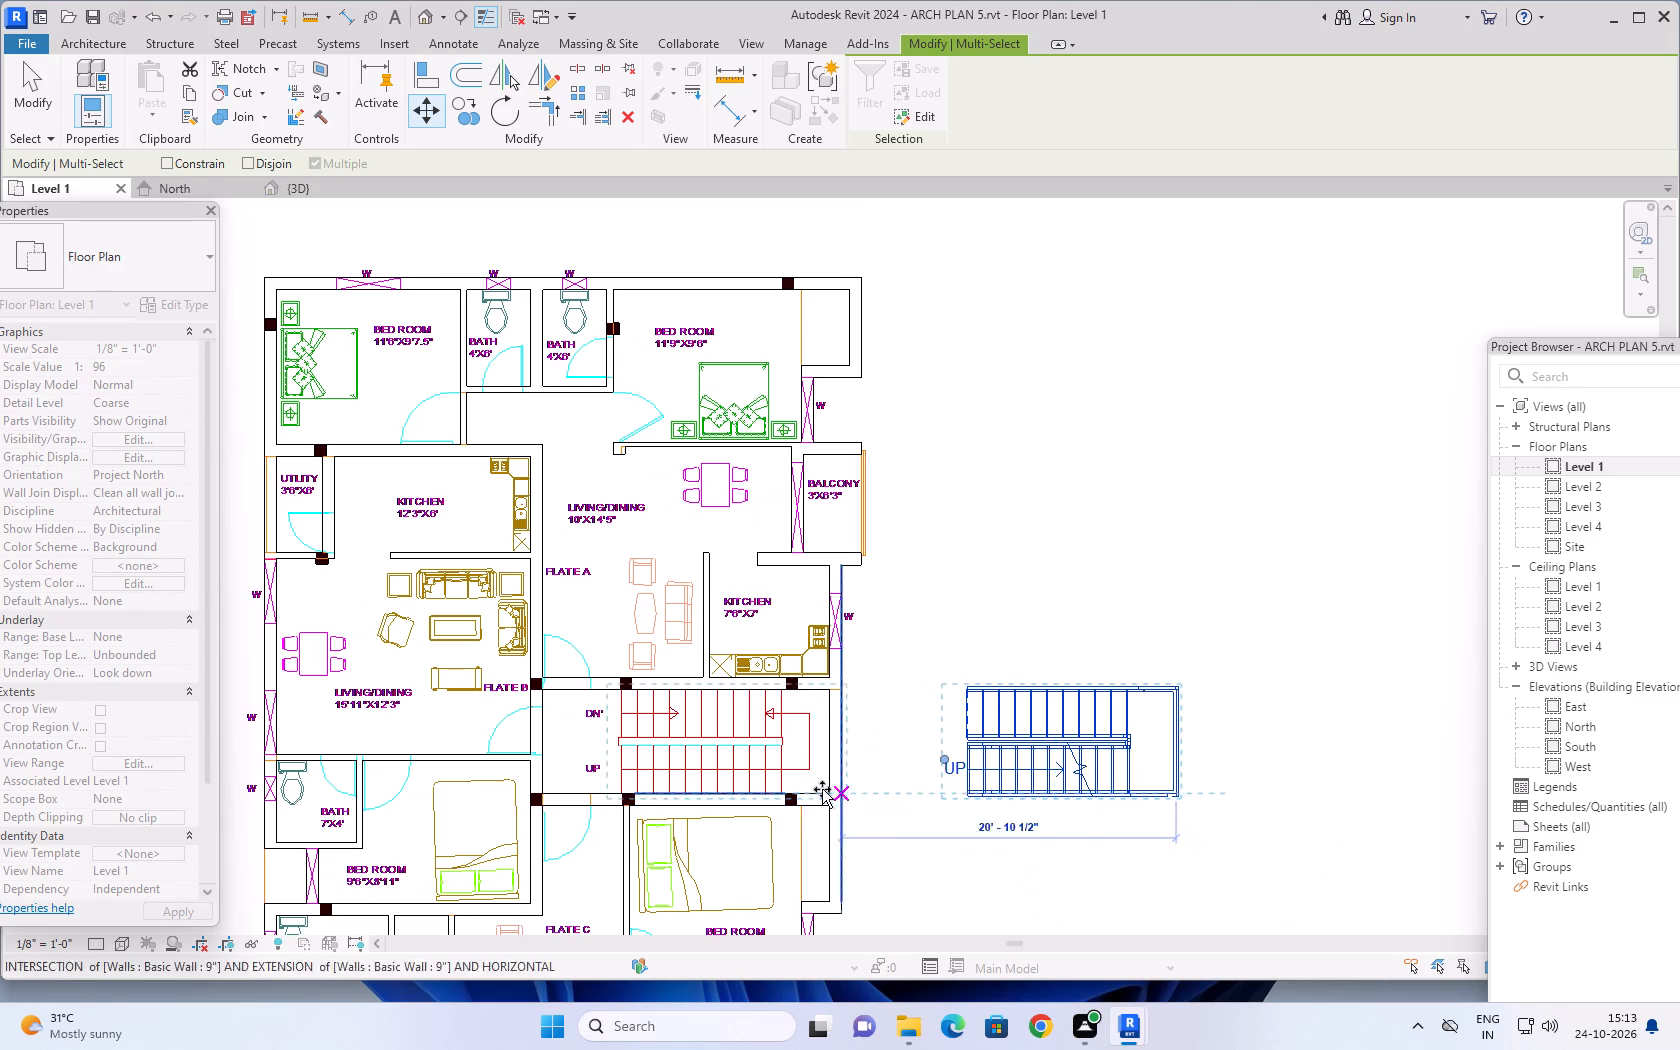
{"action": "scroll", "coordinate": [813, 786], "scroll_direction": "up", "scroll_amount": 13}
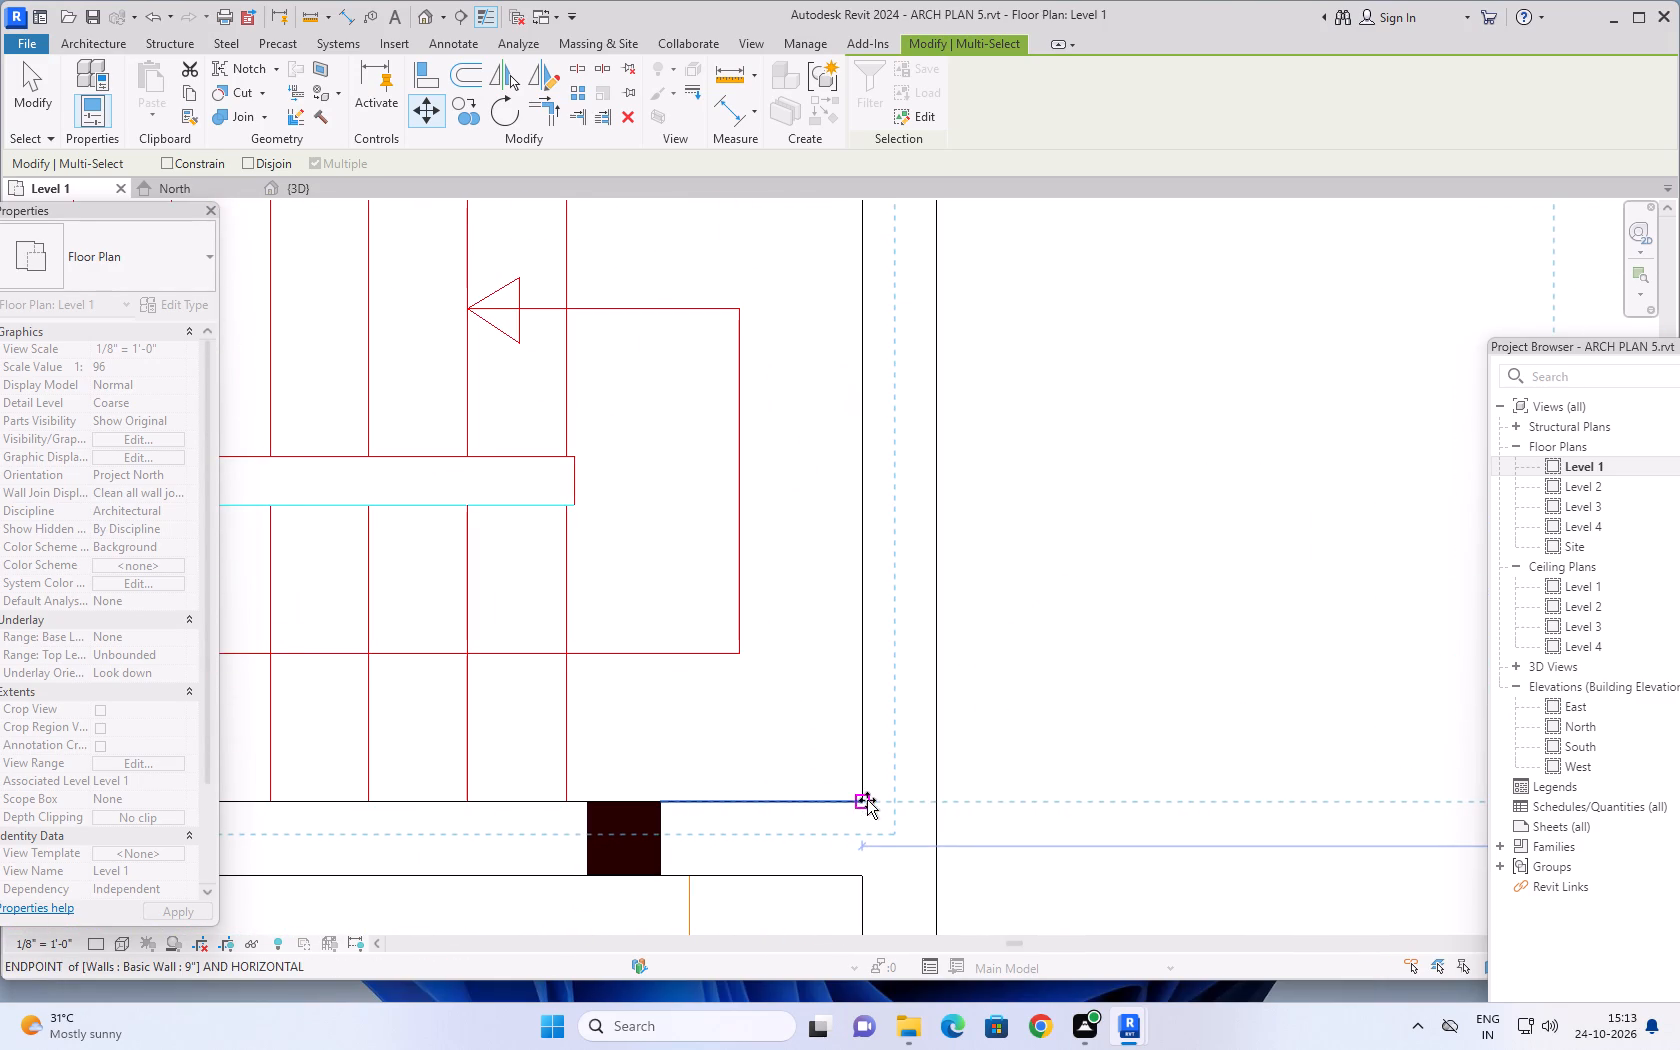
{"action": "left_click", "coordinate": [859, 800]}
{"action": "scroll", "coordinate": [1072, 790], "scroll_direction": "down", "scroll_amount": 4}
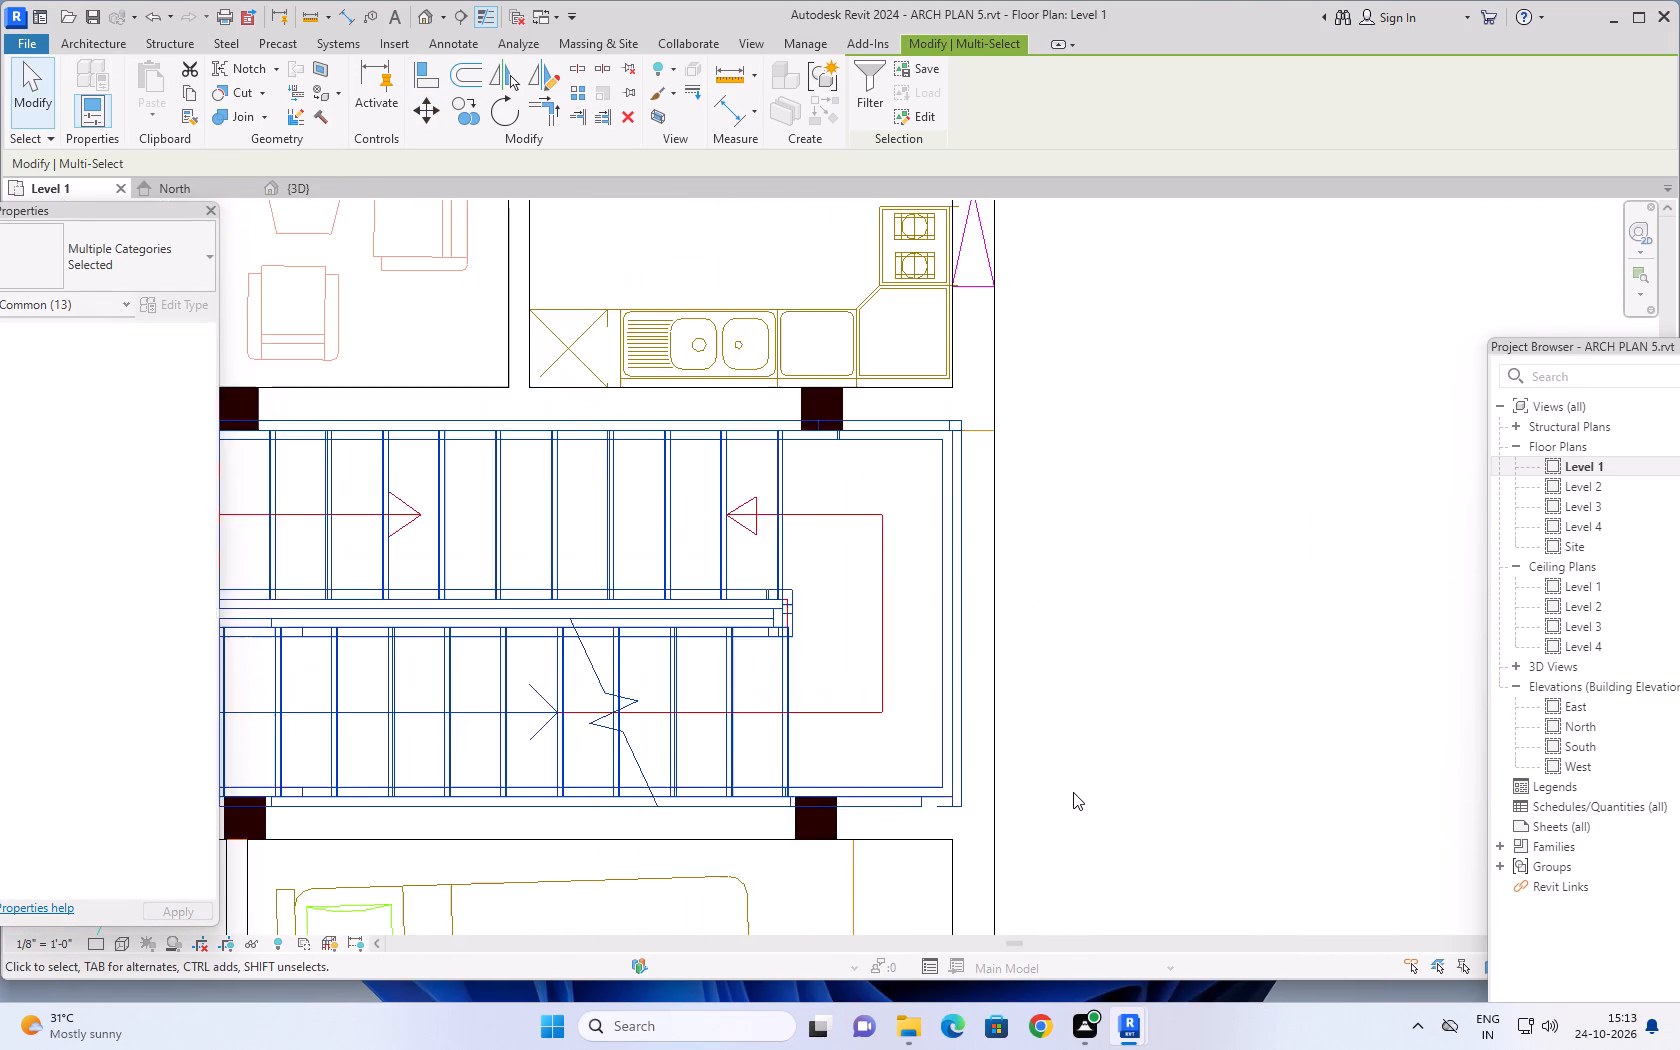
{"action": "scroll", "coordinate": [1073, 792], "scroll_direction": "down", "scroll_amount": 5}
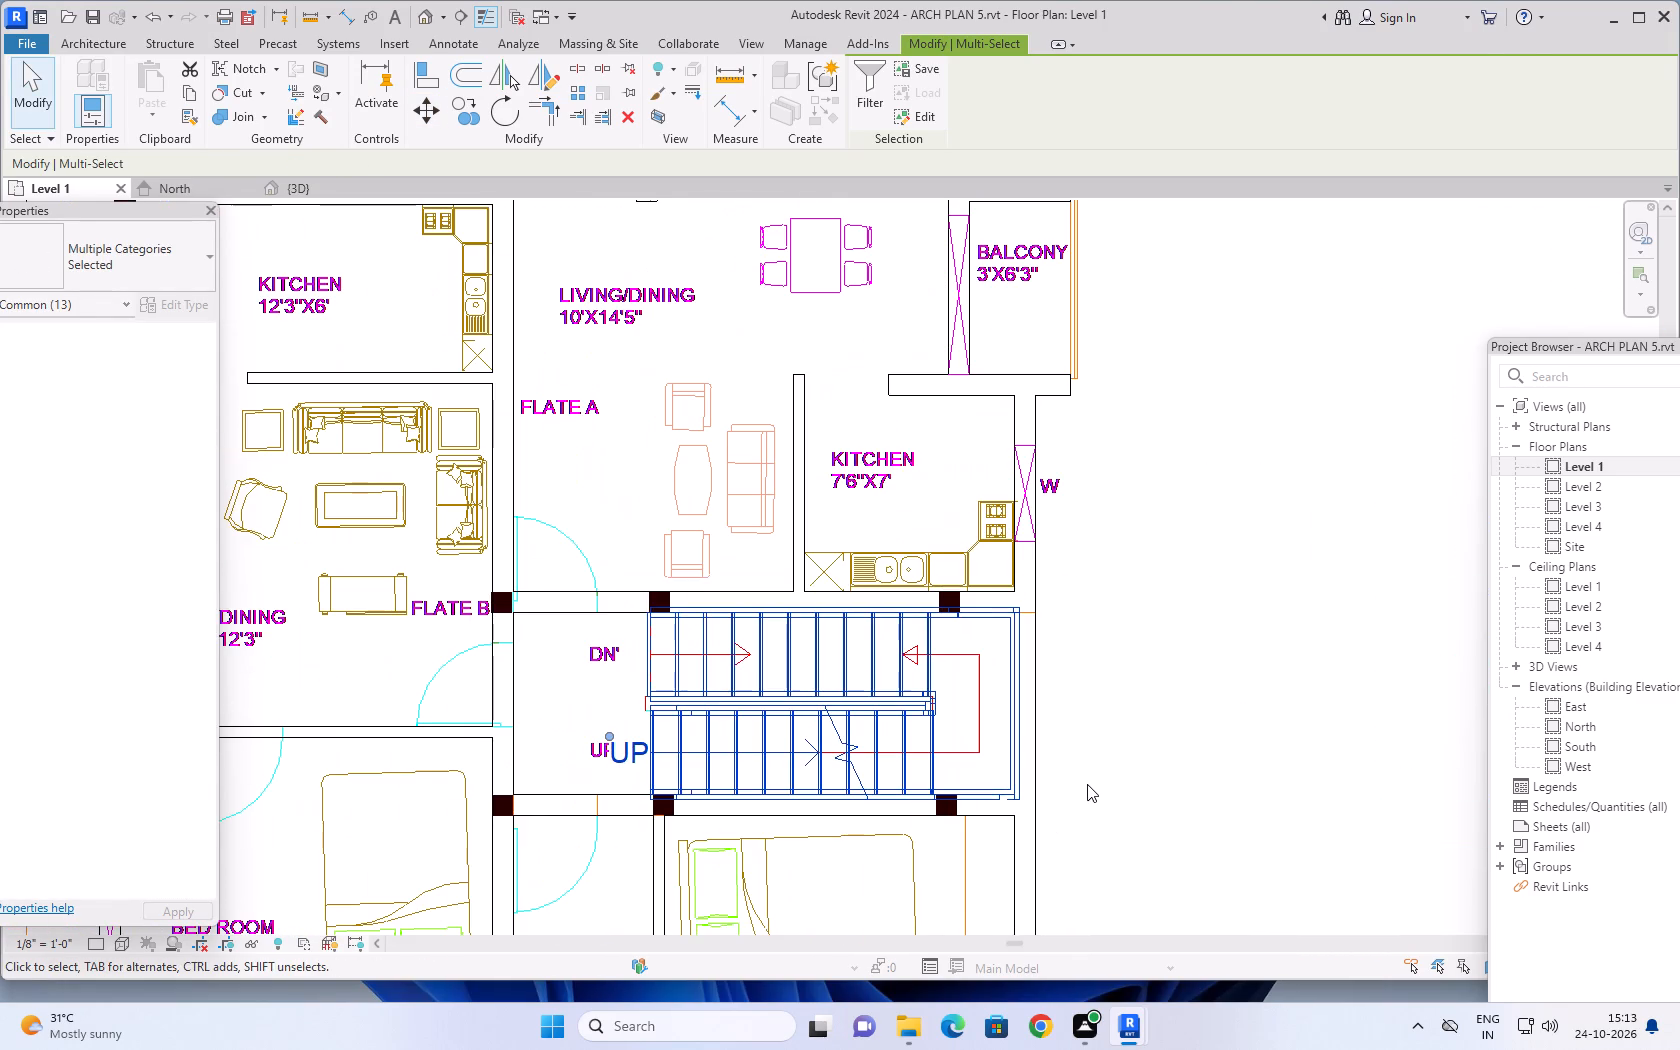
{"action": "key", "text": "Escape"}
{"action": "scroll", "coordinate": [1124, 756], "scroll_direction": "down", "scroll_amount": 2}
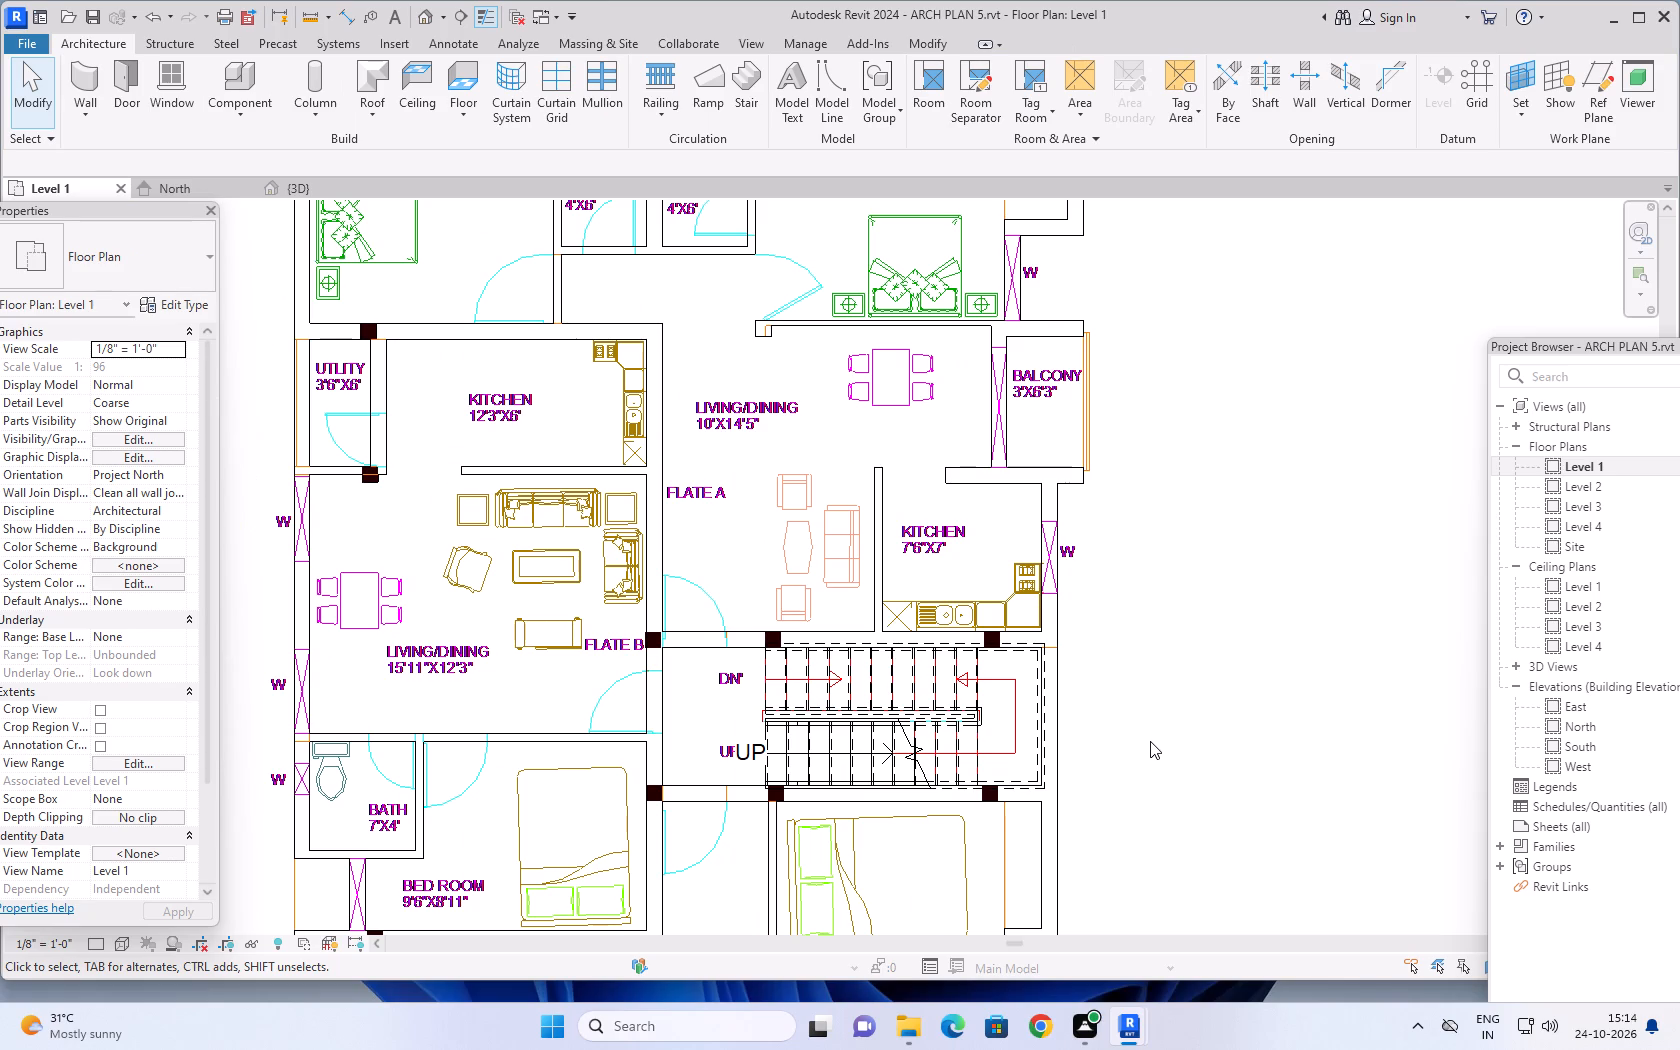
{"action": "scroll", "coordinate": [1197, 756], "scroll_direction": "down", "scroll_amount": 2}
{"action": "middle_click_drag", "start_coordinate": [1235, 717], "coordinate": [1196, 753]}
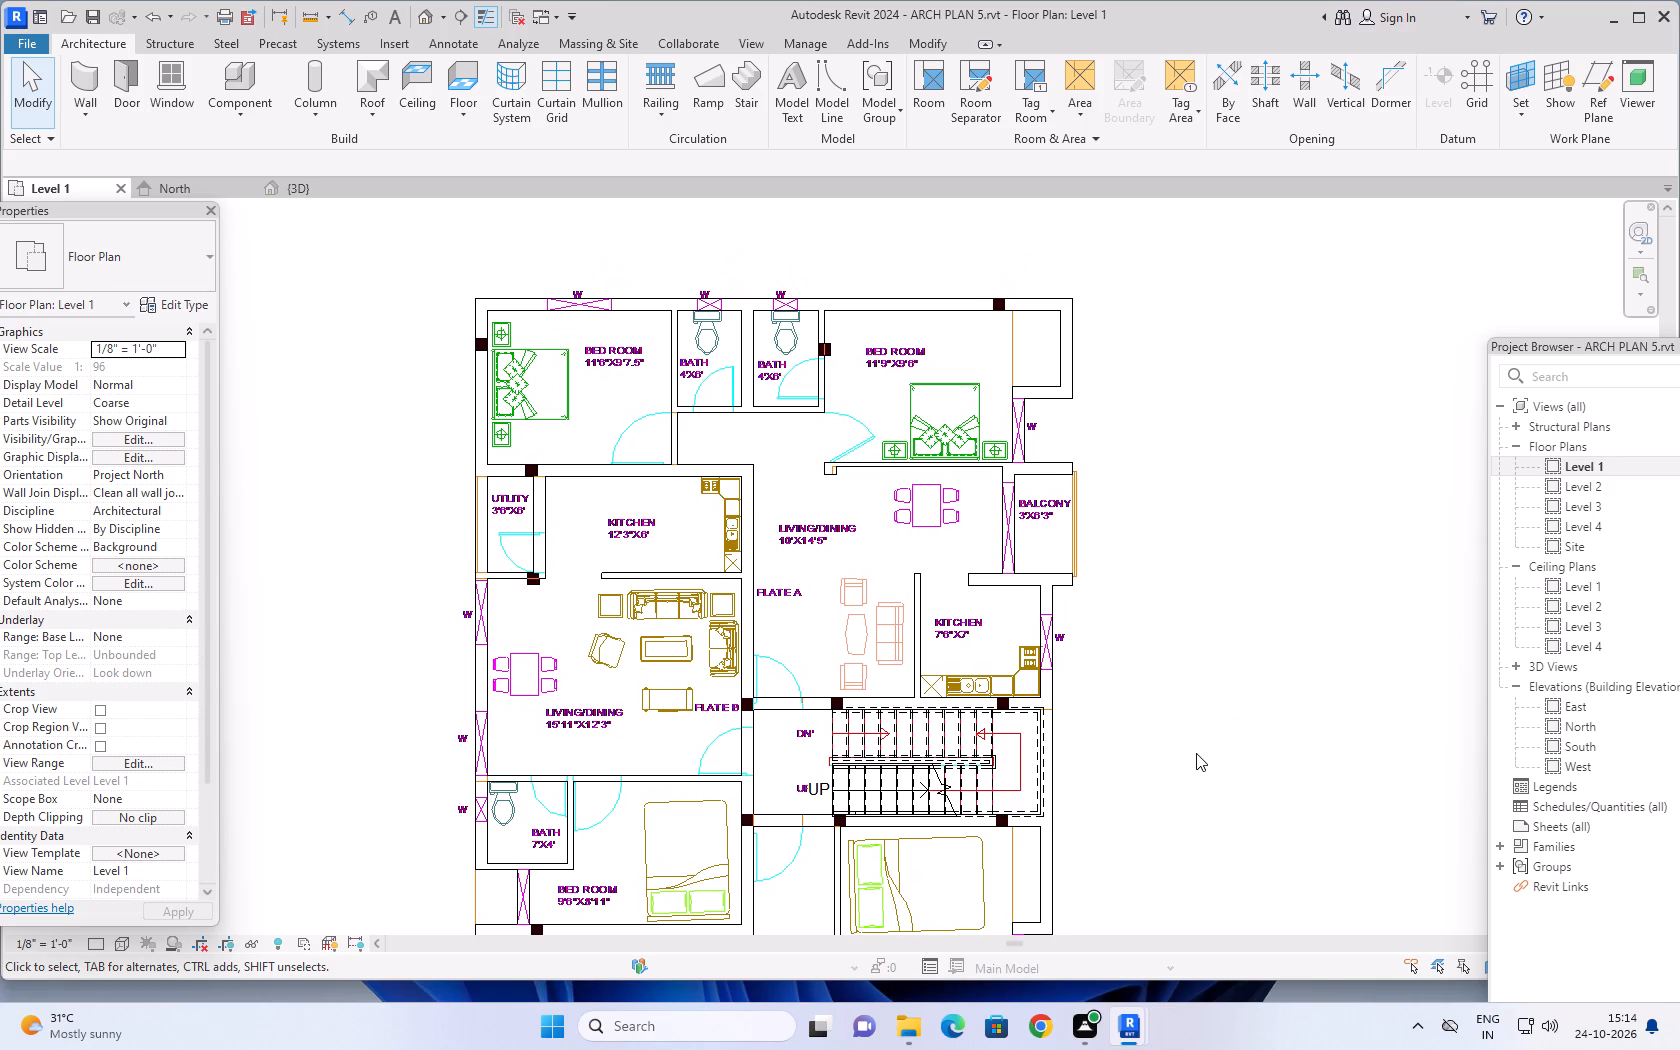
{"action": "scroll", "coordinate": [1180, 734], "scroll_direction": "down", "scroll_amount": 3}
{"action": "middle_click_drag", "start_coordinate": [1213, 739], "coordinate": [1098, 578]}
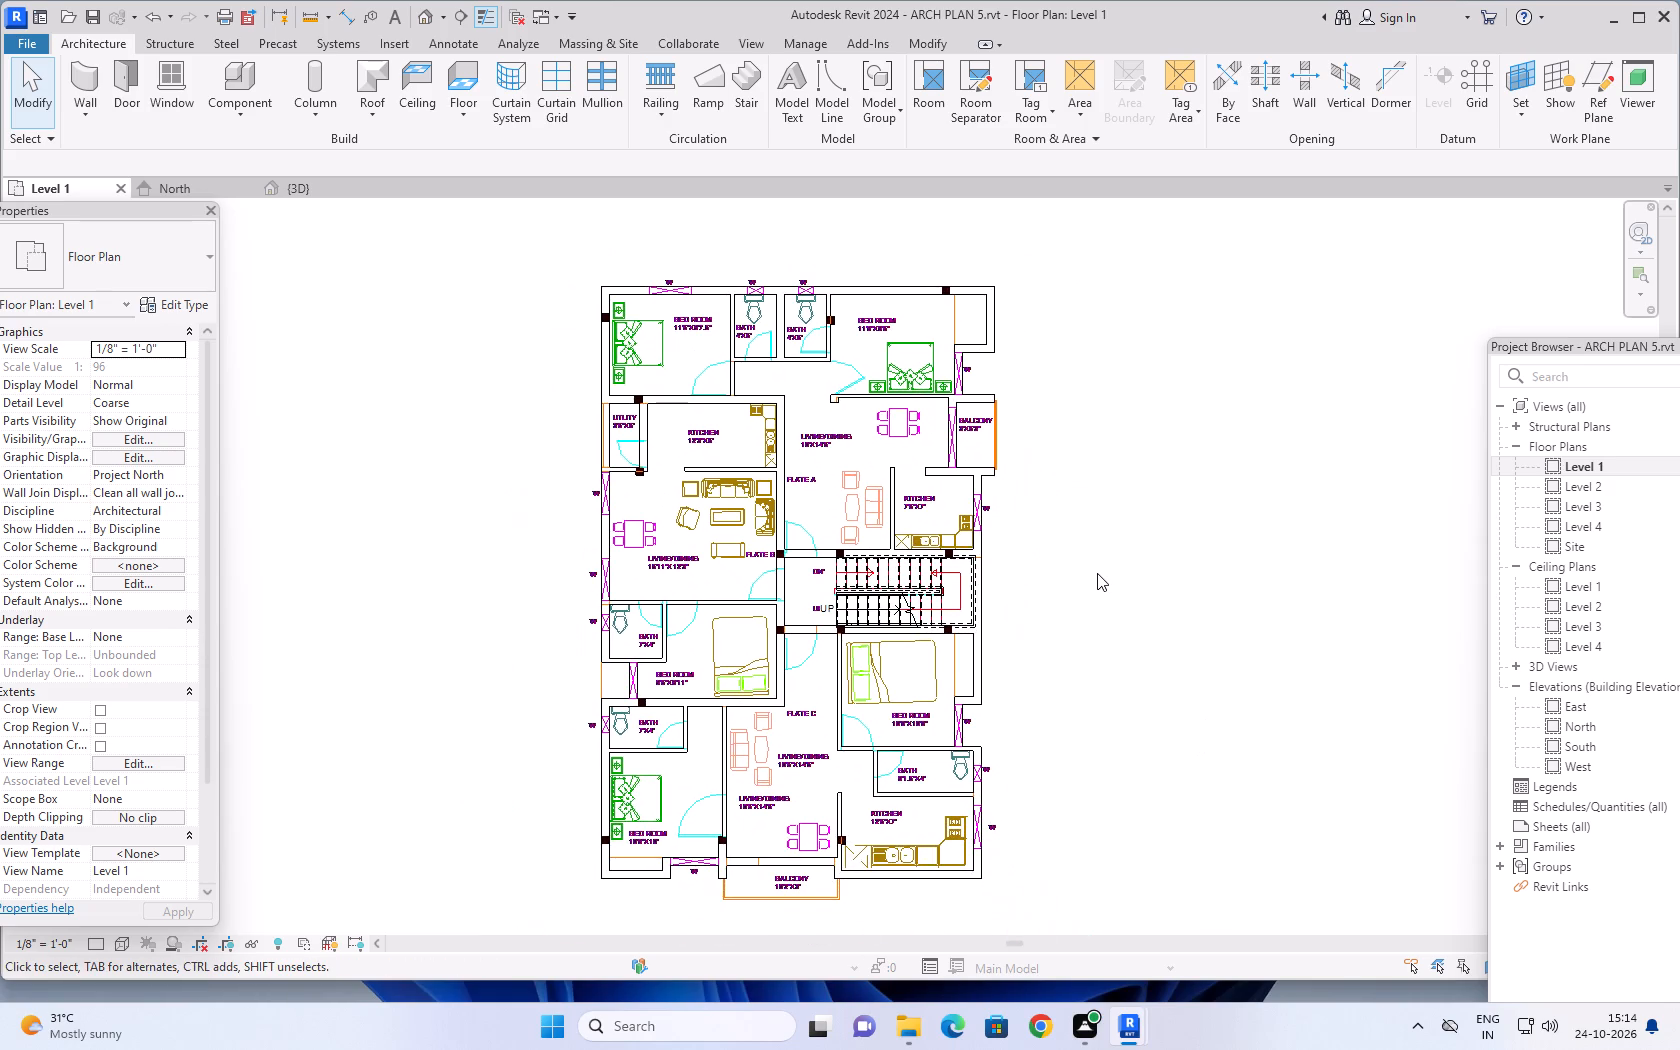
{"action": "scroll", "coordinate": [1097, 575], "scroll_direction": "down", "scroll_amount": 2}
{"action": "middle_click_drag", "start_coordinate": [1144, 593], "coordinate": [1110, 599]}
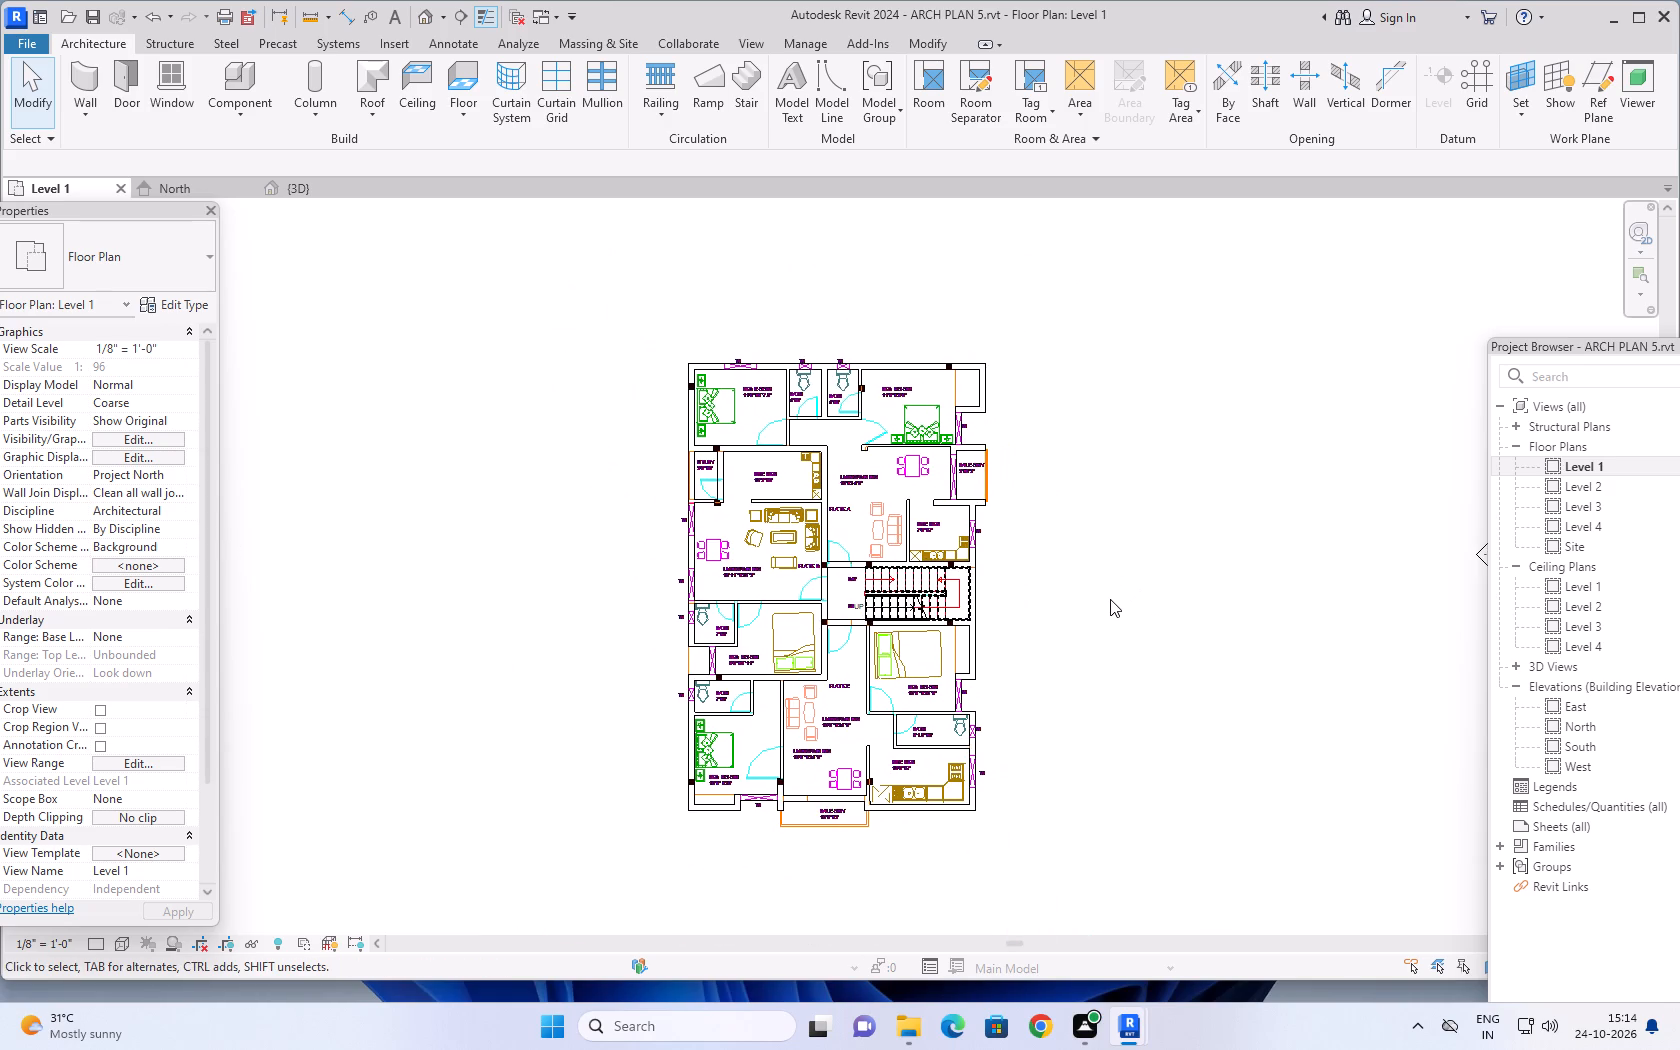
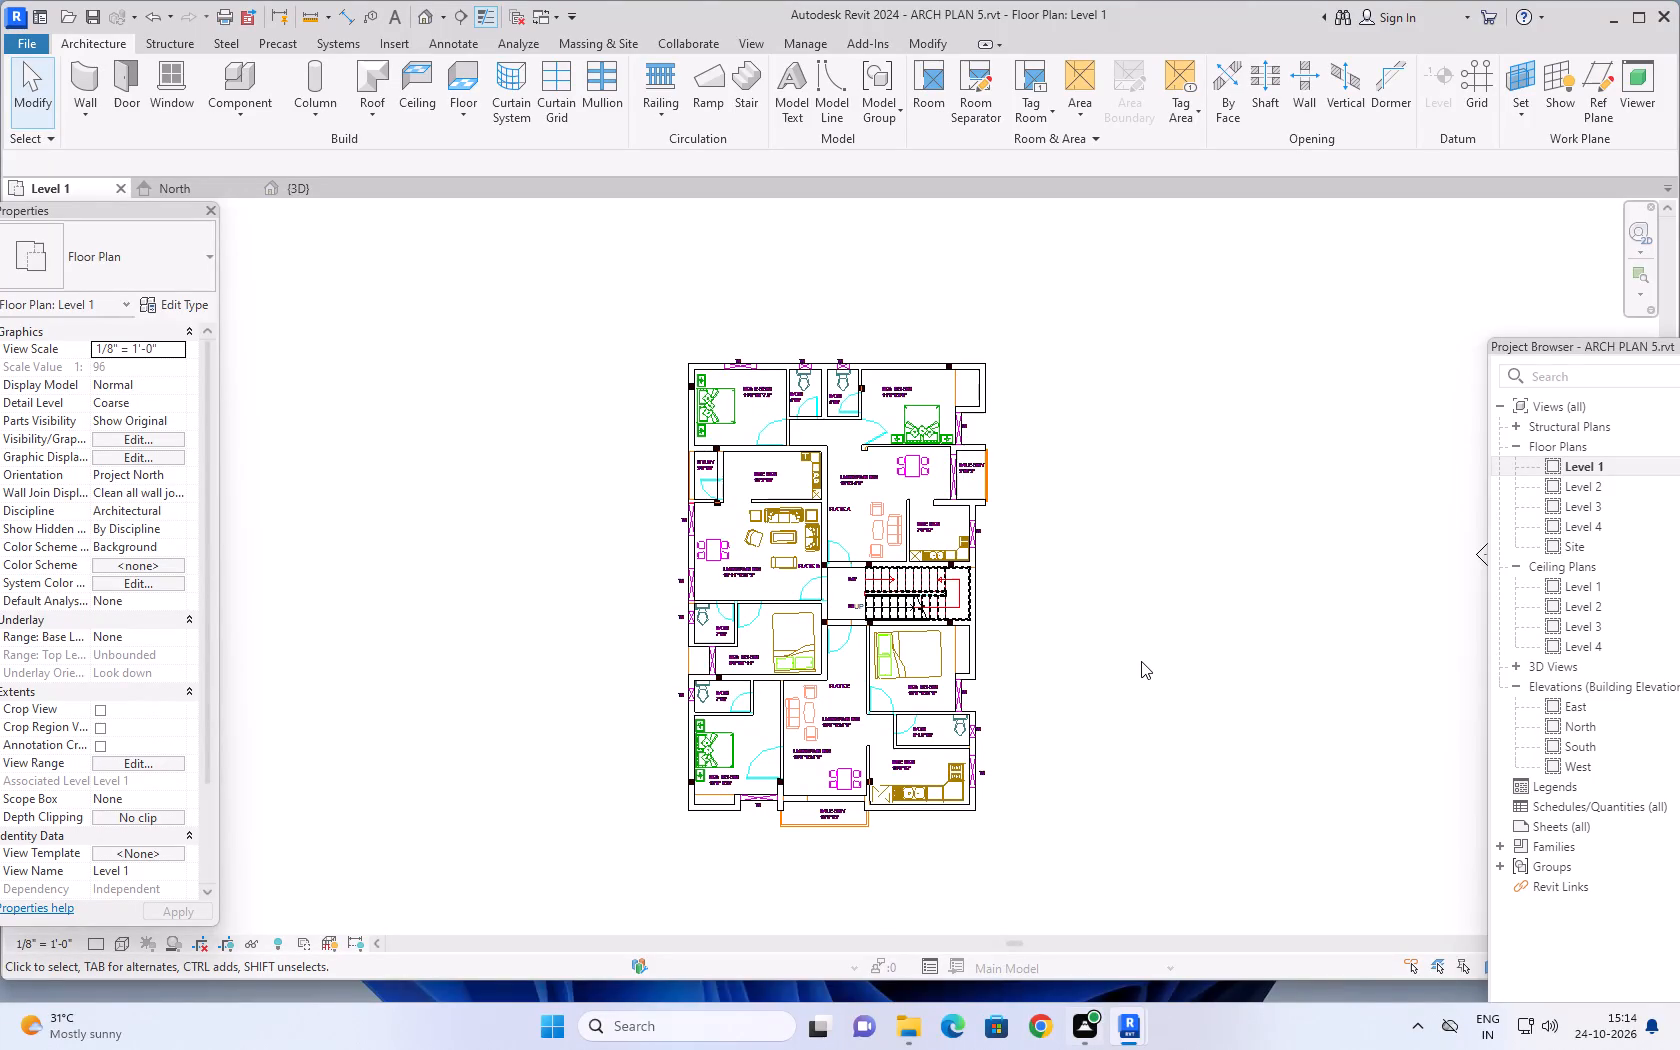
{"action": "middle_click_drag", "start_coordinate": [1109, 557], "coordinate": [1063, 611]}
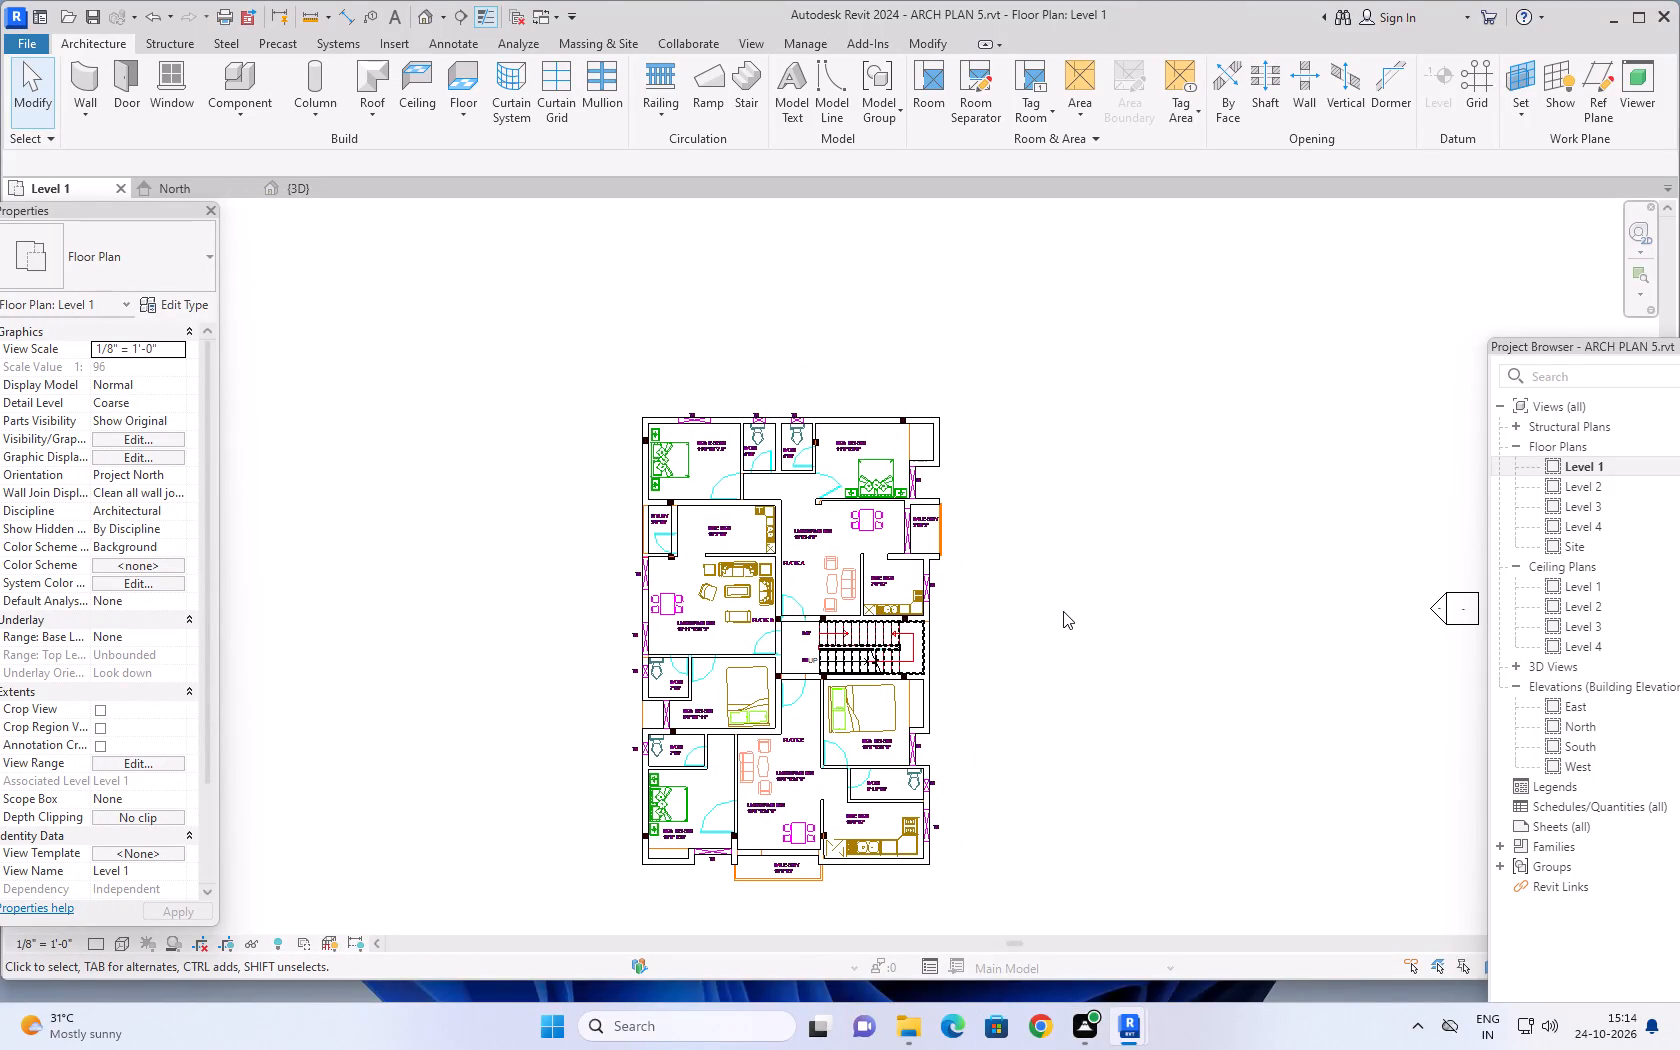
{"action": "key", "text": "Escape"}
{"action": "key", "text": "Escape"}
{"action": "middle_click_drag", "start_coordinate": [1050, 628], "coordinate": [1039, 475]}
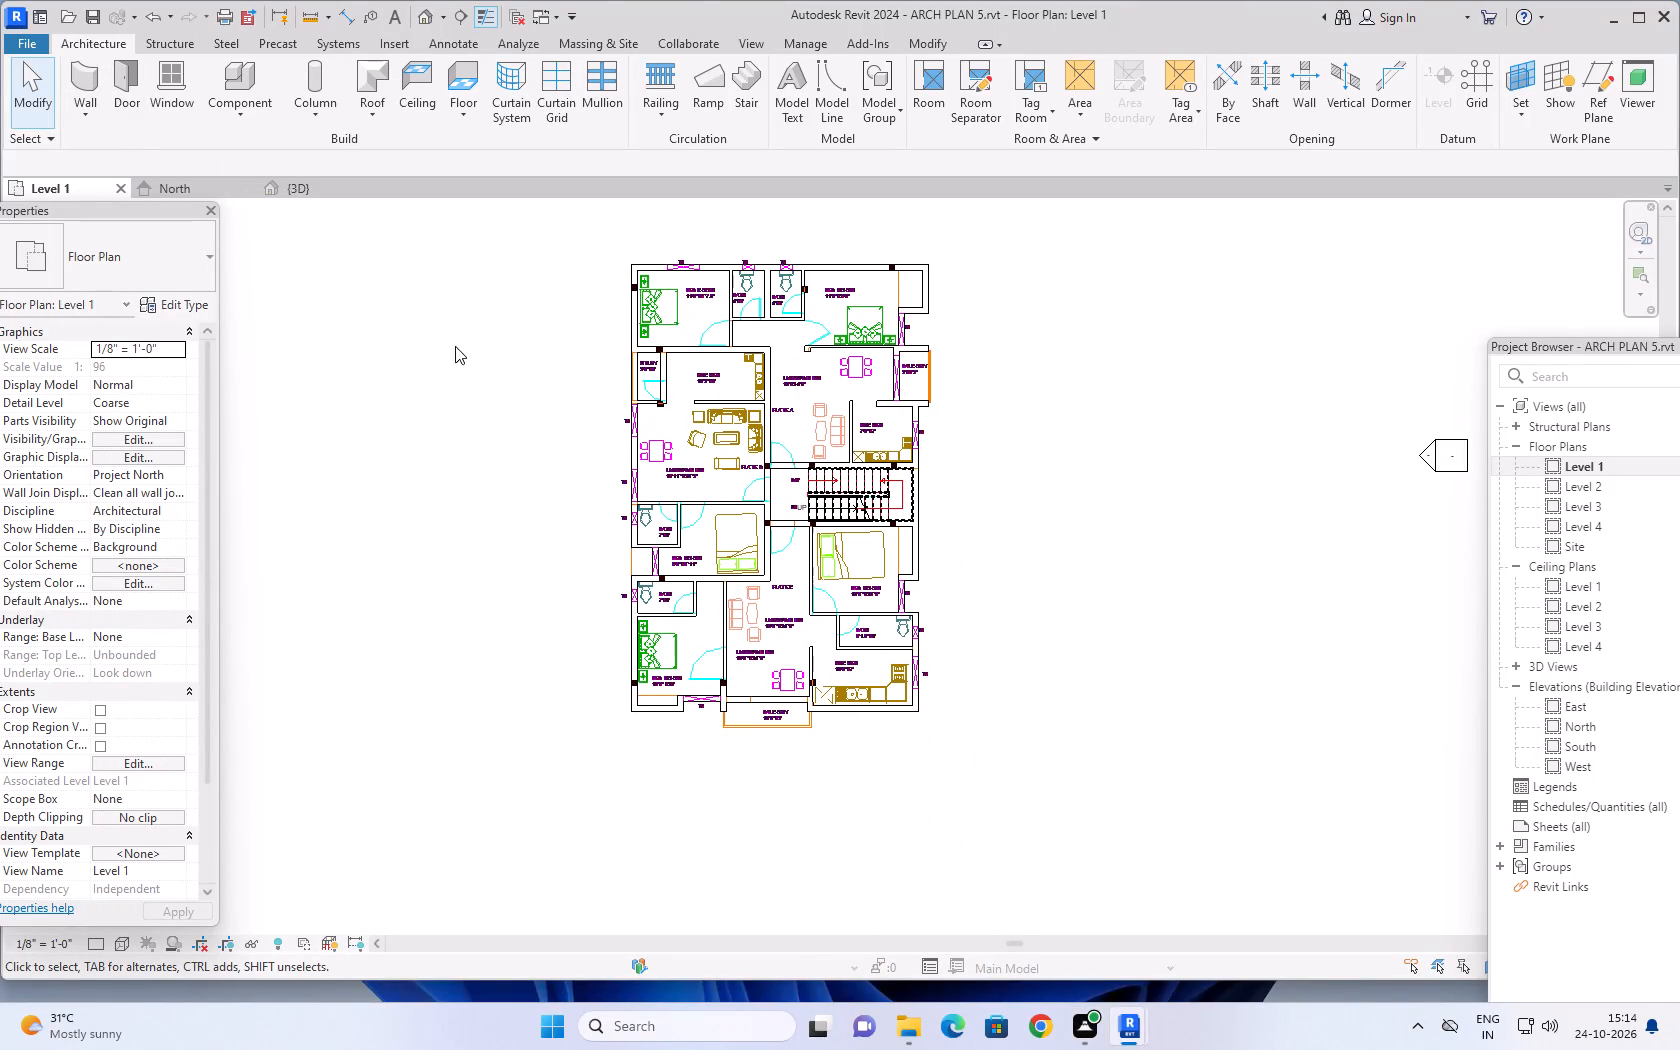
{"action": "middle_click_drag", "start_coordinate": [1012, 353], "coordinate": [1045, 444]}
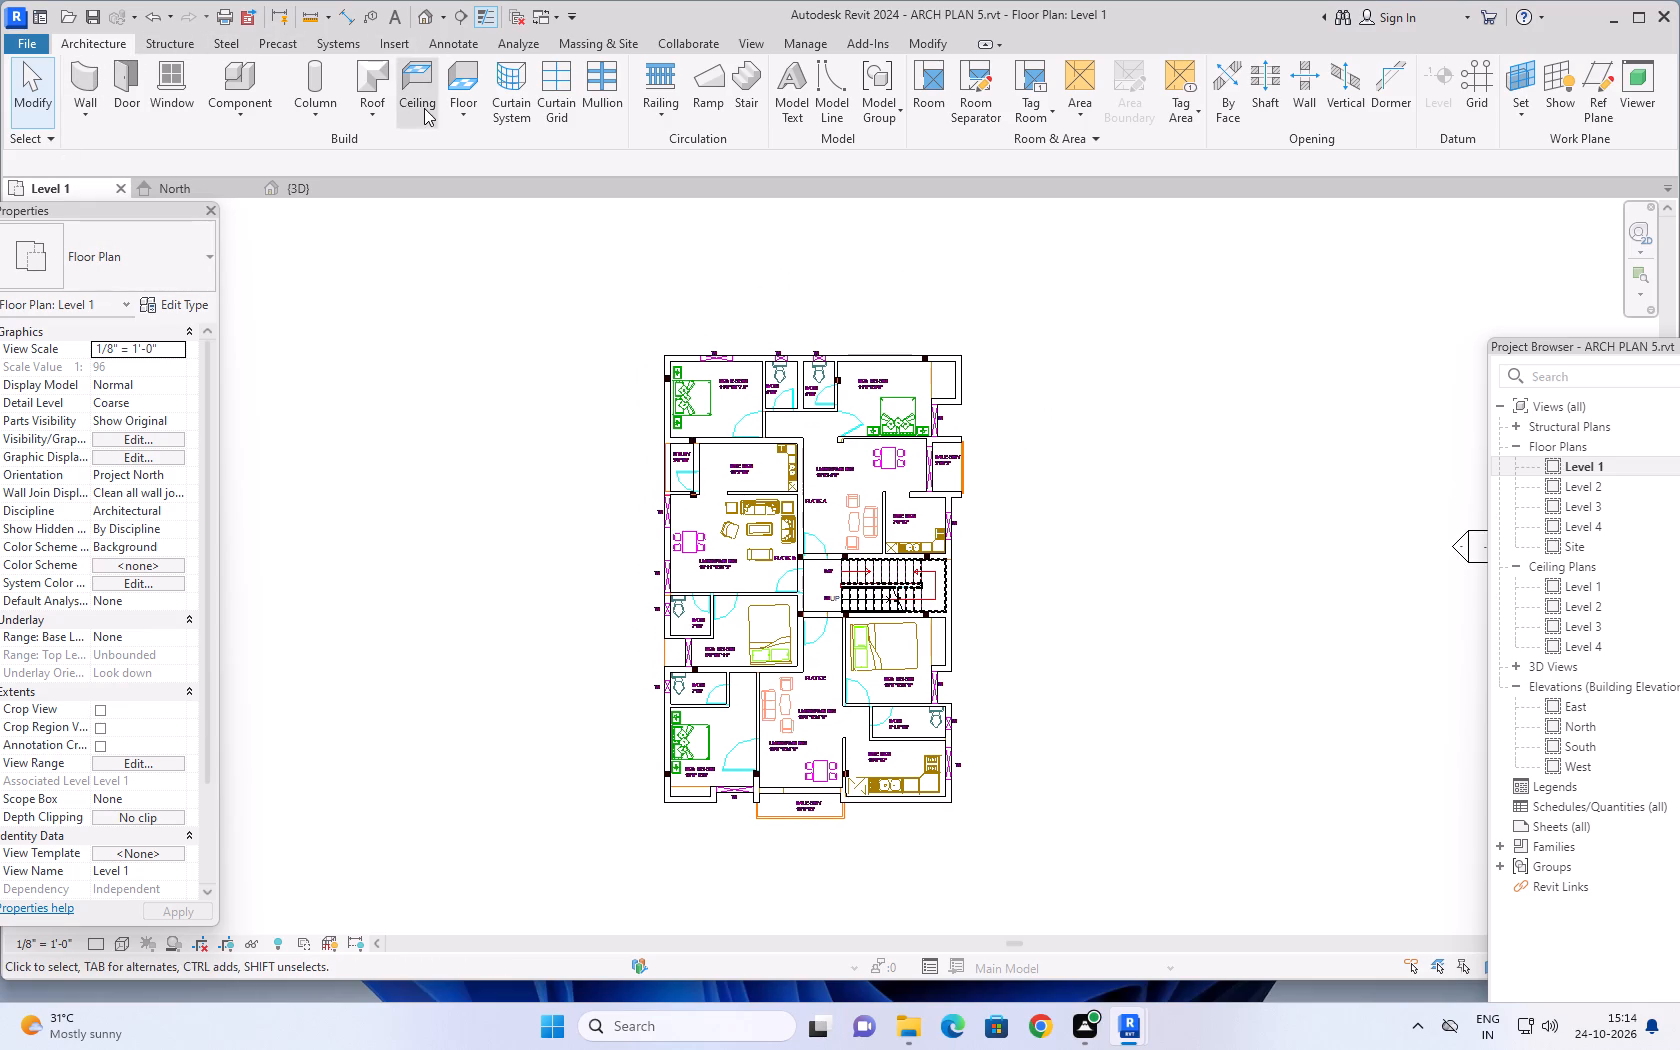
Start a floor on Level 1 and sketch its rectangular boundary offset 3' outward from the building's opposite outer wall corners.
{"action": "left_click", "coordinate": [460, 115]}
{"action": "left_click", "coordinate": [483, 156]}
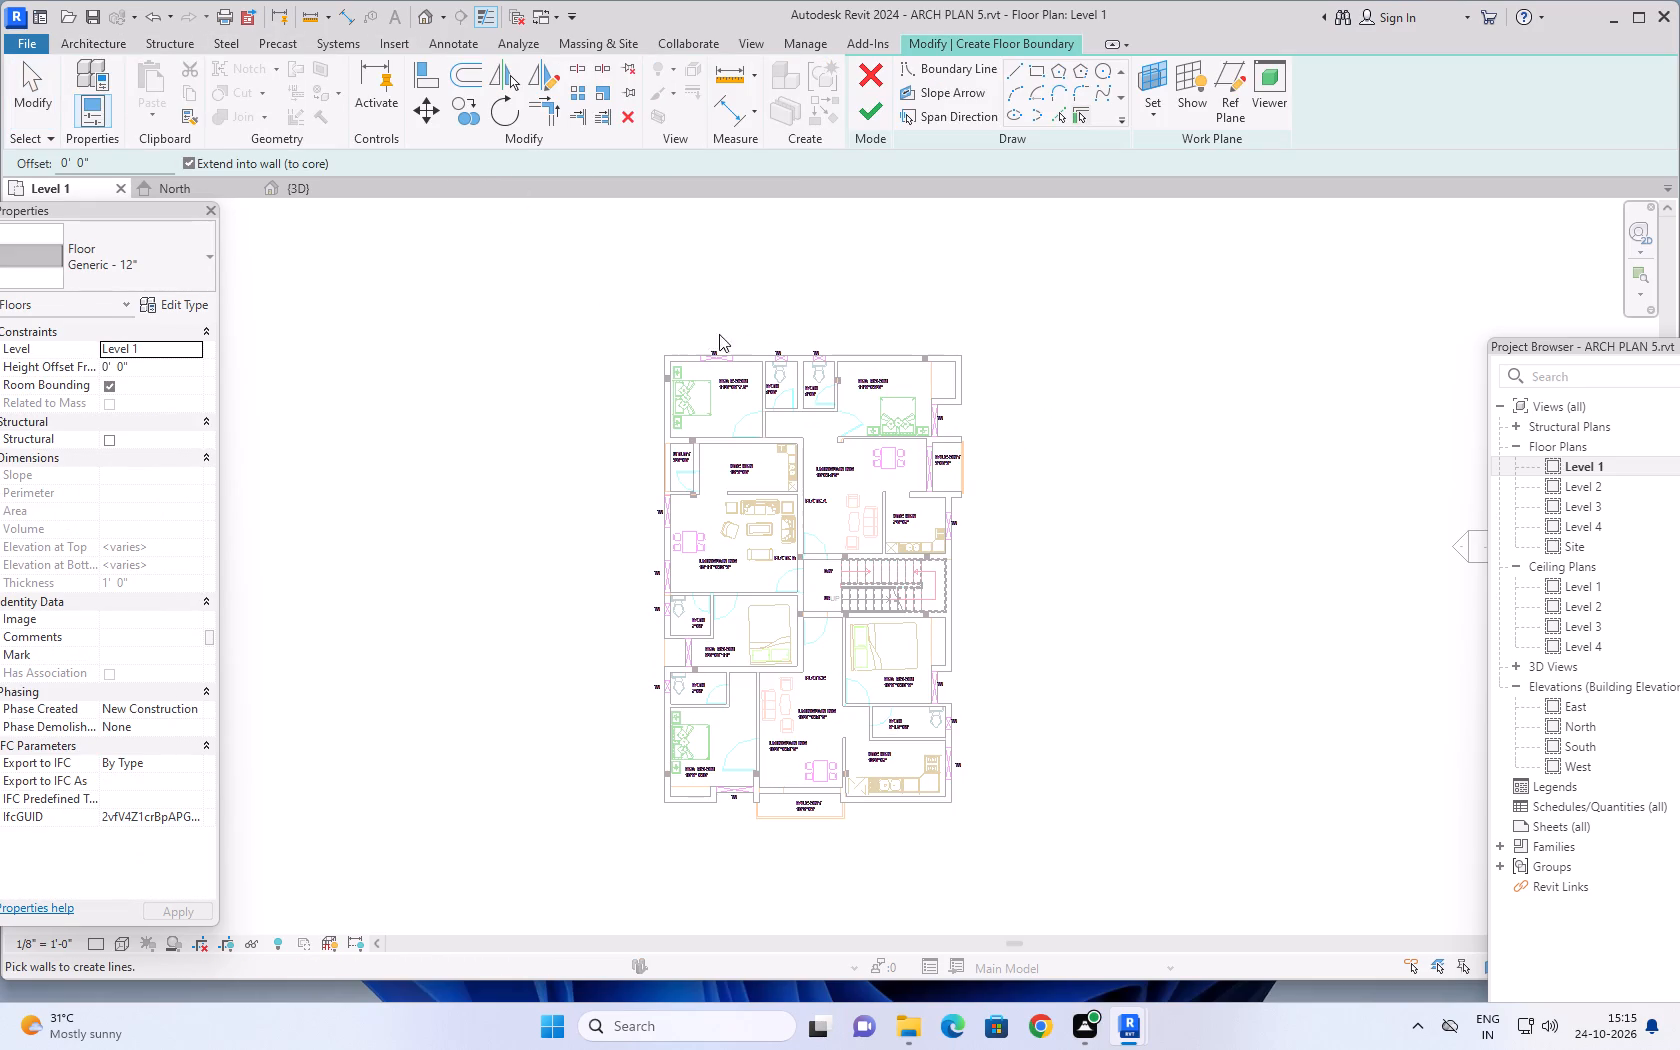
{"action": "scroll", "coordinate": [756, 298], "scroll_direction": "up", "scroll_amount": 1}
{"action": "middle_click_drag", "start_coordinate": [754, 298], "coordinate": [655, 284]}
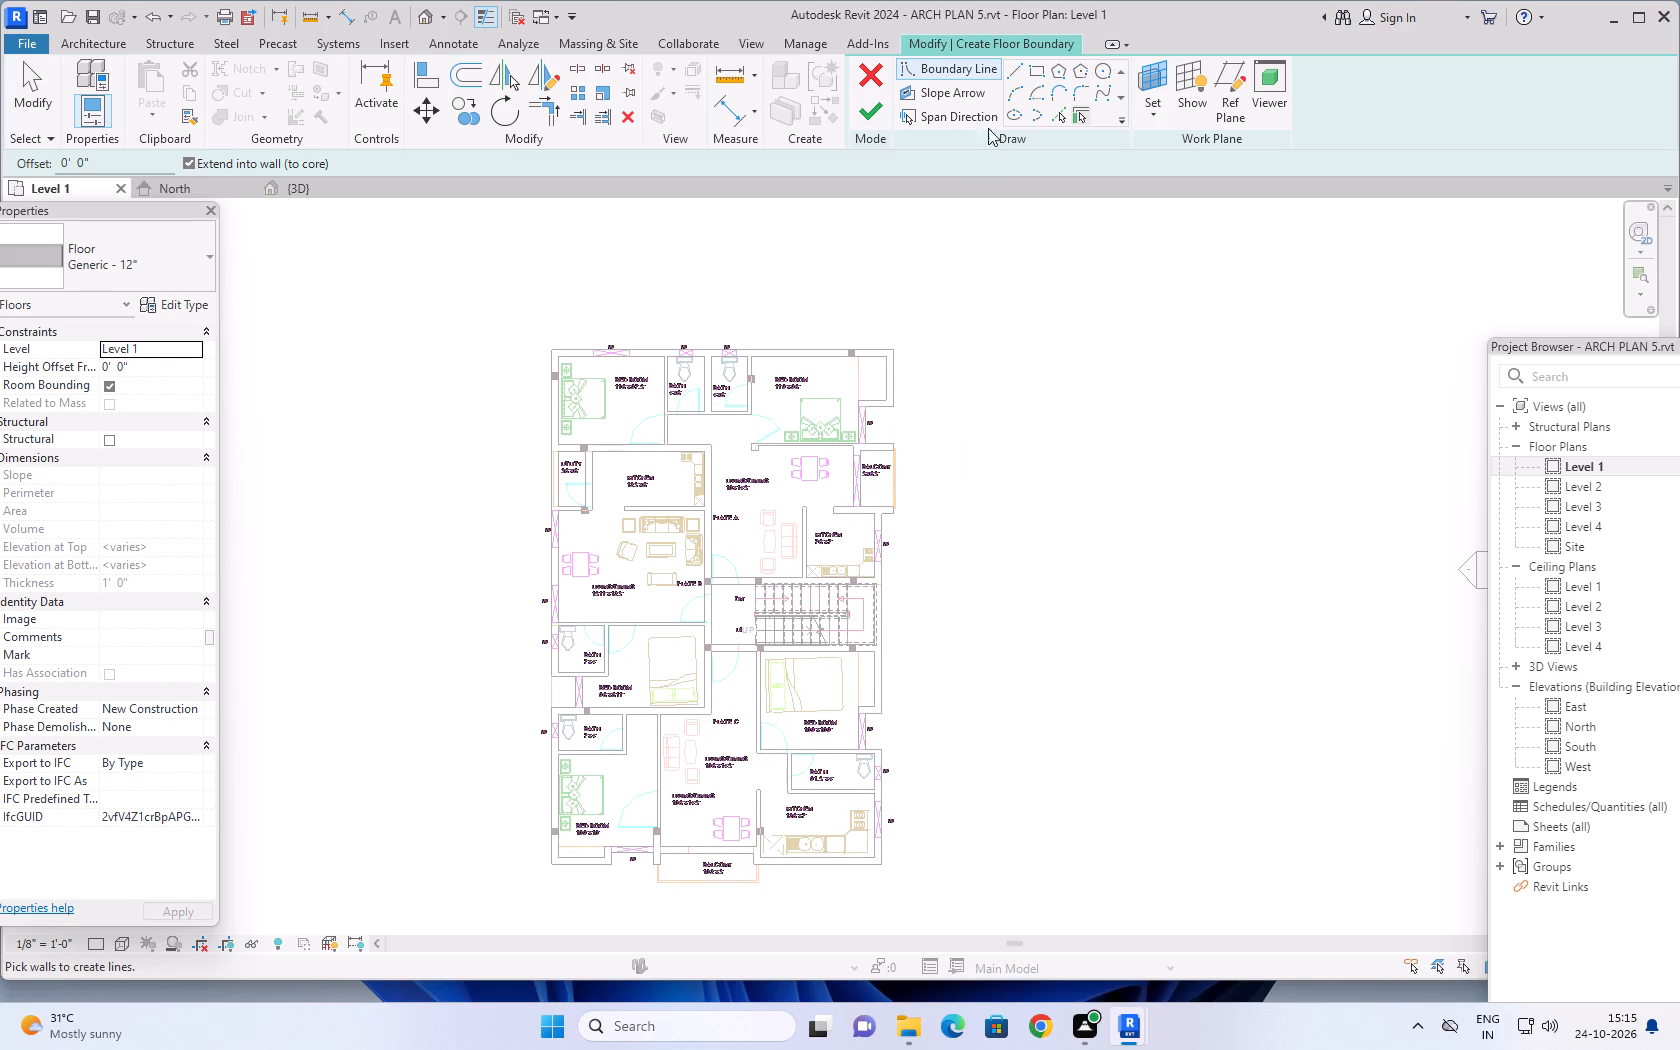
{"action": "left_click", "coordinate": [1040, 68]}
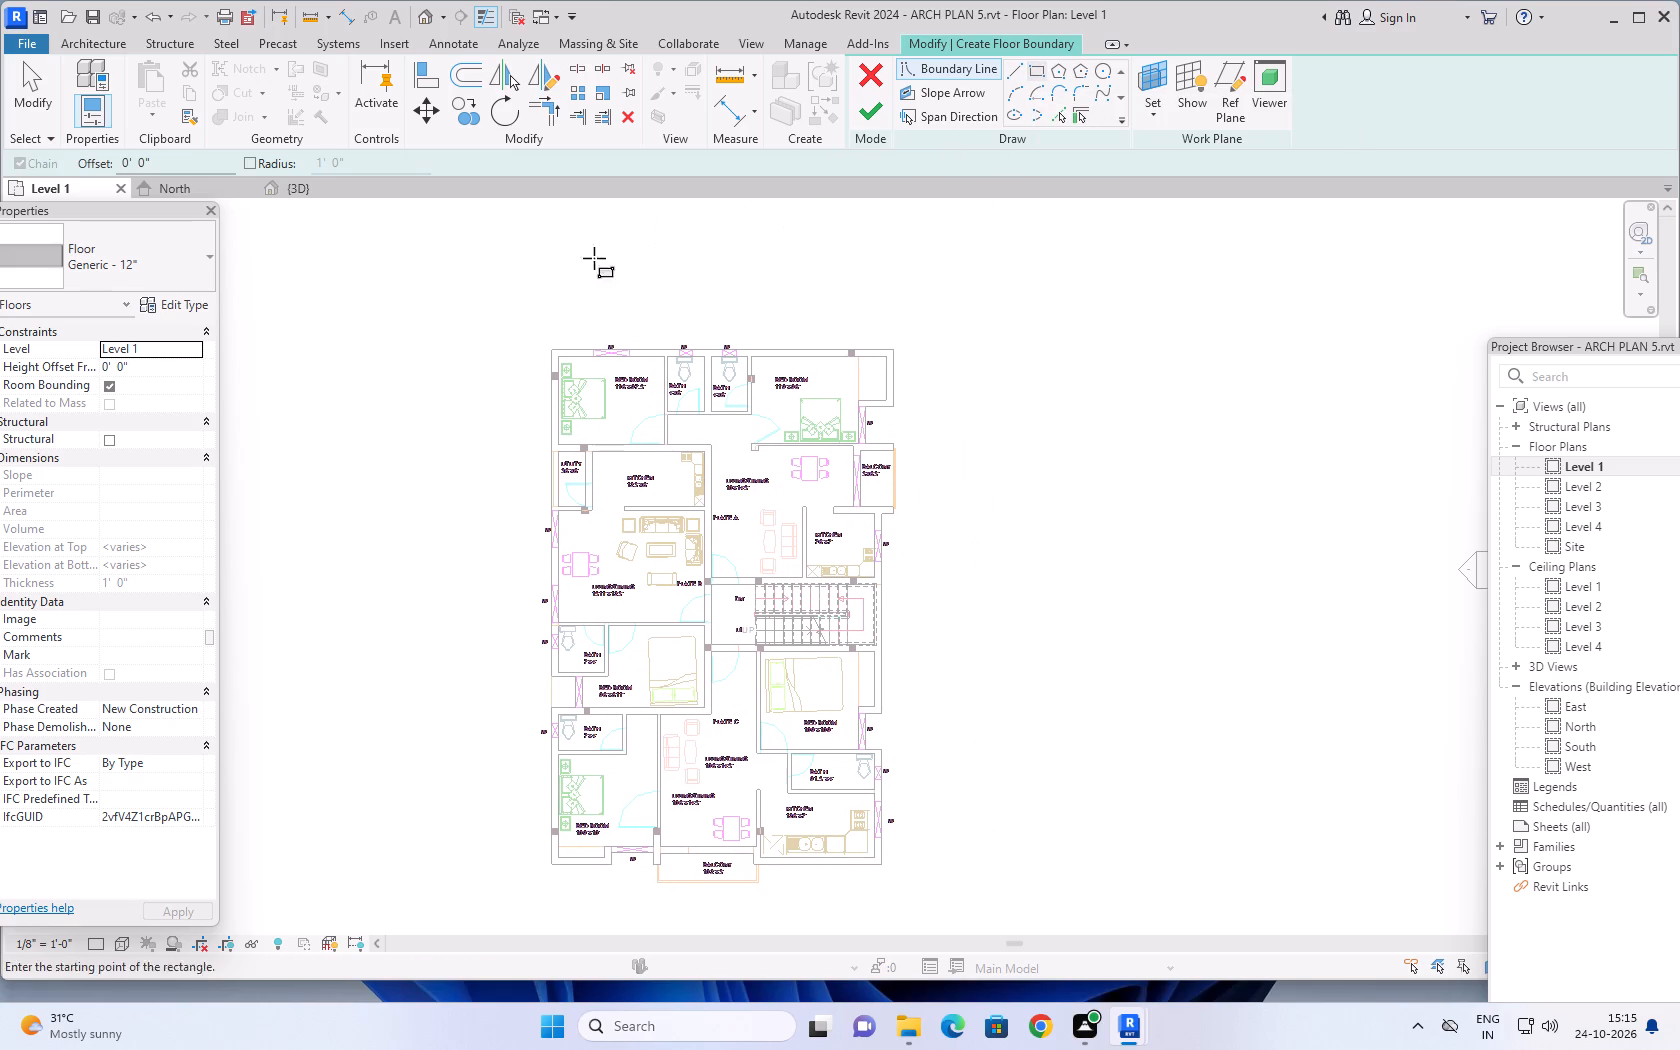
{"action": "scroll", "coordinate": [548, 330], "scroll_direction": "up", "scroll_amount": 3}
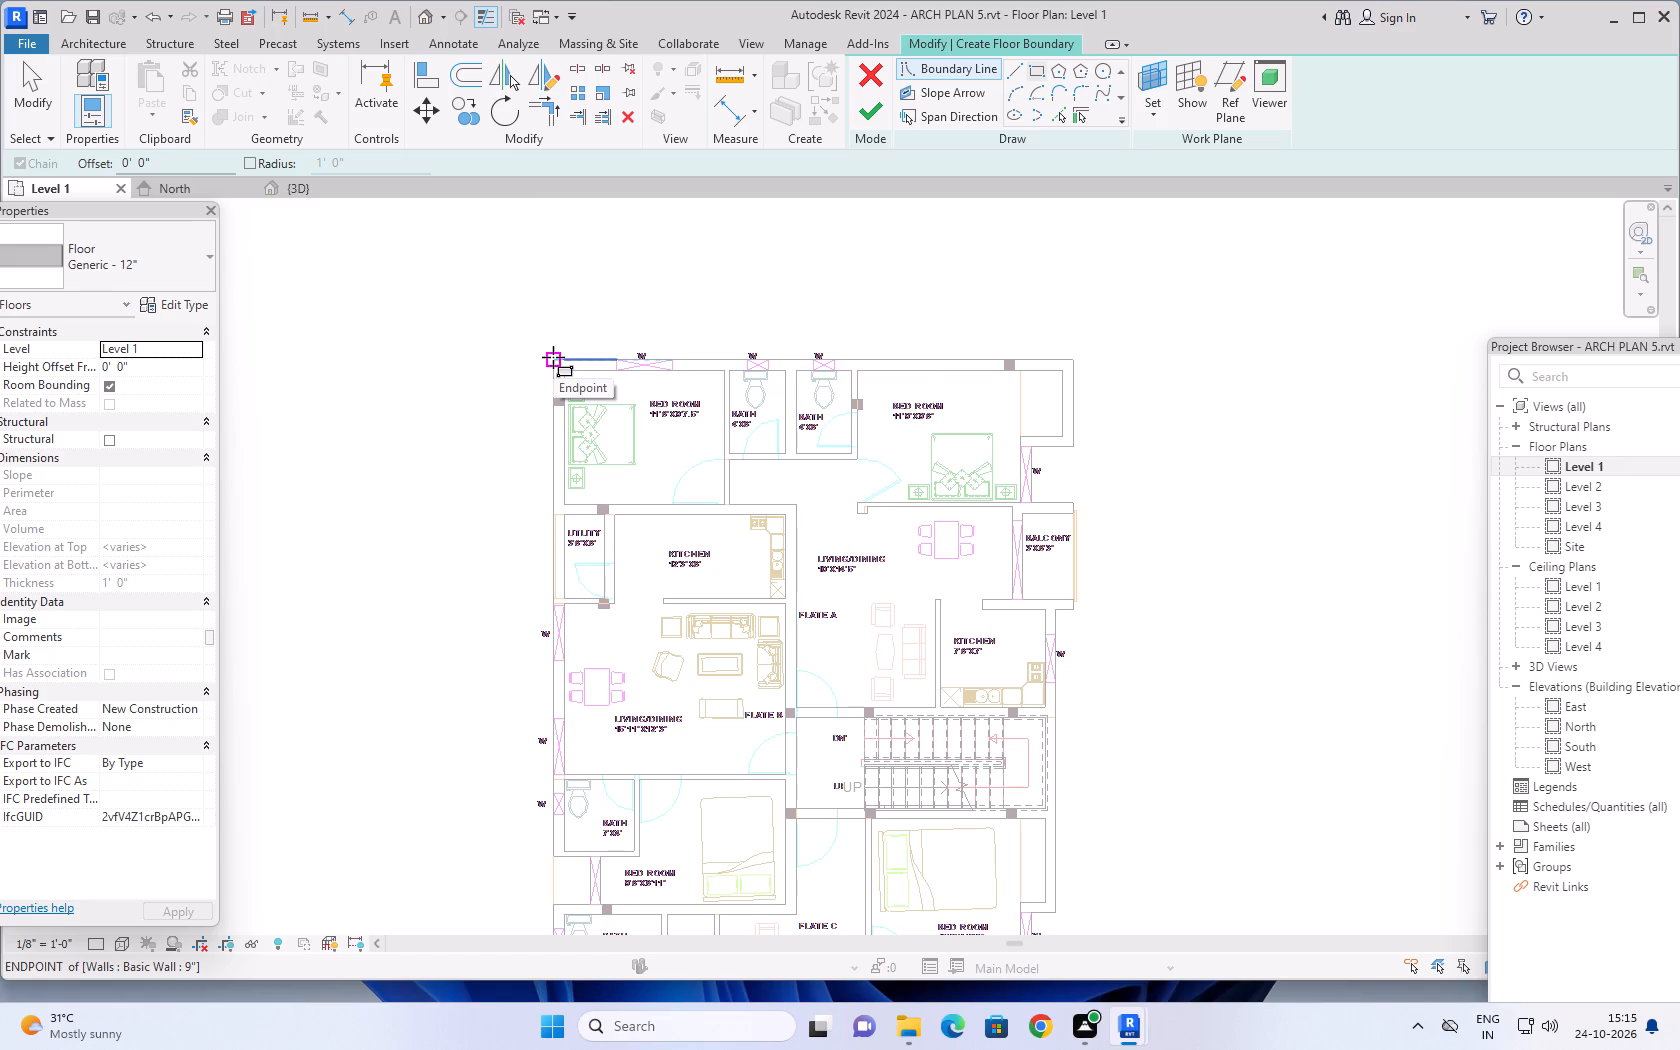
{"action": "left_click", "coordinate": [219, 166]}
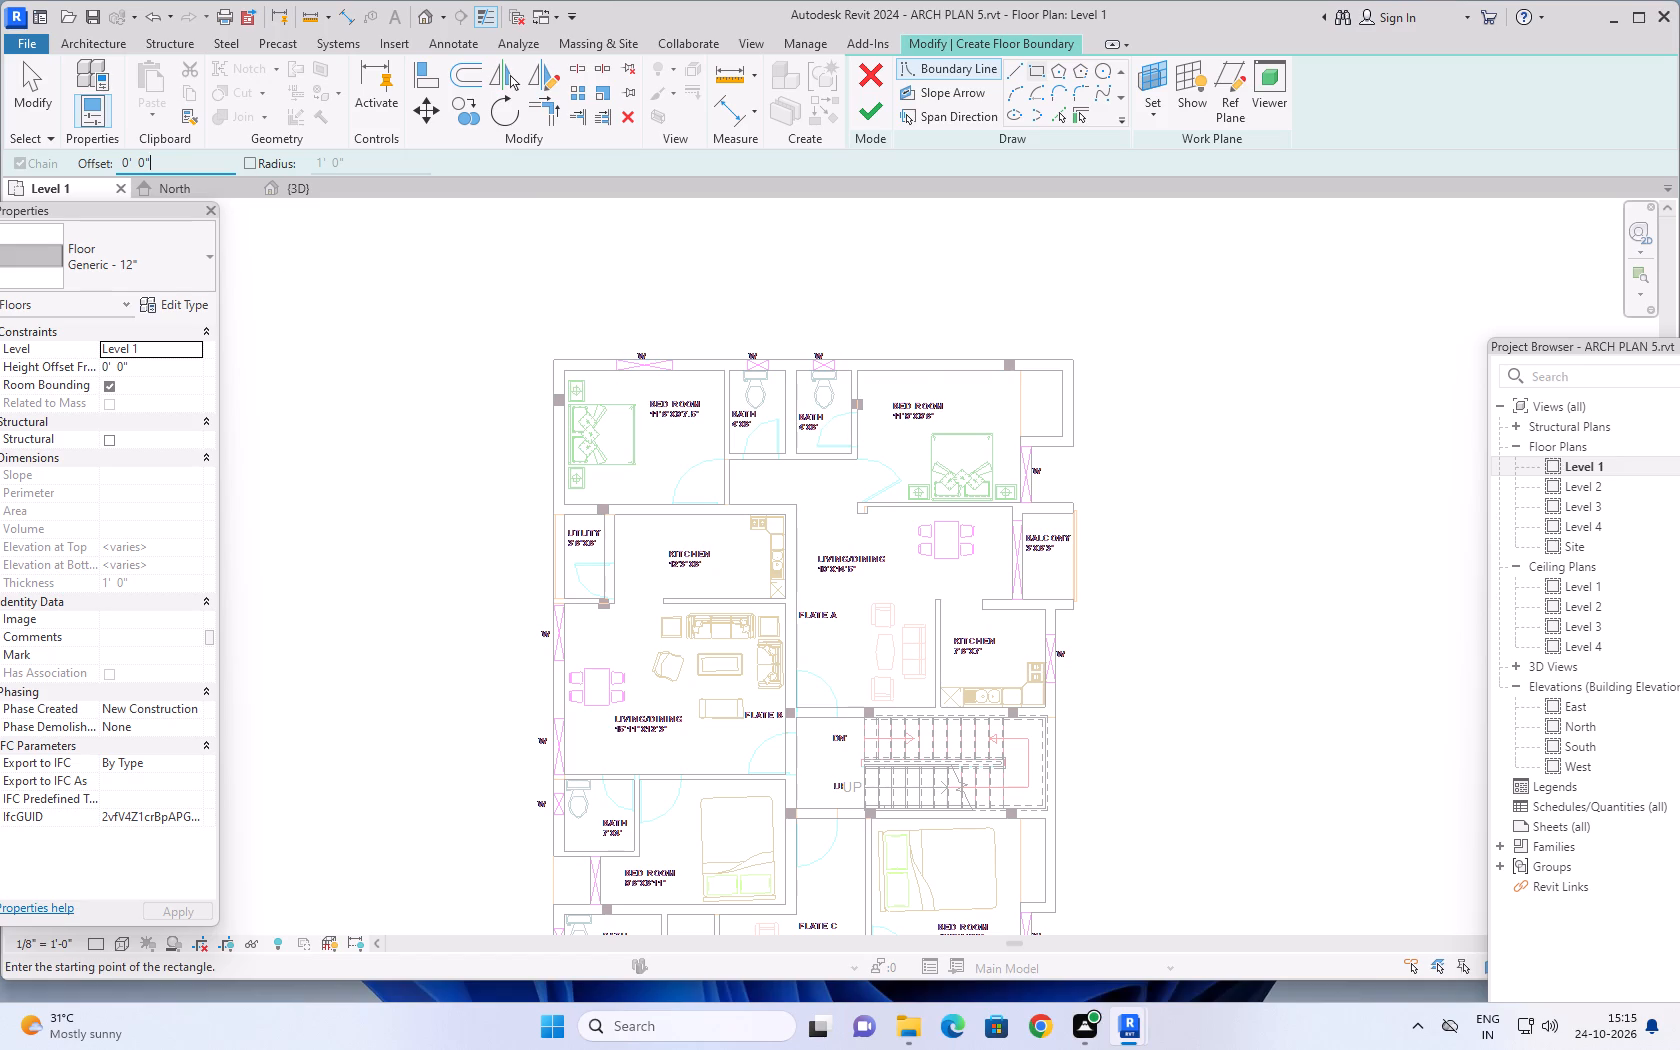
{"action": "key", "text": "BackSpace"}
{"action": "key", "text": "BackSpace"}
{"action": "key", "text": "BackSpace"}
{"action": "key", "text": "BackSpace"}
{"action": "key", "text": "BackSpace"}
{"action": "key", "text": "BackSpace"}
{"action": "key", "text": "BackSpace"}
{"action": "key", "text": "BackSpace"}
{"action": "key", "text": "BackSpace"}
{"action": "key", "text": "BackSpace"}
{"action": "key", "text": "BackSpace"}
{"action": "key", "text": "BackSpace"}
{"action": "type", "text": "3'"}
{"action": "key", "text": "Return"}
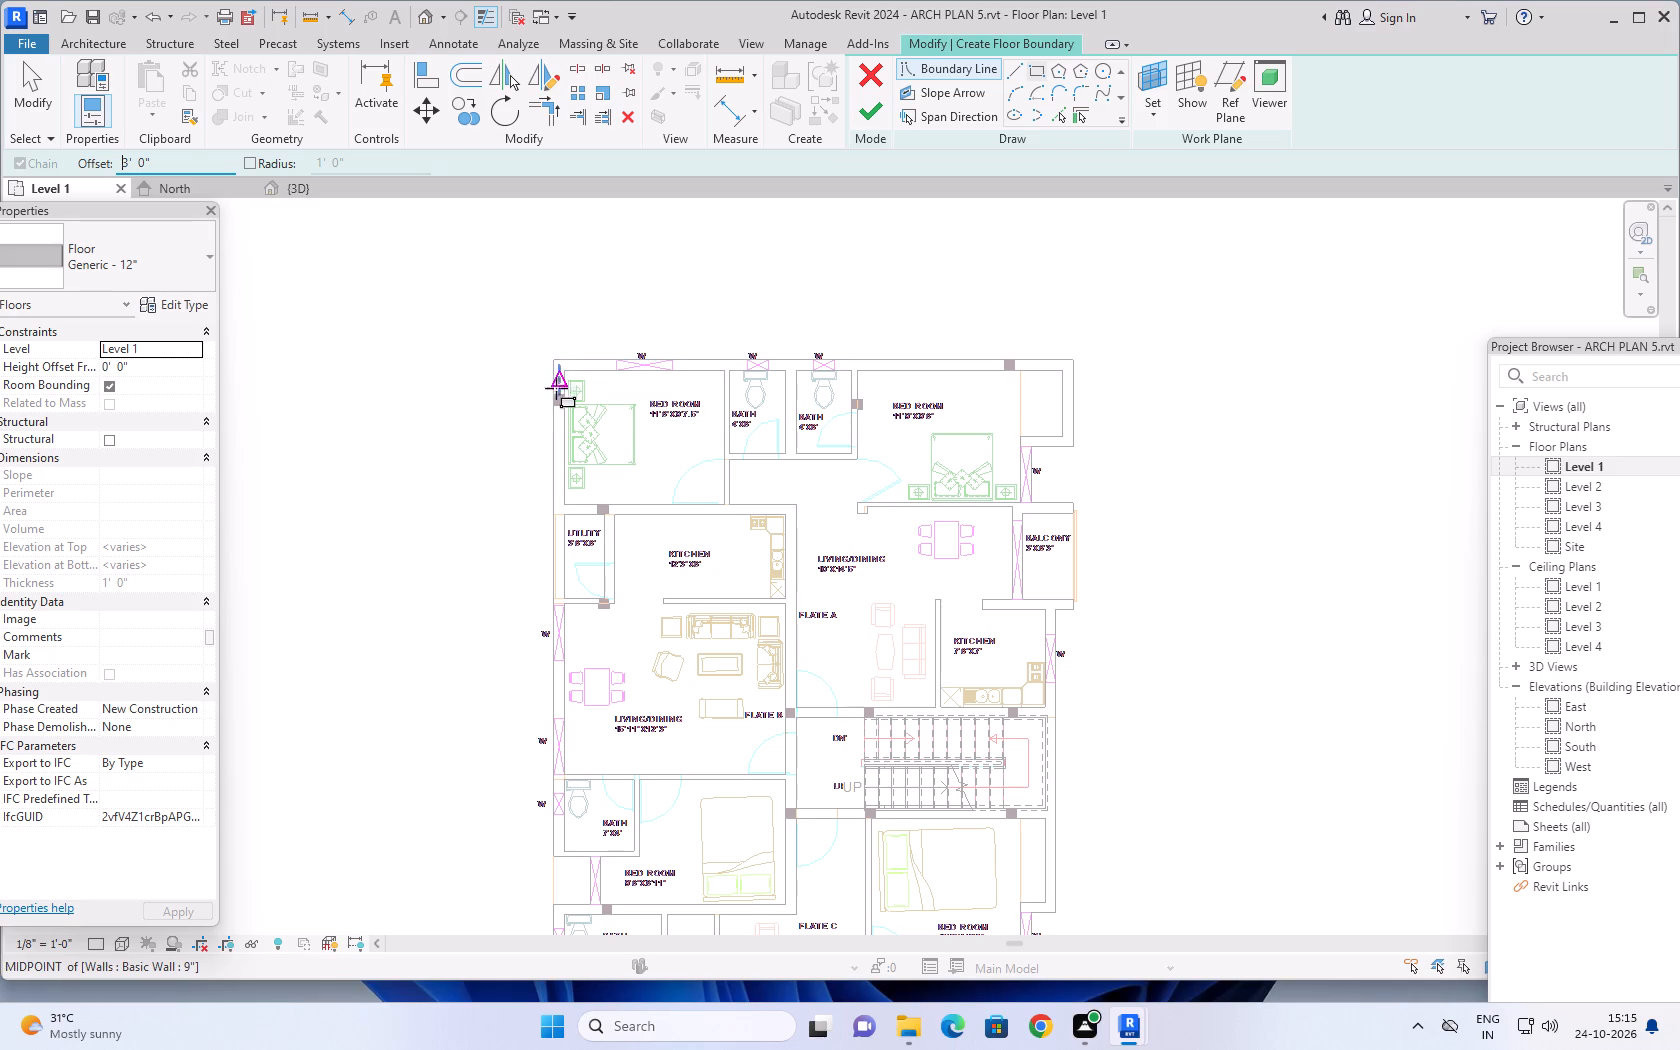
{"action": "left_click", "coordinate": [553, 363]}
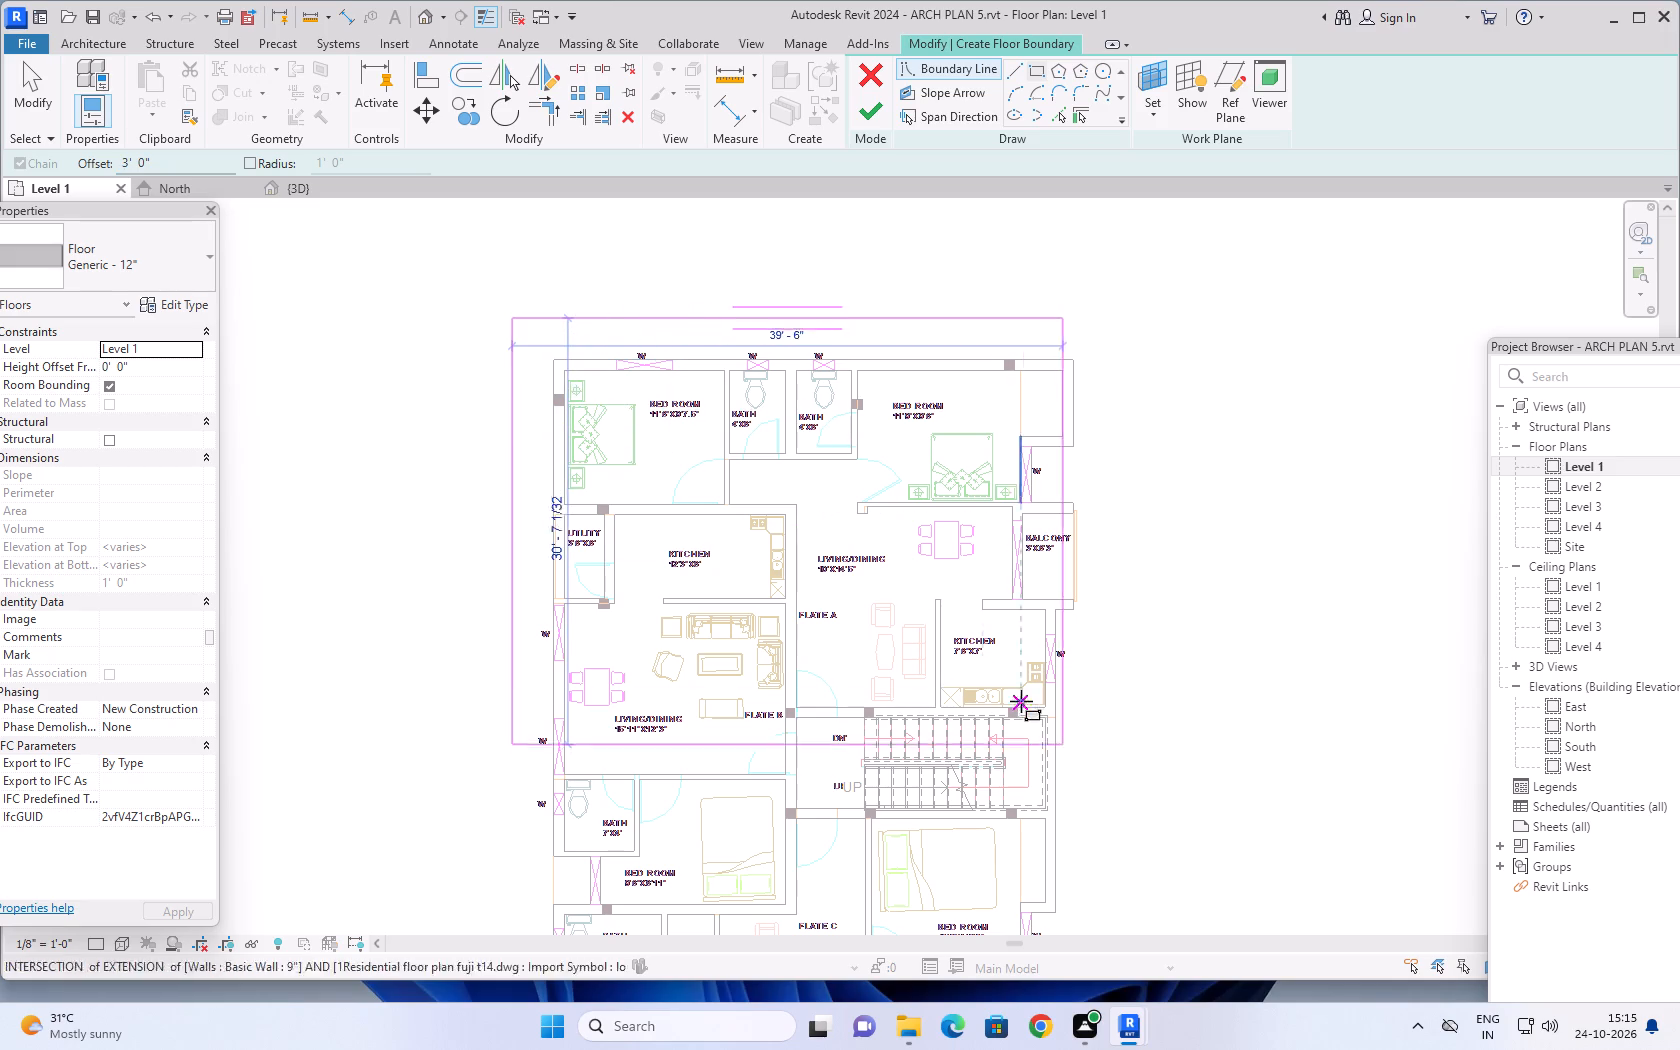
{"action": "scroll", "coordinate": [1045, 735], "scroll_direction": "down", "scroll_amount": 6}
{"action": "middle_click_drag", "start_coordinate": [1109, 827], "coordinate": [1025, 506]}
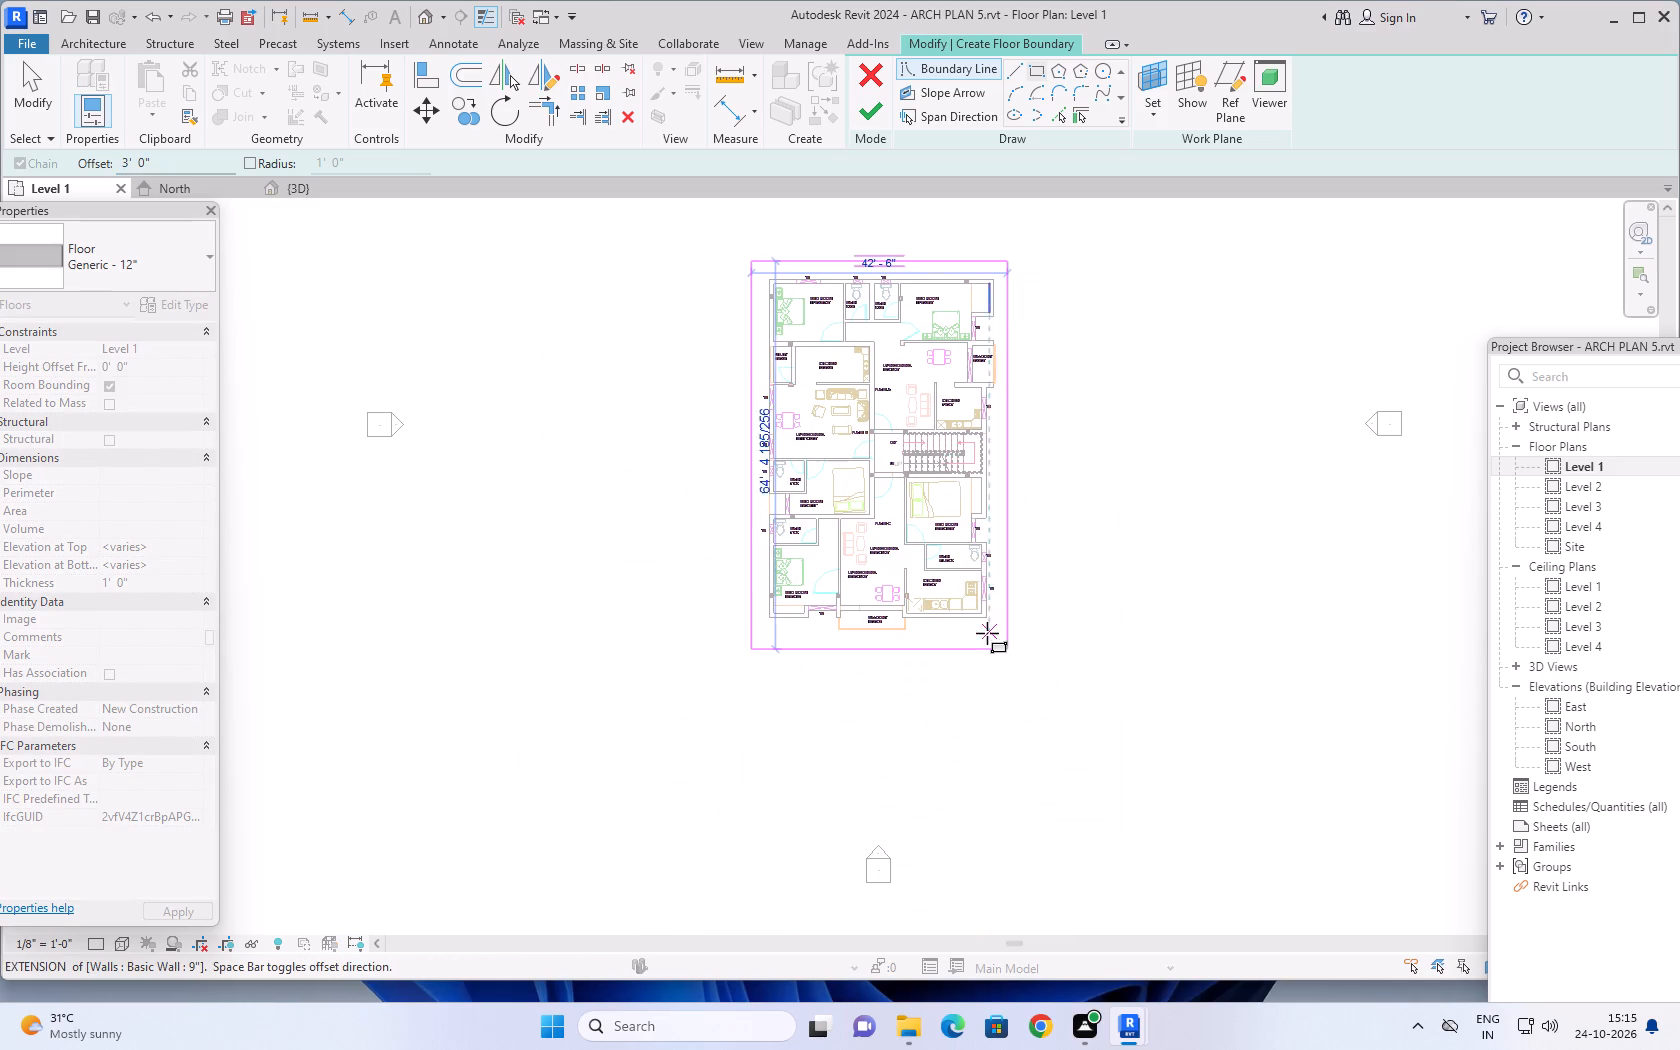
{"action": "scroll", "coordinate": [986, 634], "scroll_direction": "up", "scroll_amount": 9}
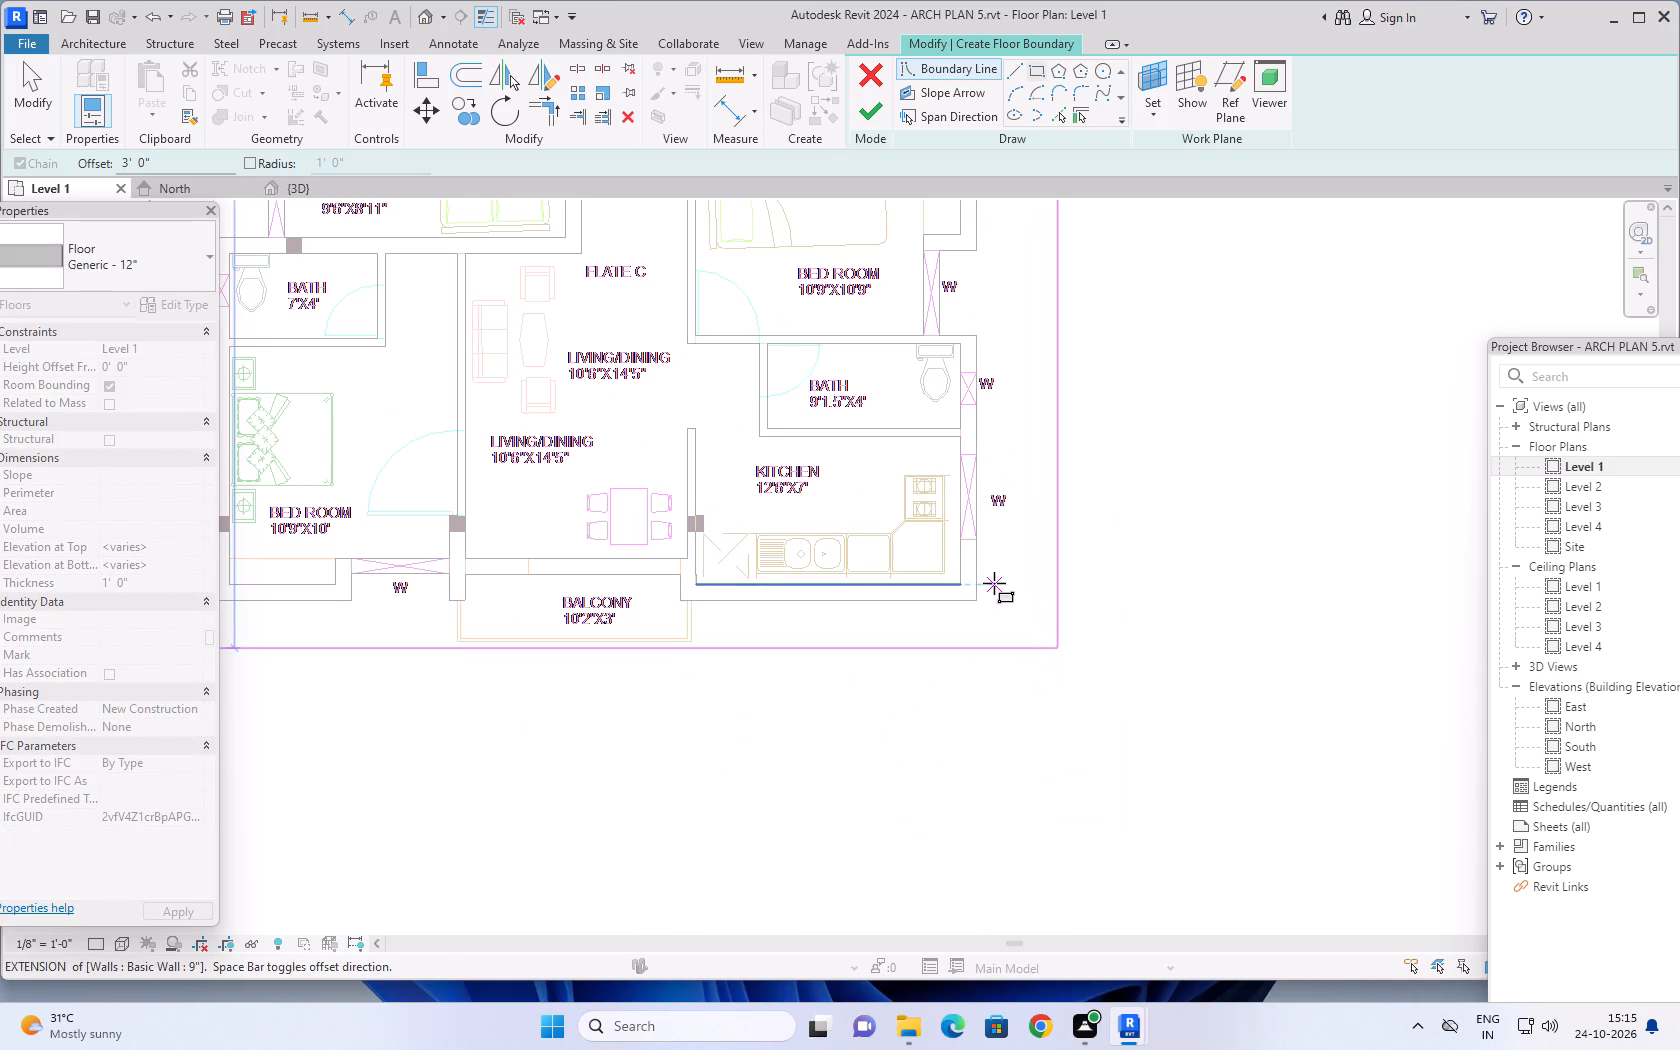
{"action": "scroll", "coordinate": [994, 583], "scroll_direction": "up", "scroll_amount": 4}
{"action": "left_click", "coordinate": [963, 614]}
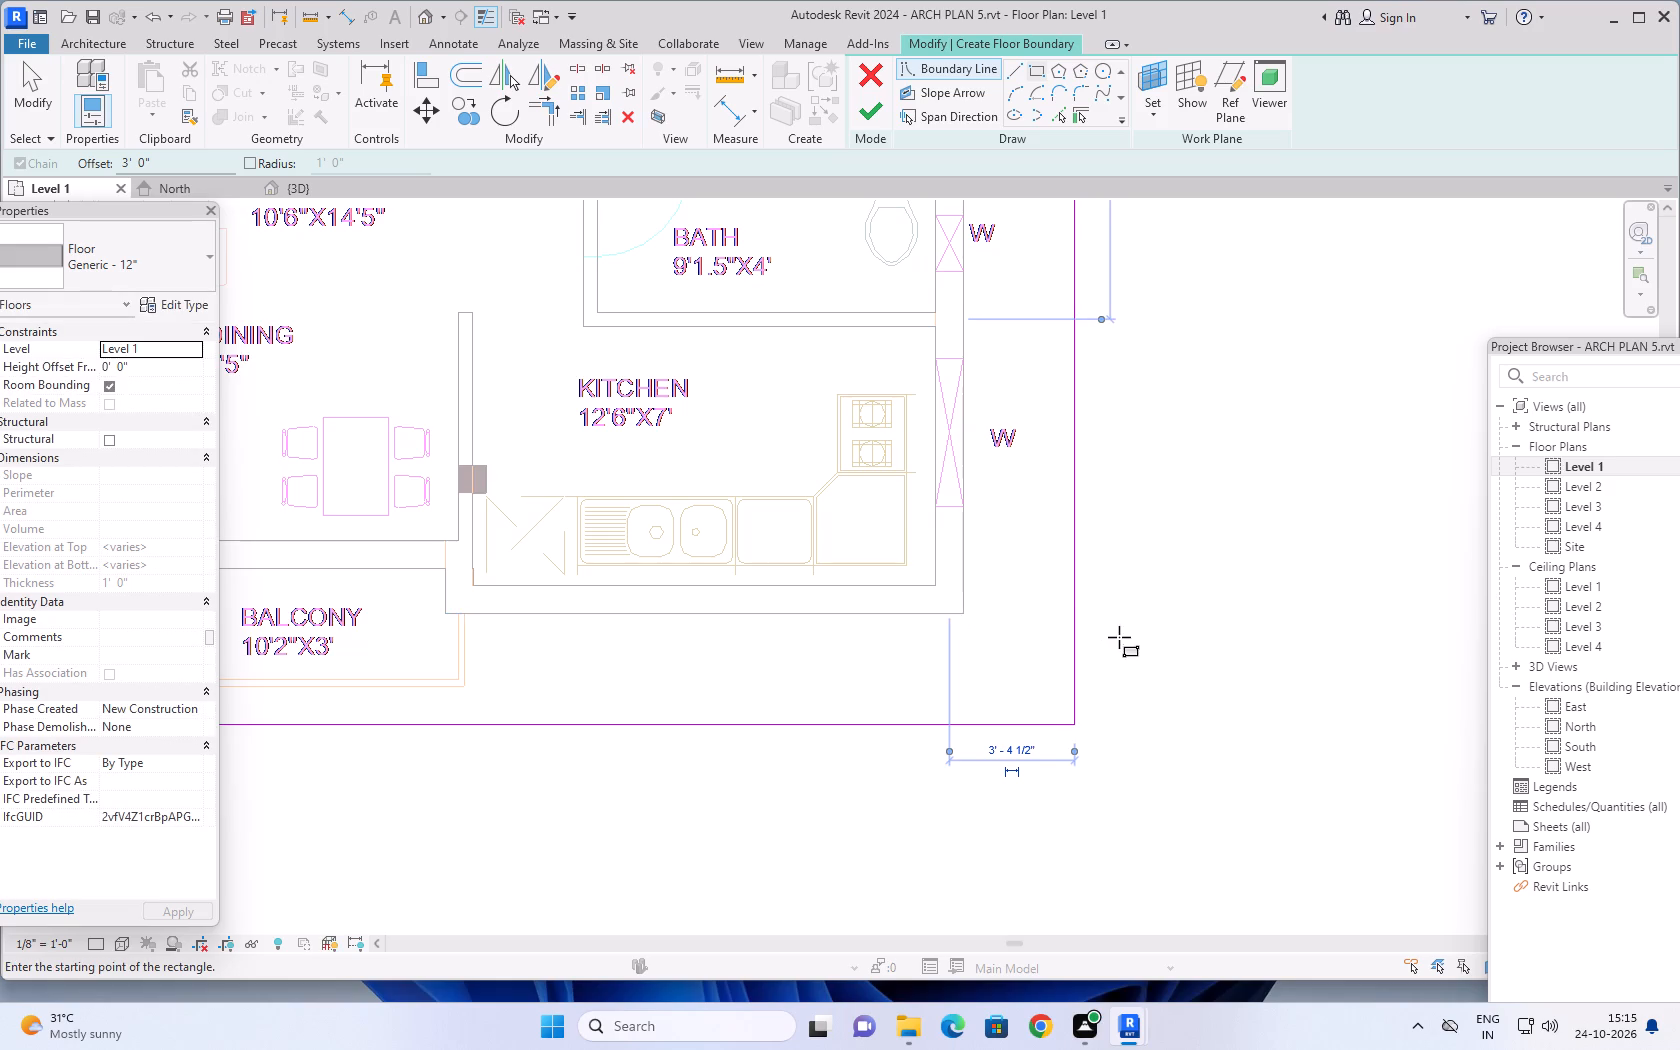
{"action": "scroll", "coordinate": [1127, 626], "scroll_direction": "down", "scroll_amount": 8}
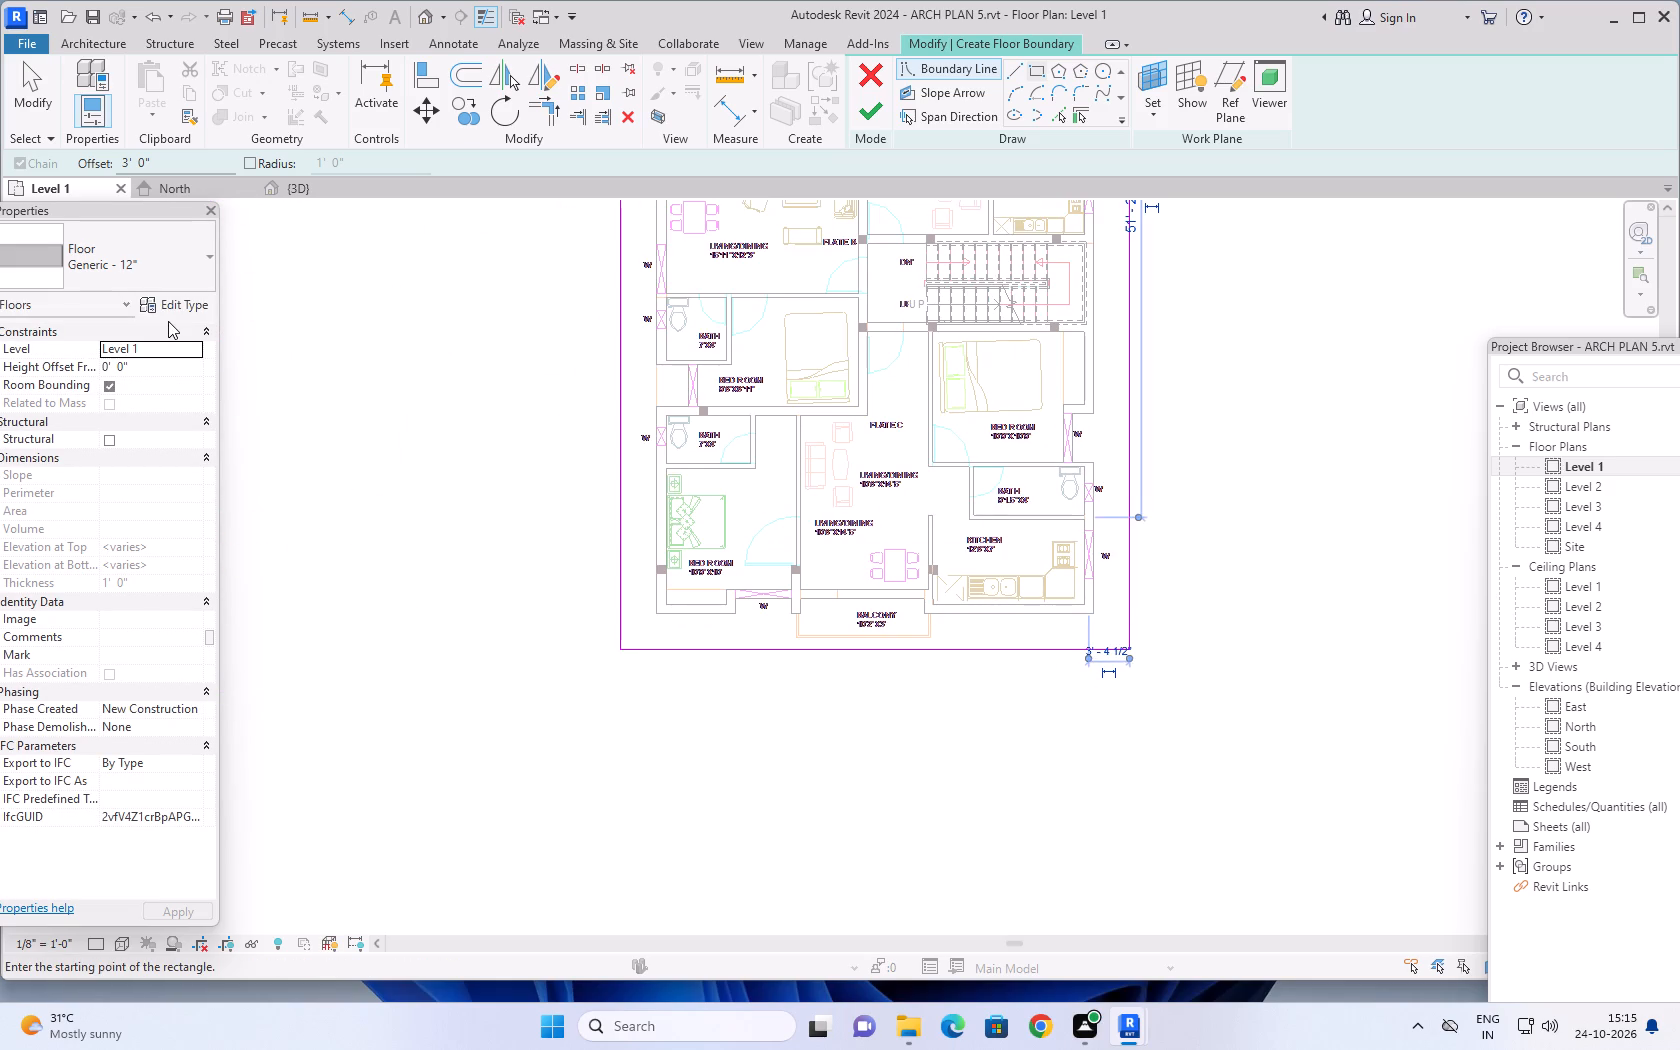
{"action": "key", "text": "Escape"}
{"action": "key", "text": "Escape"}
{"action": "key", "text": "Escape"}
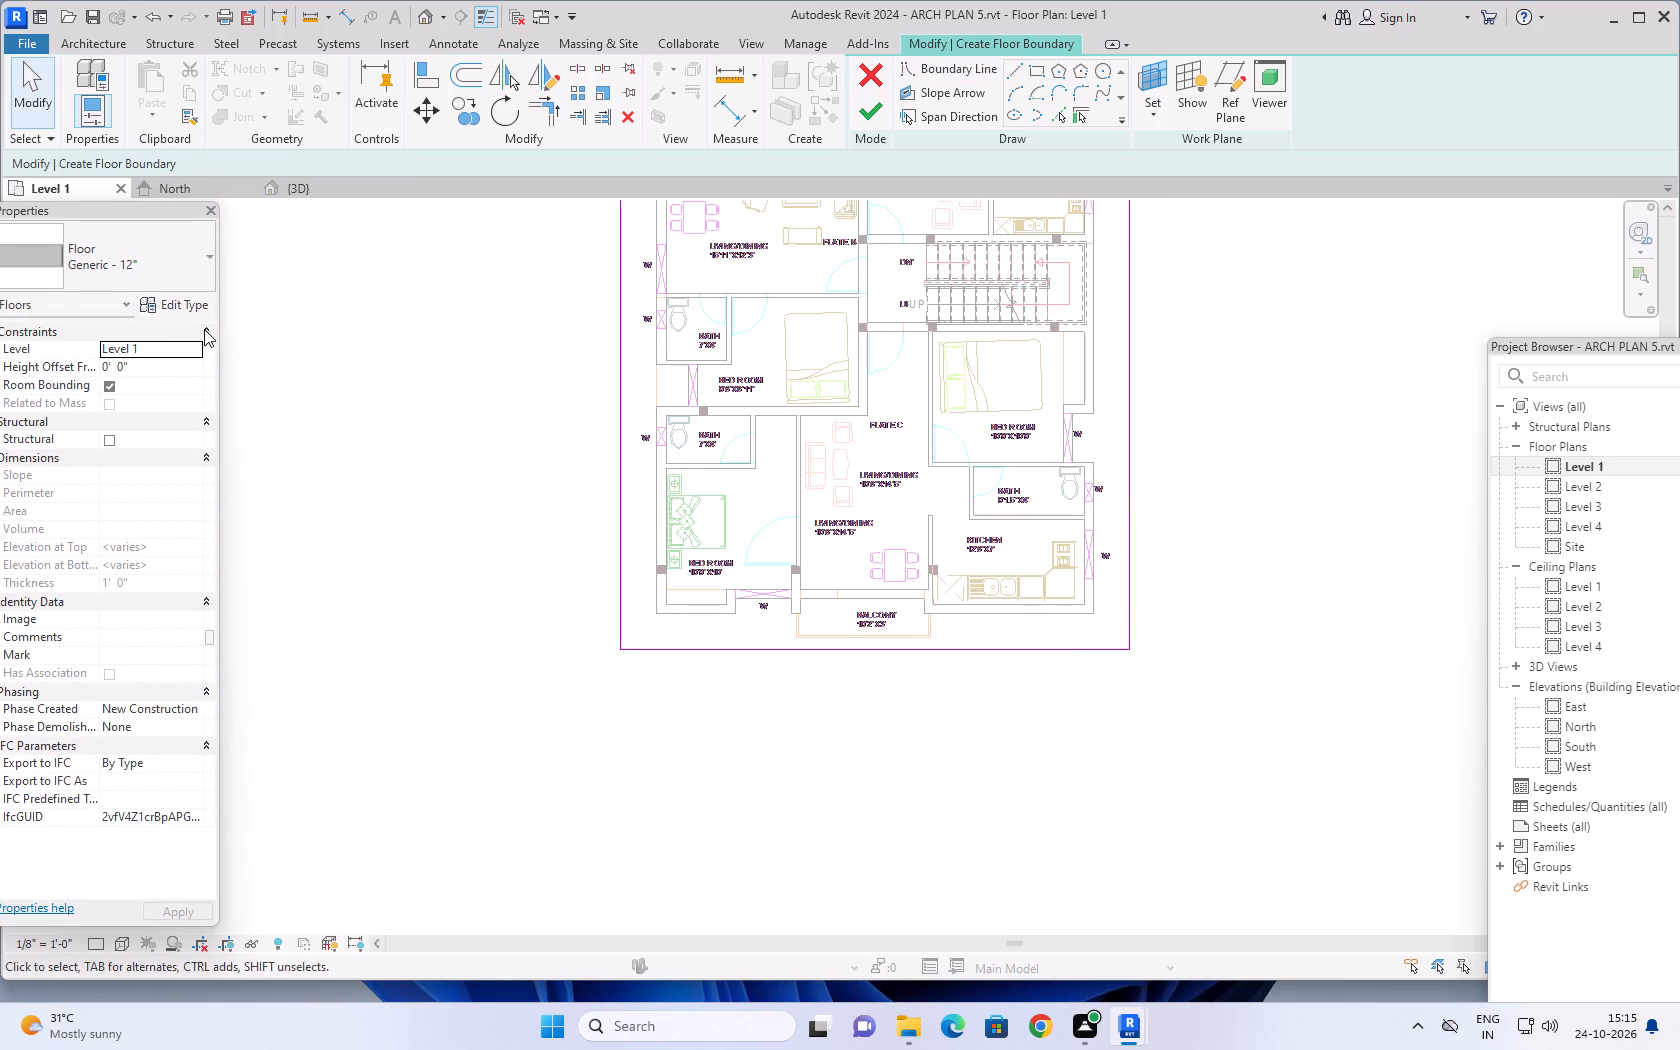
Duplicate the Generic - 12" floor type as 6" and set its structure layer thickness to 6".
{"action": "left_click", "coordinate": [175, 302]}
{"action": "left_click", "coordinate": [1327, 338]}
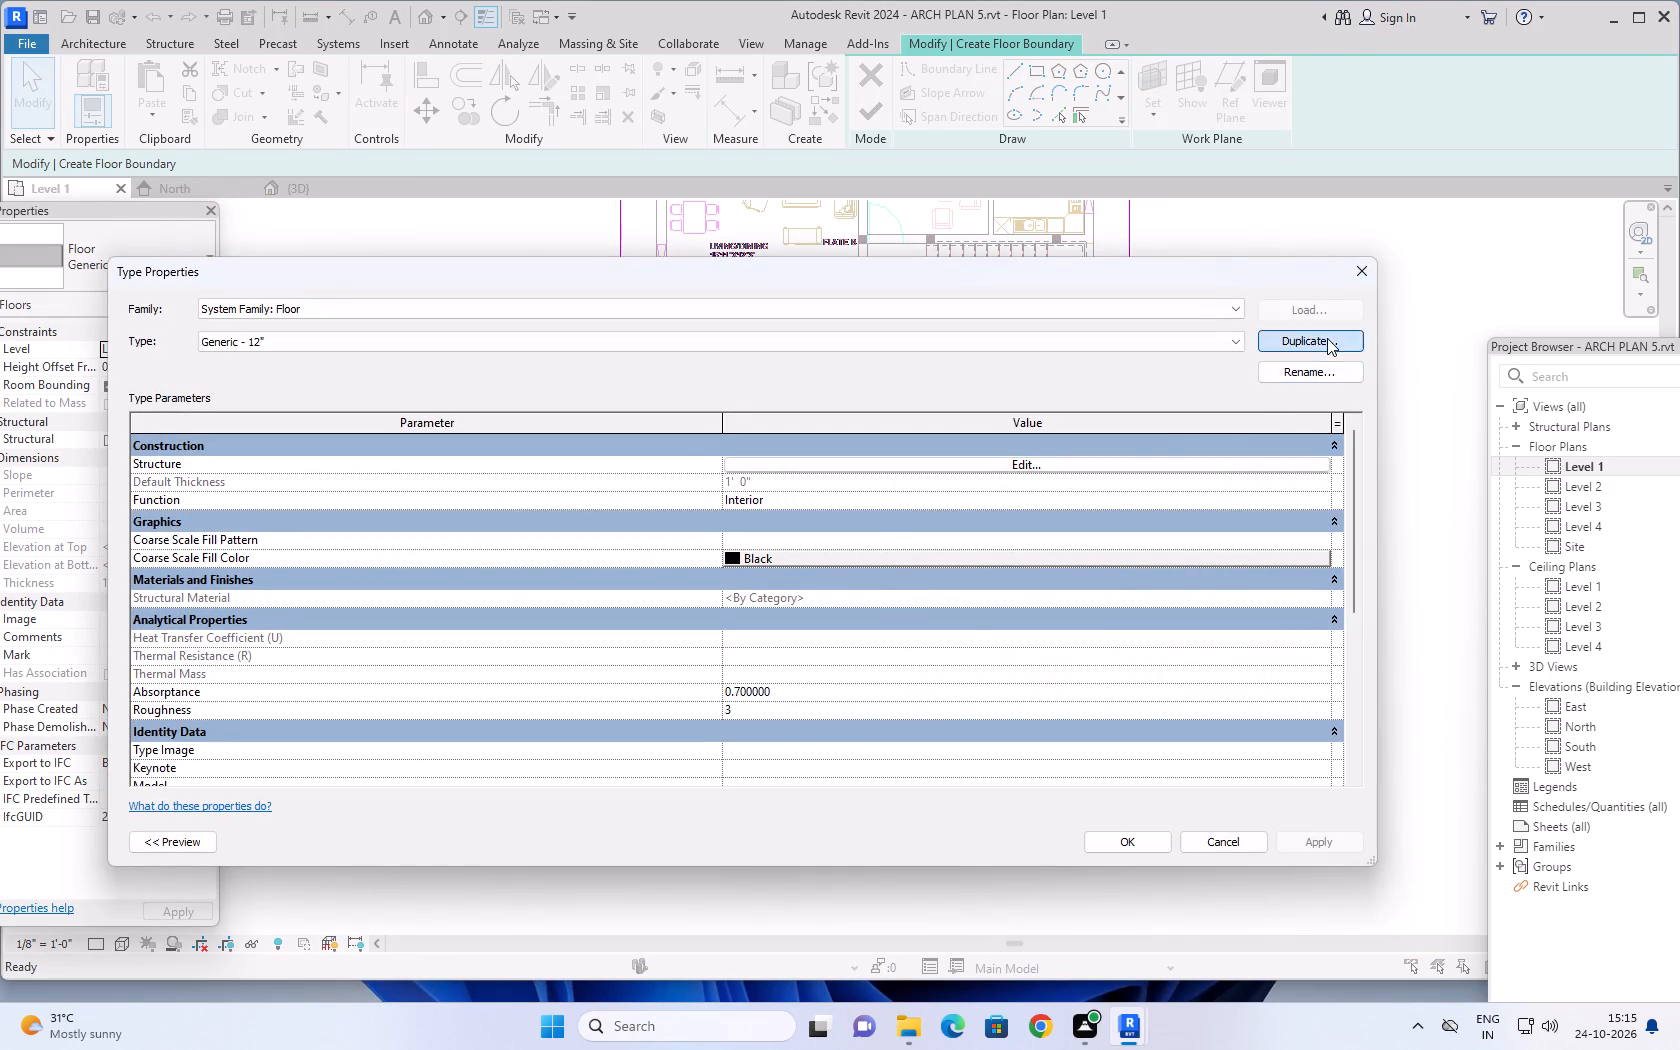
{"action": "type", "text": "6\""}
{"action": "key", "text": "Return"}
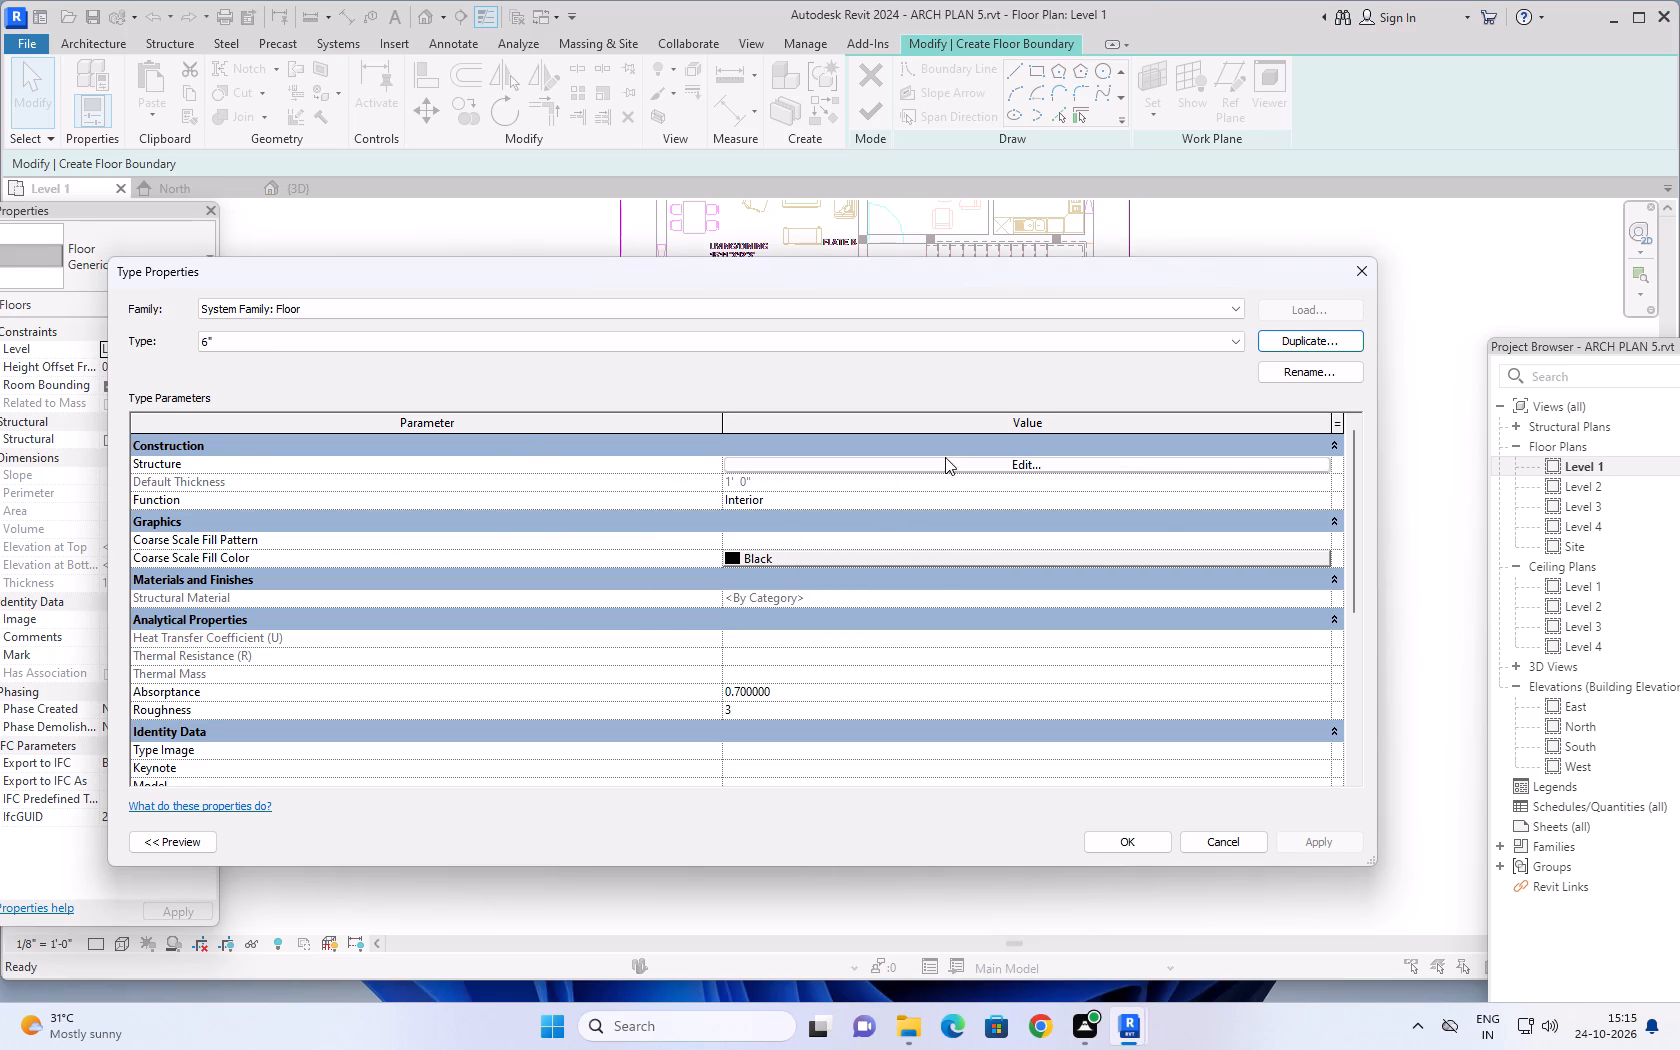
{"action": "left_click", "coordinate": [945, 461]}
{"action": "left_click", "coordinate": [780, 467]}
{"action": "type", "text": "6\""}
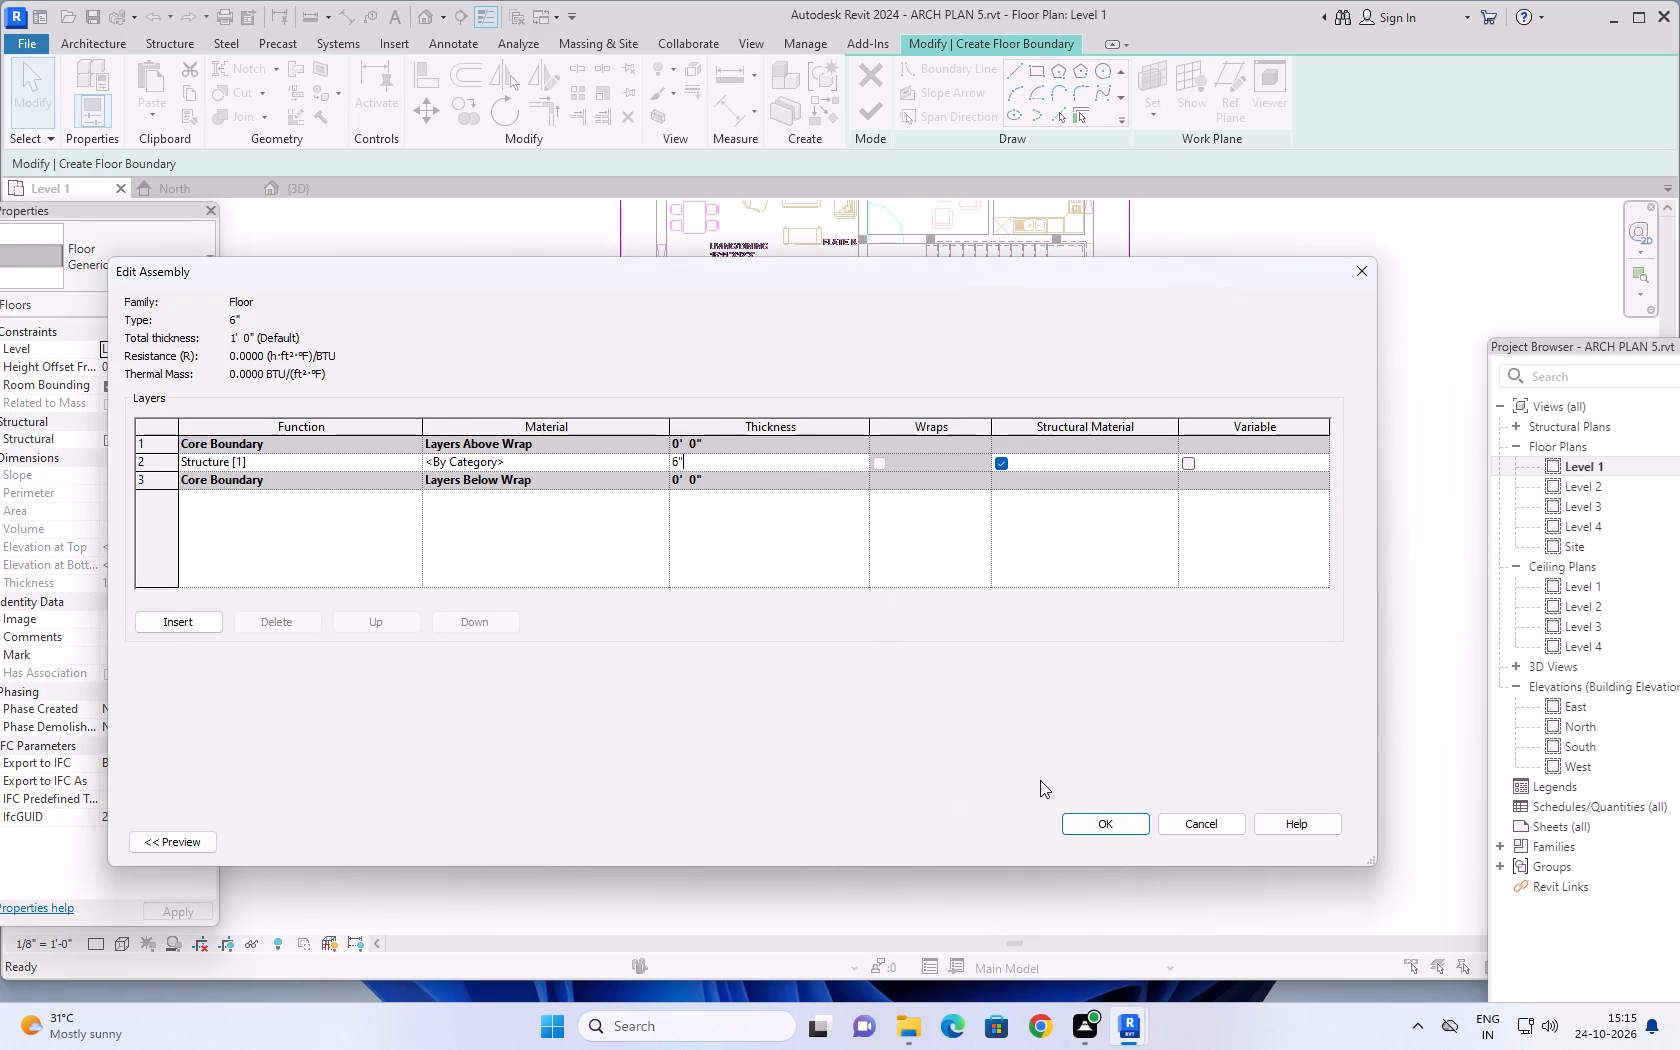
{"action": "left_click", "coordinate": [1105, 824]}
{"action": "left_click", "coordinate": [1321, 843]}
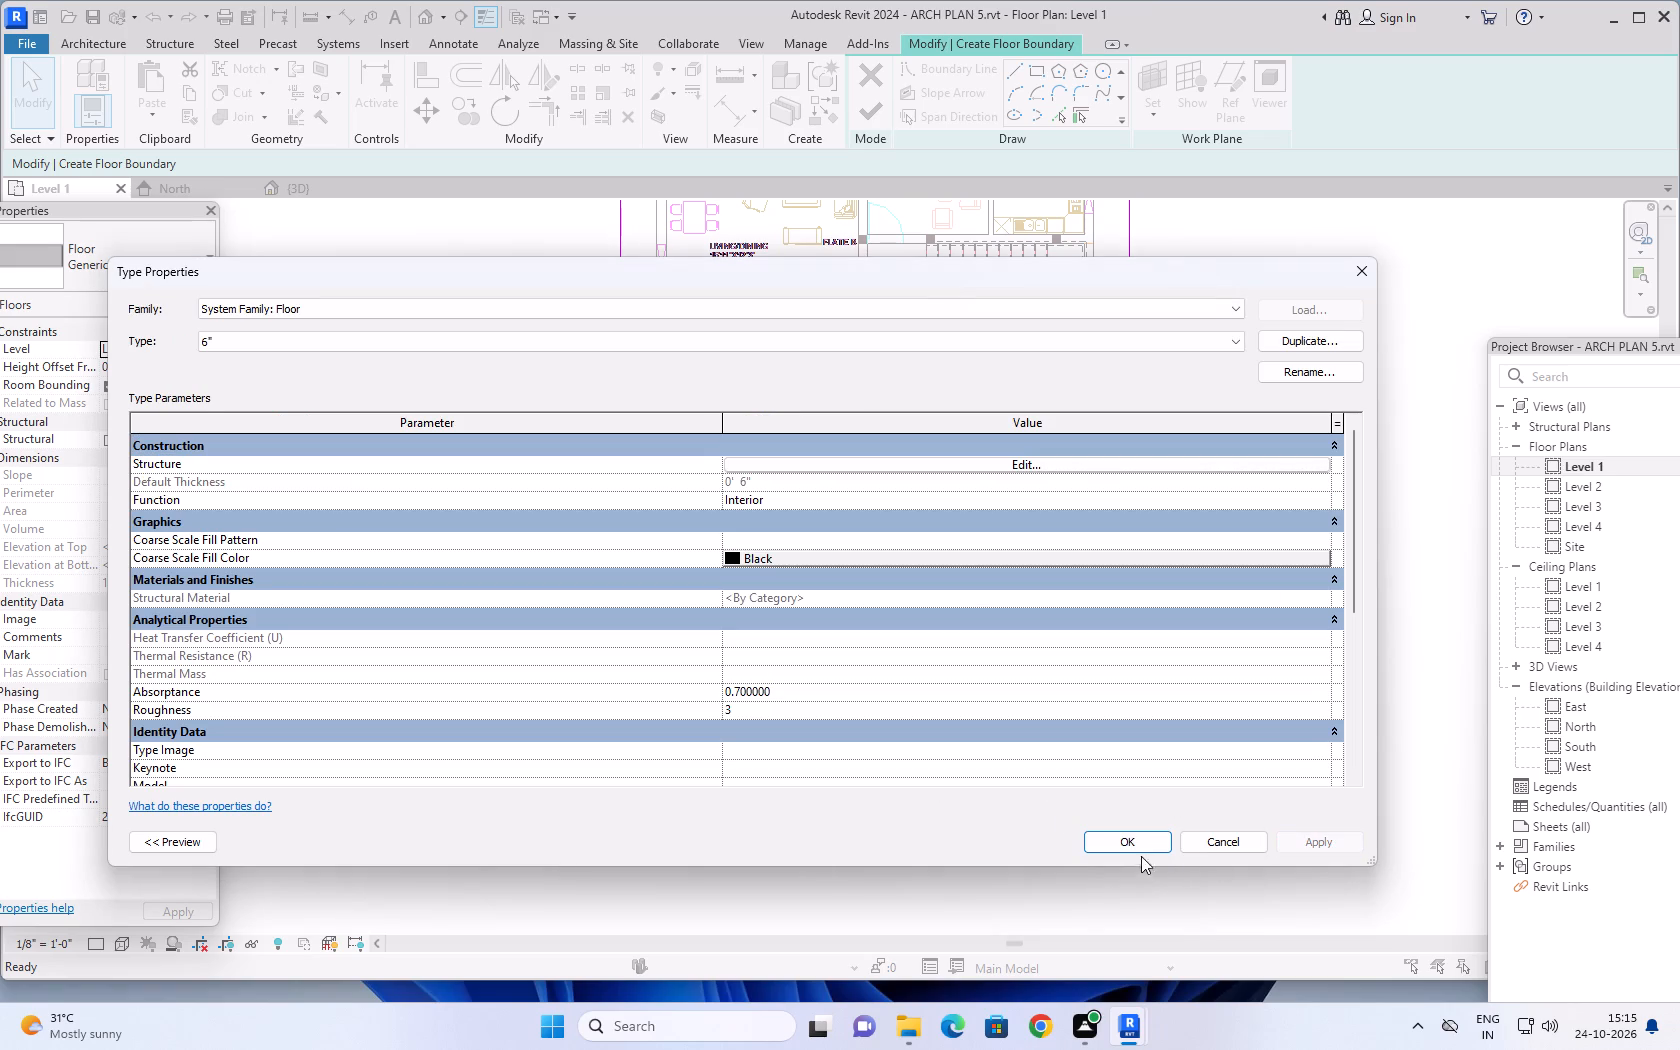
{"action": "left_click", "coordinate": [1129, 843]}
Finish the boundary sketch to create the 6" floor under the whole plan.
{"action": "scroll", "coordinate": [991, 739], "scroll_direction": "down", "scroll_amount": 1}
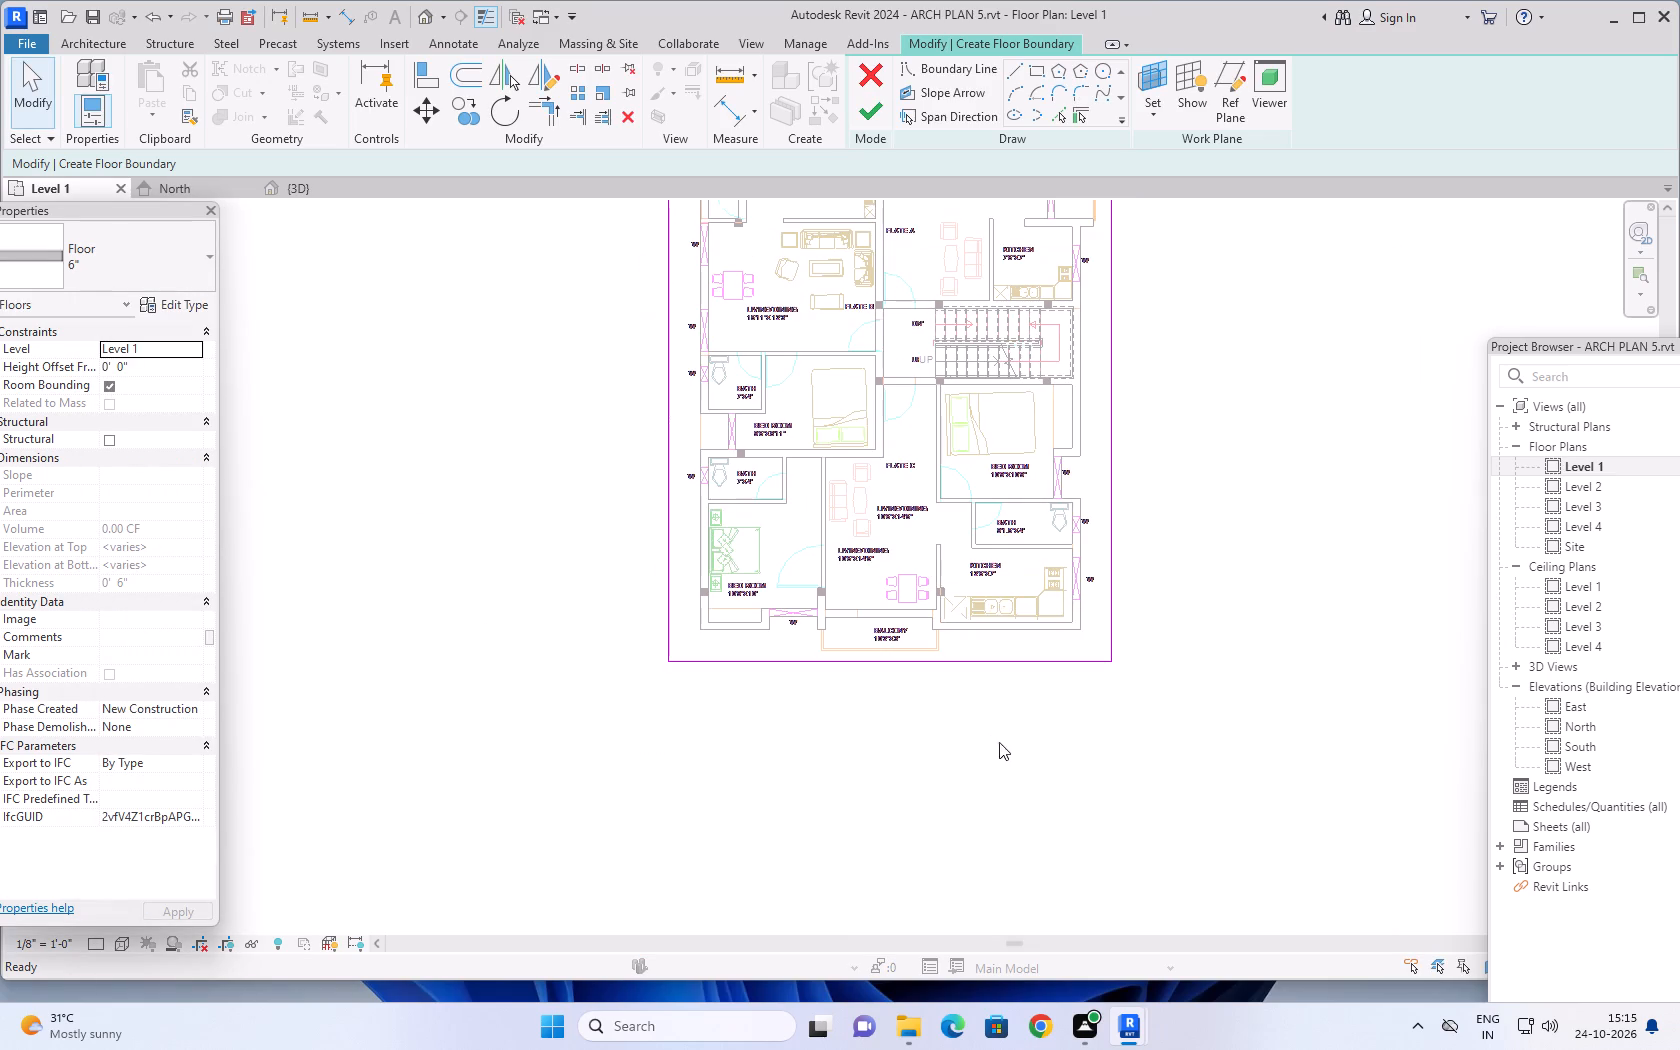
{"action": "scroll", "coordinate": [1025, 741], "scroll_direction": "down", "scroll_amount": 1}
{"action": "middle_click_drag", "start_coordinate": [1234, 484], "coordinate": [1154, 577]}
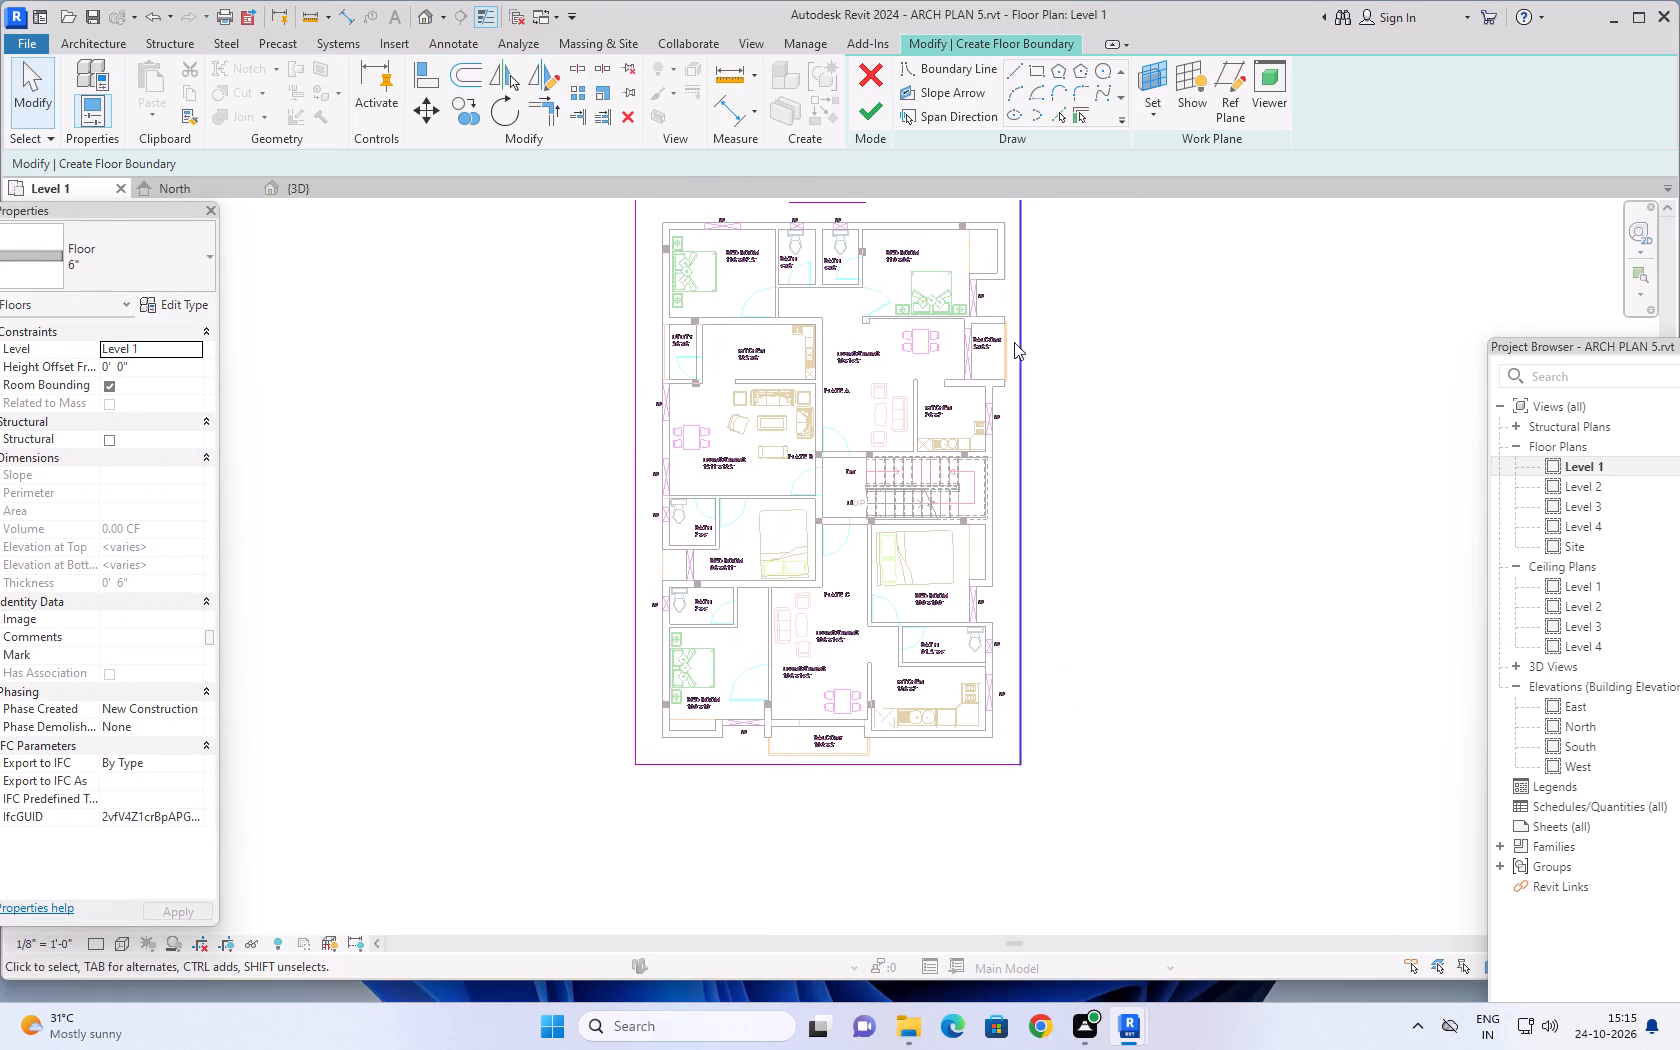
{"action": "left_click", "coordinate": [871, 112]}
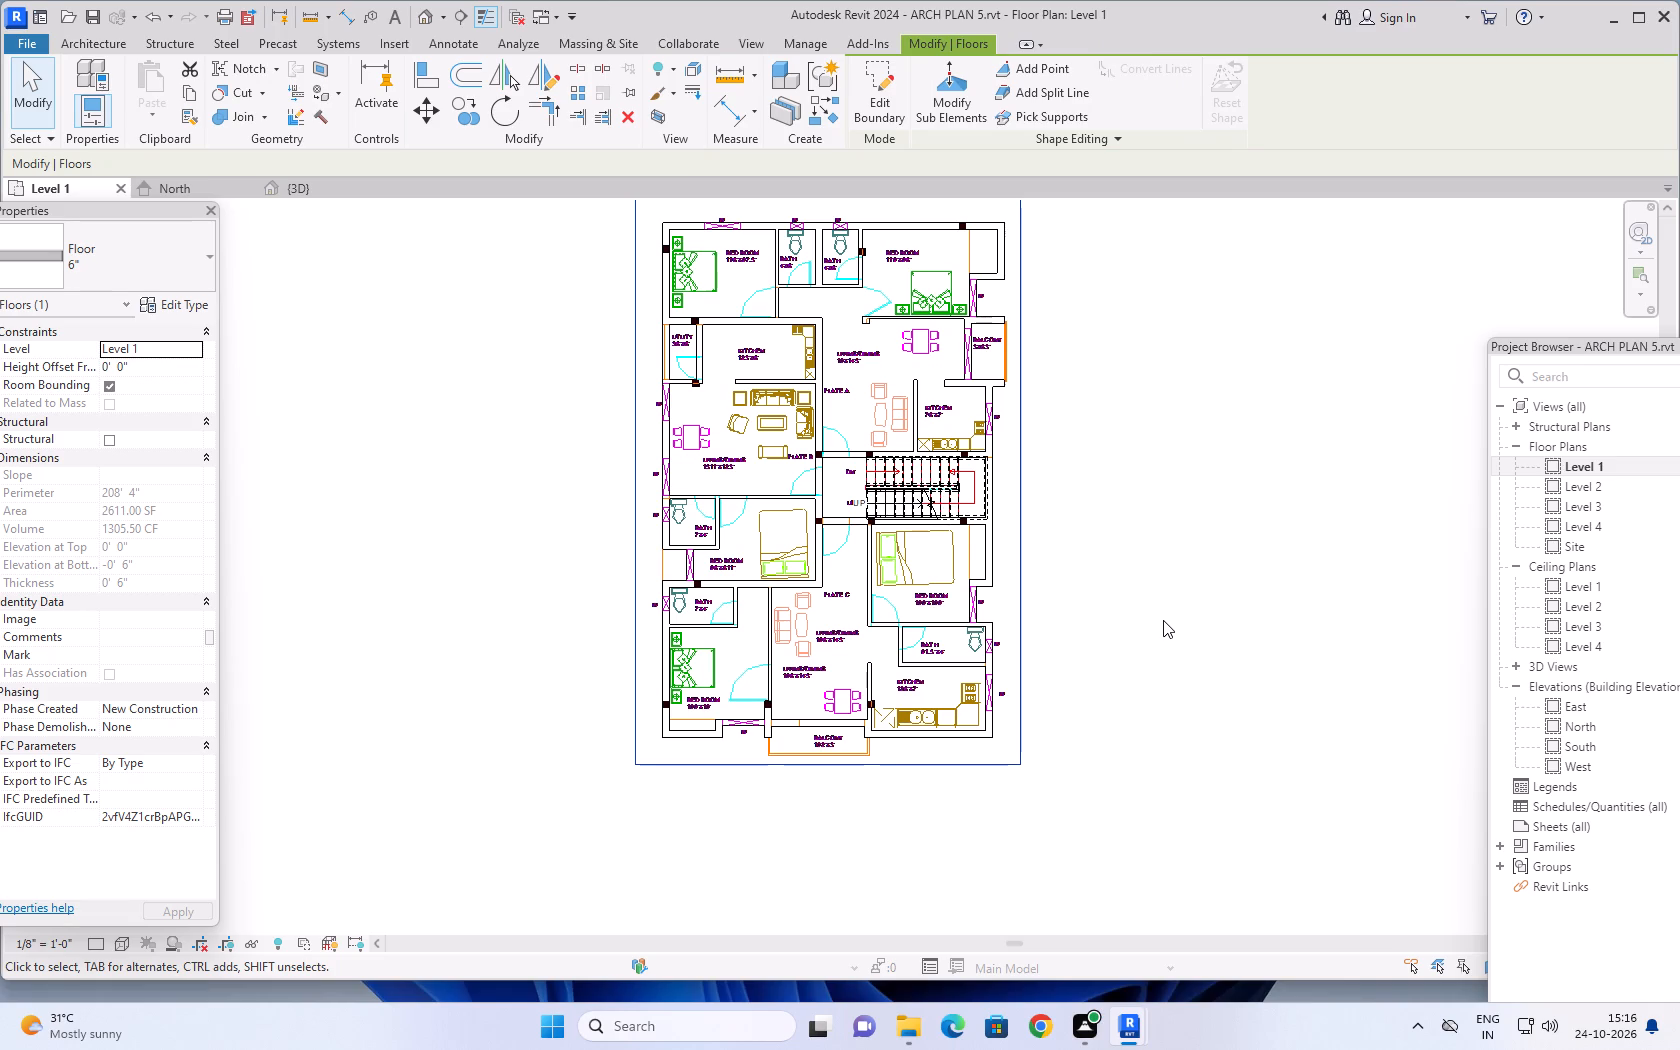
Open the 3D view and change its visual style from hidden line to one with filled, shaded surfaces.
{"action": "scroll", "coordinate": [1163, 621], "scroll_direction": "down", "scroll_amount": 2}
{"action": "middle_click_drag", "start_coordinate": [1210, 556], "coordinate": [1132, 610]}
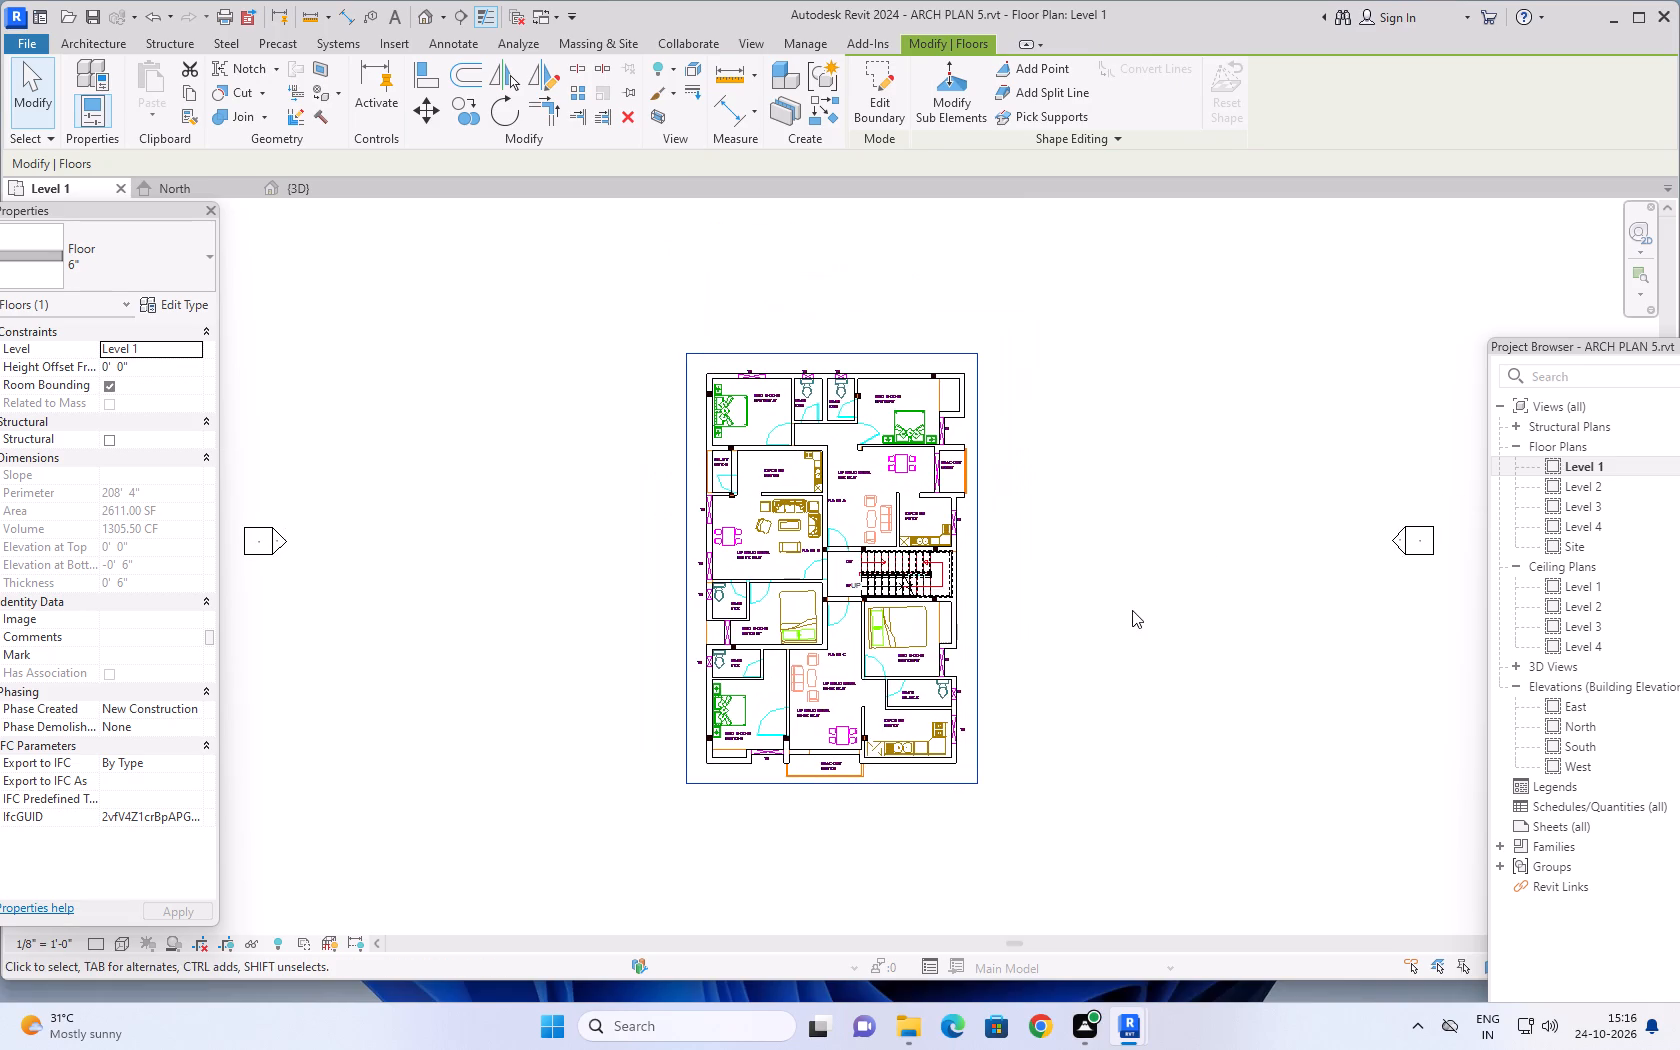
{"action": "left_click", "coordinate": [294, 194]}
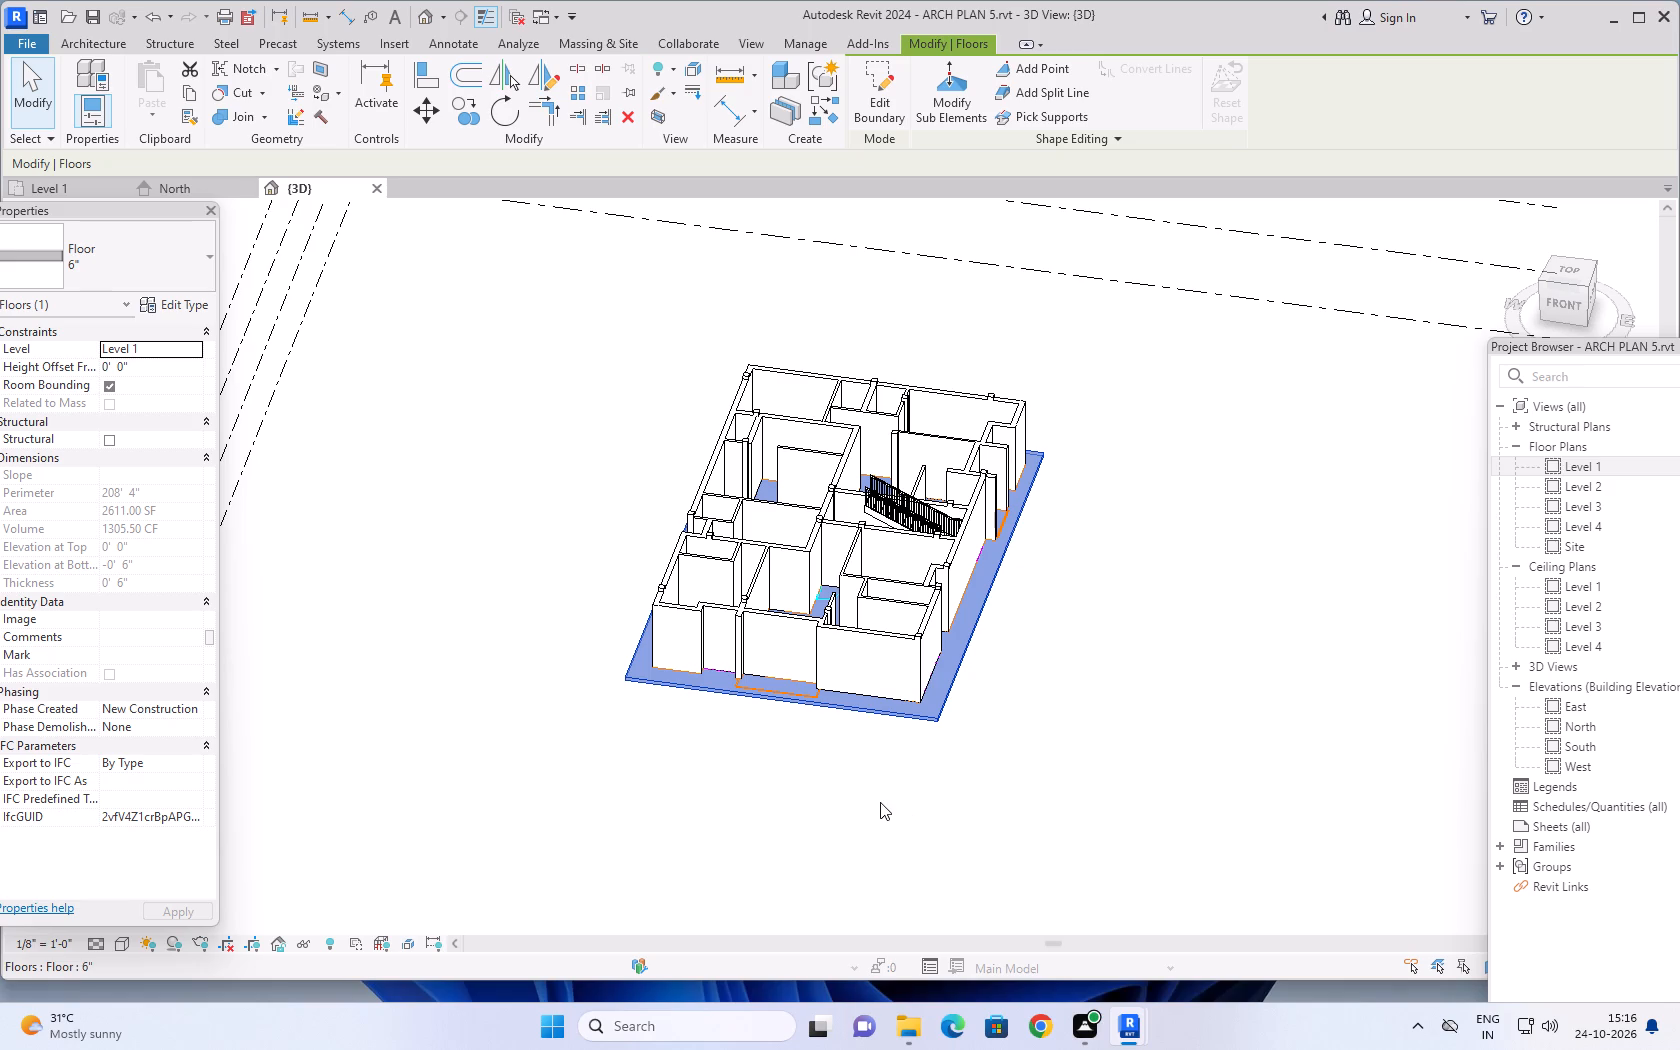
{"action": "middle_click_drag", "start_coordinate": [880, 802], "coordinate": [1070, 745], "text": "shift"}
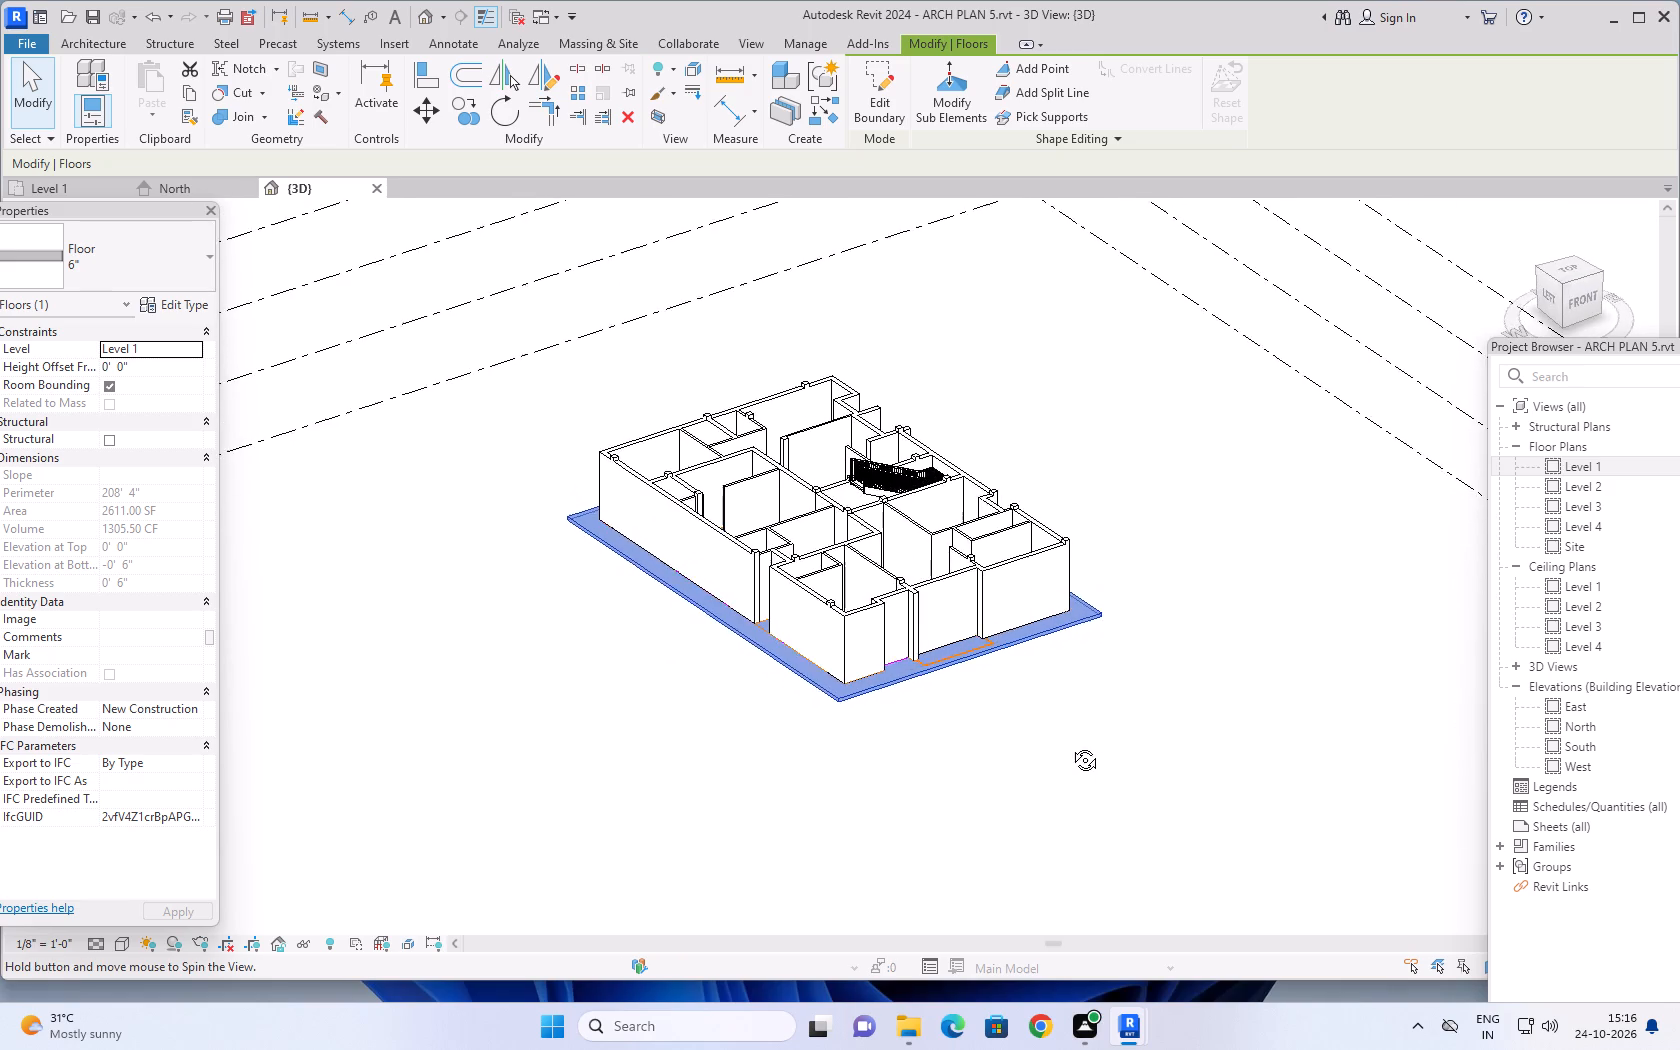
{"action": "middle_click_drag", "start_coordinate": [1070, 745], "coordinate": [1042, 772], "text": "shift"}
{"action": "left_click", "coordinate": [1042, 772]}
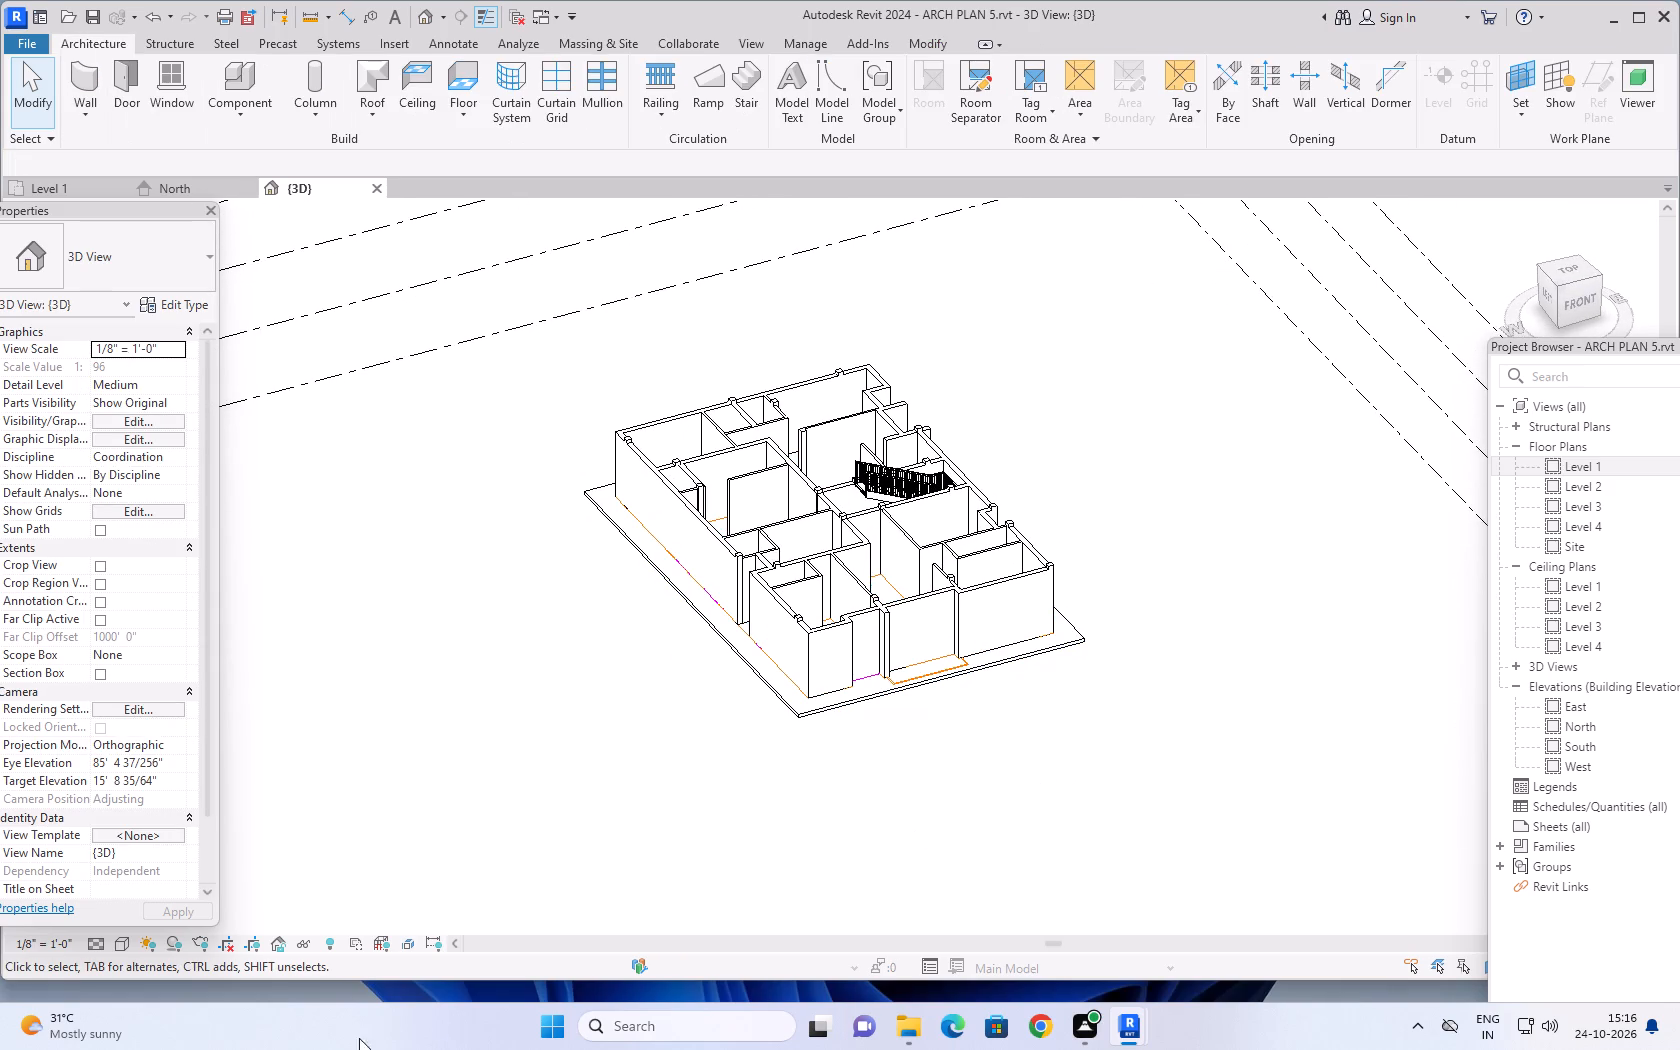
{"action": "left_click", "coordinate": [131, 947]}
{"action": "left_click", "coordinate": [149, 922]}
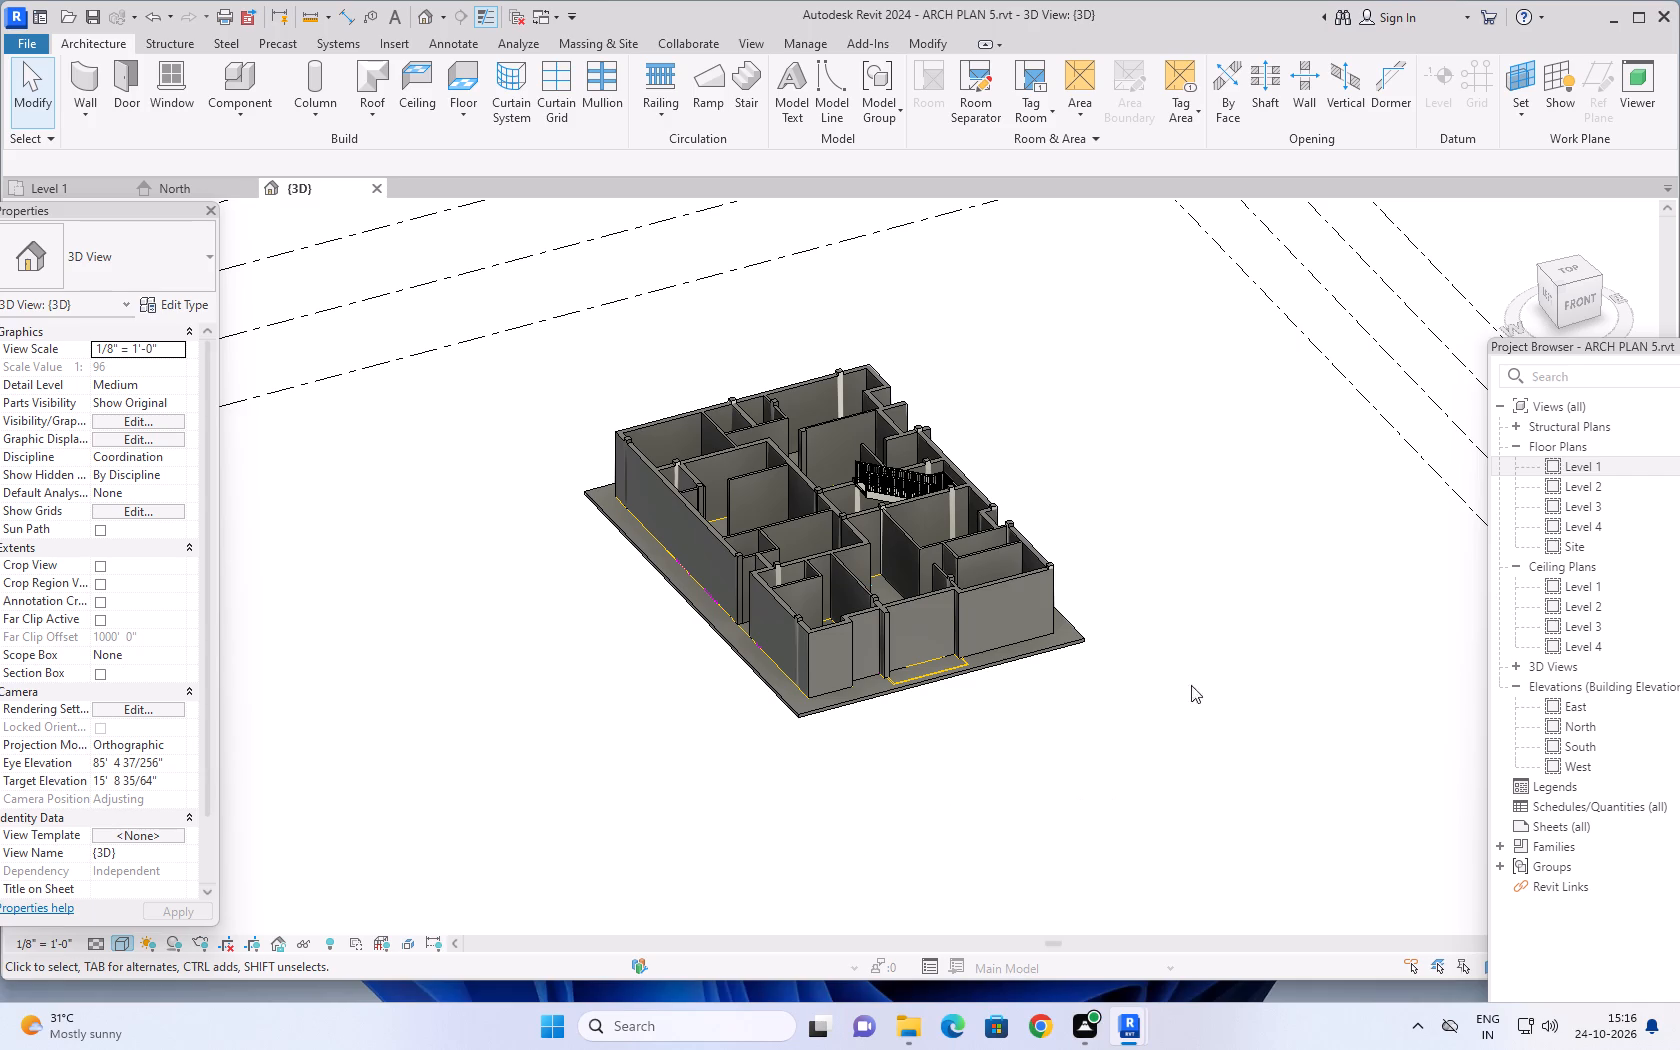
Examine the floor, walls and staircase of the 3D model from several angles.
{"action": "middle_click_drag", "start_coordinate": [1175, 462], "coordinate": [1025, 759], "text": "shift"}
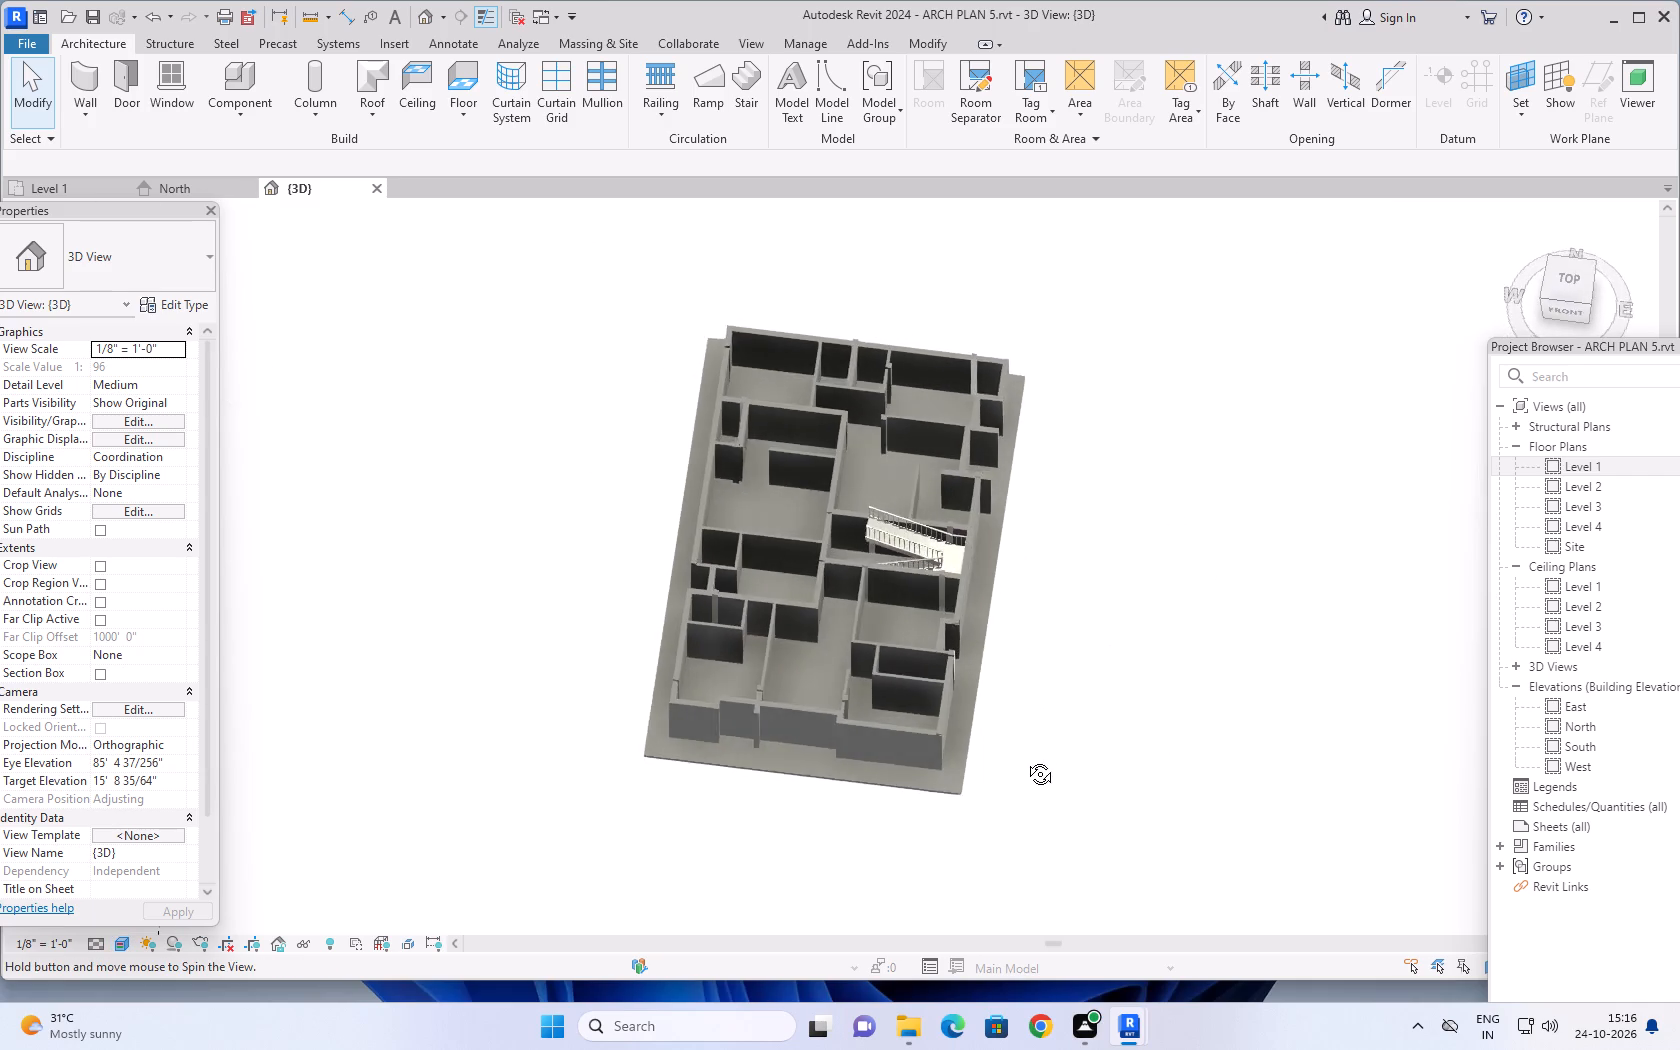
{"action": "middle_click_drag", "start_coordinate": [1025, 759], "coordinate": [1173, 780], "text": "shift"}
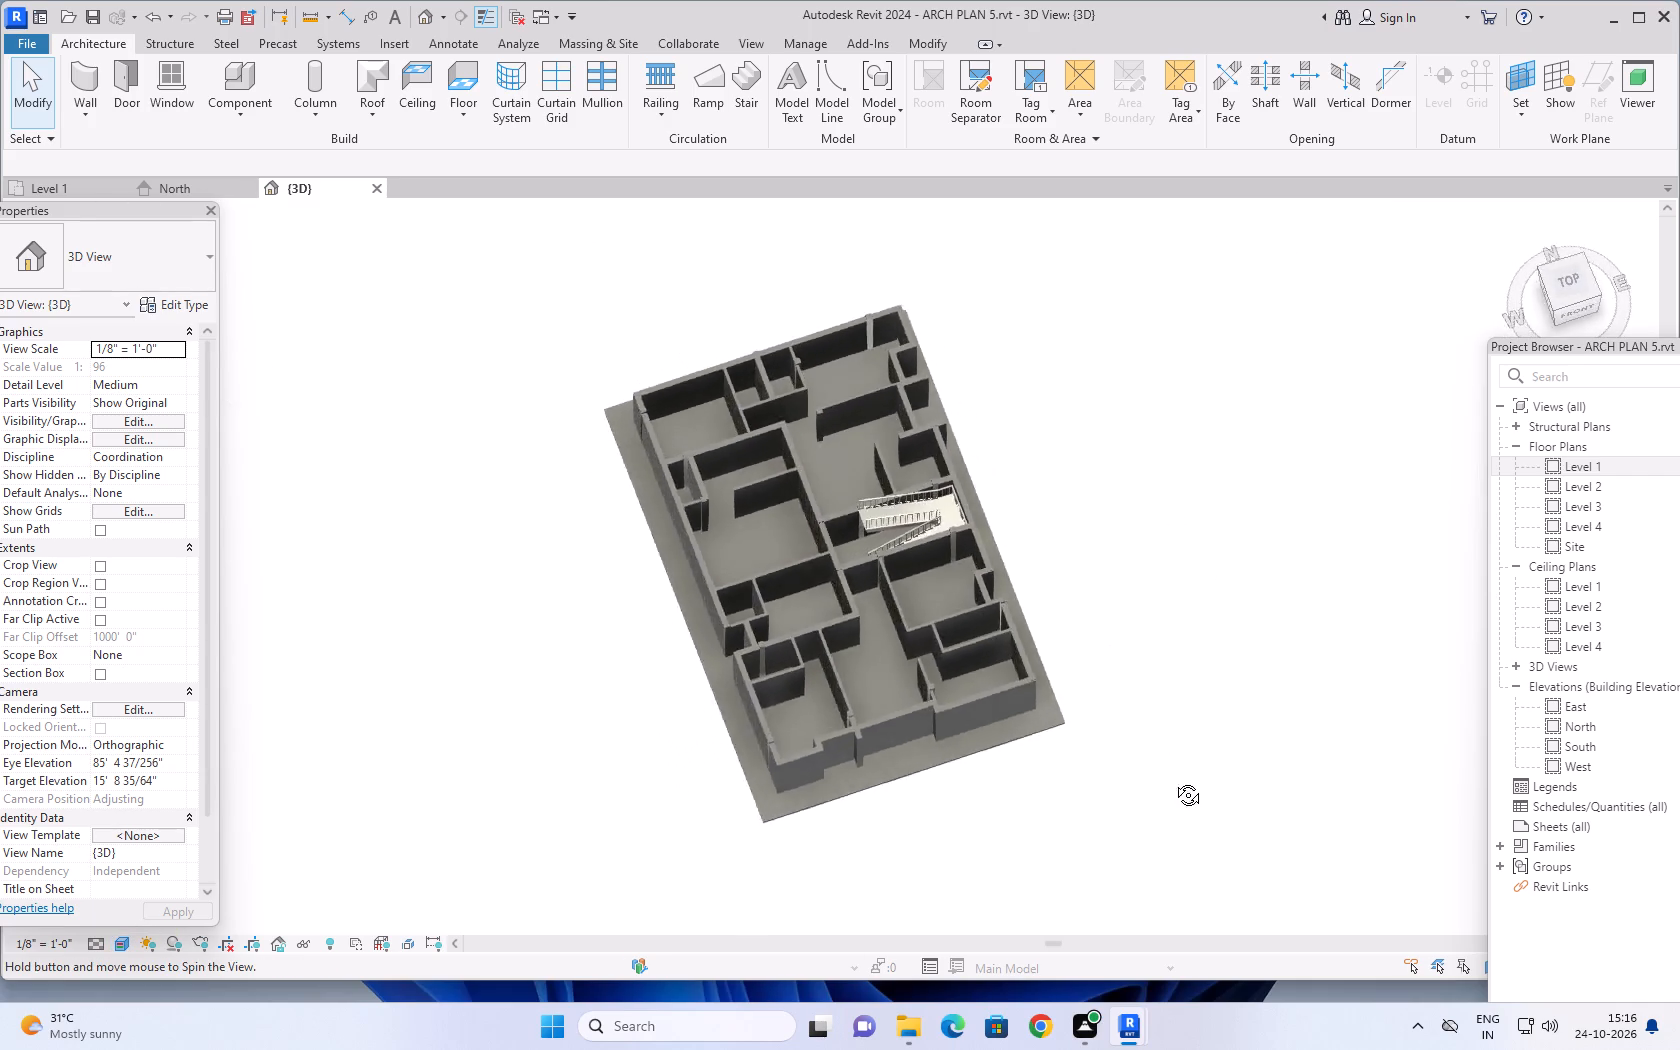
{"action": "middle_click_drag", "start_coordinate": [1173, 780], "coordinate": [1291, 720], "text": "shift"}
{"action": "scroll", "coordinate": [1130, 418], "scroll_direction": "up", "scroll_amount": 2}
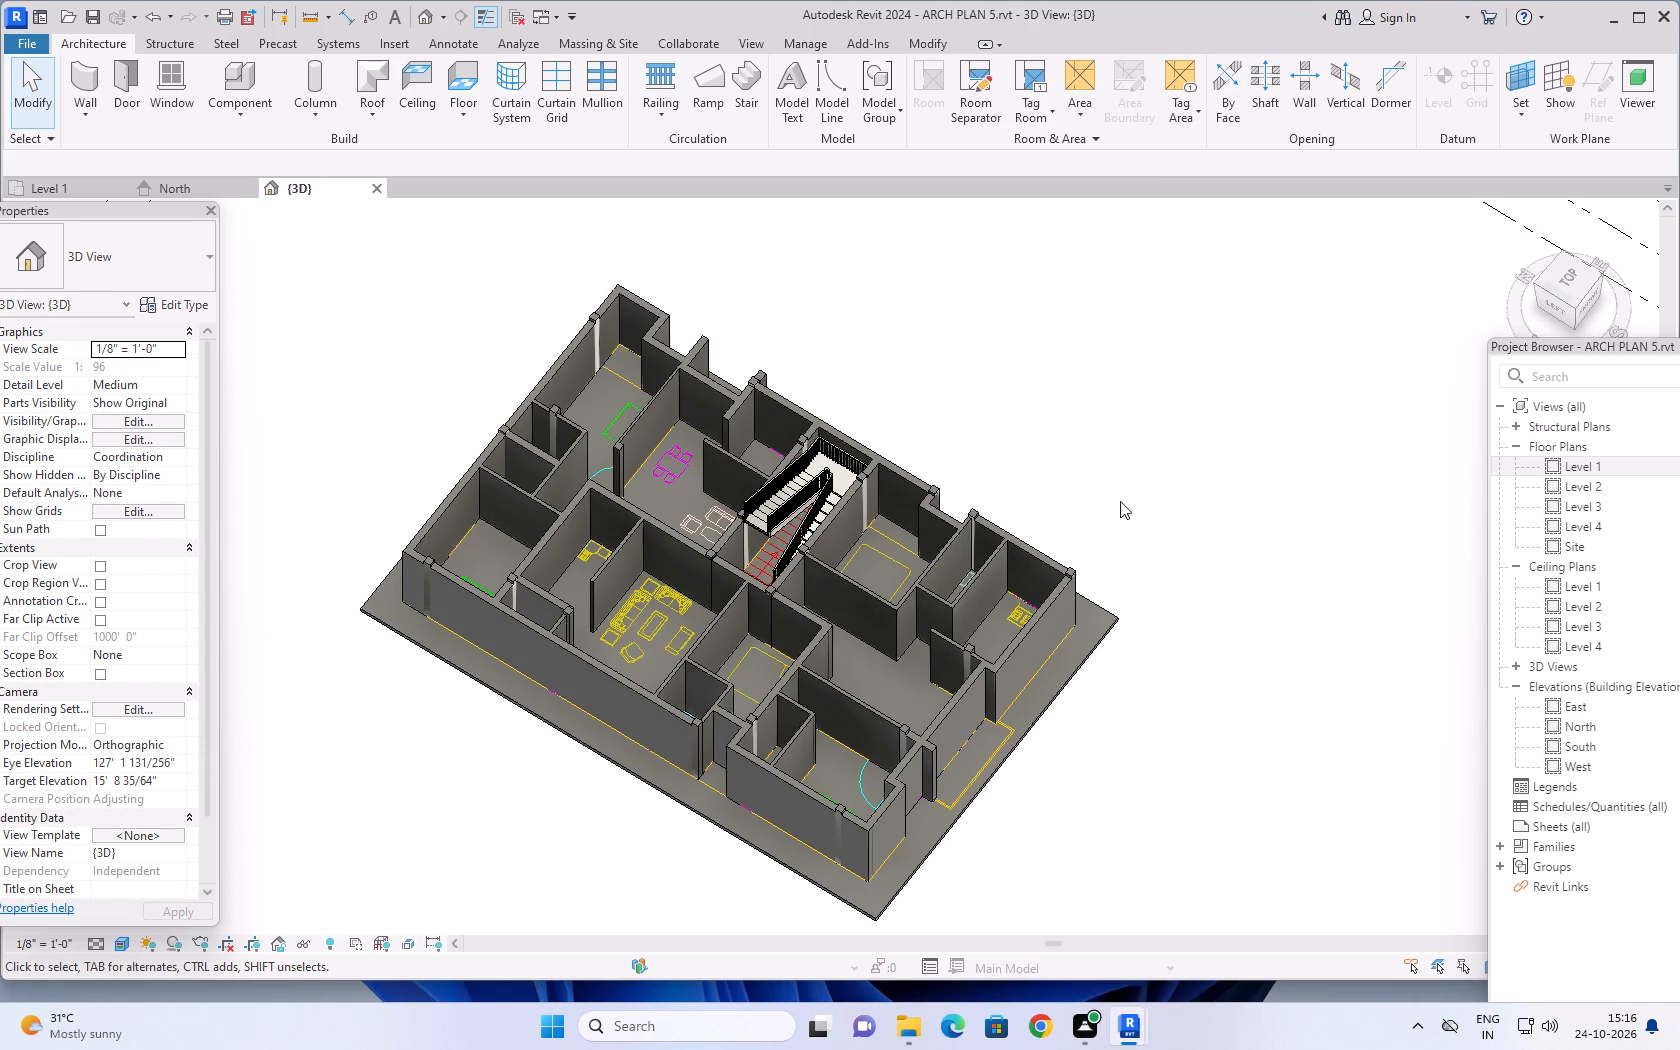
{"action": "middle_click_drag", "start_coordinate": [1060, 462], "coordinate": [827, 508], "text": "shift"}
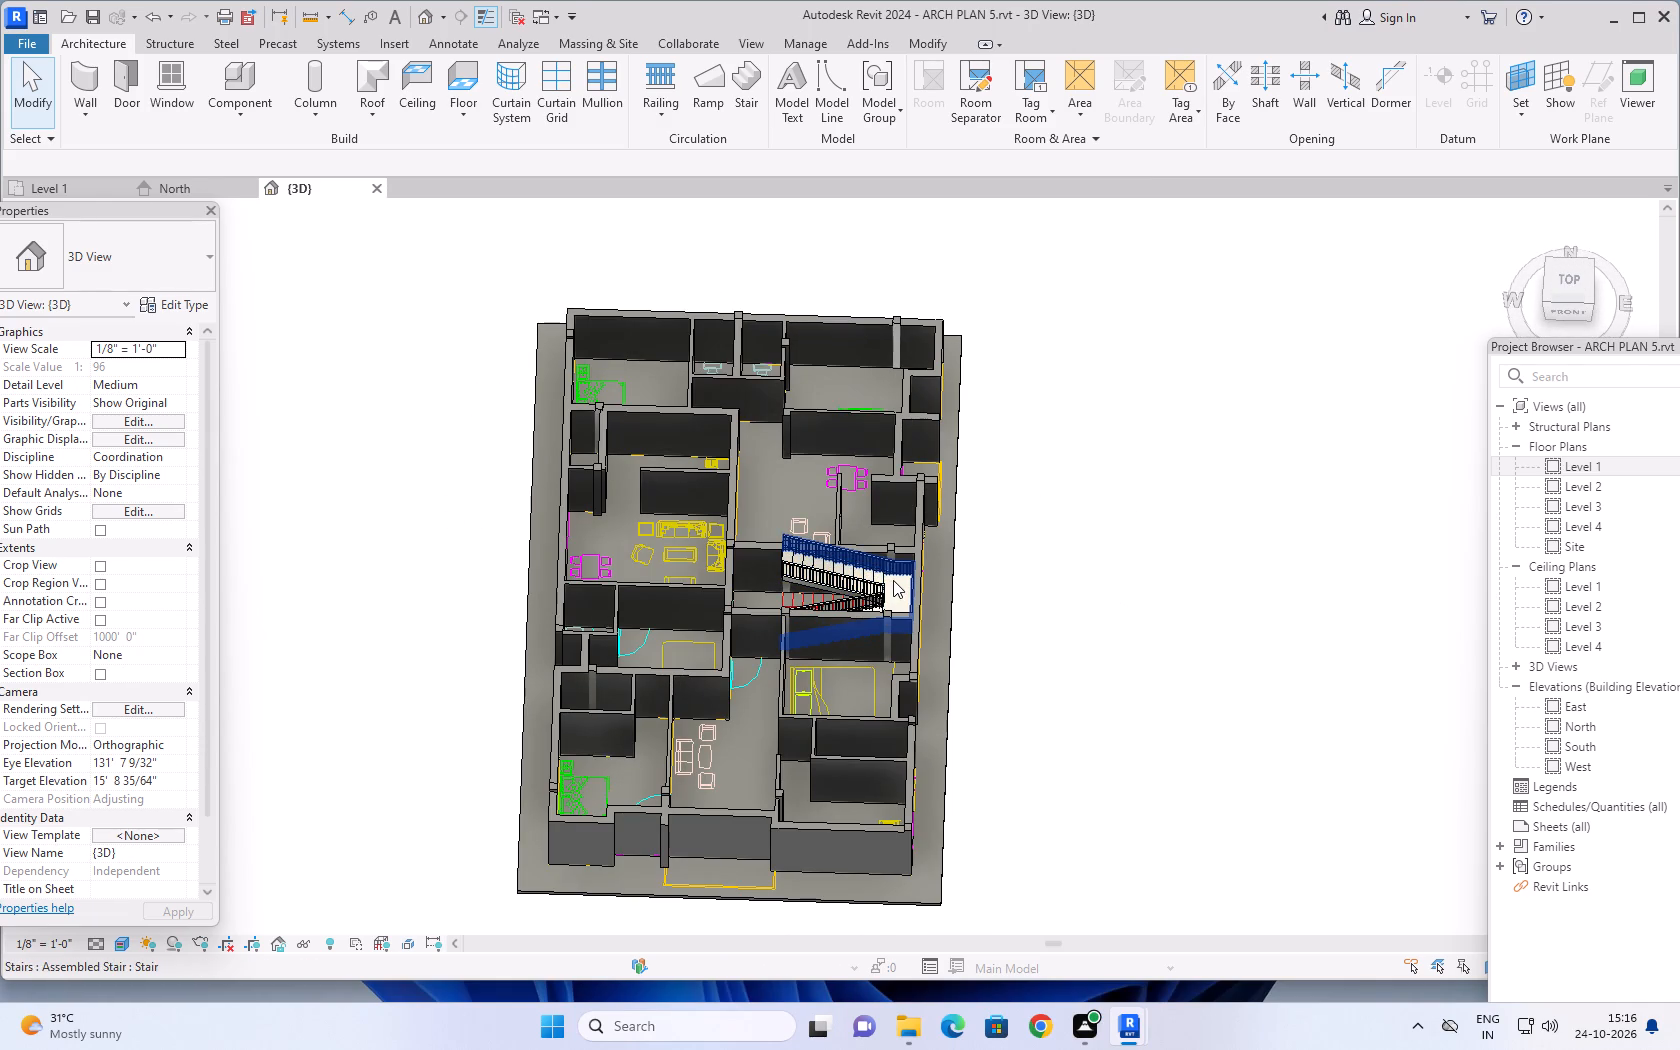
{"action": "left_click", "coordinate": [893, 580]}
{"action": "key", "text": "Escape"}
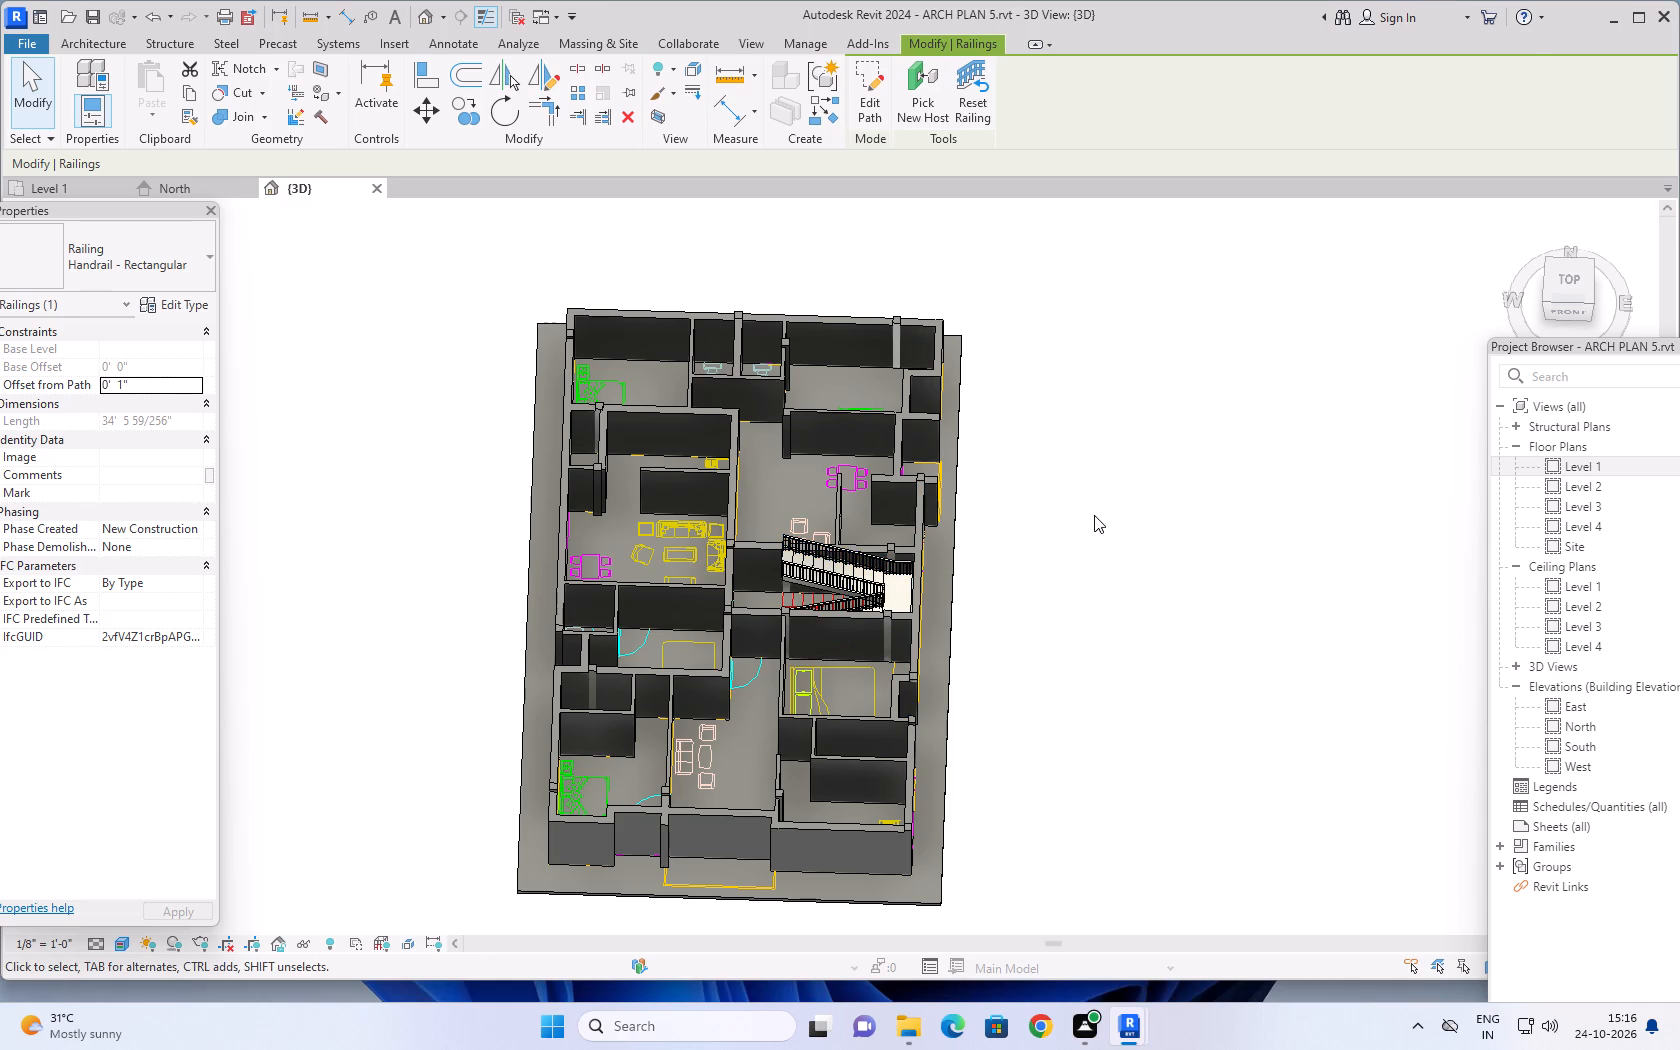
In the Level 1 floor plan, change the staircase type to Cast-In-Place Stair, Monolithic Stair.
{"action": "left_click", "coordinate": [69, 183]}
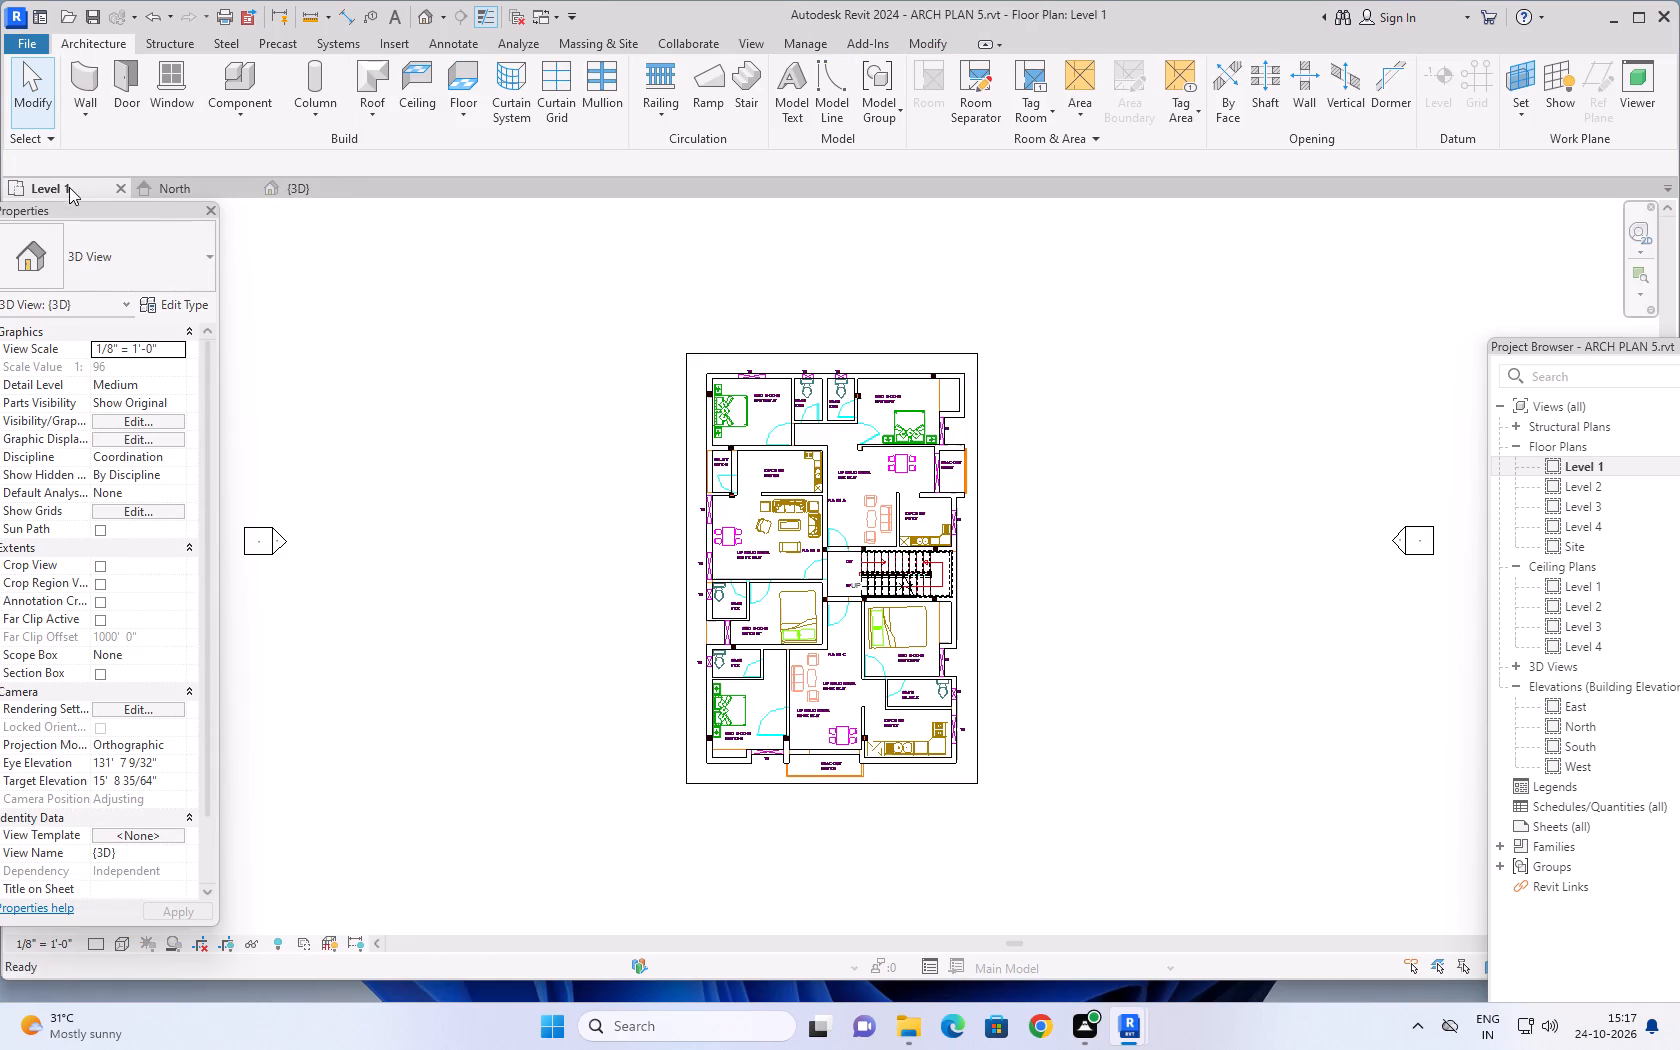
{"action": "left_click", "coordinate": [877, 561]}
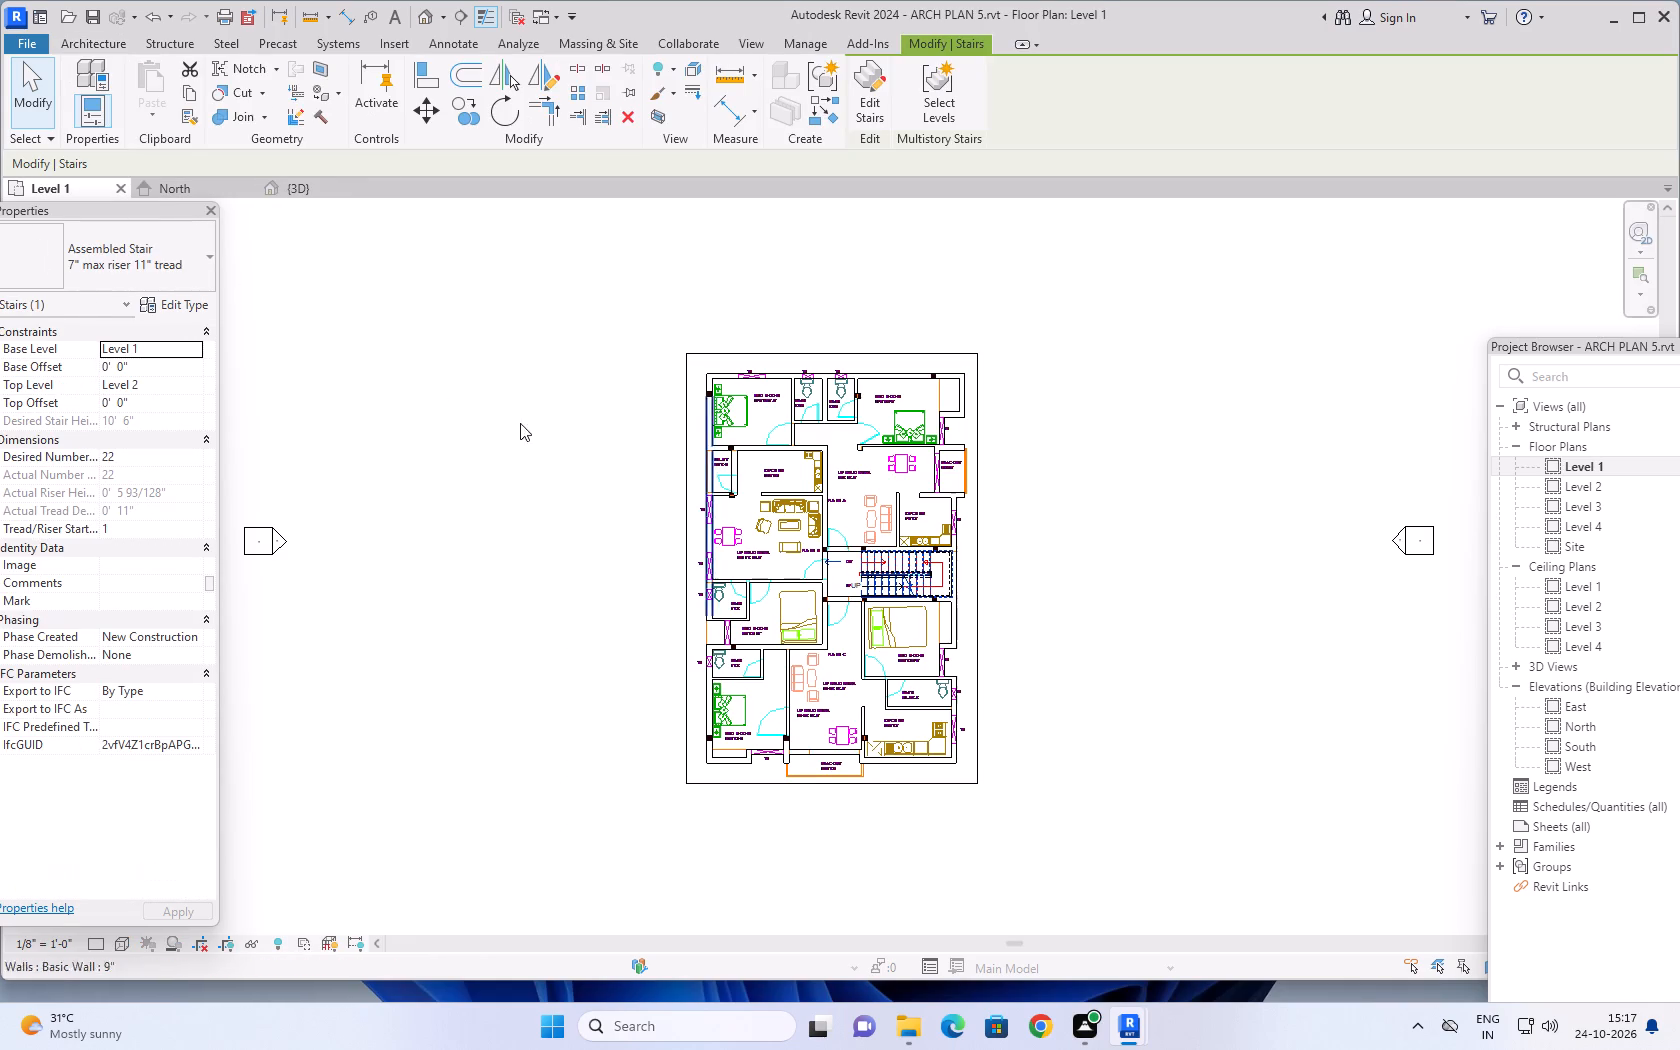
{"action": "left_click", "coordinate": [169, 259]}
{"action": "left_click", "coordinate": [121, 404]}
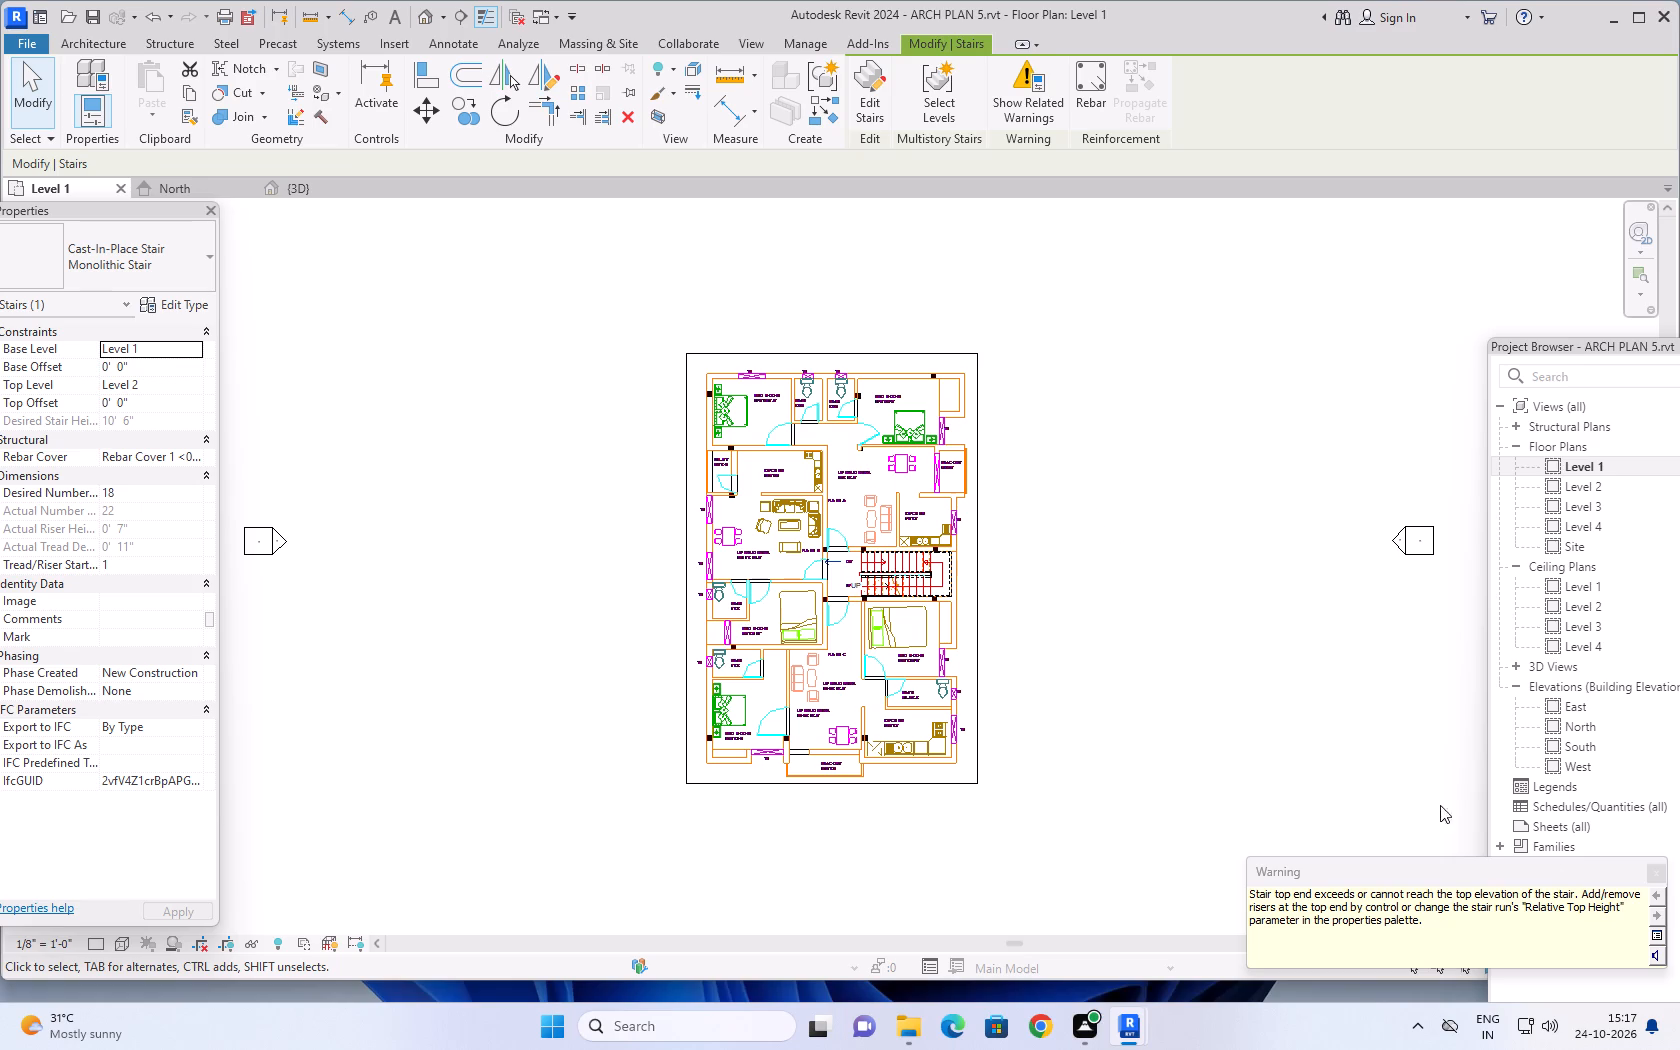
{"action": "left_click", "coordinate": [1658, 874]}
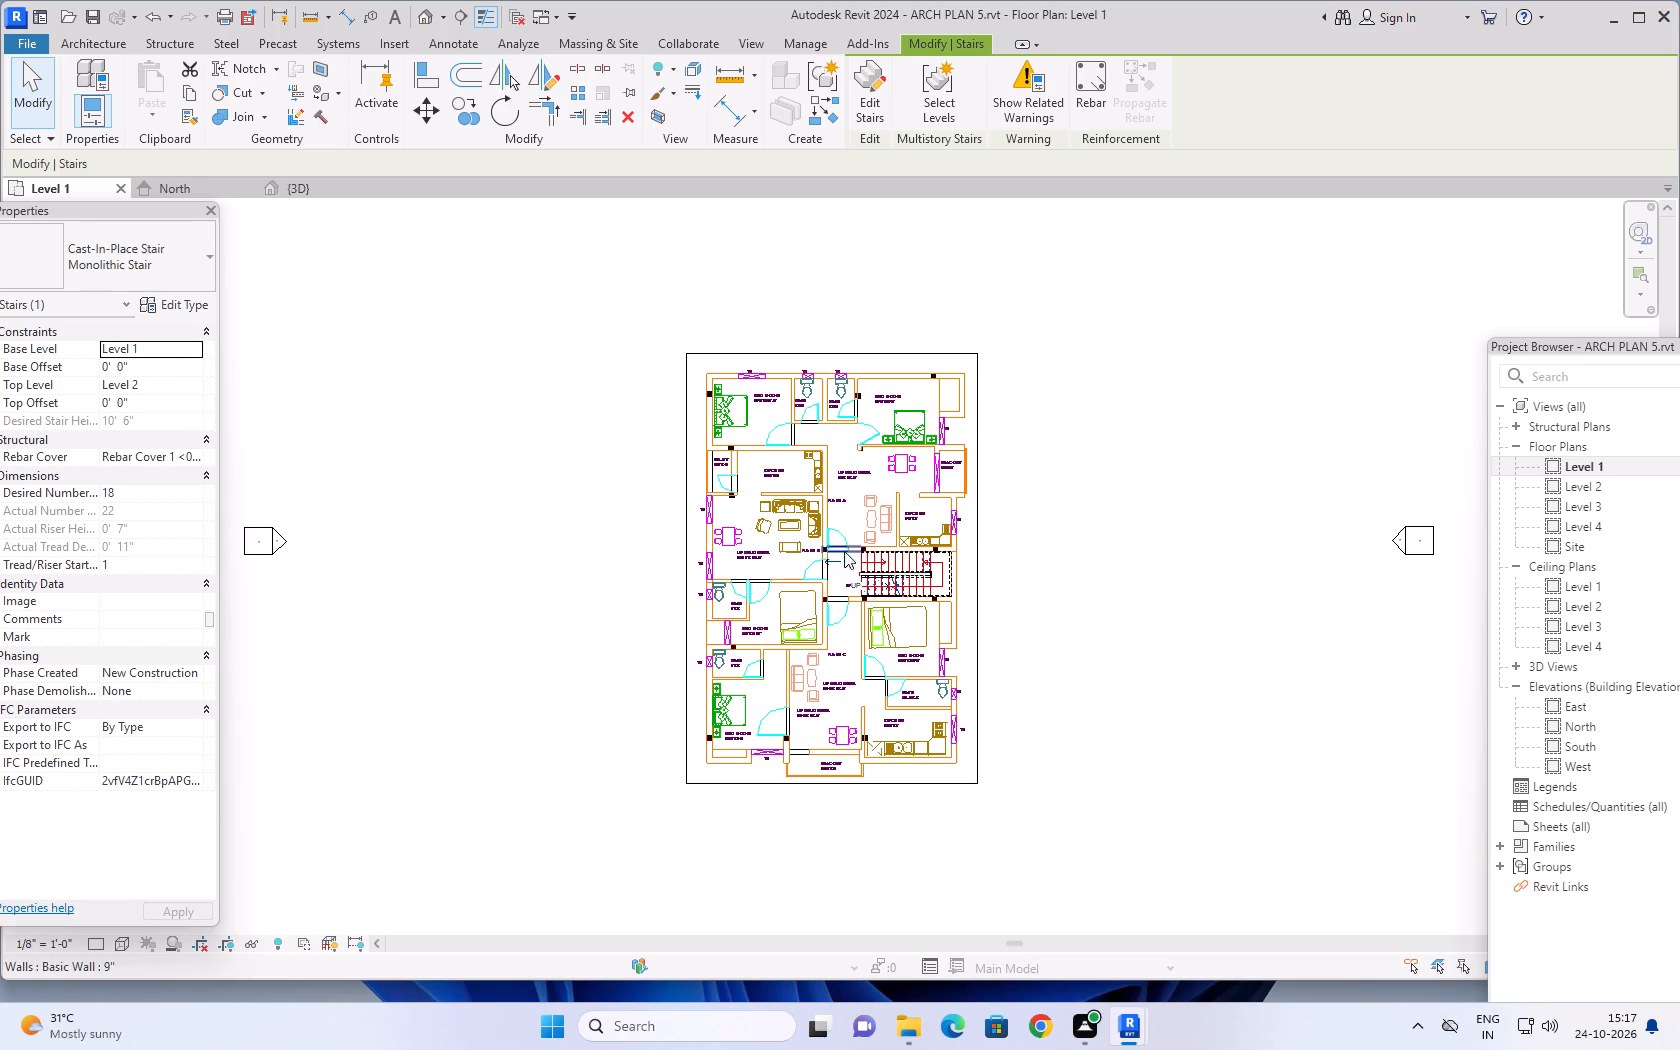
Set the monolithic staircase's desired number of risers to 22.
{"action": "left_click", "coordinate": [889, 563]}
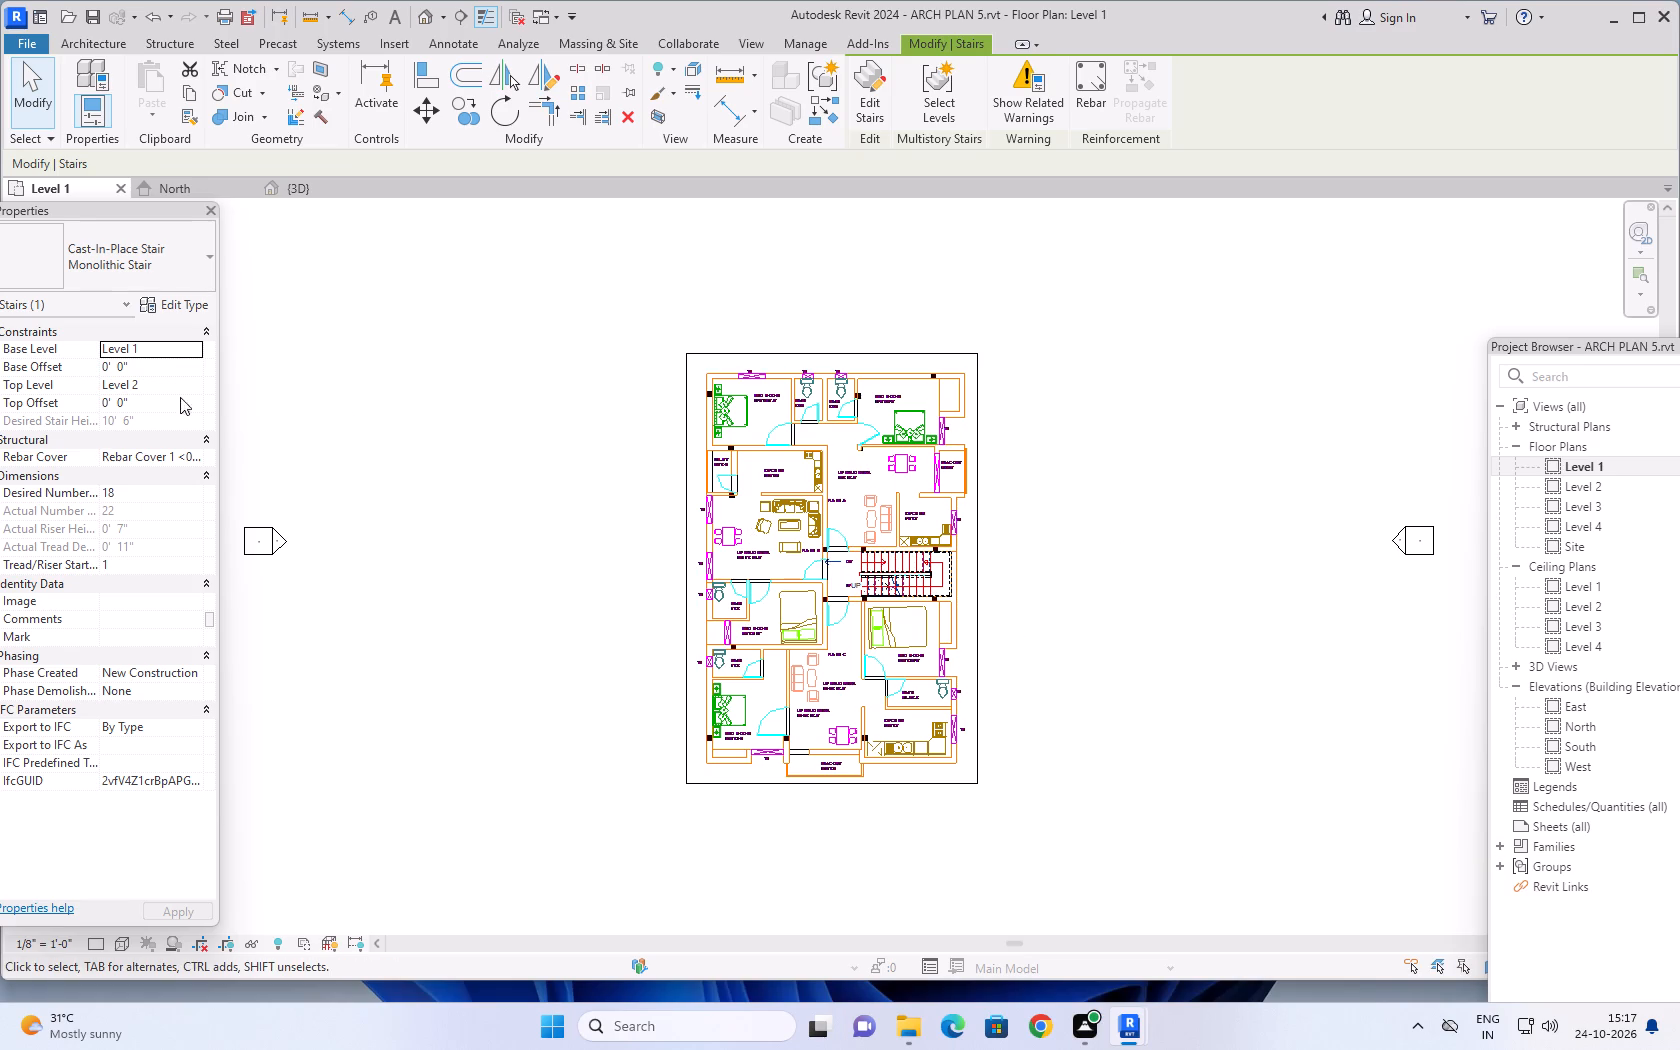
{"action": "left_click", "coordinate": [143, 494]}
{"action": "triple_click", "coordinate": [196, 490]}
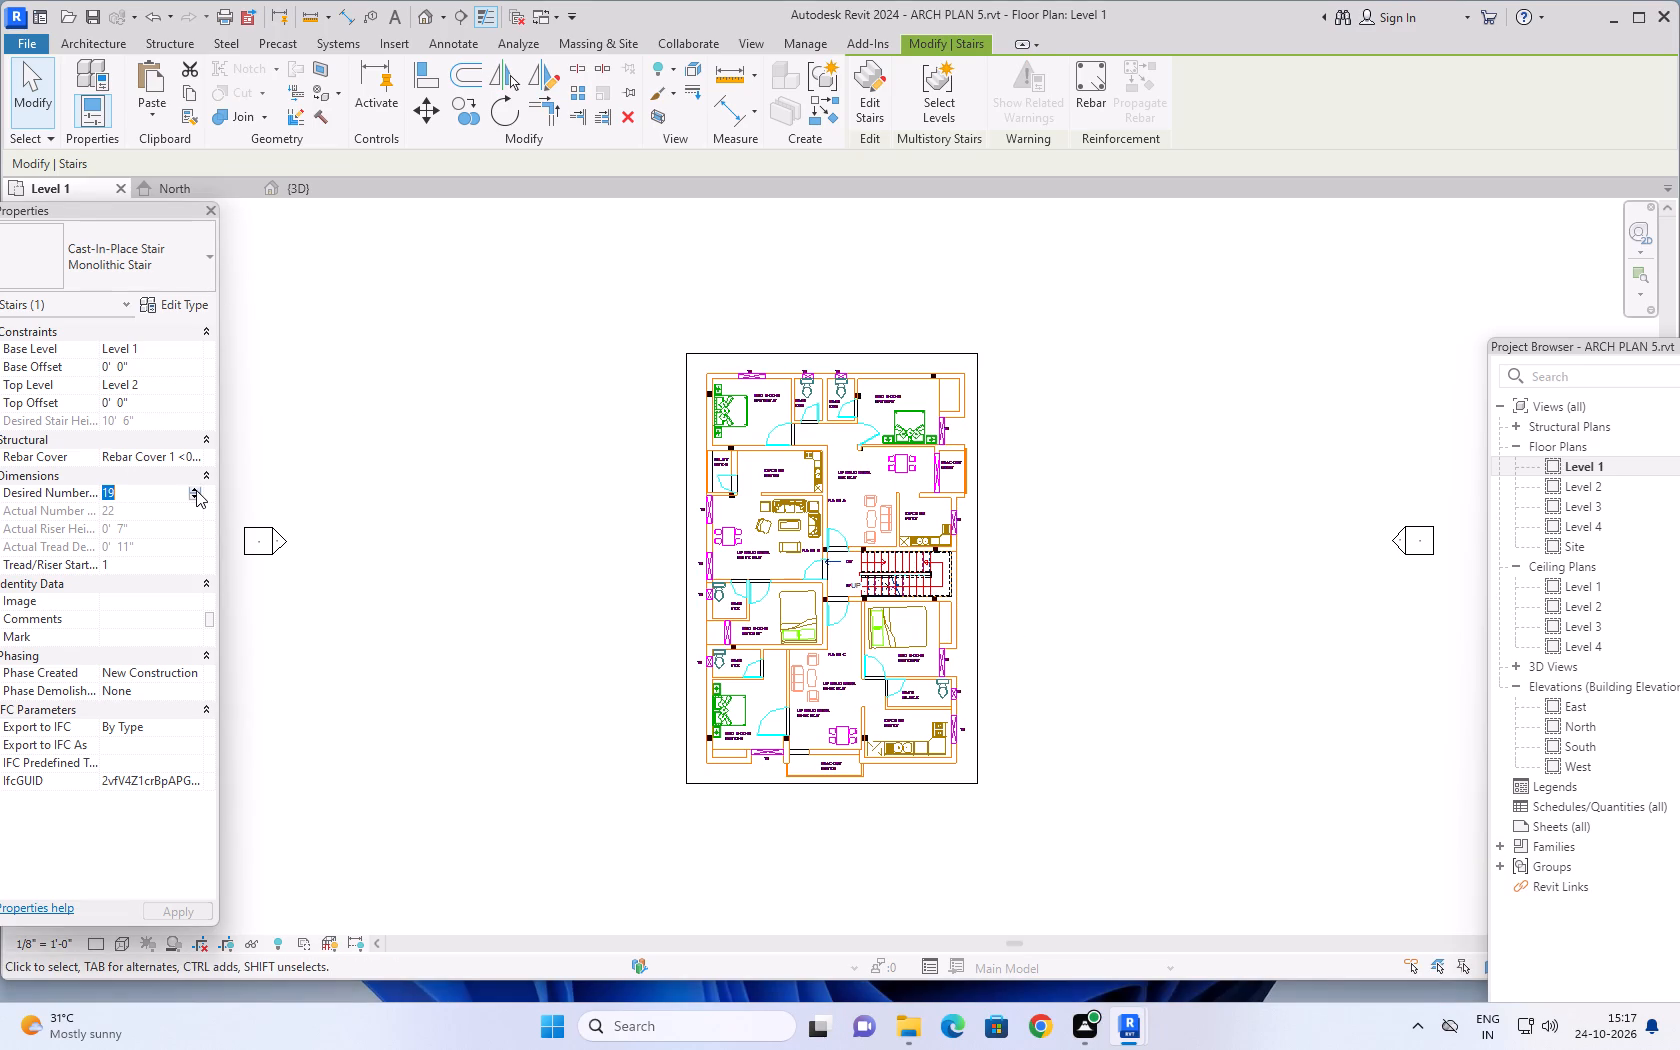
{"action": "left_click", "coordinate": [196, 490]}
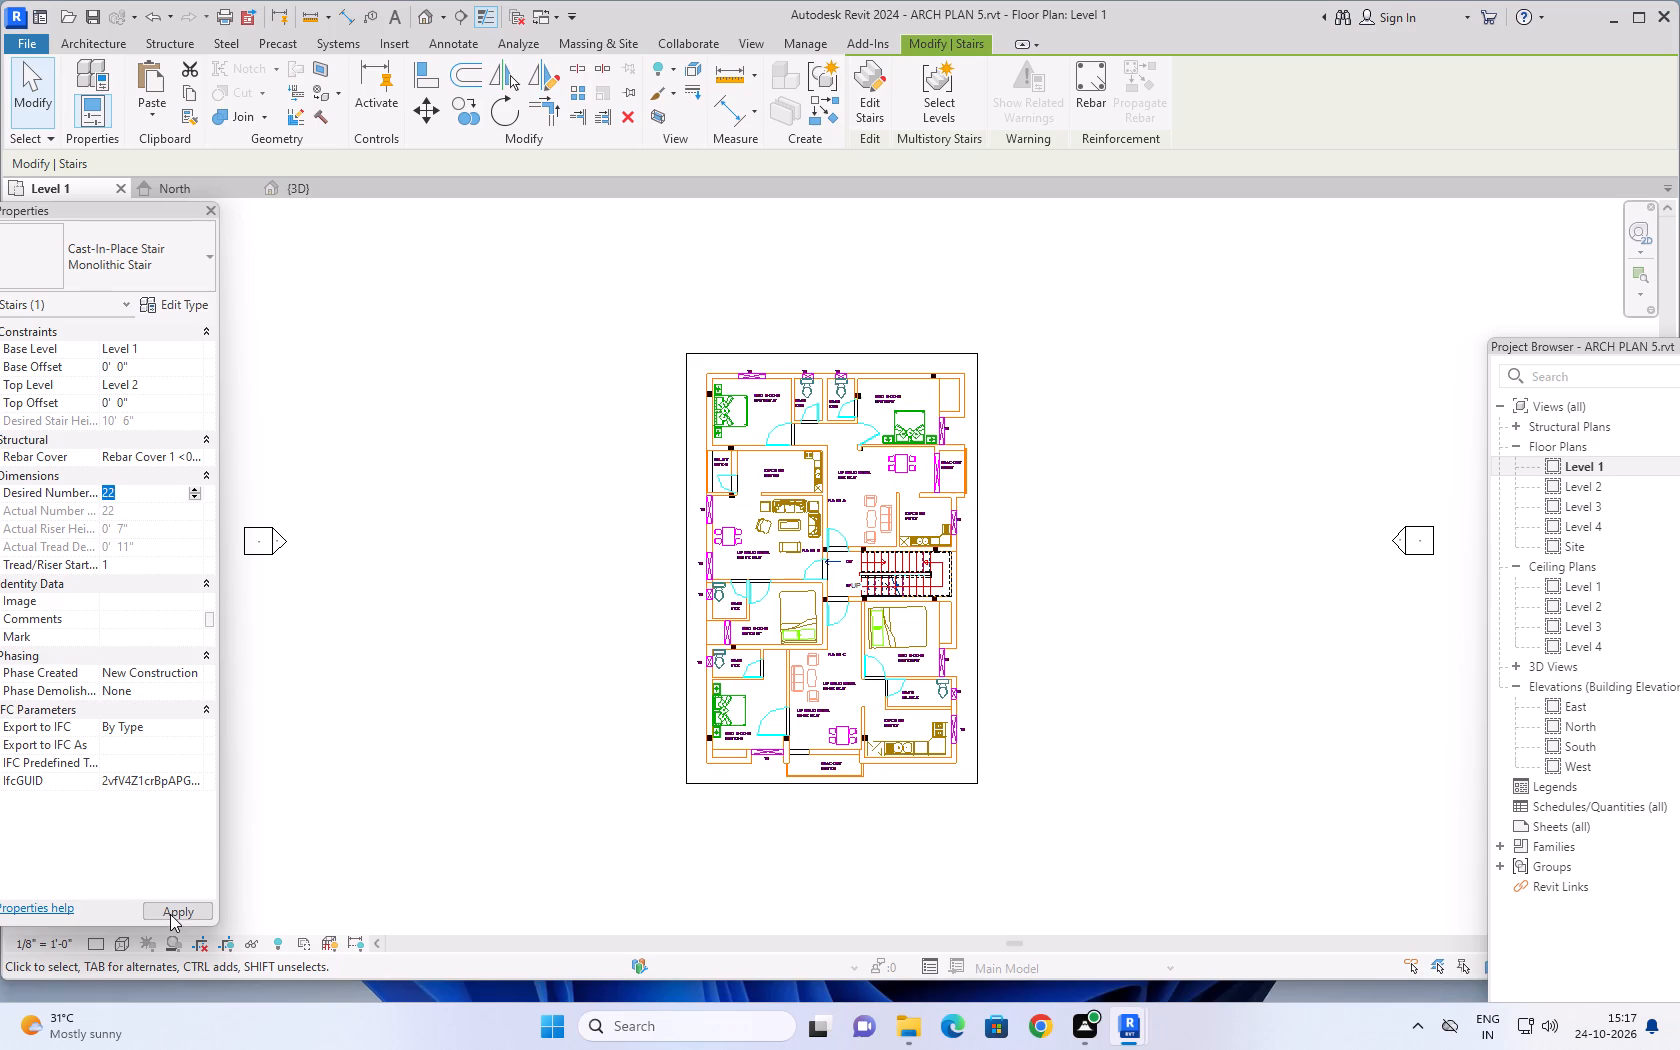
{"action": "left_click", "coordinate": [170, 914]}
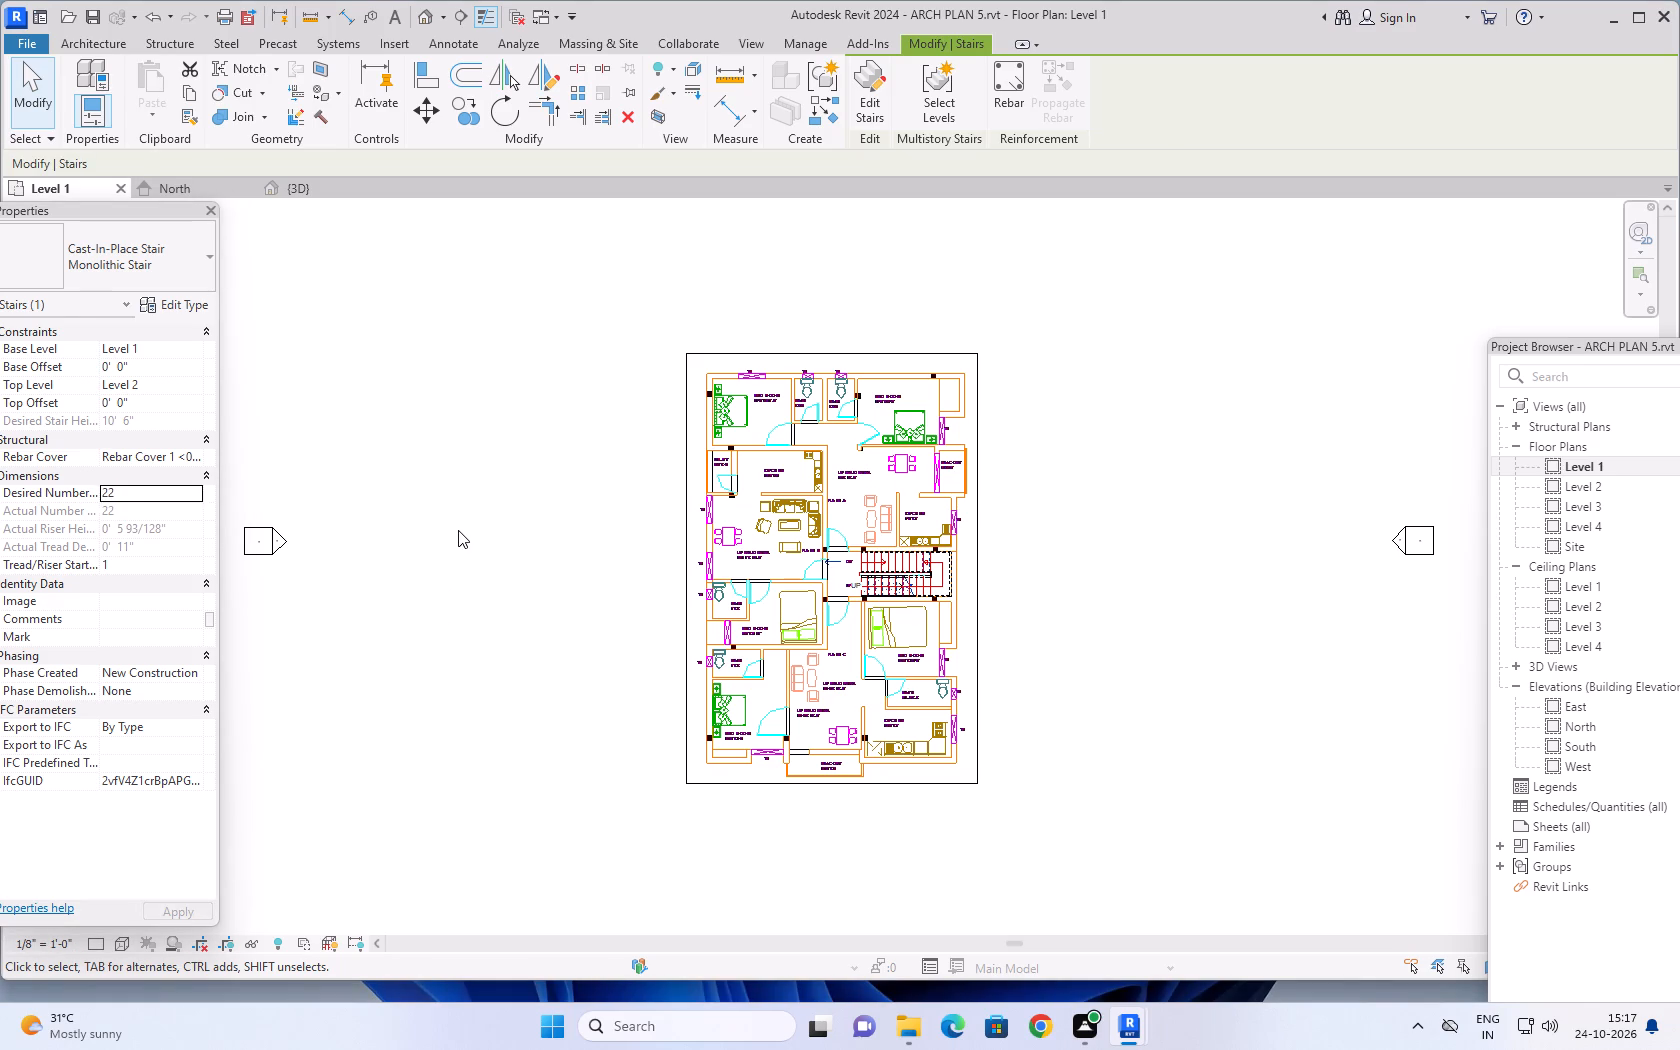
{"action": "key", "text": "Escape"}
{"action": "key", "text": "Escape"}
{"action": "key", "text": "Escape"}
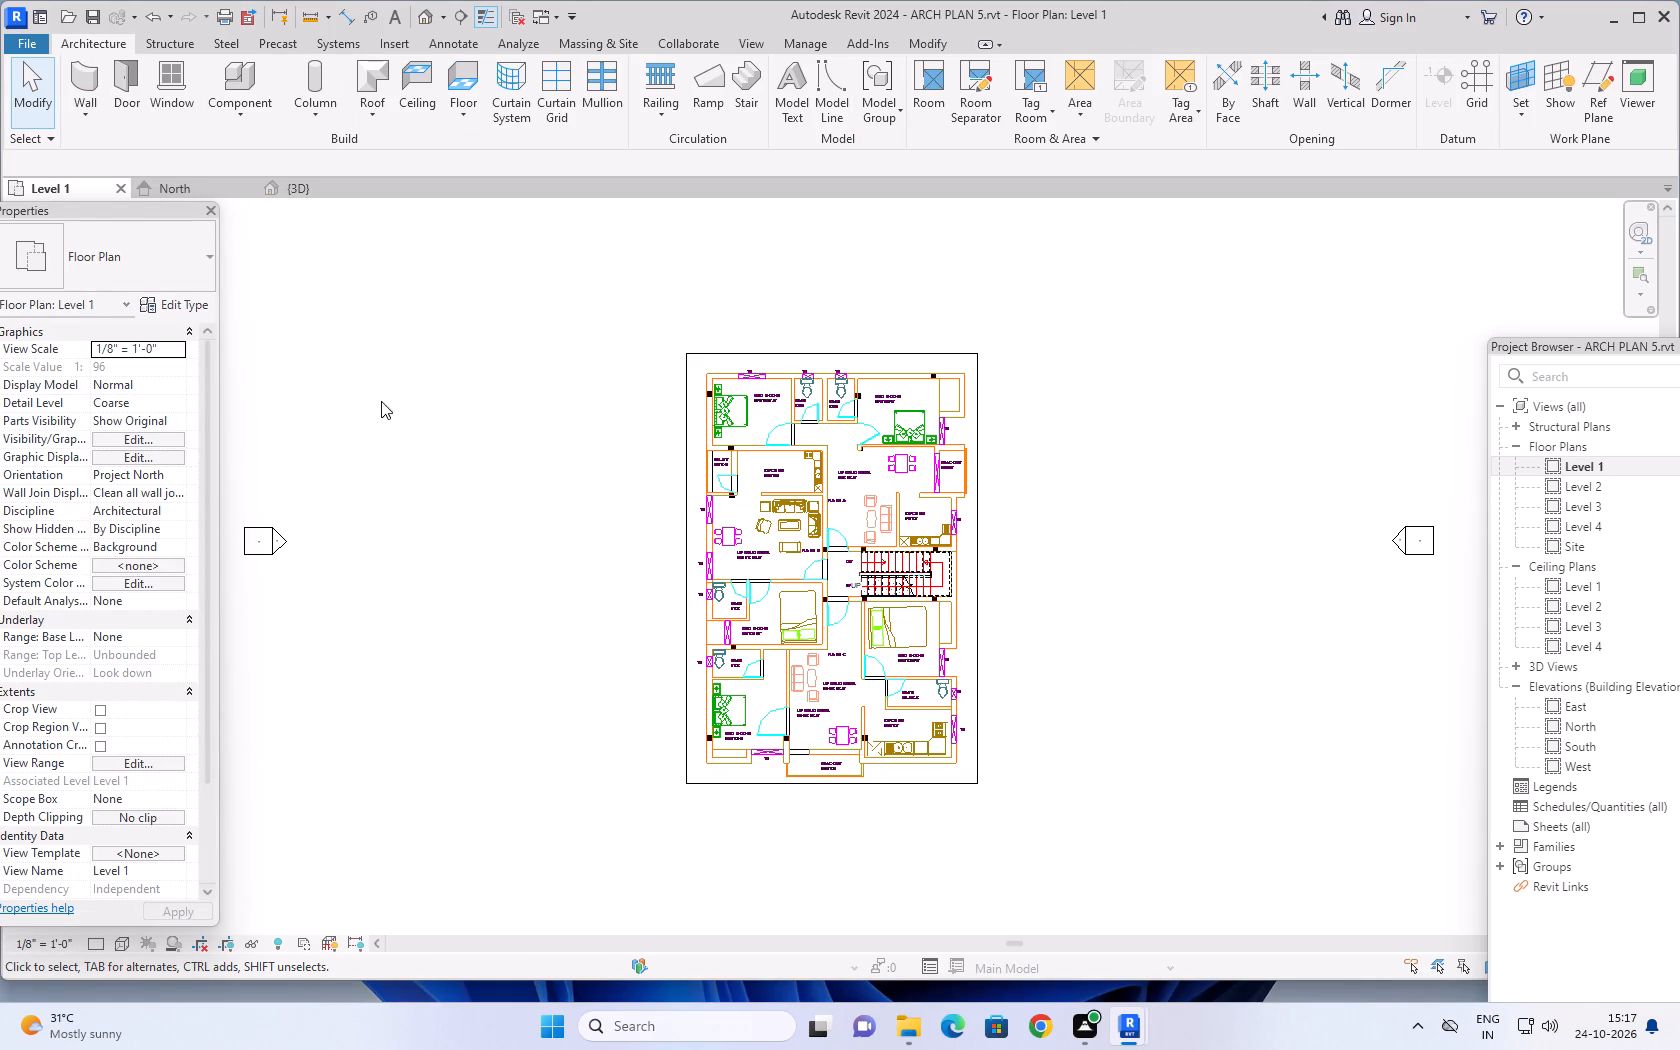
Examine the staircase and walls against the level lines in the North elevation.
{"action": "left_click", "coordinate": [170, 189]}
{"action": "scroll", "coordinate": [663, 587], "scroll_direction": "up", "scroll_amount": 4}
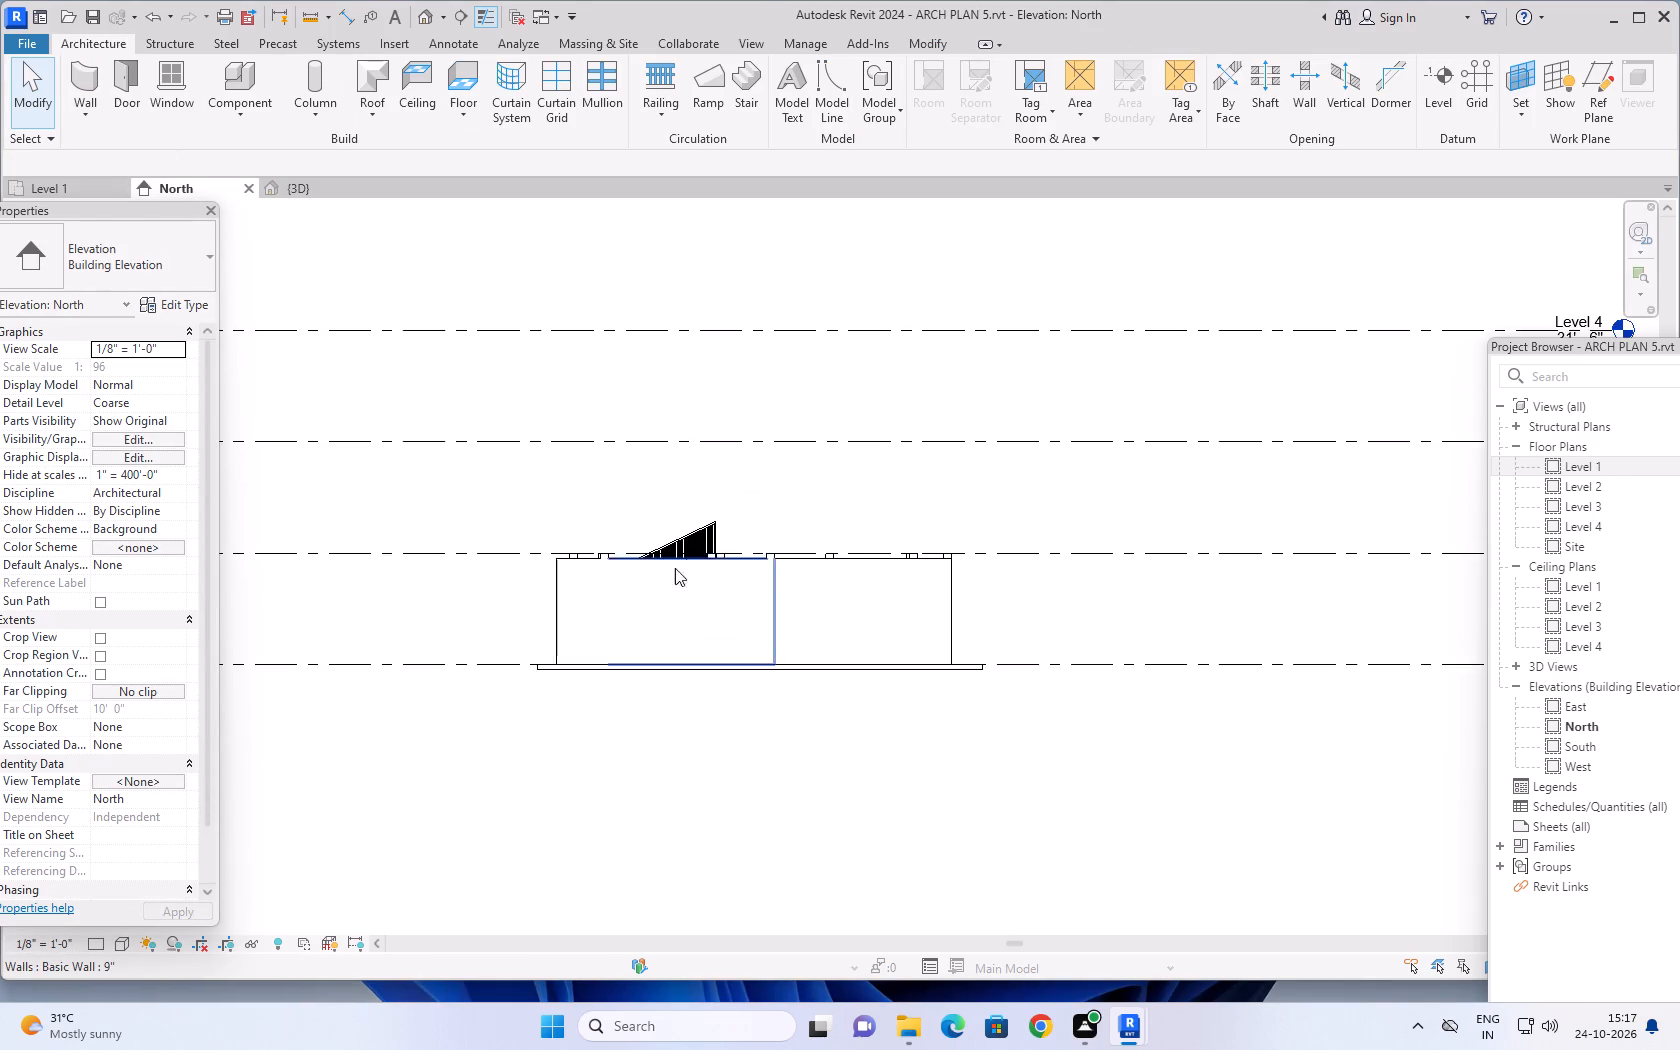
{"action": "scroll", "coordinate": [696, 552], "scroll_direction": "up", "scroll_amount": 11}
{"action": "scroll", "coordinate": [714, 548], "scroll_direction": "down", "scroll_amount": 1}
{"action": "scroll", "coordinate": [797, 632], "scroll_direction": "down", "scroll_amount": 1}
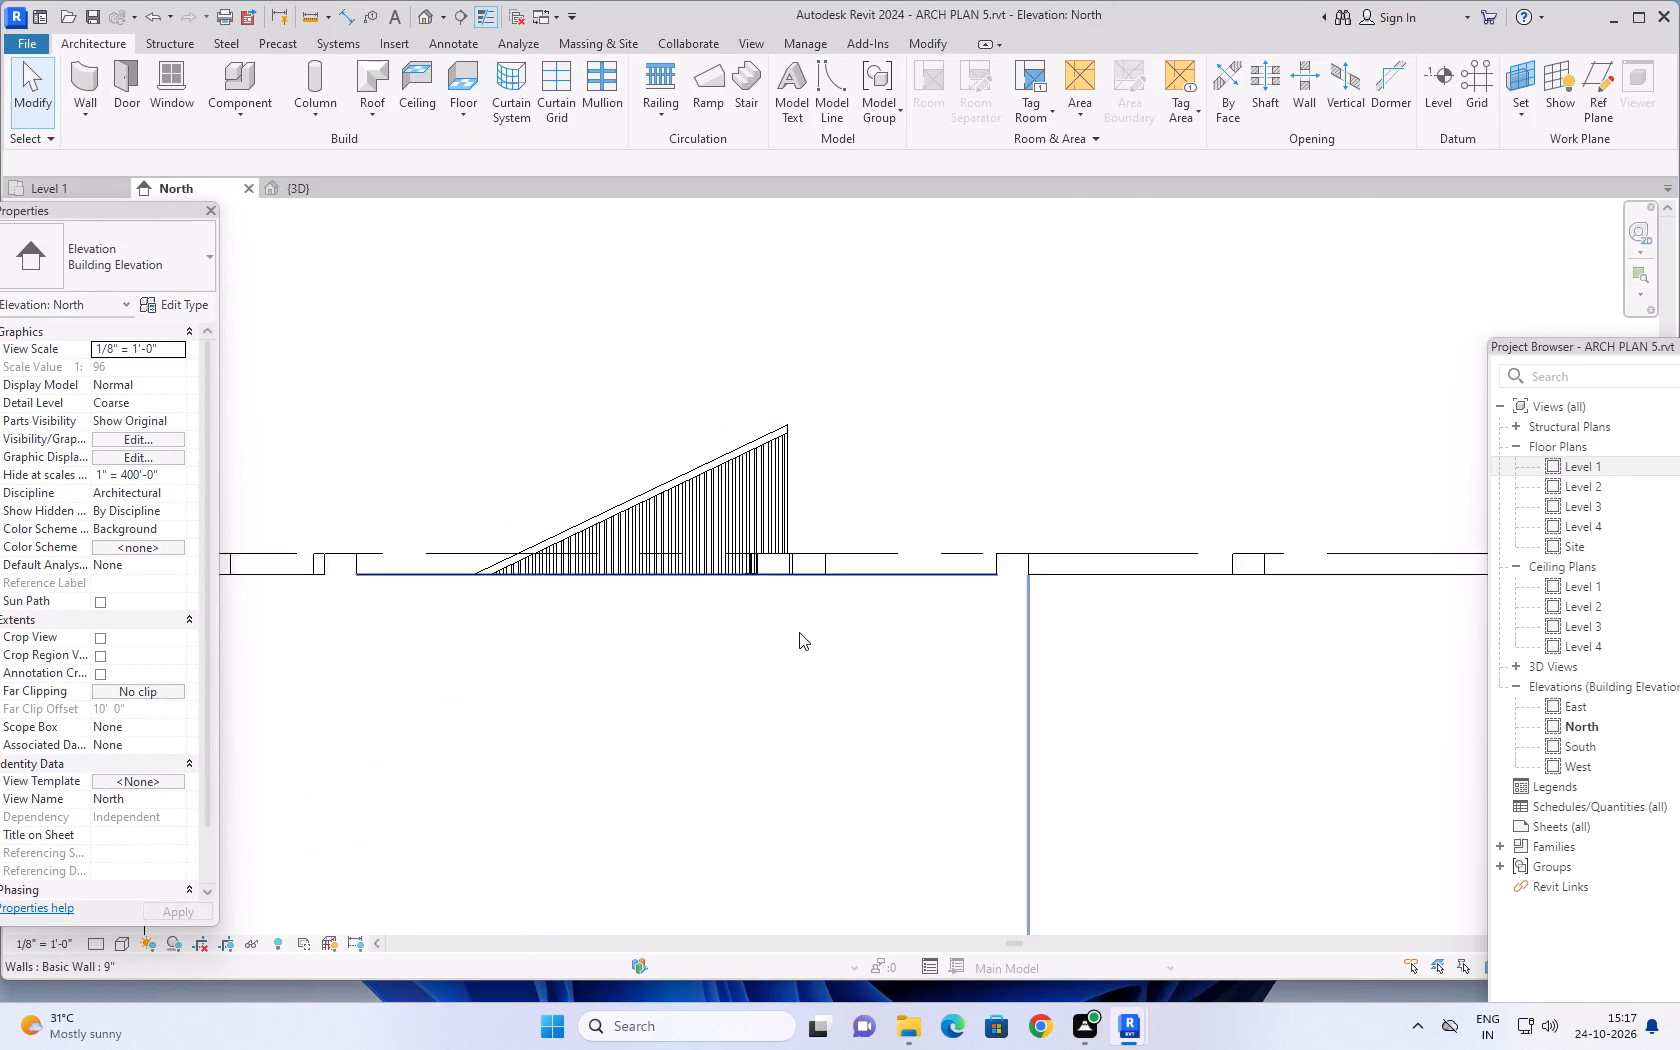
{"action": "scroll", "coordinate": [799, 632], "scroll_direction": "down", "scroll_amount": 13}
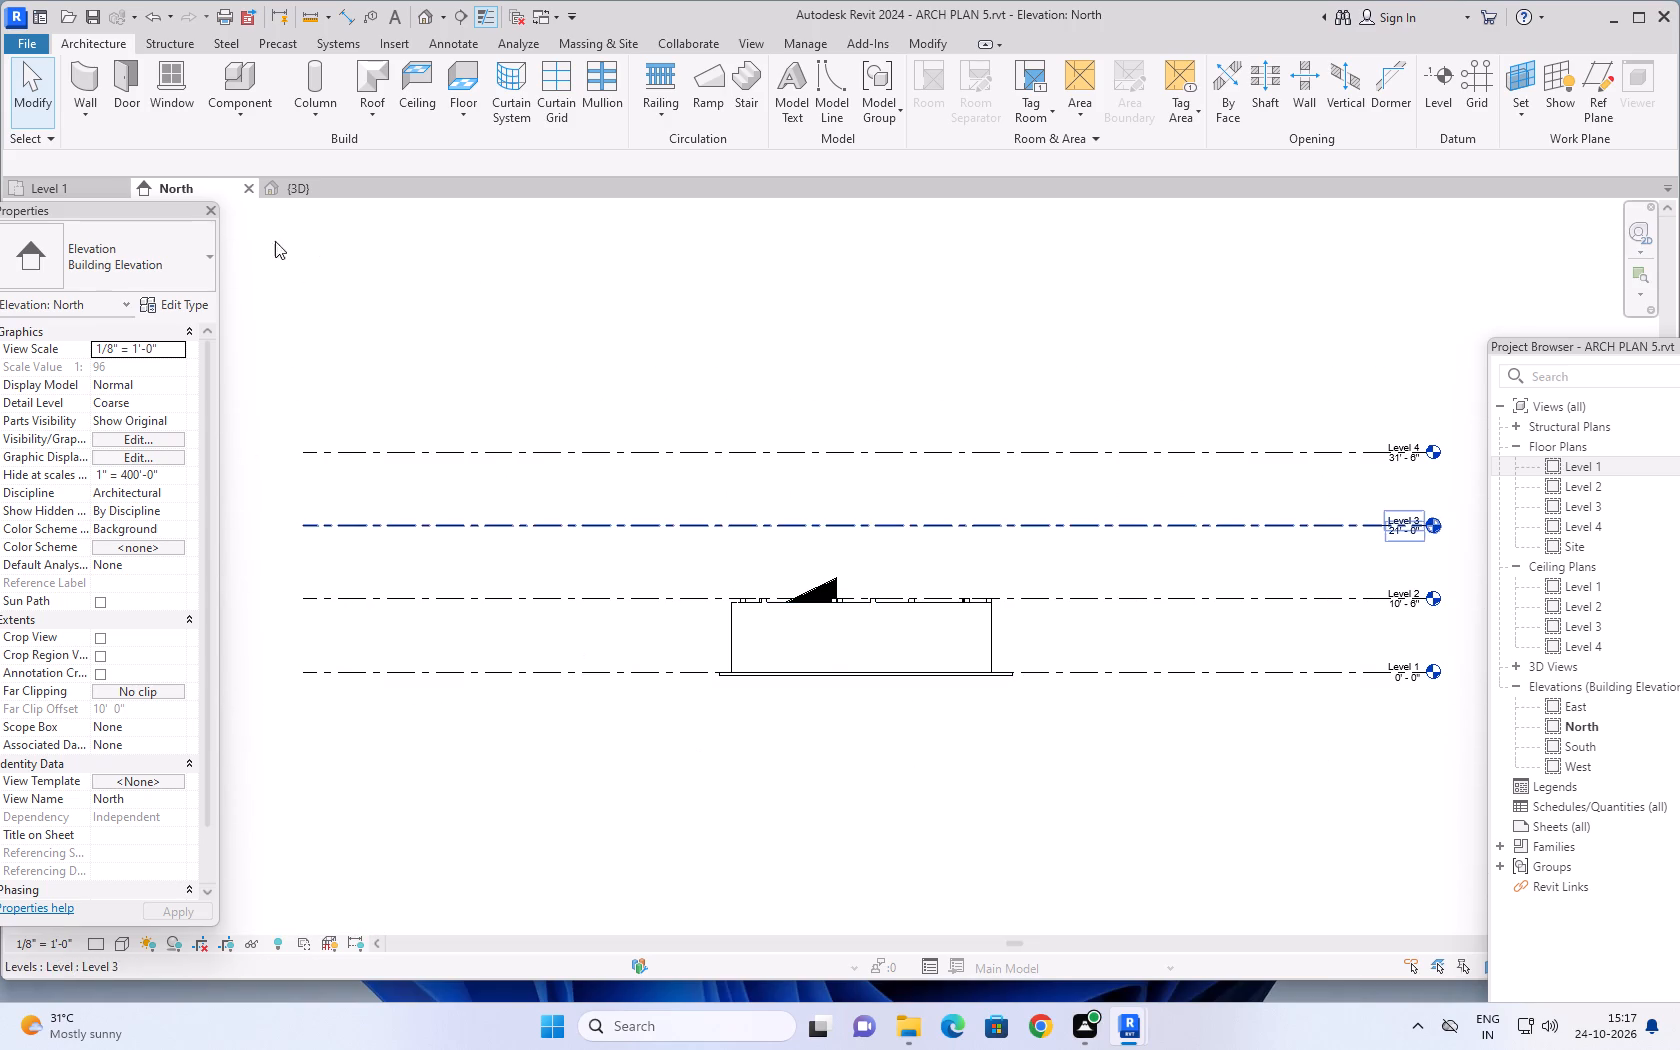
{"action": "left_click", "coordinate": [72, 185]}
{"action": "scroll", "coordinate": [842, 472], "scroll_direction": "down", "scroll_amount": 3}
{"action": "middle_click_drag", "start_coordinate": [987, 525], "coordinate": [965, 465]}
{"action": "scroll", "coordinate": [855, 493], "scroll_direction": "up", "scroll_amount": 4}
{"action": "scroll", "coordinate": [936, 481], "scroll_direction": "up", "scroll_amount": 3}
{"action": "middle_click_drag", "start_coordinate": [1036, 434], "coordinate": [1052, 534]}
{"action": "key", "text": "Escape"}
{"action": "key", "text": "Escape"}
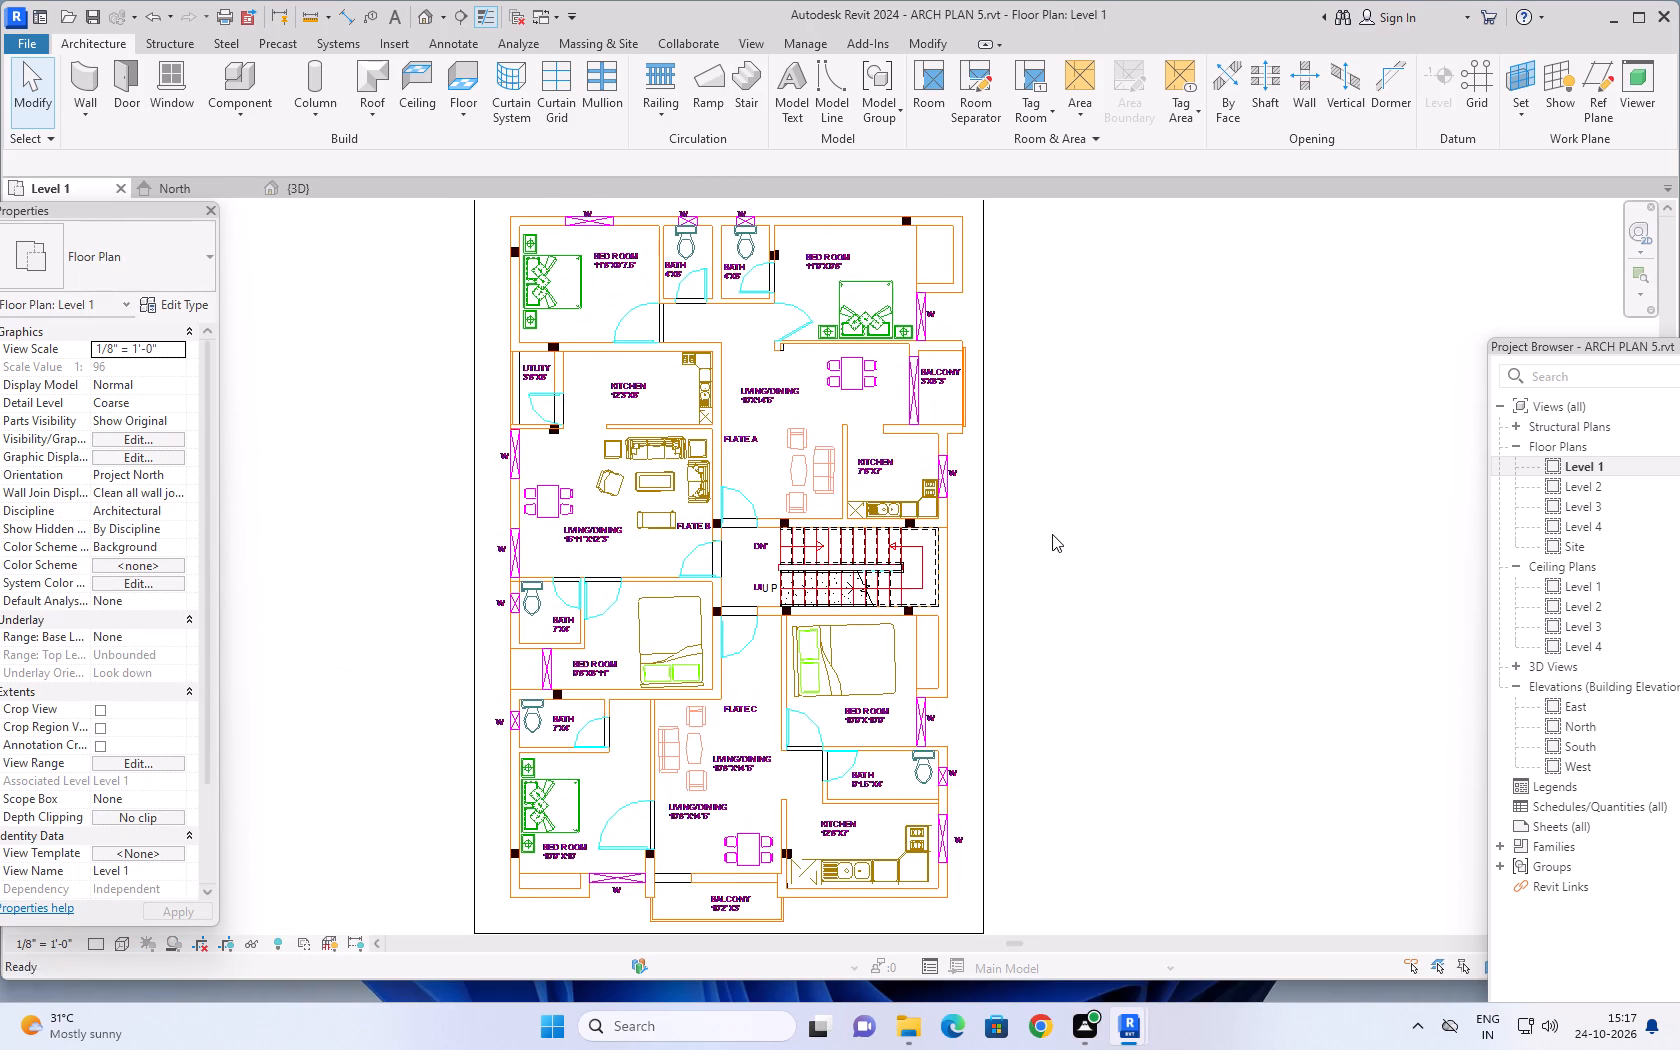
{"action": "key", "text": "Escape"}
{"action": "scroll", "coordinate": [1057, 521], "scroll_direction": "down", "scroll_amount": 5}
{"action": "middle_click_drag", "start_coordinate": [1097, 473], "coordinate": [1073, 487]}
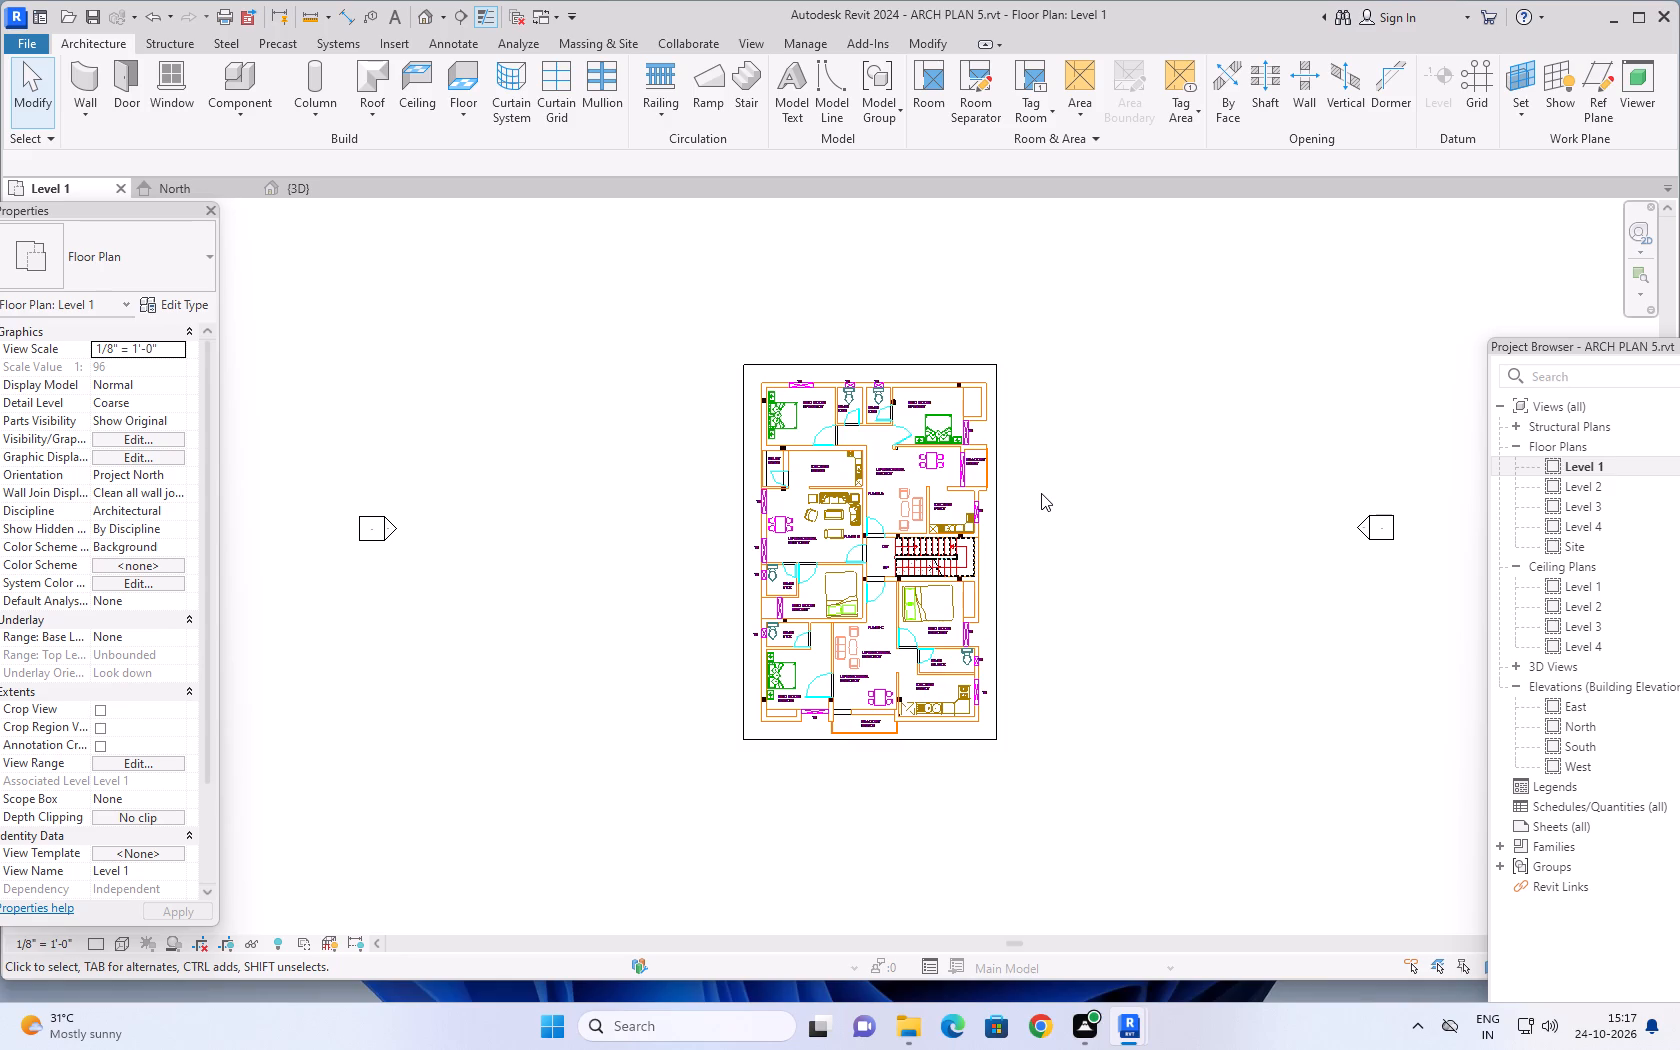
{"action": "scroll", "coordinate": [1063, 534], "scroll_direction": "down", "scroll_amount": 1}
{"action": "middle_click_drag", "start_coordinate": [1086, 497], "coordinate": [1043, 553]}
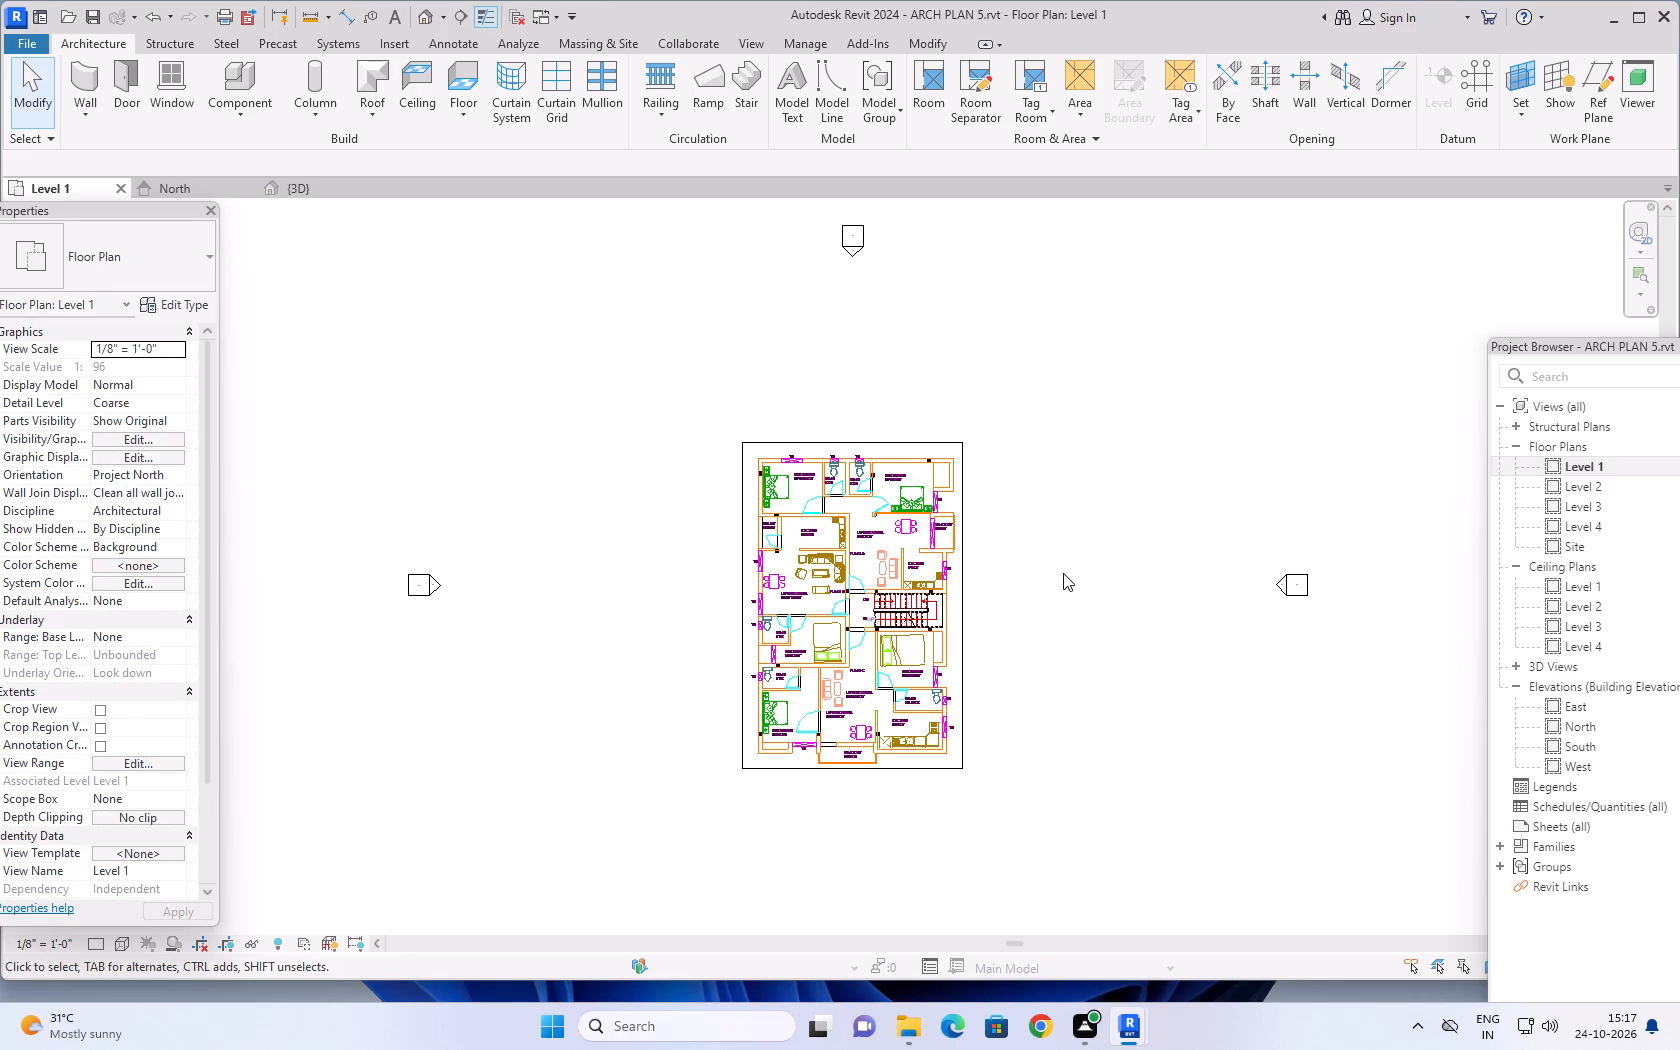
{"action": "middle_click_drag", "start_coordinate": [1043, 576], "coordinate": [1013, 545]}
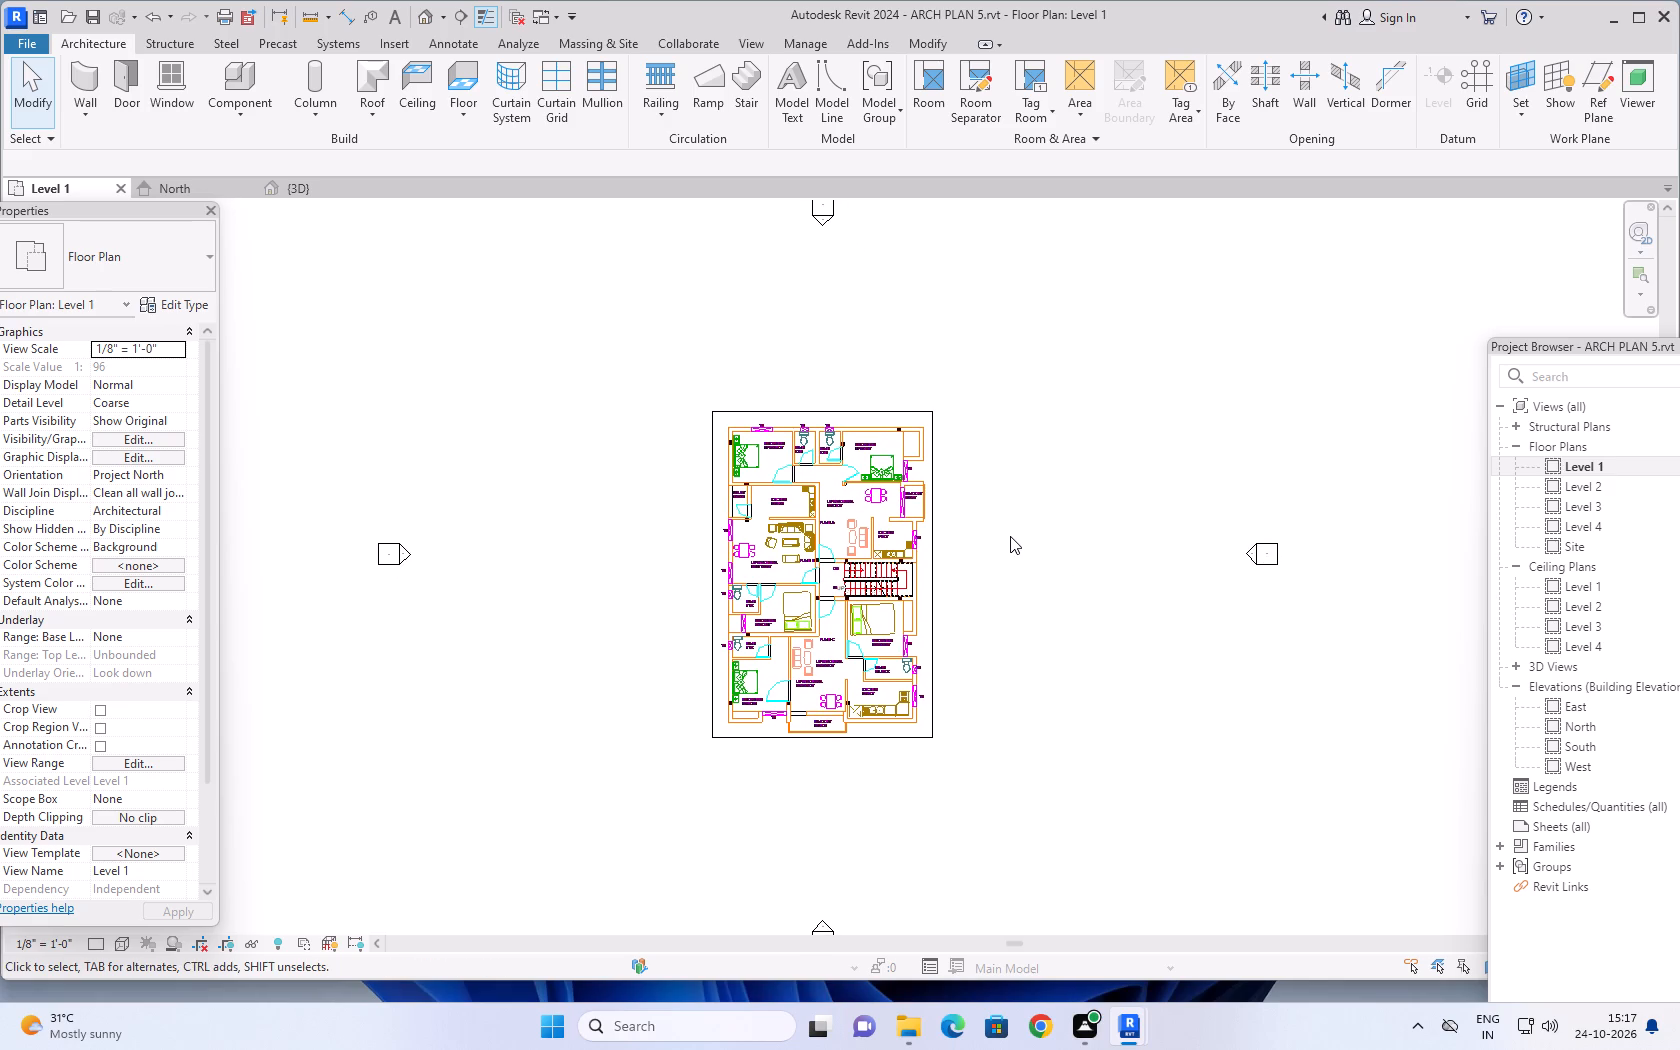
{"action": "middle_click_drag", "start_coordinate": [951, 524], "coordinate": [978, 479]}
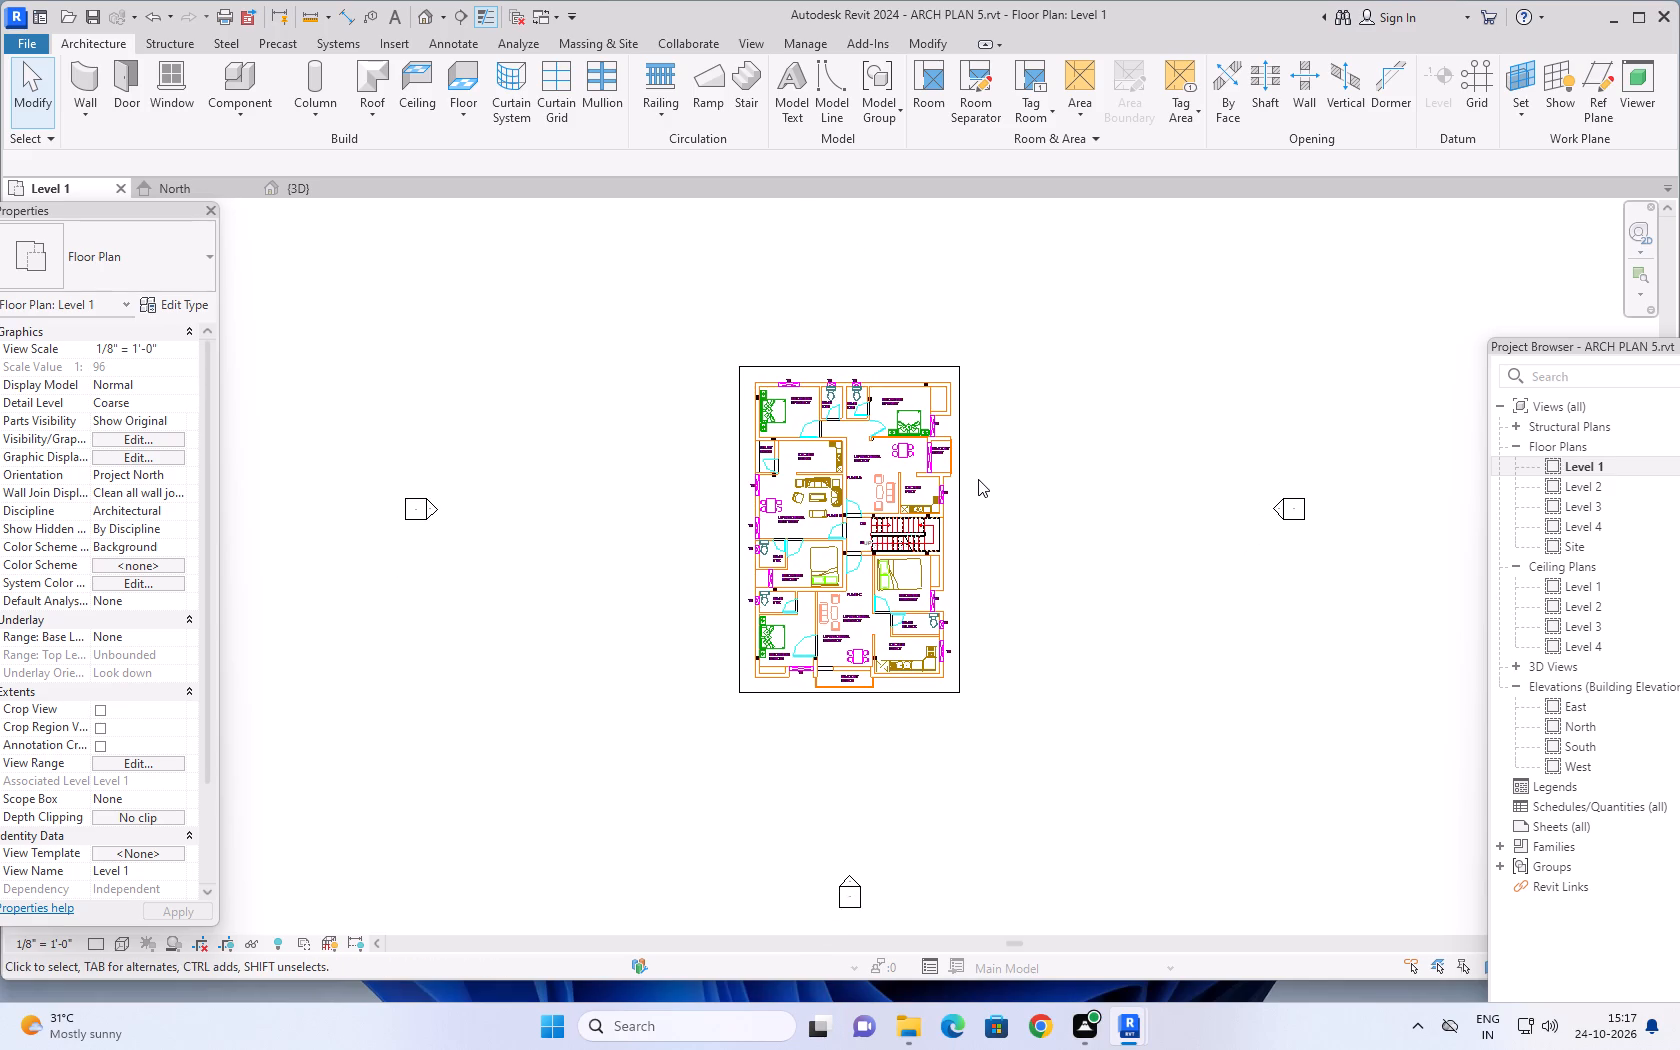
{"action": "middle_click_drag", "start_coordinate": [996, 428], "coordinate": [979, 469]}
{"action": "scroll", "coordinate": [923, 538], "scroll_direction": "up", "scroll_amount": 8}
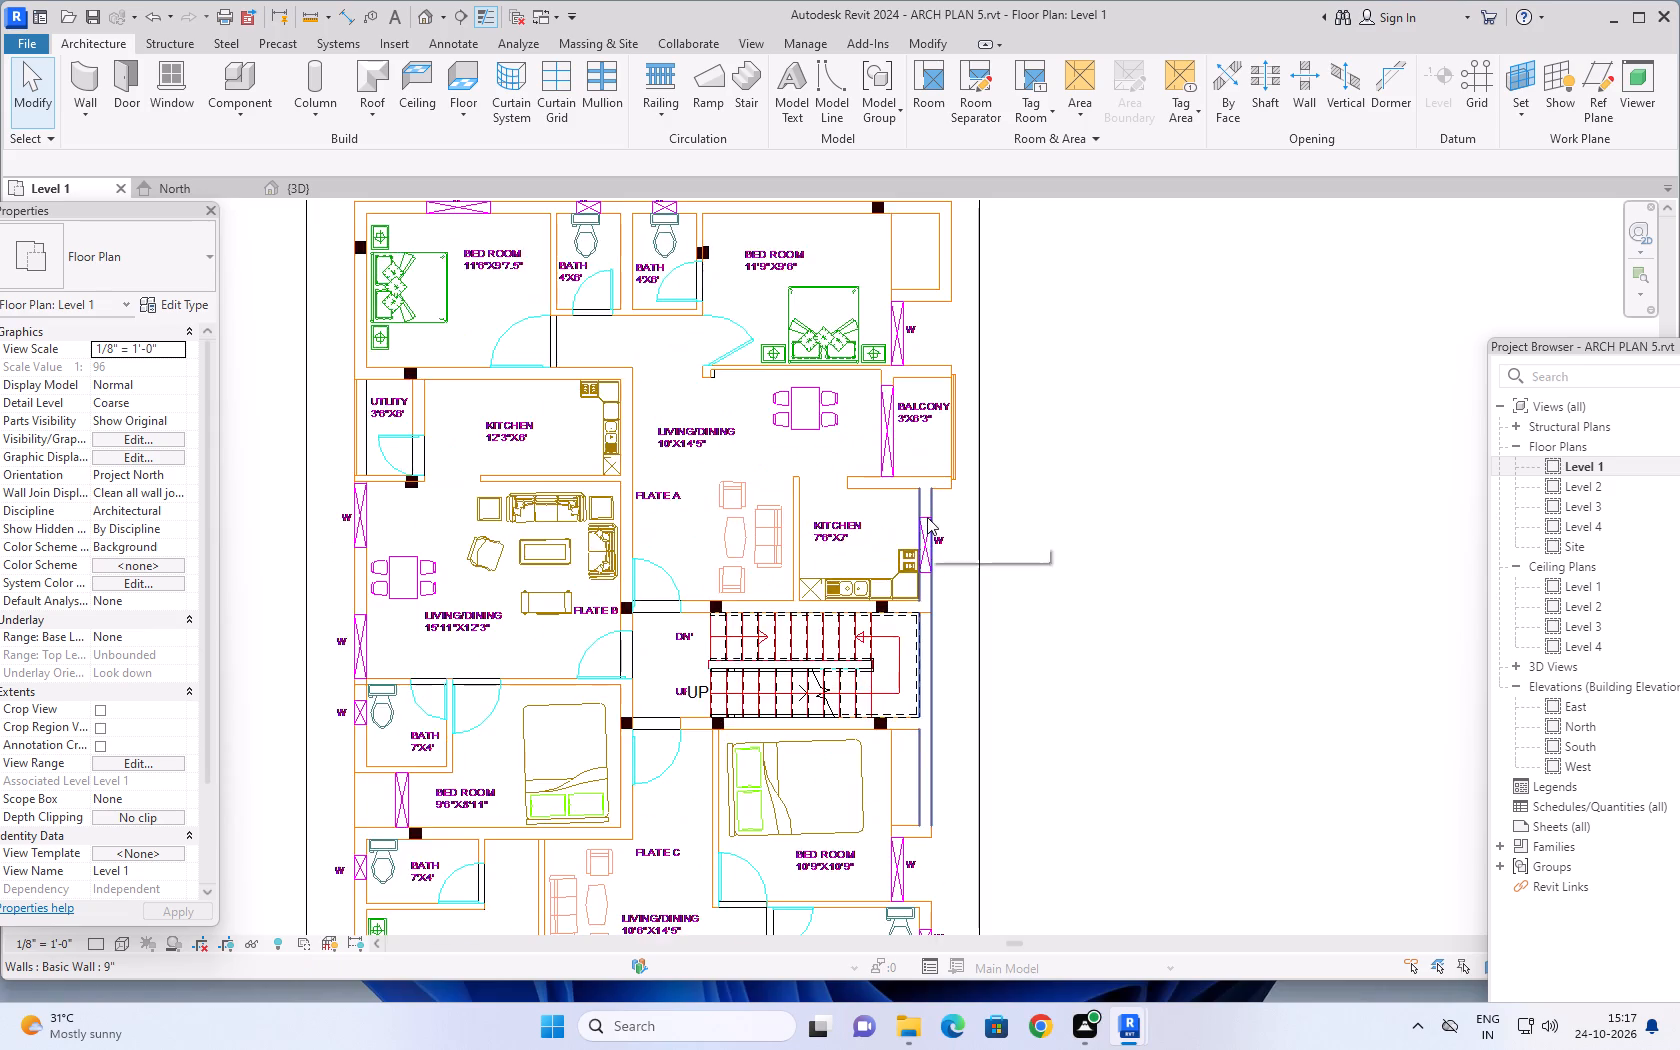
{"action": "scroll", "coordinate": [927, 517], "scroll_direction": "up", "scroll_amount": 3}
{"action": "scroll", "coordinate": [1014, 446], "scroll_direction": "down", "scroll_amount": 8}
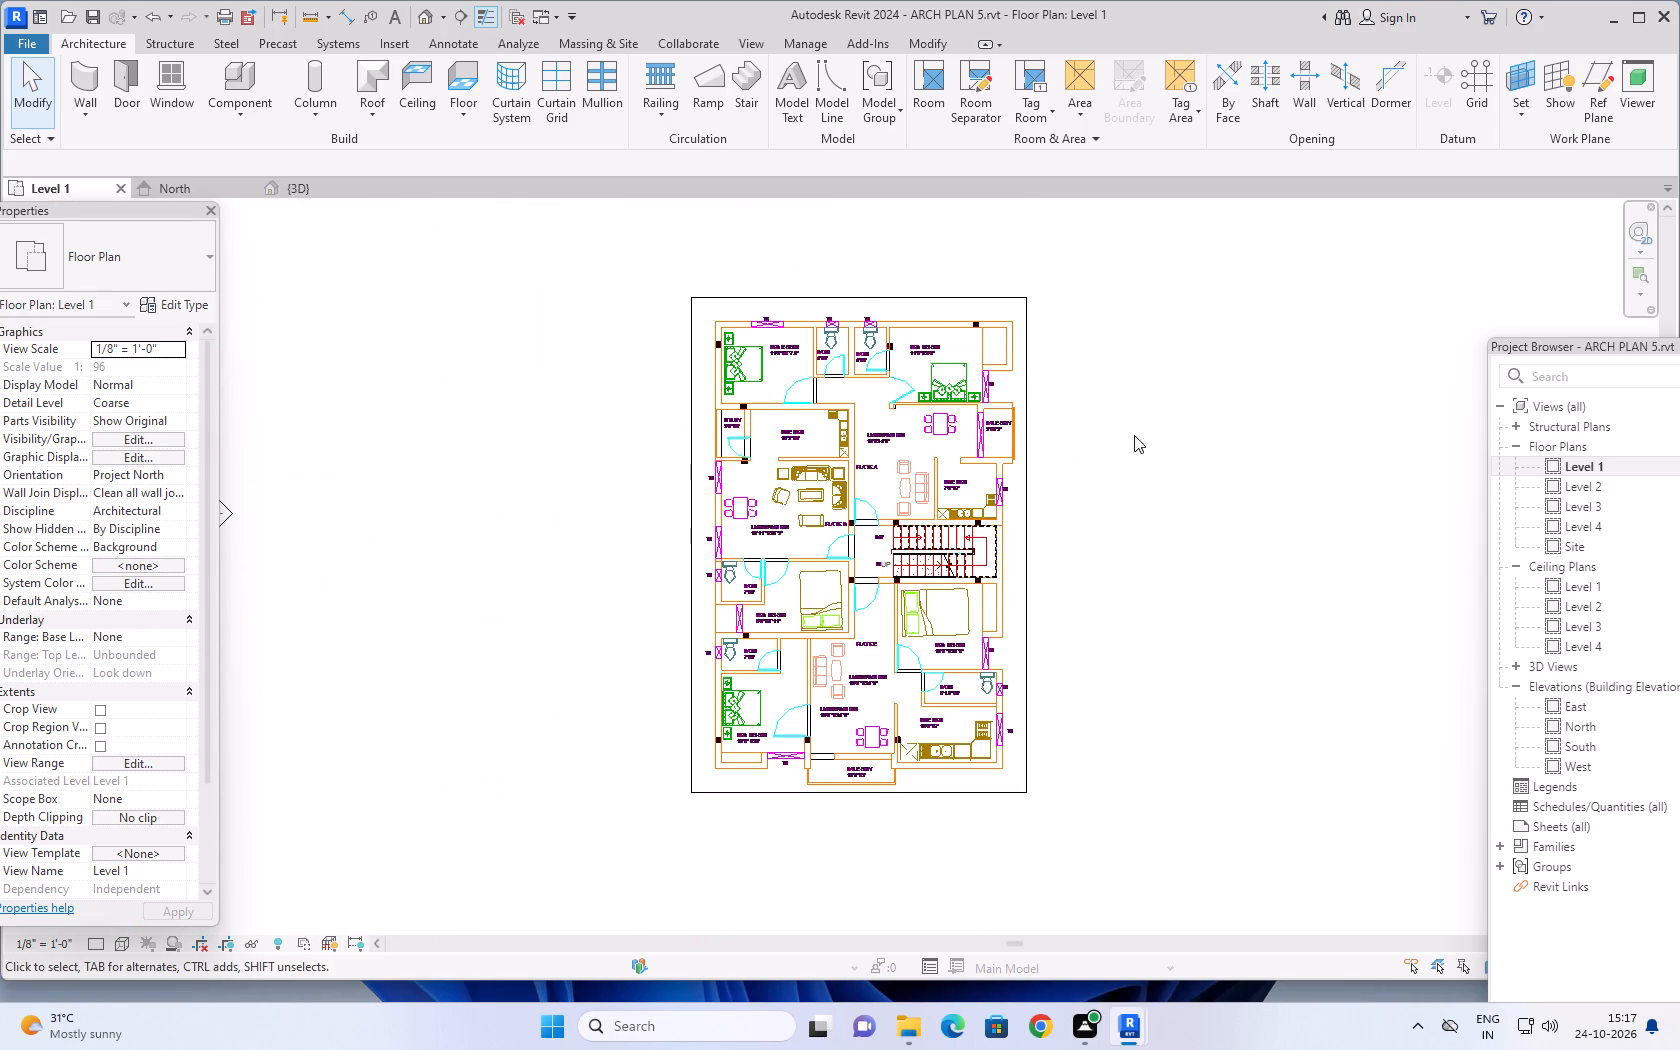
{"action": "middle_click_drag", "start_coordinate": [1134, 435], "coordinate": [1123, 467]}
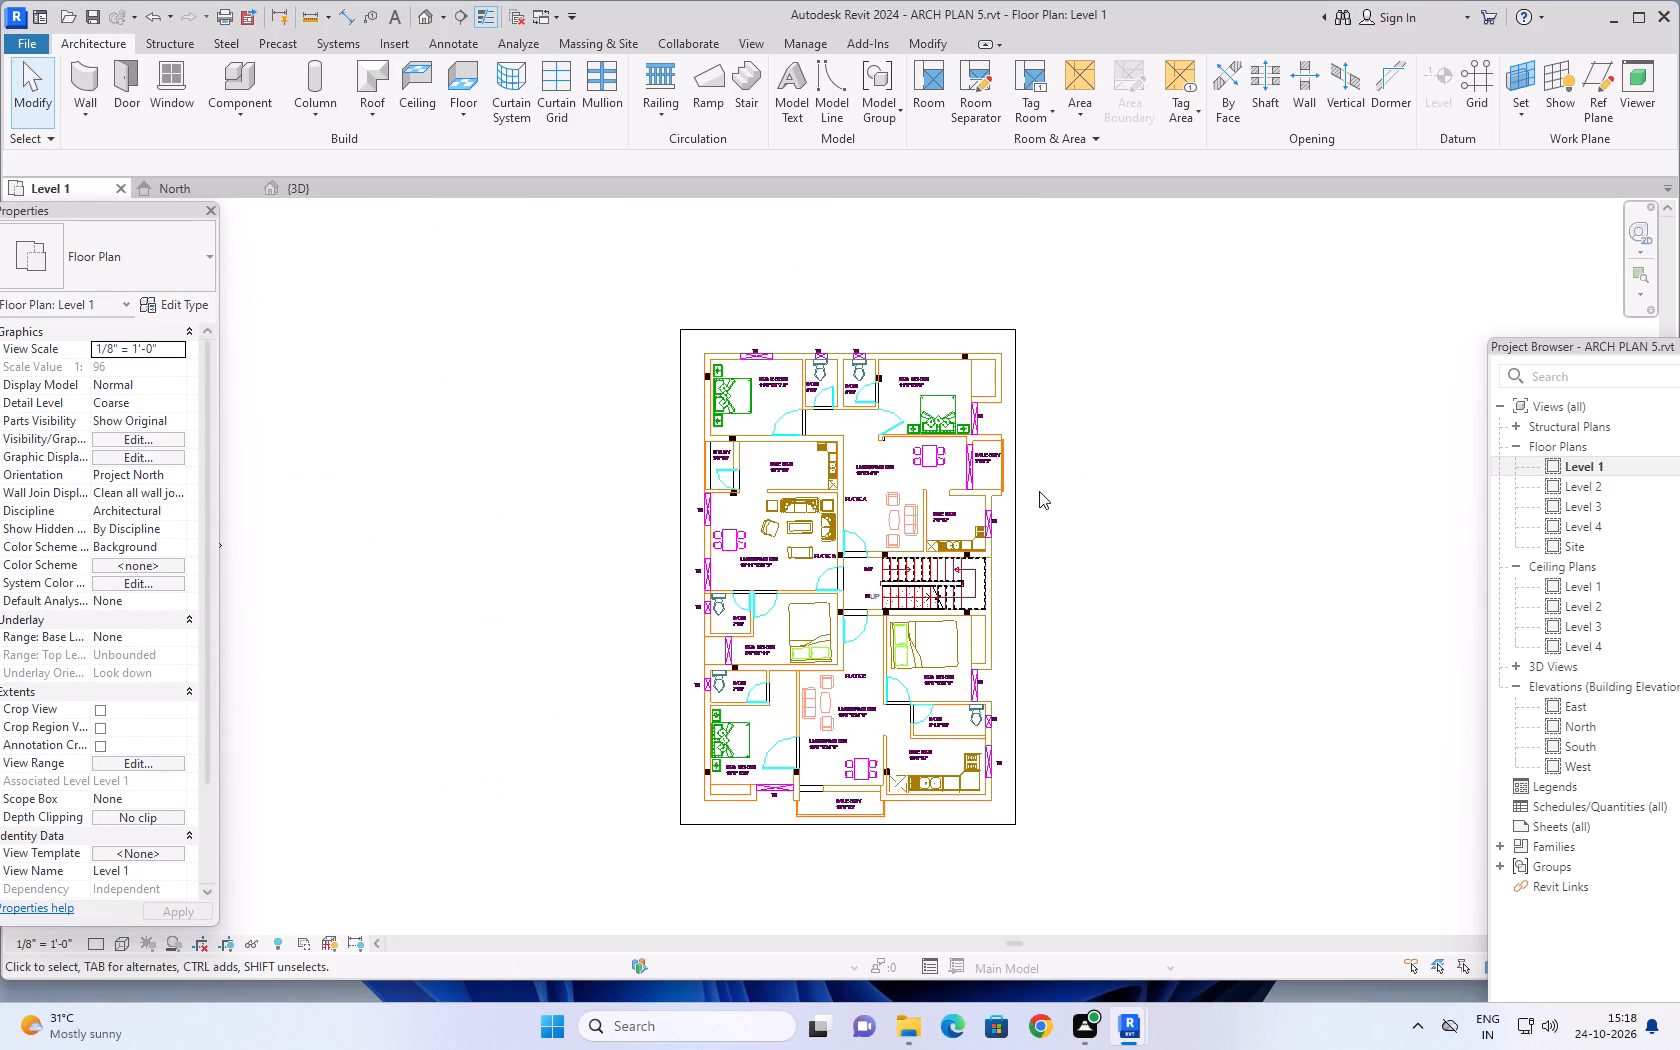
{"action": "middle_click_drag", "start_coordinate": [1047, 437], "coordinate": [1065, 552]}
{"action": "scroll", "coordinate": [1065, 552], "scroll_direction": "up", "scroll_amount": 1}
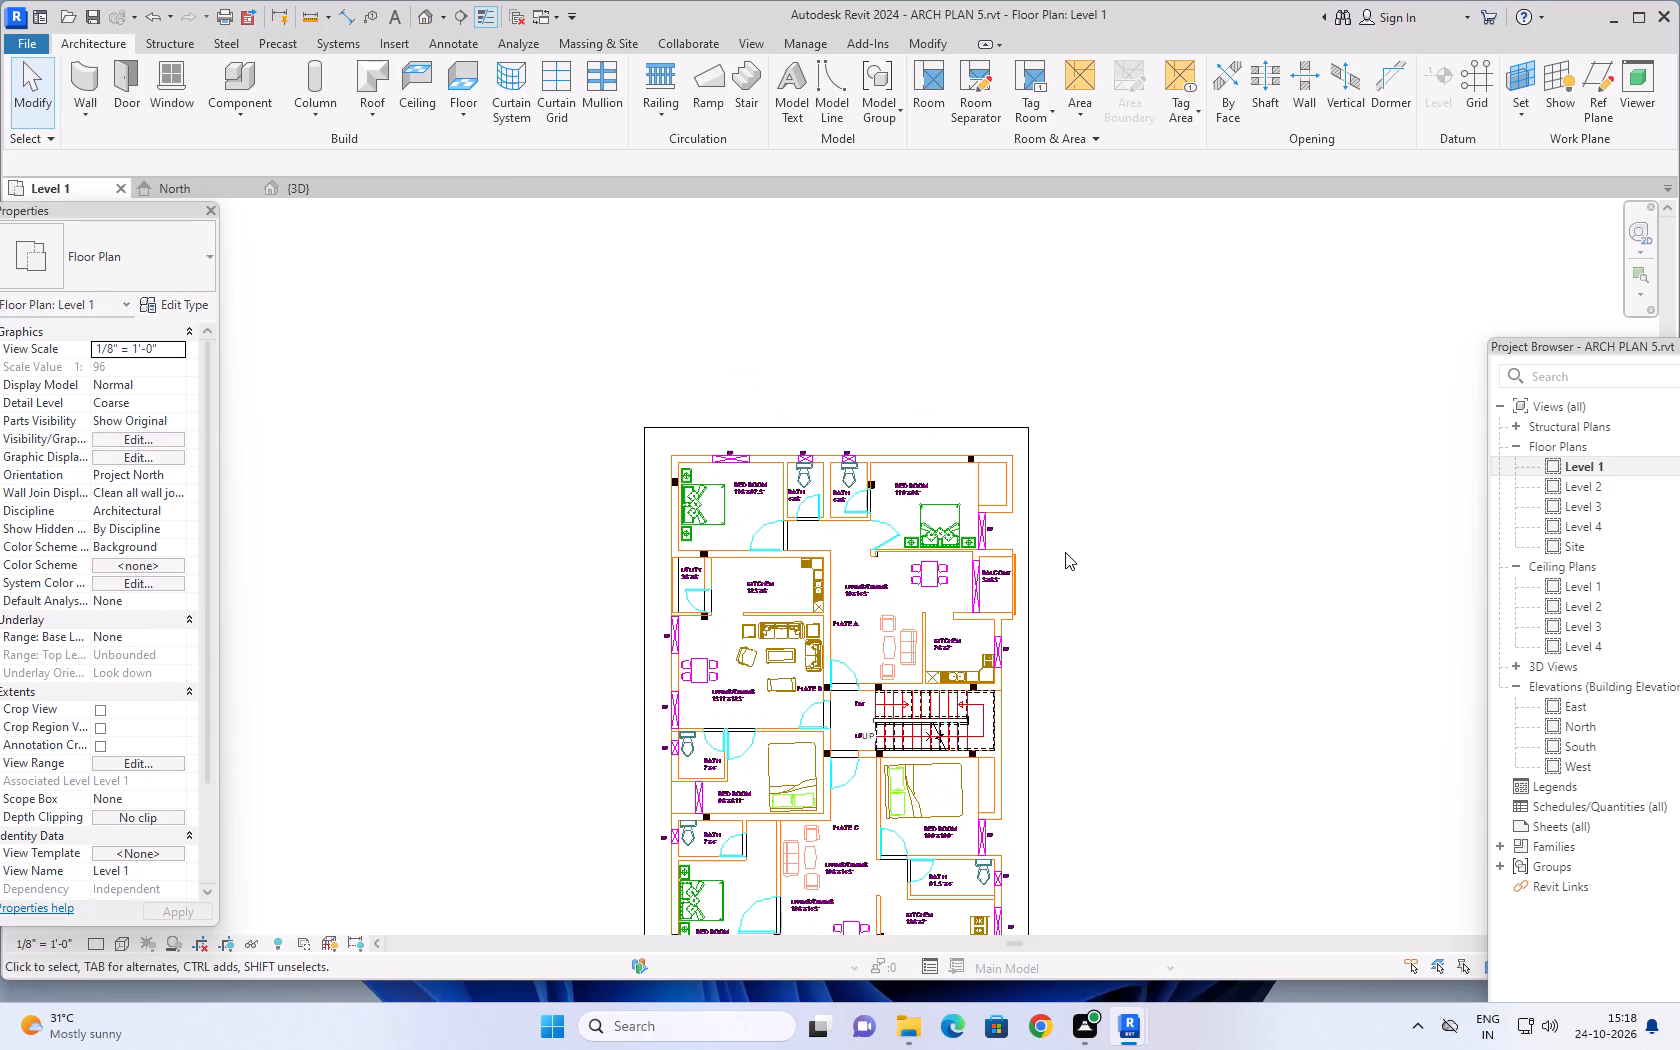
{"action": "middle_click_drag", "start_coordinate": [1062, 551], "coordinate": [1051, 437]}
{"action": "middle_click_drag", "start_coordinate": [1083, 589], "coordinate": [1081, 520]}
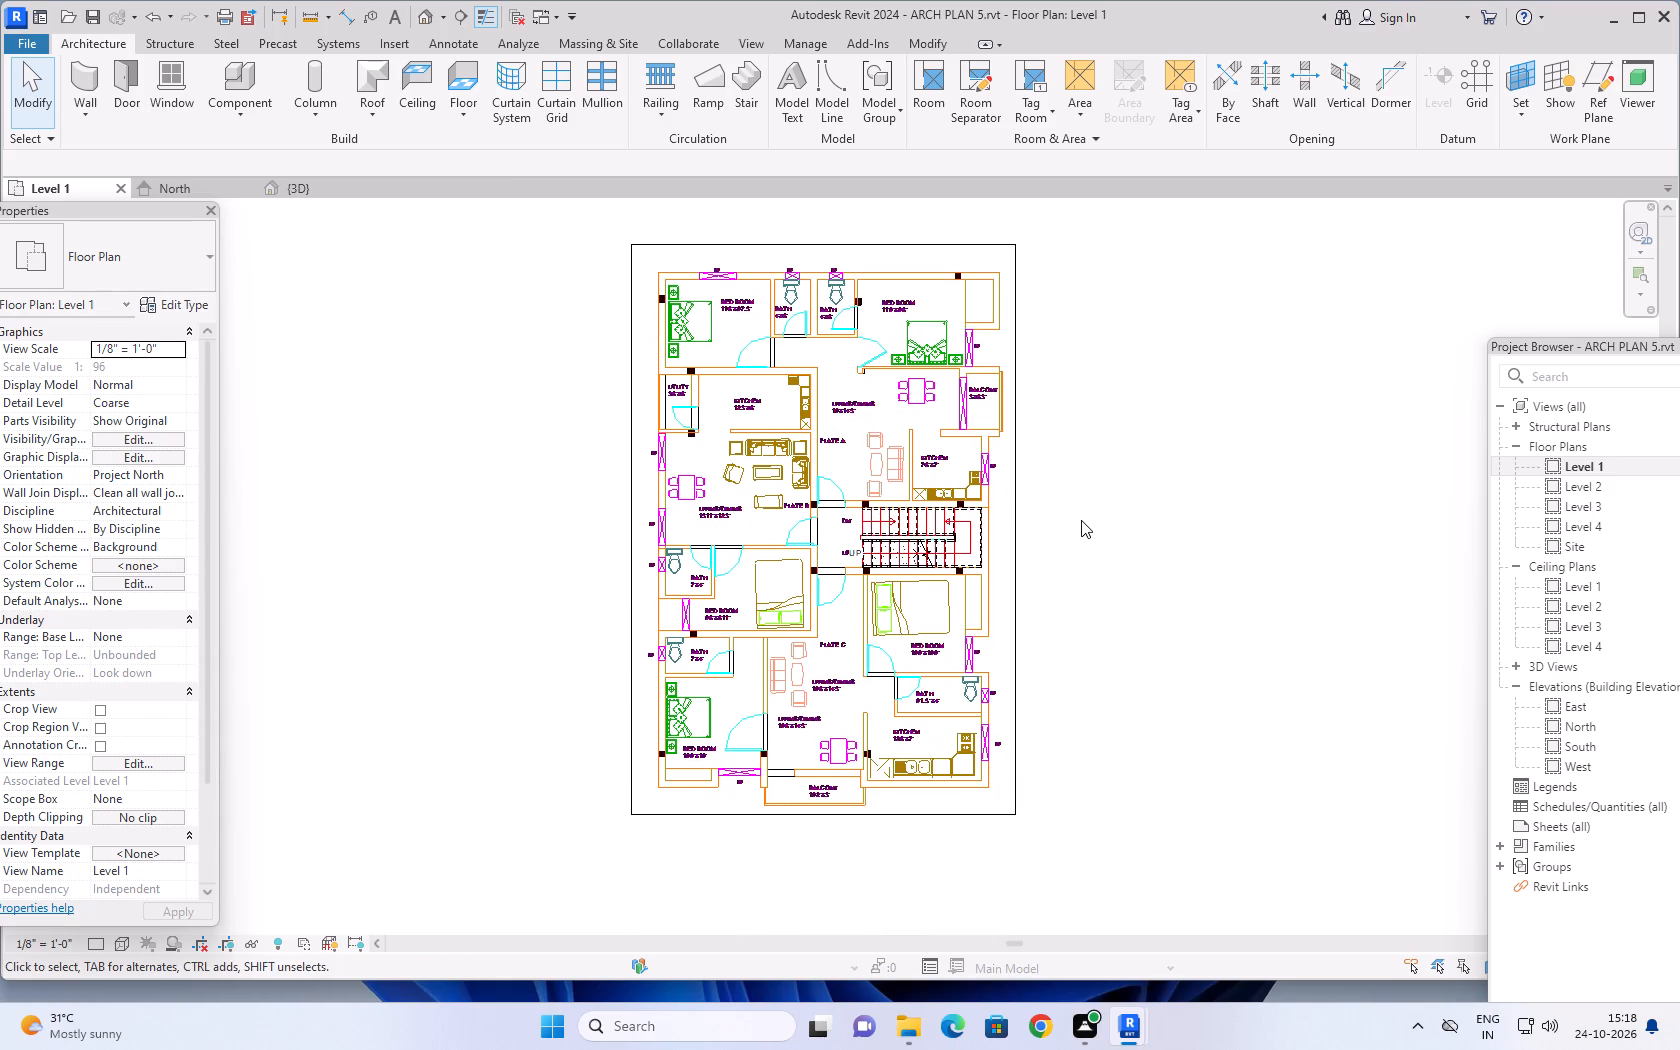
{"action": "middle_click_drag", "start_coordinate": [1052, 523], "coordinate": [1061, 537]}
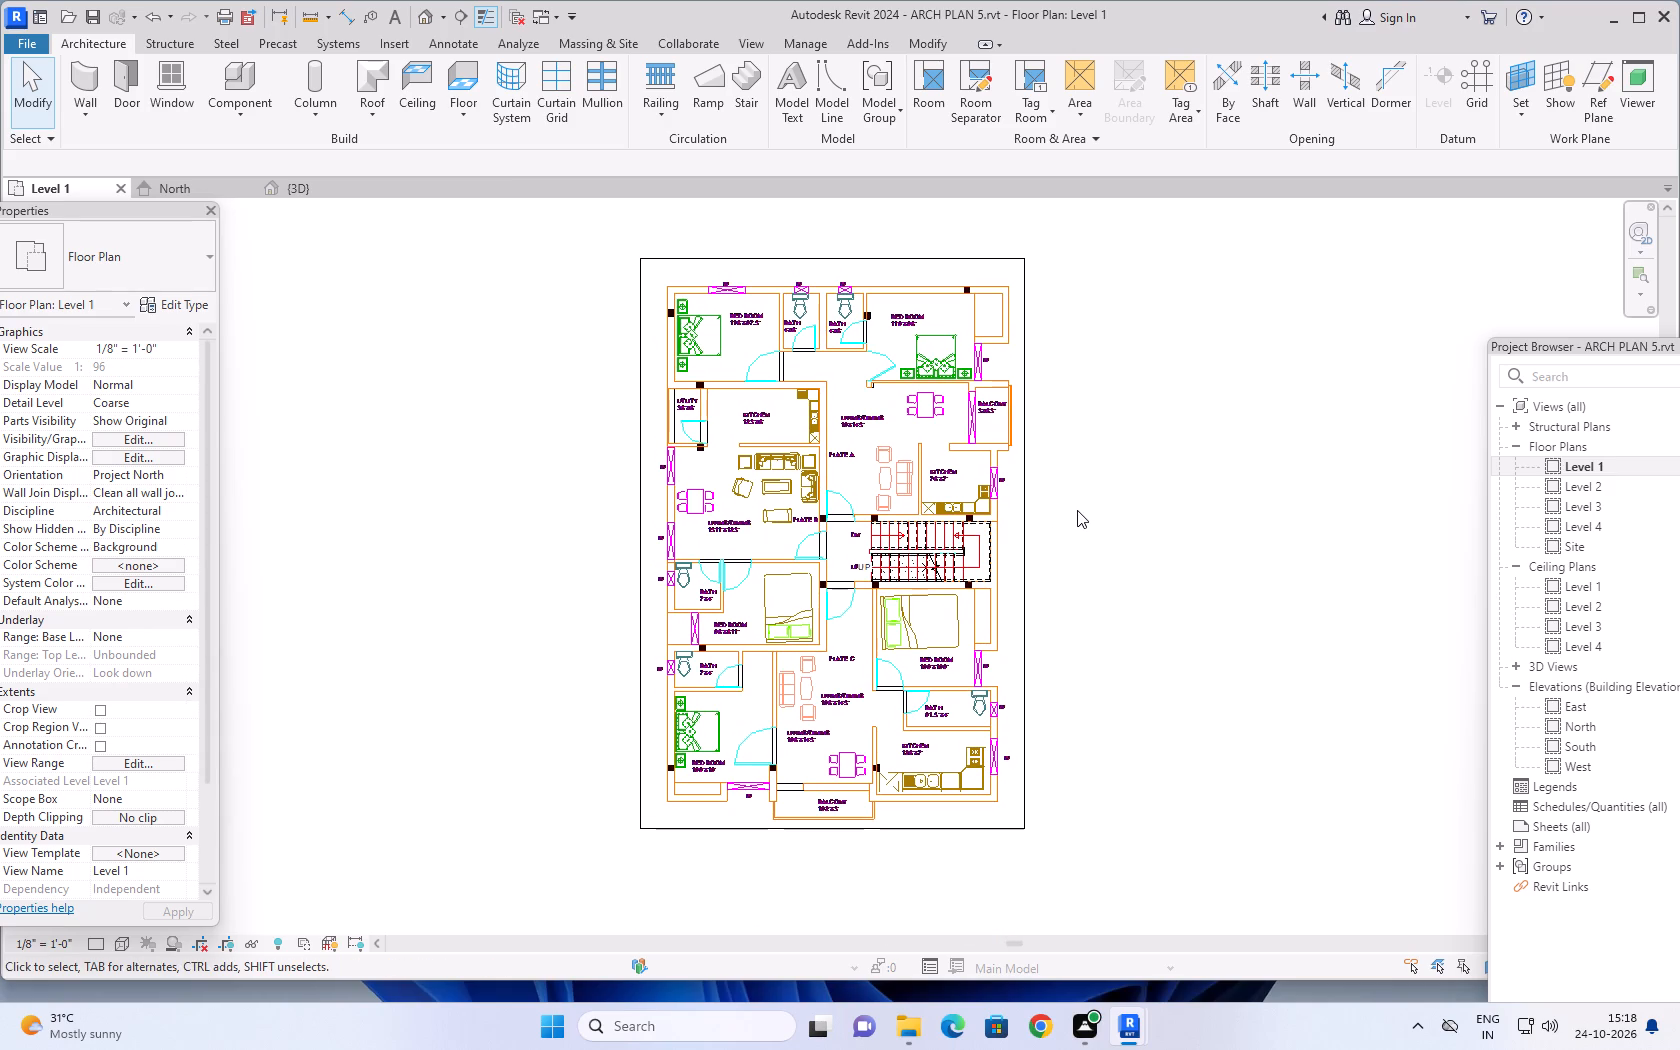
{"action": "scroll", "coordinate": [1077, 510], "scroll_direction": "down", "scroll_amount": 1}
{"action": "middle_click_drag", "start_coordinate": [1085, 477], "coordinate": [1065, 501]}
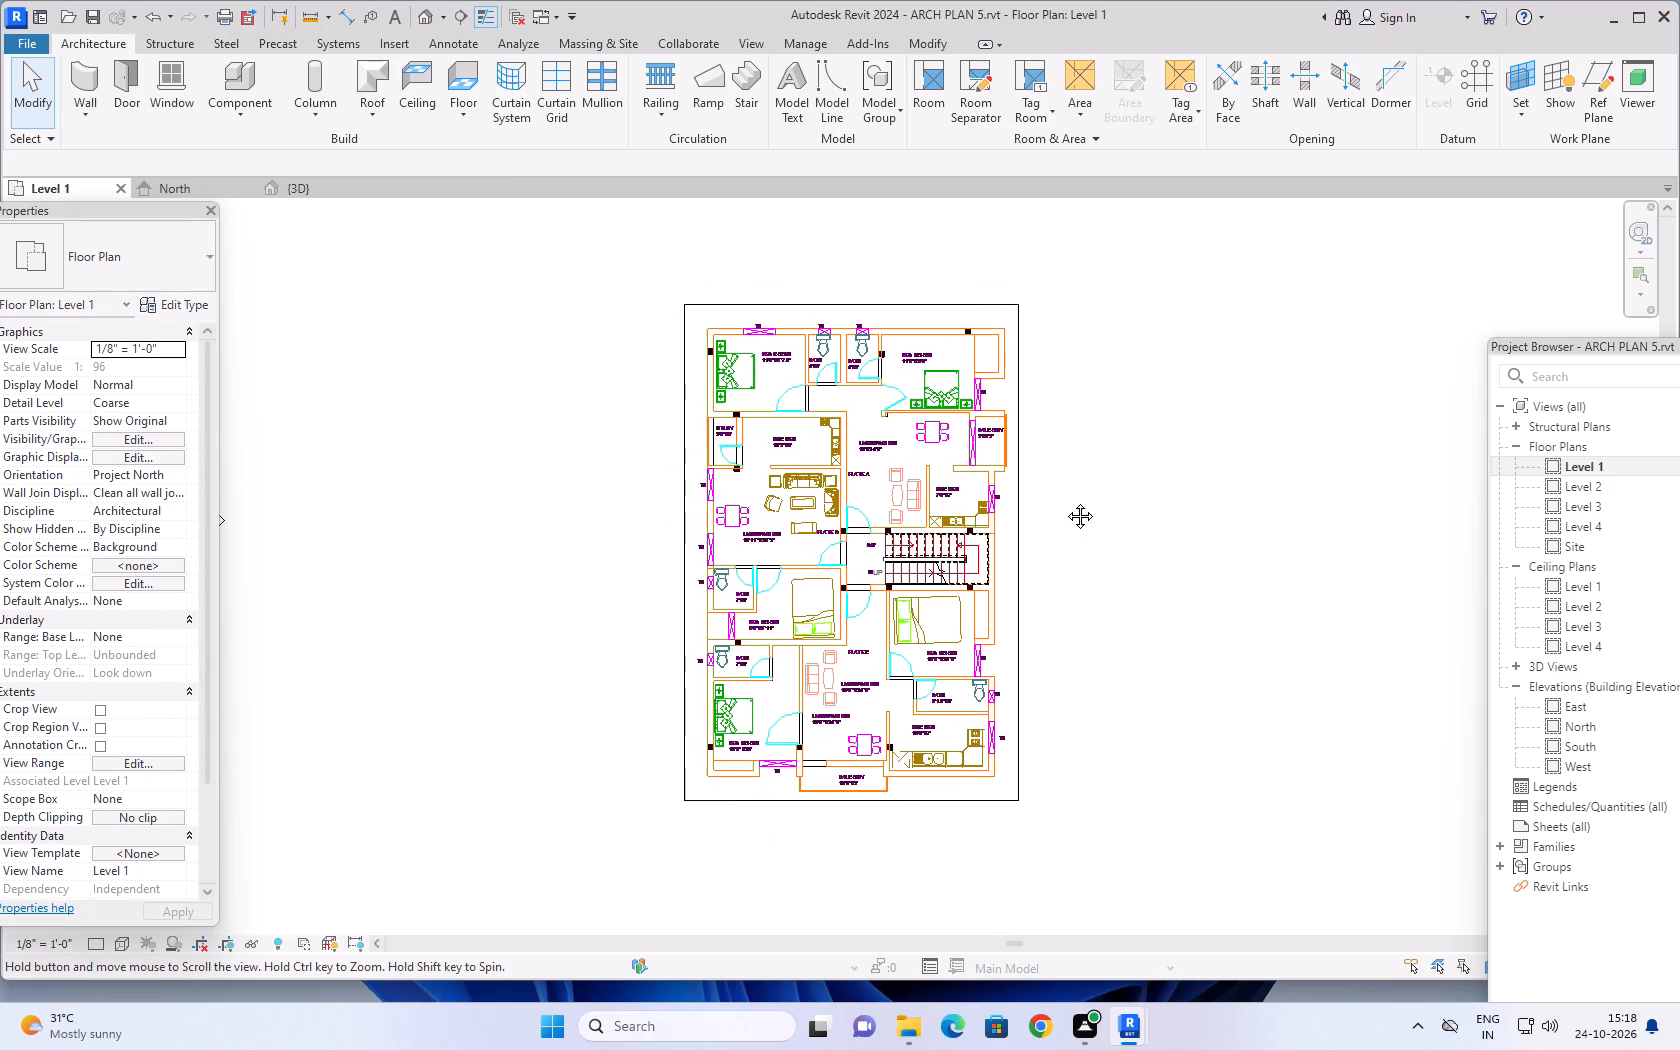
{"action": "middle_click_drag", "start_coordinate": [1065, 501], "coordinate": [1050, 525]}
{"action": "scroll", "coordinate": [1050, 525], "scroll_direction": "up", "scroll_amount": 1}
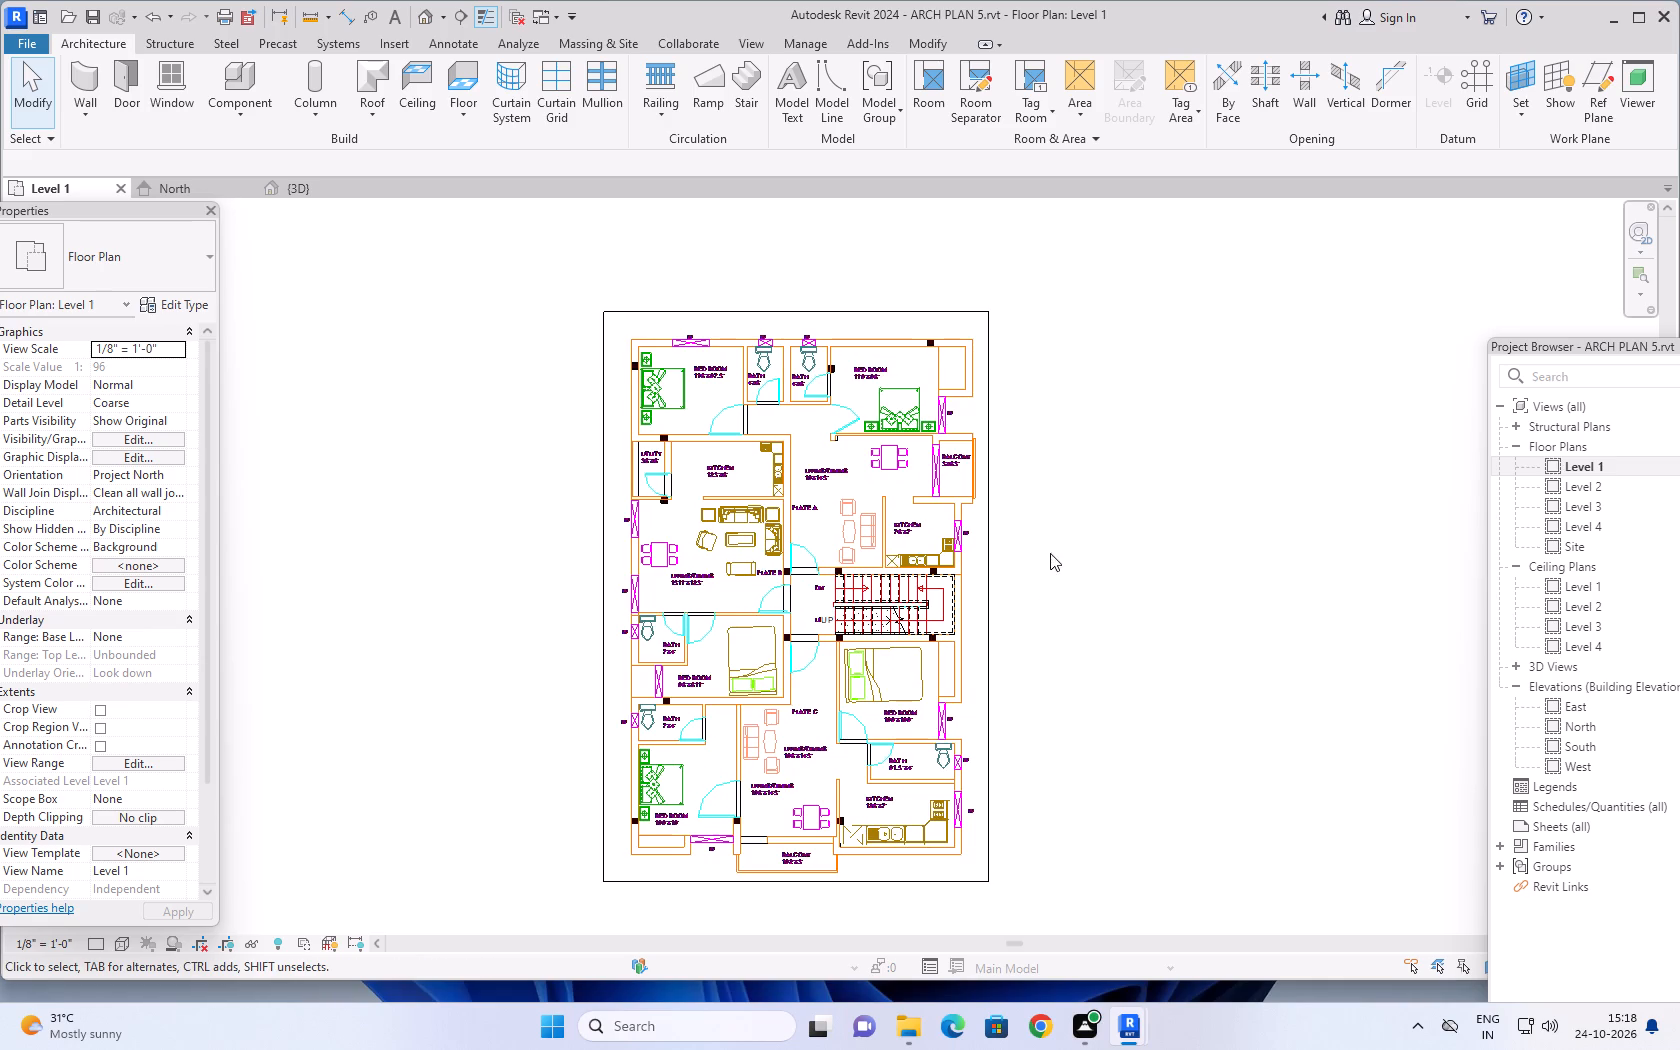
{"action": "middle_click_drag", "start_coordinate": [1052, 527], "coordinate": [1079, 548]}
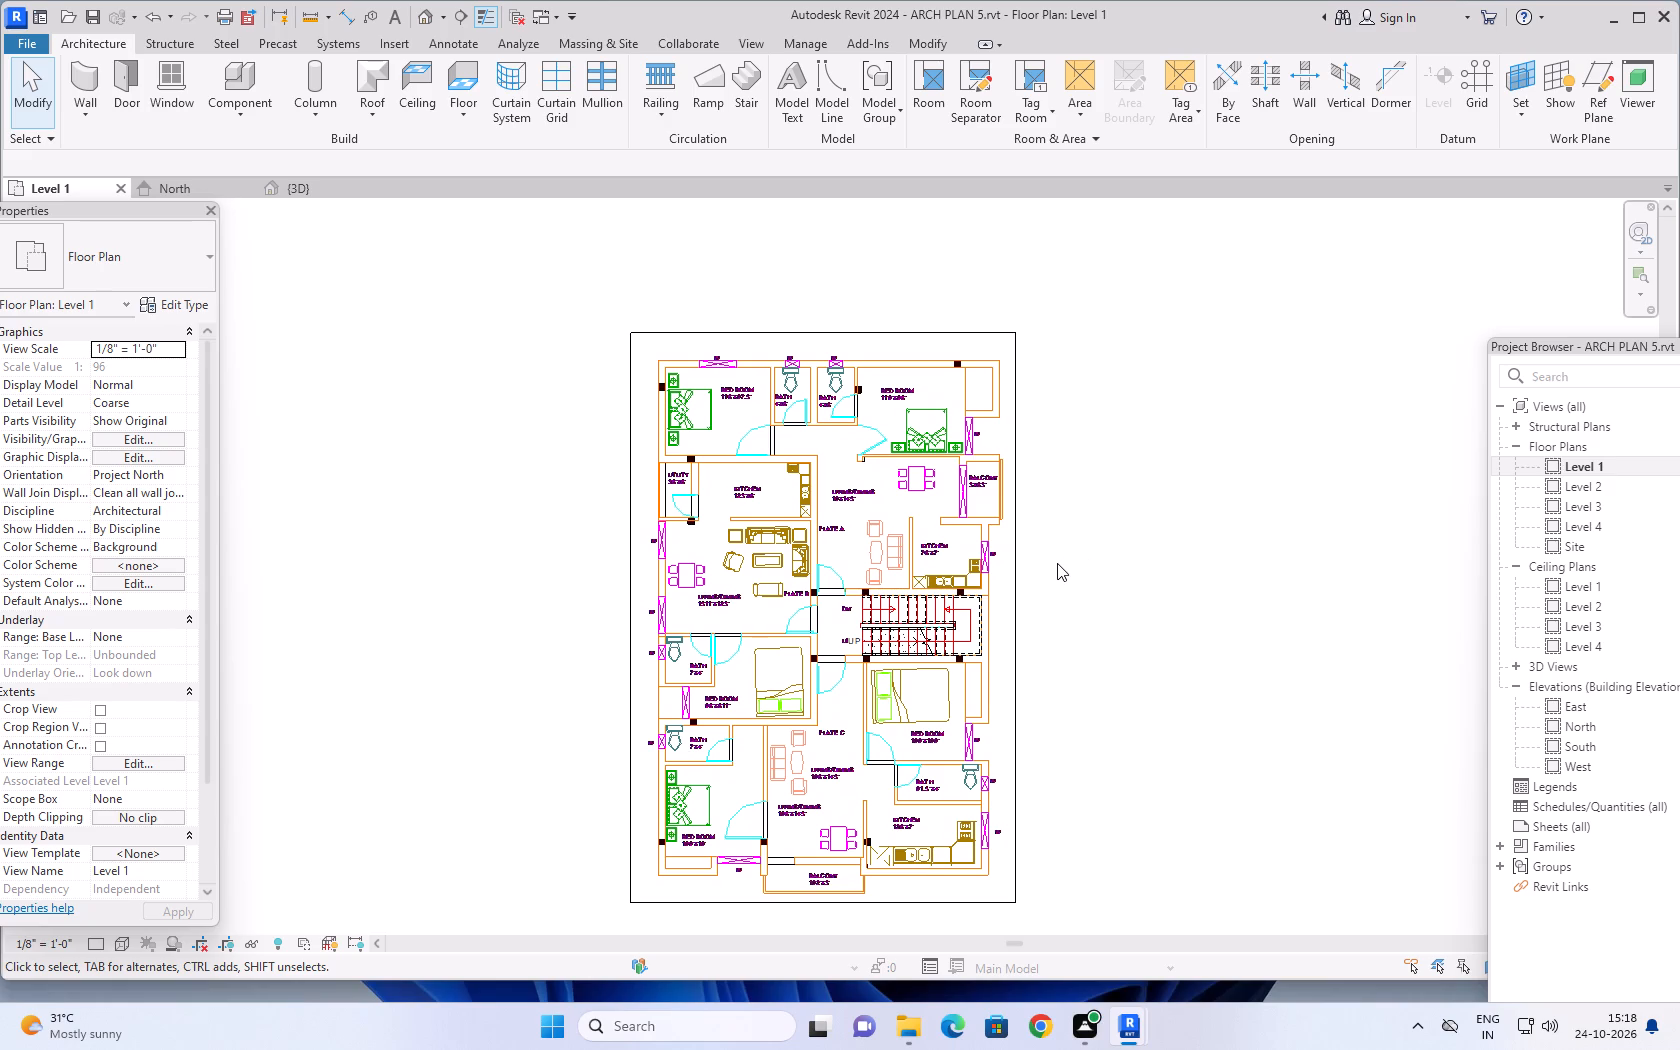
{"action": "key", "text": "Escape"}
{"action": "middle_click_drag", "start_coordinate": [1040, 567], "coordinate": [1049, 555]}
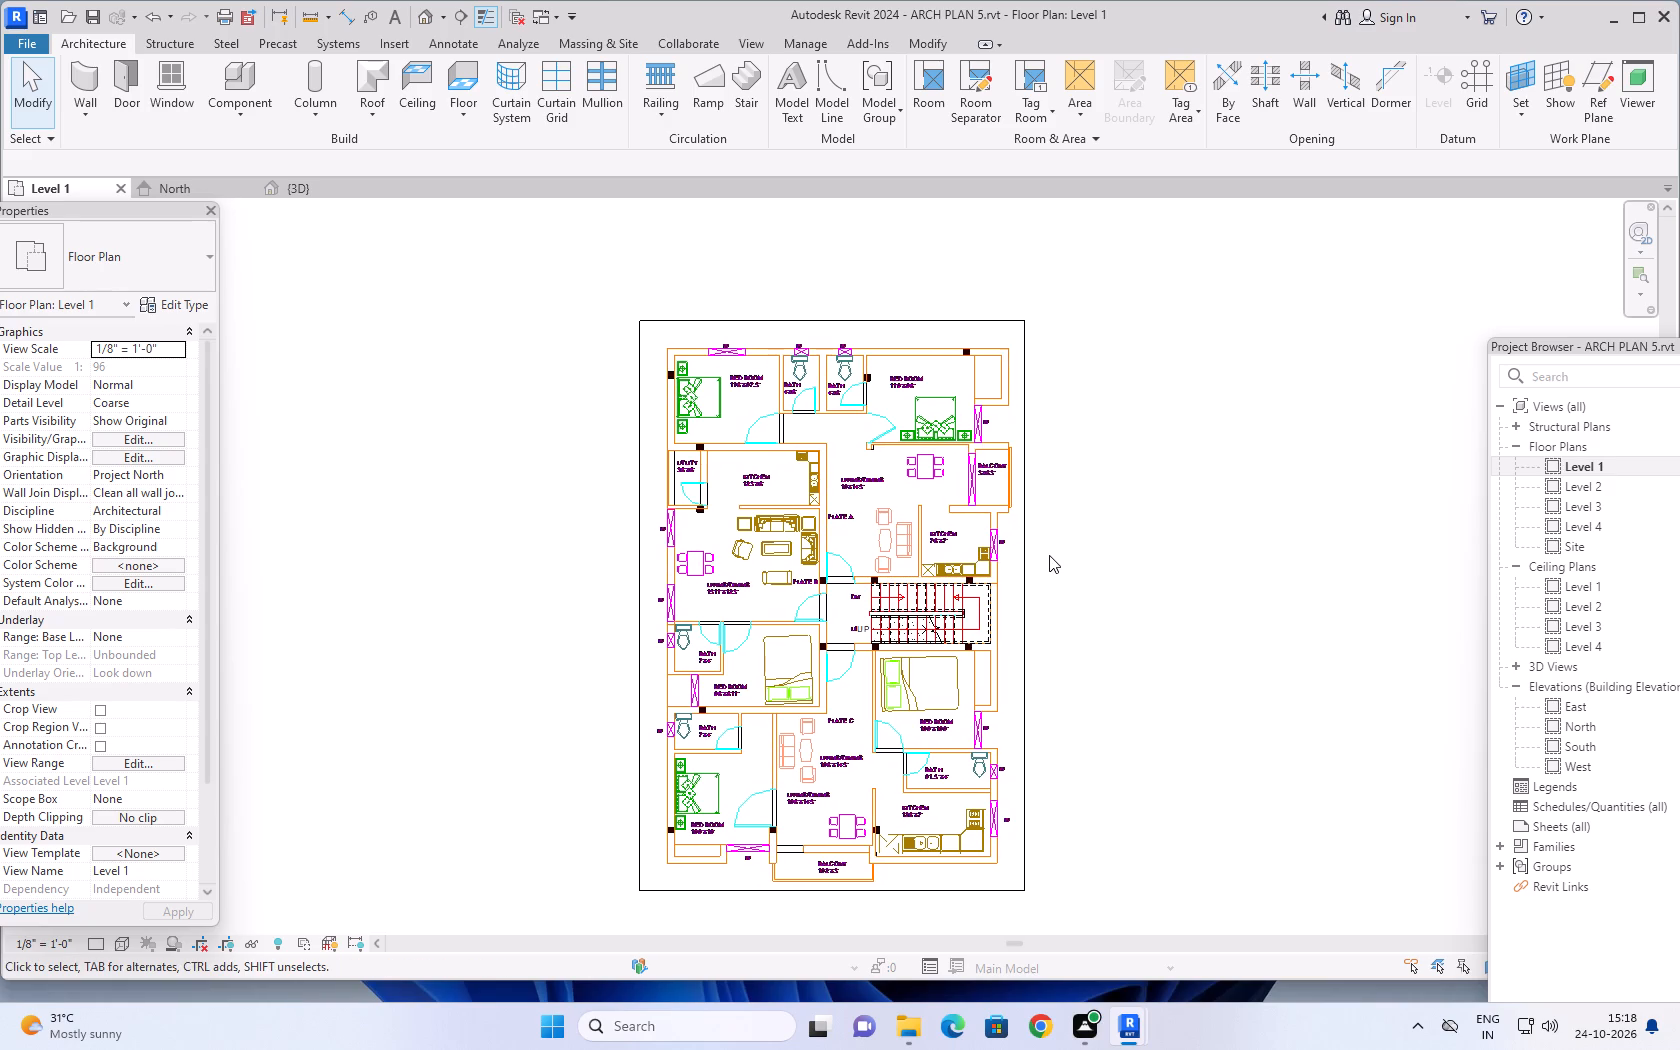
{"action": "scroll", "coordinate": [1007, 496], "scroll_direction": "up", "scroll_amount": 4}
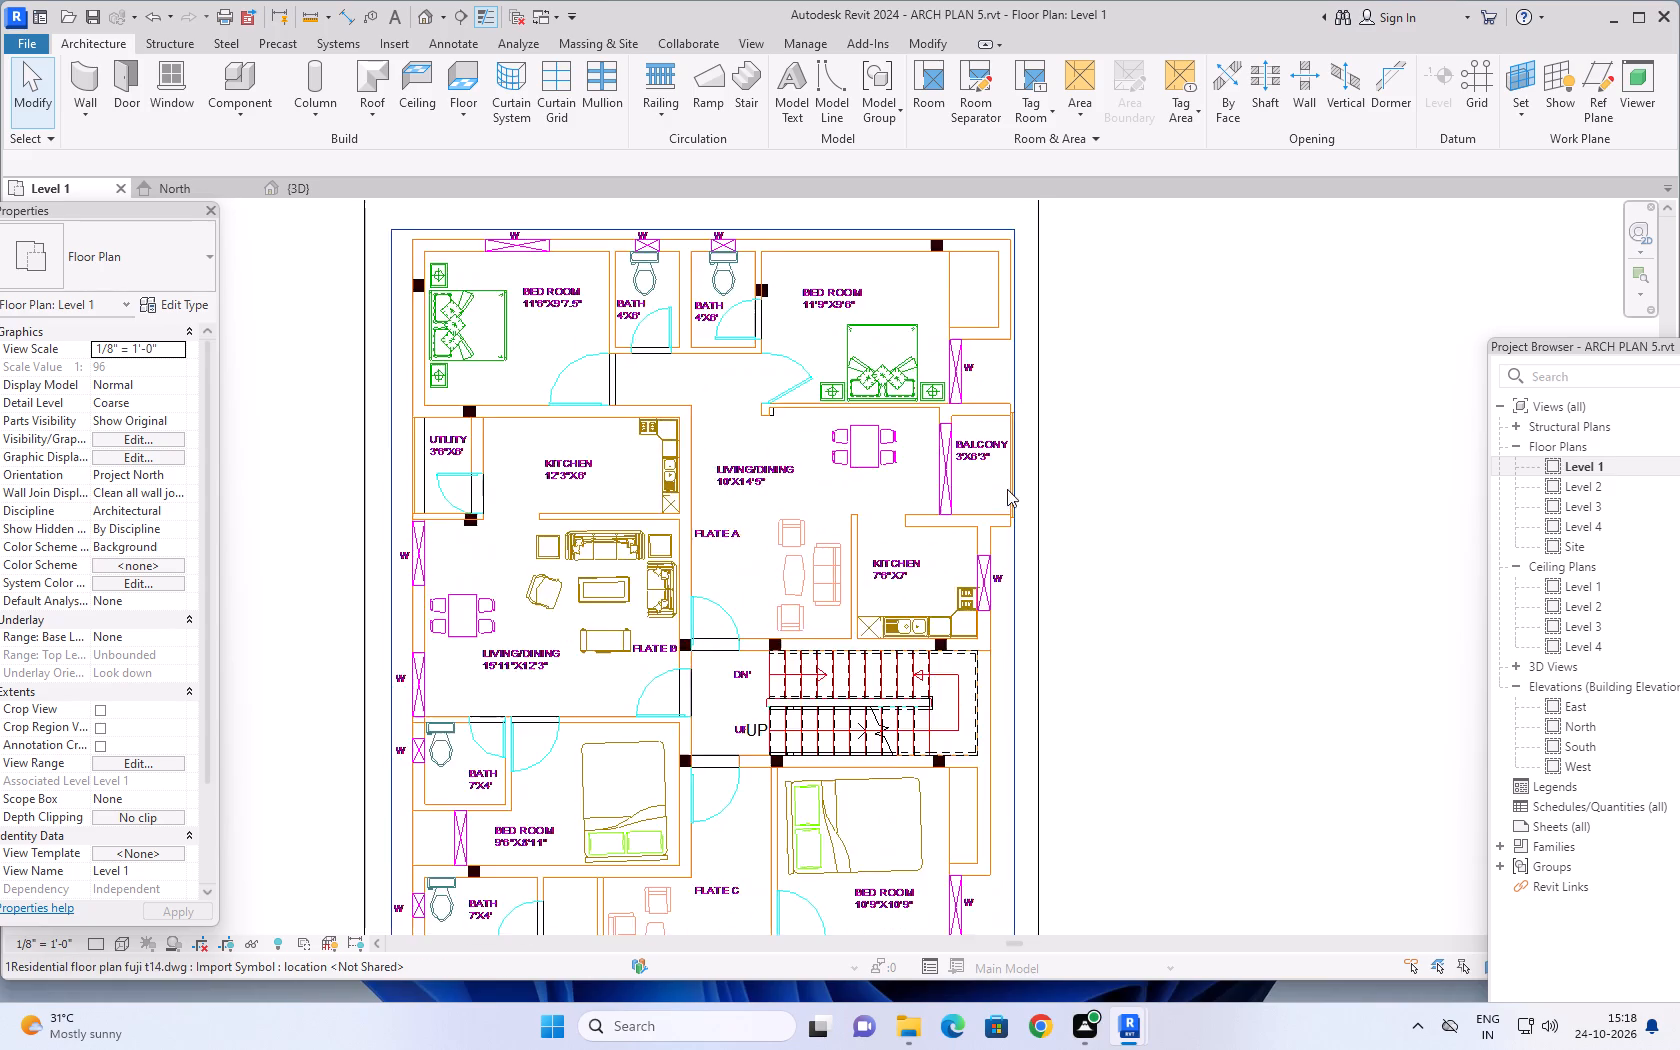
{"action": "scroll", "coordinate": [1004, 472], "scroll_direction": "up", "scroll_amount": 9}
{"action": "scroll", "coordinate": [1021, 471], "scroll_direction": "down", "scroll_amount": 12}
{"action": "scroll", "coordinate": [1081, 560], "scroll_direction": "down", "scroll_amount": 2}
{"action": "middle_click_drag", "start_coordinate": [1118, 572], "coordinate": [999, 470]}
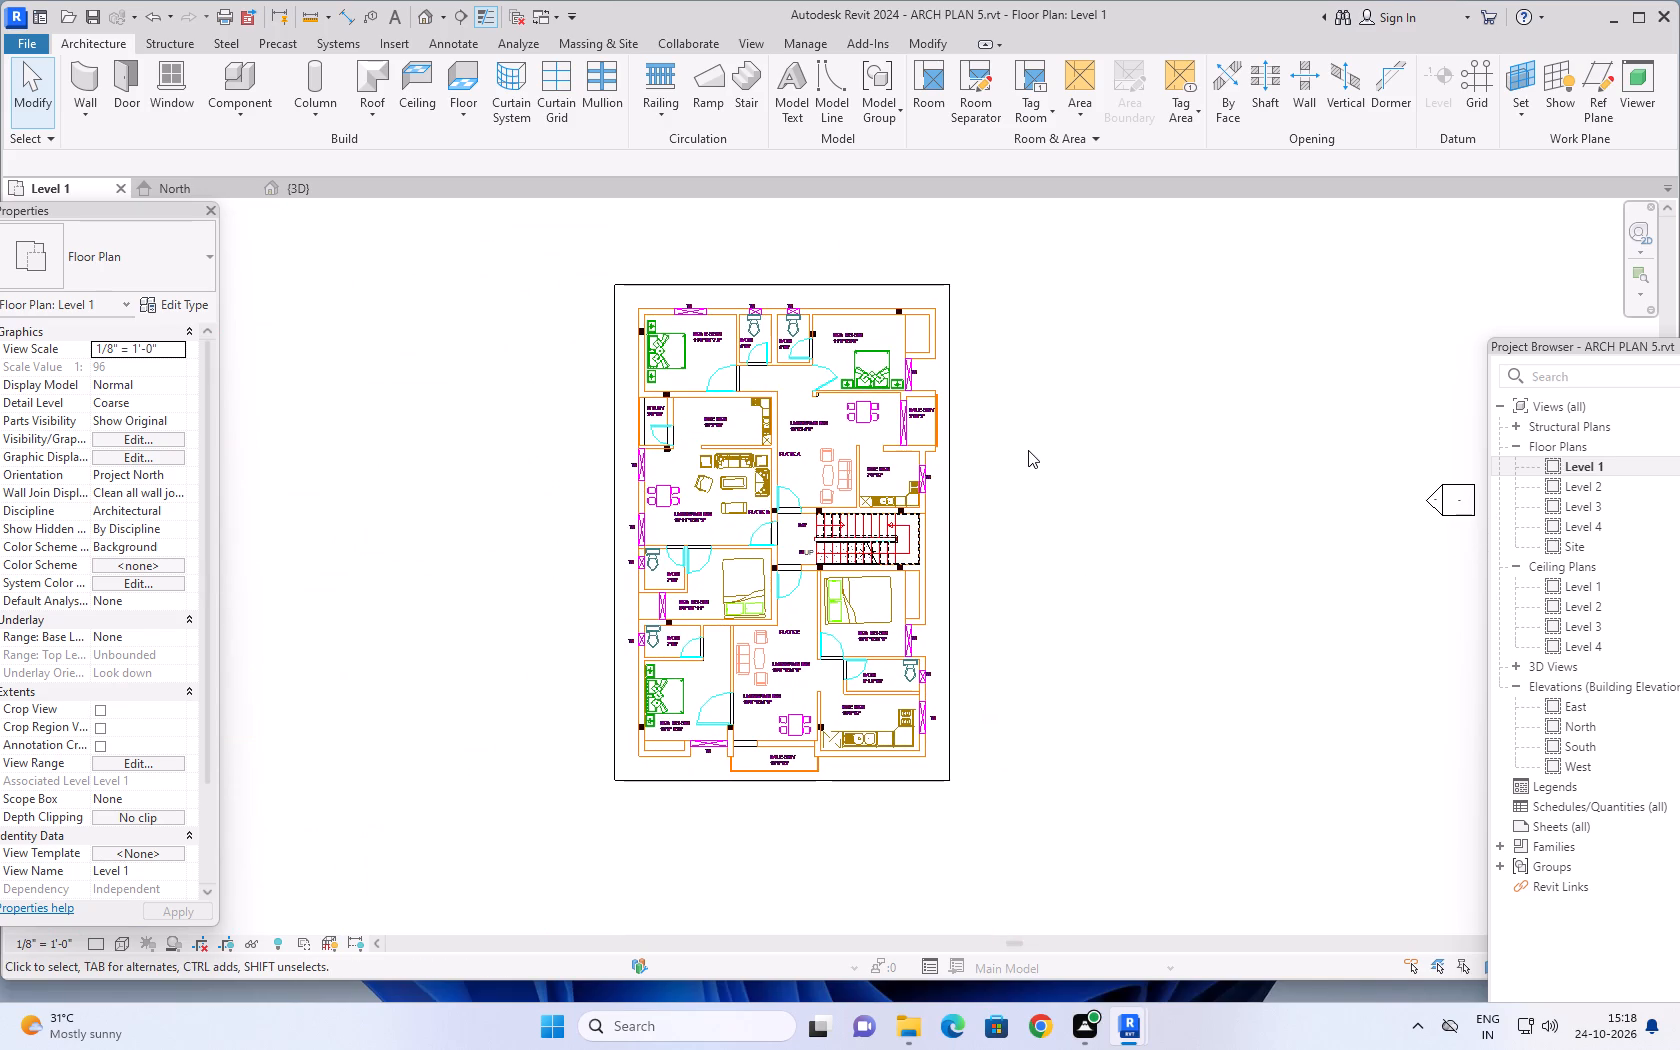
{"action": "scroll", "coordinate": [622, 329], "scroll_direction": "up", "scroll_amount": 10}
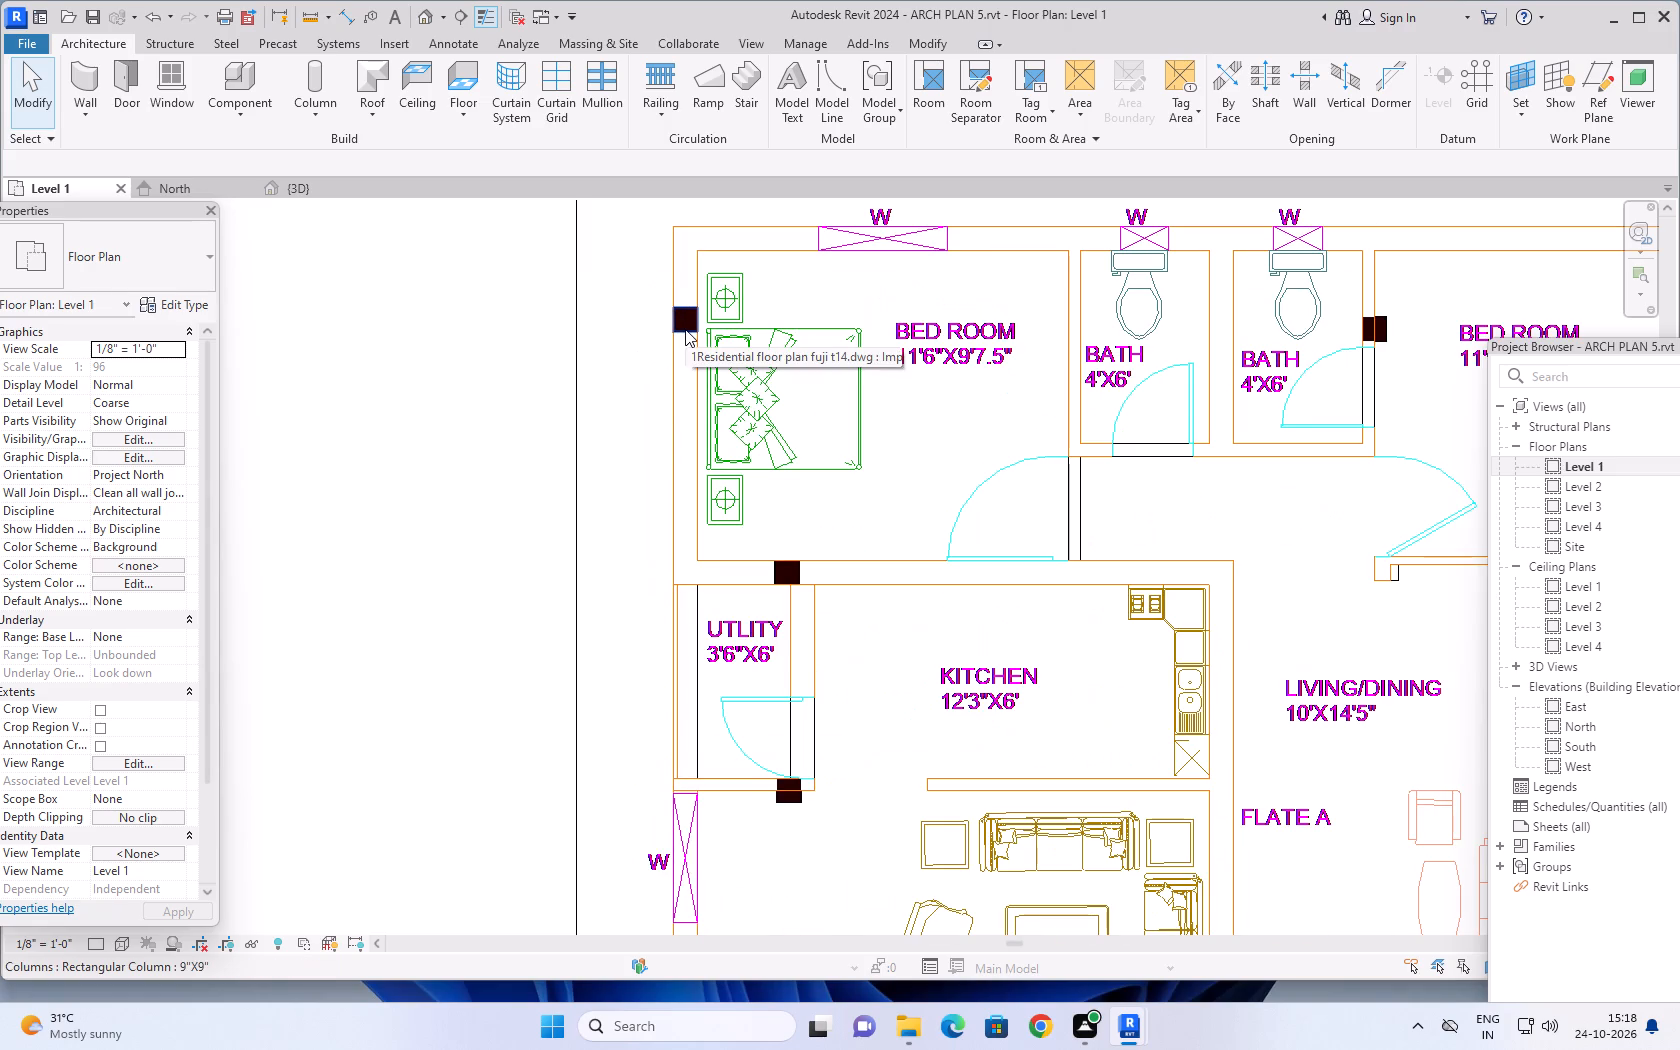
Examine the walls, floor and monolithic staircase in the 3D view from several angles.
{"action": "left_click", "coordinate": [297, 182]}
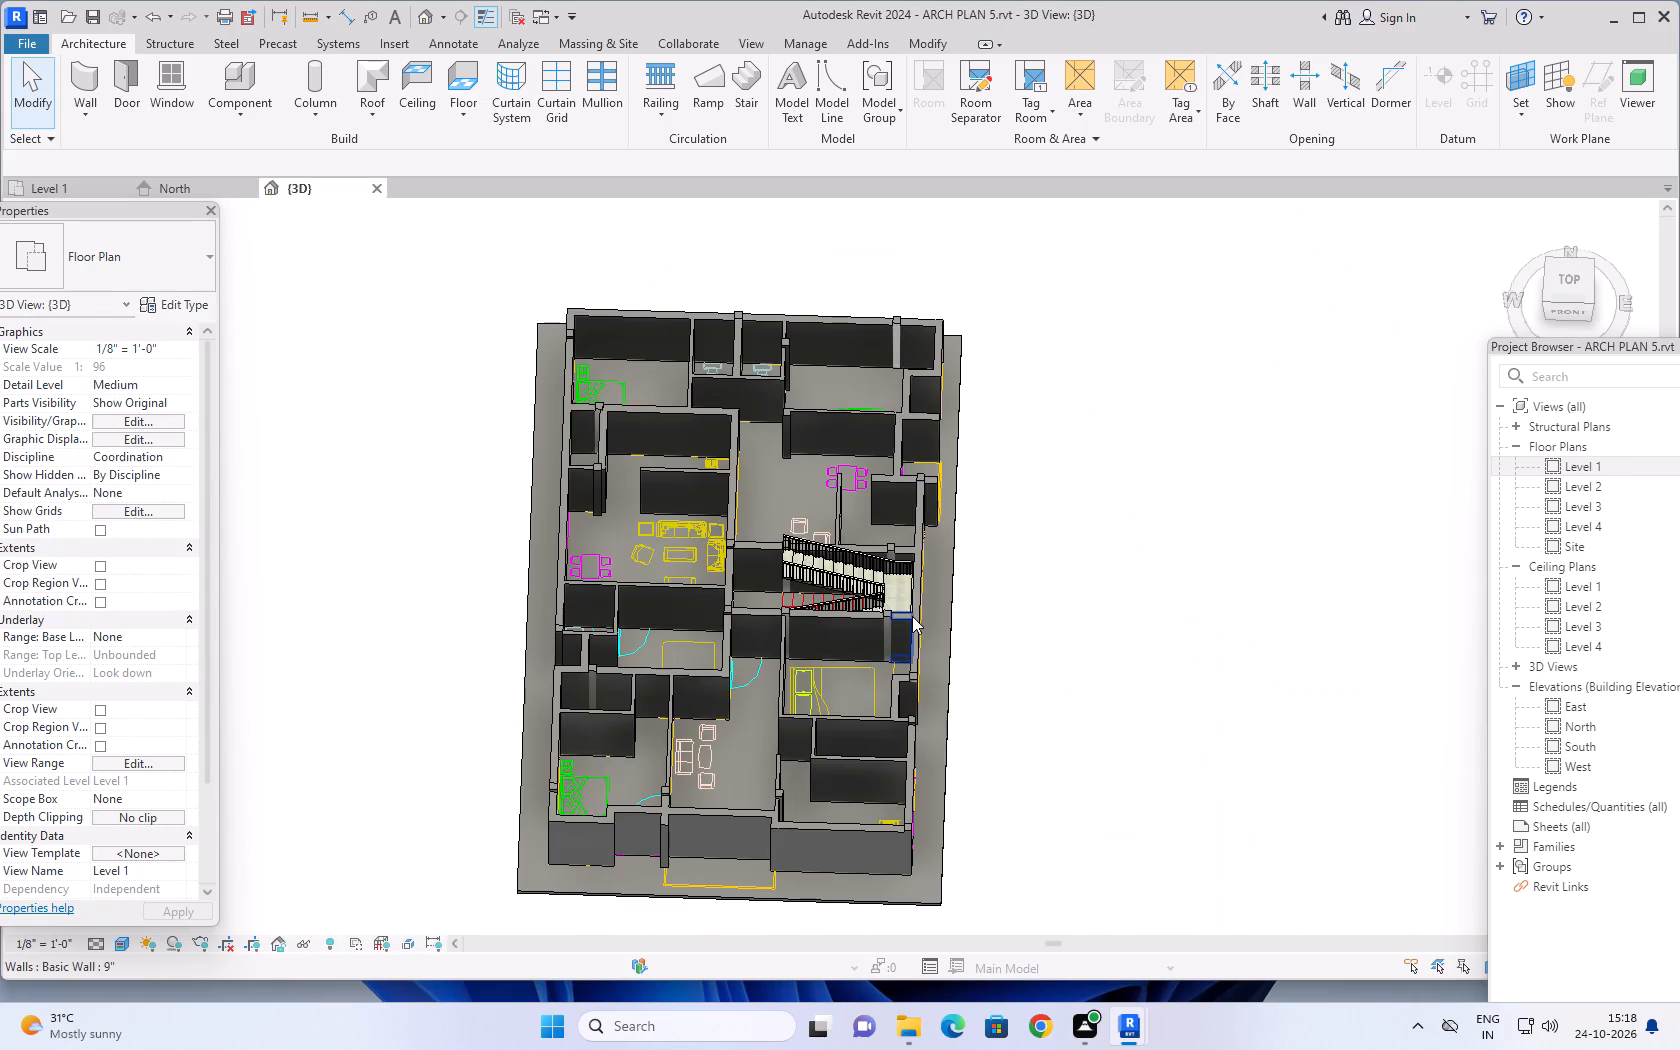
{"action": "scroll", "coordinate": [912, 616], "scroll_direction": "down", "scroll_amount": 1}
{"action": "middle_click_drag", "start_coordinate": [1006, 686], "coordinate": [1000, 686], "text": "shift"}
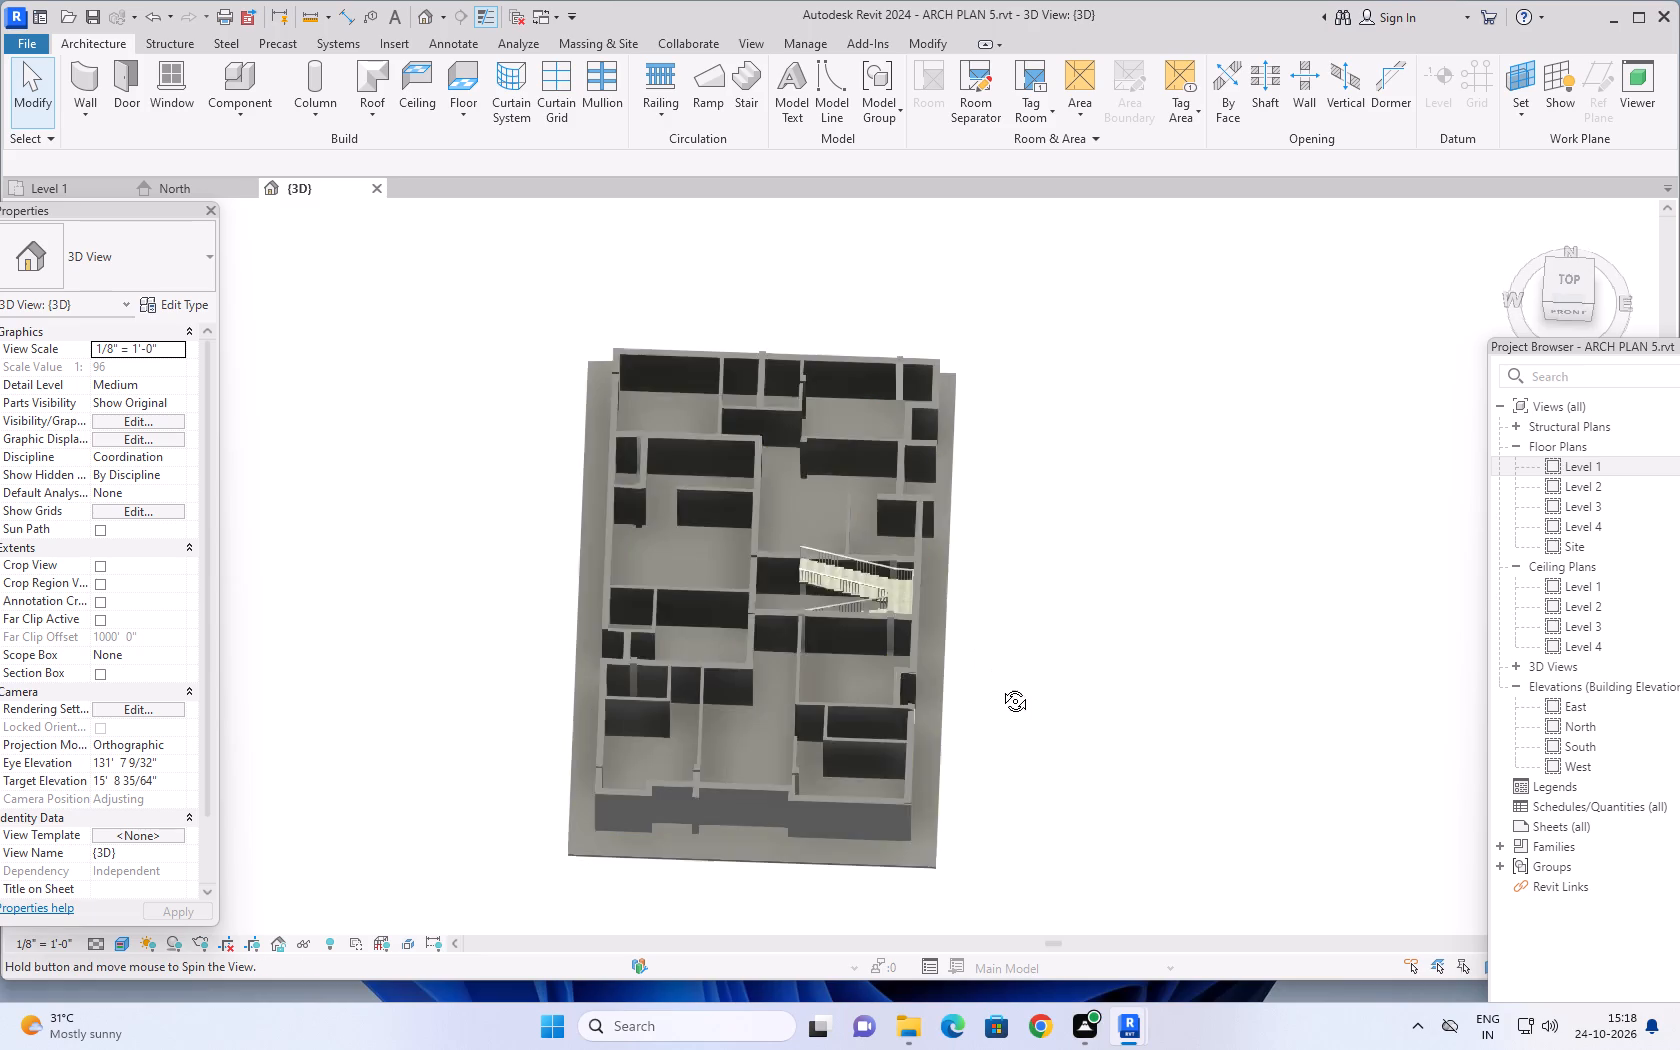
{"action": "middle_click_drag", "start_coordinate": [1000, 686], "coordinate": [793, 279], "text": "shift"}
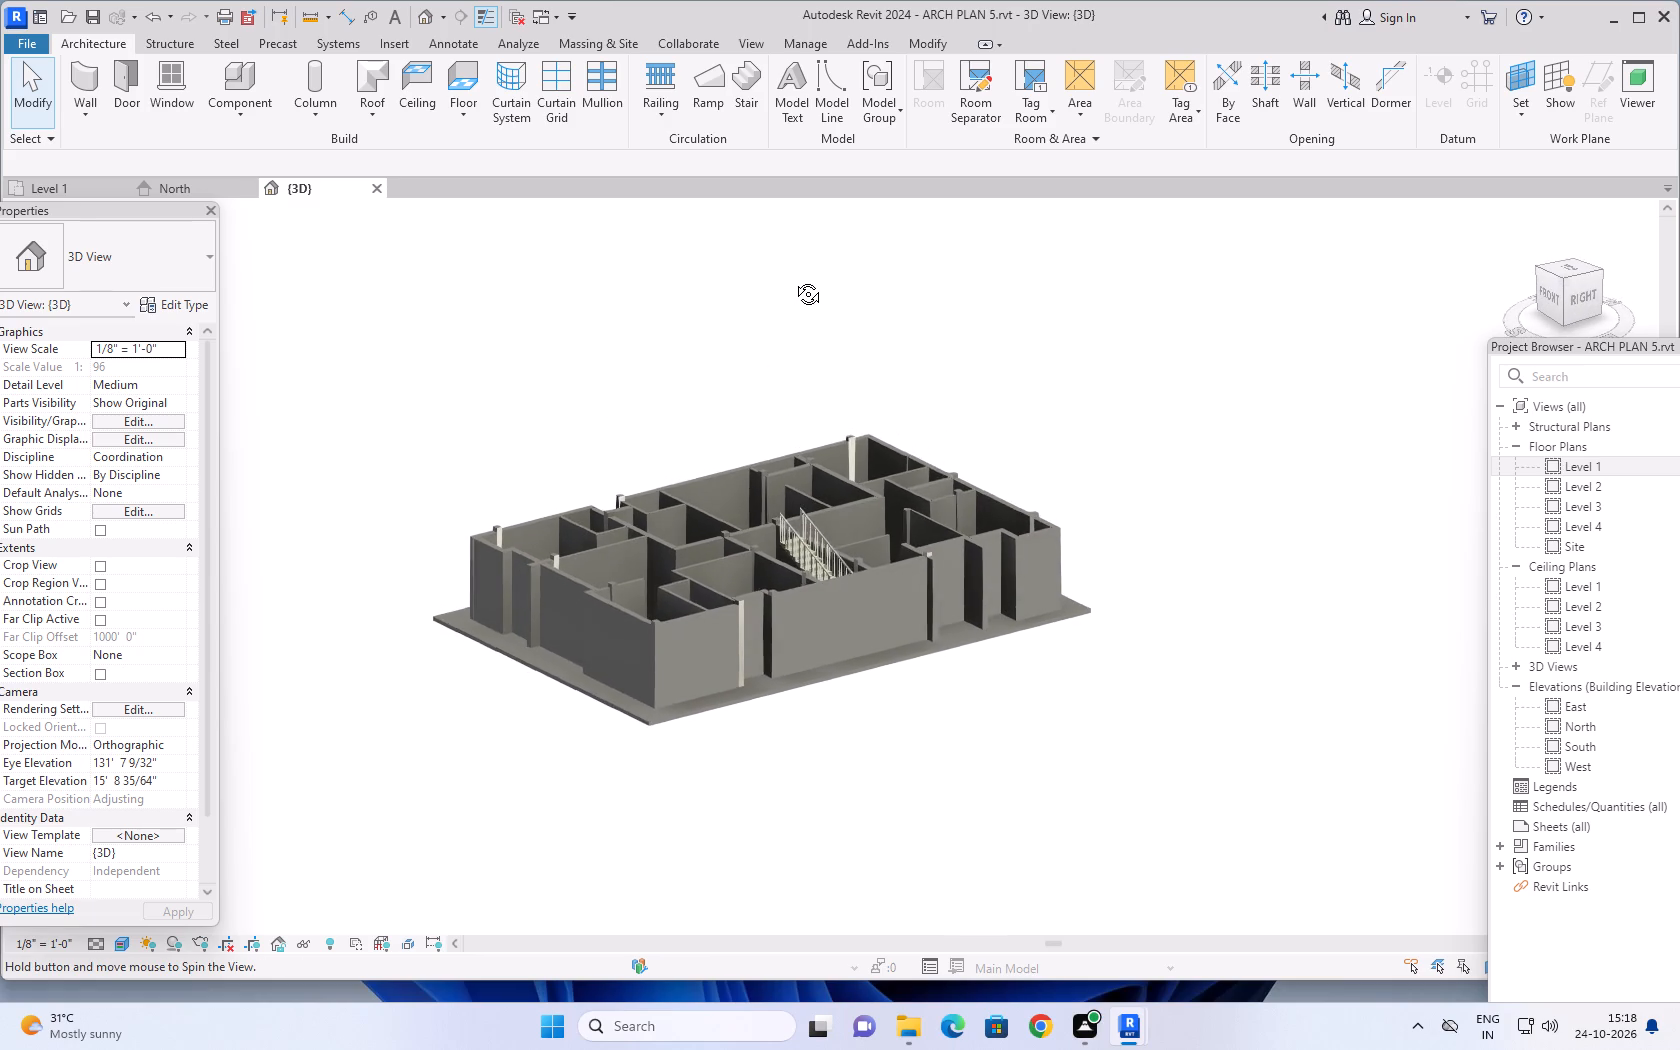
{"action": "middle_click_drag", "start_coordinate": [793, 279], "coordinate": [799, 273], "text": "shift"}
{"action": "middle_click_drag", "start_coordinate": [769, 337], "coordinate": [858, 354]}
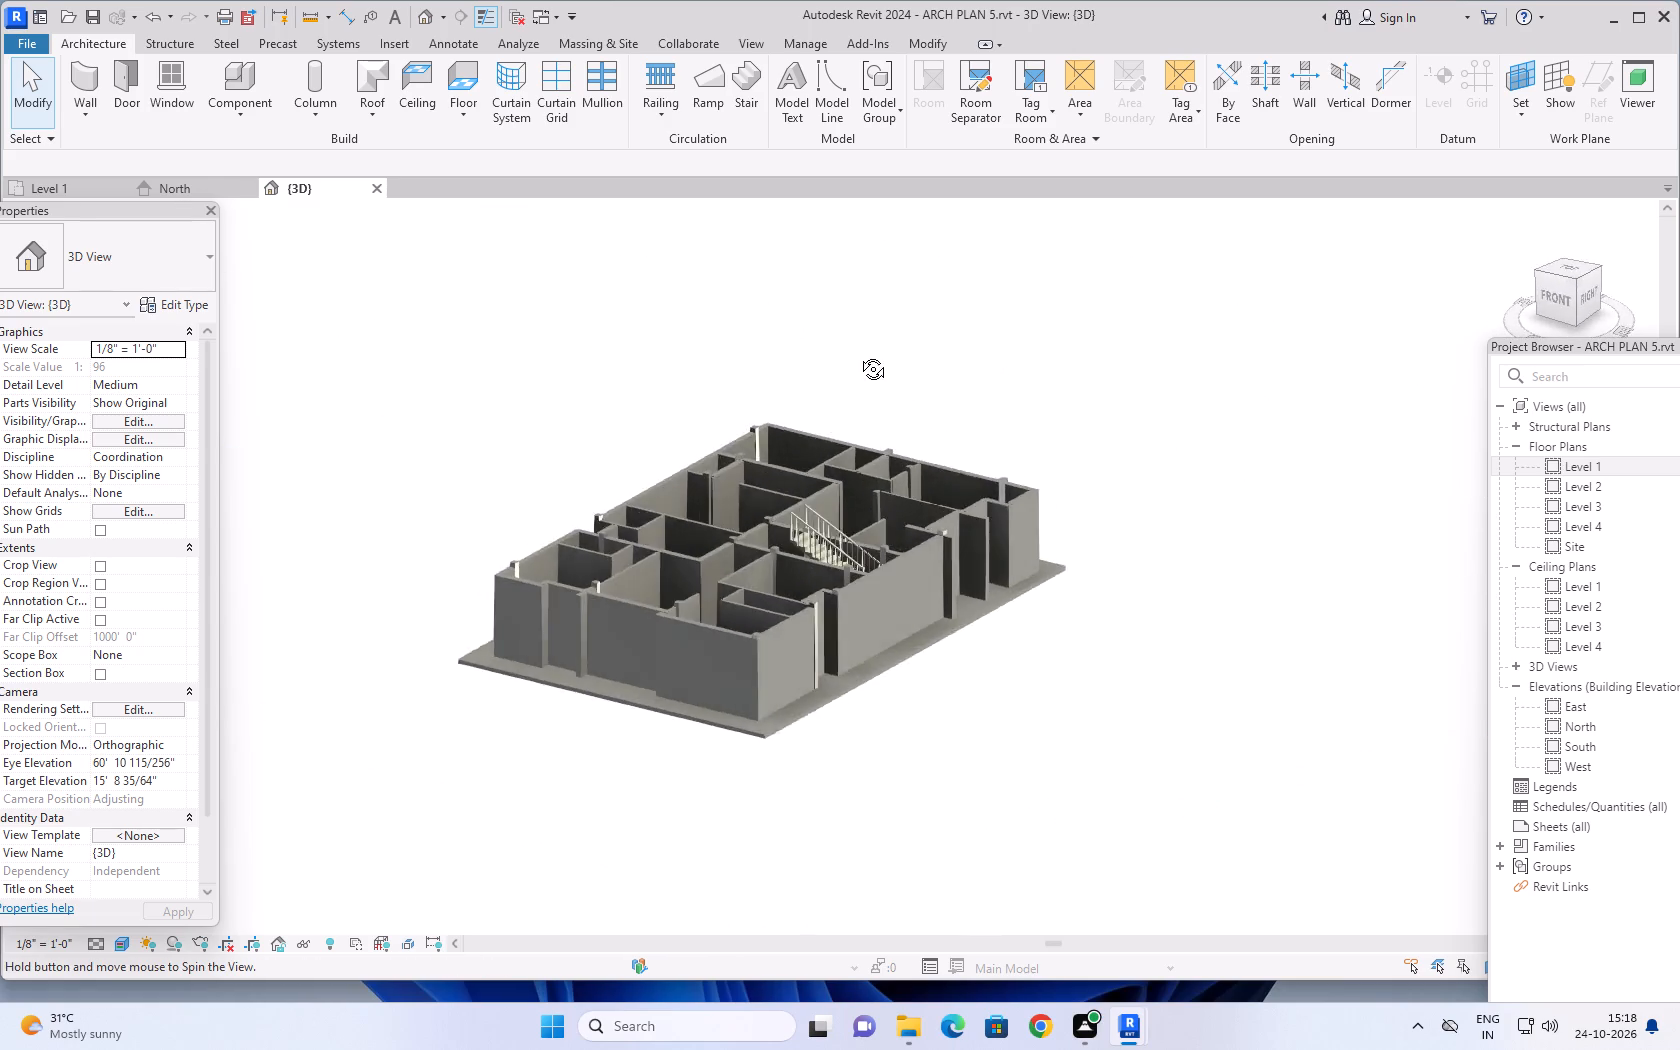
{"action": "middle_click_drag", "start_coordinate": [858, 354], "coordinate": [1020, 562]}
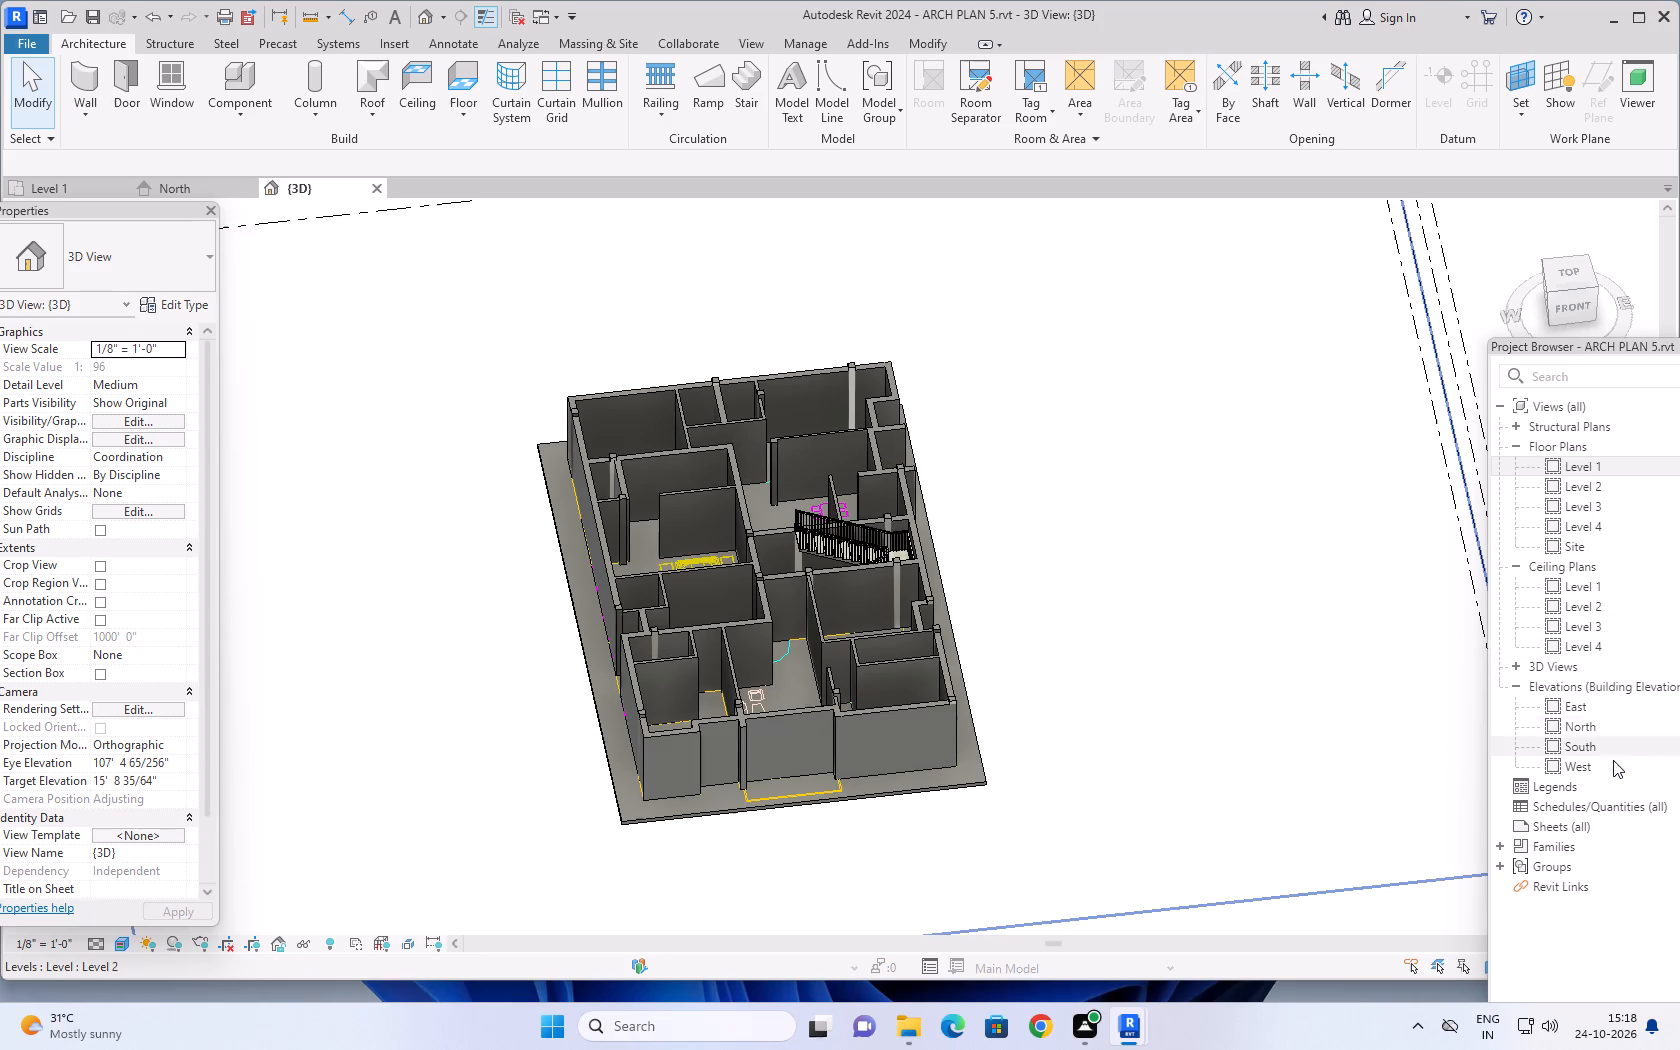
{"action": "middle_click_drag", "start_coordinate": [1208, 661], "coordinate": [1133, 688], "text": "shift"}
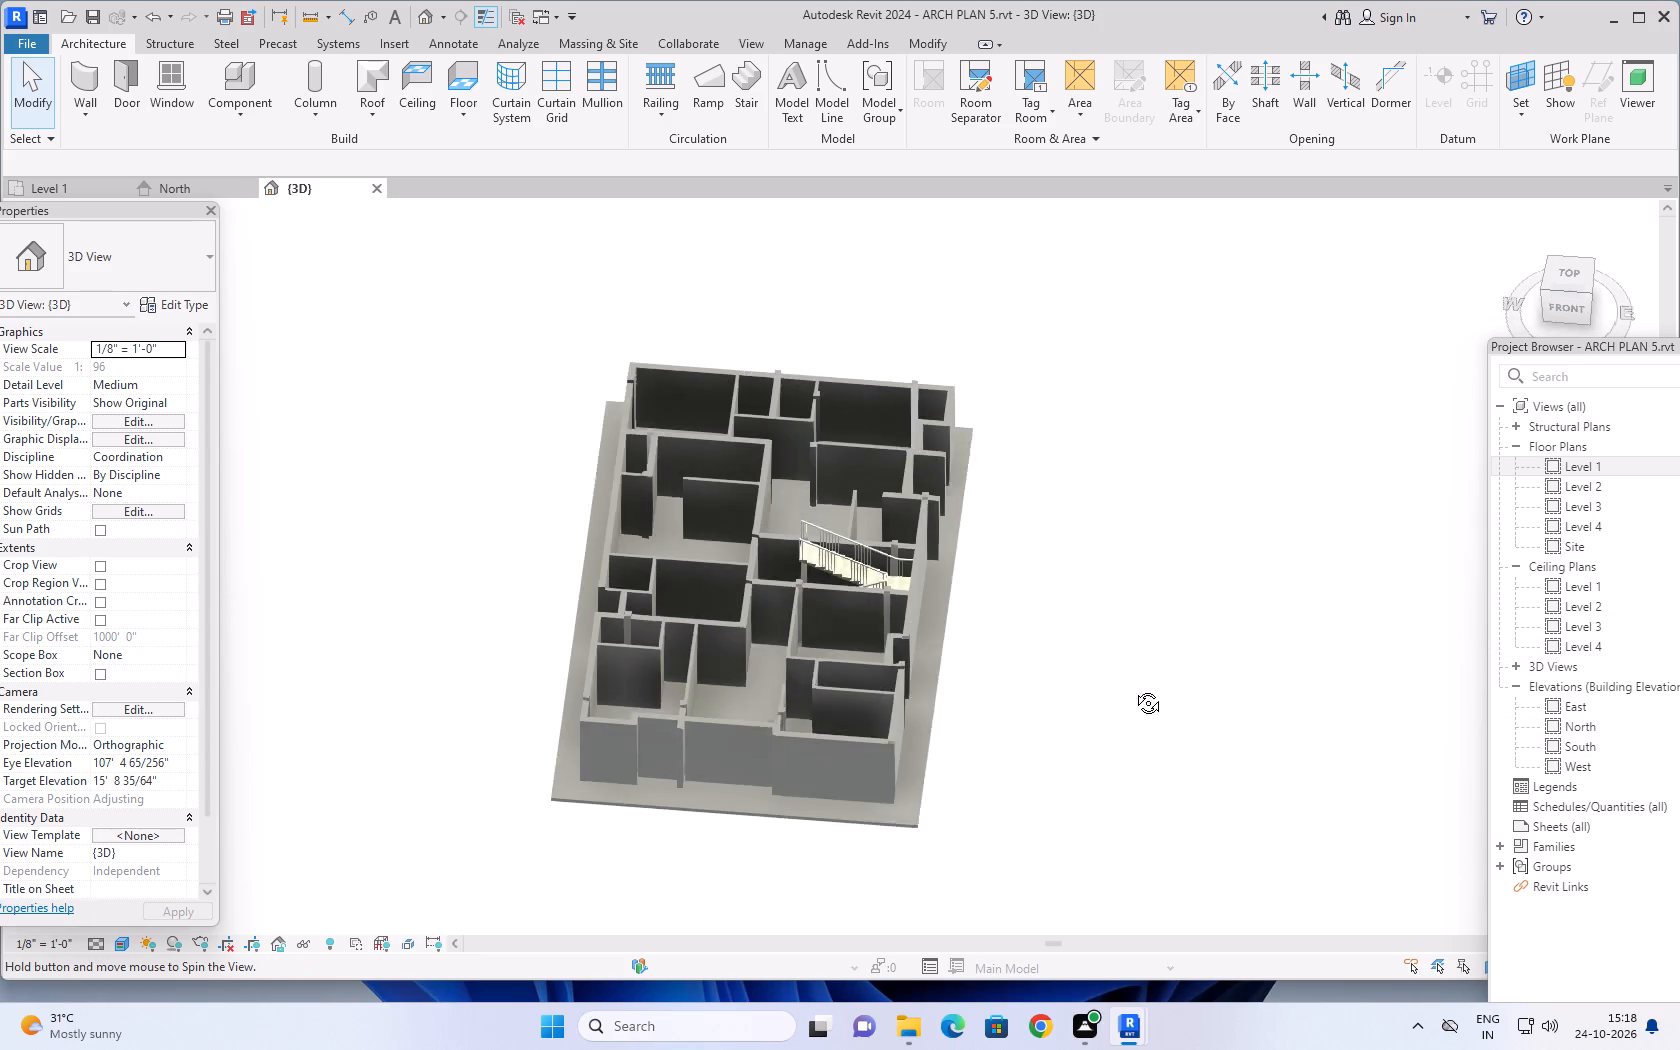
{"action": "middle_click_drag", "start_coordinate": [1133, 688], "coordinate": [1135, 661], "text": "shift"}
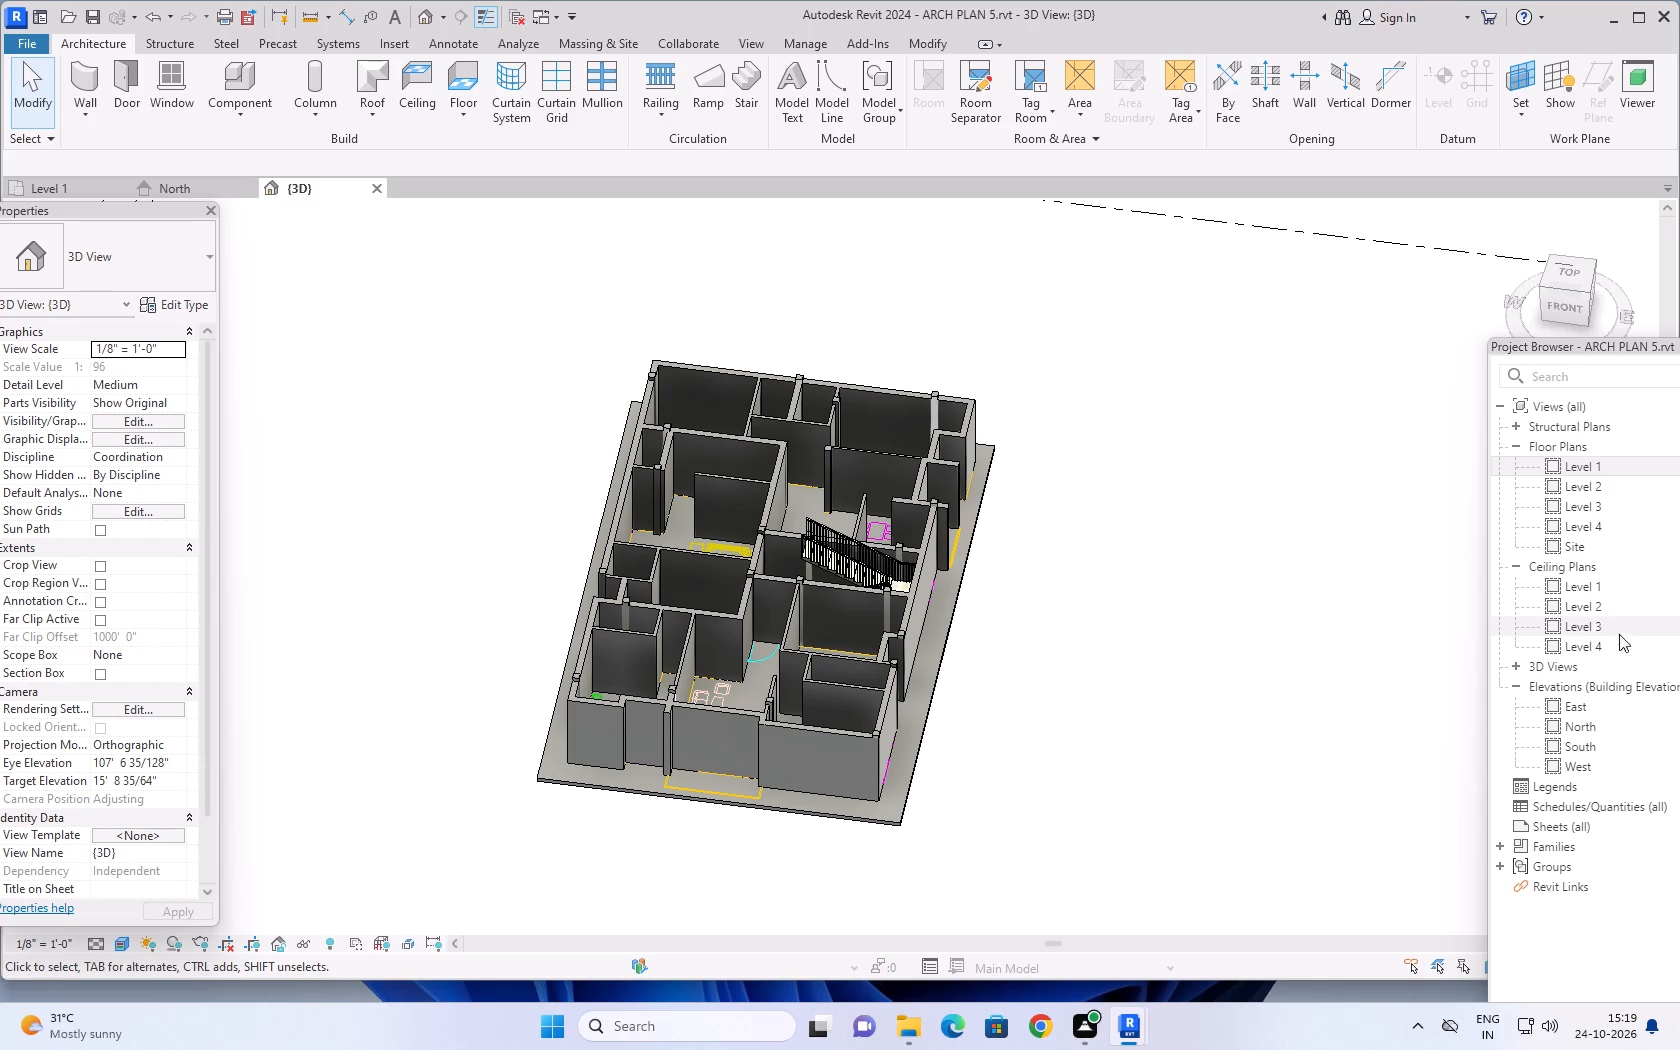
In the North elevation, rename Level 1 as GROUND LEVEL.
{"action": "double_click", "coordinate": [1610, 722]}
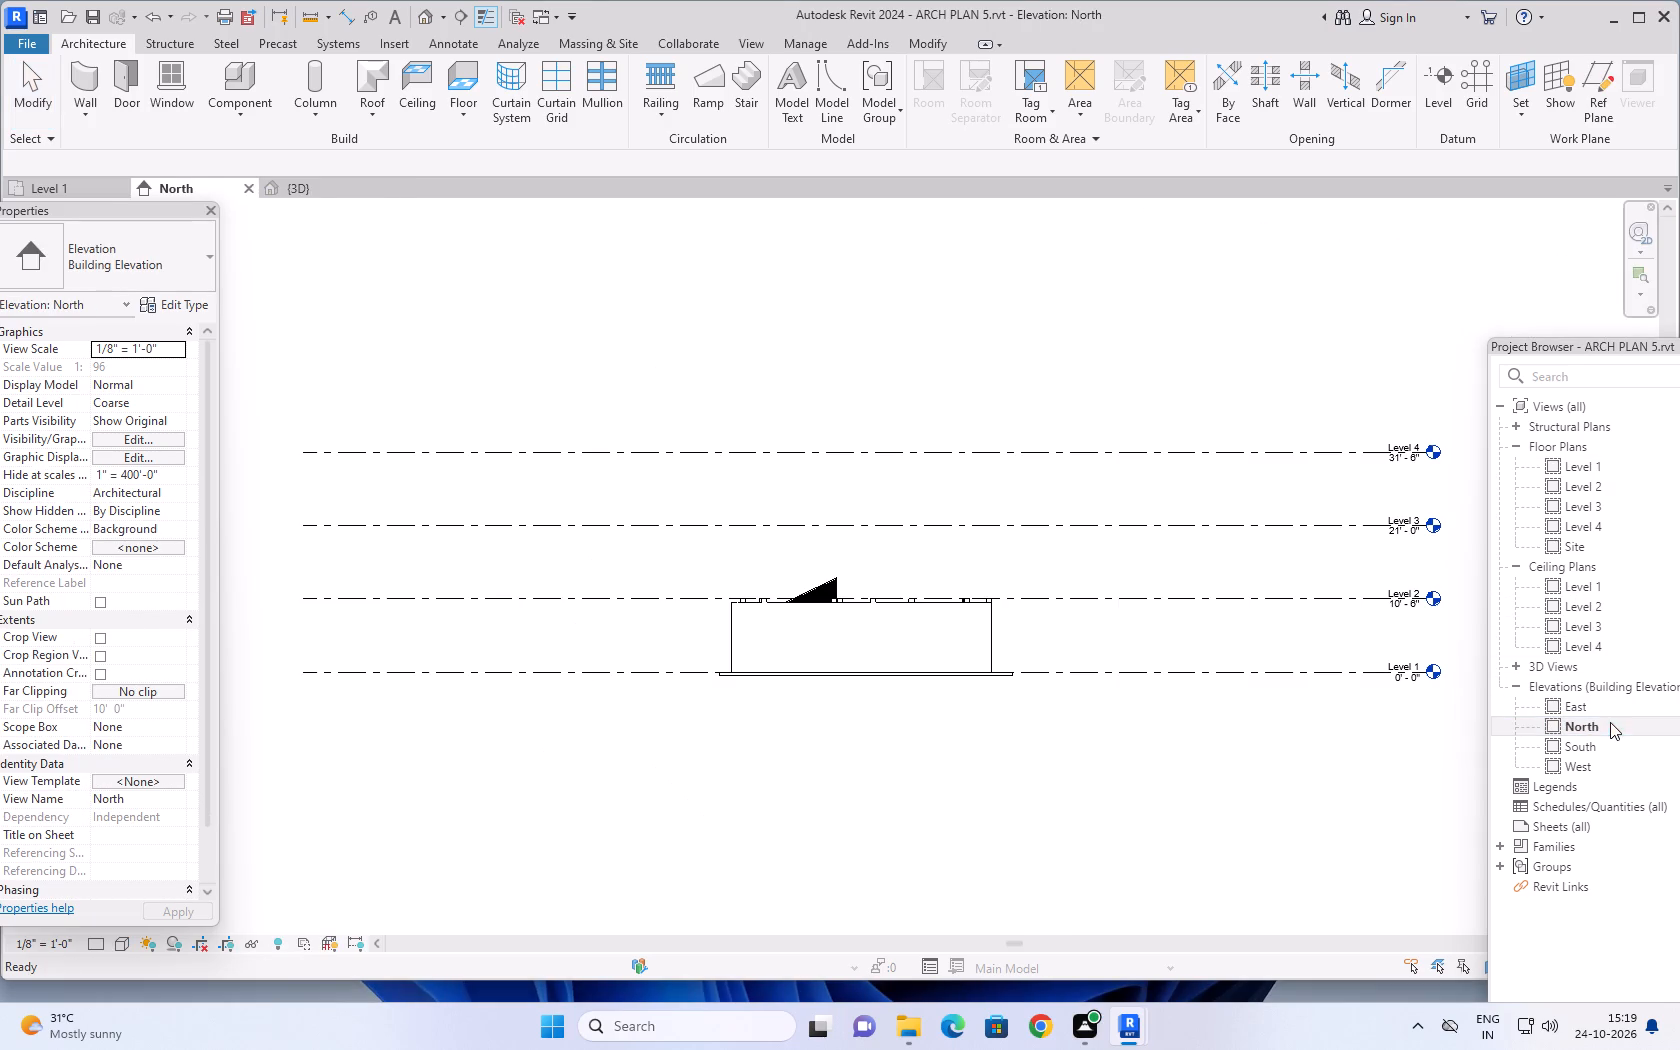
{"action": "scroll", "coordinate": [1213, 726], "scroll_direction": "down", "scroll_amount": 1}
{"action": "middle_click_drag", "start_coordinate": [1228, 733], "coordinate": [964, 751]}
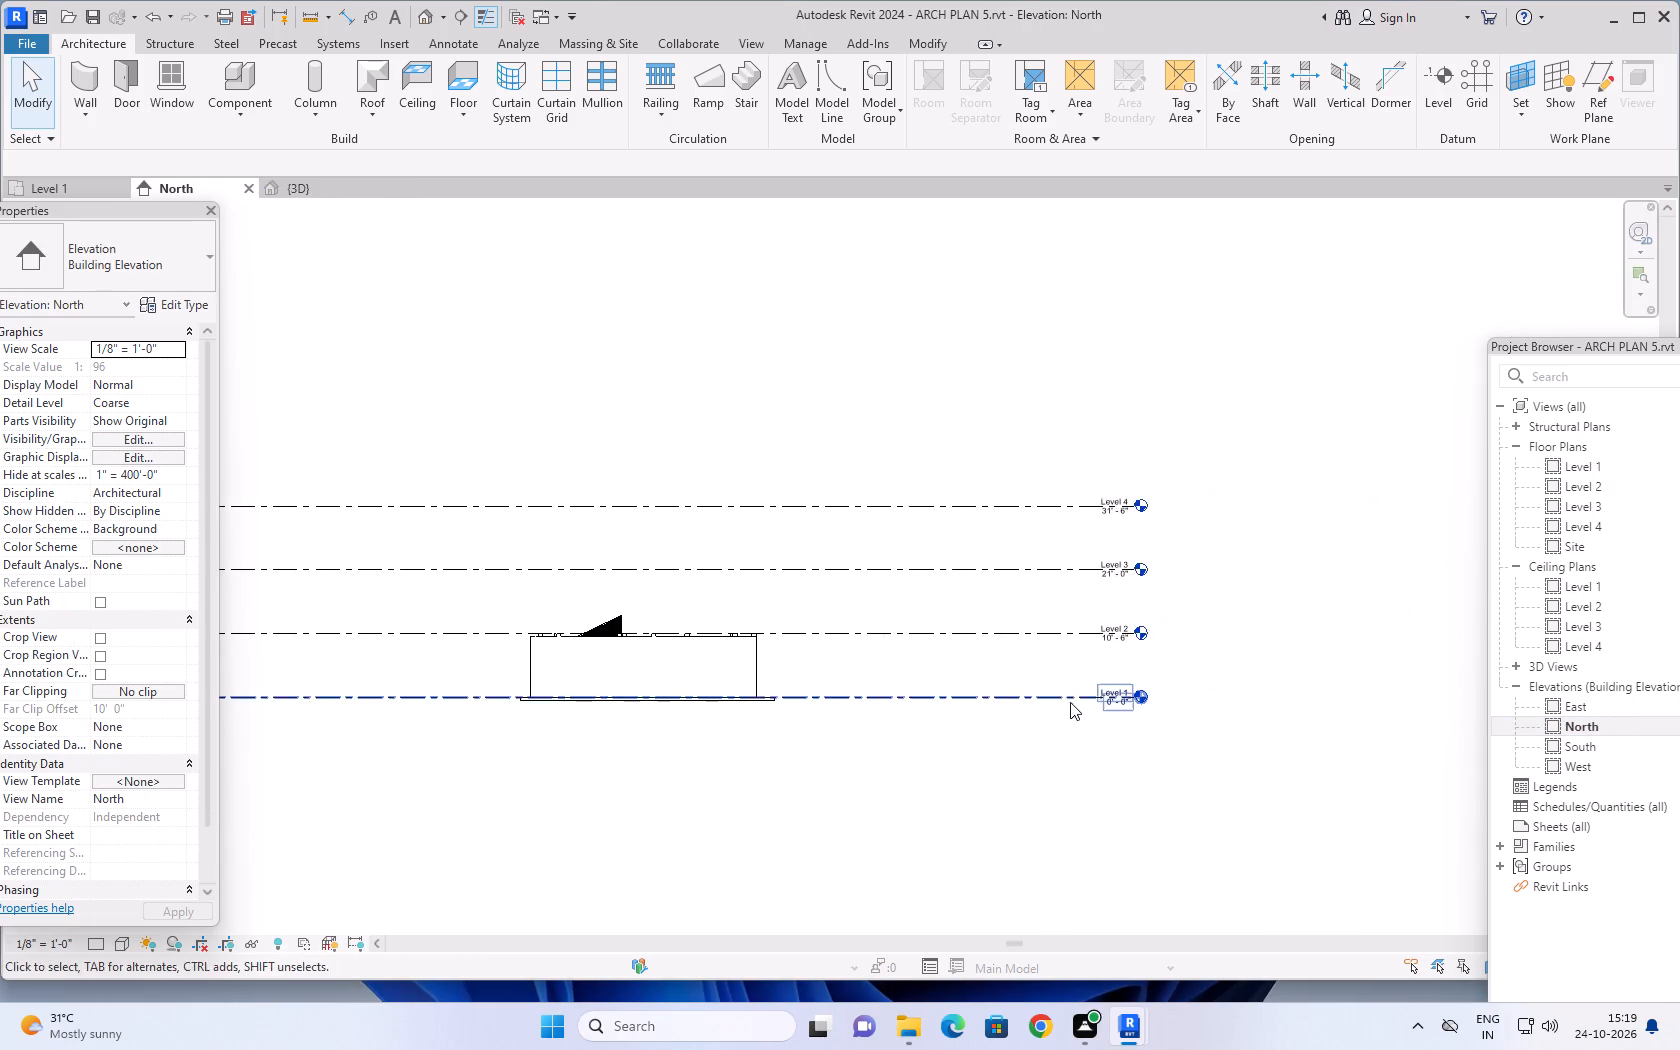
{"action": "scroll", "coordinate": [1071, 702], "scroll_direction": "up", "scroll_amount": 8}
{"action": "key", "text": "Escape"}
{"action": "key", "text": "Escape"}
{"action": "scroll", "coordinate": [1174, 669], "scroll_direction": "up", "scroll_amount": 3}
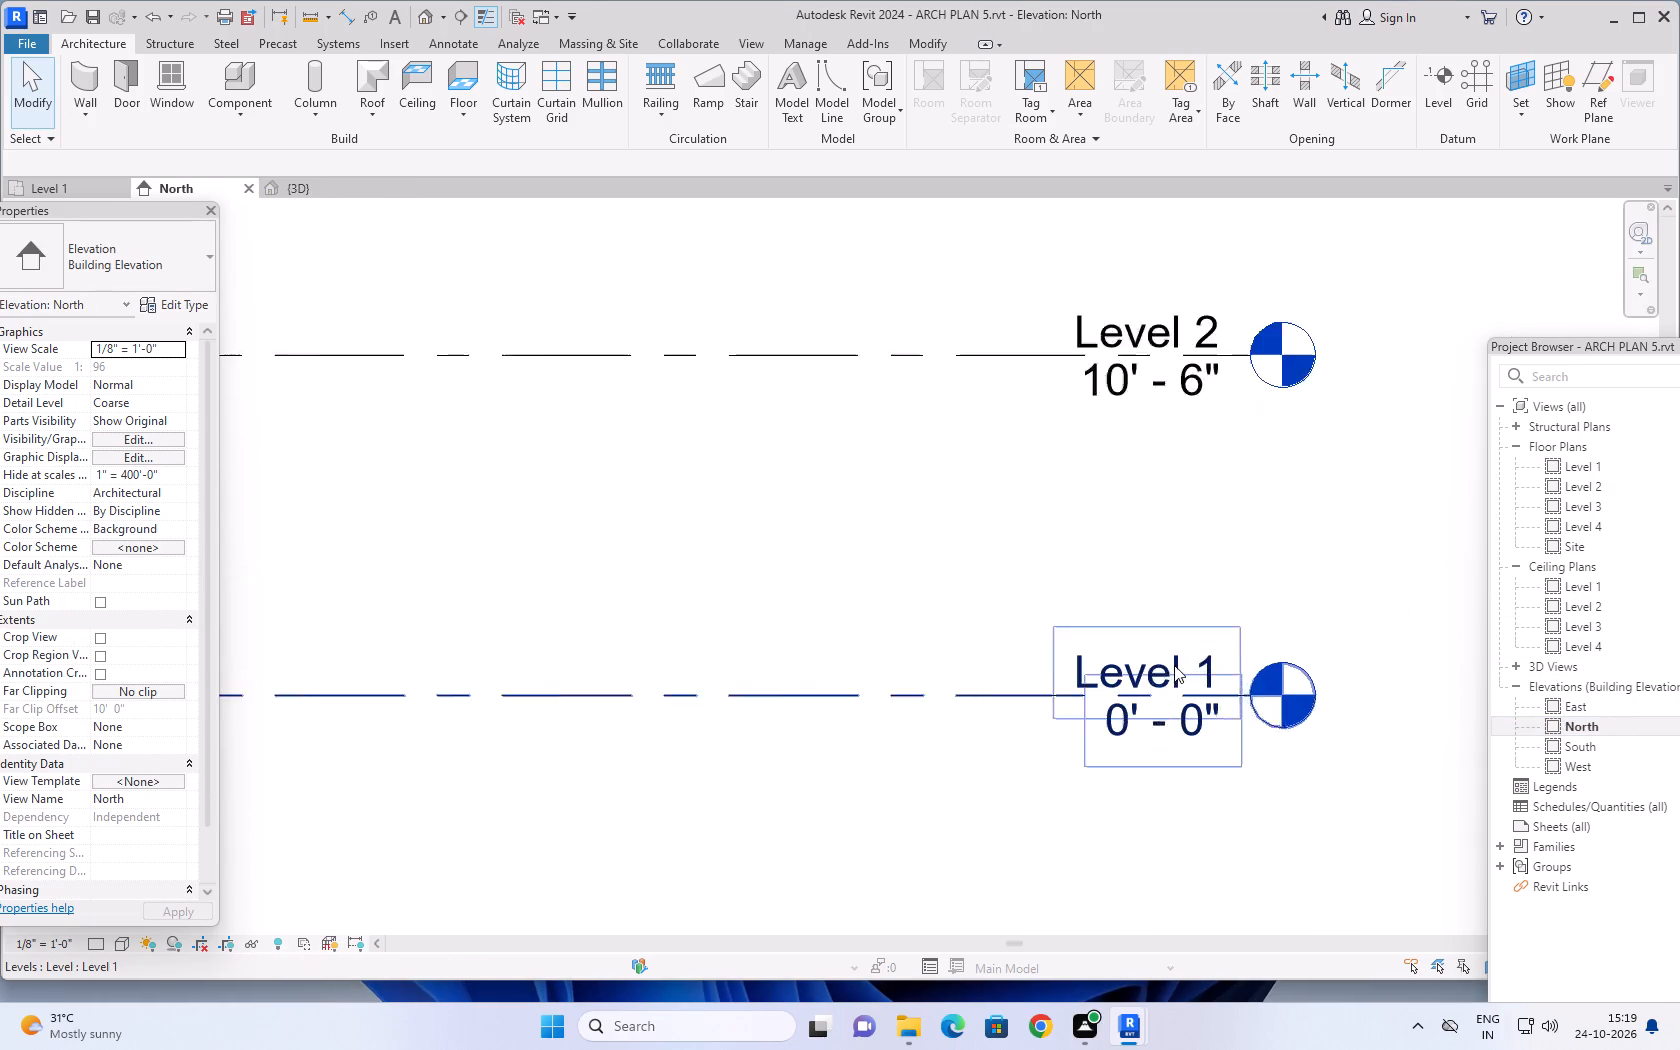
{"action": "scroll", "coordinate": [1174, 665], "scroll_direction": "up", "scroll_amount": 6}
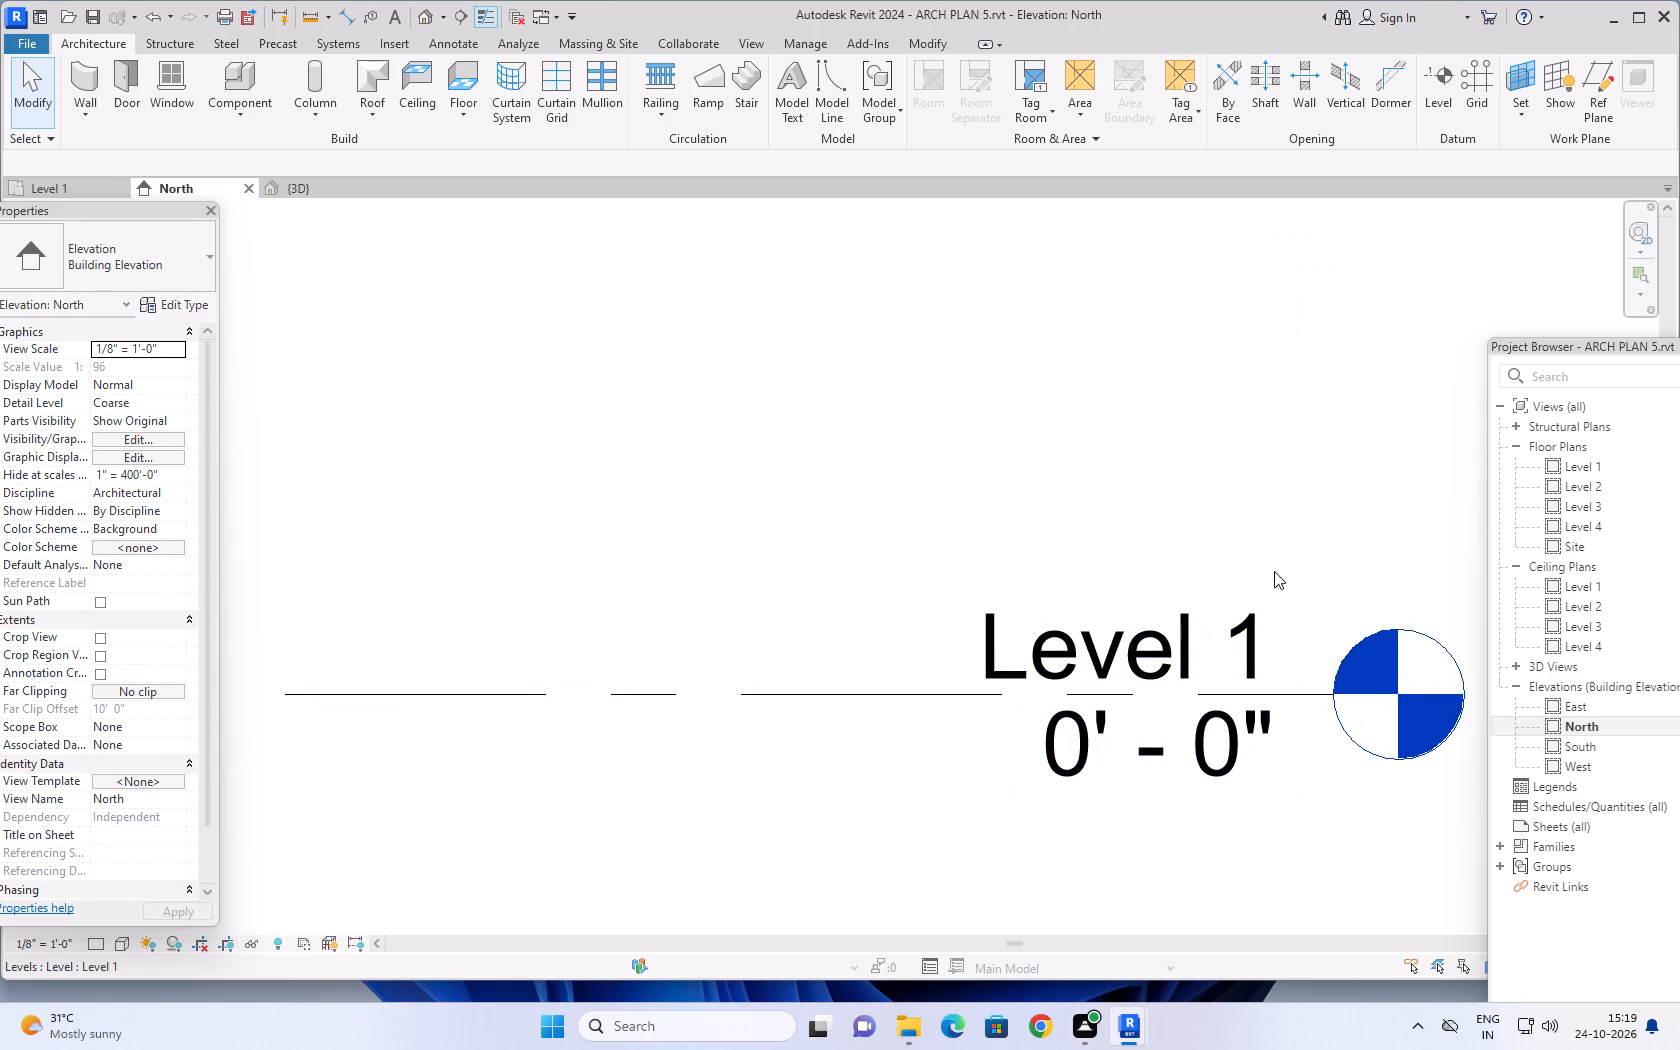
{"action": "double_click", "coordinate": [1253, 620]}
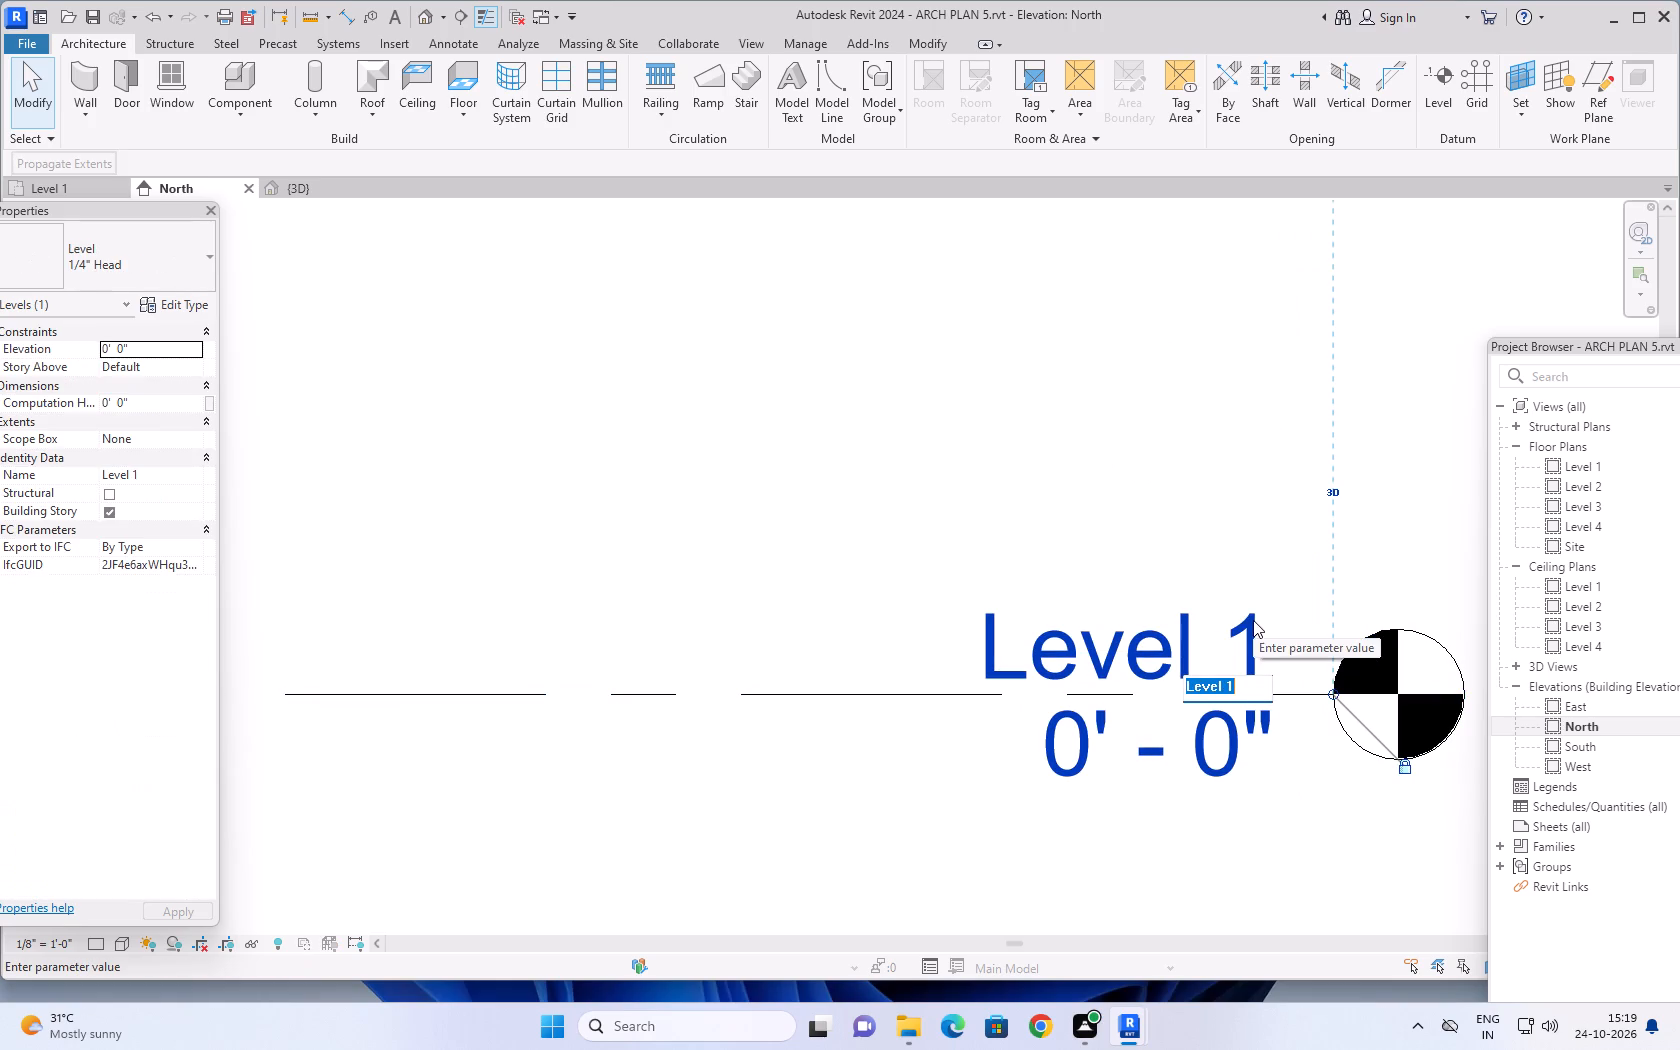
{"action": "type", "text": "GROUND"}
{"action": "key", "text": "space"}
{"action": "type", "text": "LEVEL"}
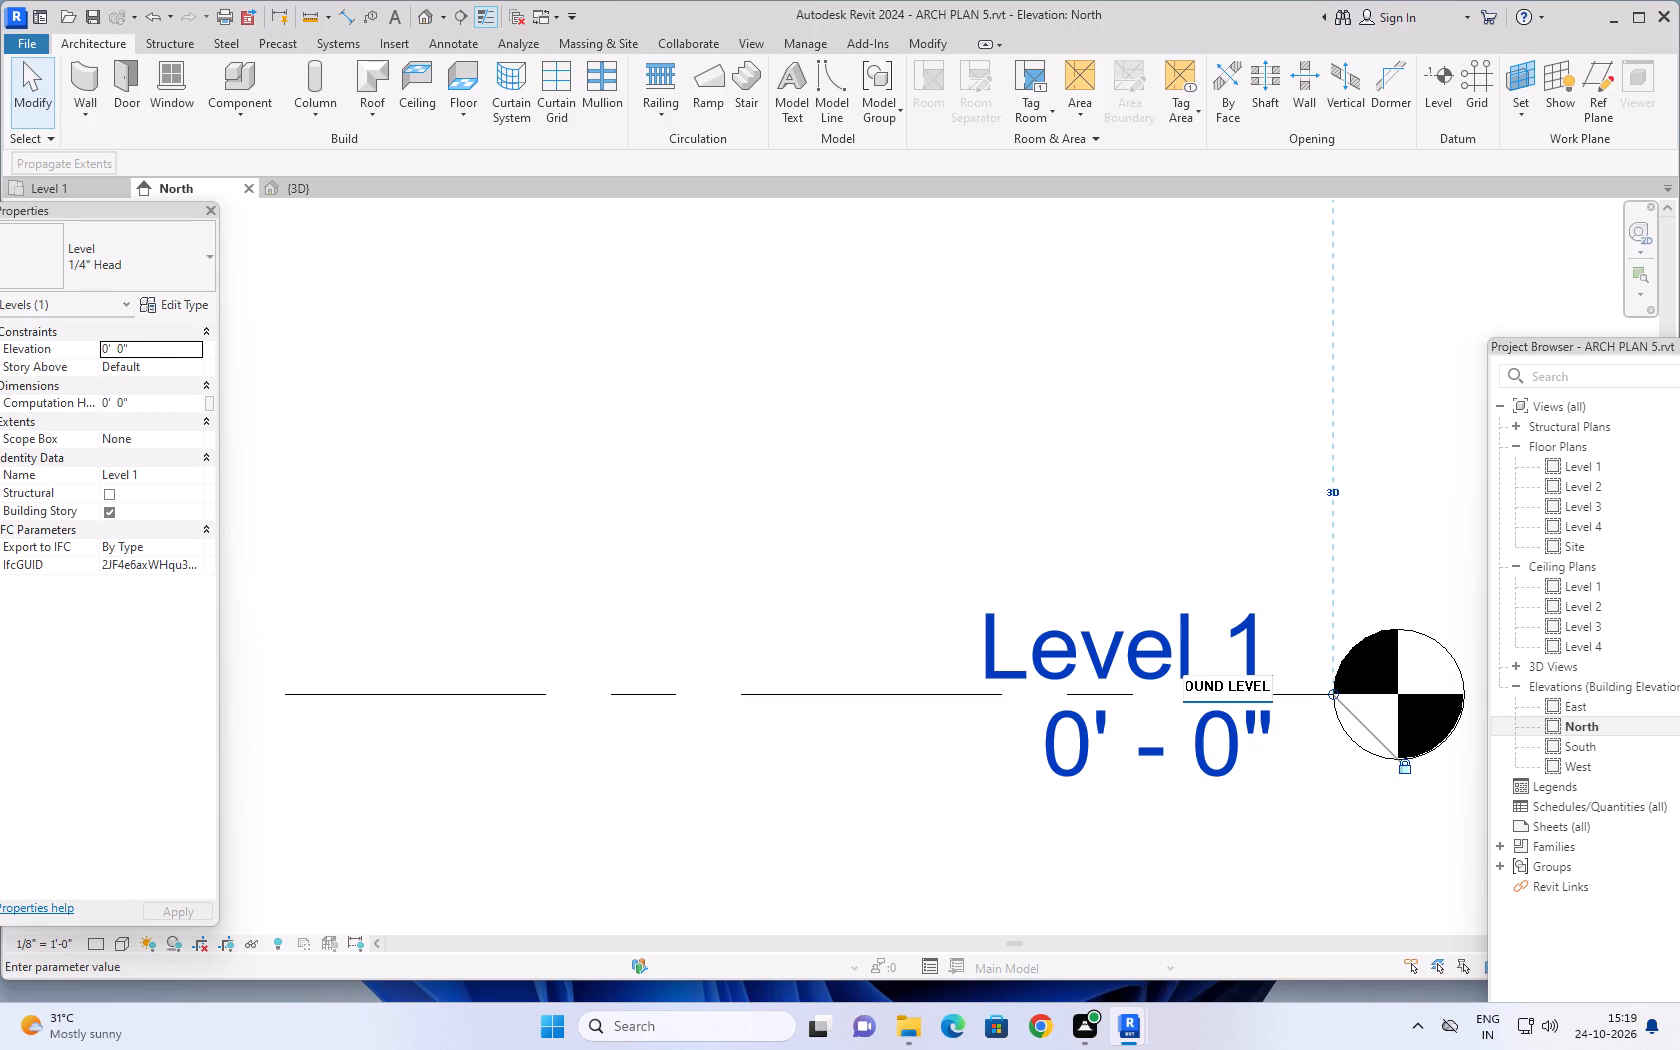
{"action": "left_click", "coordinate": [1096, 444]}
Rename Level 2, at elevation 10' - 6", as FIRST FLOOR.
{"action": "scroll", "coordinate": [1096, 444], "scroll_direction": "up", "scroll_amount": 1}
{"action": "scroll", "coordinate": [1045, 459], "scroll_direction": "down", "scroll_amount": 6}
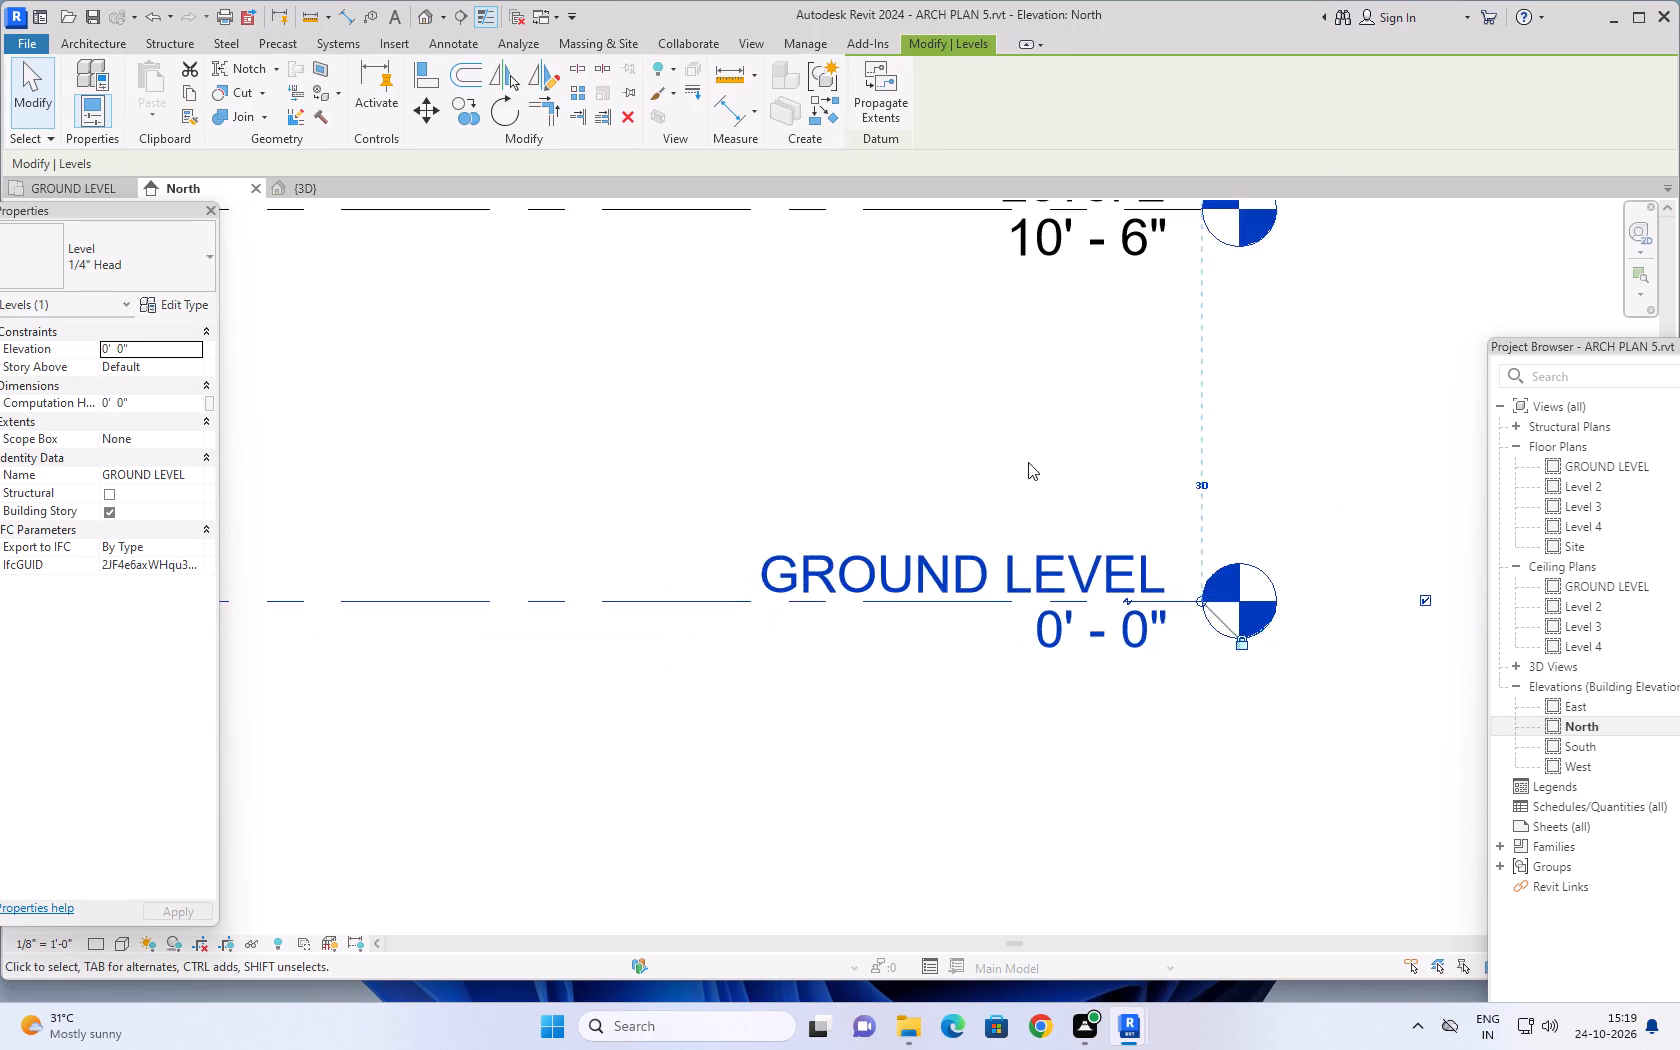
{"action": "scroll", "coordinate": [1028, 462], "scroll_direction": "down", "scroll_amount": 3}
{"action": "middle_click_drag", "start_coordinate": [1049, 423], "coordinate": [996, 693]}
{"action": "scroll", "coordinate": [989, 561], "scroll_direction": "up", "scroll_amount": 8}
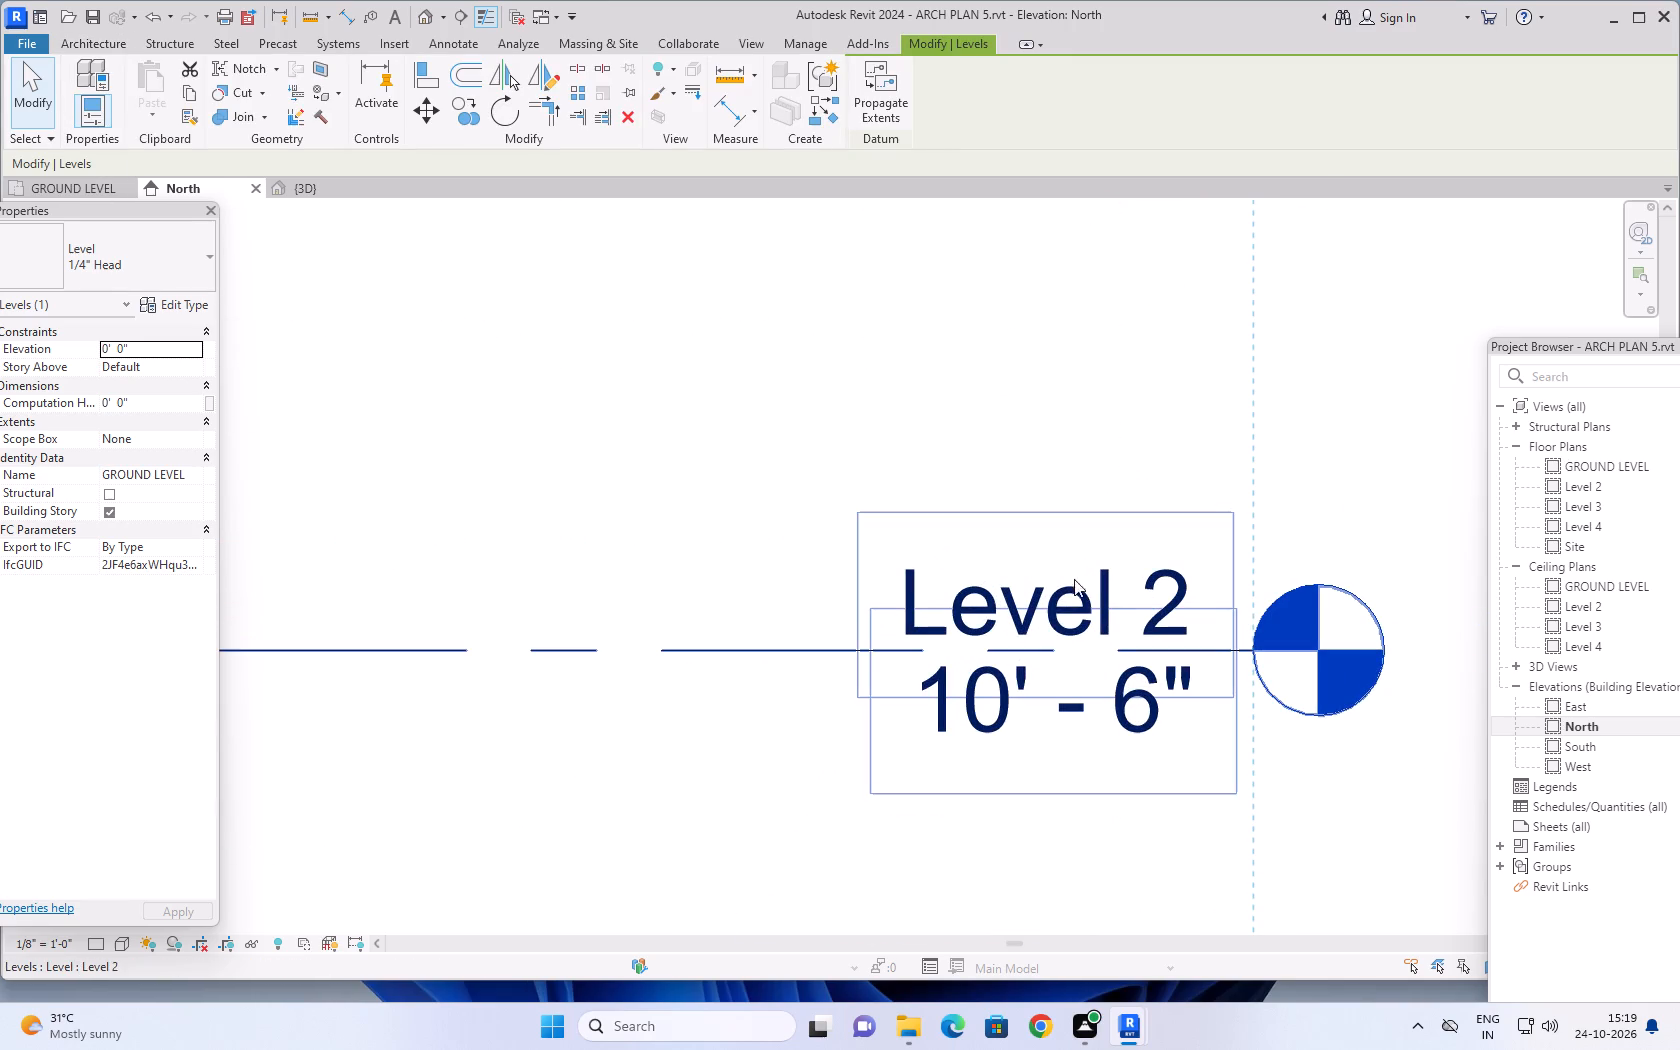
{"action": "double_click", "coordinate": [1066, 585]}
{"action": "key", "text": "BackSpace"}
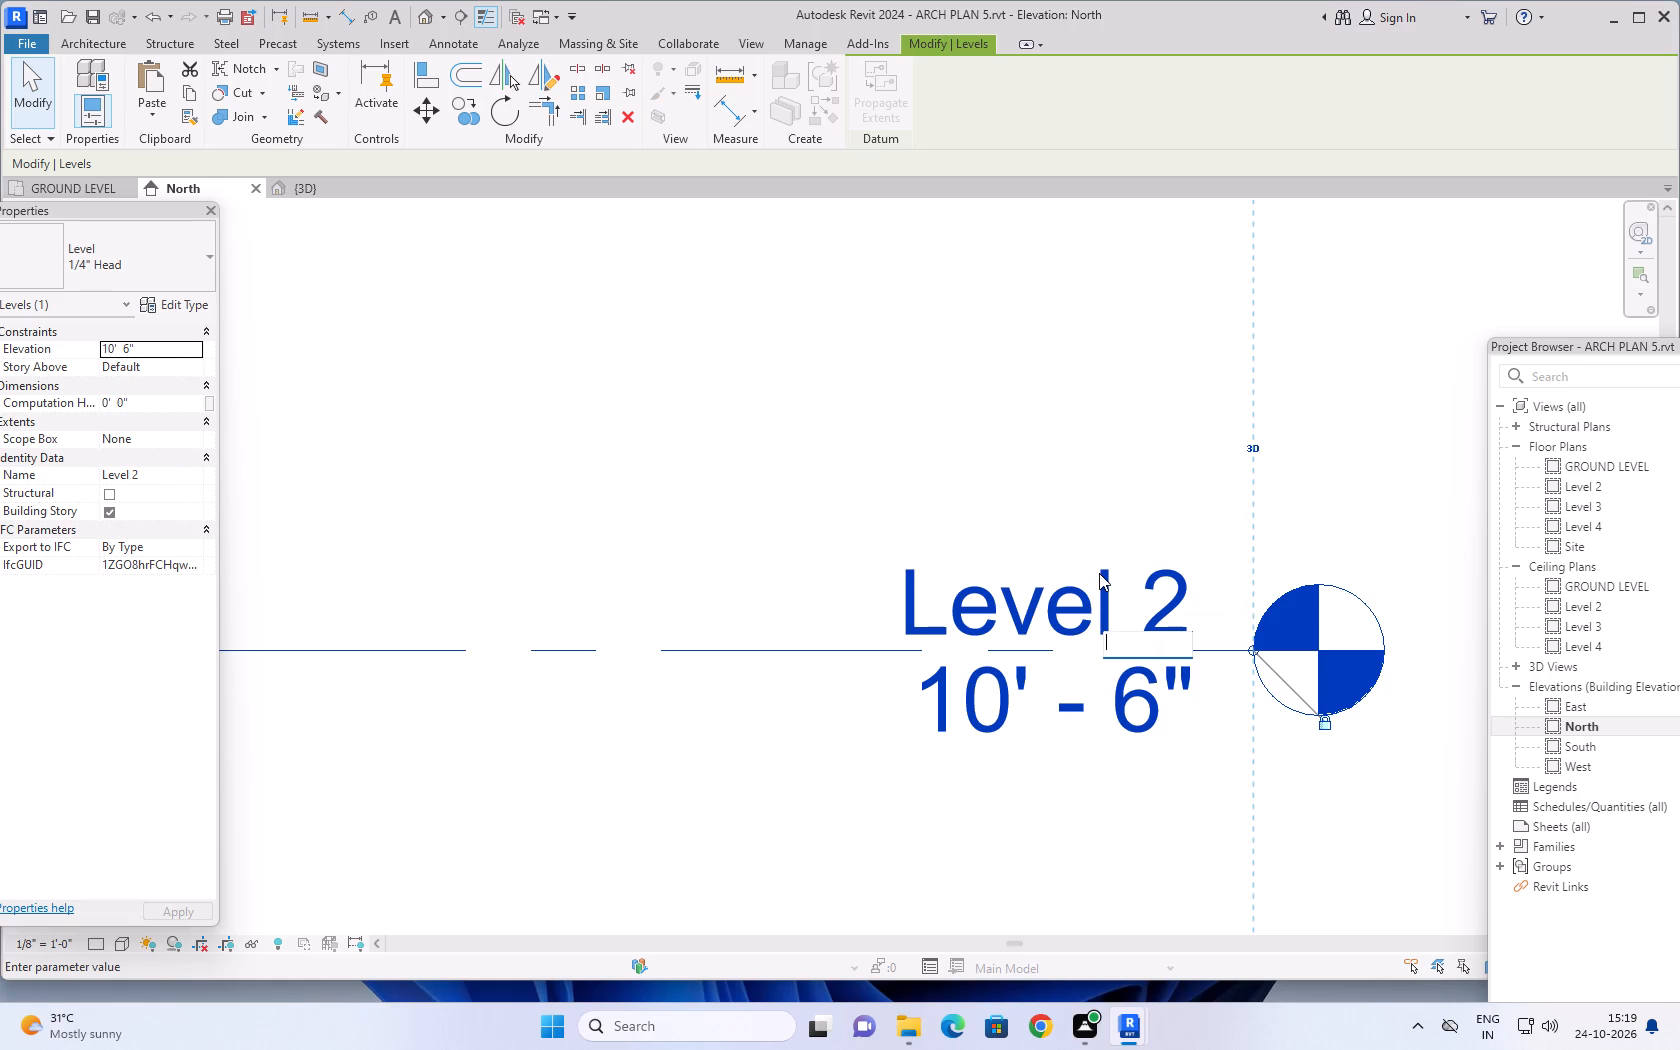
{"action": "type", "text": "FIRST"}
{"action": "key", "text": "space"}
{"action": "type", "text": "FLOOR"}
{"action": "left_click", "coordinate": [731, 455]}
Rename Level 3, at elevation 21' - 0", as SECOND FLOOR.
{"action": "scroll", "coordinate": [803, 447], "scroll_direction": "down", "scroll_amount": 3}
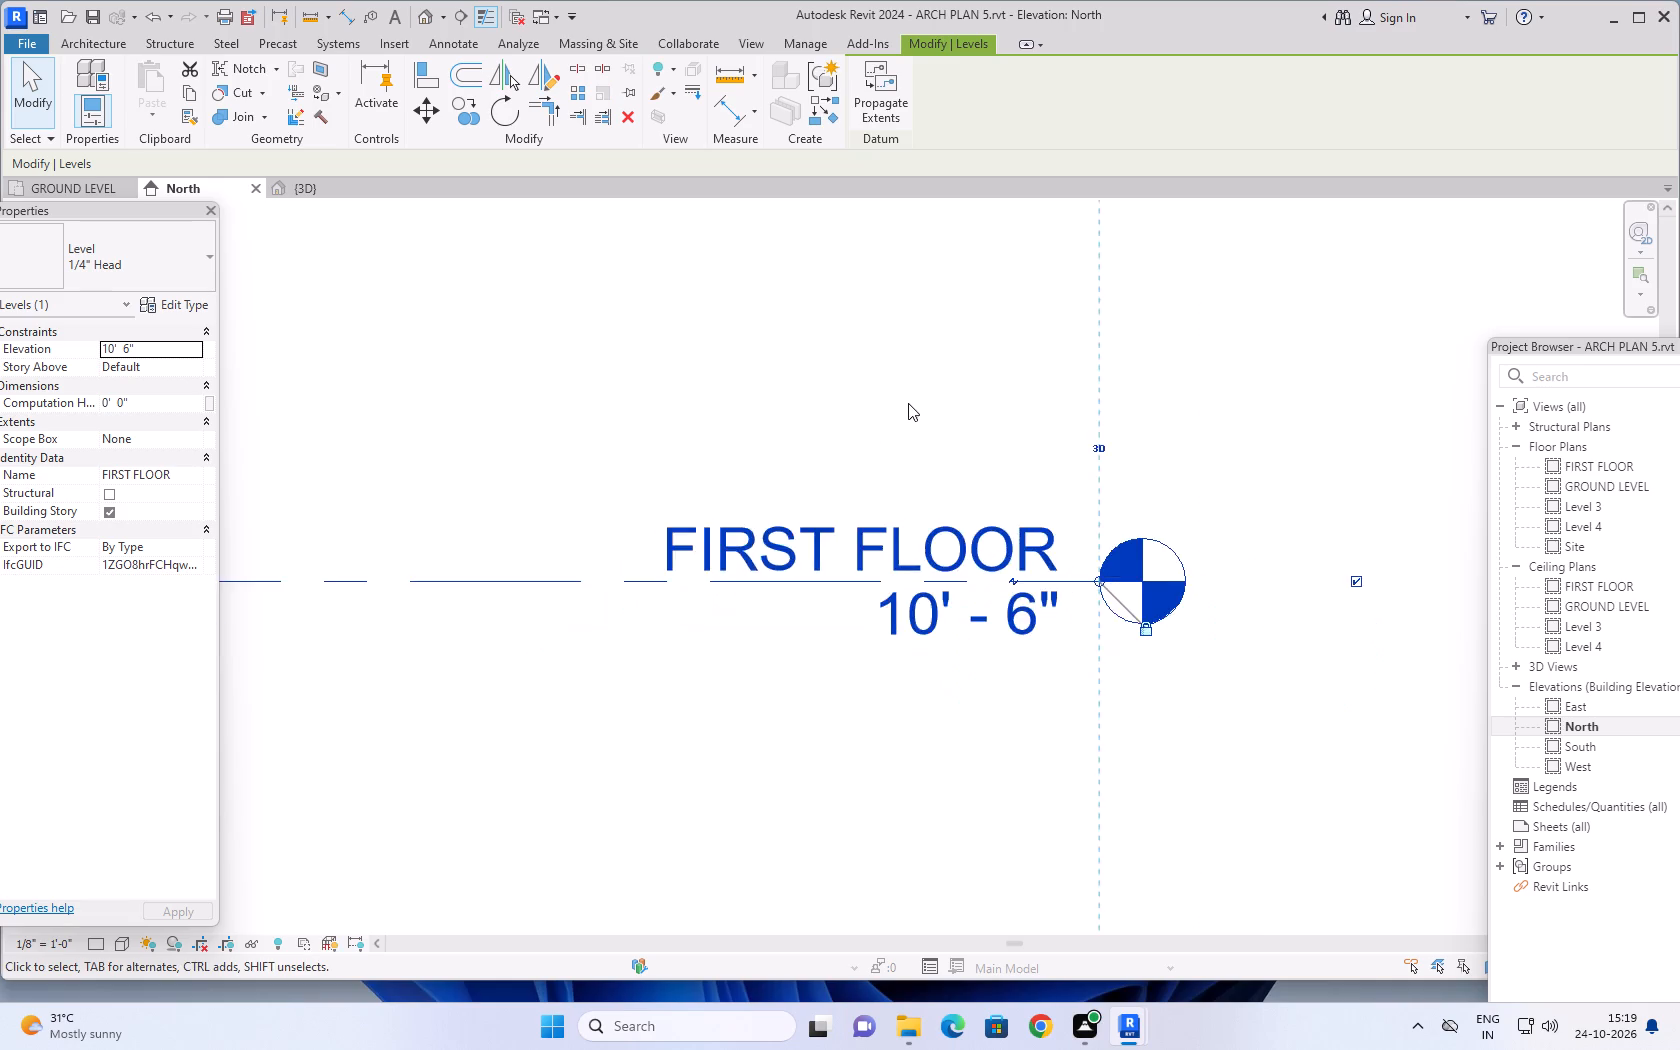
{"action": "scroll", "coordinate": [908, 403], "scroll_direction": "down", "scroll_amount": 6}
{"action": "middle_click_drag", "start_coordinate": [905, 393], "coordinate": [874, 686]}
{"action": "scroll", "coordinate": [870, 575], "scroll_direction": "up", "scroll_amount": 9}
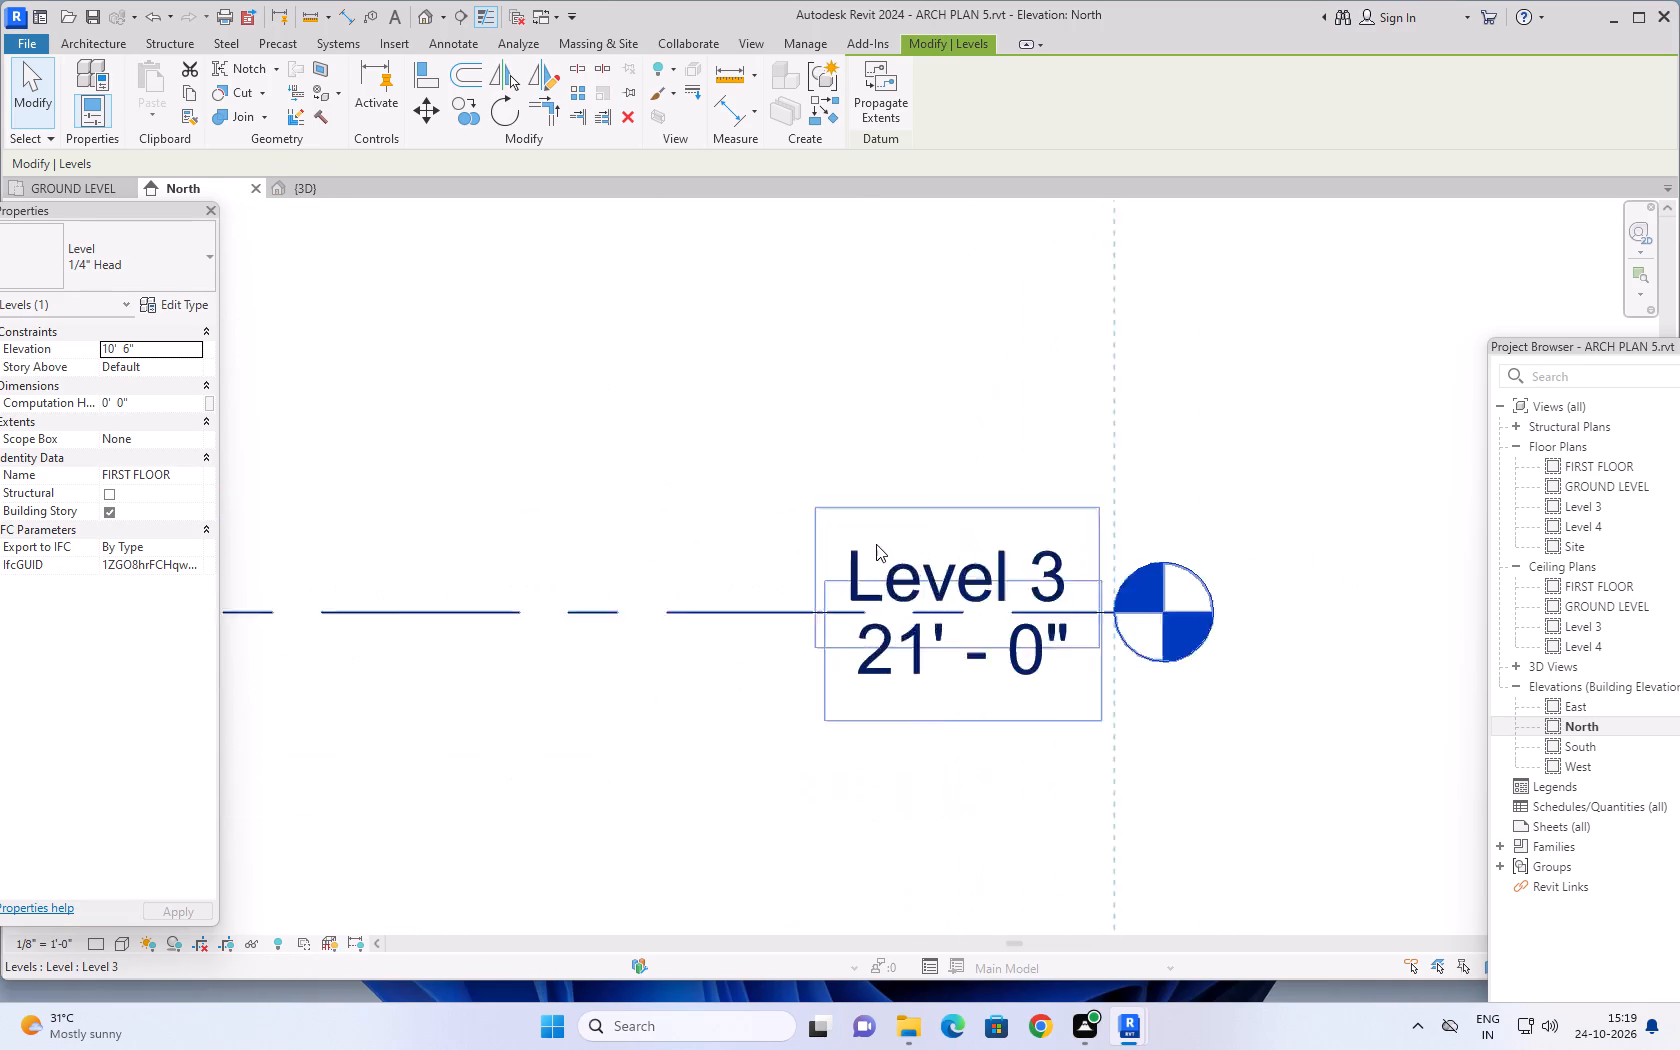
{"action": "scroll", "coordinate": [876, 544], "scroll_direction": "up", "scroll_amount": 1}
{"action": "double_click", "coordinate": [948, 588]}
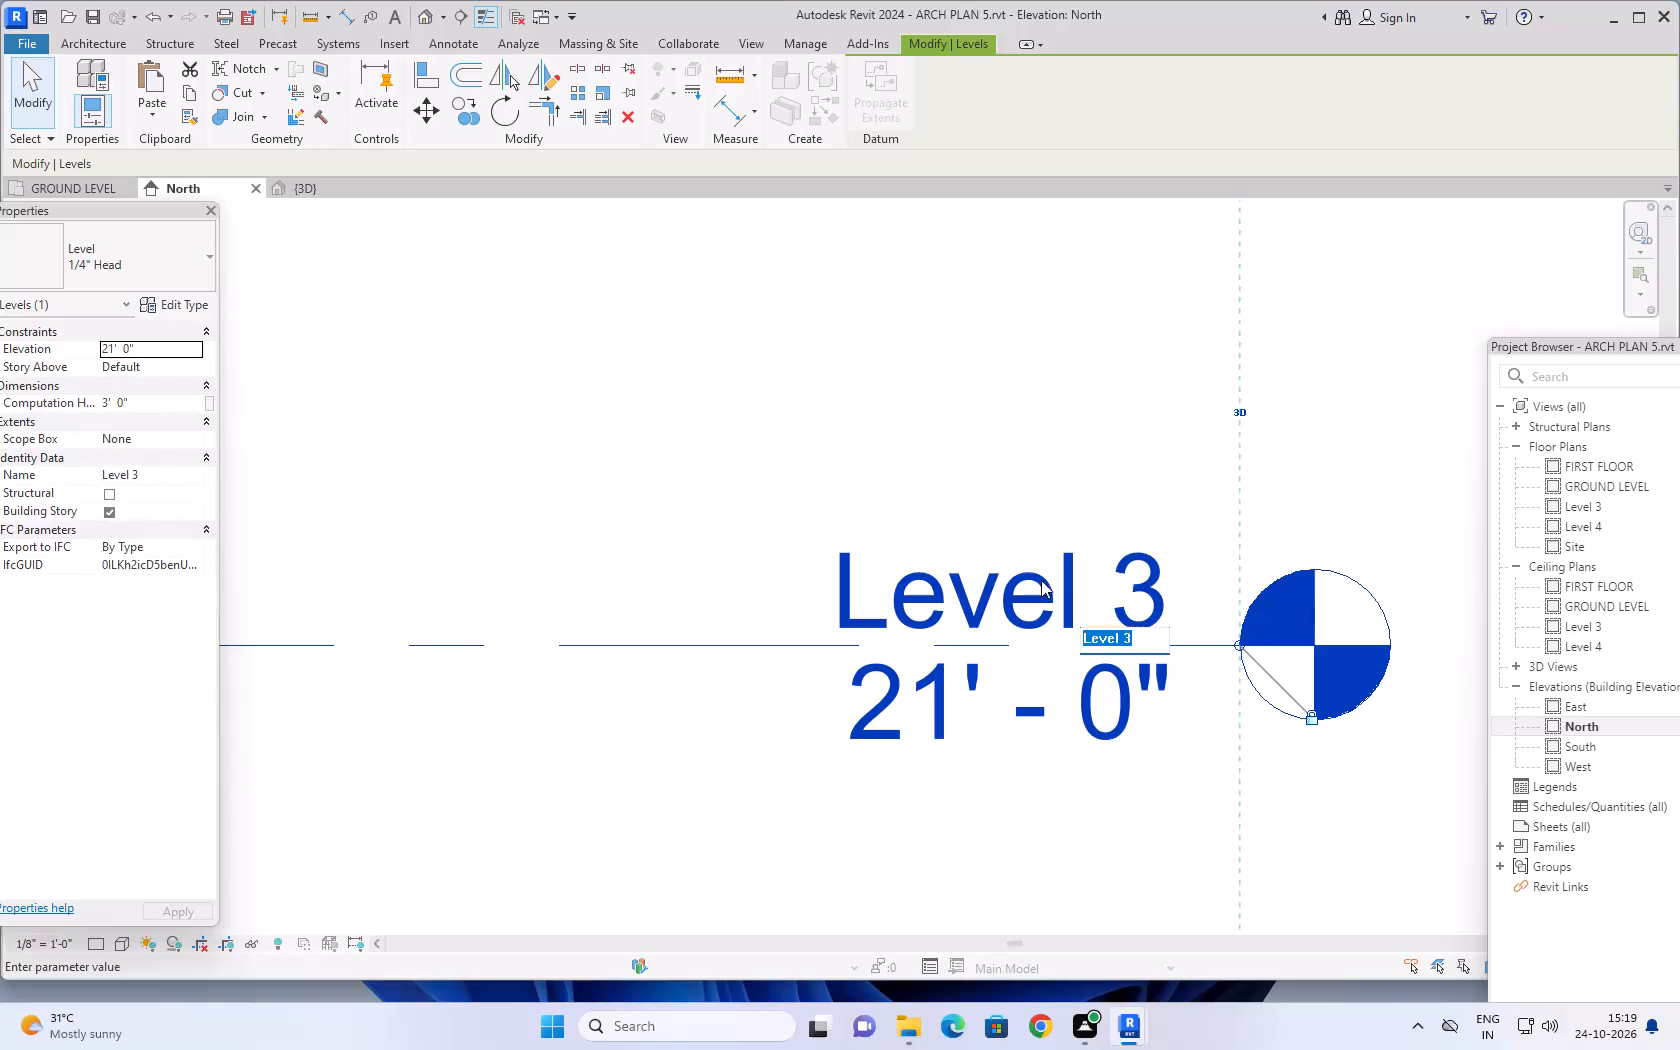
{"action": "type", "text": "SECON"}
{"action": "type", "text": "D"}
{"action": "key", "text": "space"}
{"action": "type", "text": "FLOOR"}
{"action": "left_click", "coordinate": [897, 402]}
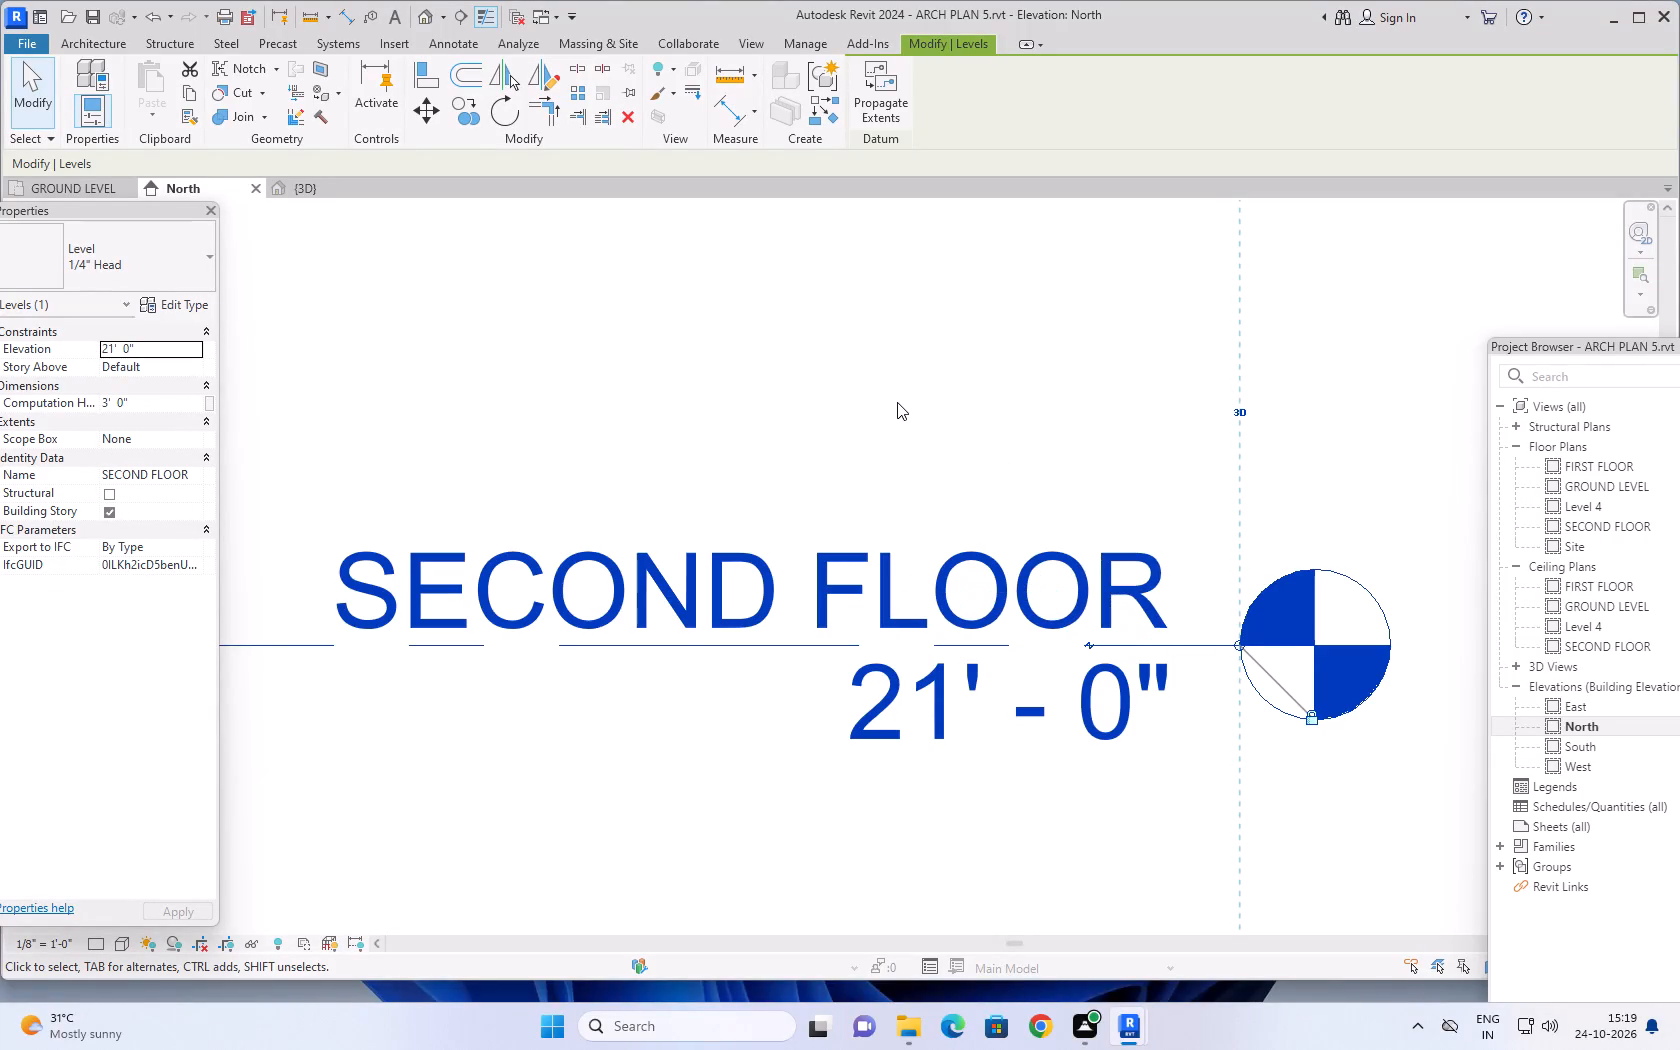
Rename Level 4, the topmost level in the North elevation, as ROOF.
{"action": "scroll", "coordinate": [893, 423], "scroll_direction": "down", "scroll_amount": 14}
{"action": "middle_click_drag", "start_coordinate": [891, 393], "coordinate": [913, 552]}
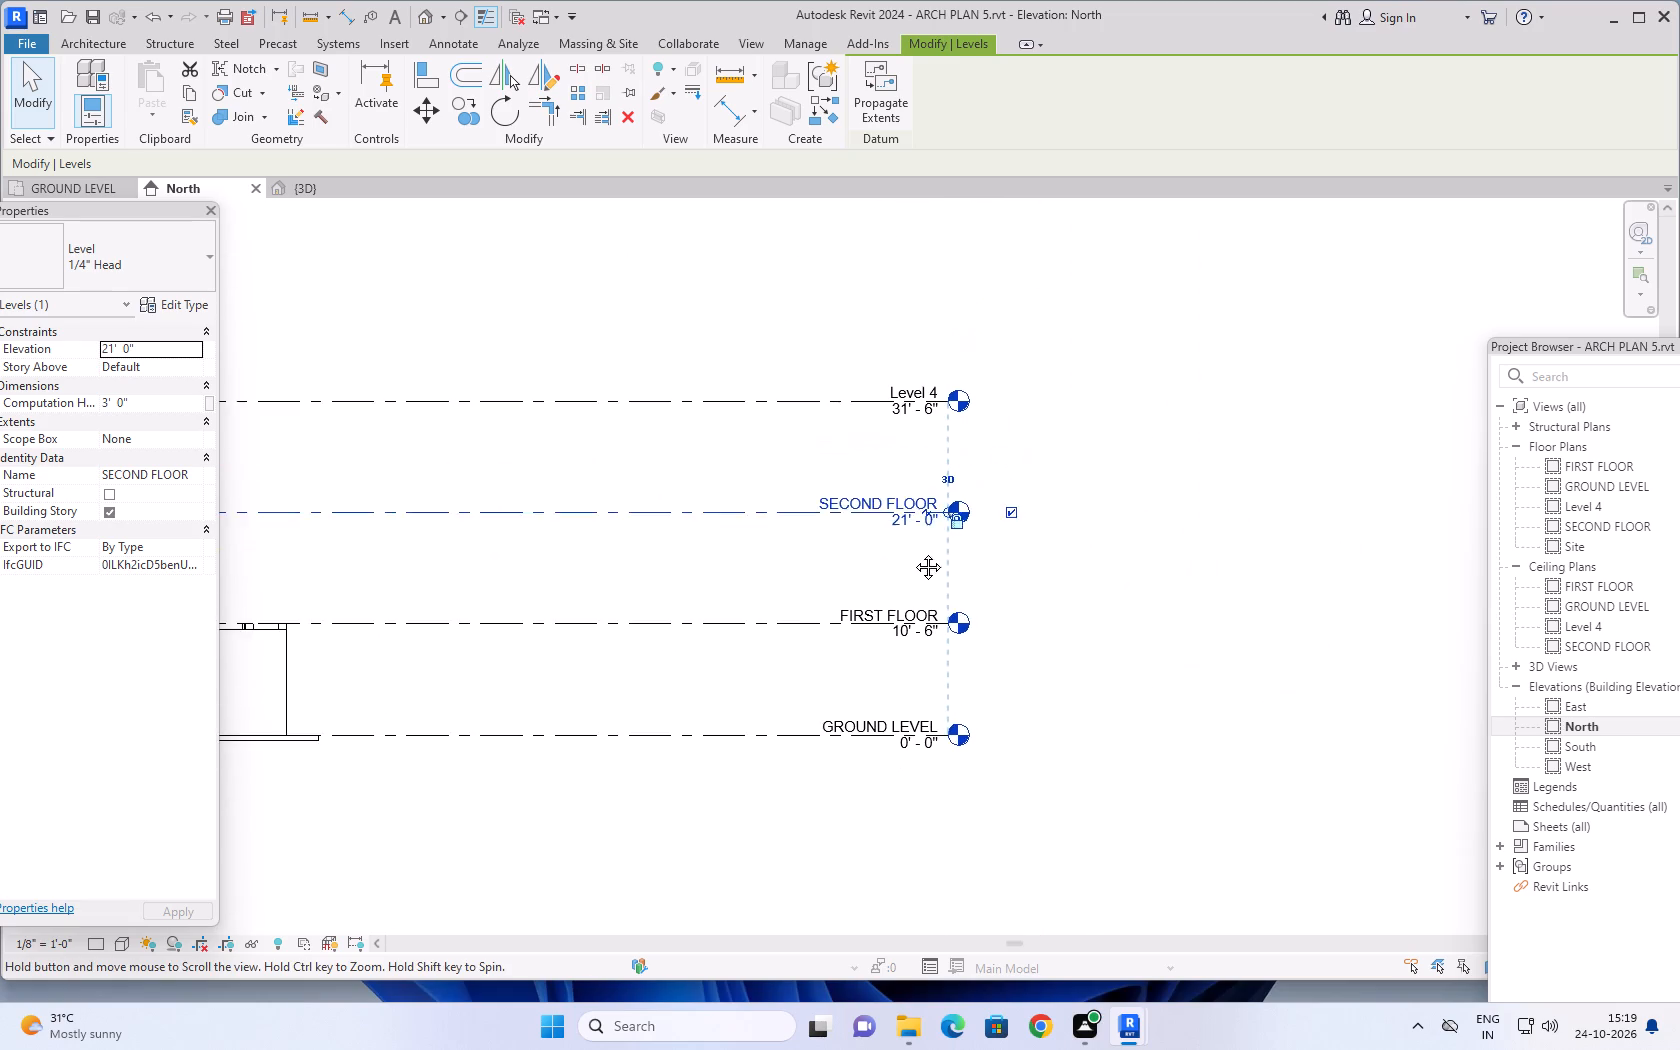
{"action": "middle_click_drag", "start_coordinate": [913, 552], "coordinate": [915, 623]}
{"action": "scroll", "coordinate": [892, 541], "scroll_direction": "up", "scroll_amount": 4}
{"action": "scroll", "coordinate": [964, 583], "scroll_direction": "up", "scroll_amount": 8}
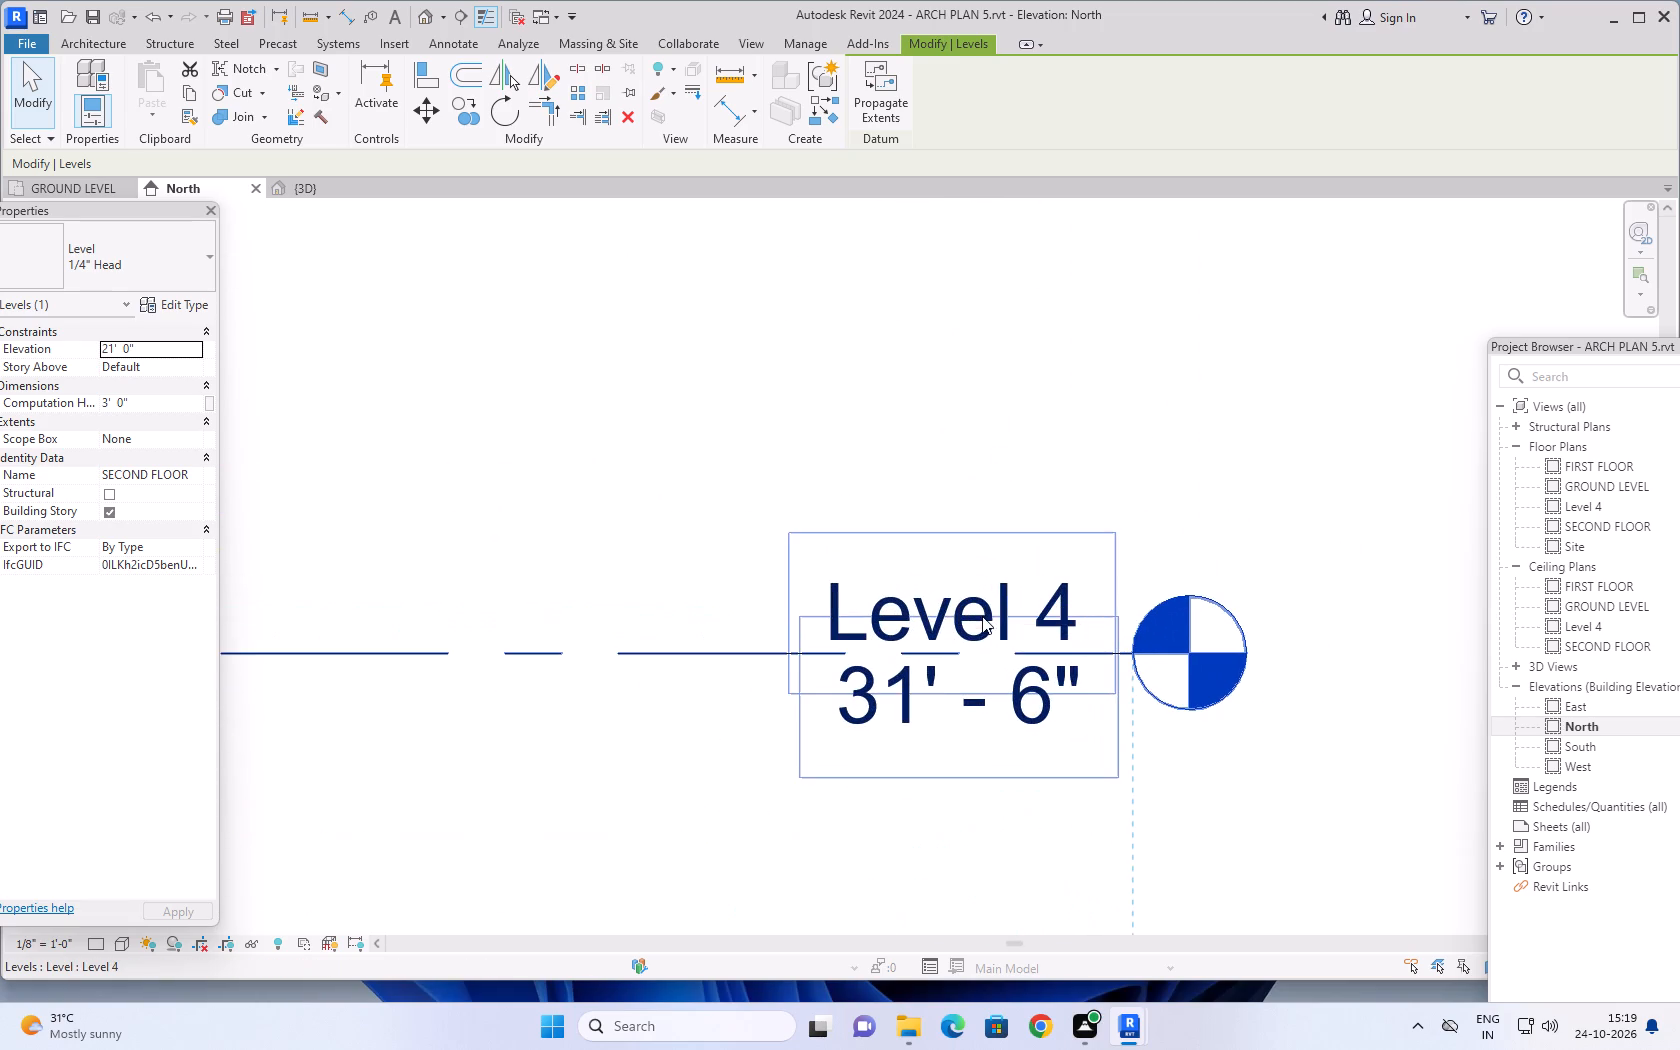
{"action": "double_click", "coordinate": [983, 612]}
{"action": "type", "text": "ROOF"}
{"action": "scroll", "coordinate": [993, 610], "scroll_direction": "up", "scroll_amount": 1}
{"action": "left_click", "coordinate": [912, 433]}
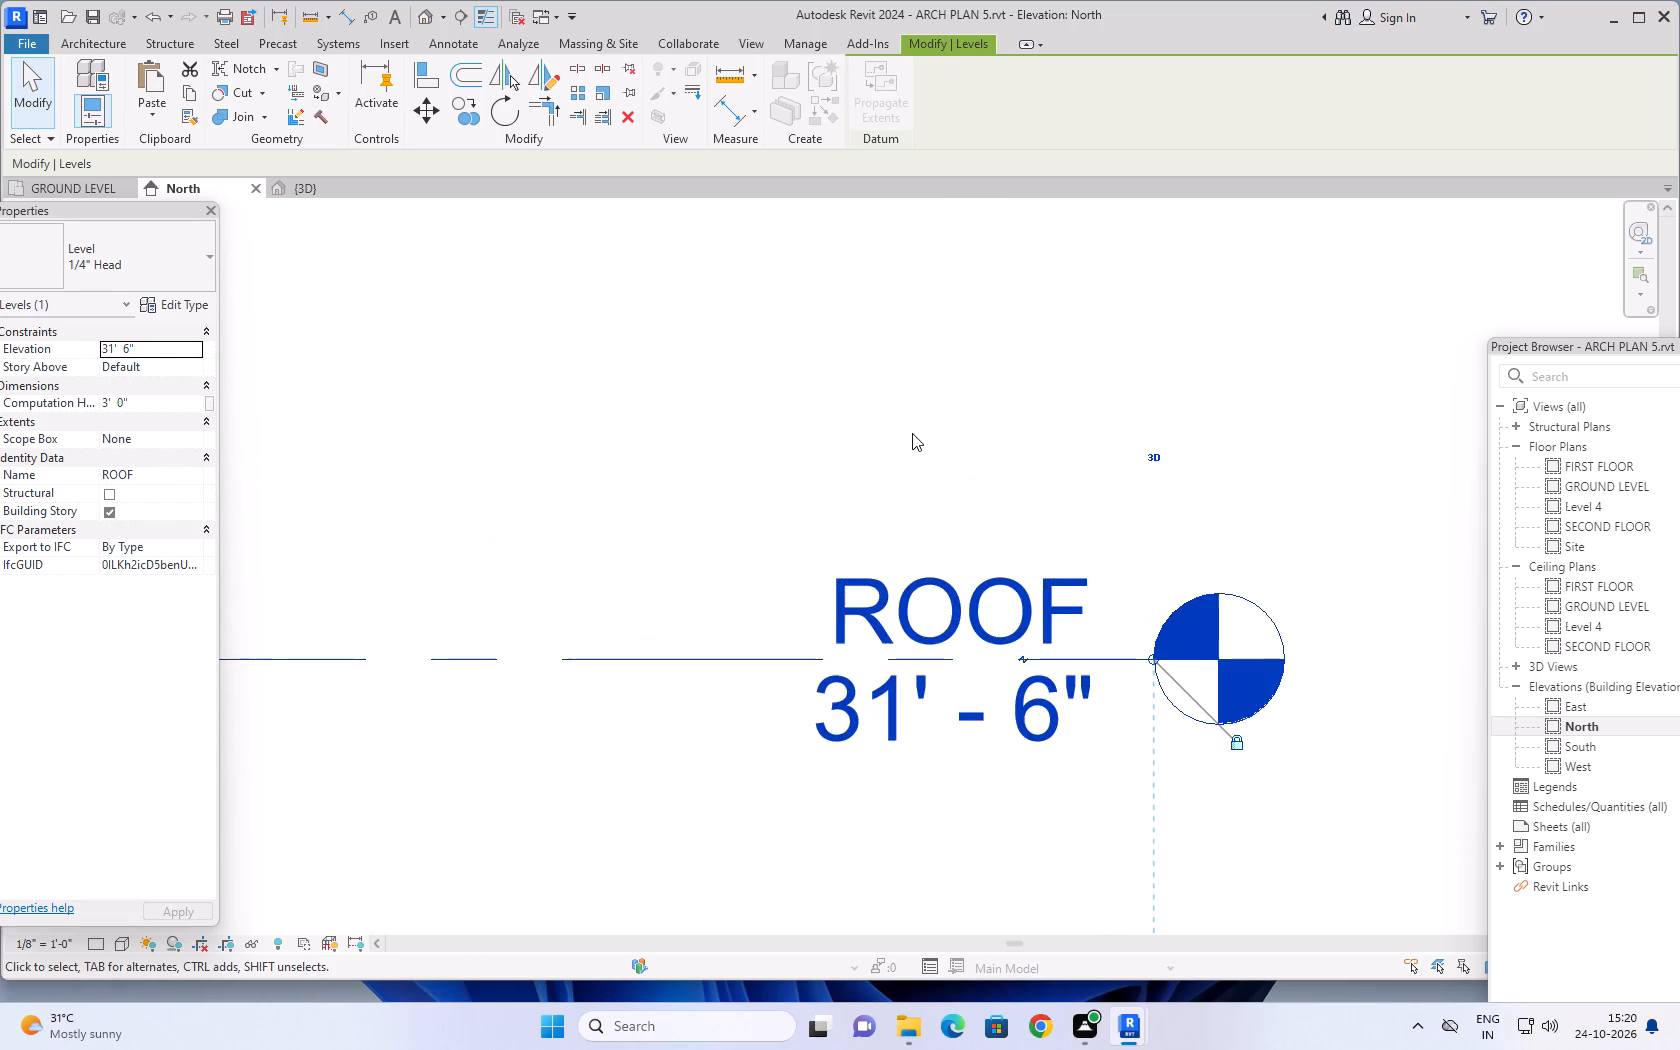
Add a new level above ROOF by picking the ROOF level line with a 10' 6" offset.
{"action": "scroll", "coordinate": [912, 438], "scroll_direction": "down", "scroll_amount": 20}
{"action": "scroll", "coordinate": [912, 438], "scroll_direction": "down", "scroll_amount": 3}
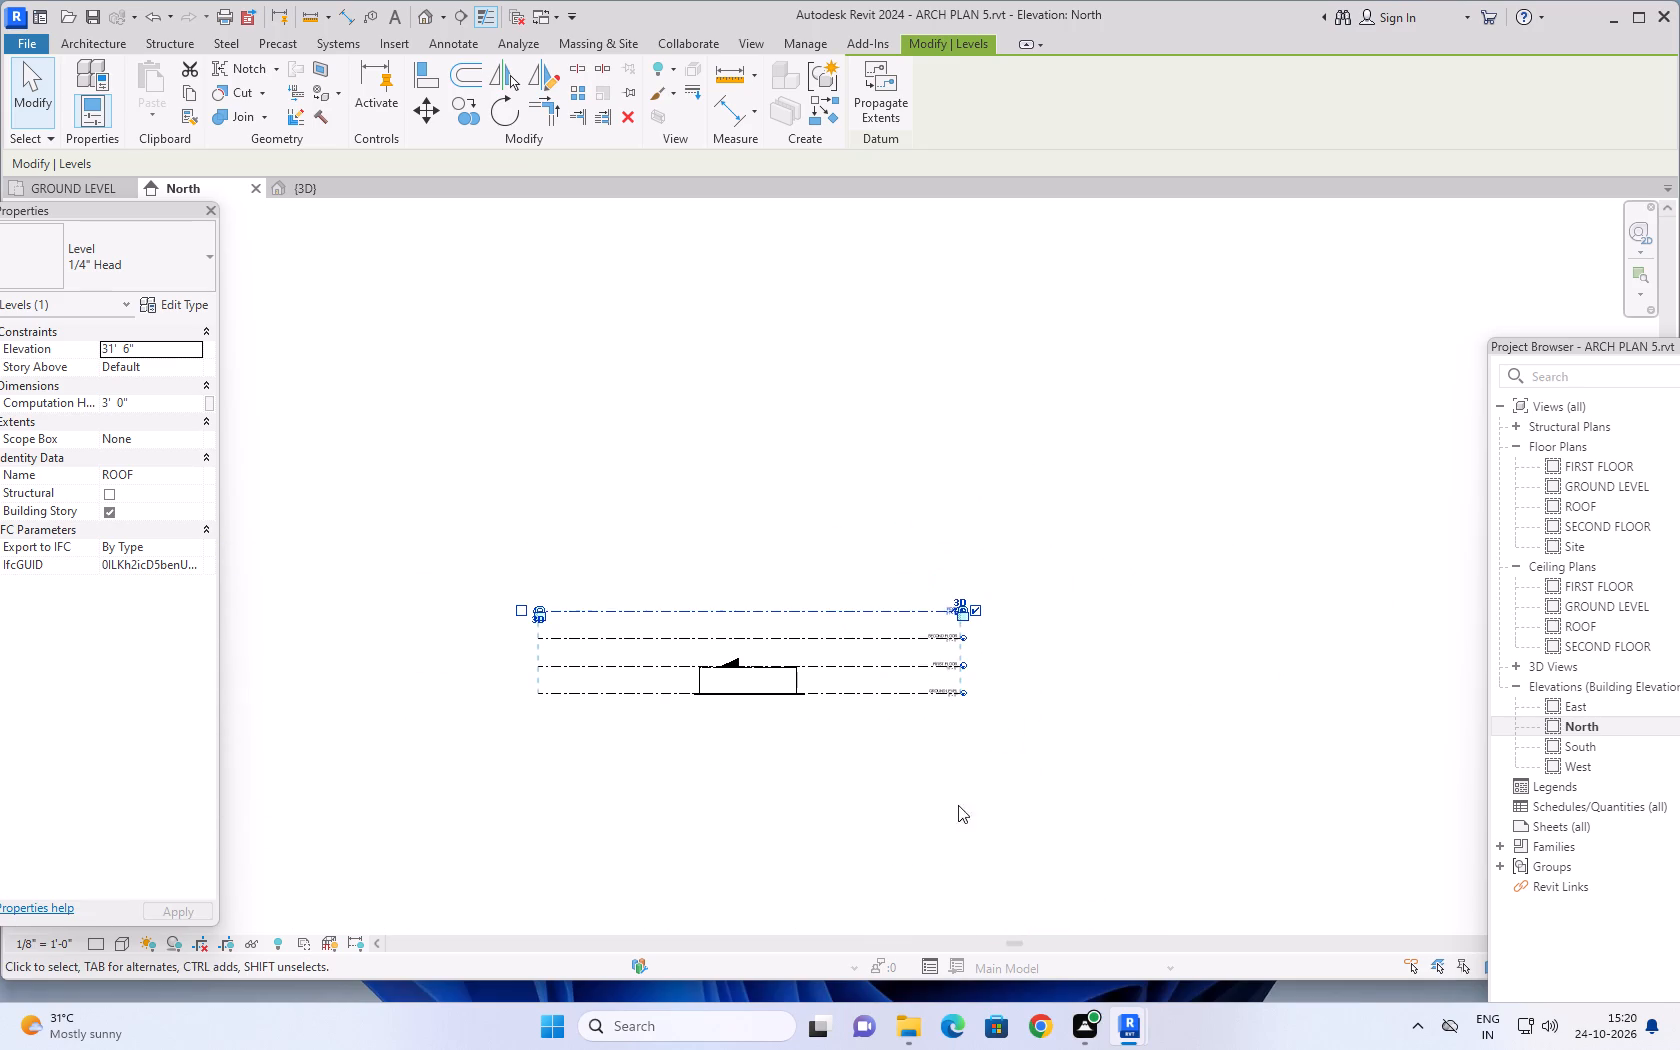
{"action": "middle_click_drag", "start_coordinate": [699, 776], "coordinate": [881, 732]}
{"action": "scroll", "coordinate": [868, 717], "scroll_direction": "up", "scroll_amount": 3}
{"action": "scroll", "coordinate": [1049, 683], "scroll_direction": "up", "scroll_amount": 3}
{"action": "scroll", "coordinate": [1187, 649], "scroll_direction": "up", "scroll_amount": 1}
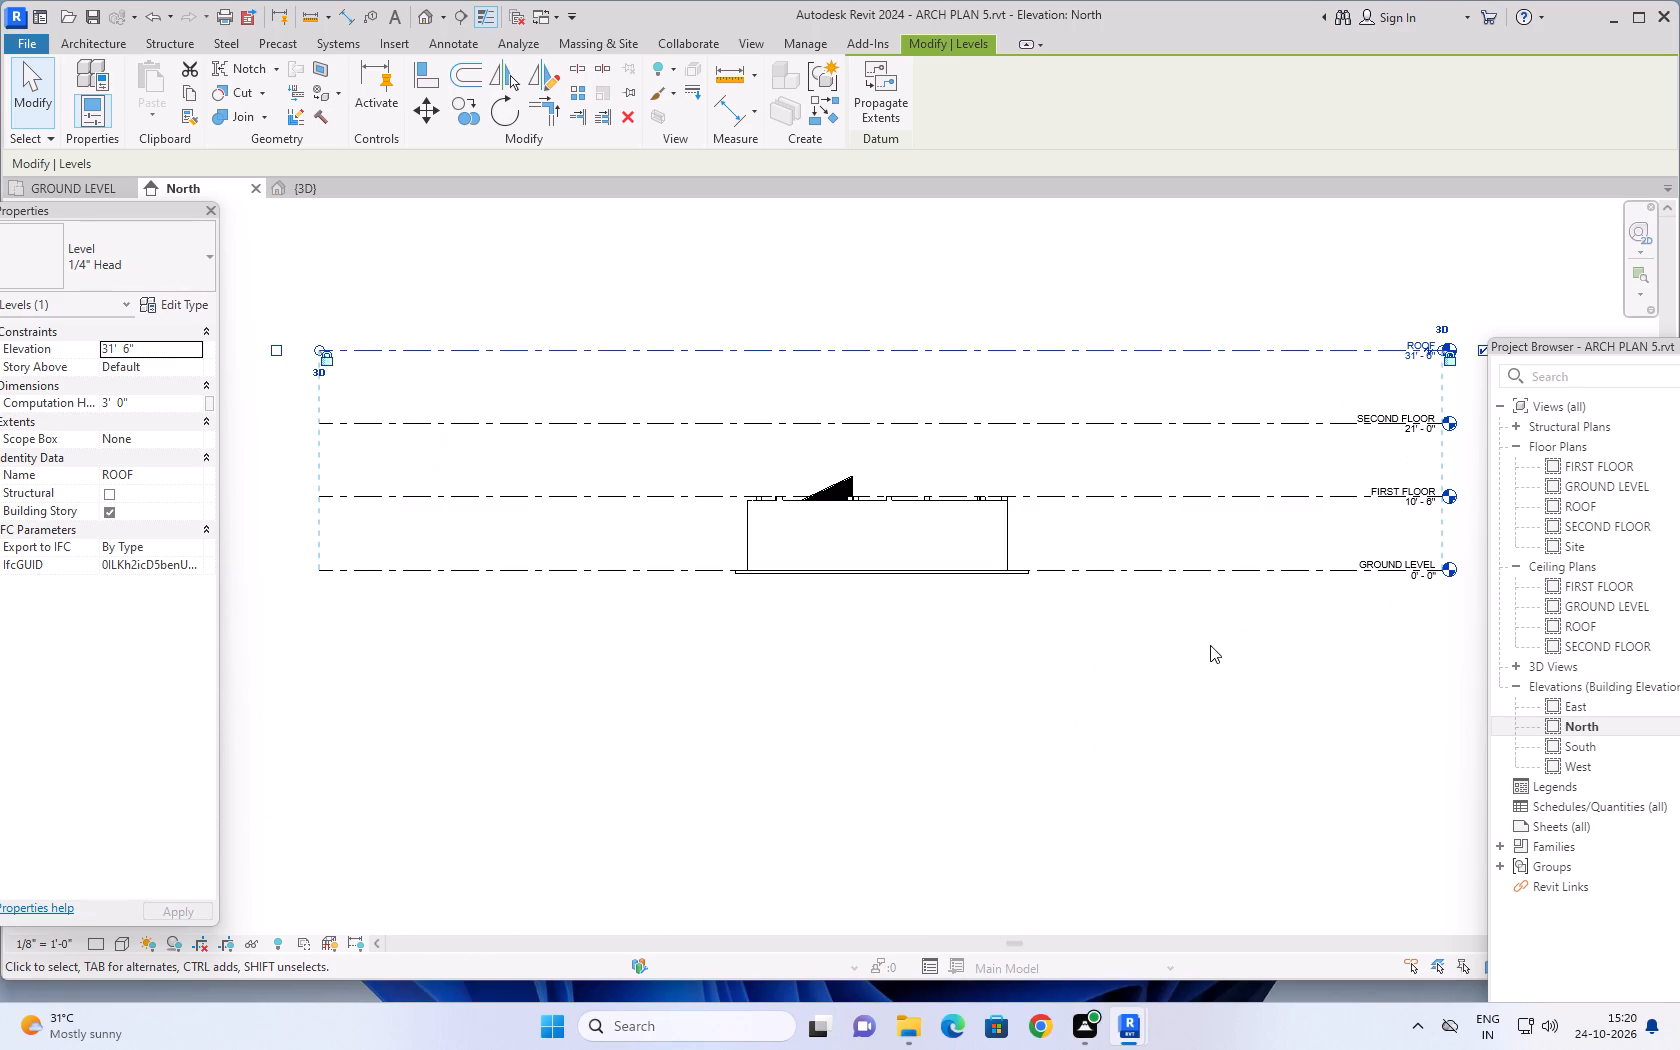
{"action": "scroll", "coordinate": [1210, 645], "scroll_direction": "down", "scroll_amount": 2}
{"action": "middle_click_drag", "start_coordinate": [1241, 635], "coordinate": [1207, 665]}
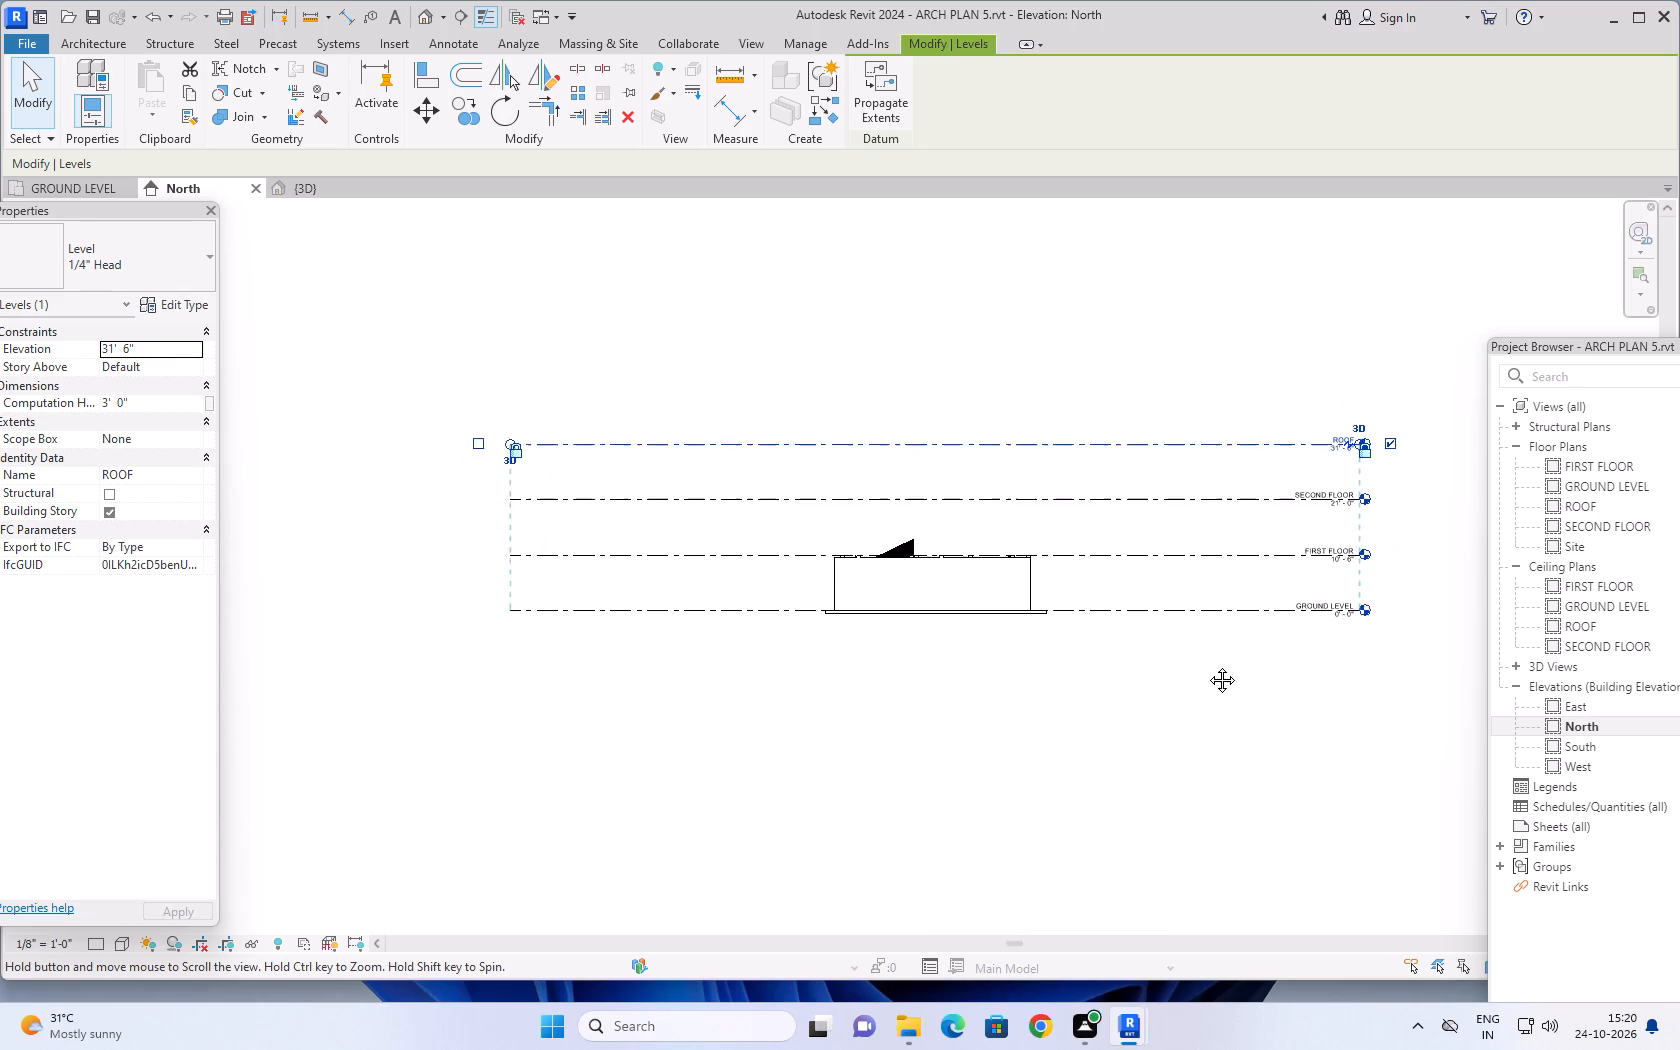
{"action": "middle_click_drag", "start_coordinate": [1207, 665], "coordinate": [1161, 699]}
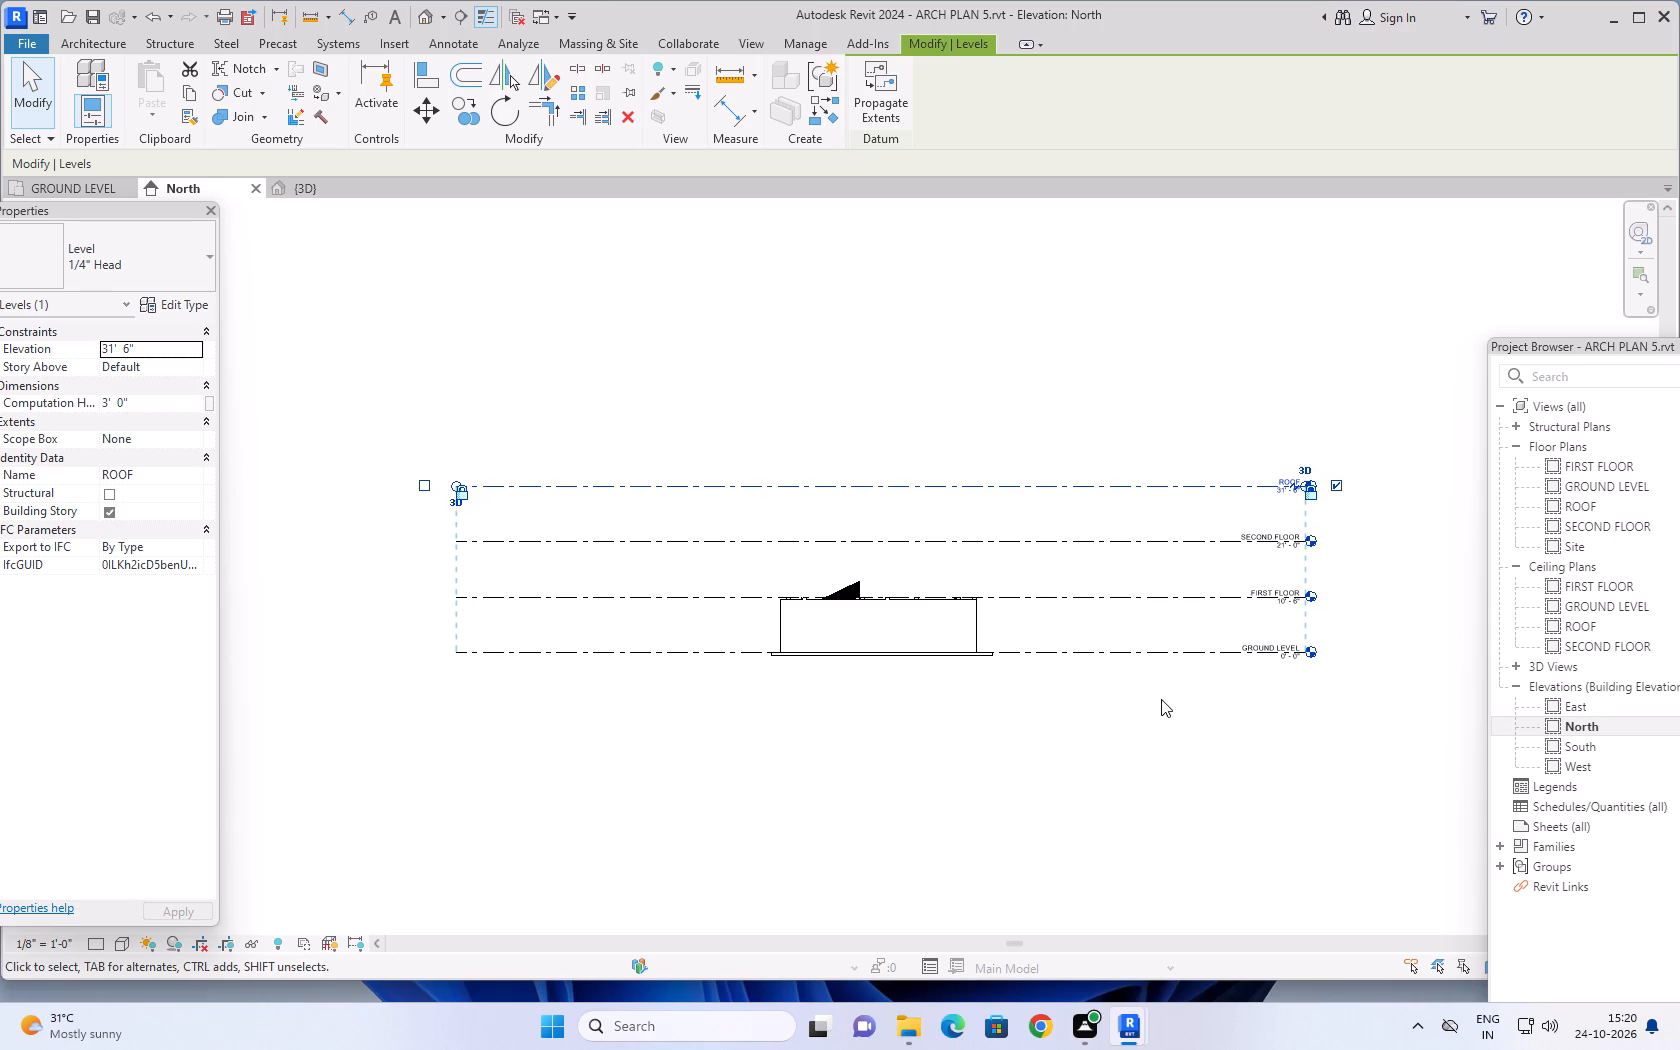
{"action": "scroll", "coordinate": [1389, 532], "scroll_direction": "up", "scroll_amount": 3}
{"action": "middle_click_drag", "start_coordinate": [1361, 525], "coordinate": [1267, 675]}
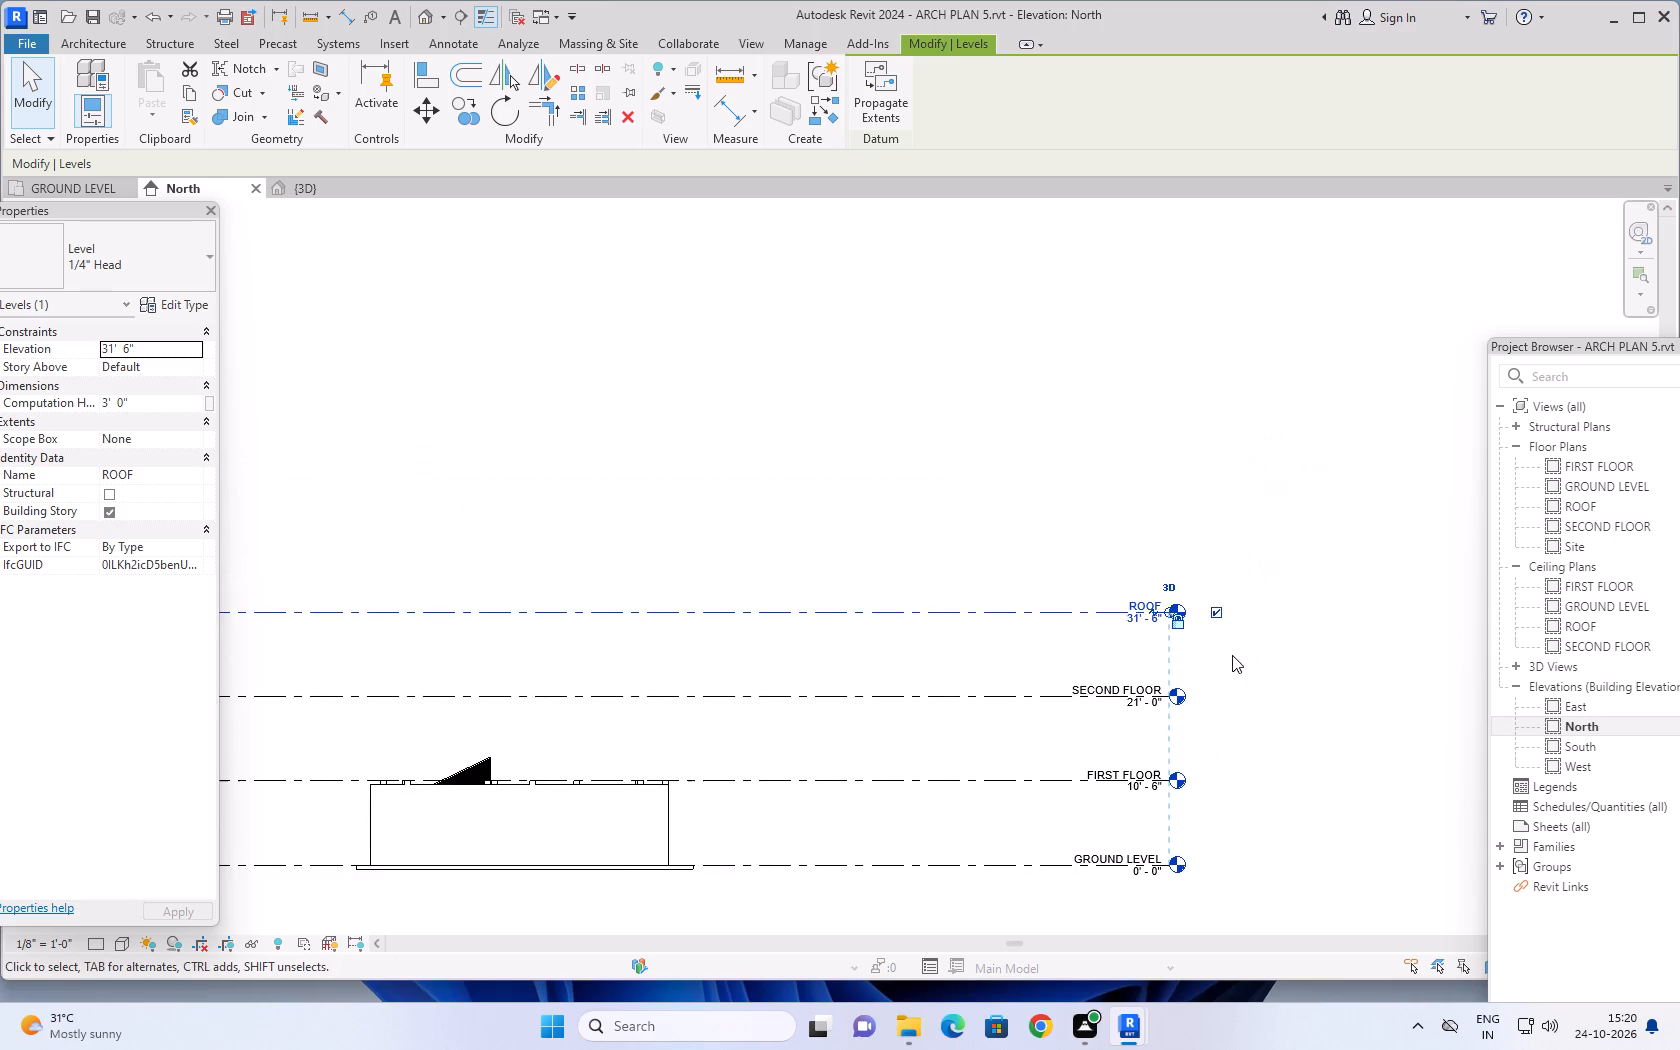
{"action": "scroll", "coordinate": [790, 319], "scroll_direction": "up", "scroll_amount": 2}
{"action": "left_click", "coordinate": [93, 41]}
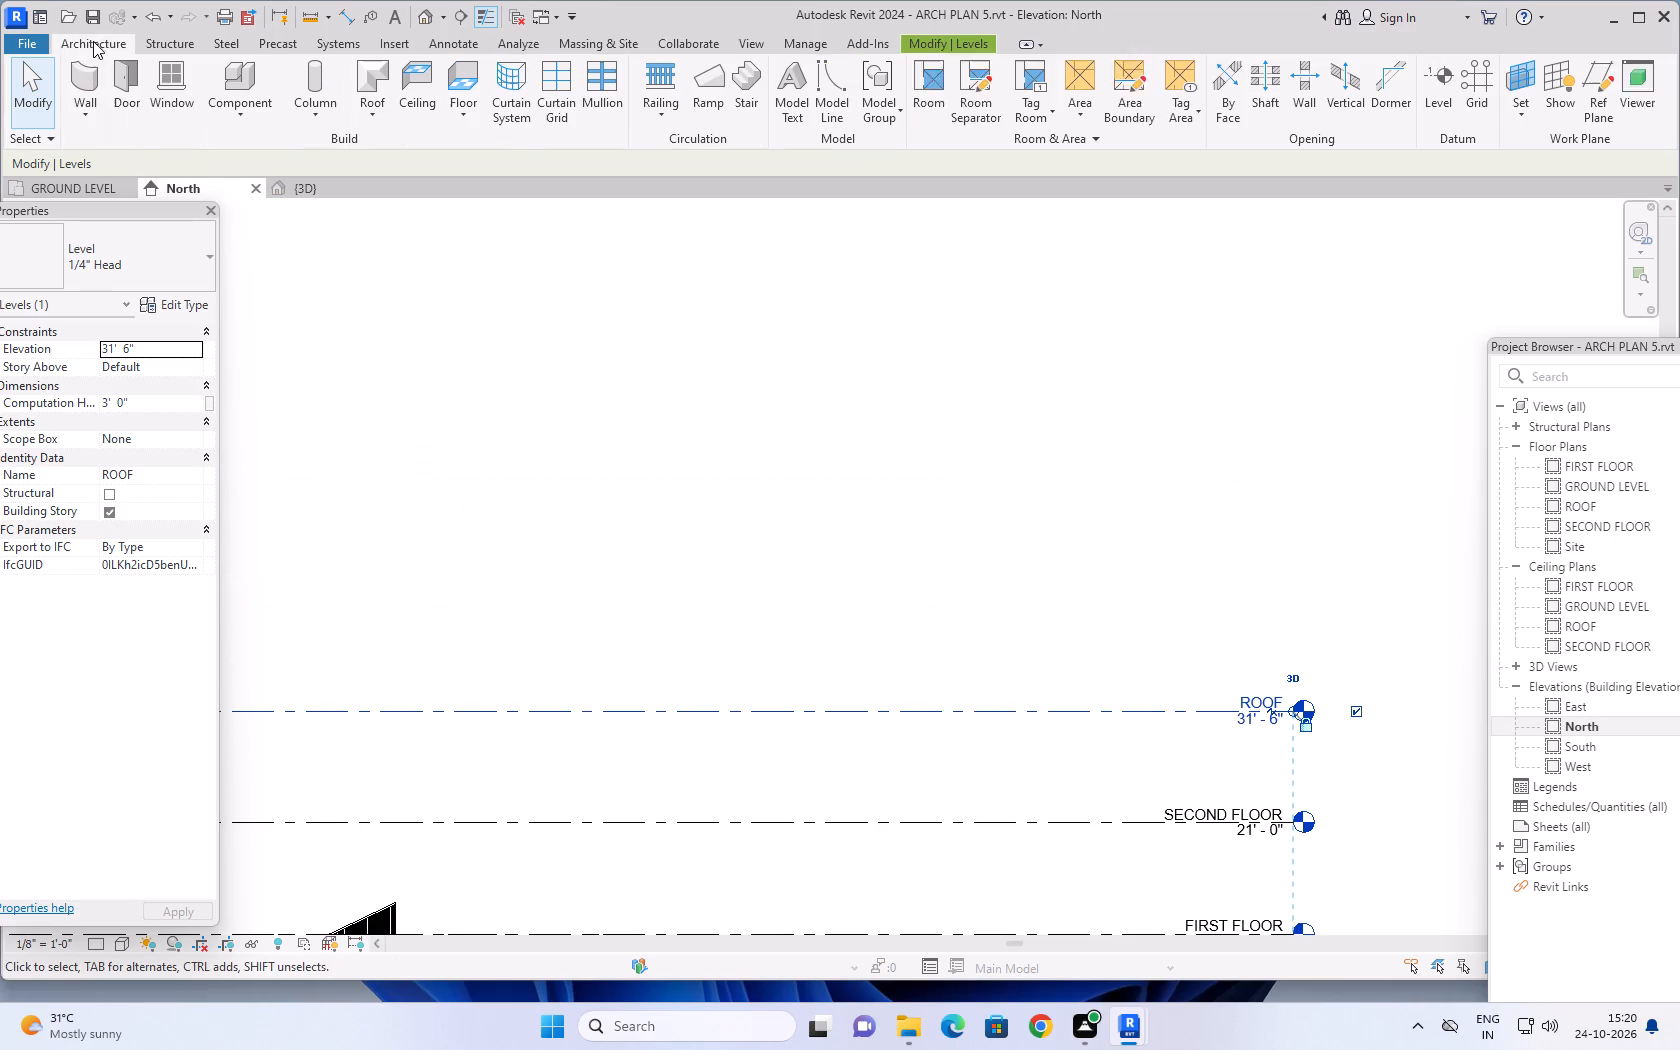
{"action": "left_click", "coordinate": [1438, 86]}
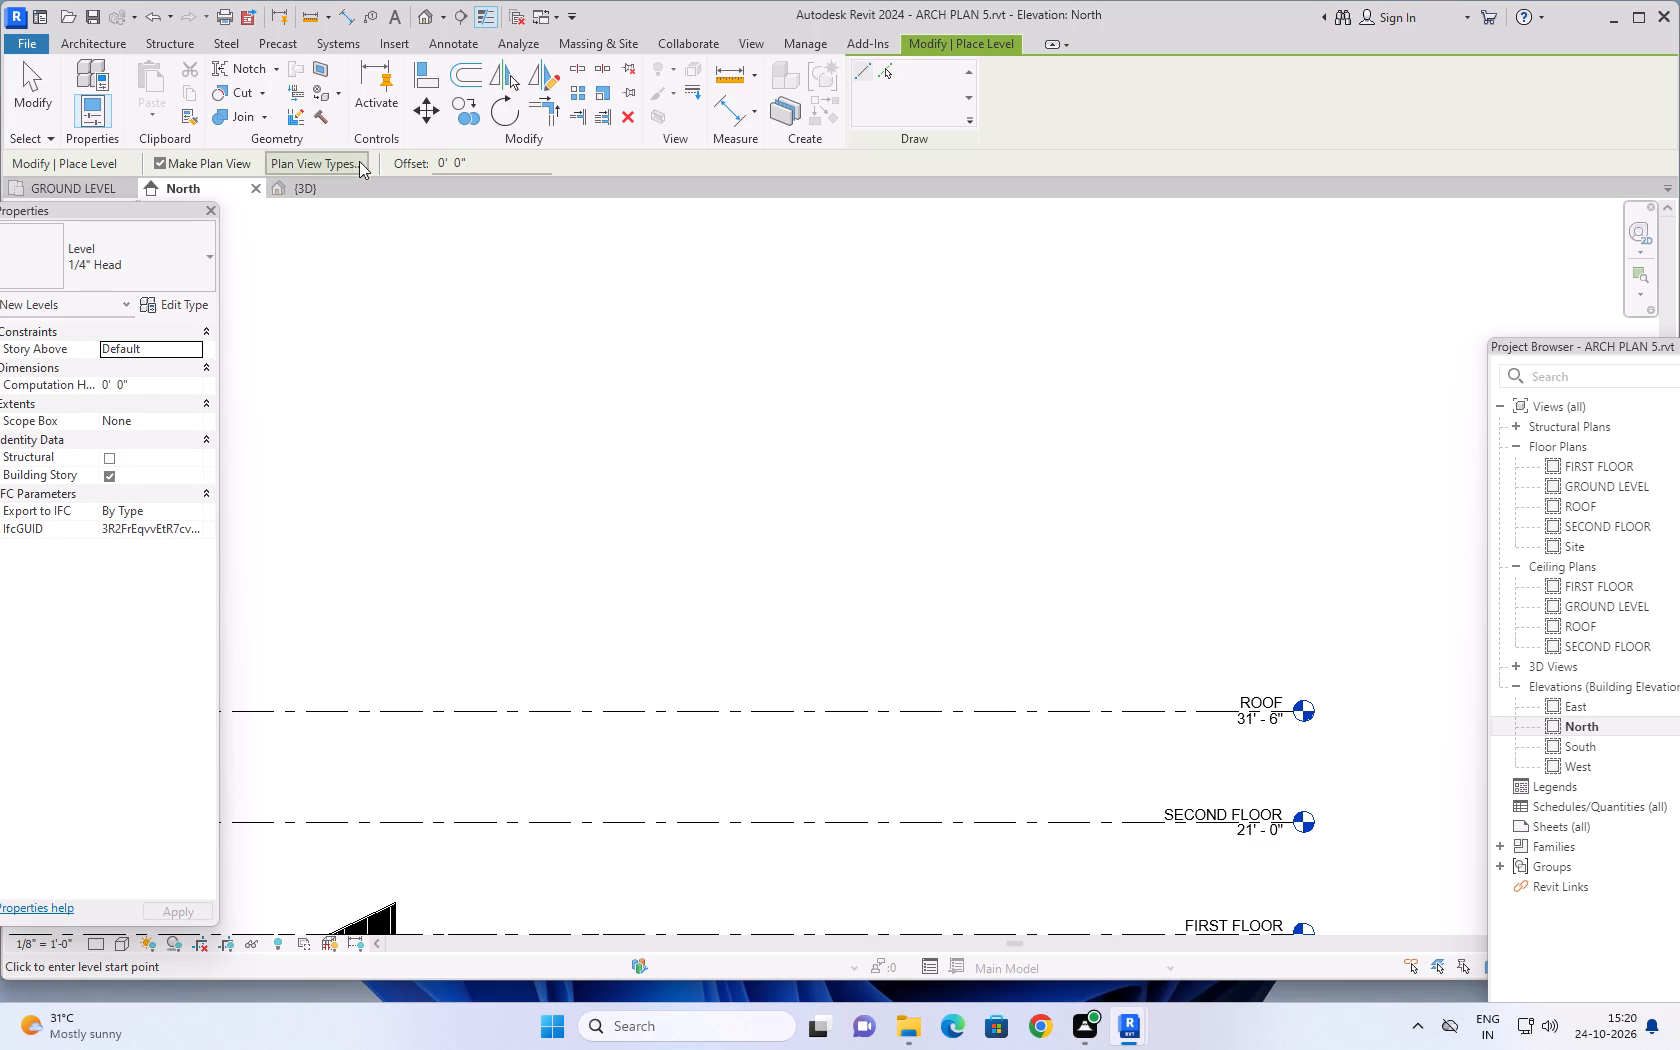
{"action": "left_click_drag", "start_coordinate": [478, 164], "coordinate": [433, 166]}
{"action": "type", "text": "10'6\""}
{"action": "key", "text": "Return"}
{"action": "left_click", "coordinate": [886, 68]}
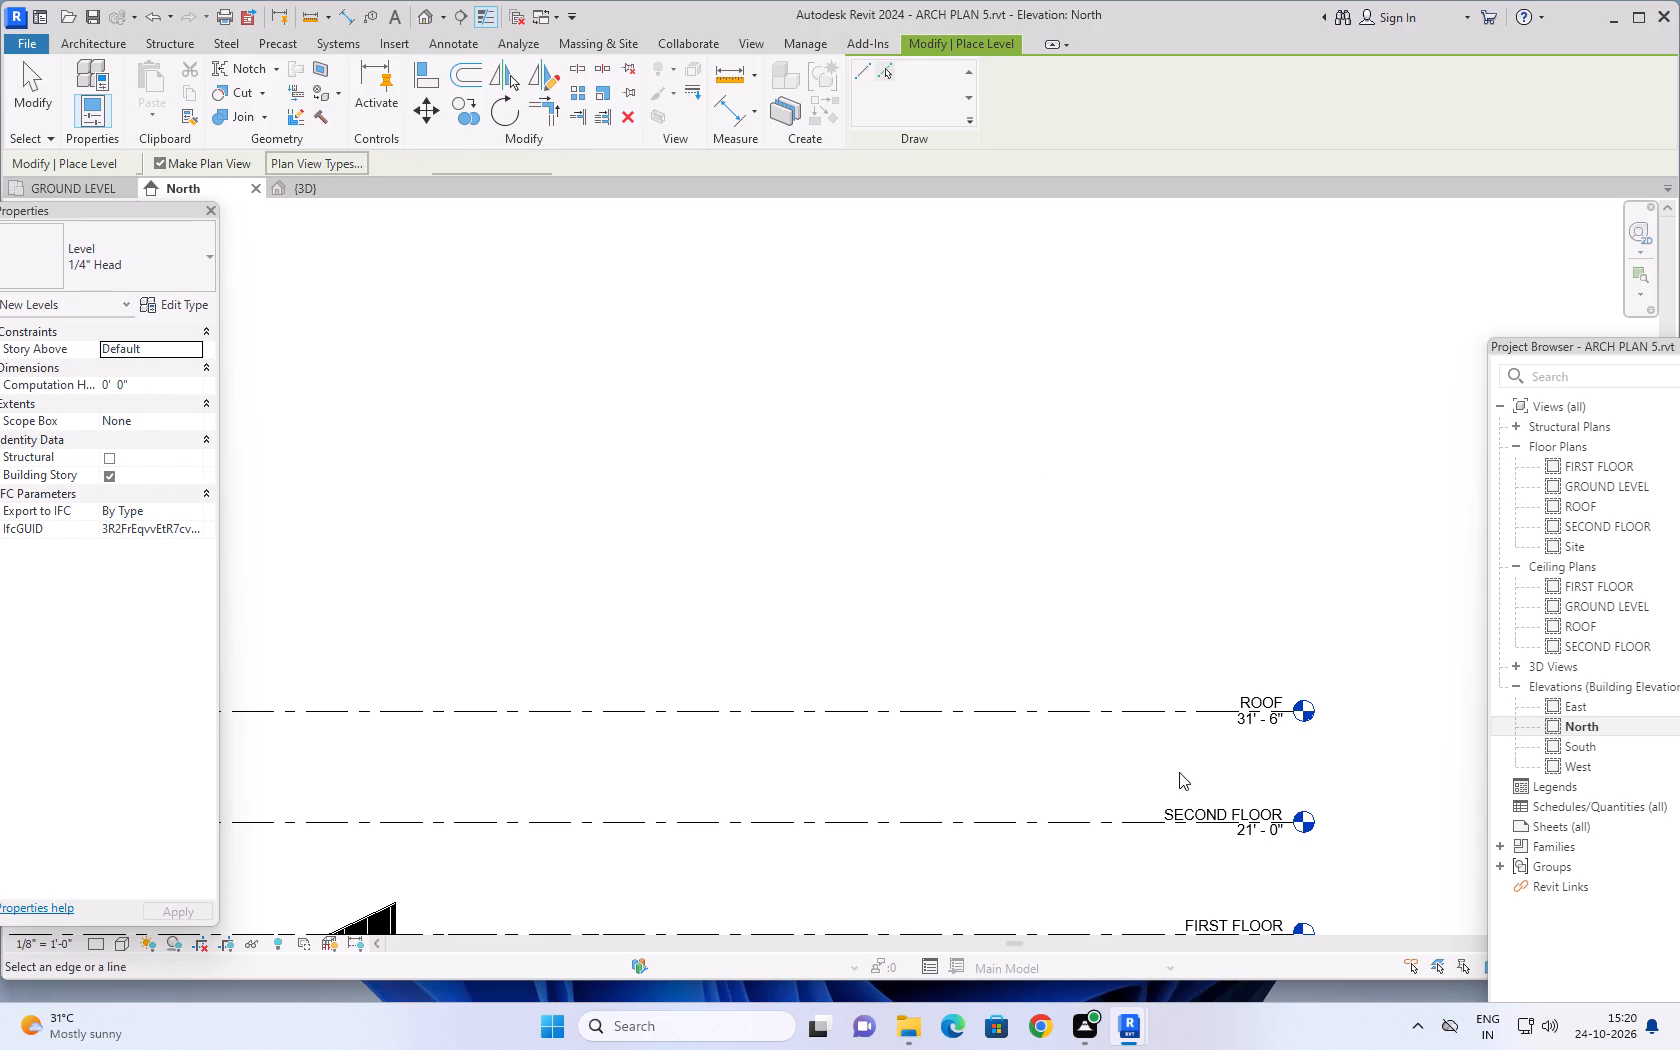
{"action": "left_click", "coordinate": [1146, 706]}
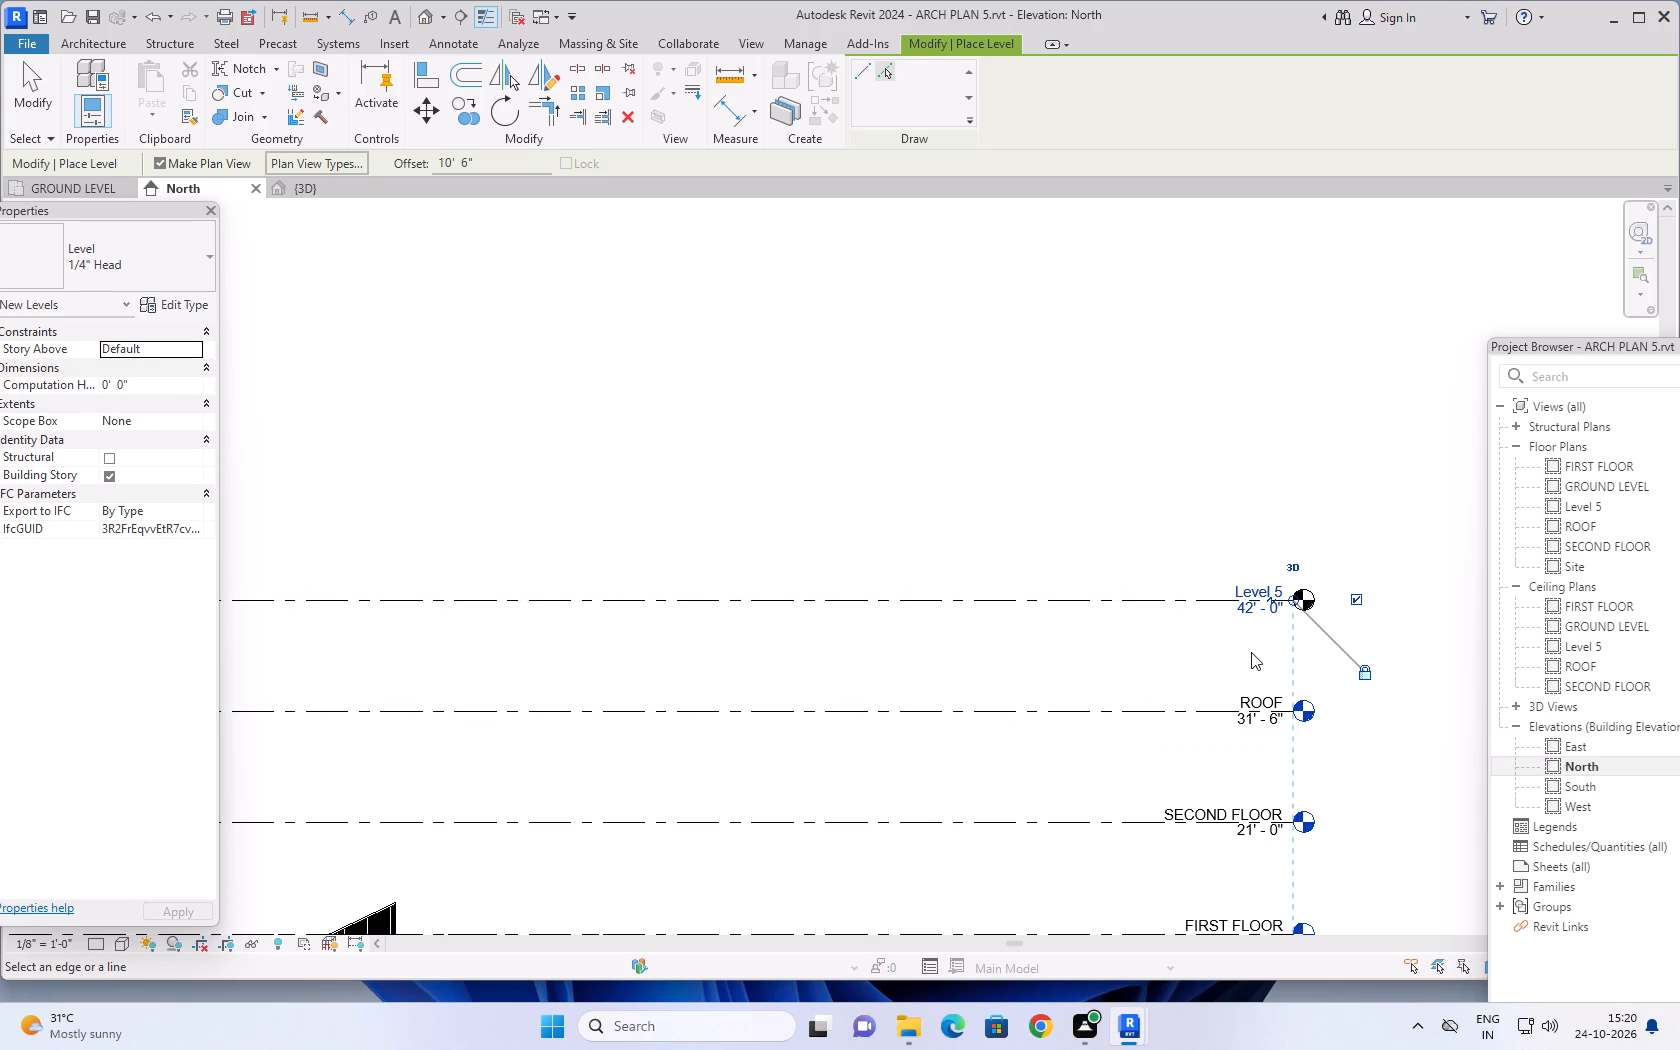
{"action": "key", "text": "Escape"}
{"action": "key", "text": "Escape"}
{"action": "key", "text": "Escape"}
Rename the ROOF level at elevation 31' - 6" as THIRD FLOOR.
{"action": "scroll", "coordinate": [1273, 697], "scroll_direction": "up", "scroll_amount": 4}
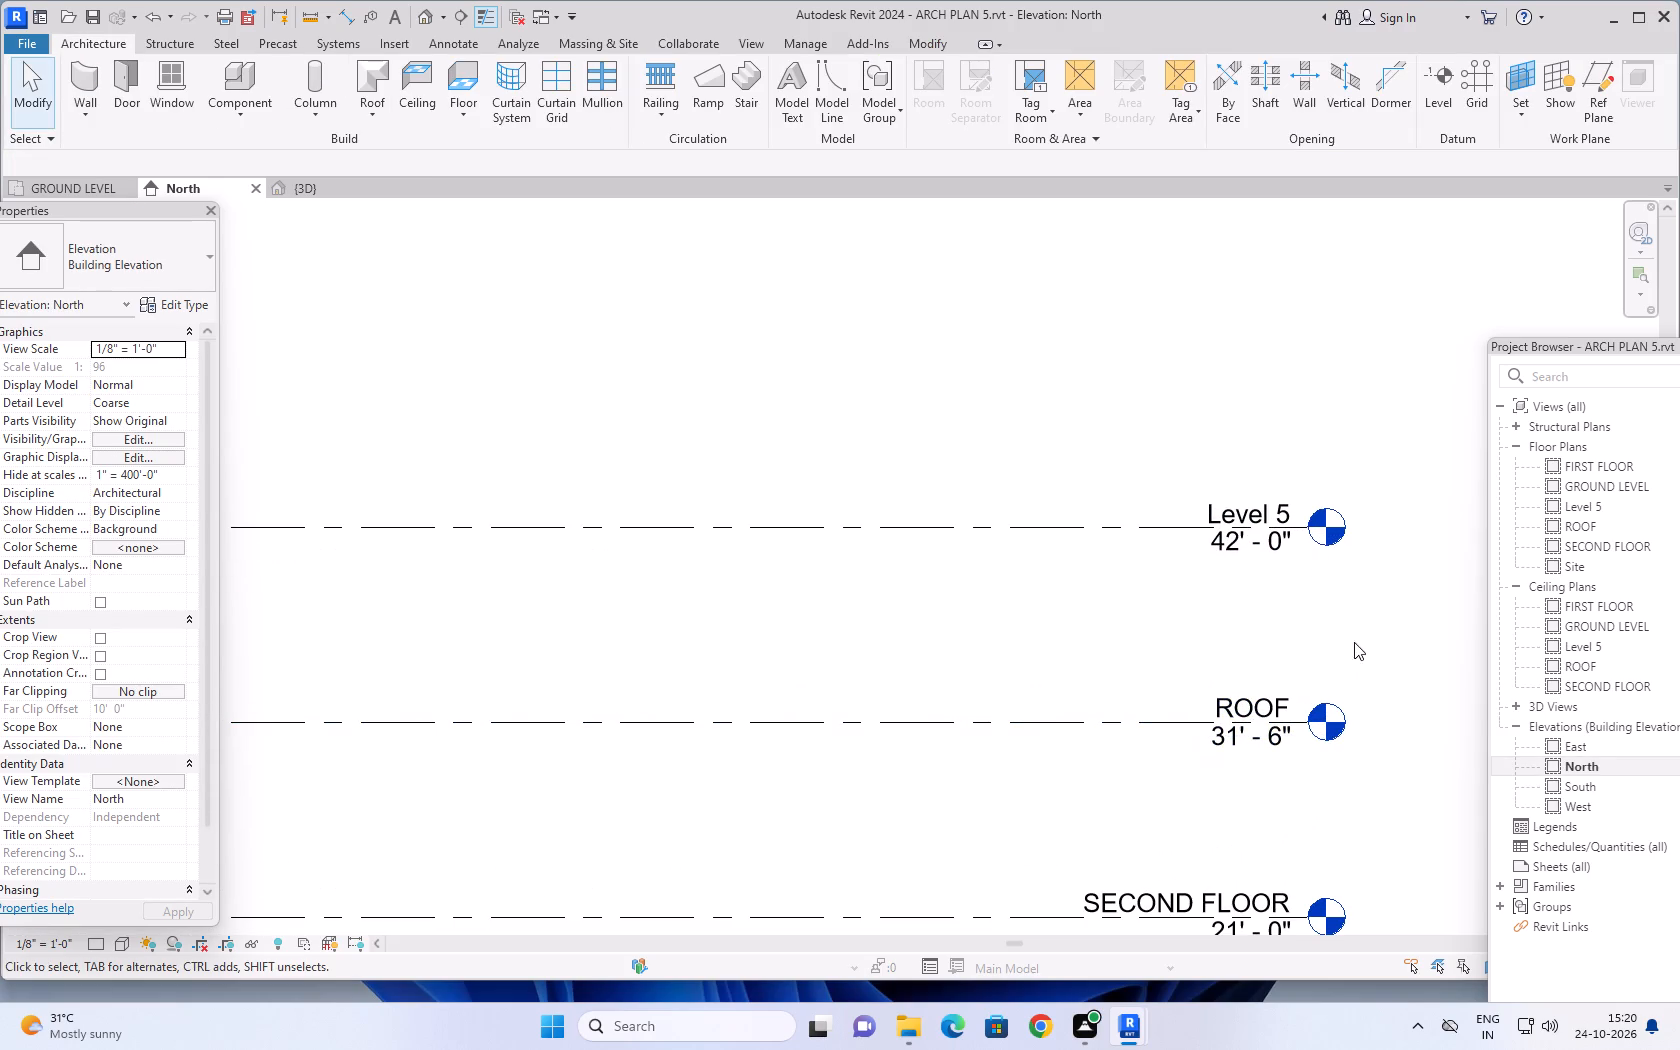
{"action": "double_click", "coordinate": [1247, 702]}
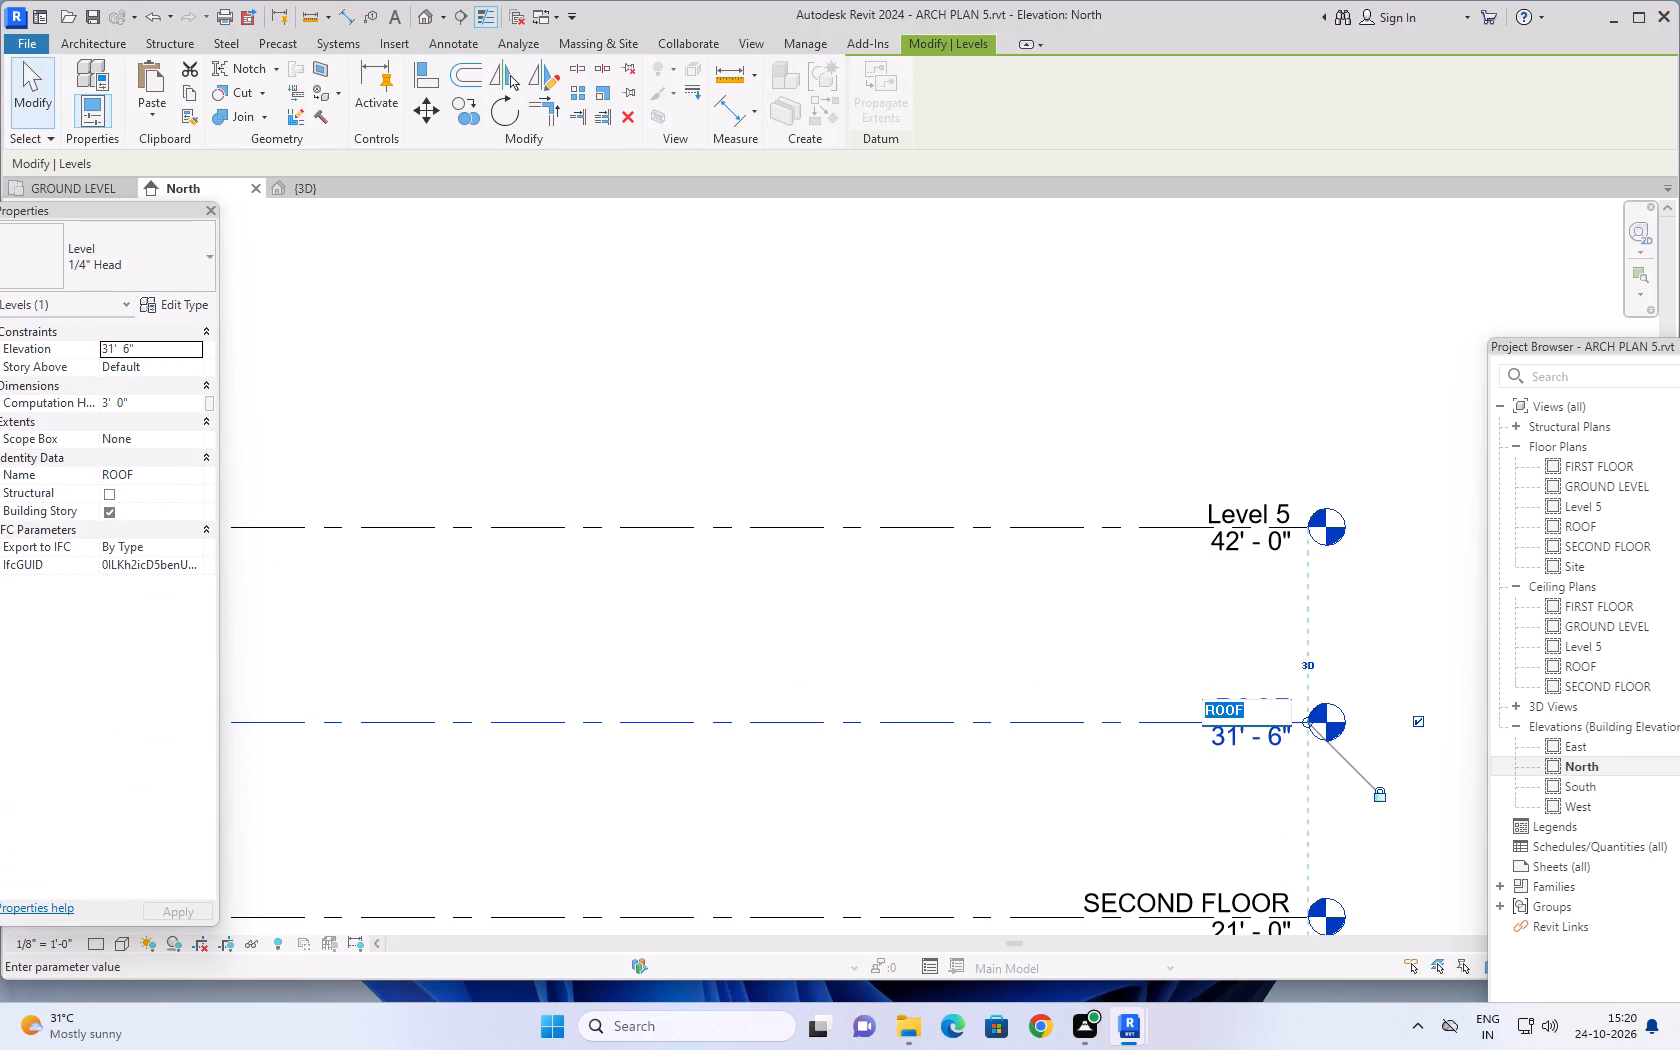
{"action": "key", "text": "t"}
{"action": "key", "text": "h"}
{"action": "type", "text": "IRD F"}
{"action": "type", "text": "LOOR"}
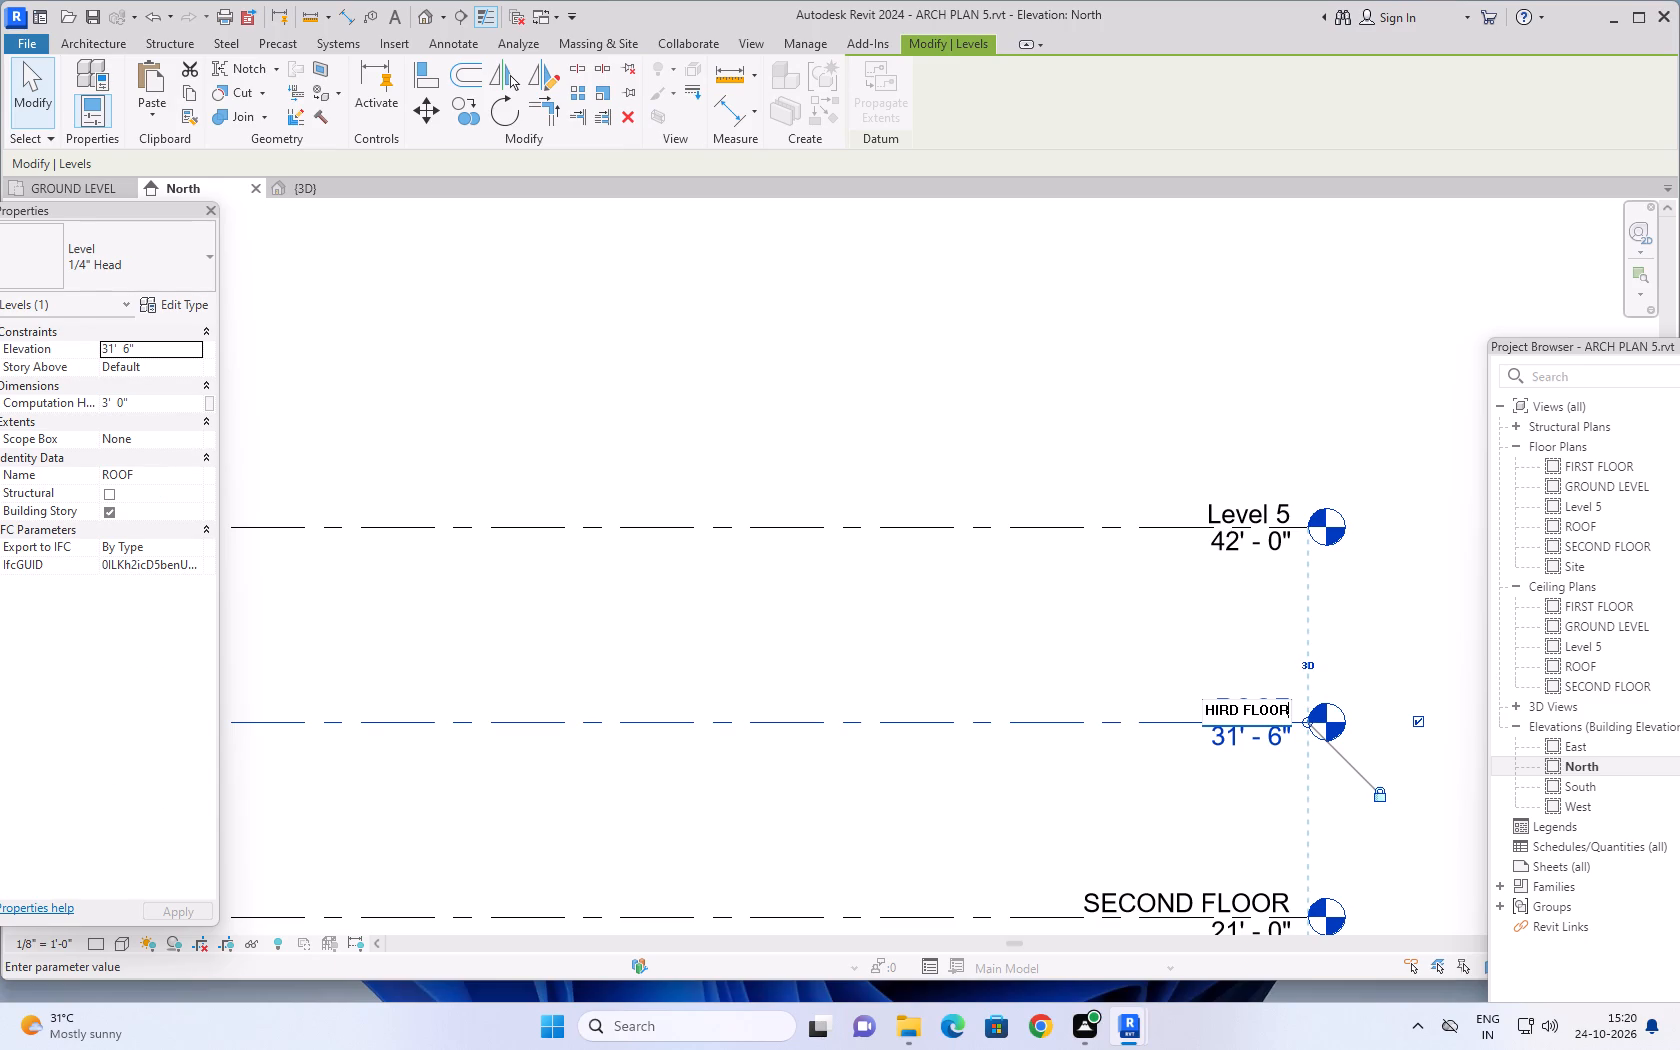
{"action": "left_click", "coordinate": [1128, 420]}
Rename Level 5, at elevation 42' - 0", as ROOF.
{"action": "scroll", "coordinate": [1242, 506], "scroll_direction": "up", "scroll_amount": 4}
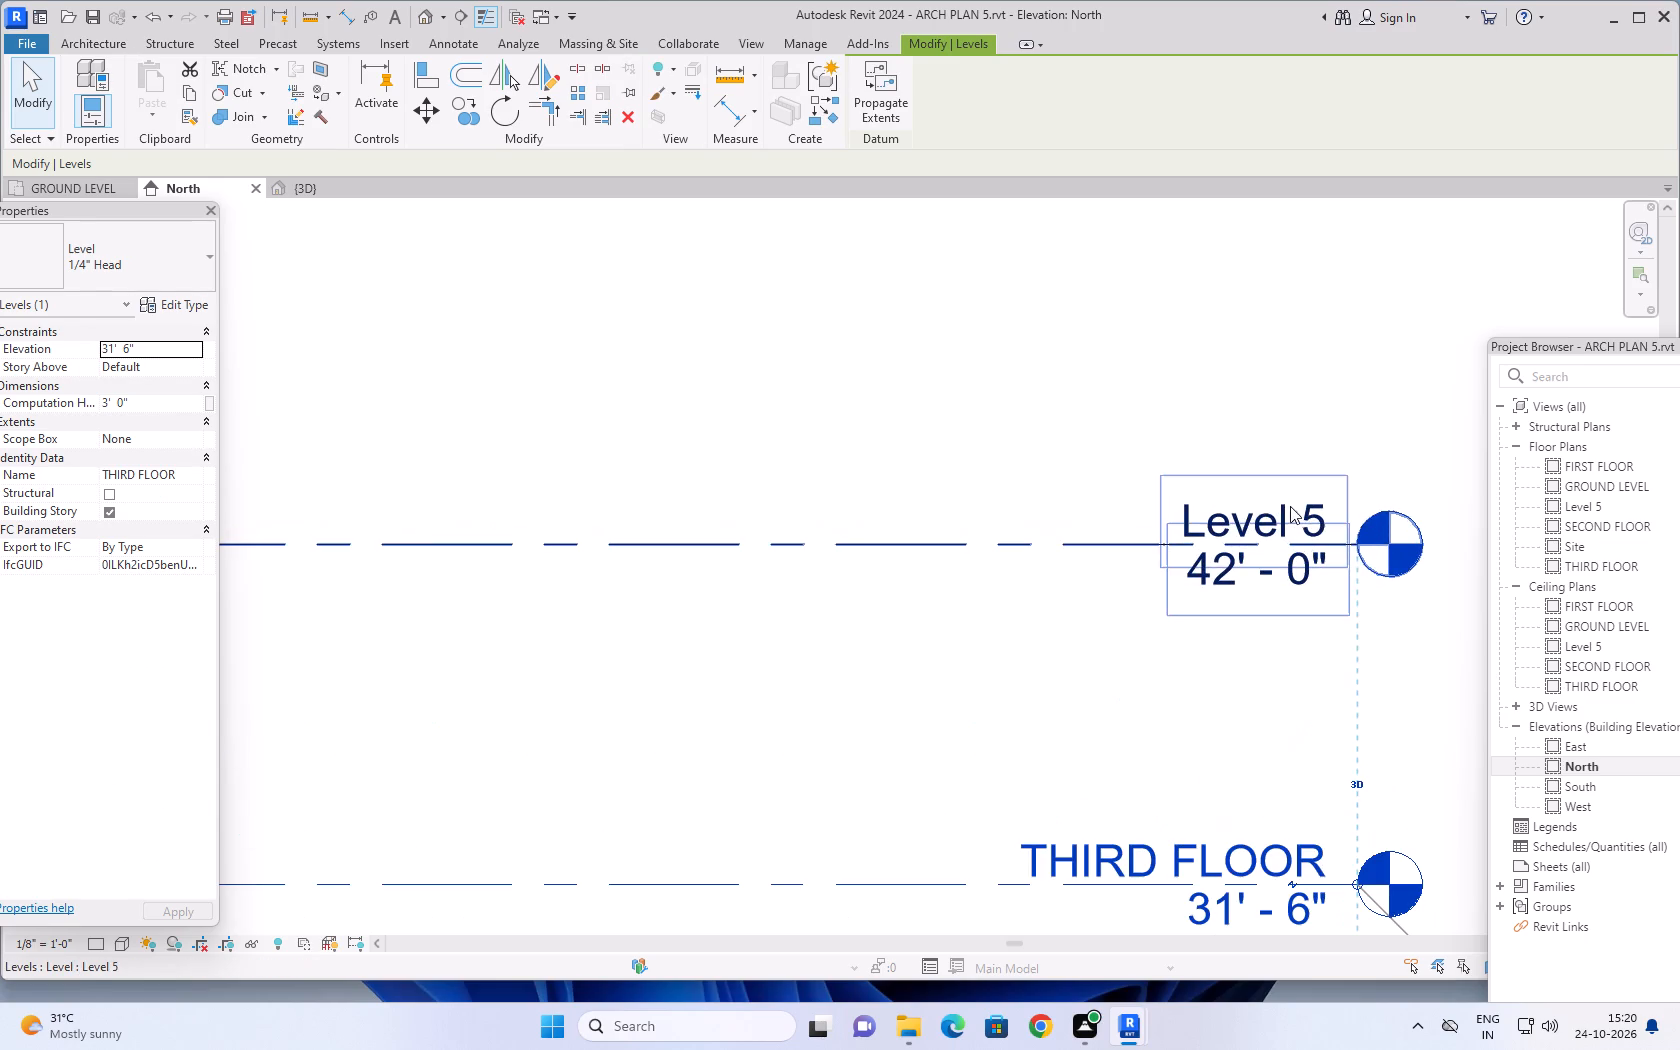
{"action": "double_click", "coordinate": [1264, 518]}
{"action": "key", "text": "BackSpace"}
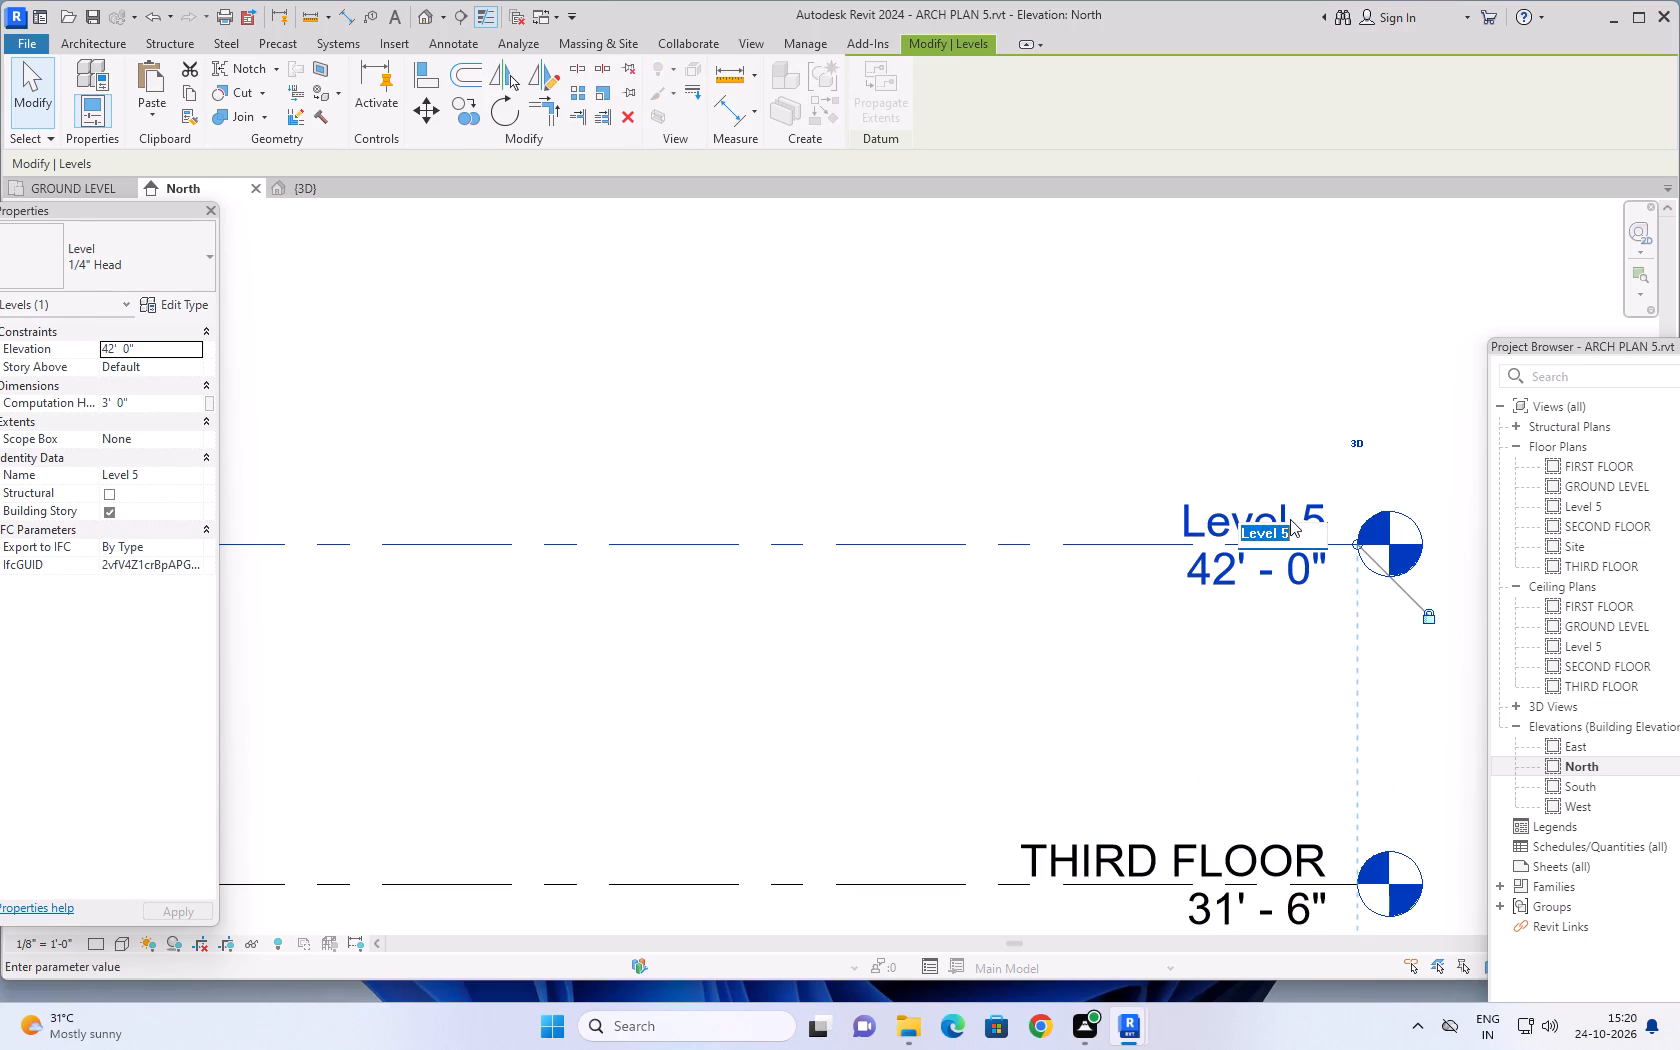
{"action": "type", "text": "ROOF"}
{"action": "left_click", "coordinate": [990, 420]}
Examine the names and spacing of all levels against the building in the North elevation, leaving no level selected.
{"action": "scroll", "coordinate": [990, 420], "scroll_direction": "down", "scroll_amount": 13}
{"action": "scroll", "coordinate": [1225, 611], "scroll_direction": "down", "scroll_amount": 1}
{"action": "middle_click_drag", "start_coordinate": [1205, 627], "coordinate": [1221, 556]}
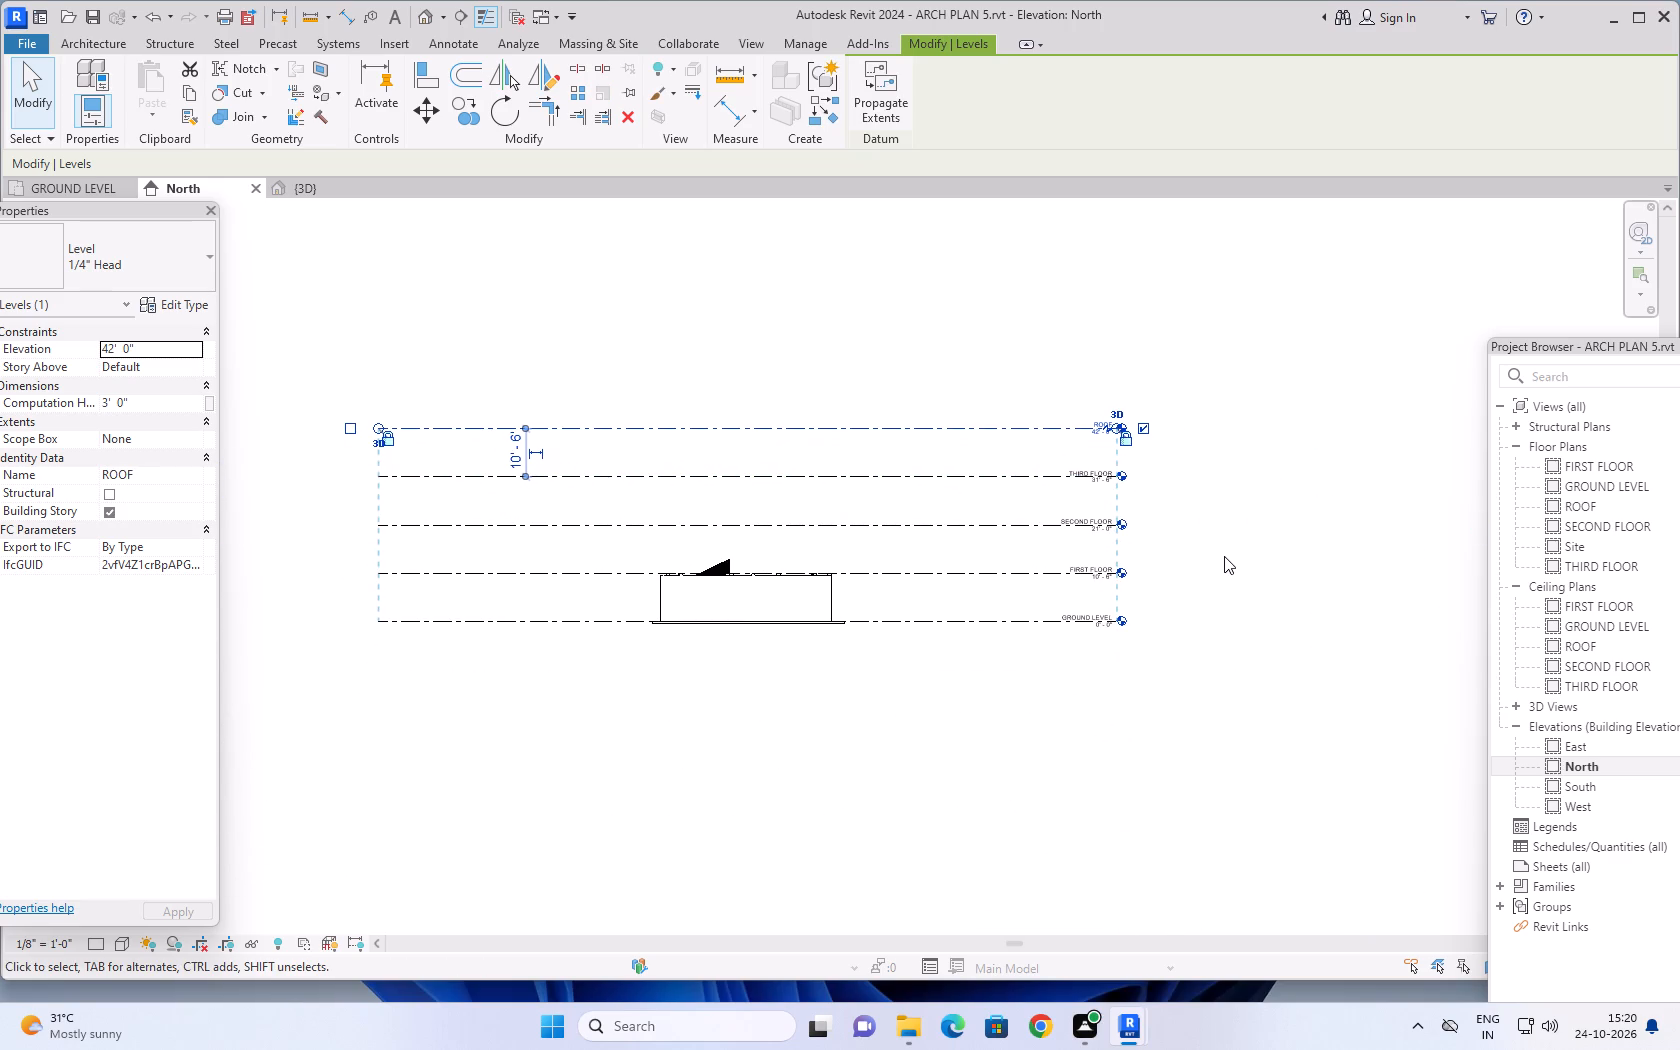
{"action": "scroll", "coordinate": [1127, 748], "scroll_direction": "up", "scroll_amount": 4}
{"action": "middle_click_drag", "start_coordinate": [1098, 635], "coordinate": [1260, 809]}
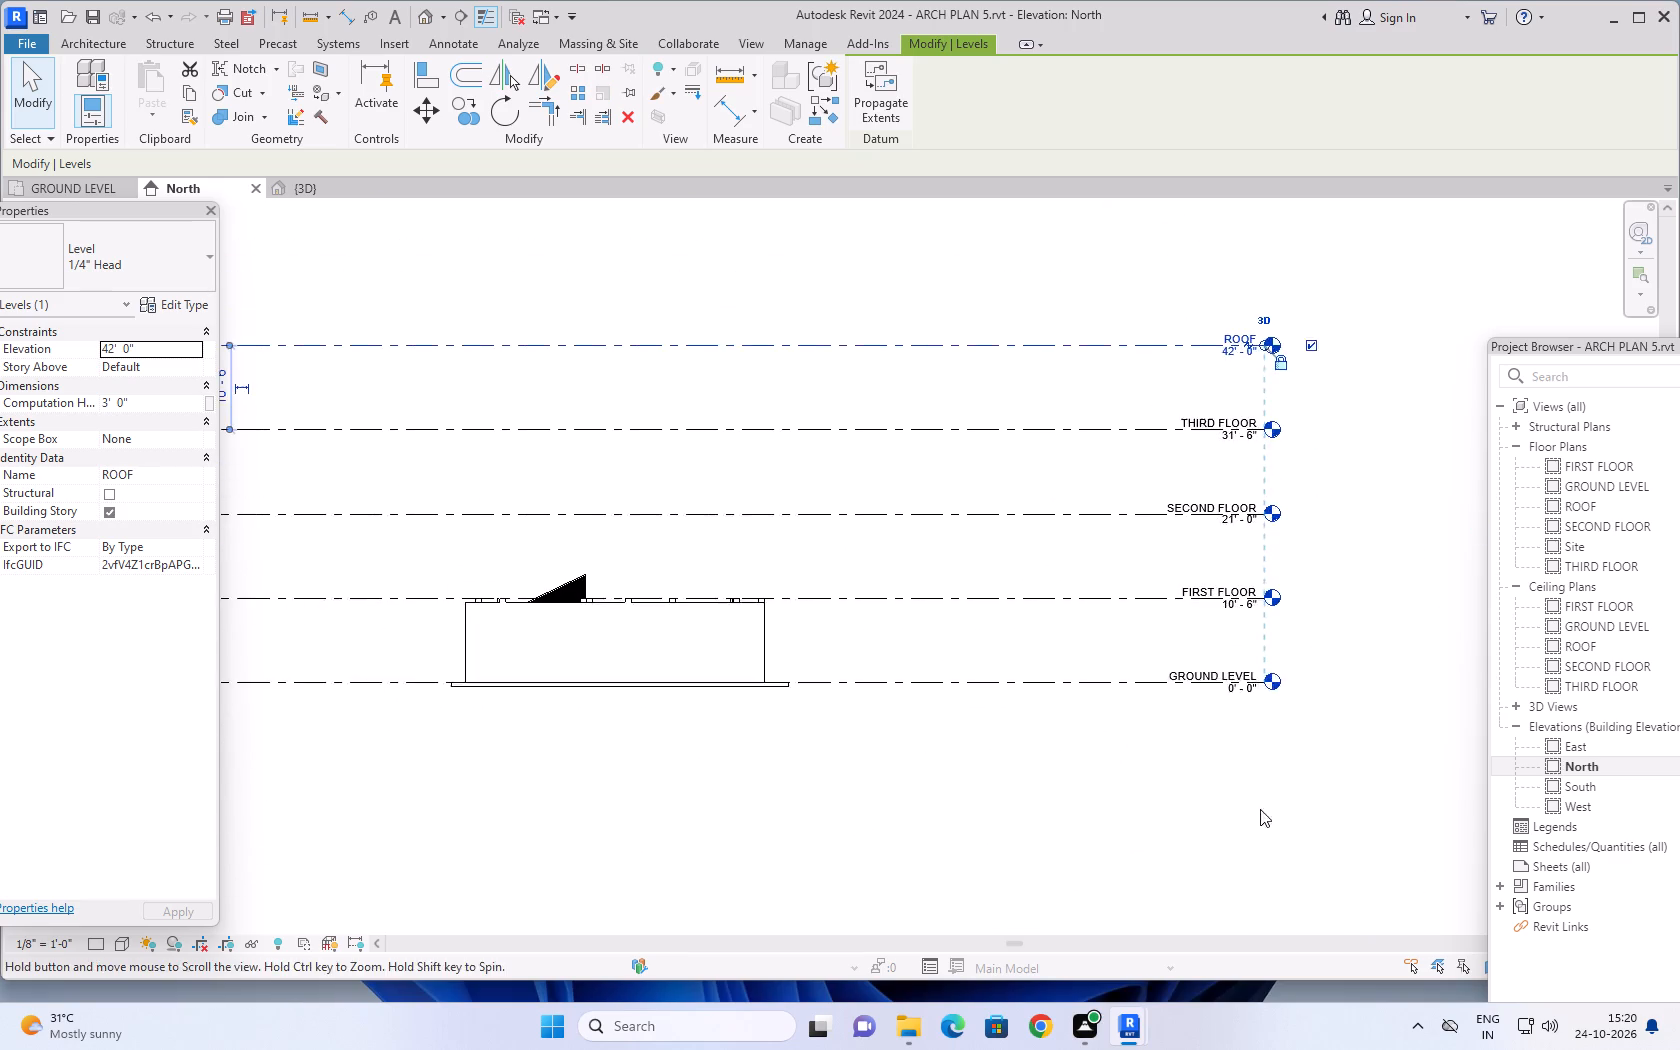
{"action": "middle_click_drag", "start_coordinate": [1260, 809], "coordinate": [1260, 805]}
{"action": "scroll", "coordinate": [1183, 804], "scroll_direction": "up", "scroll_amount": 1}
{"action": "middle_click_drag", "start_coordinate": [1206, 760], "coordinate": [1220, 832]}
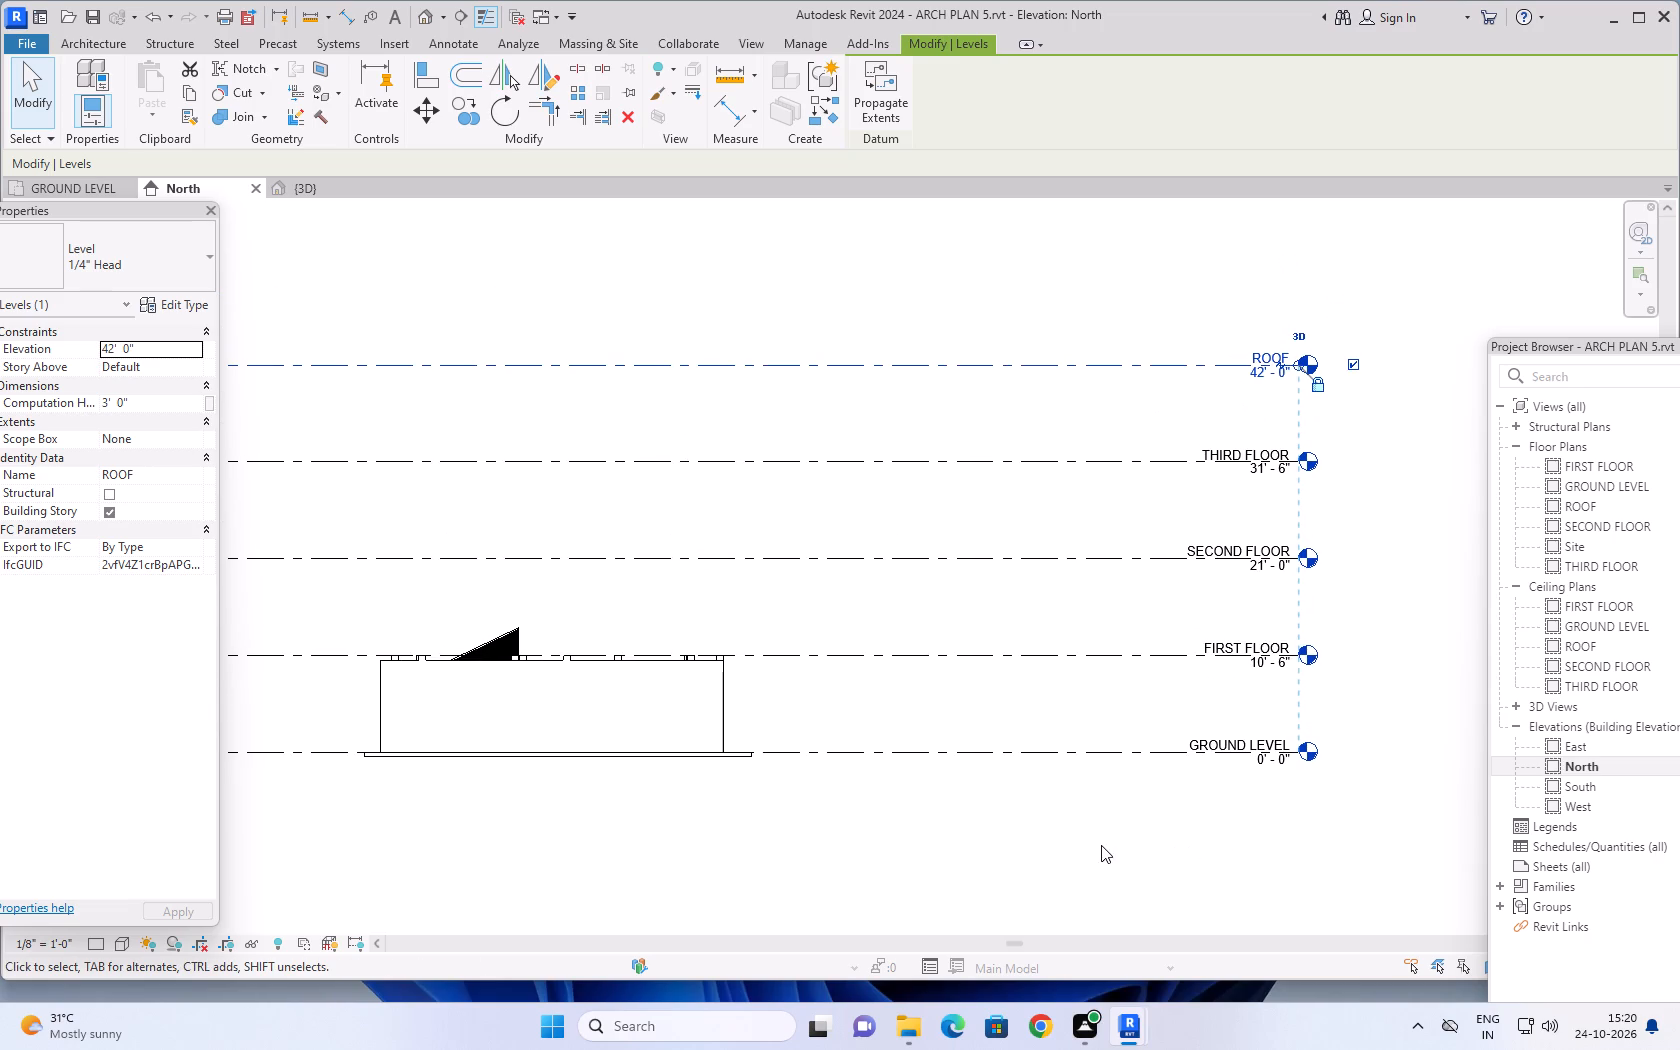
{"action": "middle_click_drag", "start_coordinate": [1105, 835], "coordinate": [1210, 851]}
{"action": "middle_click_drag", "start_coordinate": [1226, 859], "coordinate": [1245, 860]}
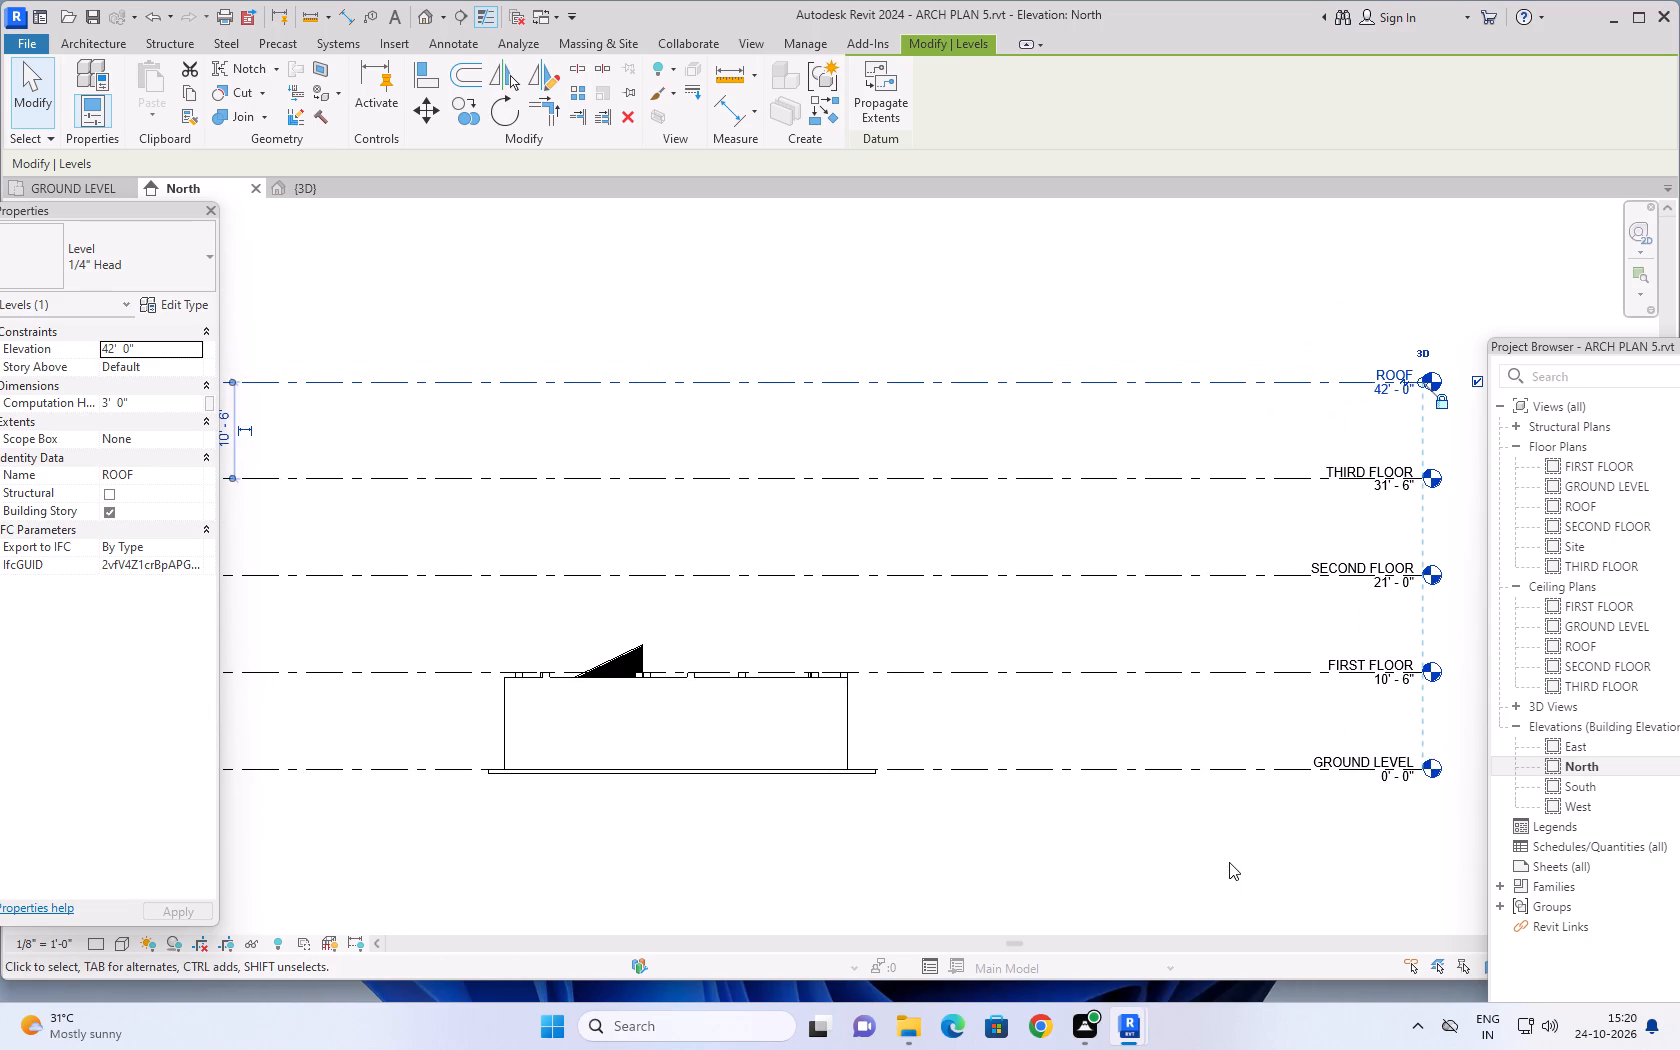
{"action": "middle_click_drag", "start_coordinate": [927, 854], "coordinate": [1119, 803]}
{"action": "scroll", "coordinate": [1119, 803], "scroll_direction": "down", "scroll_amount": 2}
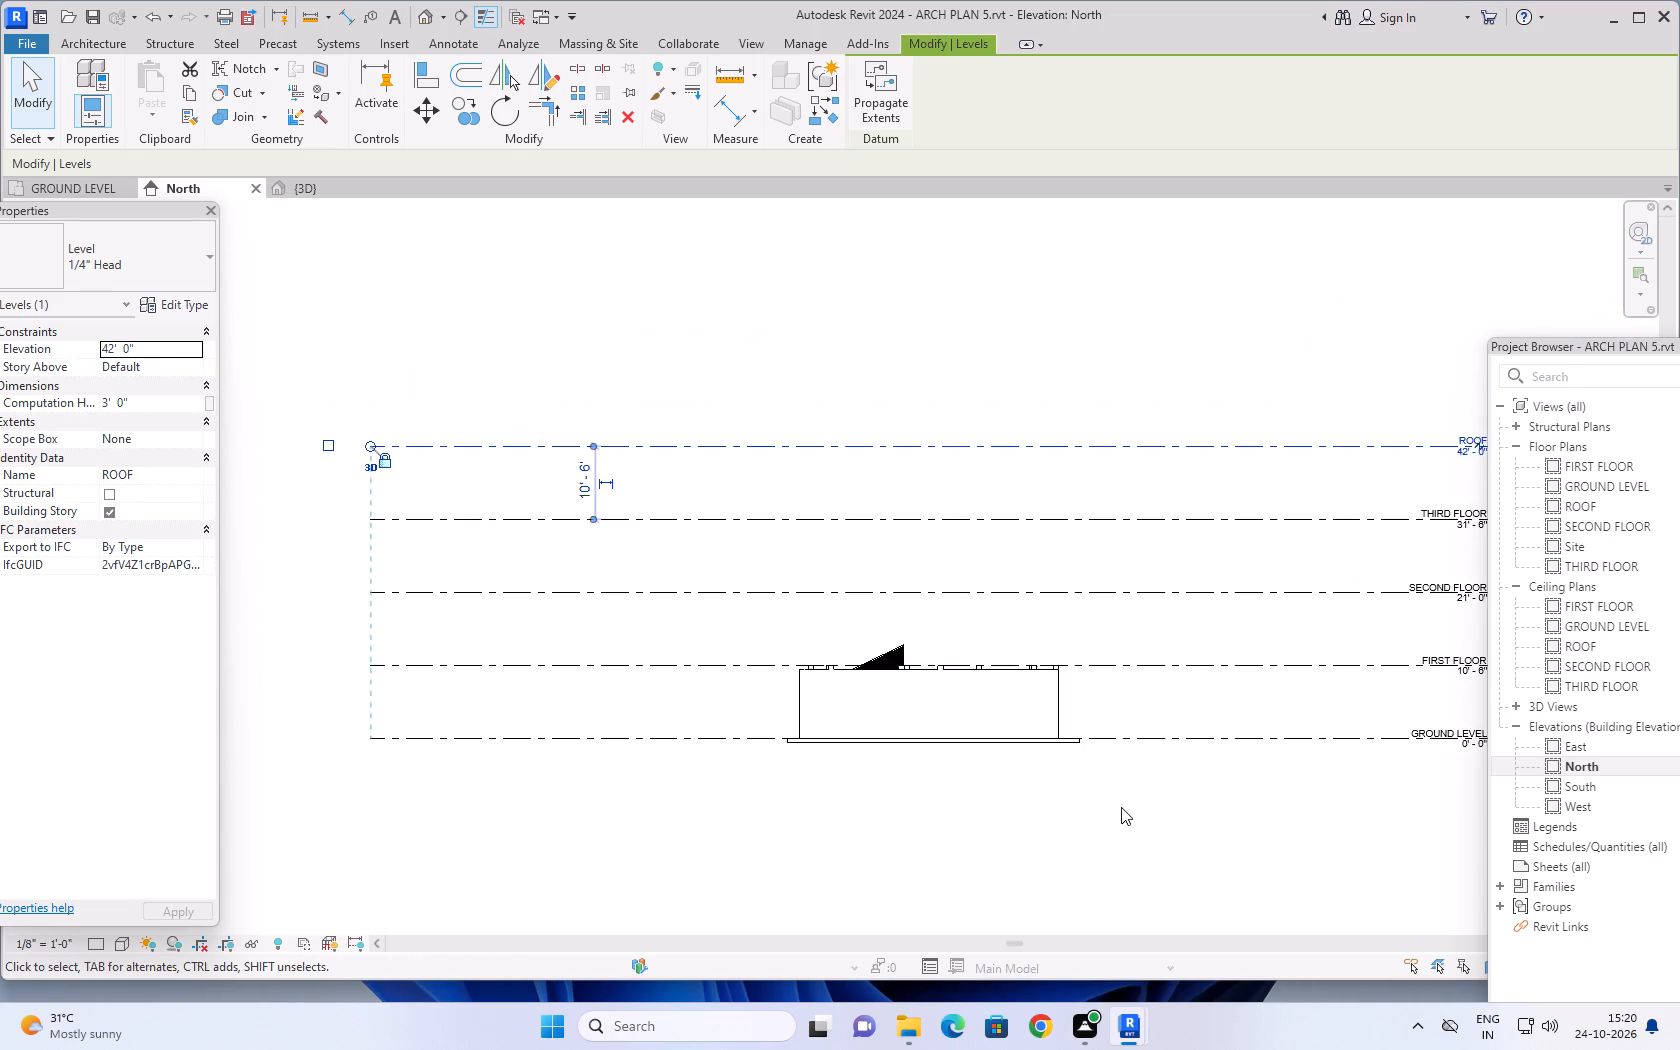
{"action": "scroll", "coordinate": [1129, 813], "scroll_direction": "down", "scroll_amount": 2}
{"action": "middle_click_drag", "start_coordinate": [1150, 835], "coordinate": [1122, 794]}
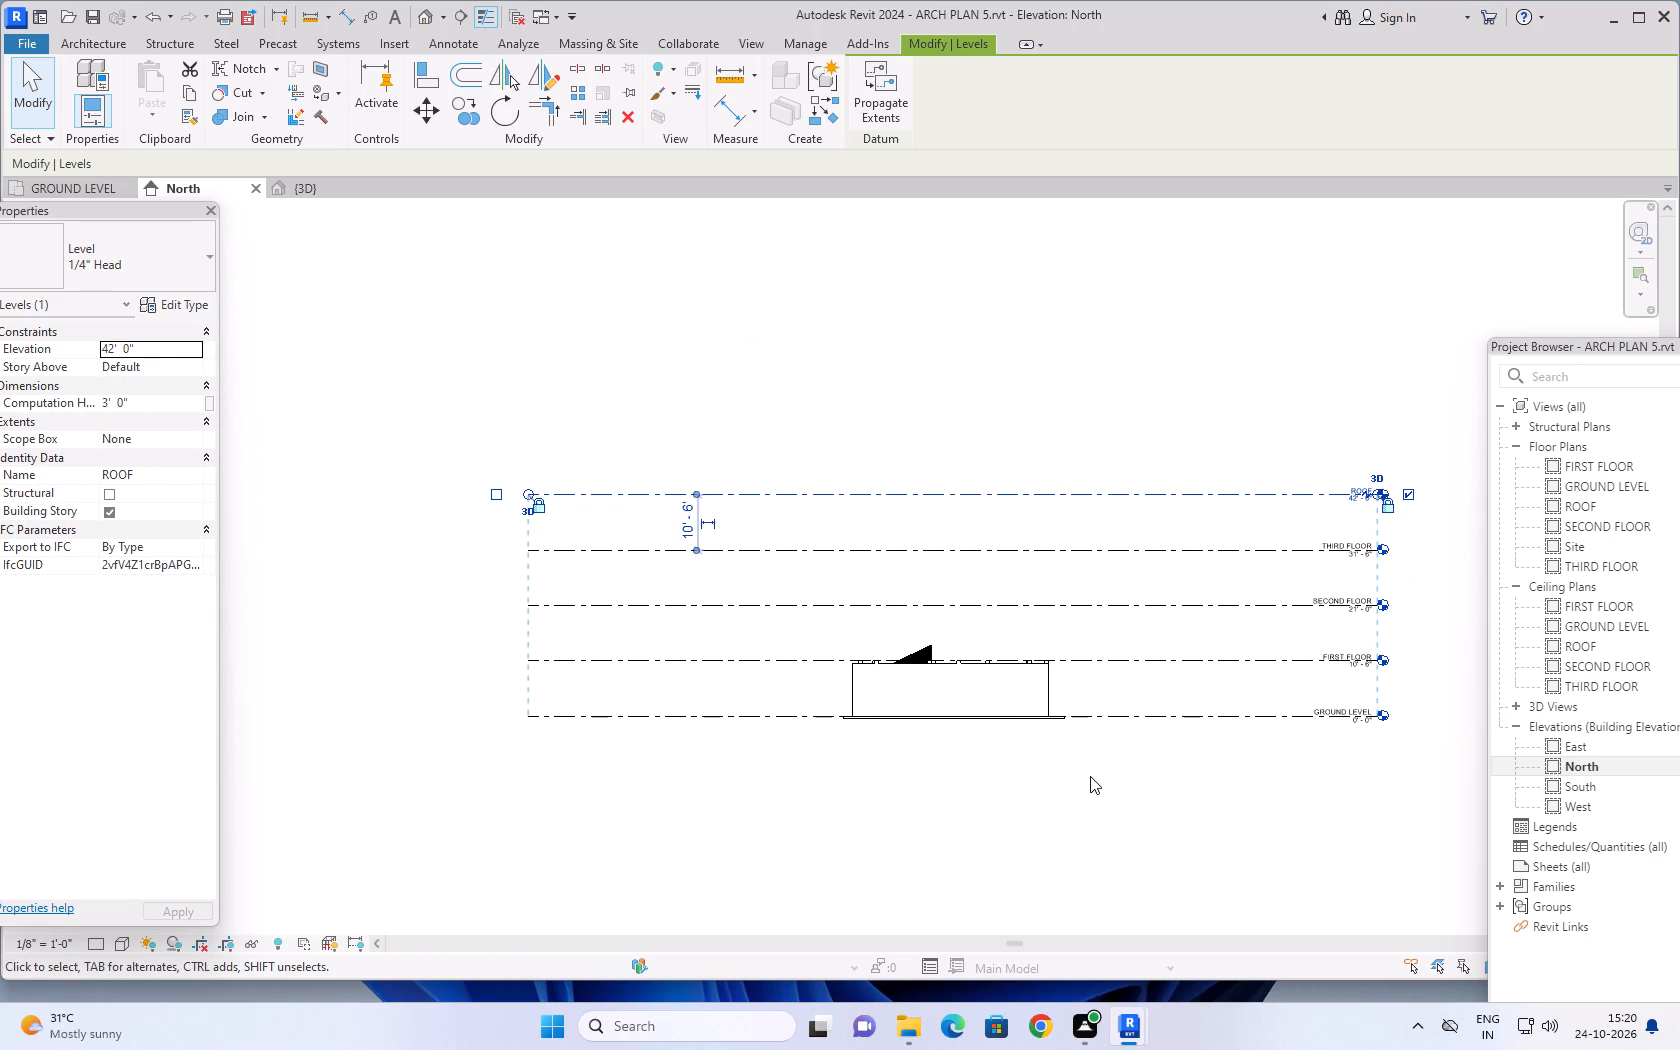
{"action": "scroll", "coordinate": [1068, 770], "scroll_direction": "up", "scroll_amount": 1}
{"action": "middle_click_drag", "start_coordinate": [1062, 760], "coordinate": [1094, 784]}
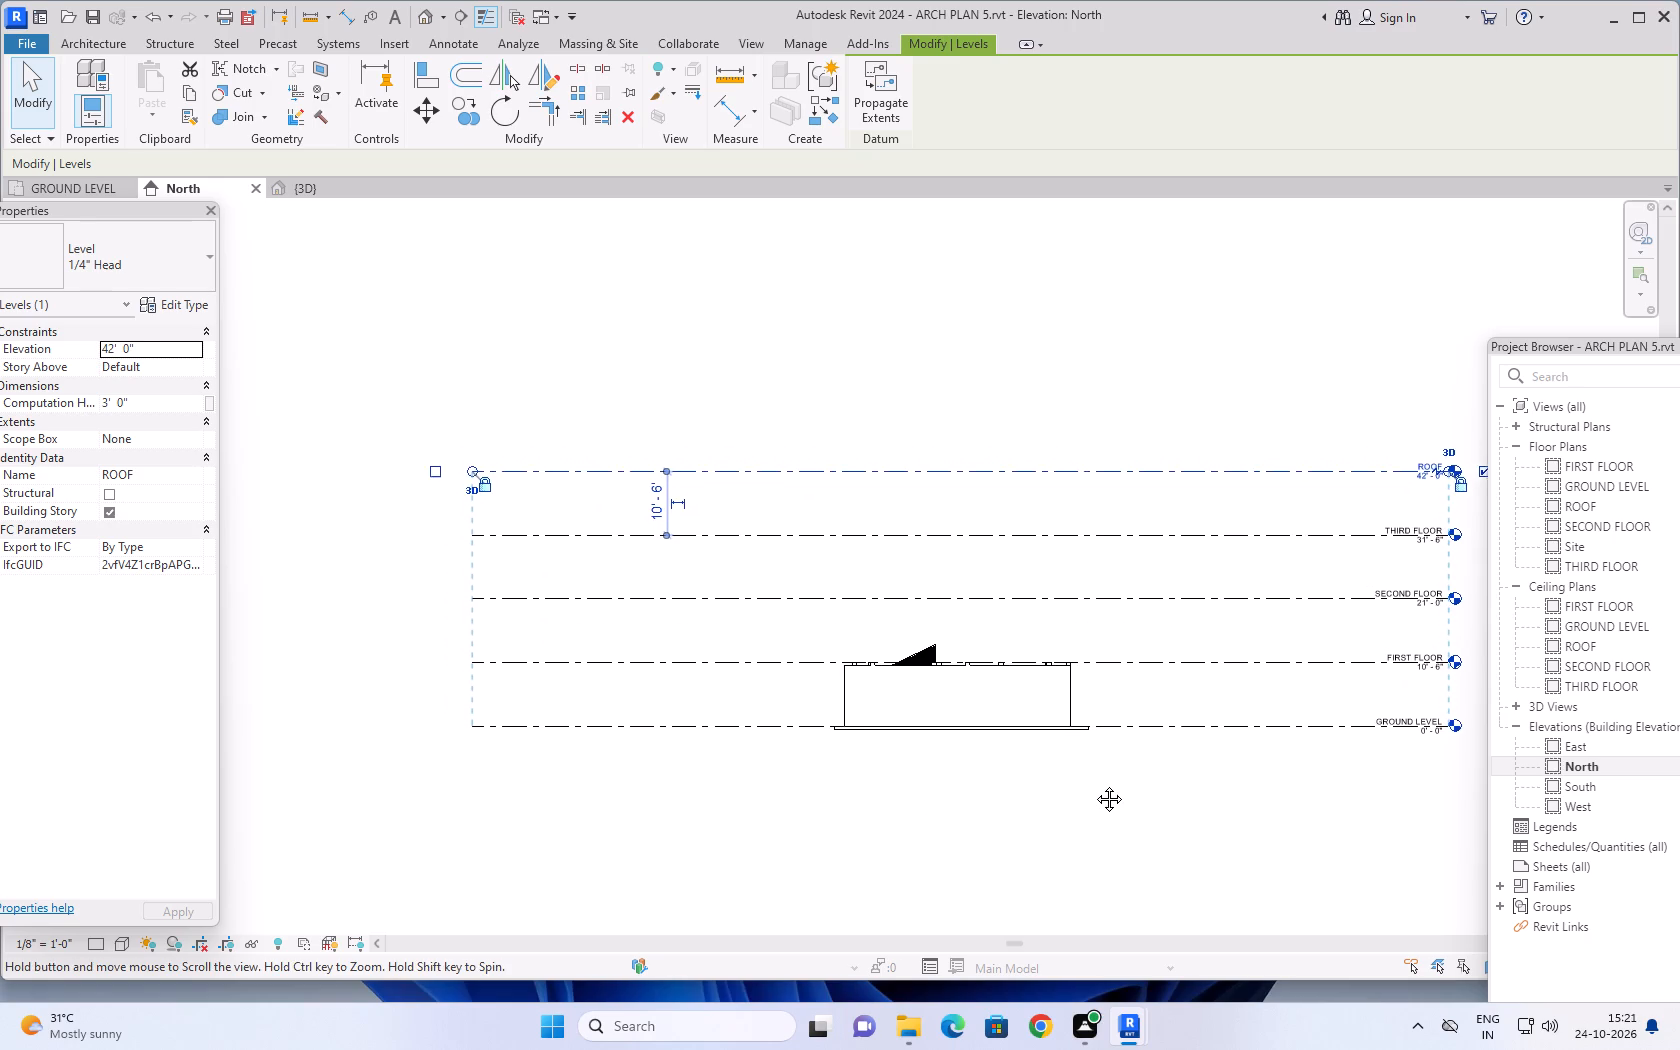
{"action": "middle_click_drag", "start_coordinate": [1094, 784], "coordinate": [1096, 786]}
{"action": "key", "text": "Escape"}
{"action": "key", "text": "Escape"}
{"action": "key", "text": "Escape"}
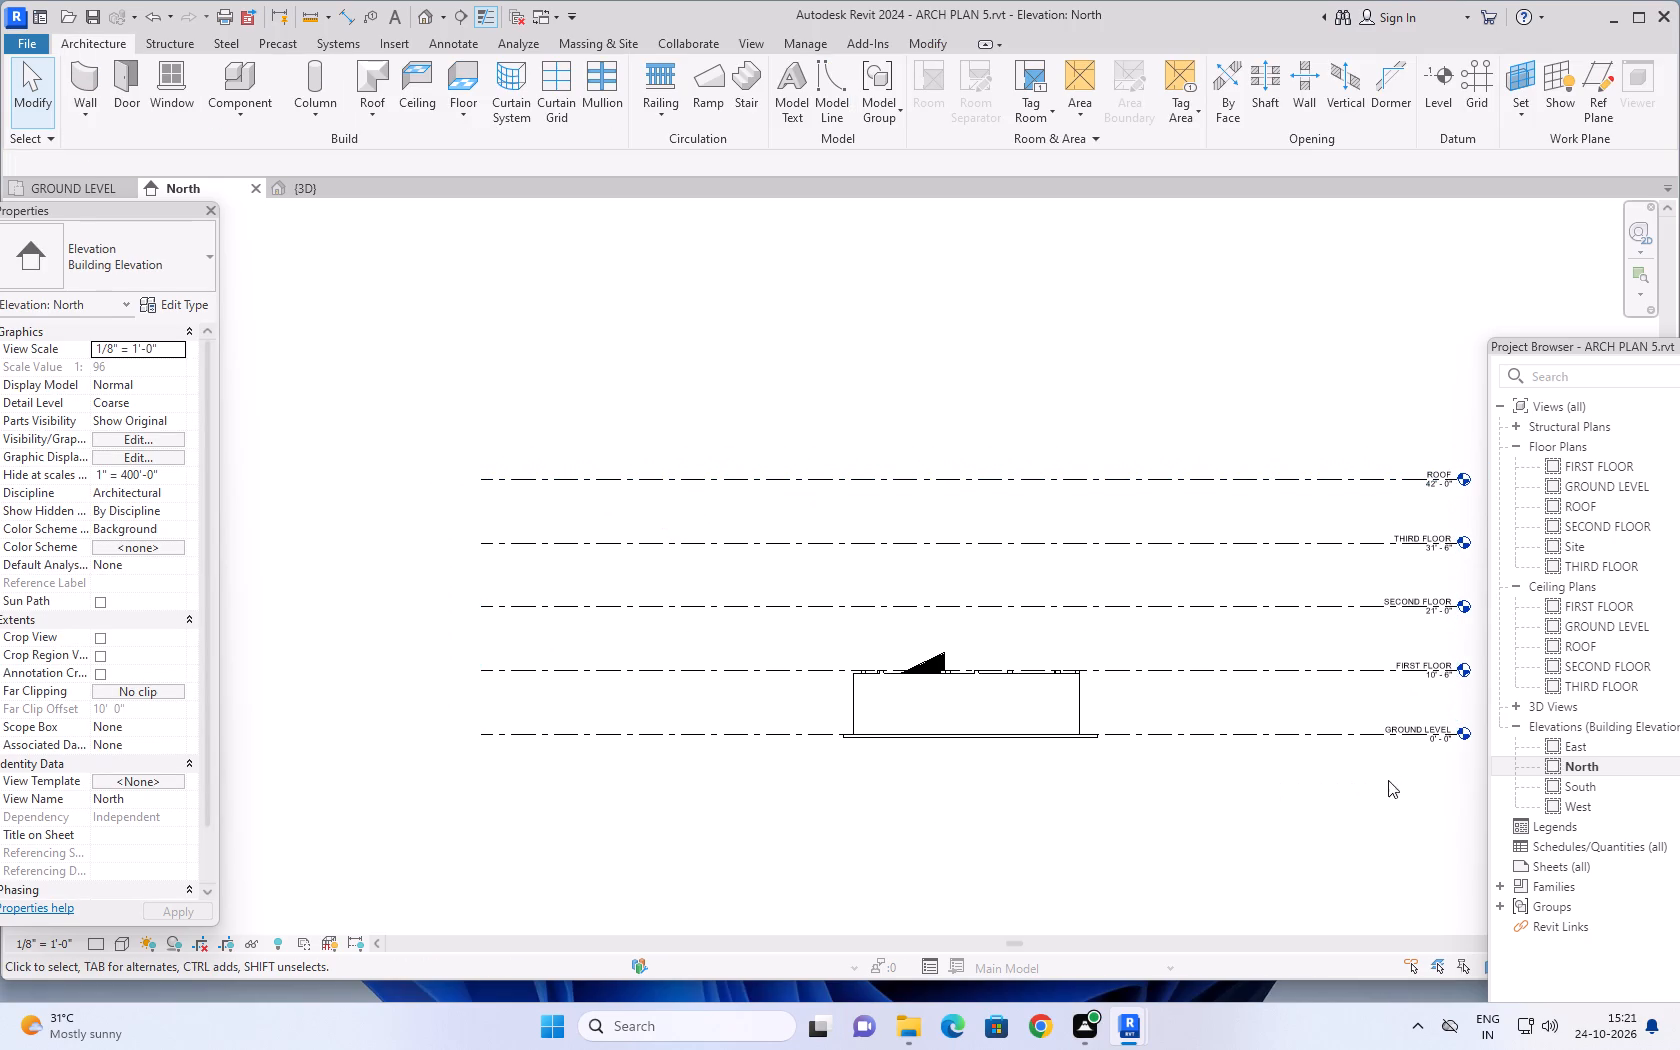
{"action": "scroll", "coordinate": [1436, 748], "scroll_direction": "up", "scroll_amount": 4}
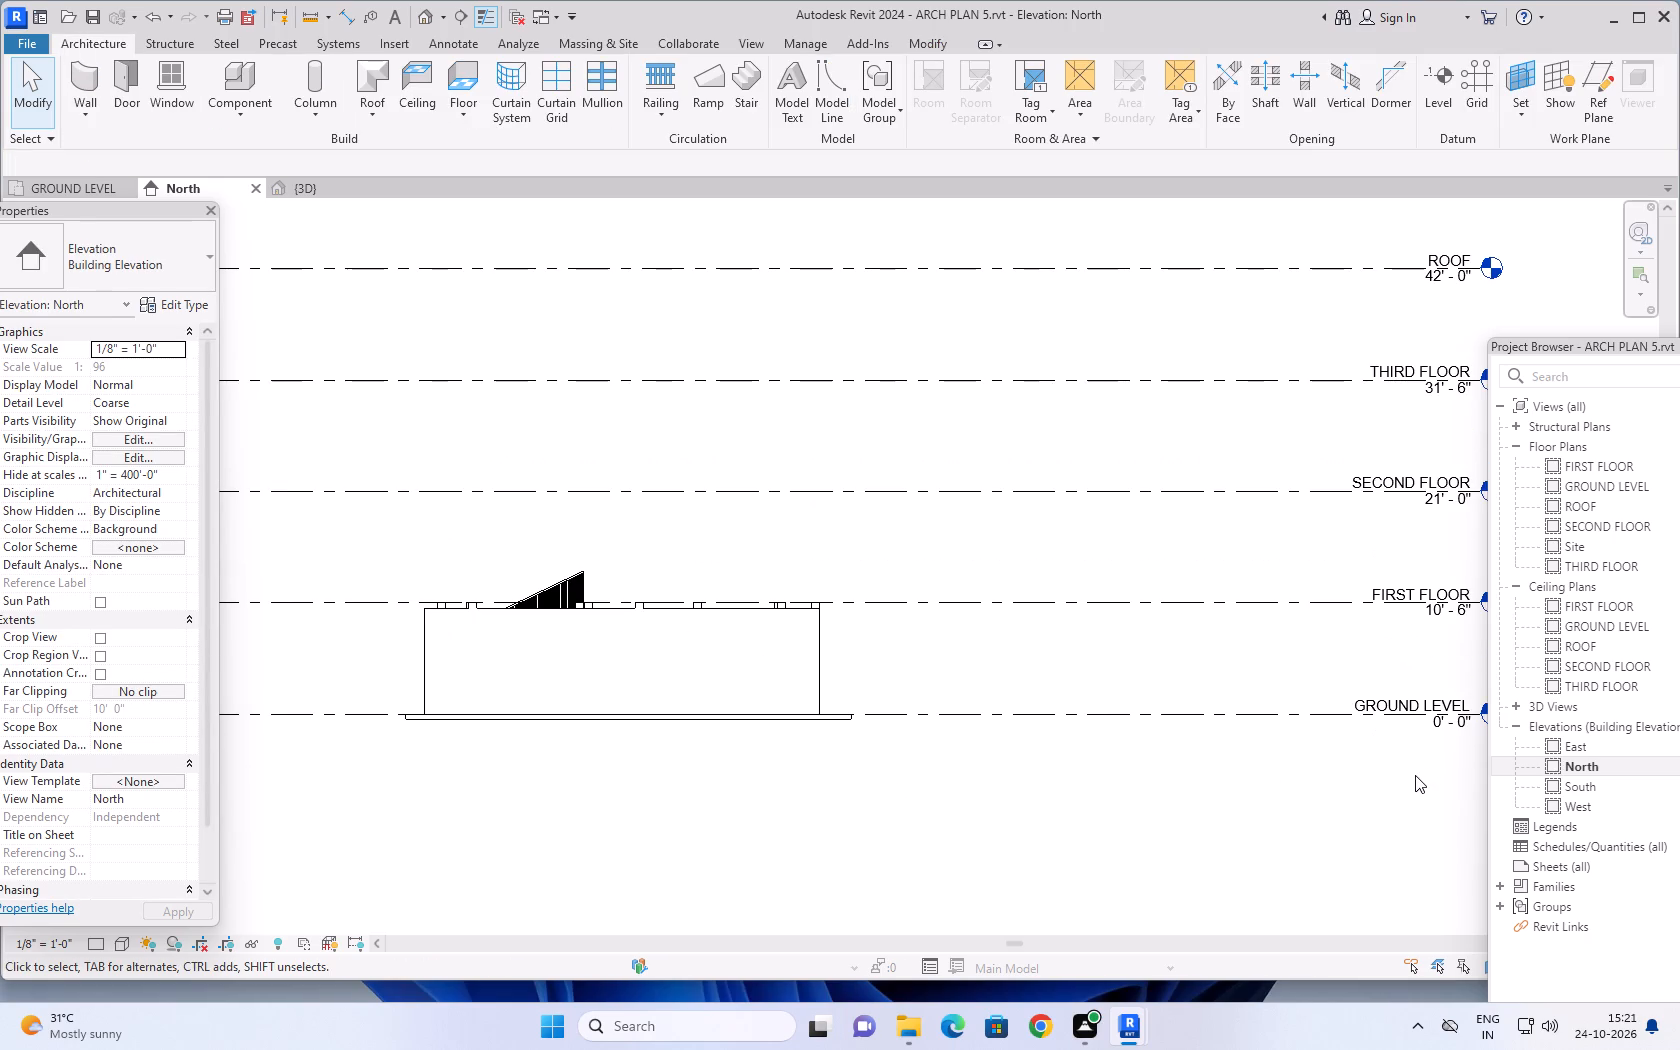
{"action": "scroll", "coordinate": [1415, 775], "scroll_direction": "down", "scroll_amount": 3}
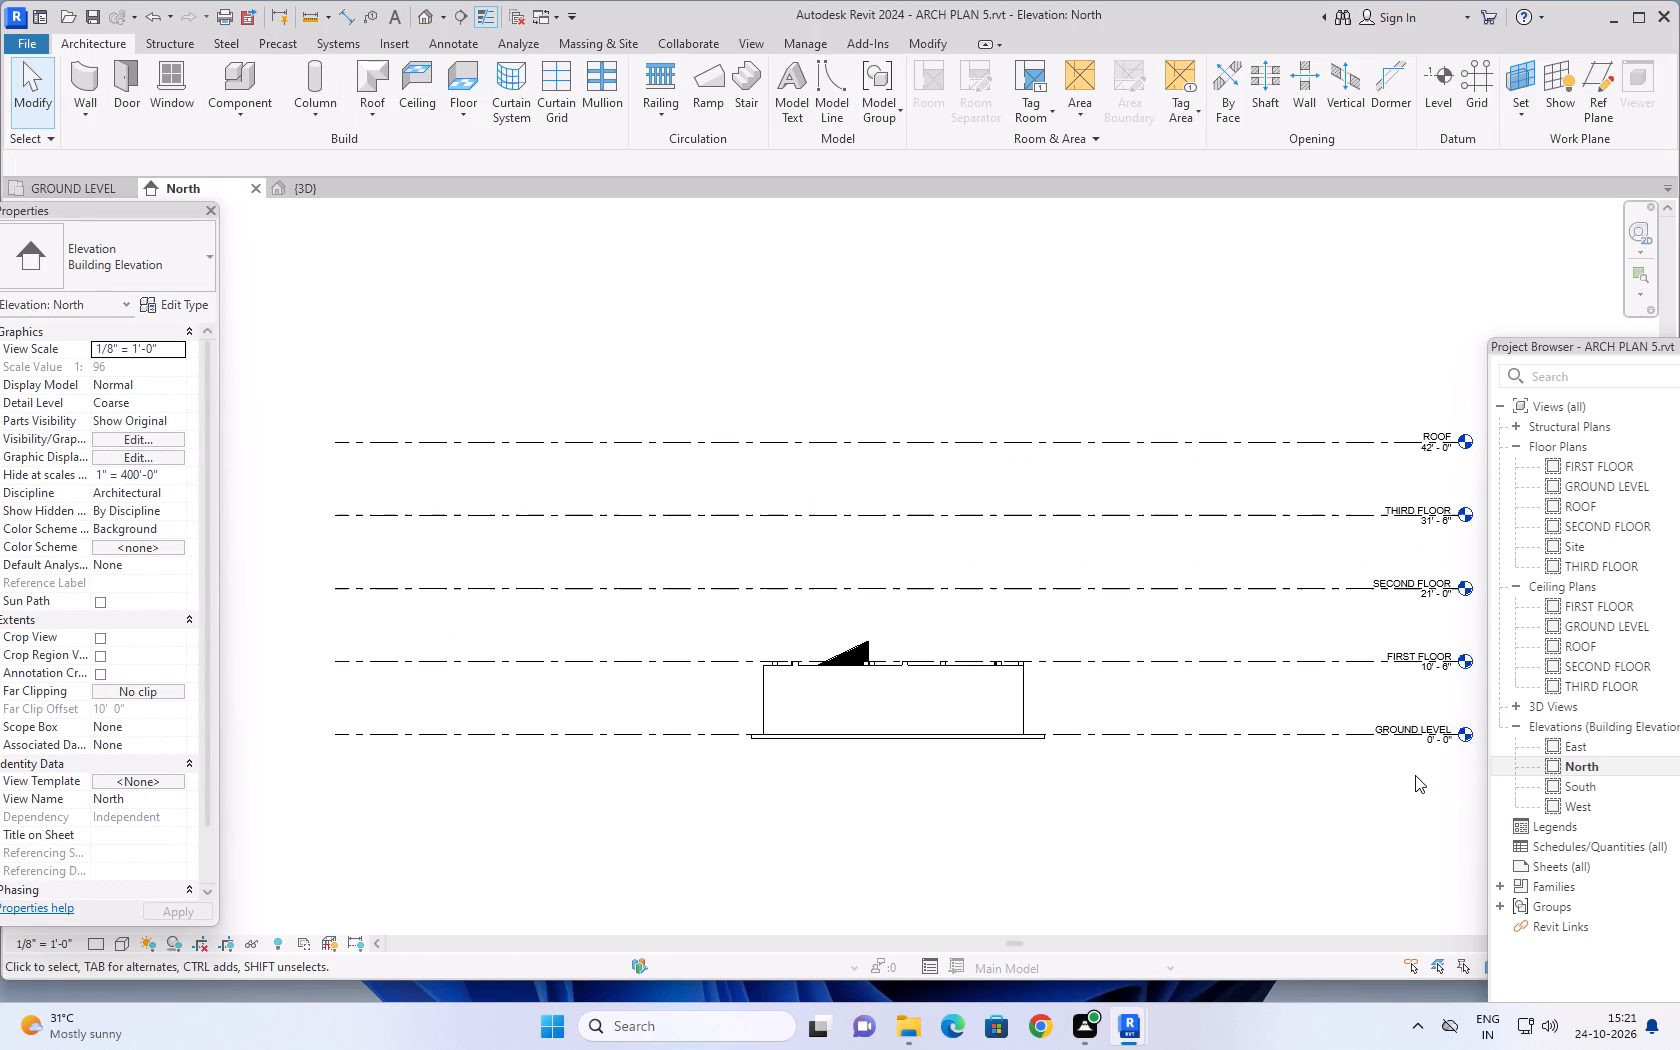
{"action": "scroll", "coordinate": [1413, 777], "scroll_direction": "down", "scroll_amount": 2}
{"action": "scroll", "coordinate": [1003, 838], "scroll_direction": "down", "scroll_amount": 1}
{"action": "middle_click_drag", "start_coordinate": [1003, 838], "coordinate": [1051, 847]}
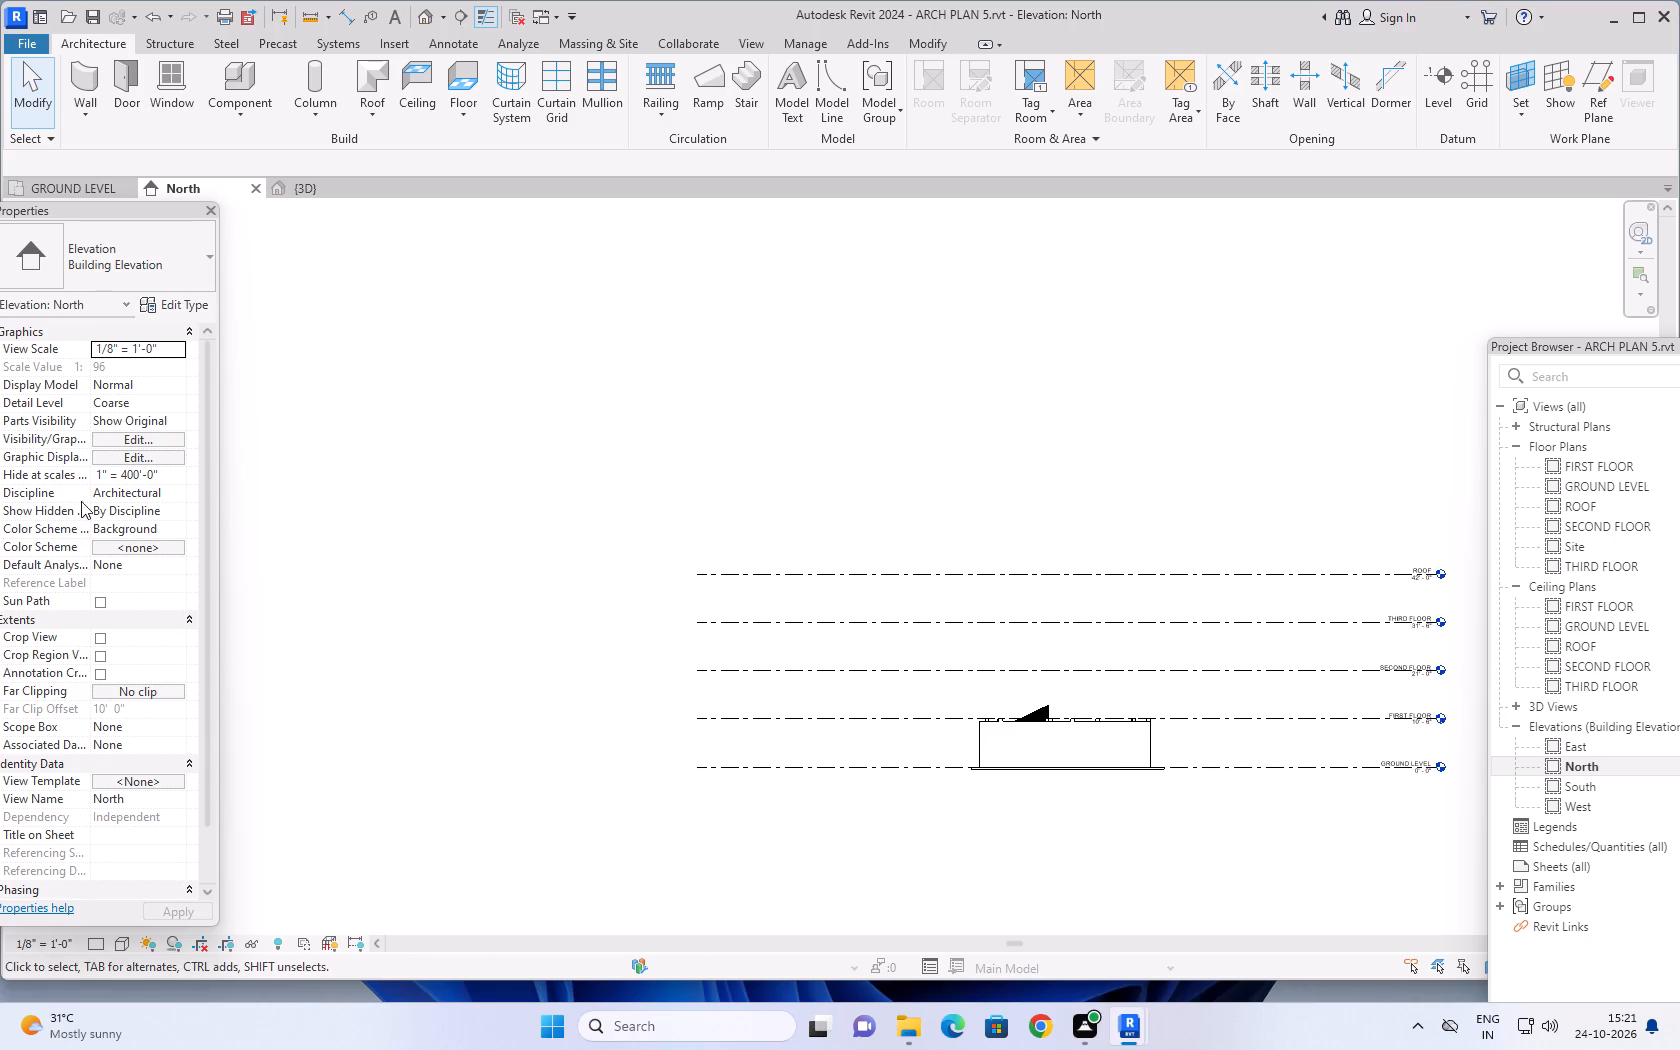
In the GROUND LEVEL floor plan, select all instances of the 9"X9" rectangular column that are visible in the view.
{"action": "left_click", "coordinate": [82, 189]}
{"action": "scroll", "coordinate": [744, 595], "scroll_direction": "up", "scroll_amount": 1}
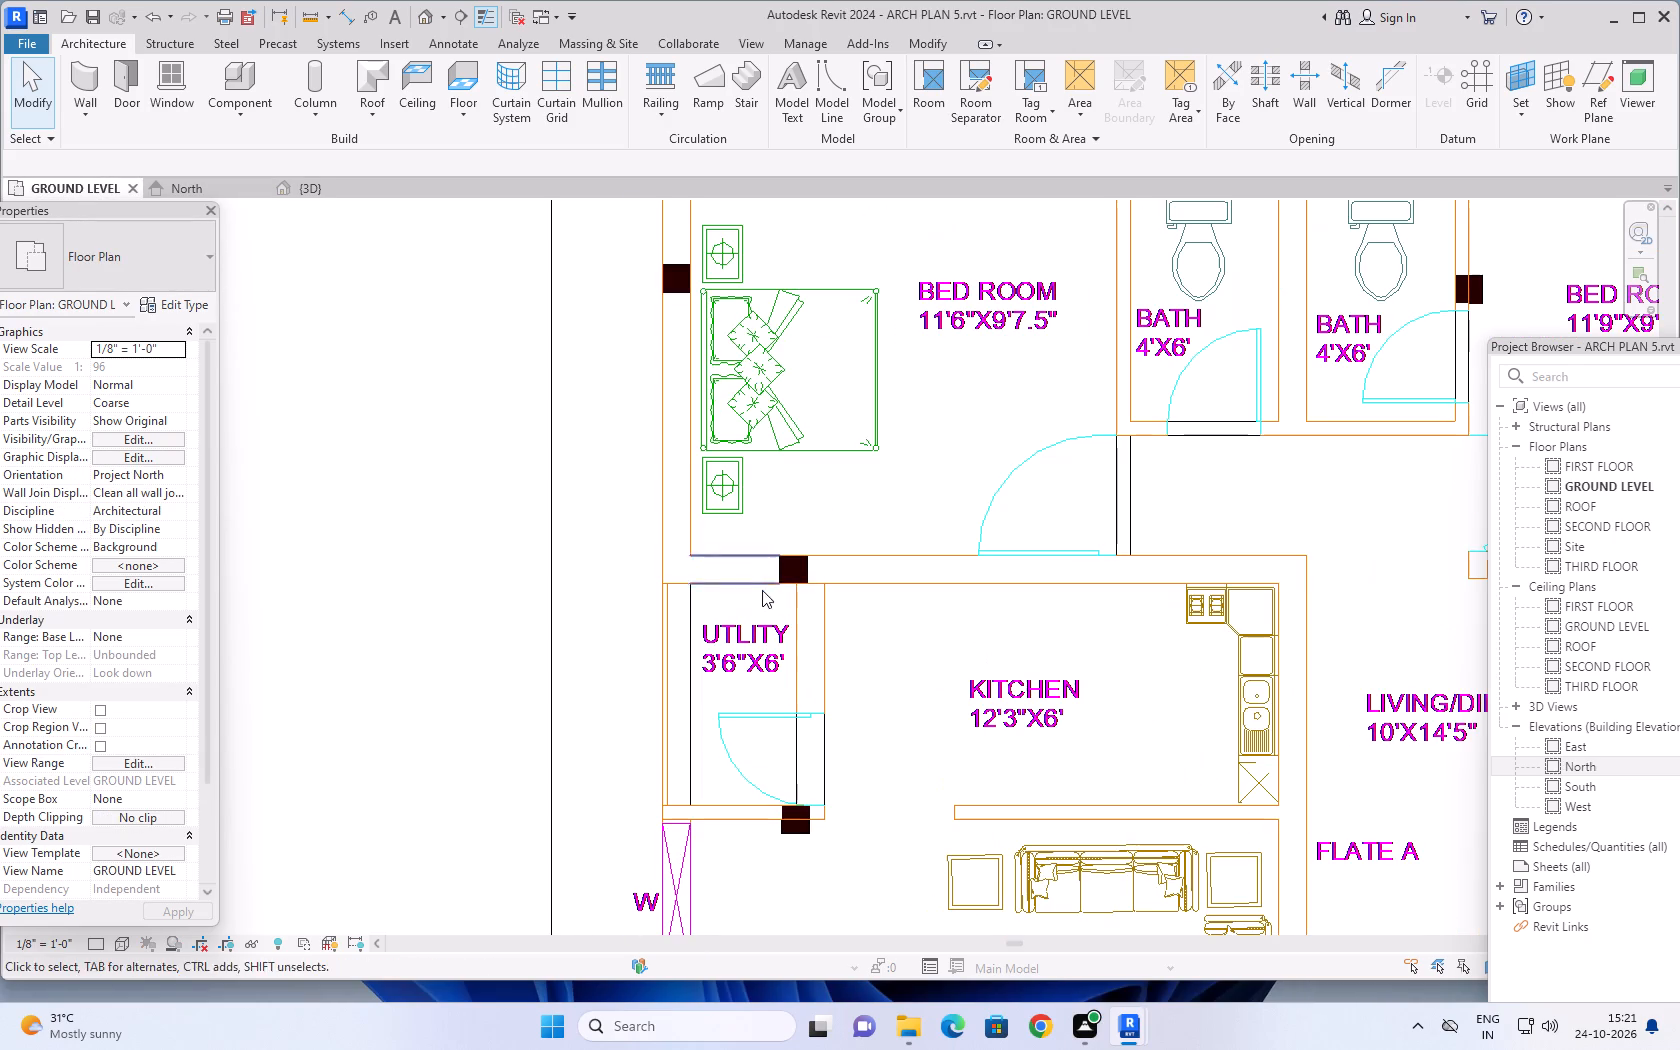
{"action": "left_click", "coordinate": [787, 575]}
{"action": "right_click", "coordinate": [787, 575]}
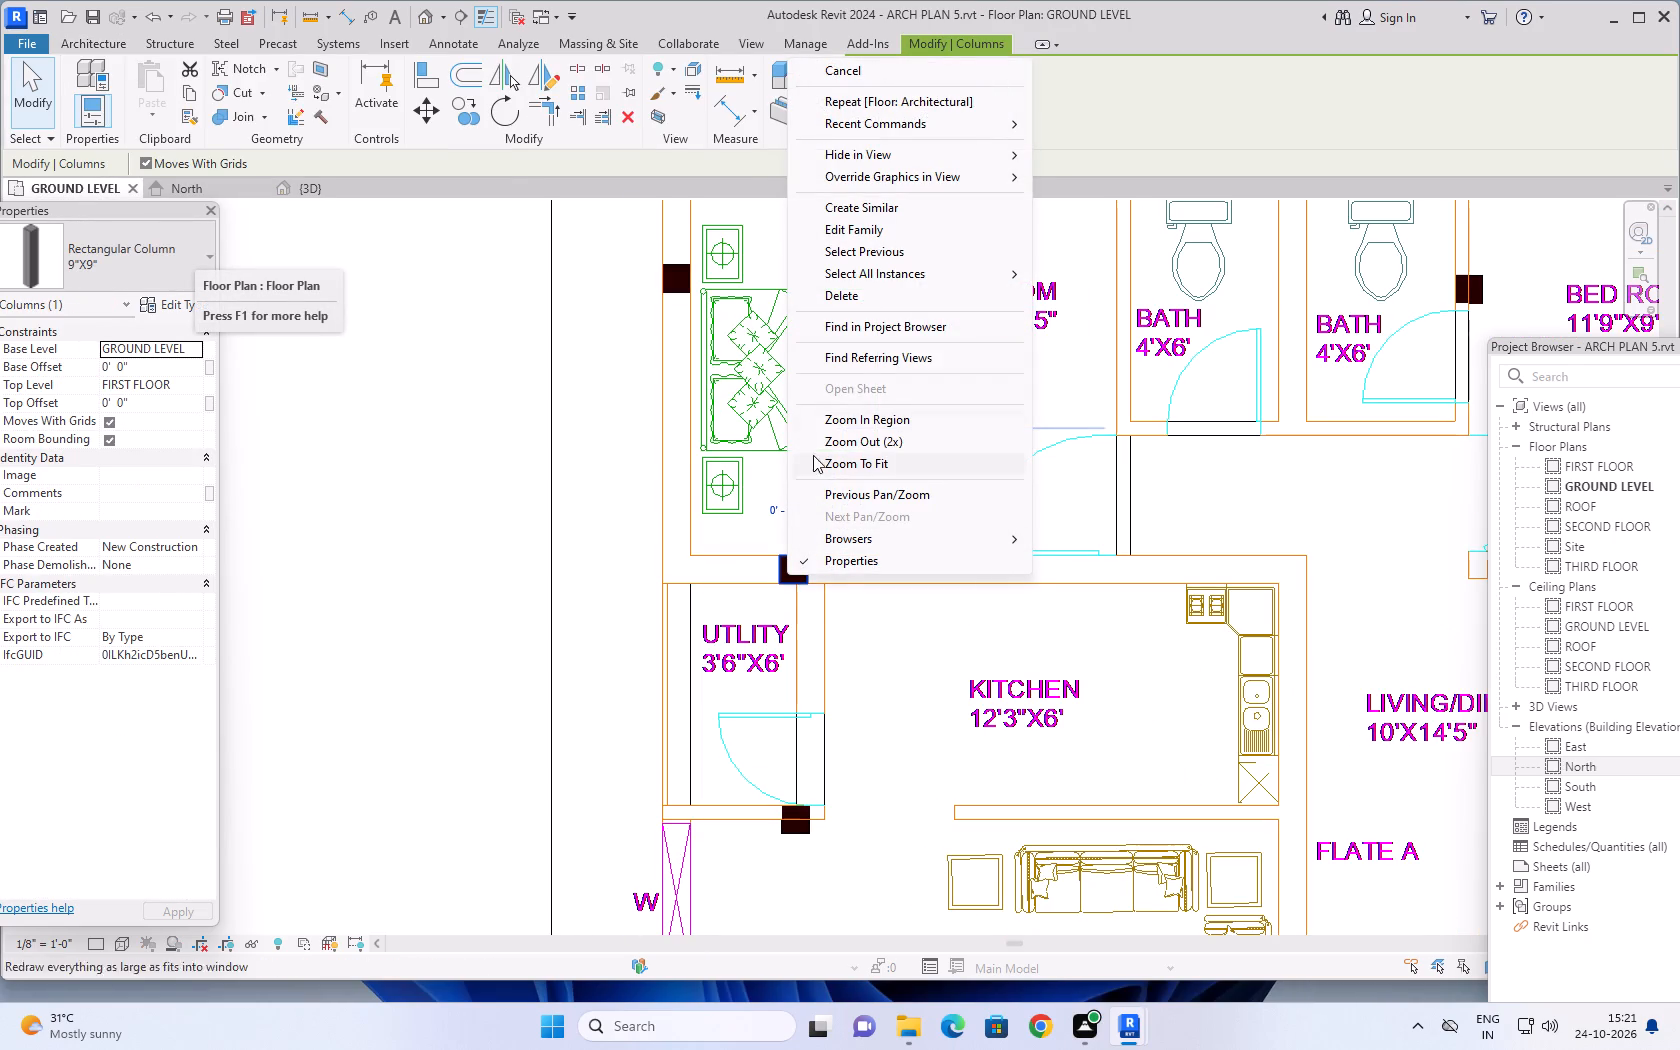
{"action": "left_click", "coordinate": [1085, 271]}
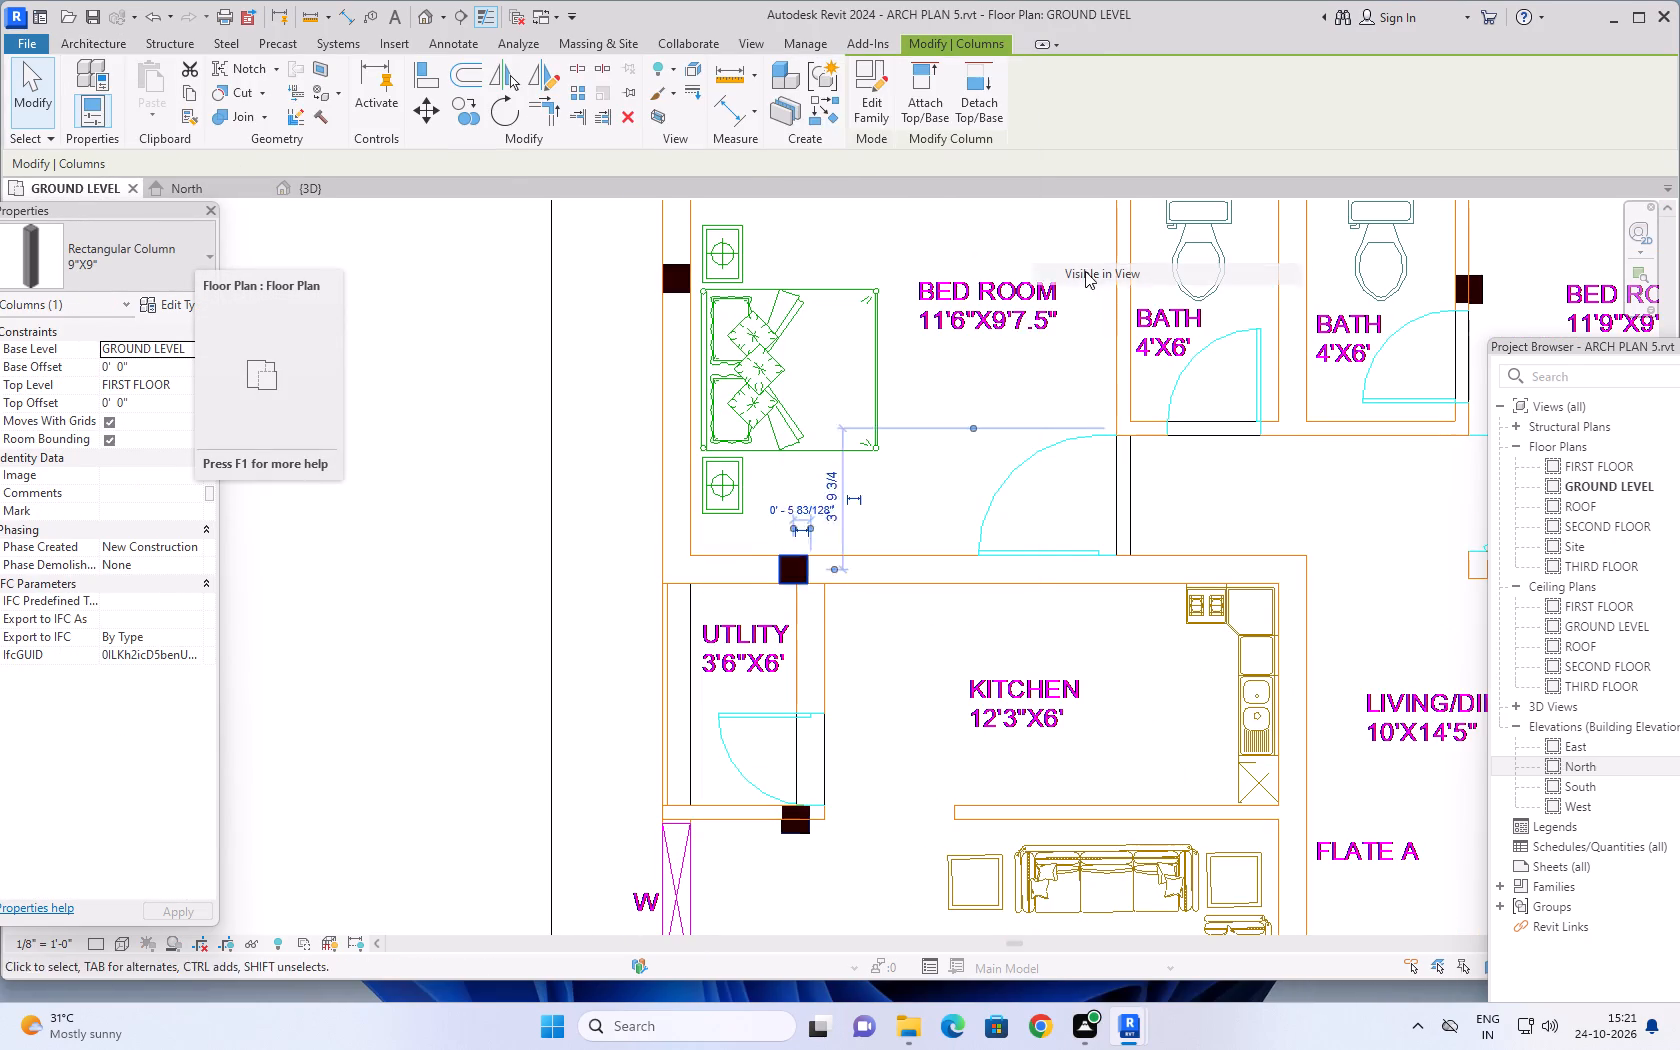
Set the GROUND LEVEL floor plan to a shaded visual style.
{"action": "scroll", "coordinate": [438, 626], "scroll_direction": "down", "scroll_amount": 2}
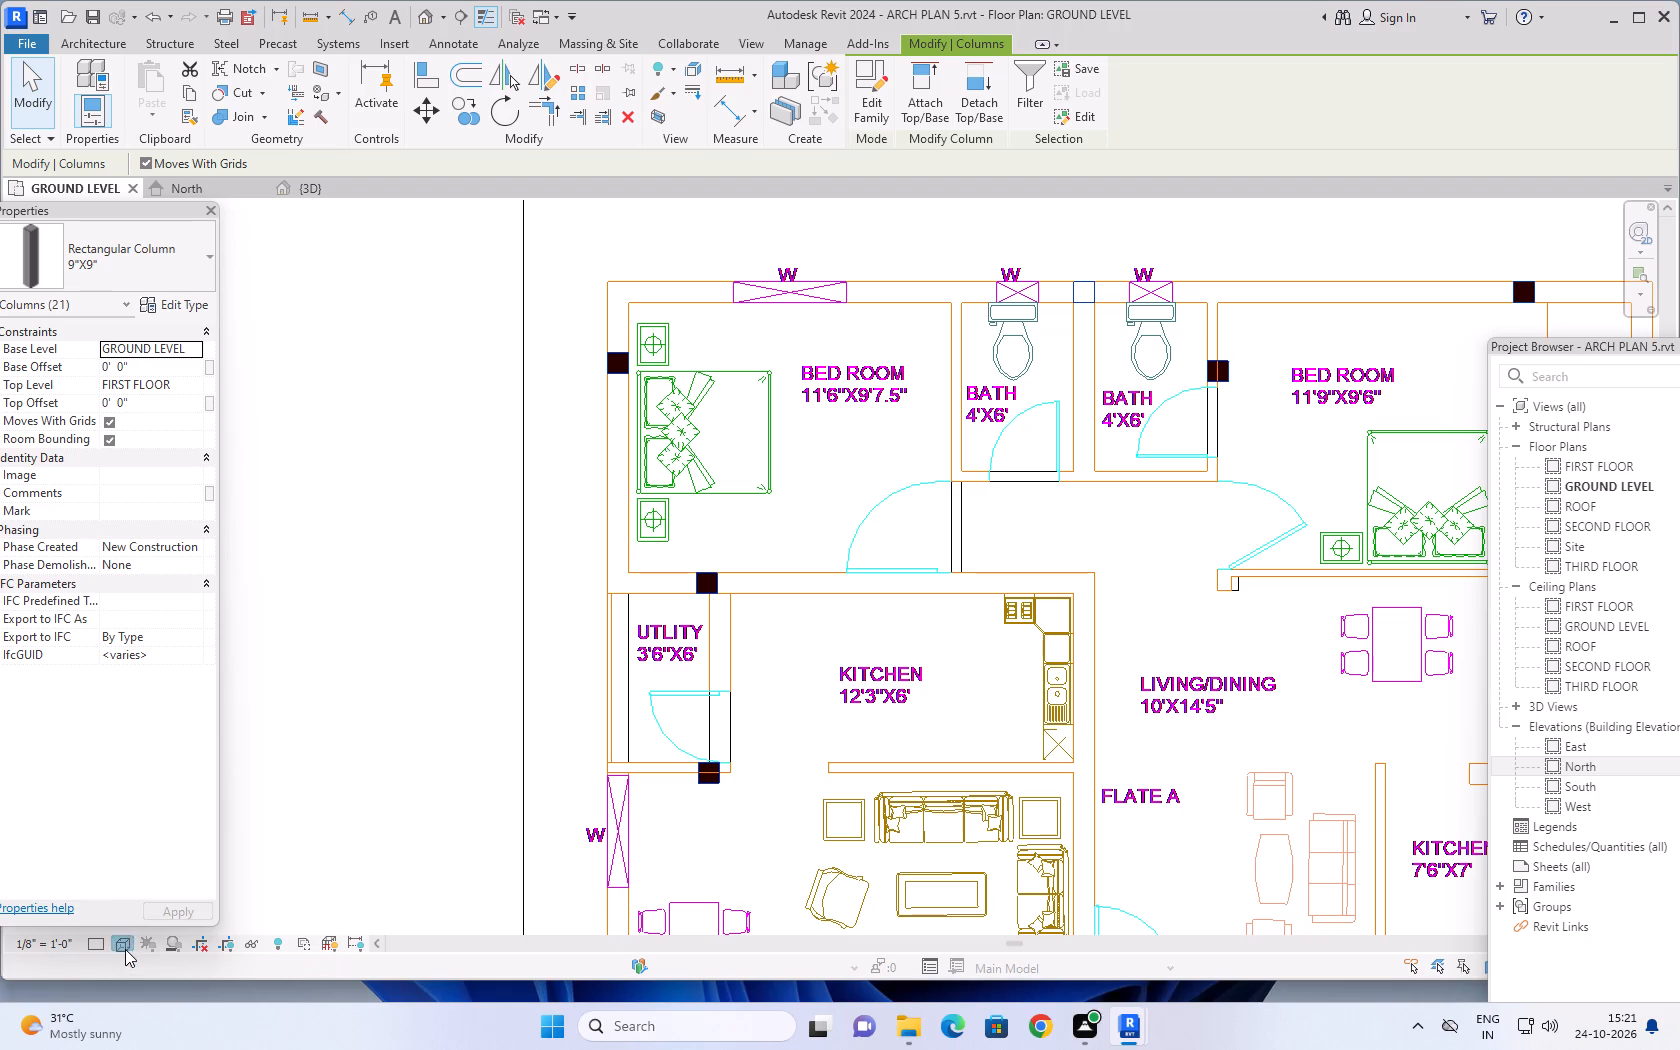
{"action": "left_click", "coordinate": [125, 949]}
{"action": "left_click", "coordinate": [176, 863]}
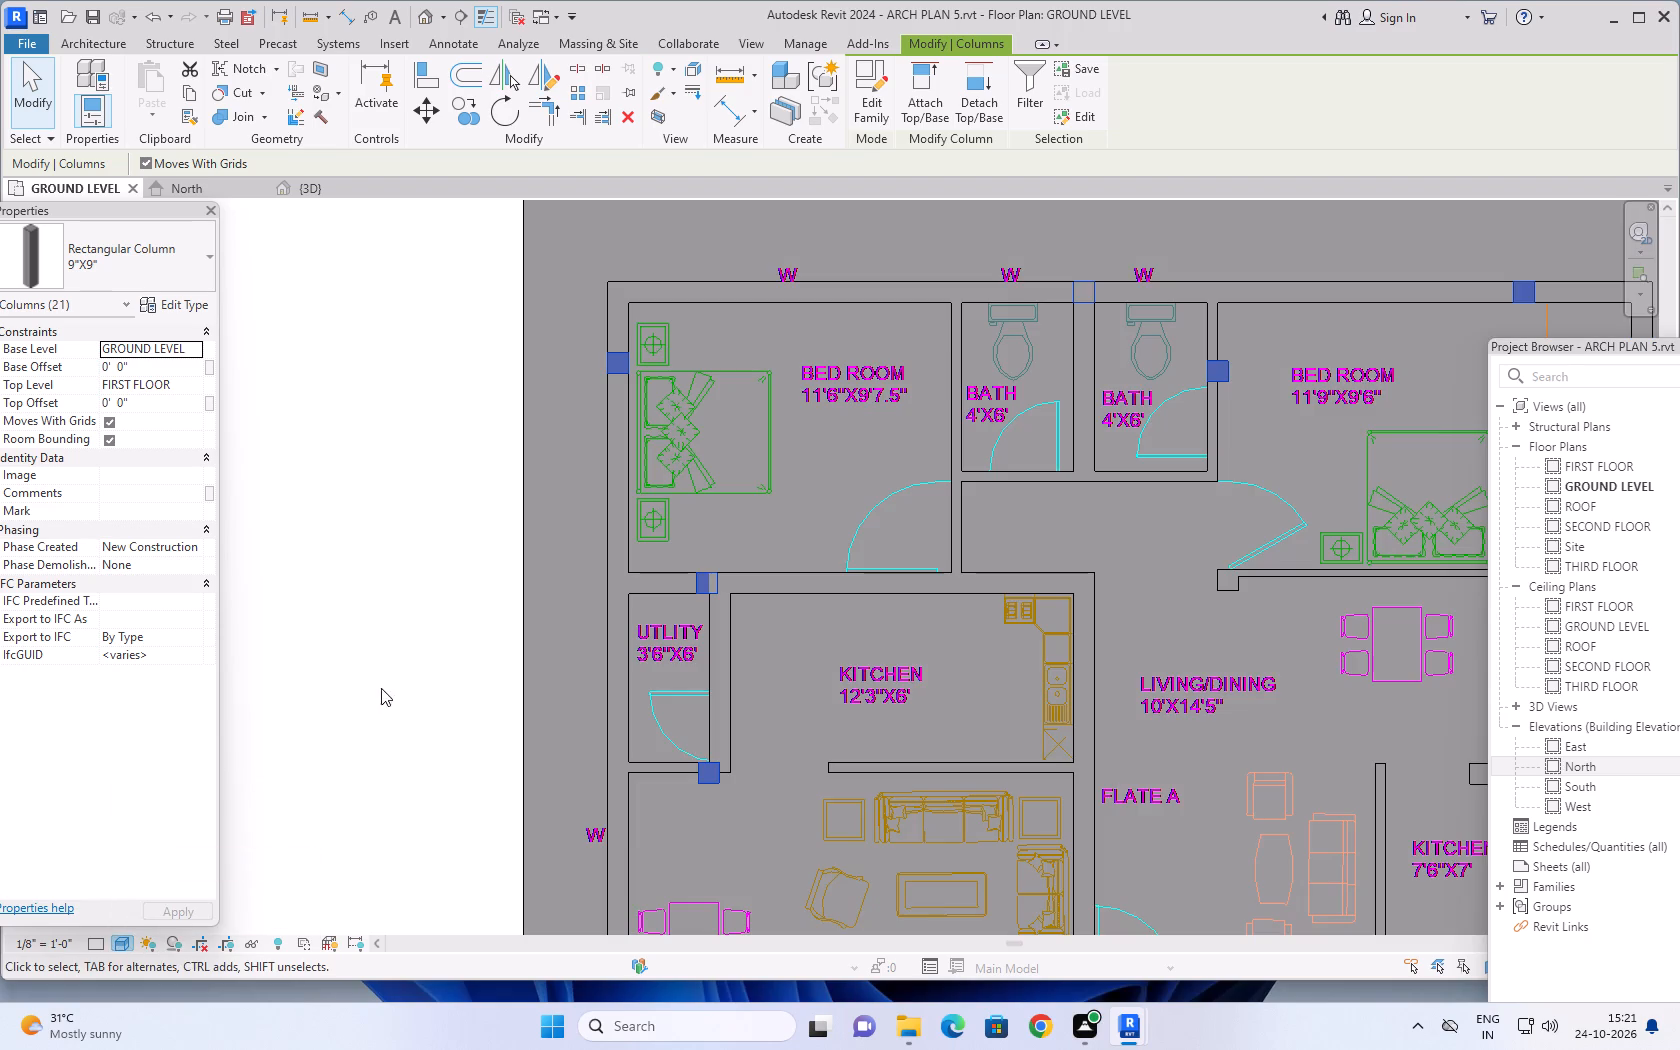
Examine the highlighted columns across the ground-level plan, clear the selection, and review the whole layout within its elevation markers.
{"action": "scroll", "coordinate": [387, 686], "scroll_direction": "down", "scroll_amount": 4}
{"action": "scroll", "coordinate": [1196, 644], "scroll_direction": "down", "scroll_amount": 3}
{"action": "middle_click_drag", "start_coordinate": [1247, 716], "coordinate": [1220, 489]}
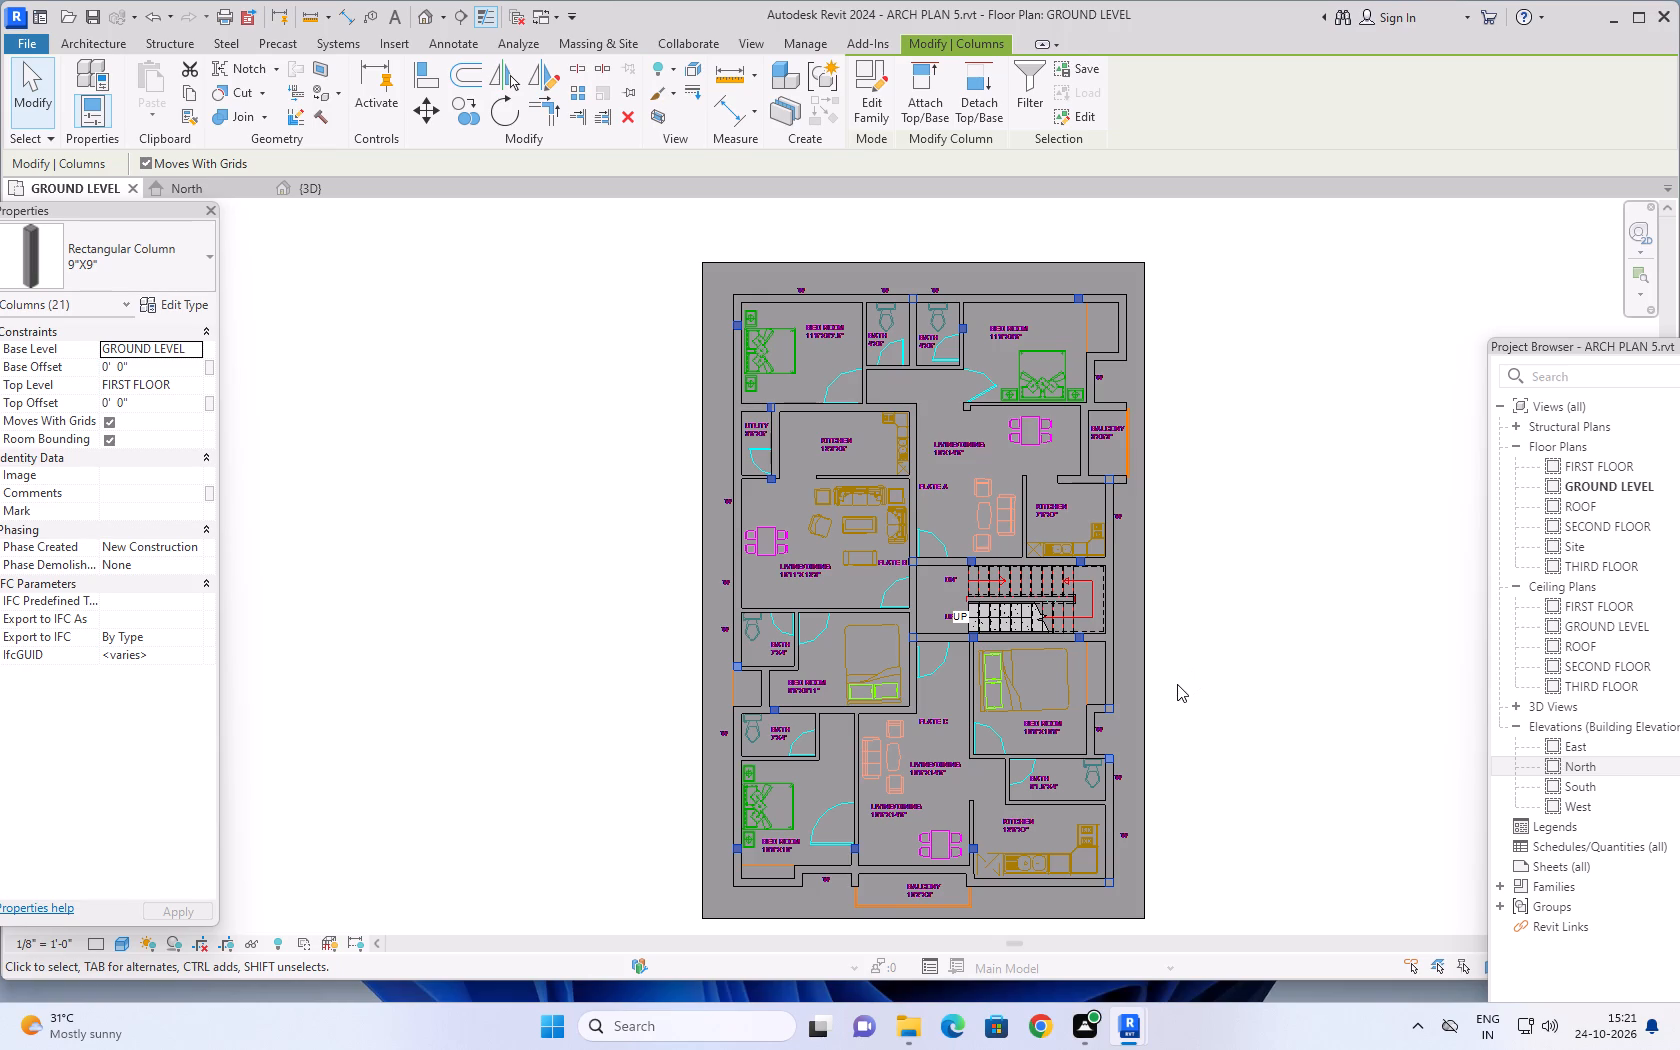
{"action": "key", "text": "Escape"}
{"action": "key", "text": "Escape"}
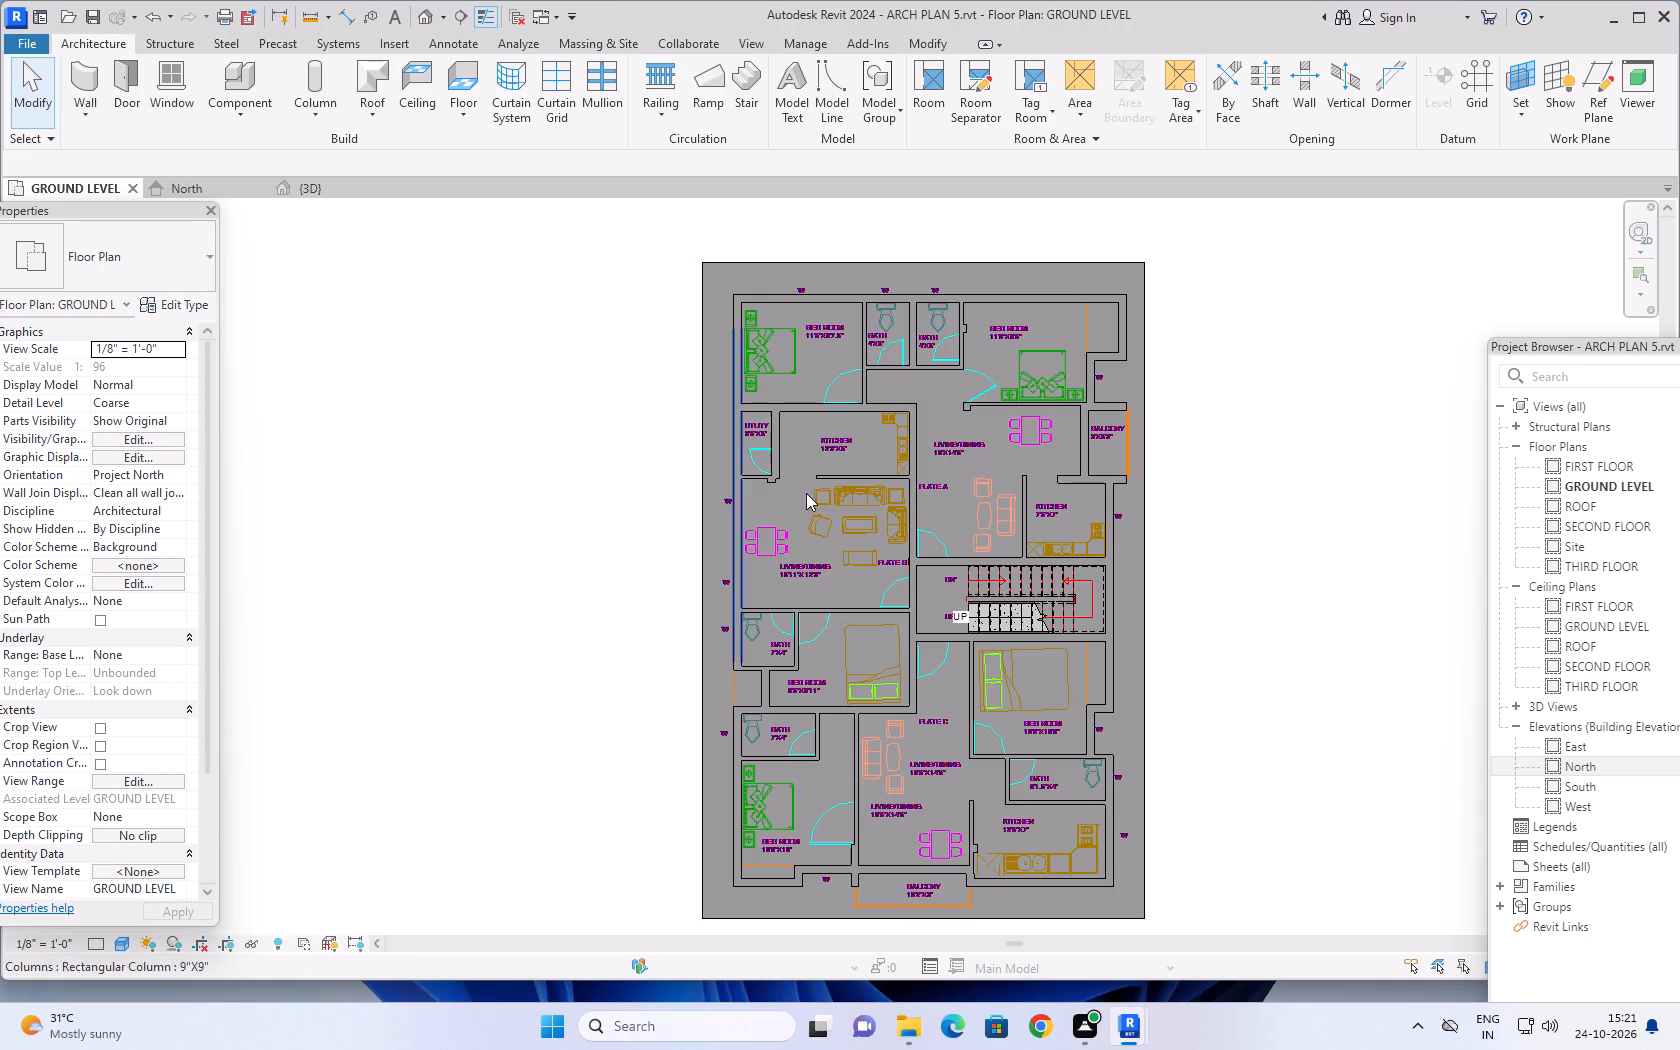
{"action": "scroll", "coordinate": [1179, 601], "scroll_direction": "down", "scroll_amount": 1}
{"action": "middle_click_drag", "start_coordinate": [1225, 548], "coordinate": [1205, 551]}
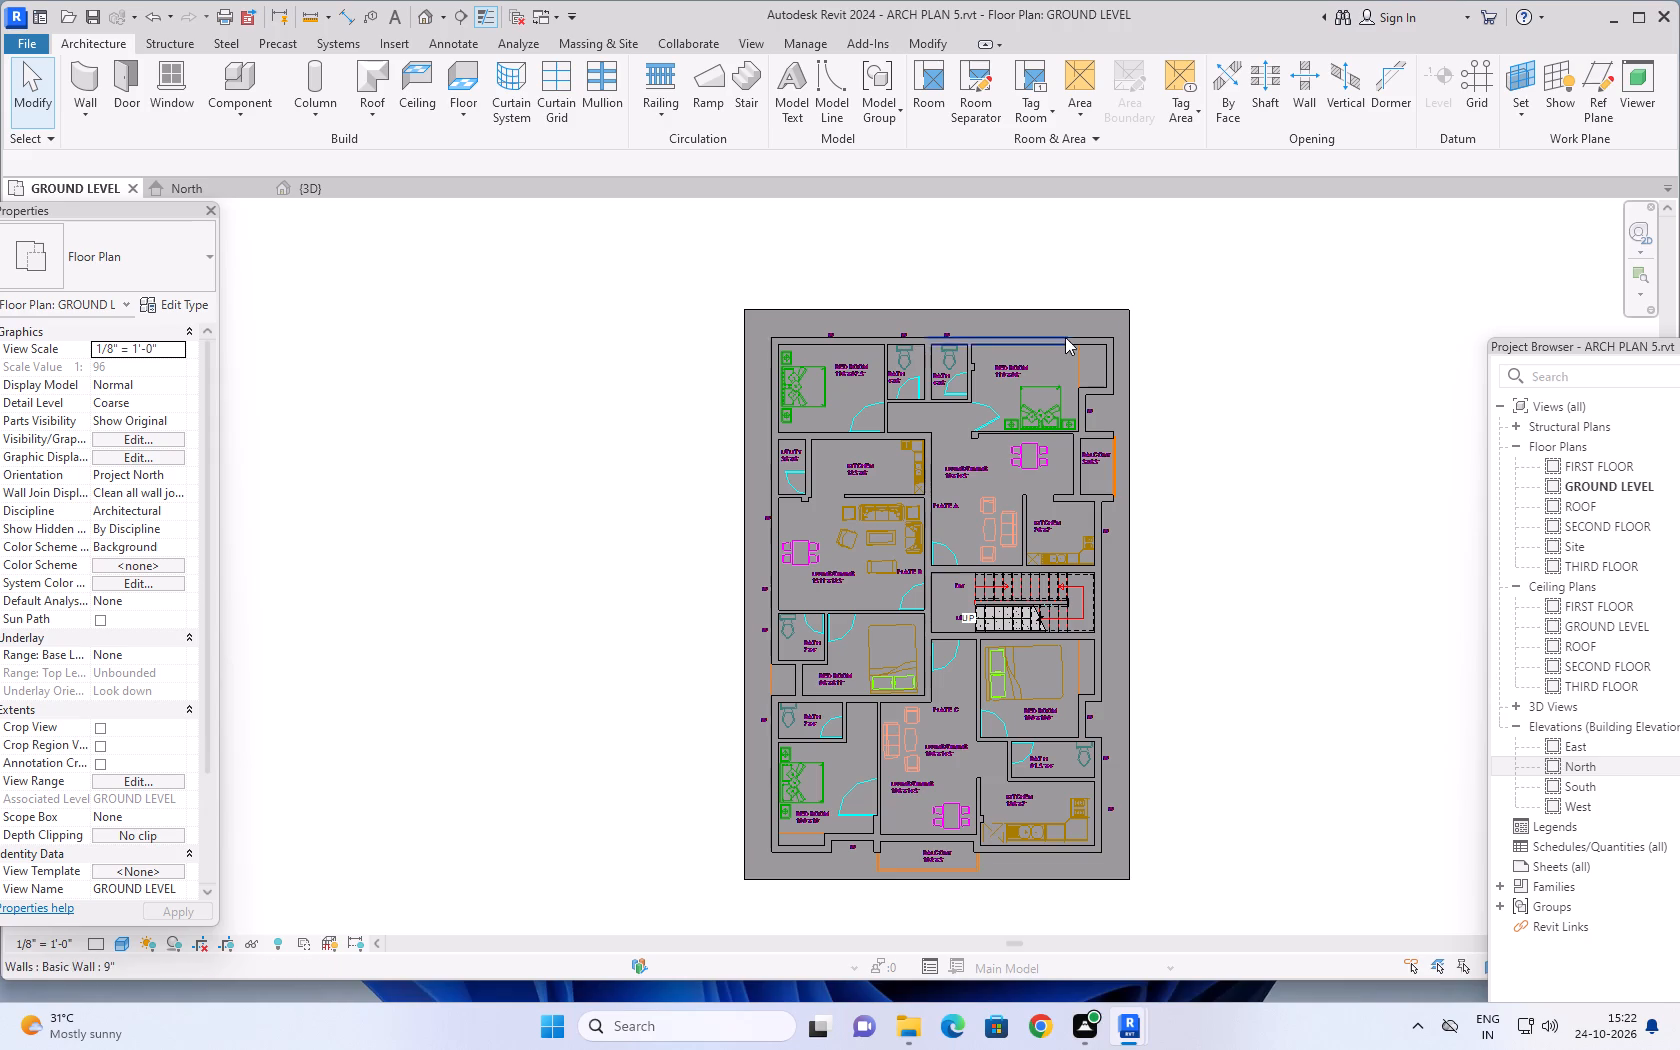
{"action": "scroll", "coordinate": [1209, 367], "scroll_direction": "down", "scroll_amount": 1}
{"action": "middle_click_drag", "start_coordinate": [1233, 336], "coordinate": [1229, 367]}
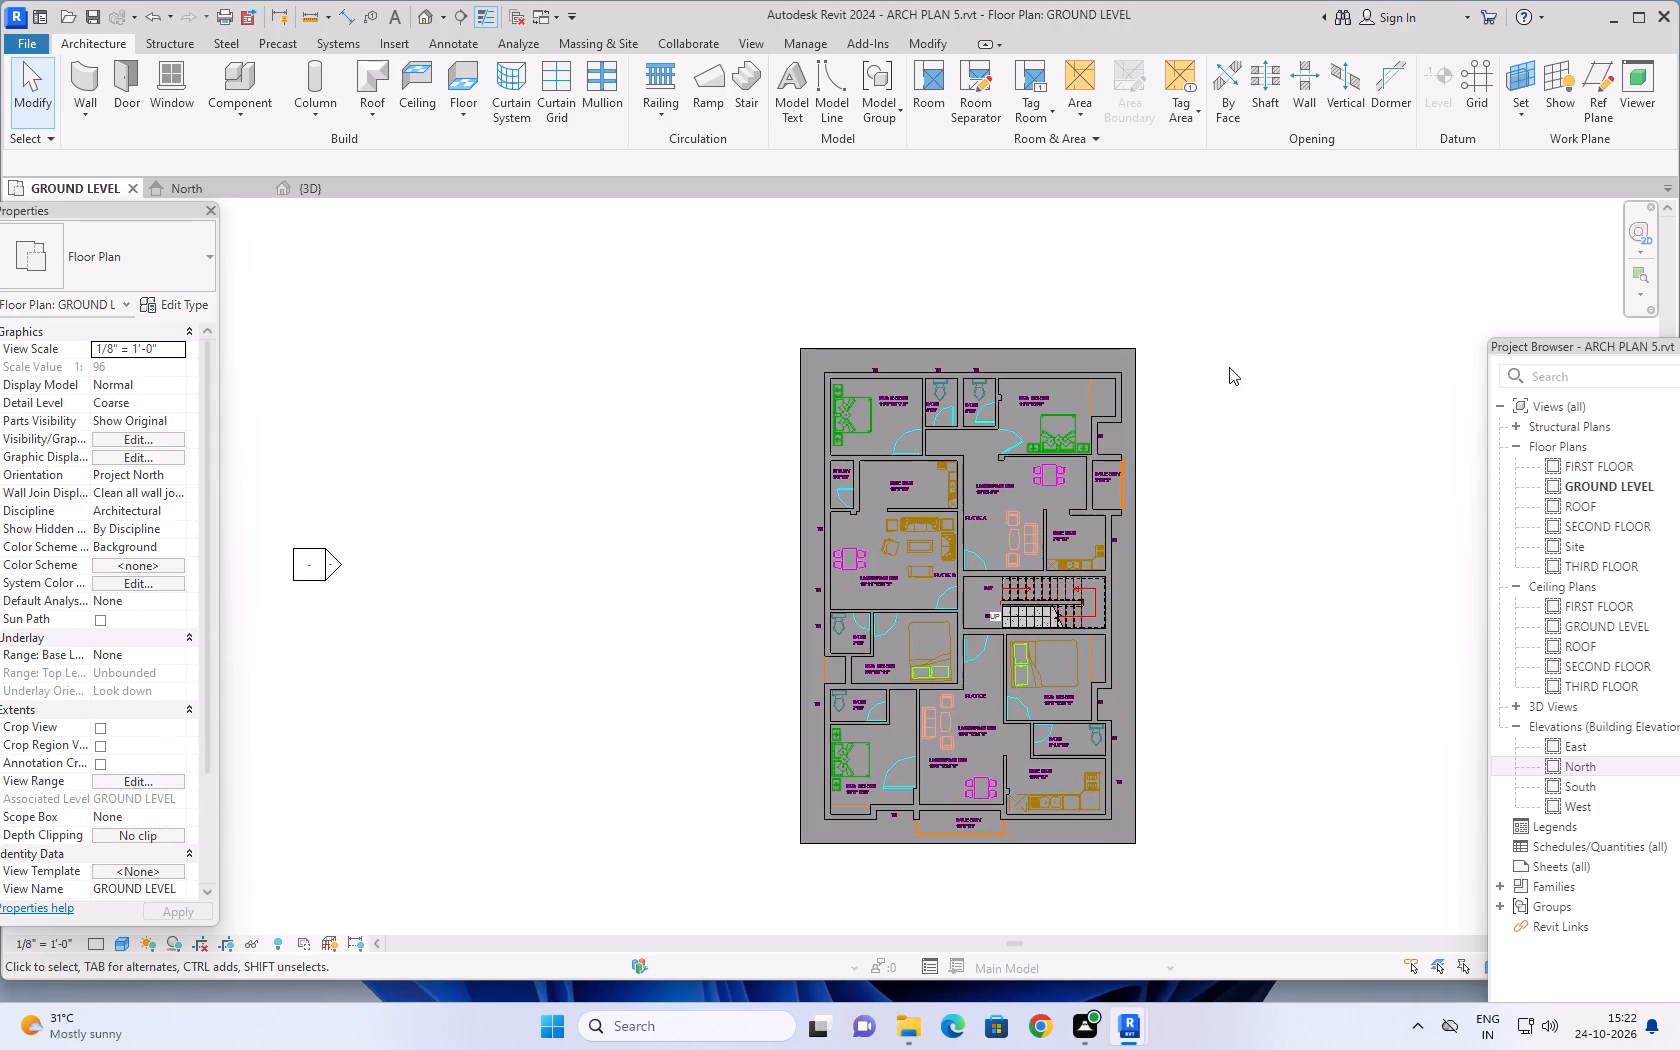
{"action": "middle_click_drag", "start_coordinate": [1227, 396], "coordinate": [1180, 419]}
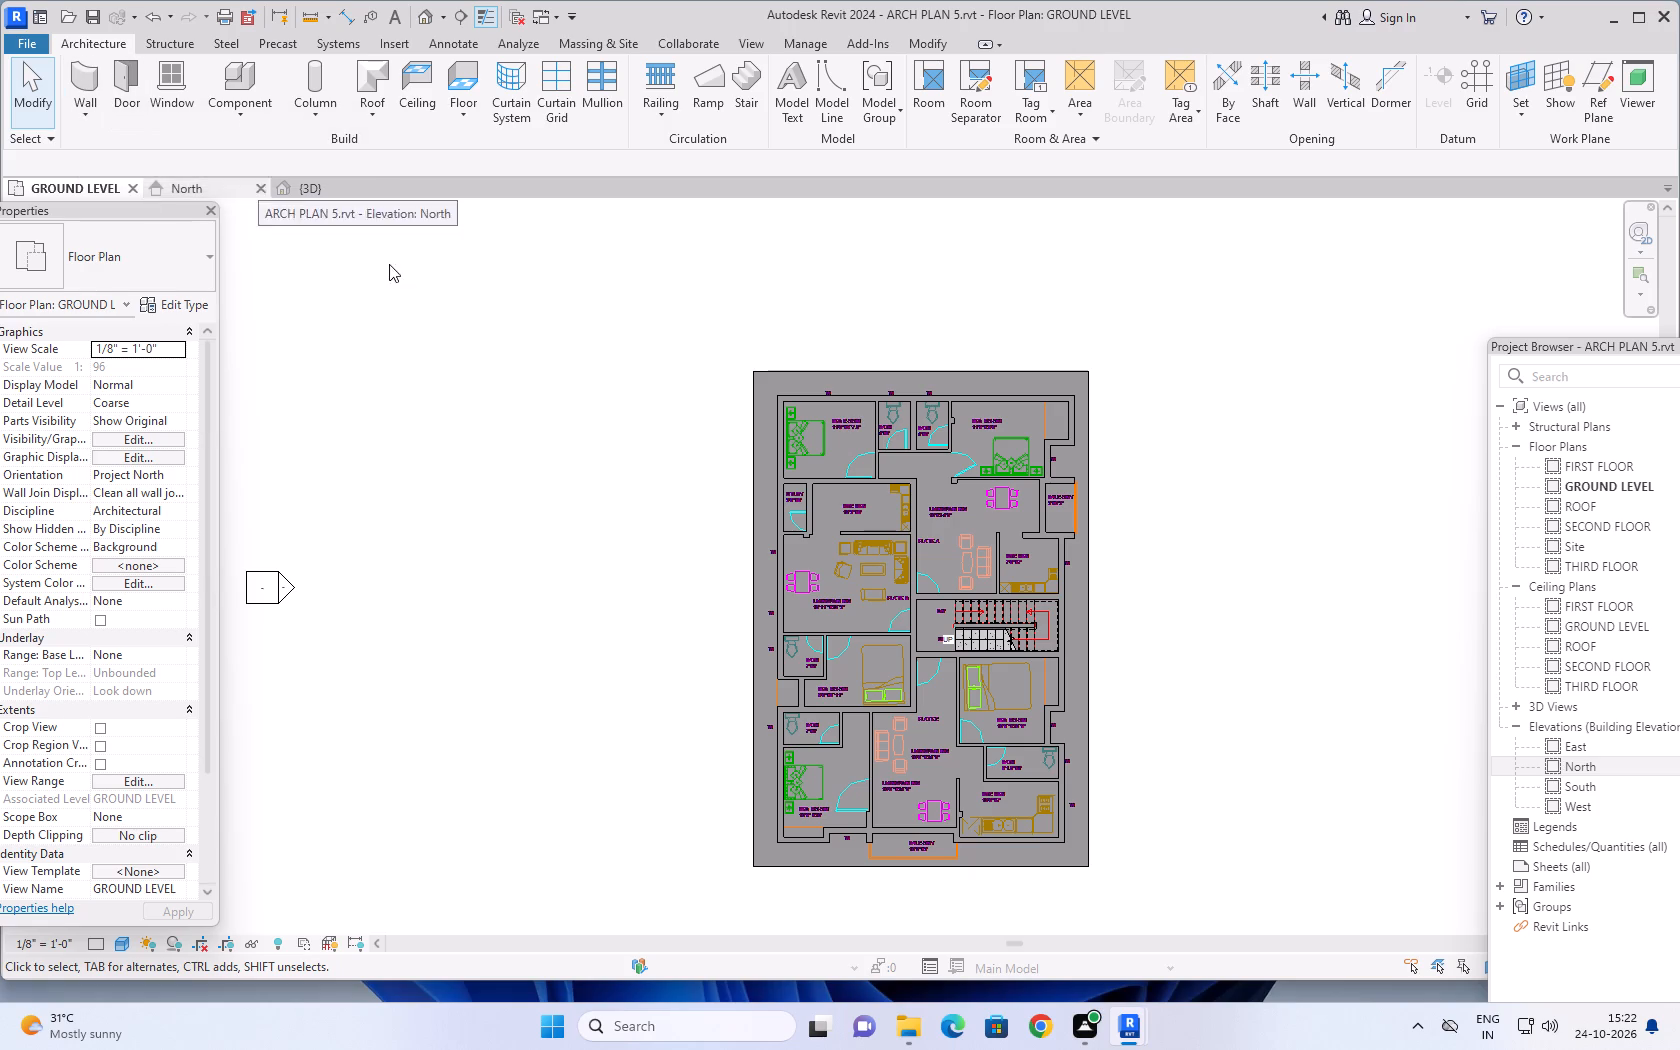
{"action": "scroll", "coordinate": [469, 321], "scroll_direction": "down", "scroll_amount": 1}
{"action": "middle_click_drag", "start_coordinate": [1106, 318], "coordinate": [1069, 347]}
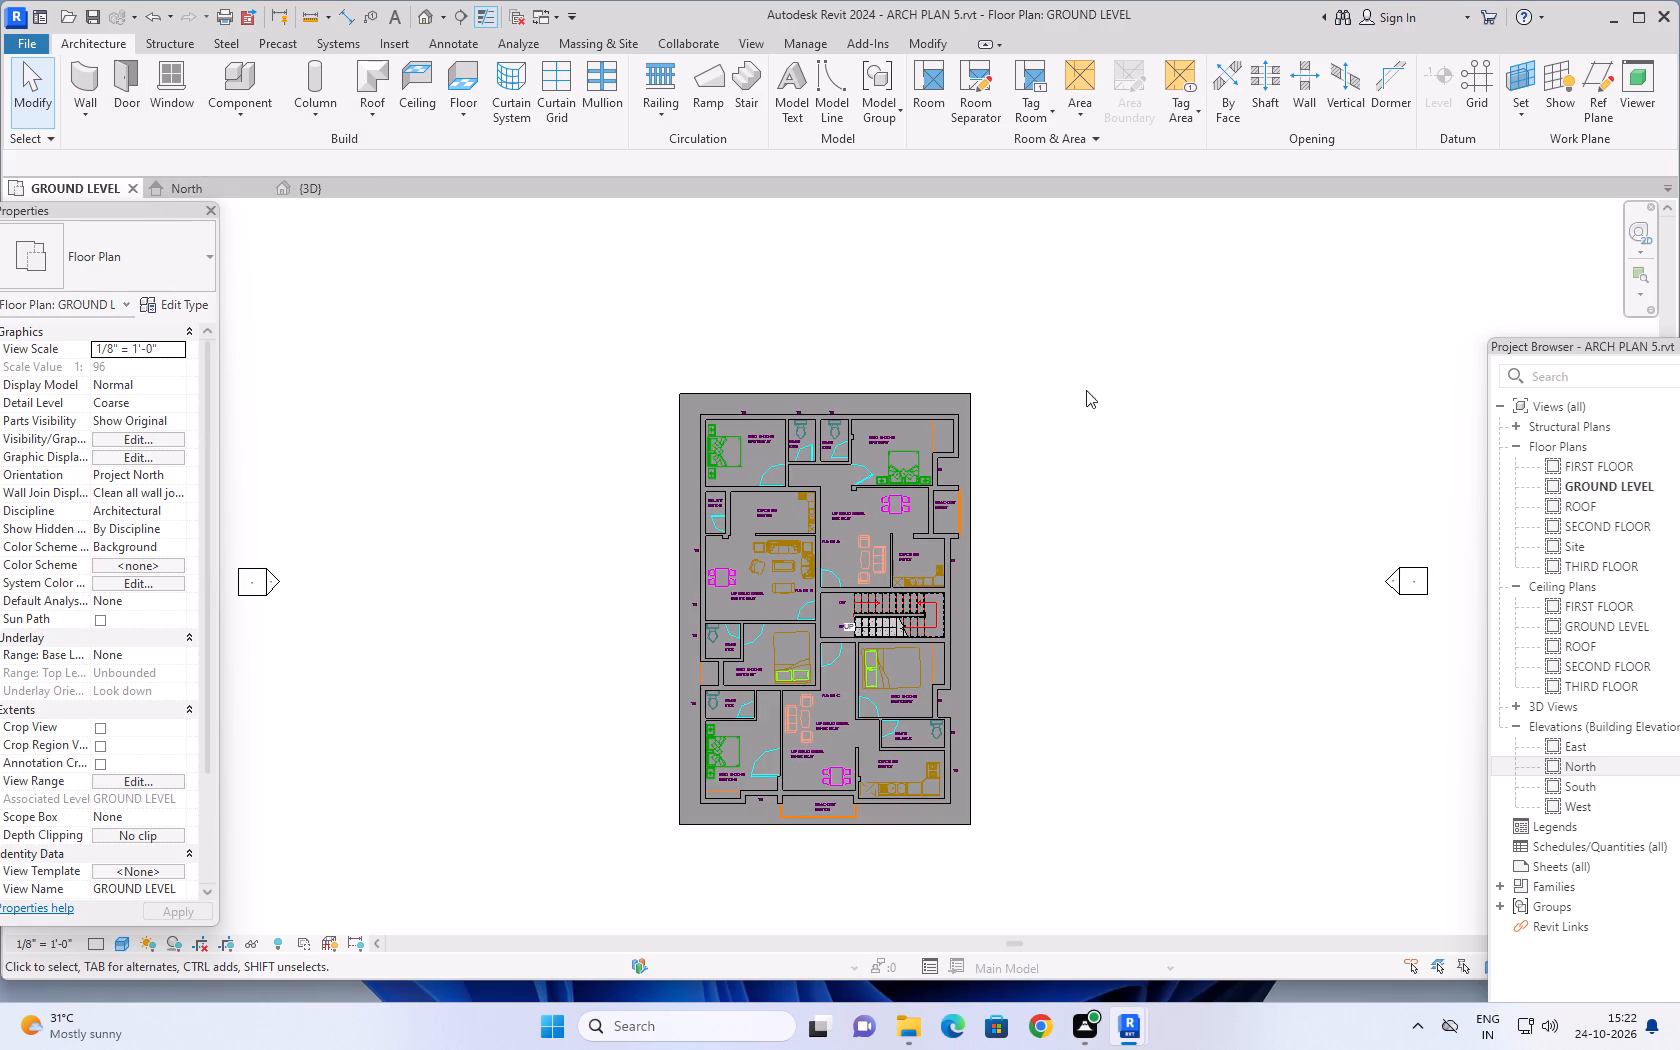
{"action": "middle_click_drag", "start_coordinate": [1100, 454], "coordinate": [1080, 427]}
{"action": "scroll", "coordinate": [1079, 423], "scroll_direction": "down", "scroll_amount": 4}
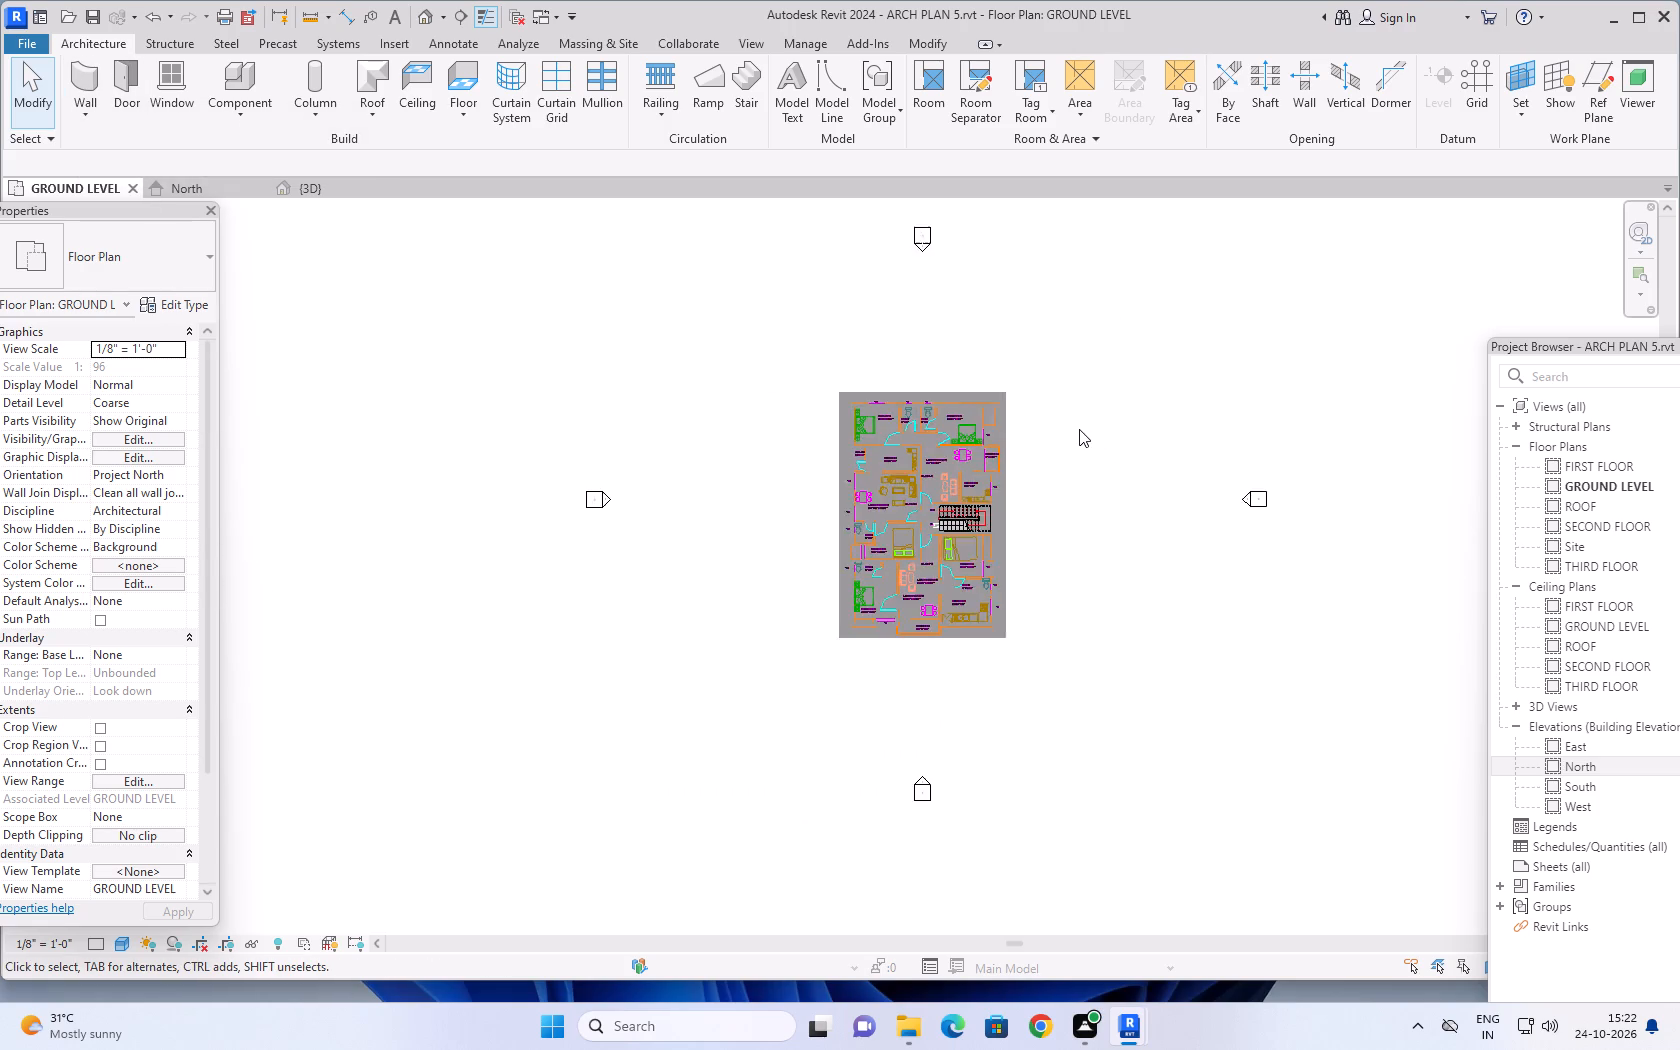
{"action": "scroll", "coordinate": [1079, 429], "scroll_direction": "down", "scroll_amount": 2}
{"action": "middle_click_drag", "start_coordinate": [1102, 393], "coordinate": [1073, 466]}
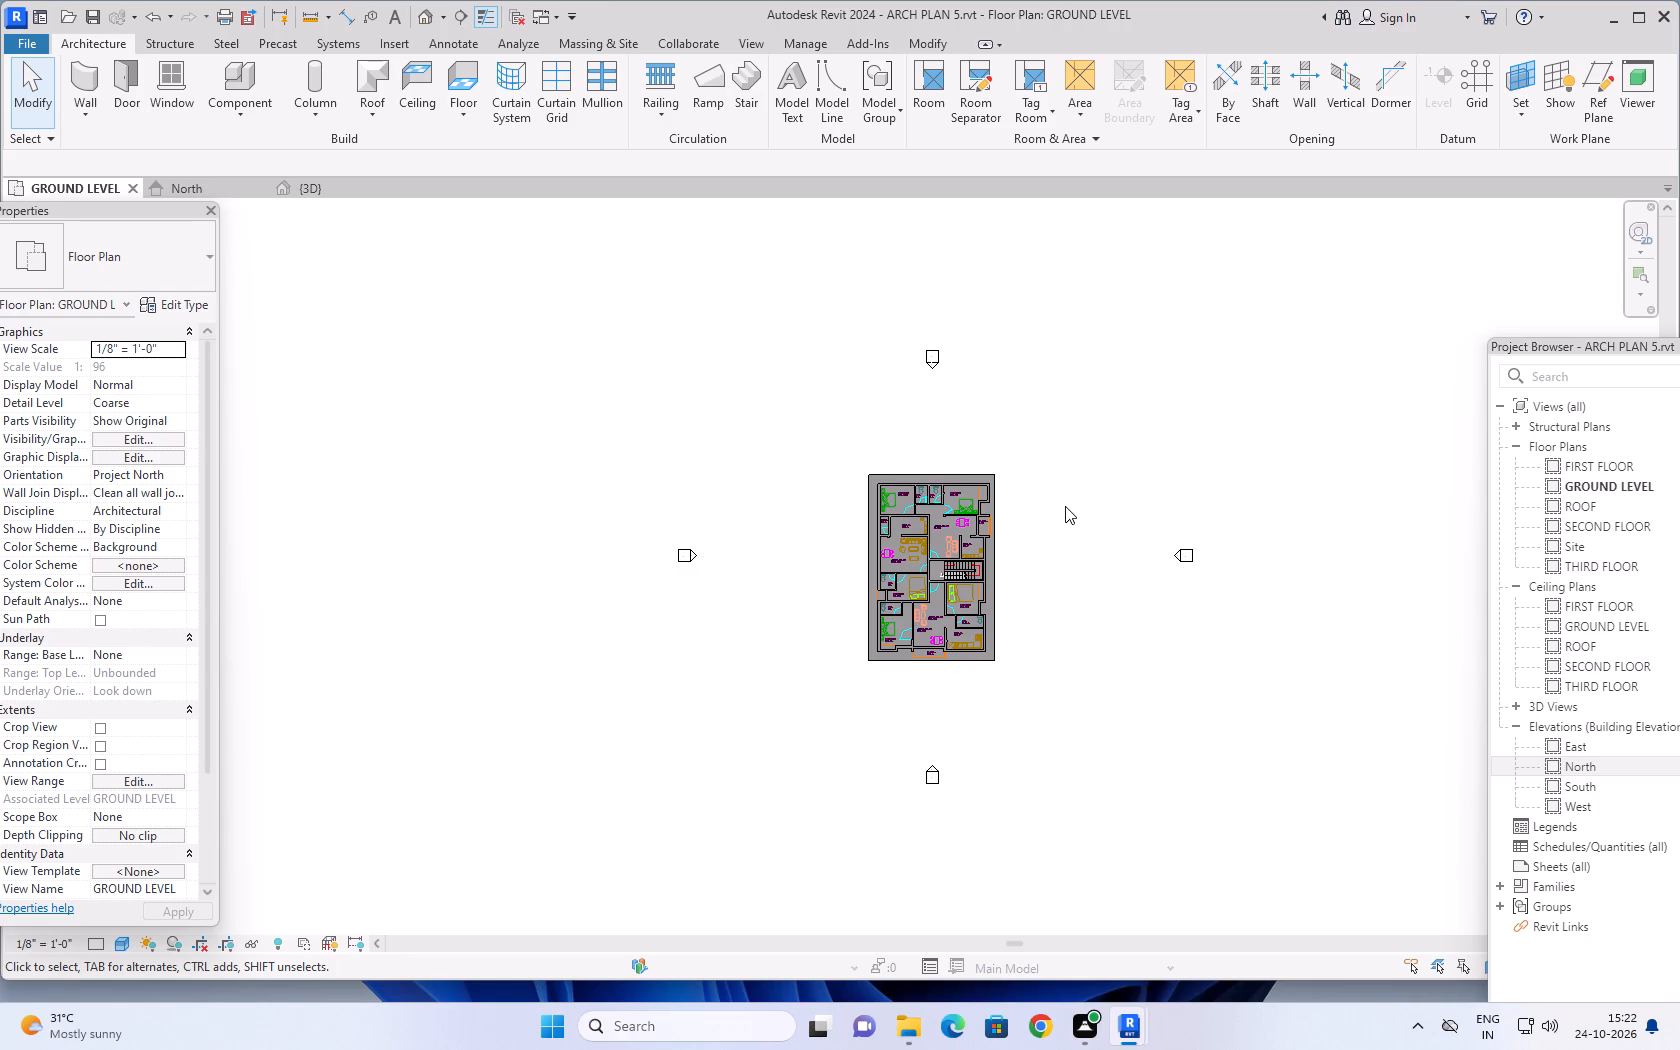
{"action": "middle_click_drag", "start_coordinate": [1066, 500], "coordinate": [993, 497]}
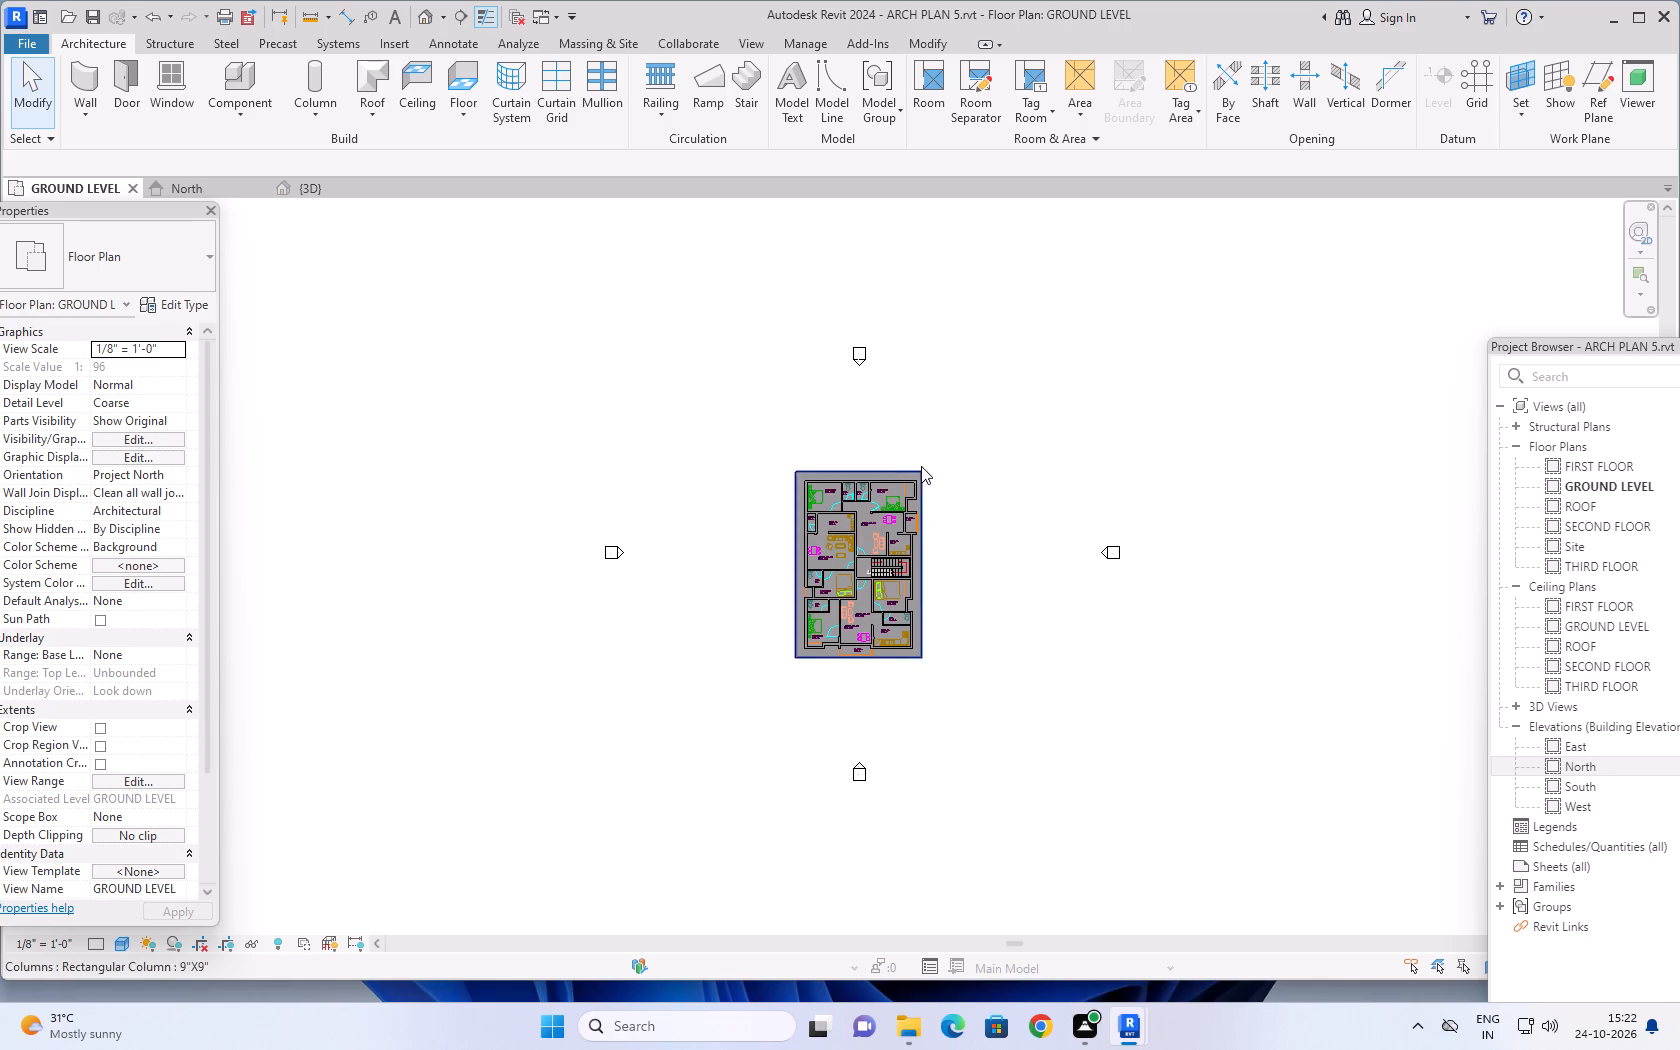
{"action": "scroll", "coordinate": [931, 468], "scroll_direction": "up", "scroll_amount": 3}
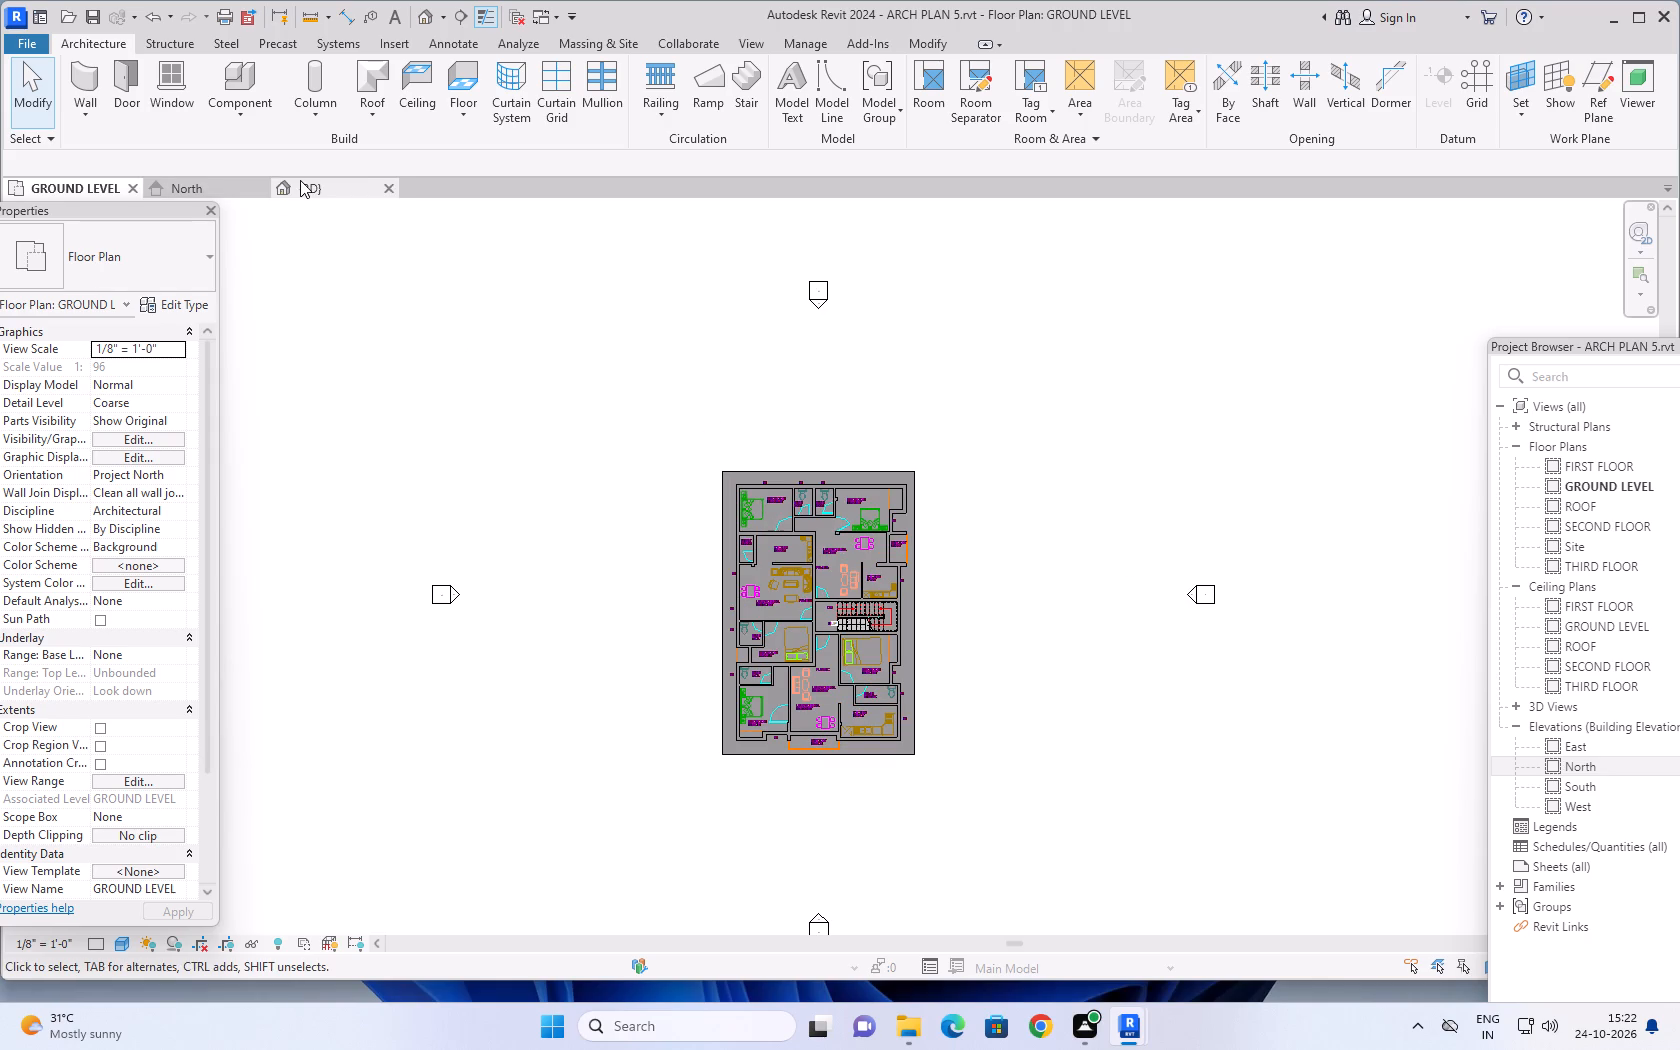
Examine the walls, columns, staircase and balcony edge of the ground-level building from above in the 3D view.
{"action": "left_click", "coordinate": [300, 180]}
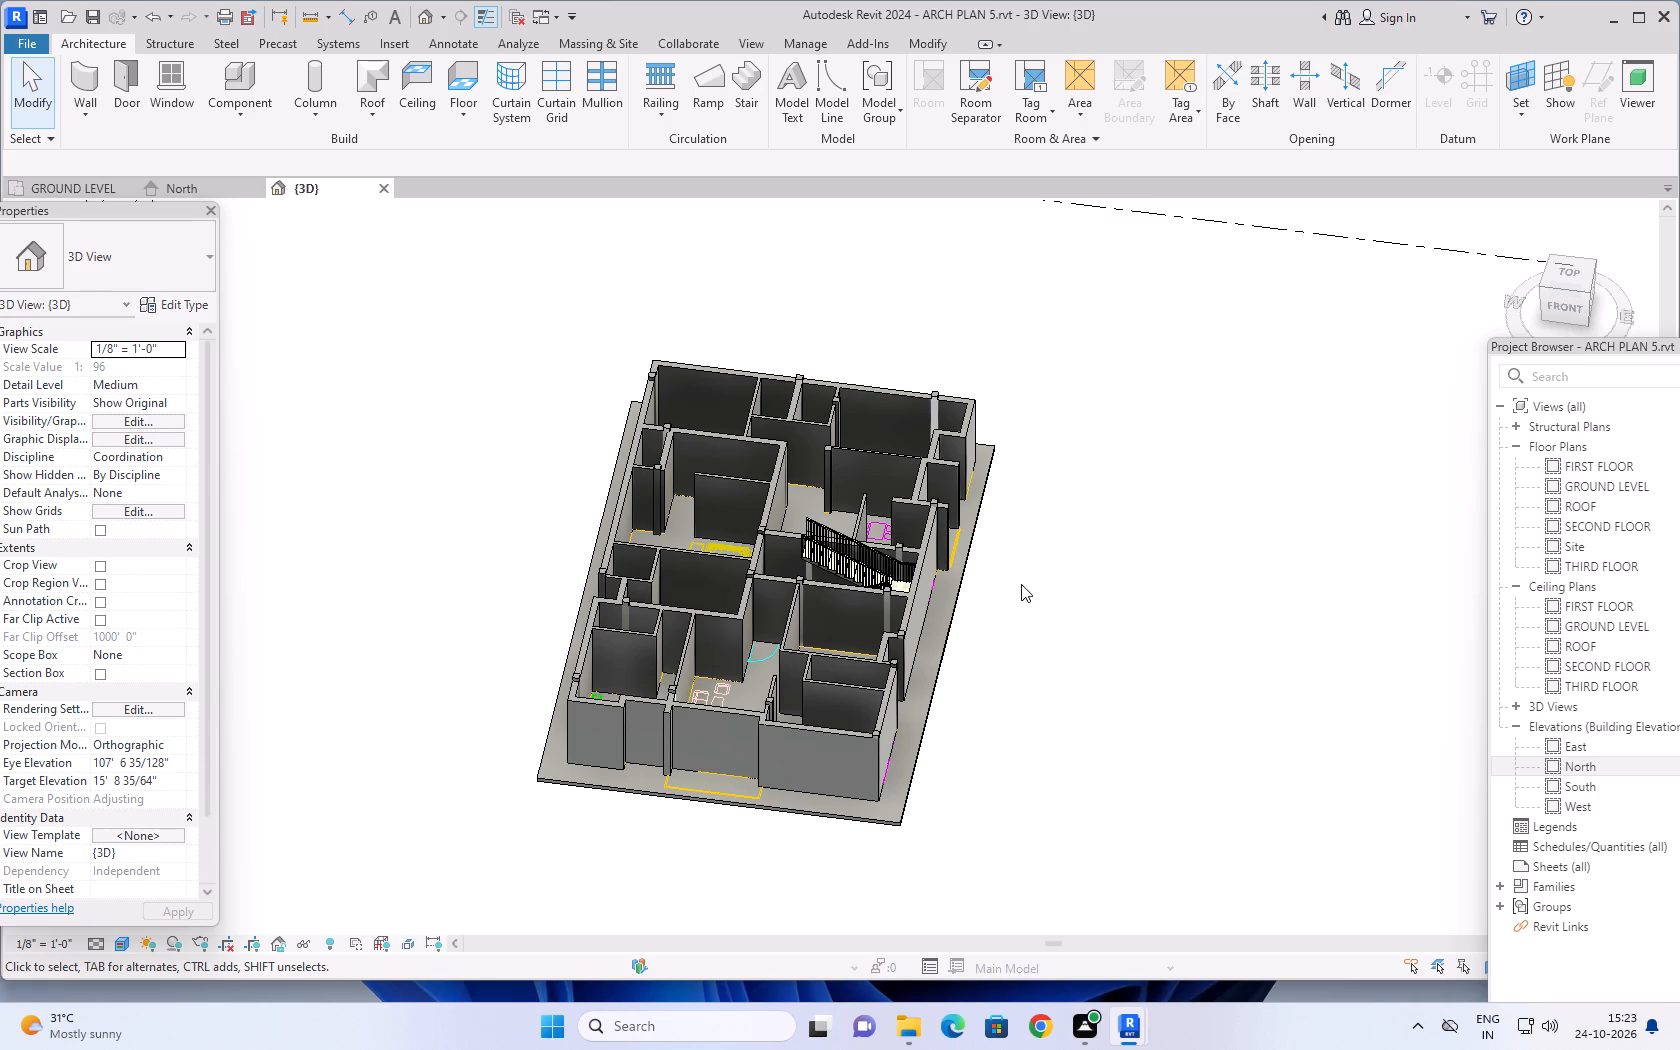
{"action": "middle_click_drag", "start_coordinate": [1018, 583], "coordinate": [992, 770], "text": "shift"}
{"action": "middle_click_drag", "start_coordinate": [995, 579], "coordinate": [1007, 600], "text": "shift"}
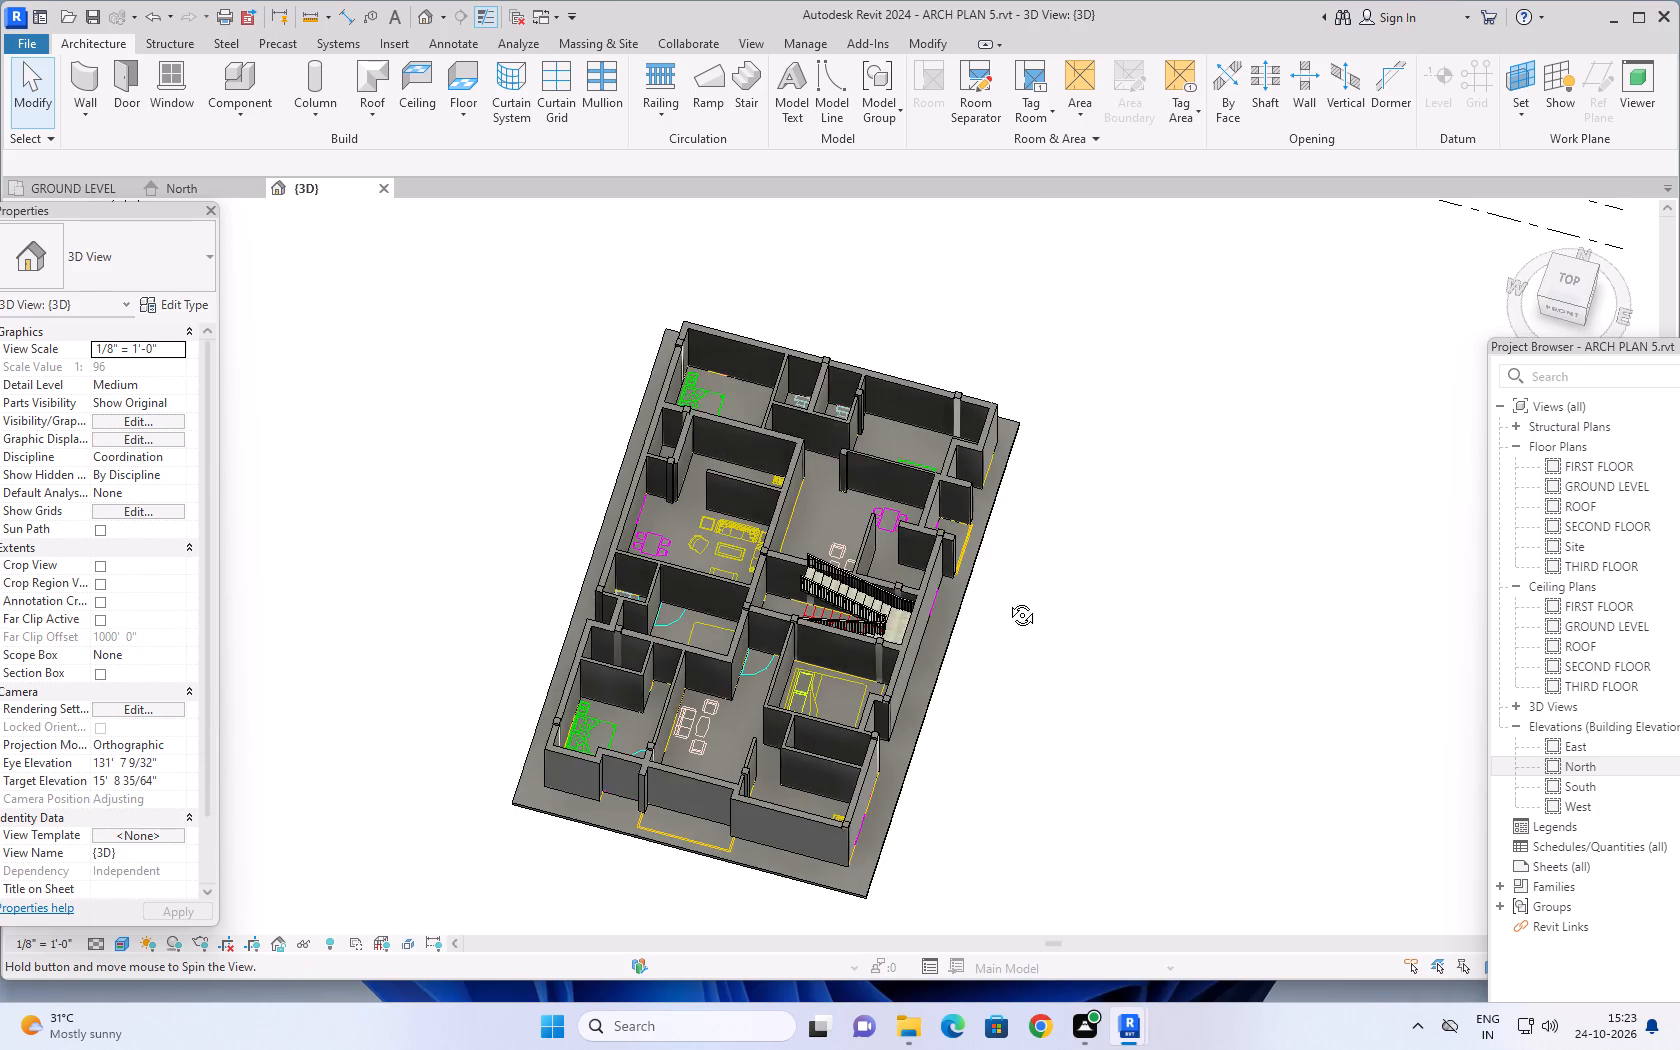
{"action": "middle_click_drag", "start_coordinate": [1007, 600], "coordinate": [1005, 708], "text": "shift"}
{"action": "scroll", "coordinate": [689, 874], "scroll_direction": "up", "scroll_amount": 1}
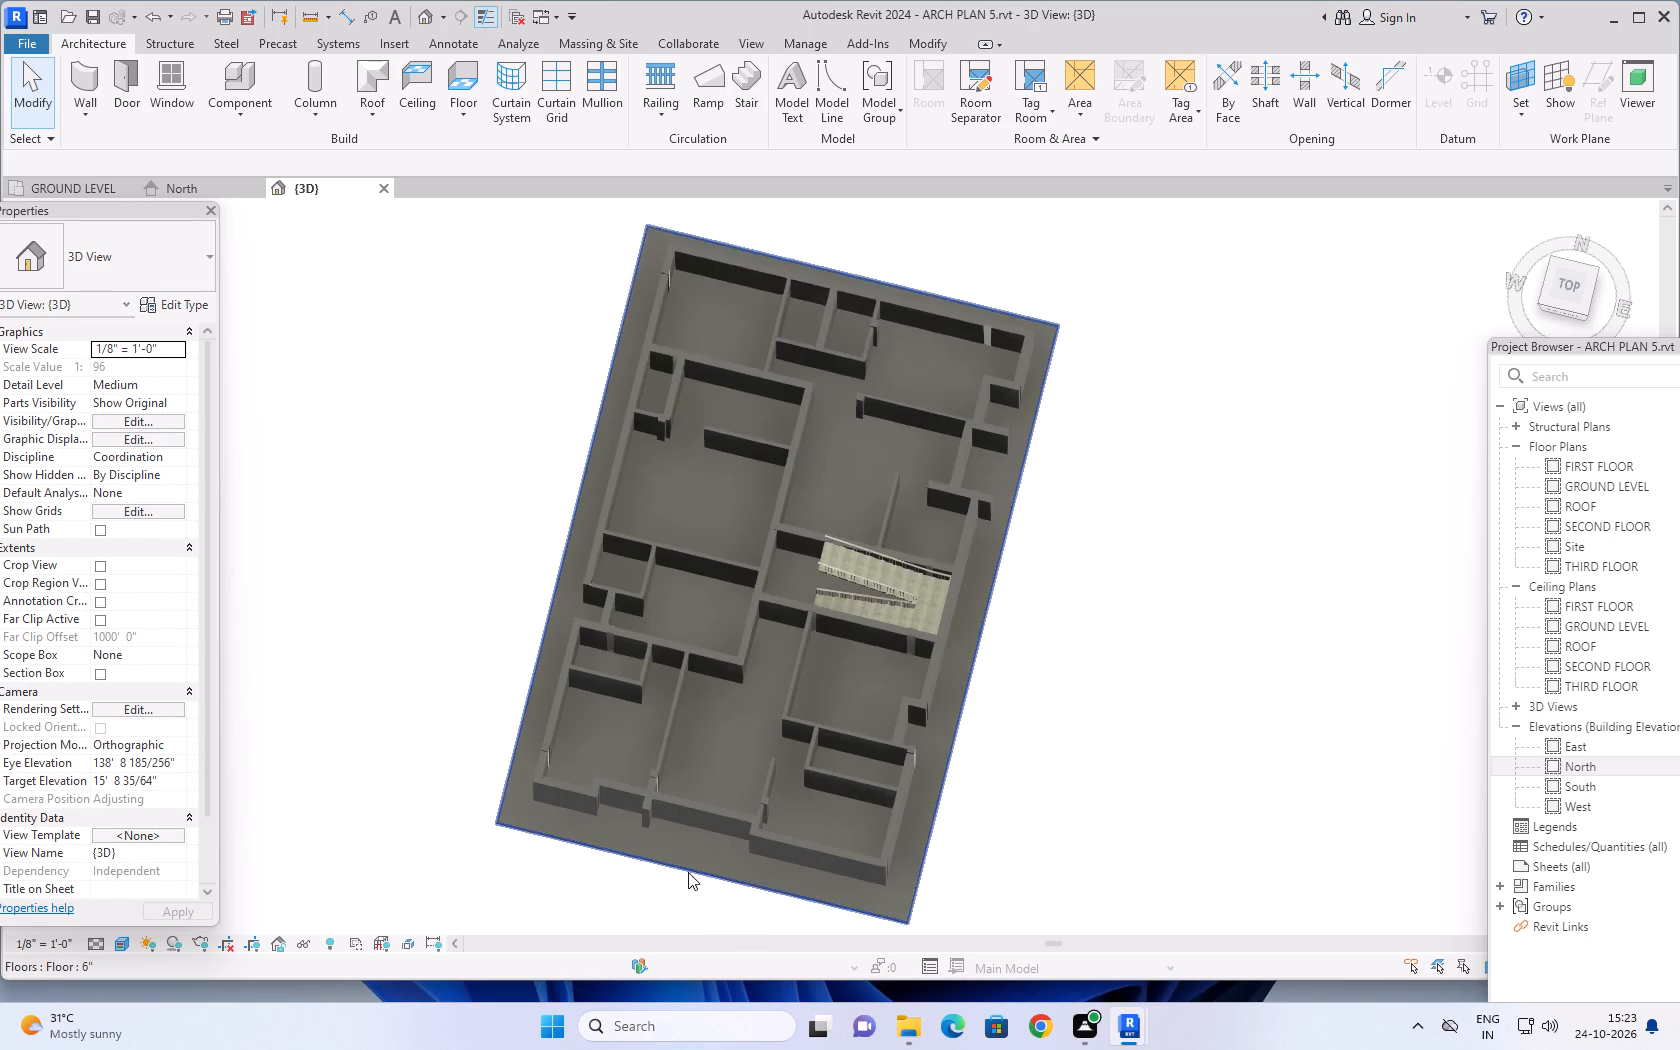
{"action": "scroll", "coordinate": [688, 872], "scroll_direction": "up", "scroll_amount": 4}
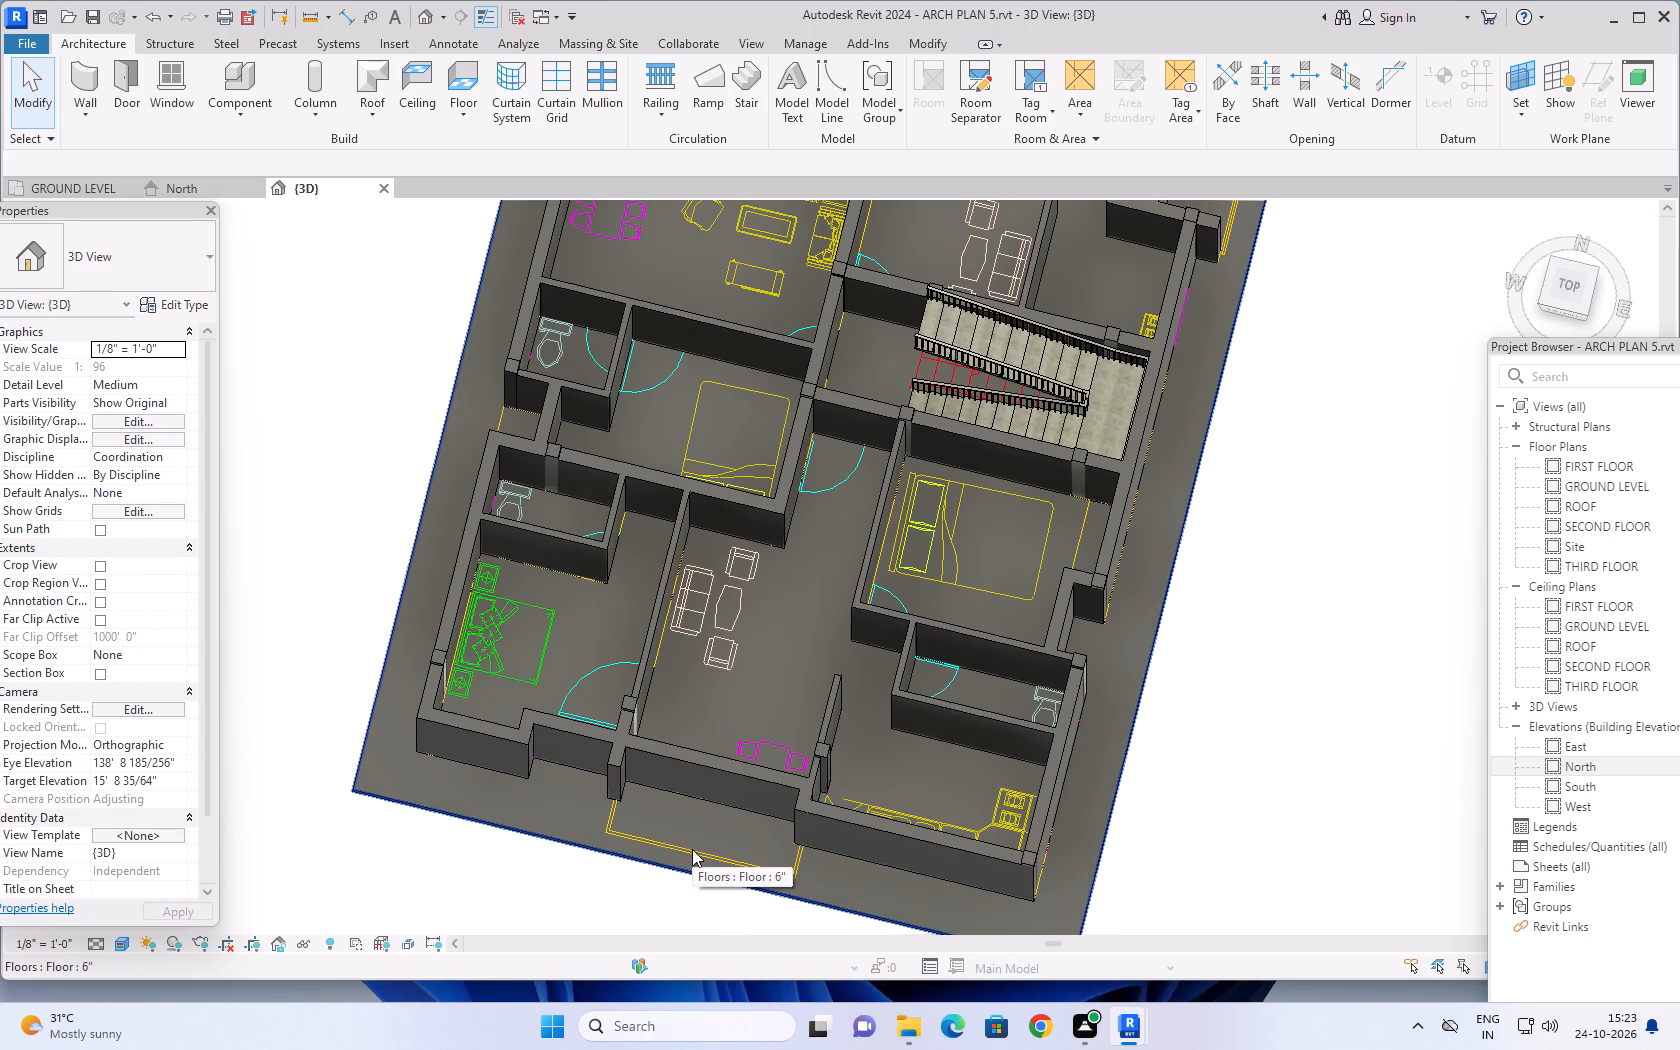
{"action": "scroll", "coordinate": [692, 828], "scroll_direction": "down", "scroll_amount": 2}
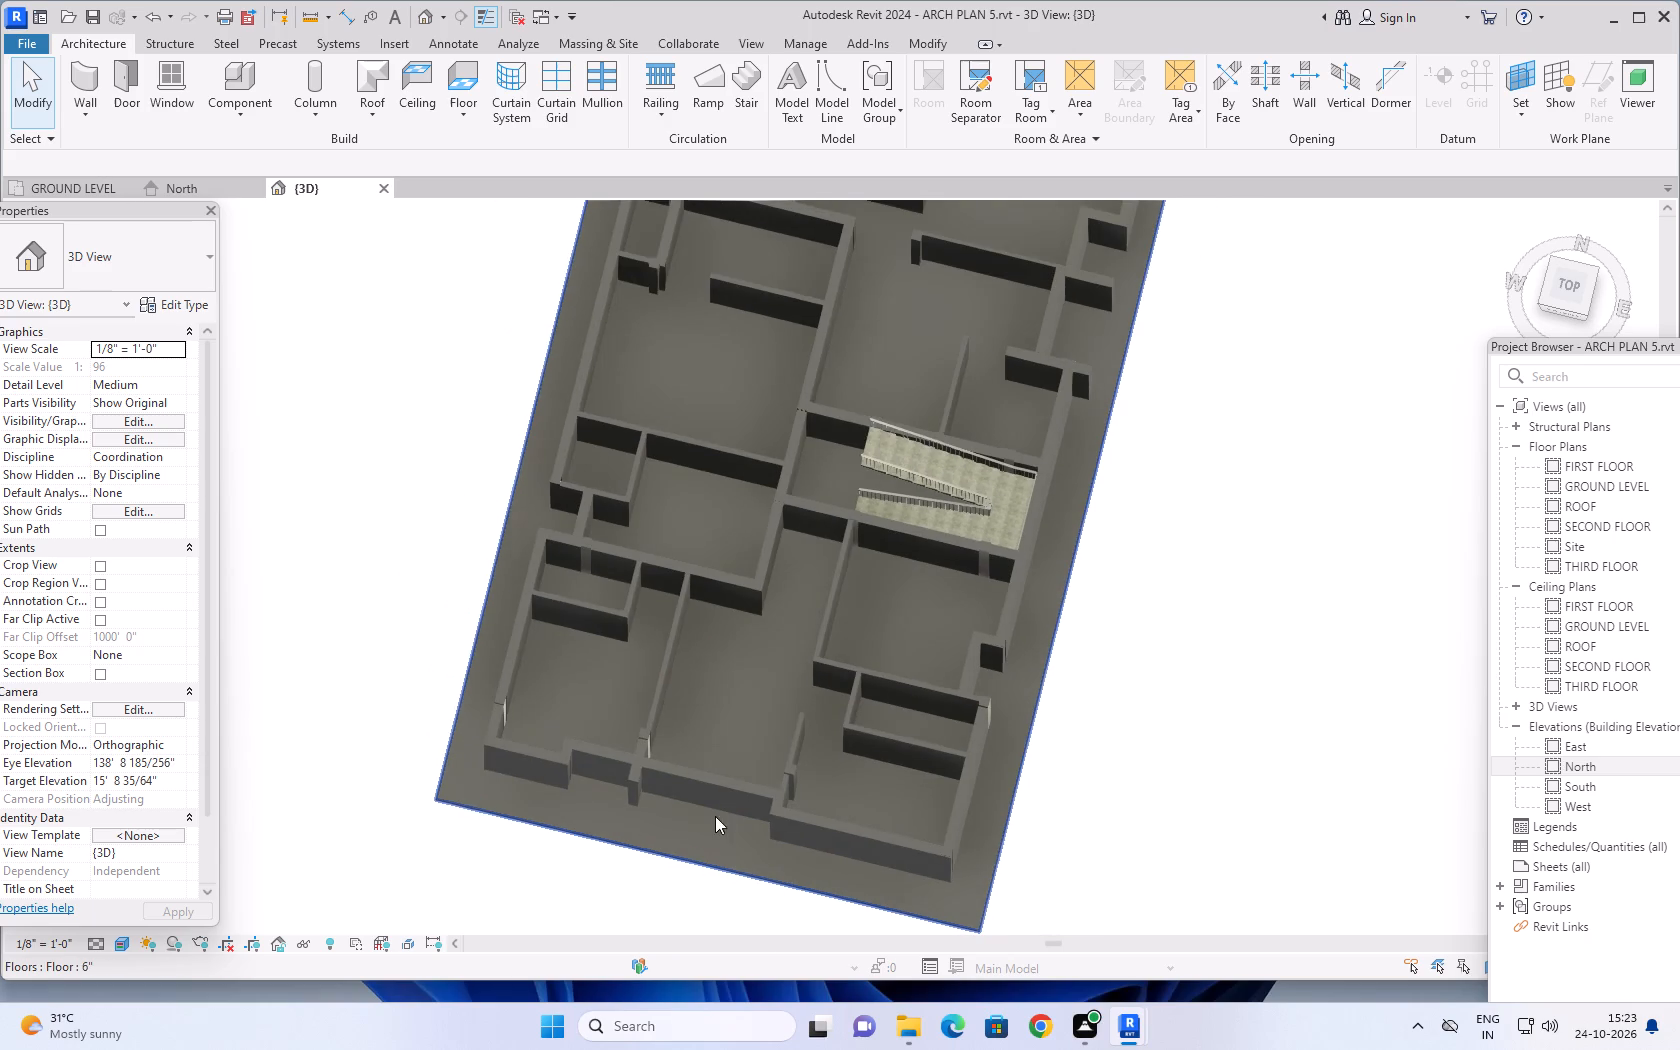
{"action": "scroll", "coordinate": [1182, 602], "scroll_direction": "down", "scroll_amount": 1}
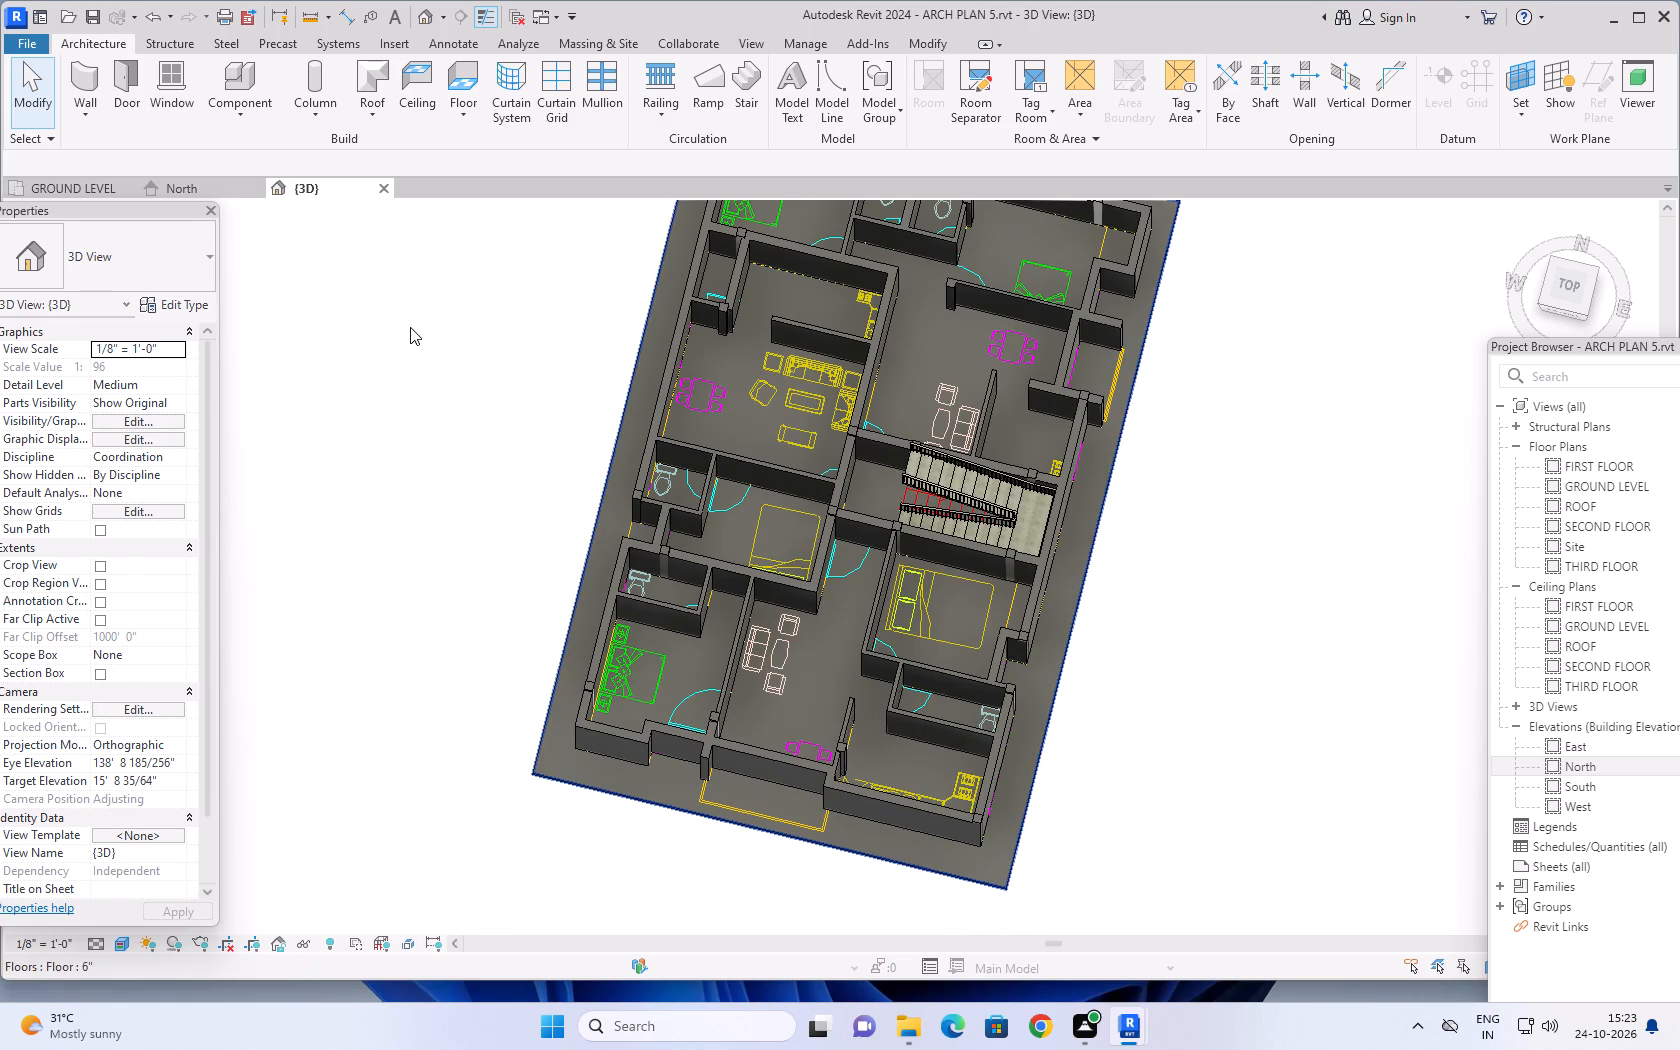
Set the GROUND LEVEL floor plan's visual style to Wireframe.
{"action": "left_click", "coordinate": [65, 188]}
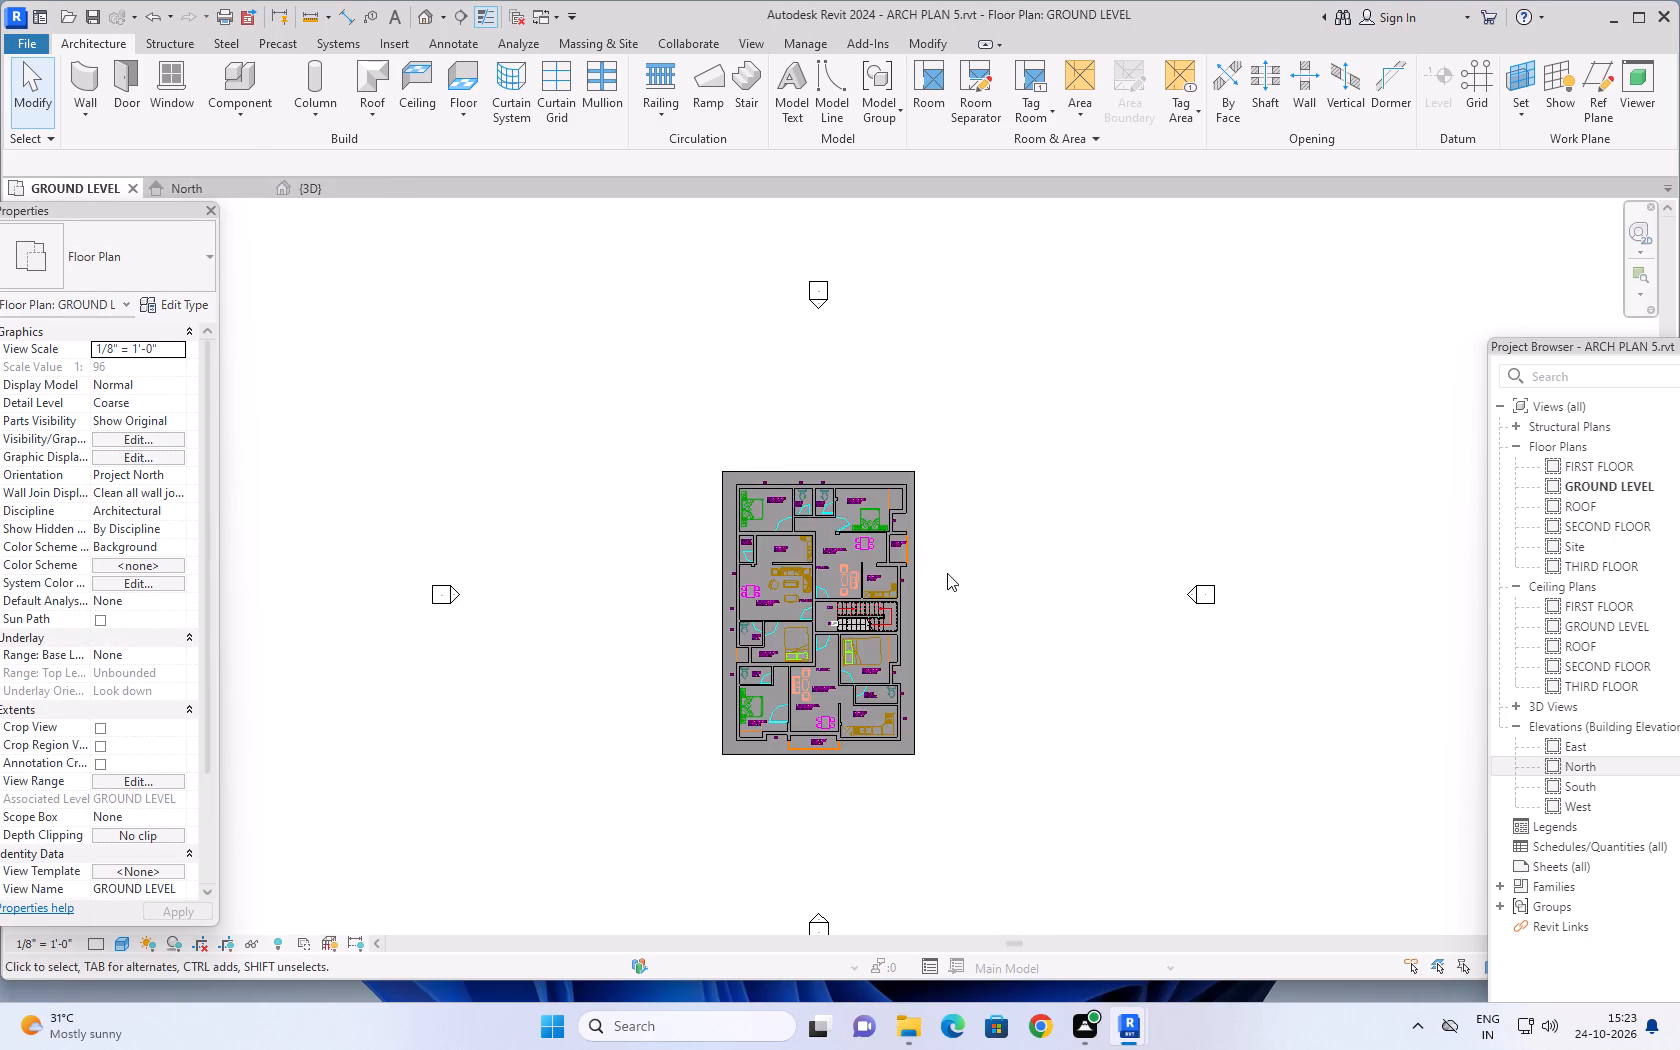
{"action": "scroll", "coordinate": [962, 587], "scroll_direction": "down", "scroll_amount": 1}
{"action": "middle_click_drag", "start_coordinate": [991, 619], "coordinate": [985, 555]}
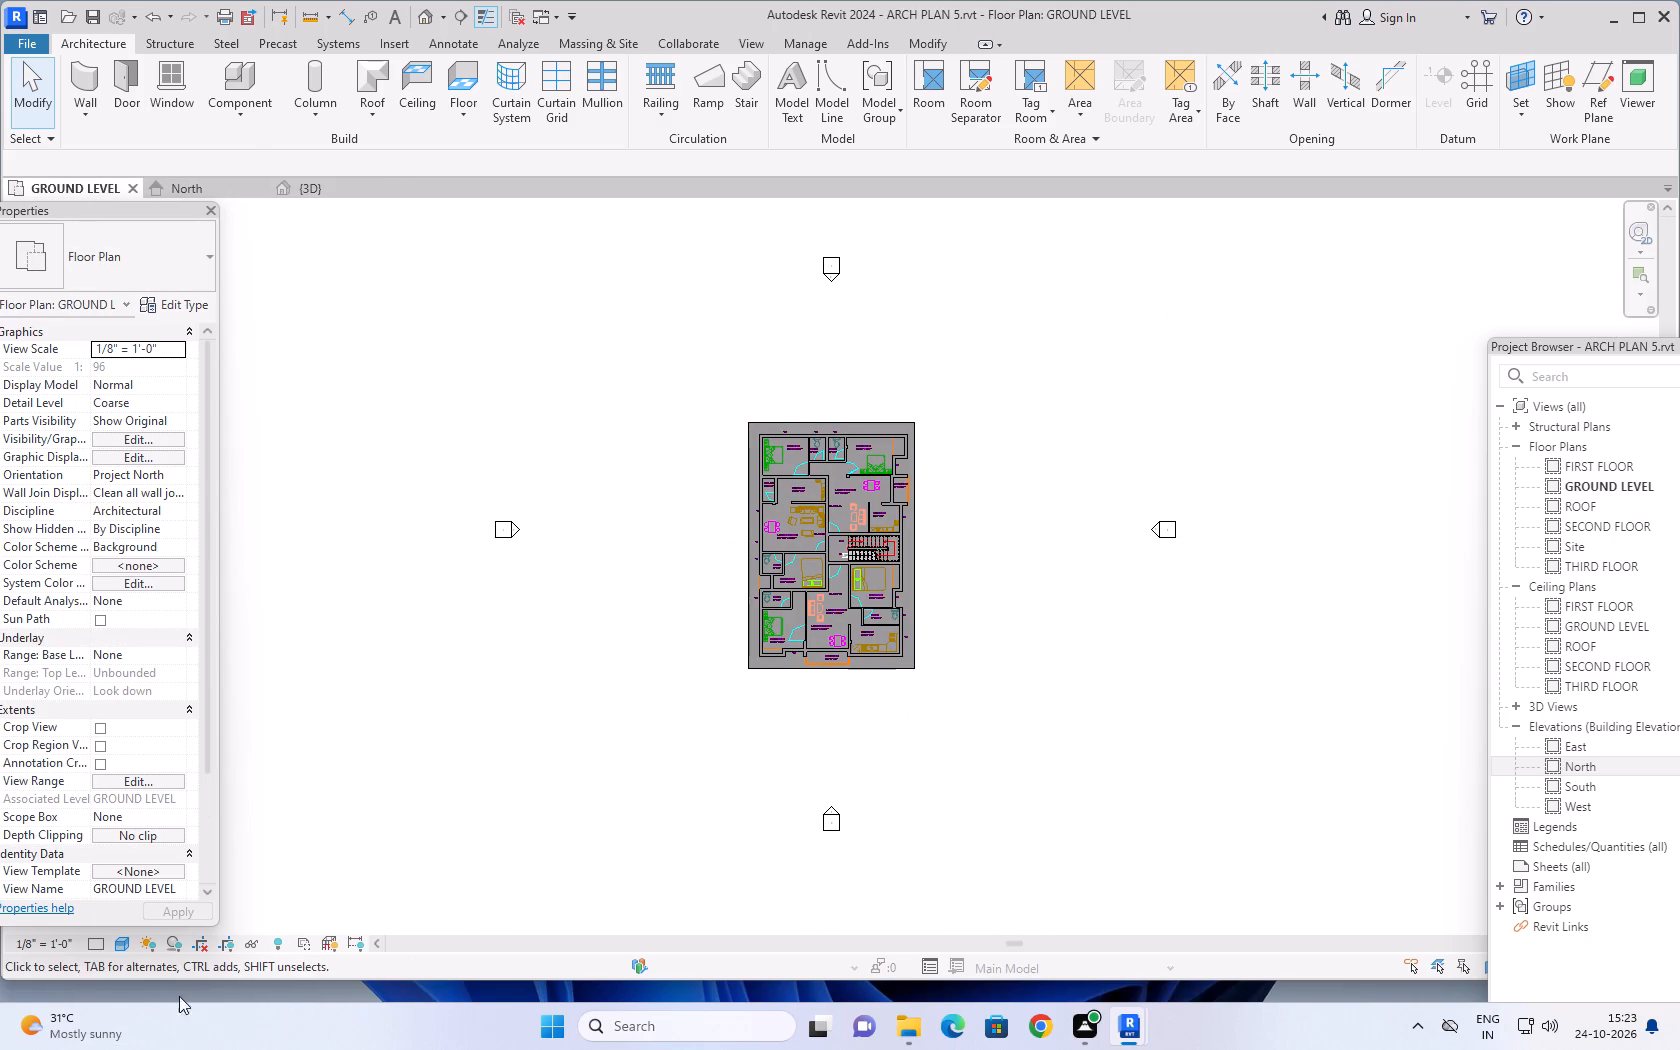
{"action": "left_click", "coordinate": [116, 946]}
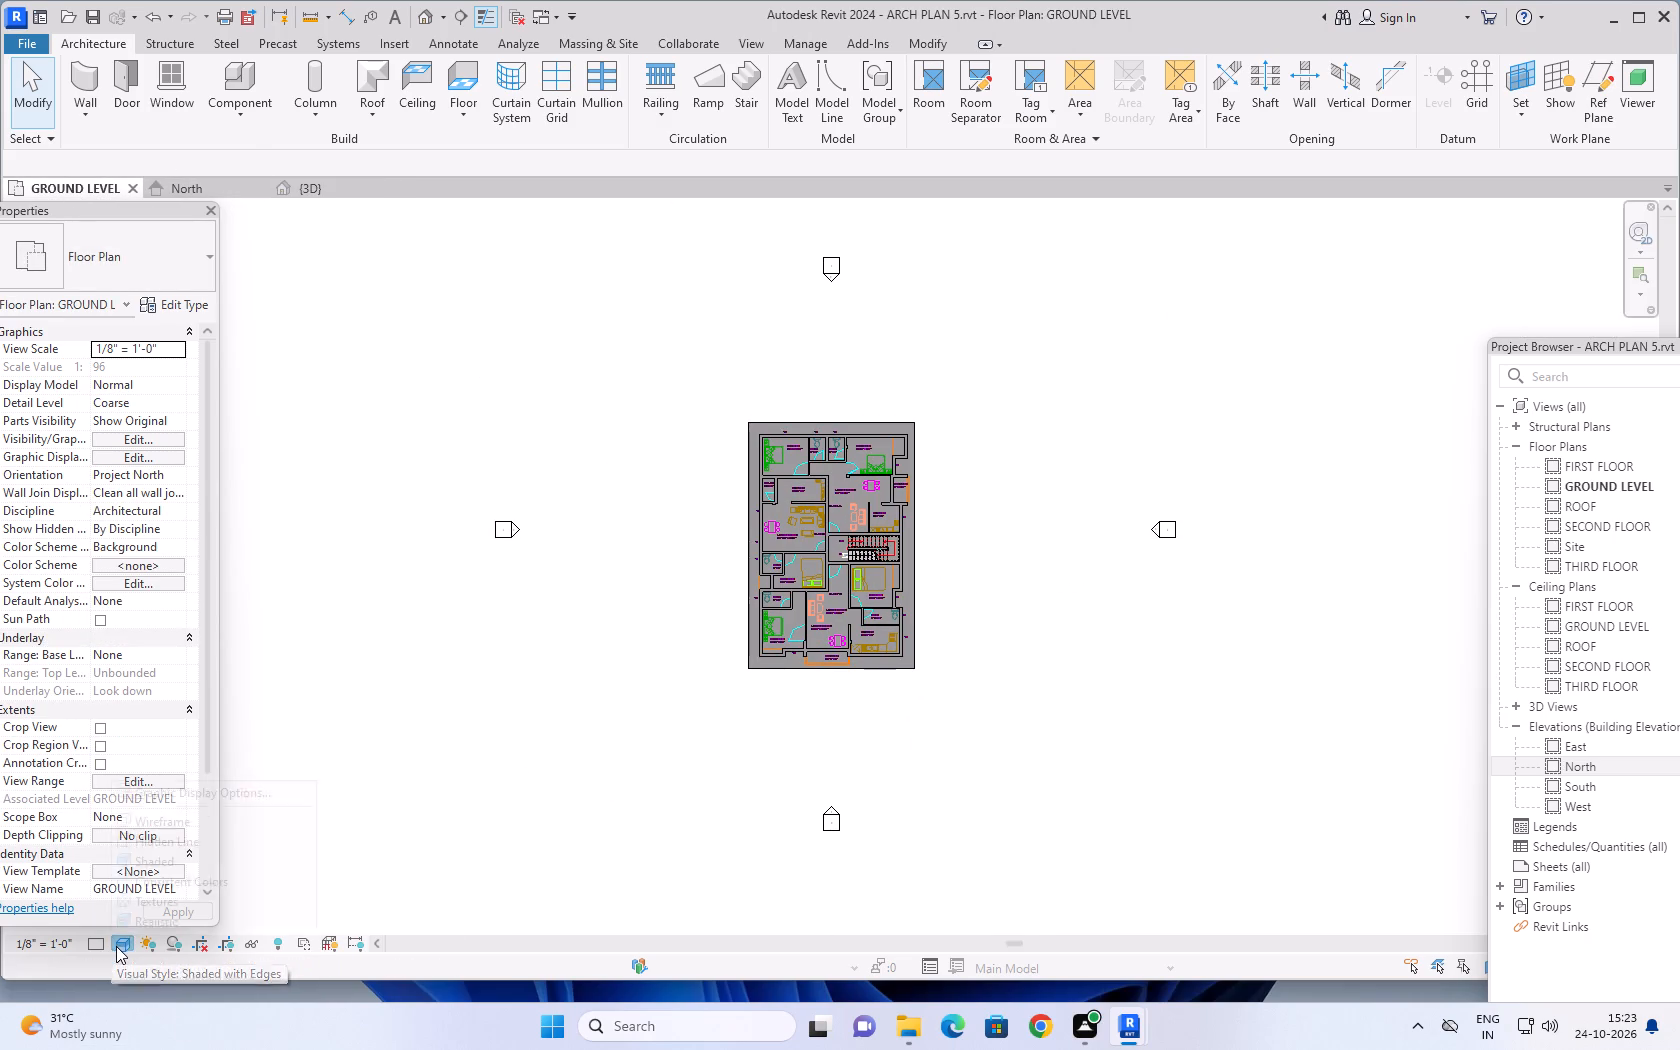
{"action": "left_click", "coordinate": [164, 820]}
Start a new wall and duplicate the 9" basic wall type under the name 6".
{"action": "scroll", "coordinate": [813, 581], "scroll_direction": "up", "scroll_amount": 4}
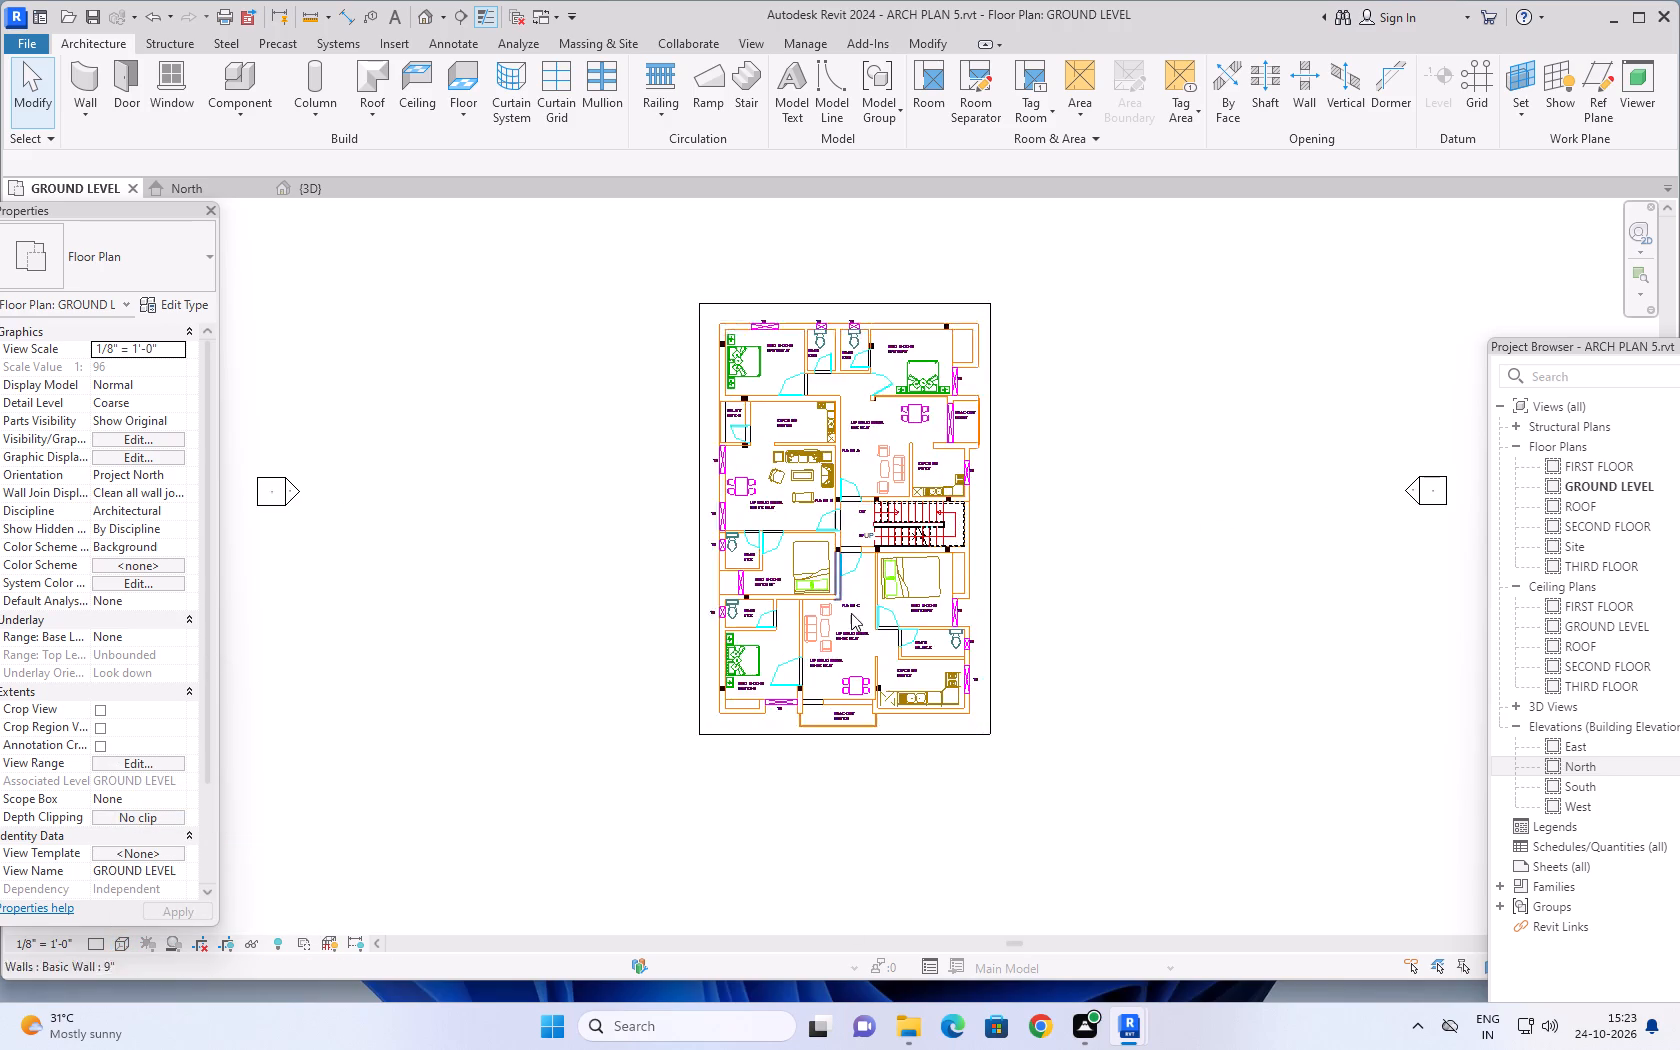
{"action": "scroll", "coordinate": [876, 634], "scroll_direction": "up", "scroll_amount": 3}
{"action": "middle_click_drag", "start_coordinate": [1122, 601], "coordinate": [1122, 576]}
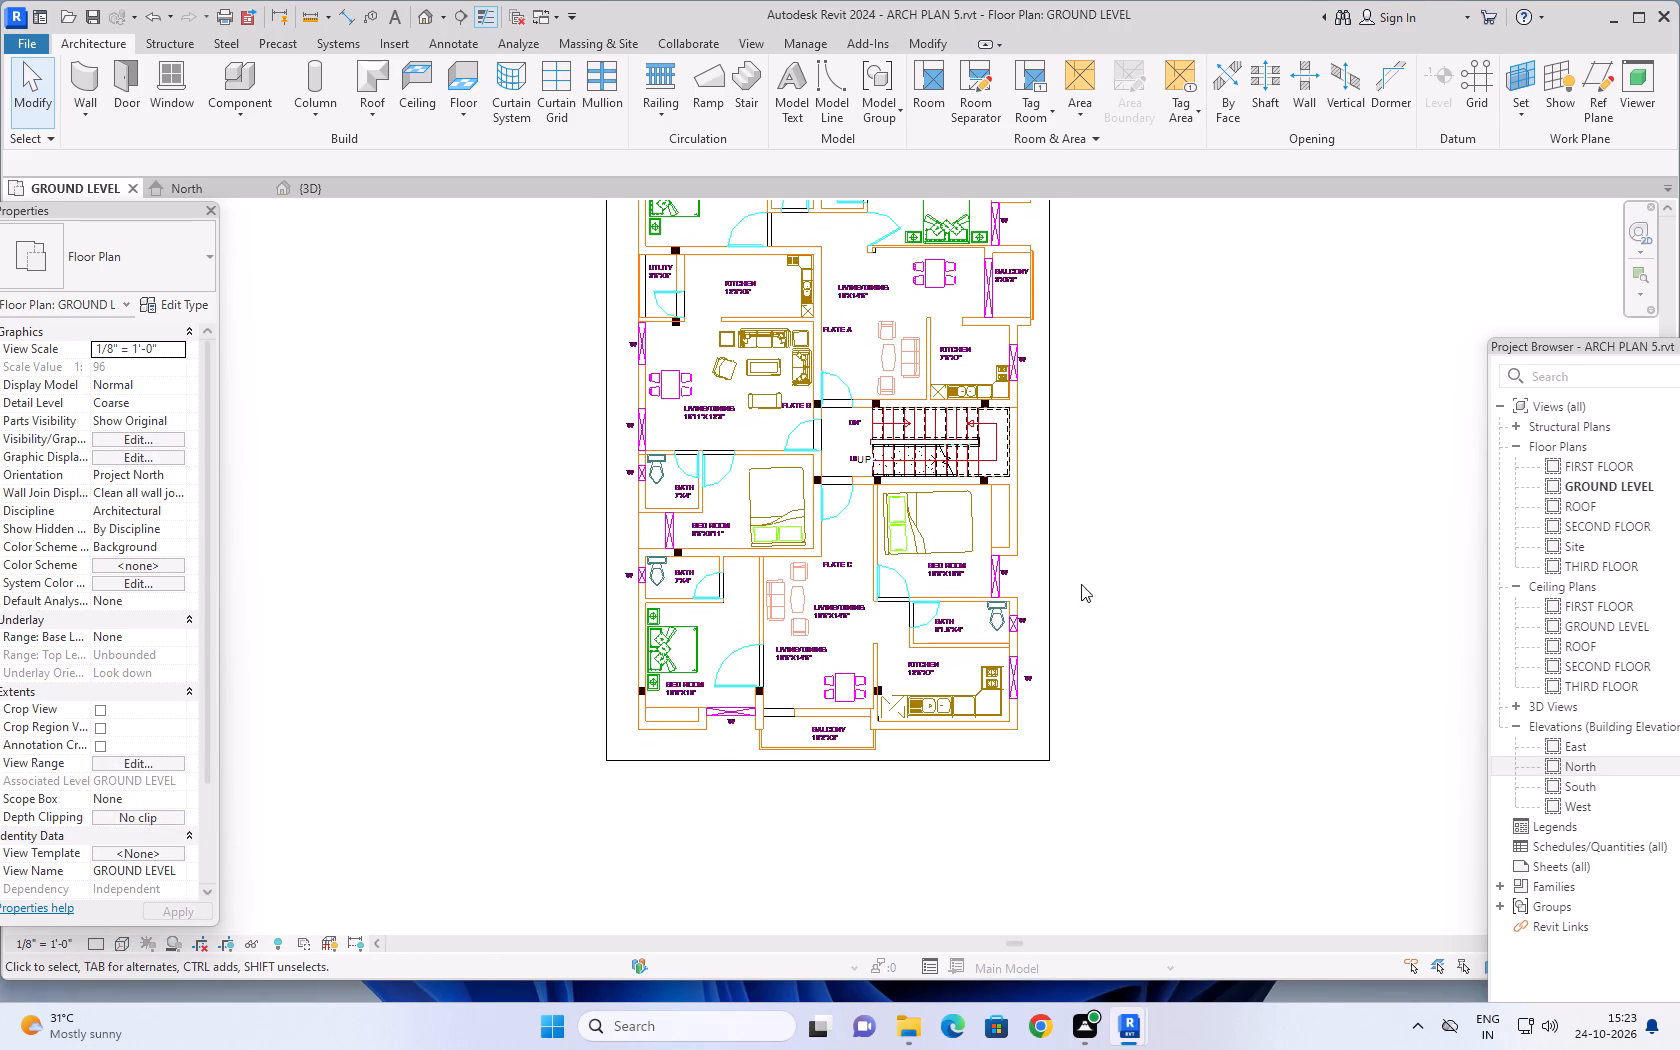
{"action": "scroll", "coordinate": [850, 598], "scroll_direction": "up", "scroll_amount": 5}
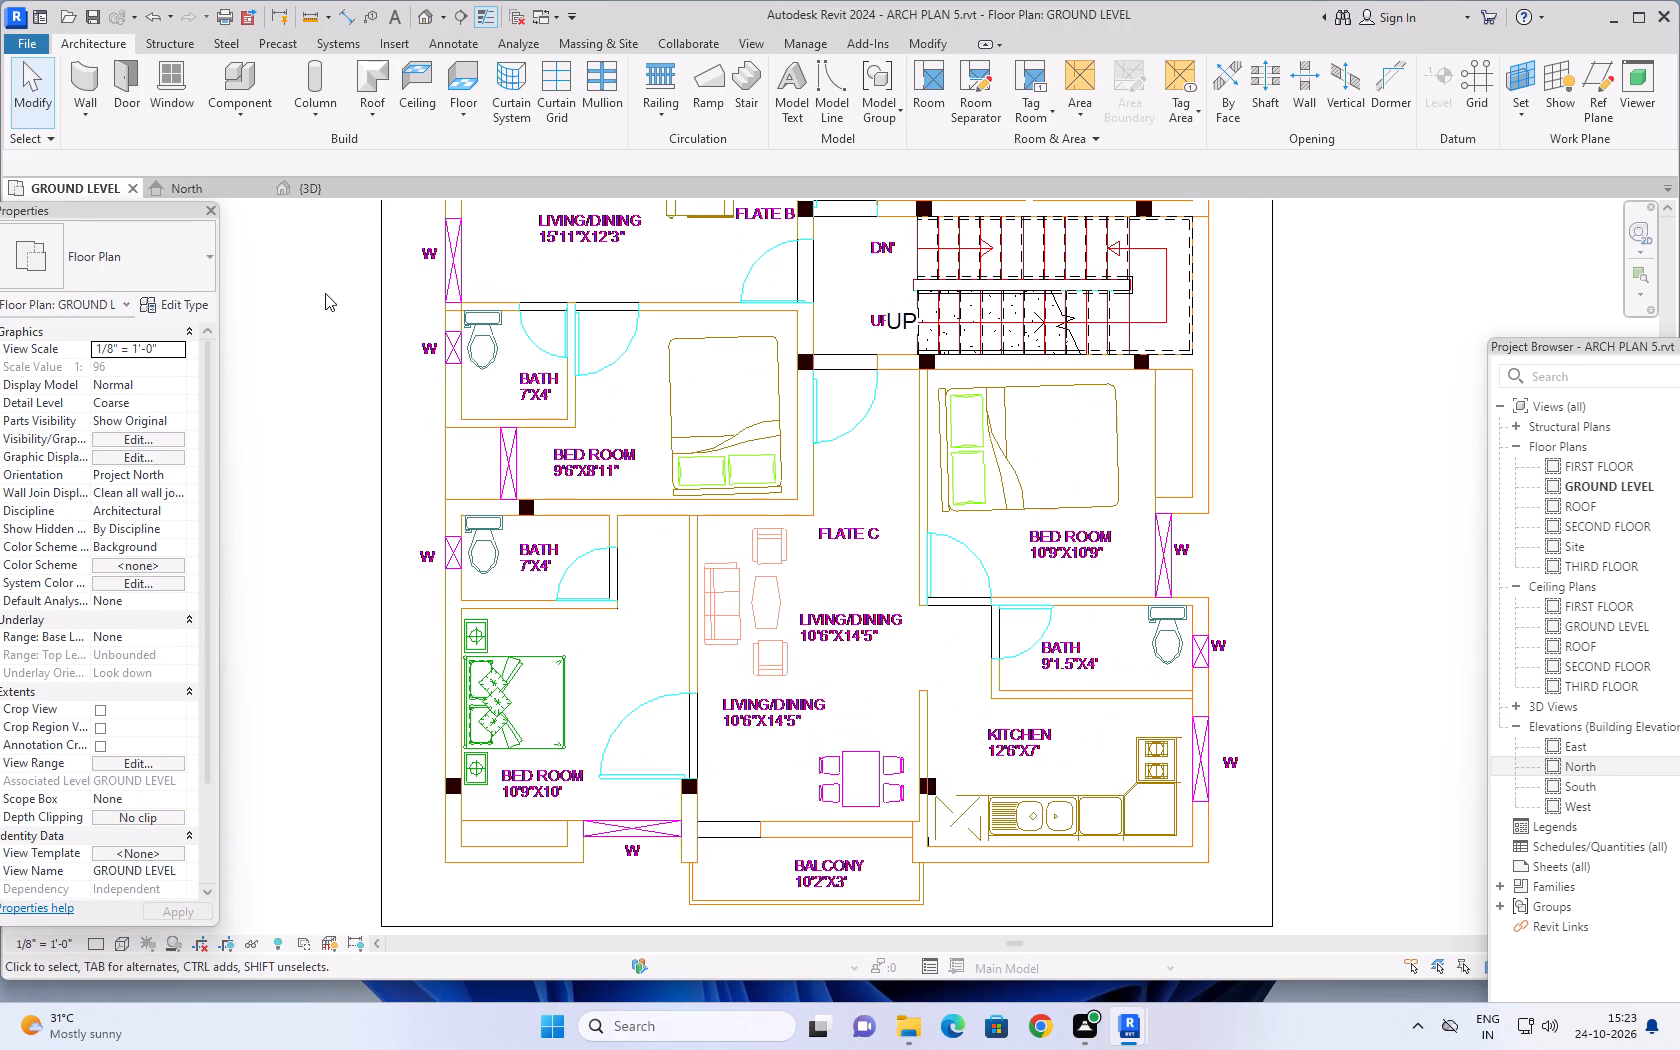
{"action": "left_click", "coordinate": [85, 73]}
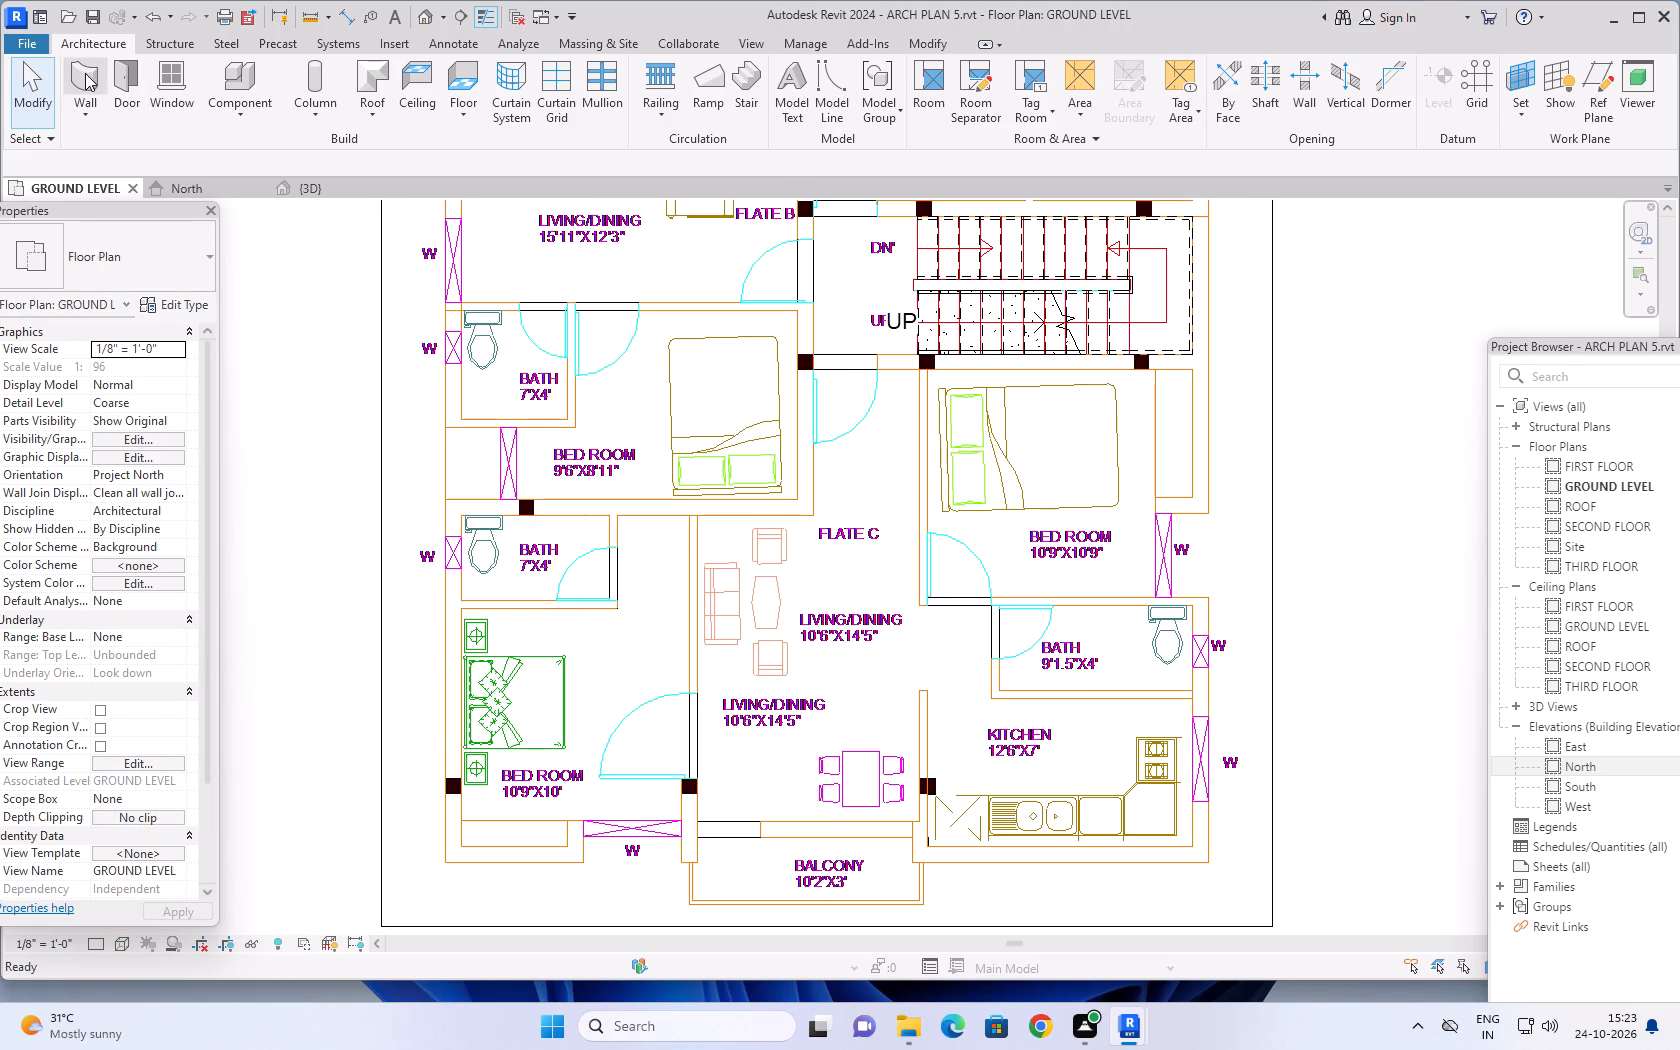
{"action": "left_click", "coordinate": [178, 264]}
{"action": "left_click", "coordinate": [178, 264]}
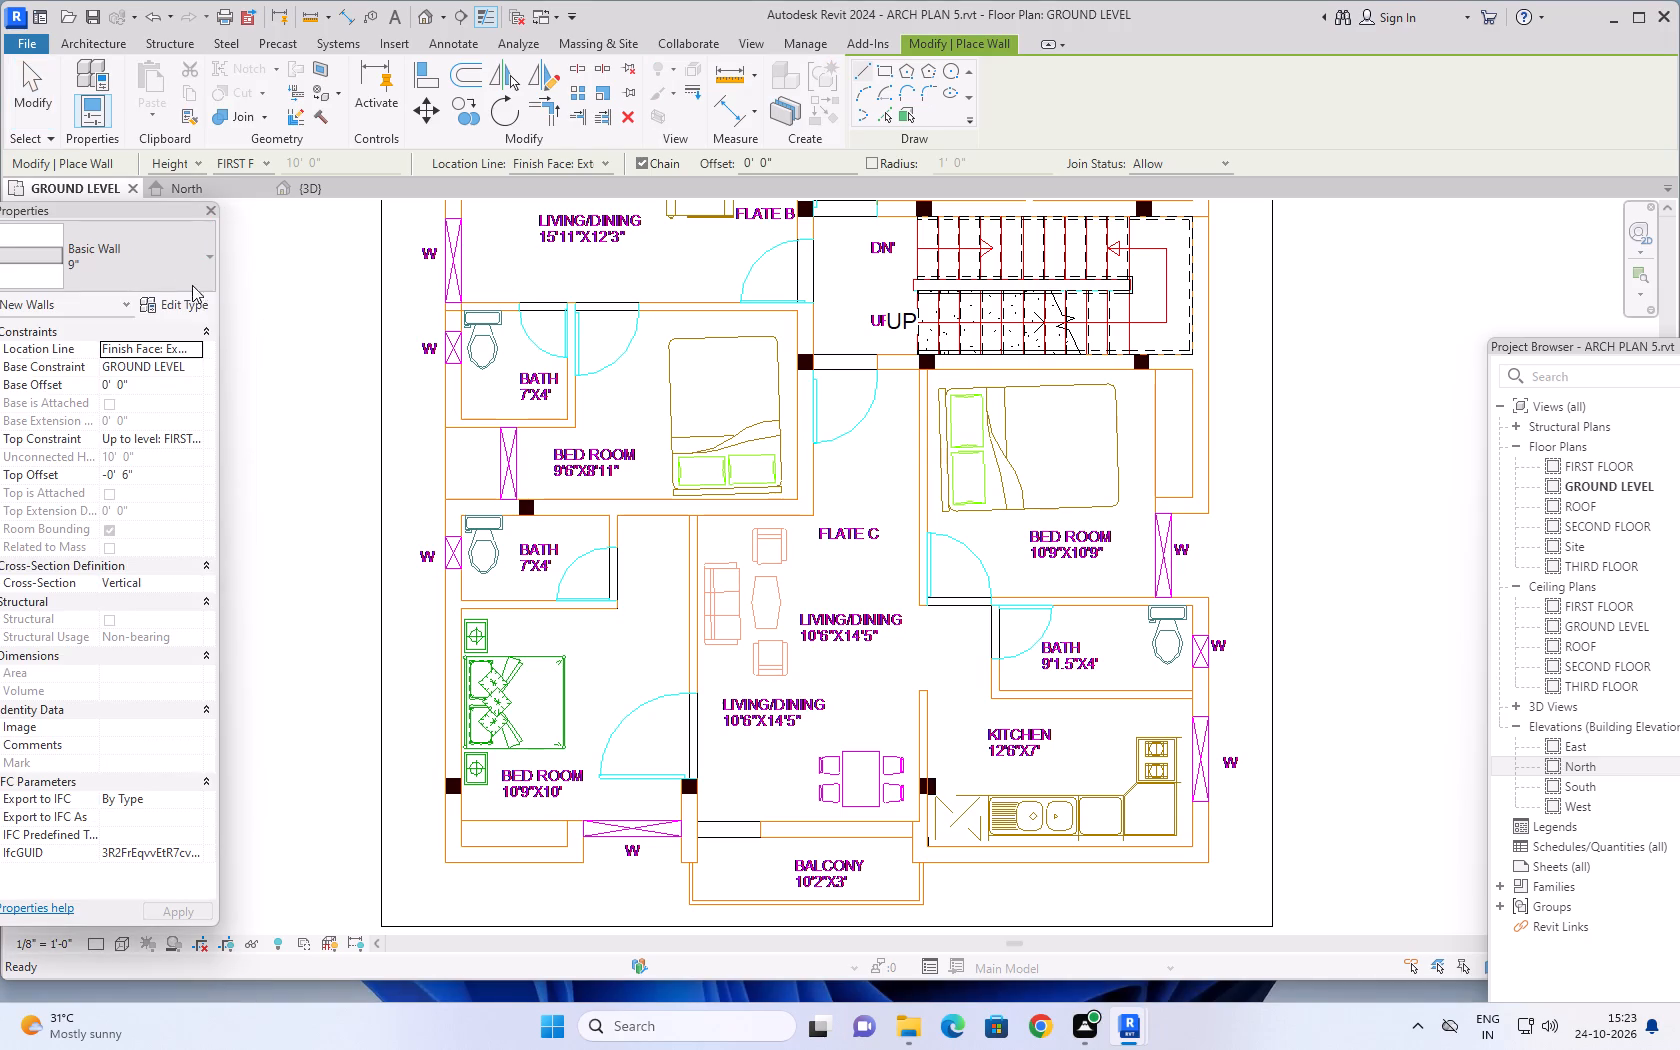
{"action": "left_click", "coordinate": [196, 298]}
{"action": "left_click", "coordinate": [1293, 342]}
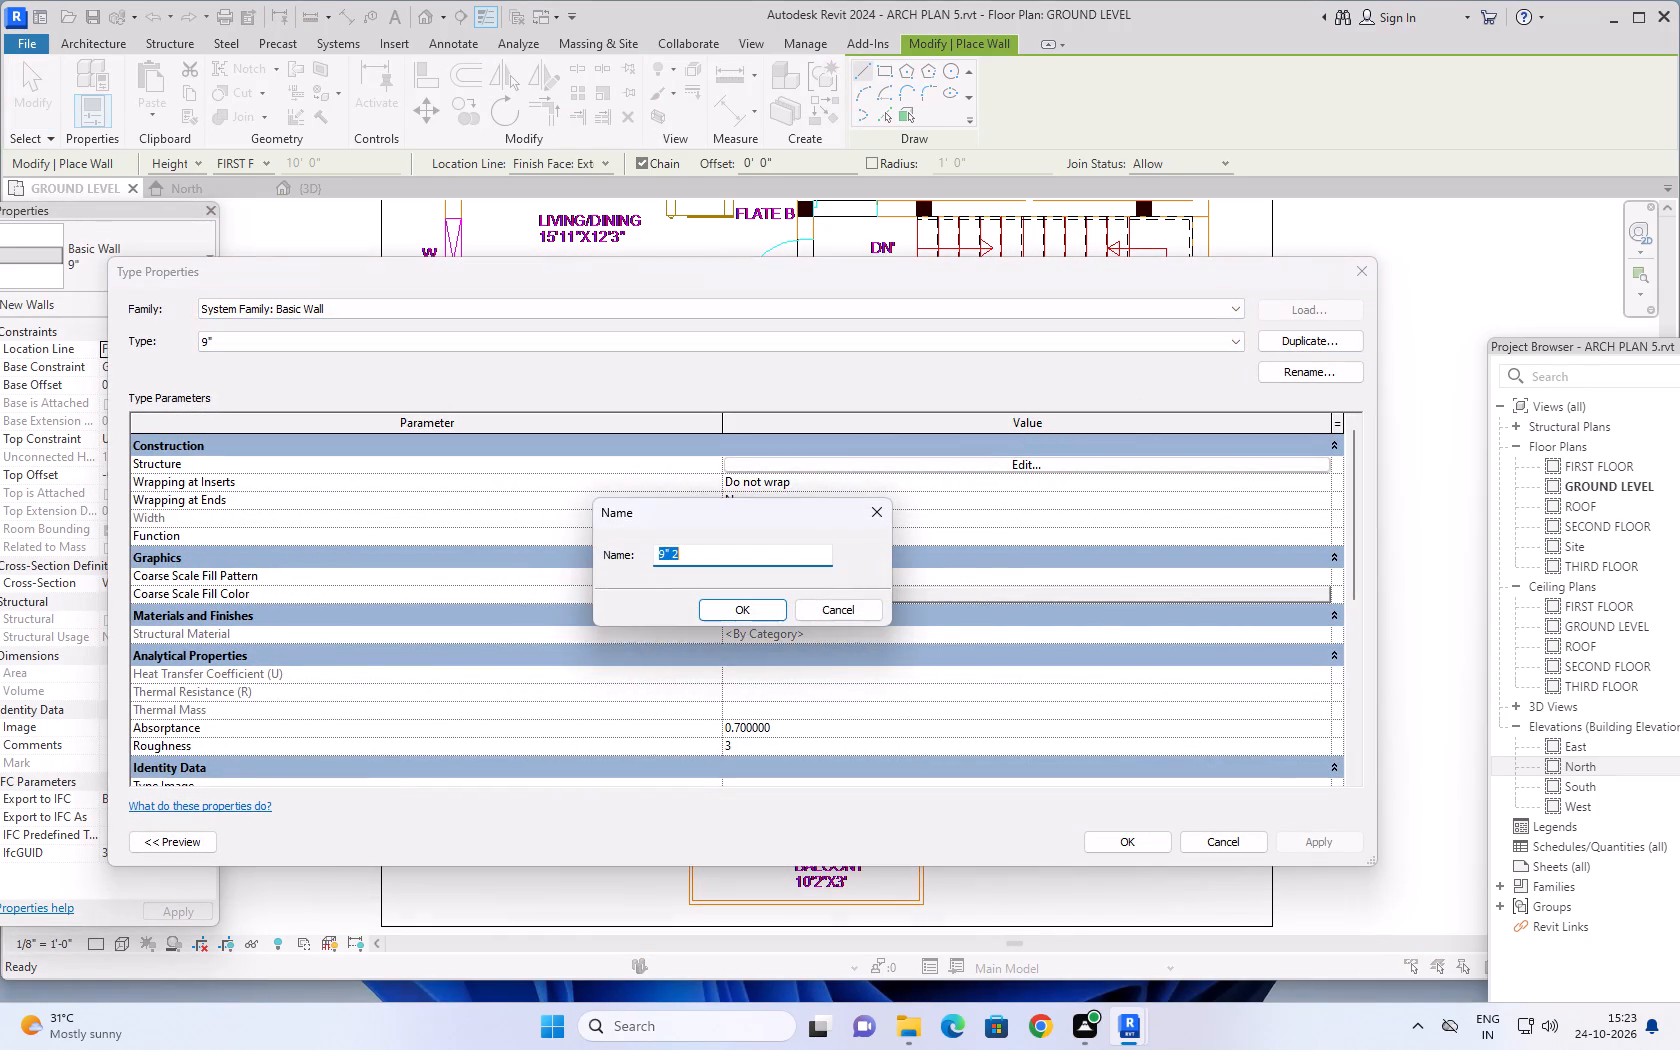
{"action": "type", "text": "6\""}
{"action": "left_click", "coordinate": [775, 612]}
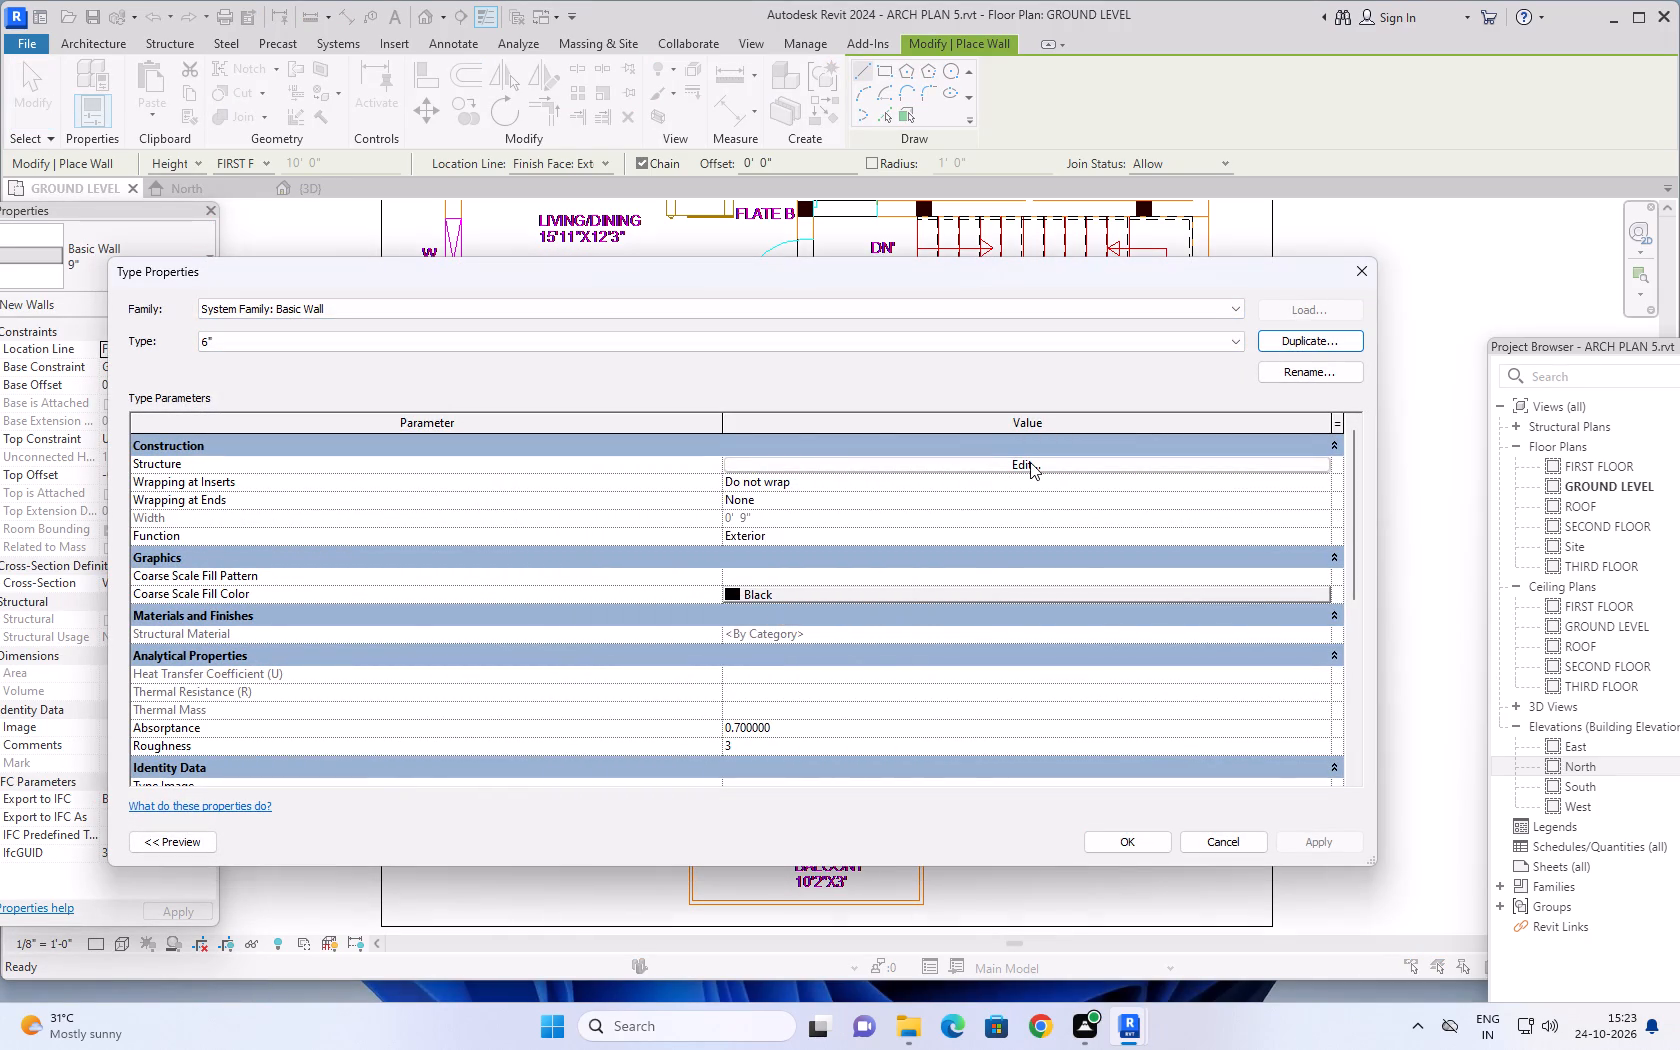
Set the structure layer thickness of the new 6" wall type to 6" and apply it.
{"action": "left_click", "coordinate": [1030, 462]}
{"action": "left_click", "coordinate": [750, 465]}
{"action": "type", "text": "6\""}
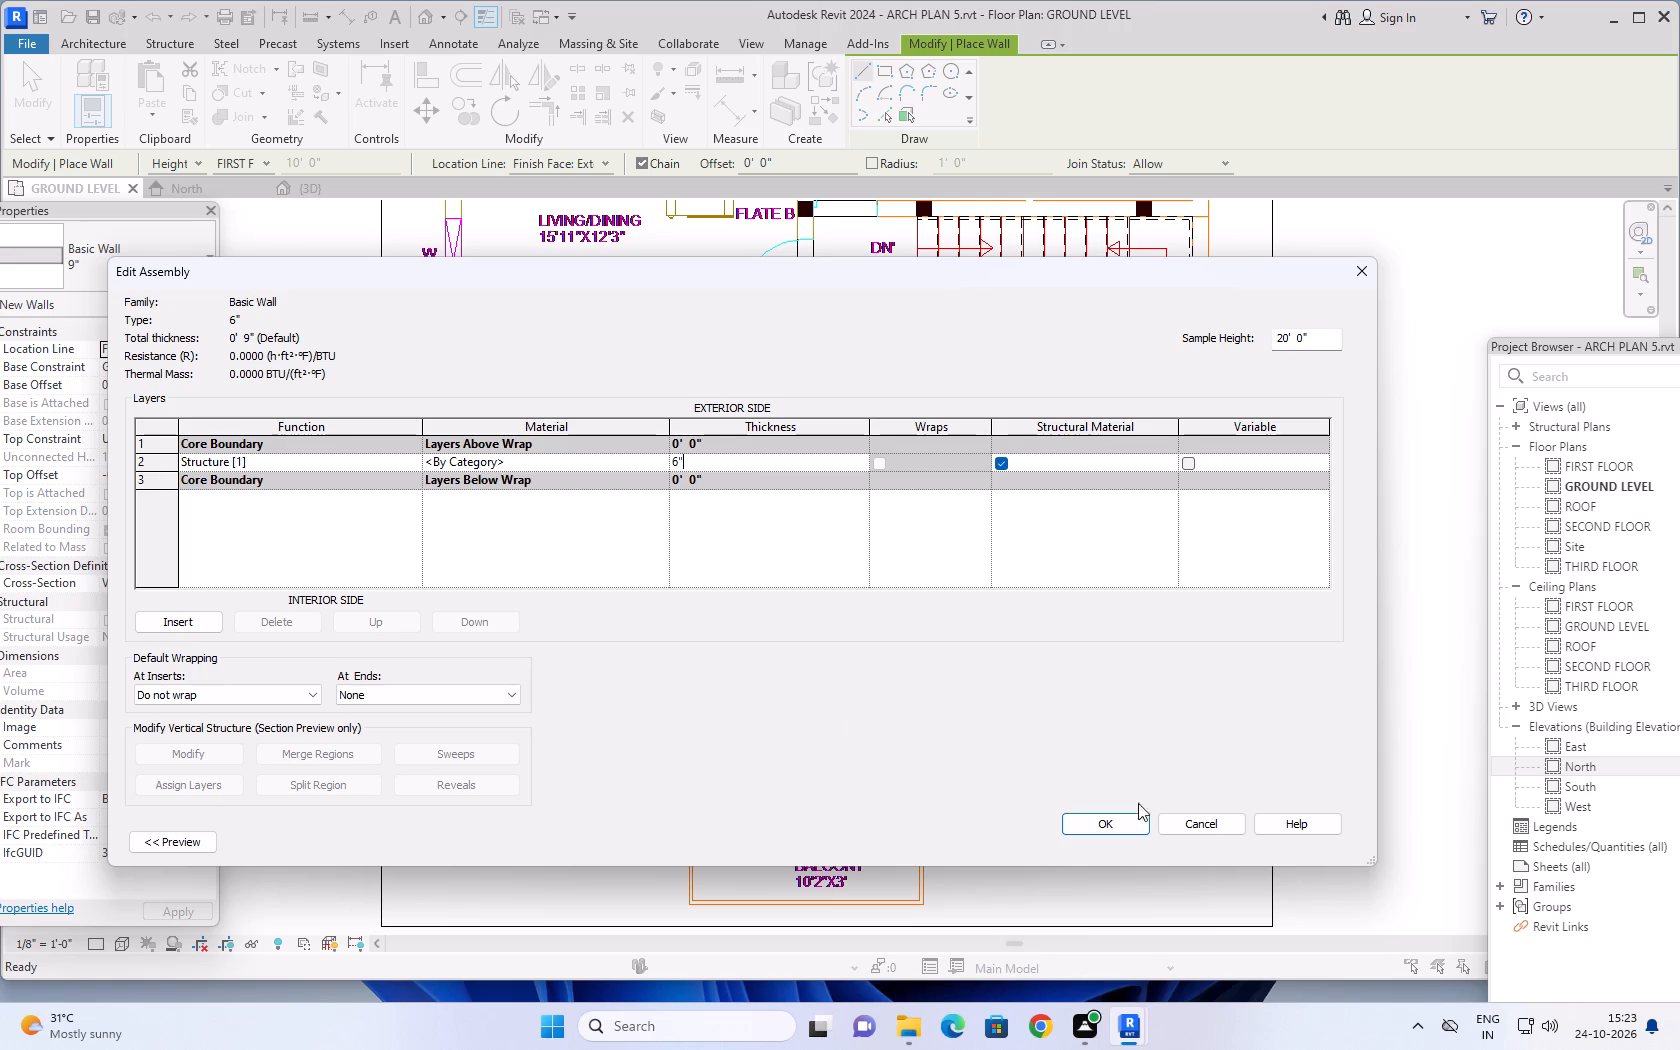
{"action": "left_click", "coordinate": [1115, 826]}
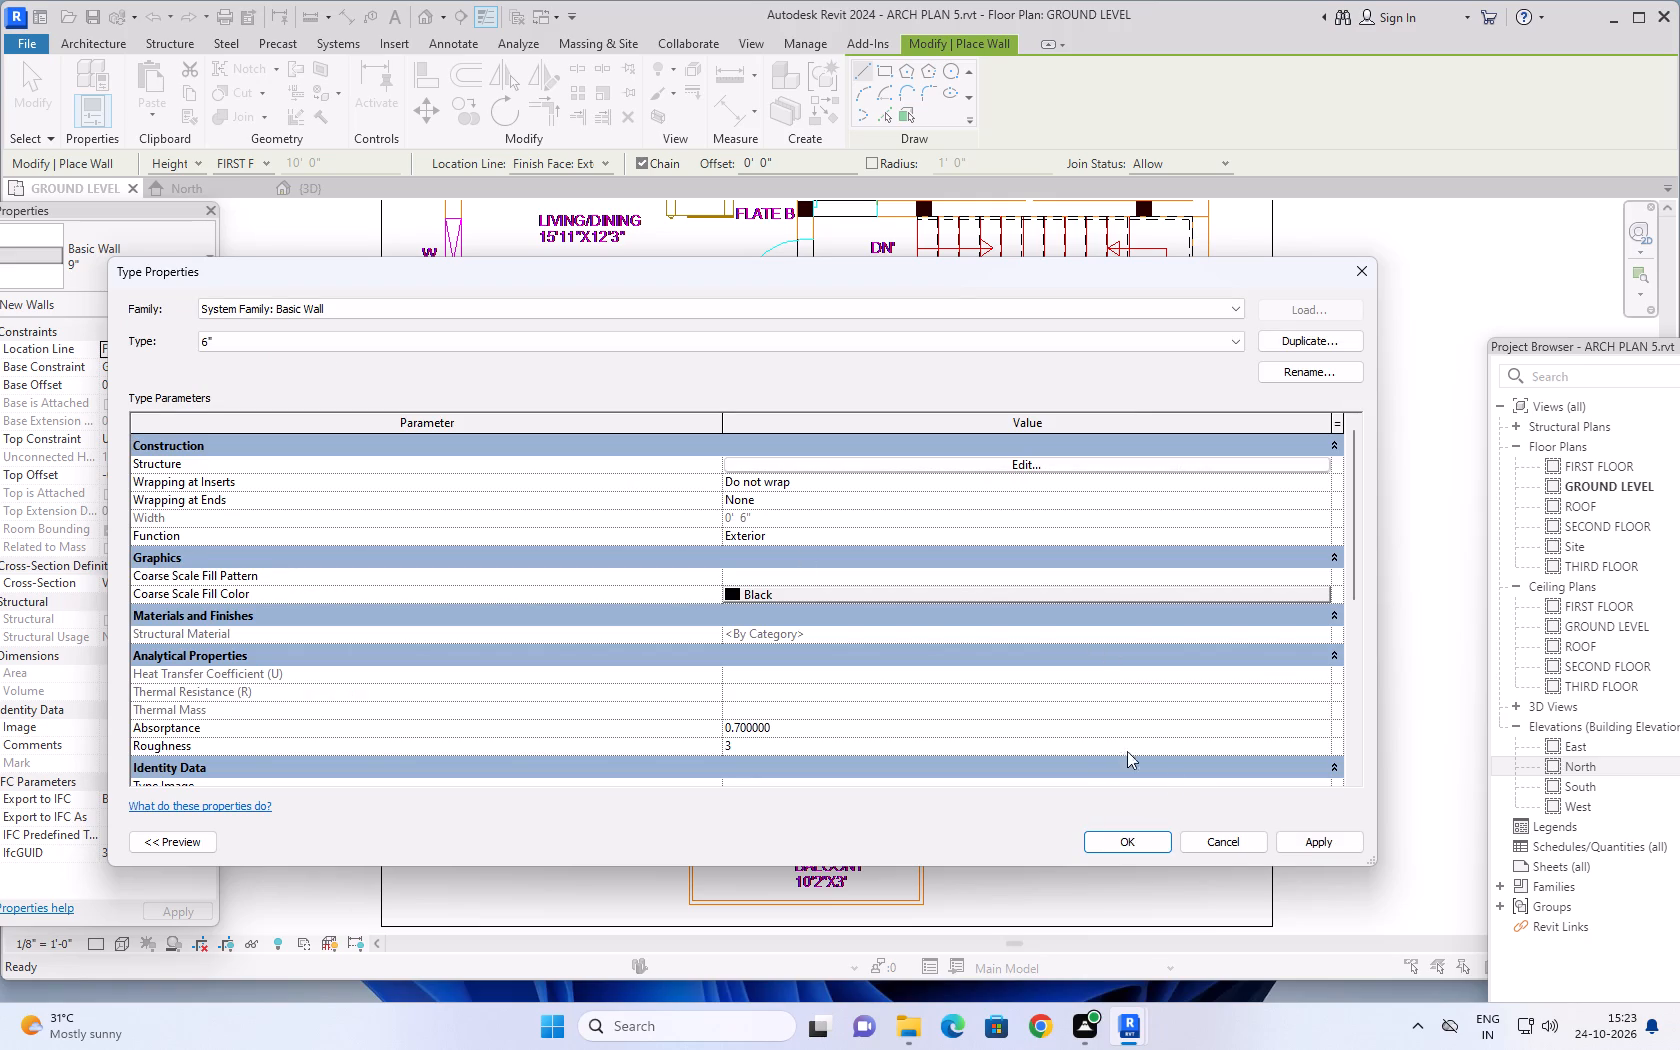
{"action": "left_click", "coordinate": [1345, 839]}
{"action": "left_click", "coordinate": [1146, 843]}
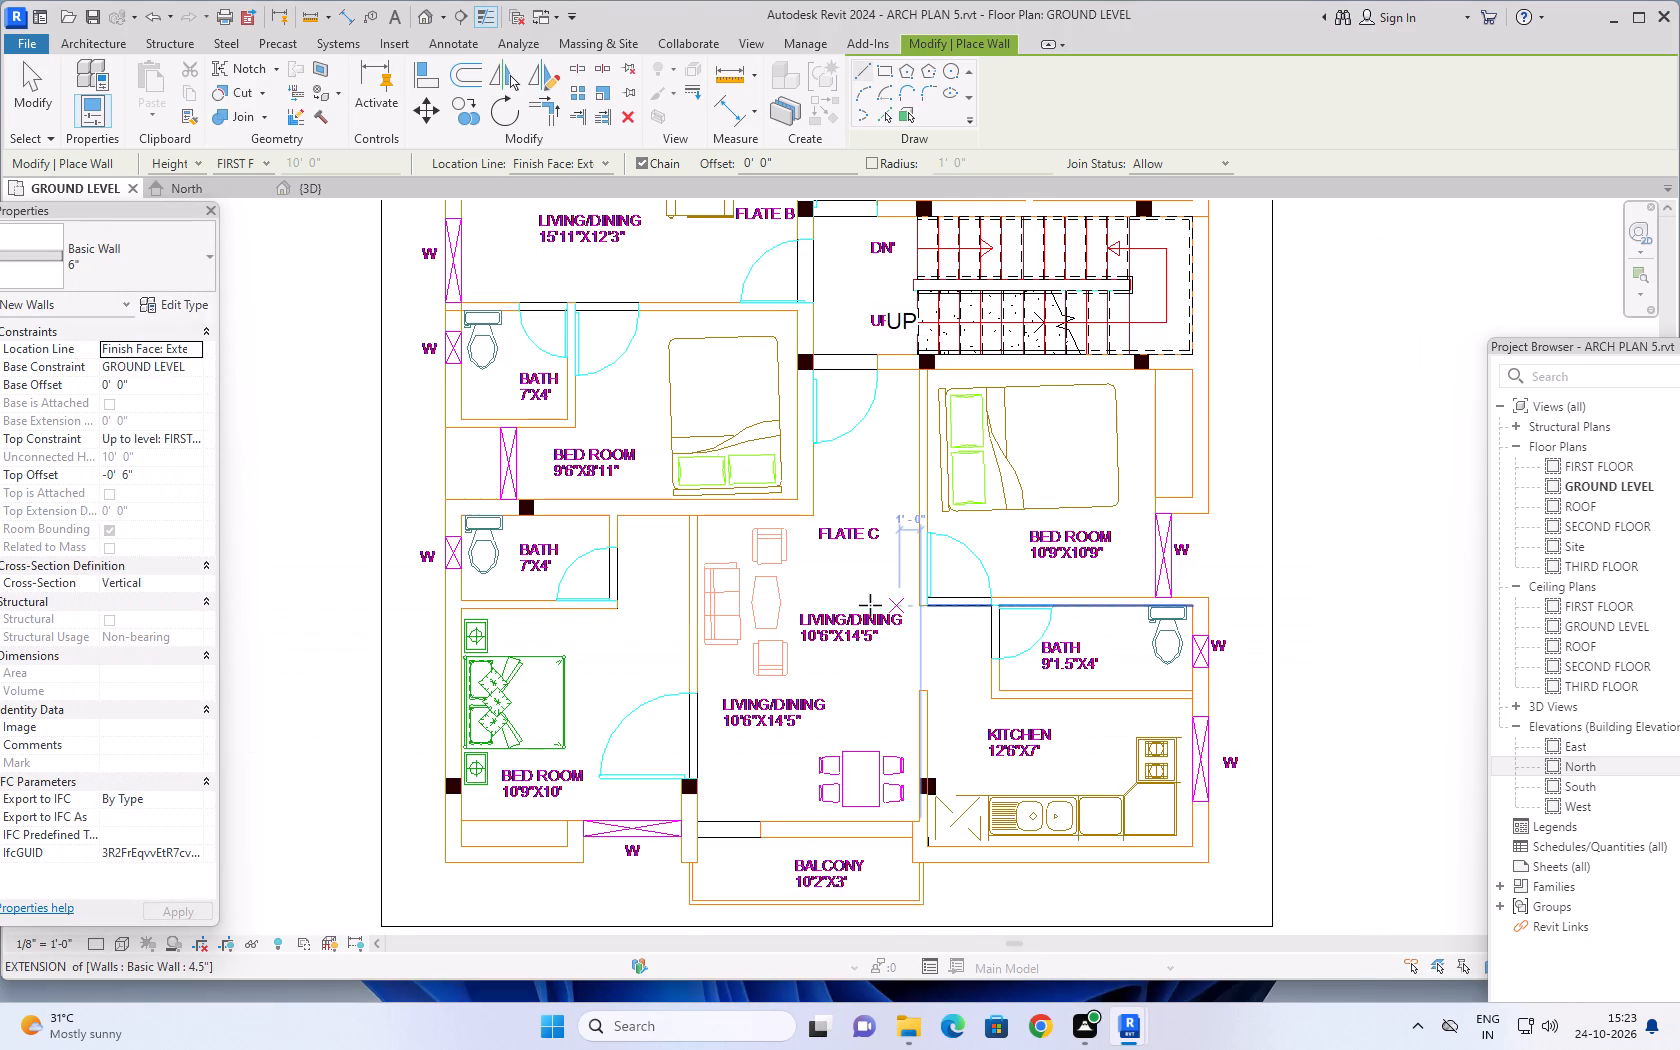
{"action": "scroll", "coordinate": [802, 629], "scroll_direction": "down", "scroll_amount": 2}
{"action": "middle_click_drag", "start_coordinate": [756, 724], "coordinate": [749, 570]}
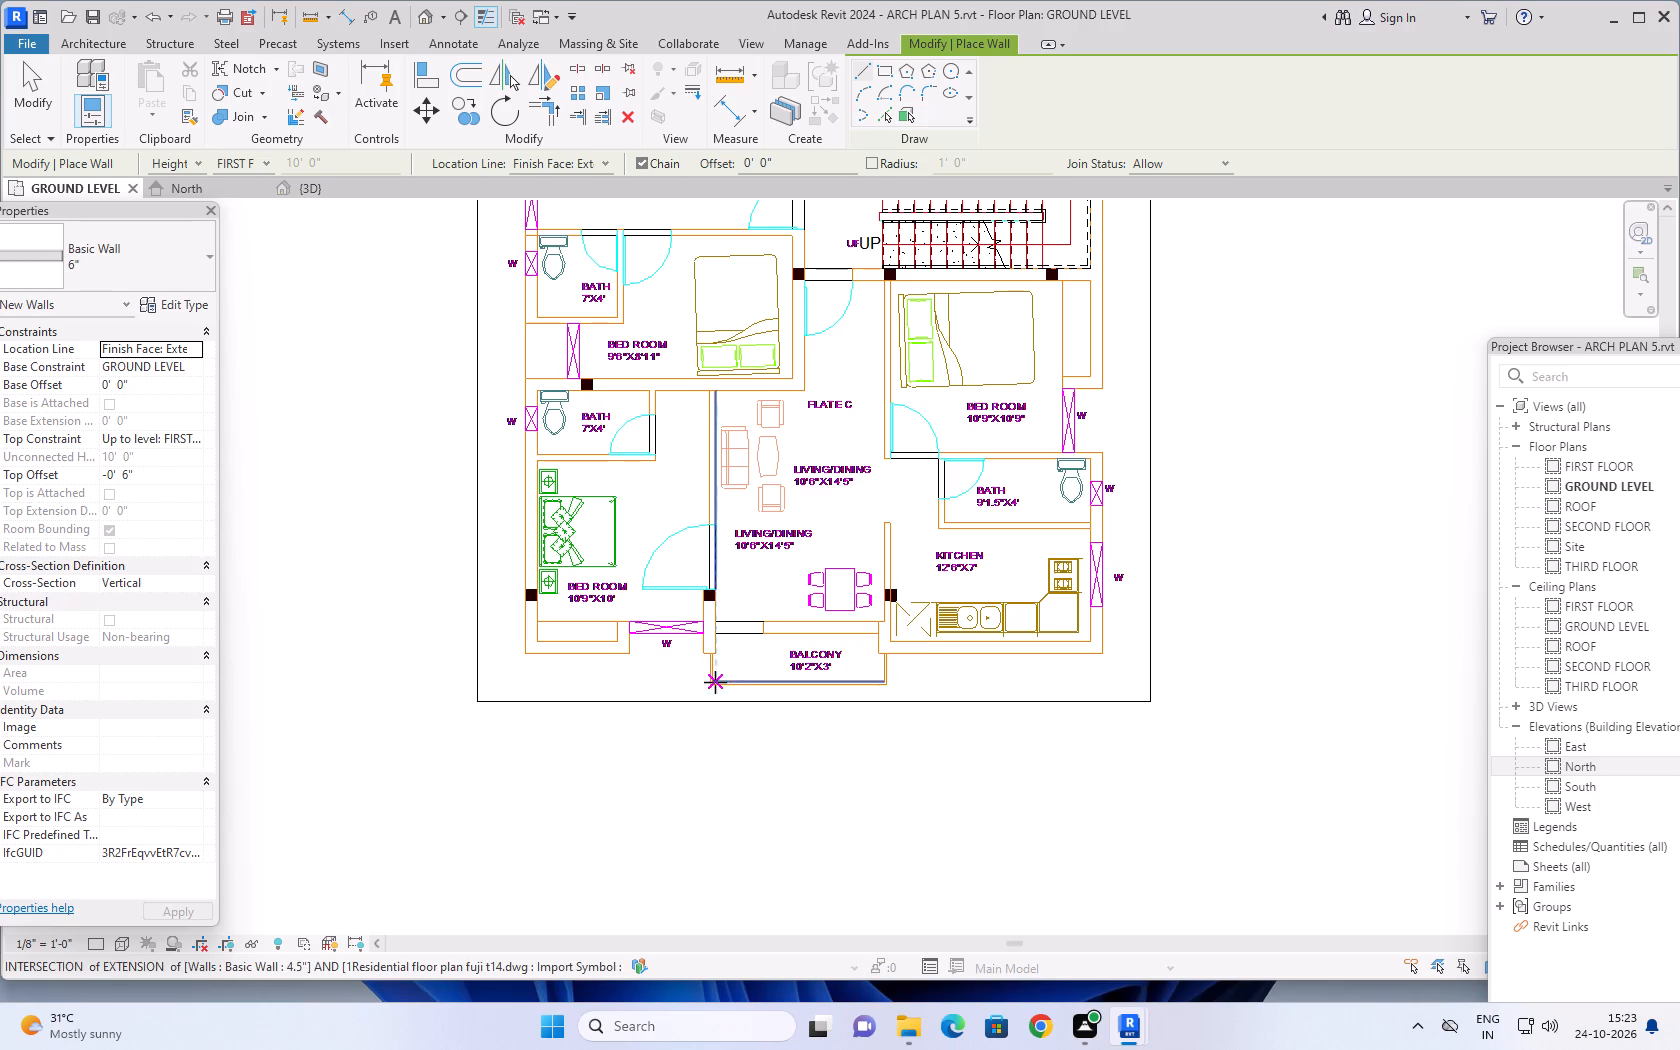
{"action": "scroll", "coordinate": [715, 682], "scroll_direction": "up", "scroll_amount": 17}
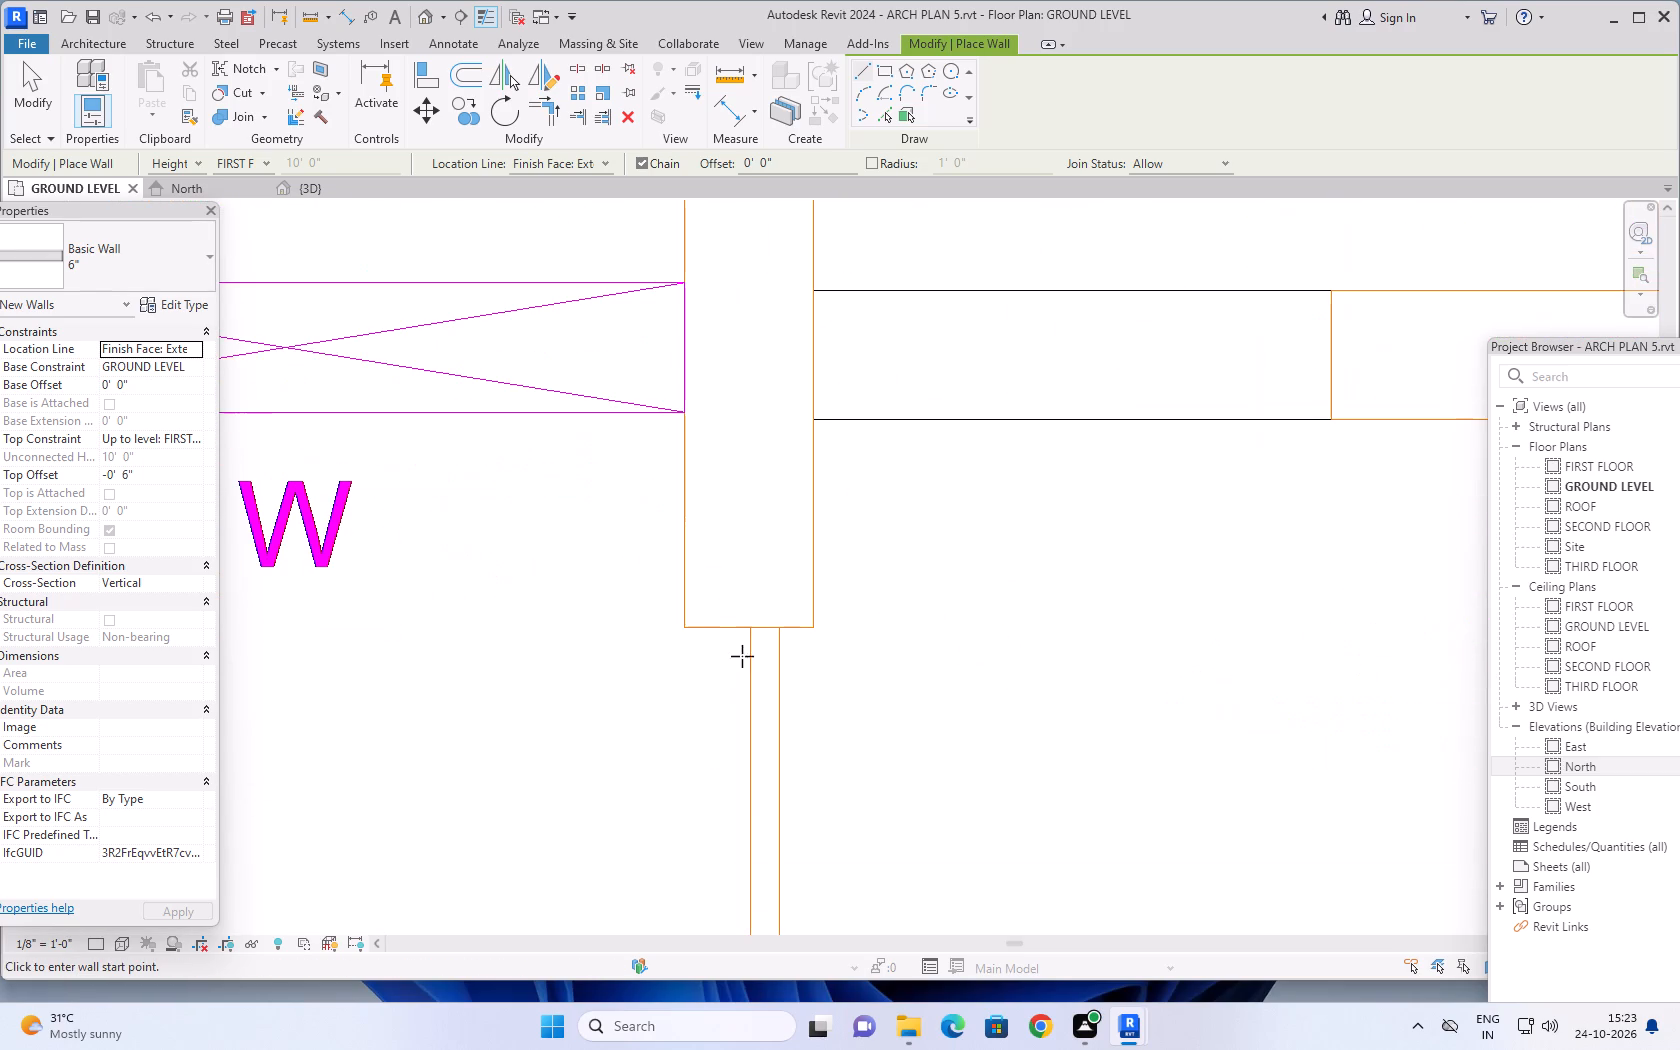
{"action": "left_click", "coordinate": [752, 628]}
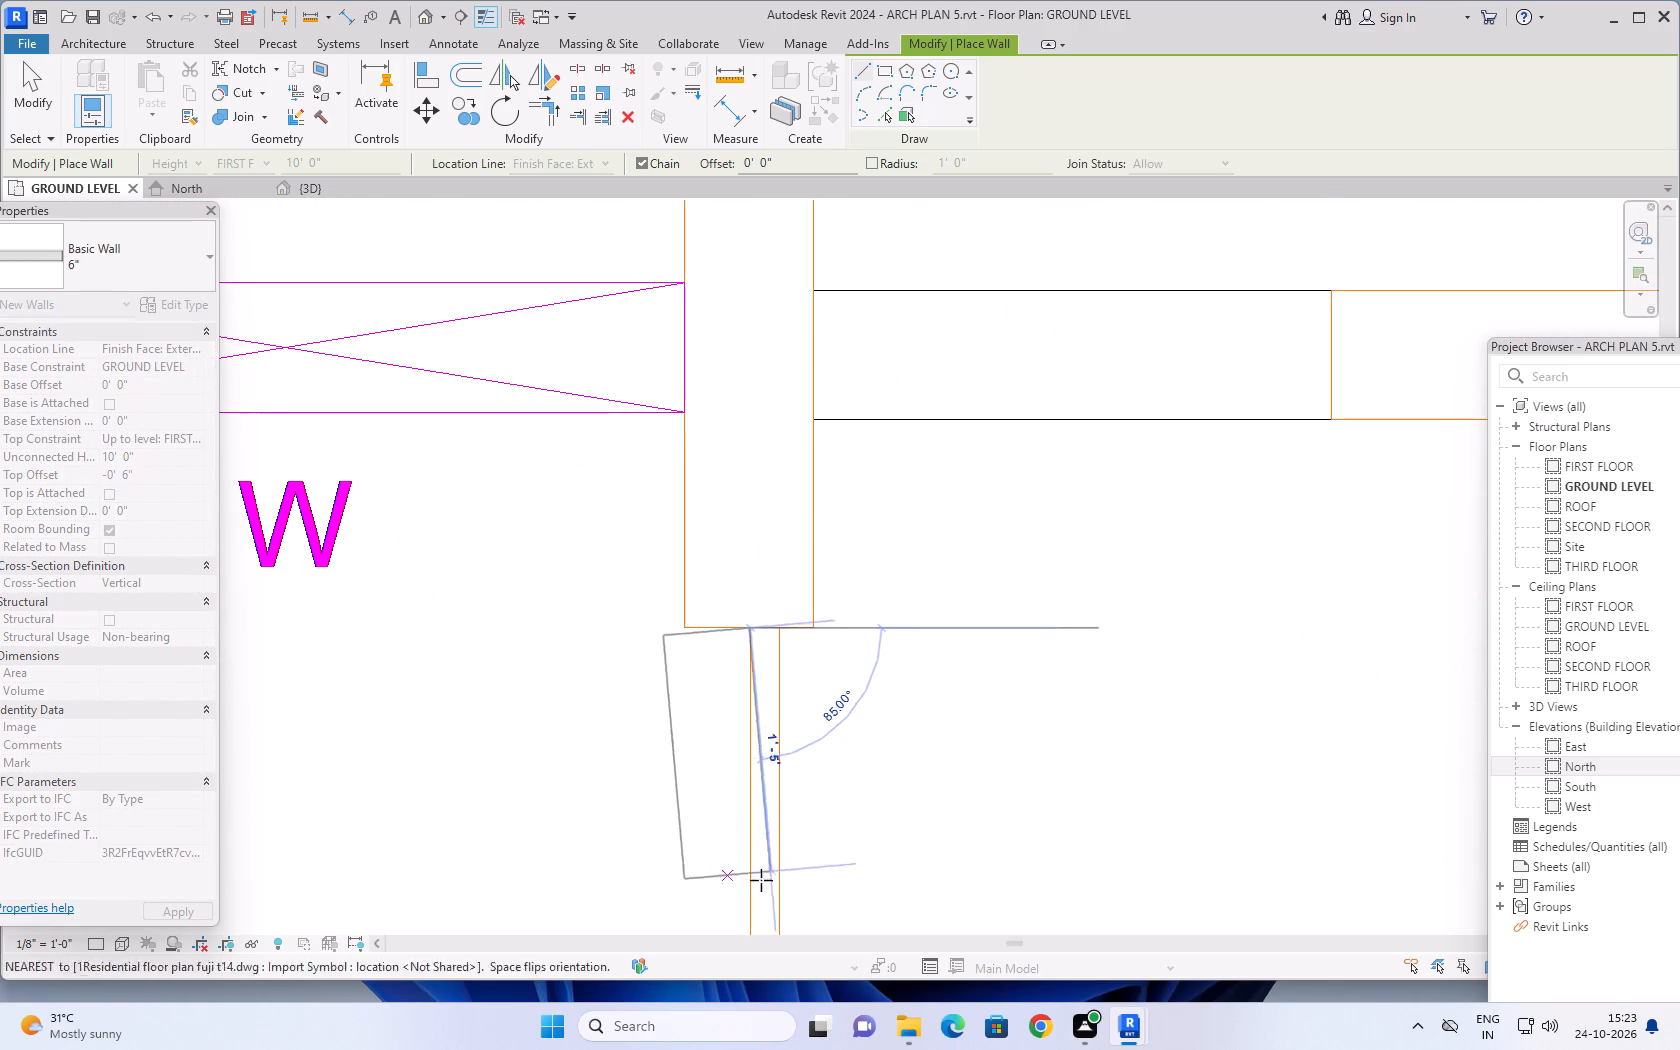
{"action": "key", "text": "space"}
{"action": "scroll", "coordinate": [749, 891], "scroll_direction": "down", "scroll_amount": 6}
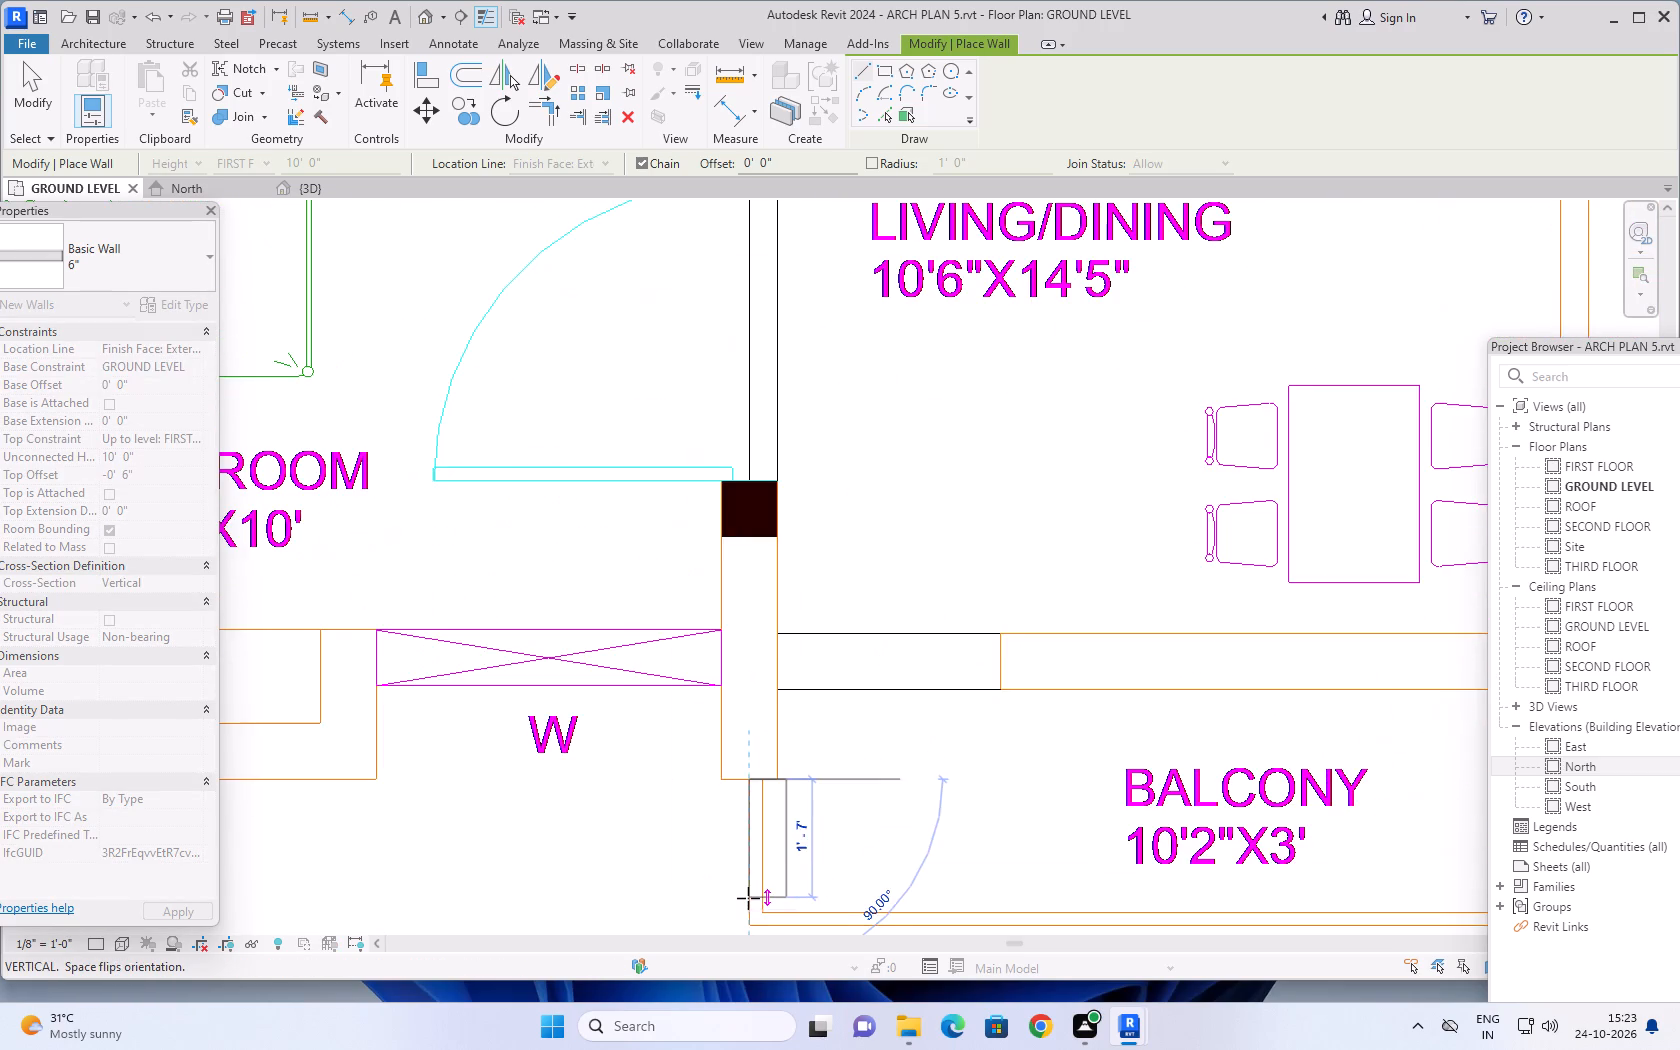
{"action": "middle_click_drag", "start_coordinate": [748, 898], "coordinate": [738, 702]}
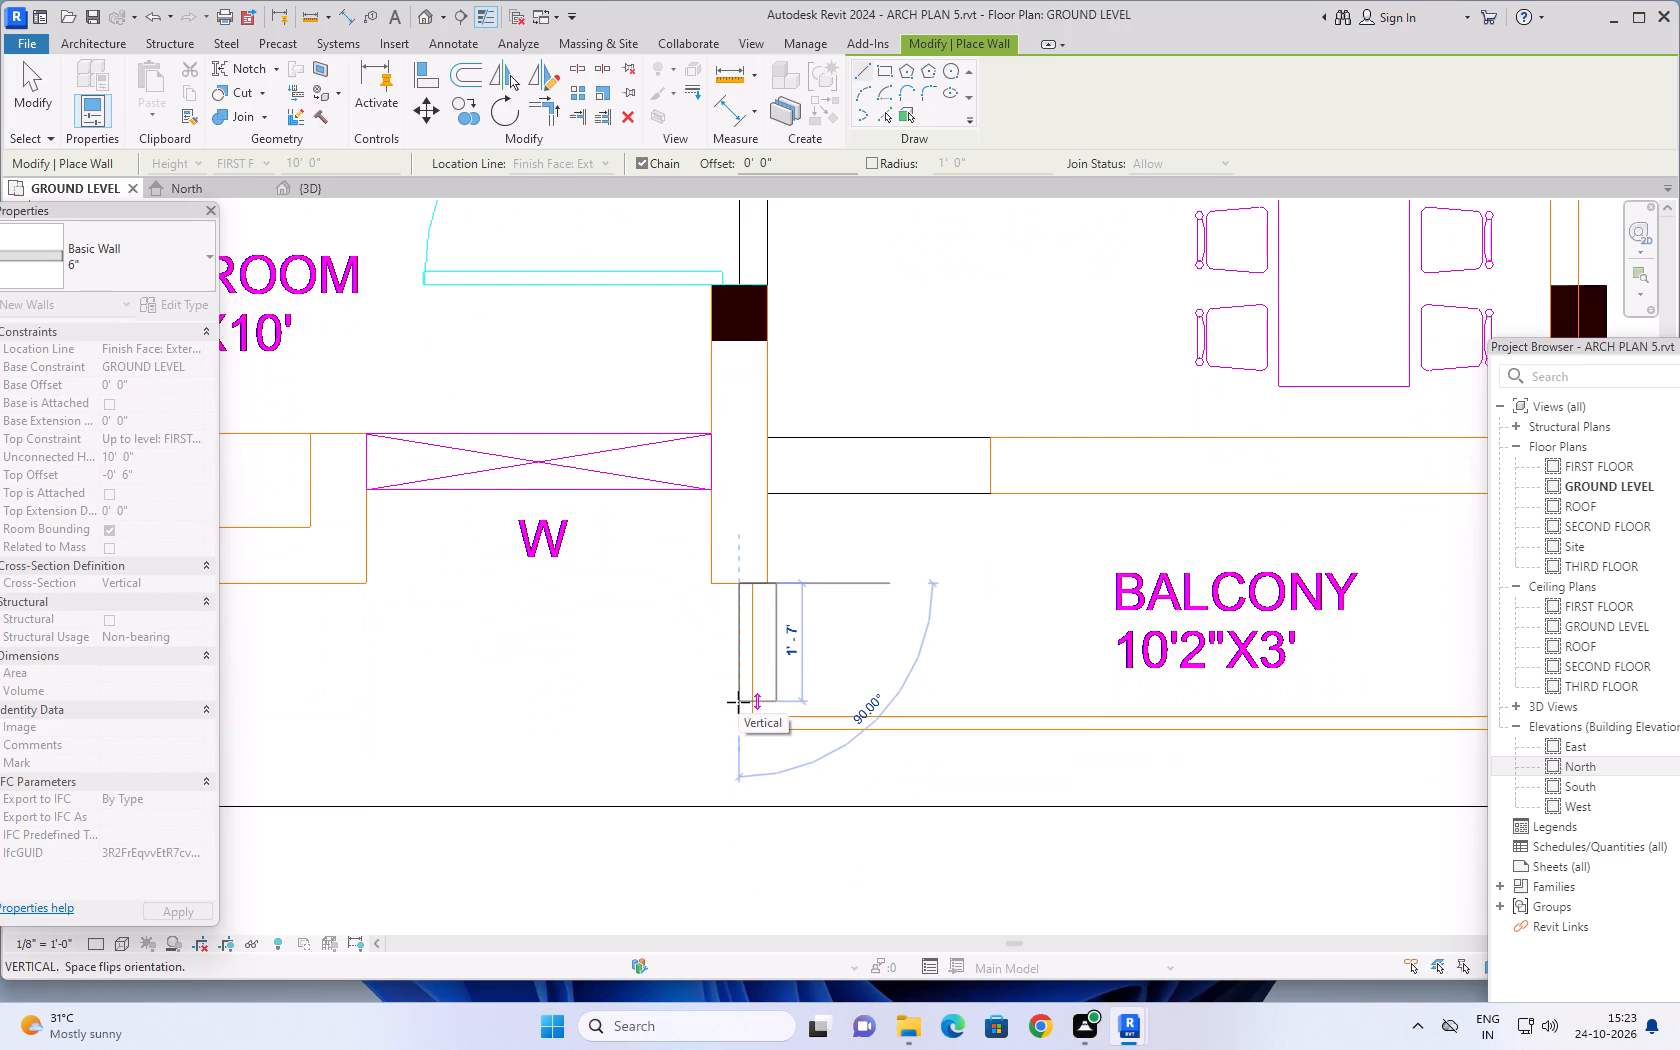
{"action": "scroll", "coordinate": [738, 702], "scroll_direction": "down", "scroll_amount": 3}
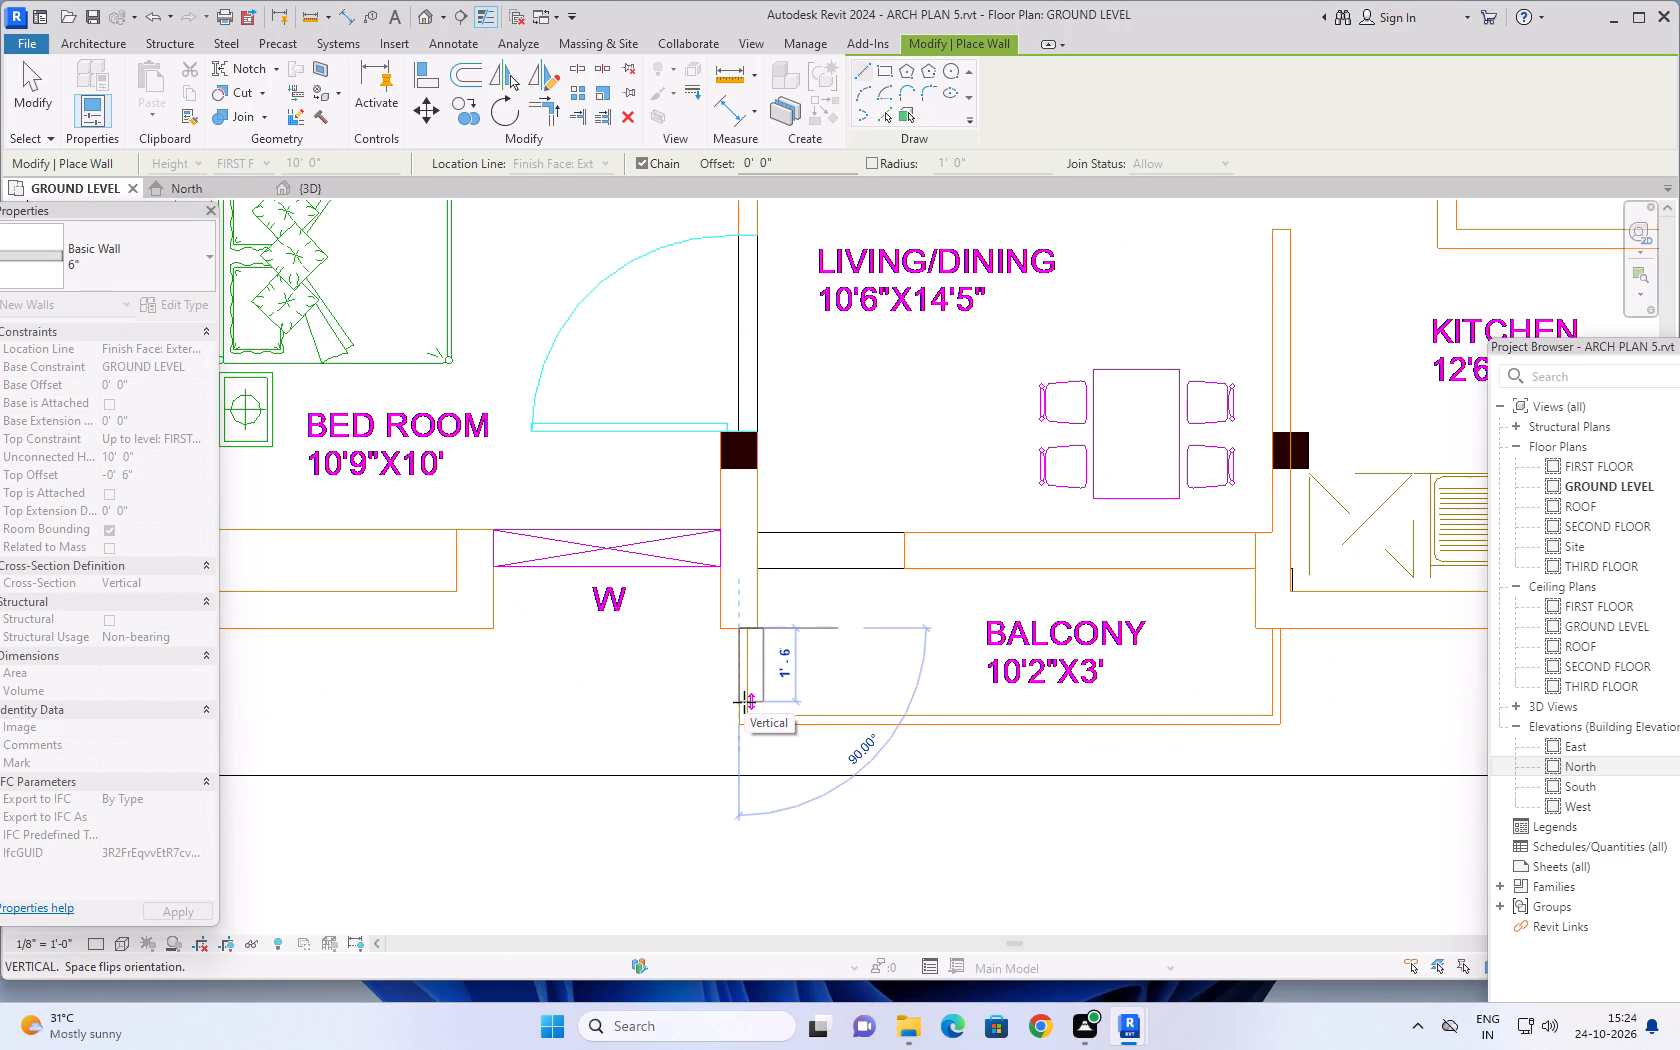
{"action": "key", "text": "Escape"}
Draw 6" walls around the three outer sides of the 10'2"X3' balcony, from the kitchen side to the bedroom side, ending with a return about 1'-11 1/2" long.
{"action": "scroll", "coordinate": [745, 702], "scroll_direction": "down", "scroll_amount": 2}
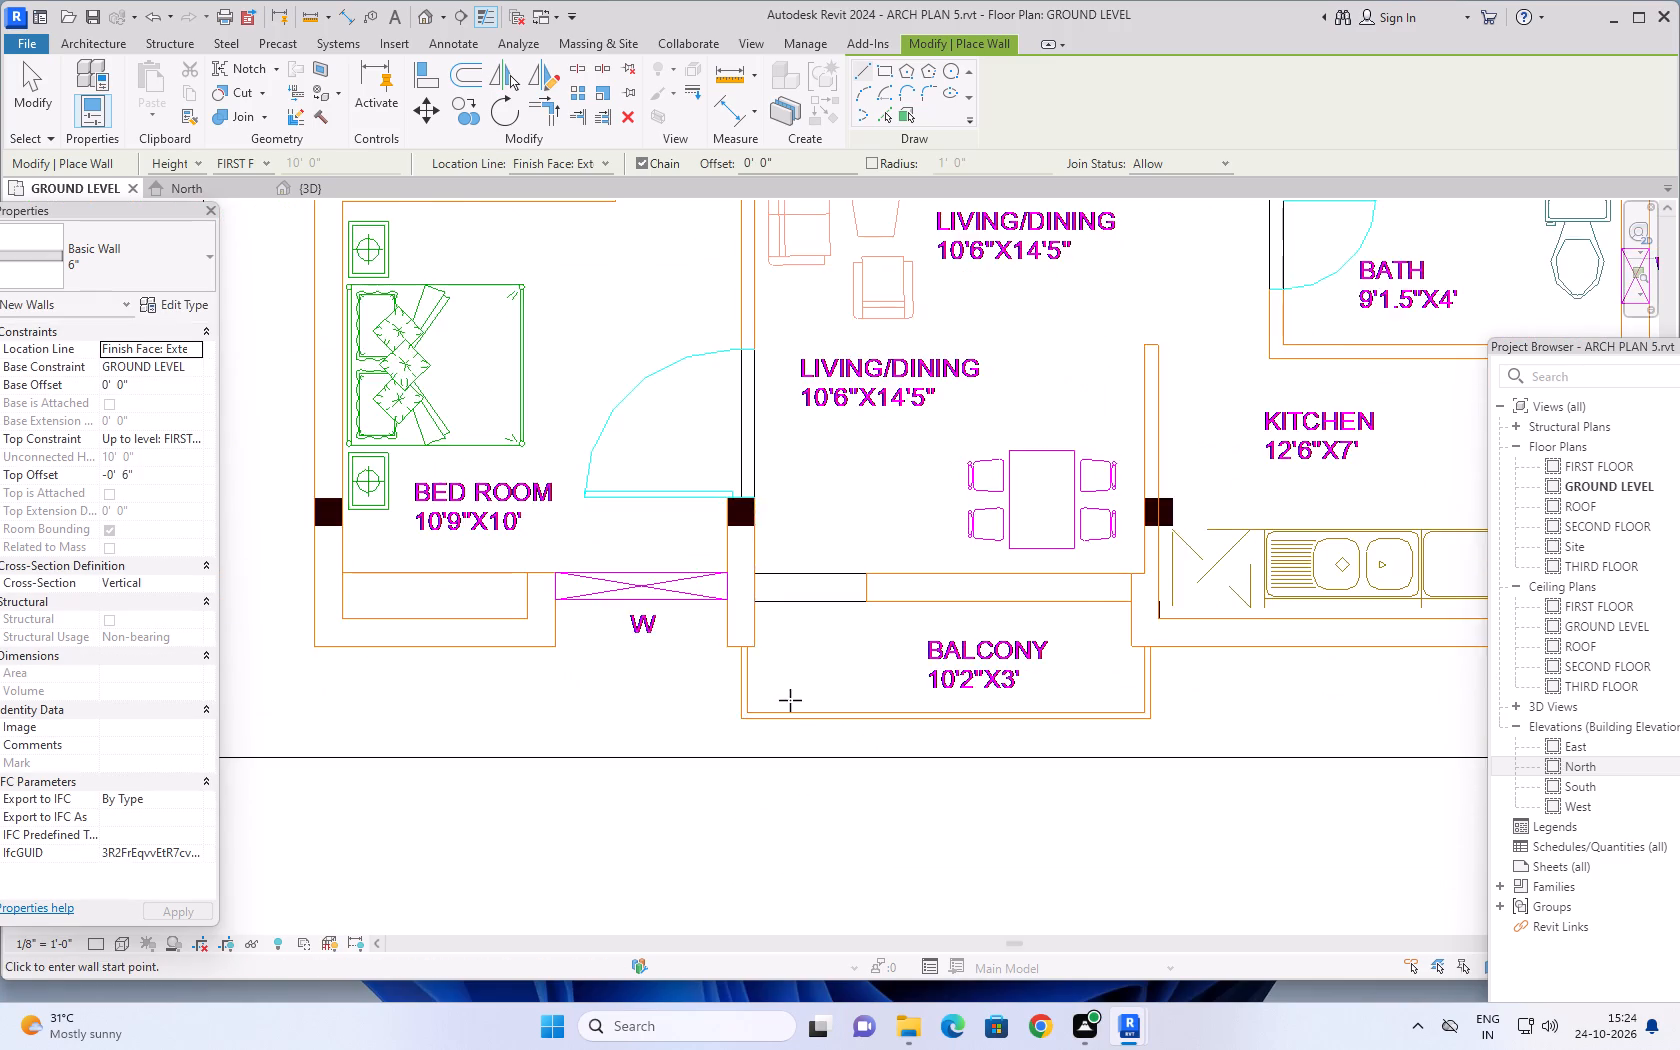
{"action": "scroll", "coordinate": [788, 700], "scroll_direction": "down", "scroll_amount": 5}
{"action": "middle_click_drag", "start_coordinate": [842, 692], "coordinate": [817, 706]}
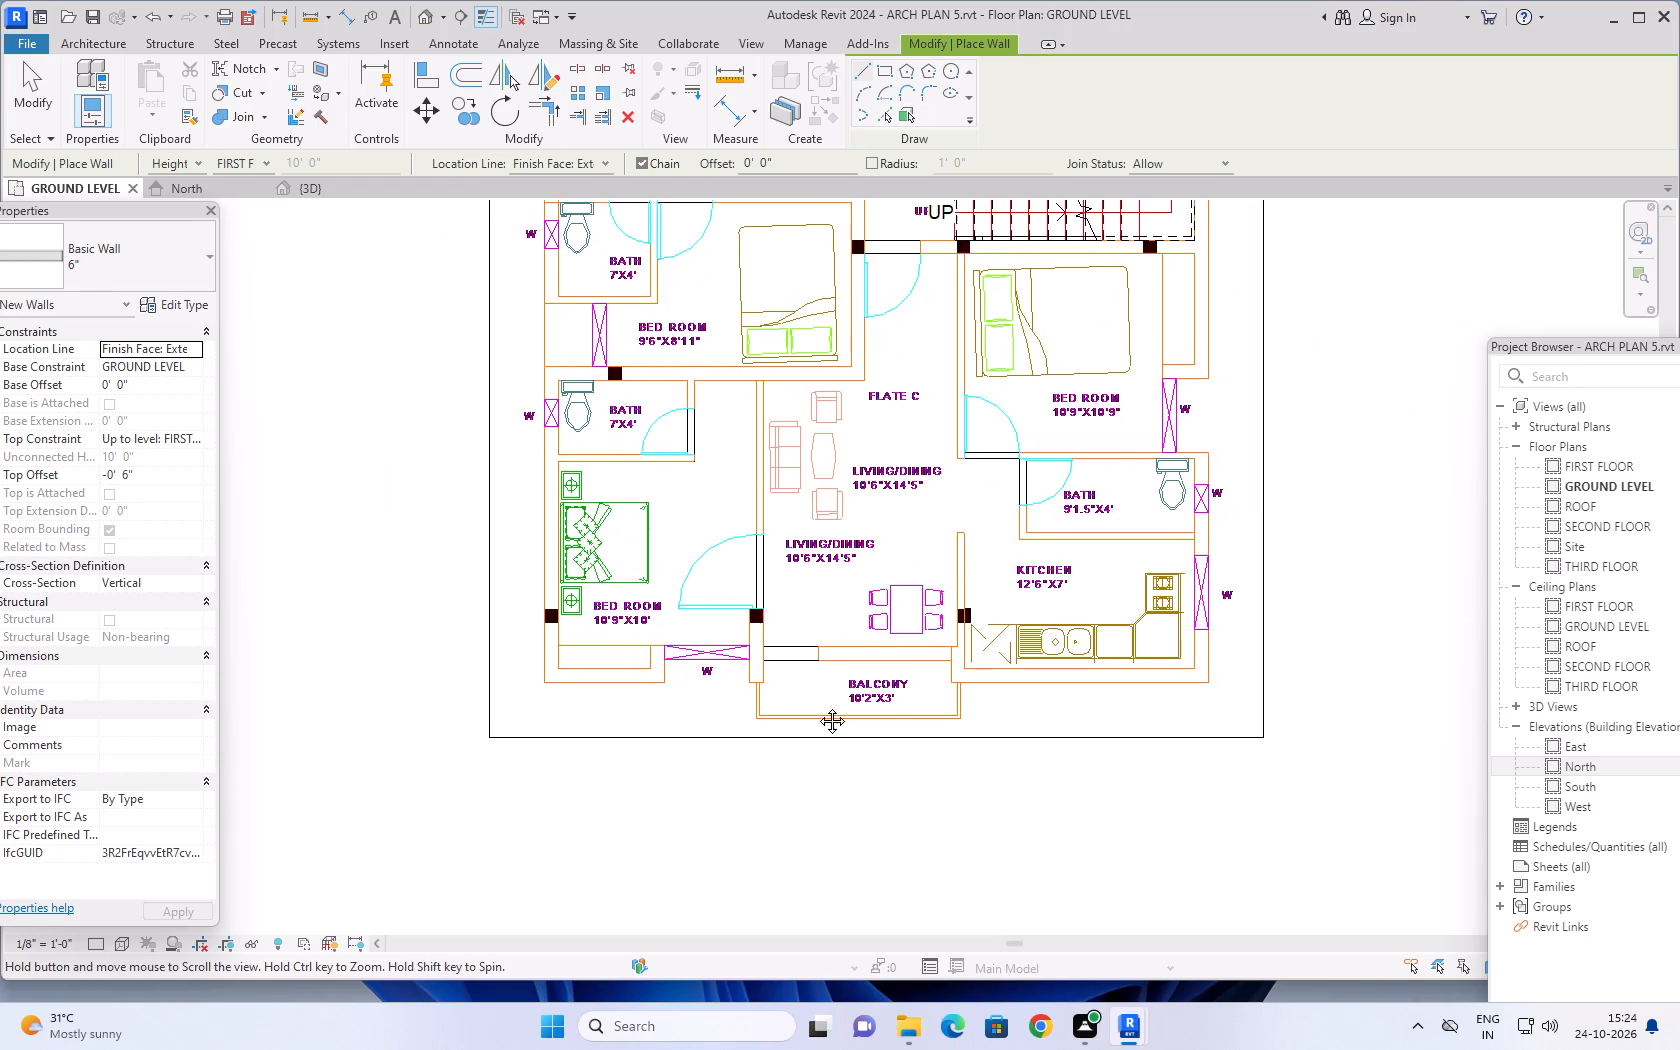
{"action": "middle_click_drag", "start_coordinate": [817, 706], "coordinate": [751, 733]}
{"action": "scroll", "coordinate": [882, 720], "scroll_direction": "up", "scroll_amount": 4}
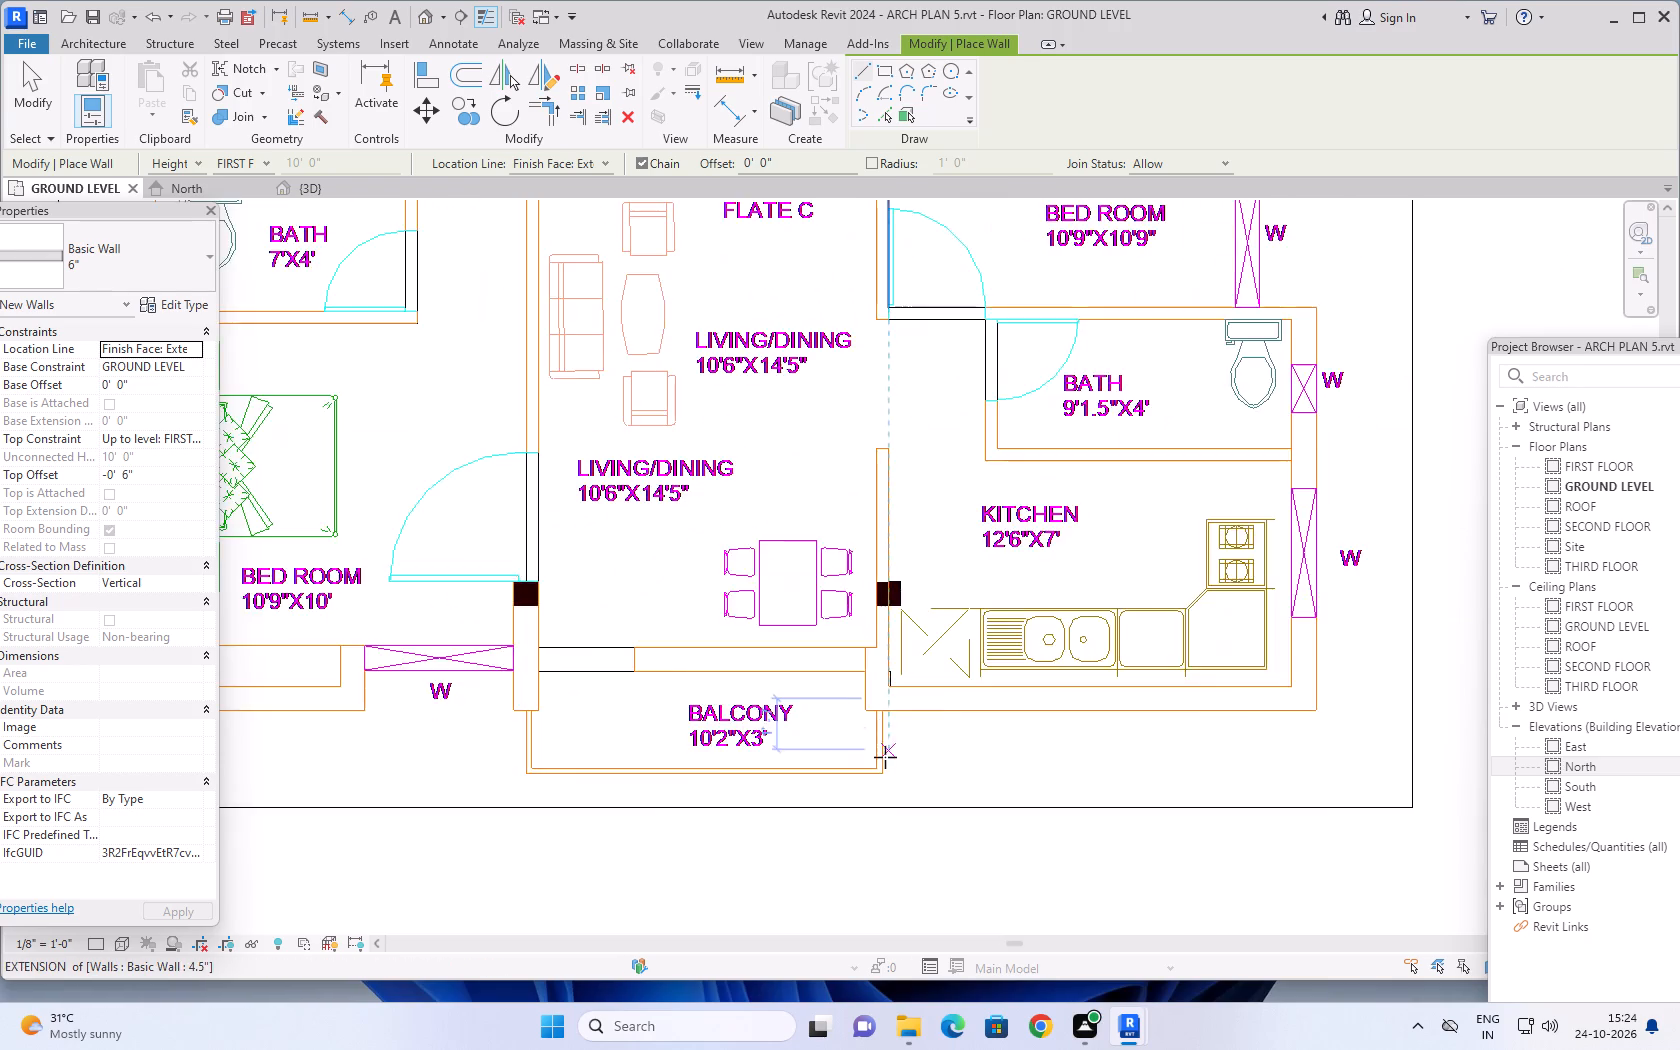
{"action": "scroll", "coordinate": [885, 757], "scroll_direction": "up", "scroll_amount": 11}
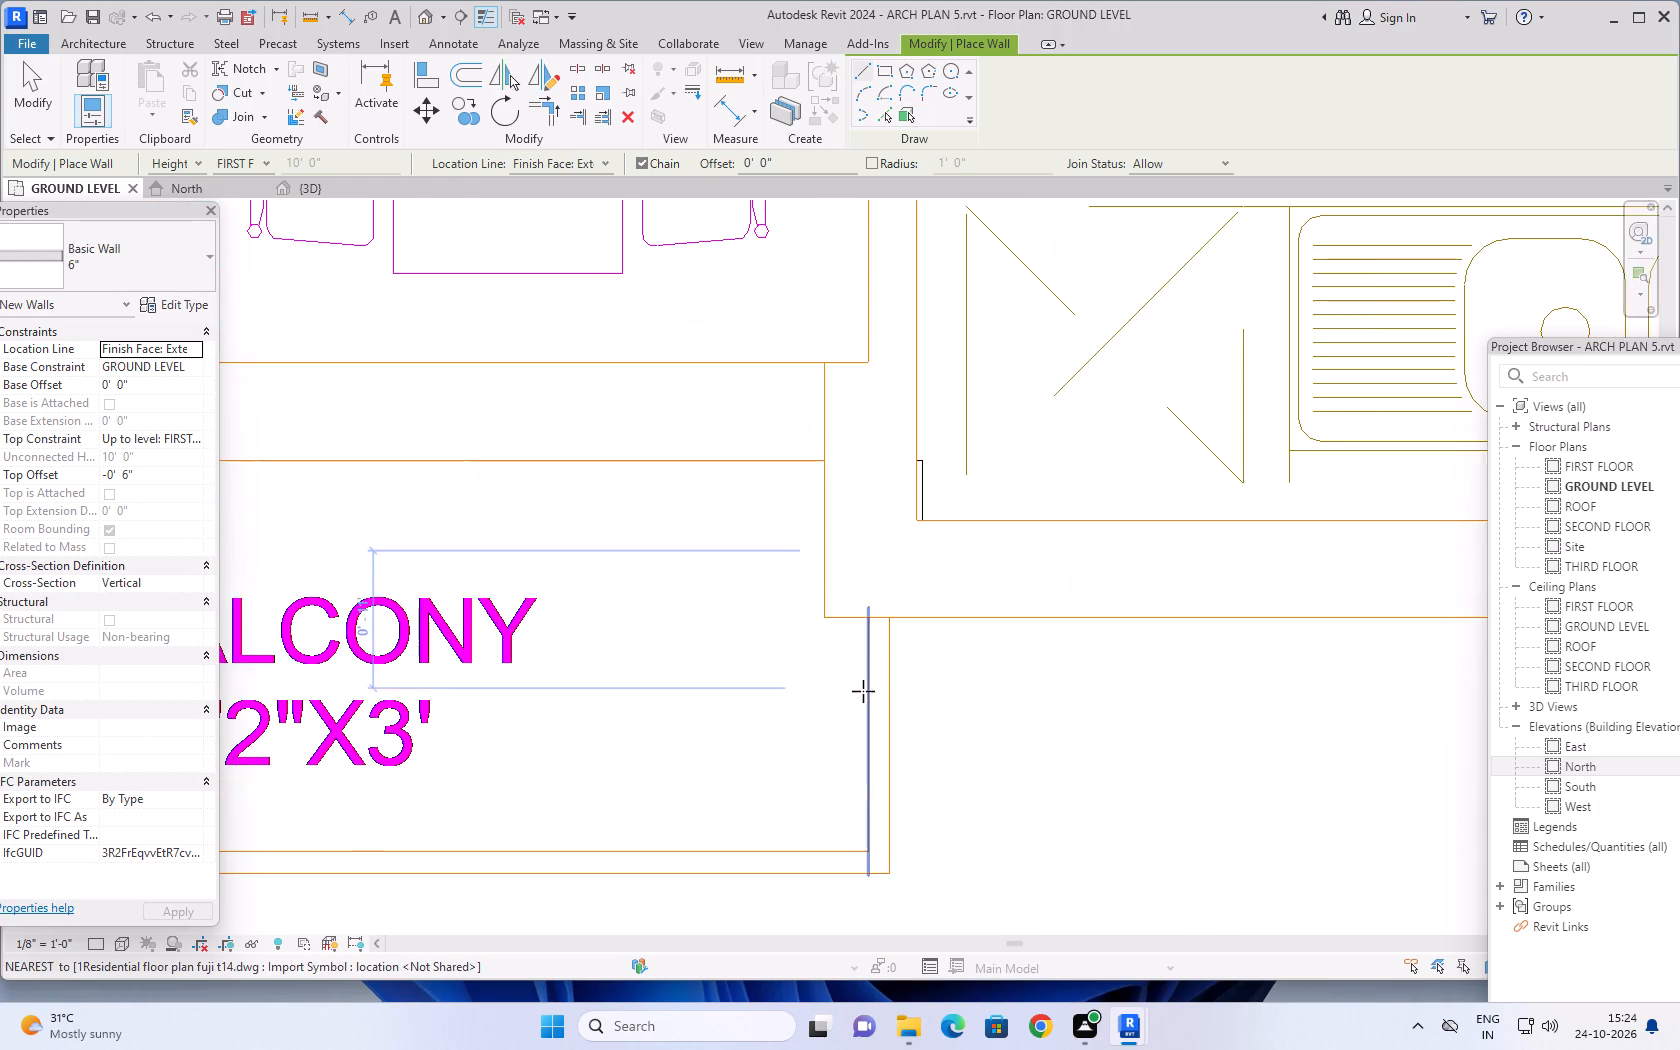
{"action": "left_click", "coordinate": [892, 610]}
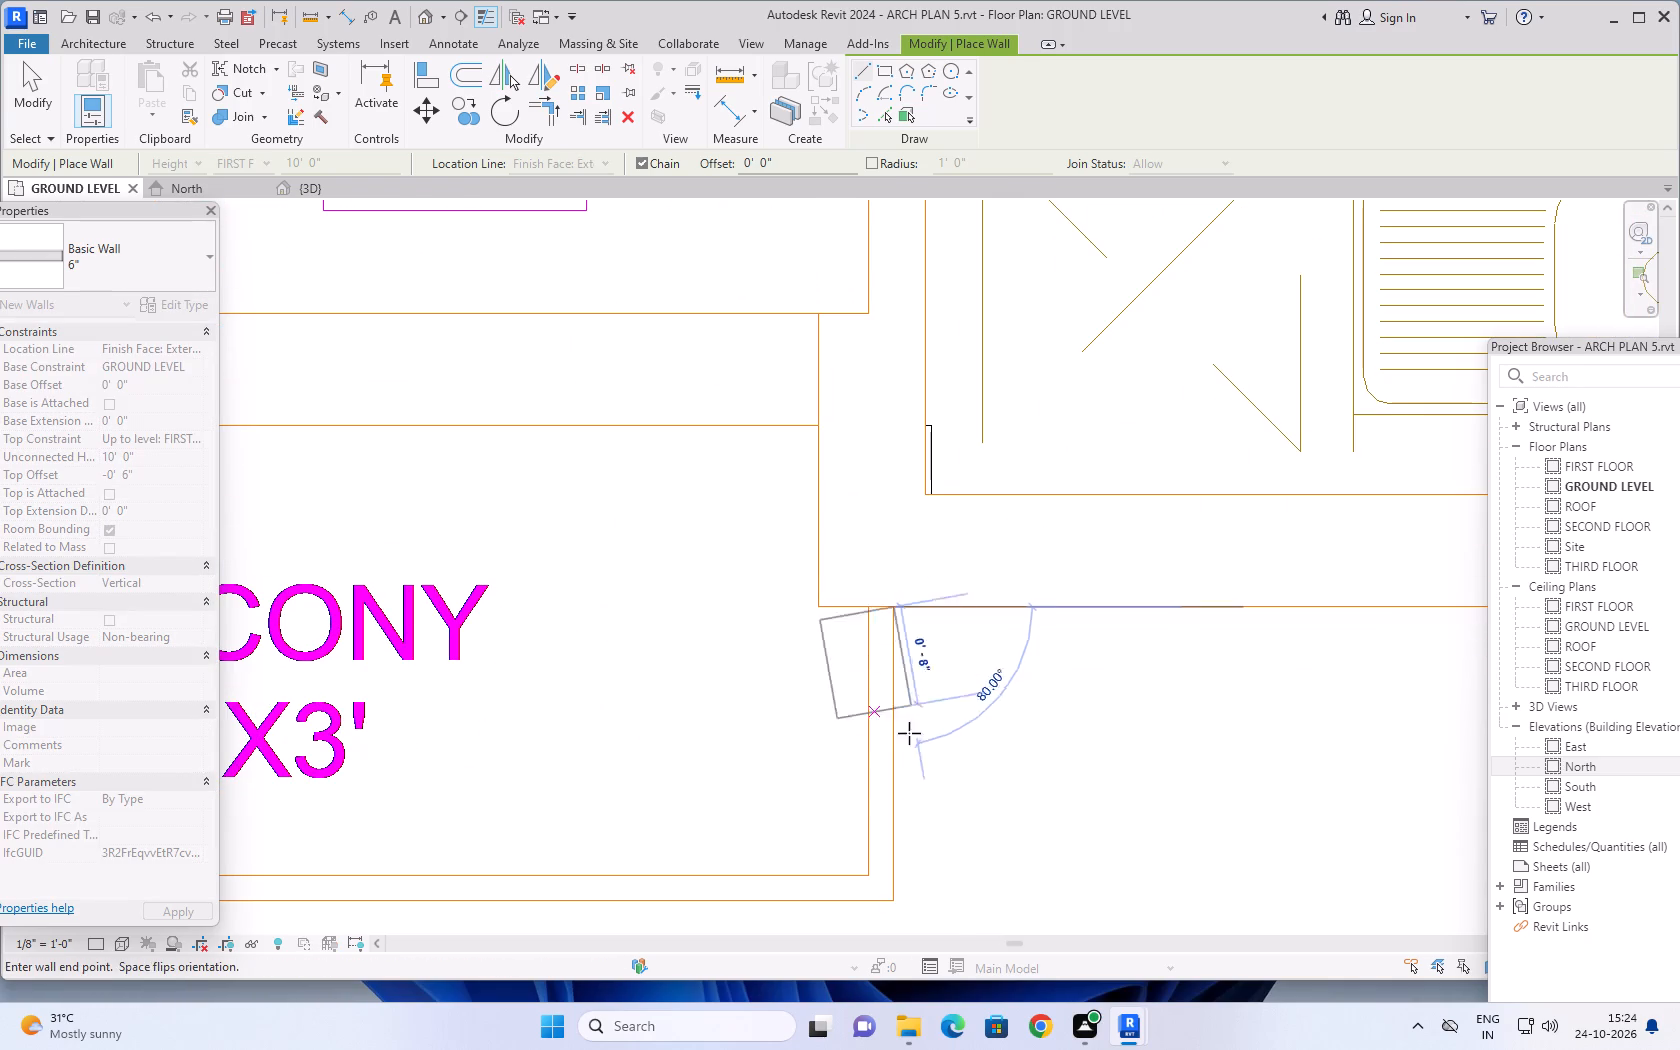
{"action": "left_click", "coordinate": [891, 899]}
{"action": "scroll", "coordinate": [449, 894], "scroll_direction": "down", "scroll_amount": 7}
{"action": "scroll", "coordinate": [365, 894], "scroll_direction": "down", "scroll_amount": 1}
{"action": "middle_click_drag", "start_coordinate": [365, 894], "coordinate": [1009, 793]}
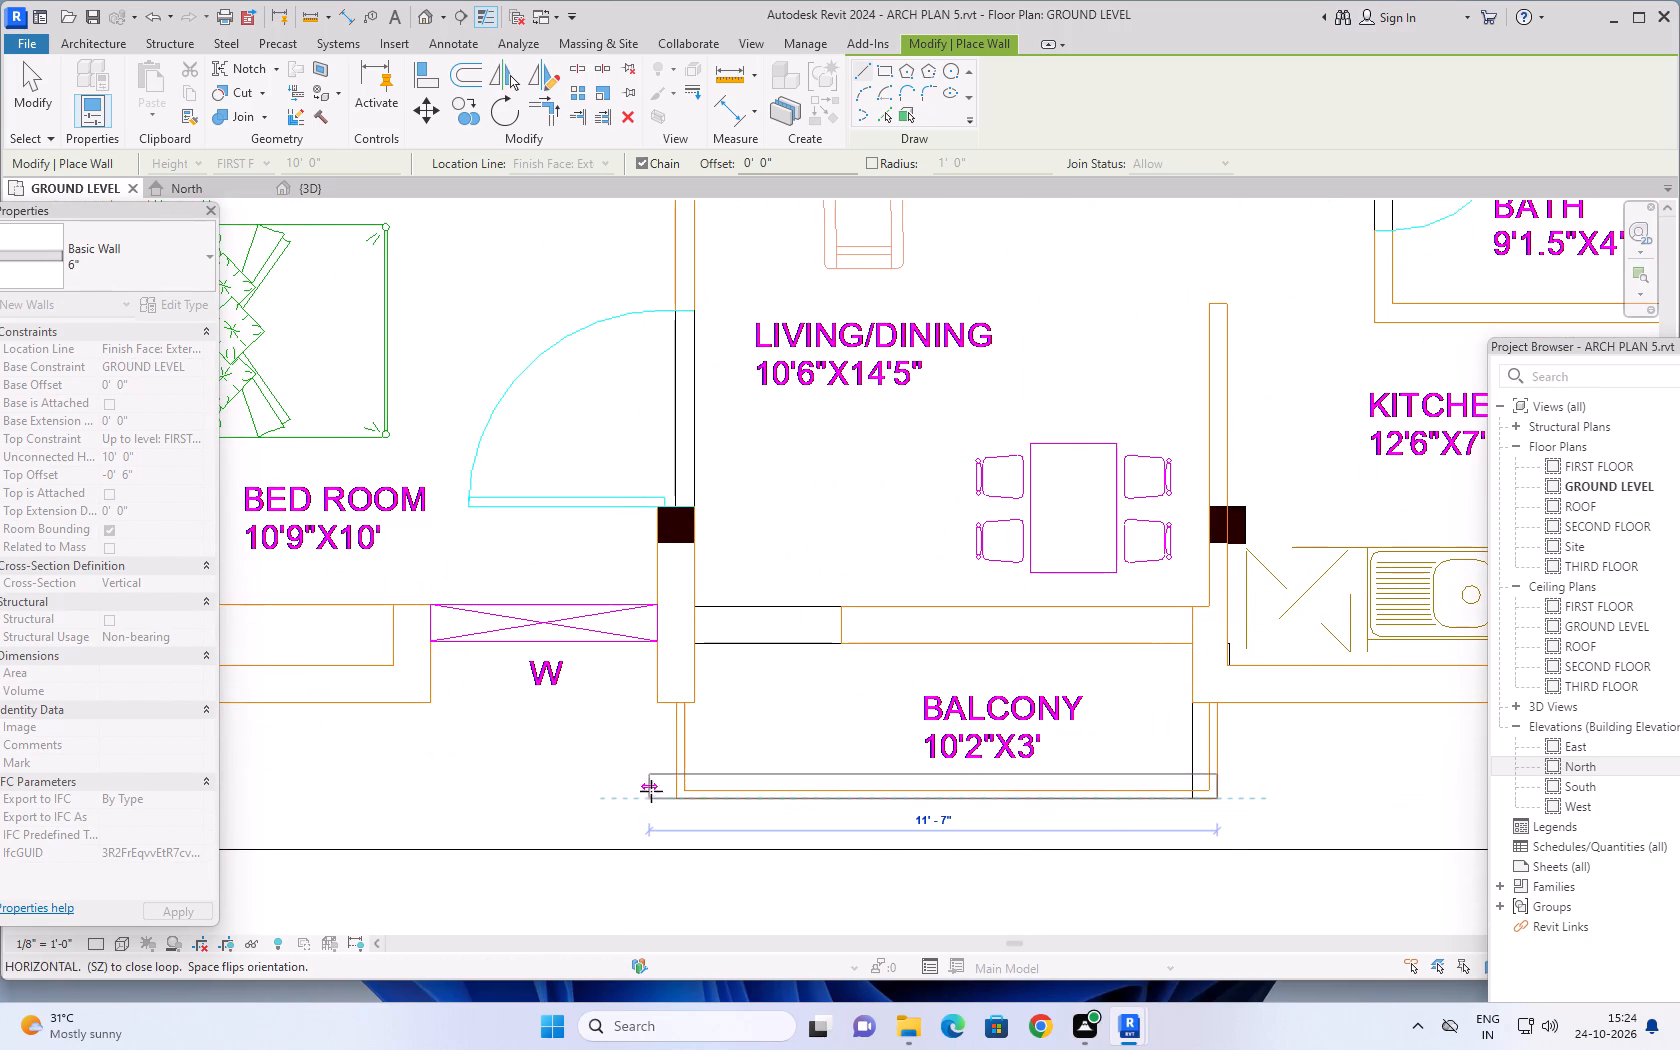
{"action": "left_click", "coordinate": [658, 795]}
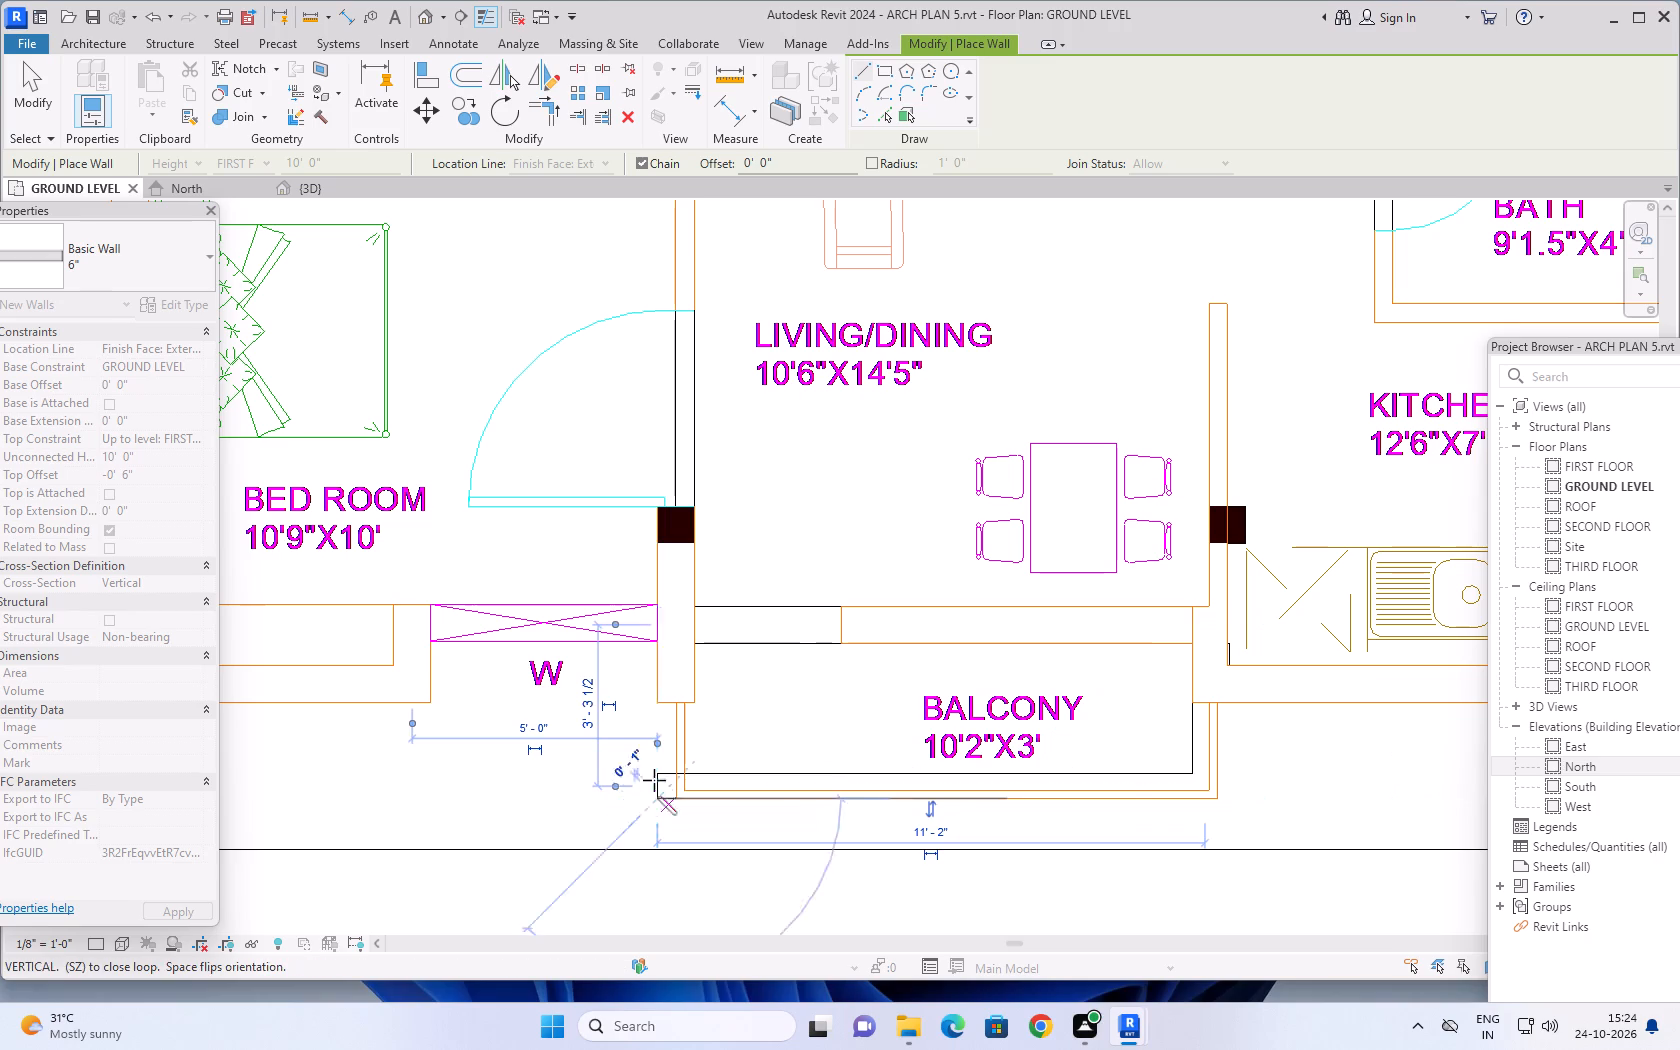
{"action": "left_click", "coordinate": [664, 705]}
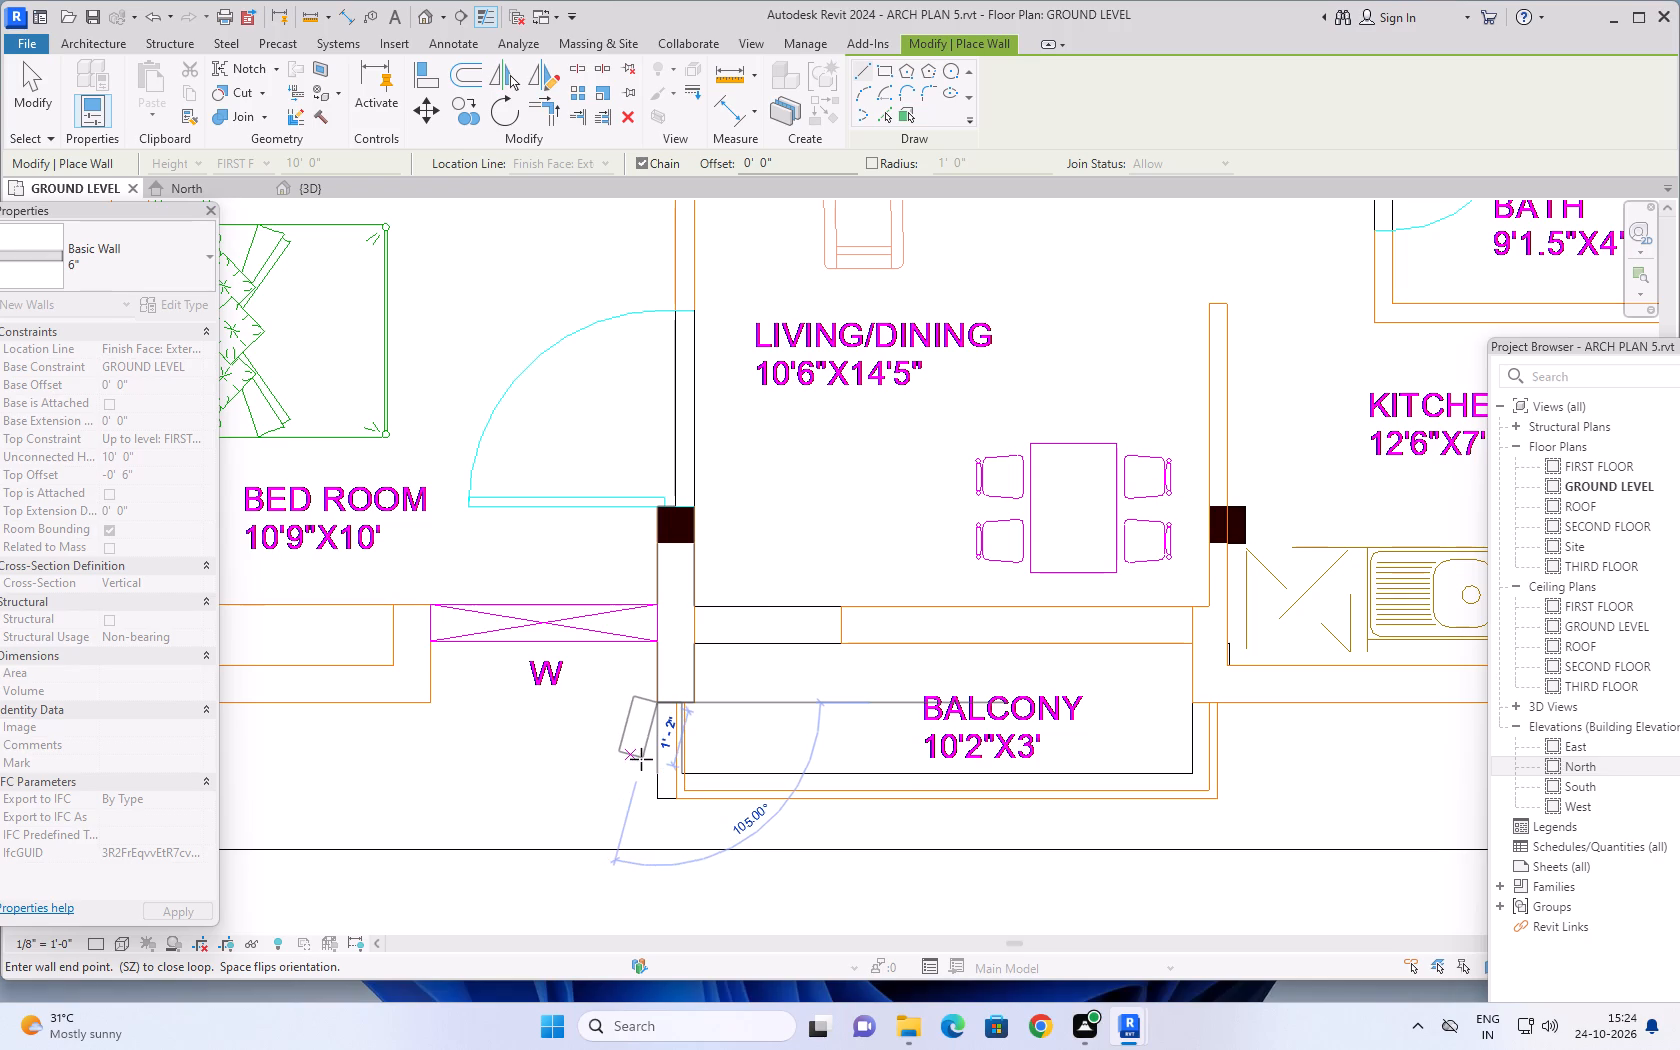
{"action": "key", "text": "Escape"}
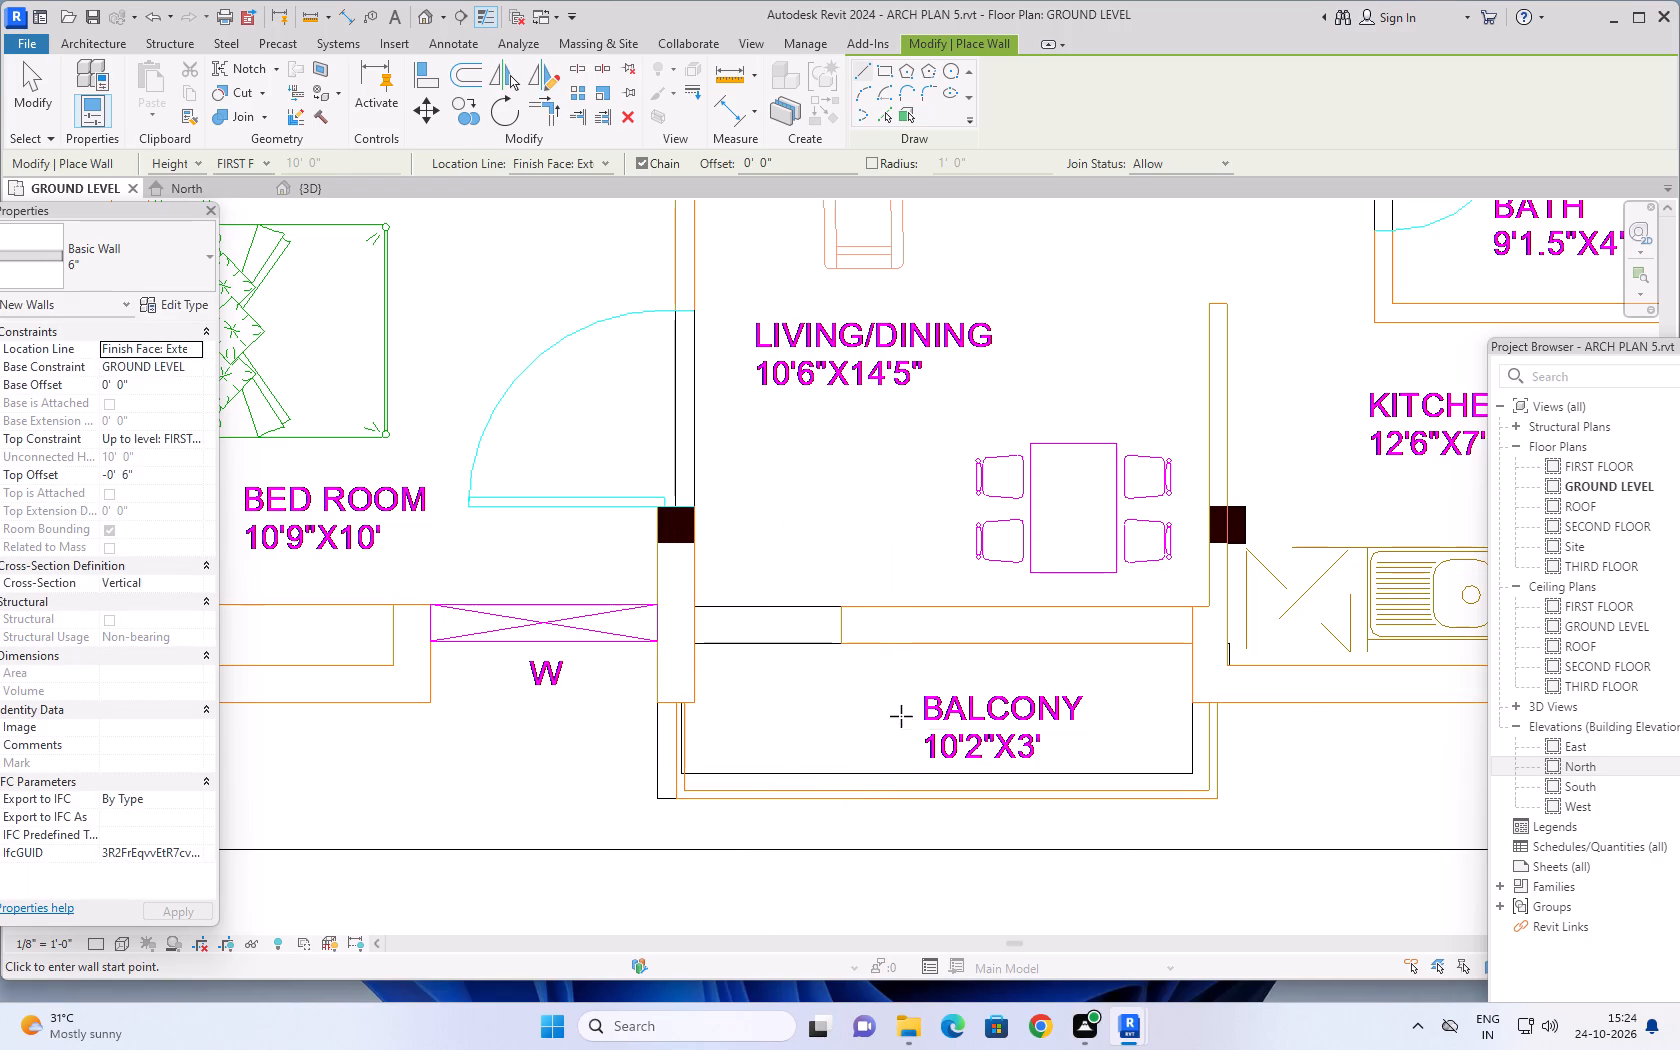
Make the three 6" walls around the 10'2"X3' balcony unconnected at the top with a height of 2' 0".
{"action": "key", "text": "Escape"}
{"action": "key", "text": "Escape"}
{"action": "left_click", "coordinate": [699, 783]}
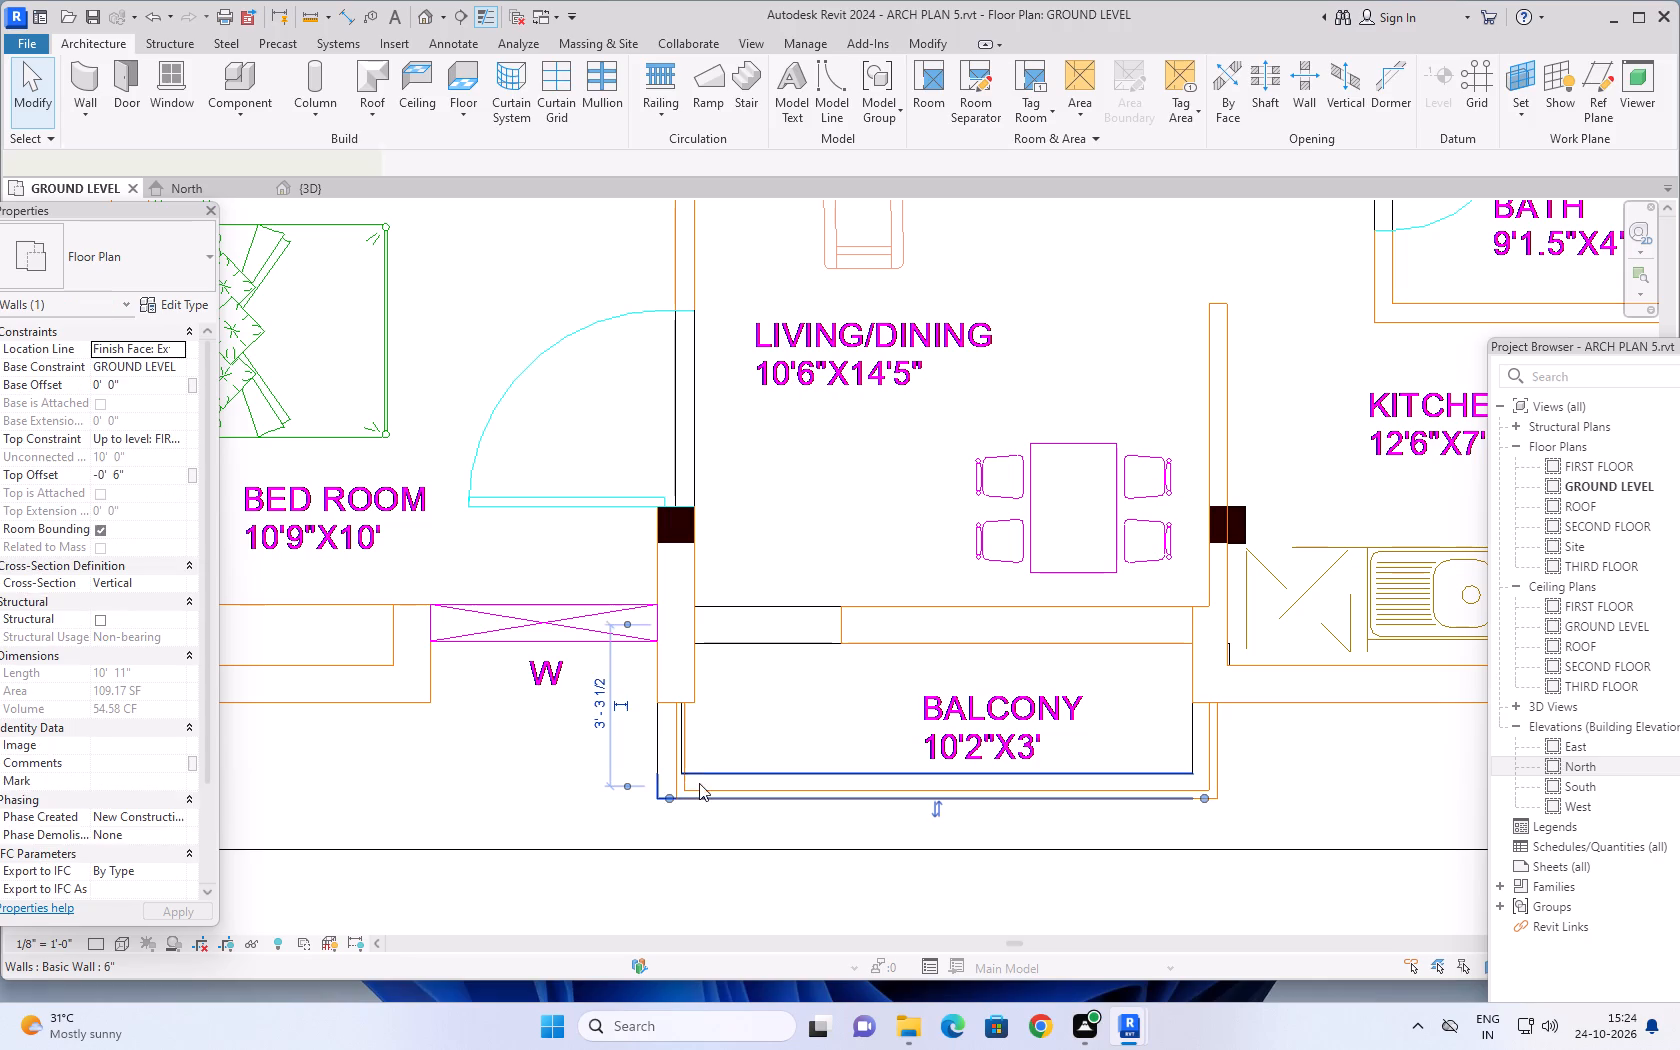
{"action": "left_click", "coordinate": [666, 745], "text": "ctrl"}
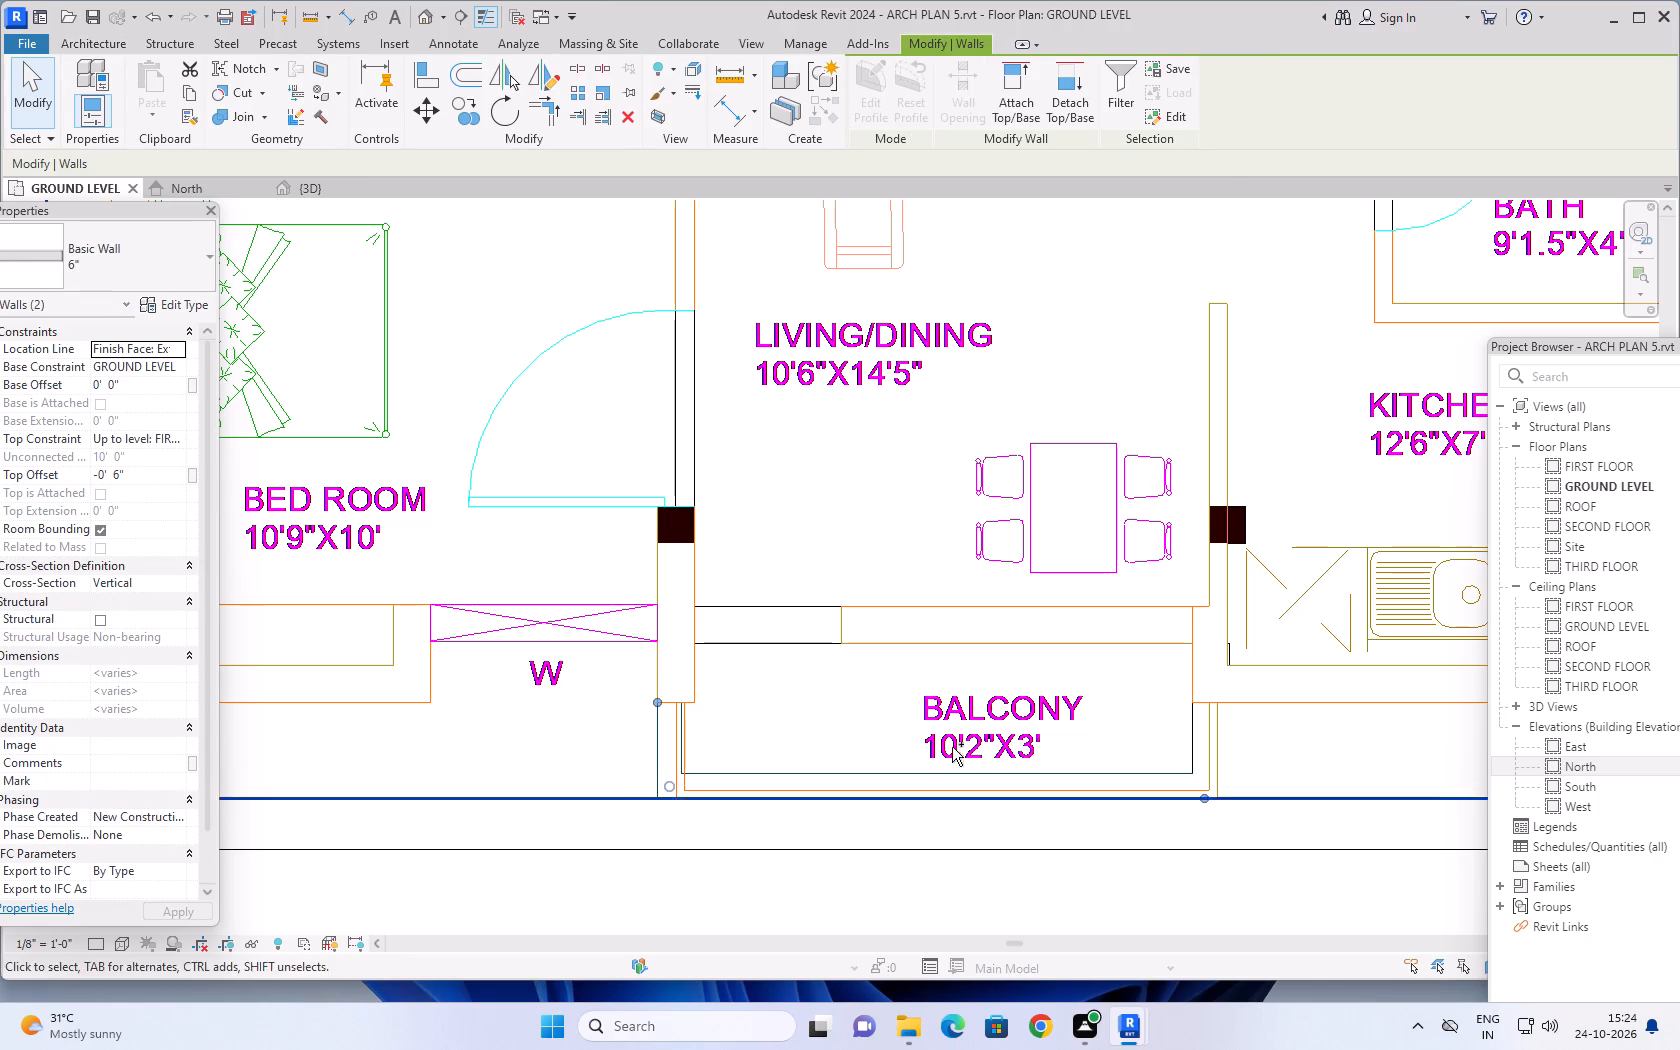
{"action": "left_click", "coordinate": [1196, 743], "text": "ctrl"}
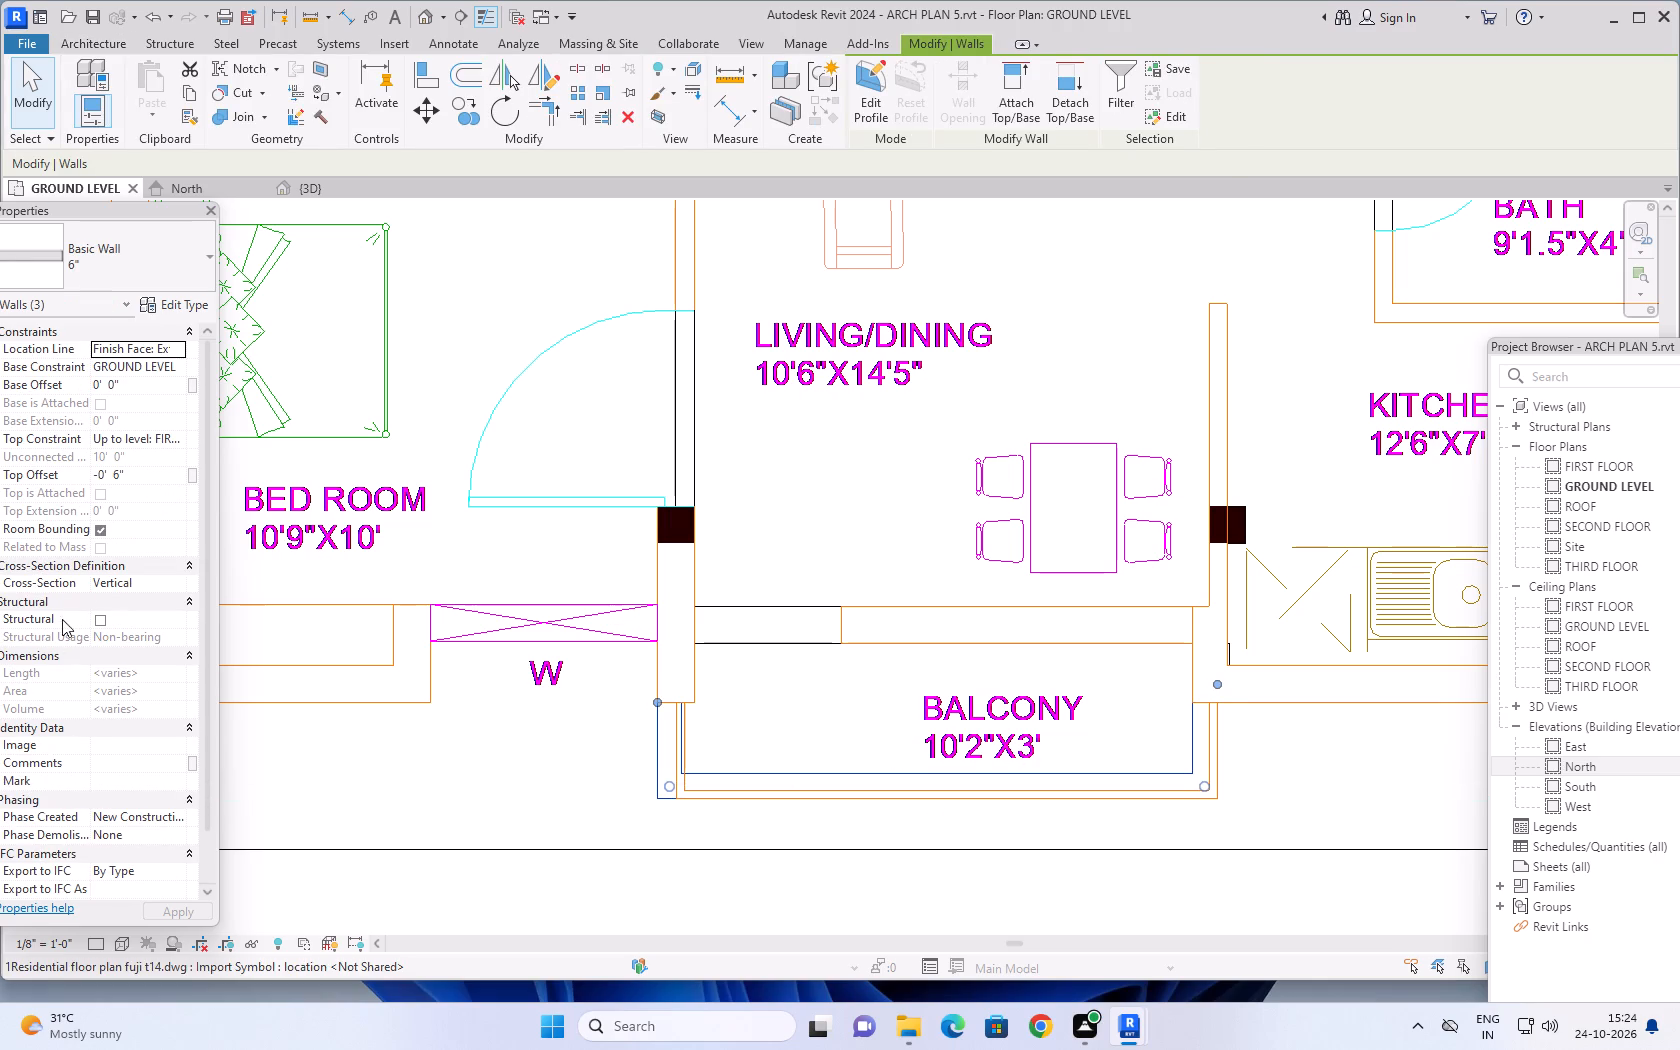
{"action": "left_click", "coordinate": [173, 436]}
{"action": "left_click", "coordinate": [157, 456]}
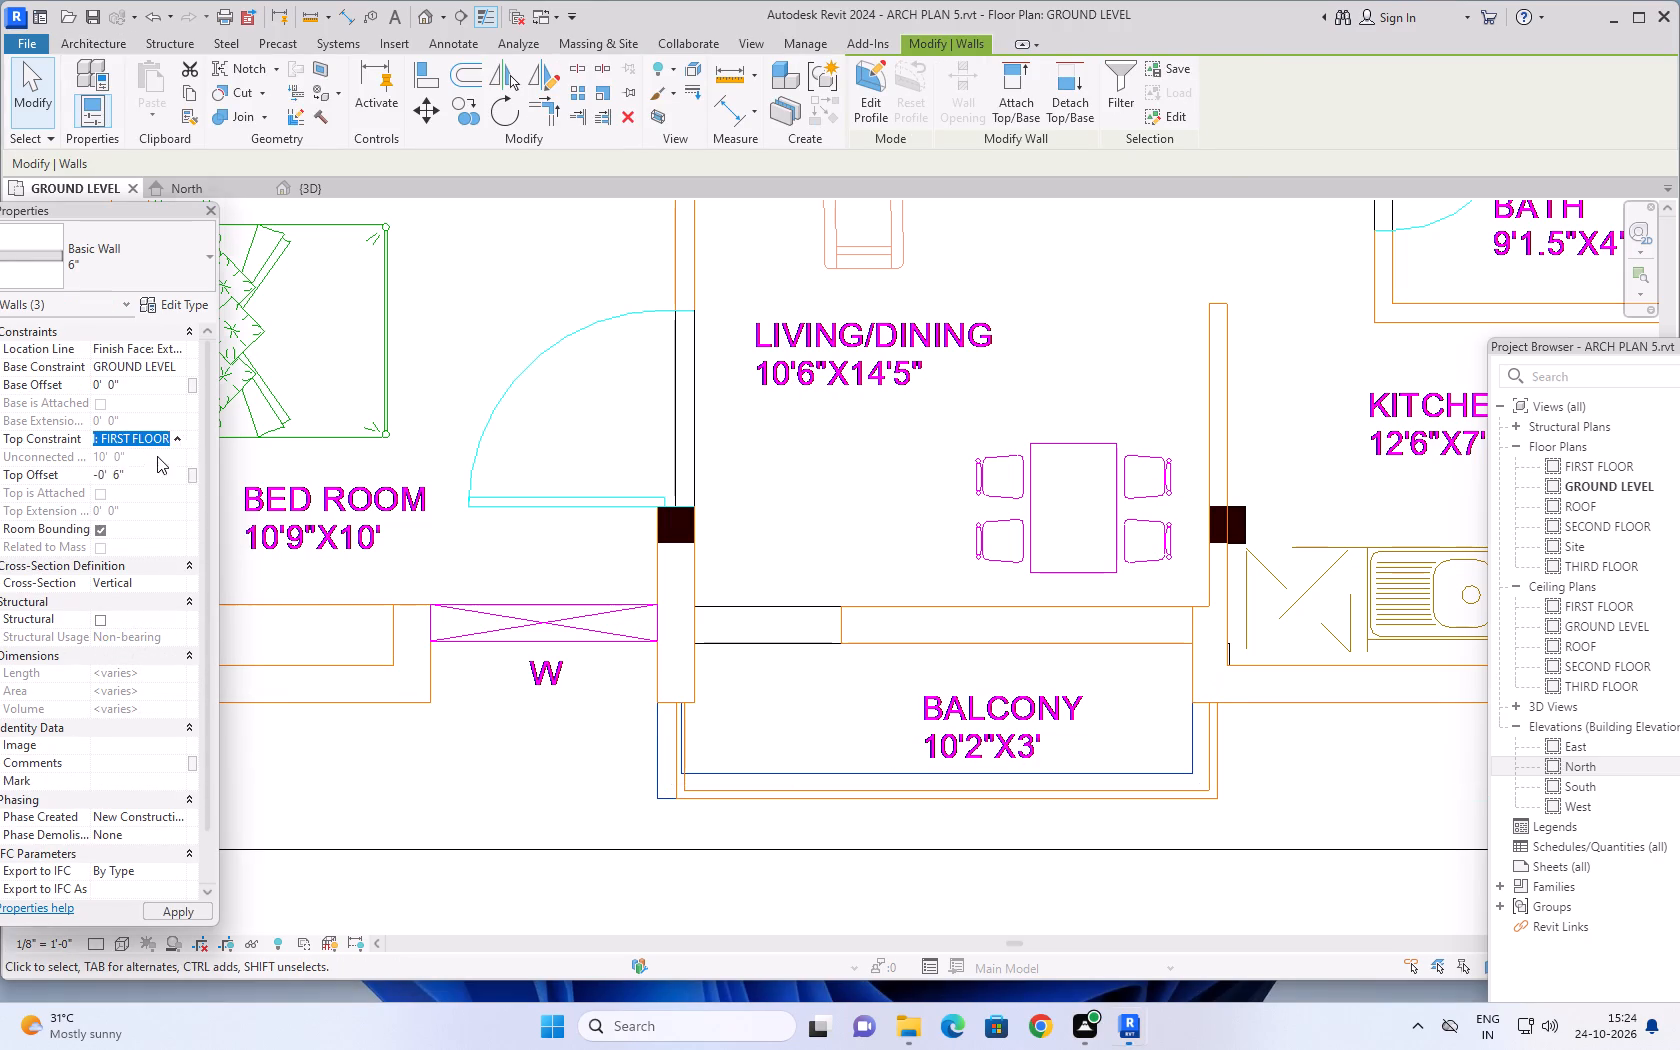
{"action": "left_click", "coordinate": [149, 461]}
{"action": "type", "text": "2'"}
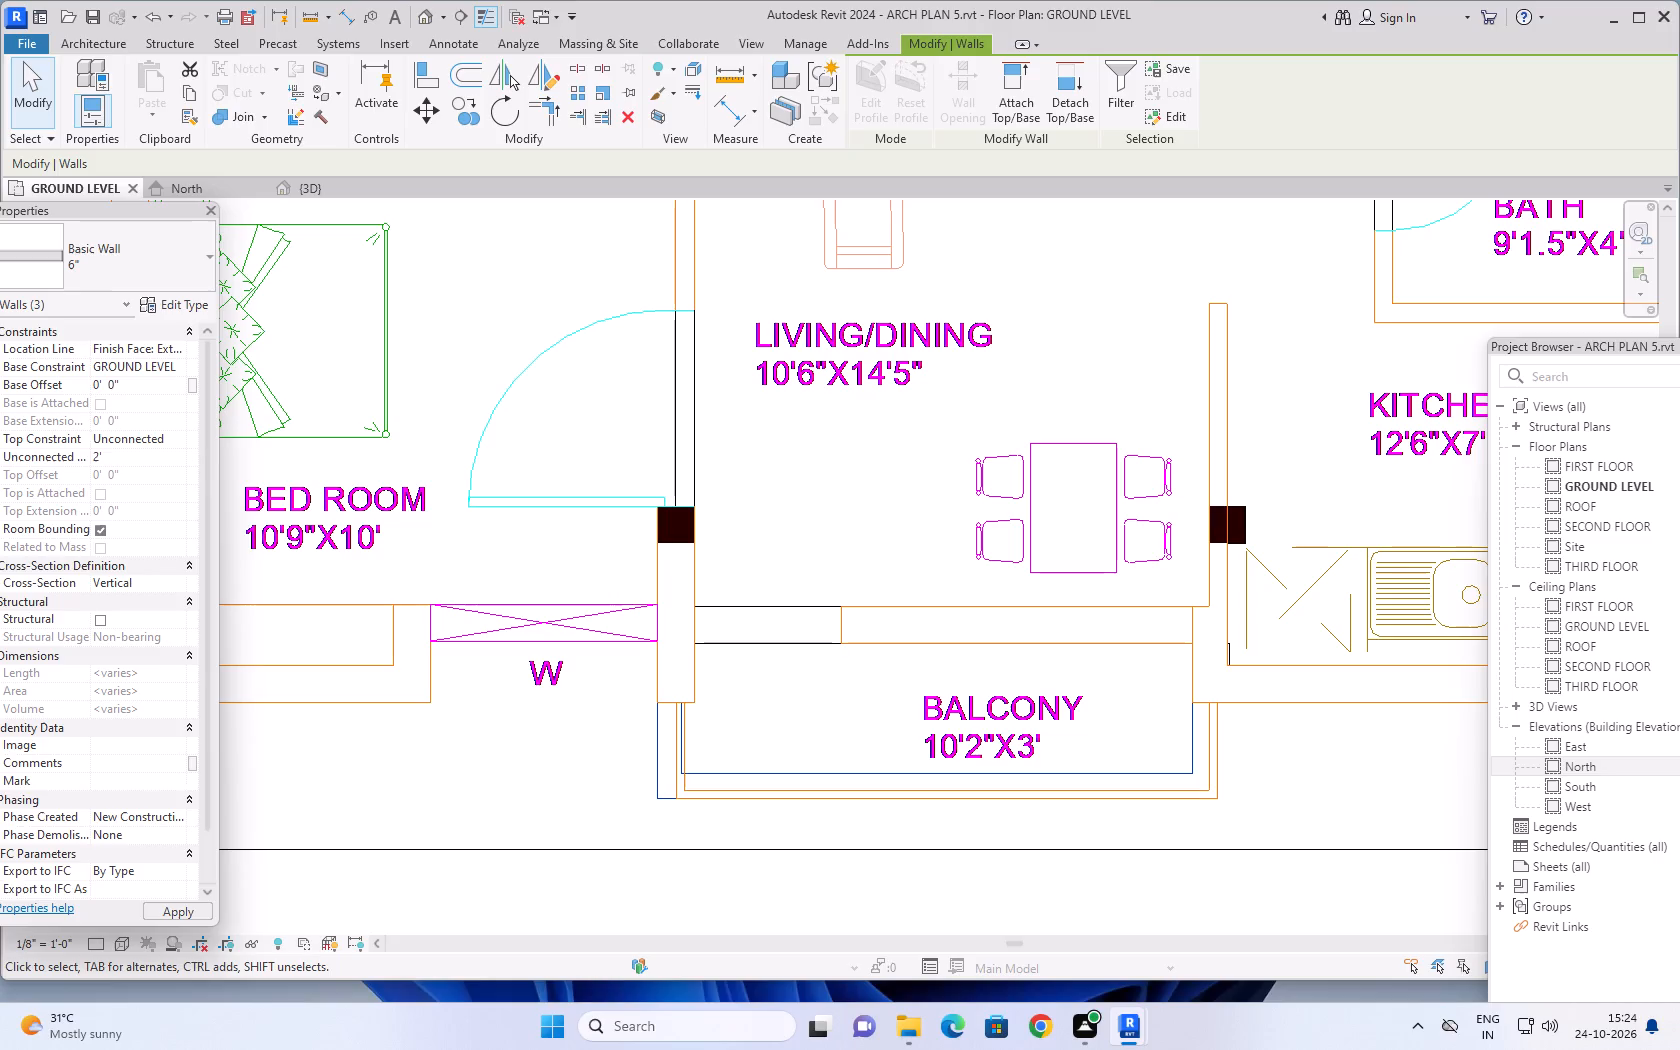
{"action": "key", "text": "Return"}
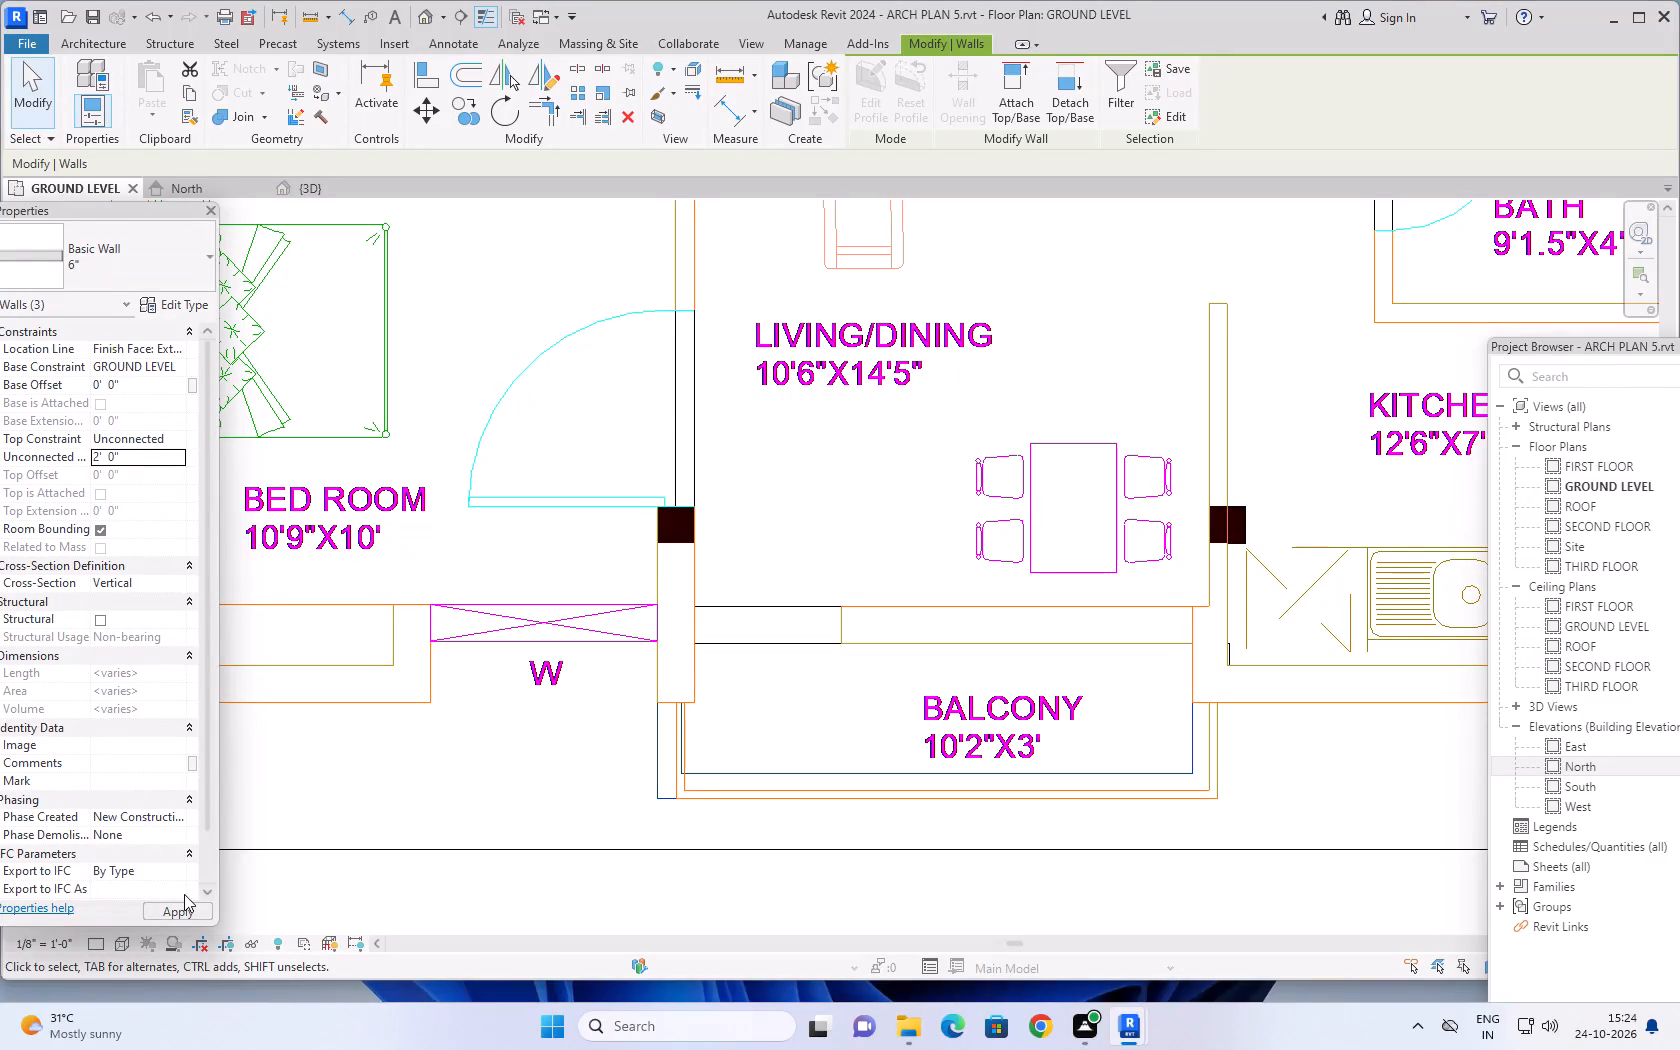
{"action": "left_click", "coordinate": [184, 905]}
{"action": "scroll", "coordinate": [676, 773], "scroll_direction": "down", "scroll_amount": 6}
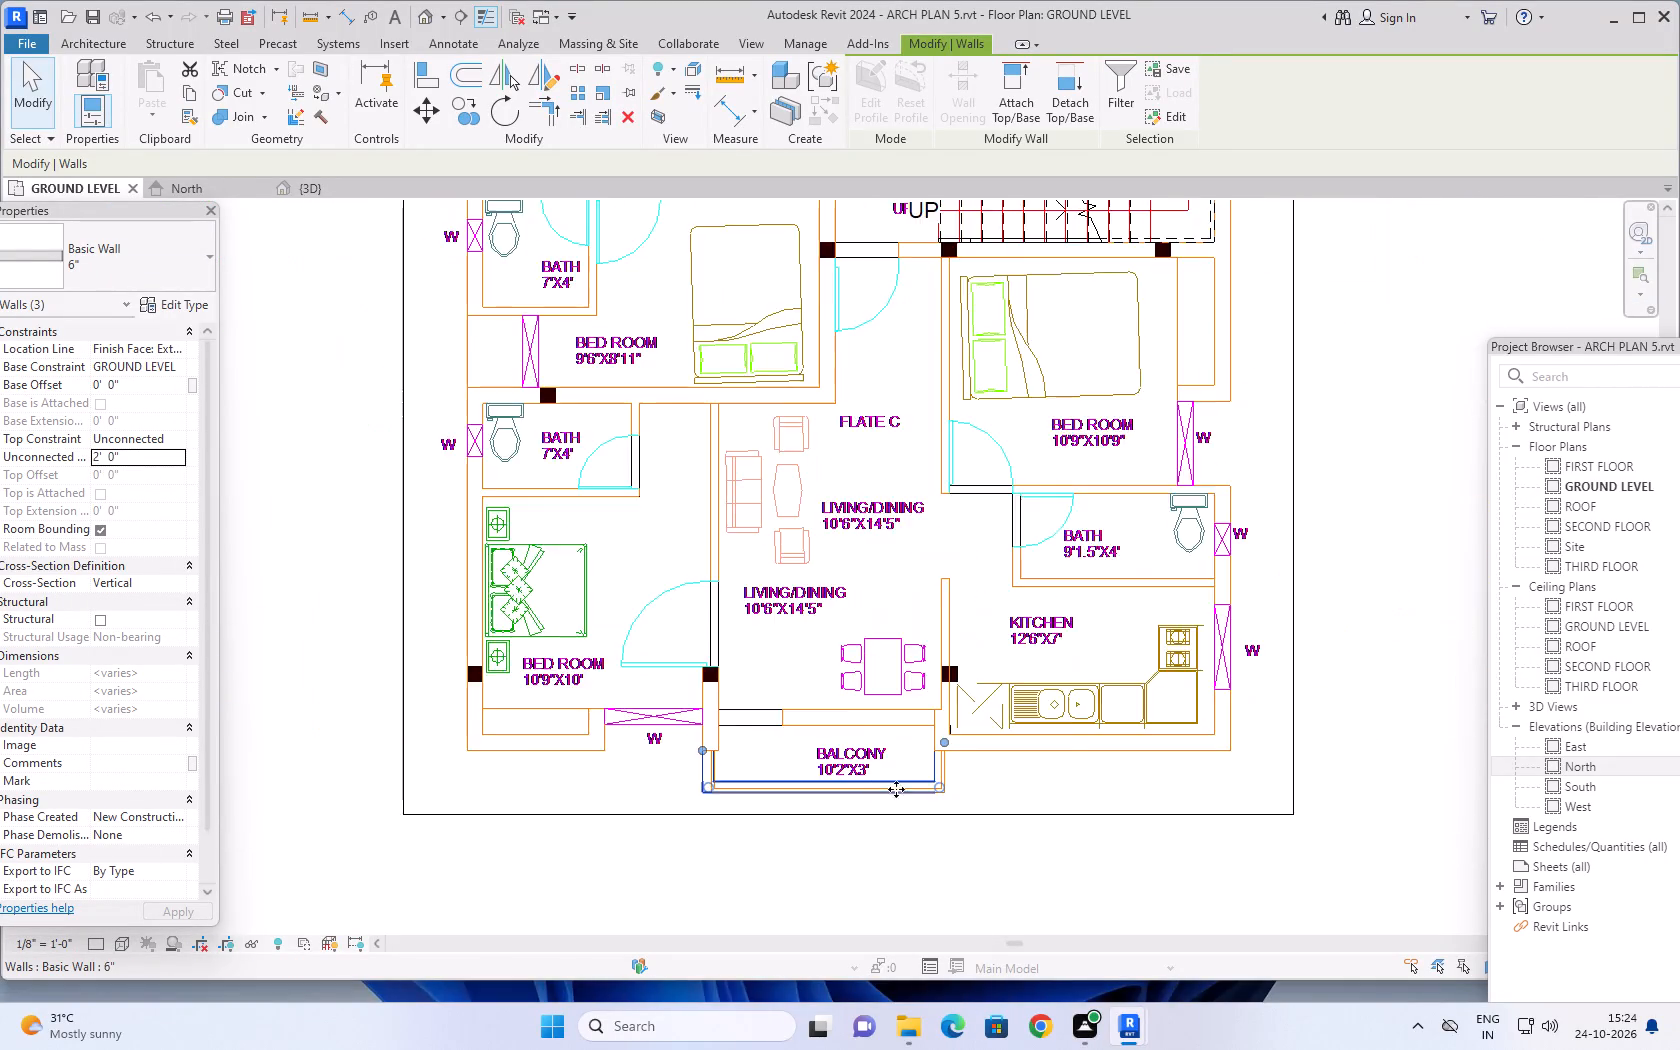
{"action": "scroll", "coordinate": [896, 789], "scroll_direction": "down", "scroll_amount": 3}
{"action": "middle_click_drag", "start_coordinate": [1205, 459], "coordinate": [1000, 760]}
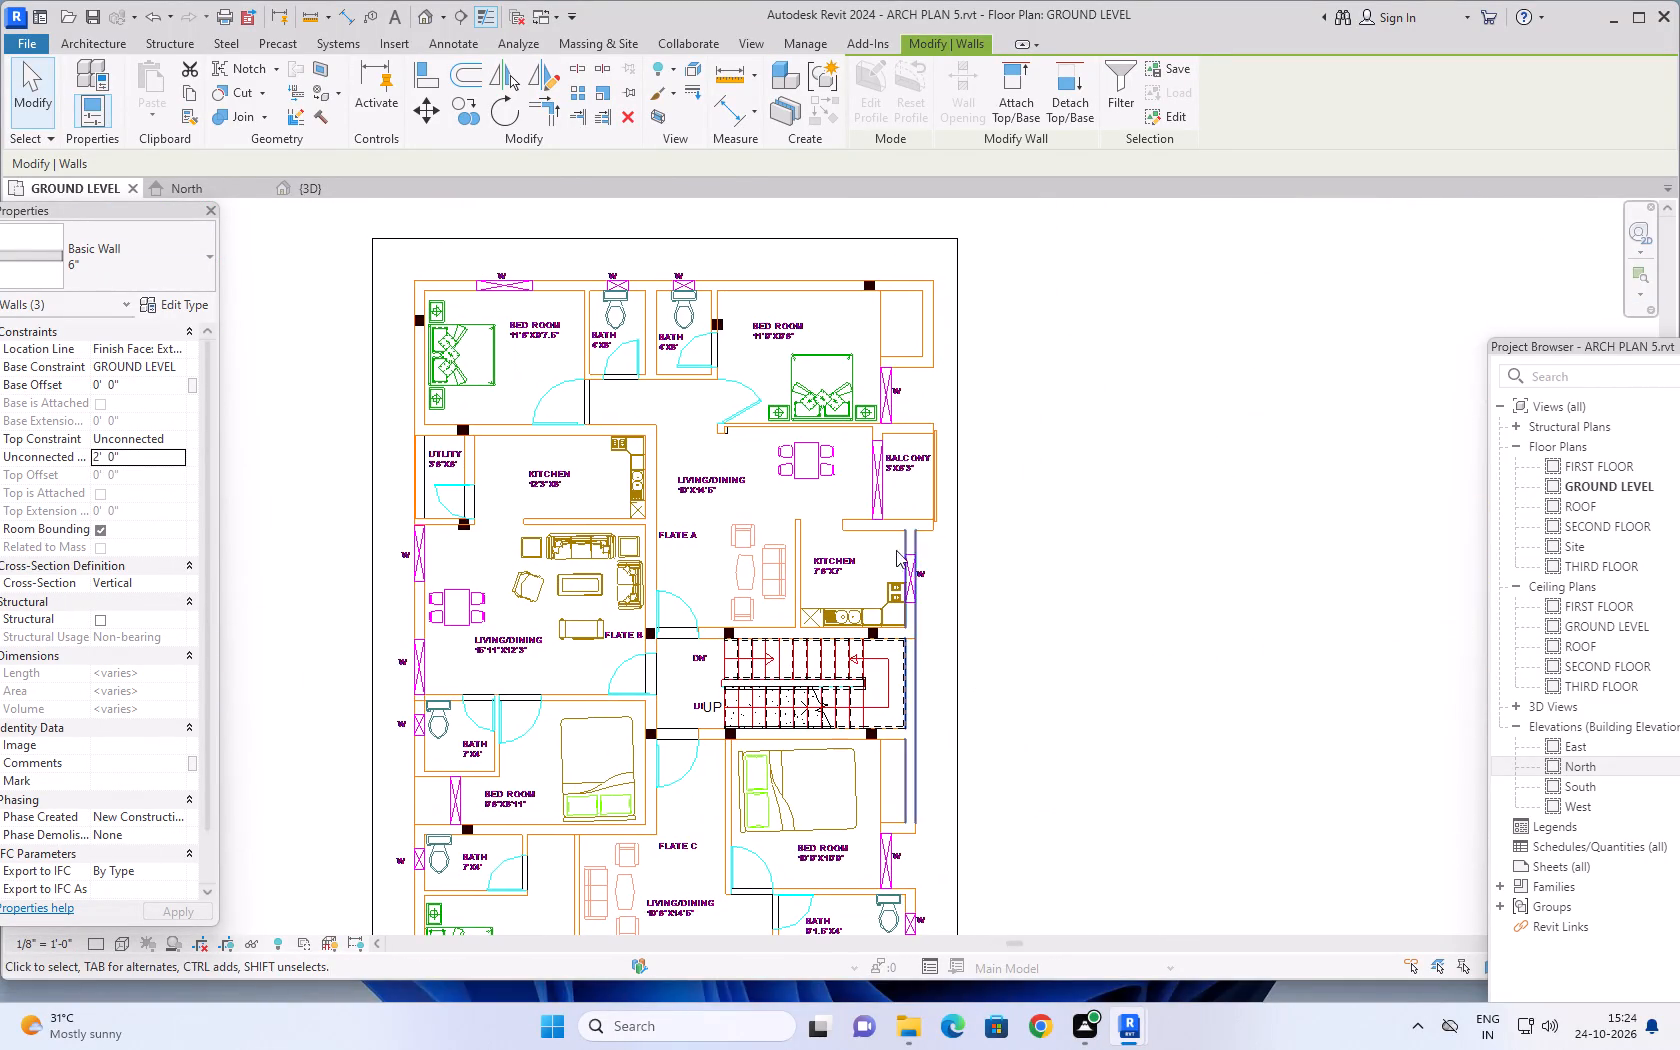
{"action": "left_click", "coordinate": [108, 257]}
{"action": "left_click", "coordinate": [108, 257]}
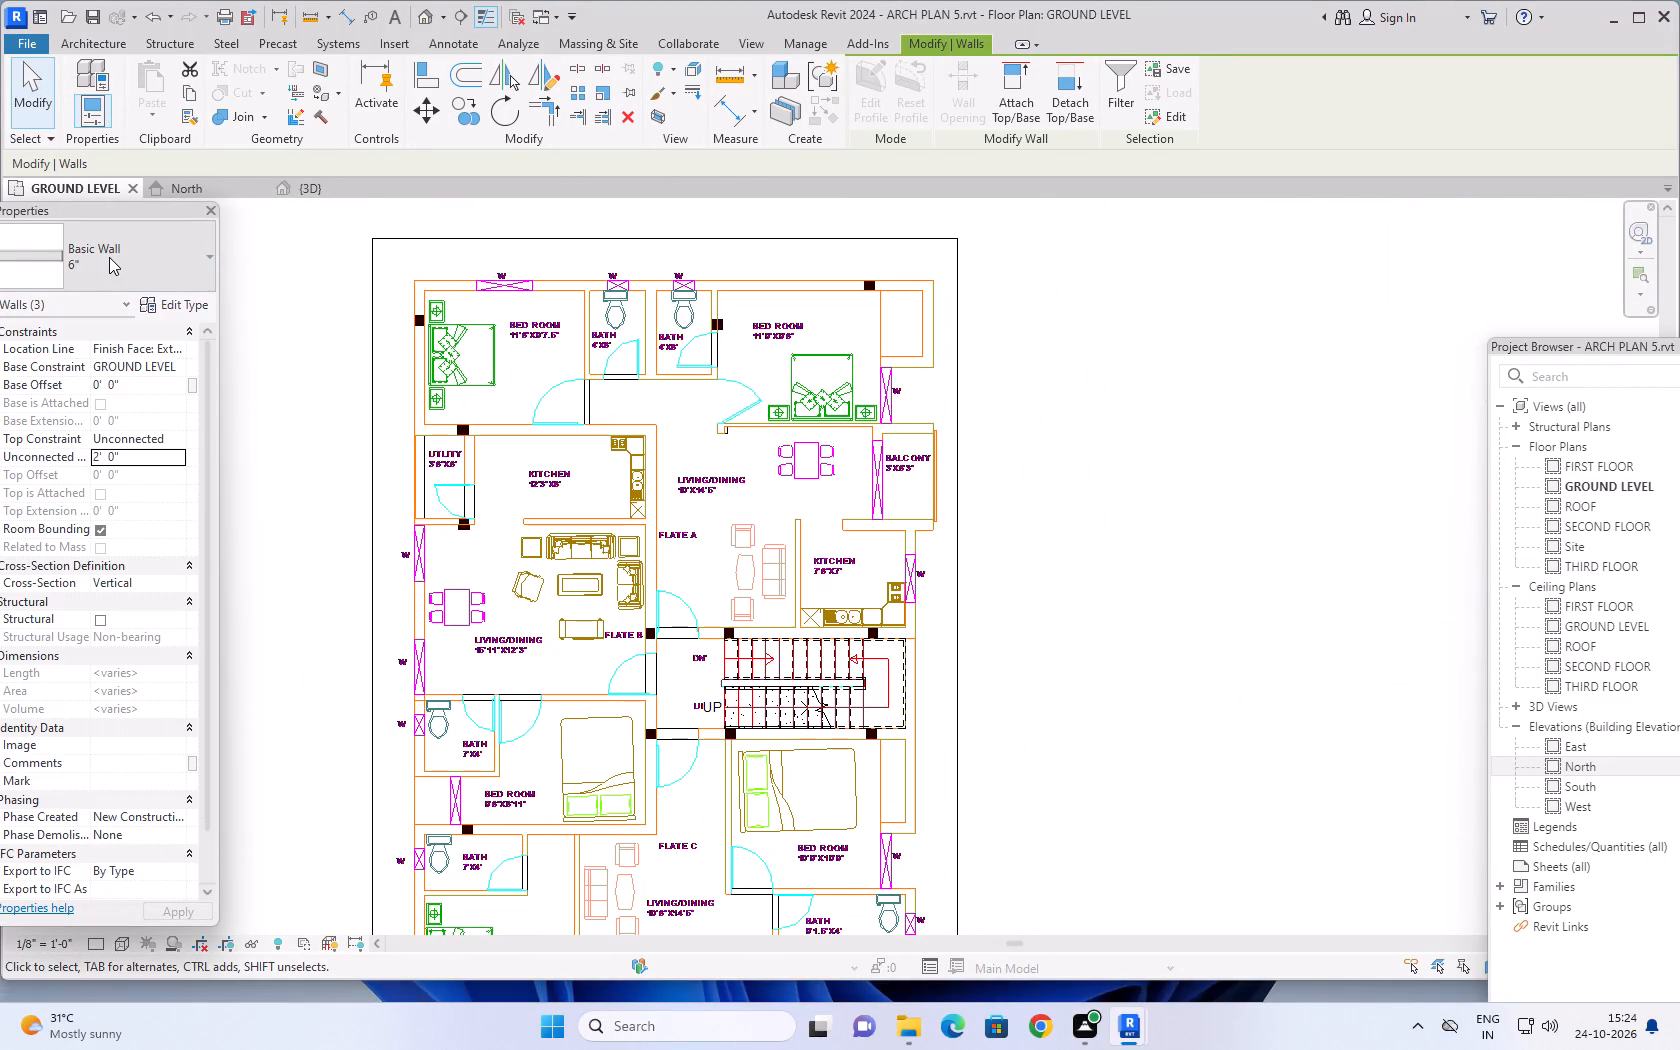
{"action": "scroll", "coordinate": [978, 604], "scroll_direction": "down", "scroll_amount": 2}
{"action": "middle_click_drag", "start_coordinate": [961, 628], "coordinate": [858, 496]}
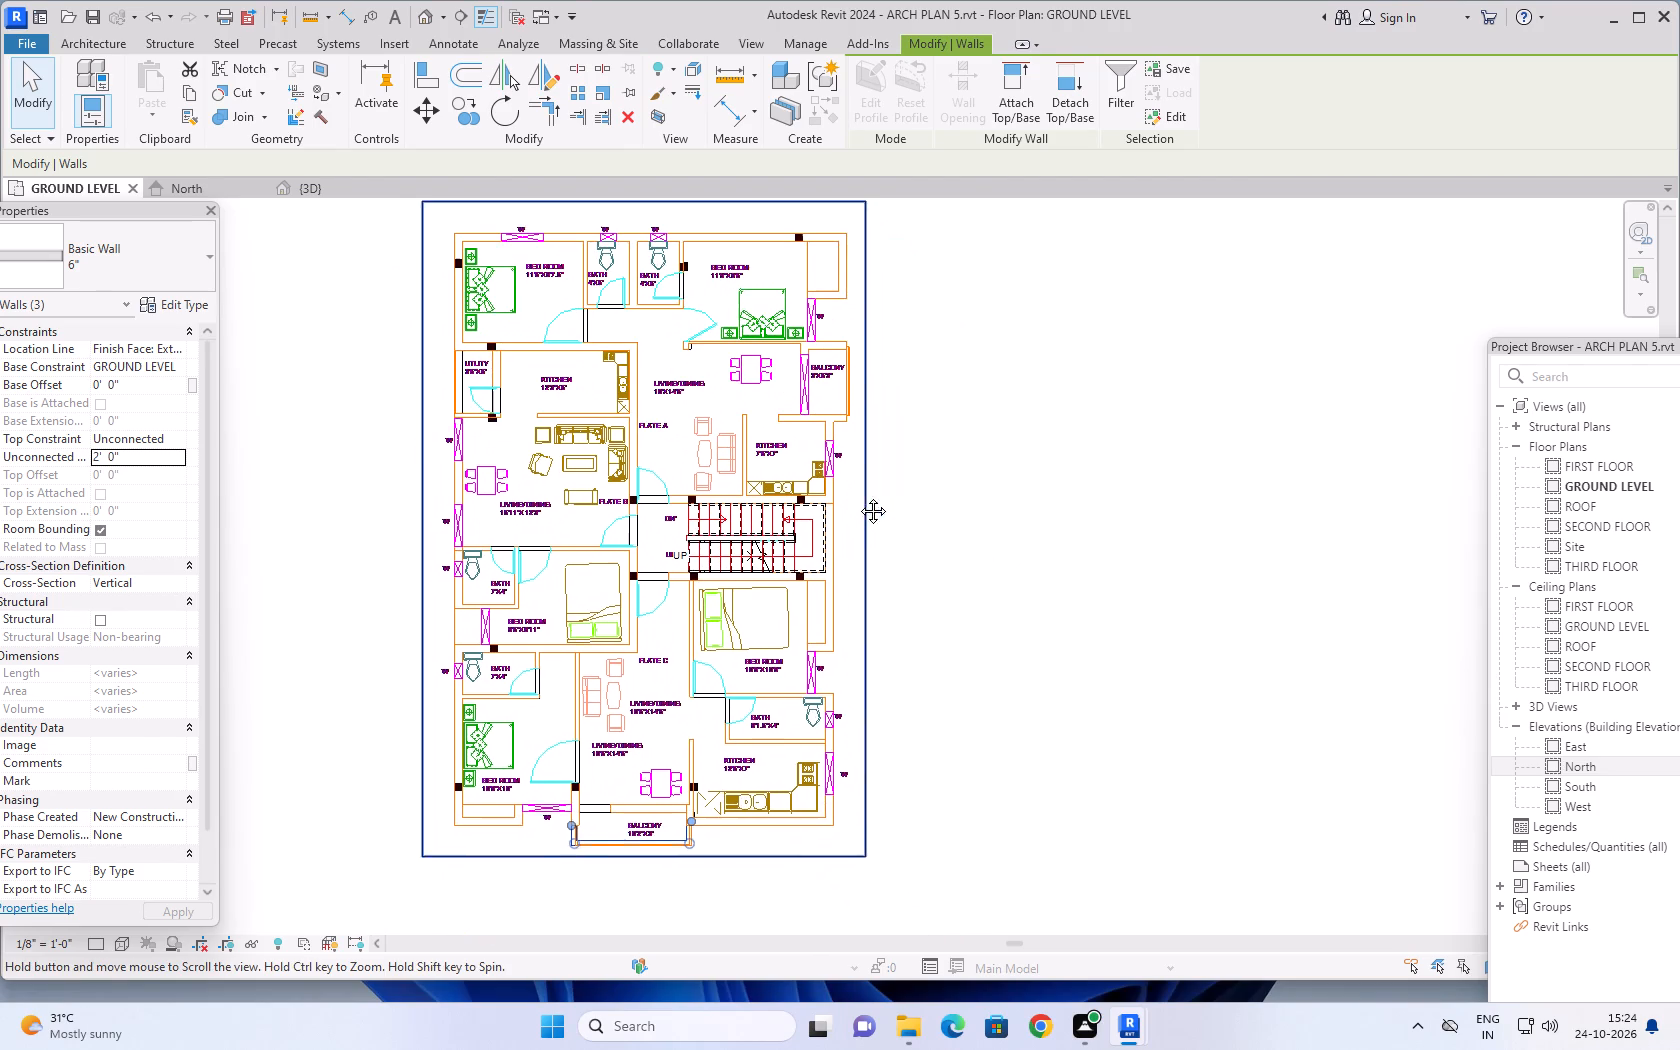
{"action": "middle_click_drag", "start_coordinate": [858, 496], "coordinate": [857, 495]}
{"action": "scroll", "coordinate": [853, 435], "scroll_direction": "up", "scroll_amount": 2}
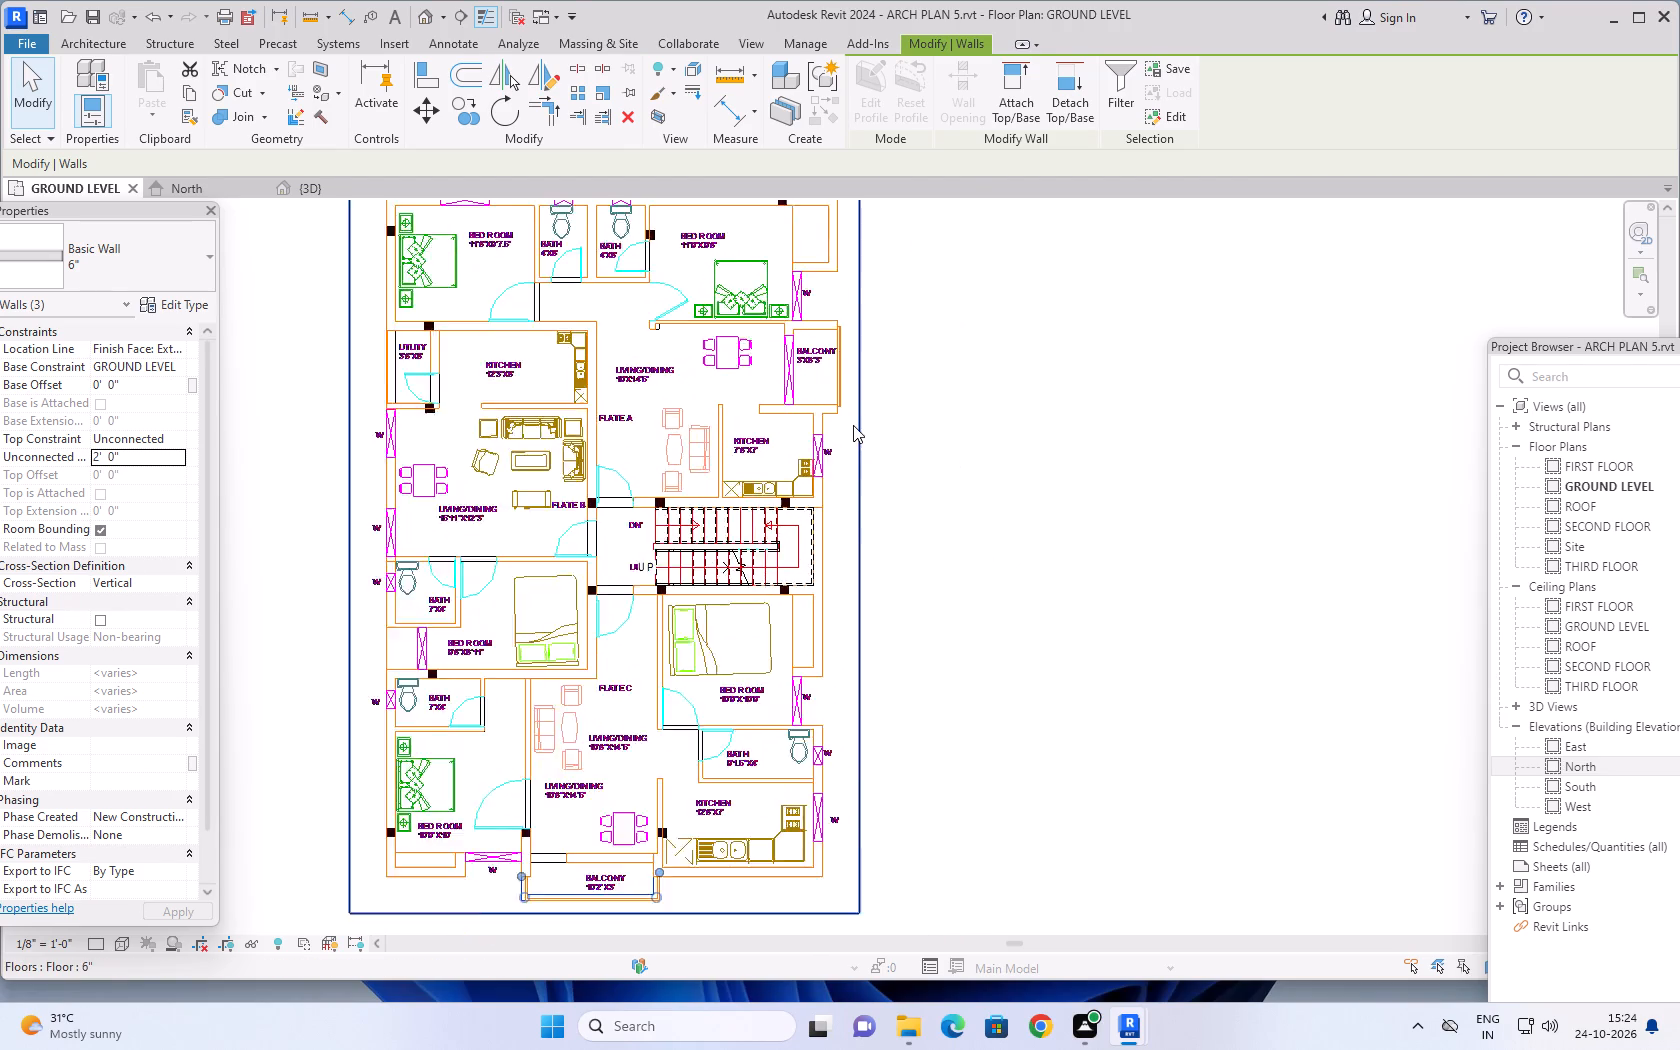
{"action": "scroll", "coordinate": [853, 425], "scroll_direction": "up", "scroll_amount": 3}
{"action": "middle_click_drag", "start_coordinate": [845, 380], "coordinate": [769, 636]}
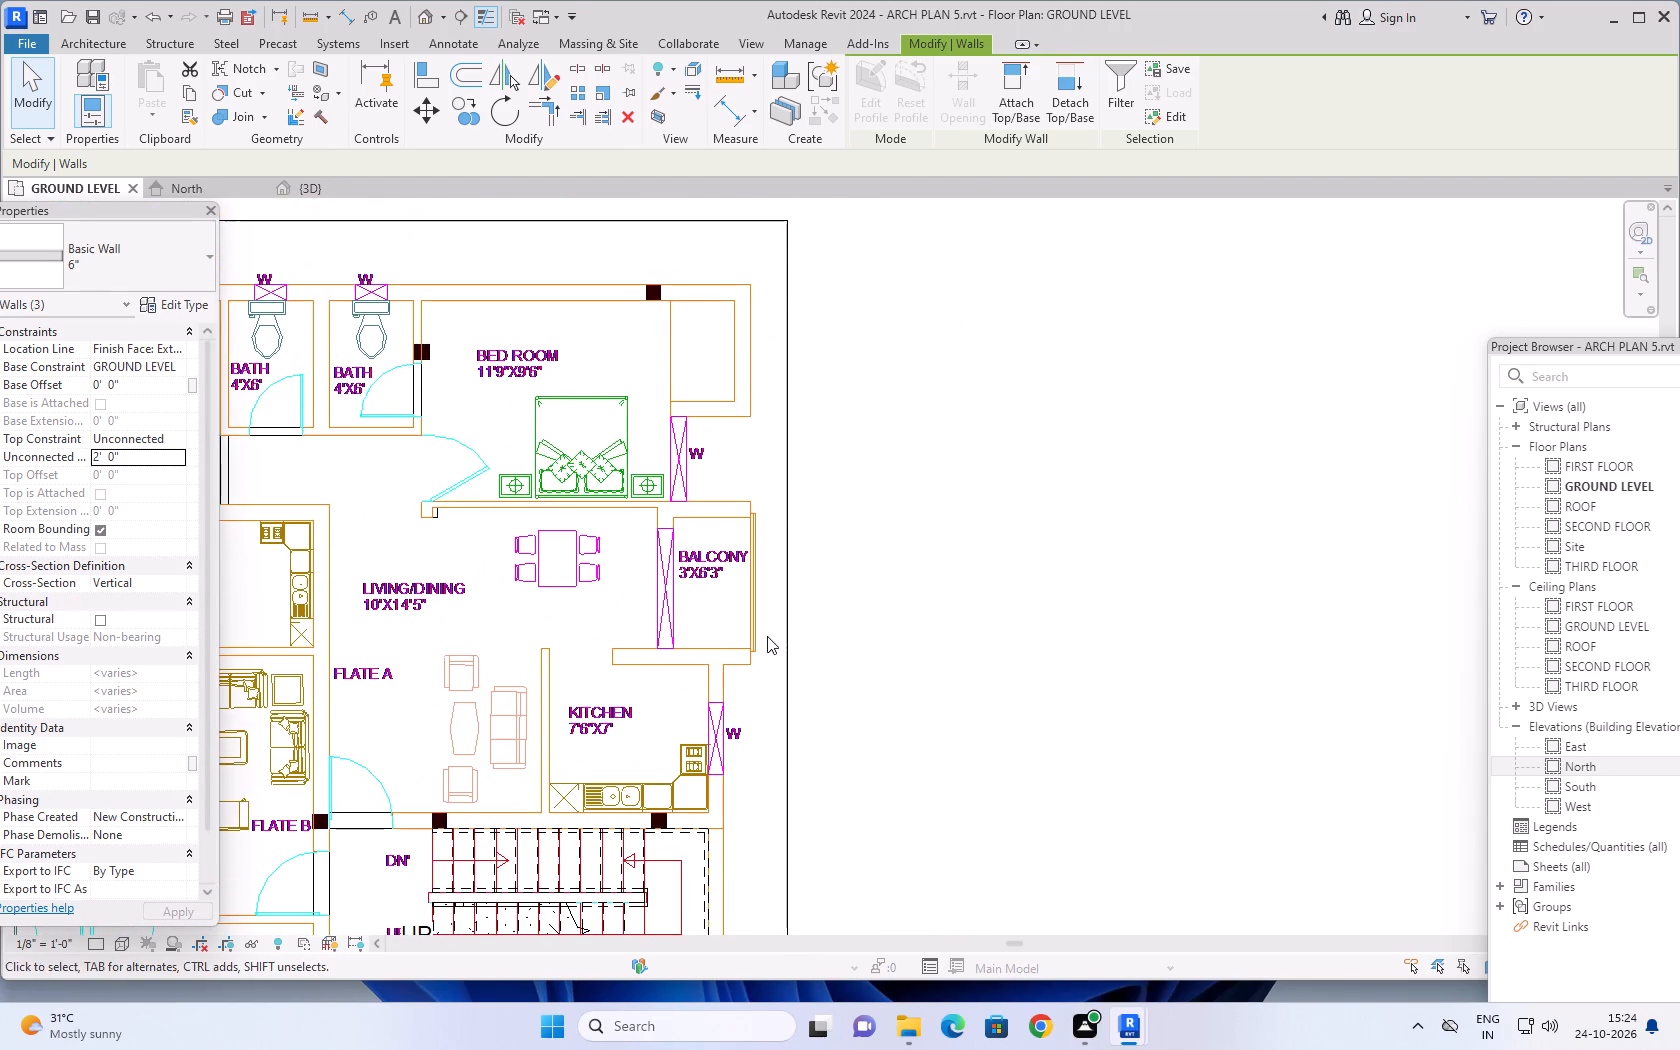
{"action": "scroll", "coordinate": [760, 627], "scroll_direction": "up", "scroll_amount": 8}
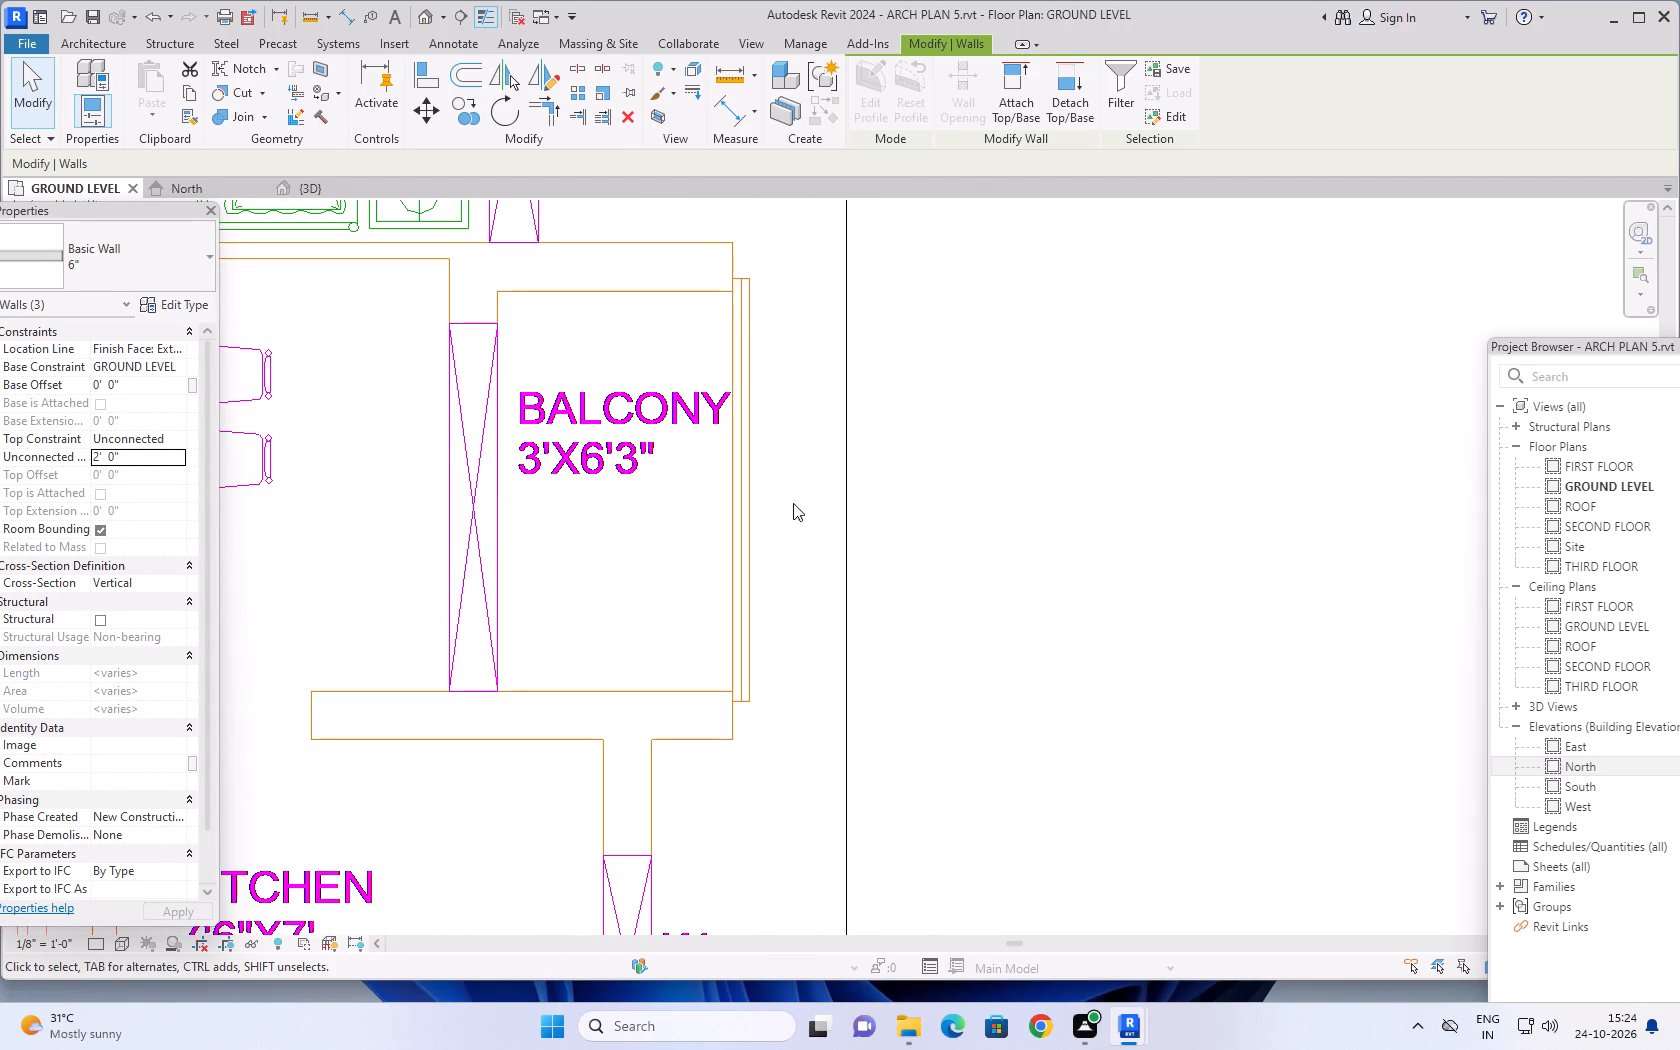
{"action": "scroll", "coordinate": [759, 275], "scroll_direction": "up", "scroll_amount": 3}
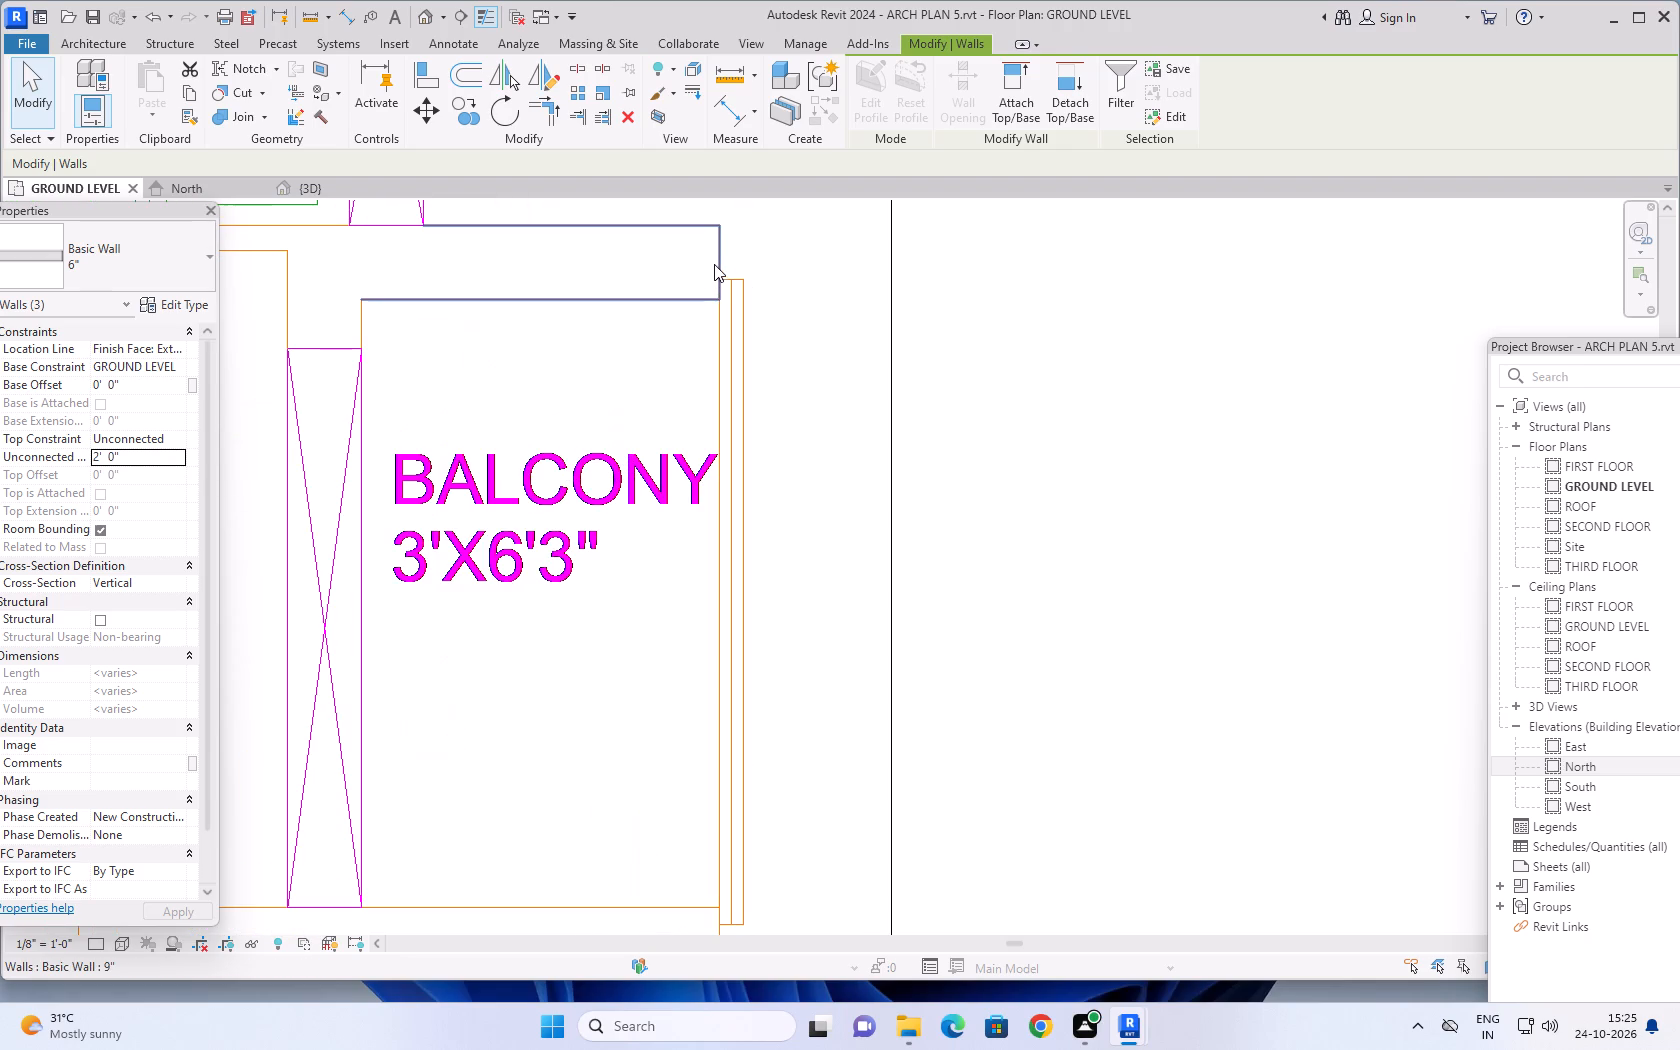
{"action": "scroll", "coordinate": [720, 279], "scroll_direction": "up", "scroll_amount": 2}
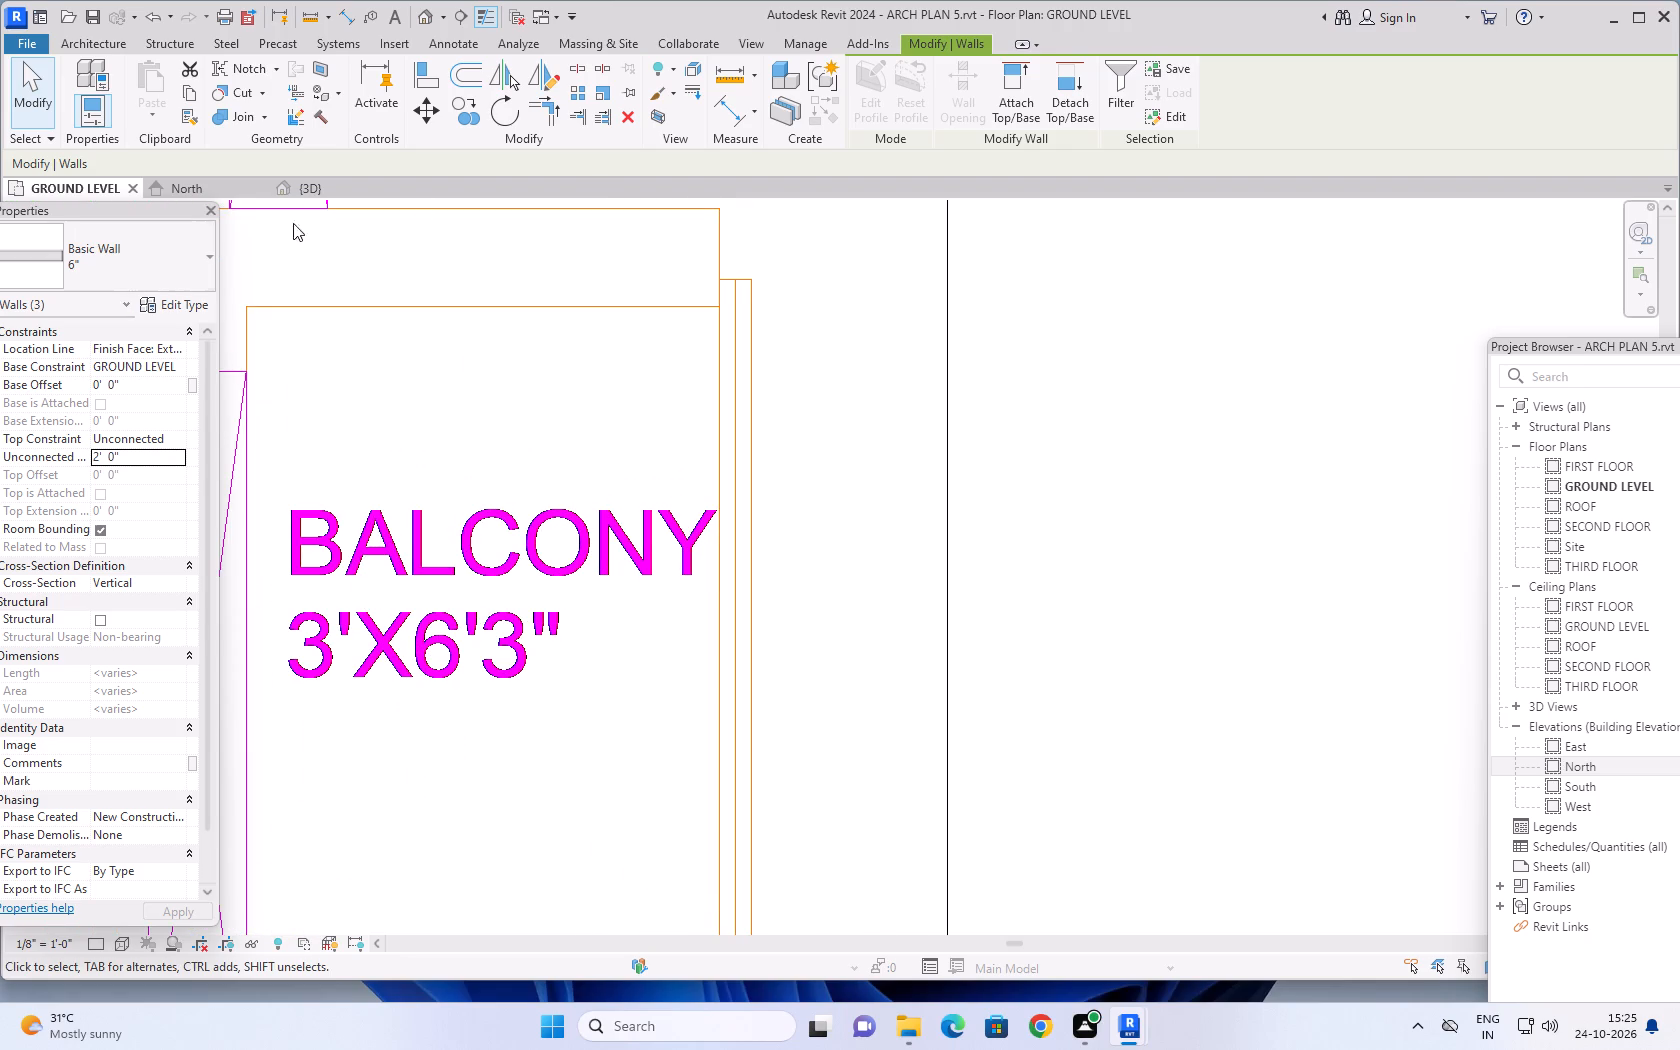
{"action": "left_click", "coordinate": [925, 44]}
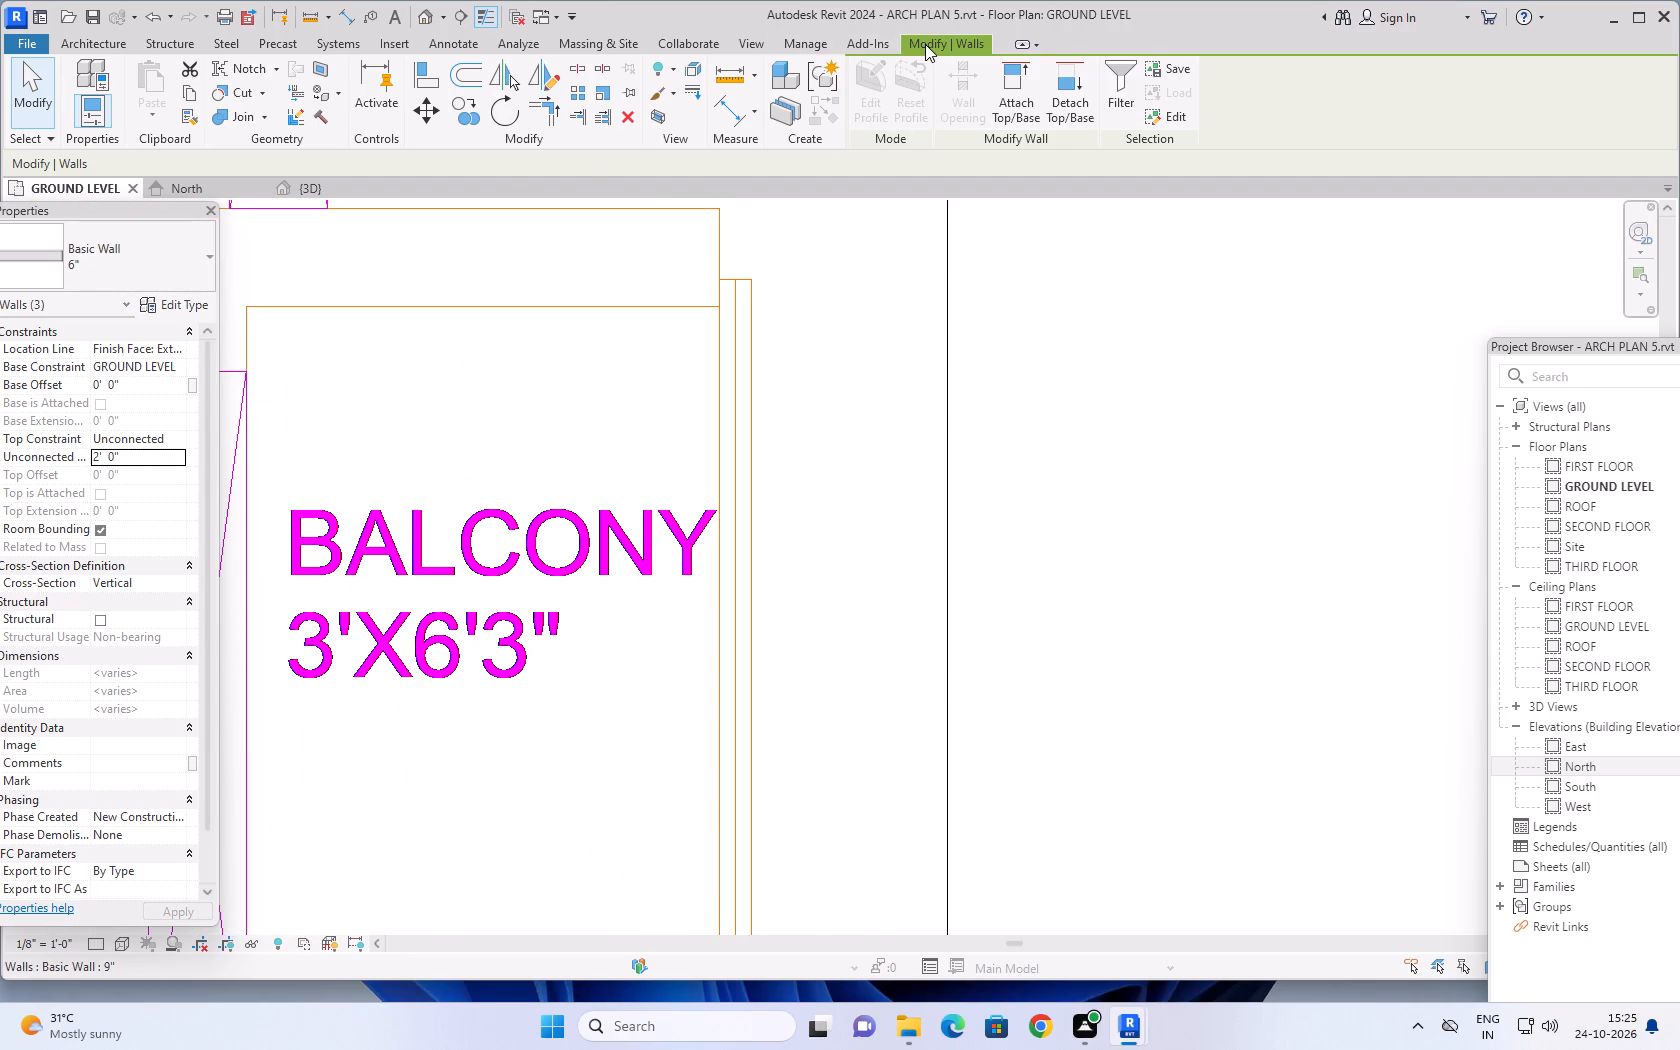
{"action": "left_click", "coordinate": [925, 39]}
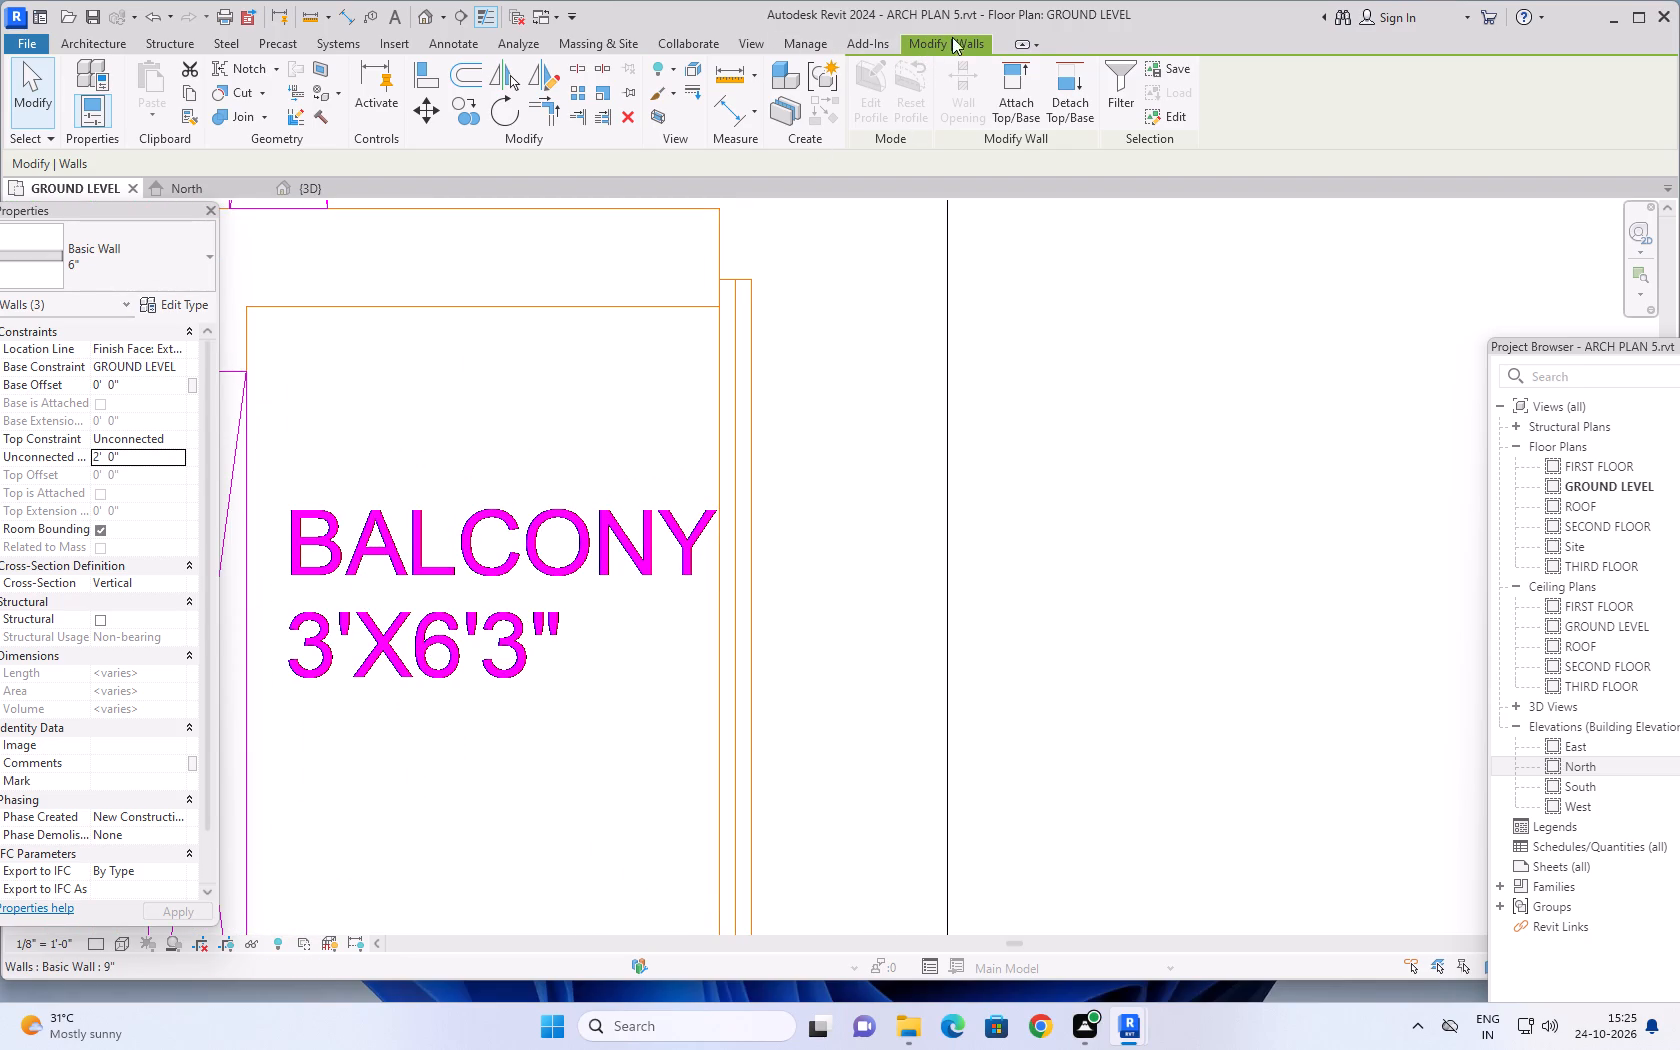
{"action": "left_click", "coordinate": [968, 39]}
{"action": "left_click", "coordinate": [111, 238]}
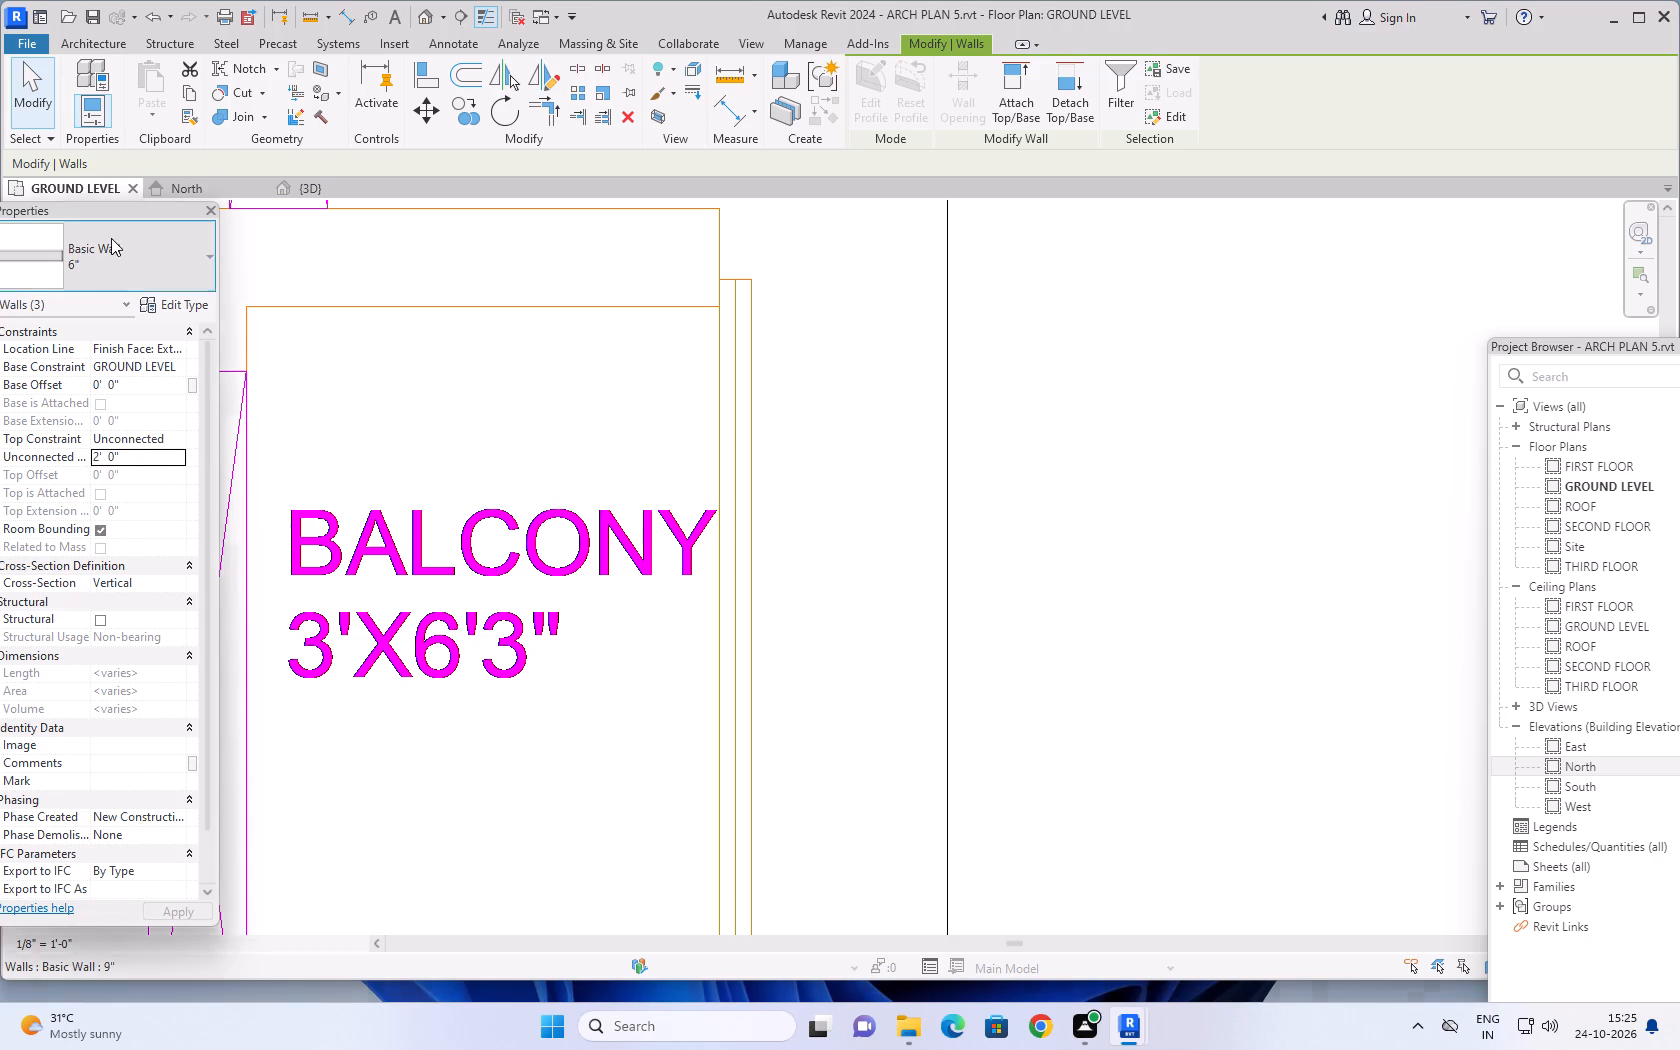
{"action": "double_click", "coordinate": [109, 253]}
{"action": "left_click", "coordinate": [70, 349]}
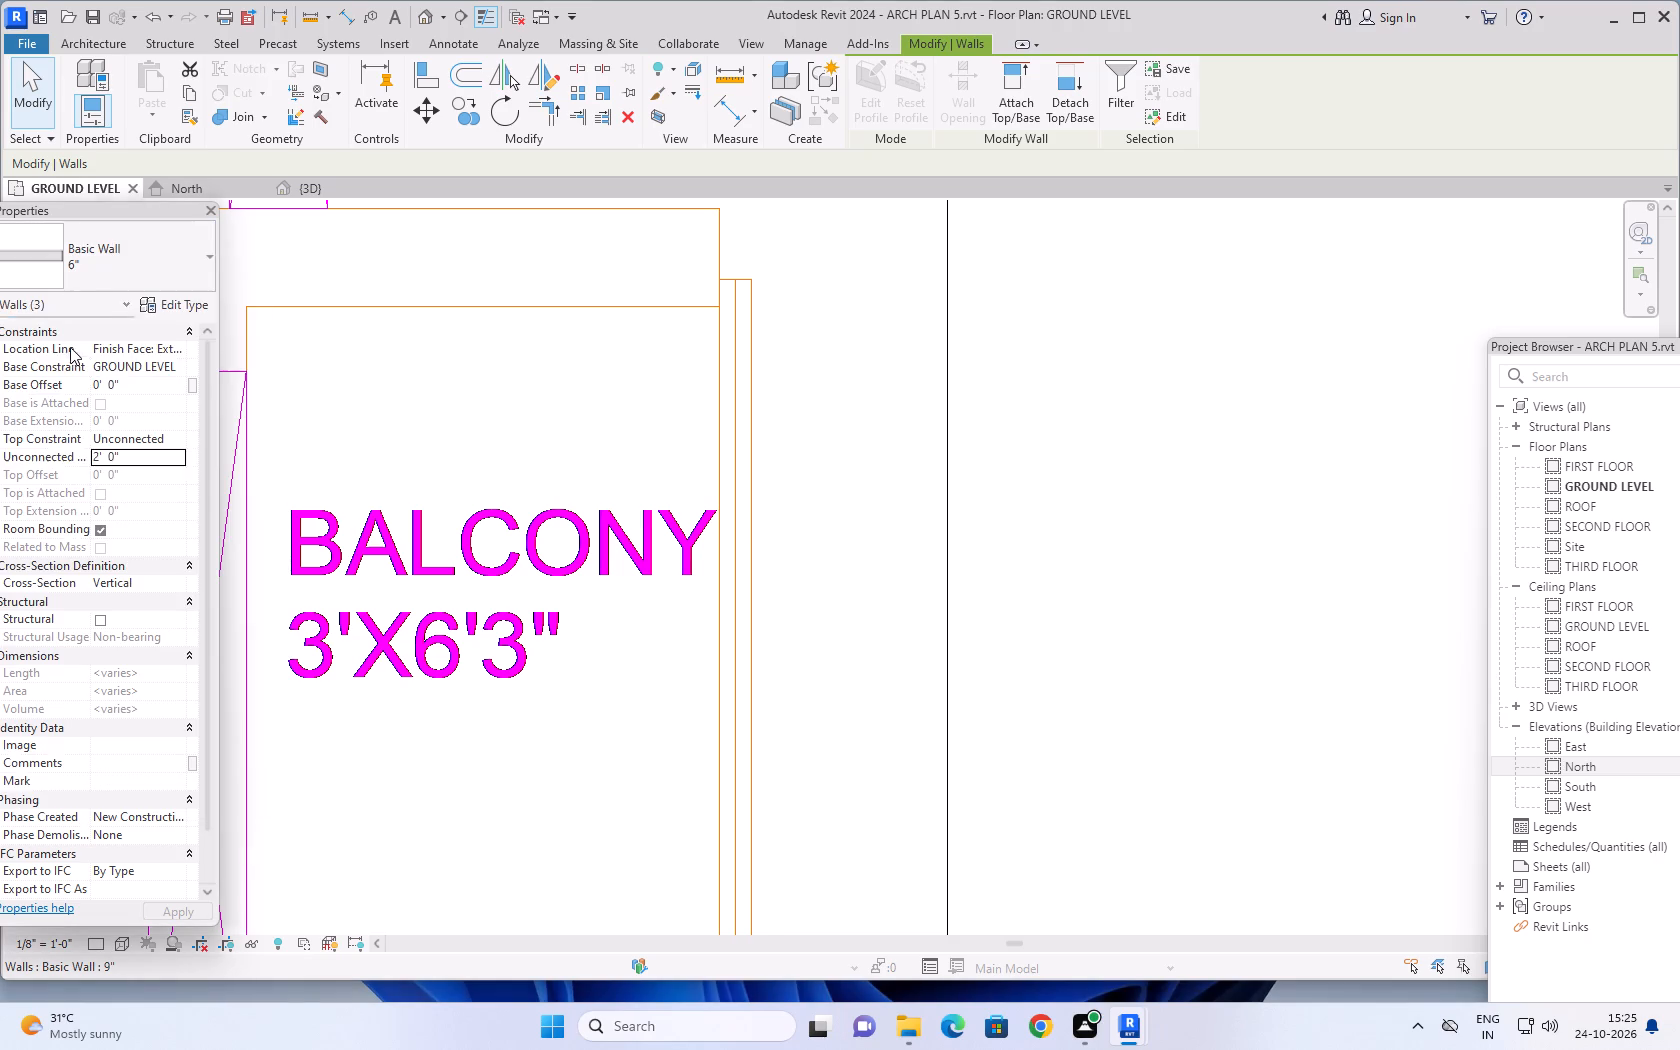
Draw a 6" wall about 6'-11" long along the open outer edge of the 3'X6'3" balcony, with its thickness flipped outward.
{"action": "scroll", "coordinate": [112, 274], "scroll_direction": "down", "scroll_amount": 4}
{"action": "scroll", "coordinate": [529, 384], "scroll_direction": "down", "scroll_amount": 2}
{"action": "scroll", "coordinate": [656, 400], "scroll_direction": "down", "scroll_amount": 6}
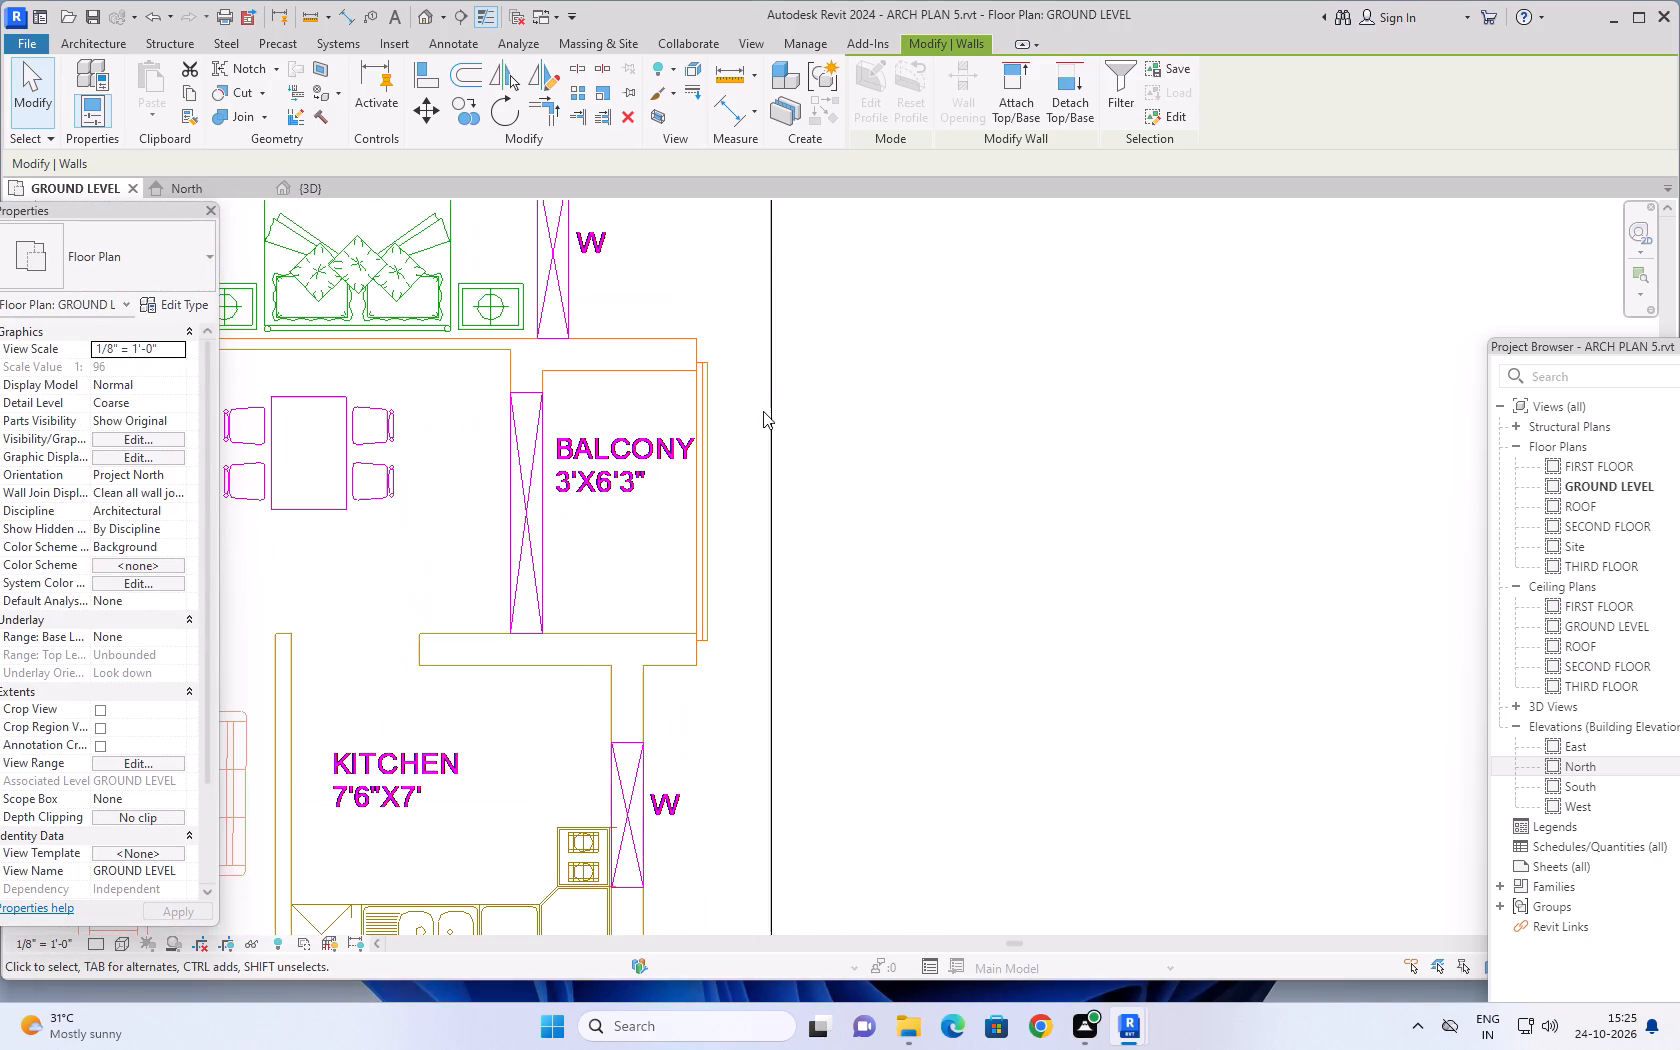
{"action": "middle_click_drag", "start_coordinate": [799, 415], "coordinate": [884, 420]}
{"action": "key", "text": "Escape"}
{"action": "key", "text": "Escape"}
{"action": "key", "text": "Escape"}
{"action": "key", "text": "Escape"}
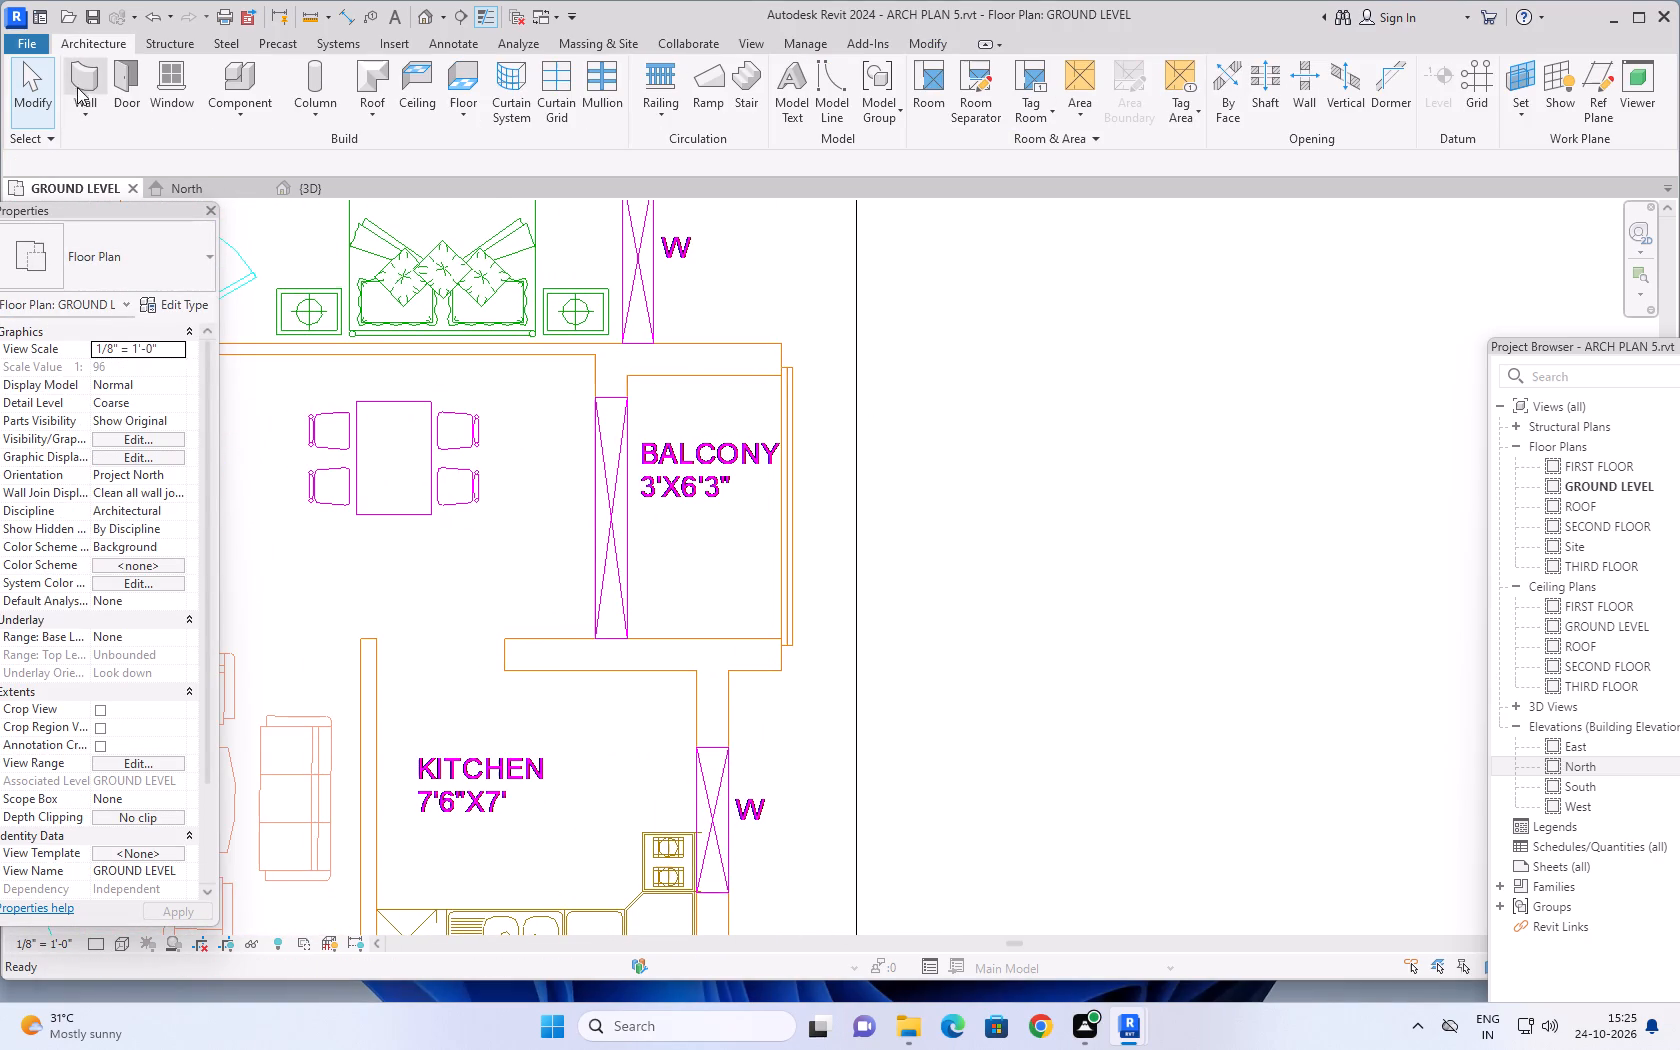
{"action": "left_click", "coordinate": [79, 83]}
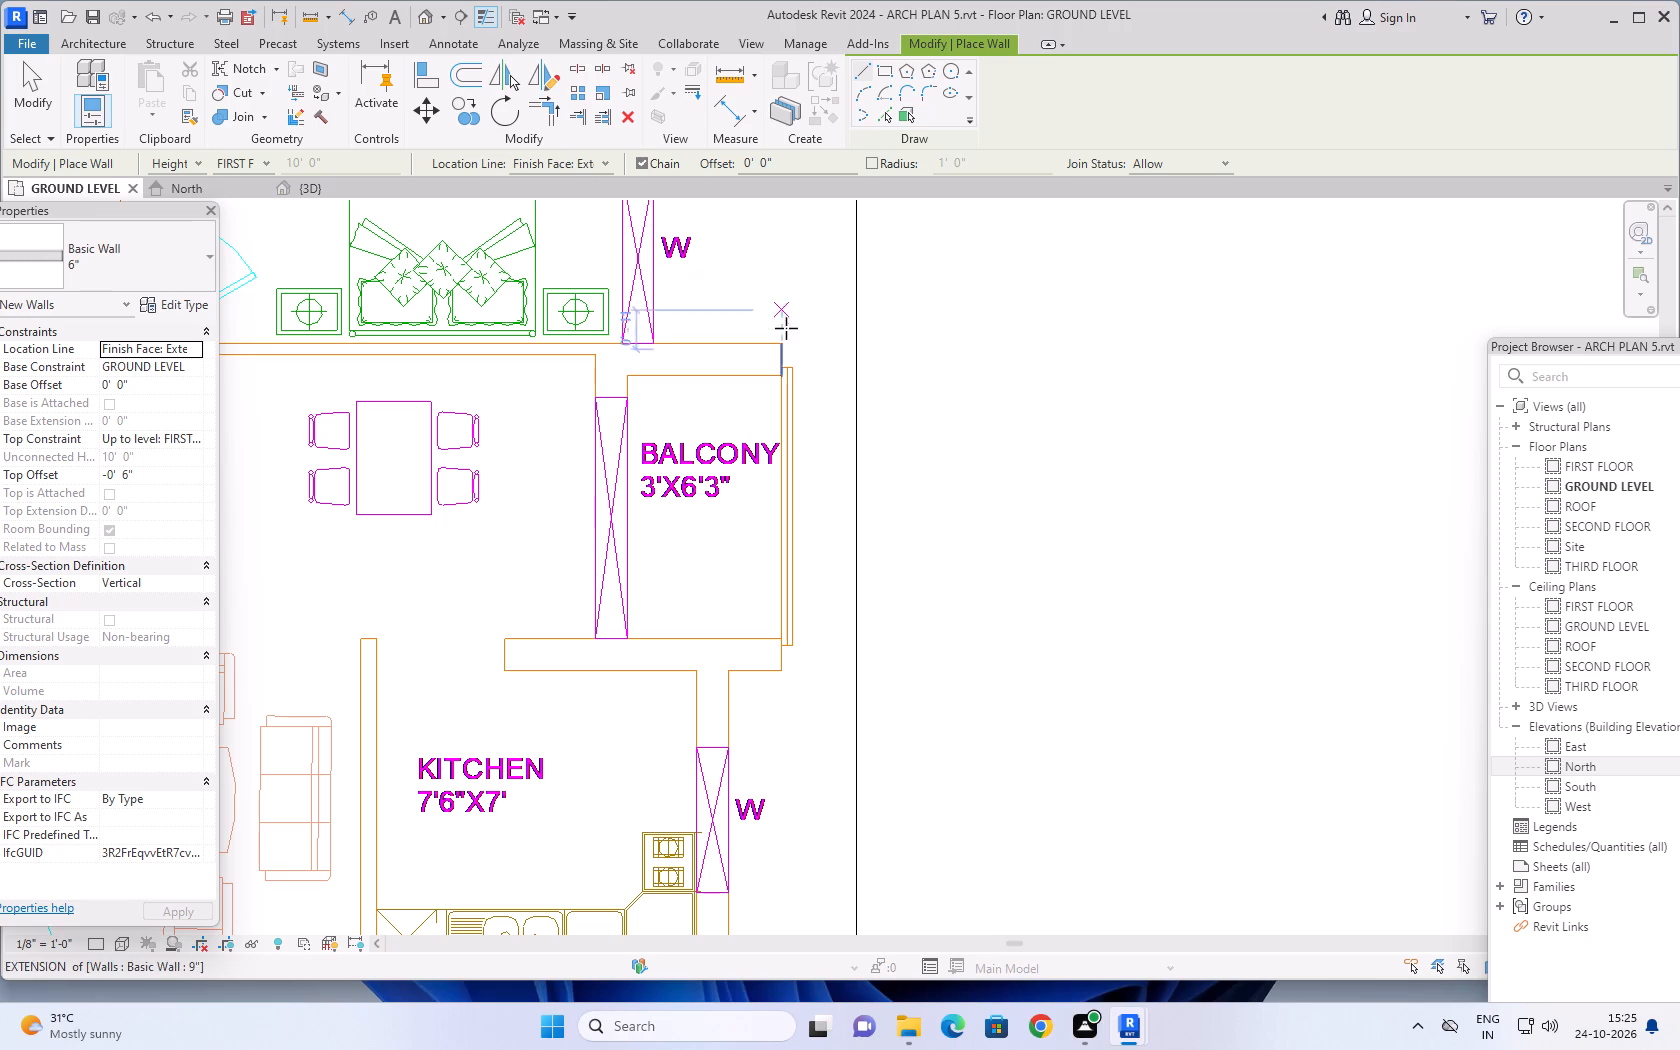
{"action": "scroll", "coordinate": [777, 364], "scroll_direction": "up", "scroll_amount": 13}
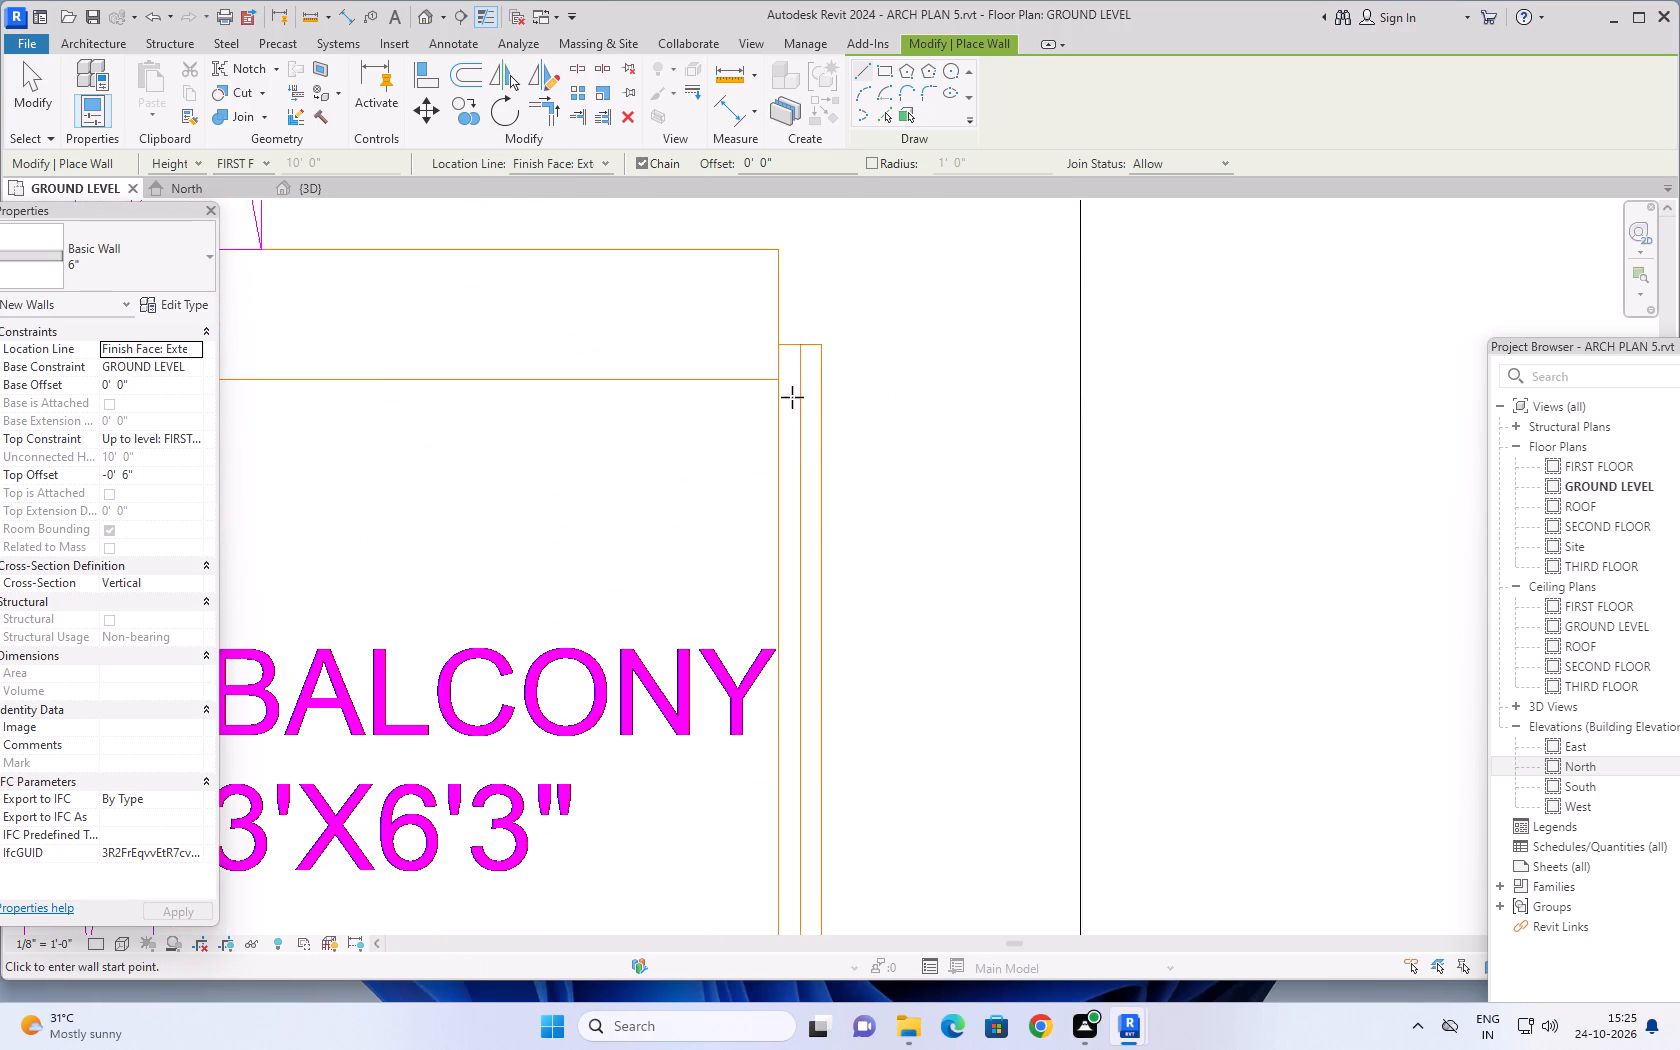
{"action": "scroll", "coordinate": [792, 397], "scroll_direction": "up", "scroll_amount": 3}
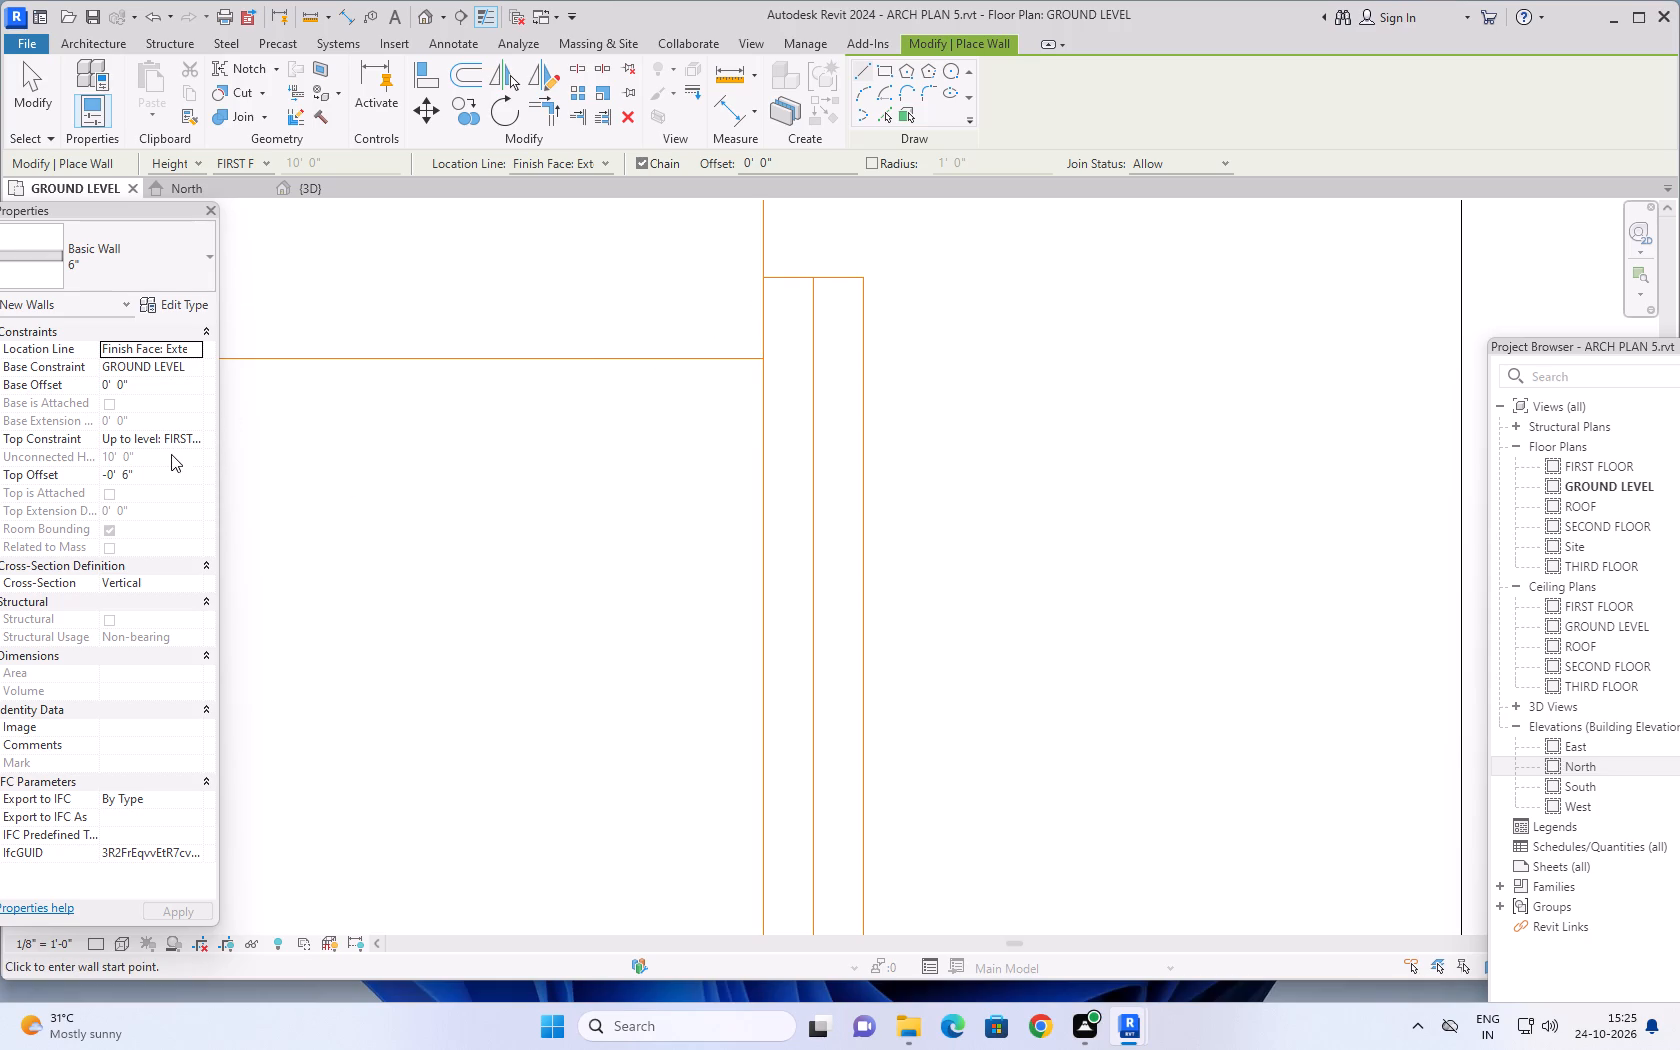
{"action": "left_click", "coordinate": [760, 280]}
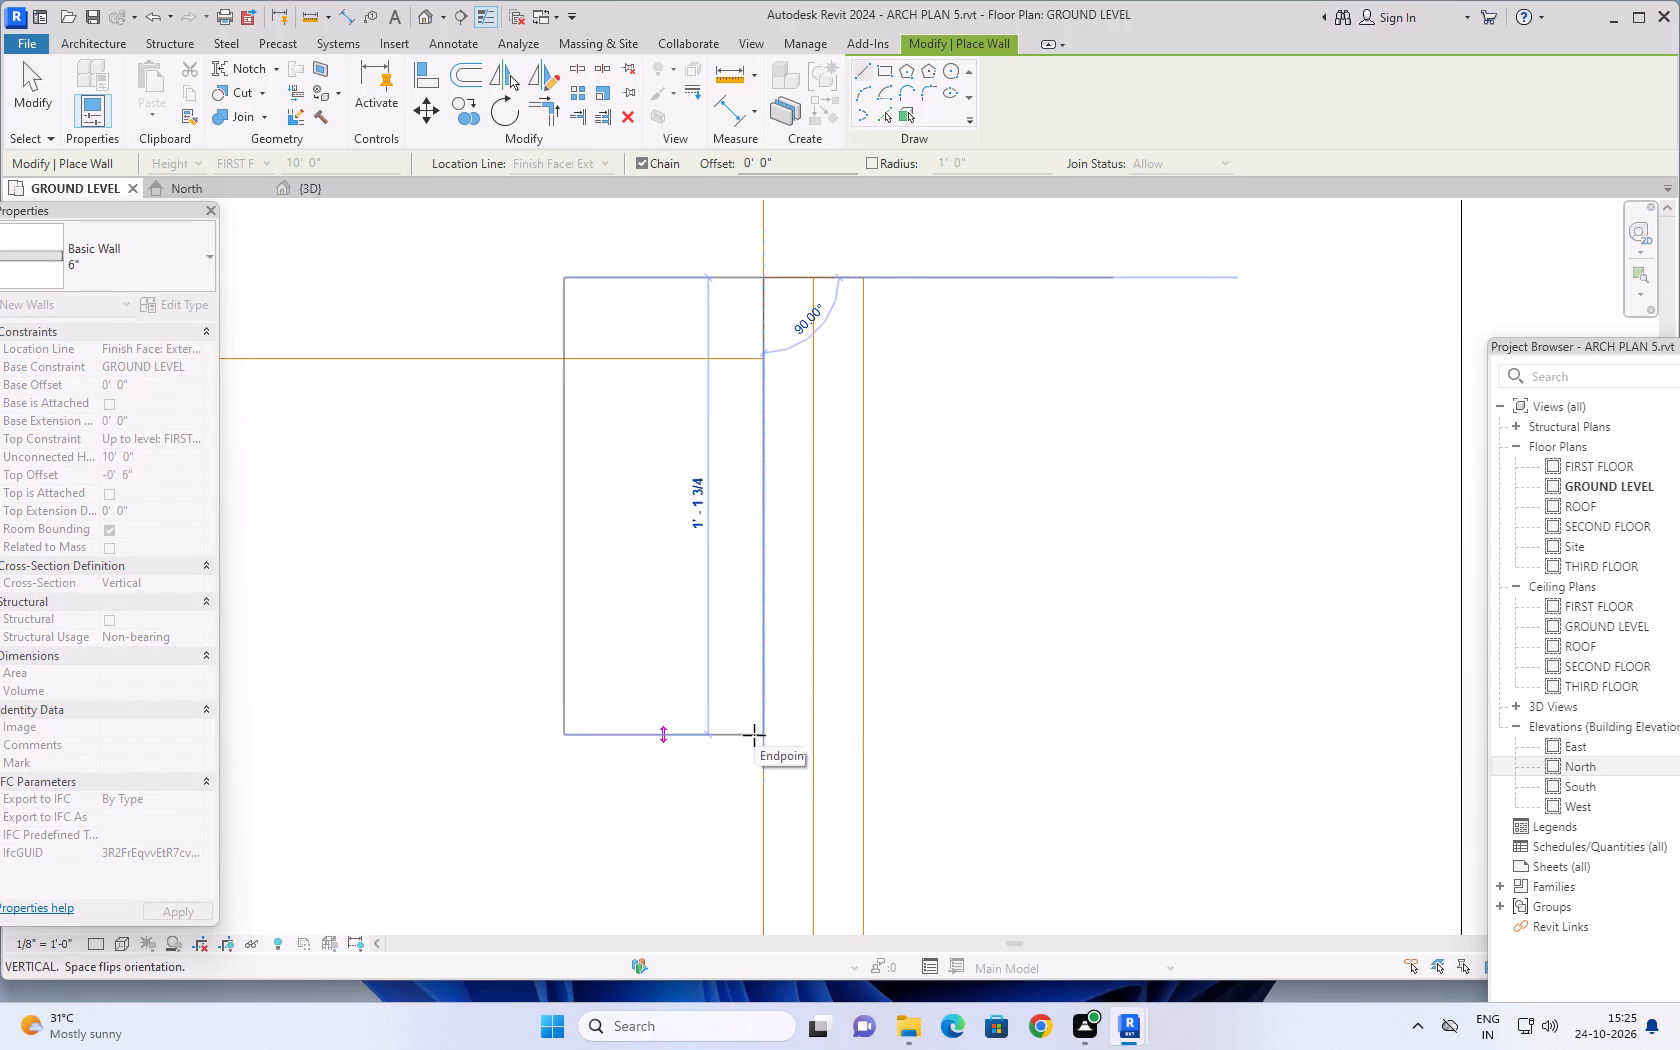
{"action": "key", "text": "space"}
{"action": "scroll", "coordinate": [754, 741], "scroll_direction": "down", "scroll_amount": 6}
{"action": "middle_click_drag", "start_coordinate": [751, 781], "coordinate": [758, 330]}
{"action": "scroll", "coordinate": [757, 719], "scroll_direction": "down", "scroll_amount": 3}
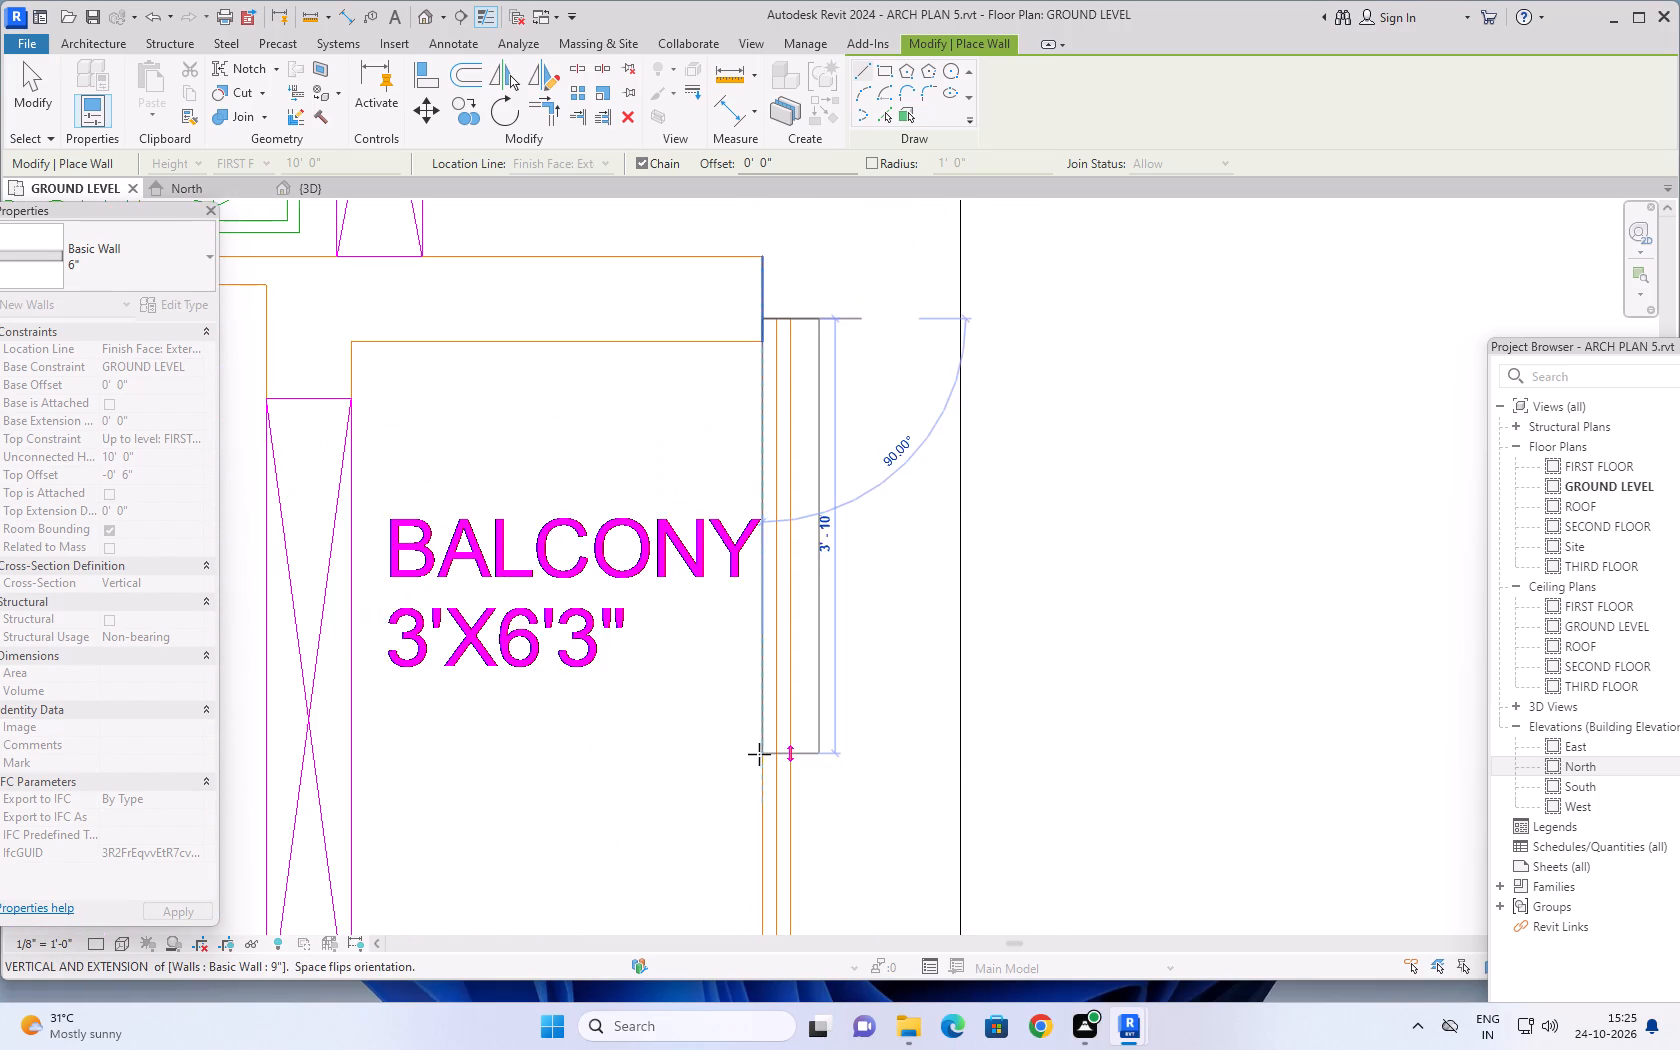
{"action": "middle_click_drag", "start_coordinate": [759, 754], "coordinate": [748, 300]}
{"action": "scroll", "coordinate": [752, 611], "scroll_direction": "up", "scroll_amount": 4}
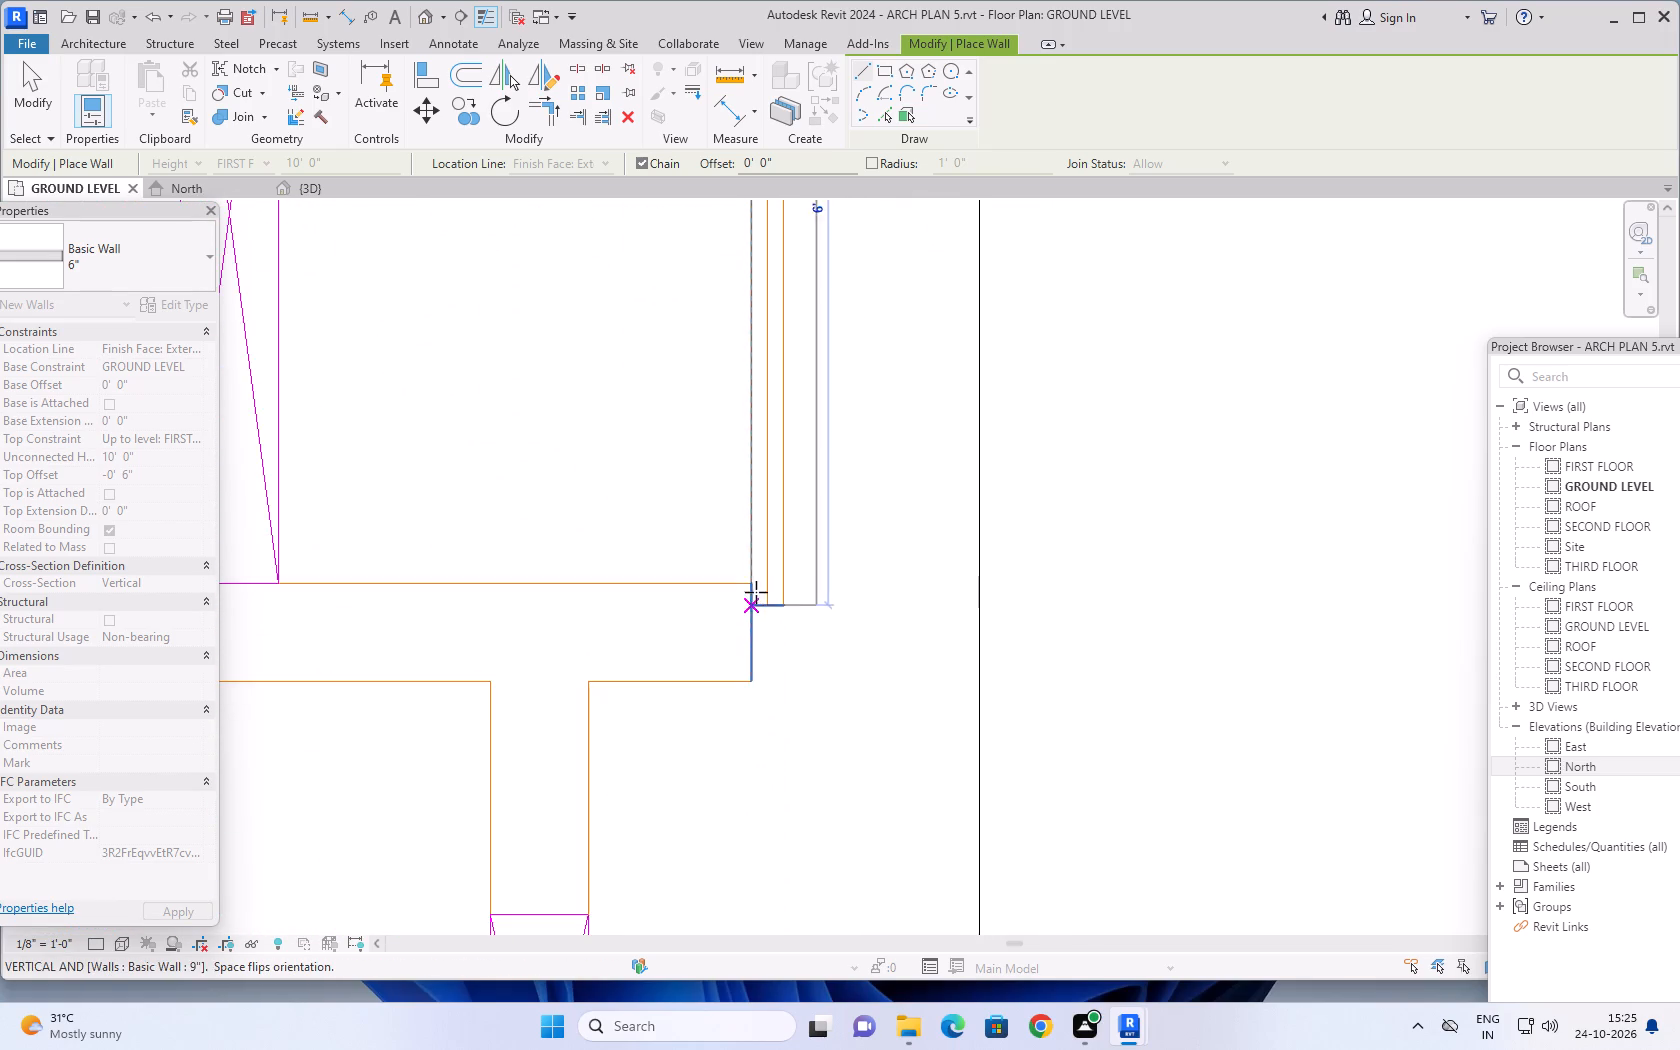
{"action": "scroll", "coordinate": [756, 592], "scroll_direction": "up", "scroll_amount": 5}
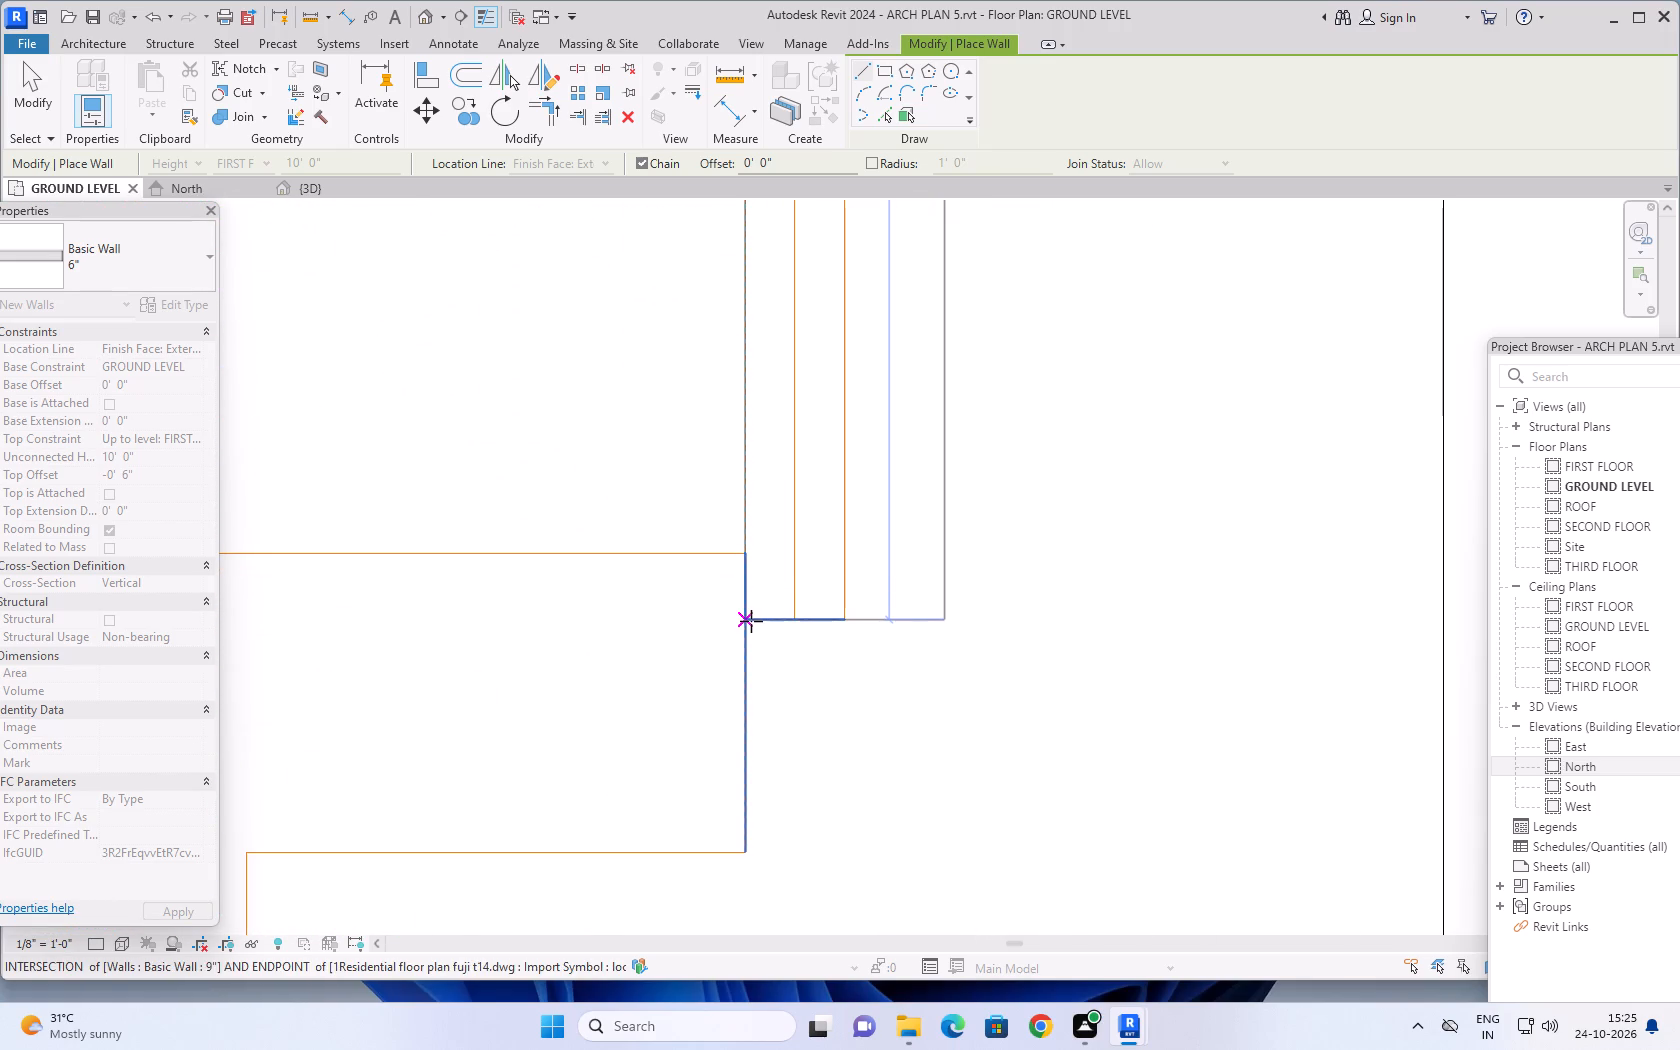
{"action": "left_click", "coordinate": [751, 621]}
{"action": "key", "text": "Escape"}
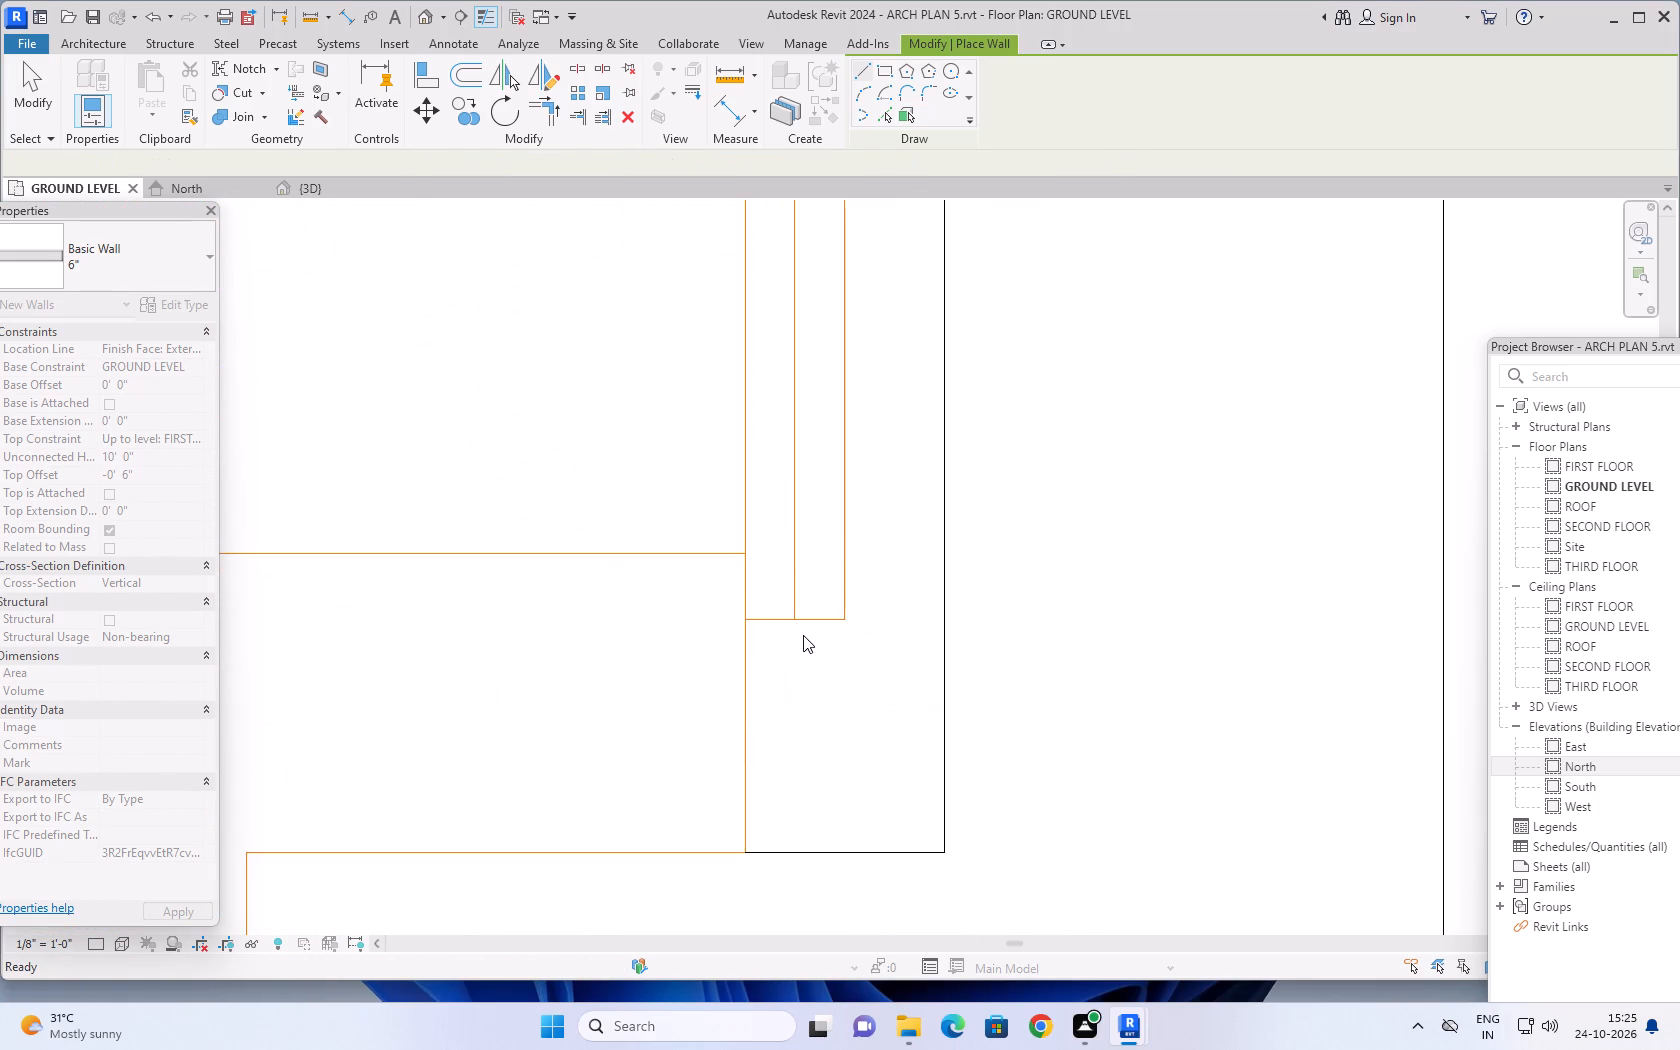
{"action": "scroll", "coordinate": [797, 588], "scroll_direction": "down", "scroll_amount": 15}
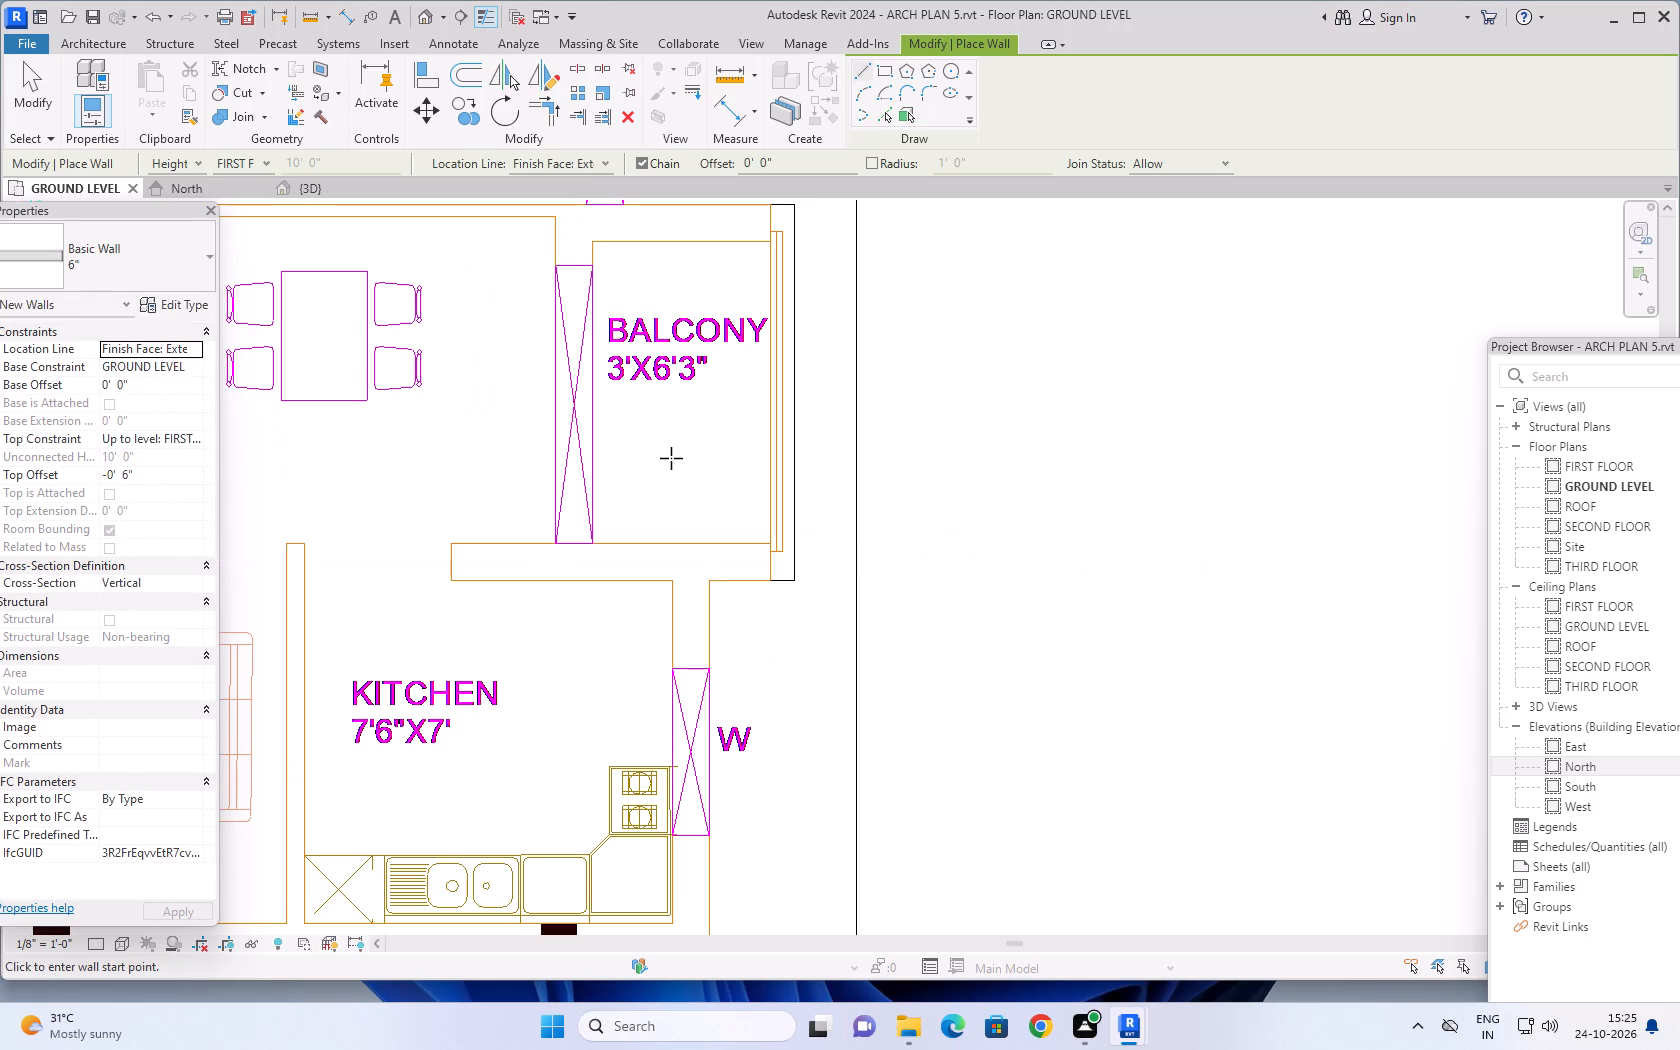
{"action": "scroll", "coordinate": [737, 423], "scroll_direction": "down", "scroll_amount": 2}
{"action": "middle_click_drag", "start_coordinate": [737, 421], "coordinate": [719, 548]}
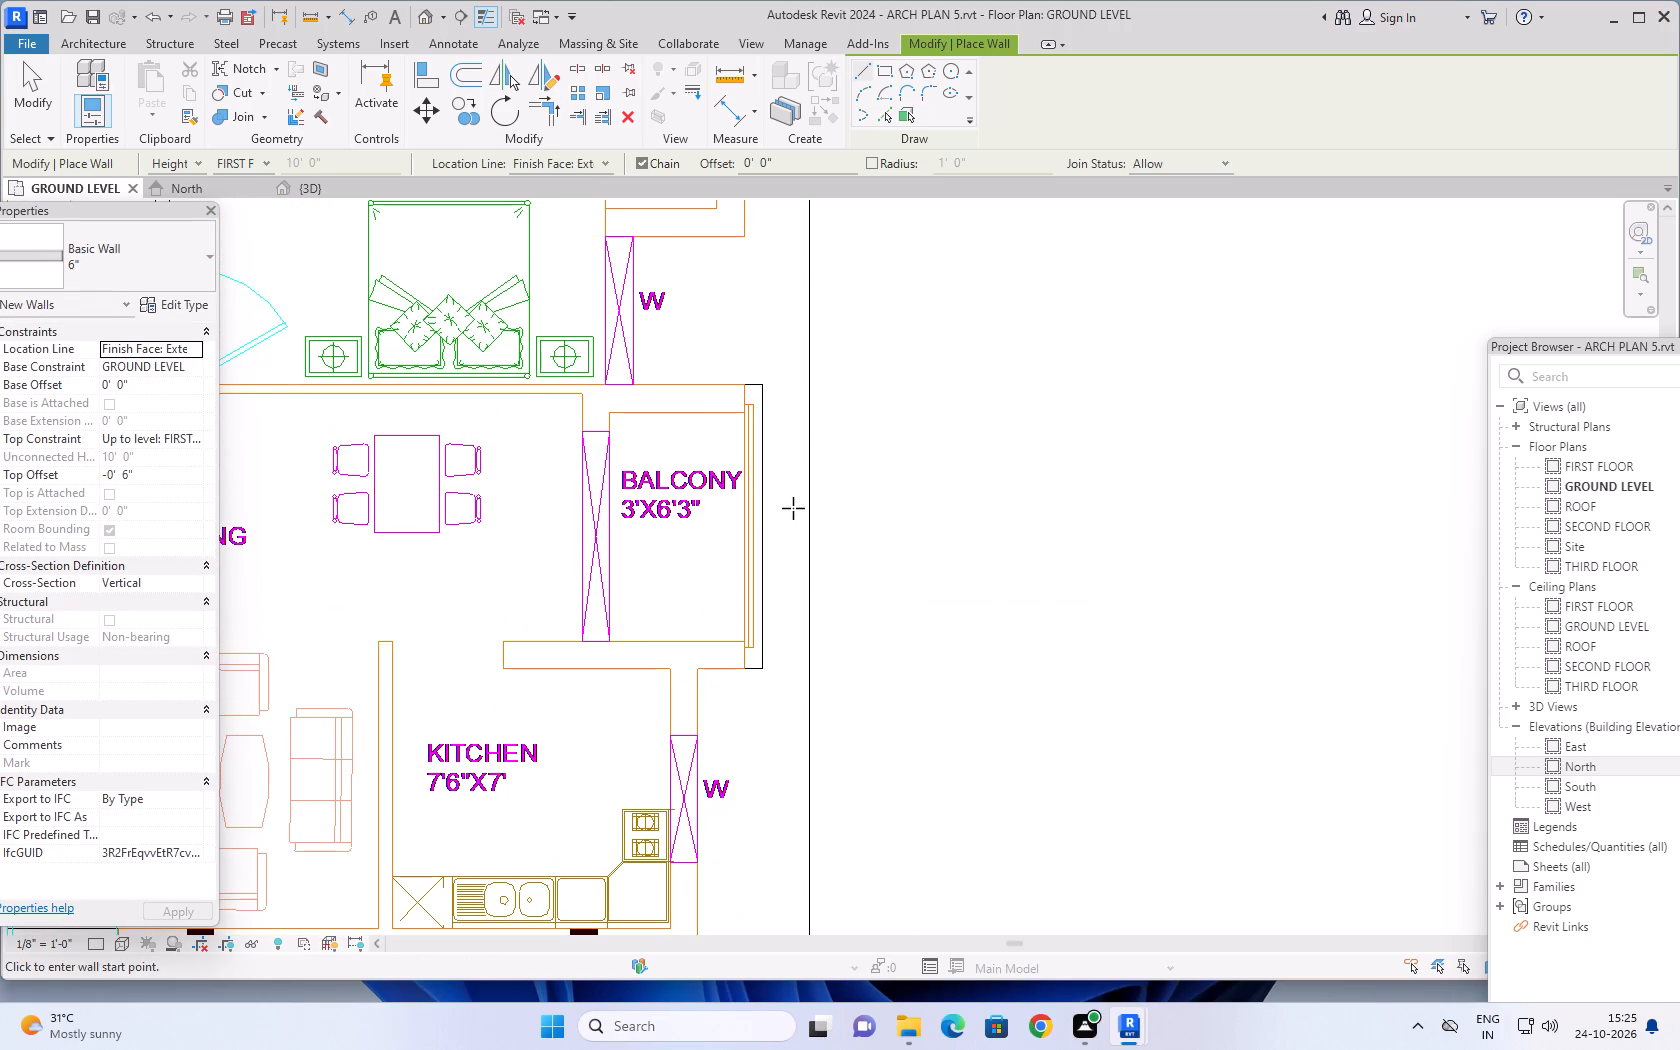
{"action": "key", "text": "Escape"}
{"action": "key", "text": "Escape"}
Make the 3'X6'3" balcony's outer 6" wall unconnected at the top with a height of 2' 0".
{"action": "left_click", "coordinate": [758, 499]}
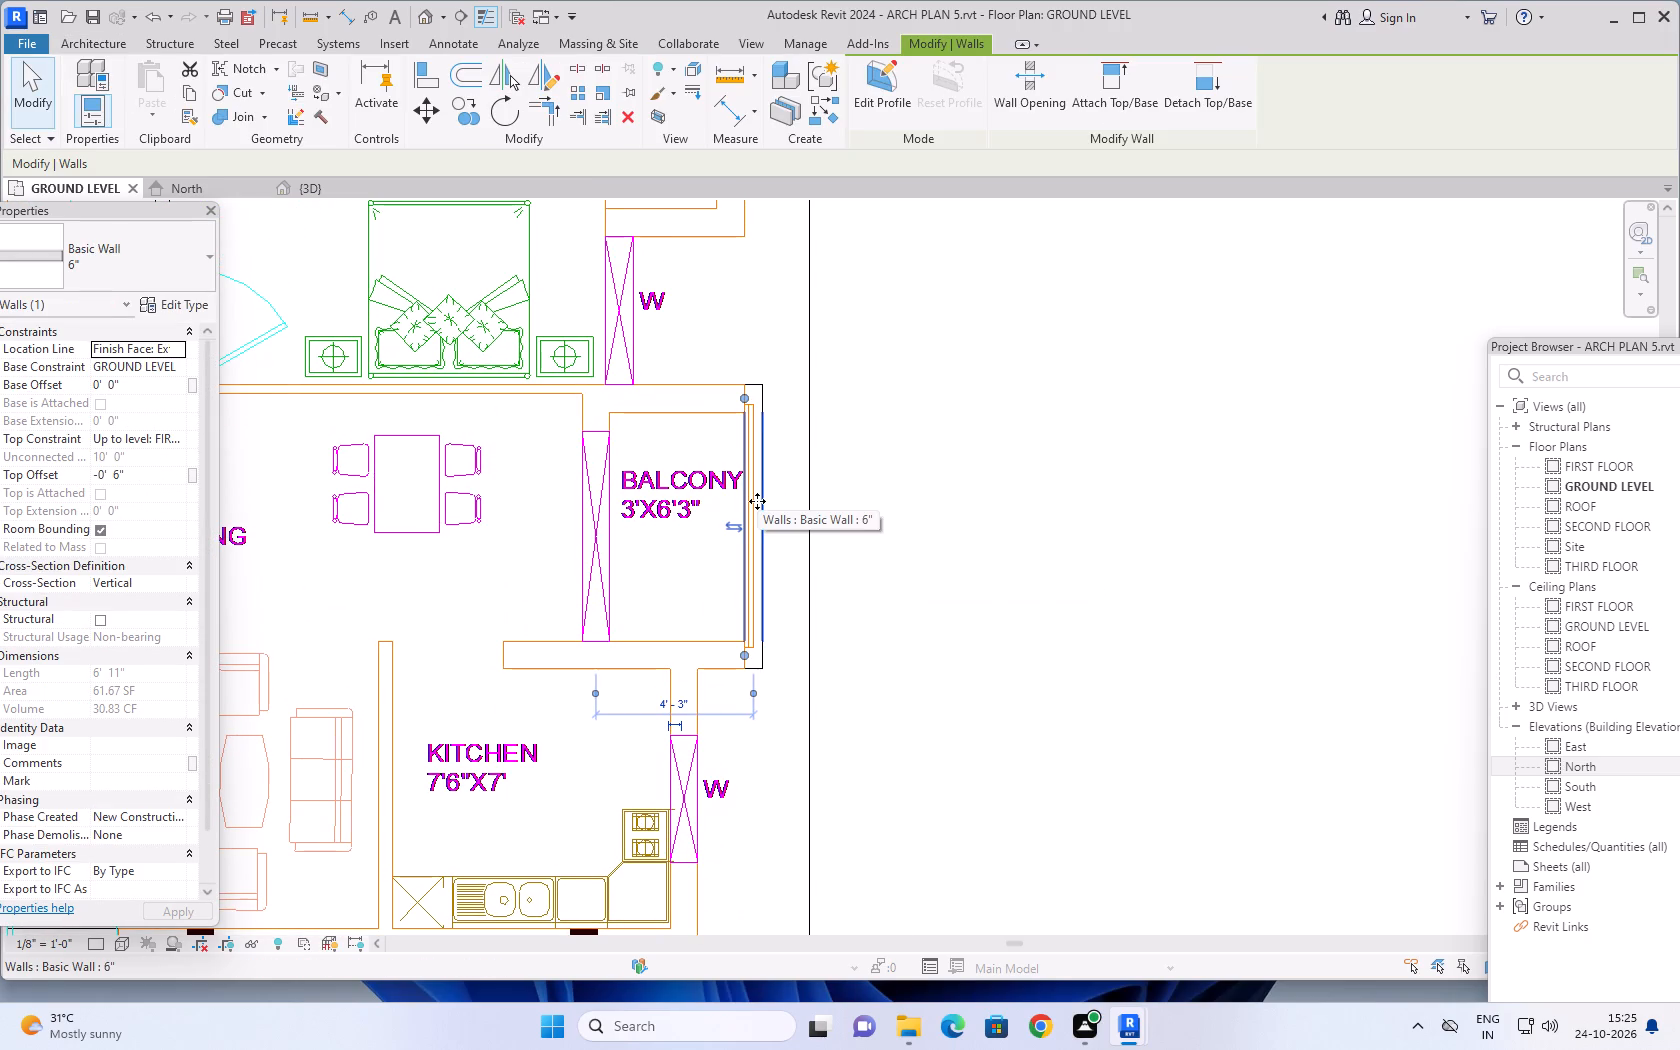
{"action": "left_click", "coordinate": [181, 440]}
{"action": "left_click", "coordinate": [170, 458]}
{"action": "left_click", "coordinate": [151, 457]}
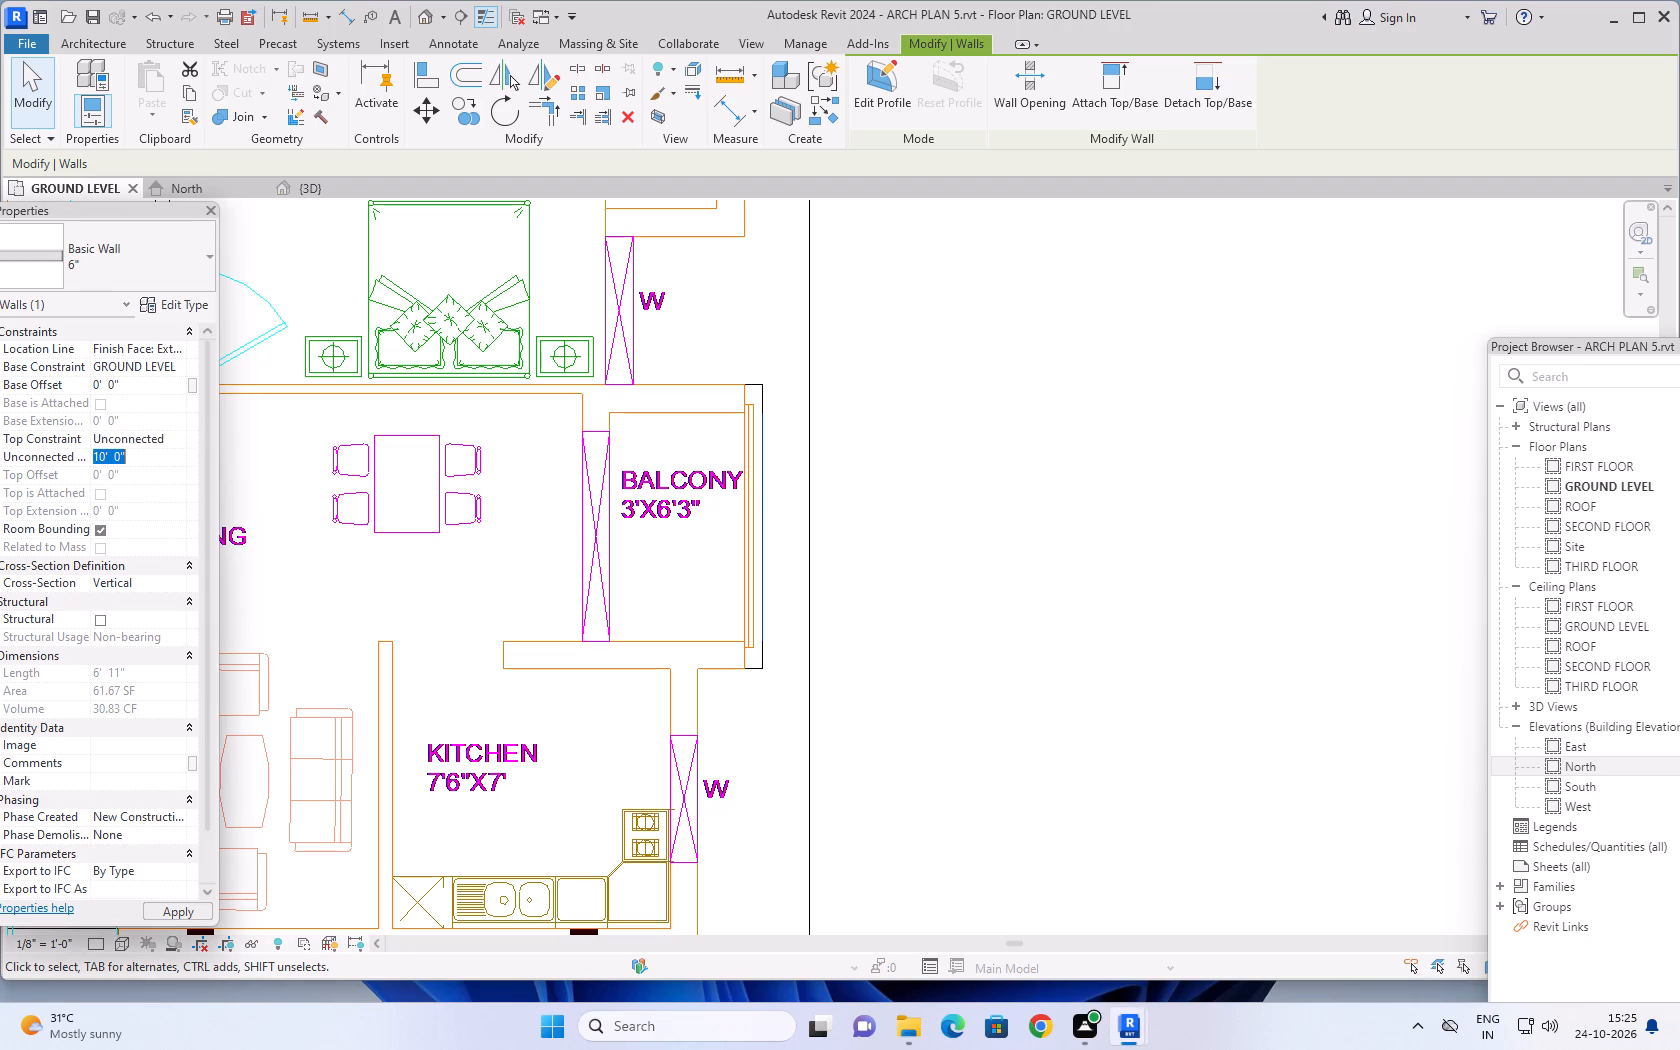
{"action": "type", "text": "2'"}
{"action": "key", "text": "Return"}
{"action": "left_click", "coordinate": [181, 915]}
{"action": "scroll", "coordinate": [953, 738], "scroll_direction": "down", "scroll_amount": 3}
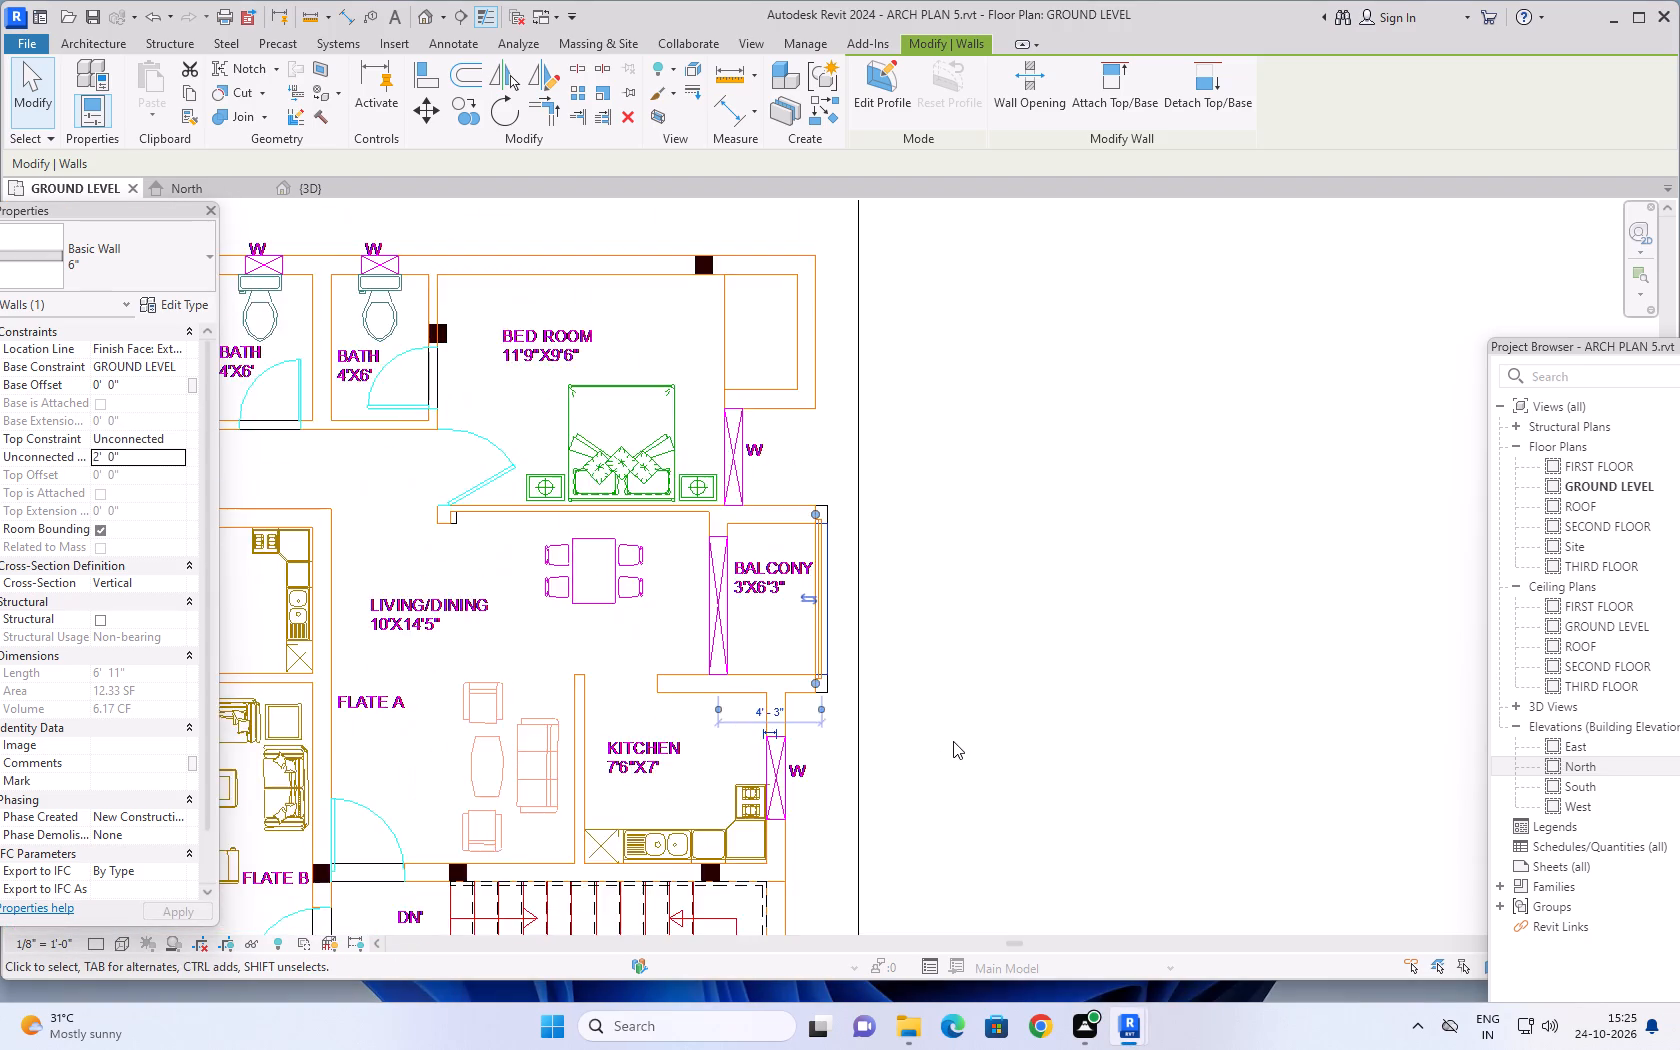
Examine the ground storey with its new balcony walls from several sides in the 3D view.
{"action": "scroll", "coordinate": [953, 741], "scroll_direction": "down", "scroll_amount": 6}
{"action": "middle_click_drag", "start_coordinate": [946, 754], "coordinate": [949, 453]}
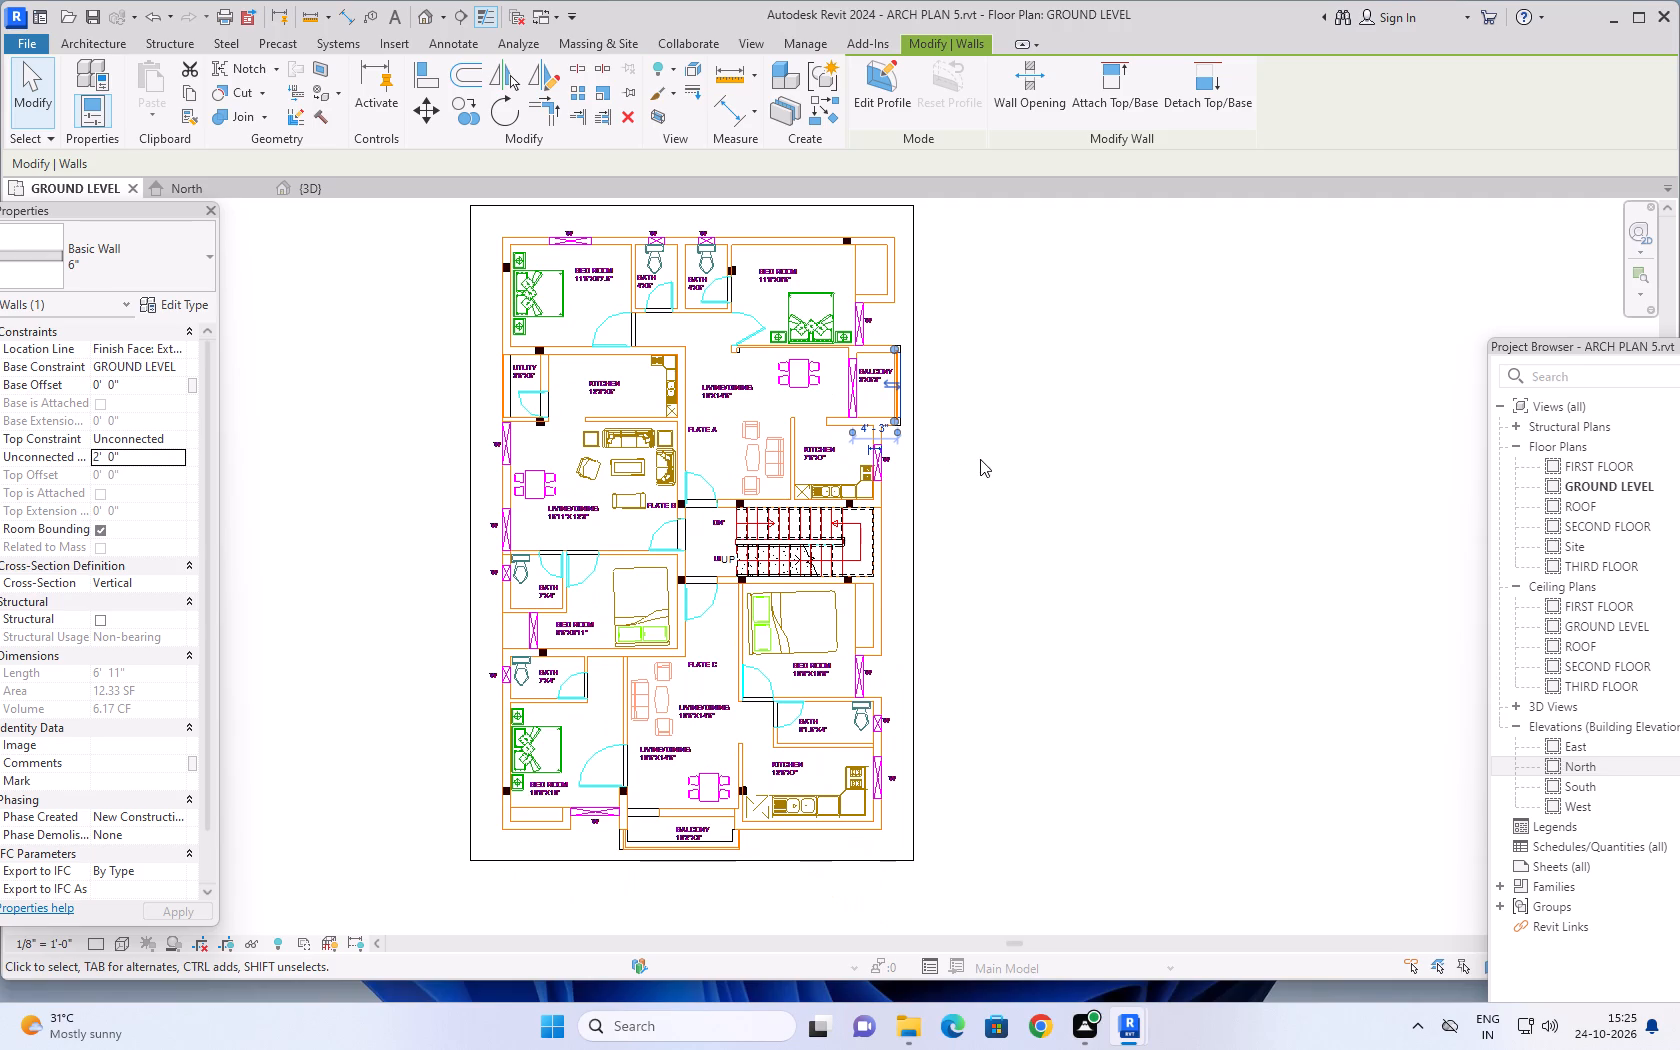
{"action": "middle_click_drag", "start_coordinate": [983, 459], "coordinate": [984, 481]}
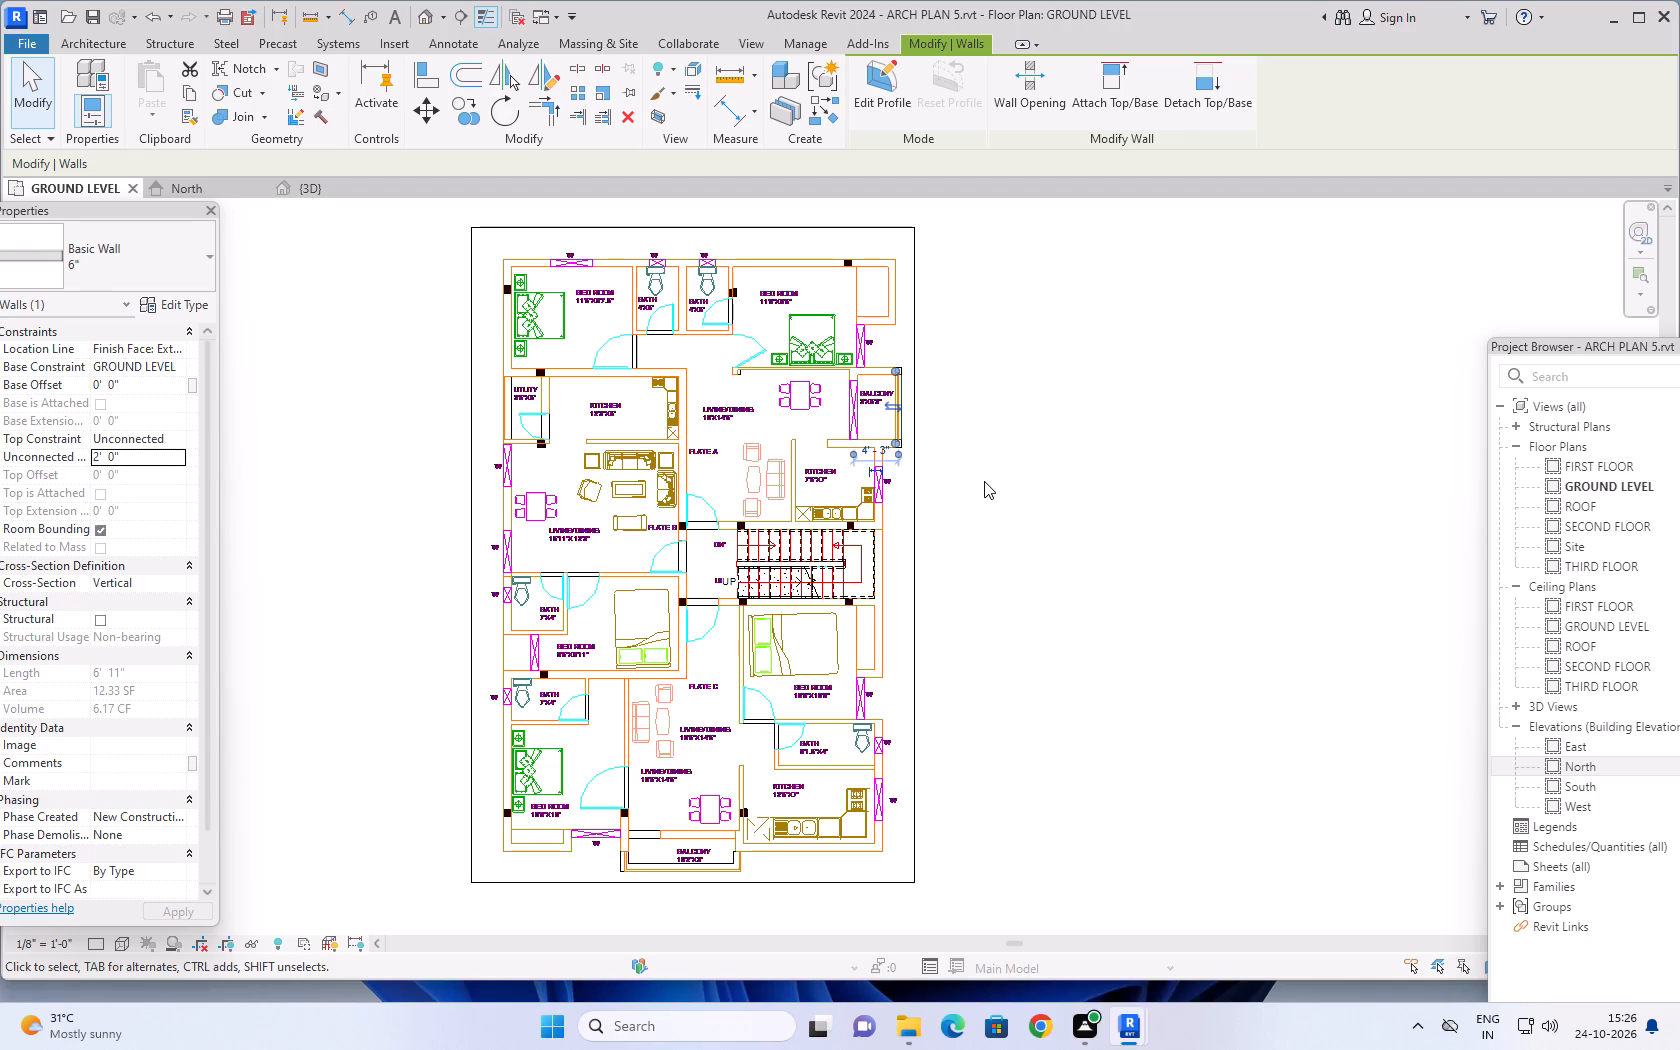
{"action": "left_click", "coordinate": [315, 189]}
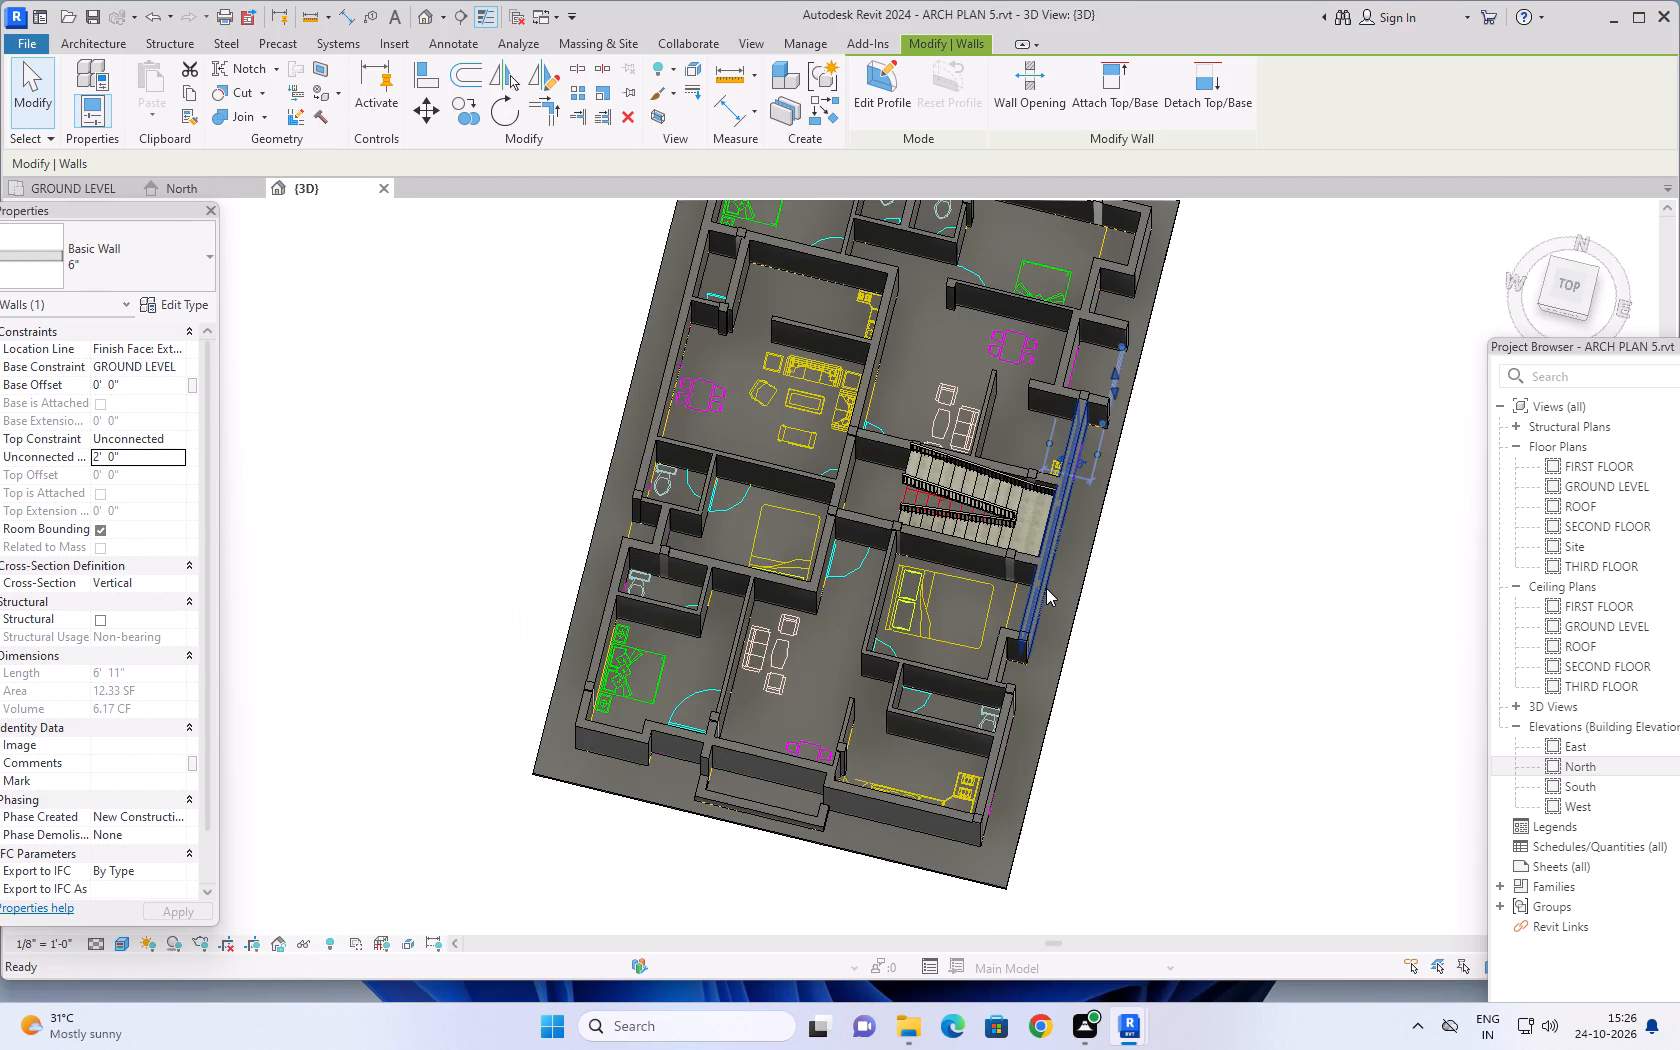
{"action": "scroll", "coordinate": [1048, 592], "scroll_direction": "down", "scroll_amount": 2}
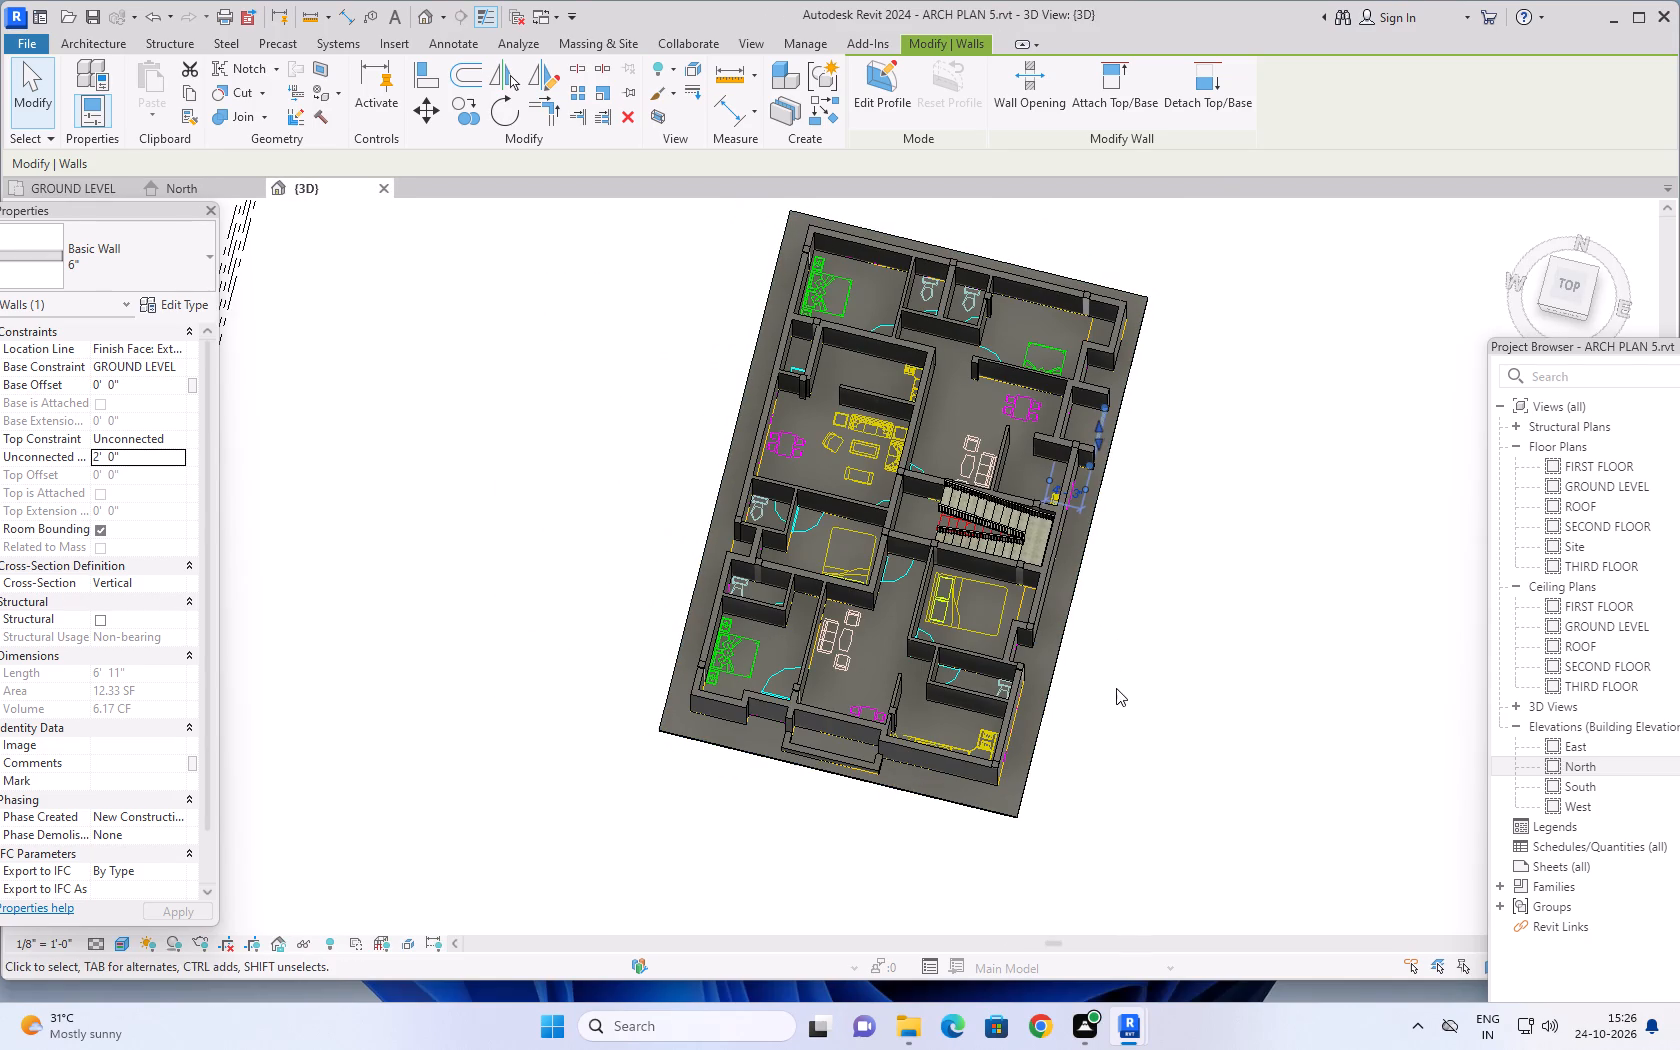
{"action": "middle_click_drag", "start_coordinate": [1103, 783], "coordinate": [1175, 561], "text": "shift"}
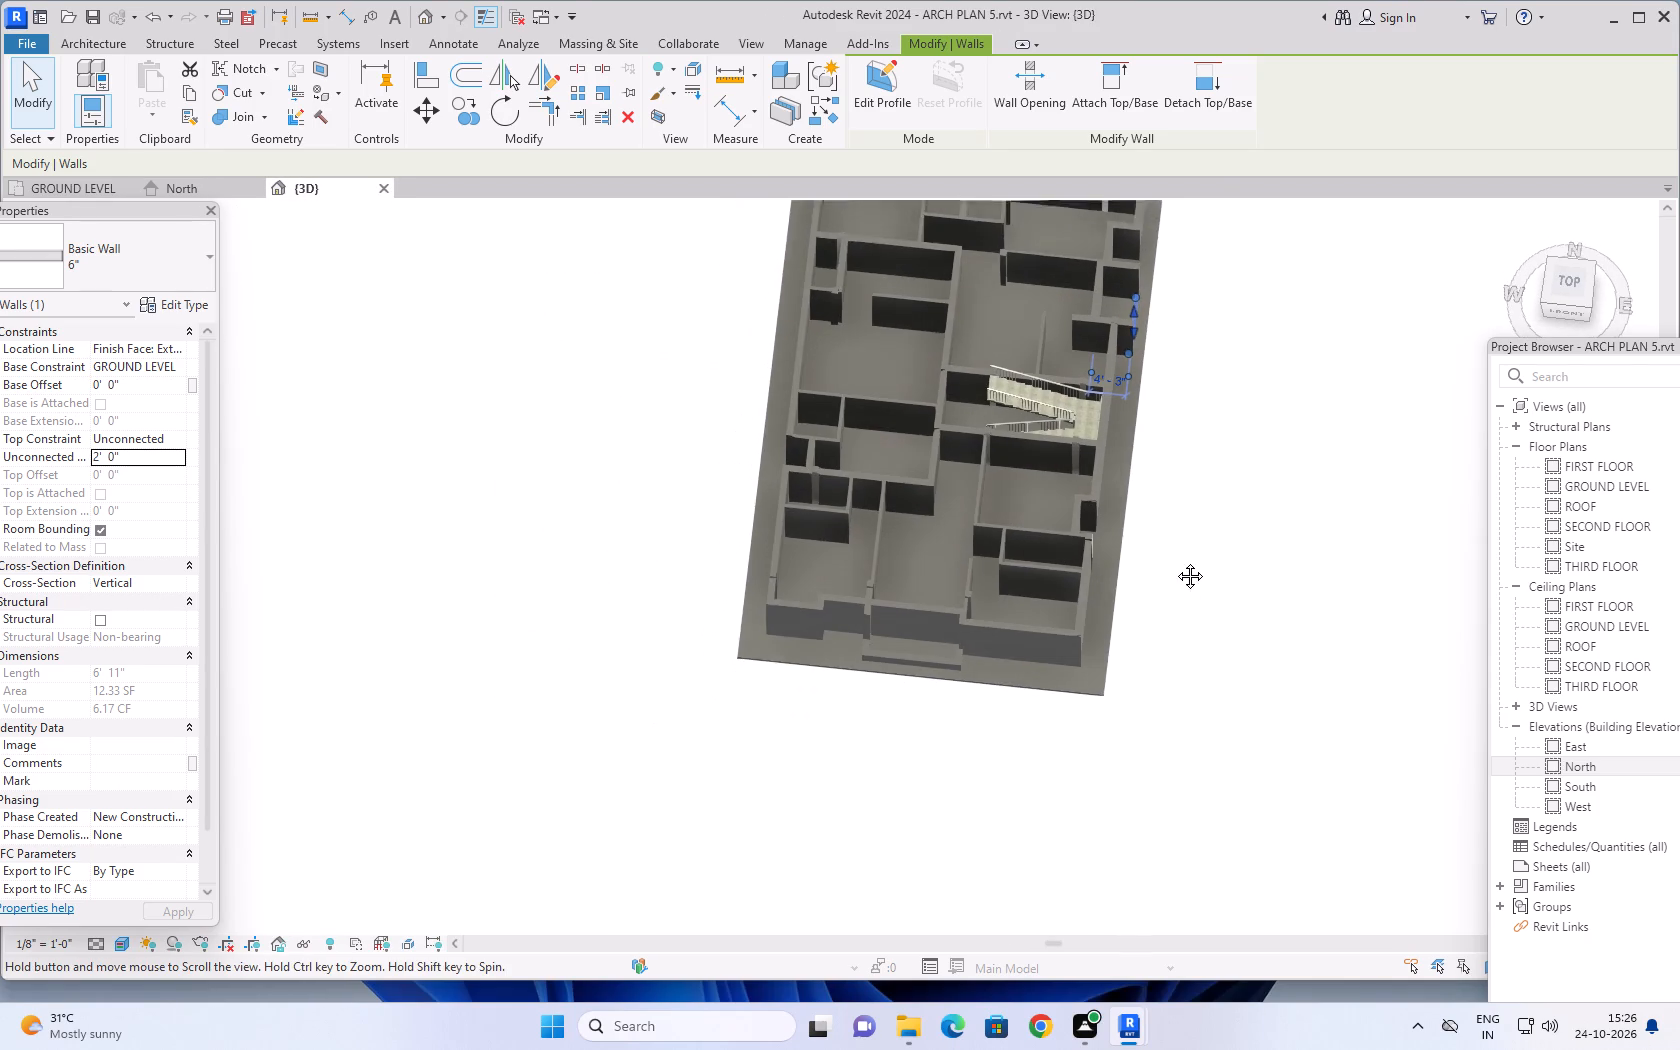
{"action": "middle_click_drag", "start_coordinate": [1175, 561], "coordinate": [1188, 532], "text": "shift"}
{"action": "middle_click_drag", "start_coordinate": [1039, 679], "coordinate": [936, 827]}
{"action": "middle_click_drag", "start_coordinate": [944, 811], "coordinate": [988, 697], "text": "shift"}
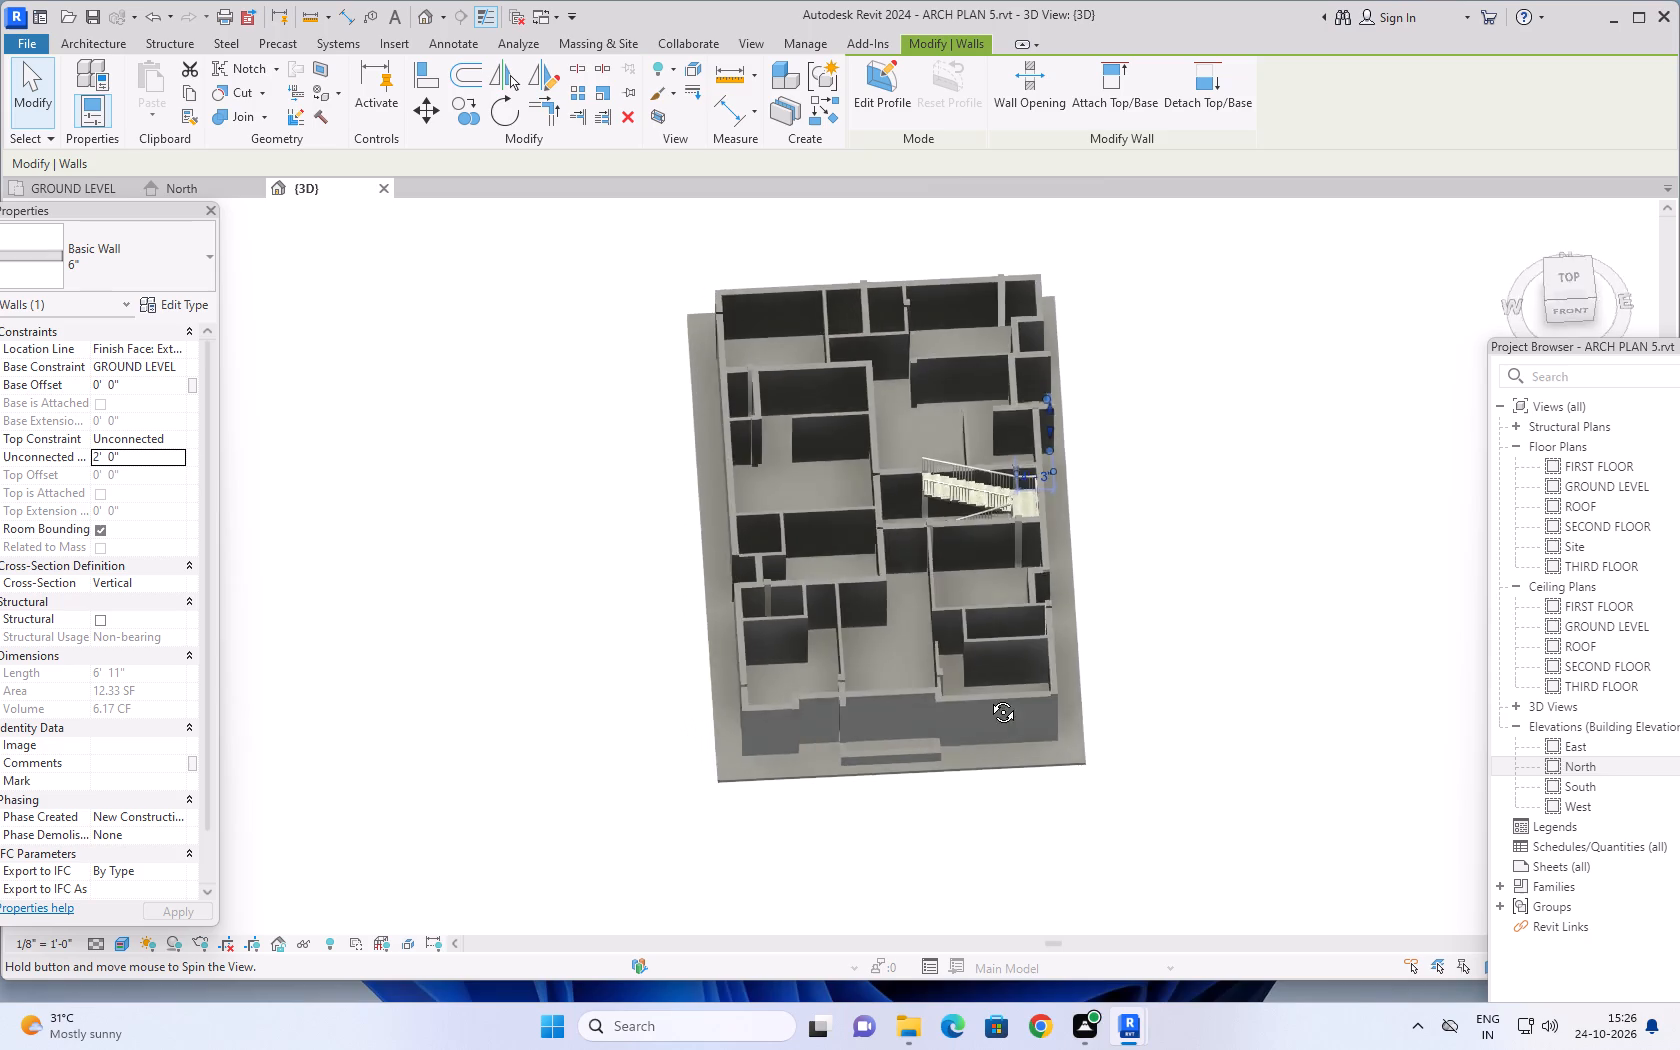
{"action": "middle_click_drag", "start_coordinate": [988, 697], "coordinate": [1069, 459], "text": "shift"}
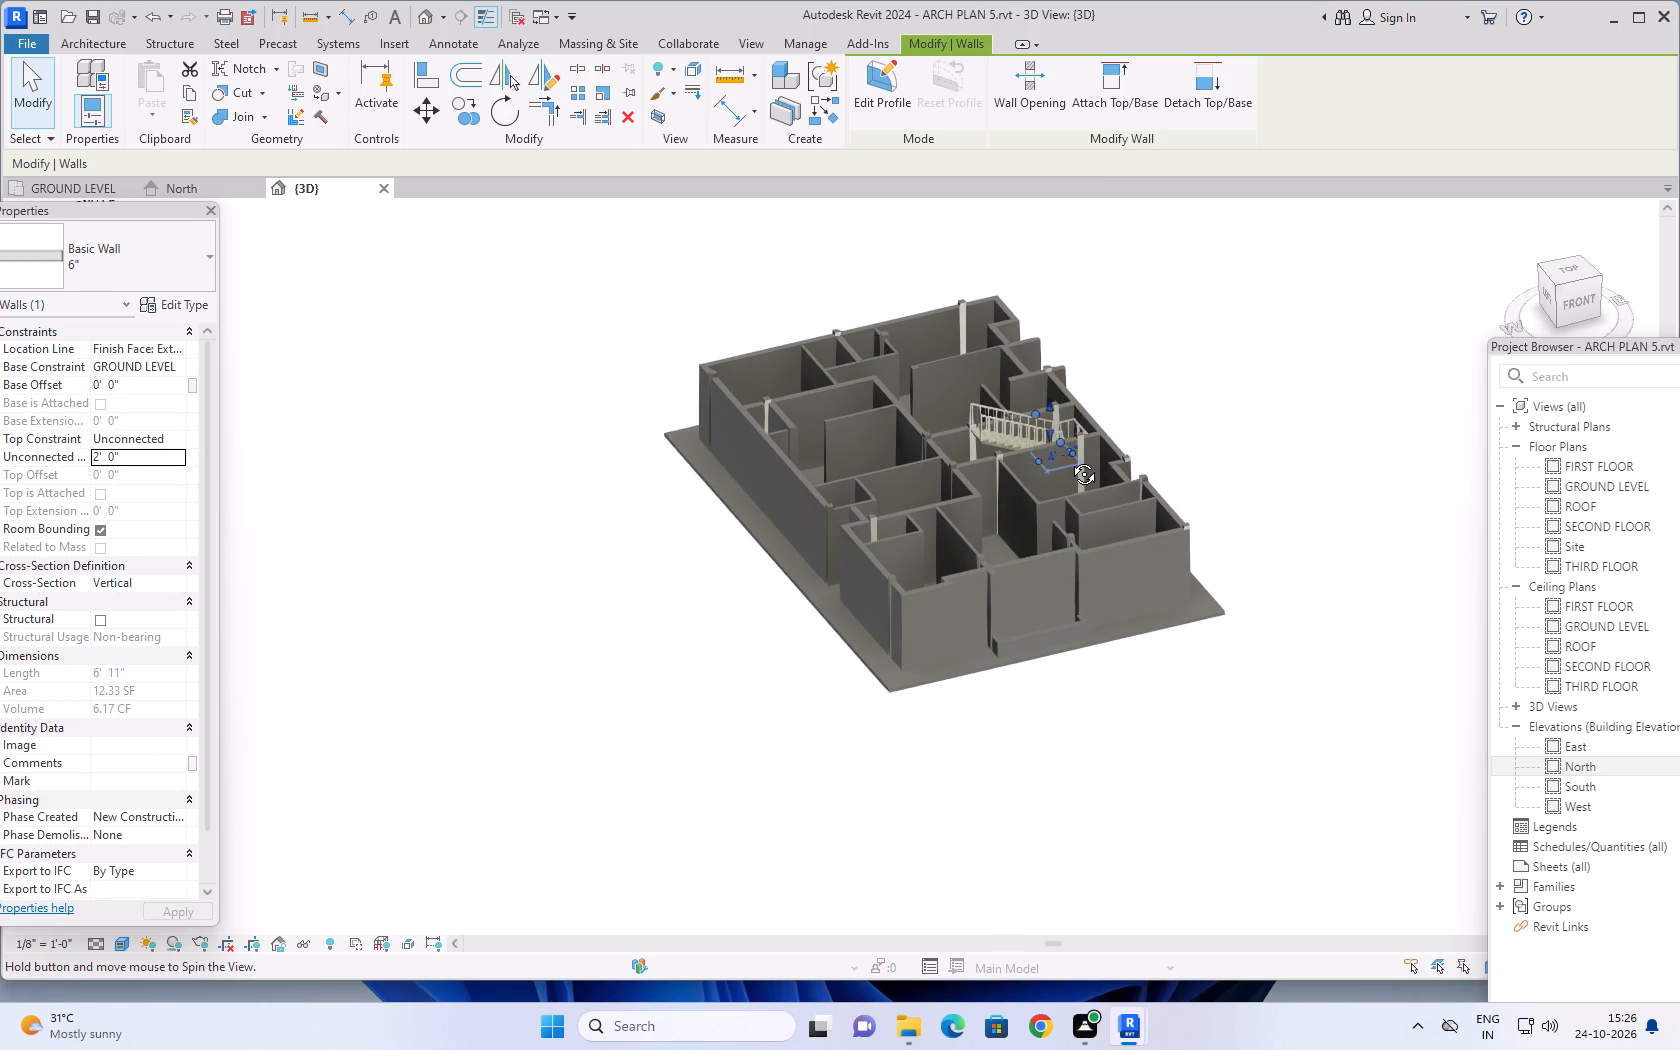
{"action": "middle_click_drag", "start_coordinate": [1069, 459], "coordinate": [559, 605], "text": "shift"}
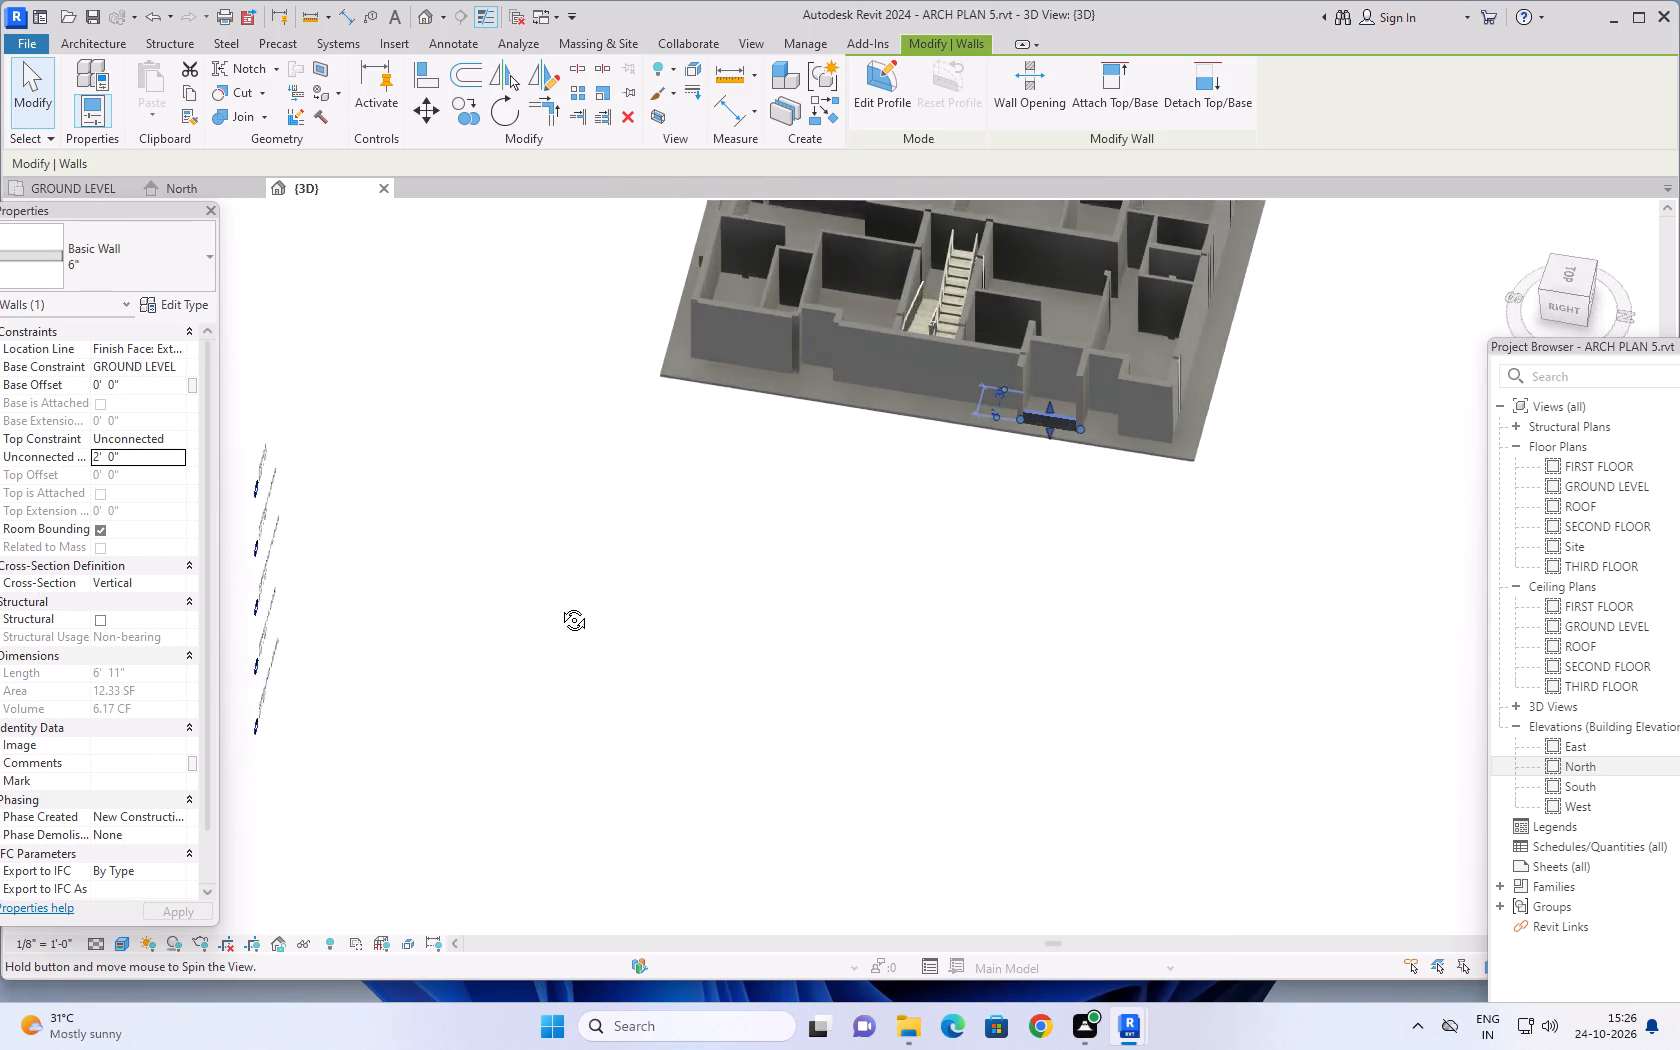
{"action": "middle_click_drag", "start_coordinate": [559, 605], "coordinate": [999, 747], "text": "shift"}
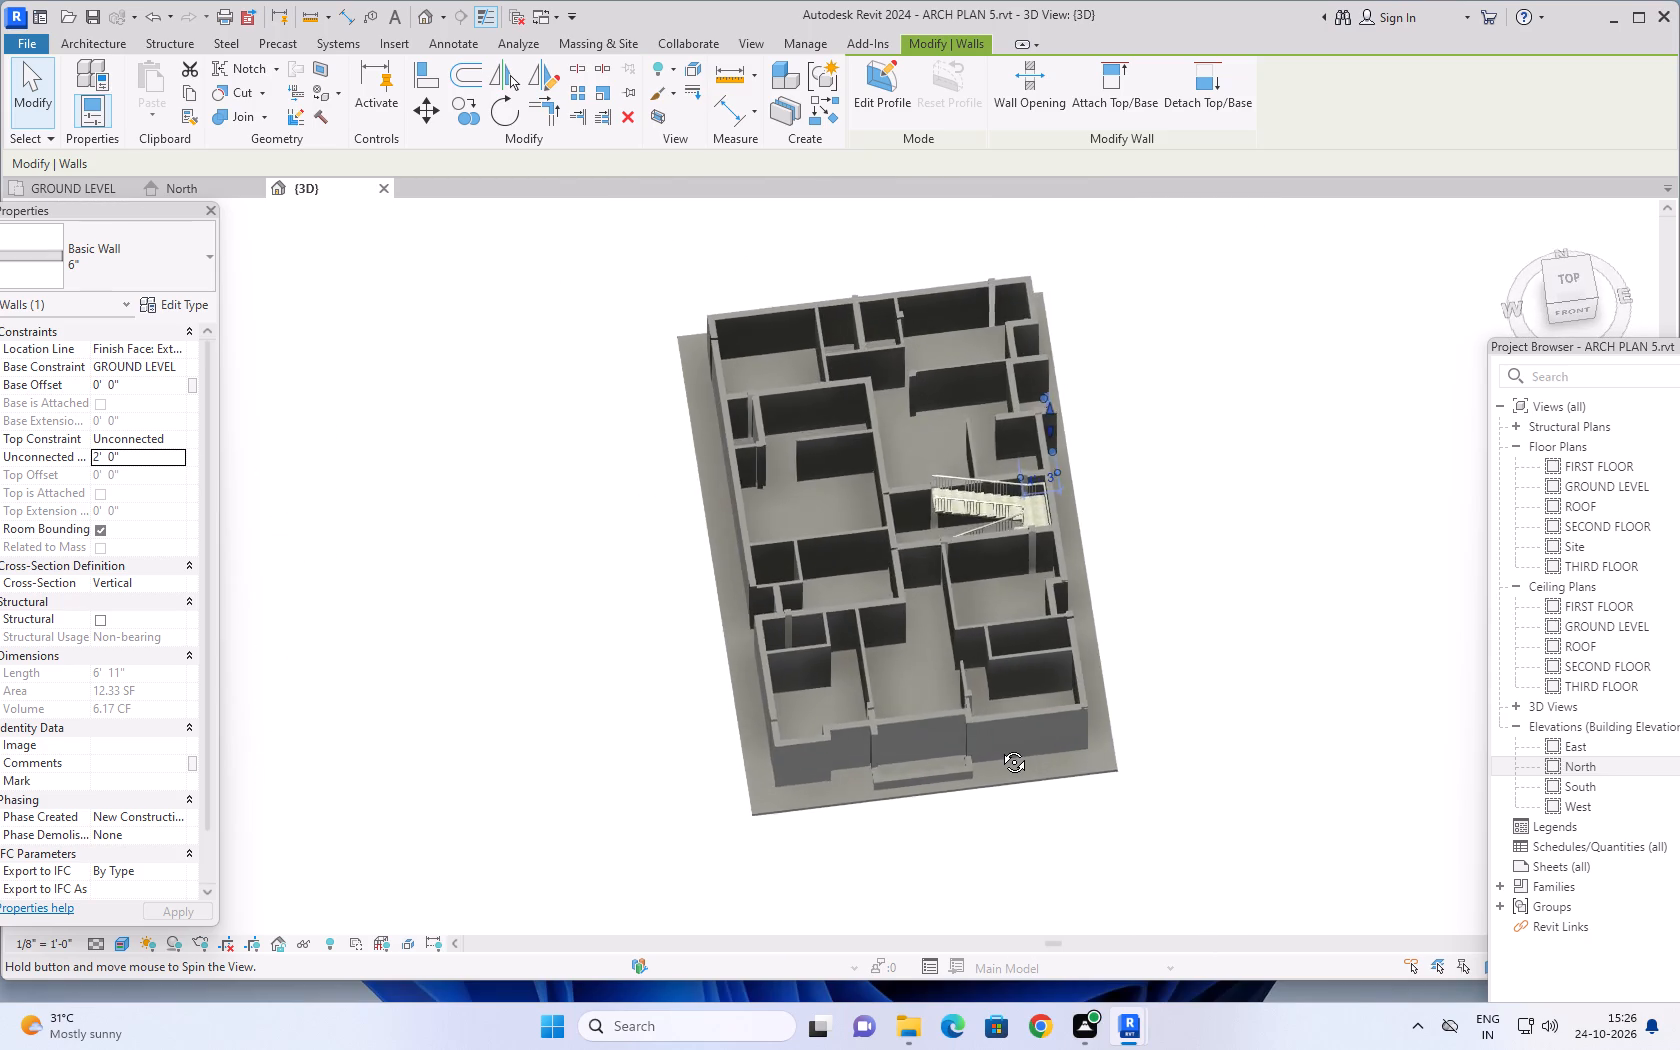
{"action": "middle_click_drag", "start_coordinate": [999, 747], "coordinate": [938, 834], "text": "shift"}
{"action": "key", "text": "Escape"}
{"action": "key", "text": "Escape"}
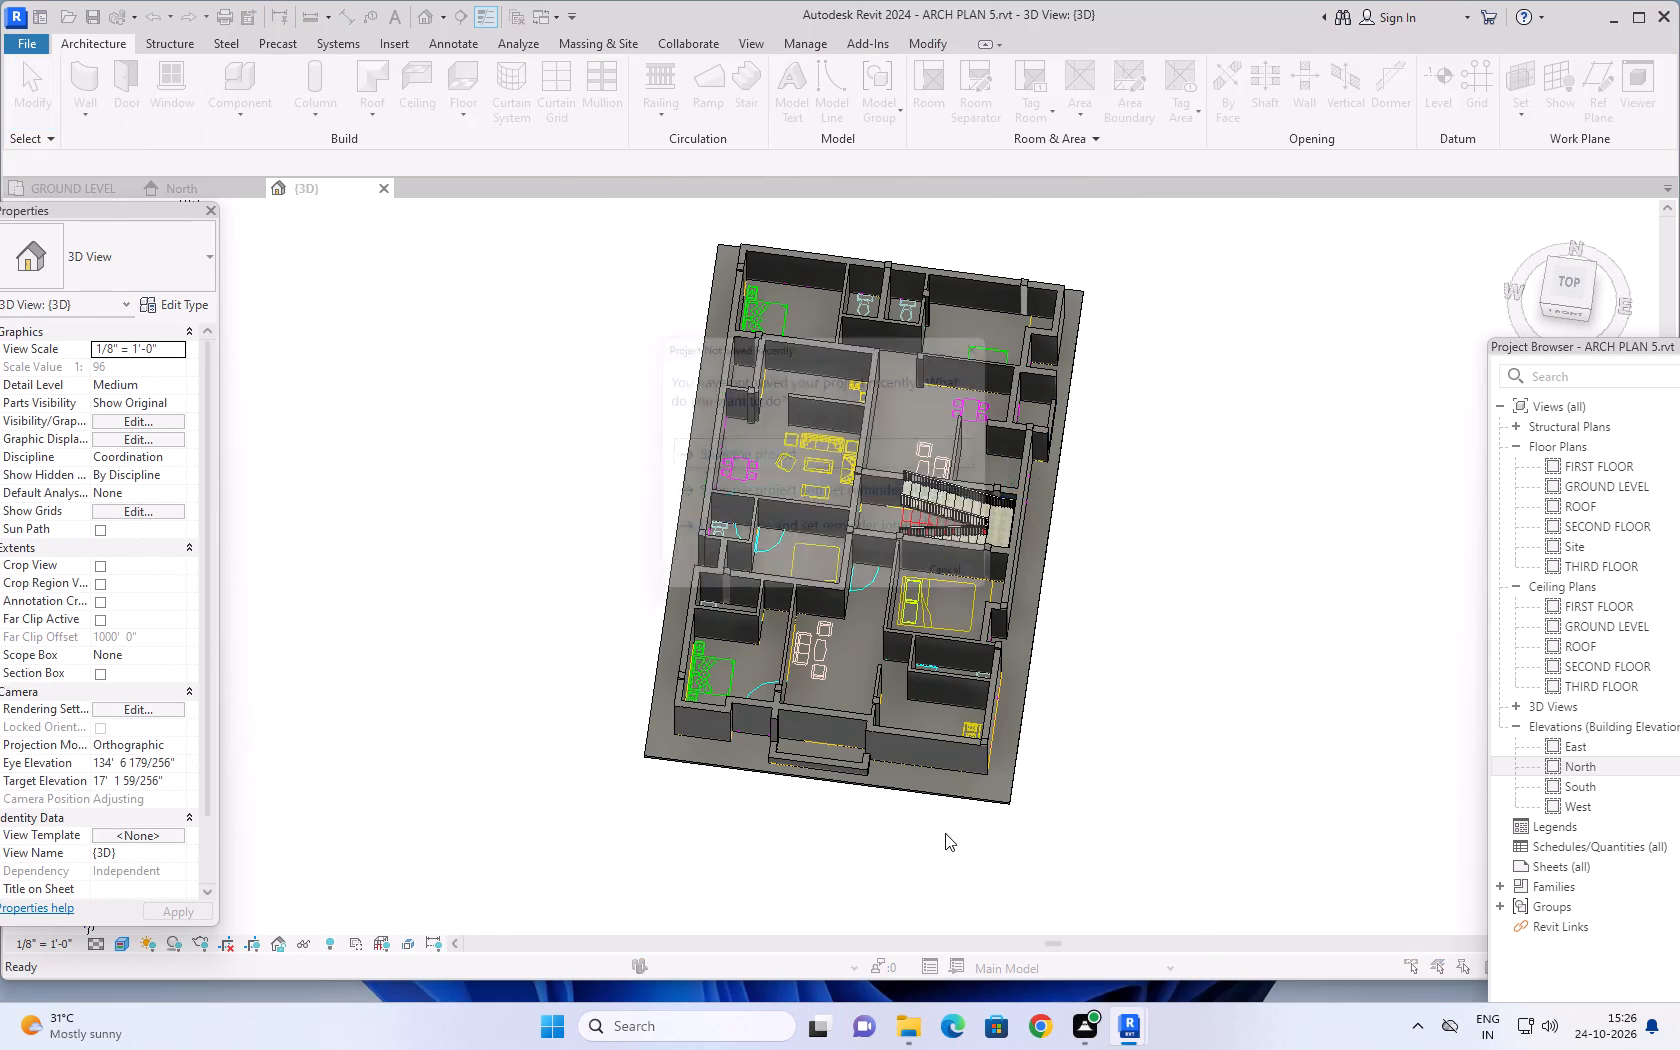
Dismiss the save reminder and save the project.
{"action": "left_click", "coordinate": [995, 328]}
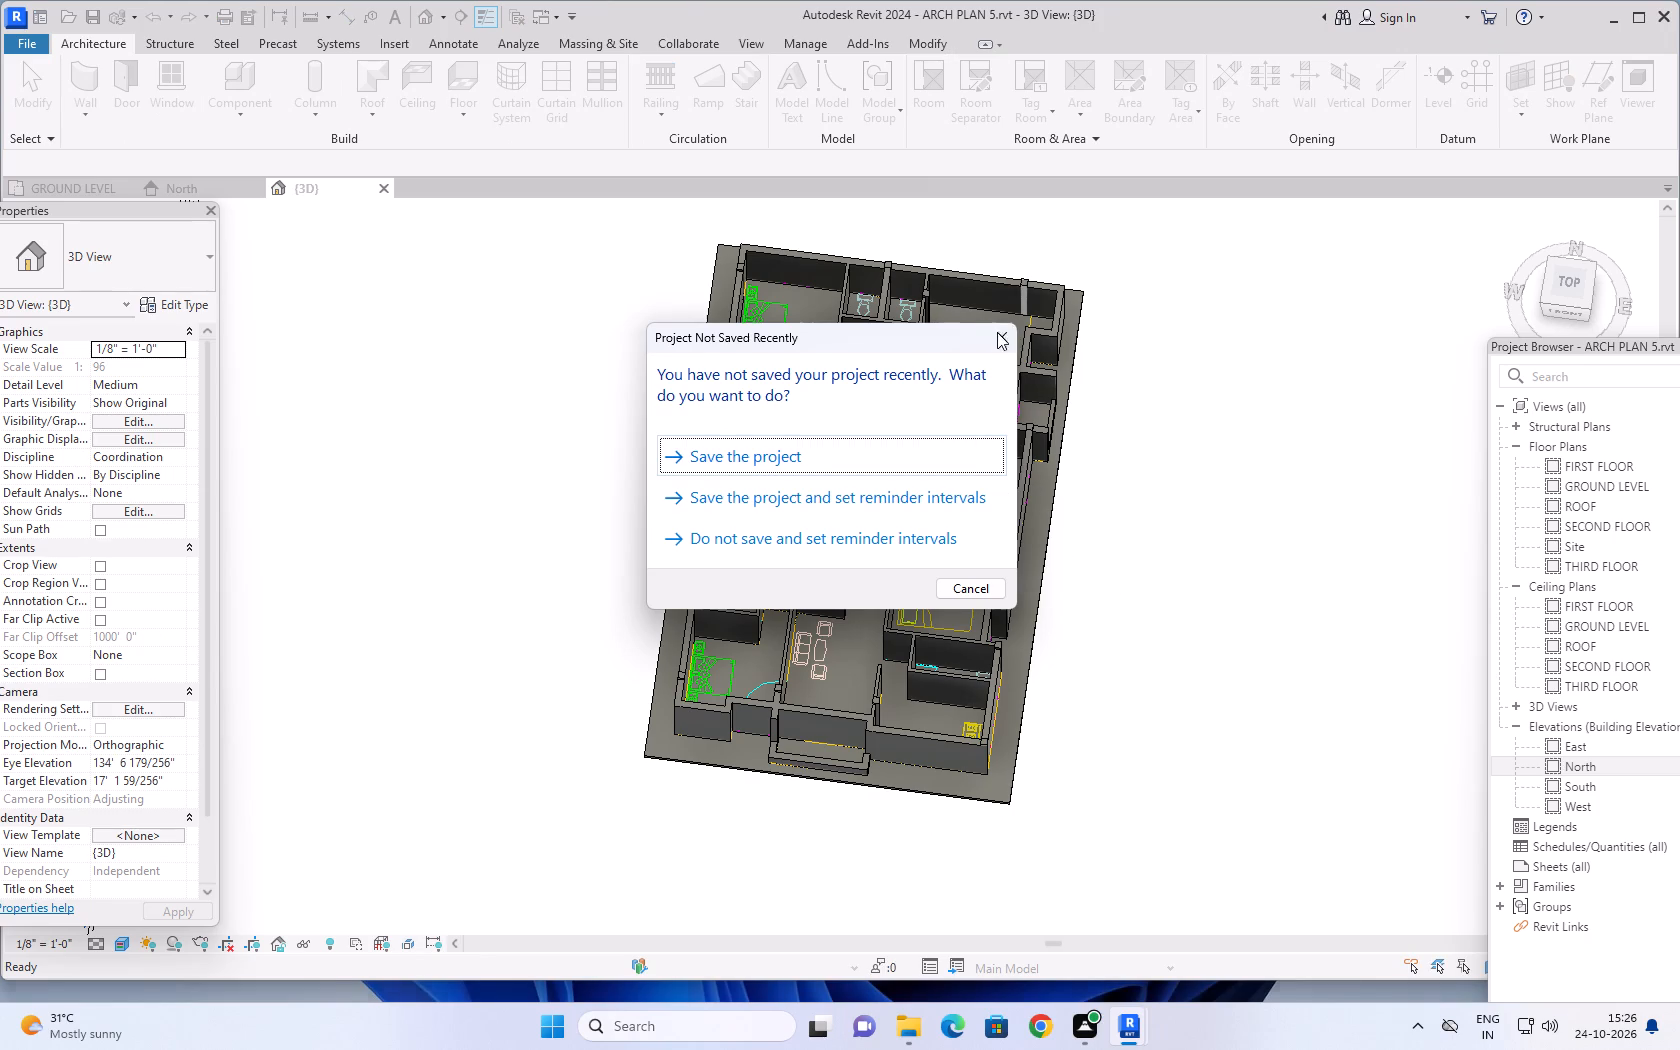
{"action": "key", "text": "ctrl+s"}
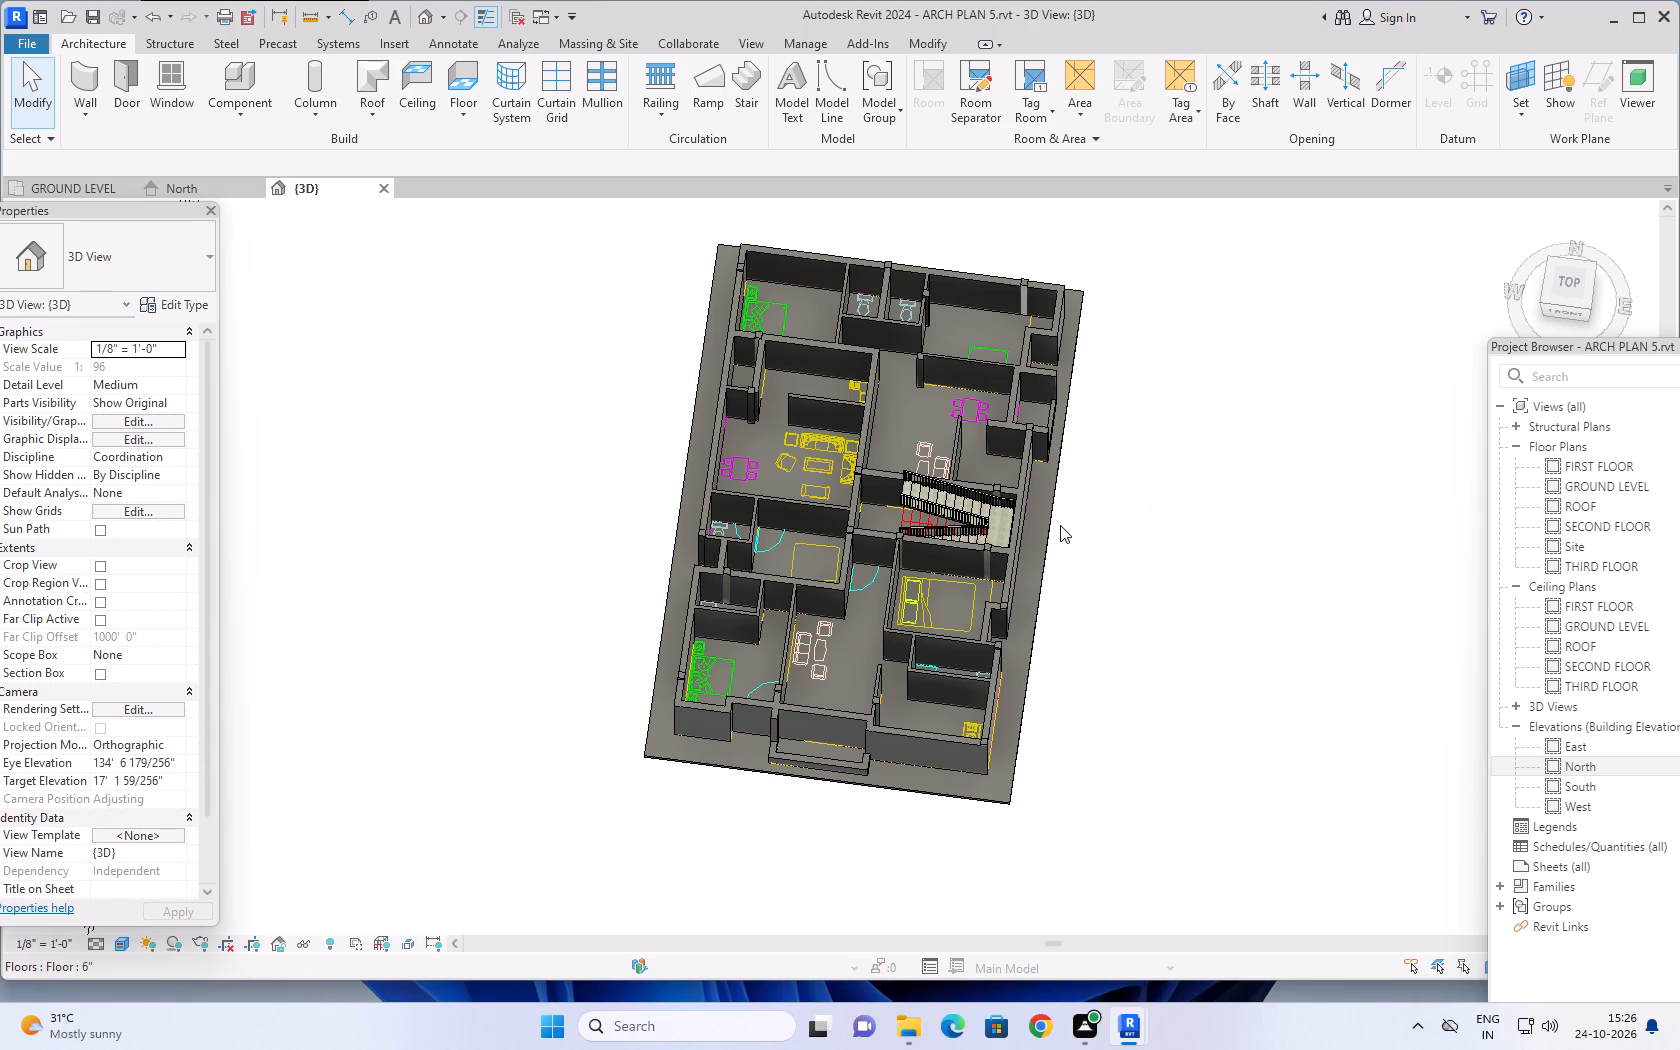
Look over the whole GROUND LEVEL floor plan and compare it with the FIRST FLOOR plan.
{"action": "left_click", "coordinate": [88, 188]}
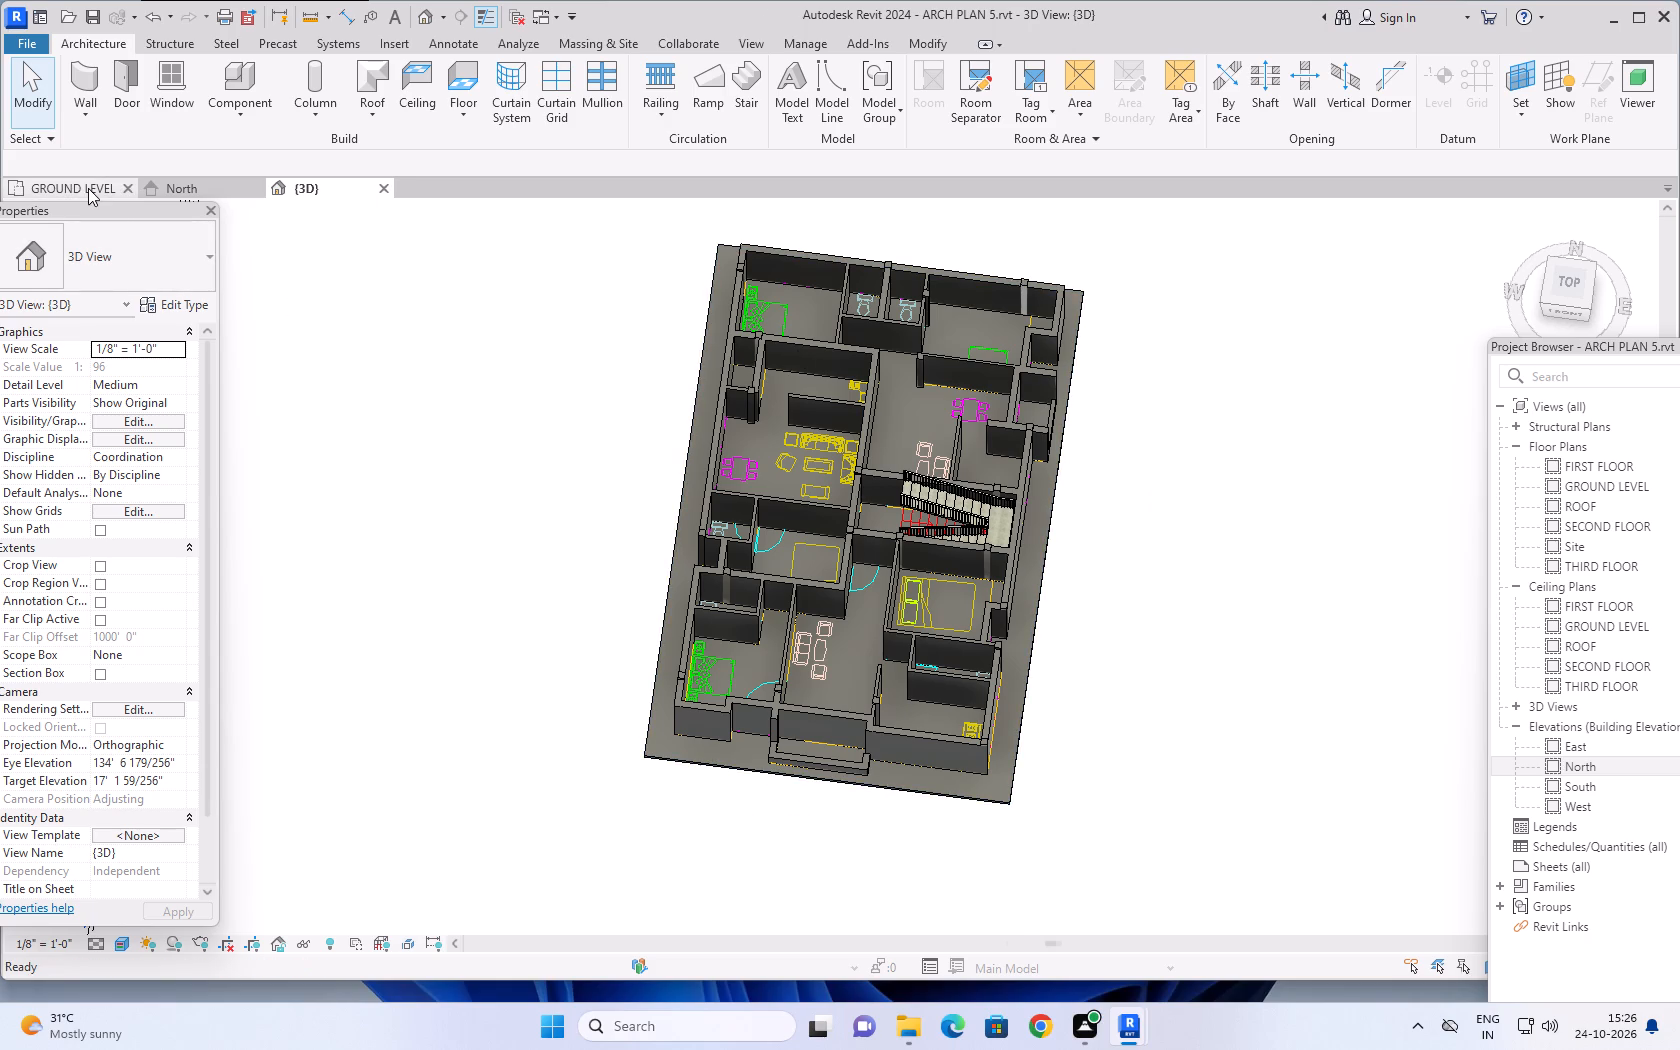
{"action": "scroll", "coordinate": [933, 479], "scroll_direction": "down", "scroll_amount": 1}
{"action": "middle_click_drag", "start_coordinate": [976, 505], "coordinate": [978, 500]}
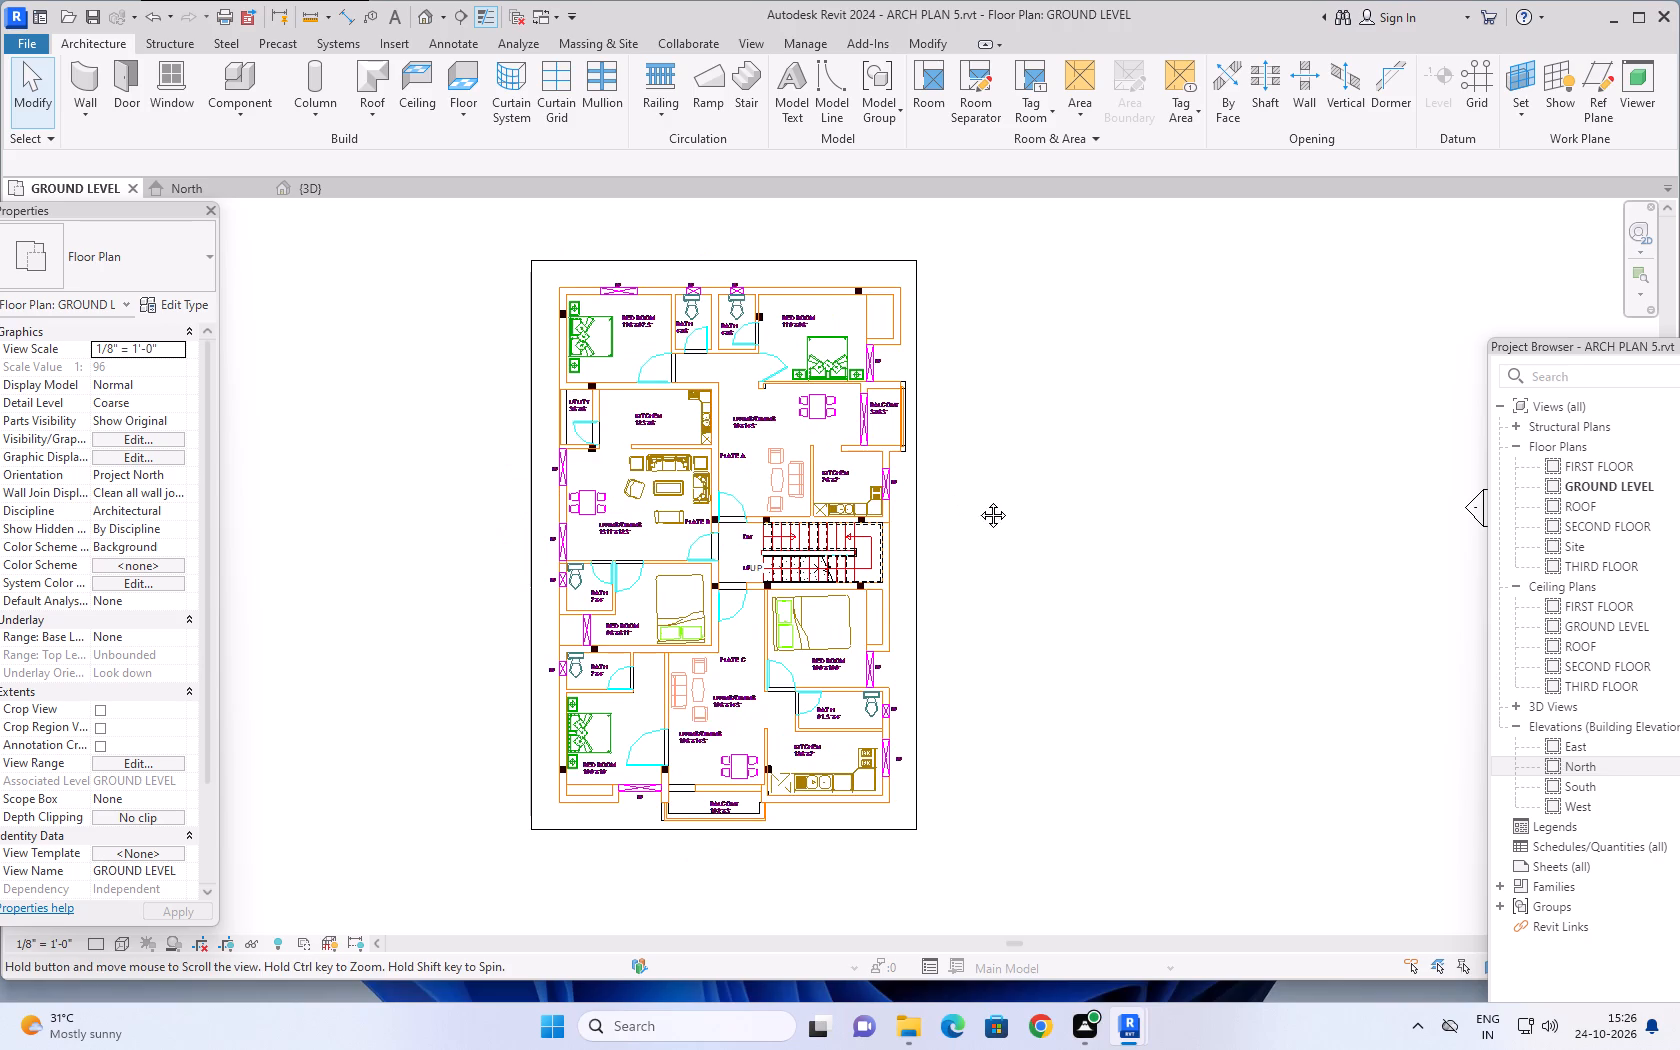
{"action": "middle_click_drag", "start_coordinate": [978, 500], "coordinate": [990, 483]}
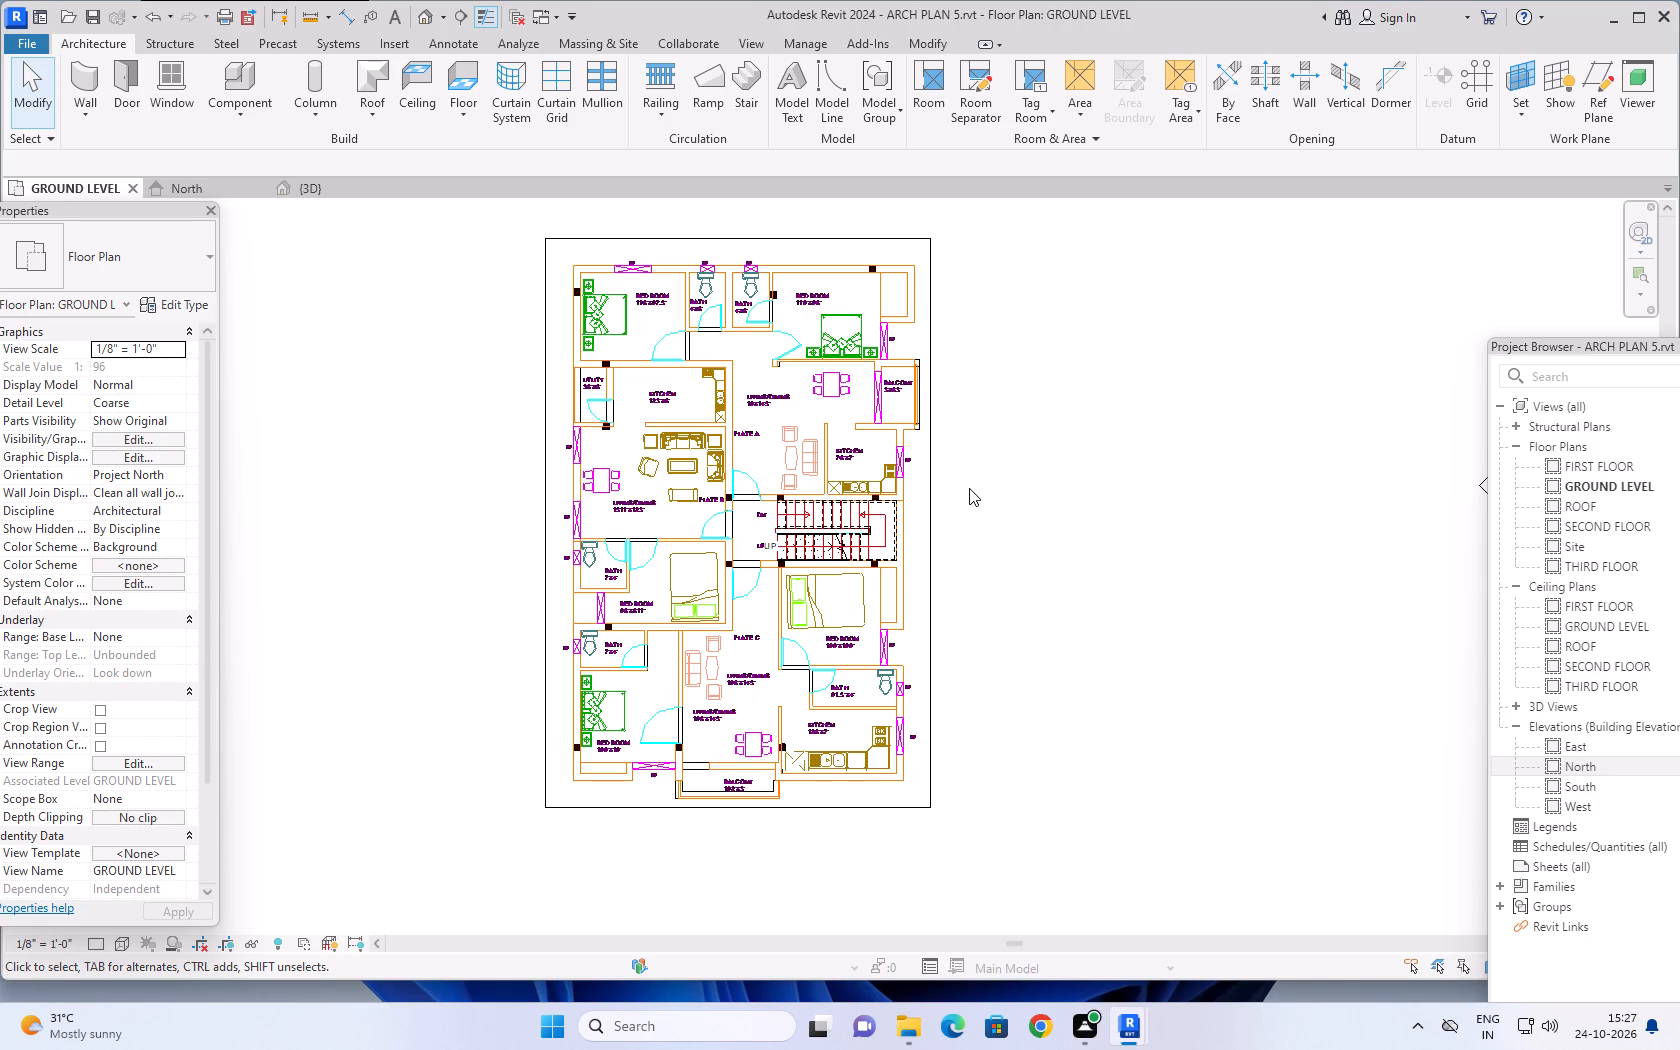
{"action": "scroll", "coordinate": [969, 488], "scroll_direction": "down", "scroll_amount": 1}
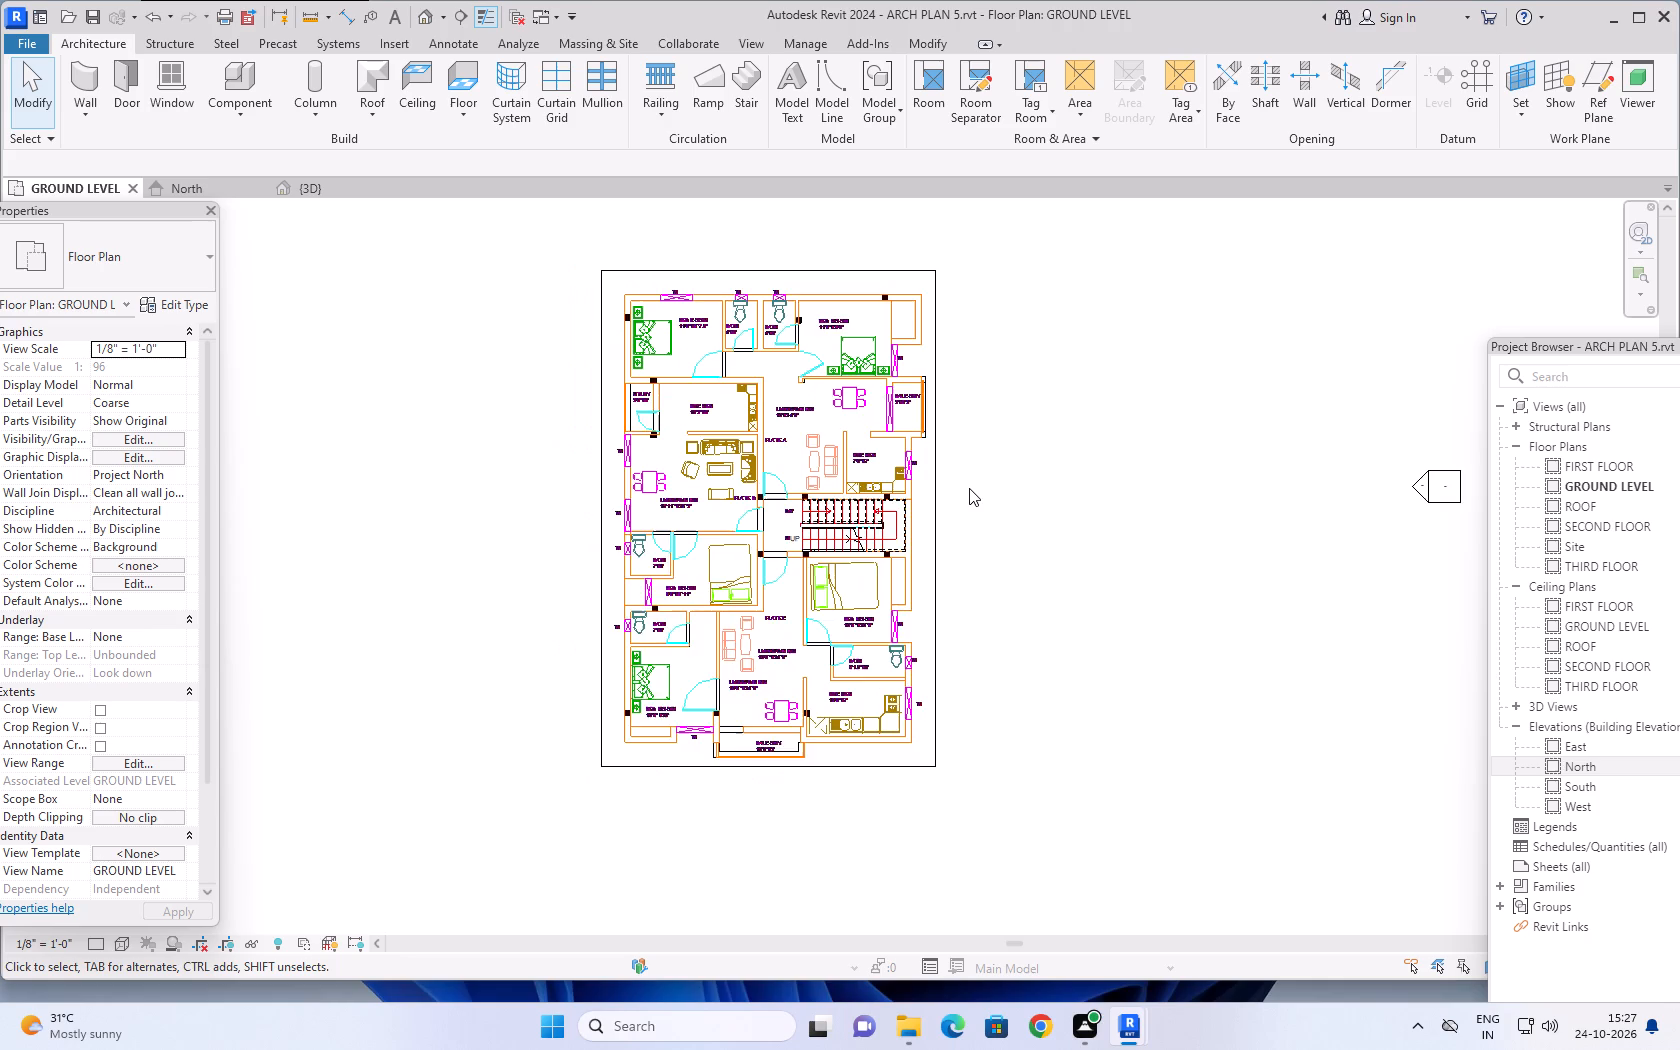
{"action": "scroll", "coordinate": [969, 488], "scroll_direction": "down", "scroll_amount": 1}
{"action": "middle_click_drag", "start_coordinate": [1010, 474], "coordinate": [997, 497]}
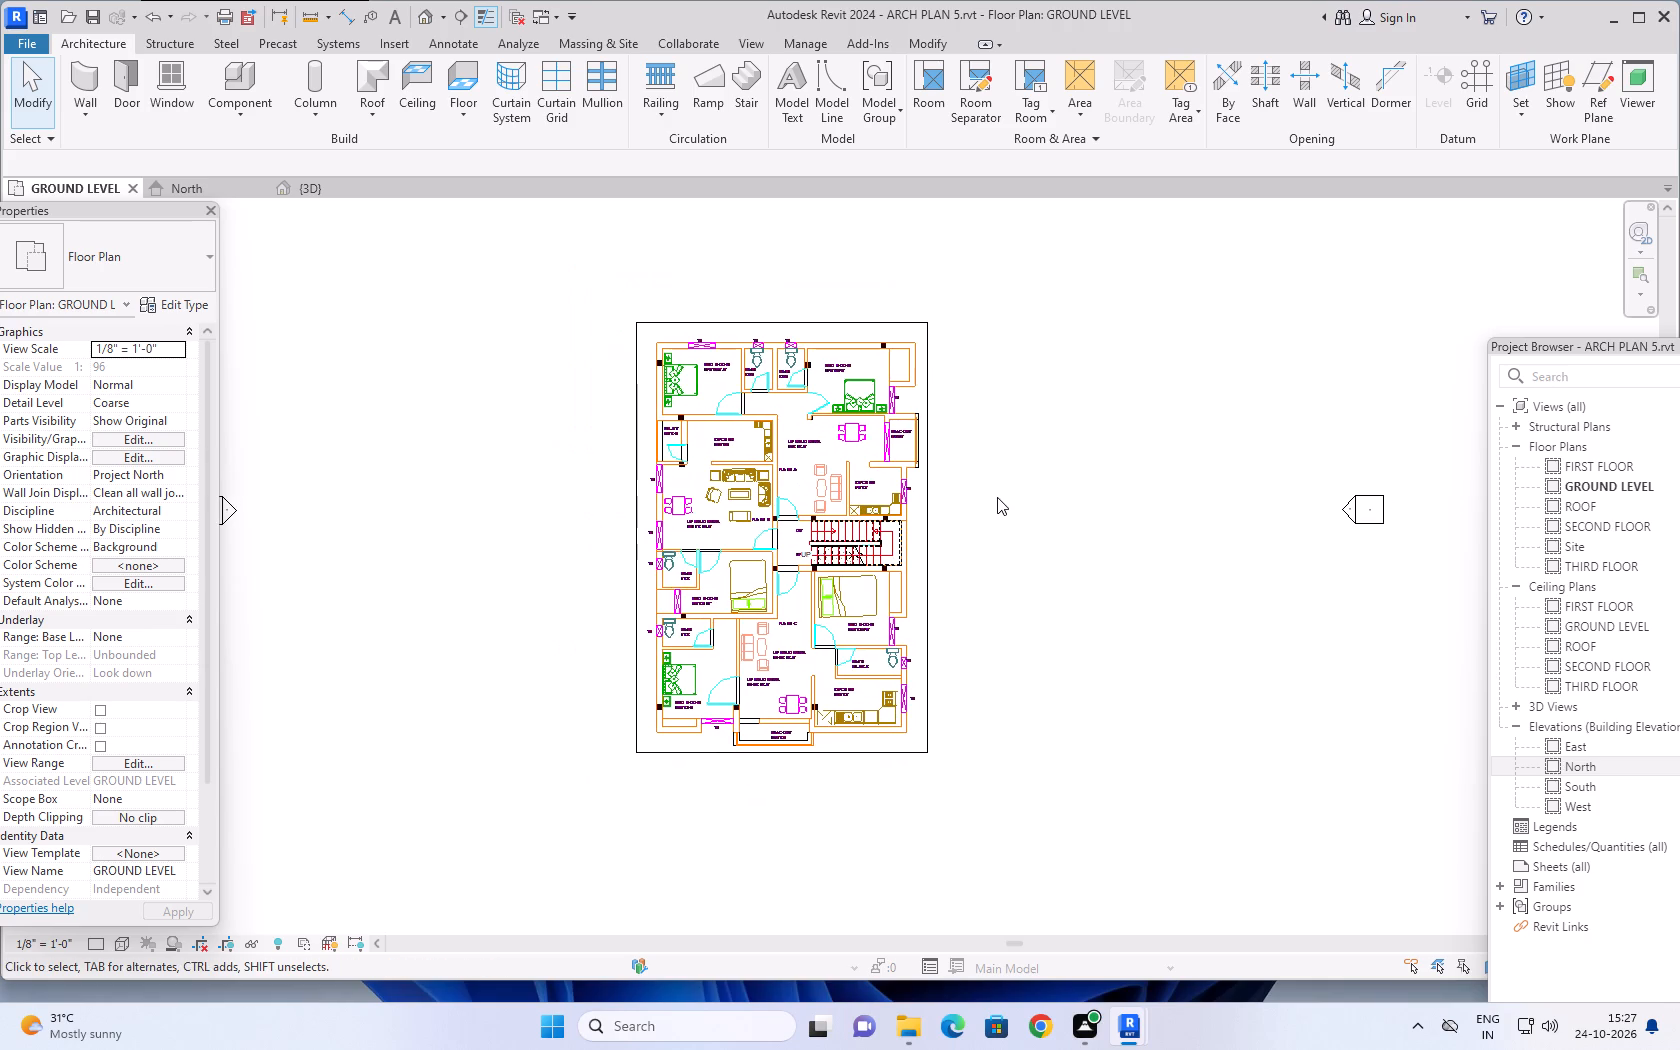
{"action": "scroll", "coordinate": [997, 497], "scroll_direction": "down", "scroll_amount": 1}
{"action": "middle_click_drag", "start_coordinate": [997, 497], "coordinate": [994, 486]}
{"action": "scroll", "coordinate": [952, 486], "scroll_direction": "up", "scroll_amount": 2}
{"action": "middle_click_drag", "start_coordinate": [979, 497], "coordinate": [1015, 513]}
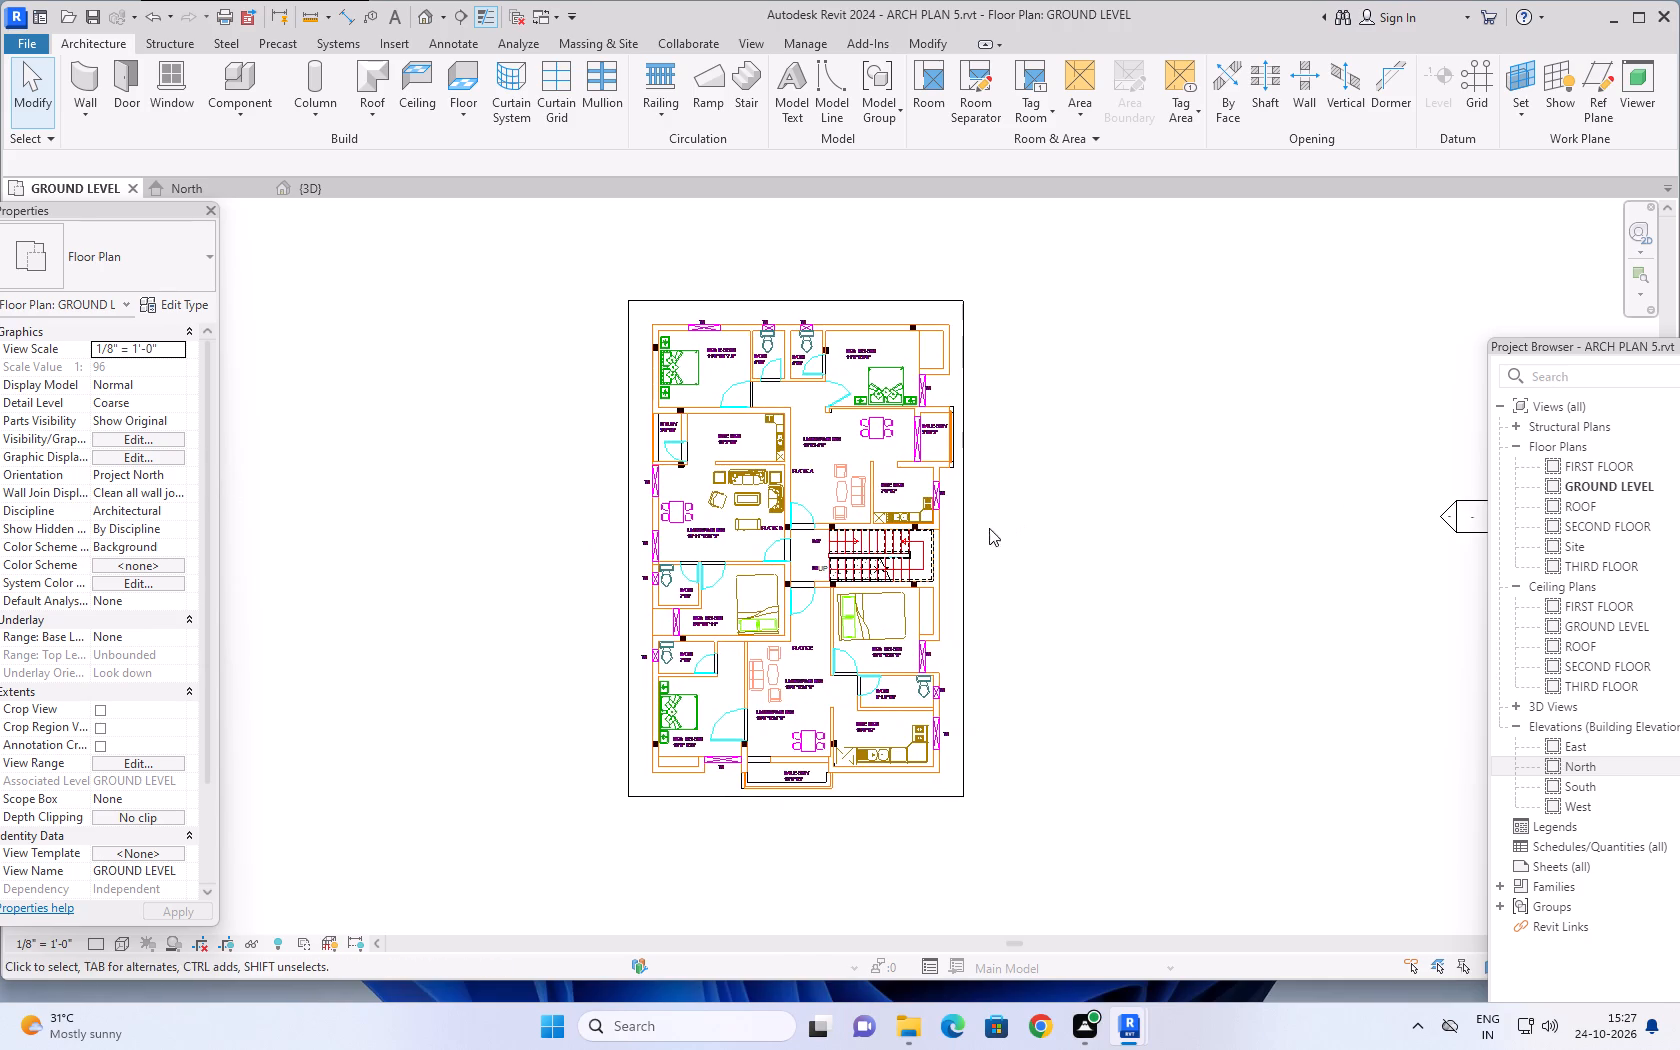
{"action": "scroll", "coordinate": [959, 527], "scroll_direction": "up", "scroll_amount": 3}
{"action": "scroll", "coordinate": [959, 527], "scroll_direction": "down", "scroll_amount": 2}
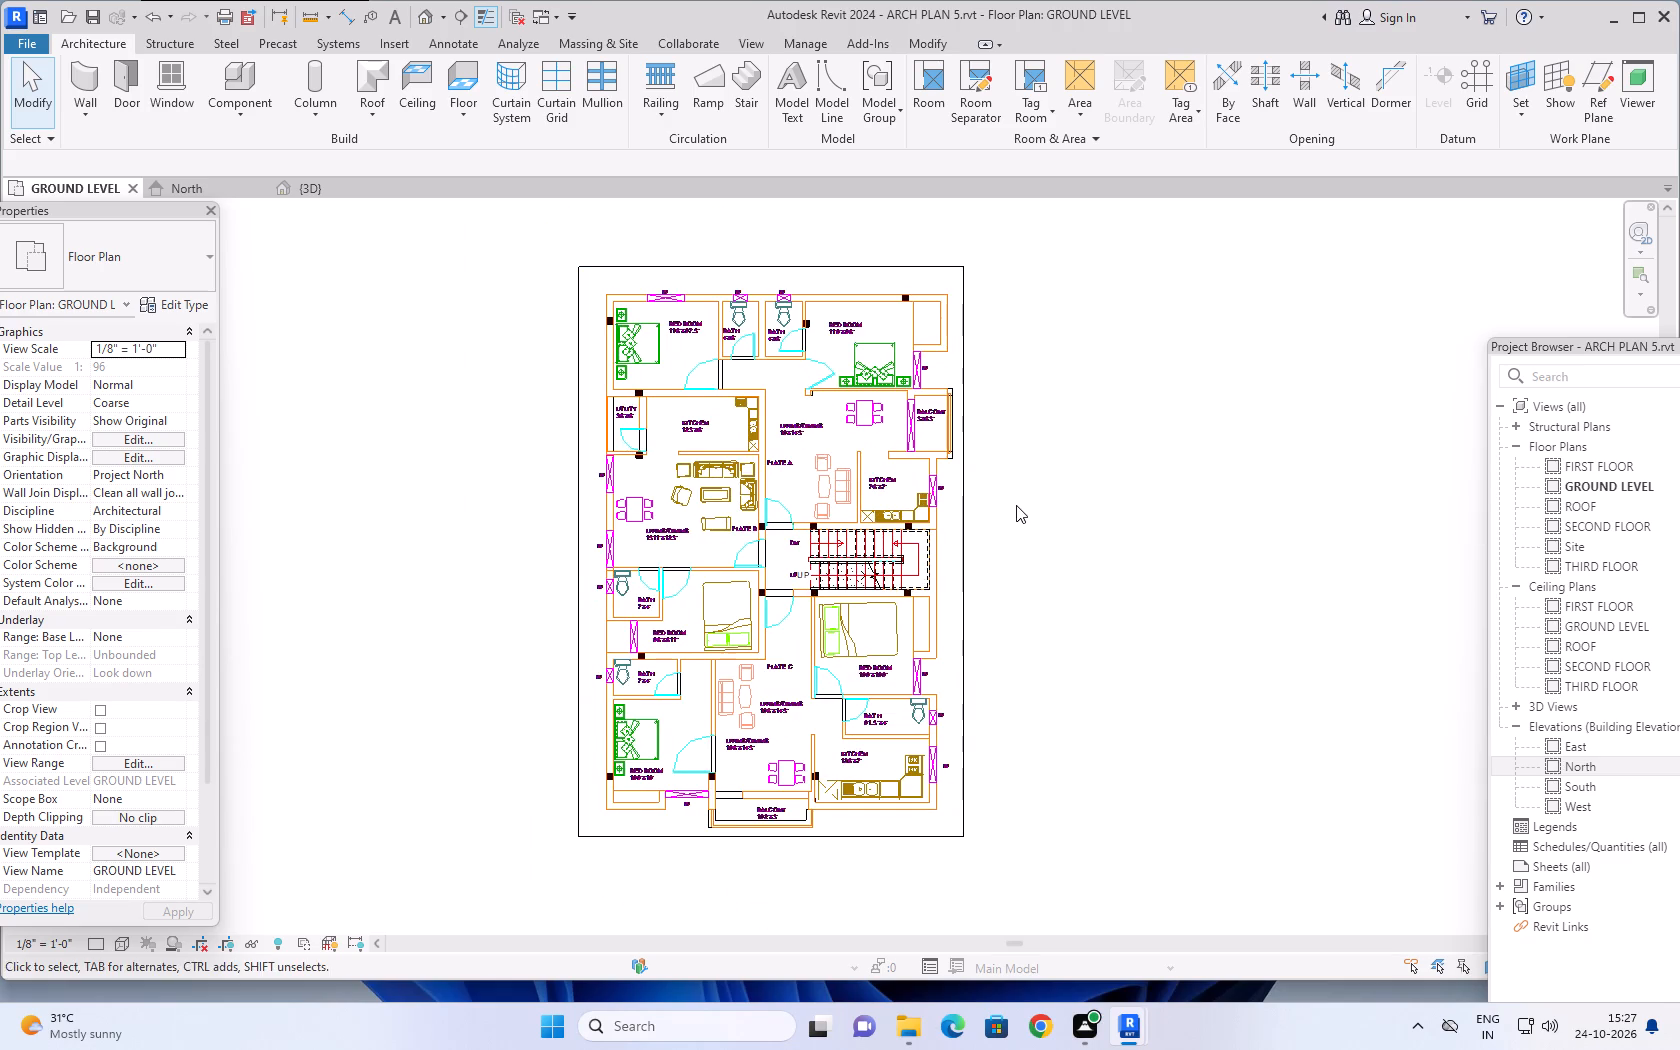
{"action": "middle_click_drag", "start_coordinate": [1016, 505], "coordinate": [1032, 523]}
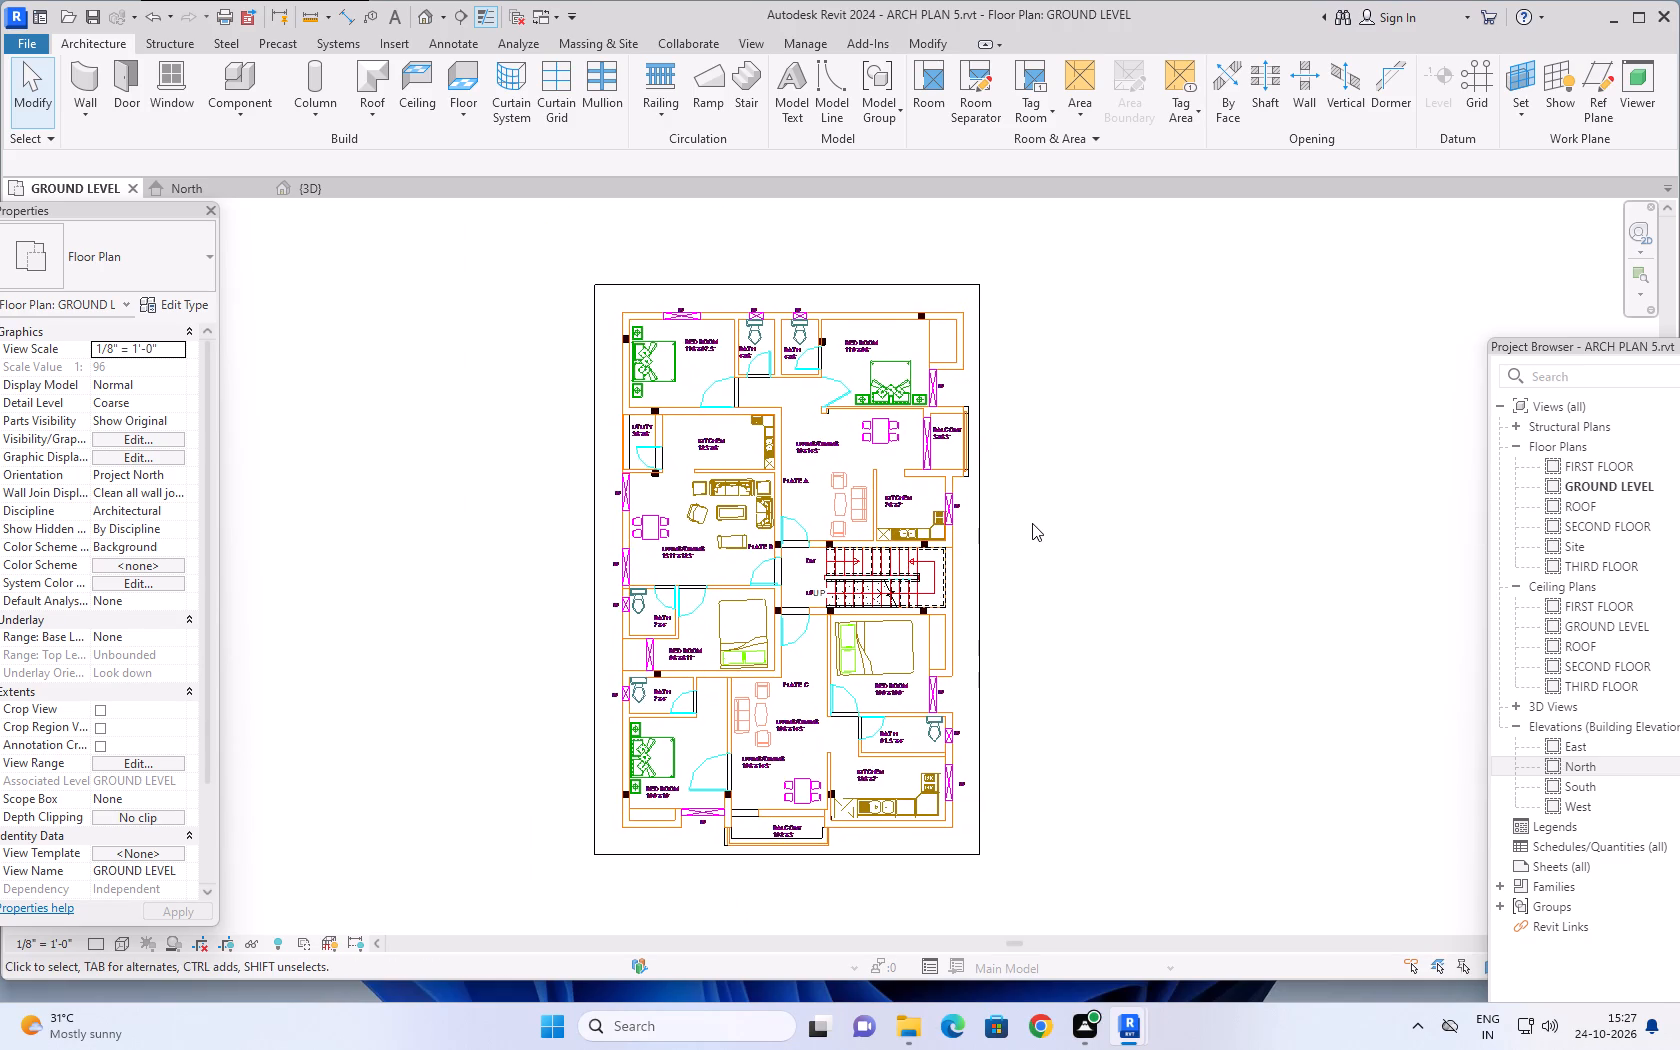
{"action": "middle_click_drag", "start_coordinate": [1017, 545], "coordinate": [1022, 505]}
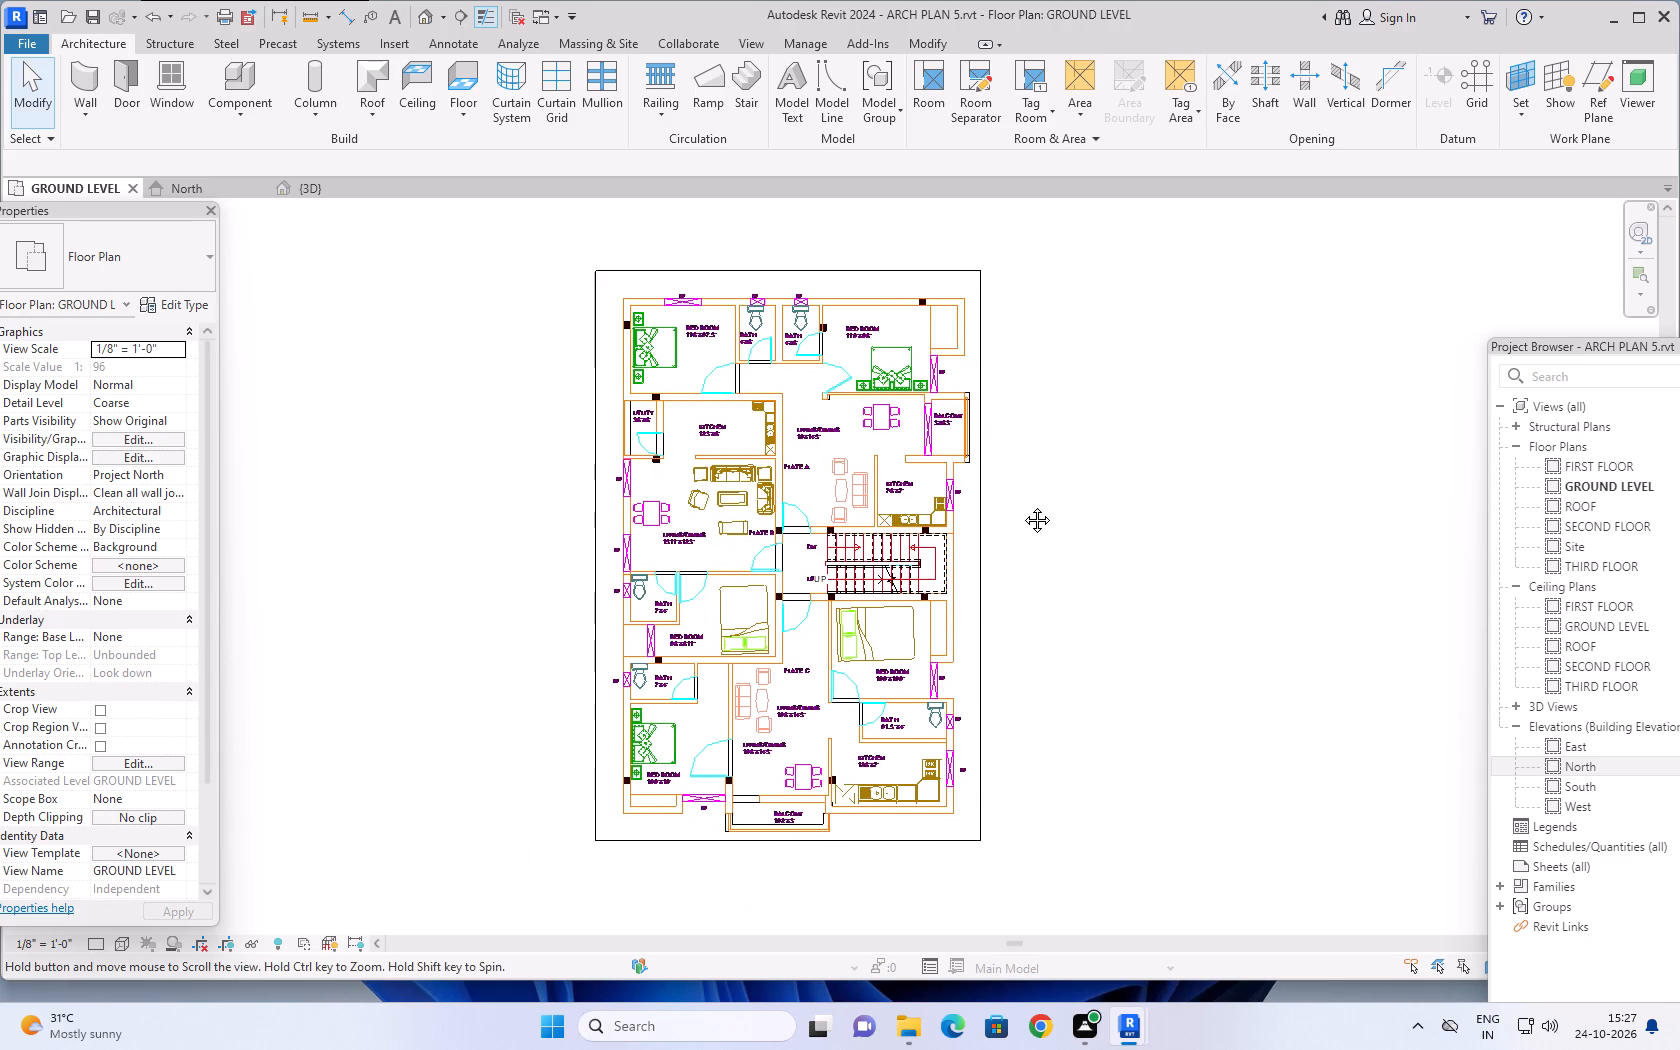
{"action": "middle_click_drag", "start_coordinate": [1022, 505], "coordinate": [1023, 499]}
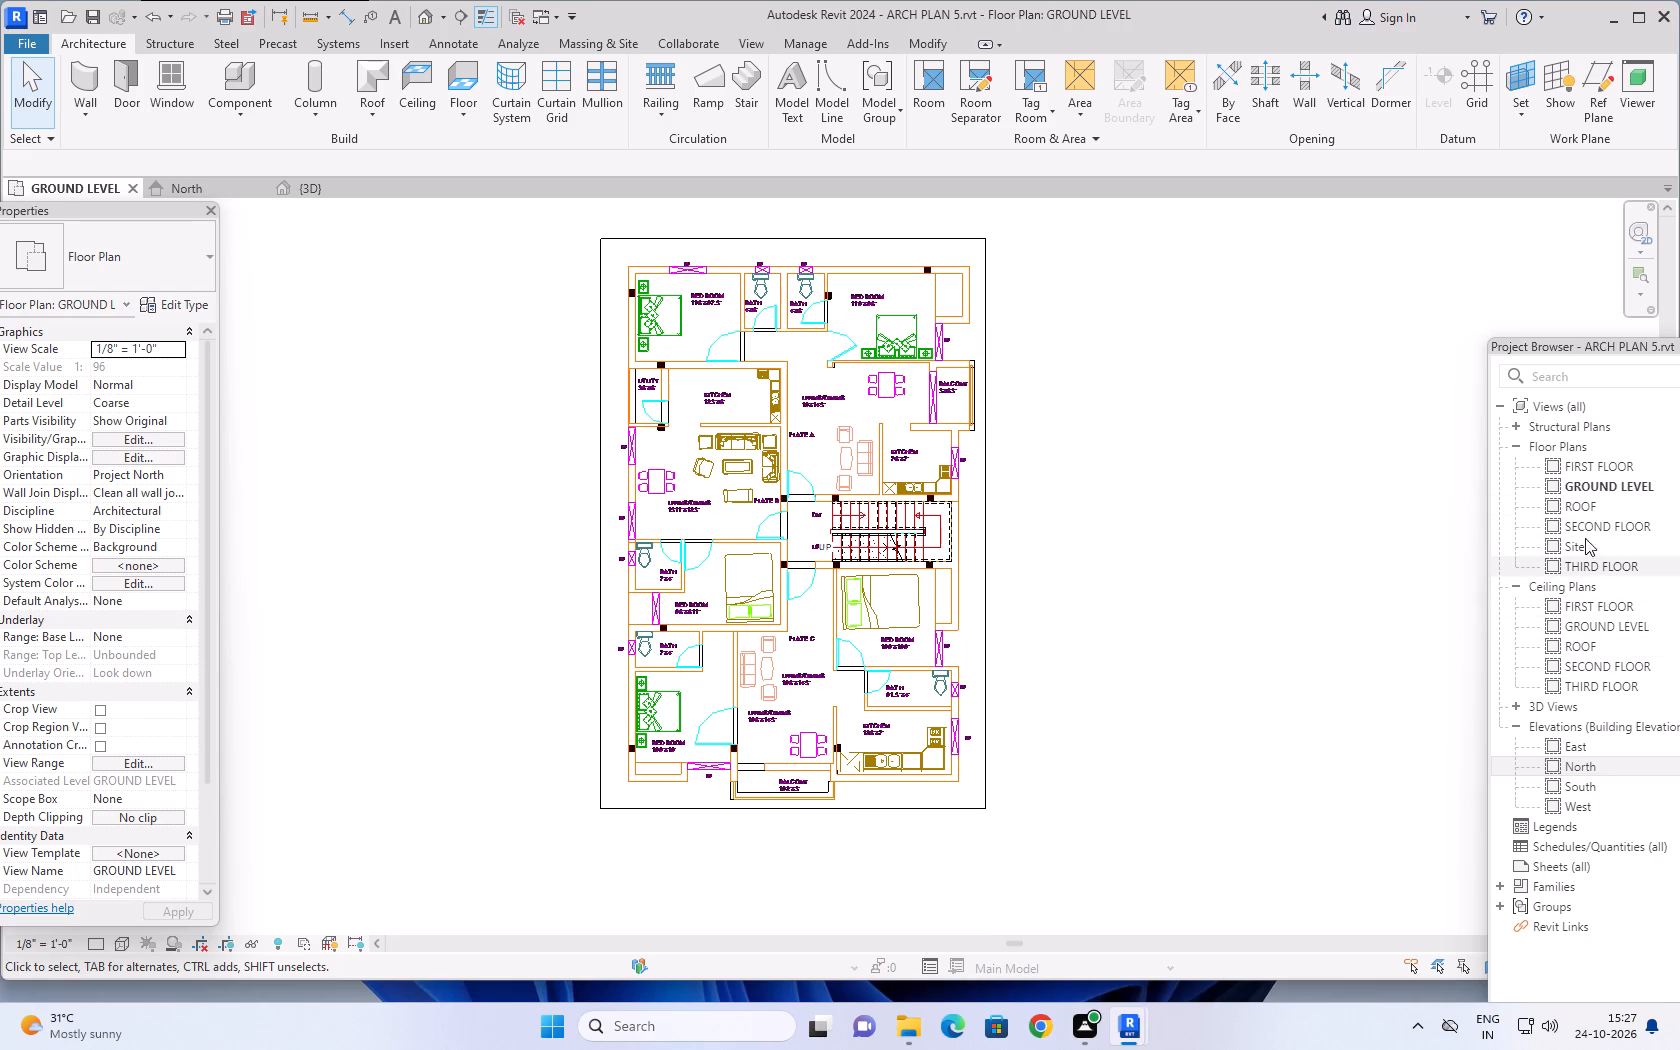
{"action": "double_click", "coordinate": [1587, 462]}
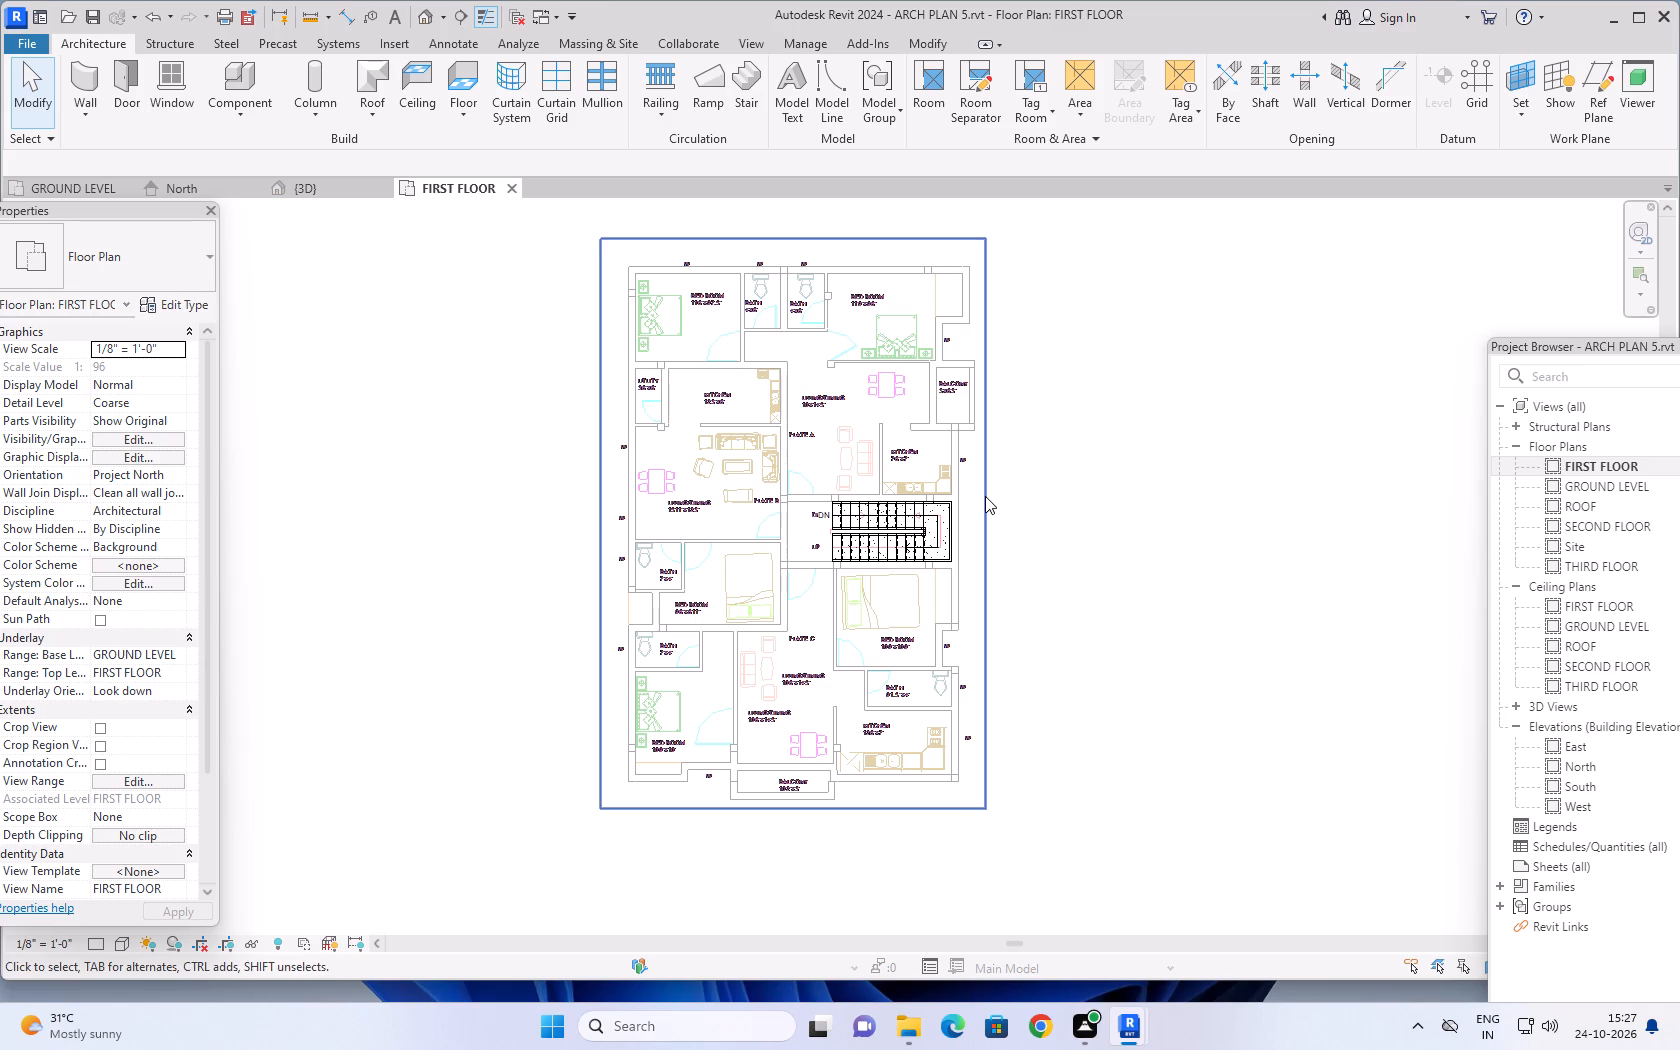
{"action": "scroll", "coordinate": [1017, 518], "scroll_direction": "down", "scroll_amount": 2}
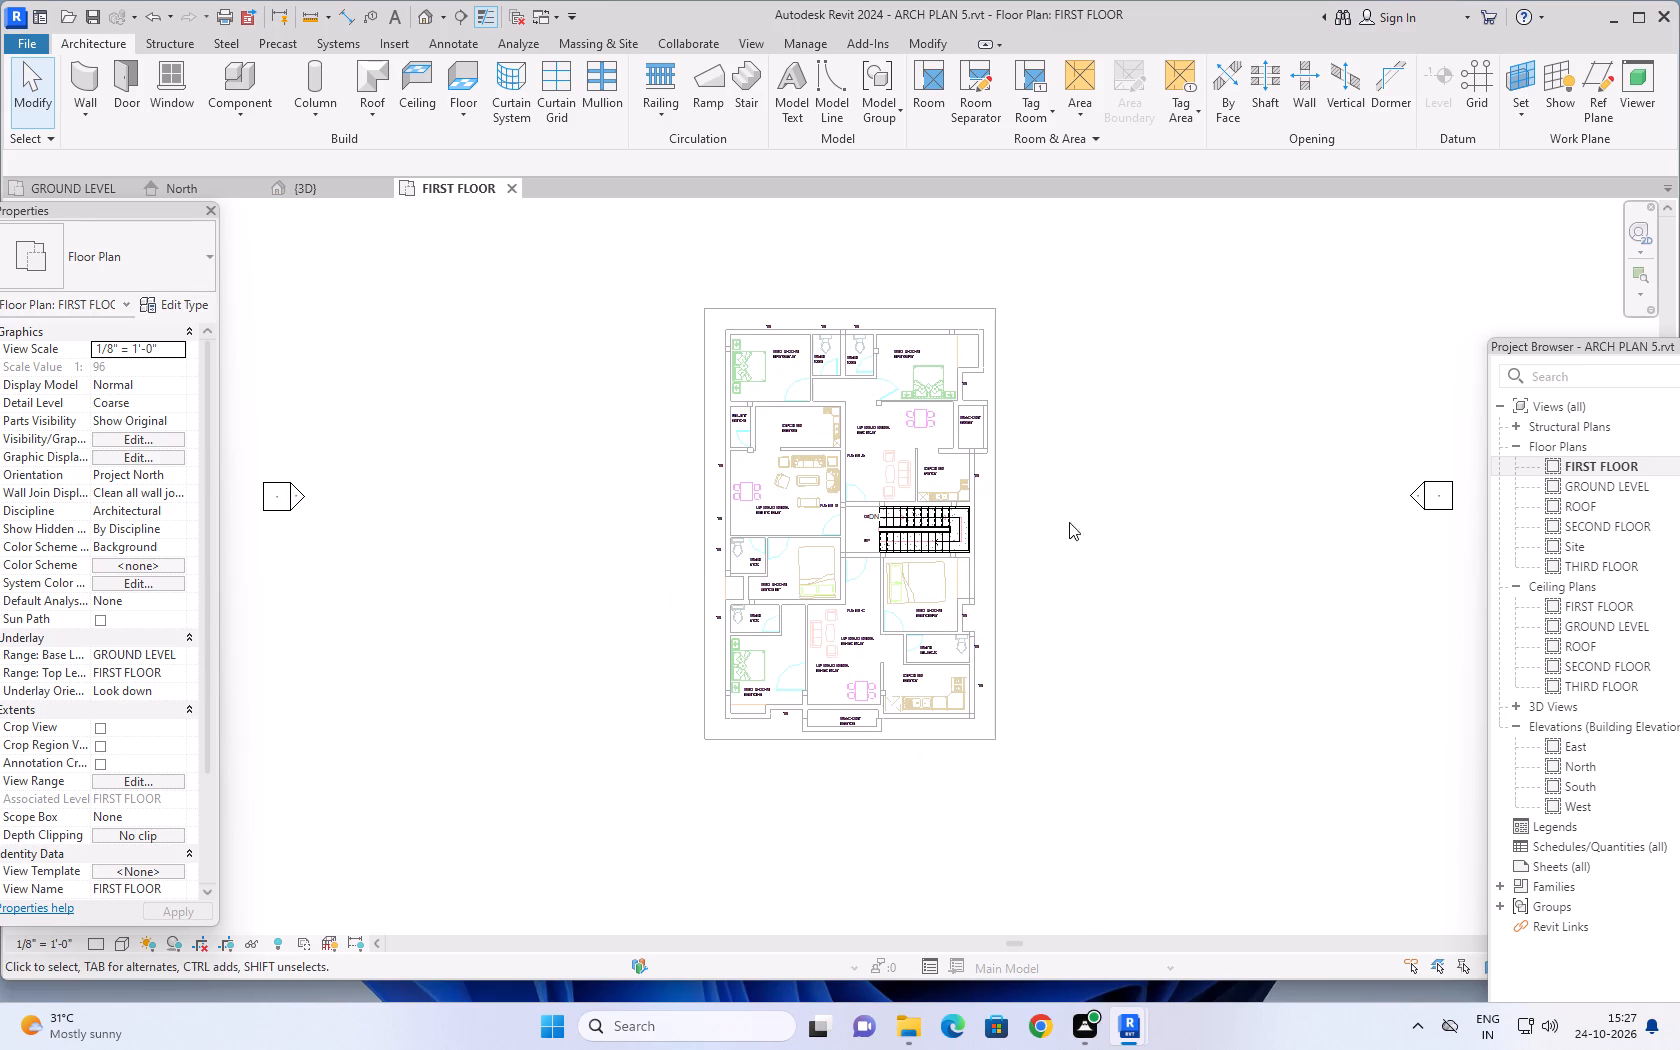
In the North elevation, select the entire ground storey and take the GROUND LEVEL line out of the selection.
{"action": "left_click", "coordinate": [189, 187]}
{"action": "scroll", "coordinate": [939, 606], "scroll_direction": "down", "scroll_amount": 2}
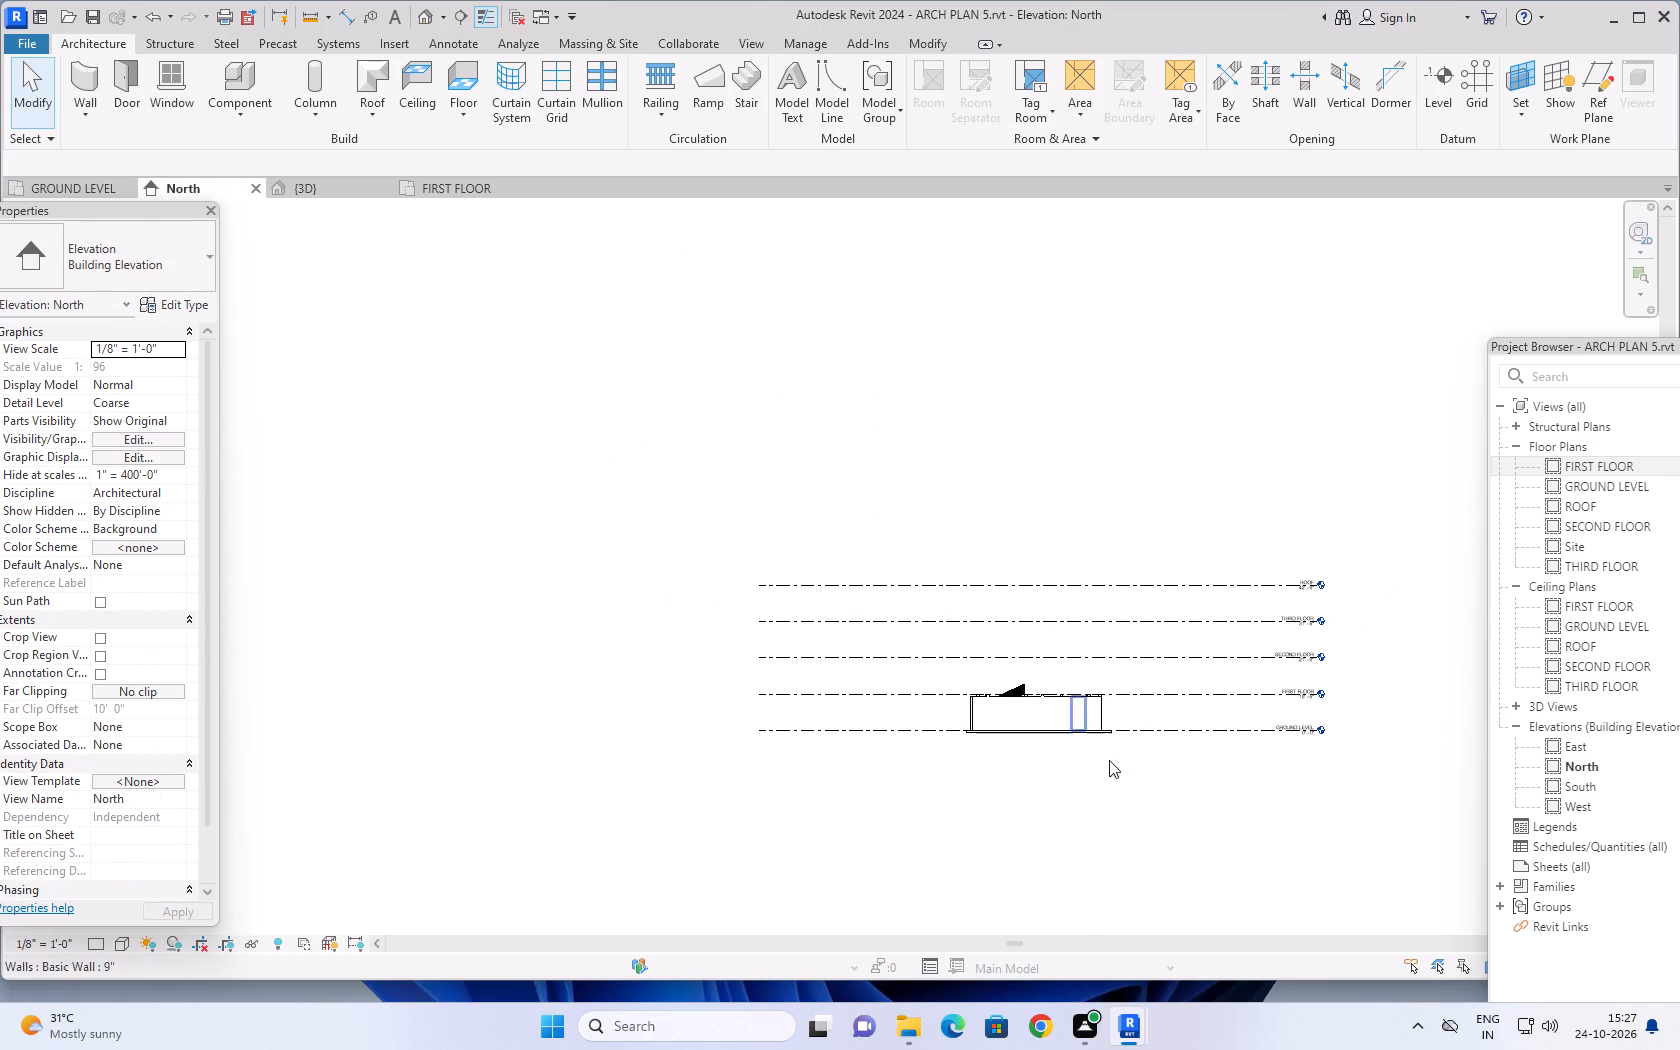
{"action": "middle_click_drag", "start_coordinate": [1100, 769], "coordinate": [890, 742]}
{"action": "scroll", "coordinate": [905, 708], "scroll_direction": "up", "scroll_amount": 8}
{"action": "middle_click_drag", "start_coordinate": [919, 671], "coordinate": [1004, 632]}
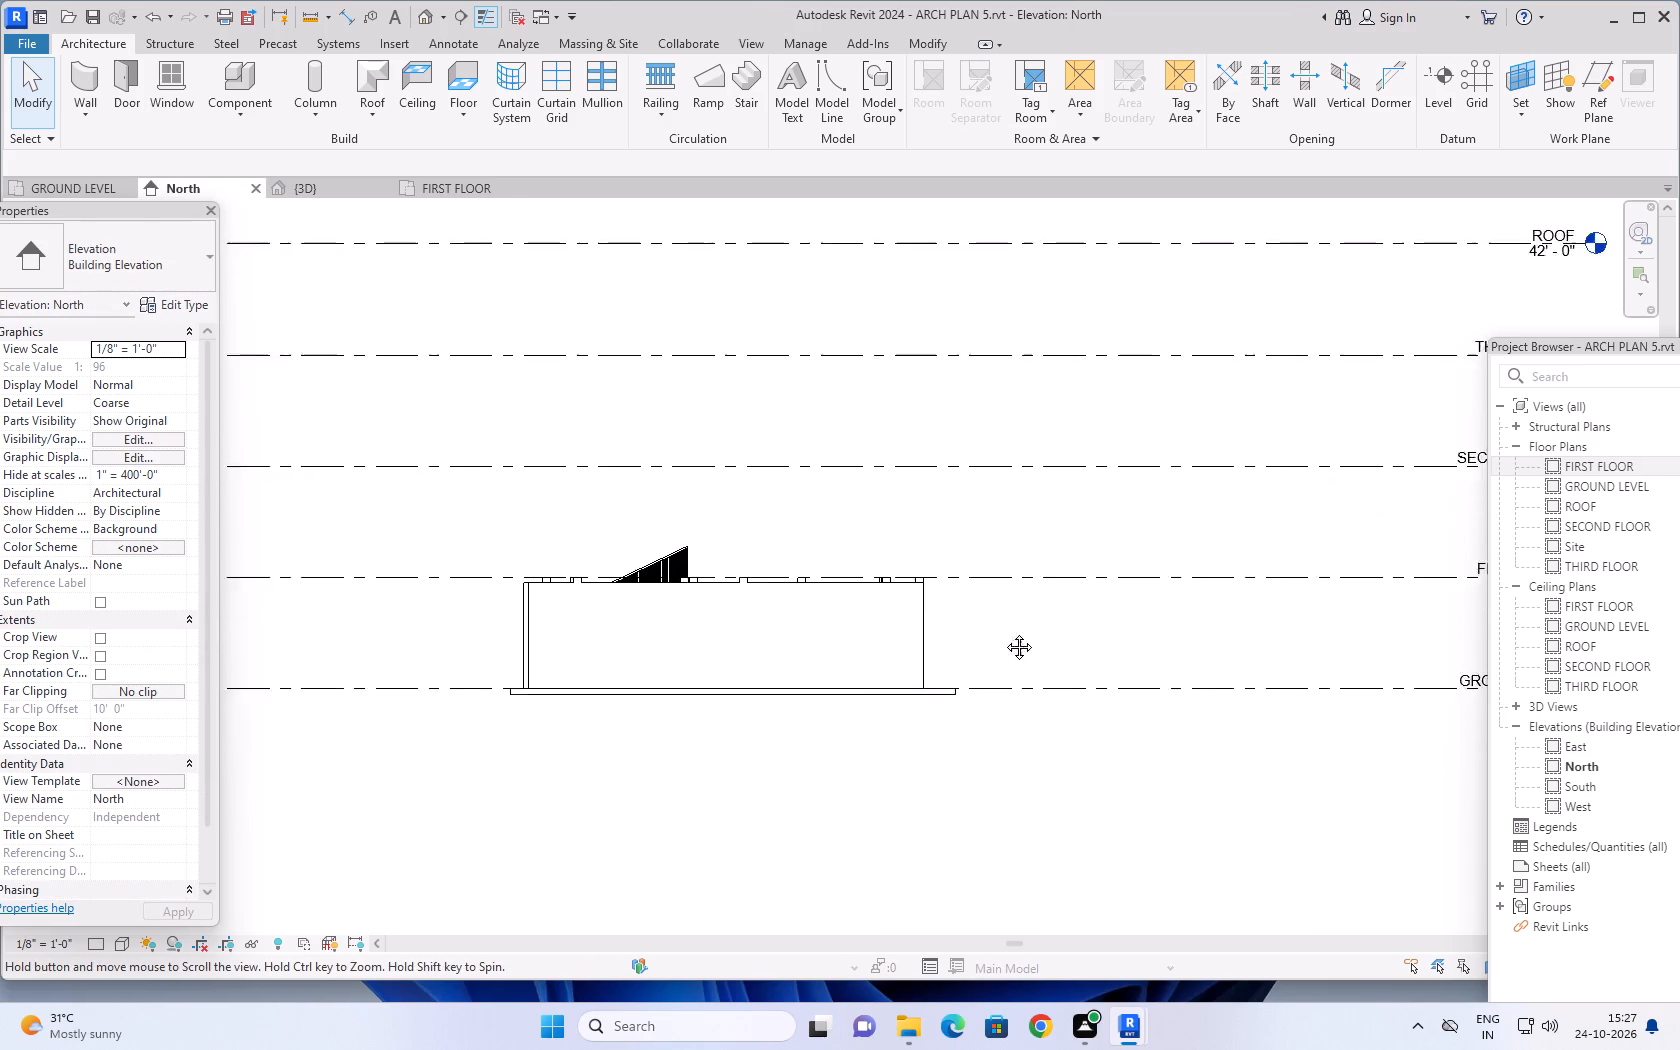
{"action": "middle_click_drag", "start_coordinate": [1004, 632], "coordinate": [1060, 601]}
{"action": "scroll", "coordinate": [1033, 594], "scroll_direction": "up", "scroll_amount": 2}
{"action": "middle_click_drag", "start_coordinate": [1033, 594], "coordinate": [1199, 557]}
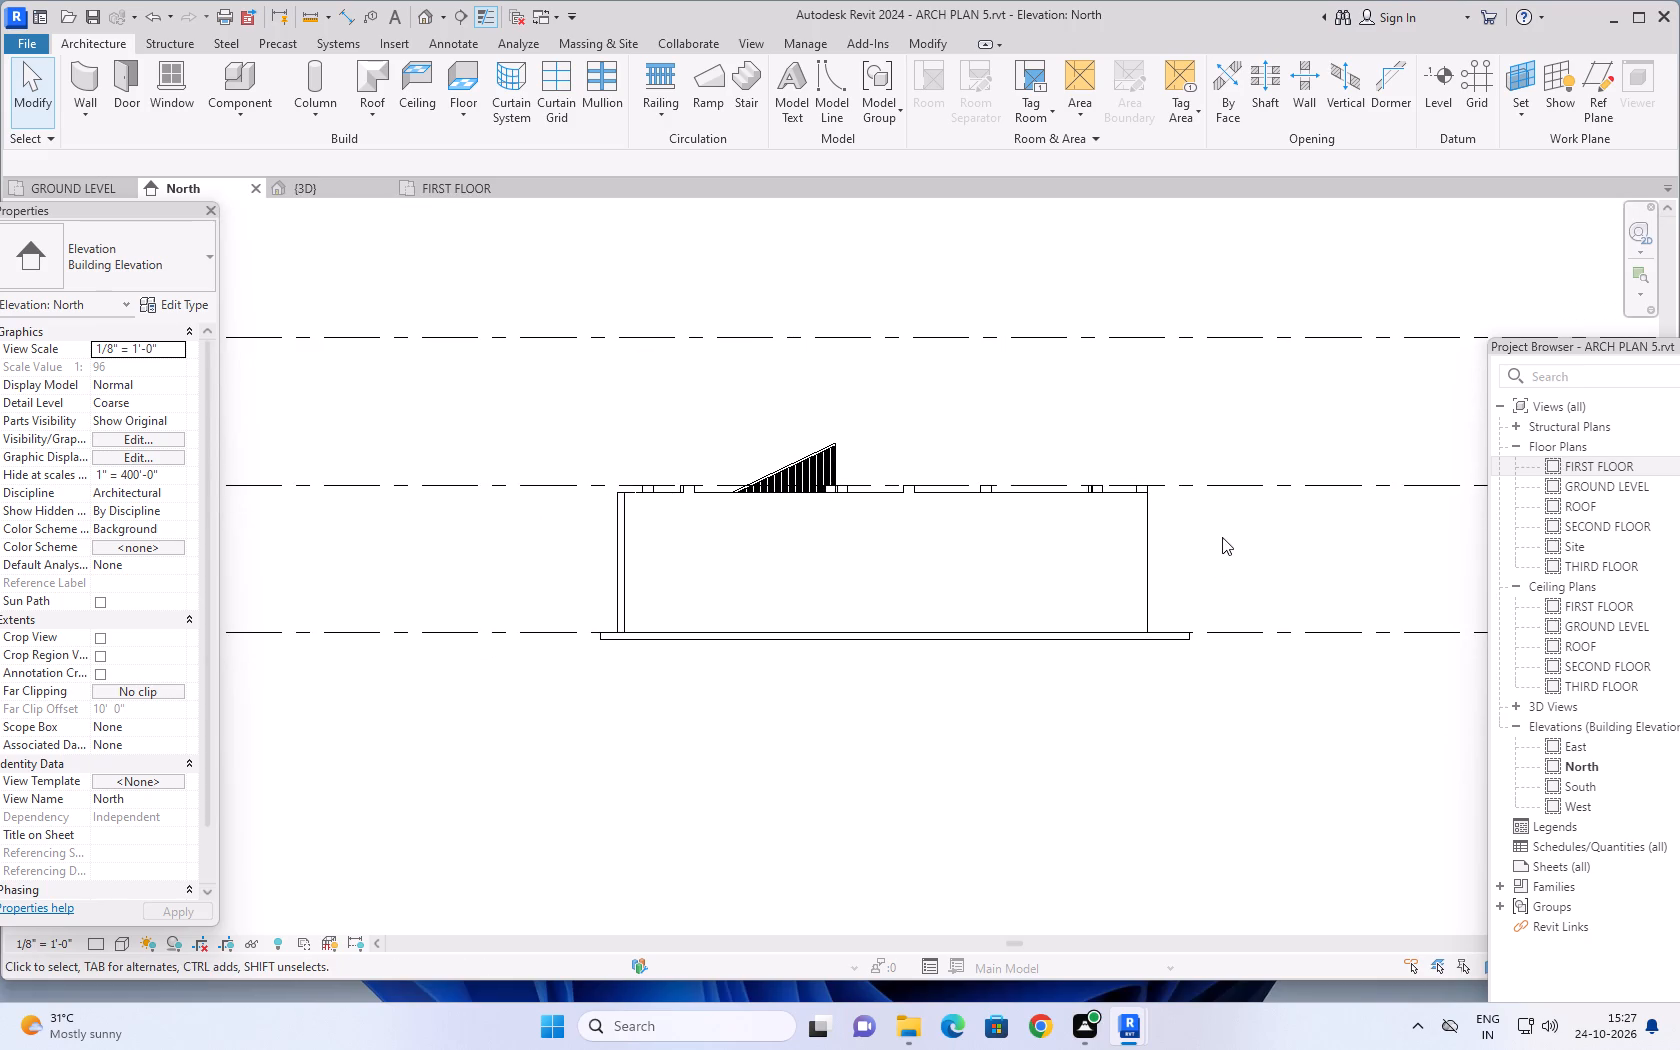
{"action": "left_click_drag", "start_coordinate": [1222, 537], "coordinate": [618, 636]}
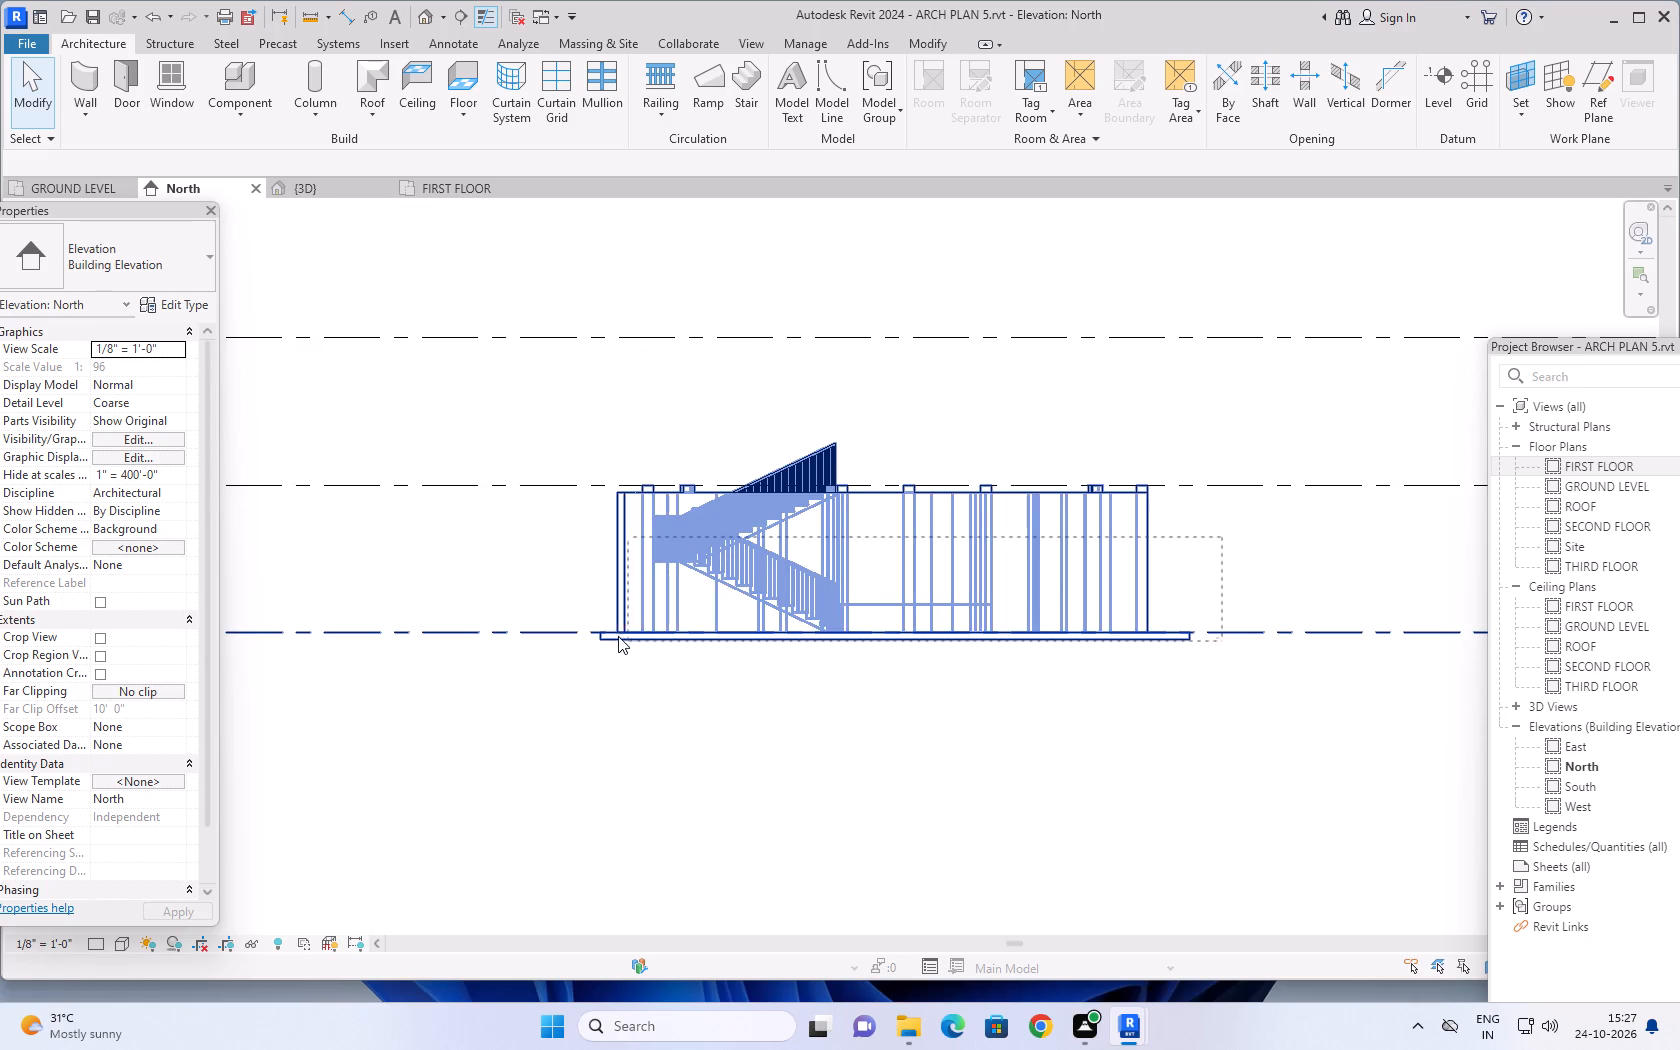
{"action": "left_click_drag", "start_coordinate": [618, 636], "coordinate": [582, 654]}
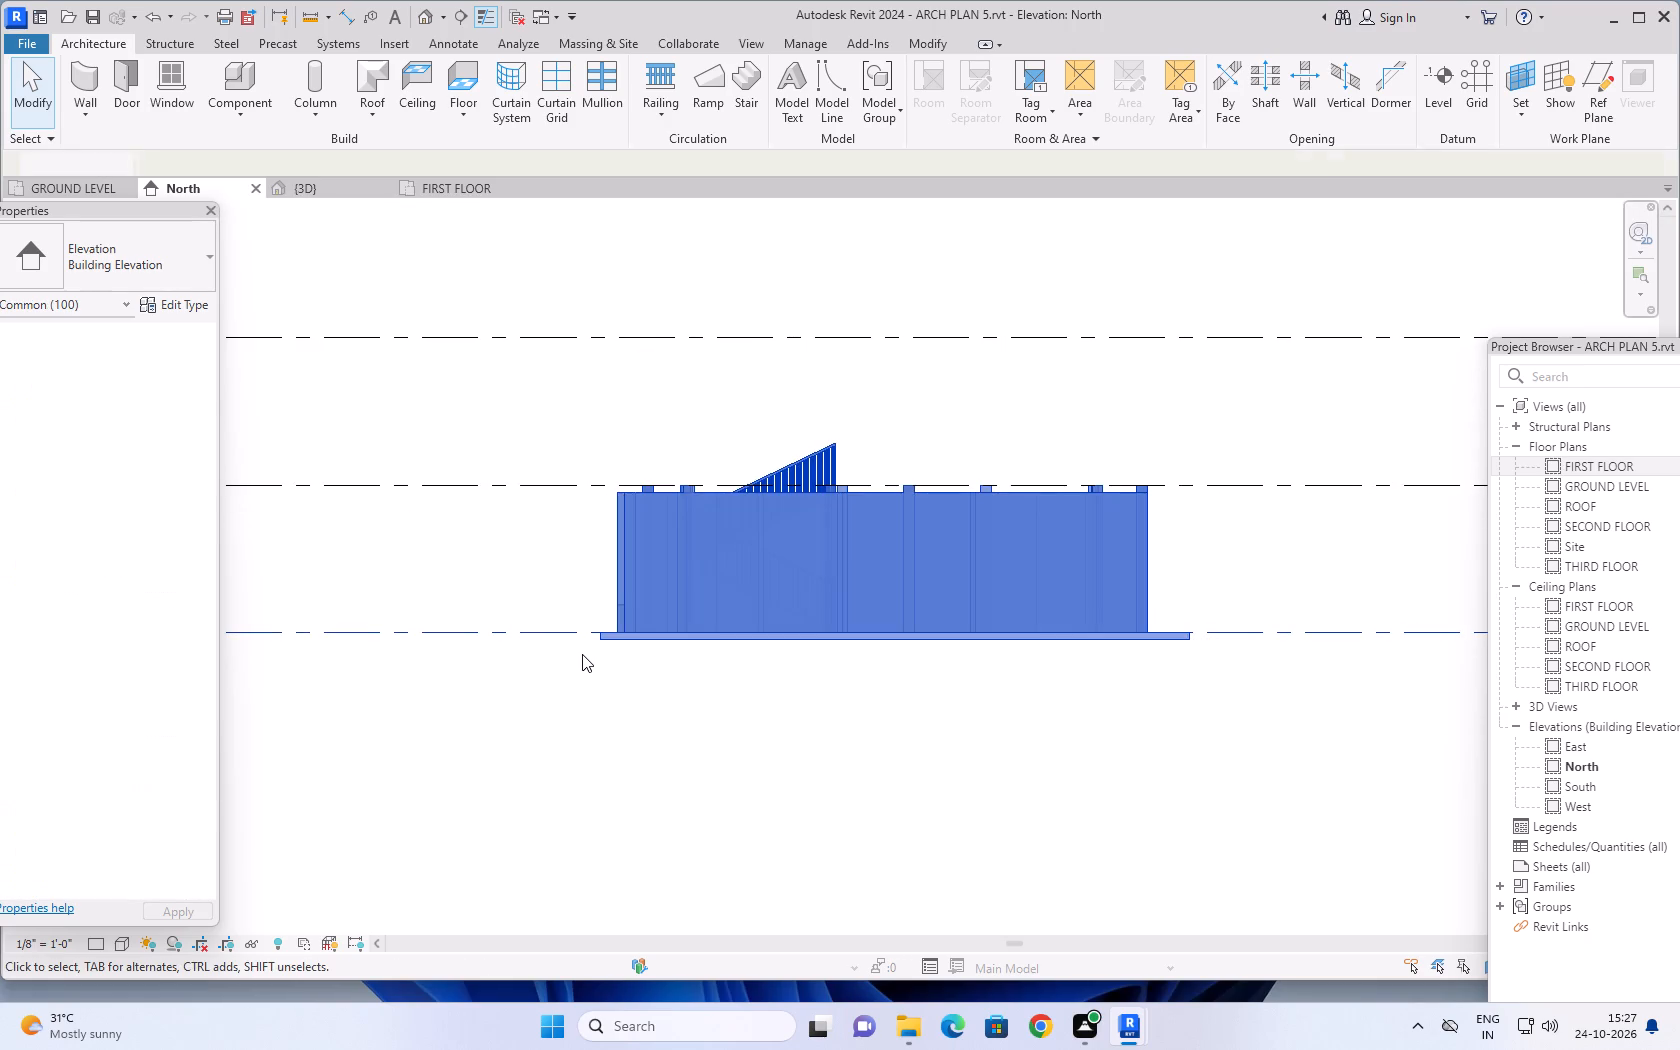
{"action": "middle_click_drag", "start_coordinate": [1013, 744], "coordinate": [563, 801]}
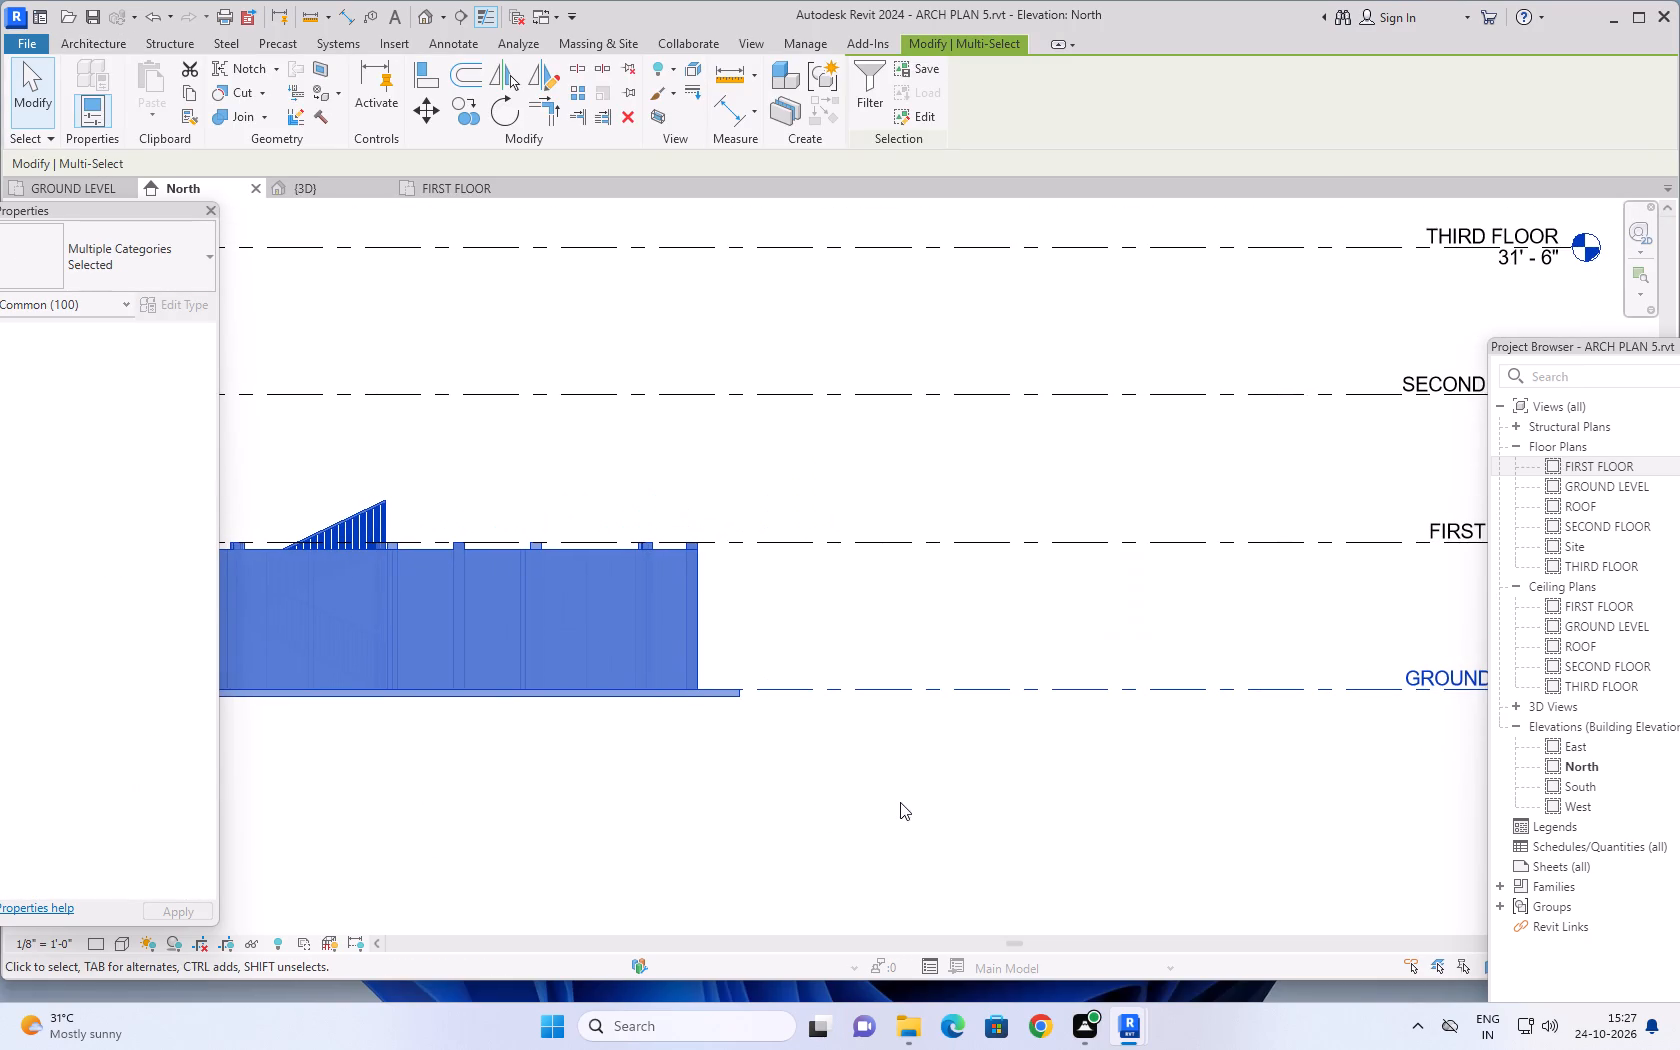
{"action": "left_click", "coordinate": [980, 689], "text": "shift"}
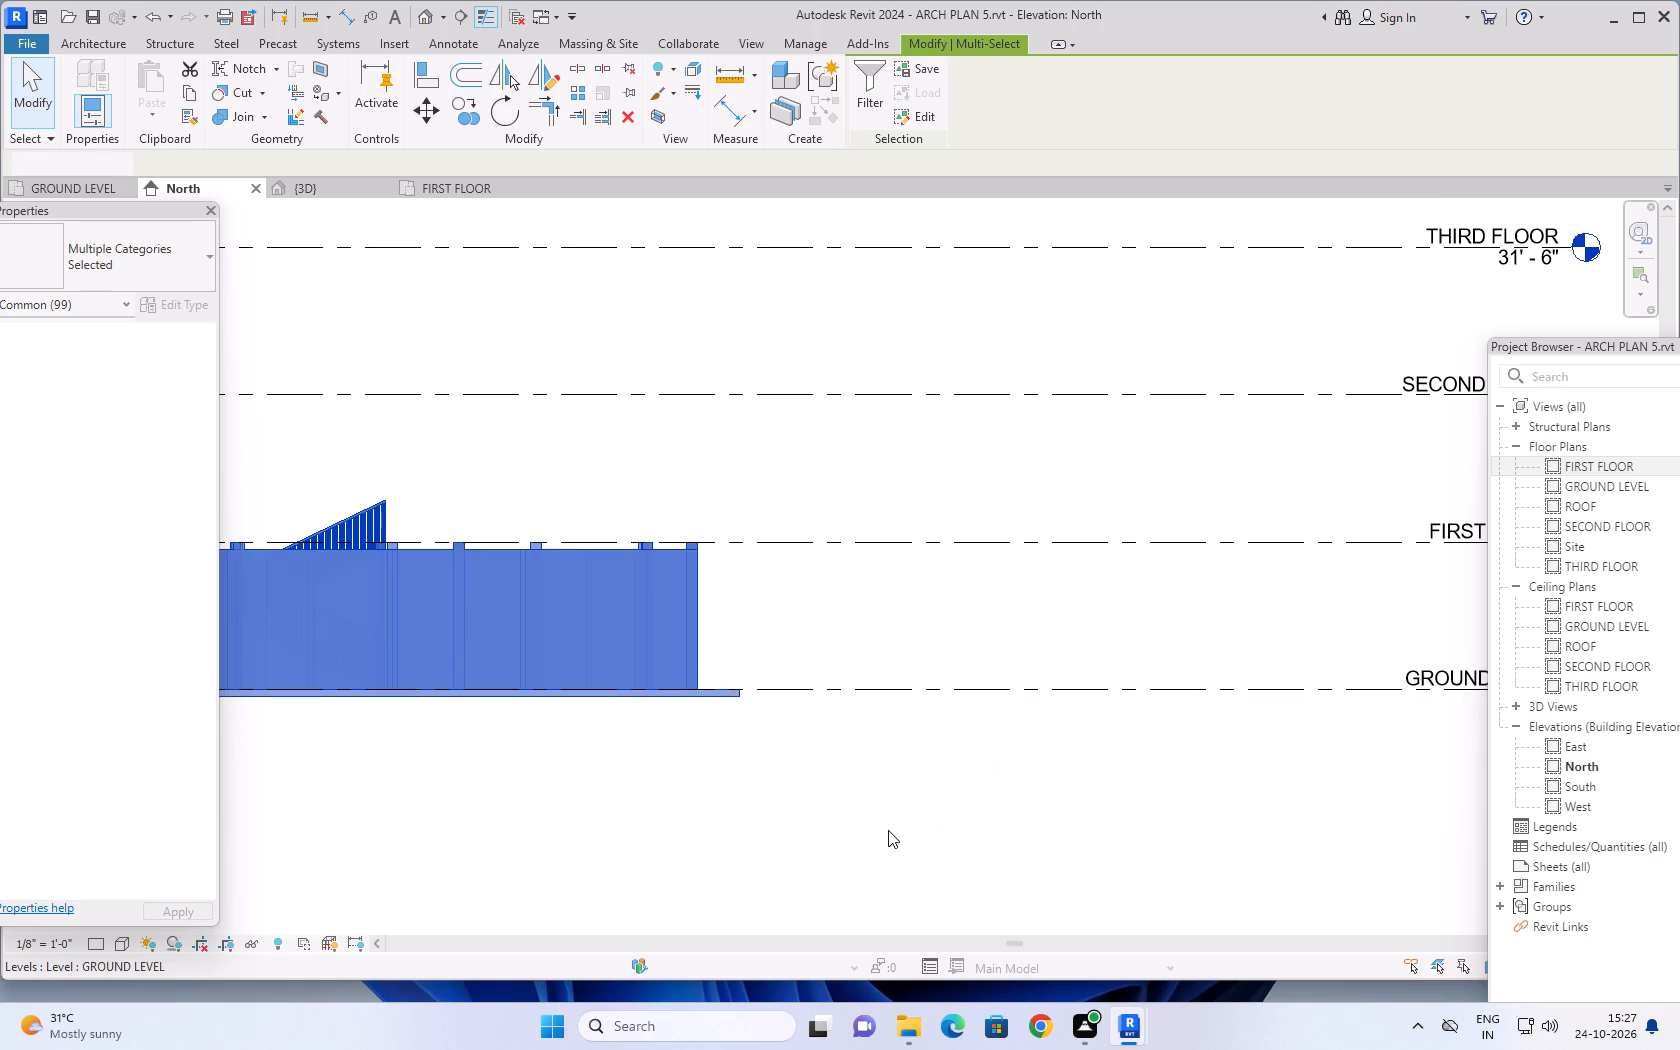
{"action": "scroll", "coordinate": [887, 828], "scroll_direction": "down", "scroll_amount": 3}
{"action": "middle_click_drag", "start_coordinate": [854, 838], "coordinate": [938, 813]}
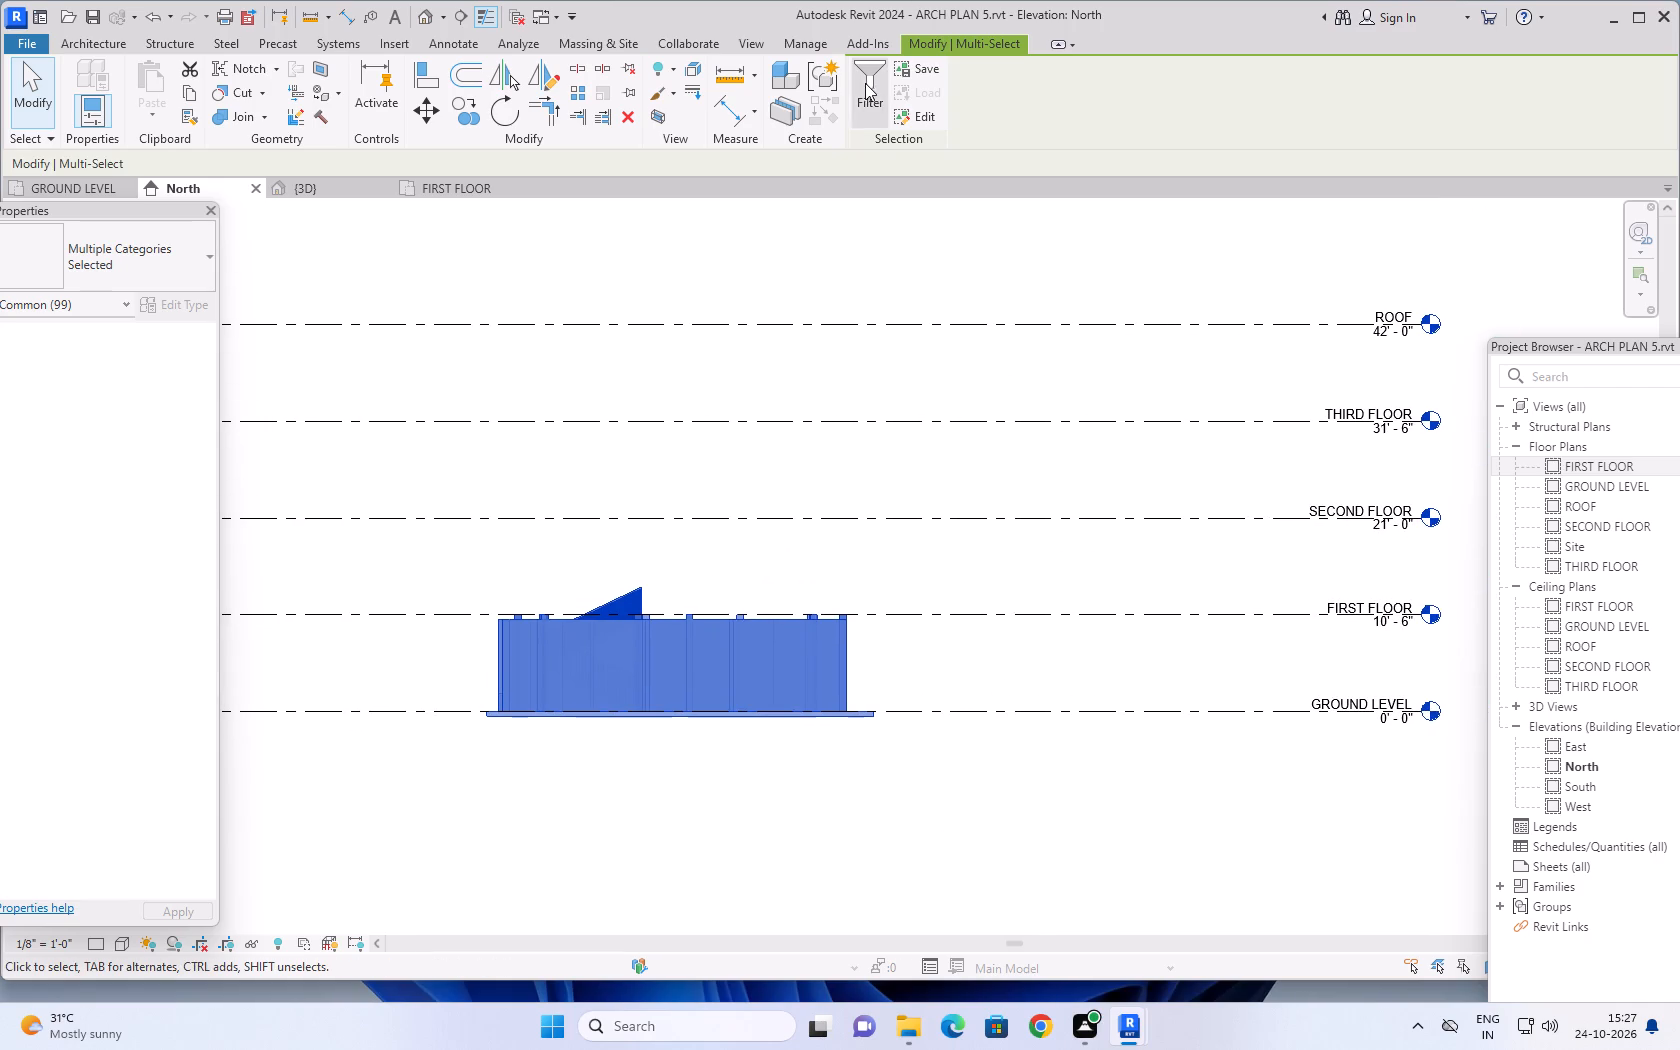
Filter the imported residential floor plan DWG out of the selection, keeping columns, floors, railings, top rails, stairs, stair runs and walls.
{"action": "left_click", "coordinate": [864, 83]}
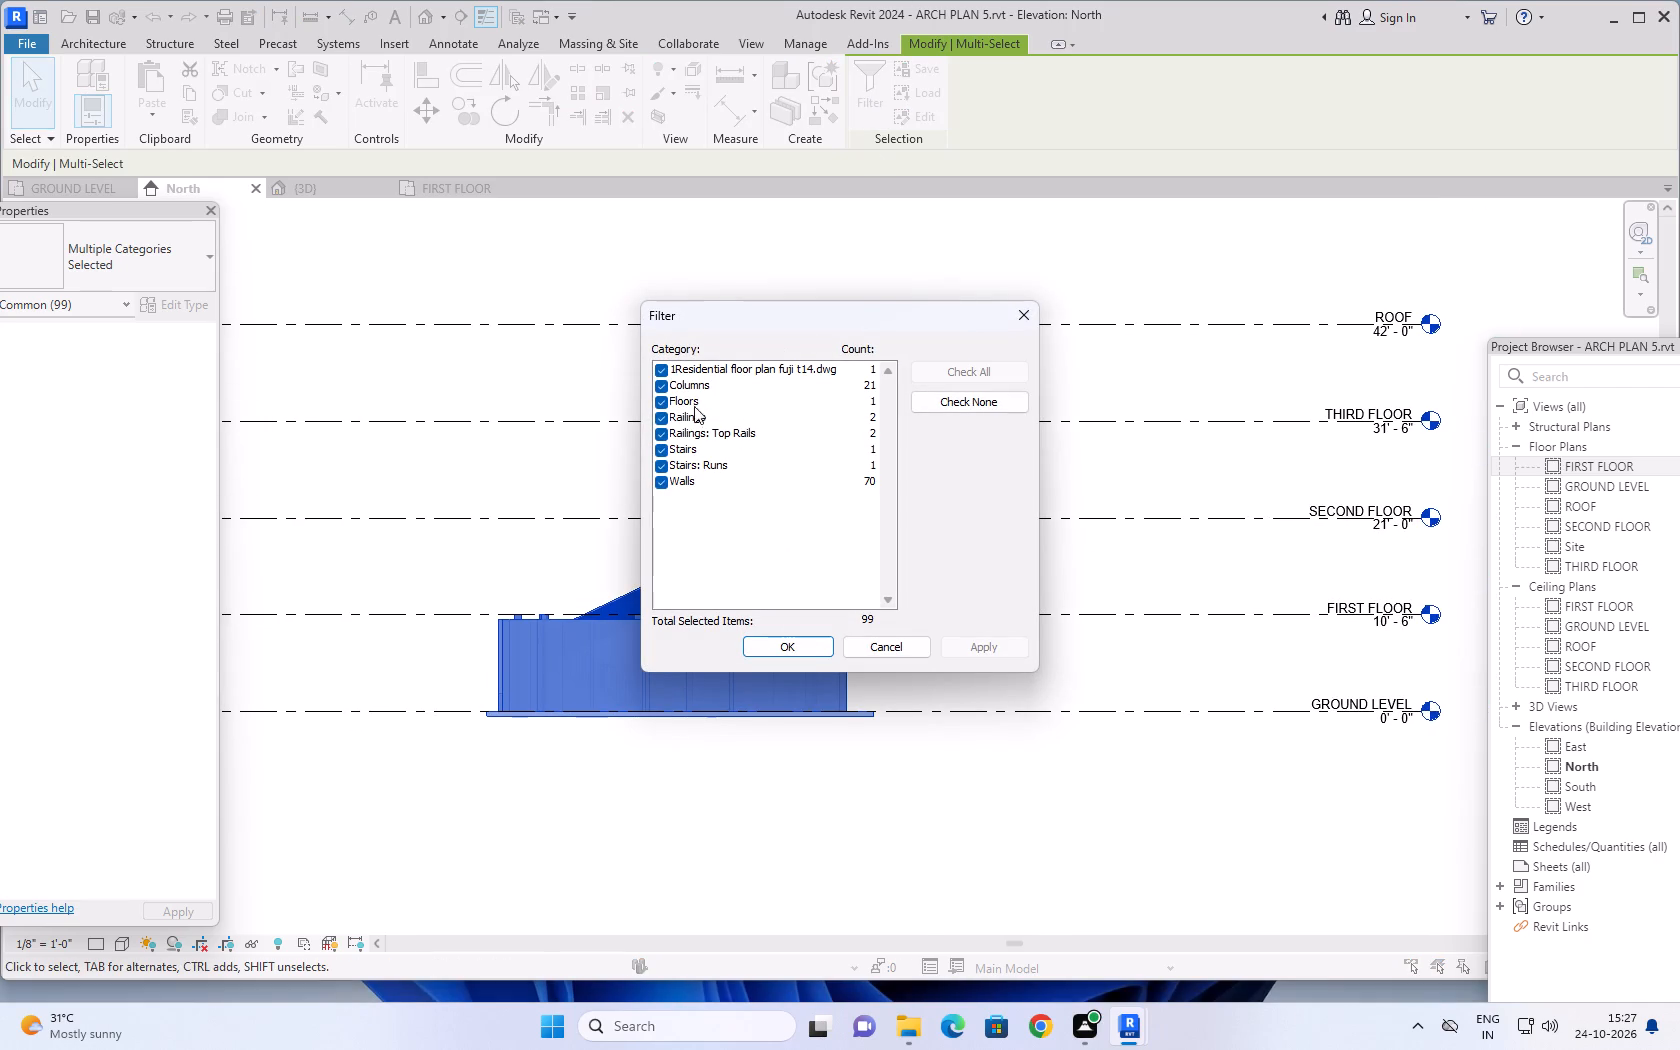
{"action": "left_click", "coordinate": [660, 369]}
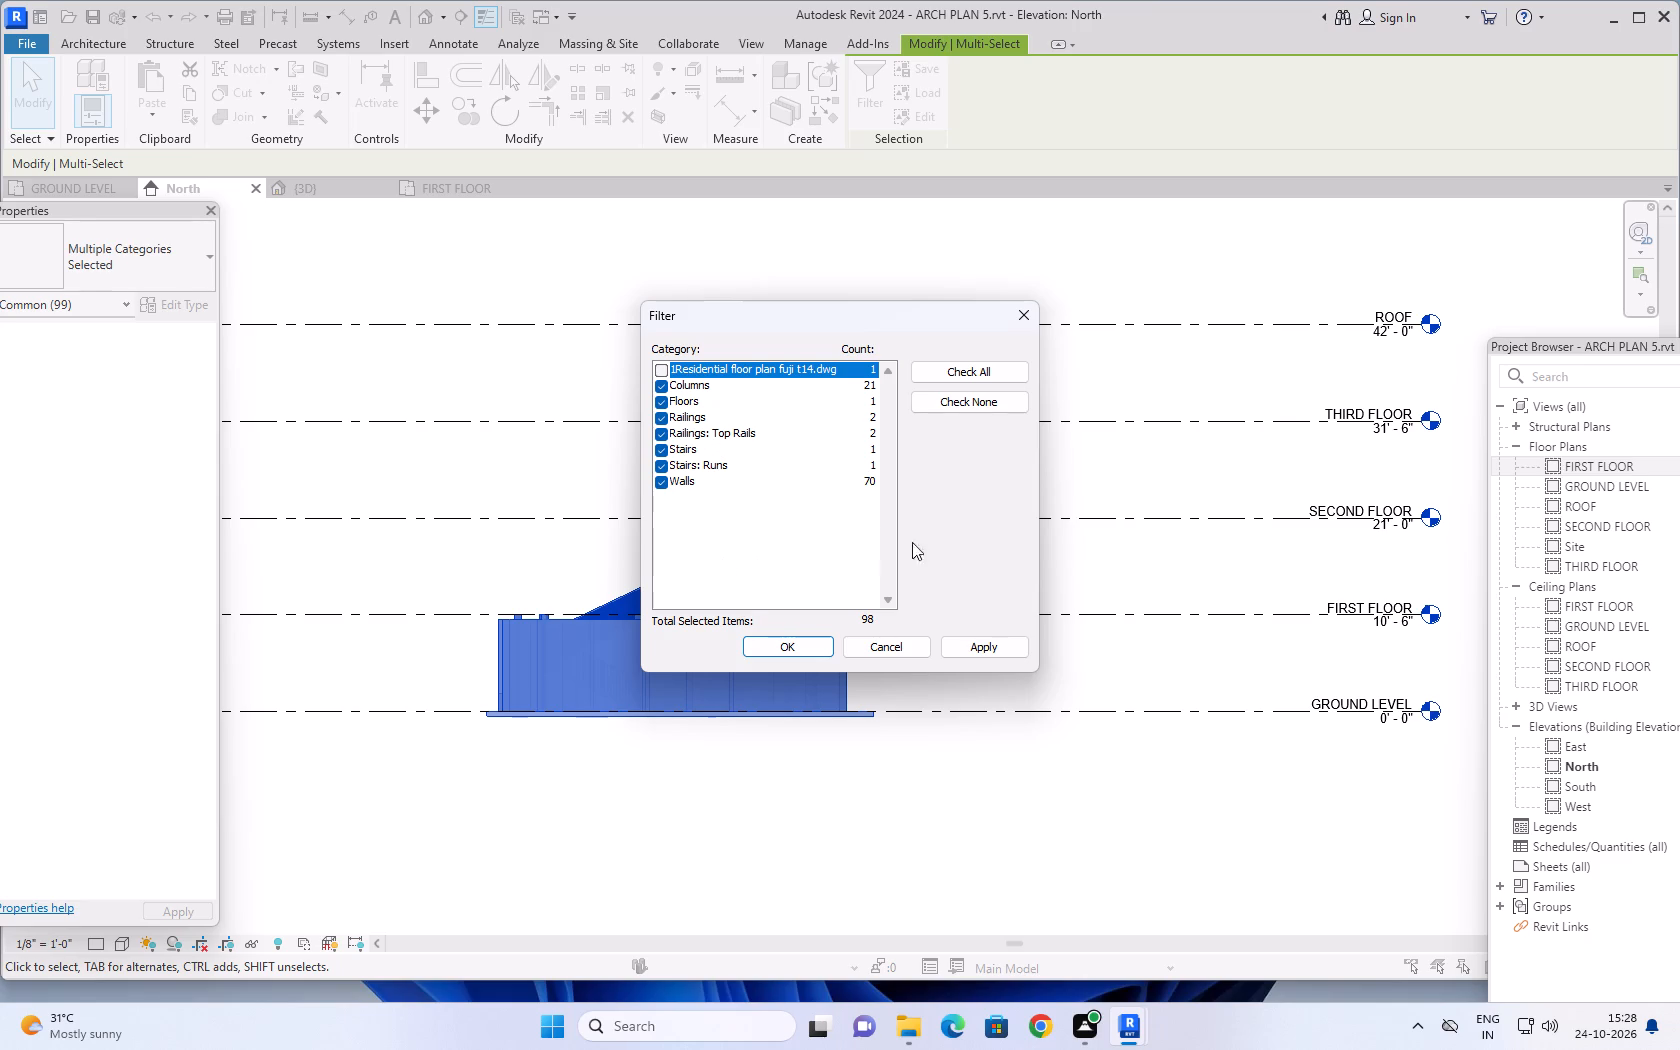
{"action": "left_click", "coordinate": [1003, 649]}
{"action": "left_click", "coordinate": [790, 648]}
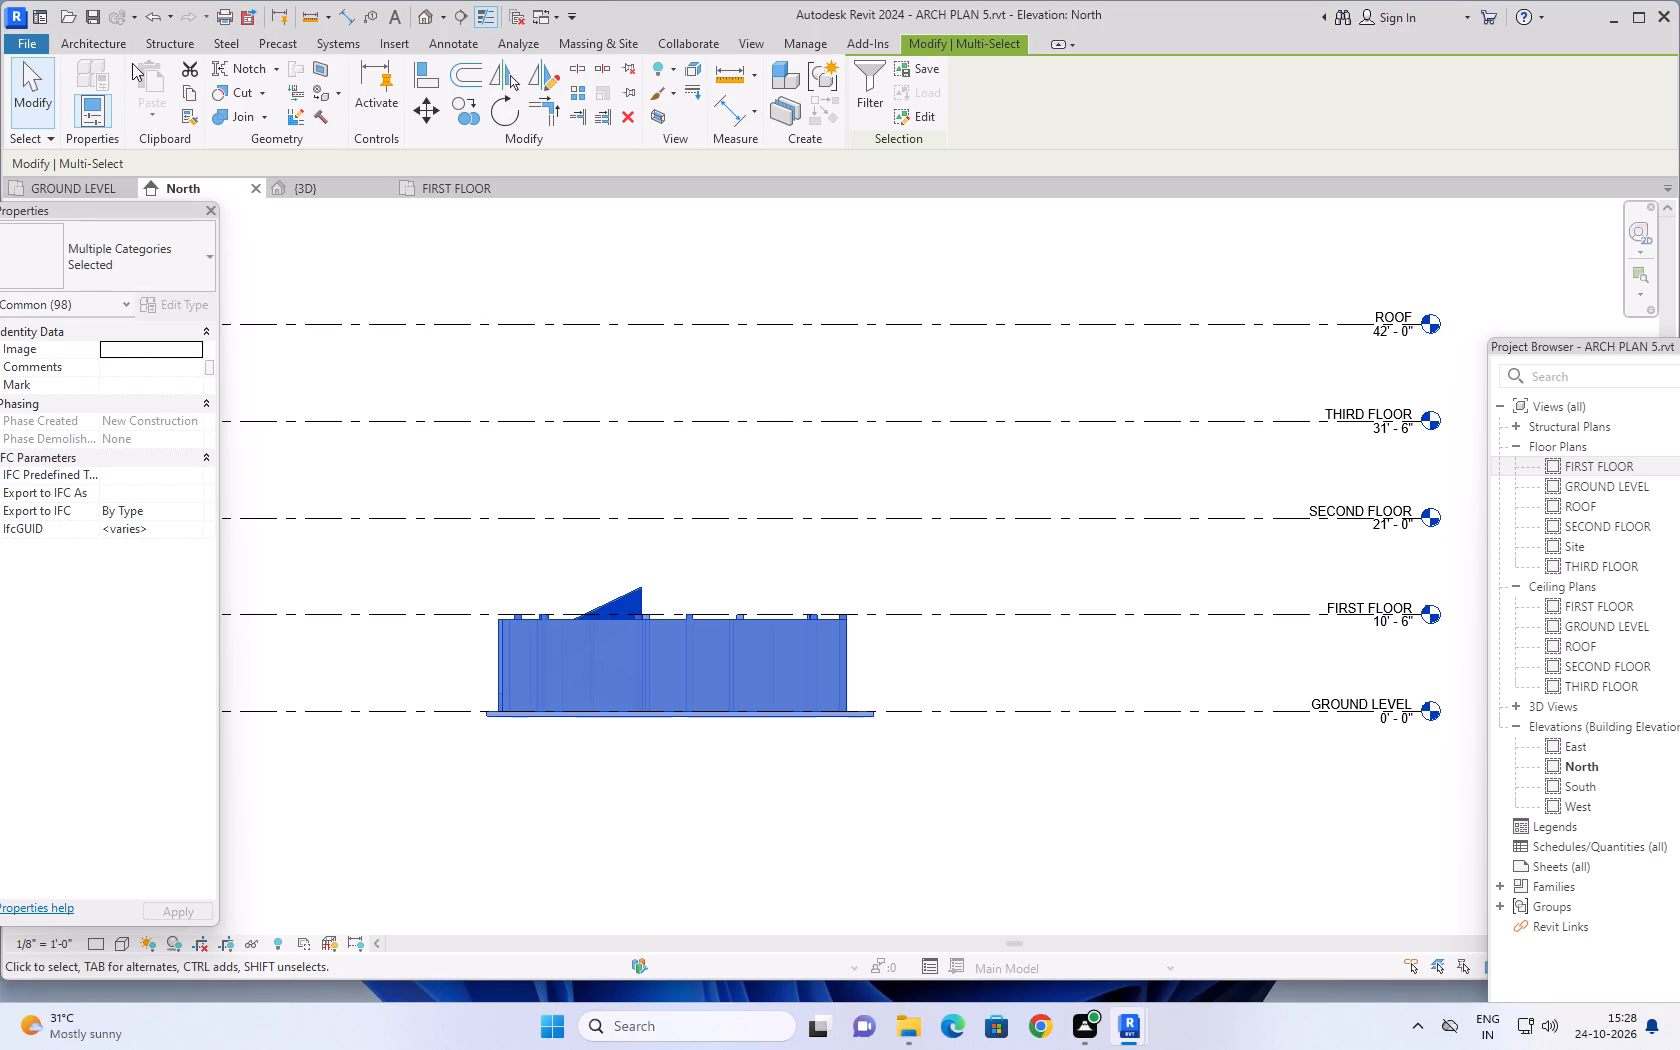
Copy the selected ground-storey elements to the clipboard and paste them aligned to the FIRST FLOOR and SECOND FLOOR levels.
{"action": "left_click", "coordinate": [193, 91]}
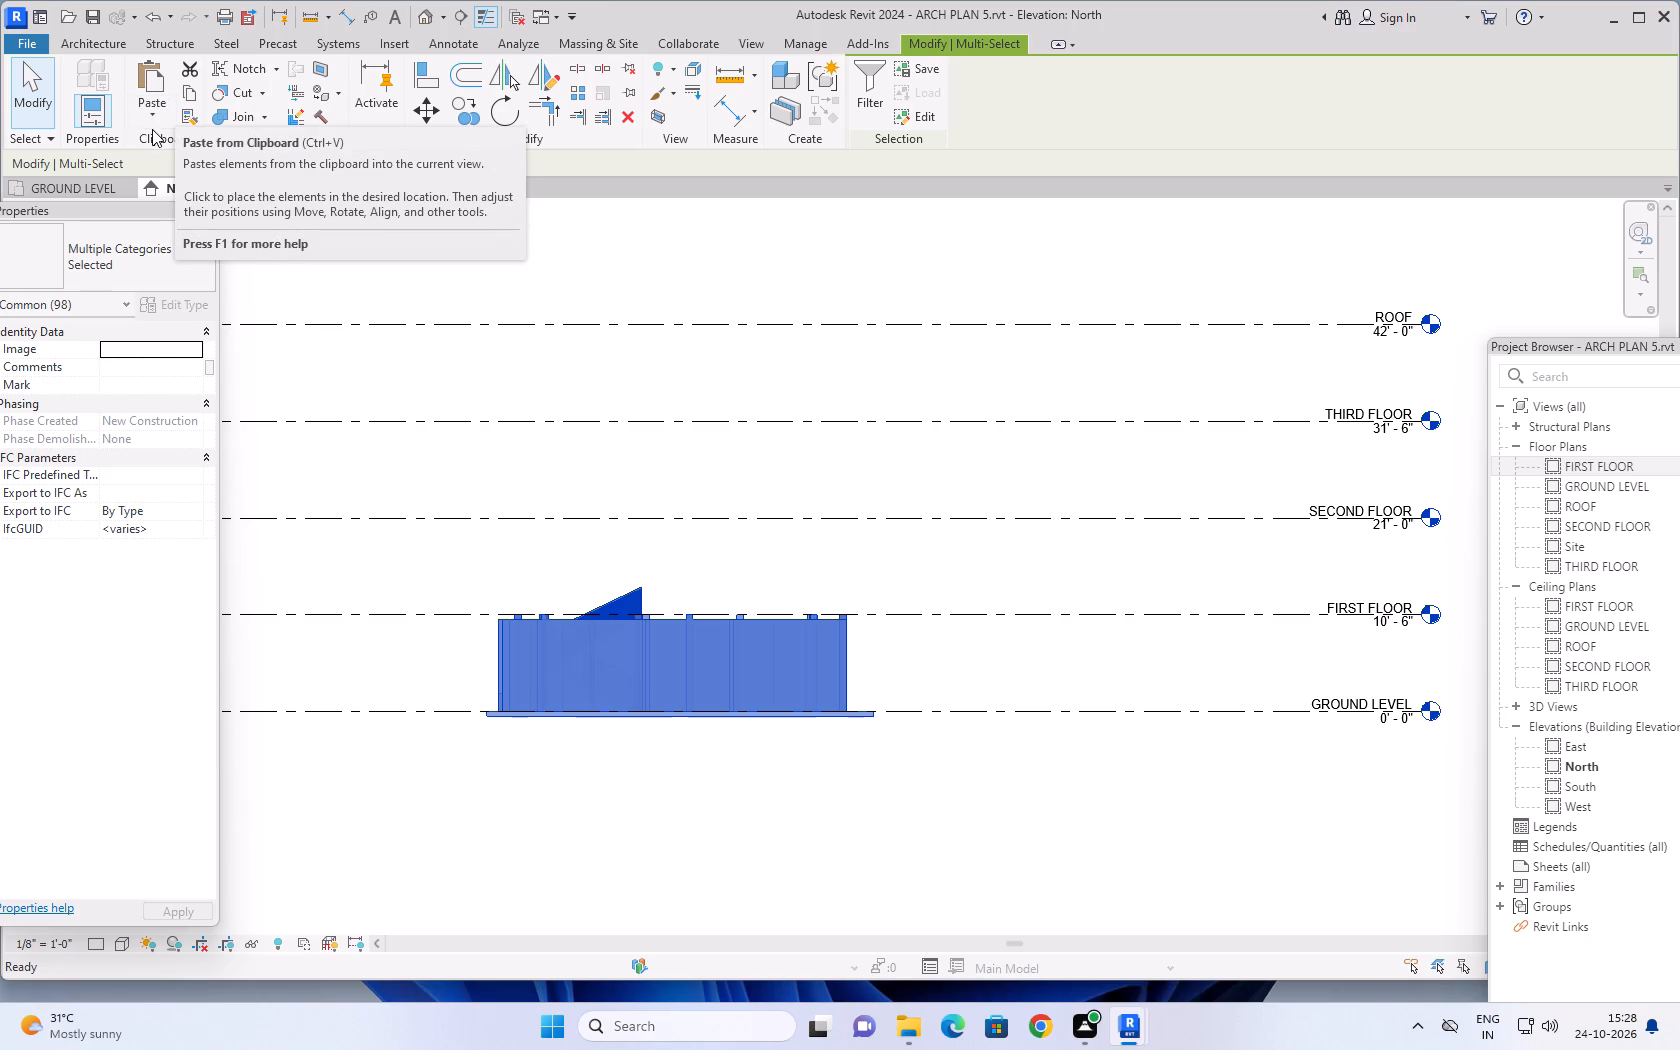
{"action": "left_click", "coordinate": [154, 117]}
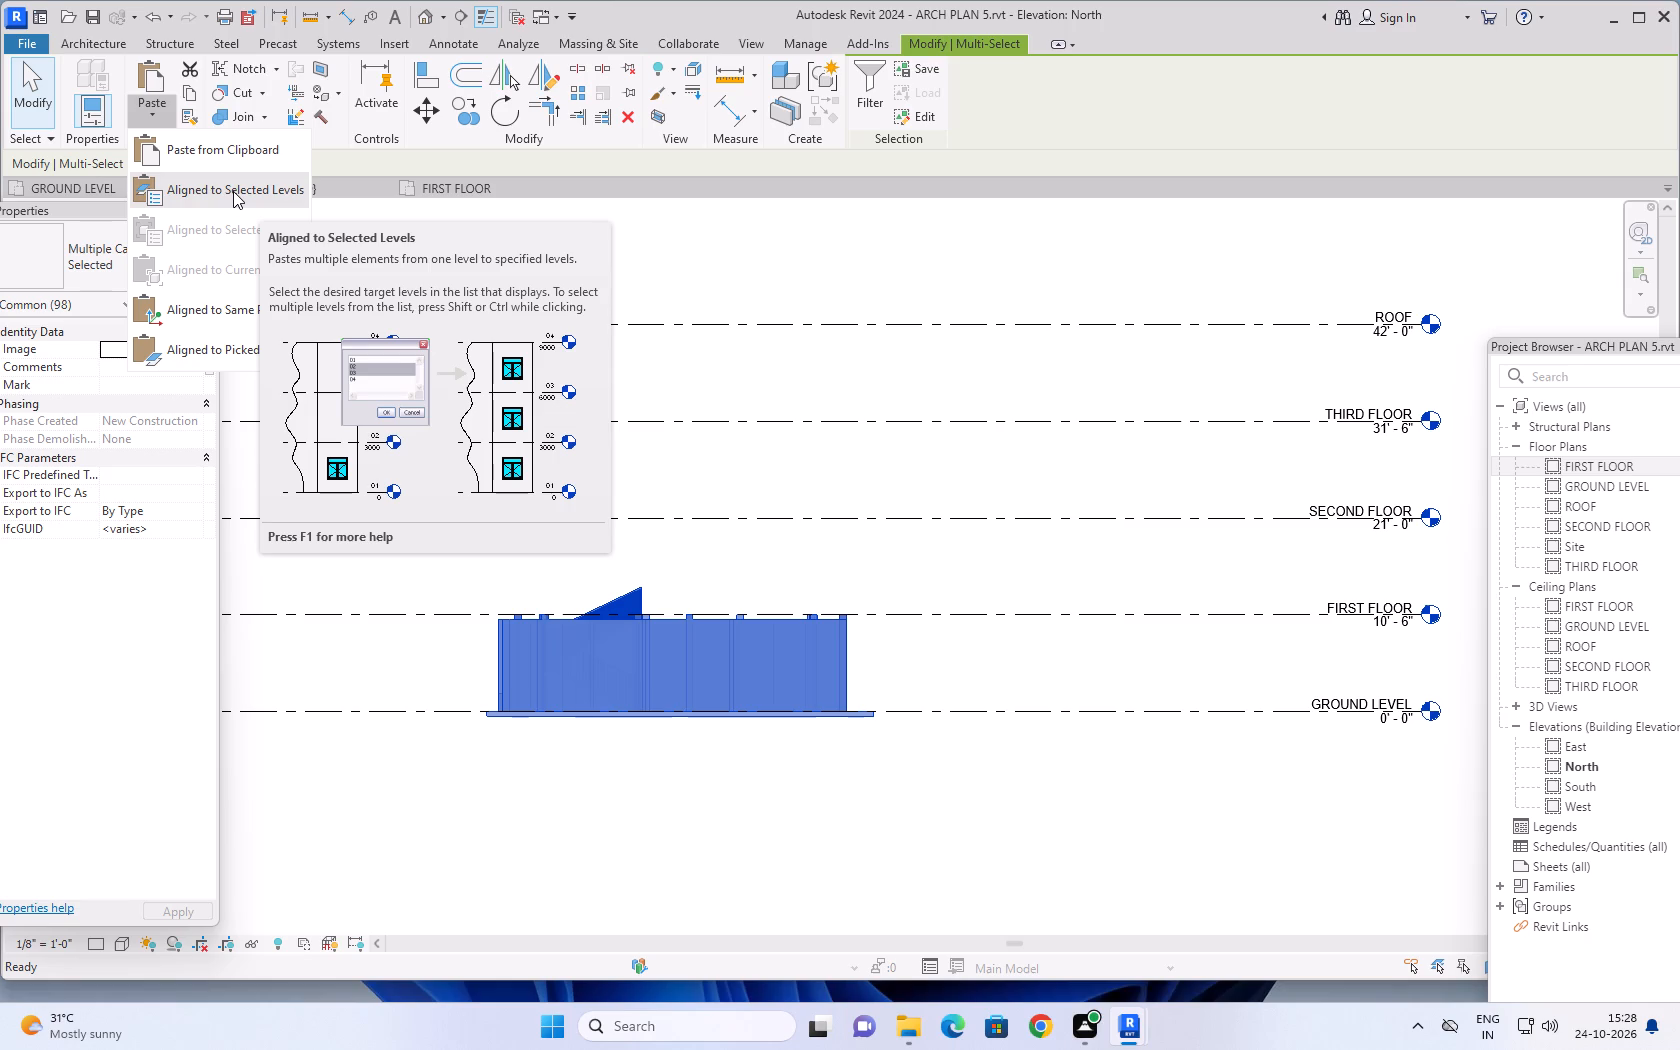
{"action": "left_click", "coordinate": [233, 191]}
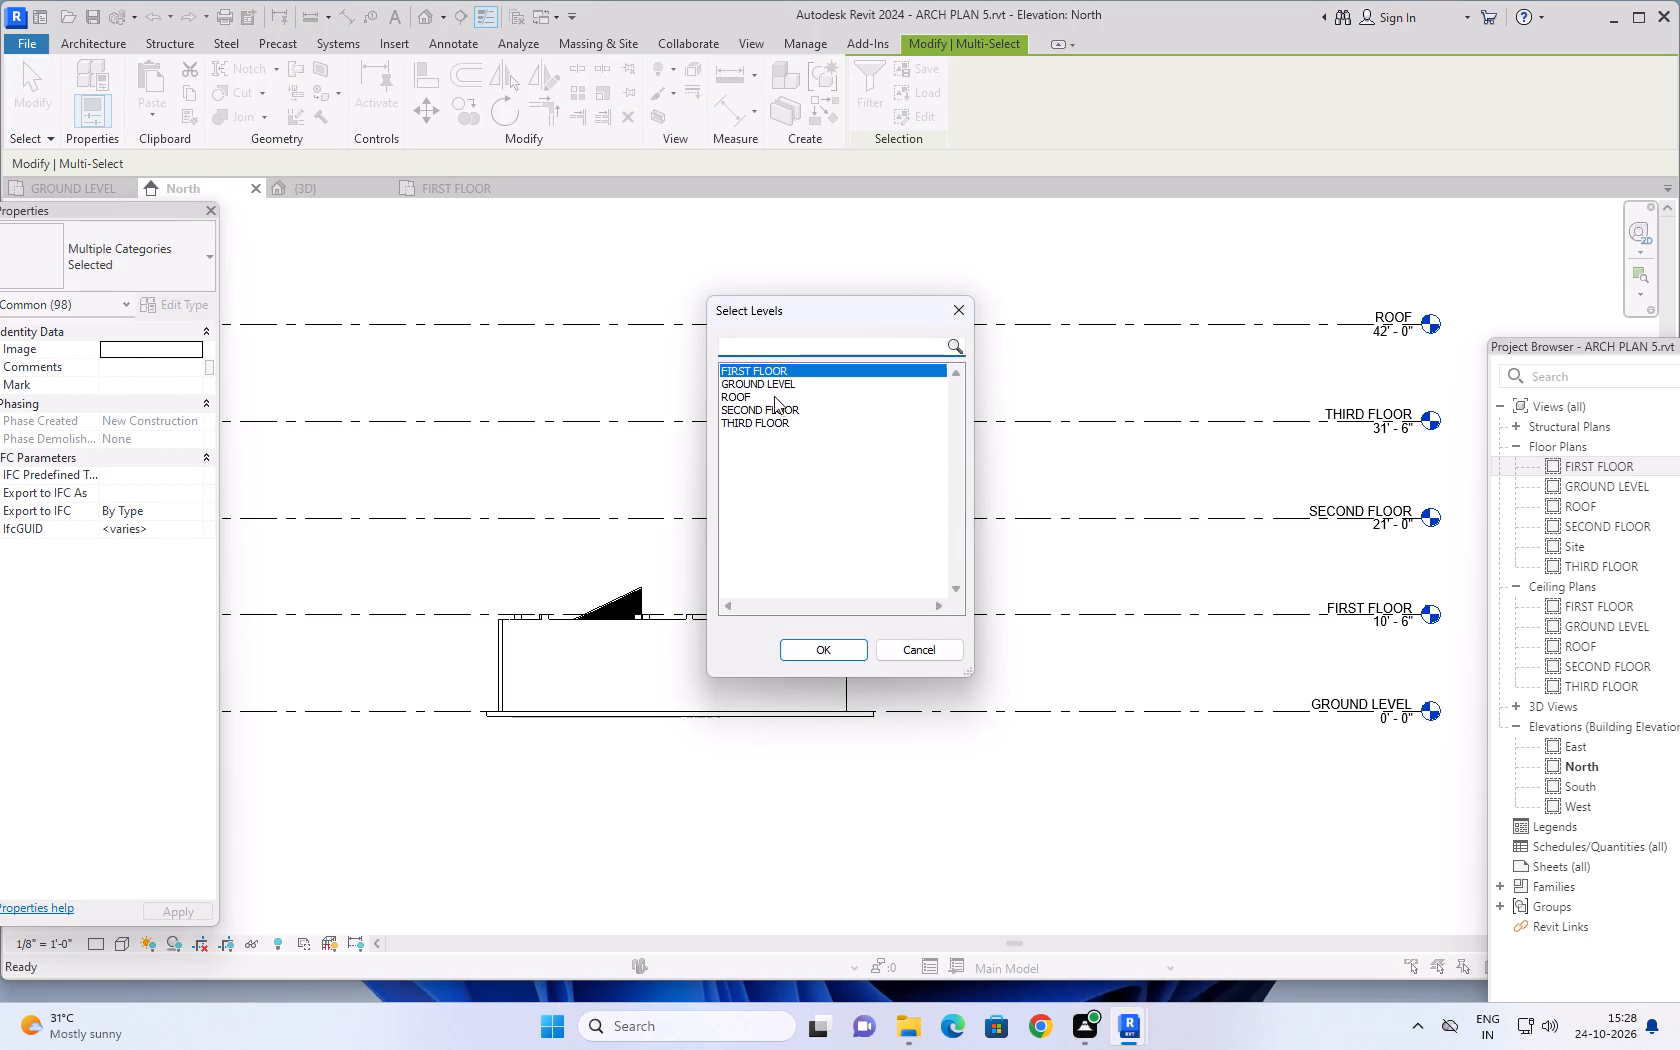
{"action": "left_click", "coordinate": [782, 409], "text": "ctrl"}
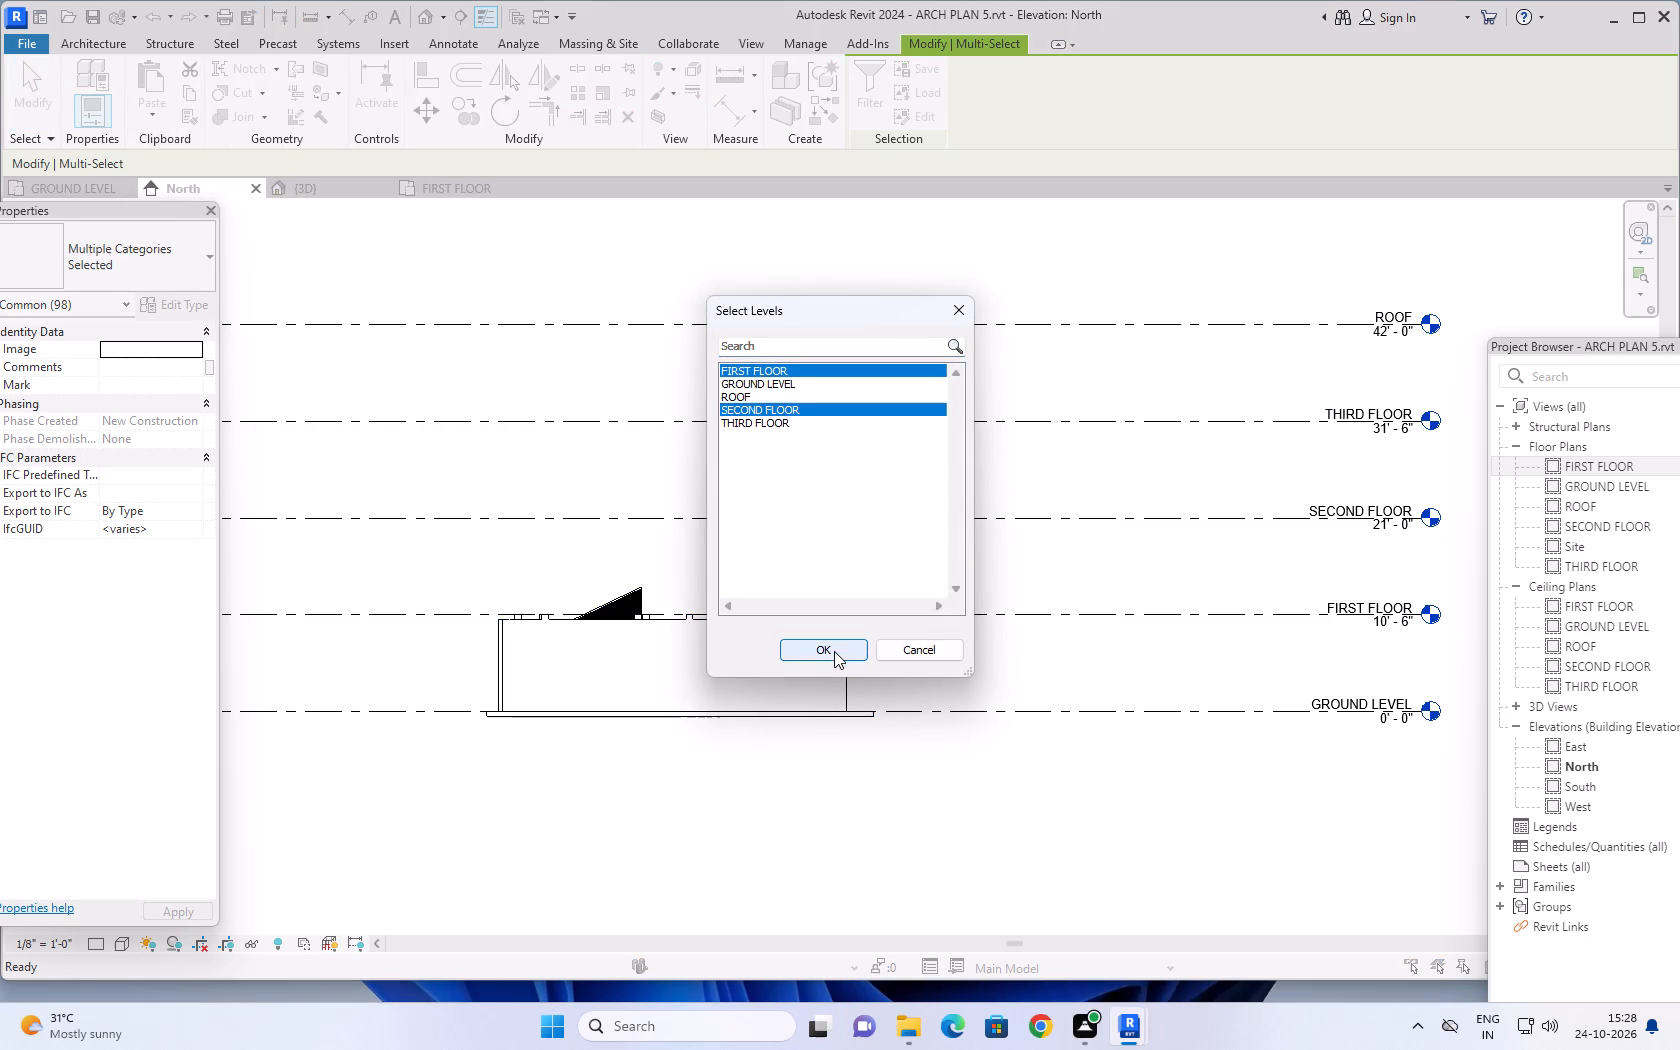
{"action": "left_click", "coordinate": [834, 651]}
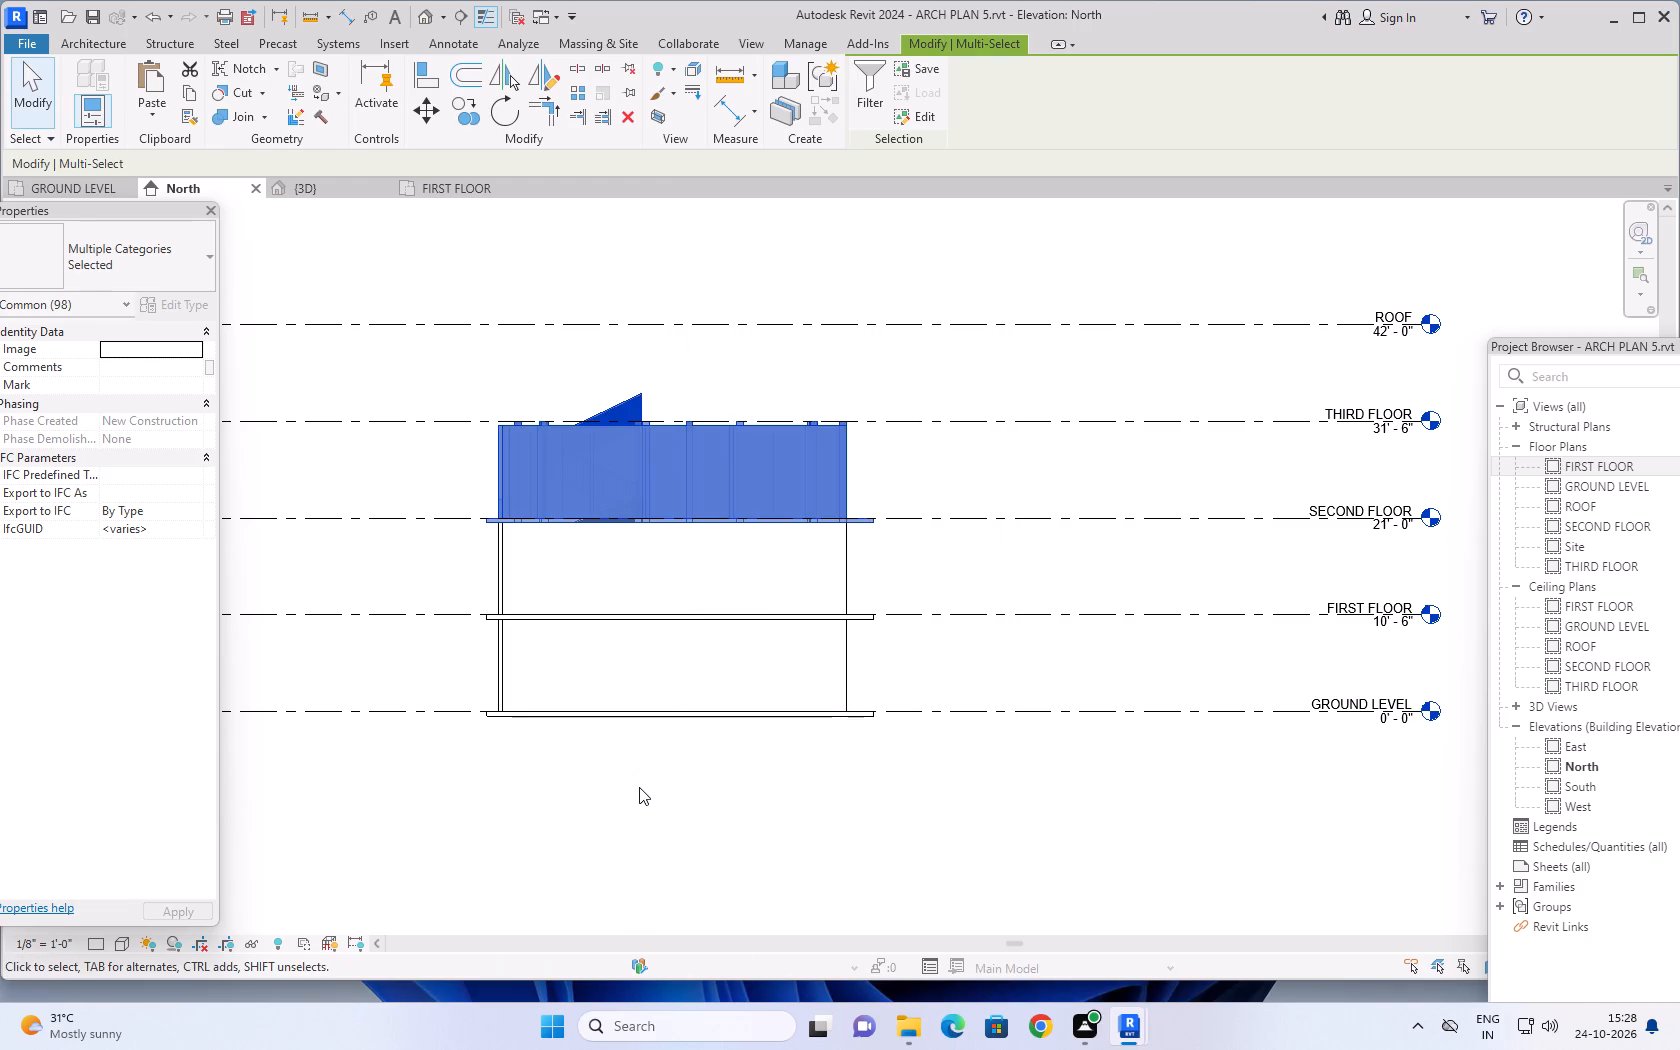
{"action": "left_click", "coordinate": [637, 789]}
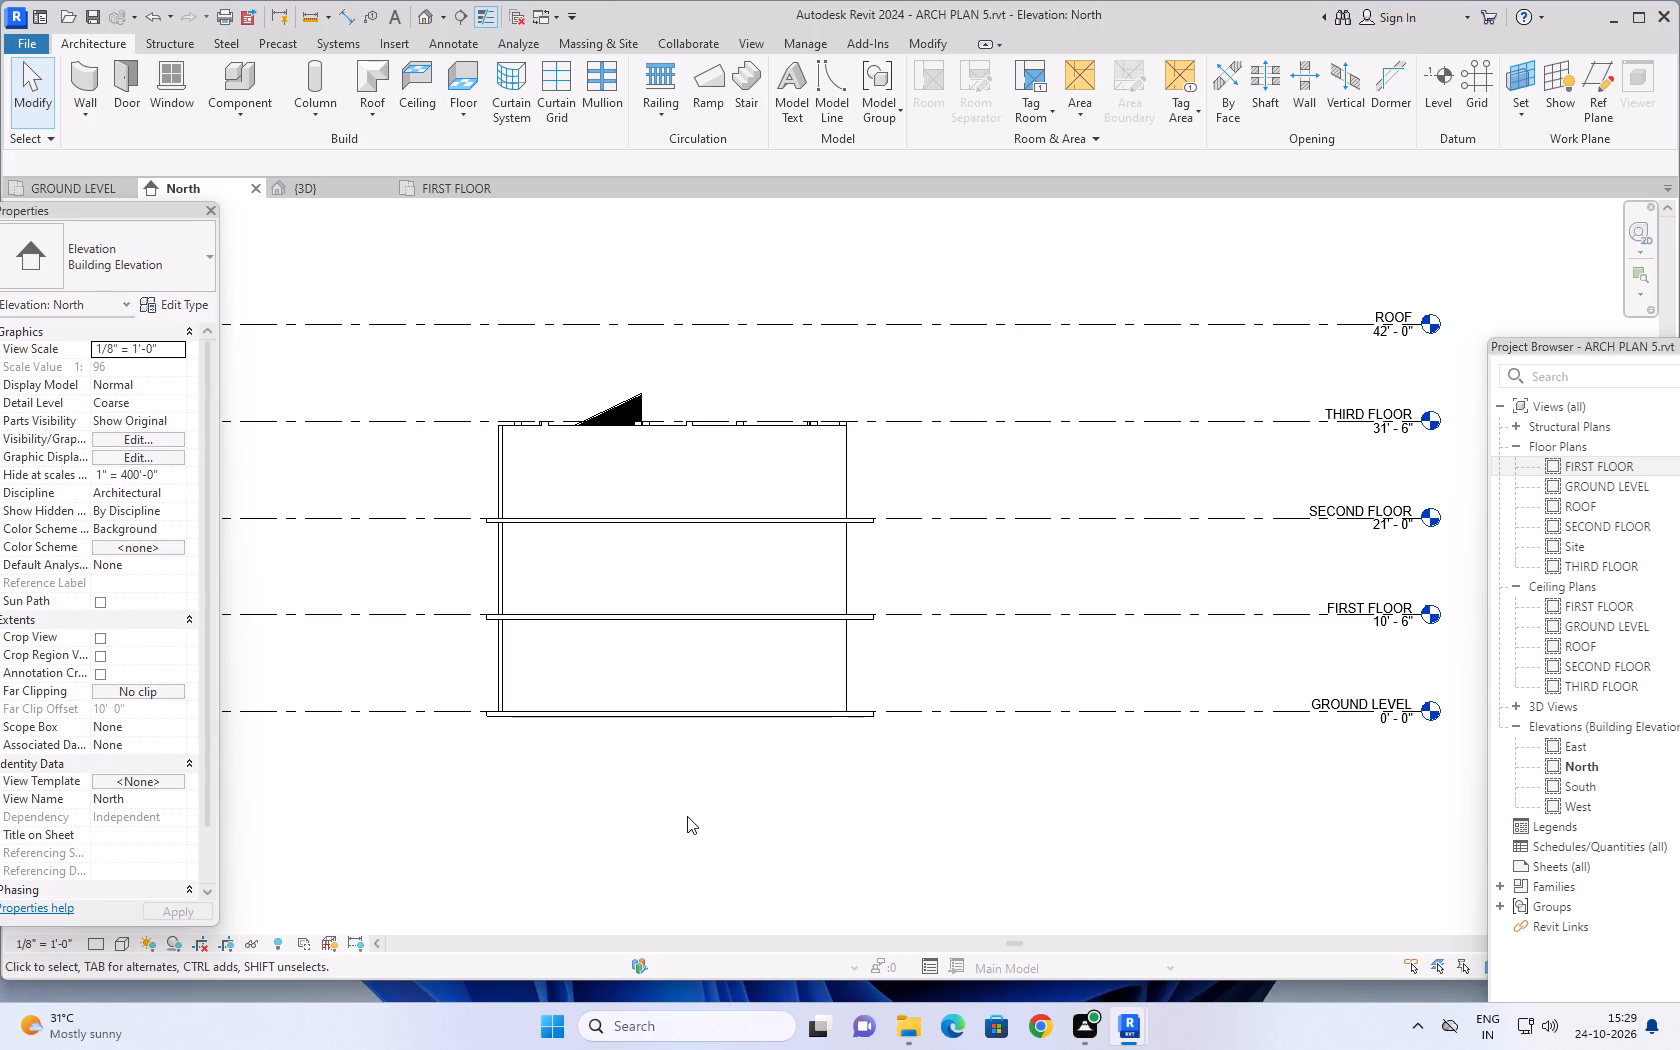
Check the stacked storeys in the North elevation, GROUND LEVEL plan and 3D view, examining the building from several sides.
{"action": "middle_click_drag", "start_coordinate": [687, 806], "coordinate": [714, 814], "text": "shift"}
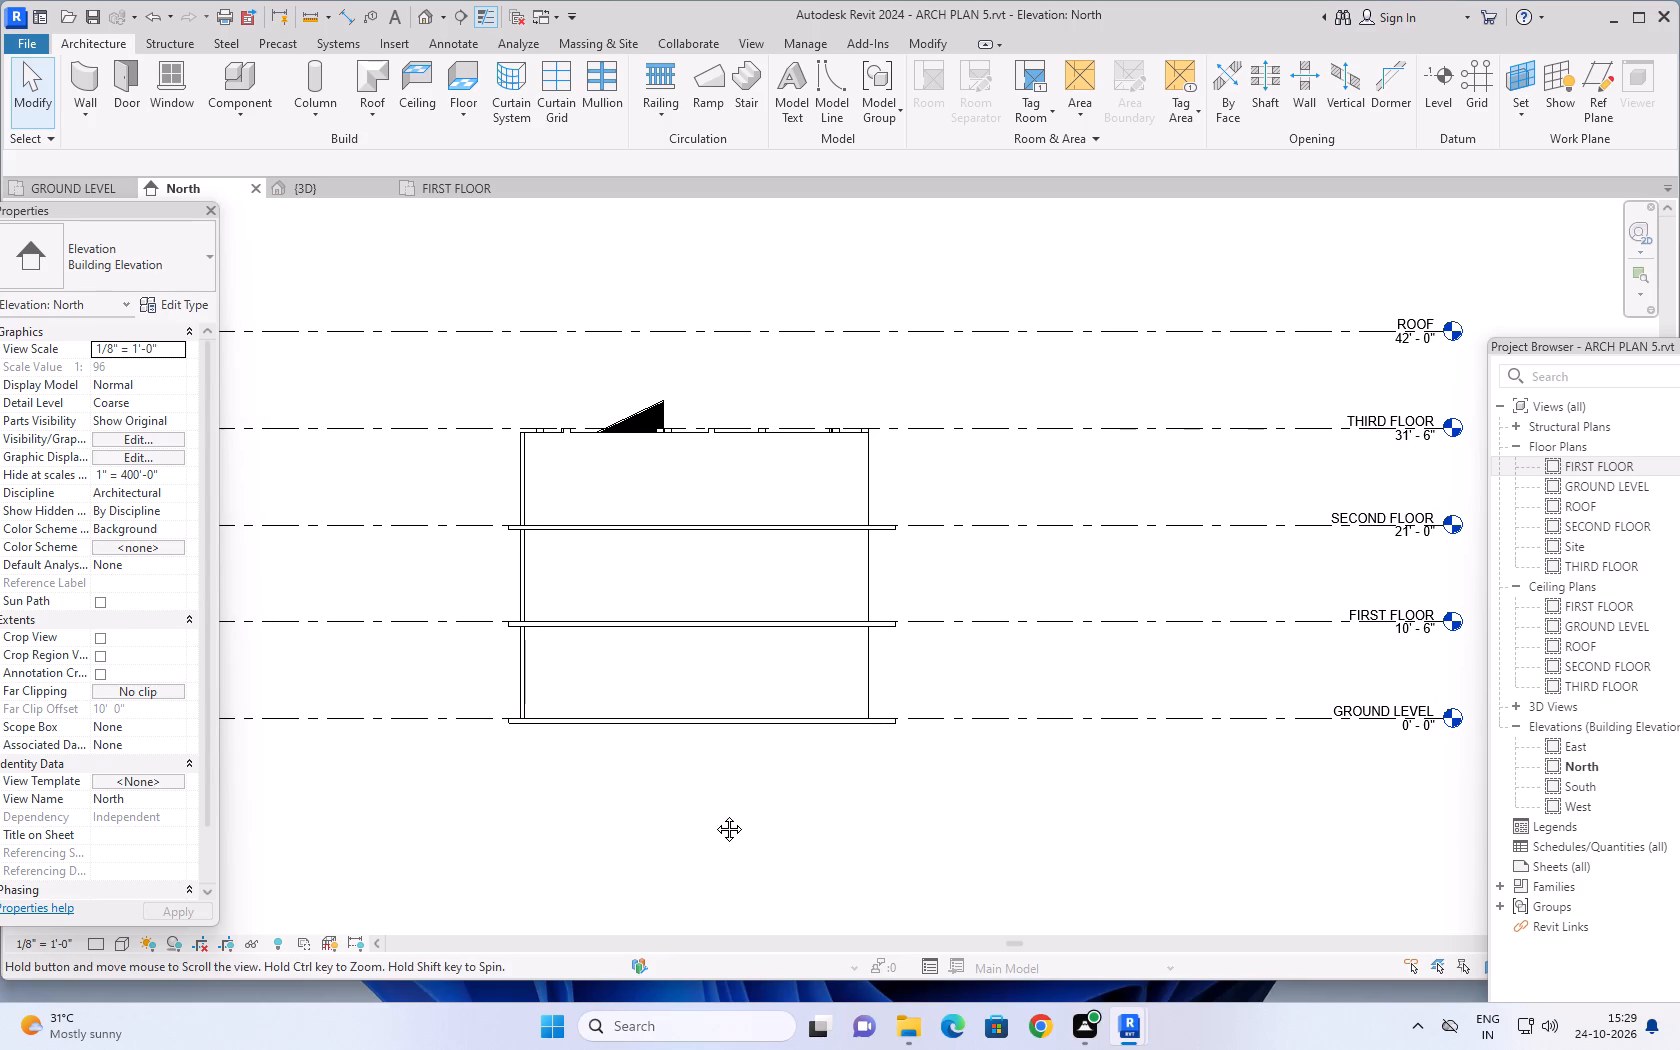
{"action": "middle_click_drag", "start_coordinate": [714, 814], "coordinate": [725, 815], "text": "shift"}
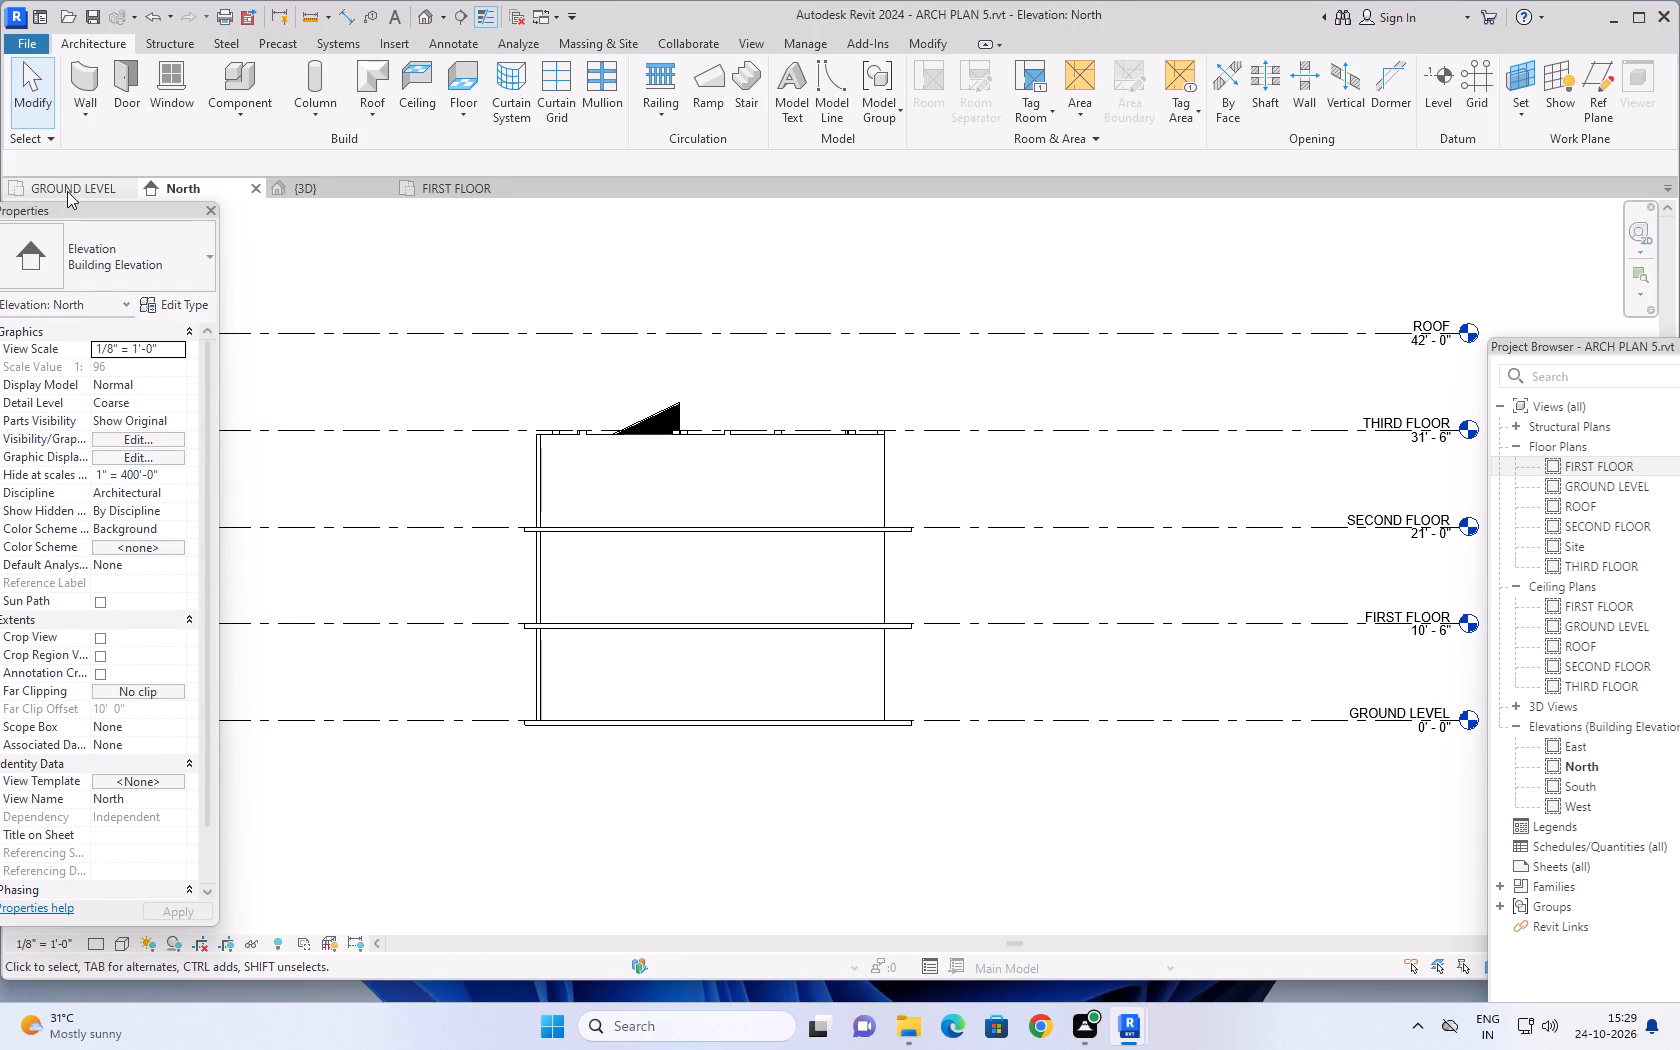
{"action": "left_click", "coordinate": [67, 191]}
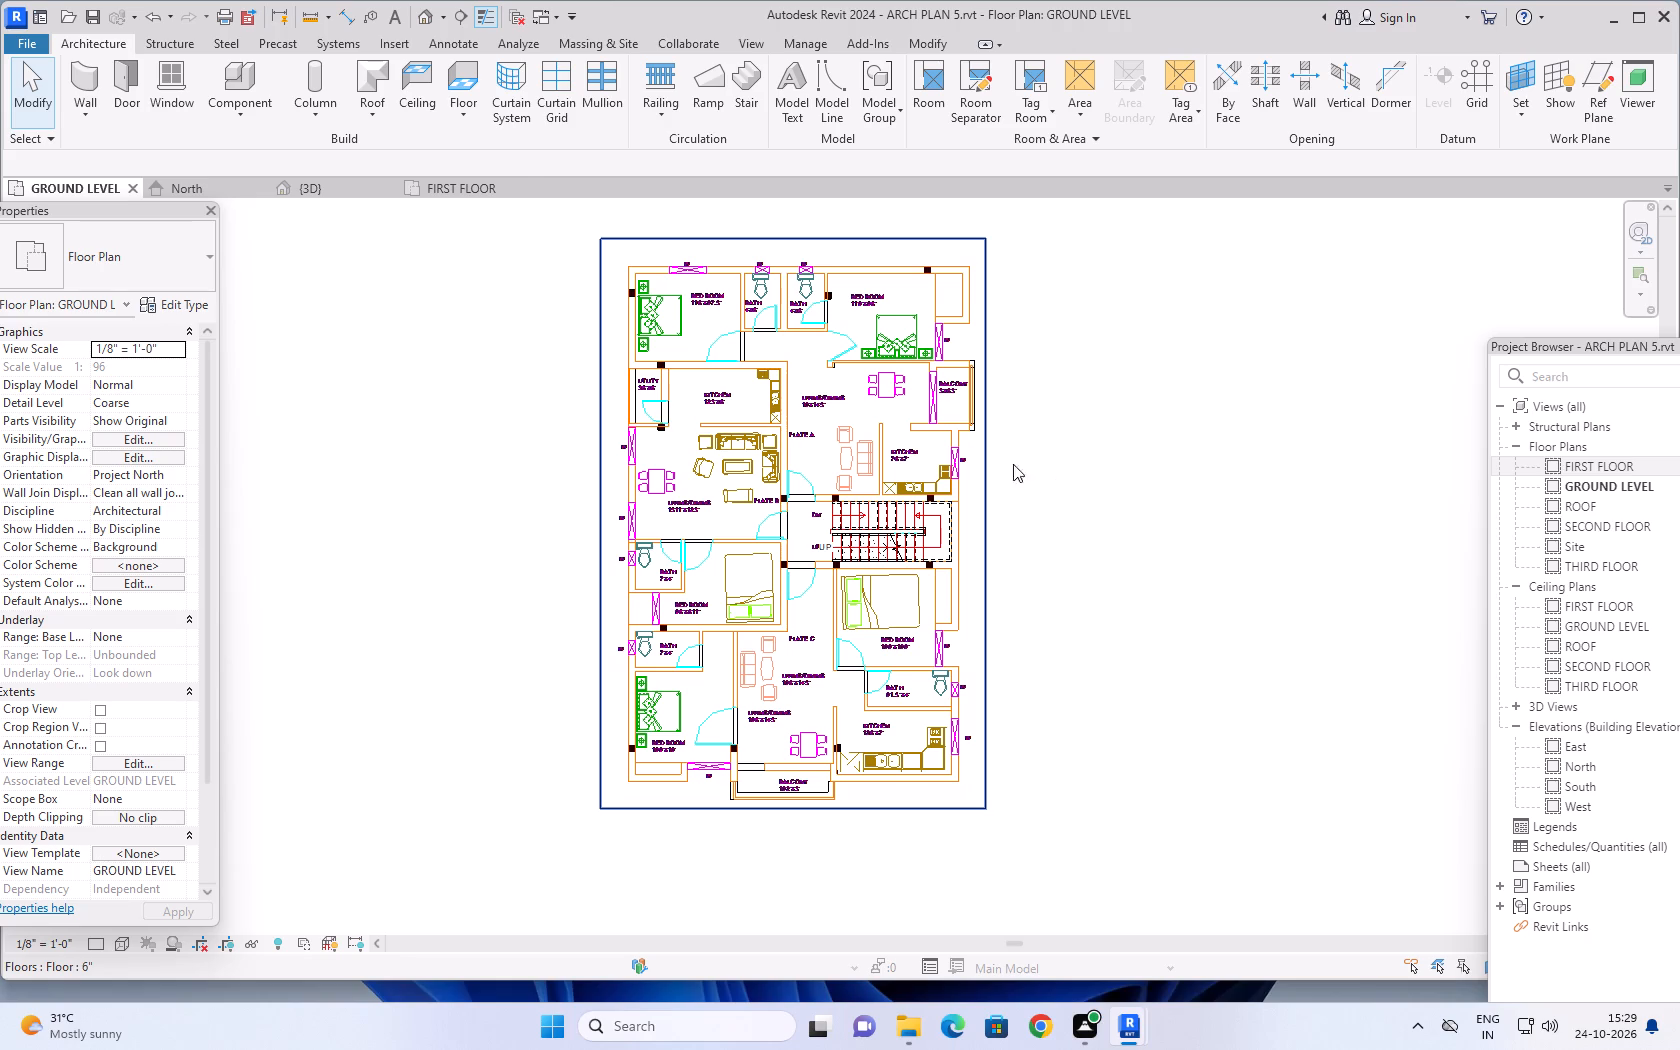
{"action": "left_click", "coordinate": [316, 182]}
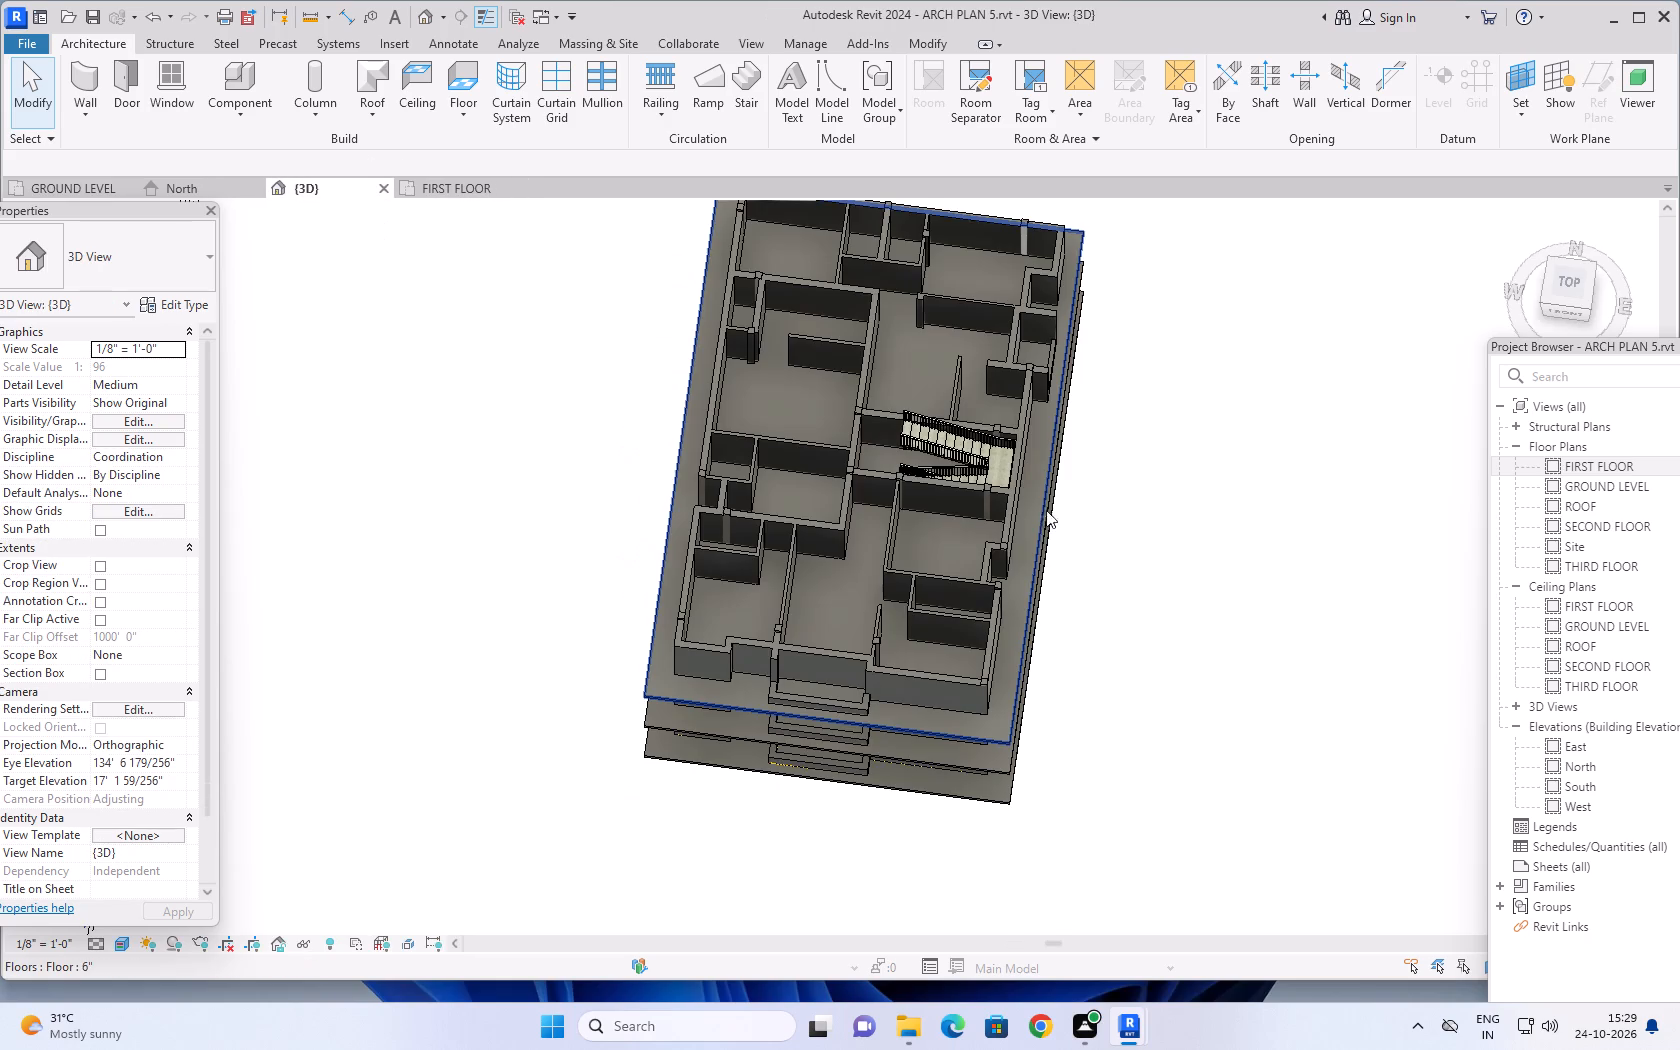
{"action": "middle_click_drag", "start_coordinate": [1141, 568], "coordinate": [1060, 336], "text": "shift"}
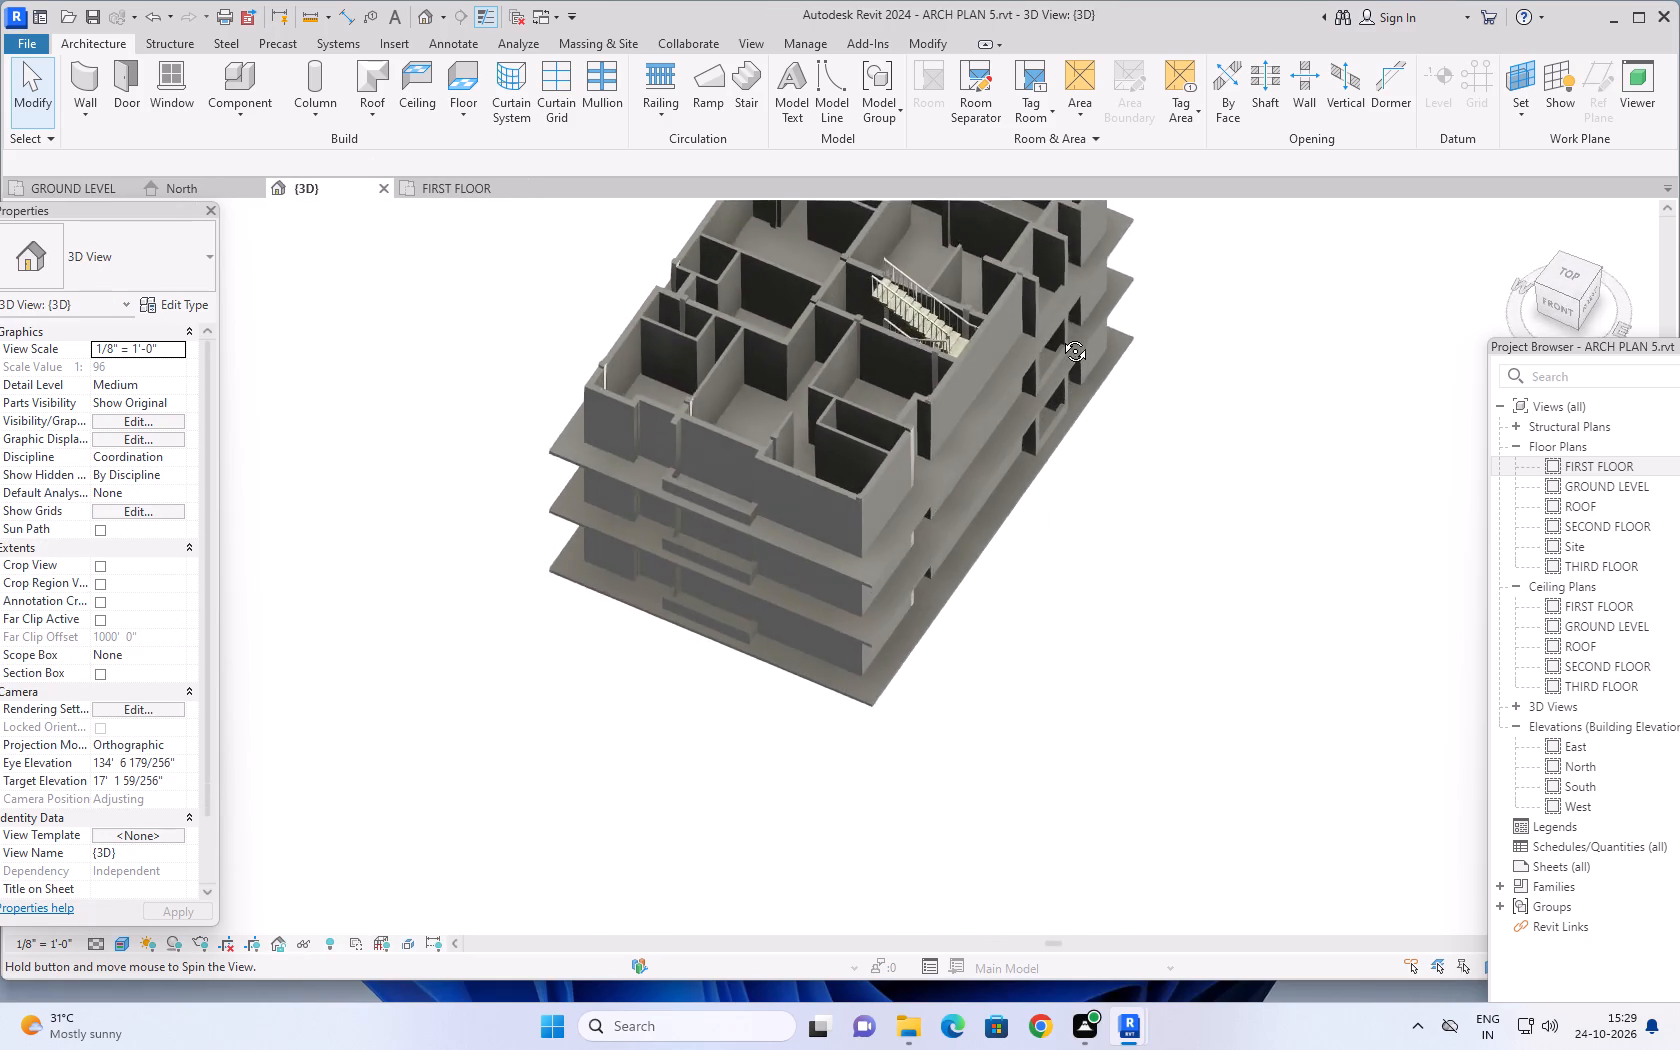
{"action": "middle_click_drag", "start_coordinate": [1060, 336], "coordinate": [1071, 292], "text": "shift"}
{"action": "middle_click_drag", "start_coordinate": [1128, 409], "coordinate": [1053, 529]}
{"action": "middle_click_drag", "start_coordinate": [1062, 588], "coordinate": [1118, 433], "text": "shift"}
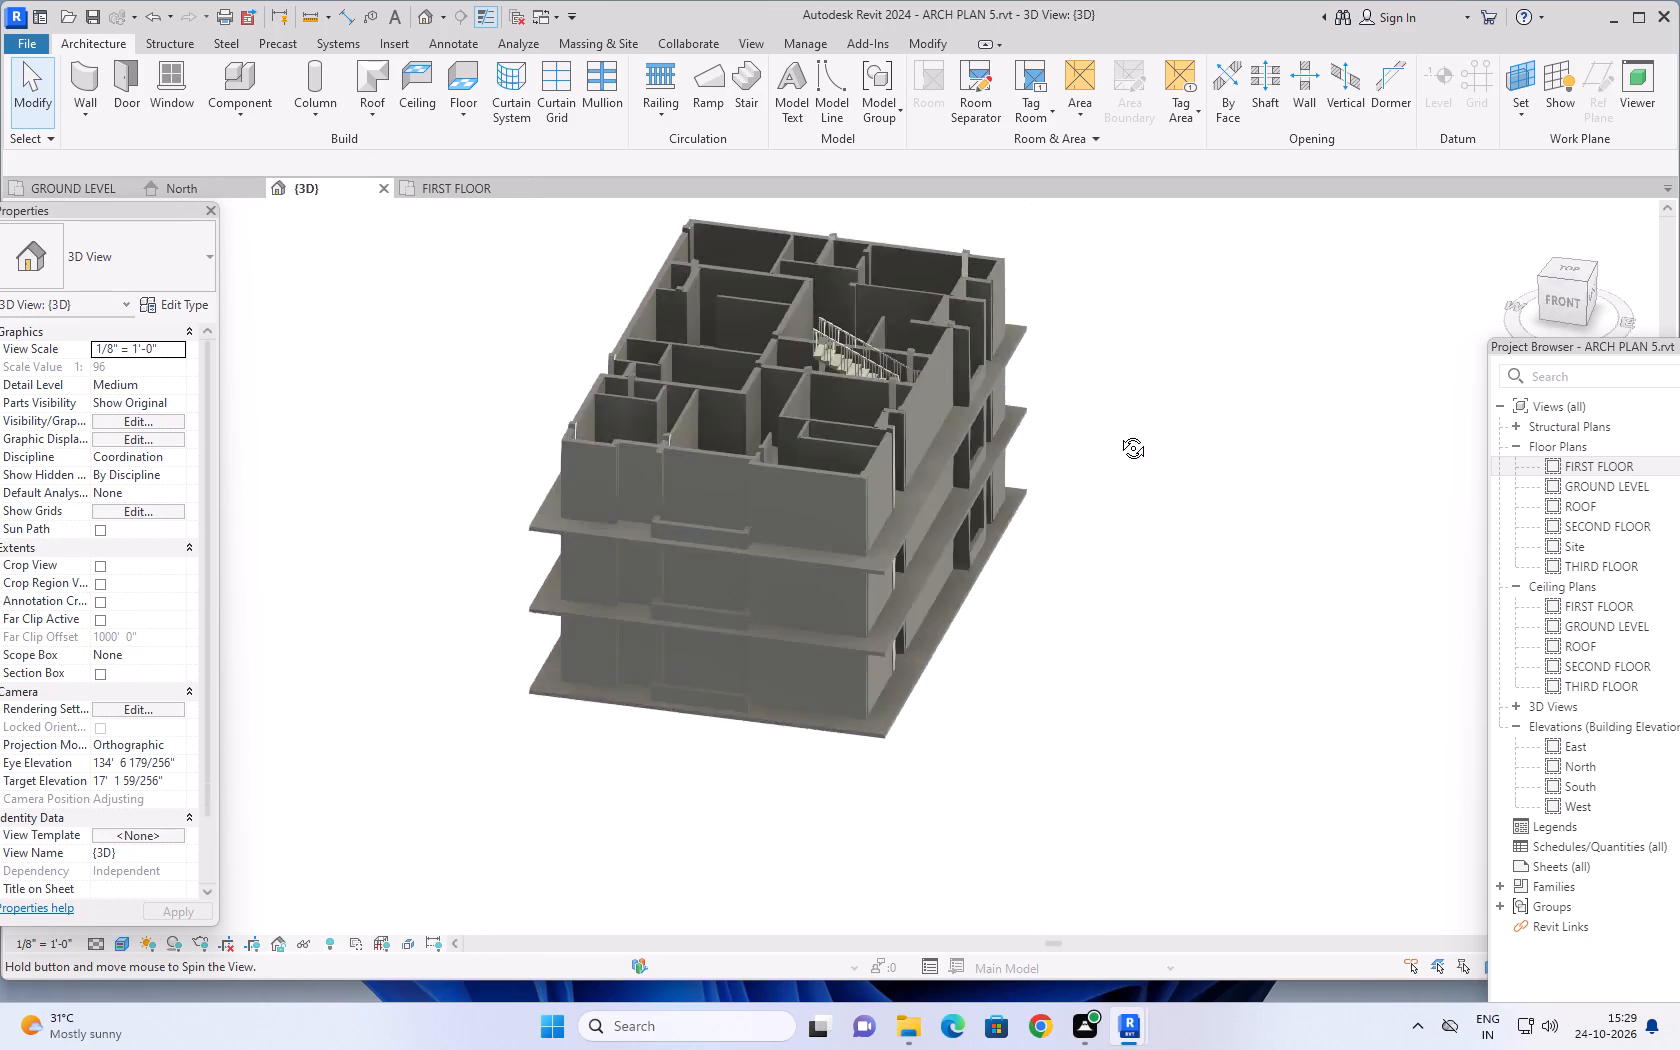
{"action": "middle_click_drag", "start_coordinate": [1118, 433], "coordinate": [1121, 520], "text": "shift"}
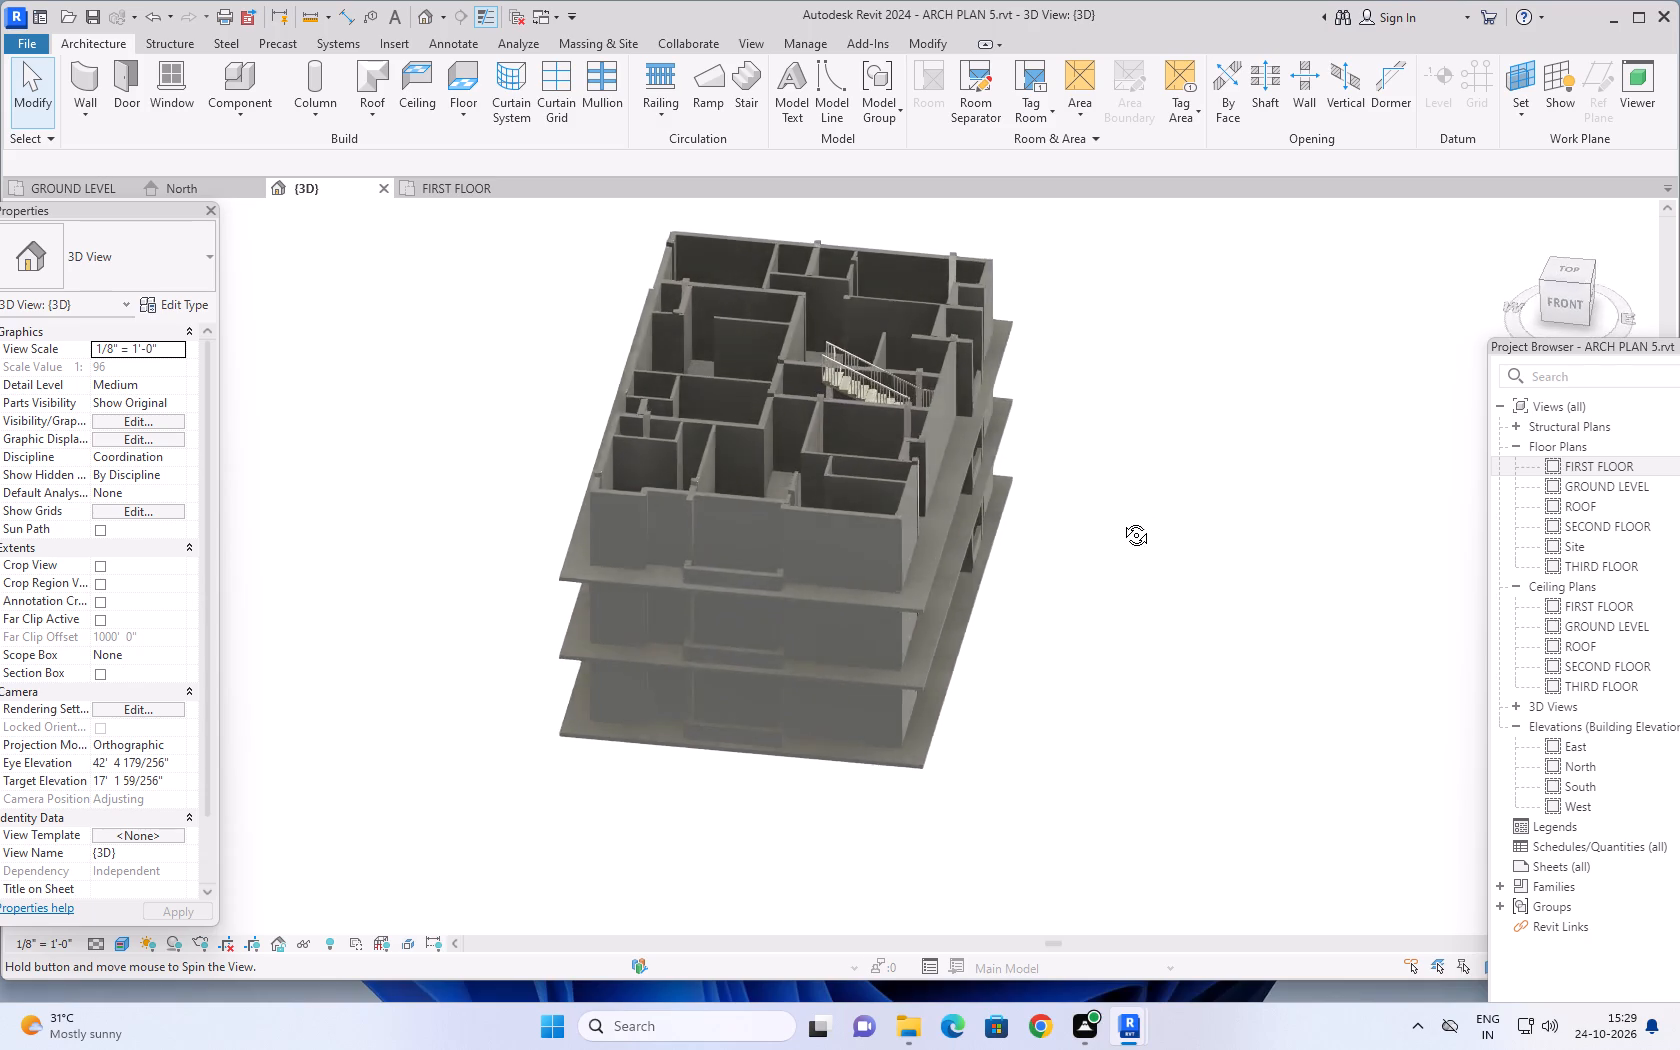
{"action": "middle_click_drag", "start_coordinate": [1121, 520], "coordinate": [722, 524], "text": "shift"}
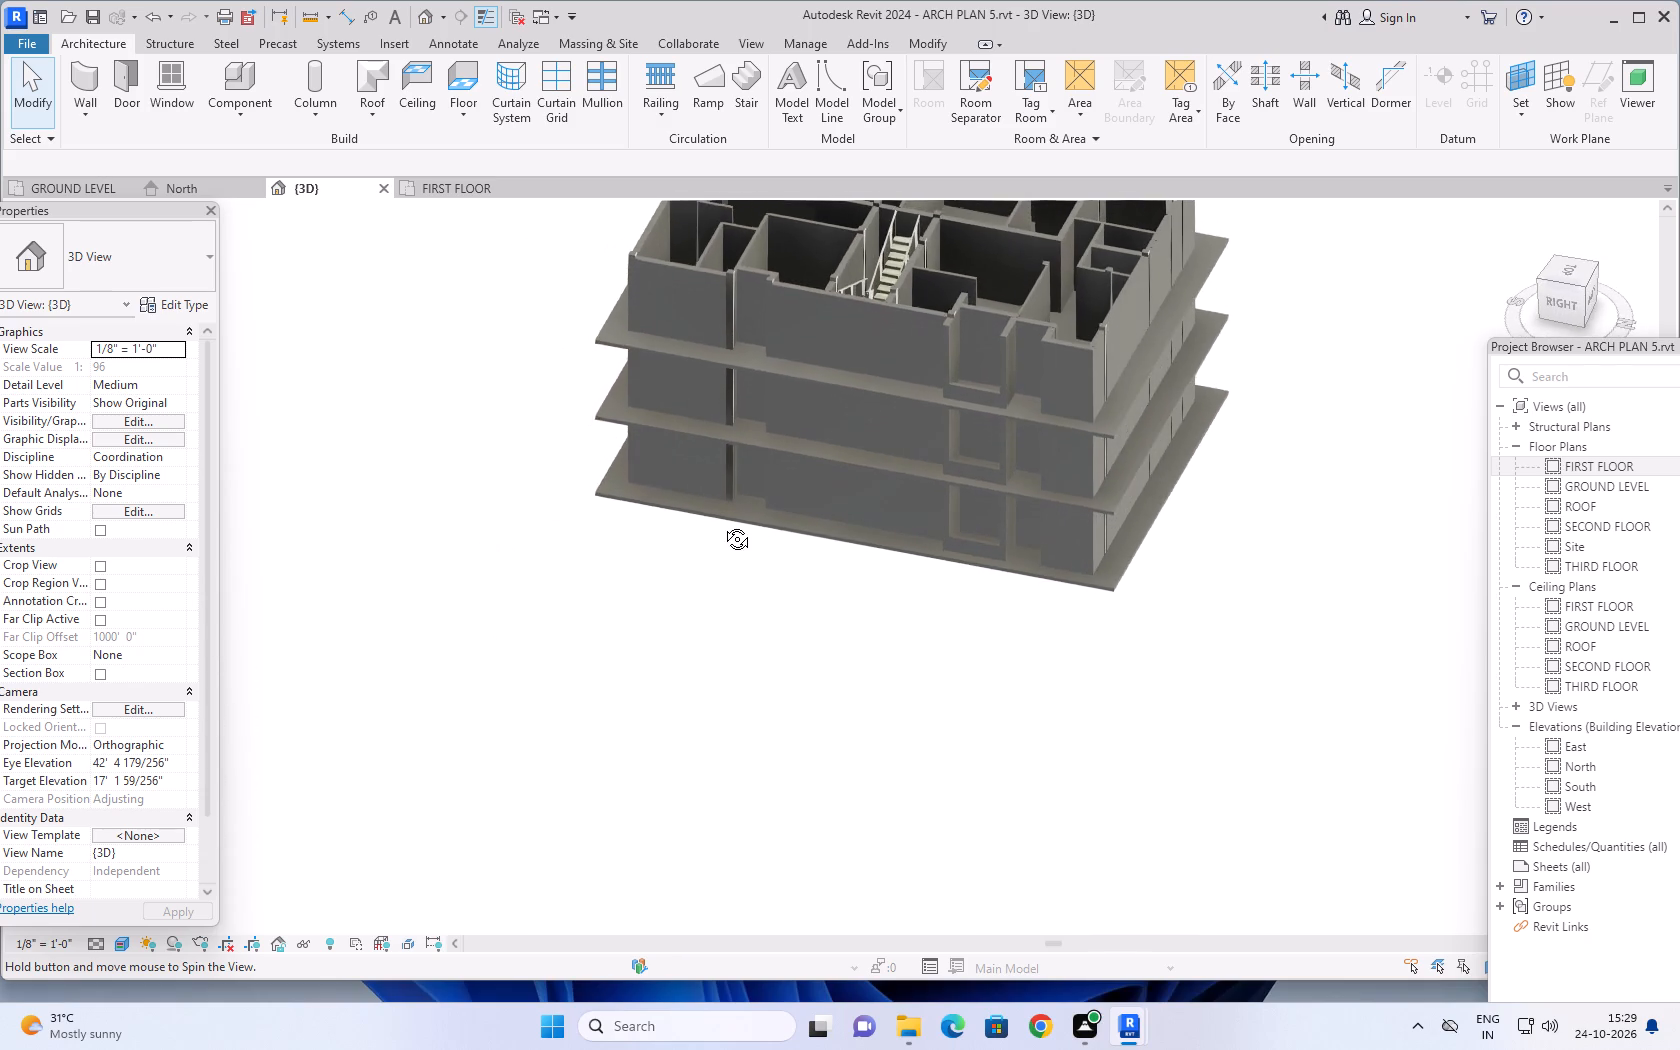
{"action": "middle_click_drag", "start_coordinate": [722, 524], "coordinate": [1144, 664], "text": "shift"}
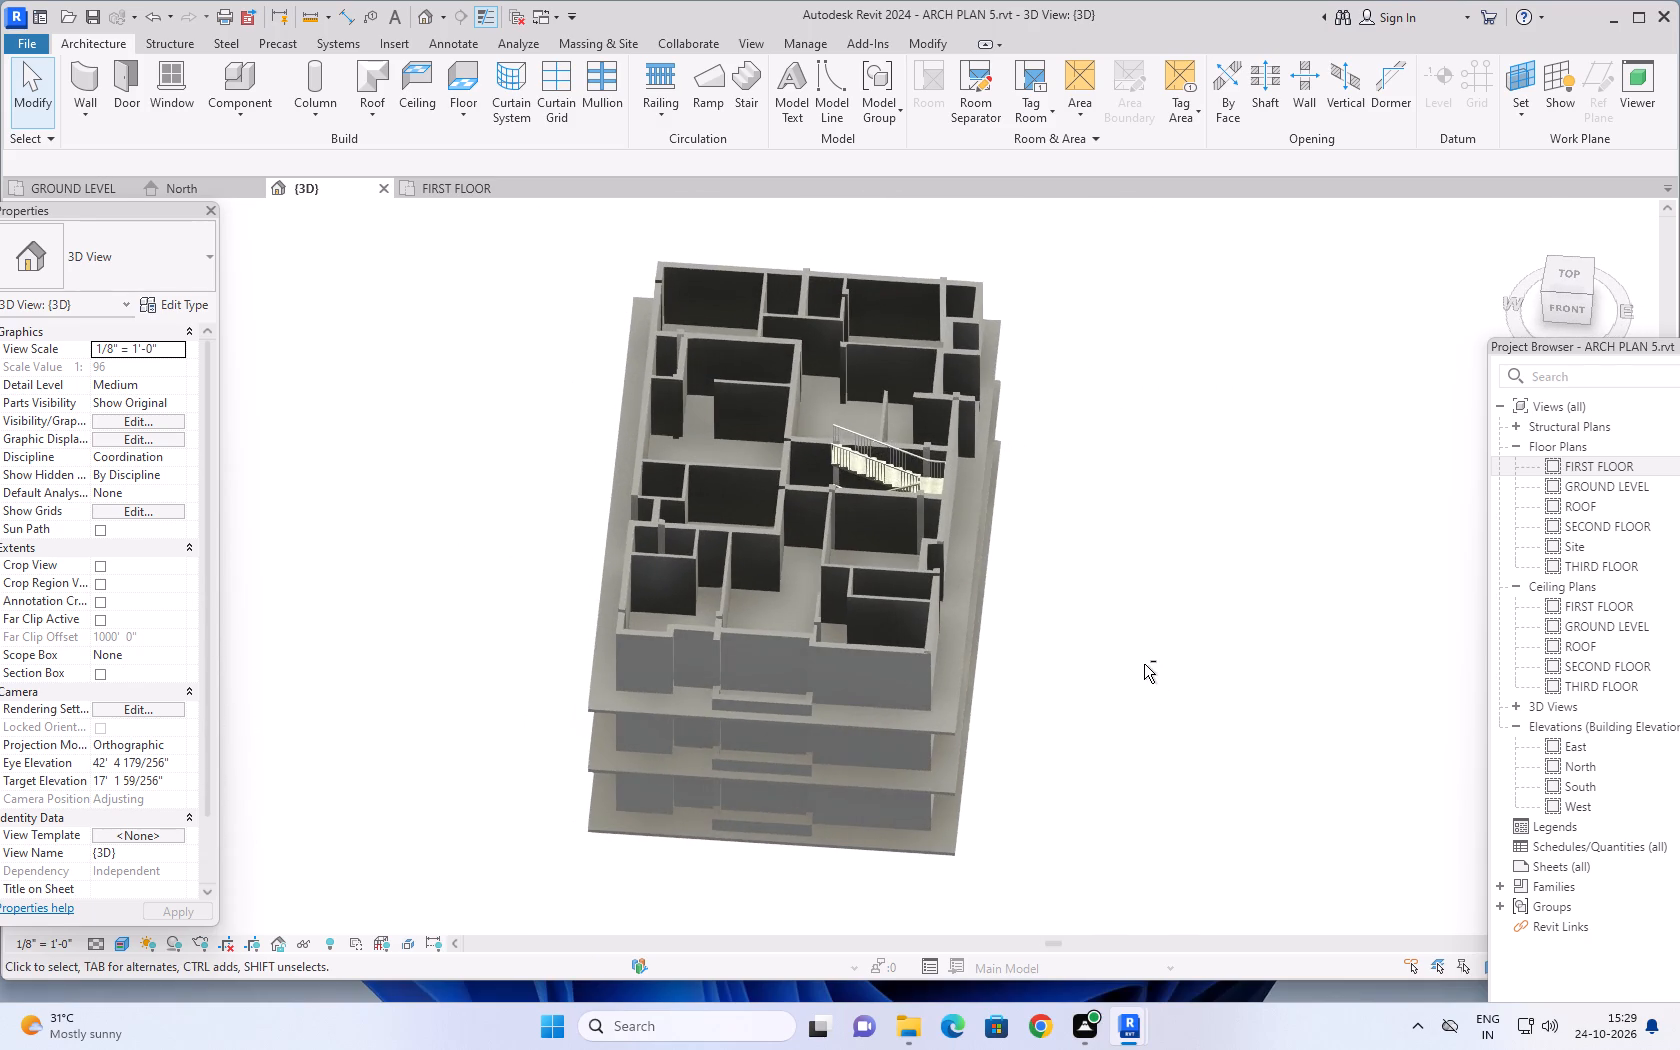
{"action": "scroll", "coordinate": [1144, 664], "scroll_direction": "down", "scroll_amount": 2}
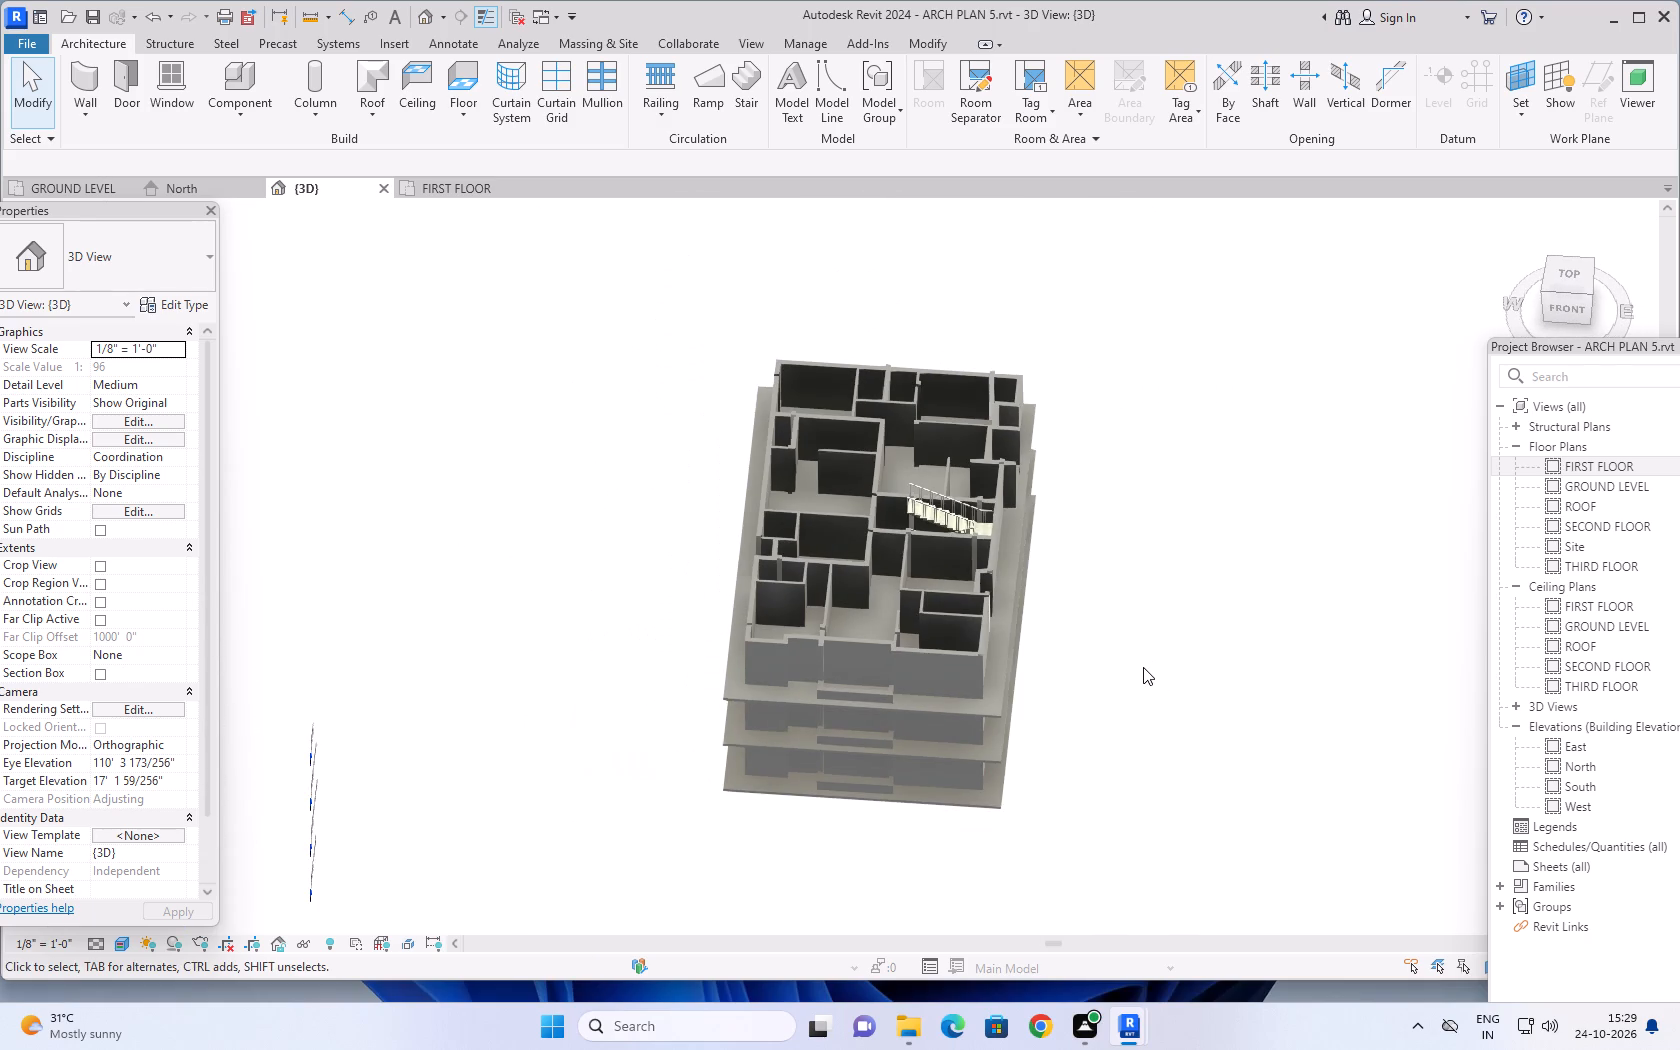
{"action": "middle_click_drag", "start_coordinate": [1125, 670], "coordinate": [1113, 658]}
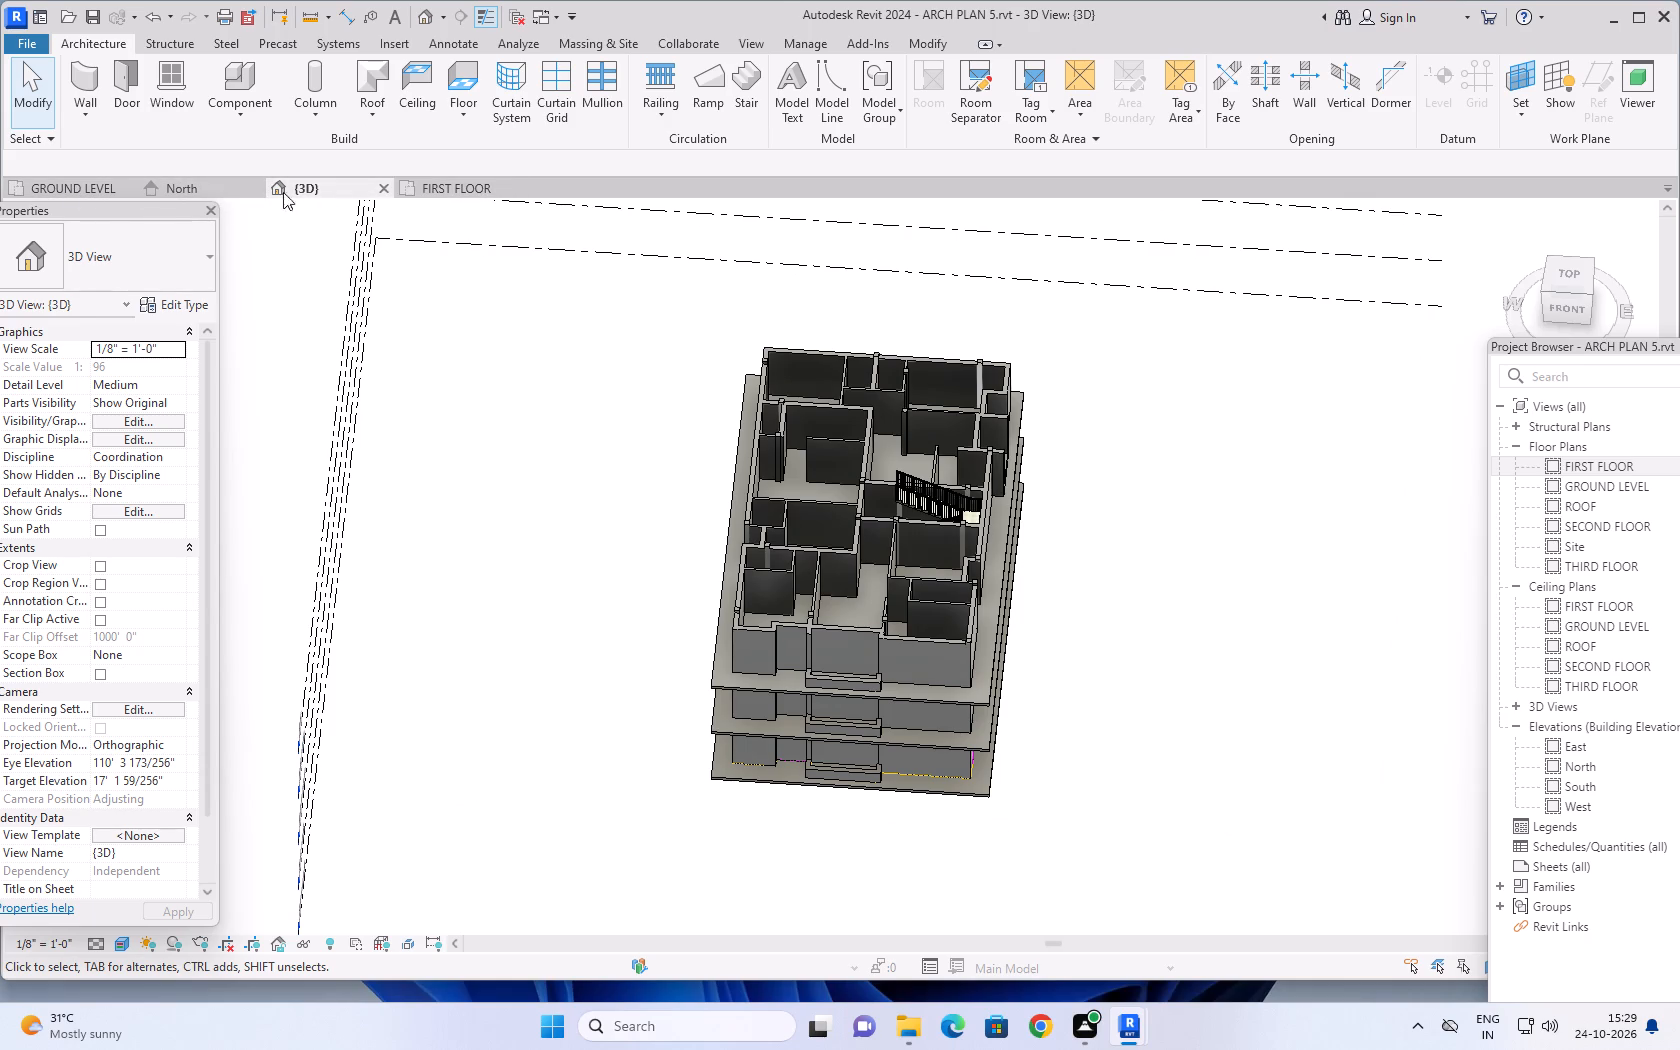
In the North elevation, delete the copied floor slabs at the FIRST FLOOR and SECOND FLOOR levels.
{"action": "left_click", "coordinate": [205, 188]}
{"action": "scroll", "coordinate": [863, 767], "scroll_direction": "up", "scroll_amount": 3}
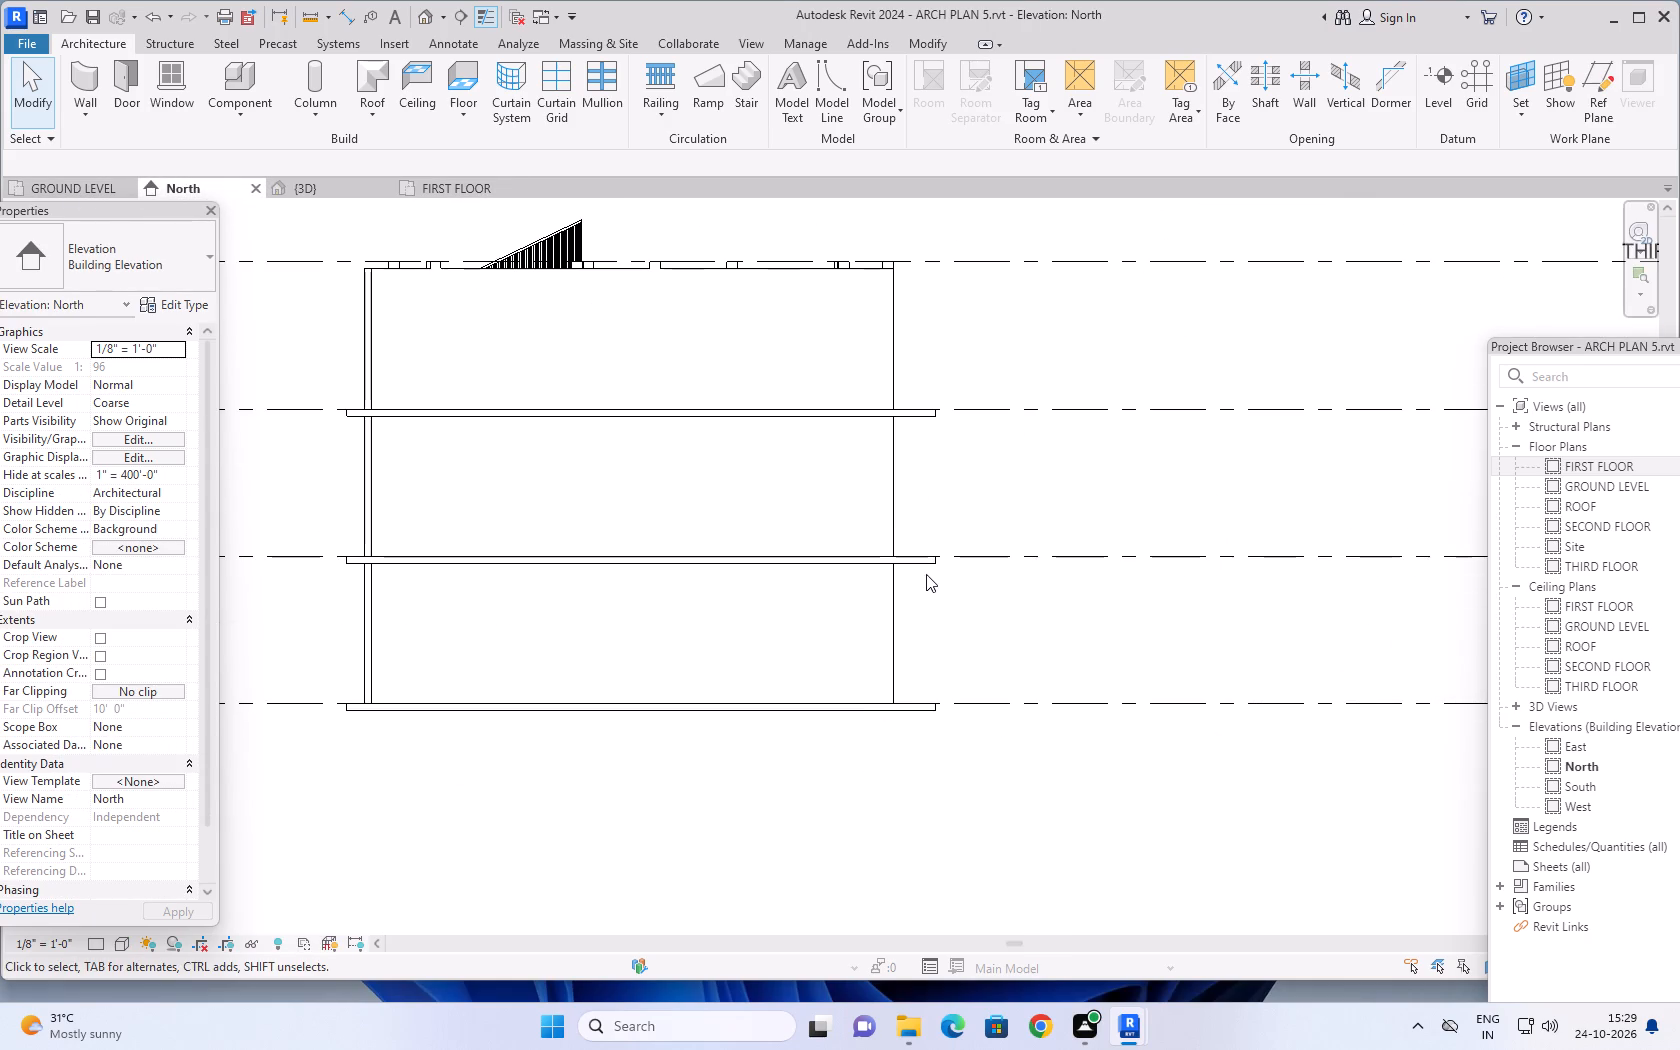
{"action": "left_click", "coordinate": [926, 566]}
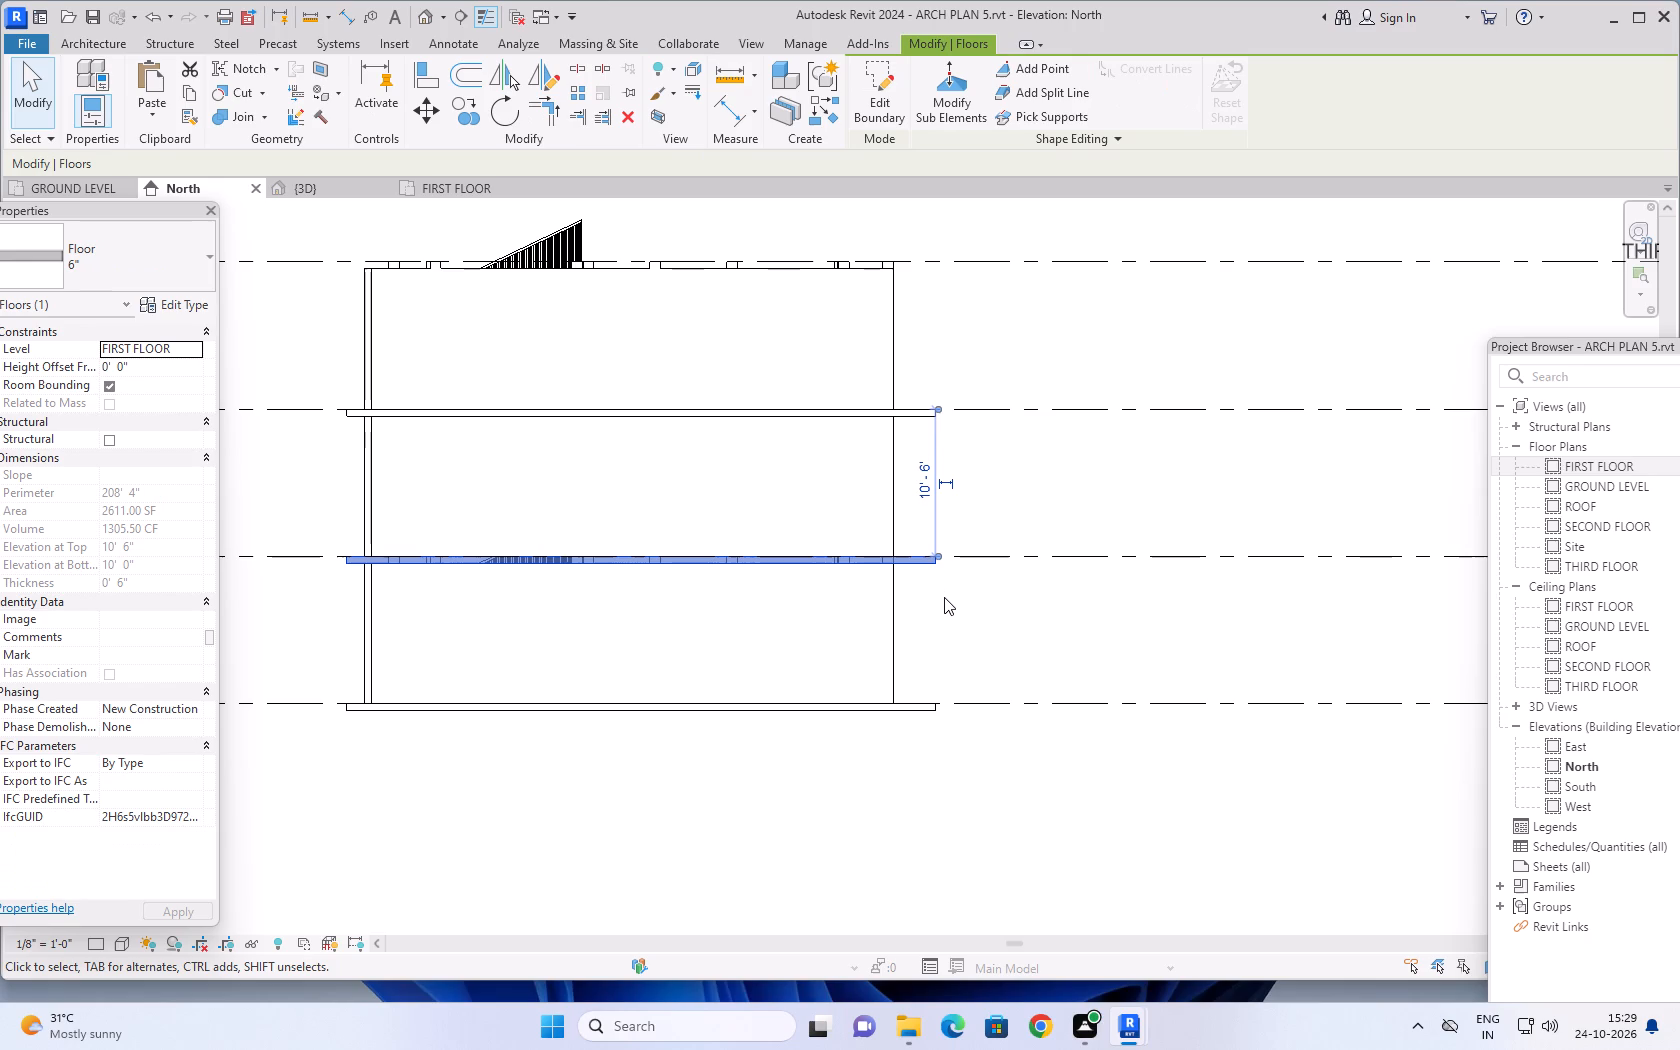
{"action": "key", "text": "Delete"}
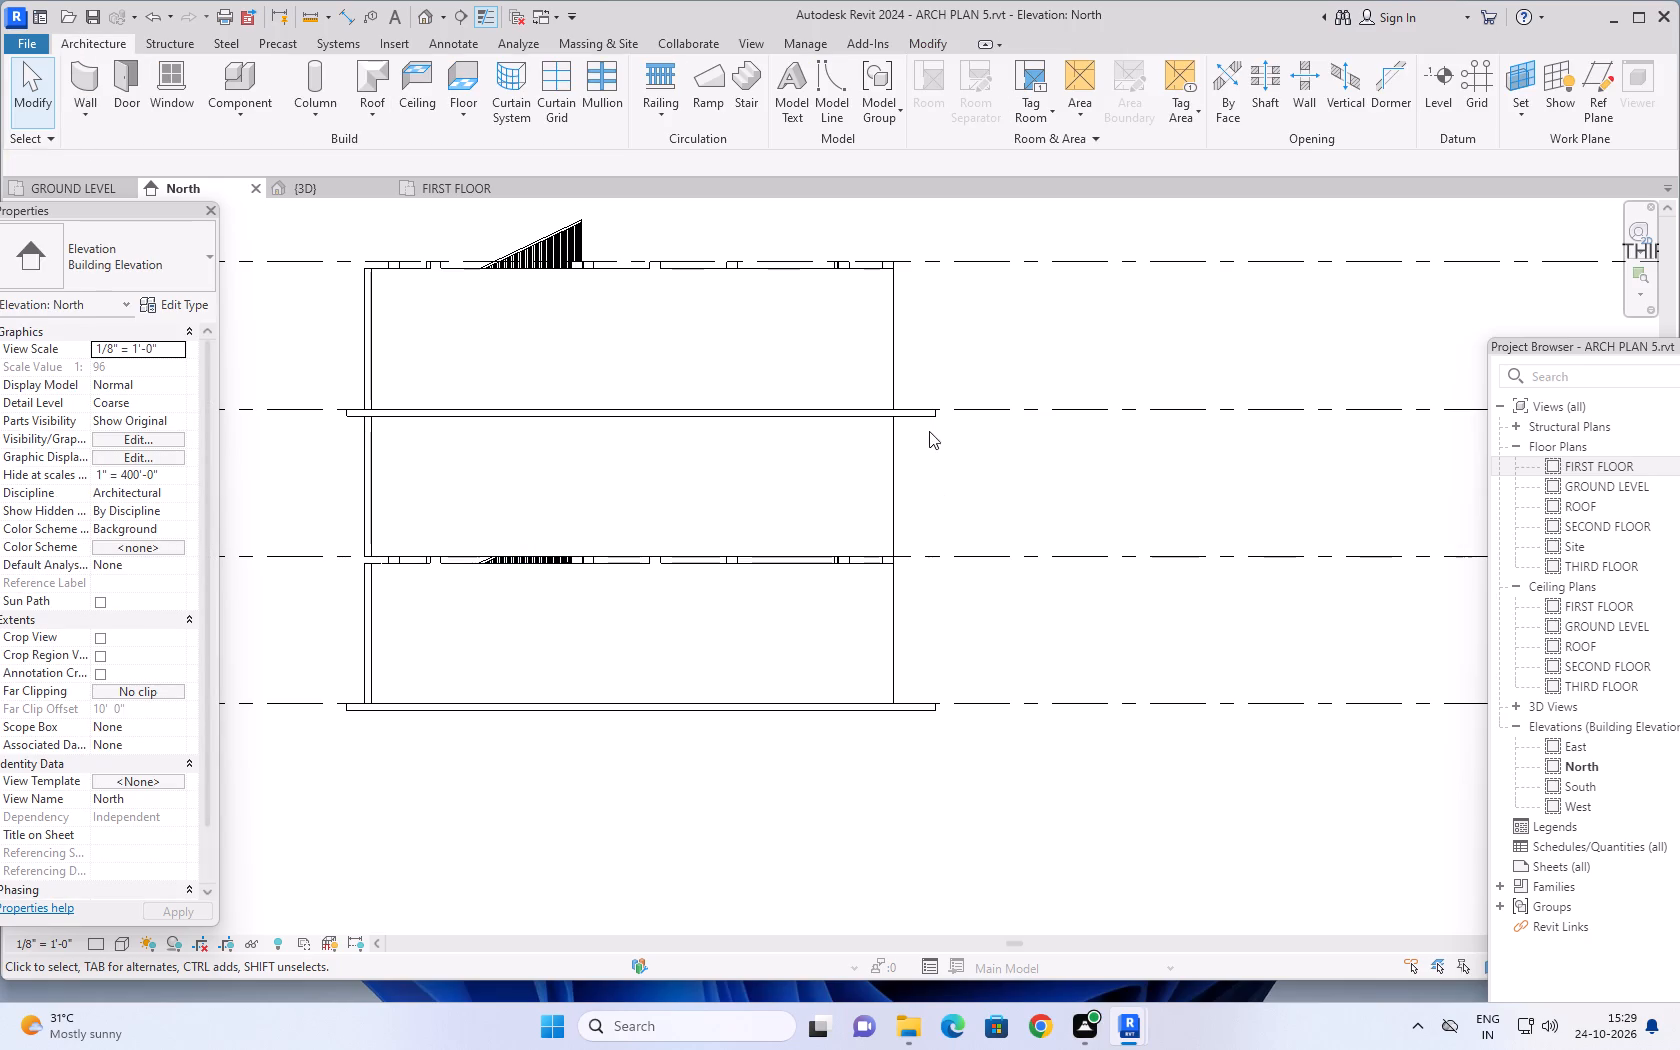
{"action": "left_click", "coordinate": [923, 416]}
{"action": "key", "text": "Delete"}
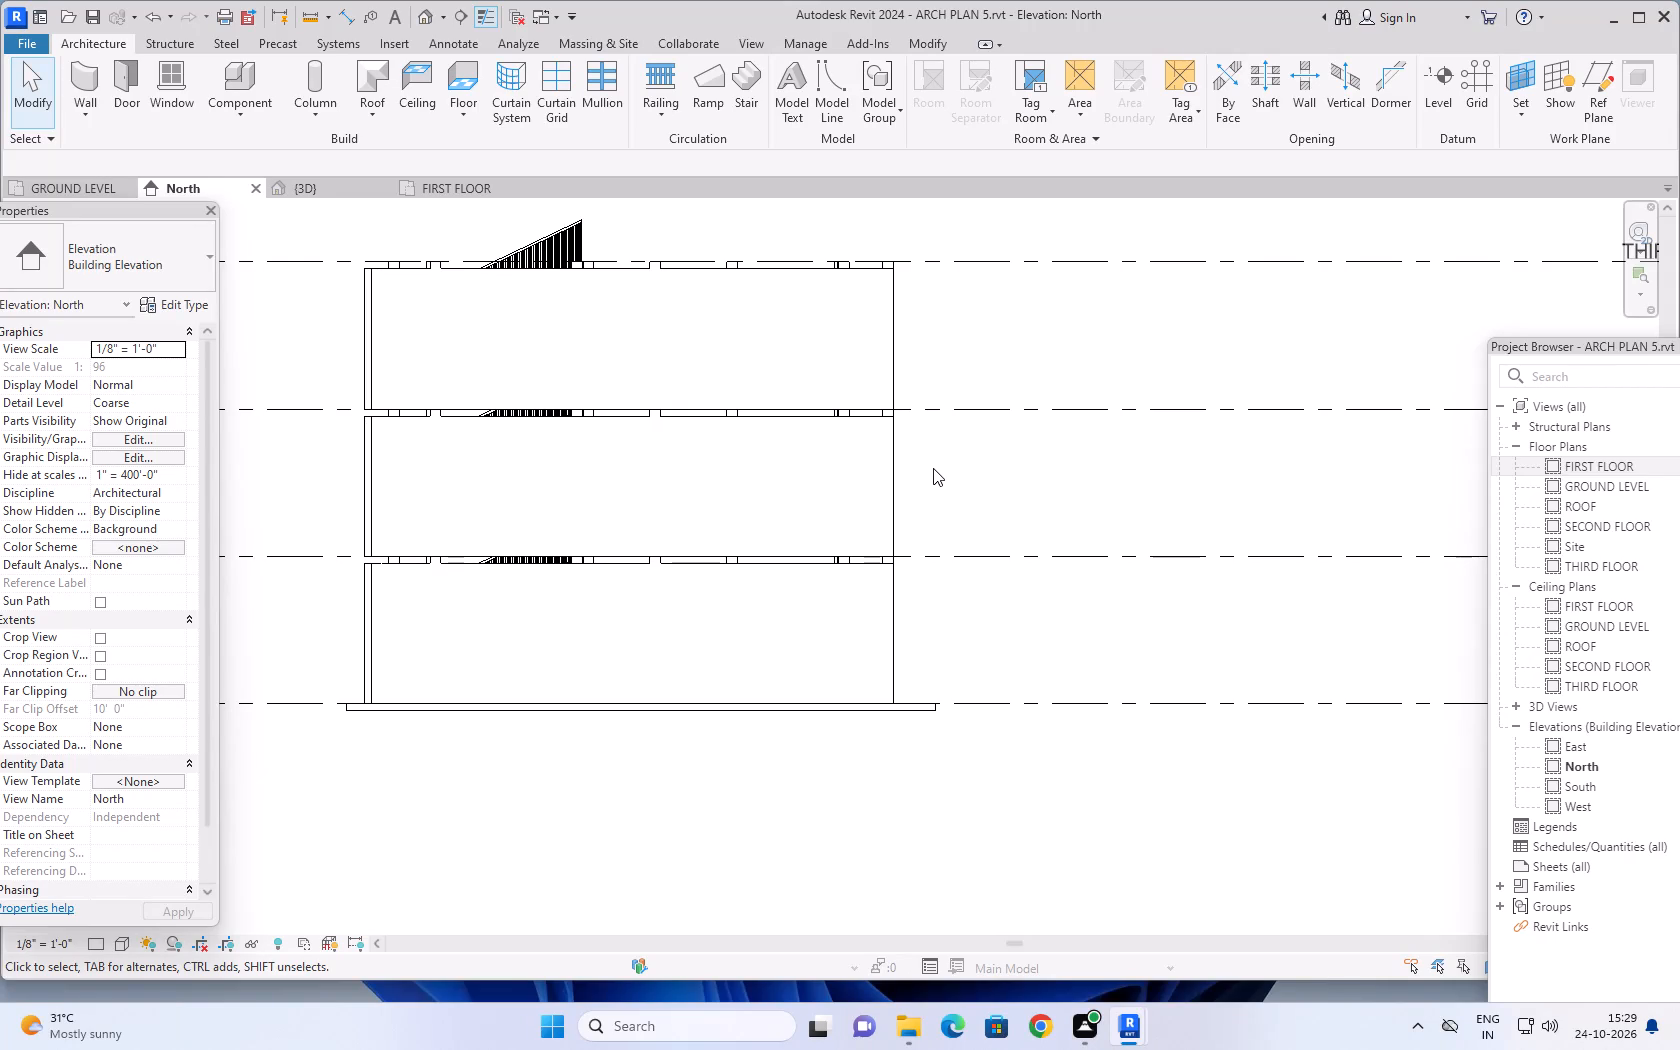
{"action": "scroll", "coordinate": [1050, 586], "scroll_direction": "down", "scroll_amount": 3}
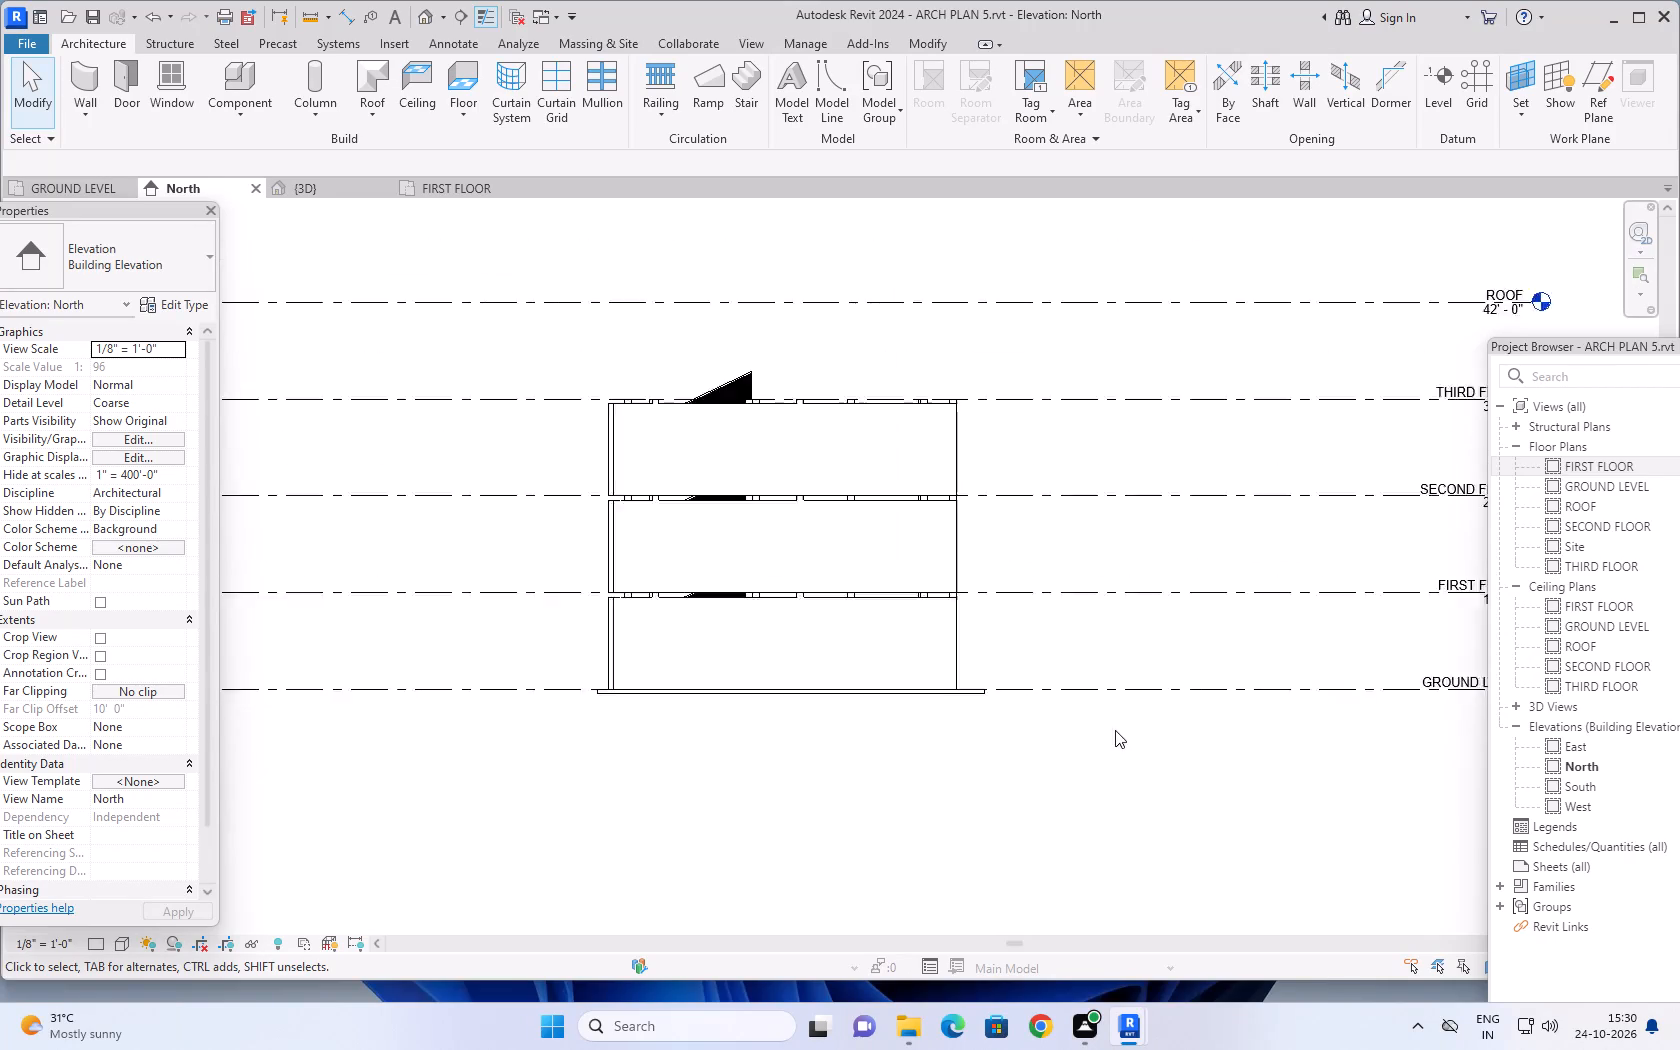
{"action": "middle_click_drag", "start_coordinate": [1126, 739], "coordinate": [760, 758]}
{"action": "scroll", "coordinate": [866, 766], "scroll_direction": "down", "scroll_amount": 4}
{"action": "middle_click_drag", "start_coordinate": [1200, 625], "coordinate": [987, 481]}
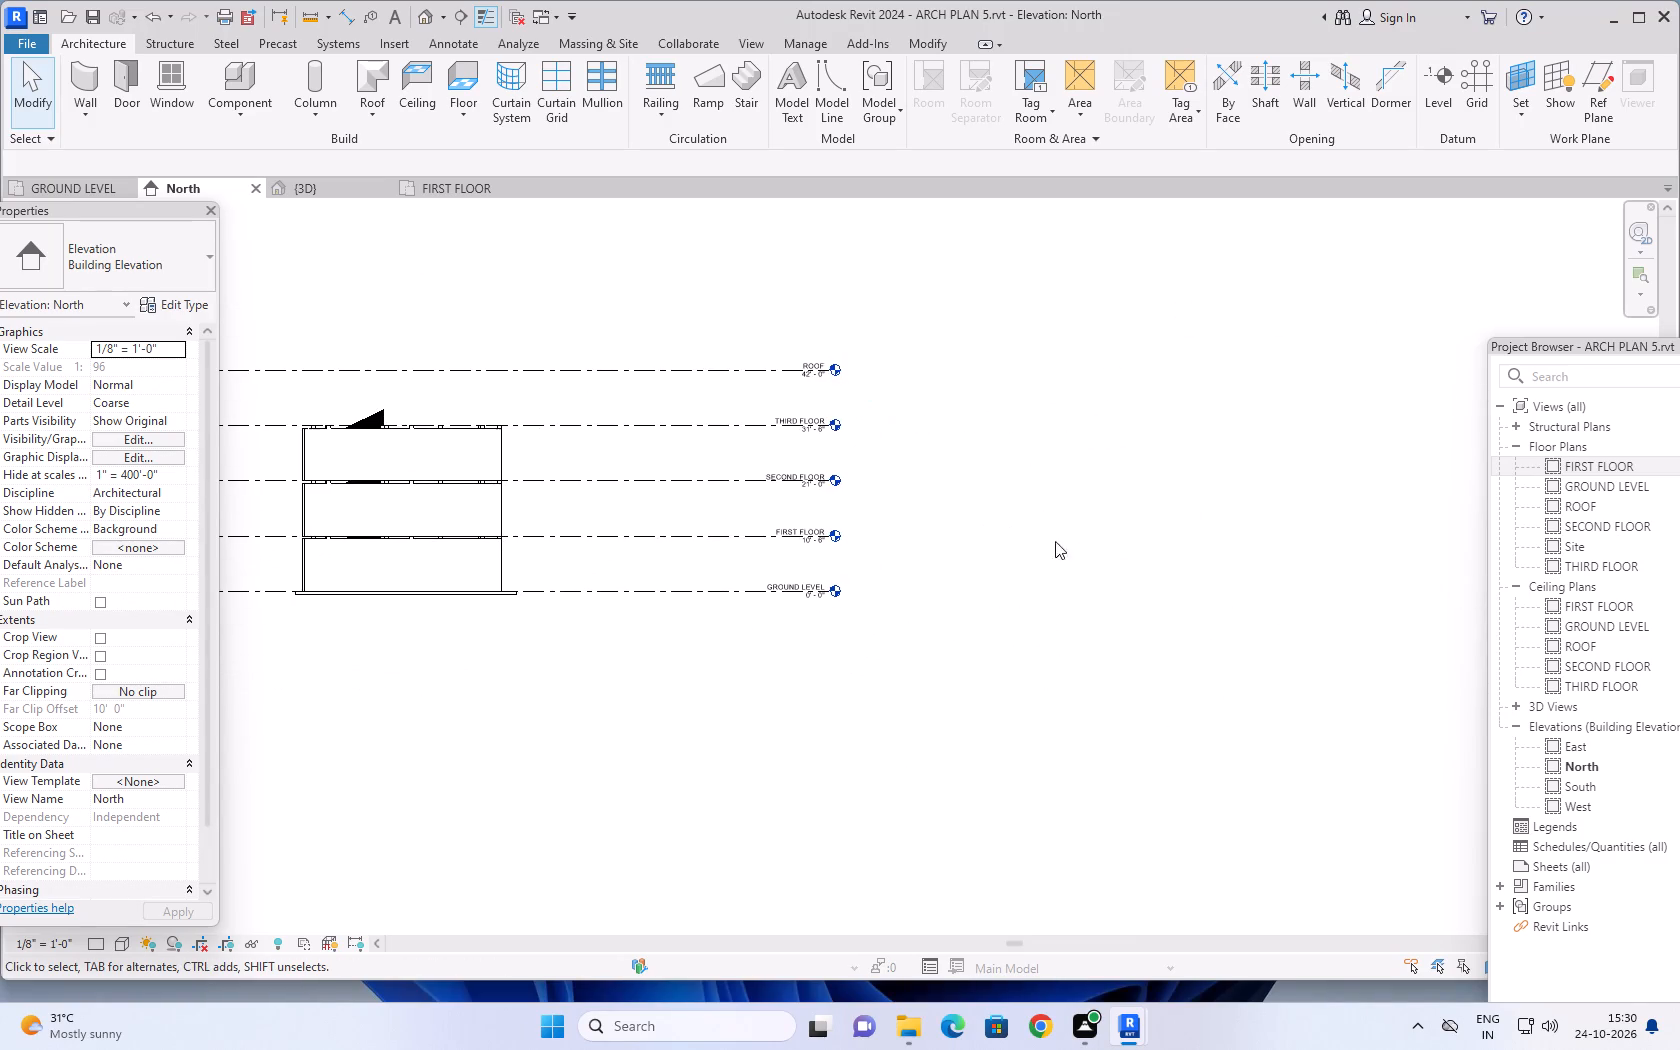
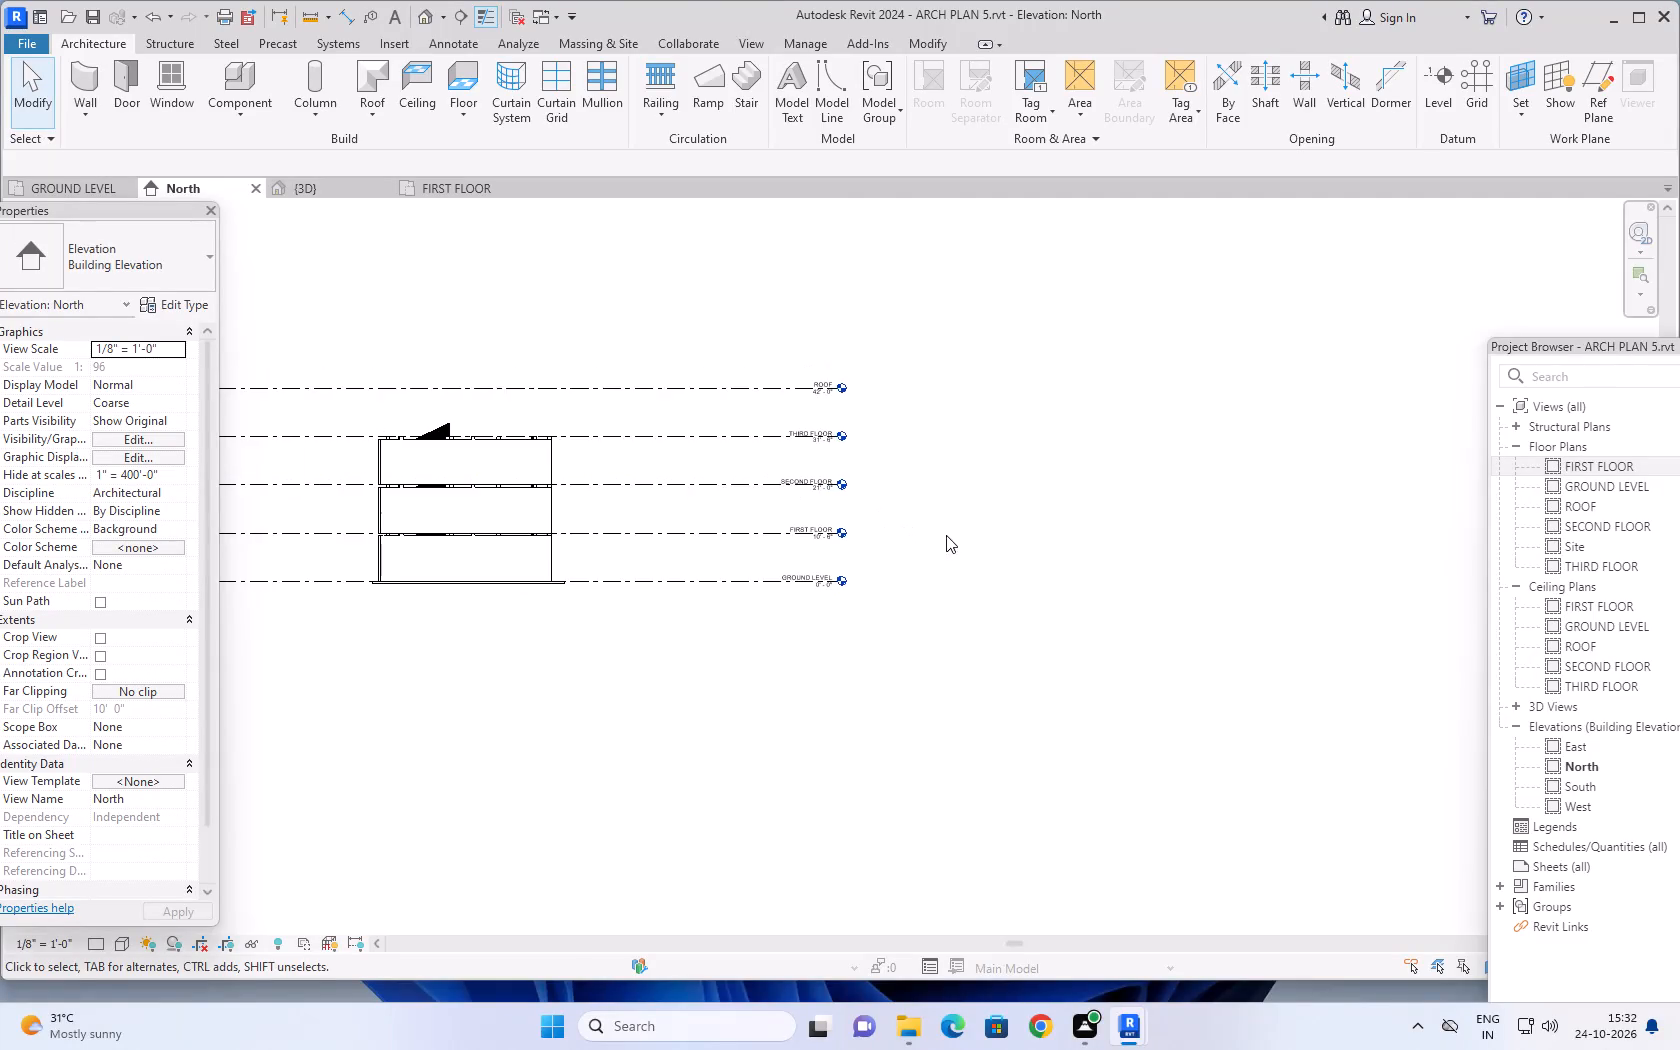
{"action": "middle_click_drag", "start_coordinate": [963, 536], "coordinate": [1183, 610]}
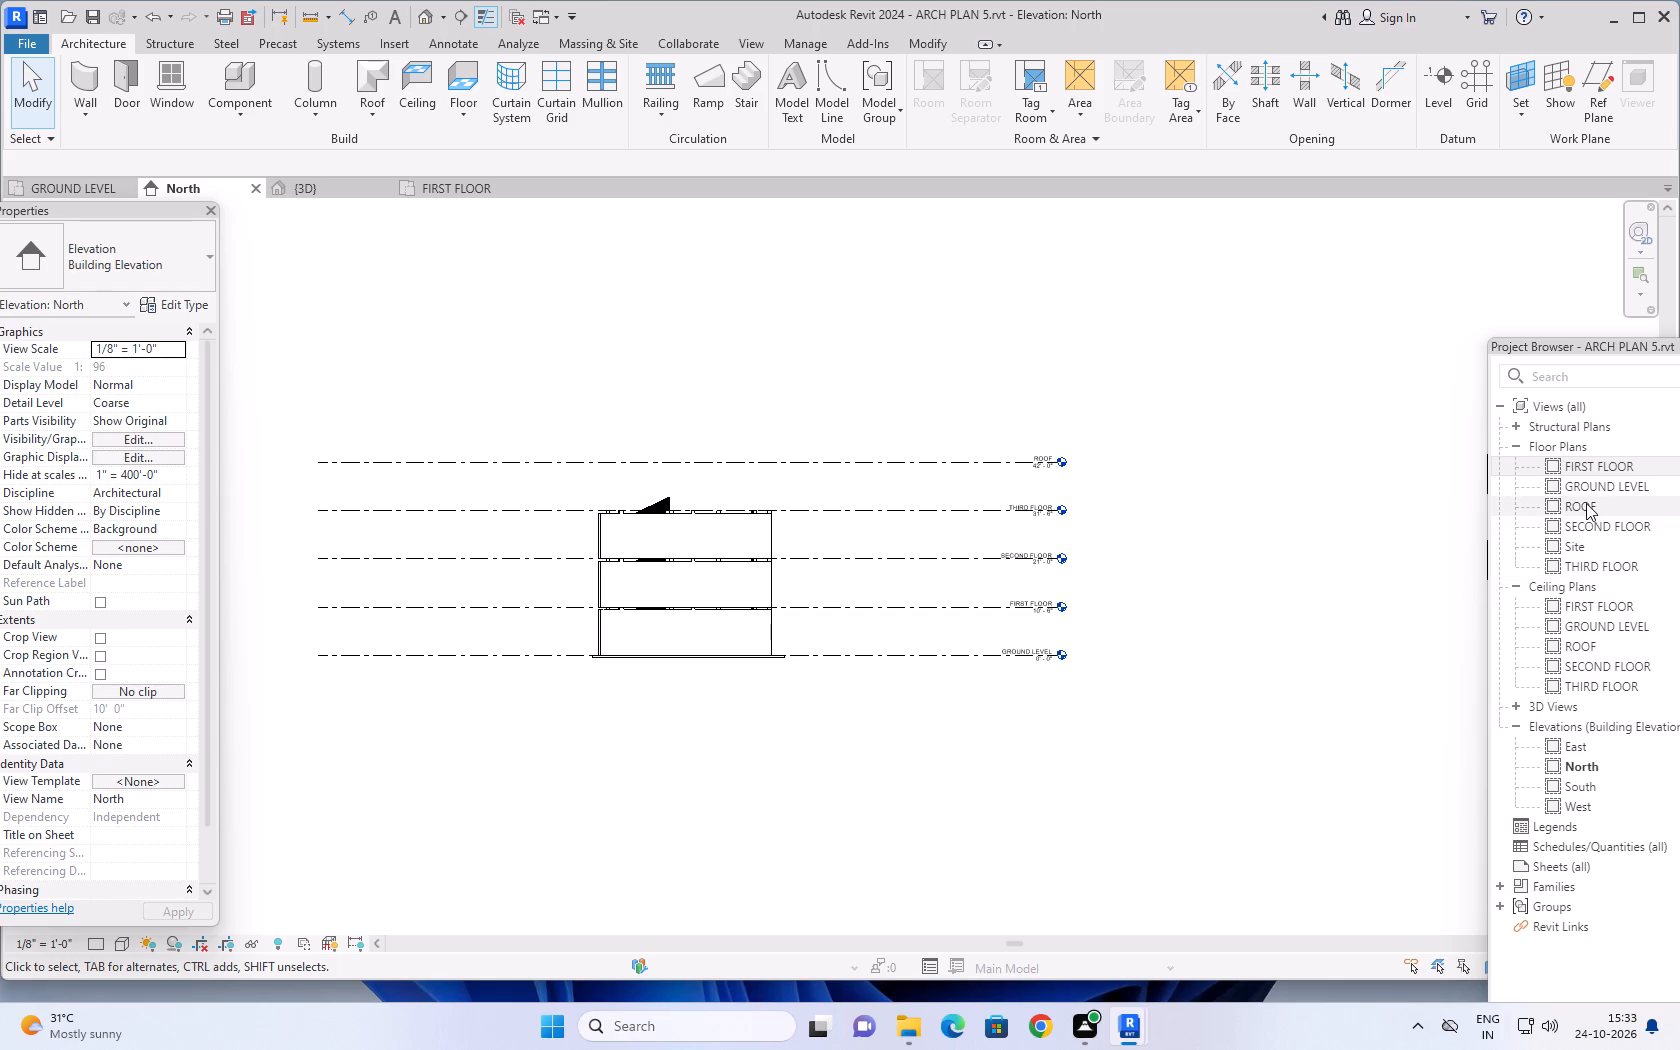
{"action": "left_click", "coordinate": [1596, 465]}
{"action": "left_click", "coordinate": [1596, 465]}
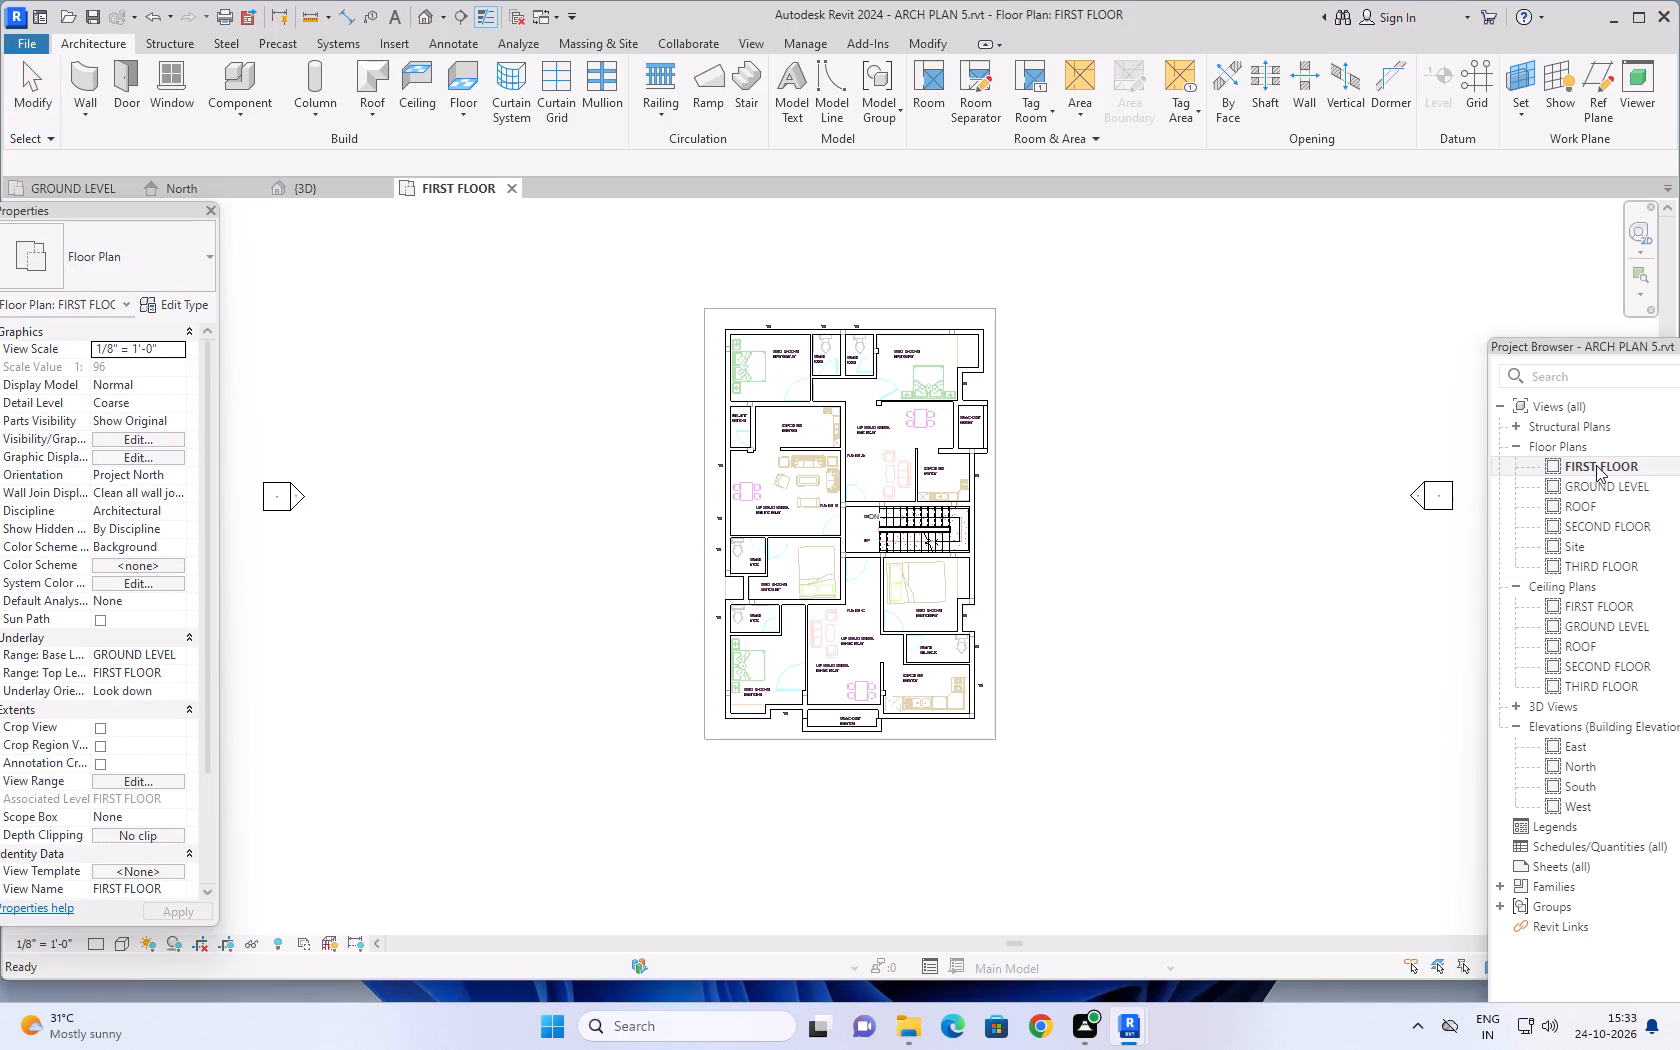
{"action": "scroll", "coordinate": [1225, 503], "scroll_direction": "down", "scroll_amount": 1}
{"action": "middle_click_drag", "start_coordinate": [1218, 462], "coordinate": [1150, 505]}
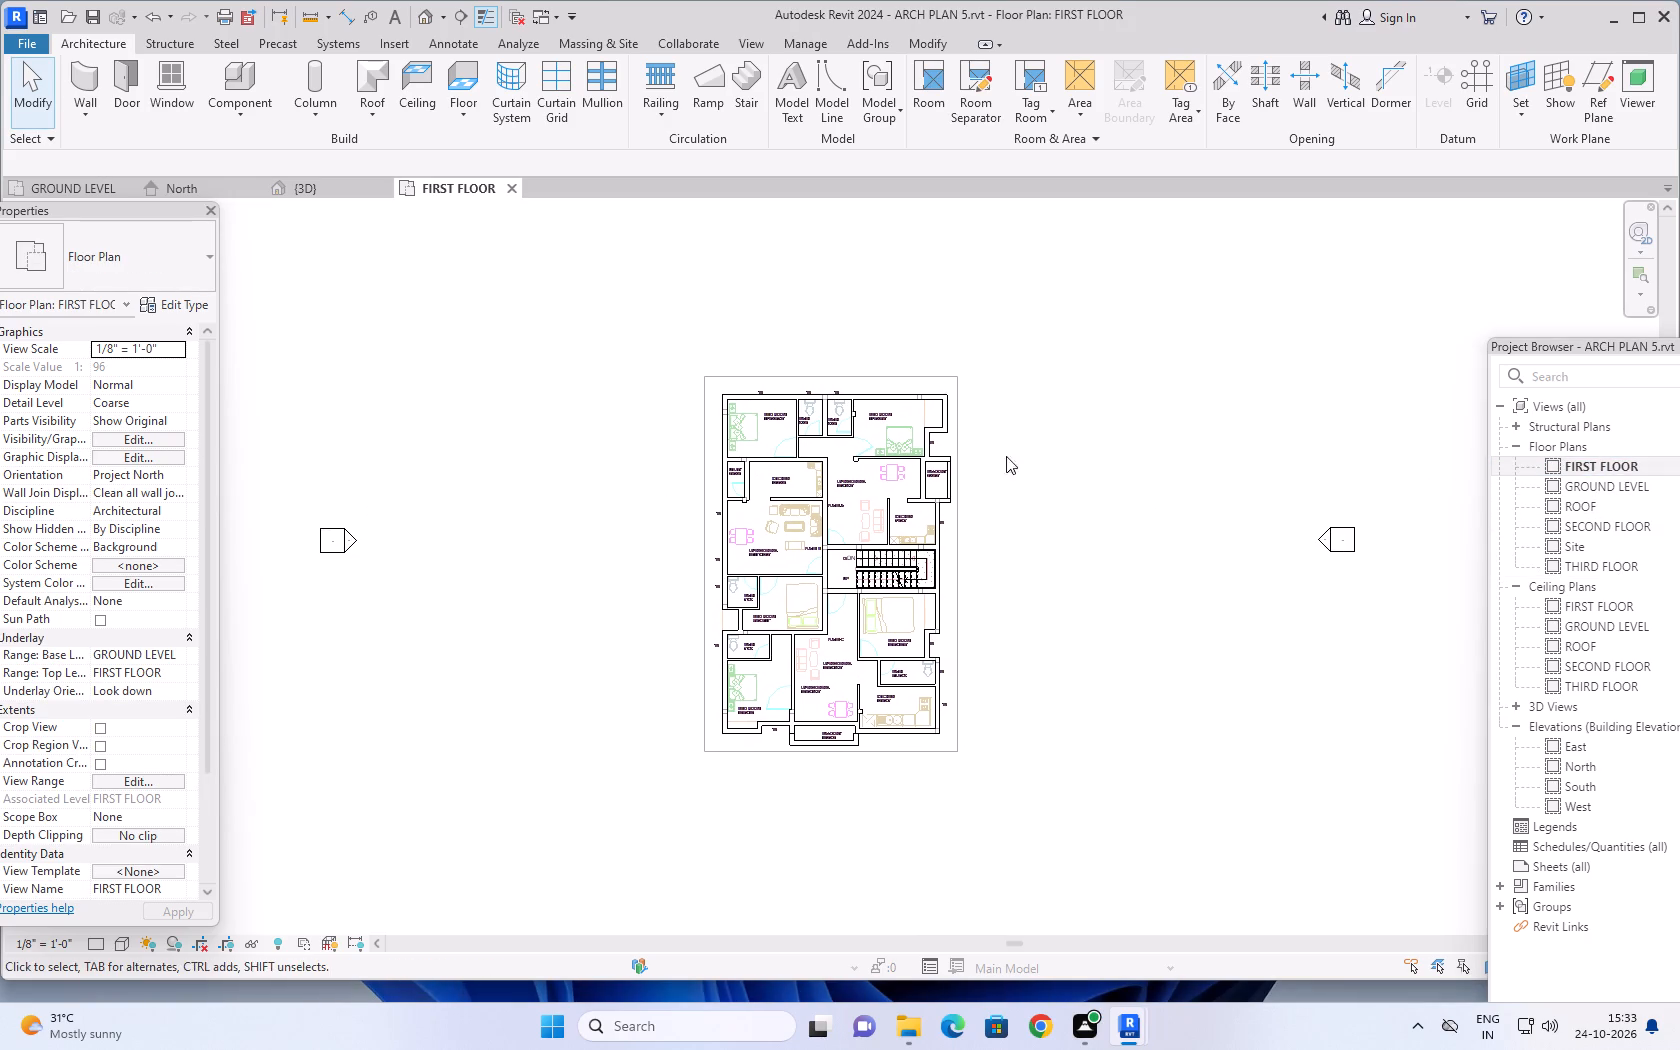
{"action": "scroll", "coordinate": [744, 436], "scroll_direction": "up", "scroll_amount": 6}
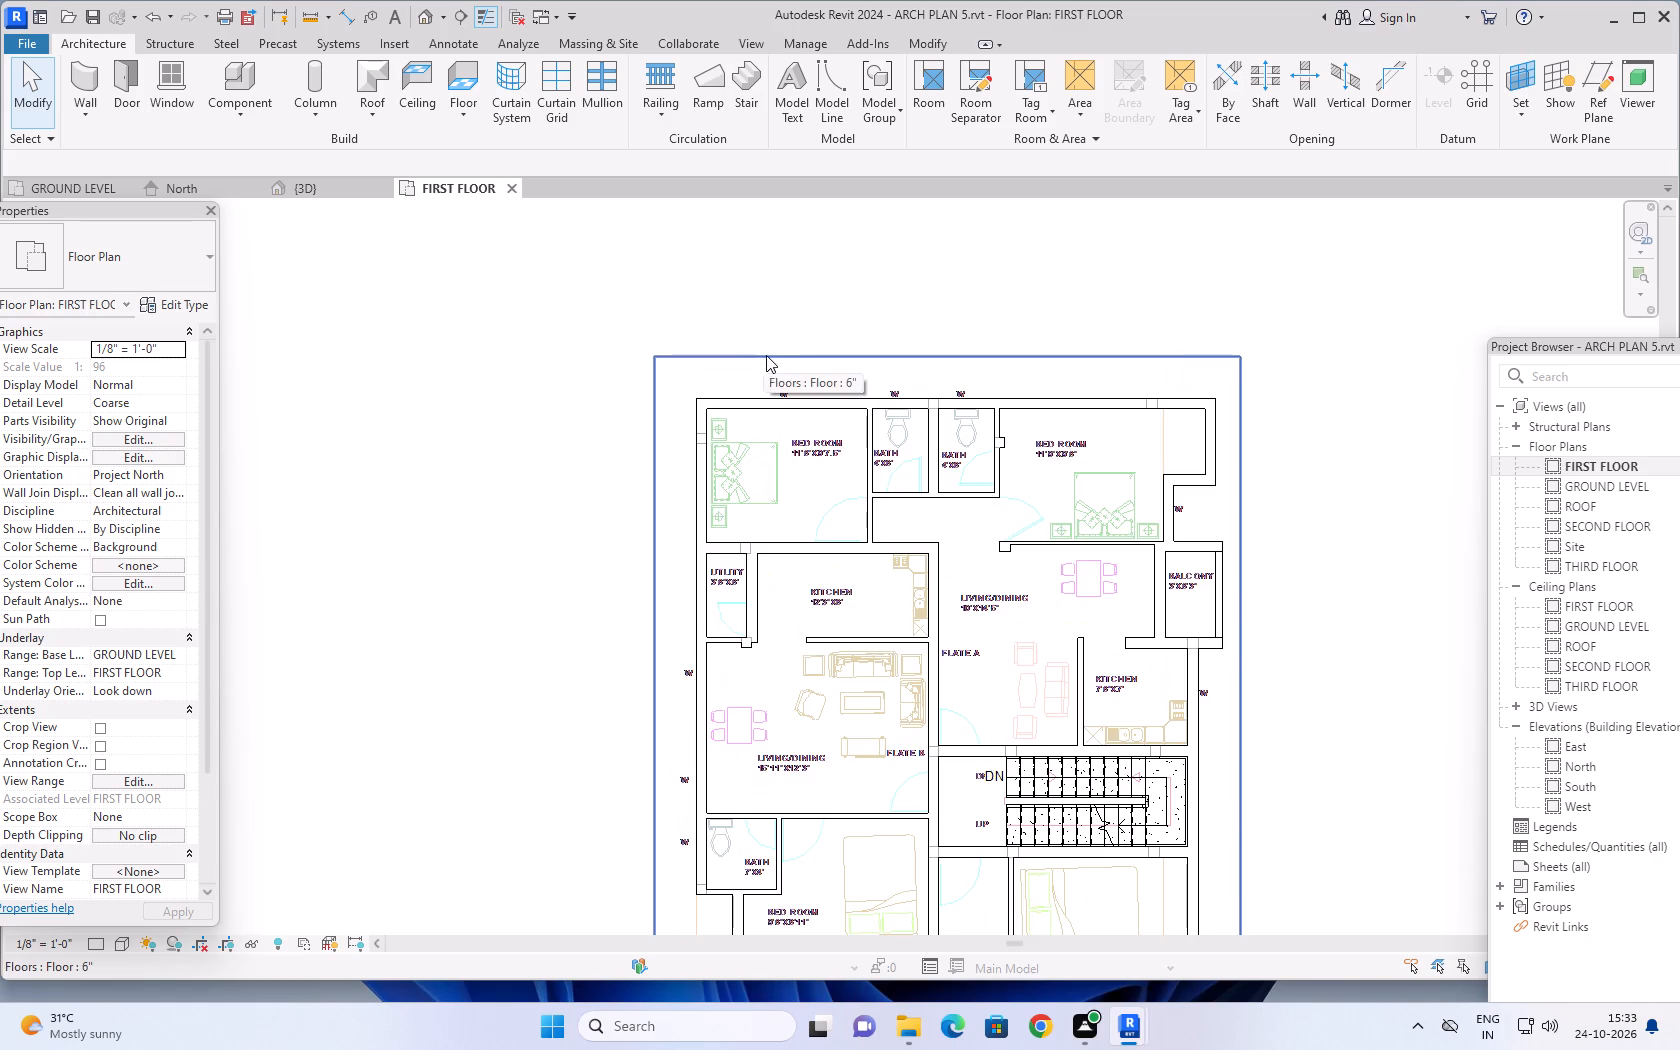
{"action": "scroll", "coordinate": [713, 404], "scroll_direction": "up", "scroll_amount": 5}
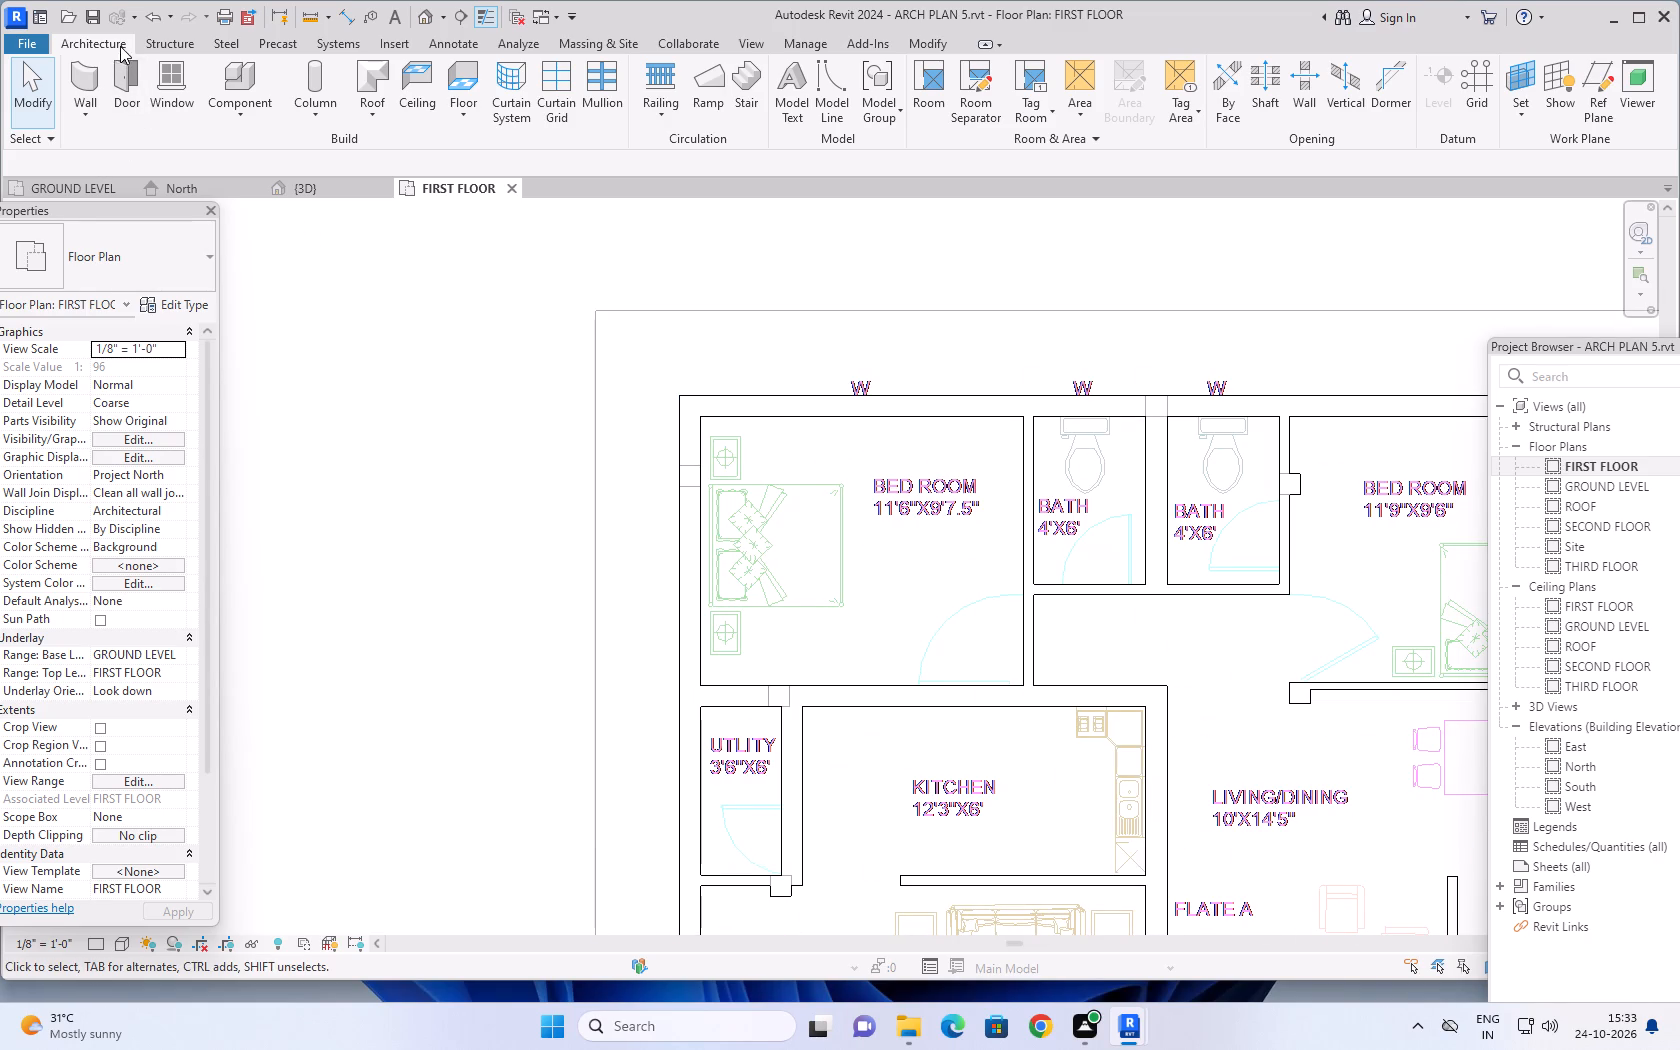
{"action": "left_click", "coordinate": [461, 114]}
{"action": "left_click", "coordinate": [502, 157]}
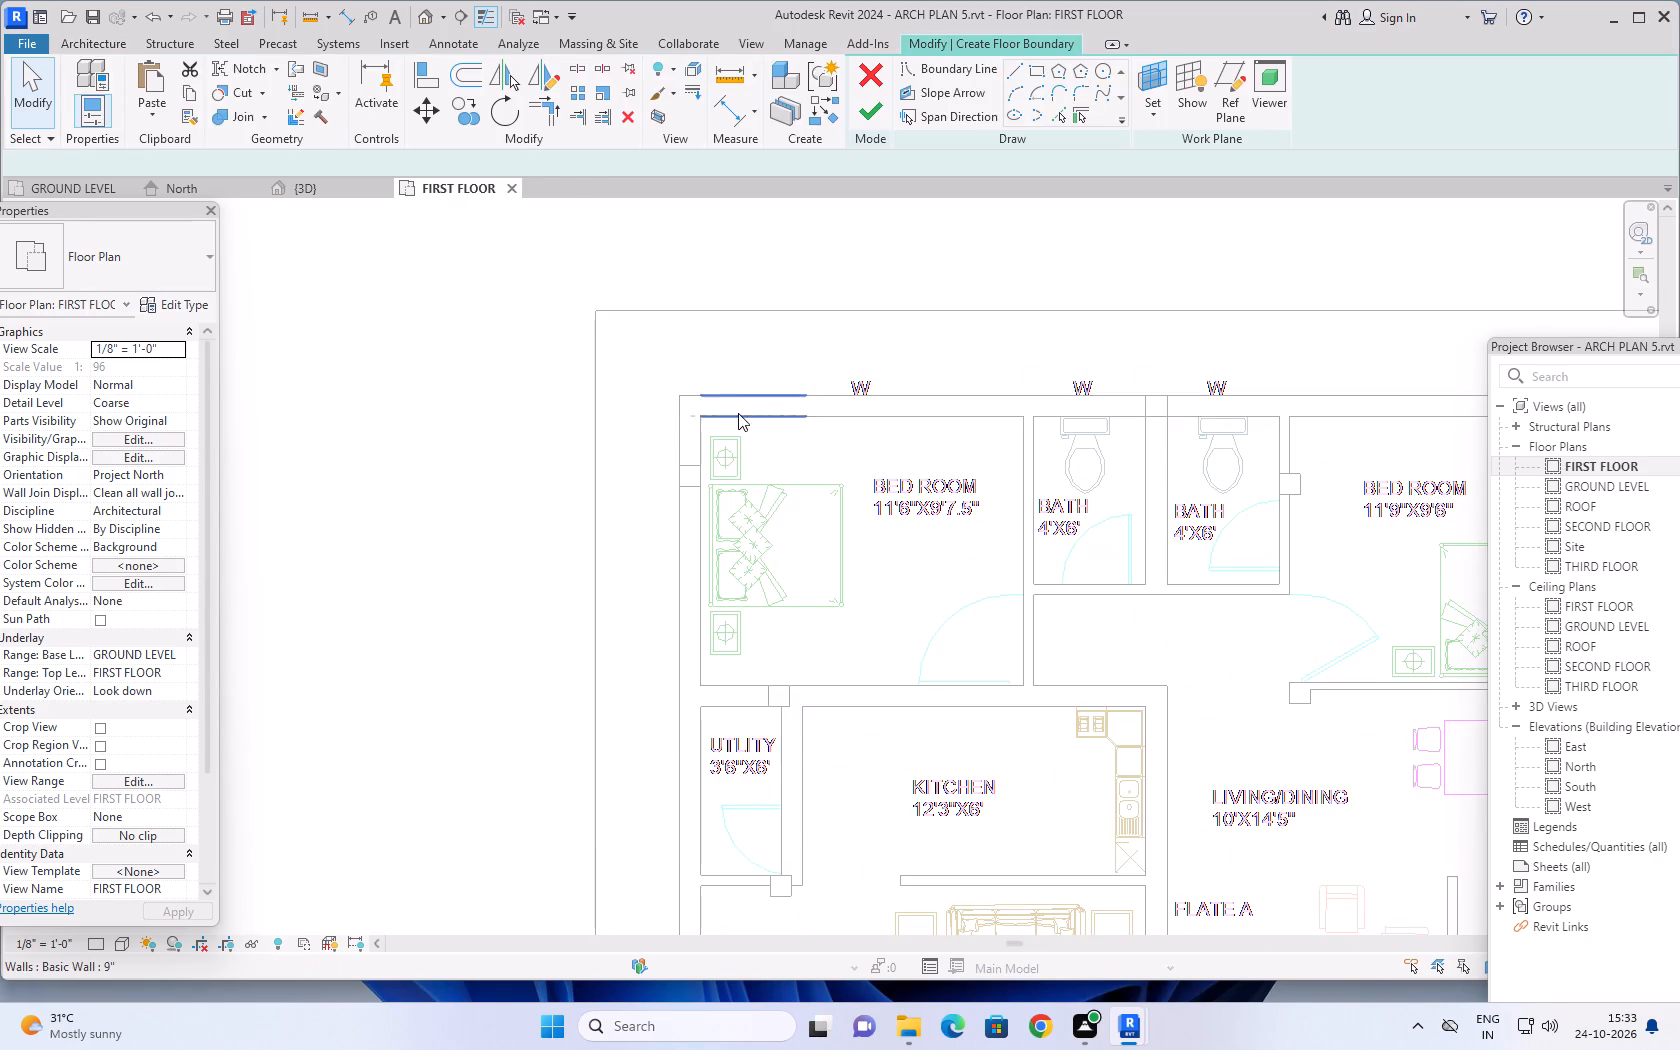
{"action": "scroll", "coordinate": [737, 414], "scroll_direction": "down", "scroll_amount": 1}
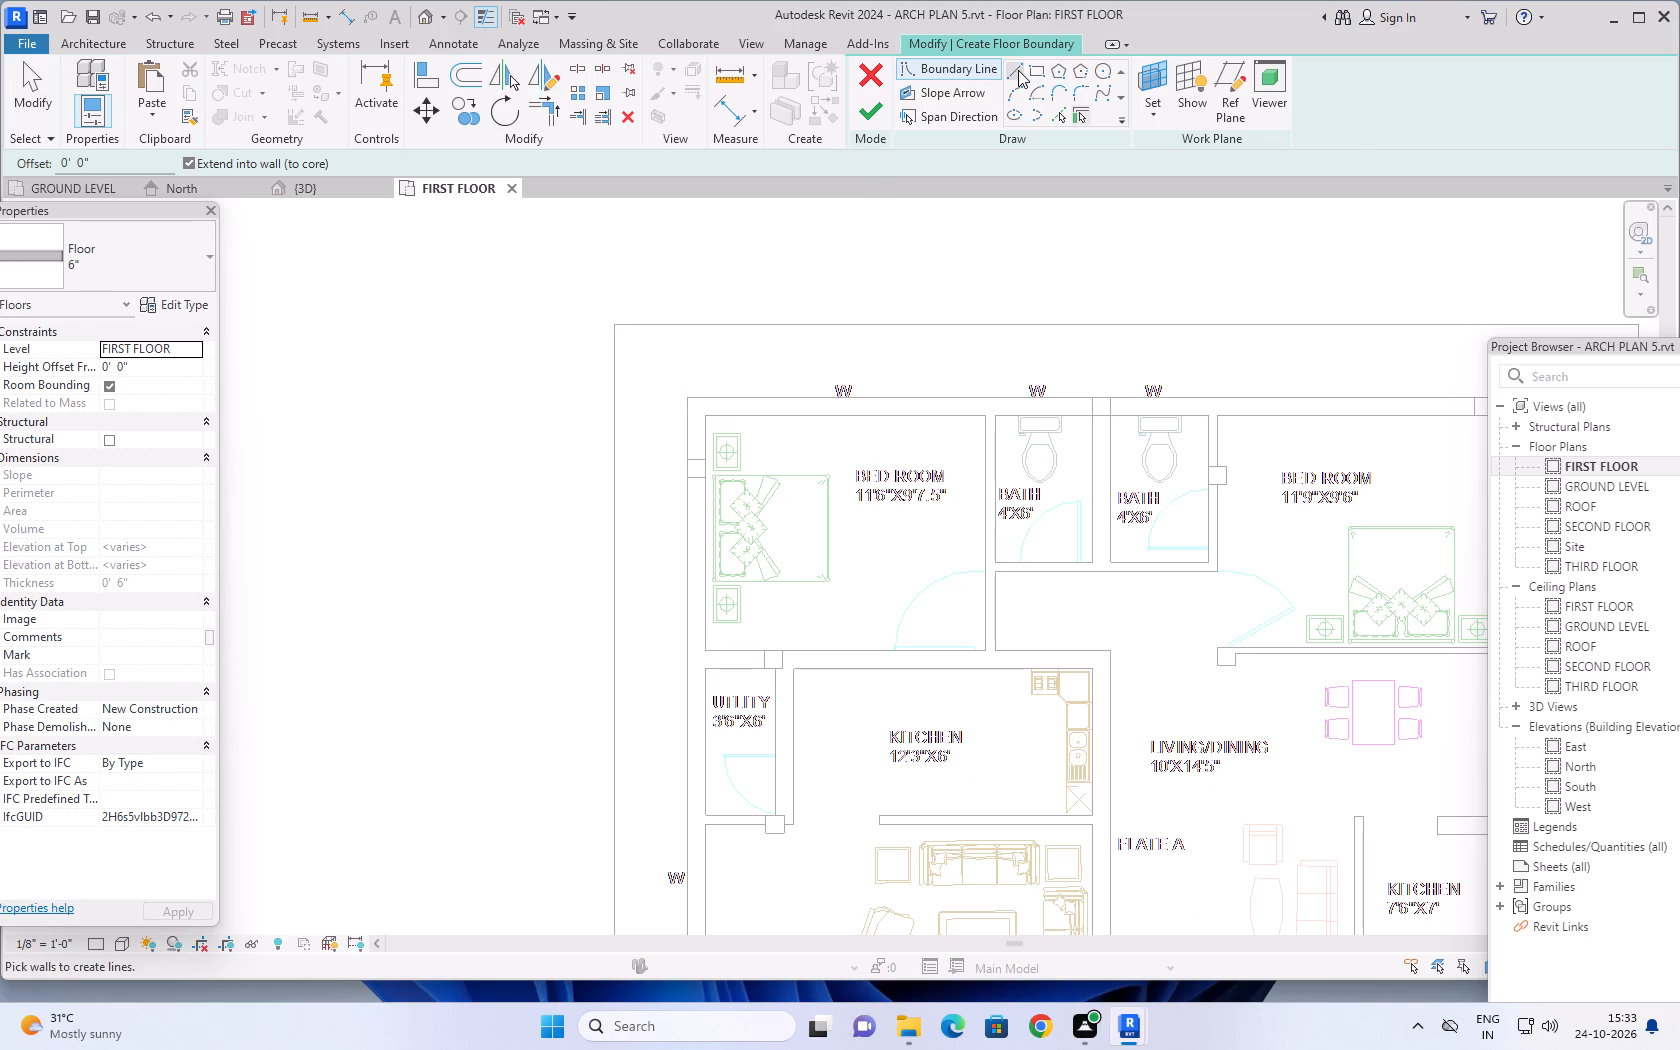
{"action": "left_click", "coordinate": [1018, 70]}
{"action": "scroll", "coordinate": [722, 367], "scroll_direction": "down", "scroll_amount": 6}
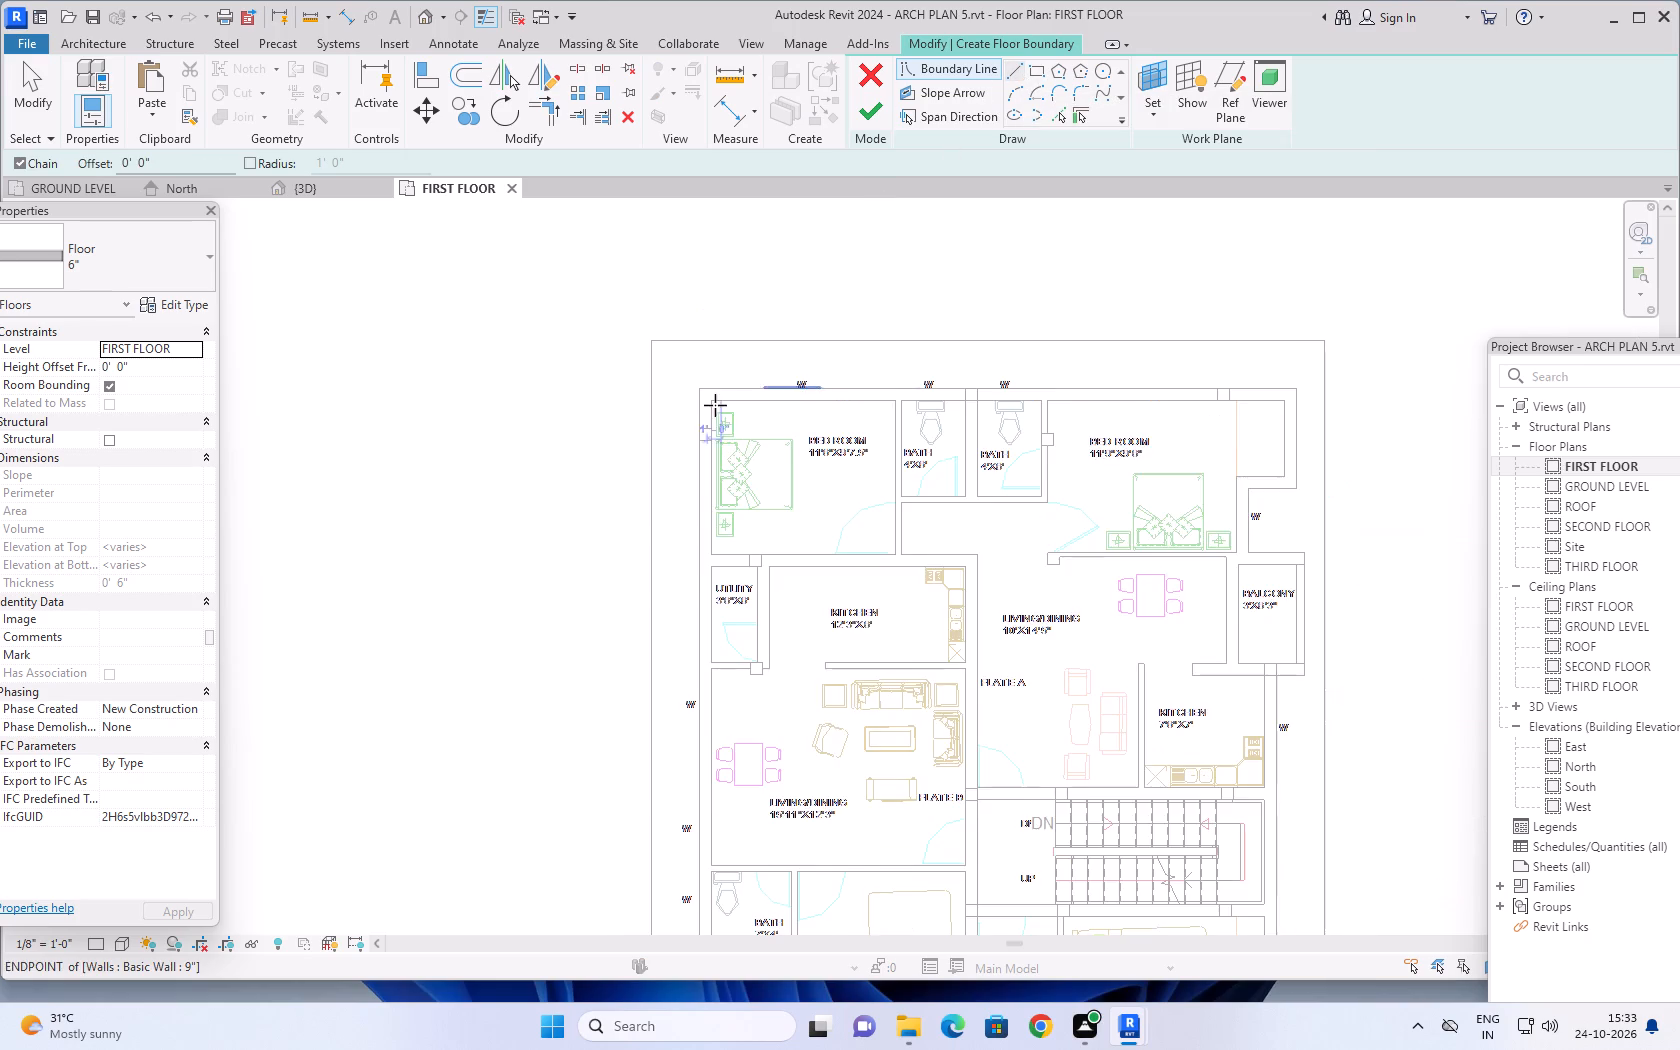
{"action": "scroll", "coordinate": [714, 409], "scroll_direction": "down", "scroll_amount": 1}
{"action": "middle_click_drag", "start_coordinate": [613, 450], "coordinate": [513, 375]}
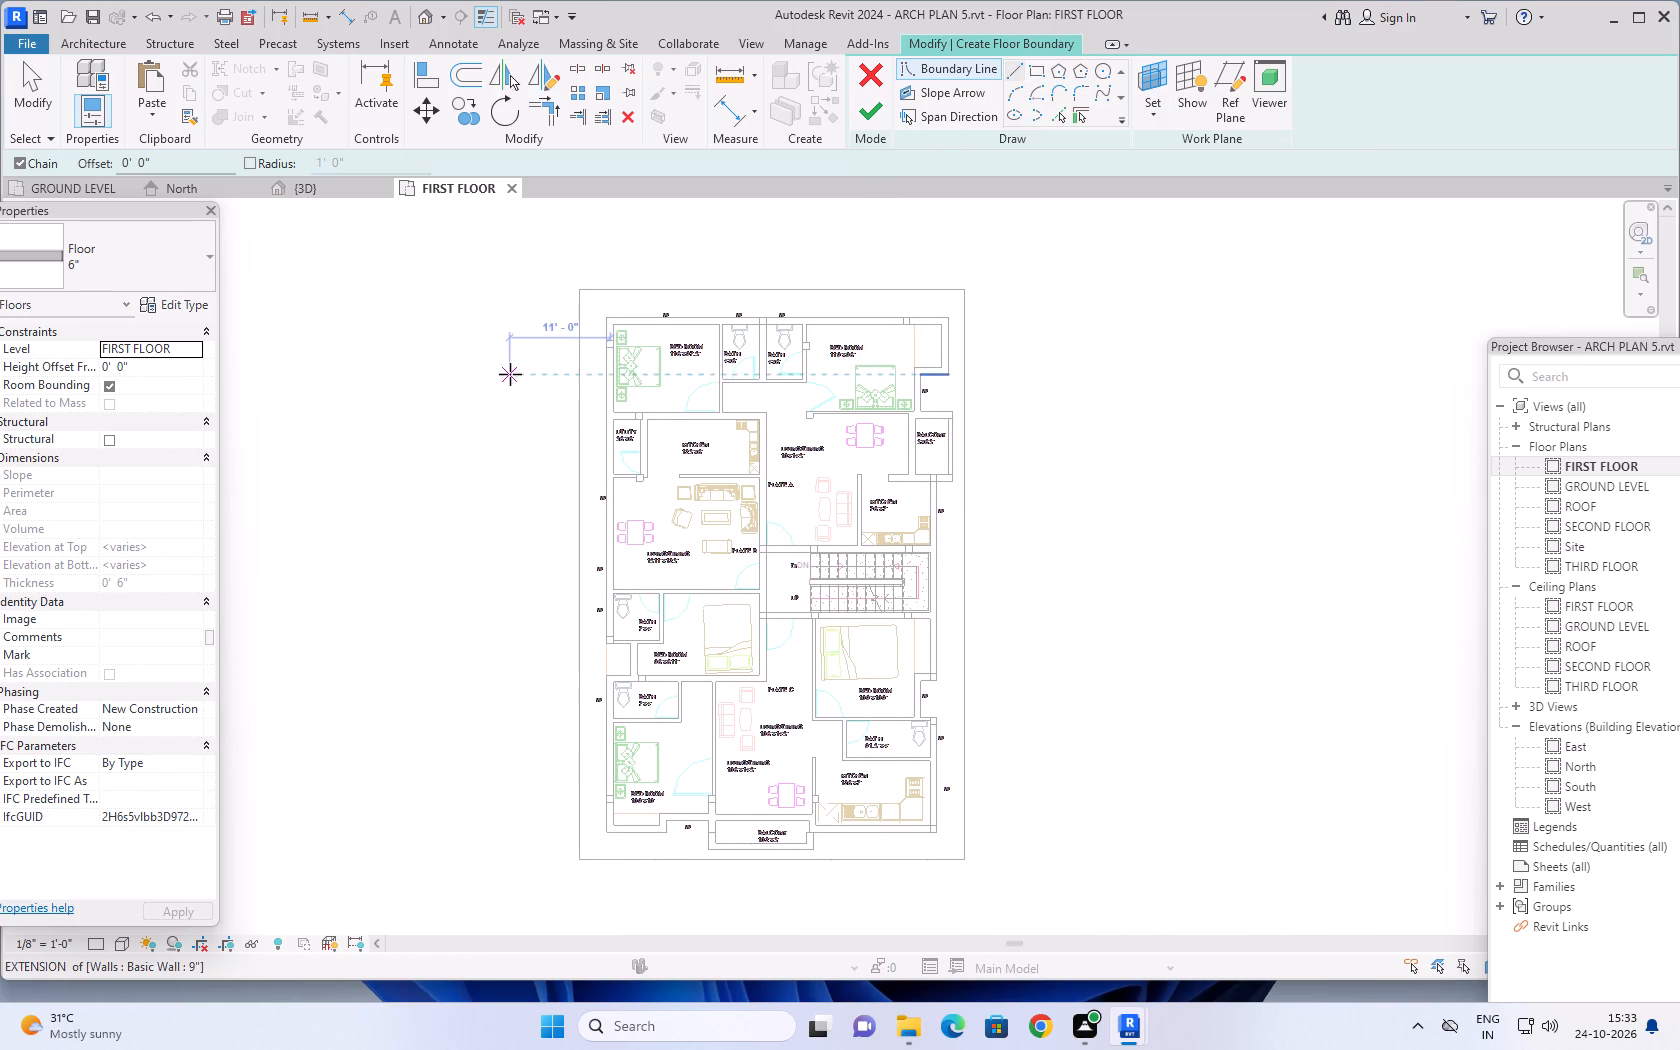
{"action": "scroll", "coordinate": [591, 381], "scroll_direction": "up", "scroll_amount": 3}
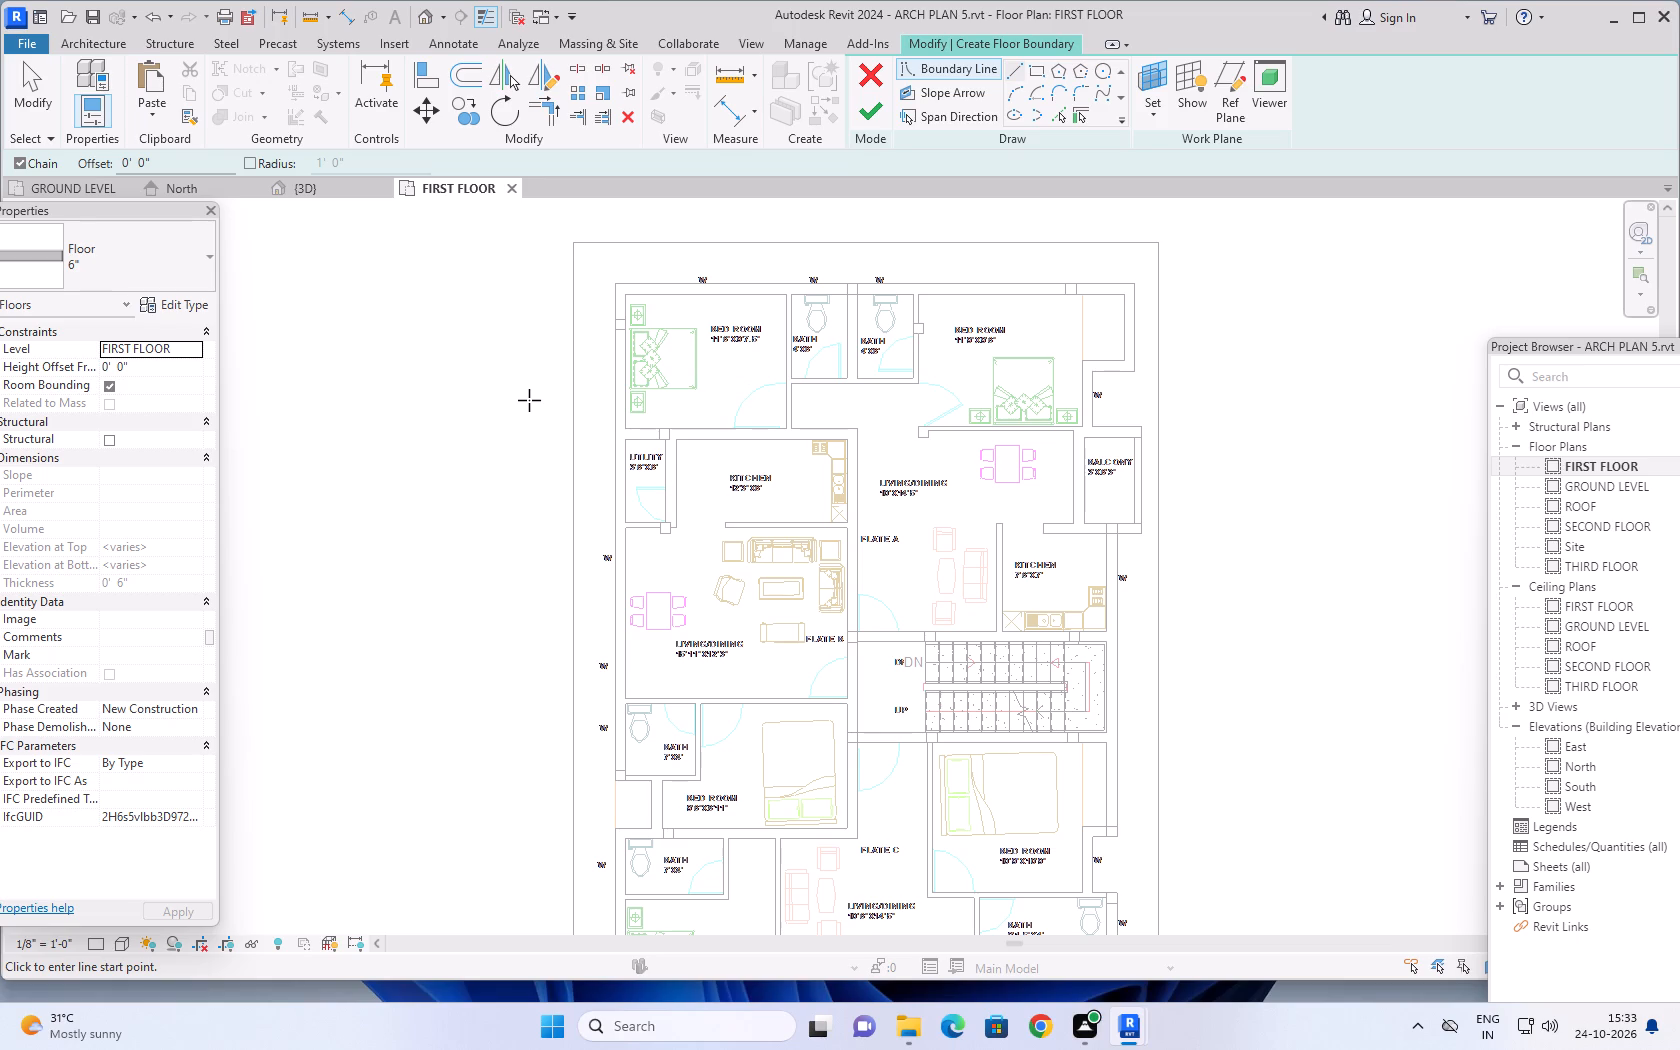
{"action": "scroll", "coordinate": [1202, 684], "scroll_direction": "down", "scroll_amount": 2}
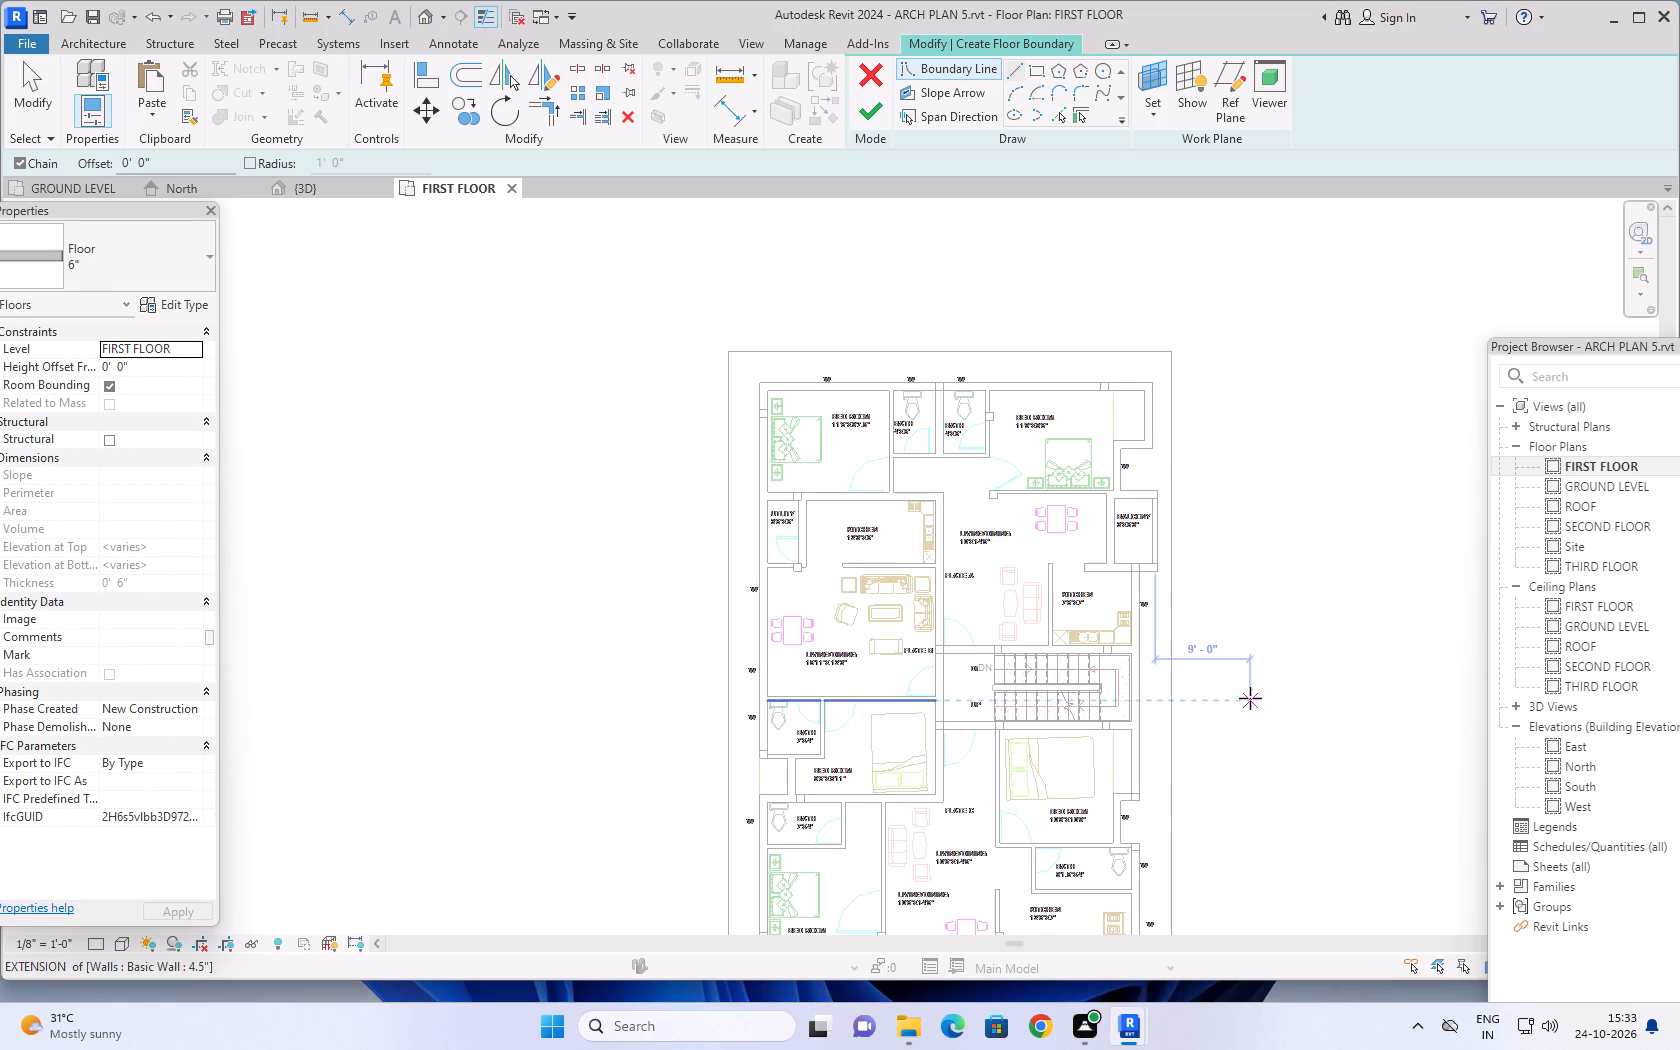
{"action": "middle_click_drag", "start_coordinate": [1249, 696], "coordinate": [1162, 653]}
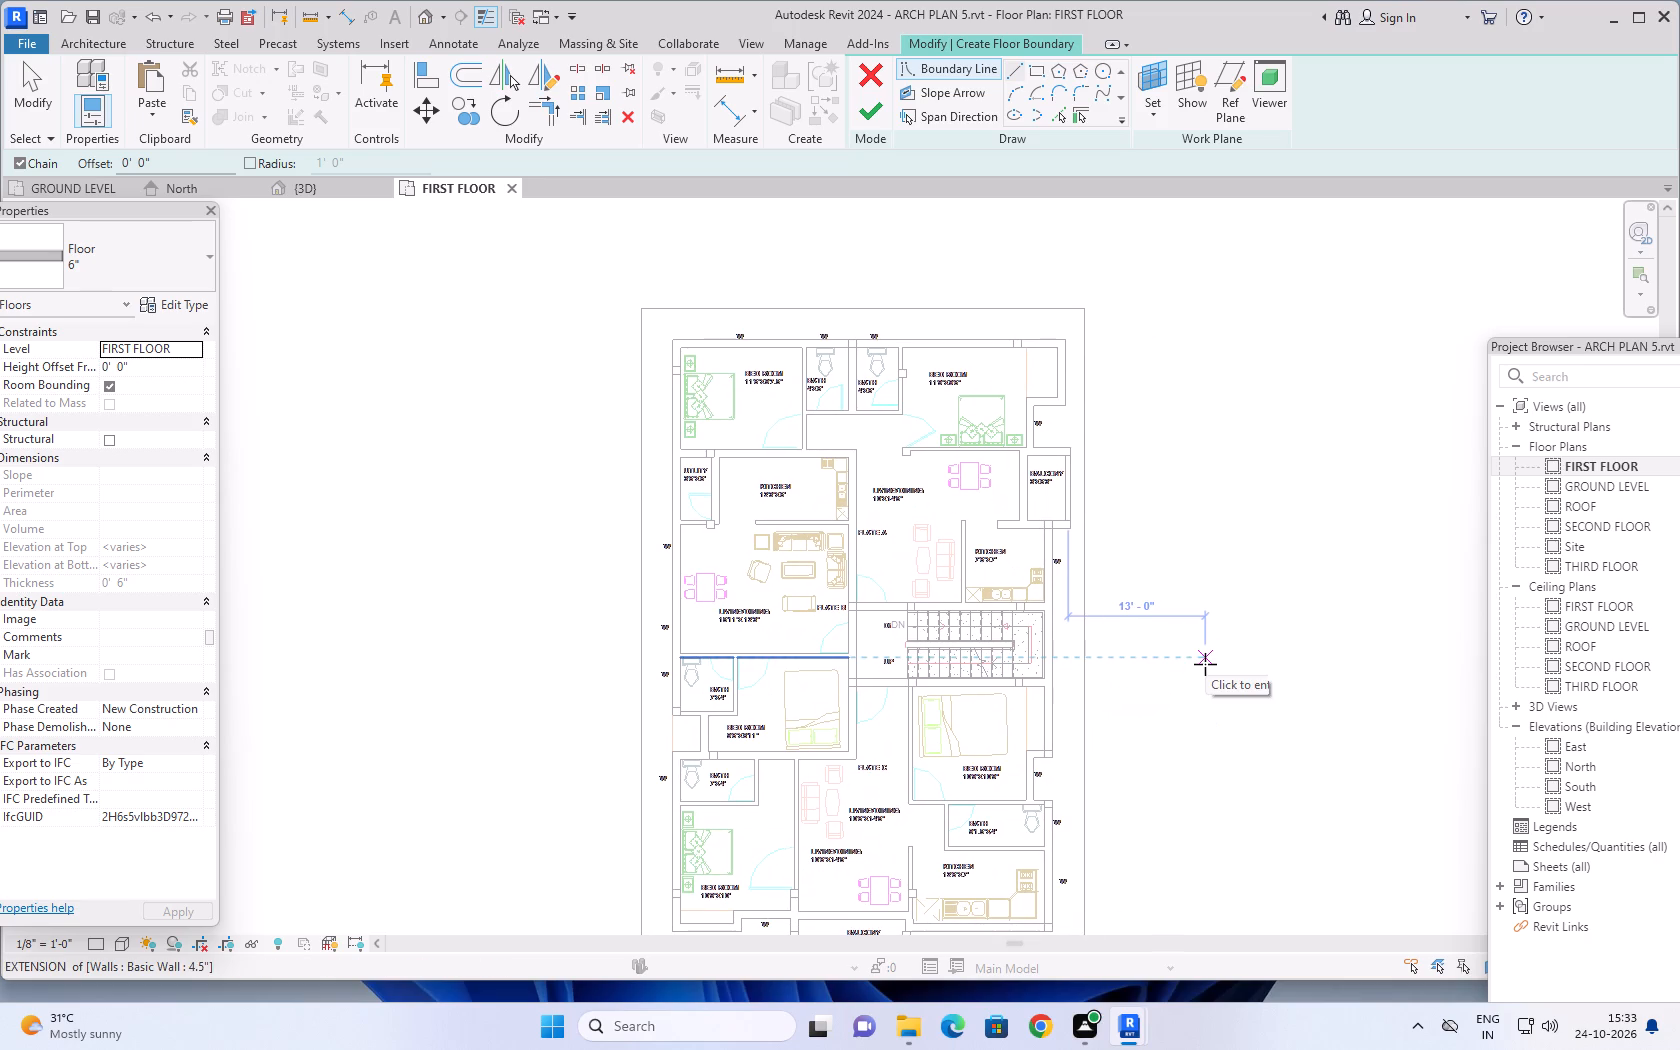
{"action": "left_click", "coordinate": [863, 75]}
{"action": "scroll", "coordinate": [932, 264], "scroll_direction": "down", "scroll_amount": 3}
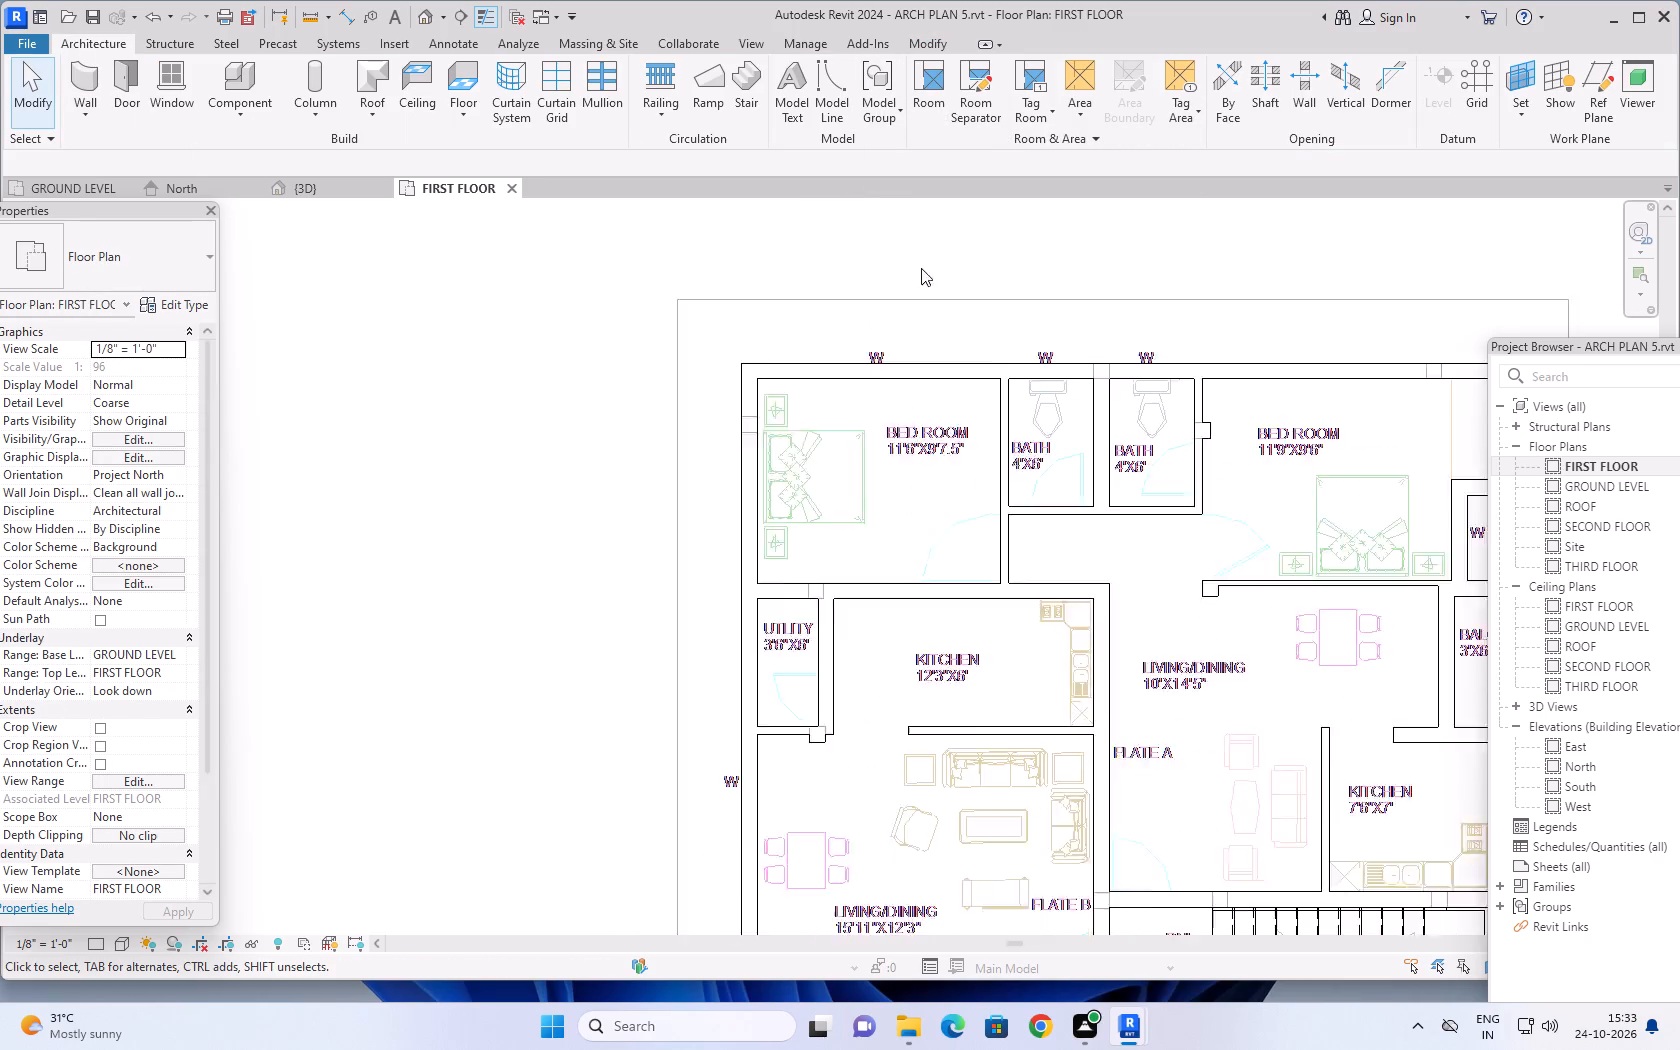
In the North elevation, undo the upper floor slab deletions and the pasting of the ground storey onto the FIRST FLOOR and SECOND FLOOR levels.
{"action": "left_click", "coordinate": [189, 188]}
{"action": "scroll", "coordinate": [787, 463], "scroll_direction": "down", "scroll_amount": 2}
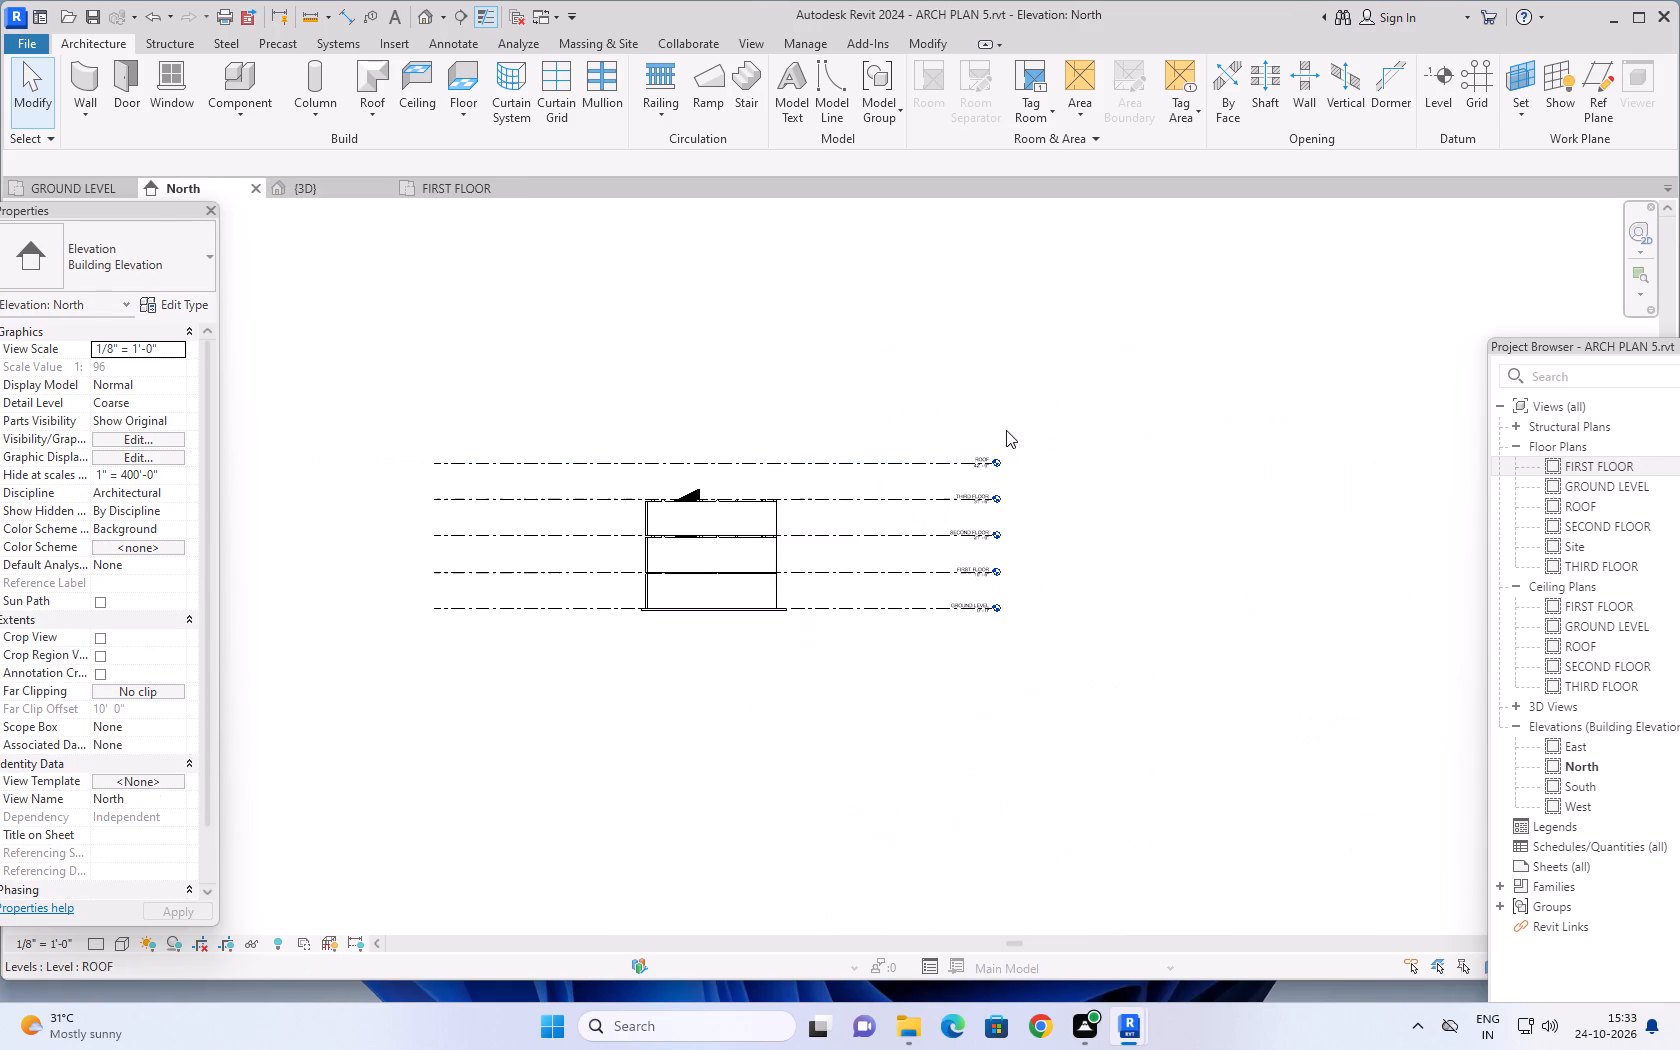
{"action": "key", "text": "ctrl+z"}
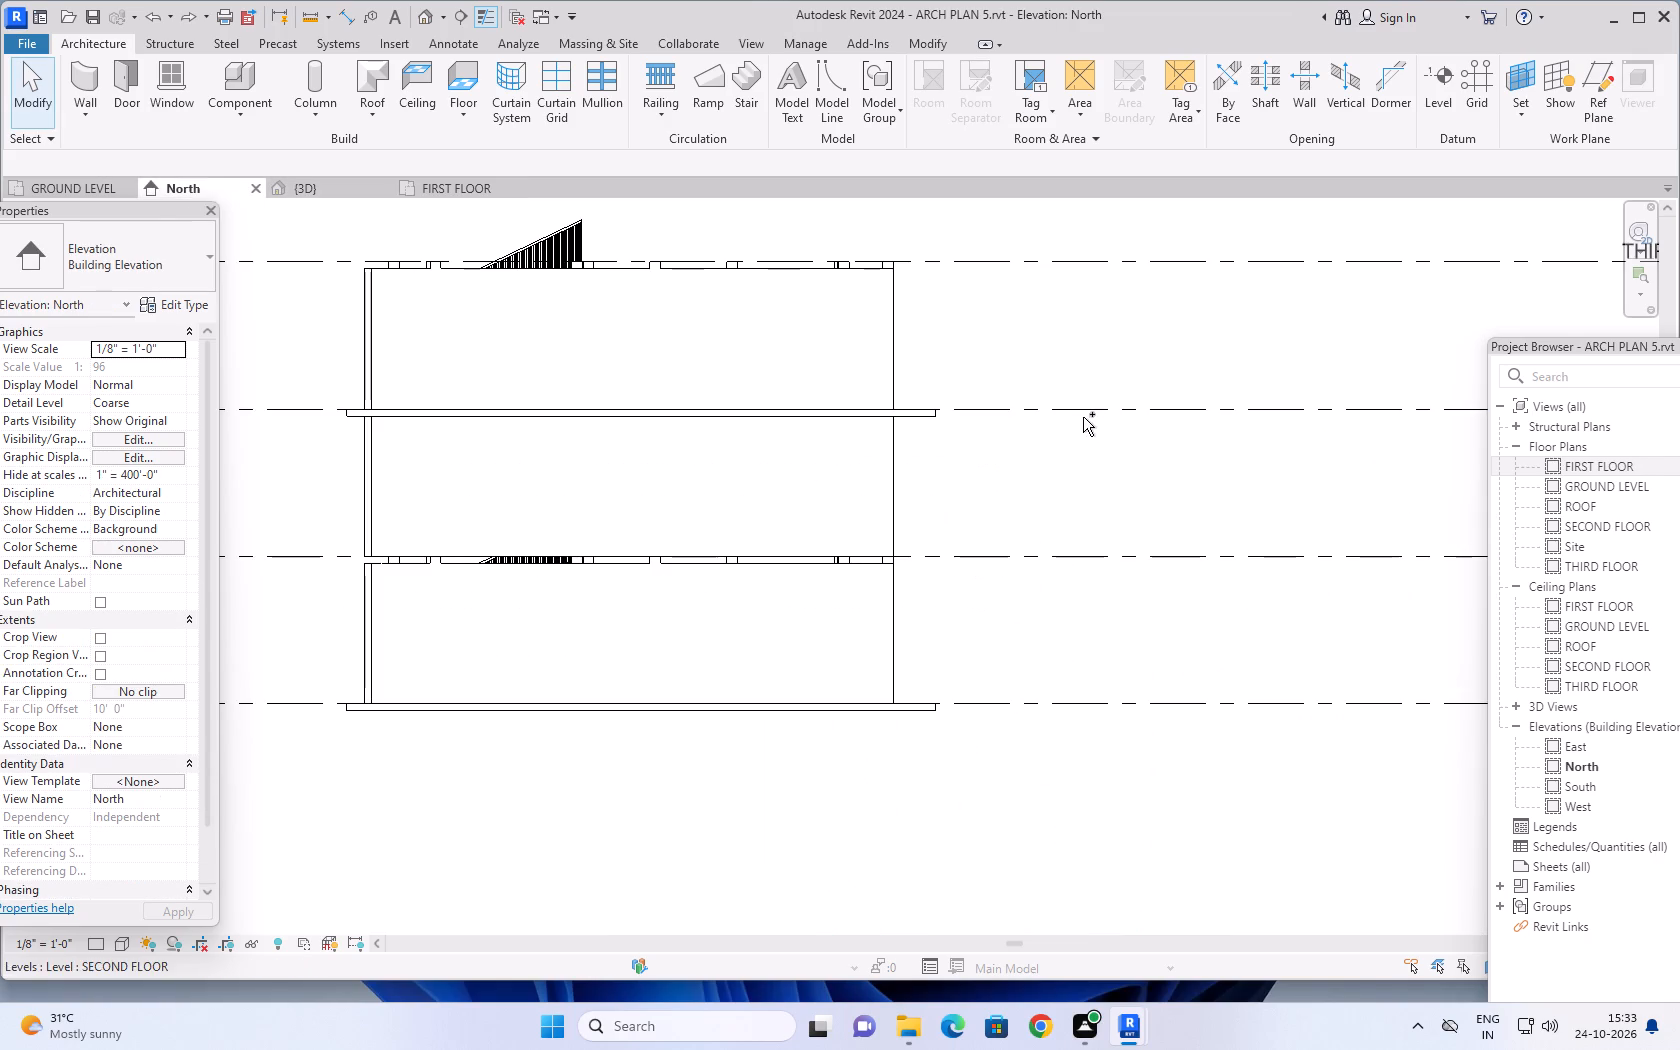
{"action": "key", "text": "ctrl+z"}
{"action": "key", "text": "ctrl+z"}
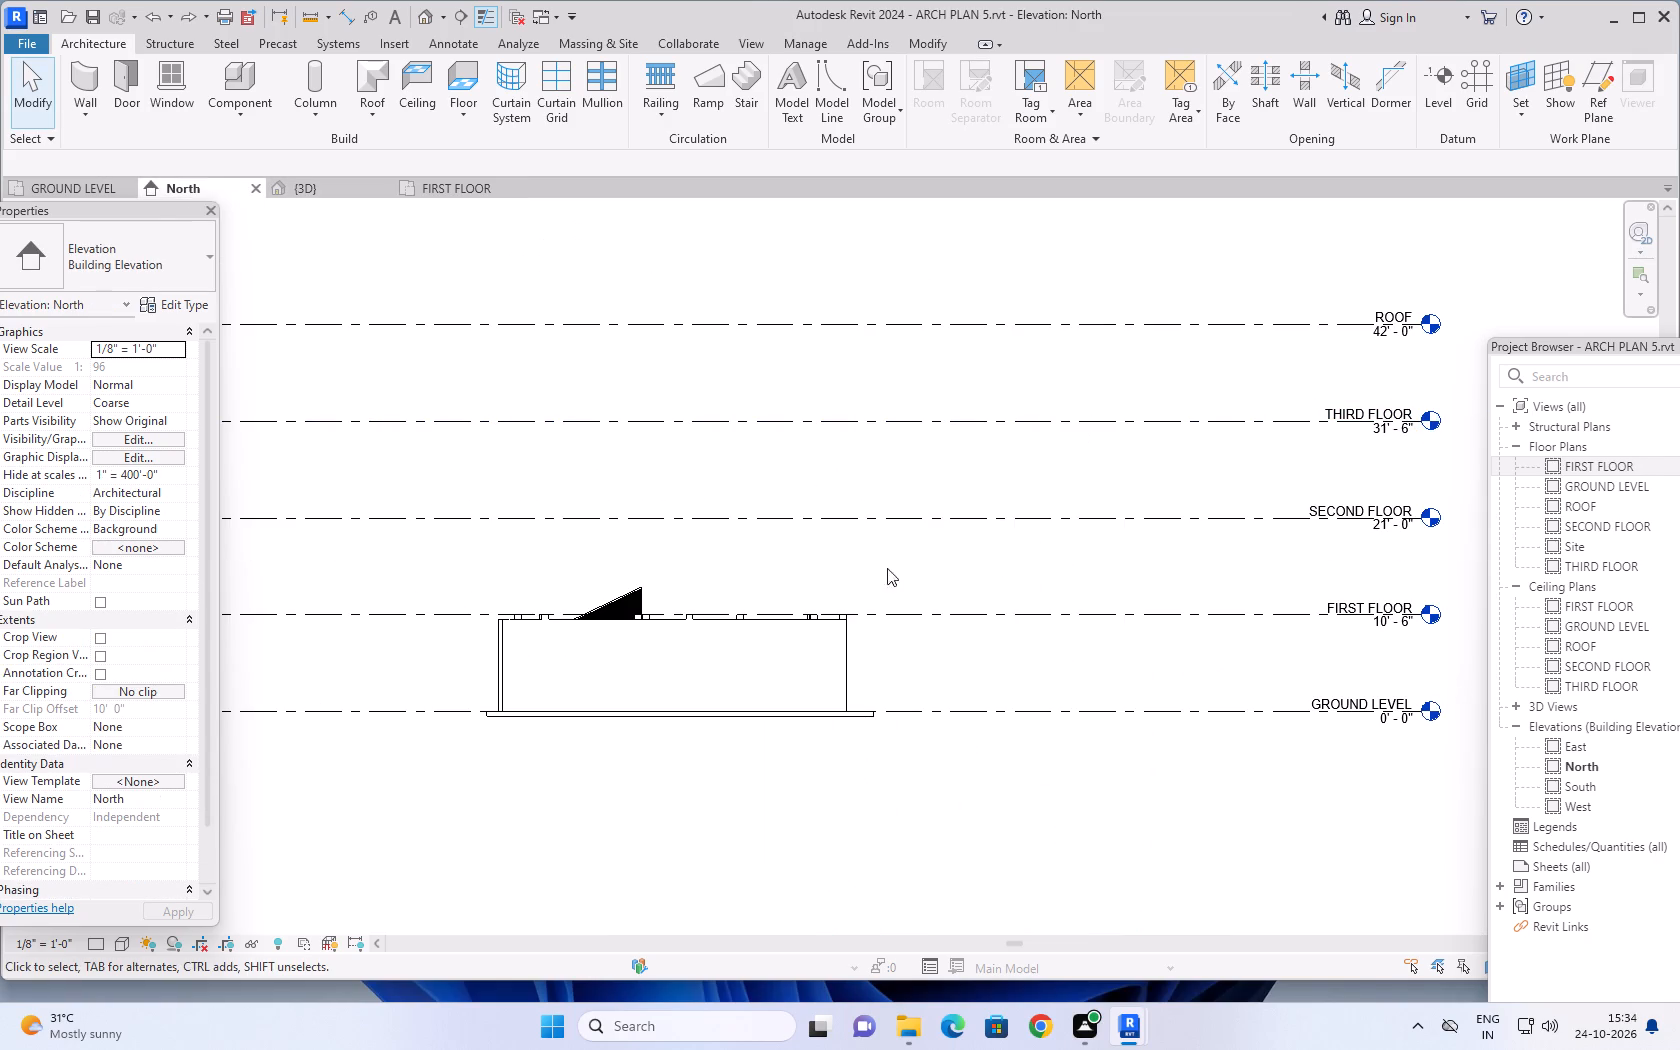
Return to the GROUND LEVEL floor plan with the whole building in view and nothing selected.
{"action": "left_click", "coordinate": [43, 188]}
{"action": "scroll", "coordinate": [708, 653], "scroll_direction": "down", "scroll_amount": 1}
{"action": "middle_click_drag", "start_coordinate": [1058, 575], "coordinate": [1140, 562]}
{"action": "key", "text": "Escape"}
{"action": "key", "text": "Escape"}
{"action": "middle_click_drag", "start_coordinate": [634, 481], "coordinate": [630, 481]}
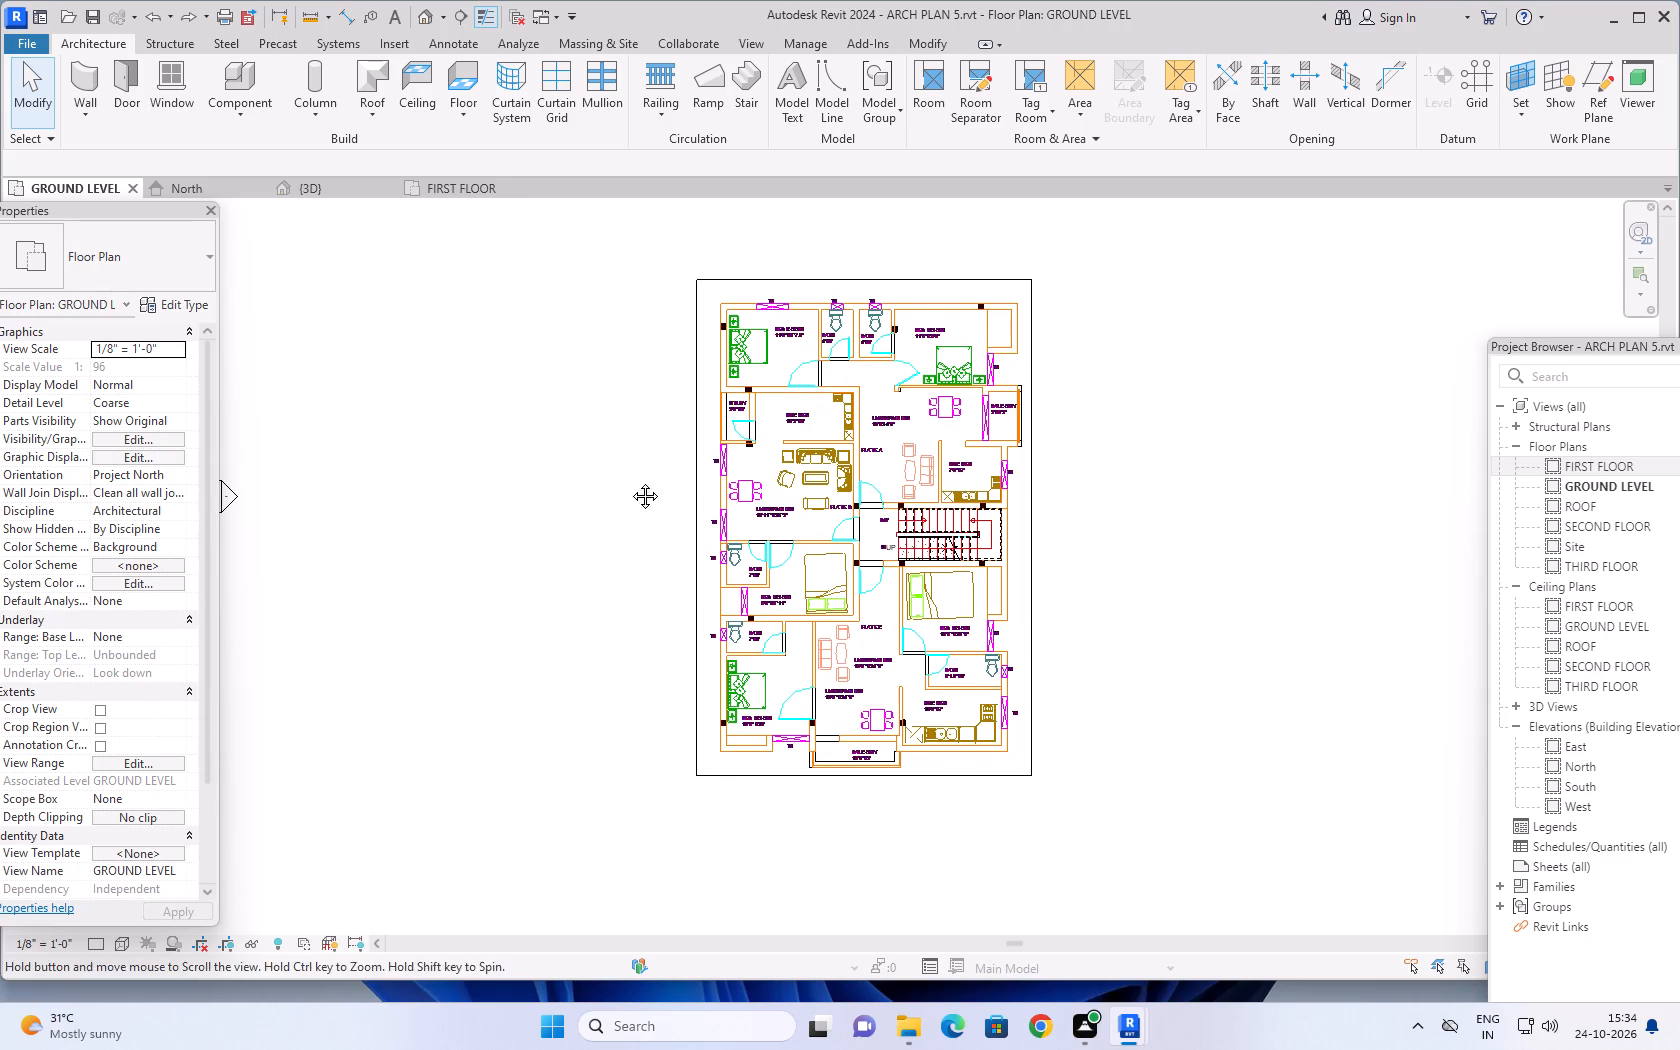
{"action": "middle_click_drag", "start_coordinate": [630, 481], "coordinate": [583, 525]}
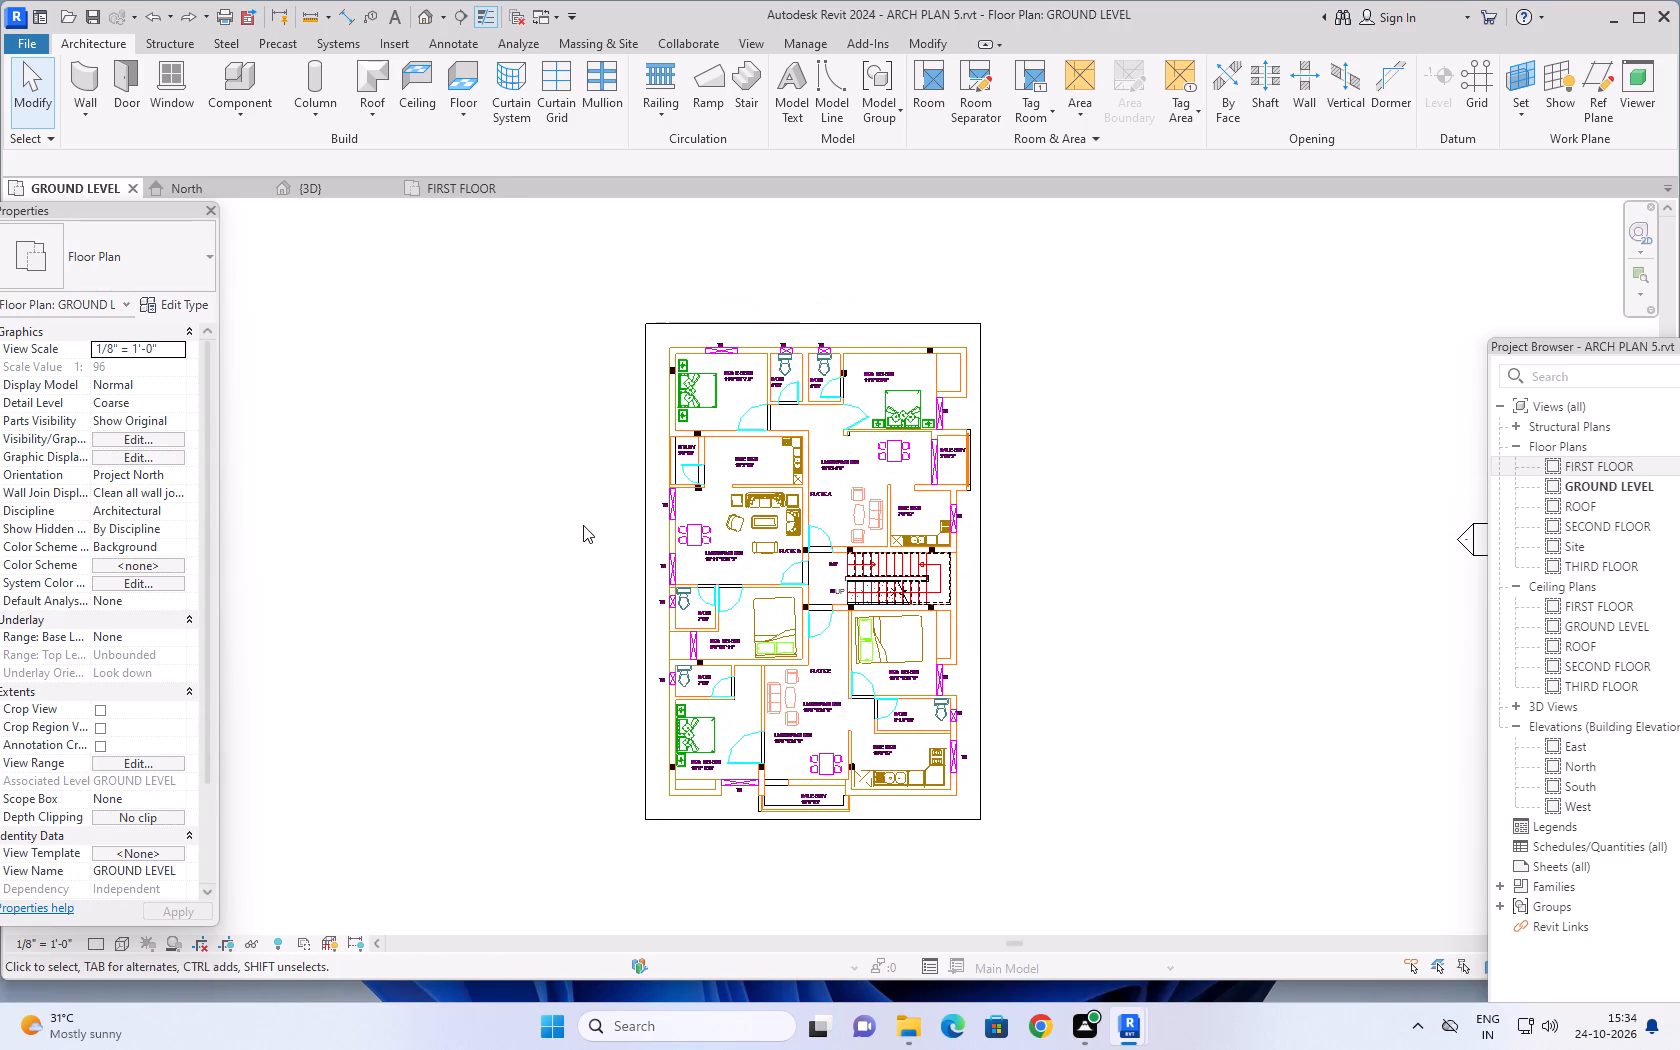
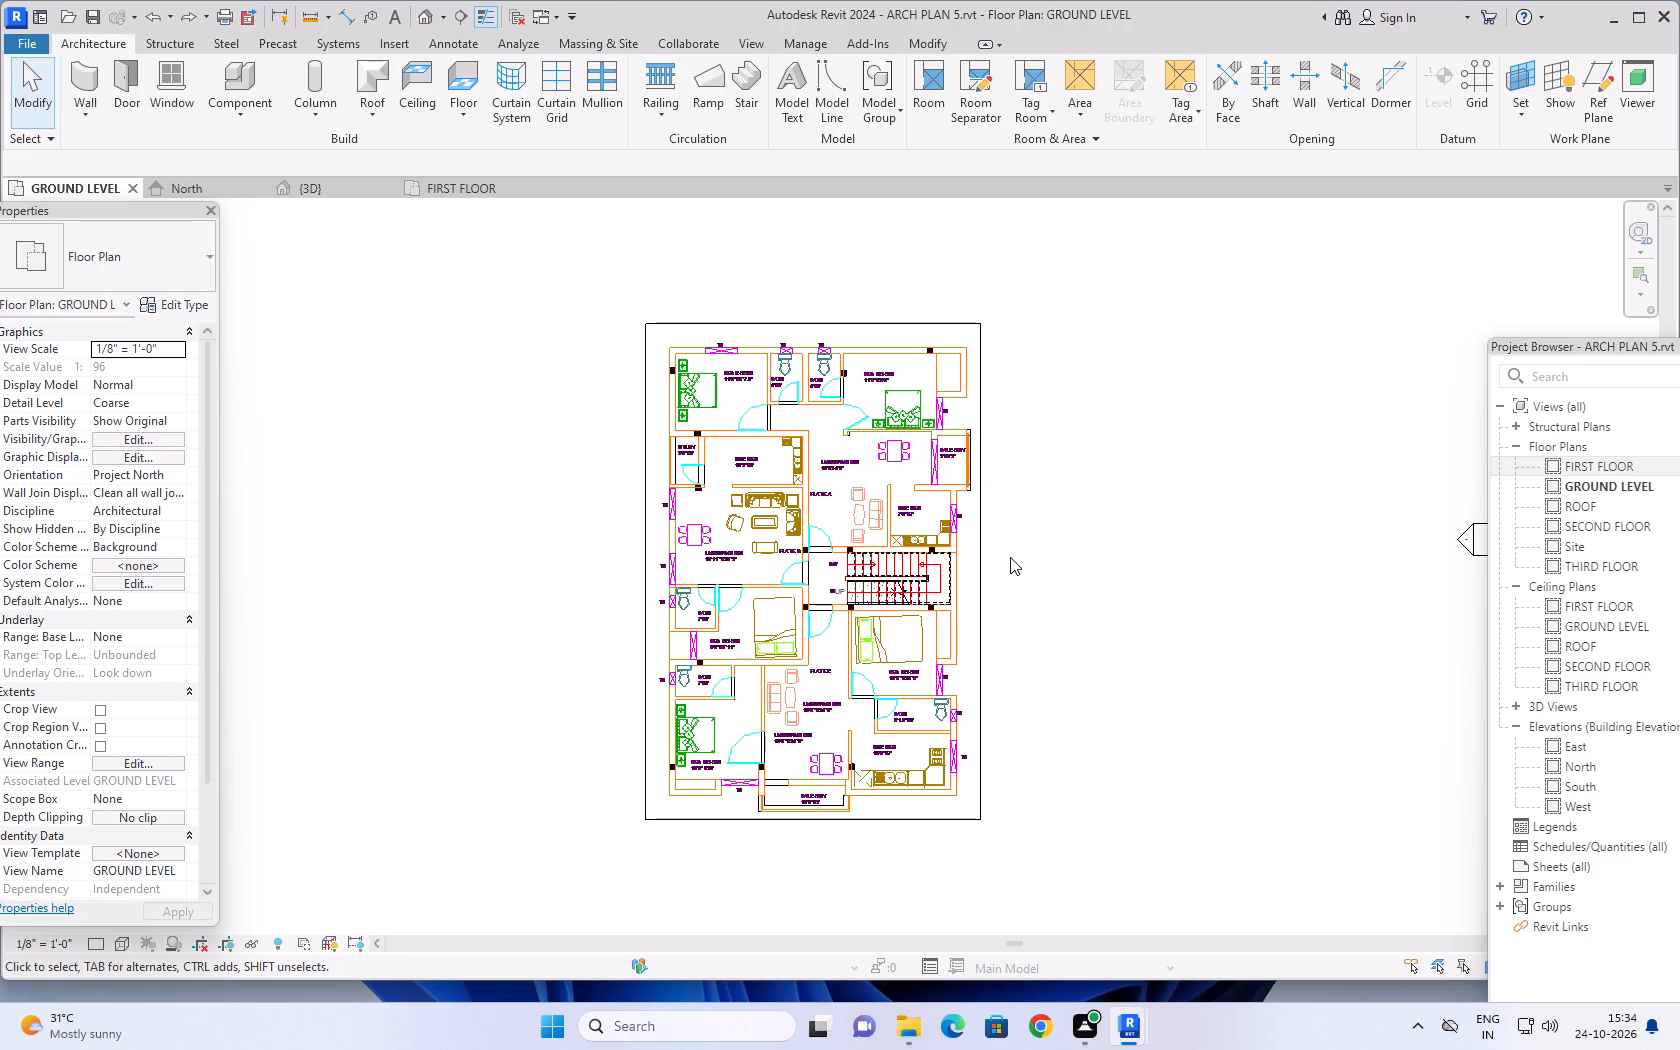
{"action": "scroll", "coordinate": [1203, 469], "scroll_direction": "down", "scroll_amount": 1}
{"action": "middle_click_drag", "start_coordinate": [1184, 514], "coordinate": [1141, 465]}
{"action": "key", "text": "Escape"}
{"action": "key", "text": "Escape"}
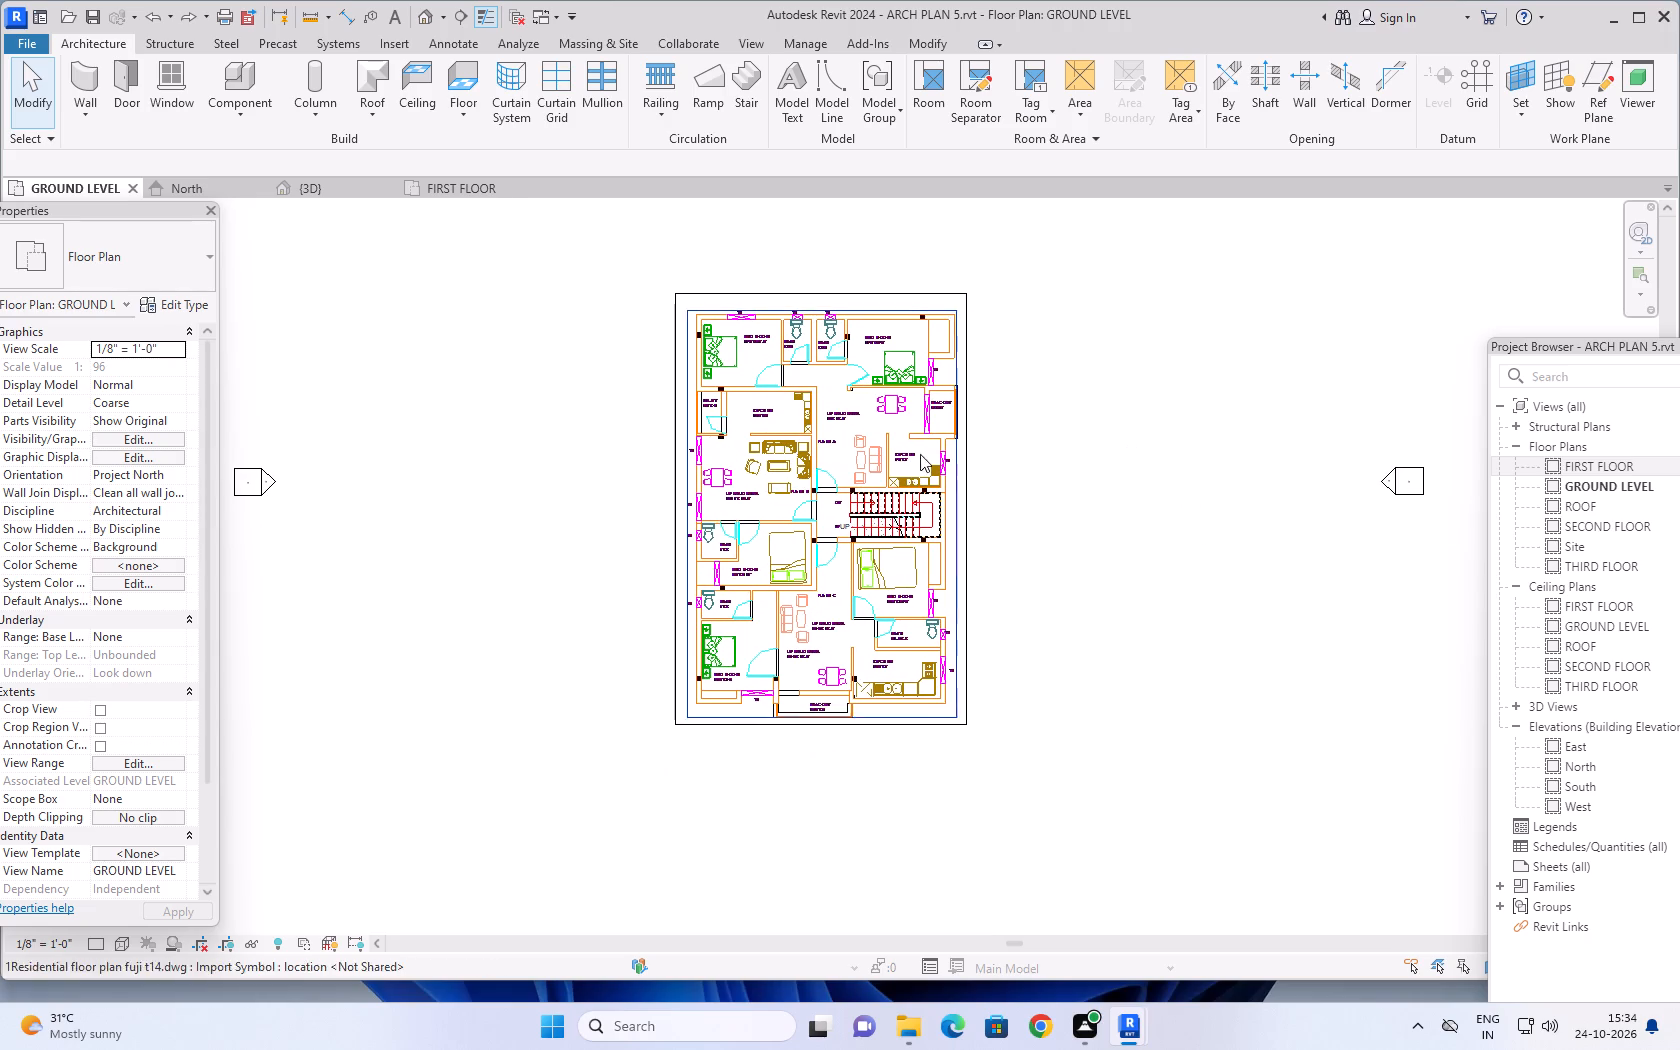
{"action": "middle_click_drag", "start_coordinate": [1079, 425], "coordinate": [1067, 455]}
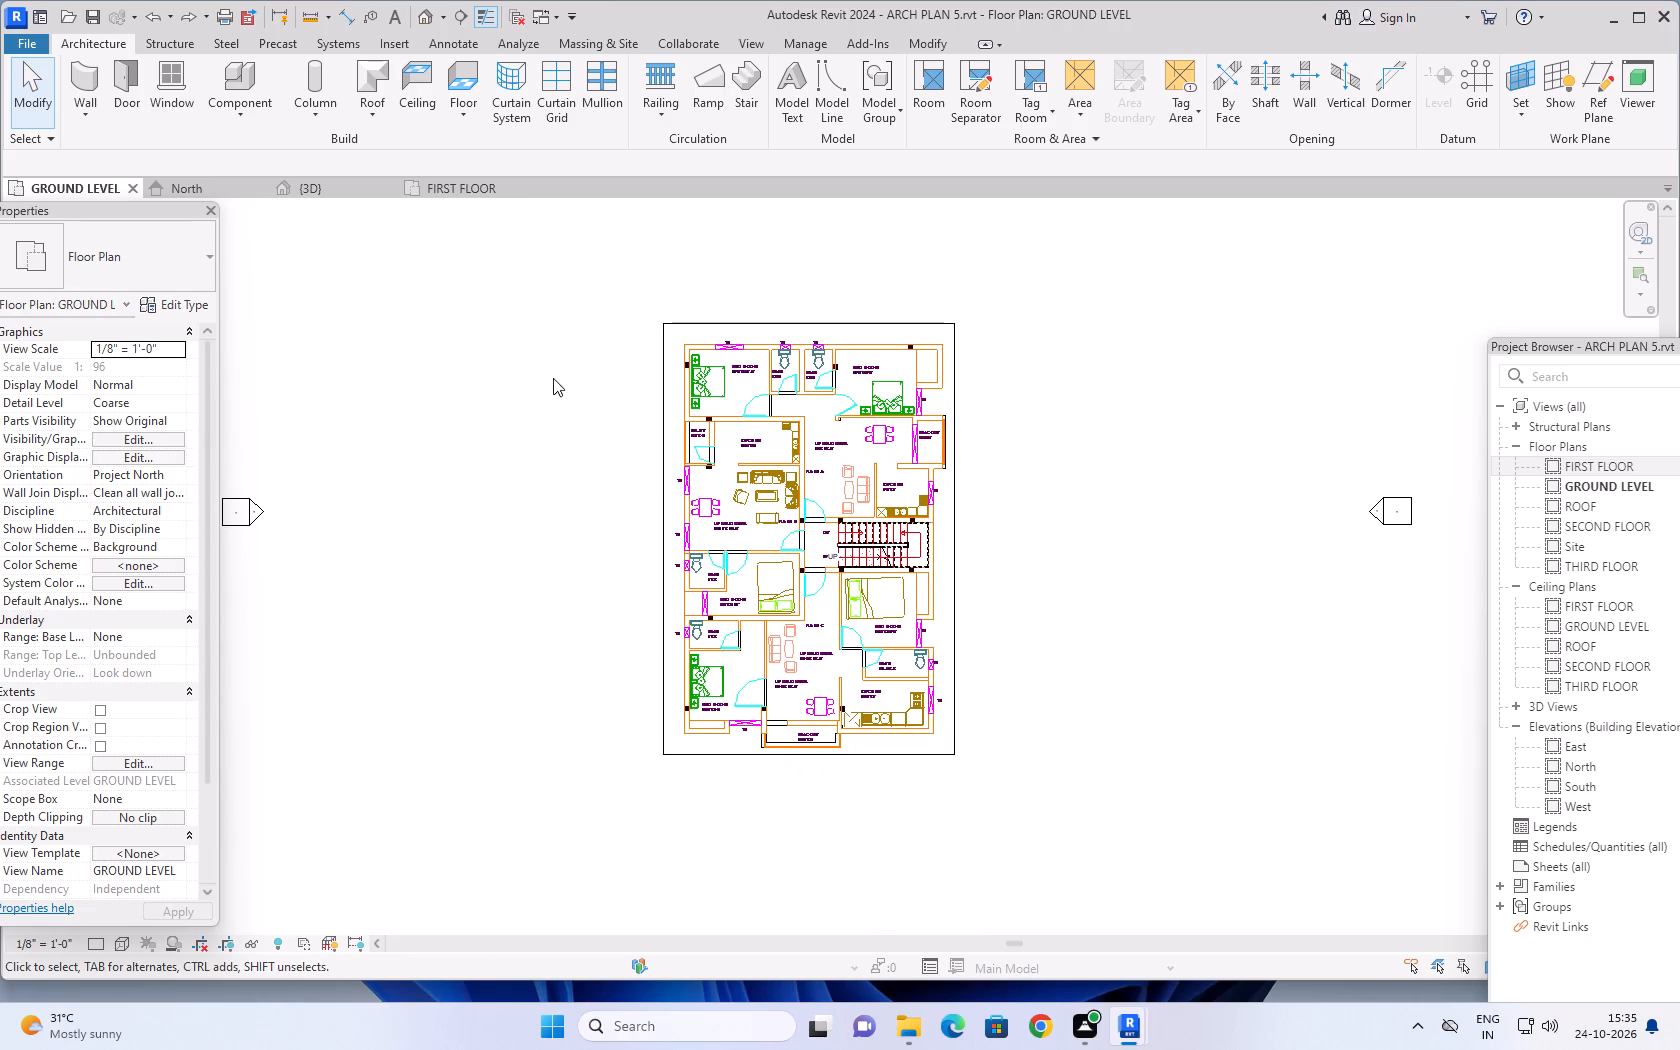
Measure the door opening of the 11'6"X9'7.5" bedroom with an Aligned dimension set to reference wall faces, without placing it.
{"action": "scroll", "coordinate": [552, 370], "scroll_direction": "up", "scroll_amount": 3}
{"action": "middle_click_drag", "start_coordinate": [793, 264], "coordinate": [560, 290]}
{"action": "scroll", "coordinate": [508, 379], "scroll_direction": "up", "scroll_amount": 3}
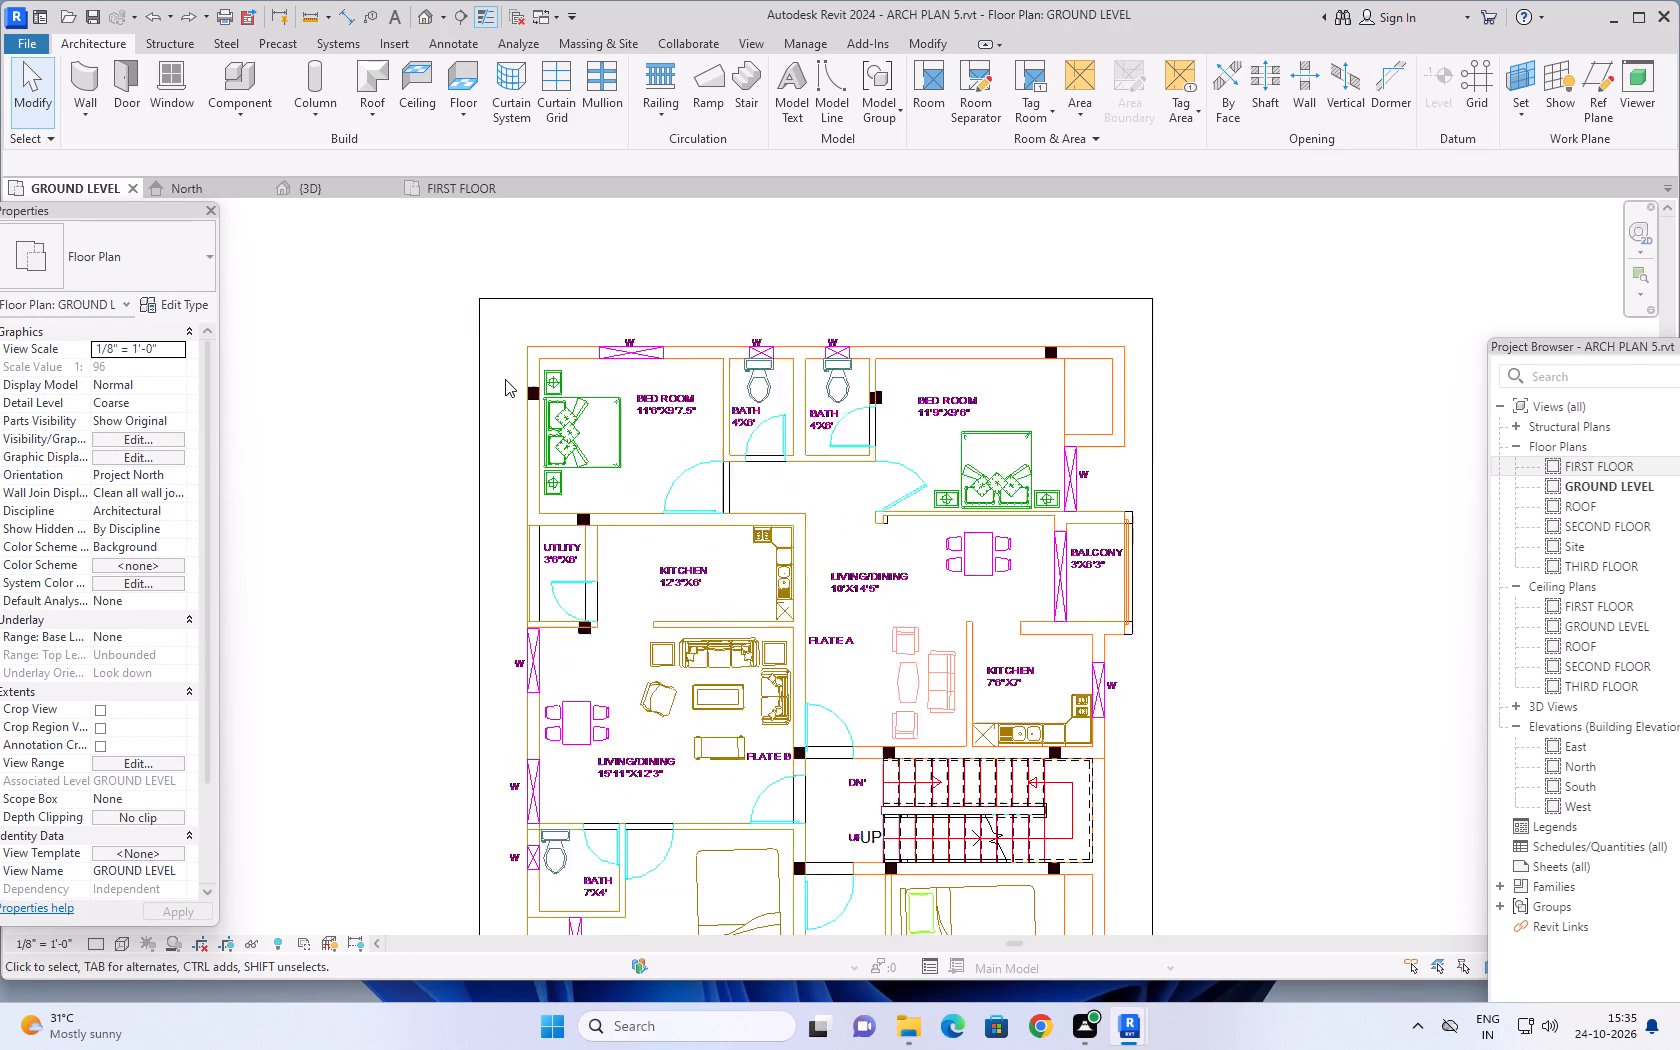
{"action": "scroll", "coordinate": [505, 379], "scroll_direction": "up", "scroll_amount": 1}
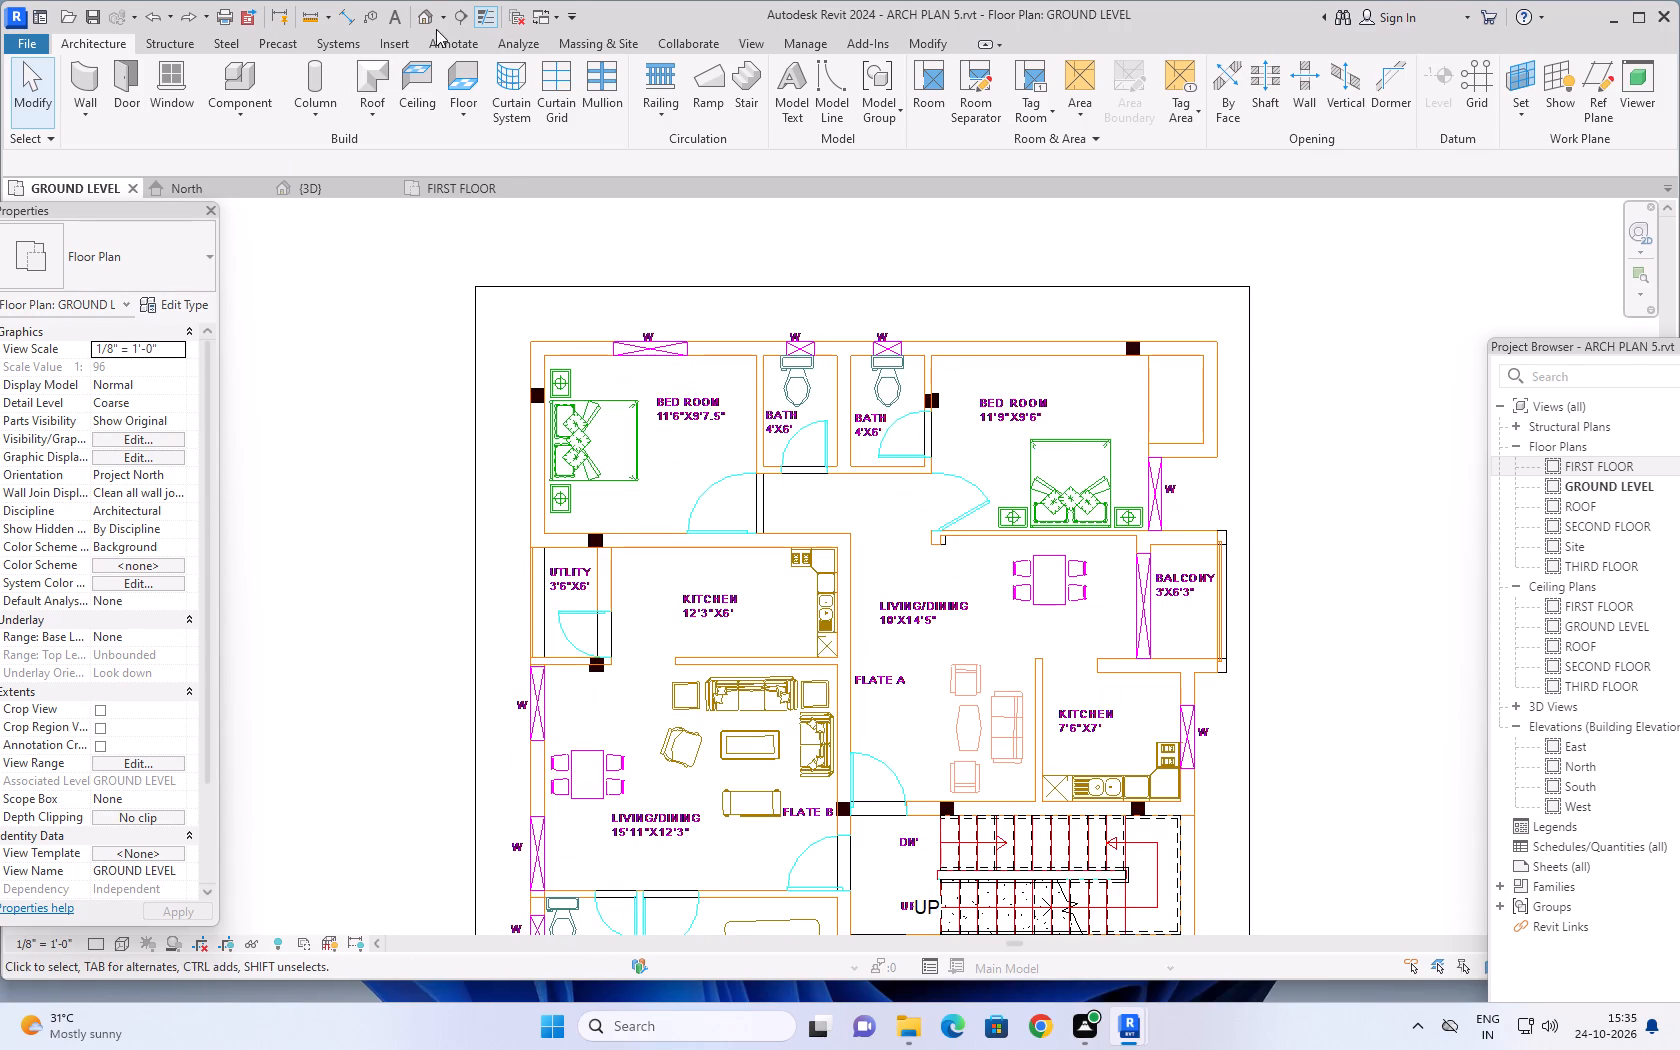
{"action": "left_click", "coordinate": [345, 17]}
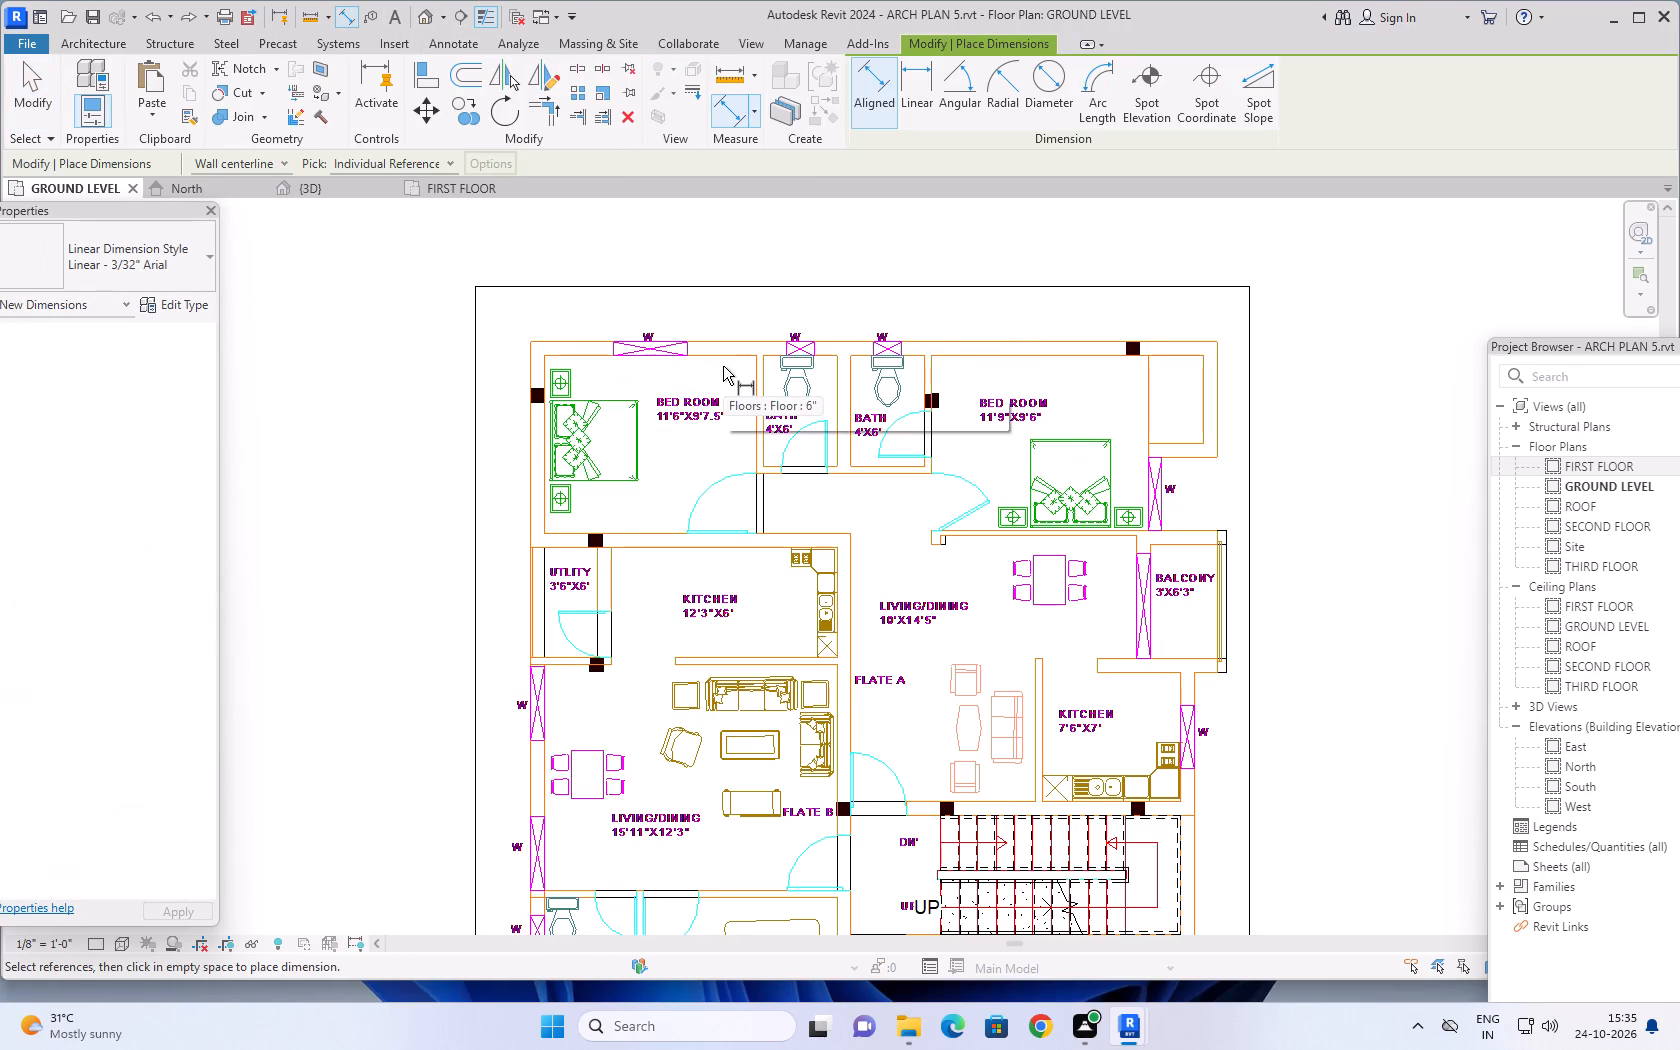
{"action": "scroll", "coordinate": [850, 469], "scroll_direction": "up", "scroll_amount": 5}
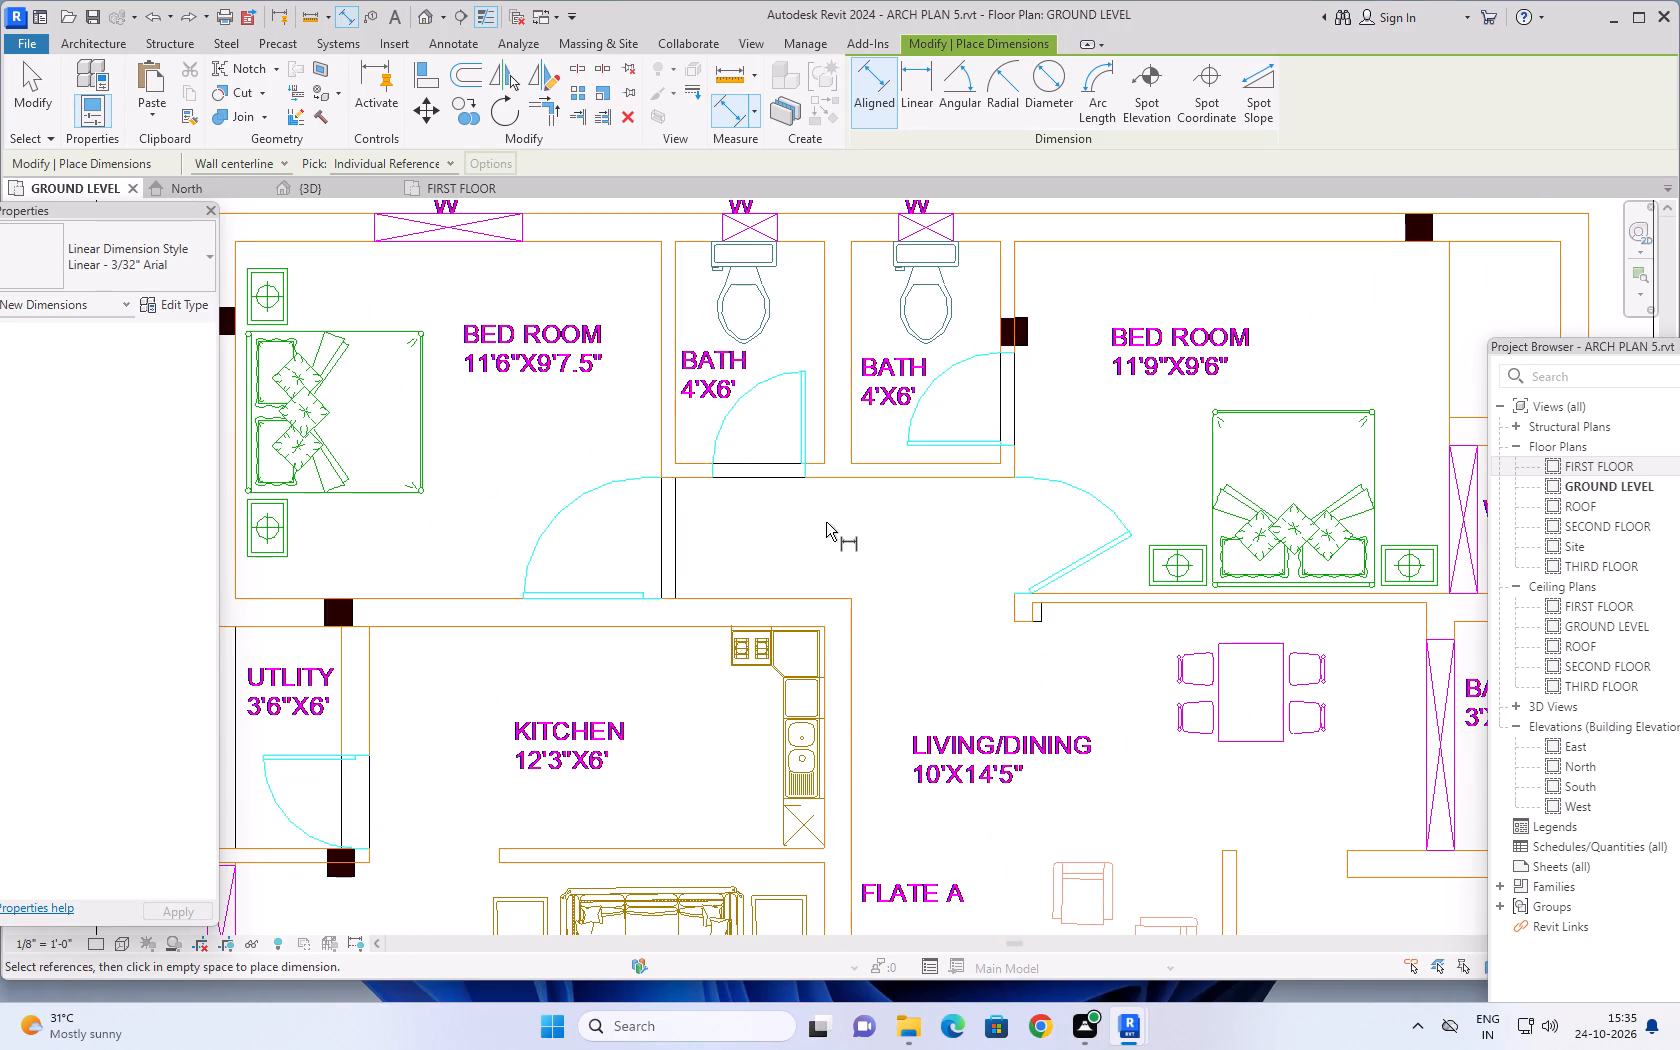
{"action": "middle_click_drag", "start_coordinate": [826, 521], "coordinate": [696, 545]}
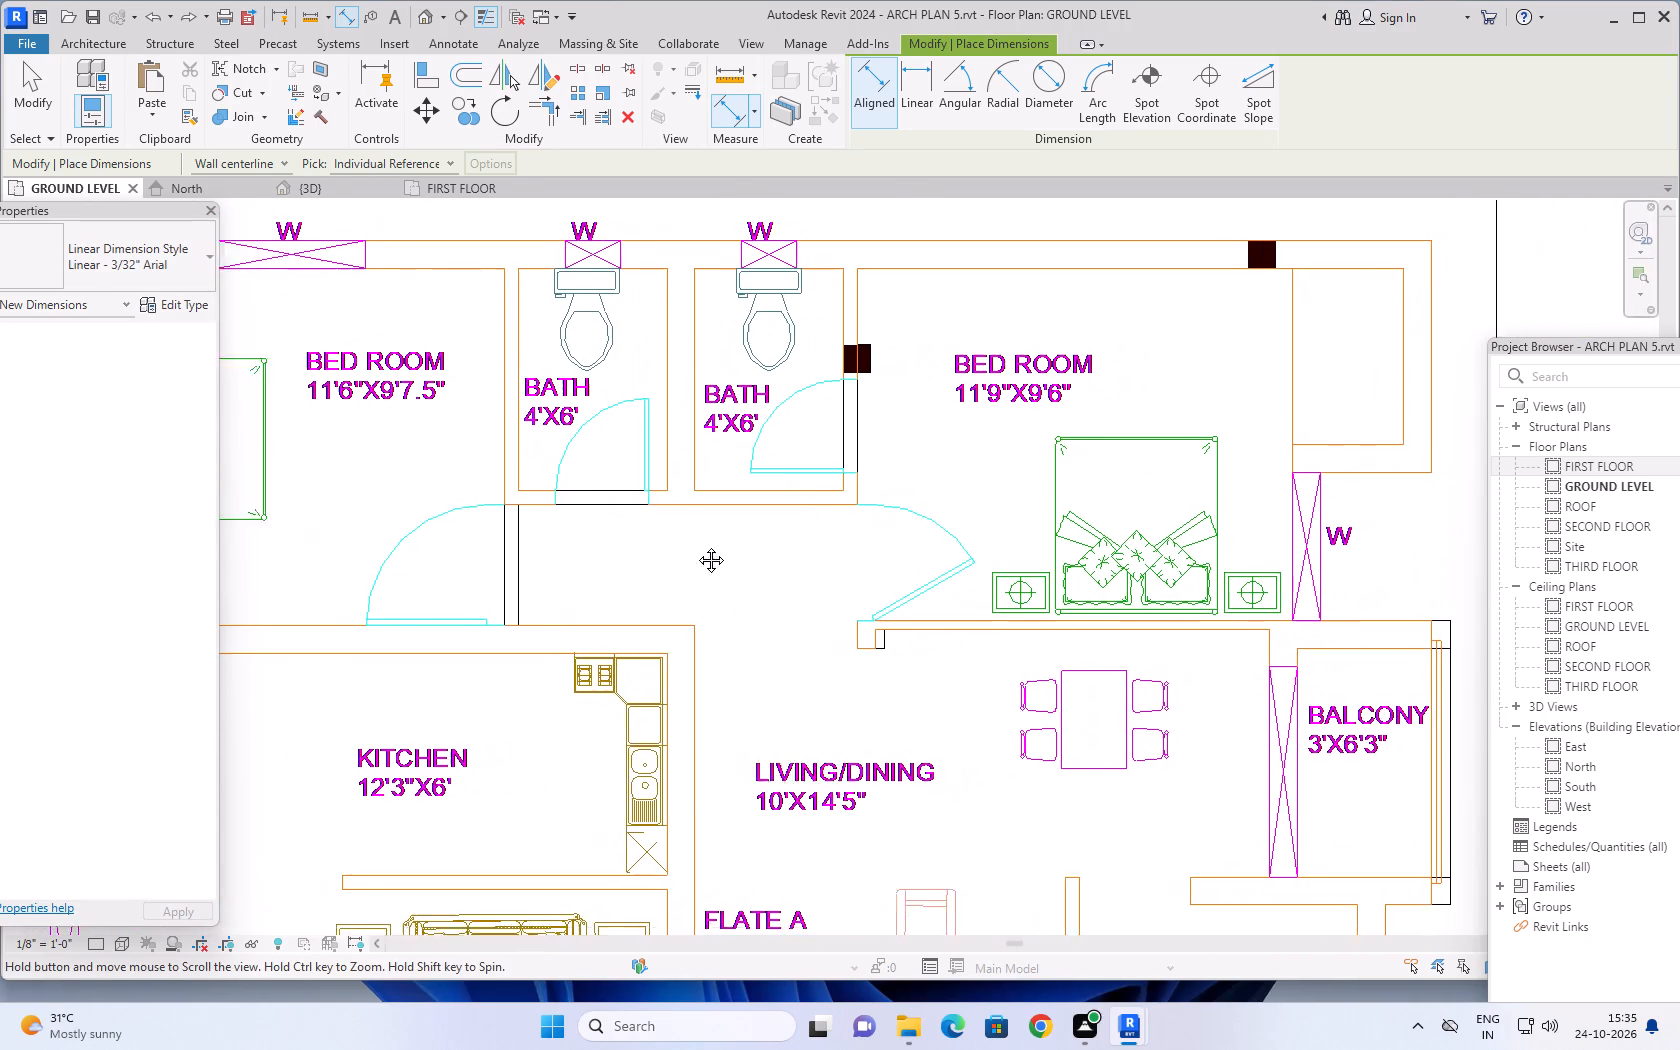
{"action": "middle_click_drag", "start_coordinate": [696, 545], "coordinate": [898, 487]}
{"action": "scroll", "coordinate": [755, 550], "scroll_direction": "up", "scroll_amount": 10}
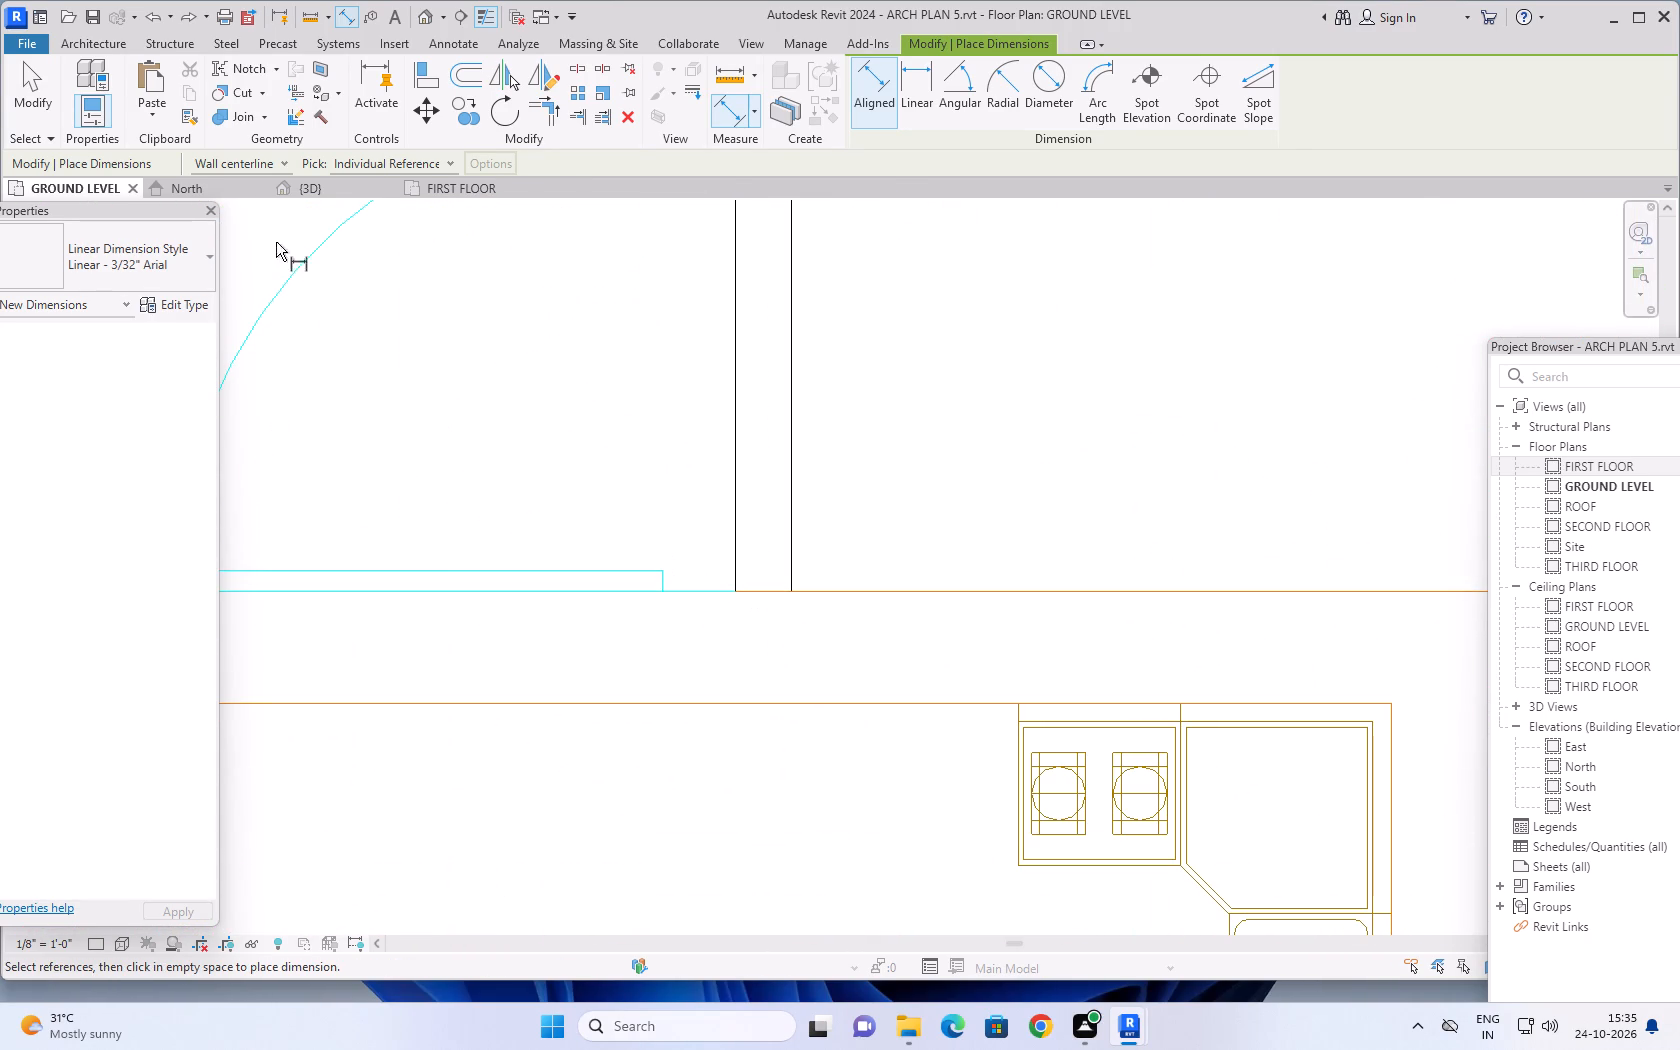
{"action": "left_click", "coordinate": [280, 164]}
{"action": "left_click", "coordinate": [266, 203]}
{"action": "scroll", "coordinate": [720, 582], "scroll_direction": "up", "scroll_amount": 2}
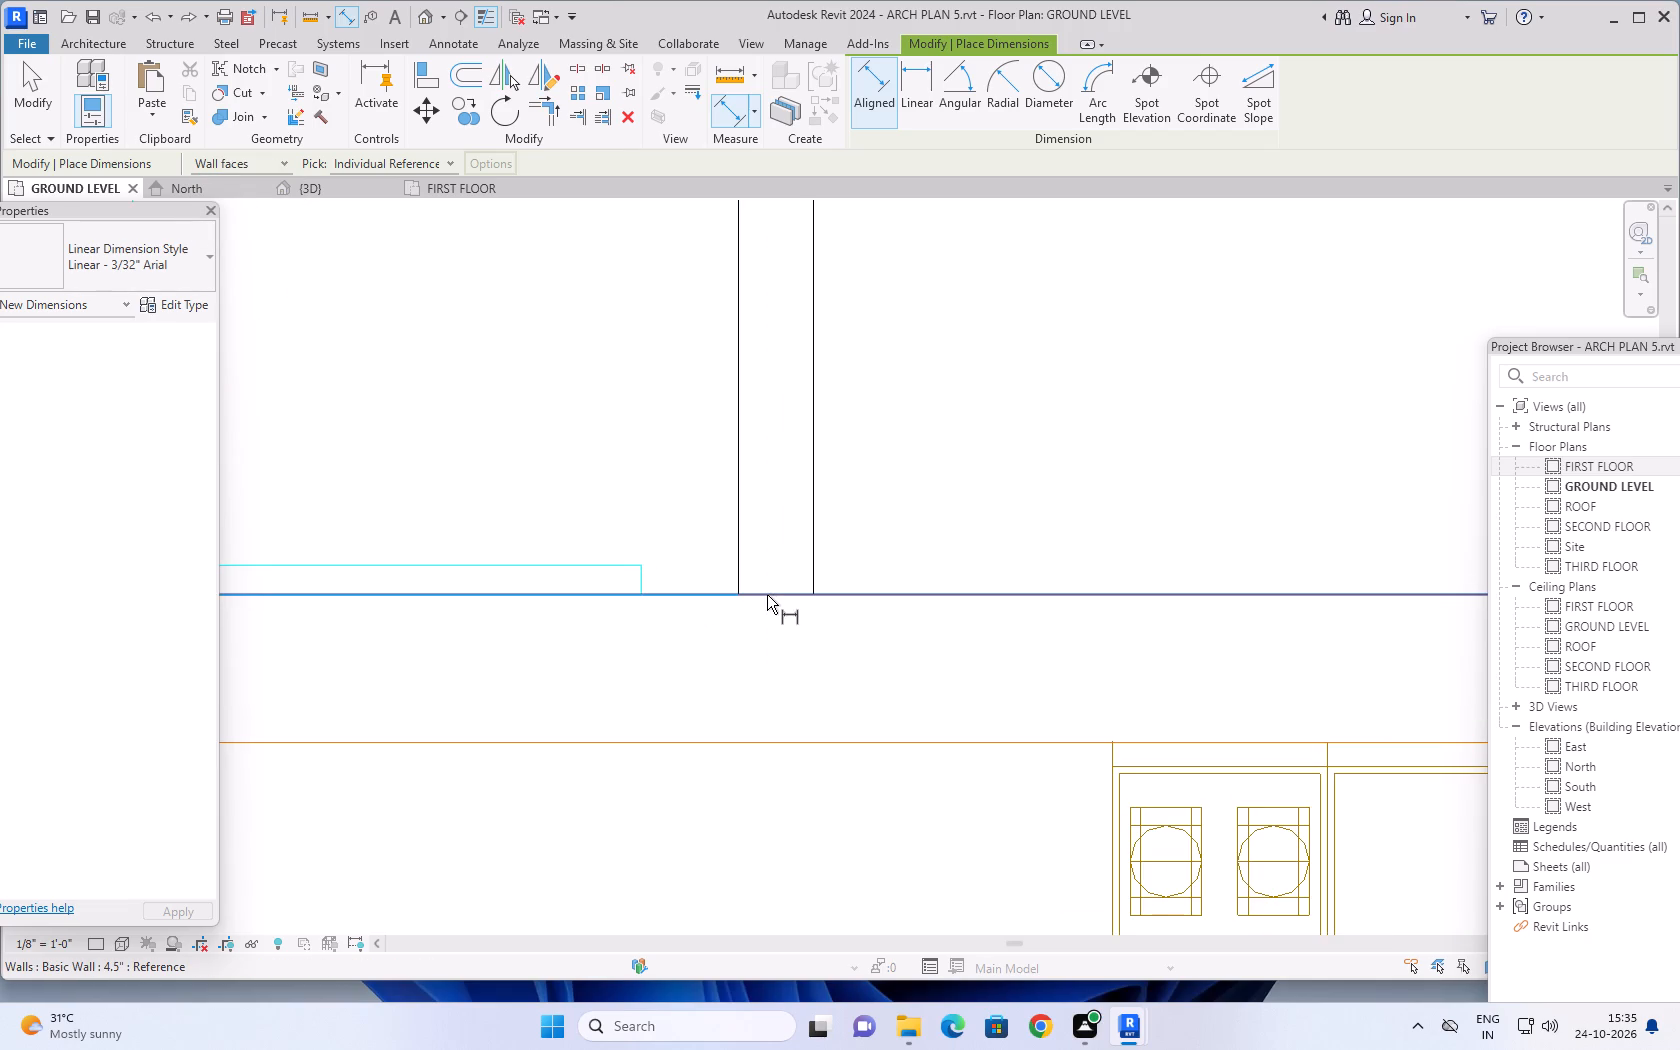
{"action": "left_click", "coordinate": [728, 595]}
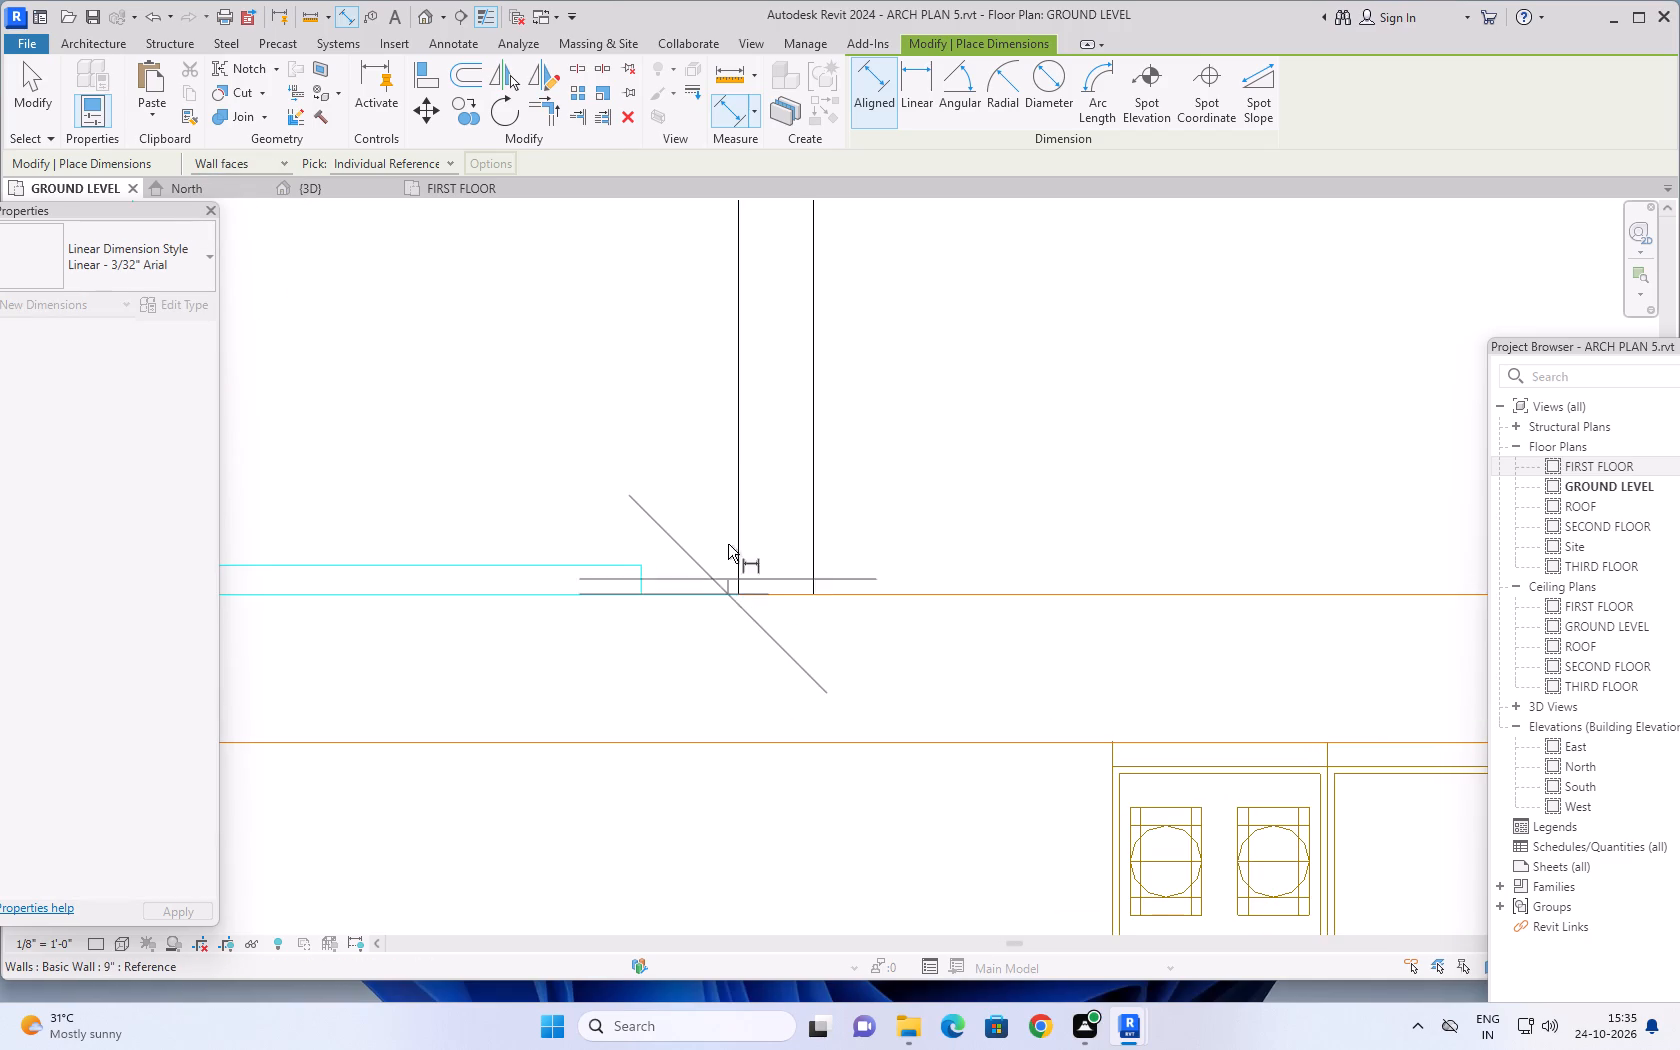
{"action": "scroll", "coordinate": [709, 297], "scroll_direction": "down", "scroll_amount": 5}
{"action": "middle_click_drag", "start_coordinate": [692, 279], "coordinate": [681, 572]}
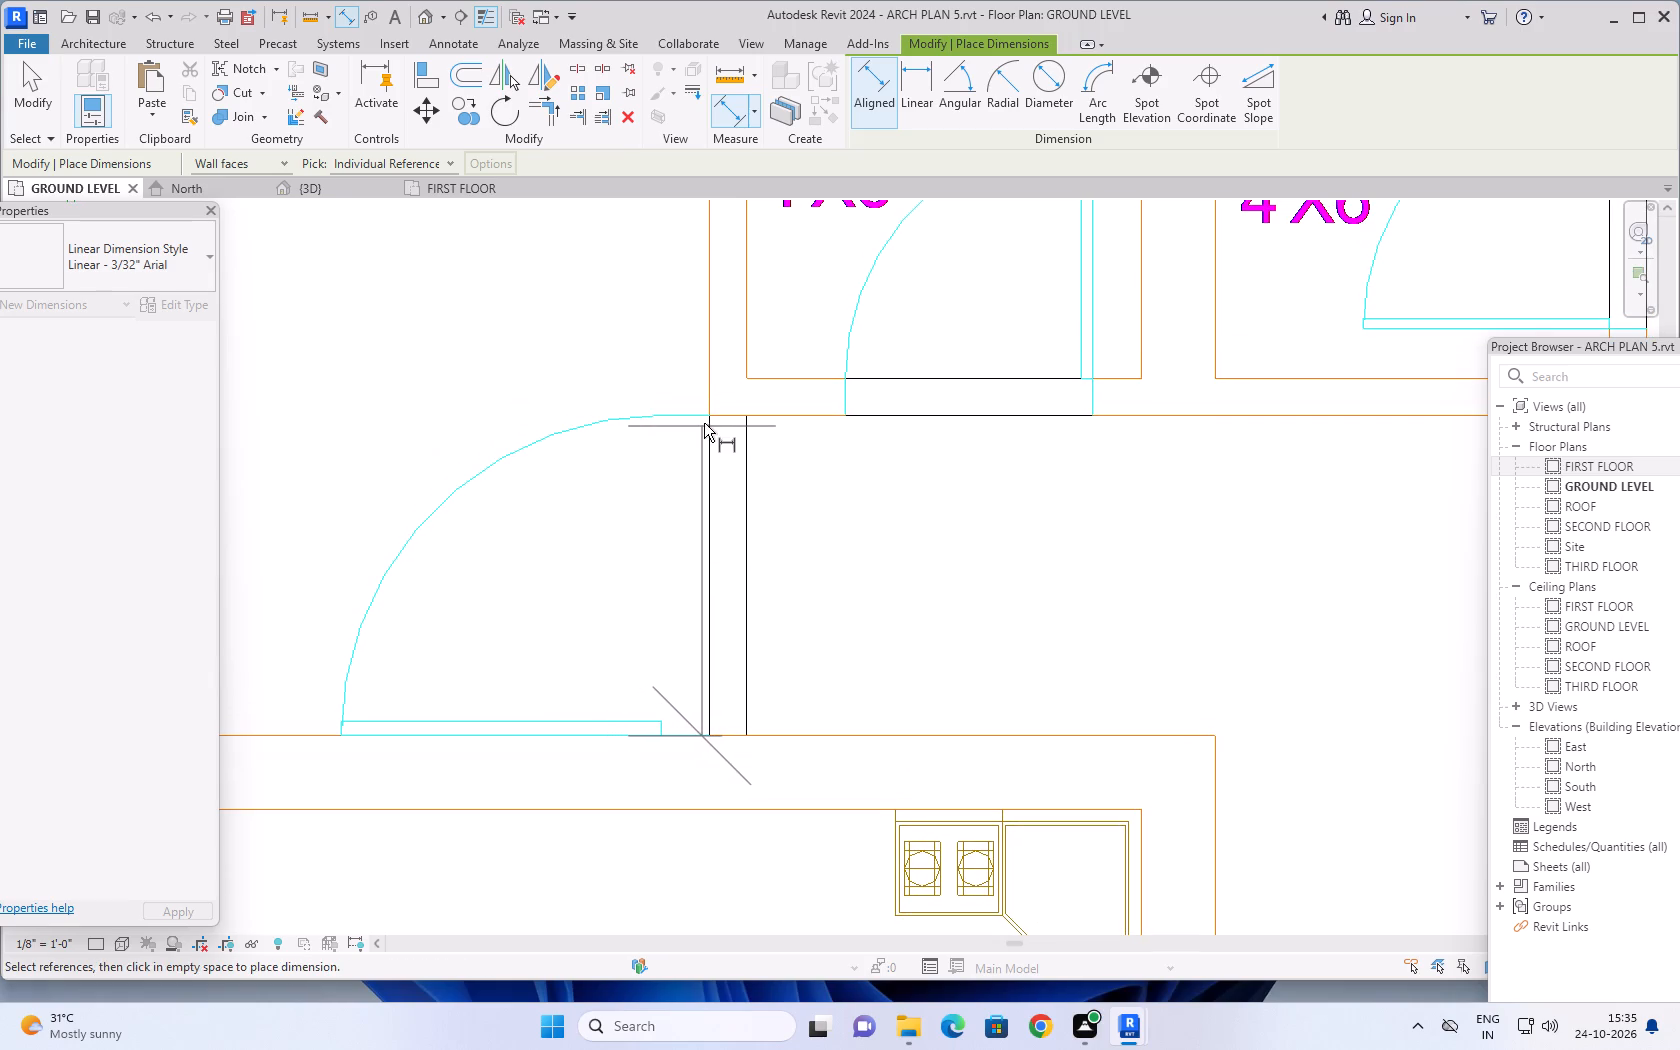
{"action": "left_click", "coordinate": [706, 415]}
{"action": "scroll", "coordinate": [647, 421], "scroll_direction": "down", "scroll_amount": 1}
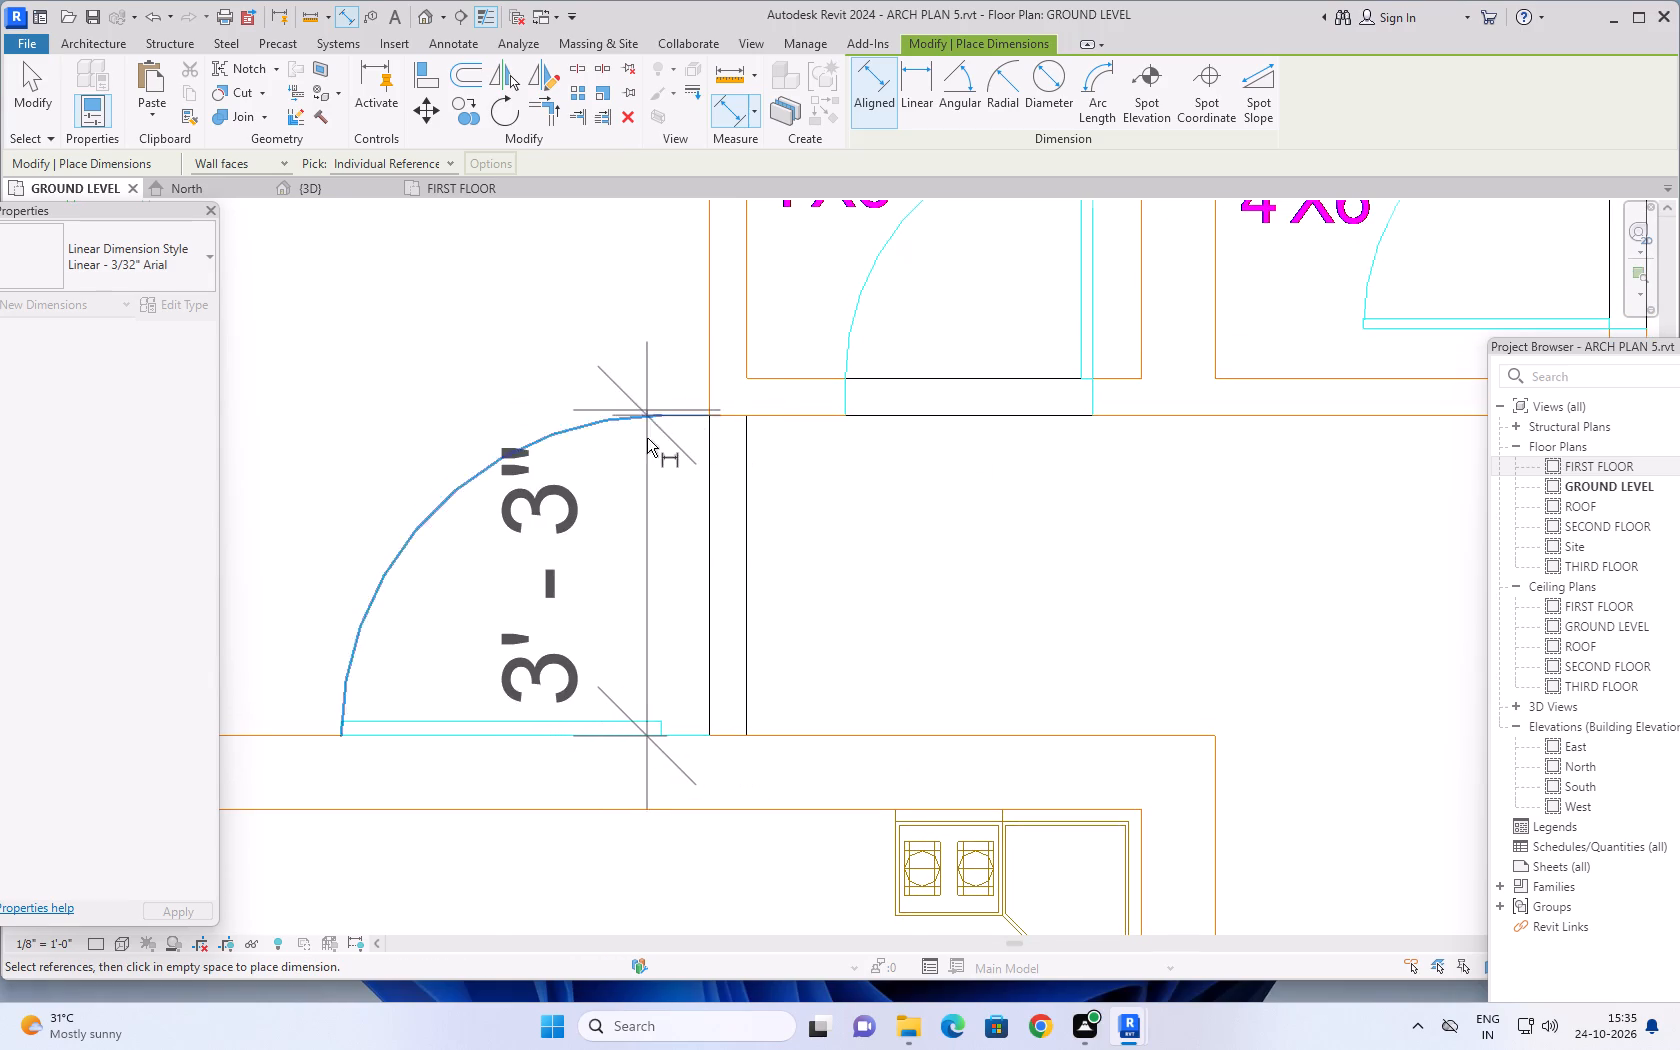
{"action": "scroll", "coordinate": [647, 438], "scroll_direction": "down", "scroll_amount": 2}
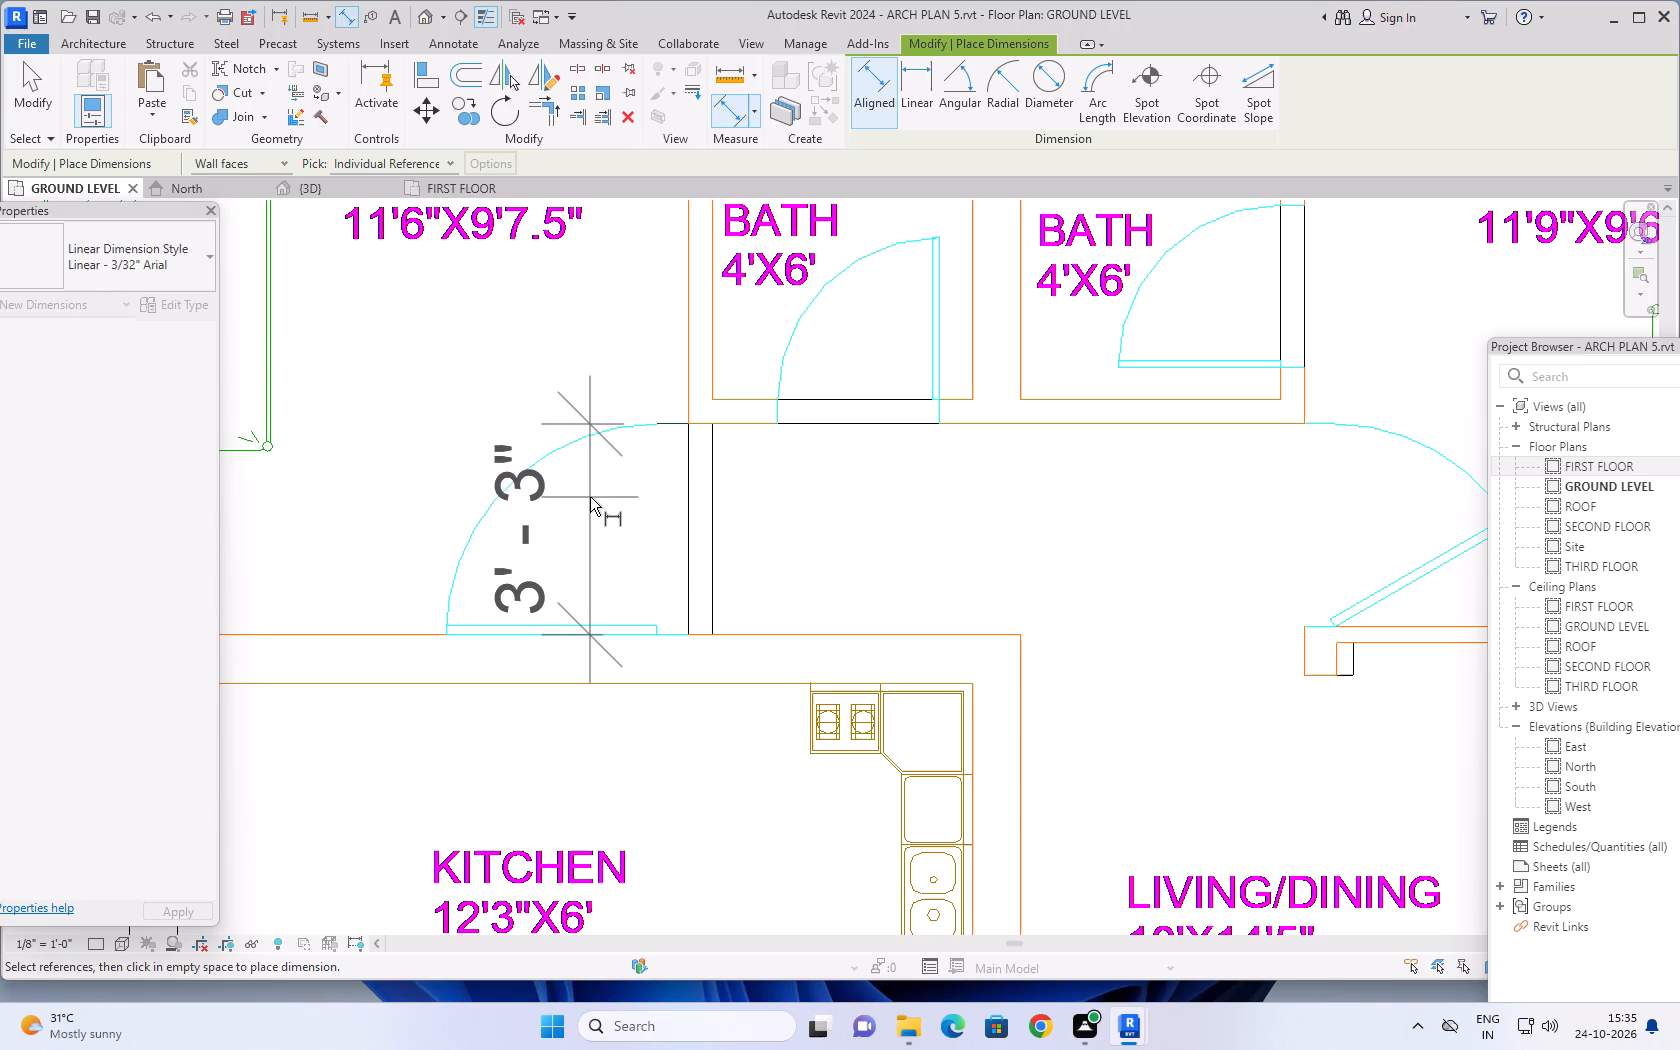
{"action": "scroll", "coordinate": [590, 497], "scroll_direction": "down", "scroll_amount": 2}
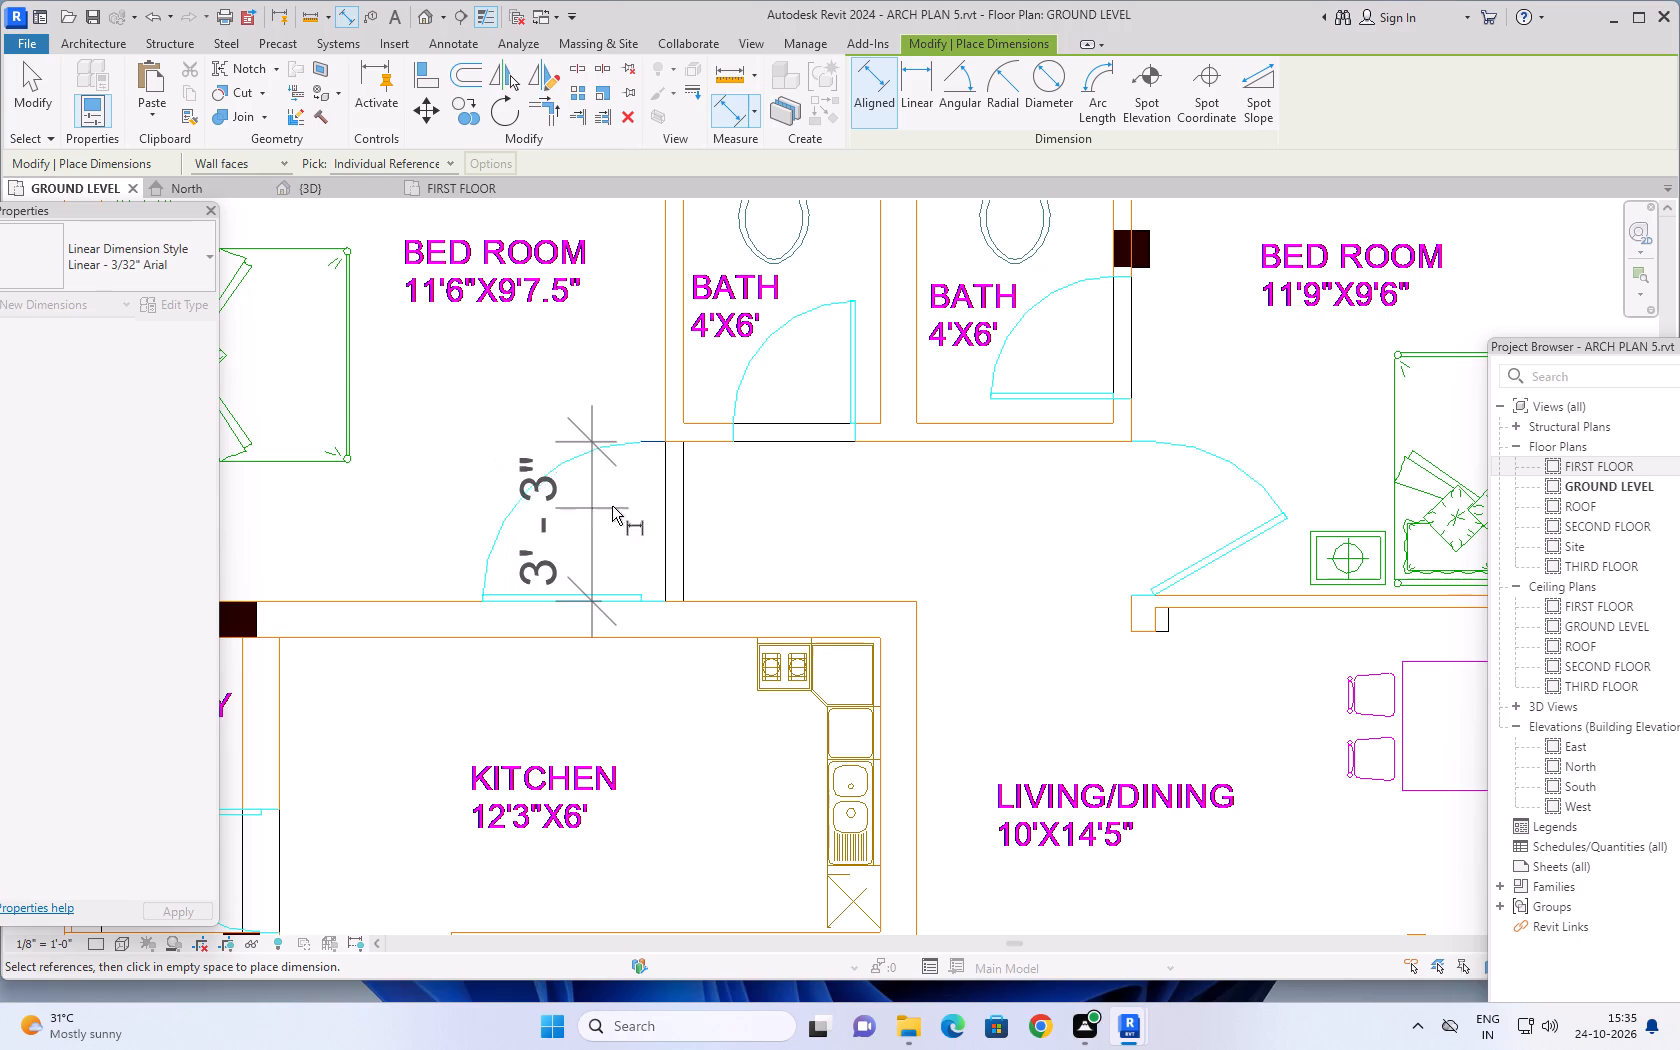
{"action": "key", "text": "Escape"}
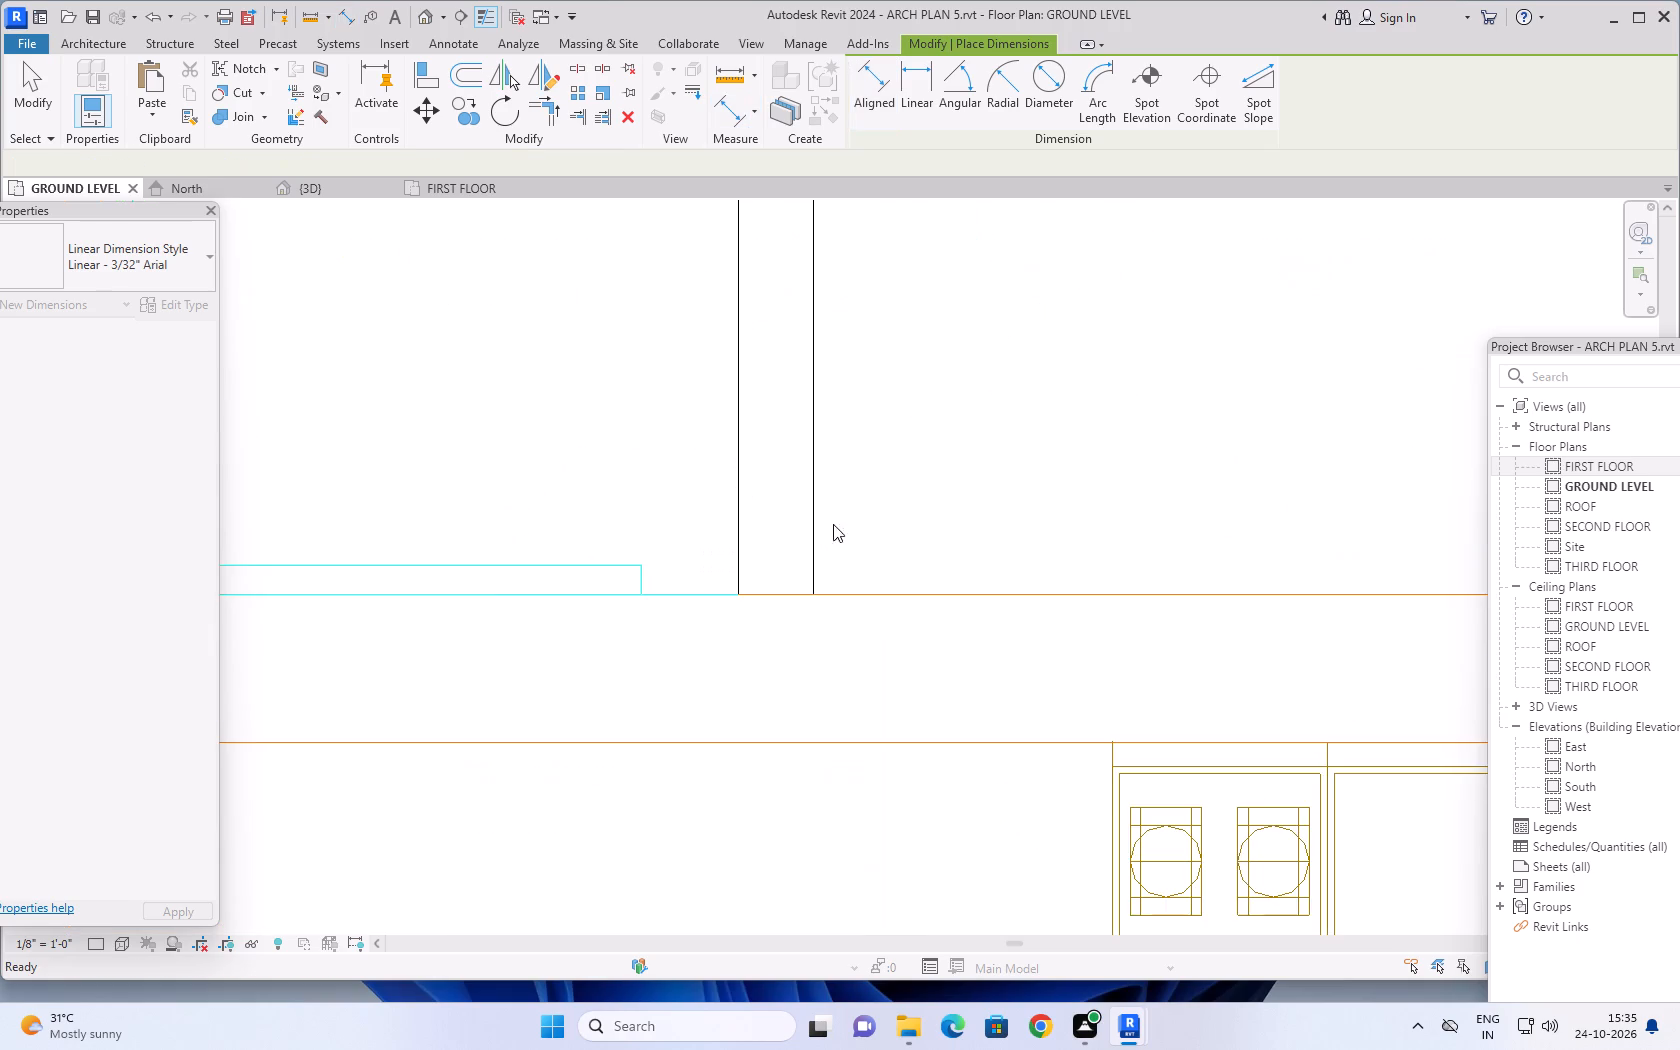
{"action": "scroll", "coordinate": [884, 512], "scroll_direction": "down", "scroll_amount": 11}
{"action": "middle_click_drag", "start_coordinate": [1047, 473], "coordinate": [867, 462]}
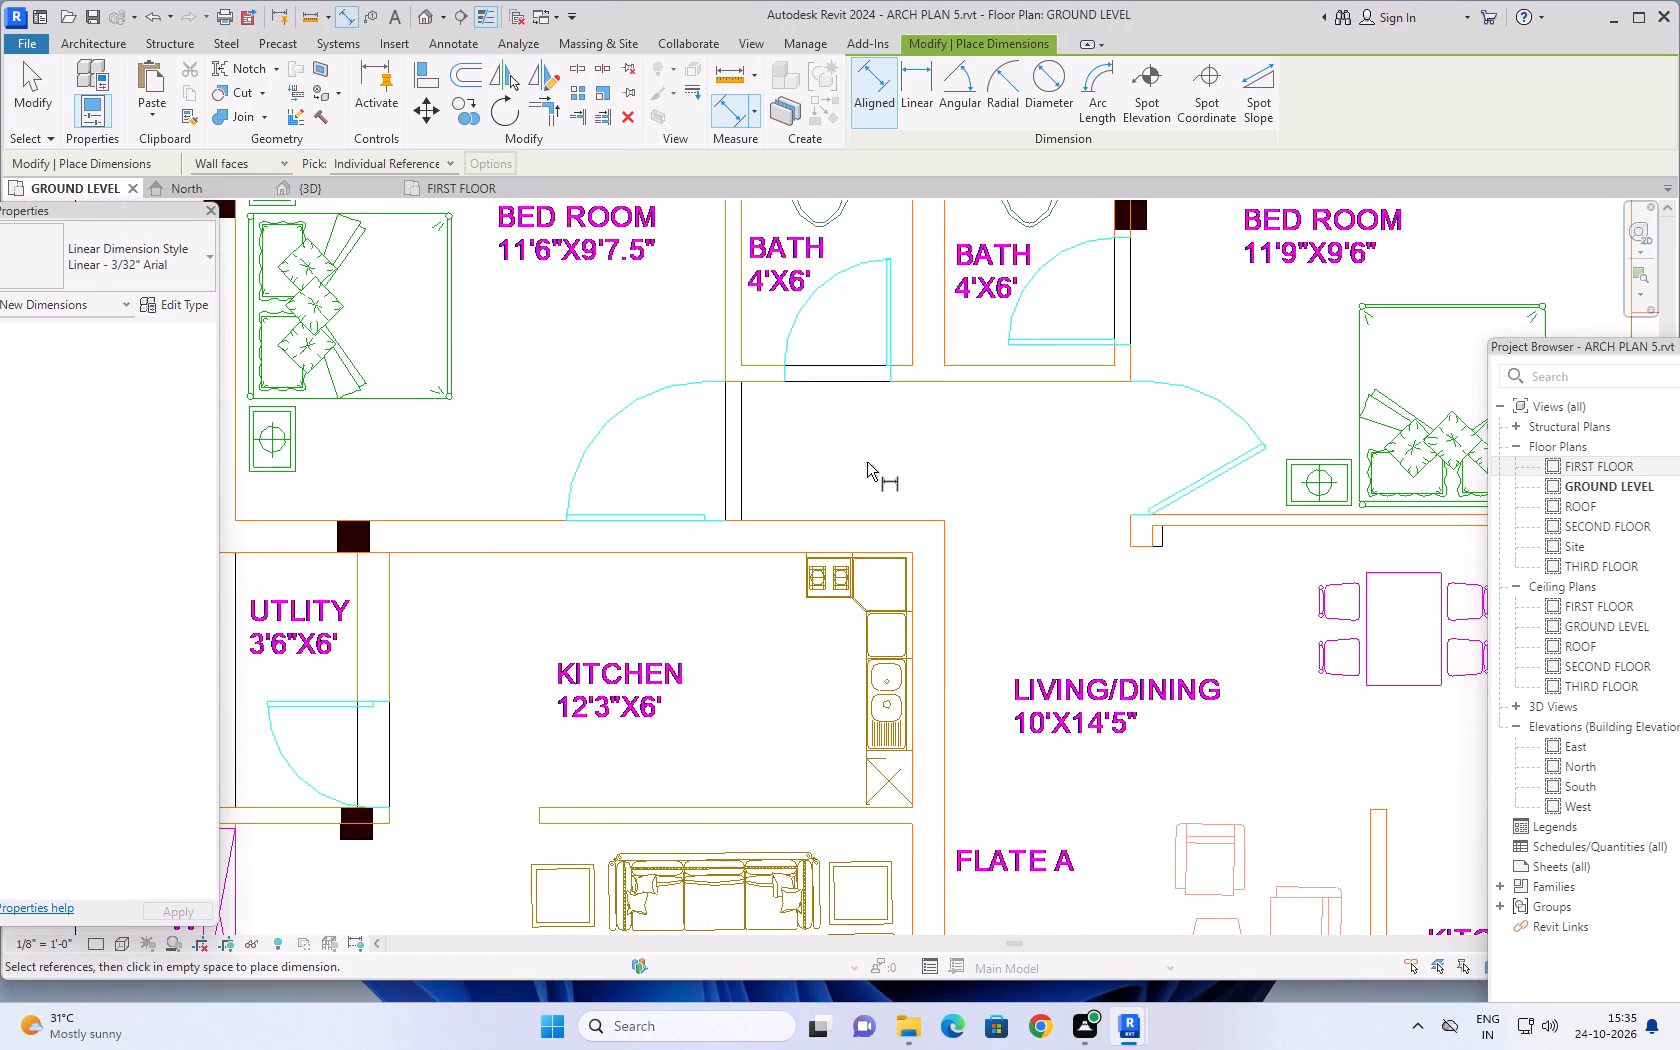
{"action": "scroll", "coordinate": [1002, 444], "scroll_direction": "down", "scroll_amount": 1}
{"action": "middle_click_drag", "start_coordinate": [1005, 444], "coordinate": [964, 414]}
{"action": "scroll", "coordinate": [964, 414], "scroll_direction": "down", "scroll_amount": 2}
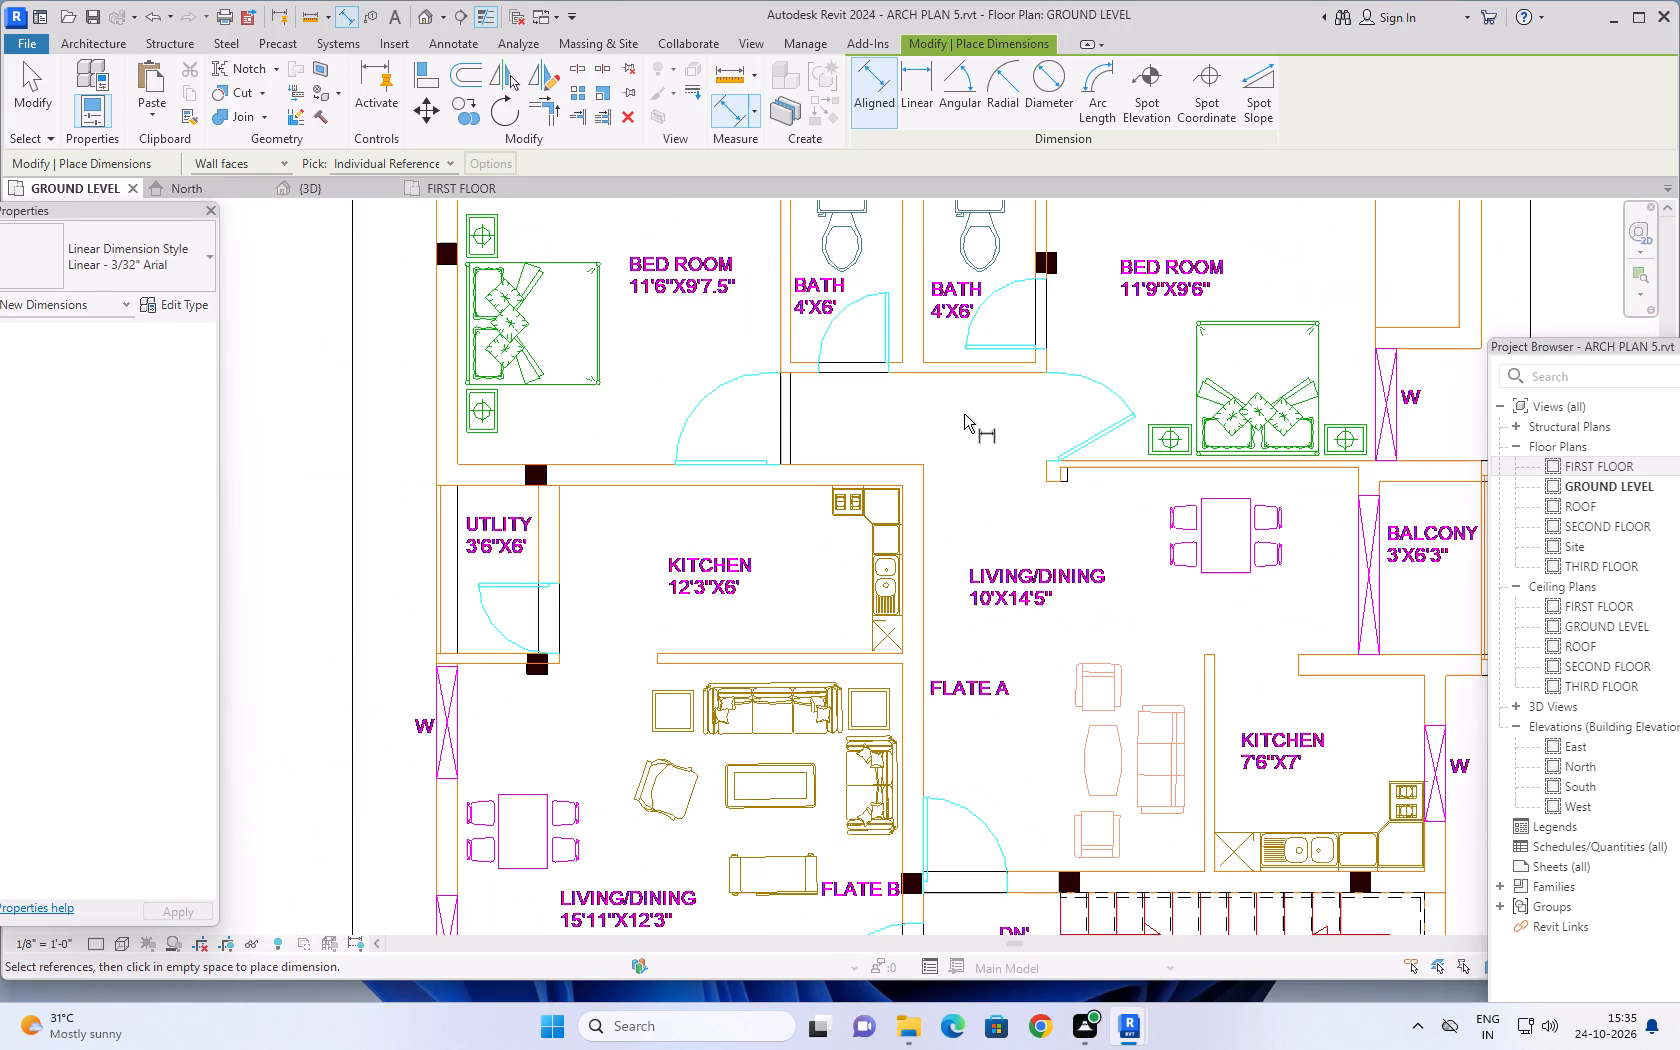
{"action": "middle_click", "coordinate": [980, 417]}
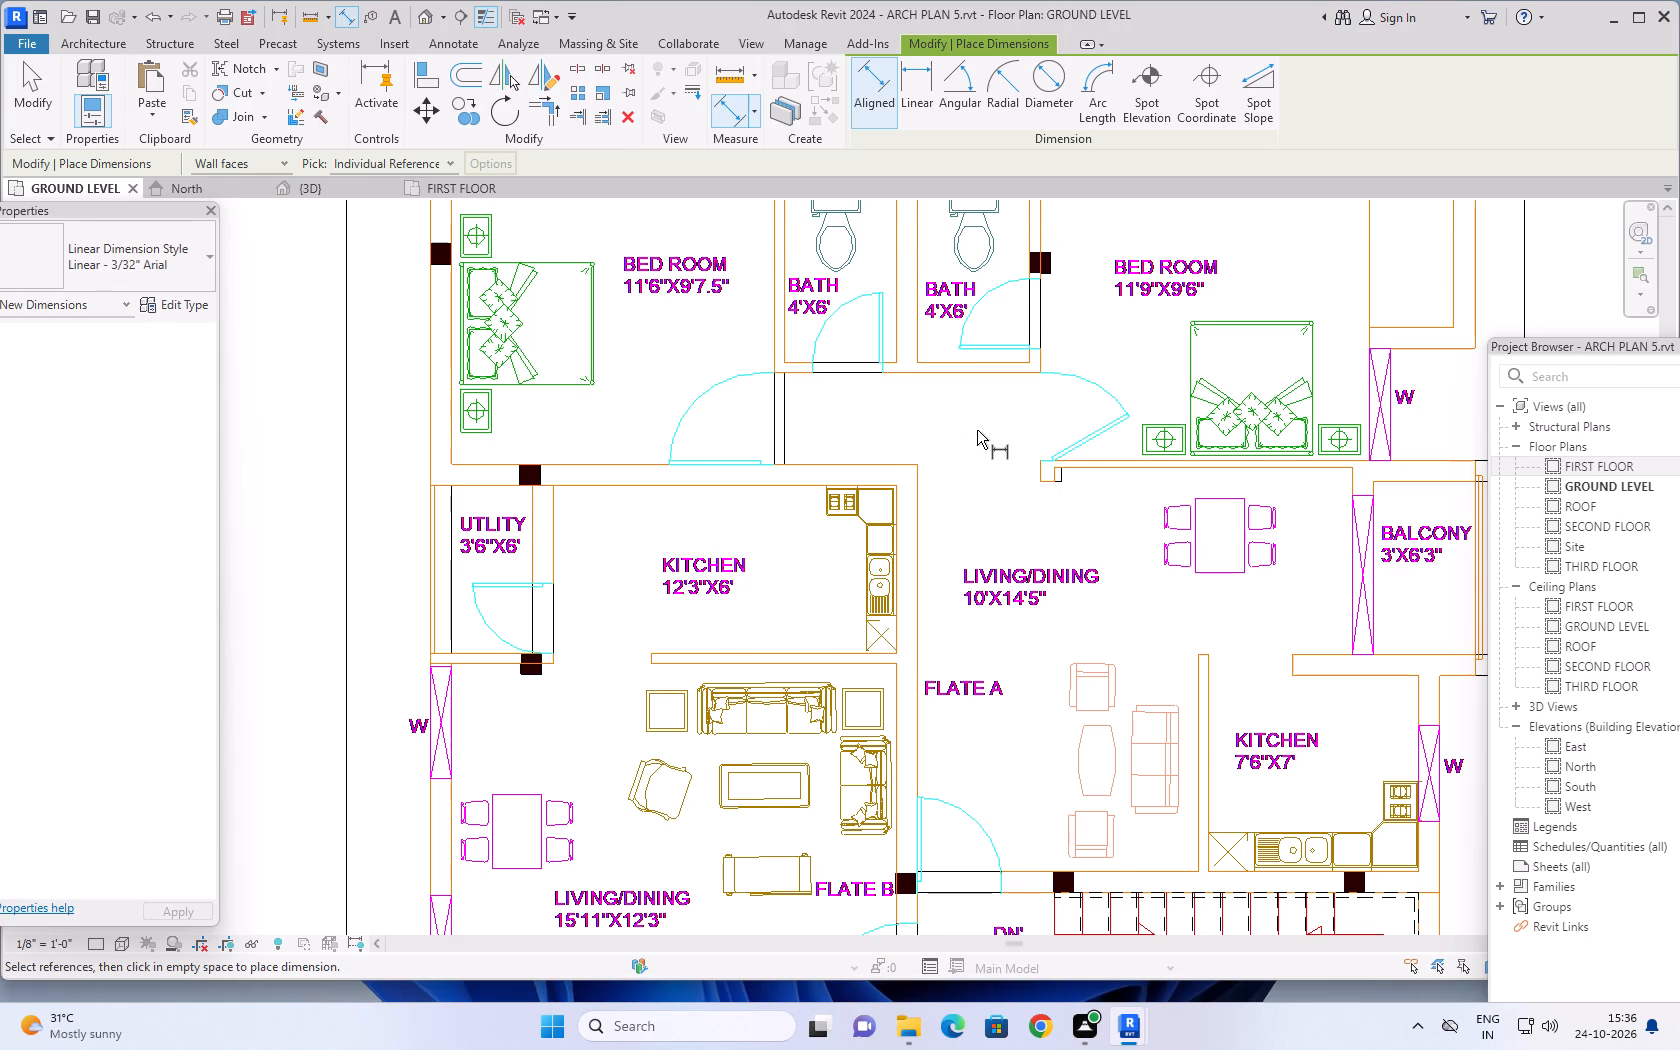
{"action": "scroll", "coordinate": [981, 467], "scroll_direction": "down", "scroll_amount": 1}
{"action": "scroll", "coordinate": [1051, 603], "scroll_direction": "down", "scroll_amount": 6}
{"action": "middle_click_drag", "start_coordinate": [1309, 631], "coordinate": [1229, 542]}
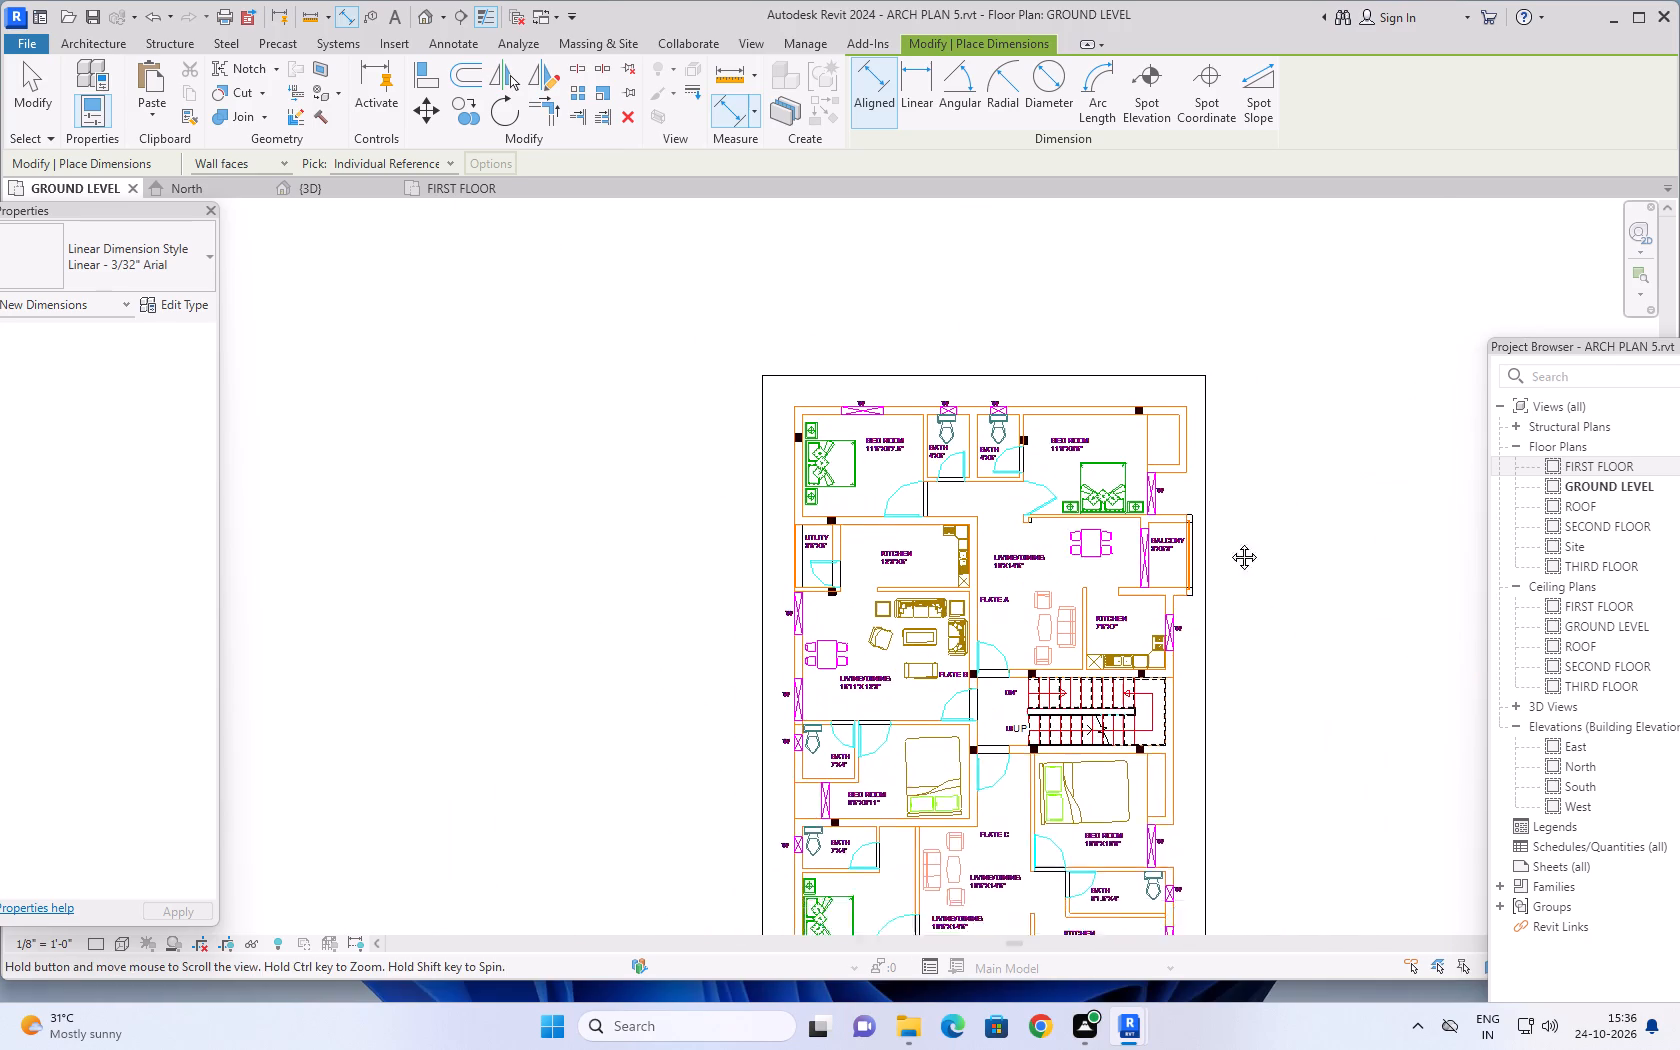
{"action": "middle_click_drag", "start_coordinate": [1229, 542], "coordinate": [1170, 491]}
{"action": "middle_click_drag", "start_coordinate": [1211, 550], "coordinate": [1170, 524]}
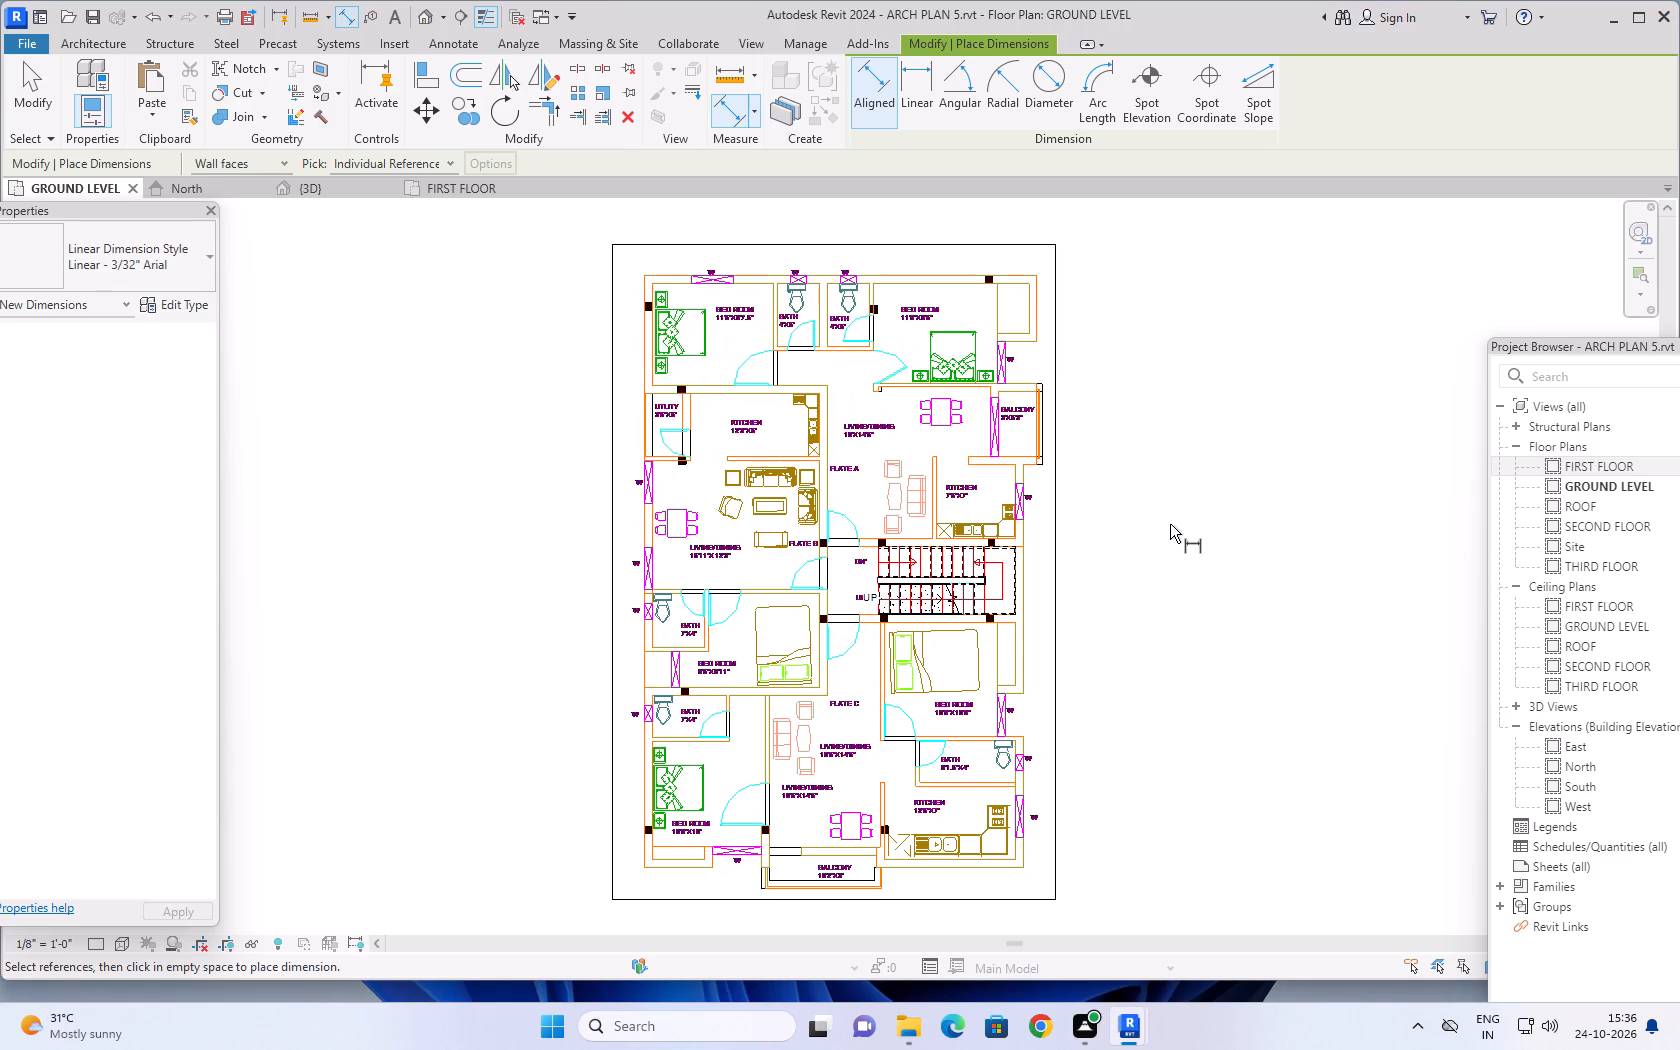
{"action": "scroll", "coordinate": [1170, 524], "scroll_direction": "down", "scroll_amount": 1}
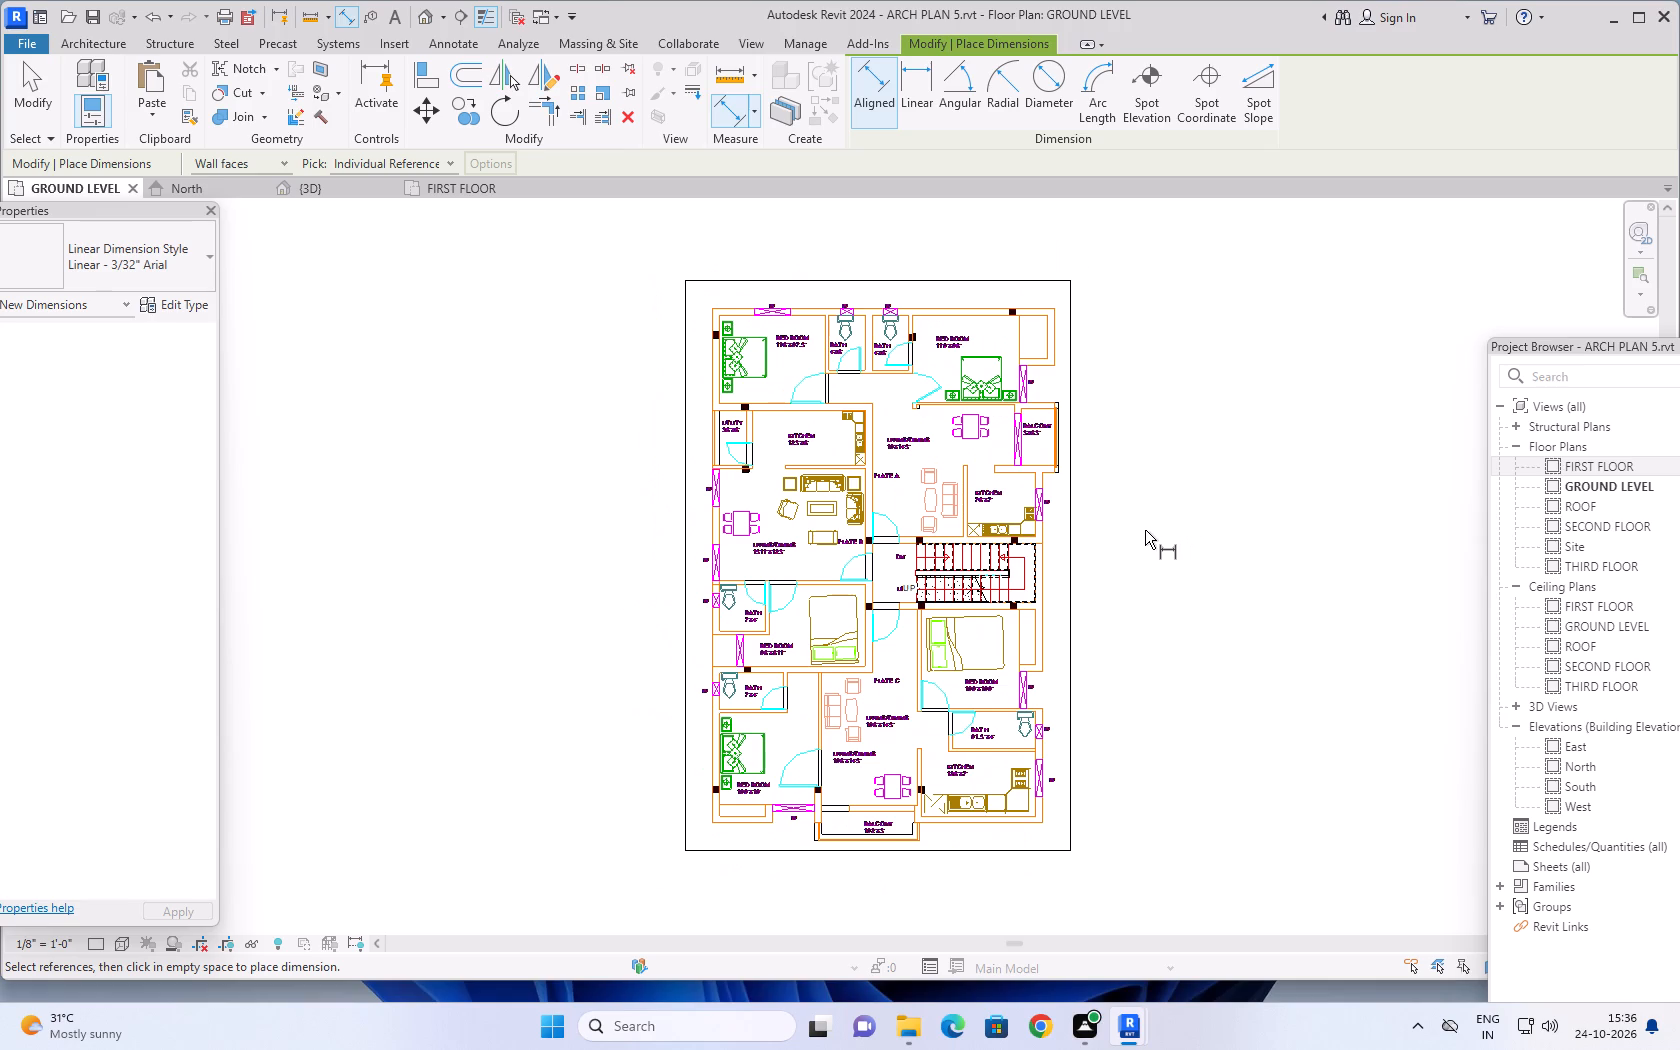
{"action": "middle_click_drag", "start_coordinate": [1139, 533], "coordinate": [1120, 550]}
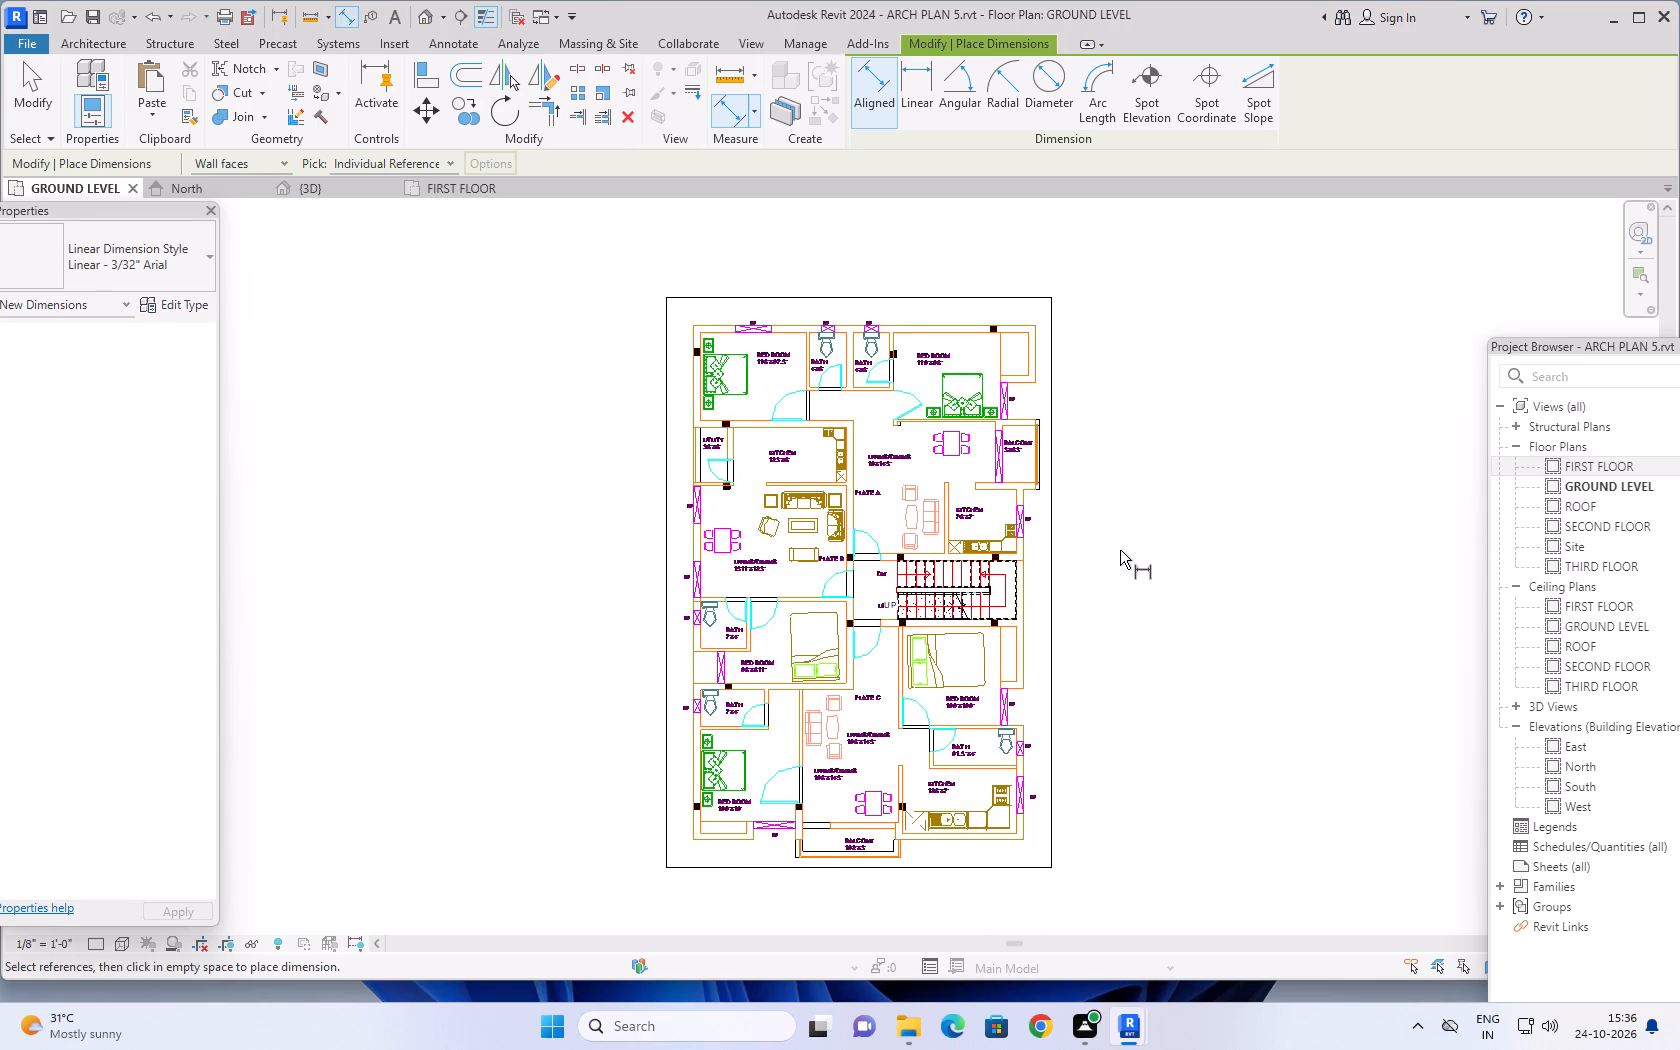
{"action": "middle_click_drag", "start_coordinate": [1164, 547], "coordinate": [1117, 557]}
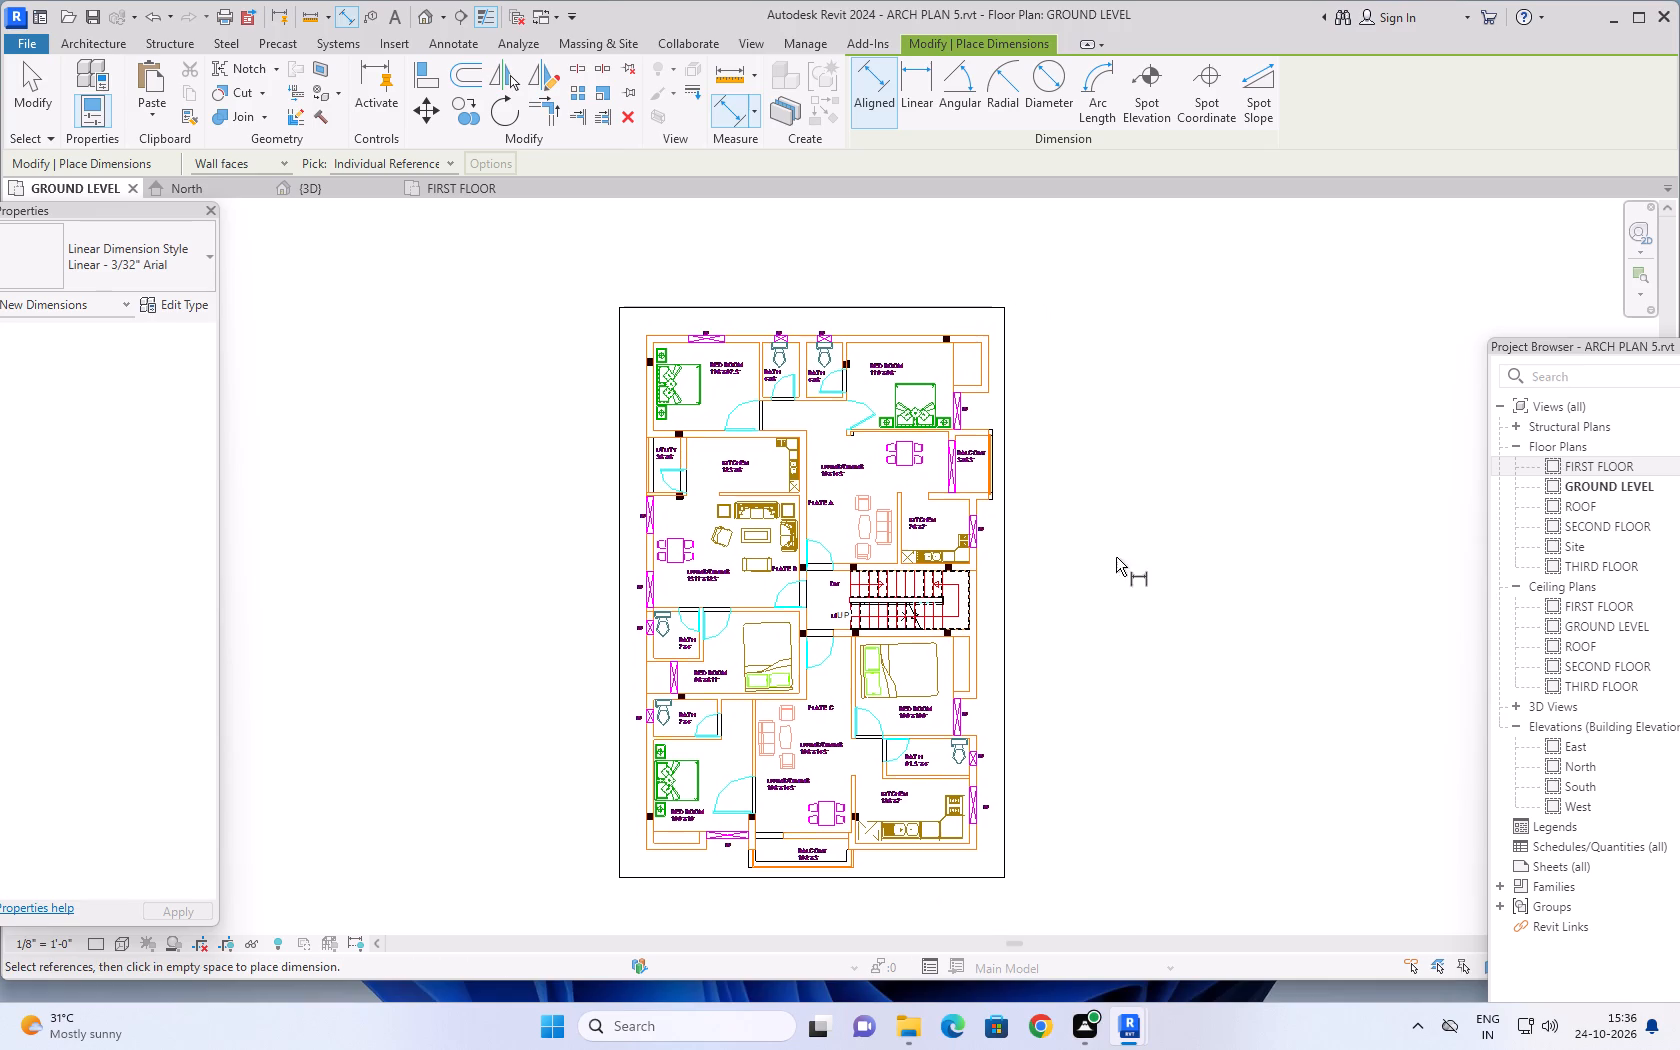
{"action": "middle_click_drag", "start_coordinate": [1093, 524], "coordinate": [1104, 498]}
Measure the utility room's door opening beside the 12'3"X6' kitchen with an Aligned dimension, without placing it.
{"action": "scroll", "coordinate": [617, 378], "scroll_direction": "up", "scroll_amount": 4}
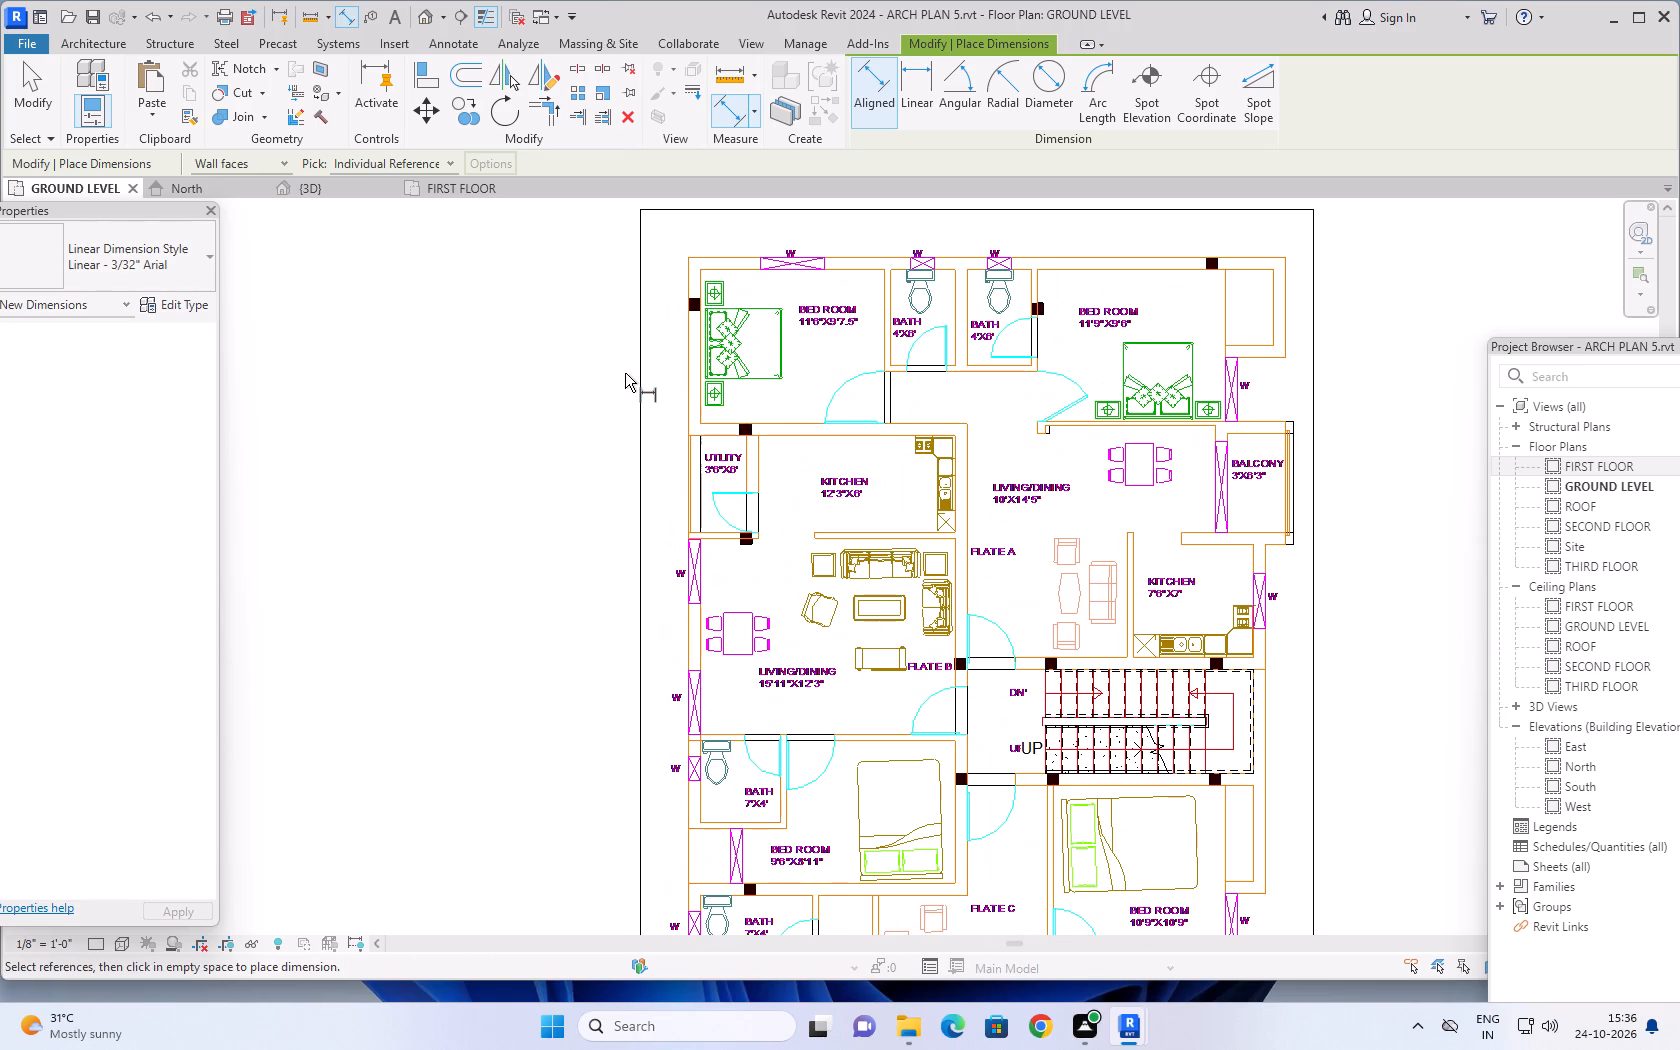
{"action": "middle_click_drag", "start_coordinate": [615, 374], "coordinate": [497, 363]}
{"action": "scroll", "coordinate": [666, 374], "scroll_direction": "up", "scroll_amount": 3}
{"action": "scroll", "coordinate": [917, 413], "scroll_direction": "down", "scroll_amount": 1}
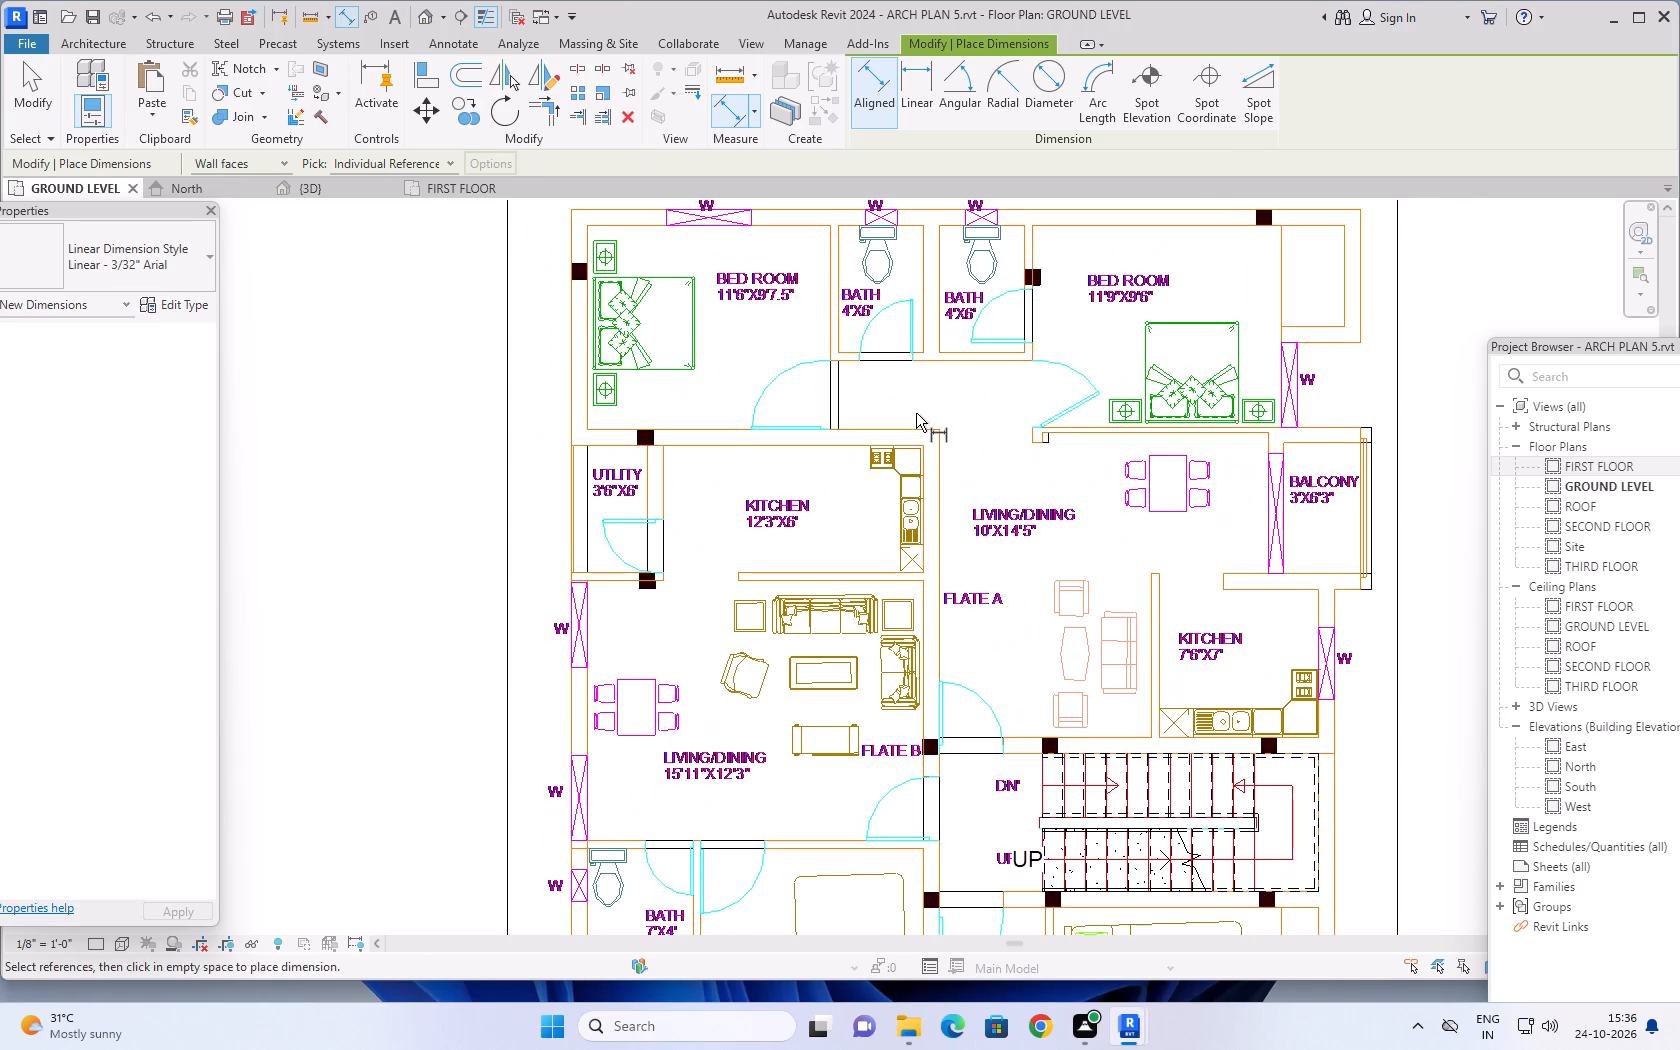
{"action": "middle_click_drag", "start_coordinate": [914, 412], "coordinate": [862, 344]}
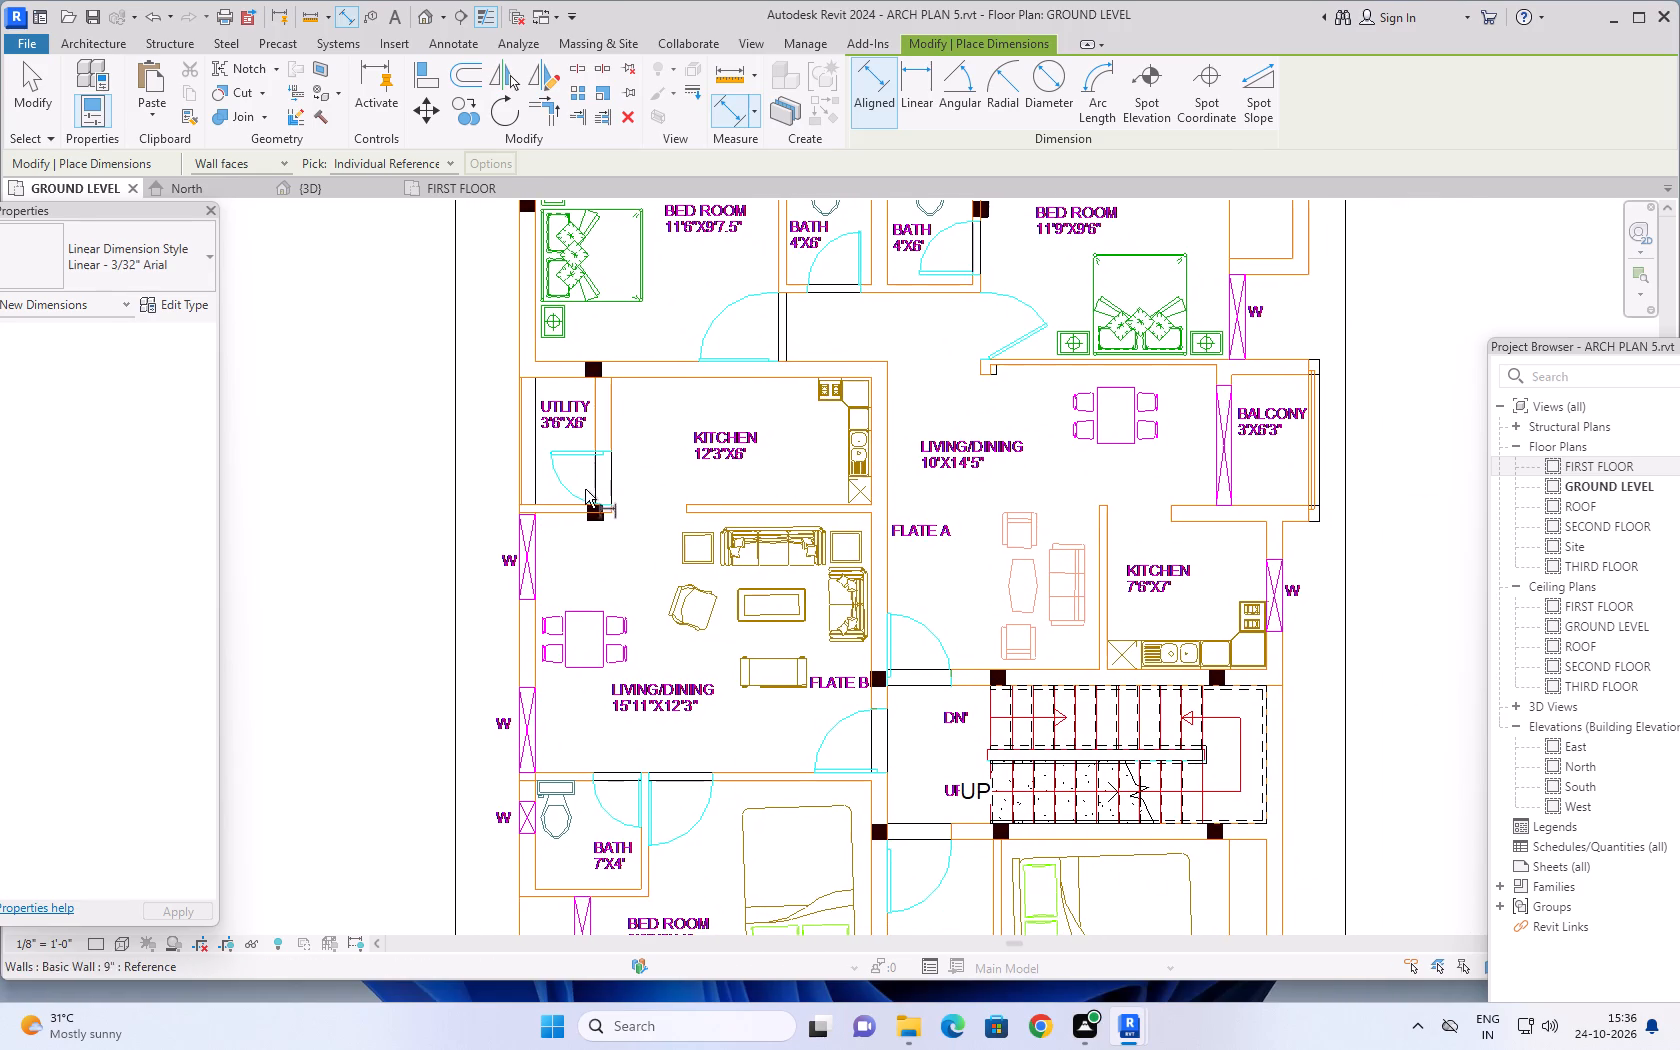
{"action": "scroll", "coordinate": [577, 484], "scroll_direction": "up", "scroll_amount": 10}
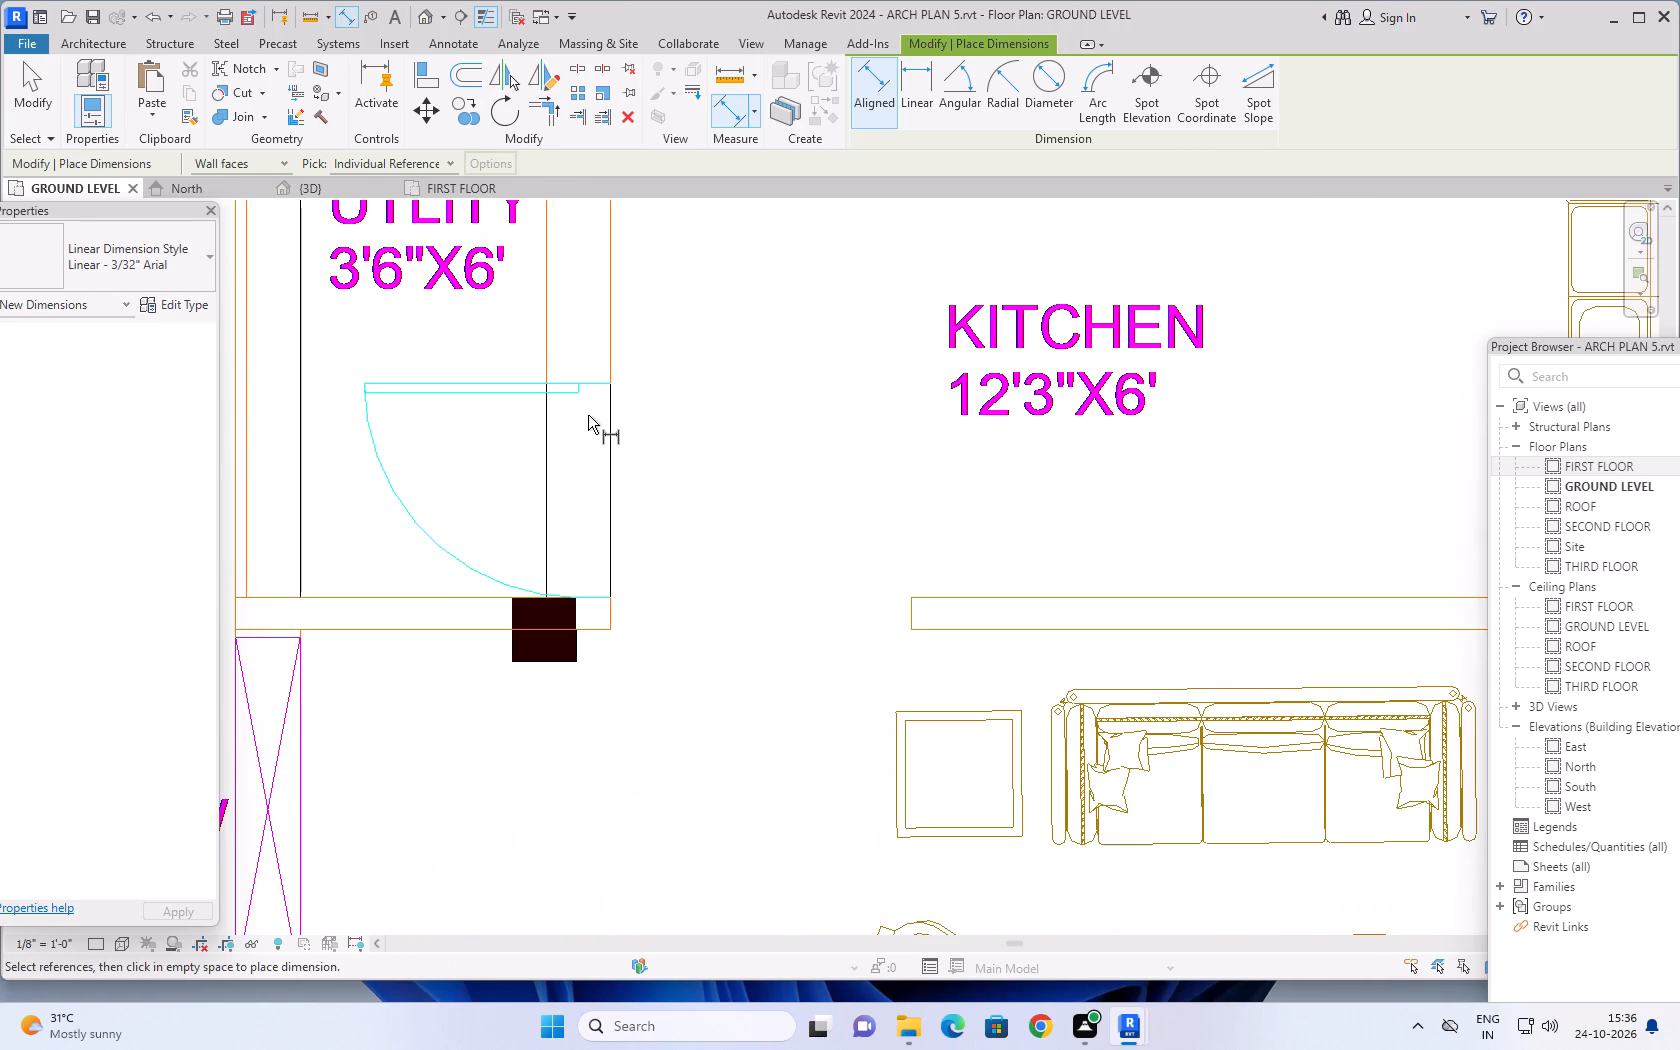
{"action": "left_click", "coordinate": [596, 385]}
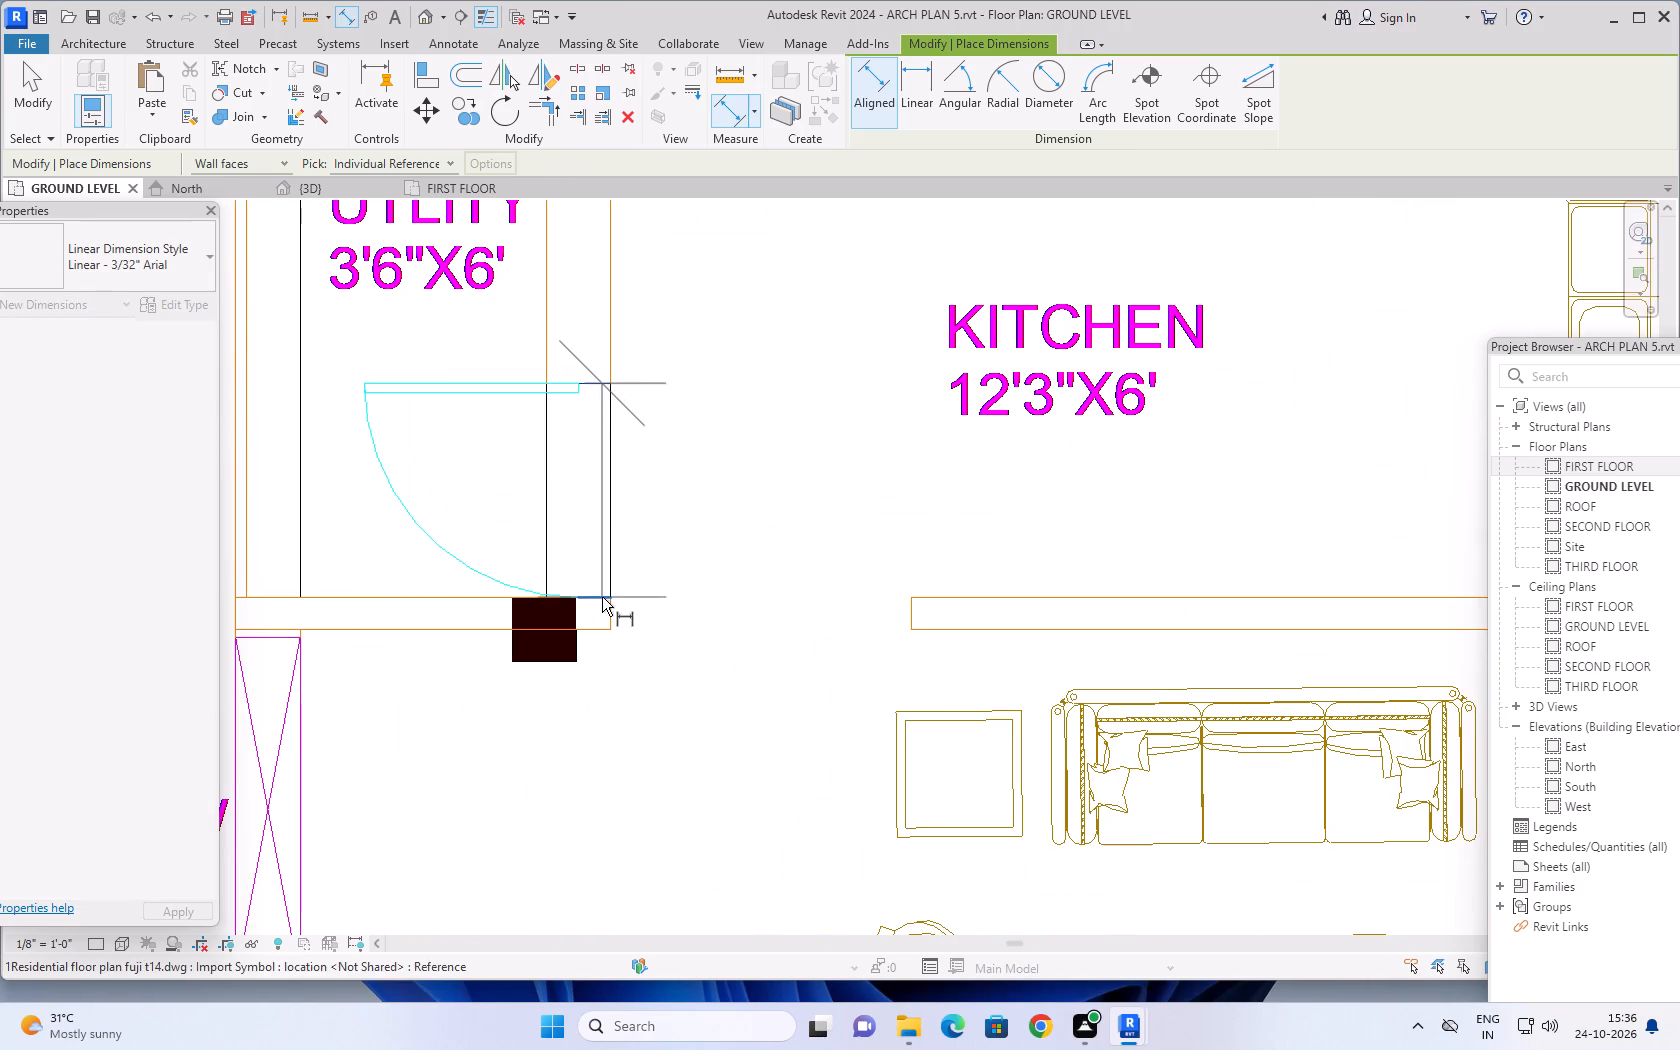
{"action": "left_click", "coordinate": [602, 597]}
{"action": "scroll", "coordinate": [758, 573], "scroll_direction": "down", "scroll_amount": 8}
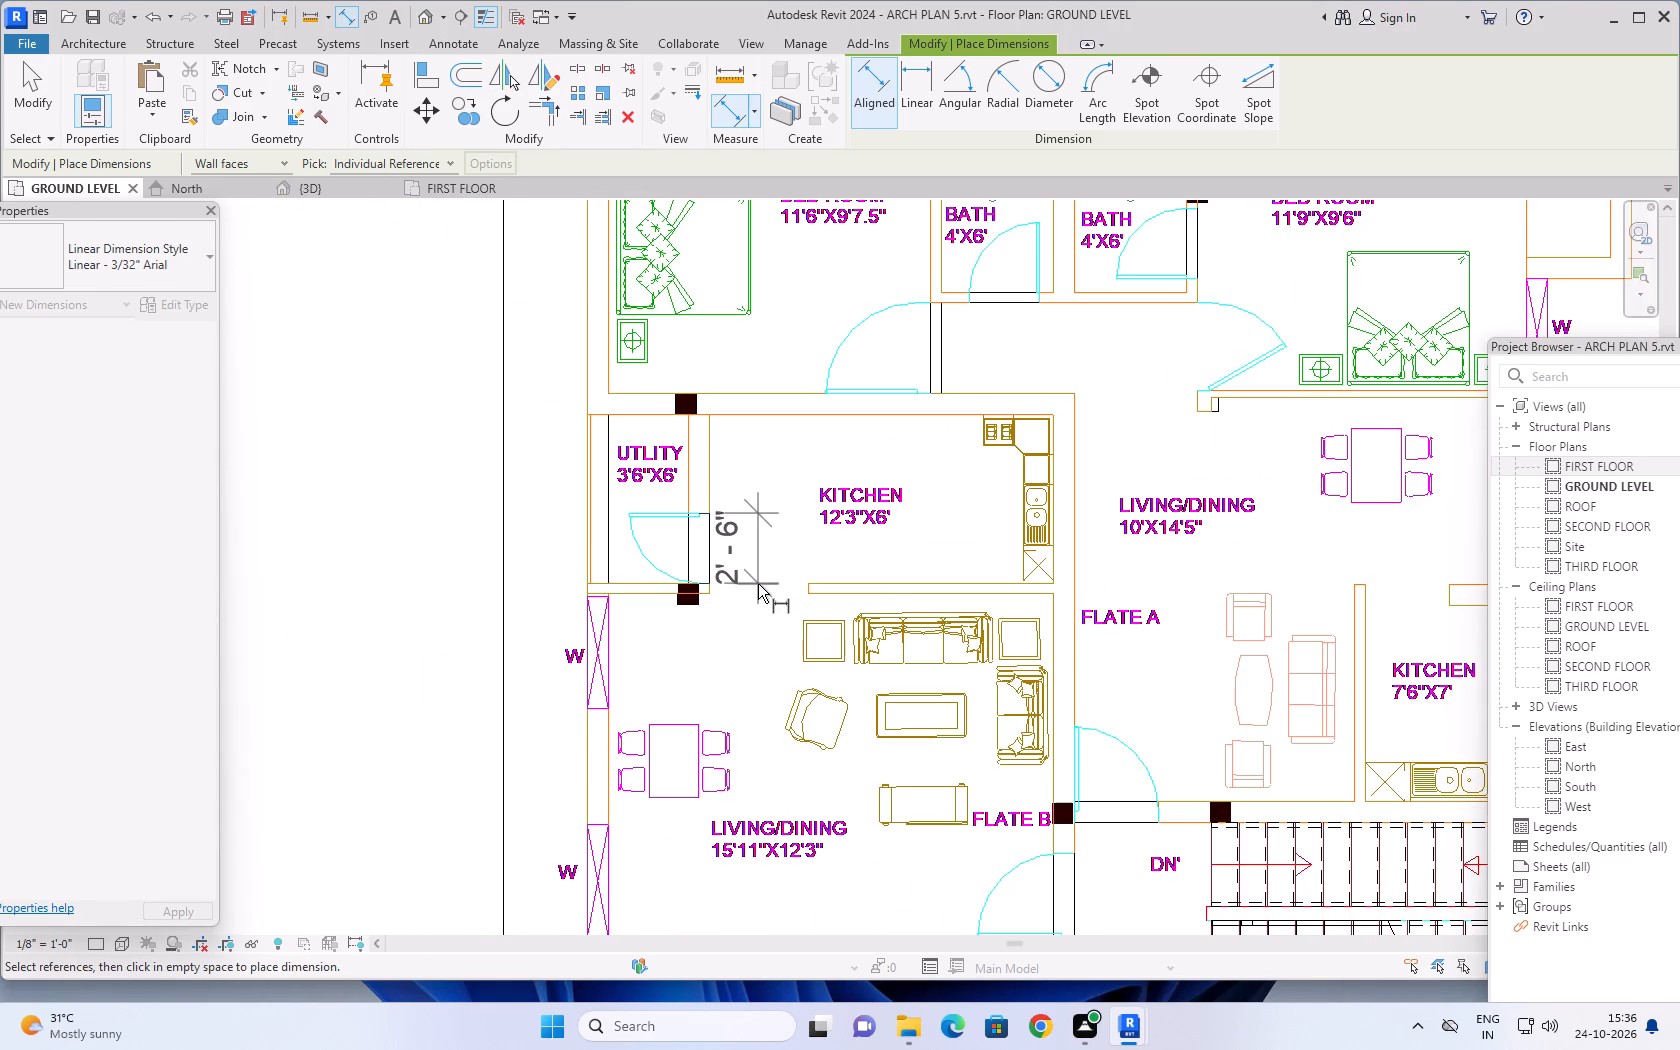
{"action": "key", "text": "Escape"}
Measure the width of Flate A's entrance door opening beside the staircase with an Aligned dimension, without placing it.
{"action": "scroll", "coordinate": [756, 596], "scroll_direction": "down", "scroll_amount": 10}
{"action": "middle_click_drag", "start_coordinate": [761, 659], "coordinate": [621, 502]}
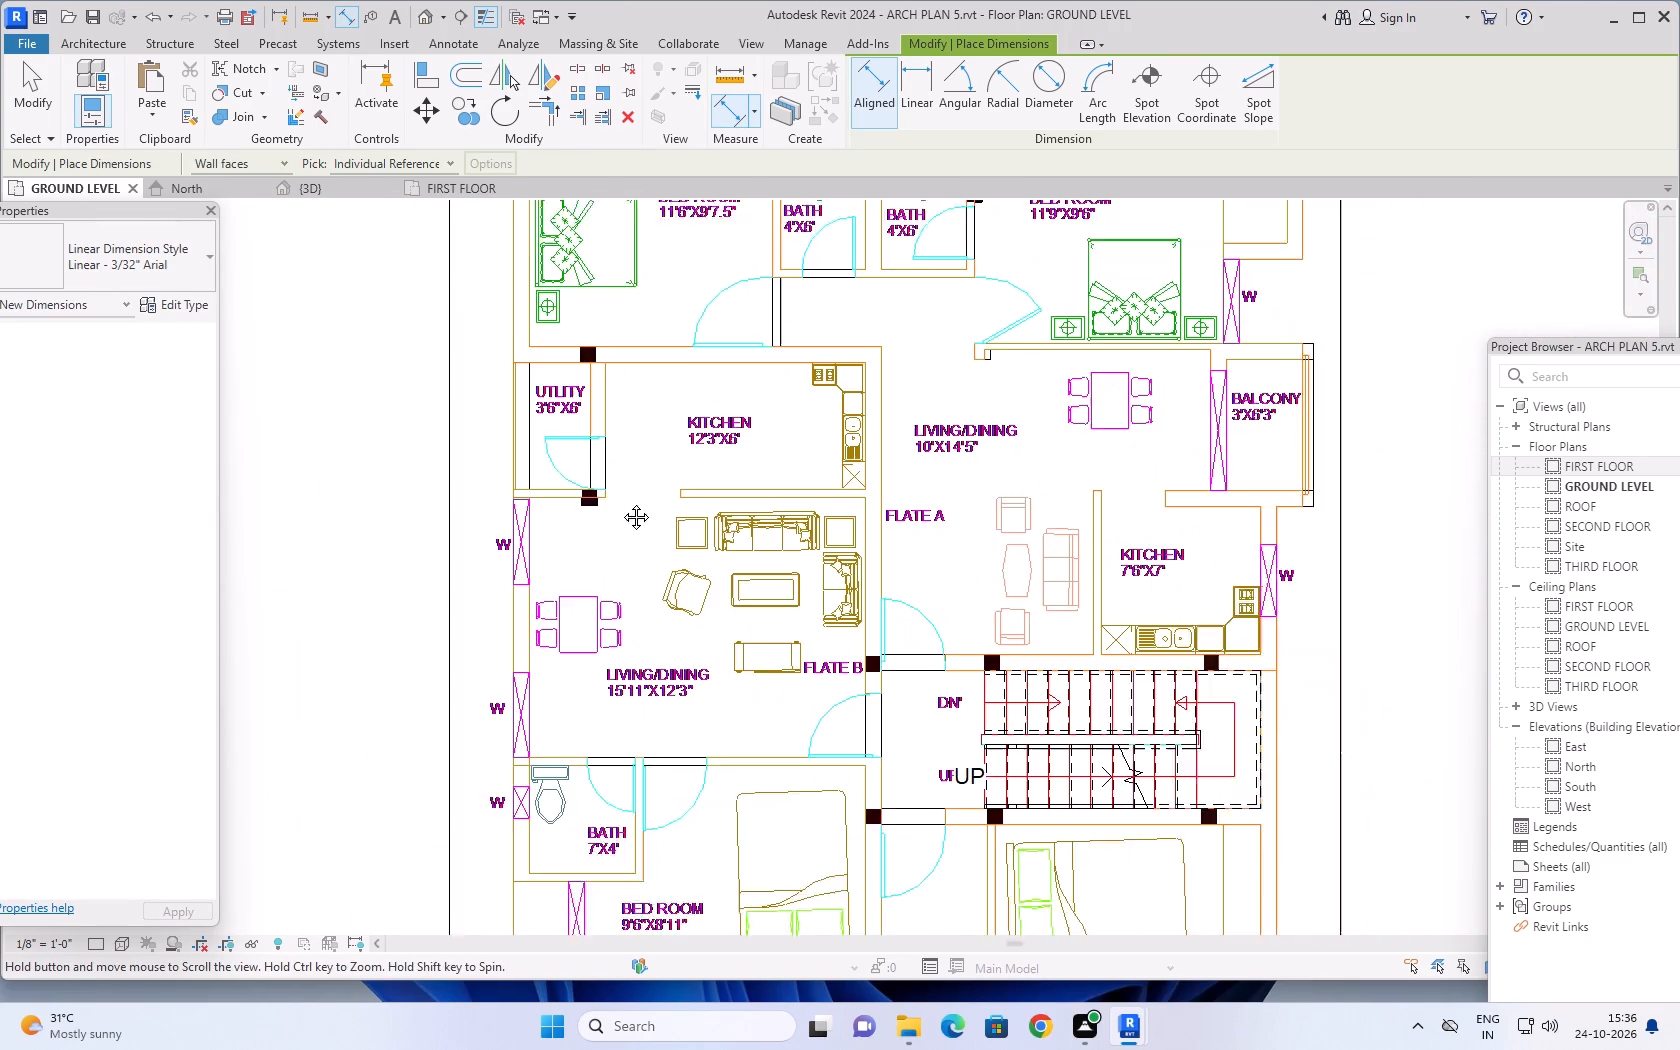
{"action": "middle_click_drag", "start_coordinate": [621, 502], "coordinate": [607, 484]}
{"action": "scroll", "coordinate": [859, 604], "scroll_direction": "up", "scroll_amount": 11}
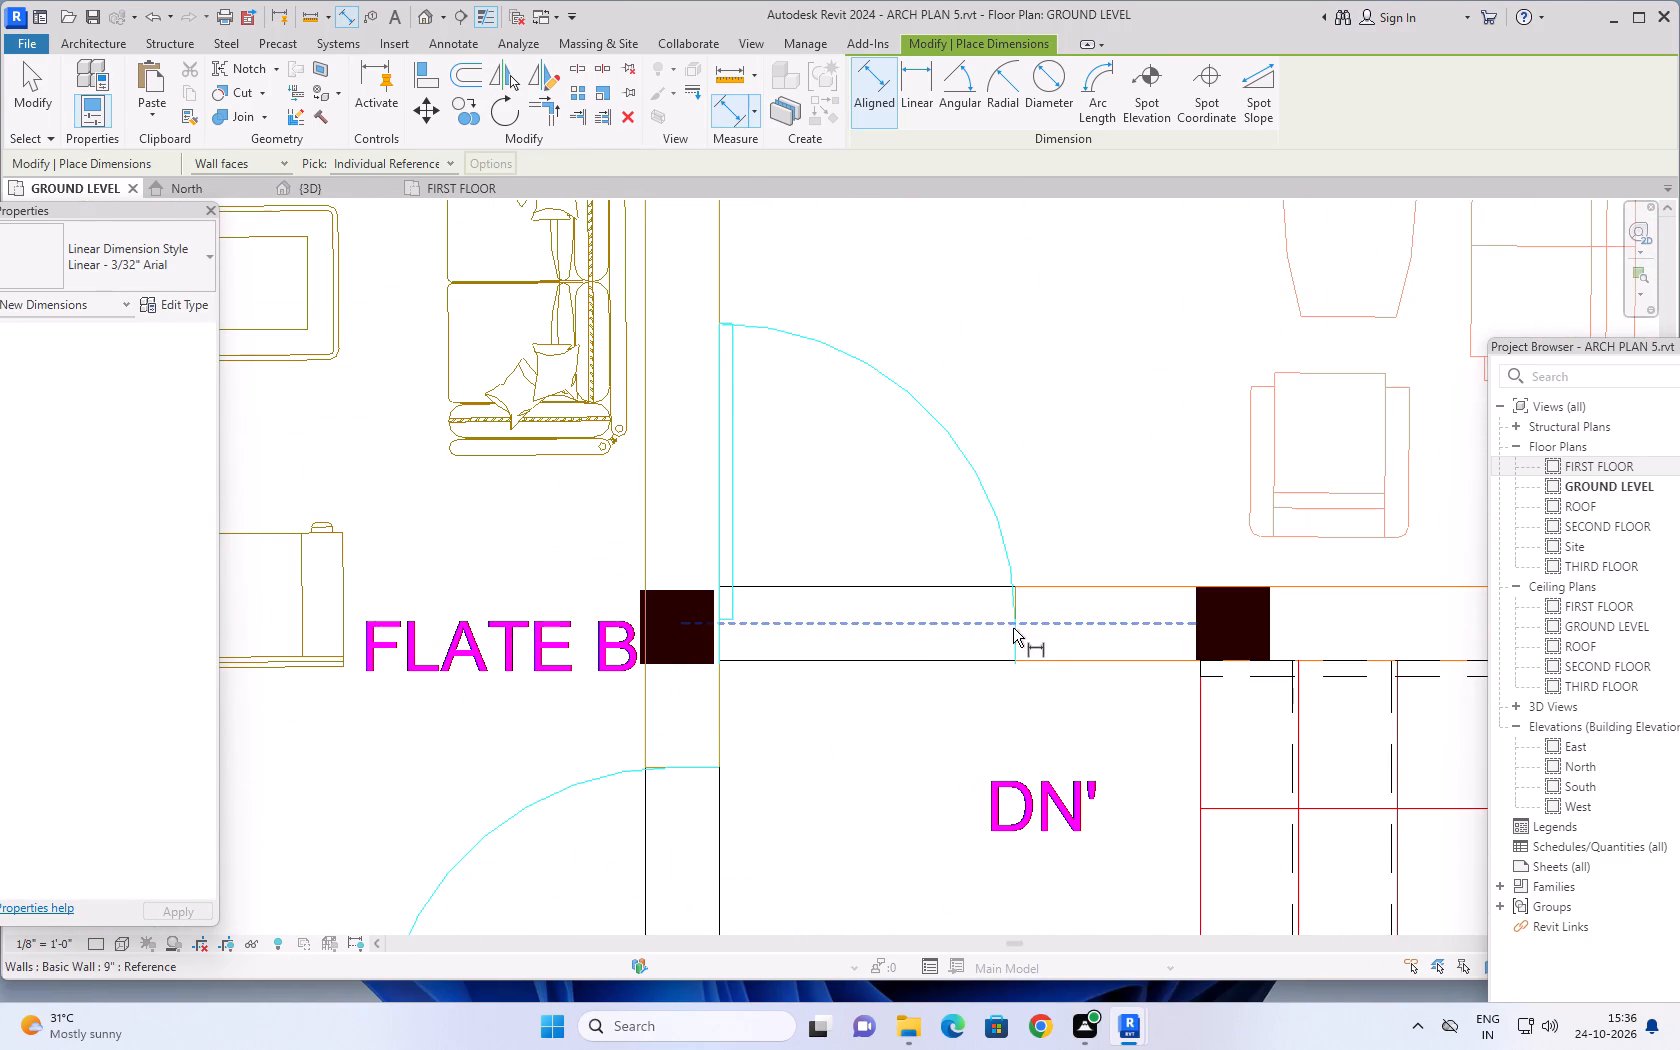
{"action": "scroll", "coordinate": [1002, 642], "scroll_direction": "up", "scroll_amount": 5}
{"action": "left_click", "coordinate": [1028, 640]}
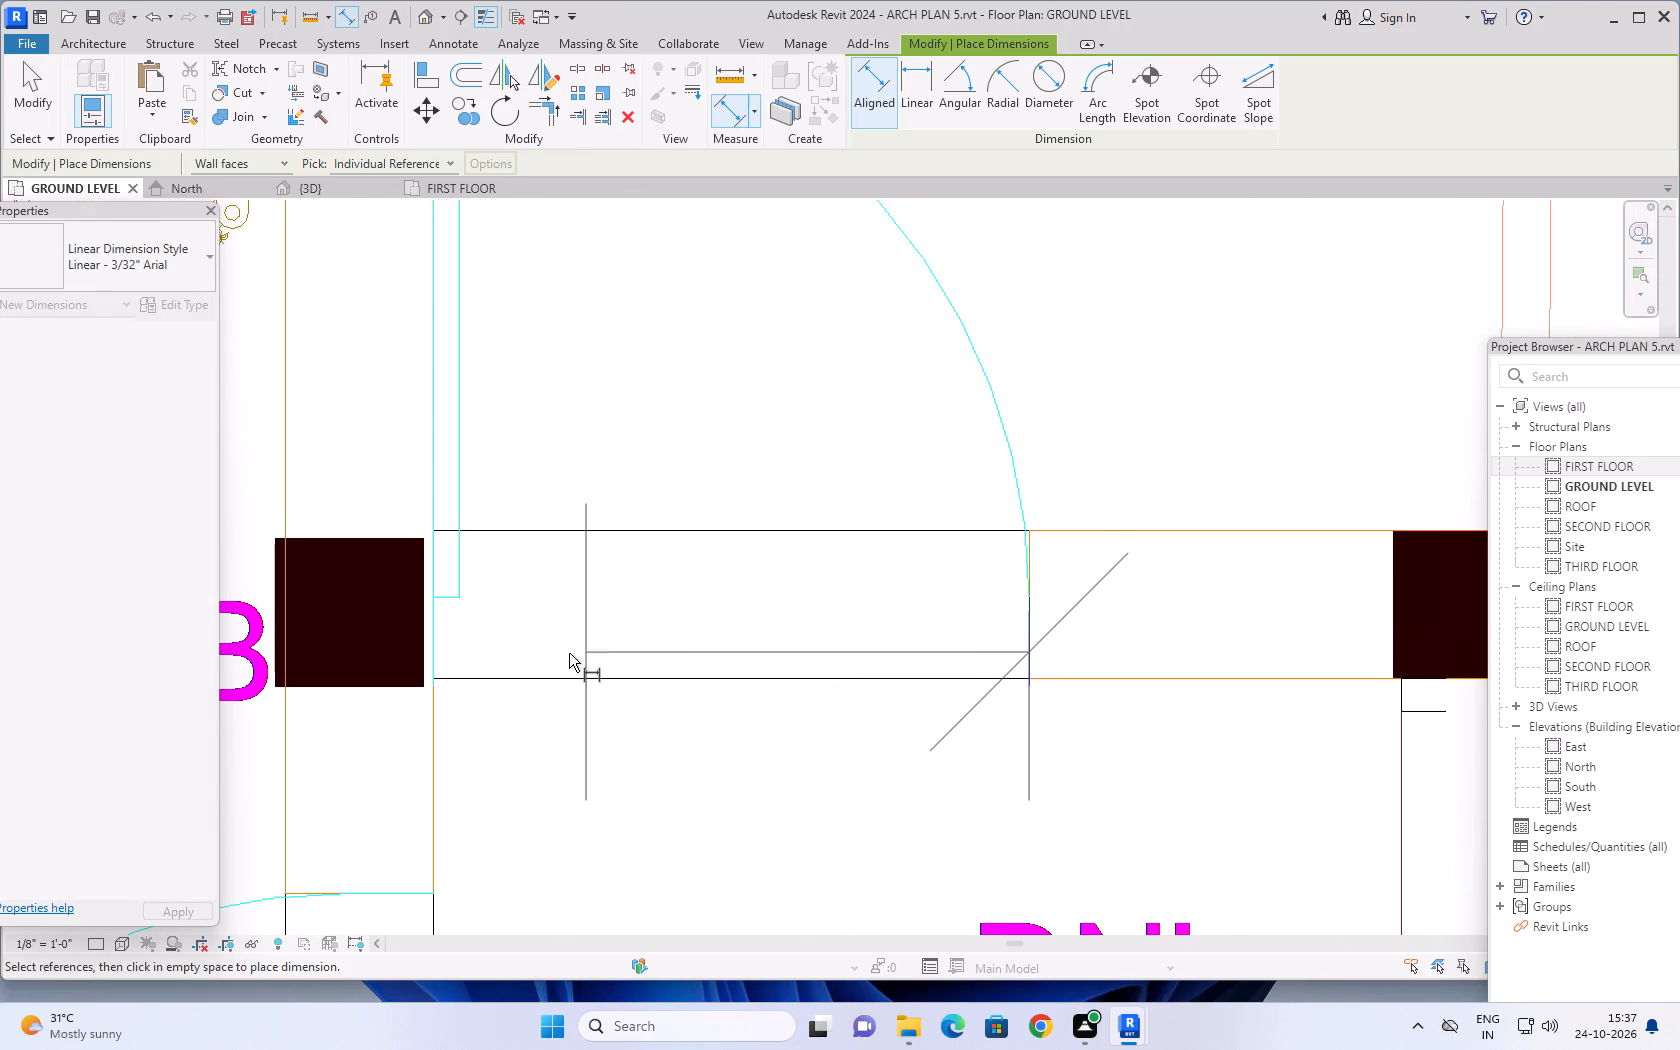
{"action": "left_click", "coordinate": [437, 648]}
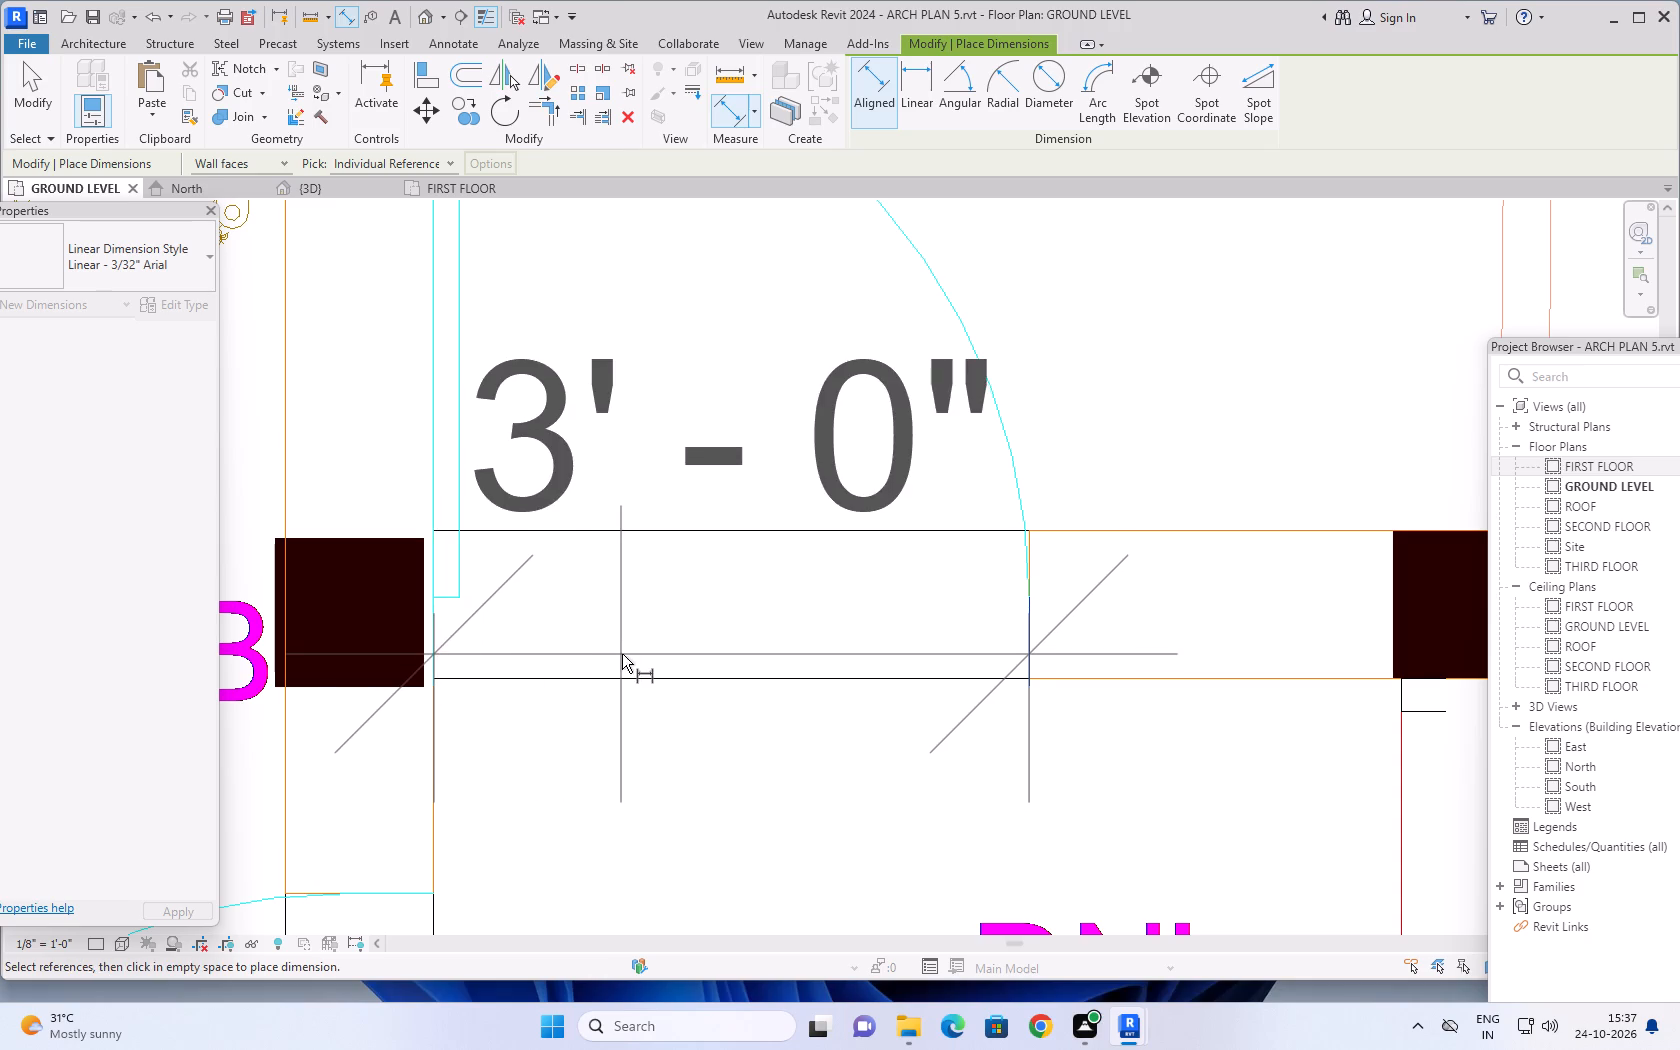
{"action": "key", "text": "Escape"}
{"action": "scroll", "coordinate": [622, 654], "scroll_direction": "down", "scroll_amount": 18}
{"action": "middle_click_drag", "start_coordinate": [665, 734], "coordinate": [647, 477]}
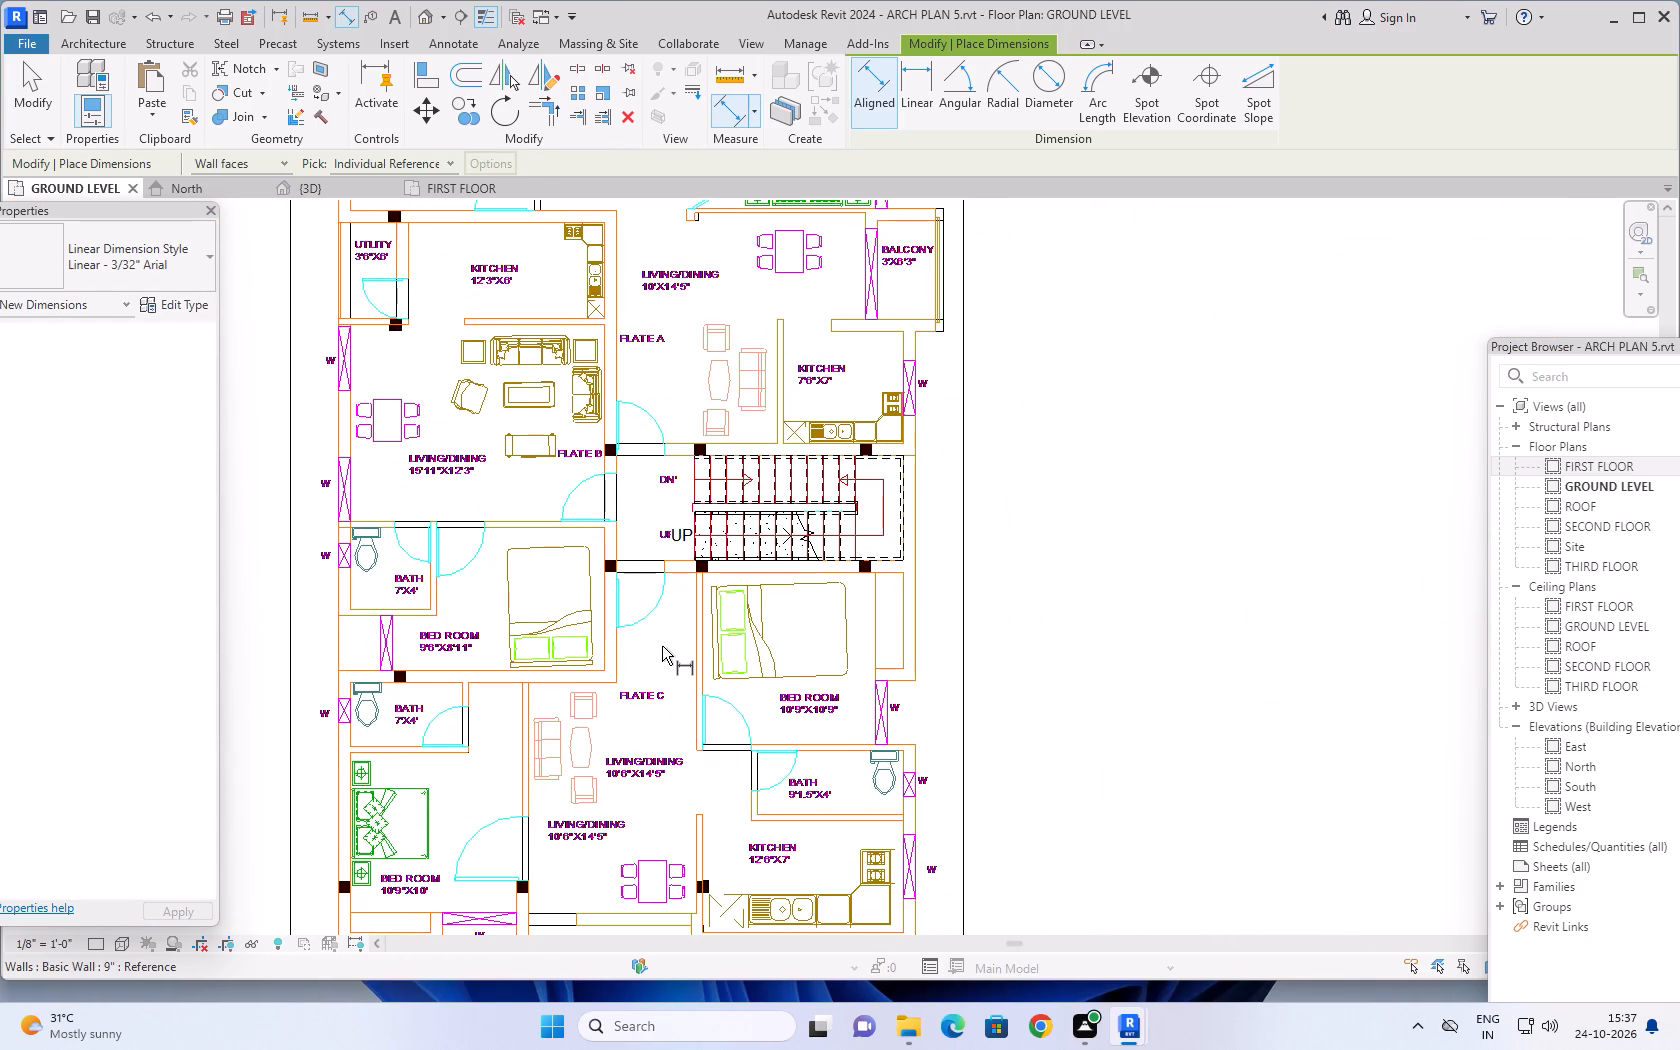
Duplicate the Single-Flush 36" x 84" door type as a new type named 3'X7'.
{"action": "scroll", "coordinate": [662, 646], "scroll_direction": "down", "scroll_amount": 3}
{"action": "middle_click_drag", "start_coordinate": [933, 636], "coordinate": [956, 584]}
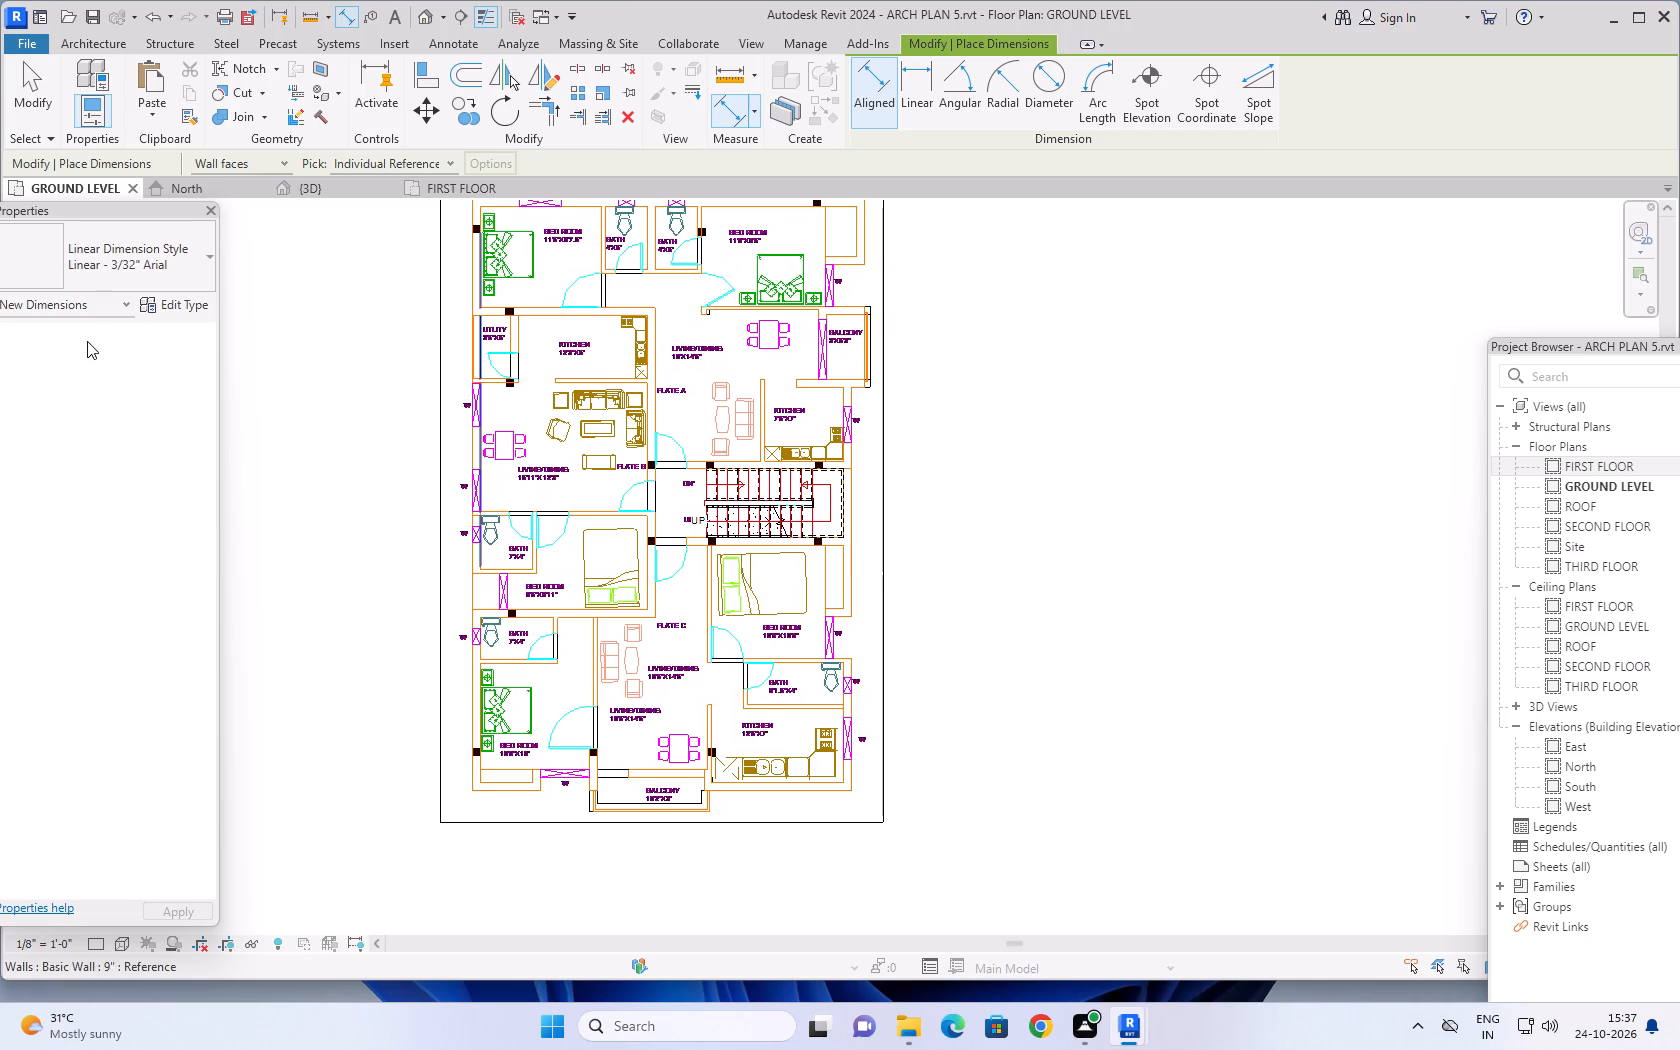
{"action": "left_click", "coordinate": [99, 50]}
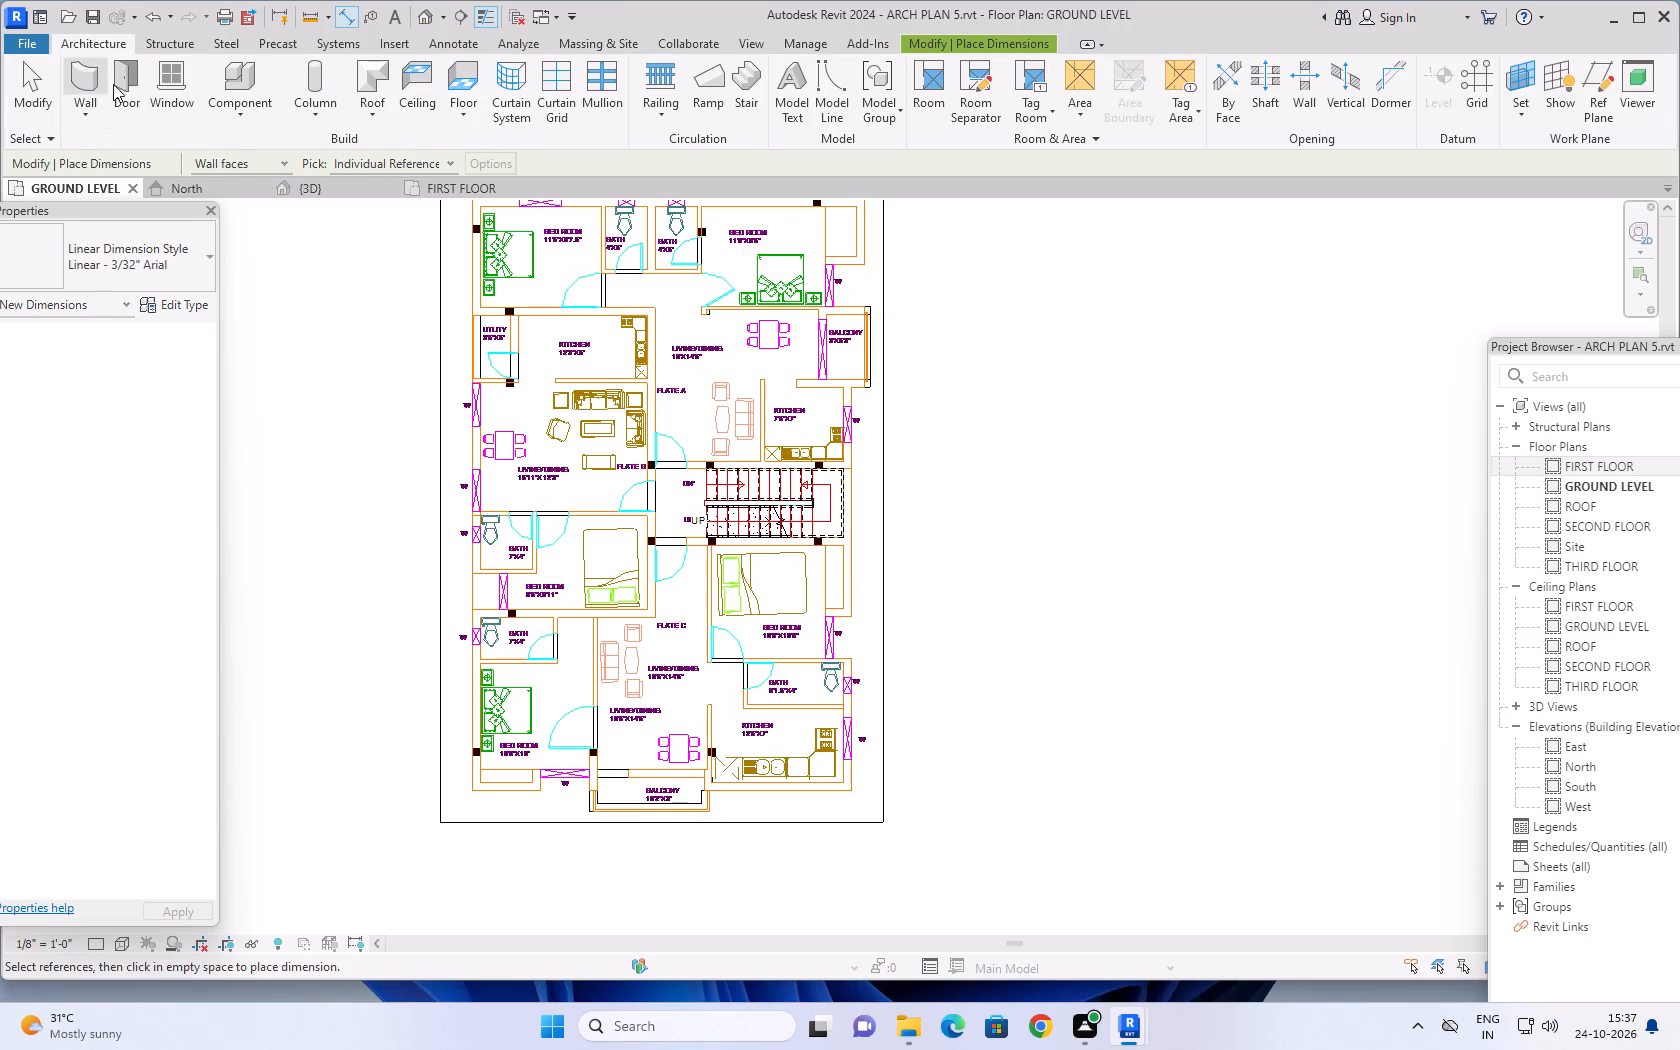
{"action": "left_click", "coordinate": [124, 79]}
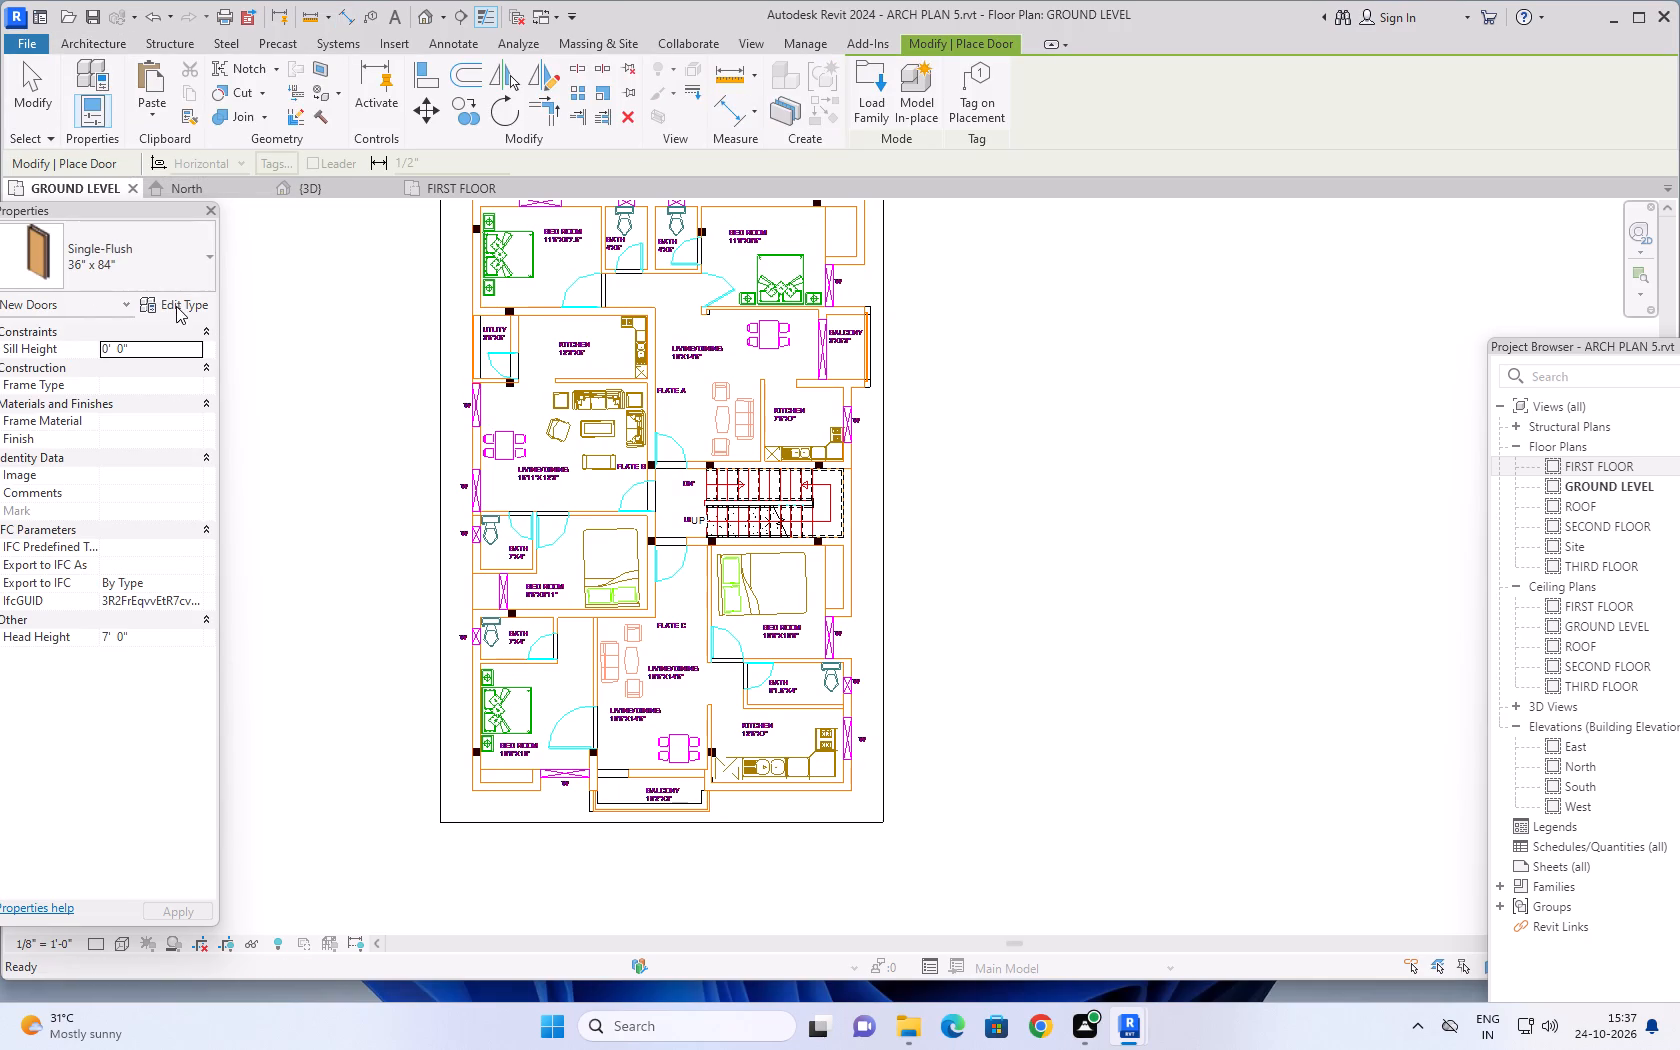
{"action": "left_click", "coordinate": [176, 306]}
{"action": "left_click", "coordinate": [1302, 337]}
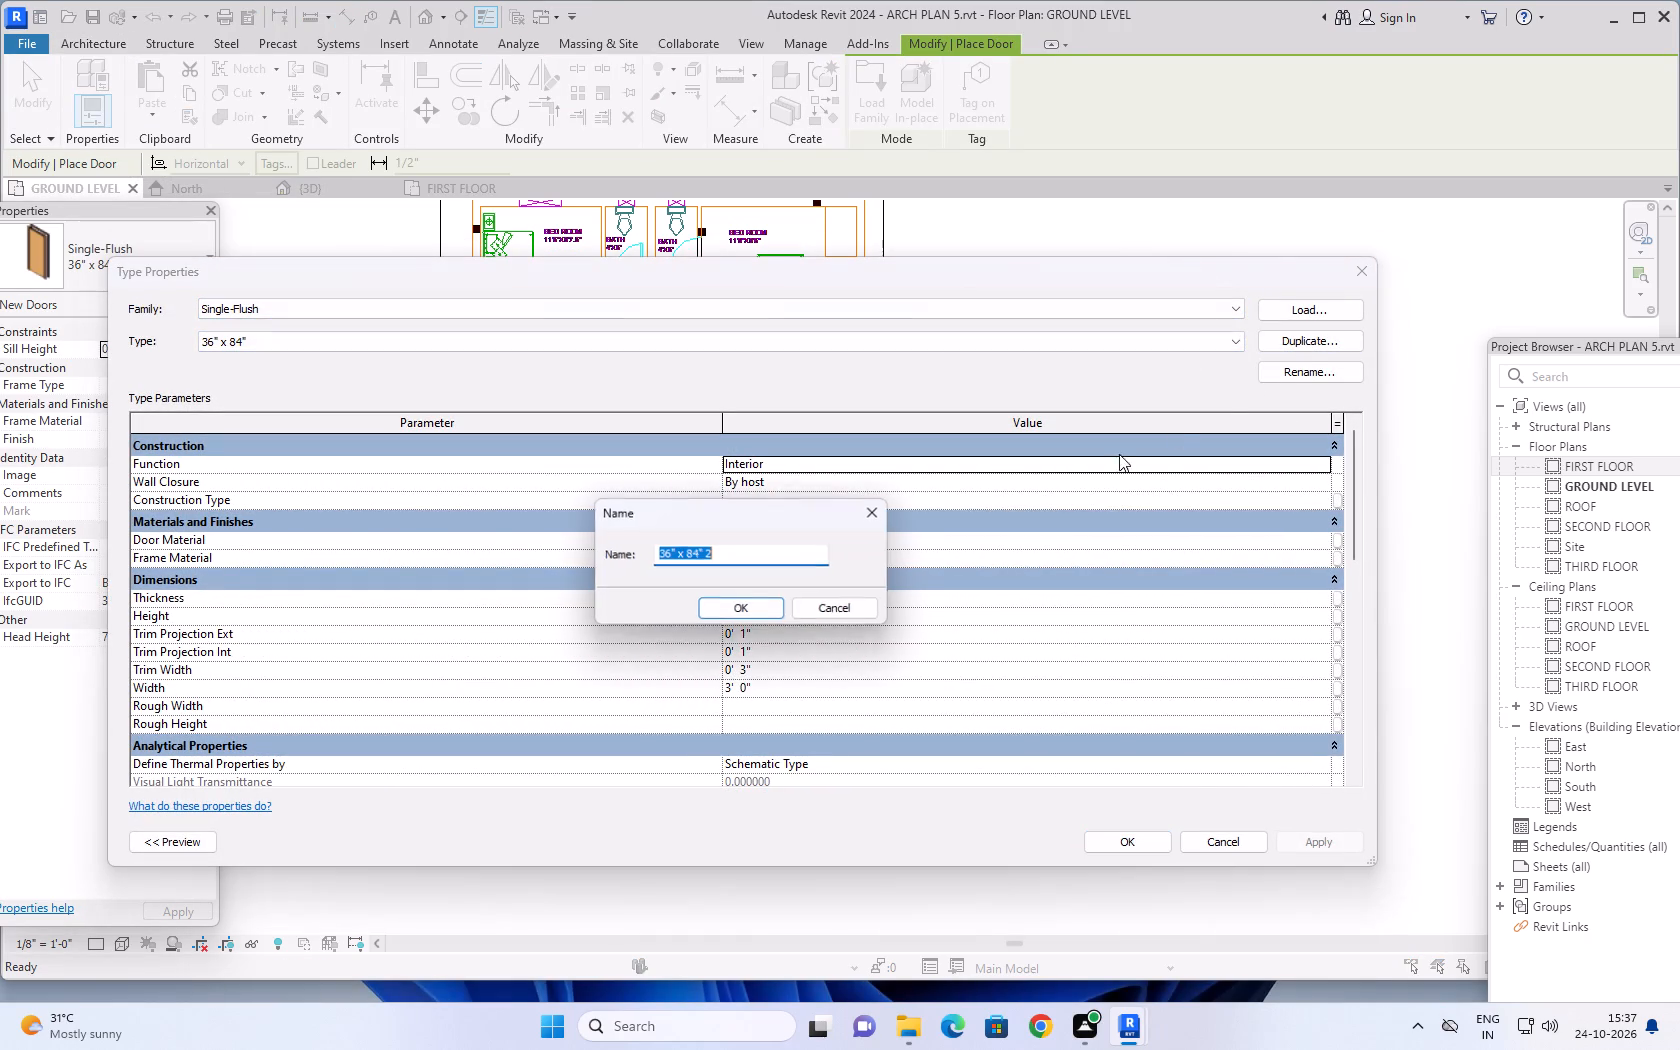
{"action": "key", "text": "3"}
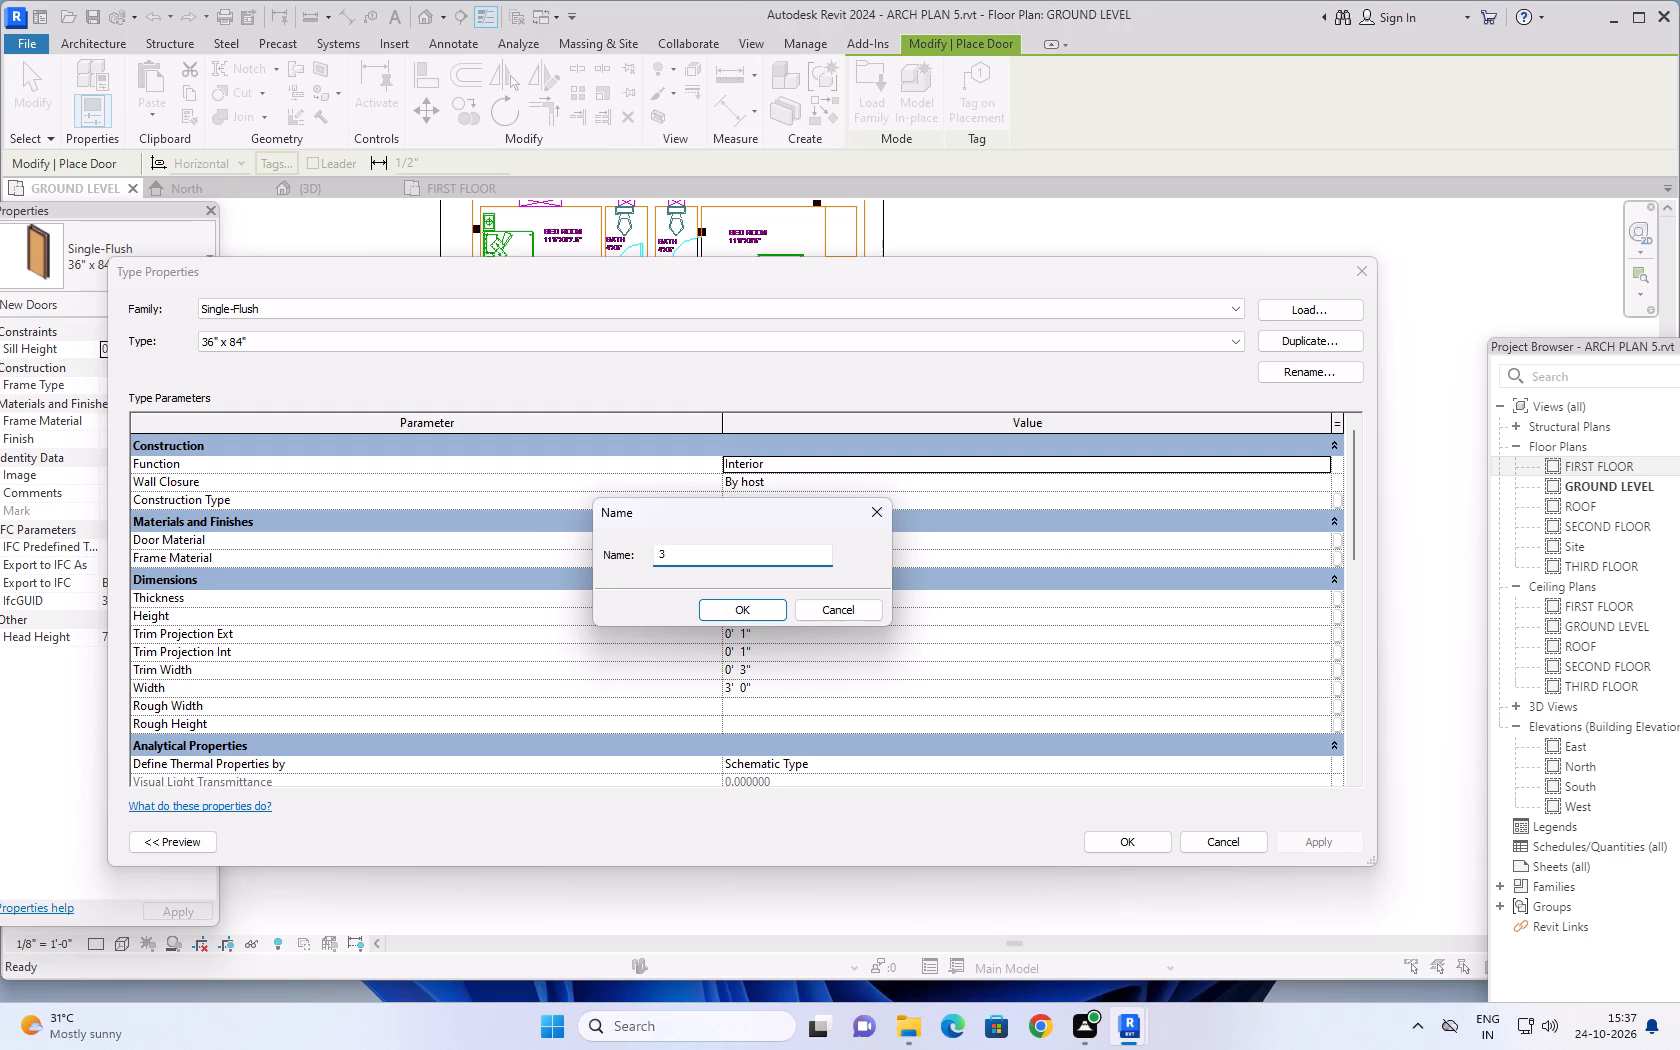
{"action": "key", "text": "apostrophe"}
{"action": "type", "text": "X7'"}
{"action": "left_click", "coordinate": [749, 611]}
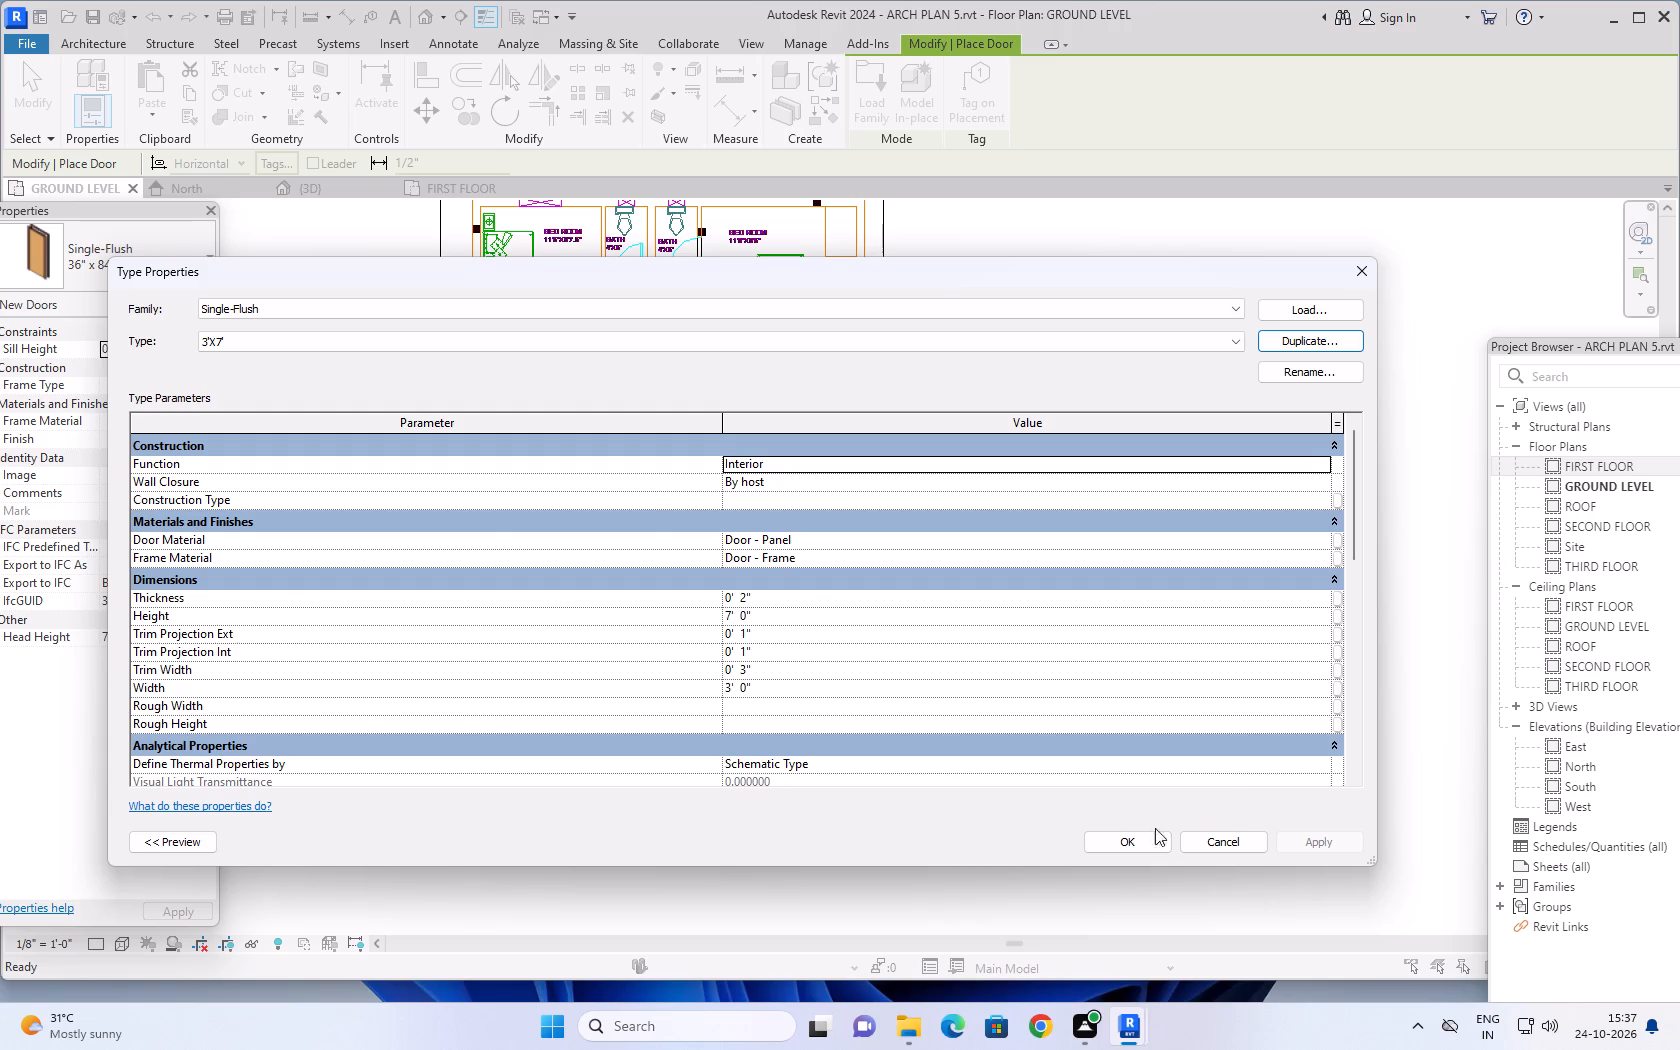
{"action": "left_click", "coordinate": [1129, 837]}
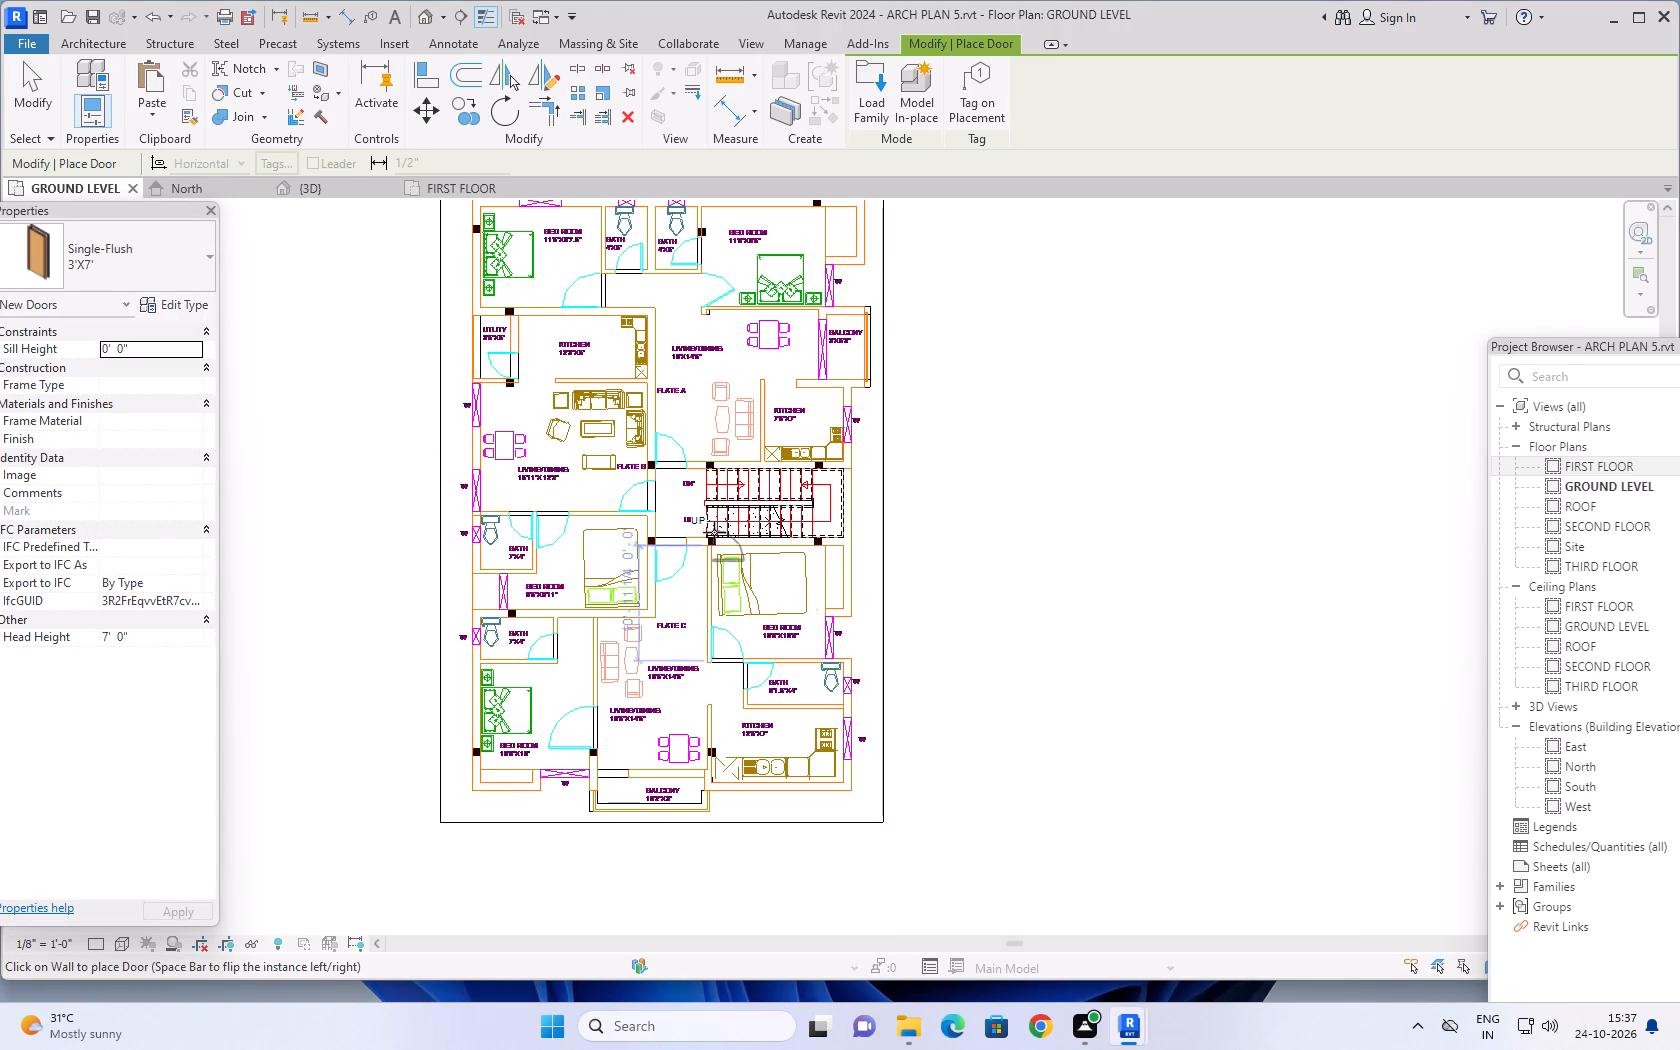
Place a 3'X7' Single-Flush door in Flate B's entrance opening, flipped to match the plan's swing into the living/dining room.
{"action": "scroll", "coordinate": [638, 527], "scroll_direction": "down", "scroll_amount": 2}
{"action": "middle_click_drag", "start_coordinate": [619, 434], "coordinate": [622, 617]}
{"action": "right_click_drag", "start_coordinate": [619, 436], "coordinate": [621, 523]}
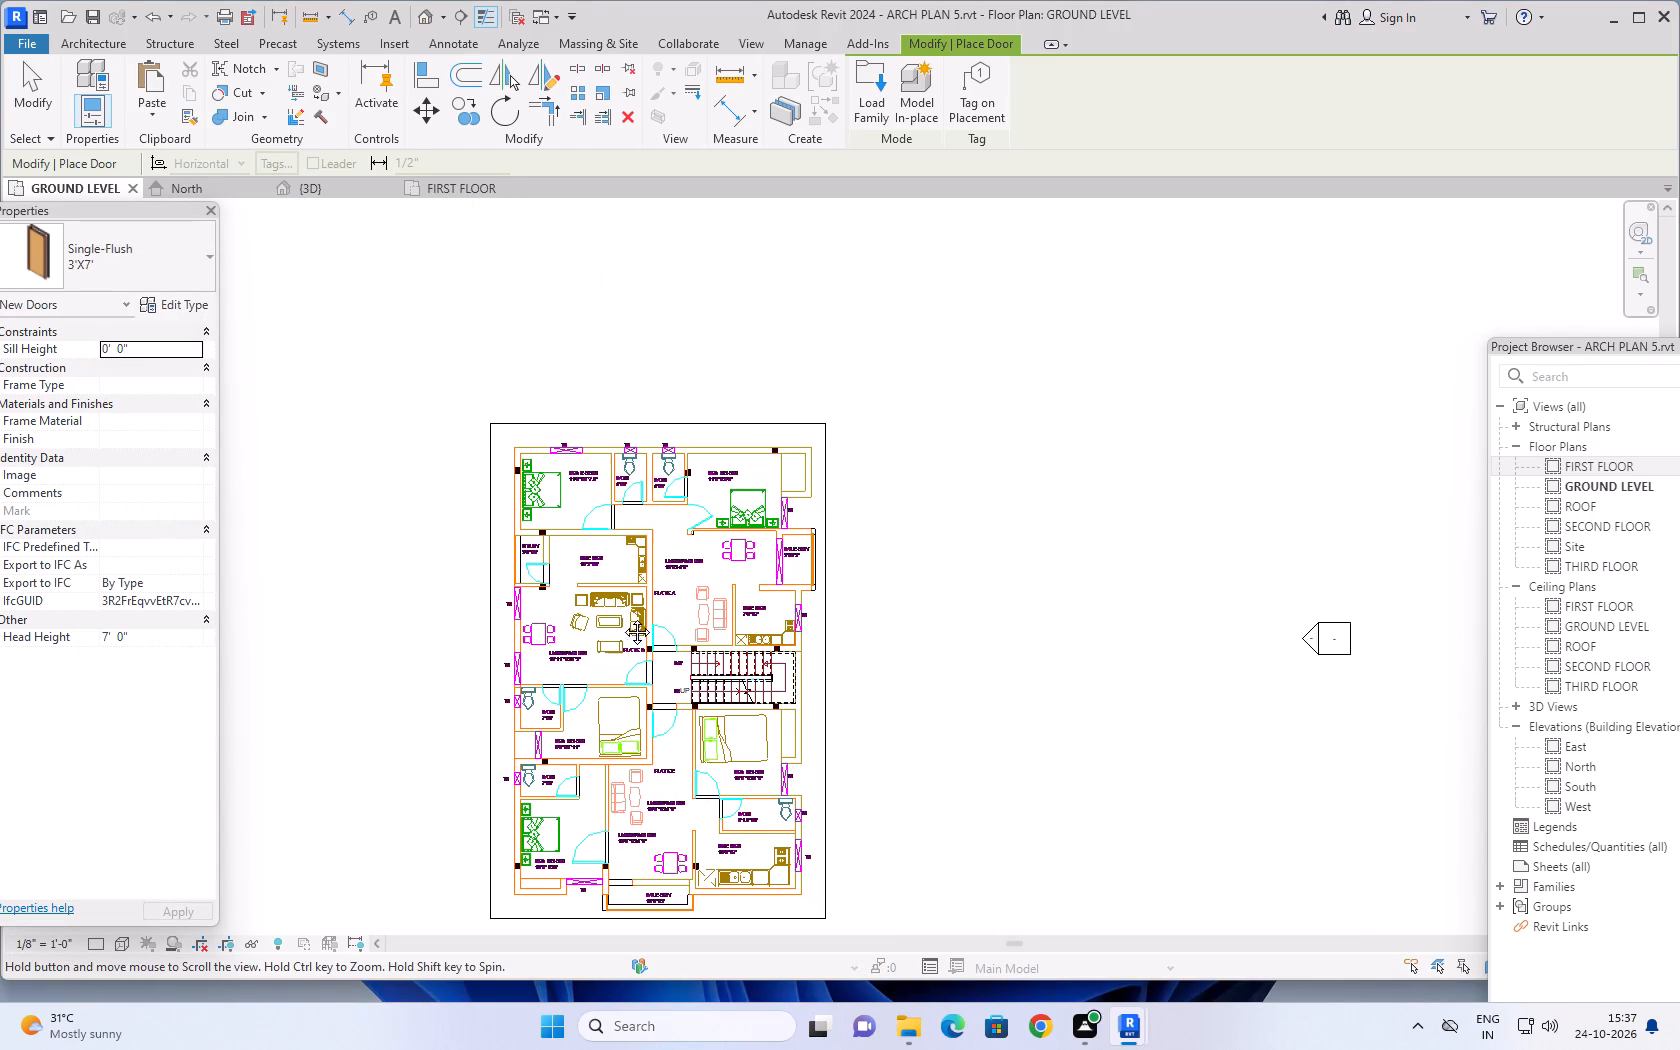
{"action": "middle_click_drag", "start_coordinate": [622, 617], "coordinate": [622, 621]}
{"action": "scroll", "coordinate": [676, 535], "scroll_direction": "up", "scroll_amount": 1}
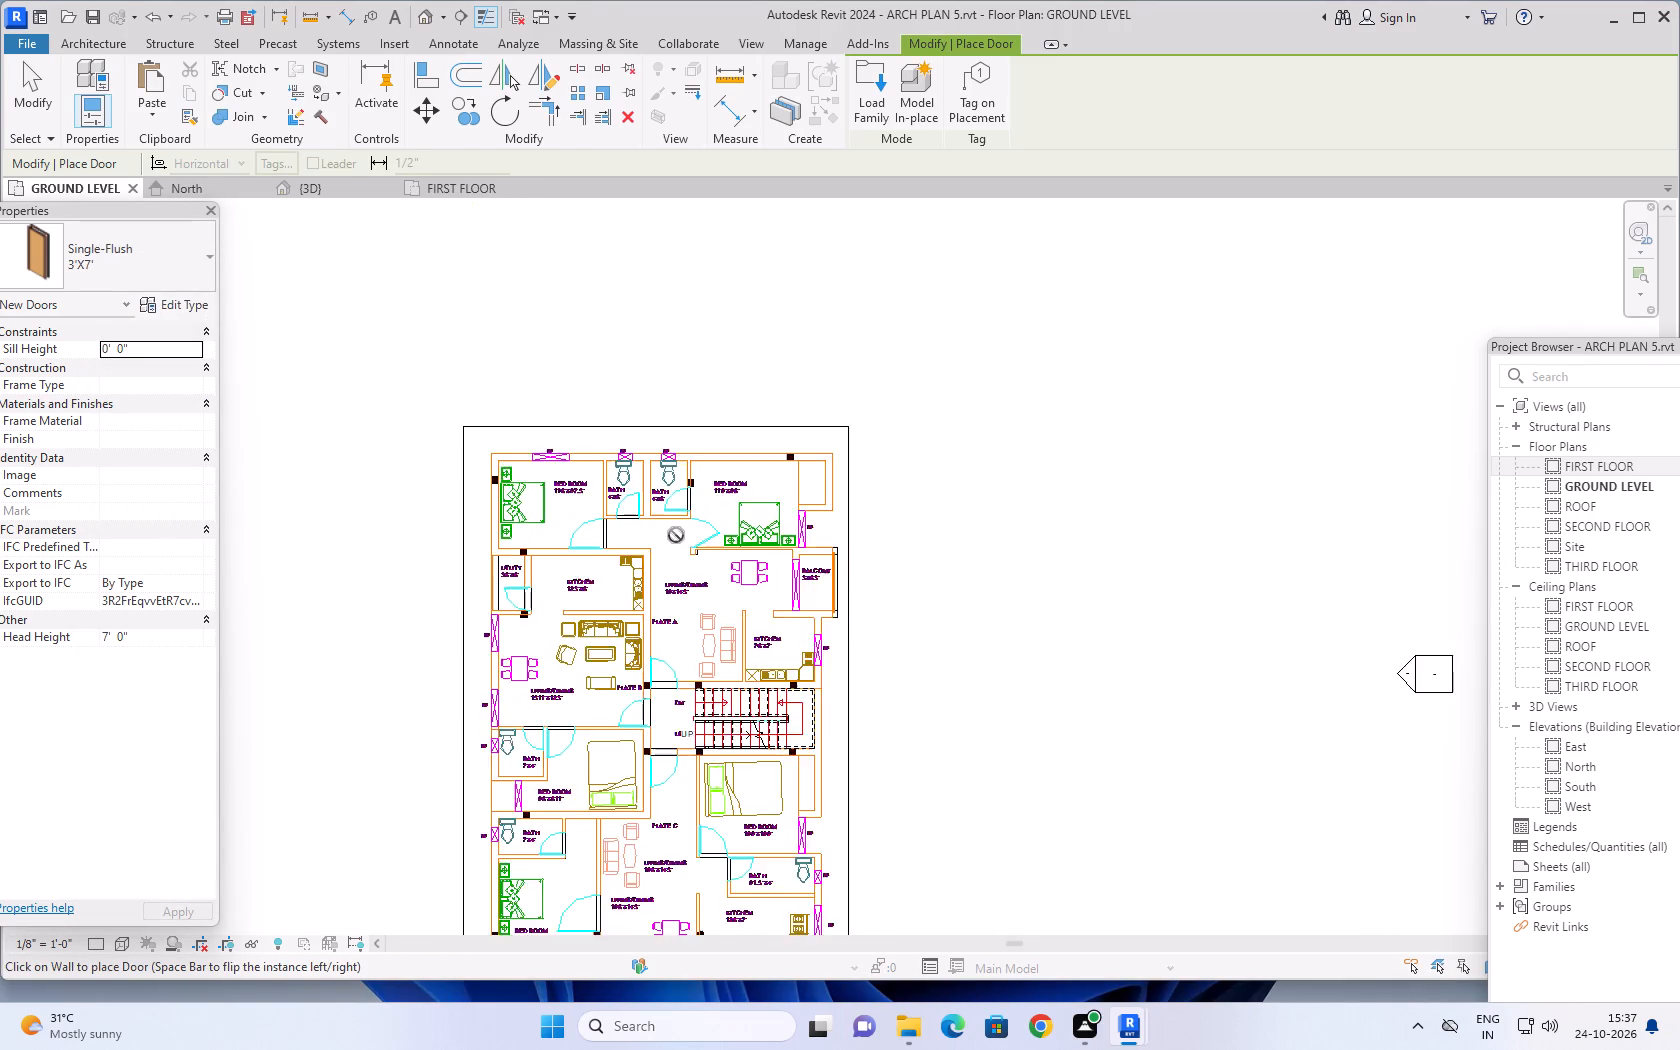
{"action": "scroll", "coordinate": [676, 535], "scroll_direction": "up", "scroll_amount": 2}
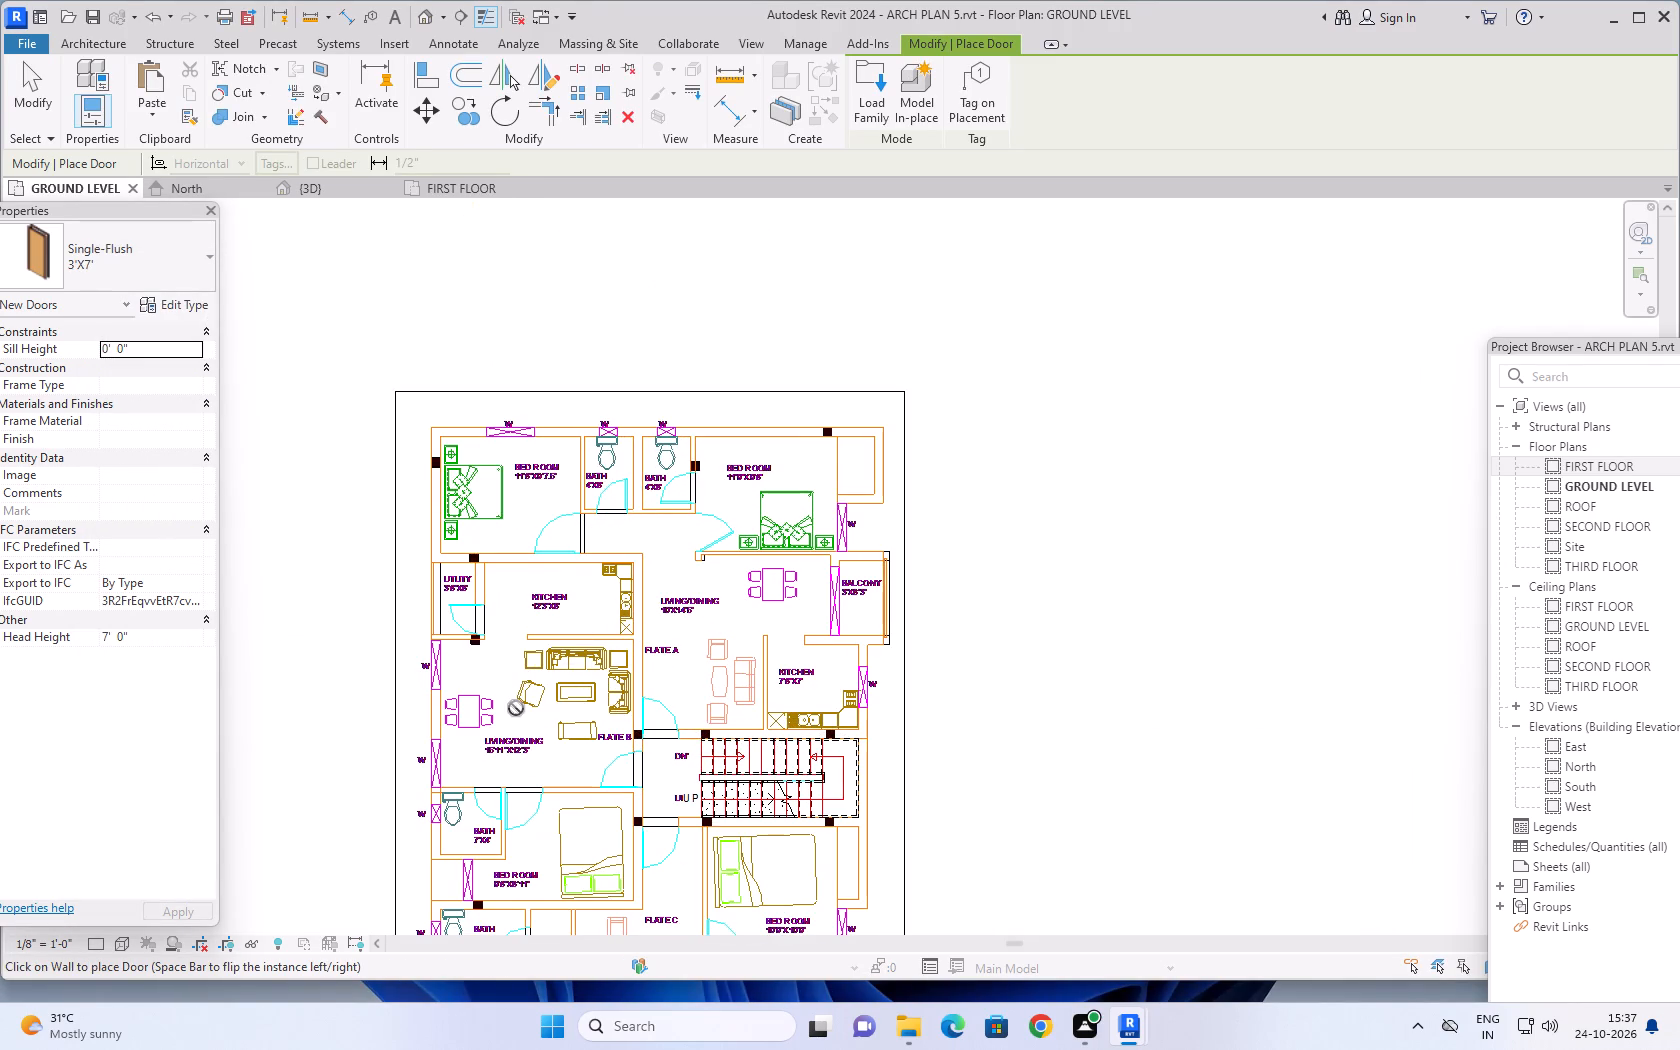
{"action": "scroll", "coordinate": [524, 715], "scroll_direction": "down", "scroll_amount": 1}
{"action": "middle_click_drag", "start_coordinate": [526, 717], "coordinate": [499, 576]}
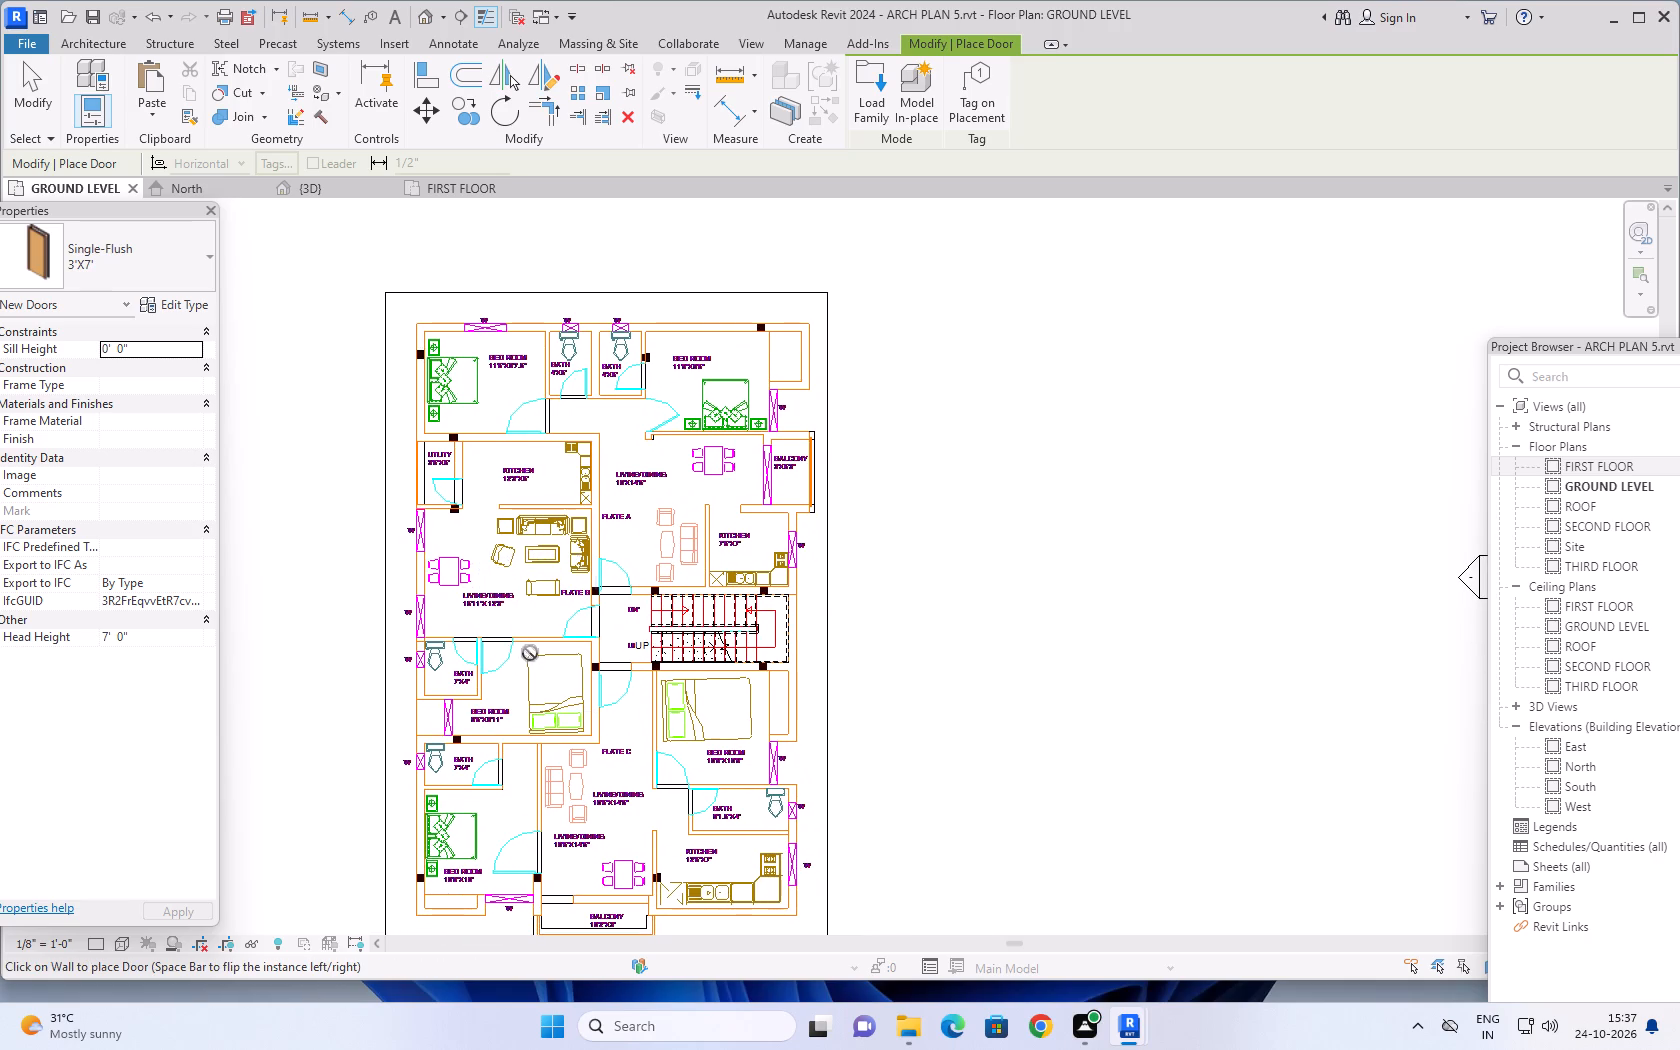
{"action": "scroll", "coordinate": [580, 630], "scroll_direction": "up", "scroll_amount": 10}
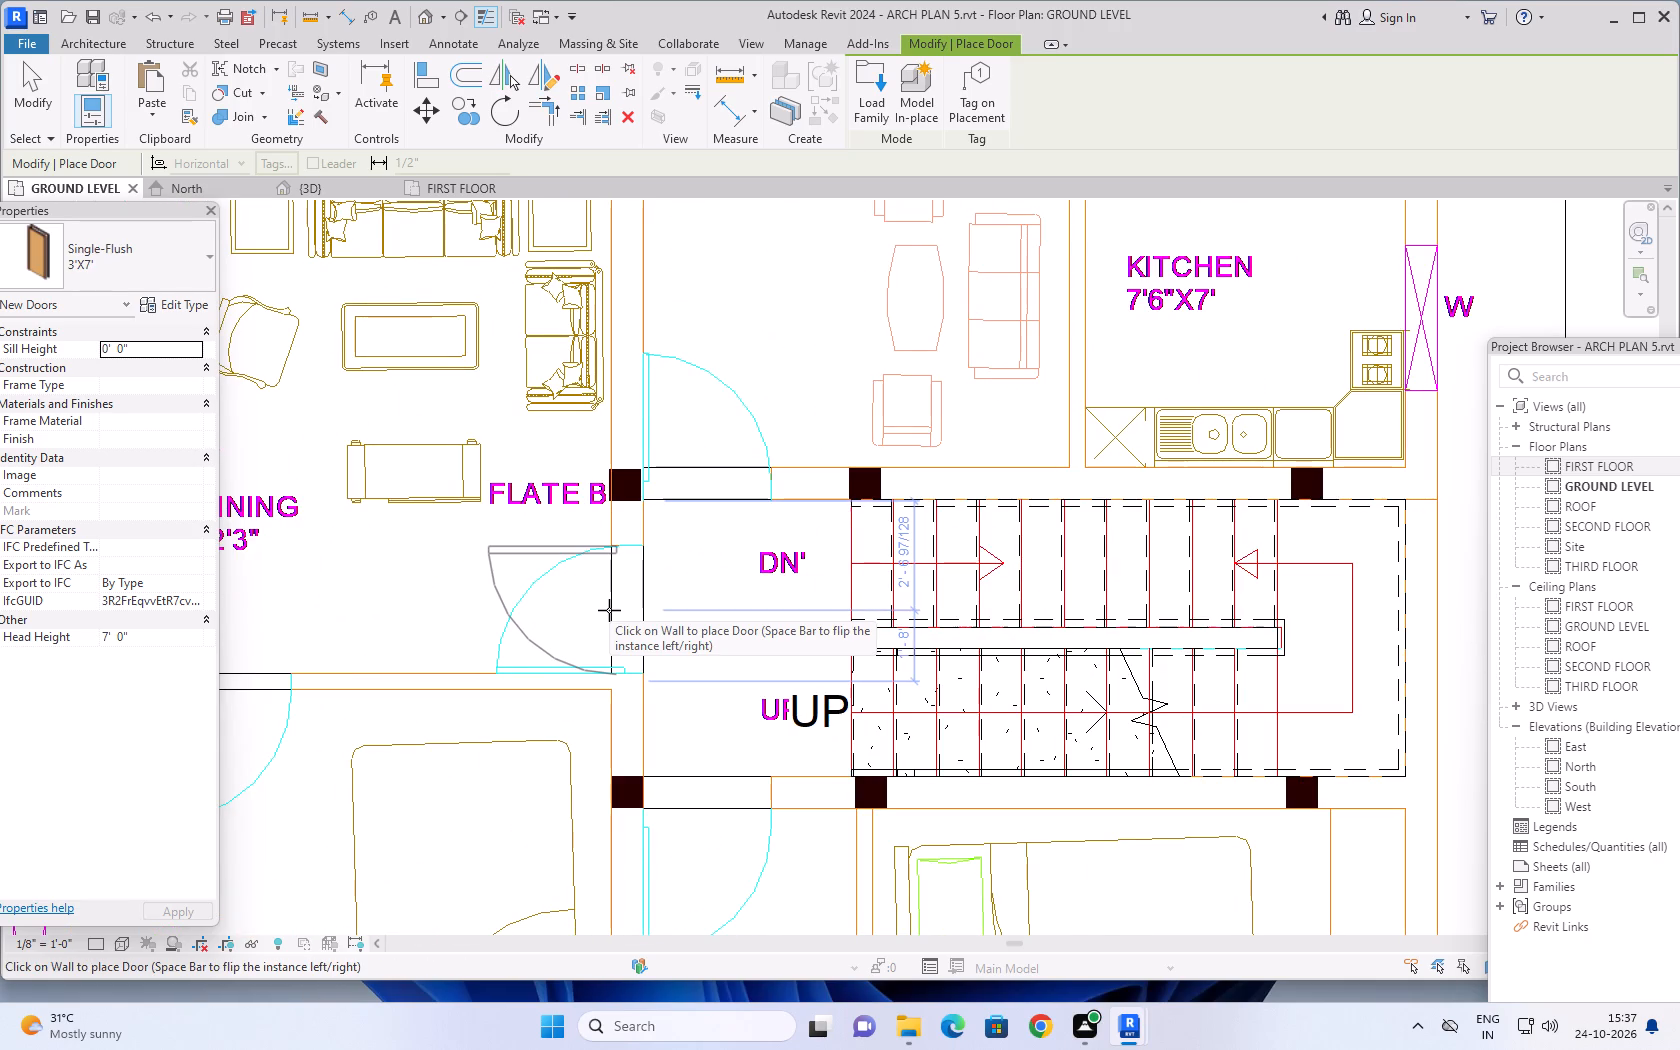
{"action": "key", "text": "space"}
{"action": "left_click", "coordinate": [614, 596]}
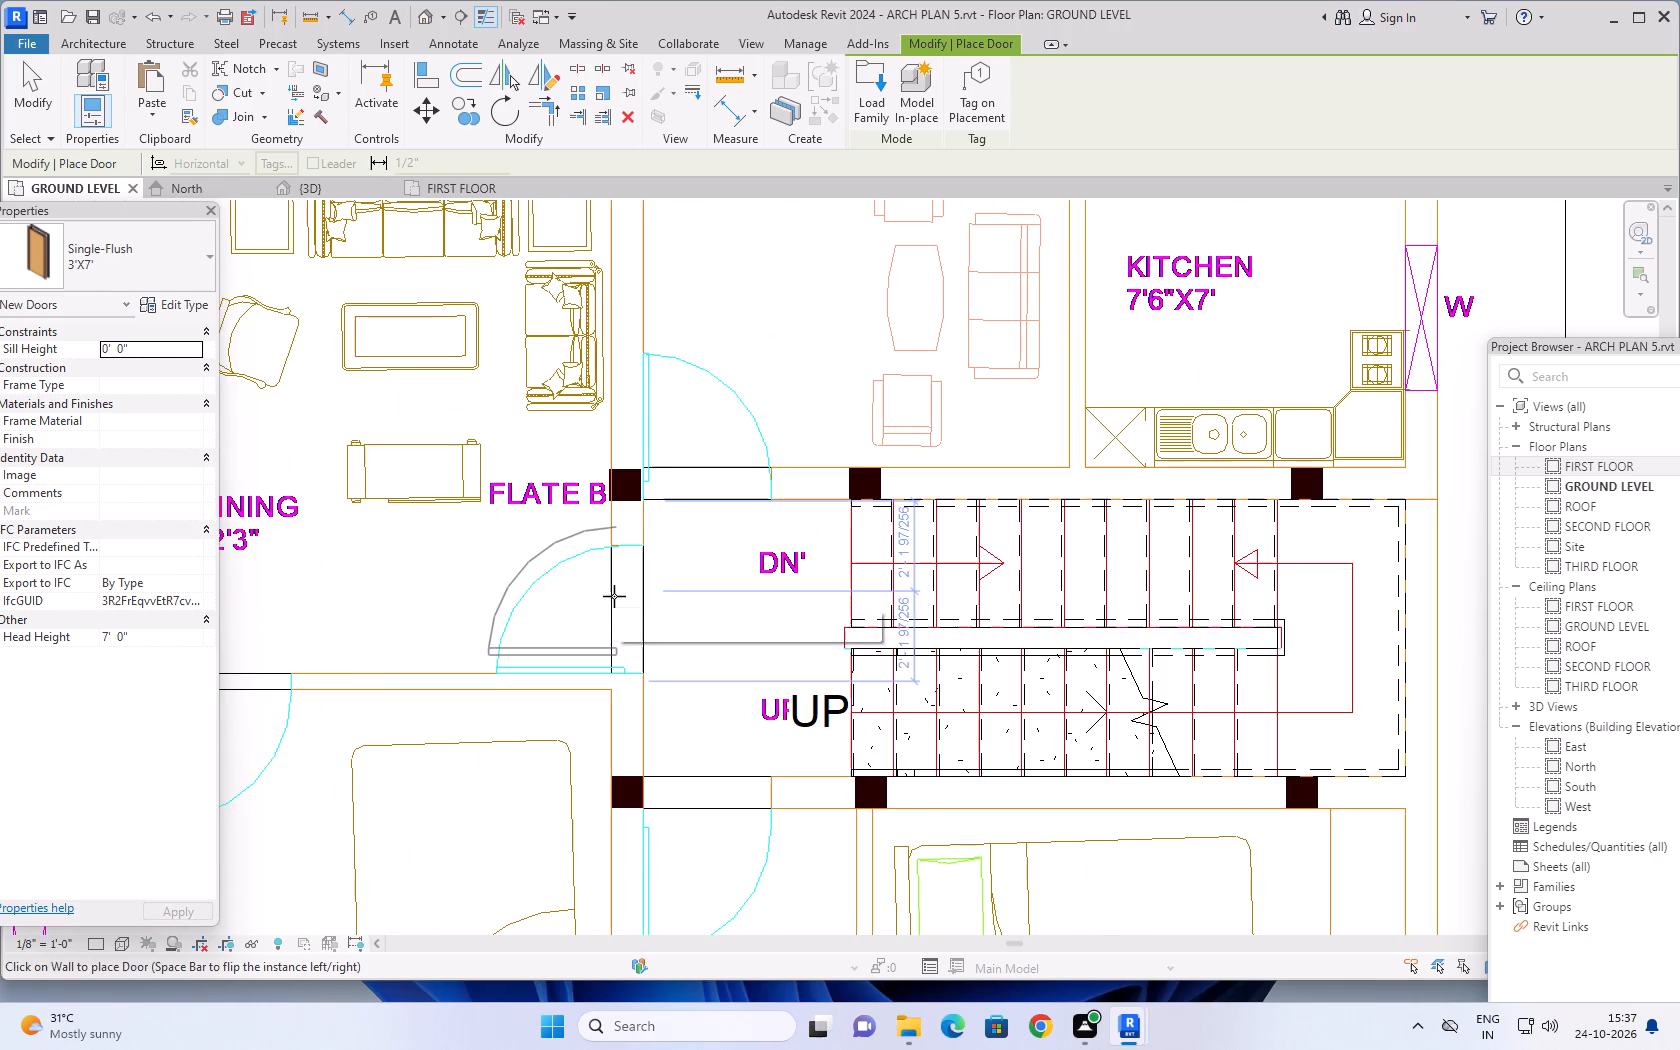
Place 3'X7' doors in the Flate A and Flate C entrance openings beside the staircase, each swinging into its flat.
{"action": "scroll", "coordinate": [664, 596], "scroll_direction": "down", "scroll_amount": 2}
{"action": "middle_click_drag", "start_coordinate": [718, 581], "coordinate": [668, 680]}
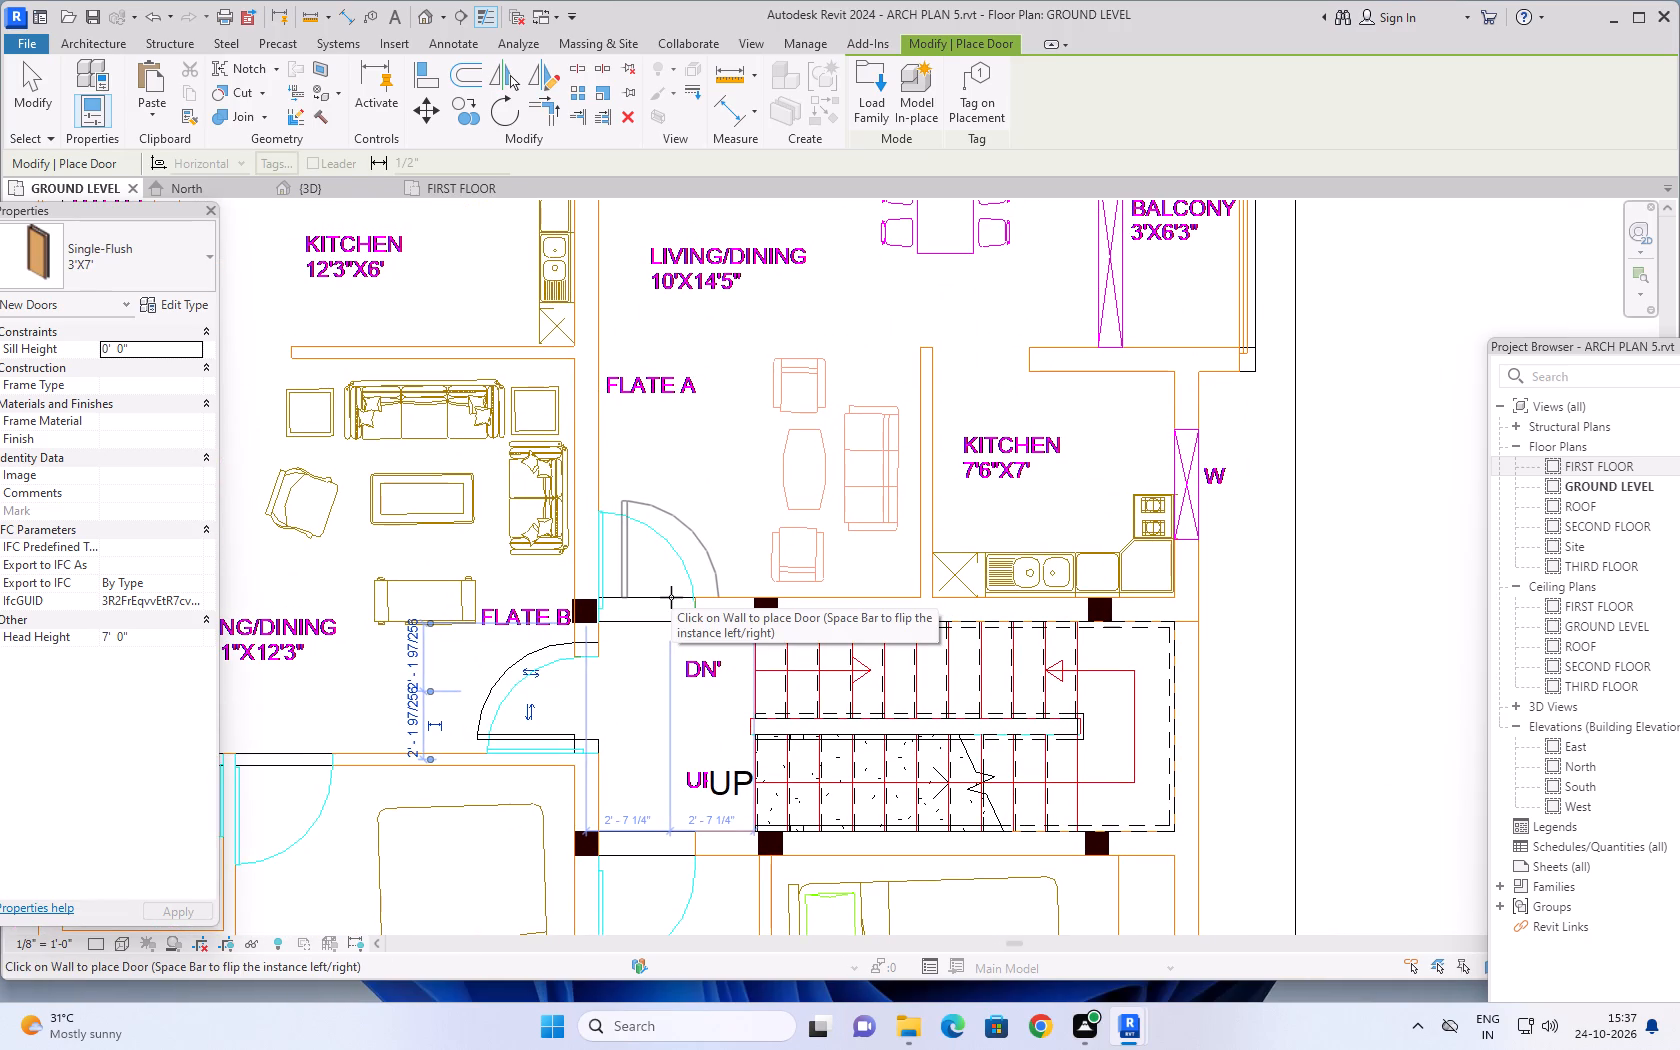
{"action": "left_click", "coordinate": [671, 597]}
{"action": "scroll", "coordinate": [646, 683], "scroll_direction": "down", "scroll_amount": 5}
{"action": "middle_click_drag", "start_coordinate": [643, 705], "coordinate": [642, 696]}
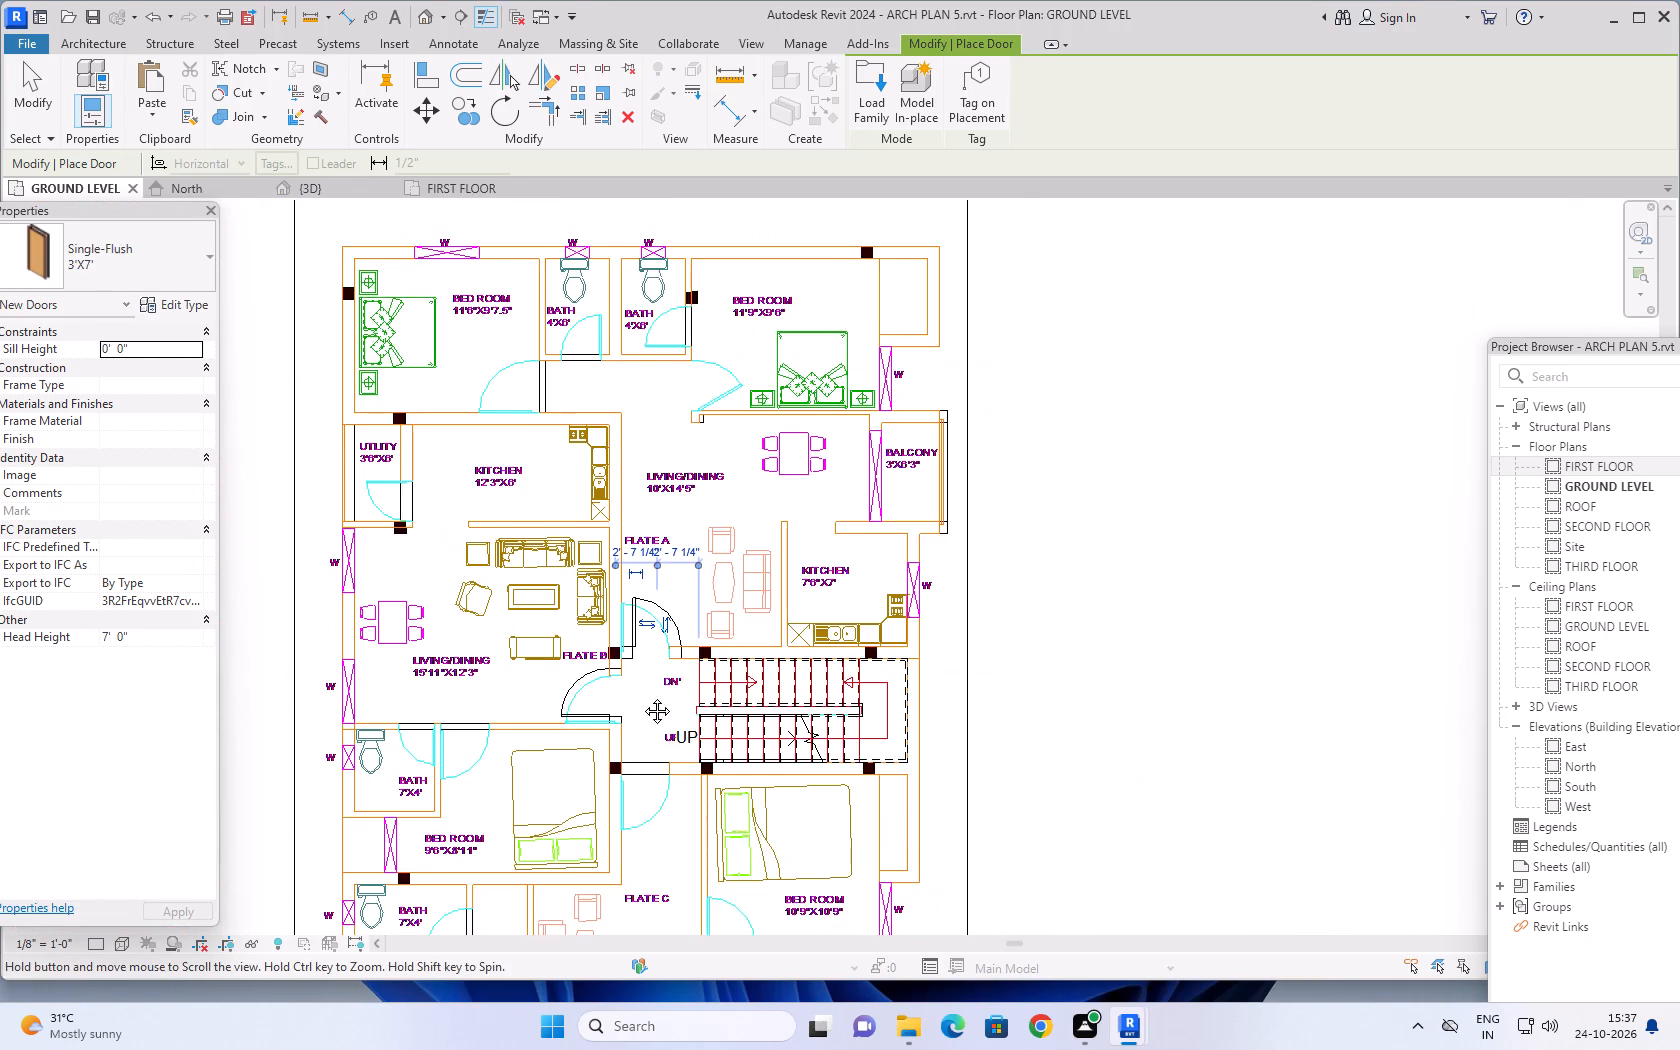
{"action": "middle_click_drag", "start_coordinate": [642, 696], "coordinate": [642, 575]}
{"action": "scroll", "coordinate": [648, 686], "scroll_direction": "up", "scroll_amount": 5}
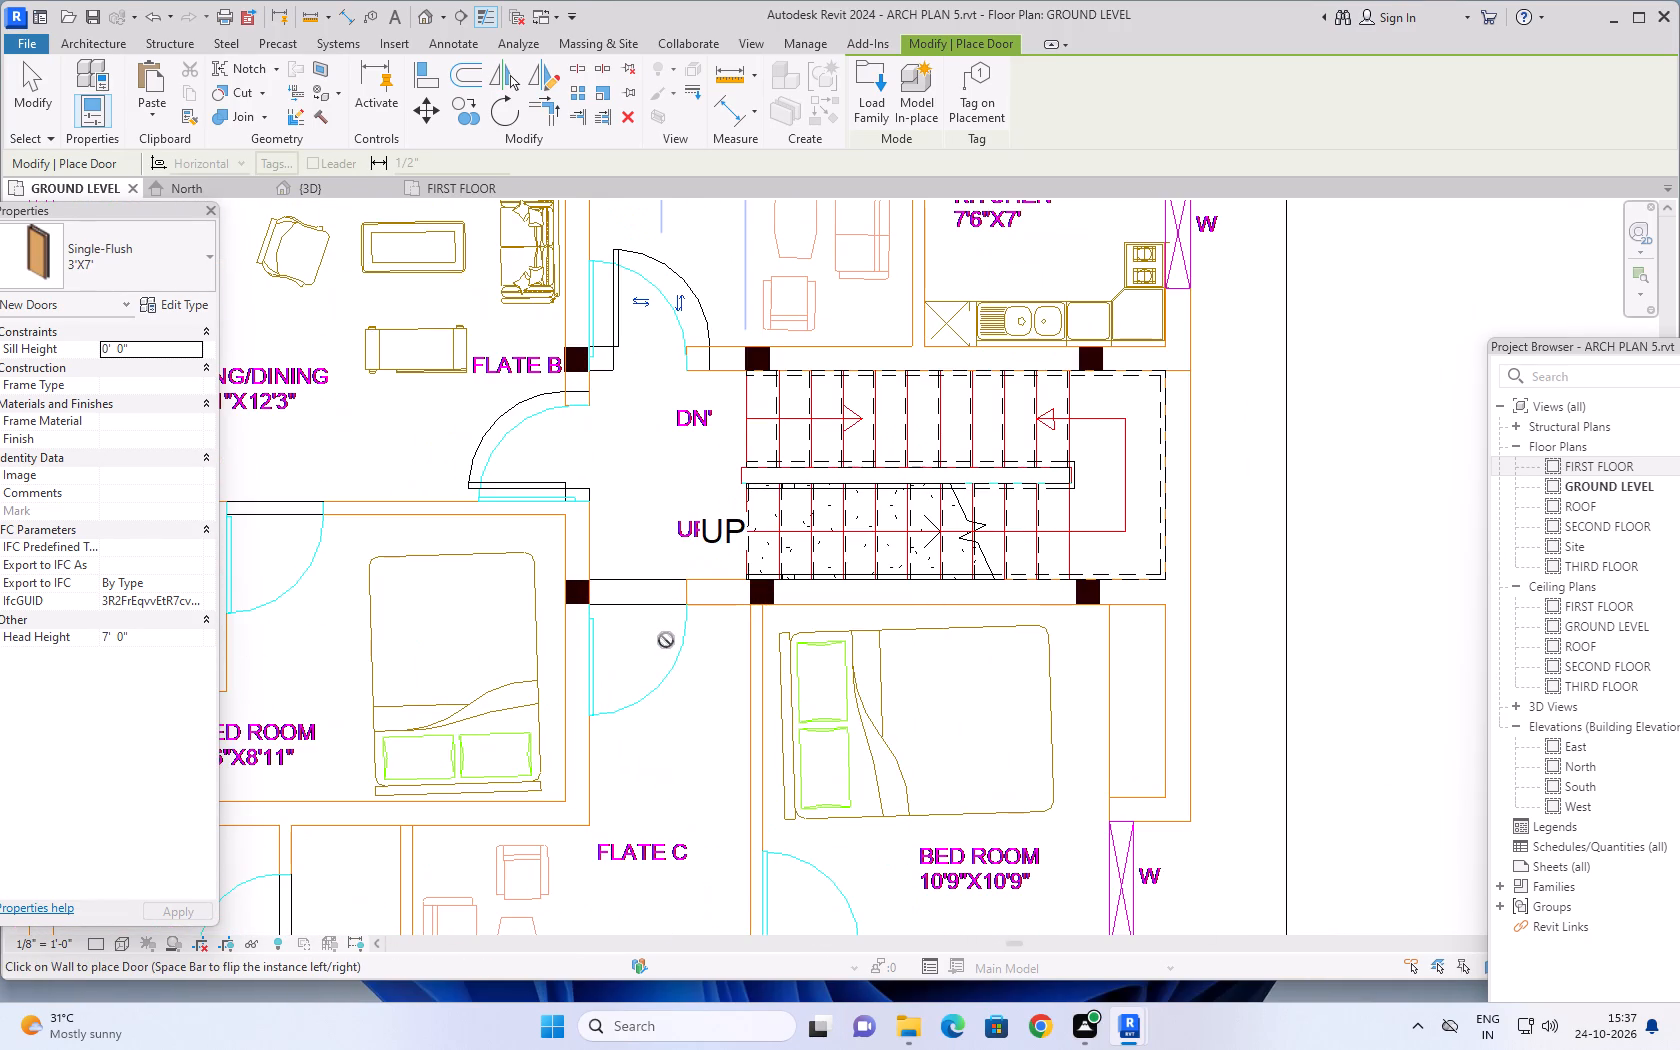
{"action": "key", "text": "space"}
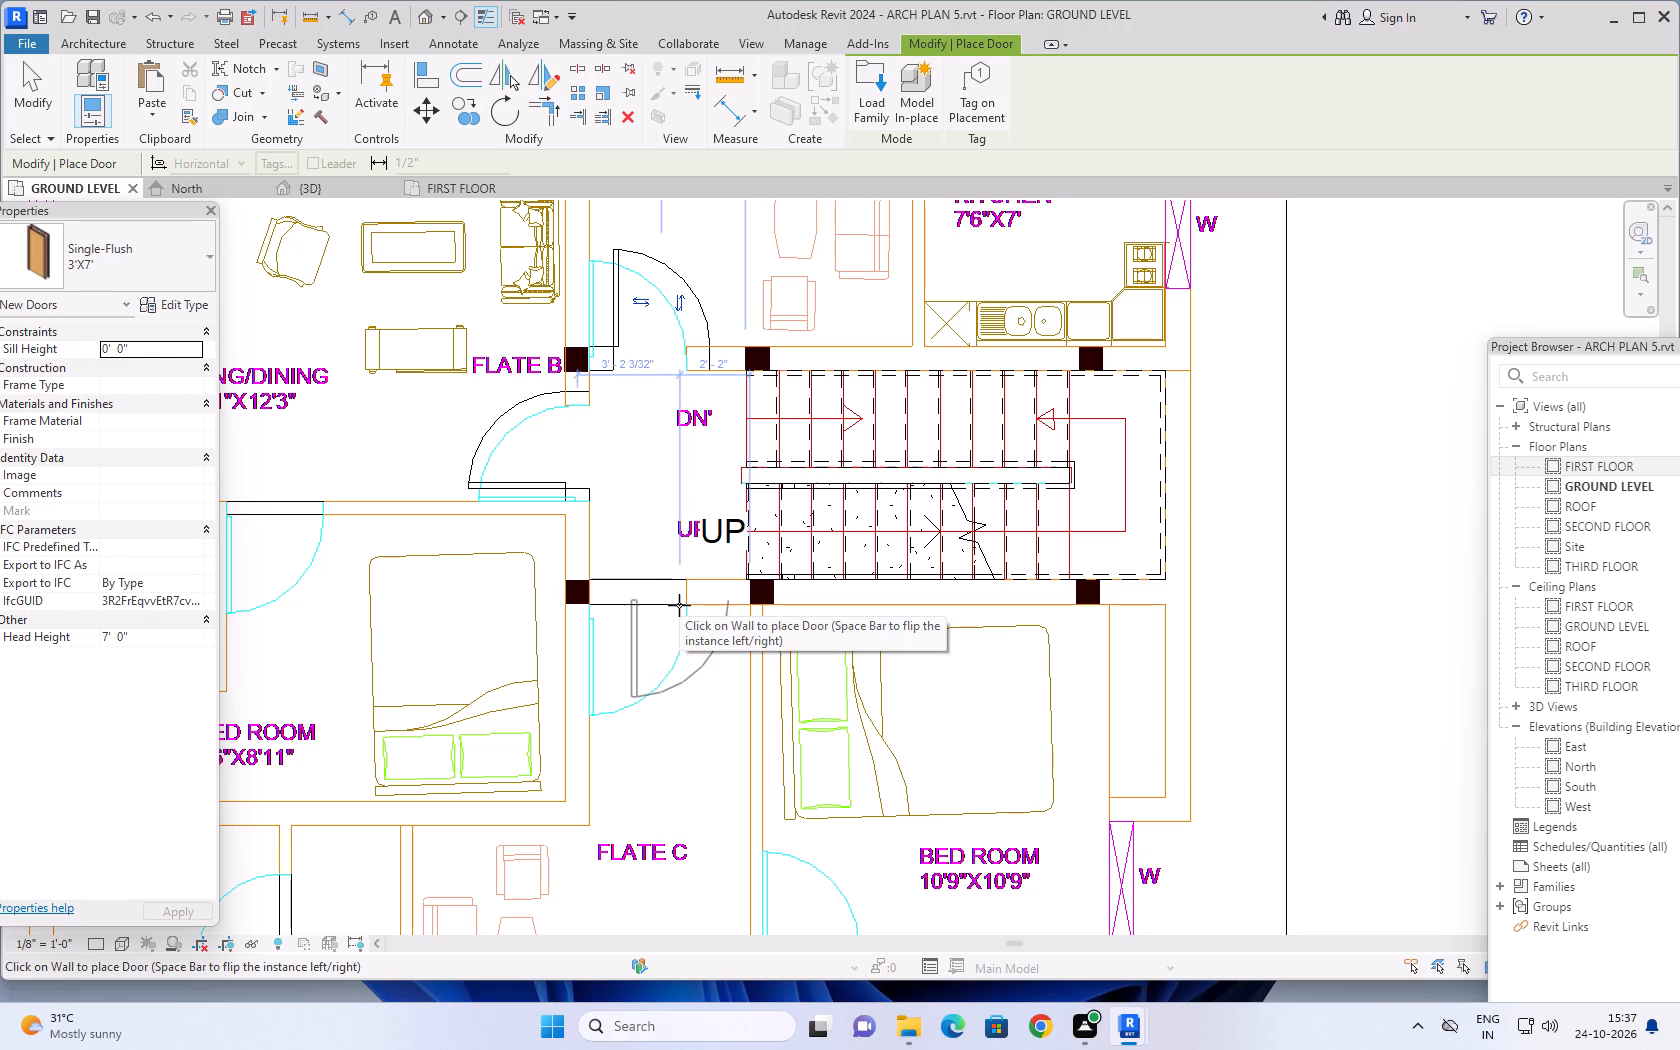
{"action": "left_click", "coordinate": [675, 605]}
Place a 3'X7' door in the opening between Flate B's living/dining room and the 9'6"X8'11" bedroom, swinging into the bedroom.
{"action": "scroll", "coordinate": [616, 675], "scroll_direction": "down", "scroll_amount": 6}
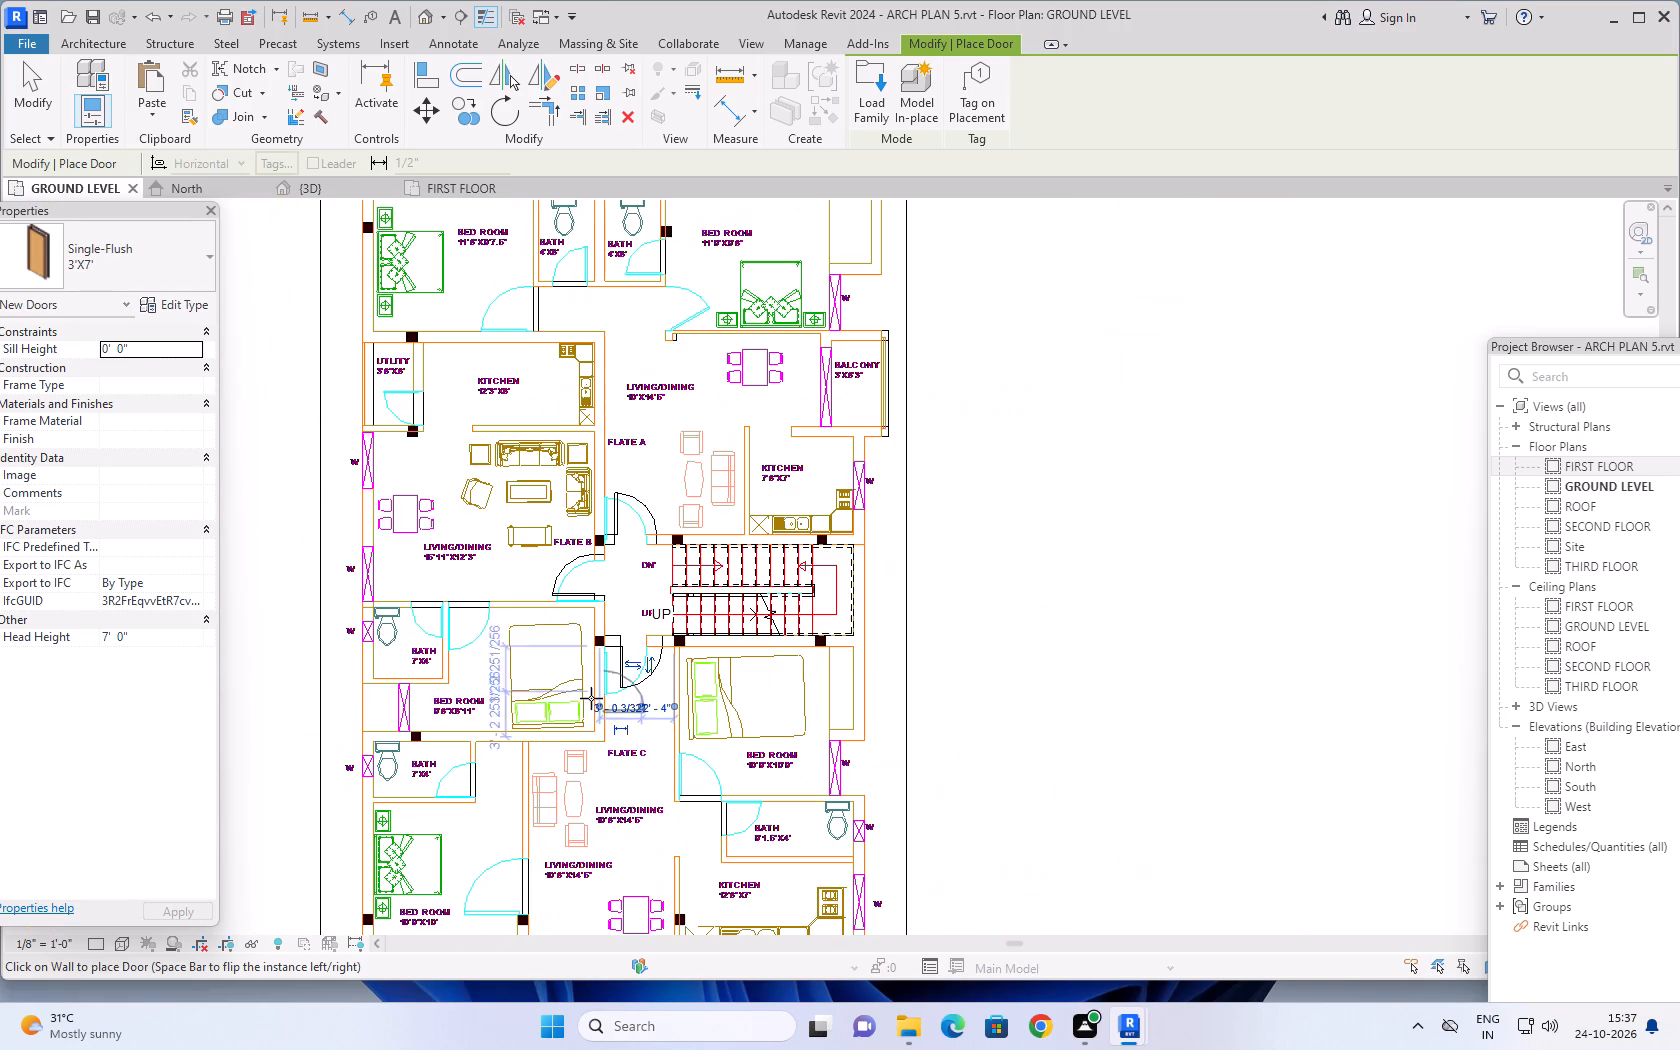
{"action": "scroll", "coordinate": [455, 633], "scroll_direction": "up", "scroll_amount": 8}
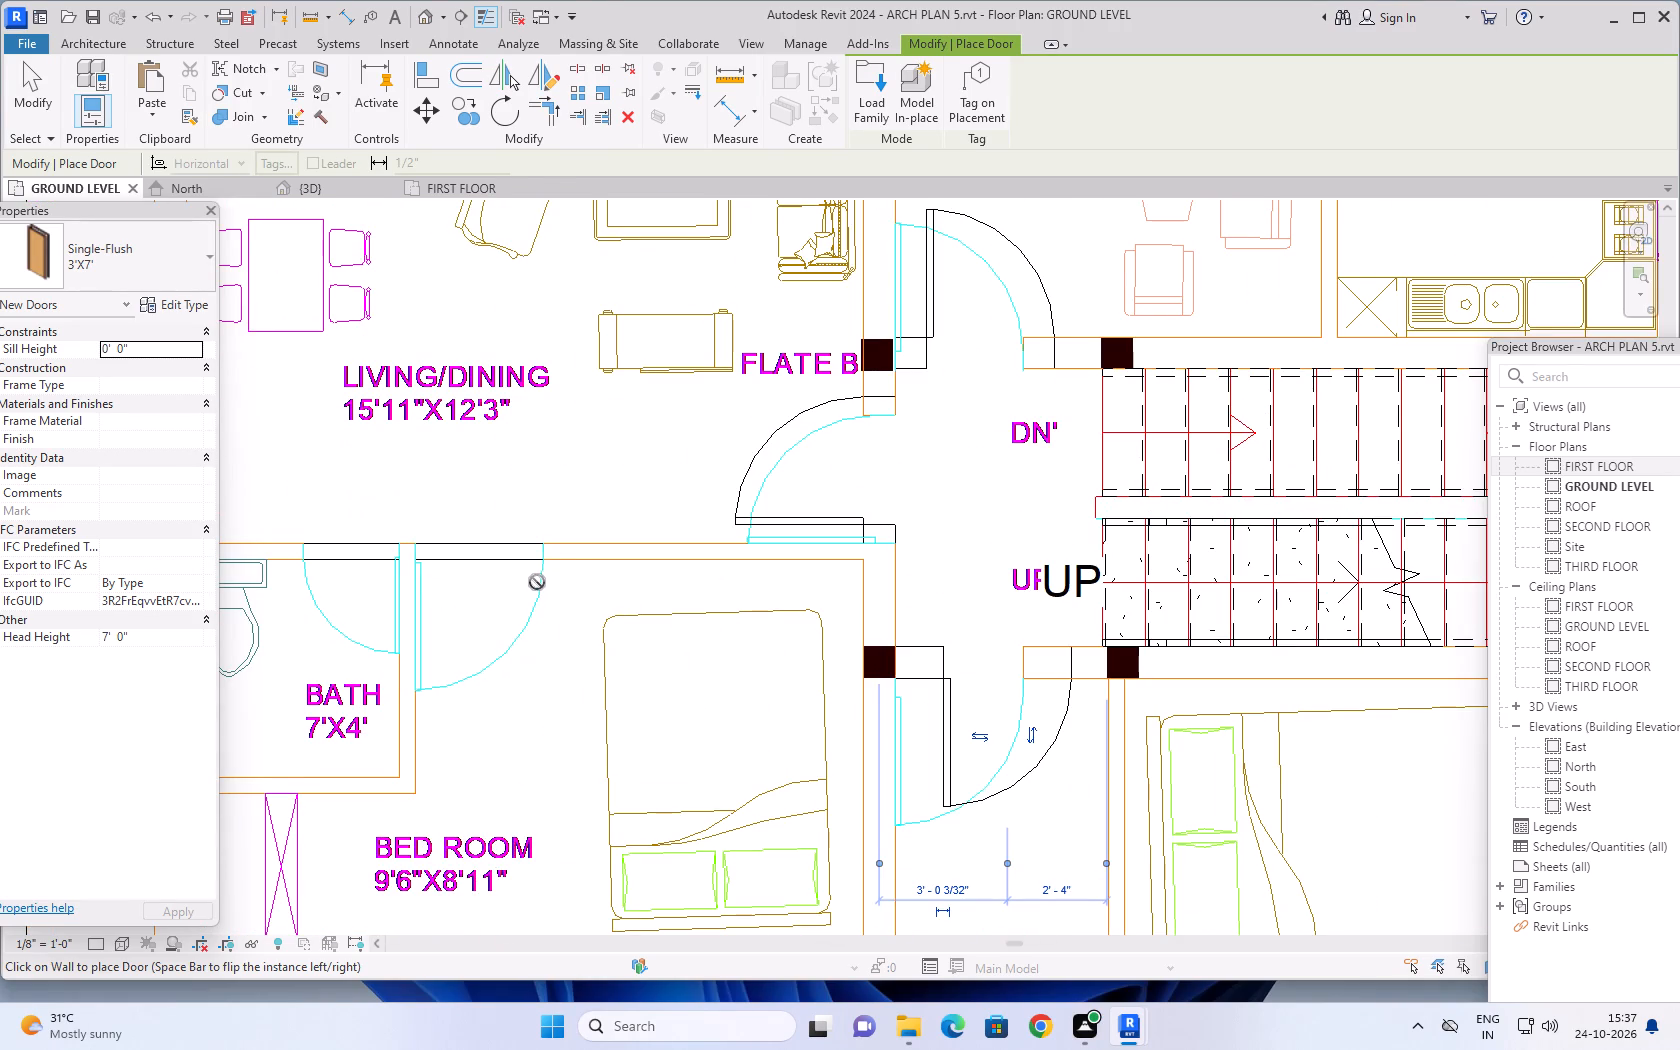
{"action": "key", "text": "space"}
{"action": "key", "text": "space"}
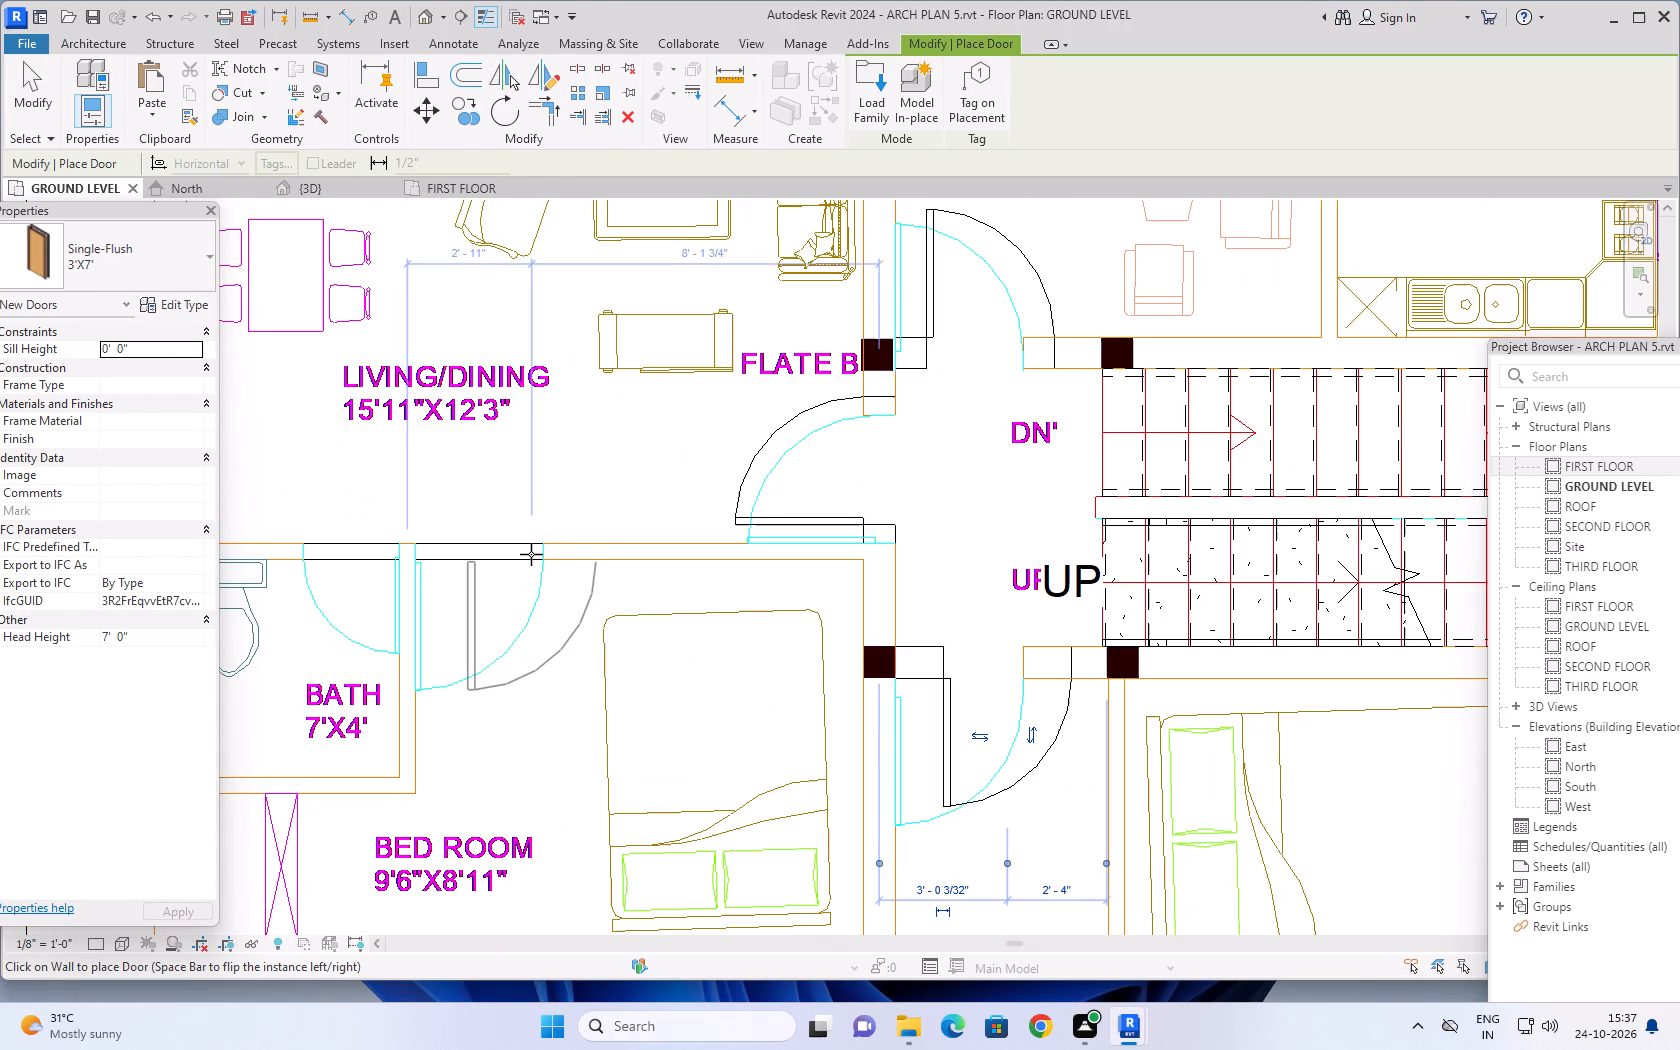
{"action": "left_click", "coordinate": [531, 554]}
Place a 3'X7' door in the opening of Flate C's 10'9"X10'9" bedroom beside the 9'1.5"X4' bath, swinging into the bedroom.
{"action": "scroll", "coordinate": [525, 719], "scroll_direction": "down", "scroll_amount": 6}
{"action": "middle_click_drag", "start_coordinate": [527, 745], "coordinate": [526, 551]}
{"action": "scroll", "coordinate": [527, 745], "scroll_direction": "down", "scroll_amount": 1}
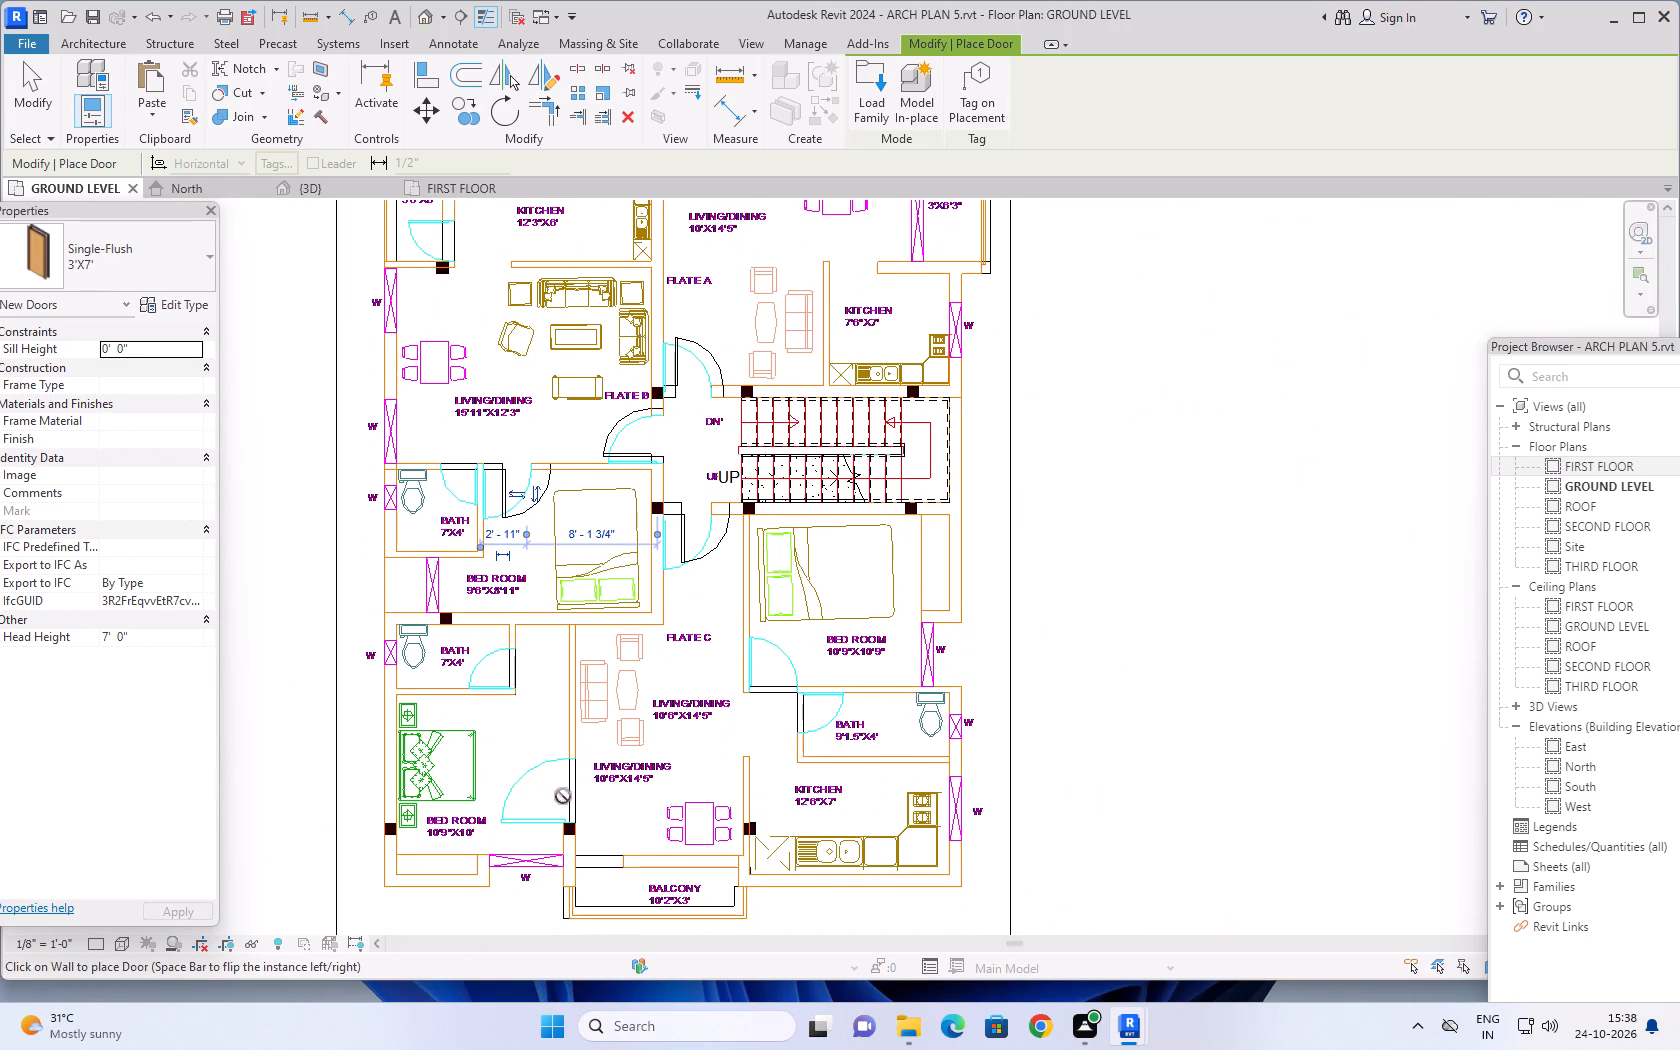
{"action": "scroll", "coordinate": [563, 796], "scroll_direction": "up", "scroll_amount": 5}
{"action": "key", "text": "space"}
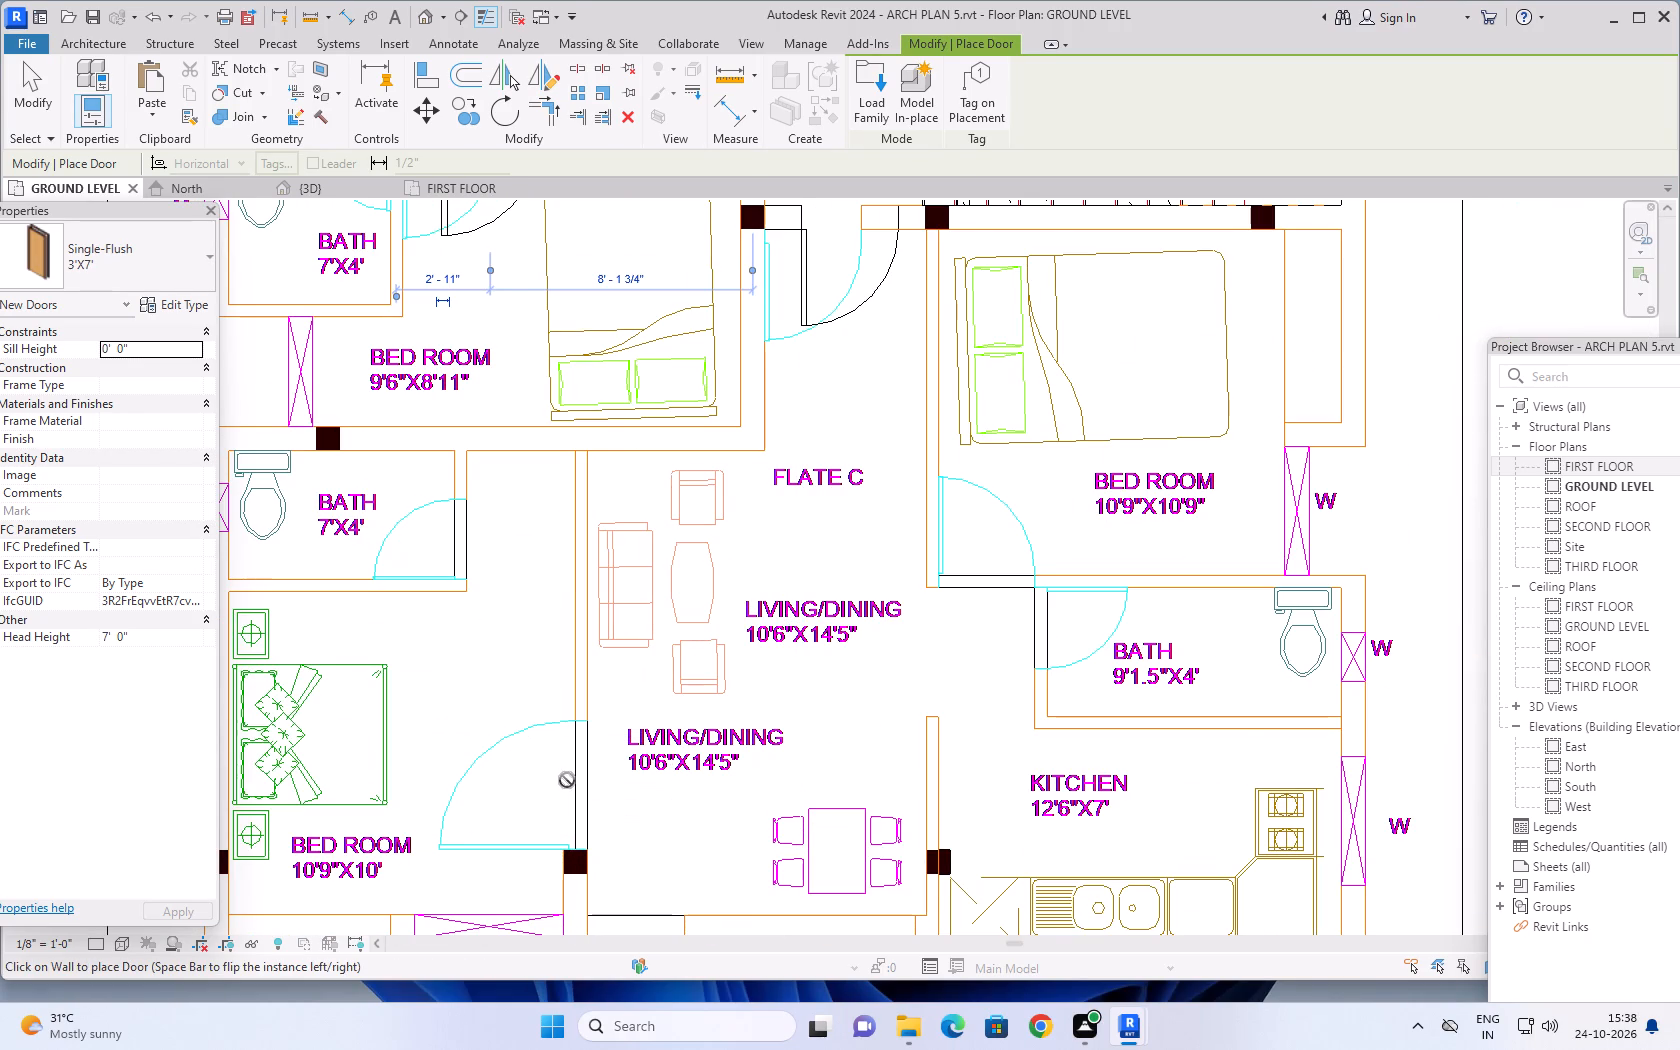
{"action": "scroll", "coordinate": [550, 744], "scroll_direction": "down", "scroll_amount": 5}
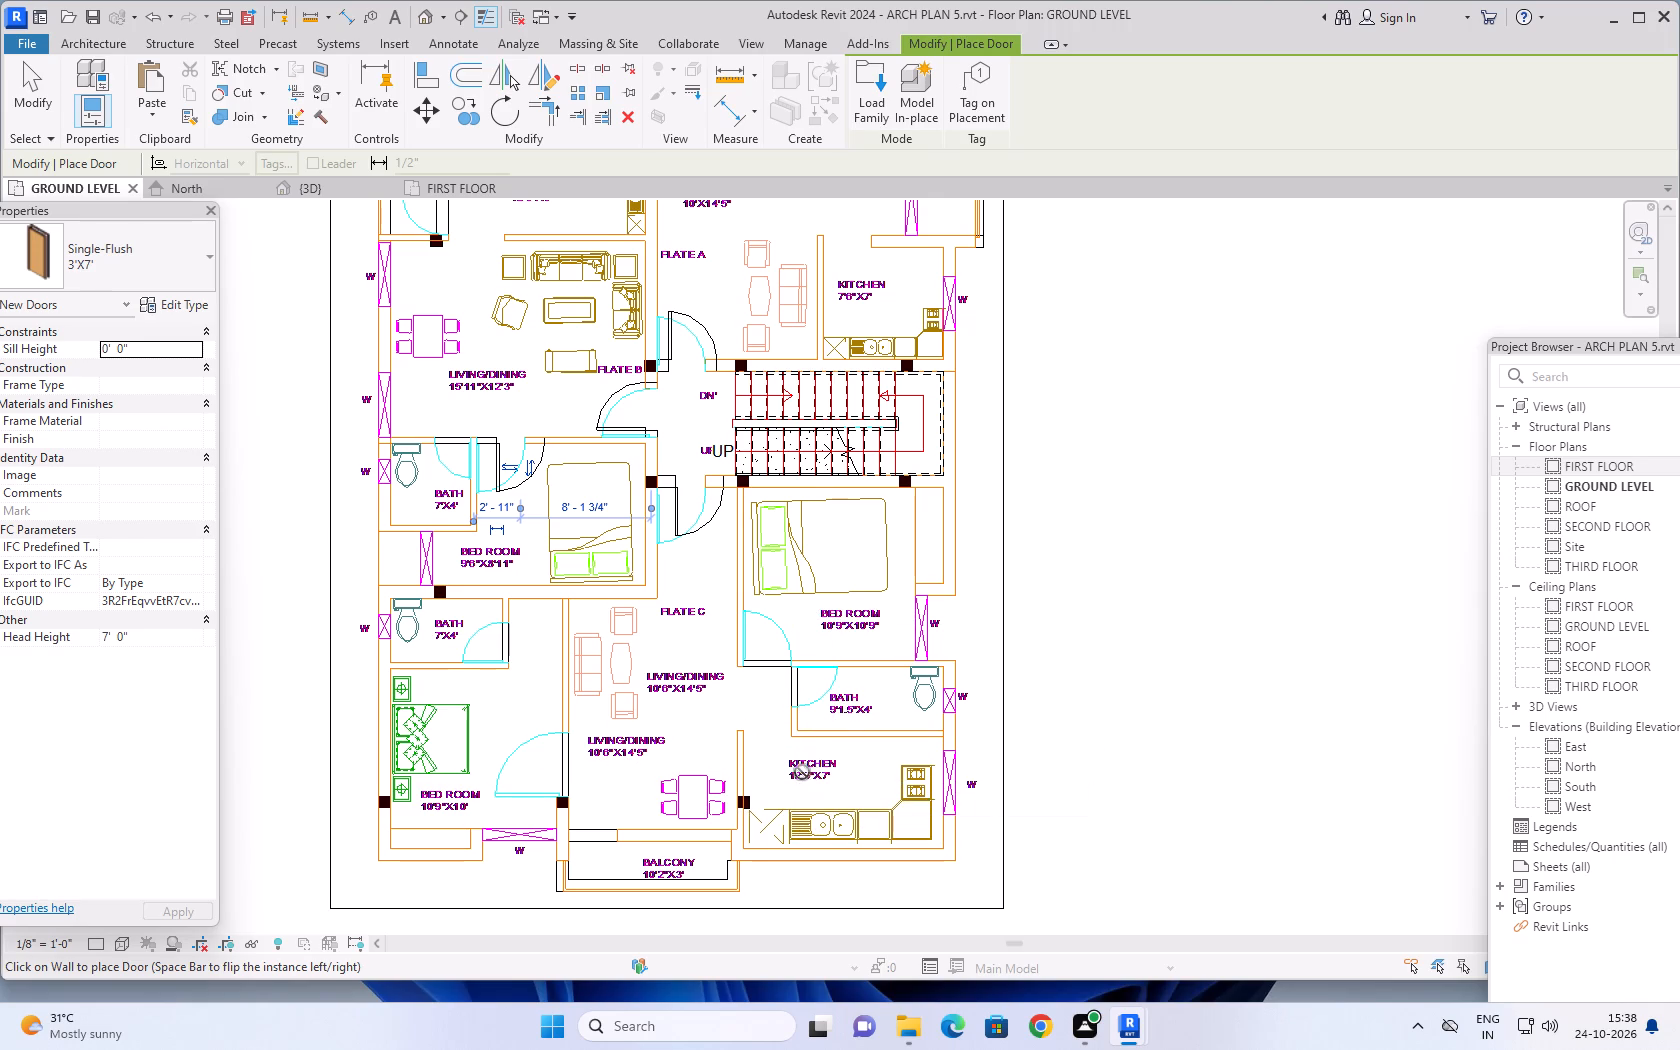
{"action": "scroll", "coordinate": [764, 697], "scroll_direction": "up", "scroll_amount": 12}
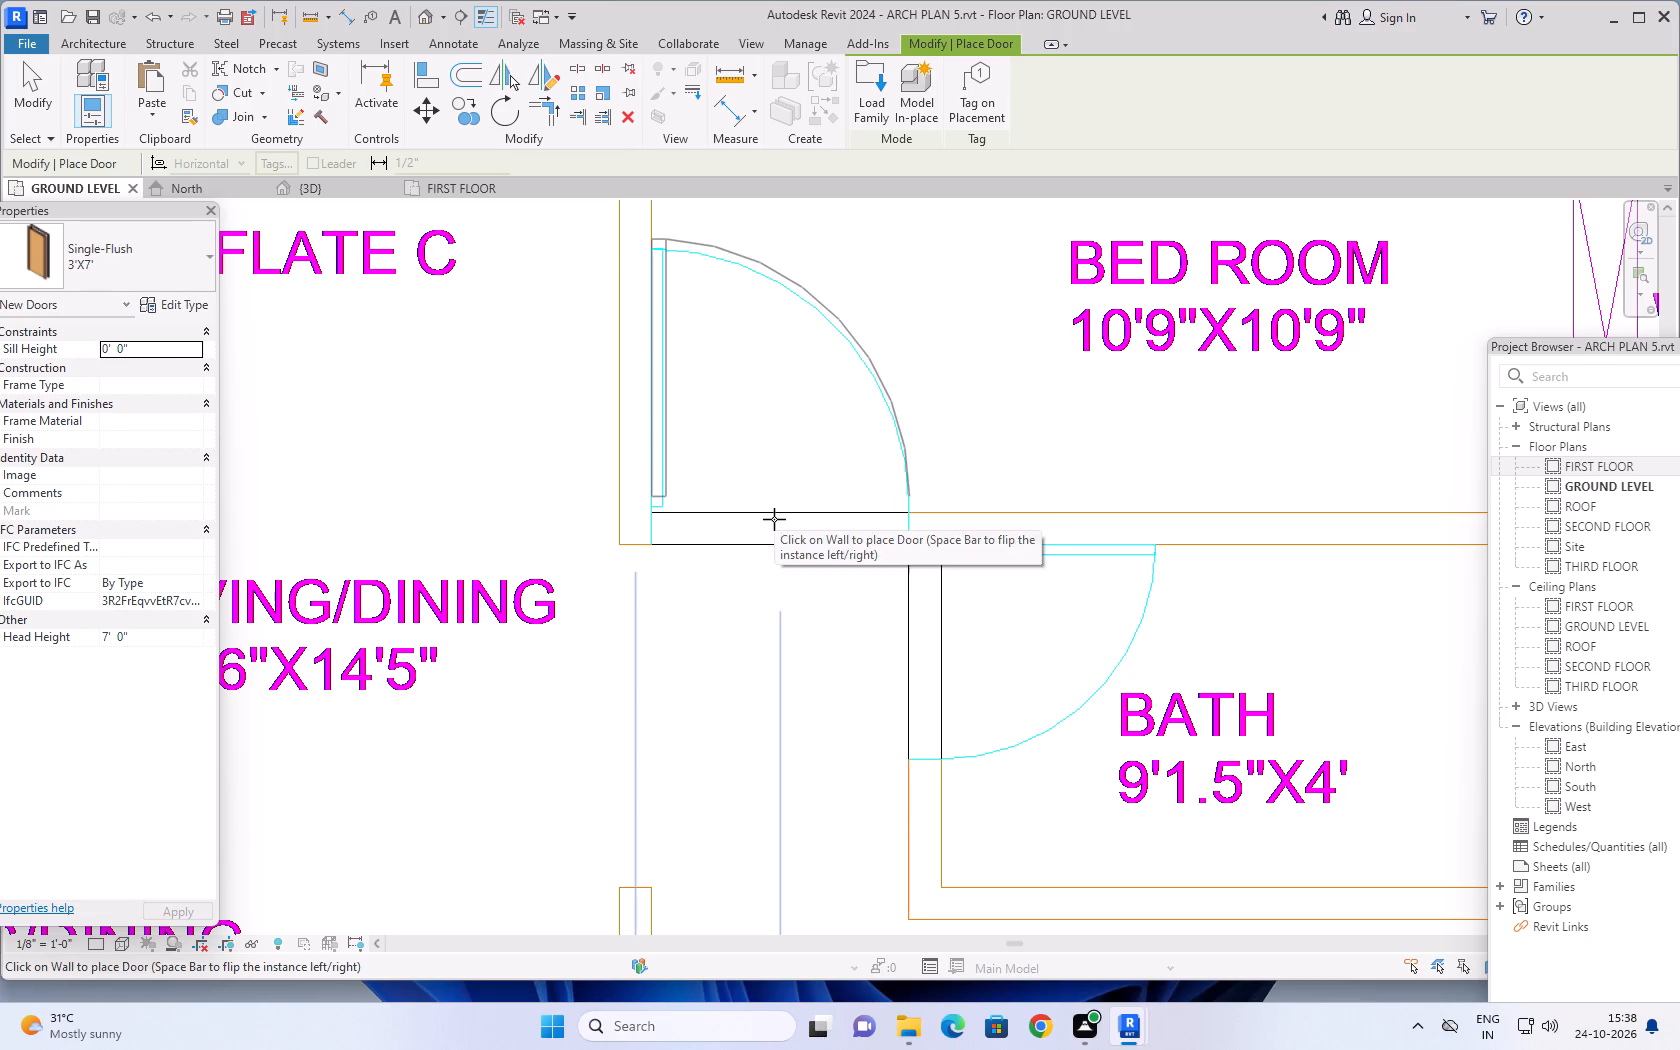
{"action": "left_click", "coordinate": [774, 519]}
Review the remaining bedroom and bath door openings across the ground-level plan, and end door placement.
{"action": "scroll", "coordinate": [769, 681], "scroll_direction": "down", "scroll_amount": 2}
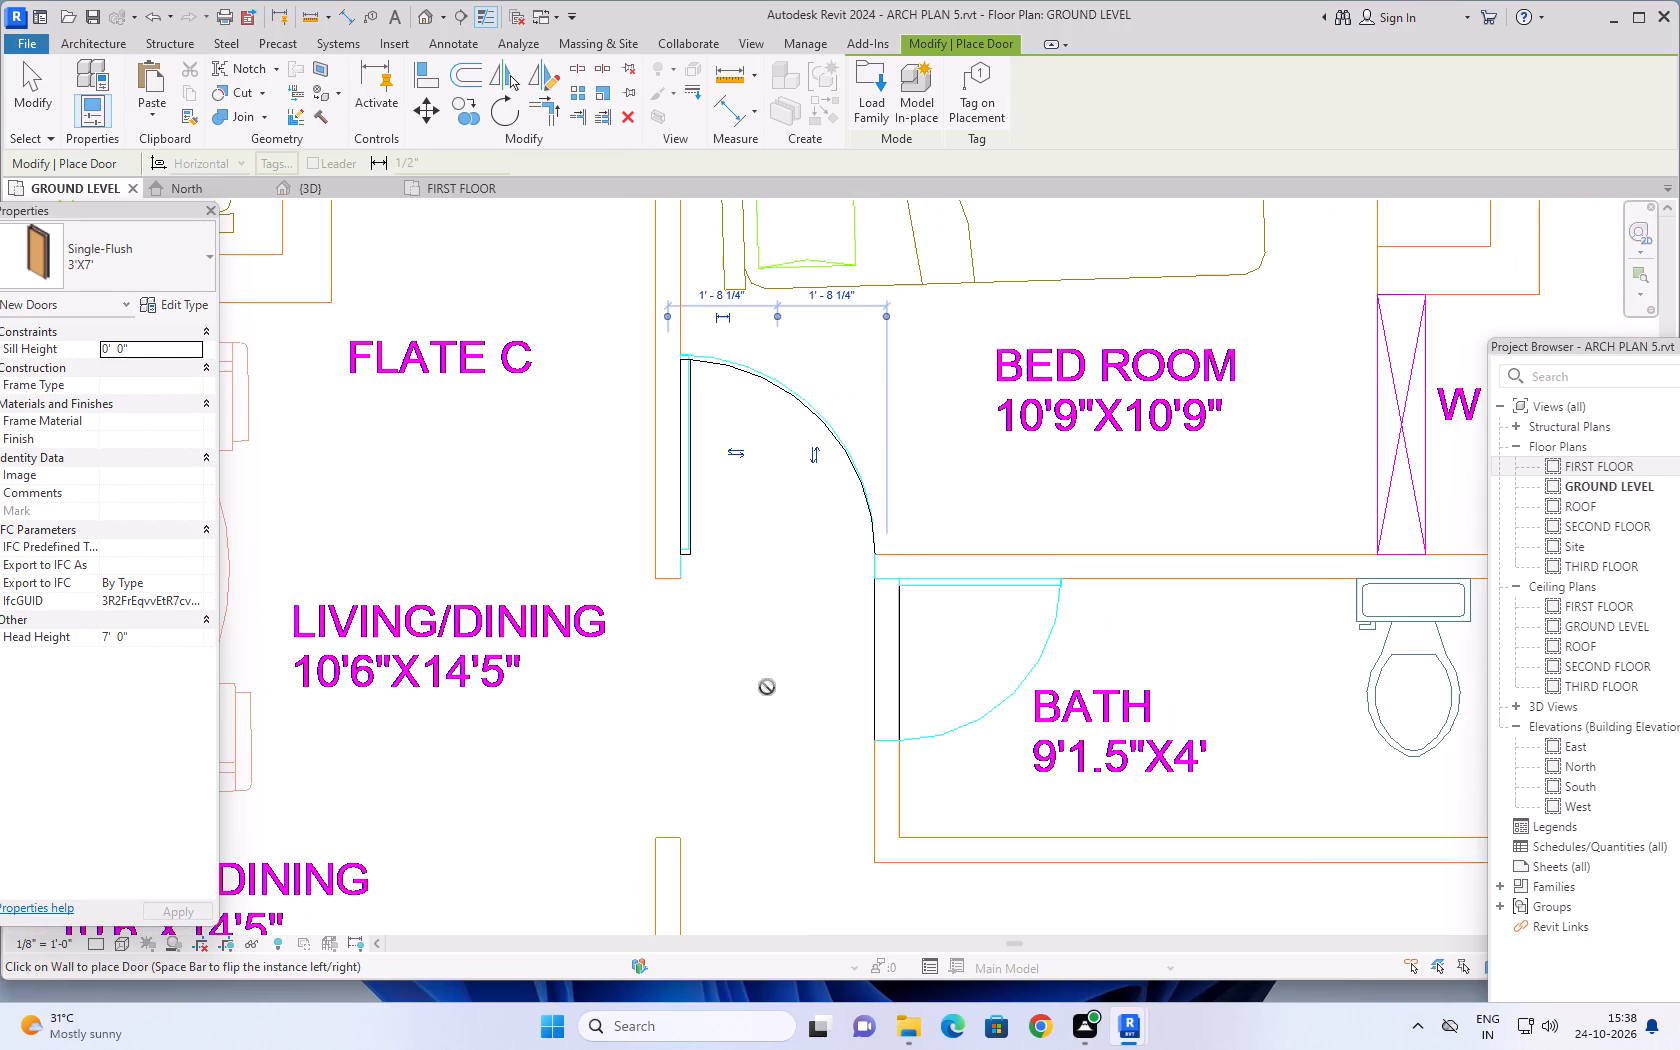
{"action": "scroll", "coordinate": [767, 687], "scroll_direction": "down", "scroll_amount": 8}
{"action": "middle_click_drag", "start_coordinate": [774, 683], "coordinate": [711, 729]}
{"action": "scroll", "coordinate": [714, 725], "scroll_direction": "down", "scroll_amount": 2}
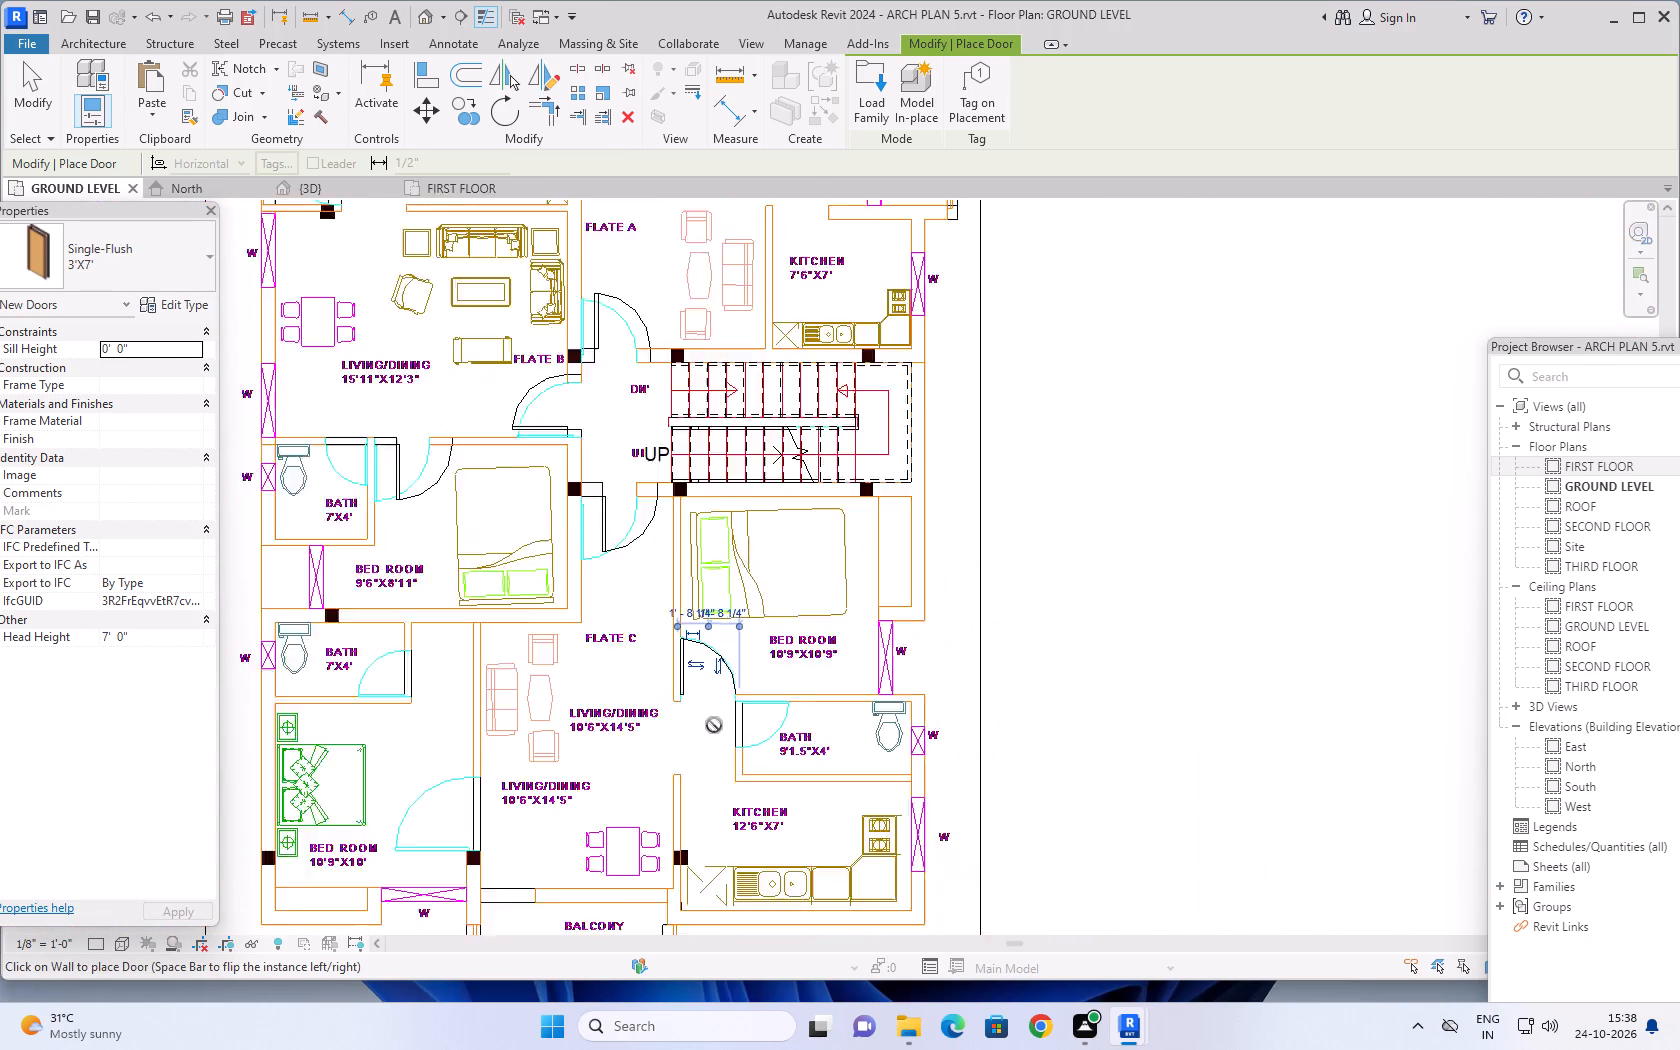
{"action": "scroll", "coordinate": [714, 725], "scroll_direction": "down", "scroll_amount": 3}
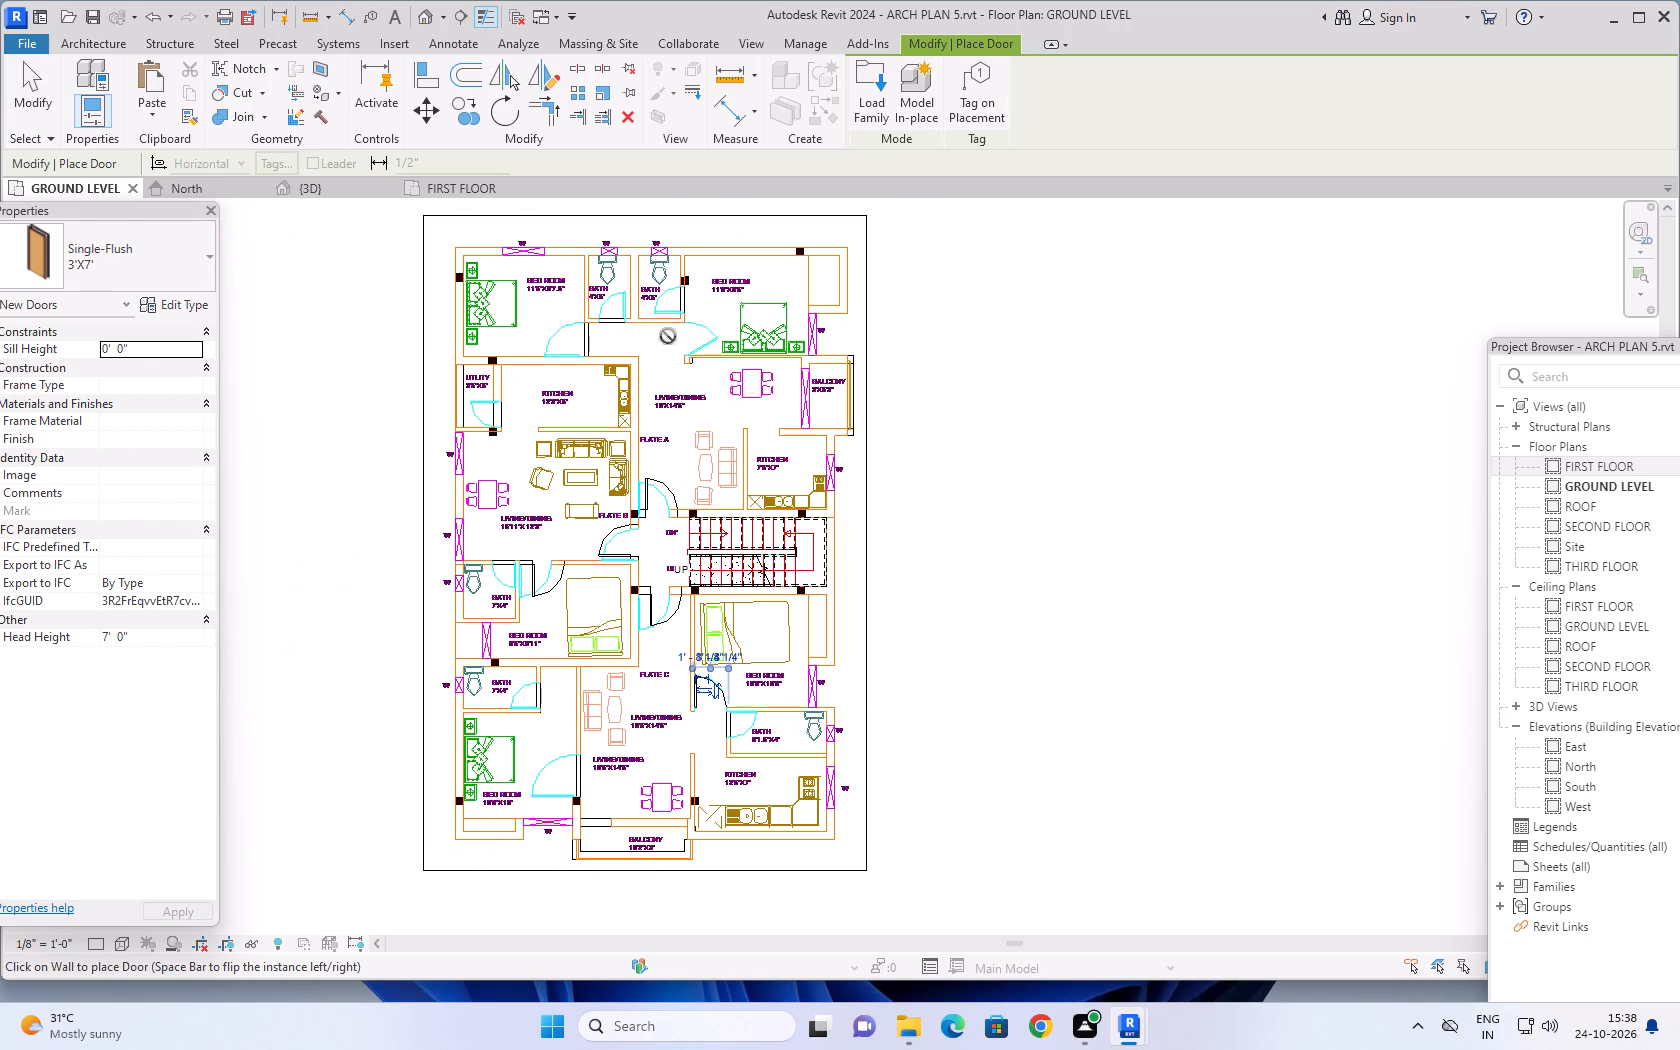
{"action": "scroll", "coordinate": [683, 296], "scroll_direction": "up", "scroll_amount": 9}
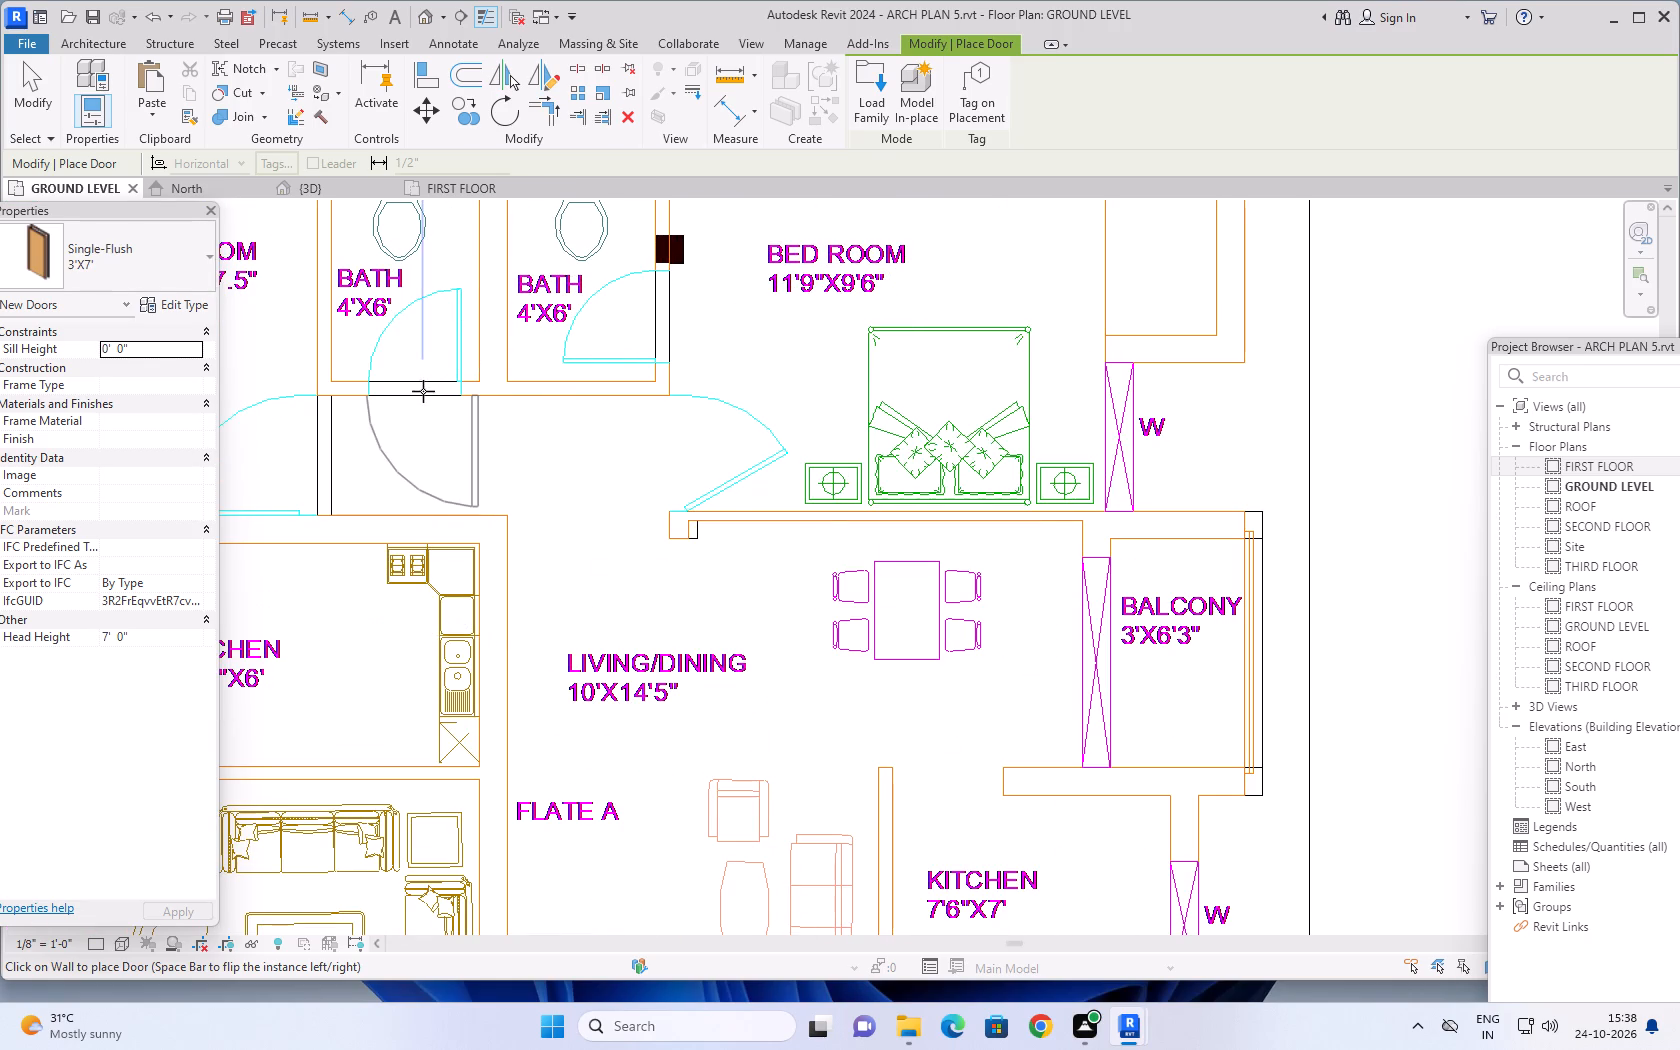
{"action": "scroll", "coordinate": [520, 419], "scroll_direction": "down", "scroll_amount": 12}
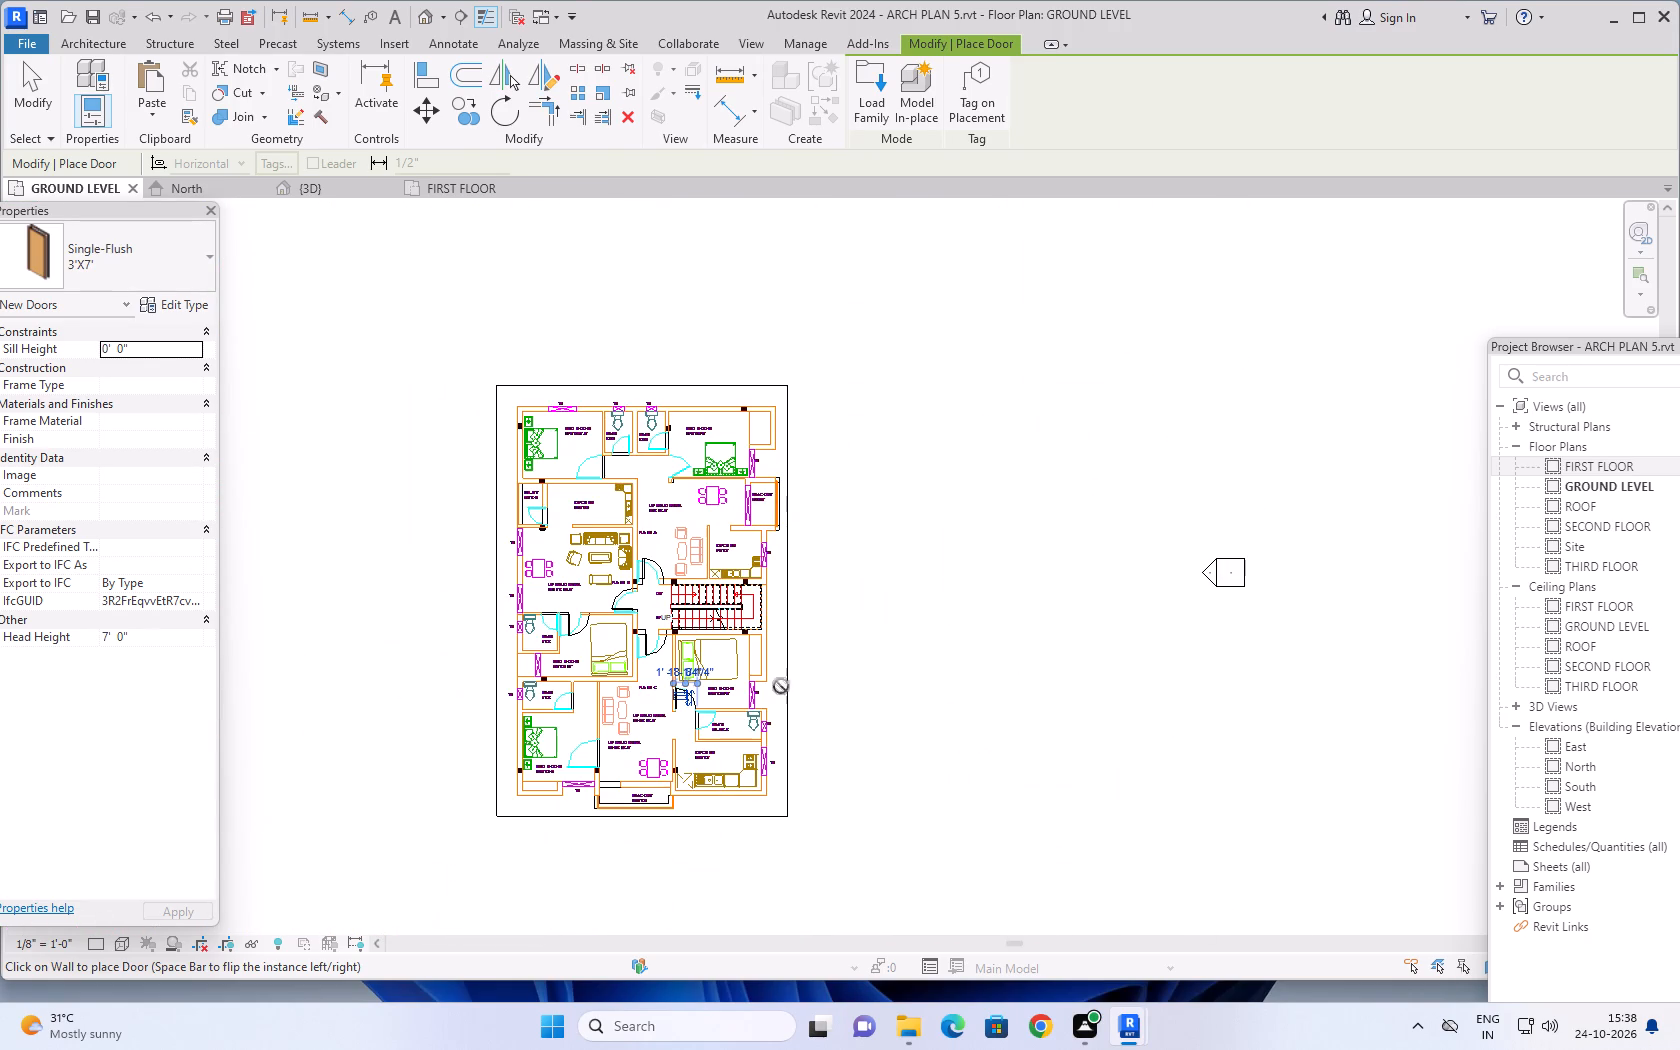
{"action": "scroll", "coordinate": [797, 691], "scroll_direction": "up", "scroll_amount": 4}
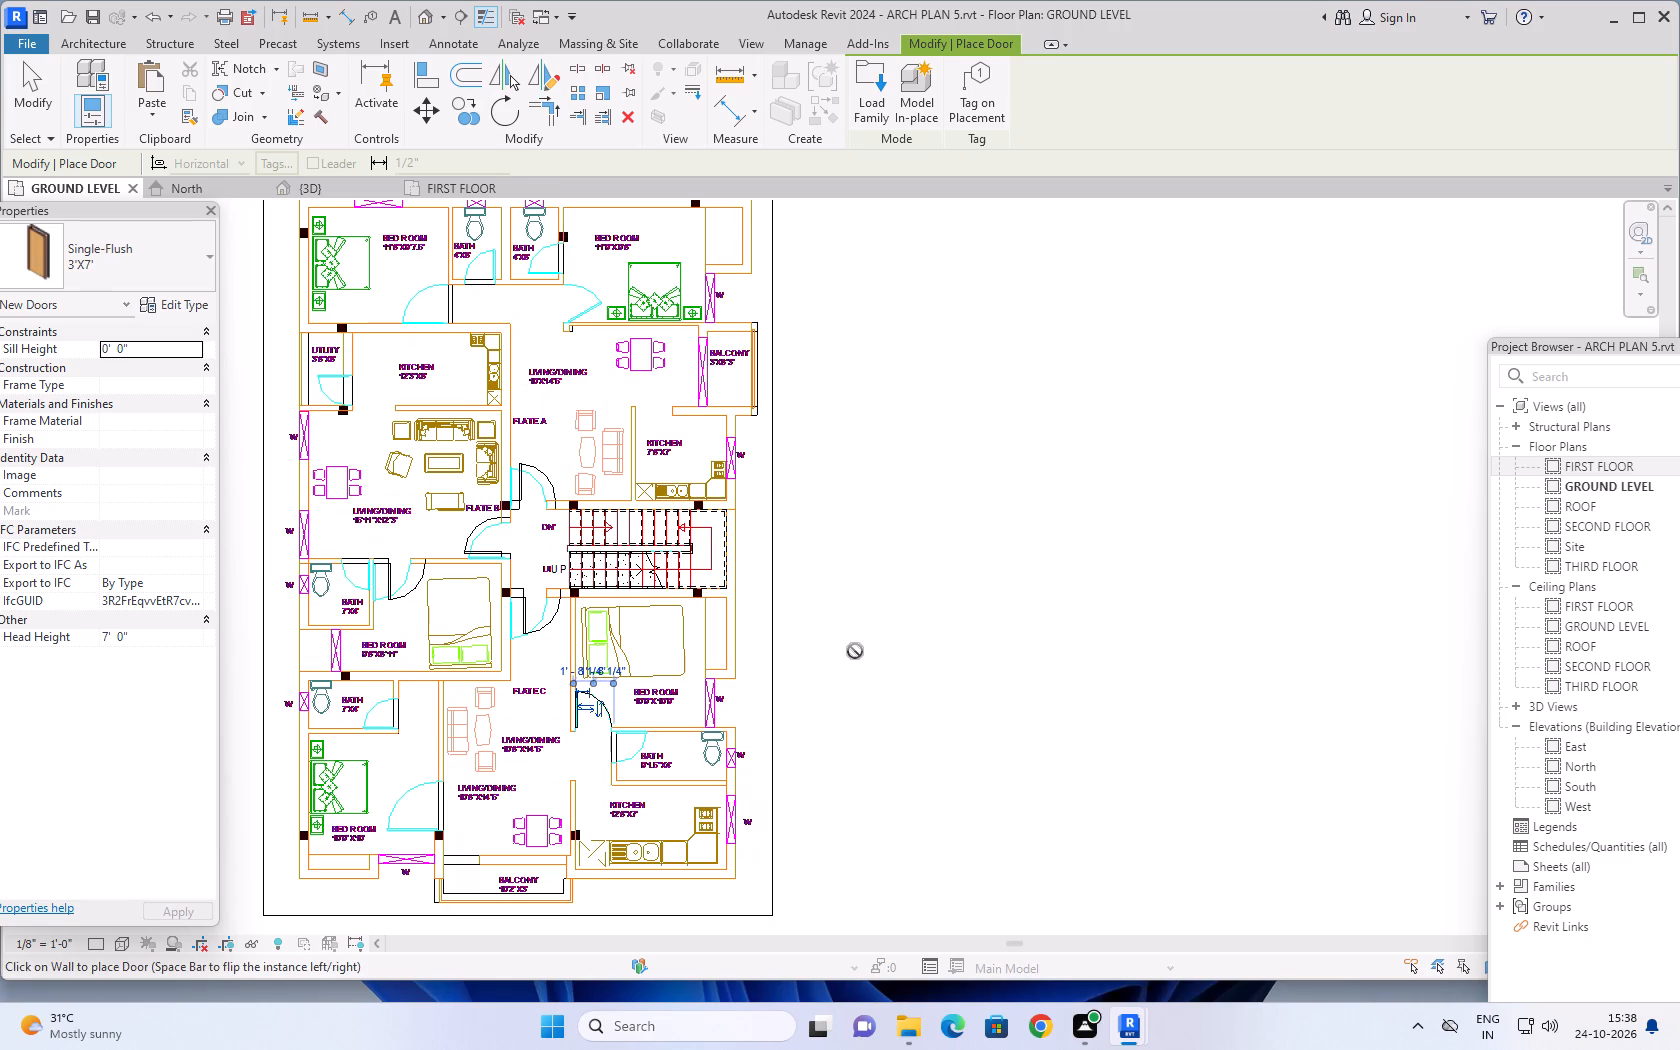
{"action": "key", "text": "Escape"}
{"action": "key", "text": "Escape"}
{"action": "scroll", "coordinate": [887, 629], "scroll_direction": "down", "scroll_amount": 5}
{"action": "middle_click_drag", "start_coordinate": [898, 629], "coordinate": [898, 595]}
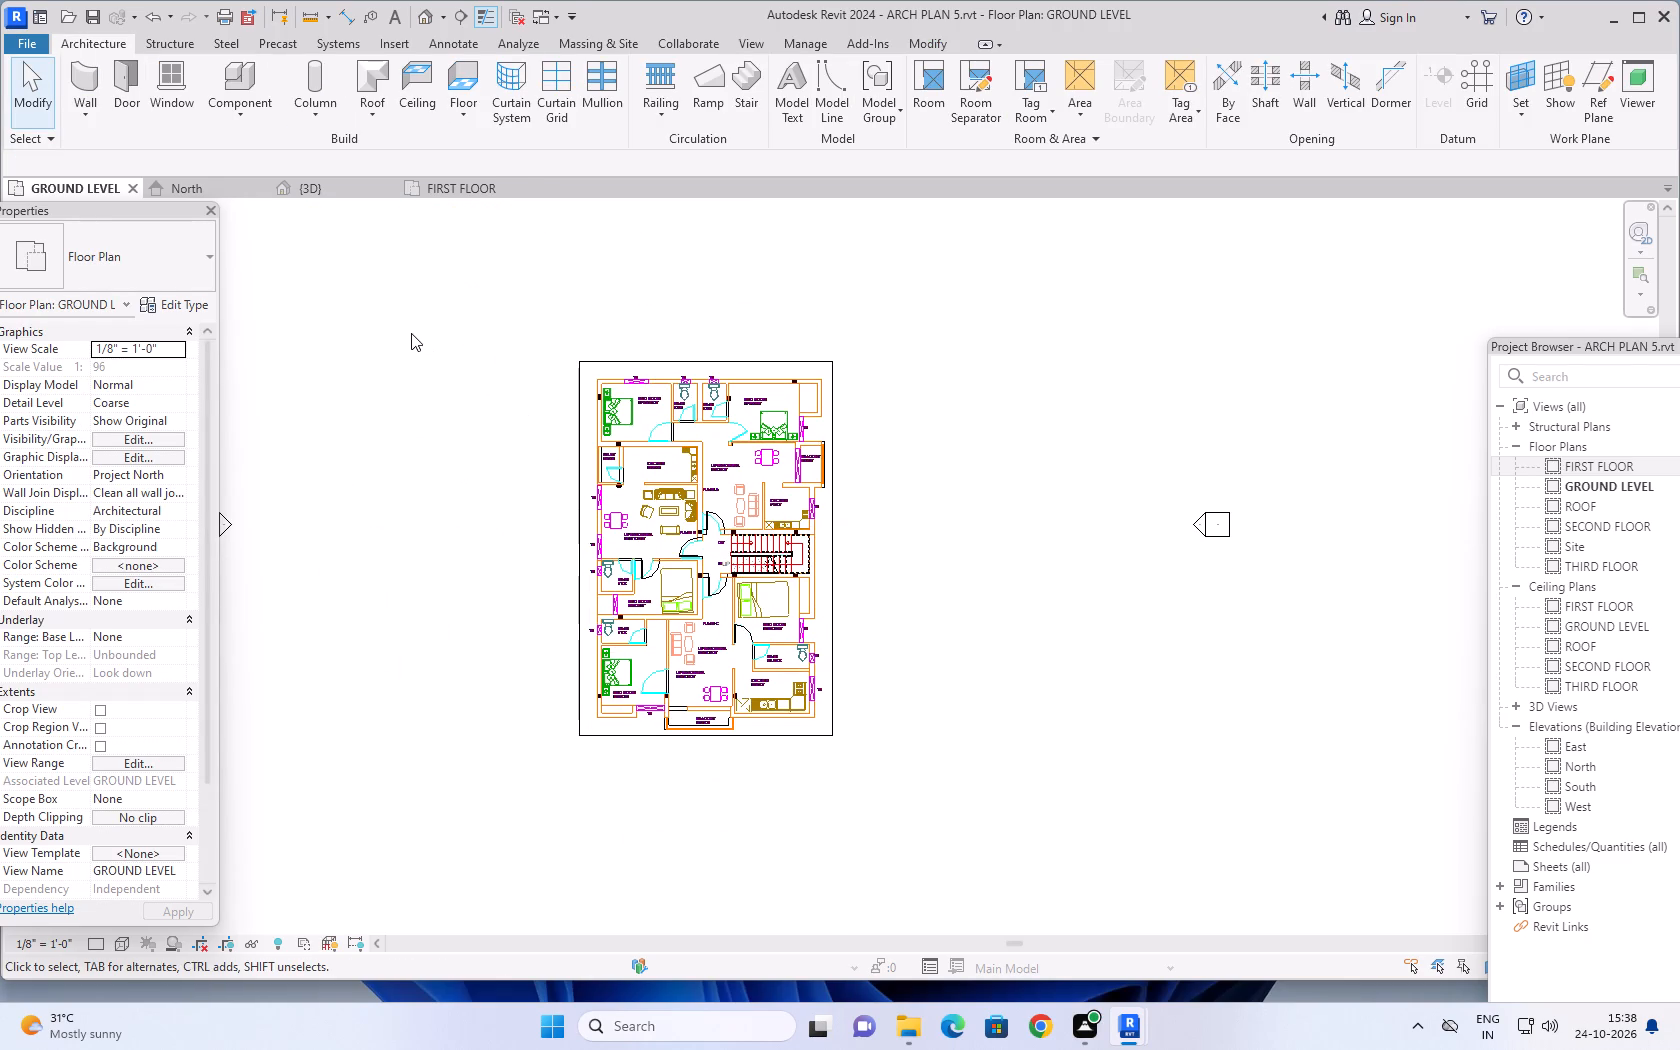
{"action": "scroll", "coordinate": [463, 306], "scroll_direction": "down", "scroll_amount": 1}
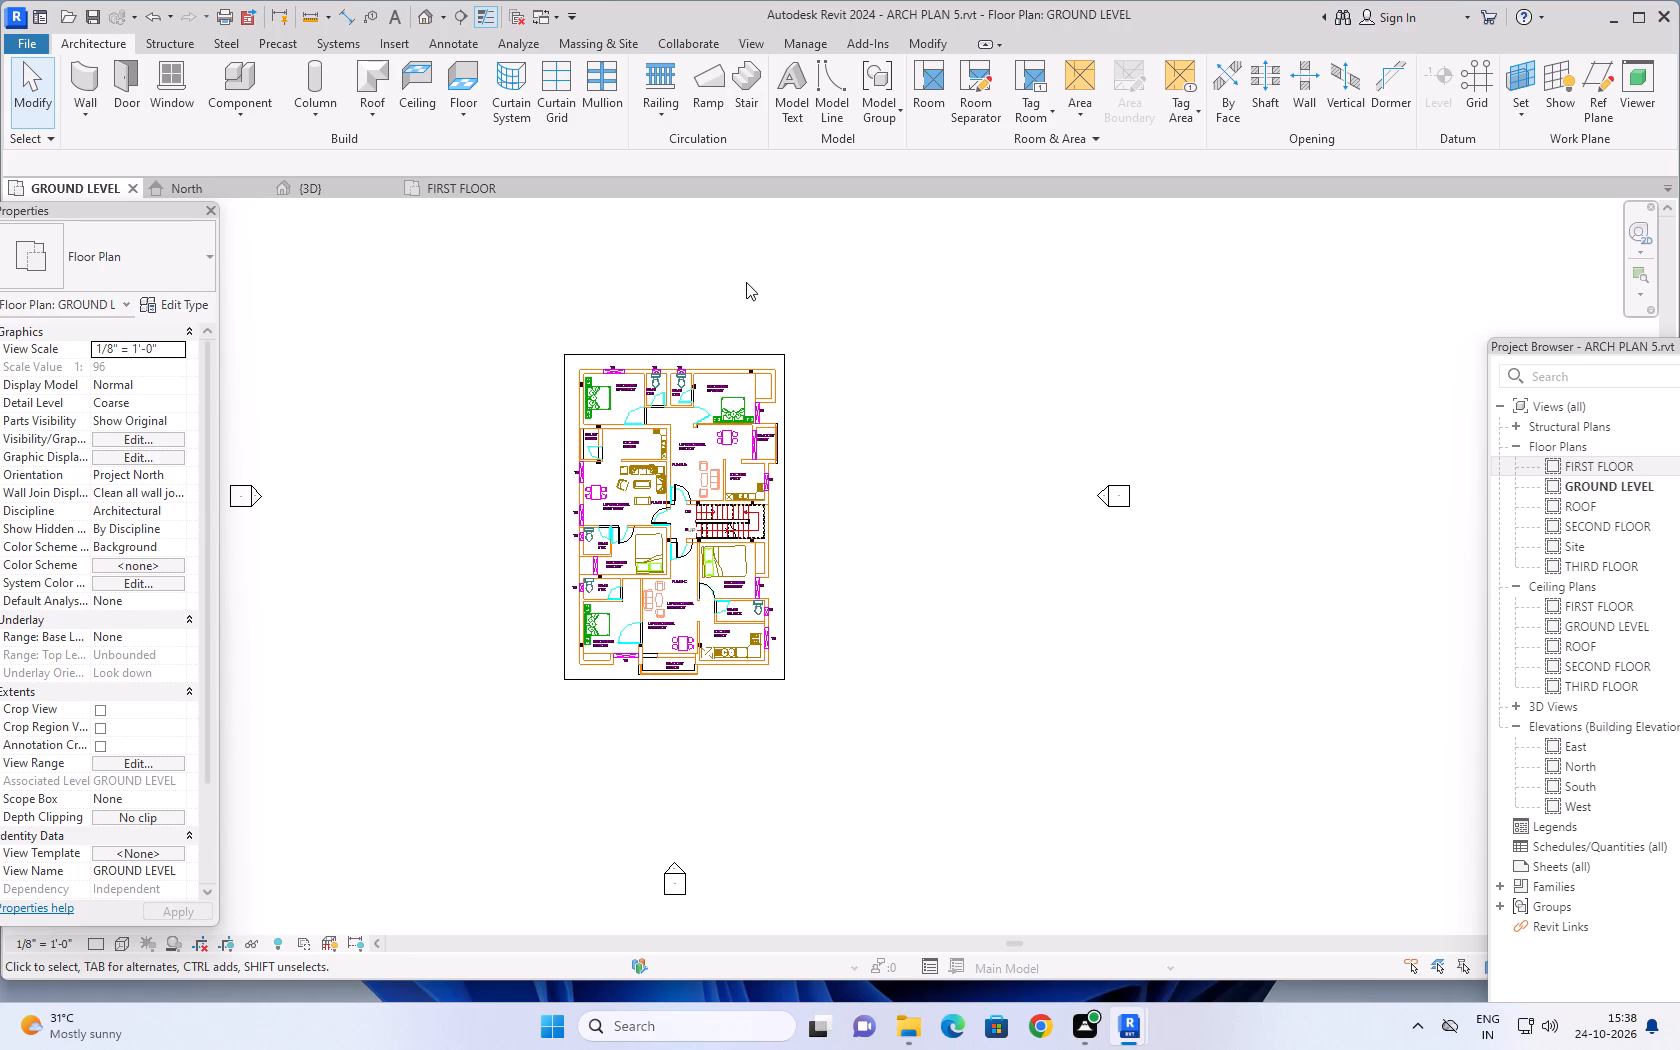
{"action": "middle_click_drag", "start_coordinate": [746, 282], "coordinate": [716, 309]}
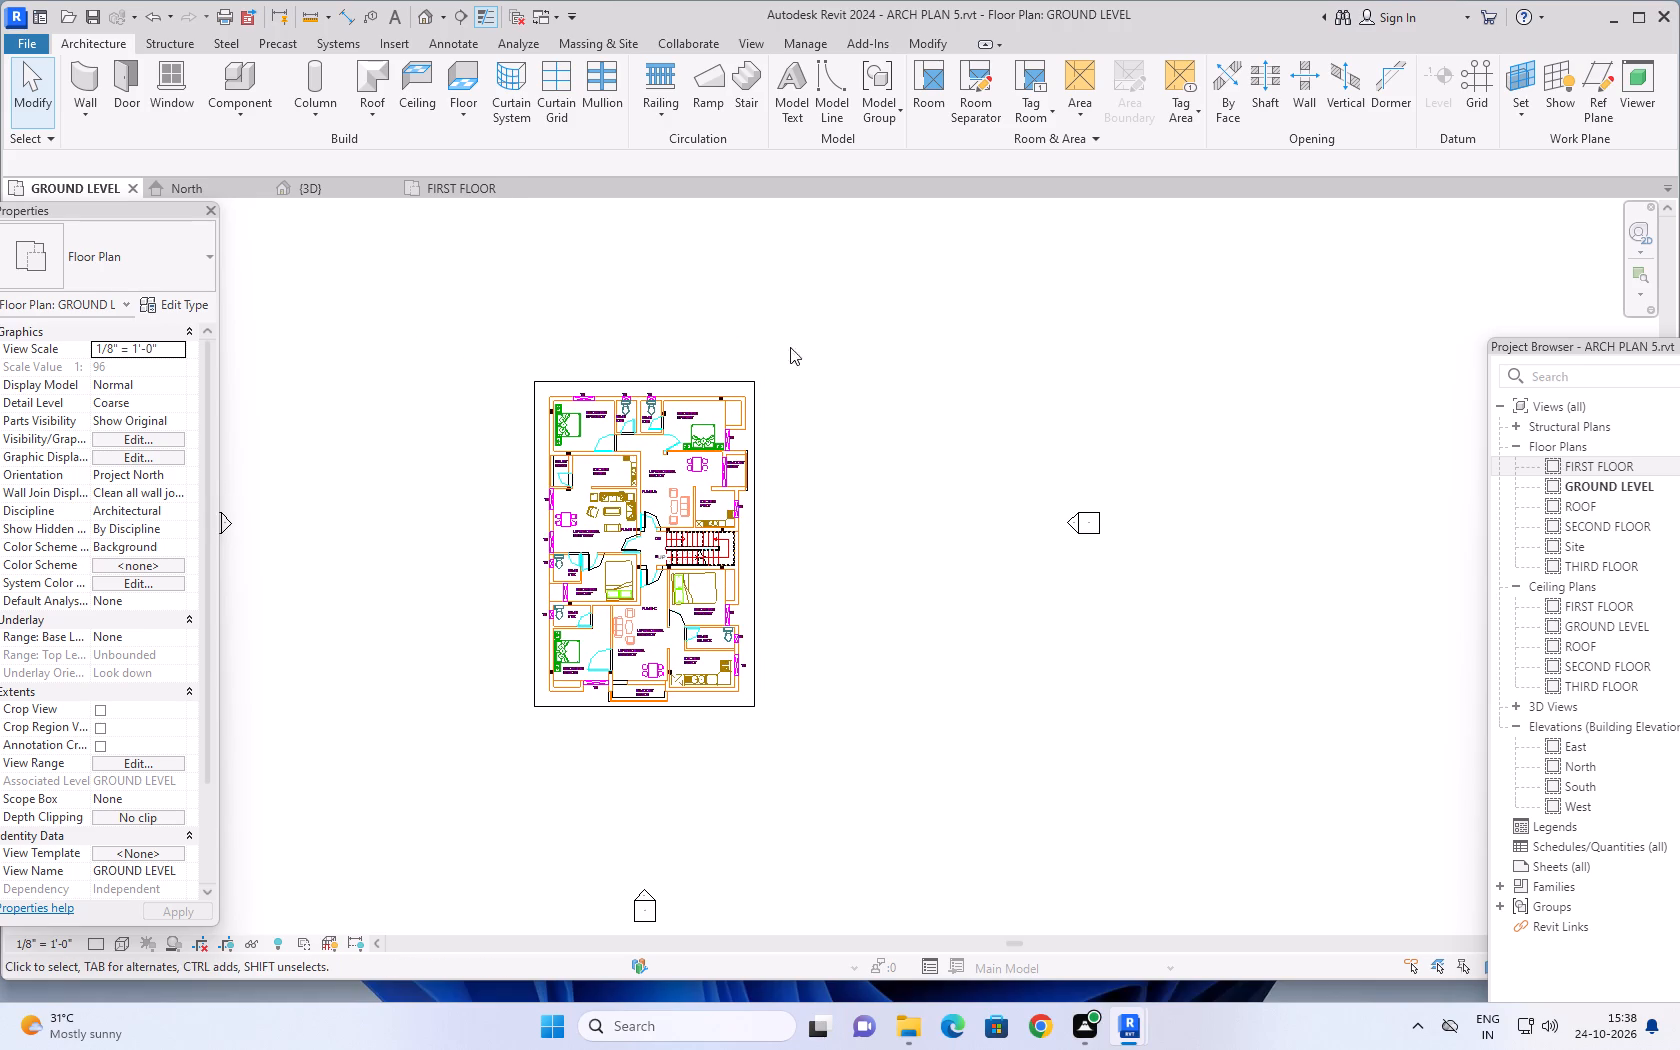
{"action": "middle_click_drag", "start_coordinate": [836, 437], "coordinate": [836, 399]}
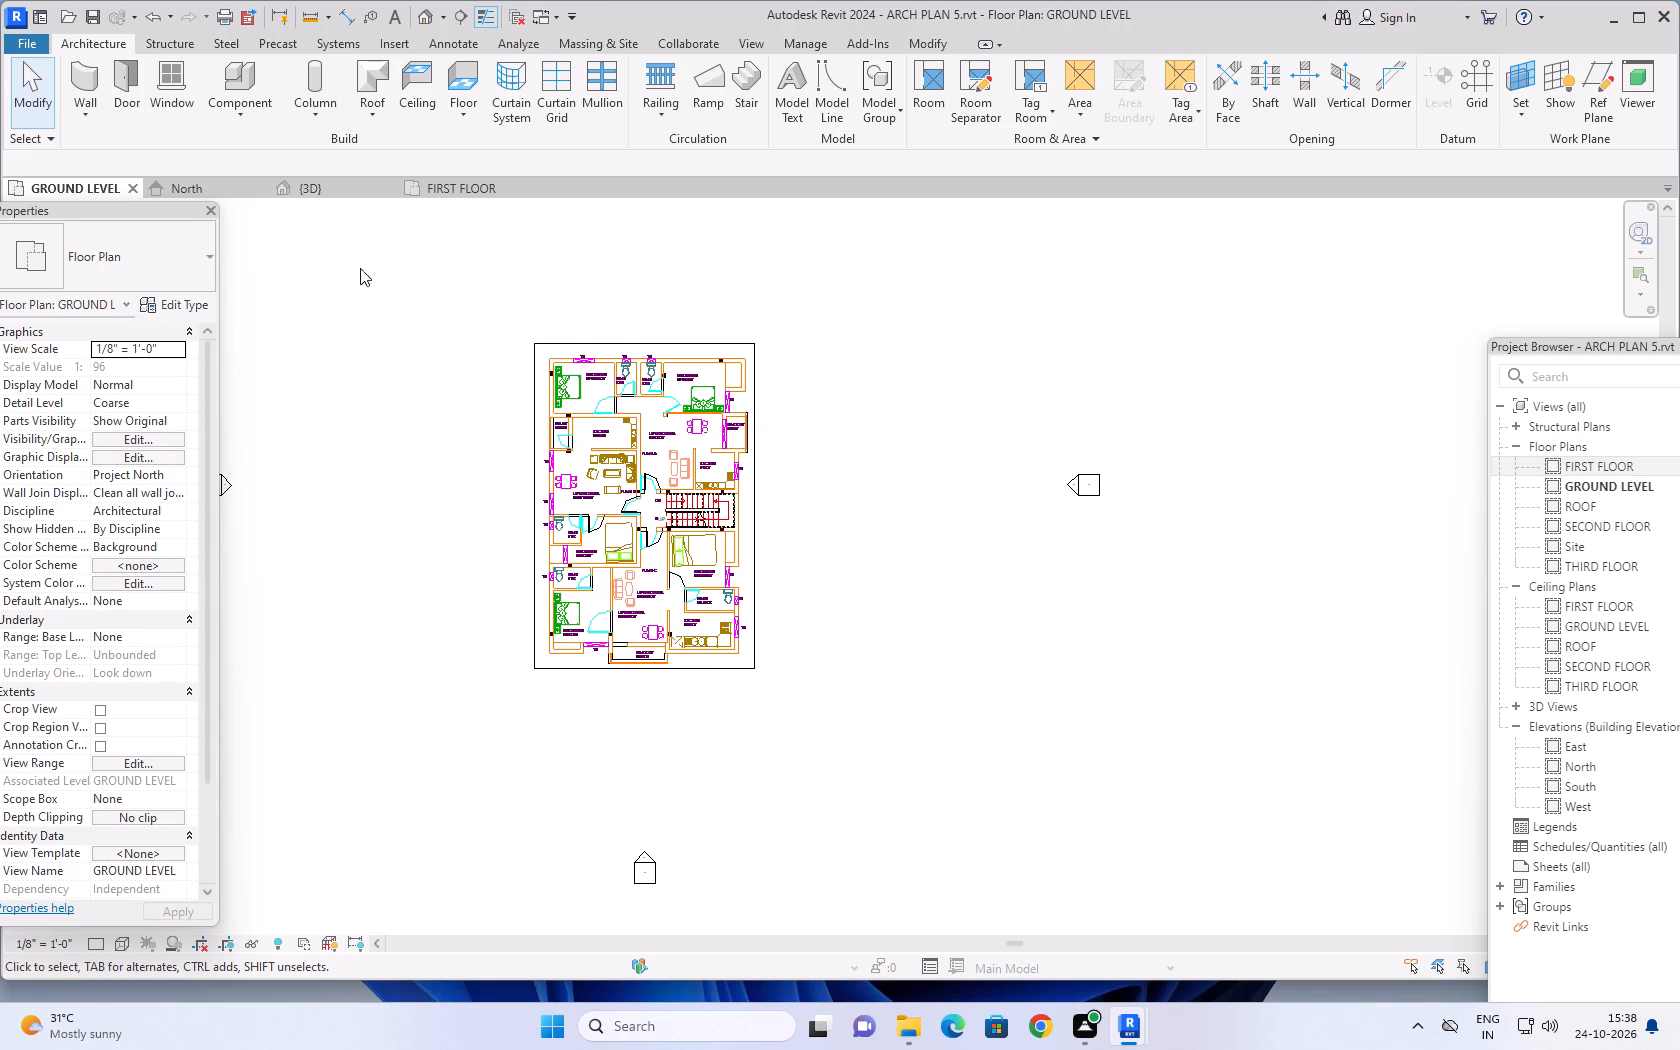
Align the Flate A entrance door's hinge-side edge with the plan's opening edge beside the column.
{"action": "left_click", "coordinate": [926, 43]}
{"action": "left_click", "coordinate": [421, 77]}
{"action": "scroll", "coordinate": [629, 475], "scroll_direction": "up", "scroll_amount": 2}
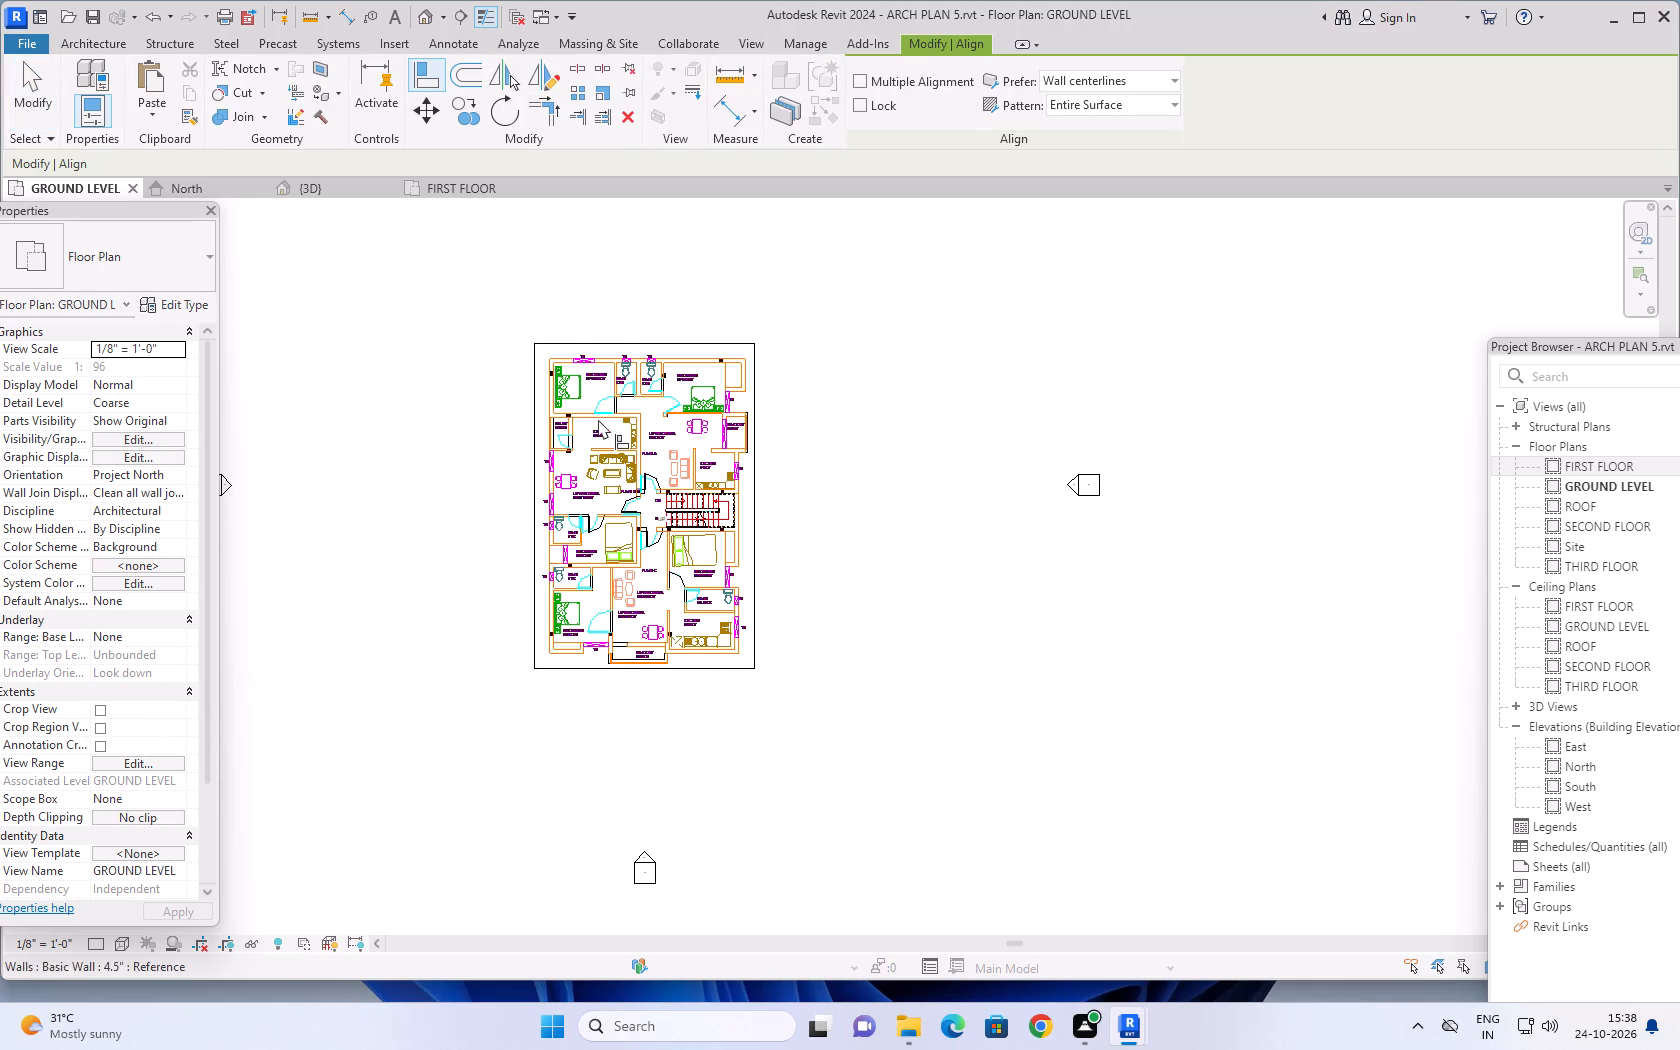
{"action": "scroll", "coordinate": [598, 419], "scroll_direction": "up", "scroll_amount": 11}
{"action": "scroll", "coordinate": [751, 367], "scroll_direction": "down", "scroll_amount": 6}
{"action": "middle_click_drag", "start_coordinate": [822, 506], "coordinate": [780, 462]}
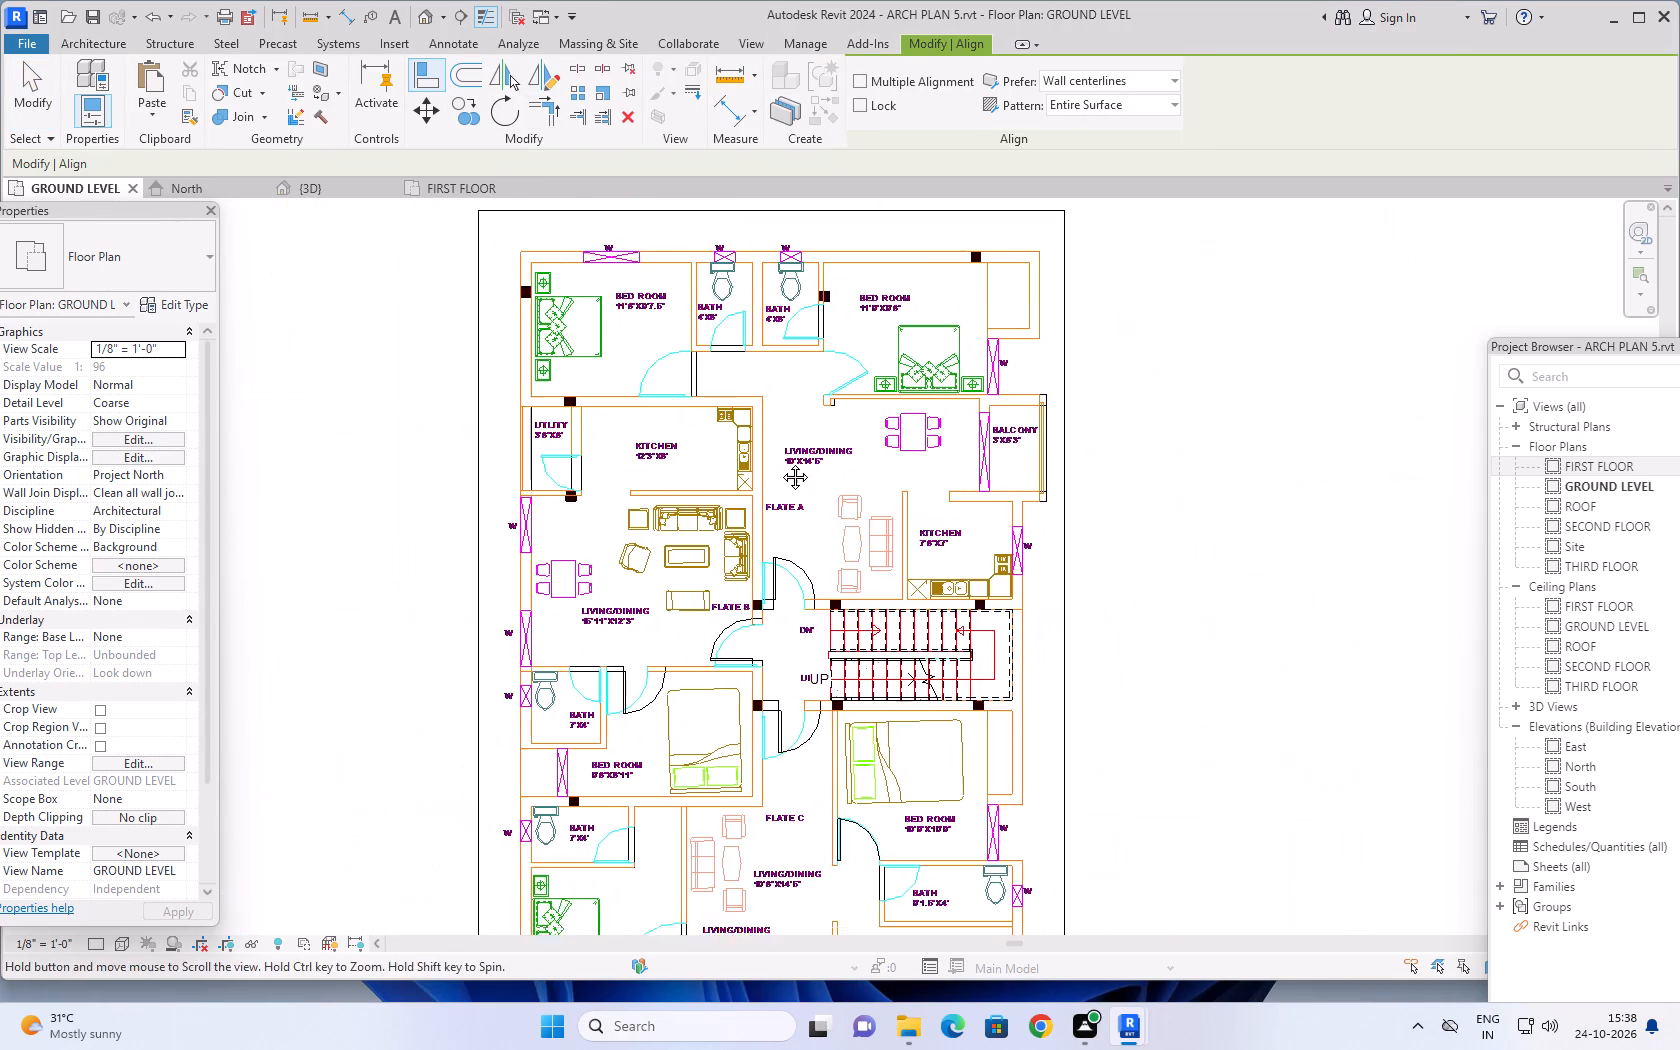
{"action": "middle_click_drag", "start_coordinate": [780, 462], "coordinate": [731, 384]}
{"action": "scroll", "coordinate": [692, 498], "scroll_direction": "up", "scroll_amount": 11}
{"action": "middle_click_drag", "start_coordinate": [711, 480], "coordinate": [716, 558]}
{"action": "scroll", "coordinate": [660, 544], "scroll_direction": "up", "scroll_amount": 2}
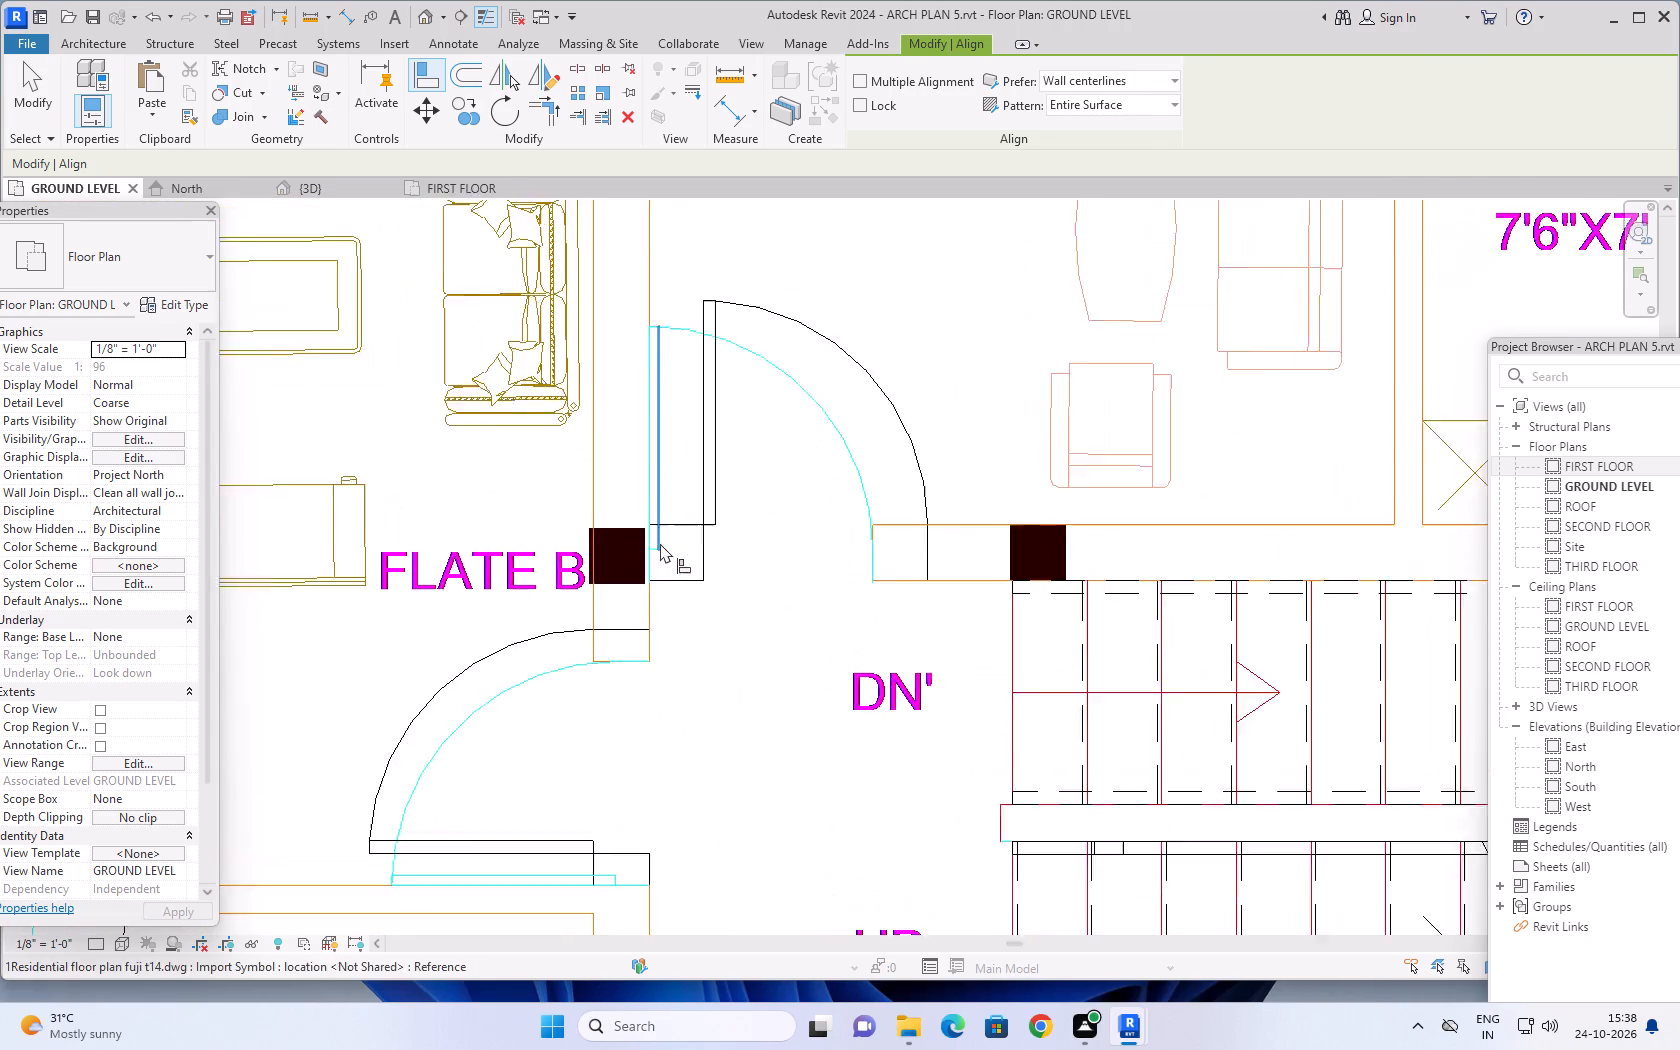
{"action": "scroll", "coordinate": [660, 543], "scroll_direction": "up", "scroll_amount": 1}
{"action": "scroll", "coordinate": [759, 524], "scroll_direction": "up", "scroll_amount": 4}
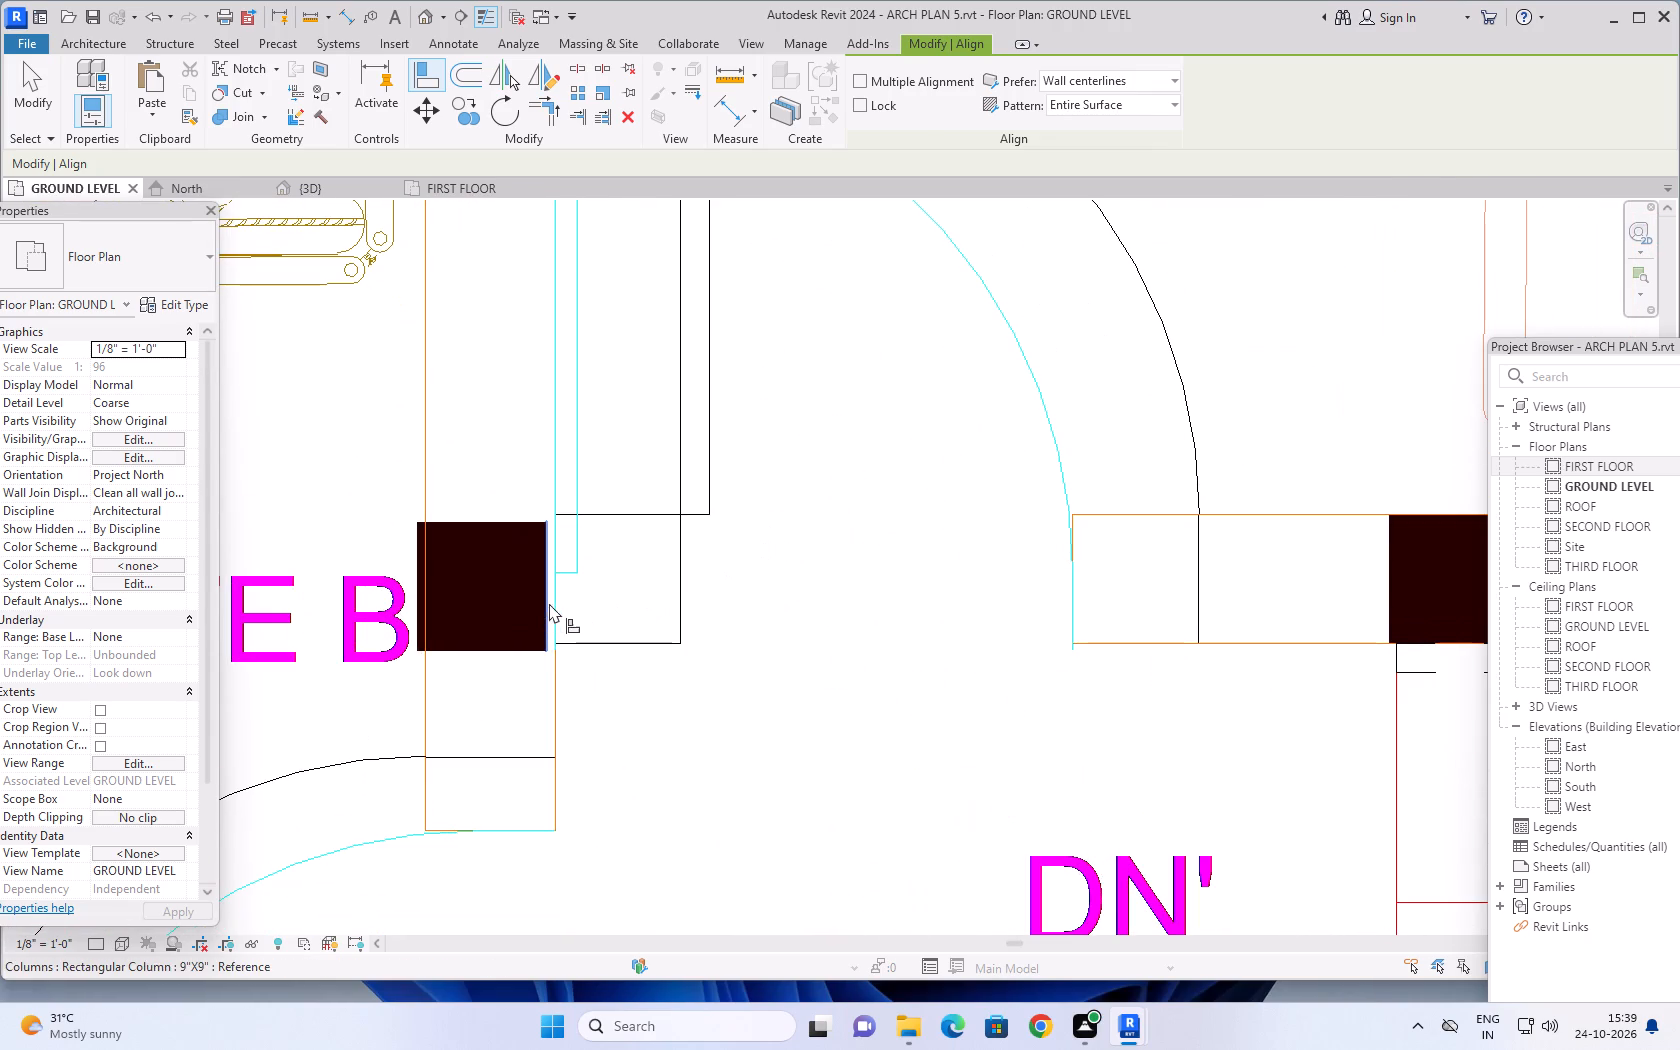
{"action": "left_click", "coordinate": [554, 601]}
{"action": "left_click", "coordinate": [676, 585]}
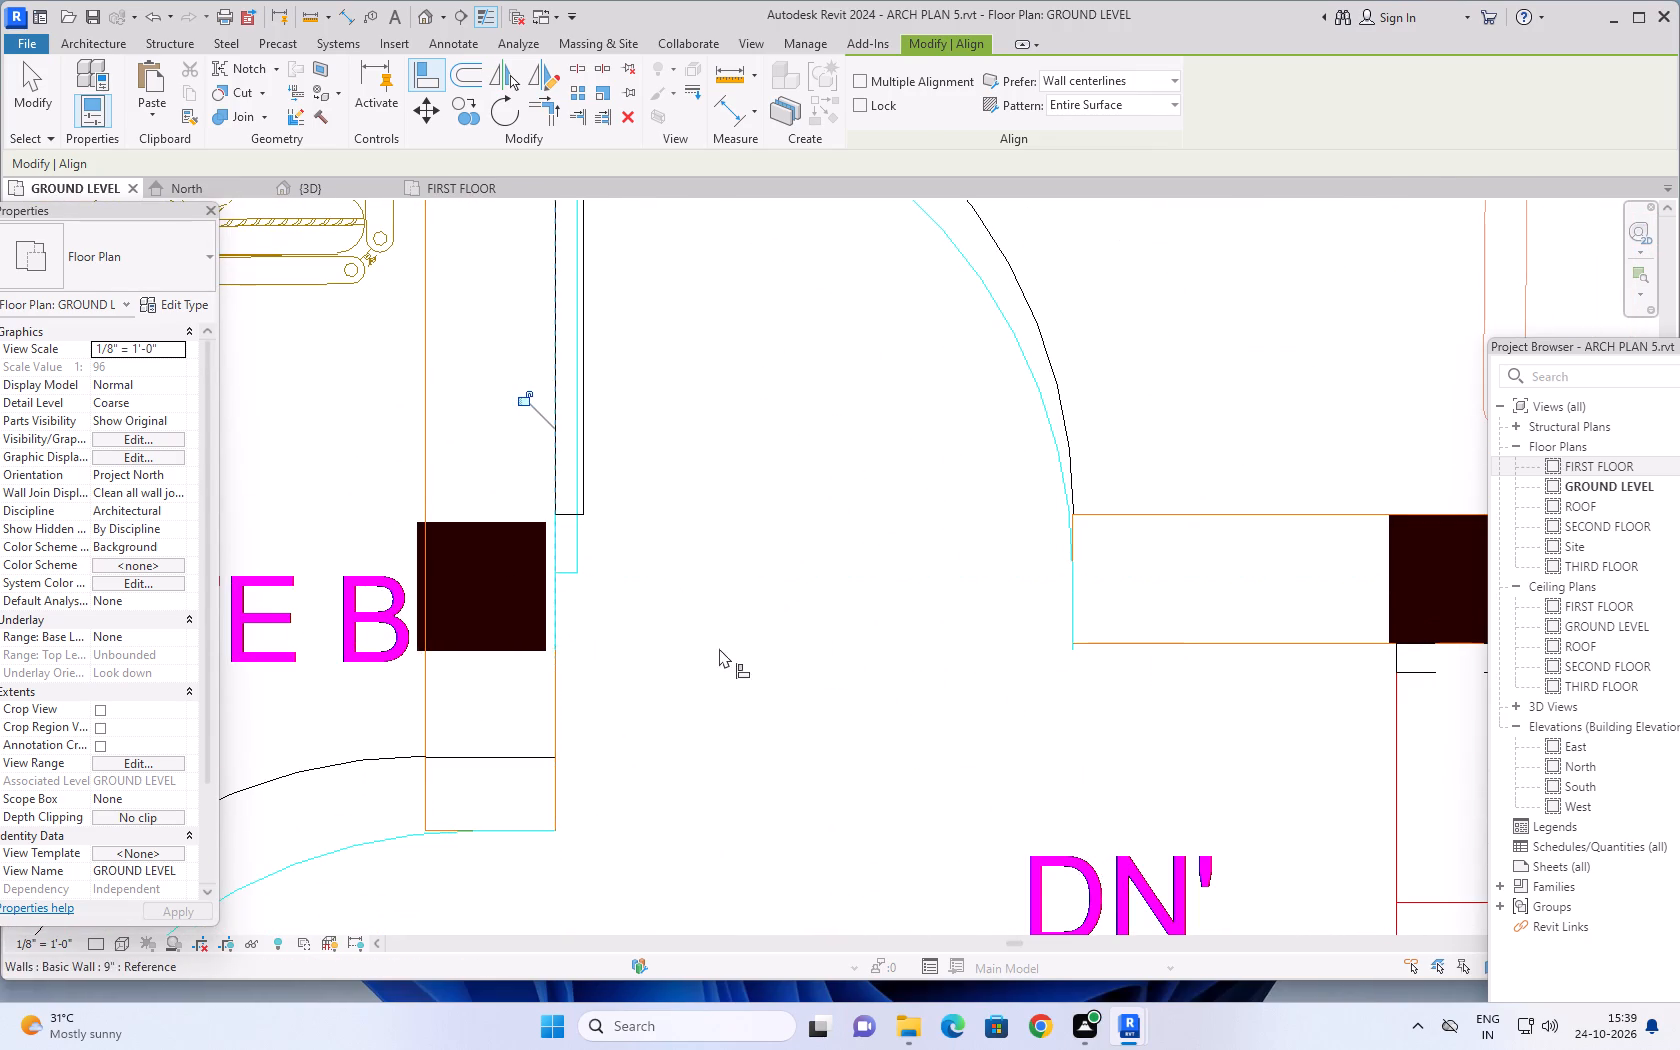
Align the Flate B entrance door's hinge-side edge with the plan's opening edge nearest the 9'6"X8'11" bedroom.
{"action": "scroll", "coordinate": [721, 661], "scroll_direction": "down", "scroll_amount": 8}
{"action": "middle_click_drag", "start_coordinate": [732, 691], "coordinate": [751, 524]}
{"action": "scroll", "coordinate": [684, 735], "scroll_direction": "up", "scroll_amount": 6}
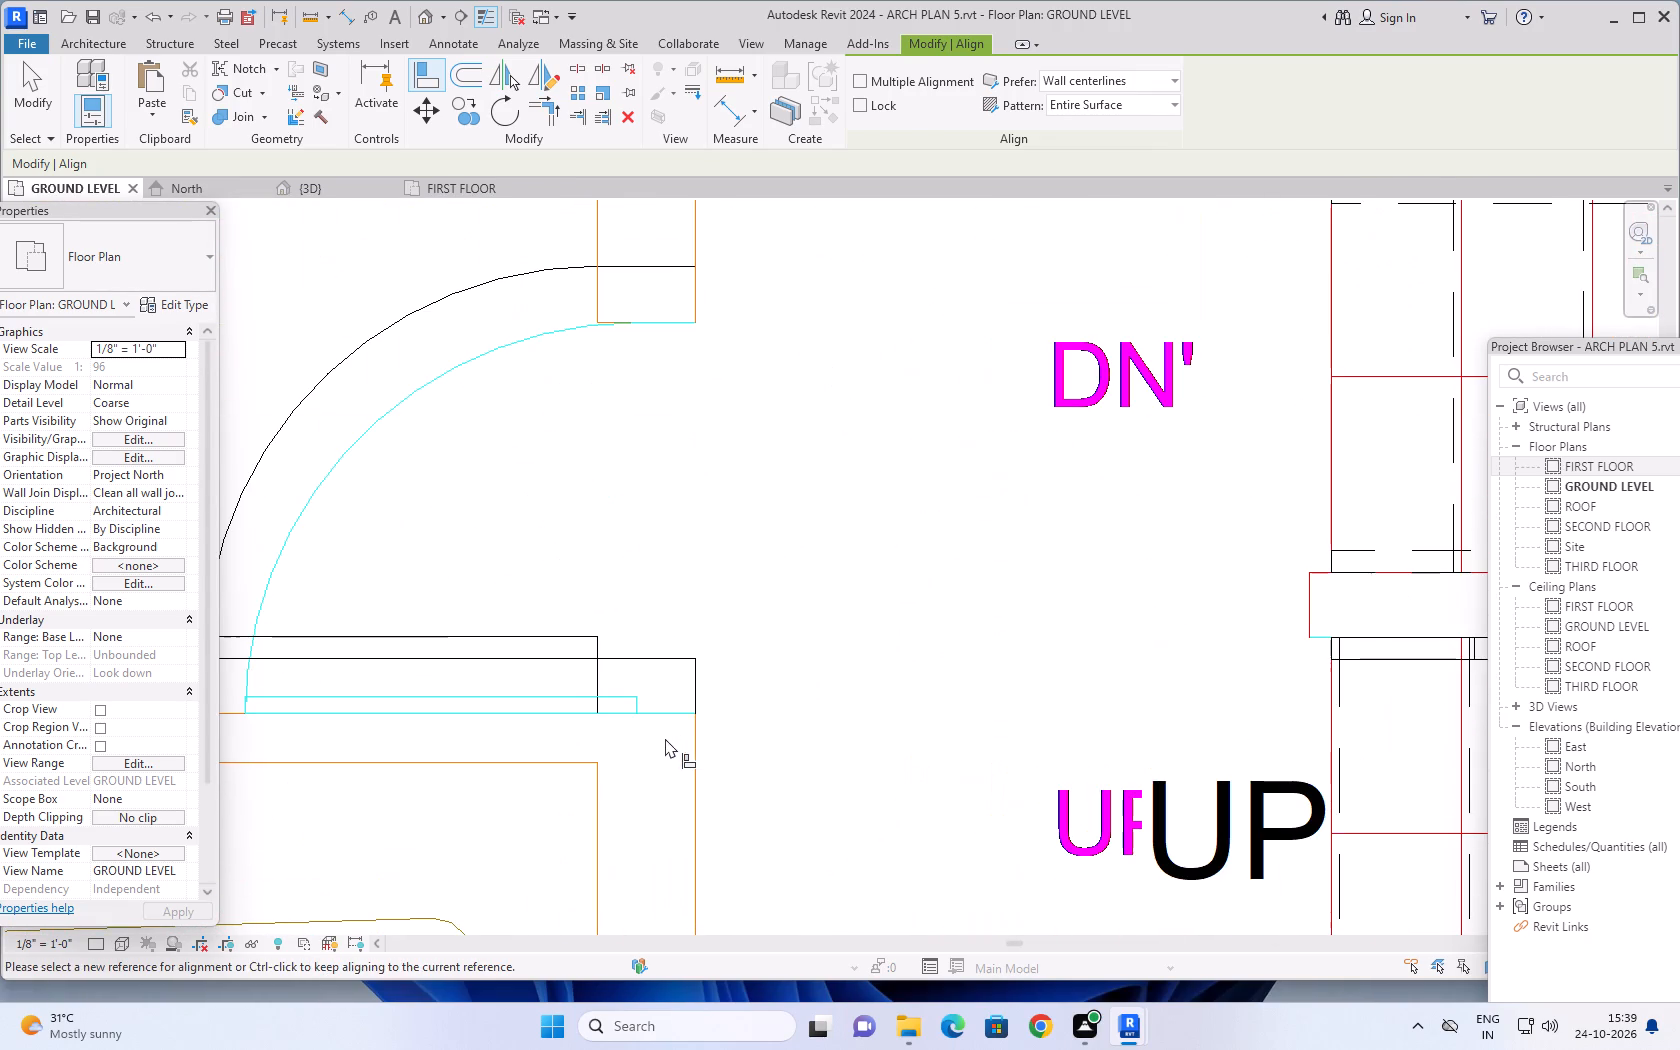
{"action": "left_click", "coordinate": [669, 718]}
{"action": "left_click", "coordinate": [672, 657]}
Align the hinge-side edge of Flate B's 9'6"X8'11" bedroom door with the plan's opening edge beside the 7'X4' bath.
{"action": "scroll", "coordinate": [784, 640], "scroll_direction": "down", "scroll_amount": 8}
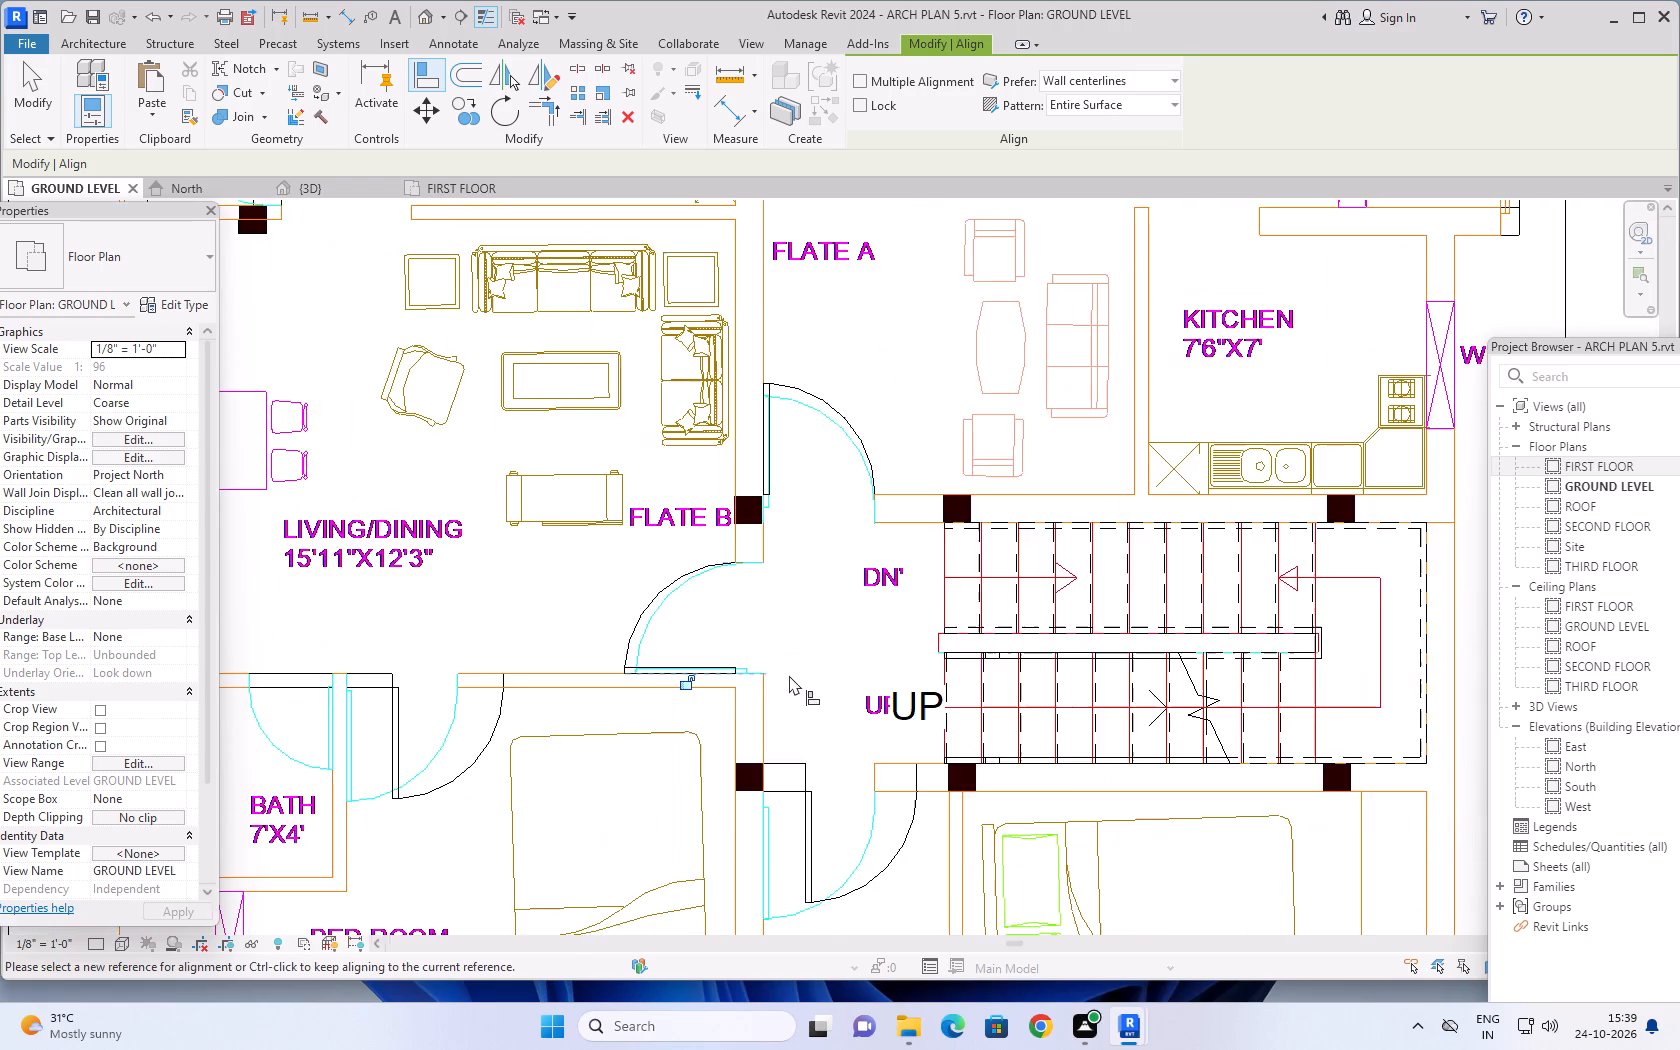
{"action": "scroll", "coordinate": [789, 675], "scroll_direction": "down", "scroll_amount": 7}
{"action": "scroll", "coordinate": [592, 713], "scroll_direction": "up", "scroll_amount": 16}
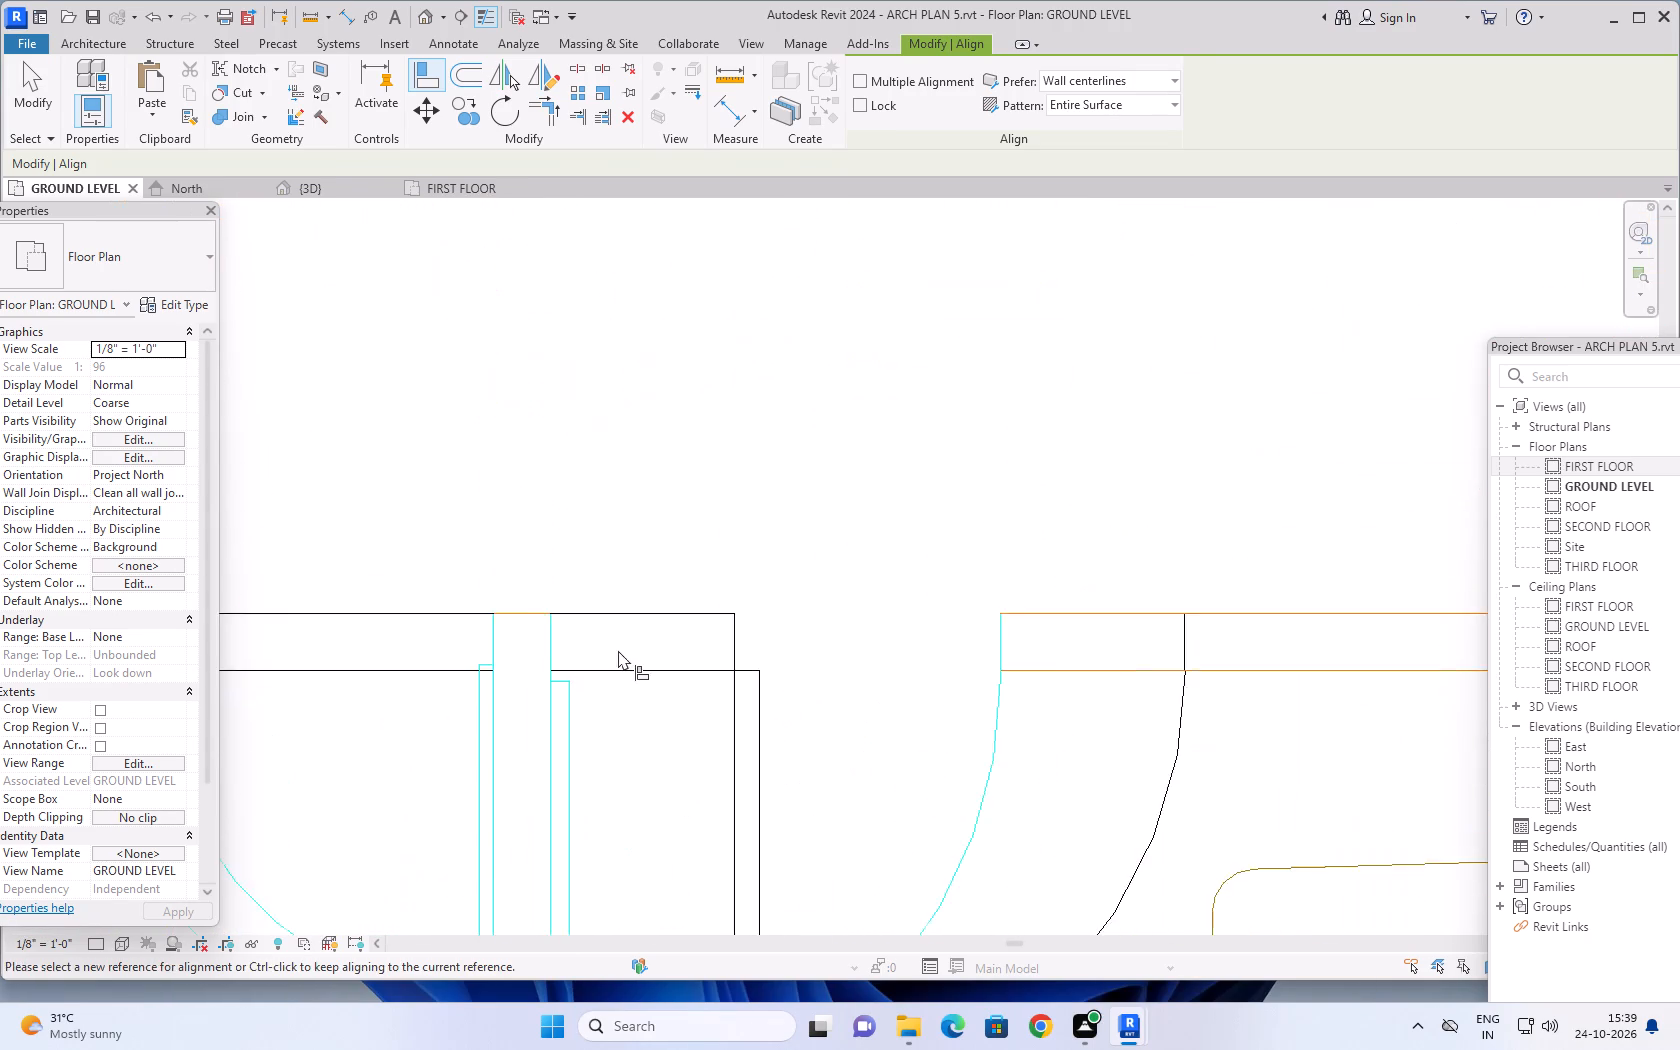
{"action": "scroll", "coordinate": [618, 650], "scroll_direction": "up", "scroll_amount": 2}
{"action": "left_click", "coordinate": [527, 654]}
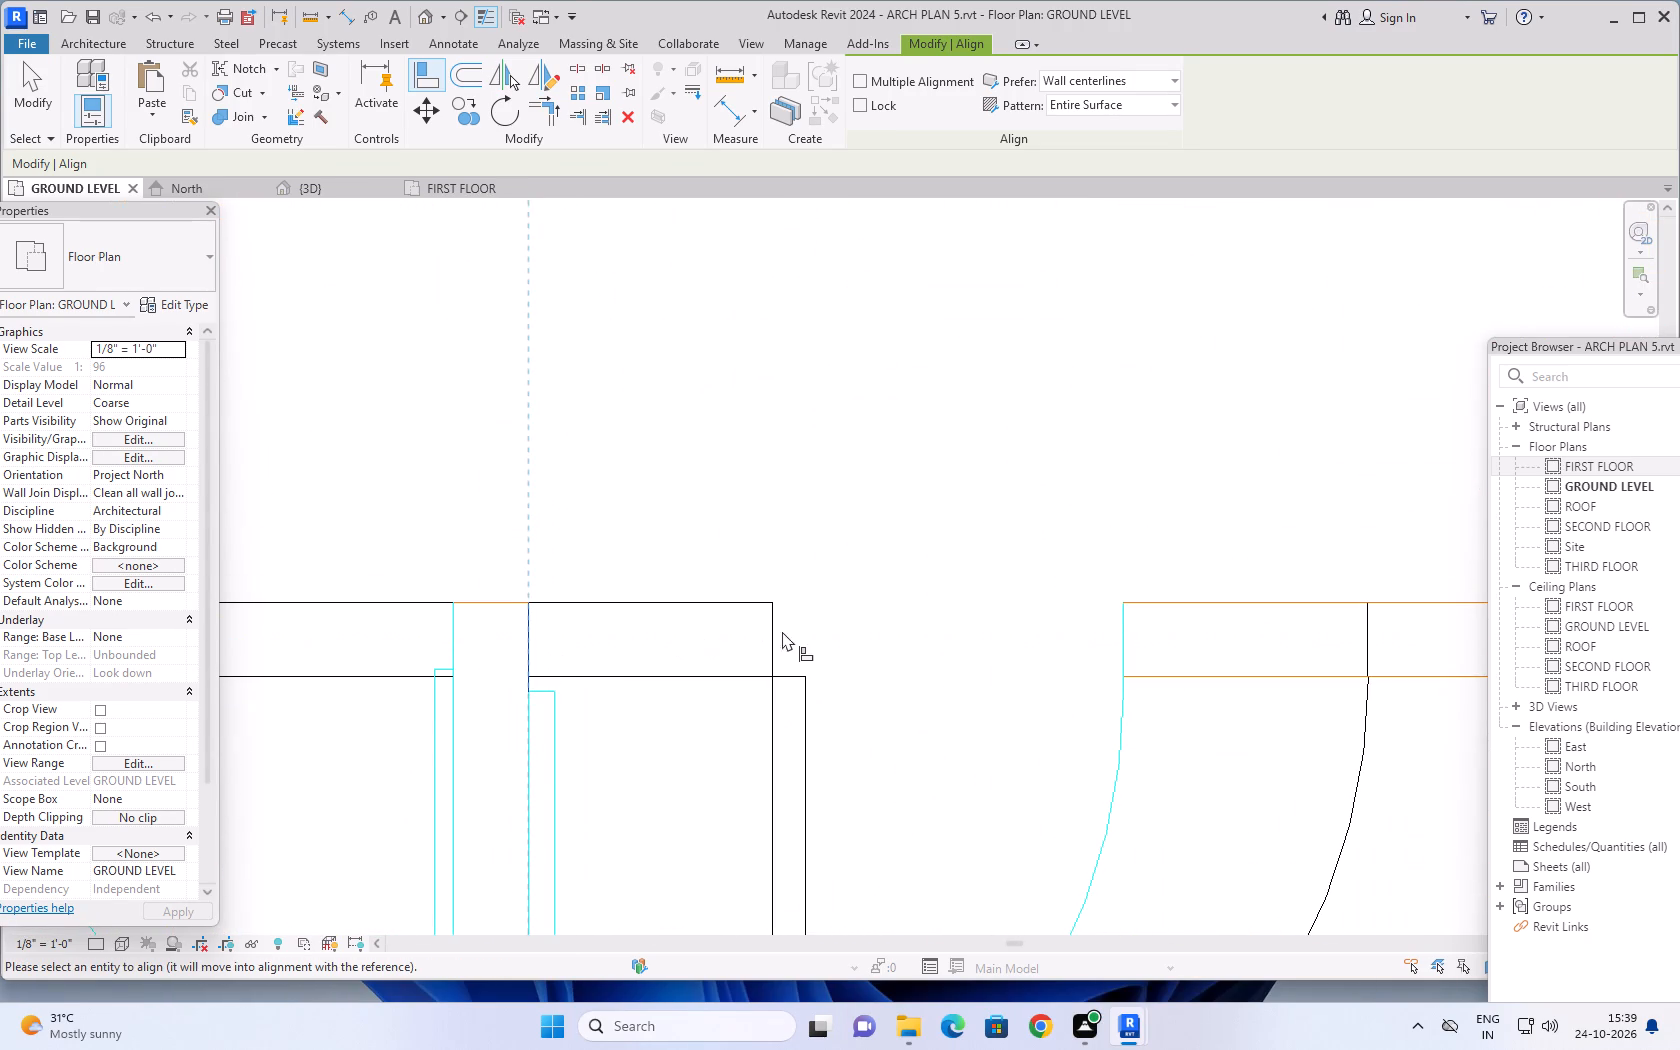
{"action": "left_click", "coordinate": [772, 634]}
Align the Flate C entrance door's hinge-side edge with the plan's opening edge at the column face.
{"action": "scroll", "coordinate": [801, 545], "scroll_direction": "down", "scroll_amount": 19}
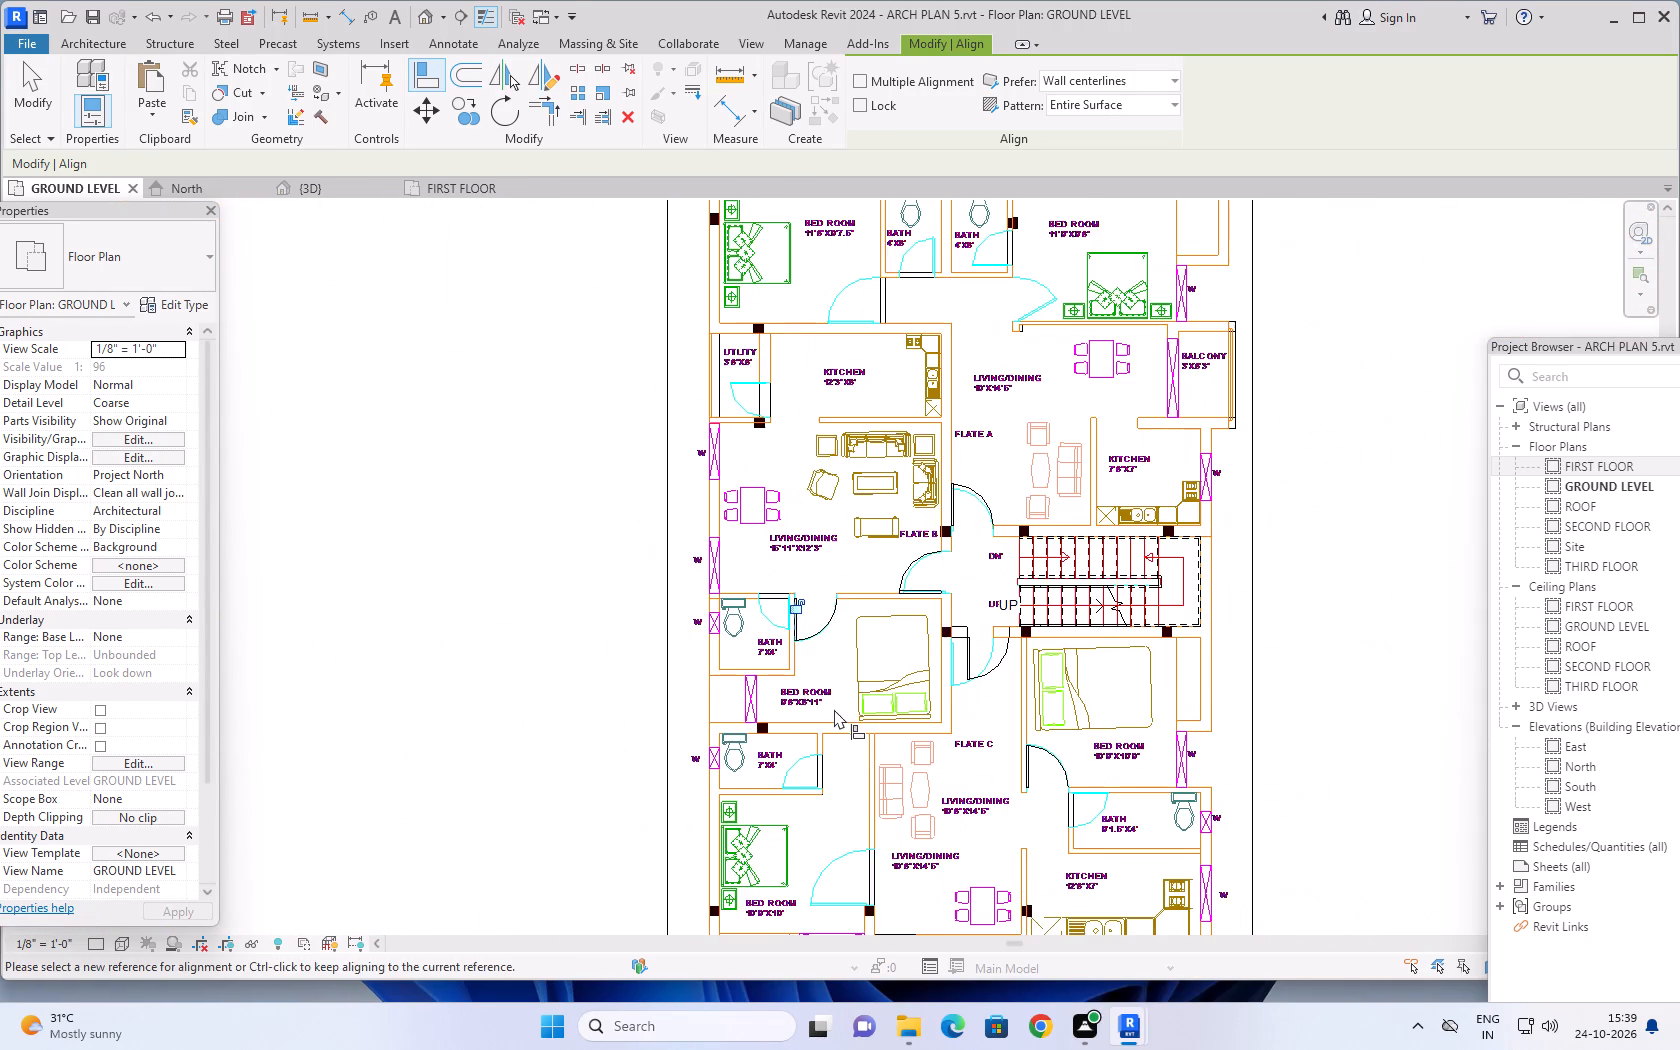
{"action": "middle_click_drag", "start_coordinate": [834, 710], "coordinate": [608, 610]}
{"action": "scroll", "coordinate": [753, 568], "scroll_direction": "up", "scroll_amount": 6}
{"action": "scroll", "coordinate": [687, 470], "scroll_direction": "up", "scroll_amount": 3}
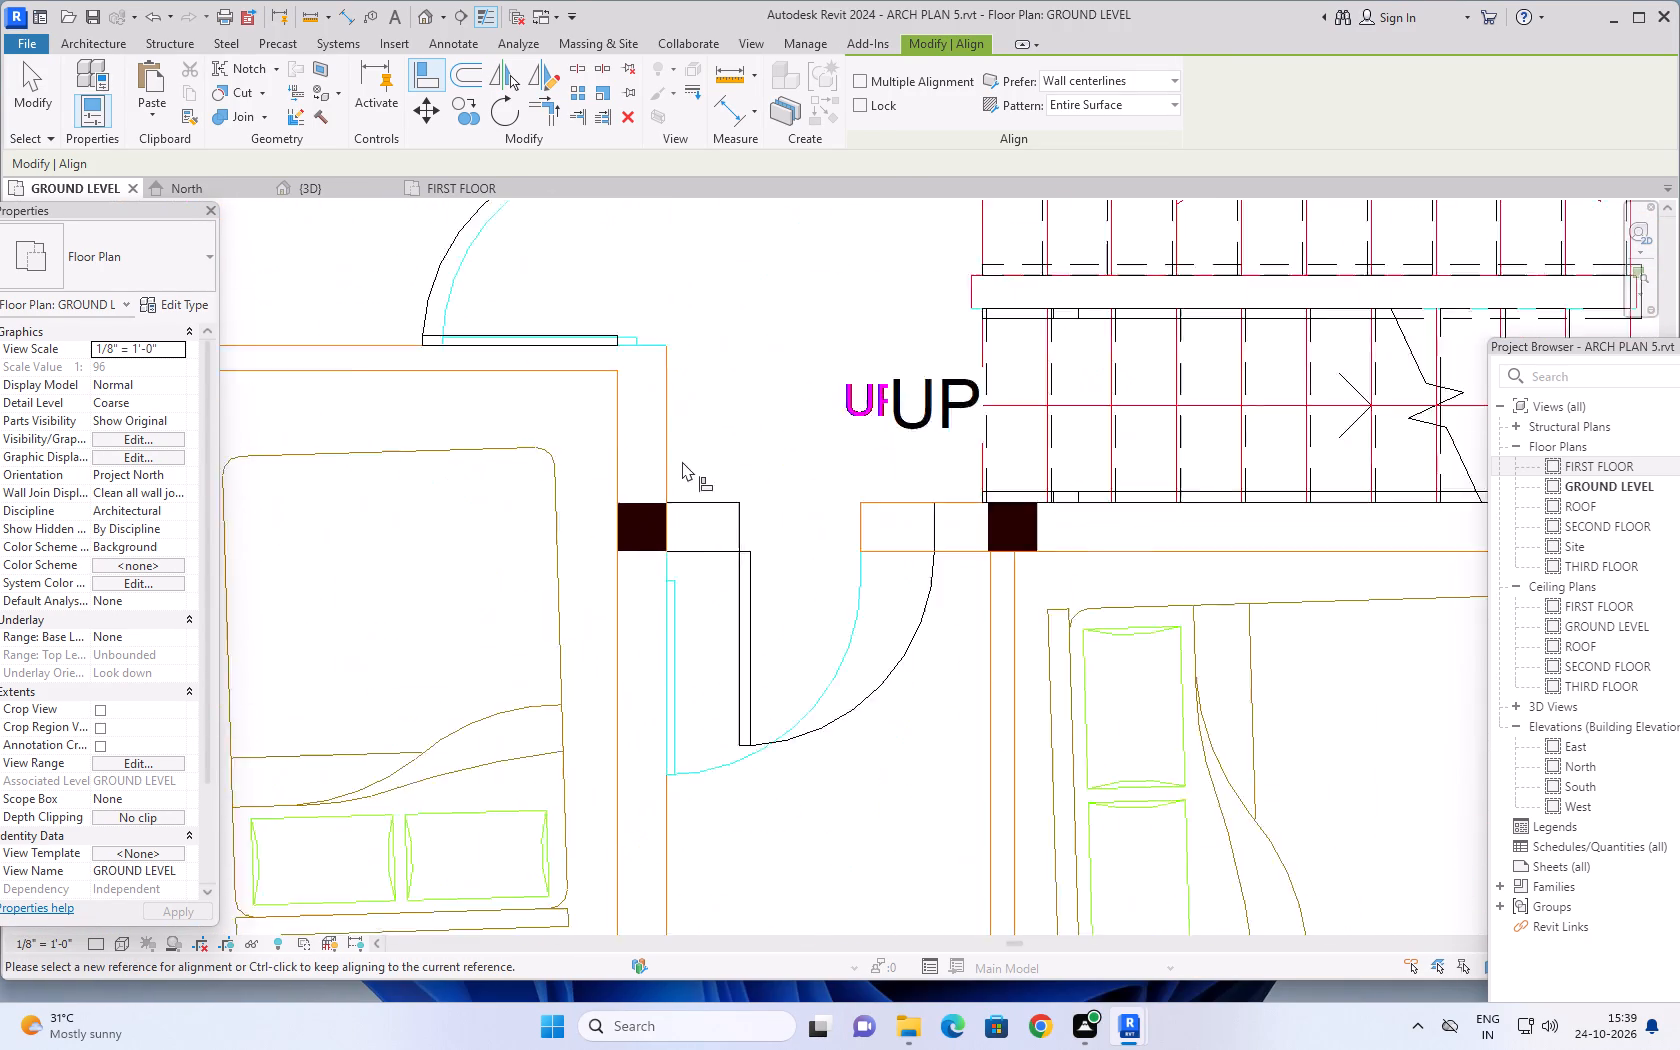
{"action": "scroll", "coordinate": [682, 461], "scroll_direction": "up", "scroll_amount": 13}
{"action": "left_click", "coordinate": [626, 566]}
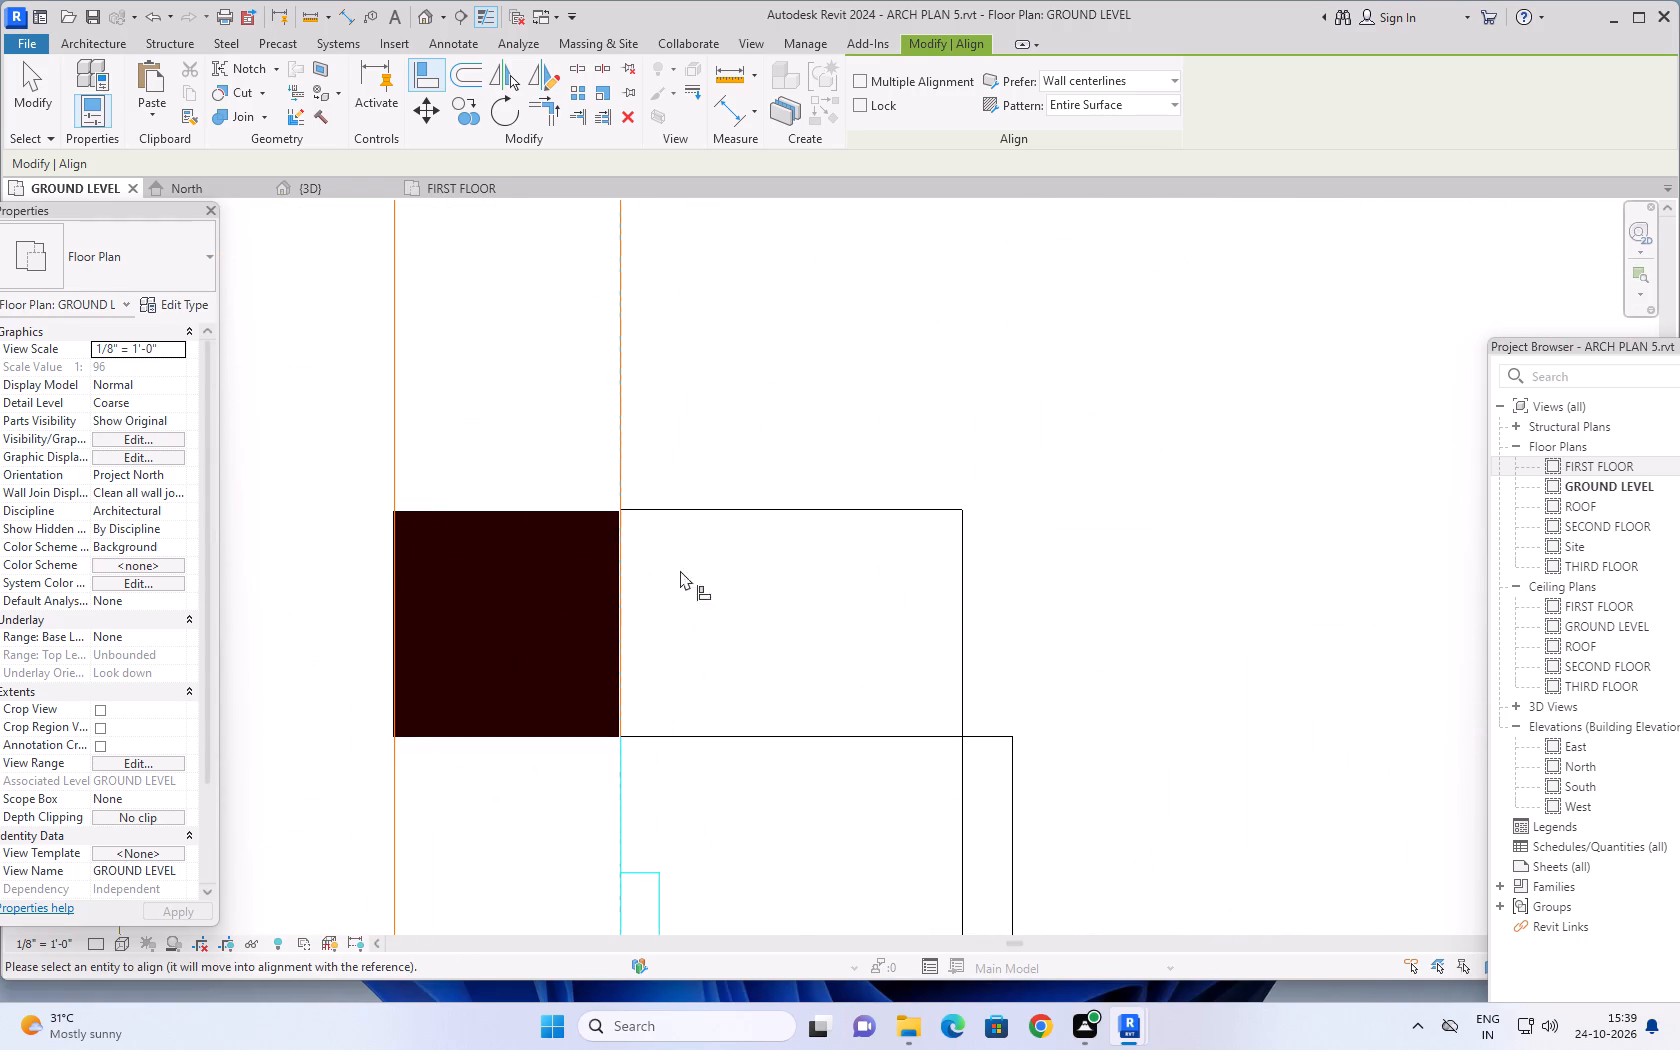
{"action": "left_click", "coordinate": [963, 590]}
Check the entrance doors around the staircase and Flate C's 10'9"X10'9" bedroom door against their plan openings.
{"action": "scroll", "coordinate": [1035, 550], "scroll_direction": "down", "scroll_amount": 10}
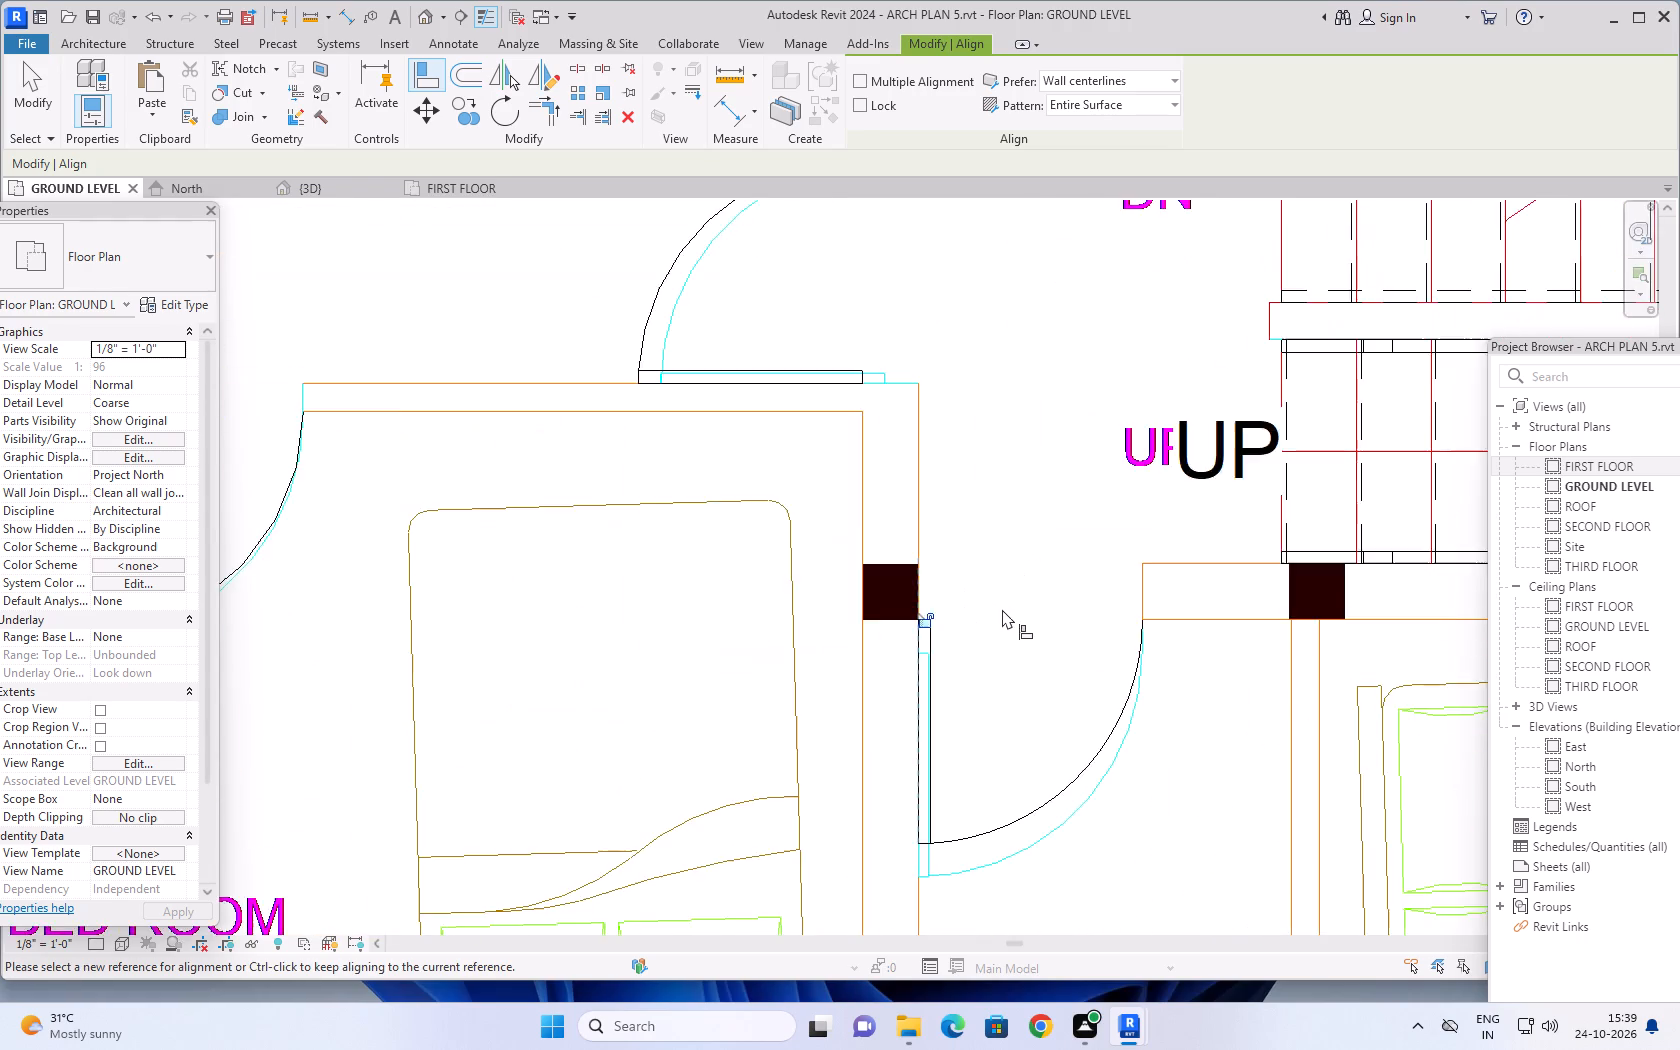
{"action": "scroll", "coordinate": [1002, 609], "scroll_direction": "down", "scroll_amount": 4}
{"action": "middle_click_drag", "start_coordinate": [1040, 657], "coordinate": [1000, 876]}
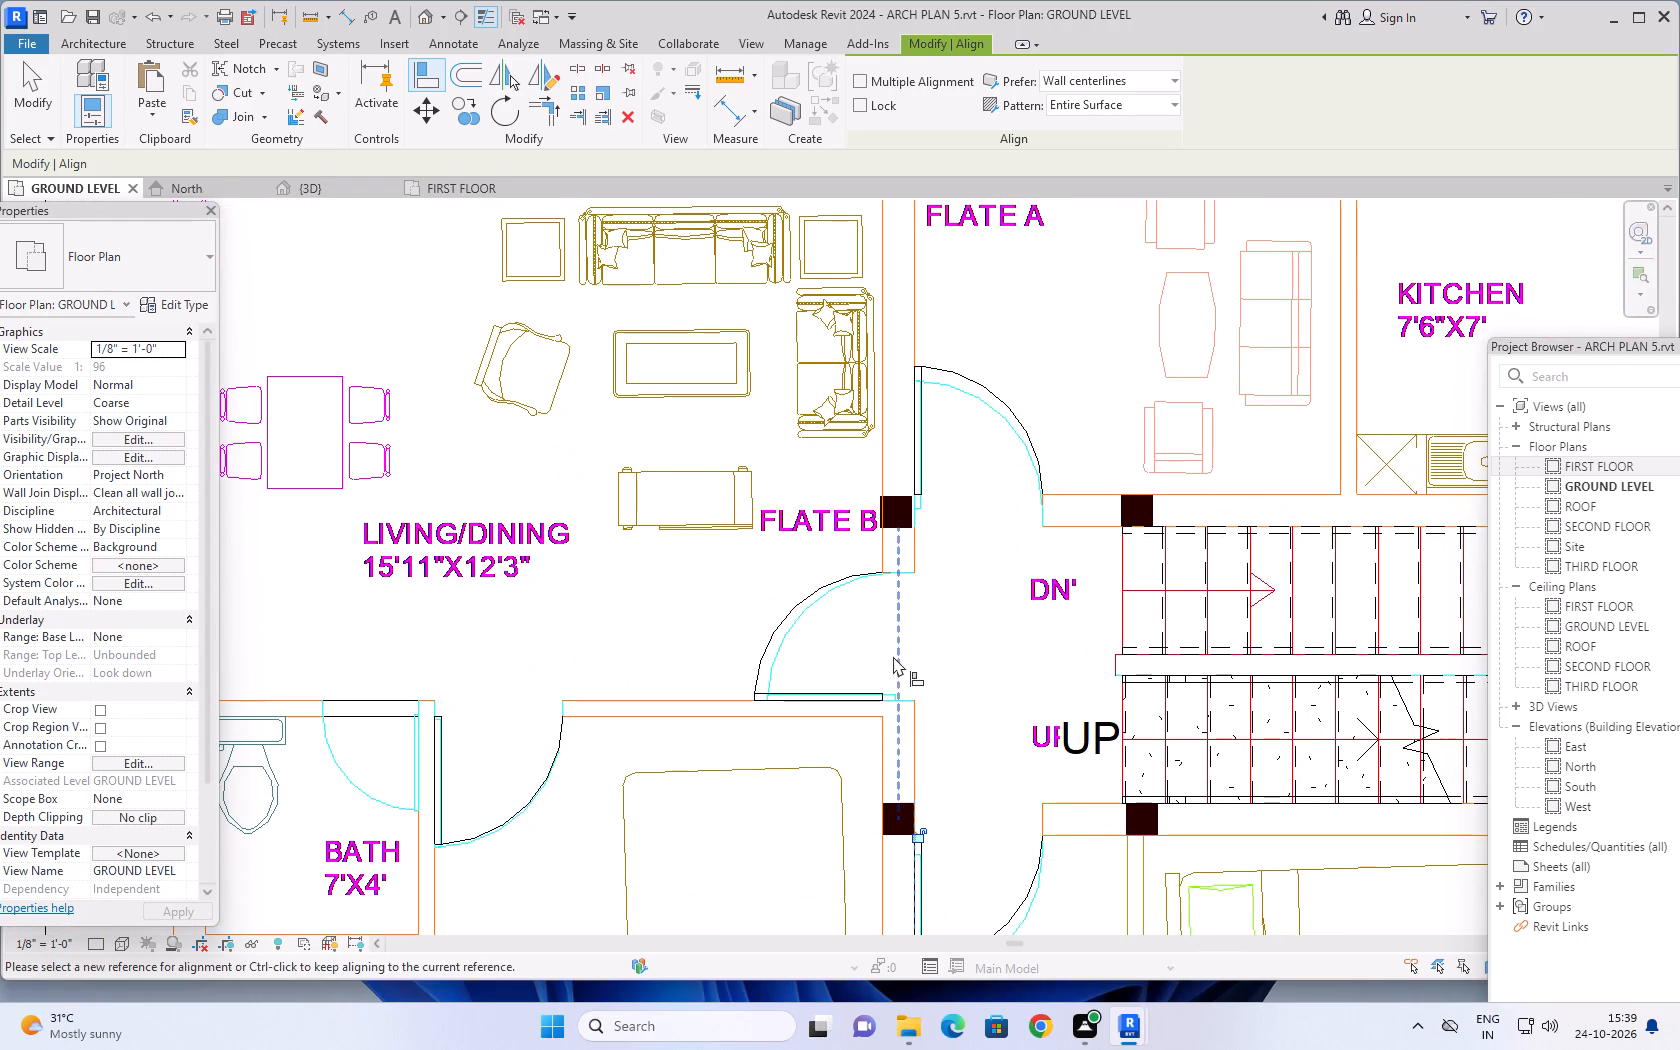
{"action": "scroll", "coordinate": [933, 686], "scroll_direction": "down", "scroll_amount": 6}
{"action": "middle_click_drag", "start_coordinate": [935, 684], "coordinate": [850, 533]}
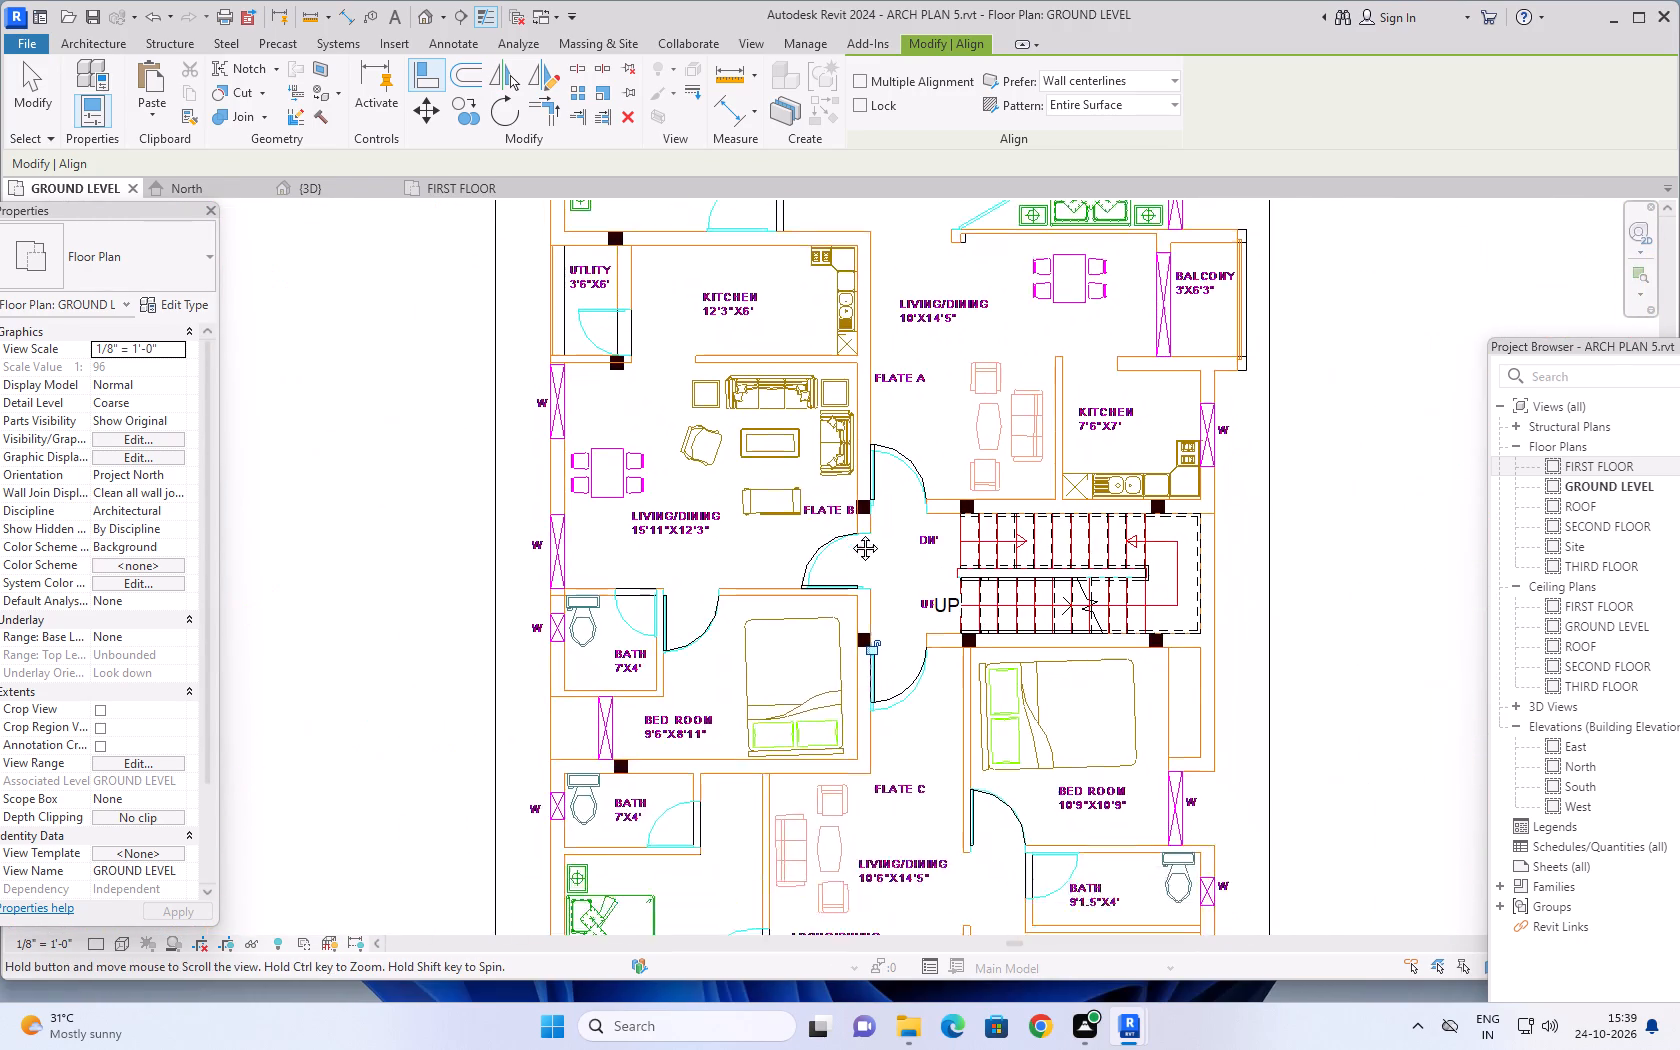
{"action": "middle_click_drag", "start_coordinate": [850, 533], "coordinate": [808, 458]}
{"action": "scroll", "coordinate": [919, 770], "scroll_direction": "up", "scroll_amount": 5}
{"action": "scroll", "coordinate": [880, 690], "scroll_direction": "up", "scroll_amount": 7}
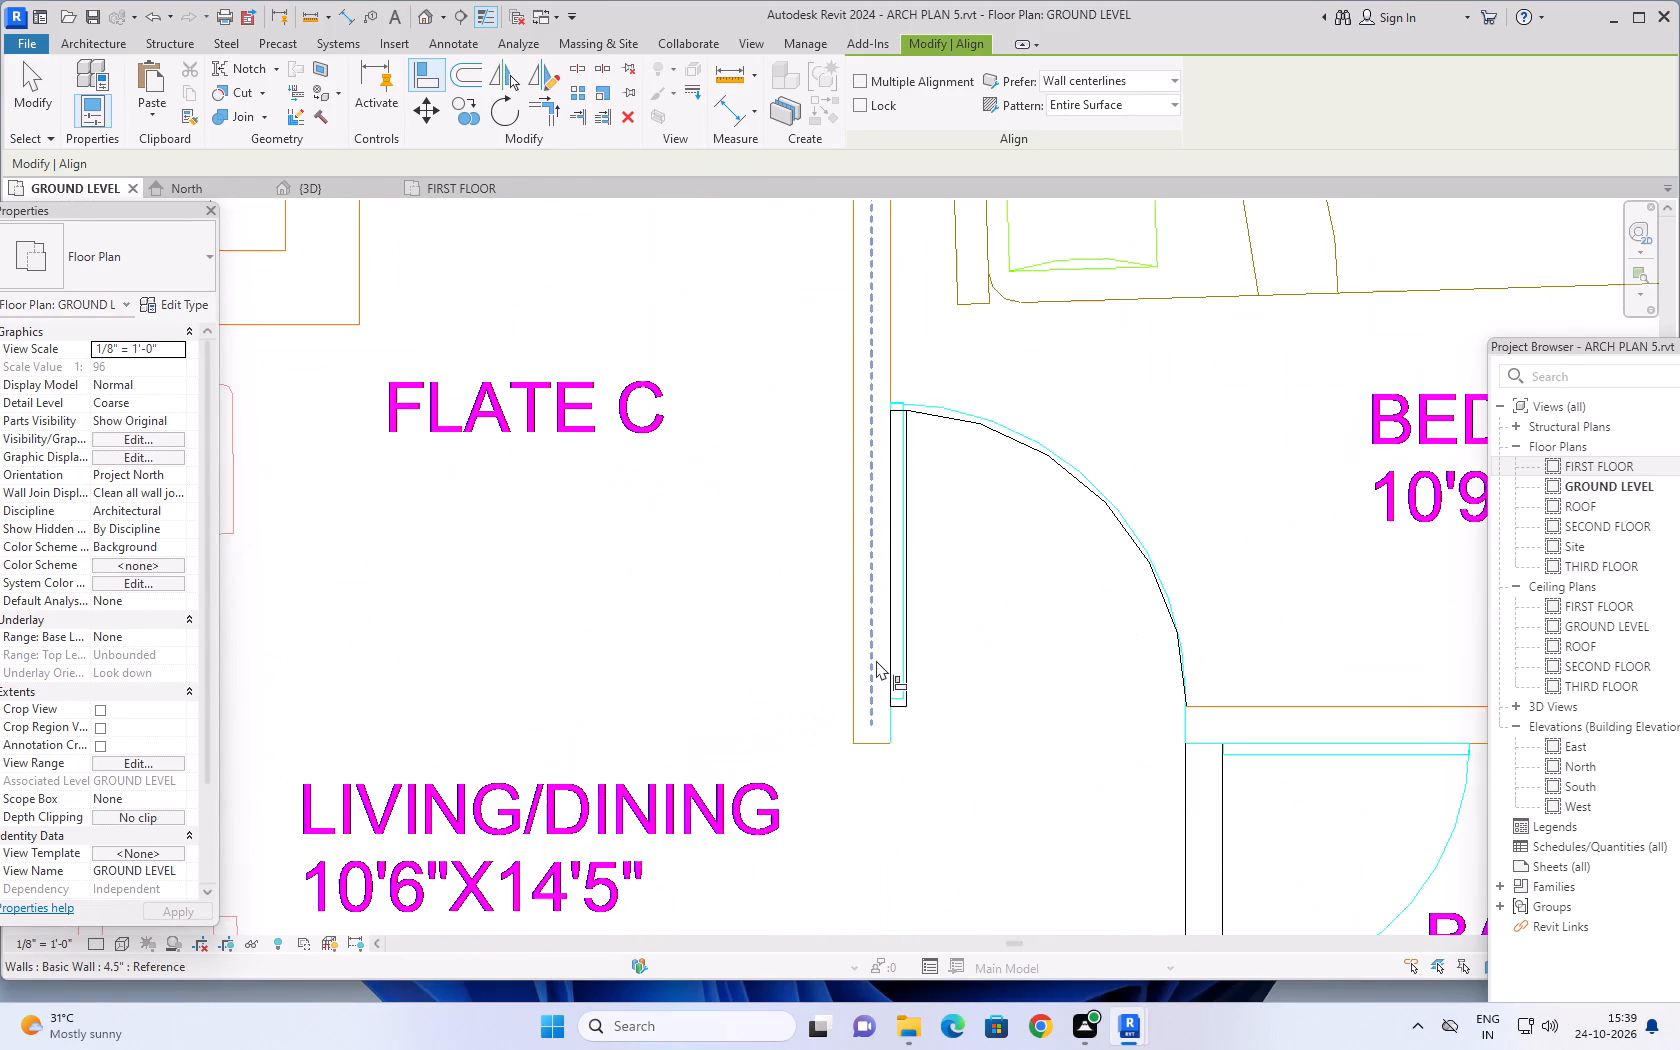
{"action": "scroll", "coordinate": [876, 660], "scroll_direction": "up", "scroll_amount": 12}
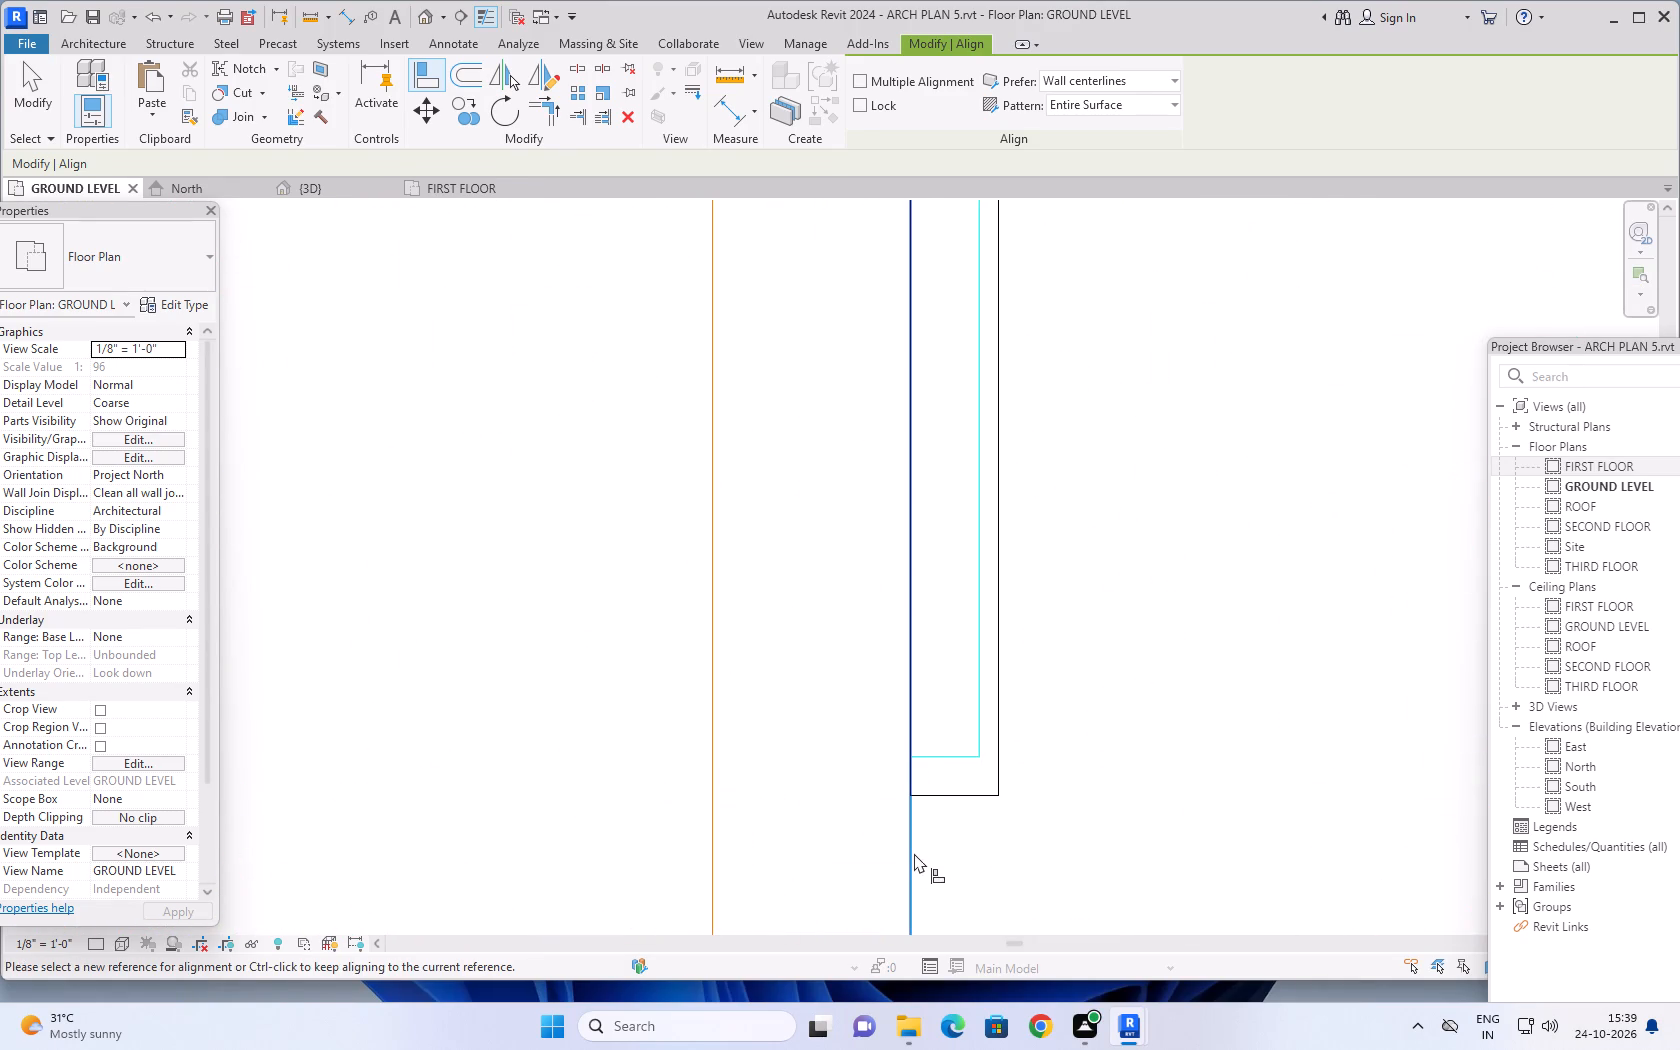
{"action": "scroll", "coordinate": [914, 853], "scroll_direction": "down", "scroll_amount": 12}
{"action": "middle_click_drag", "start_coordinate": [1095, 811], "coordinate": [996, 610]}
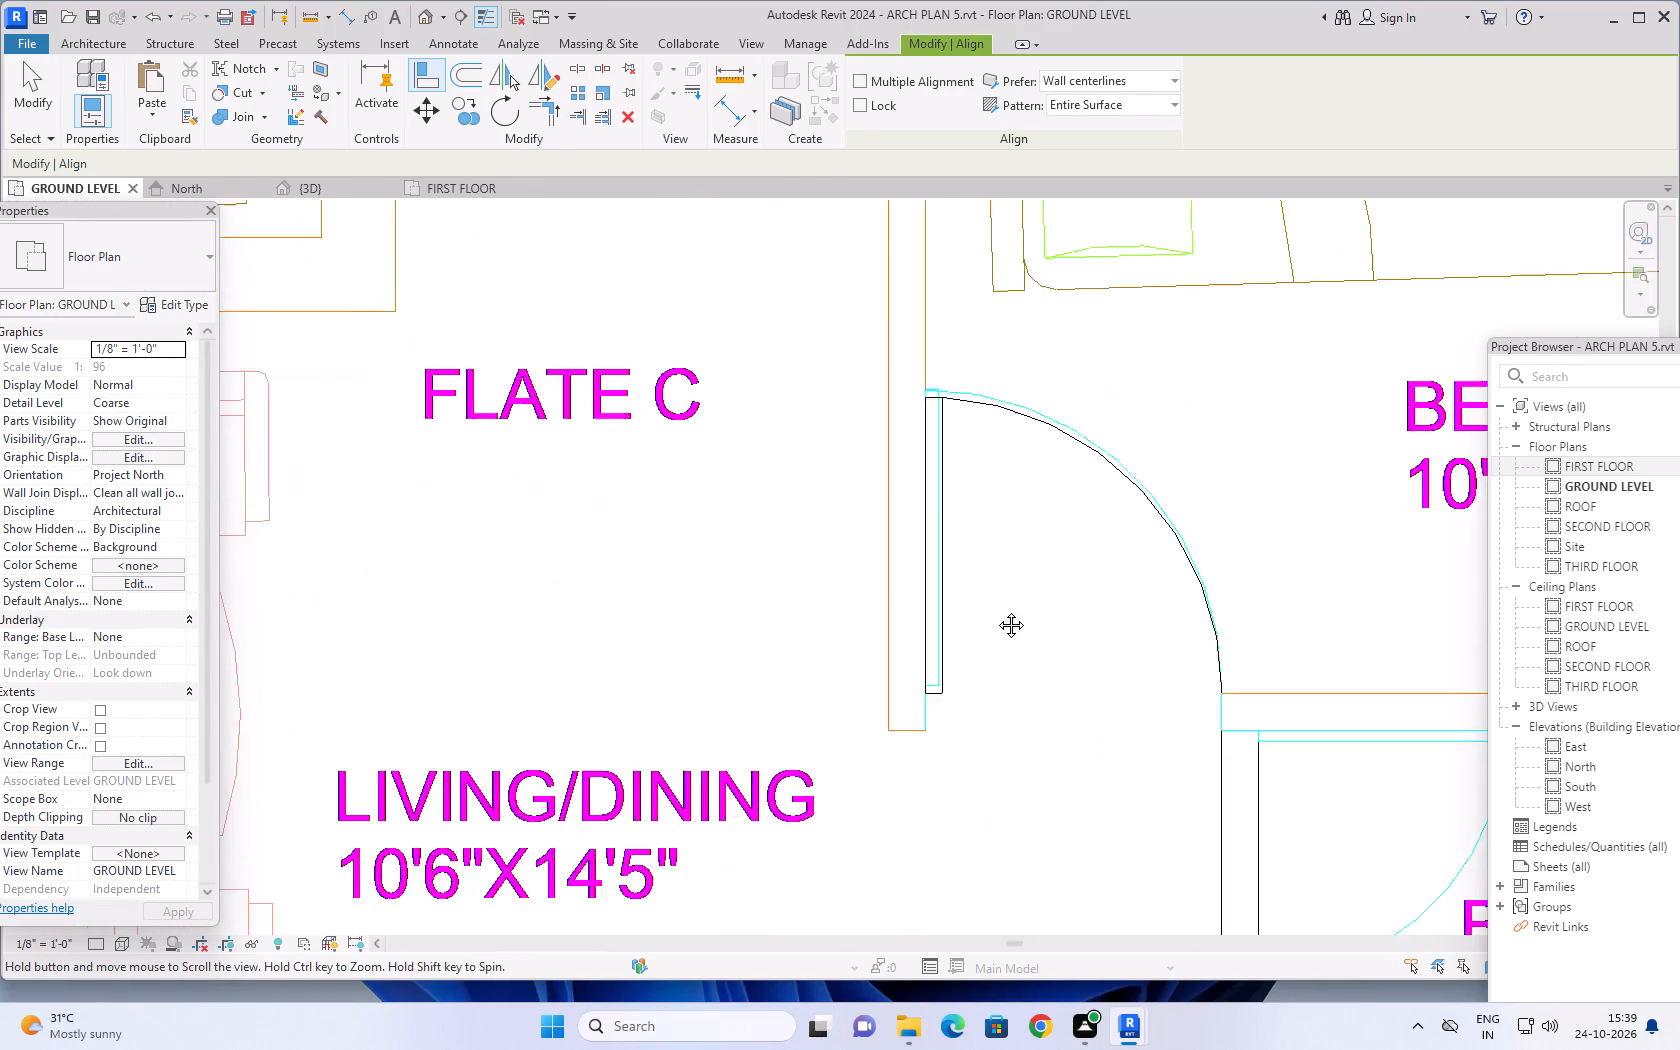
{"action": "middle_click_drag", "start_coordinate": [996, 610], "coordinate": [941, 459]}
Review the placed doors and remaining openings across the ground-level plan, and end the Align command.
{"action": "scroll", "coordinate": [941, 455], "scroll_direction": "down", "scroll_amount": 11}
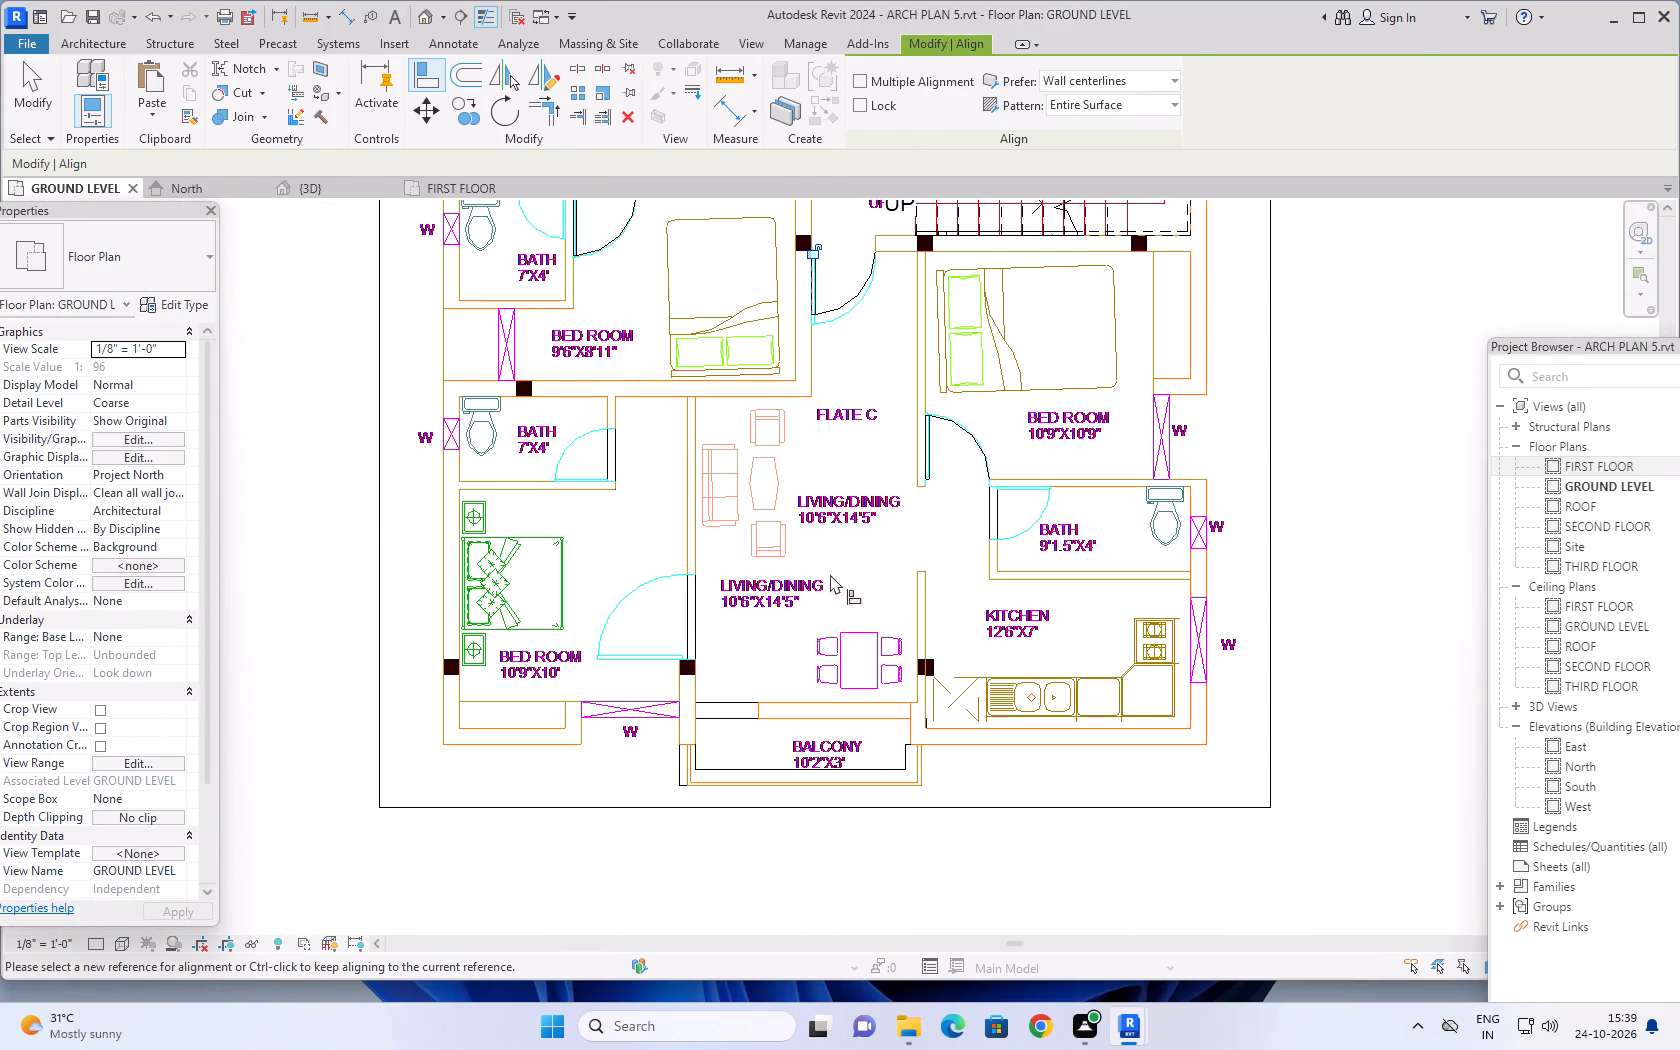
{"action": "scroll", "coordinate": [607, 694], "scroll_direction": "up", "scroll_amount": 2}
{"action": "scroll", "coordinate": [678, 638], "scroll_direction": "down", "scroll_amount": 4}
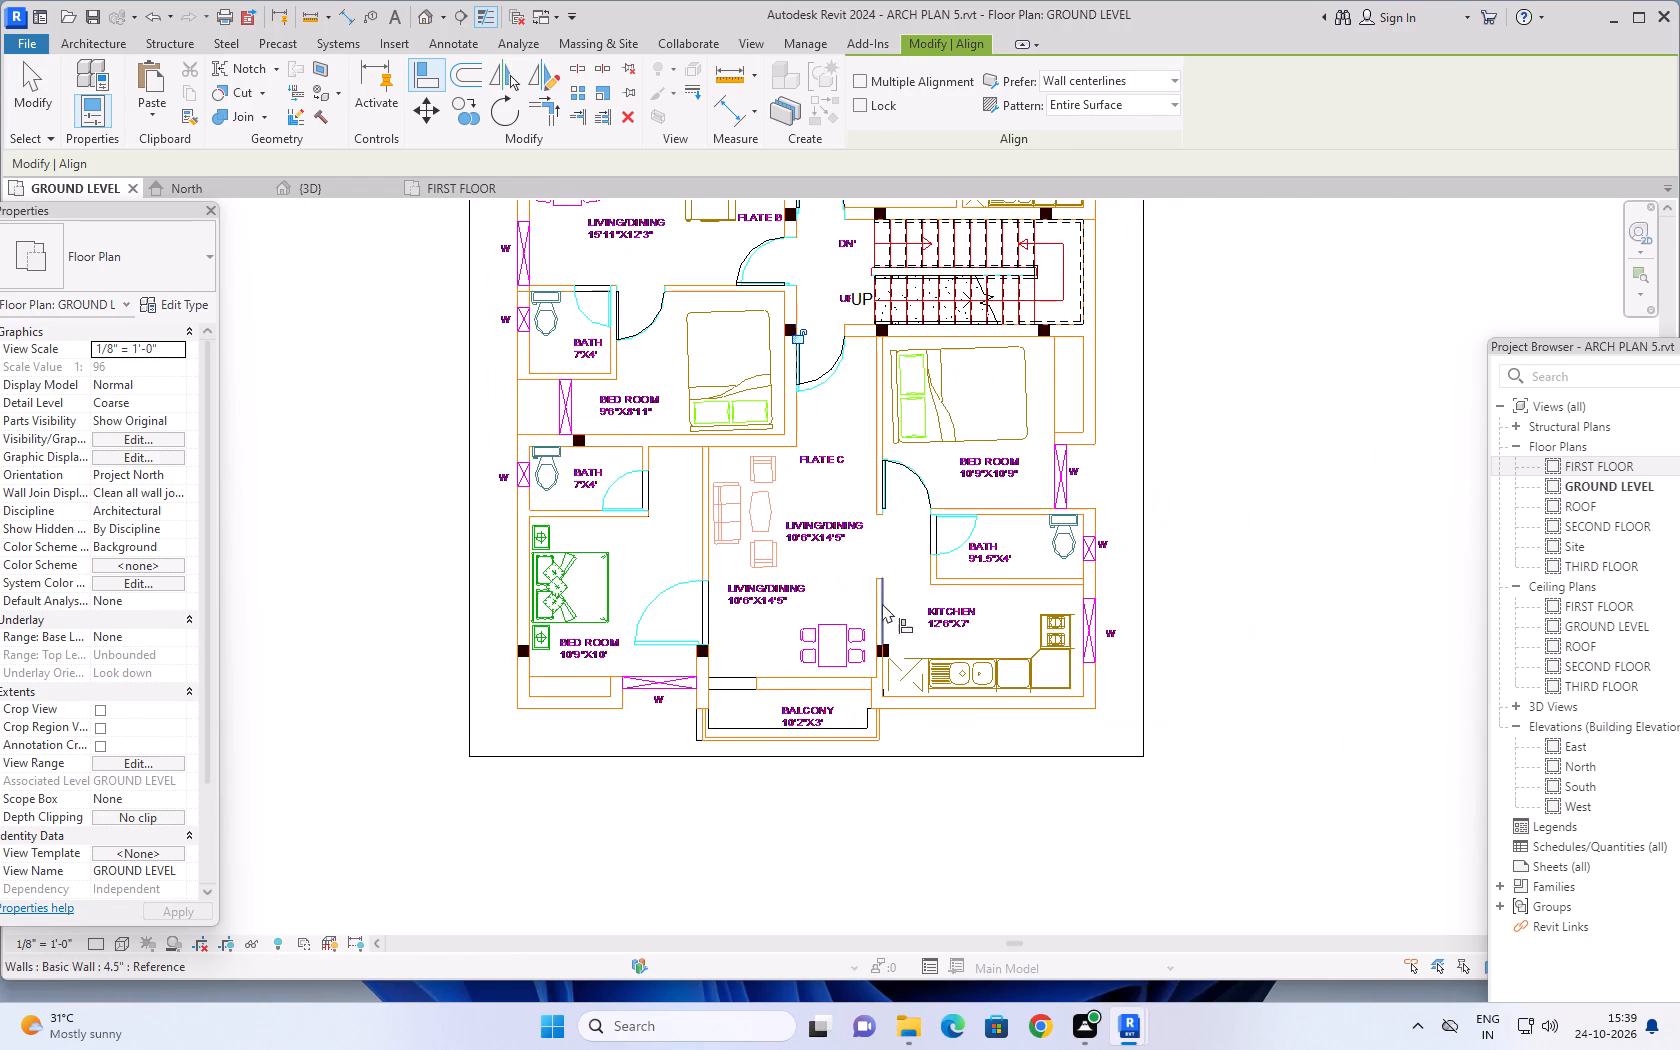
{"action": "scroll", "coordinate": [883, 603], "scroll_direction": "down", "scroll_amount": 5}
{"action": "middle_click_drag", "start_coordinate": [890, 584], "coordinate": [836, 697]}
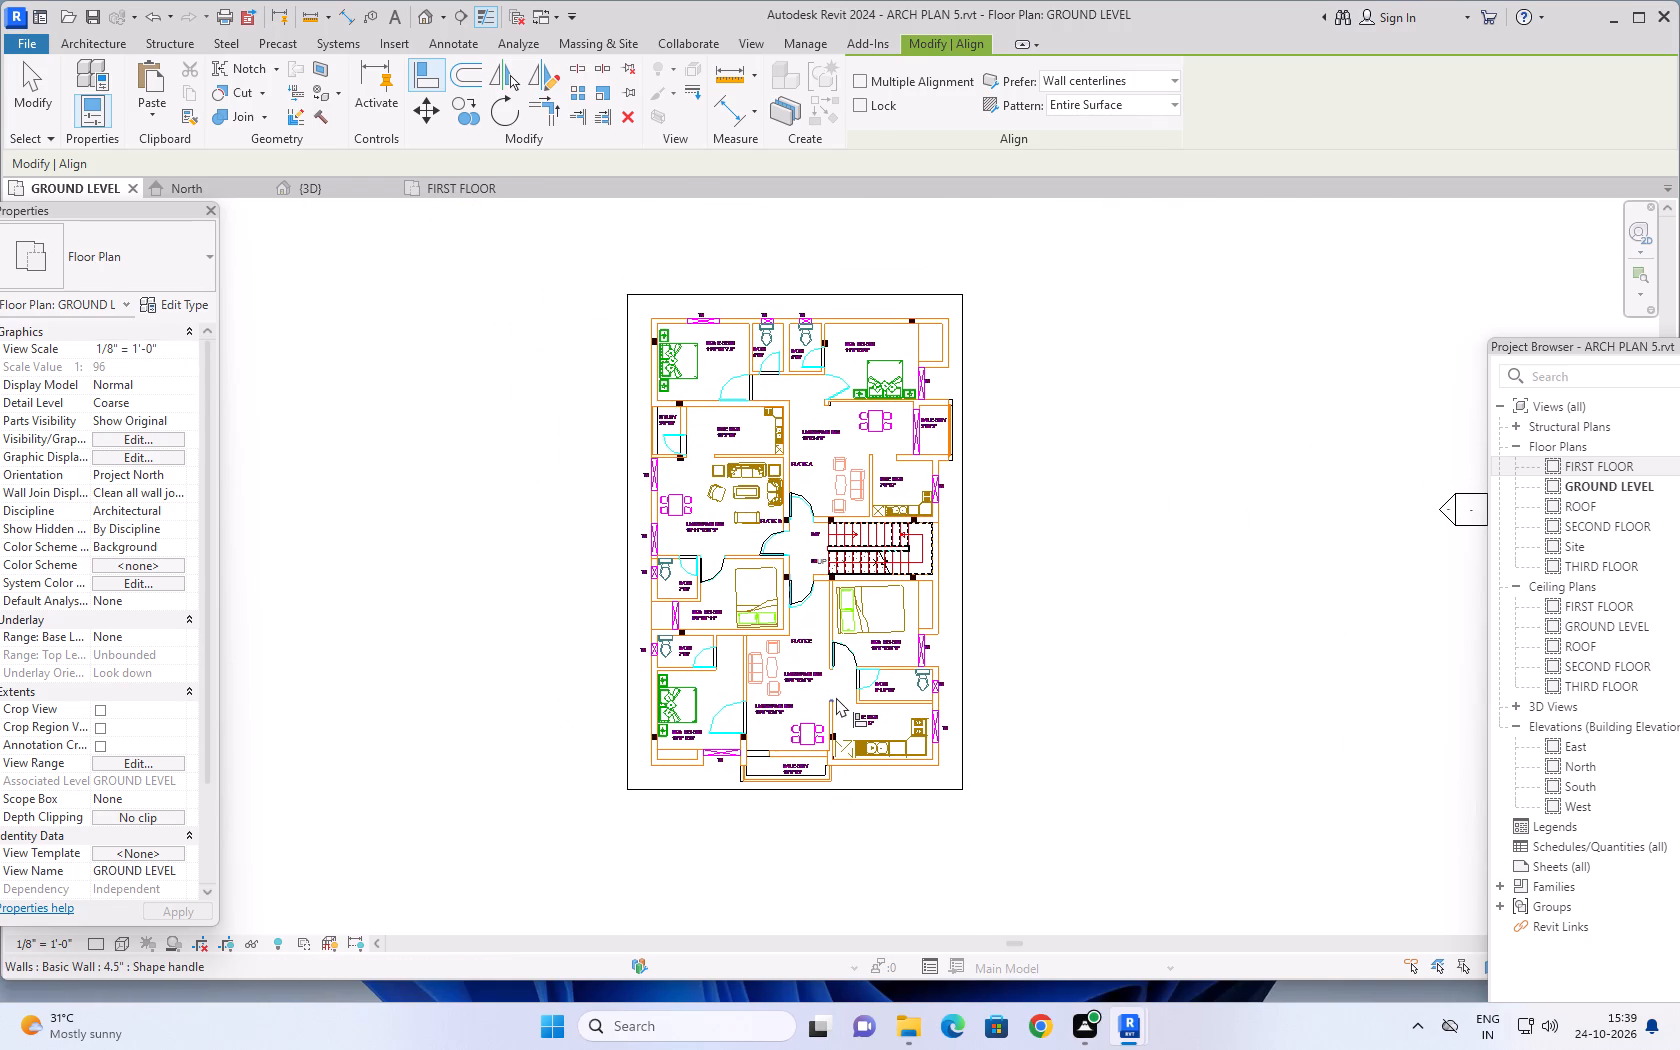
{"action": "scroll", "coordinate": [728, 545], "scroll_direction": "up", "scroll_amount": 3}
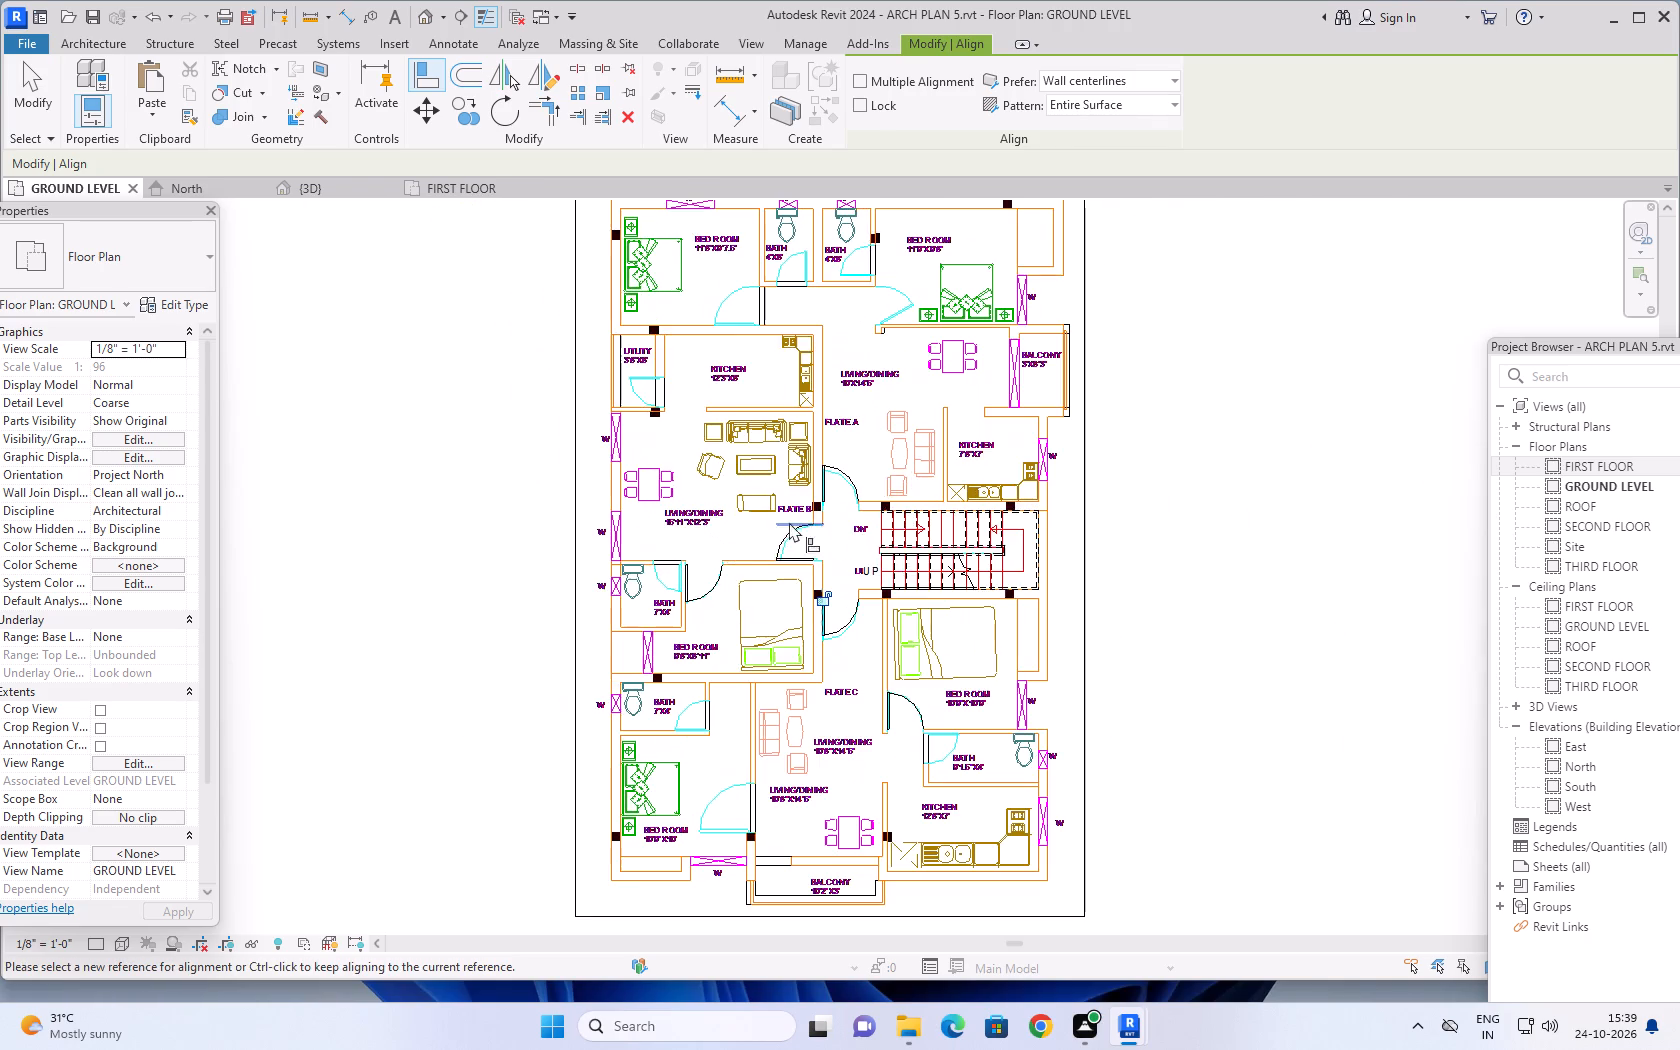
{"action": "scroll", "coordinate": [703, 568], "scroll_direction": "up", "scroll_amount": 13}
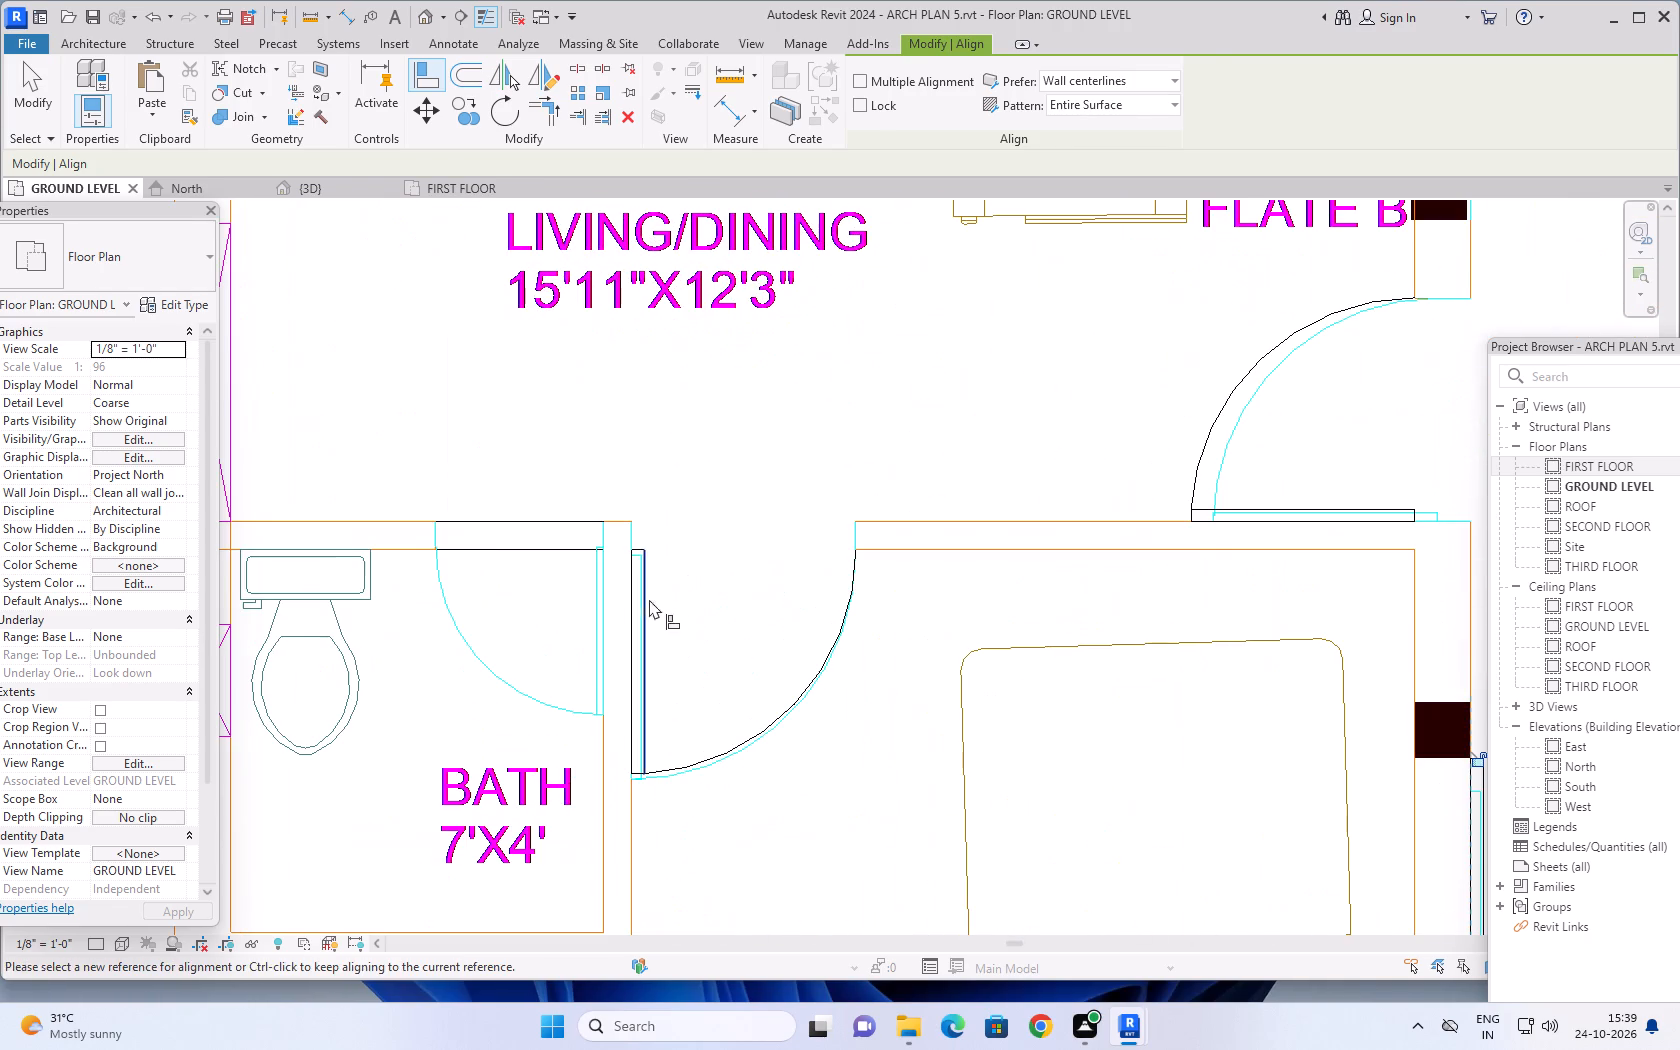
{"action": "scroll", "coordinate": [696, 571], "scroll_direction": "down", "scroll_amount": 10}
{"action": "scroll", "coordinate": [740, 645], "scroll_direction": "down", "scroll_amount": 3}
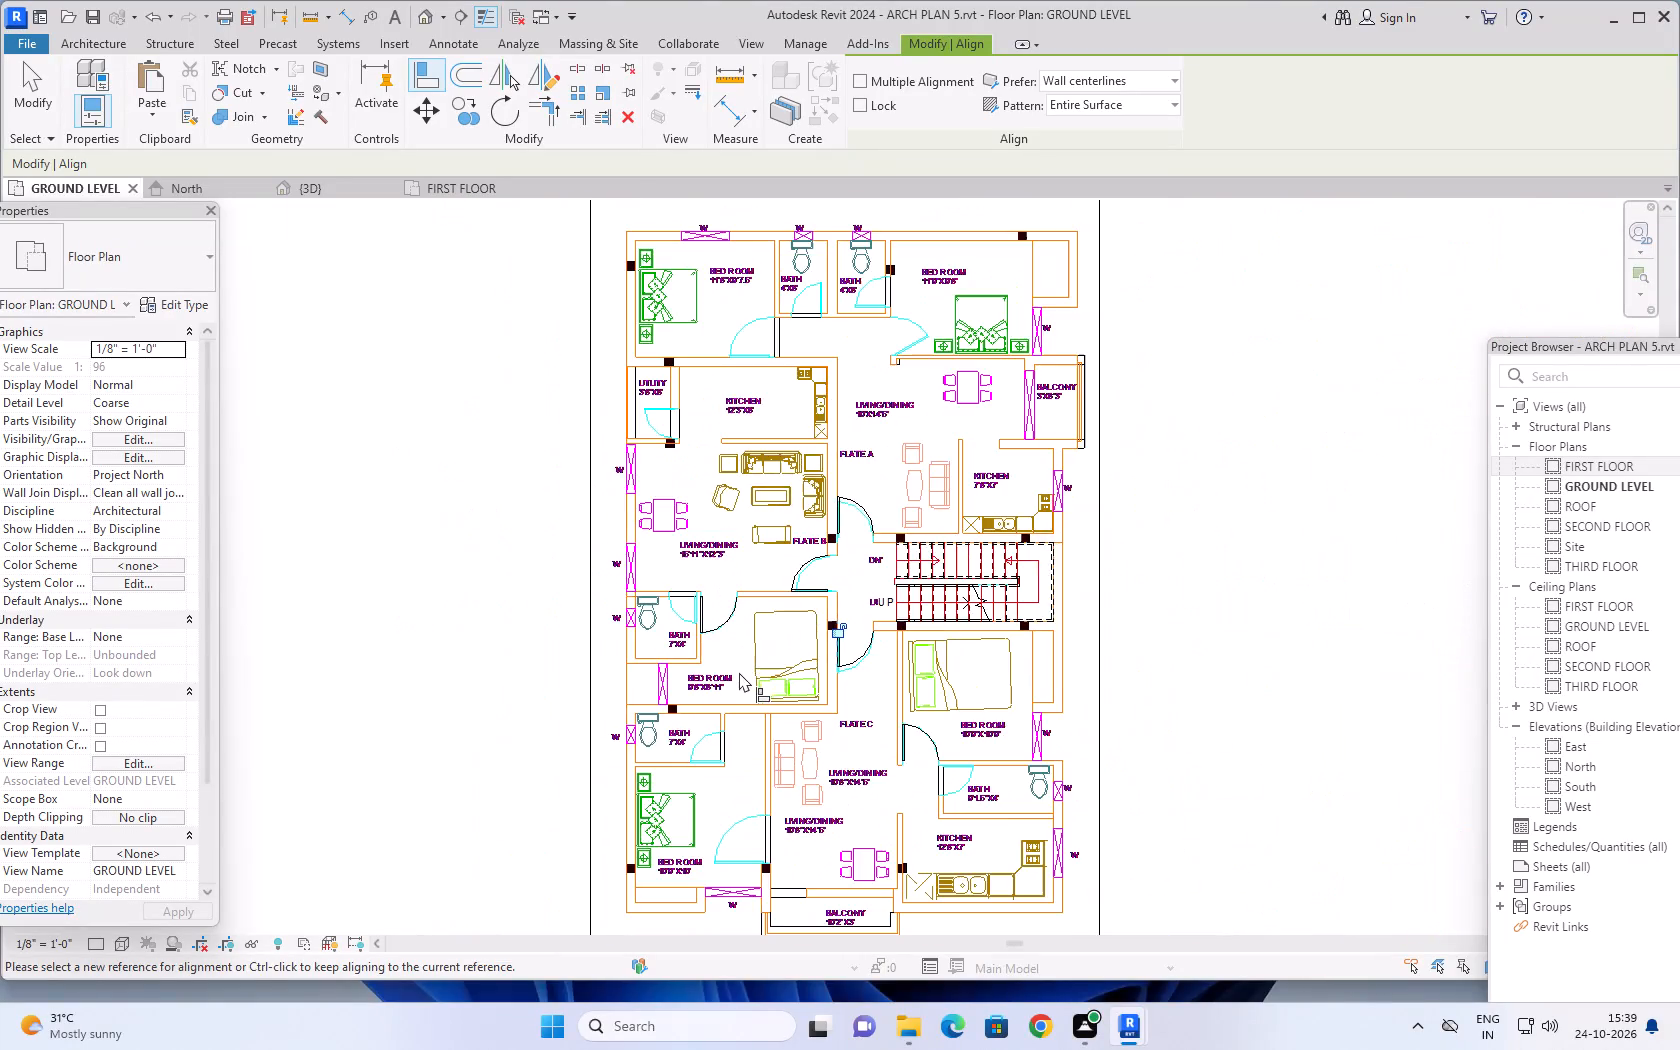
{"action": "scroll", "coordinate": [759, 671], "scroll_direction": "down", "scroll_amount": 2}
{"action": "middle_click_drag", "start_coordinate": [739, 751], "coordinate": [646, 688]}
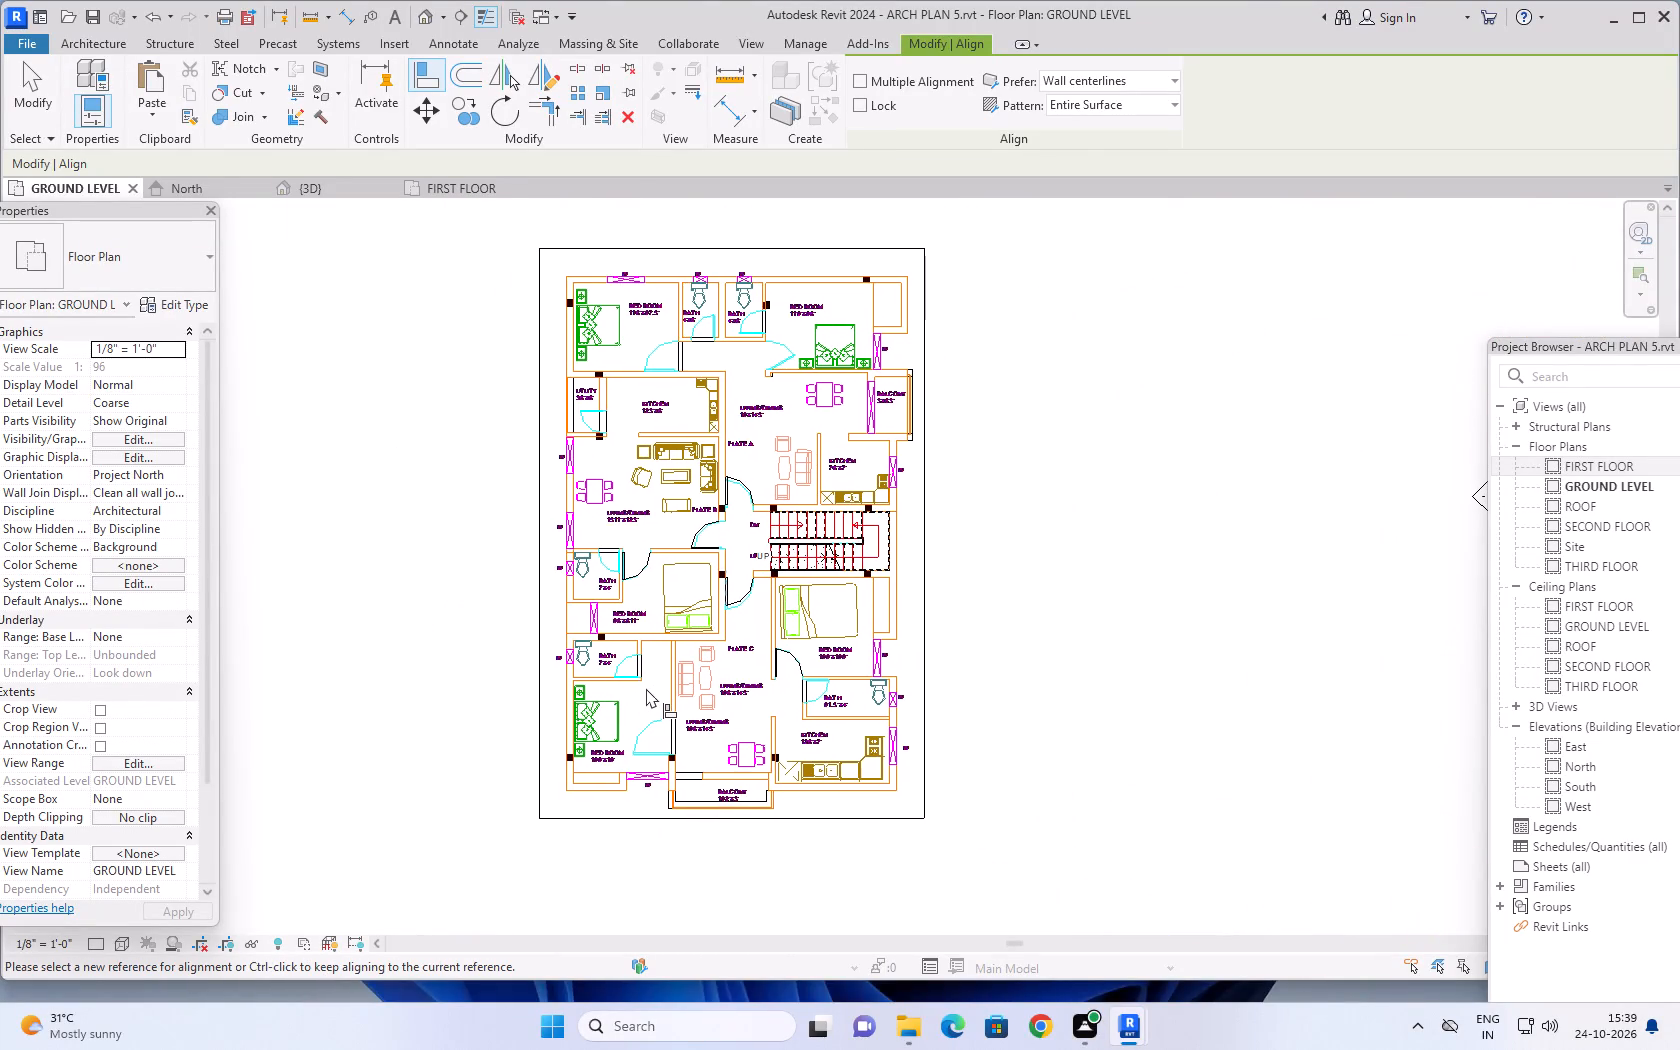
{"action": "scroll", "coordinate": [673, 474], "scroll_direction": "up", "scroll_amount": 1}
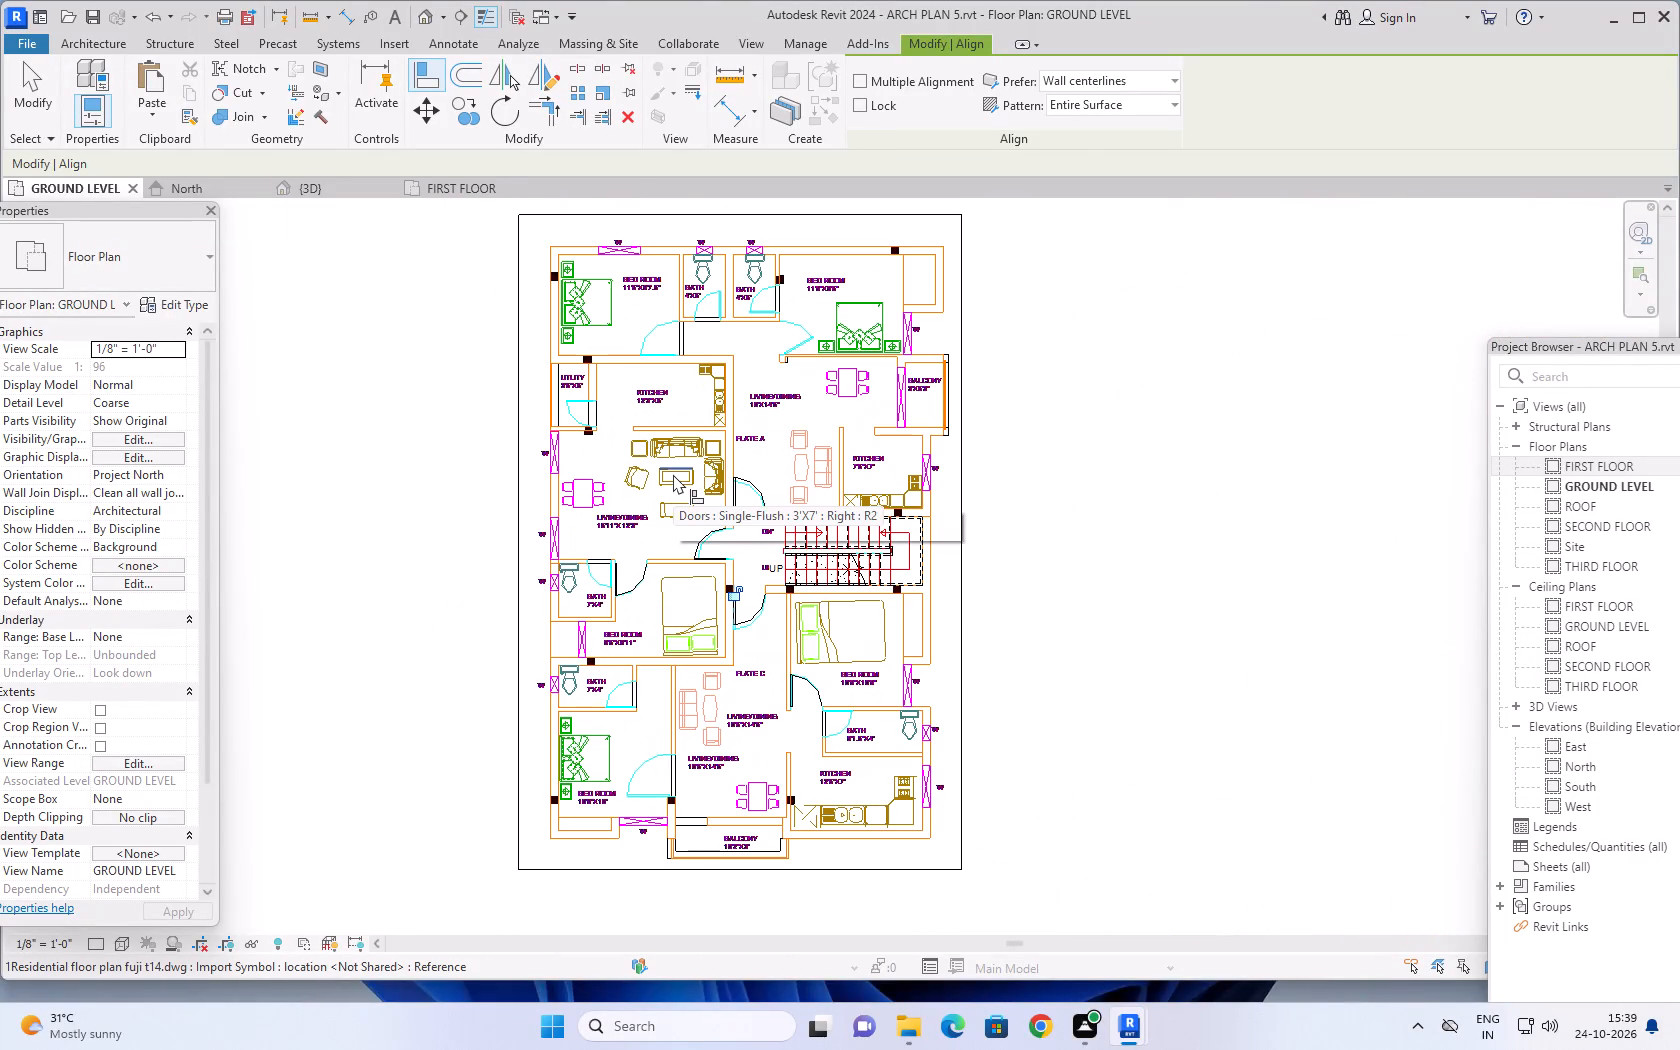
{"action": "scroll", "coordinate": [822, 728], "scroll_direction": "up", "scroll_amount": 7}
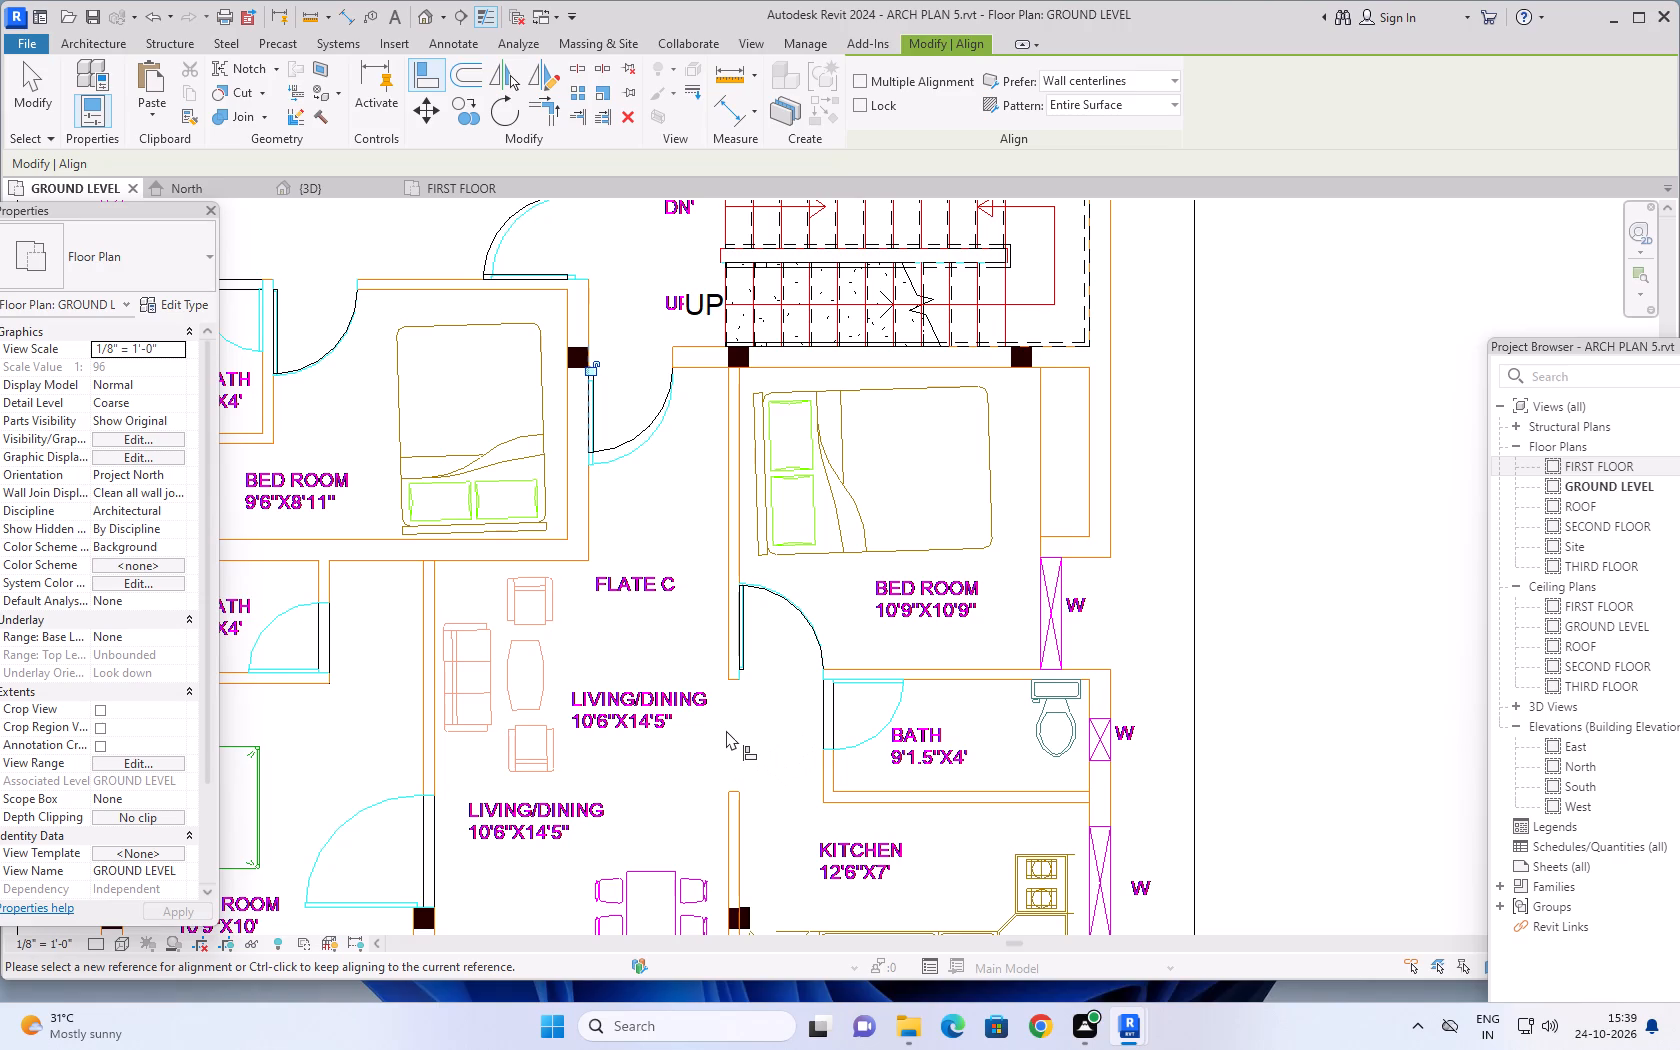
{"action": "scroll", "coordinate": [727, 730], "scroll_direction": "down", "scroll_amount": 11}
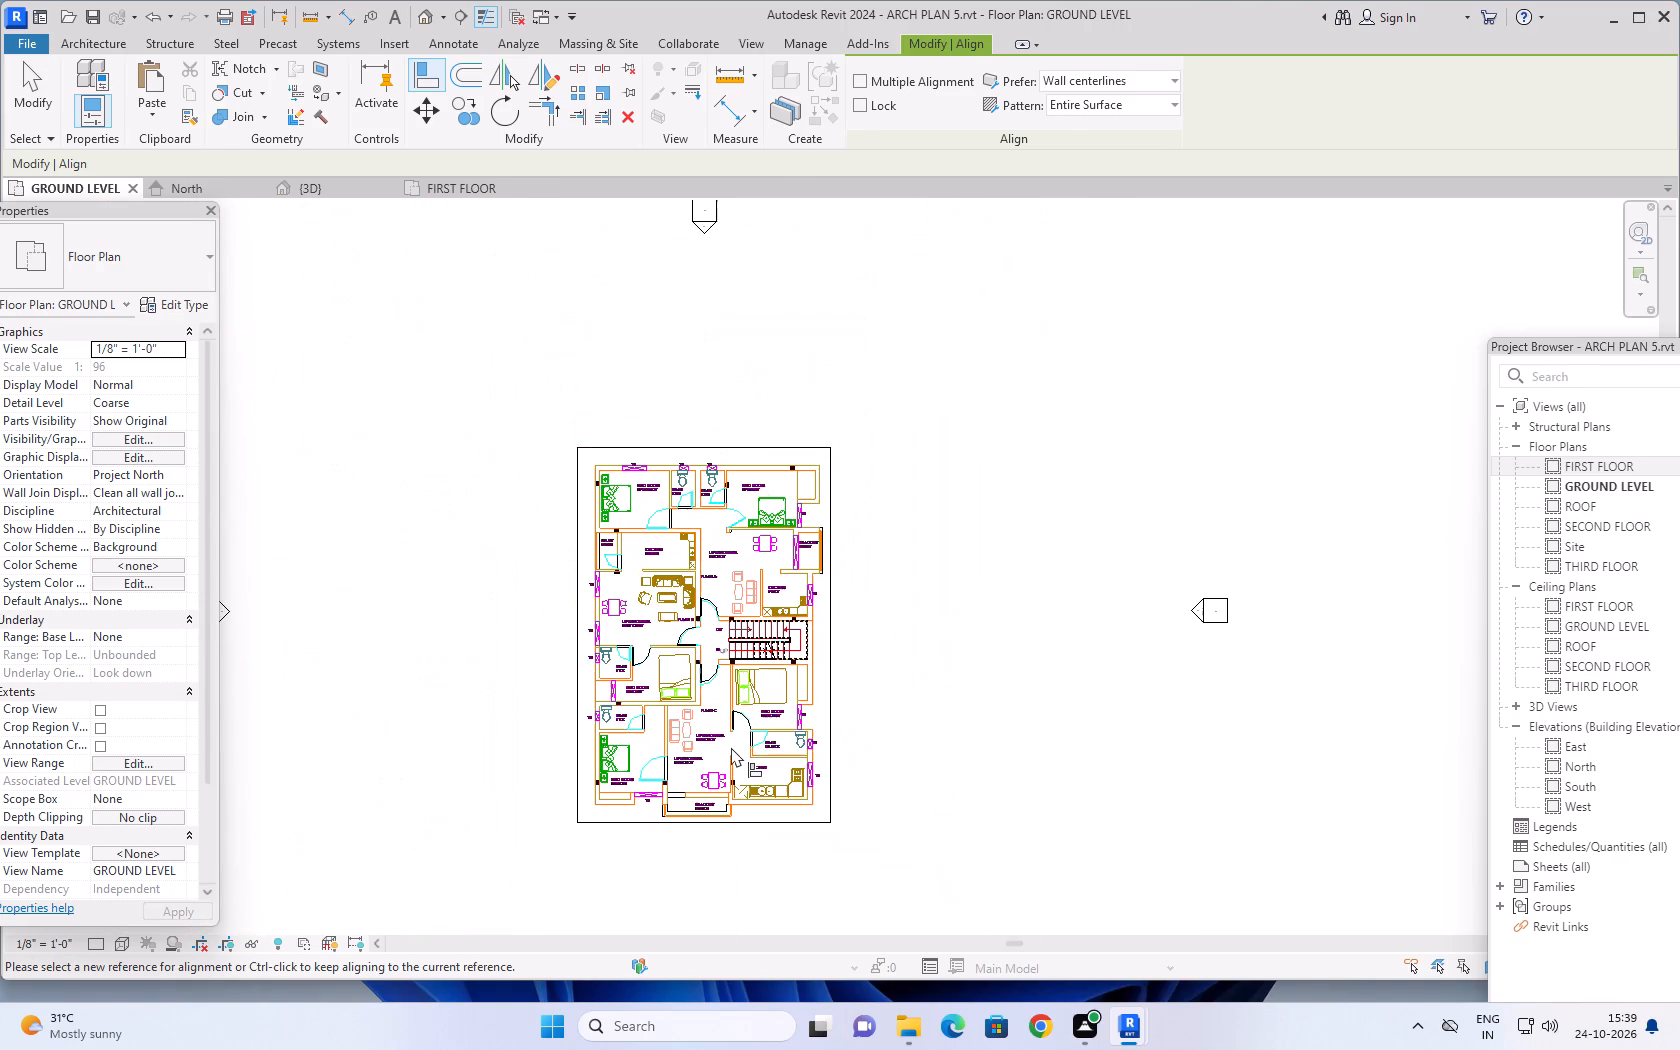
{"action": "scroll", "coordinate": [672, 530], "scroll_direction": "down", "scroll_amount": 2}
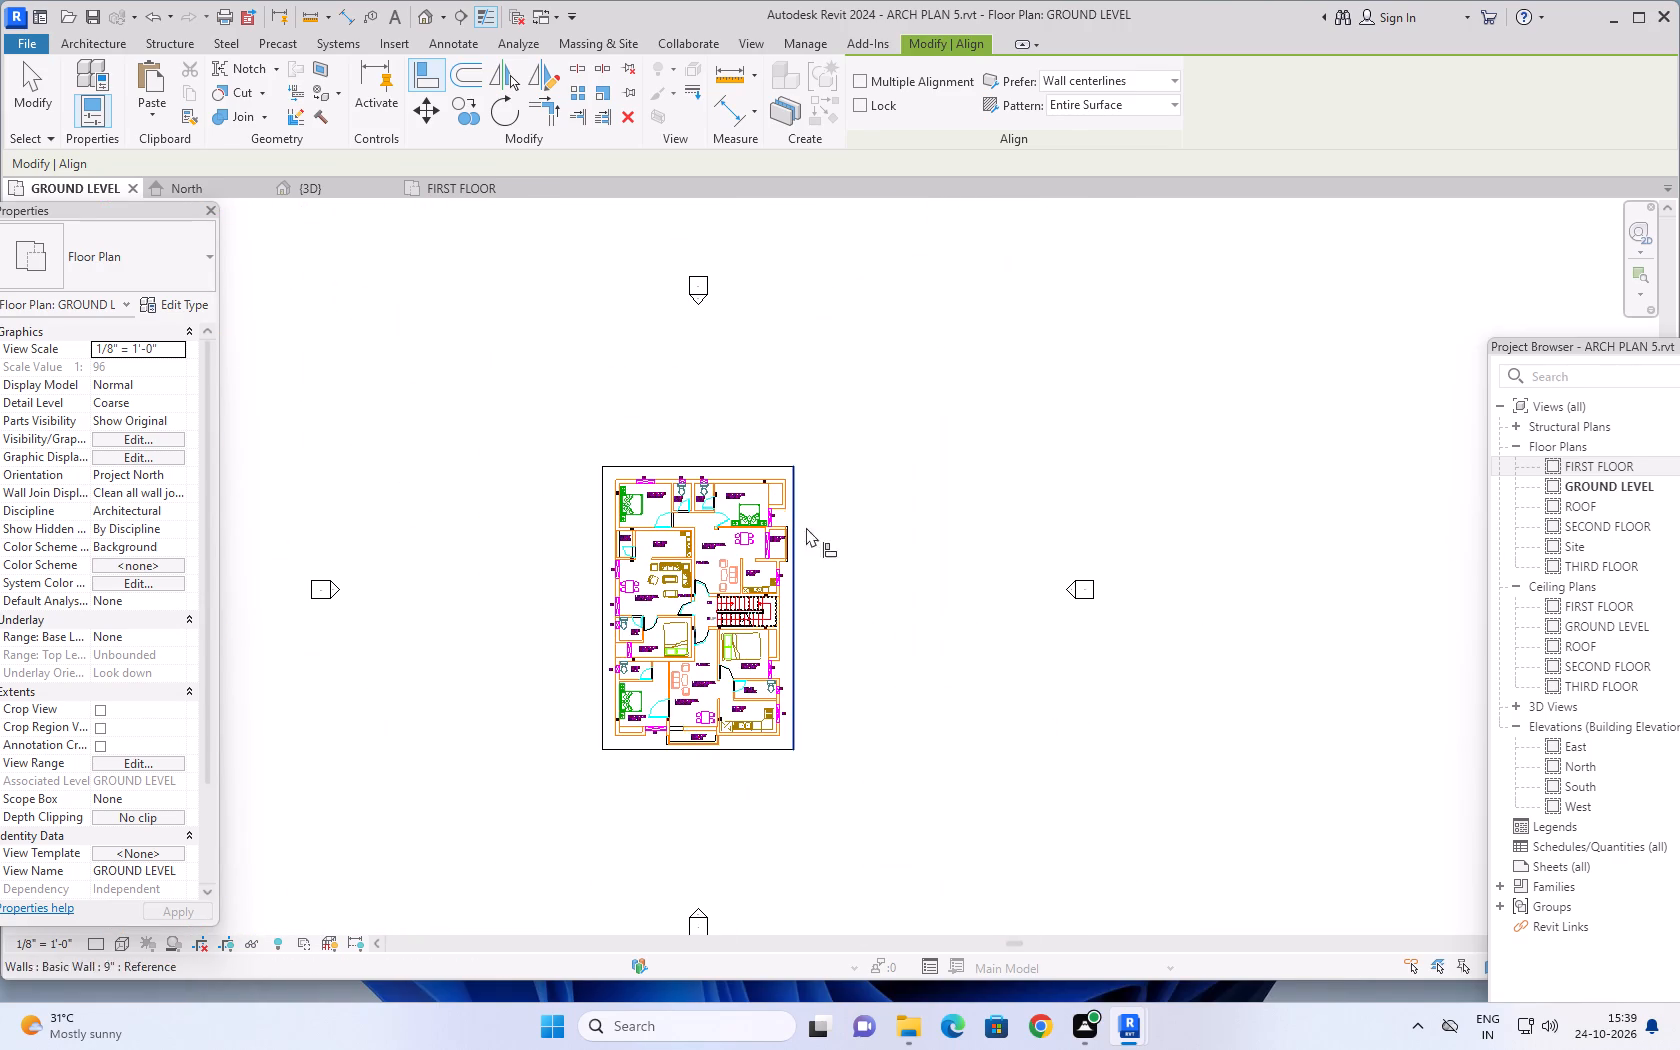
{"action": "middle_click_drag", "start_coordinate": [839, 548], "coordinate": [841, 437]}
{"action": "scroll", "coordinate": [703, 352], "scroll_direction": "up", "scroll_amount": 7}
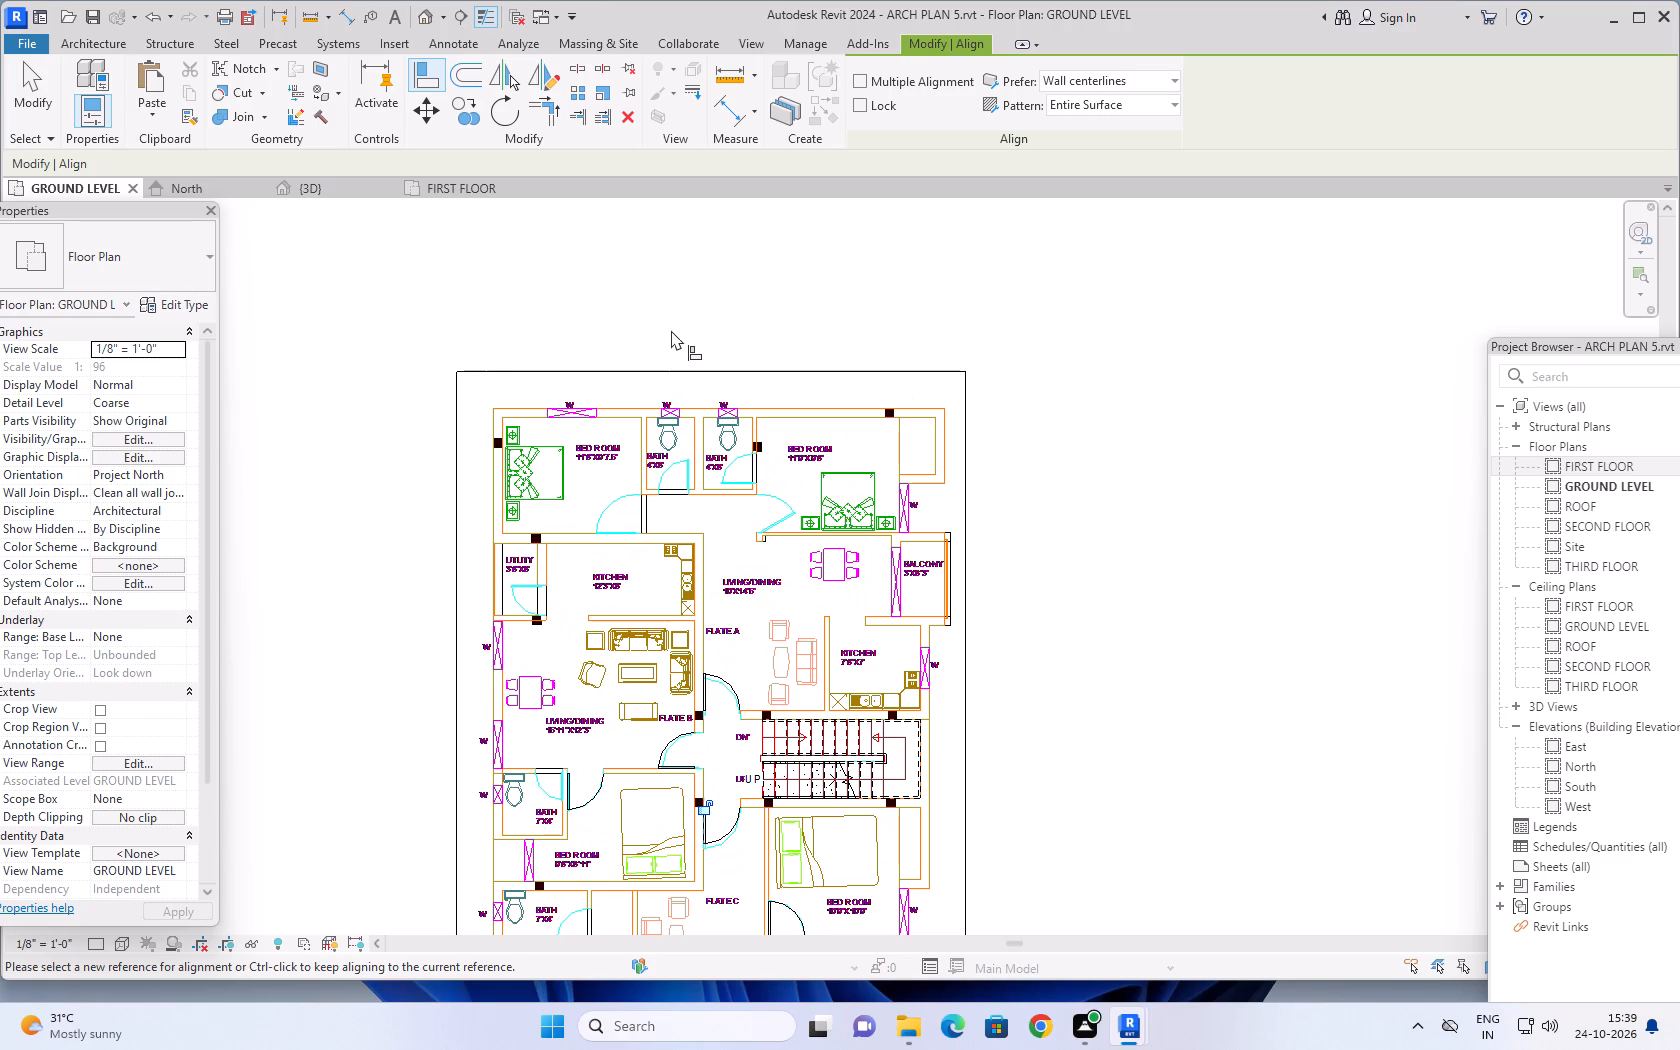
{"action": "key", "text": "Escape"}
{"action": "key", "text": "Escape"}
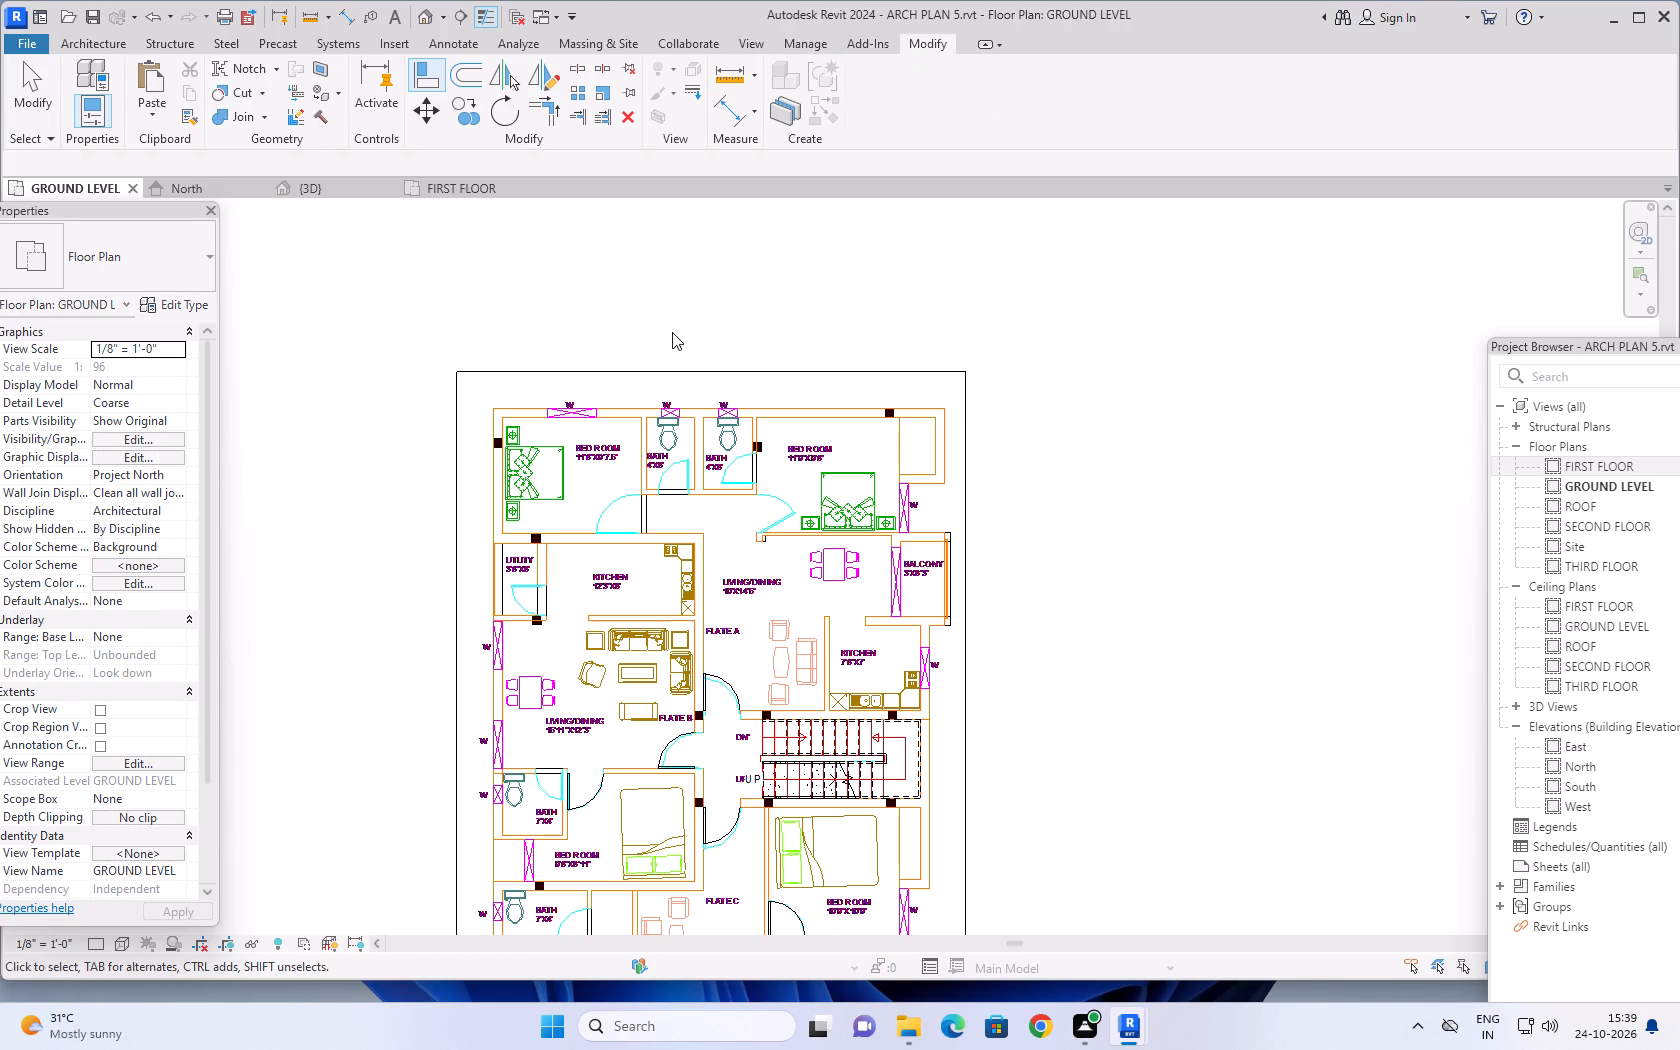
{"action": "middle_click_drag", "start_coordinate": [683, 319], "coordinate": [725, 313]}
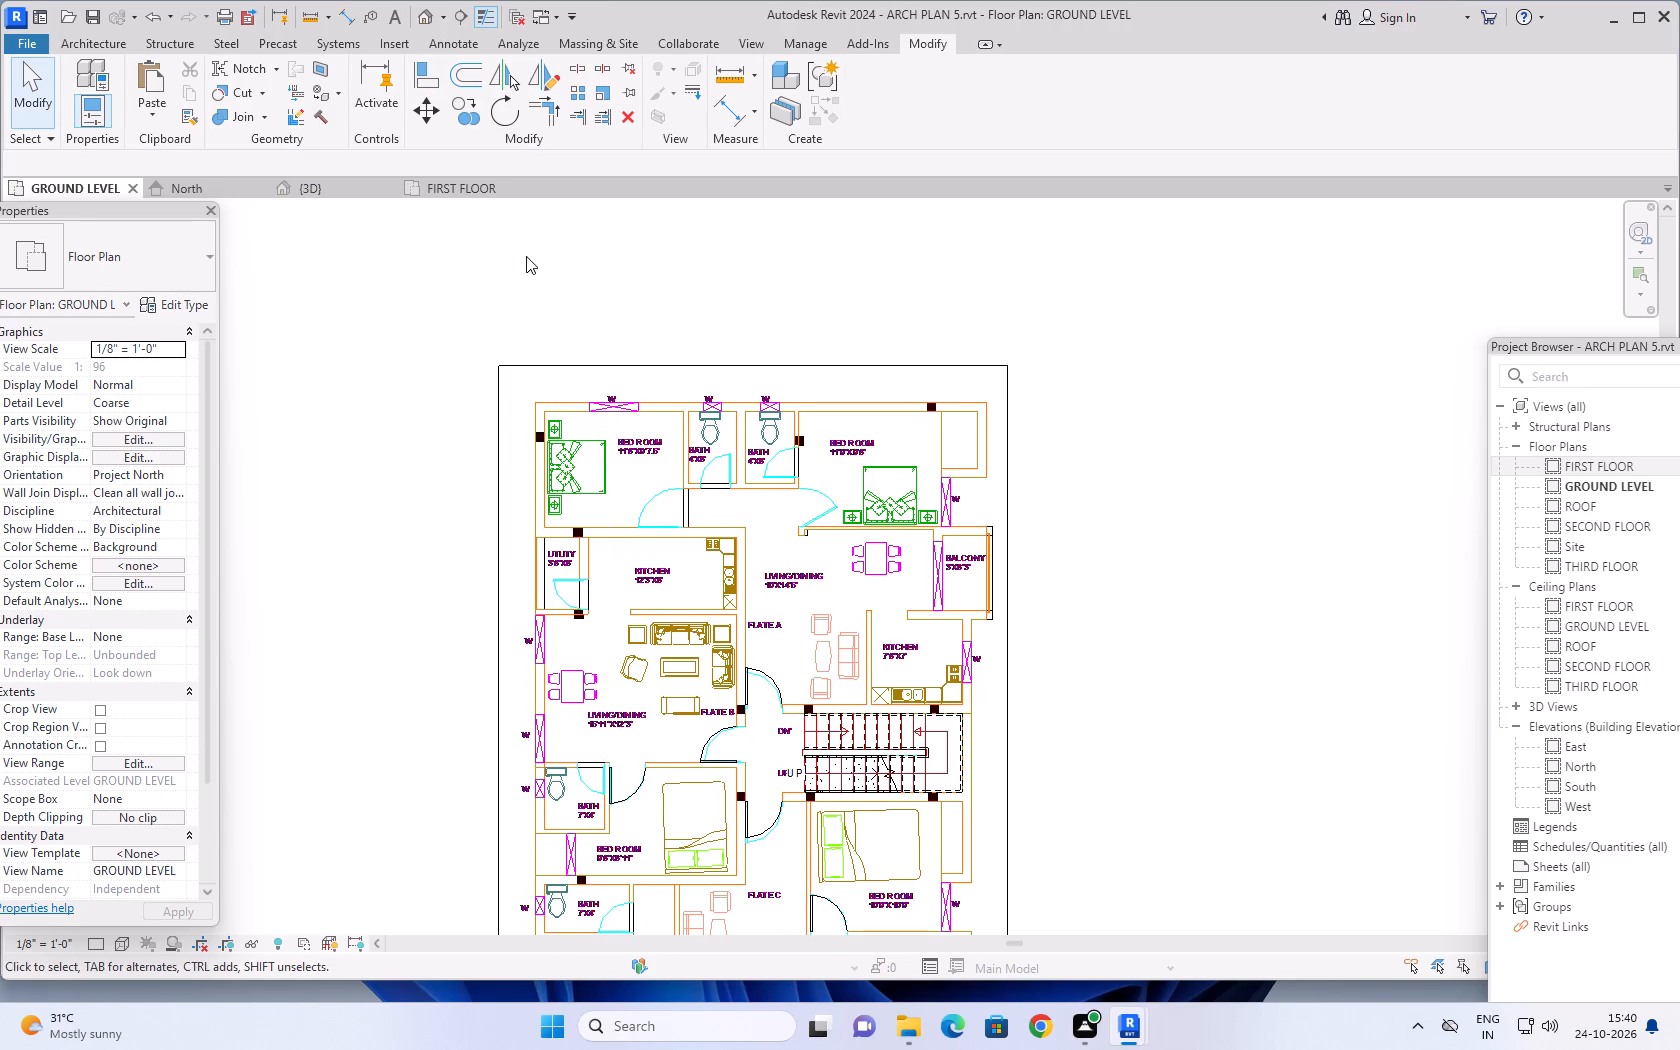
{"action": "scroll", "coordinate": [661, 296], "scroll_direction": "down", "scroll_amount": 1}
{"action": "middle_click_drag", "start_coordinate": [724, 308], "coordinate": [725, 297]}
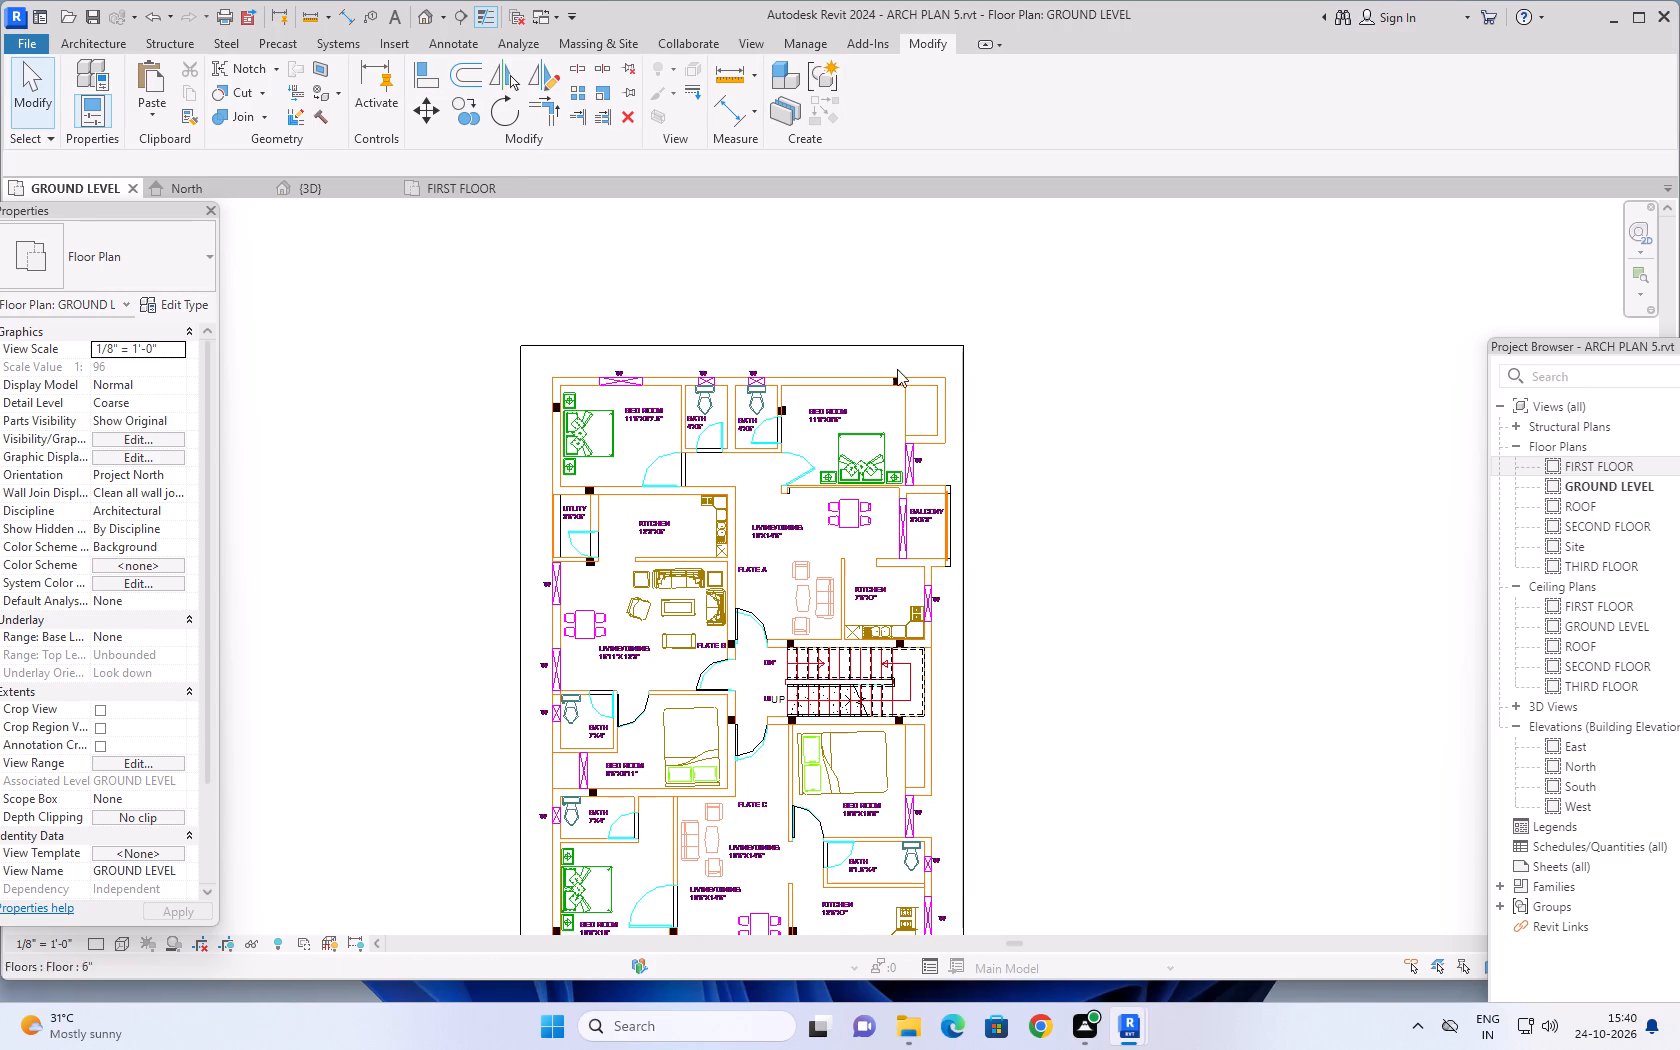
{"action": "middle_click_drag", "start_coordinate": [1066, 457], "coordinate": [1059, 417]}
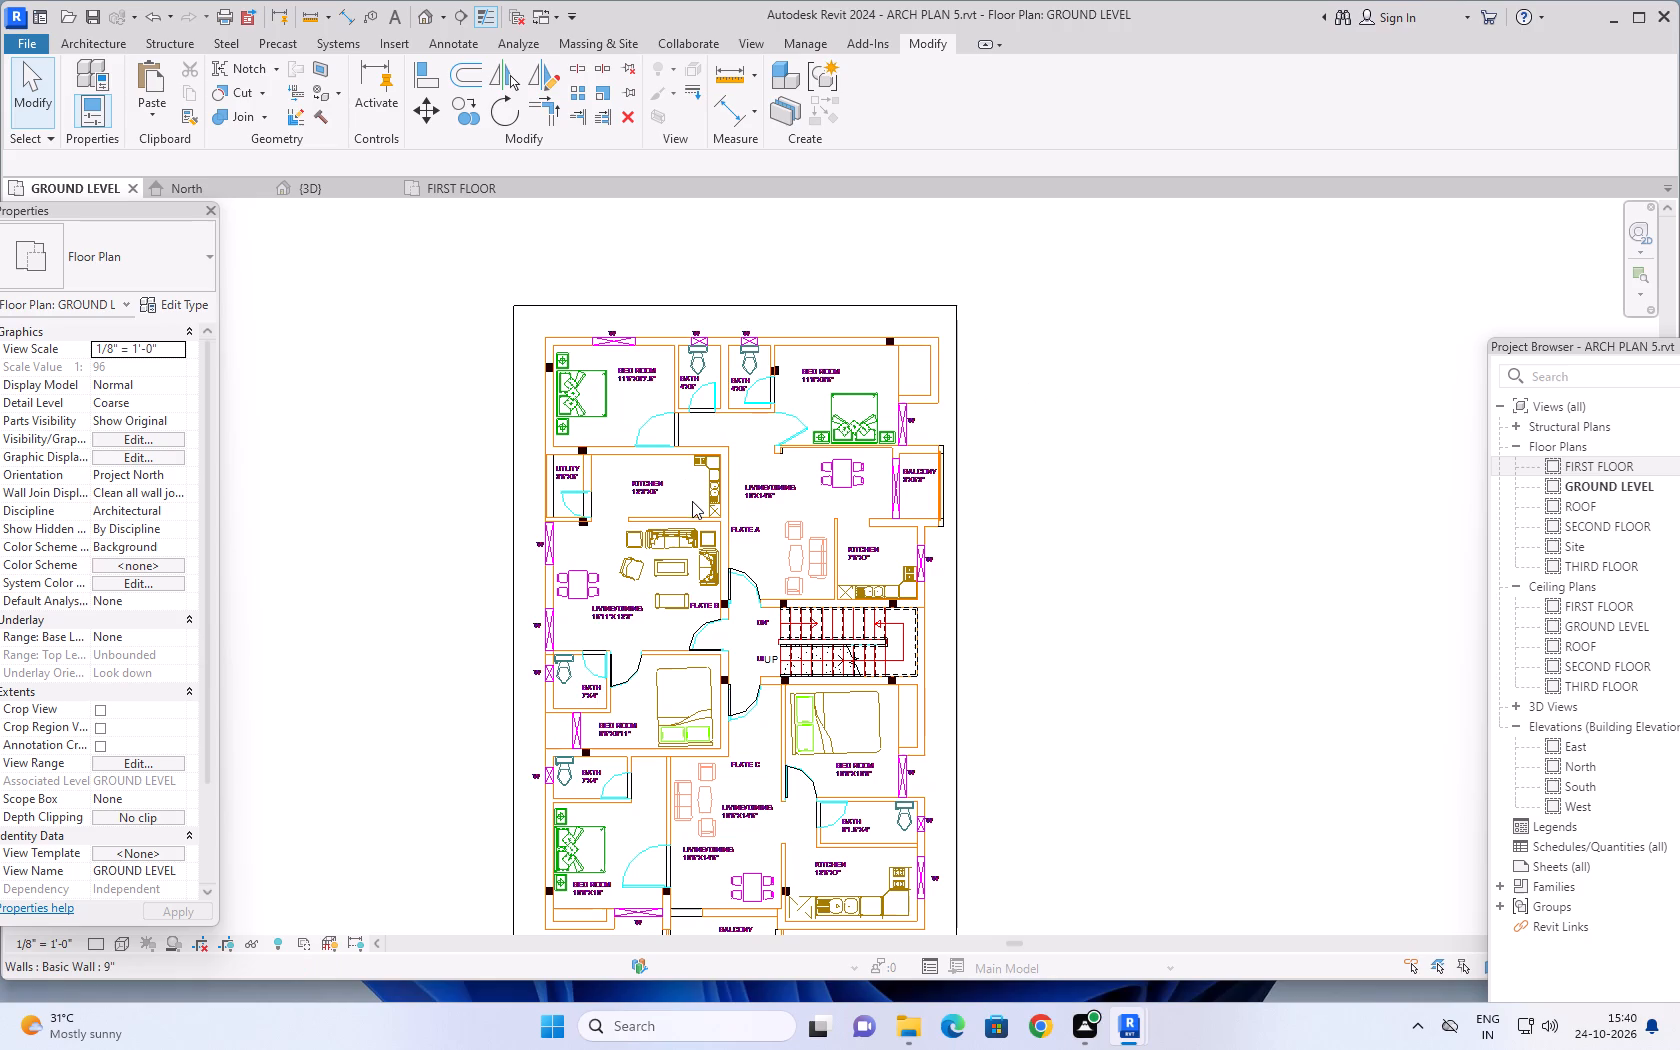
Create a Single-Flush door type named 2'6"X7' by duplicating 3'X7' and set its width to 2'6".
{"action": "scroll", "coordinate": [776, 594], "scroll_direction": "down", "scroll_amount": 2}
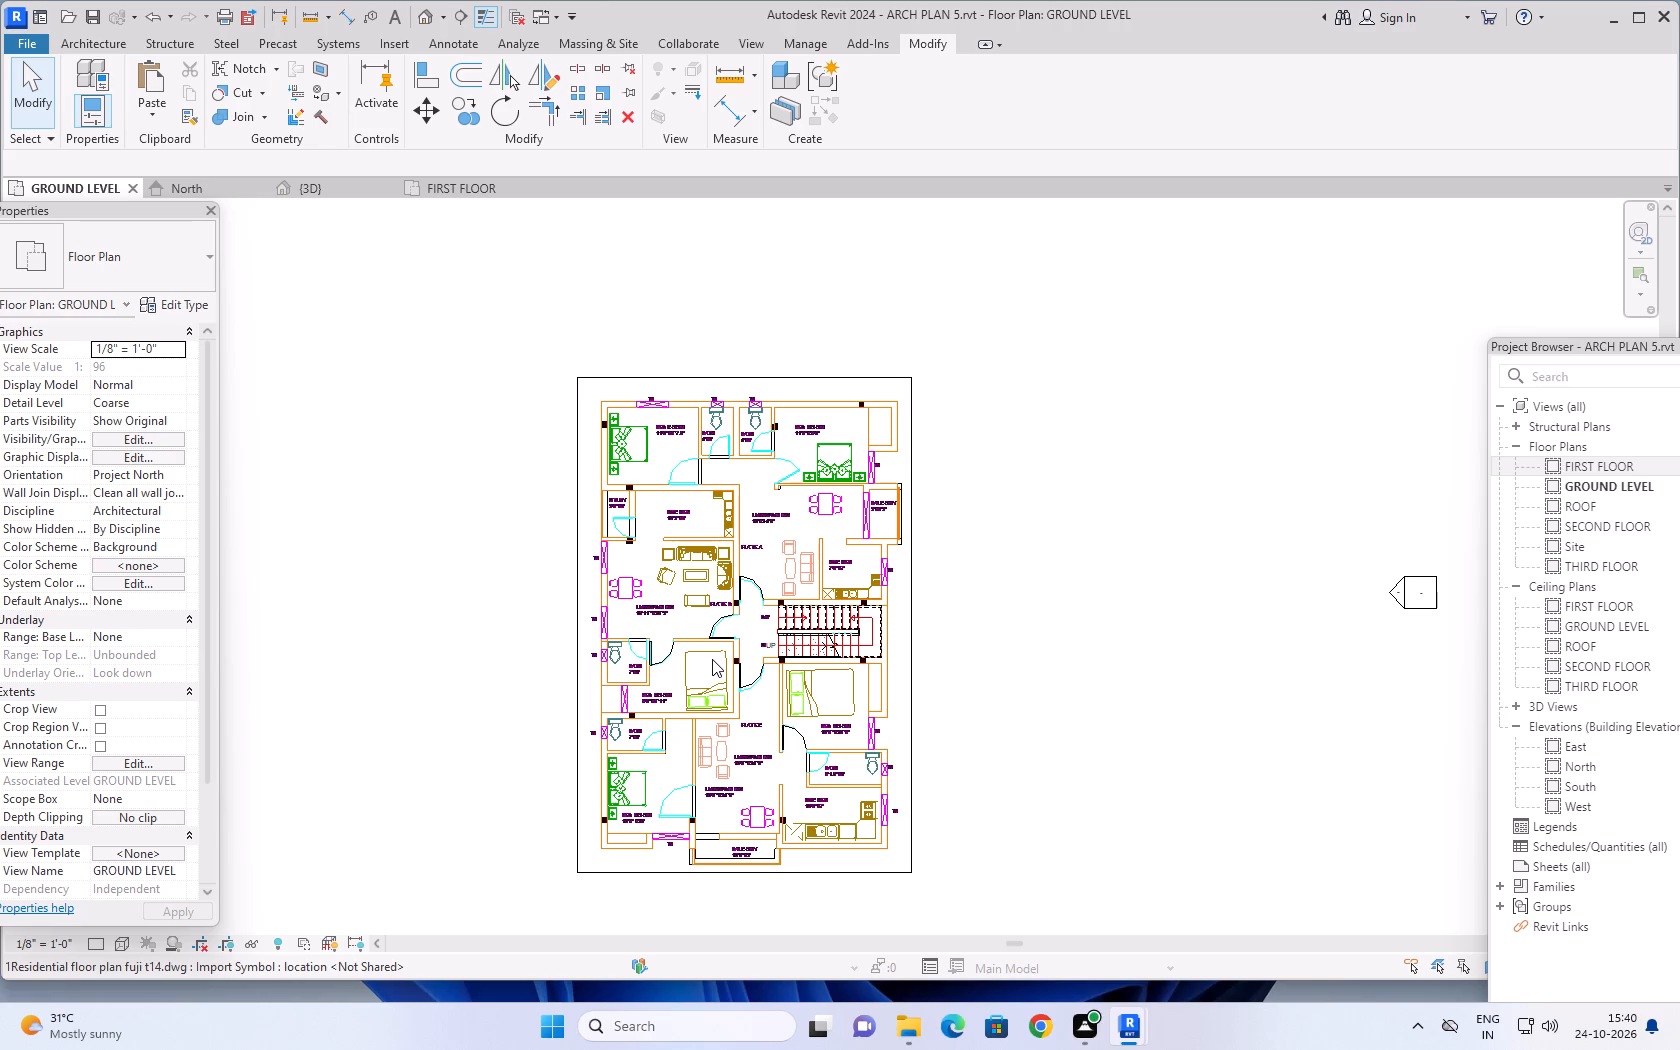
{"action": "middle_click_drag", "start_coordinate": [981, 630], "coordinate": [1019, 485]}
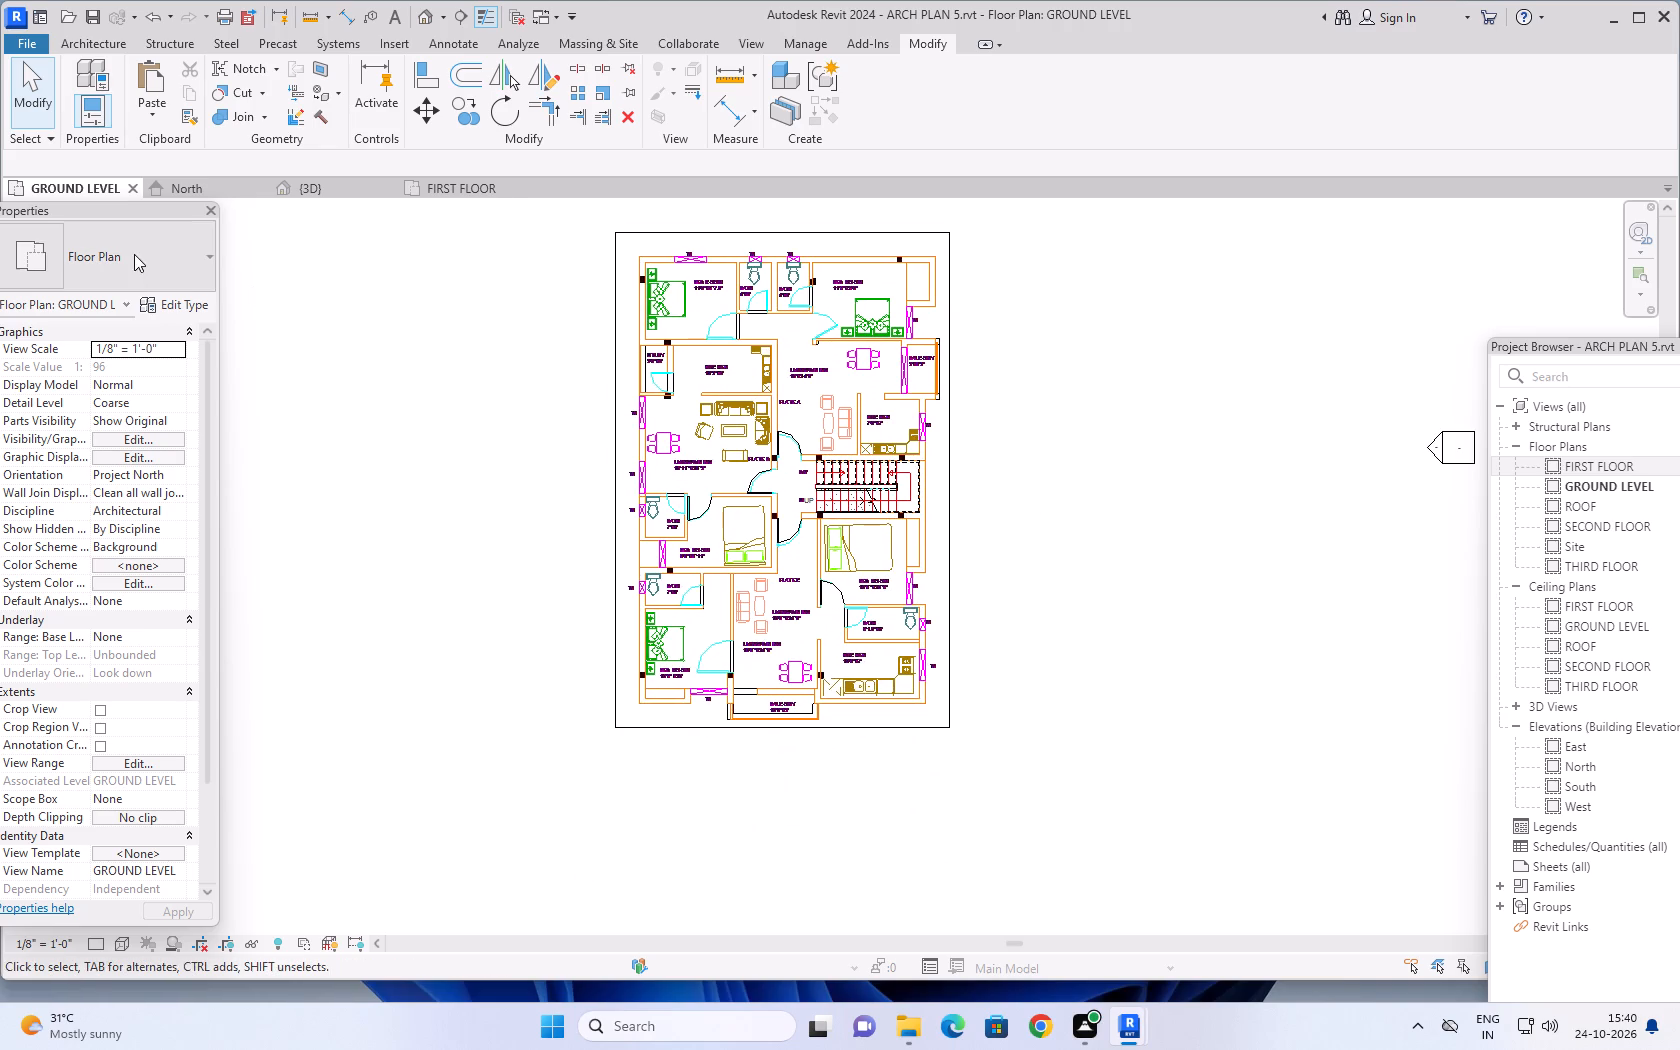
{"action": "left_click", "coordinate": [95, 37]}
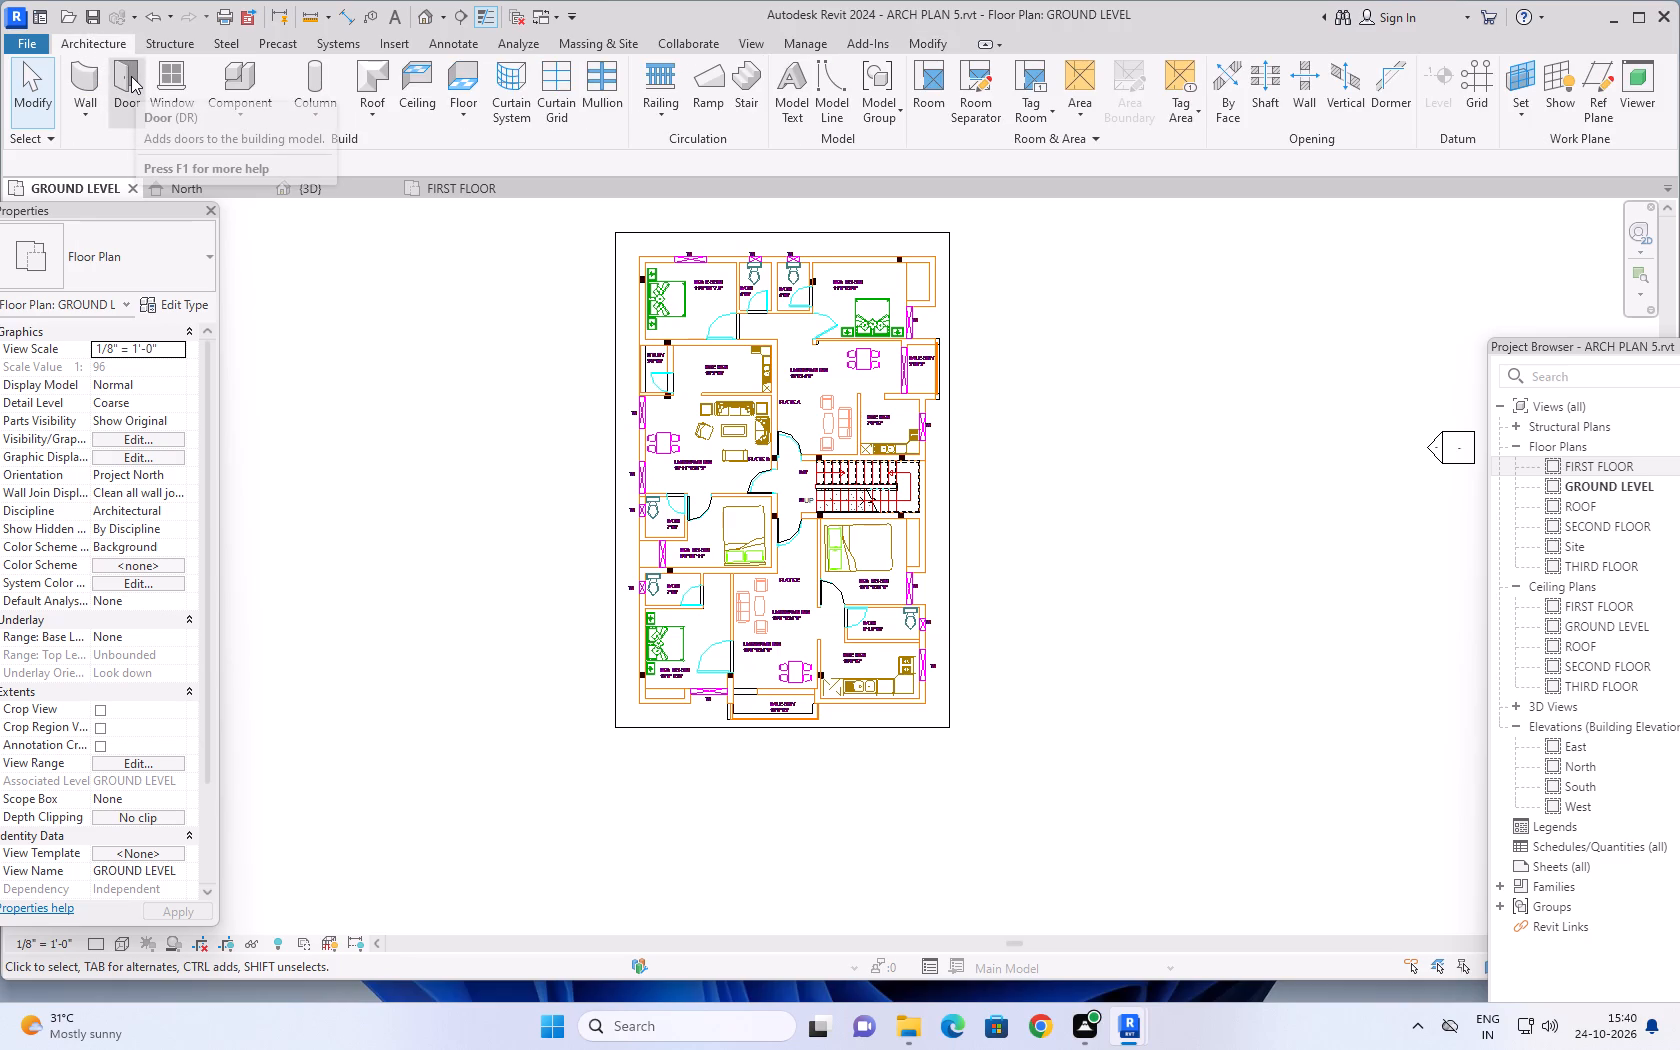
{"action": "left_click", "coordinate": [132, 67]}
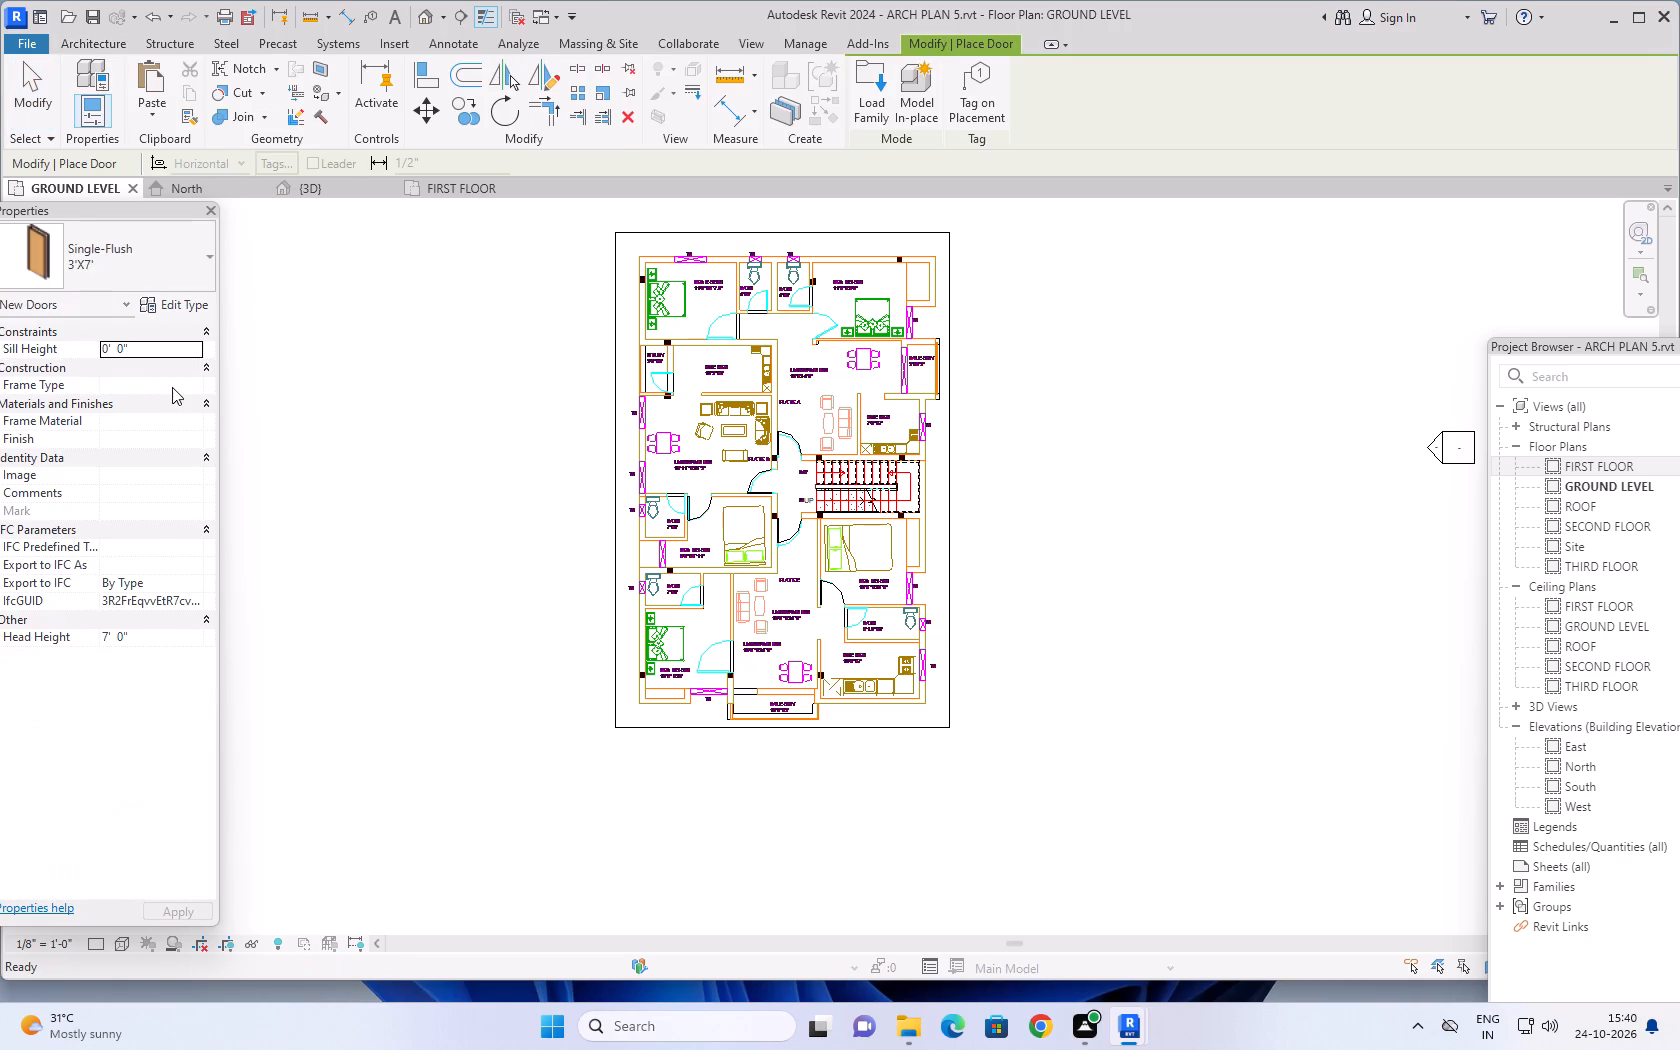
{"action": "left_click", "coordinate": [184, 301]}
{"action": "left_click", "coordinate": [1289, 337]}
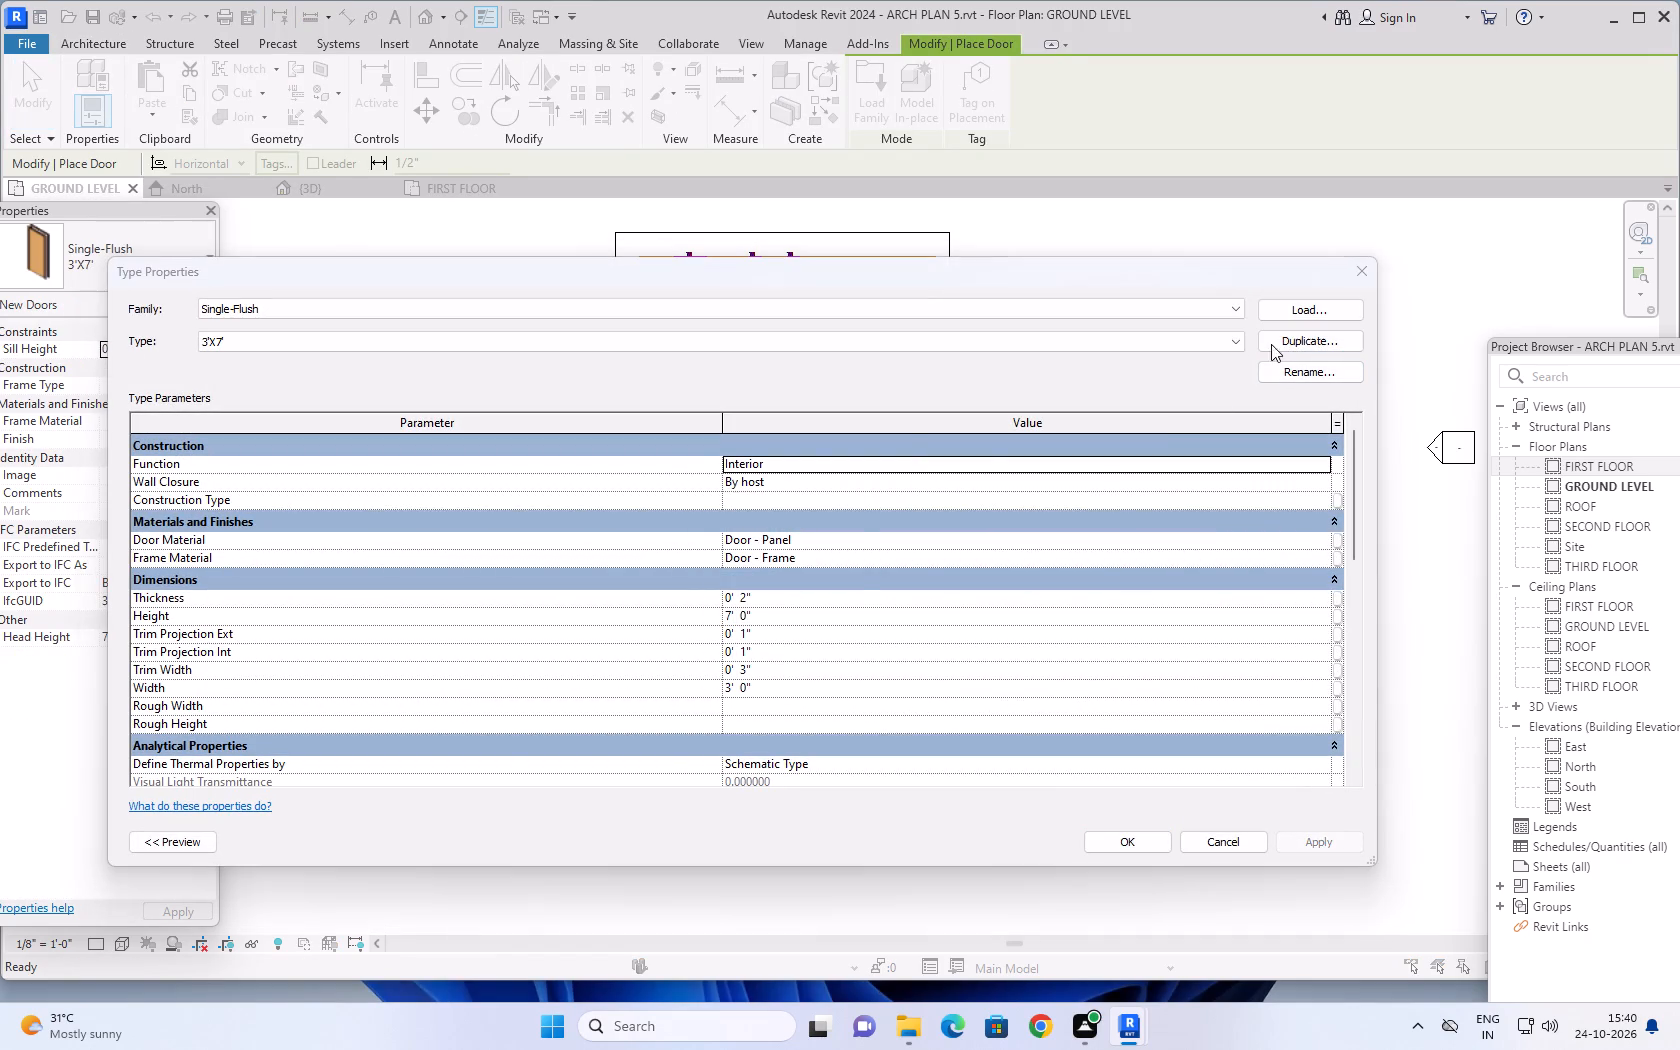
{"action": "type", "text": "2'6\""}
{"action": "type", "text": "X7'"}
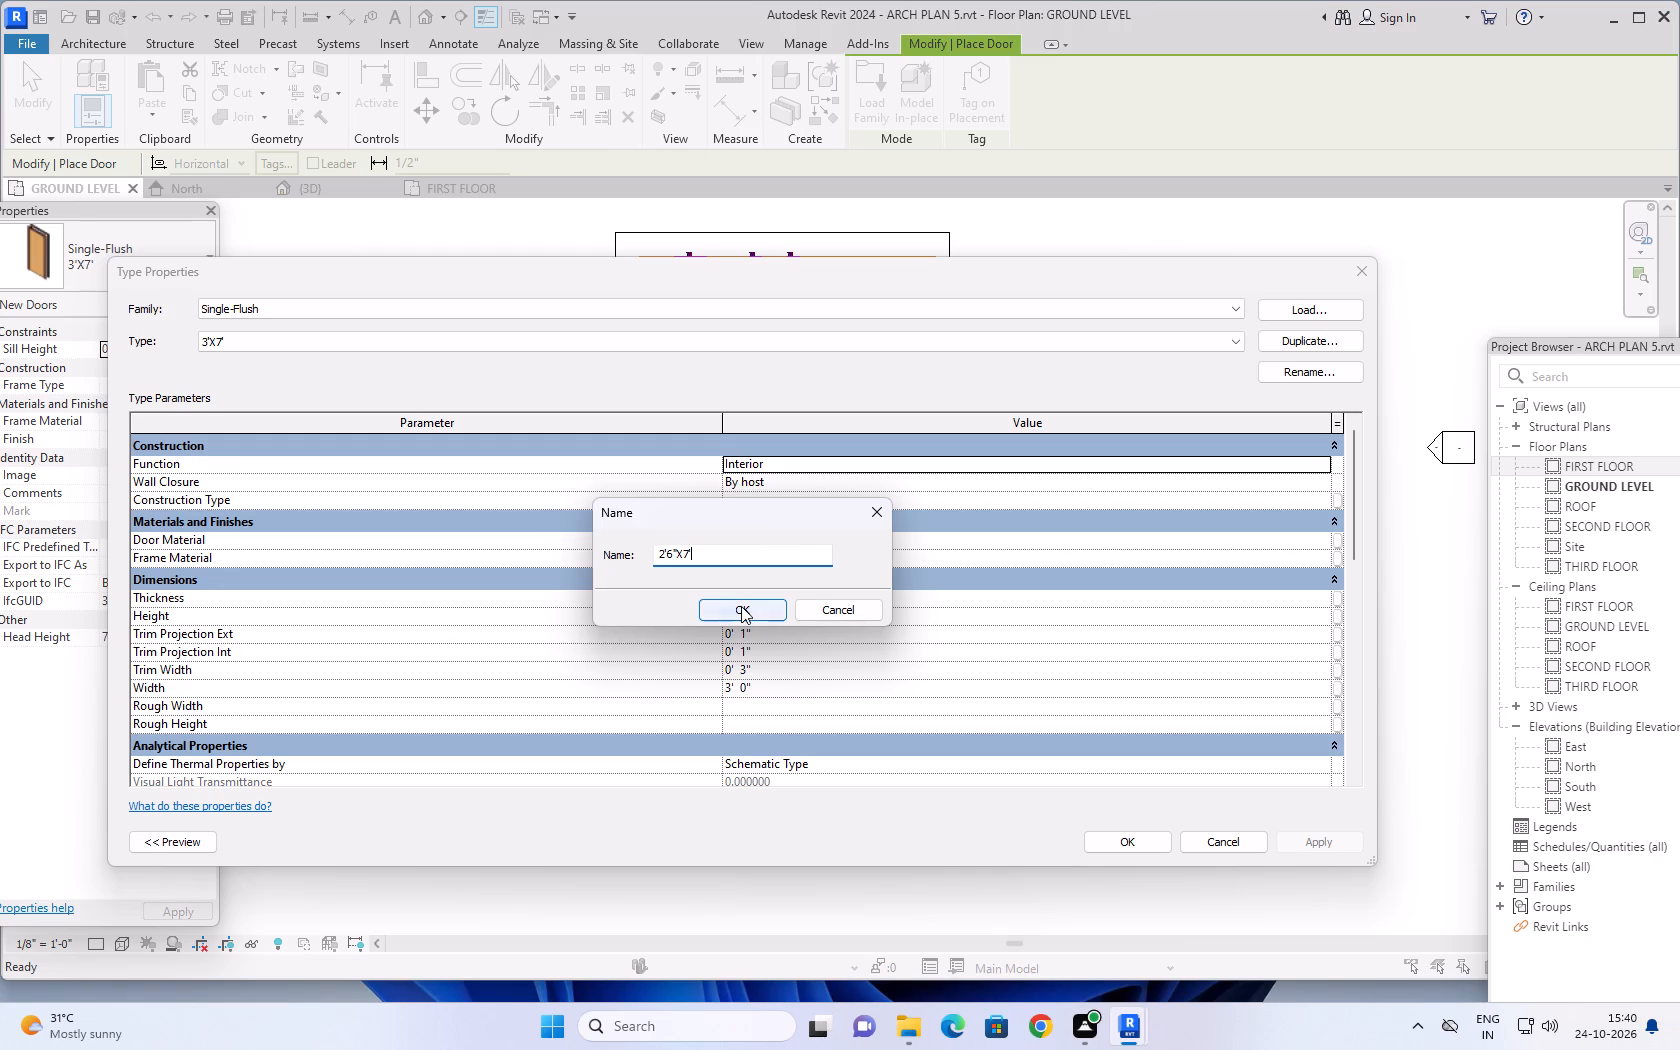
{"action": "left_click", "coordinate": [741, 606]}
{"action": "left_click", "coordinate": [772, 692]}
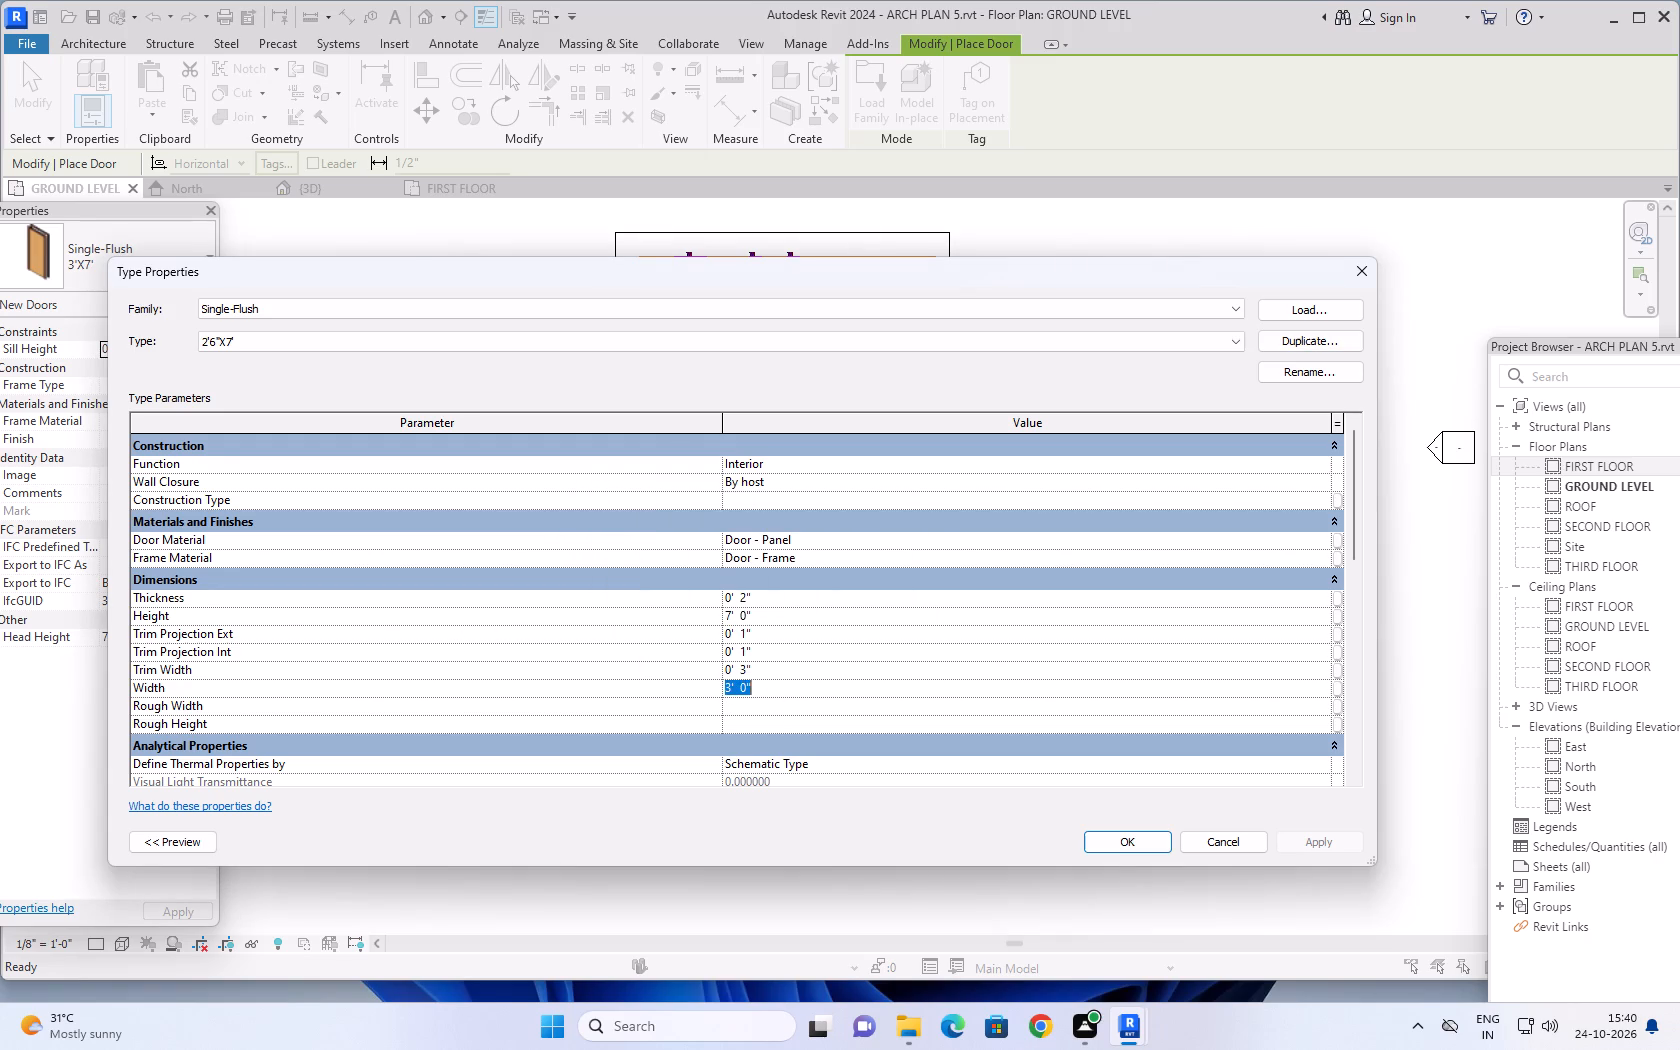
{"action": "type", "text": "2'6\""}
{"action": "left_click", "coordinate": [1317, 845]}
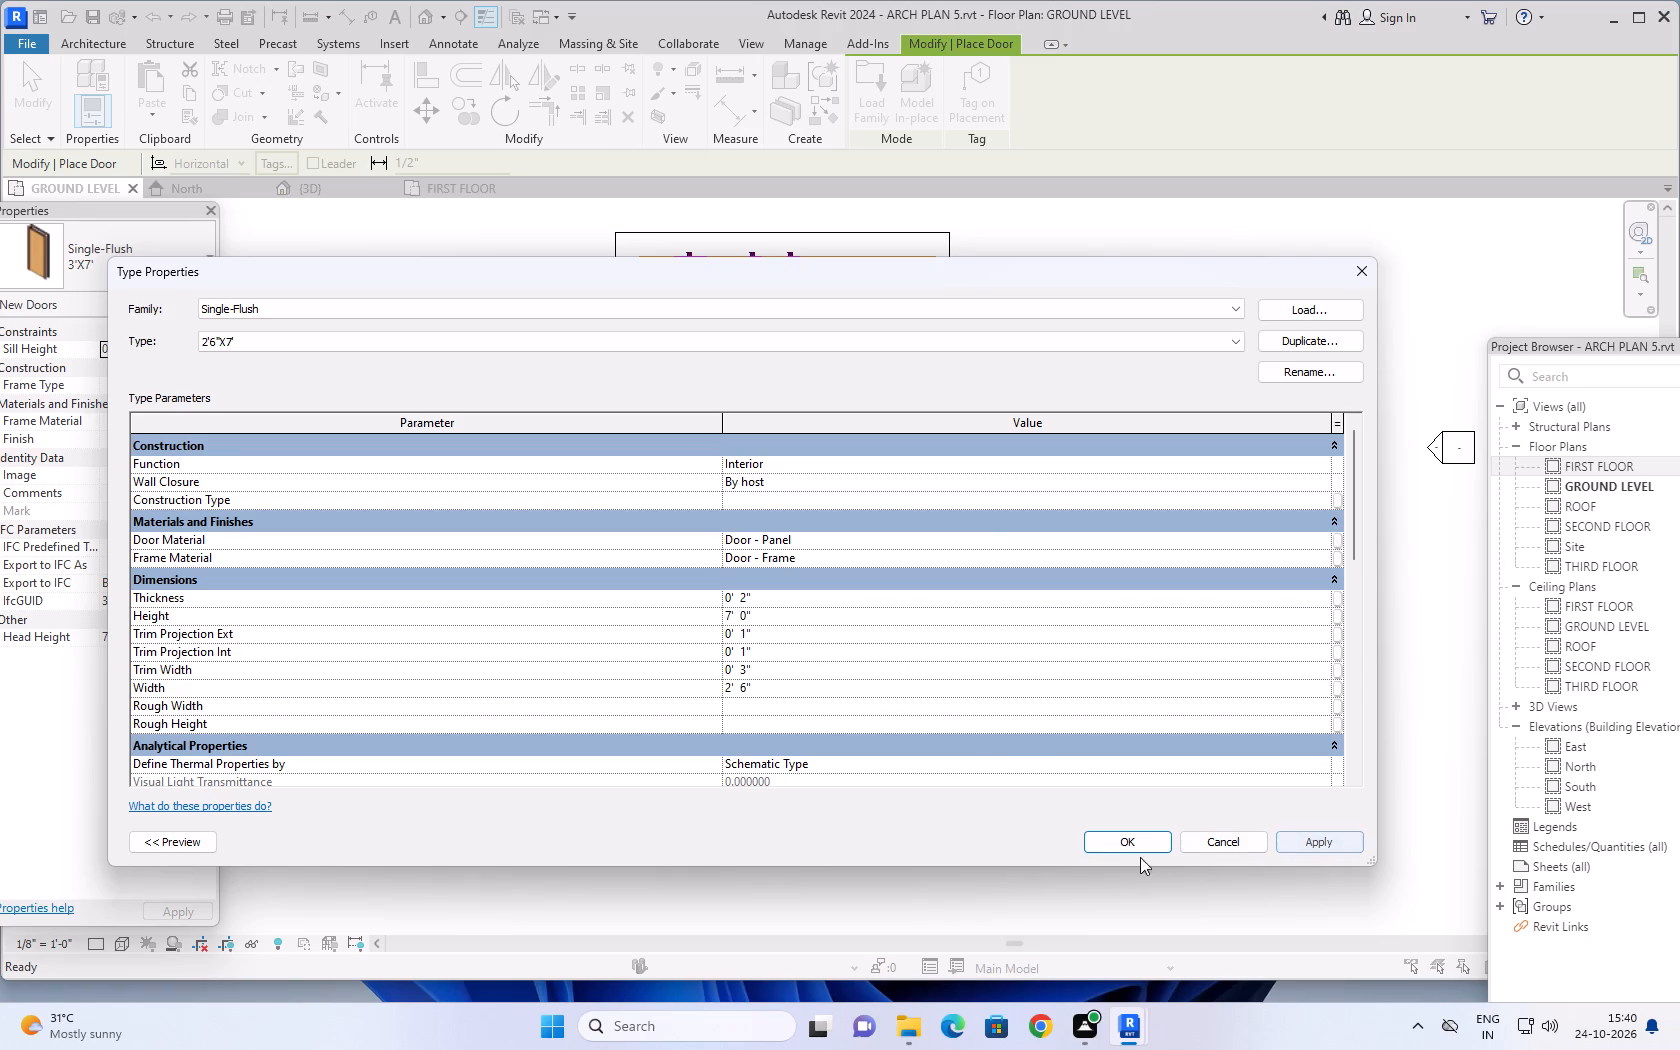
{"action": "left_click", "coordinate": [1108, 843]}
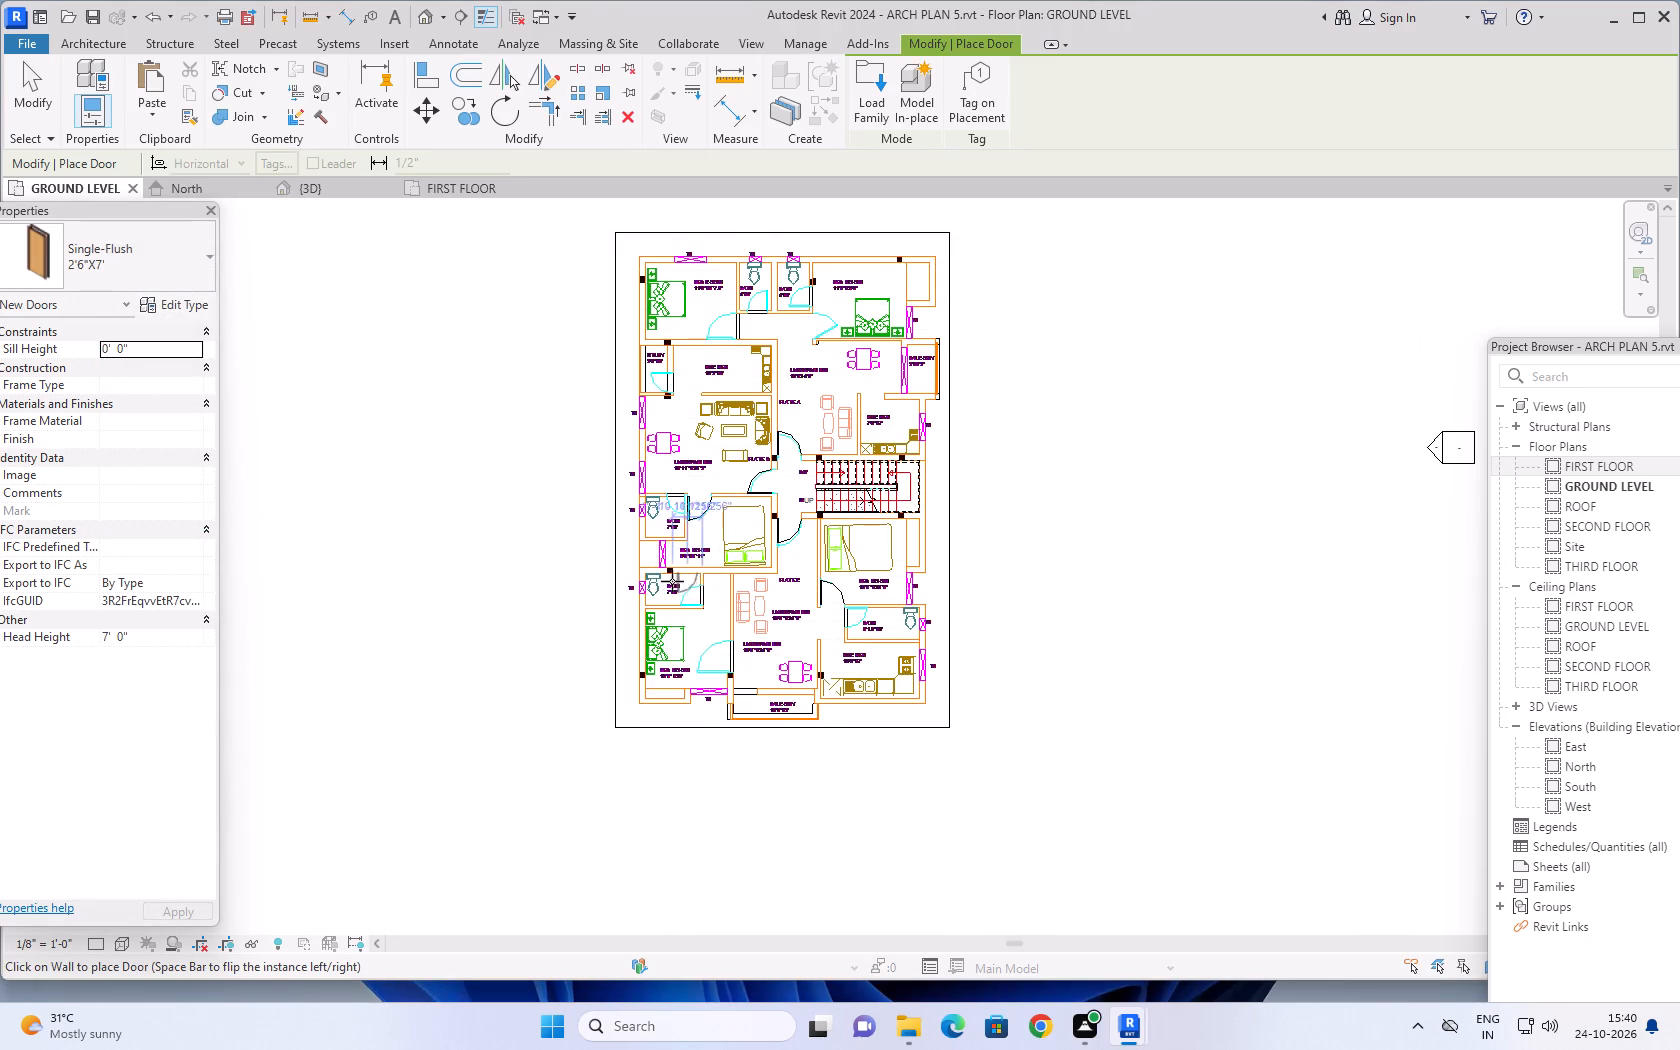
Place a 2'6"X7' door in Flate C's 7'X4' bath wall, opening into the bath and hinged on the 10'9"X10' bedroom side.
{"action": "scroll", "coordinate": [665, 584], "scroll_direction": "up", "scroll_amount": 4}
{"action": "scroll", "coordinate": [718, 650], "scroll_direction": "up", "scroll_amount": 2}
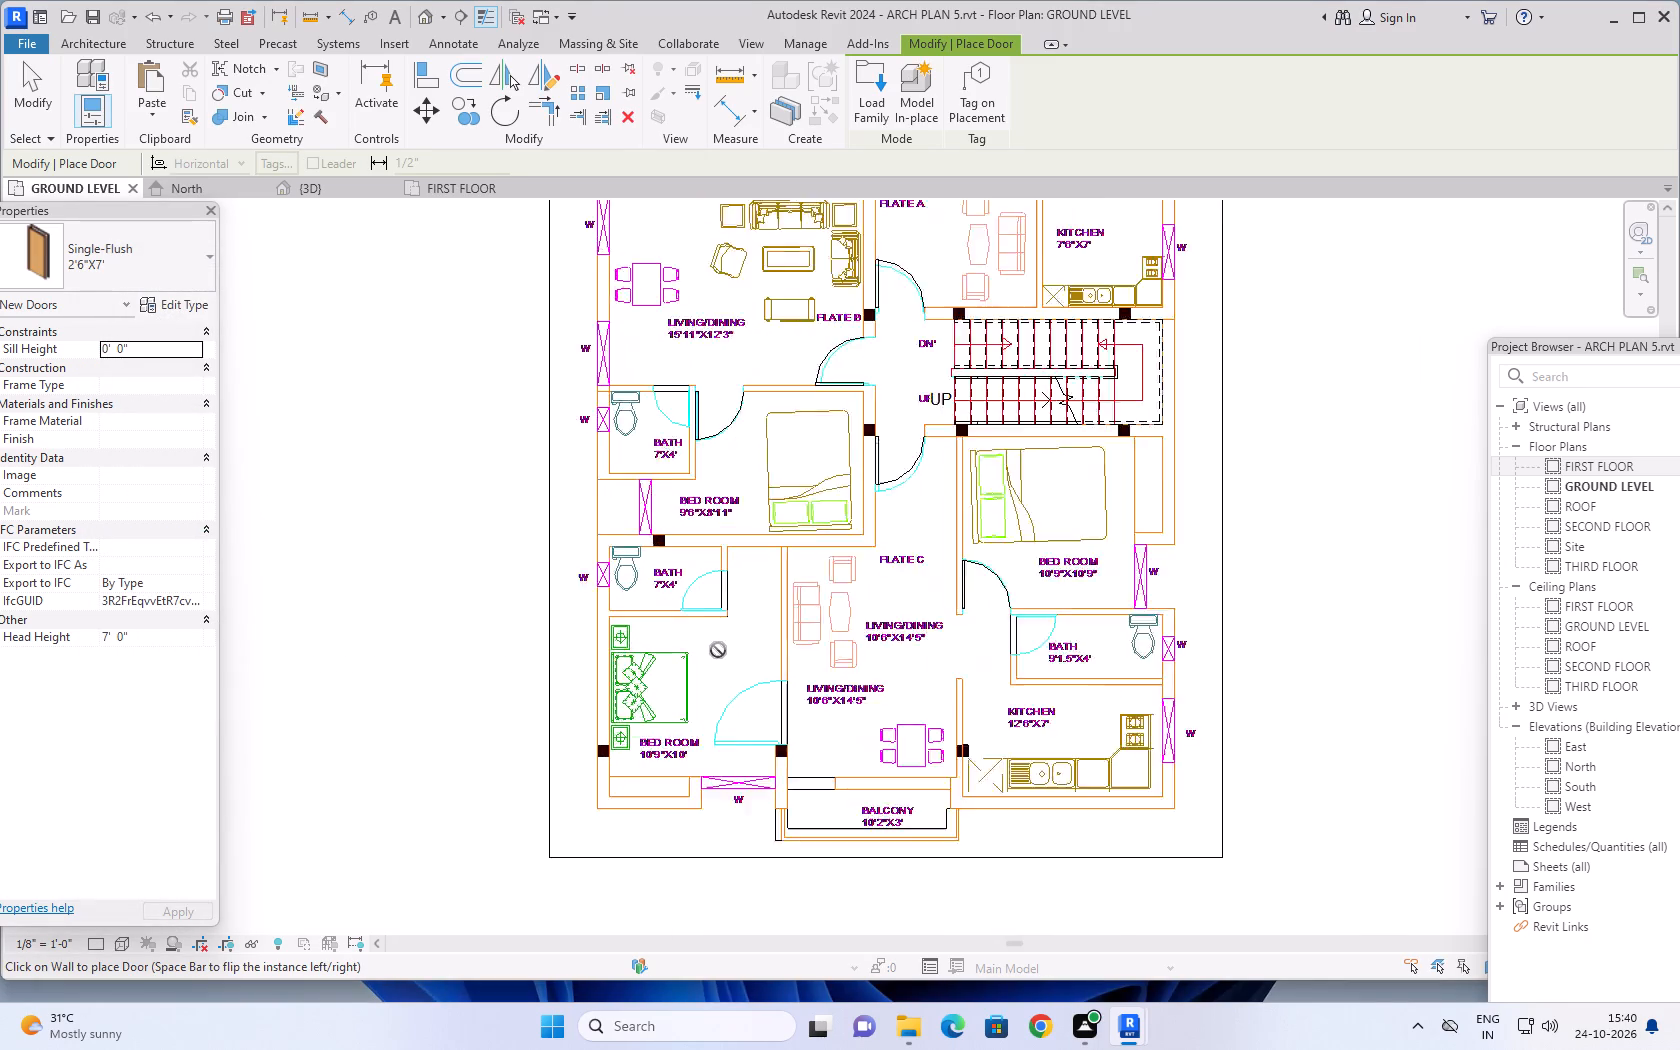
{"action": "scroll", "coordinate": [718, 650], "scroll_direction": "up", "scroll_amount": 3}
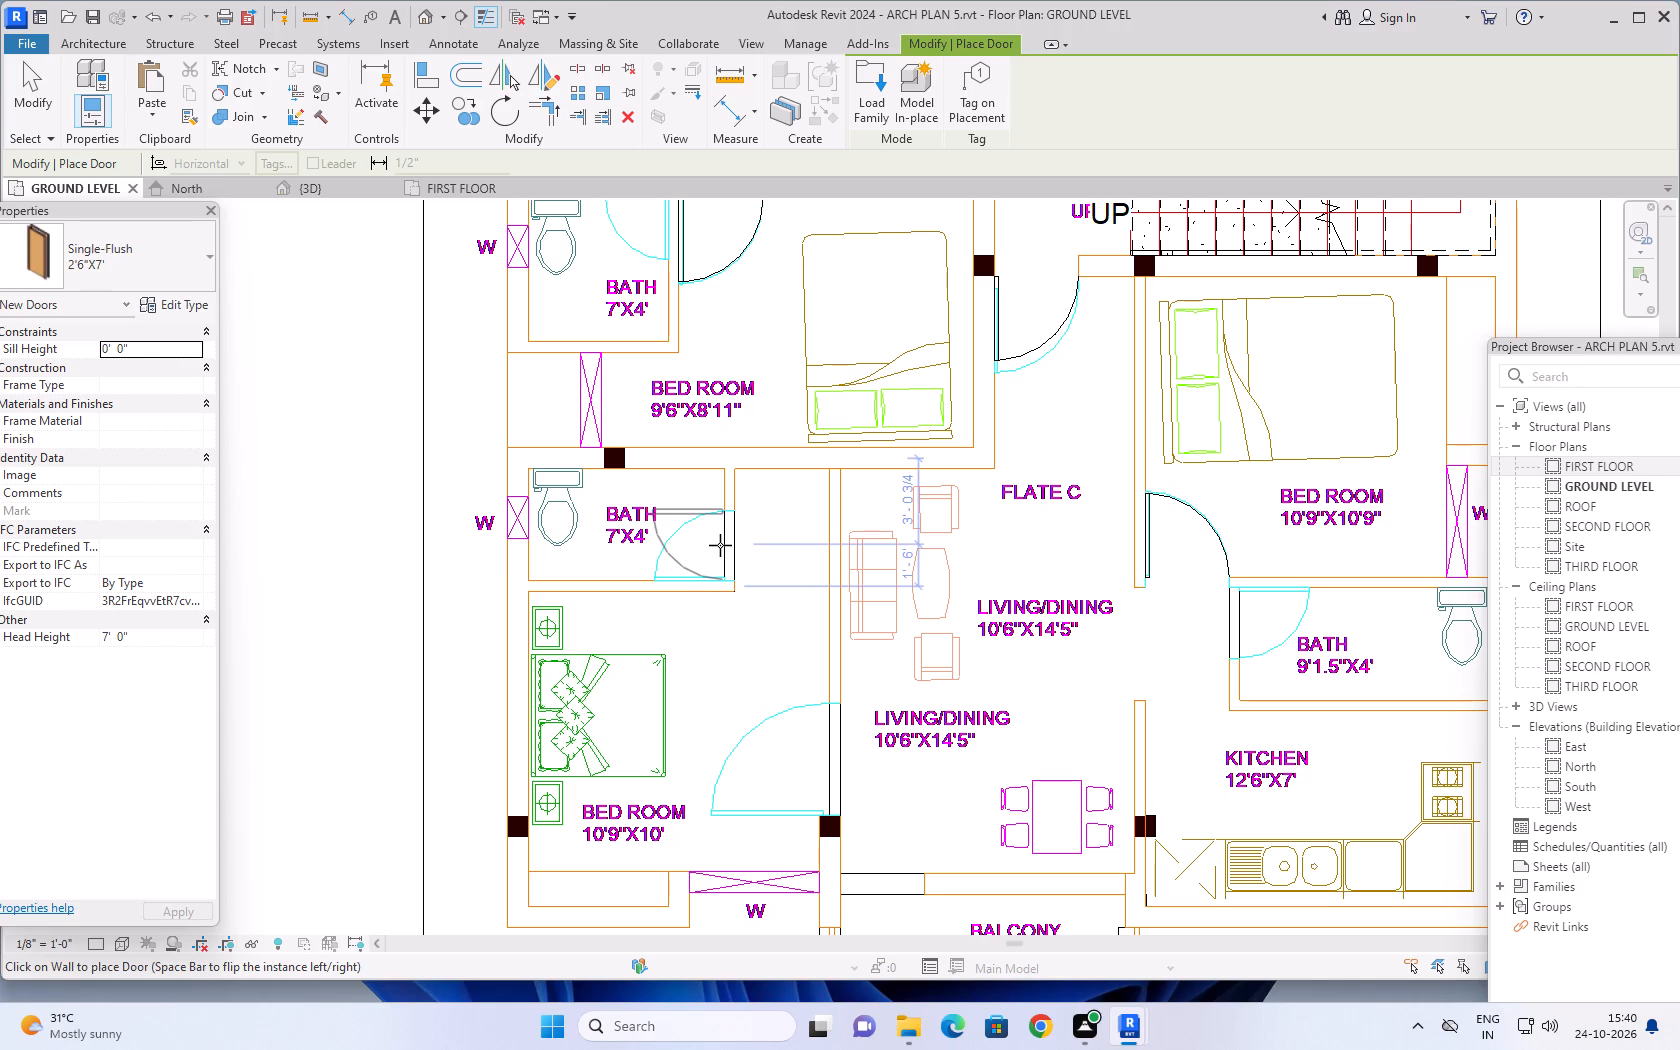
{"action": "scroll", "coordinate": [720, 545], "scroll_direction": "up", "scroll_amount": 5}
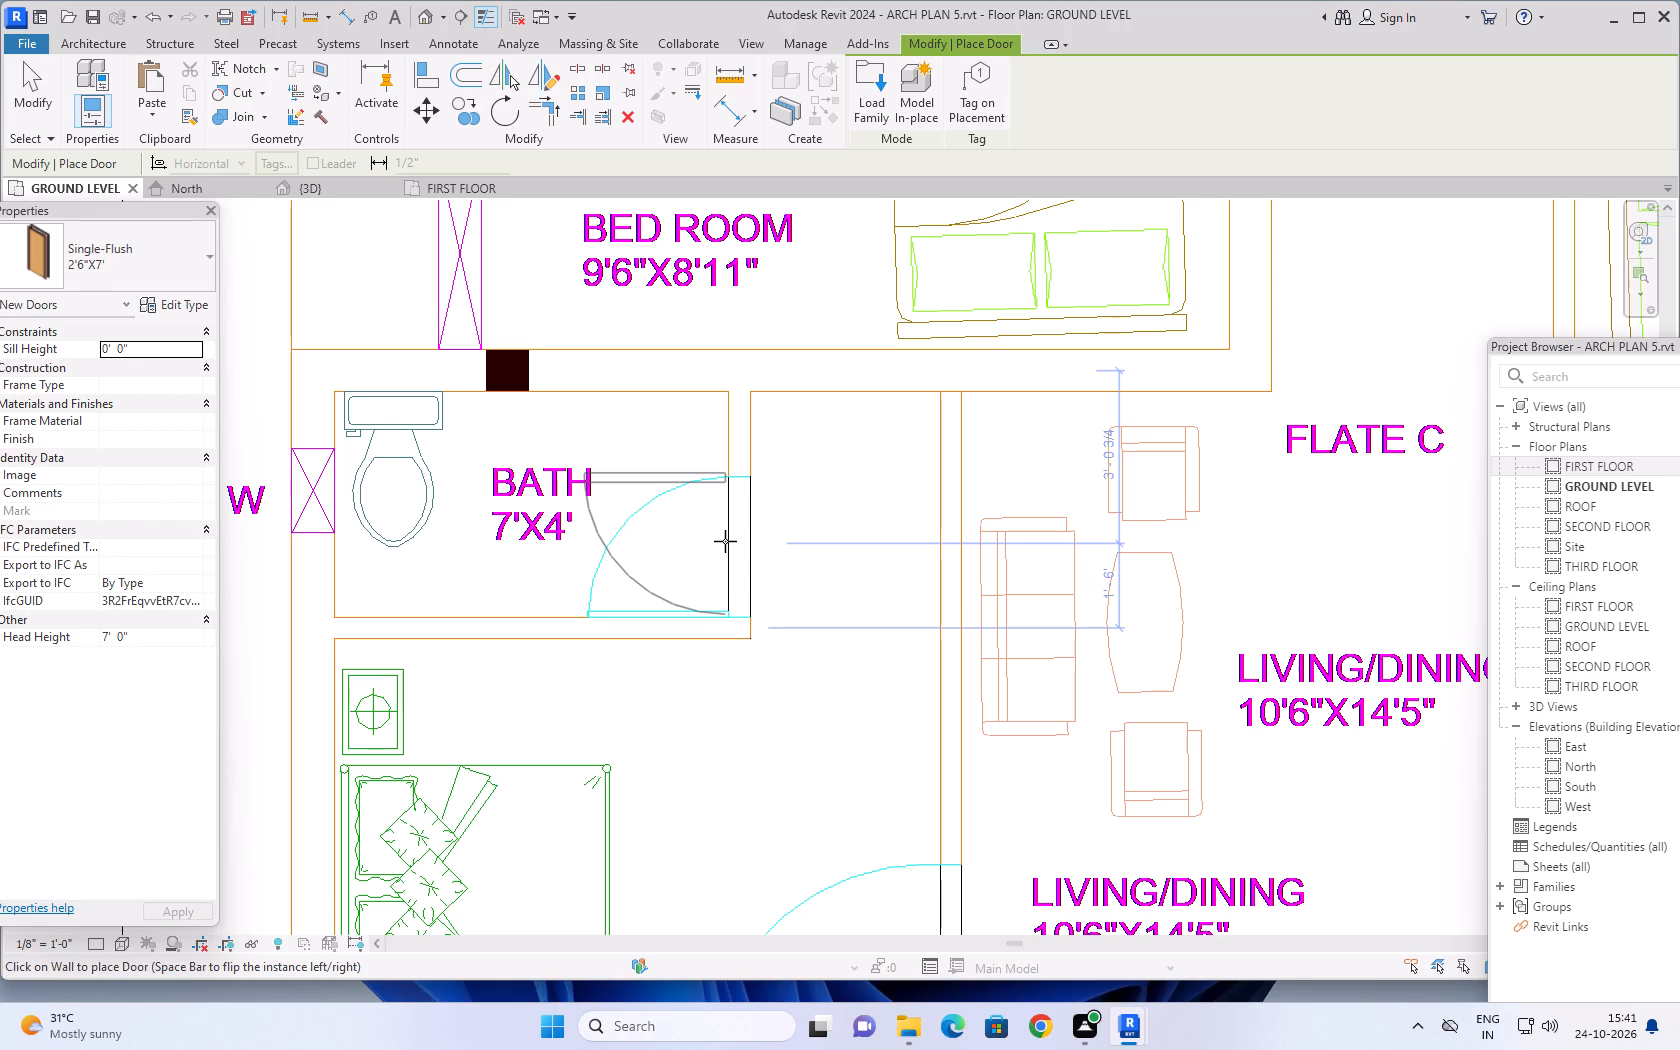
{"action": "key", "text": "space"}
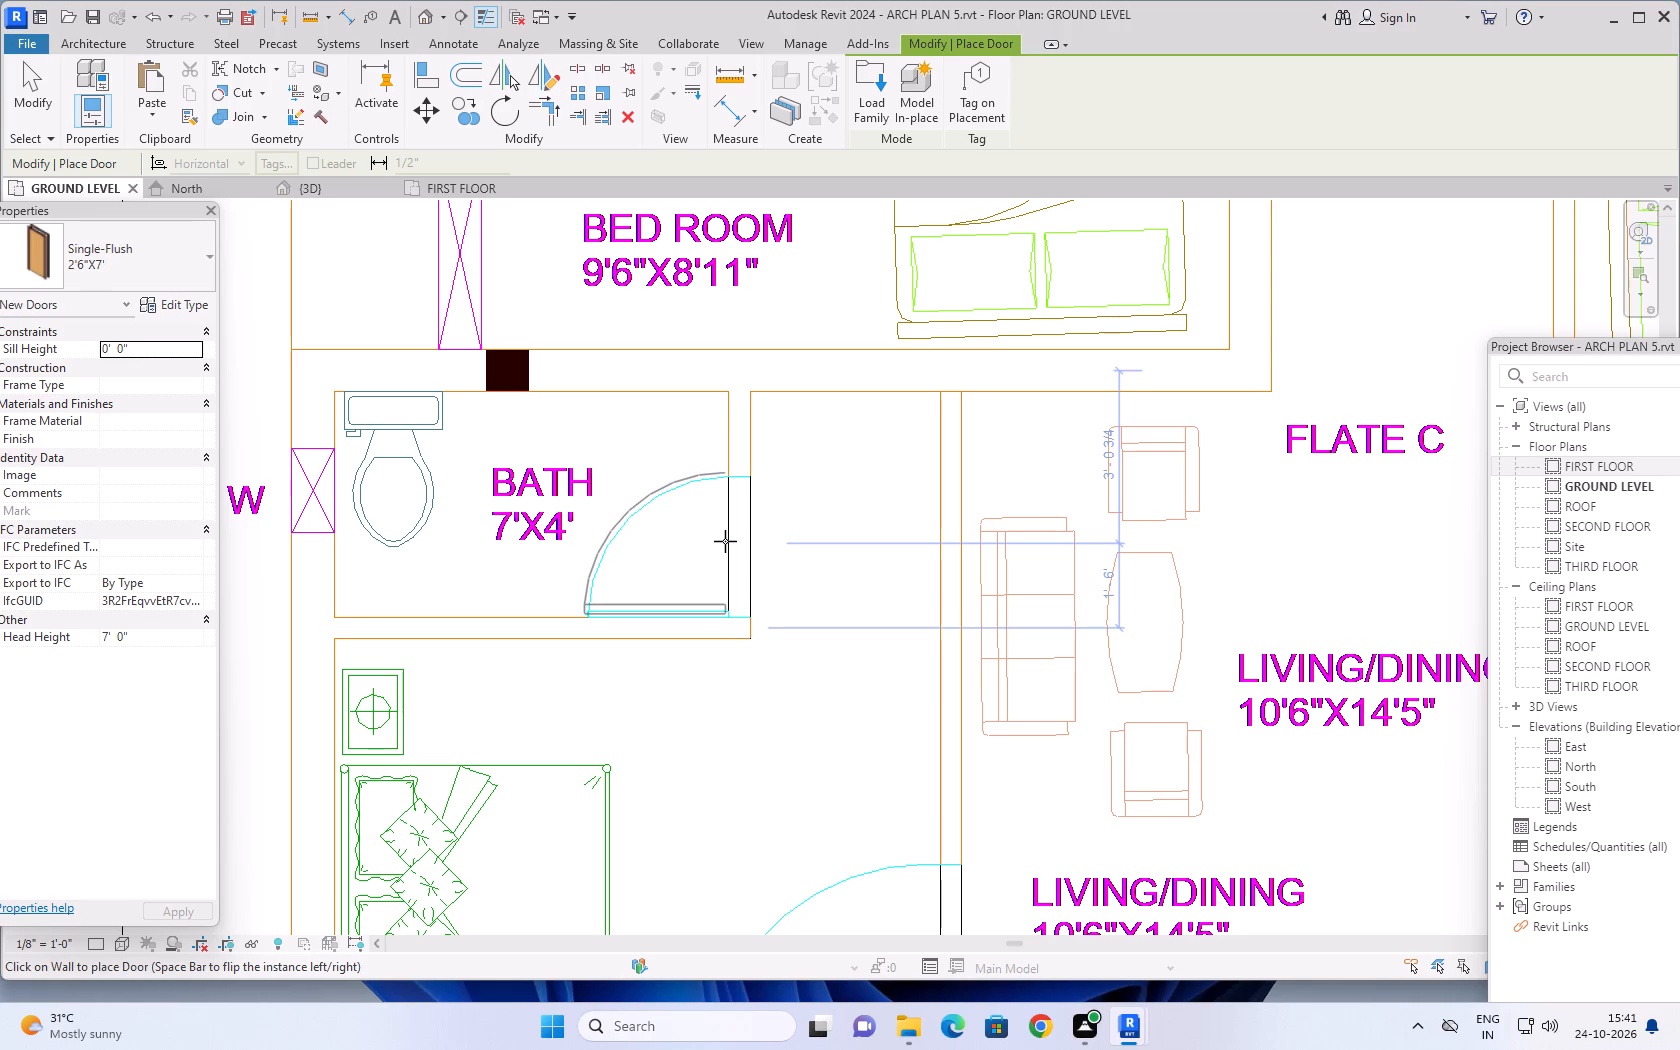
{"action": "left_click", "coordinate": [734, 526]}
Place a 2'6"X7' door at the 9'1.5"X4' bath opening, swinging into the bath and hinged on the 10'9"X10'9" bedroom side.
{"action": "scroll", "coordinate": [788, 519], "scroll_direction": "down", "scroll_amount": 8}
{"action": "middle_click_drag", "start_coordinate": [797, 610], "coordinate": [720, 499]}
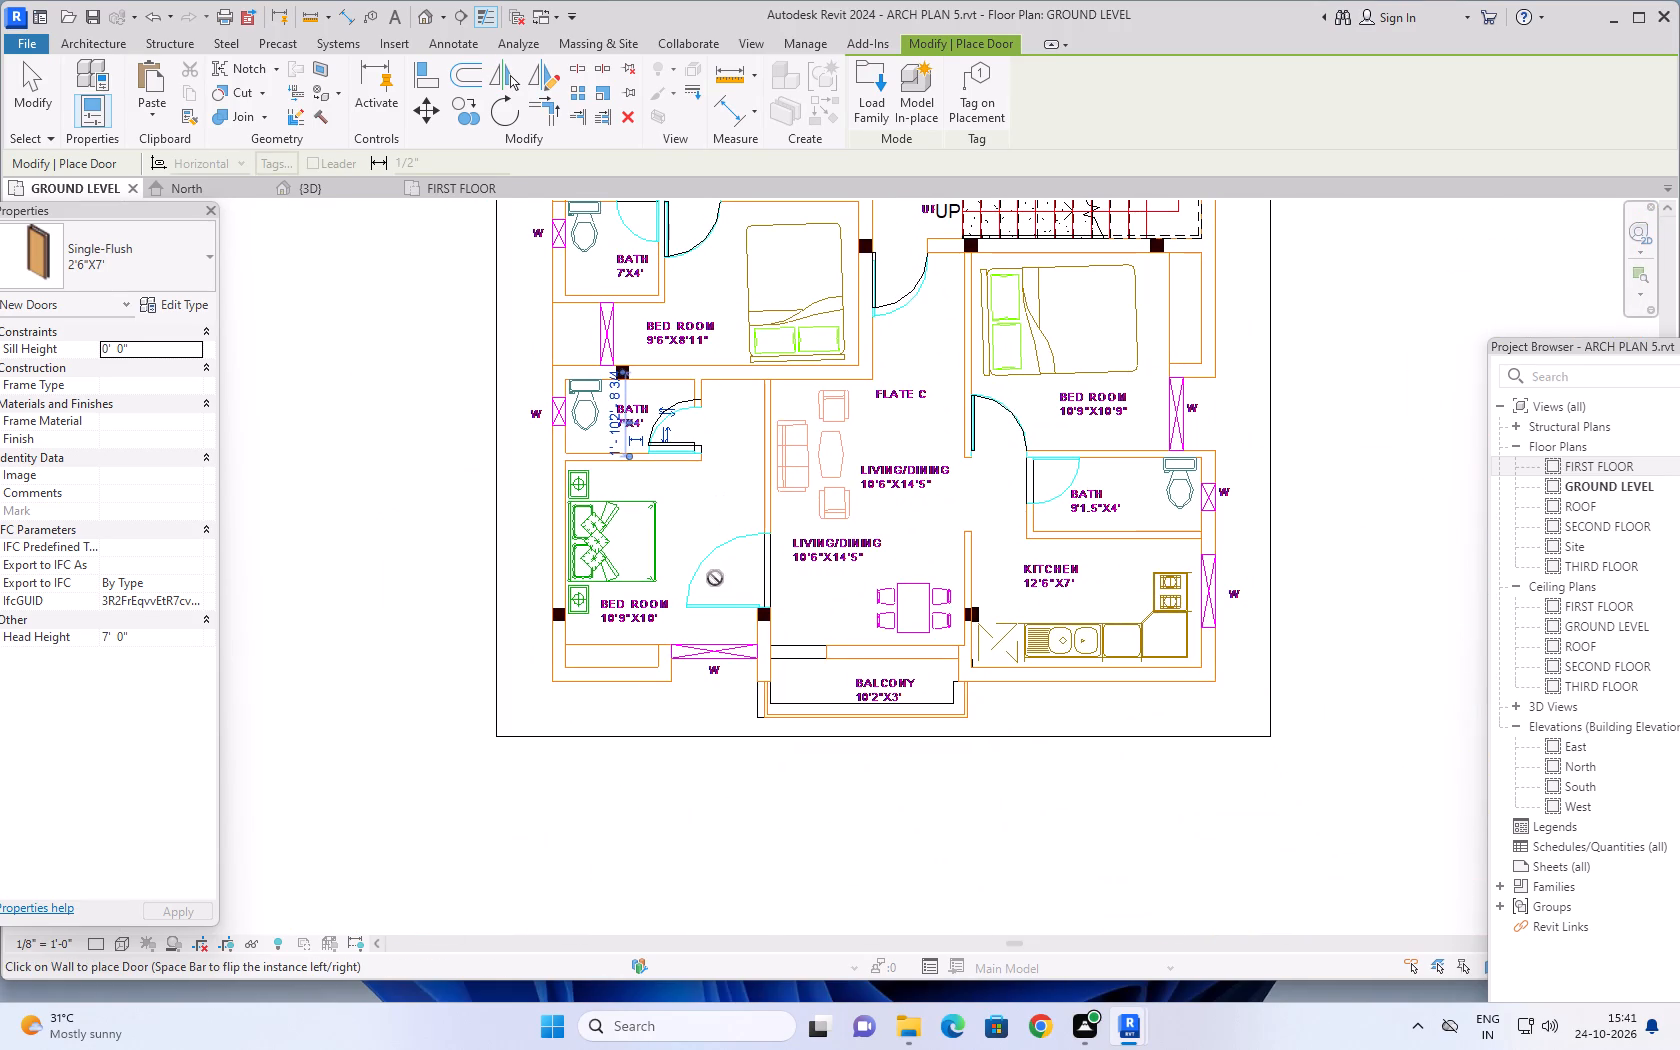
{"action": "scroll", "coordinate": [880, 553], "scroll_direction": "down", "scroll_amount": 2}
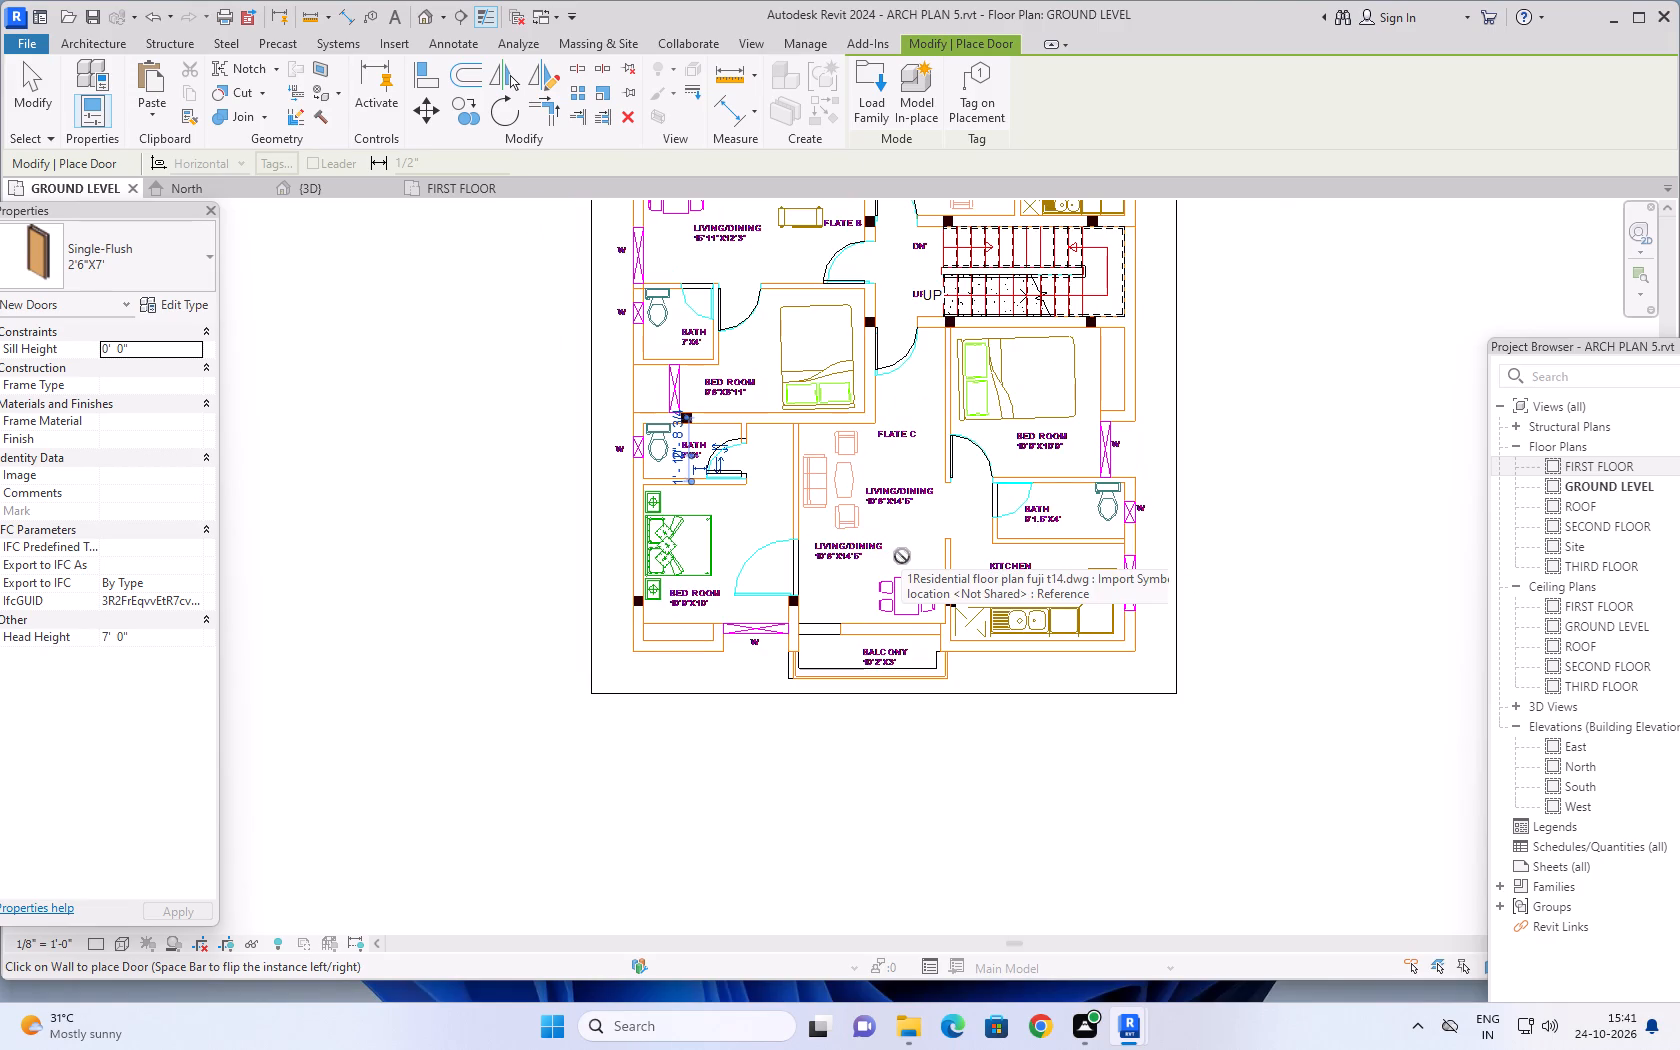
{"action": "scroll", "coordinate": [1005, 506], "scroll_direction": "up", "scroll_amount": 11}
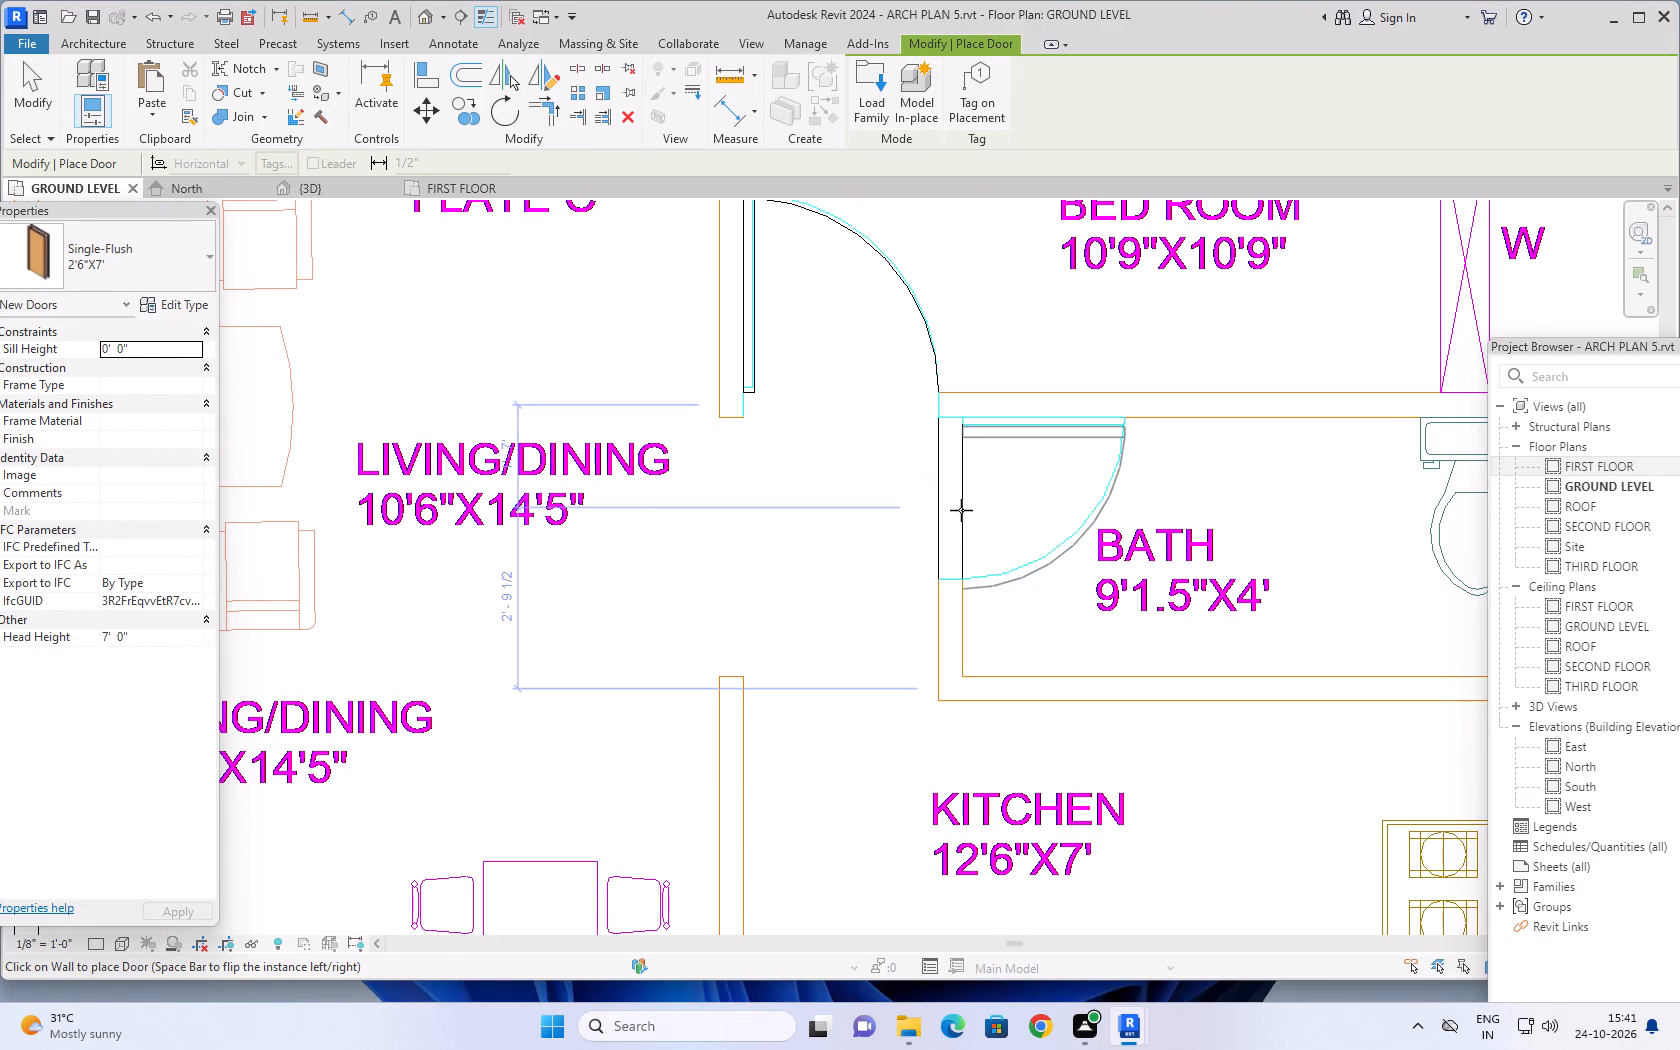
{"action": "left_click", "coordinate": [961, 520]}
Examine the door opening of Flate B's 7'X4' bath beside the 9'6"X8'11" bedroom door.
{"action": "scroll", "coordinate": [833, 496], "scroll_direction": "down", "scroll_amount": 4}
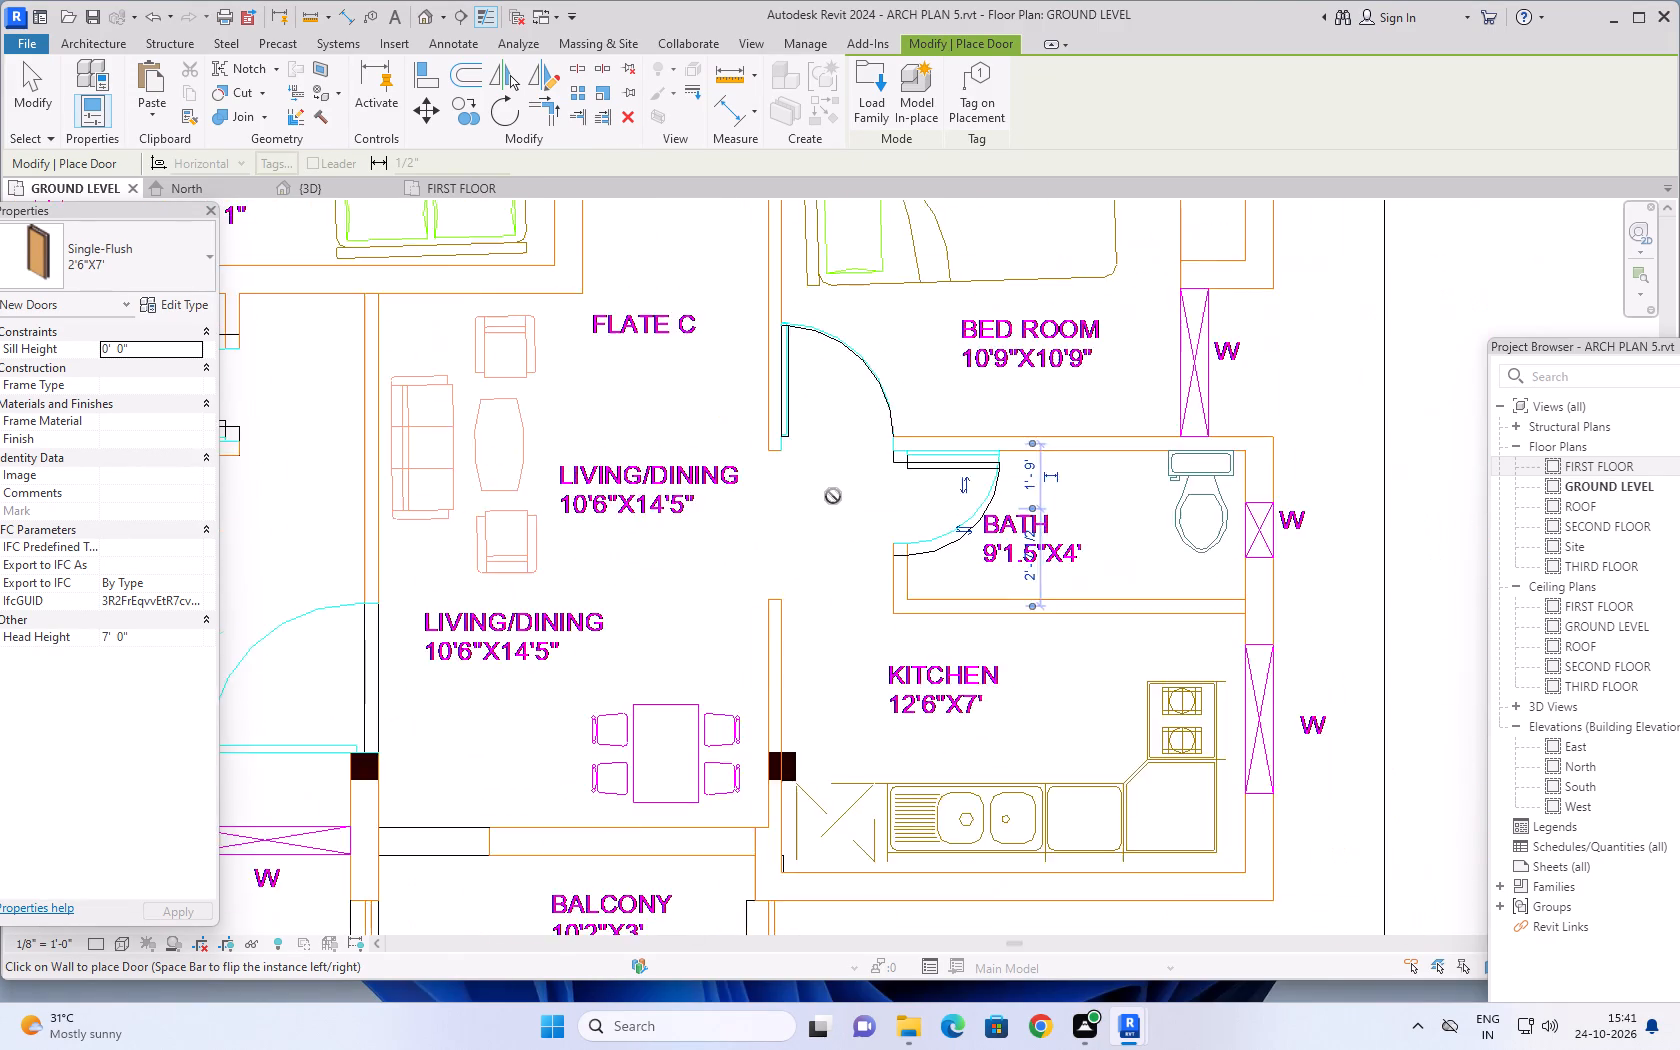
{"action": "scroll", "coordinate": [833, 496], "scroll_direction": "down", "scroll_amount": 8}
{"action": "middle_click_drag", "start_coordinate": [796, 514], "coordinate": [792, 572]}
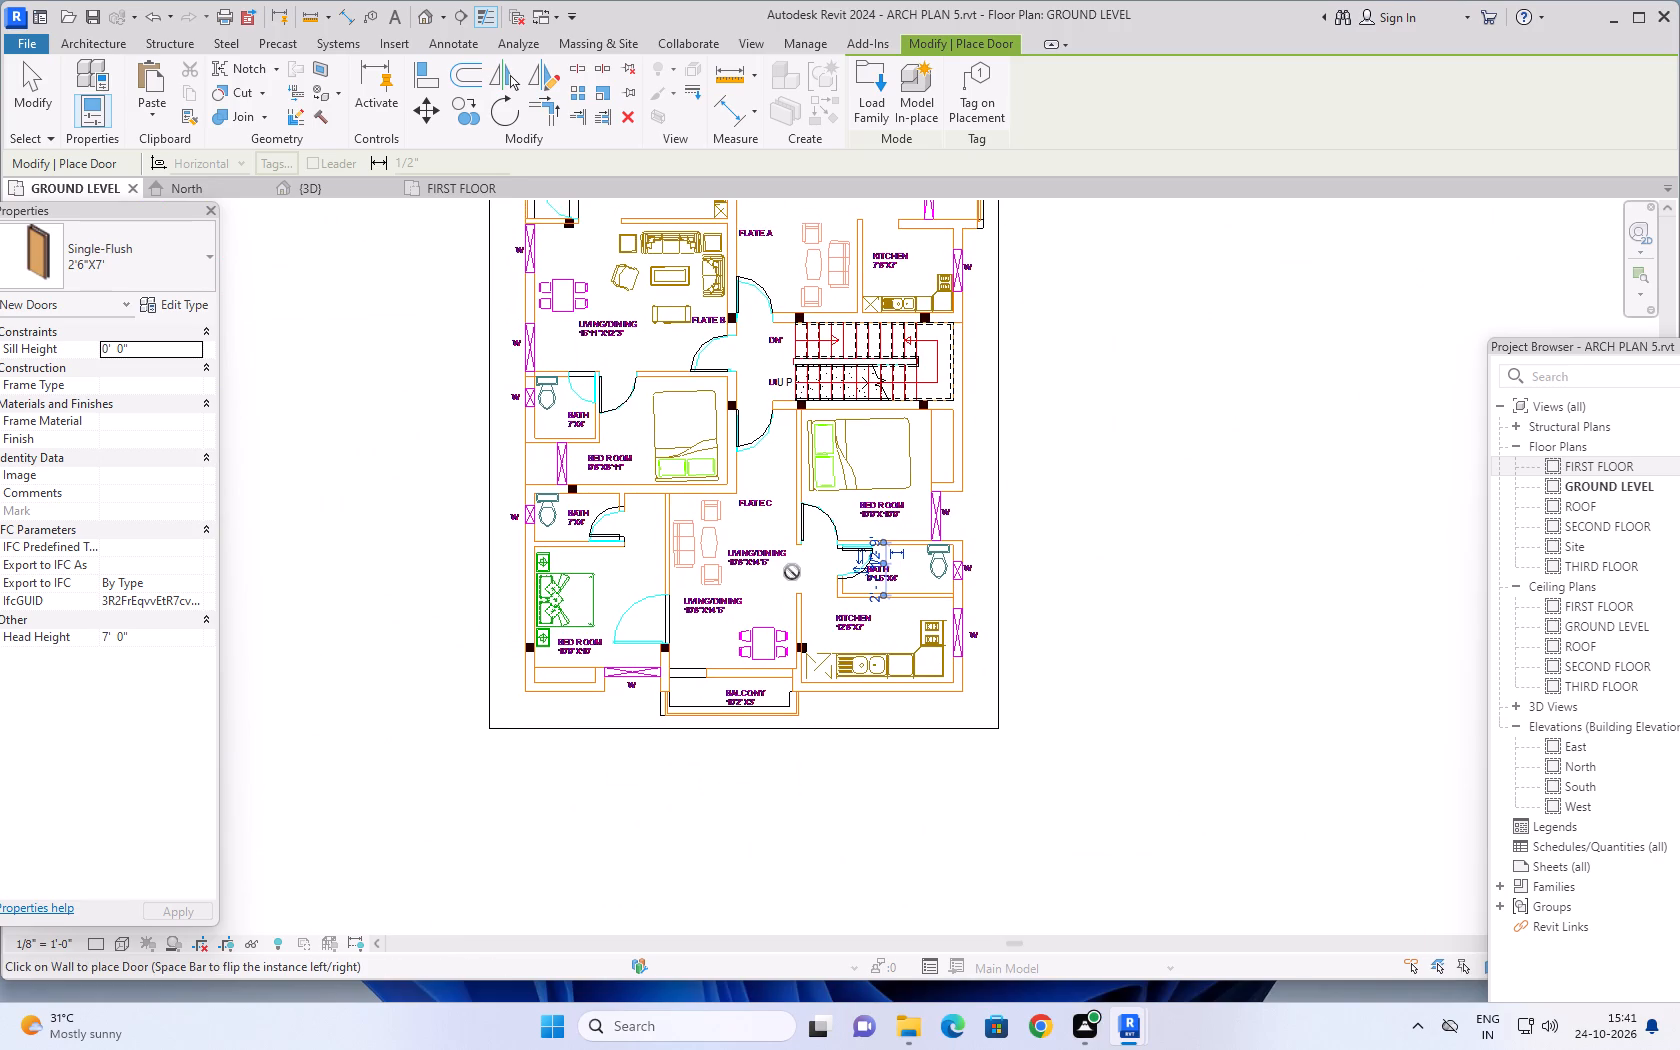
{"action": "scroll", "coordinate": [781, 578], "scroll_direction": "down", "scroll_amount": 1}
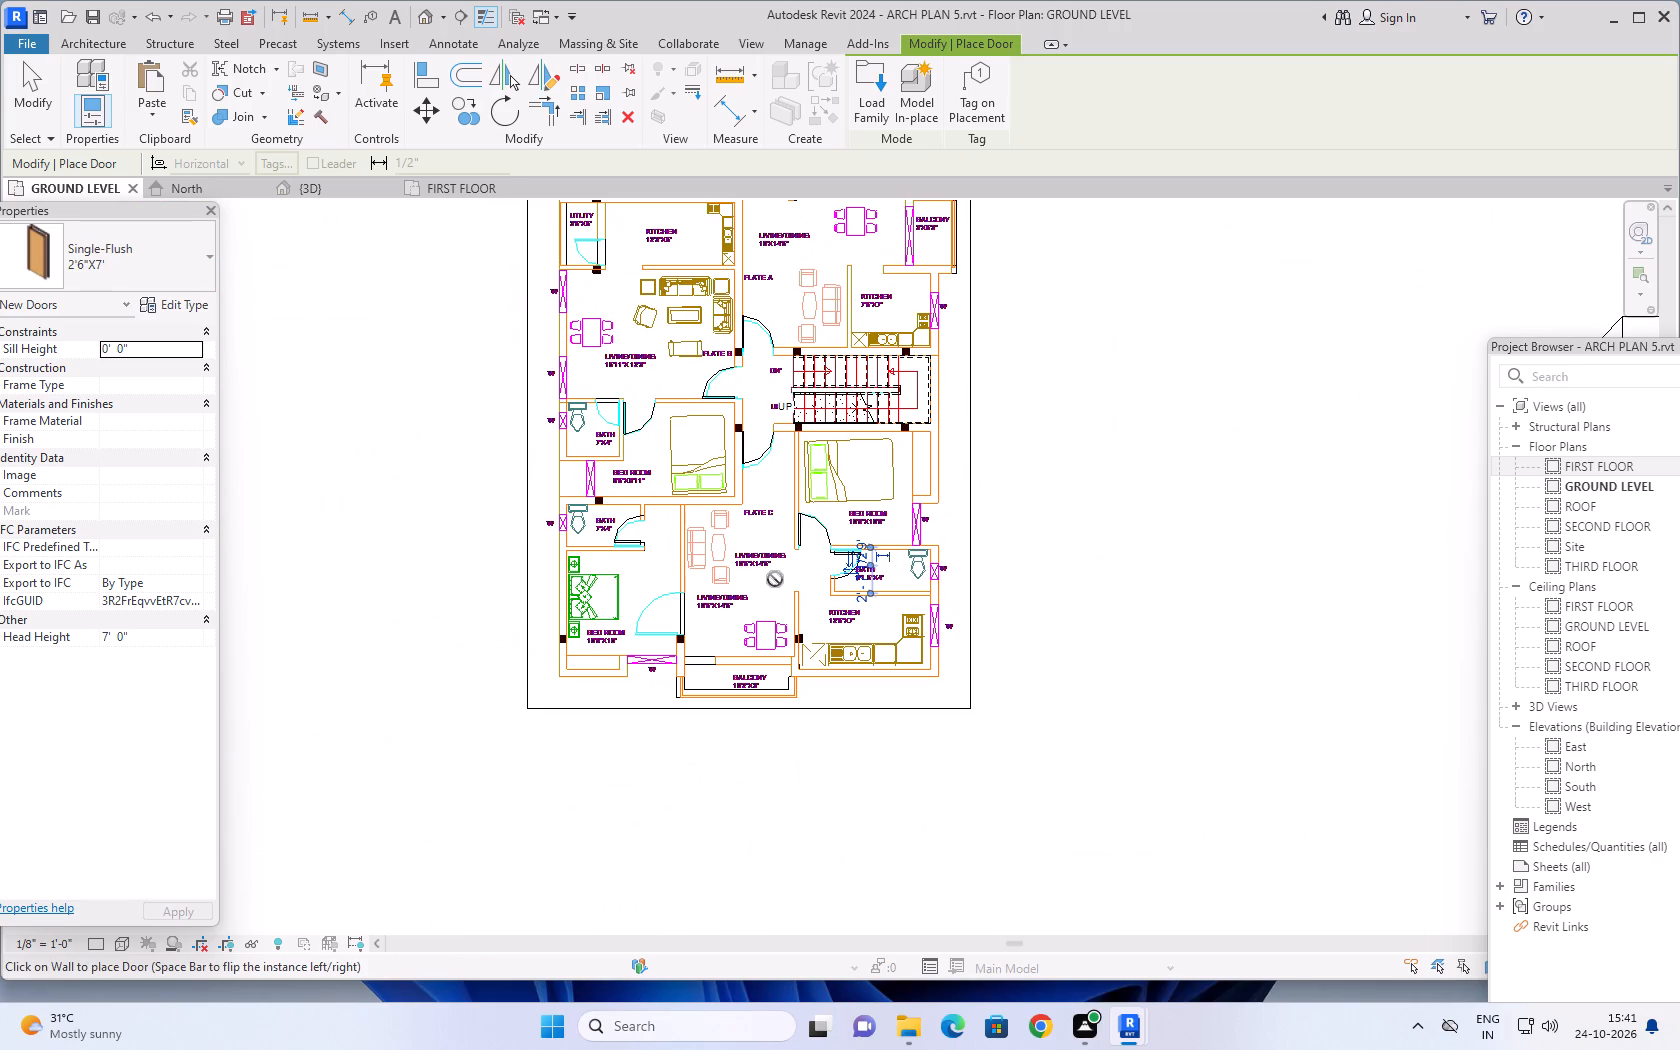
{"action": "scroll", "coordinate": [586, 390], "scroll_direction": "up", "scroll_amount": 11}
{"action": "scroll", "coordinate": [643, 475], "scroll_direction": "up", "scroll_amount": 2}
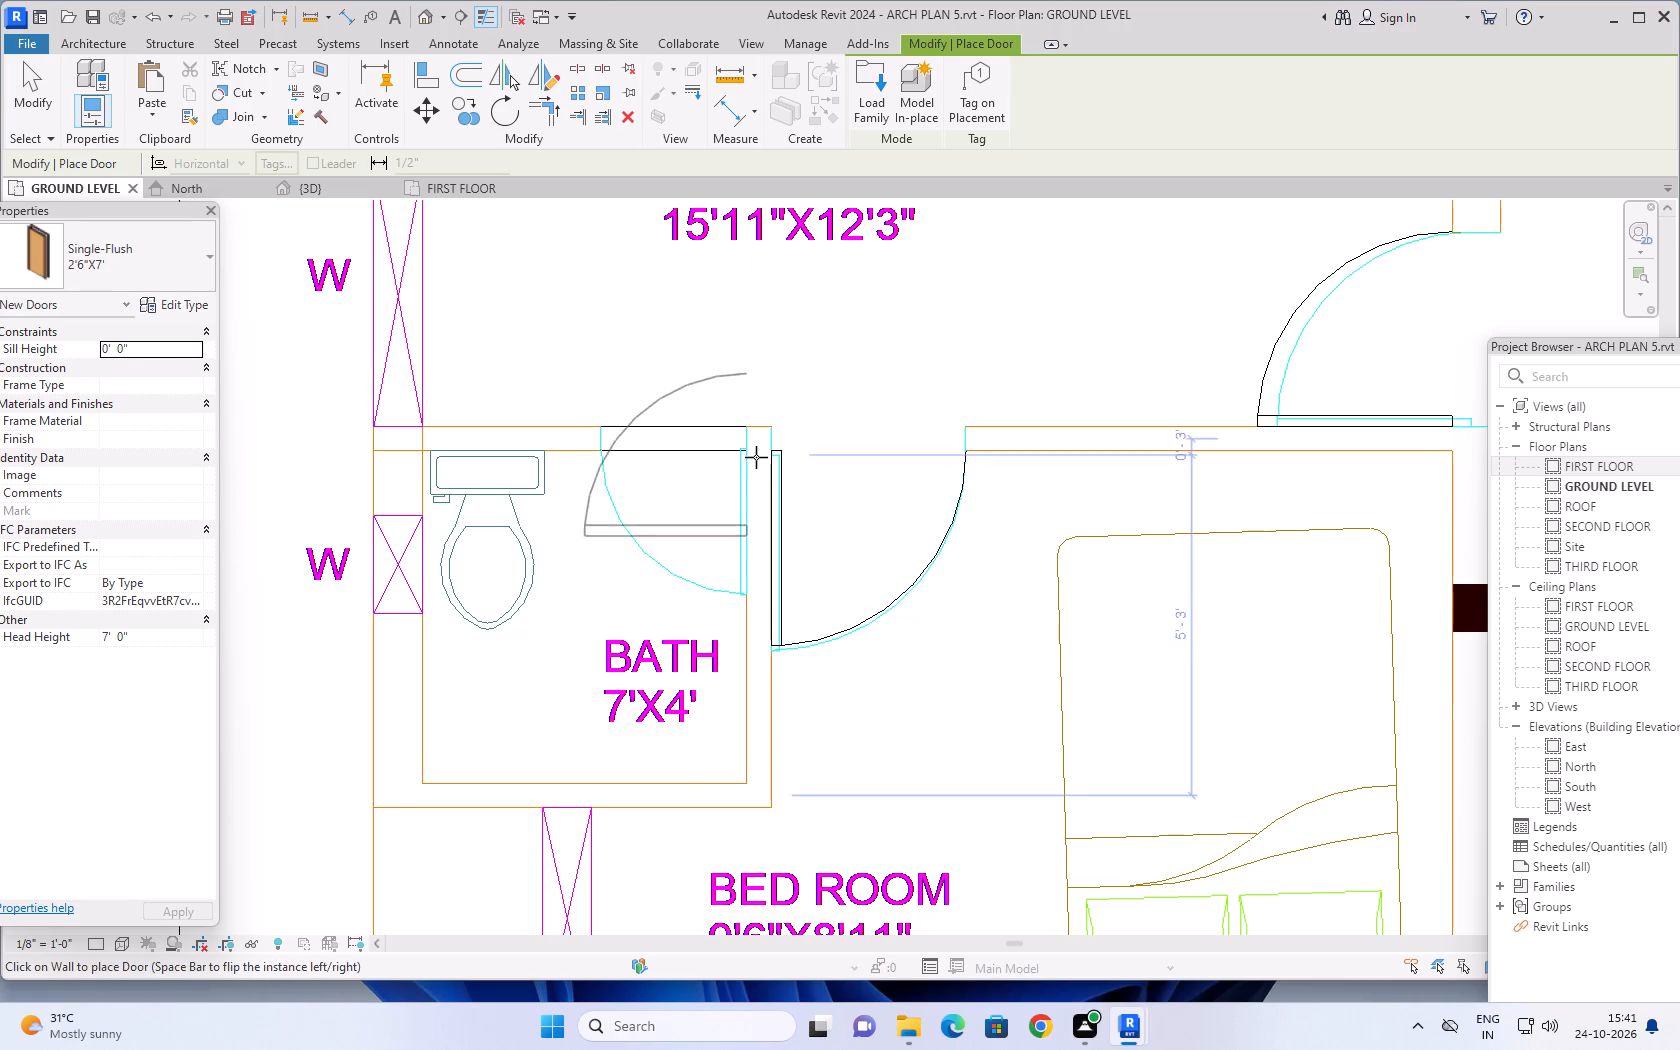
{"action": "scroll", "coordinate": [863, 443], "scroll_direction": "down", "scroll_amount": 10}
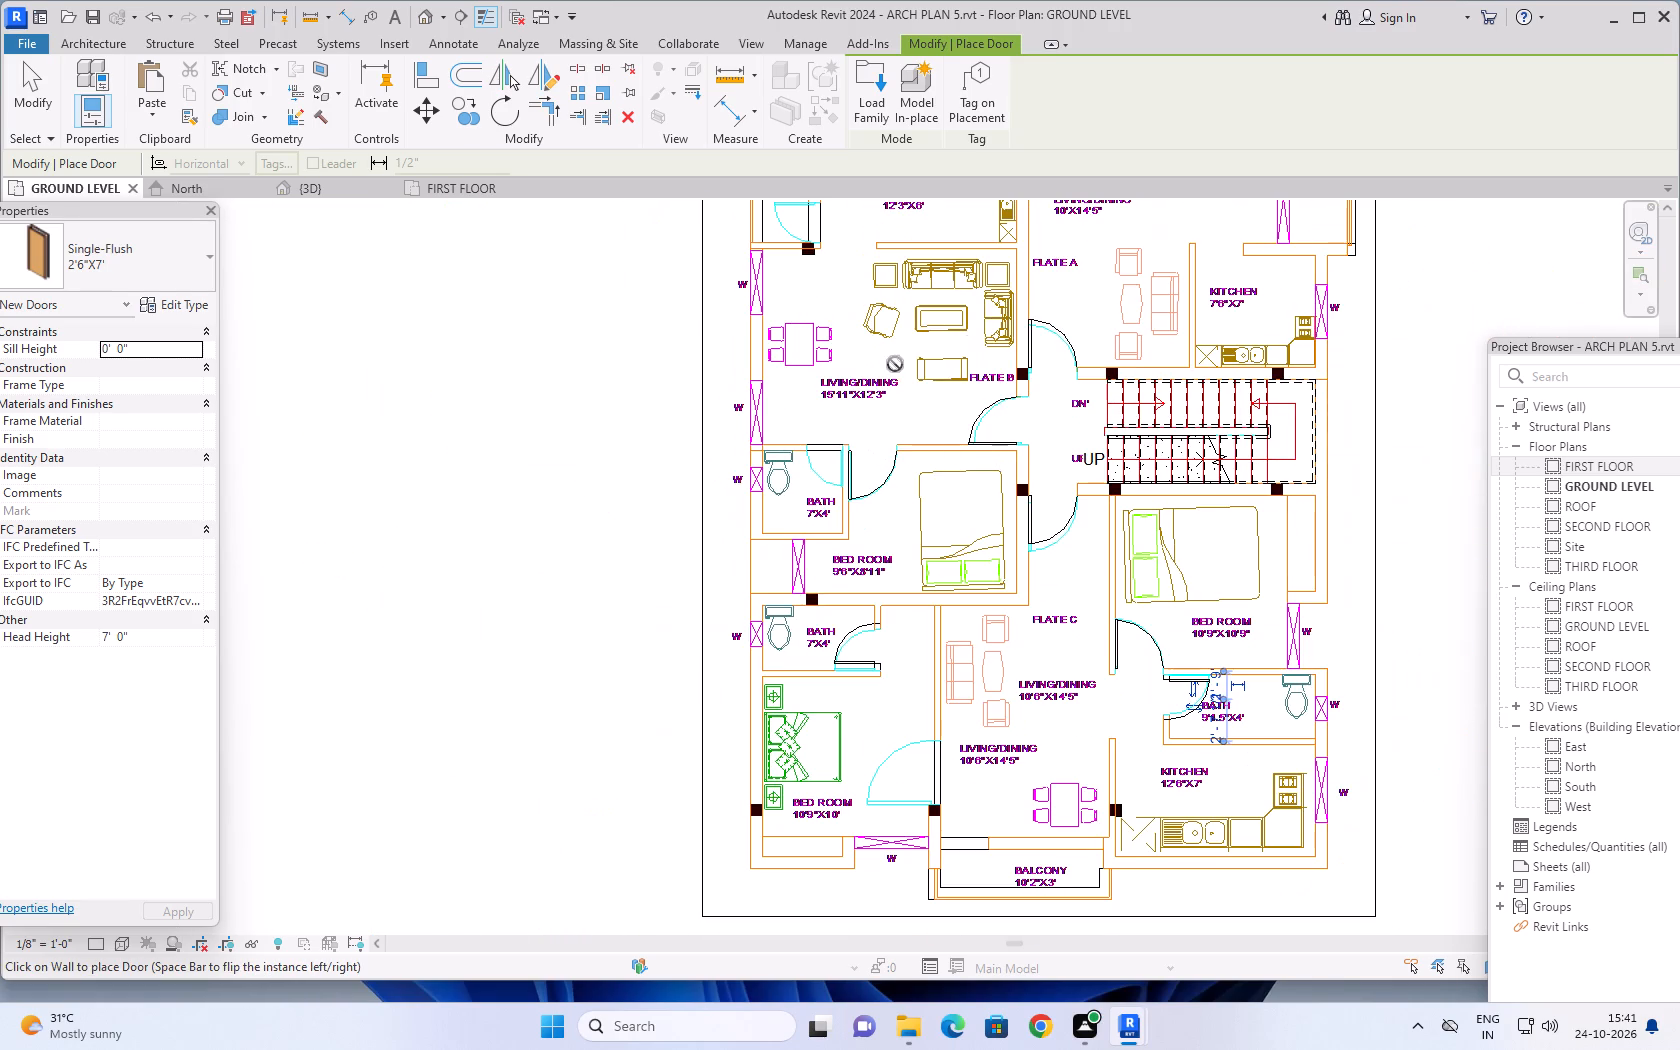
Place a 2'6"X7' door in the 4'X6' bath beside the 11'6"X9'7.5" bedroom, swinging inward and hinged toward the adjoining bath.
{"action": "middle_click_drag", "start_coordinate": [893, 368], "coordinate": [816, 589]}
{"action": "middle_click_drag", "start_coordinate": [819, 445], "coordinate": [729, 605]}
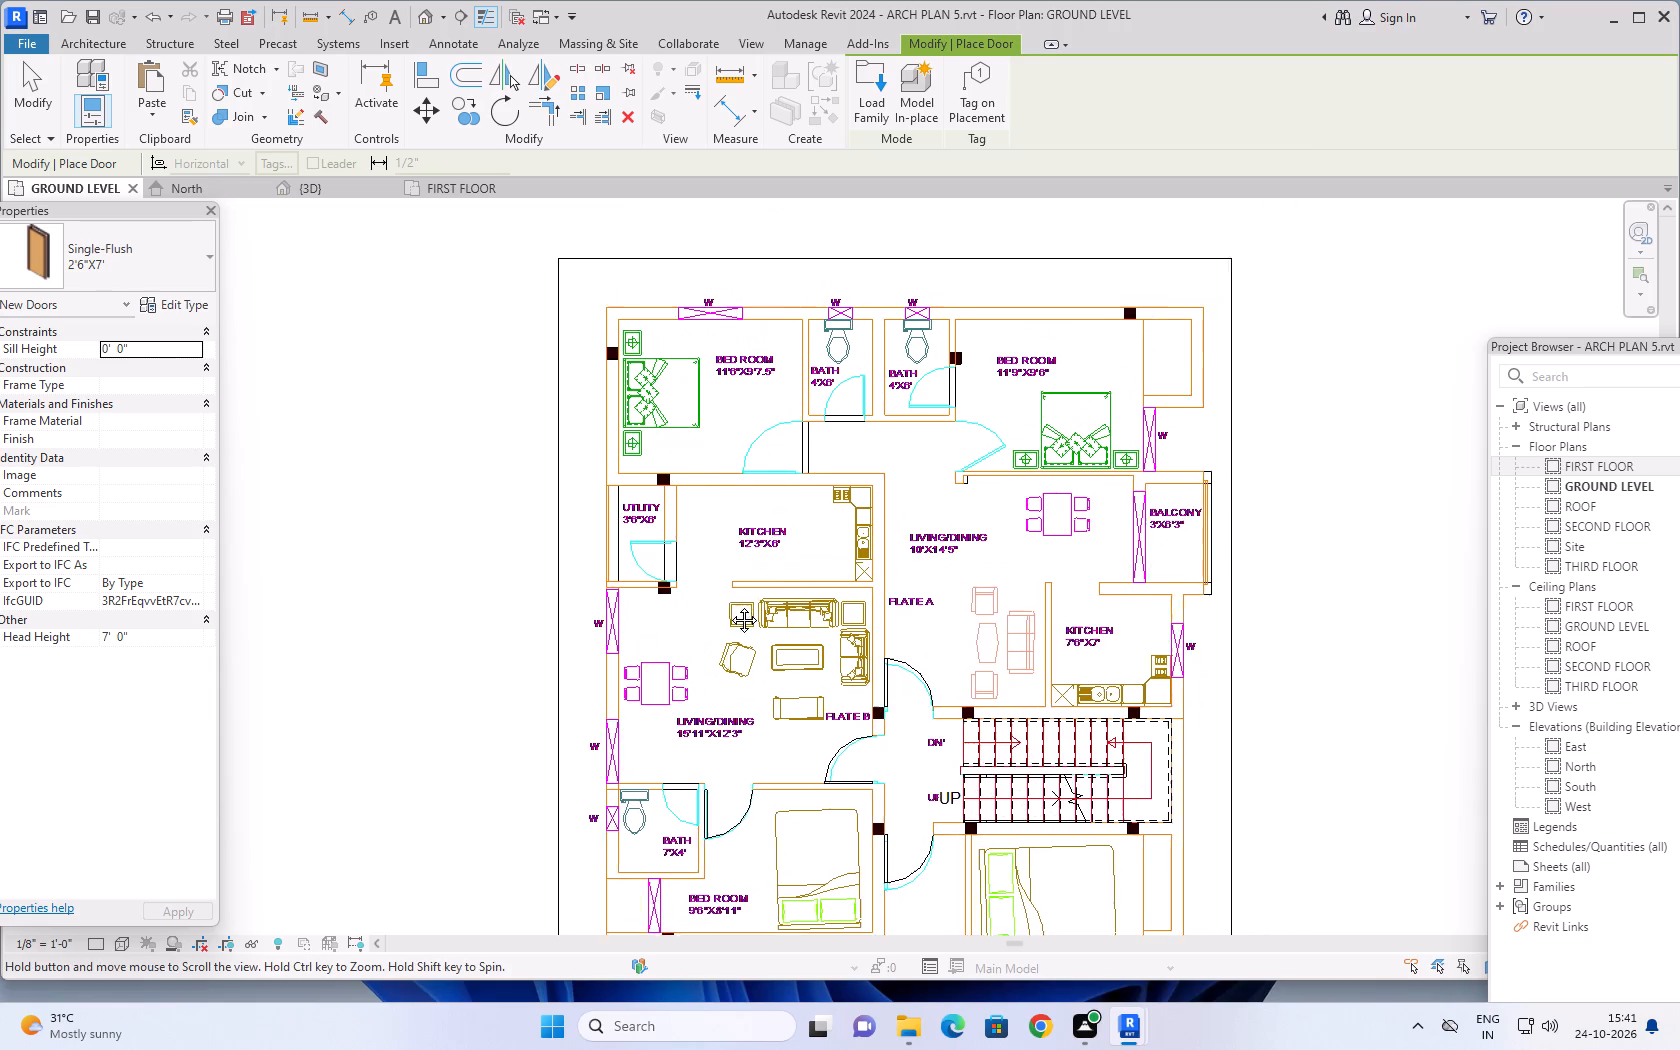
{"action": "middle_click_drag", "start_coordinate": [729, 605], "coordinate": [714, 637]}
{"action": "scroll", "coordinate": [803, 493], "scroll_direction": "up", "scroll_amount": 7}
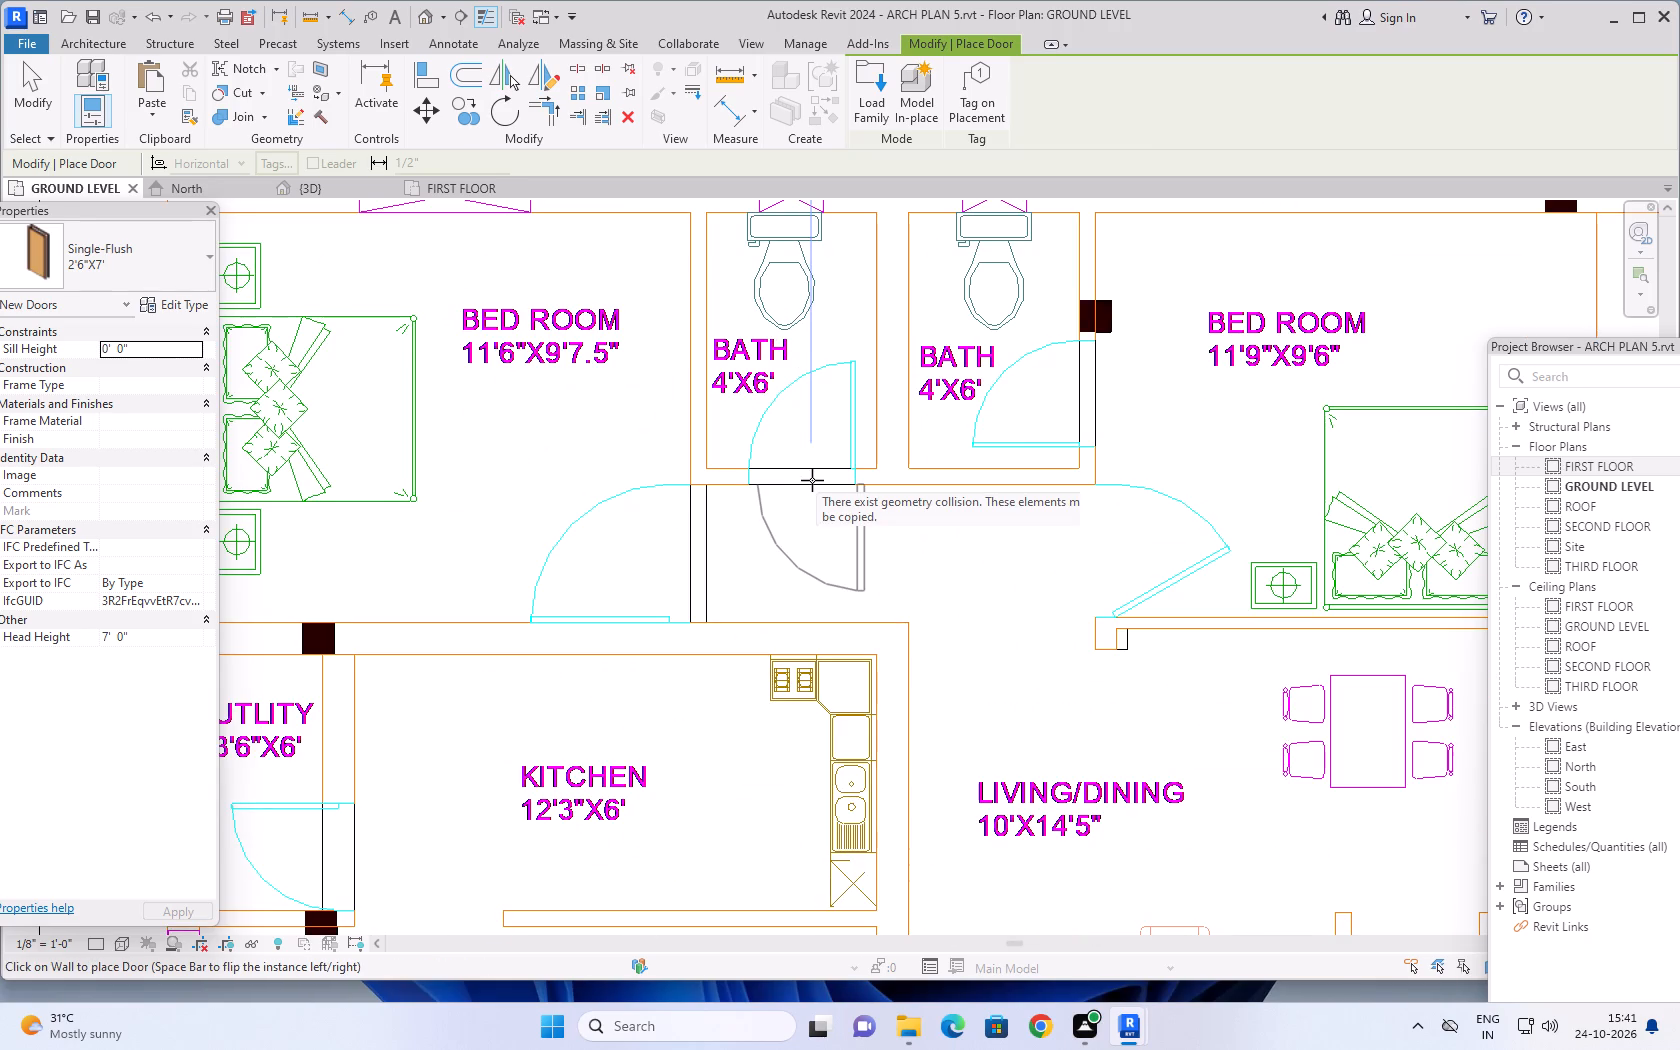
{"action": "scroll", "coordinate": [803, 461], "scroll_direction": "up", "scroll_amount": 4}
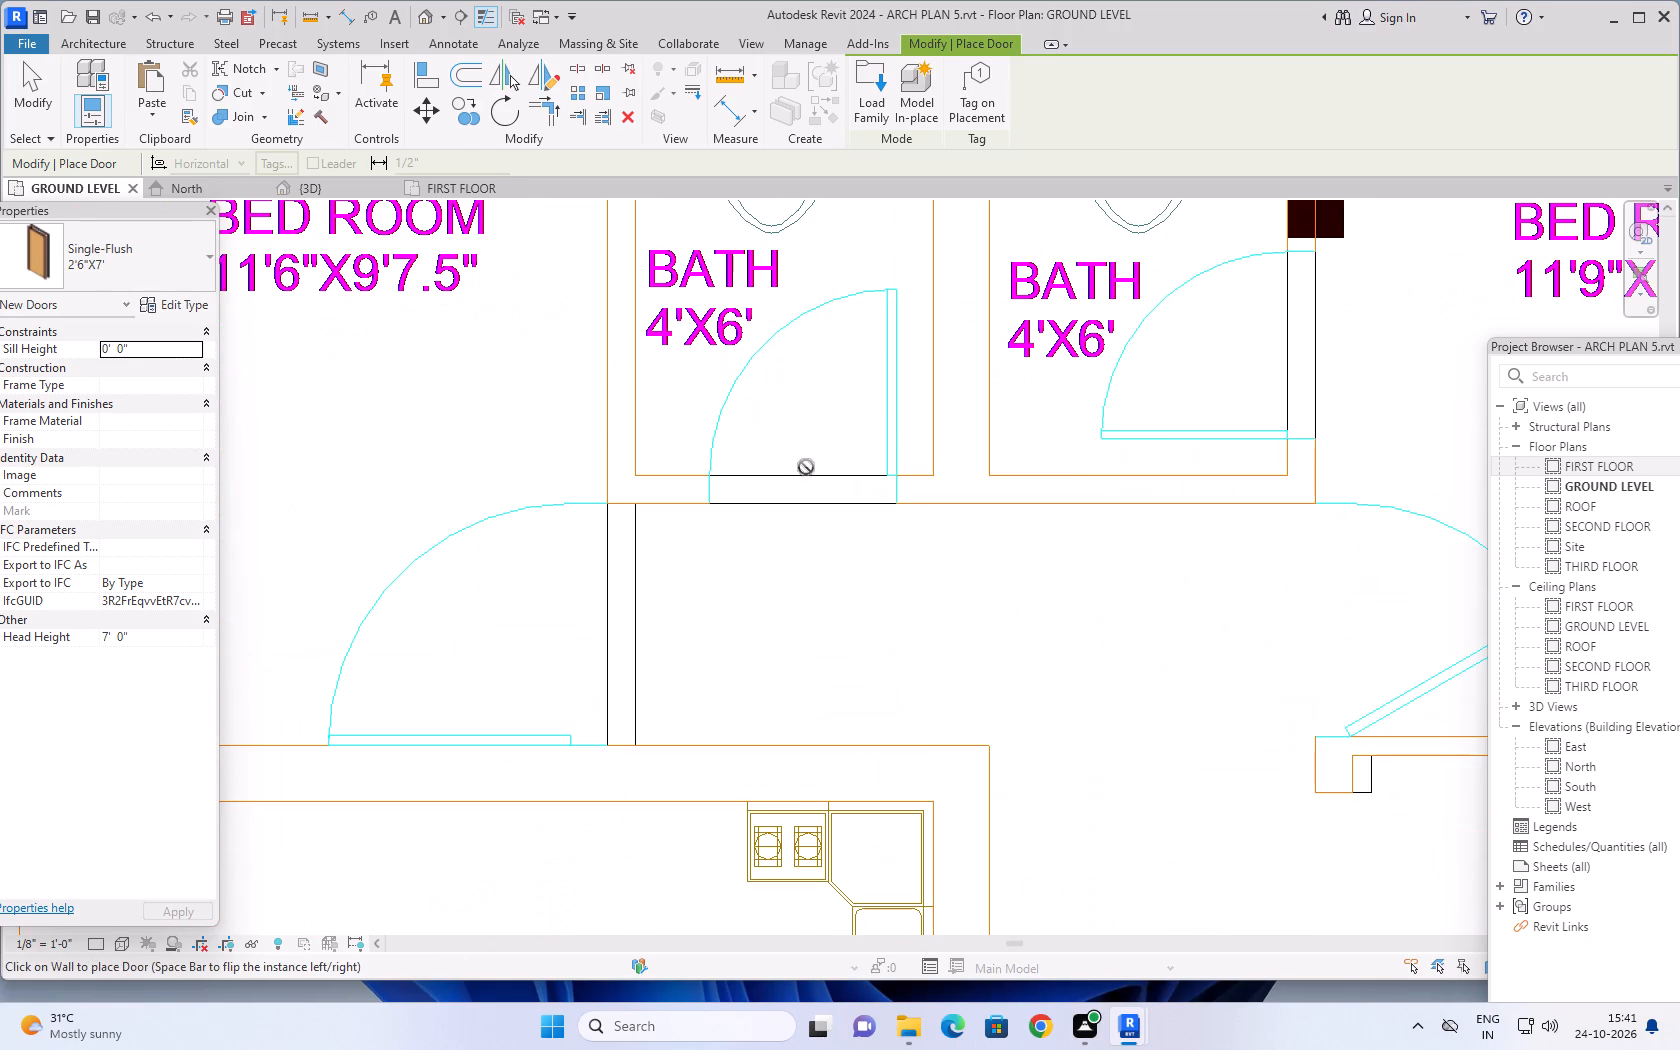
{"action": "key", "text": "space"}
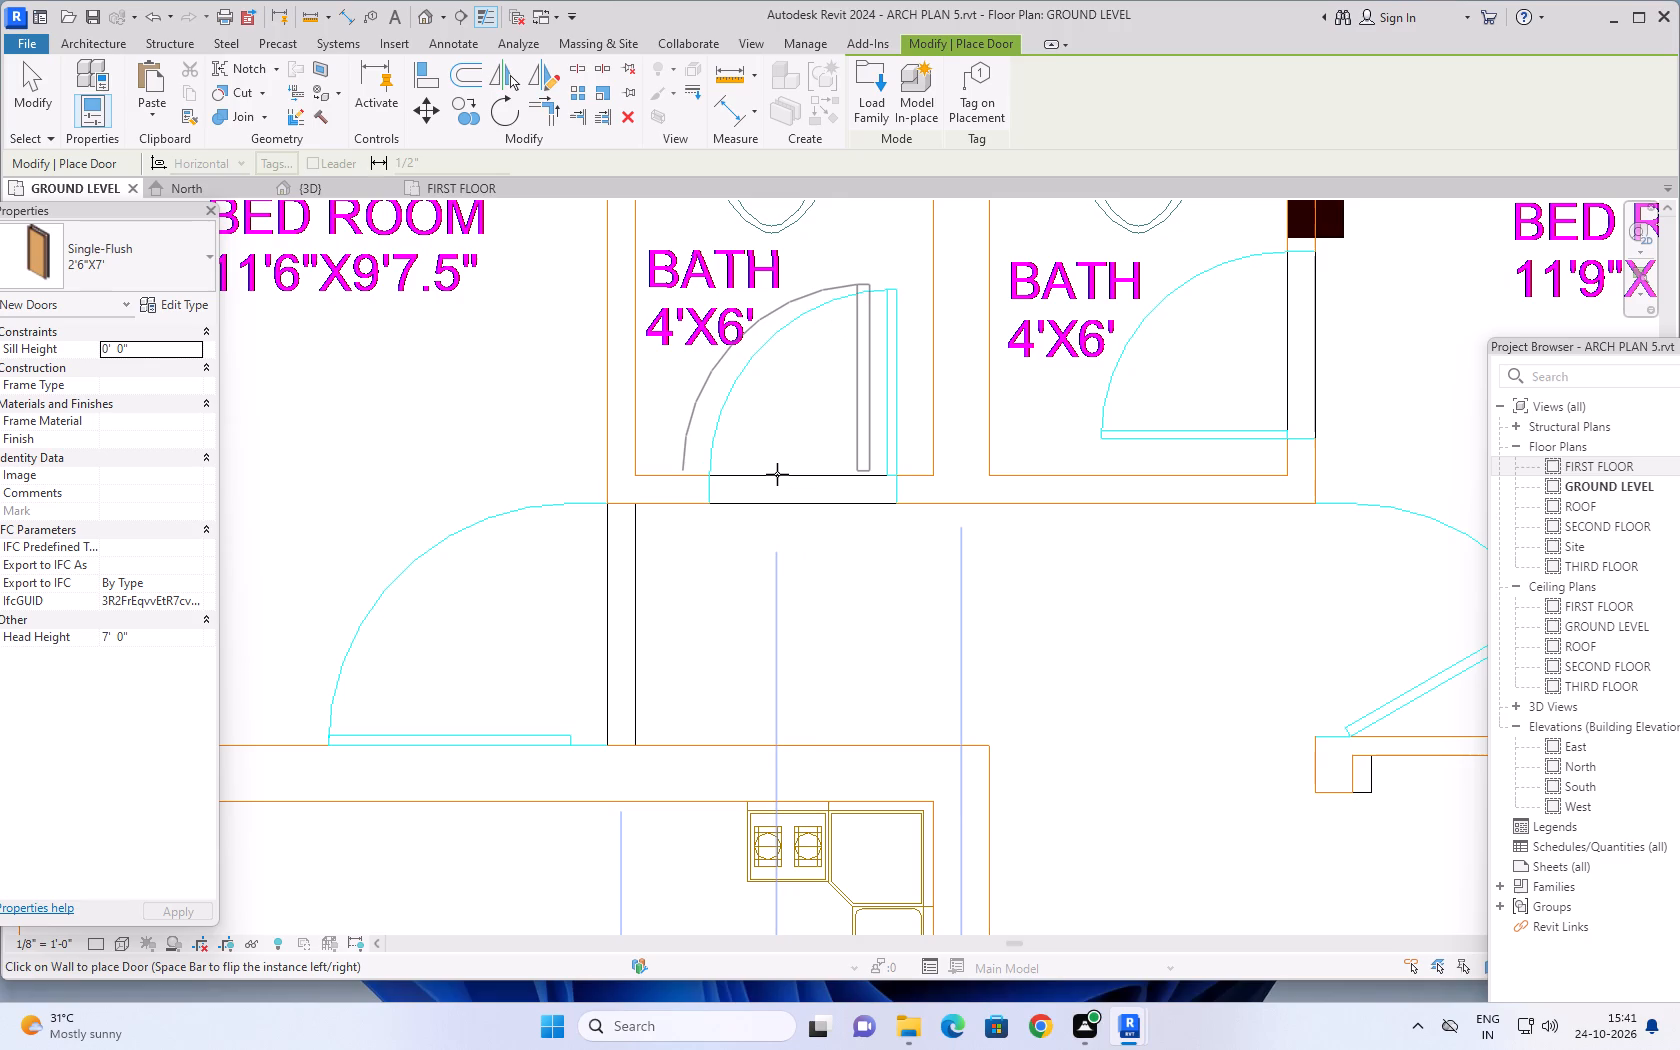
{"action": "left_click", "coordinate": [777, 474]}
Place a 2'6"X7' door between the other 4'X6' bath and the 11'9"X9'6" bedroom, swinging into the bath as in the plan.
{"action": "scroll", "coordinate": [975, 539], "scroll_direction": "down", "scroll_amount": 2}
{"action": "middle_click_drag", "start_coordinate": [1041, 547], "coordinate": [801, 650]}
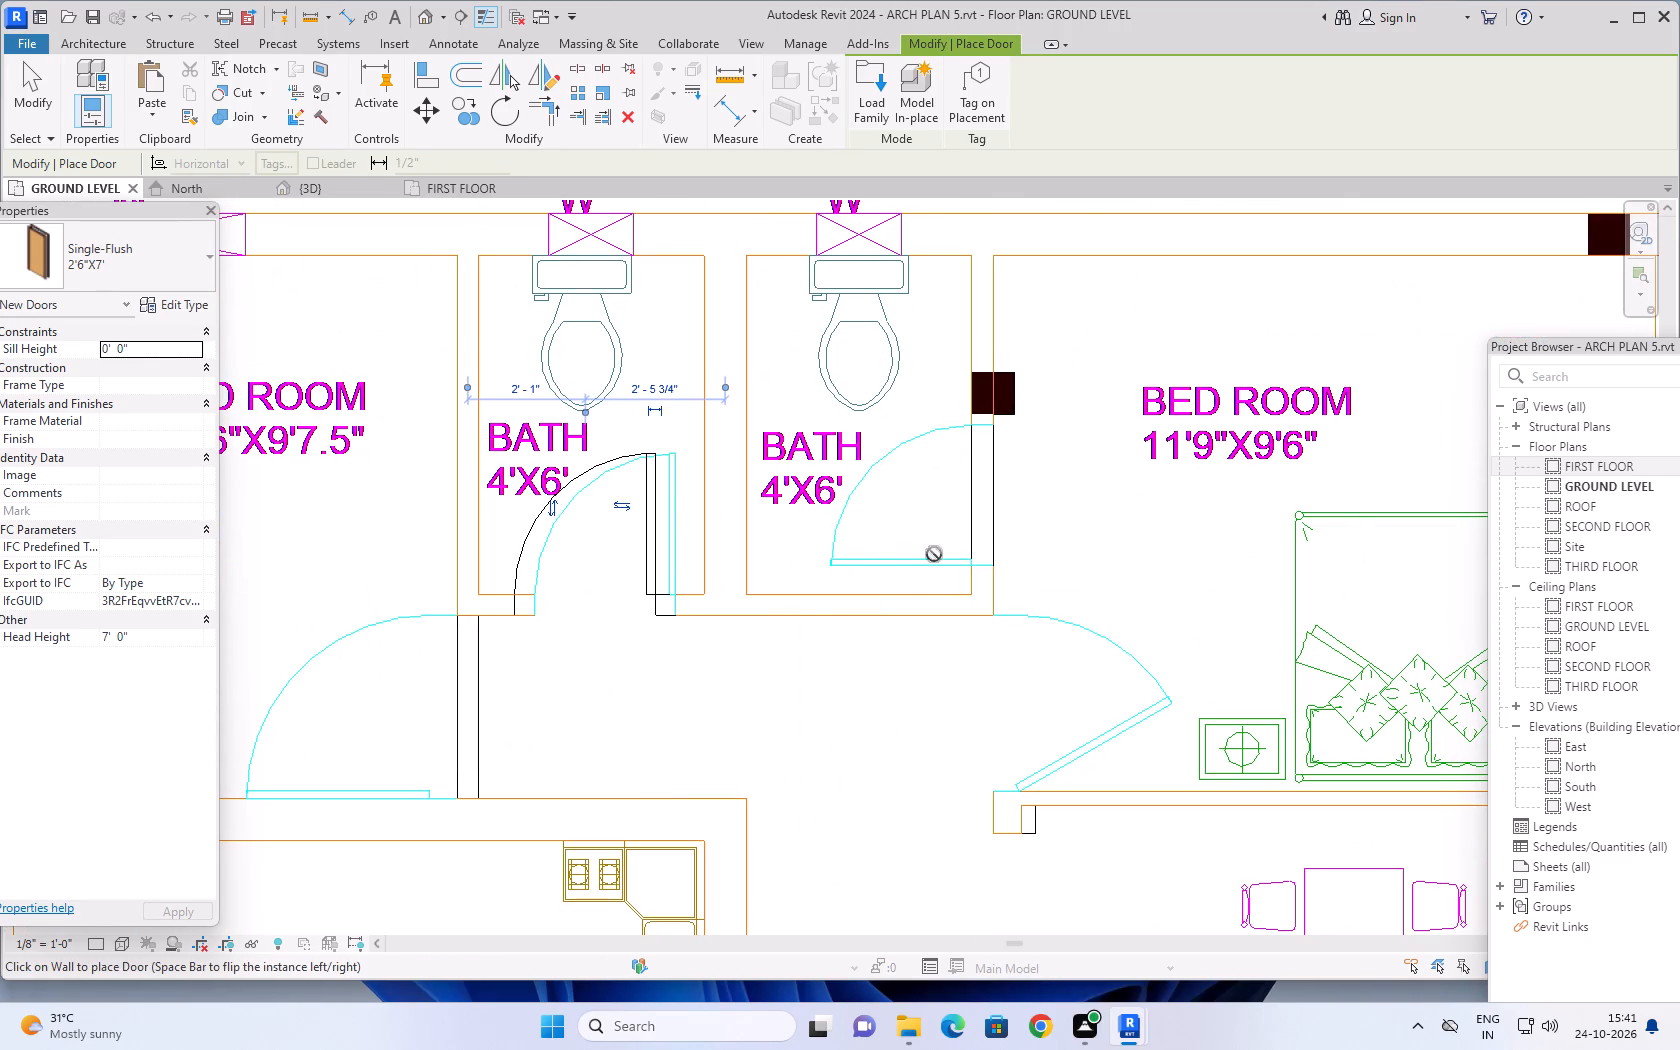
{"action": "key", "text": "space"}
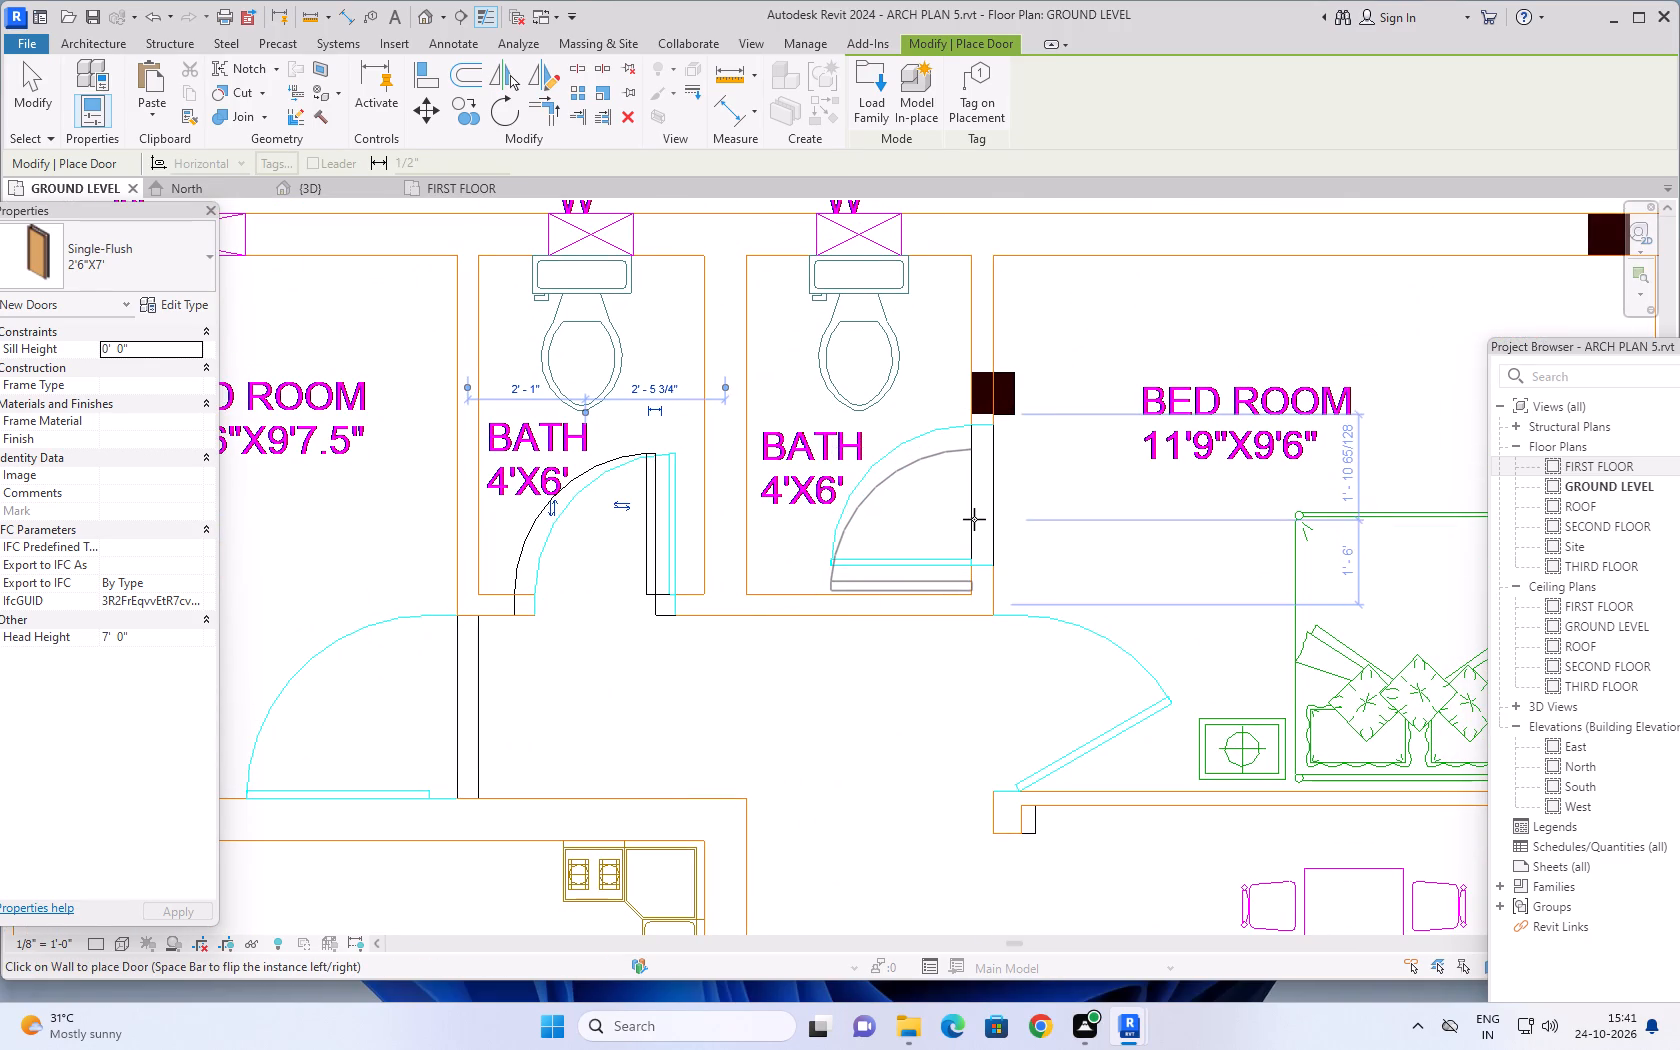
{"action": "left_click", "coordinate": [974, 519]}
Review the placed bath doors and the remaining door openings across the ground-level plan, and end the Door command.
{"action": "scroll", "coordinate": [1037, 528], "scroll_direction": "down", "scroll_amount": 8}
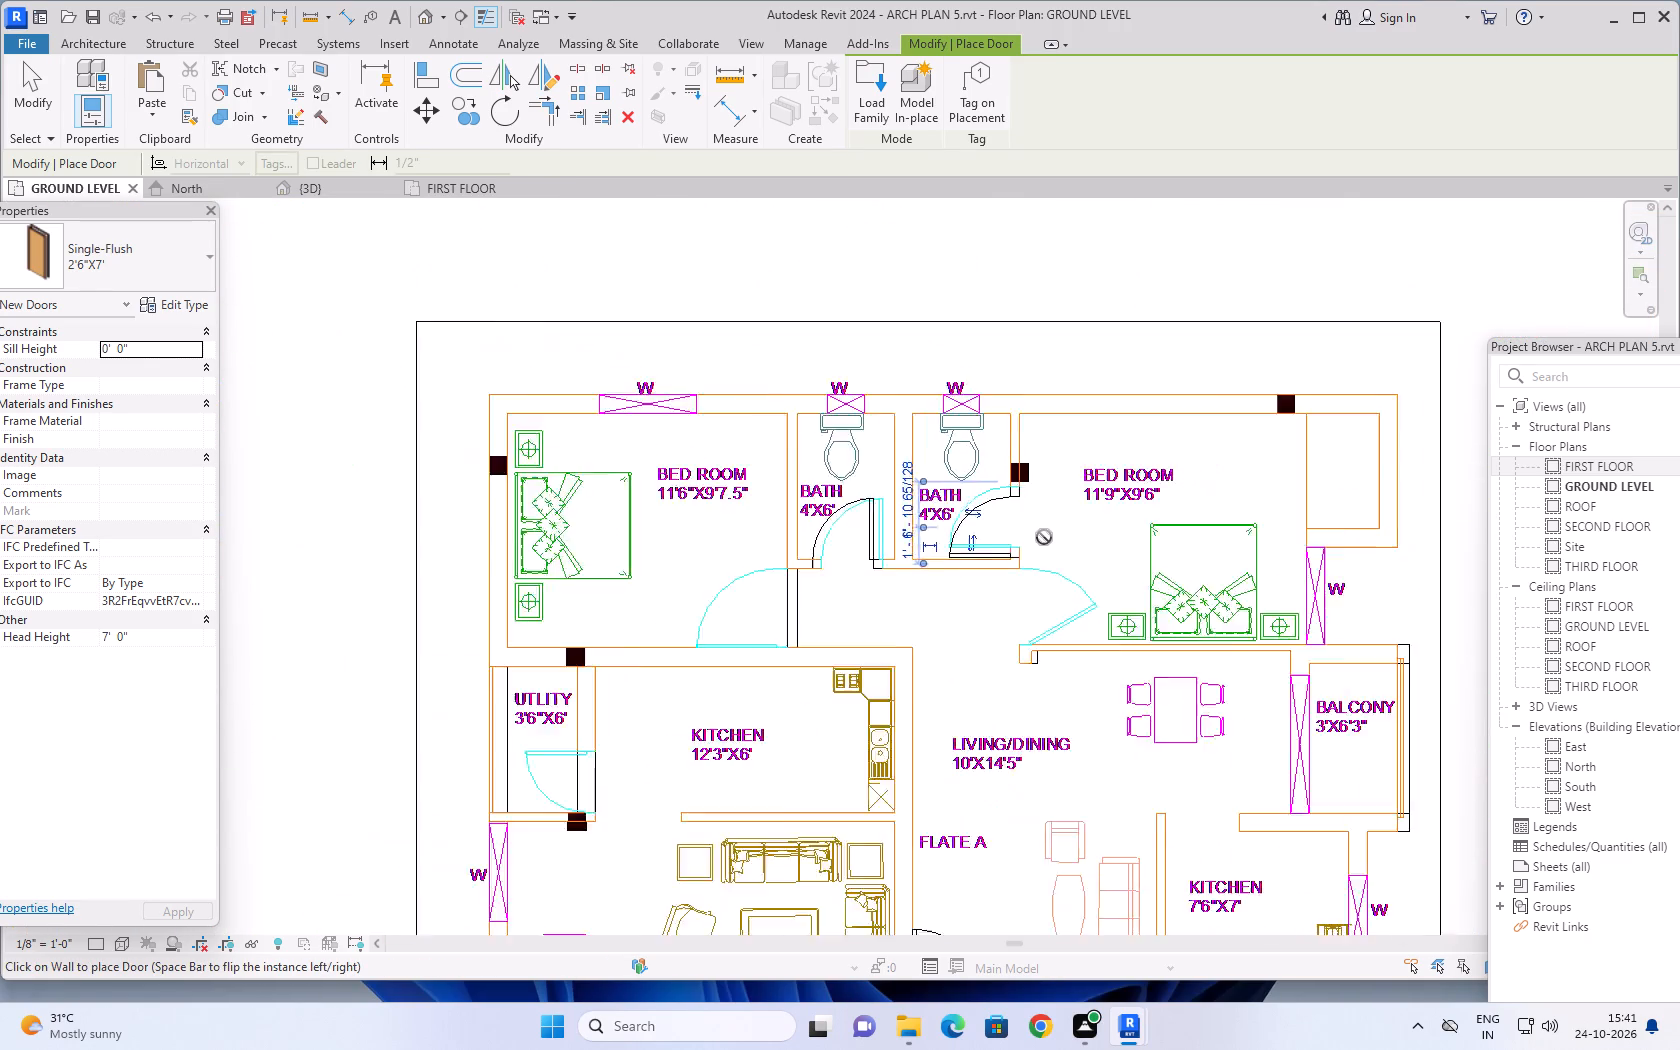
{"action": "middle_click_drag", "start_coordinate": [1045, 539], "coordinate": [877, 563]}
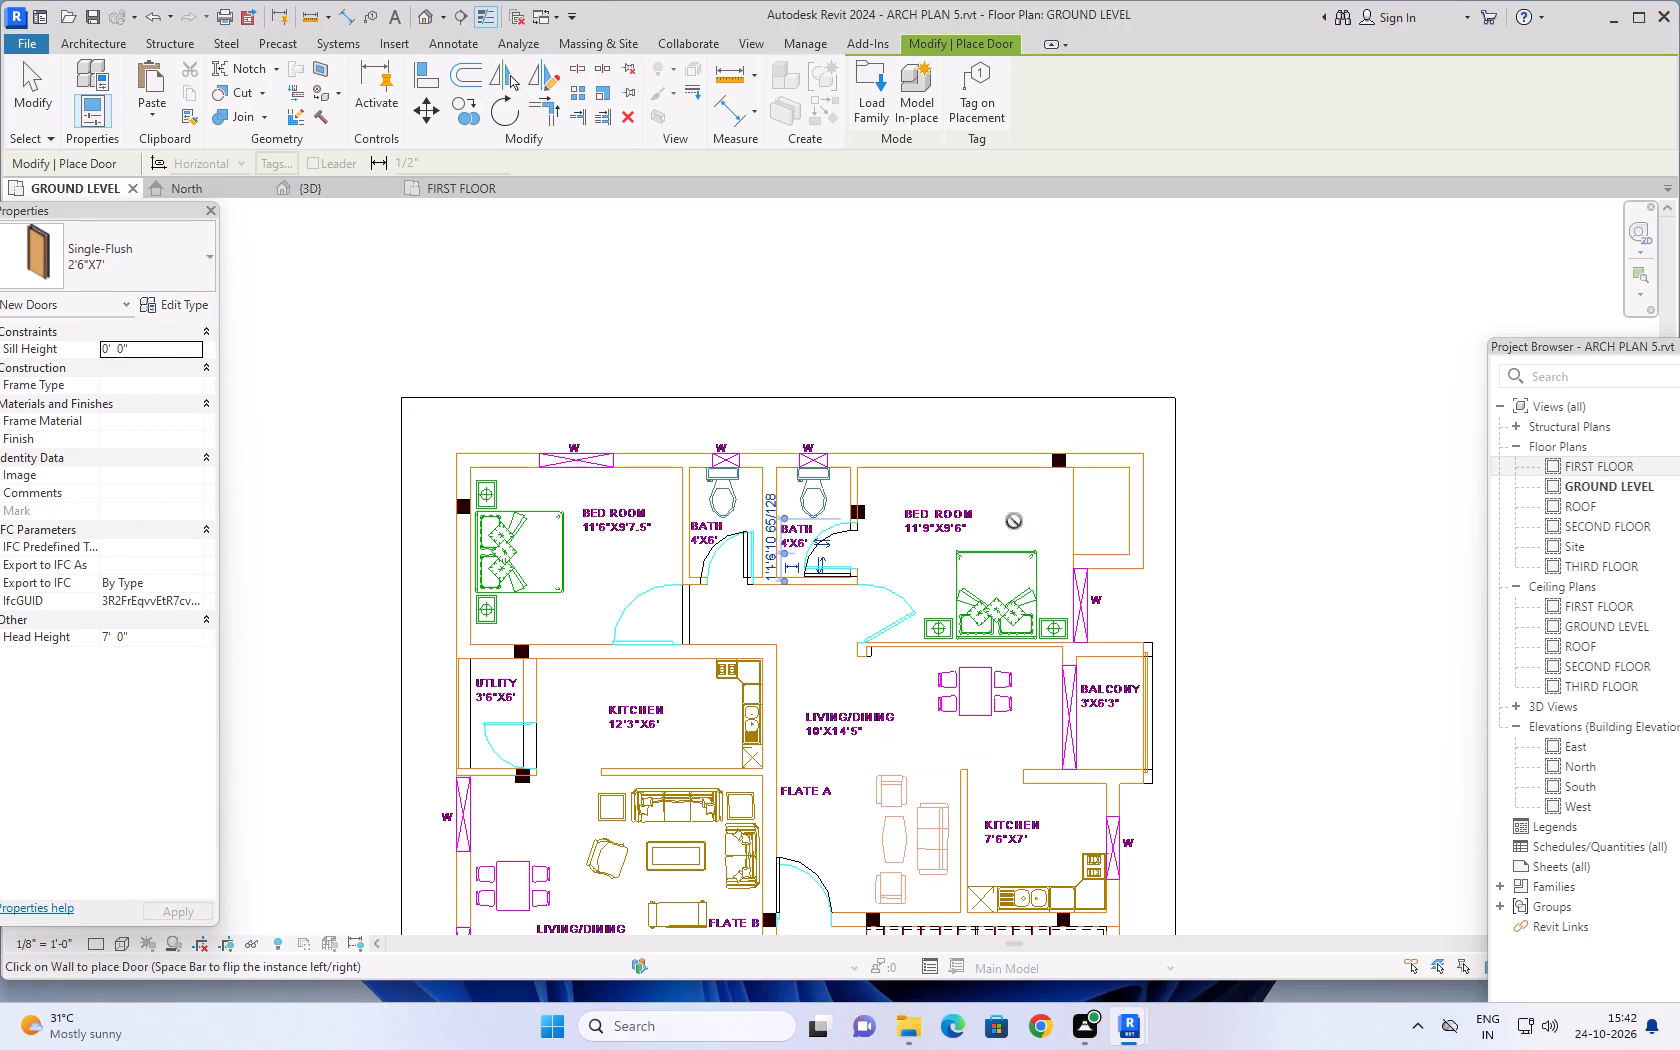
{"action": "scroll", "coordinate": [1041, 508], "scroll_direction": "down", "scroll_amount": 3}
{"action": "middle_click_drag", "start_coordinate": [1214, 599], "coordinate": [1134, 472]}
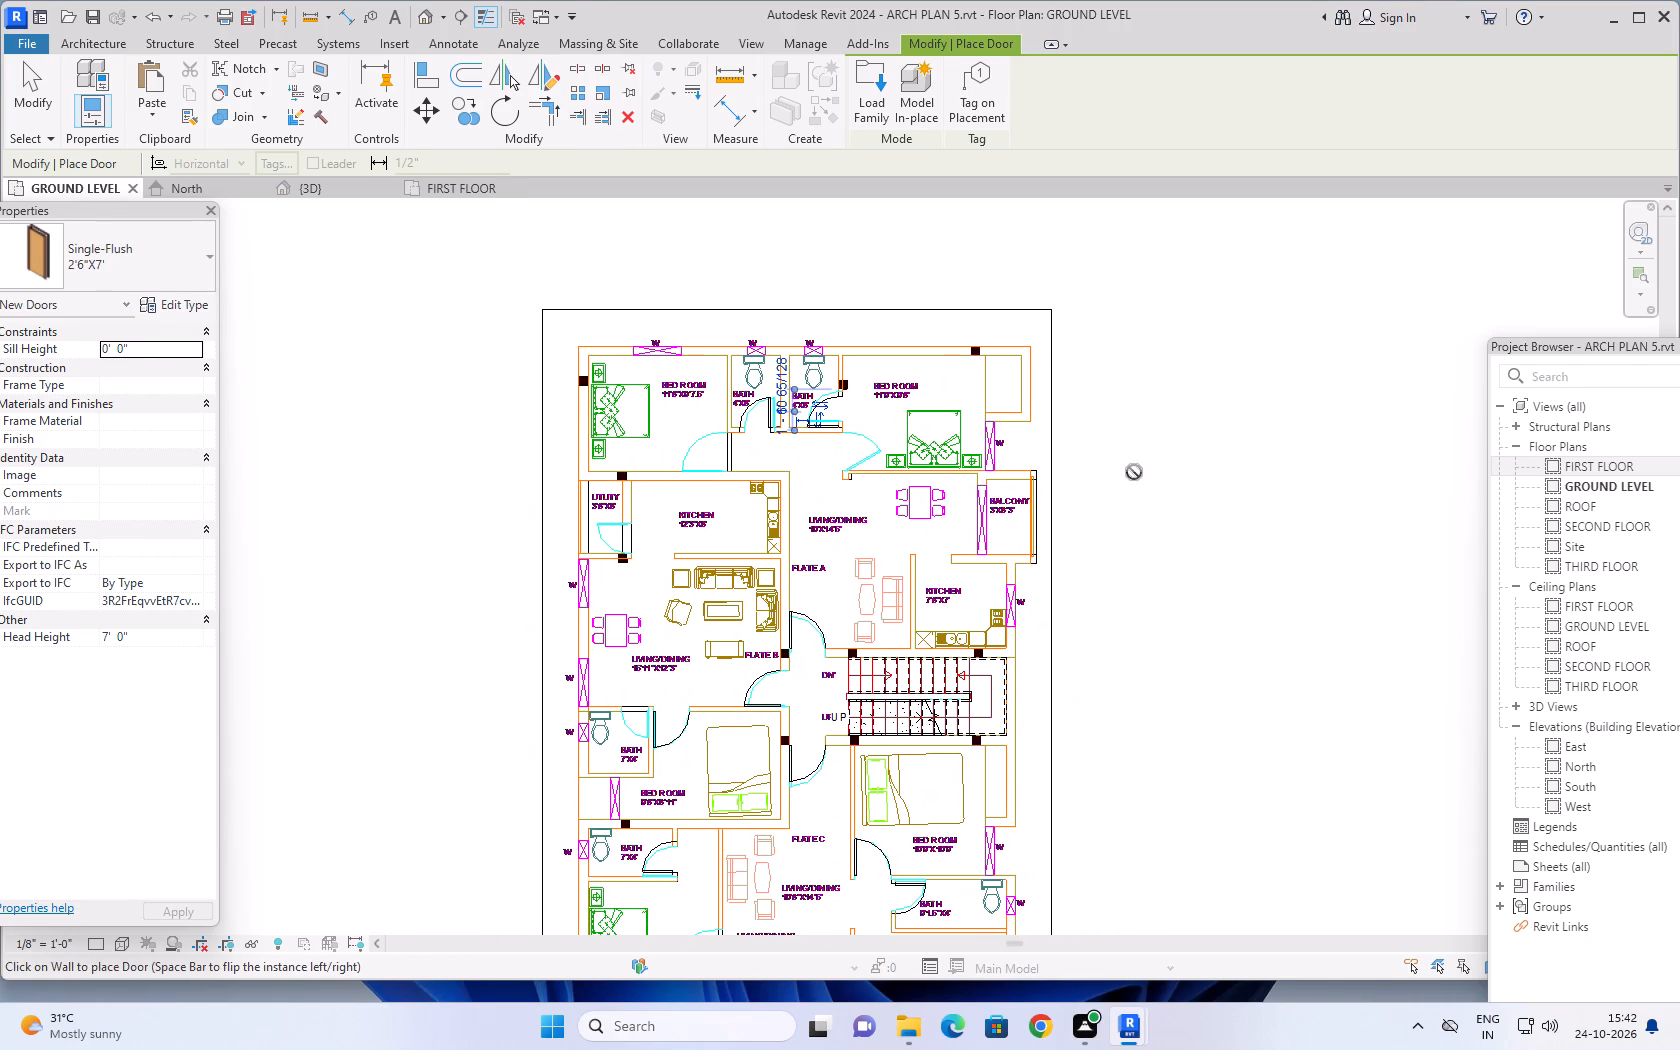
{"action": "scroll", "coordinate": [1124, 507], "scroll_direction": "down", "scroll_amount": 2}
{"action": "middle_click_drag", "start_coordinate": [1135, 539], "coordinate": [1025, 386]}
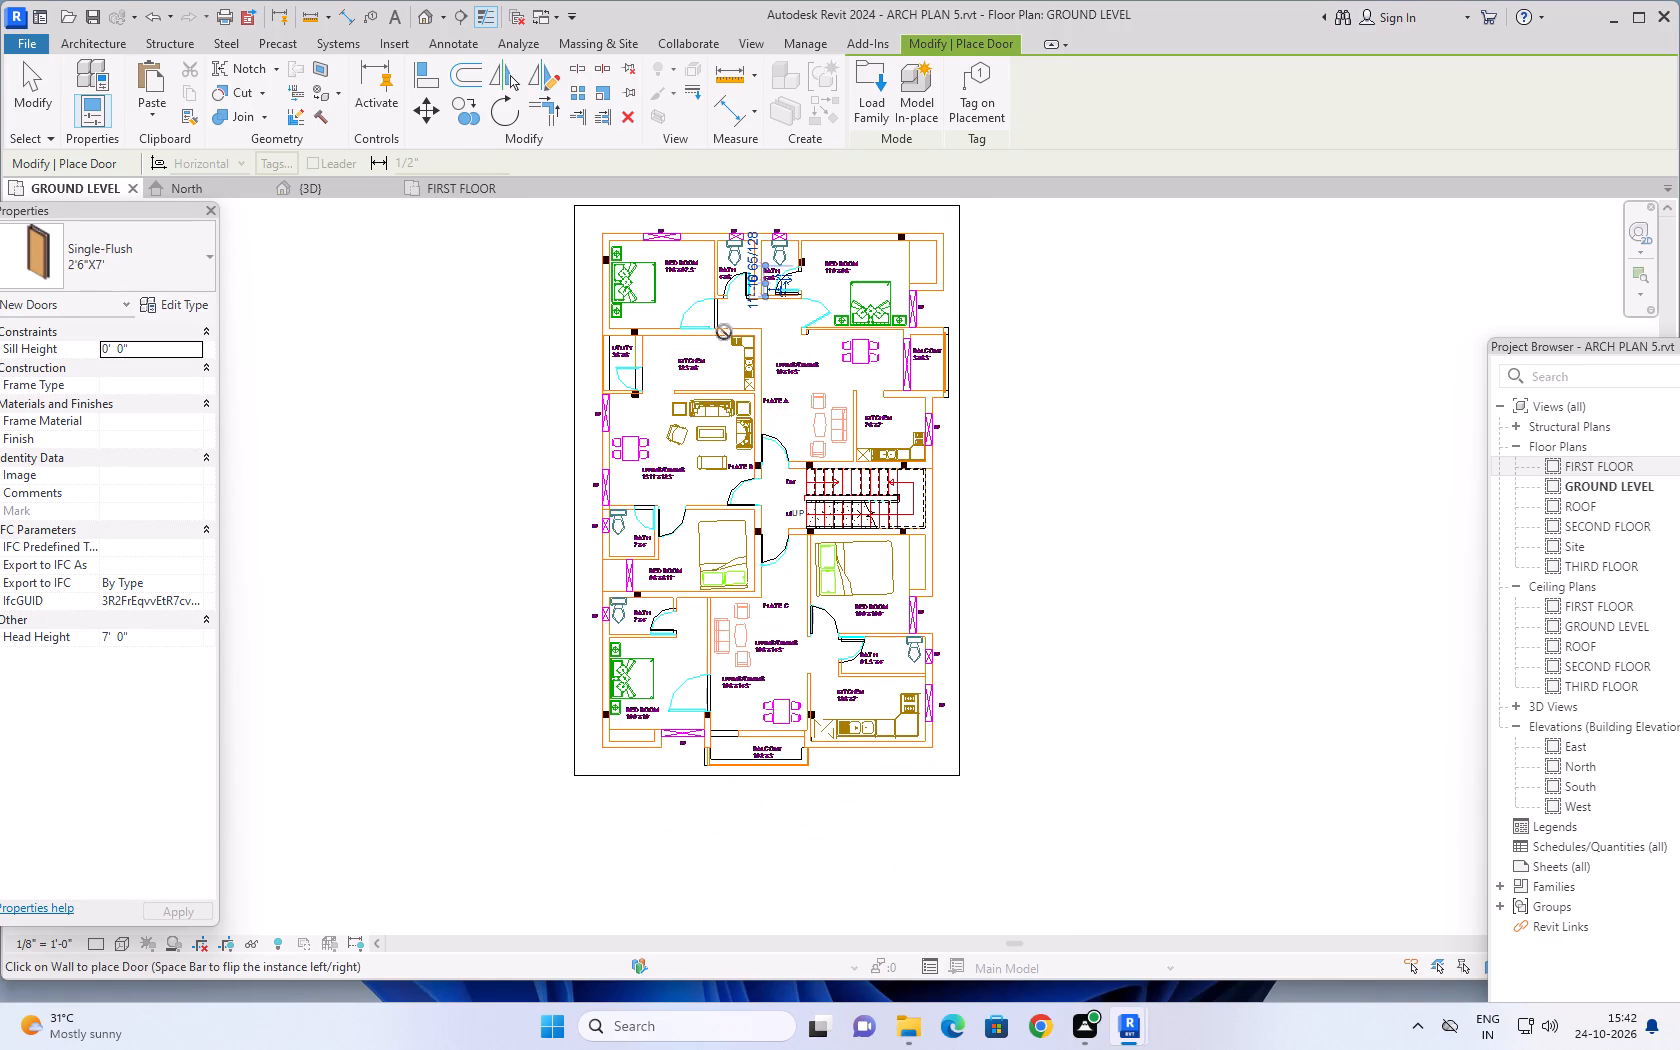
{"action": "scroll", "coordinate": [724, 312], "scroll_direction": "up", "scroll_amount": 1}
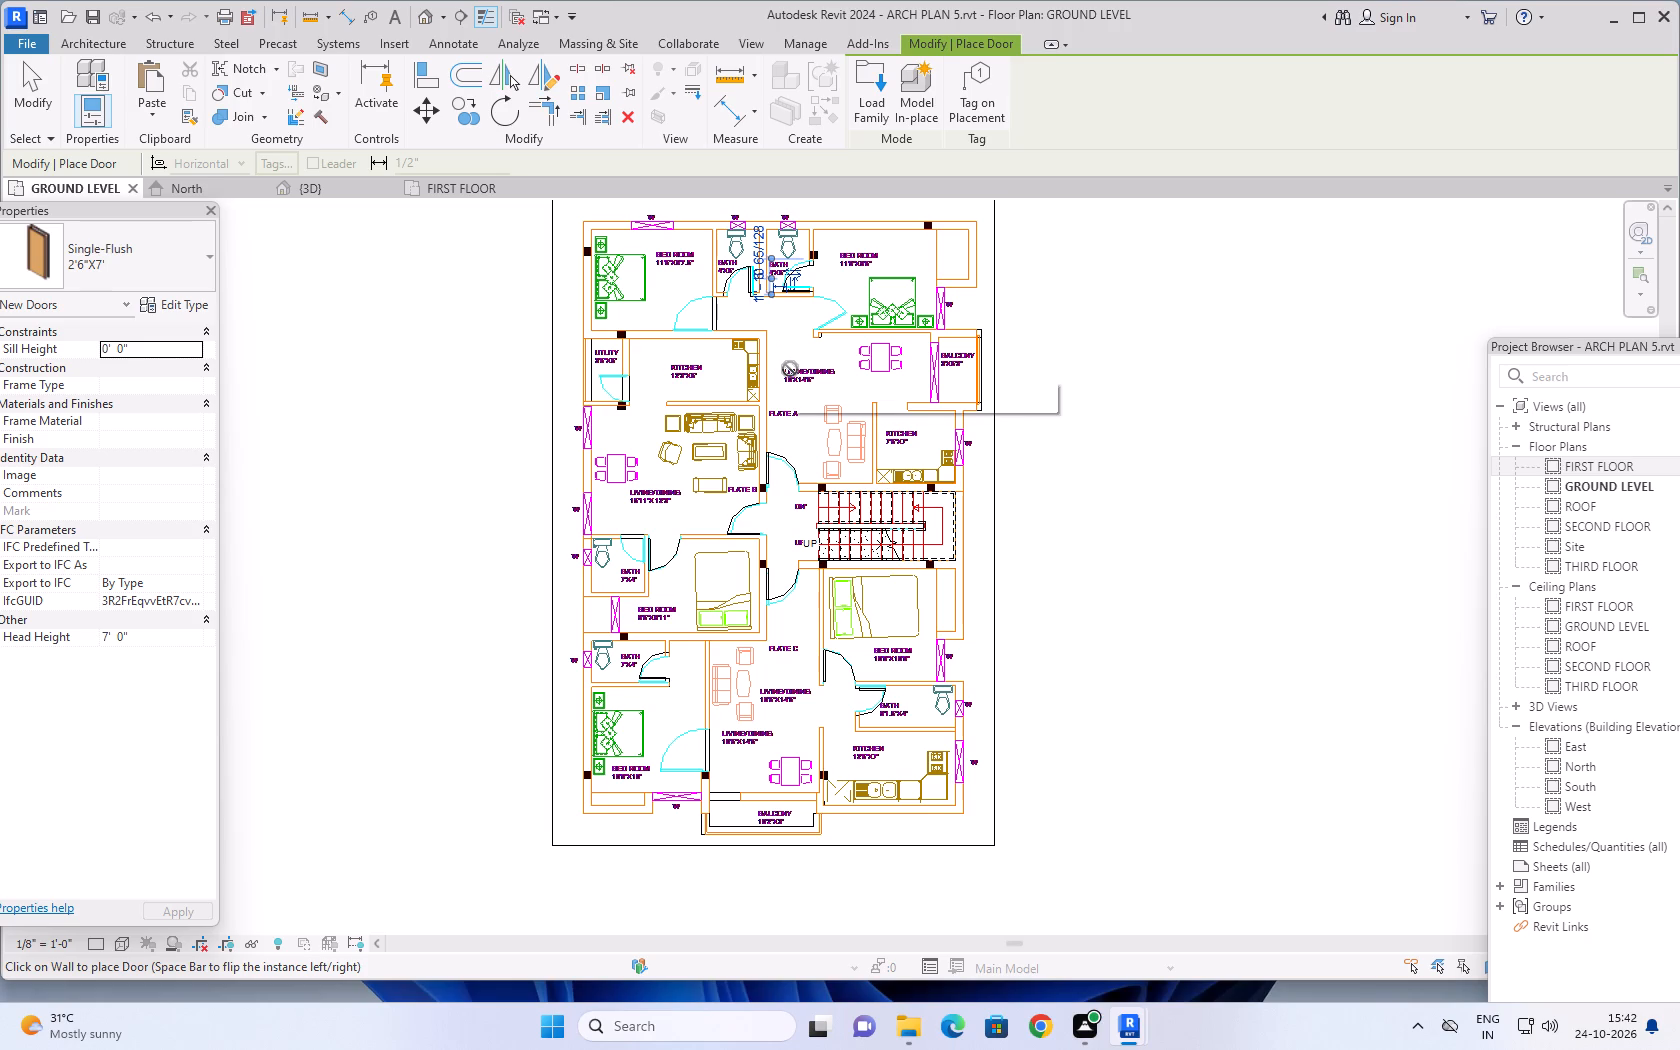
{"action": "key", "text": "Escape"}
{"action": "key", "text": "Escape"}
Draw a 6" wall about 3'-1 1/2" long across the 11'9"X9'6" bedroom's door opening, with its thickness on the bedroom side.
{"action": "middle_click_drag", "start_coordinate": [1072, 336], "coordinate": [997, 417]}
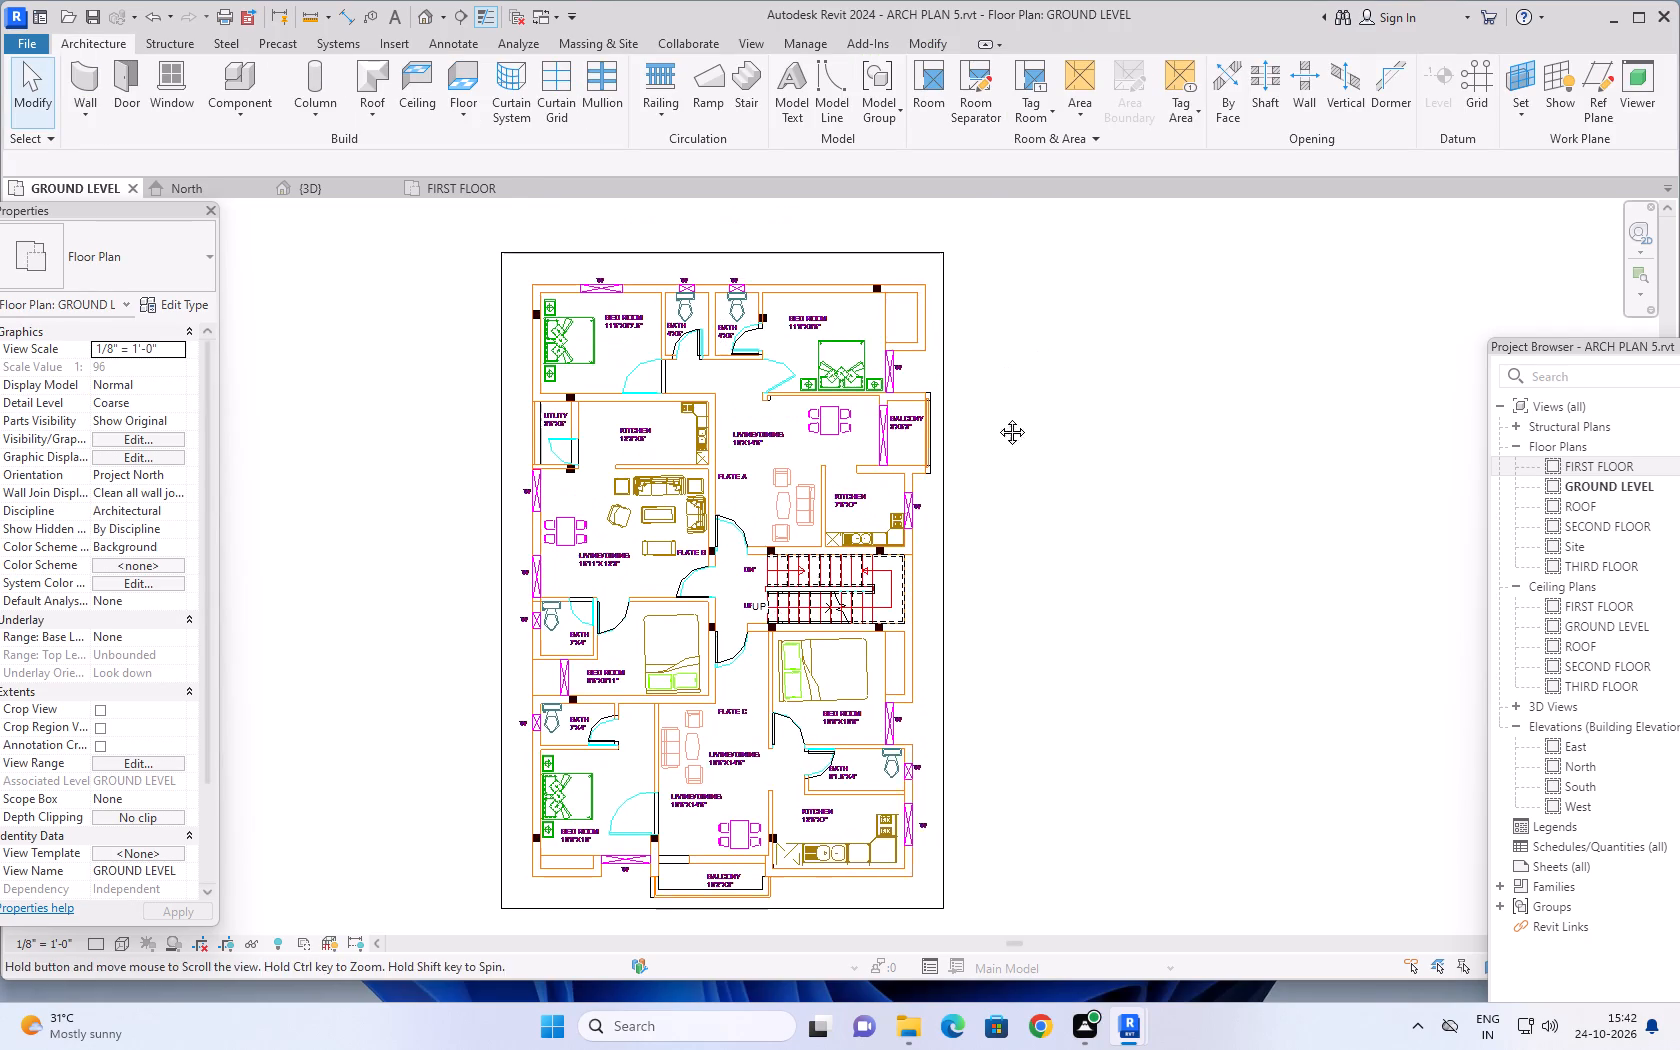
{"action": "middle_click_drag", "start_coordinate": [997, 417], "coordinate": [992, 419]}
{"action": "scroll", "coordinate": [704, 440], "scroll_direction": "up", "scroll_amount": 6}
{"action": "middle_click_drag", "start_coordinate": [750, 370], "coordinate": [662, 479]}
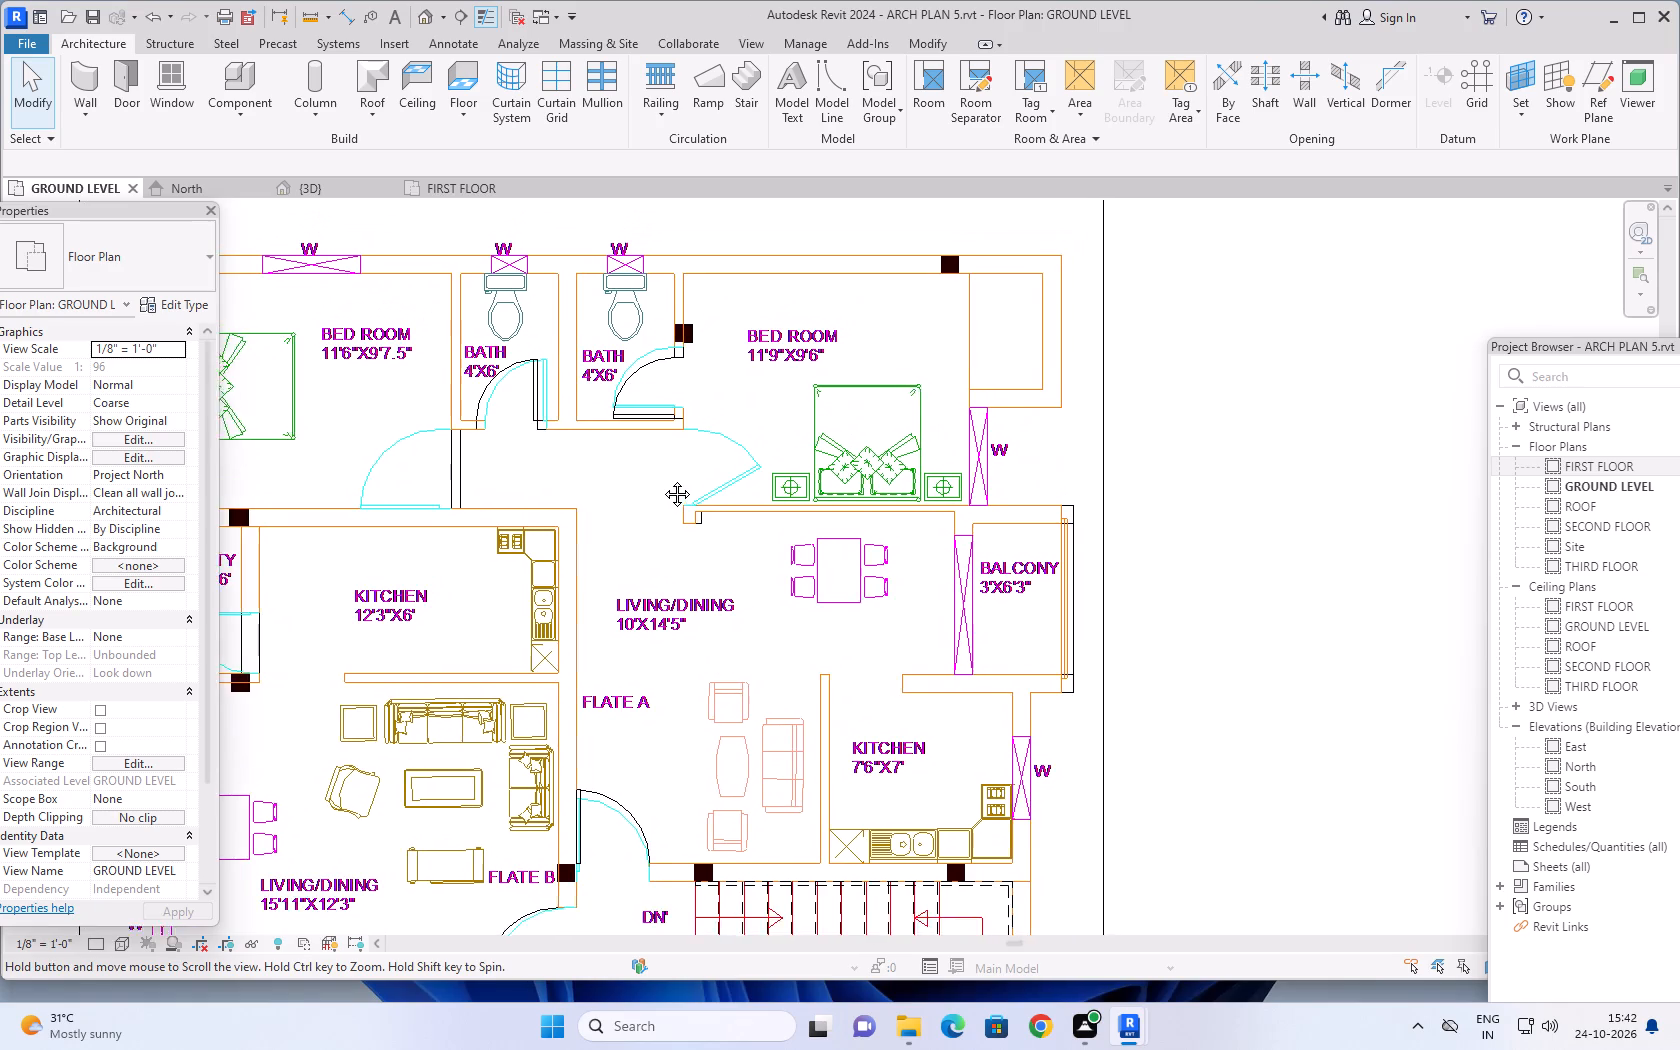
{"action": "middle_click_drag", "start_coordinate": [662, 479], "coordinate": [650, 491]}
{"action": "scroll", "coordinate": [701, 457], "scroll_direction": "down", "scroll_amount": 3}
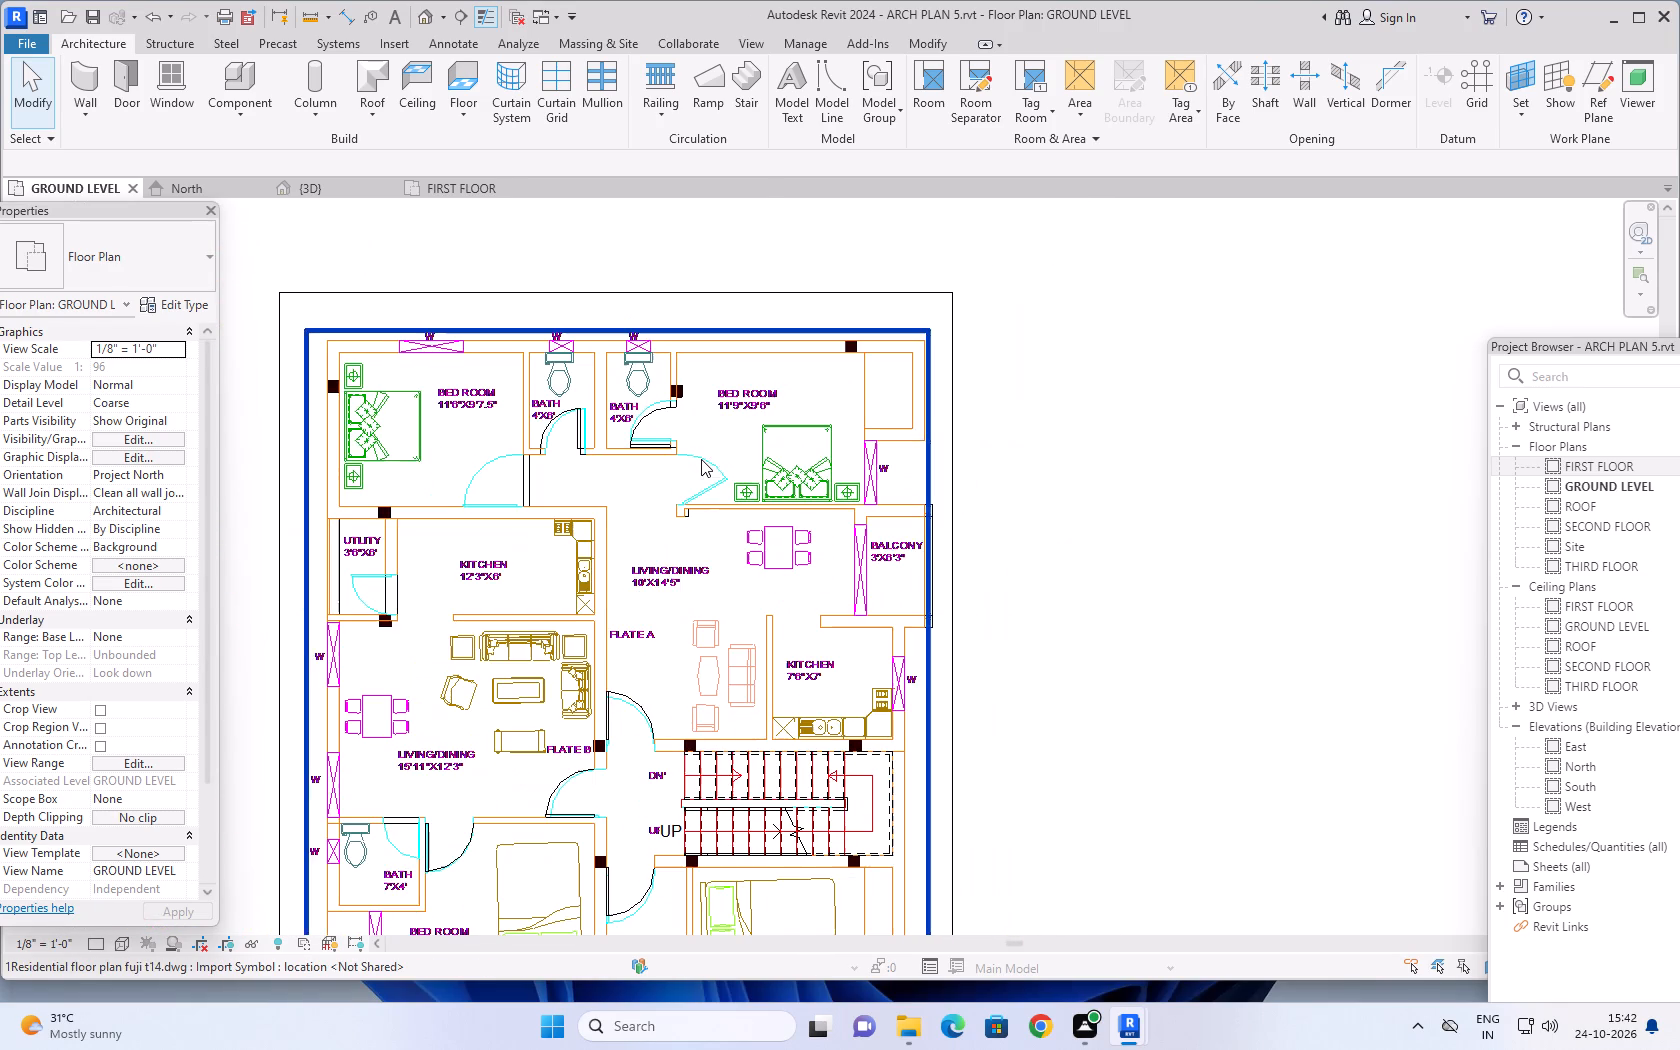
{"action": "left_click", "coordinate": [88, 80]}
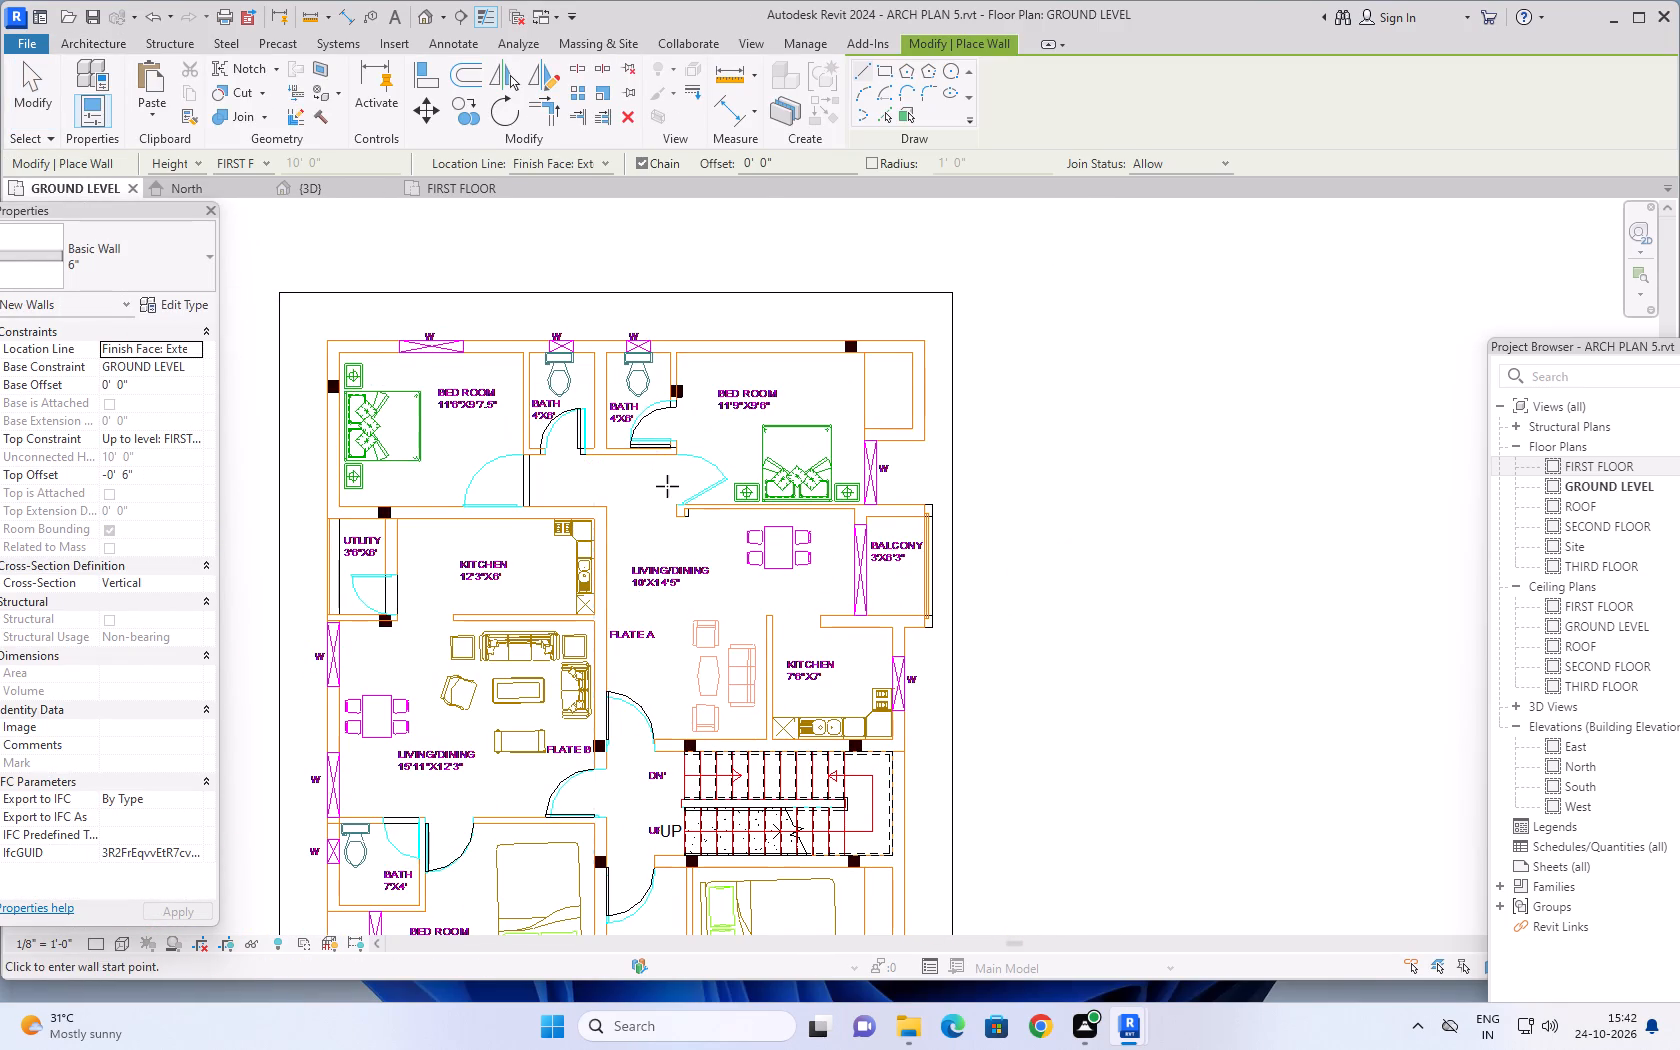
{"action": "scroll", "coordinate": [670, 486], "scroll_direction": "up", "scroll_amount": 9}
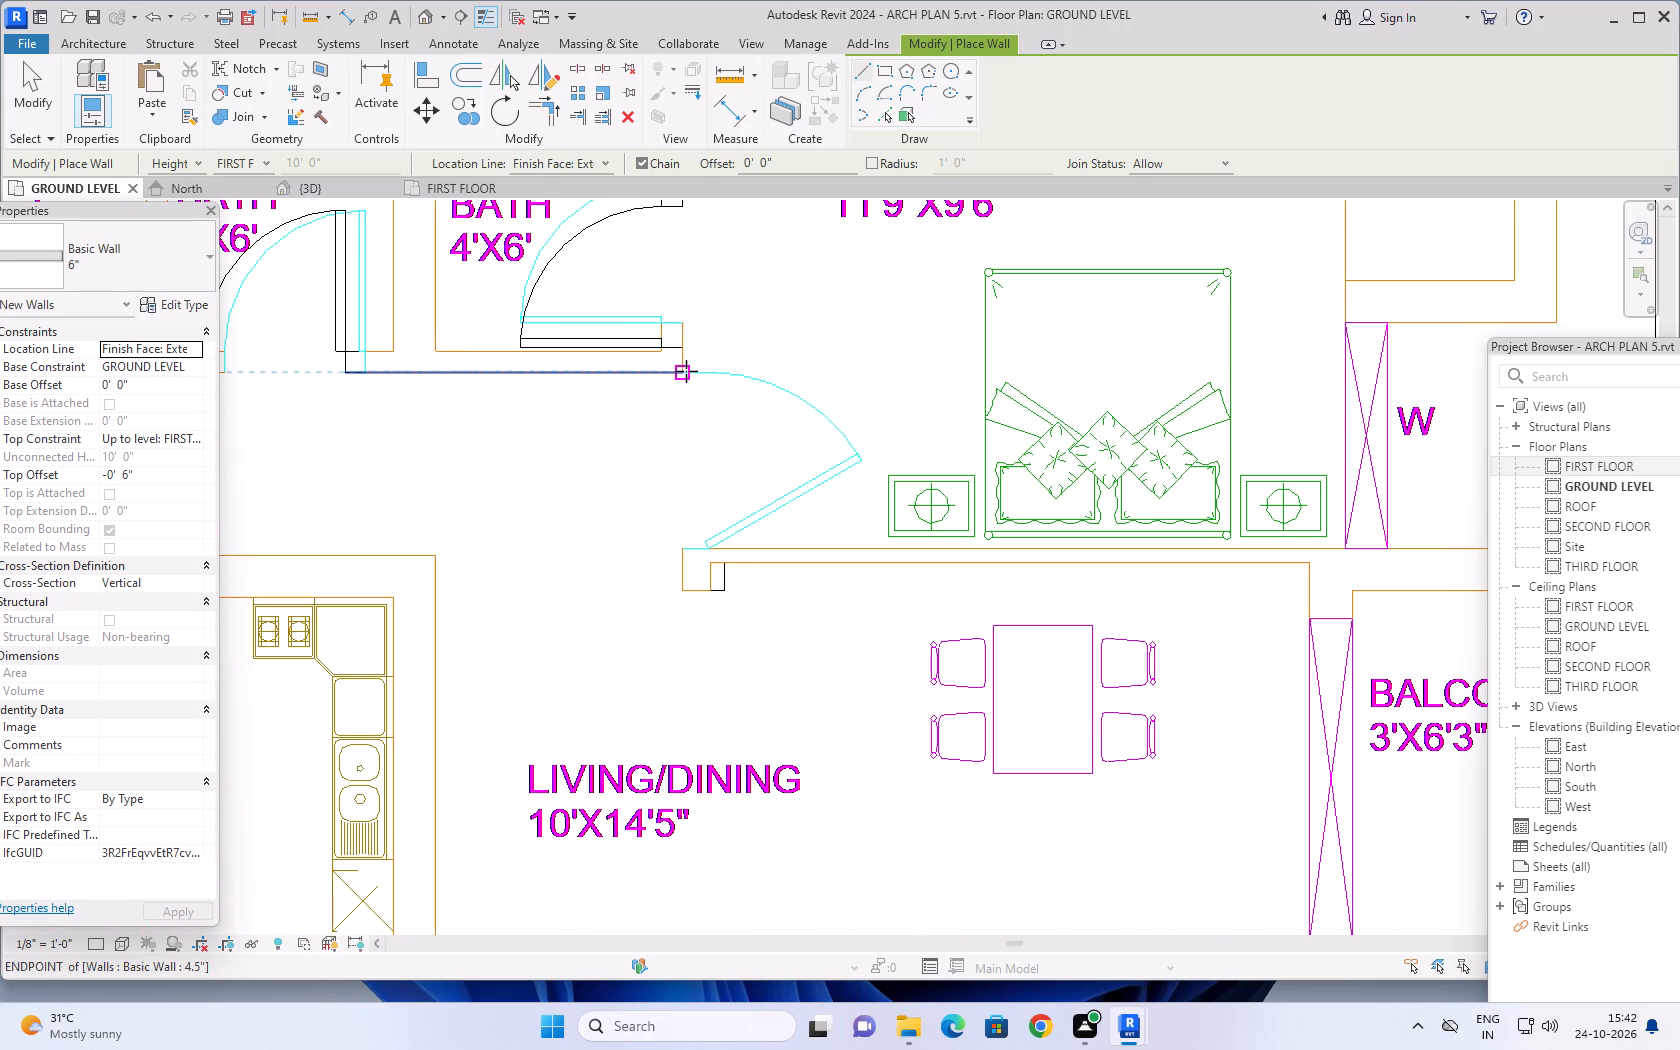
{"action": "left_click", "coordinate": [686, 371]}
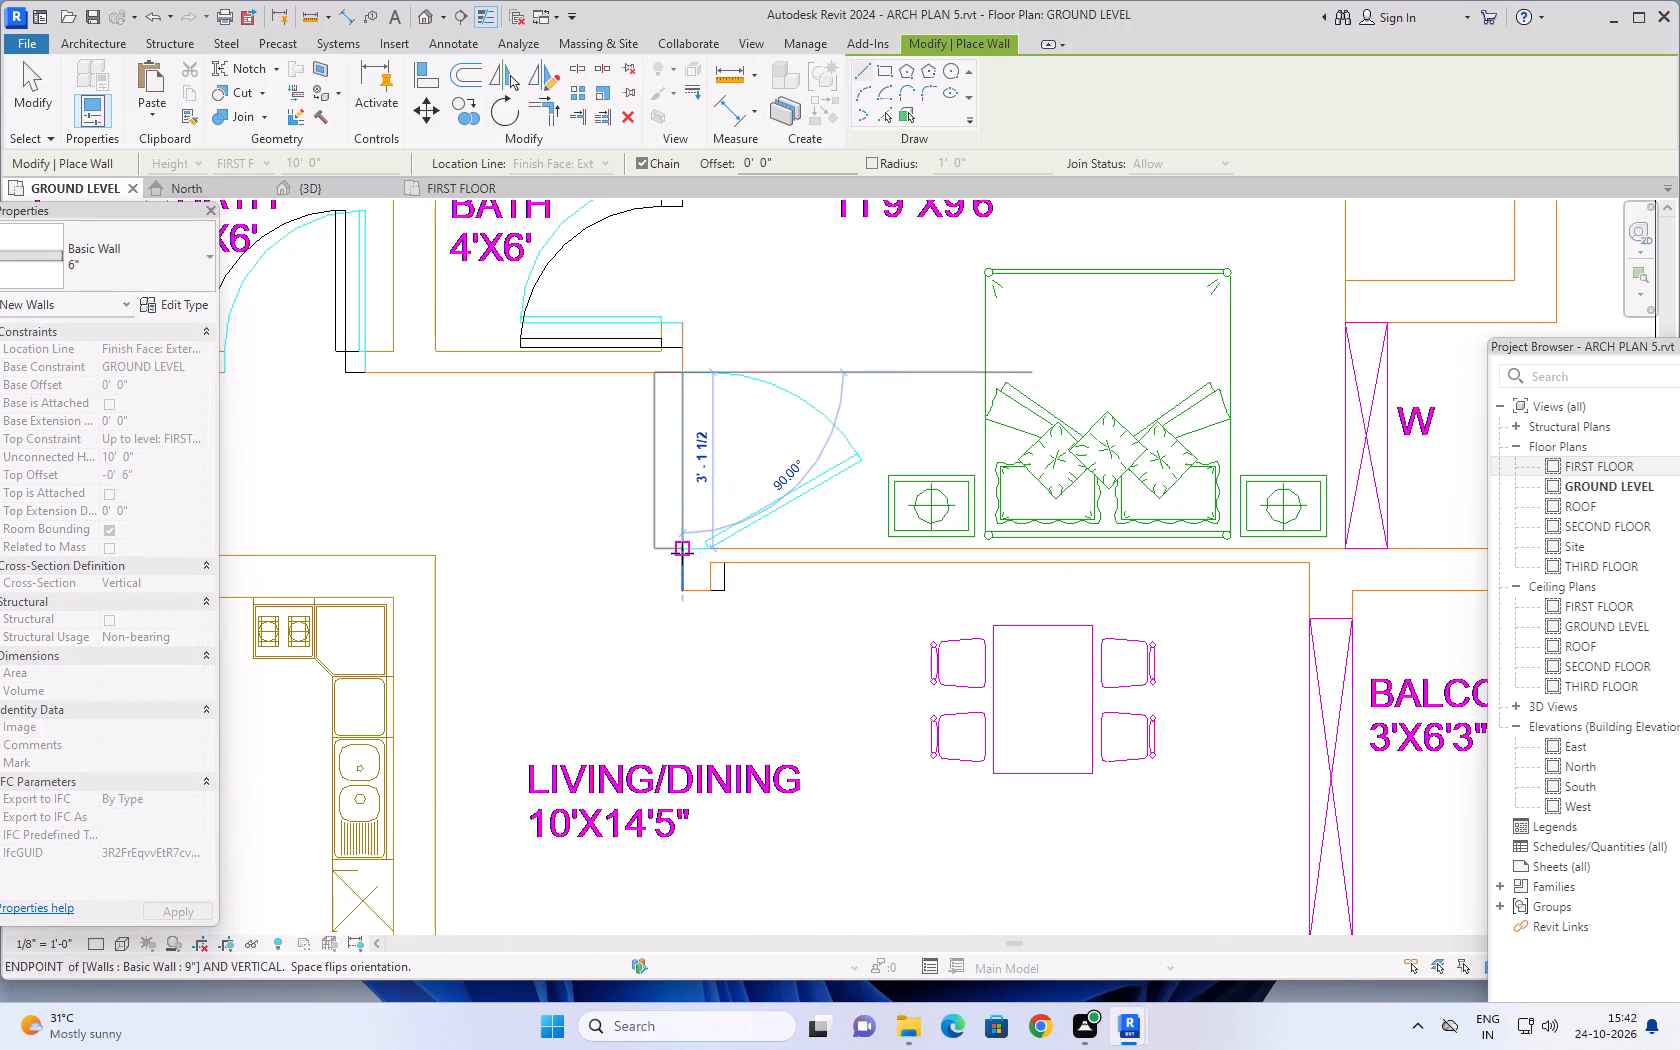
{"action": "key", "text": "space"}
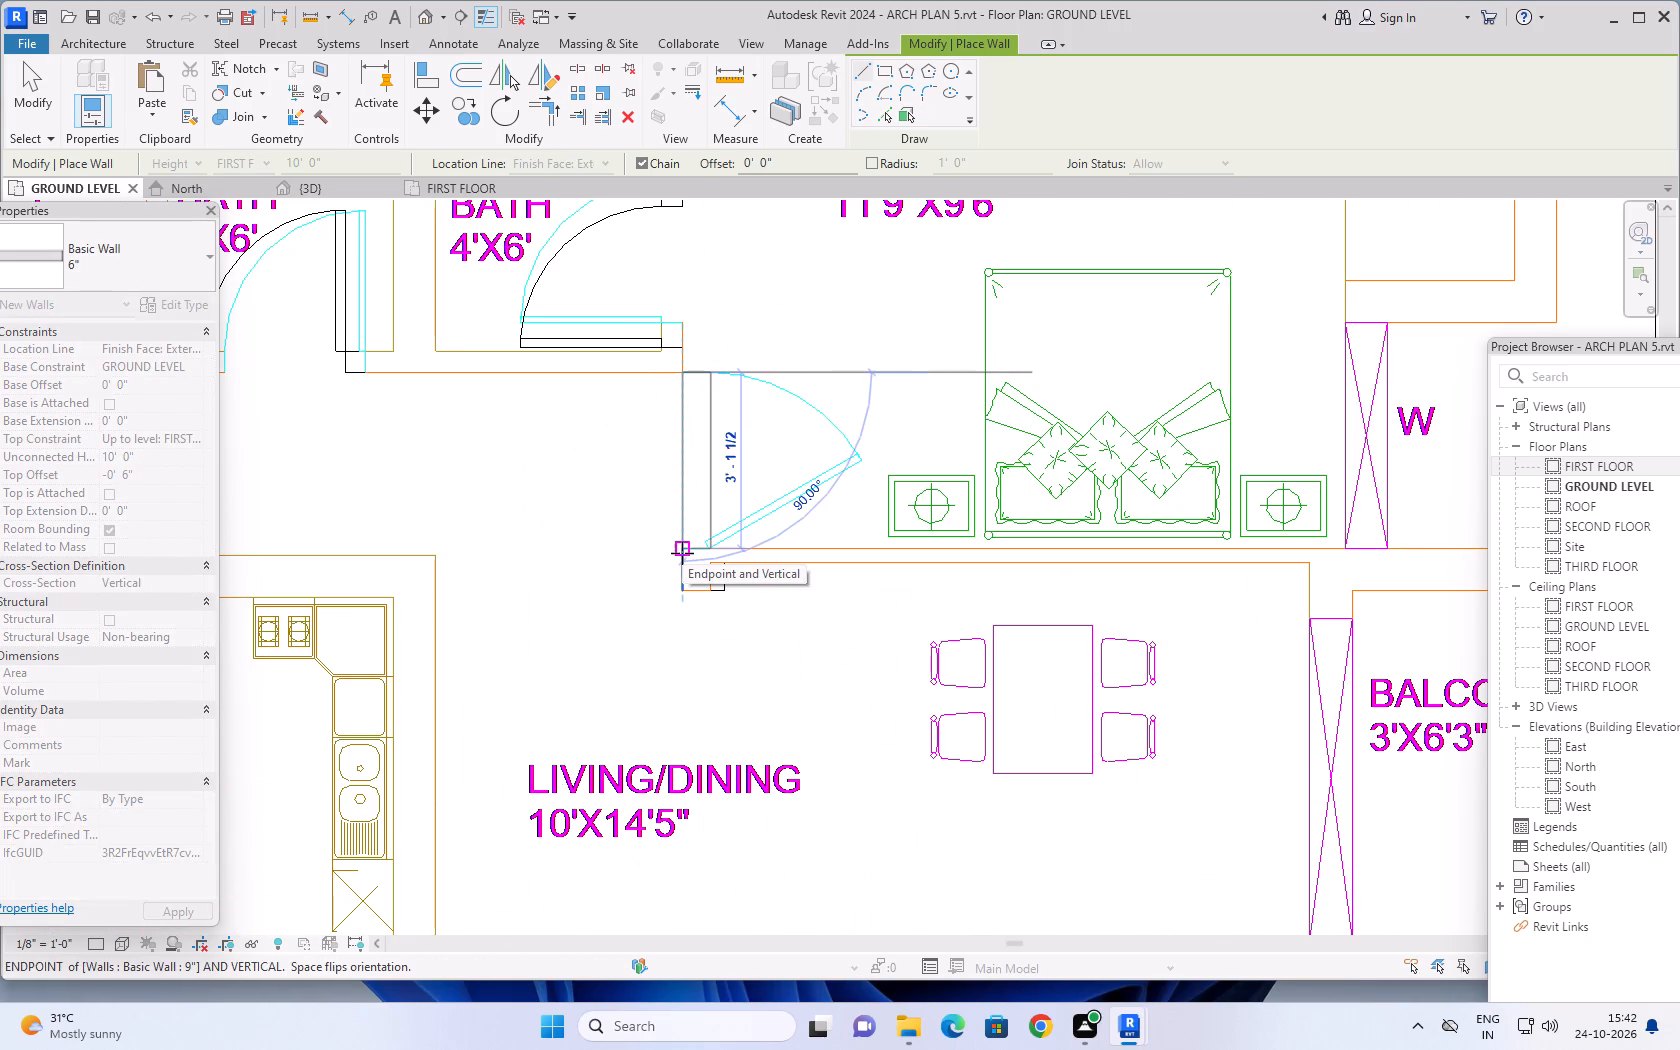
{"action": "left_click", "coordinate": [682, 553]}
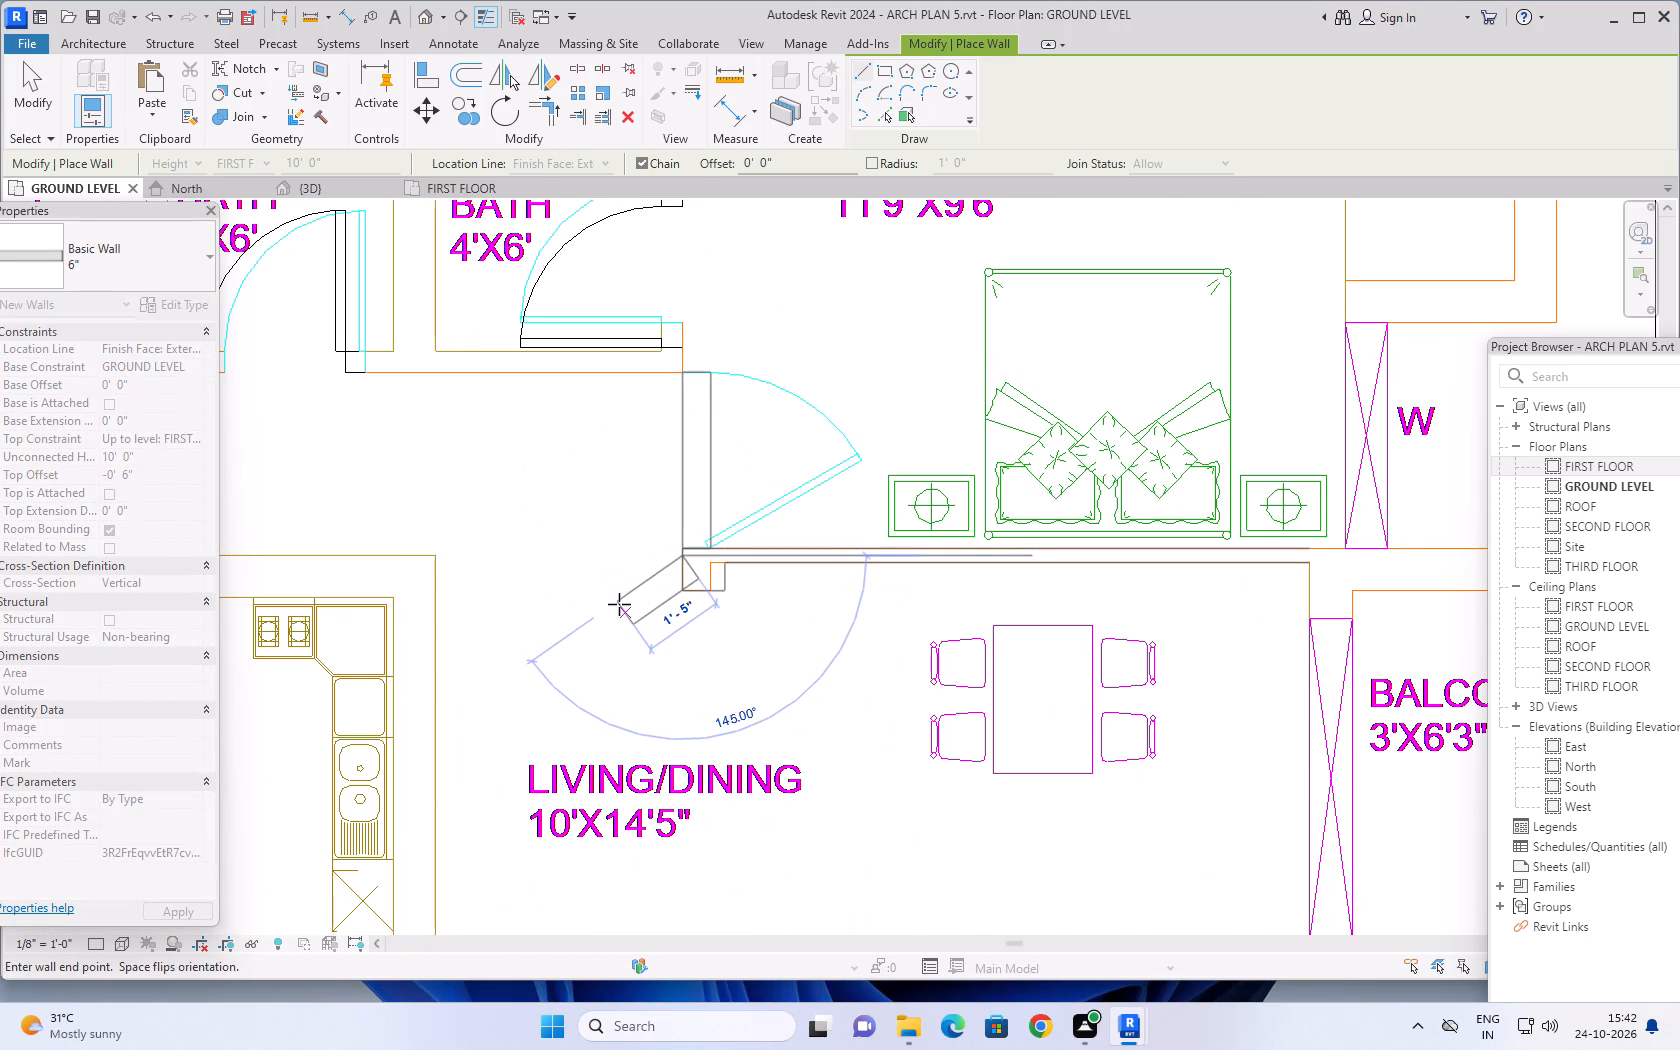
{"action": "key", "text": "Escape"}
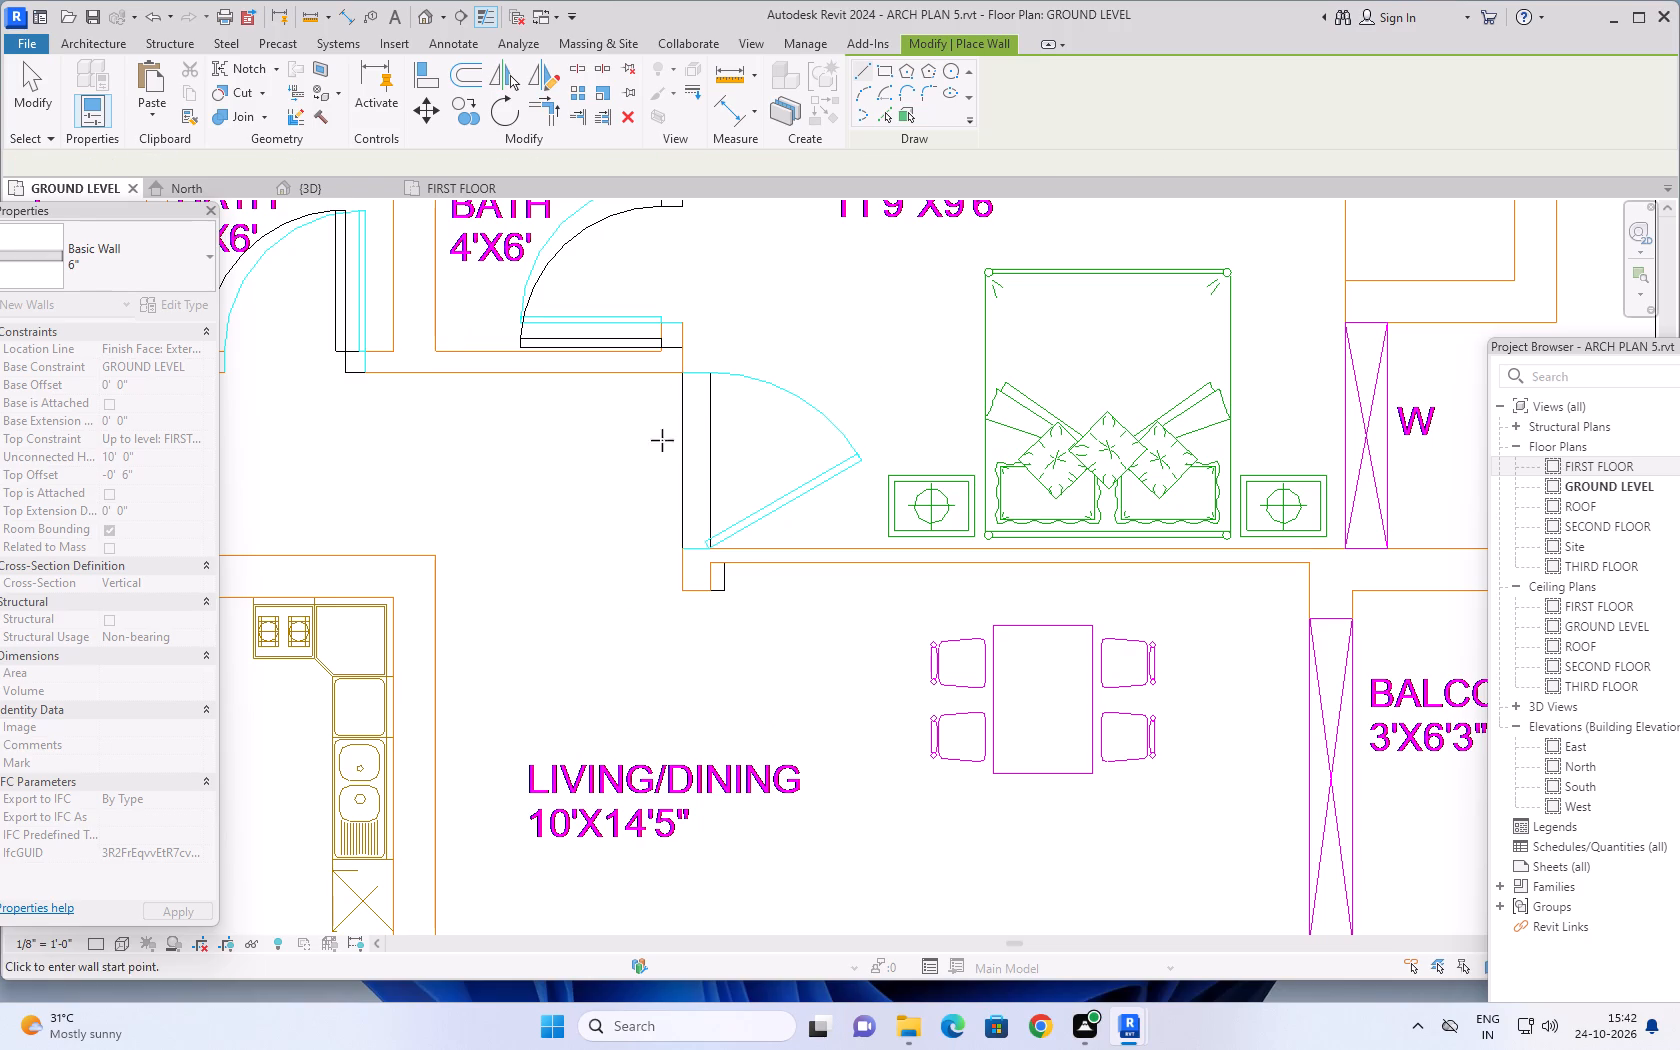
Change the wall across the 11'9"X9'6" bedroom's door opening to the 4.5" basic wall type.
{"action": "scroll", "coordinate": [696, 363], "scroll_direction": "up", "scroll_amount": 2}
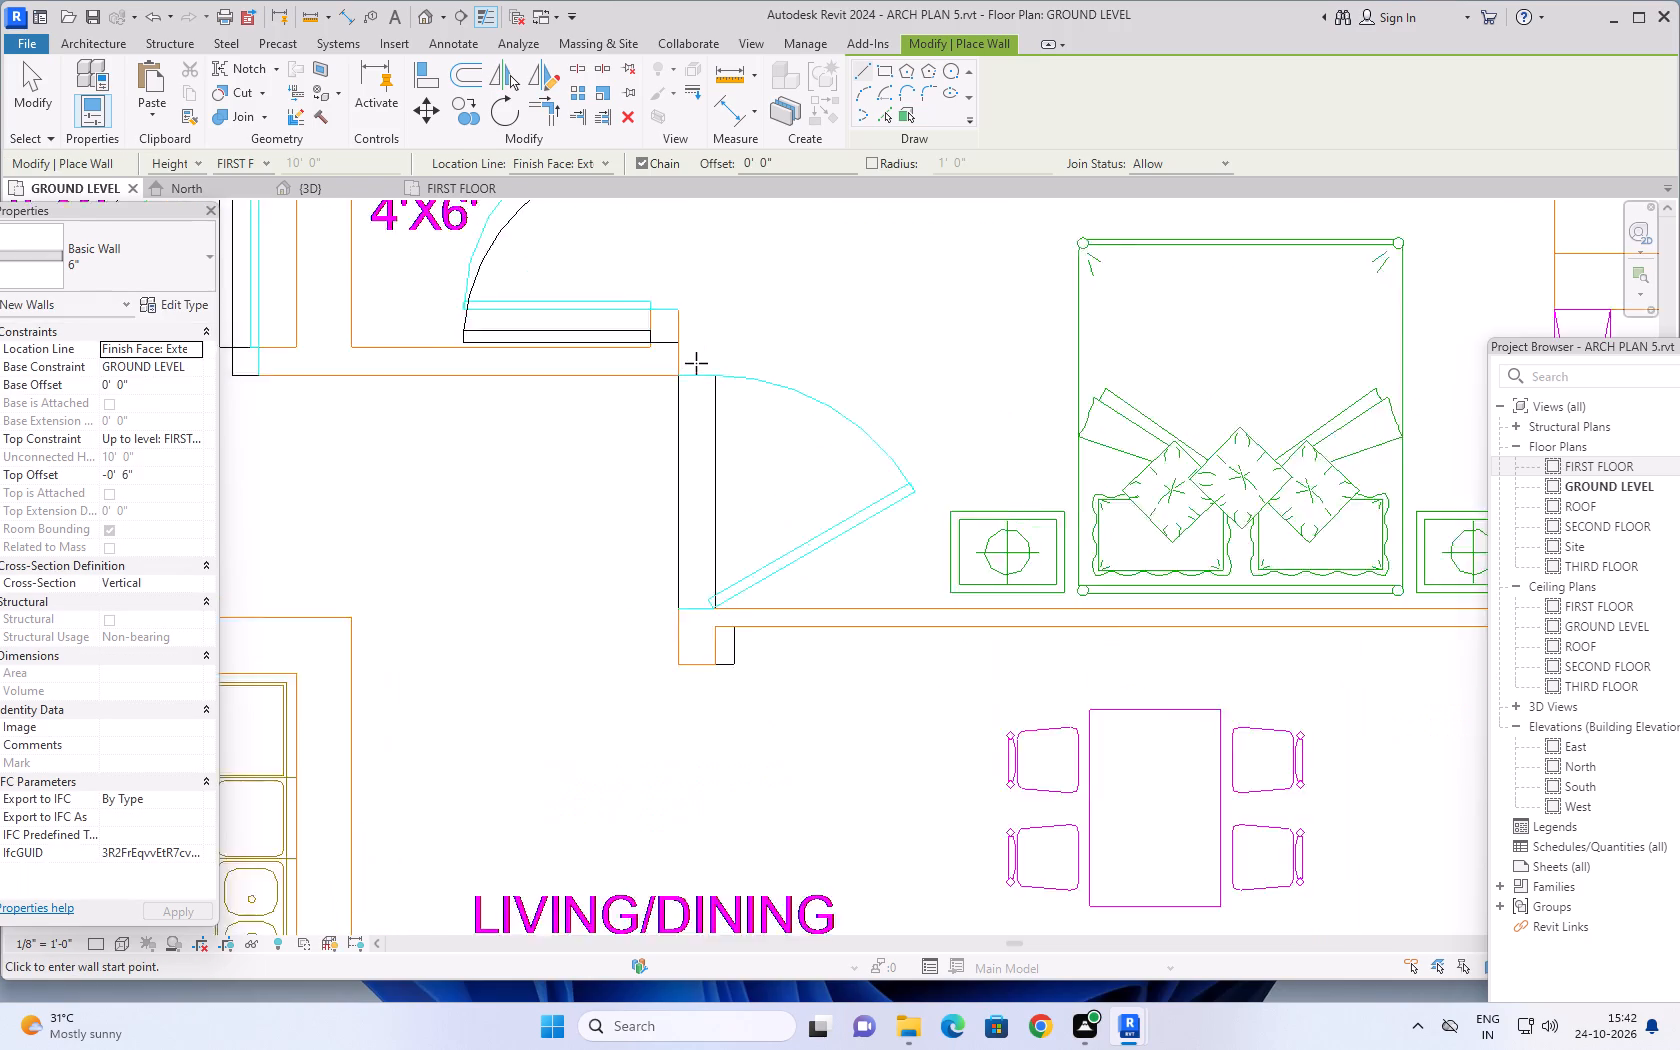
{"action": "scroll", "coordinate": [696, 363], "scroll_direction": "up", "scroll_amount": 3}
{"action": "scroll", "coordinate": [697, 346], "scroll_direction": "down", "scroll_amount": 12}
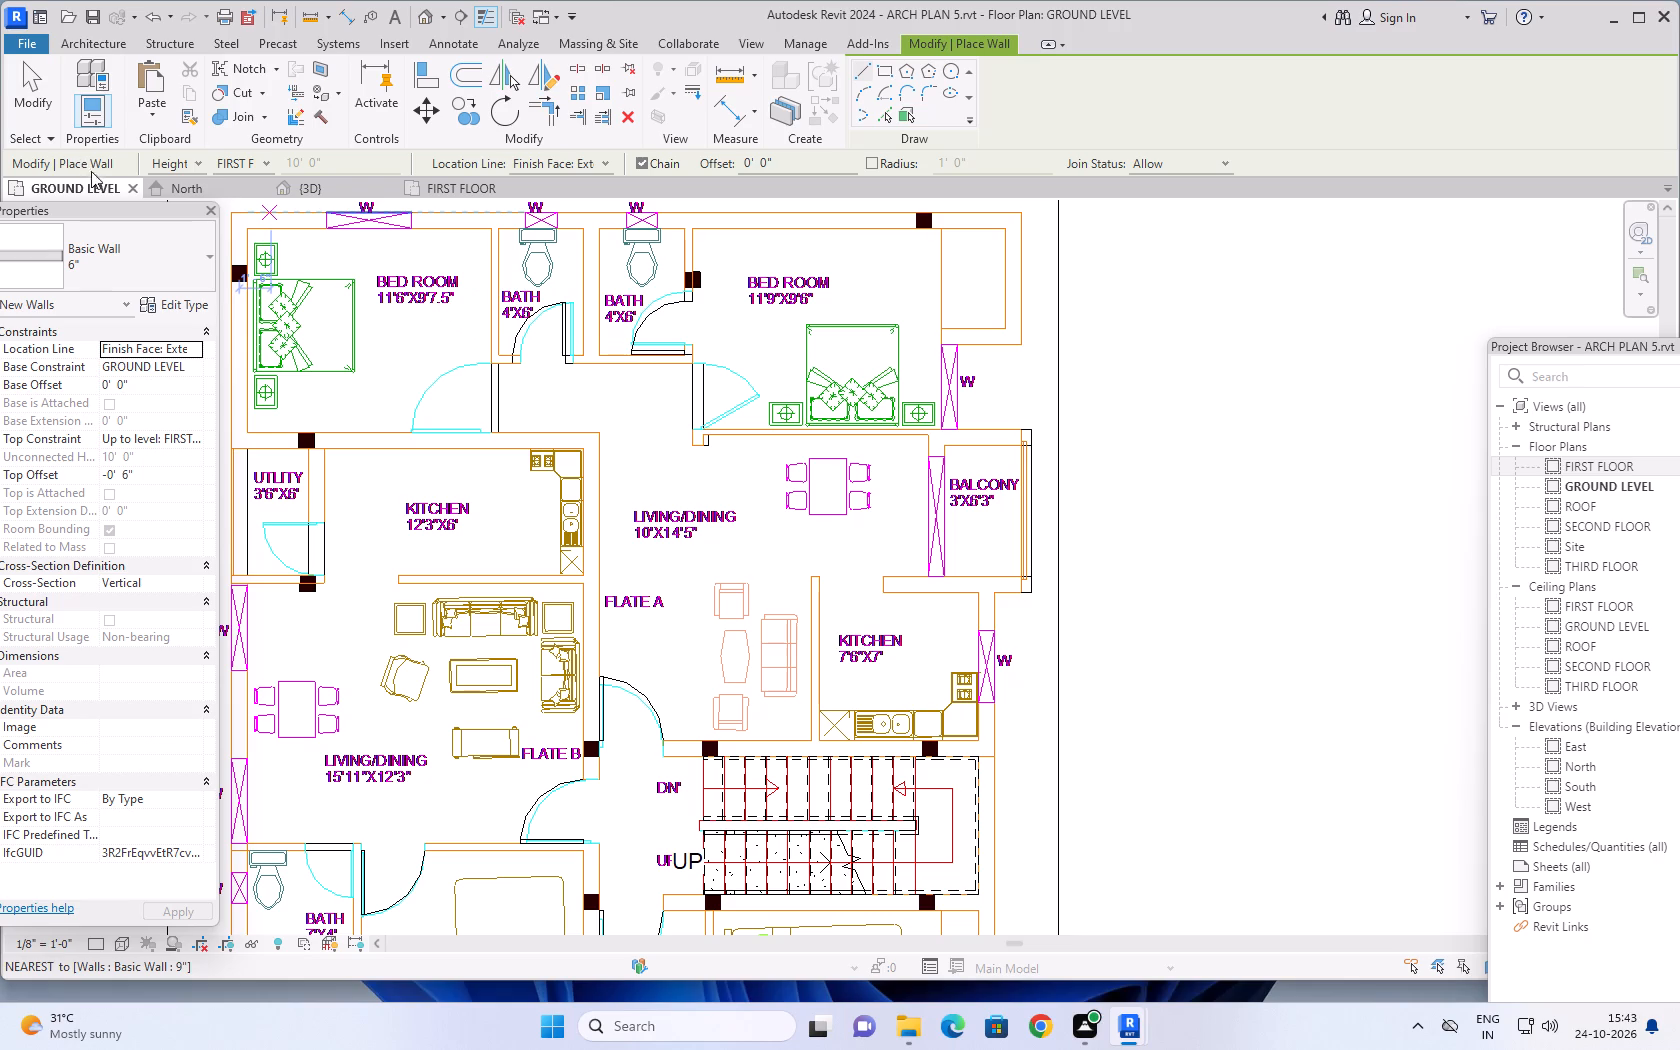
{"action": "scroll", "coordinate": [526, 349], "scroll_direction": "down", "scroll_amount": 4}
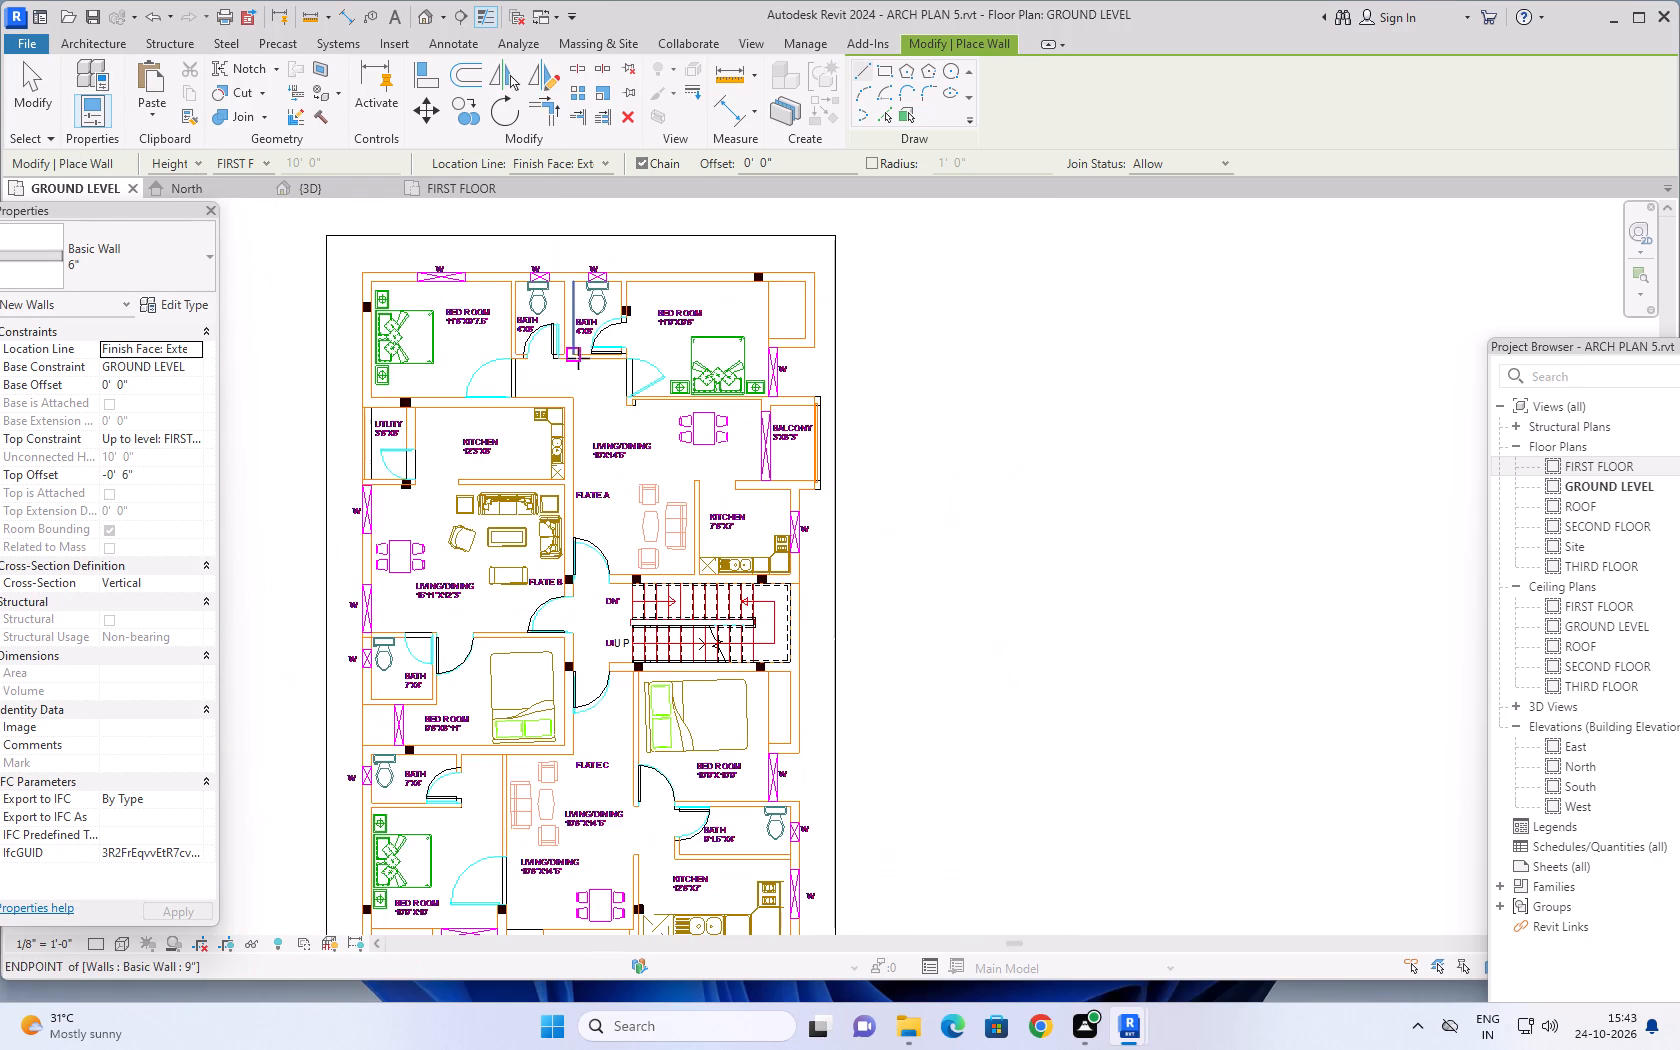
{"action": "scroll", "coordinate": [596, 396], "scroll_direction": "down", "scroll_amount": 1}
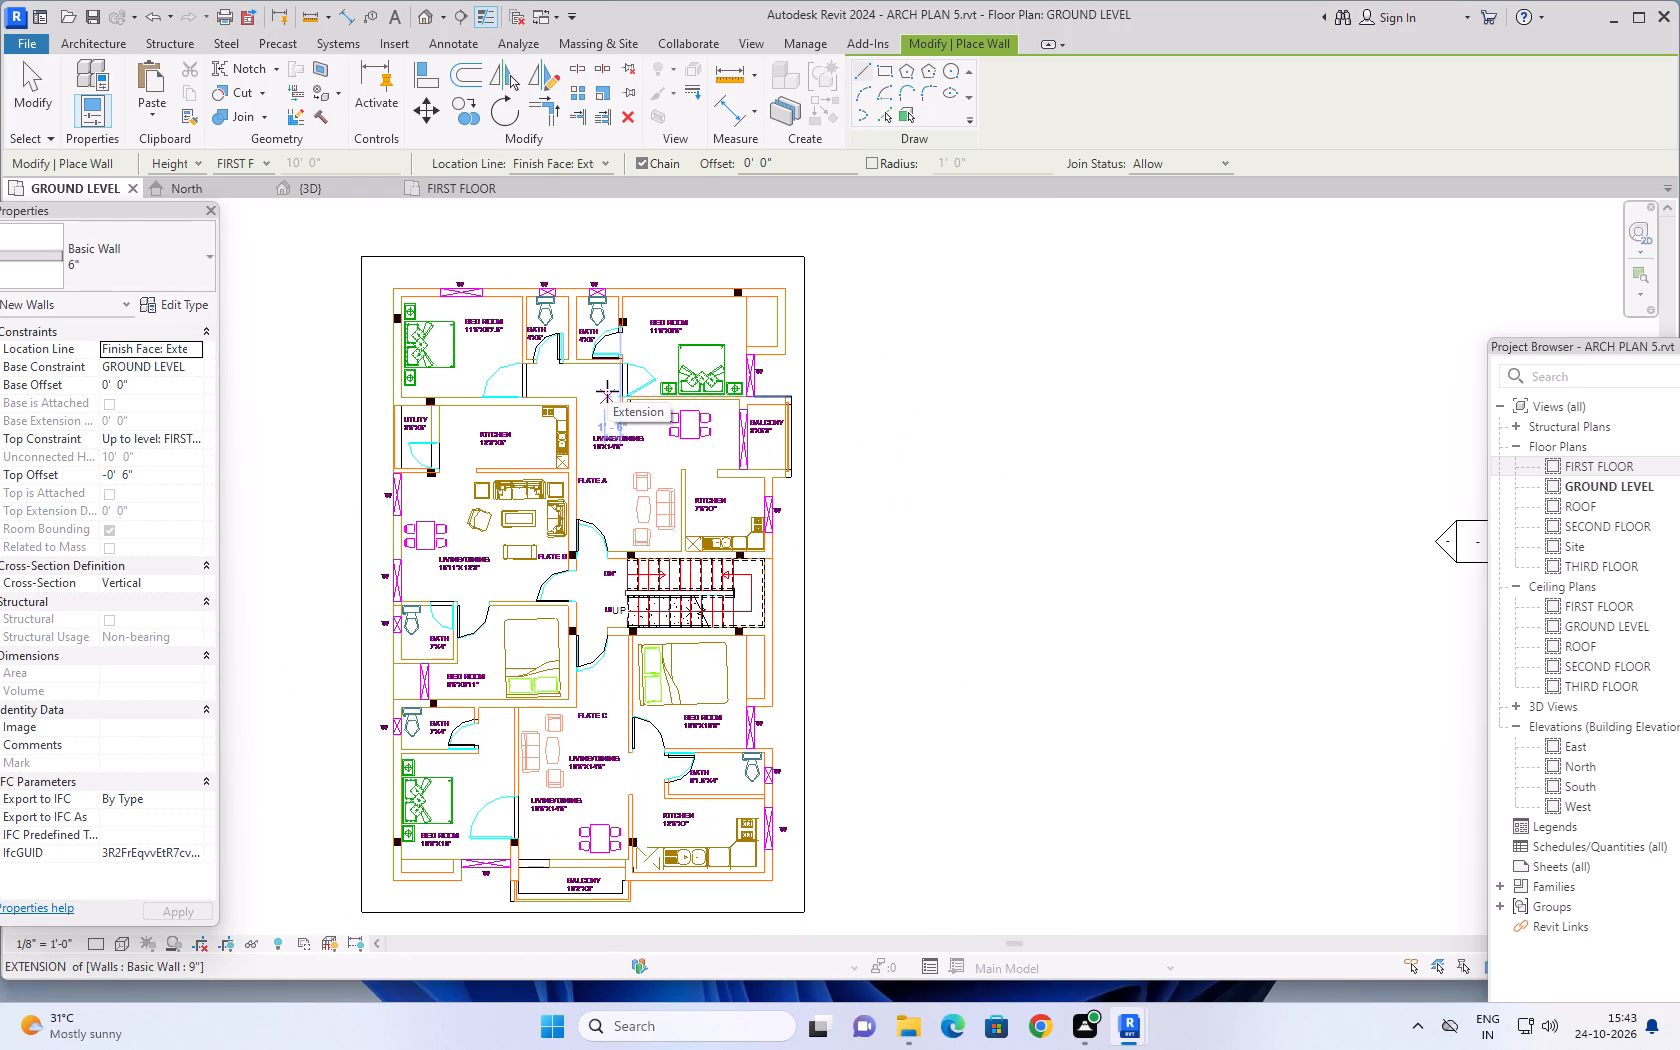
{"action": "scroll", "coordinate": [614, 387], "scroll_direction": "up", "scroll_amount": 8}
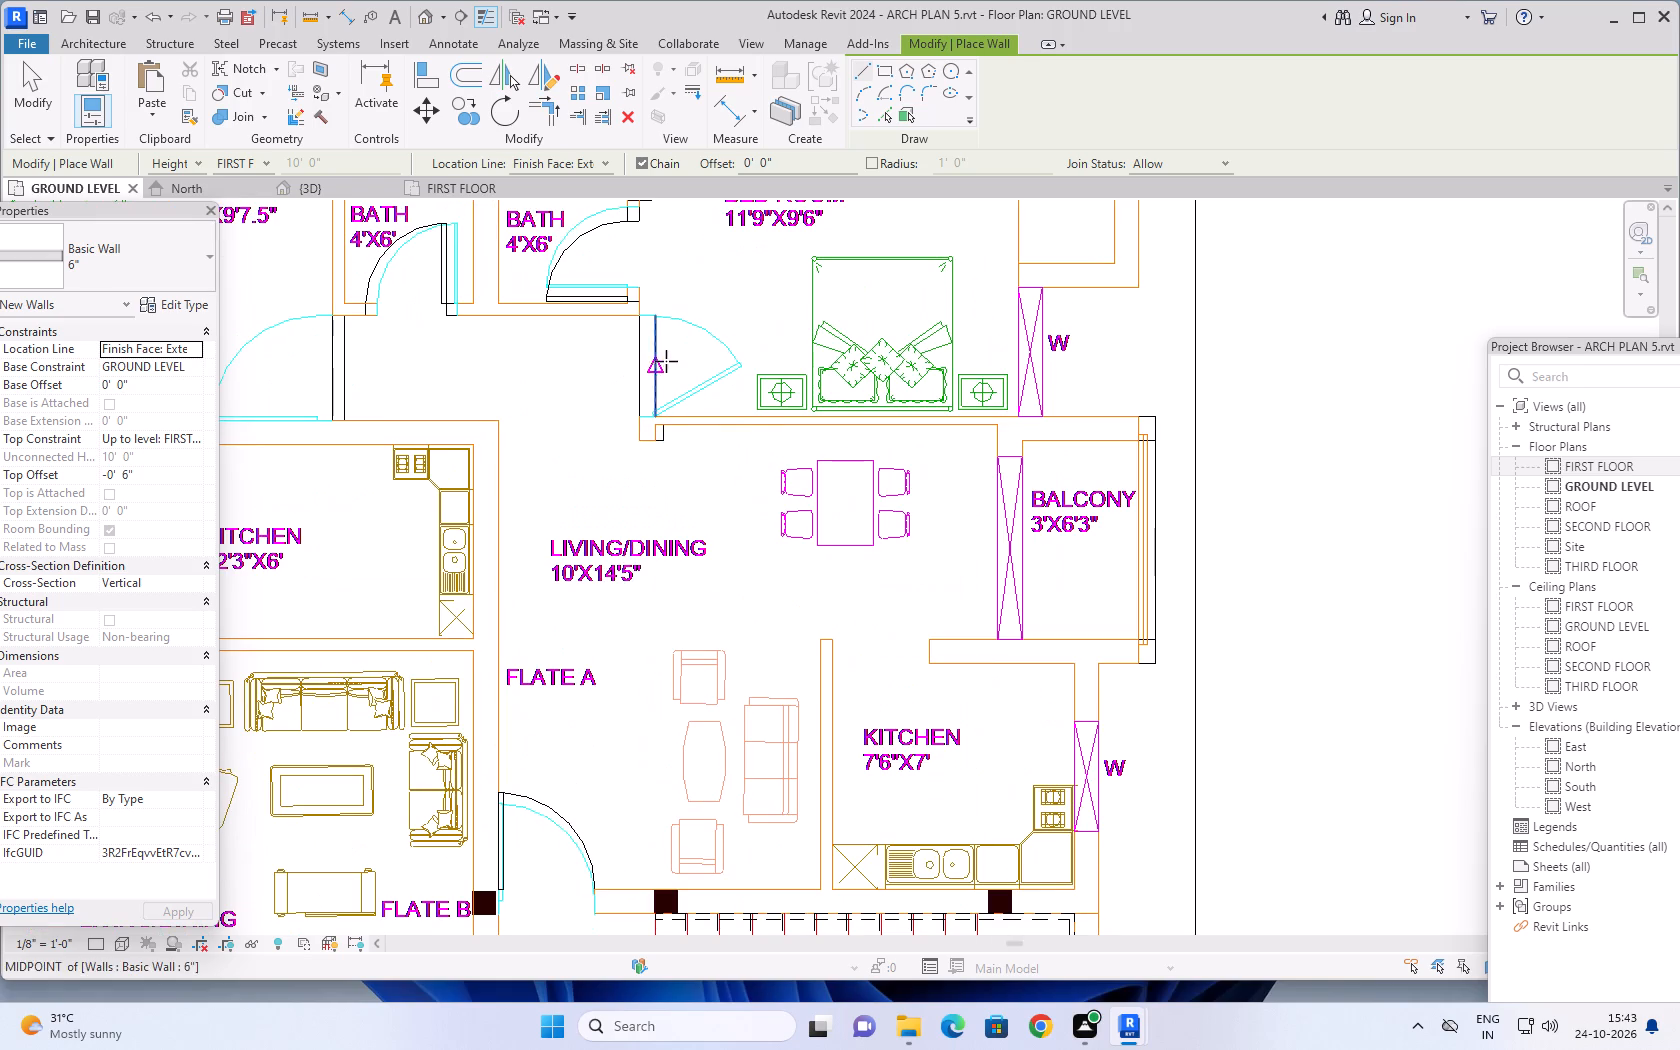
{"action": "key", "text": "Escape"}
{"action": "key", "text": "Escape"}
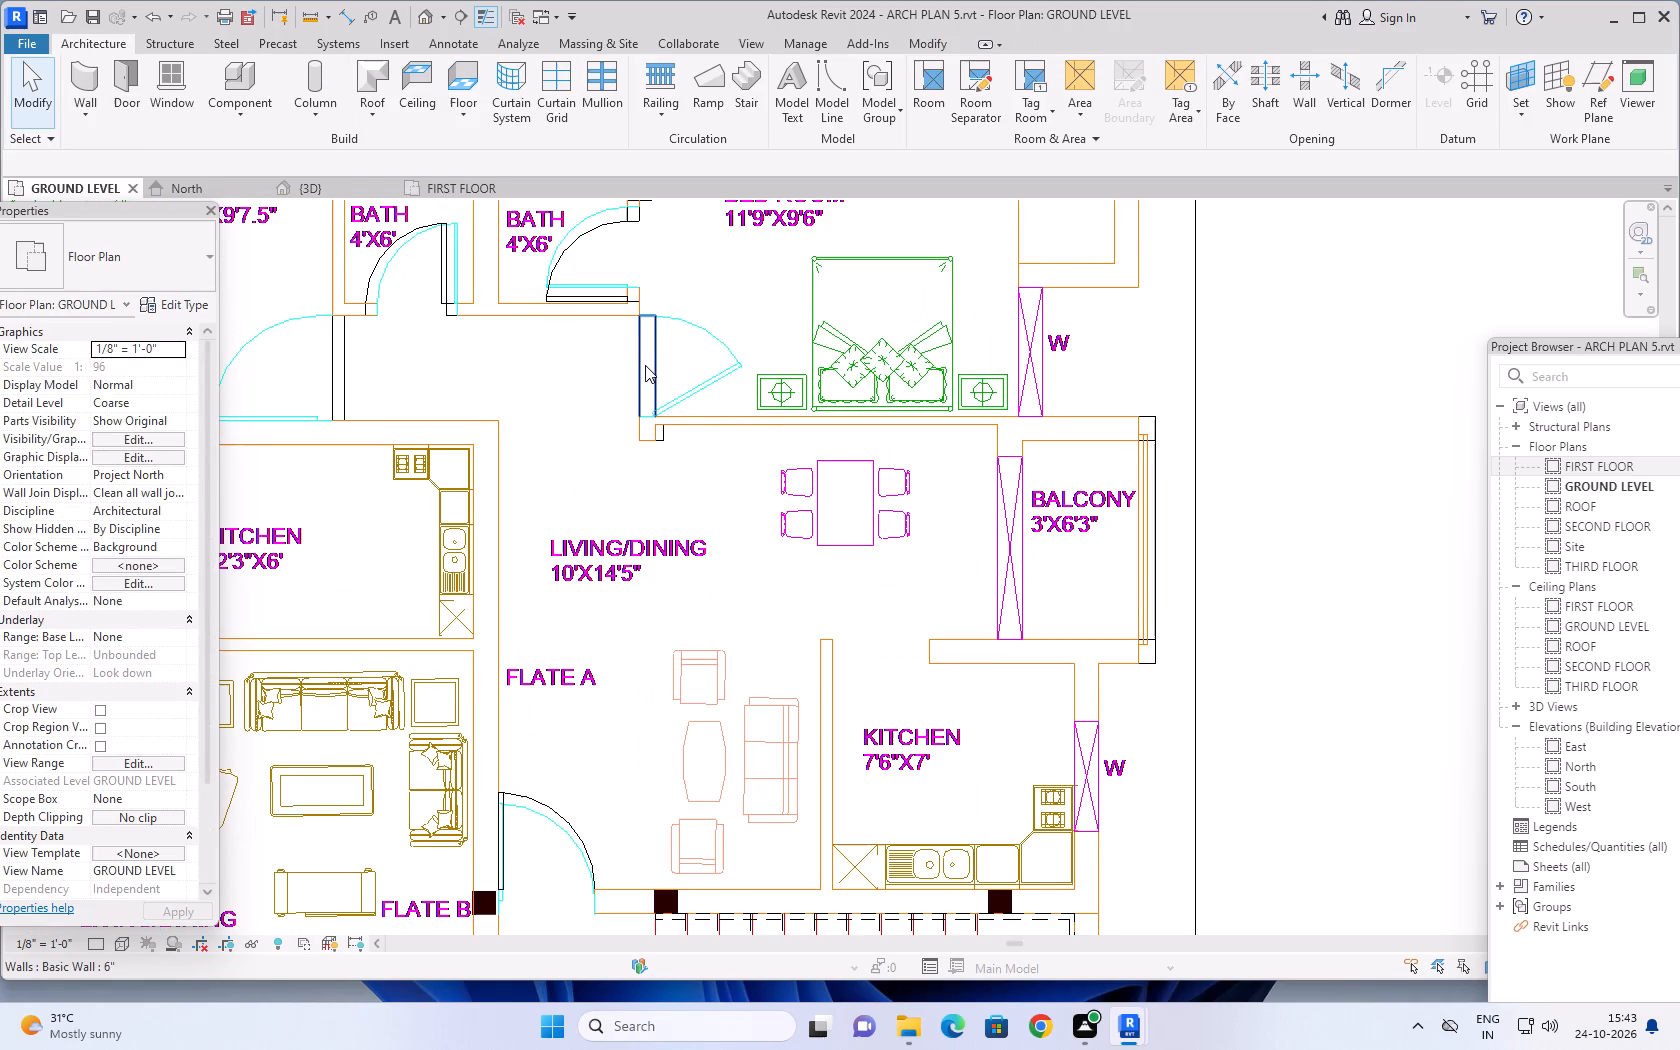
{"action": "left_click", "coordinate": [645, 365]}
{"action": "left_click", "coordinate": [147, 244]}
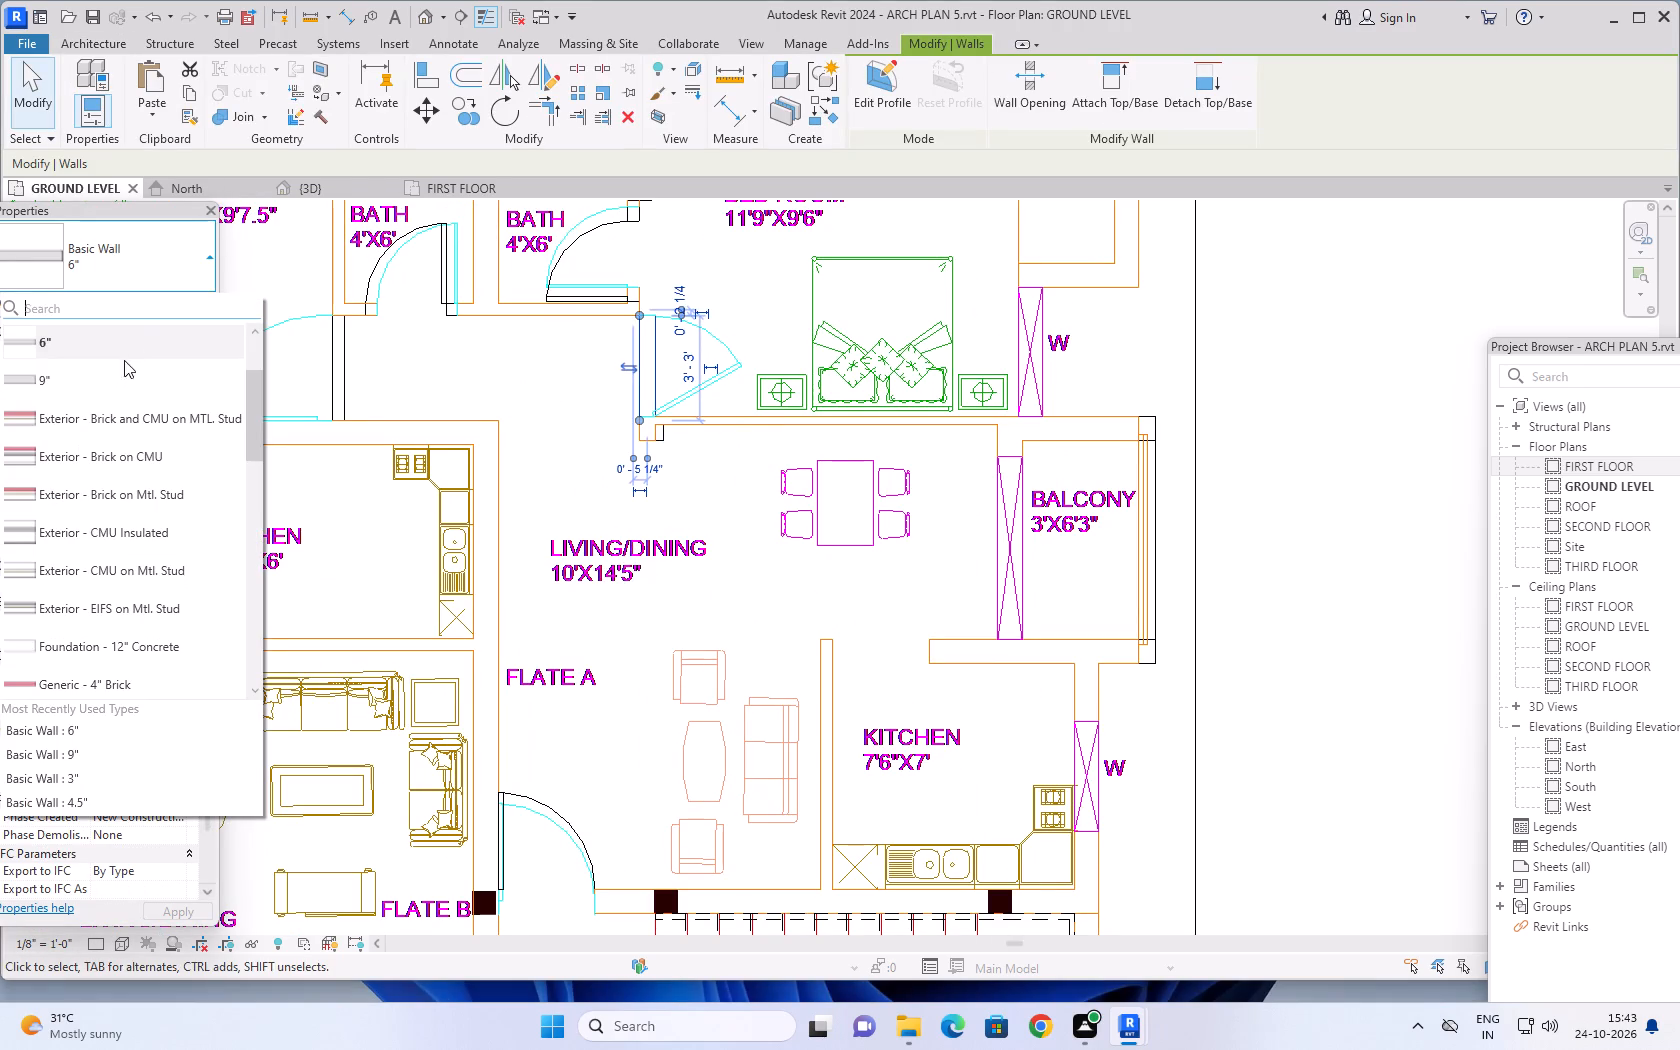
{"action": "scroll", "coordinate": [87, 389], "scroll_direction": "up", "scroll_amount": 2}
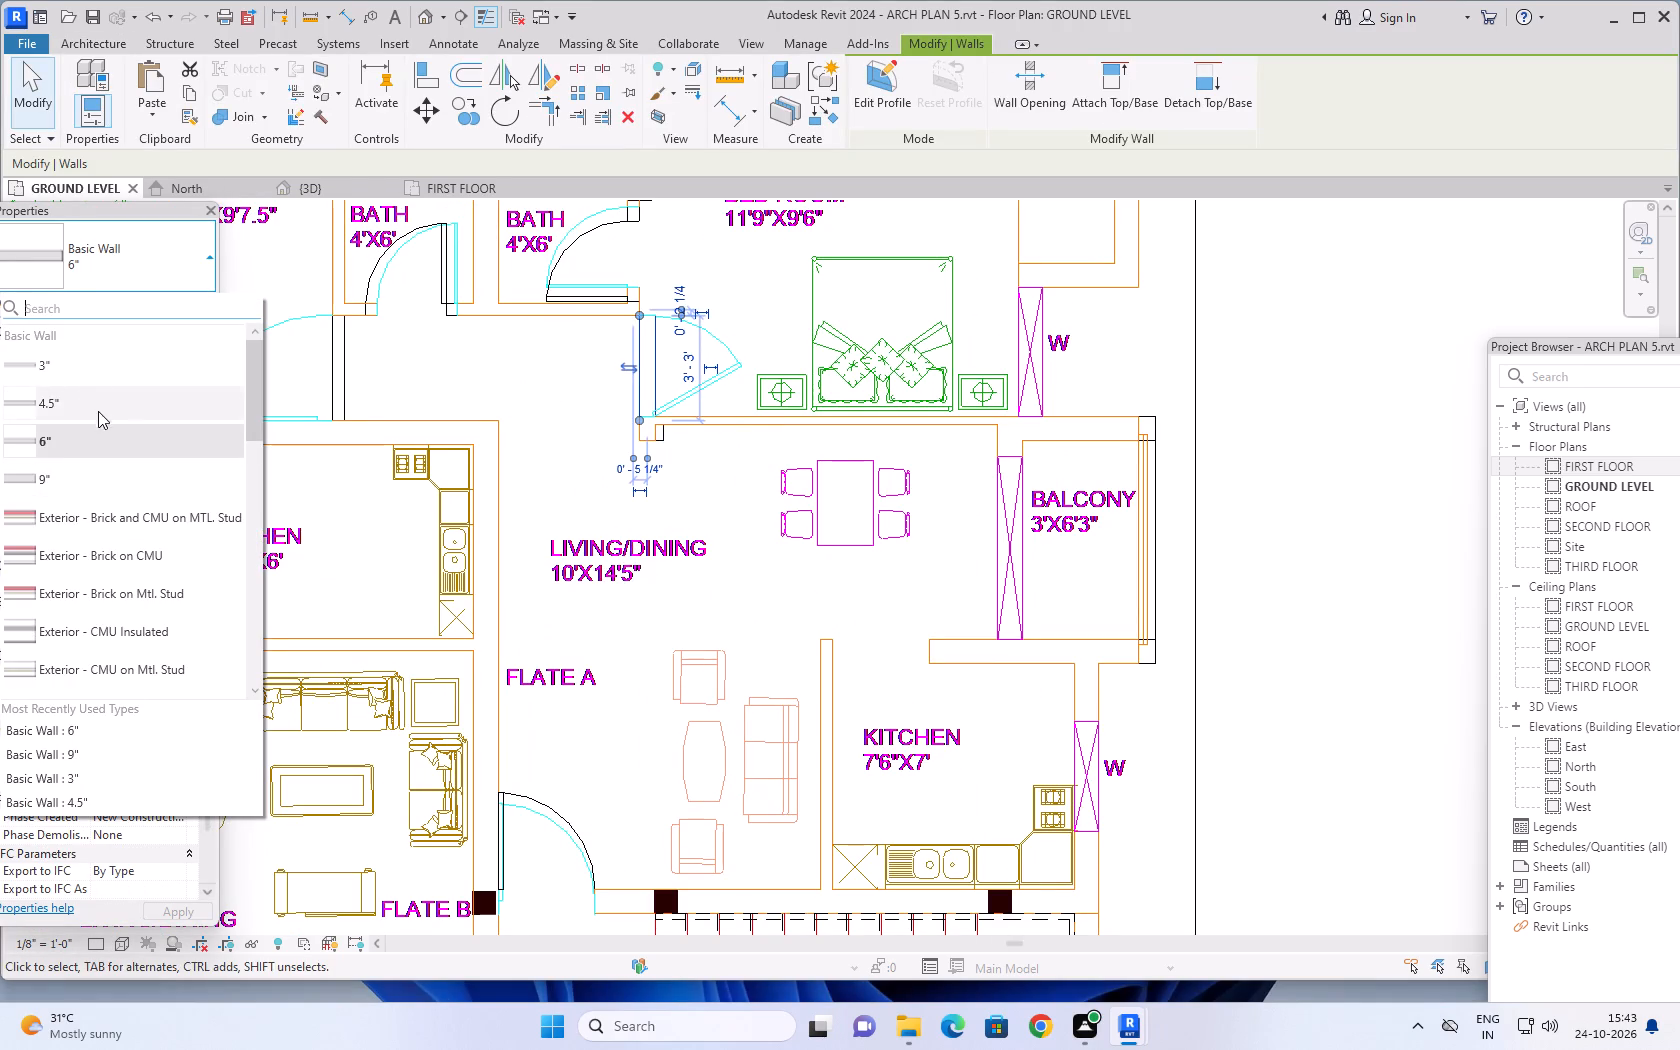
{"action": "left_click", "coordinate": [98, 408]}
{"action": "key", "text": "Escape"}
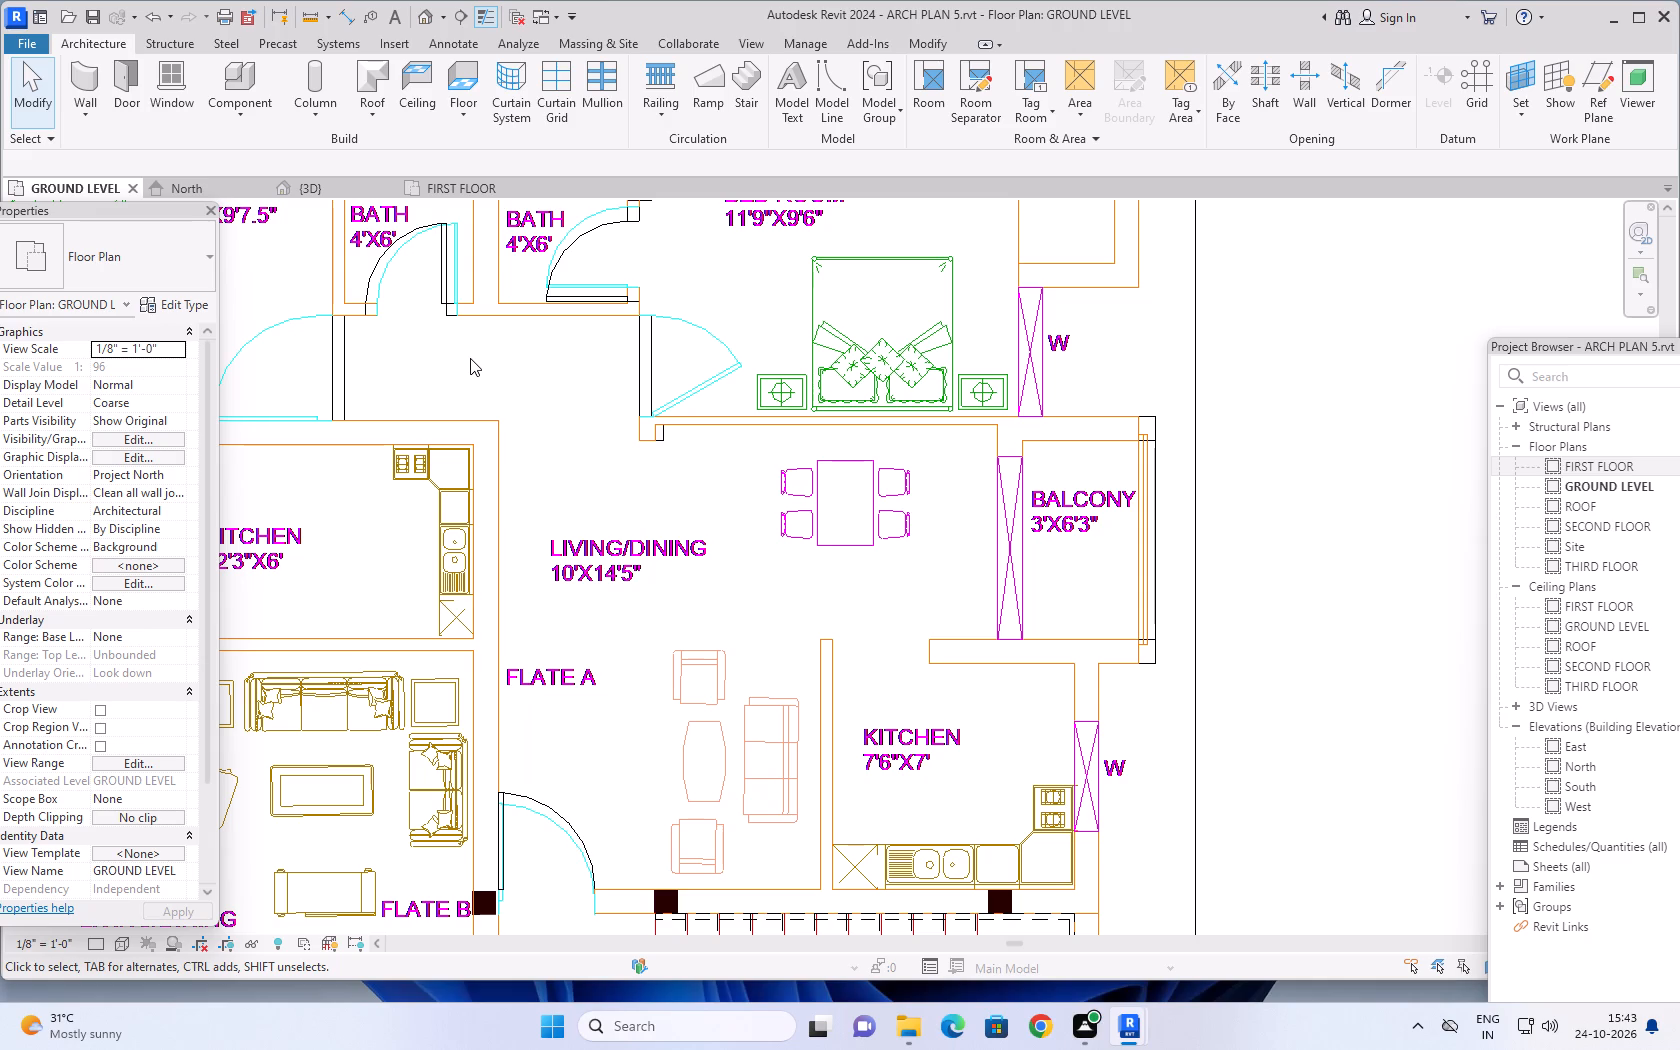
Place a 2'6"X7' single-flush door in the wall between the utility and the 12'3"X6' kitchen, swinging into the utility as in the plan.
{"action": "scroll", "coordinate": [640, 321], "scroll_direction": "down", "scroll_amount": 2}
{"action": "scroll", "coordinate": [610, 470], "scroll_direction": "down", "scroll_amount": 2}
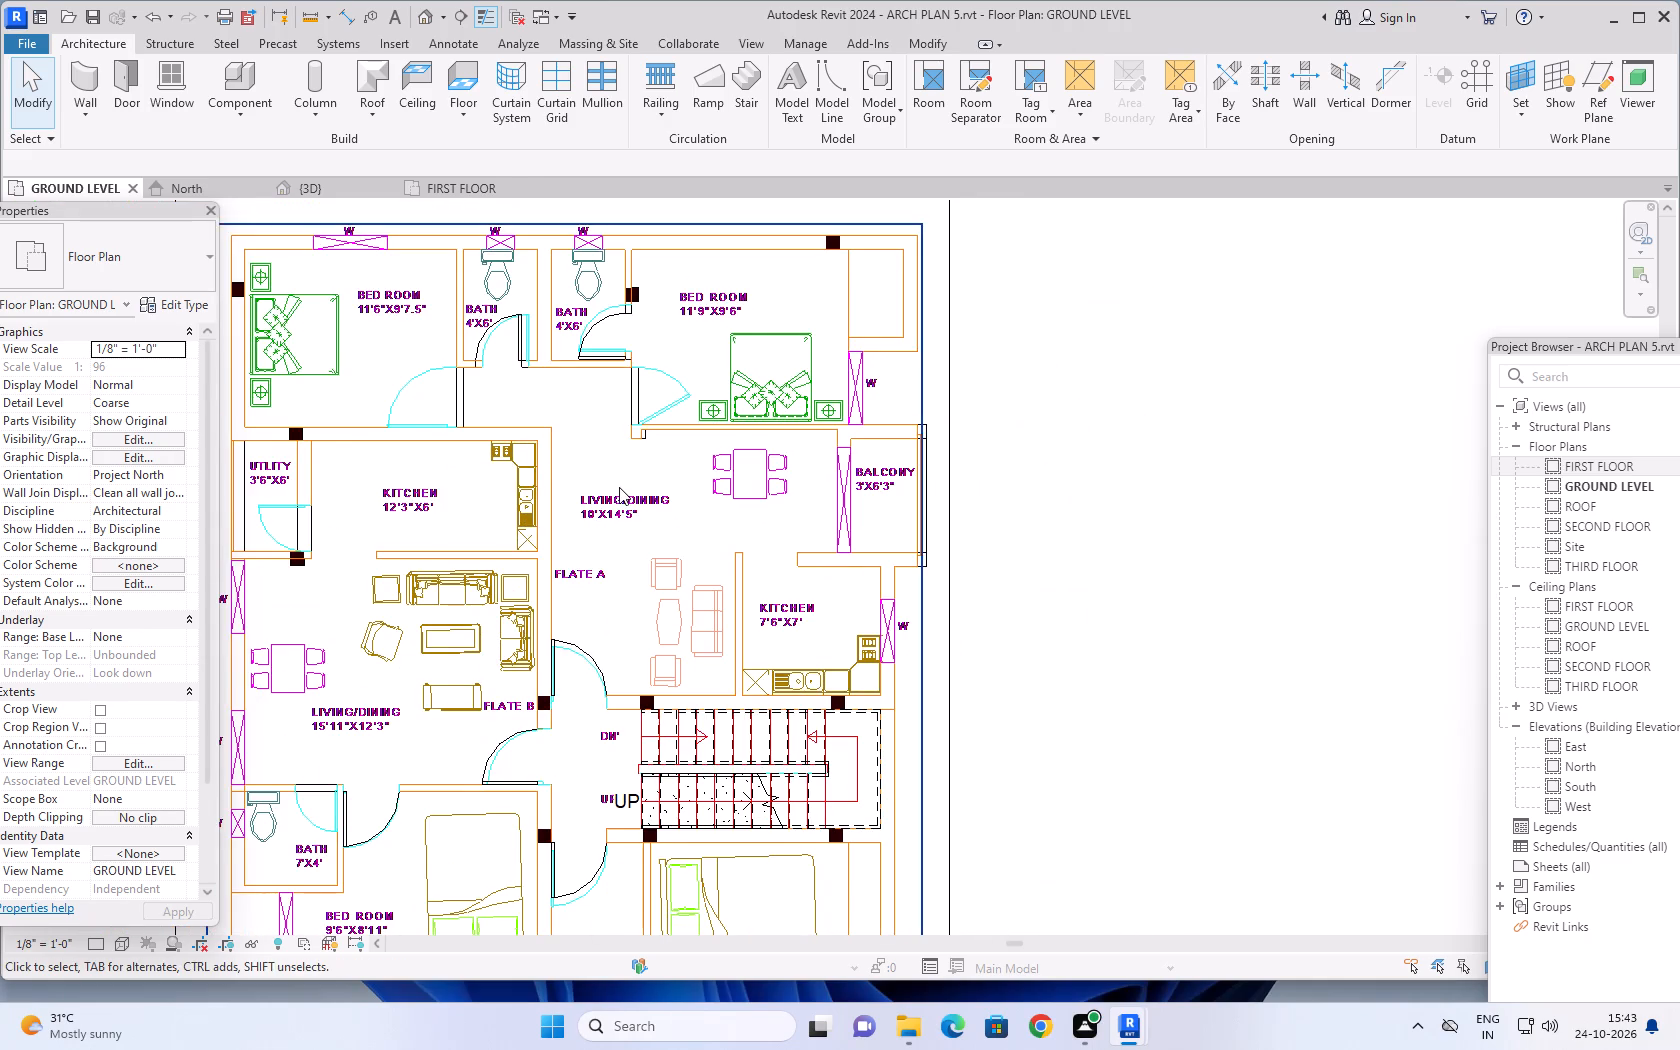
{"action": "scroll", "coordinate": [619, 487], "scroll_direction": "down", "scroll_amount": 2}
{"action": "middle_click_drag", "start_coordinate": [619, 485], "coordinate": [627, 459]}
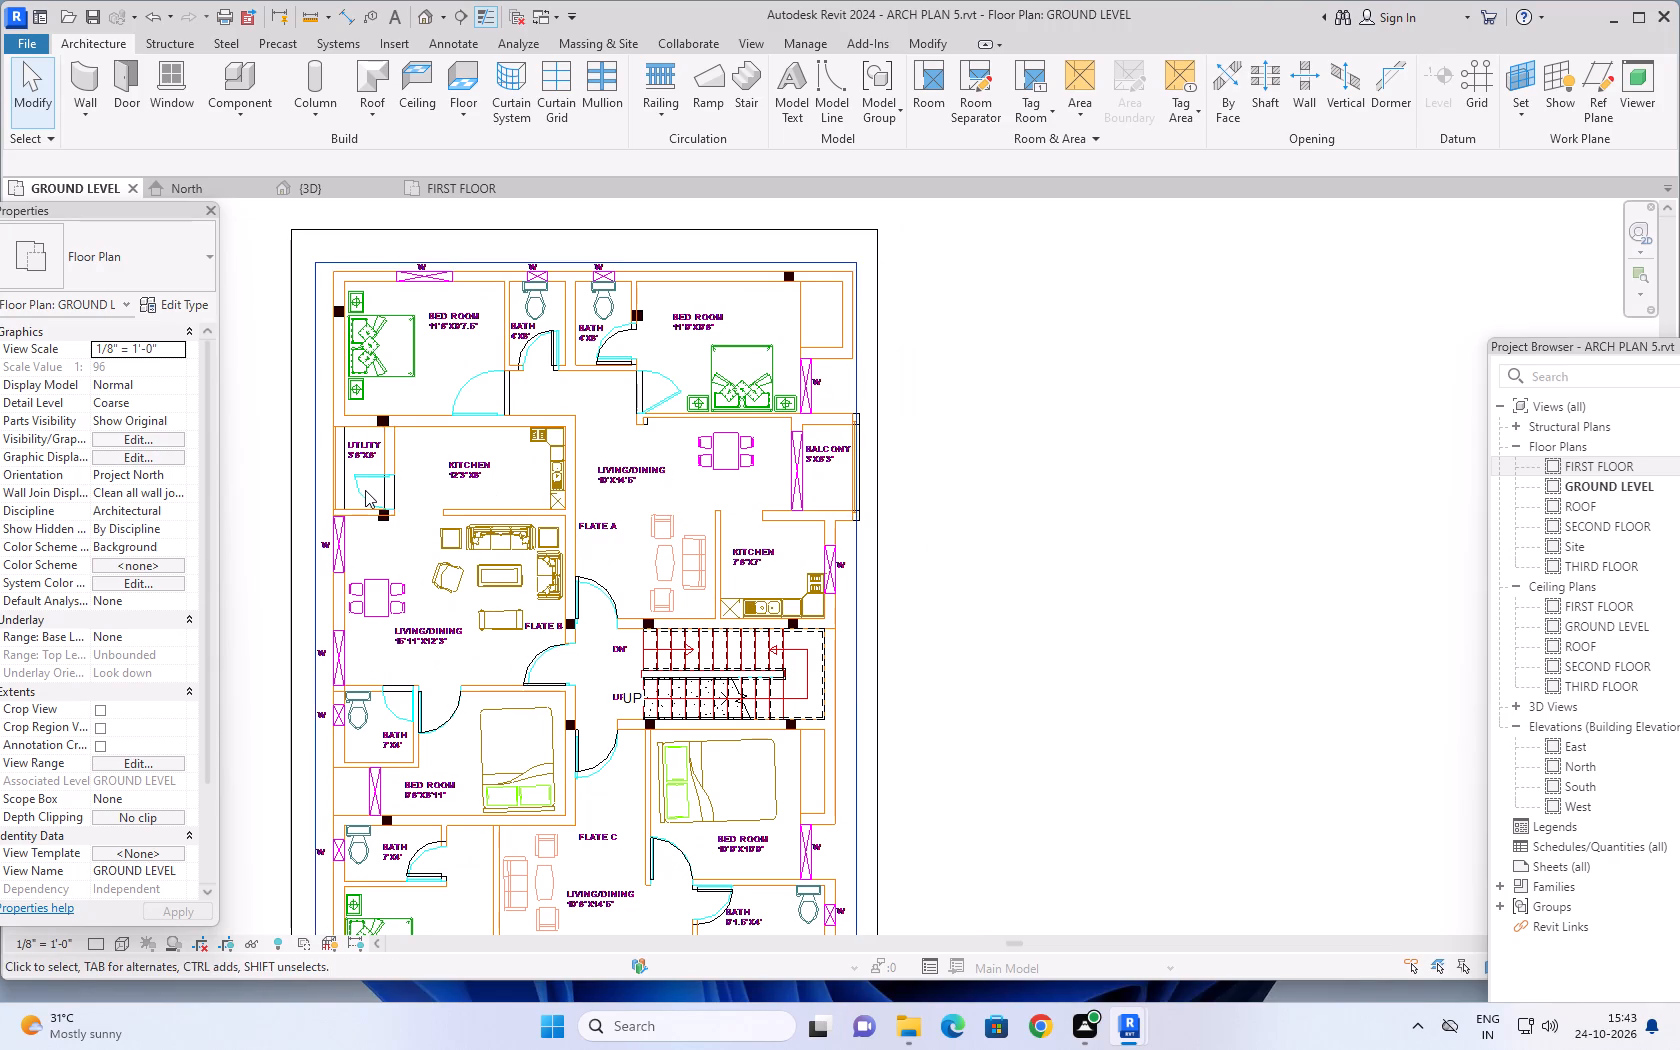
{"action": "scroll", "coordinate": [365, 490], "scroll_direction": "up", "scroll_amount": 5}
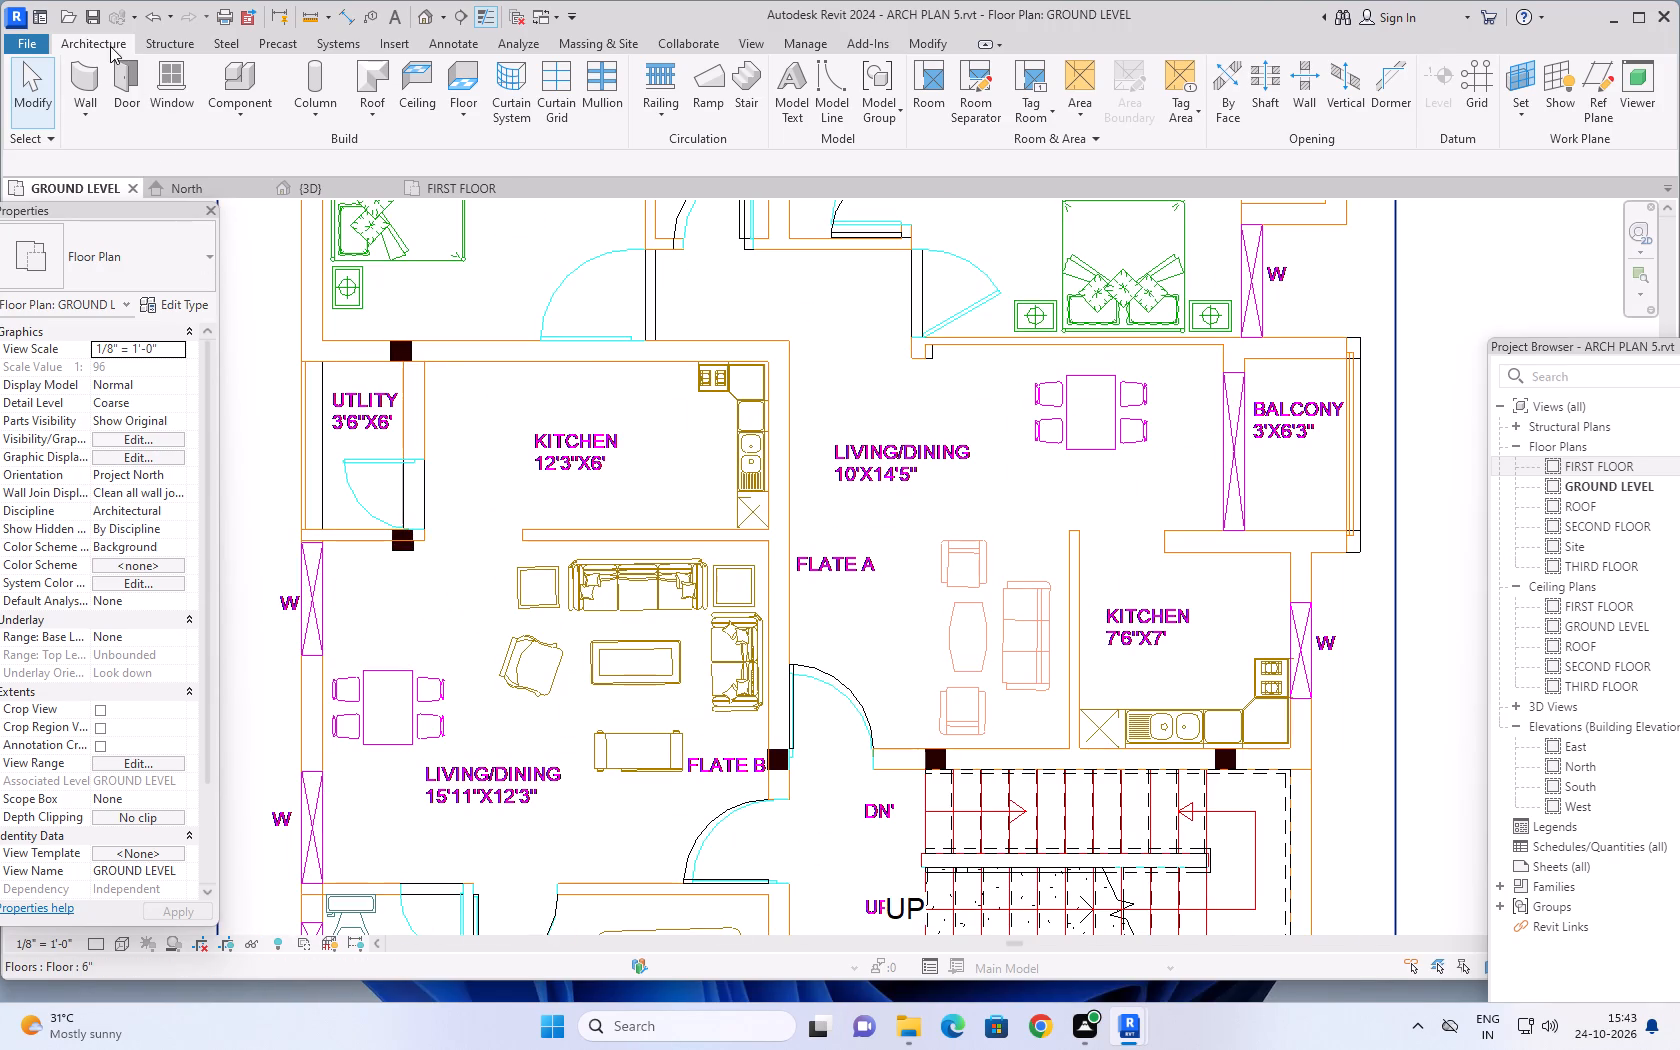
{"action": "left_click", "coordinate": [123, 71]}
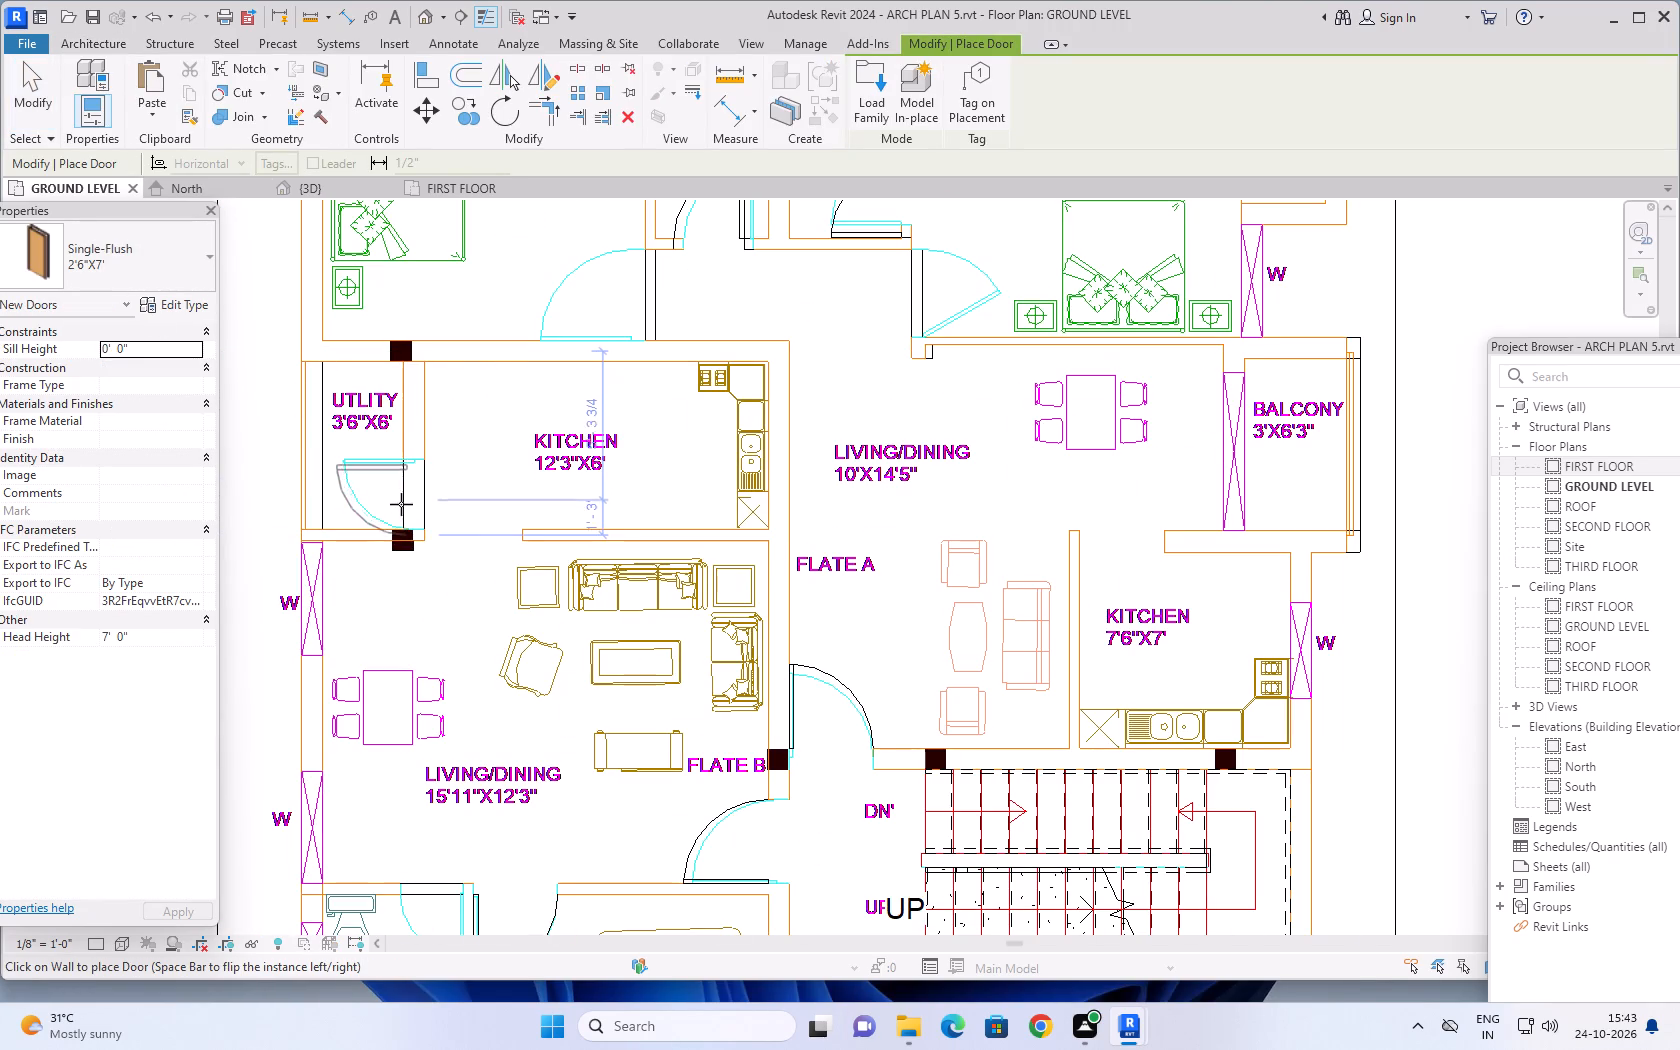
{"action": "scroll", "coordinate": [410, 503], "scroll_direction": "up", "scroll_amount": 5}
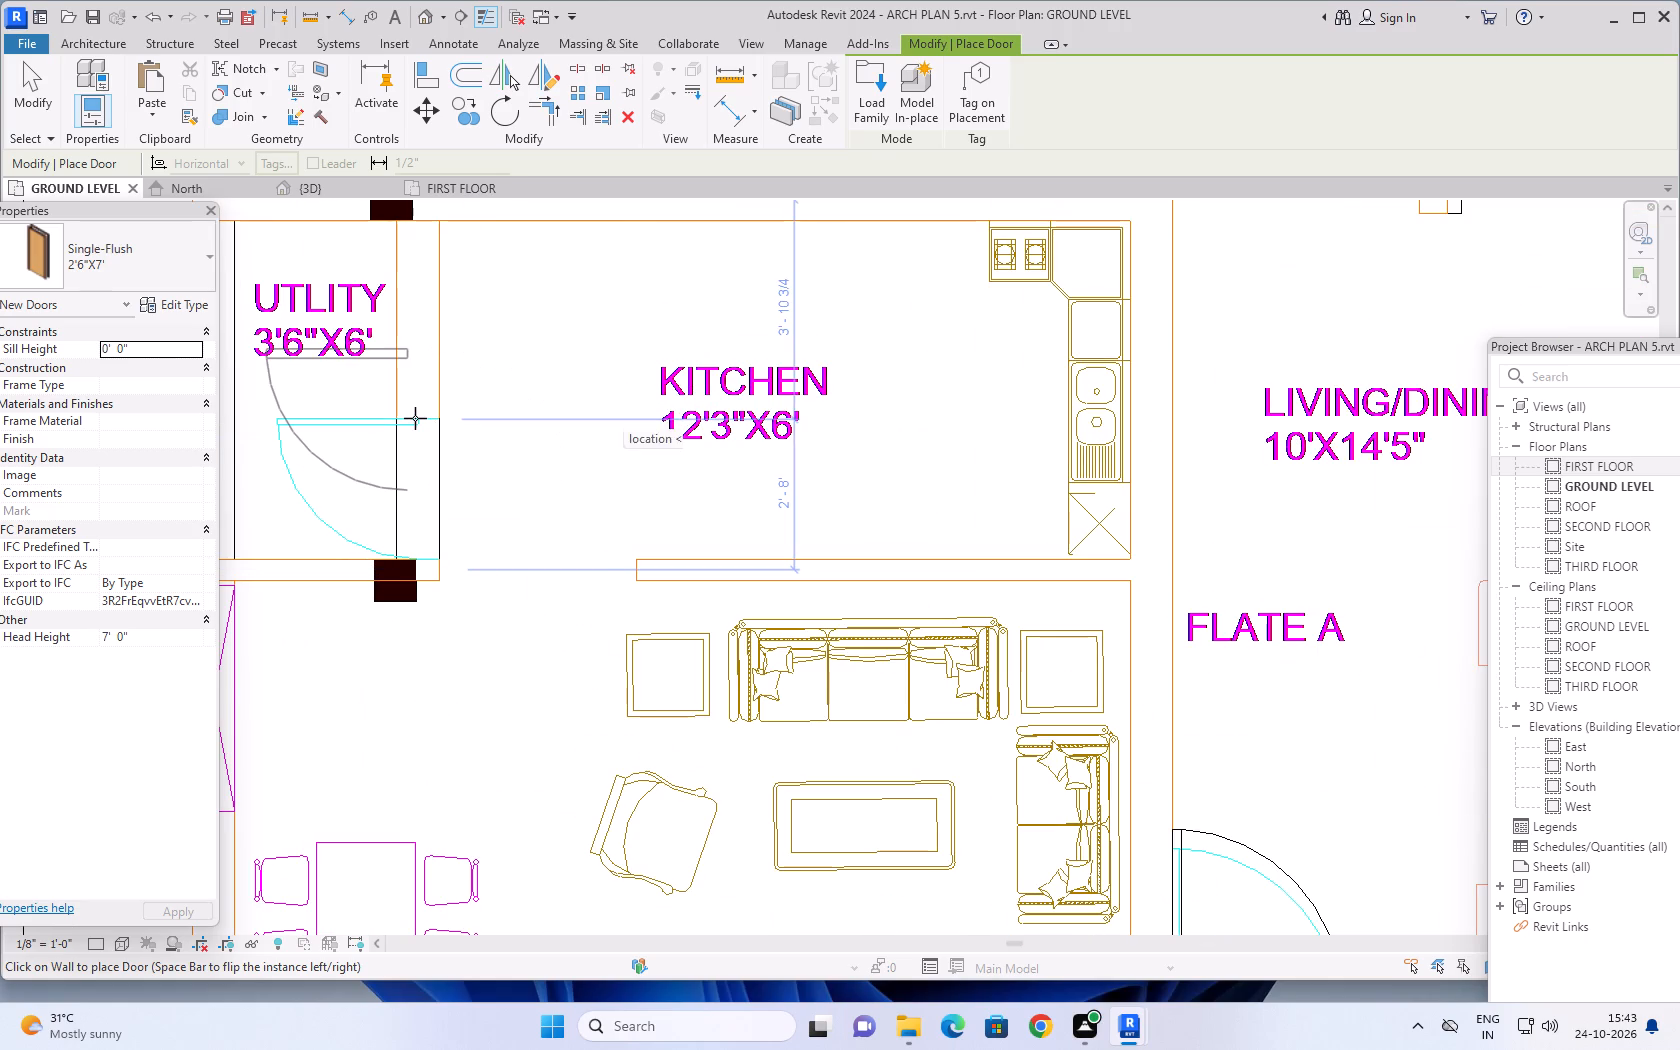
{"action": "left_click", "coordinate": [415, 418]}
{"action": "scroll", "coordinate": [493, 429], "scroll_direction": "down", "scroll_amount": 10}
{"action": "middle_click_drag", "start_coordinate": [543, 414], "coordinate": [484, 321]}
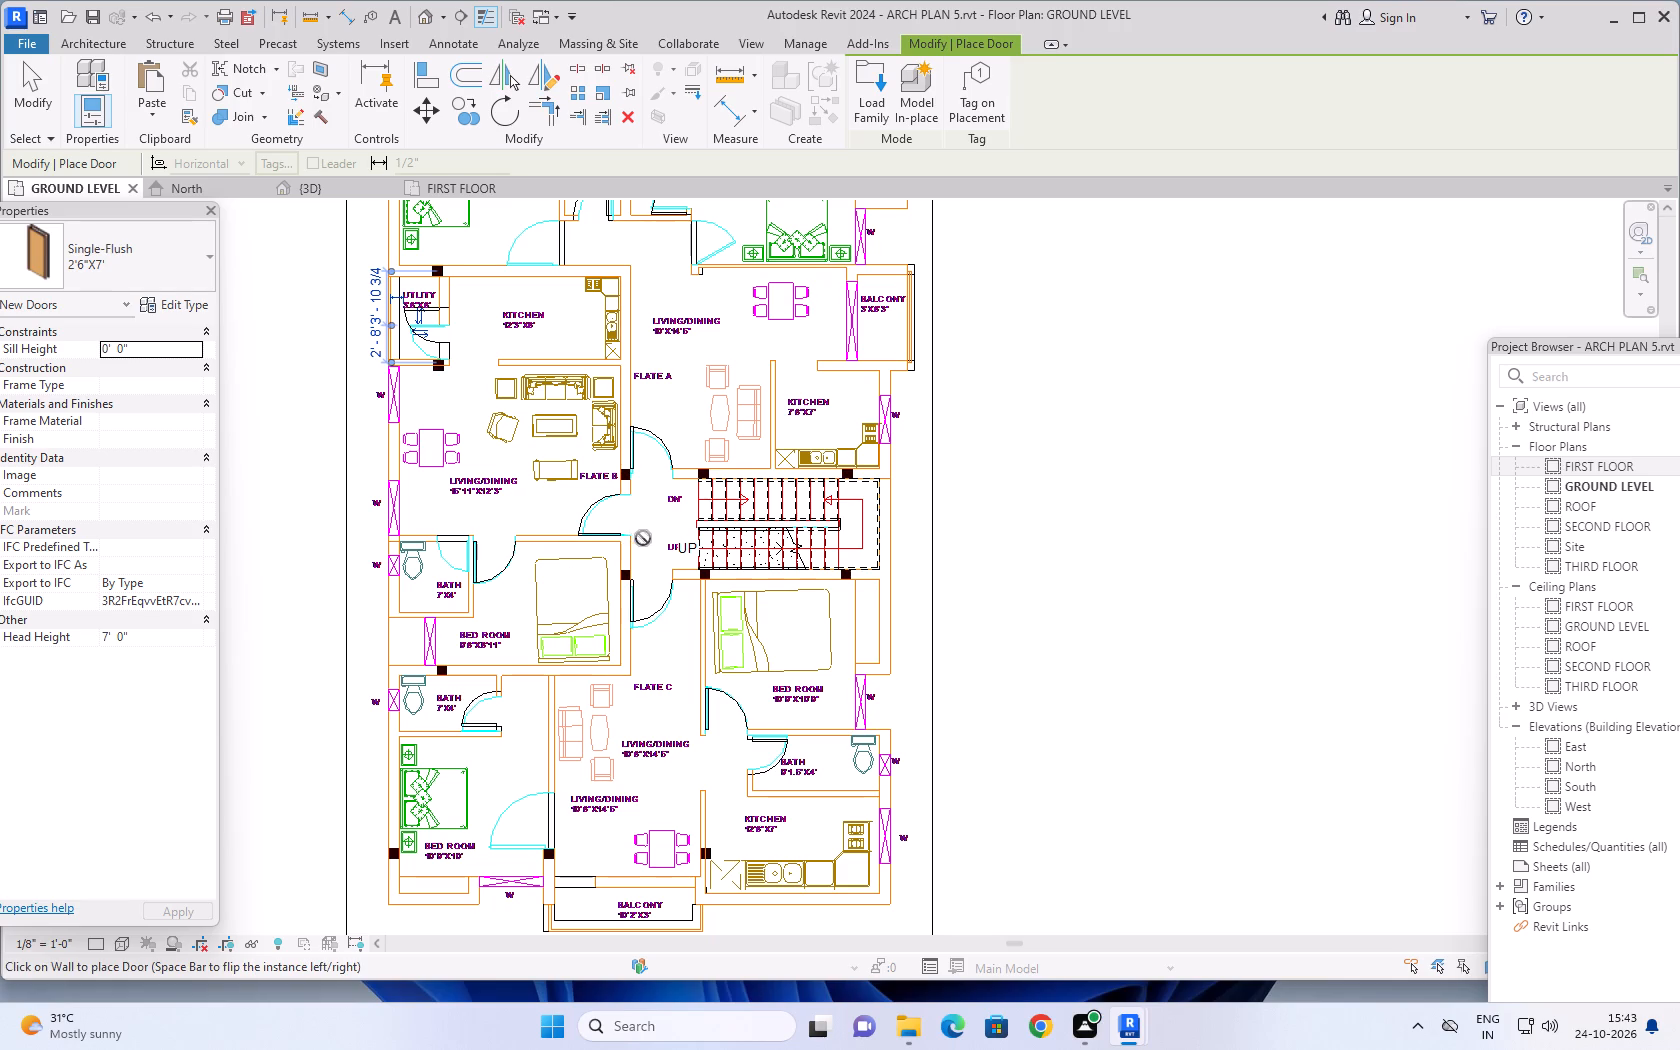
{"action": "scroll", "coordinate": [644, 551], "scroll_direction": "down", "scroll_amount": 2}
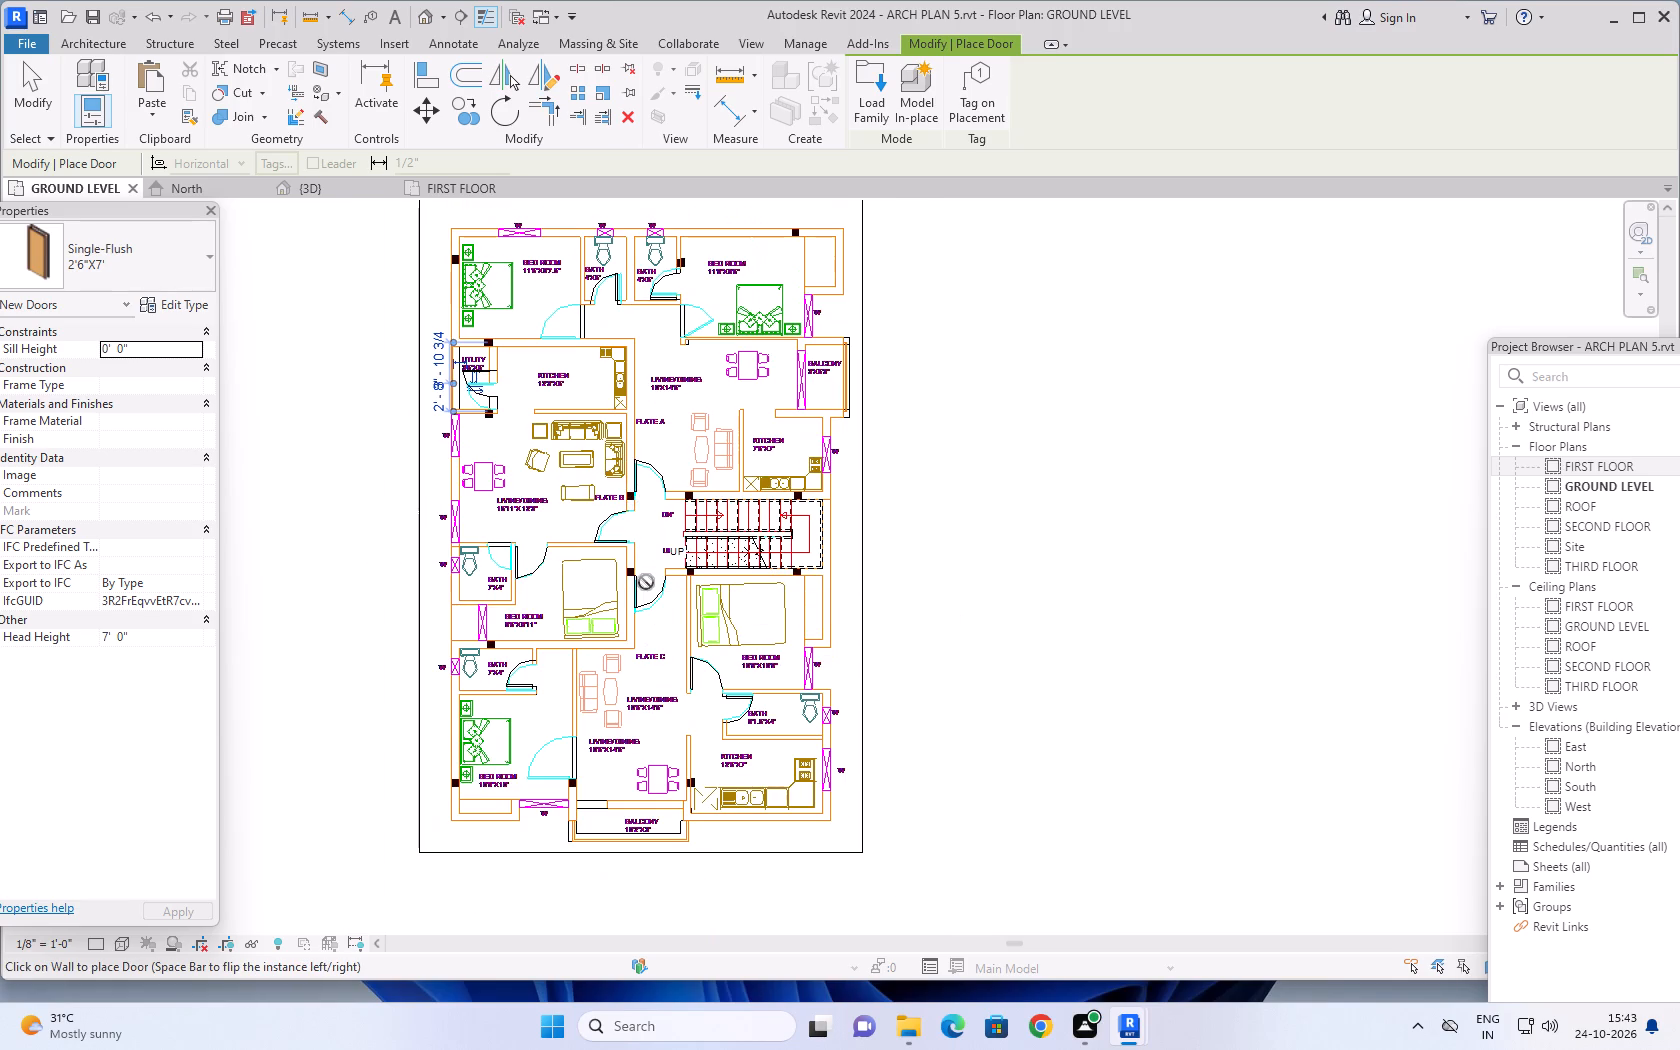
{"action": "key", "text": "Escape"}
{"action": "key", "text": "Escape"}
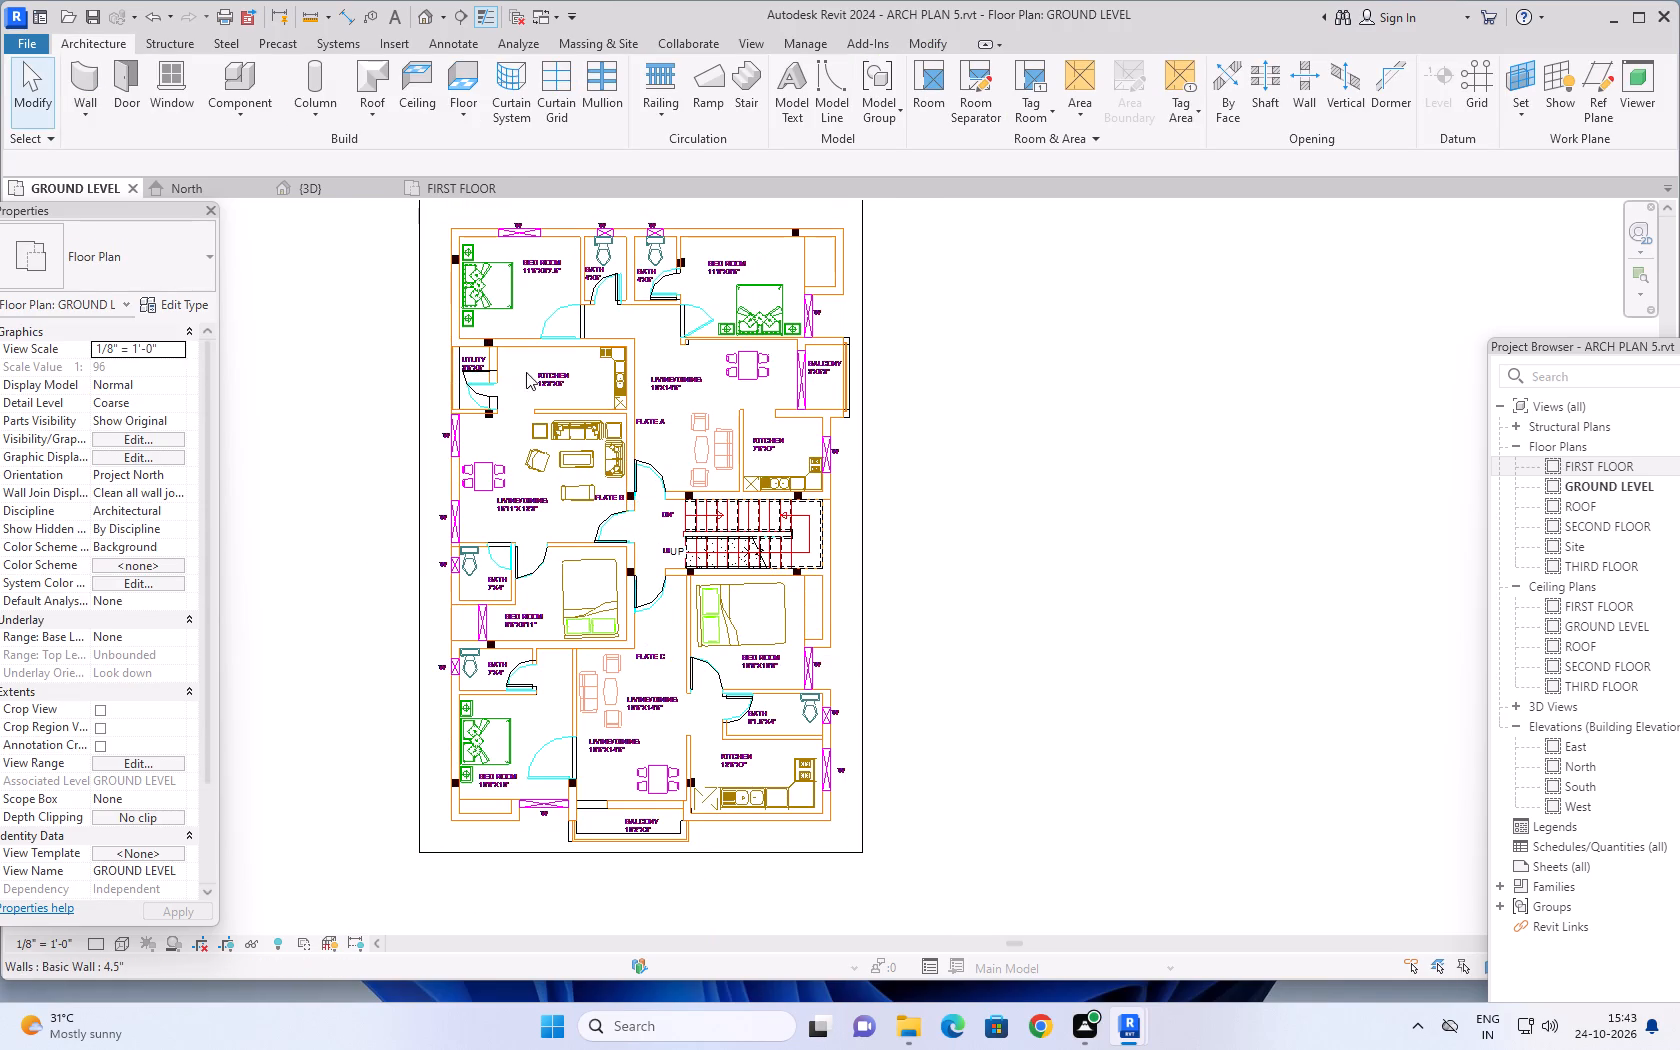
Measure the door opening width of Flate B's 7'X4' bath beside the 9'6"X8'11" bedroom, without keeping a dimension.
{"action": "left_click", "coordinate": [345, 15]}
{"action": "scroll", "coordinate": [498, 541], "scroll_direction": "up", "scroll_amount": 4}
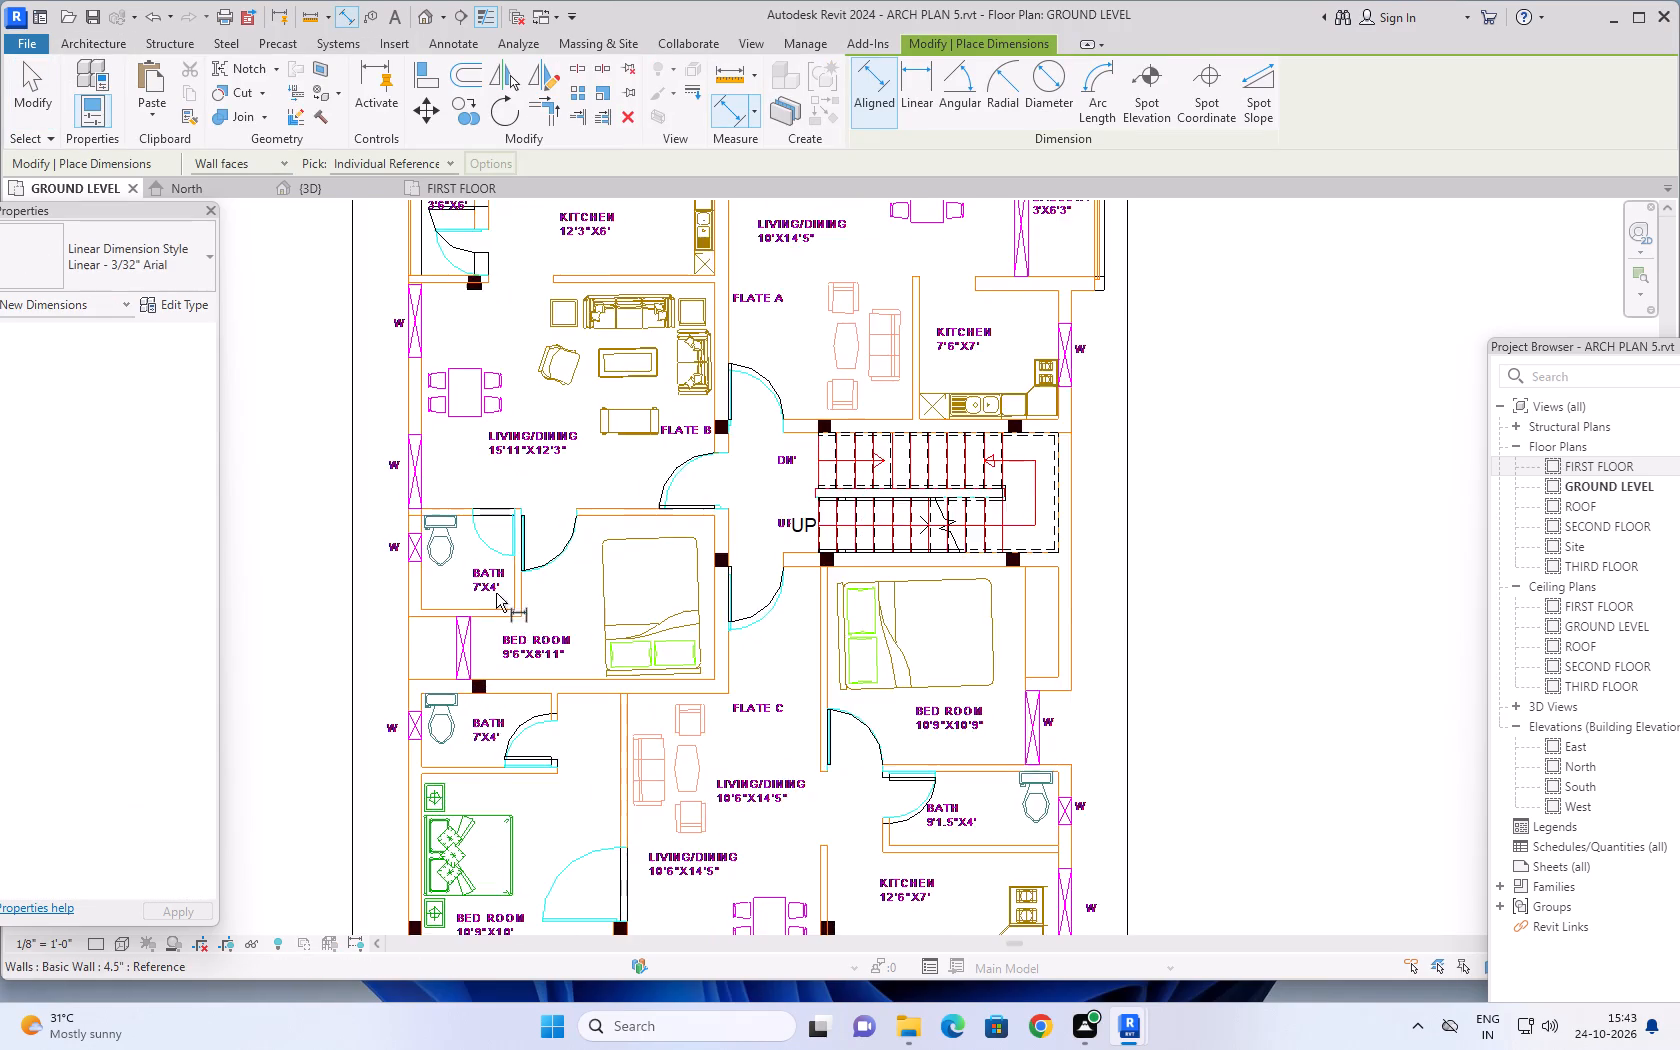
{"action": "scroll", "coordinate": [479, 544], "scroll_direction": "up", "scroll_amount": 15}
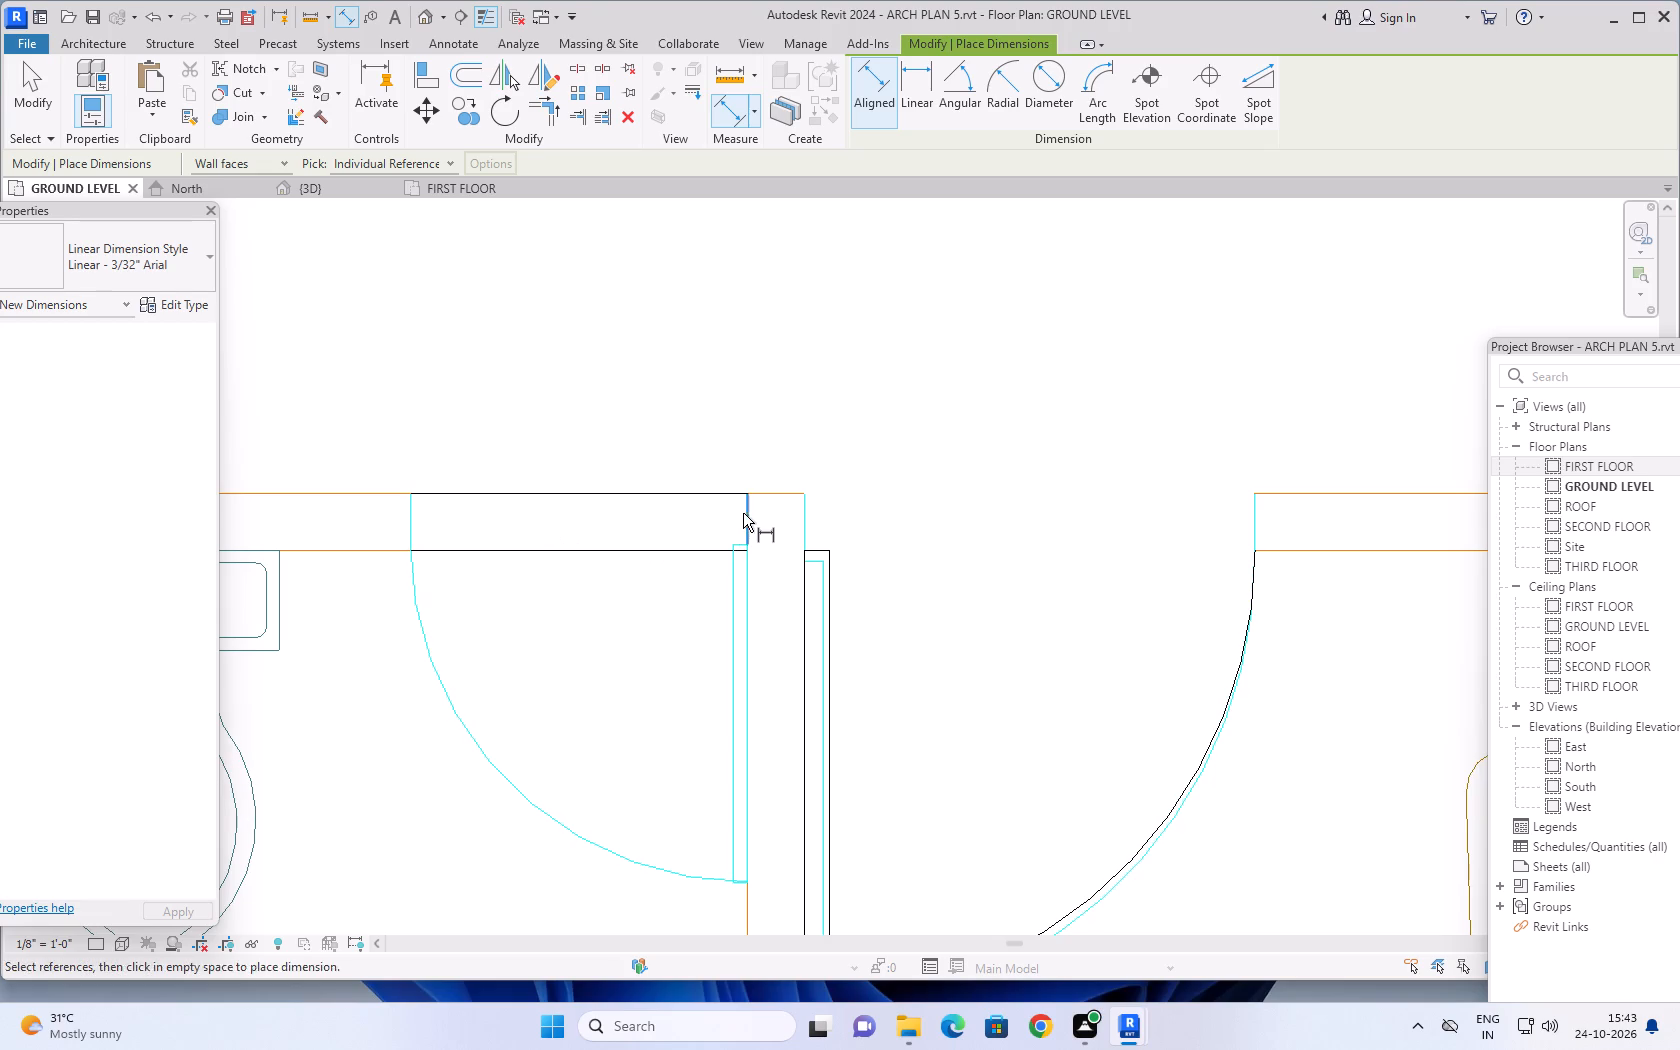
{"action": "left_click", "coordinate": [746, 513]}
{"action": "left_click", "coordinate": [413, 526]}
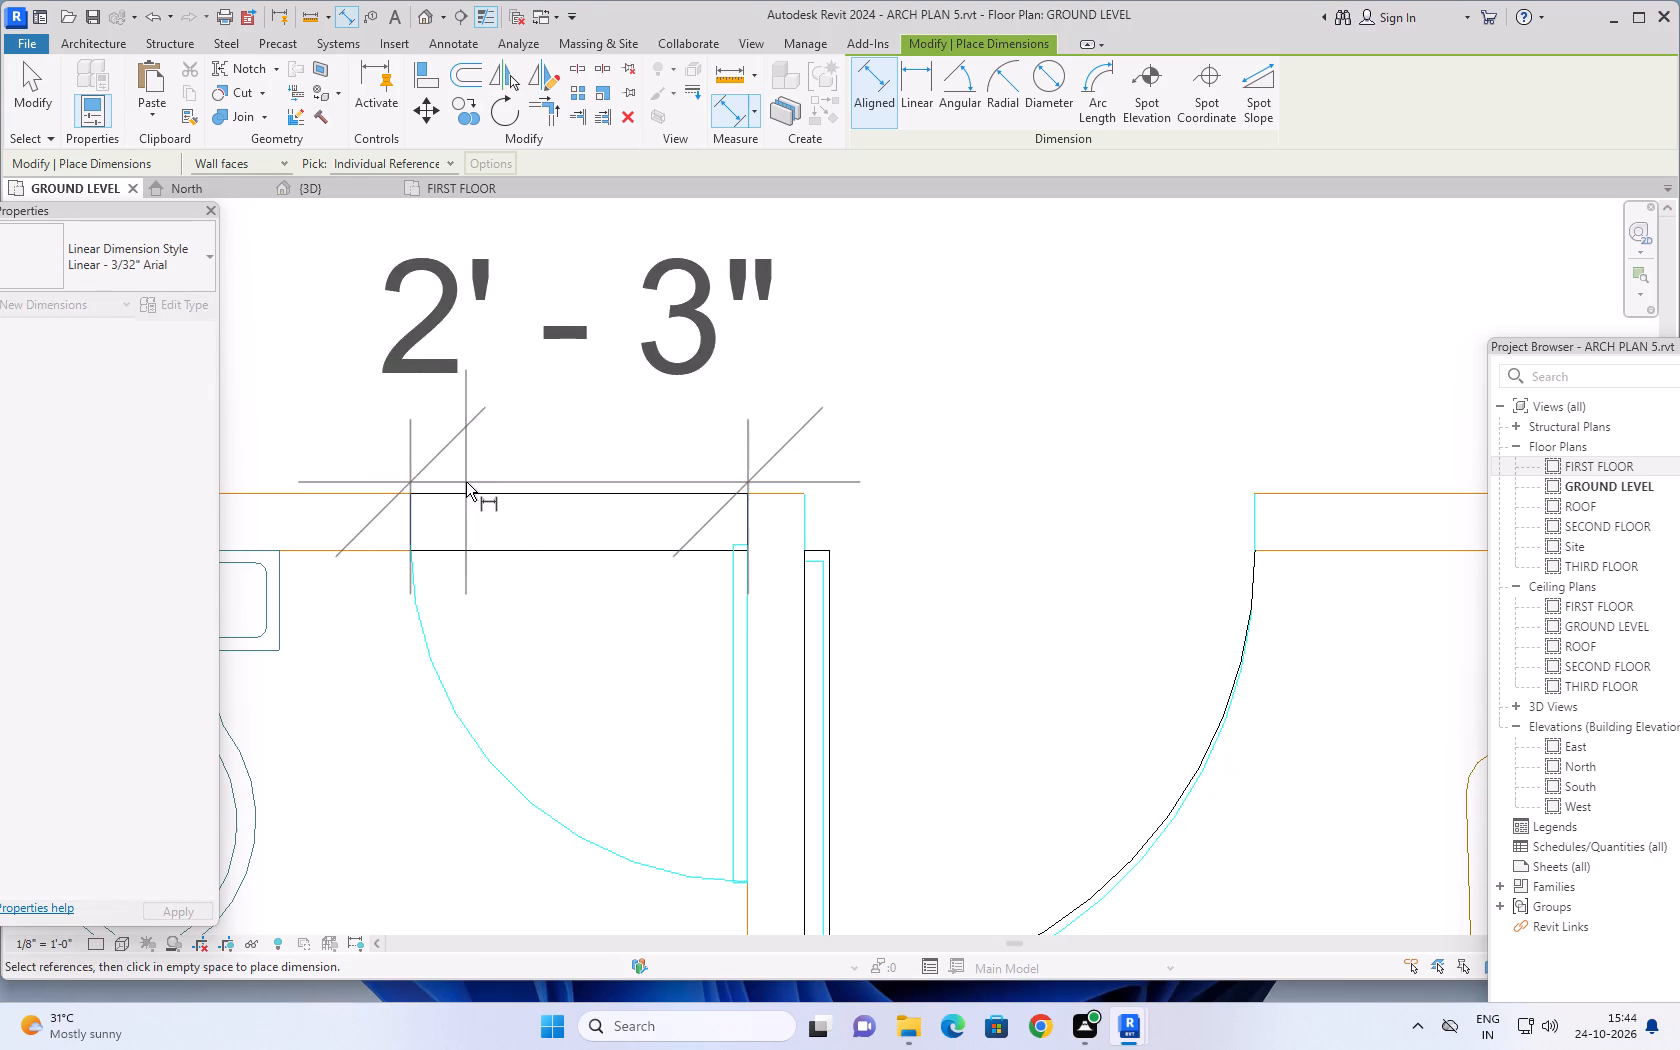
{"action": "key", "text": "Escape"}
Measure the door opening width of Flate C's 10'9"X10' bedroom, in its wall to the 10'6"X14'5" living/dining, without keeping a dimension.
{"action": "scroll", "coordinate": [666, 500], "scroll_direction": "down", "scroll_amount": 13}
{"action": "middle_click_drag", "start_coordinate": [825, 615], "coordinate": [748, 503]}
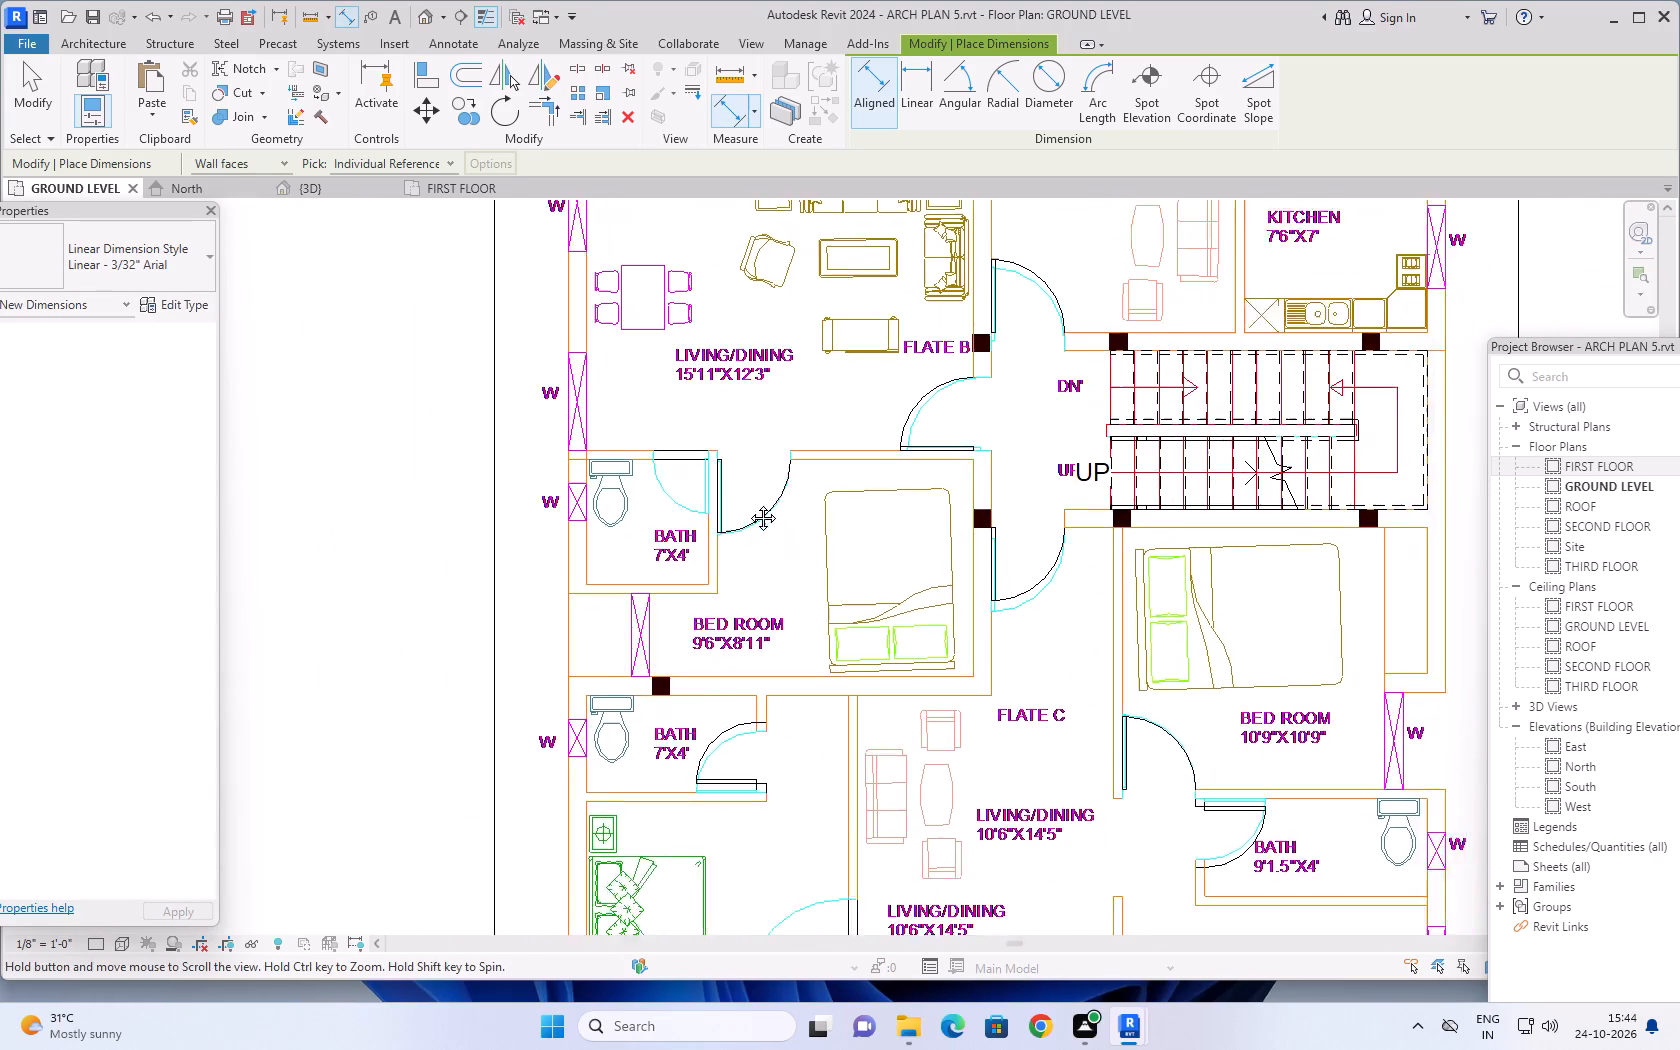
{"action": "middle_click_drag", "start_coordinate": [748, 503], "coordinate": [745, 492]}
{"action": "scroll", "coordinate": [752, 507], "scroll_direction": "down", "scroll_amount": 3}
{"action": "scroll", "coordinate": [769, 607], "scroll_direction": "down", "scroll_amount": 2}
{"action": "middle_click_drag", "start_coordinate": [766, 620], "coordinate": [592, 492]}
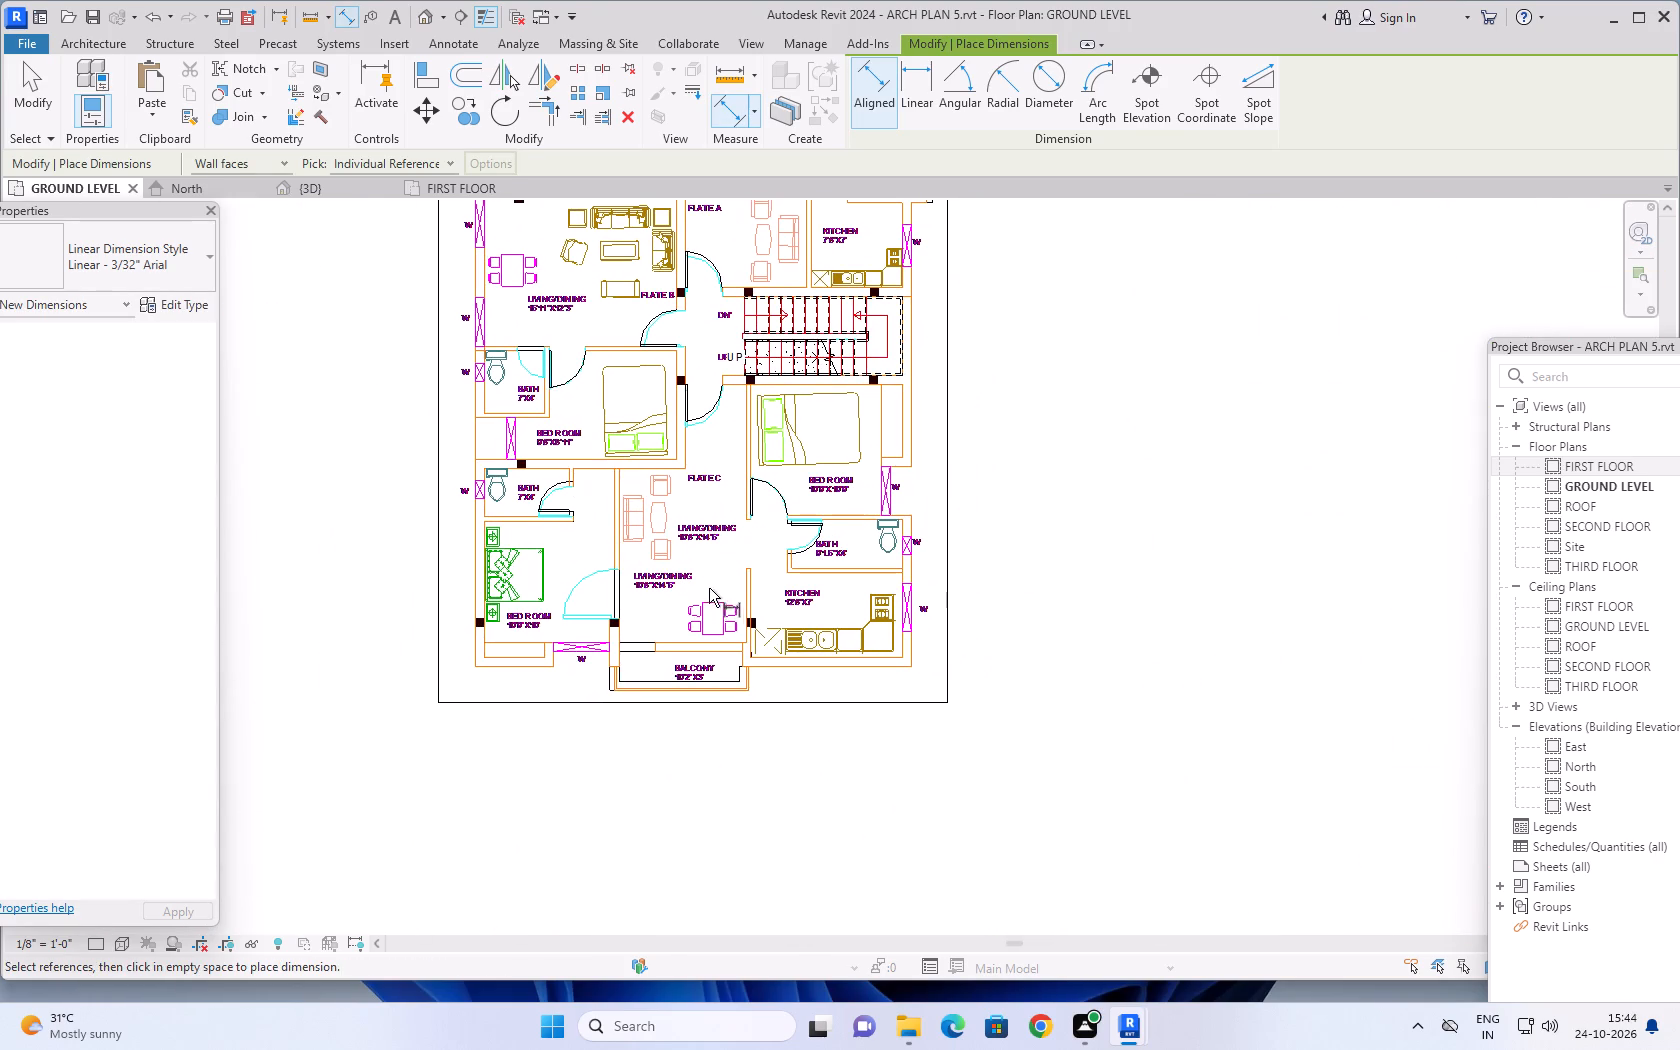
{"action": "scroll", "coordinate": [620, 587], "scroll_direction": "up", "scroll_amount": 9}
{"action": "scroll", "coordinate": [546, 631], "scroll_direction": "up", "scroll_amount": 5}
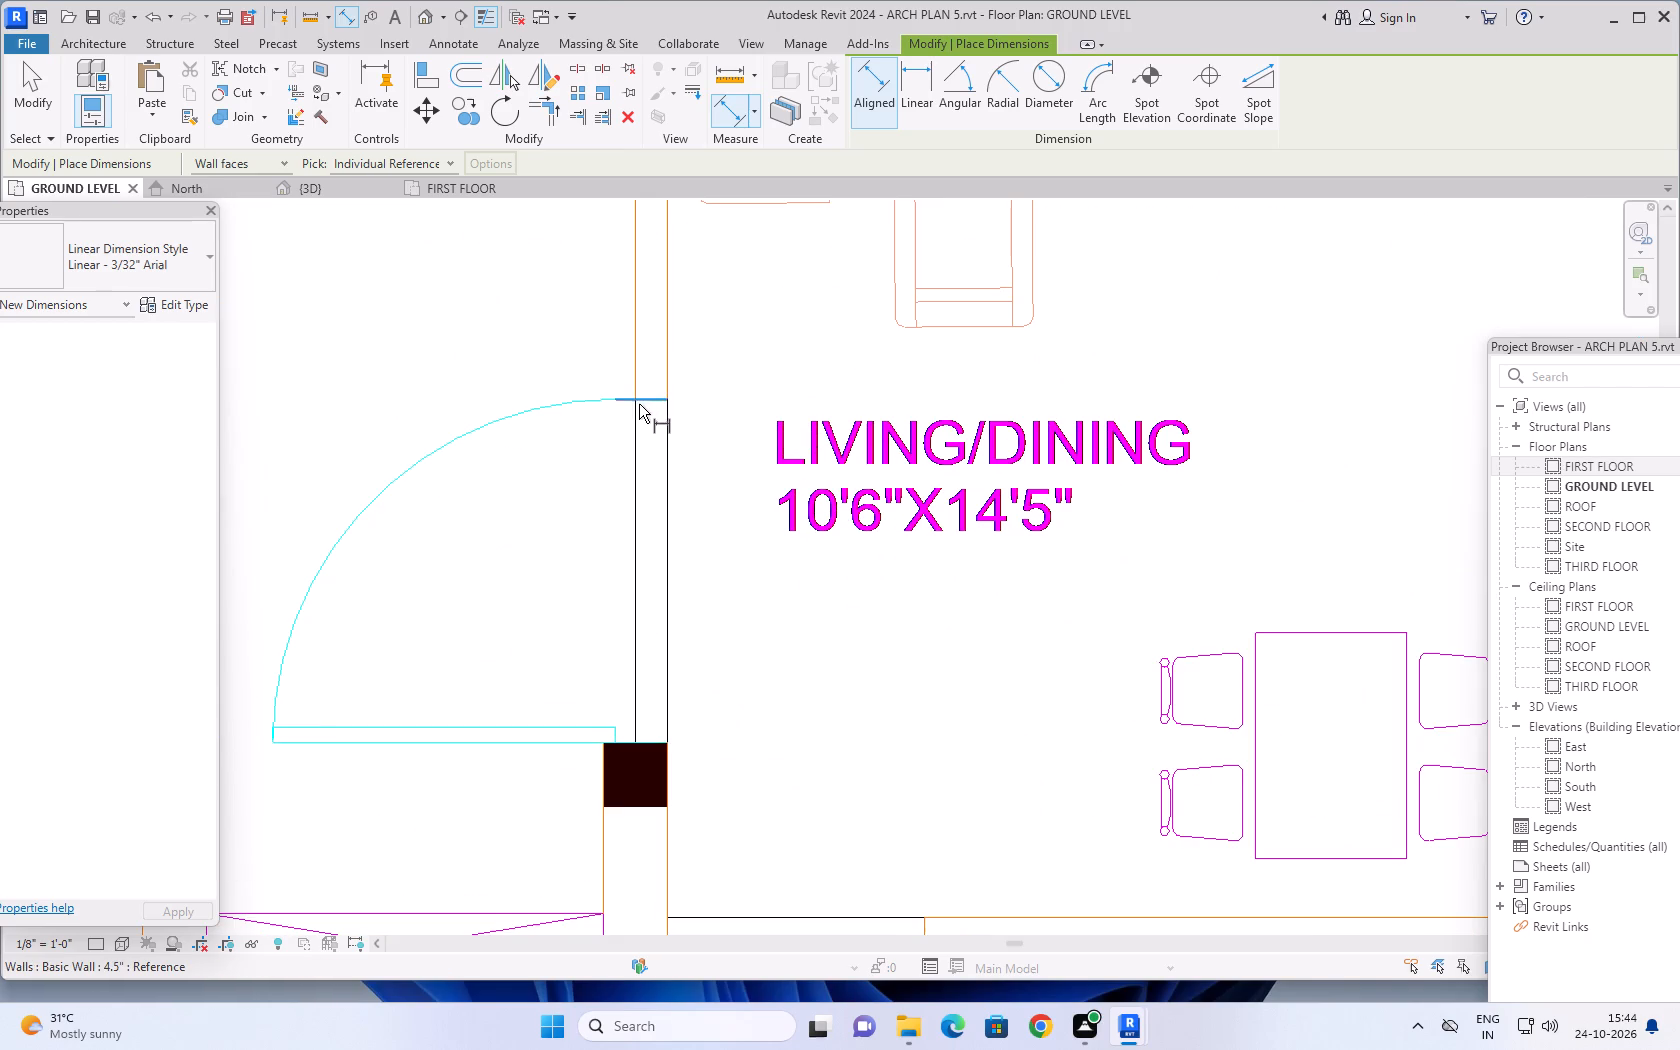
{"action": "key", "text": "space"}
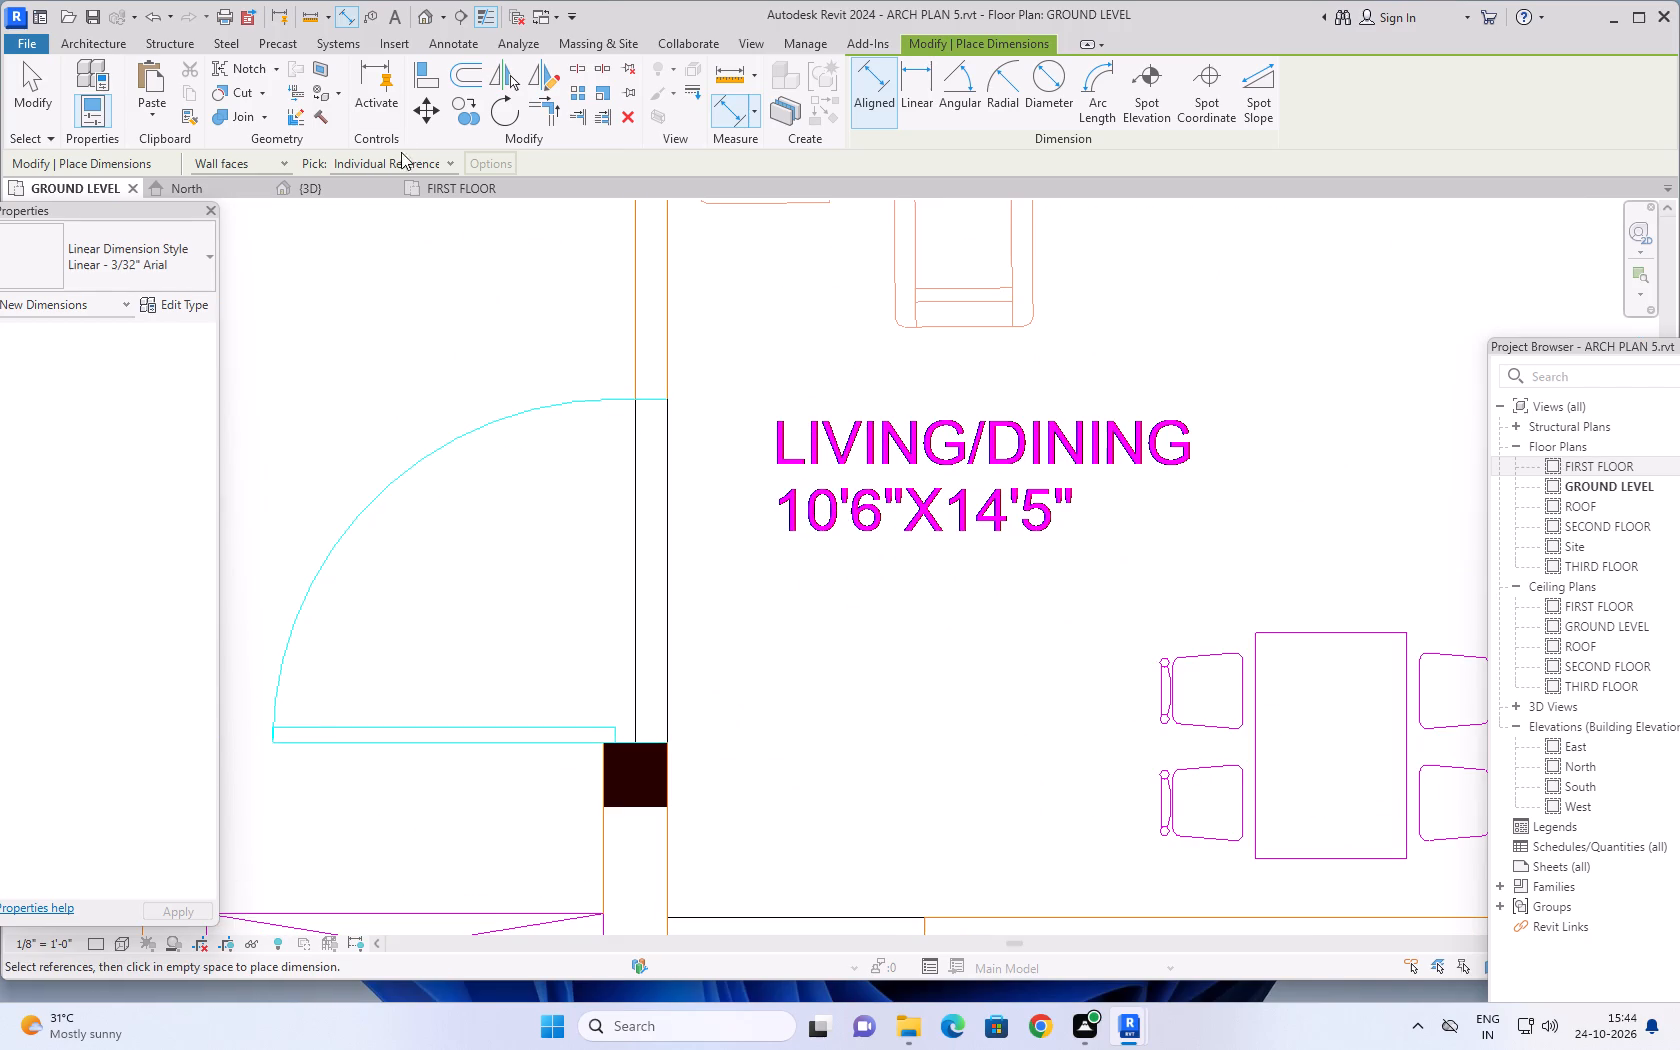
{"action": "left_click", "coordinate": [347, 12]}
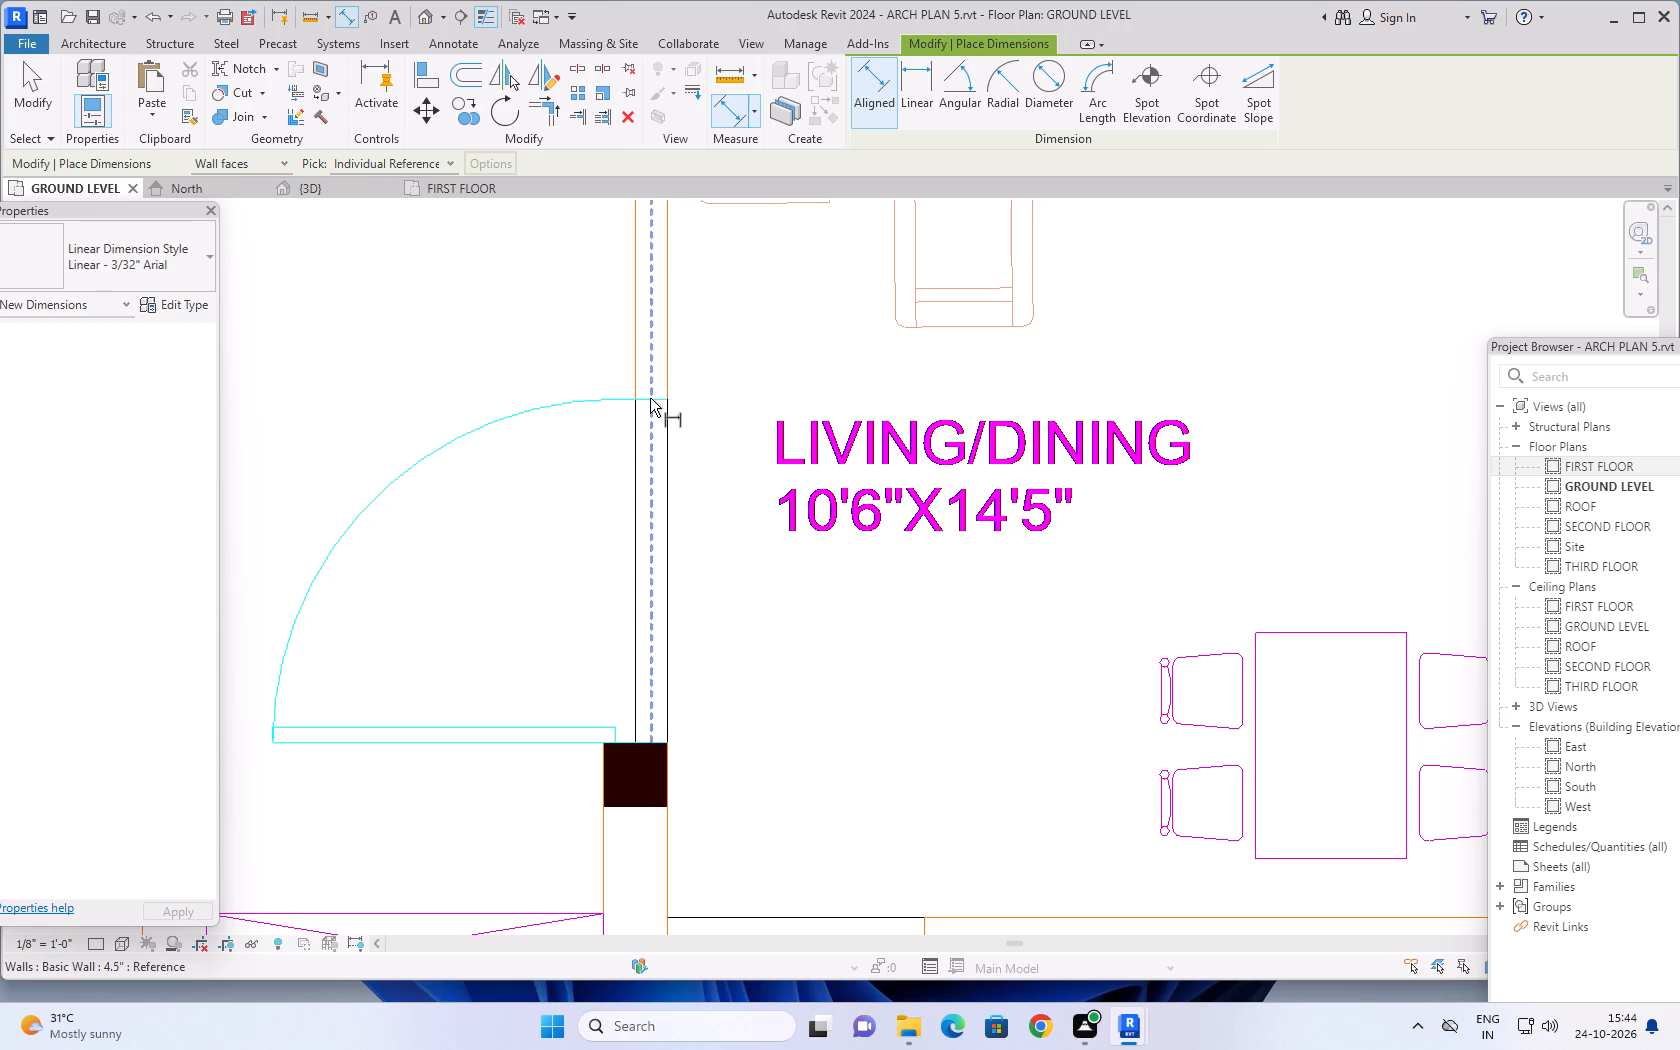
{"action": "left_click", "coordinate": [624, 399]}
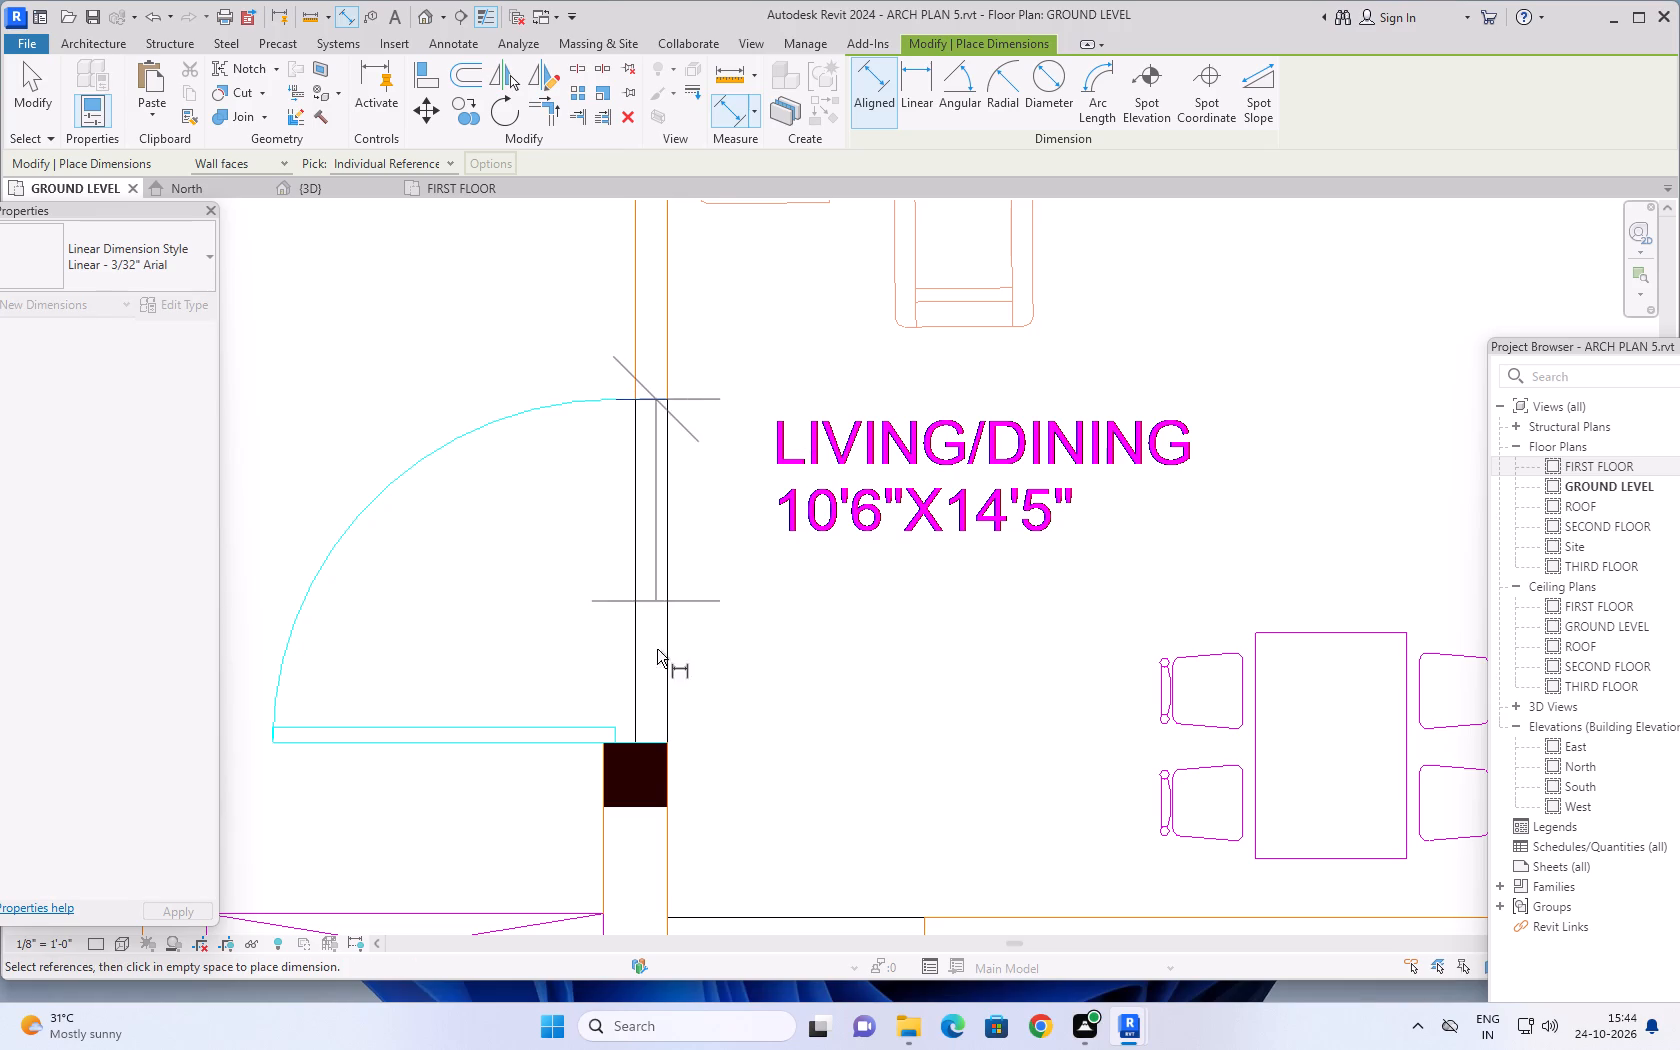
{"action": "scroll", "coordinate": [649, 743], "scroll_direction": "up", "scroll_amount": 7}
{"action": "left_click", "coordinate": [487, 742]}
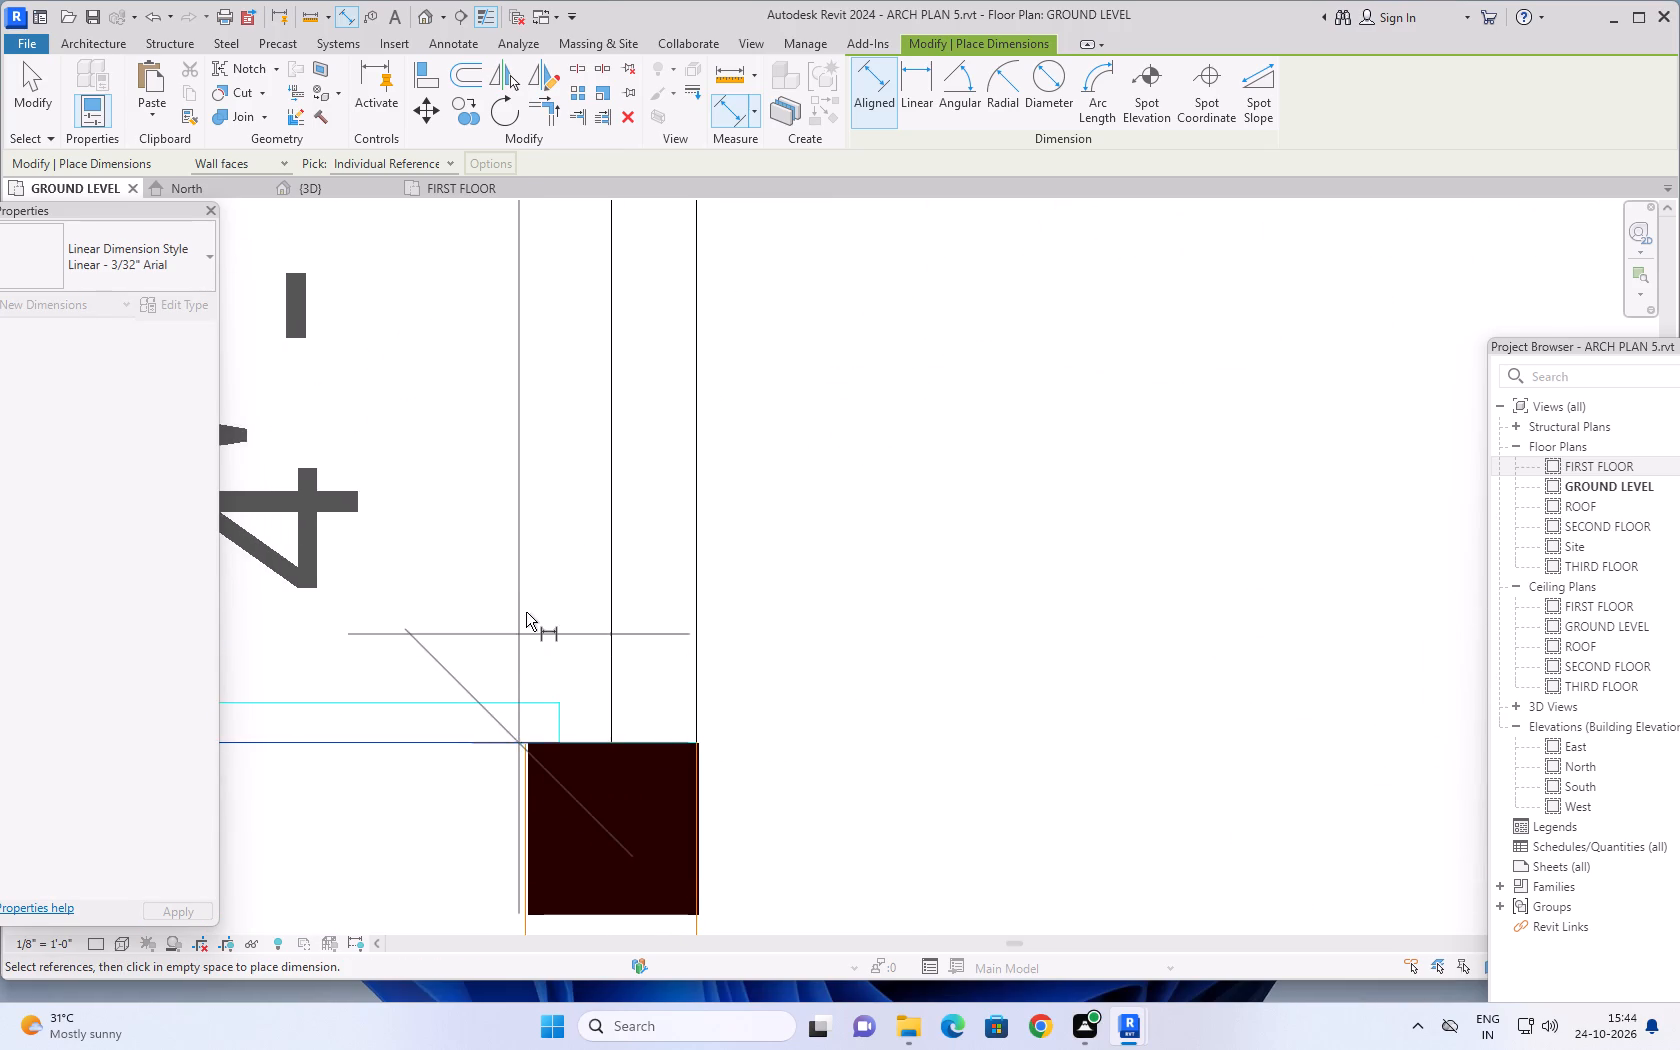
{"action": "scroll", "coordinate": [532, 601], "scroll_direction": "down", "scroll_amount": 9}
{"action": "key", "text": "Escape"}
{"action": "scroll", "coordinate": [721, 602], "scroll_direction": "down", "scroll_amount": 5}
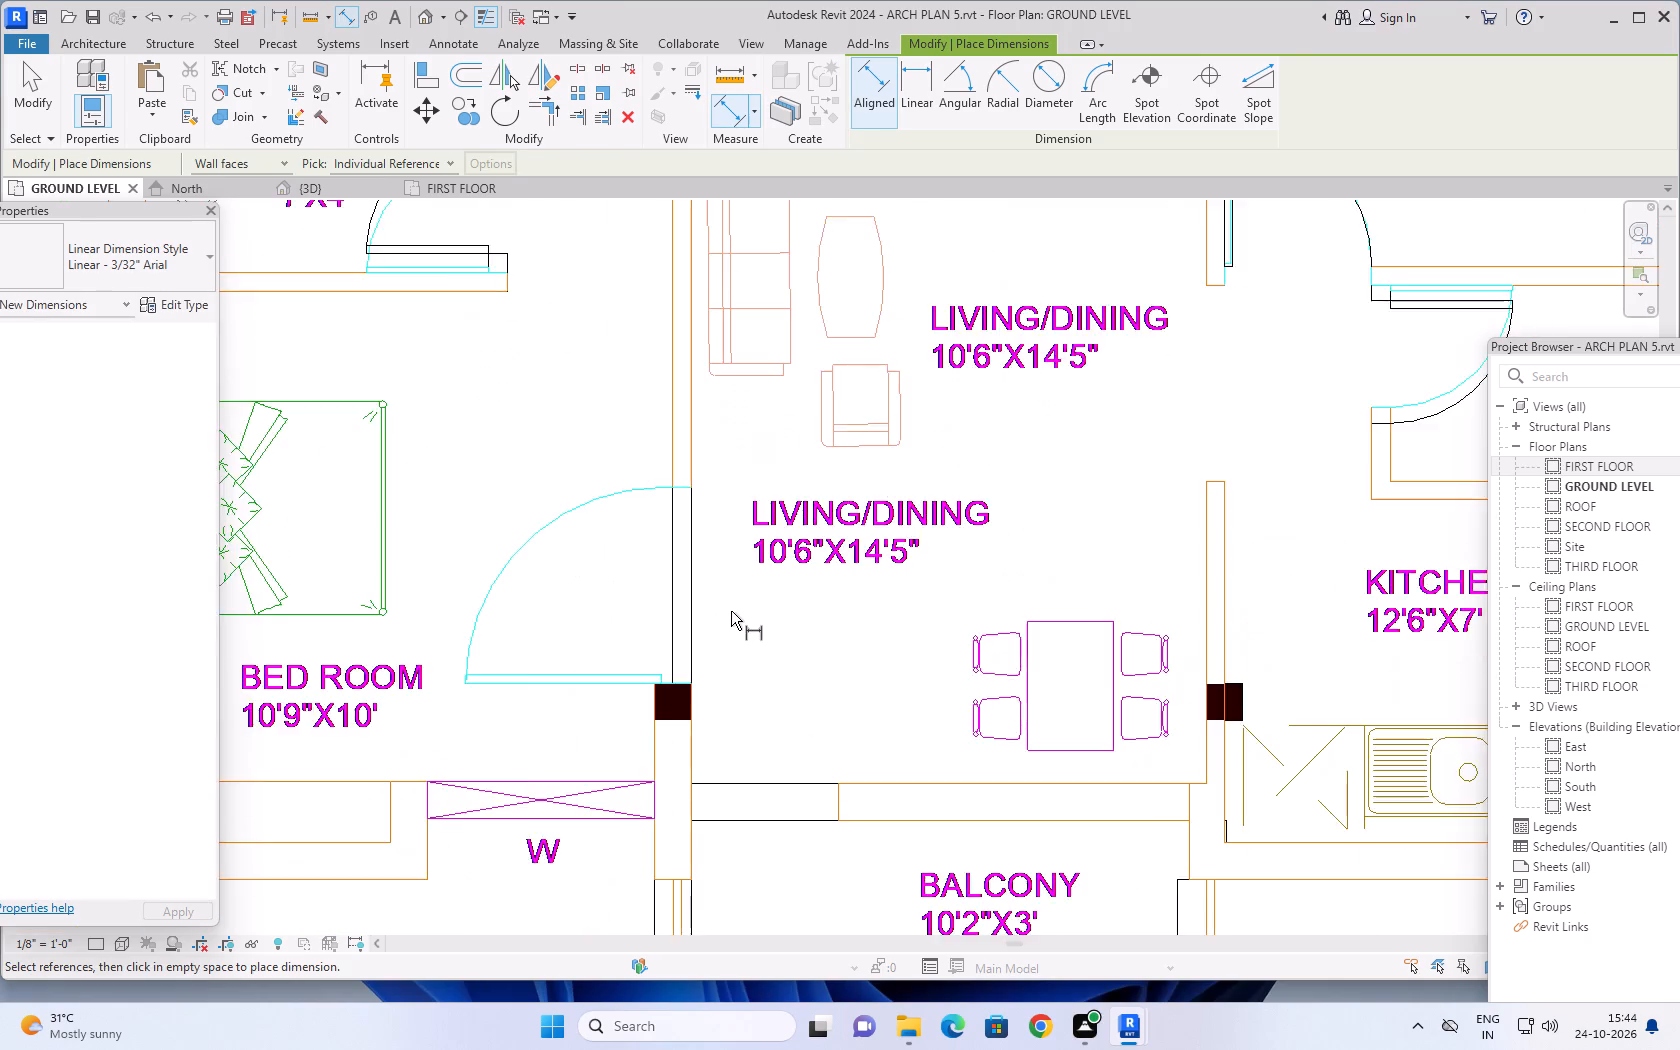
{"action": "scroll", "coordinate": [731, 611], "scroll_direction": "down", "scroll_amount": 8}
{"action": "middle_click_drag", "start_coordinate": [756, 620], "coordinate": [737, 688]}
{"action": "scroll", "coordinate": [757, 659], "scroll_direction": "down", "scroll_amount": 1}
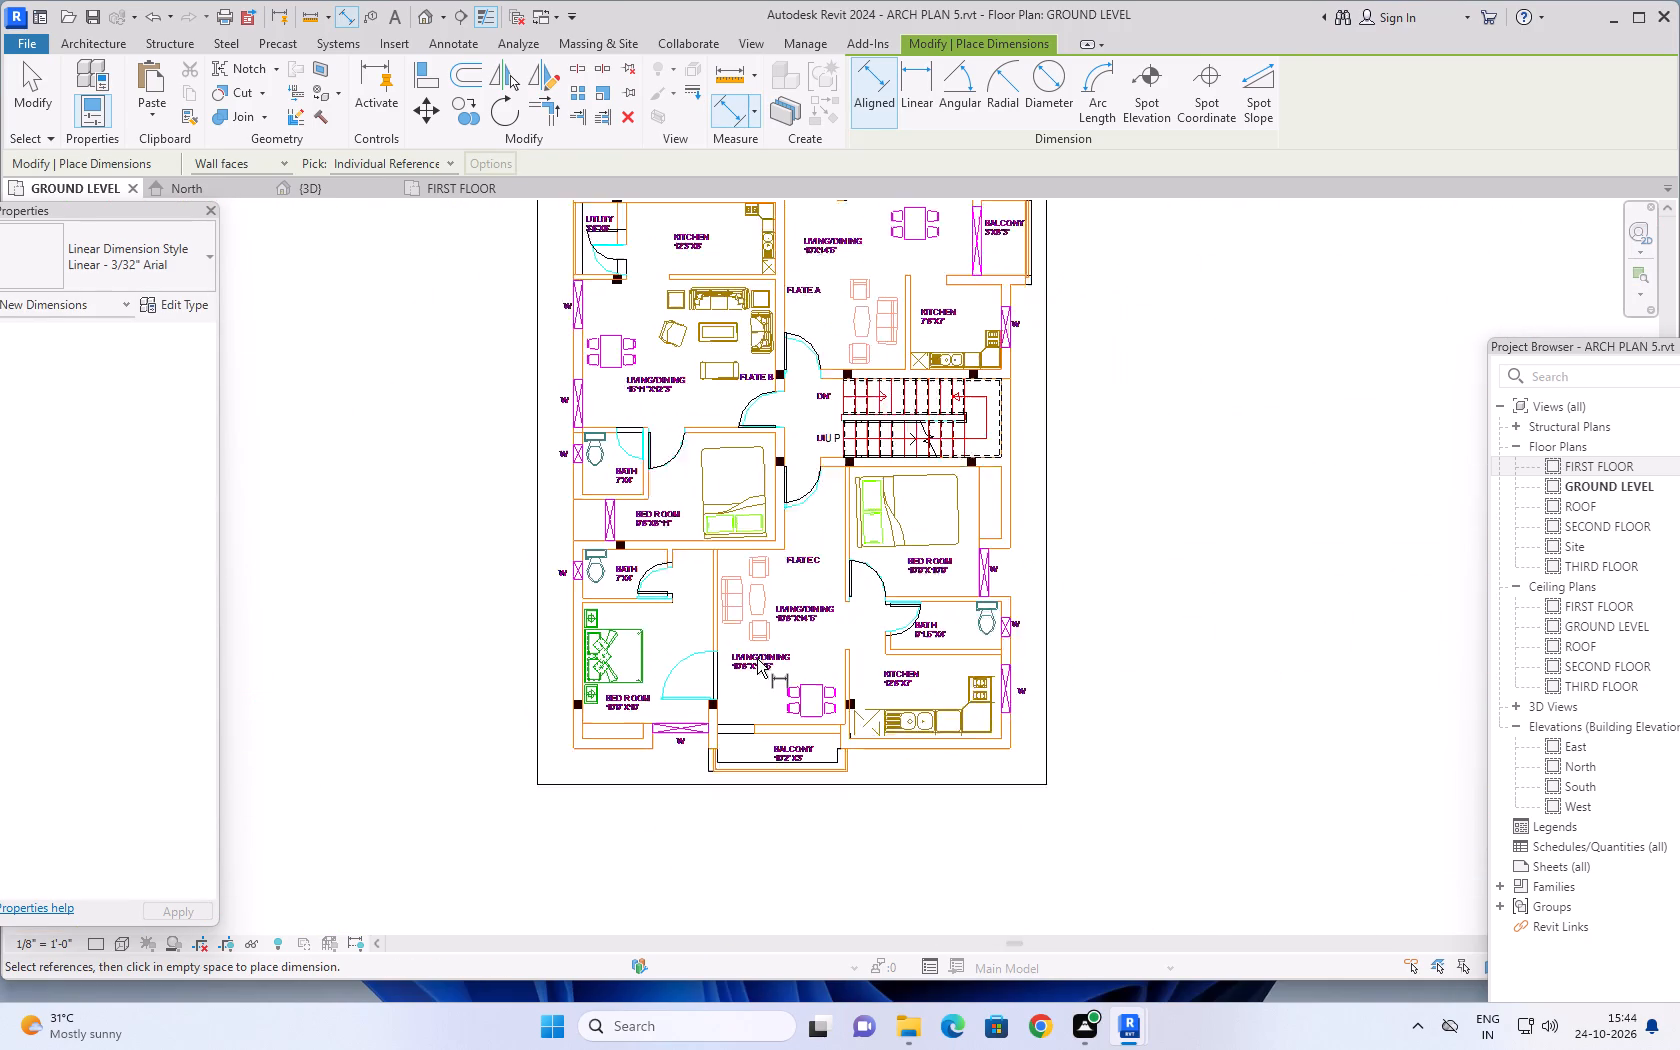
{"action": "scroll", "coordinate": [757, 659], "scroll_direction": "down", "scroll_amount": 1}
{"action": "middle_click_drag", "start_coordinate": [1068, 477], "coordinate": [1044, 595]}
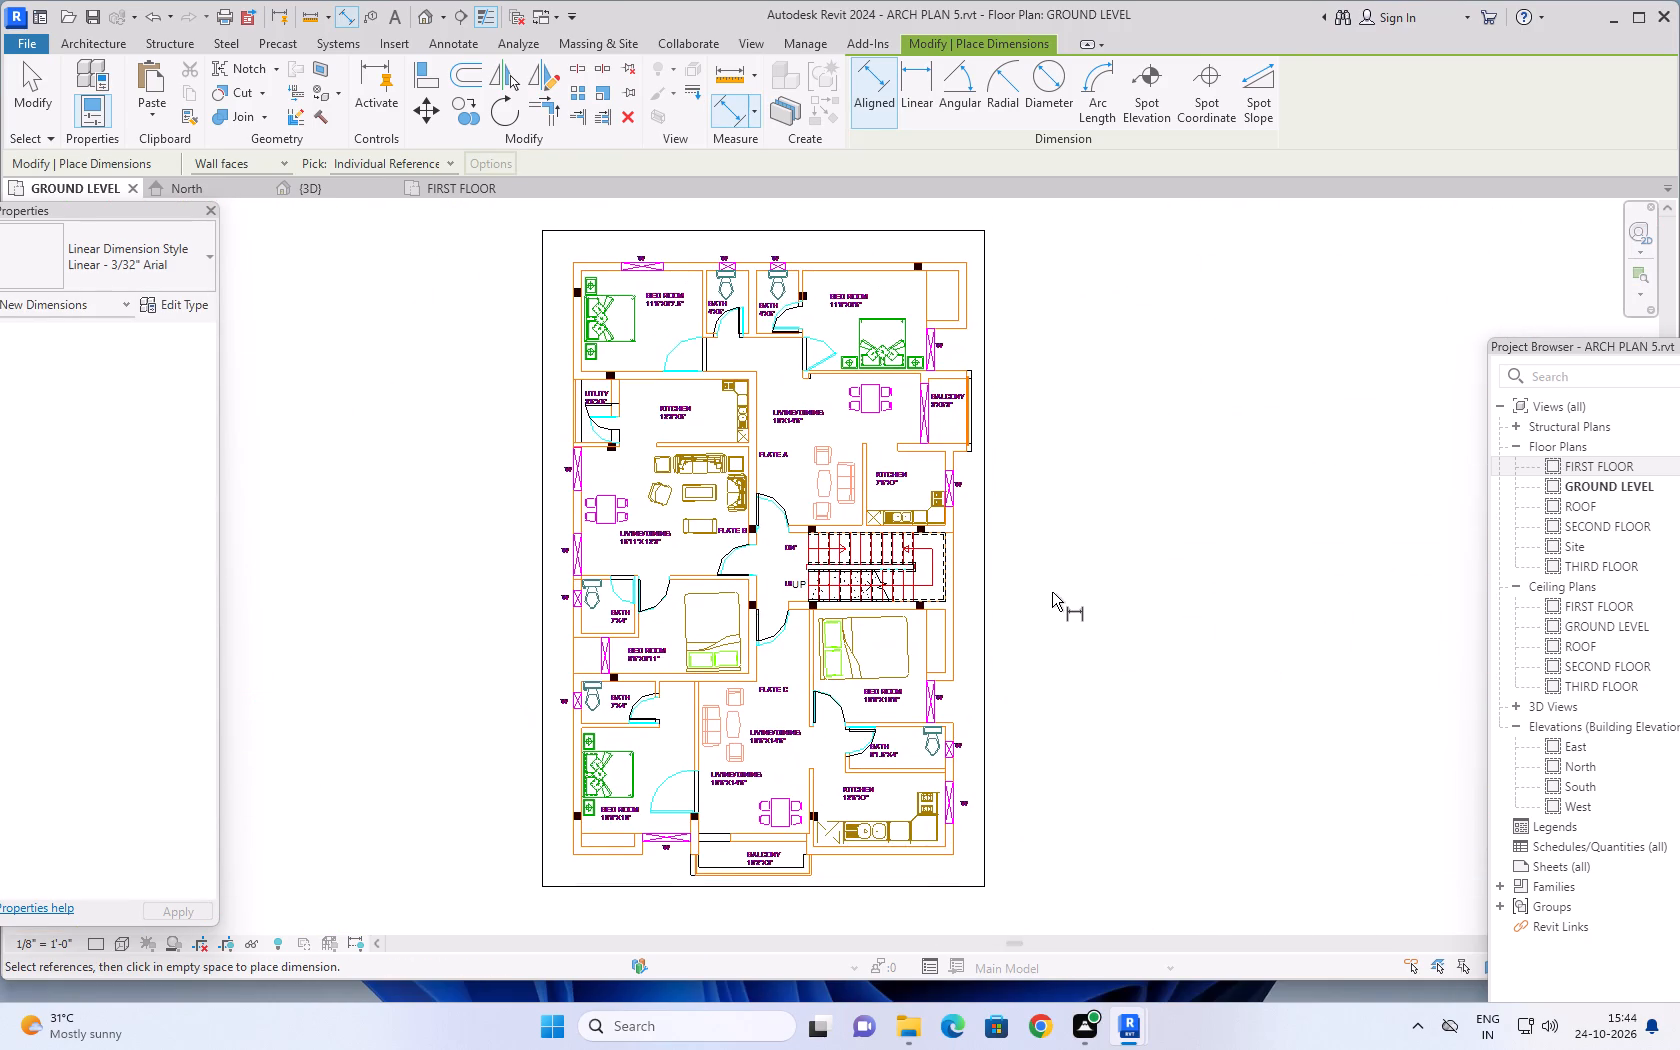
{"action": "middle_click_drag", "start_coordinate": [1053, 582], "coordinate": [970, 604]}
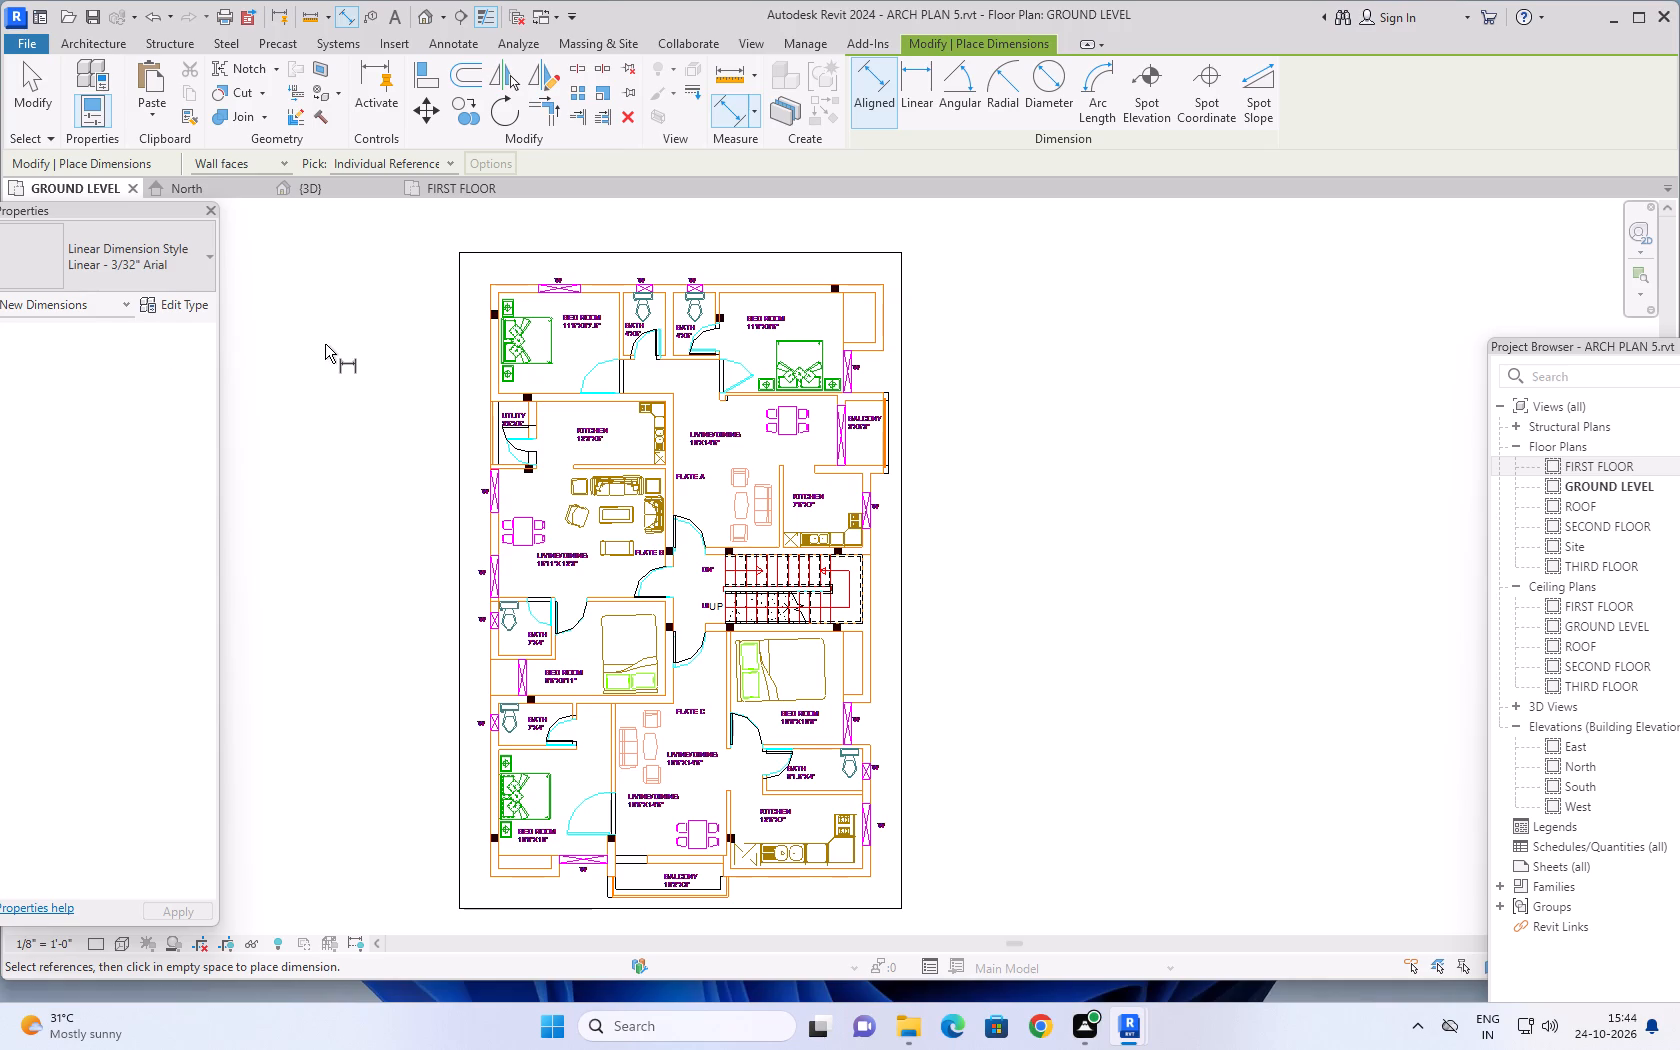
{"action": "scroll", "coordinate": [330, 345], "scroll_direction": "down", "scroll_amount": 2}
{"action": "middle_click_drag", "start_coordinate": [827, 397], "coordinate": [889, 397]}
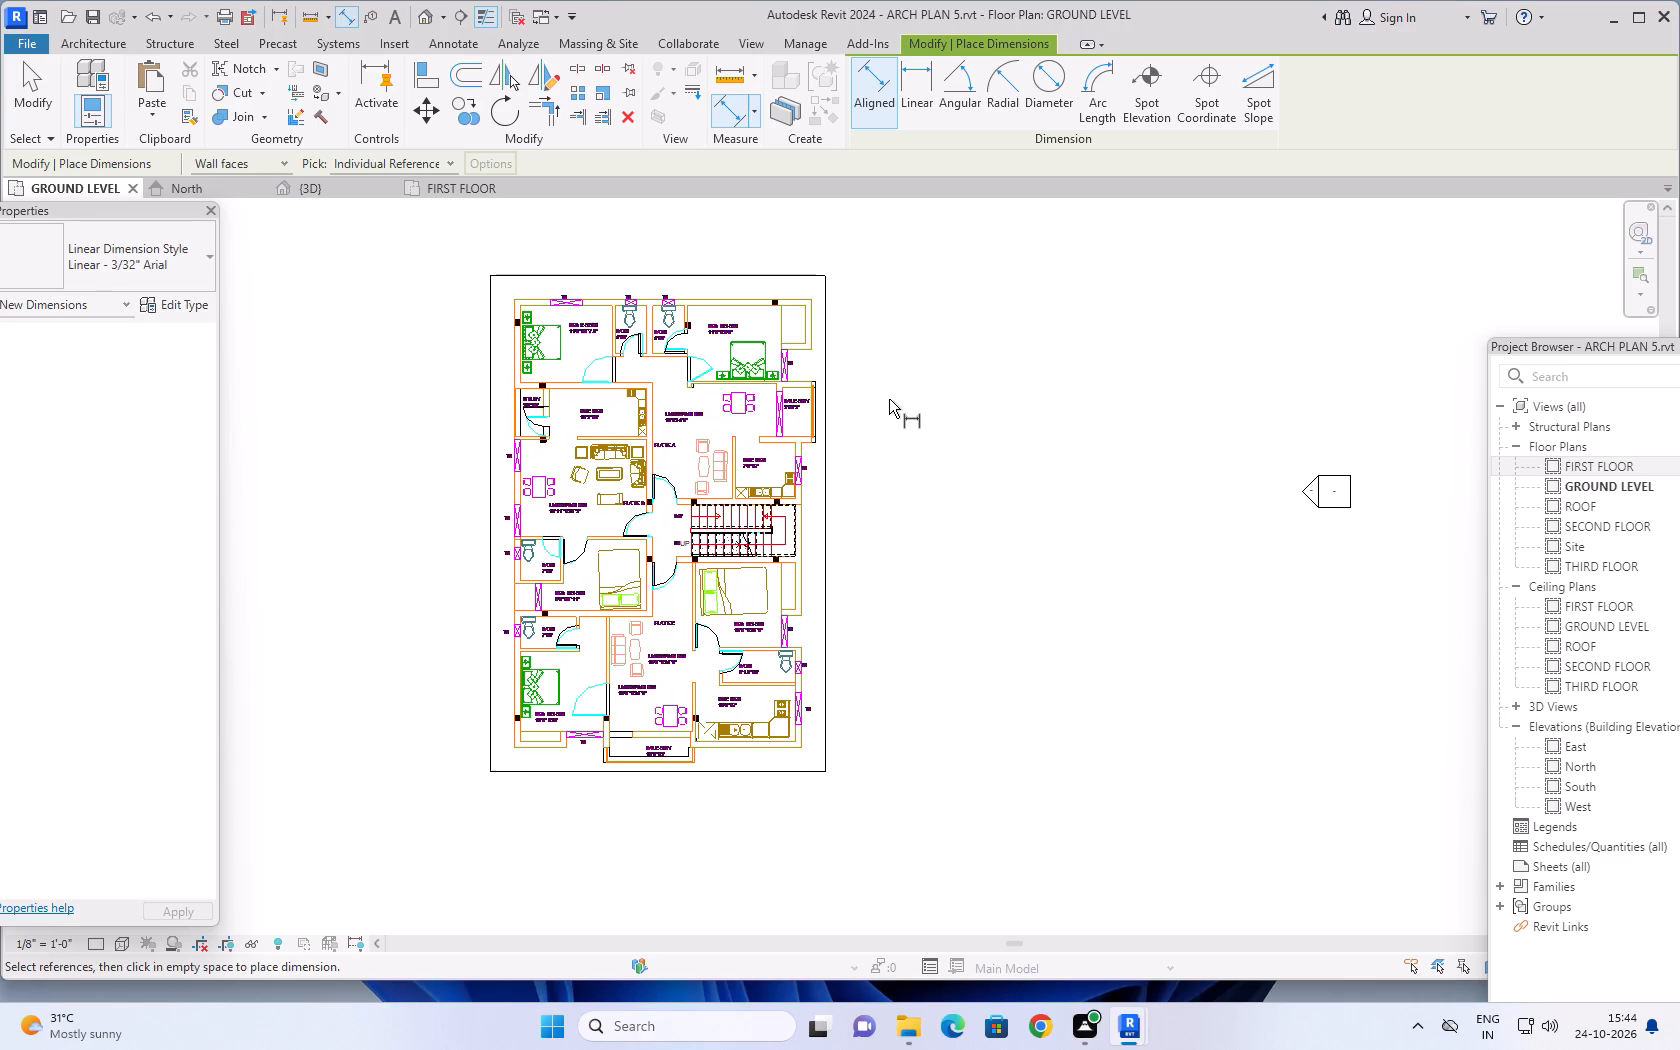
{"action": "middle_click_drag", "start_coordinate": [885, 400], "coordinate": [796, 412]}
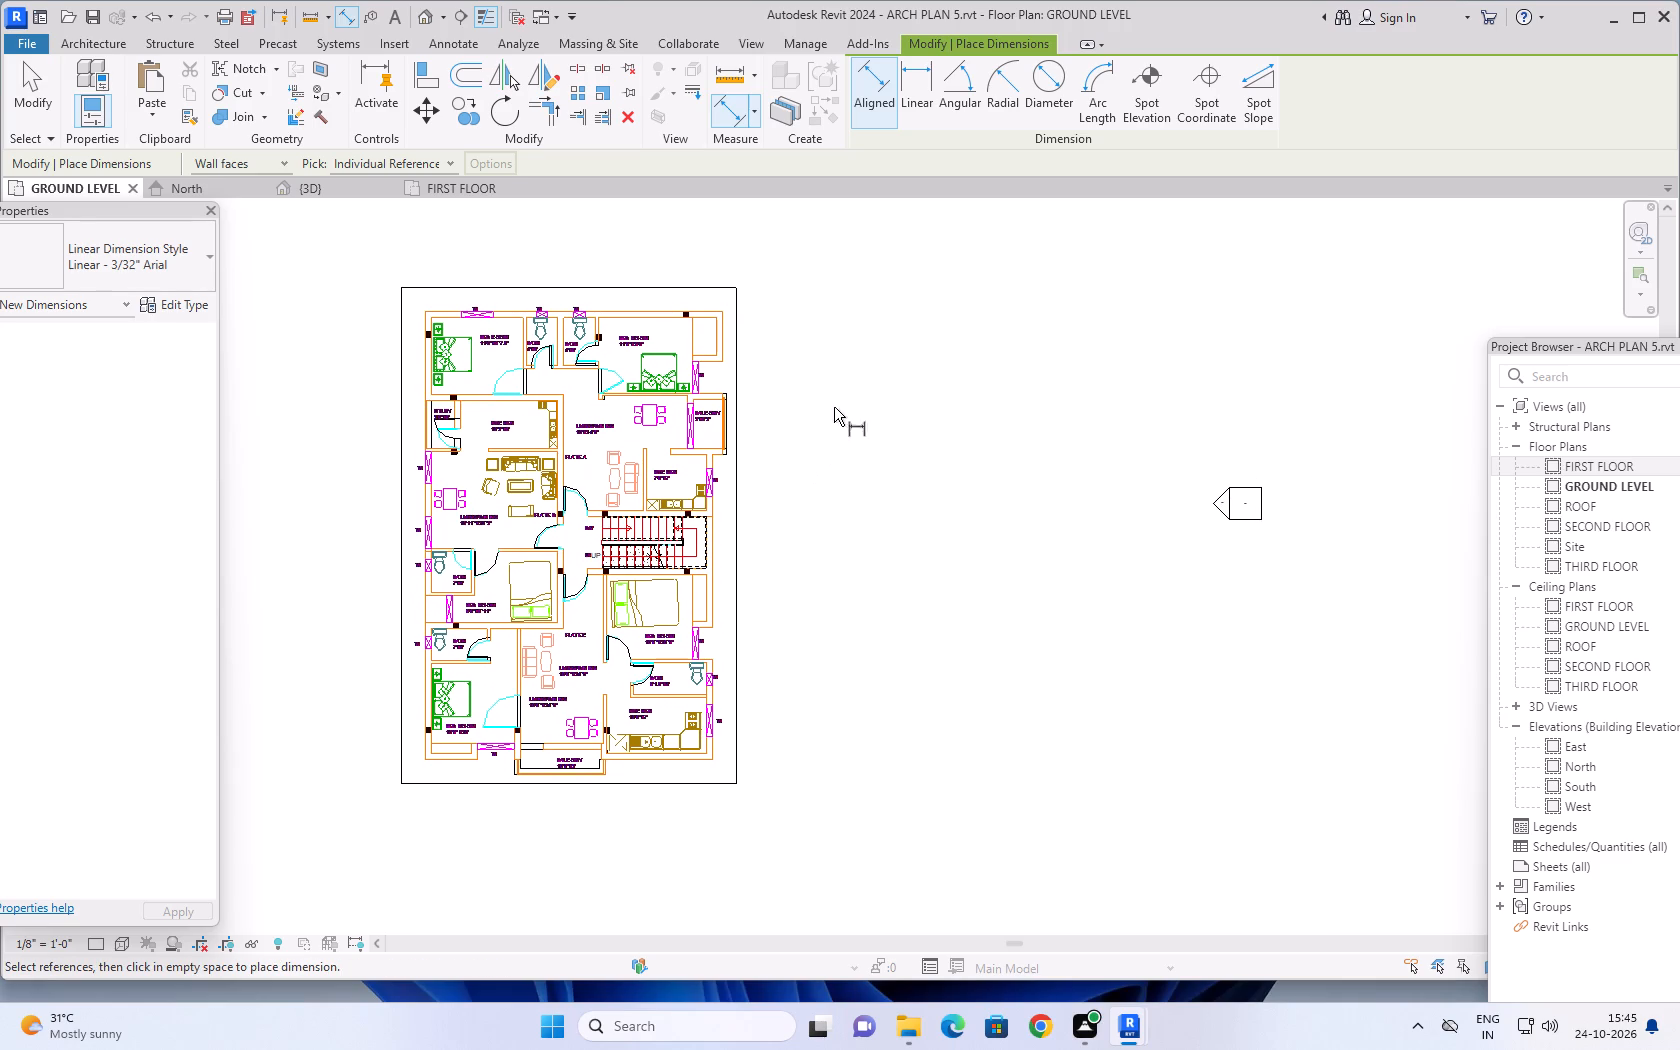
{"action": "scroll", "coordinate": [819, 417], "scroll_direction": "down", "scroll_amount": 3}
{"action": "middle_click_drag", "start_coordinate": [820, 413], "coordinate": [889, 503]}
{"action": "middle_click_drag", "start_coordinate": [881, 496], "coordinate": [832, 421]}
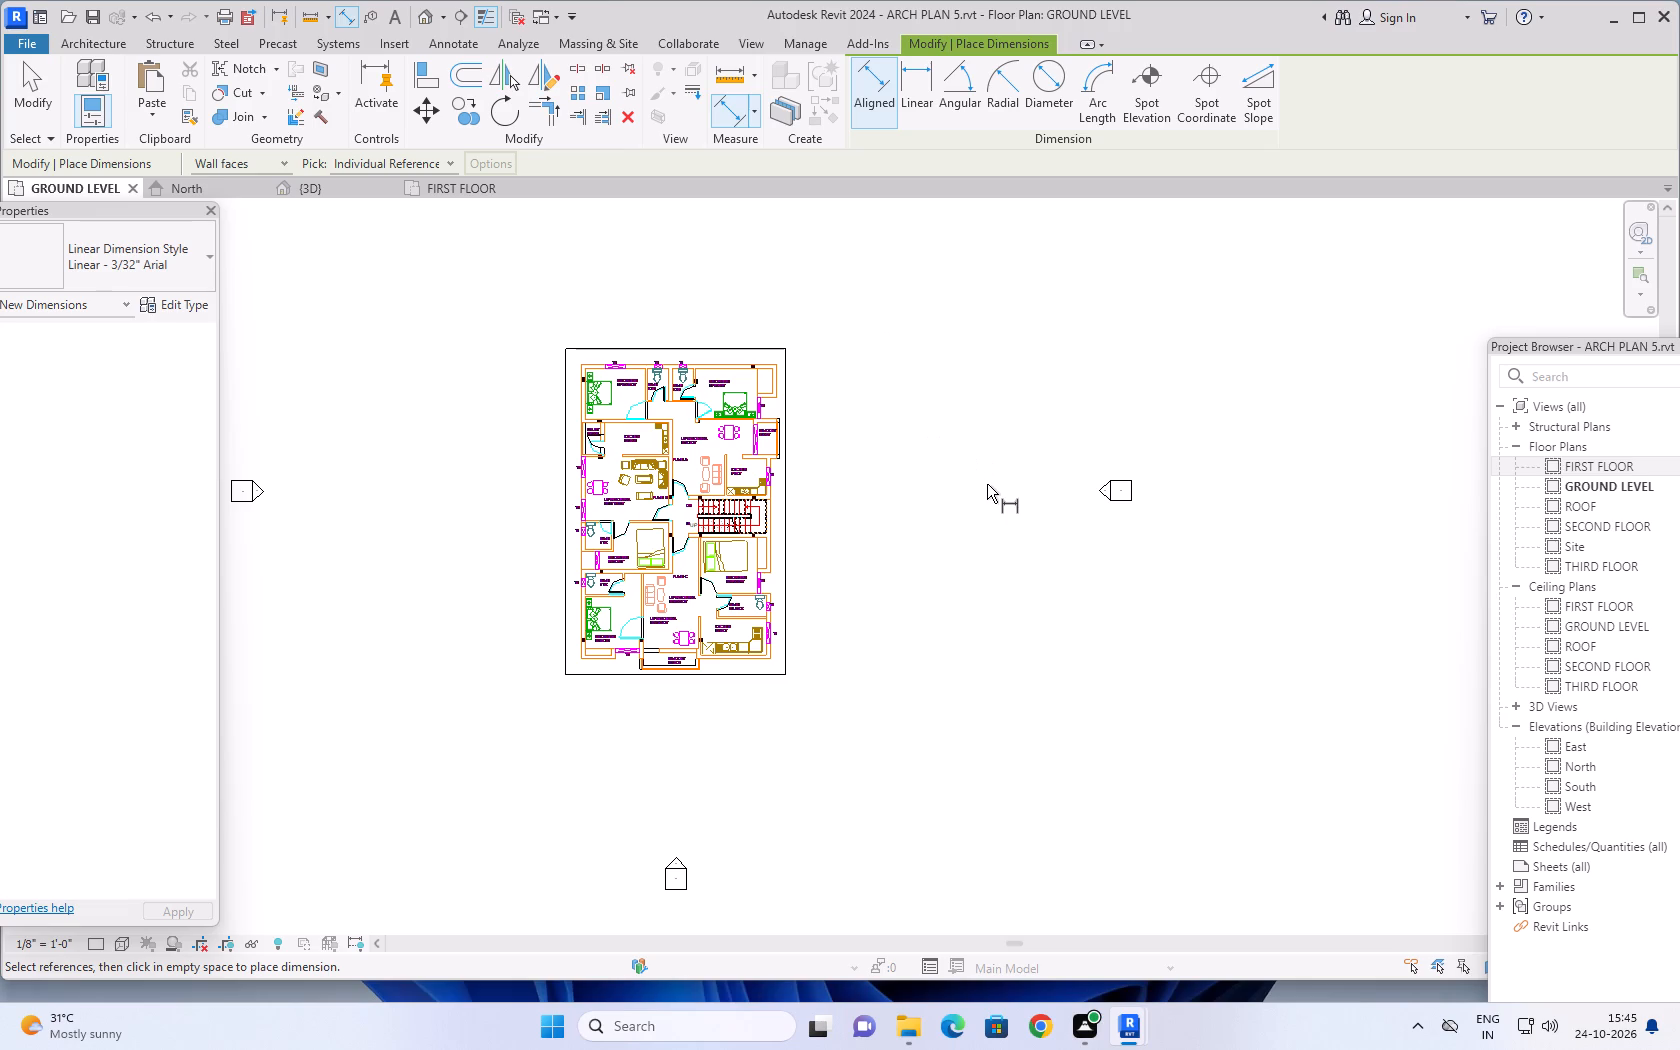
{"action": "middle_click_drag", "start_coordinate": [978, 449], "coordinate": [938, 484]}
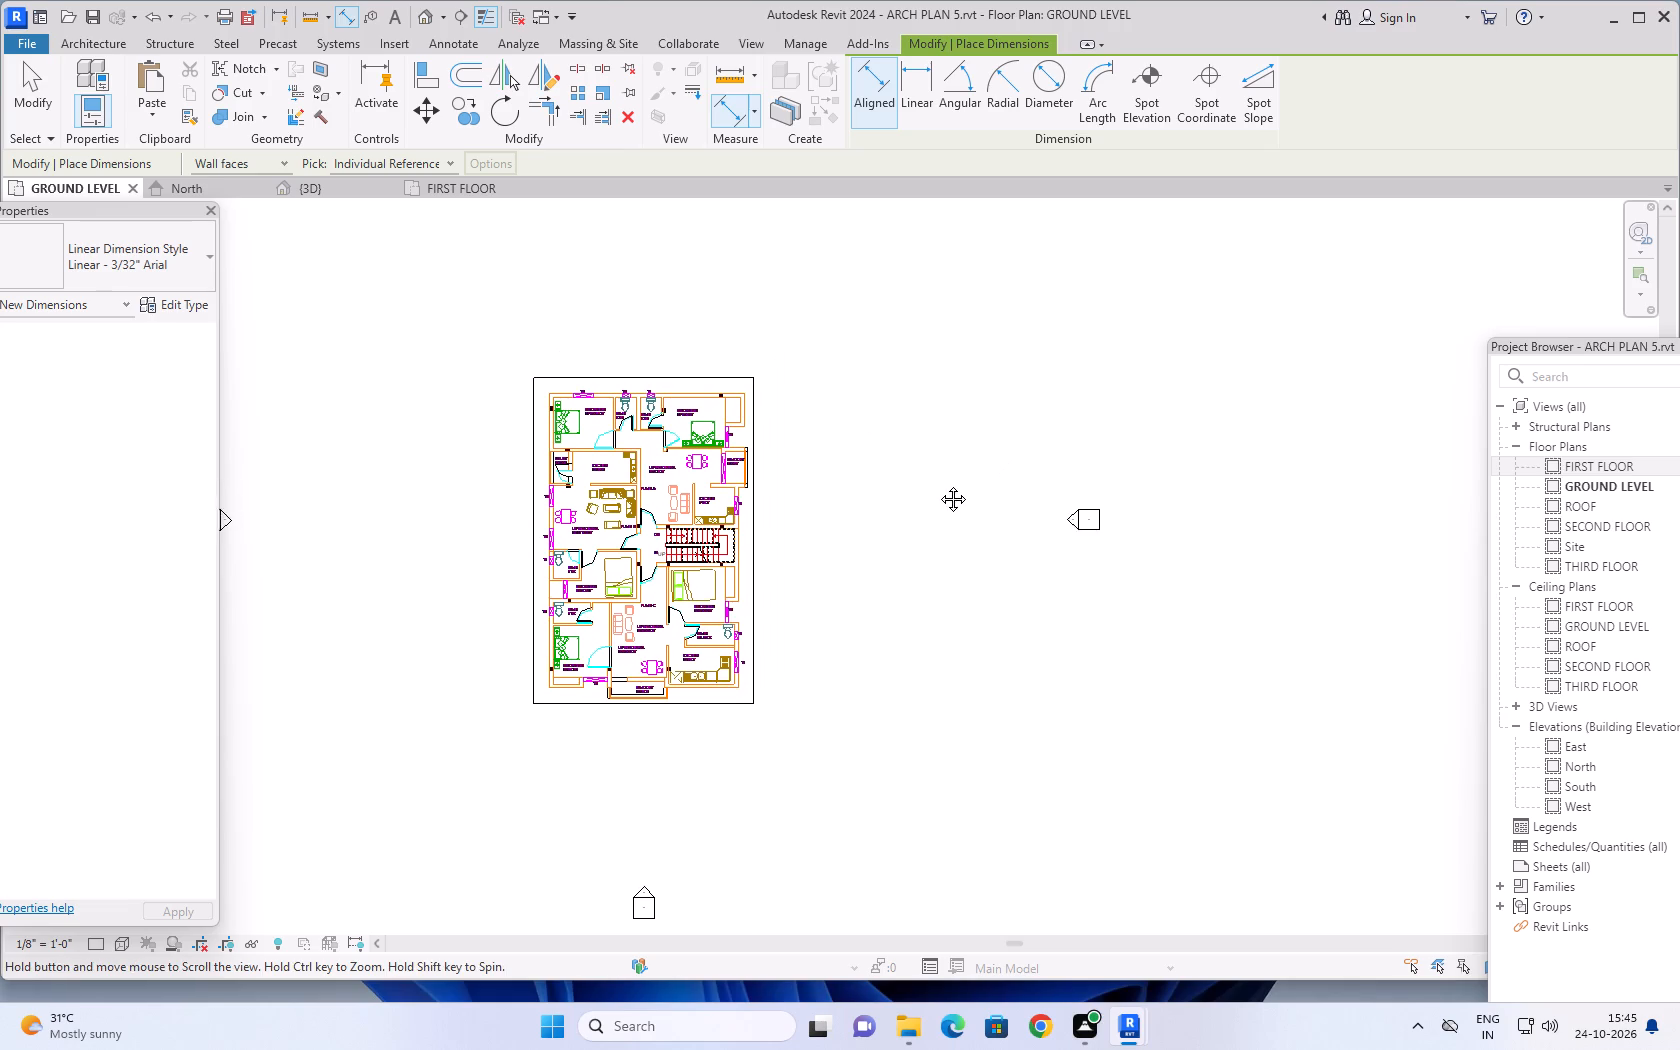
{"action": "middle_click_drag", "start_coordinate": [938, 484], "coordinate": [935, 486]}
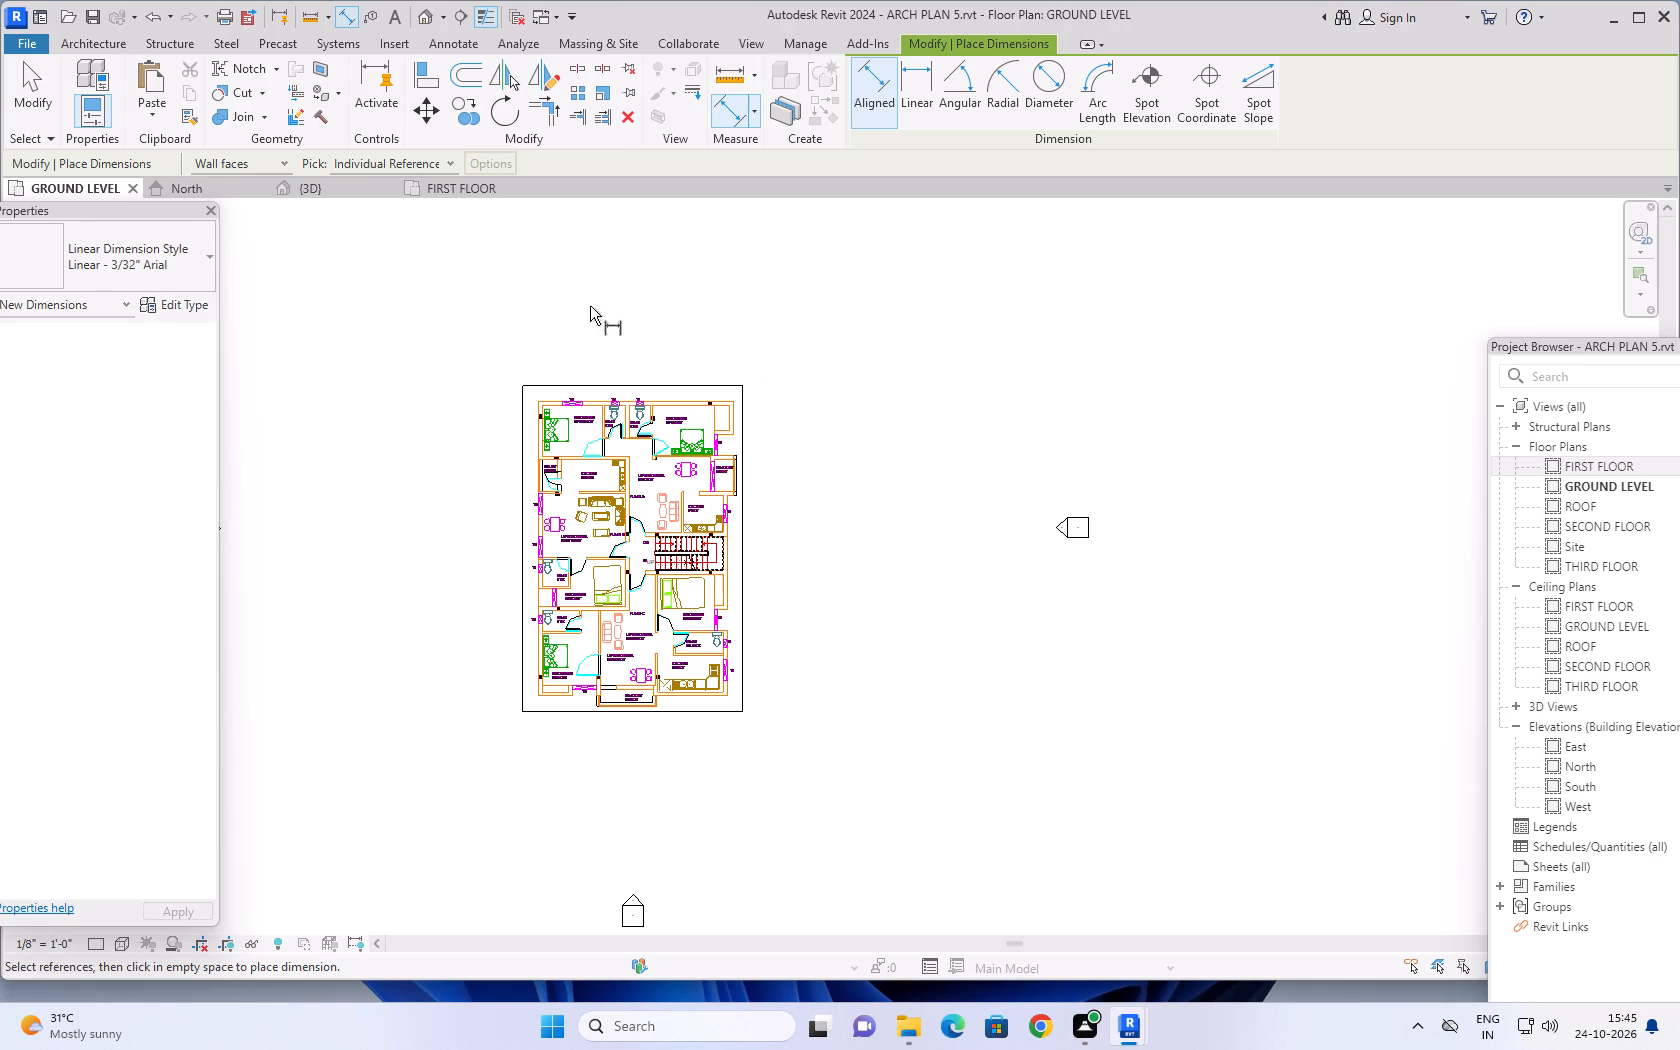
Duplicate the single-flush 2'6"X7' door type as 2'3"X7' and set its width to 2'3".
{"action": "left_click", "coordinate": [111, 39]}
{"action": "left_click", "coordinate": [125, 73]}
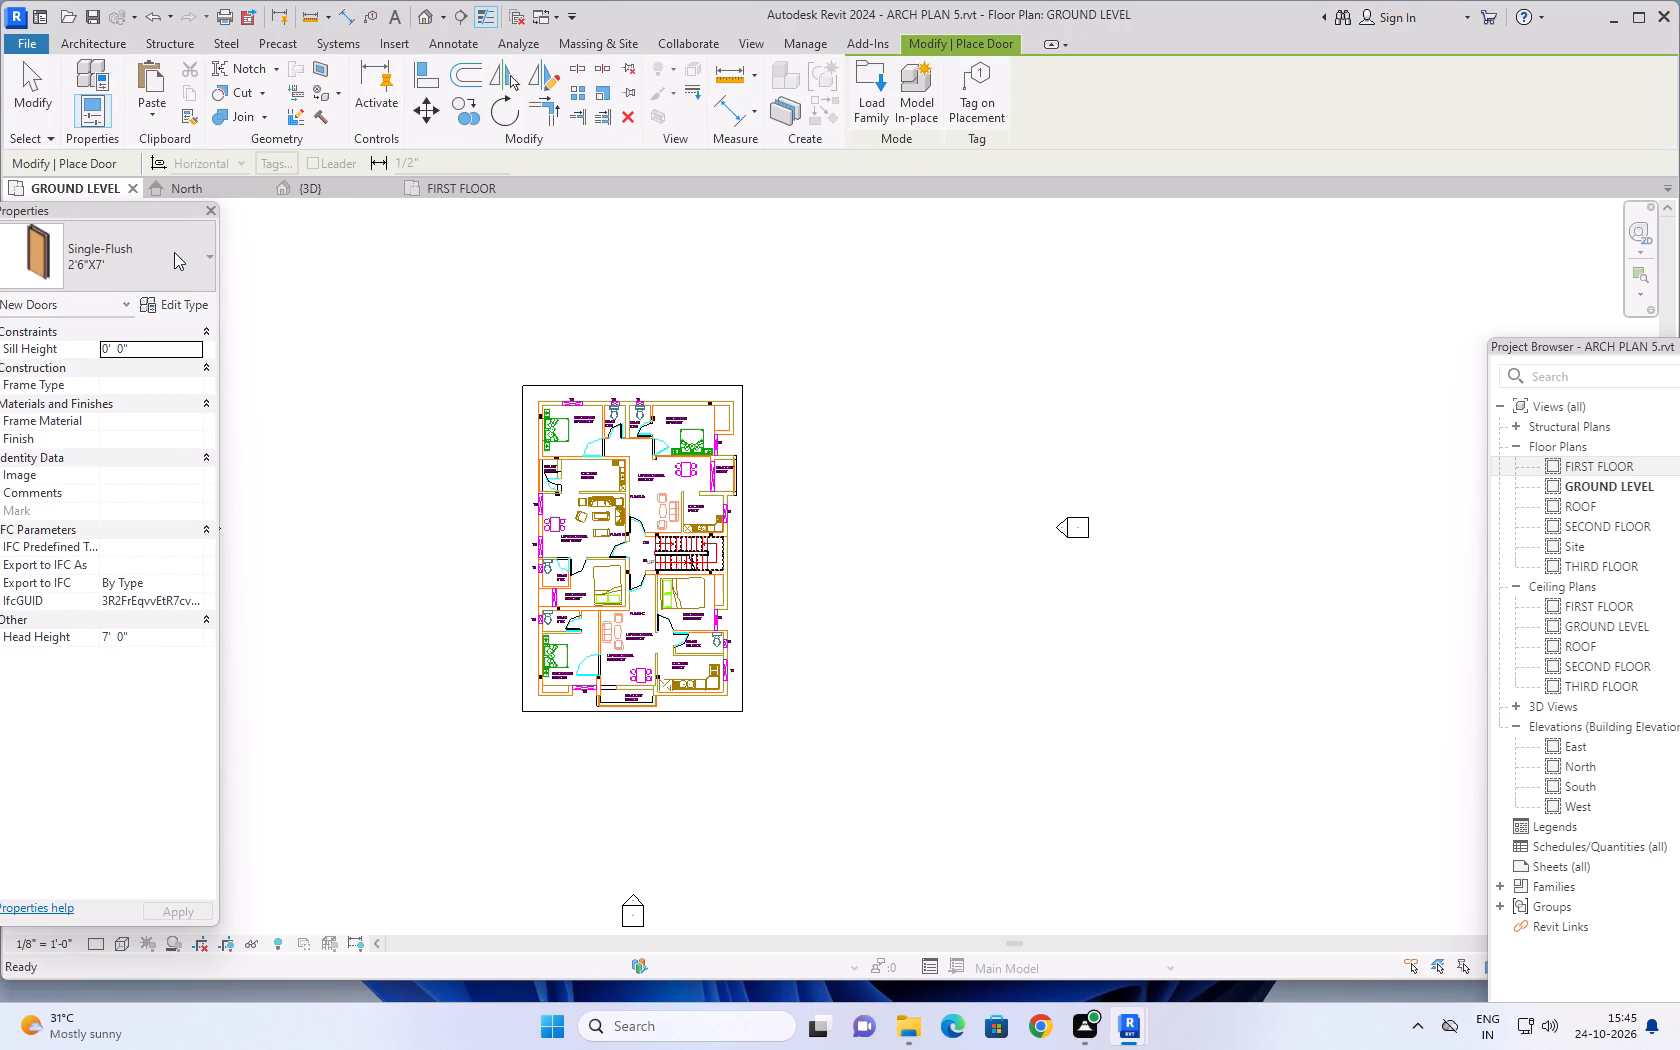
{"action": "left_click", "coordinate": [177, 306]}
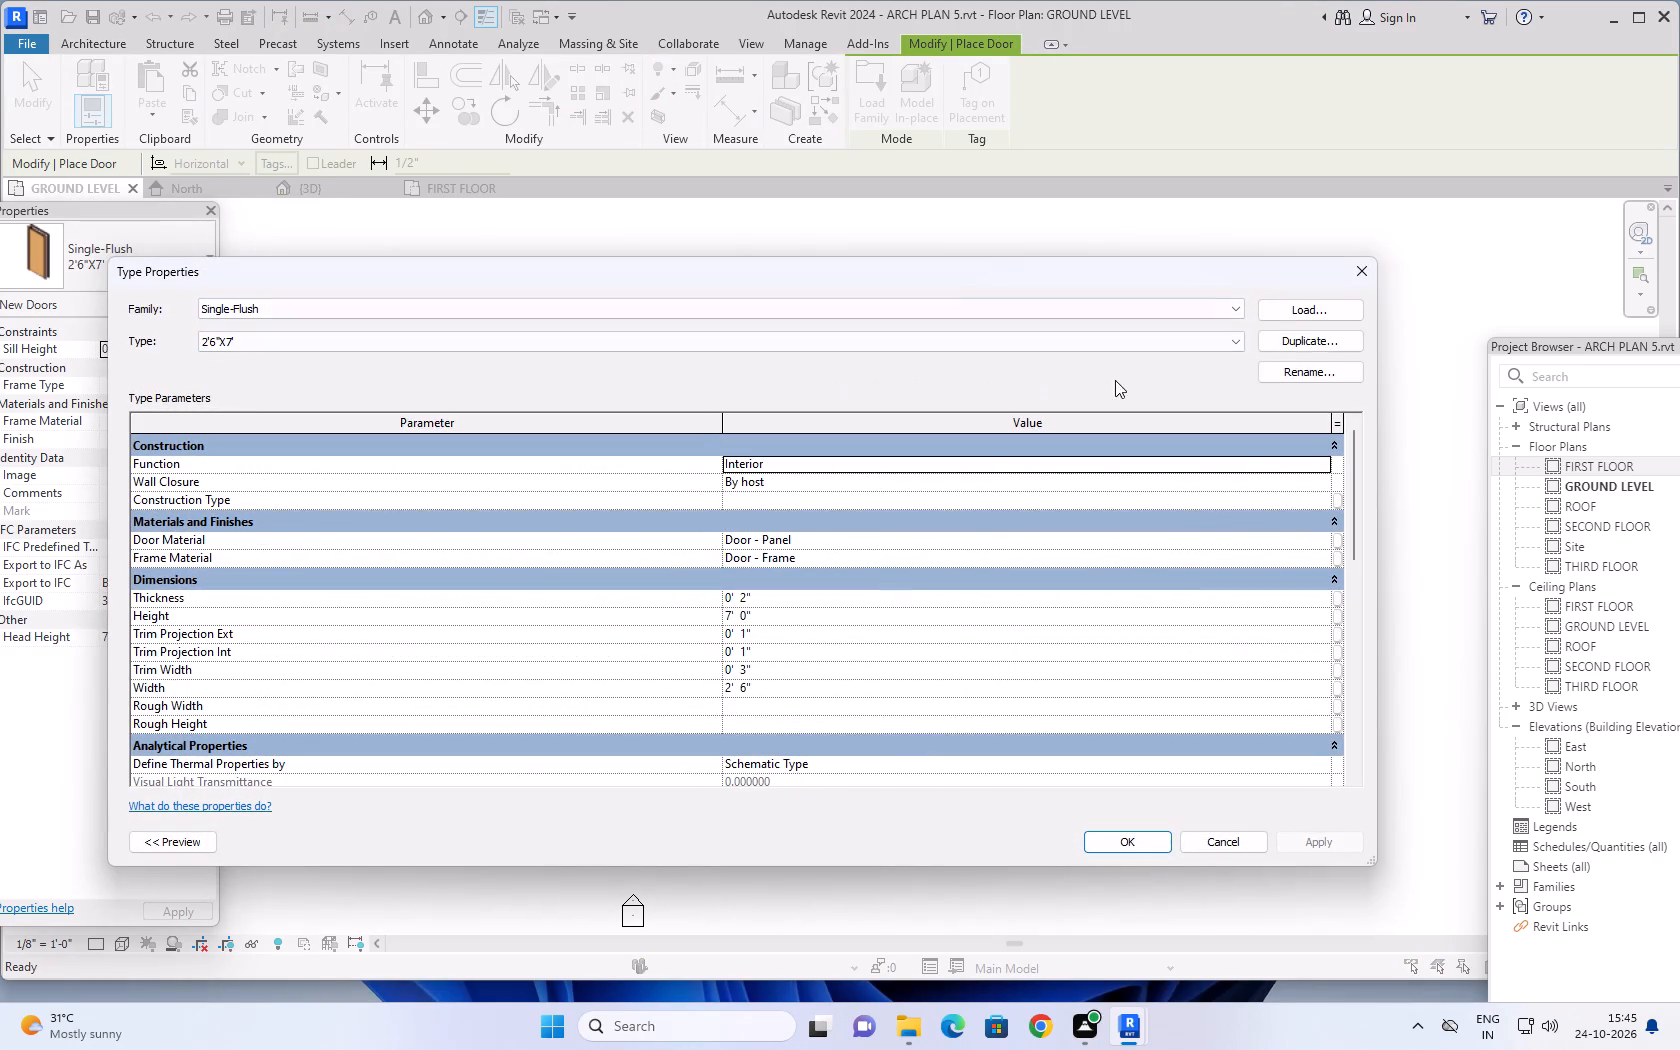
{"action": "left_click", "coordinate": [1308, 338]}
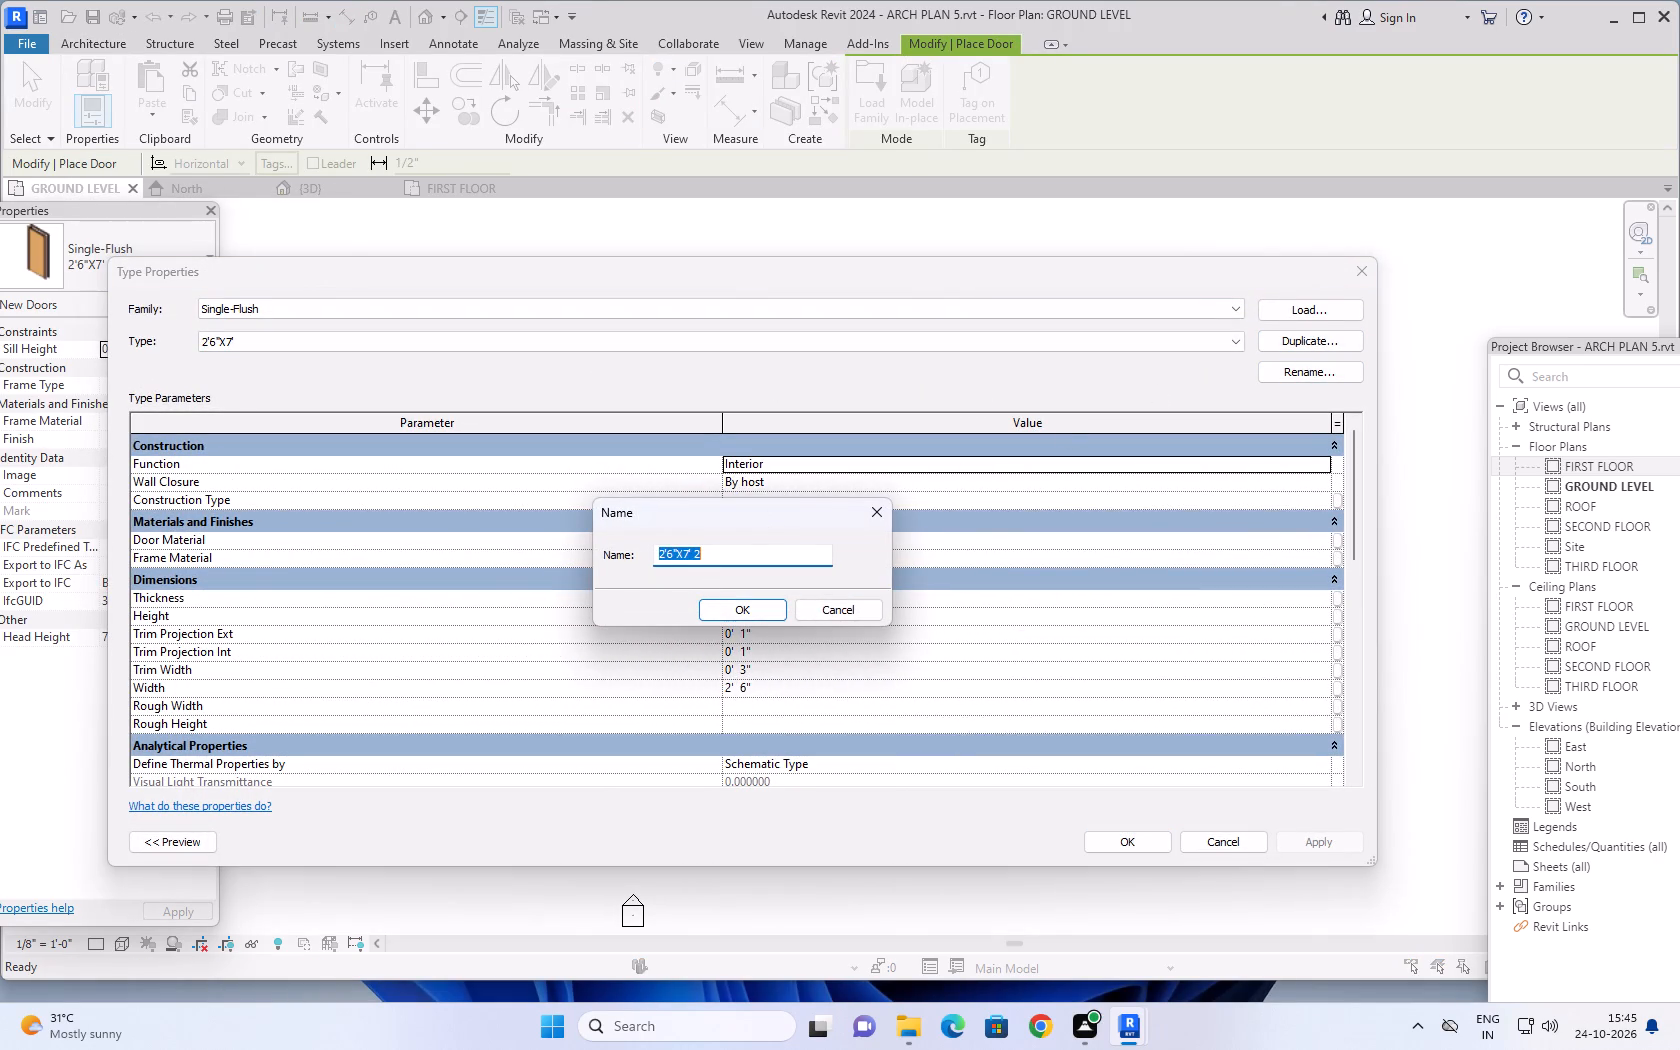
{"action": "type", "text": "2'3\""}
{"action": "type", "text": "X7'"}
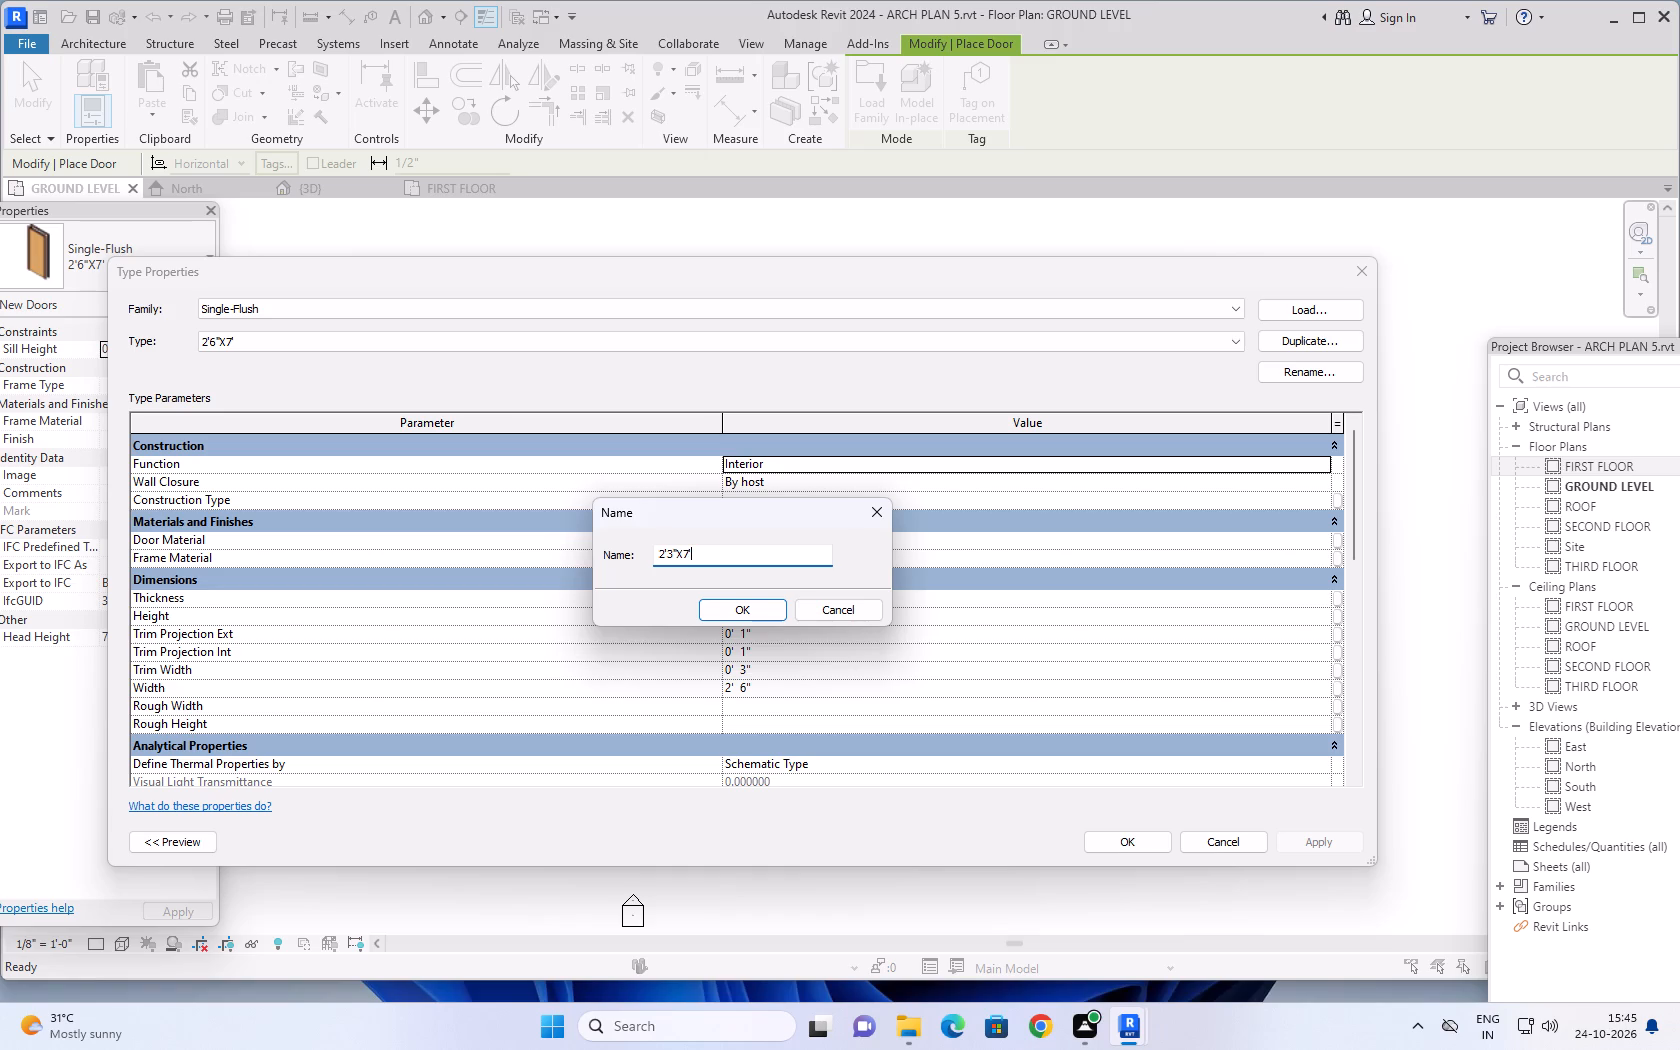
{"action": "left_click", "coordinate": [751, 612]}
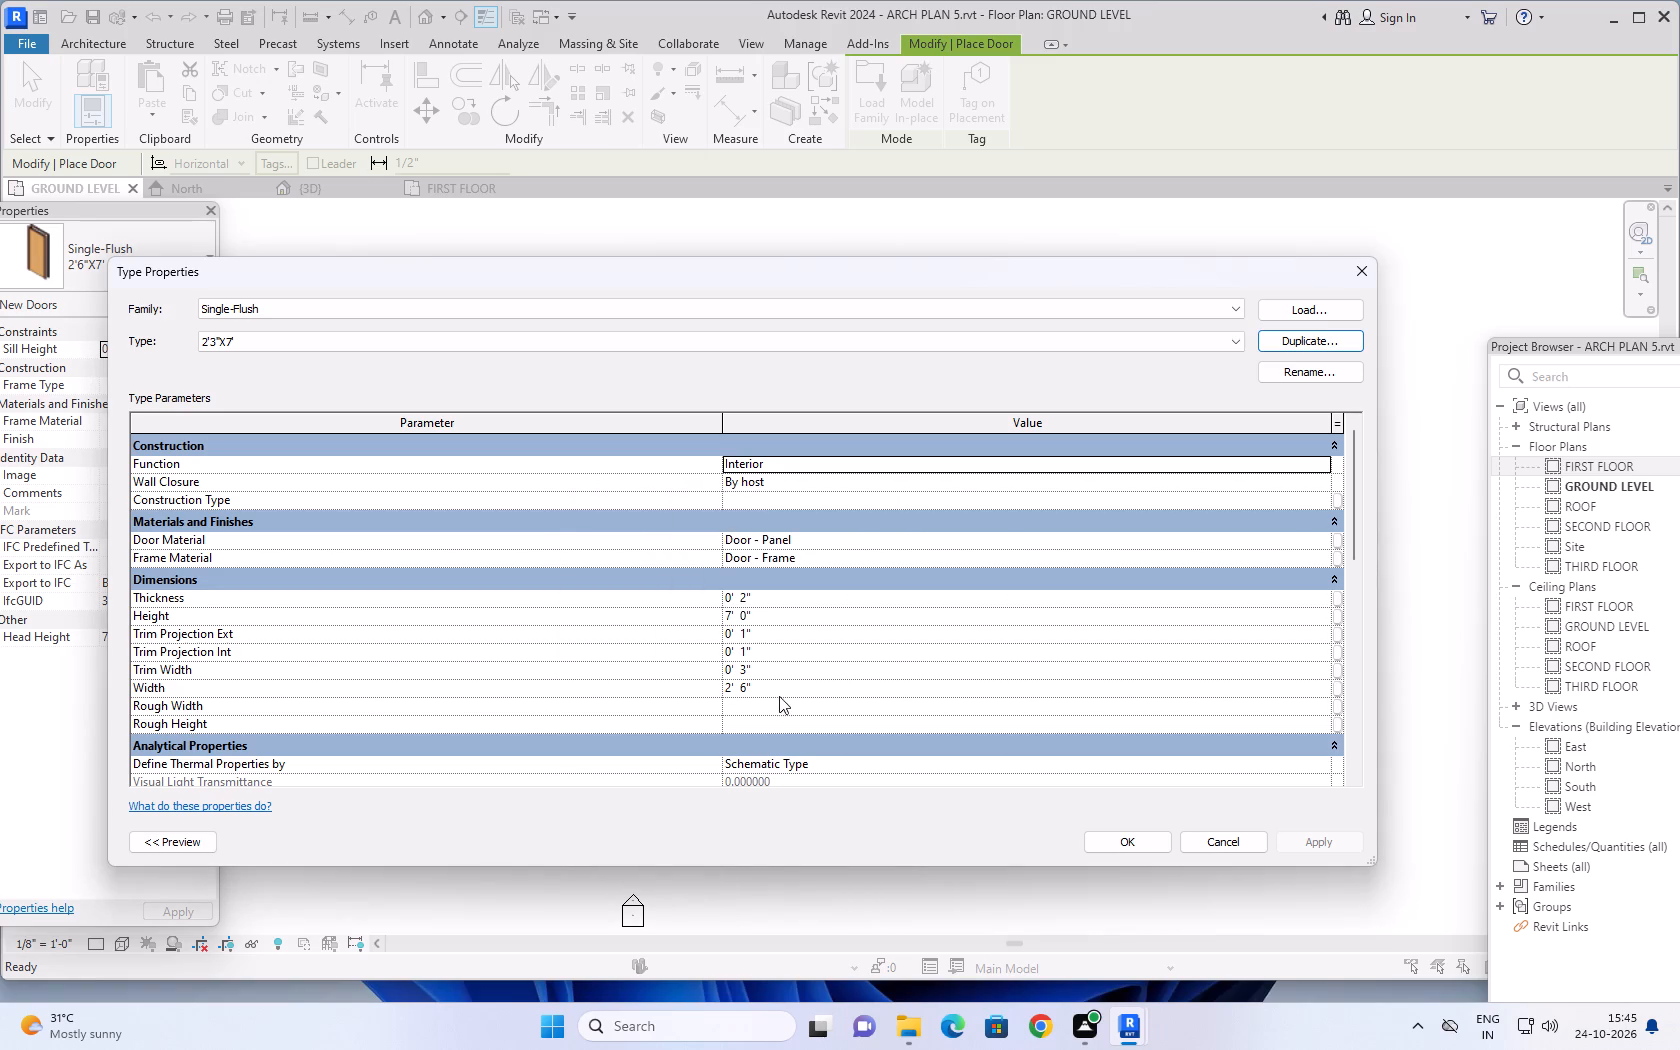
{"action": "left_click", "coordinate": [779, 686]}
{"action": "type", "text": "2'3\""}
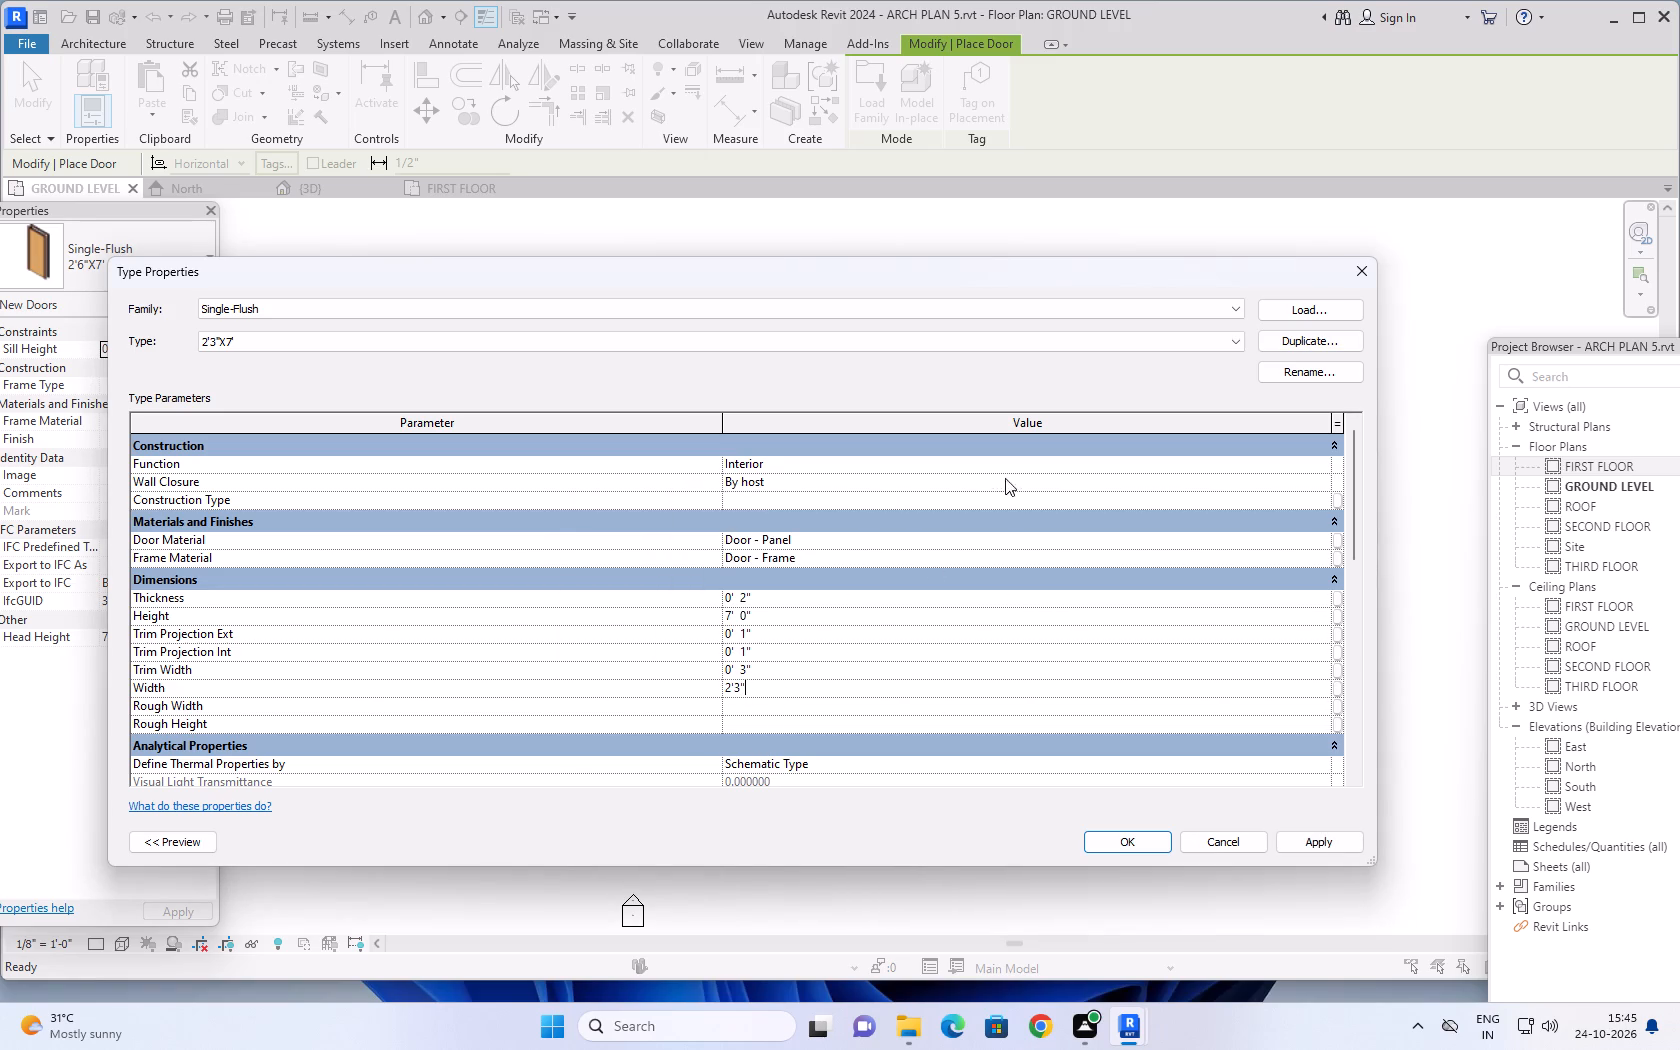
{"action": "left_click", "coordinate": [1323, 842]}
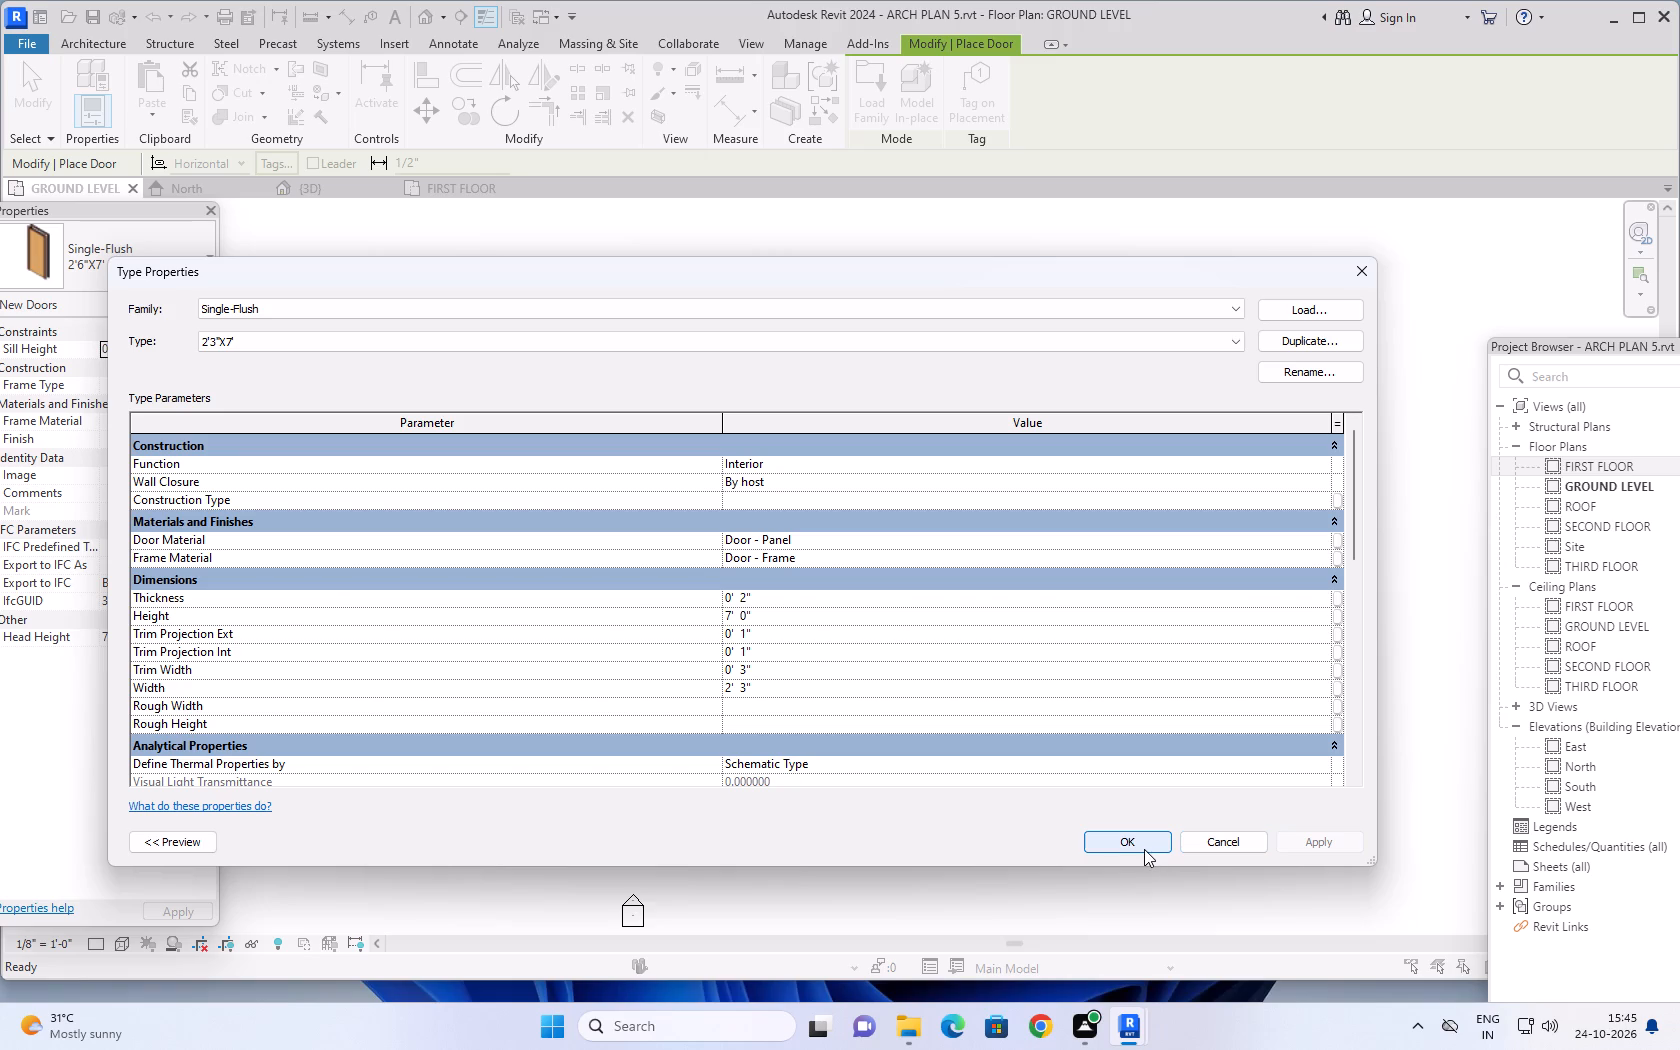
{"action": "left_click", "coordinate": [1142, 846]}
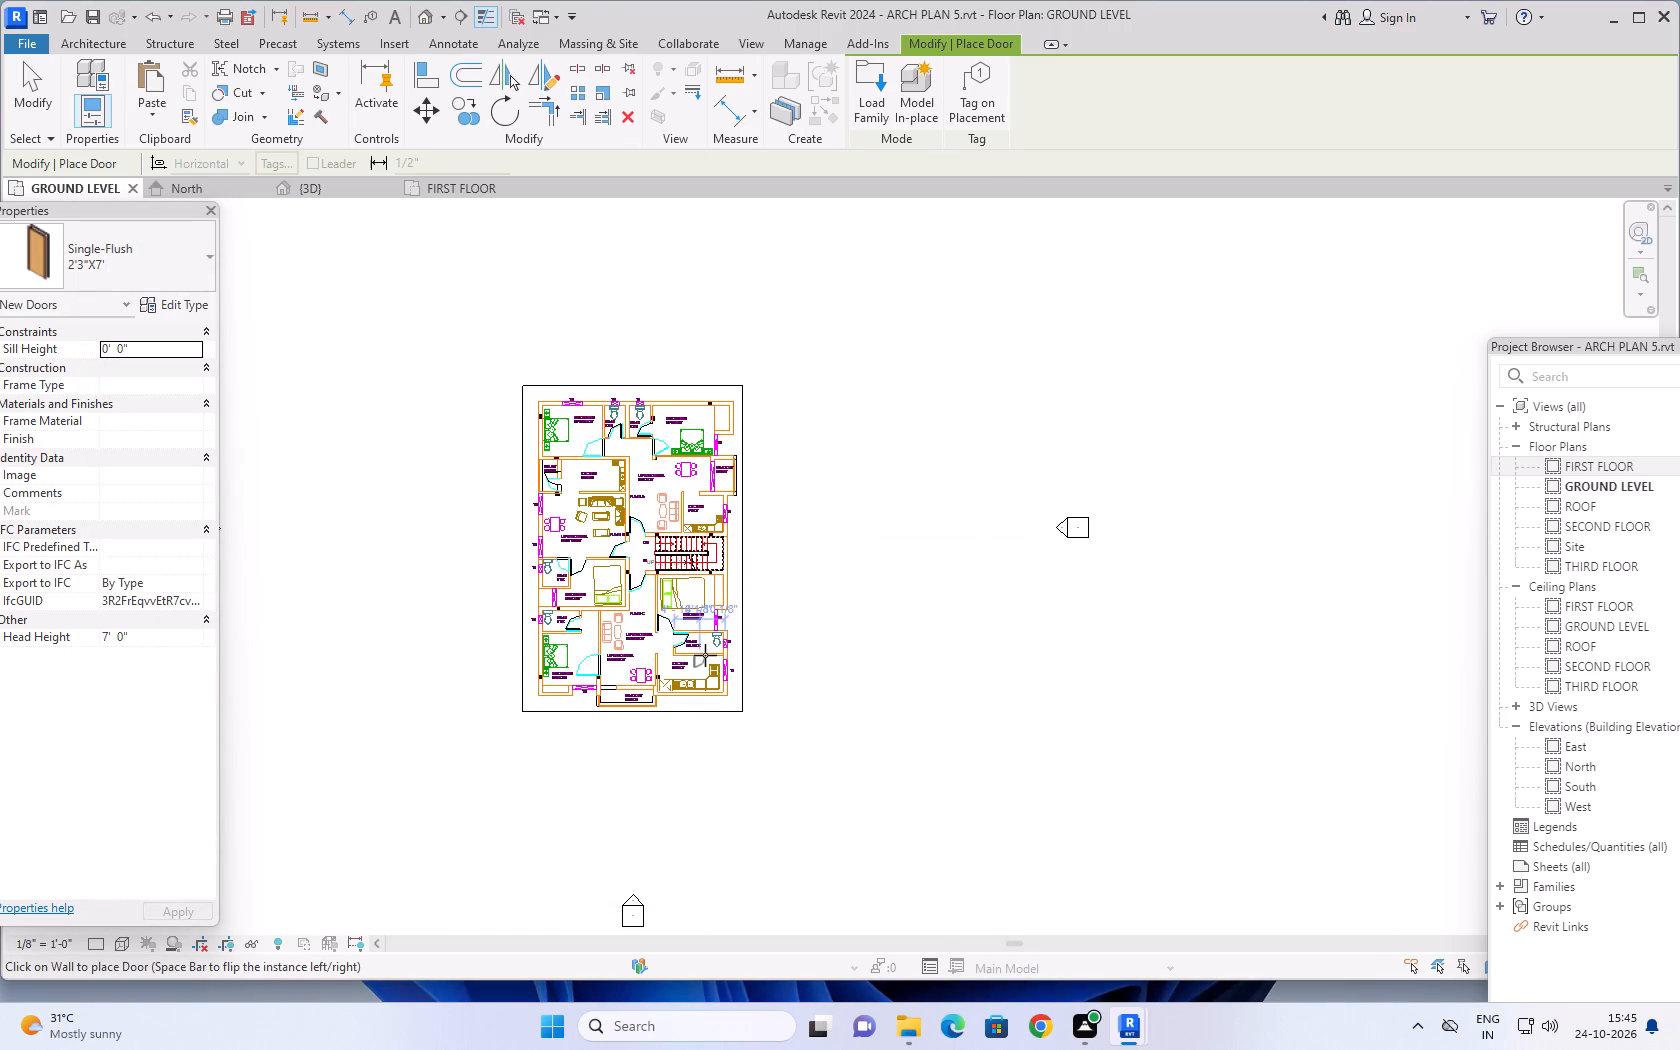
Place a 2'3"X7' single-flush door in Flate B's 7'X4' bath wall to the living/dining, swinging into the bath as in the plan.
{"action": "scroll", "coordinate": [661, 660], "scroll_direction": "up", "scroll_amount": 7}
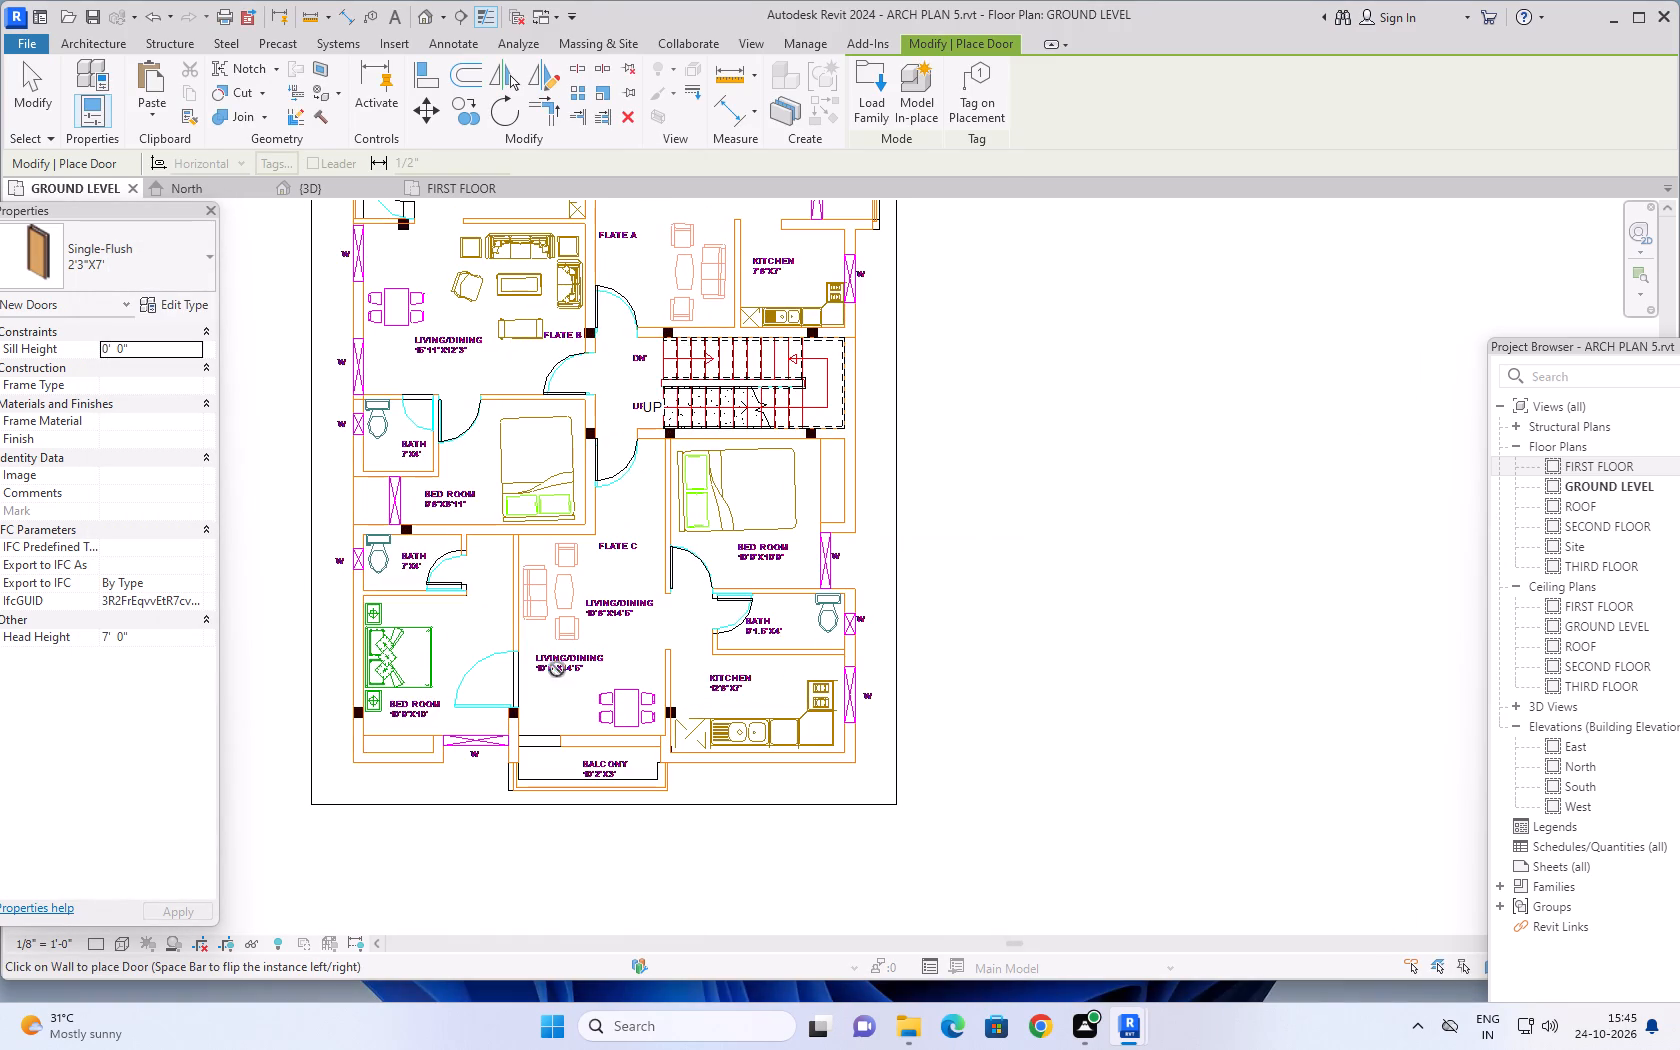
{"action": "scroll", "coordinate": [578, 434], "scroll_direction": "down", "scroll_amount": 3}
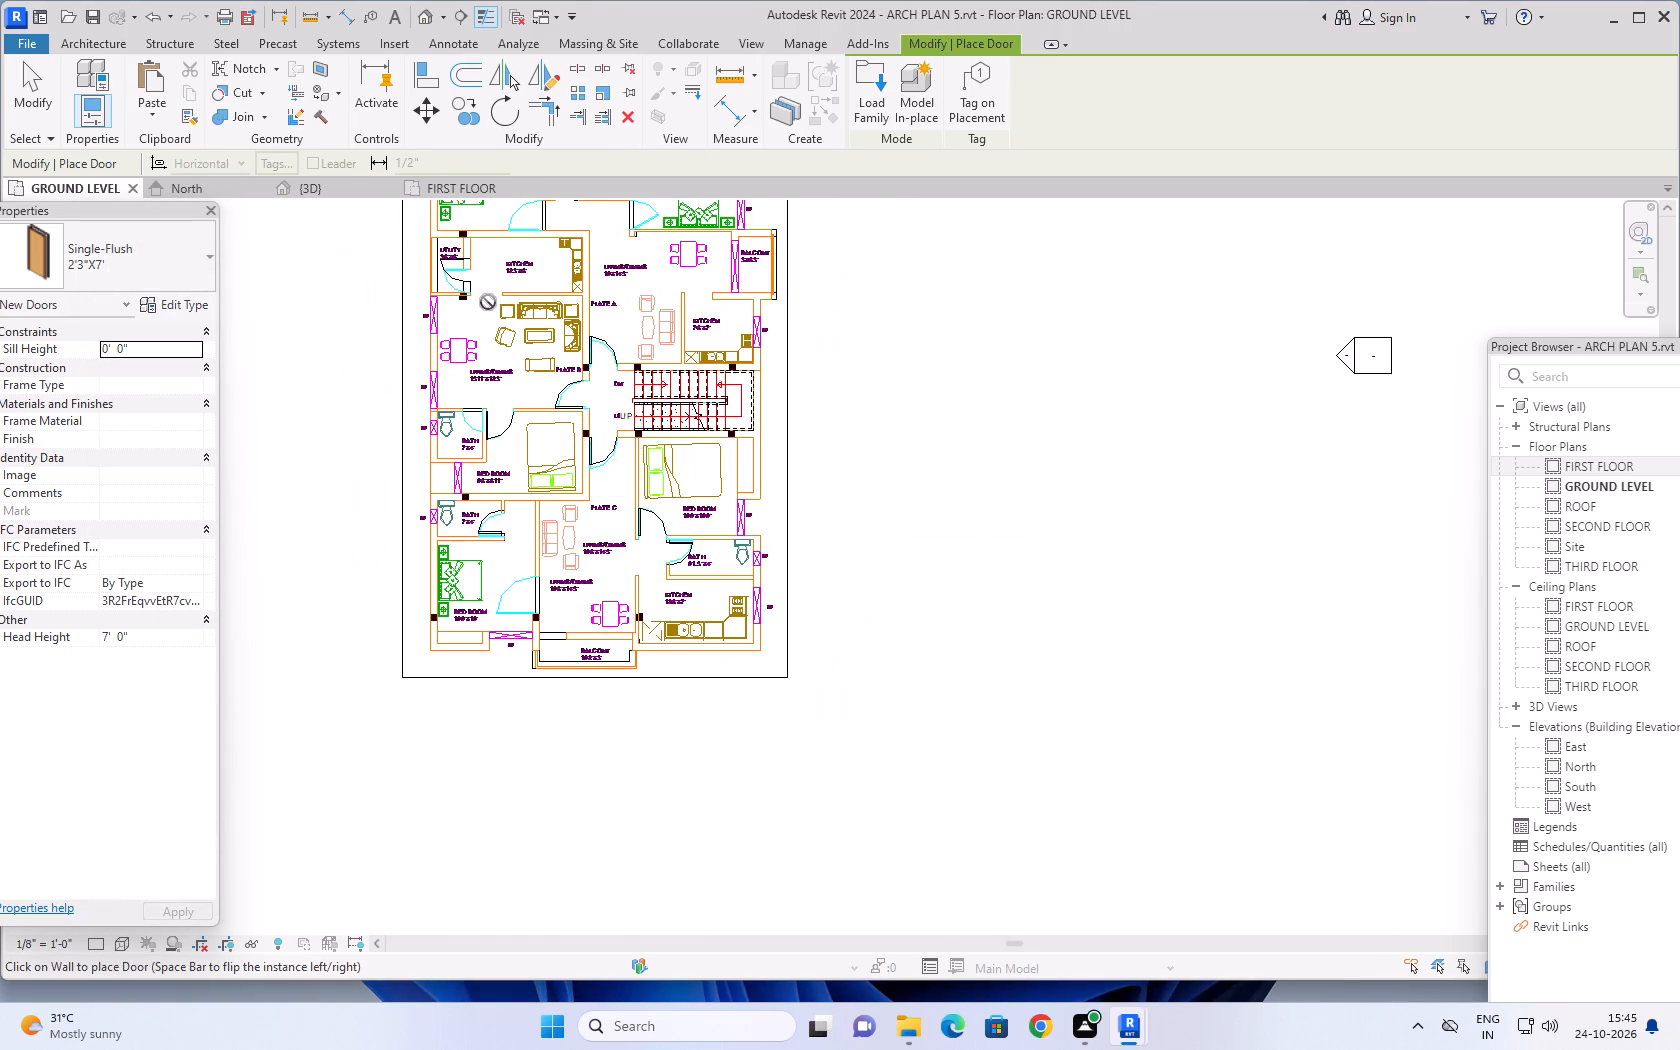
{"action": "scroll", "coordinate": [488, 303], "scroll_direction": "down", "scroll_amount": 3}
{"action": "scroll", "coordinate": [485, 302], "scroll_direction": "up", "scroll_amount": 7}
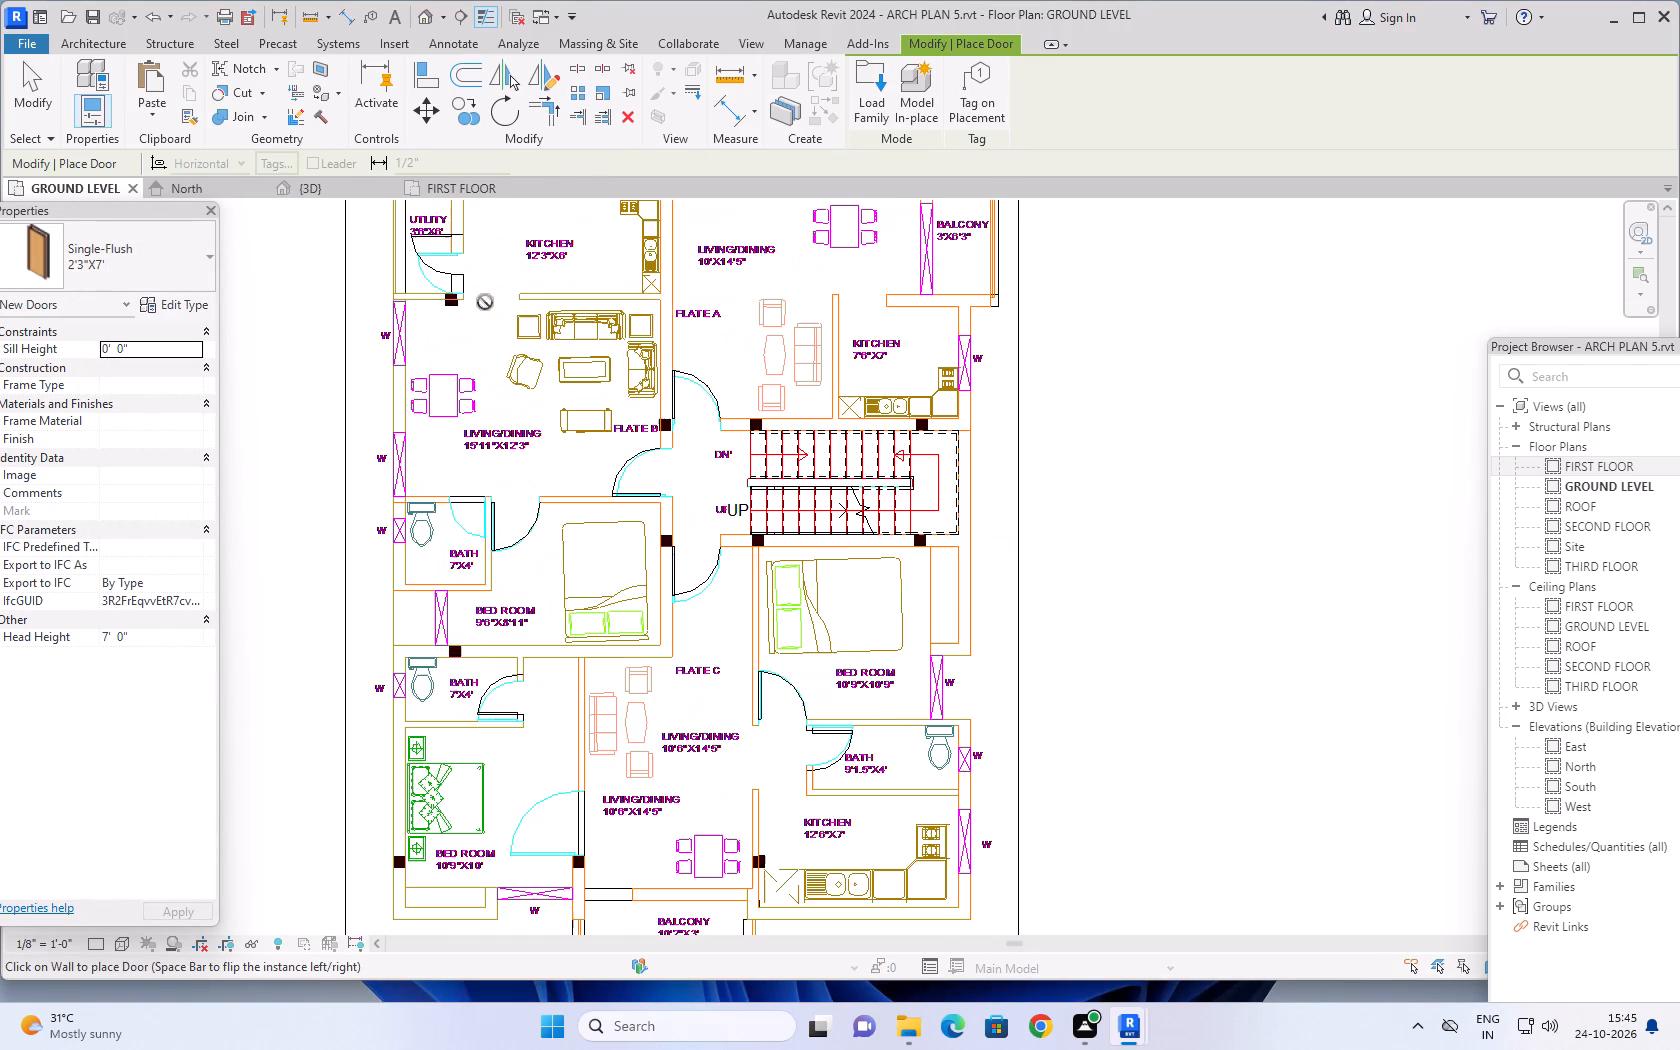
{"action": "scroll", "coordinate": [460, 523], "scroll_direction": "up", "scroll_amount": 5}
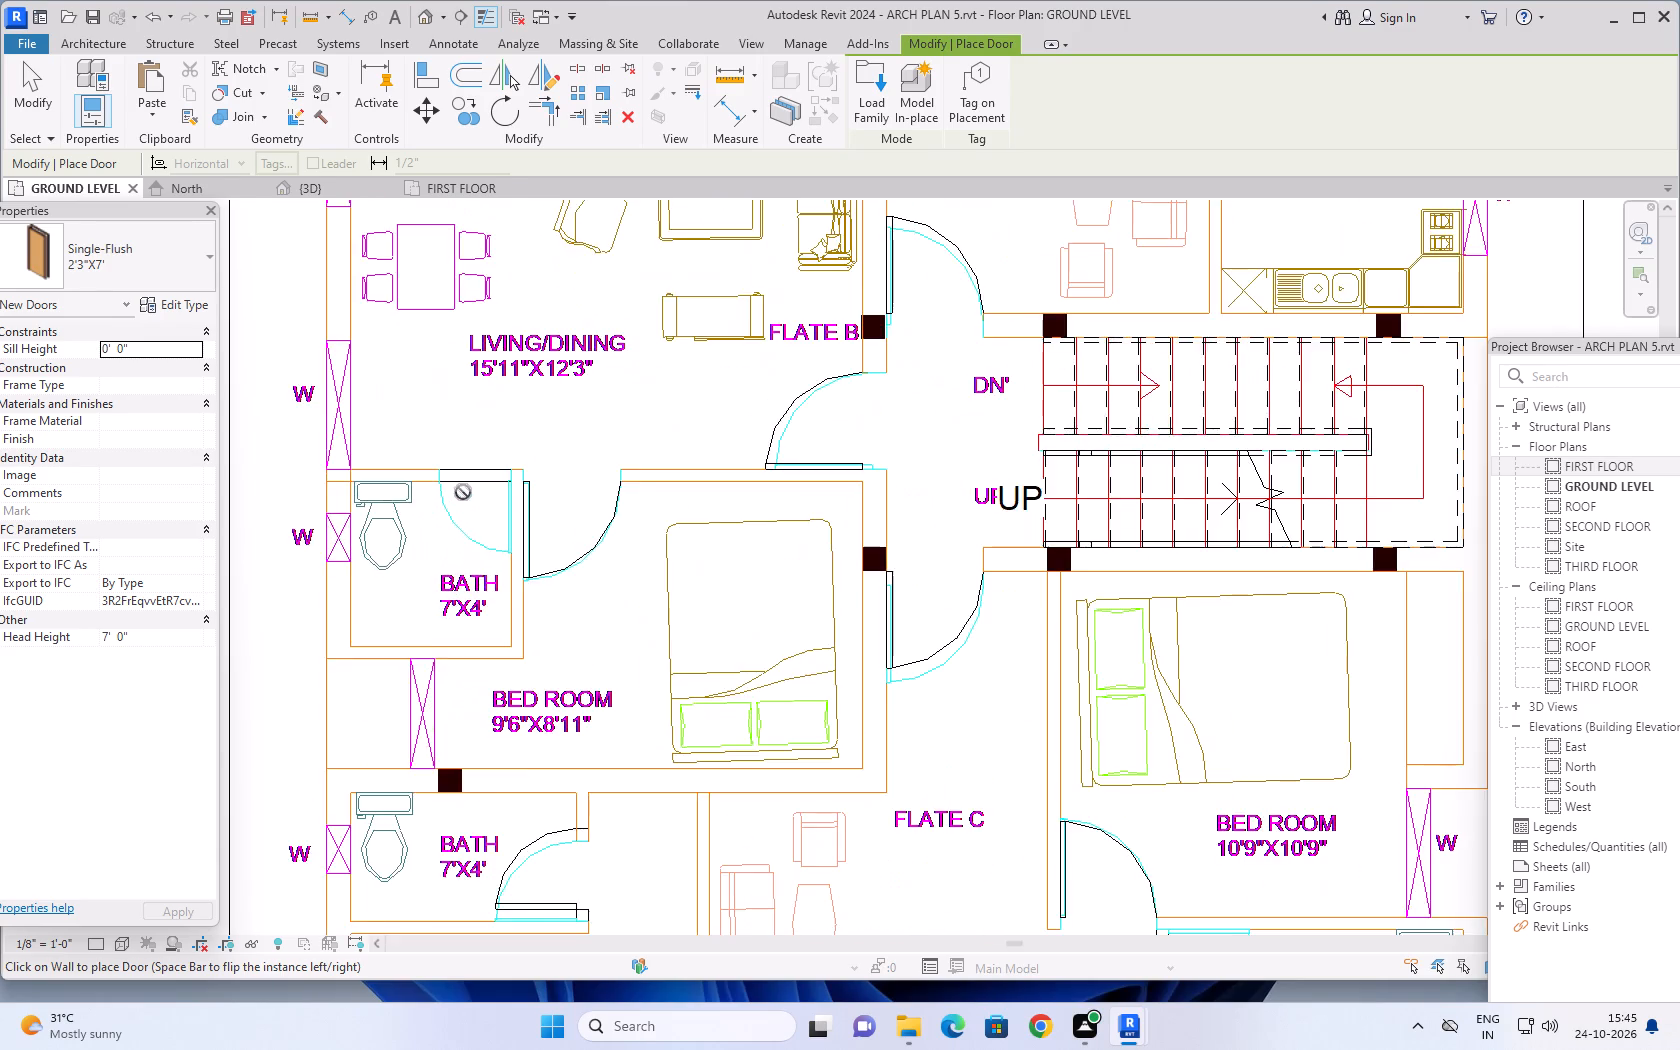
{"action": "scroll", "coordinate": [463, 492], "scroll_direction": "up", "scroll_amount": 3}
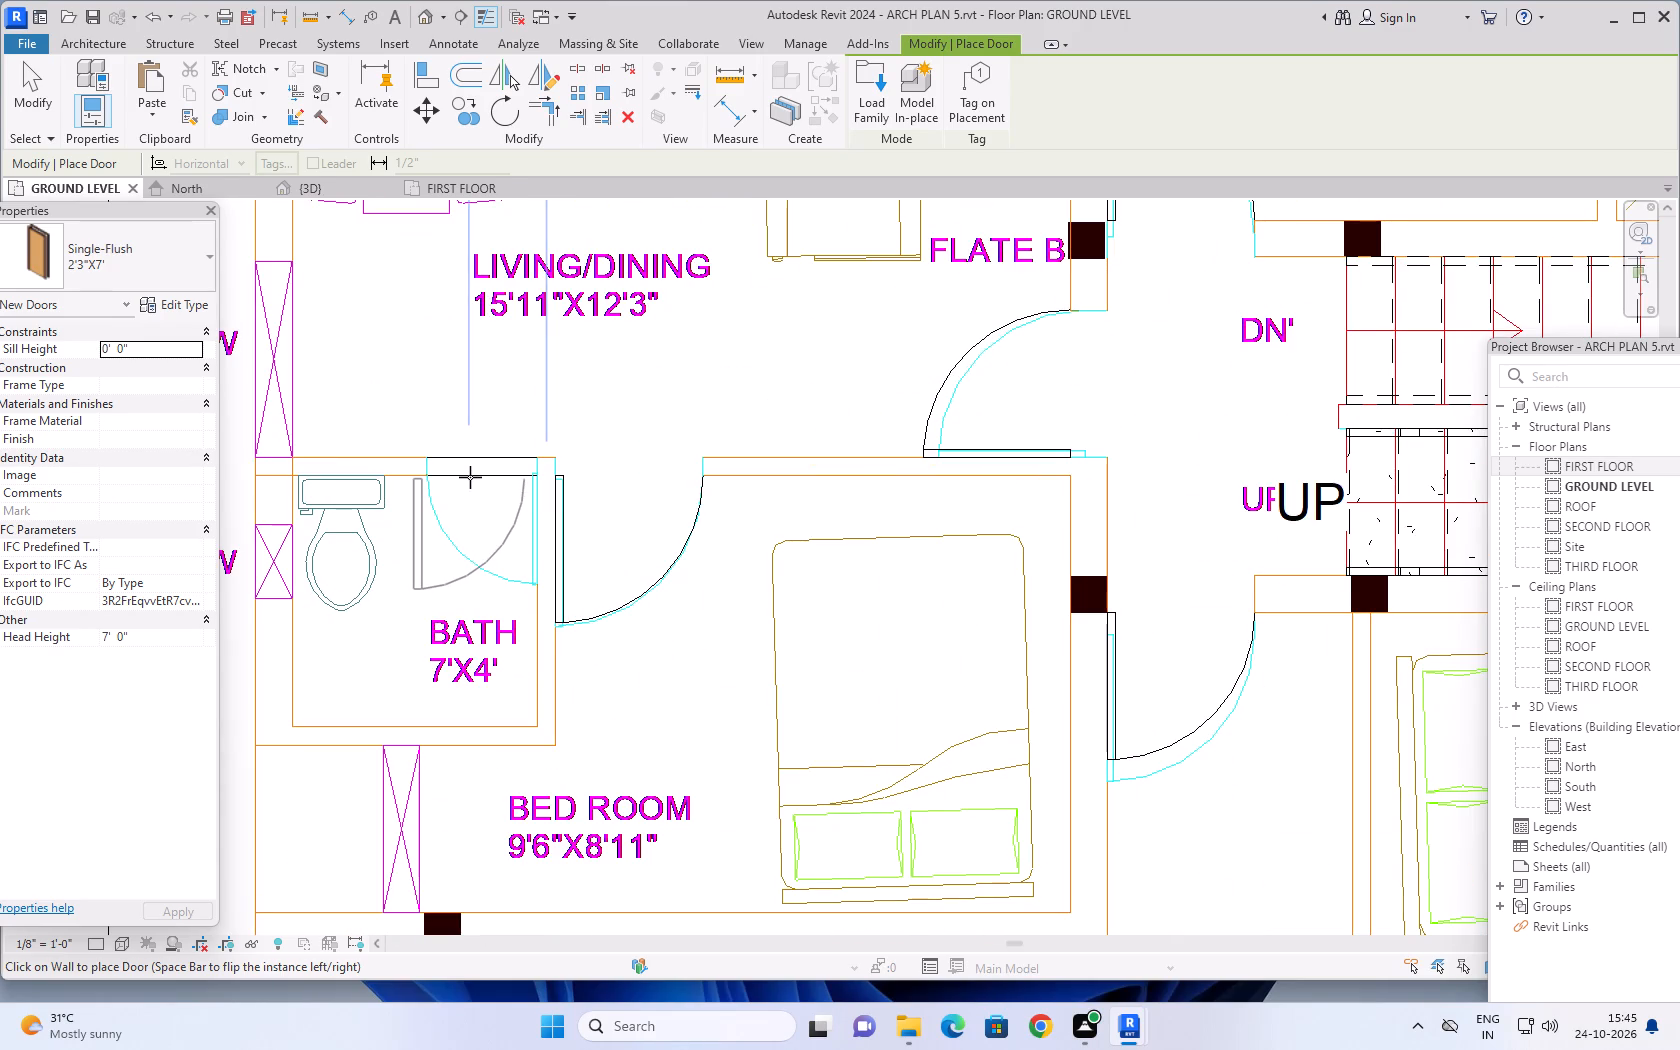
{"action": "key", "text": "space"}
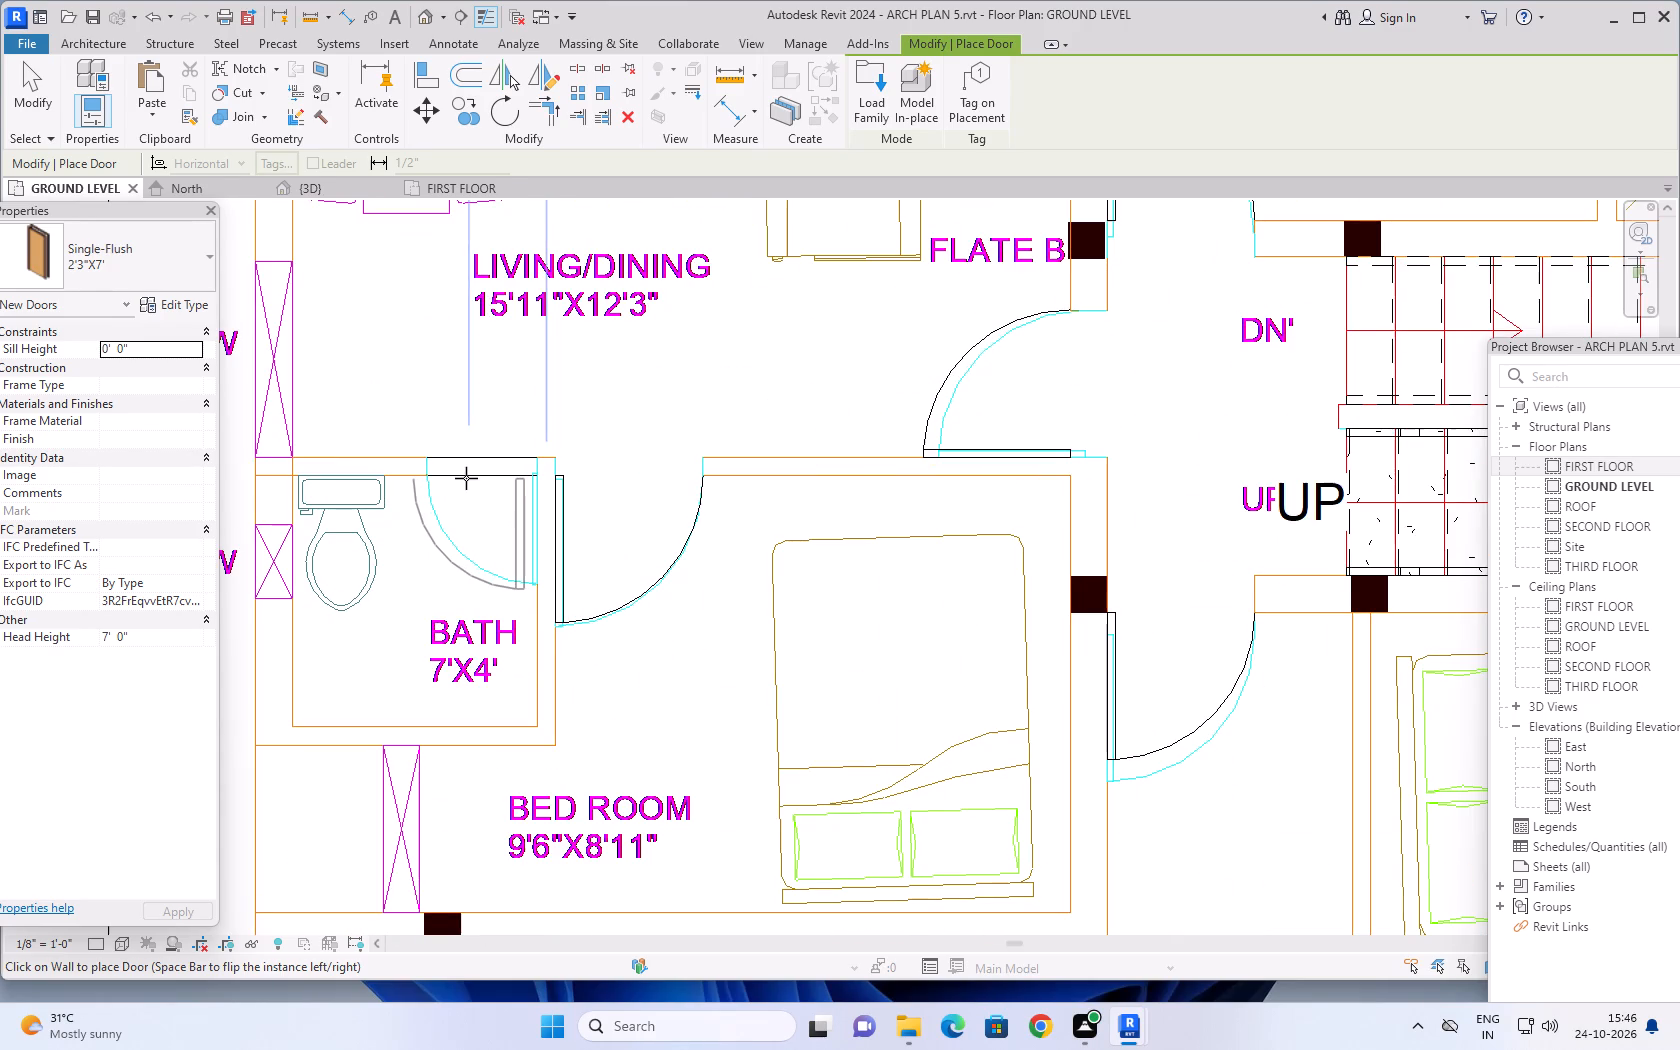
{"action": "left_click", "coordinate": [464, 477]}
{"action": "scroll", "coordinate": [657, 446], "scroll_direction": "down", "scroll_amount": 7}
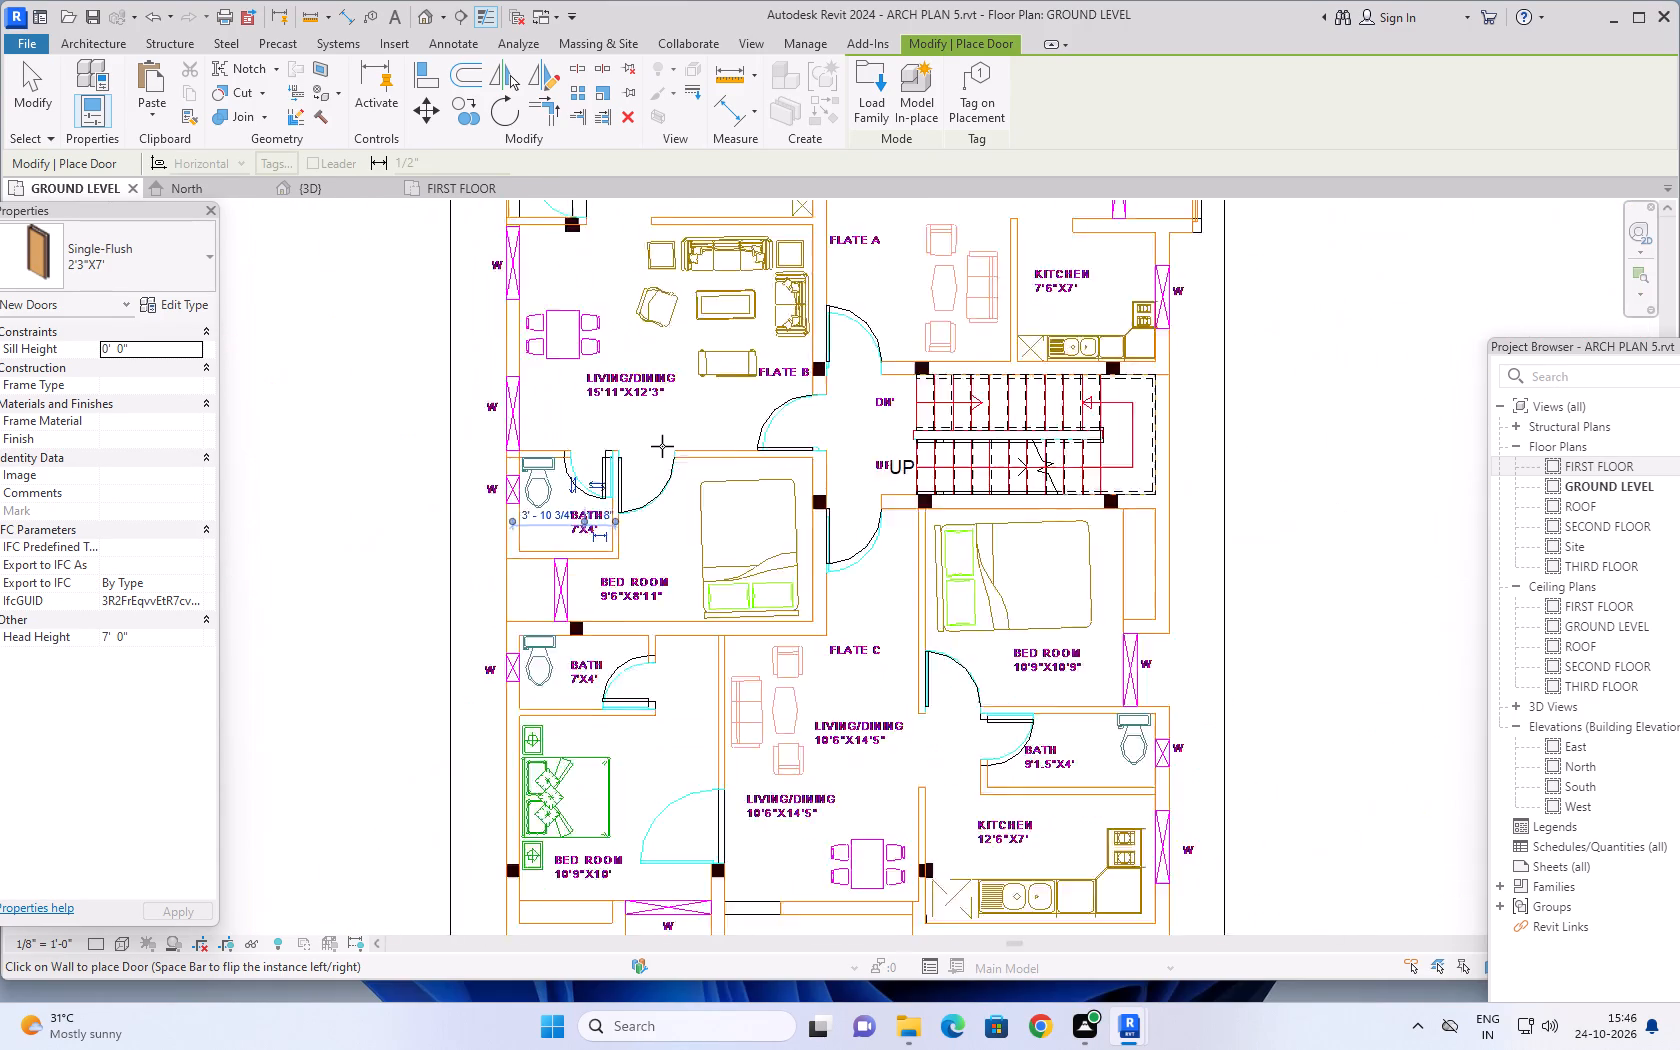
{"action": "scroll", "coordinate": [662, 446], "scroll_direction": "down", "scroll_amount": 3}
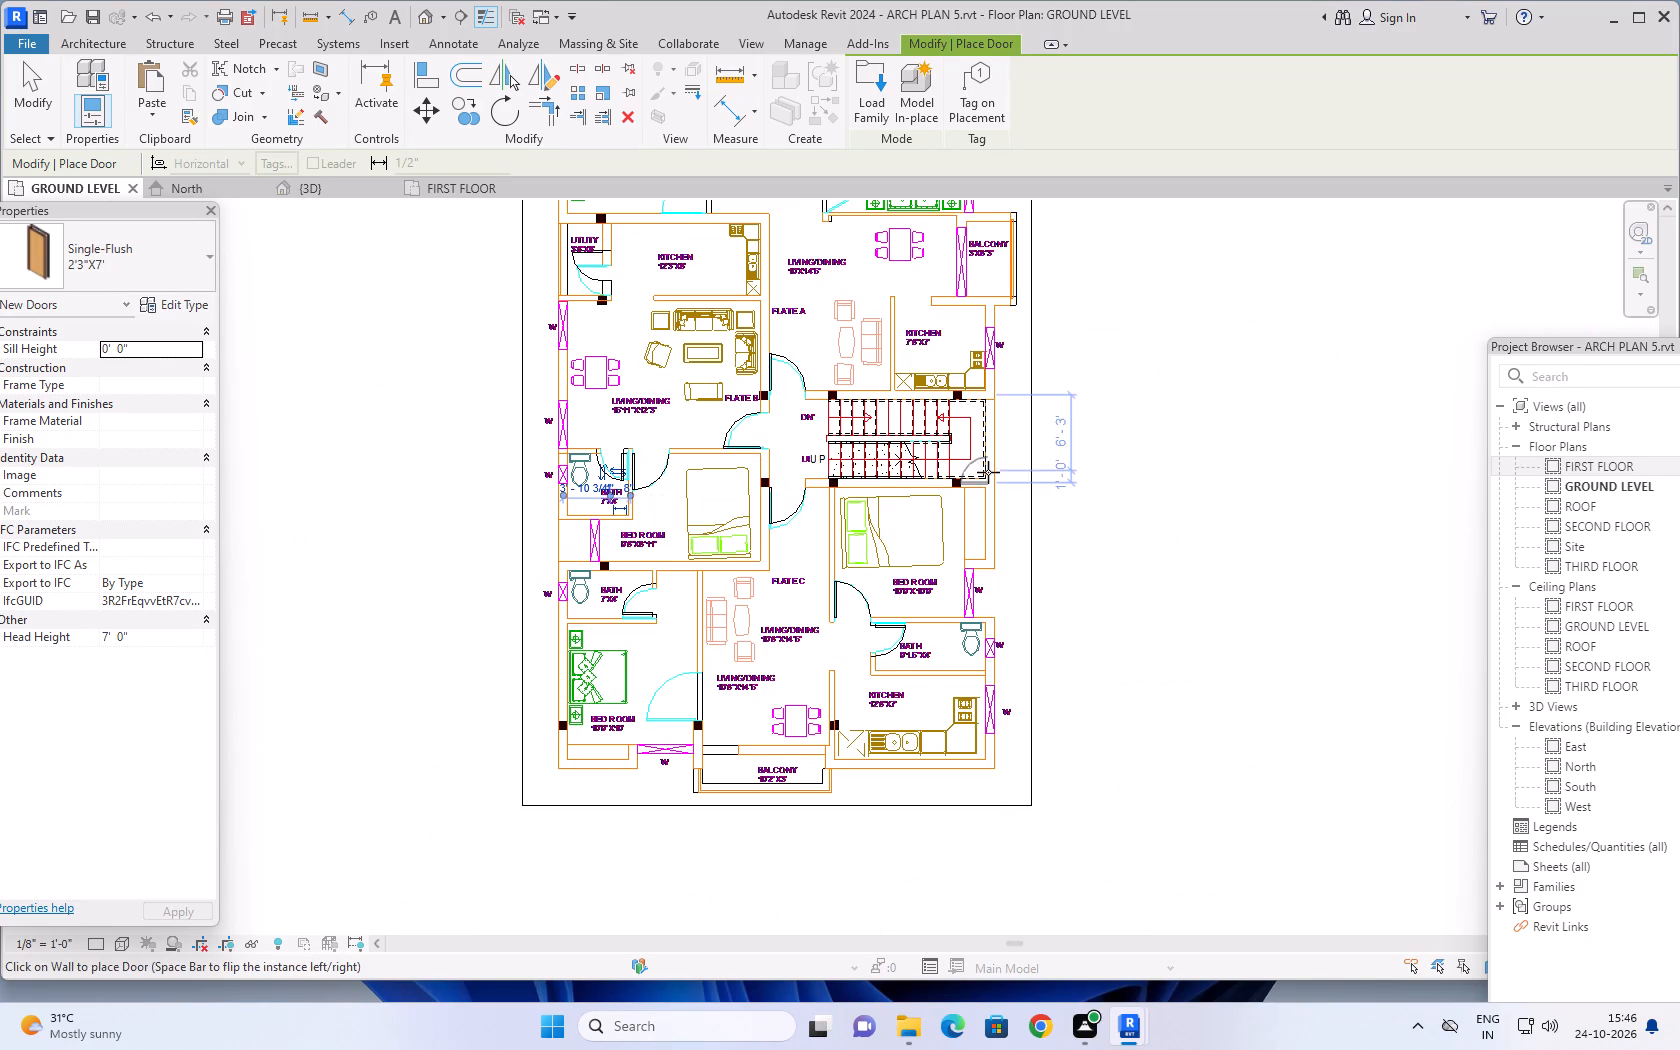
{"action": "scroll", "coordinate": [1011, 460], "scroll_direction": "down", "scroll_amount": 4}
{"action": "scroll", "coordinate": [1095, 438], "scroll_direction": "down", "scroll_amount": 2}
{"action": "middle_click_drag", "start_coordinate": [1121, 418], "coordinate": [1086, 455]}
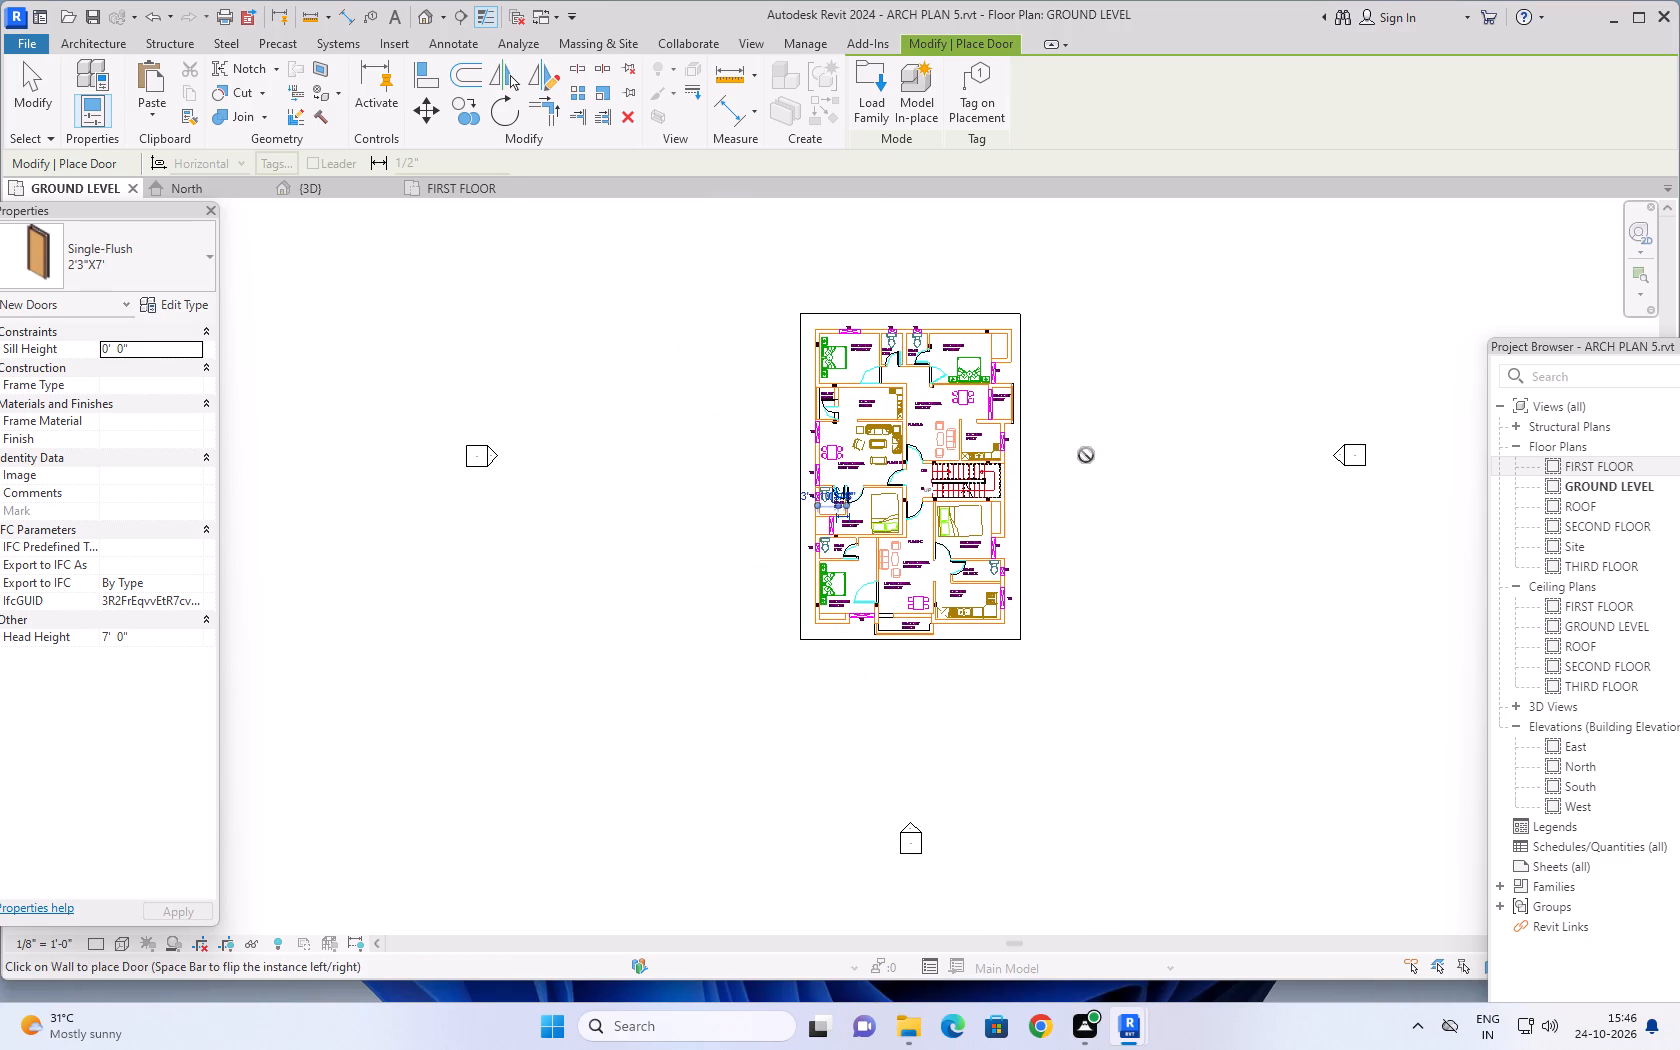
{"action": "key", "text": "Escape"}
{"action": "key", "text": "Escape"}
{"action": "middle_click_drag", "start_coordinate": [1072, 453], "coordinate": [1058, 432]}
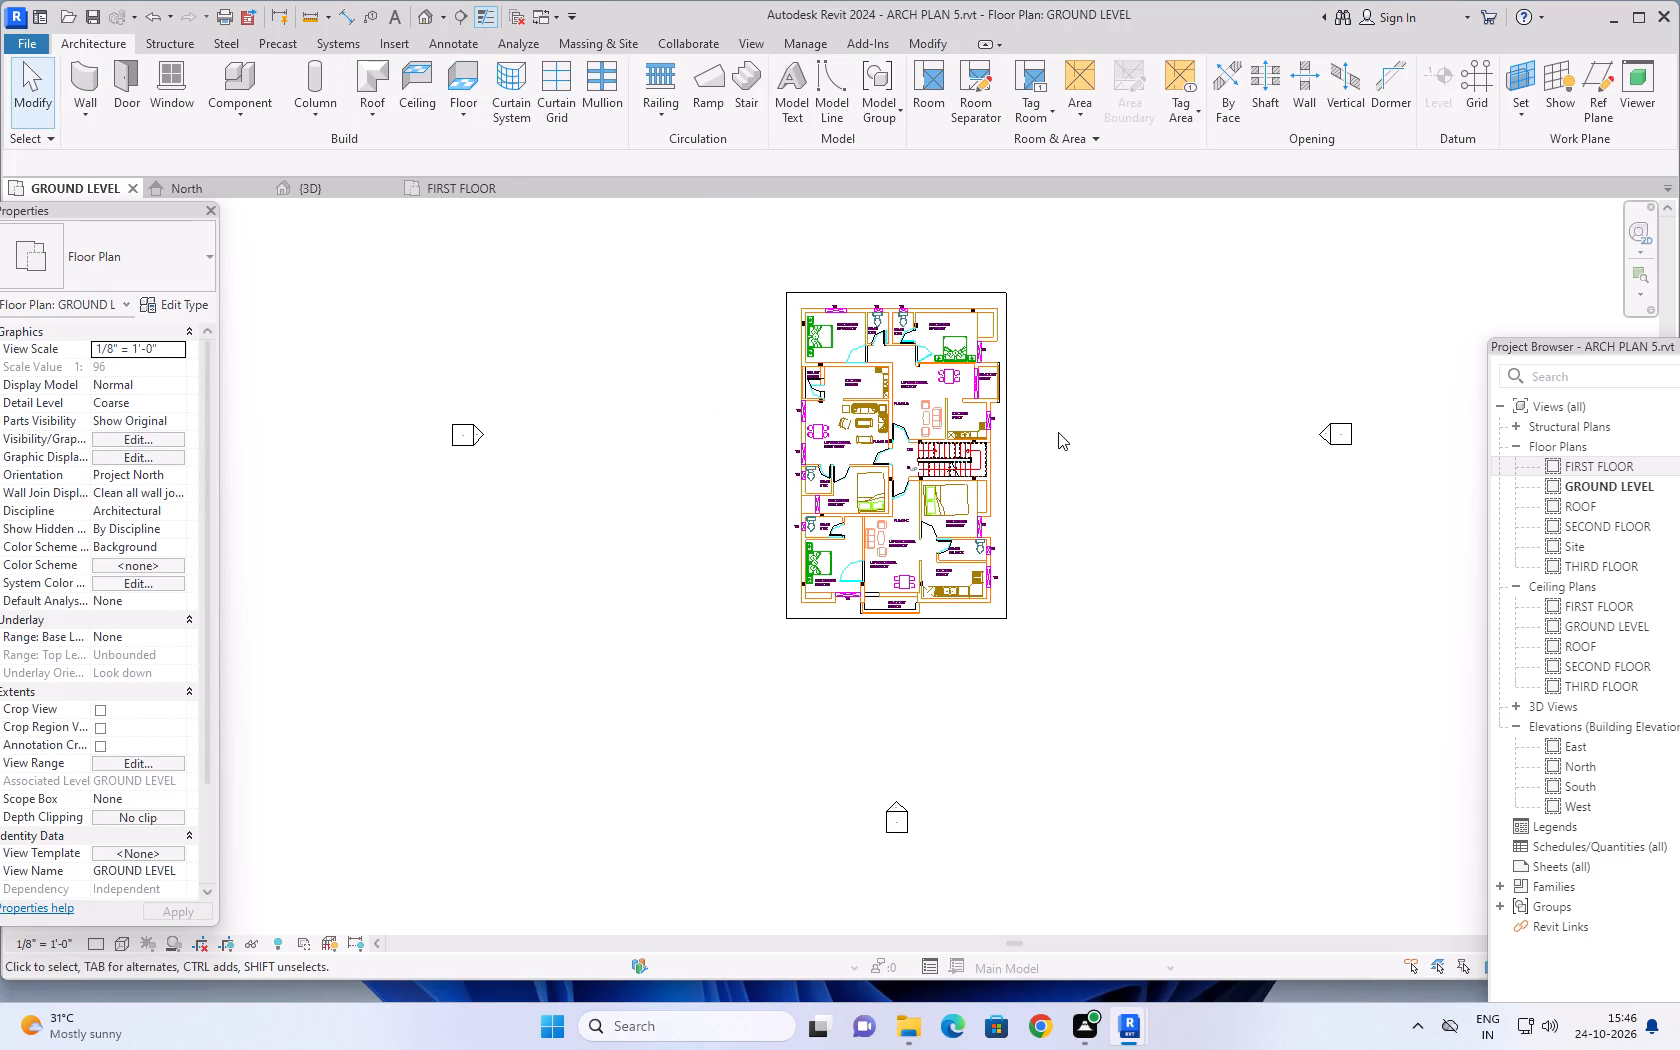
Examine the ground-level plan to find the door openings in the three flats that still need a door.
{"action": "scroll", "coordinate": [1058, 432], "scroll_direction": "up", "scroll_amount": 1}
{"action": "middle_click_drag", "start_coordinate": [1054, 458], "coordinate": [1053, 436]}
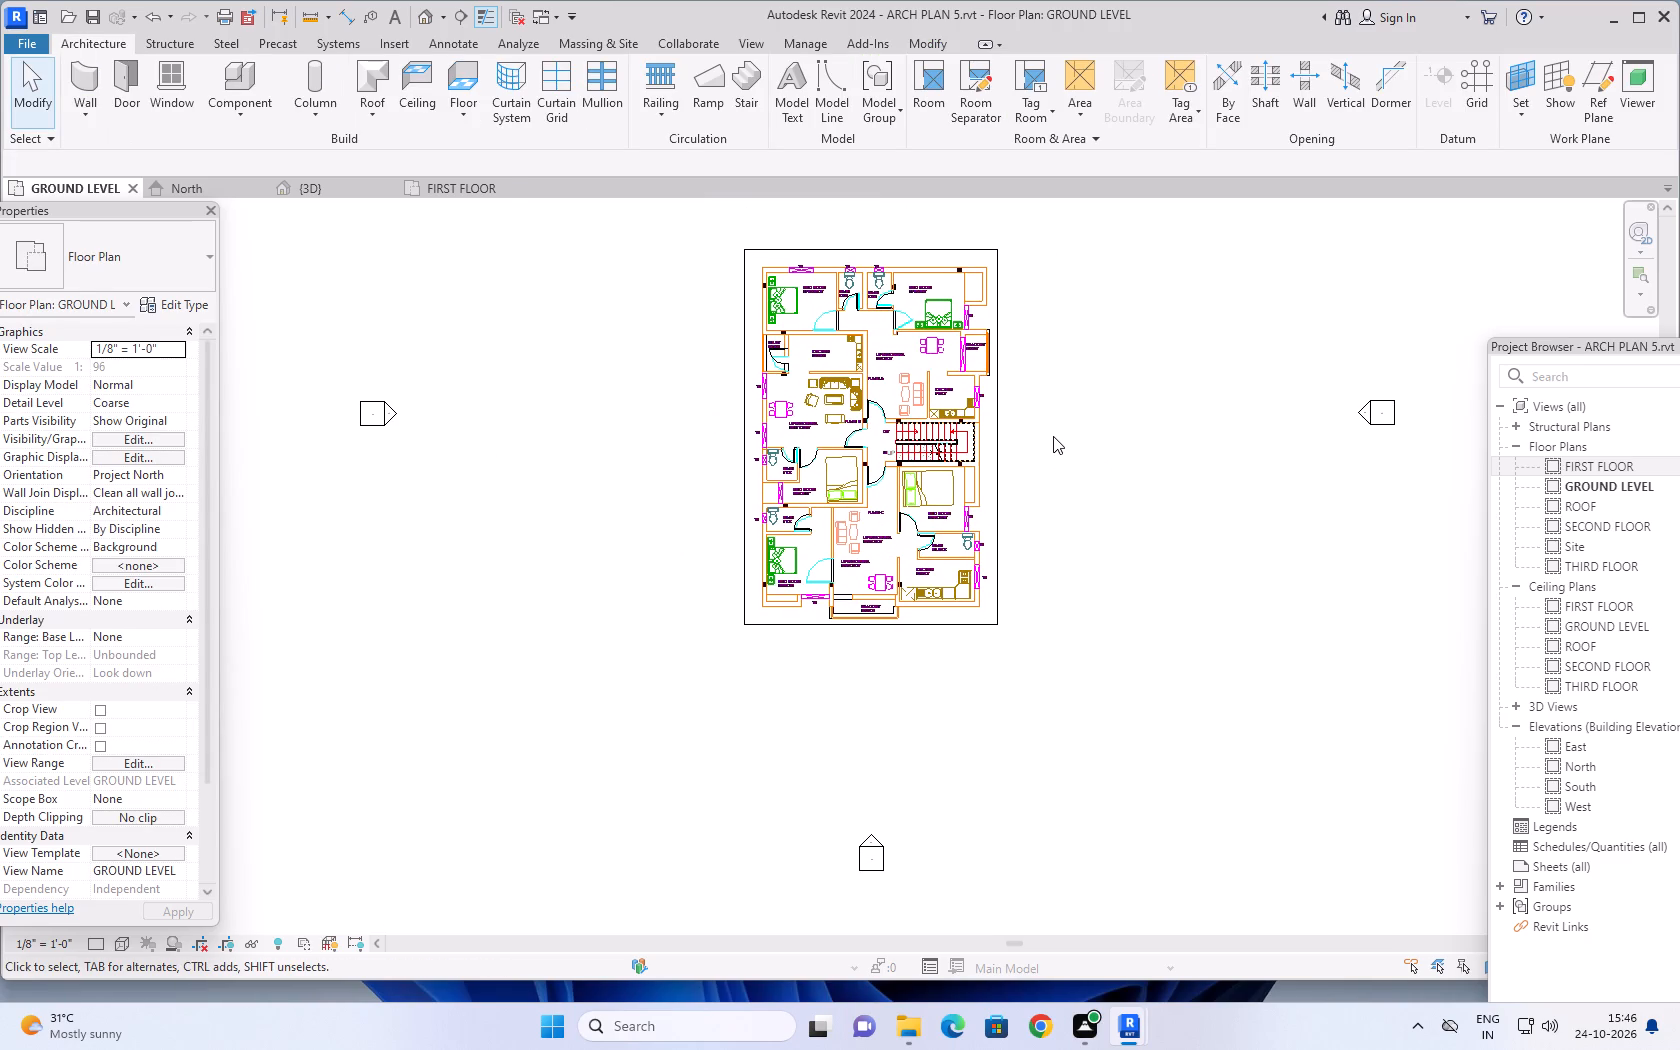
{"action": "middle_click_drag", "start_coordinate": [1049, 452], "coordinate": [1036, 420]}
{"action": "scroll", "coordinate": [1045, 447], "scroll_direction": "up", "scroll_amount": 1}
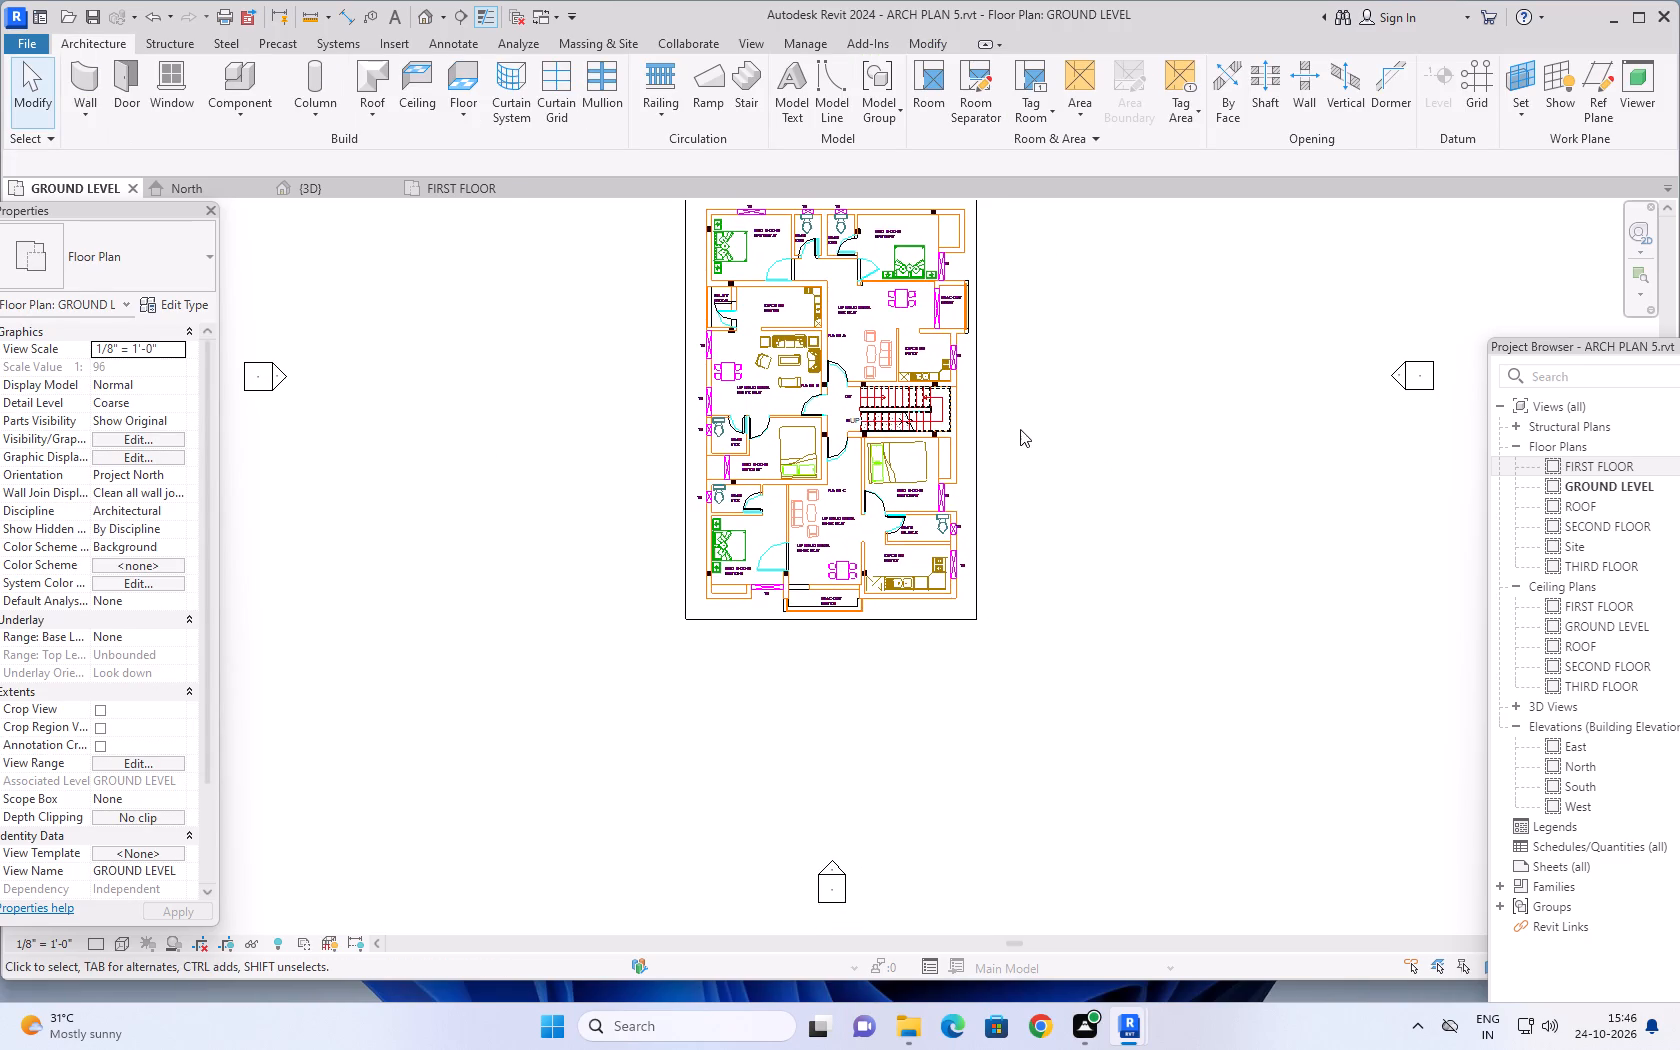
{"action": "scroll", "coordinate": [1013, 434], "scroll_direction": "up", "scroll_amount": 1}
{"action": "middle_click_drag", "start_coordinate": [1021, 439], "coordinate": [1087, 491]}
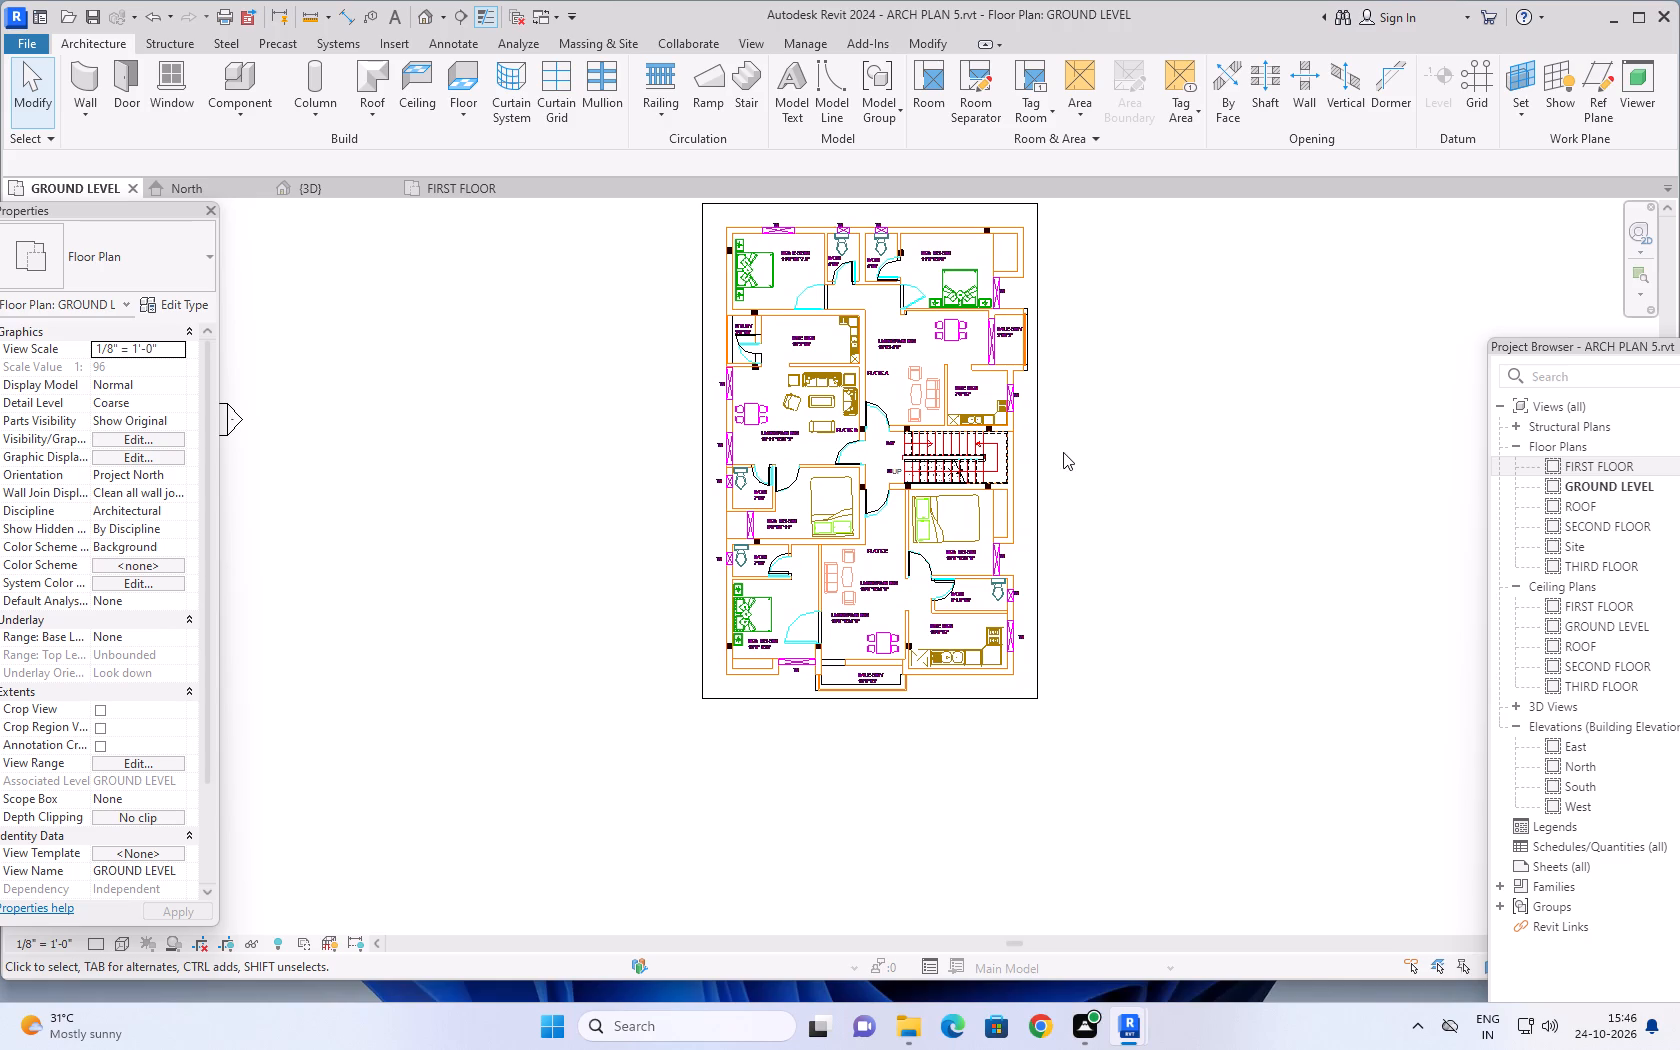
{"action": "scroll", "coordinate": [898, 304], "scroll_direction": "up", "scroll_amount": 4}
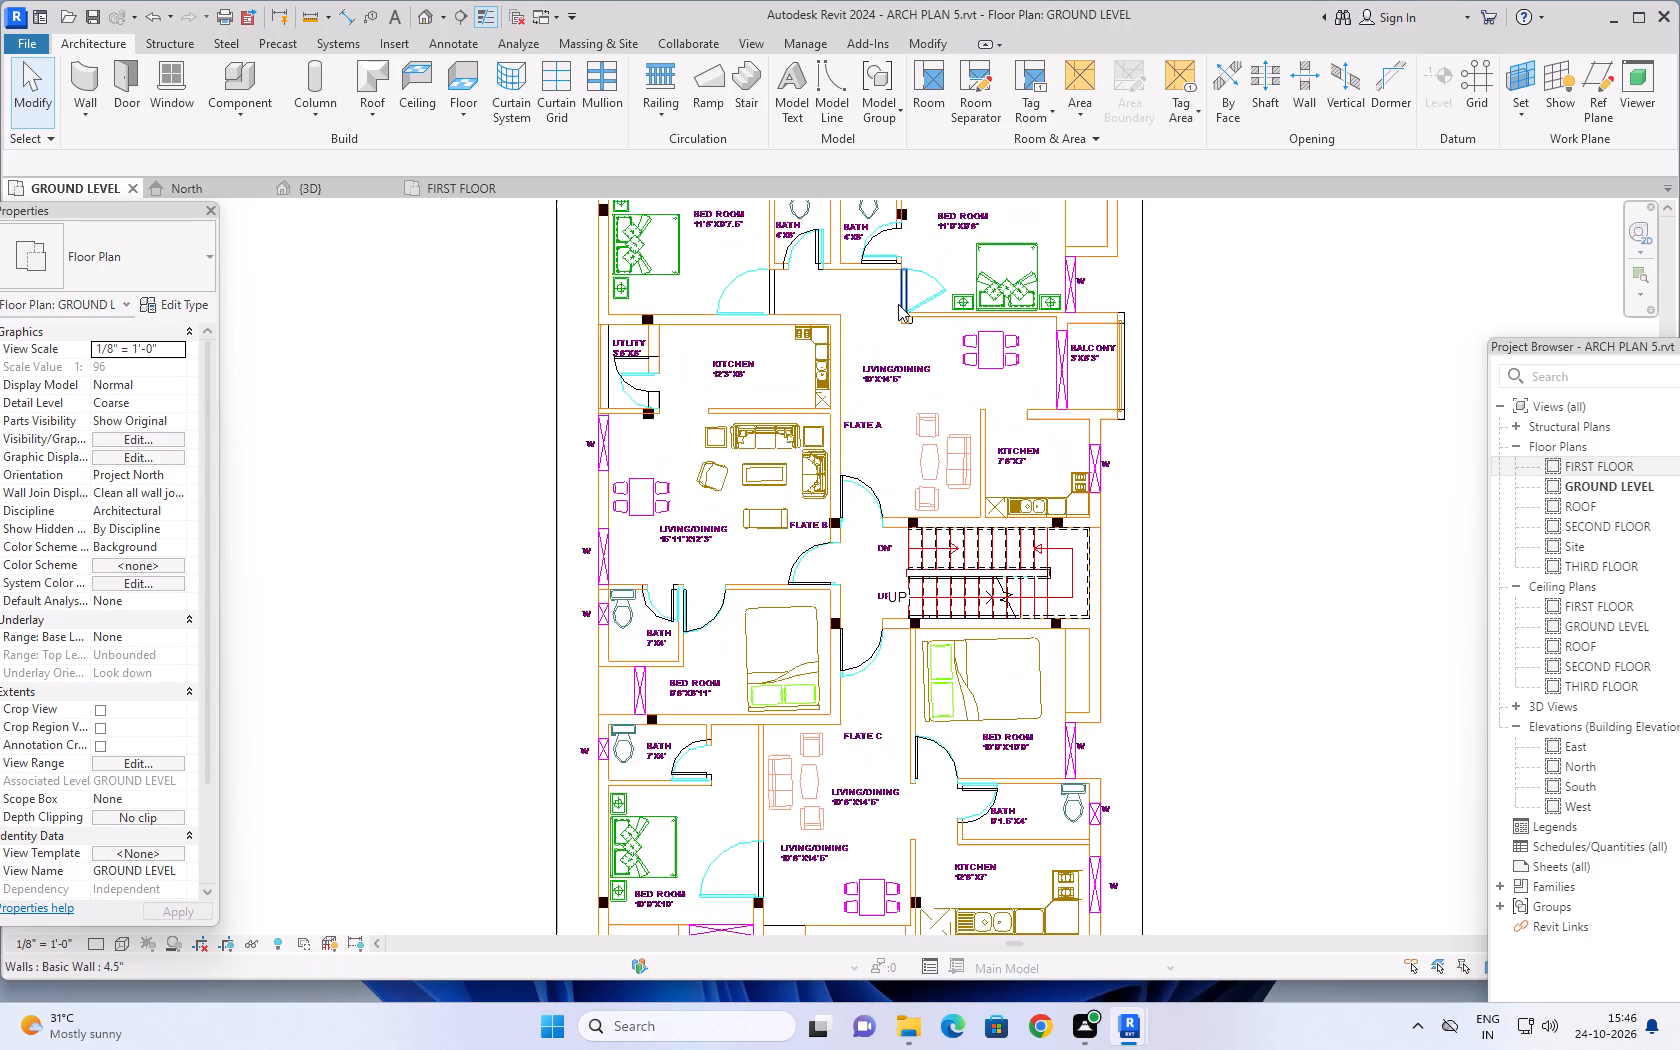
{"action": "scroll", "coordinate": [896, 345], "scroll_direction": "down", "scroll_amount": 5}
{"action": "middle_click_drag", "start_coordinate": [1070, 436], "coordinate": [1052, 391]}
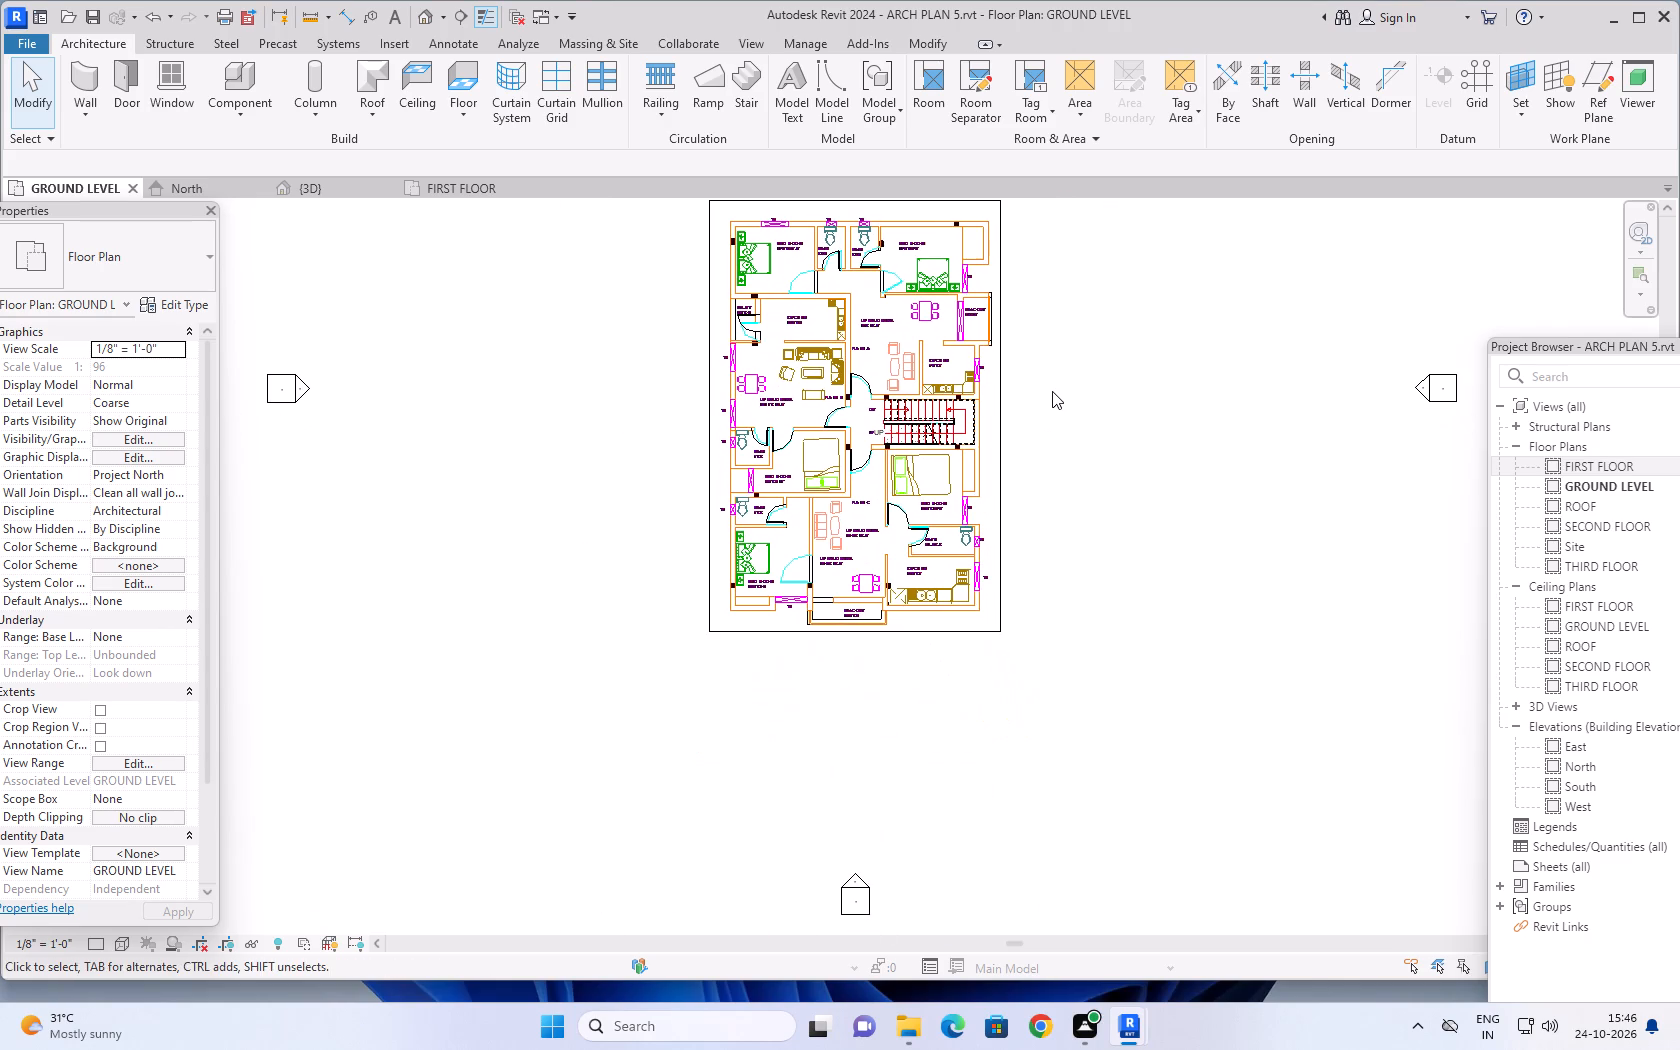
{"action": "scroll", "coordinate": [784, 497], "scroll_direction": "up", "scroll_amount": 2}
{"action": "scroll", "coordinate": [801, 598], "scroll_direction": "up", "scroll_amount": 3}
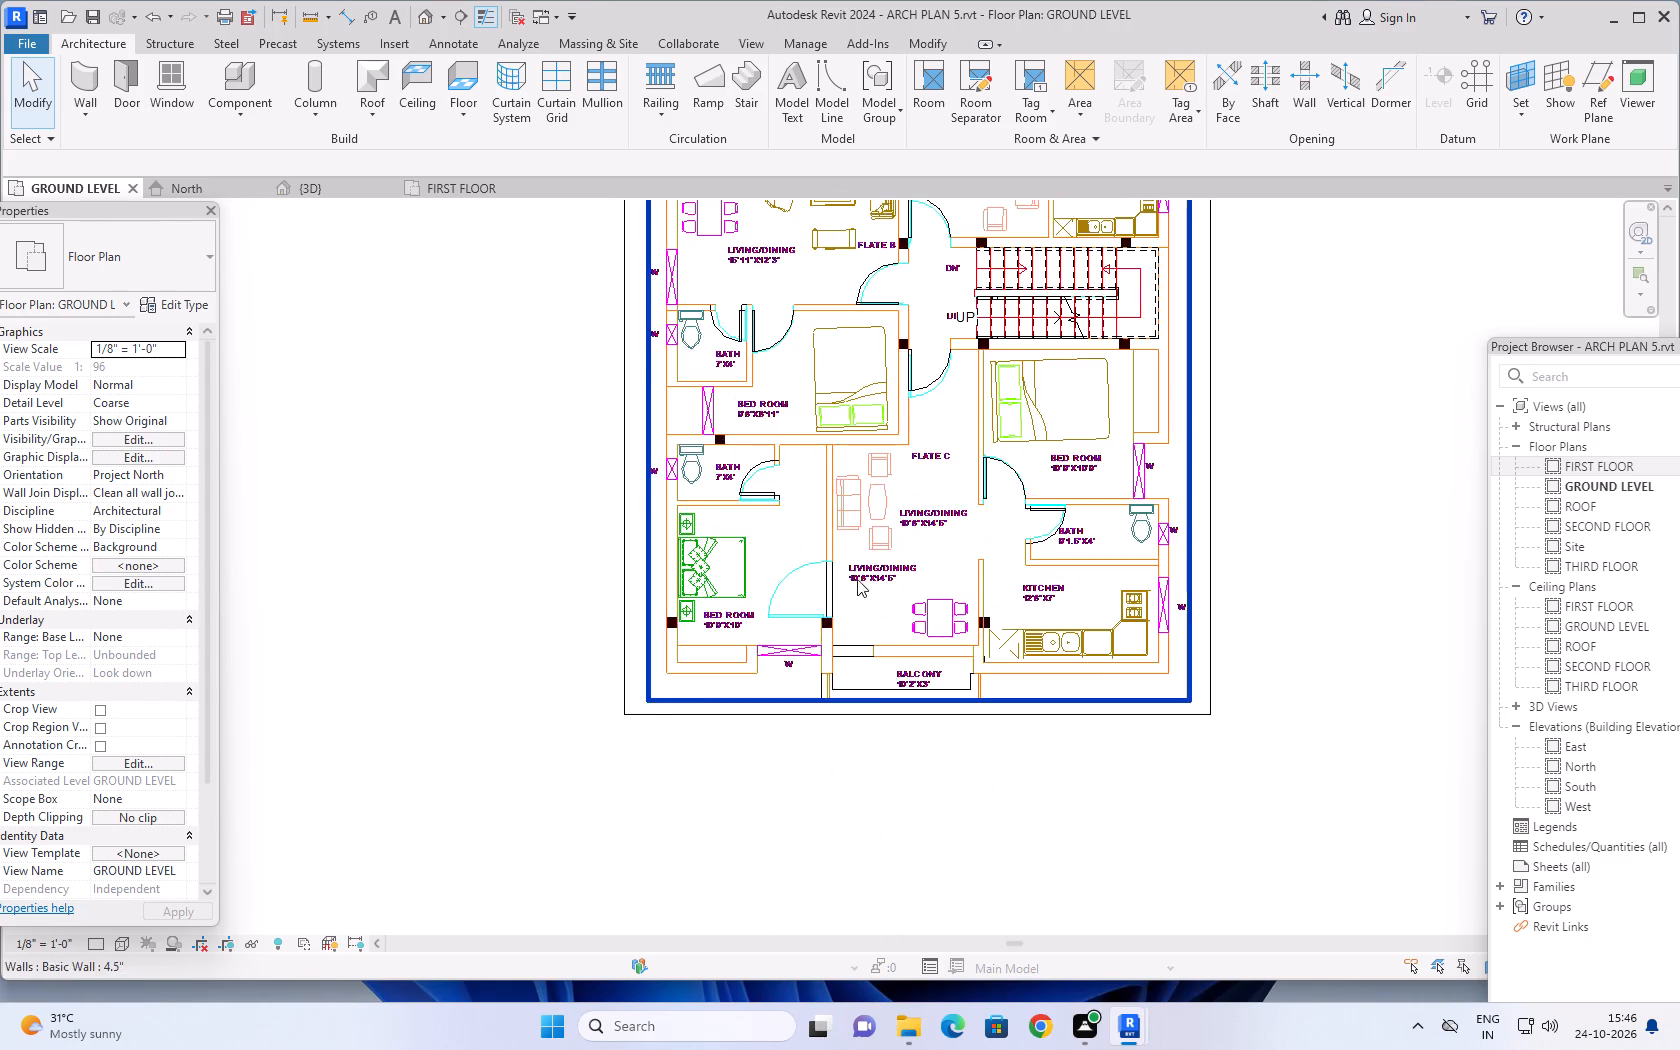
{"action": "scroll", "coordinate": [861, 579], "scroll_direction": "down", "scroll_amount": 5}
{"action": "middle_click_drag", "start_coordinate": [1094, 406], "coordinate": [1075, 489]}
{"action": "scroll", "coordinate": [783, 348], "scroll_direction": "up", "scroll_amount": 3}
{"action": "middle_click_drag", "start_coordinate": [906, 407], "coordinate": [823, 343]}
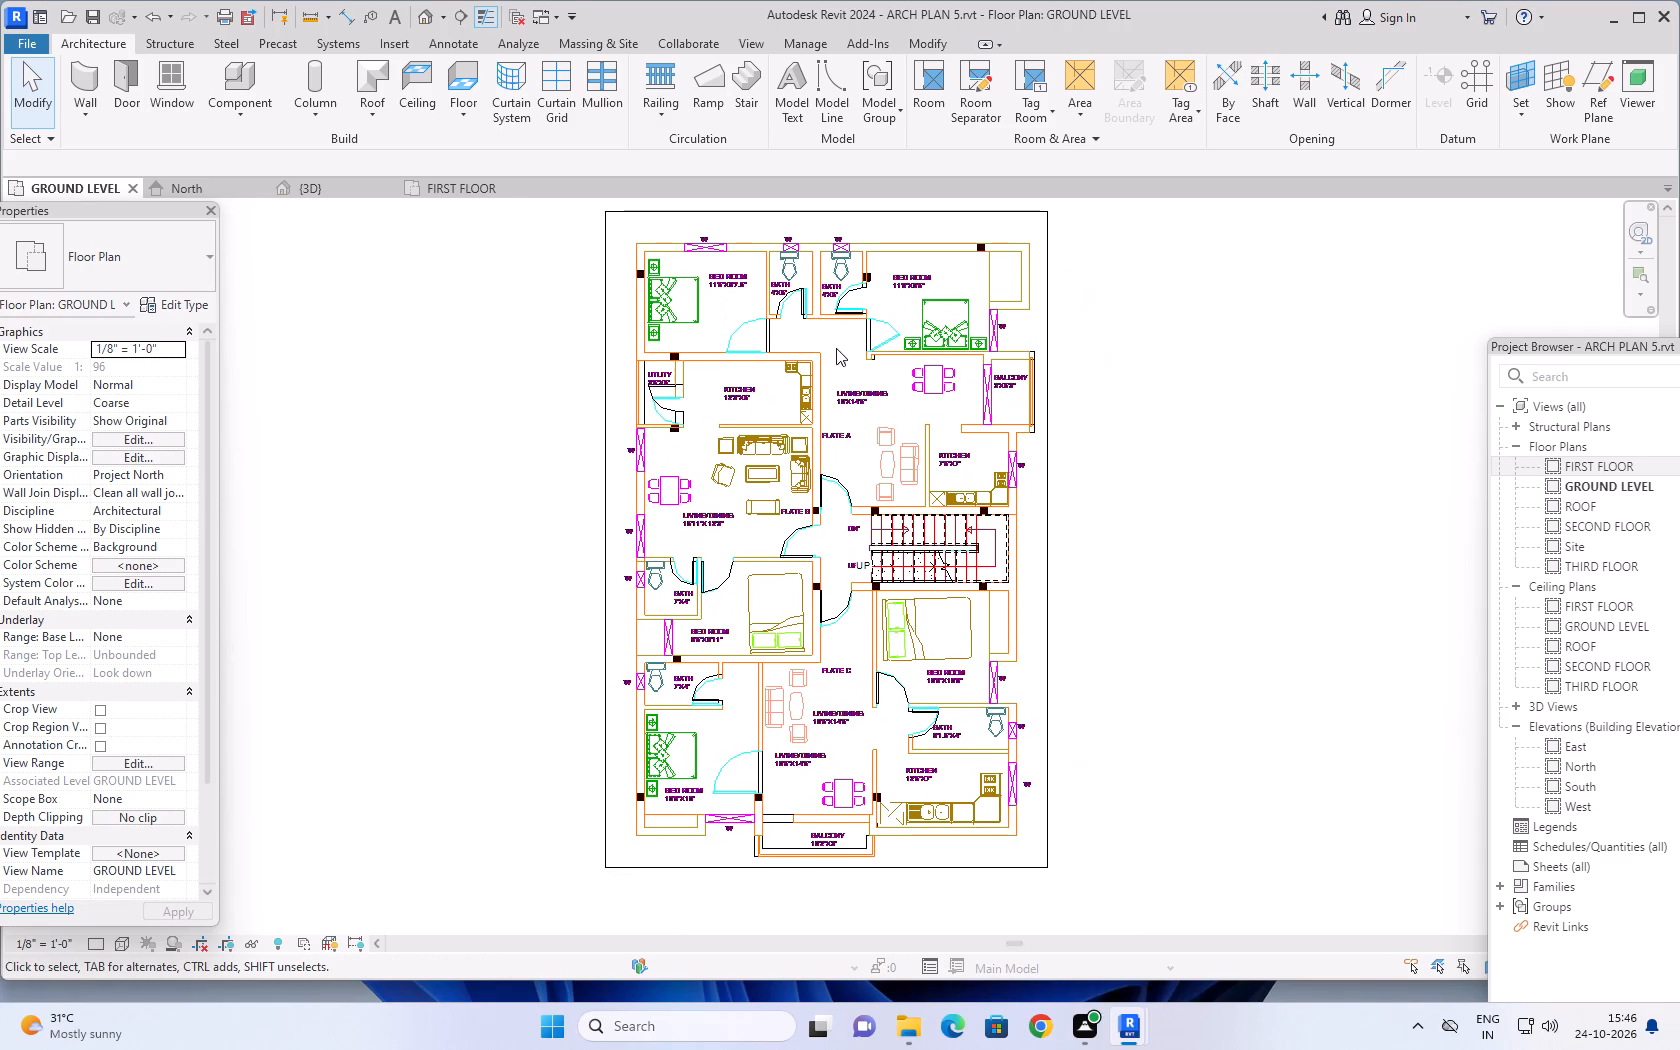
{"action": "middle_click_drag", "start_coordinate": [830, 548], "coordinate": [823, 508]}
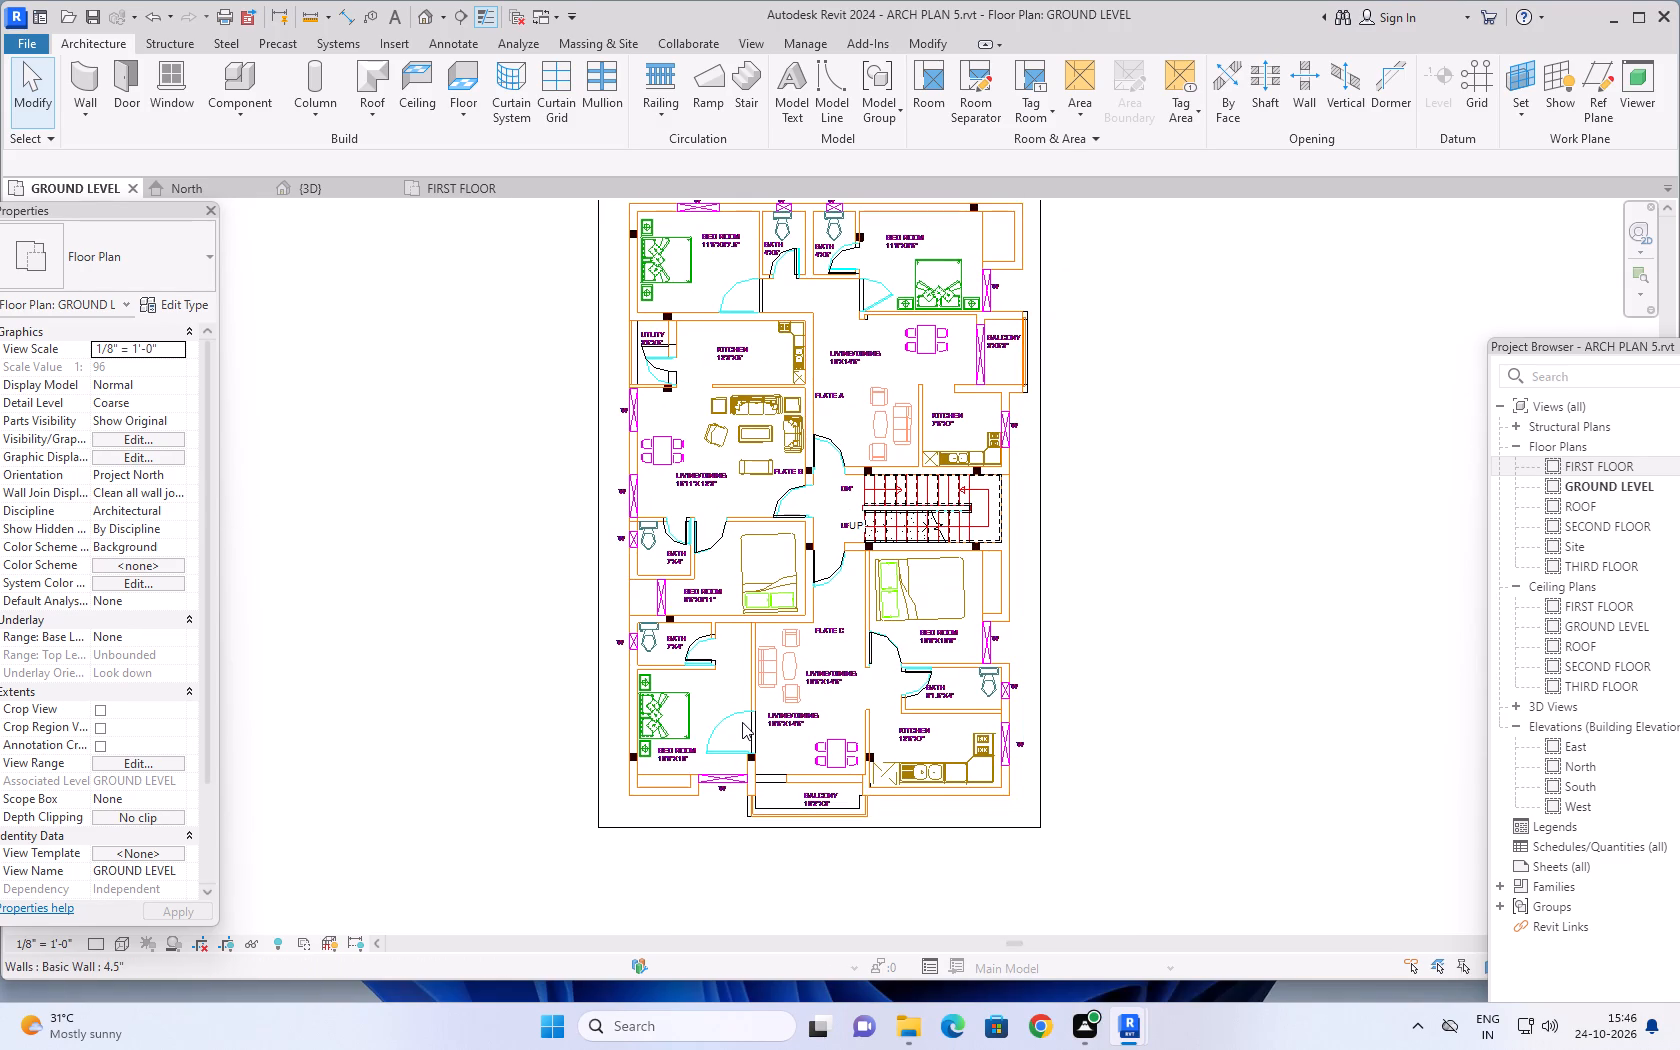
Duplicate the single-flush 2'3"X7' door type as 3'3"X7' and set its width to 3'3".
{"action": "left_click", "coordinate": [121, 70]}
{"action": "left_click", "coordinate": [165, 308]}
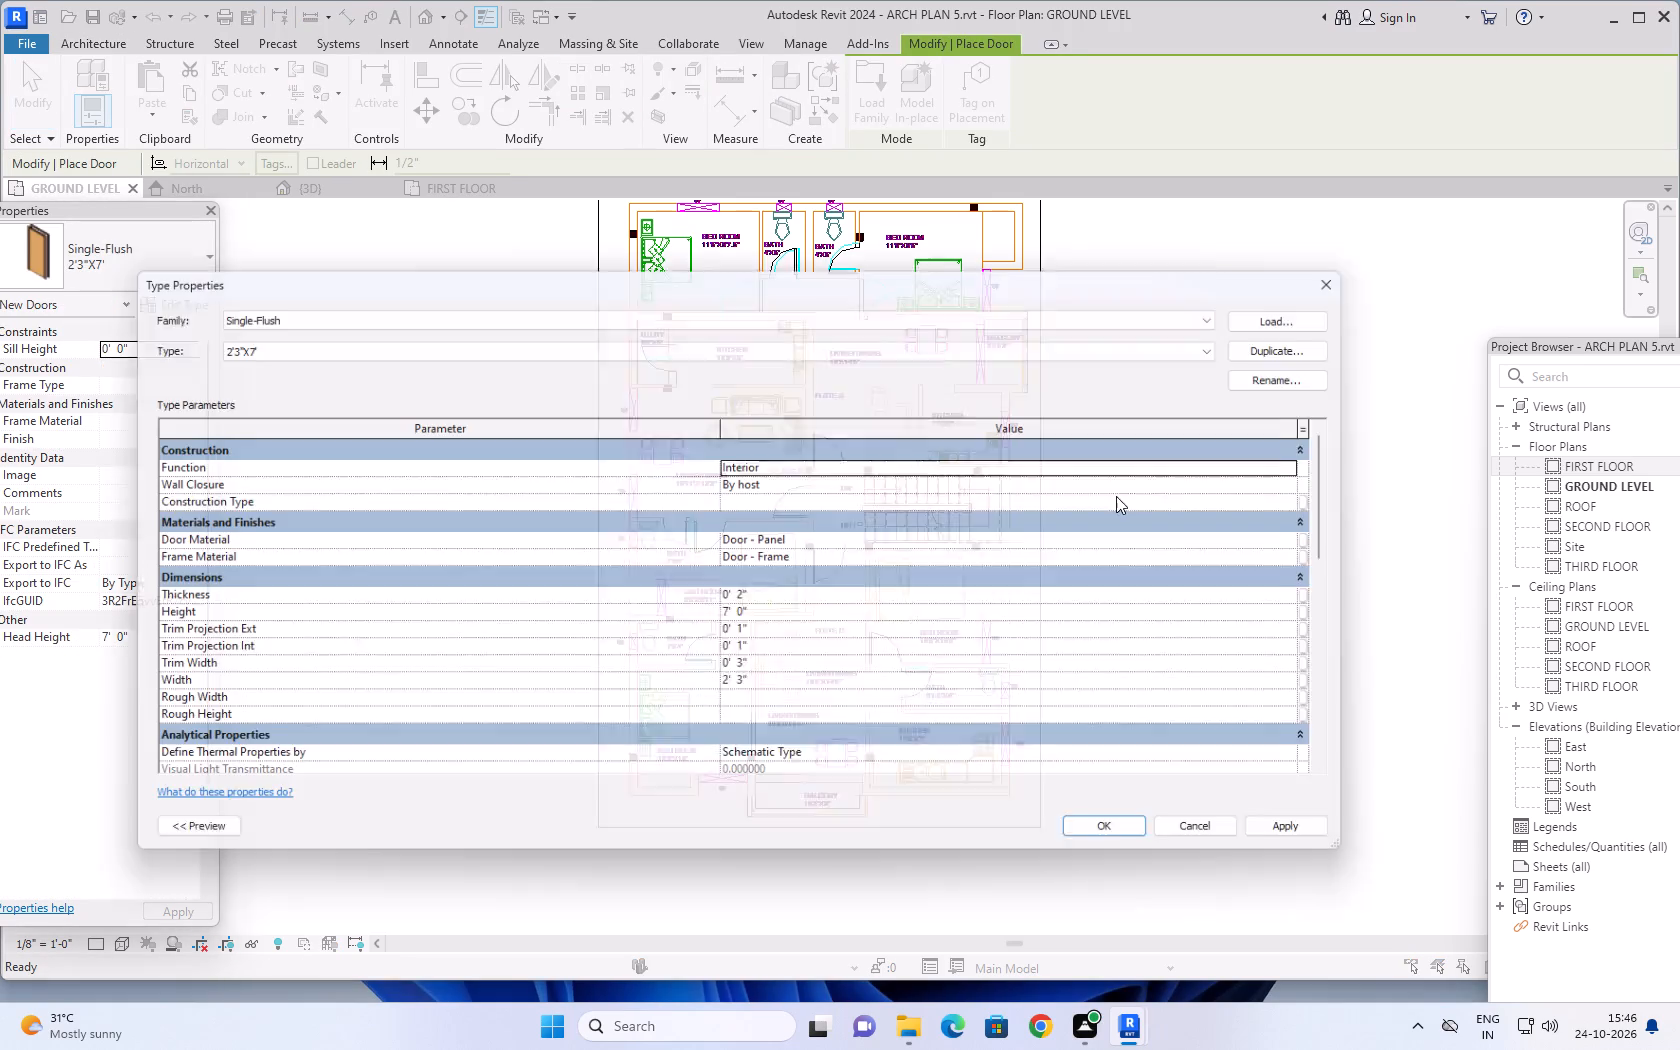
{"action": "left_click", "coordinate": [1321, 337]}
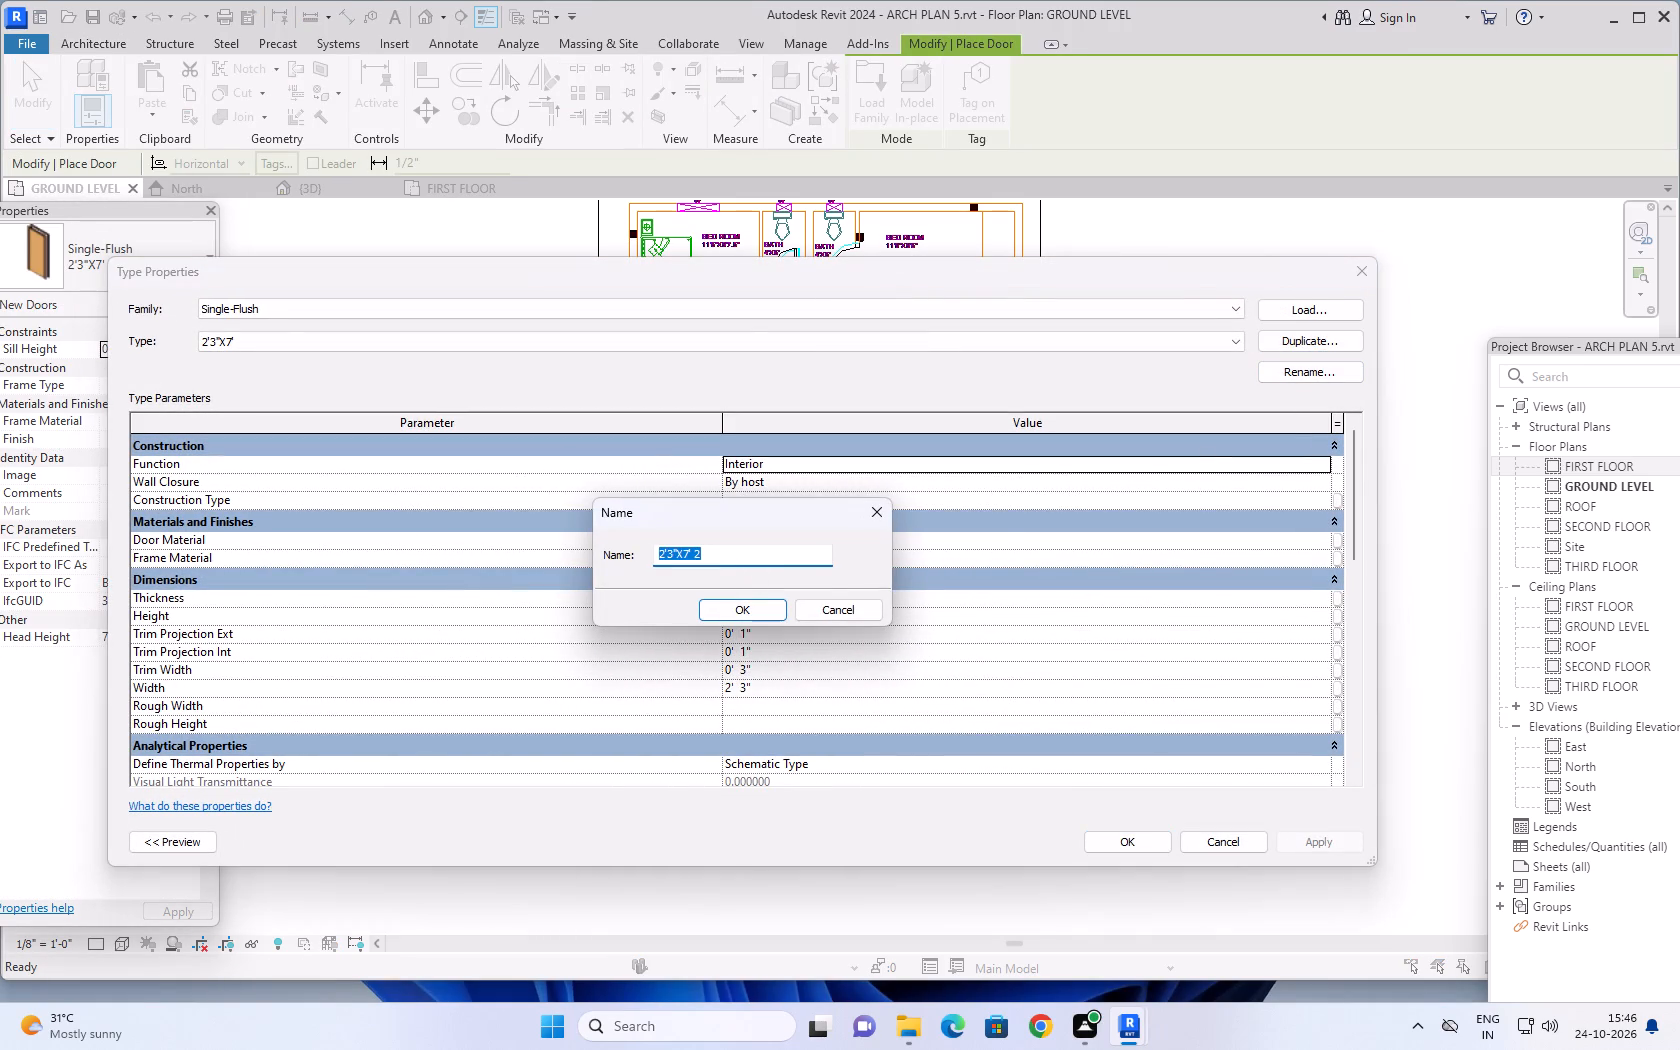
{"action": "type", "text": "3'3\""}
{"action": "type", "text": "X7'"}
{"action": "left_click", "coordinate": [728, 611]}
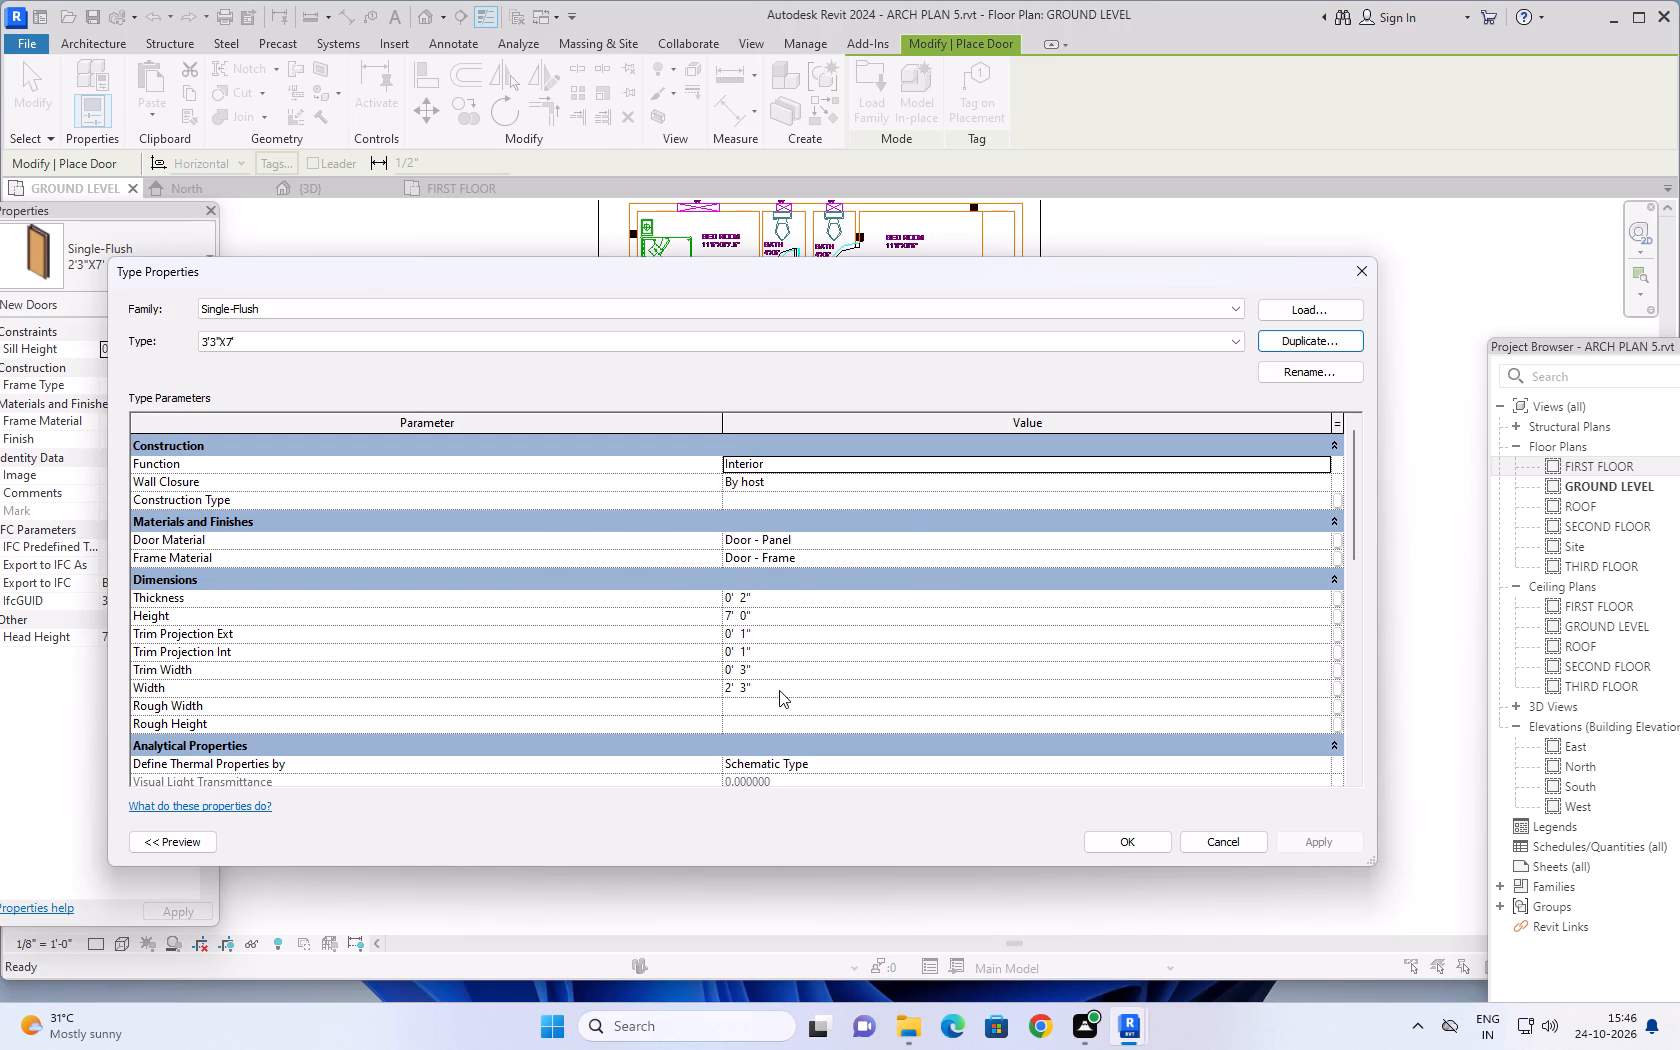
{"action": "left_click", "coordinate": [779, 690]}
{"action": "type", "text": "3'3\""}
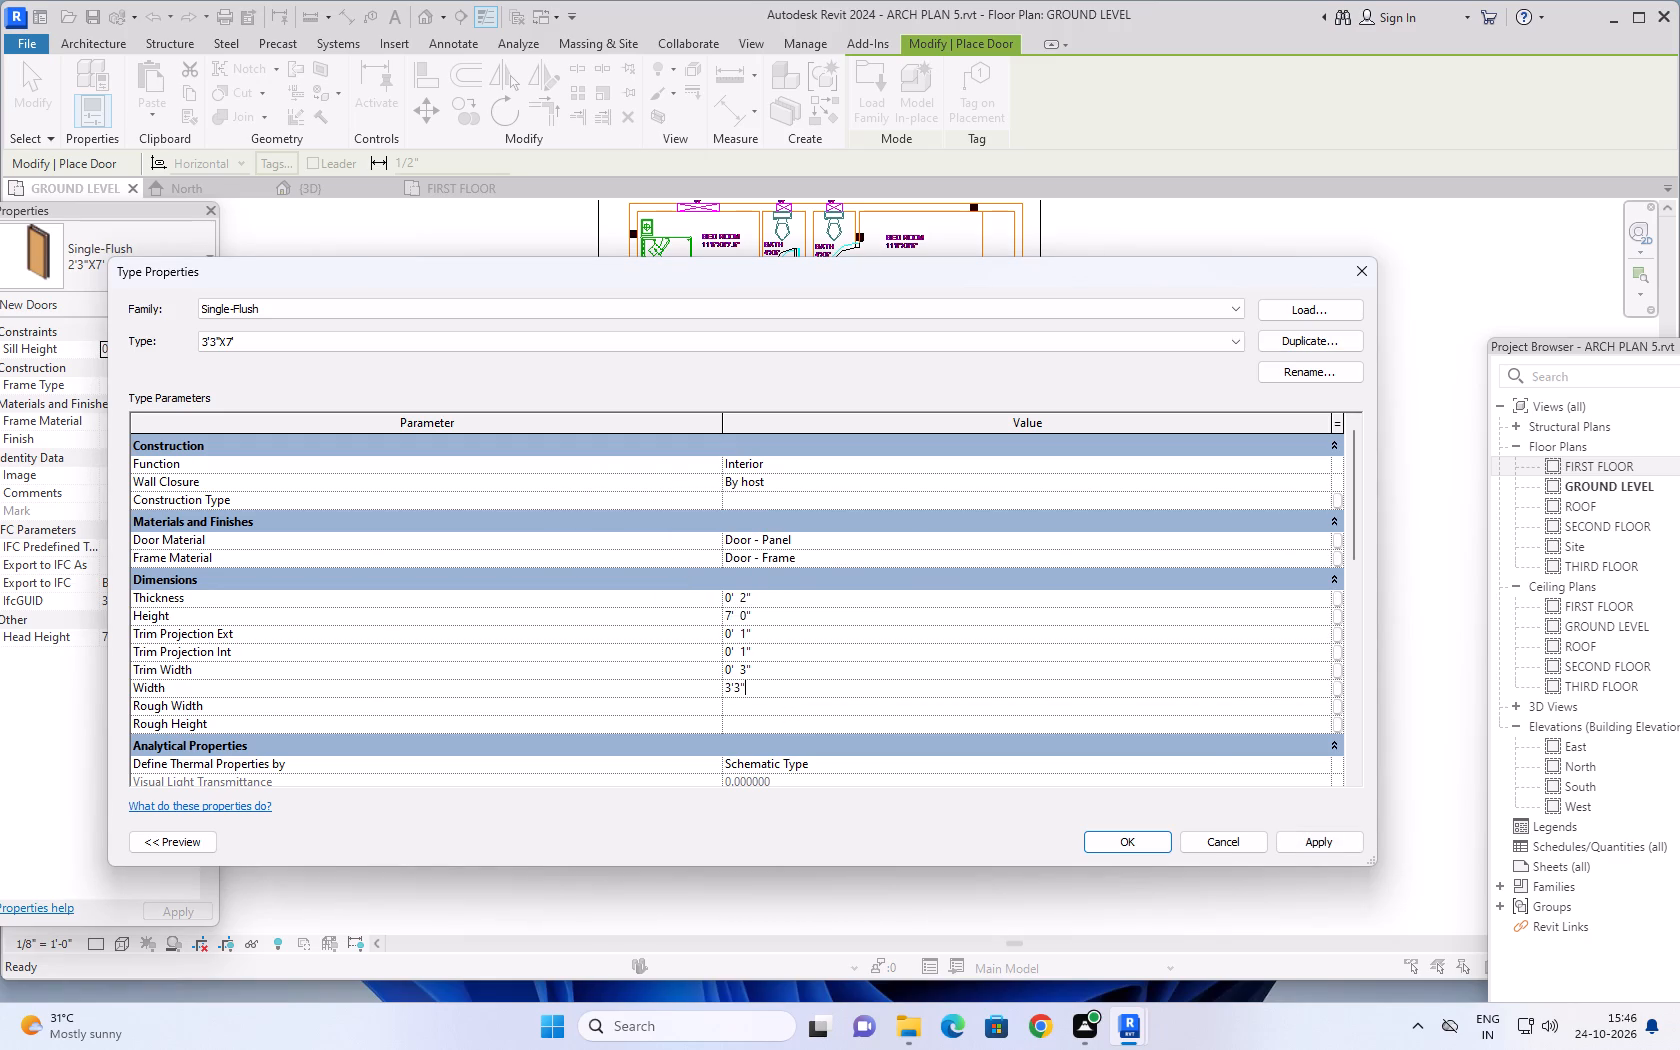
{"action": "left_click", "coordinate": [1320, 838]}
{"action": "left_click", "coordinate": [1133, 840]}
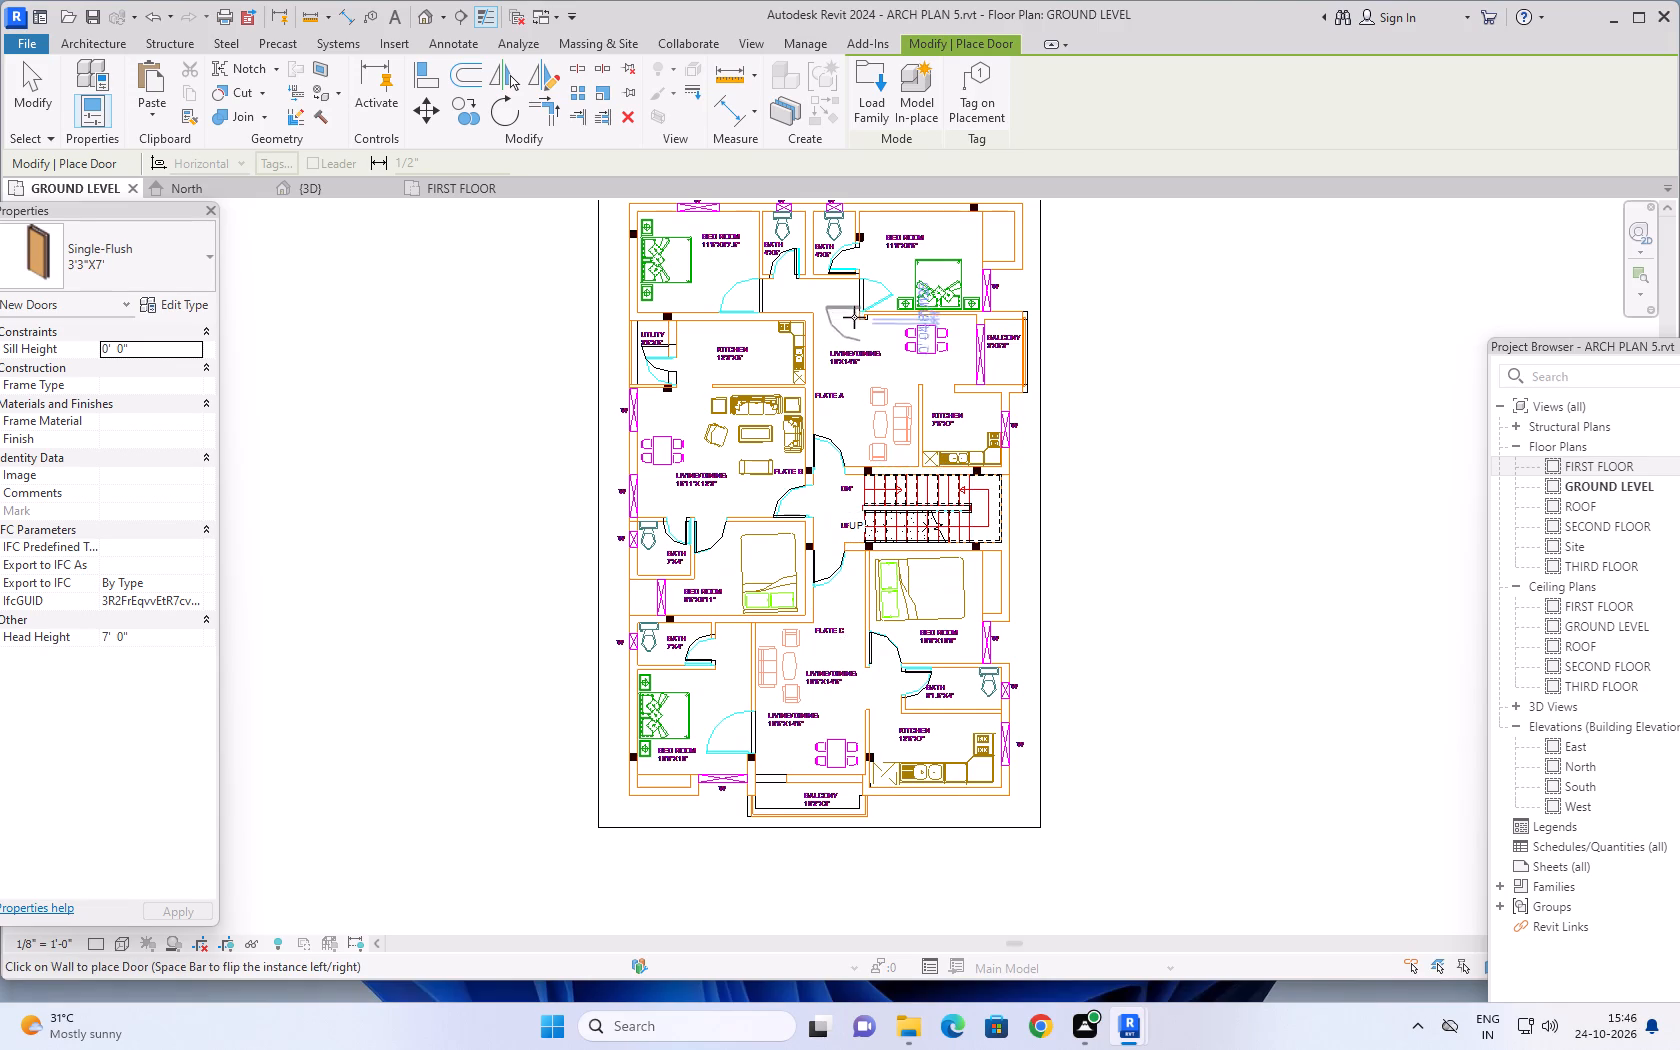
Place 3'3"X7' single-flush doors at the passage openings of the 11'6"X9'7.5" and 11'9"X9'6" bedrooms, swinging into each bedroom.
{"action": "middle_click_drag", "start_coordinate": [850, 311], "coordinate": [811, 451]}
{"action": "scroll", "coordinate": [727, 423], "scroll_direction": "up", "scroll_amount": 9}
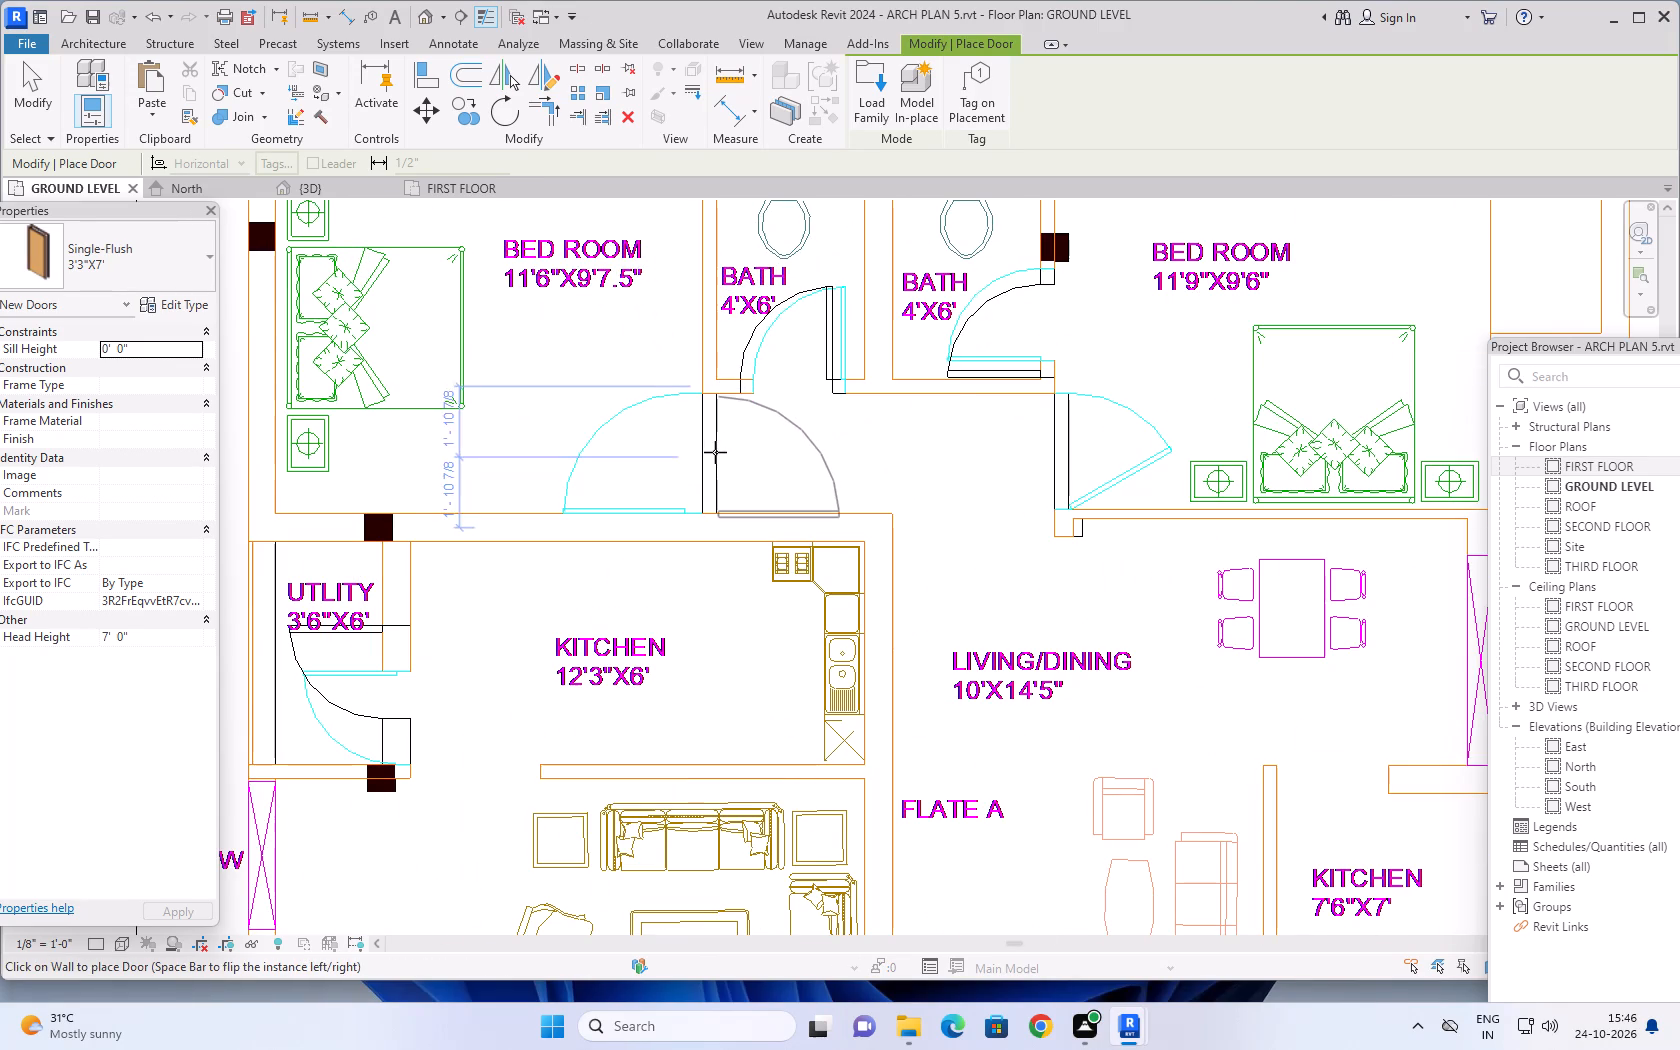
{"action": "key", "text": "space"}
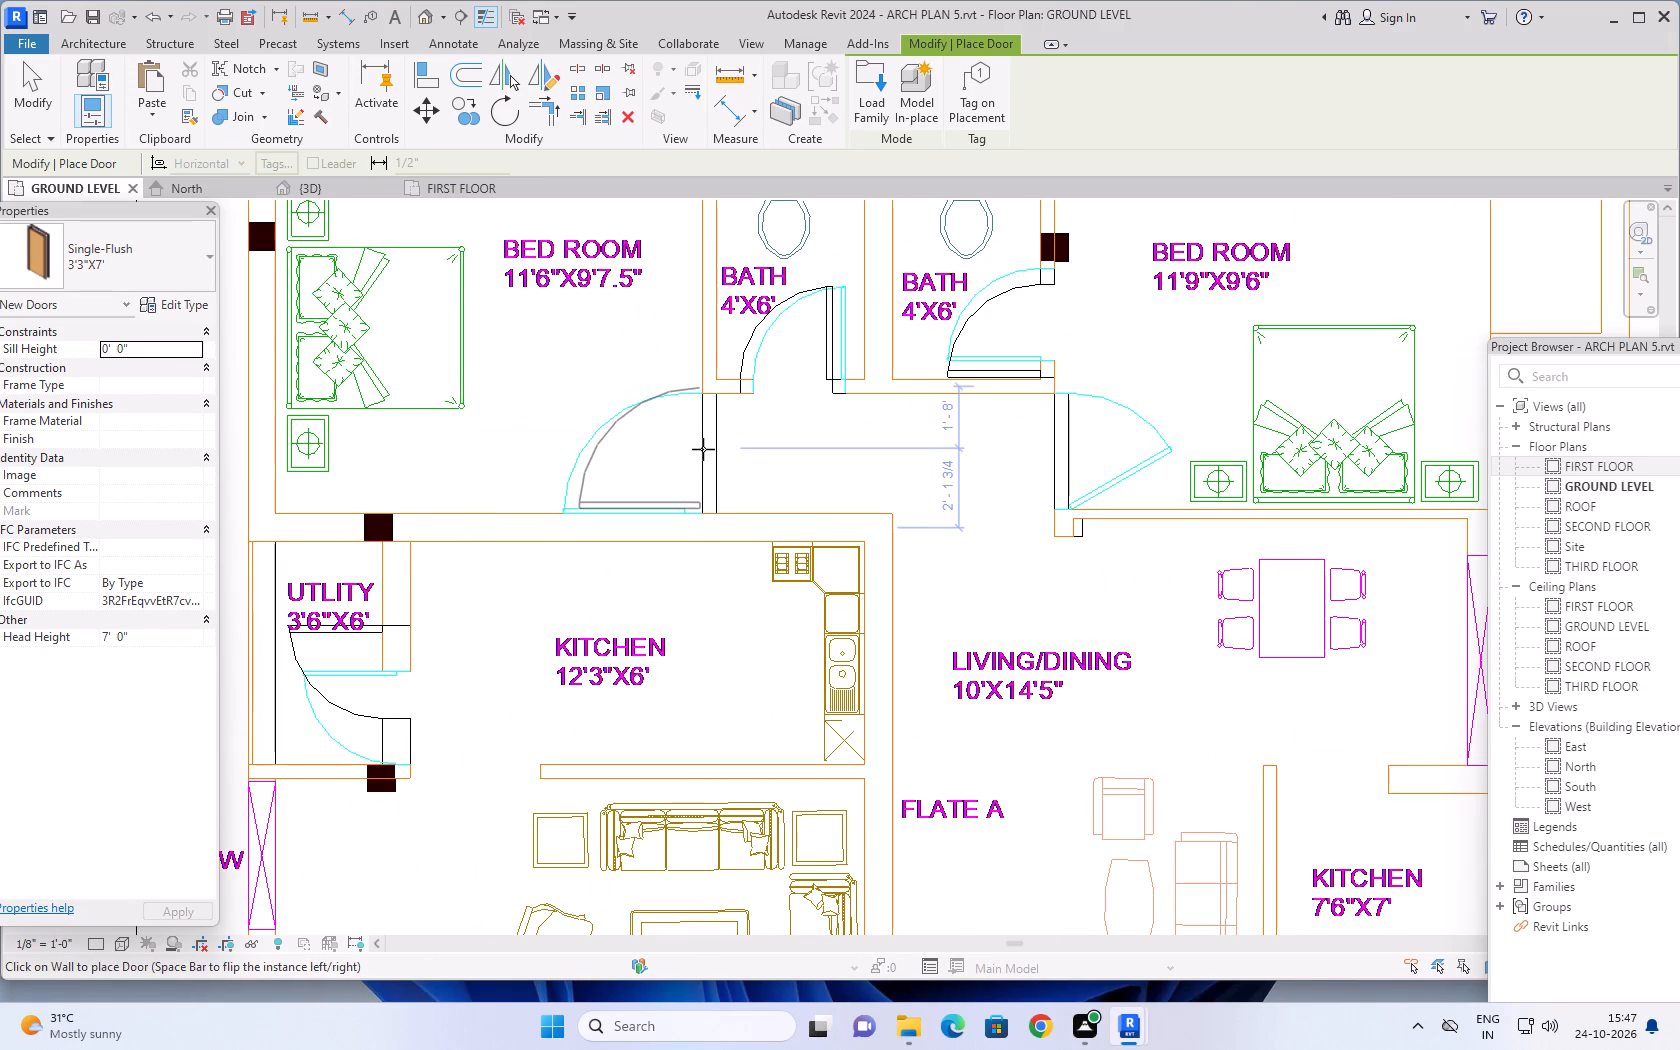
{"action": "left_click", "coordinate": [703, 449]}
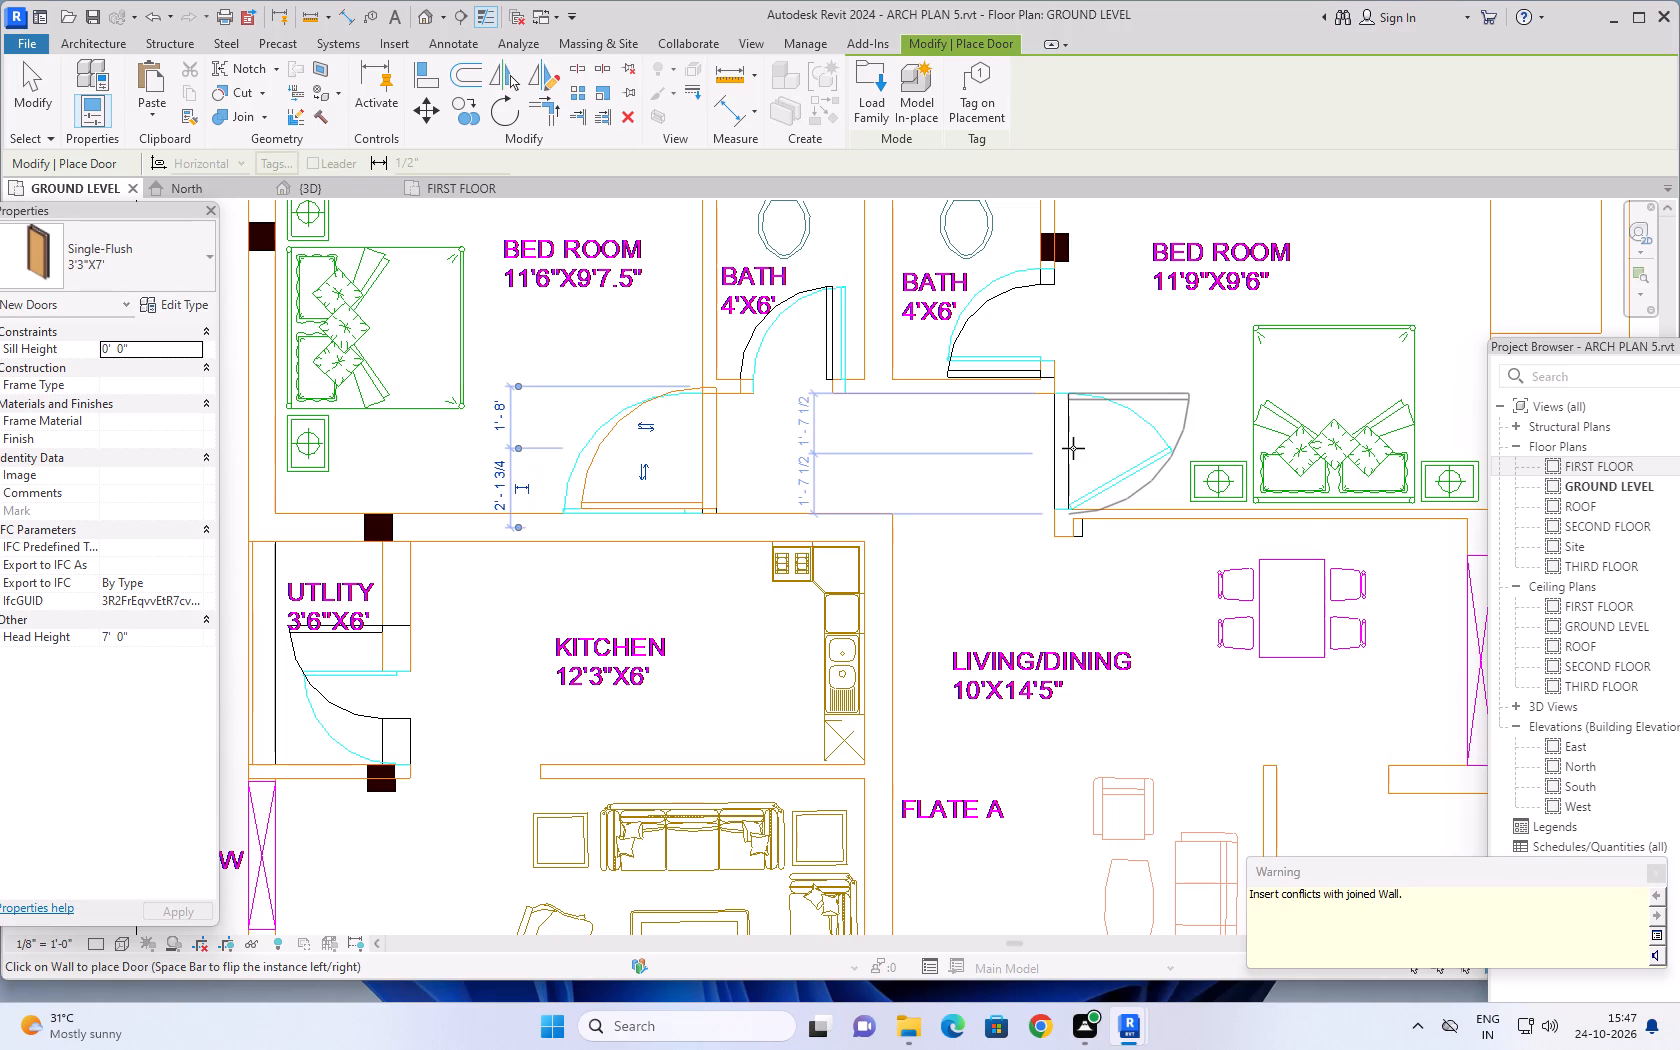
{"action": "key", "text": "space"}
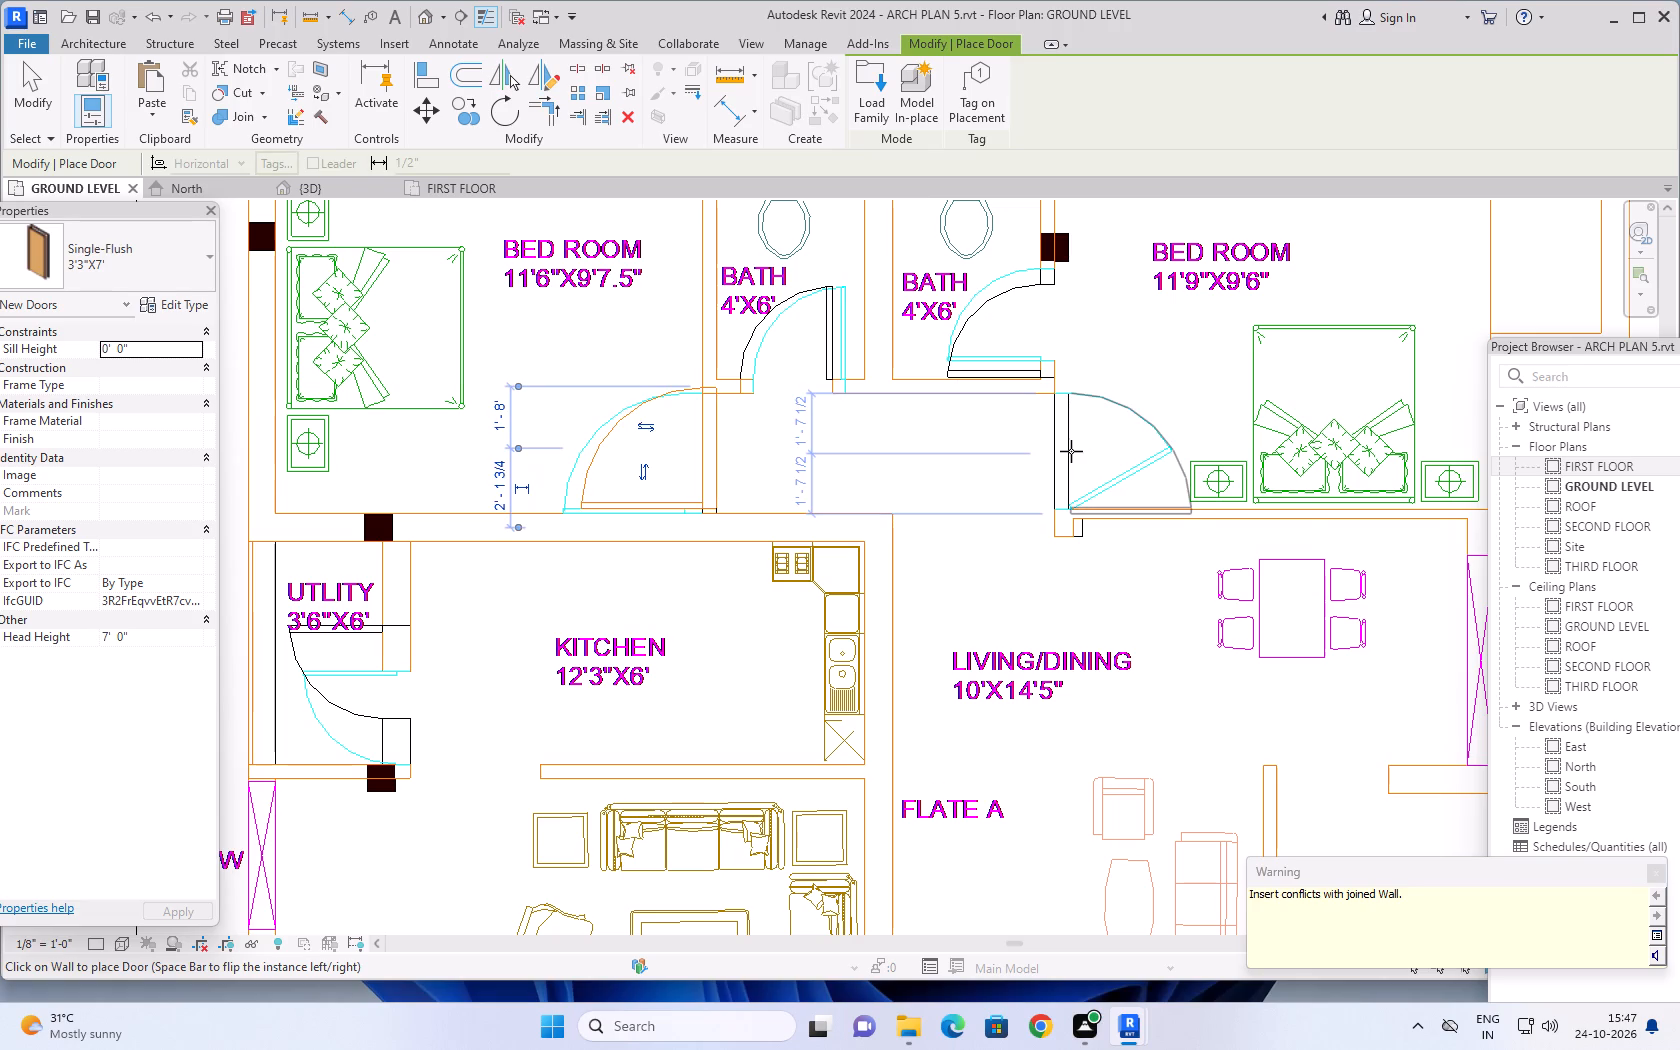
{"action": "left_click", "coordinate": [1071, 451]}
Duplicate the single-flush 3'3"X7' door type as 4'X7' and set its width to 4'.
{"action": "scroll", "coordinate": [1026, 514], "scroll_direction": "down", "scroll_amount": 1}
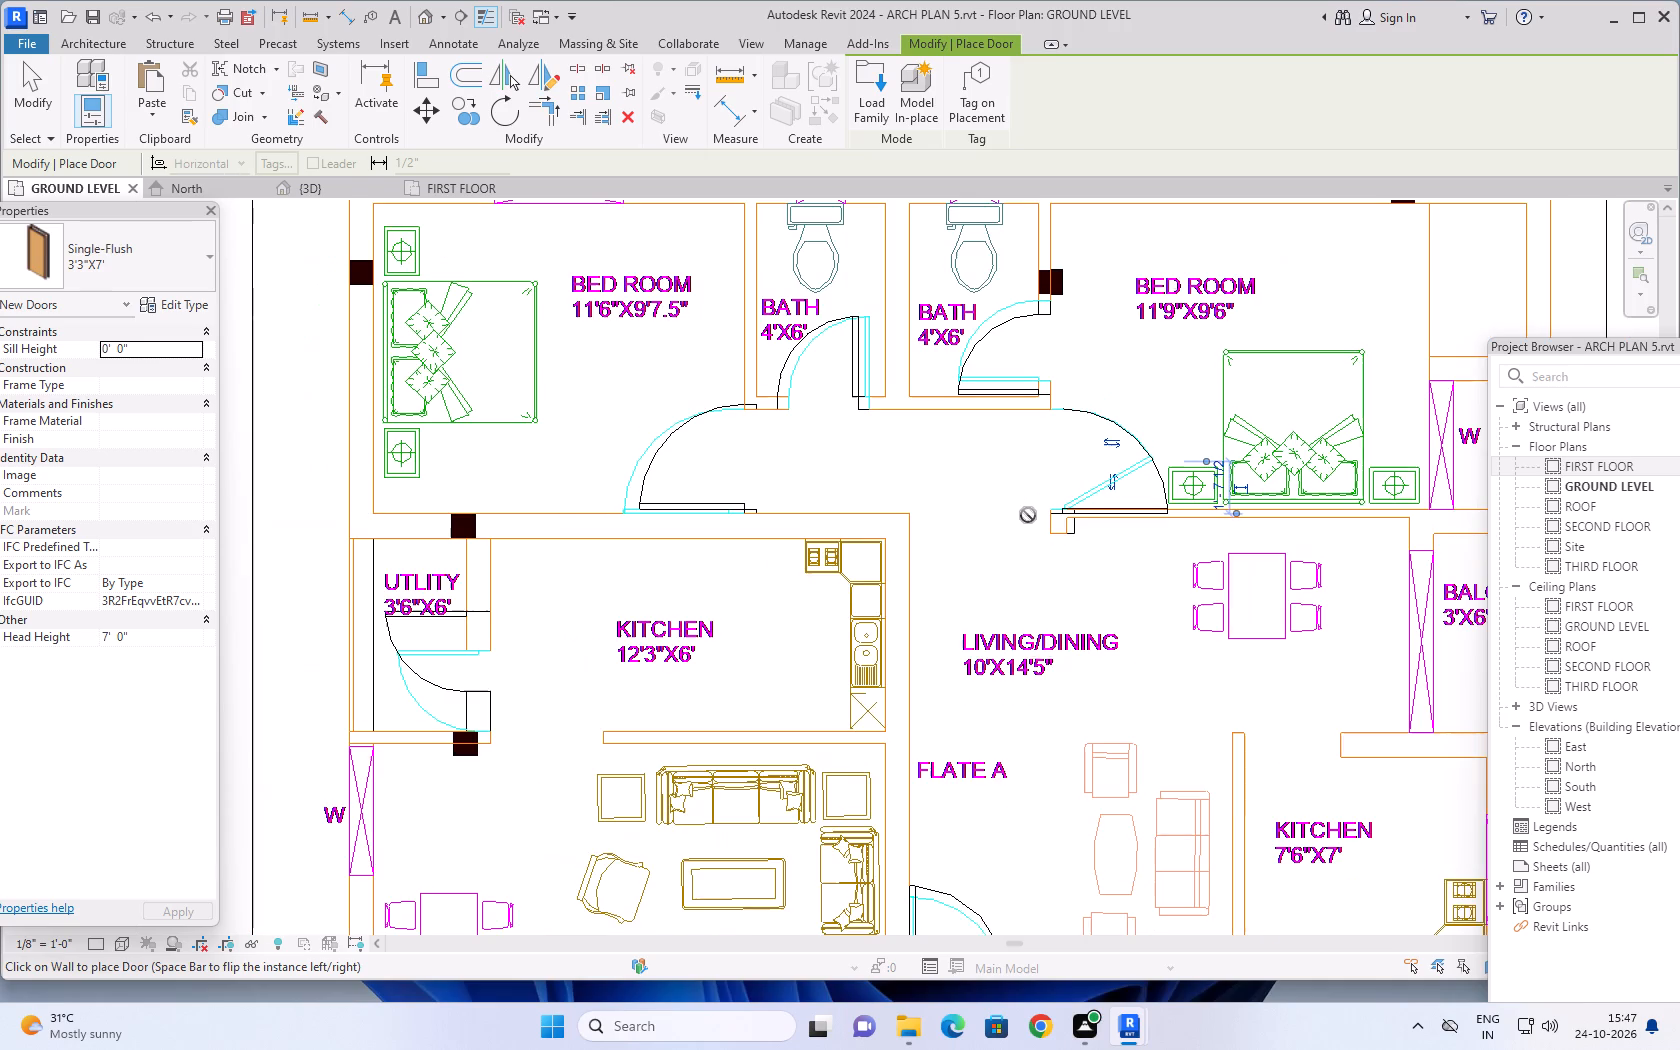
{"action": "middle_click_drag", "start_coordinate": [1029, 520], "coordinate": [1009, 551]}
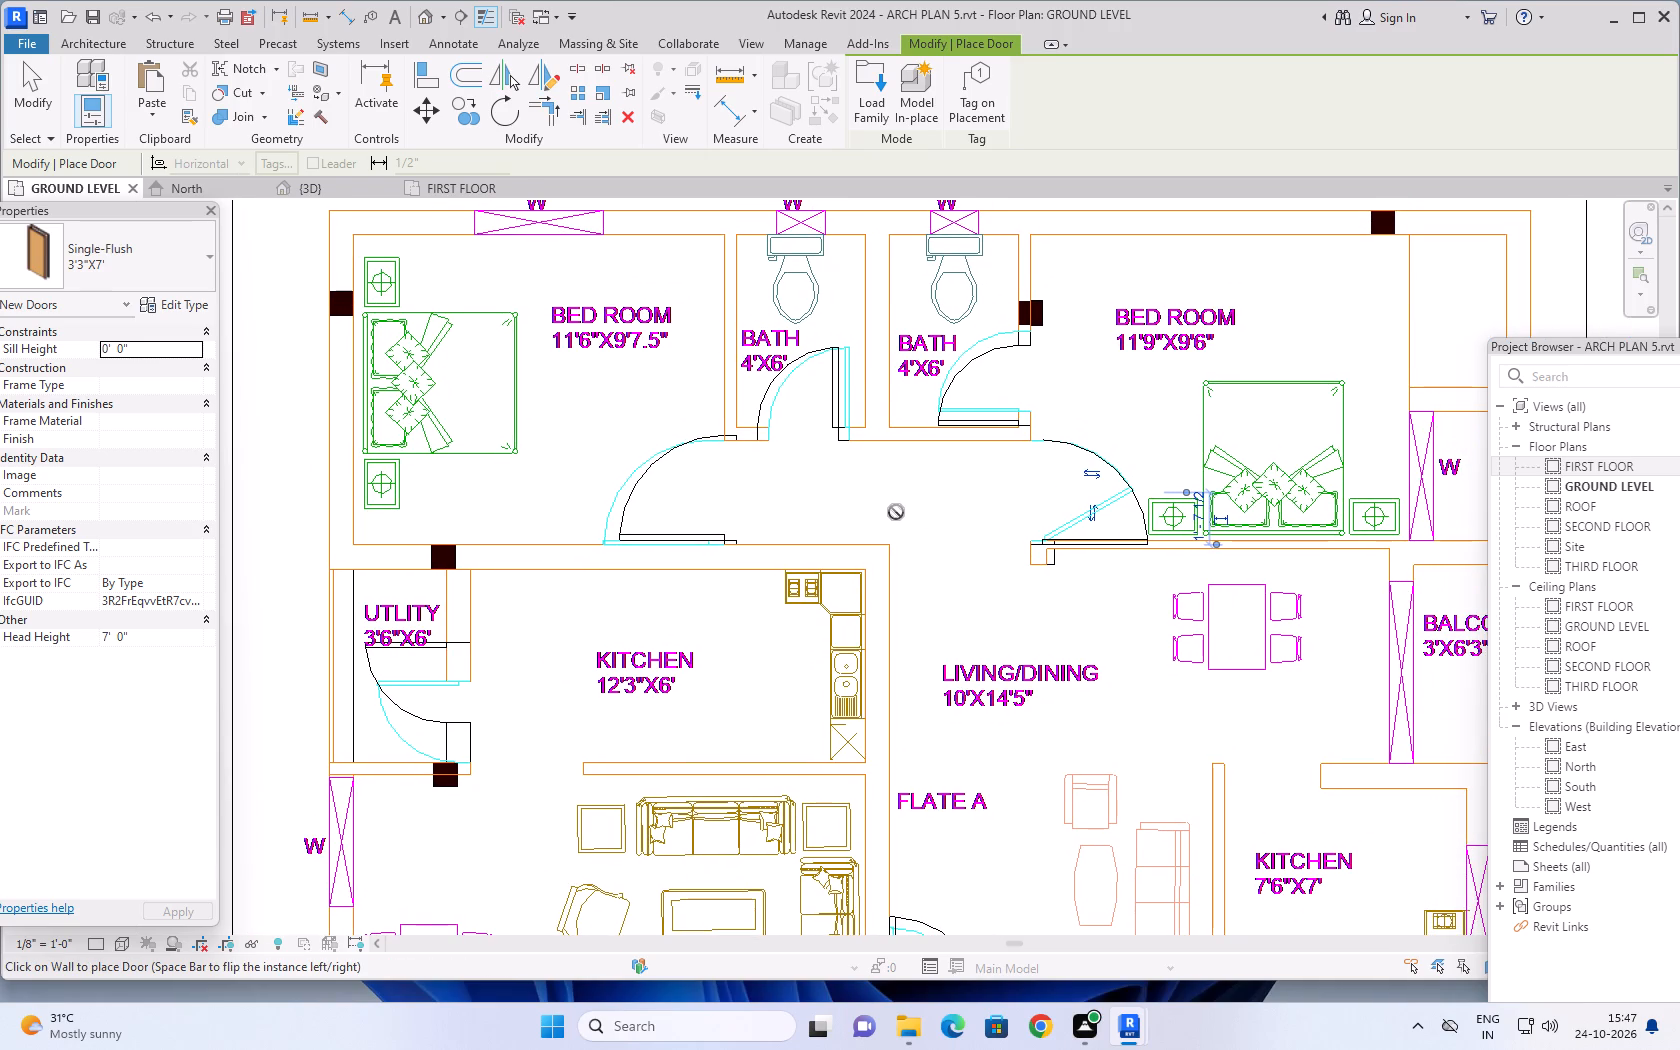
{"action": "scroll", "coordinate": [900, 491], "scroll_direction": "down", "scroll_amount": 2}
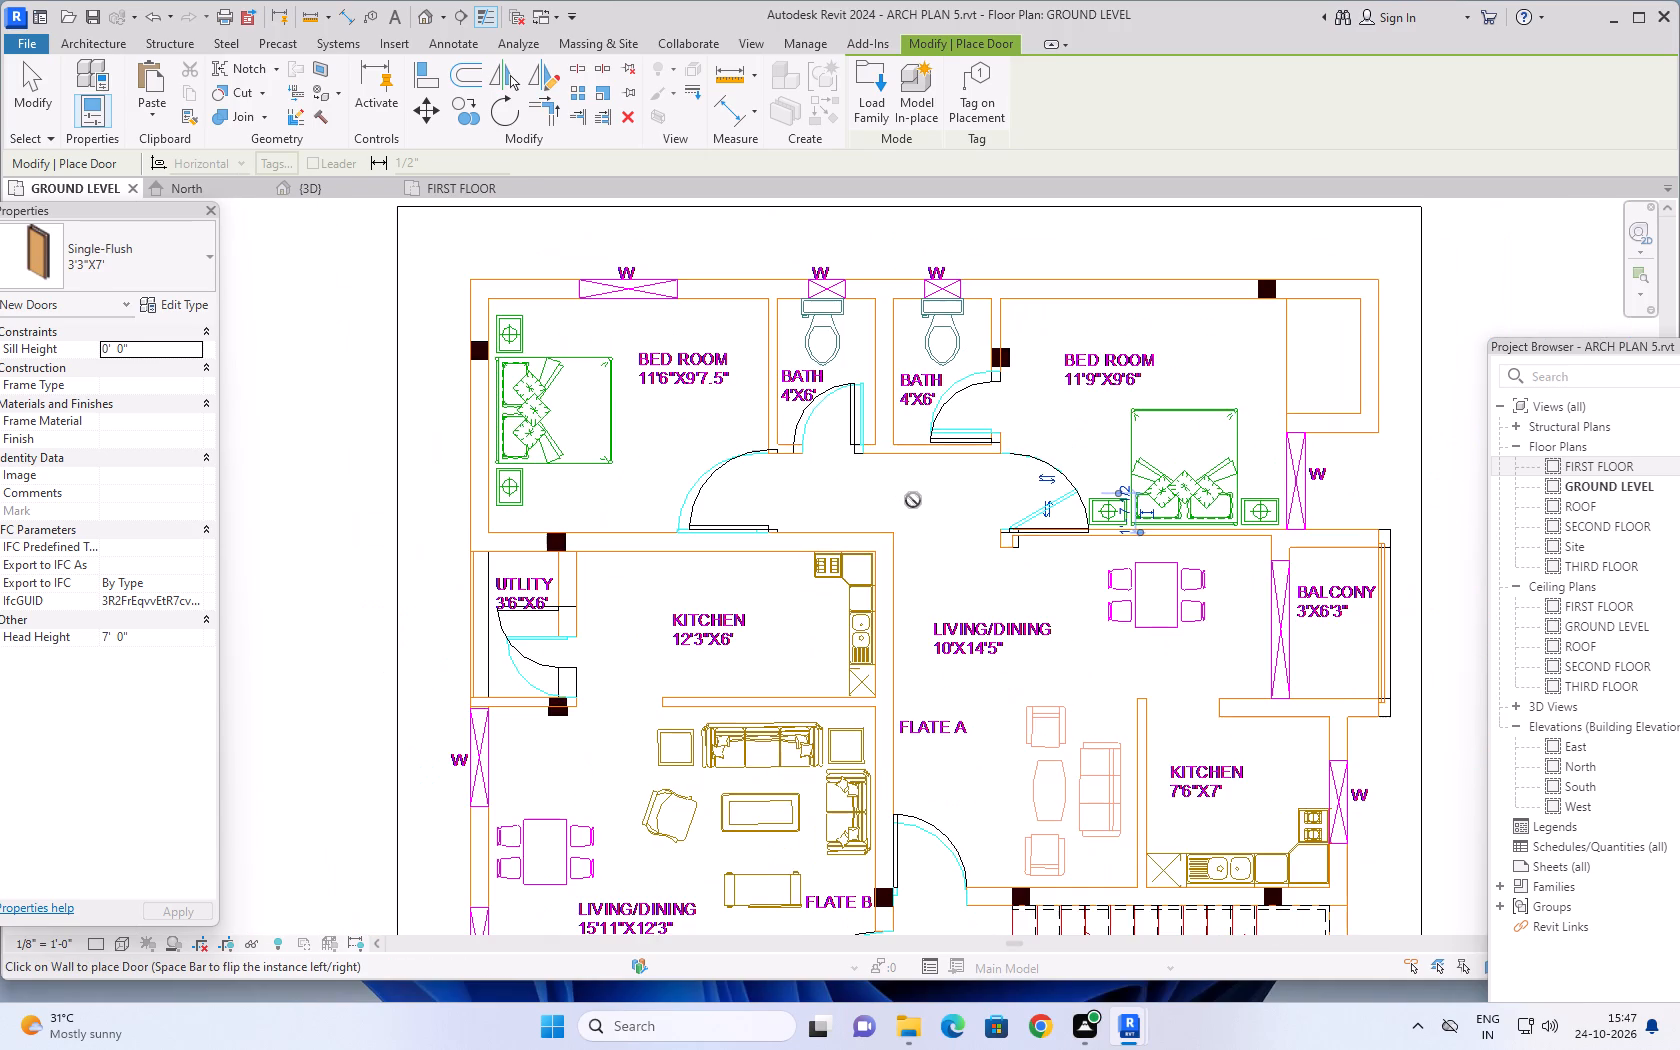
{"action": "scroll", "coordinate": [913, 503], "scroll_direction": "down", "scroll_amount": 7}
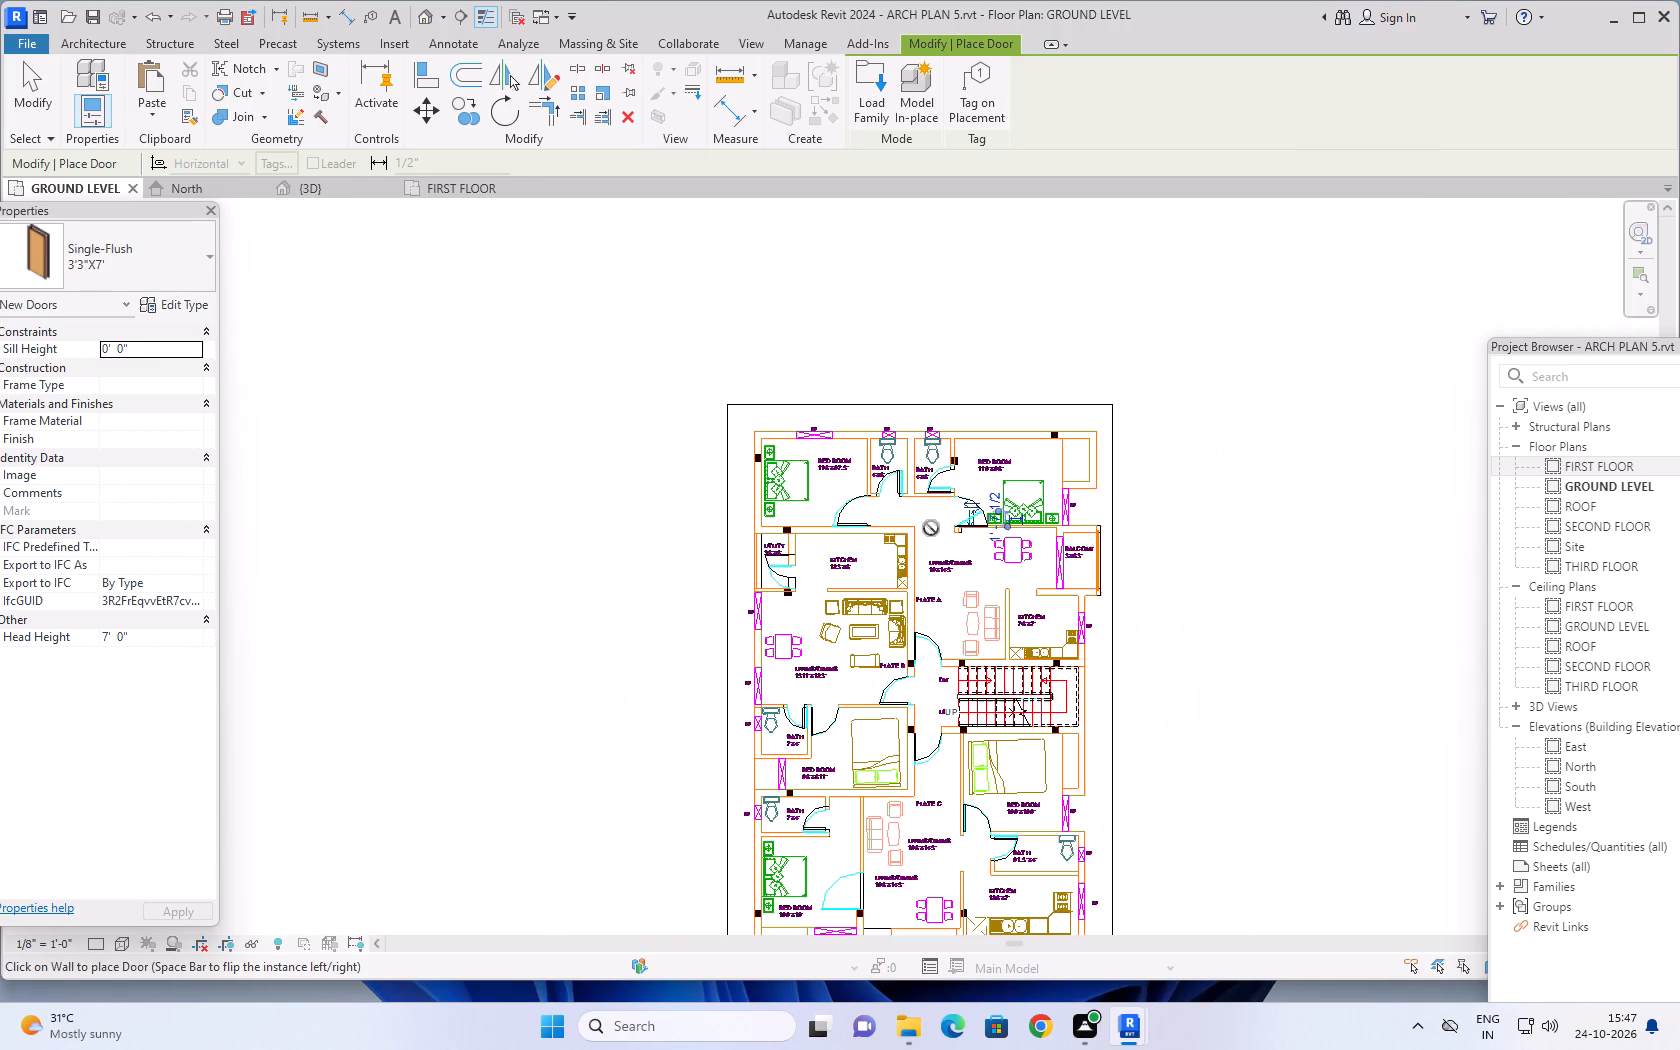
{"action": "scroll", "coordinate": [931, 531], "scroll_direction": "down", "scroll_amount": 1}
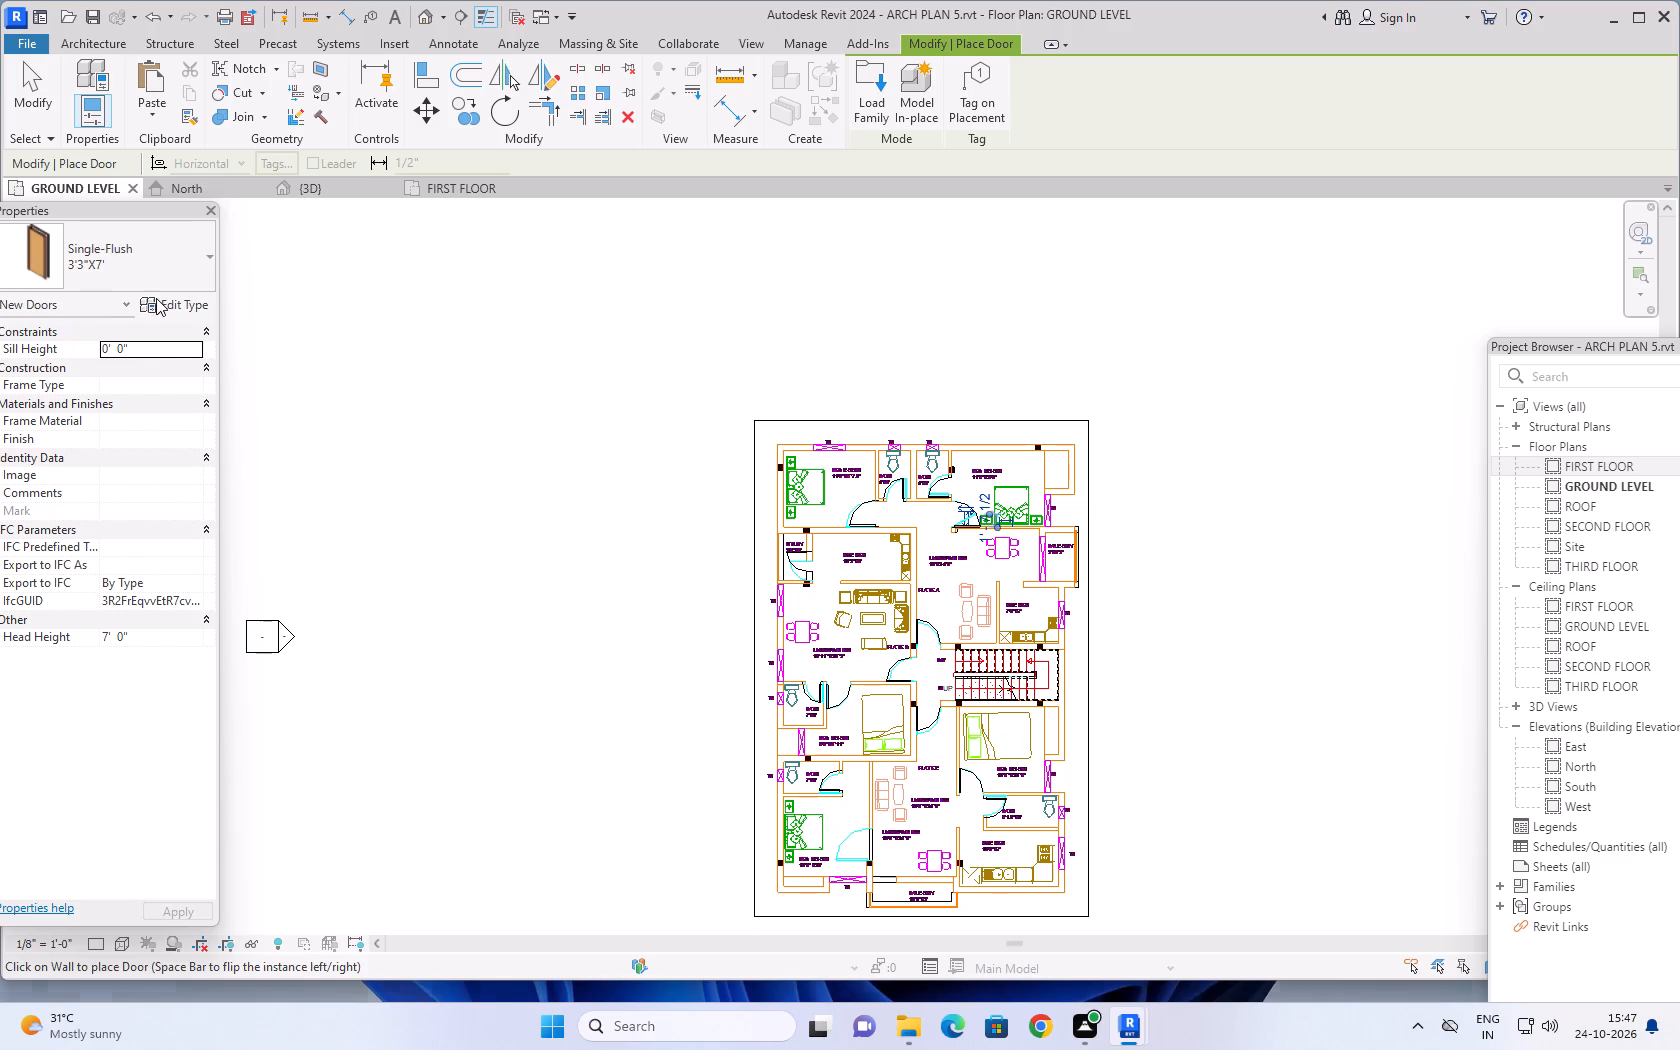
{"action": "left_click", "coordinate": [156, 298]}
{"action": "left_click", "coordinate": [1313, 345]}
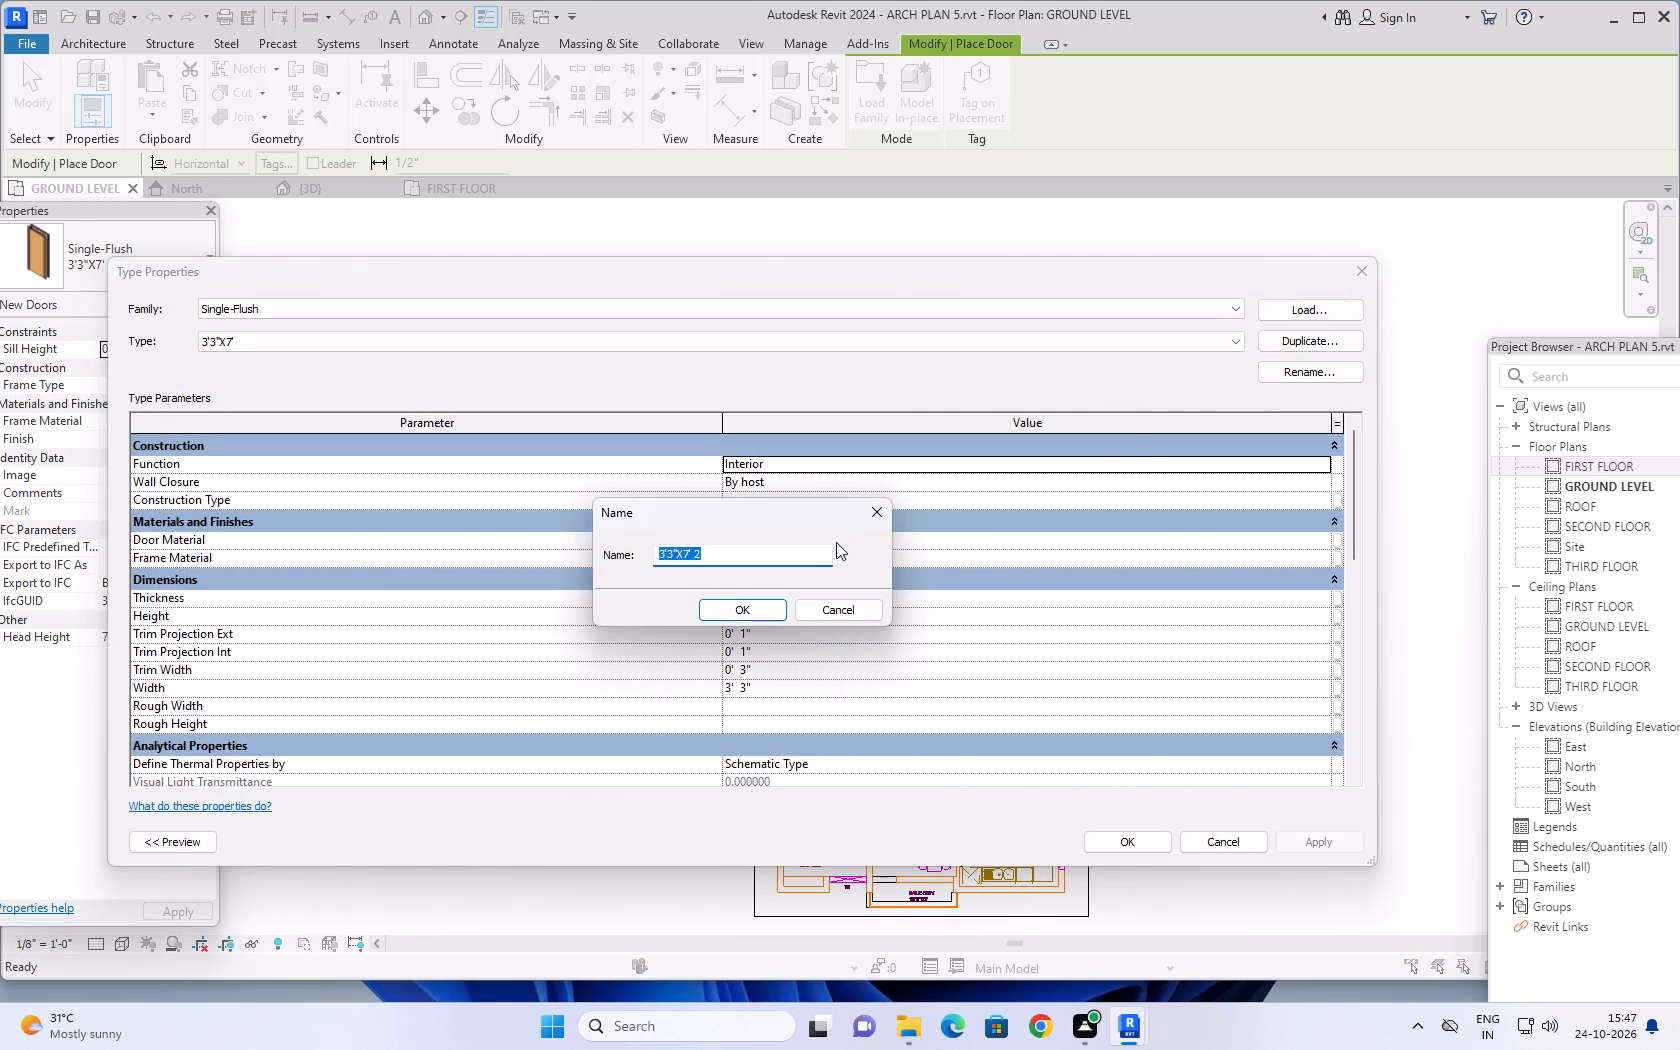
{"action": "type", "text": "4'X7'"}
{"action": "left_click", "coordinate": [737, 612]}
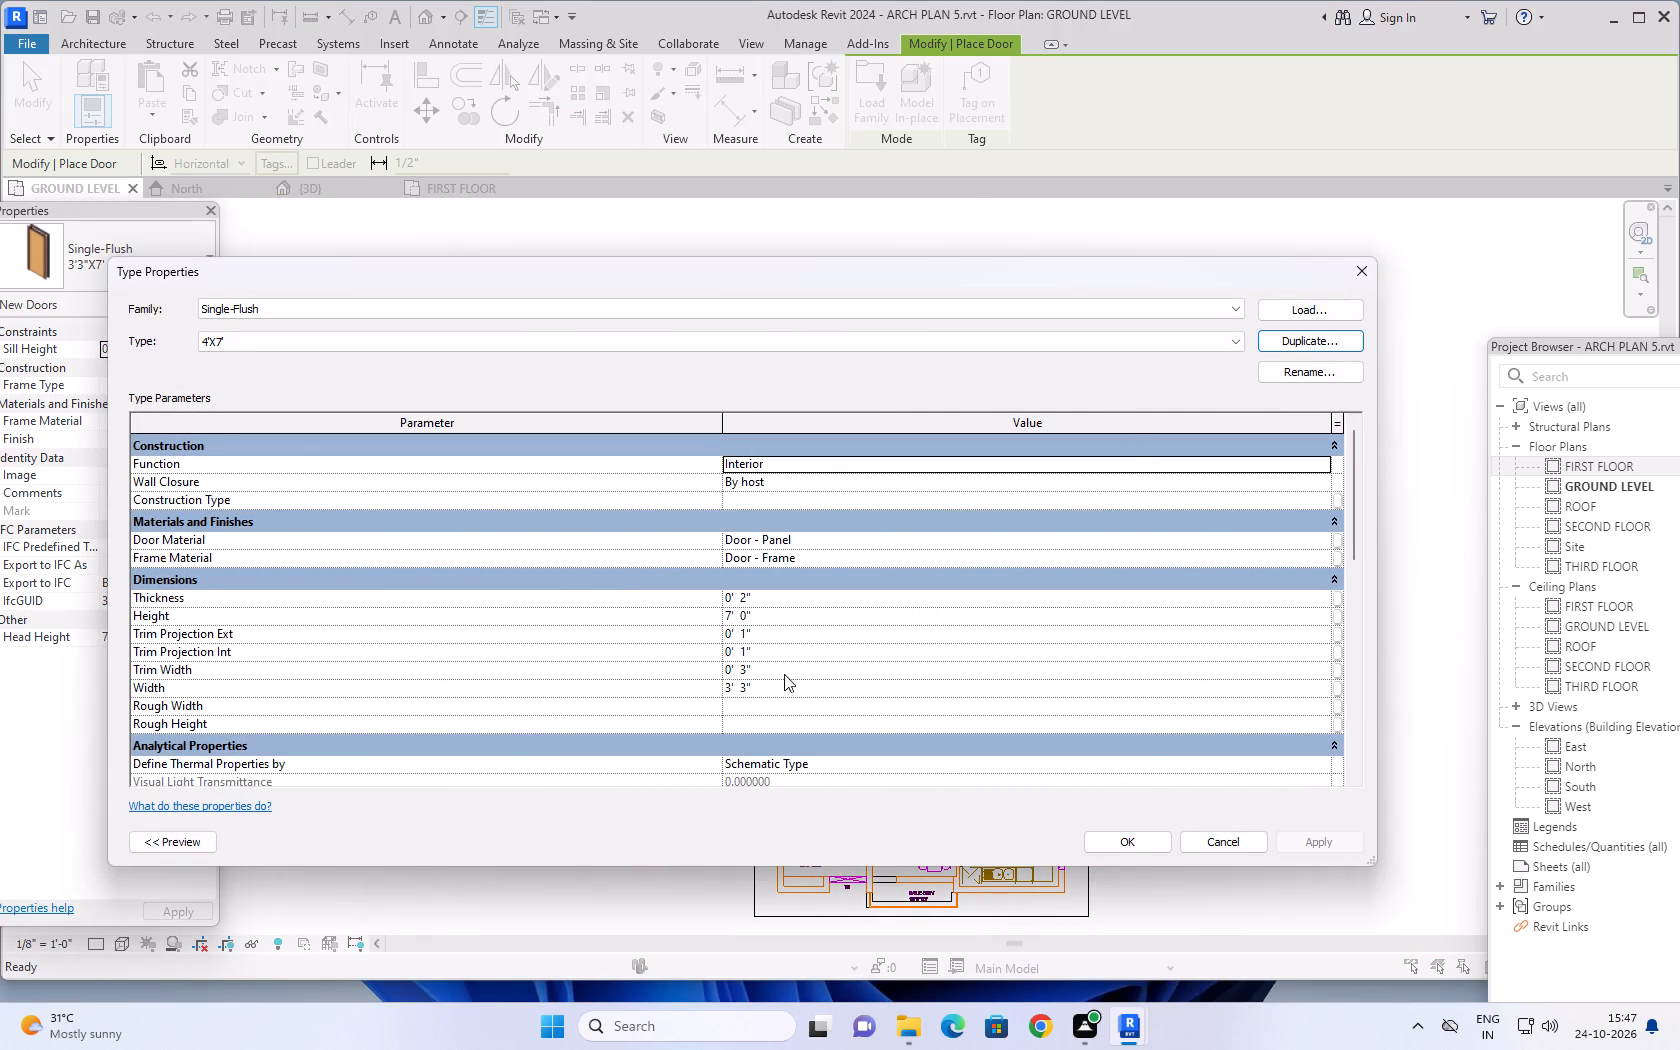
{"action": "left_click", "coordinate": [772, 692]}
{"action": "type", "text": "4'"}
{"action": "key", "text": "Return"}
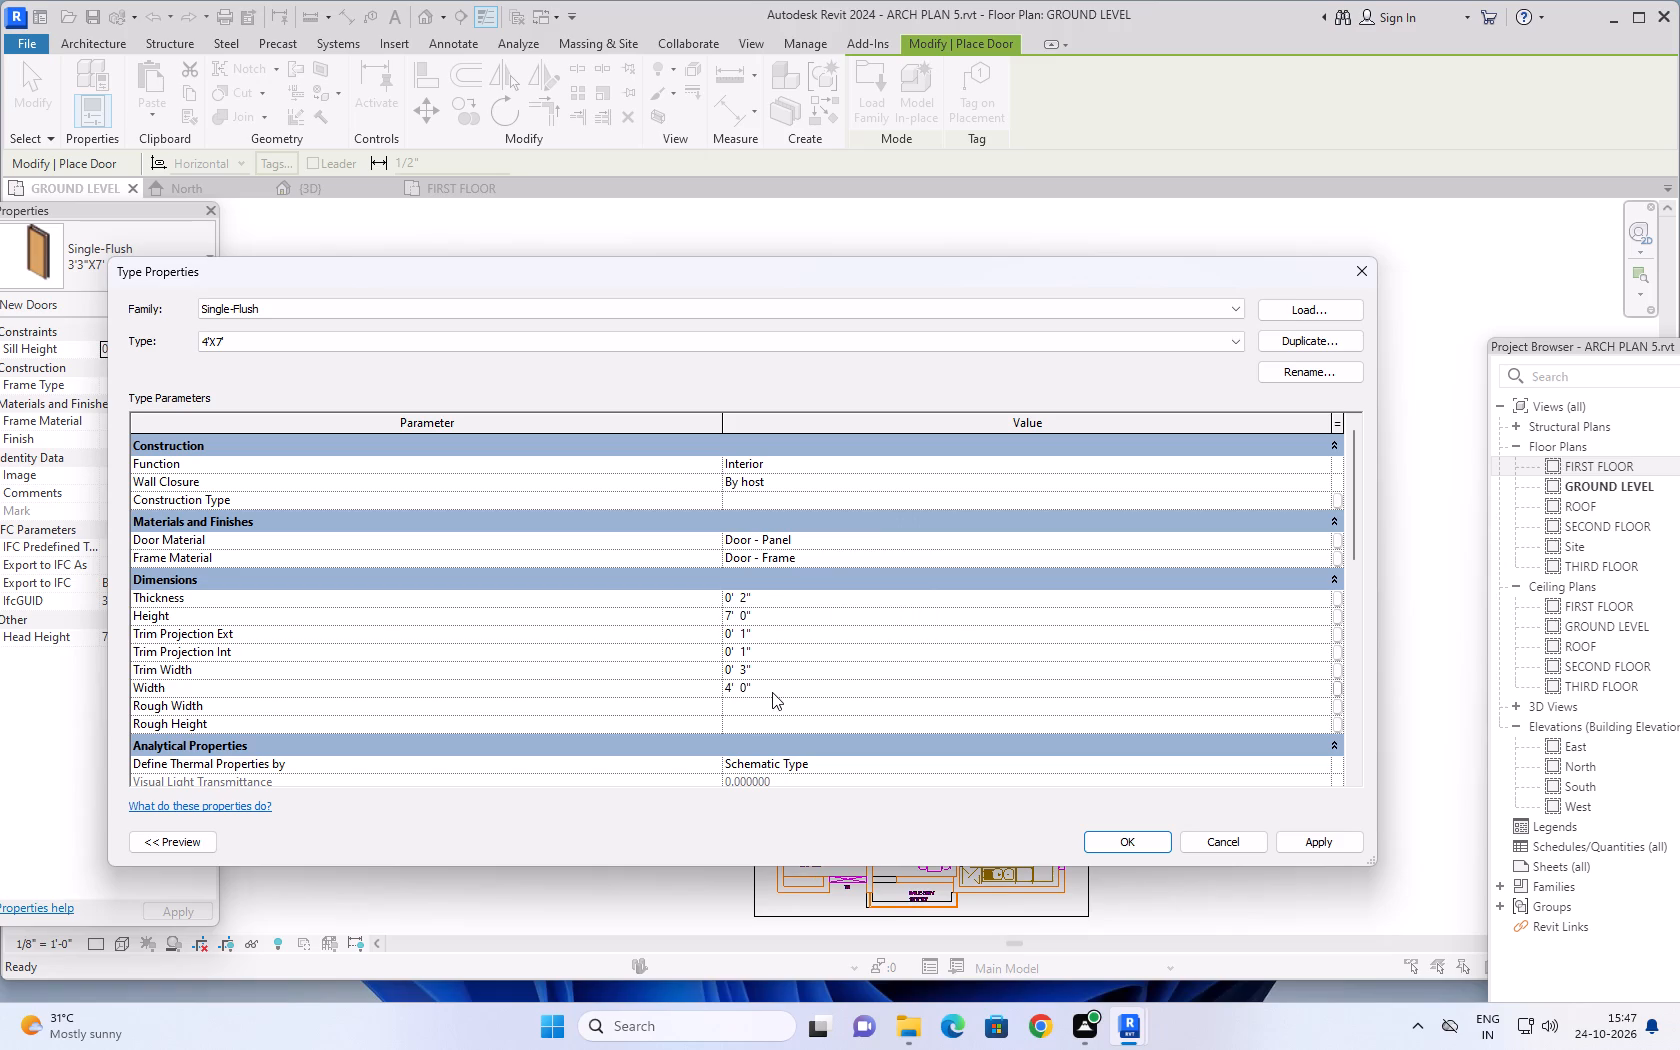
{"action": "left_click", "coordinate": [1330, 848]}
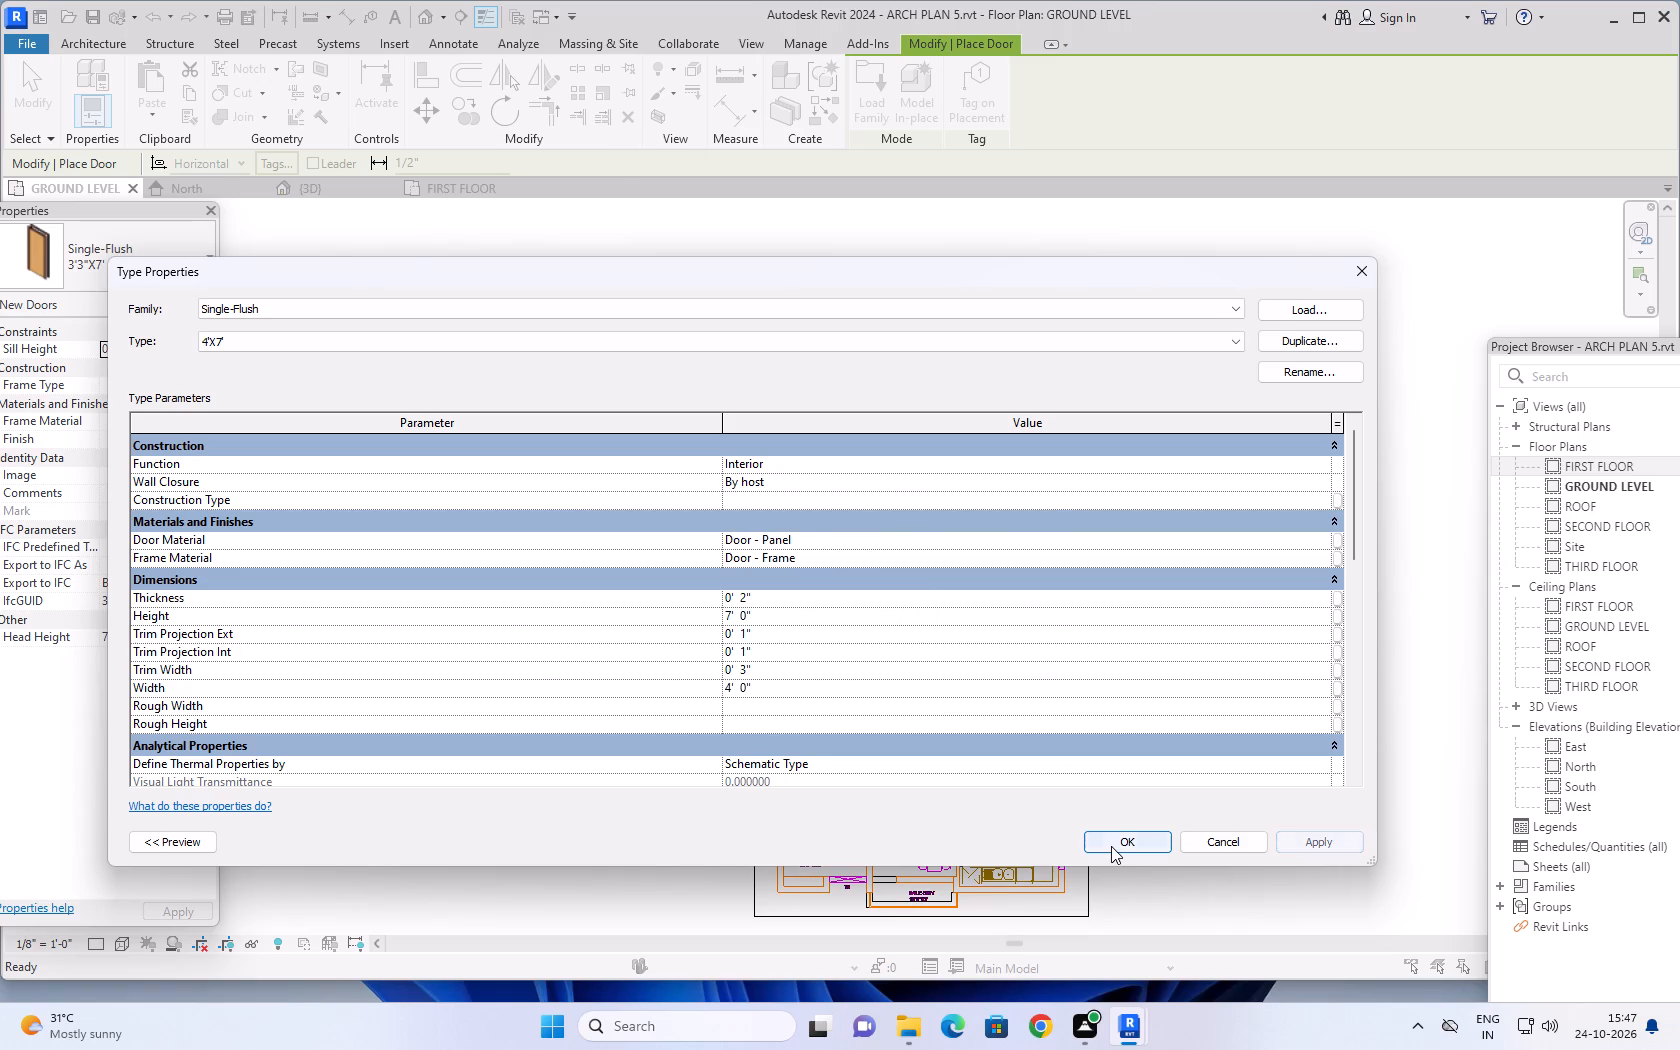
{"action": "left_click", "coordinate": [1111, 846]}
Place a 4'X7' single-flush door in Flate C's 10'9"X10' bedroom wall to the living/dining, swinging into the bedroom.
{"action": "scroll", "coordinate": [858, 857], "scroll_direction": "up", "scroll_amount": 9}
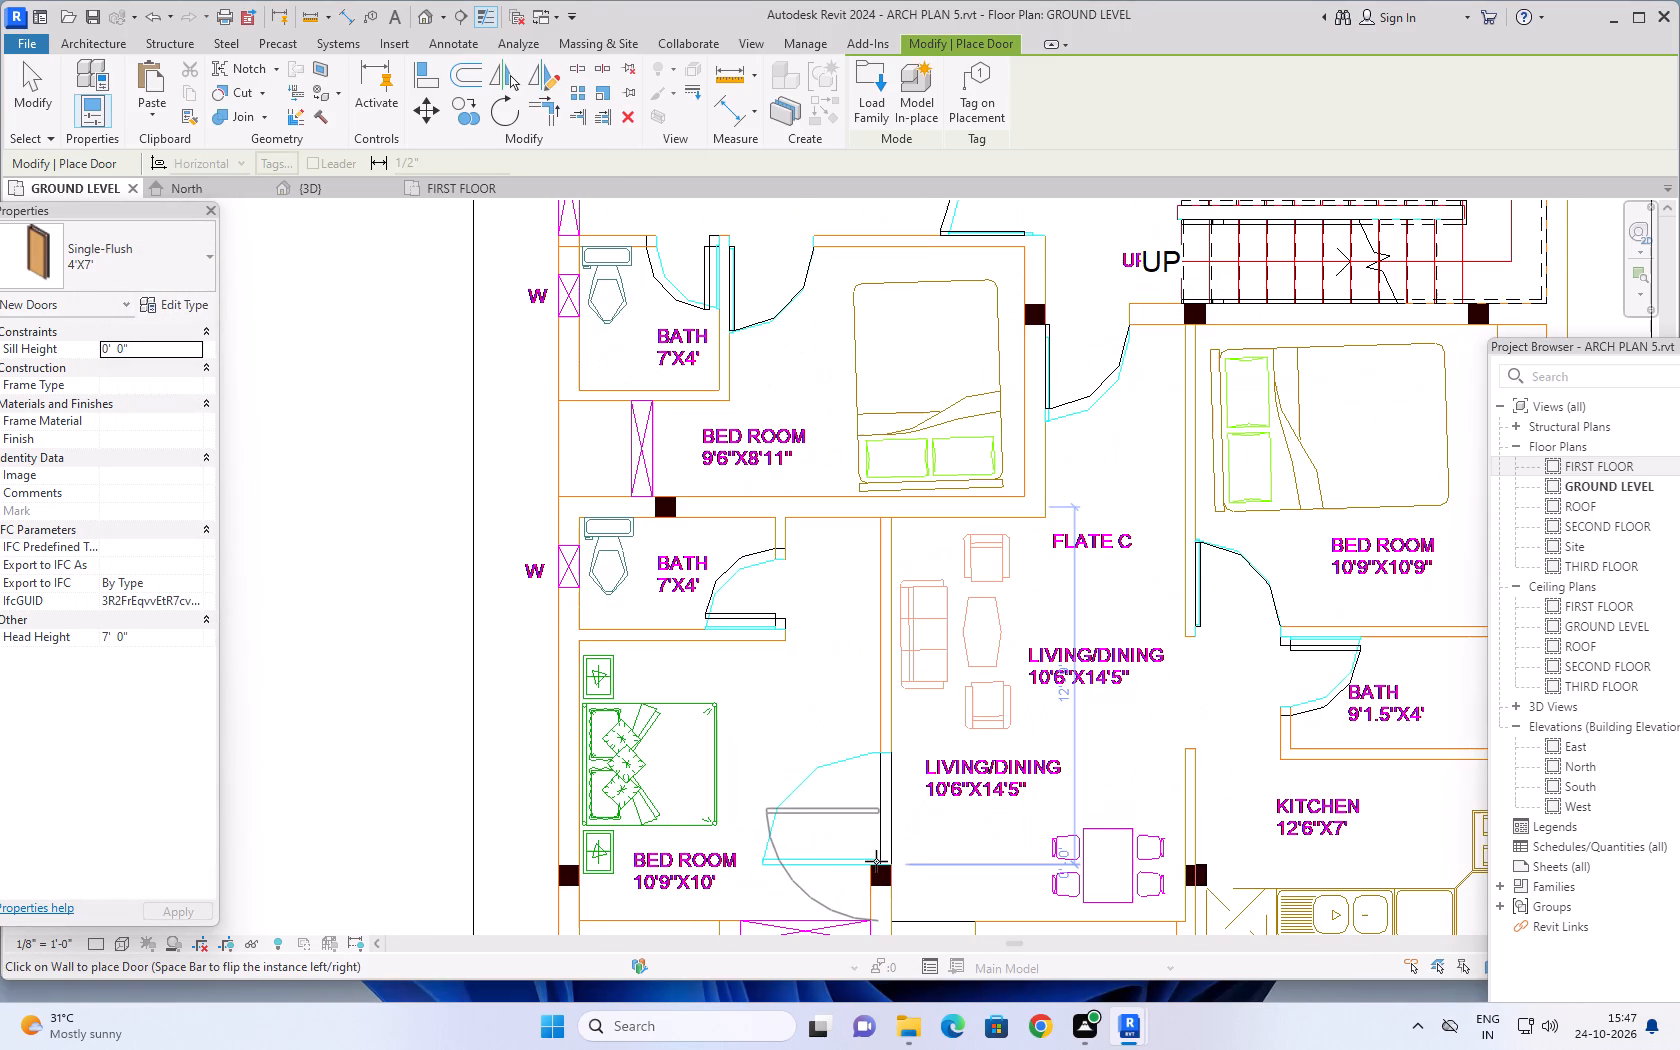
{"action": "key", "text": "space"}
{"action": "left_click", "coordinate": [875, 776]}
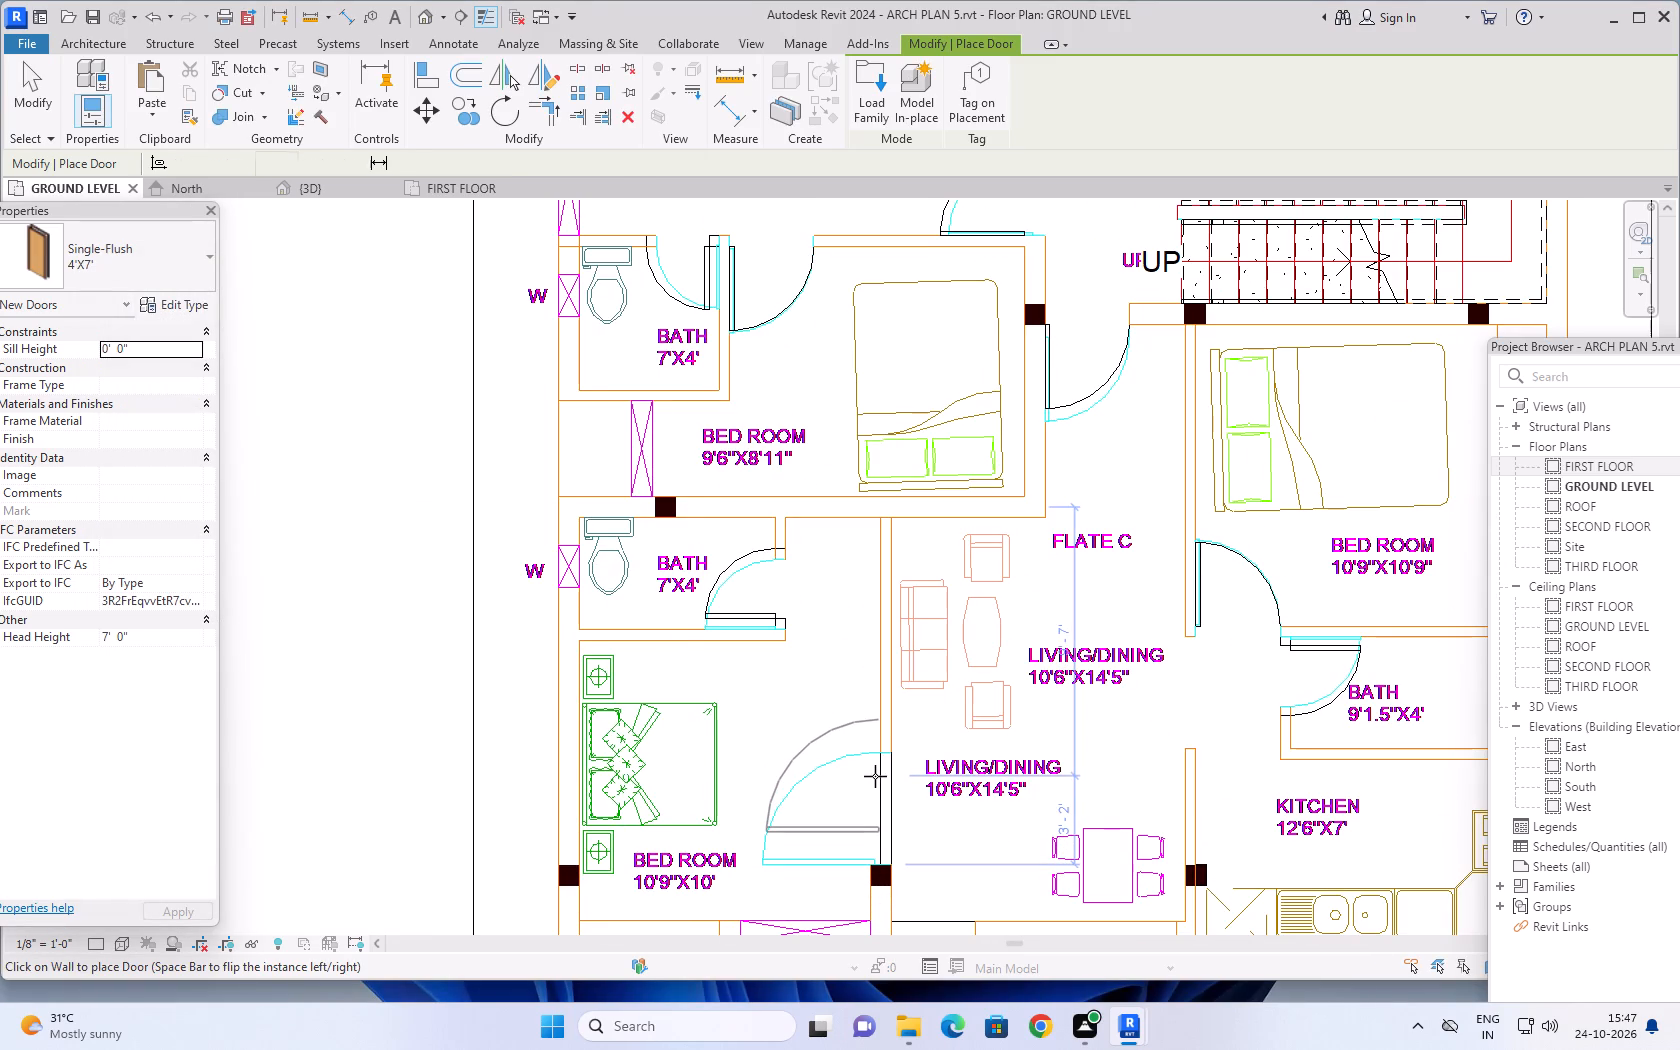
{"action": "scroll", "coordinate": [781, 610], "scroll_direction": "down", "scroll_amount": 5}
{"action": "key", "text": "Escape"}
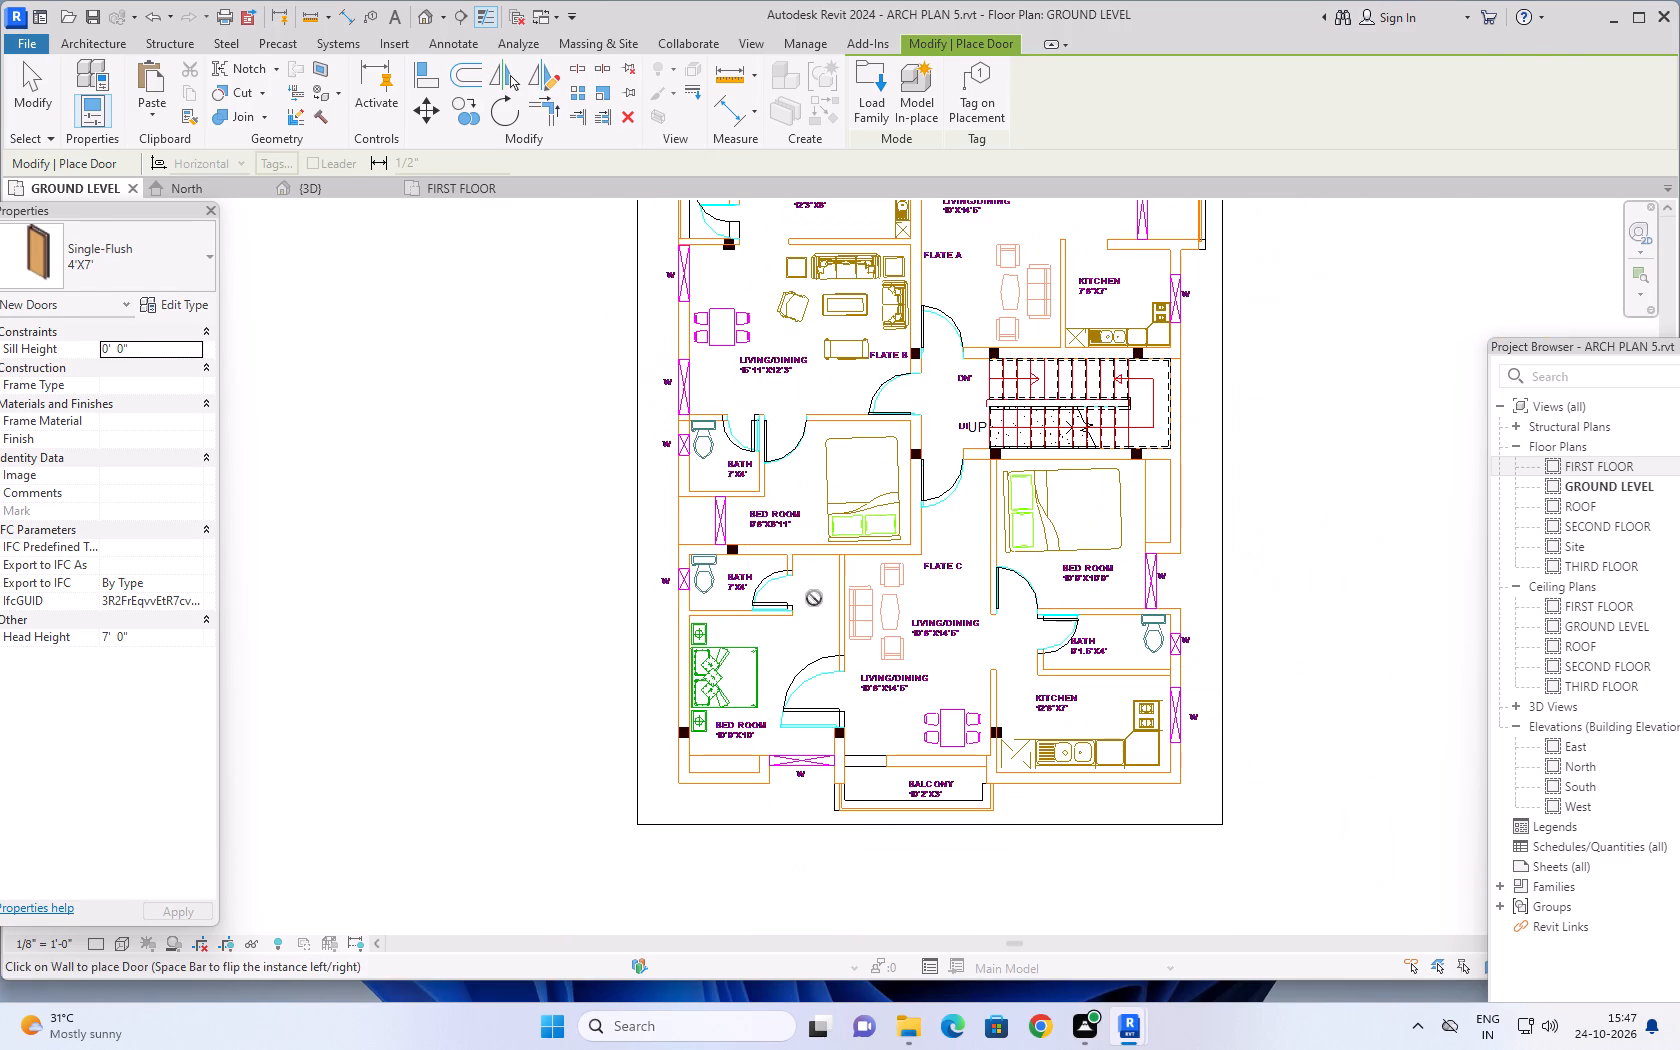
{"action": "key", "text": "Escape"}
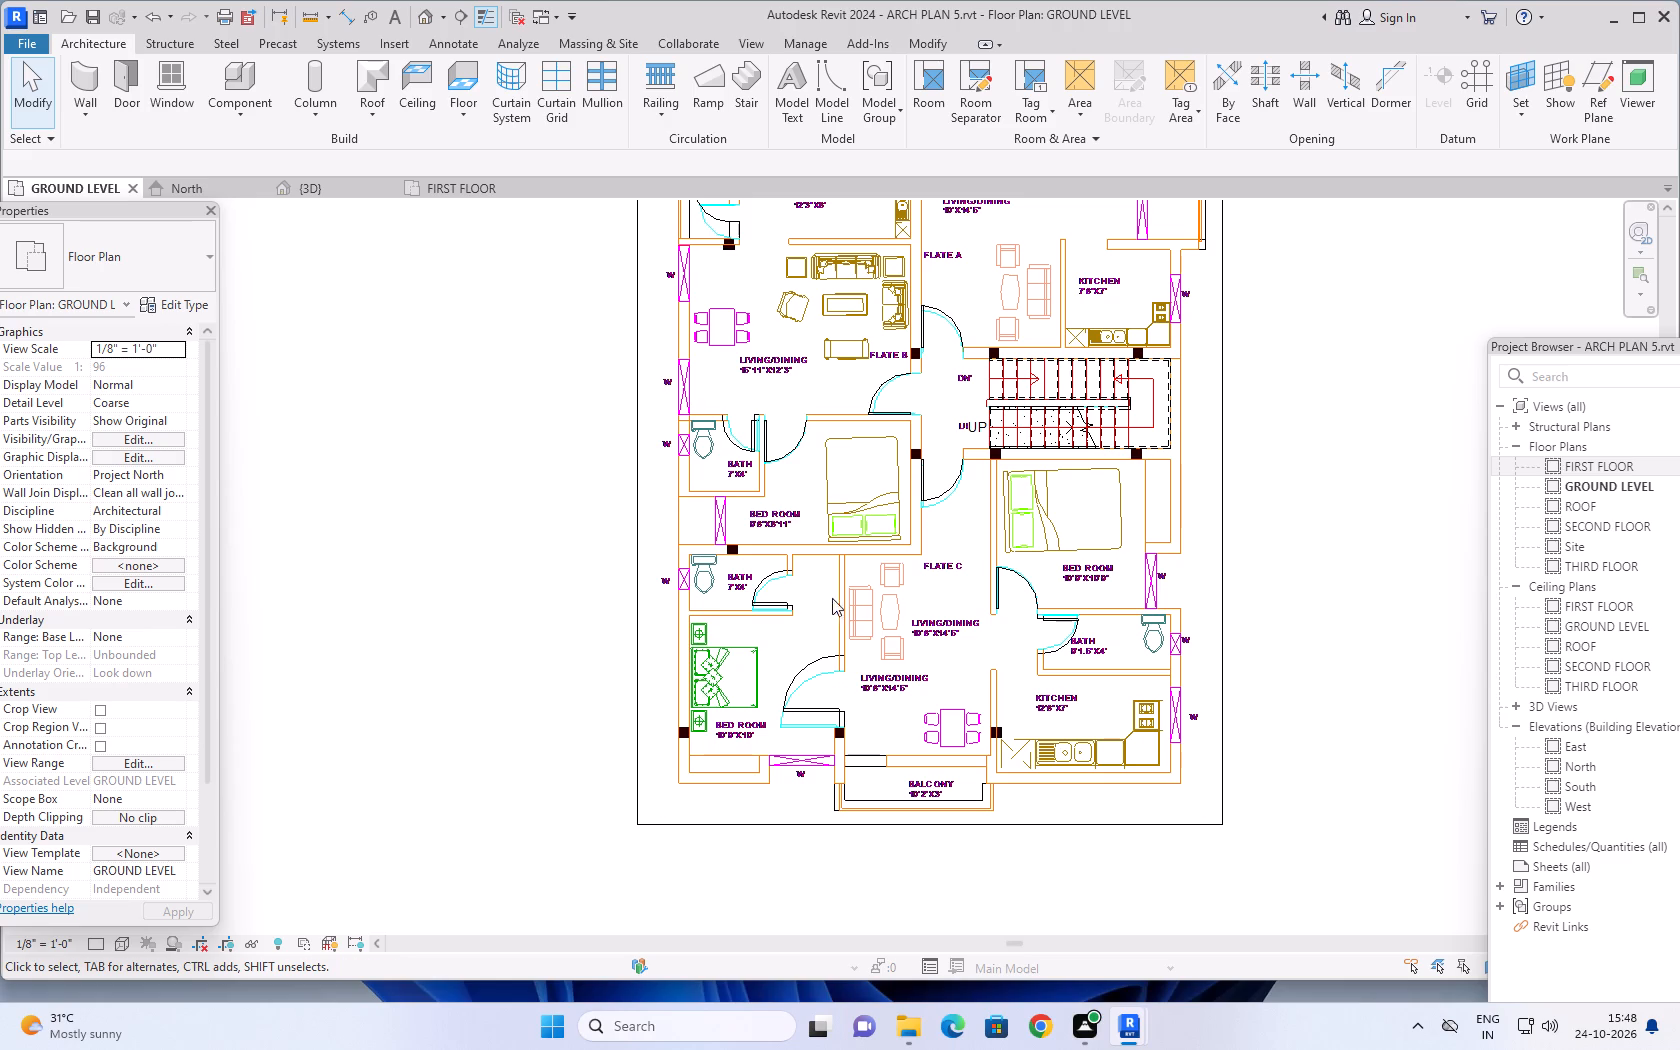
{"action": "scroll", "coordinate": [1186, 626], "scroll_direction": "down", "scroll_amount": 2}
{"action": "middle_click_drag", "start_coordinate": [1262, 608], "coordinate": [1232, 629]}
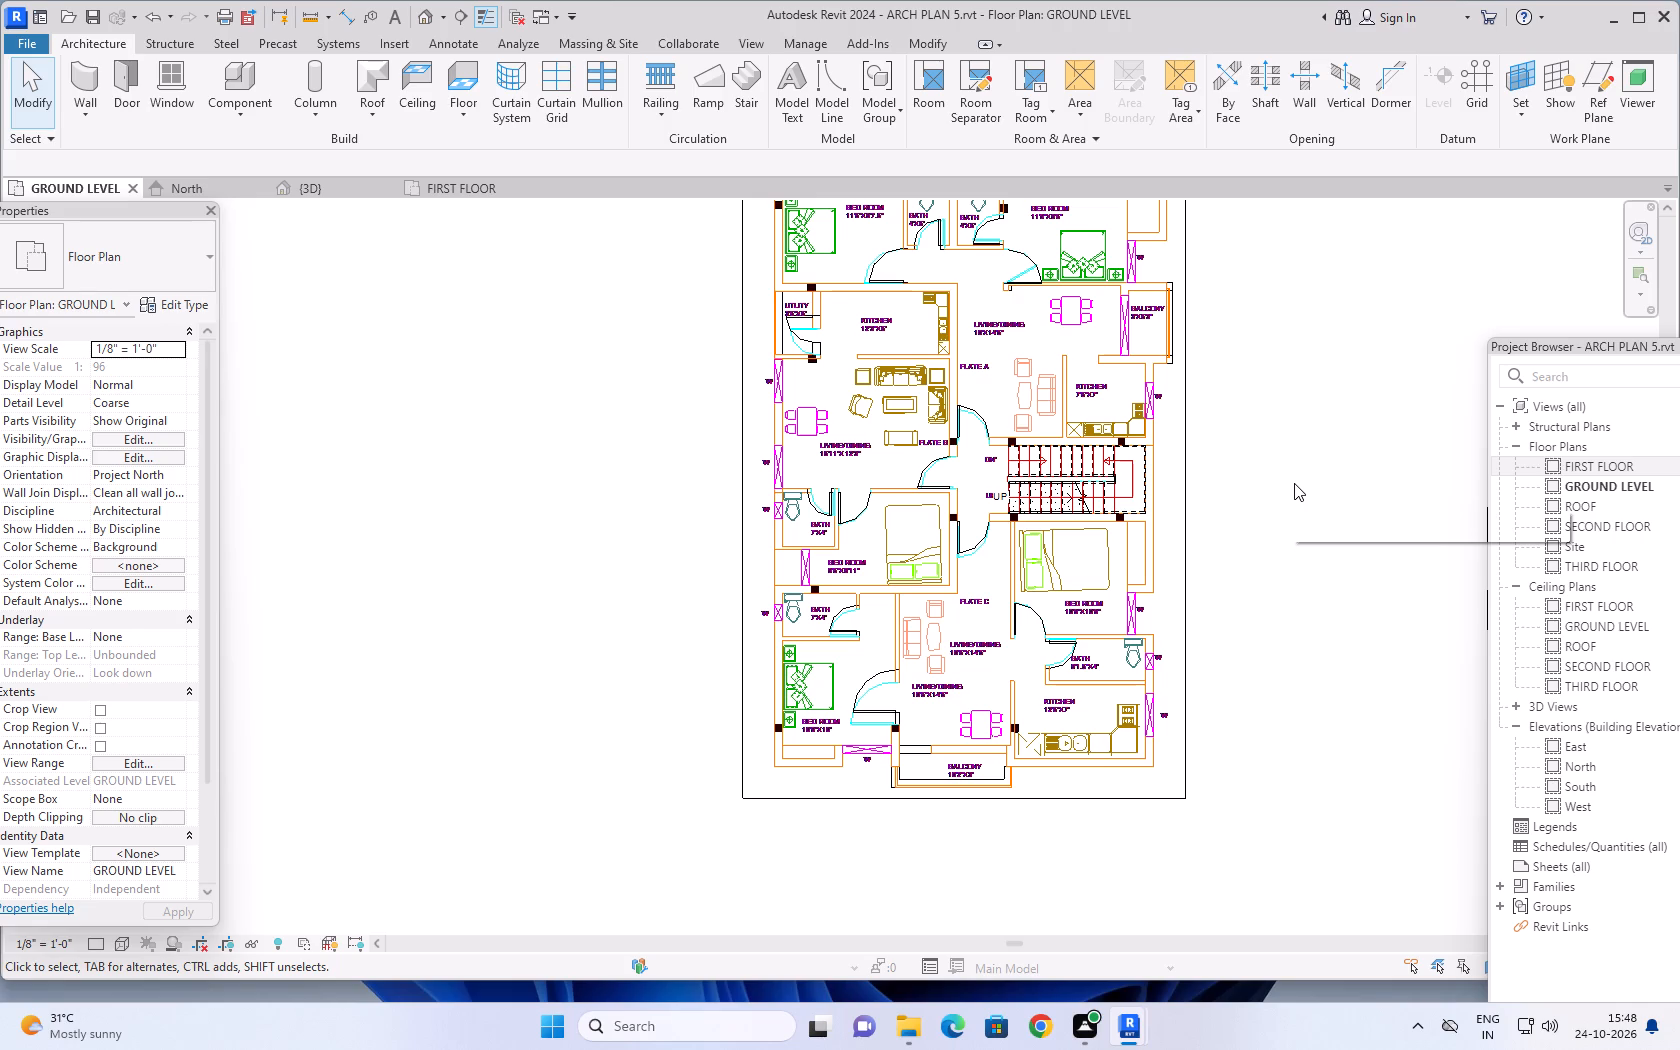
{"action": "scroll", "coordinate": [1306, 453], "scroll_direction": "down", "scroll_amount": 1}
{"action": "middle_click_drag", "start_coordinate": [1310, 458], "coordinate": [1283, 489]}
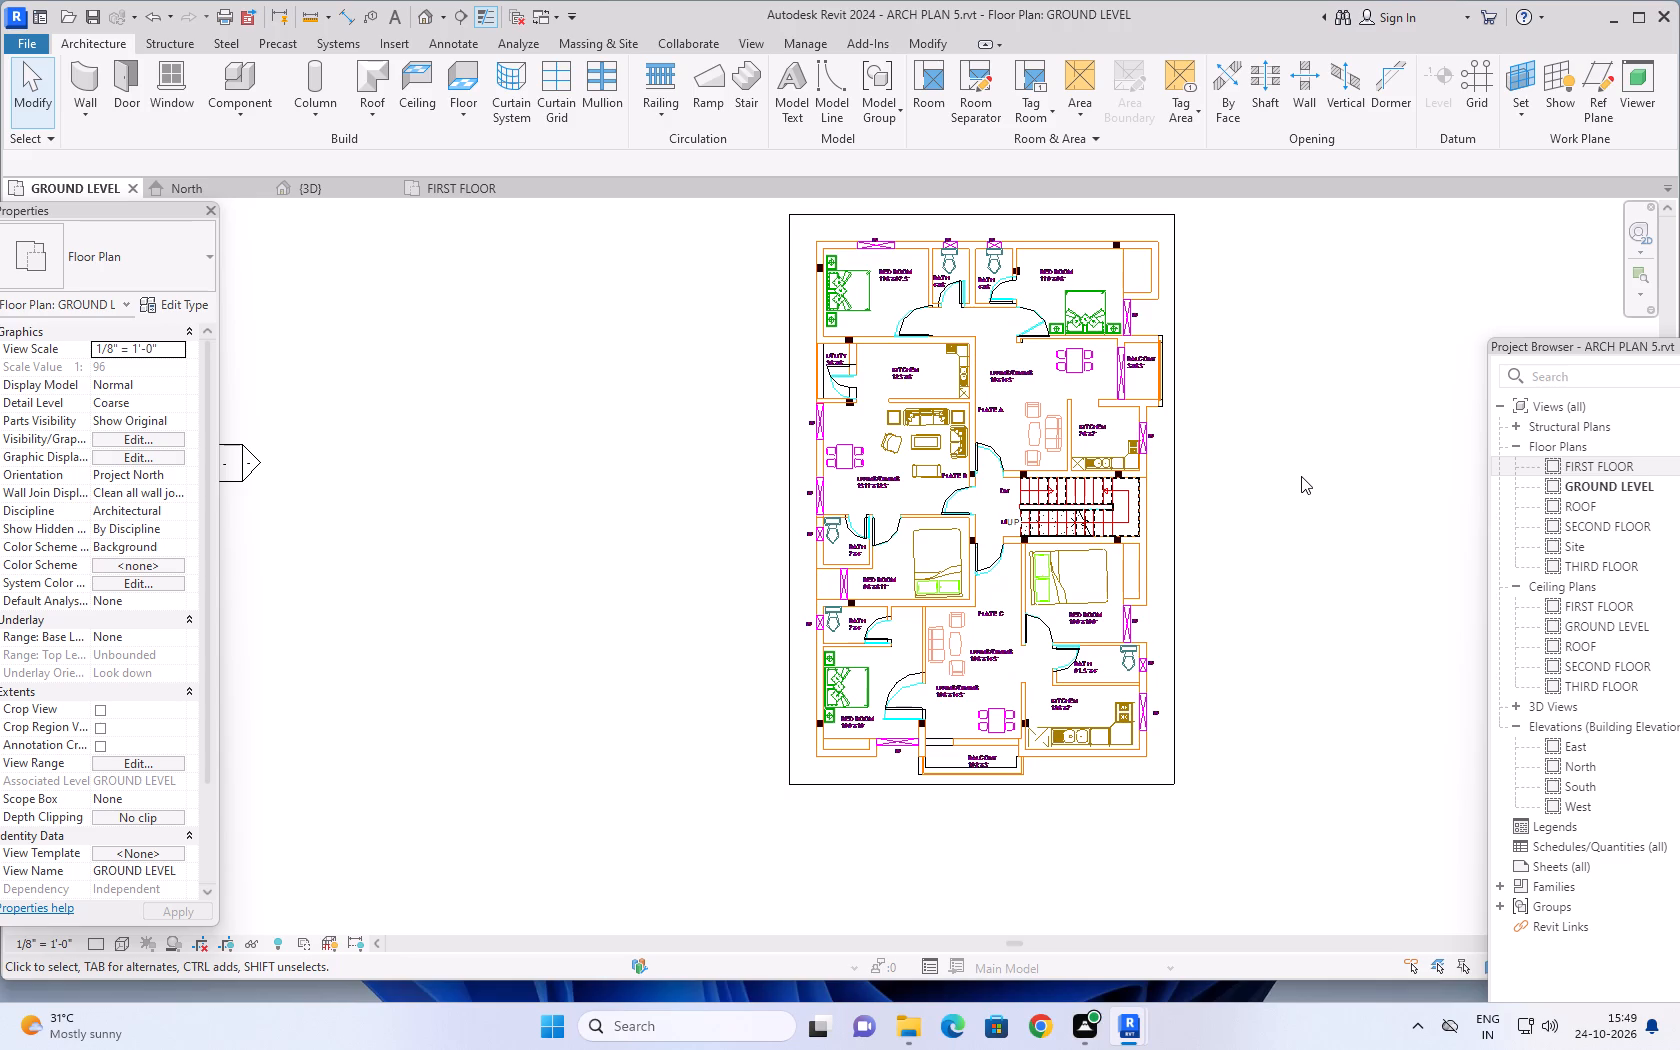
Examine the ground-level plan for doors that sit off their openings in the imported floor plan.
{"action": "scroll", "coordinate": [1301, 476], "scroll_direction": "down", "scroll_amount": 1}
{"action": "middle_click_drag", "start_coordinate": [1302, 473], "coordinate": [1242, 497]}
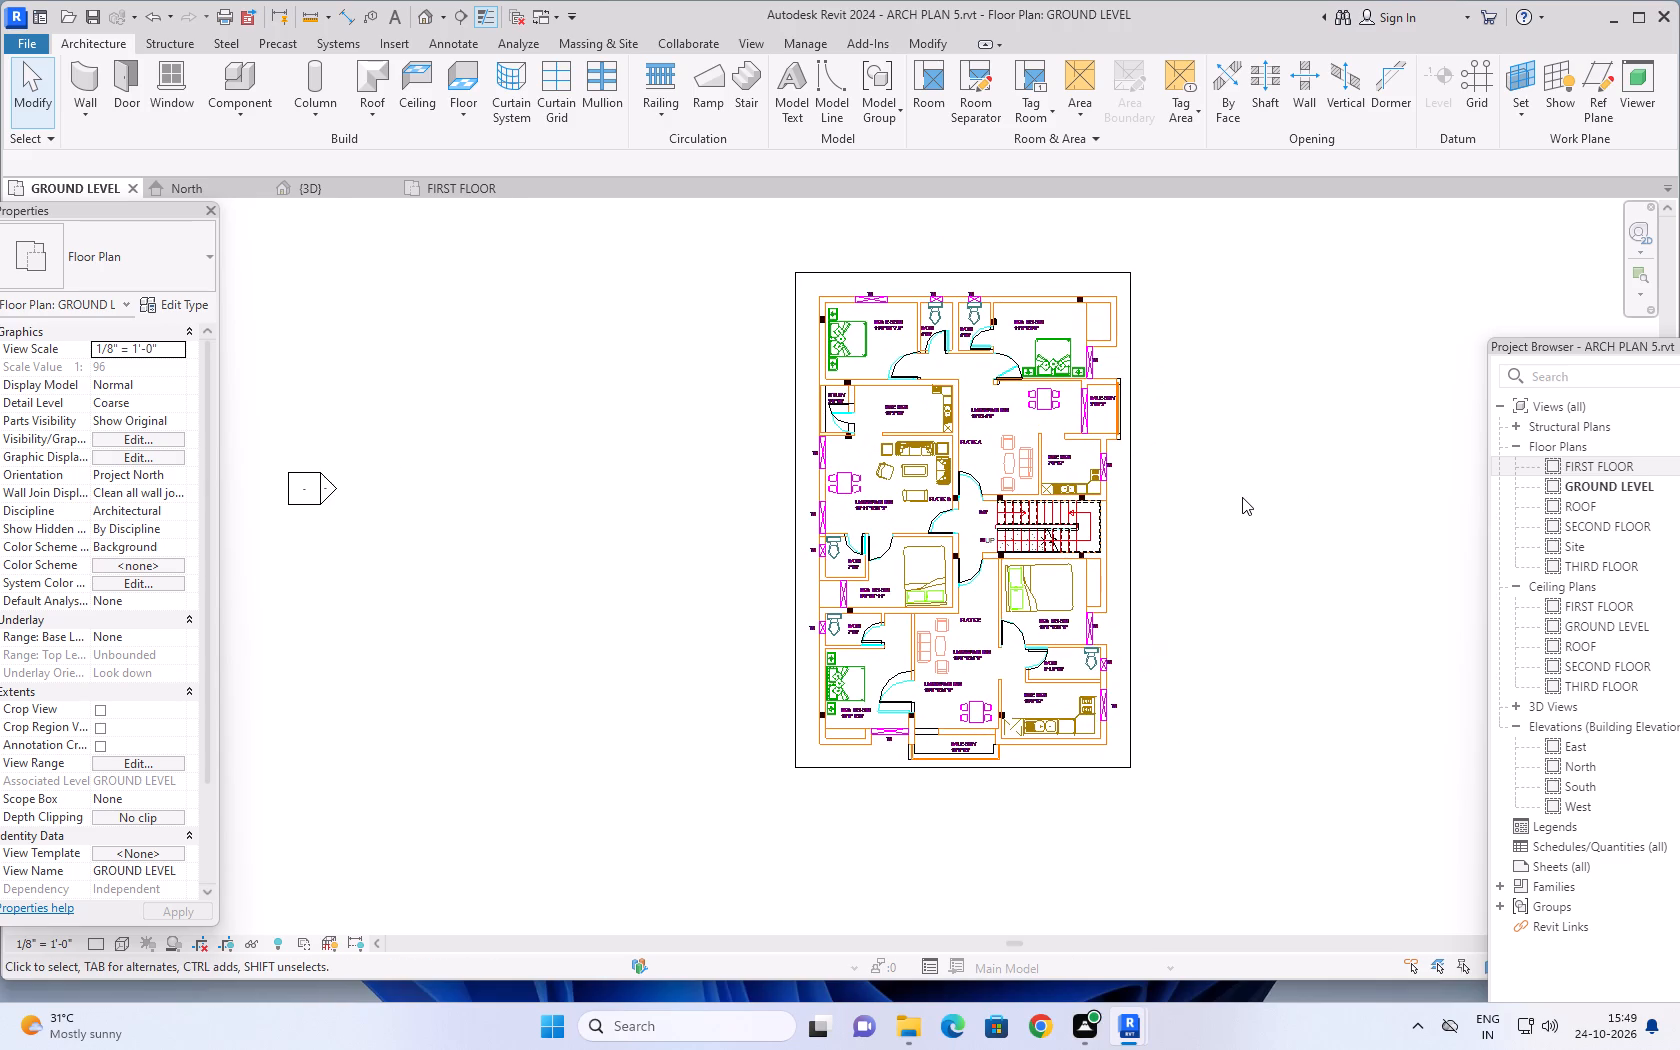
{"action": "middle_click_drag", "start_coordinate": [1242, 497], "coordinate": [1238, 497]}
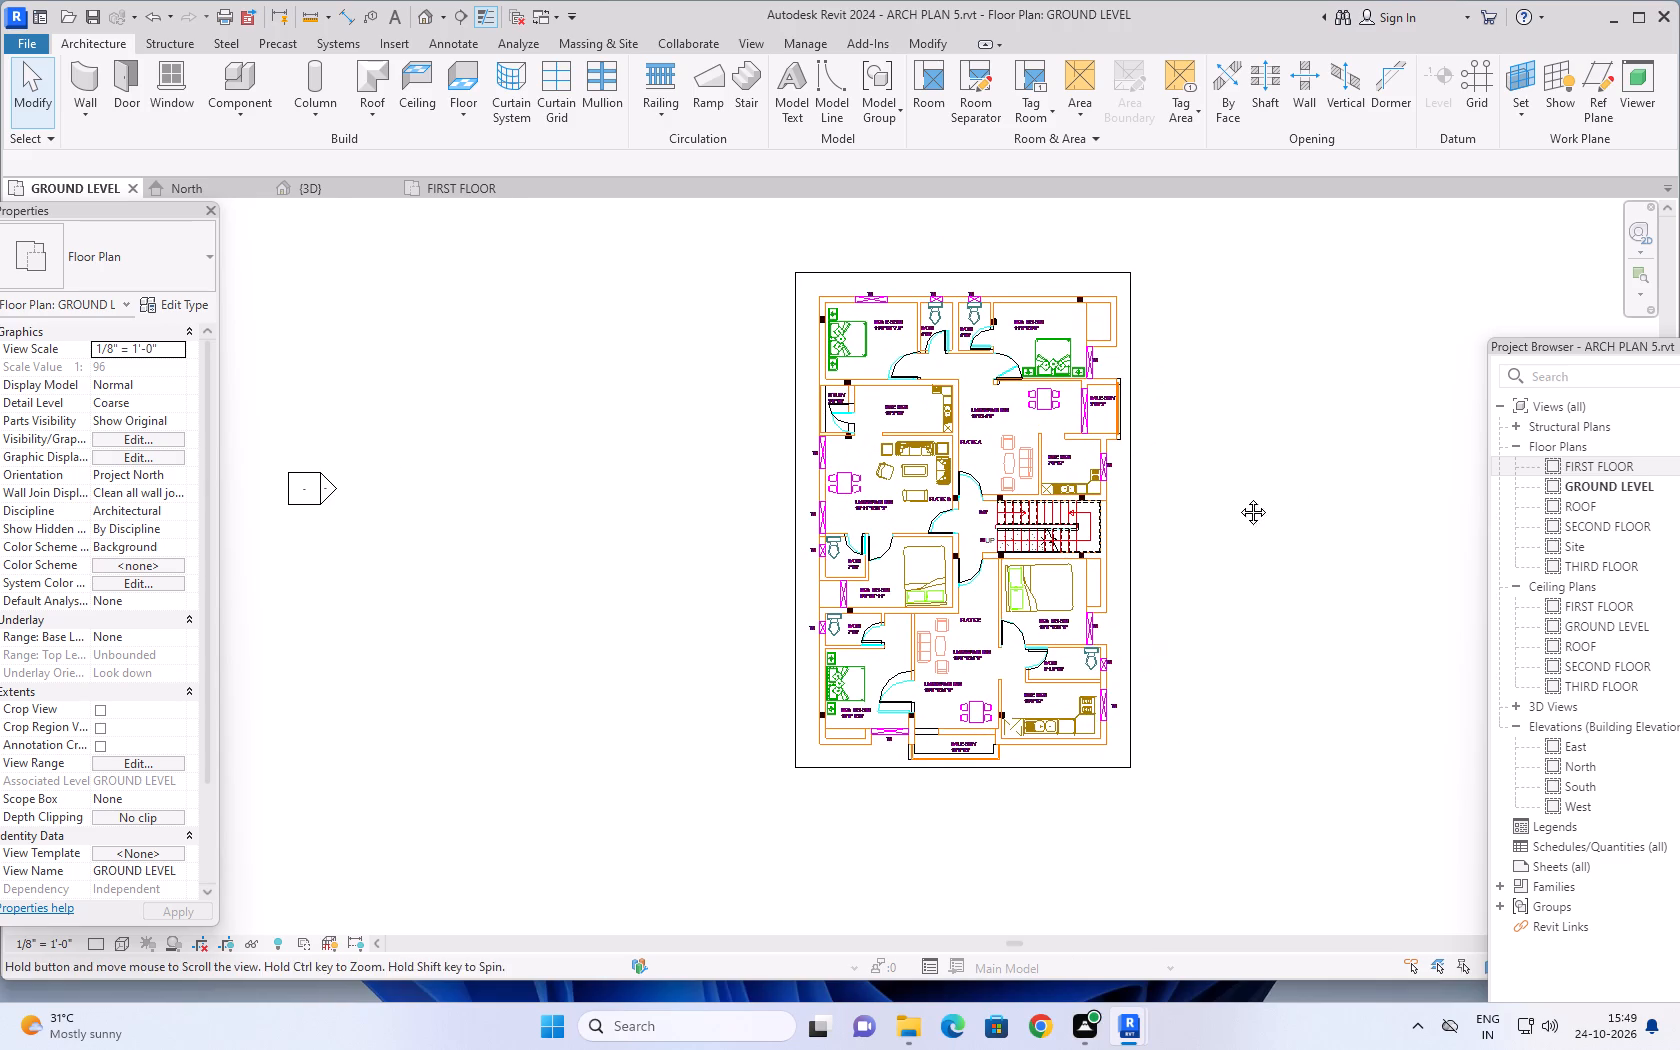
{"action": "middle_click_drag", "start_coordinate": [1238, 497], "coordinate": [1193, 462]}
{"action": "scroll", "coordinate": [1119, 522], "scroll_direction": "up", "scroll_amount": 2}
{"action": "middle_click_drag", "start_coordinate": [1147, 526], "coordinate": [1196, 526]}
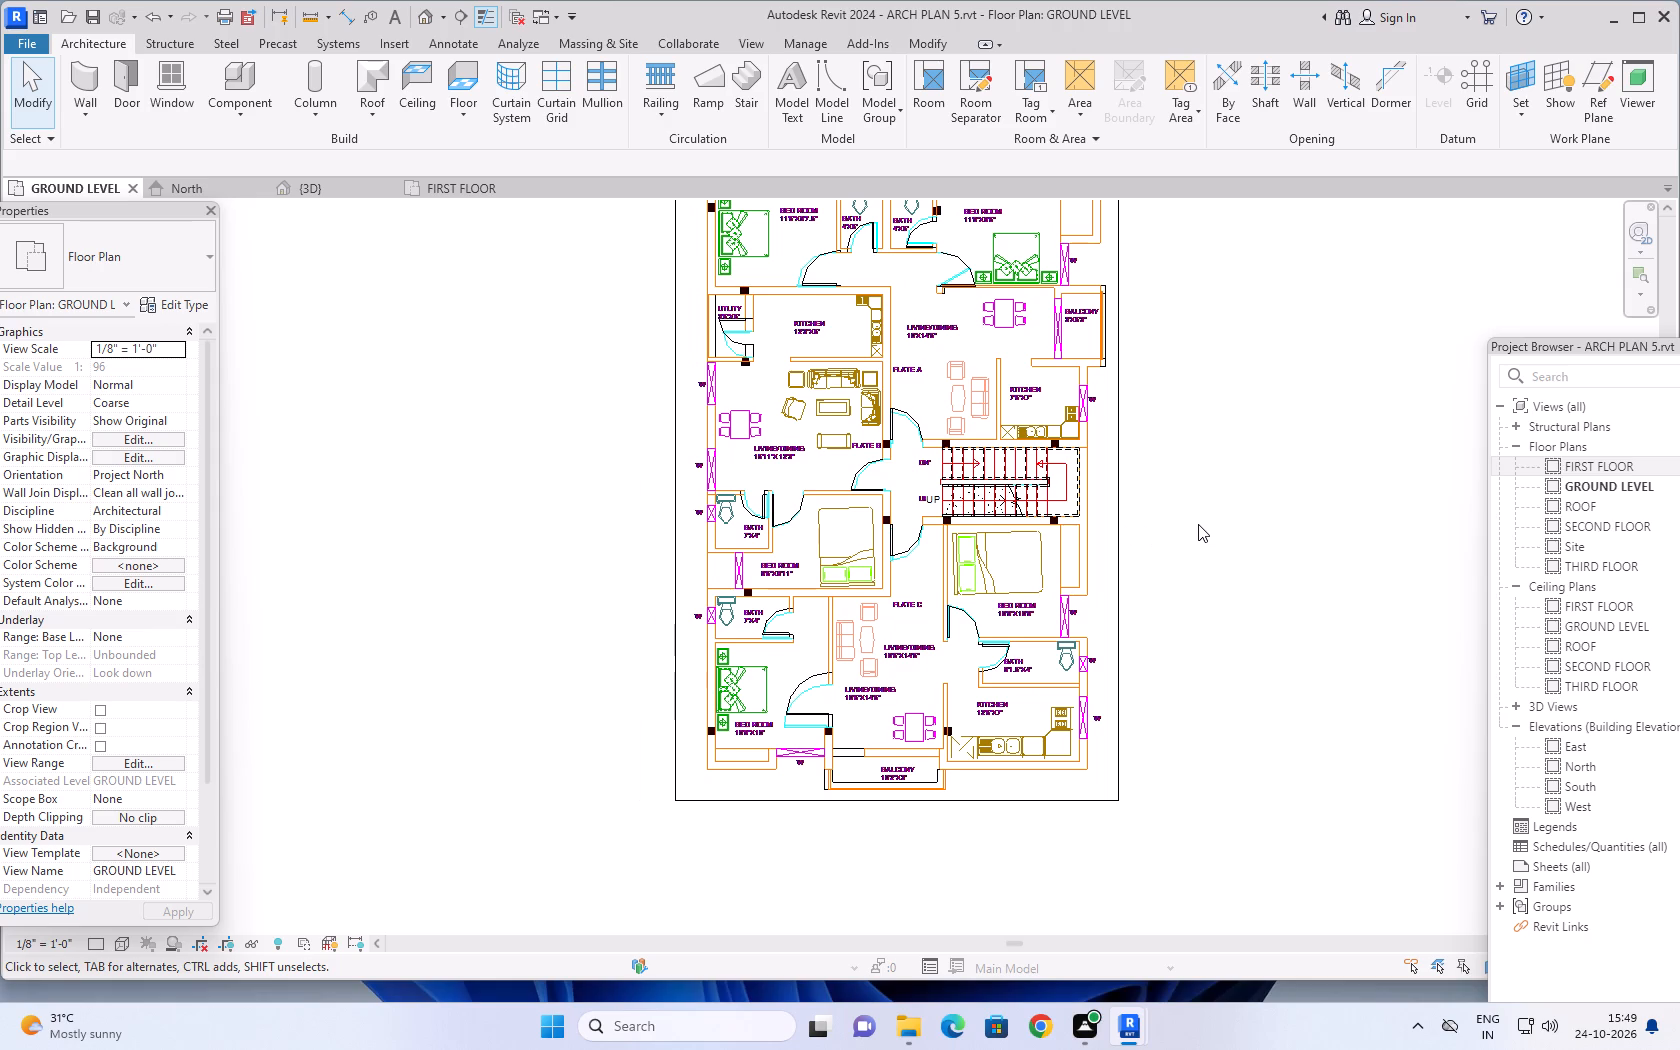
{"action": "scroll", "coordinate": [1198, 524], "scroll_direction": "down", "scroll_amount": 1}
{"action": "middle_click_drag", "start_coordinate": [1229, 486], "coordinate": [1196, 531]}
{"action": "scroll", "coordinate": [1148, 619], "scroll_direction": "up", "scroll_amount": 1}
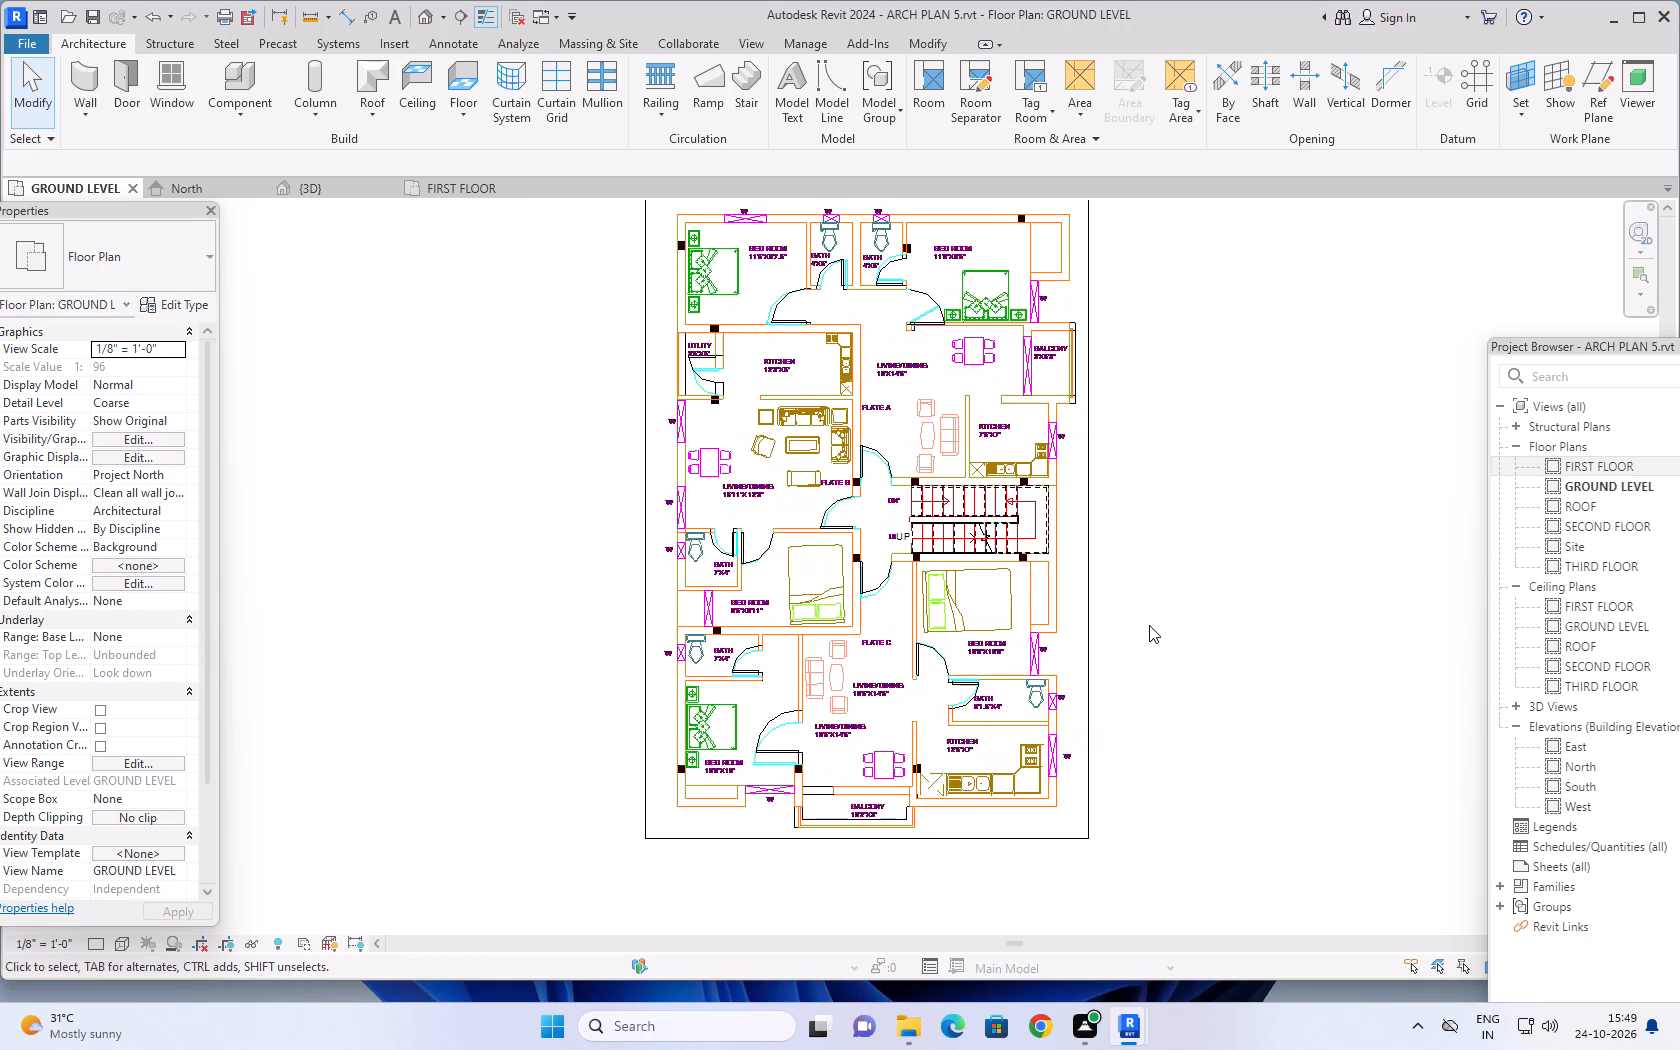
{"action": "middle_click_drag", "start_coordinate": [1149, 625], "coordinate": [1193, 552]}
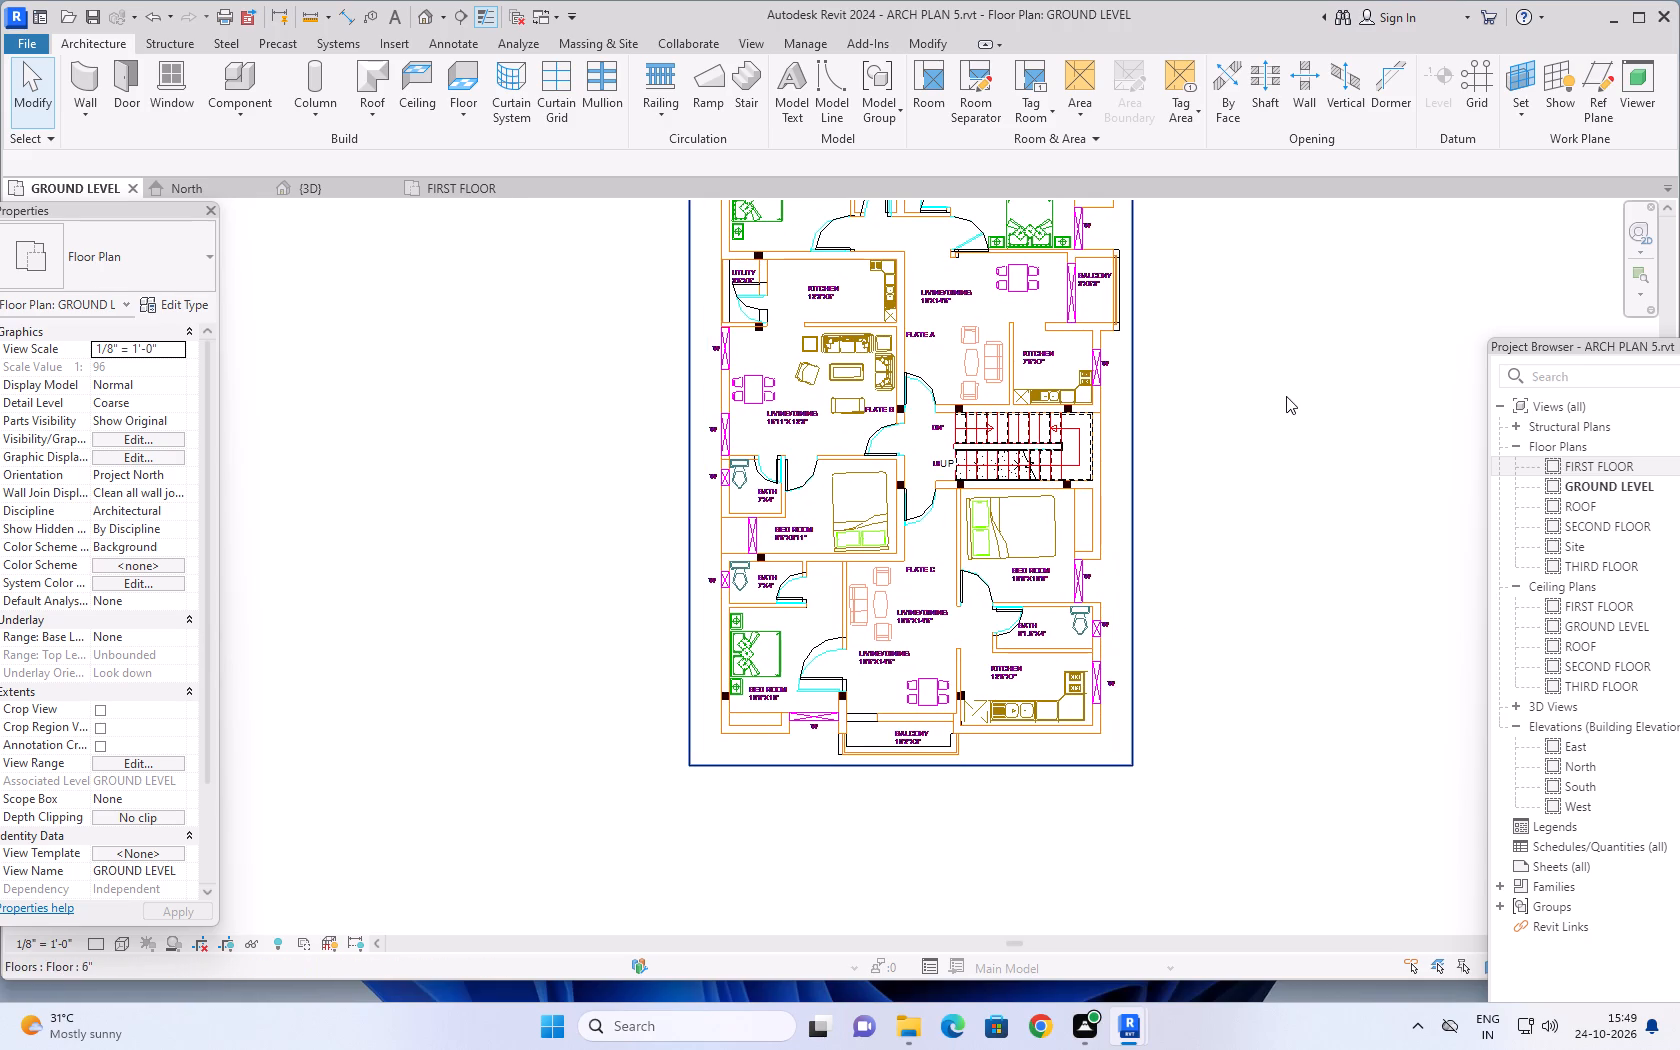
{"action": "middle_click_drag", "start_coordinate": [1274, 413], "coordinate": [1219, 507]}
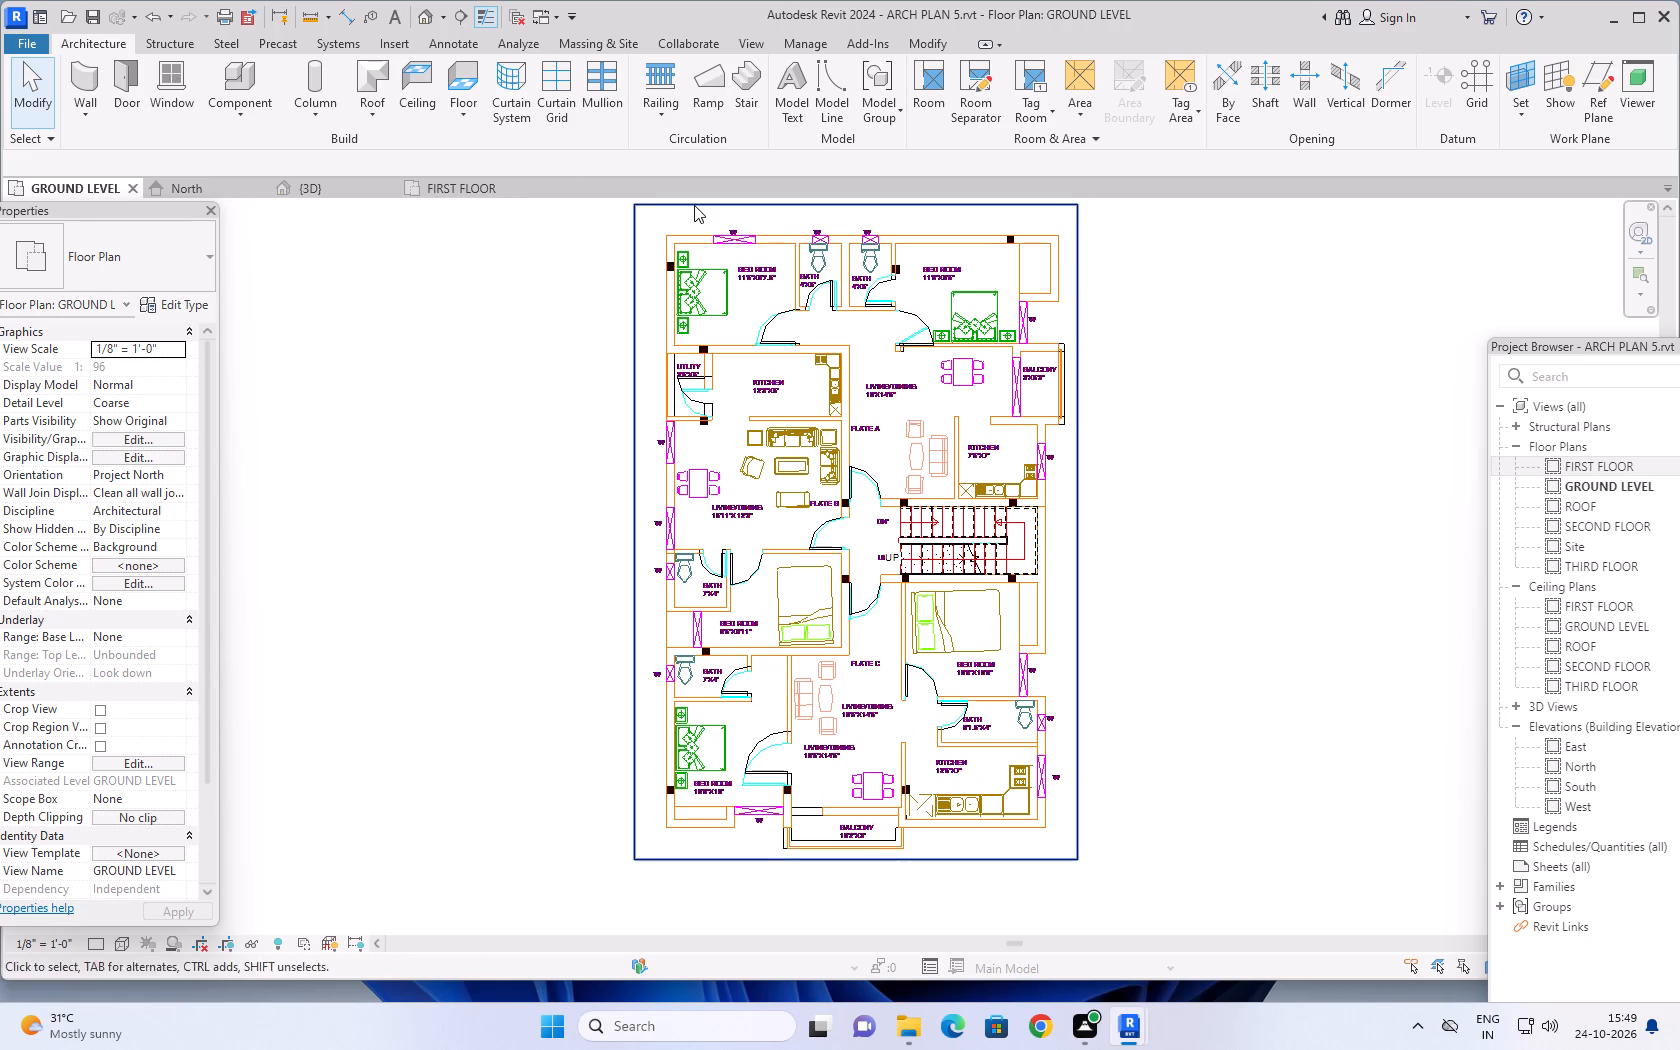
Align the 4'X7' door of Flate C's 10'9"X10' bedroom with the edge of its drawn opening at the column face.
{"action": "left_click", "coordinate": [919, 45]}
{"action": "left_click", "coordinate": [433, 73]}
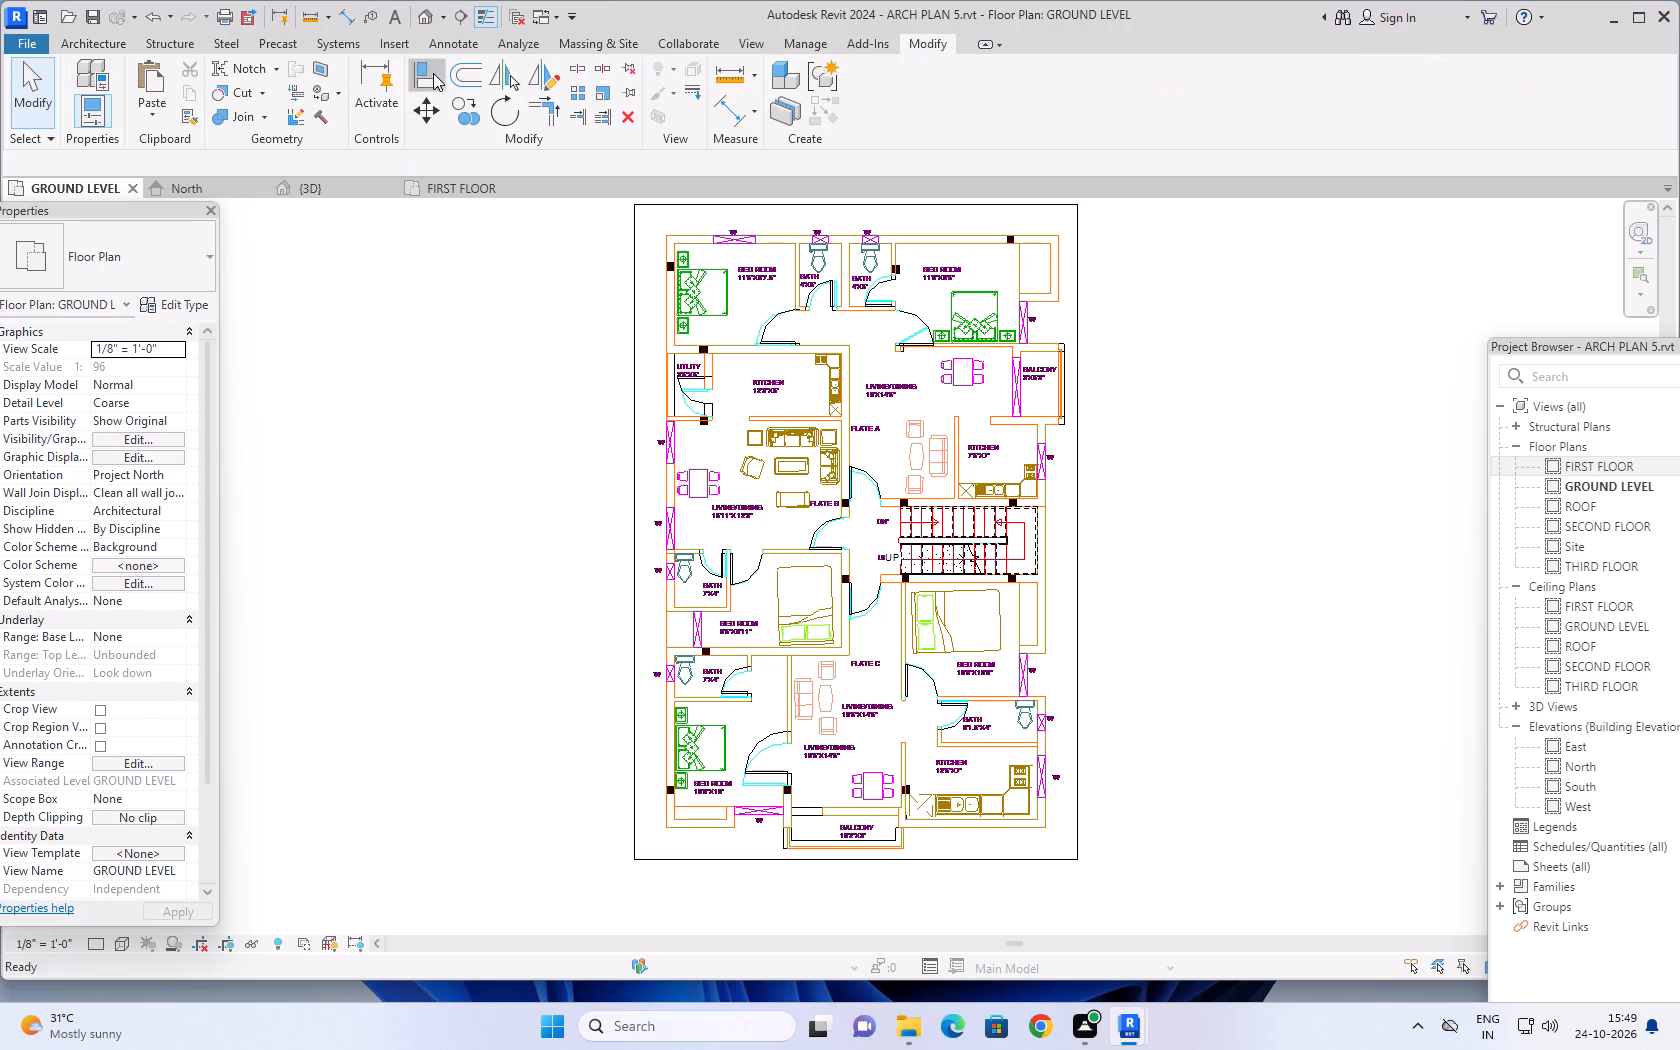
{"action": "scroll", "coordinate": [719, 789], "scroll_direction": "up", "scroll_amount": 4}
{"action": "scroll", "coordinate": [812, 778], "scroll_direction": "up", "scroll_amount": 11}
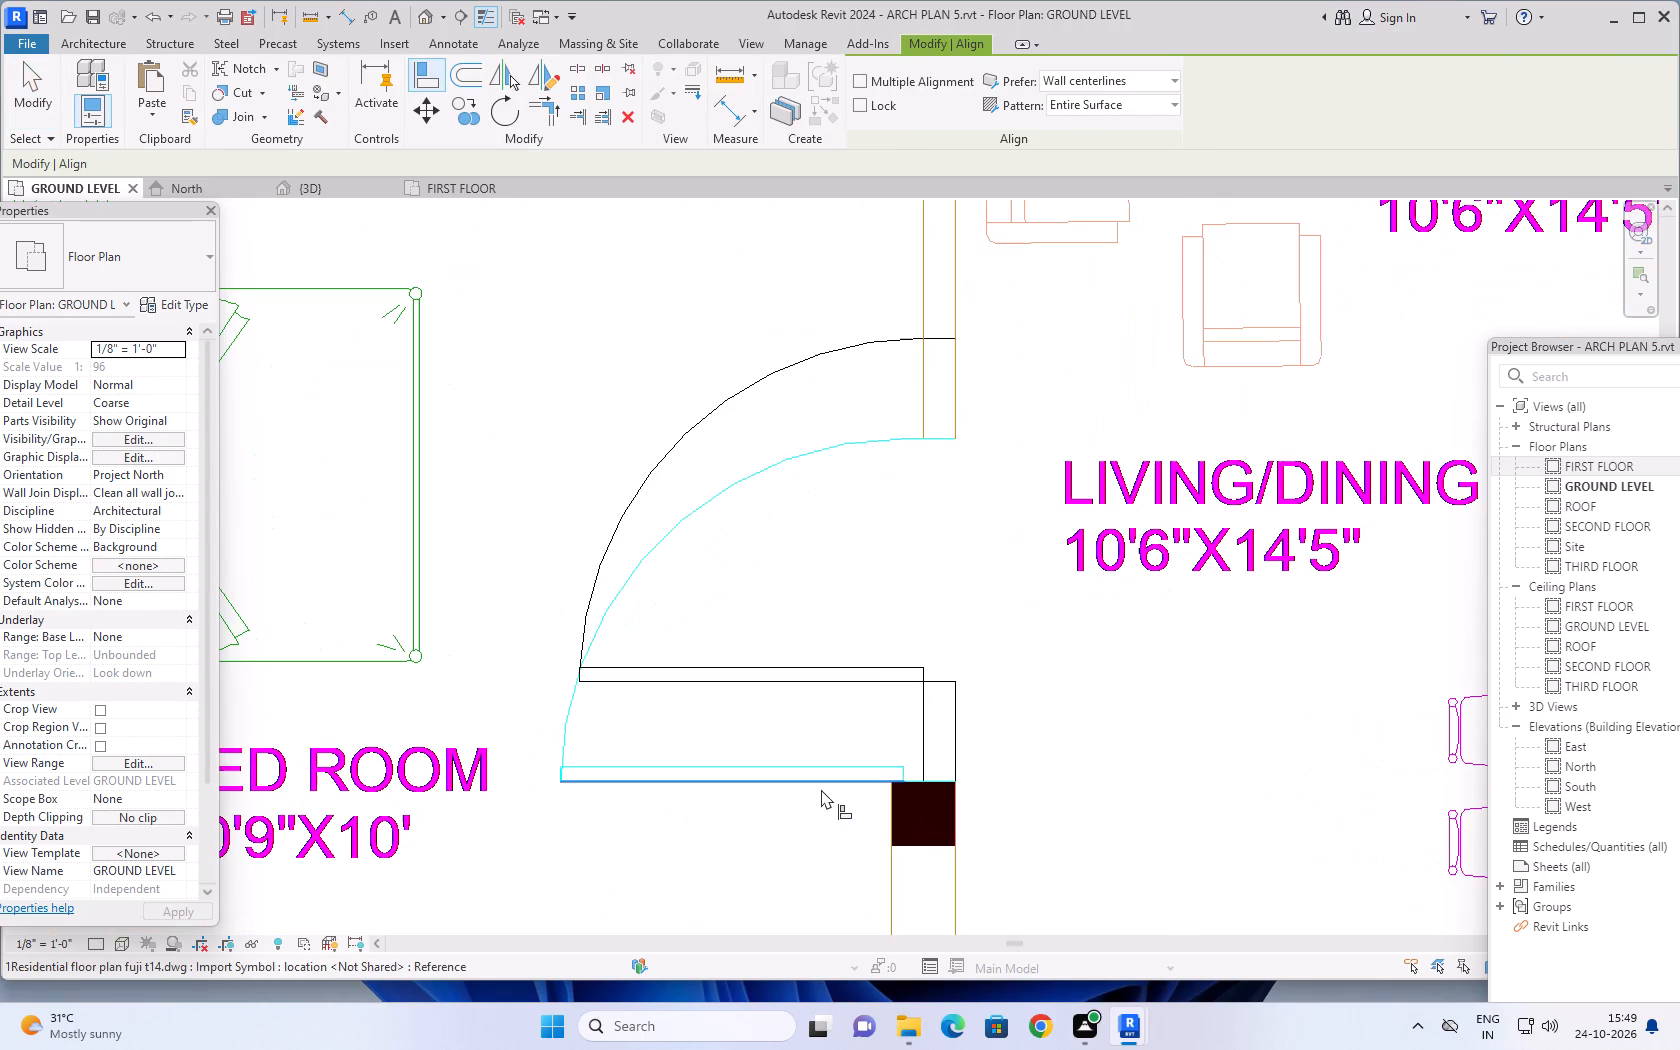
{"action": "left_click", "coordinate": [821, 780]}
{"action": "left_click", "coordinate": [818, 682]}
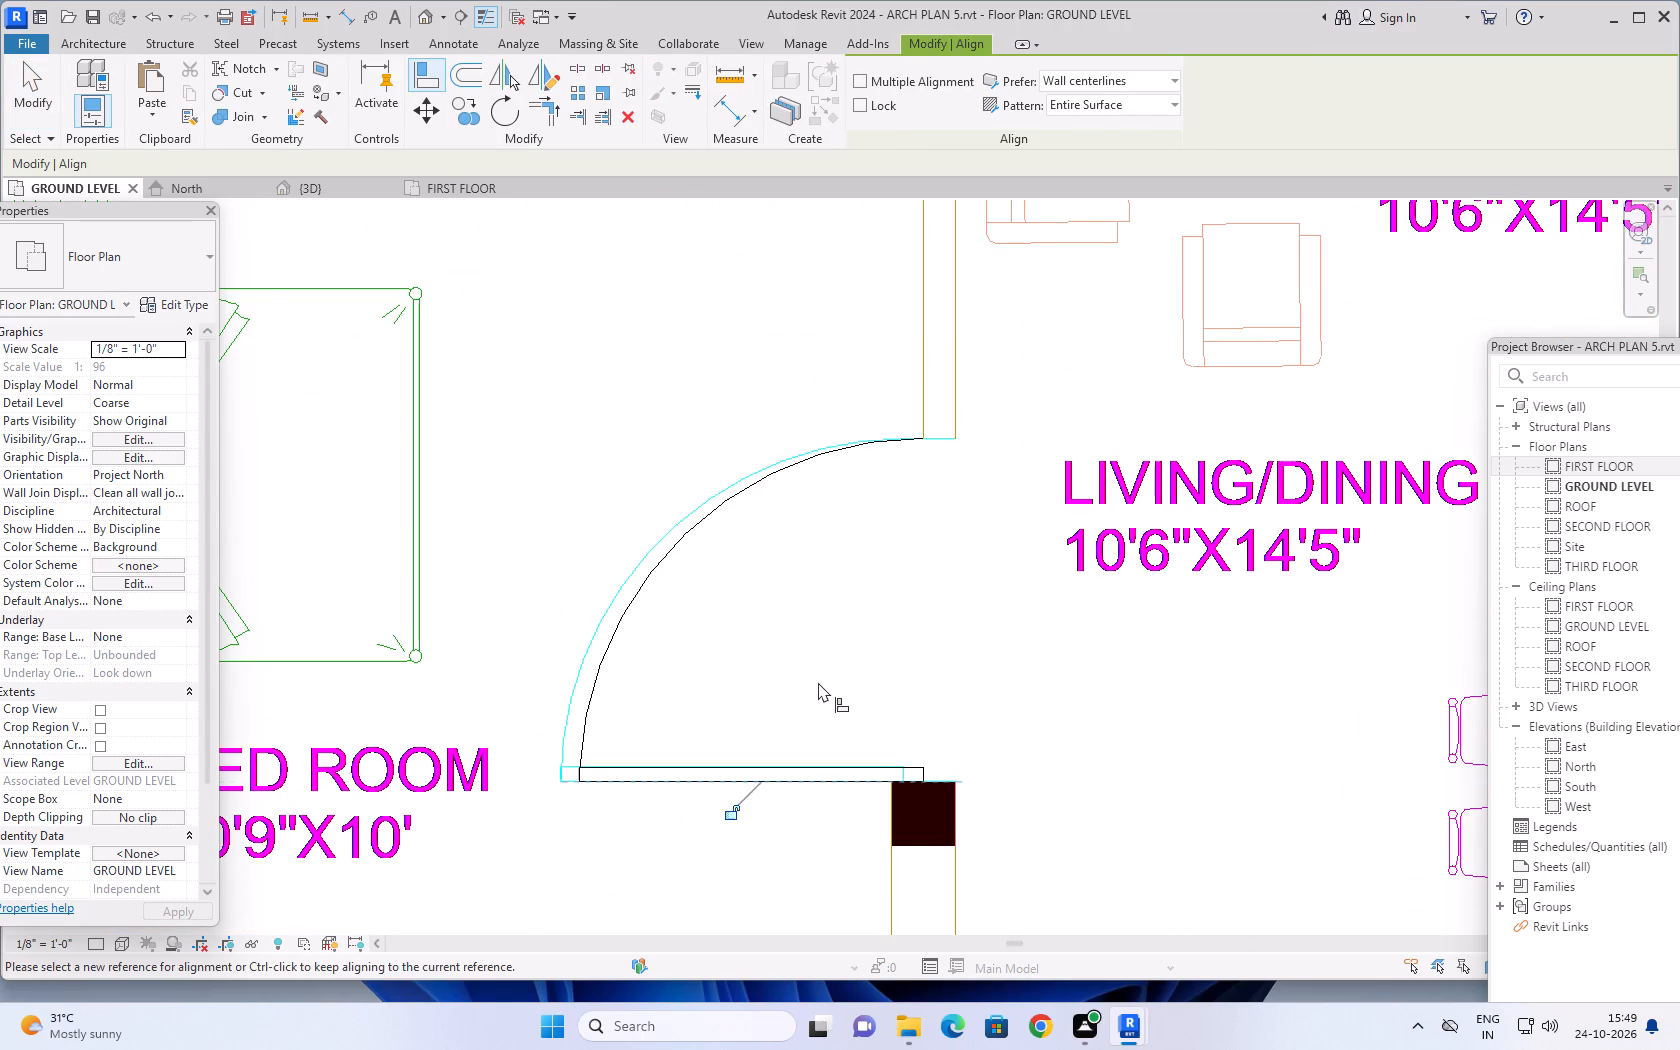
Align the door of Flate C's 7'X4' bath with the adjoining wall face at the edge of its drawn opening.
{"action": "scroll", "coordinate": [673, 450], "scroll_direction": "down", "scroll_amount": 4}
{"action": "scroll", "coordinate": [708, 257], "scroll_direction": "down", "scroll_amount": 6}
{"action": "middle_click_drag", "start_coordinate": [717, 309], "coordinate": [717, 404]}
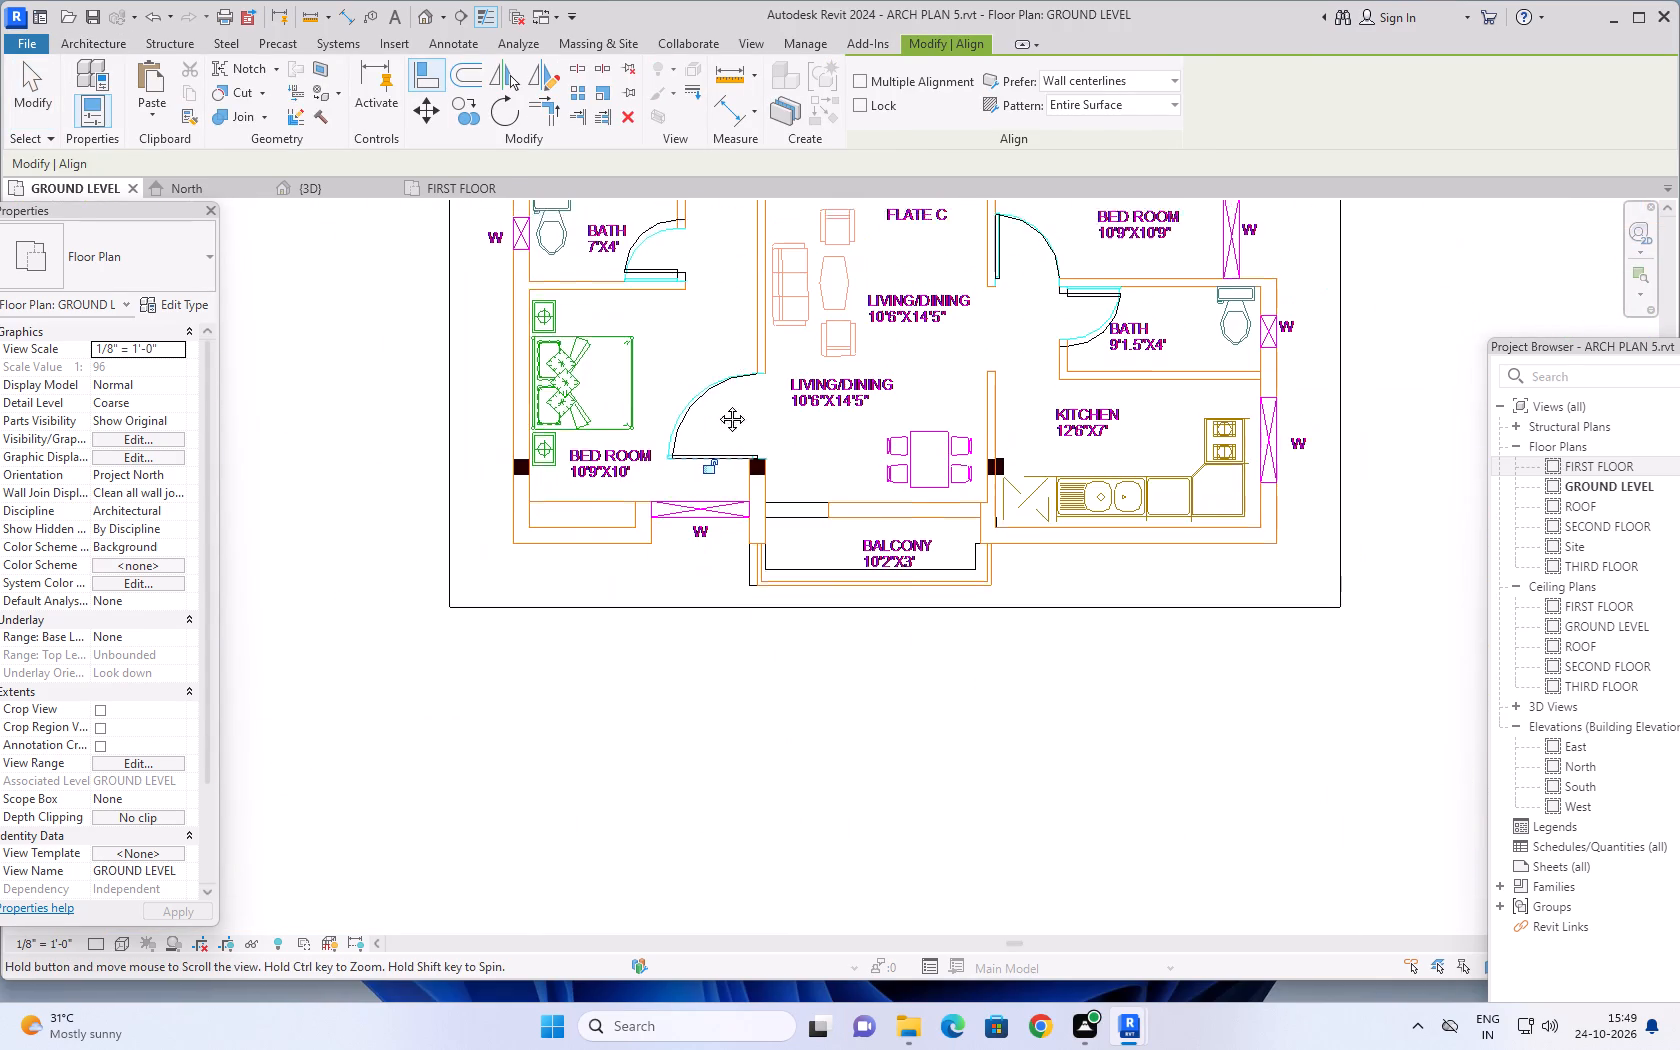
{"action": "middle_click_drag", "start_coordinate": [717, 404], "coordinate": [710, 628]}
{"action": "scroll", "coordinate": [595, 550], "scroll_direction": "up", "scroll_amount": 16}
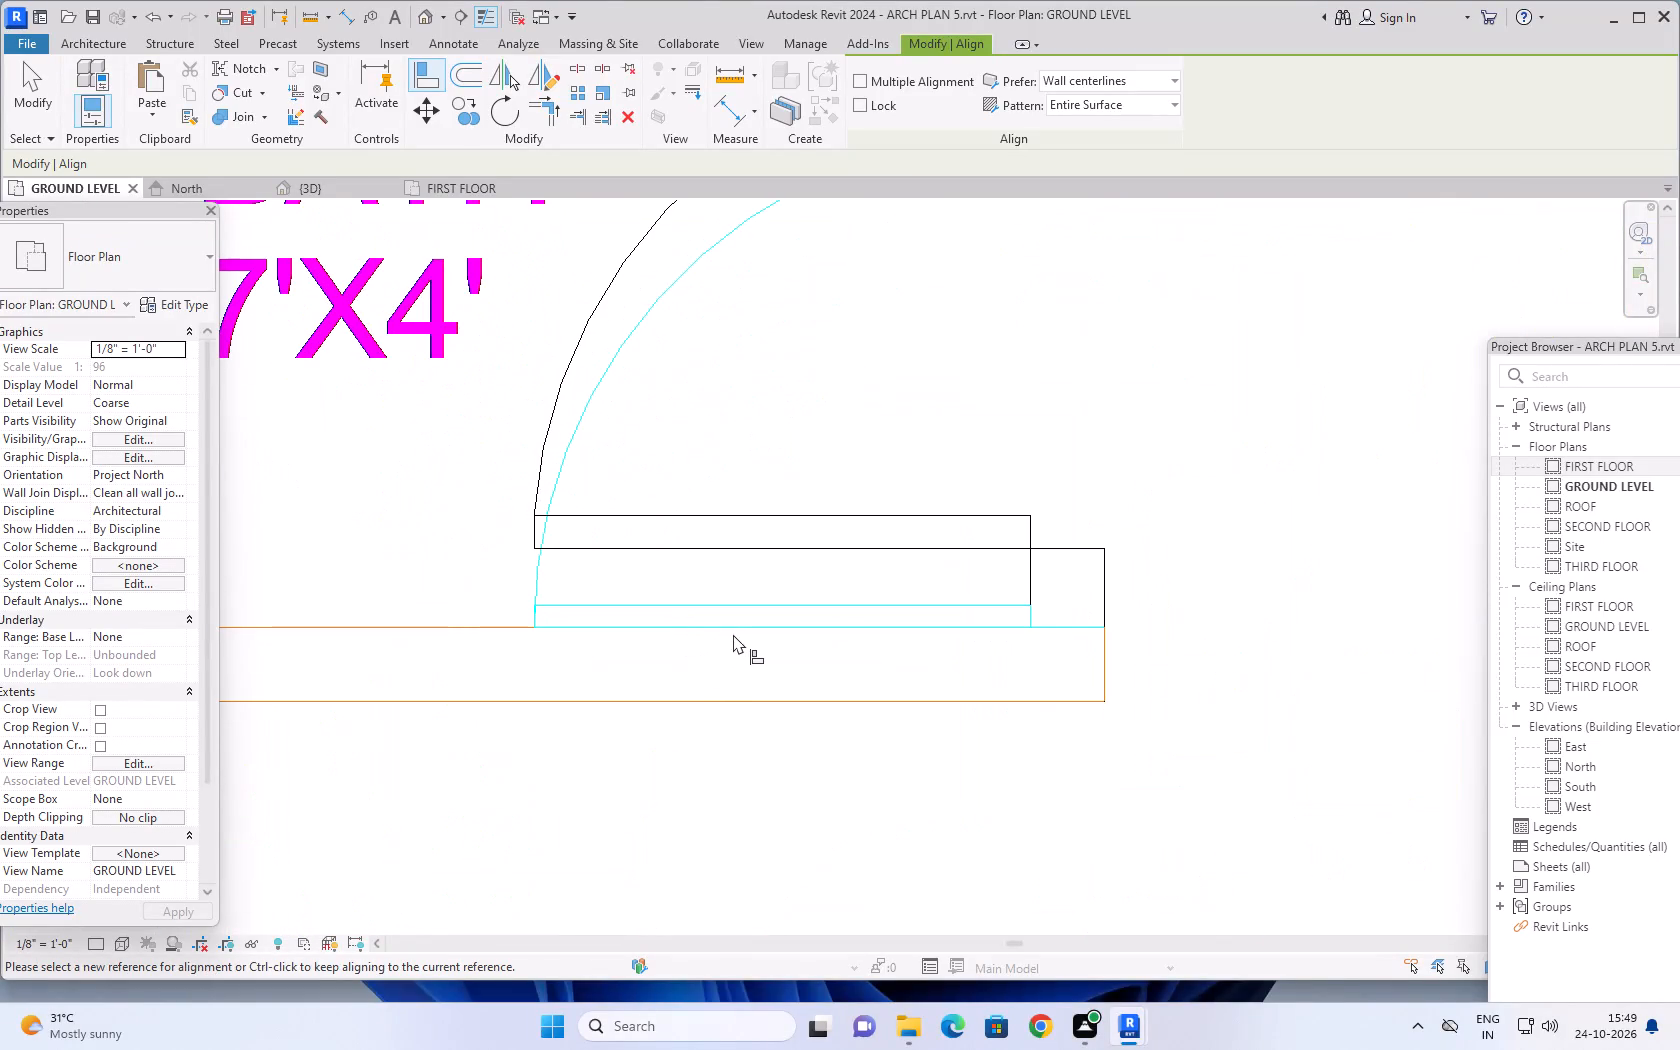
{"action": "left_click", "coordinate": [735, 630]}
{"action": "left_click", "coordinate": [742, 553]}
Align the door of Flate C's 9'1.5"X4' bath with the face of the wall shared with the 10'9"X10'9" bedroom.
{"action": "scroll", "coordinate": [808, 463], "scroll_direction": "down", "scroll_amount": 3}
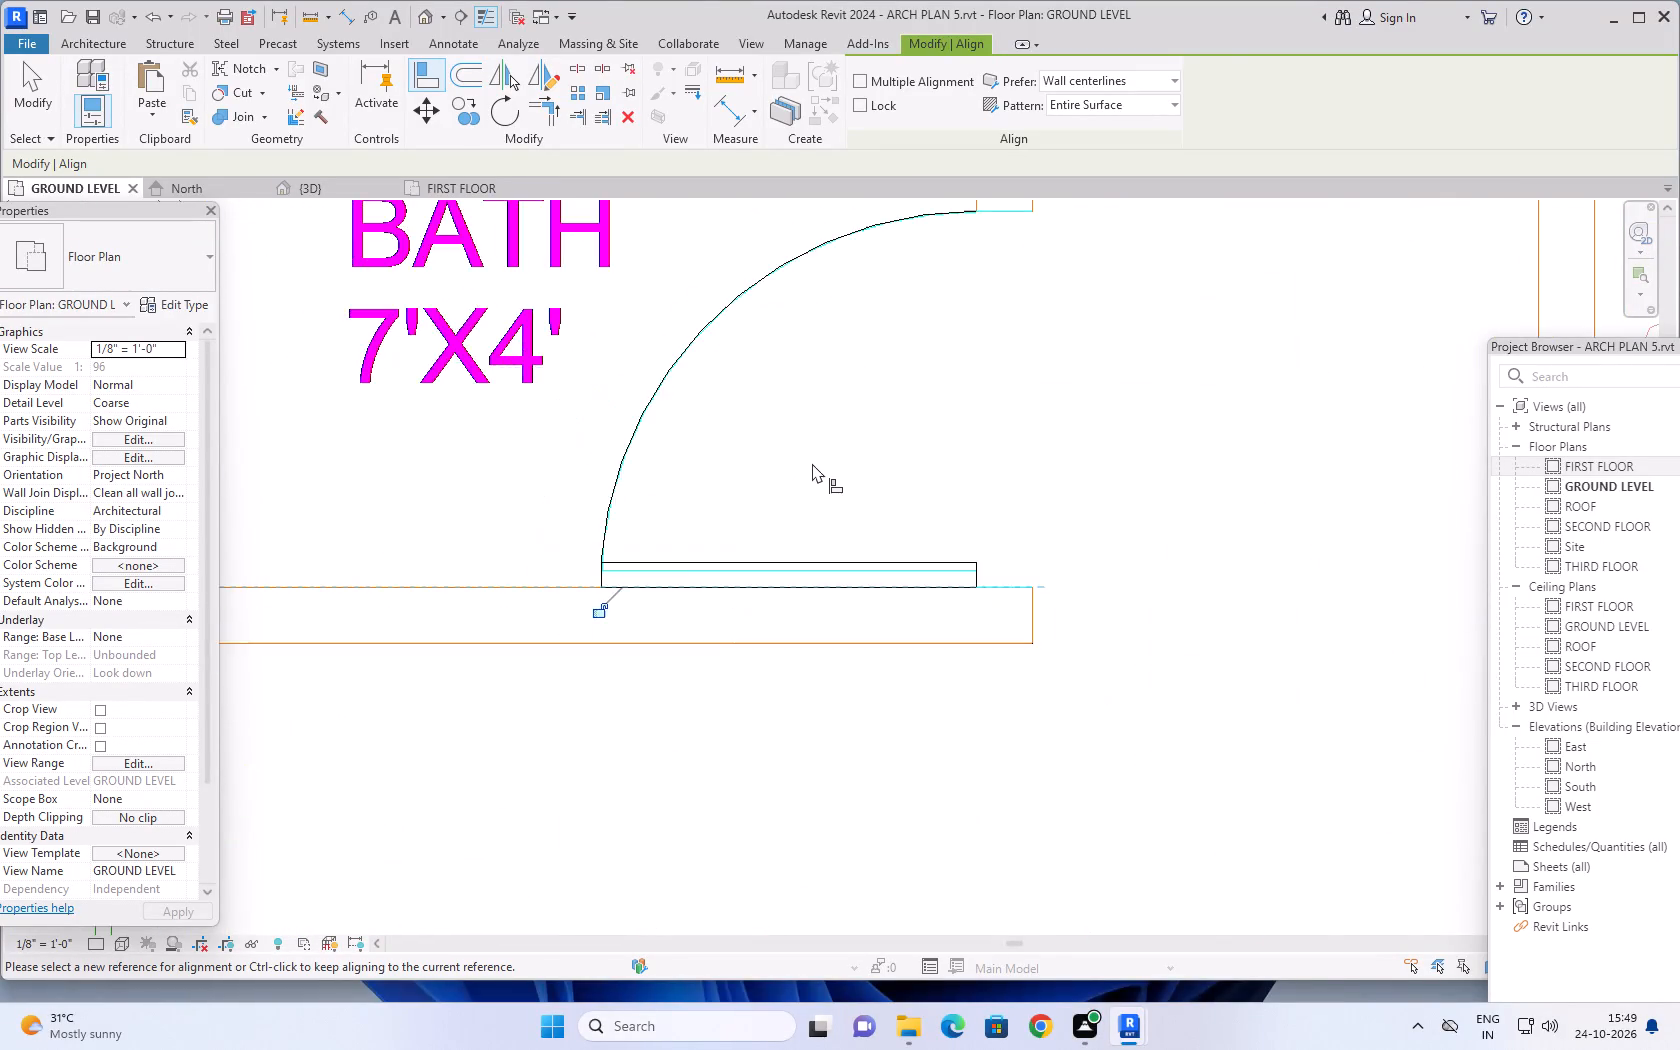
{"action": "scroll", "coordinate": [812, 463], "scroll_direction": "down", "scroll_amount": 8}
{"action": "scroll", "coordinate": [900, 408], "scroll_direction": "down", "scroll_amount": 4}
{"action": "middle_click_drag", "start_coordinate": [920, 417], "coordinate": [721, 457]}
{"action": "scroll", "coordinate": [1163, 491], "scroll_direction": "up", "scroll_amount": 9}
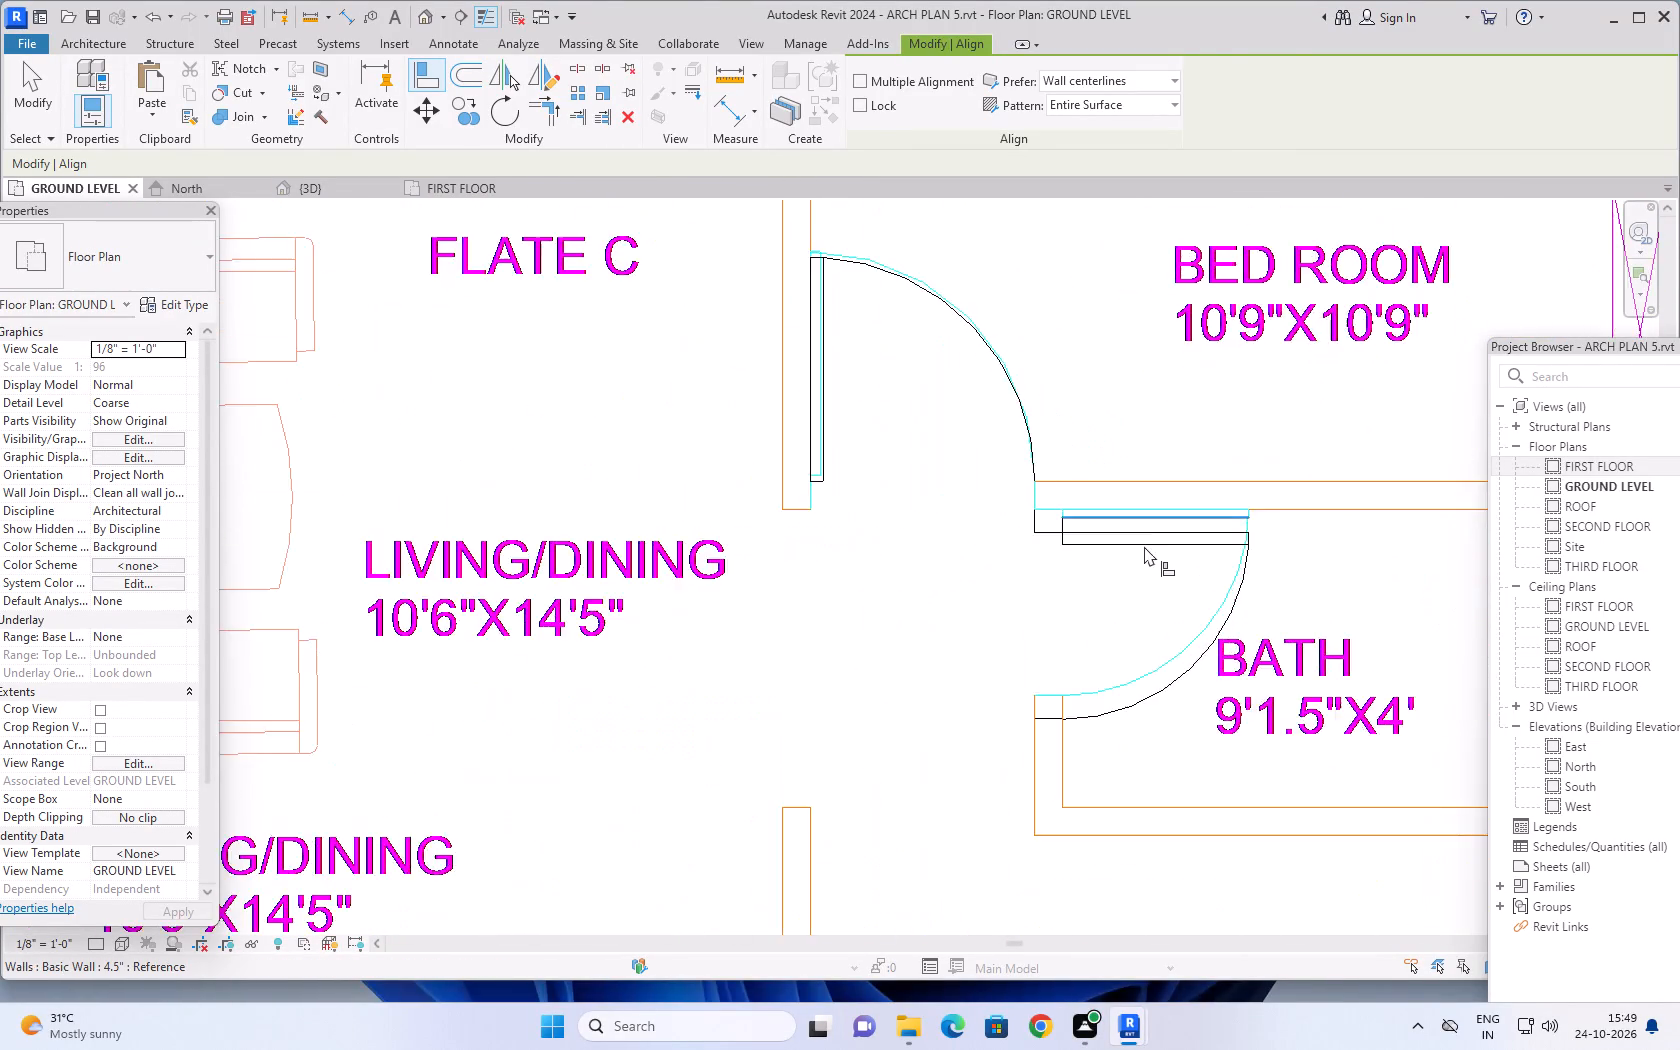
{"action": "scroll", "coordinate": [1144, 546], "scroll_direction": "up", "scroll_amount": 5}
{"action": "left_click", "coordinate": [1033, 450]}
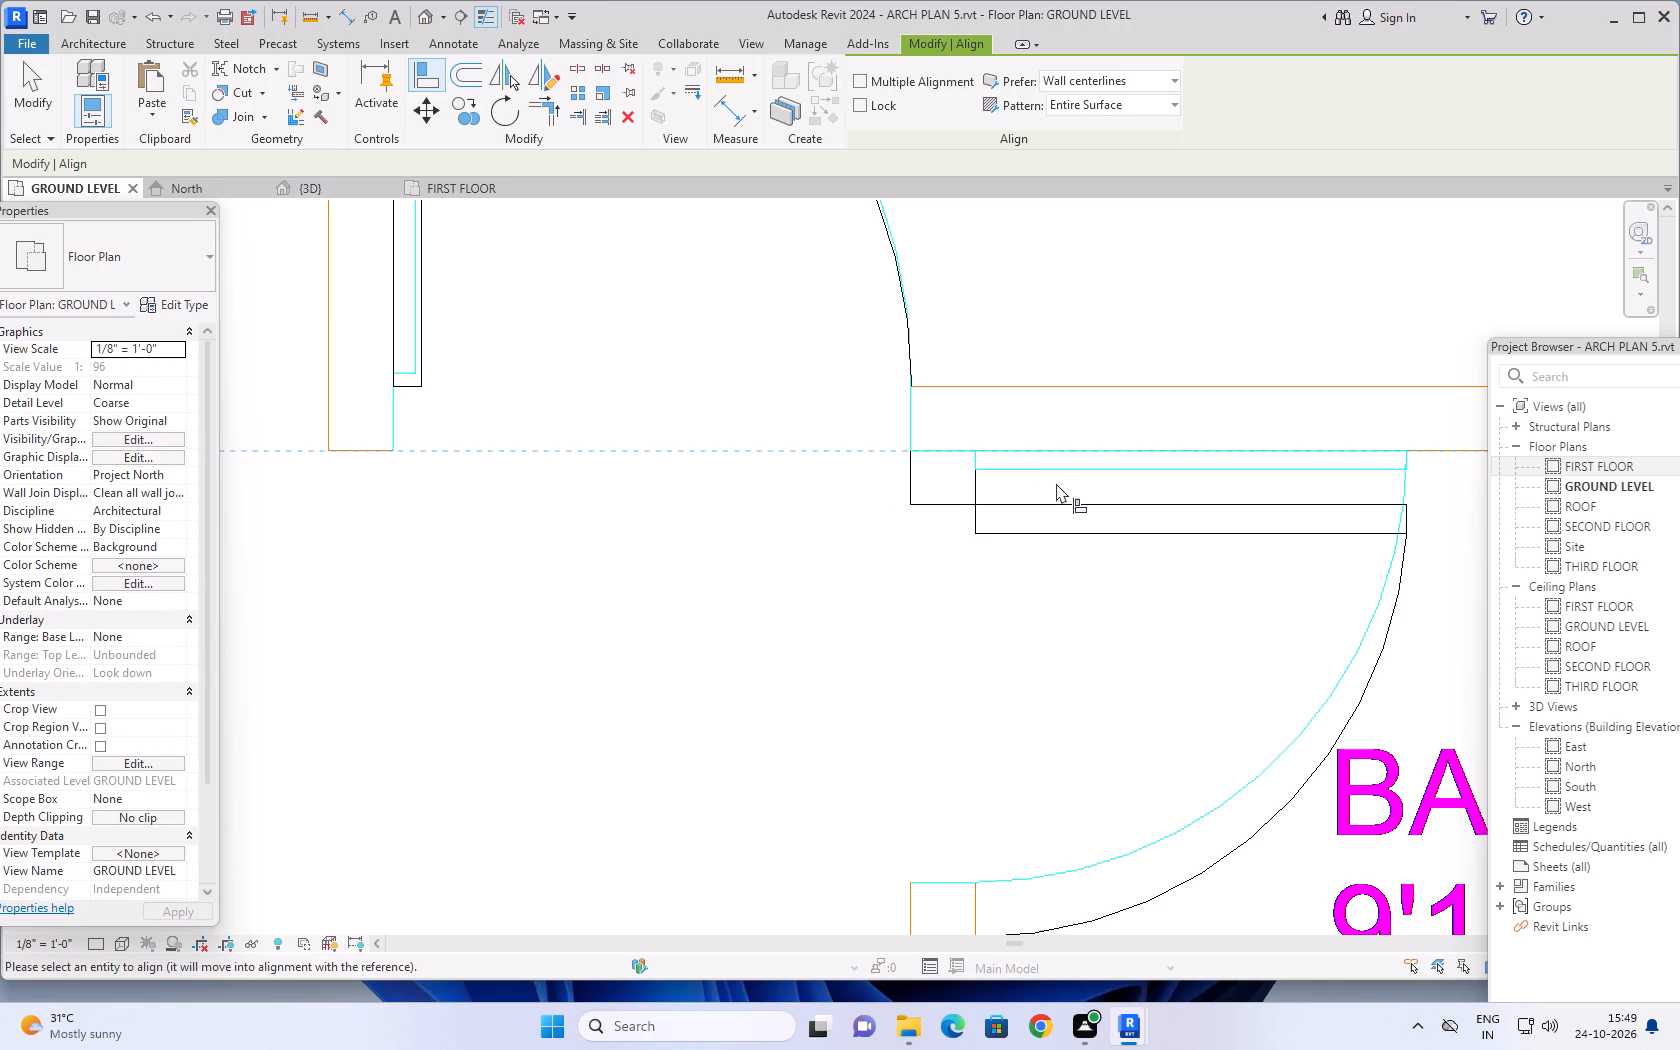
{"action": "left_click", "coordinate": [1061, 501]}
Align the 2'3"X7' door of Flate B's 7'X4' bath with the face of the wall separating it from the bedroom.
{"action": "scroll", "coordinate": [923, 548], "scroll_direction": "down", "scroll_amount": 9}
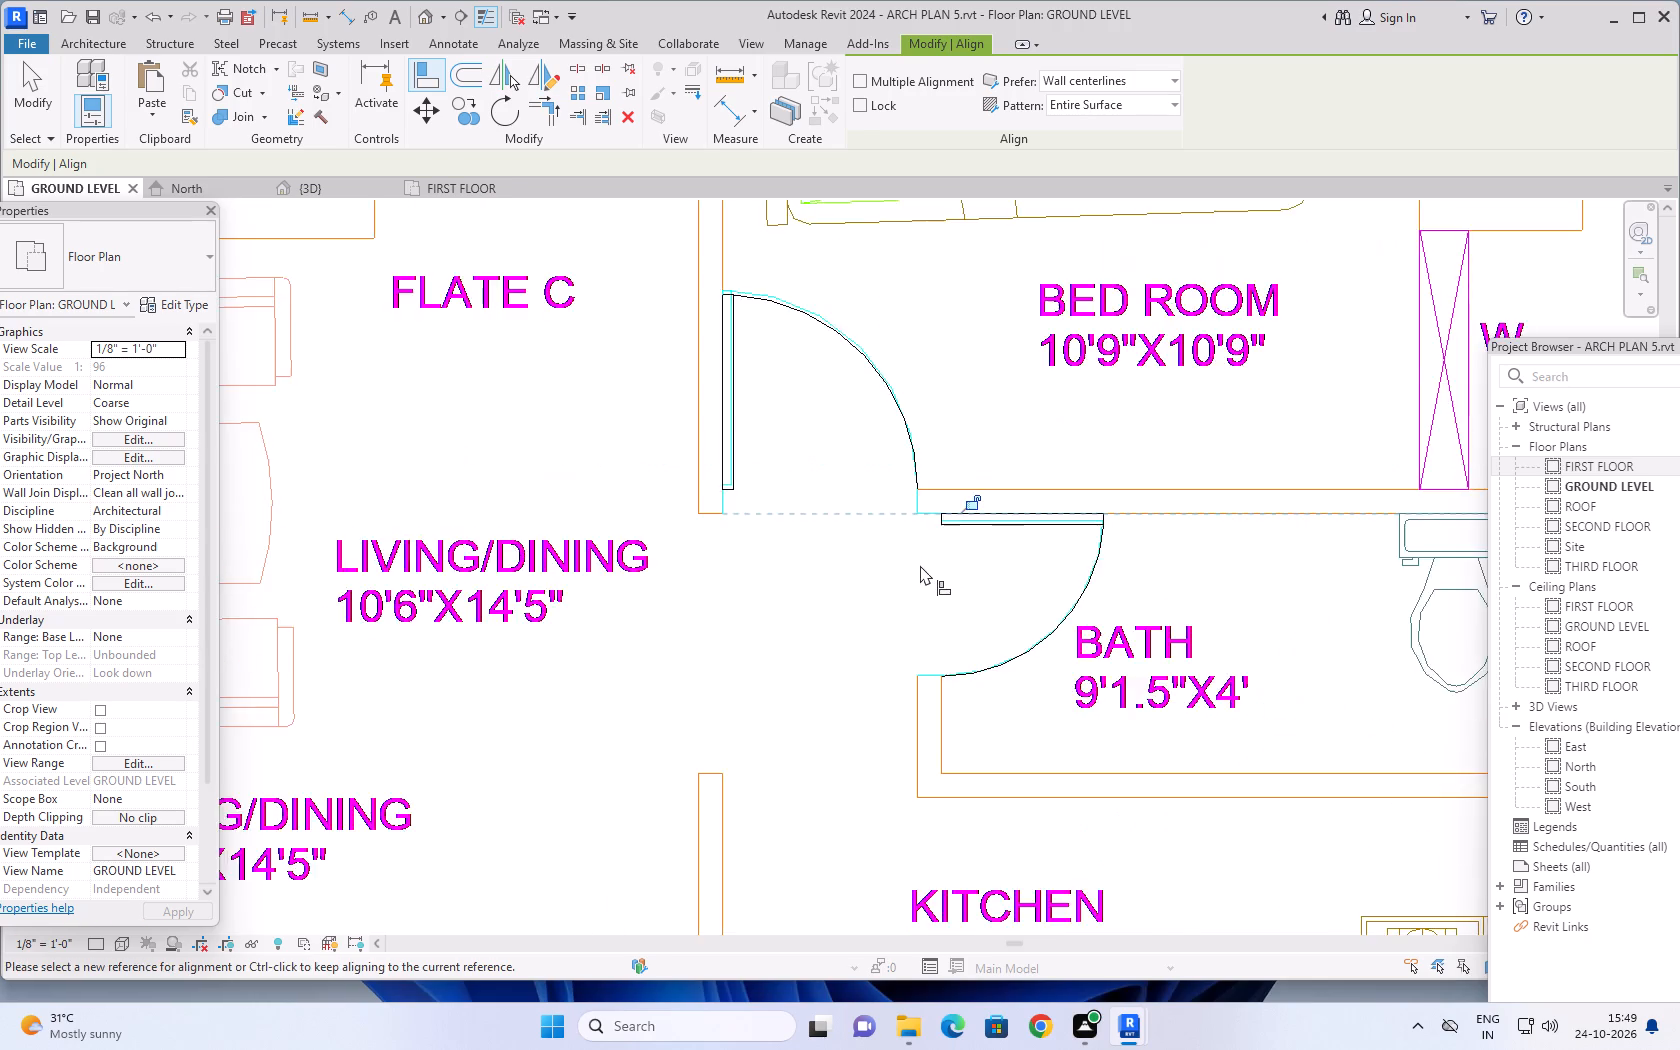
{"action": "scroll", "coordinate": [920, 565], "scroll_direction": "down", "scroll_amount": 8}
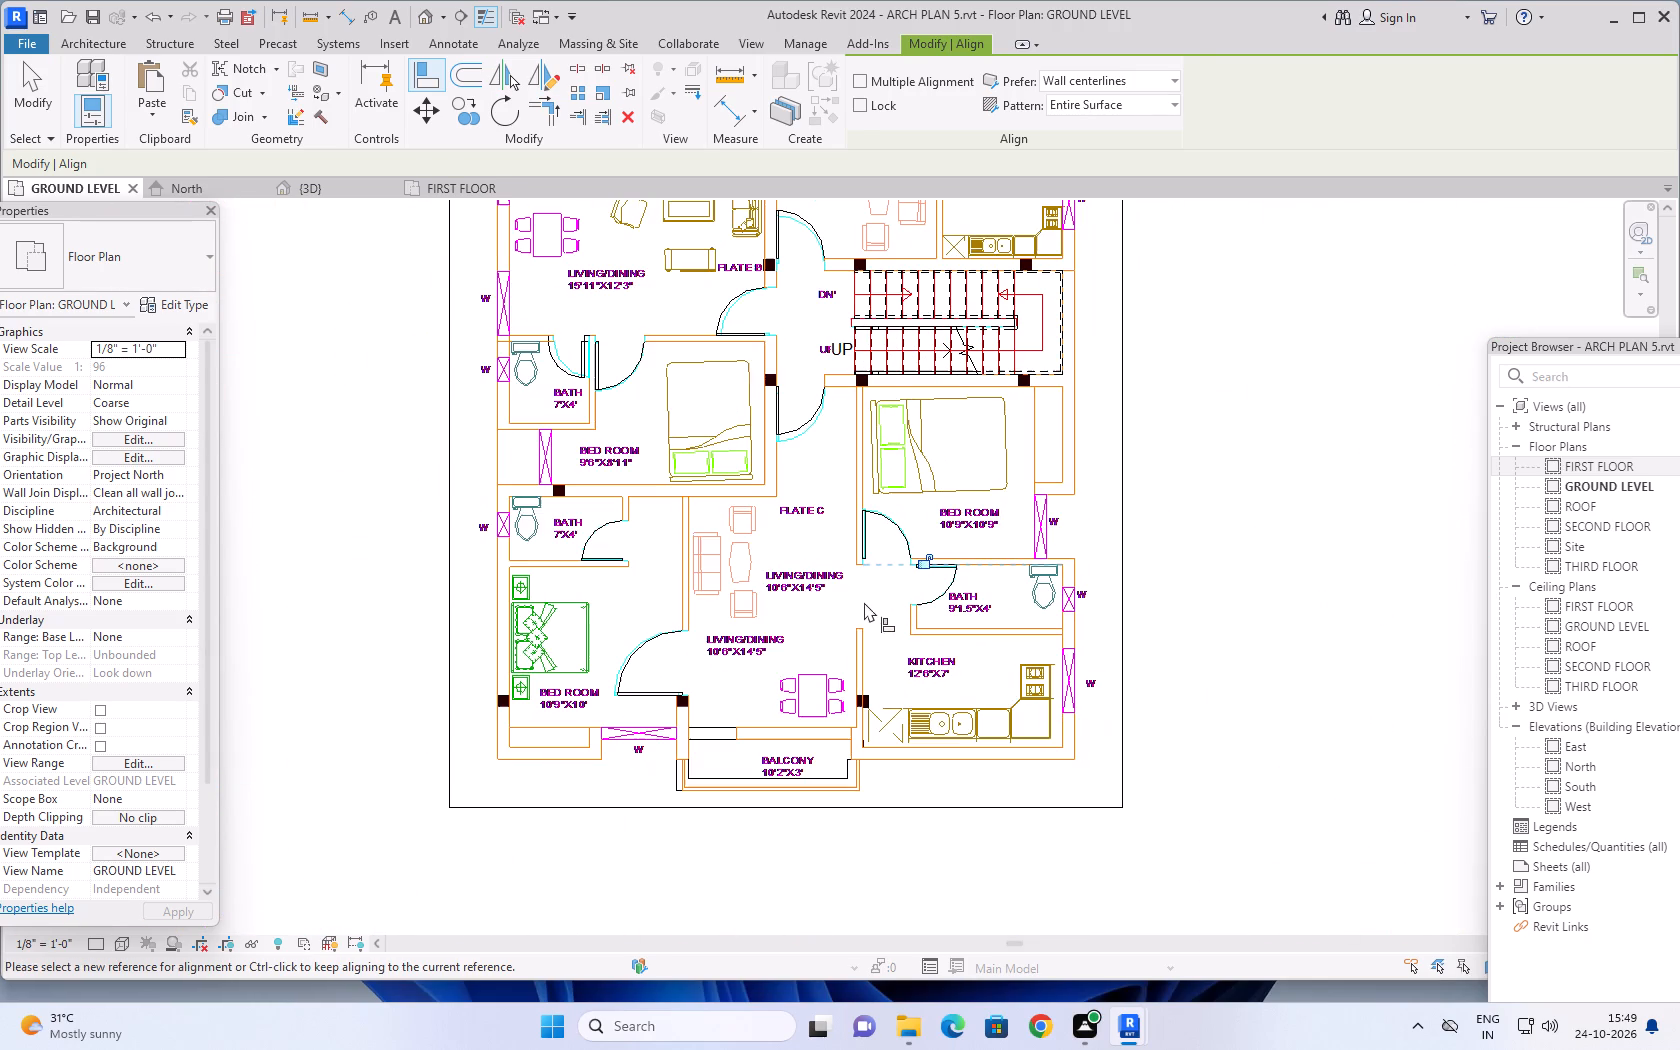
{"action": "middle_click_drag", "start_coordinate": [826, 461], "coordinate": [889, 731]}
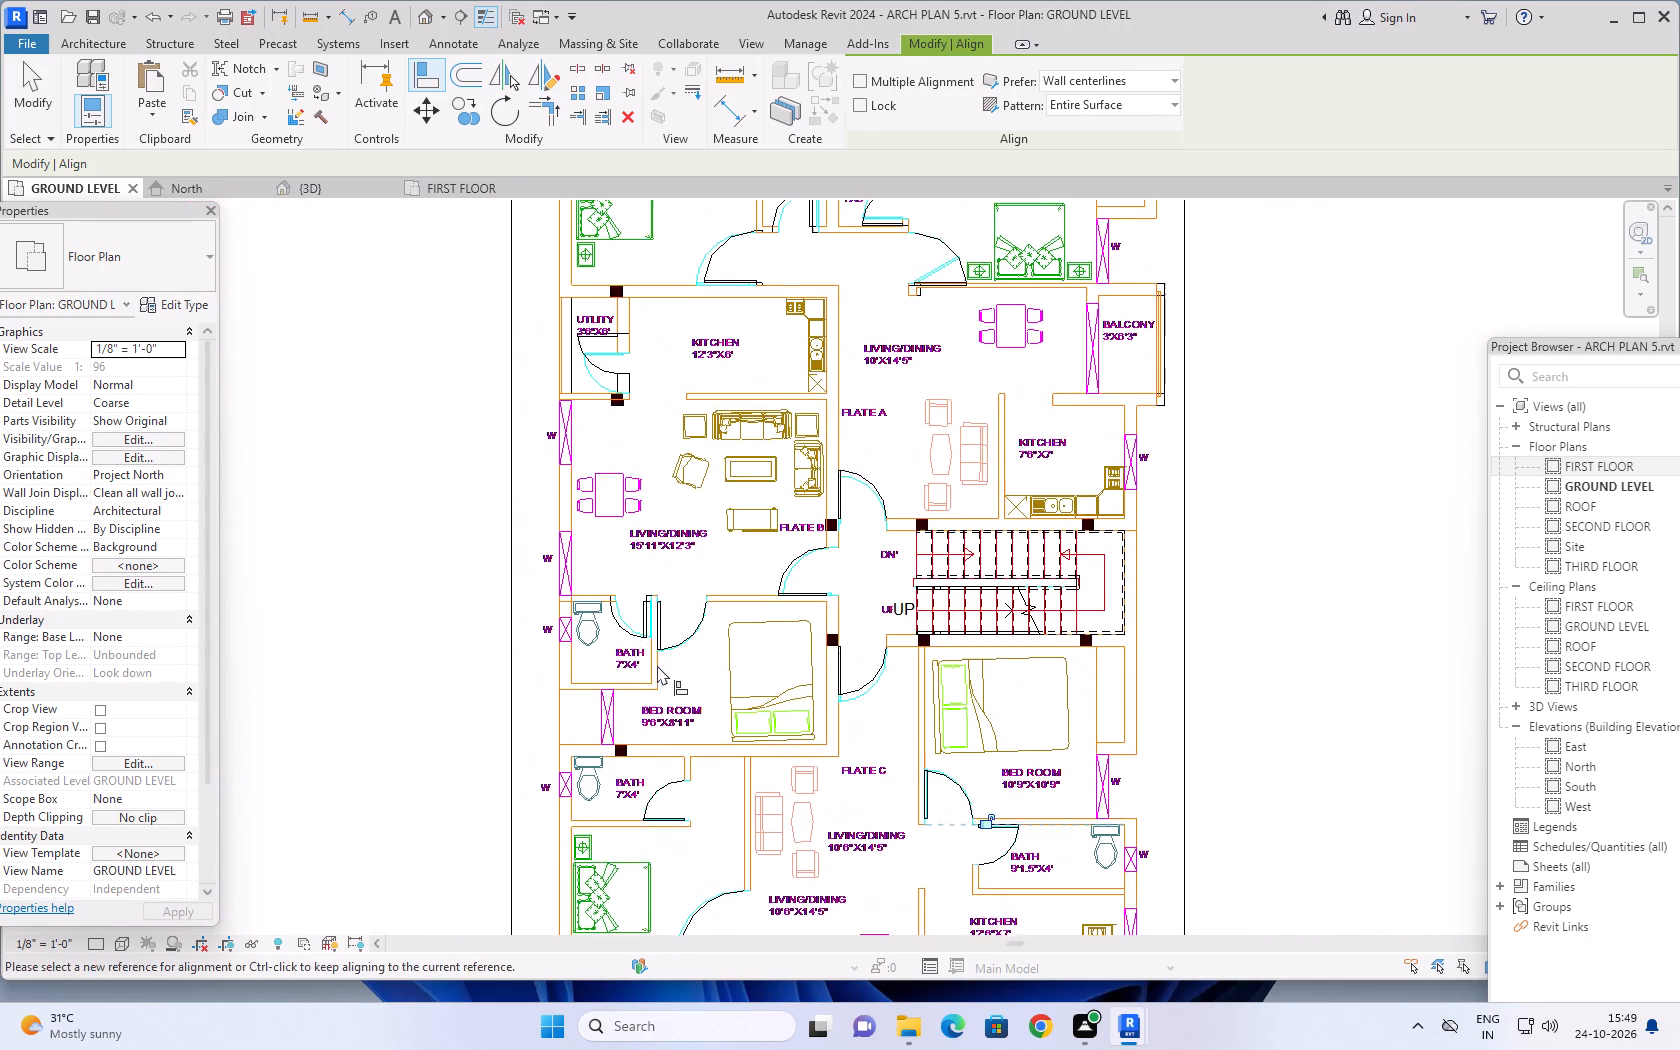
{"action": "scroll", "coordinate": [590, 638], "scroll_direction": "up", "scroll_amount": 4}
{"action": "scroll", "coordinate": [682, 606], "scroll_direction": "up", "scroll_amount": 14}
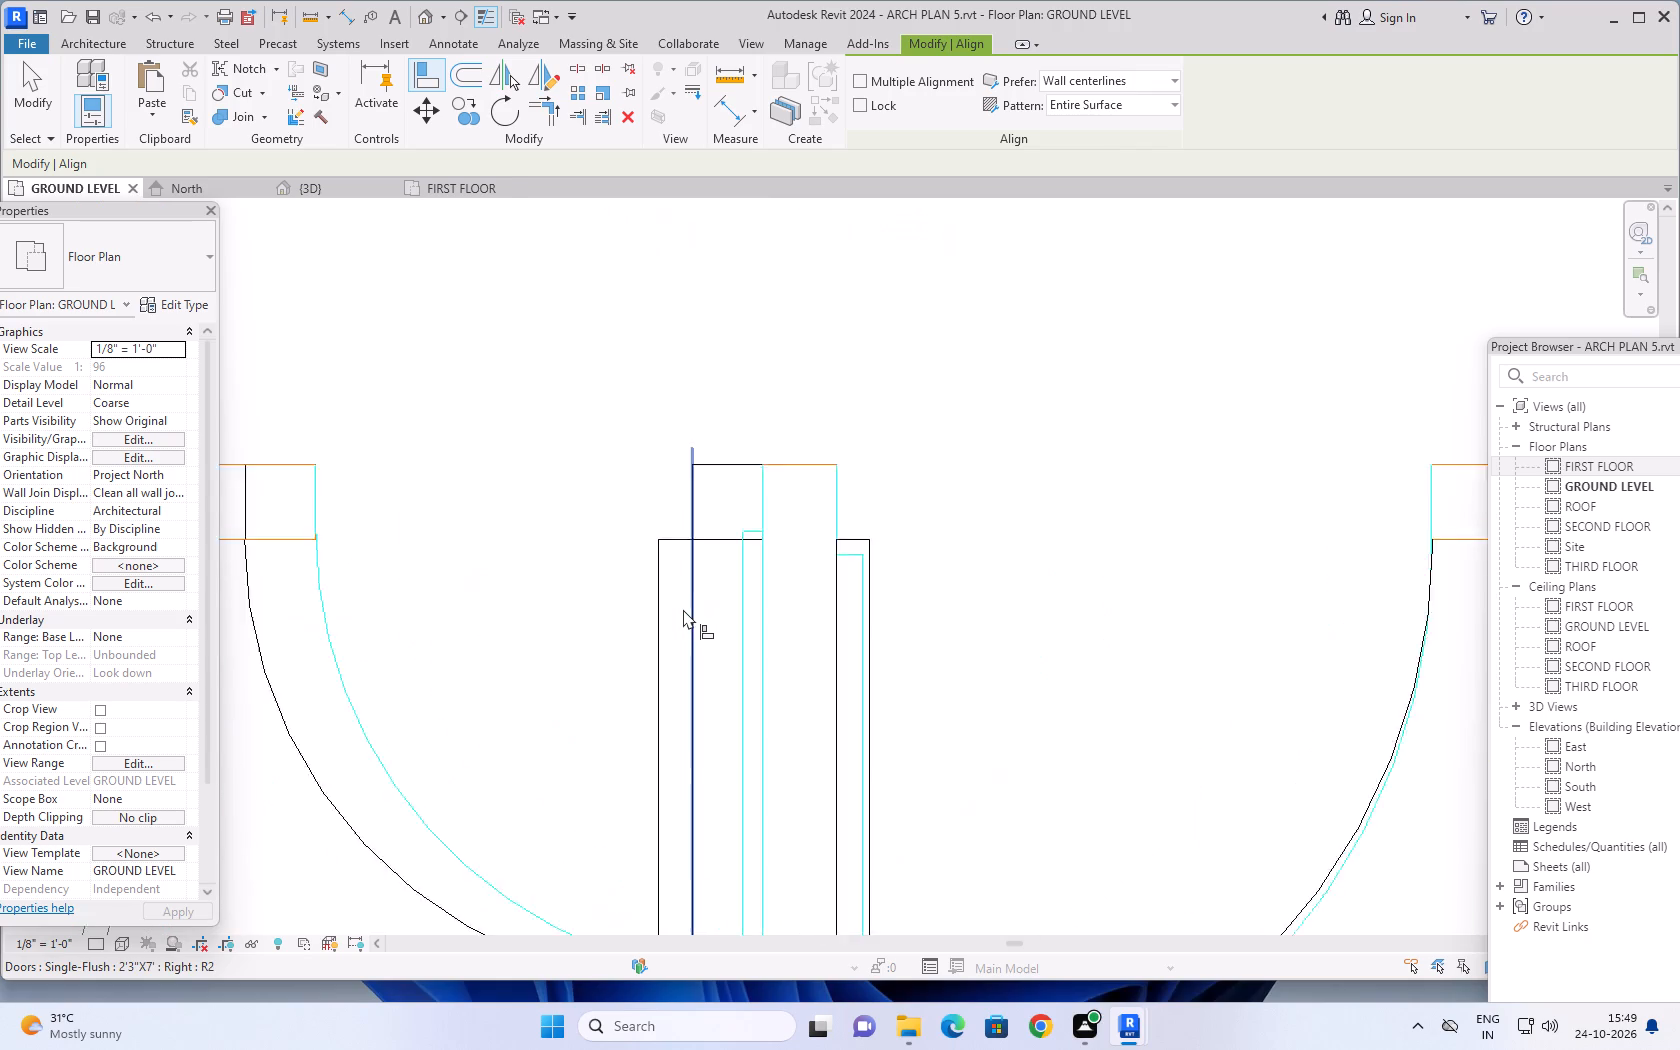
{"action": "scroll", "coordinate": [683, 609], "scroll_direction": "up", "scroll_amount": 2}
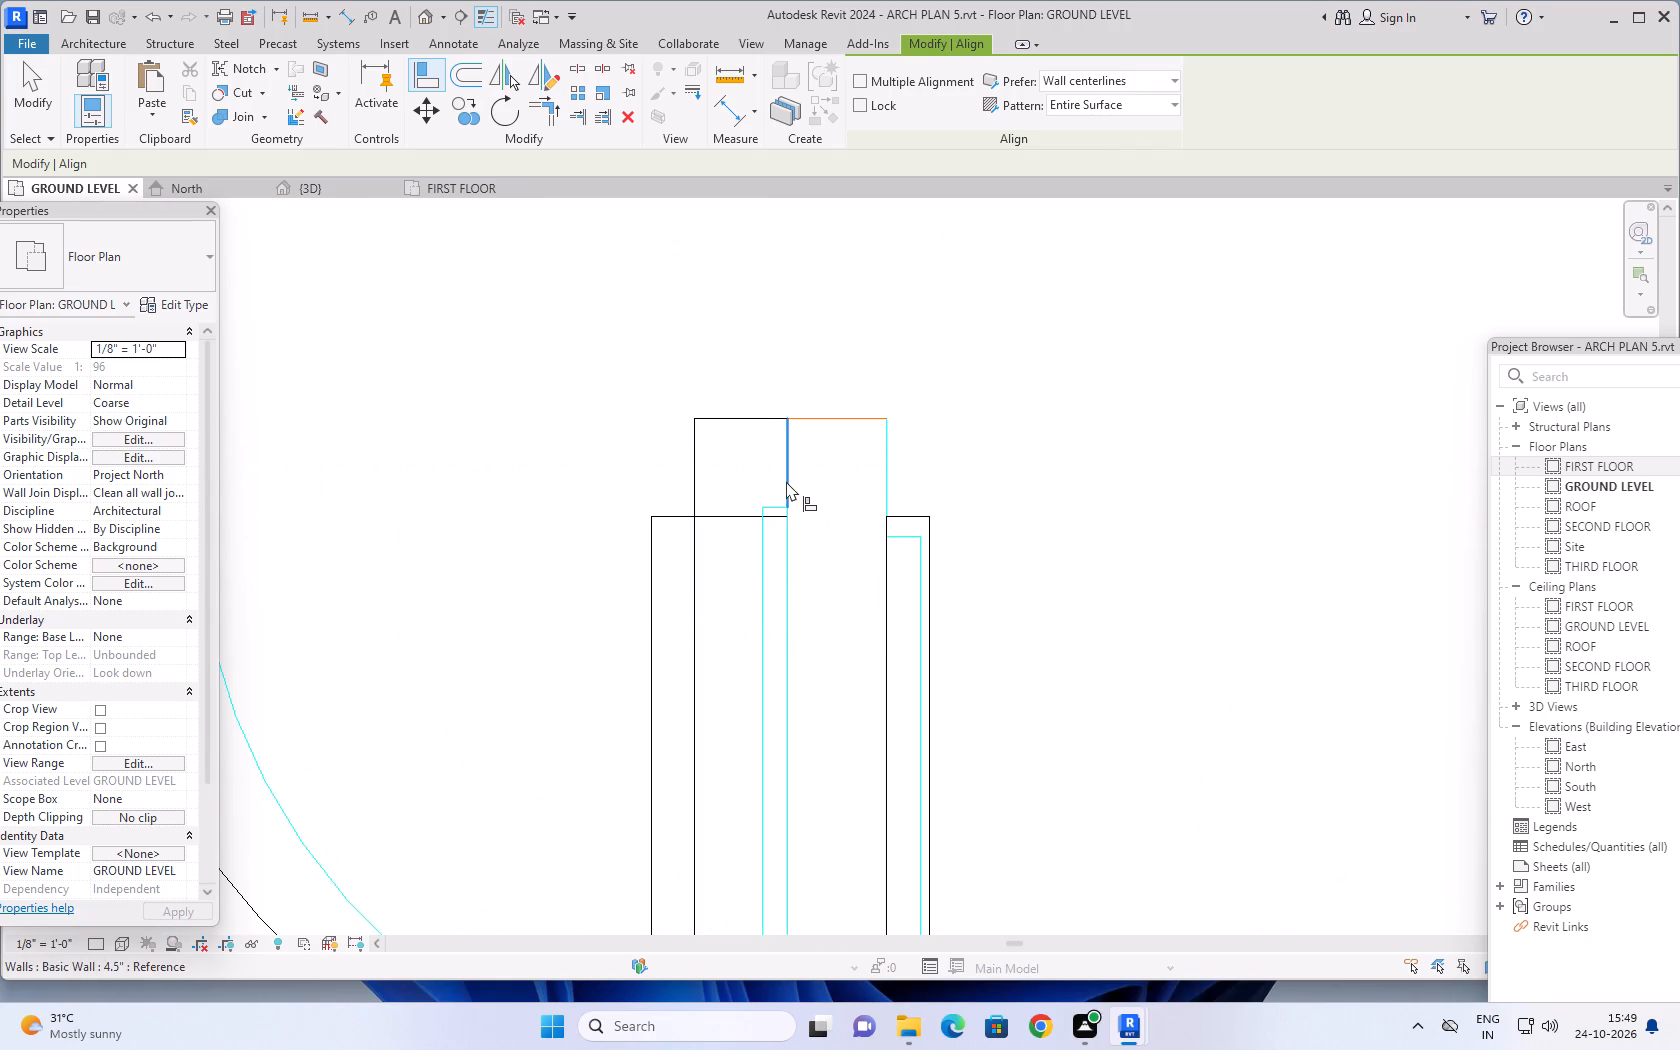
{"action": "left_click", "coordinate": [786, 481]}
{"action": "left_click", "coordinate": [692, 485]}
Align the door between Flate B's 12'3"X6' kitchen and 3'6"X6' utility with the edge of its drawn opening.
{"action": "scroll", "coordinate": [878, 452], "scroll_direction": "down", "scroll_amount": 9}
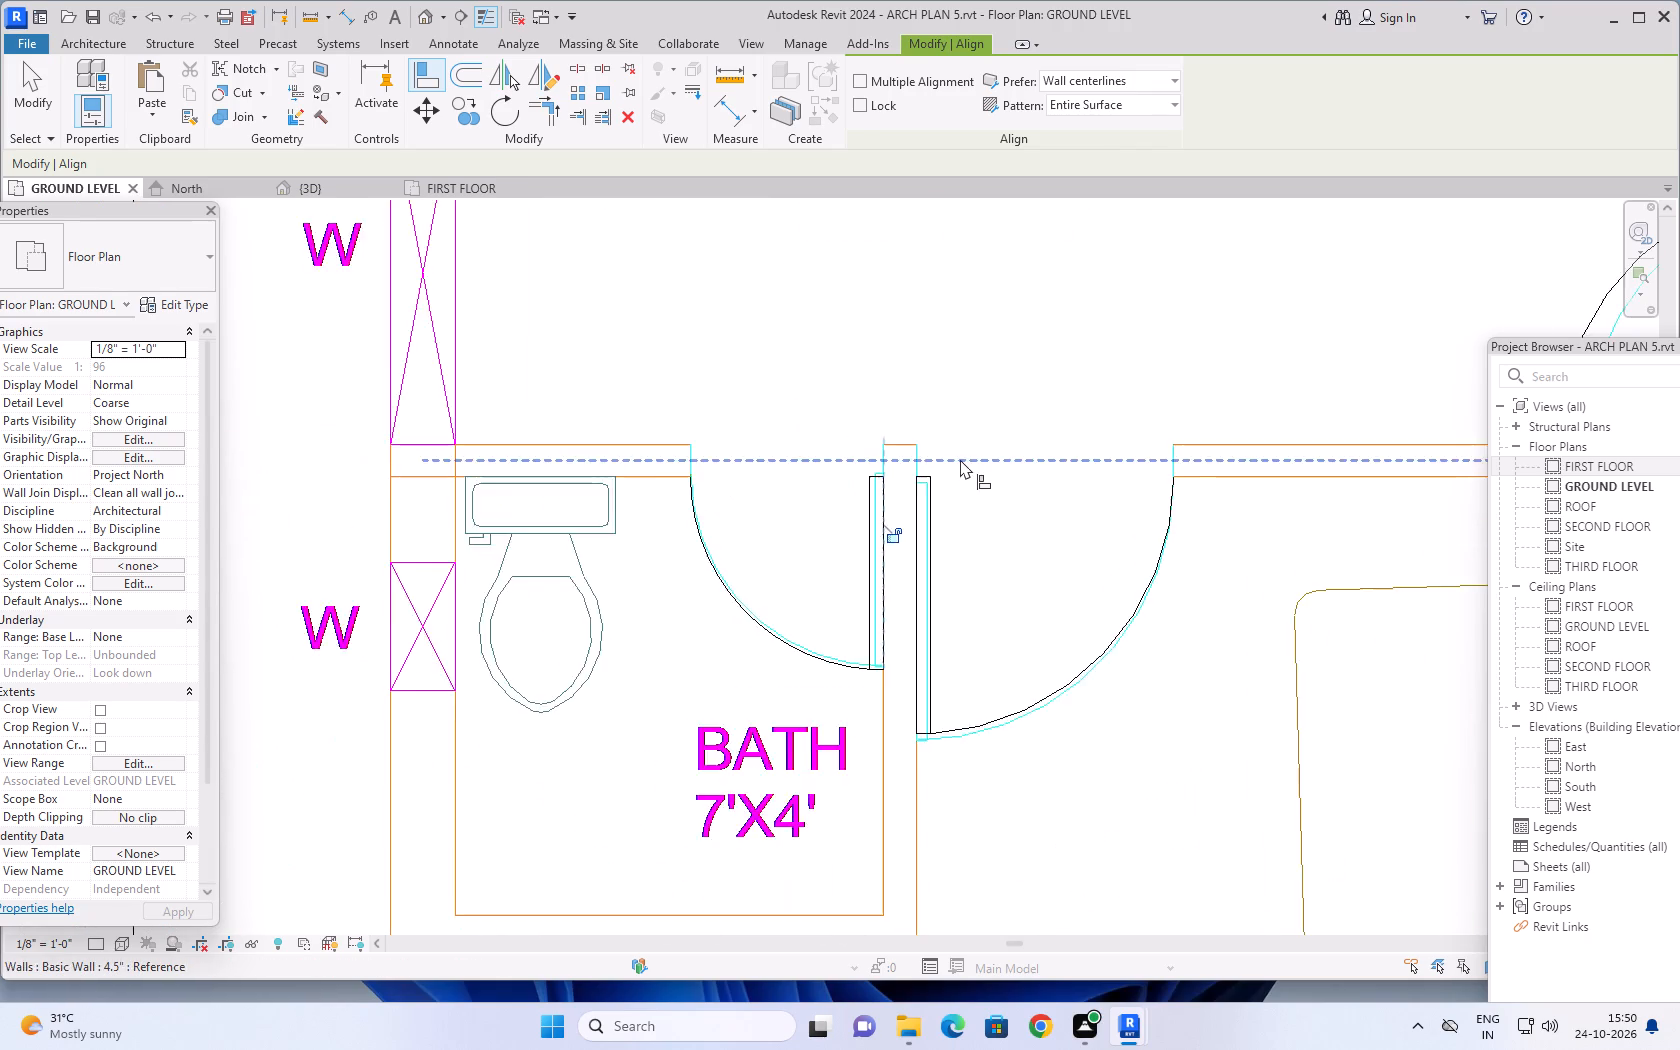
{"action": "scroll", "coordinate": [960, 459], "scroll_direction": "down", "scroll_amount": 10}
{"action": "middle_click_drag", "start_coordinate": [1014, 405], "coordinate": [829, 618]}
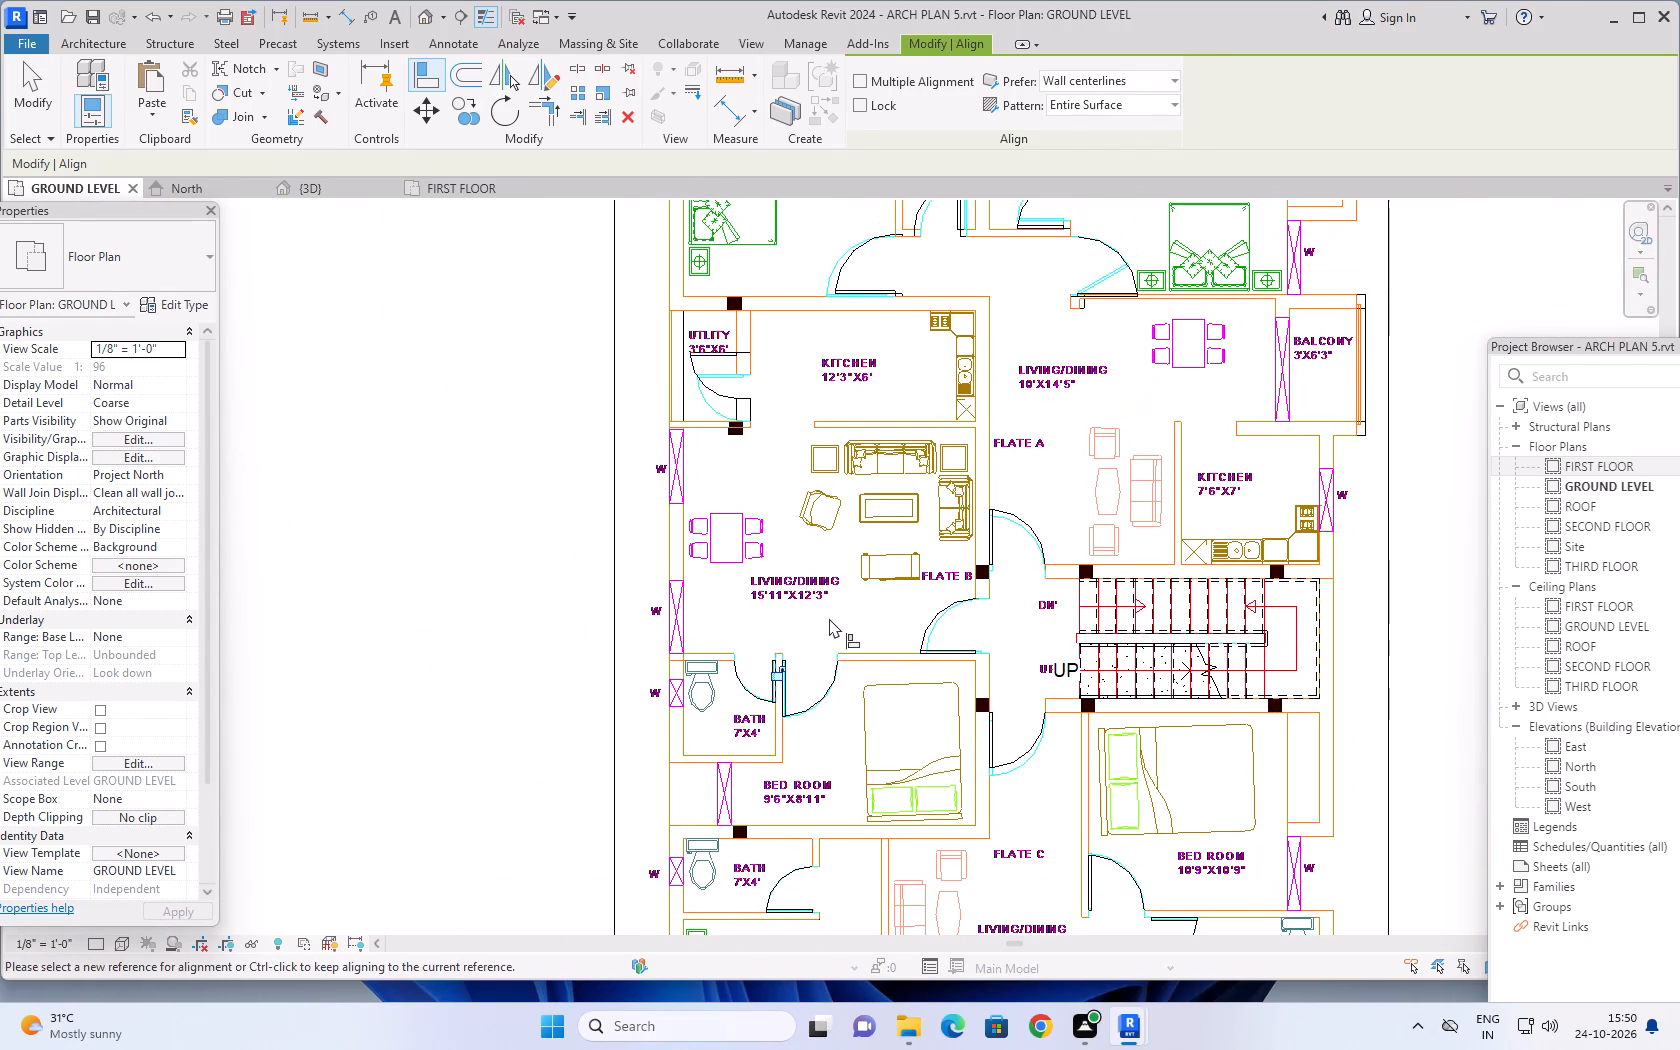
{"action": "scroll", "coordinate": [741, 401], "scroll_direction": "up", "scroll_amount": 11}
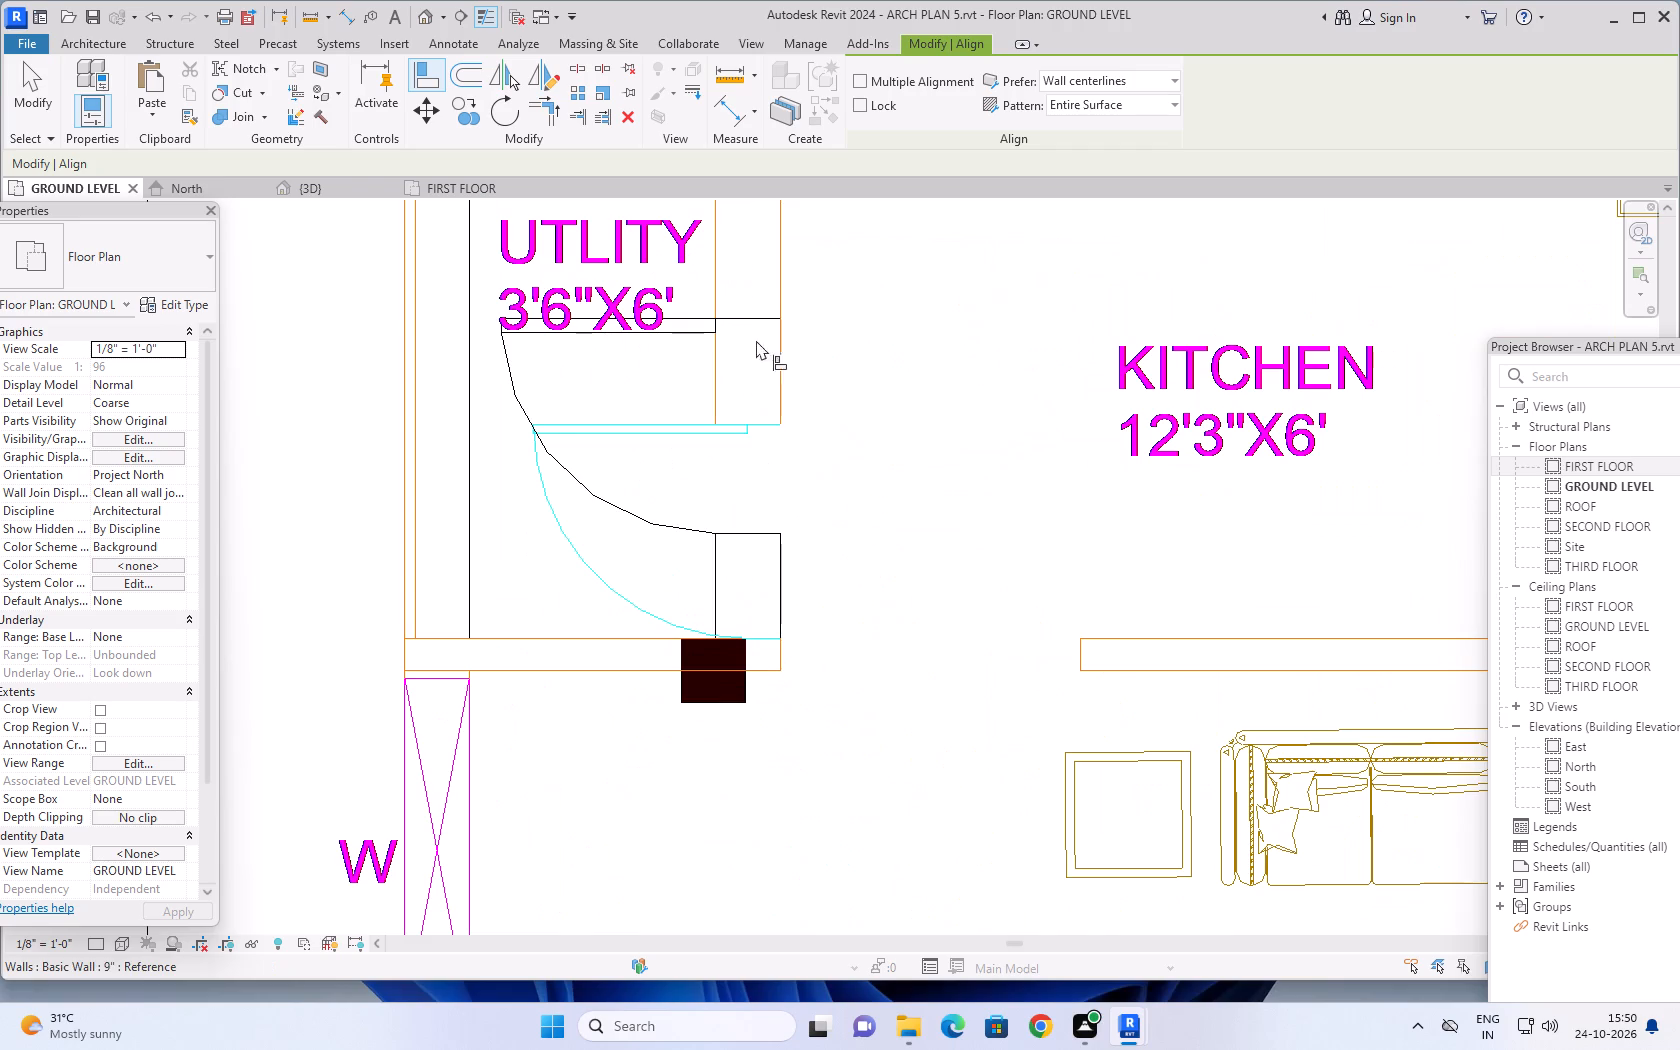
{"action": "left_click", "coordinate": [762, 422]}
{"action": "left_click", "coordinate": [750, 314]}
Check the remaining door positions across all three flats against the imported floor plan.
{"action": "scroll", "coordinate": [898, 421], "scroll_direction": "down", "scroll_amount": 3}
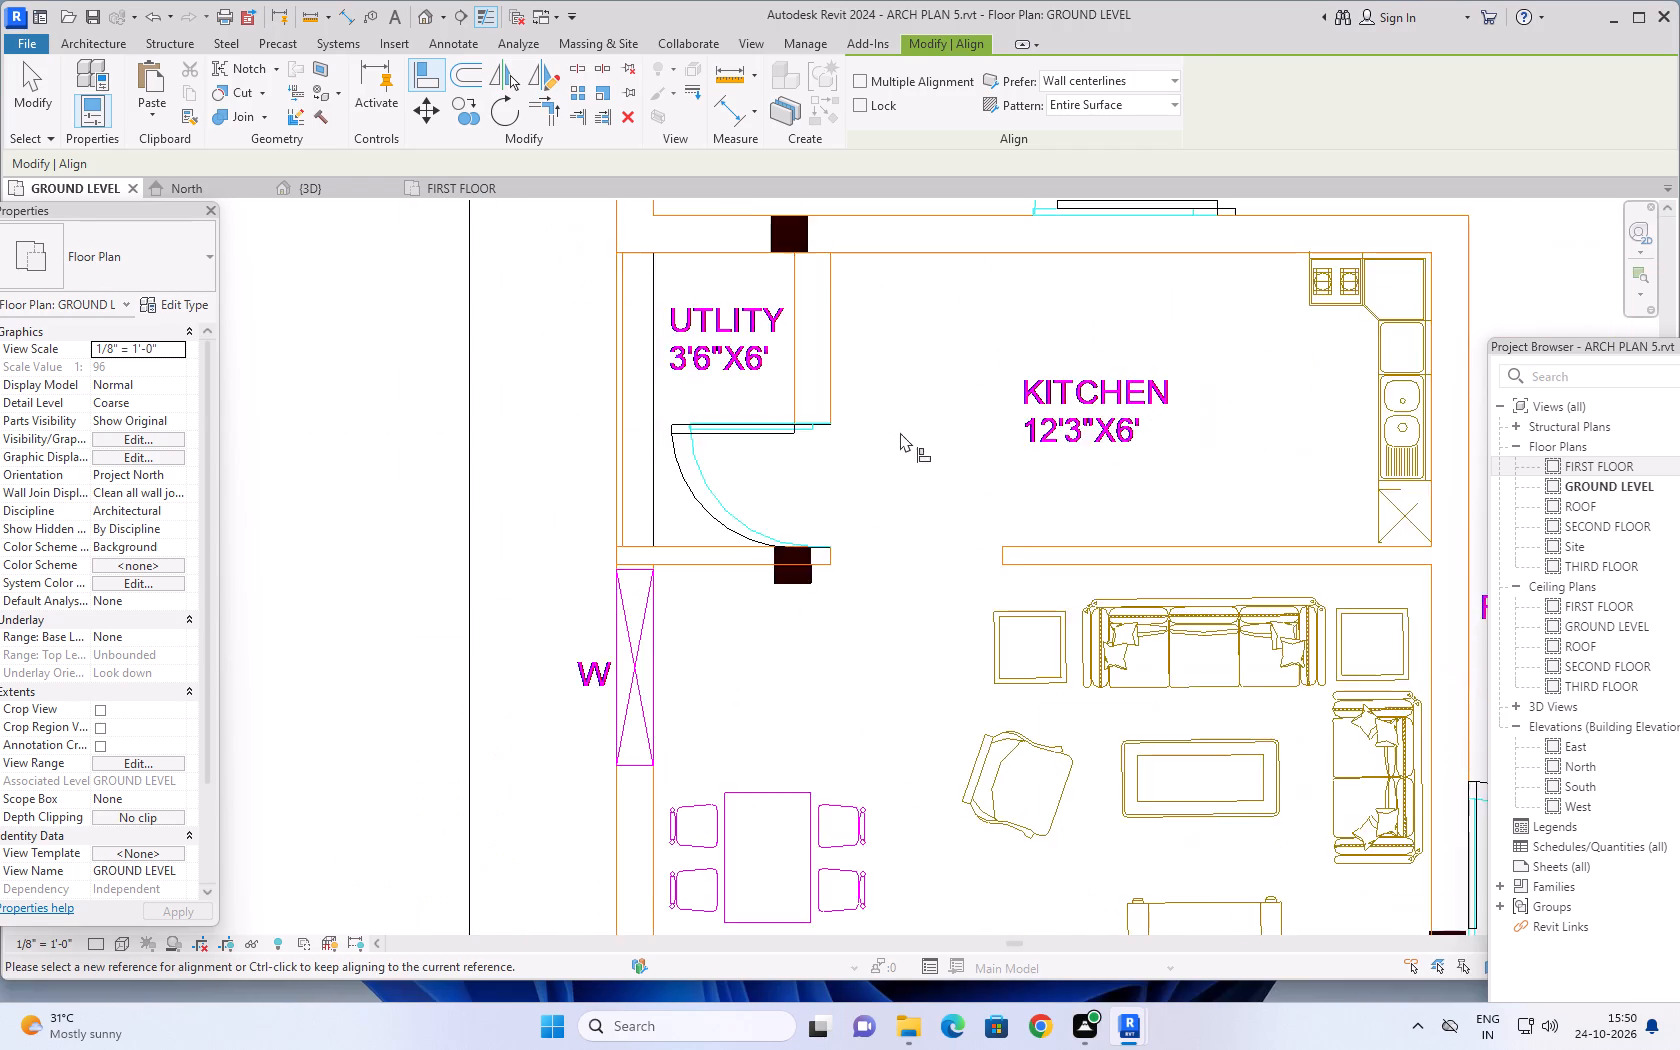
{"action": "scroll", "coordinate": [900, 432], "scroll_direction": "down", "scroll_amount": 7}
{"action": "middle_click_drag", "start_coordinate": [1024, 451], "coordinate": [873, 515]}
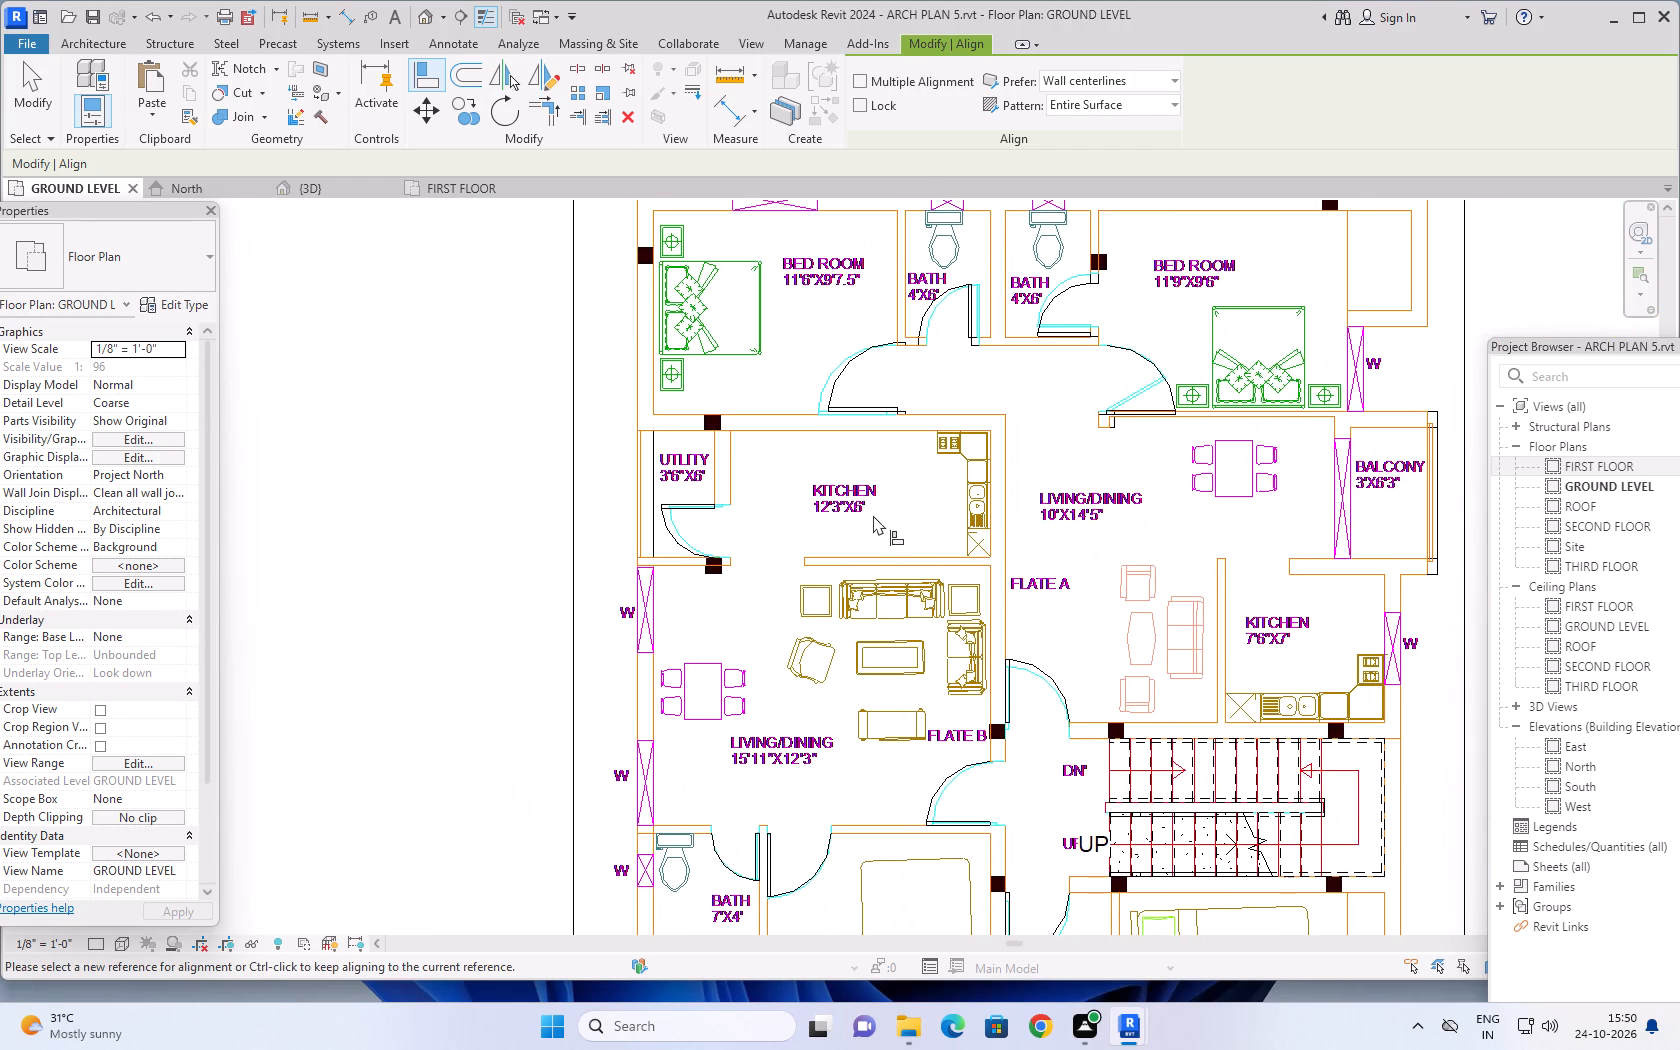
{"action": "scroll", "coordinate": [923, 541], "scroll_direction": "down", "scroll_amount": 4}
{"action": "scroll", "coordinate": [1008, 586], "scroll_direction": "down", "scroll_amount": 1}
{"action": "middle_click_drag", "start_coordinate": [1028, 587], "coordinate": [982, 527]}
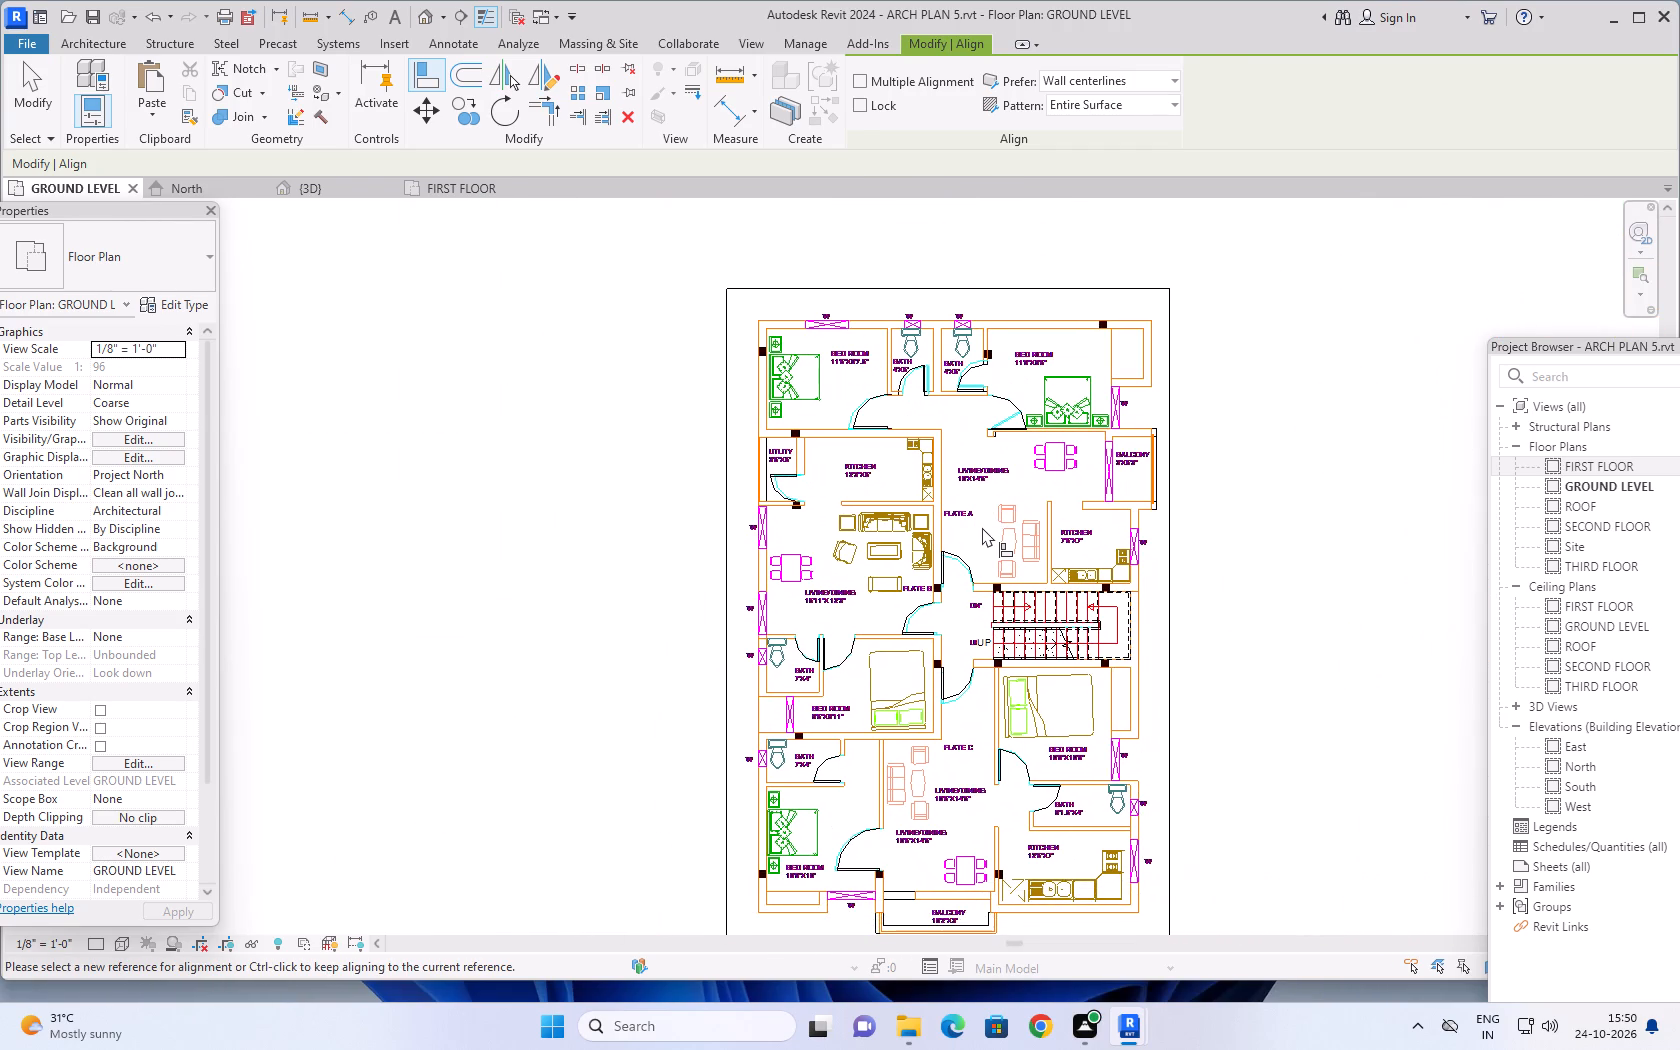
{"action": "scroll", "coordinate": [982, 527], "scroll_direction": "down", "scroll_amount": 1}
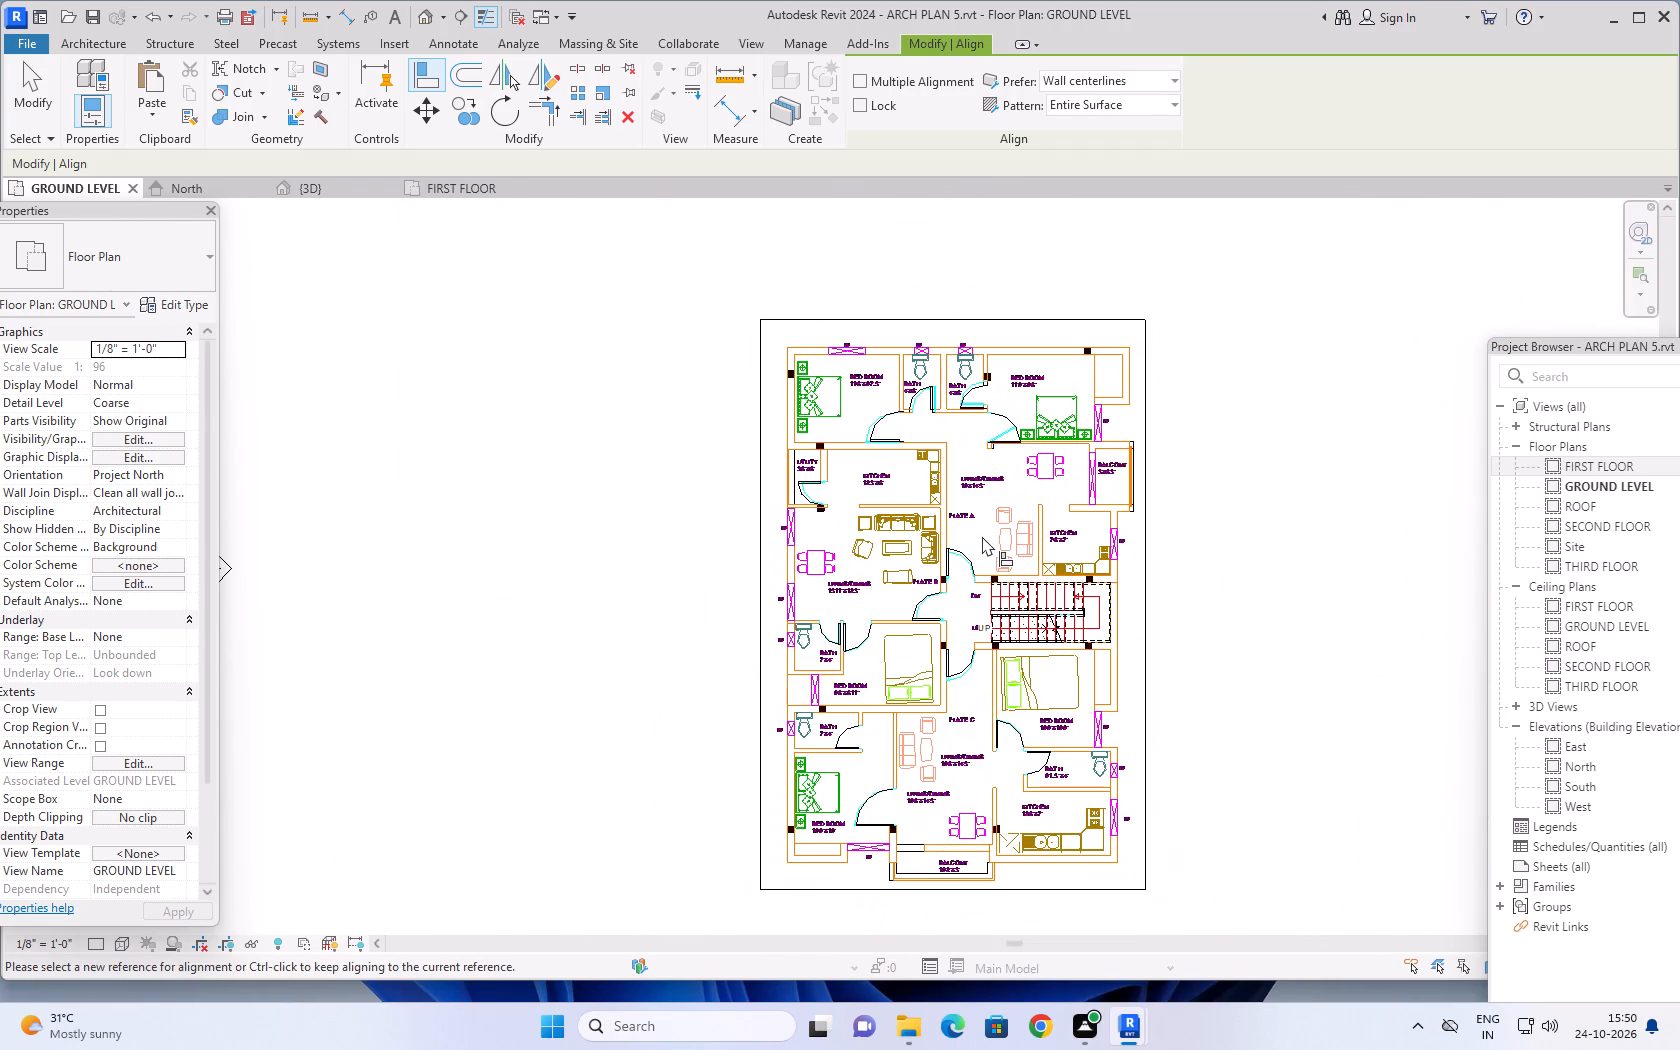
{"action": "scroll", "coordinate": [1039, 562], "scroll_direction": "down", "scroll_amount": 1}
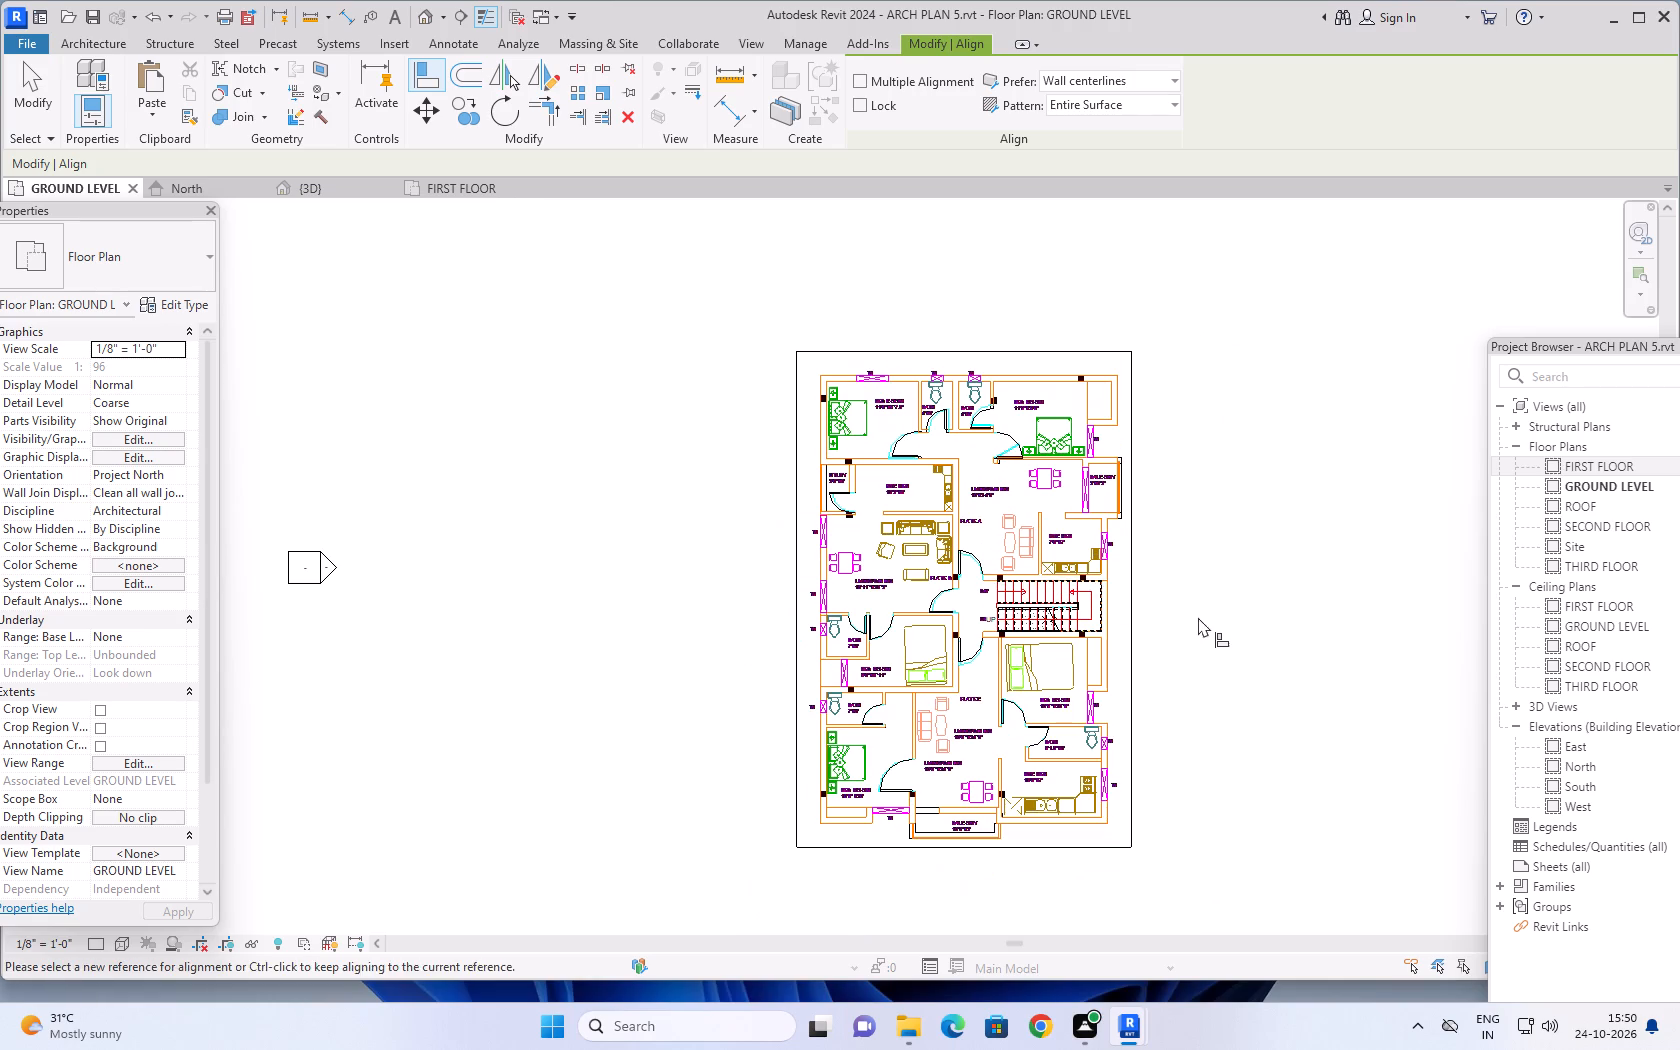
{"action": "middle_click_drag", "start_coordinate": [1196, 613], "coordinate": [1170, 565]}
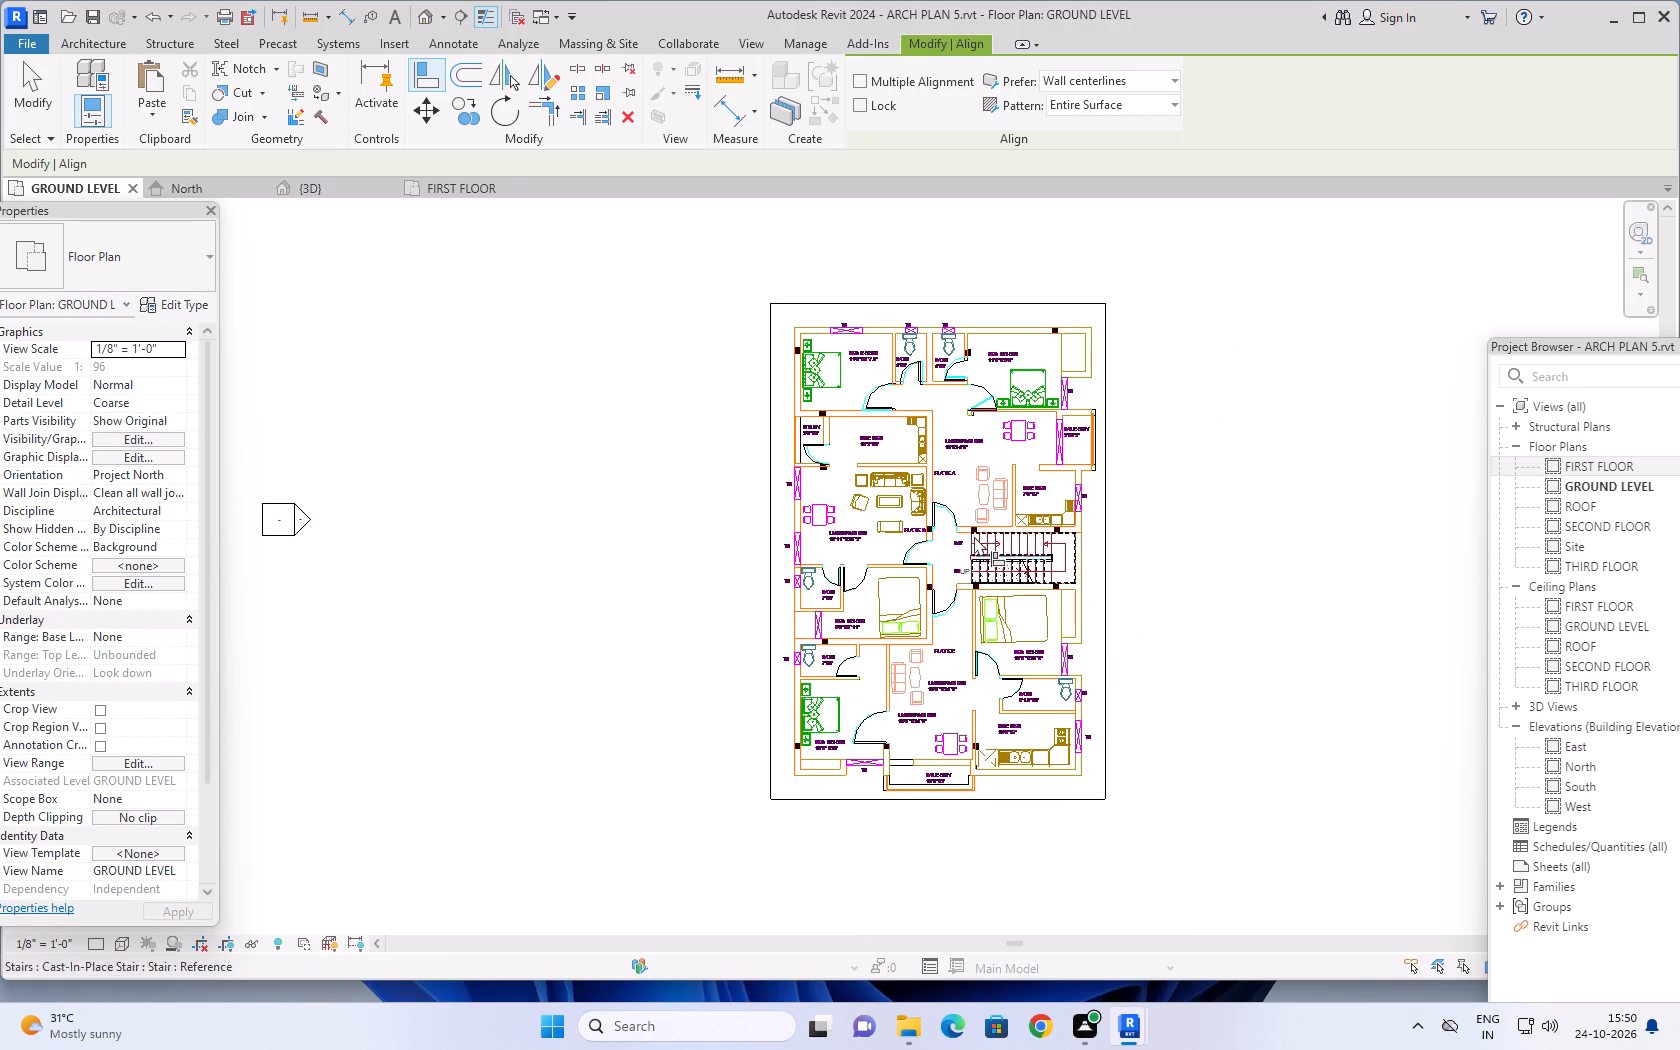
{"action": "scroll", "coordinate": [976, 494], "scroll_direction": "up", "scroll_amount": 4}
{"action": "scroll", "coordinate": [992, 373], "scroll_direction": "up", "scroll_amount": 1}
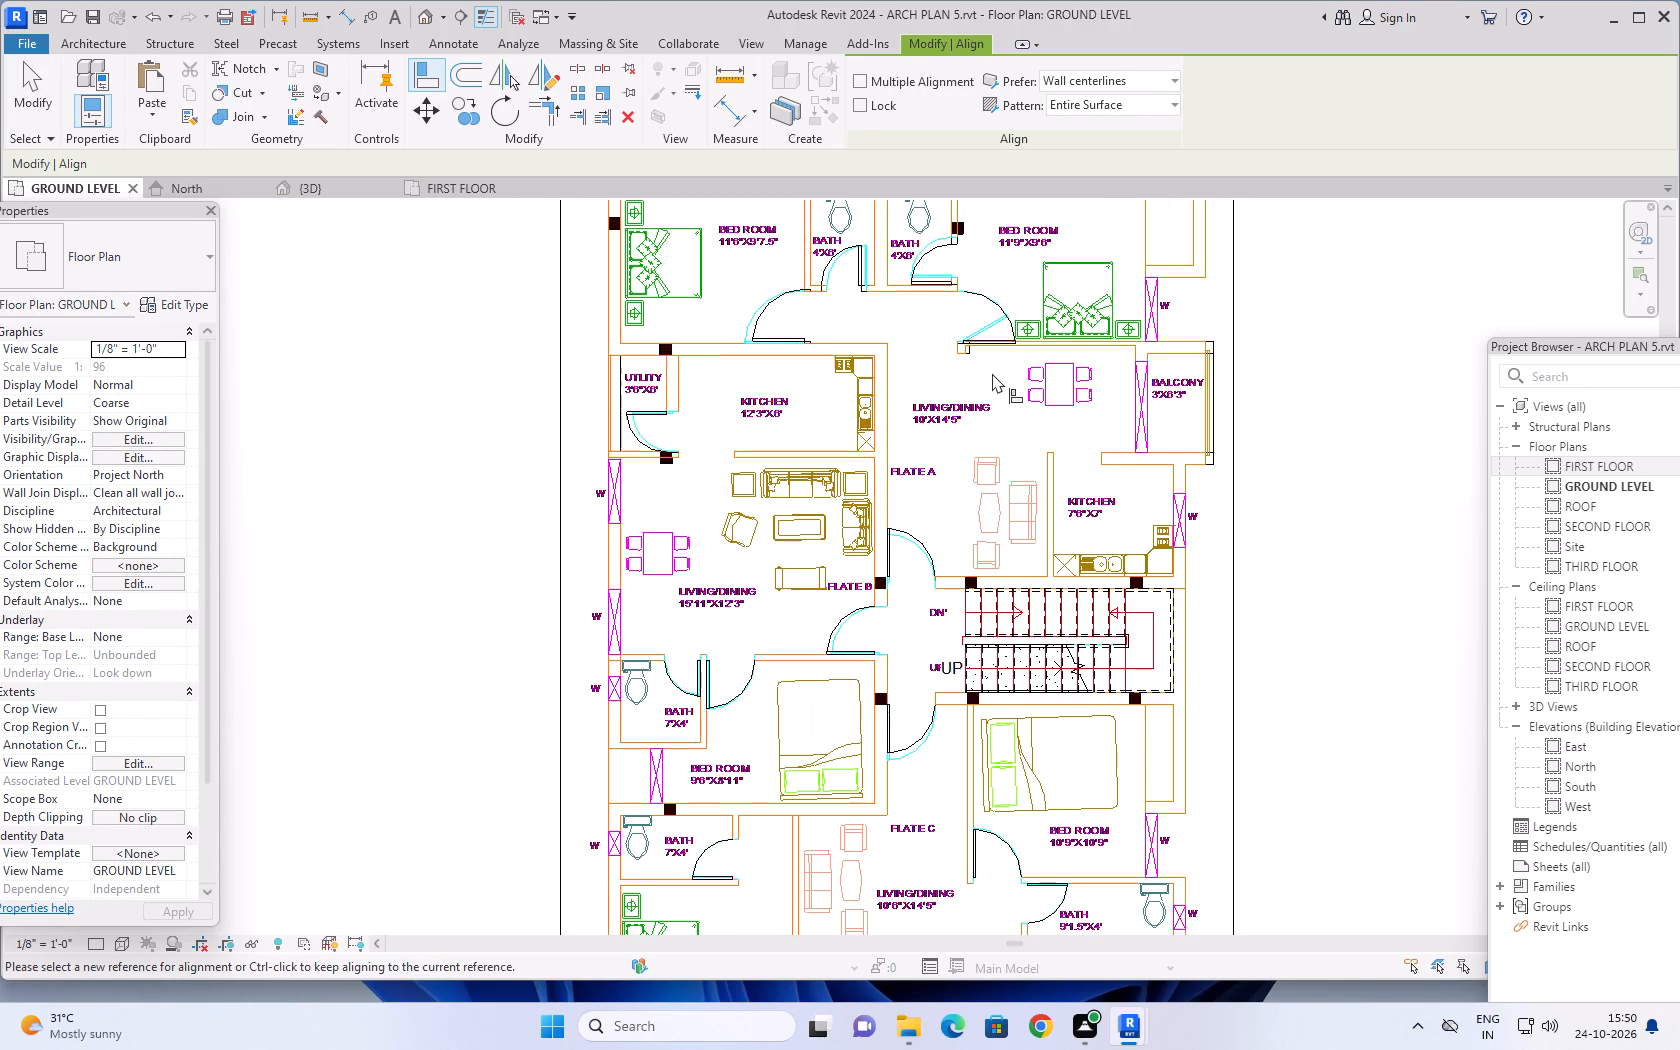
{"action": "scroll", "coordinate": [992, 373], "scroll_direction": "down", "scroll_amount": 8}
{"action": "middle_click_drag", "start_coordinate": [1132, 526], "coordinate": [1134, 472]}
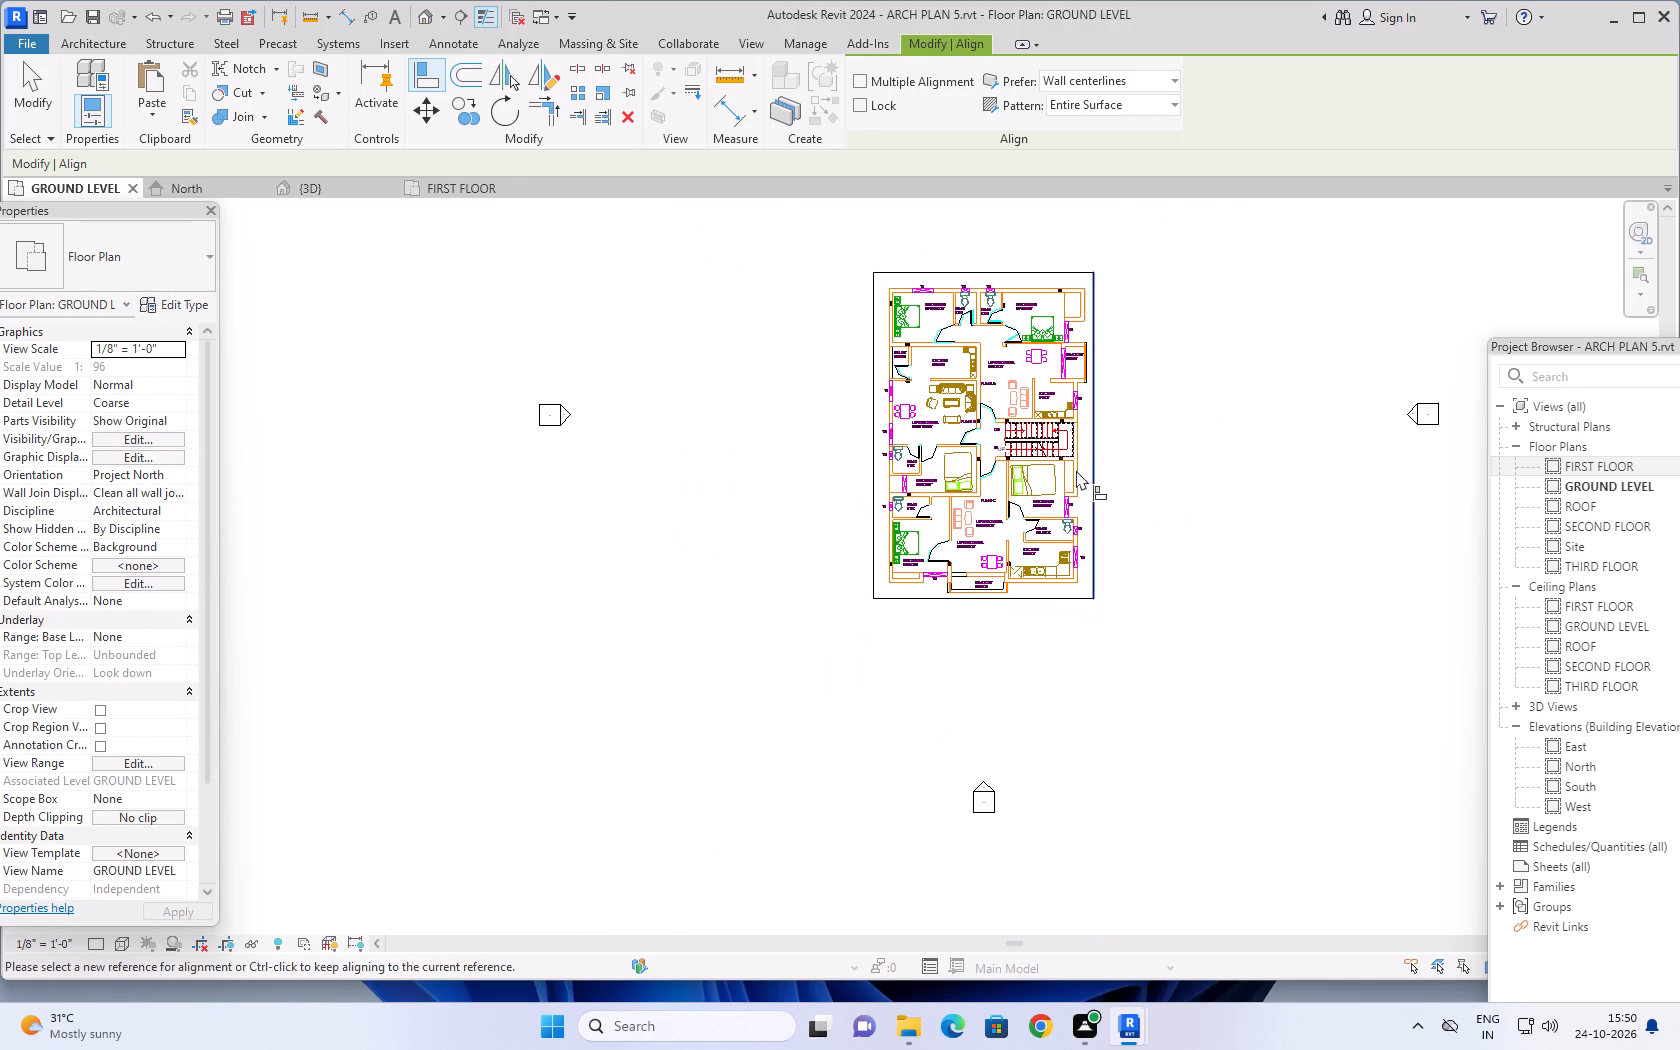
{"action": "scroll", "coordinate": [1060, 454], "scroll_direction": "up", "scroll_amount": 6}
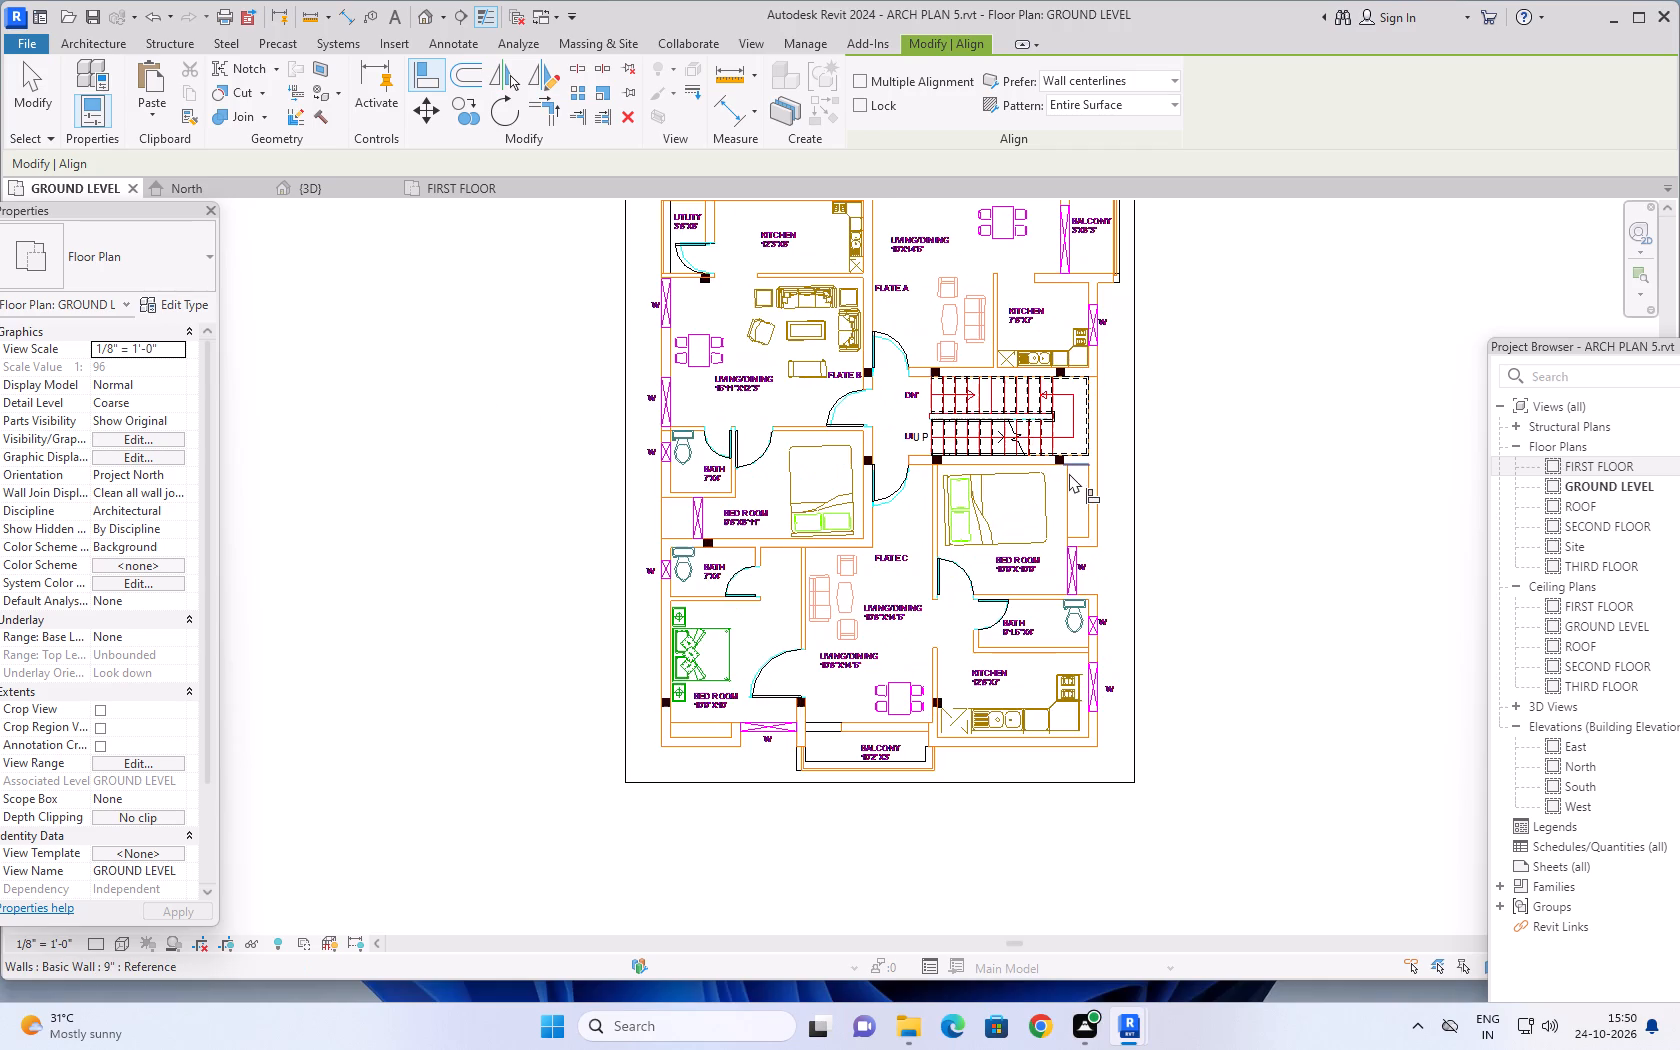
{"action": "scroll", "coordinate": [1049, 527], "scroll_direction": "down", "scroll_amount": 1}
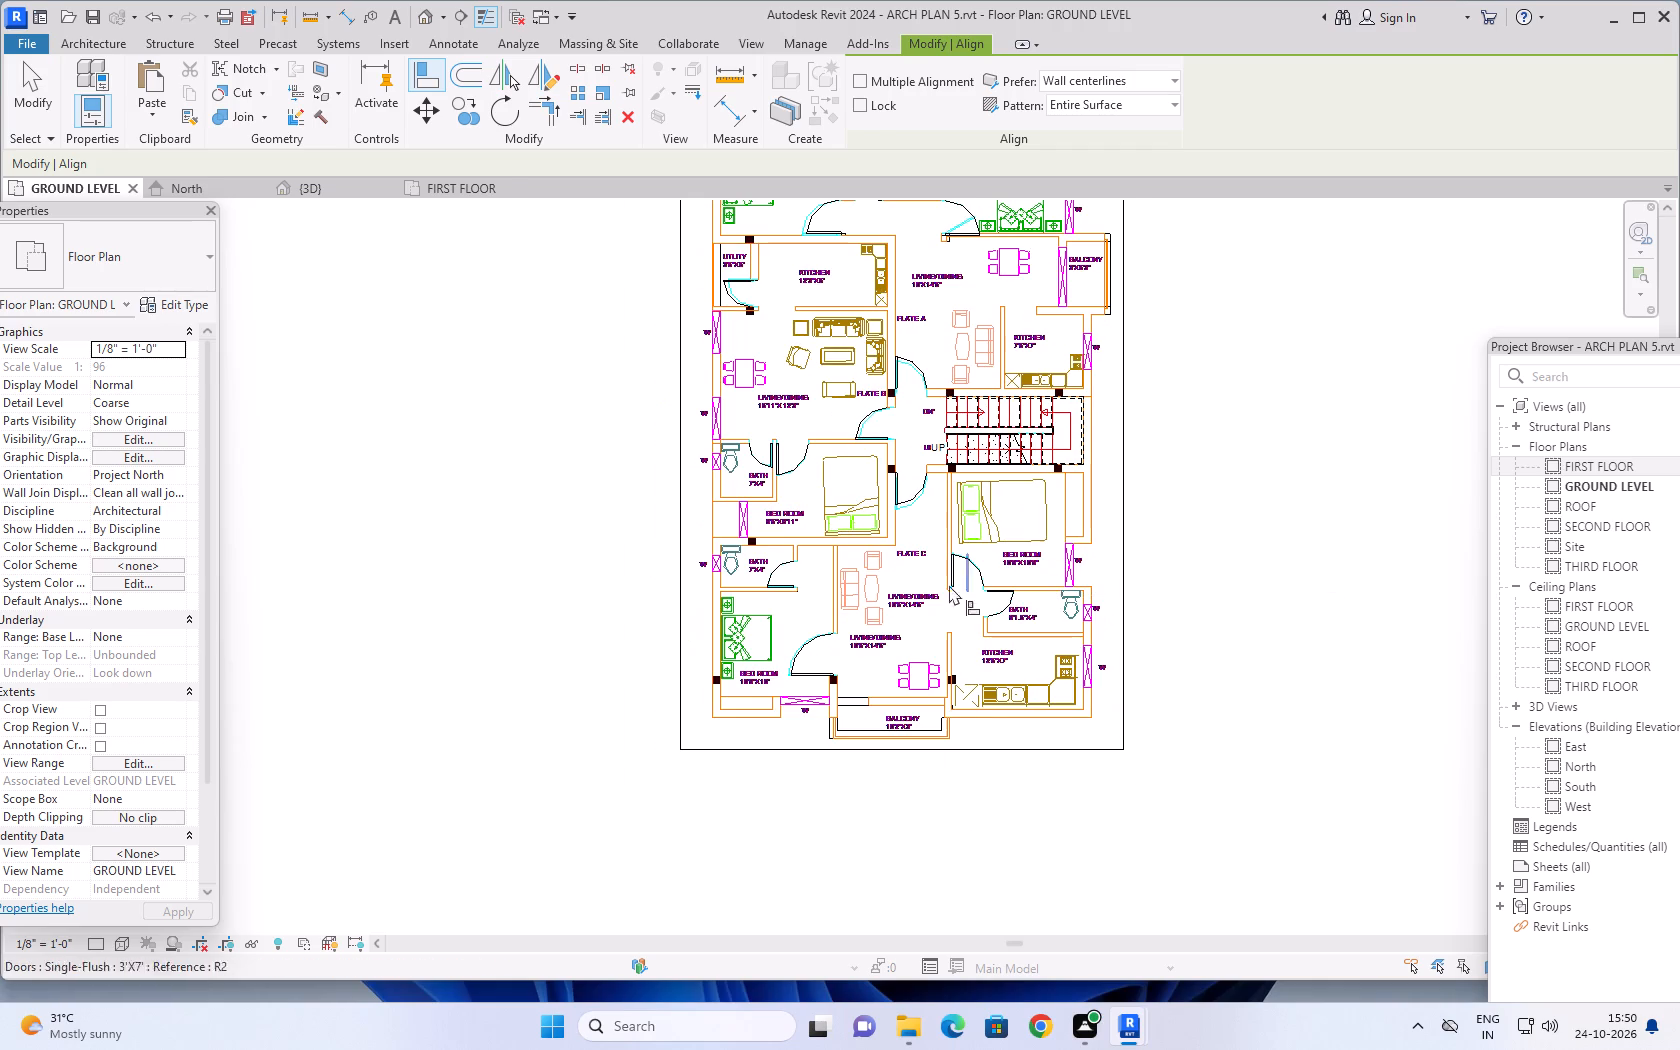
{"action": "scroll", "coordinate": [887, 623], "scroll_direction": "down", "scroll_amount": 1}
{"action": "scroll", "coordinate": [871, 678], "scroll_direction": "up", "scroll_amount": 8}
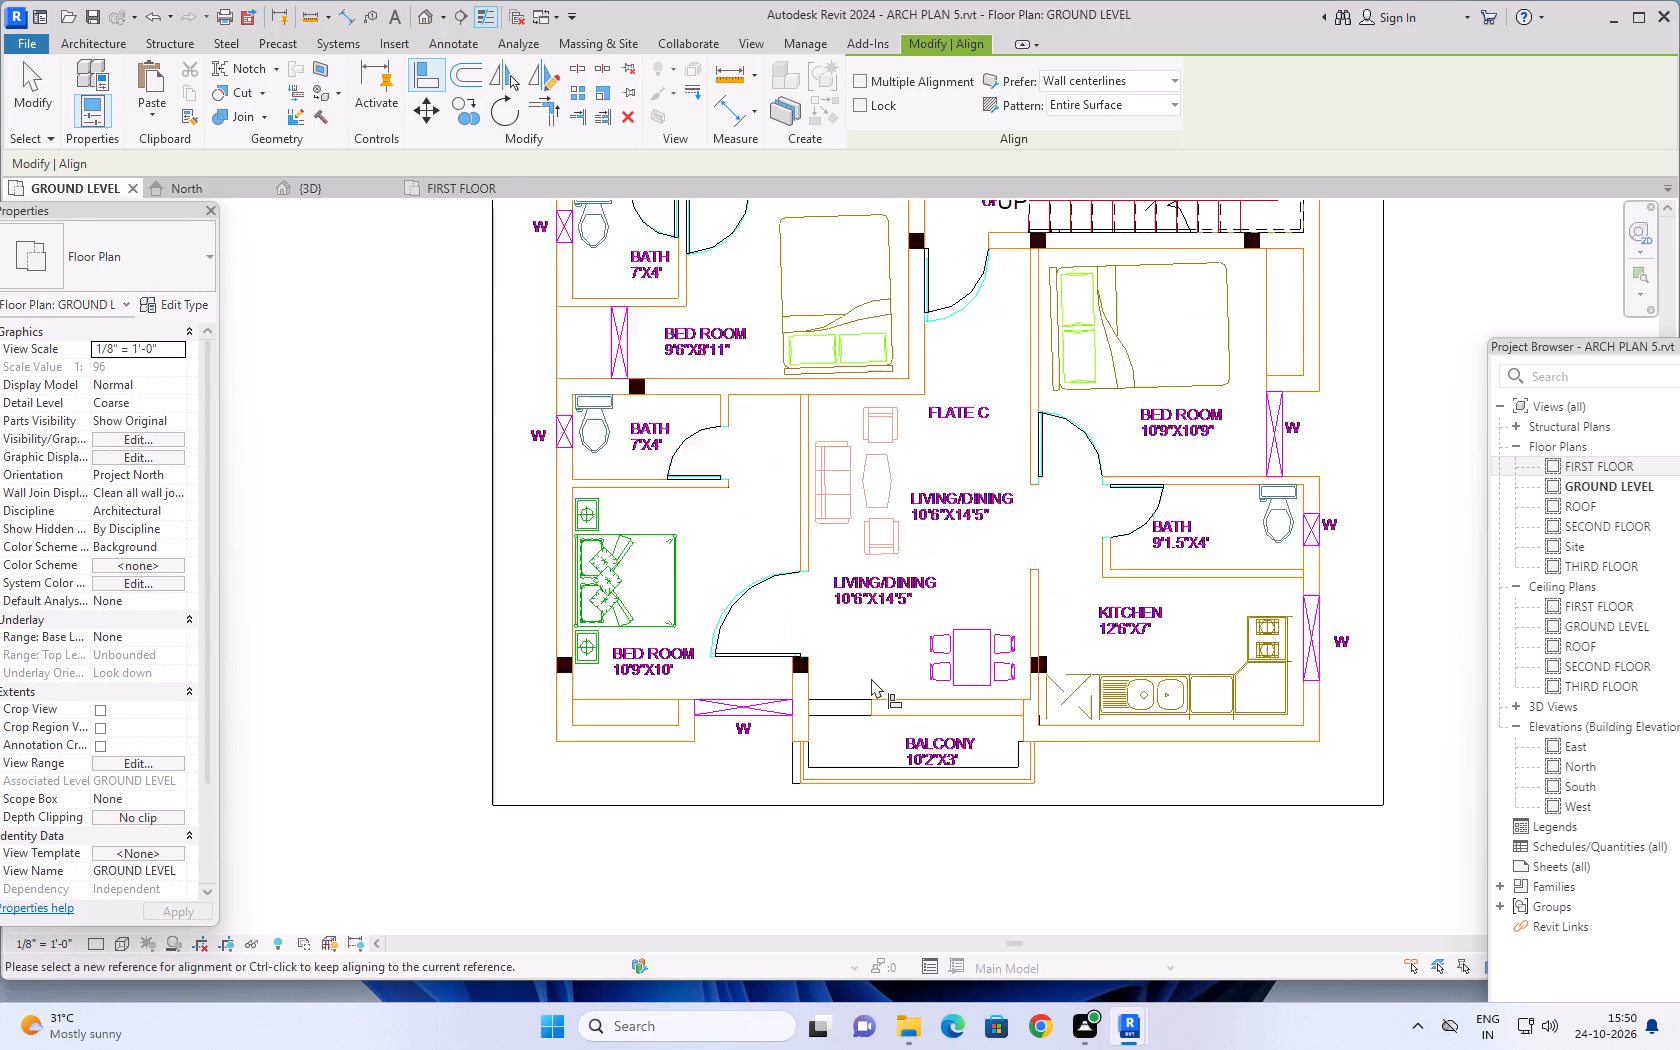
{"action": "scroll", "coordinate": [871, 678], "scroll_direction": "up", "scroll_amount": 2}
{"action": "scroll", "coordinate": [871, 678], "scroll_direction": "down", "scroll_amount": 8}
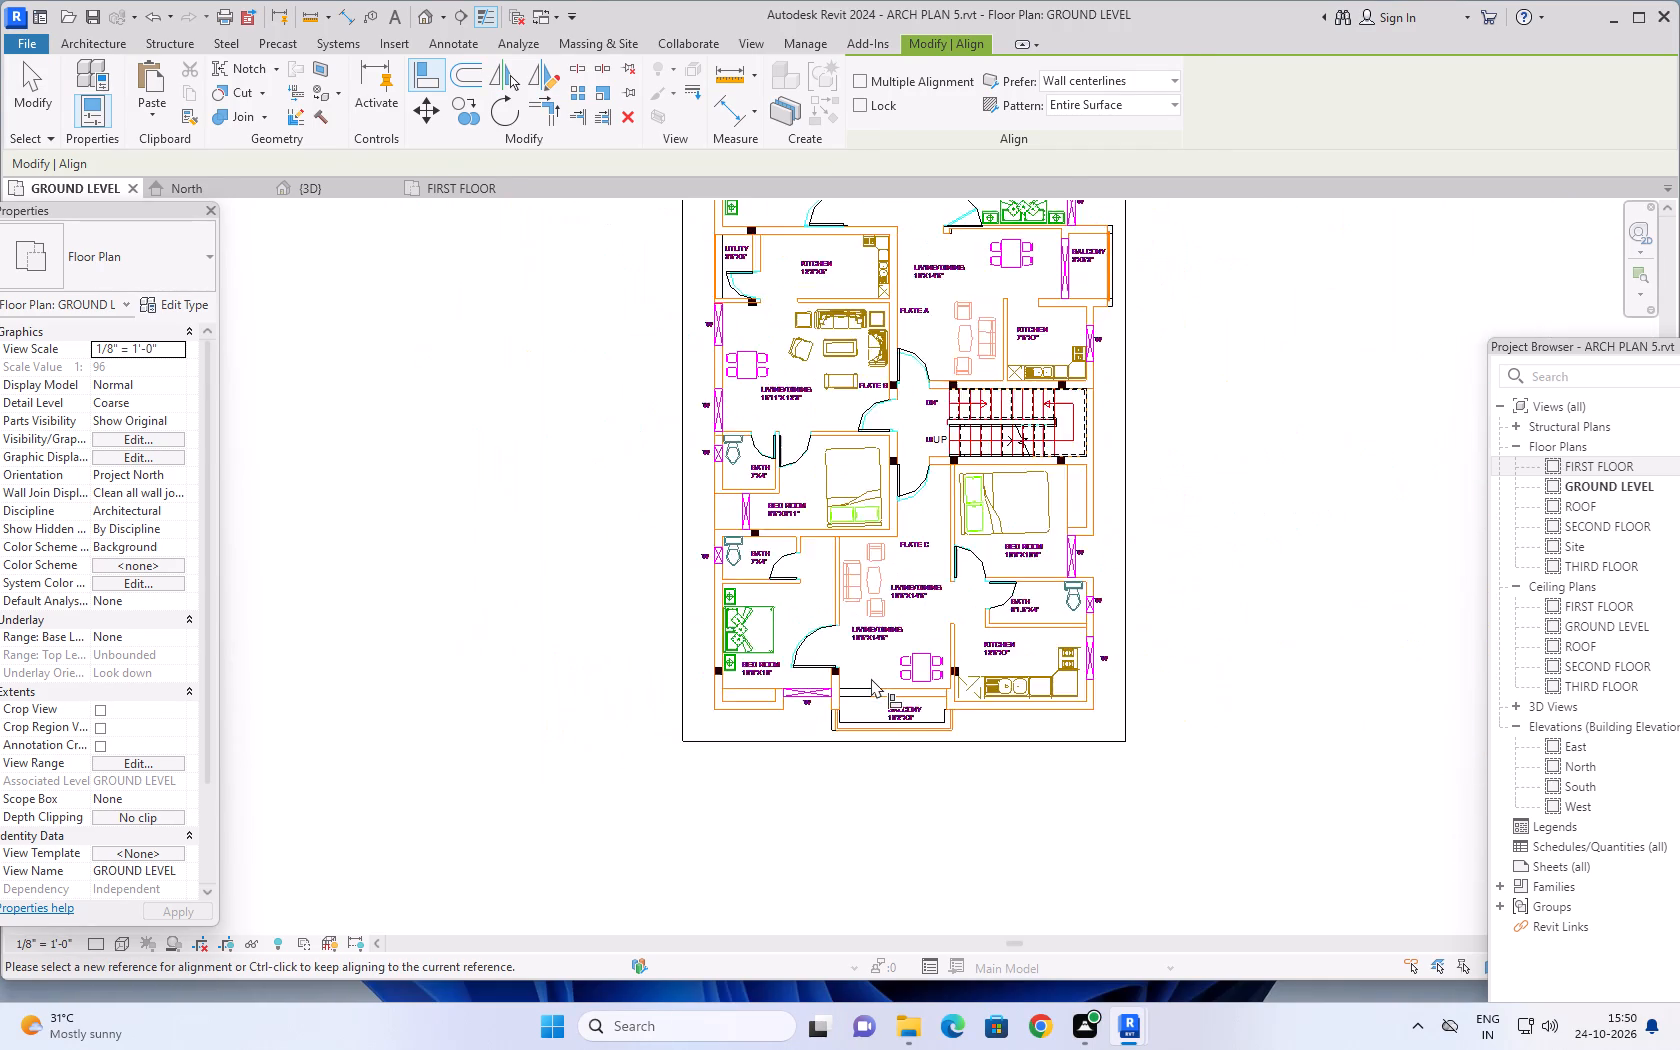
{"action": "scroll", "coordinate": [871, 678], "scroll_direction": "down", "scroll_amount": 3}
{"action": "scroll", "coordinate": [1006, 624], "scroll_direction": "down", "scroll_amount": 1}
{"action": "middle_click_drag", "start_coordinate": [1117, 485], "coordinate": [1045, 586]}
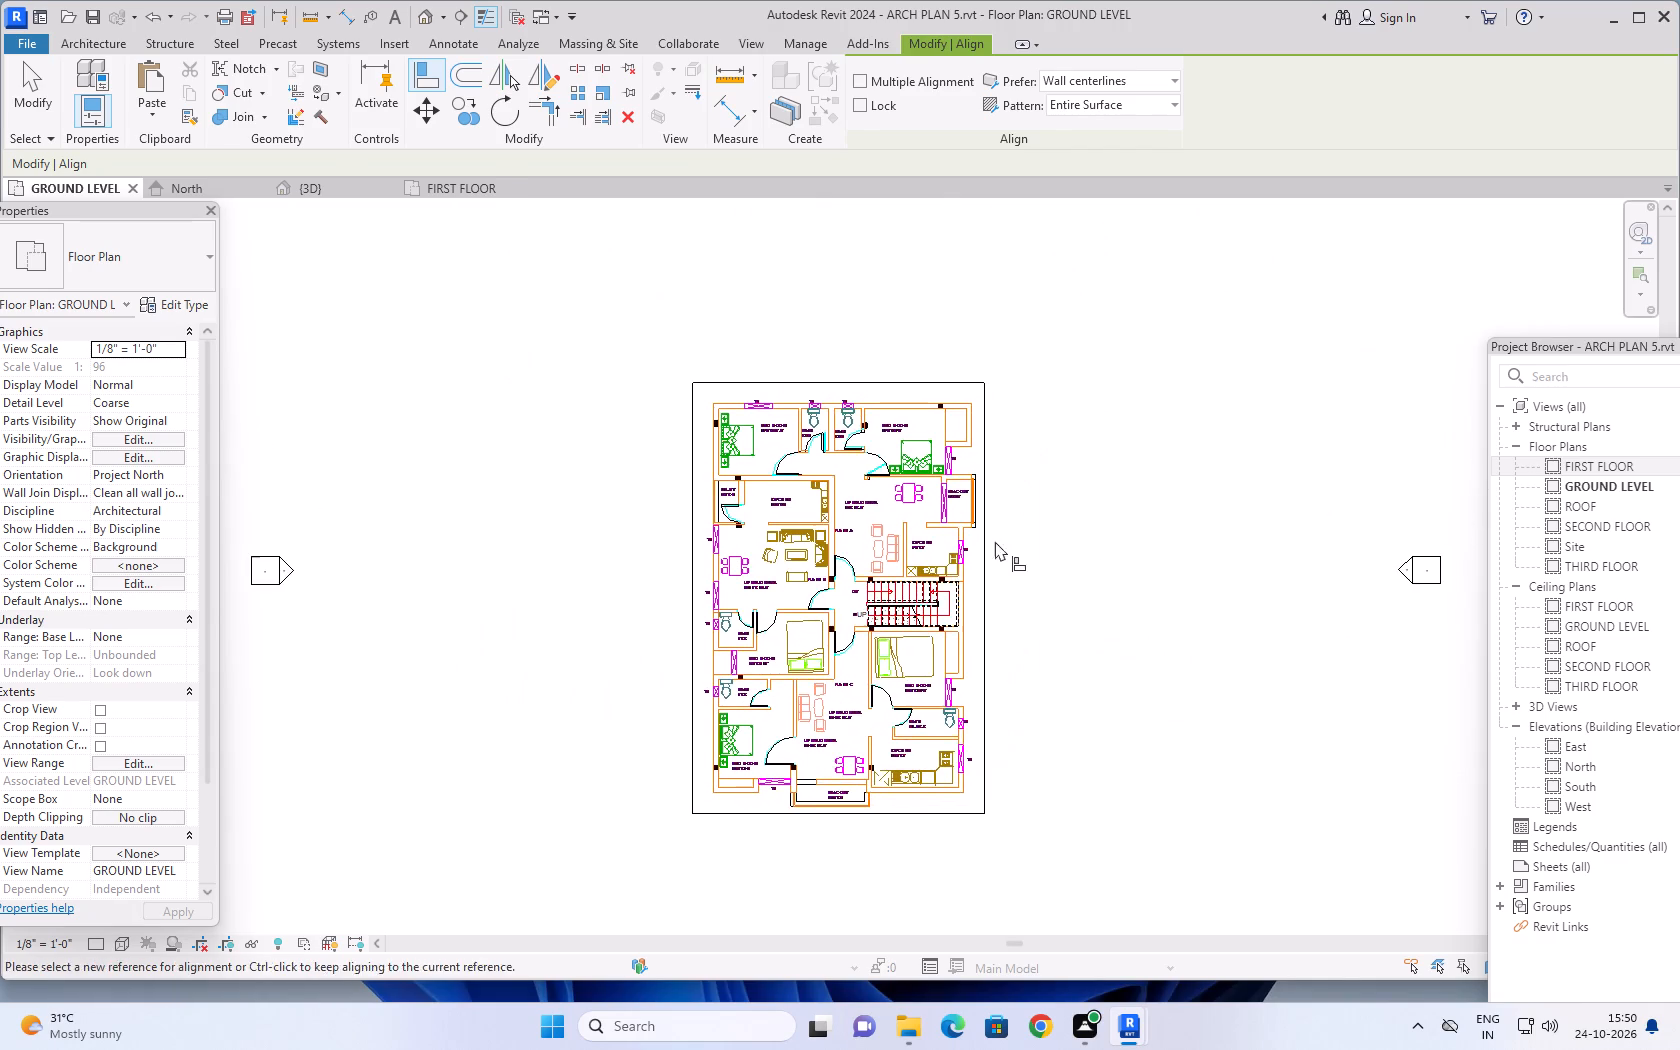
Inspect the imported floor plan around both balconies and Flate C for doors still off their drawn openings.
{"action": "scroll", "coordinate": [978, 498], "scroll_direction": "up", "scroll_amount": 9}
{"action": "scroll", "coordinate": [1071, 476], "scroll_direction": "down", "scroll_amount": 4}
{"action": "middle_click_drag", "start_coordinate": [1092, 557], "coordinate": [1082, 496]}
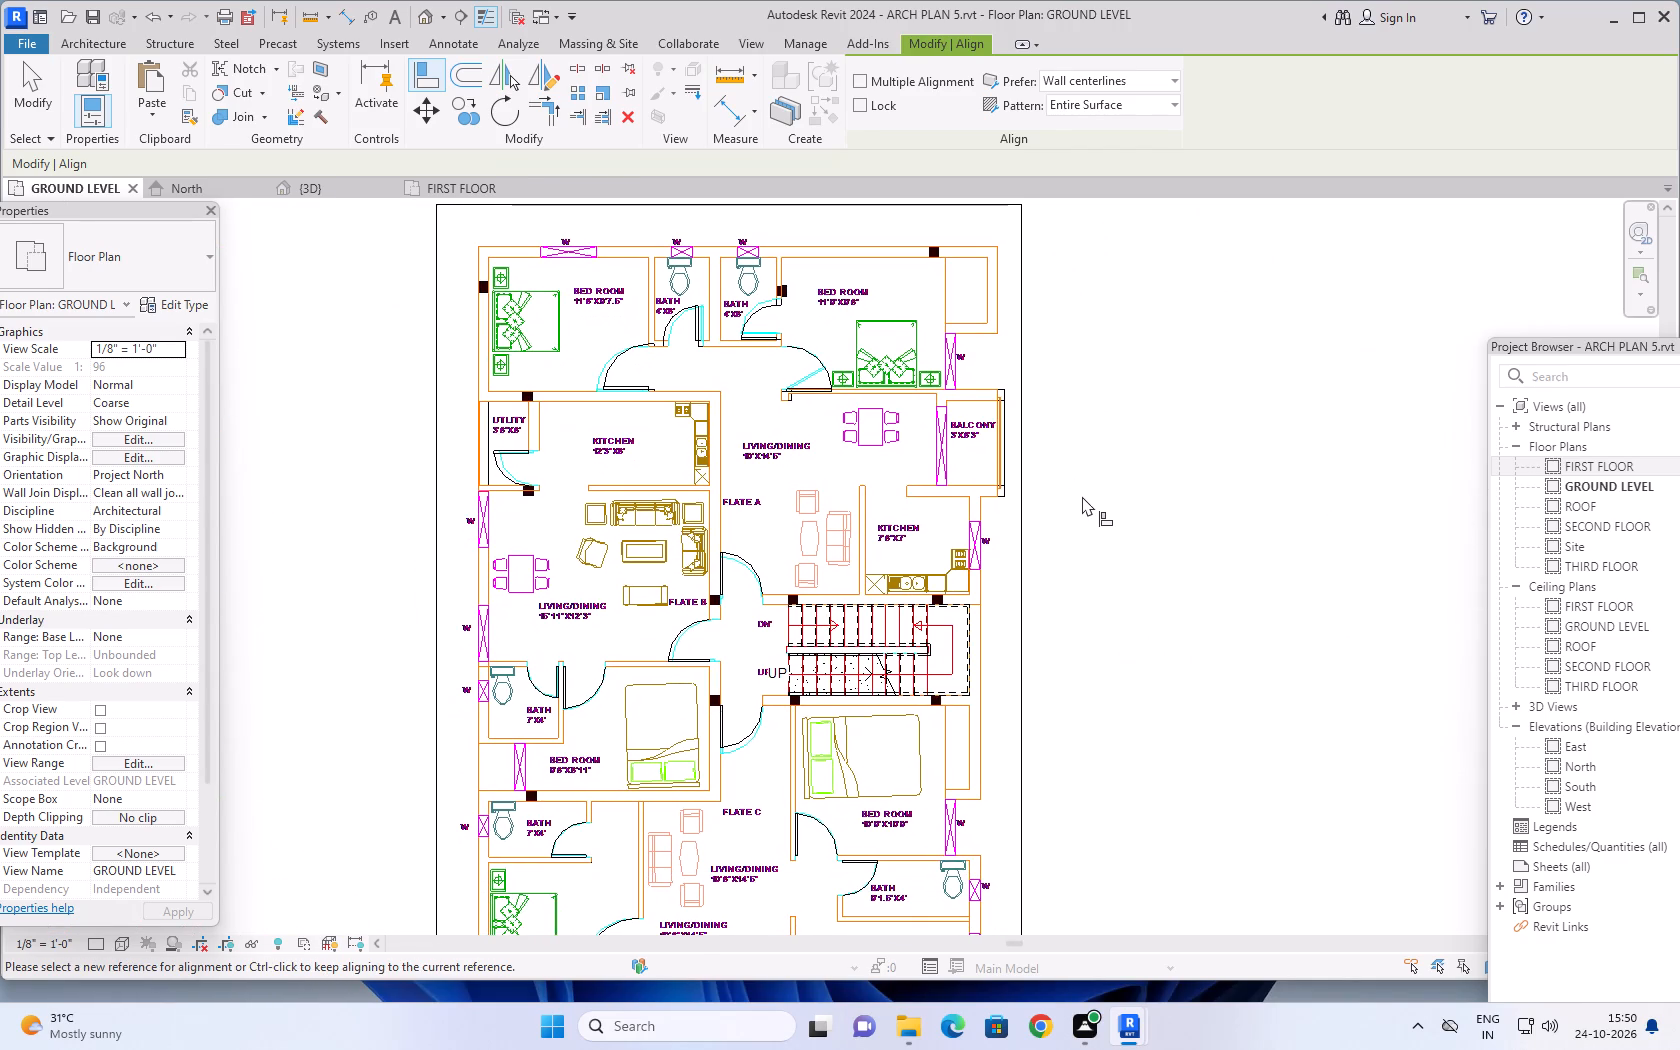
{"action": "scroll", "coordinate": [931, 433], "scroll_direction": "up", "scroll_amount": 13}
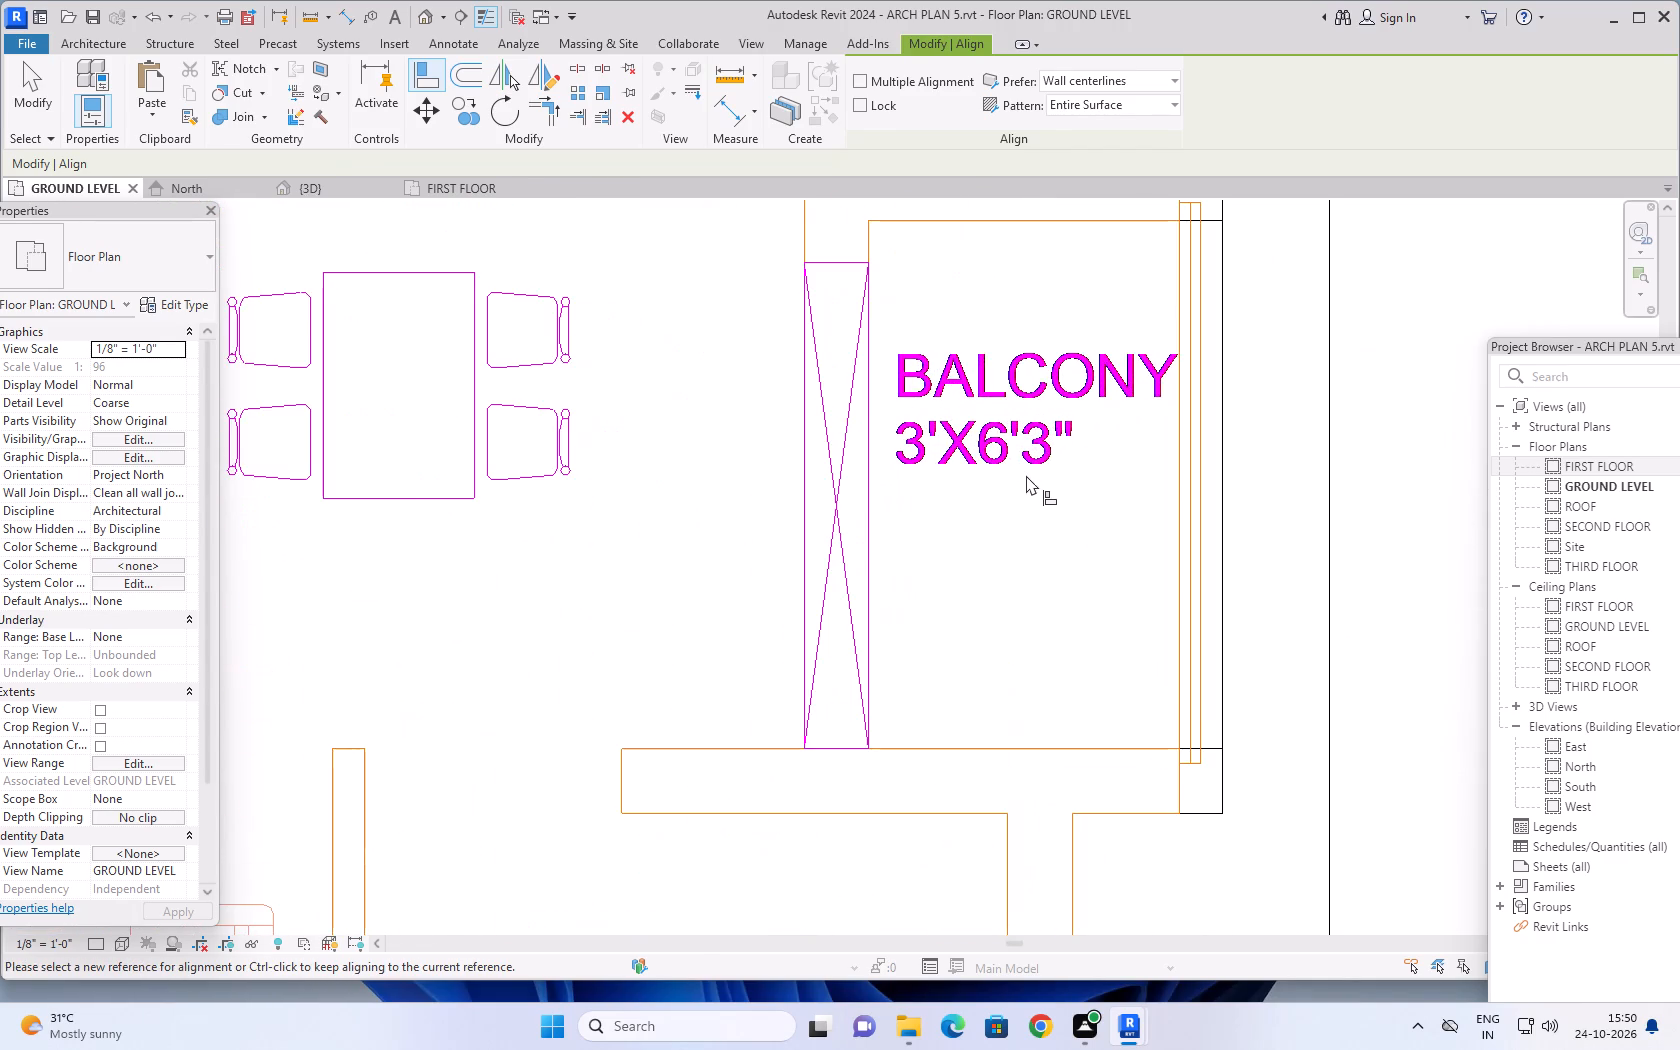
{"action": "scroll", "coordinate": [1028, 479], "scroll_direction": "down", "scroll_amount": 12}
{"action": "middle_click_drag", "start_coordinate": [1159, 505], "coordinate": [1154, 266]}
{"action": "scroll", "coordinate": [920, 746], "scroll_direction": "down", "scroll_amount": 3}
{"action": "middle_click_drag", "start_coordinate": [890, 771], "coordinate": [873, 556]}
{"action": "scroll", "coordinate": [802, 681], "scroll_direction": "up", "scroll_amount": 8}
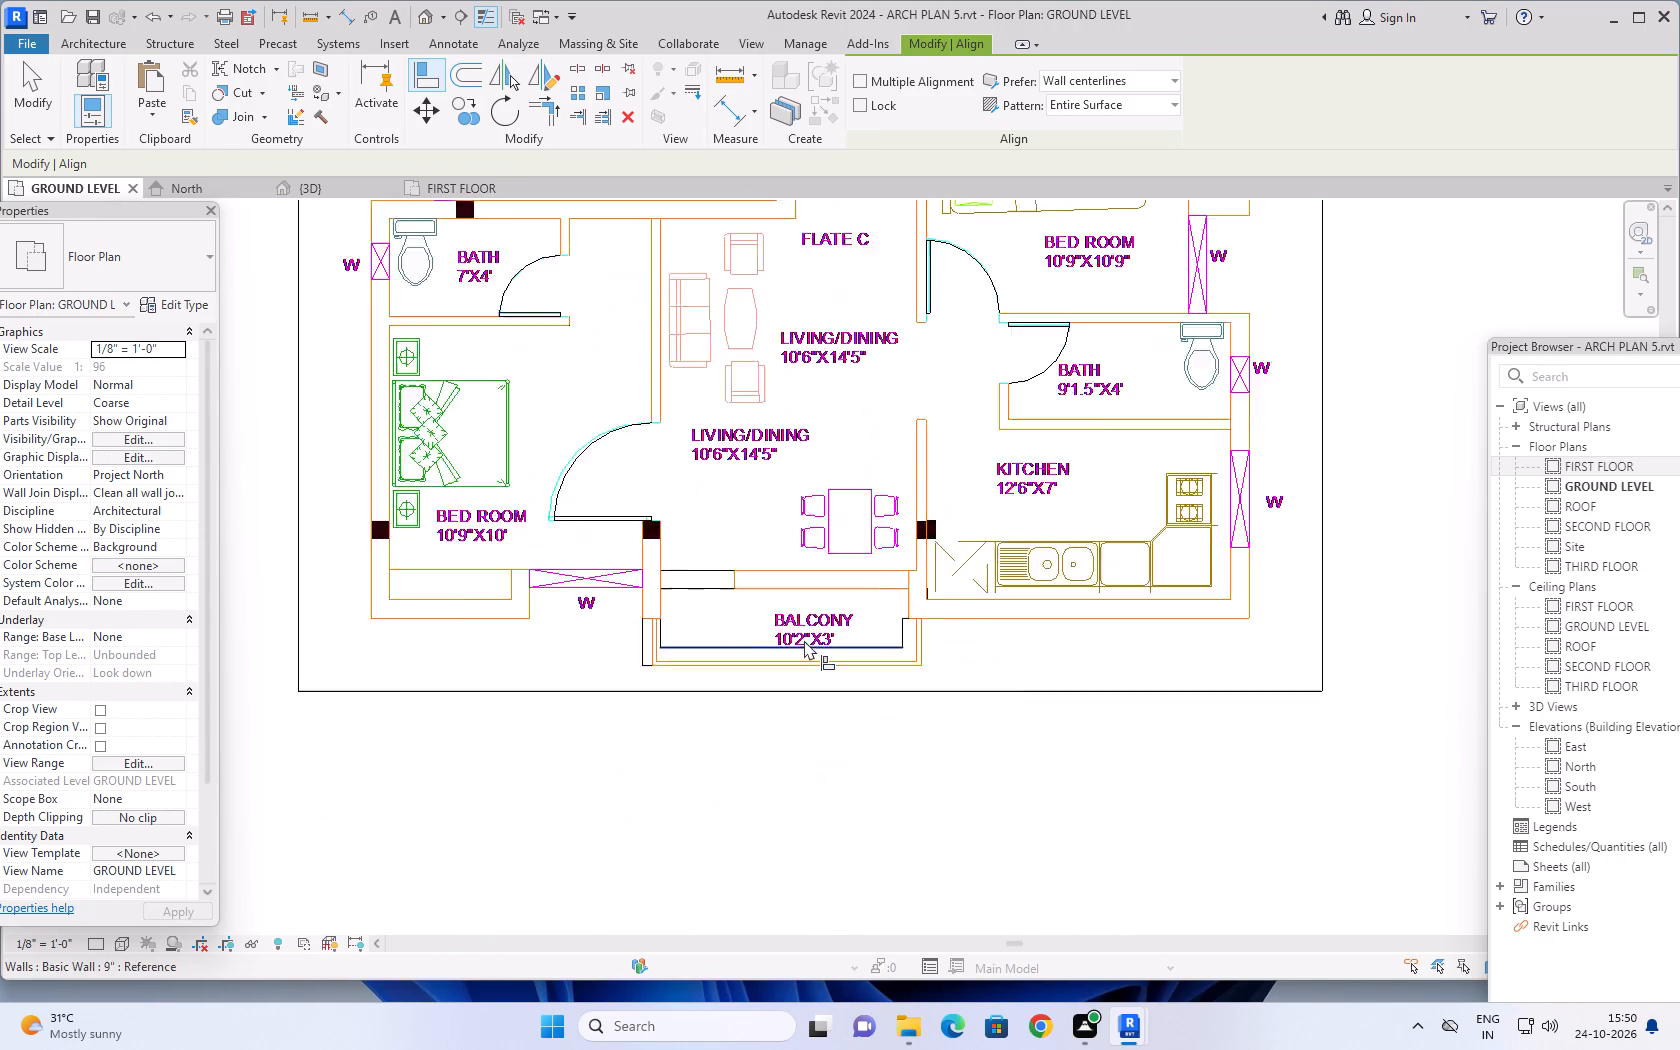
{"action": "scroll", "coordinate": [804, 640], "scroll_direction": "up", "scroll_amount": 7}
{"action": "scroll", "coordinate": [814, 573], "scroll_direction": "down", "scroll_amount": 4}
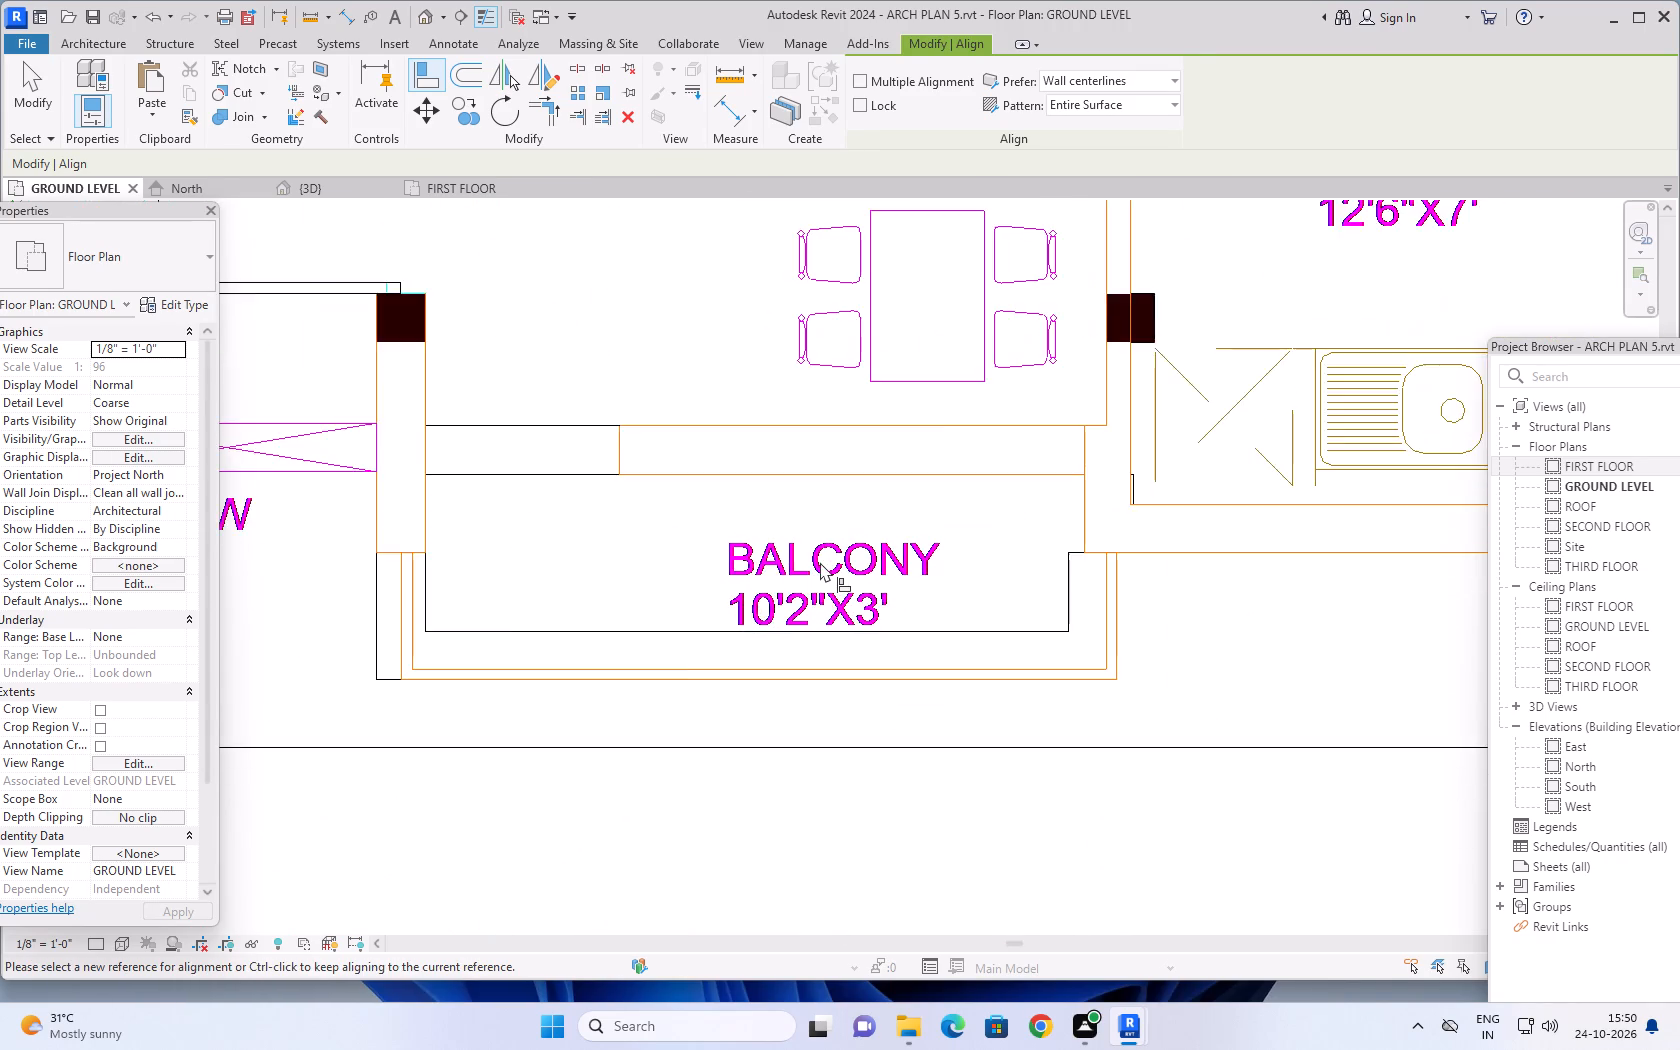
{"action": "scroll", "coordinate": [820, 562], "scroll_direction": "down", "scroll_amount": 7}
{"action": "middle_click_drag", "start_coordinate": [896, 647], "coordinate": [869, 784]}
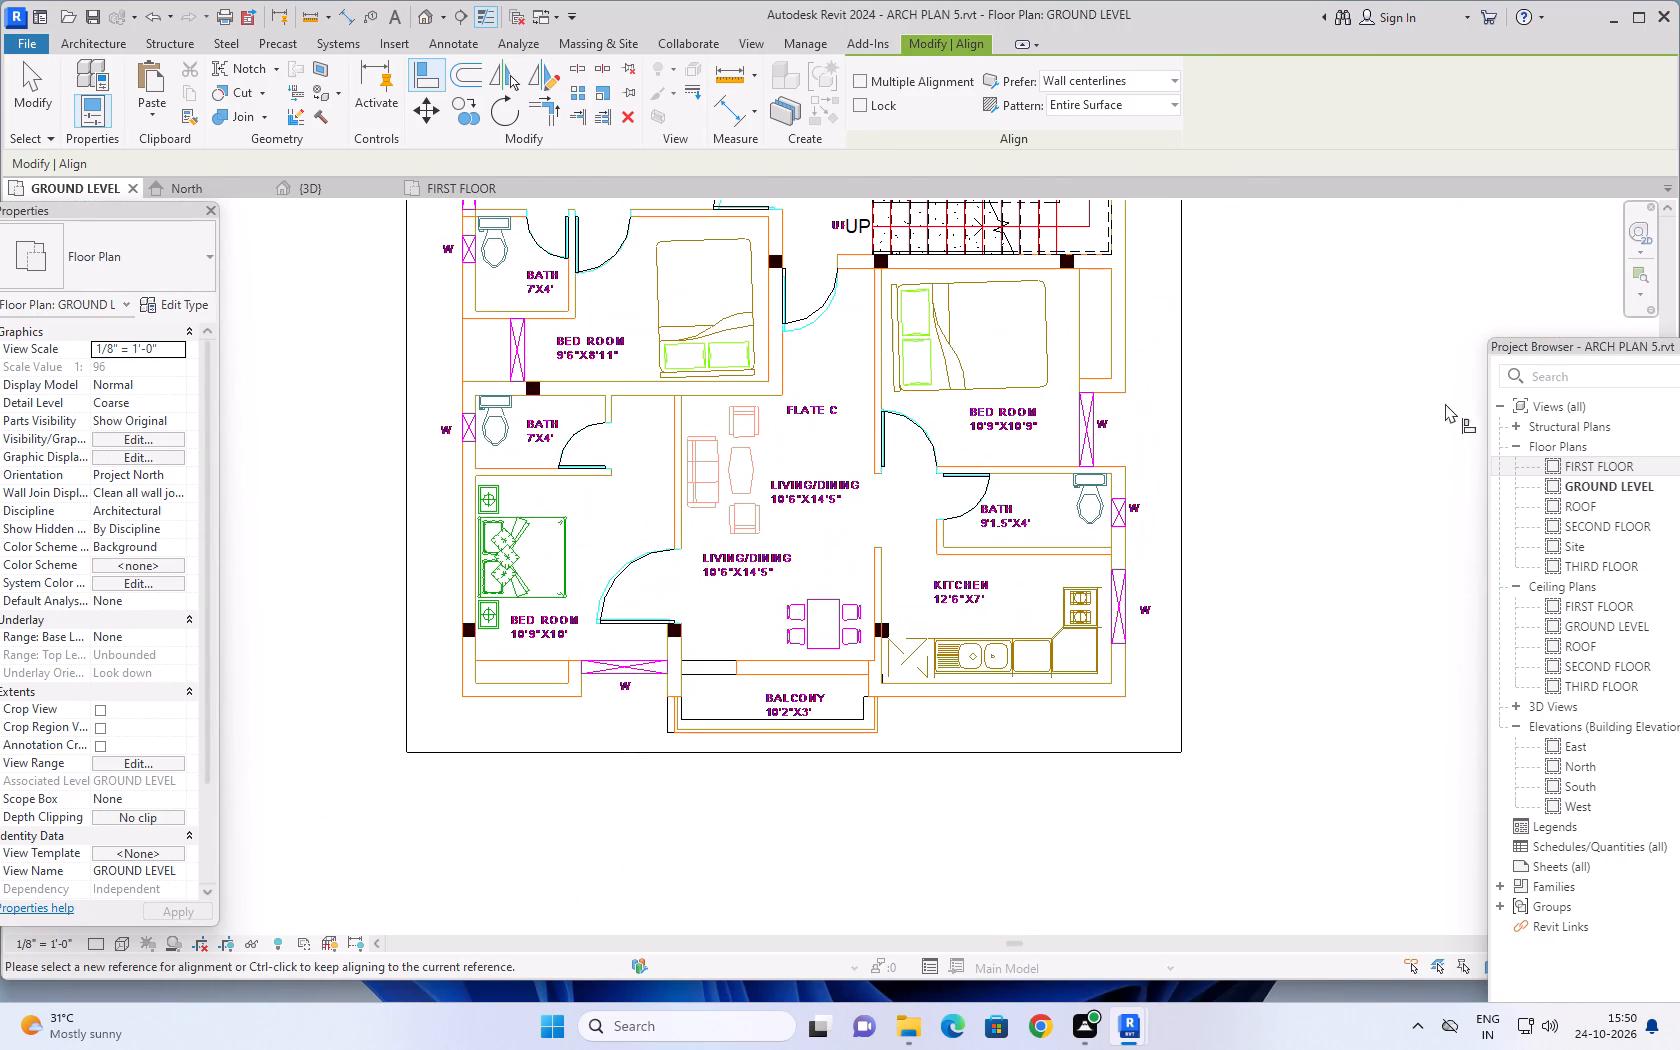
{"action": "scroll", "coordinate": [1254, 399], "scroll_direction": "down", "scroll_amount": 3}
{"action": "middle_click_drag", "start_coordinate": [1295, 357], "coordinate": [1238, 461]}
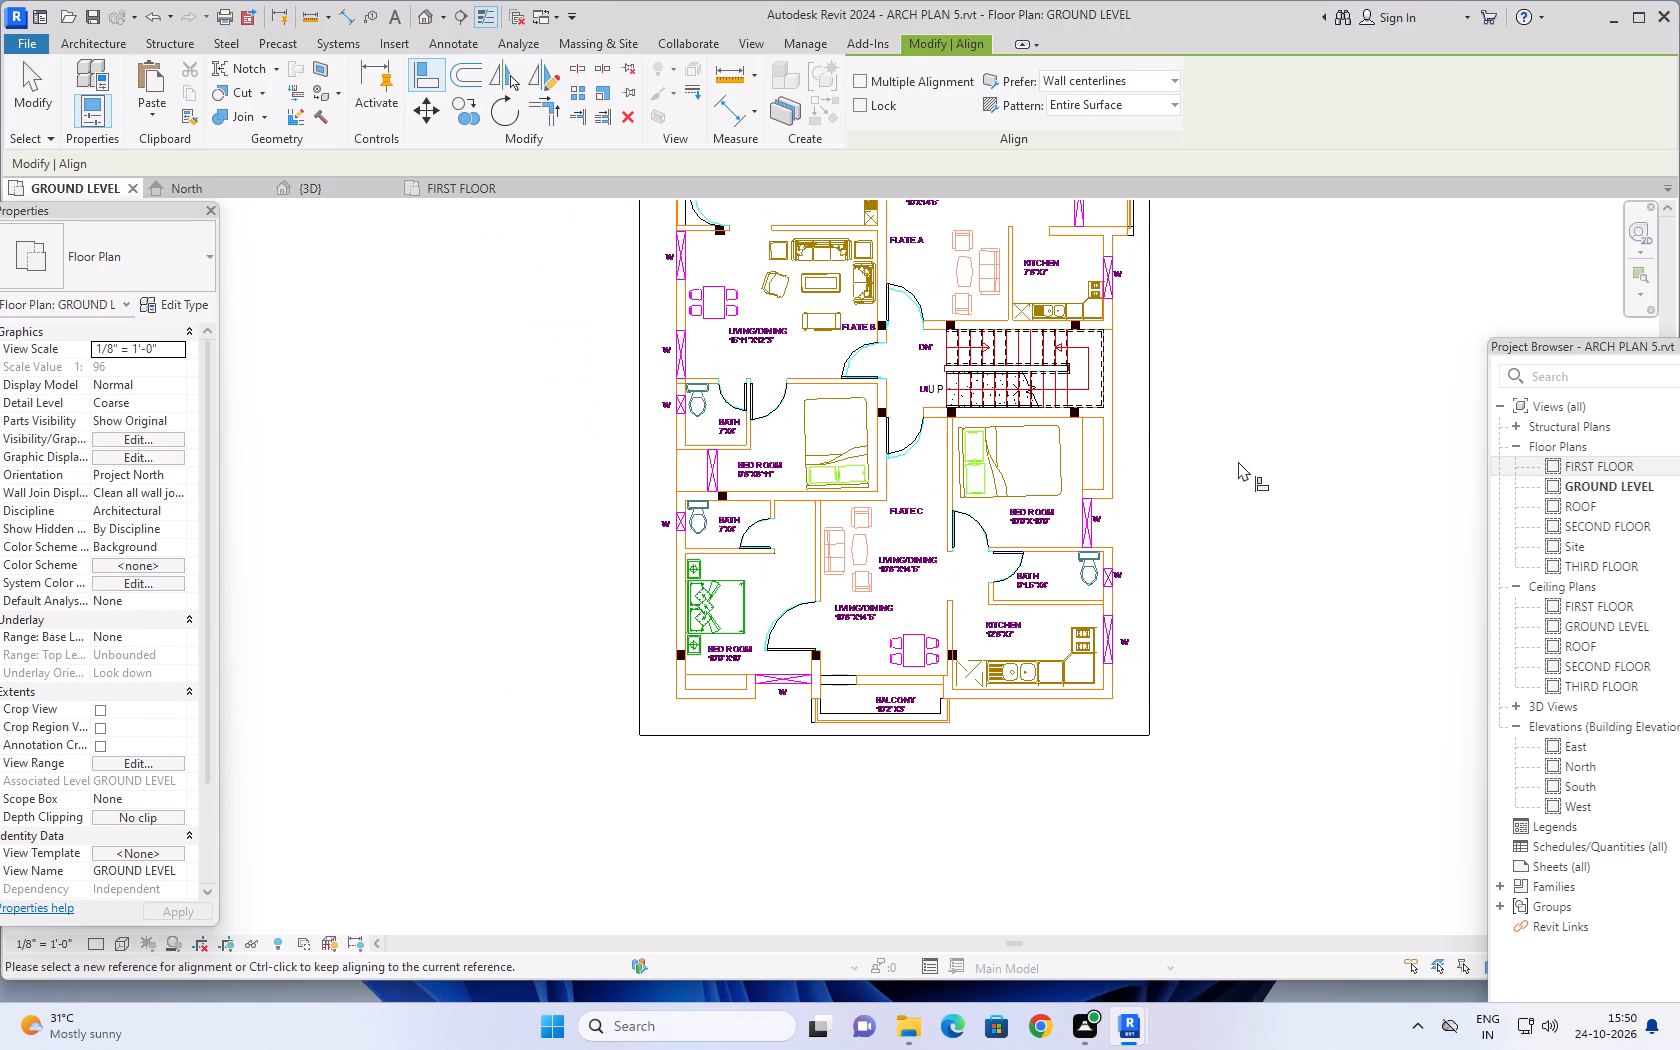
{"action": "scroll", "coordinate": [1238, 461], "scroll_direction": "down", "scroll_amount": 2}
{"action": "middle_click_drag", "start_coordinate": [1252, 392], "coordinate": [1221, 429]}
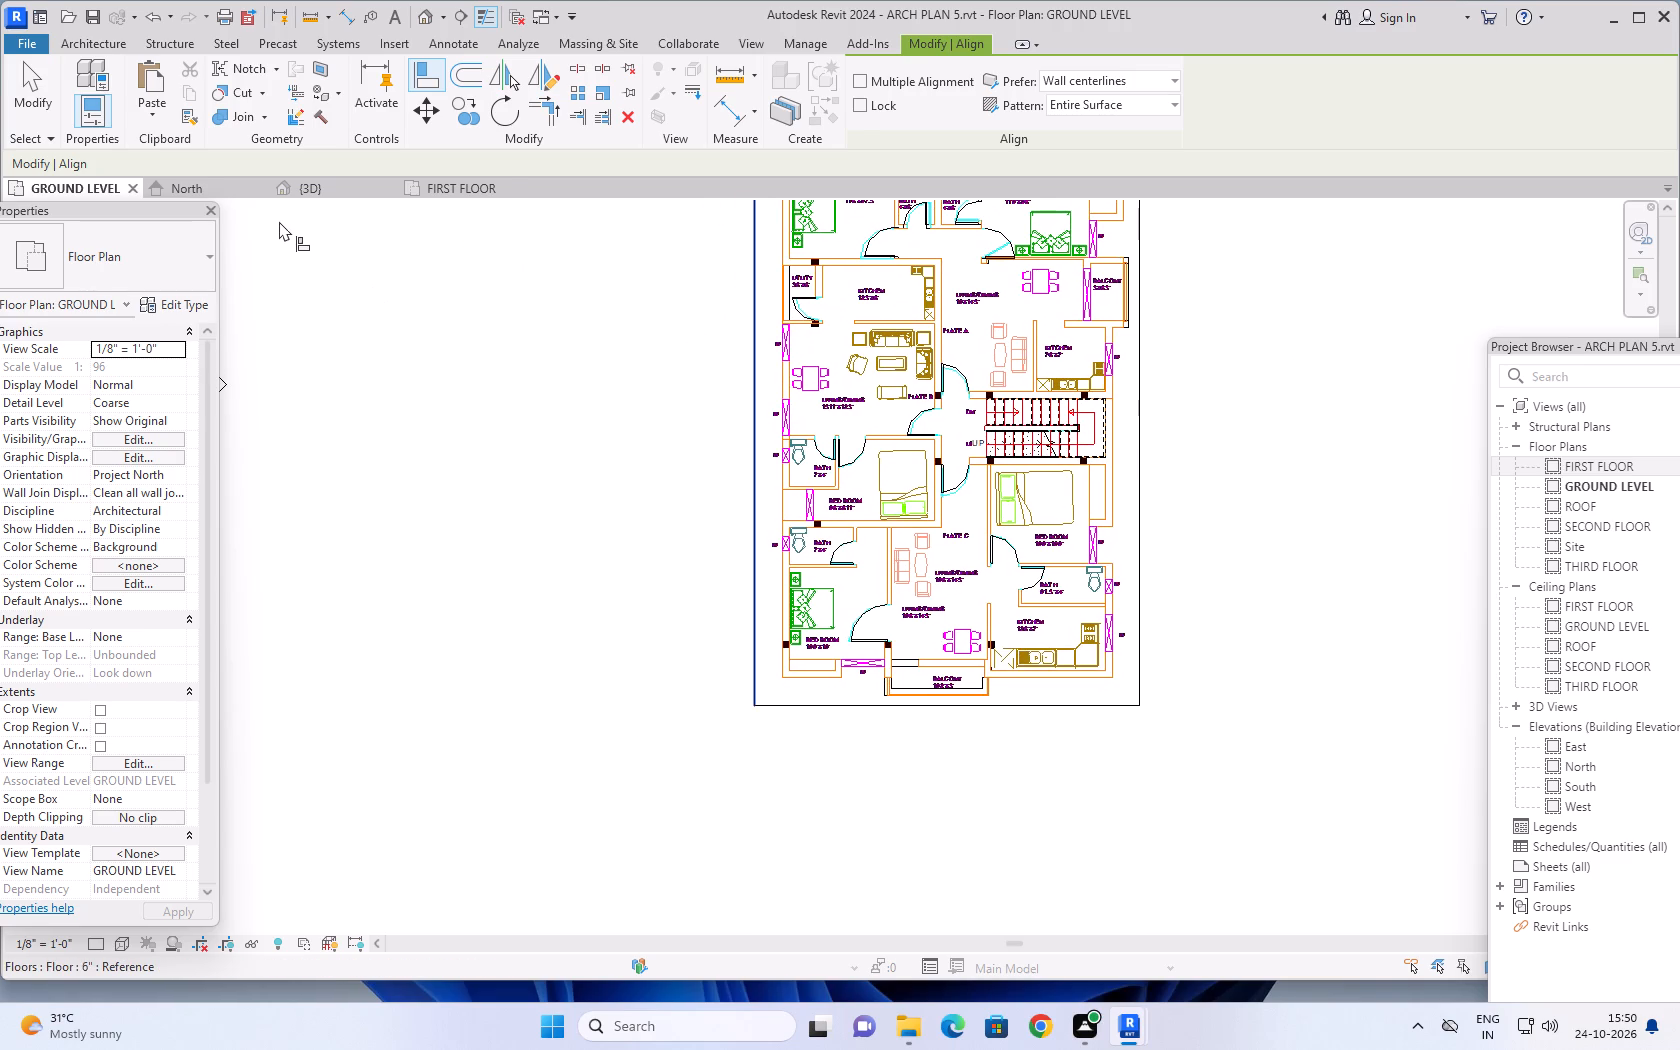
{"action": "scroll", "coordinate": [508, 399], "scroll_direction": "down", "scroll_amount": 2}
{"action": "middle_click_drag", "start_coordinate": [549, 390], "coordinate": [499, 439]}
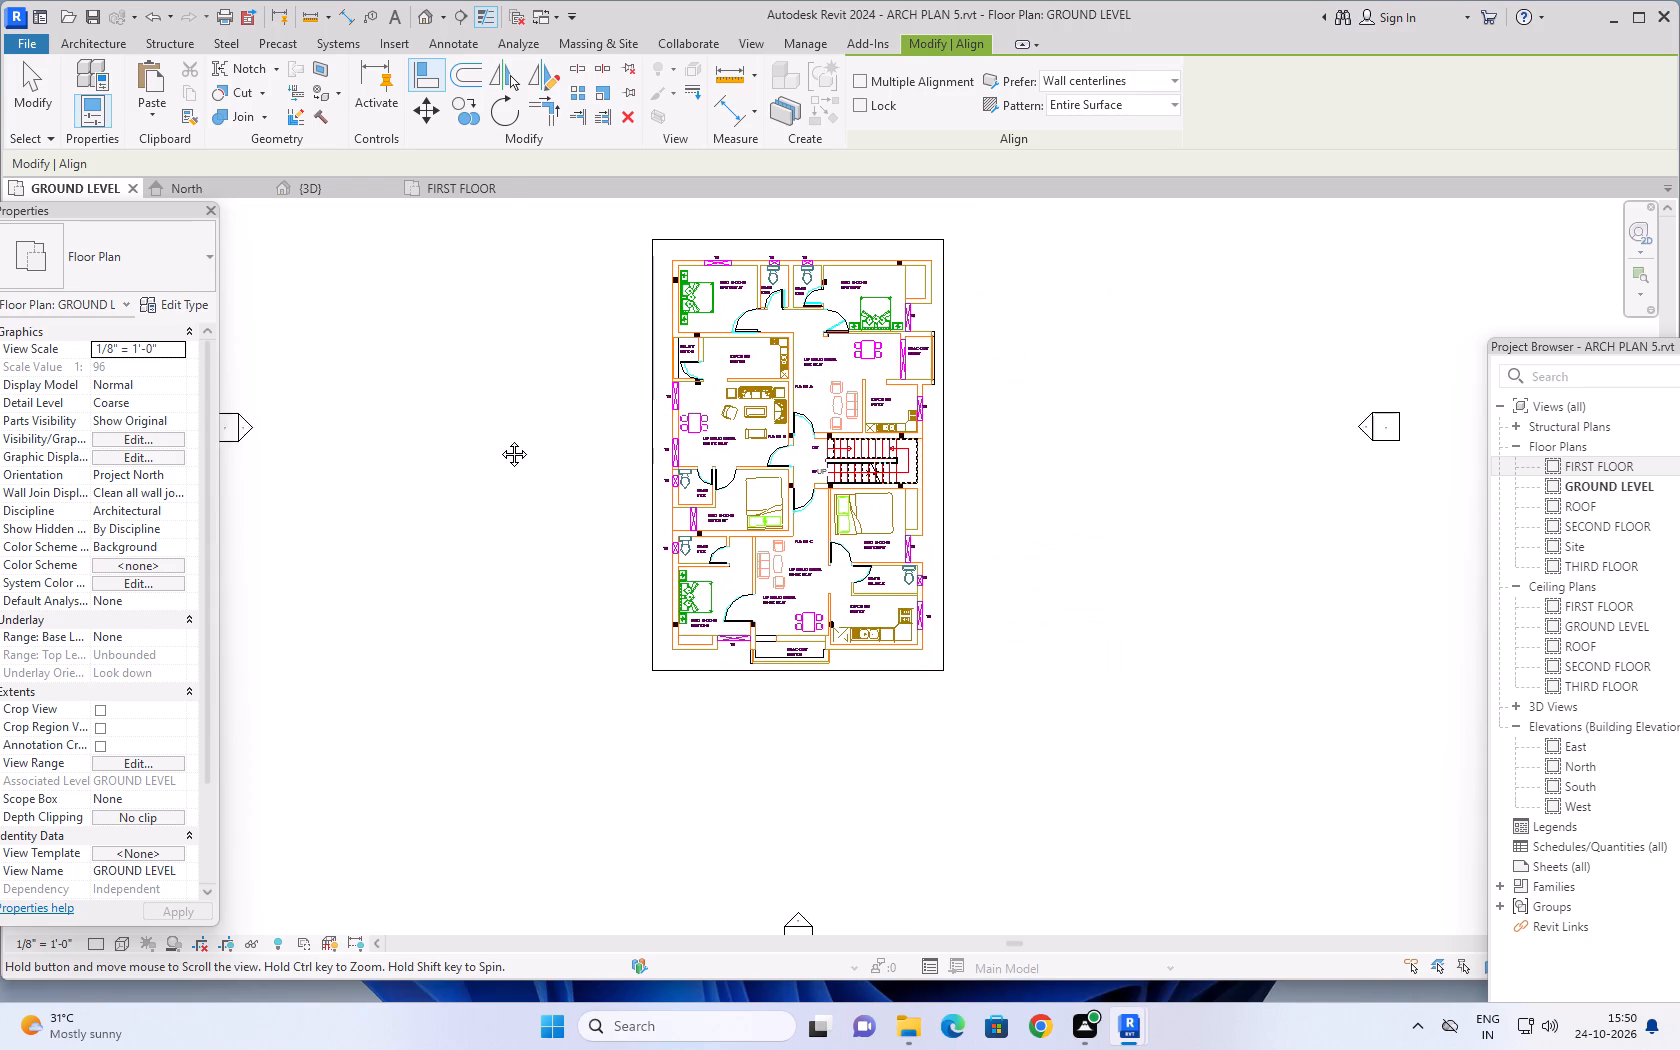
{"action": "middle_click_drag", "start_coordinate": [499, 439], "coordinate": [498, 441]}
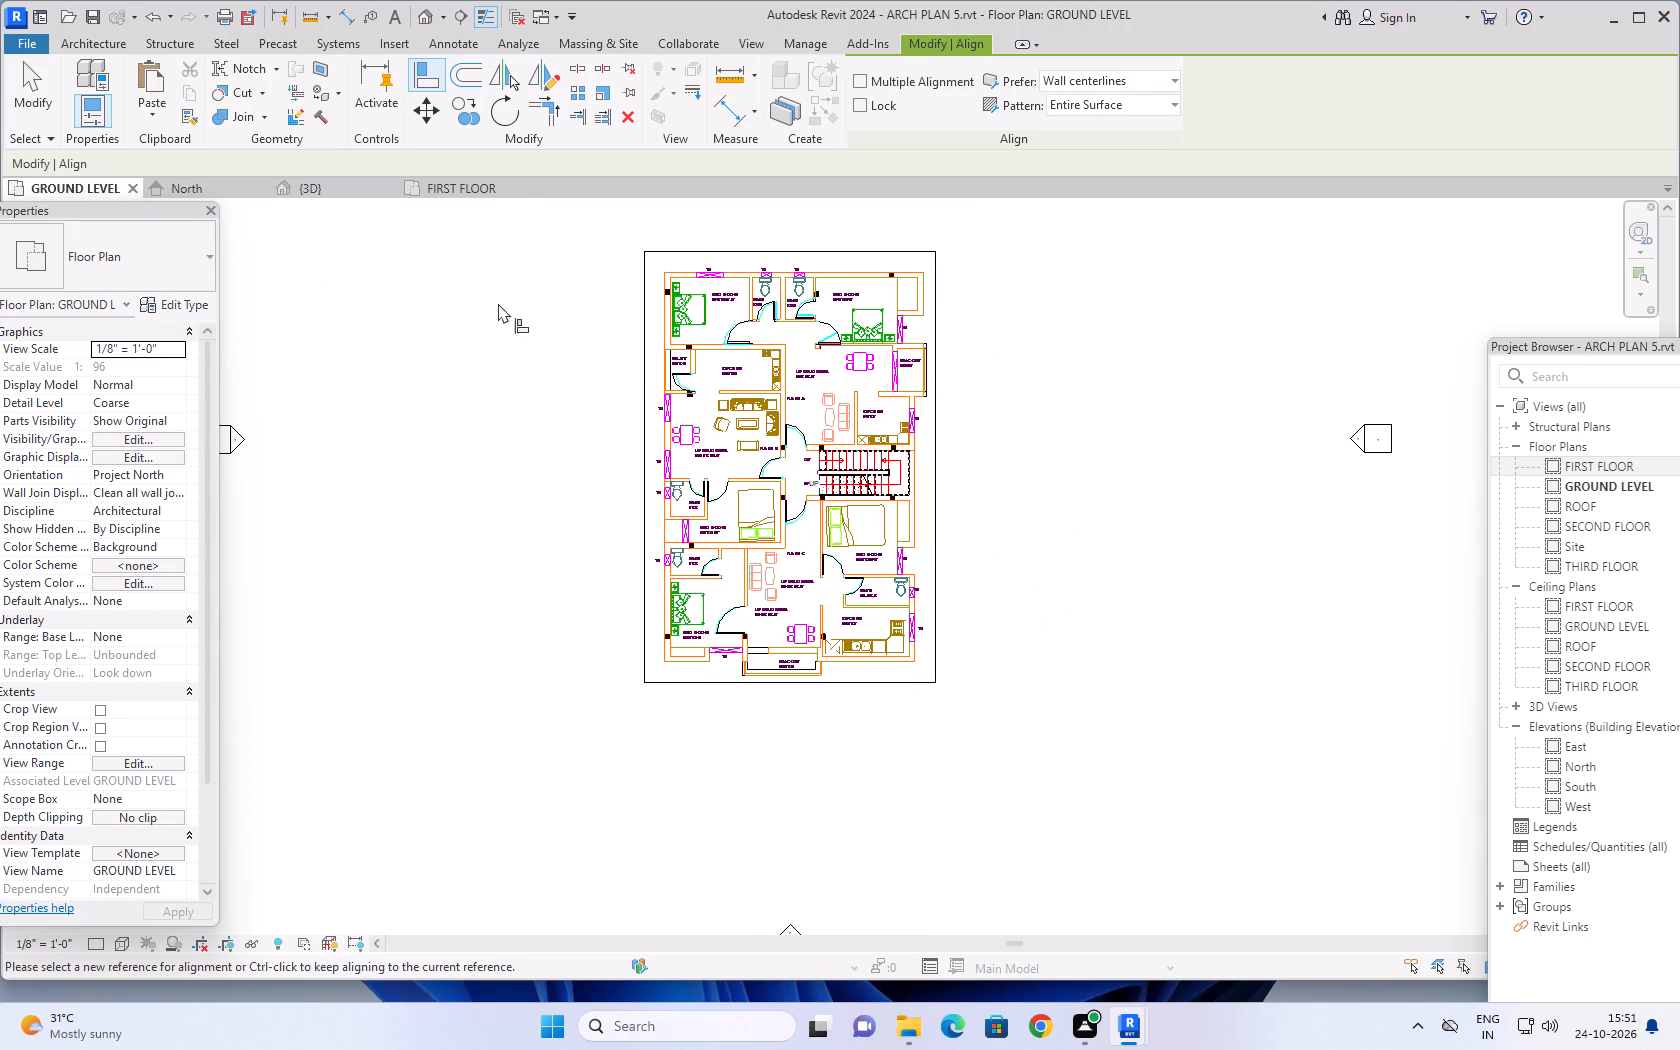
Align the door of the 11'6"X9'7.5" bedroom with the wall face shared with the 12'3"X6' kitchen.
{"action": "scroll", "coordinate": [702, 309], "scroll_direction": "up", "scroll_amount": 5}
{"action": "scroll", "coordinate": [859, 332], "scroll_direction": "up", "scroll_amount": 5}
{"action": "scroll", "coordinate": [1018, 357], "scroll_direction": "up", "scroll_amount": 5}
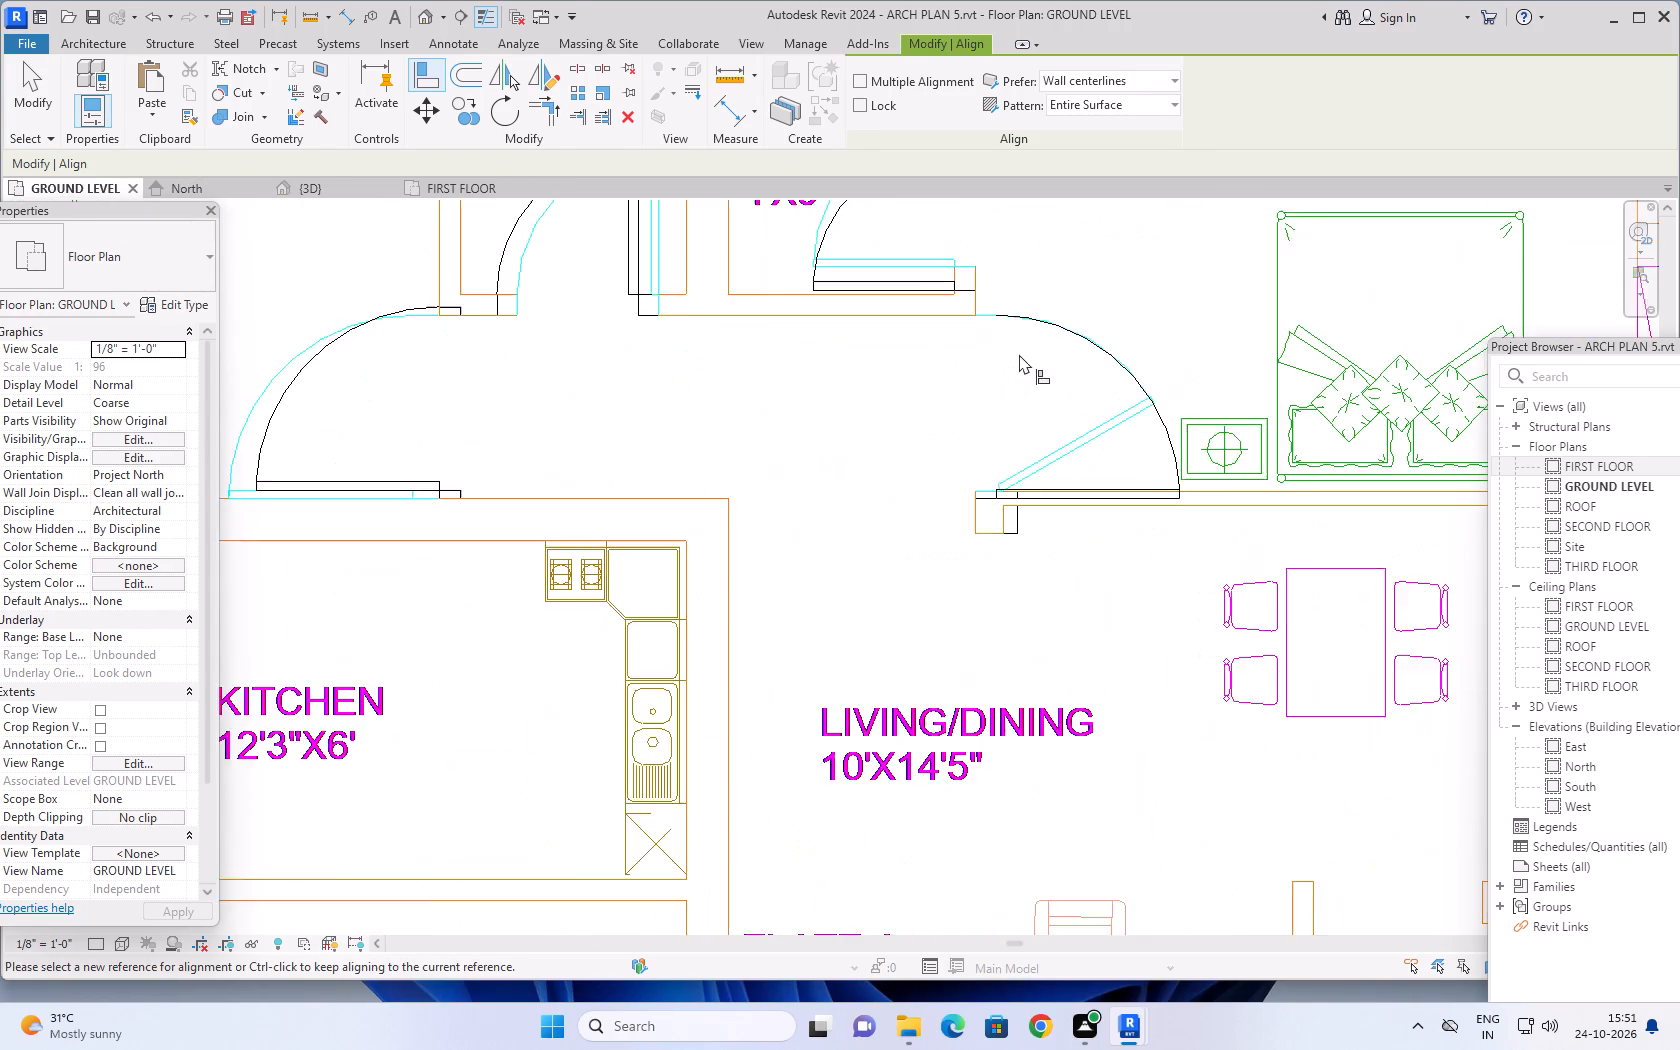
{"action": "scroll", "coordinate": [1019, 354], "scroll_direction": "up", "scroll_amount": 1}
{"action": "middle_click_drag", "start_coordinate": [543, 417], "coordinate": [817, 325]}
{"action": "scroll", "coordinate": [603, 387], "scroll_direction": "up", "scroll_amount": 4}
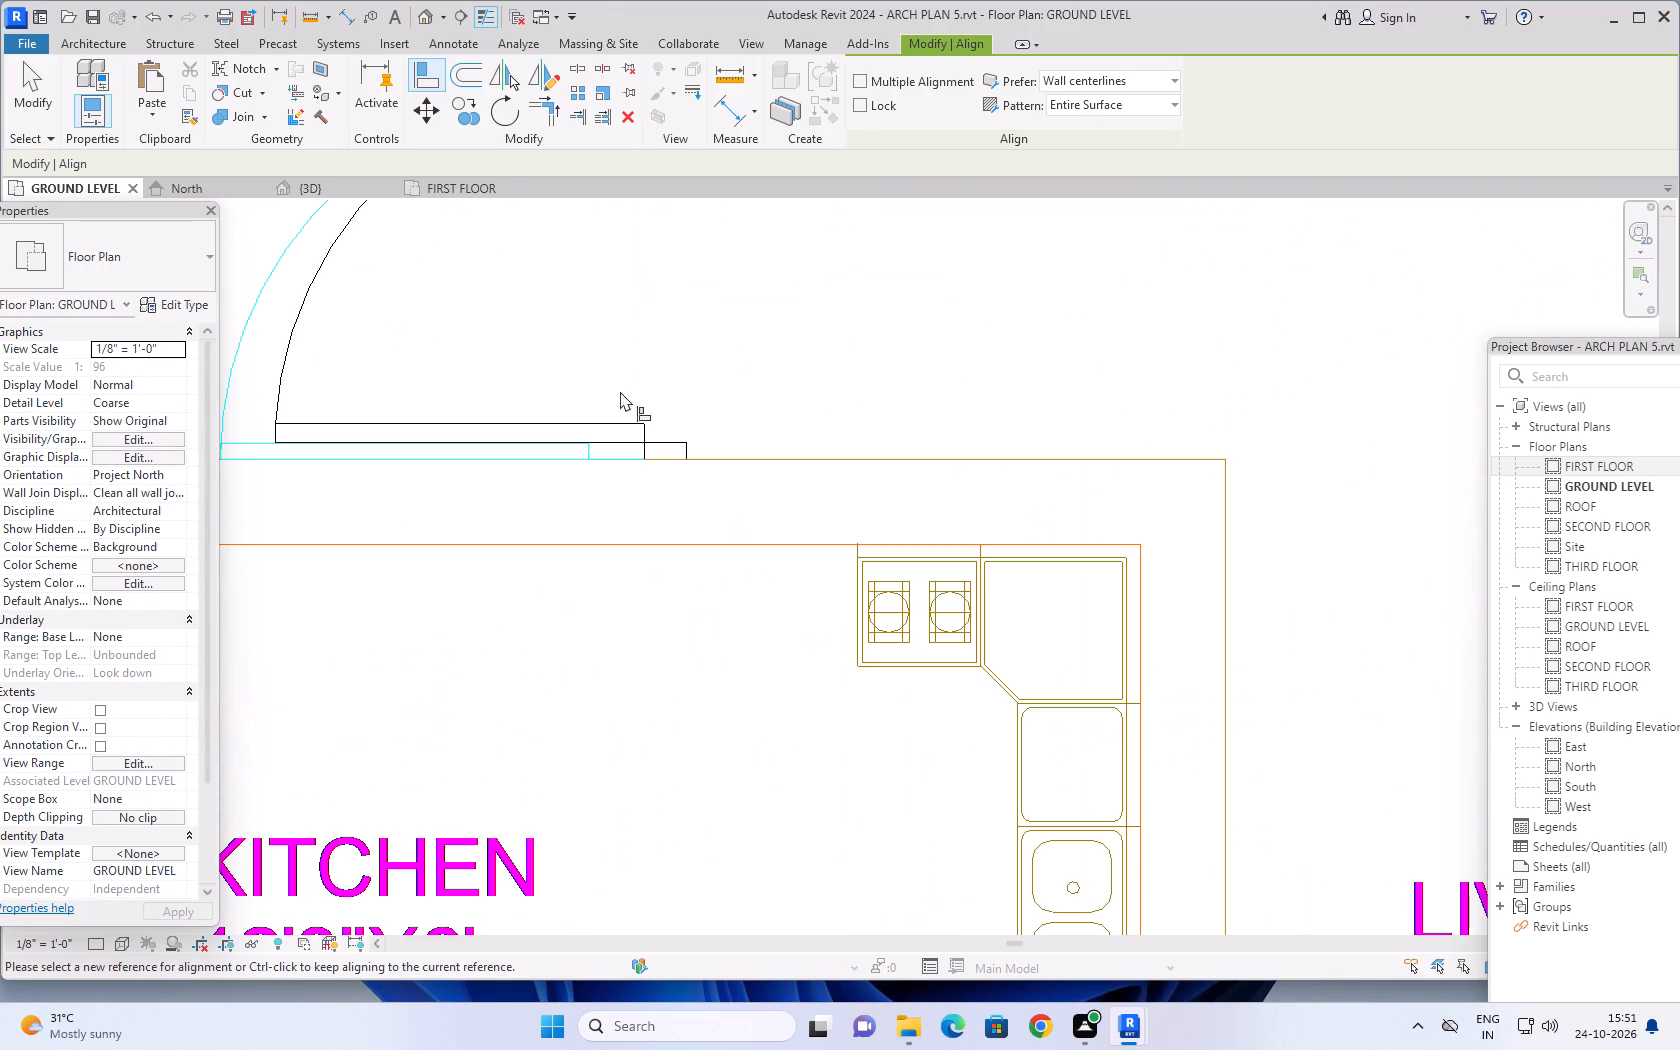
{"action": "scroll", "coordinate": [647, 395], "scroll_direction": "up", "scroll_amount": 4}
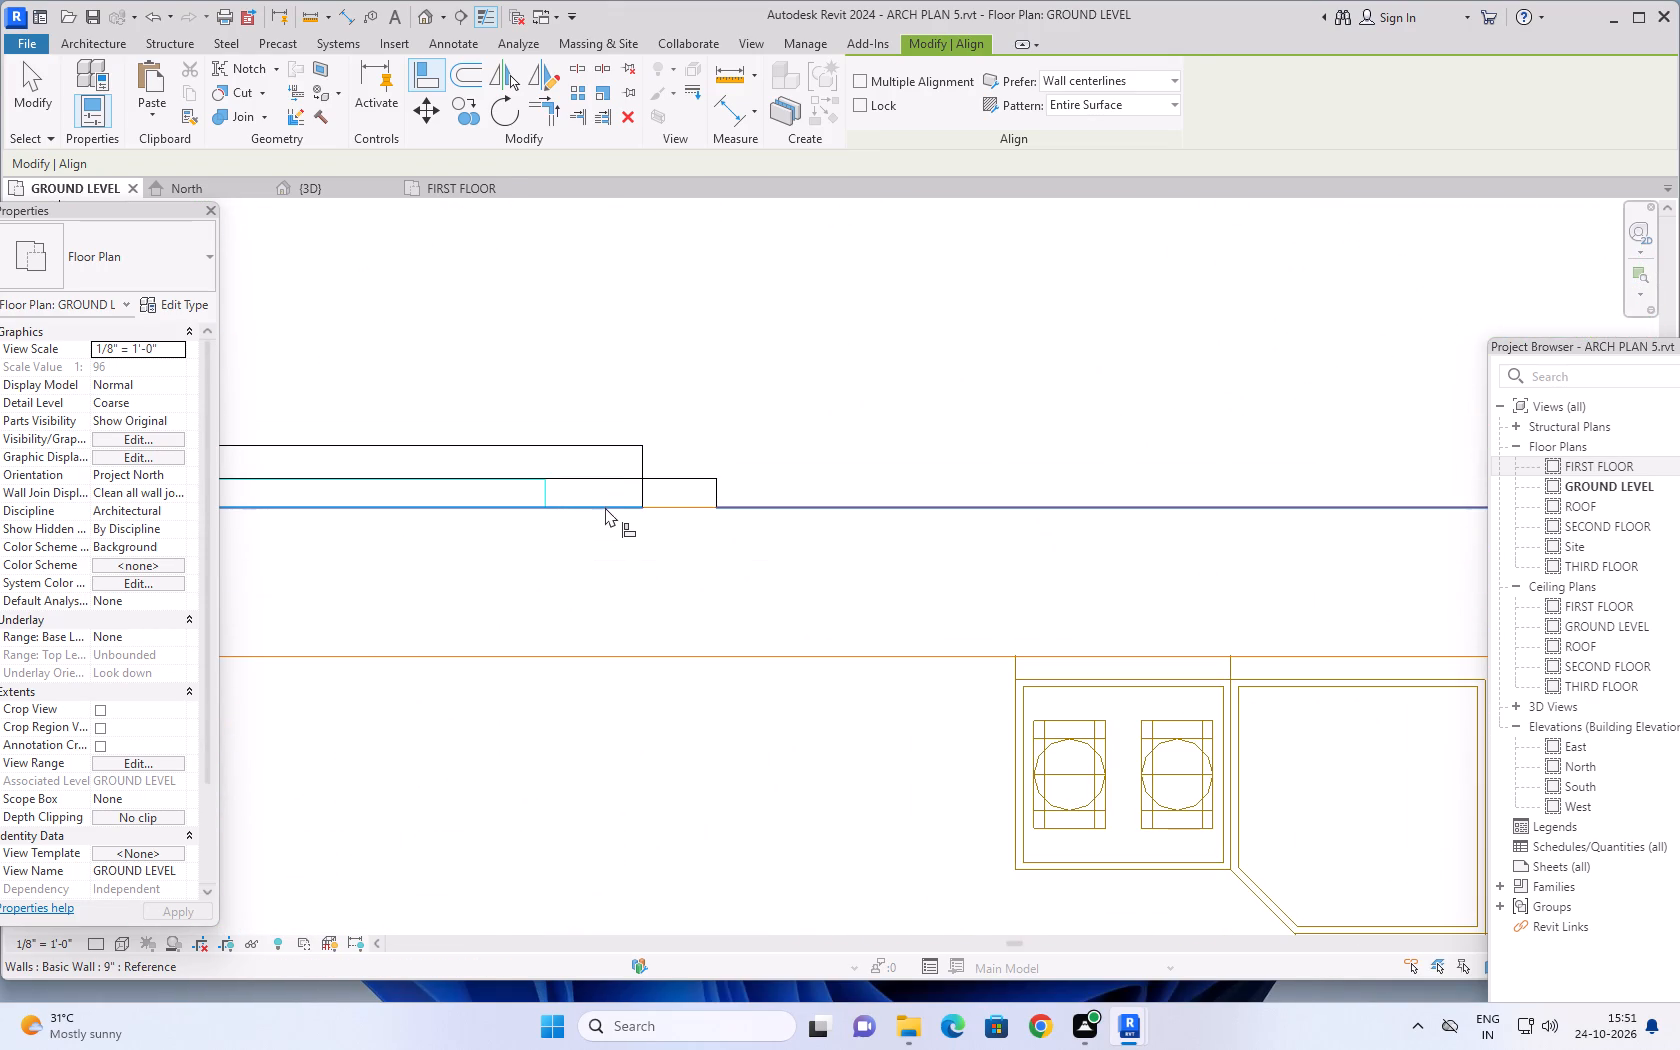
{"action": "left_click", "coordinate": [660, 509]}
{"action": "left_click", "coordinate": [666, 479]}
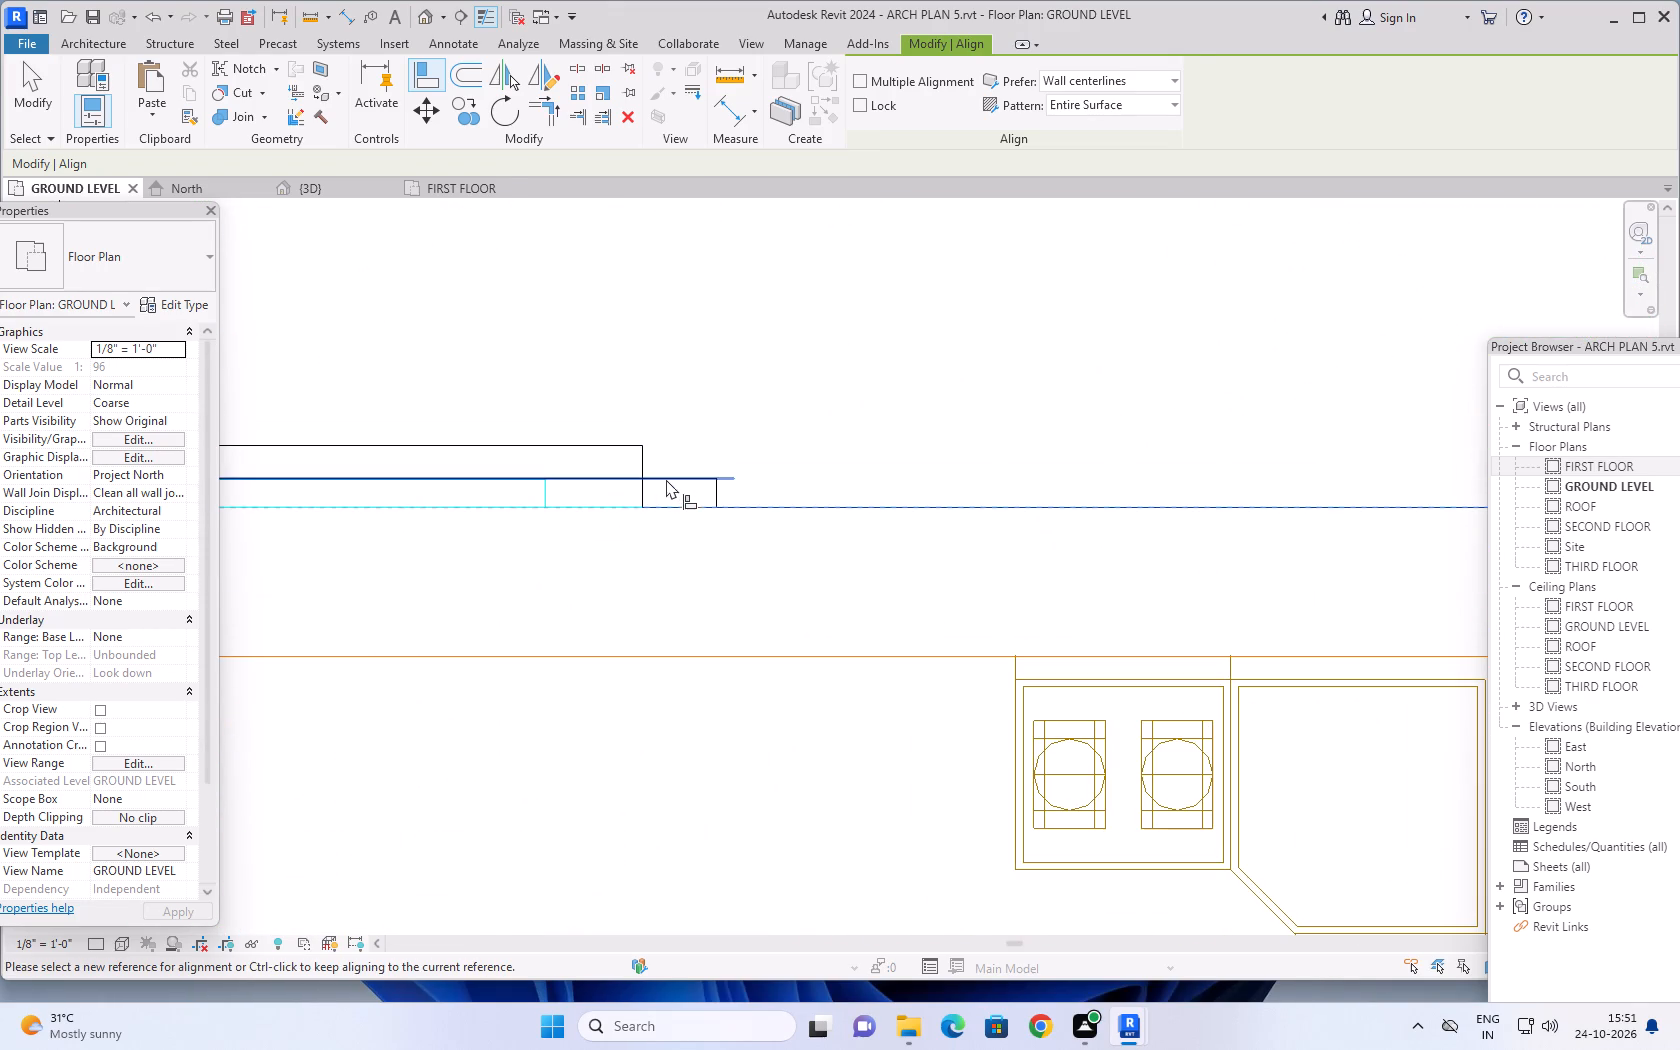
Align the door of the 4'X6' bath beside the 11'6"X9'7.5" bedroom with the edge of its drawn opening.
{"action": "scroll", "coordinate": [779, 417], "scroll_direction": "down", "scroll_amount": 12}
{"action": "middle_click_drag", "start_coordinate": [816, 373], "coordinate": [767, 493]}
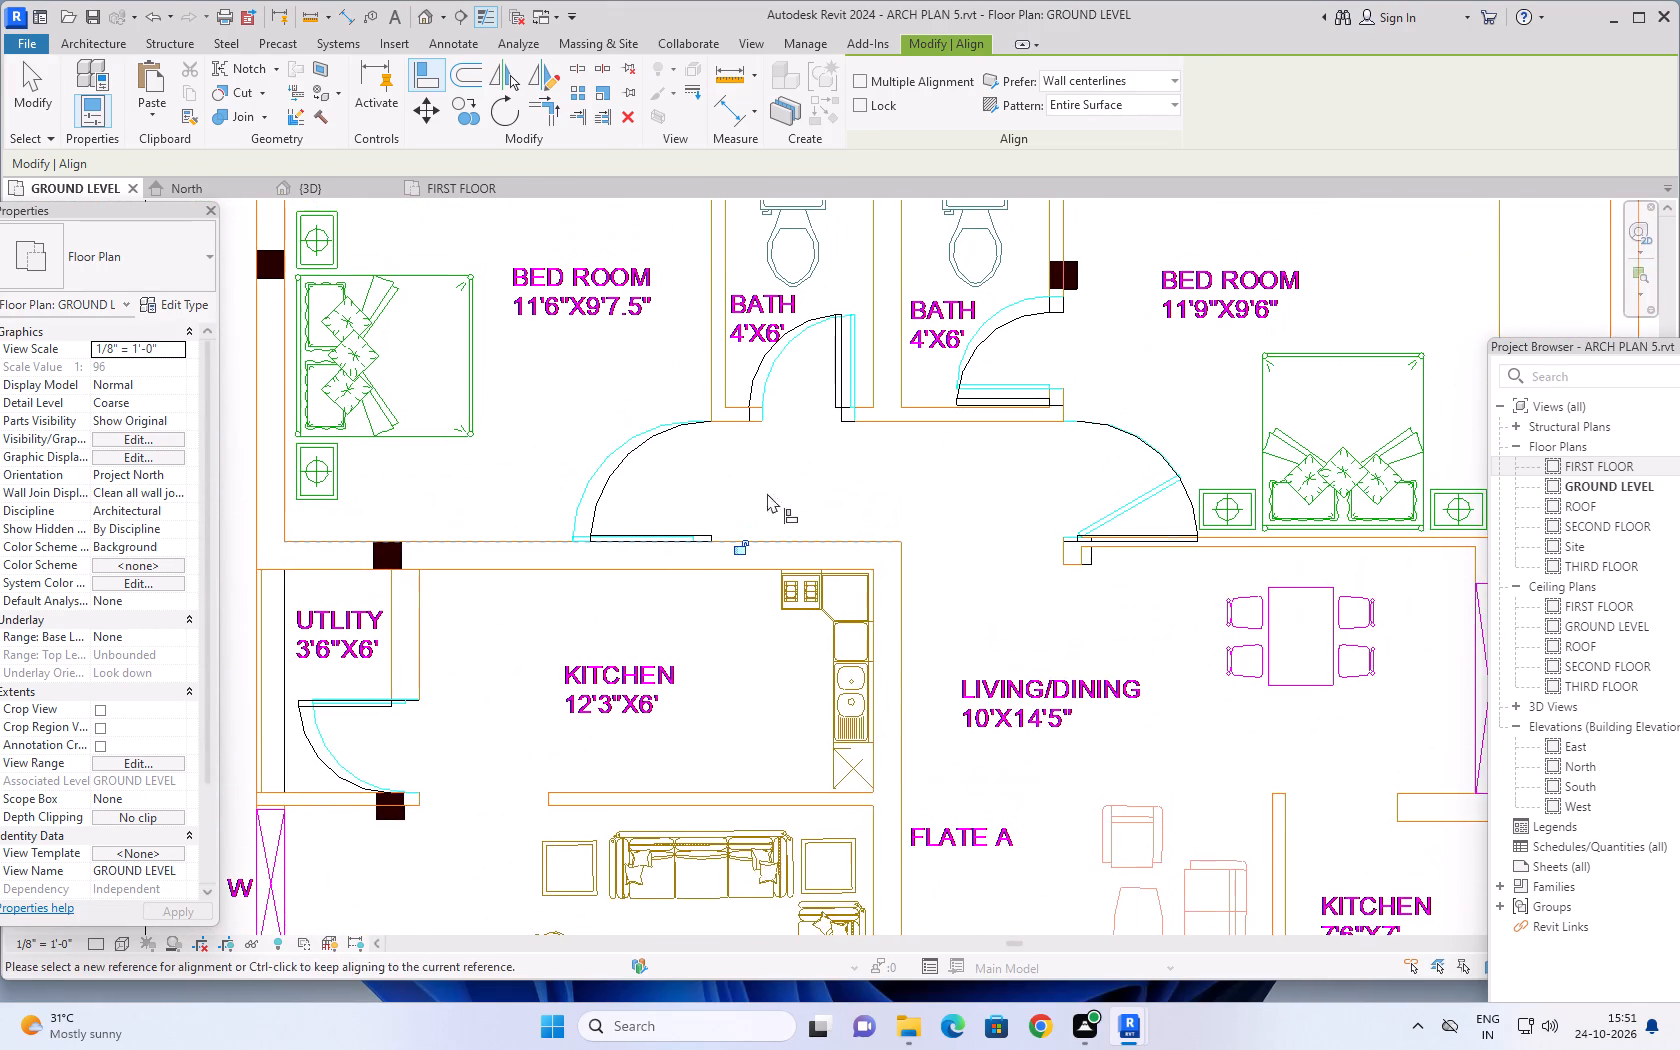
{"action": "middle_click_drag", "start_coordinate": [824, 434], "coordinate": [753, 527]}
{"action": "scroll", "coordinate": [785, 477], "scroll_direction": "up", "scroll_amount": 9}
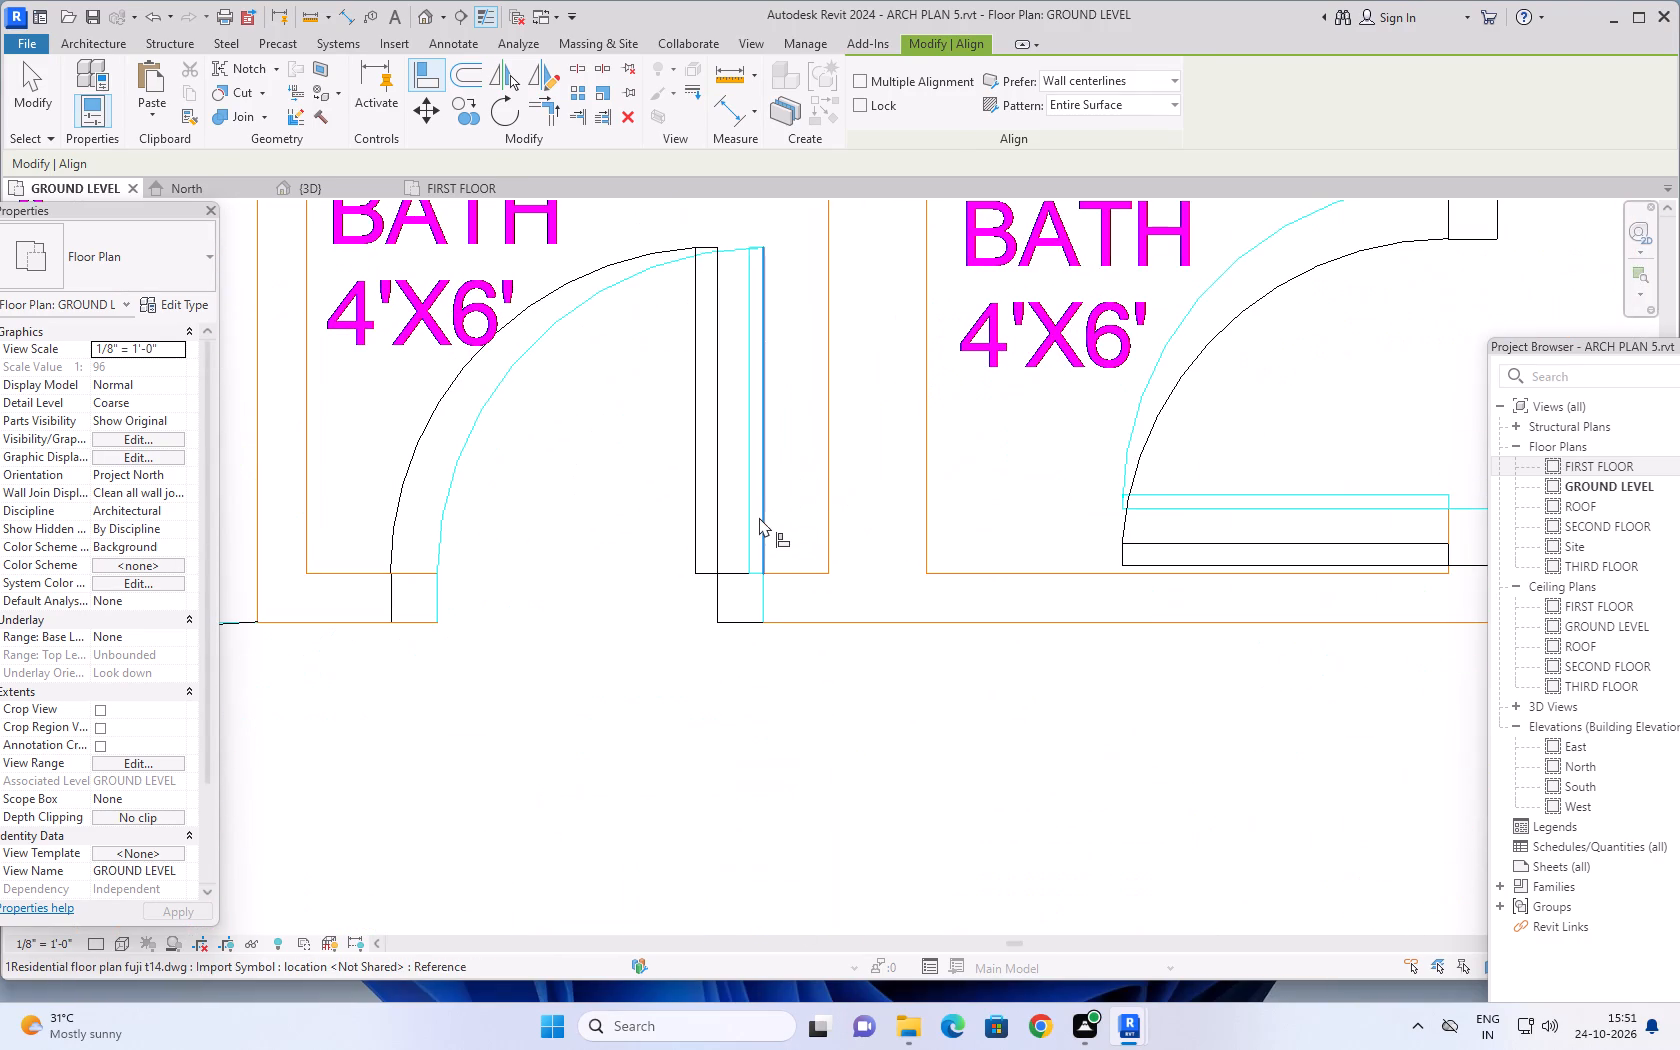
{"action": "left_click", "coordinate": [759, 517]}
{"action": "left_click", "coordinate": [721, 530]}
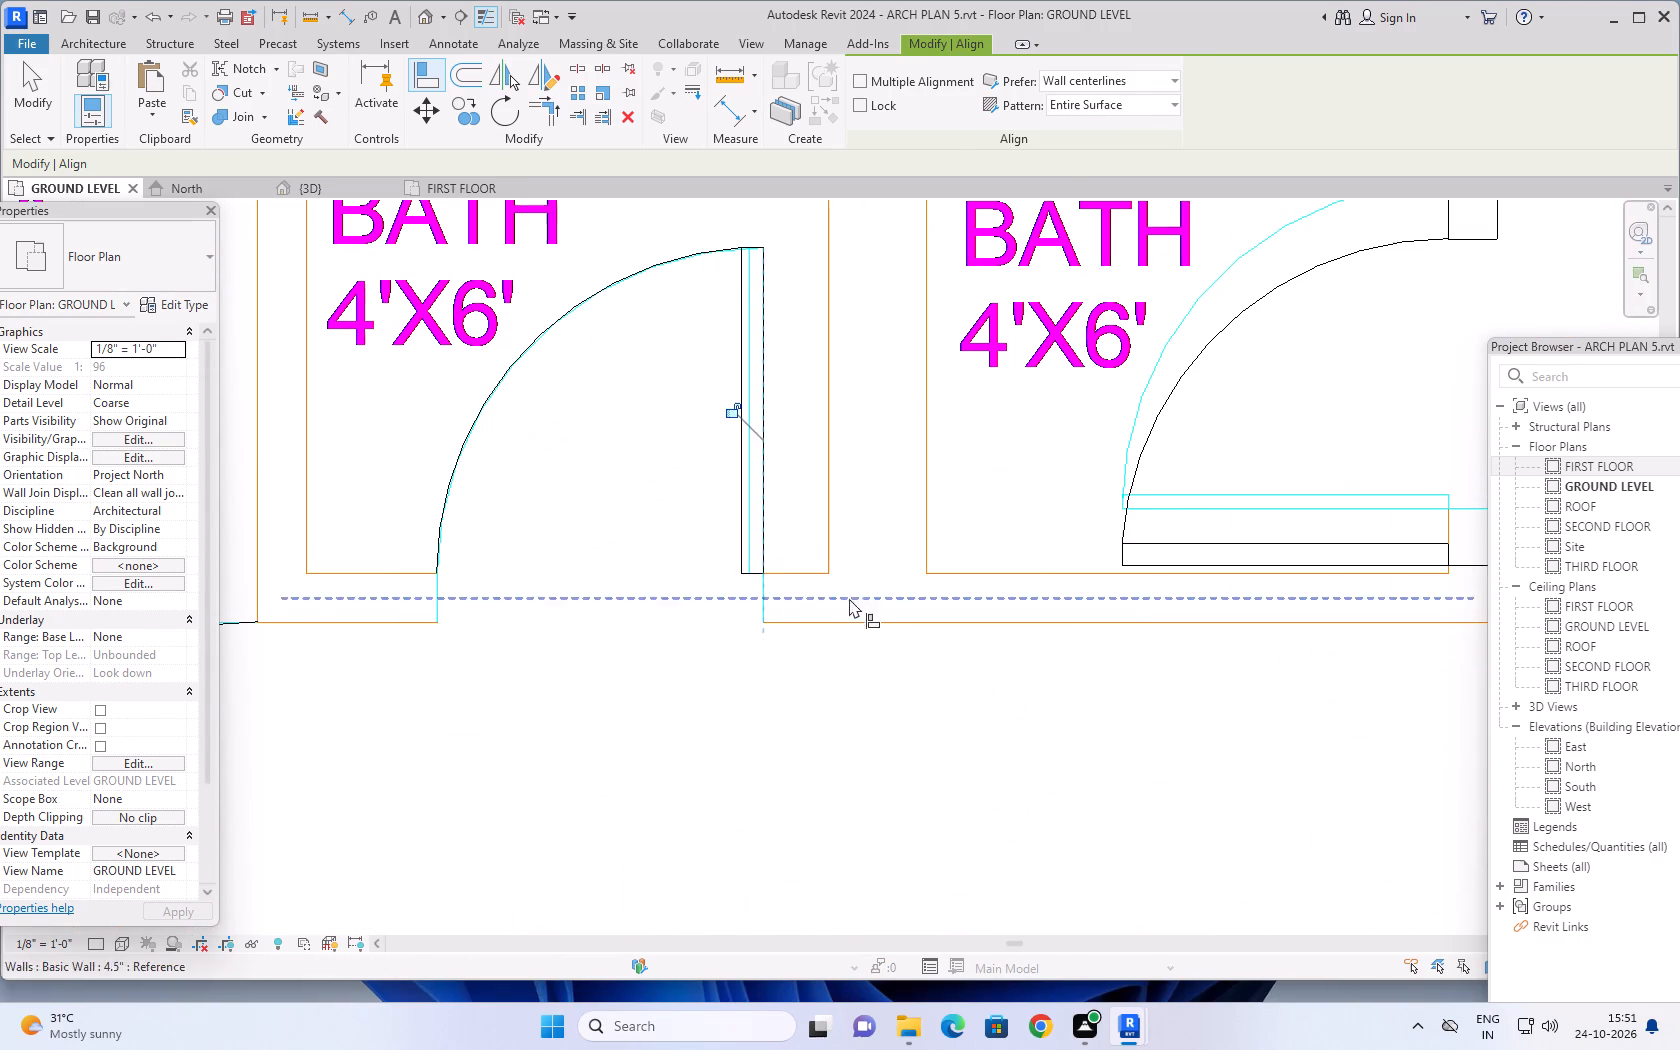
Align the door of the 4'X6' bath adjoining the 11'9"X9'6" bedroom with the edge of its drawn opening.
{"action": "scroll", "coordinate": [849, 601], "scroll_direction": "down", "scroll_amount": 4}
{"action": "scroll", "coordinate": [926, 661], "scroll_direction": "down", "scroll_amount": 1}
{"action": "middle_click_drag", "start_coordinate": [912, 661], "coordinate": [607, 700]}
{"action": "scroll", "coordinate": [831, 522], "scroll_direction": "up", "scroll_amount": 5}
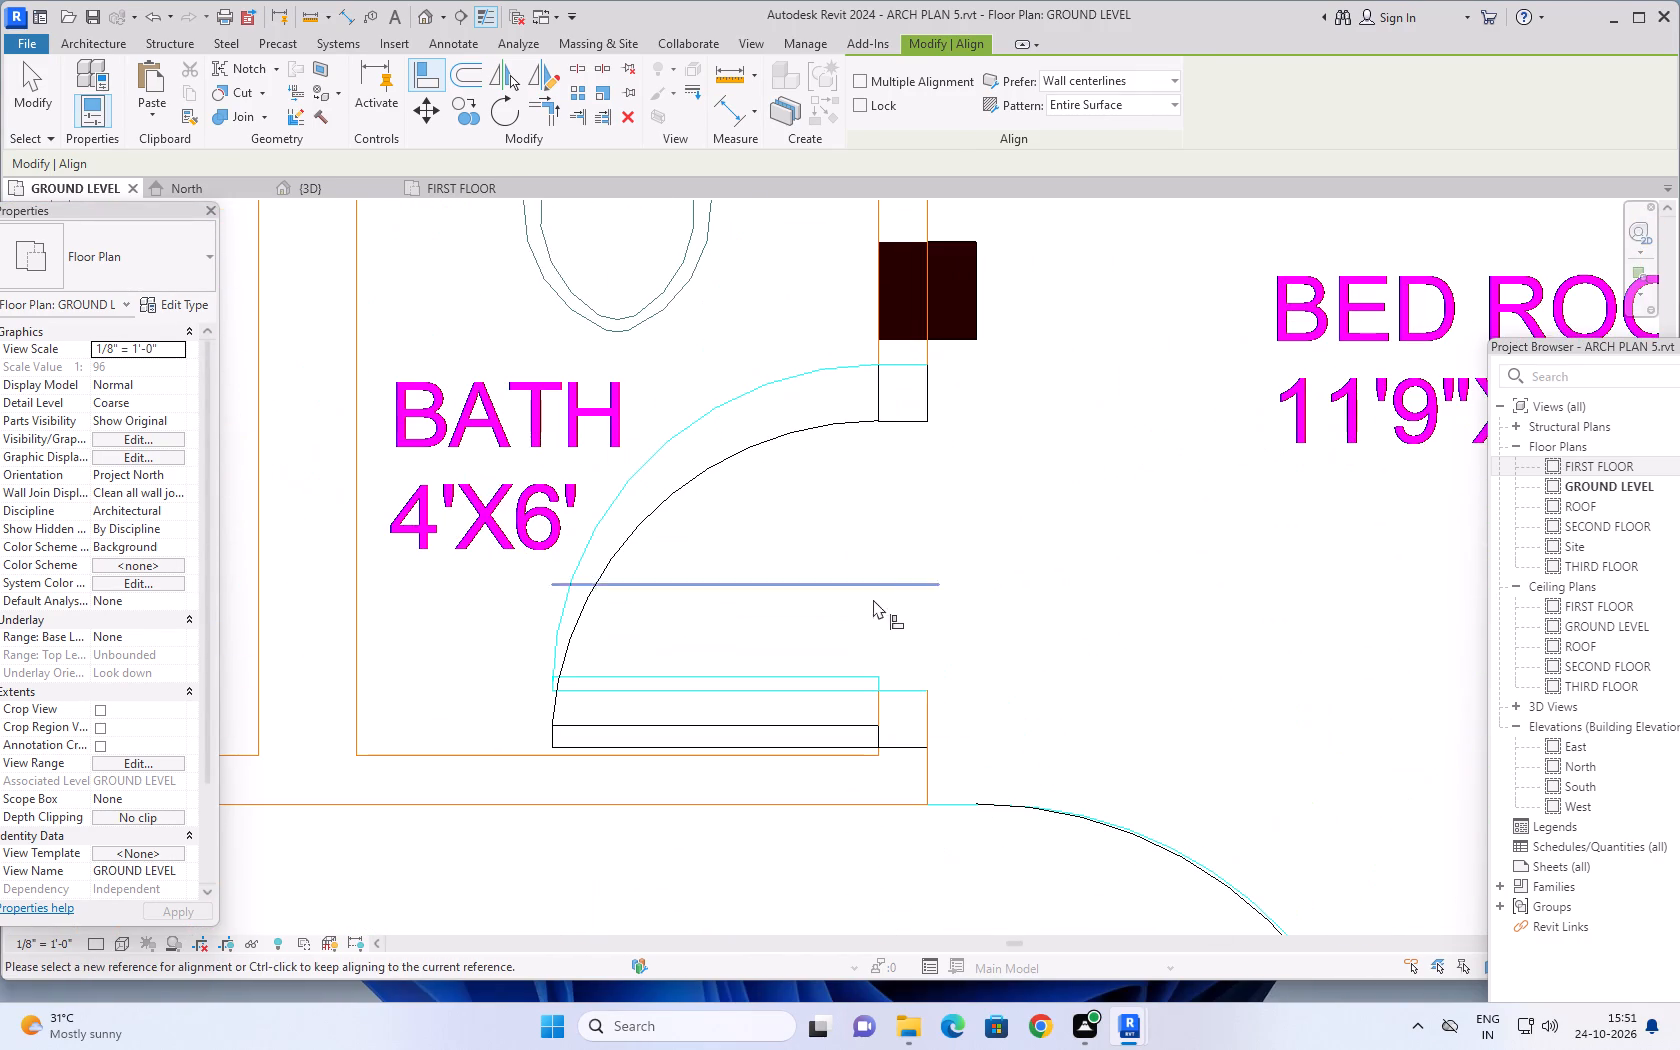
{"action": "left_click", "coordinate": [897, 687]}
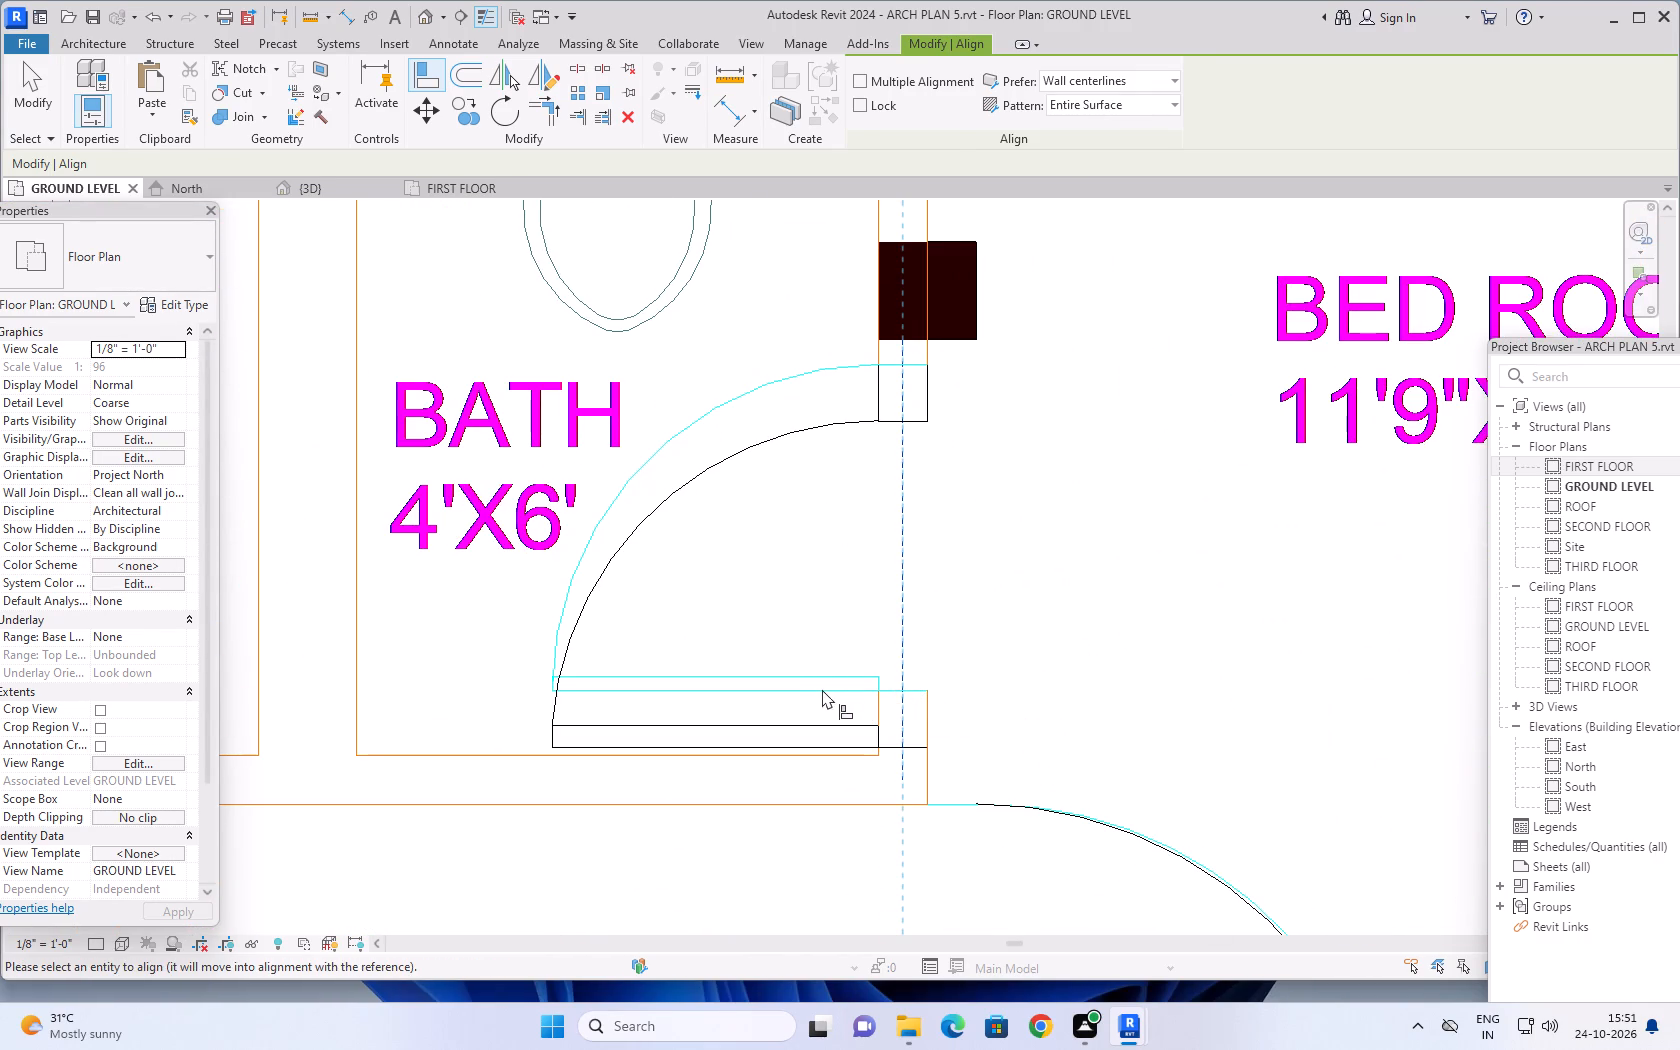
{"action": "left_click", "coordinate": [1010, 643]}
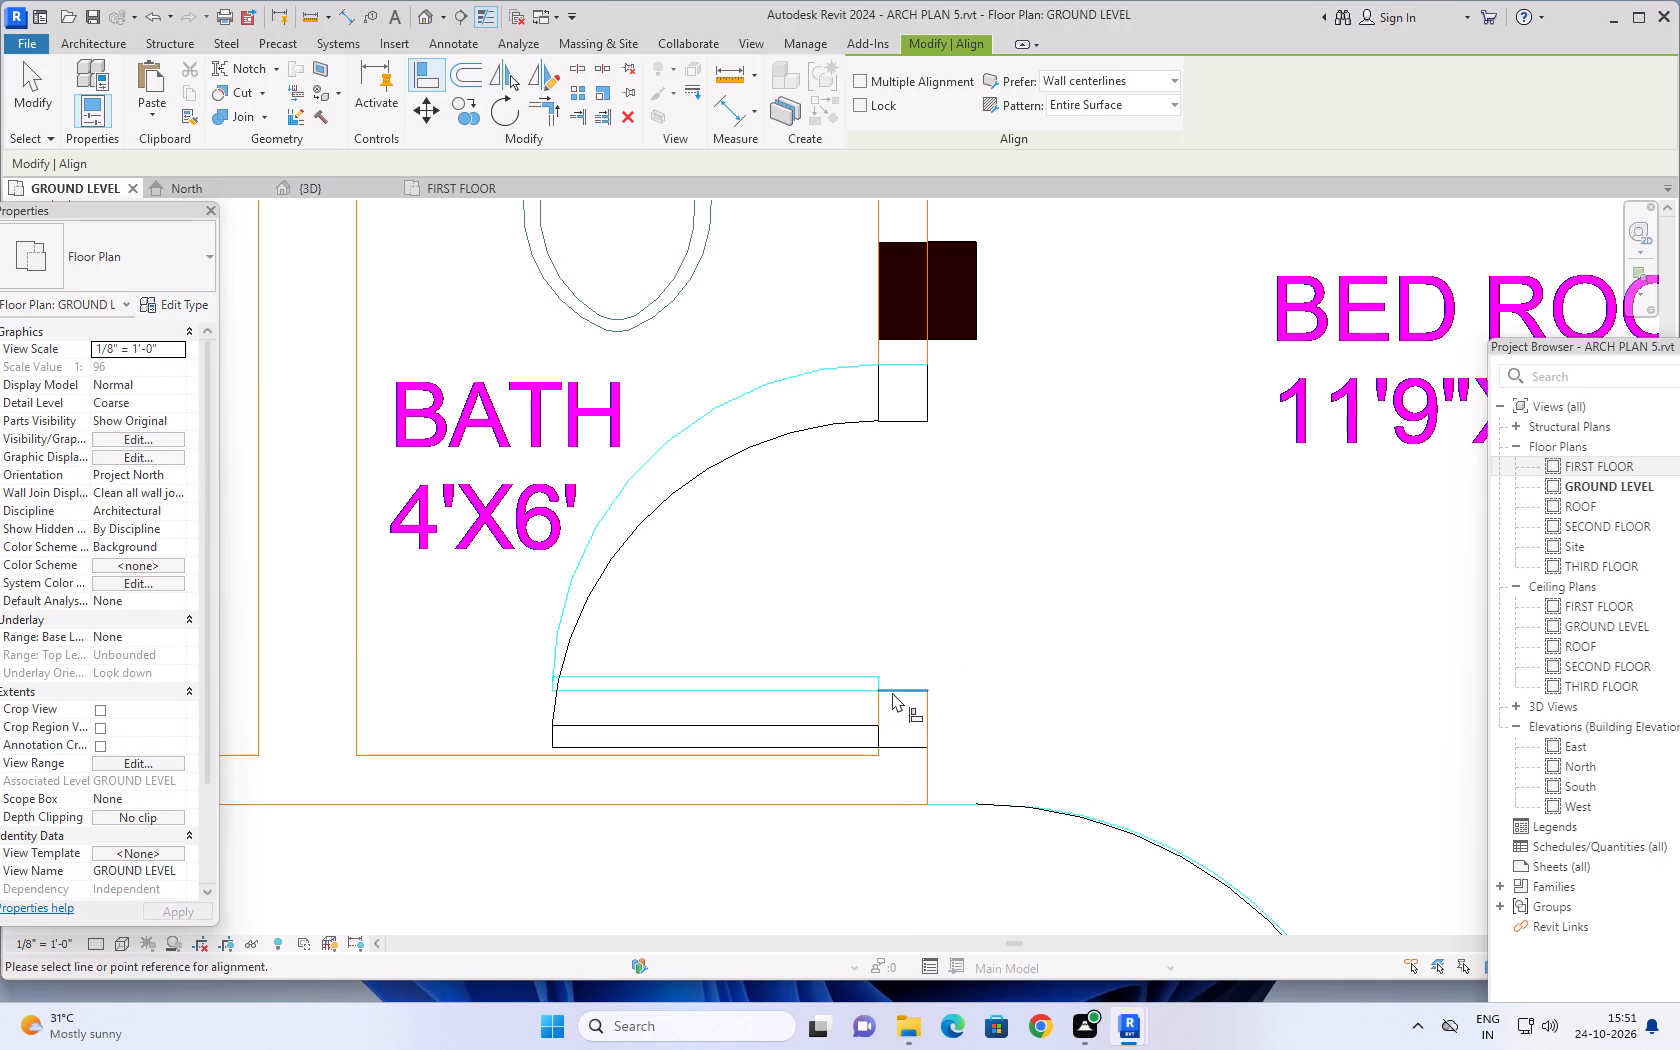
{"action": "left_click", "coordinate": [892, 692]}
{"action": "left_click", "coordinate": [905, 745]}
Check the flat entrance doors beside the staircase and Flate C's interior doors against the drawn openings.
{"action": "scroll", "coordinate": [1015, 701], "scroll_direction": "down", "scroll_amount": 7}
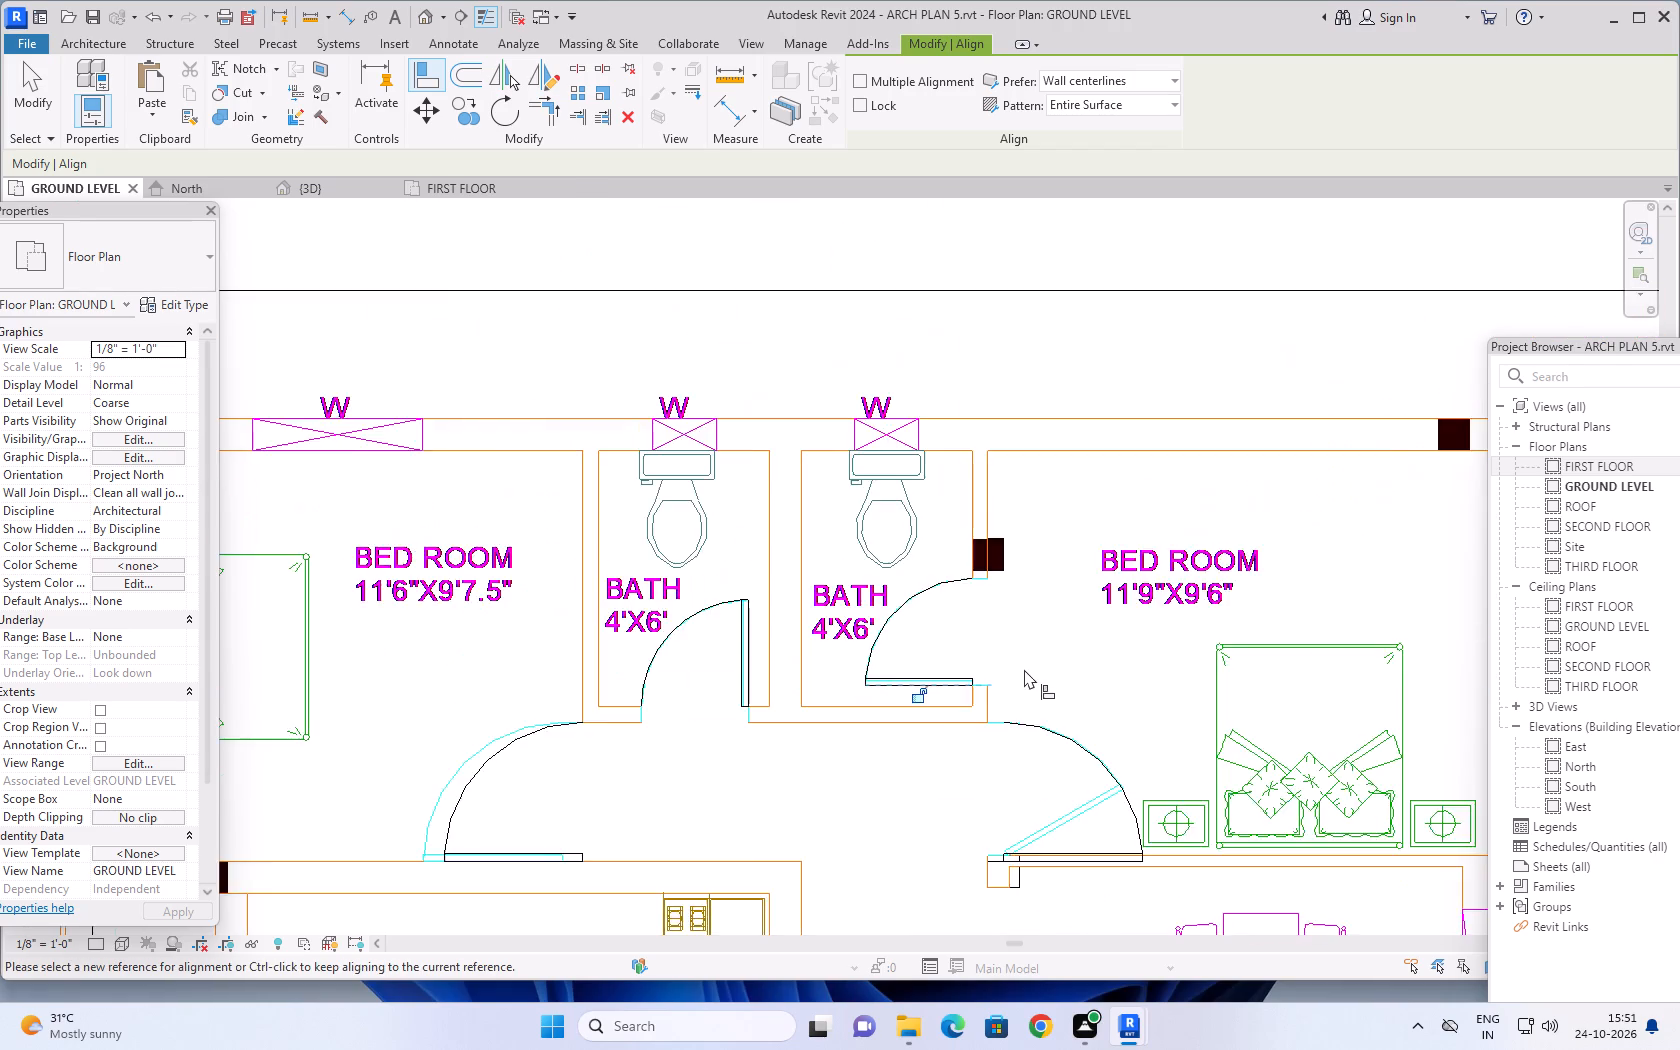
{"action": "scroll", "coordinate": [1024, 669], "scroll_direction": "down", "scroll_amount": 4}
{"action": "middle_click_drag", "start_coordinate": [1031, 677], "coordinate": [851, 426]}
{"action": "scroll", "coordinate": [861, 677], "scroll_direction": "down", "scroll_amount": 2}
{"action": "middle_click_drag", "start_coordinate": [816, 733], "coordinate": [781, 468]}
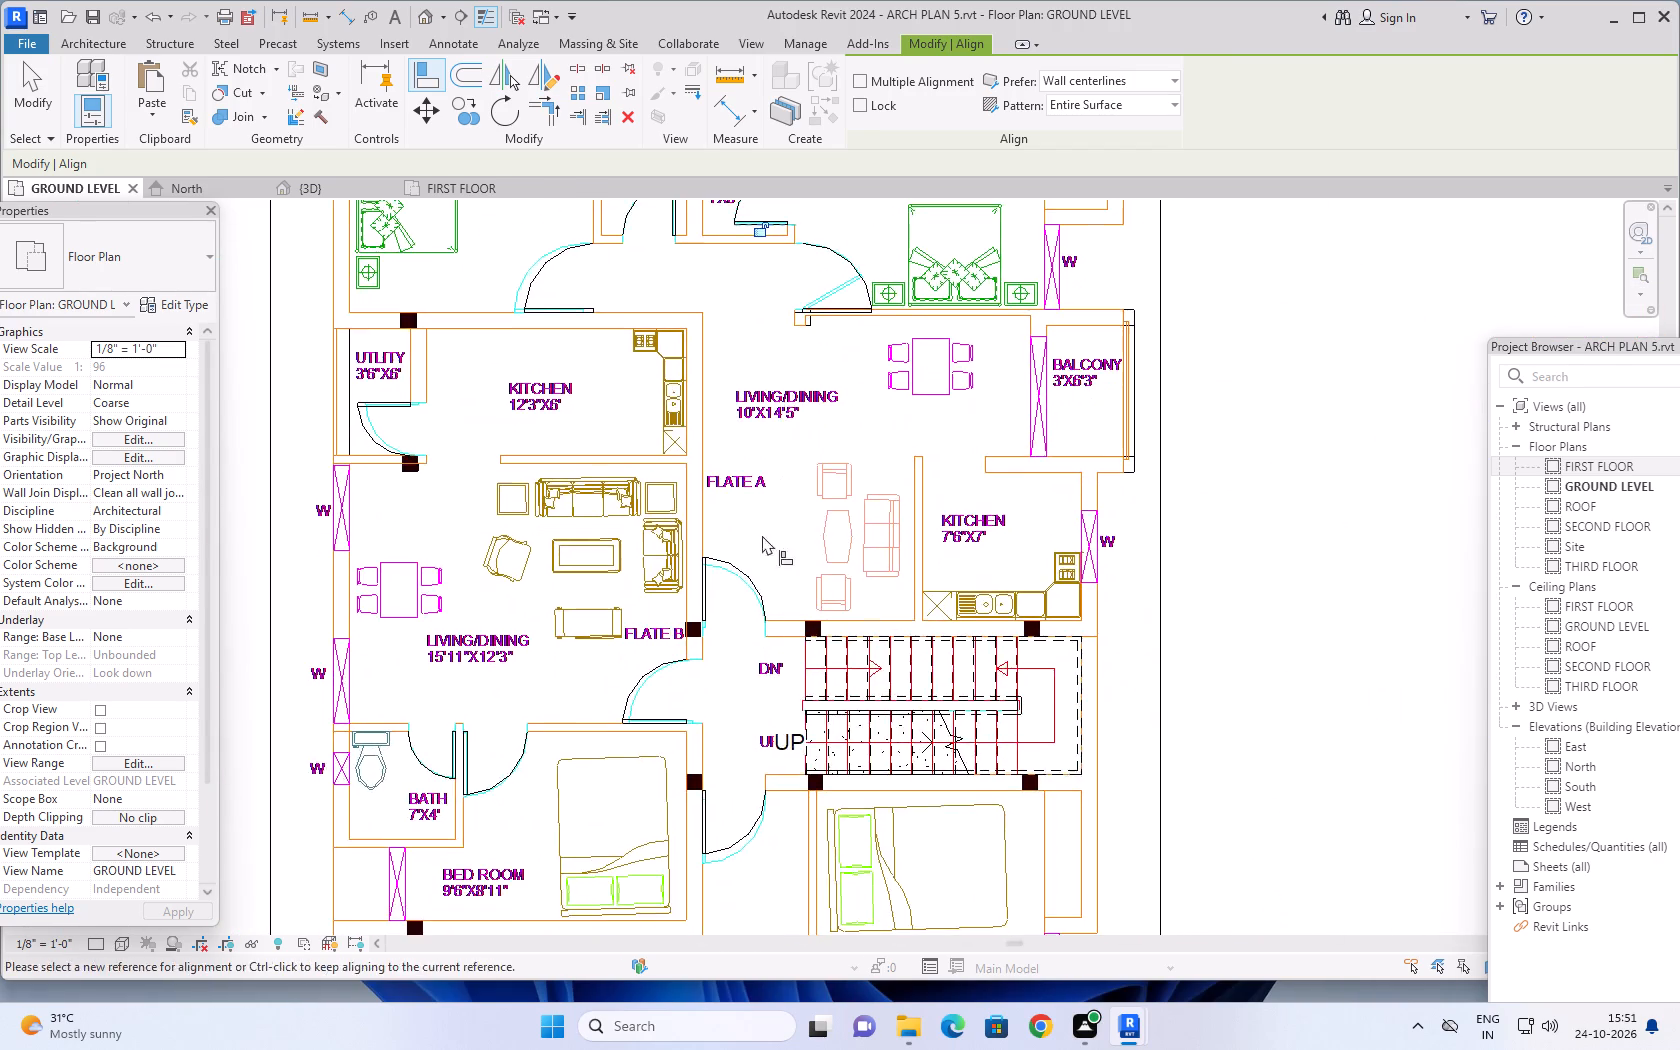
{"action": "scroll", "coordinate": [736, 609], "scroll_direction": "up", "scroll_amount": 14}
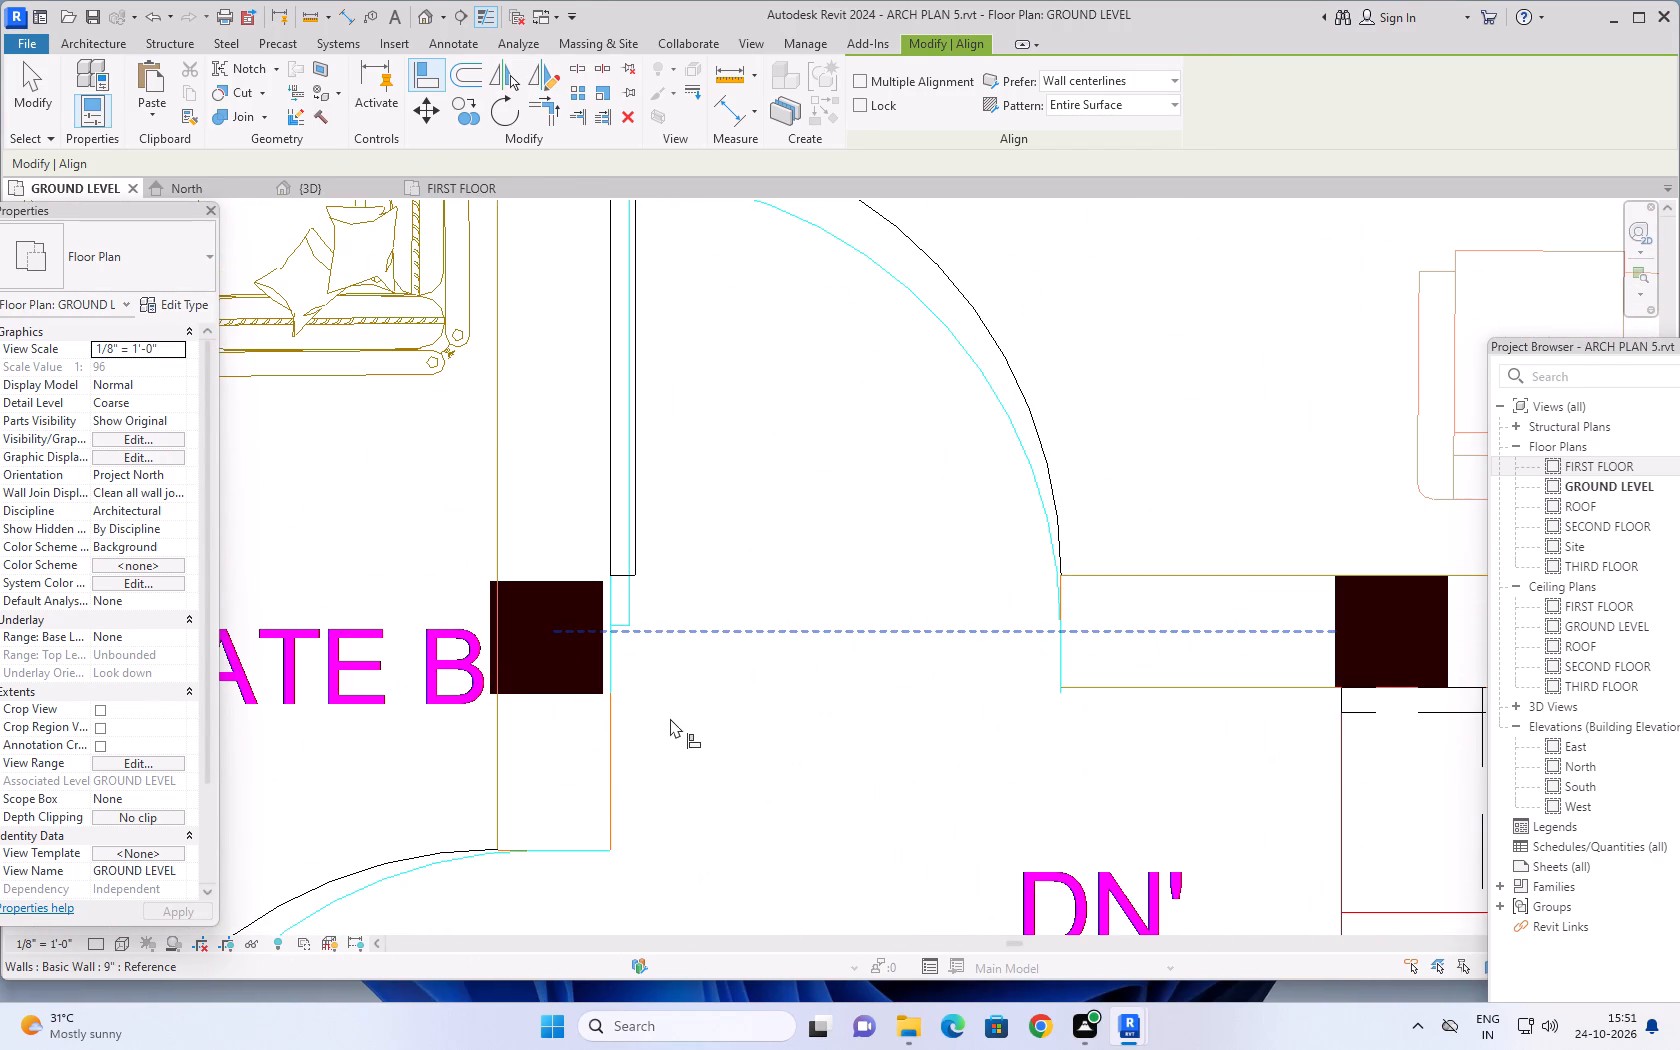
{"action": "scroll", "coordinate": [699, 633], "scroll_direction": "down", "scroll_amount": 5}
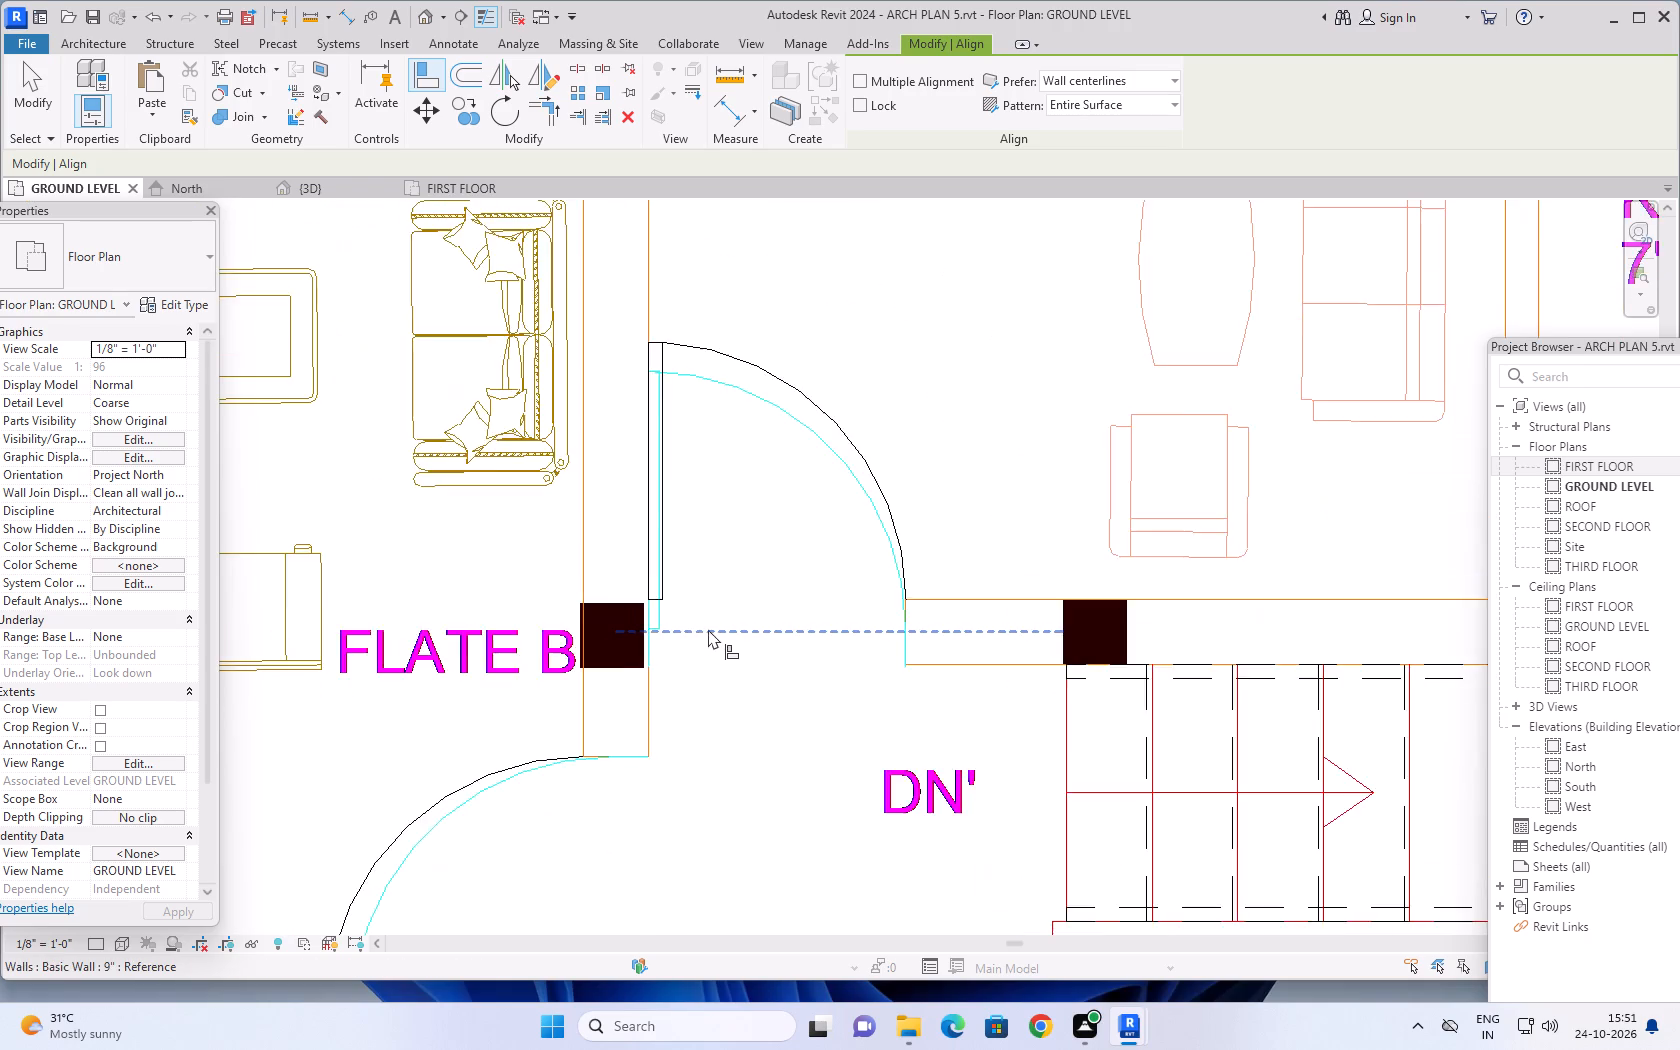
{"action": "scroll", "coordinate": [708, 629], "scroll_direction": "down", "scroll_amount": 6}
{"action": "middle_click_drag", "start_coordinate": [733, 677], "coordinate": [728, 537]}
{"action": "scroll", "coordinate": [656, 598], "scroll_direction": "up", "scroll_amount": 3}
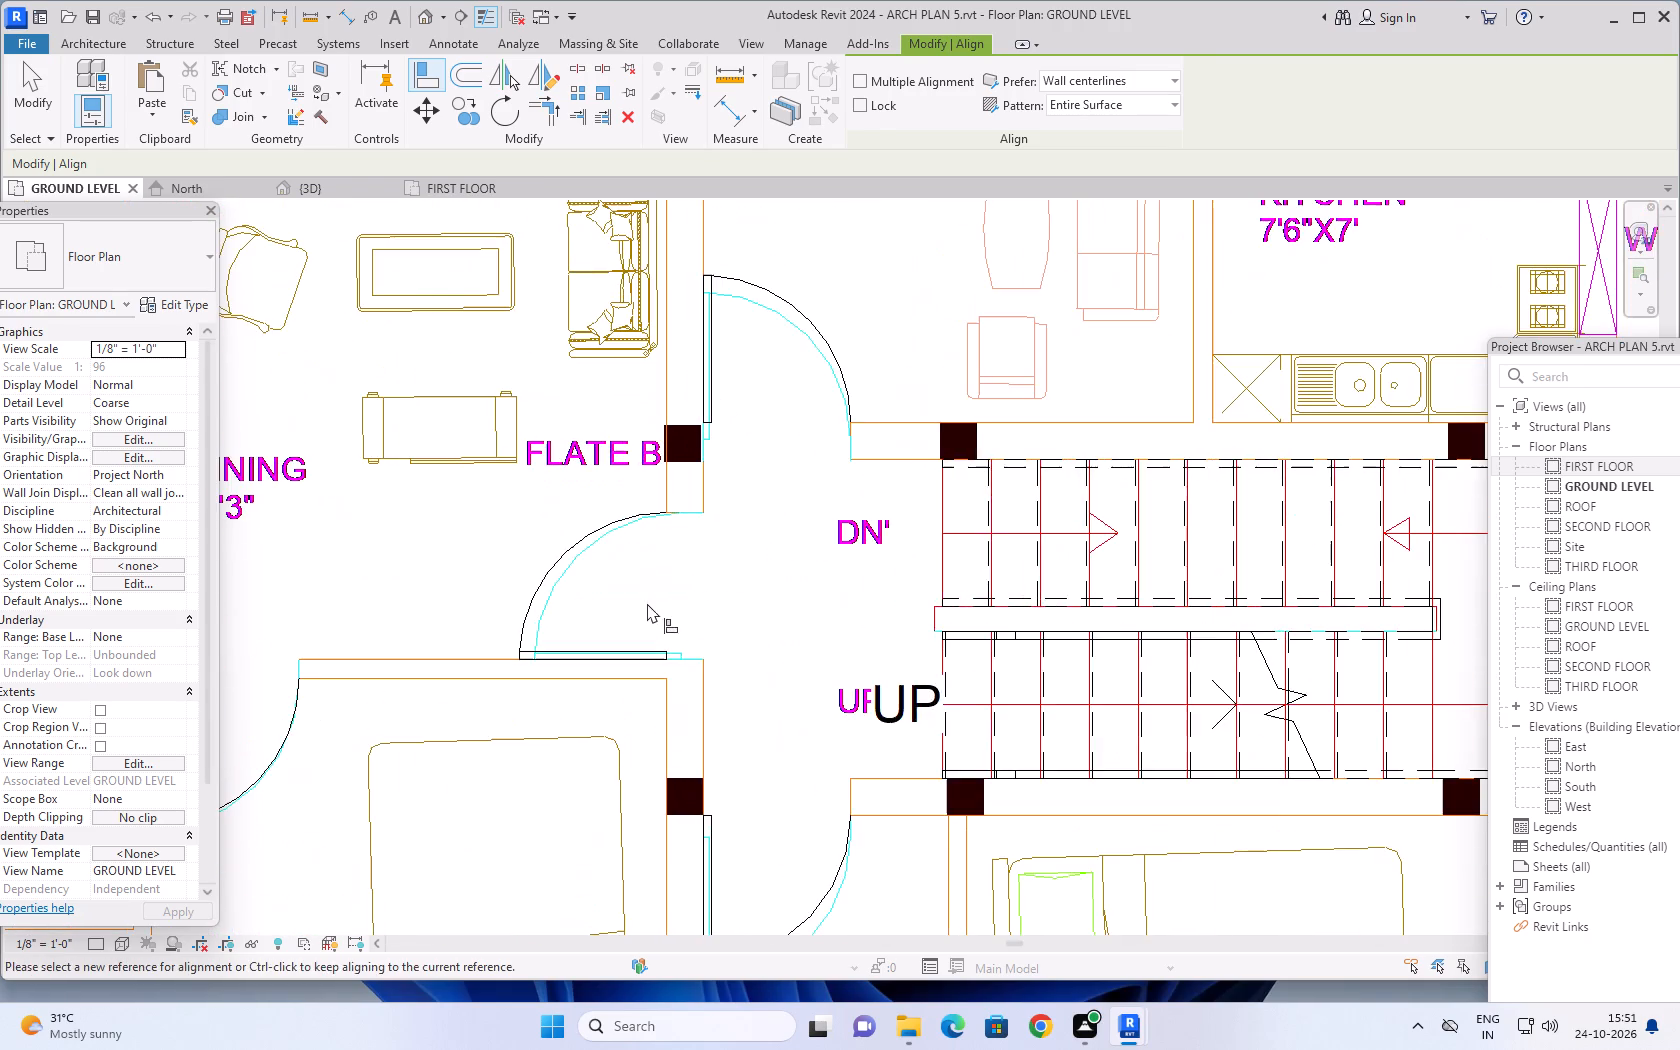
{"action": "scroll", "coordinate": [726, 603], "scroll_direction": "down", "scroll_amount": 5}
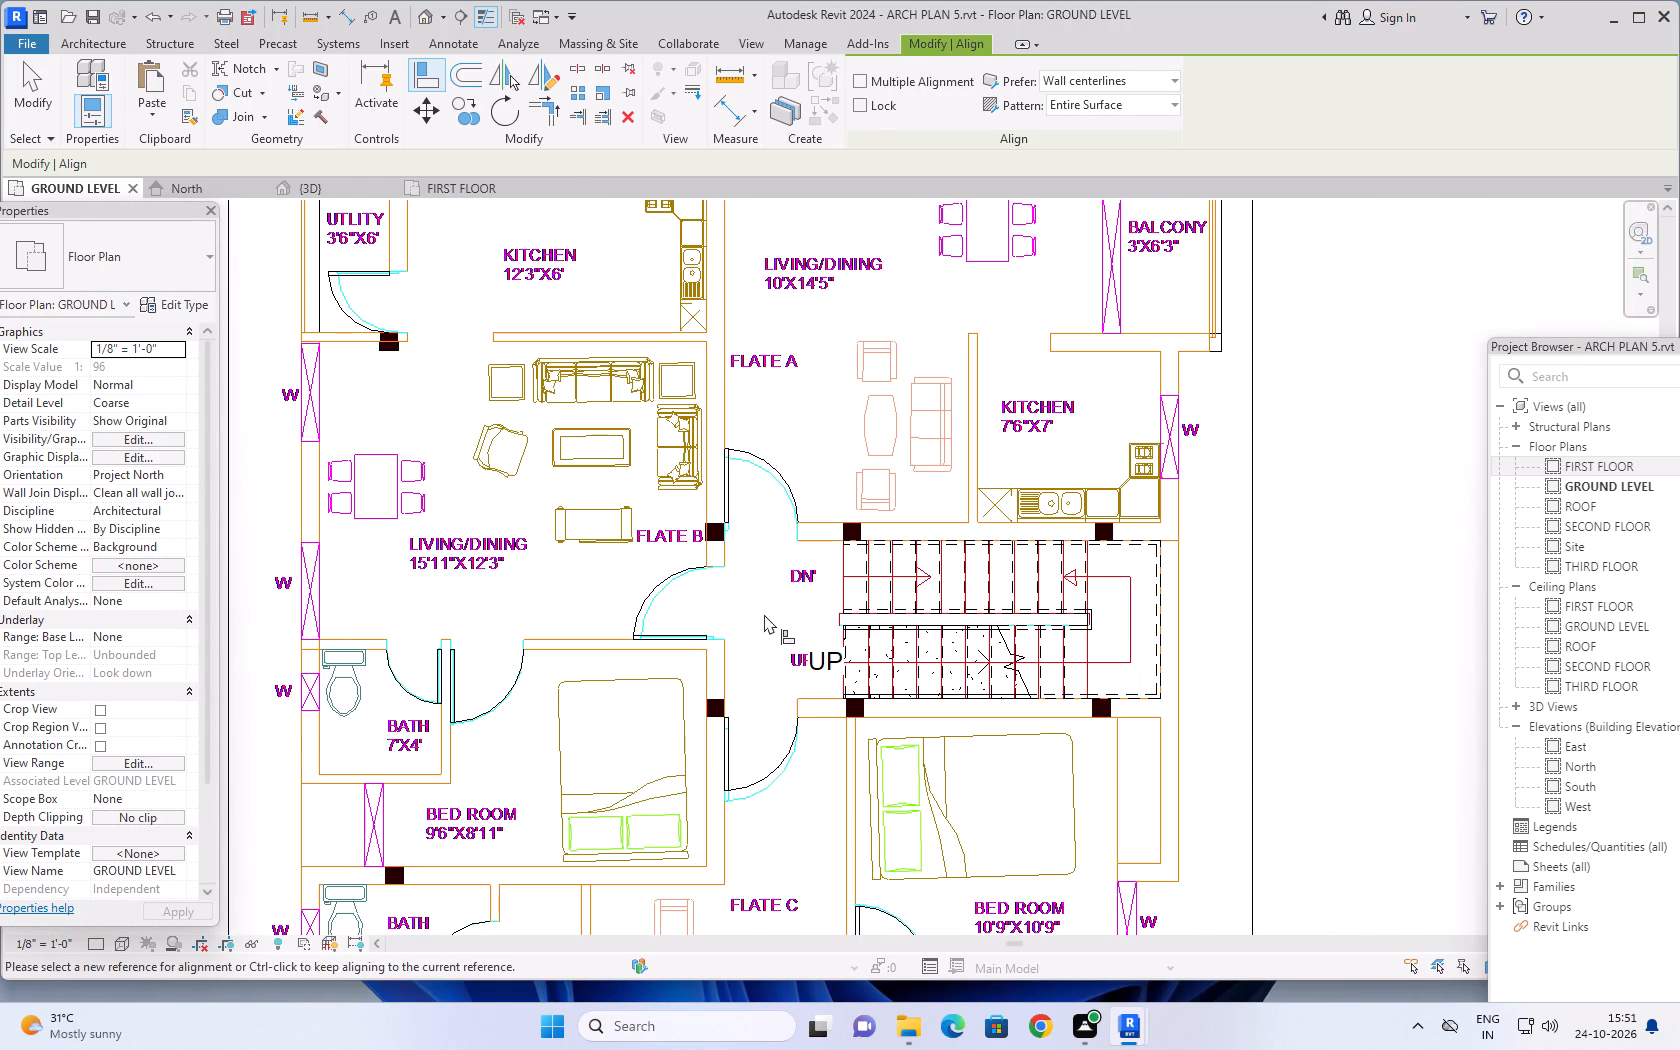
{"action": "middle_click_drag", "start_coordinate": [764, 605], "coordinate": [743, 789]}
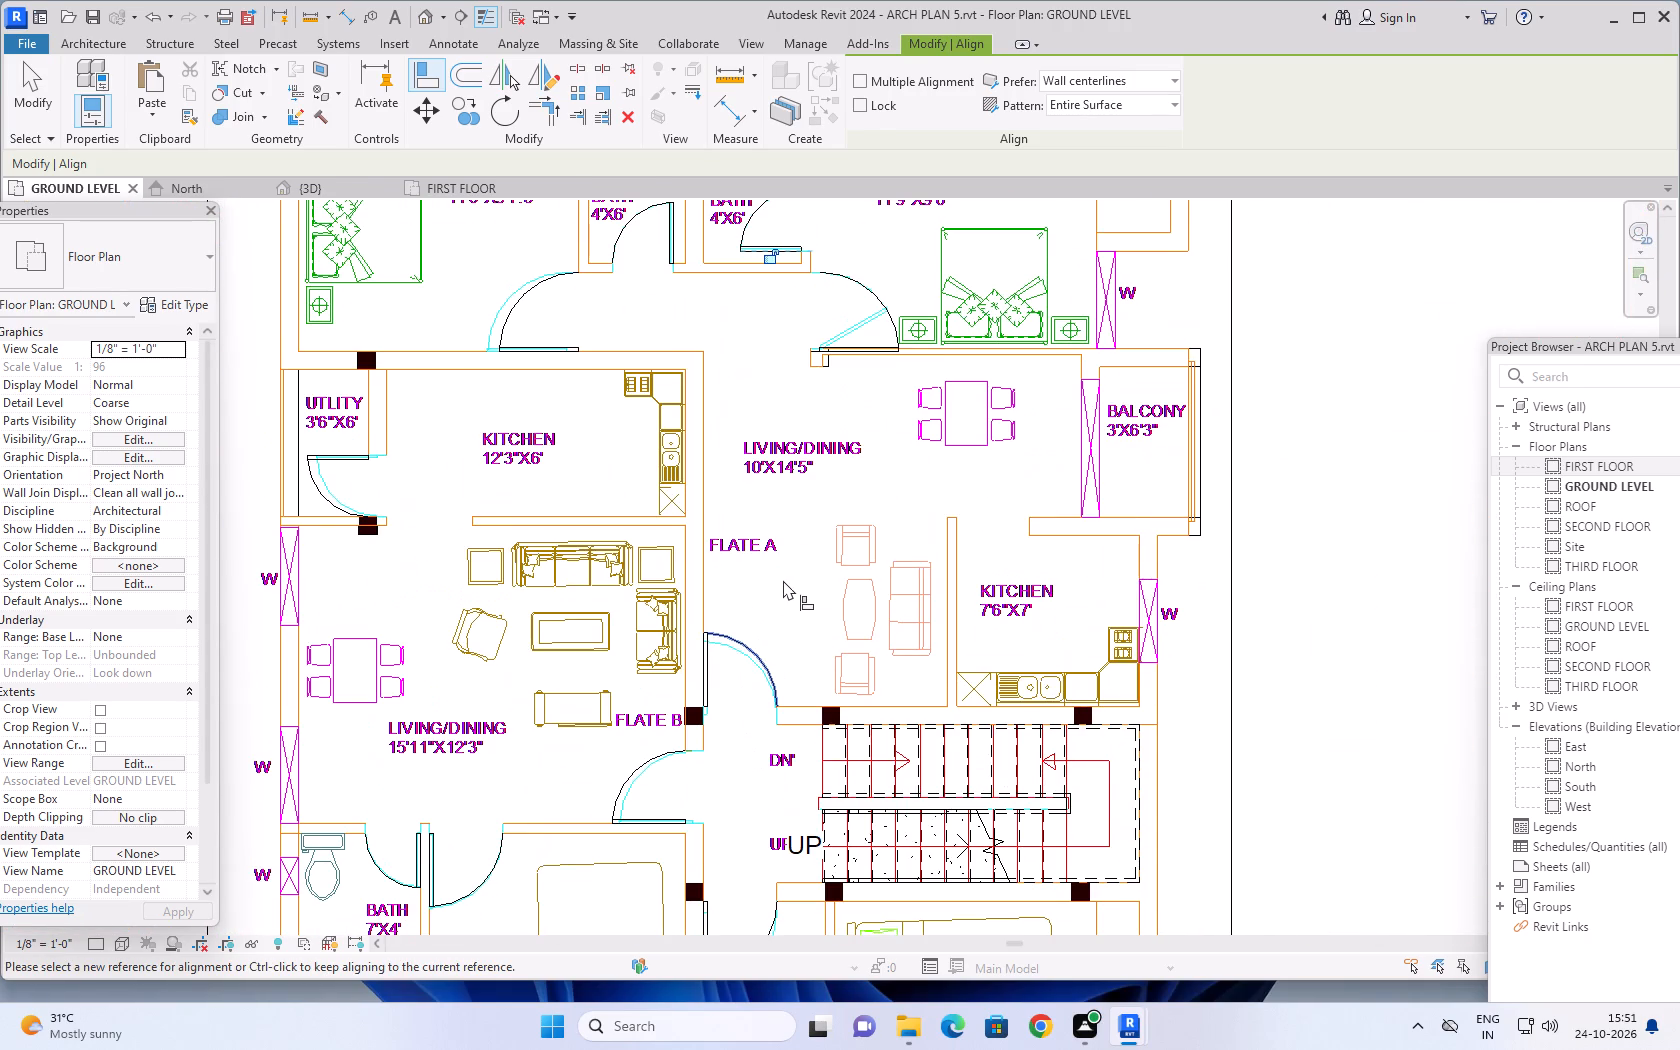
{"action": "scroll", "coordinate": [783, 580], "scroll_direction": "down", "scroll_amount": 4}
{"action": "middle_click_drag", "start_coordinate": [781, 580], "coordinate": [775, 393]}
{"action": "middle_click_drag", "start_coordinate": [765, 691], "coordinate": [677, 498]}
{"action": "scroll", "coordinate": [752, 547], "scroll_direction": "up", "scroll_amount": 10}
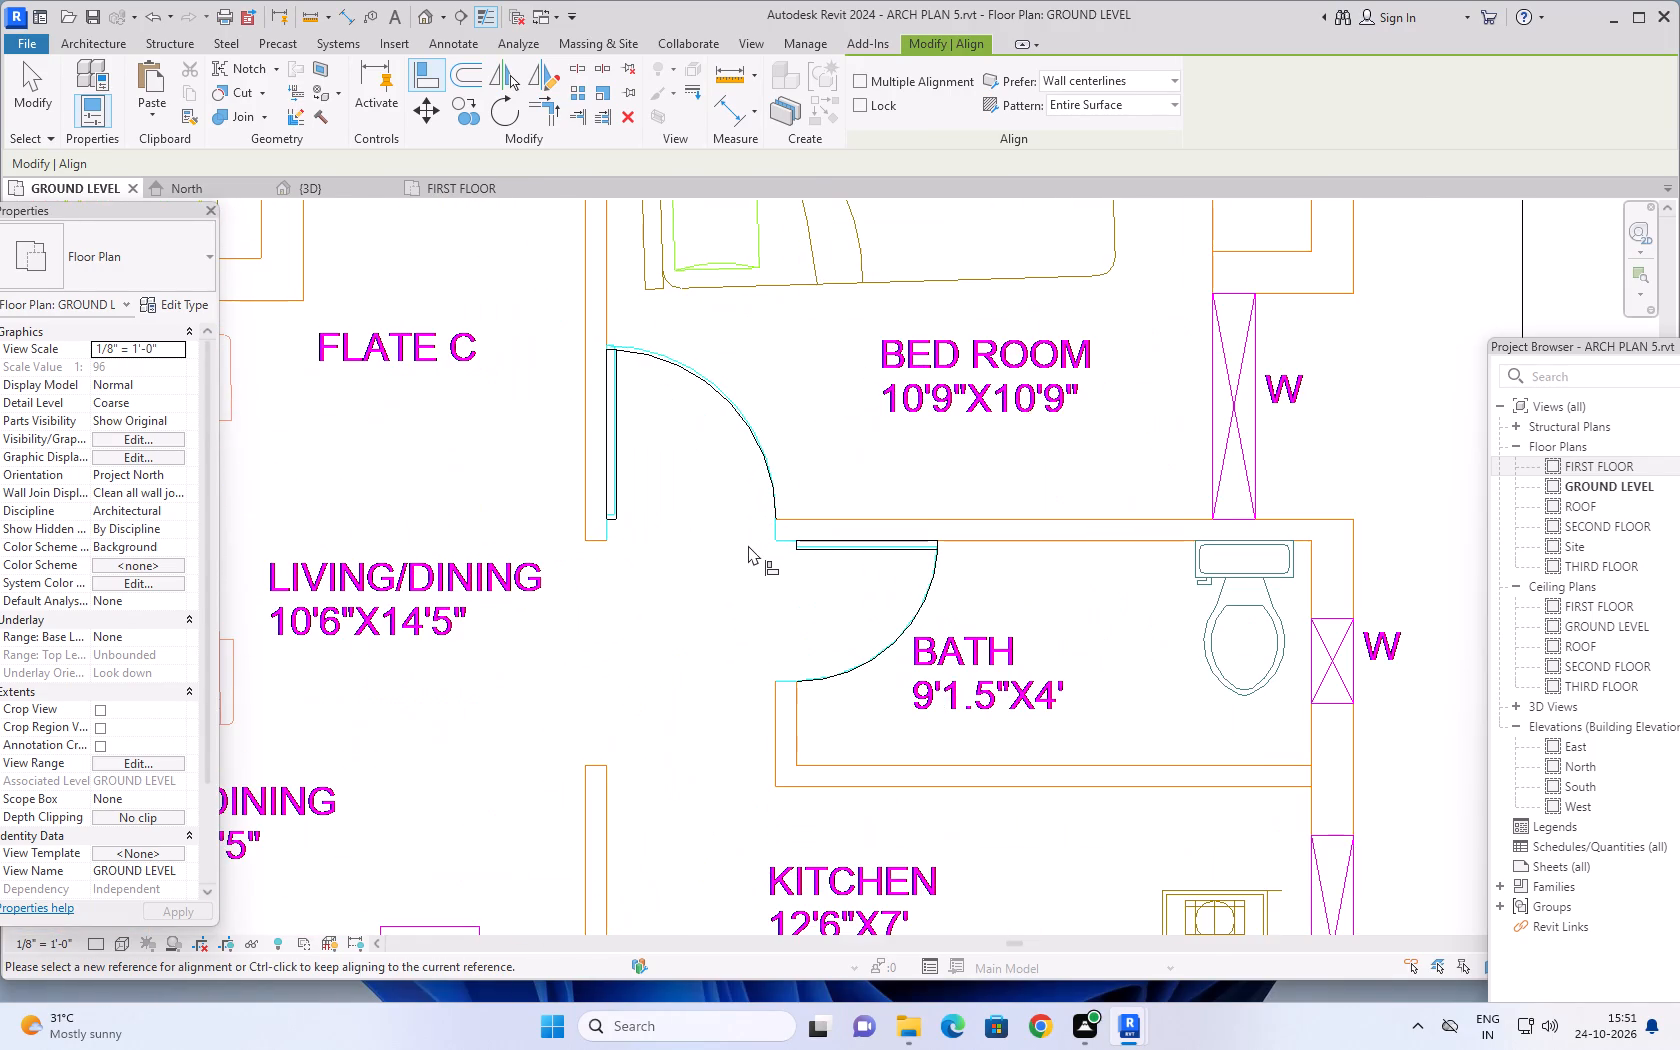
{"action": "scroll", "coordinate": [748, 545], "scroll_direction": "down", "scroll_amount": 7}
{"action": "middle_click_drag", "start_coordinate": [684, 632], "coordinate": [753, 573]}
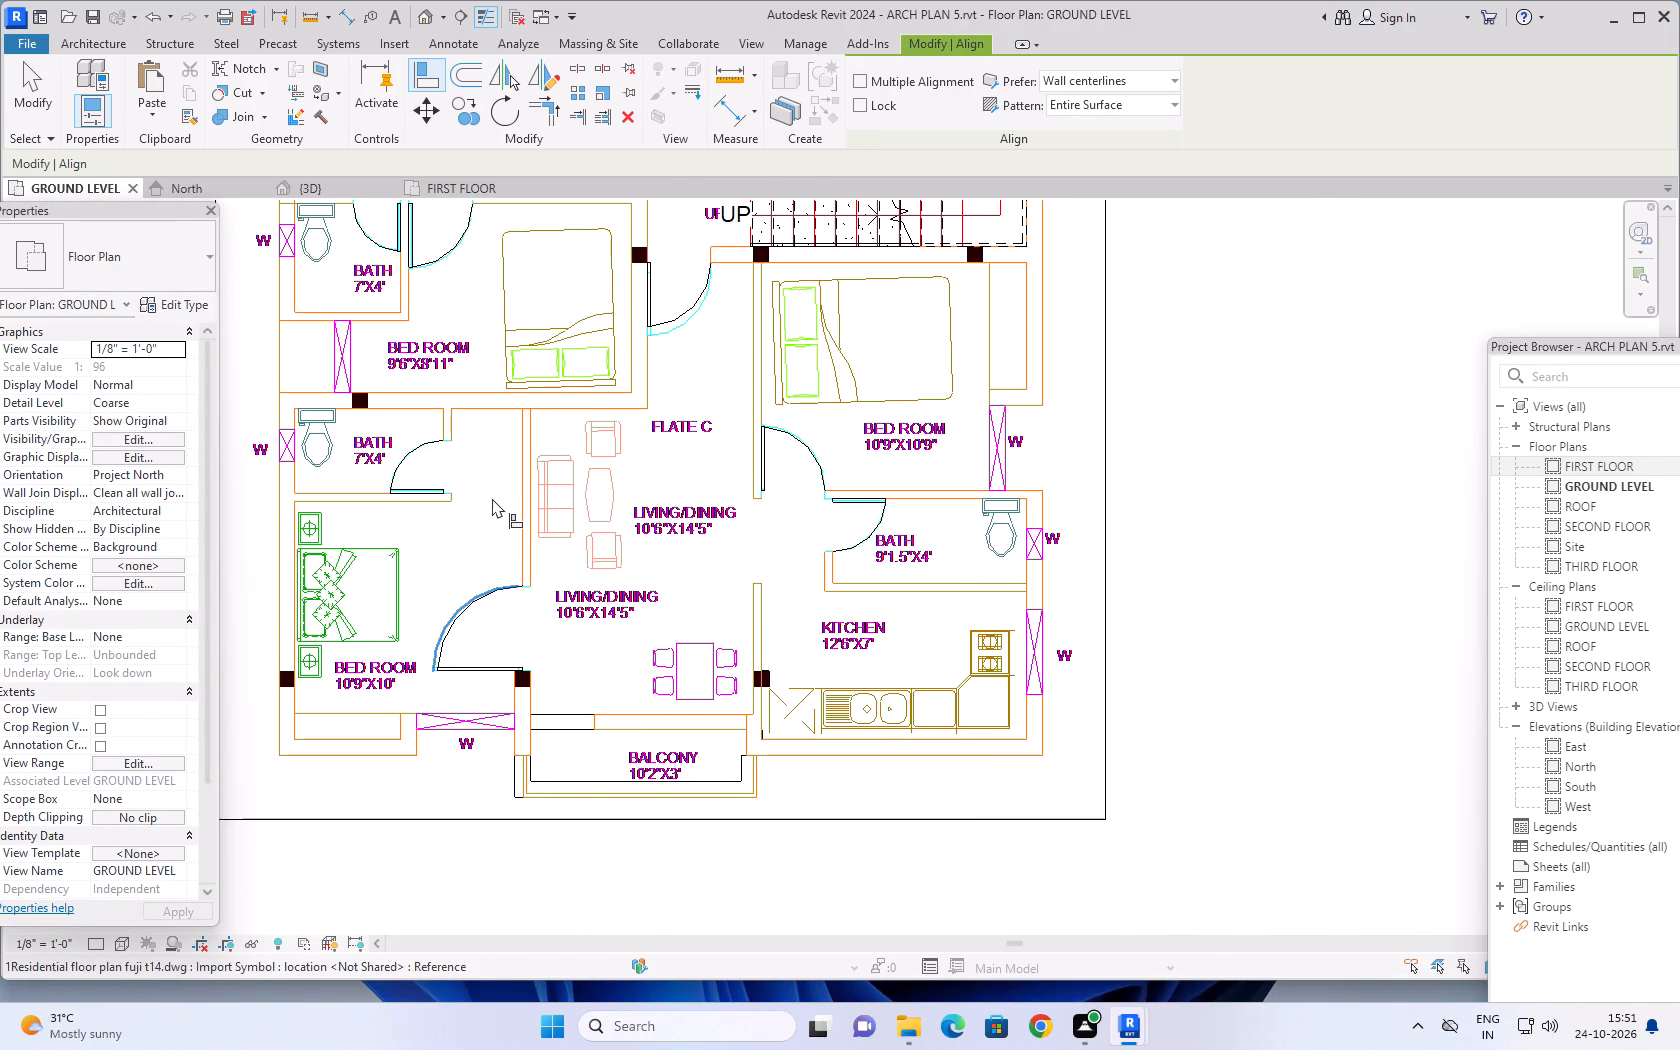
{"action": "scroll", "coordinate": [490, 497], "scroll_direction": "down", "scroll_amount": 9}
{"action": "middle_click_drag", "start_coordinate": [803, 352], "coordinate": [975, 465]}
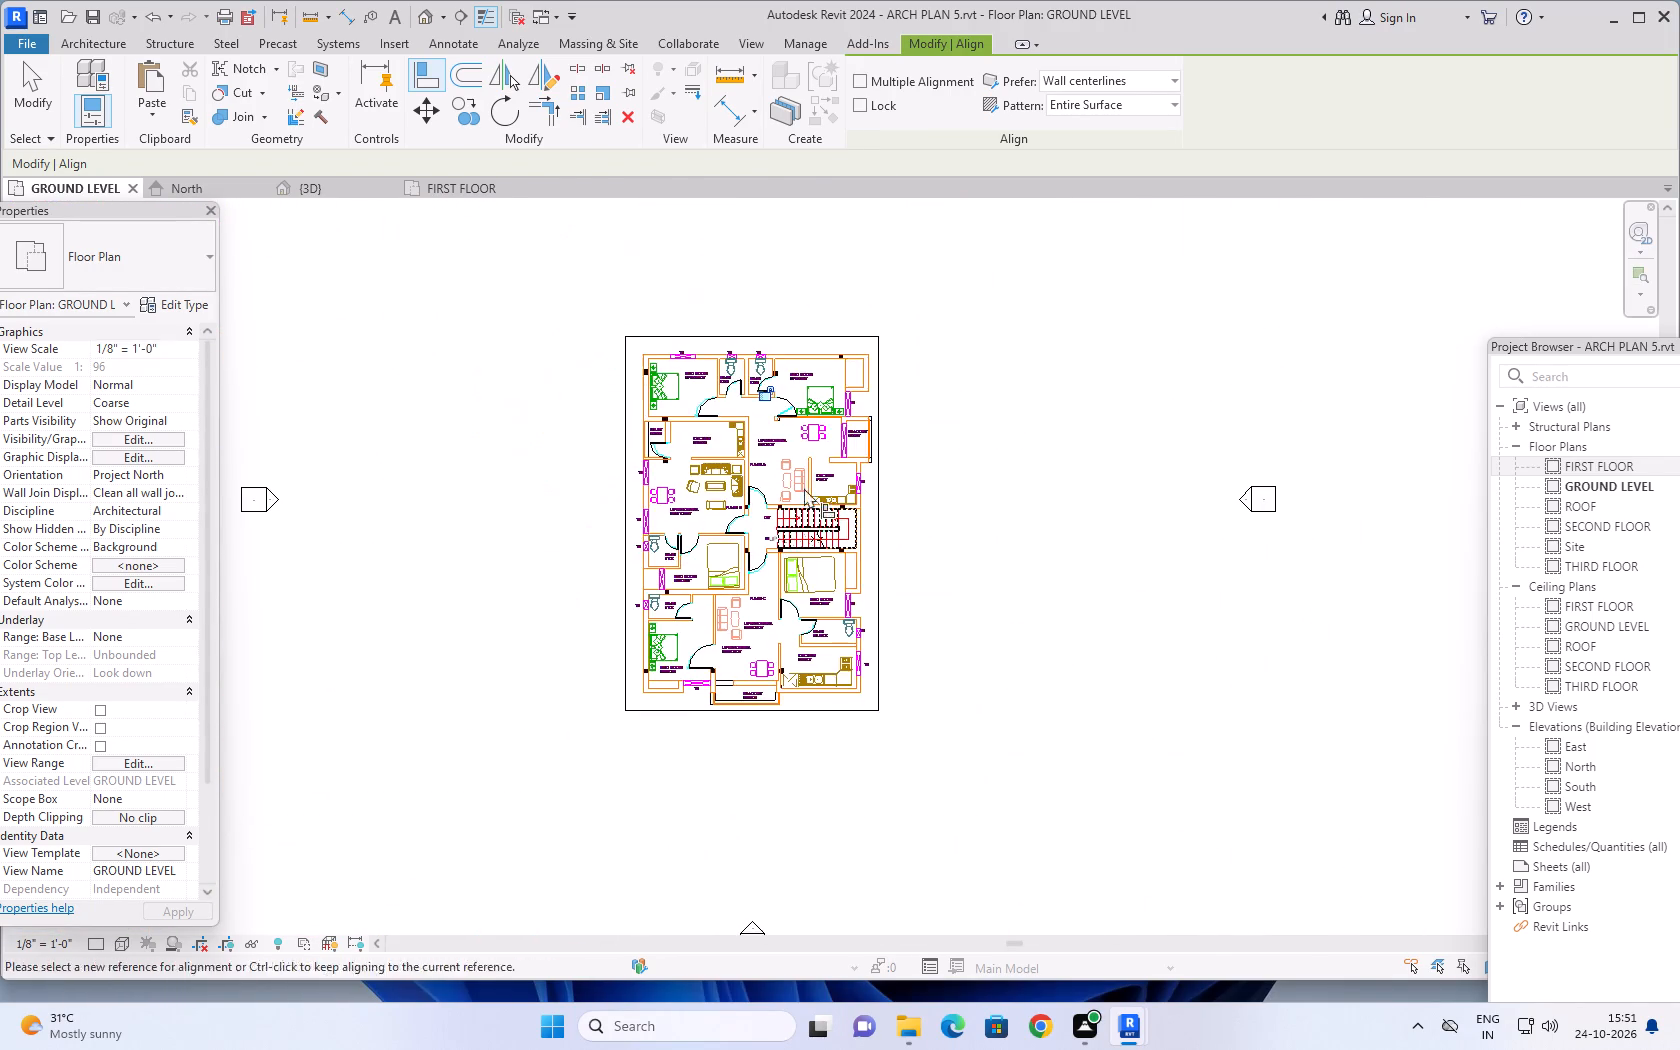
Review the door positions across the whole ground-level plan and finish the Align operation.
{"action": "scroll", "coordinate": [692, 362], "scroll_direction": "up", "scroll_amount": 3}
{"action": "scroll", "coordinate": [905, 330], "scroll_direction": "up", "scroll_amount": 3}
{"action": "scroll", "coordinate": [1031, 359], "scroll_direction": "down", "scroll_amount": 3}
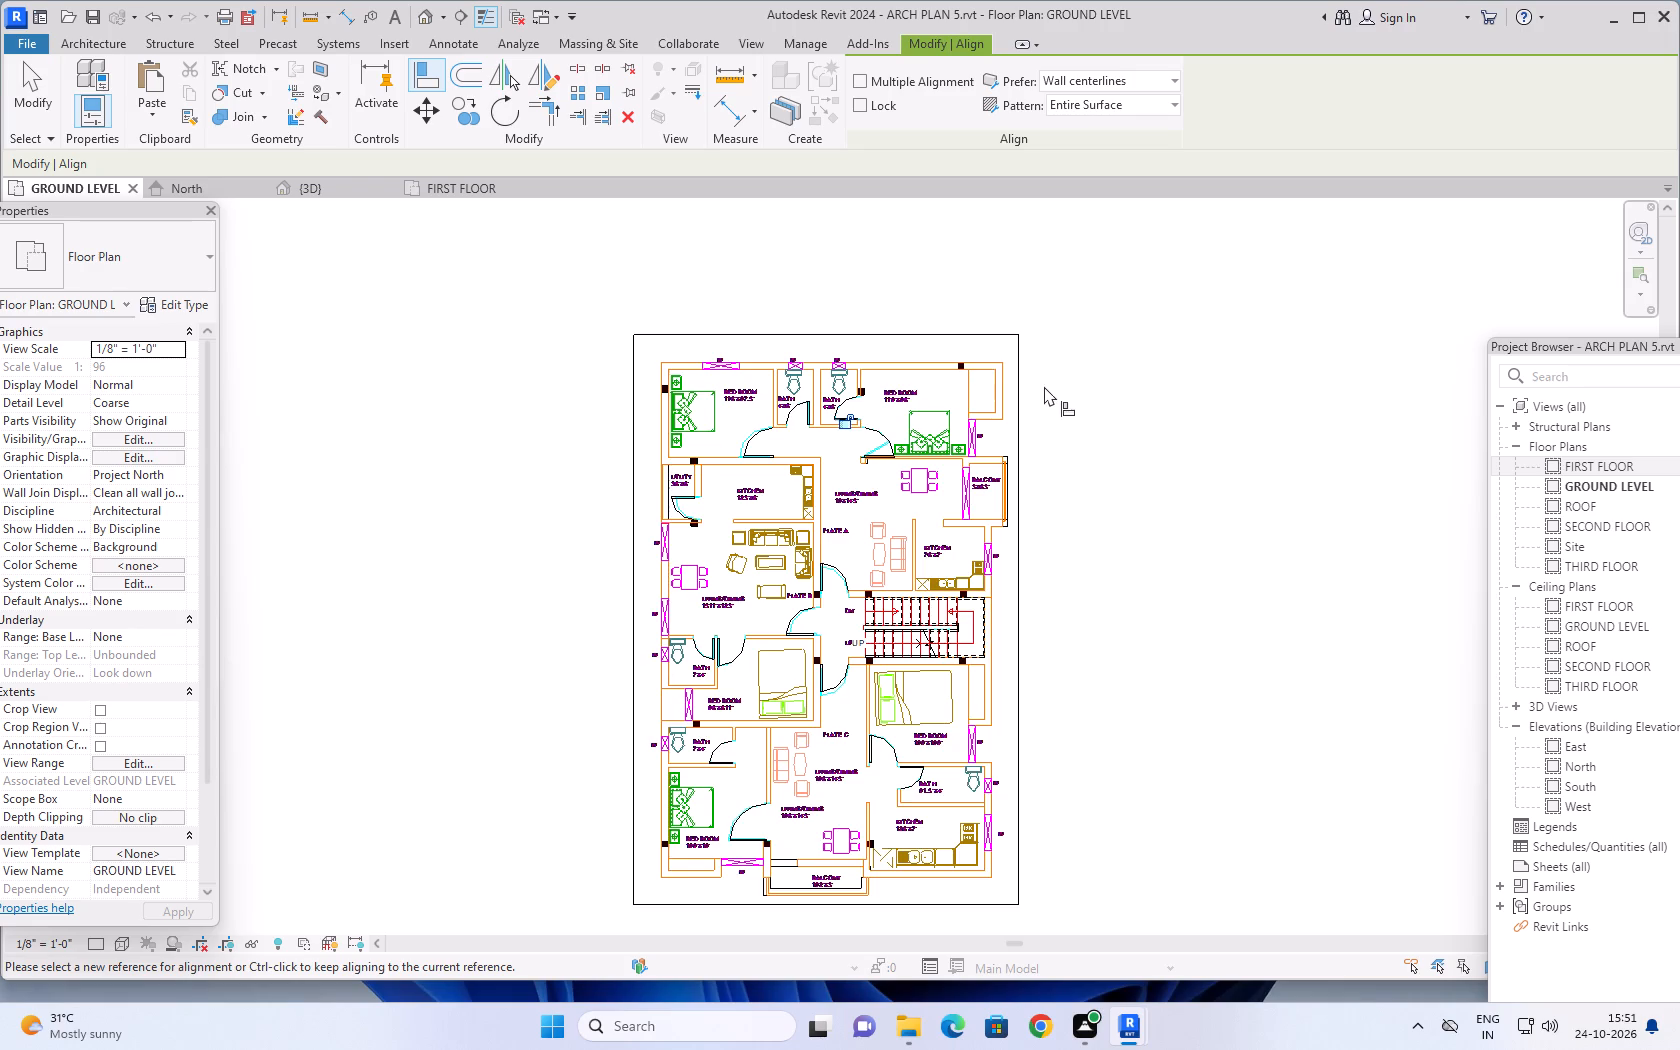
{"action": "scroll", "coordinate": [1051, 400], "scroll_direction": "down", "scroll_amount": 1}
{"action": "middle_click_drag", "start_coordinate": [1063, 434], "coordinate": [1029, 374]}
{"action": "scroll", "coordinate": [943, 452], "scroll_direction": "up", "scroll_amount": 4}
{"action": "scroll", "coordinate": [1016, 492], "scroll_direction": "up", "scroll_amount": 1}
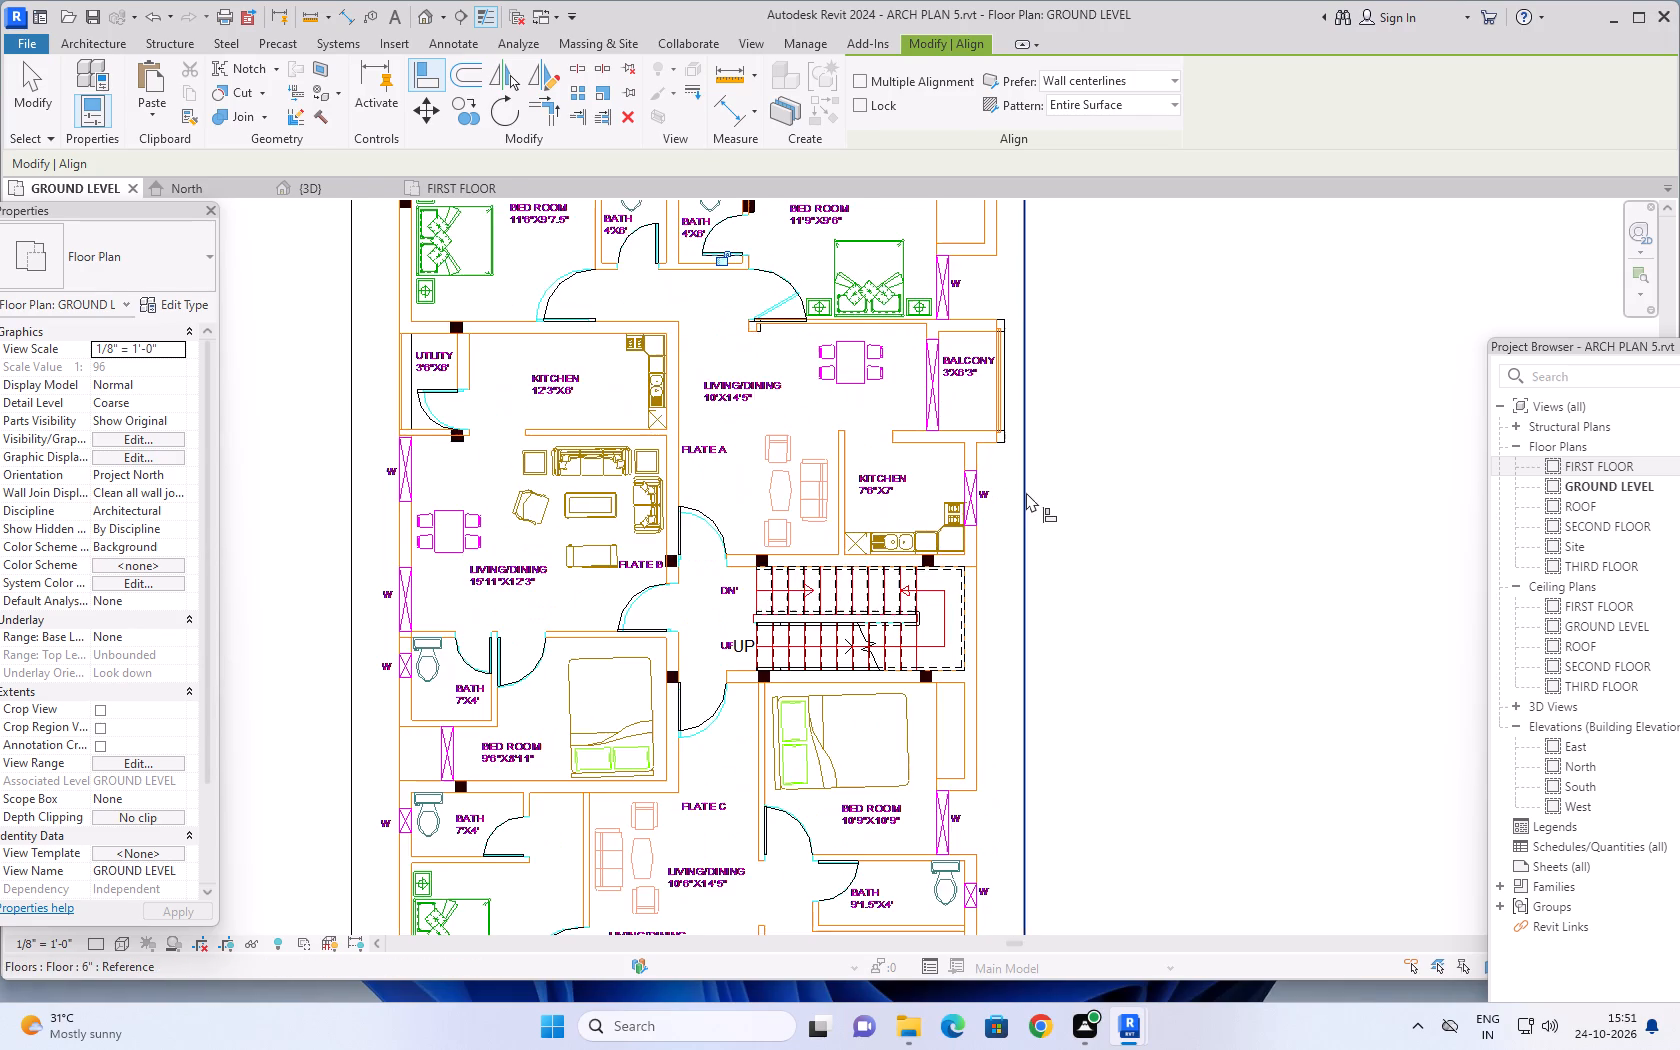
{"action": "scroll", "coordinate": [1039, 494], "scroll_direction": "down", "scroll_amount": 3}
{"action": "middle_click_drag", "start_coordinate": [1062, 526], "coordinate": [1065, 478]}
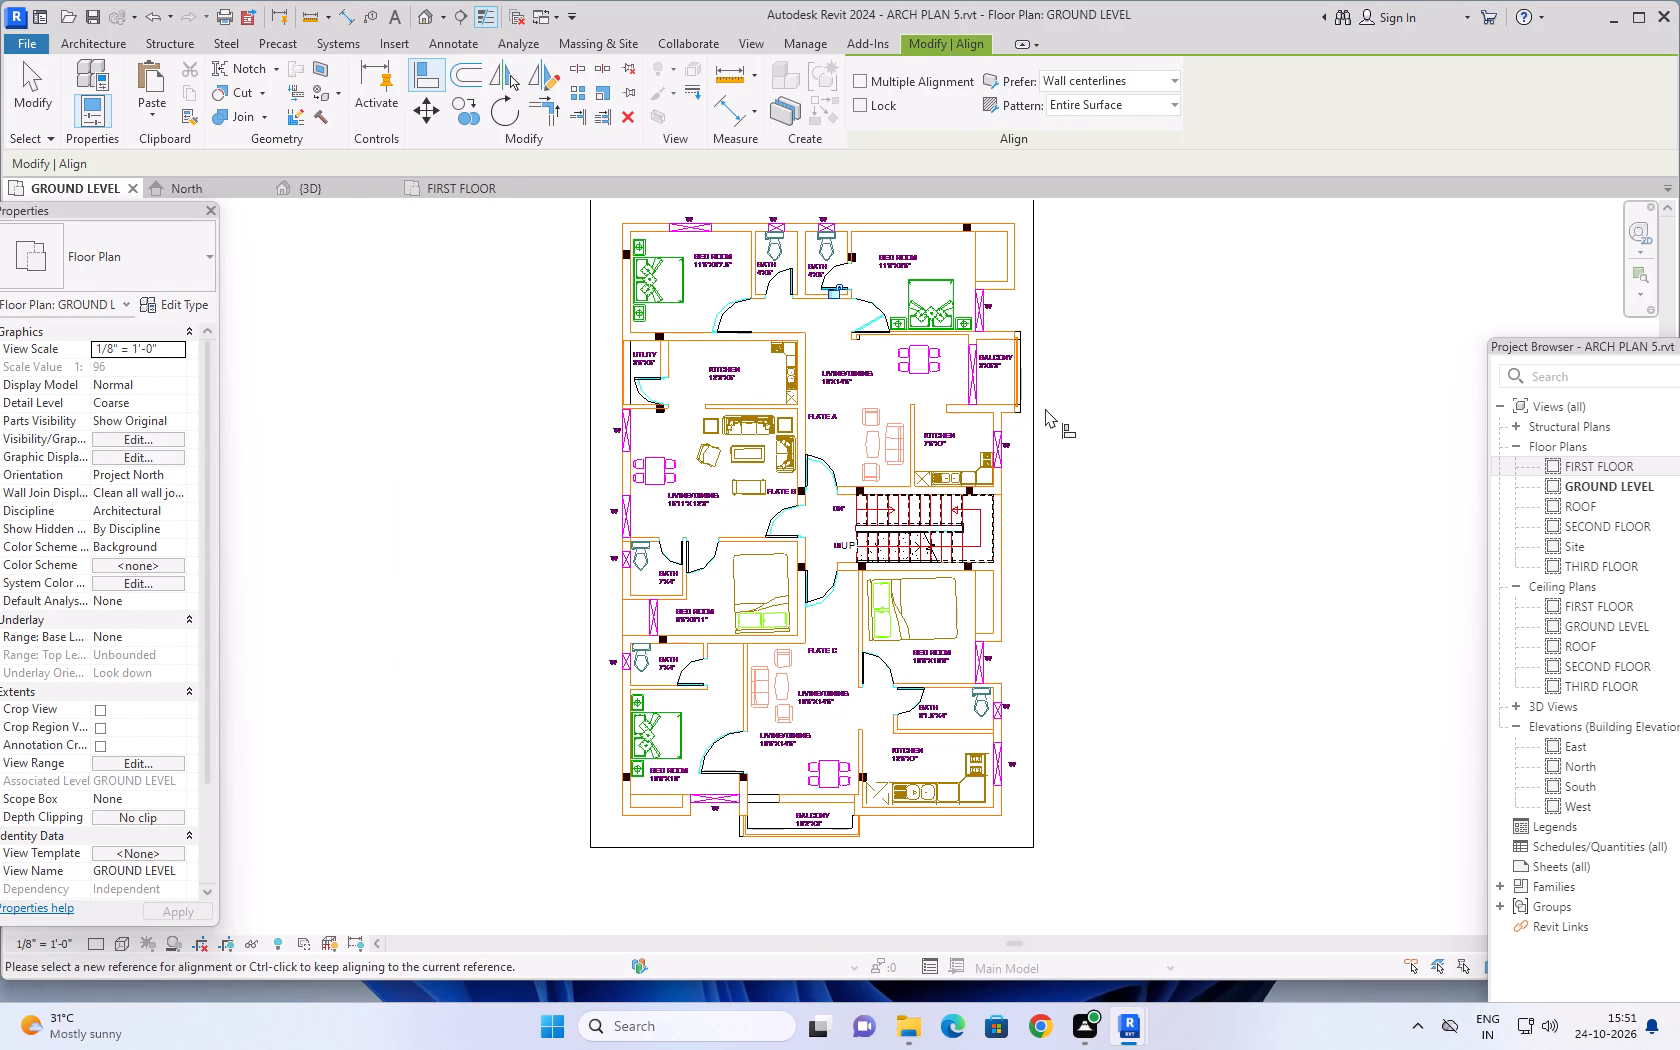
{"action": "scroll", "coordinate": [684, 360], "scroll_direction": "up", "scroll_amount": 5}
{"action": "scroll", "coordinate": [1387, 504], "scroll_direction": "down", "scroll_amount": 2}
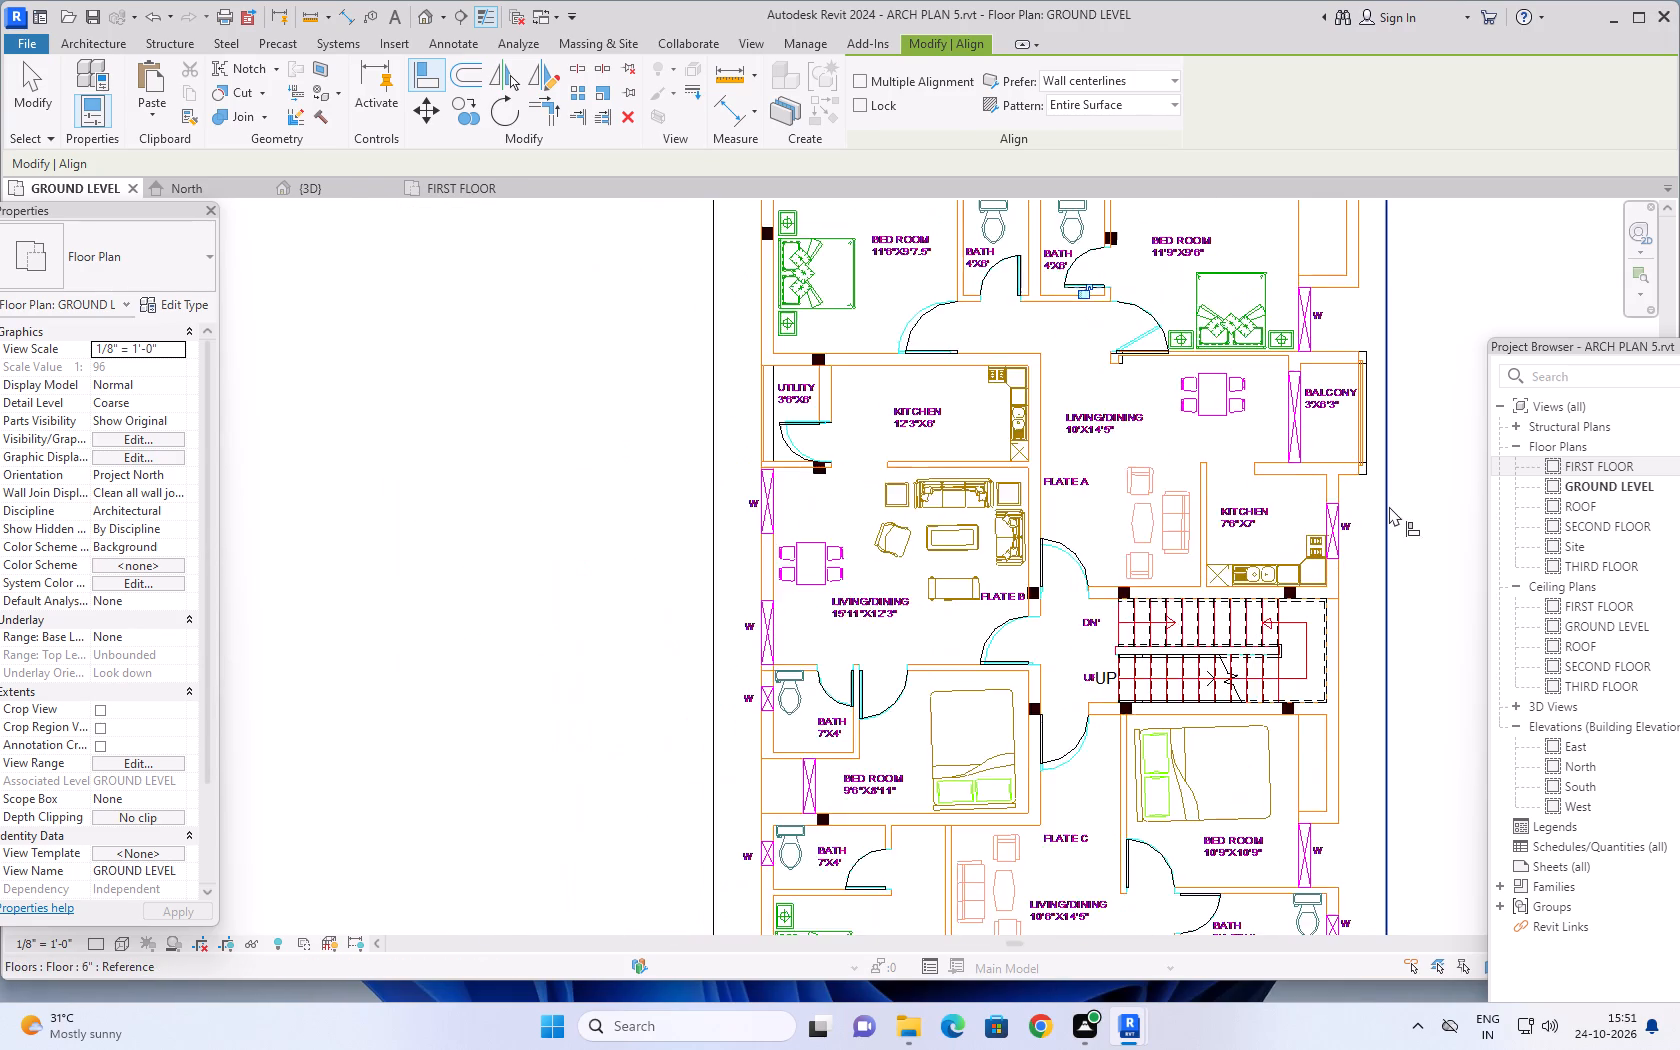
{"action": "scroll", "coordinate": [1389, 506], "scroll_direction": "down", "scroll_amount": 1}
{"action": "middle_click_drag", "start_coordinate": [1407, 514], "coordinate": [1232, 606]}
{"action": "key", "text": "Escape"}
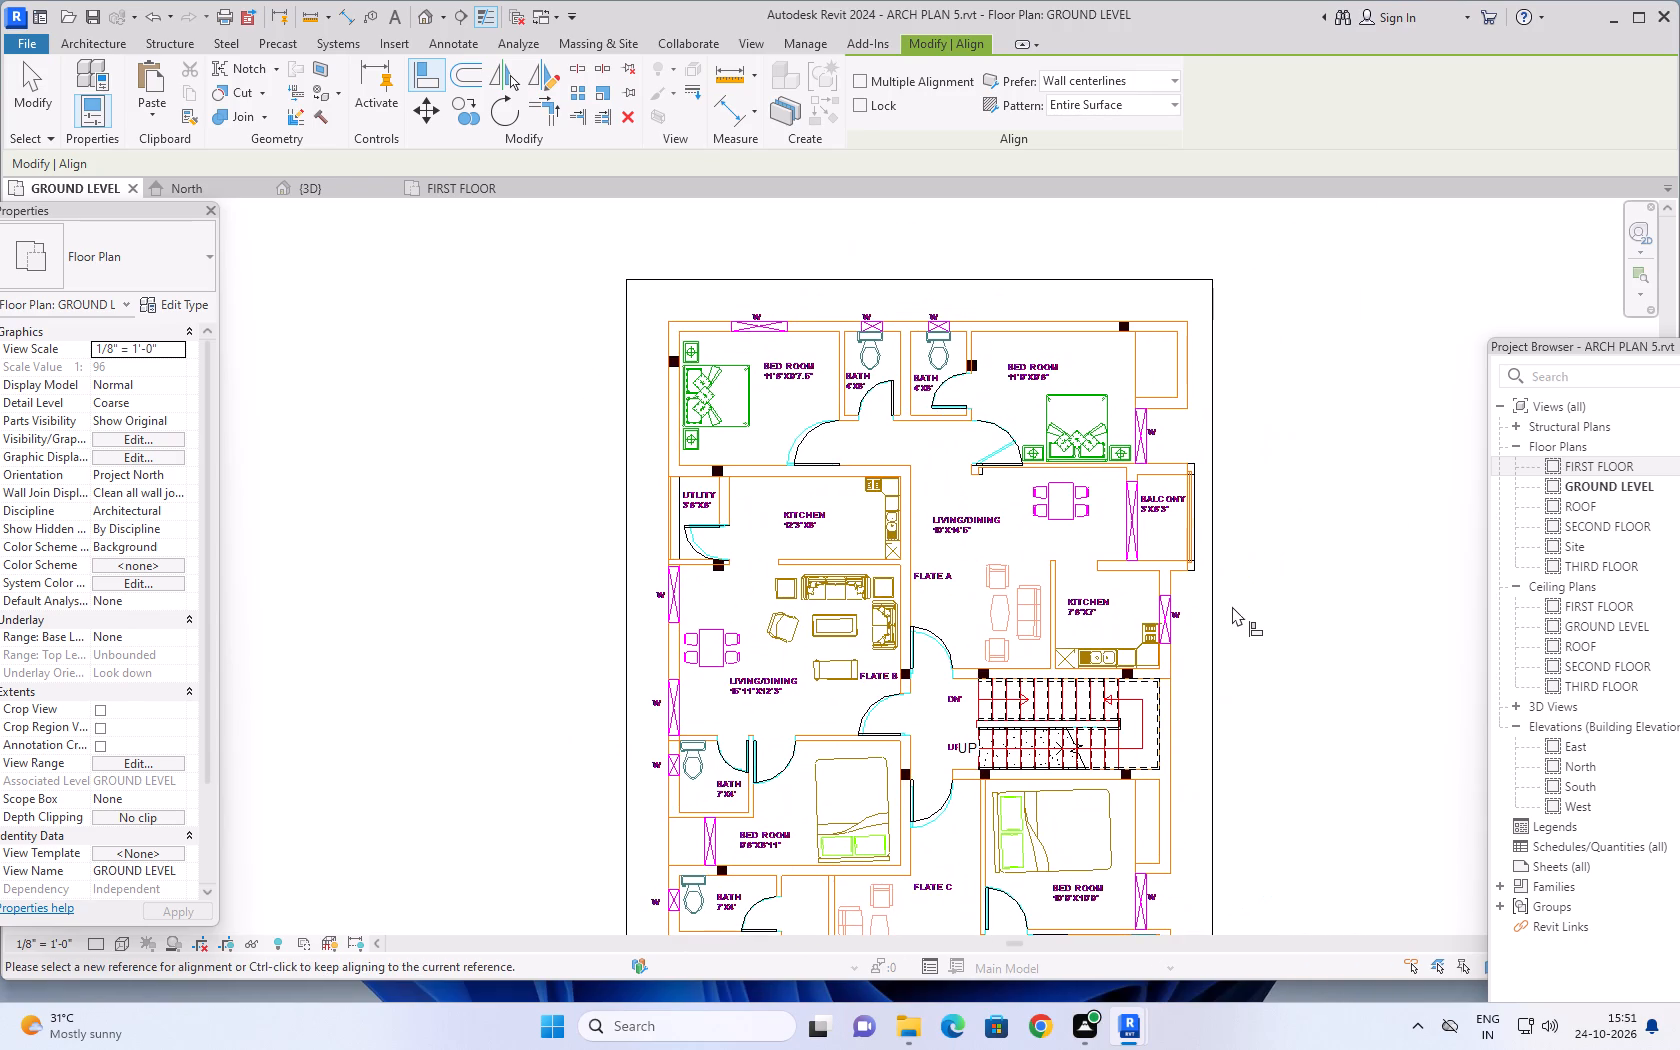
{"action": "key", "text": "Escape"}
{"action": "key", "text": "Escape"}
{"action": "middle_click_drag", "start_coordinate": [1306, 609], "coordinate": [1279, 534]}
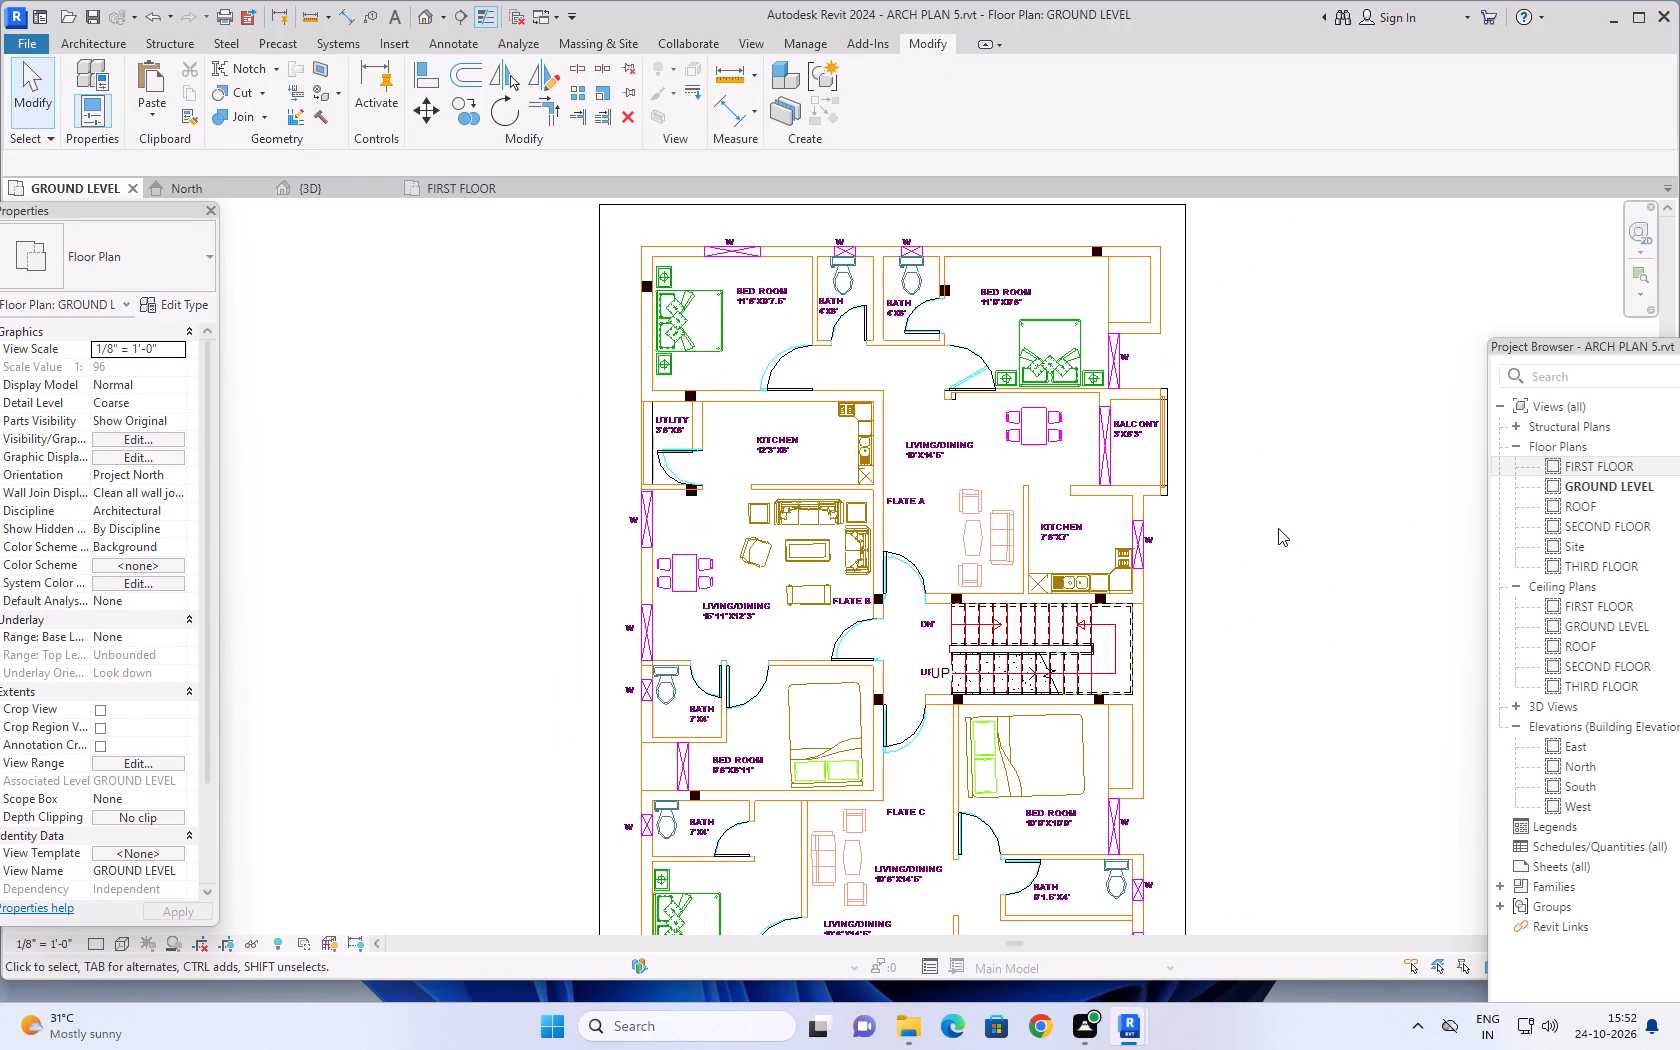
Examine the ground-level plan for openings that still need doors, including the 3'X6'3" balcony opening of Flate A.
{"action": "scroll", "coordinate": [1107, 428], "scroll_direction": "up", "scroll_amount": 10}
{"action": "scroll", "coordinate": [1115, 467], "scroll_direction": "down", "scroll_amount": 9}
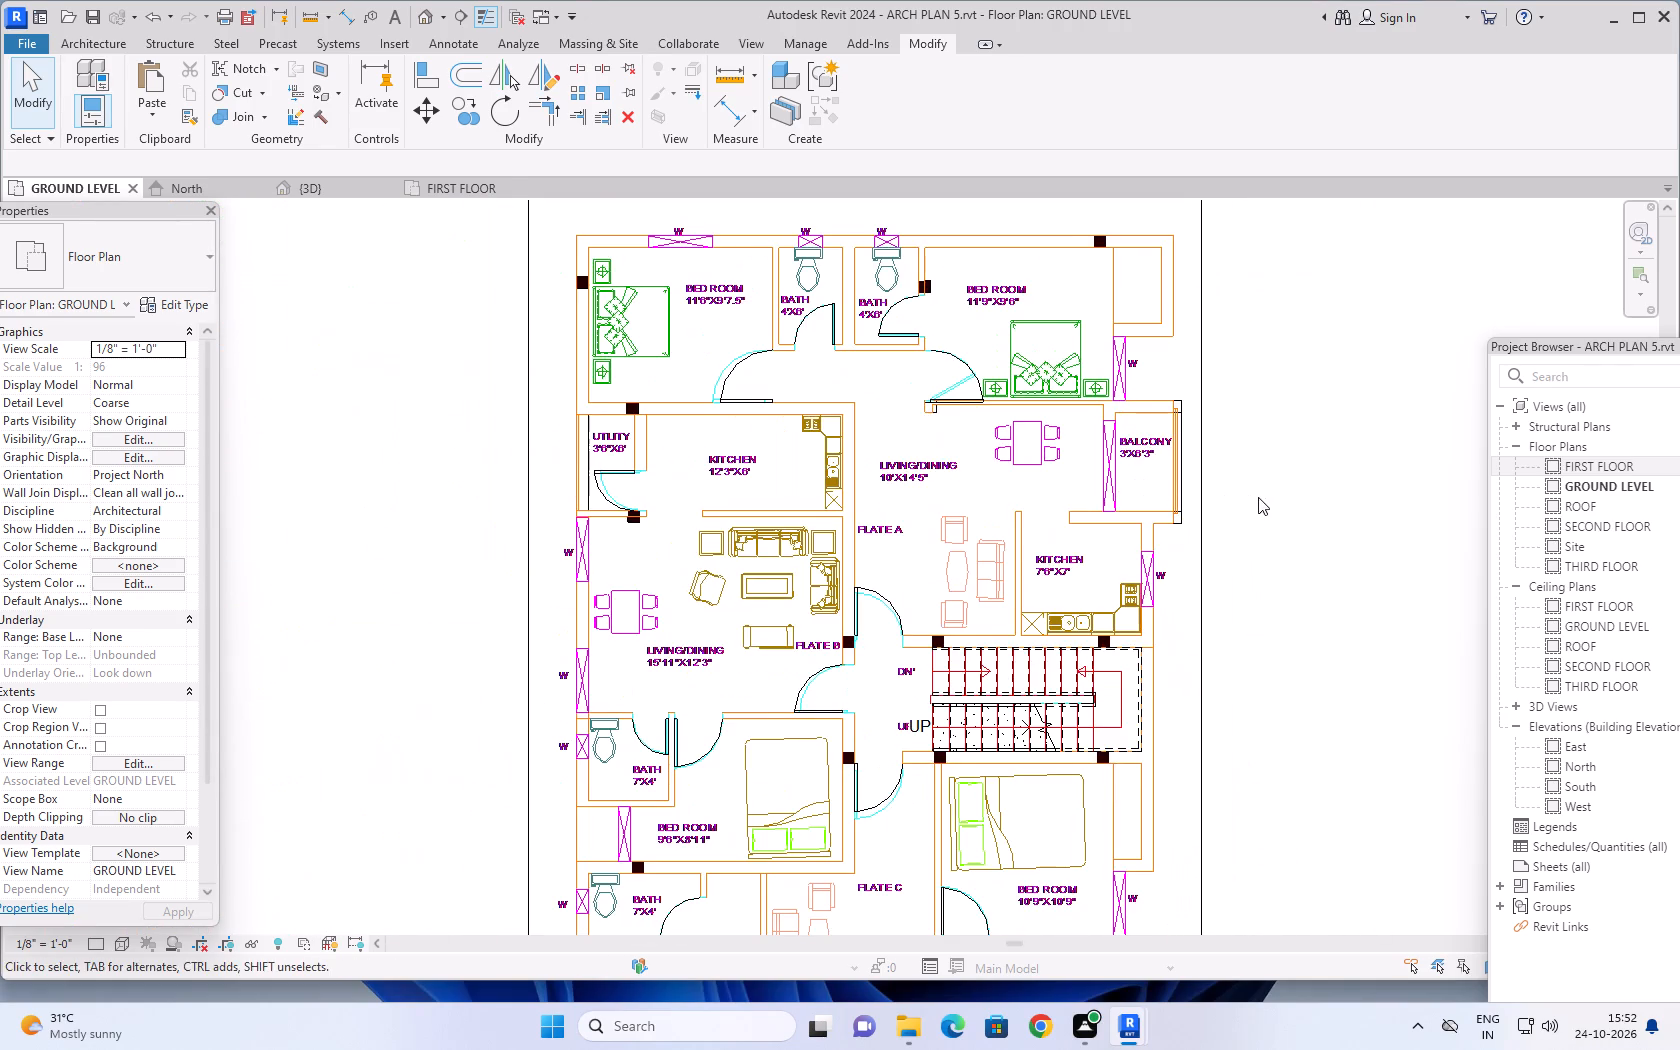
{"action": "middle_click_drag", "start_coordinate": [1258, 497], "coordinate": [1233, 400]}
{"action": "scroll", "coordinate": [1243, 442], "scroll_direction": "down", "scroll_amount": 2}
{"action": "middle_click_drag", "start_coordinate": [1269, 506], "coordinate": [1226, 429]}
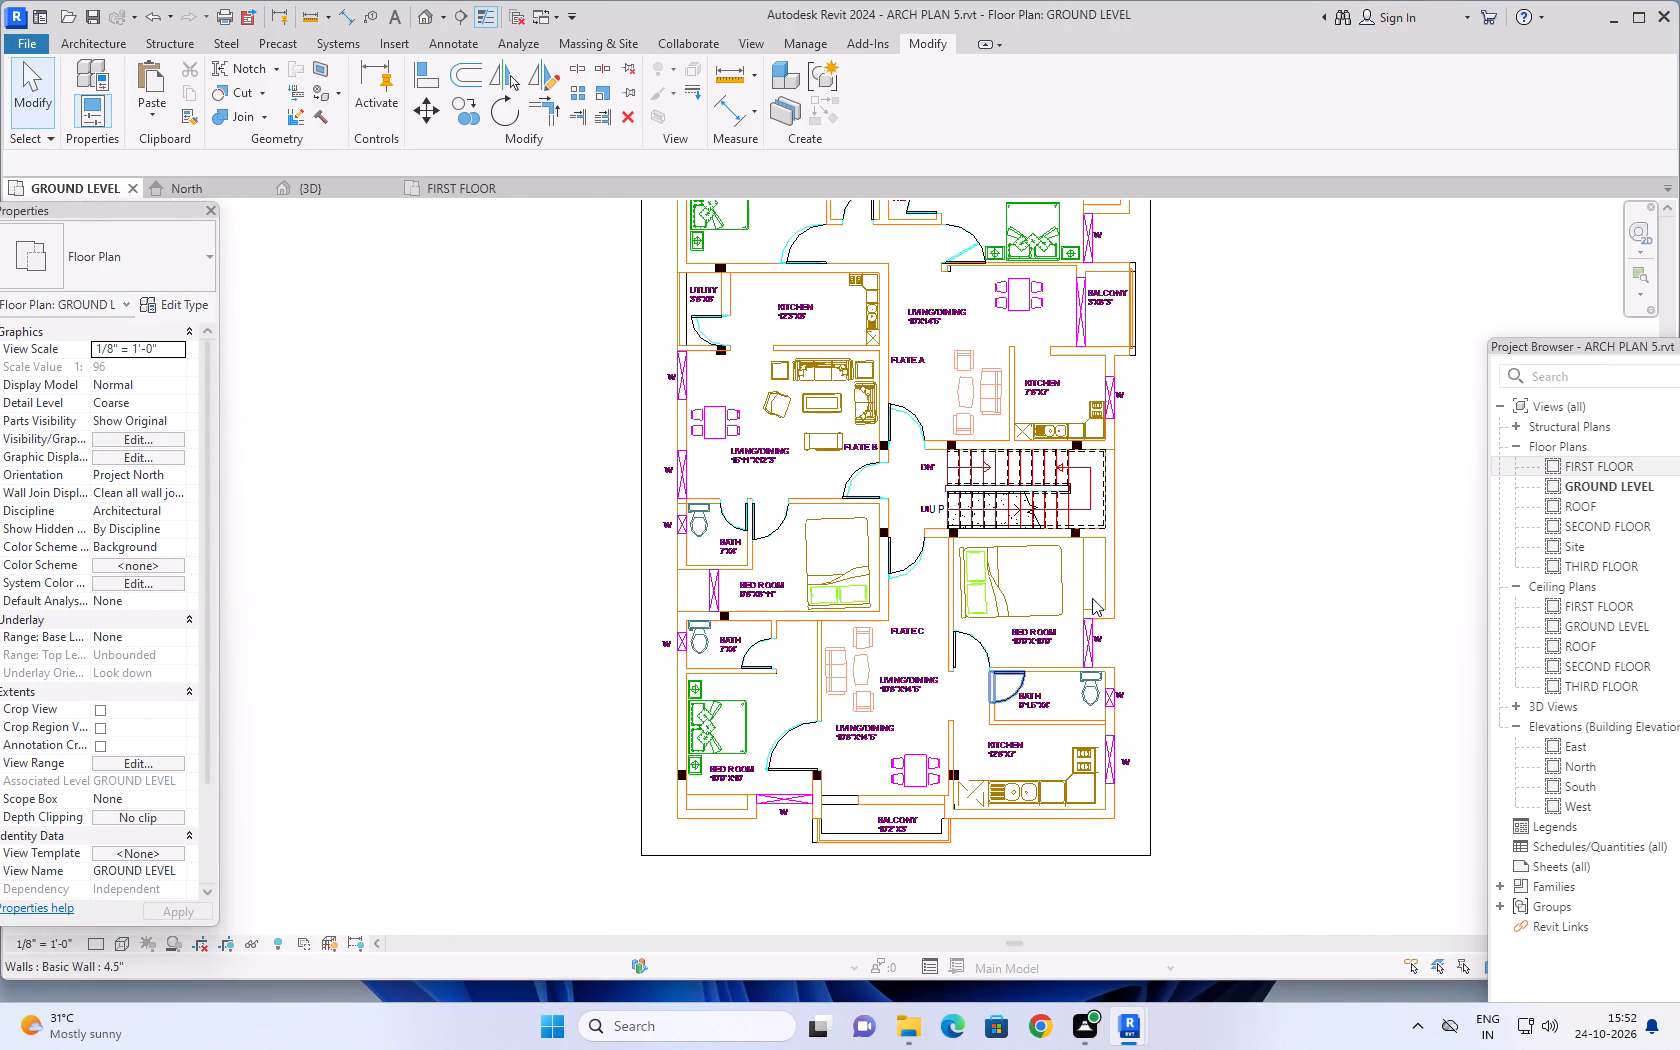
{"action": "middle_click_drag", "start_coordinate": [1233, 477], "coordinate": [1156, 722]}
{"action": "scroll", "coordinate": [1008, 545], "scroll_direction": "up", "scroll_amount": 5}
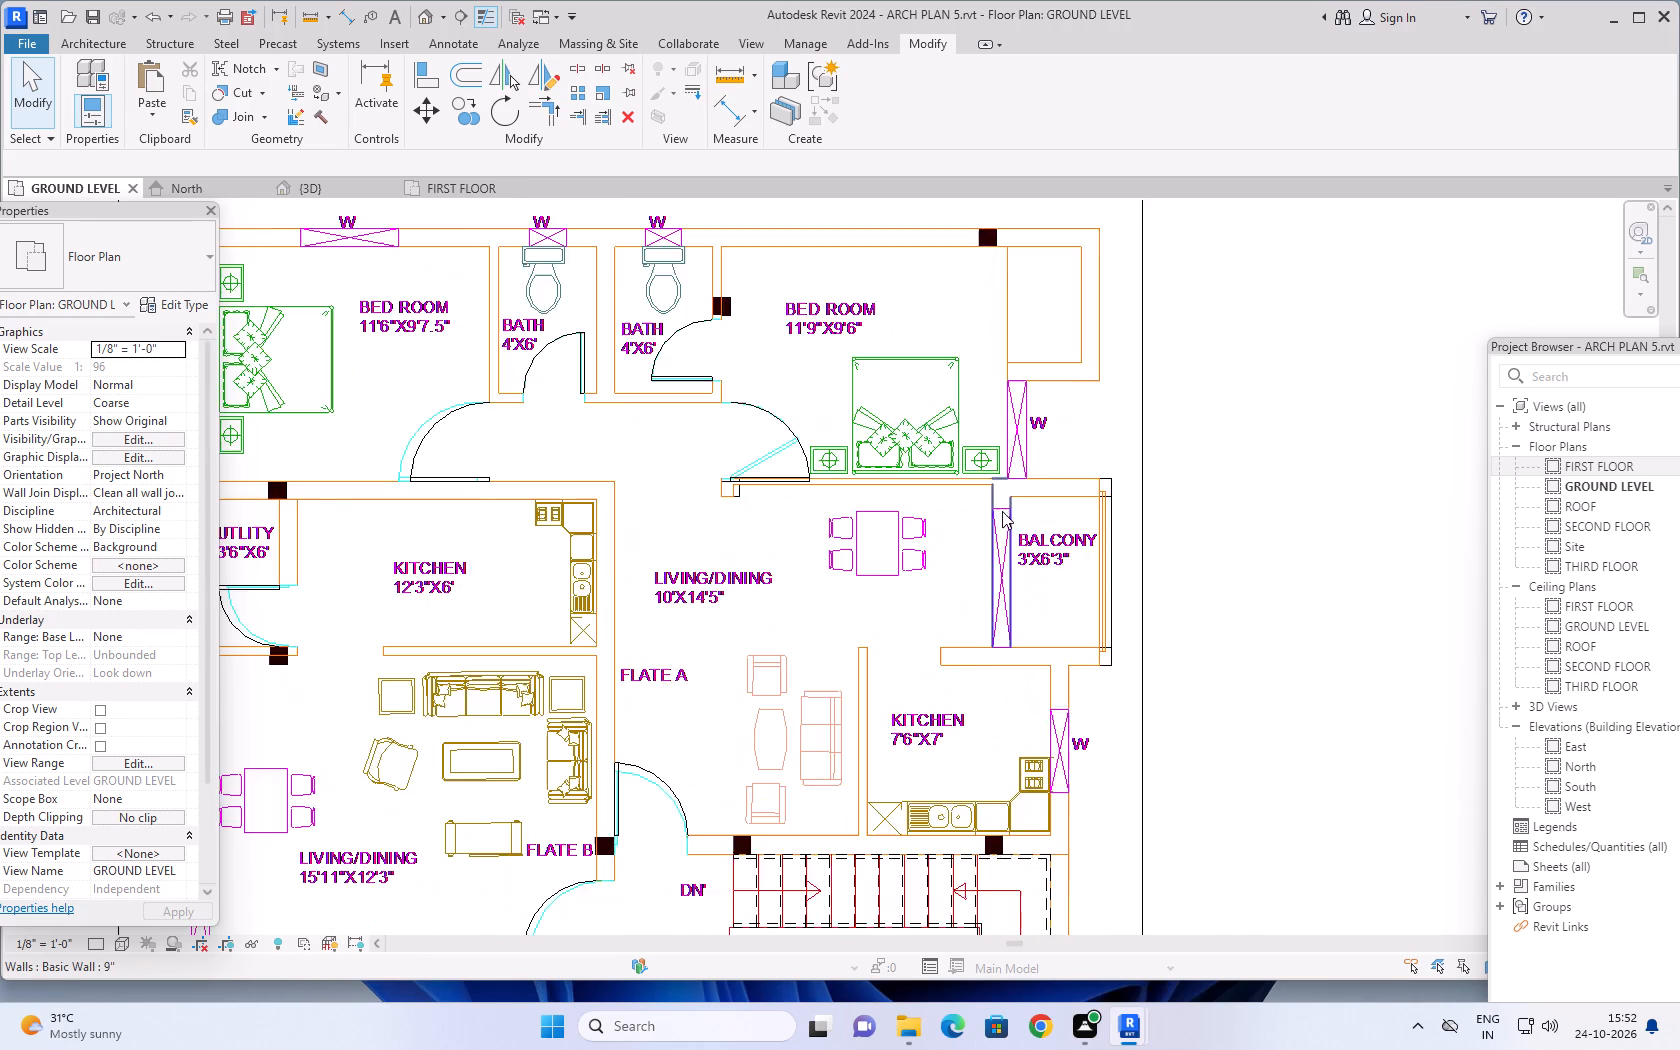
{"action": "scroll", "coordinate": [1002, 523], "scroll_direction": "up", "scroll_amount": 4}
{"action": "scroll", "coordinate": [1012, 563], "scroll_direction": "down", "scroll_amount": 3}
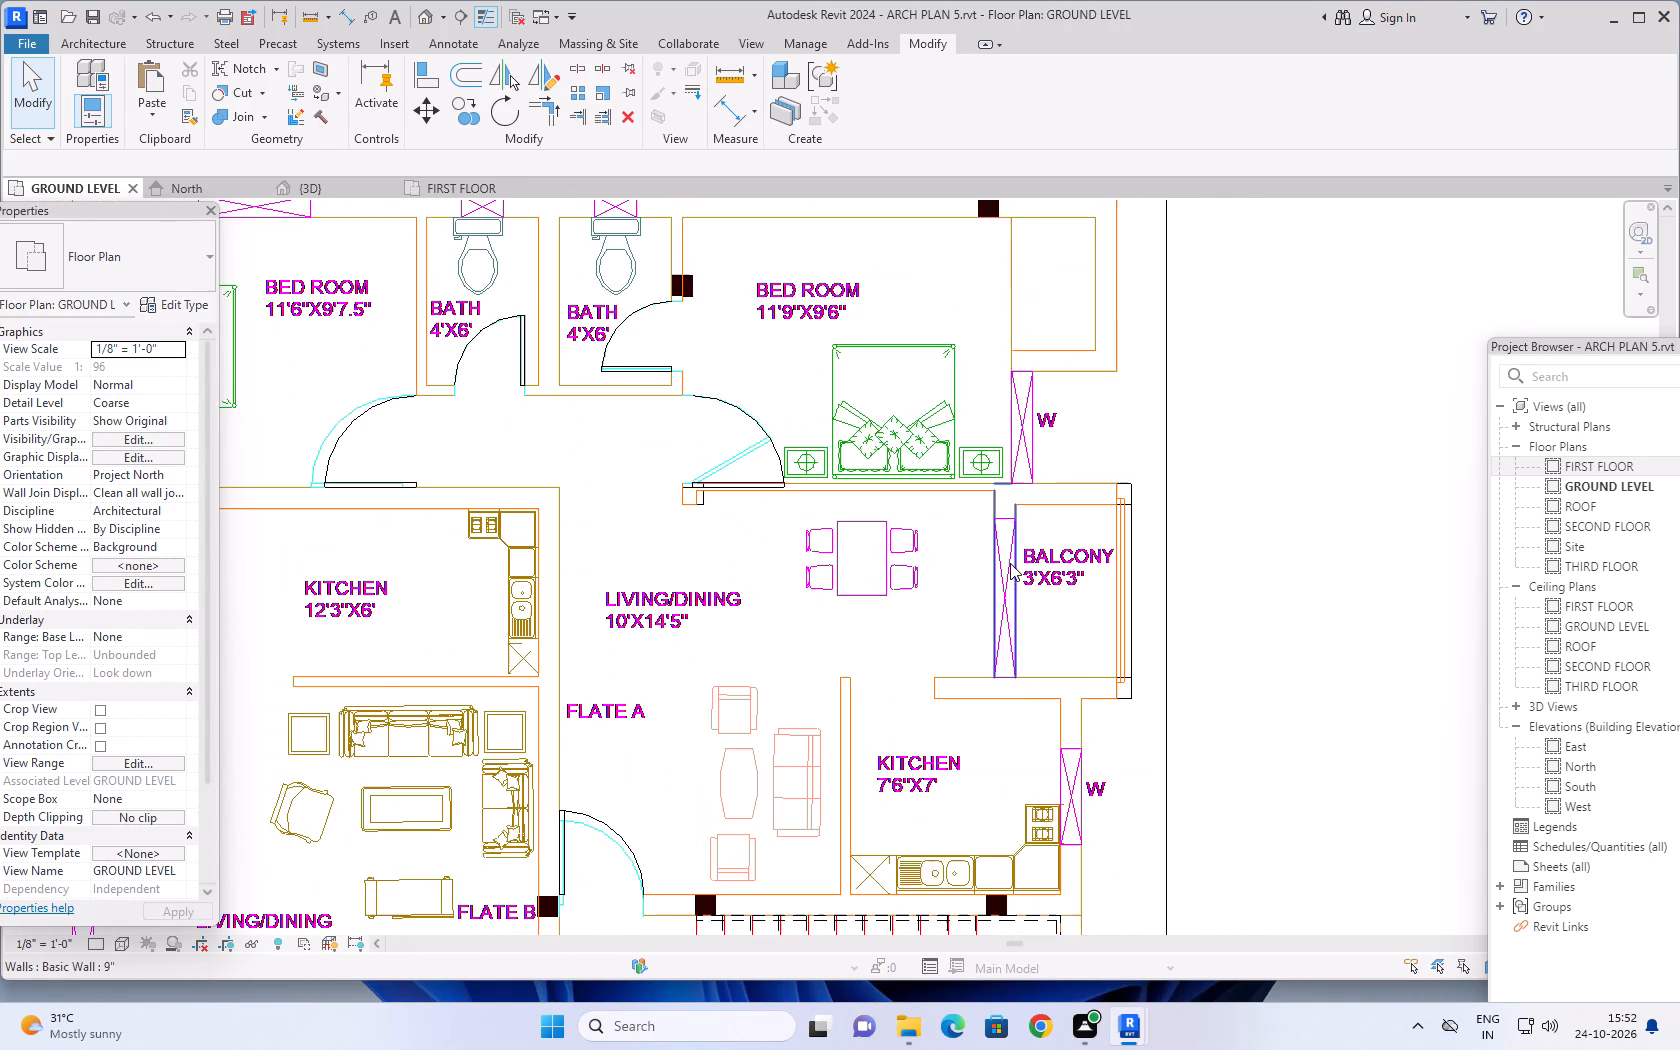
{"action": "scroll", "coordinate": [1006, 563], "scroll_direction": "down", "scroll_amount": 3}
{"action": "scroll", "coordinate": [273, 316], "scroll_direction": "down", "scroll_amount": 2}
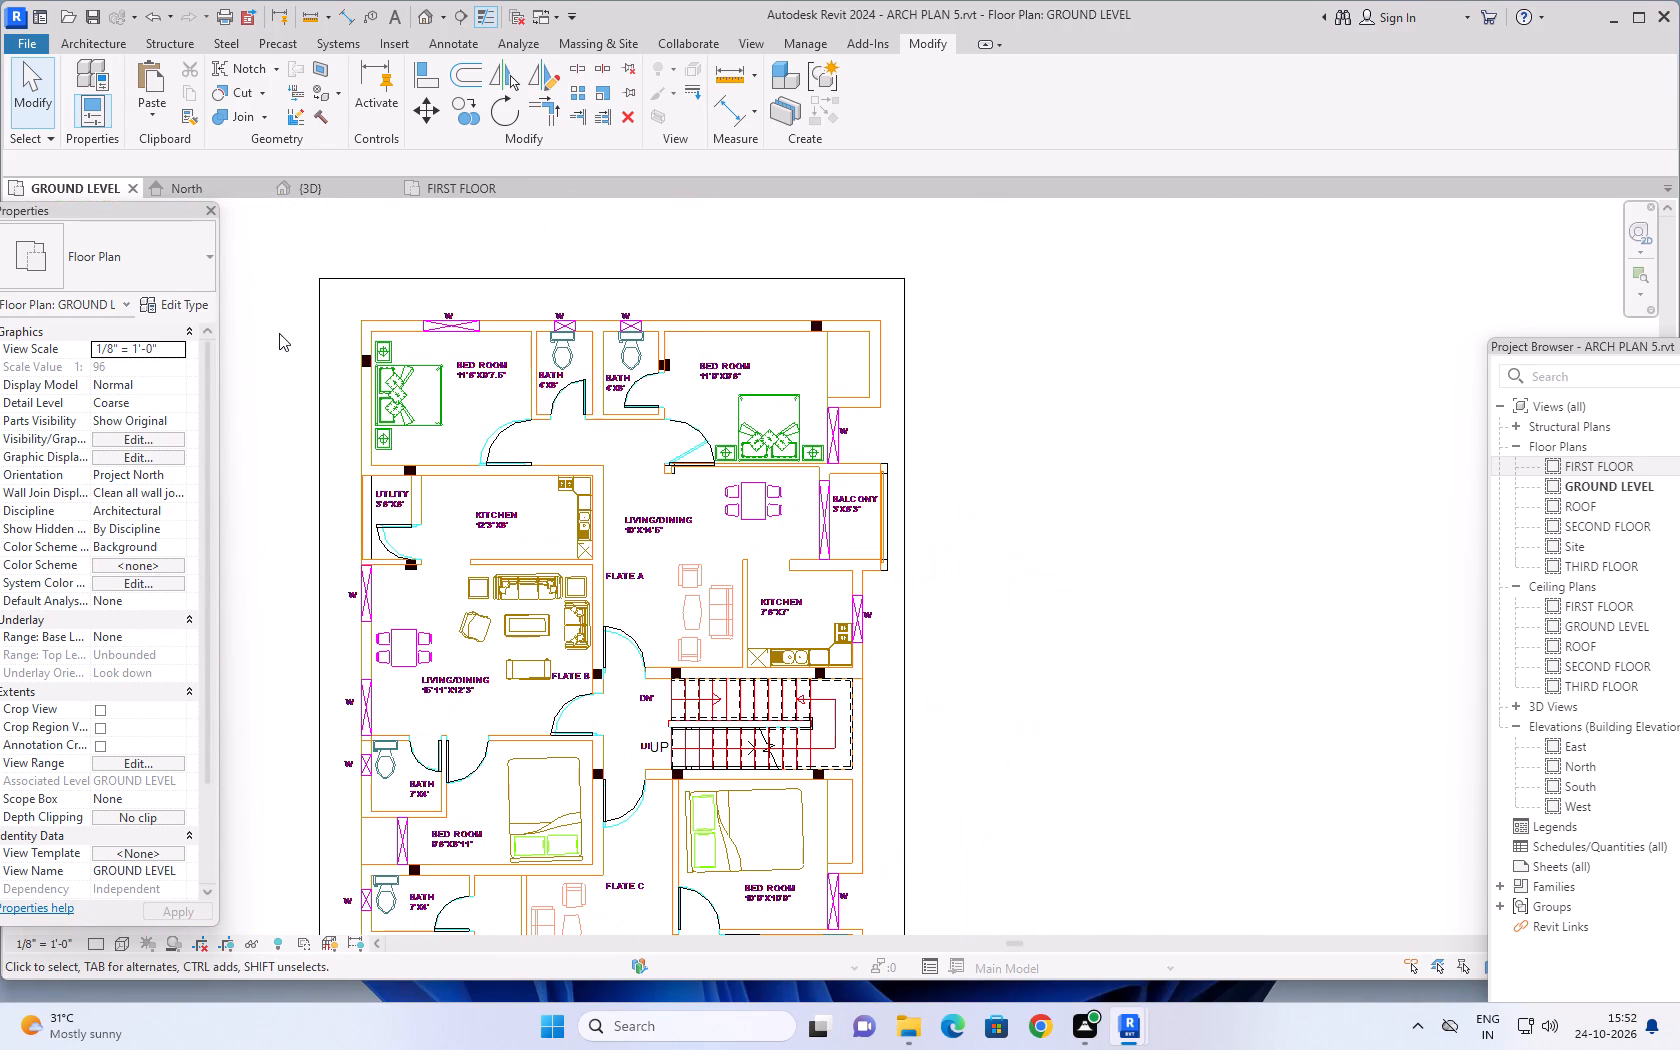
{"action": "middle_click_drag", "start_coordinate": [987, 567], "coordinate": [991, 531]}
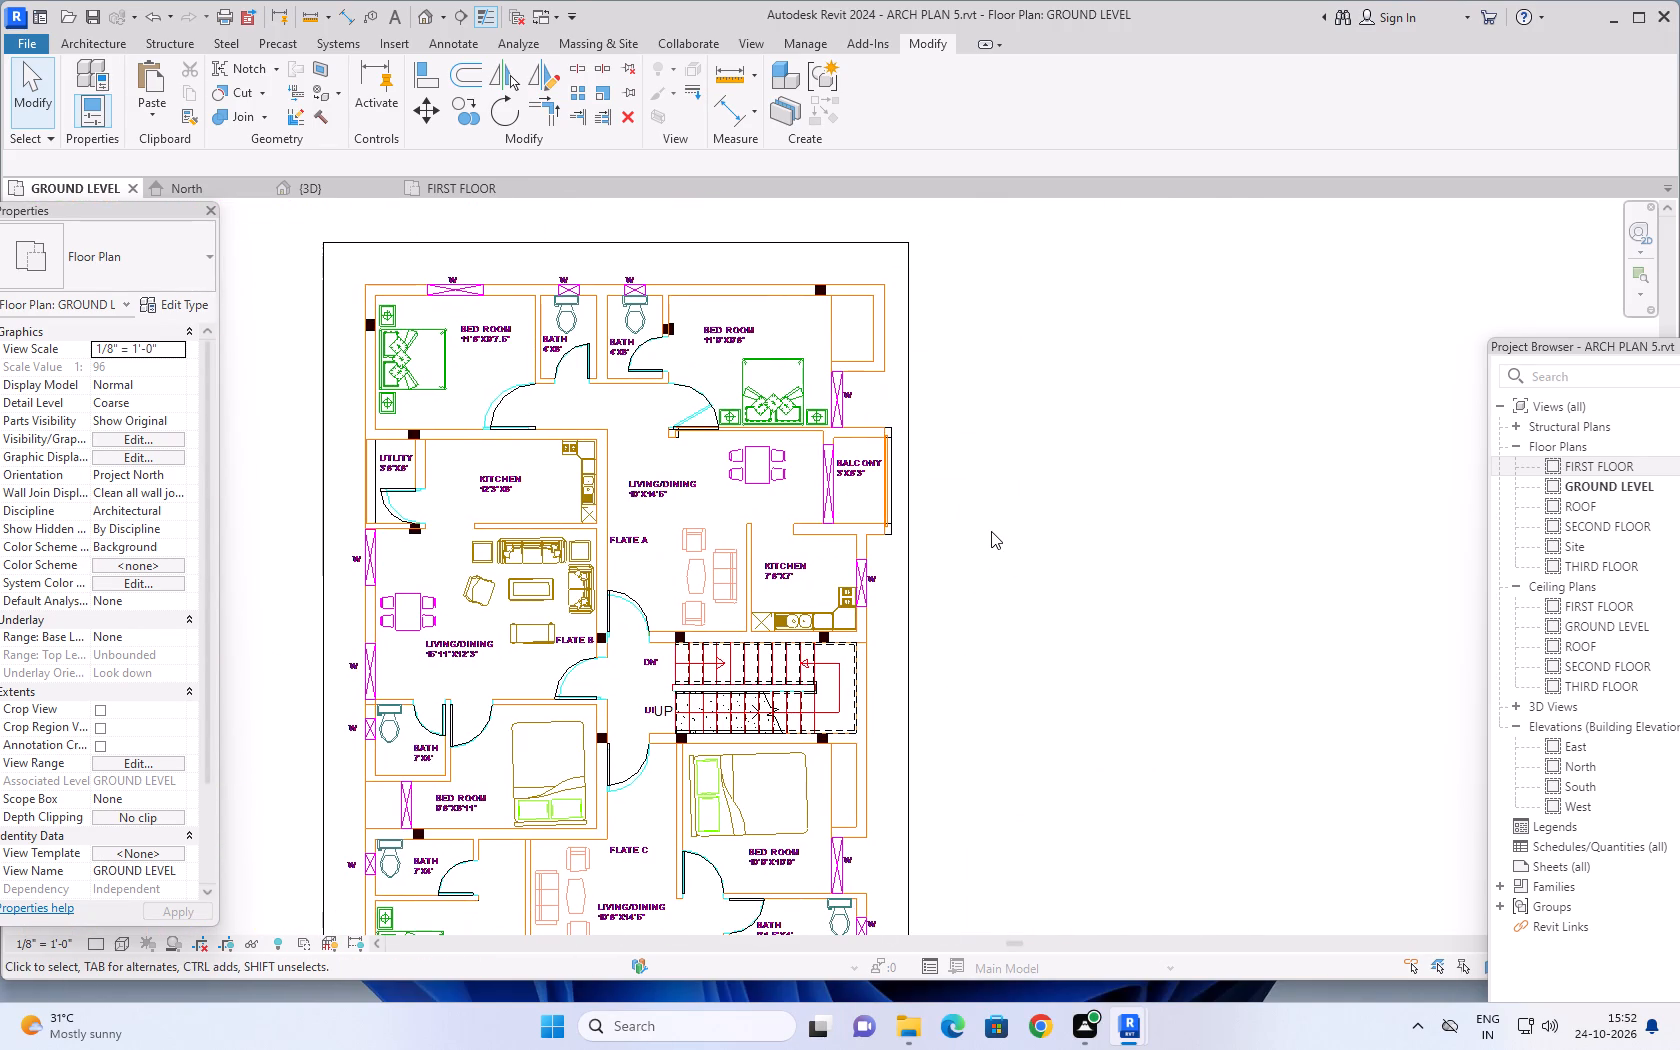
Load the Door-Double-Sliding family from the US Doors library with its 72" x 84" type for door placement.
{"action": "left_click", "coordinate": [108, 43]}
{"action": "left_click", "coordinate": [123, 64]}
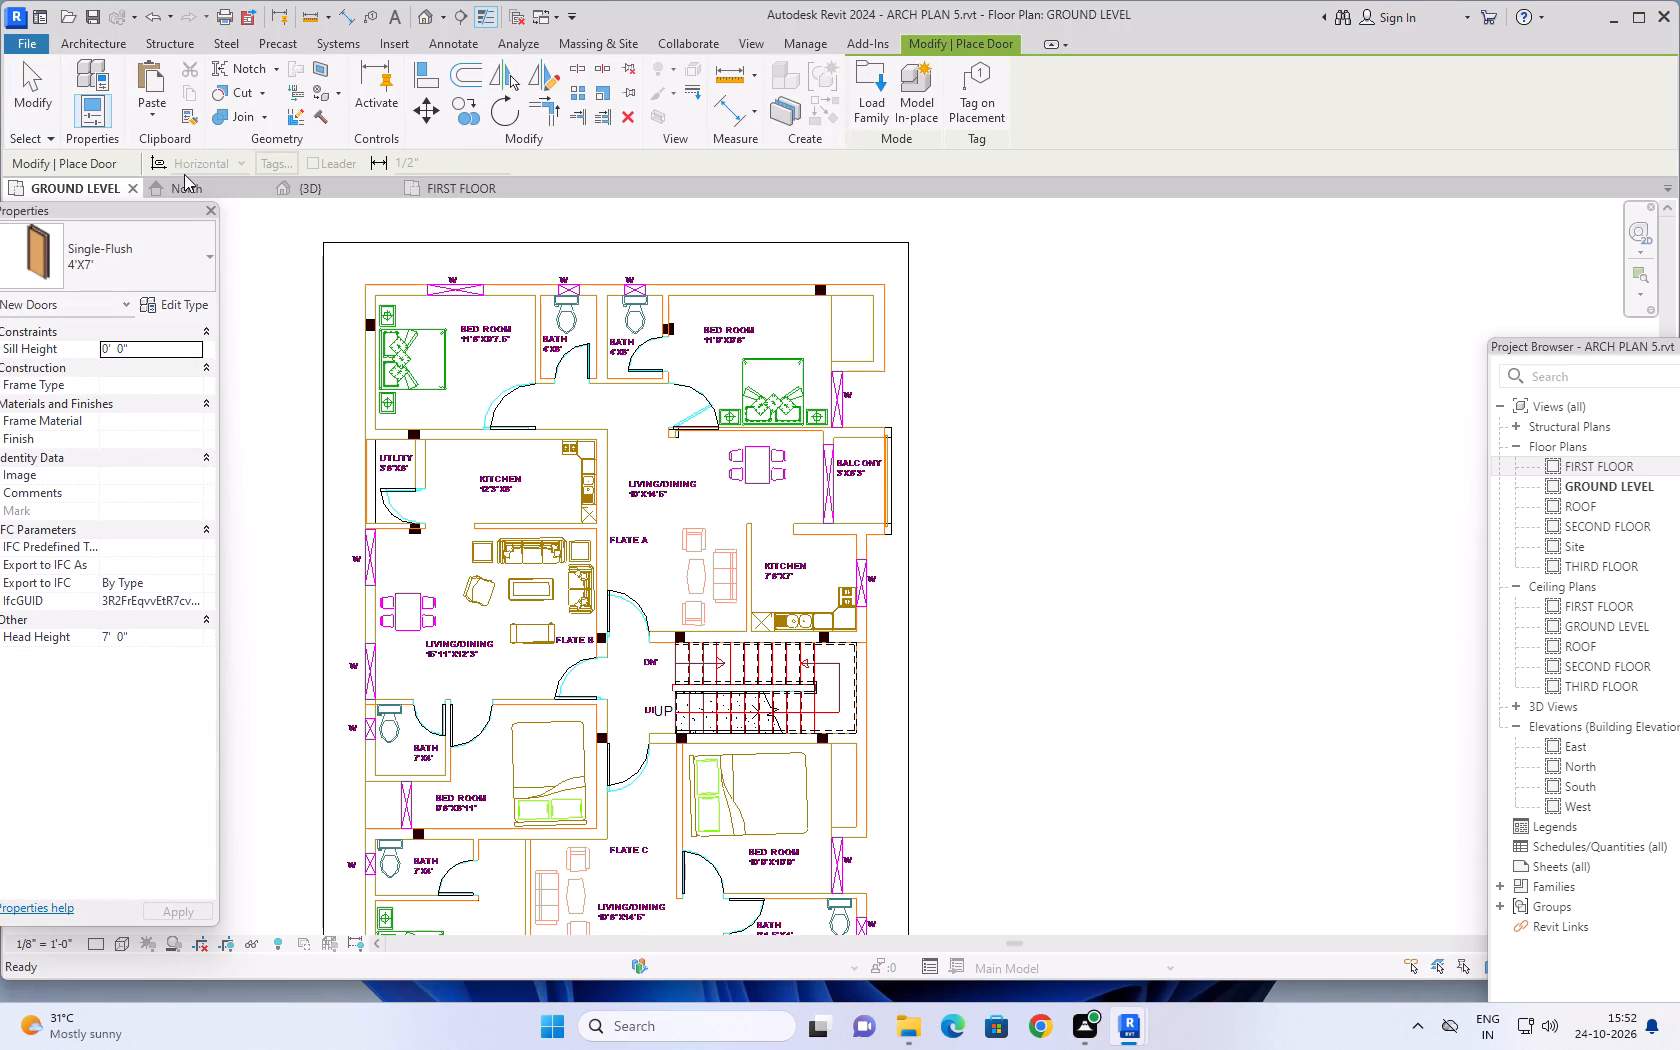
{"action": "left_click", "coordinate": [856, 92]}
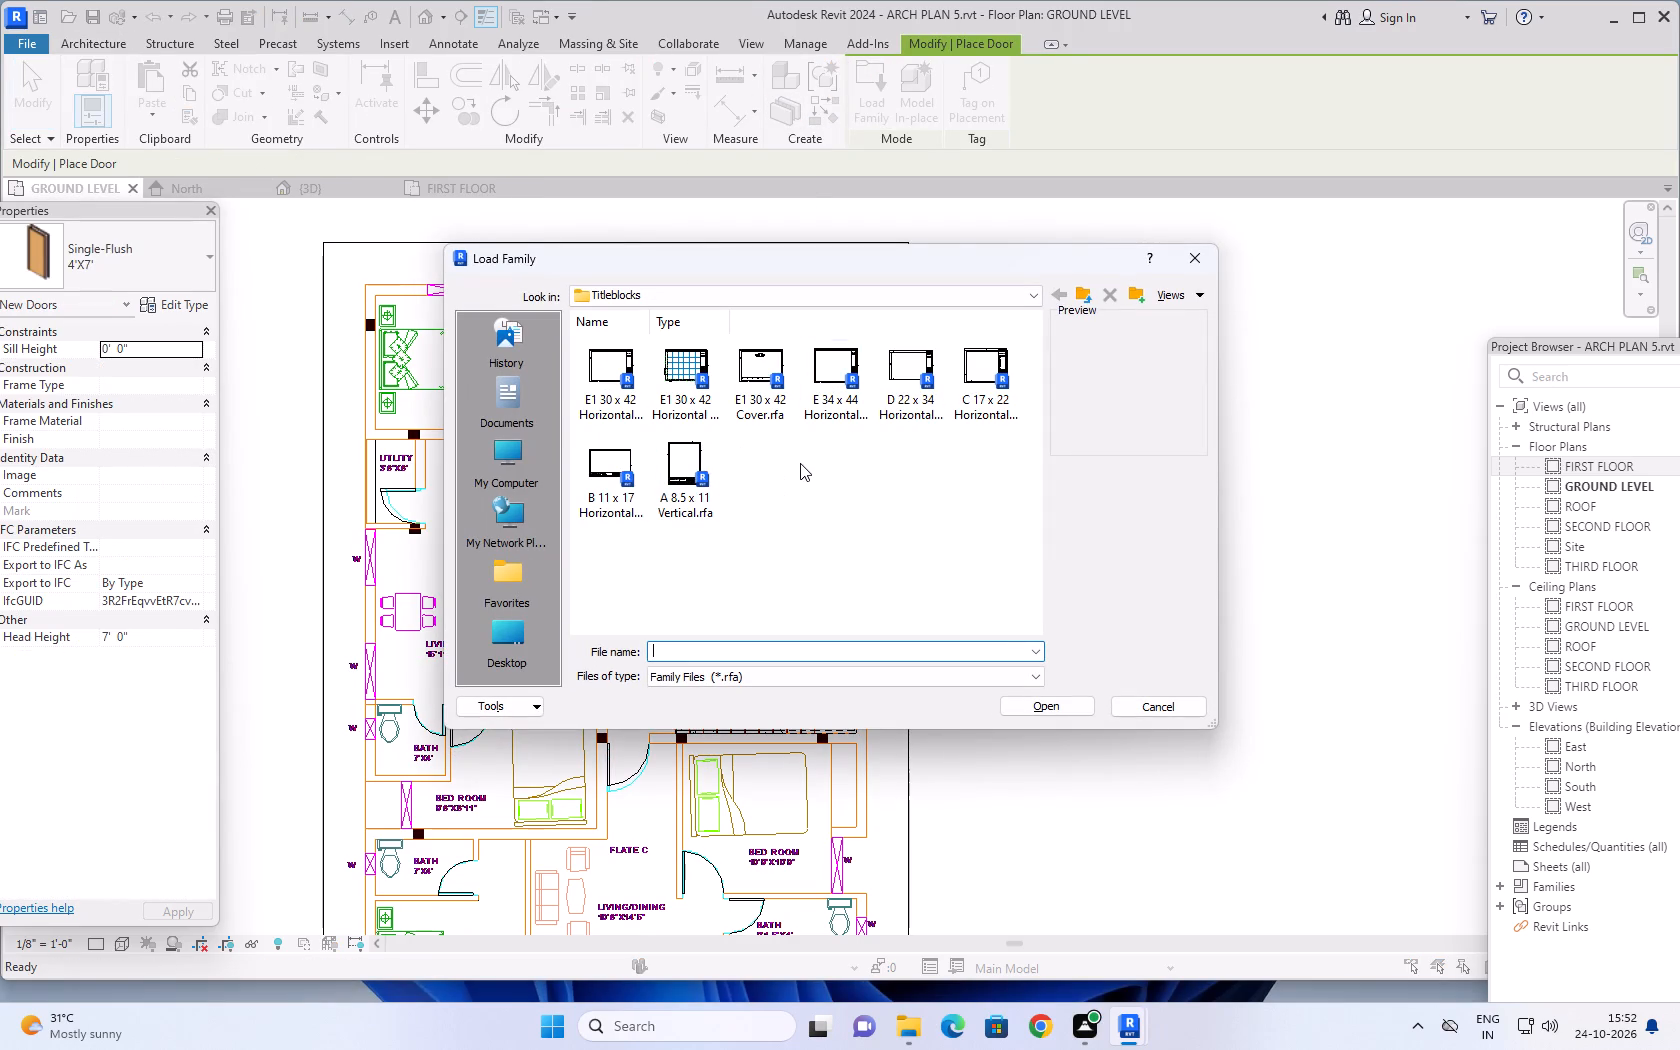
{"action": "left_click", "coordinate": [1079, 287]}
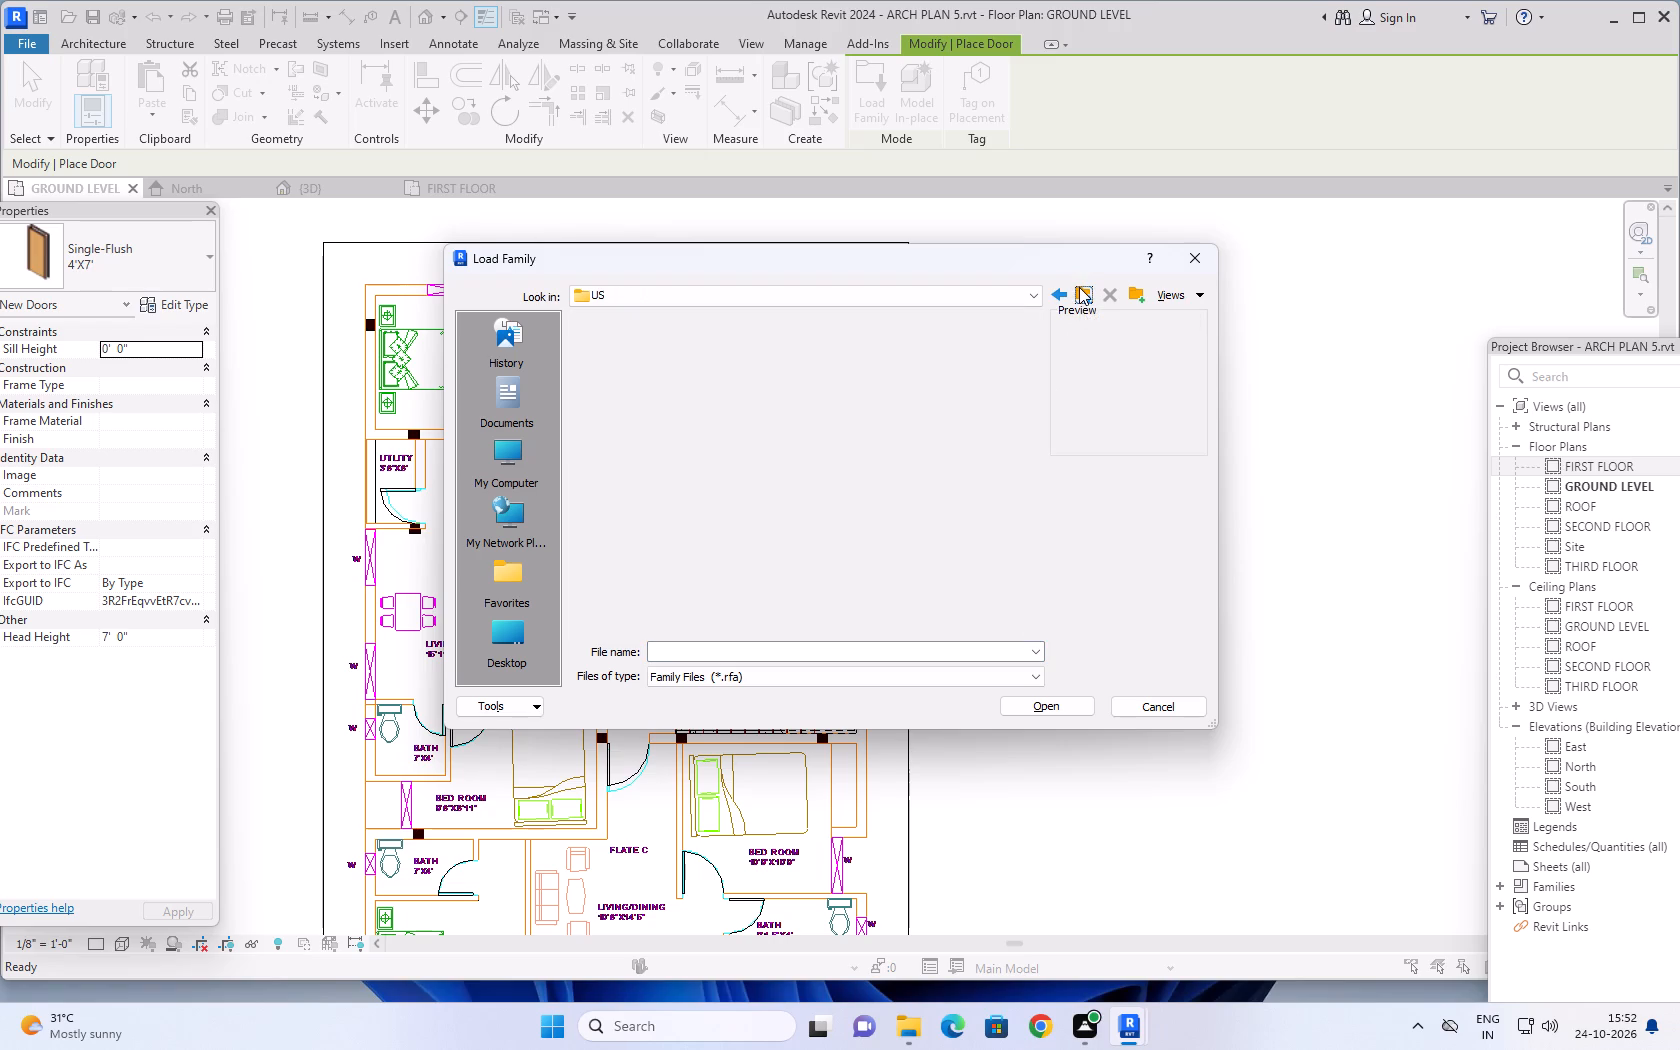
{"action": "scroll", "coordinate": [725, 427], "scroll_direction": "down", "scroll_amount": 3}
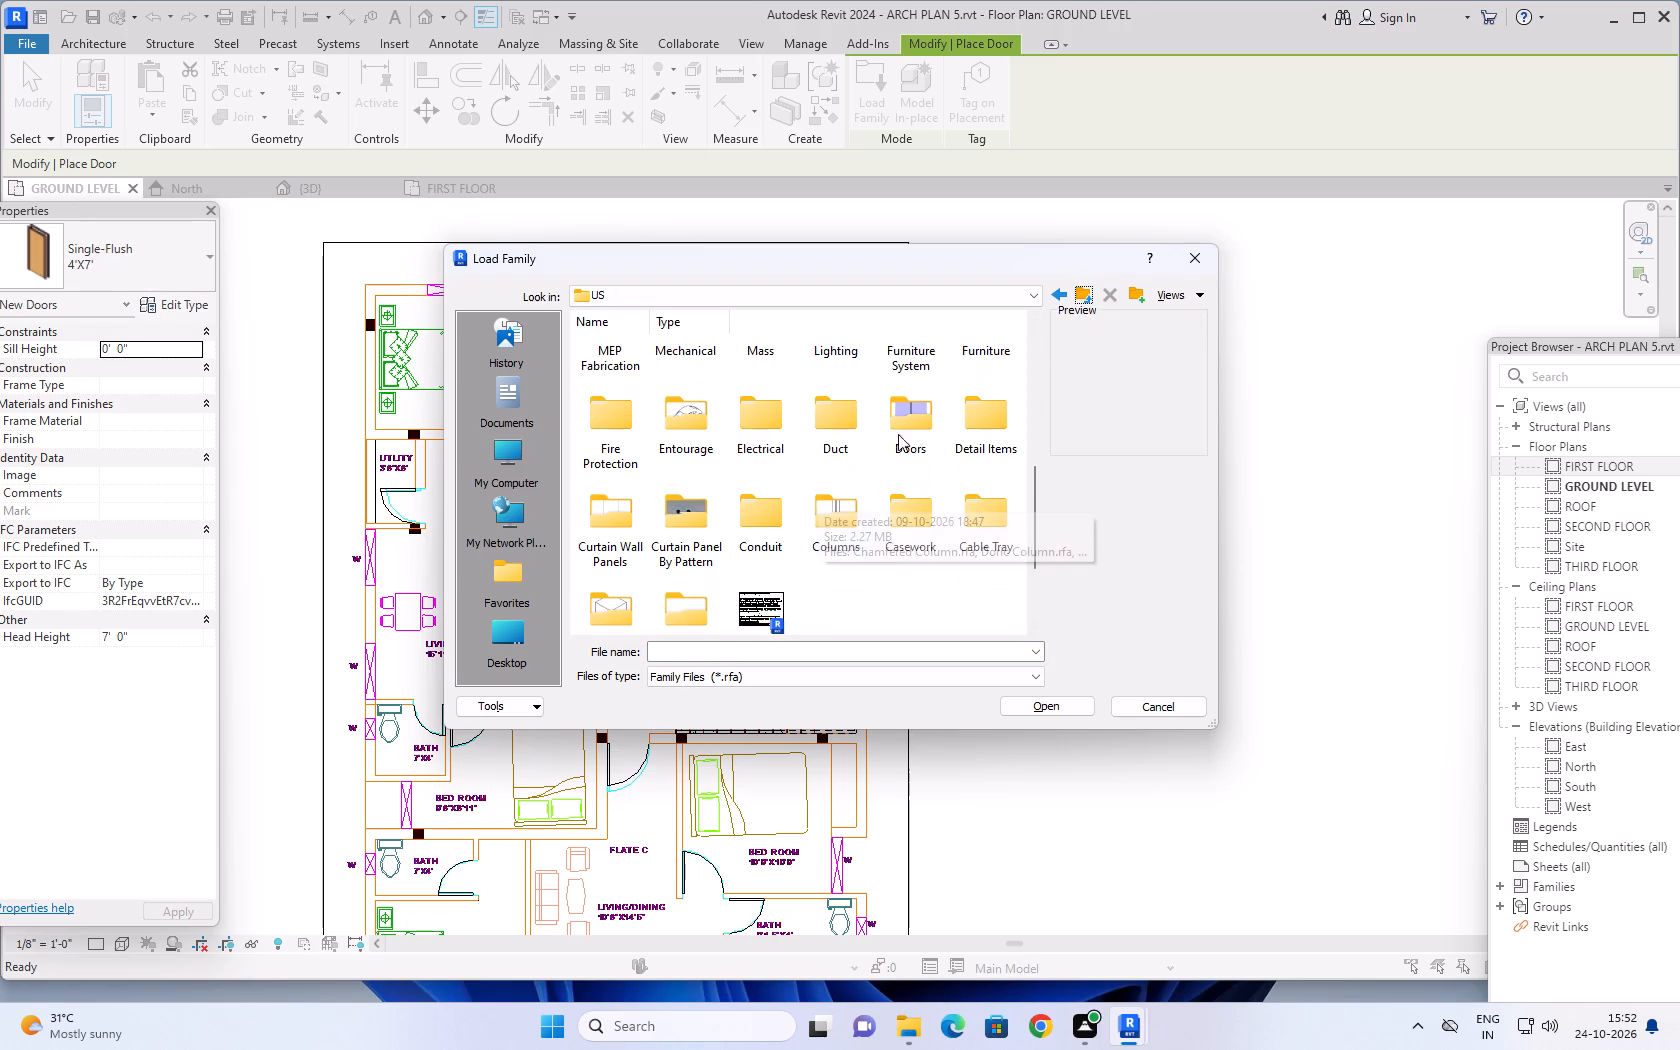
{"action": "double_click", "coordinate": [911, 416]}
{"action": "scroll", "coordinate": [757, 494], "scroll_direction": "up", "scroll_amount": 3}
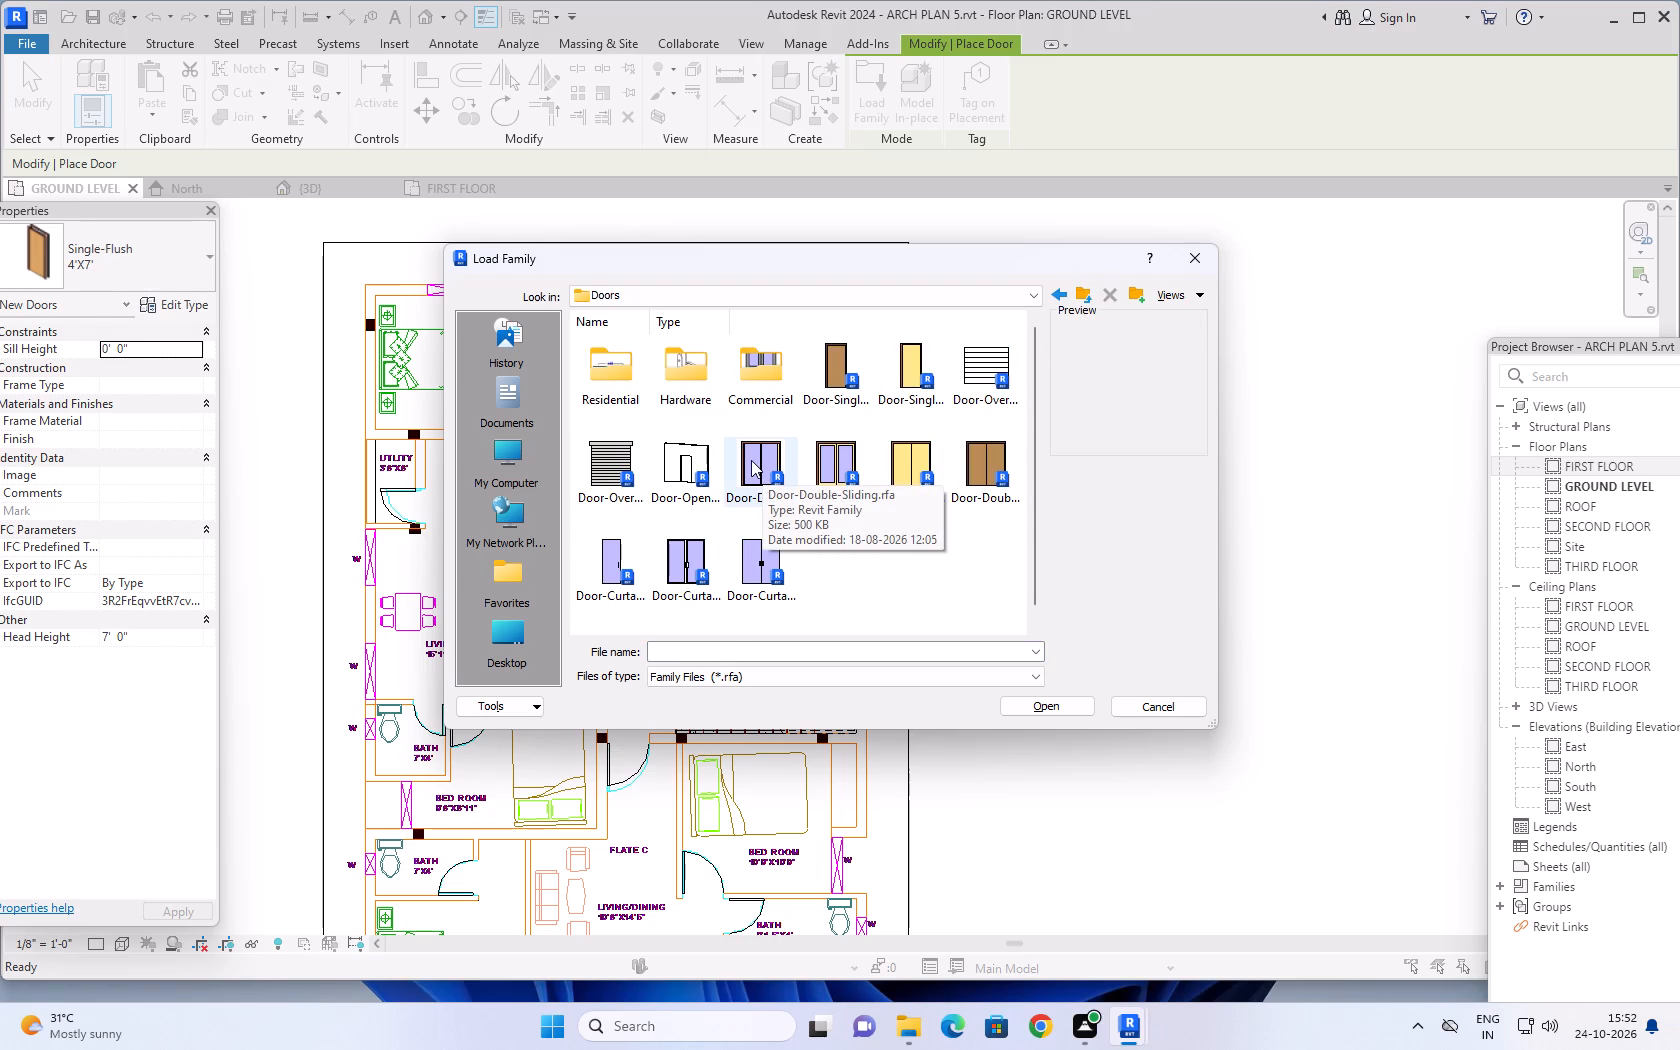
{"action": "left_click", "coordinate": [751, 460]}
{"action": "left_click", "coordinate": [1065, 700]}
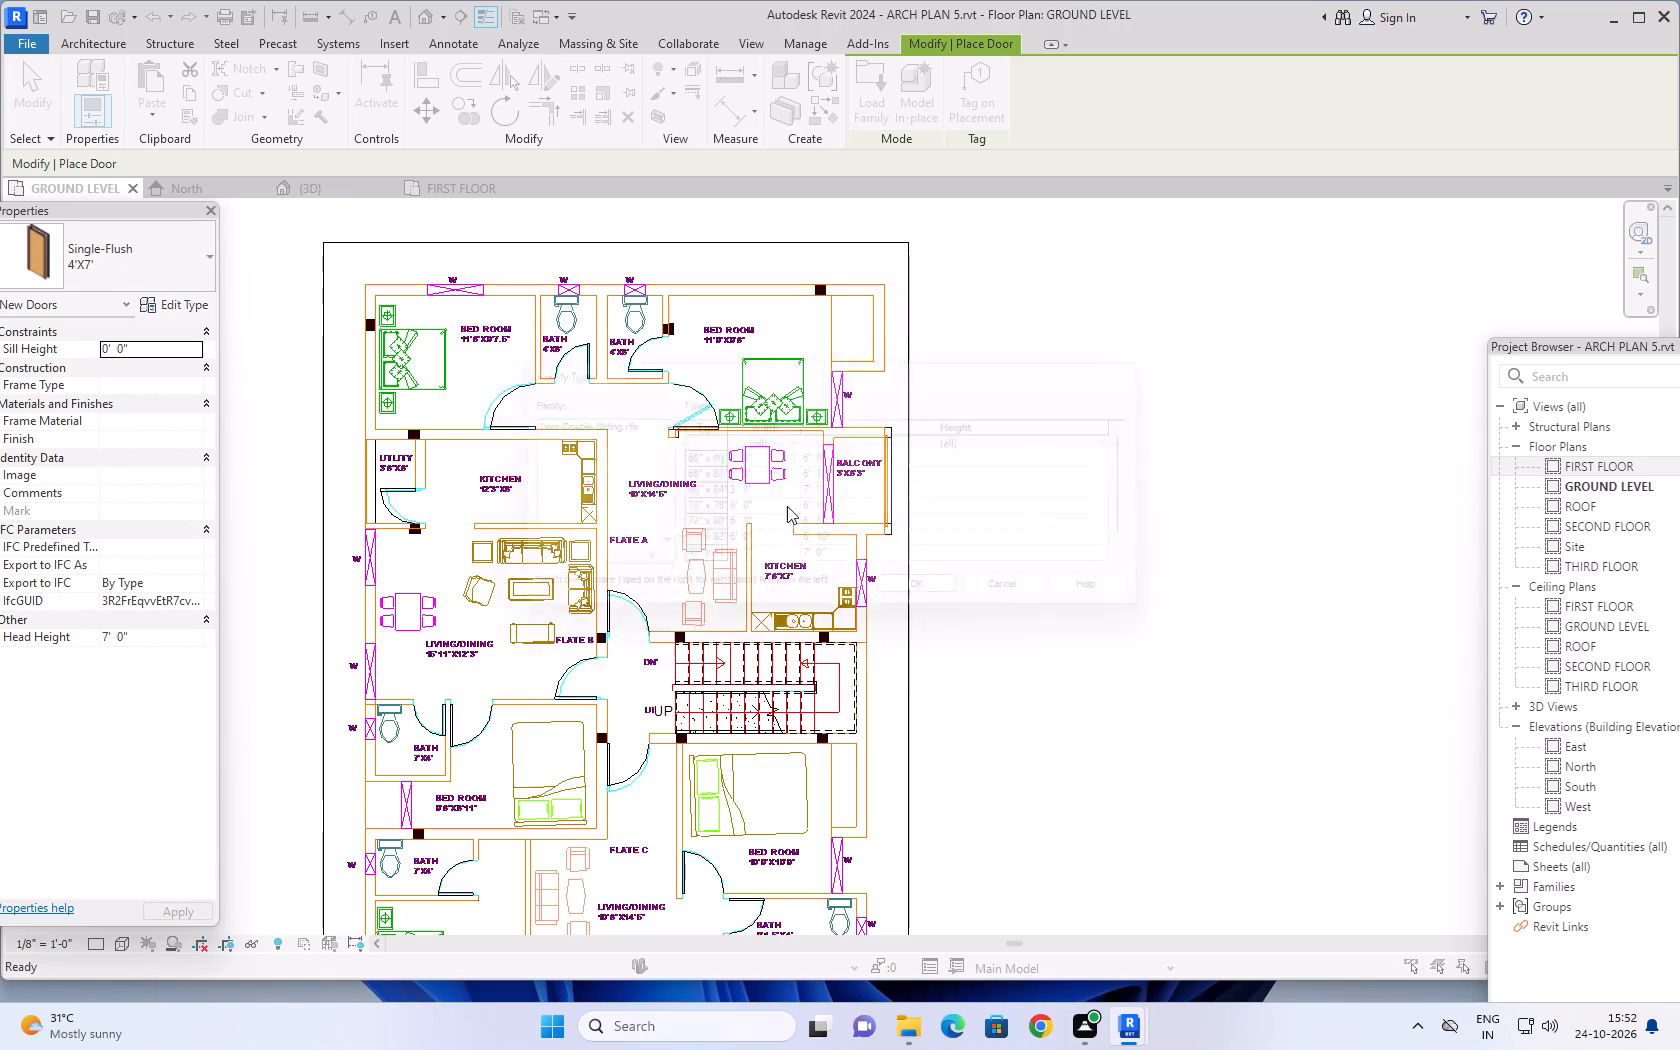
{"action": "scroll", "coordinate": [767, 502], "scroll_direction": "up", "scroll_amount": 5}
{"action": "left_click", "coordinate": [773, 565]}
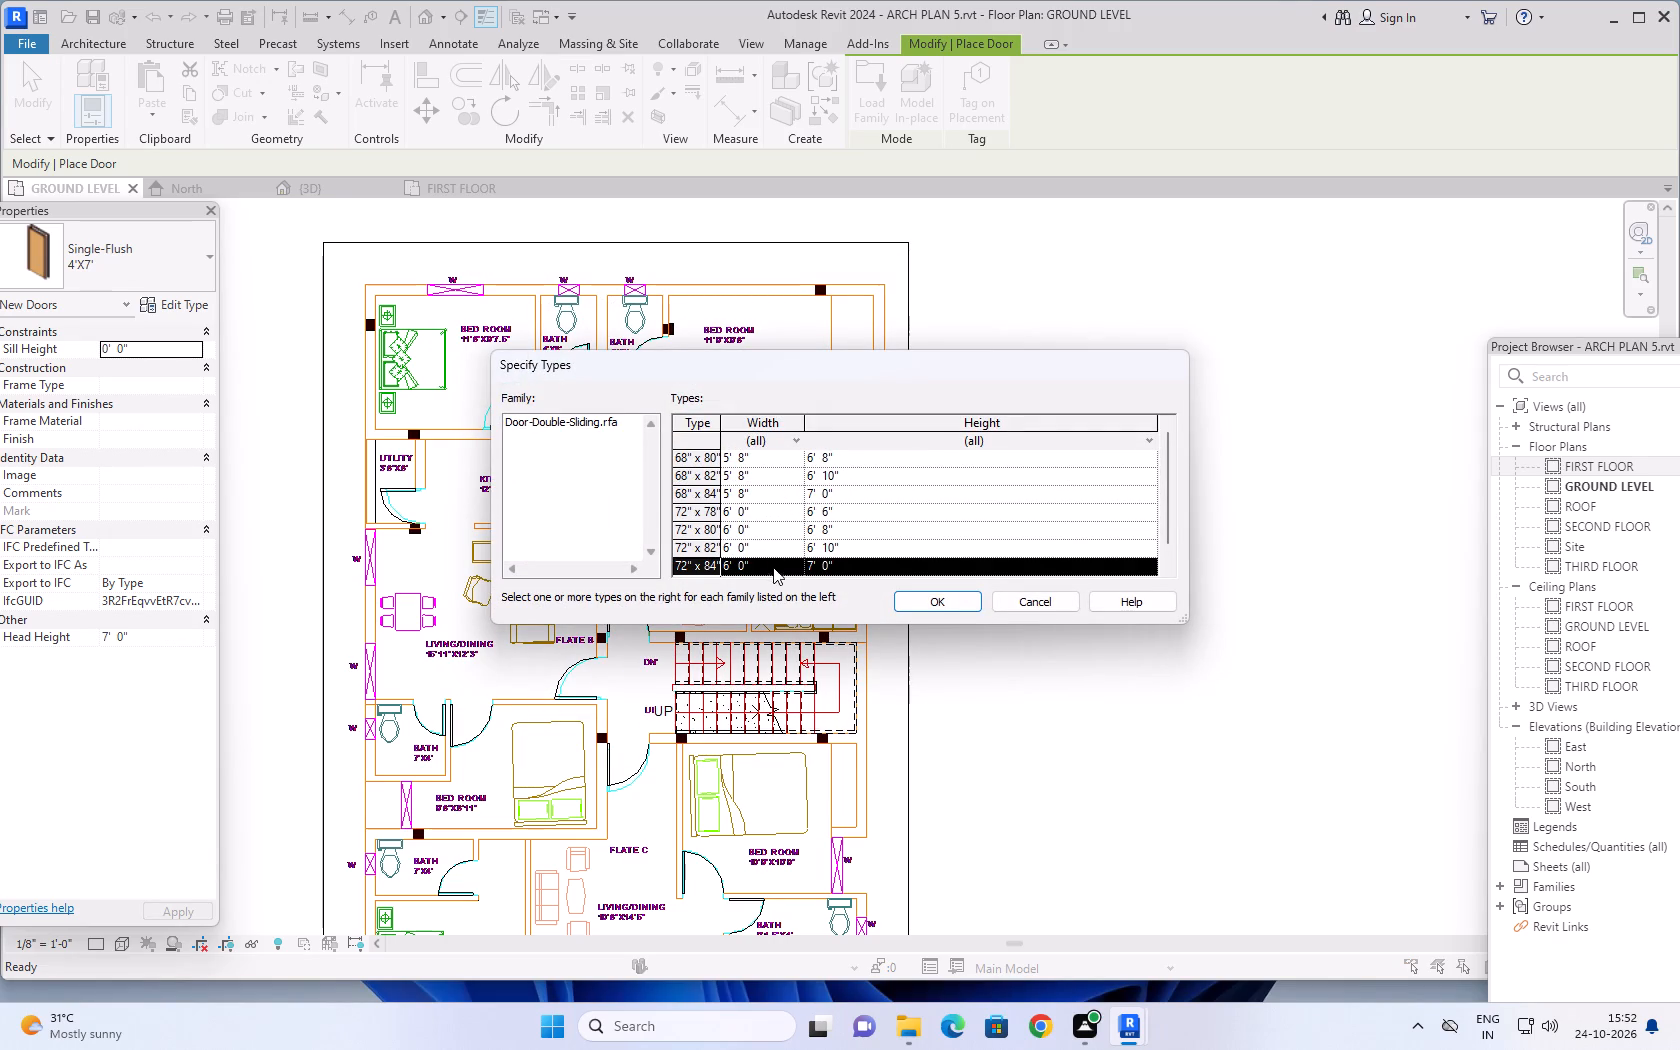
{"action": "left_click", "coordinate": [939, 603]}
Place the 72" x 84" double sliding door between Flate C's living/dining and the 10'2"X3' balcony, centred about 5'-3" from the bedroom-side wall.
{"action": "scroll", "coordinate": [974, 714], "scroll_direction": "down", "scroll_amount": 3}
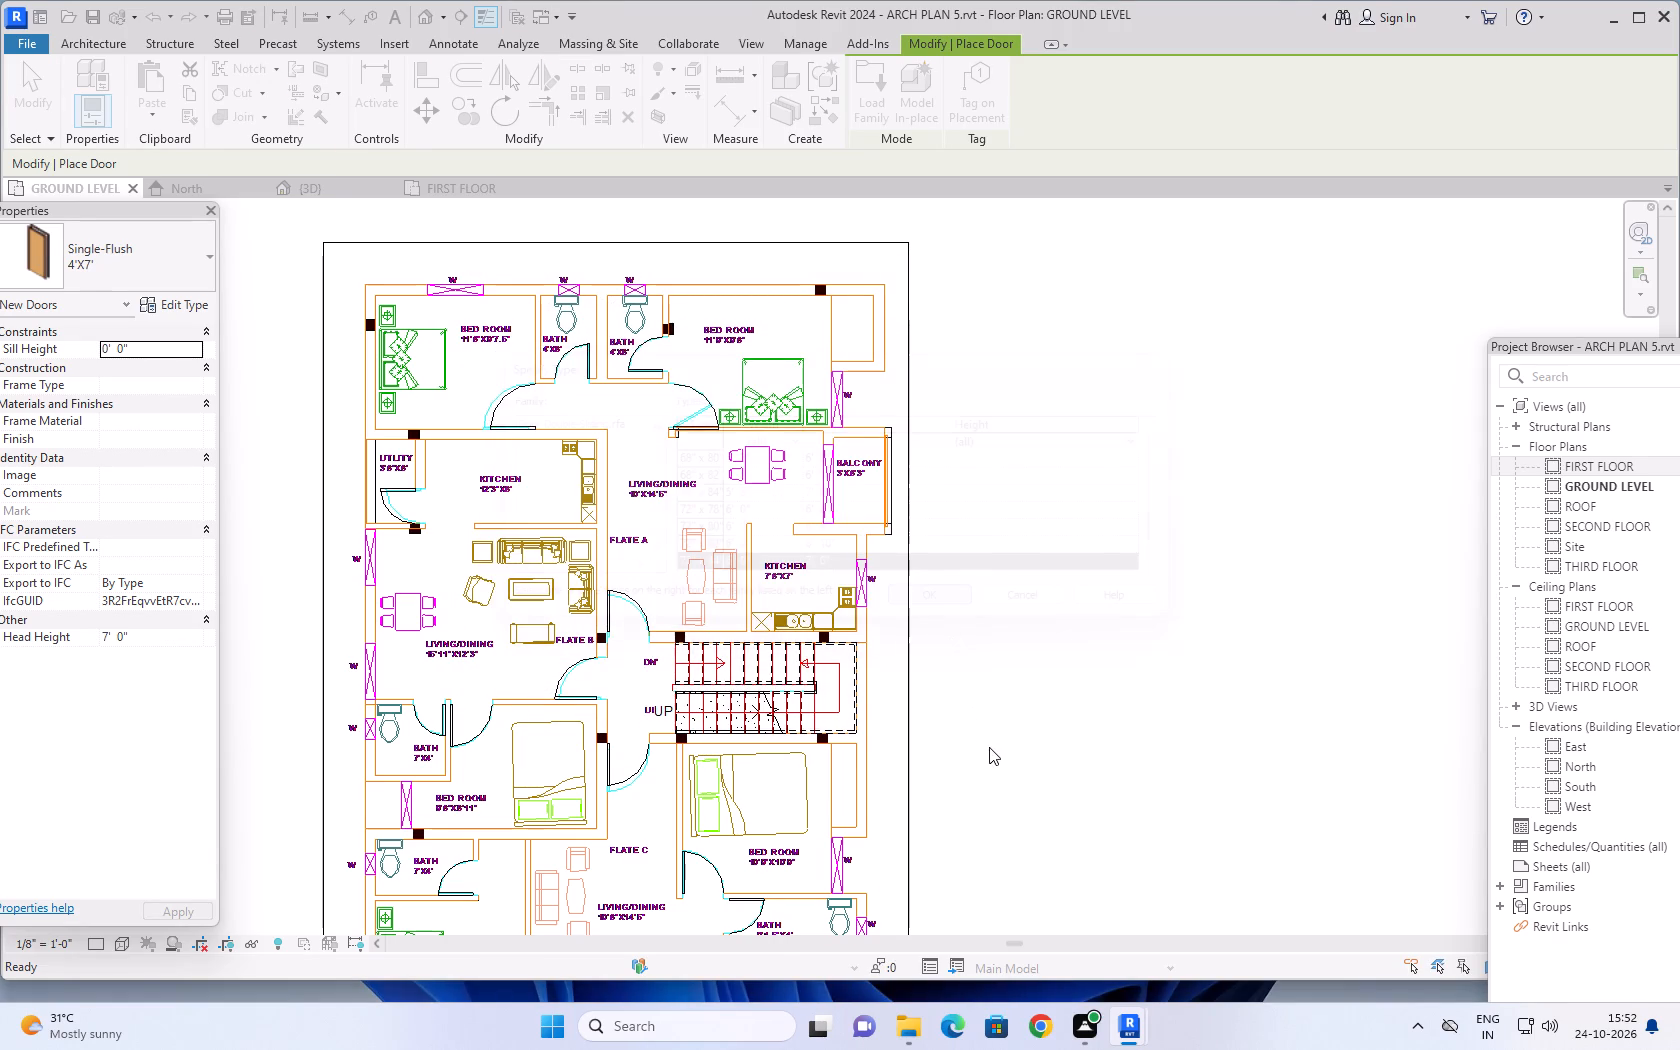
{"action": "middle_click_drag", "start_coordinate": [754, 781], "coordinate": [754, 470]}
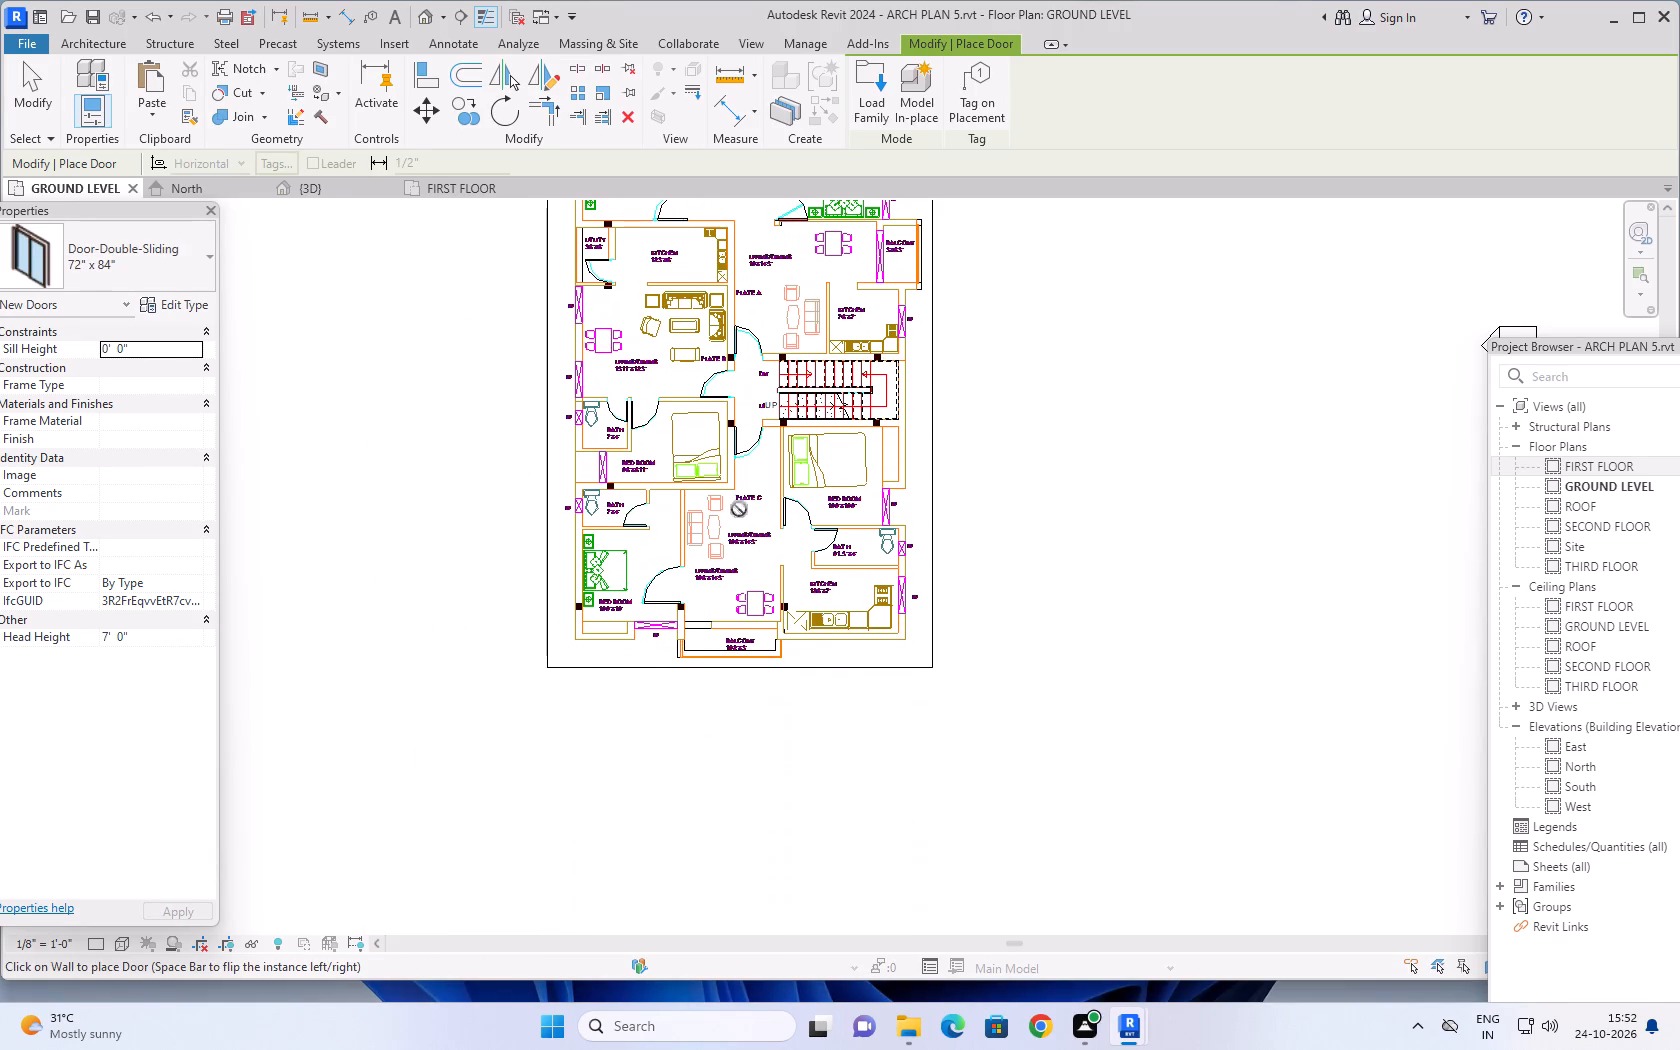
{"action": "scroll", "coordinate": [694, 618], "scroll_direction": "up", "scroll_amount": 4}
{"action": "scroll", "coordinate": [774, 647], "scroll_direction": "up", "scroll_amount": 8}
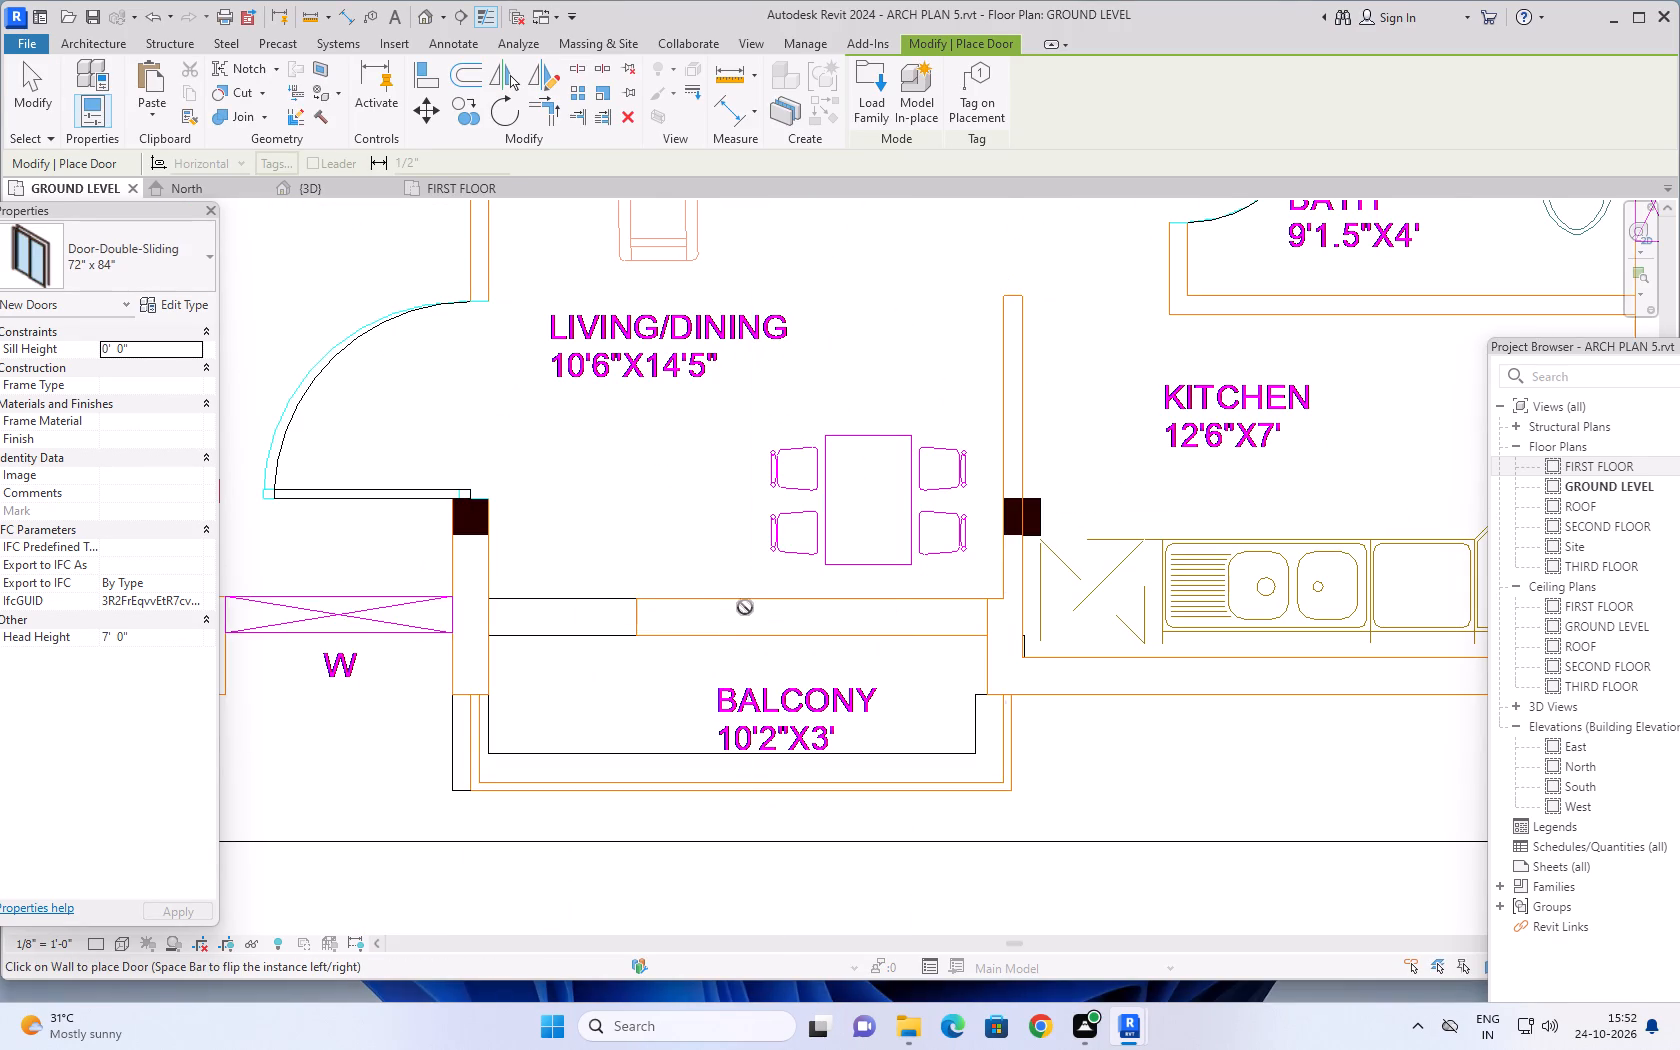
{"action": "left_click", "coordinate": [726, 620]}
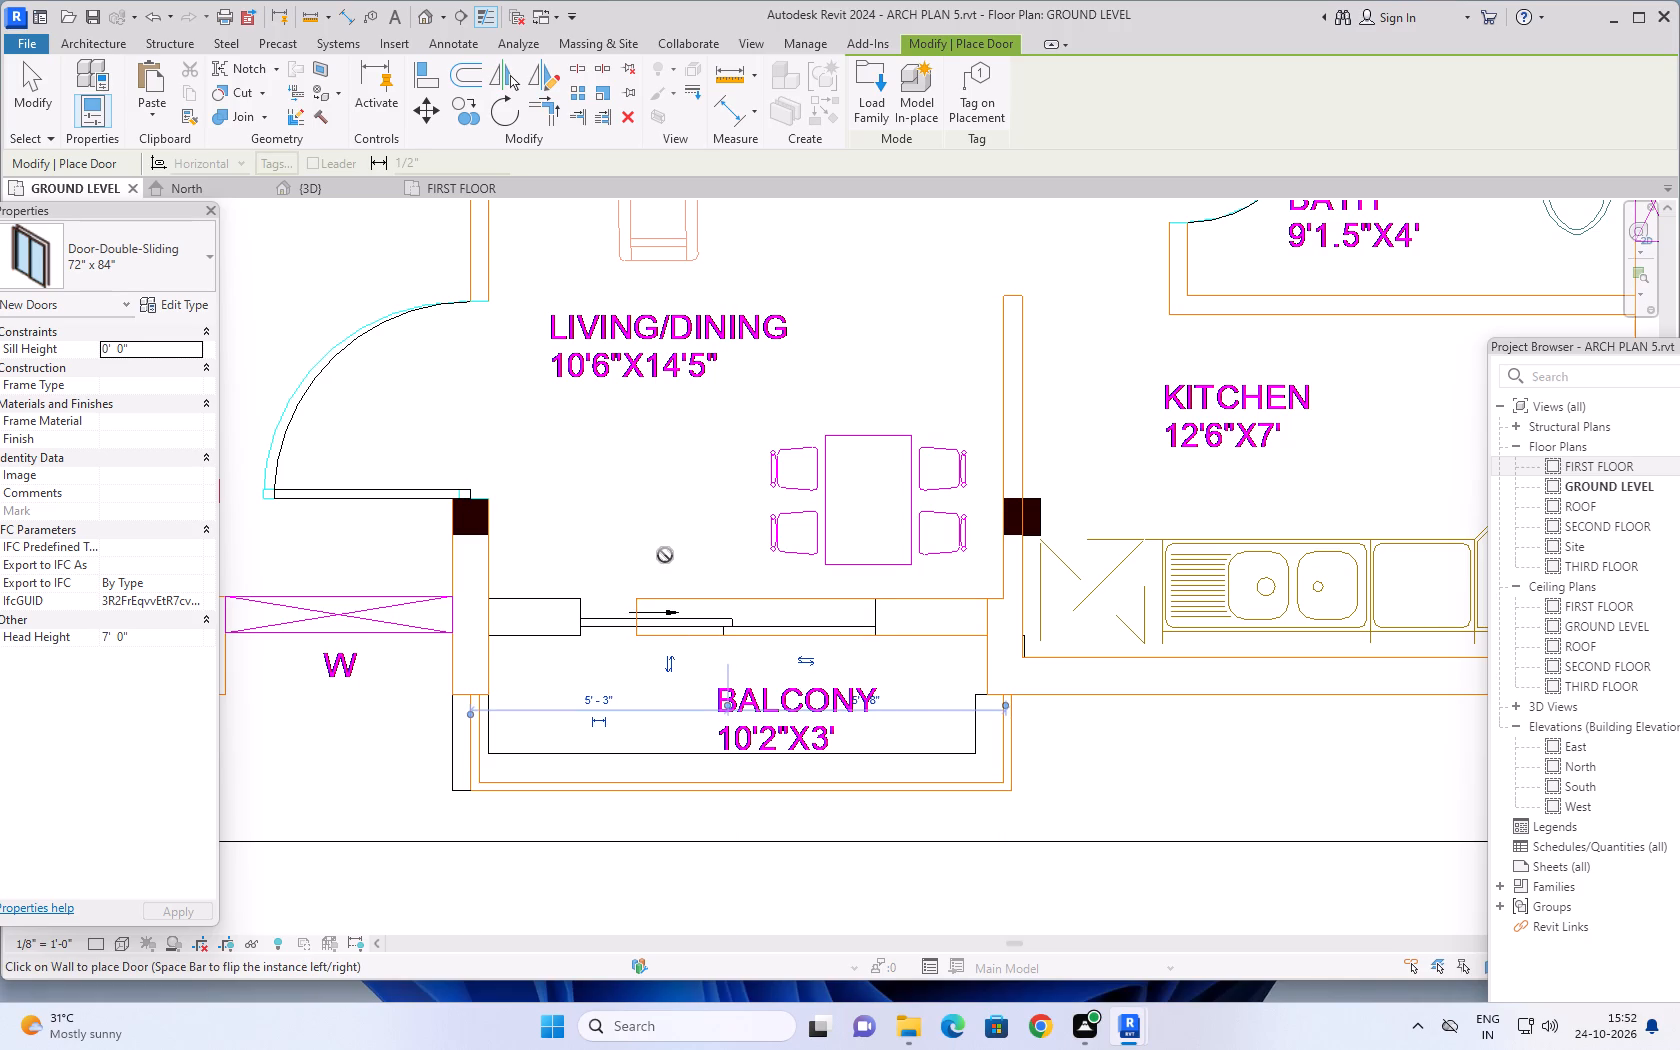
Duplicate the double sliding door type as 4.5'X7' with a width of 4.5' for Flate A's balcony opening.
{"action": "scroll", "coordinate": [665, 555], "scroll_direction": "down", "scroll_amount": 4}
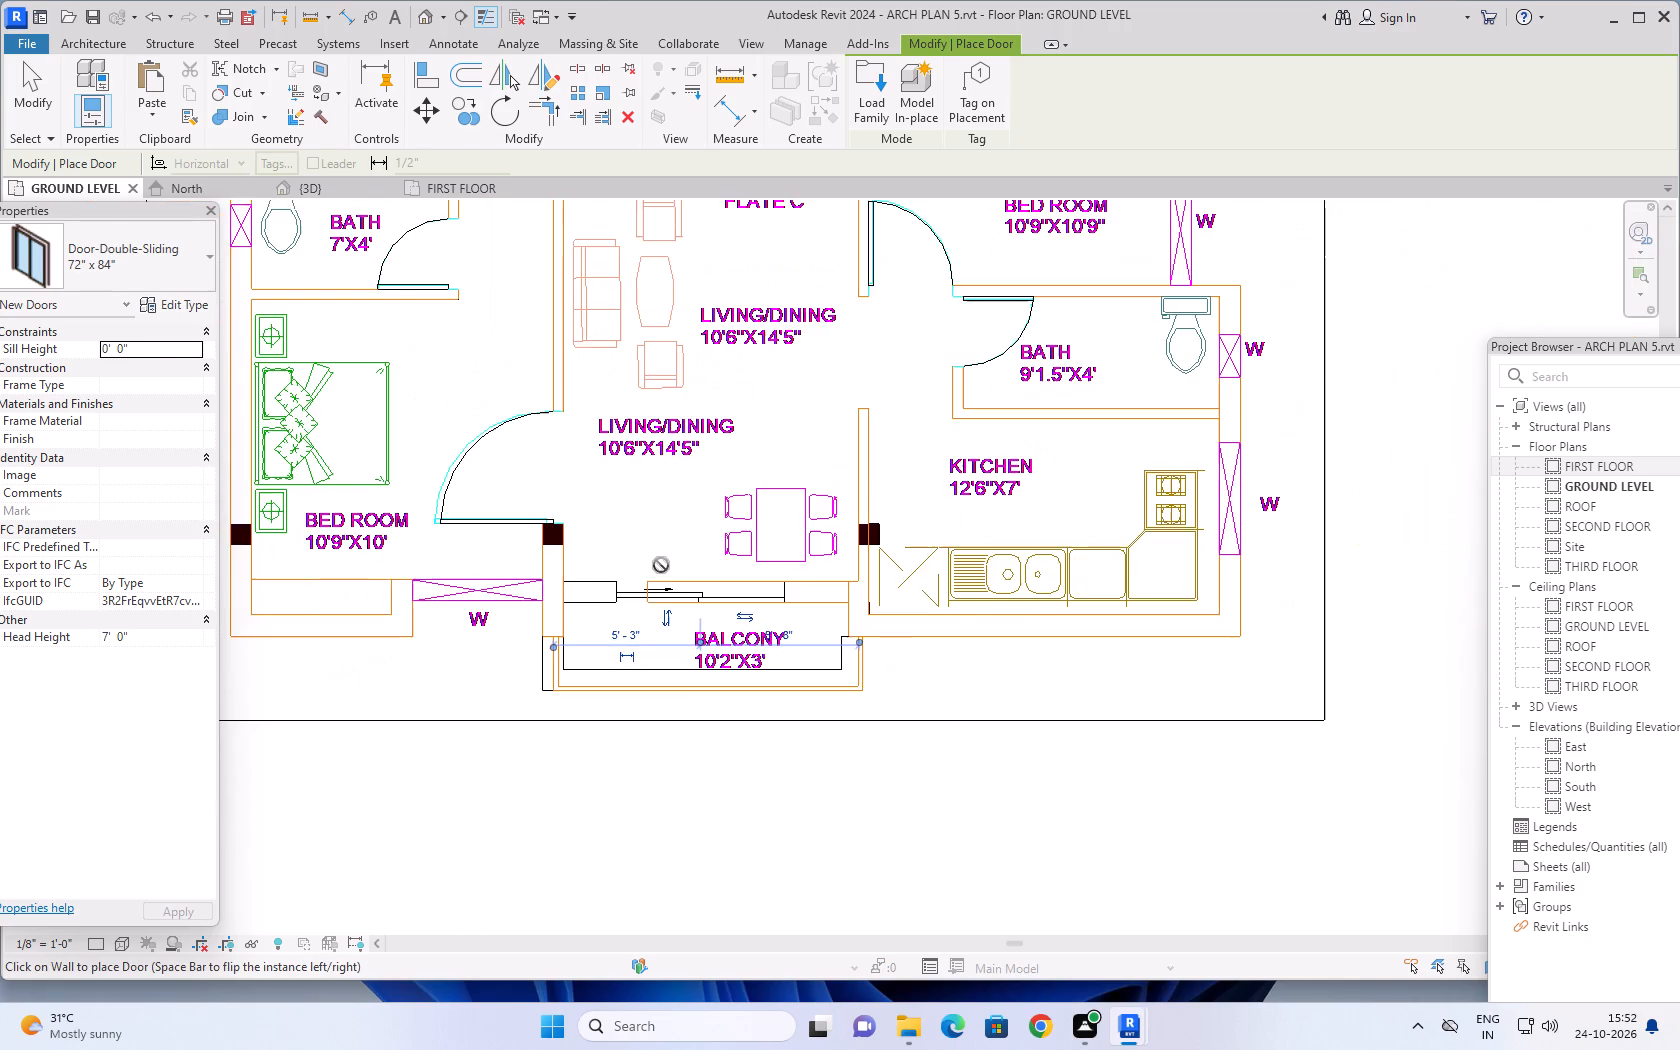
{"action": "scroll", "coordinate": [661, 565], "scroll_direction": "down", "scroll_amount": 5}
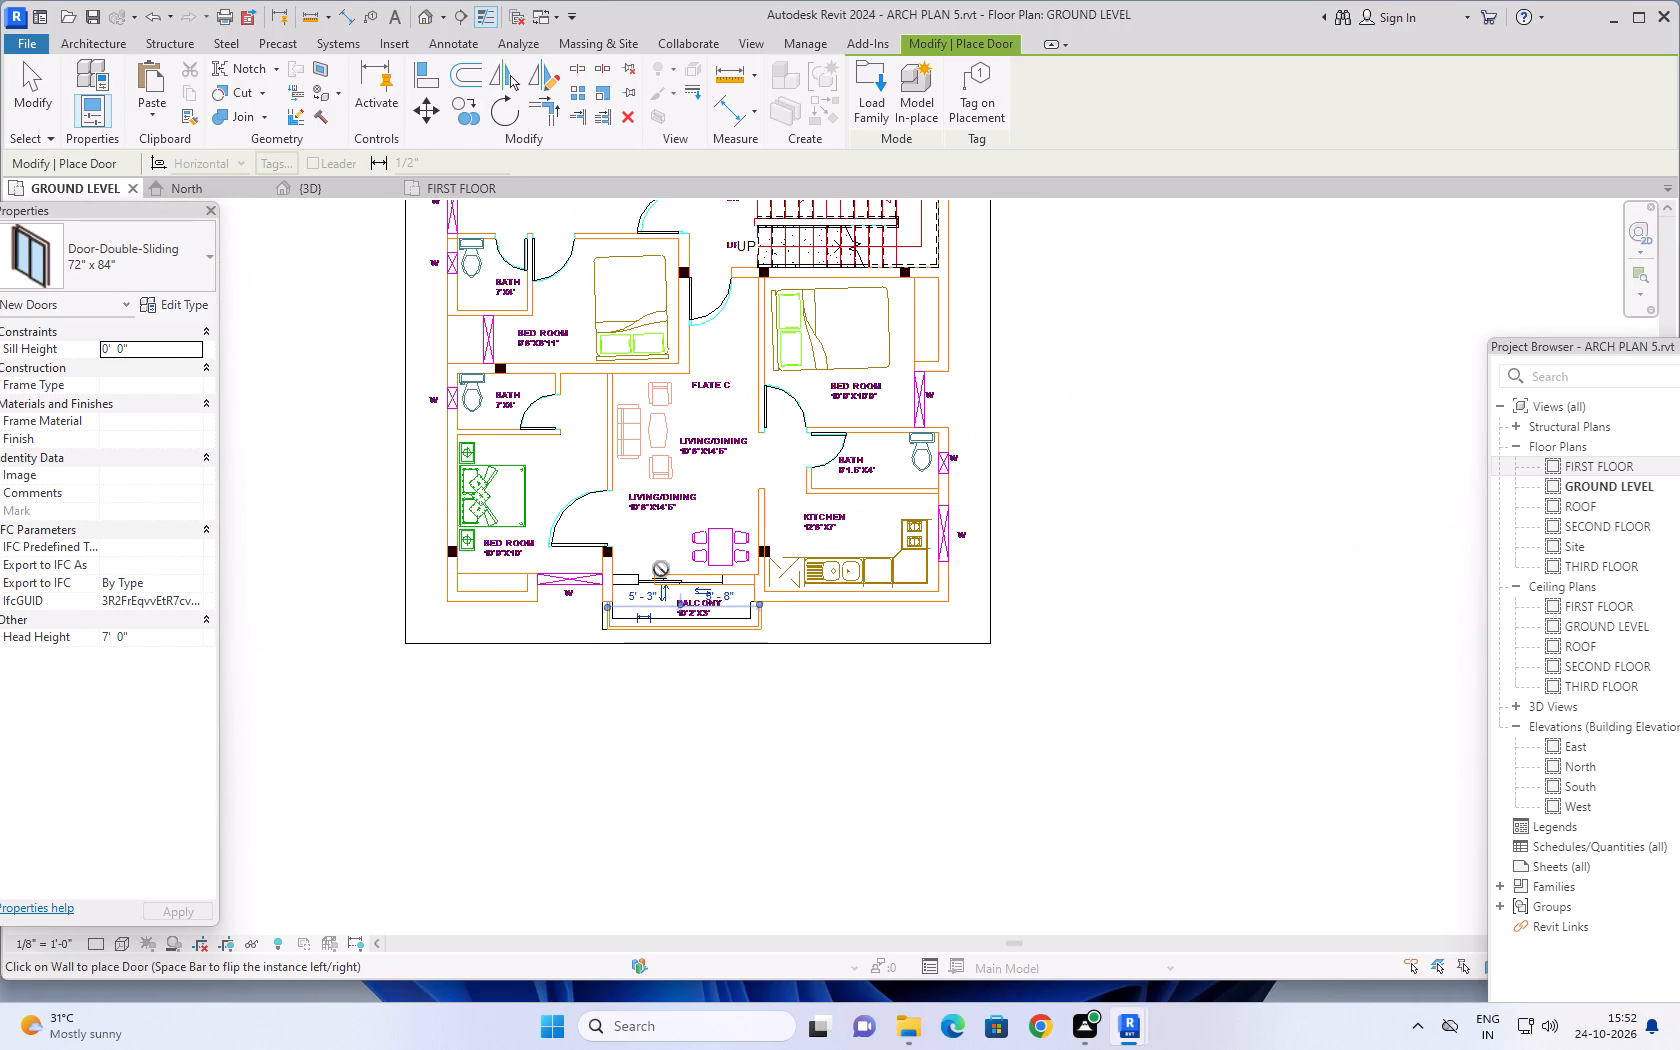
{"action": "scroll", "coordinate": [661, 569], "scroll_direction": "down", "scroll_amount": 4}
{"action": "middle_click_drag", "start_coordinate": [922, 371], "coordinate": [840, 653]}
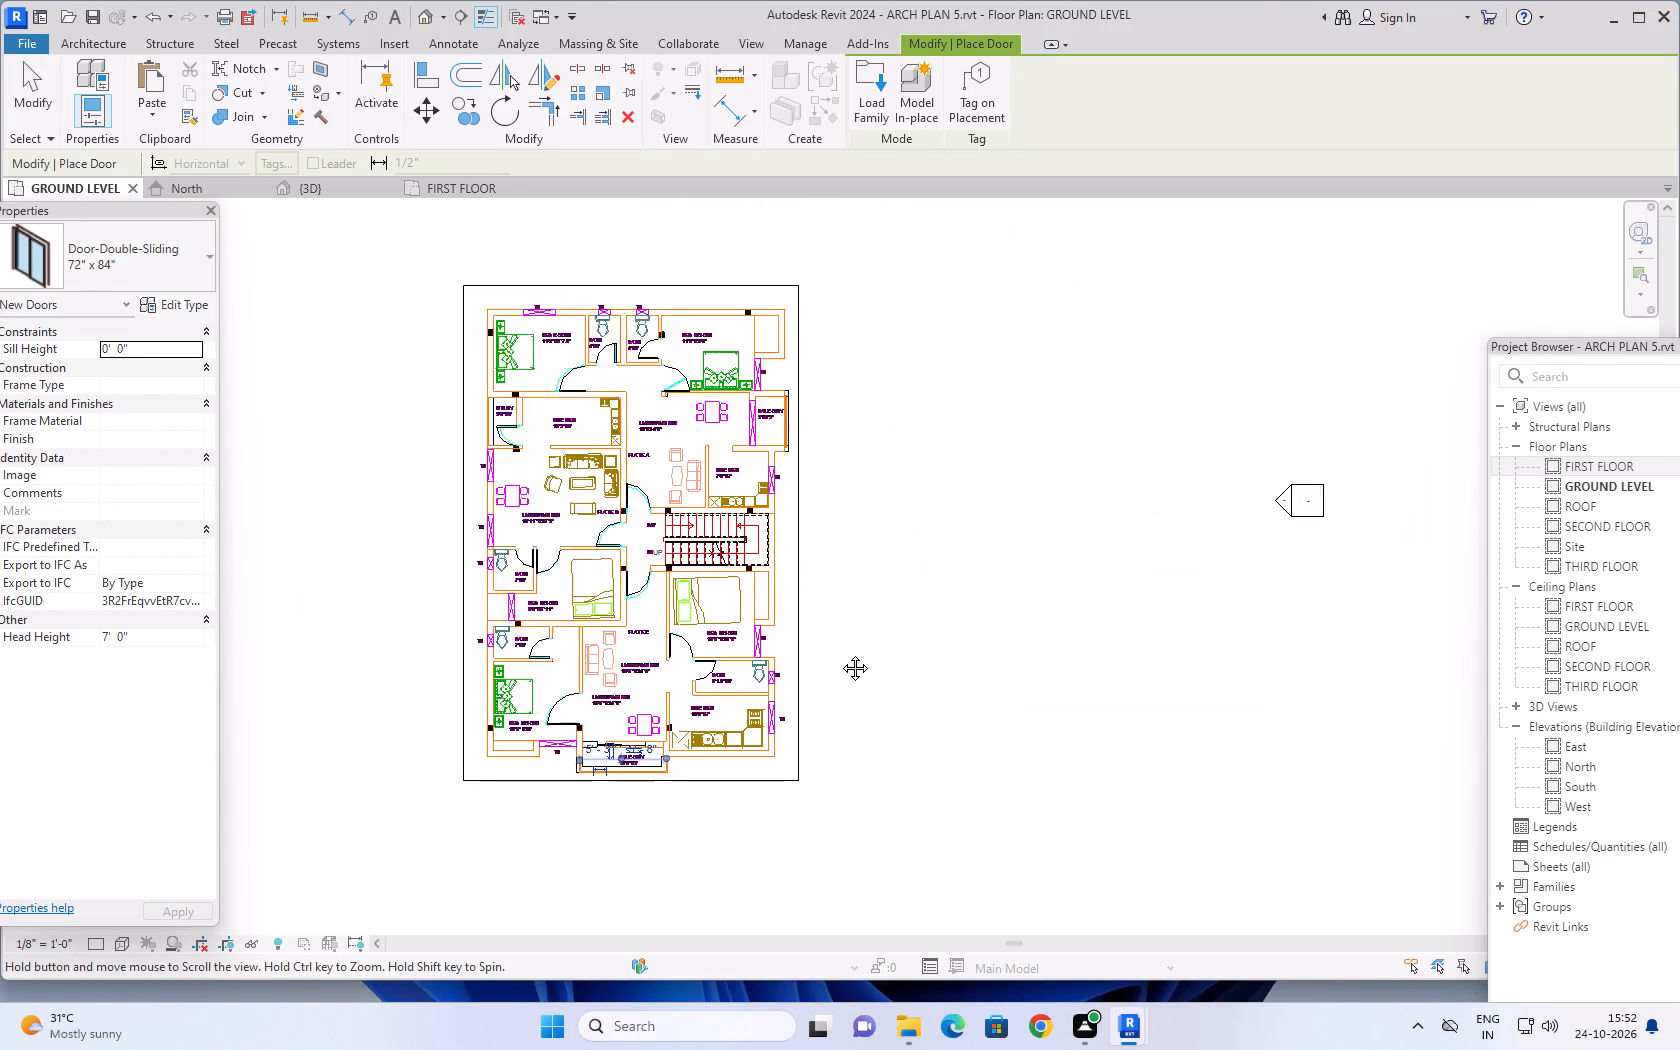
{"action": "middle_click_drag", "start_coordinate": [840, 653], "coordinate": [827, 697]}
{"action": "scroll", "coordinate": [693, 578], "scroll_direction": "up", "scroll_amount": 10}
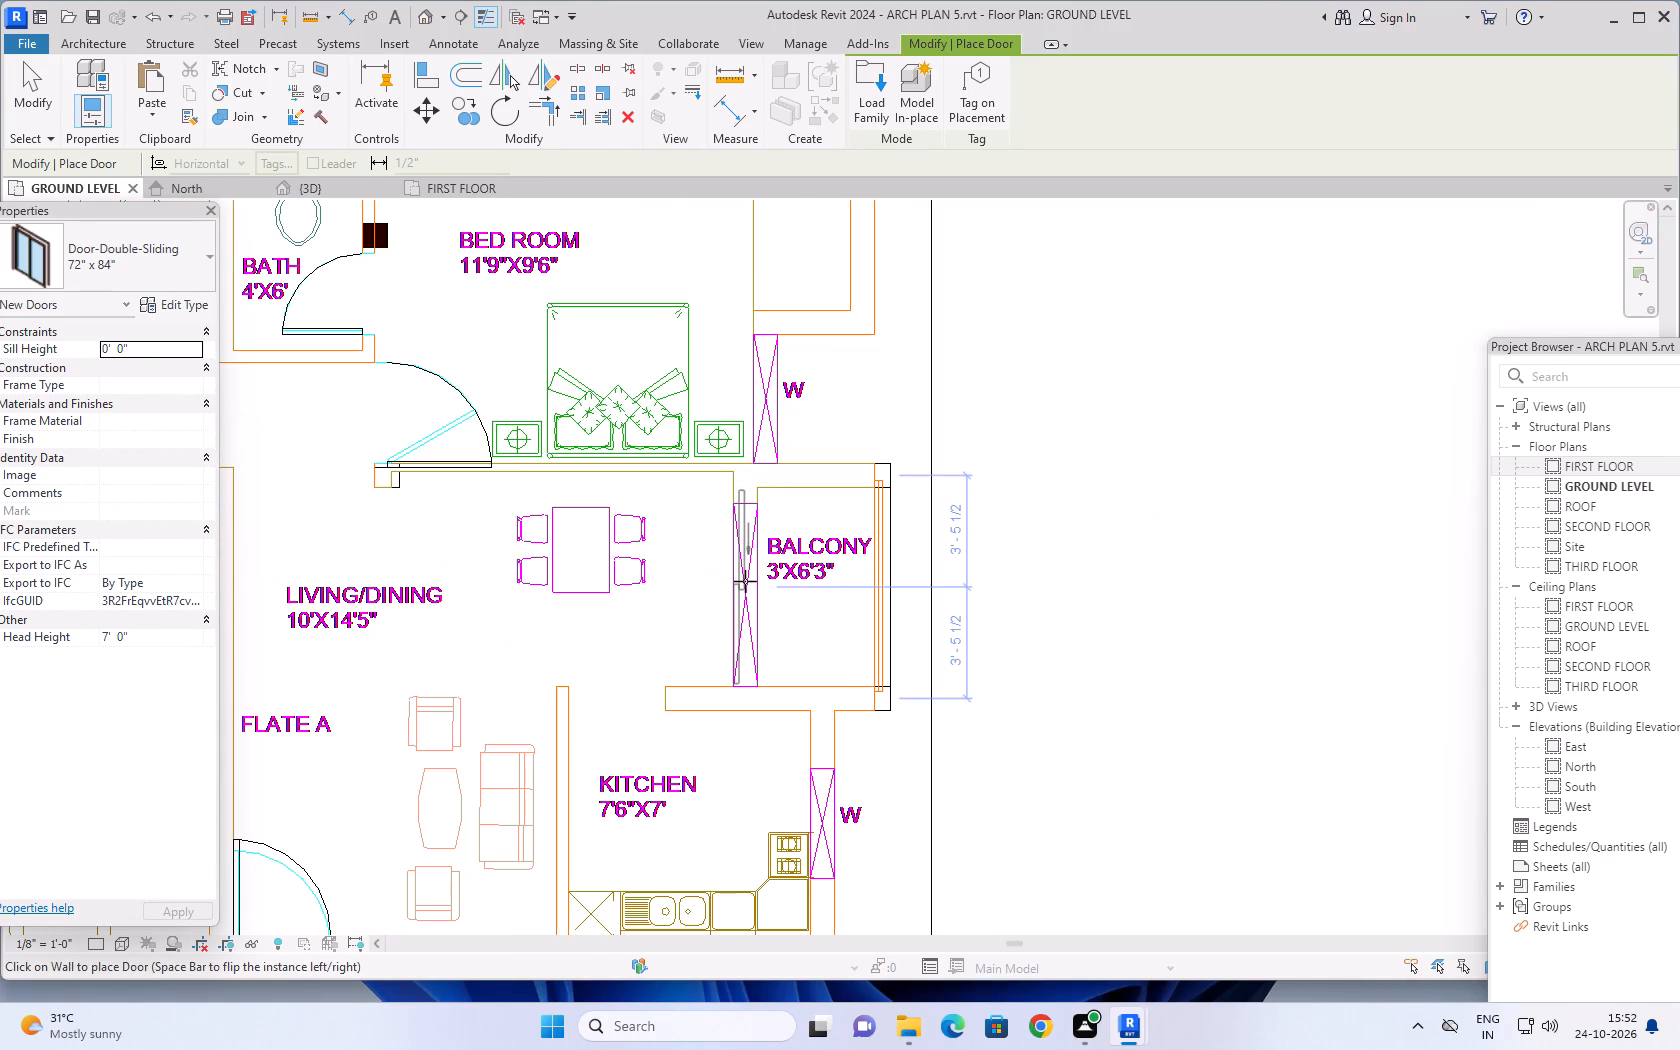
{"action": "left_click", "coordinate": [173, 303]}
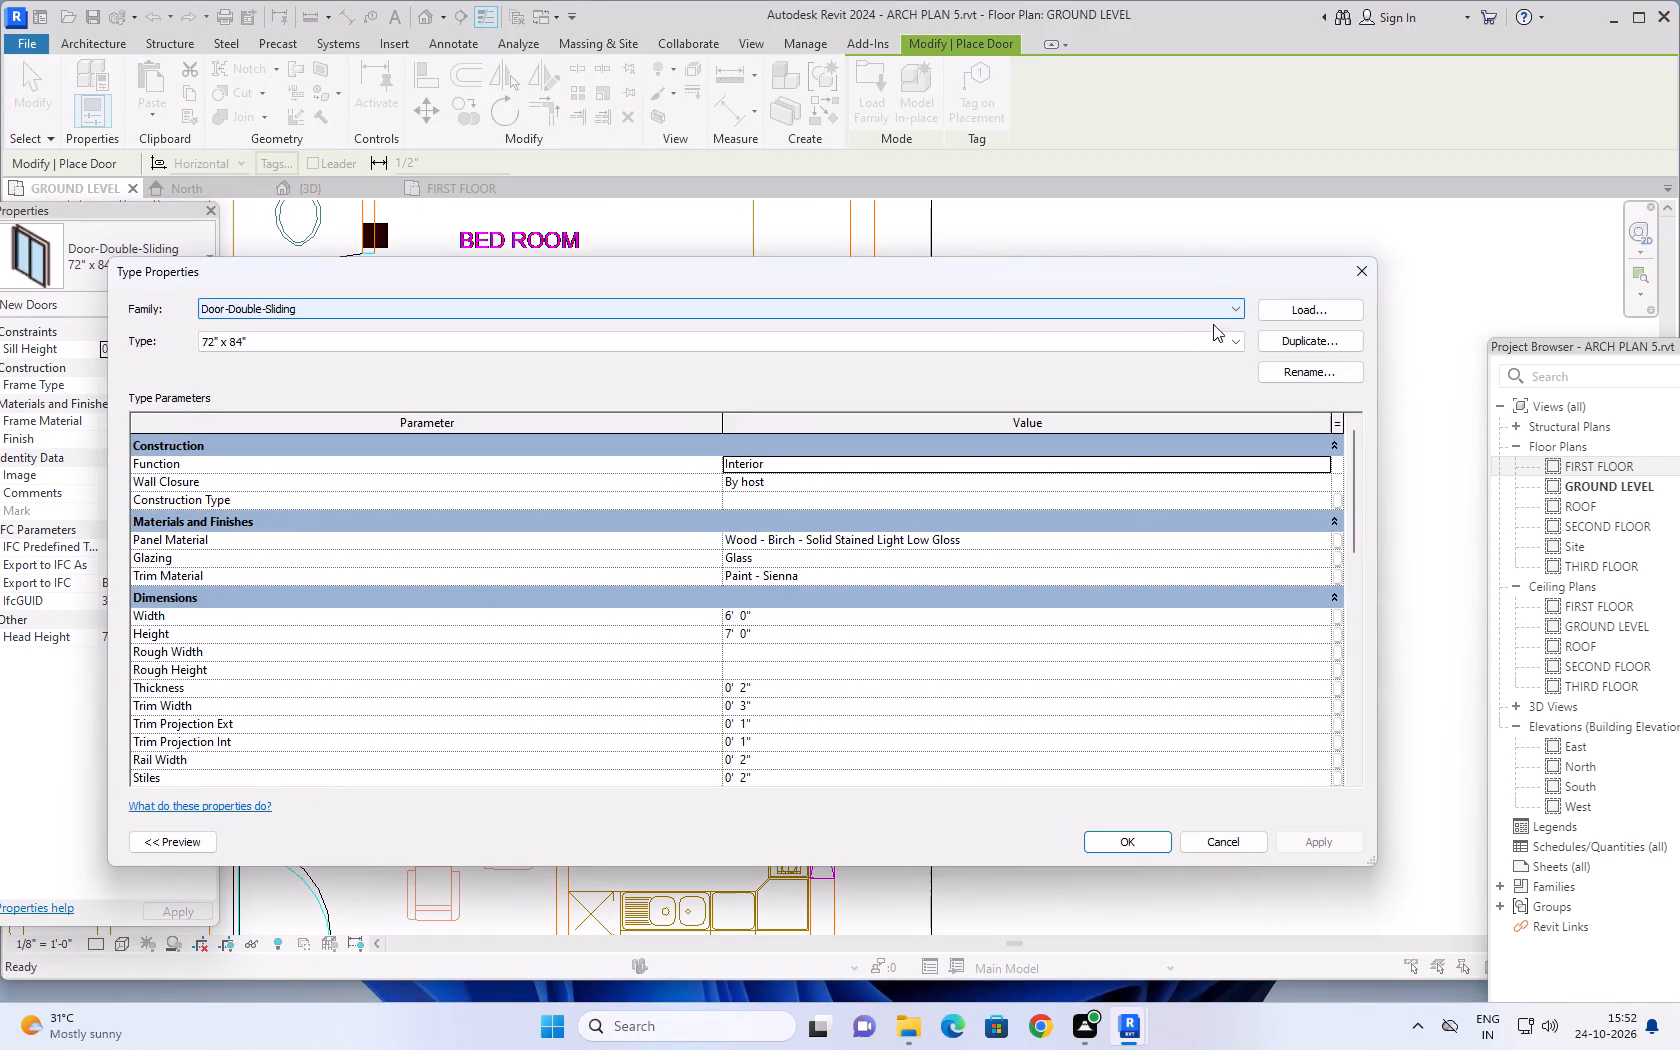
{"action": "left_click", "coordinate": [1273, 333]}
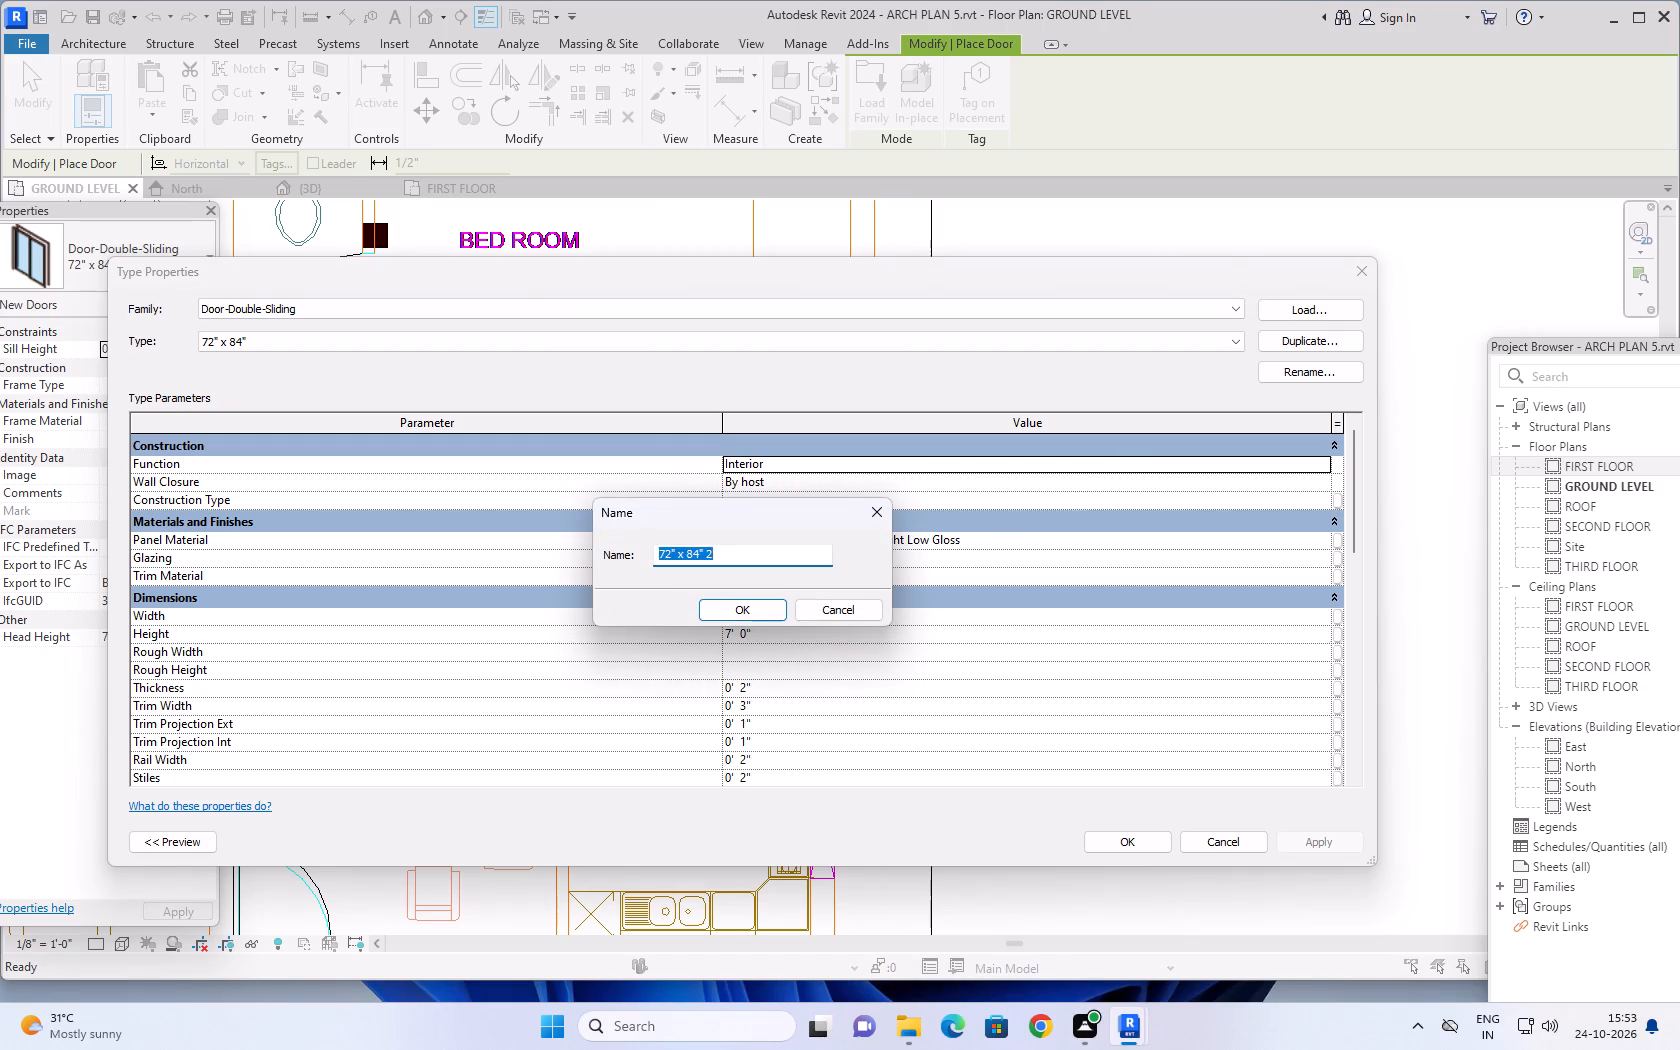
{"action": "type", "text": "4'"}
{"action": "key", "text": "BackSpace"}
{"action": "type", "text": ".5'"}
{"action": "type", "text": "X7'"}
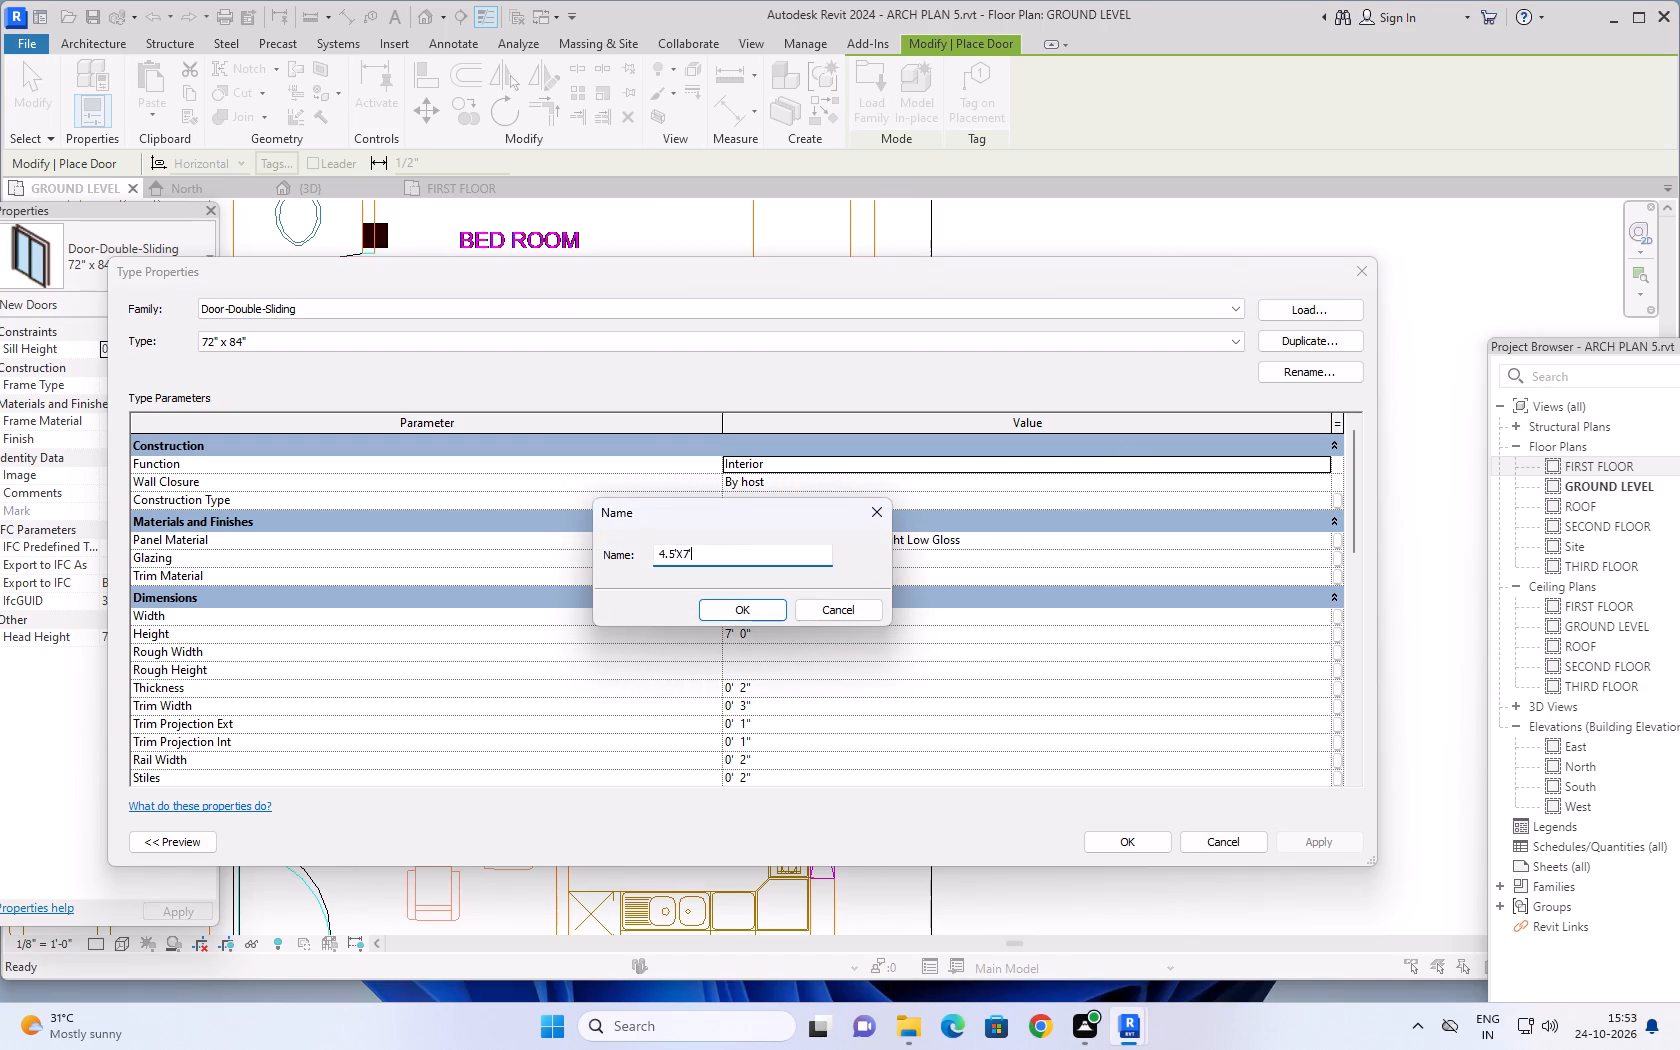
{"action": "left_click", "coordinate": [758, 616]}
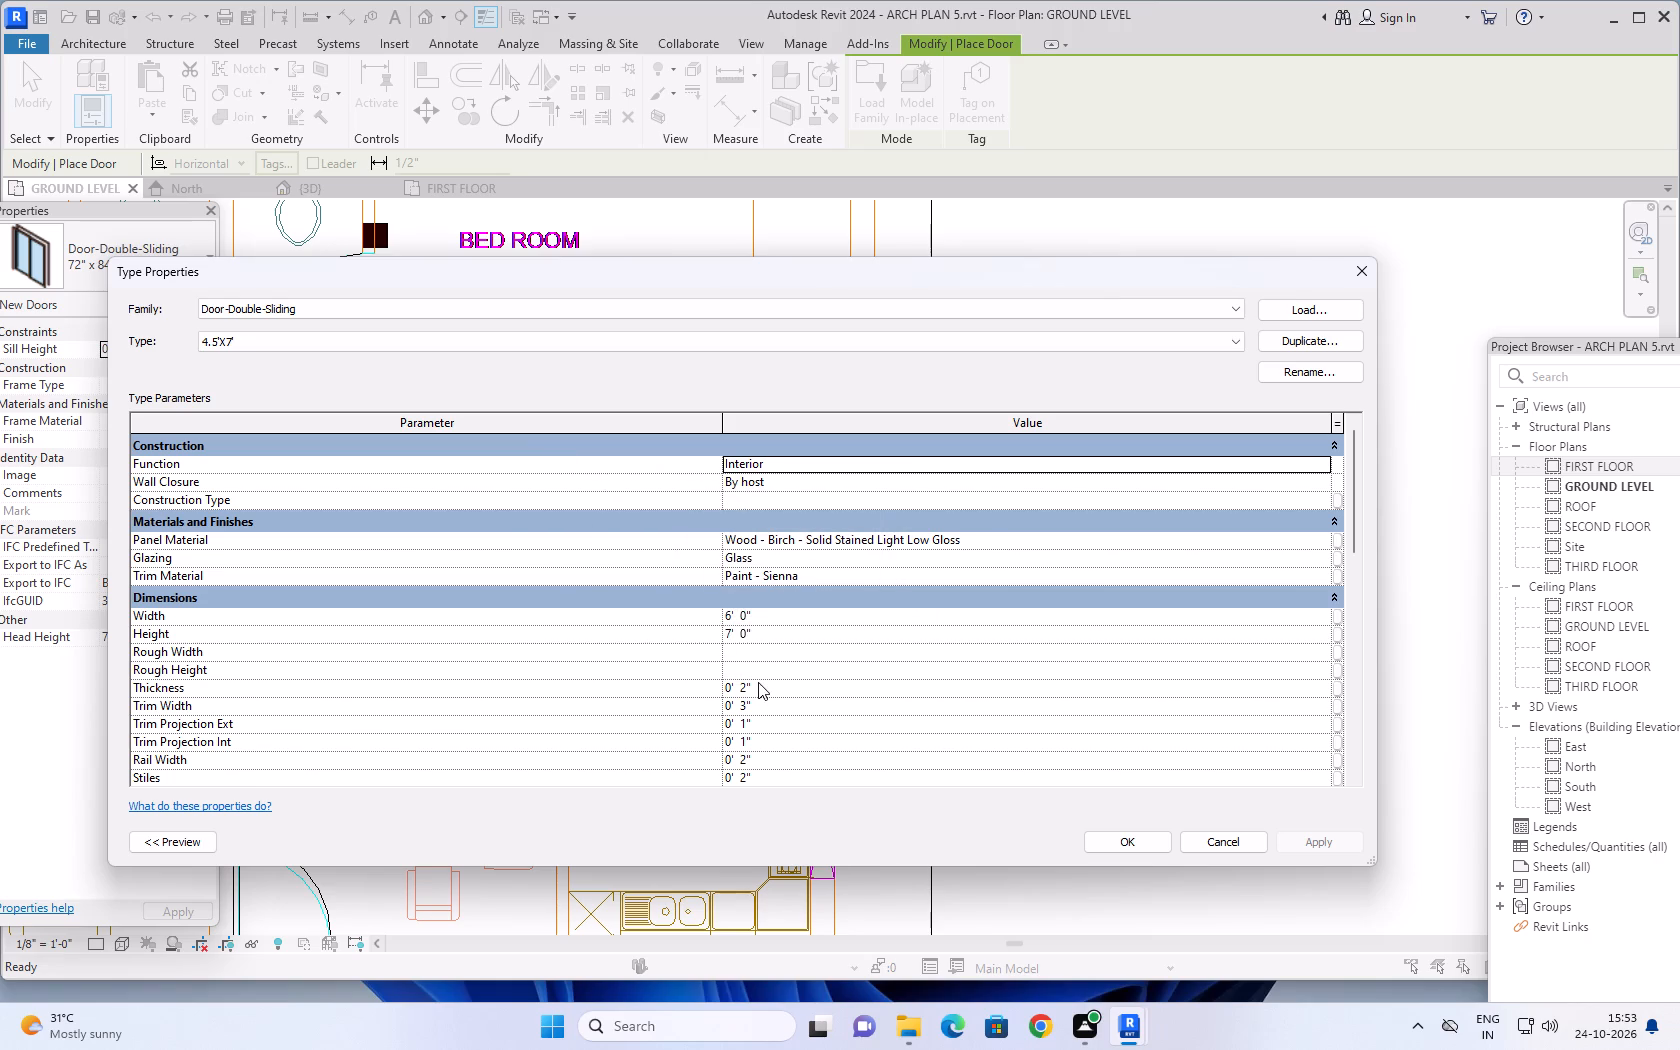
{"action": "left_click", "coordinate": [779, 621]}
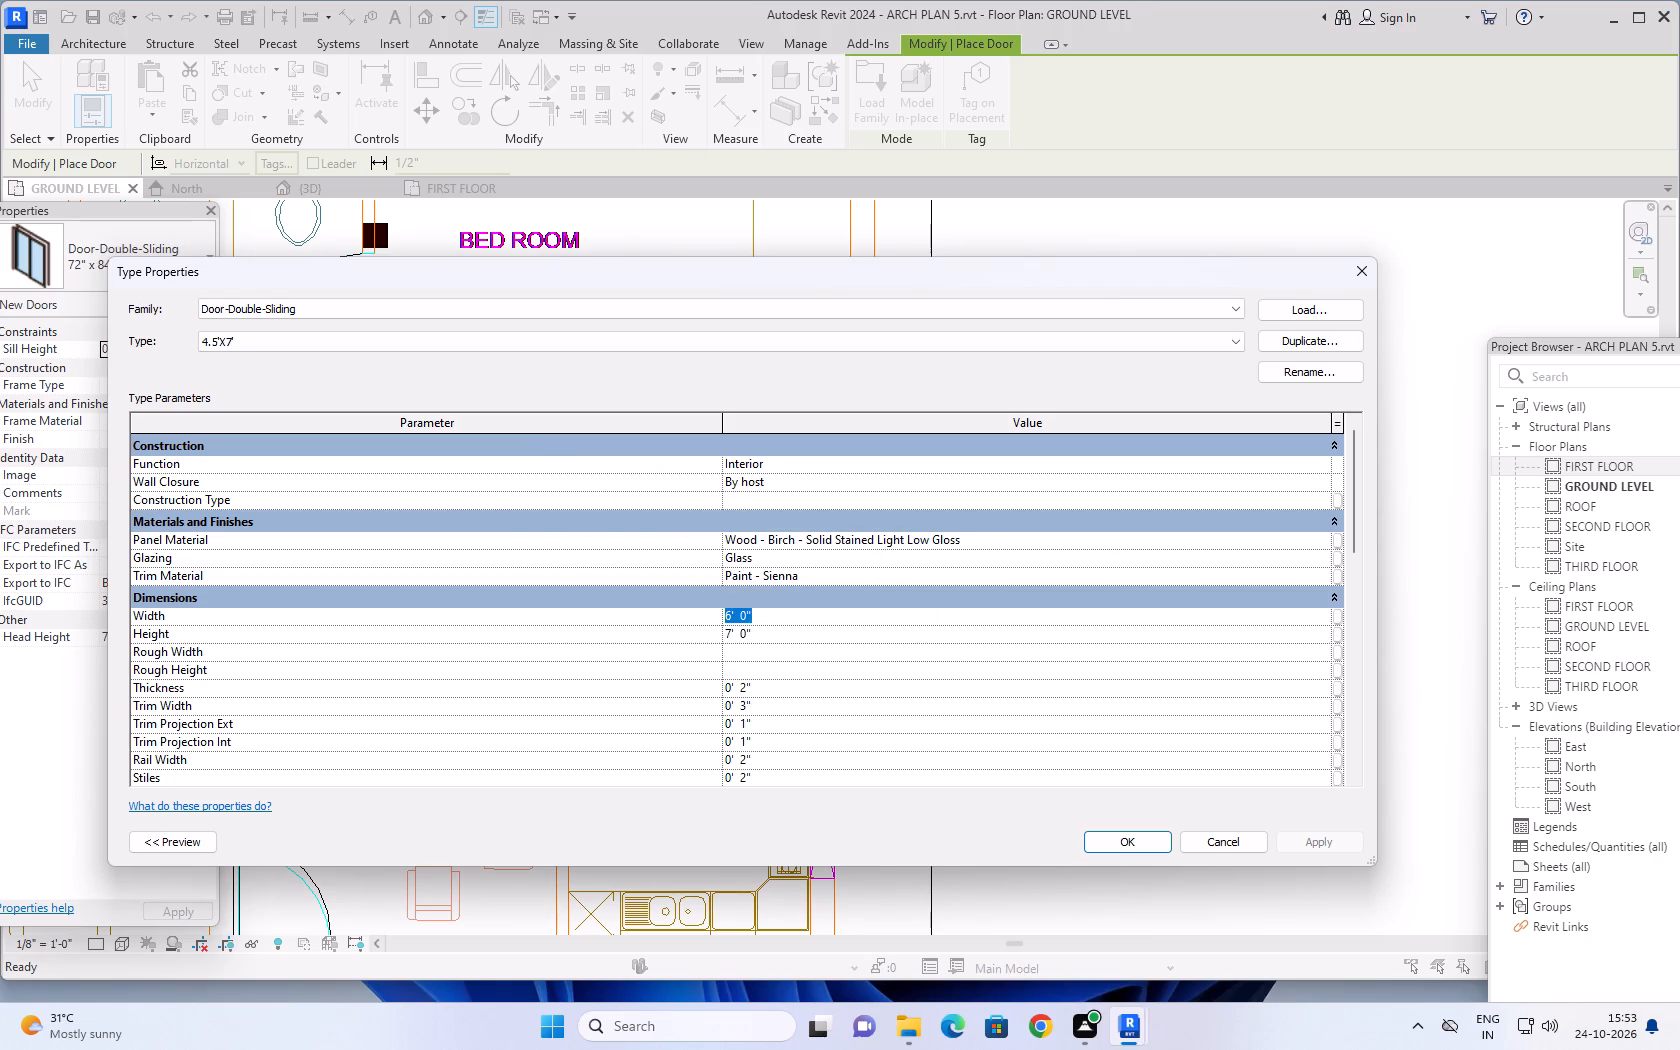
{"action": "type", "text": "4.5'"}
{"action": "left_click", "coordinate": [1307, 835]}
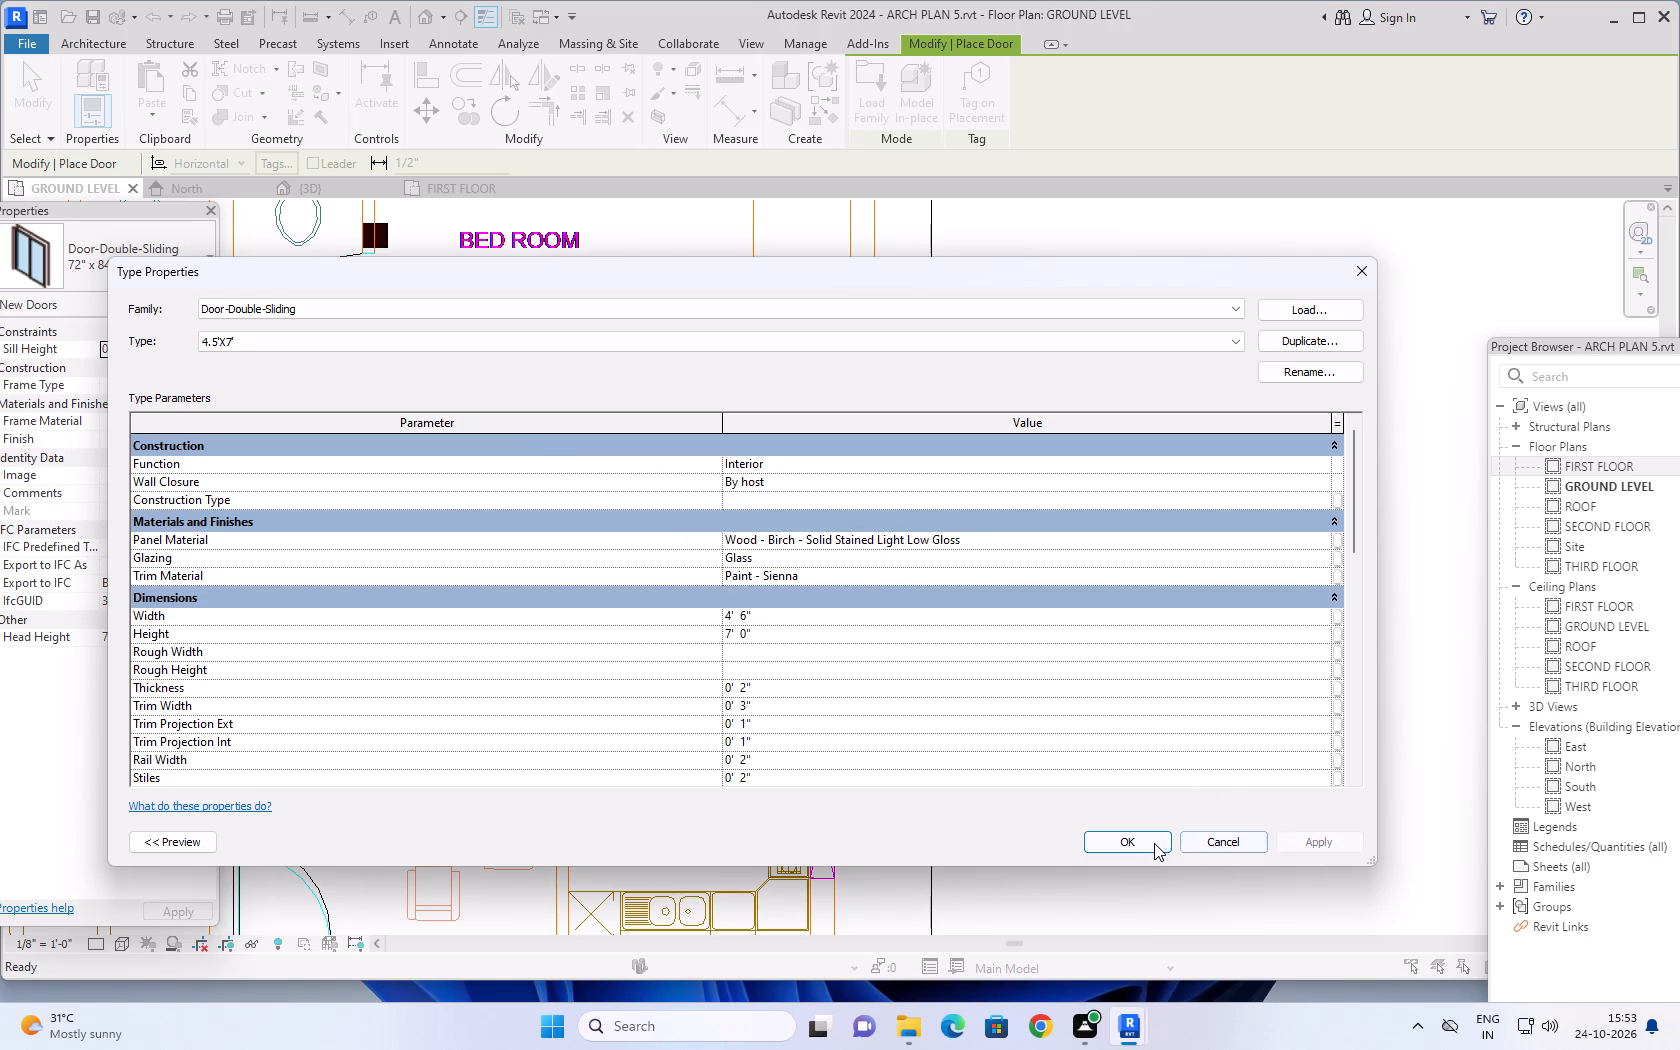
{"action": "left_click", "coordinate": [1145, 838]}
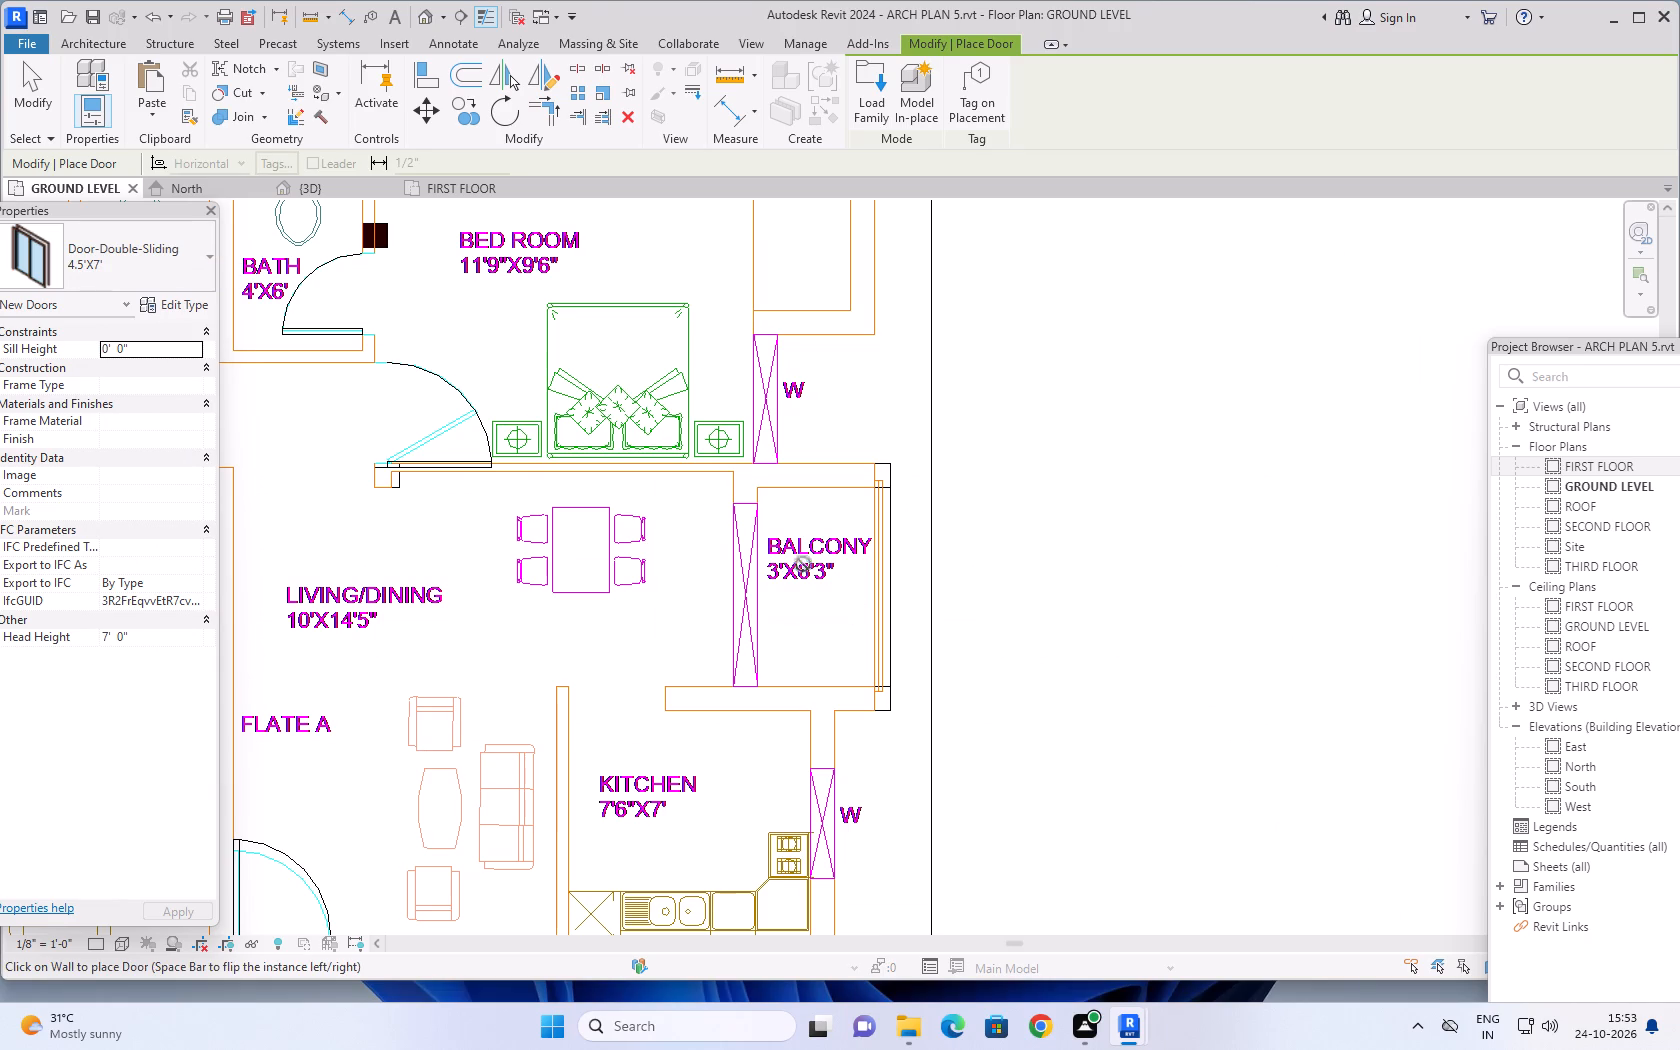
Place the 4.5'X7' double sliding door midway along the wall between Flate A's living/dining and the 3'X6'3" balcony, and finish door placement.
{"action": "left_click", "coordinate": [743, 582]}
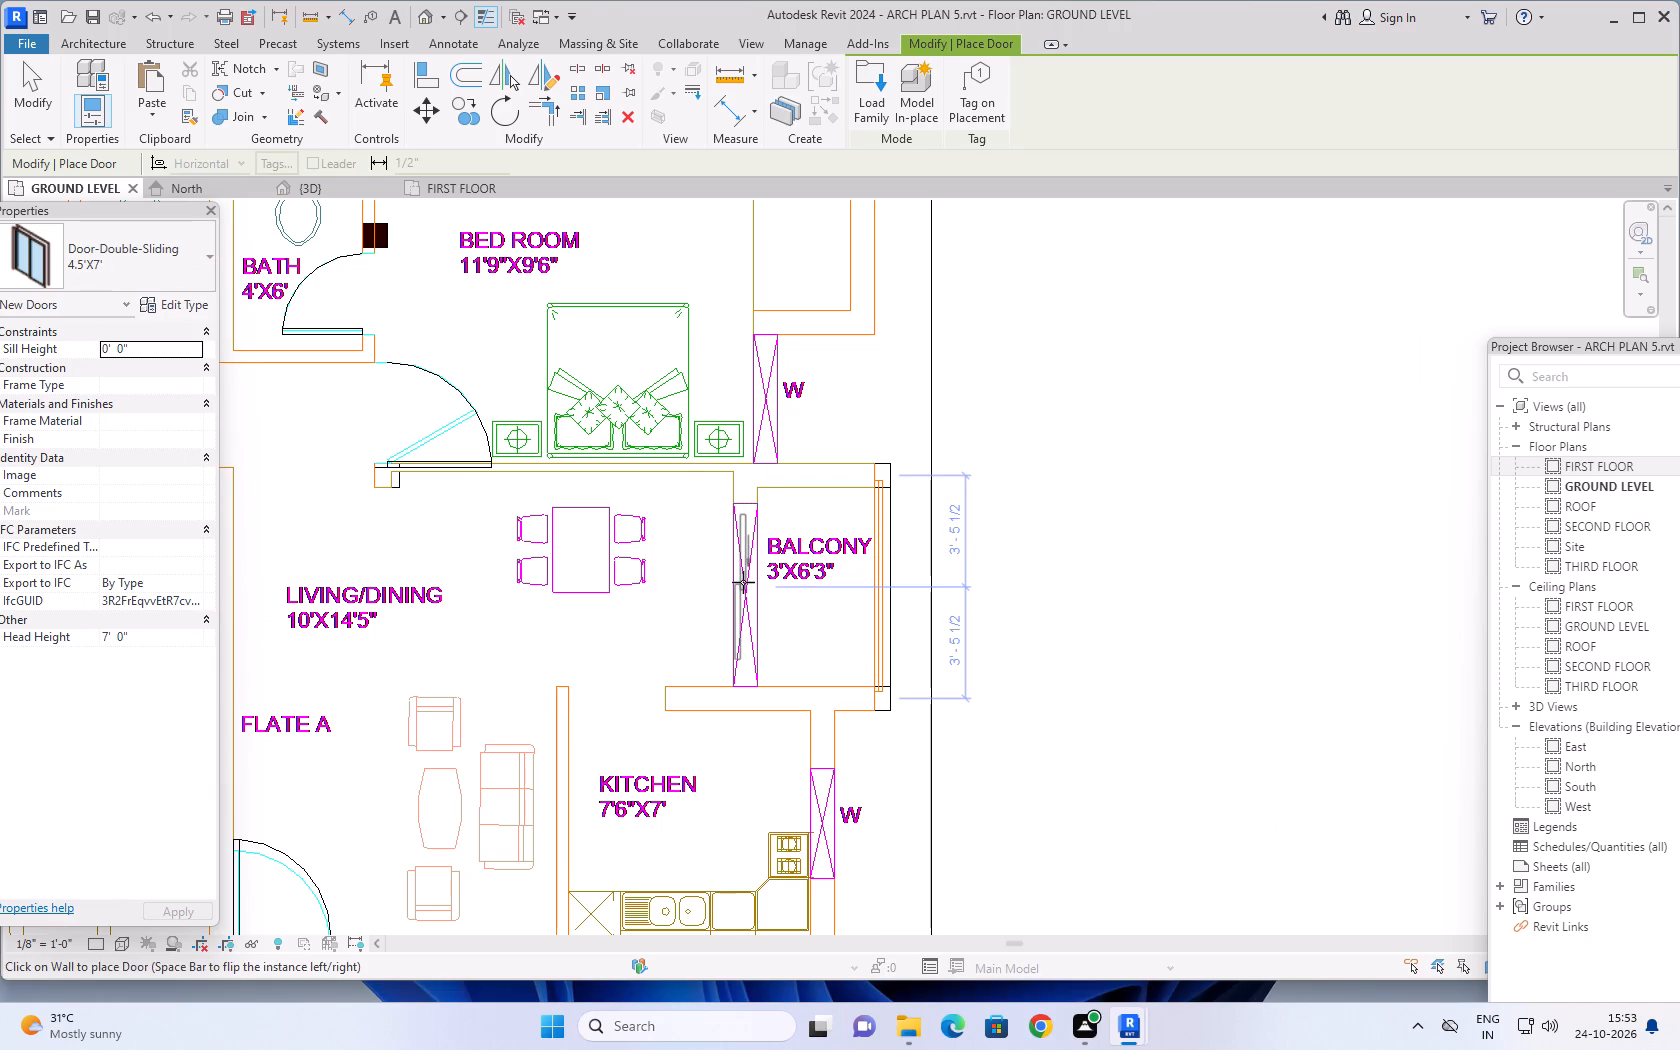
{"action": "scroll", "coordinate": [1026, 555], "scroll_direction": "down", "scroll_amount": 6}
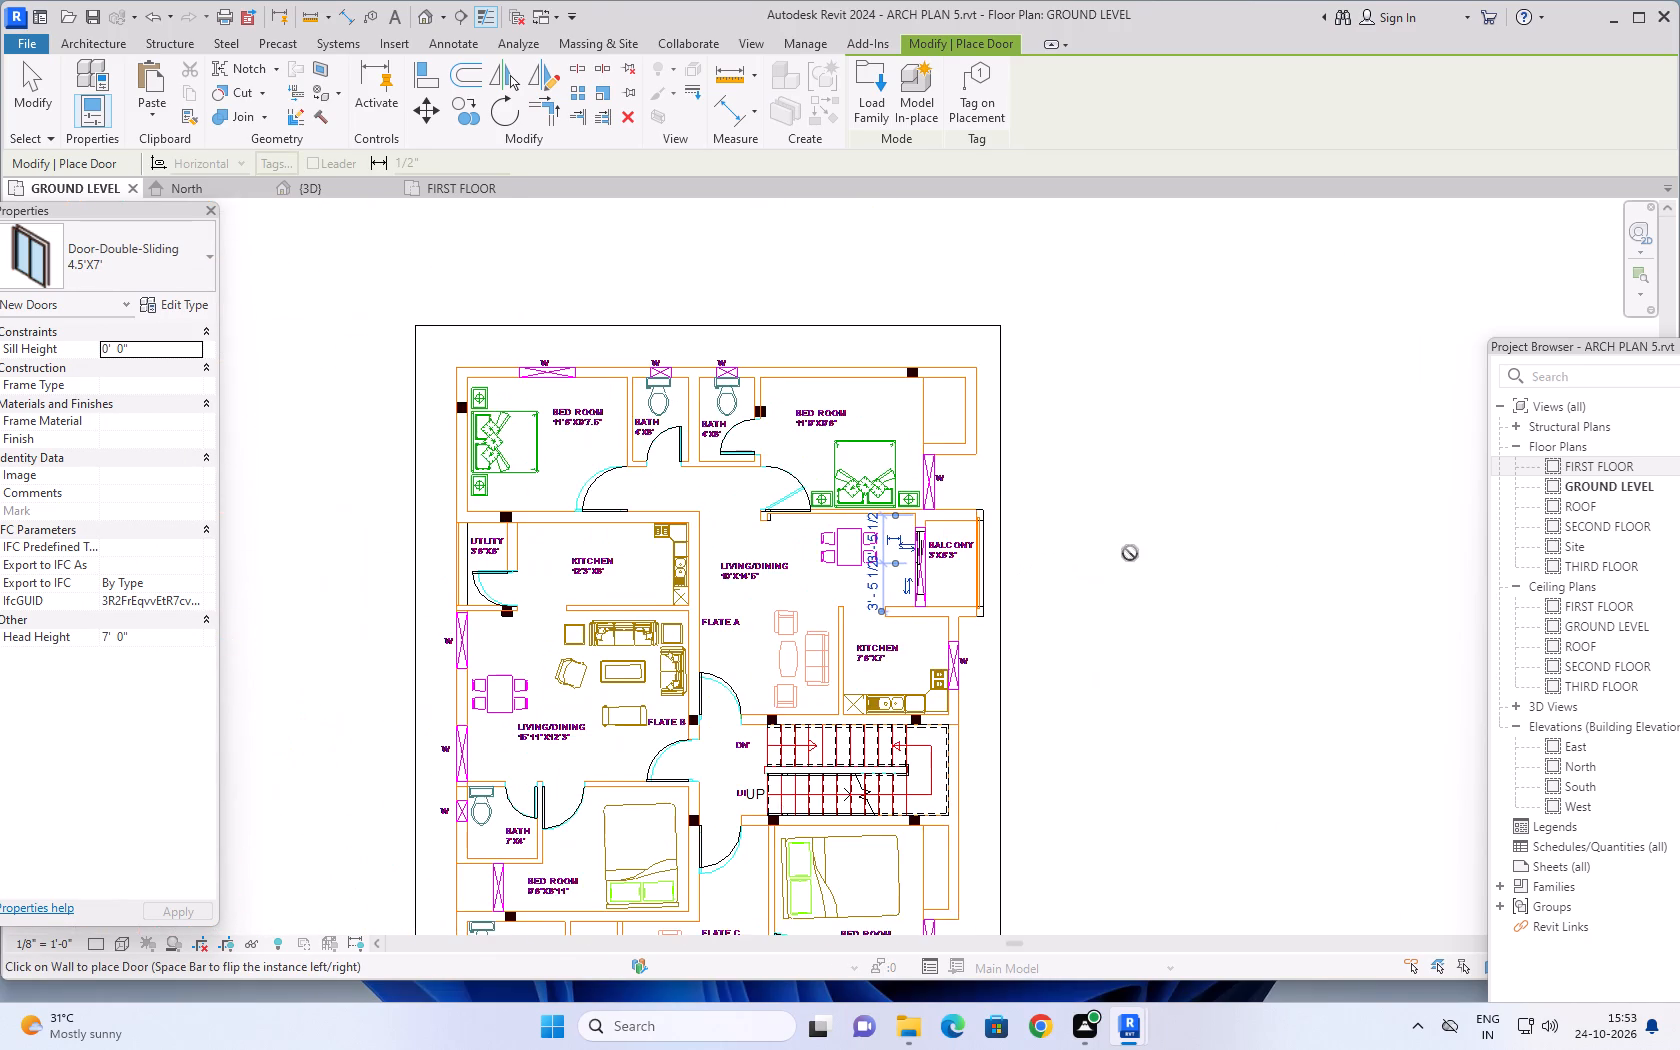
{"action": "middle_click_drag", "start_coordinate": [1130, 553], "coordinate": [1111, 462]}
{"action": "scroll", "coordinate": [1111, 458], "scroll_direction": "down", "scroll_amount": 3}
{"action": "middle_click_drag", "start_coordinate": [1131, 473], "coordinate": [1084, 443]}
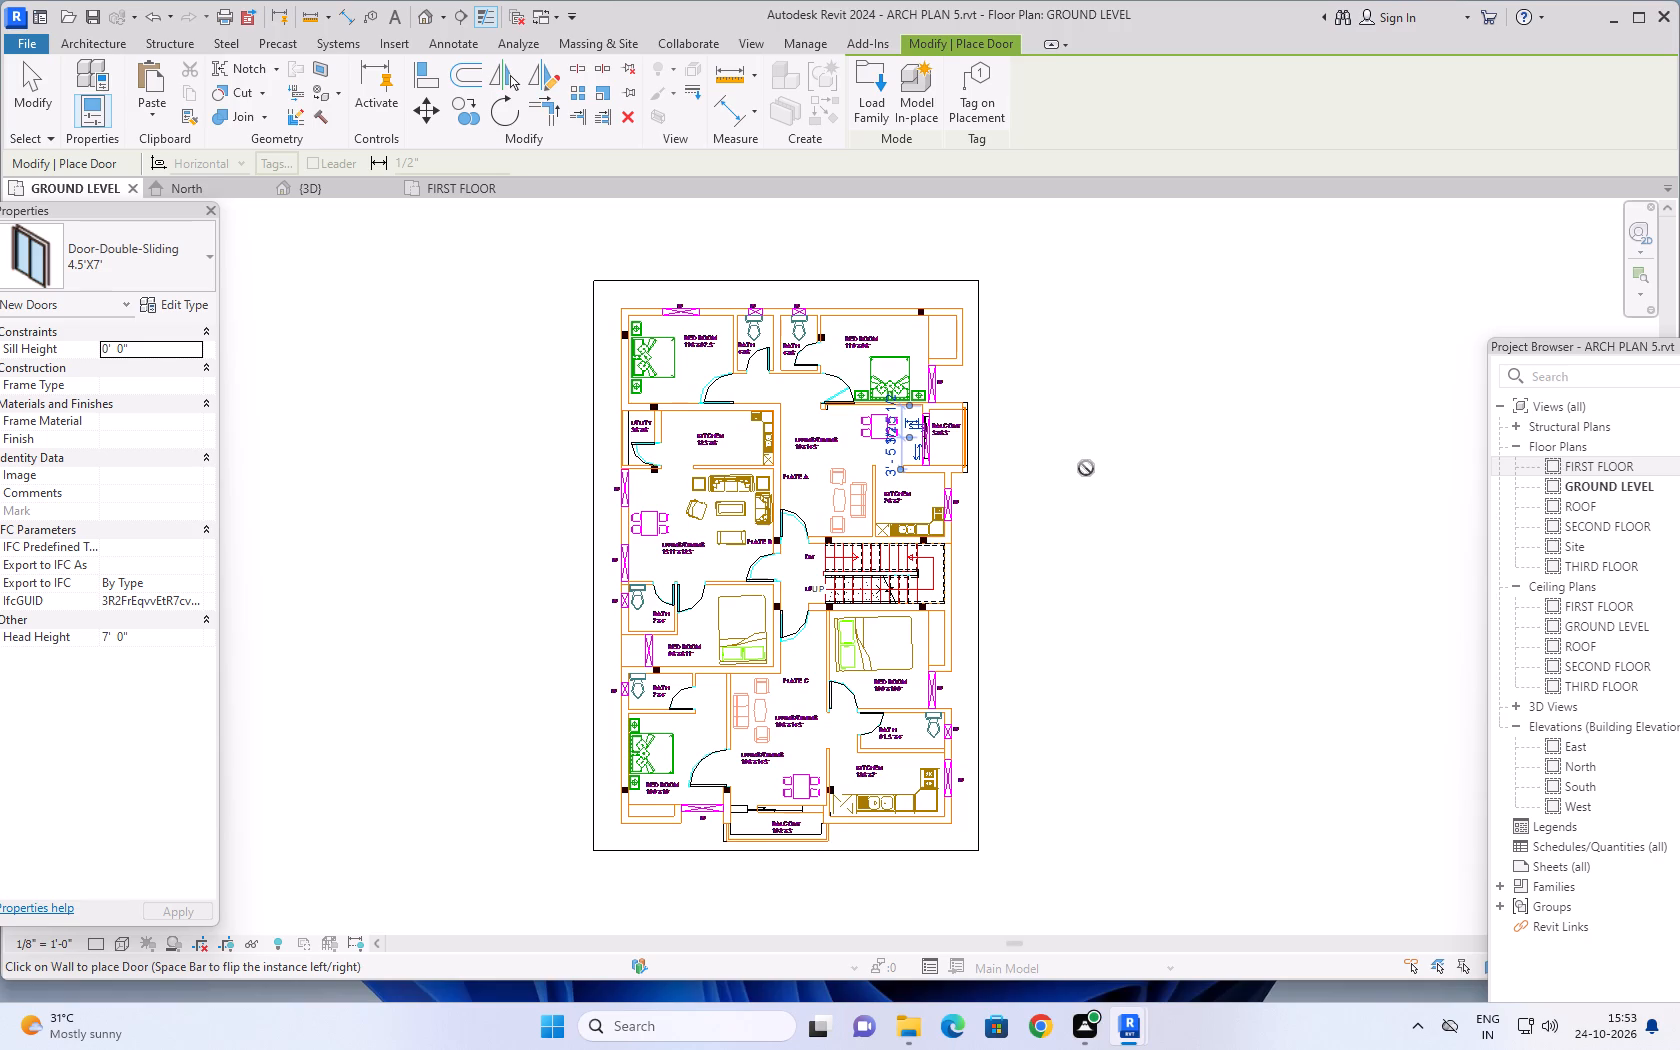
{"action": "key", "text": "Escape"}
{"action": "key", "text": "Escape"}
{"action": "middle_click_drag", "start_coordinate": [1089, 527], "coordinate": [1049, 409]}
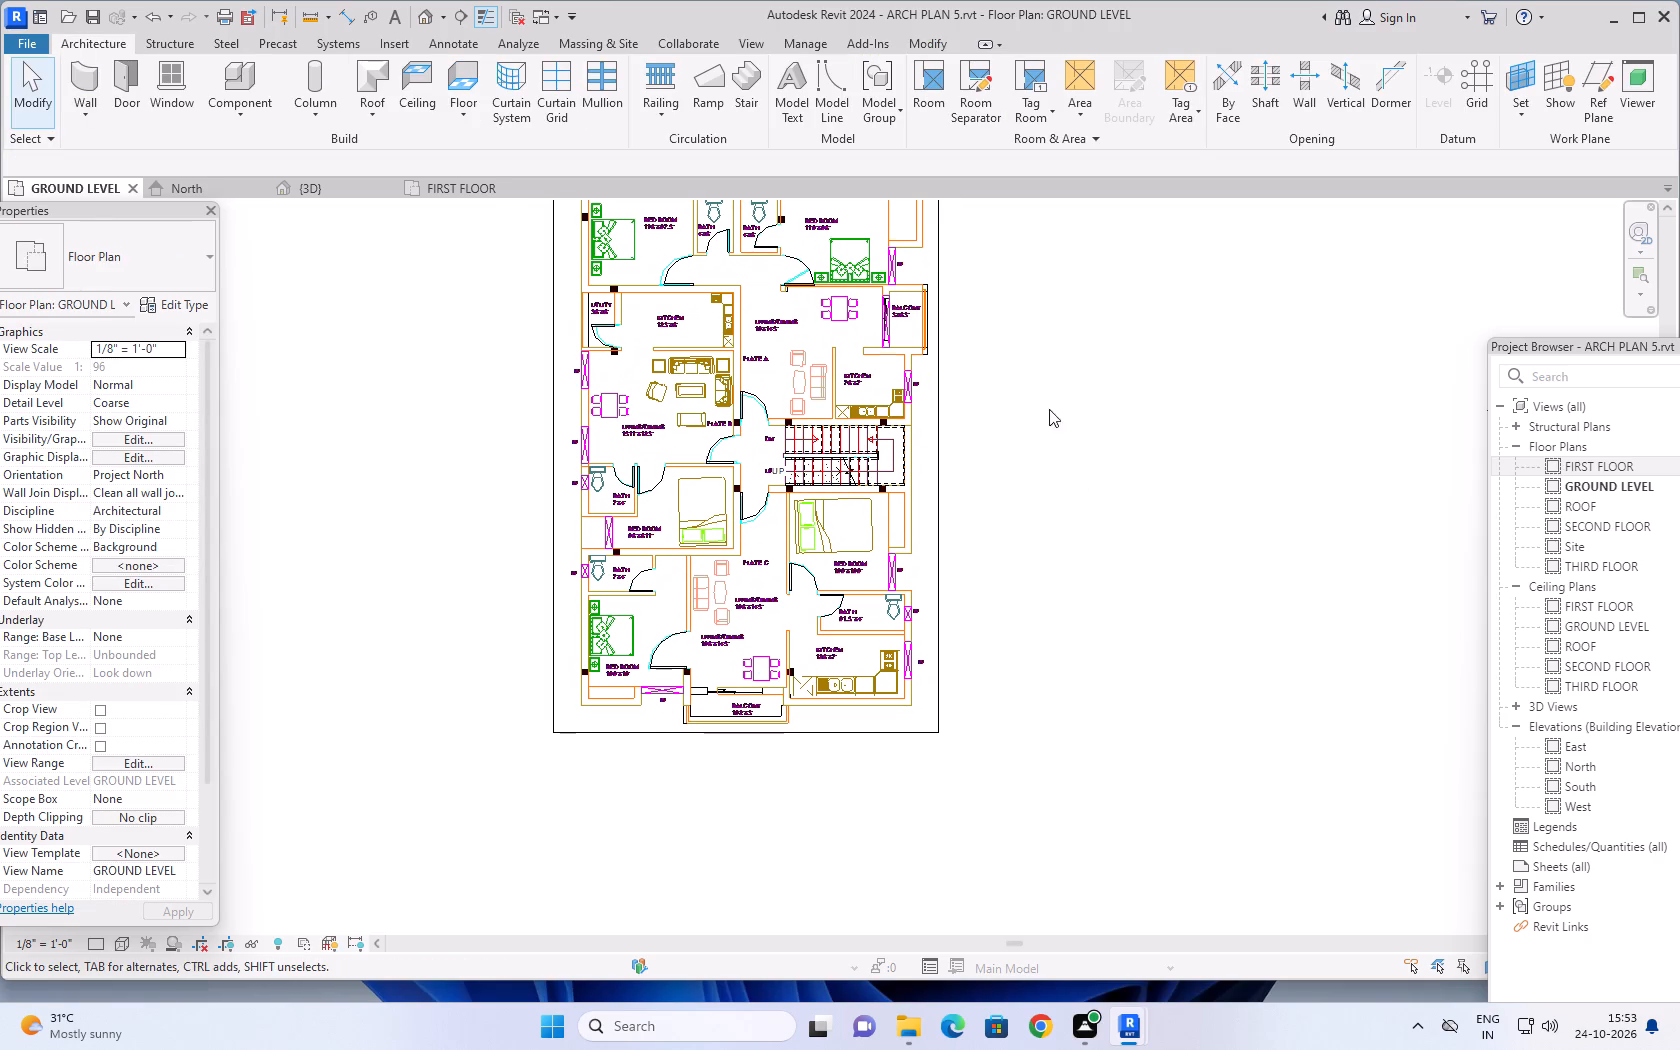
{"action": "scroll", "coordinate": [720, 758], "scroll_direction": "up", "scroll_amount": 4}
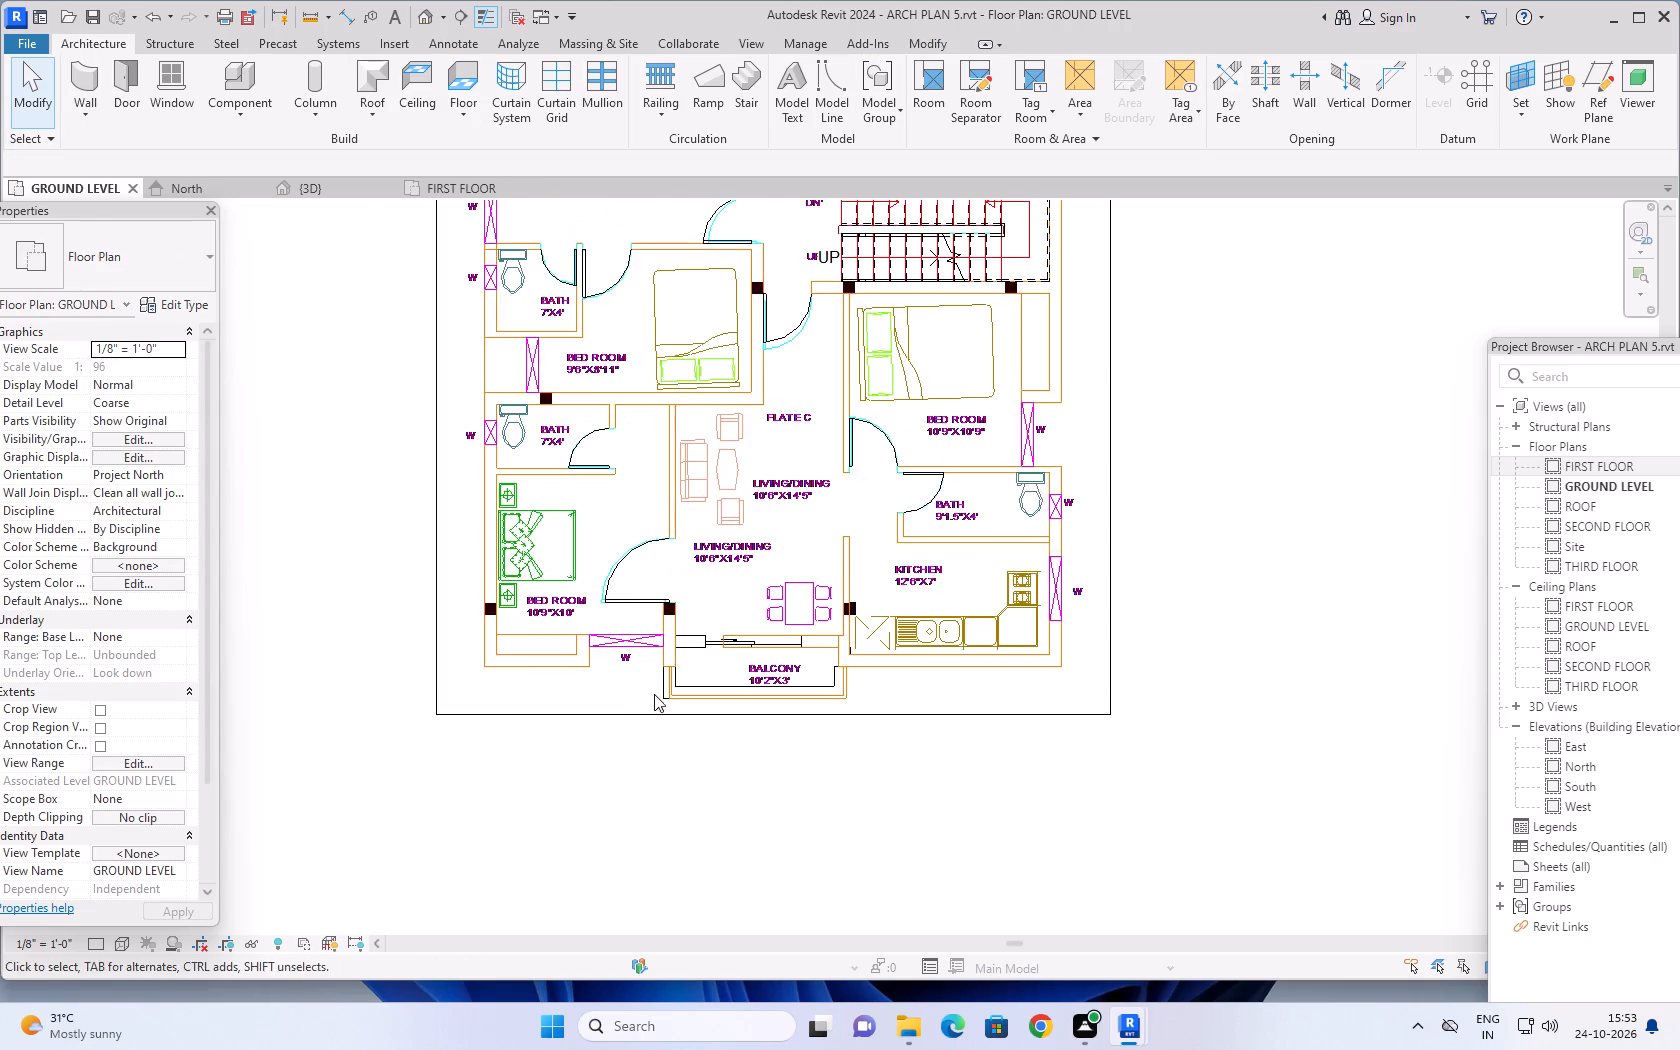
Start a Handrail - Rectangular railing path on GROUND LEVEL and set its base offset to 2'.
{"action": "scroll", "coordinate": [654, 691], "scroll_direction": "up", "scroll_amount": 11}
{"action": "scroll", "coordinate": [608, 694], "scroll_direction": "down", "scroll_amount": 6}
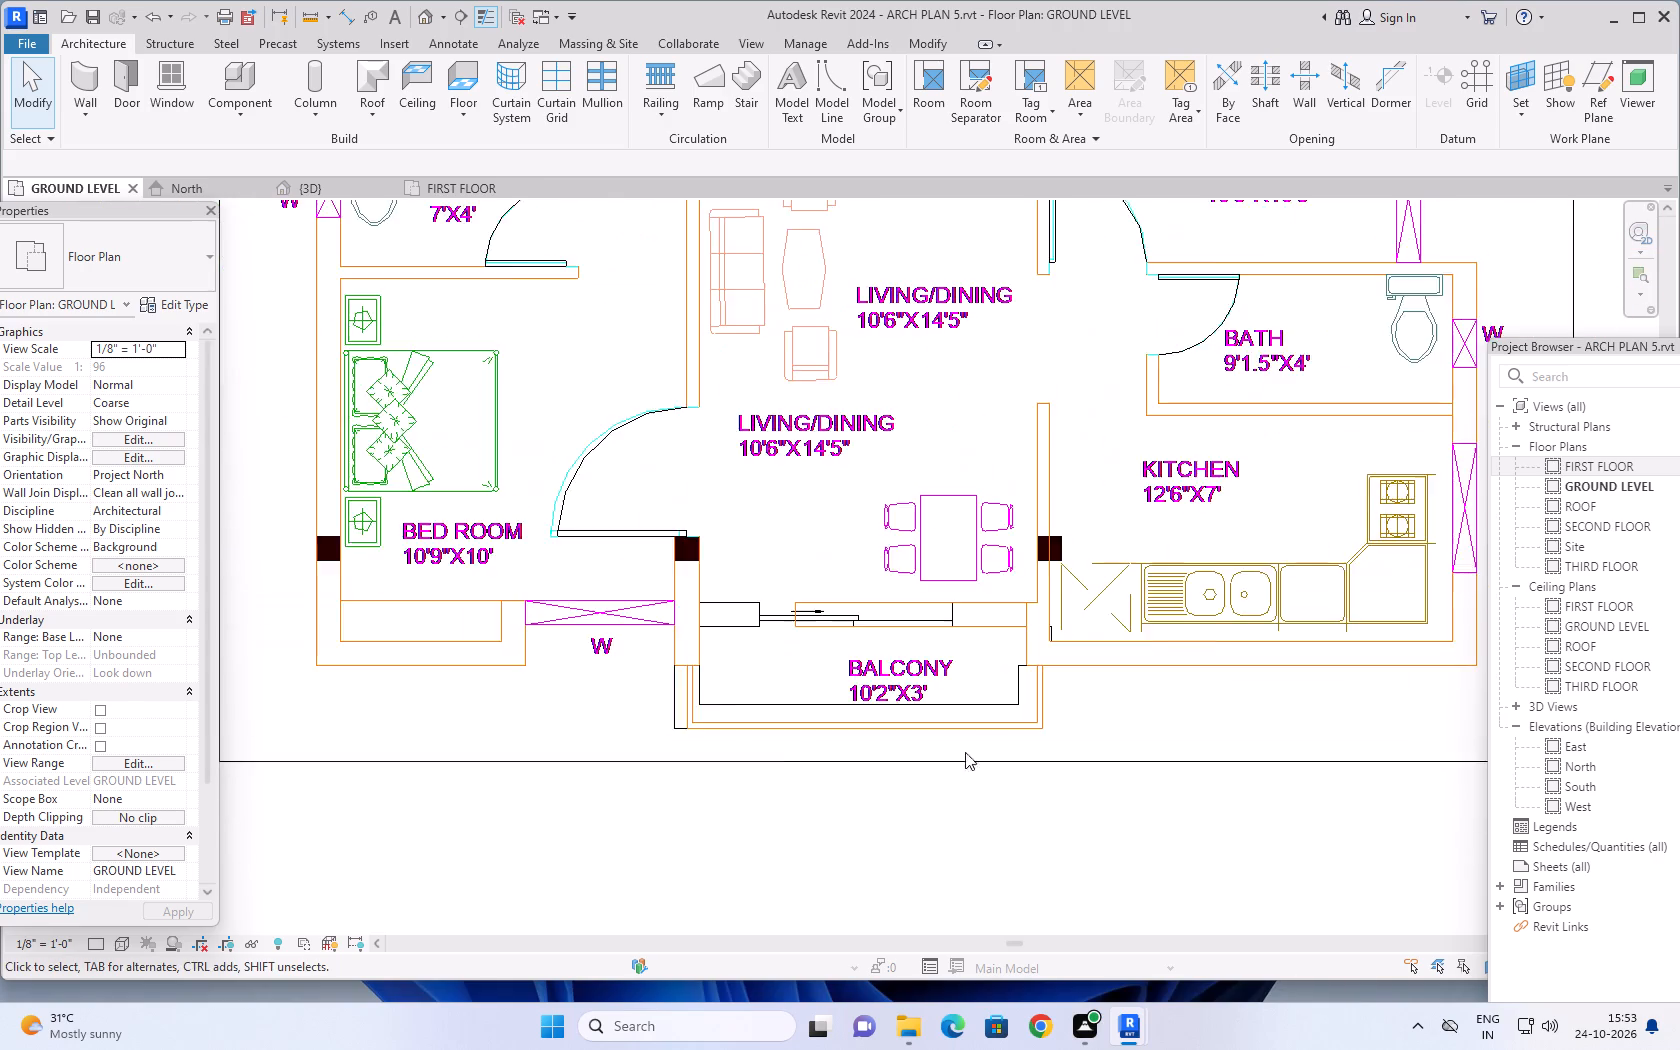
{"action": "scroll", "coordinate": [965, 752], "scroll_direction": "down", "scroll_amount": 6}
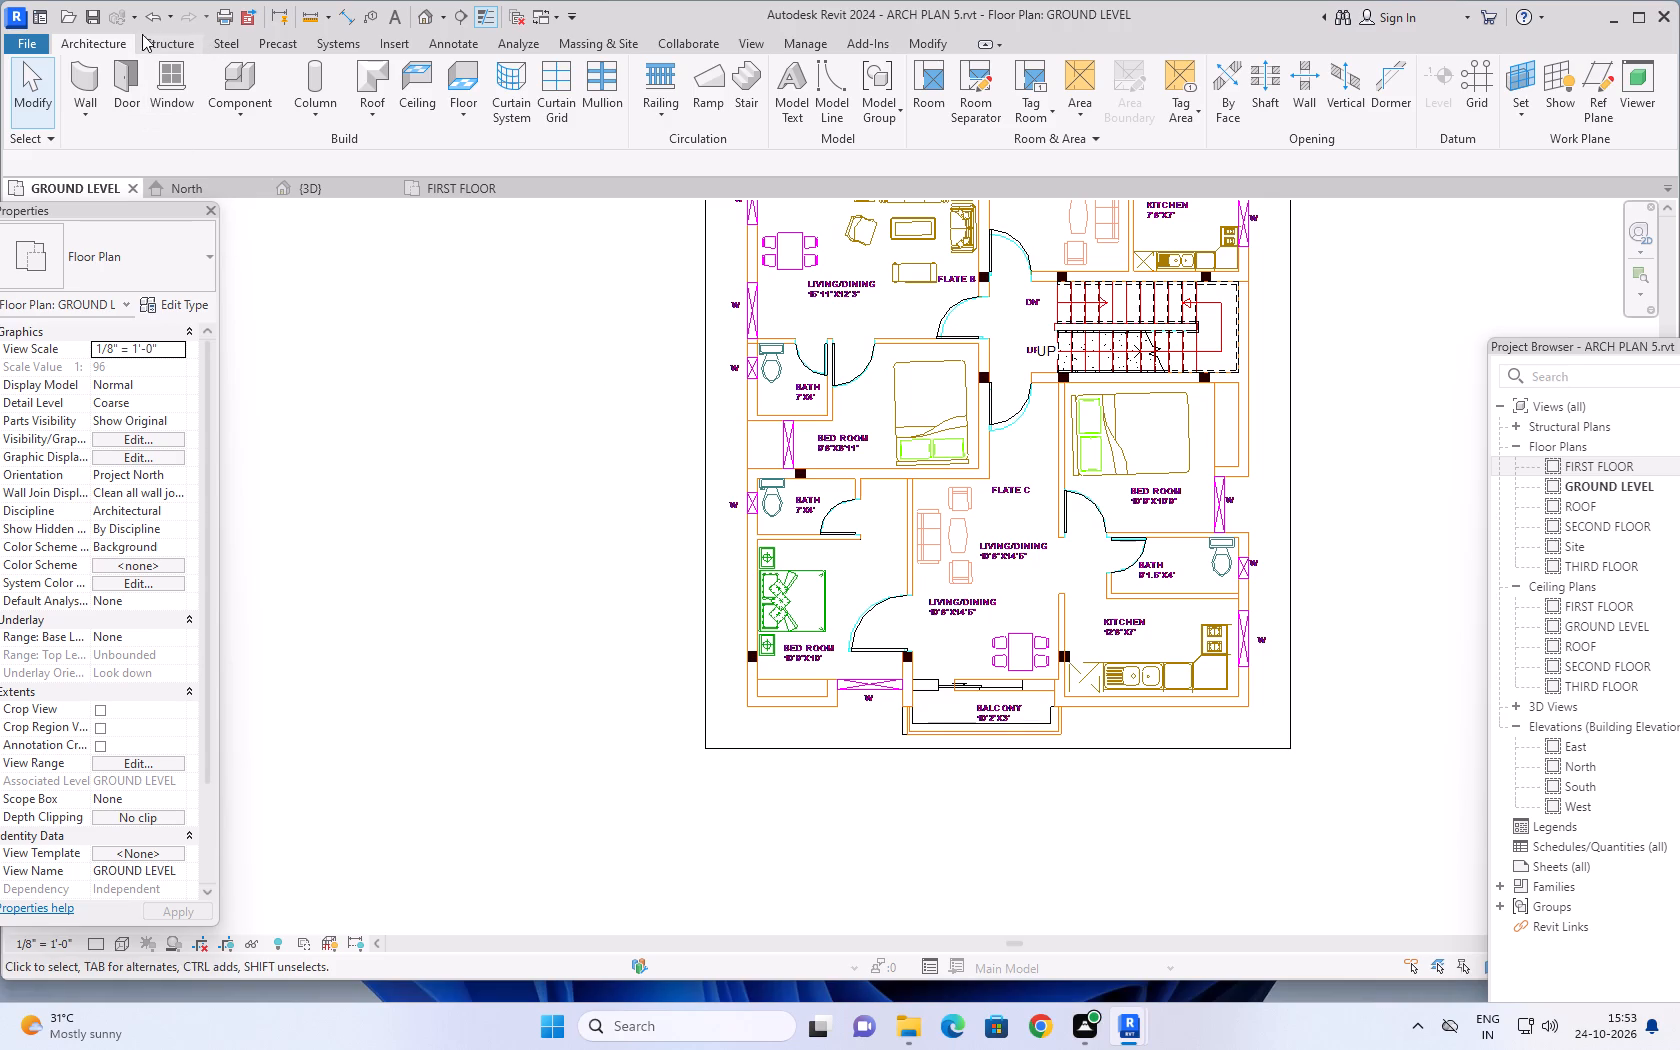
{"action": "left_click", "coordinate": [661, 82]}
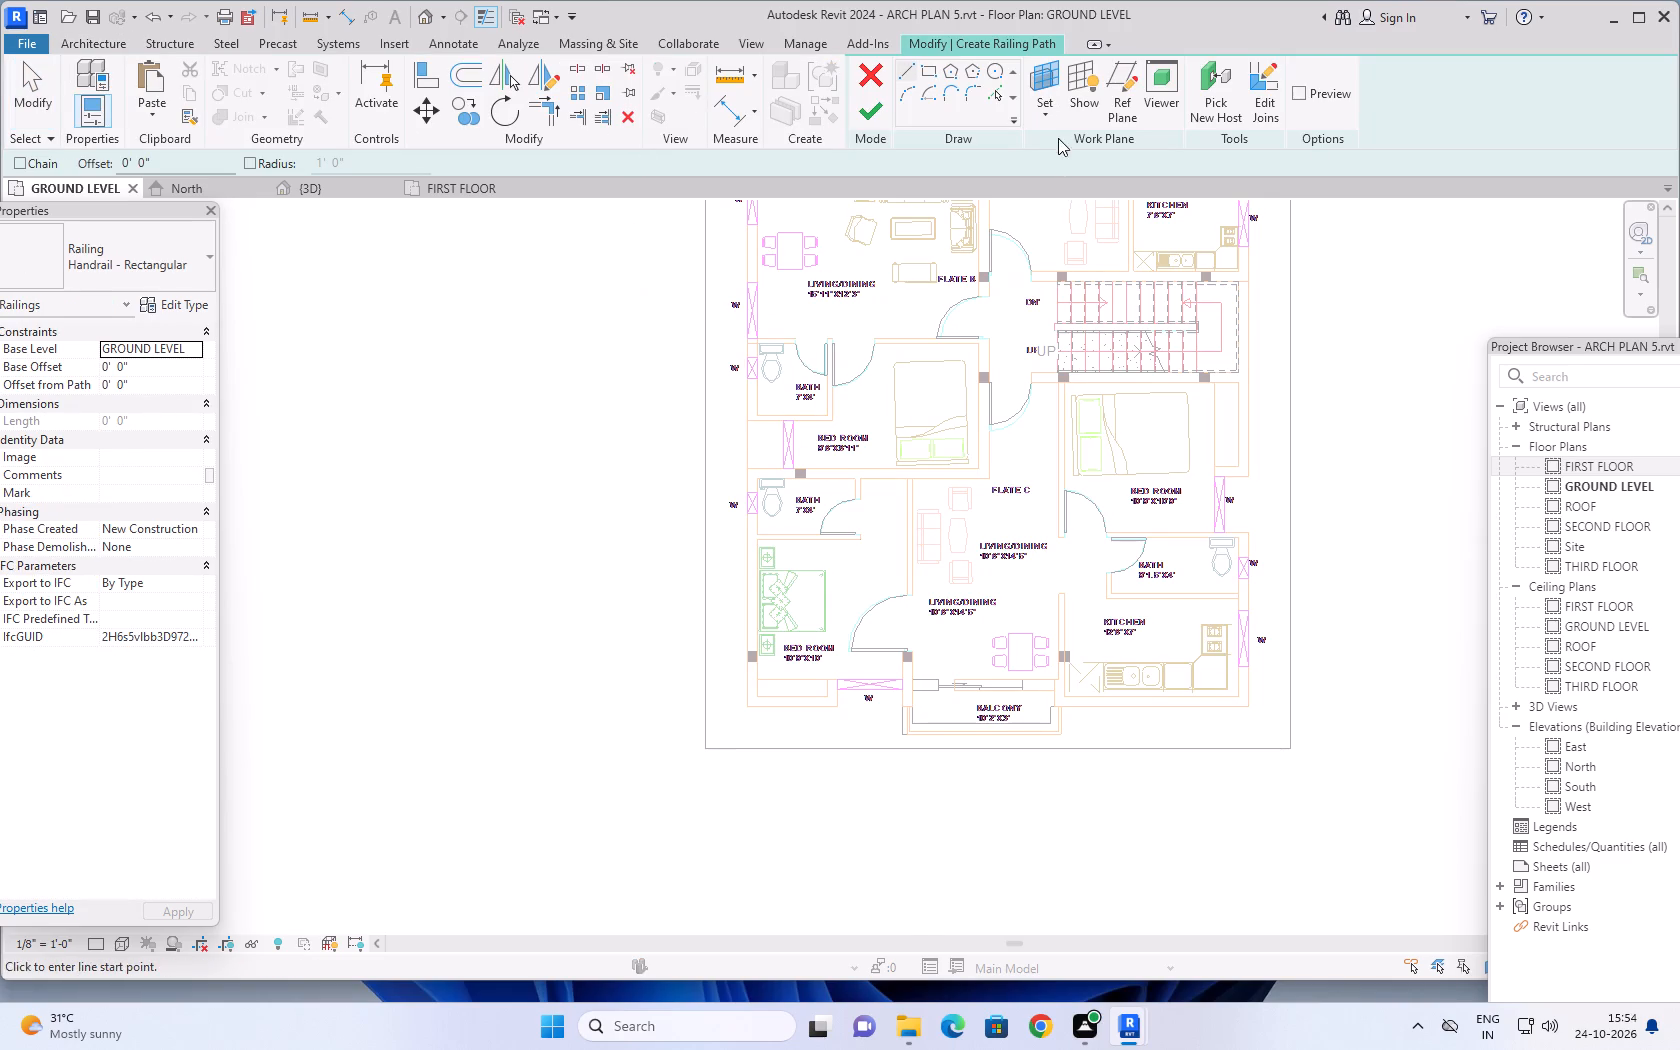
{"action": "scroll", "coordinate": [892, 770], "scroll_direction": "up", "scroll_amount": 1}
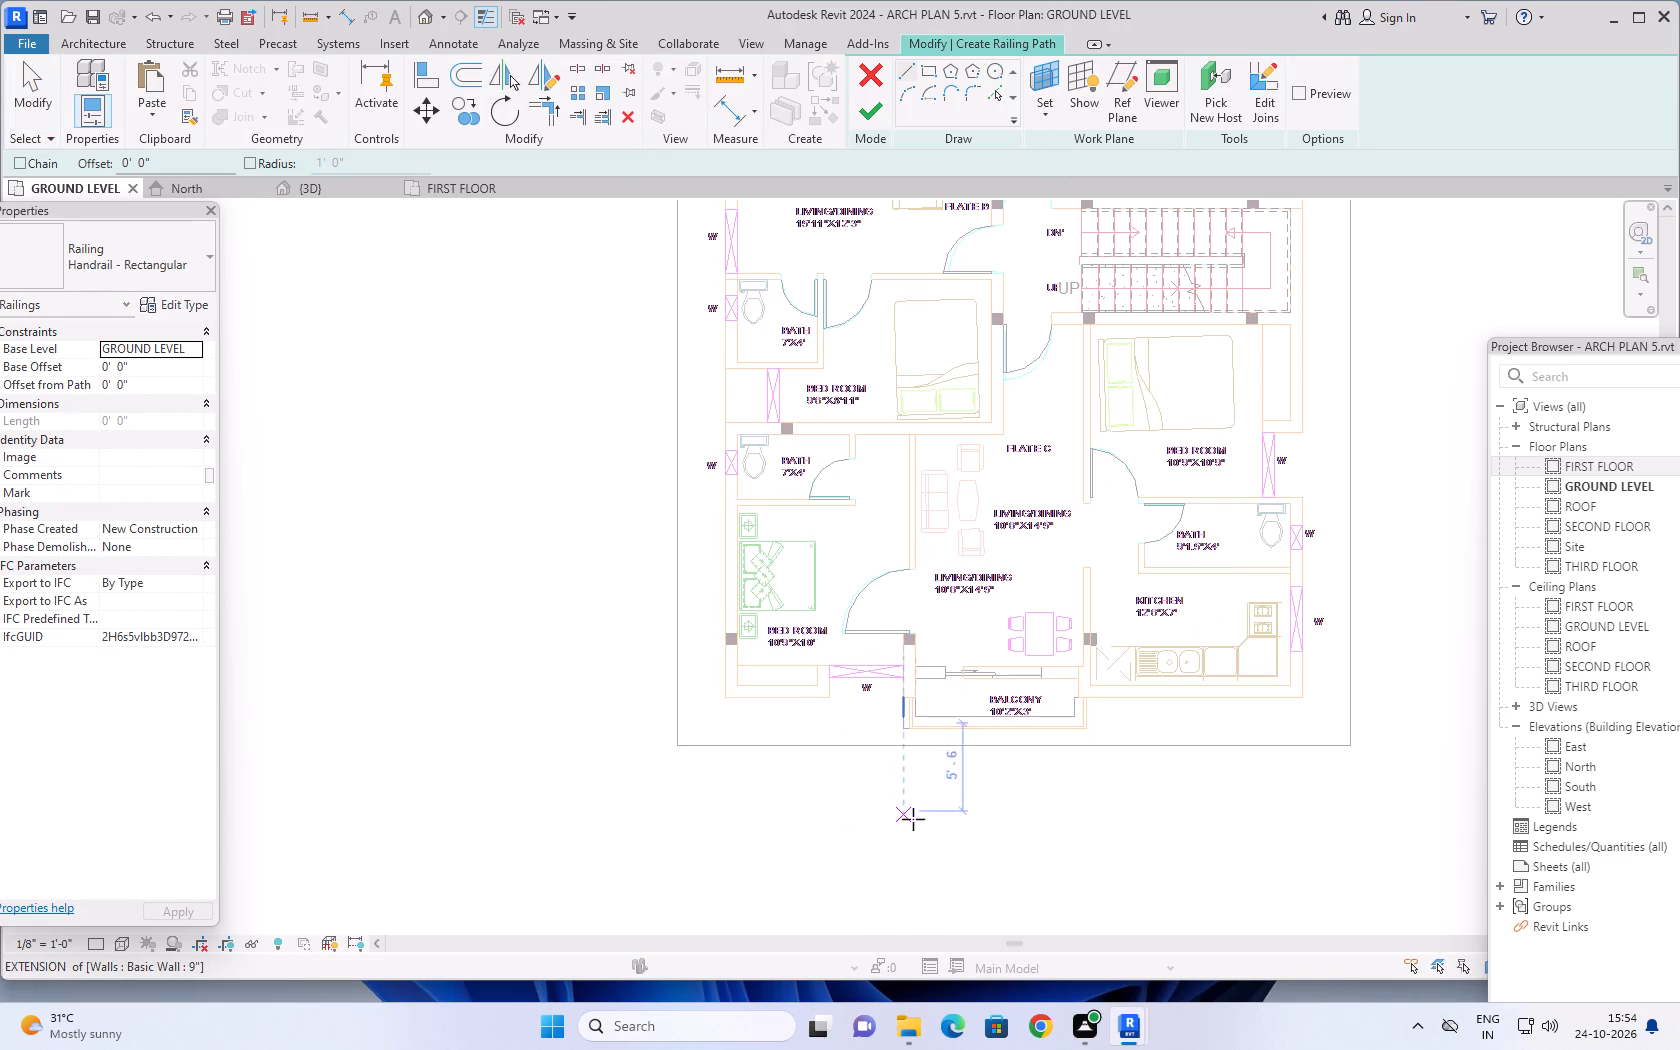
{"action": "middle_click_drag", "start_coordinate": [942, 810], "coordinate": [790, 850]}
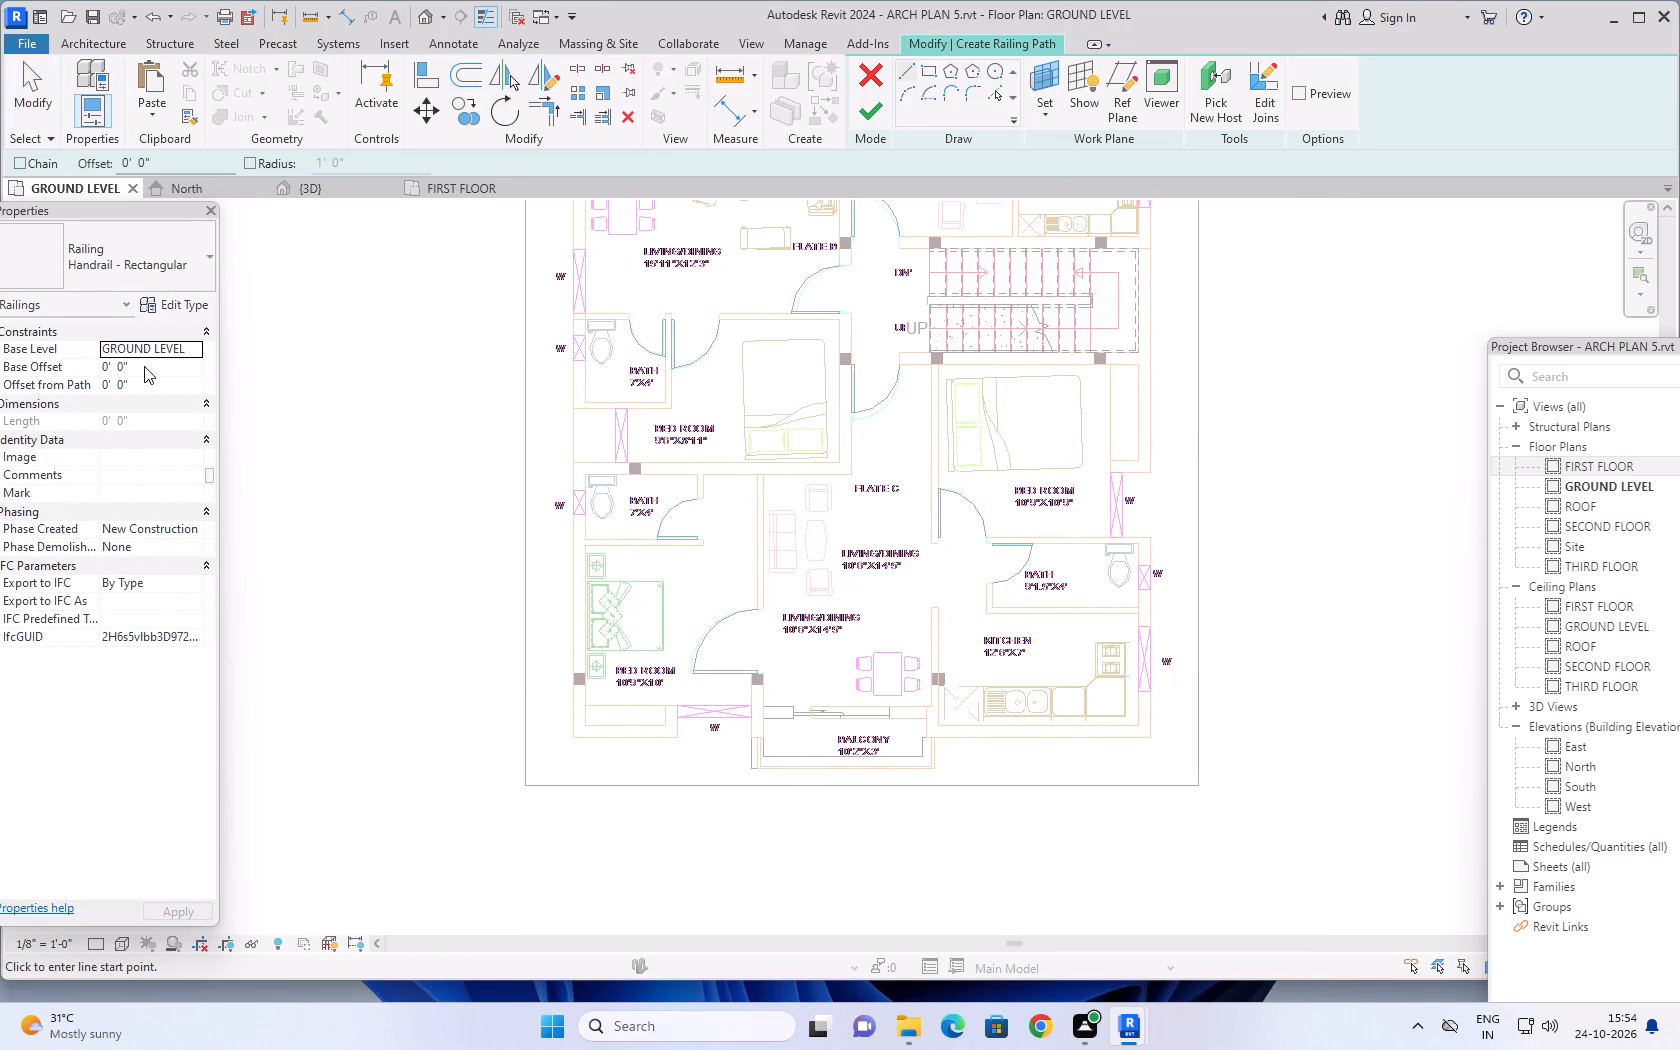
{"action": "left_click", "coordinate": [144, 366]}
{"action": "type", "text": "2'"}
{"action": "key", "text": "Return"}
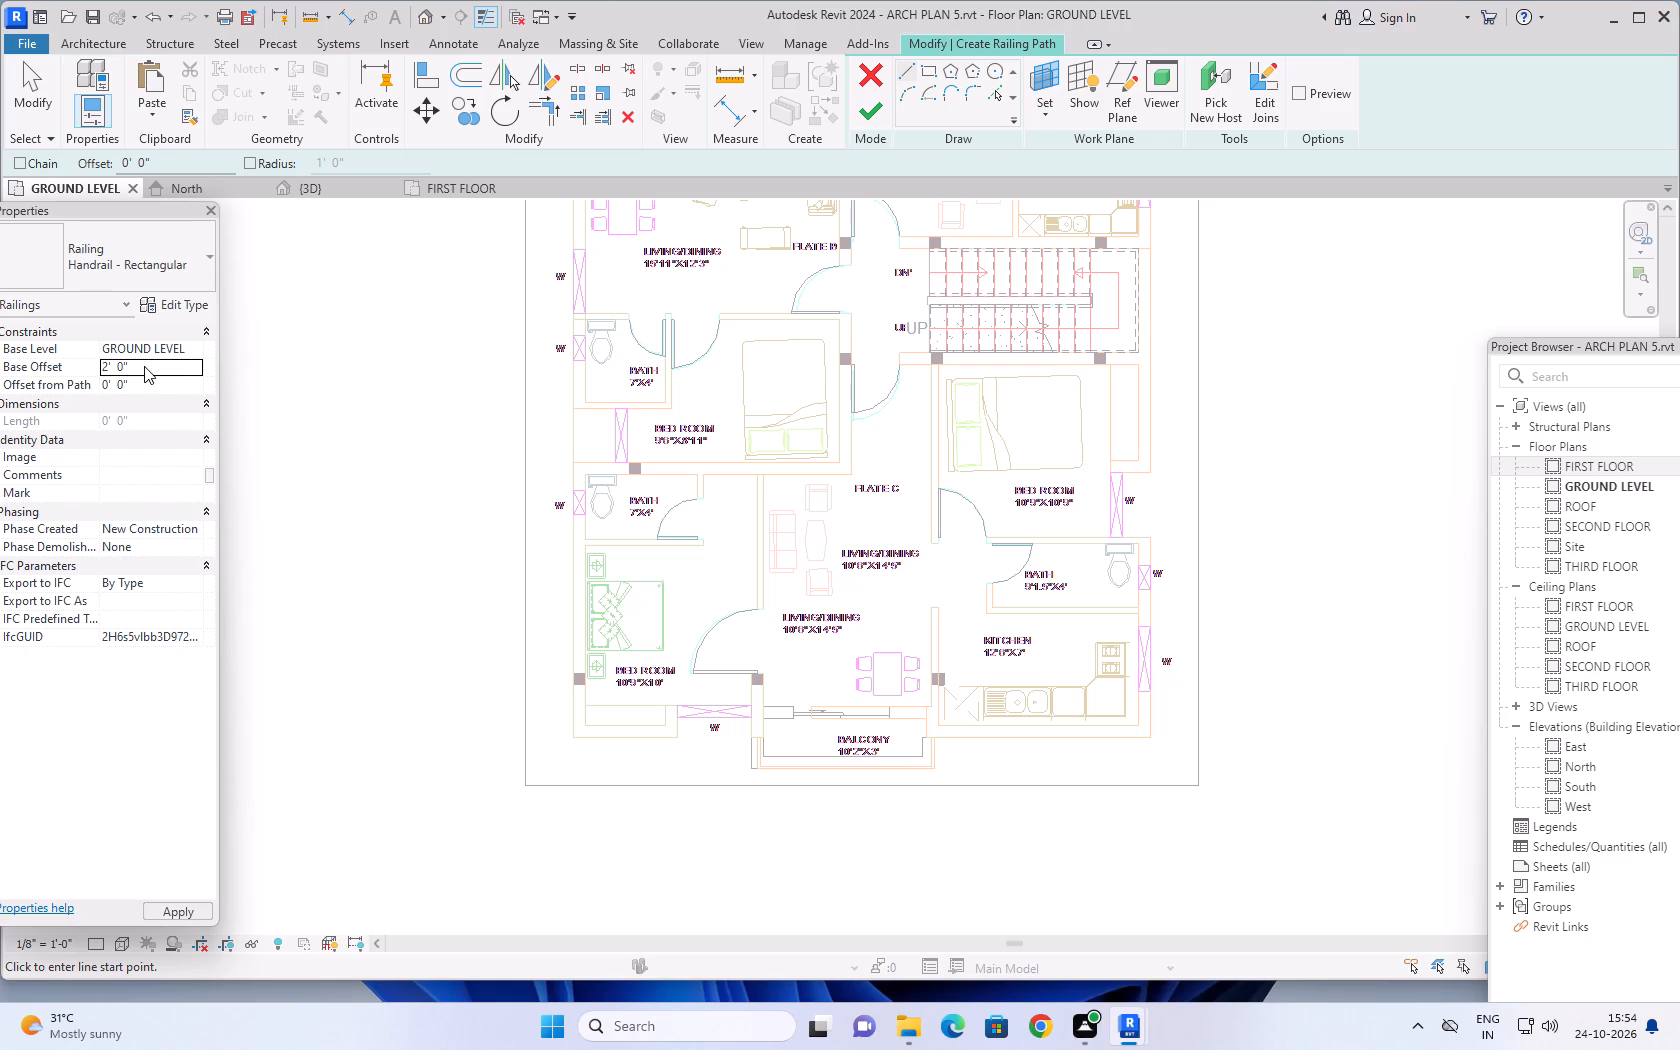
Sketch a three-sided railing path along the centrelines of the 10'2"X3' balcony's parapet walls, with 1'-7" side returns.
{"action": "scroll", "coordinate": [760, 726], "scroll_direction": "up", "scroll_amount": 3}
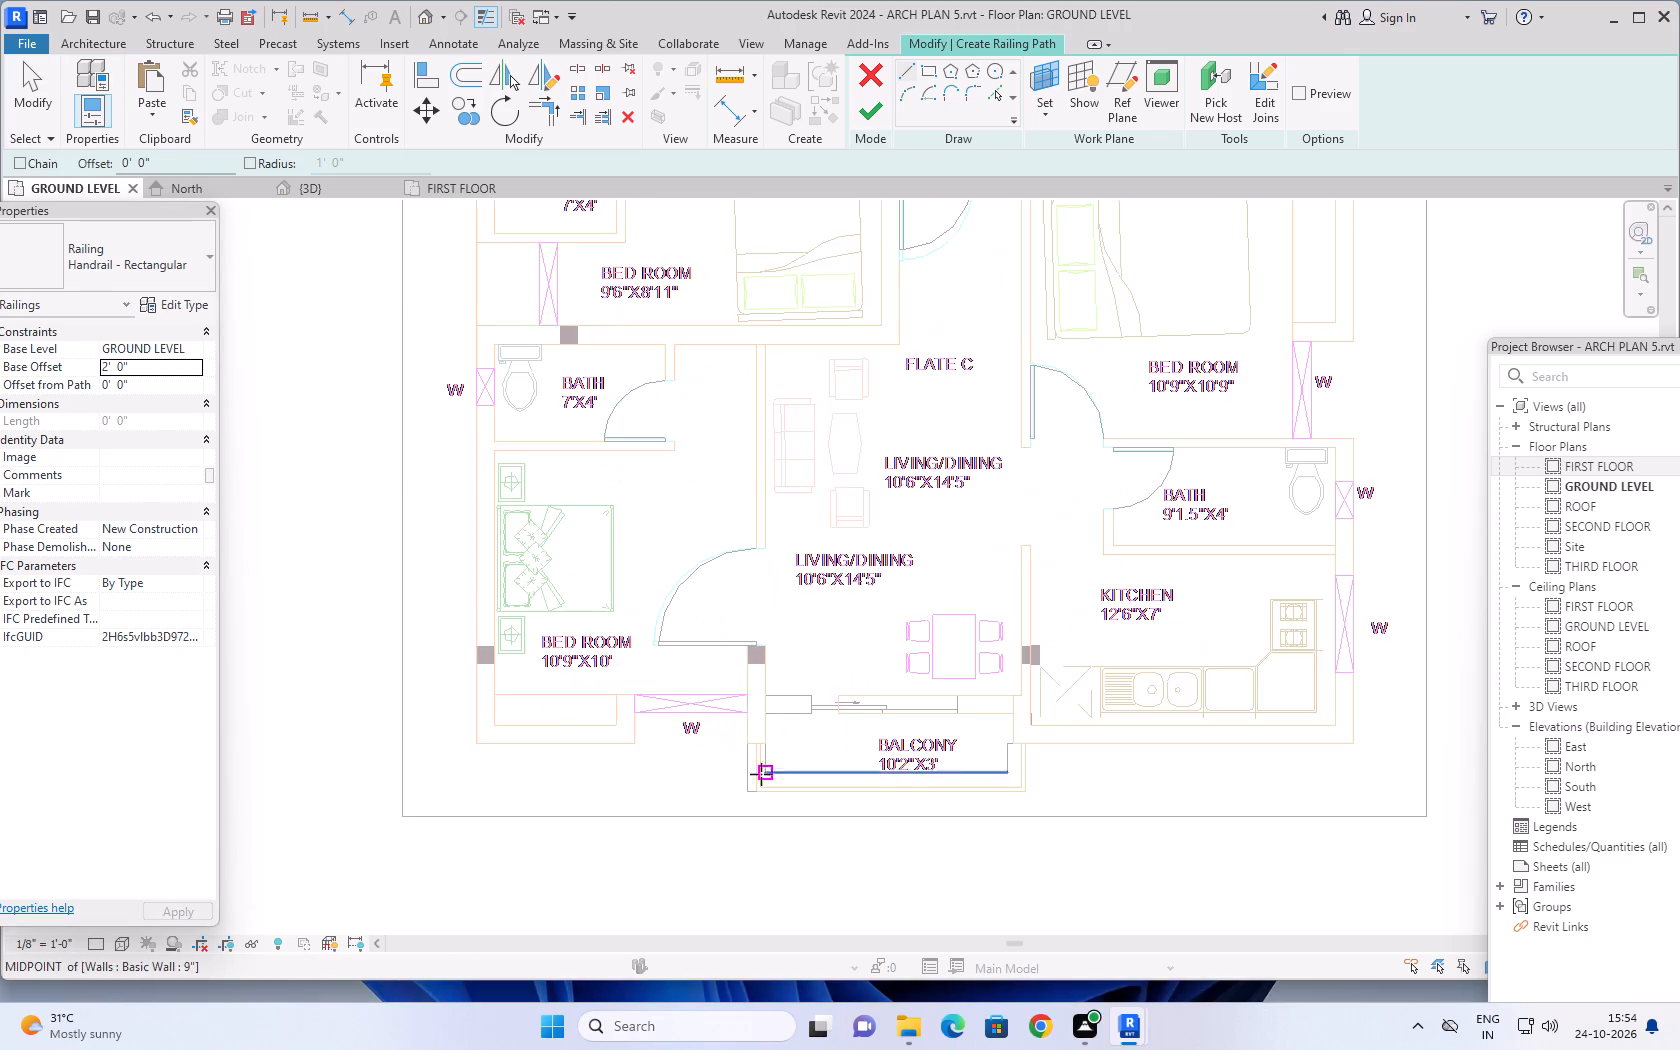
{"action": "scroll", "coordinate": [747, 782], "scroll_direction": "up", "scroll_amount": 8}
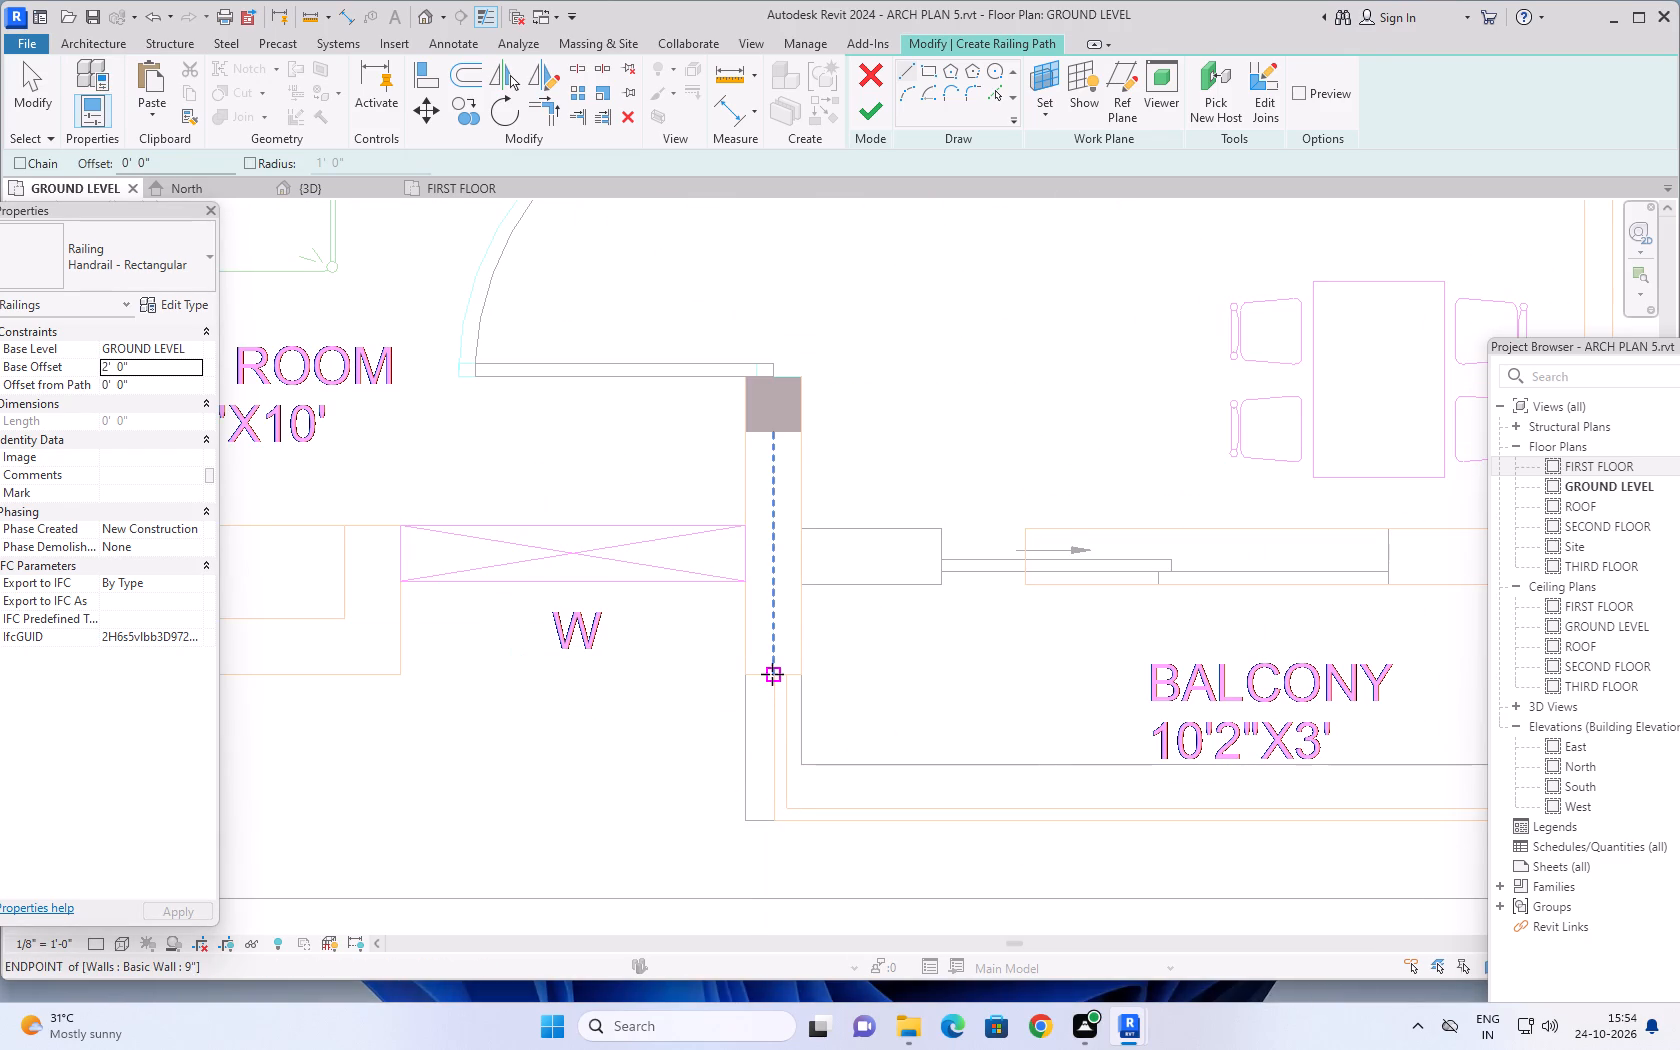
{"action": "left_click", "coordinate": [772, 674]}
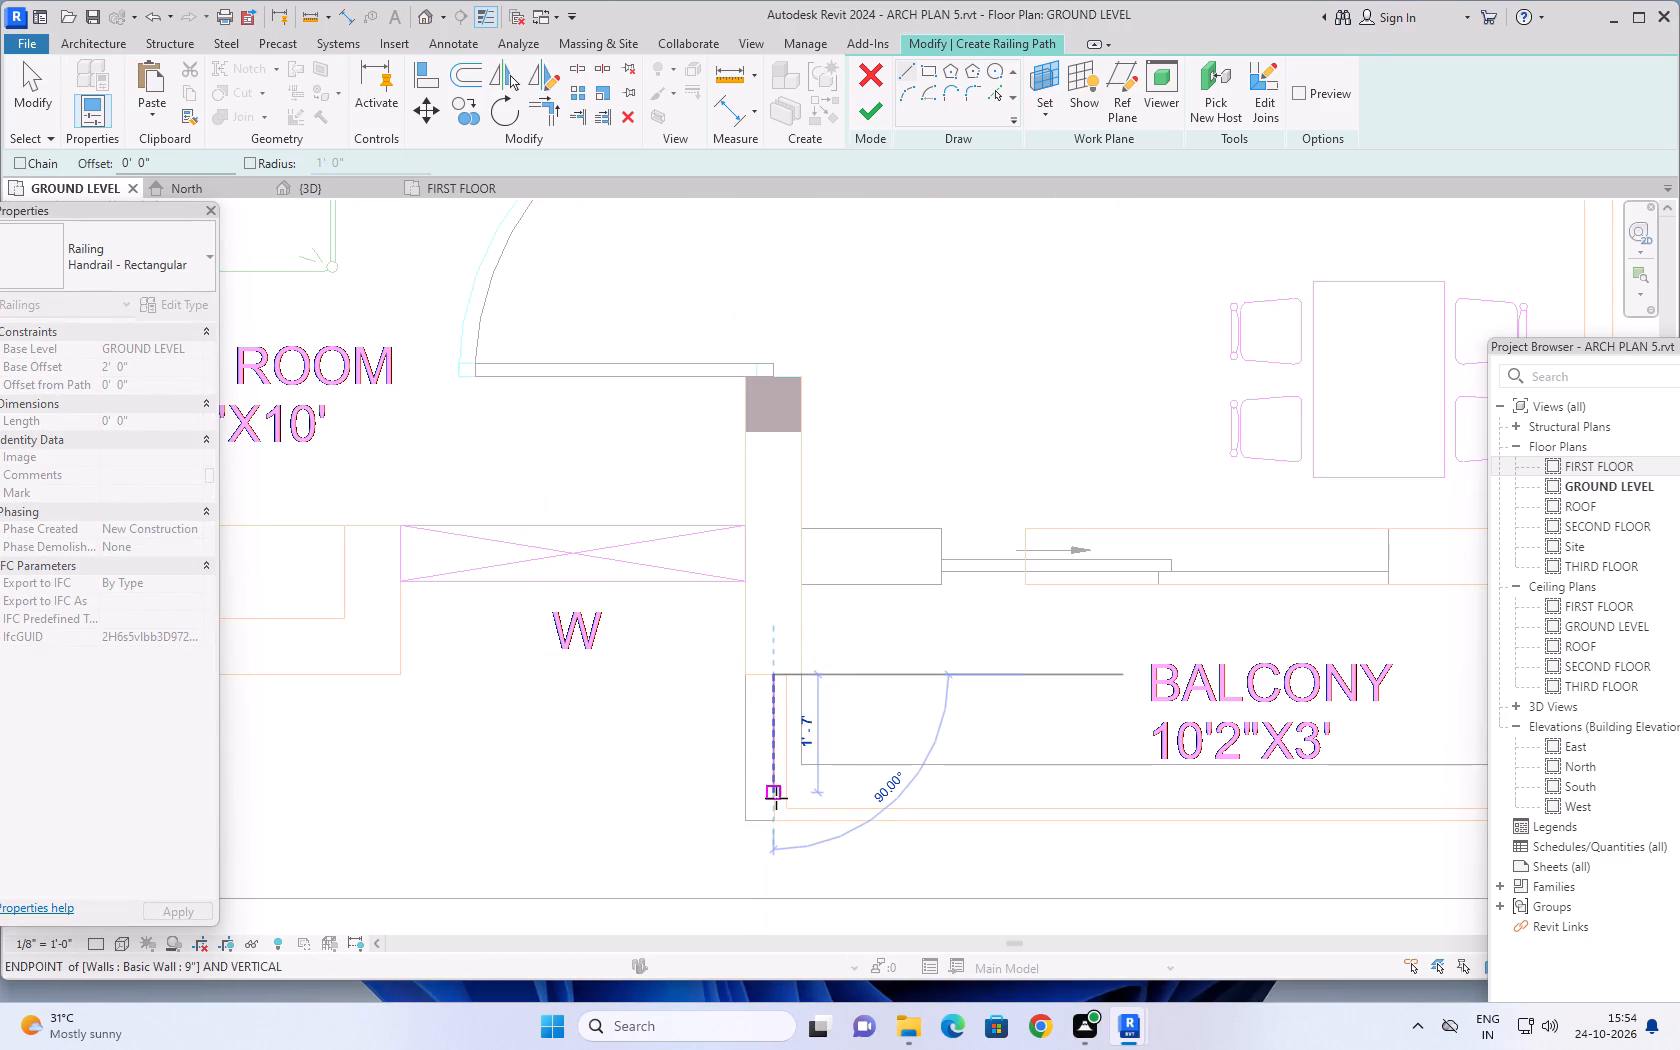
{"action": "left_click", "coordinate": [781, 795]}
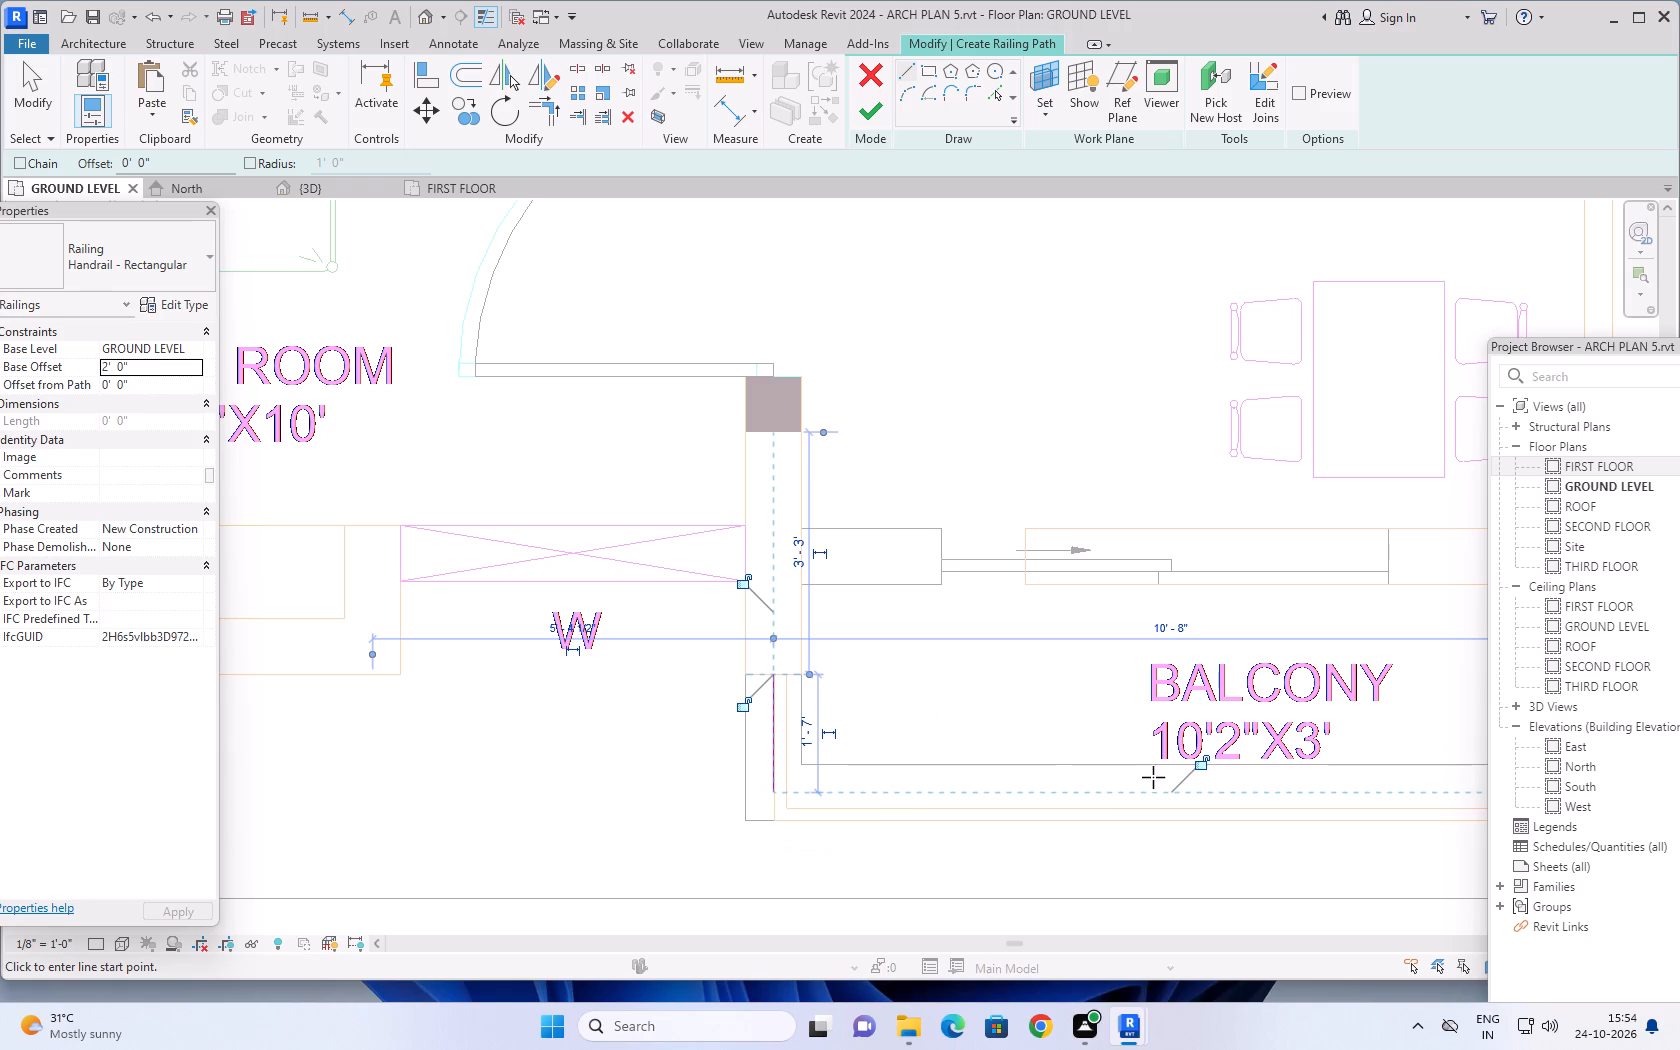
{"action": "left_click", "coordinate": [777, 792]}
{"action": "scroll", "coordinate": [1306, 795], "scroll_direction": "down", "scroll_amount": 2}
{"action": "middle_click_drag", "start_coordinate": [1335, 798], "coordinate": [846, 790]}
{"action": "scroll", "coordinate": [1033, 782], "scroll_direction": "up", "scroll_amount": 8}
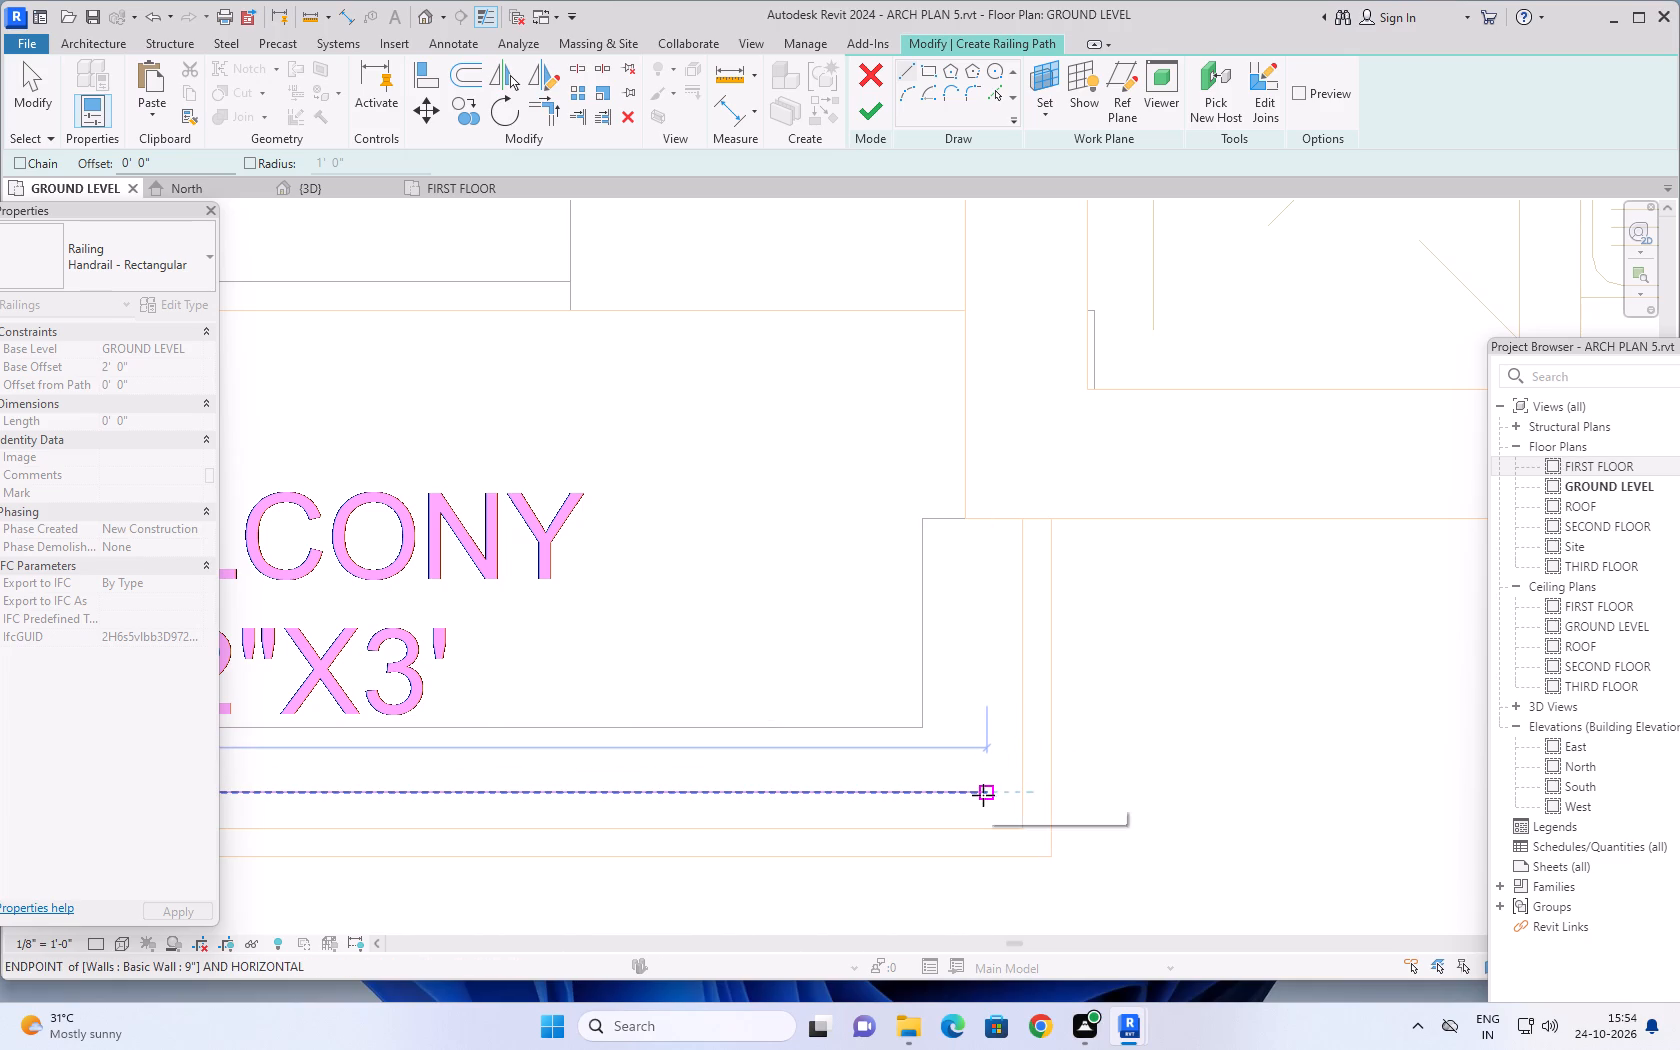
{"action": "left_click", "coordinate": [983, 796]}
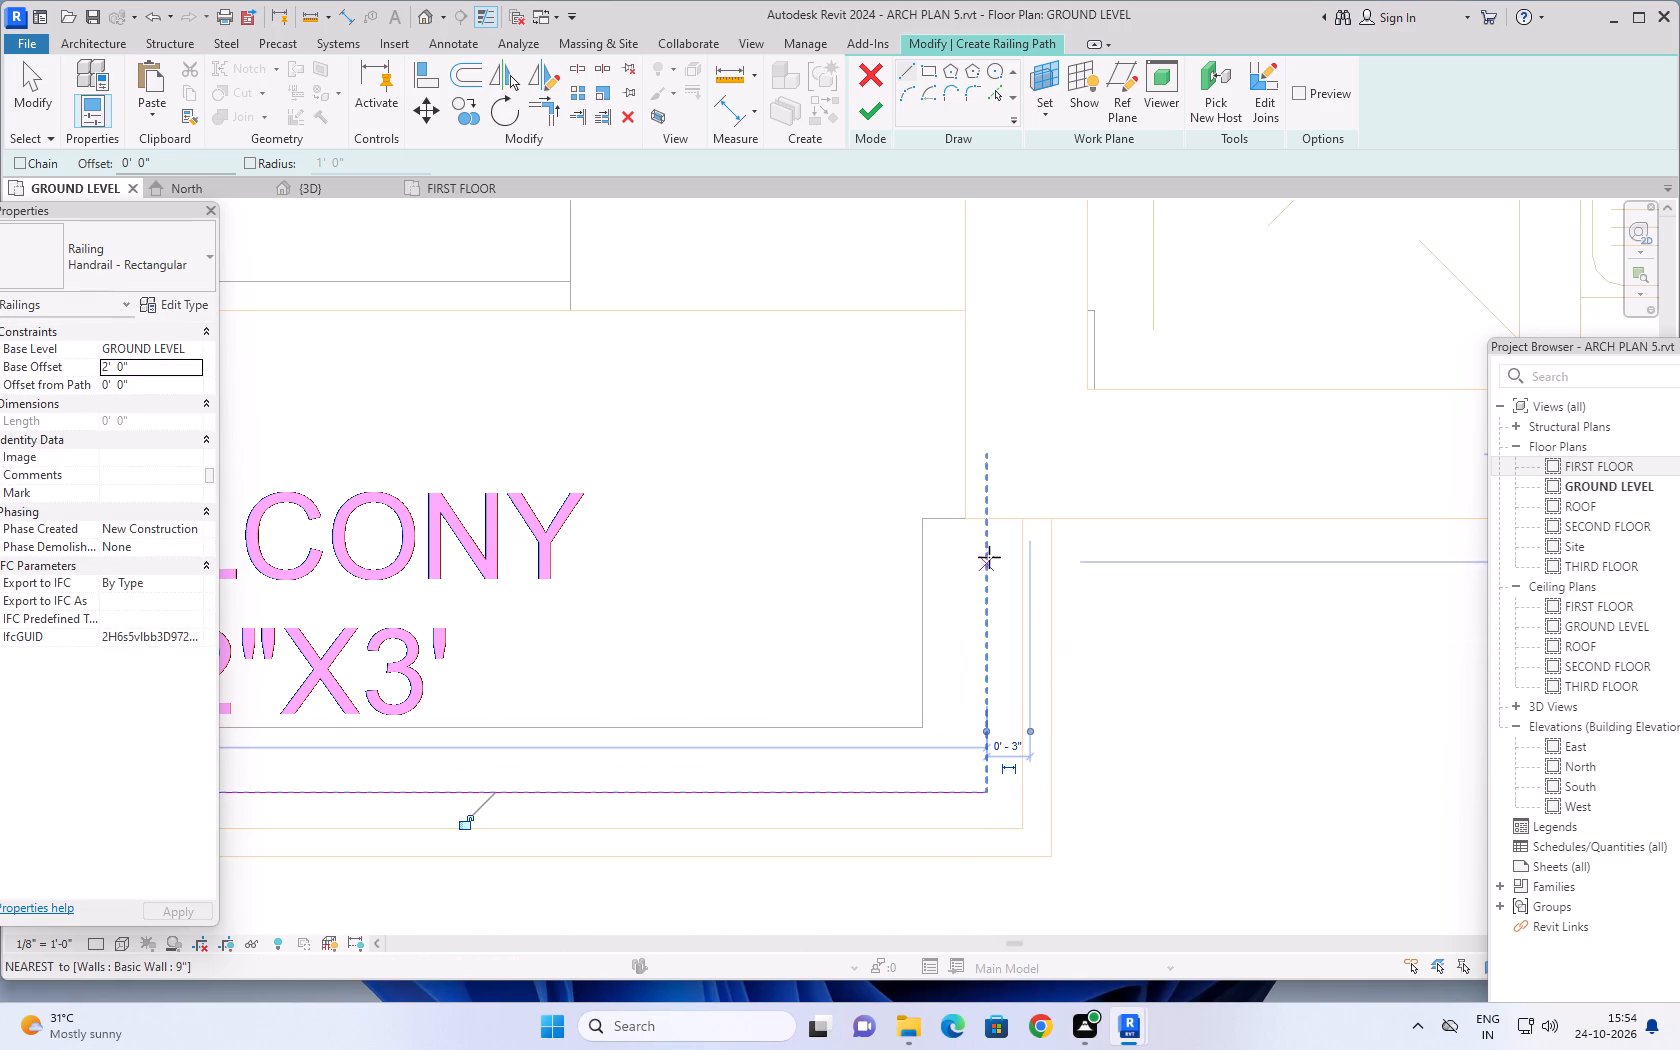
{"action": "left_click", "coordinate": [986, 792]}
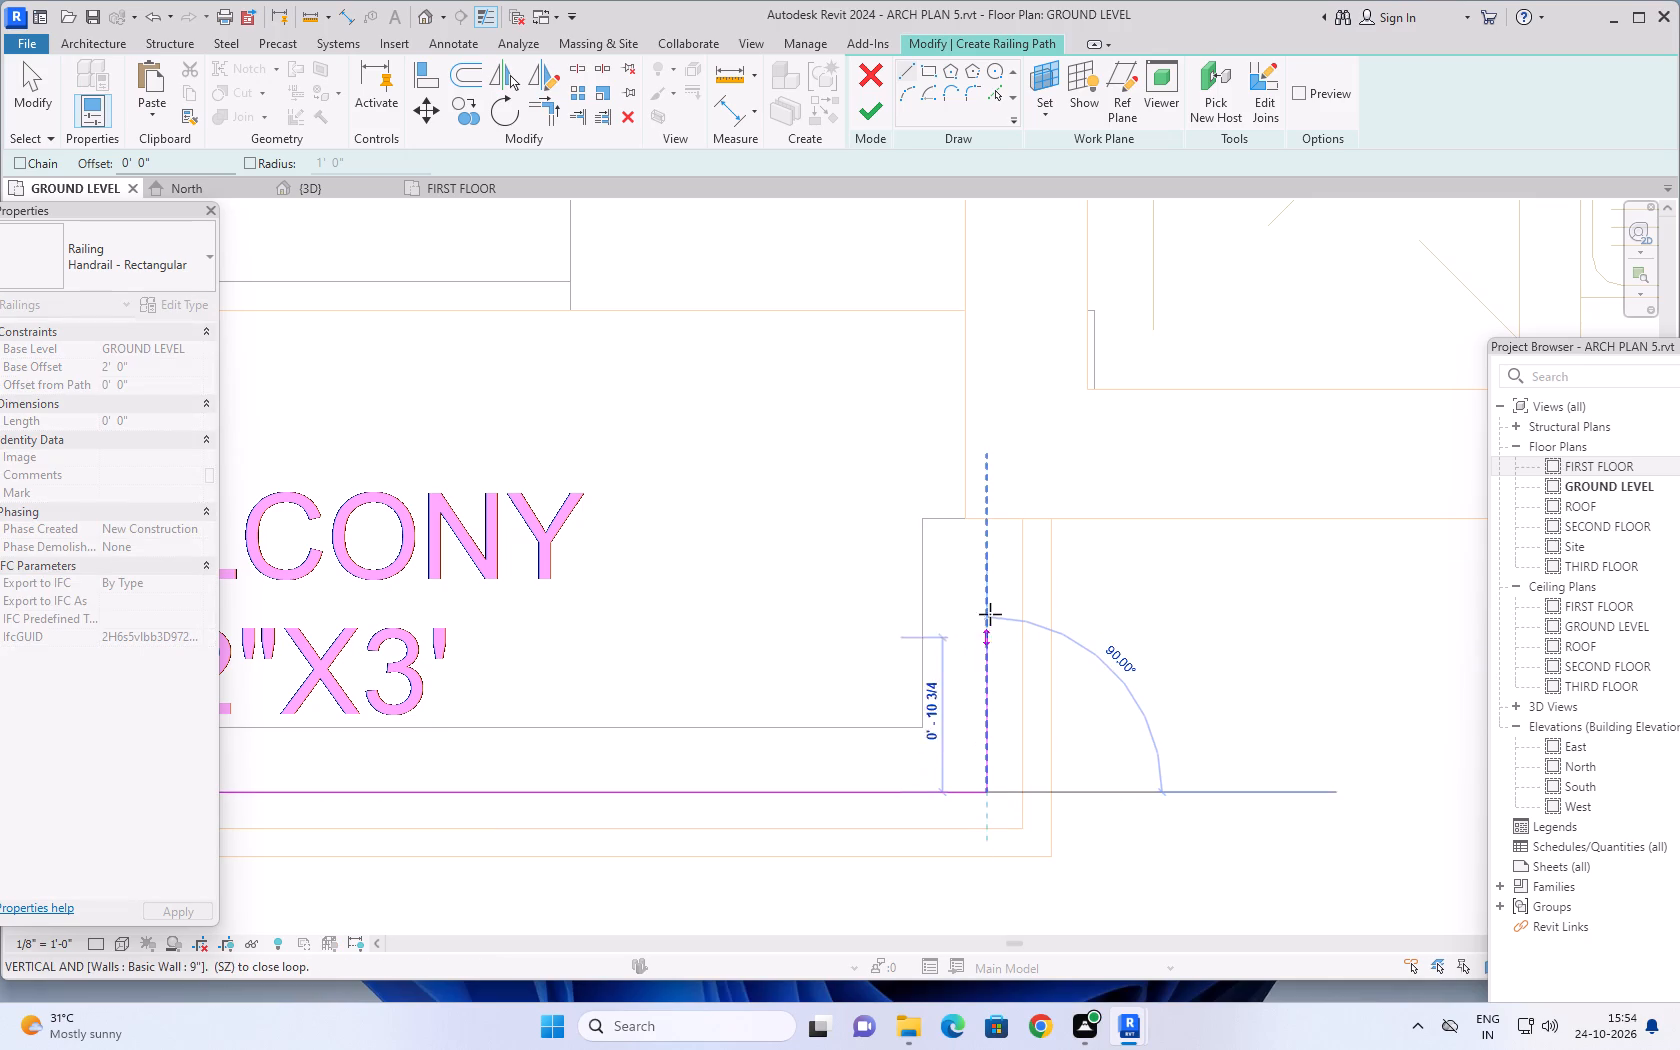
{"action": "left_click", "coordinate": [987, 517]}
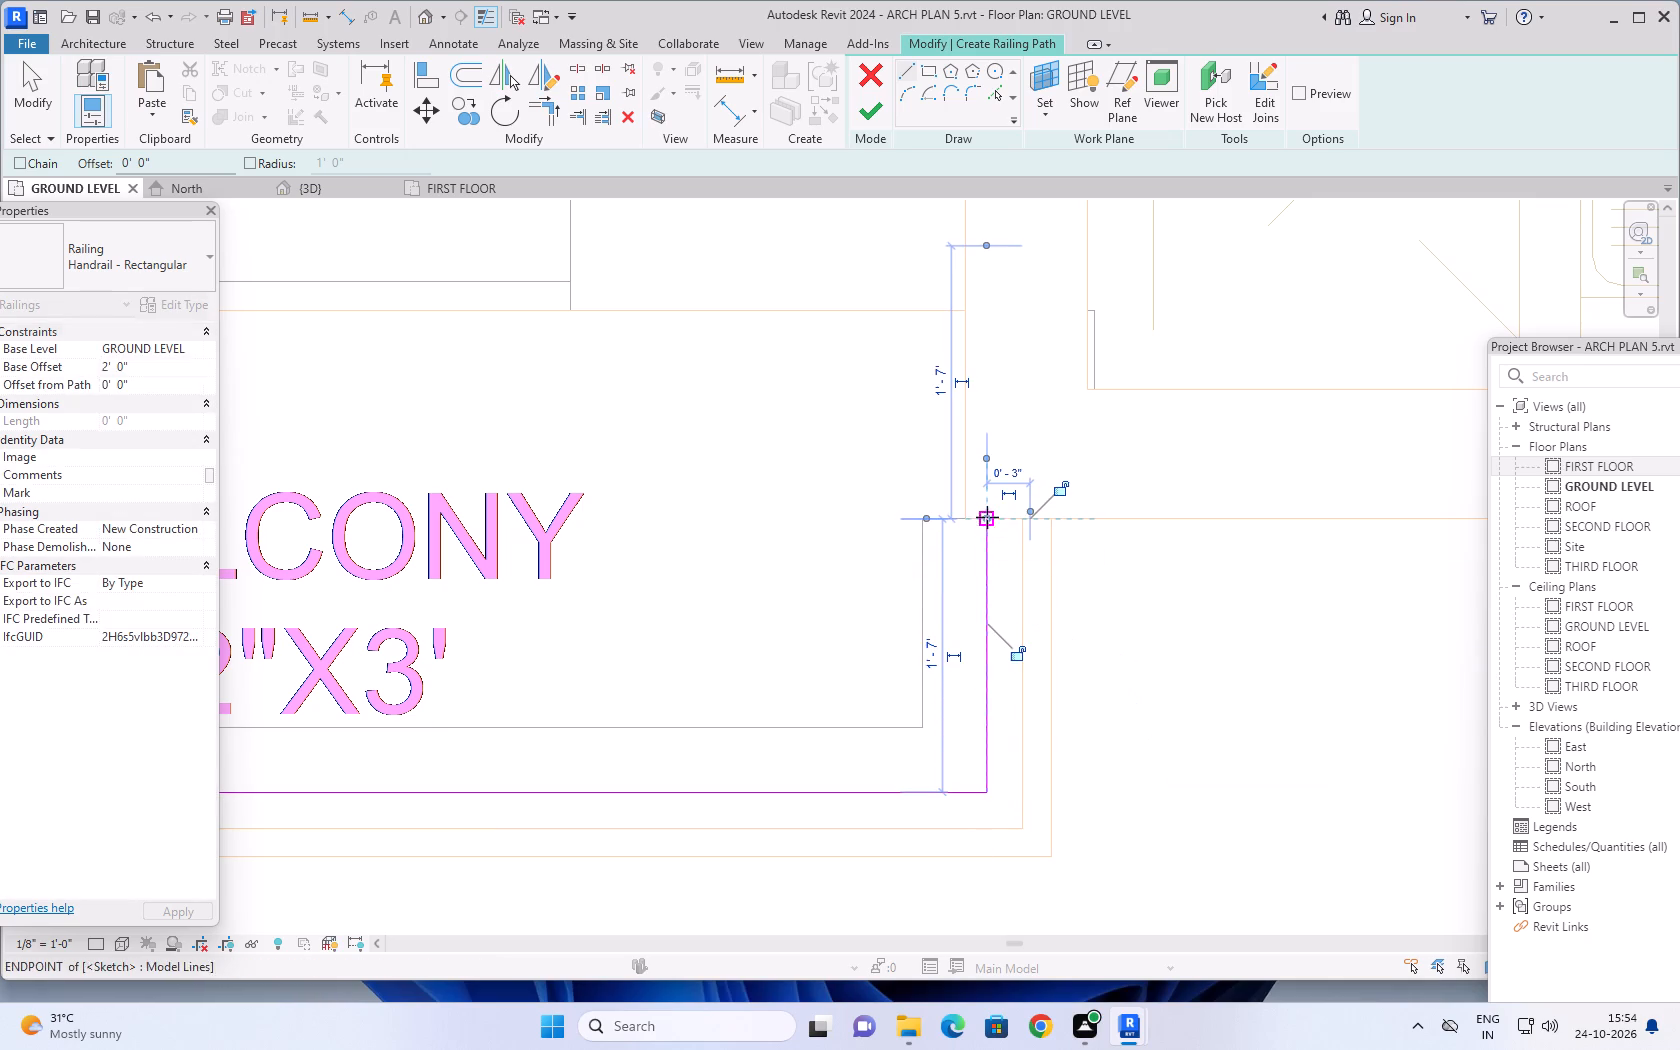
At the 3'X6'3" balcony, sketch a 3 1/2" segment into the end wall and a railing line about 6'-7" along the outer wall.
{"action": "scroll", "coordinate": [1027, 600], "scroll_direction": "down", "scroll_amount": 14}
{"action": "middle_click_drag", "start_coordinate": [1120, 637], "coordinate": [887, 726]}
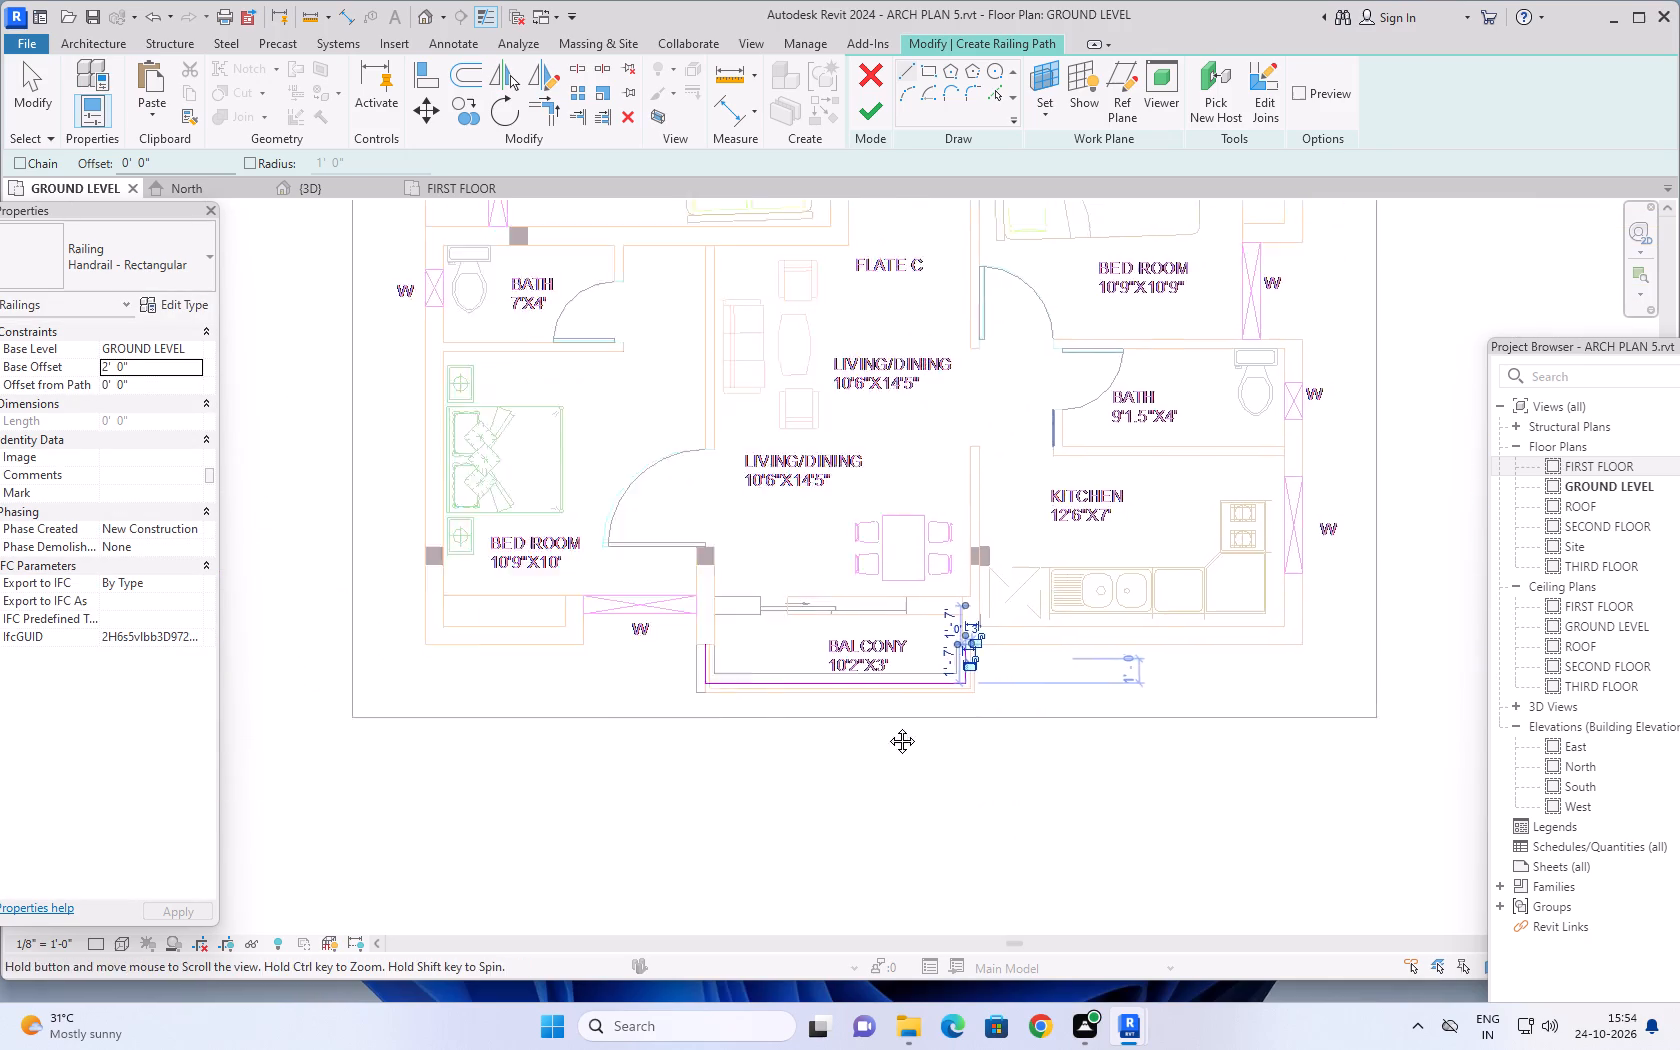
{"action": "middle_click_drag", "start_coordinate": [887, 726], "coordinate": [870, 730]}
{"action": "scroll", "coordinate": [1224, 357], "scroll_direction": "down", "scroll_amount": 5}
{"action": "scroll", "coordinate": [1291, 310], "scroll_direction": "down", "scroll_amount": 3}
{"action": "middle_click_drag", "start_coordinate": [1303, 268], "coordinate": [1149, 521]}
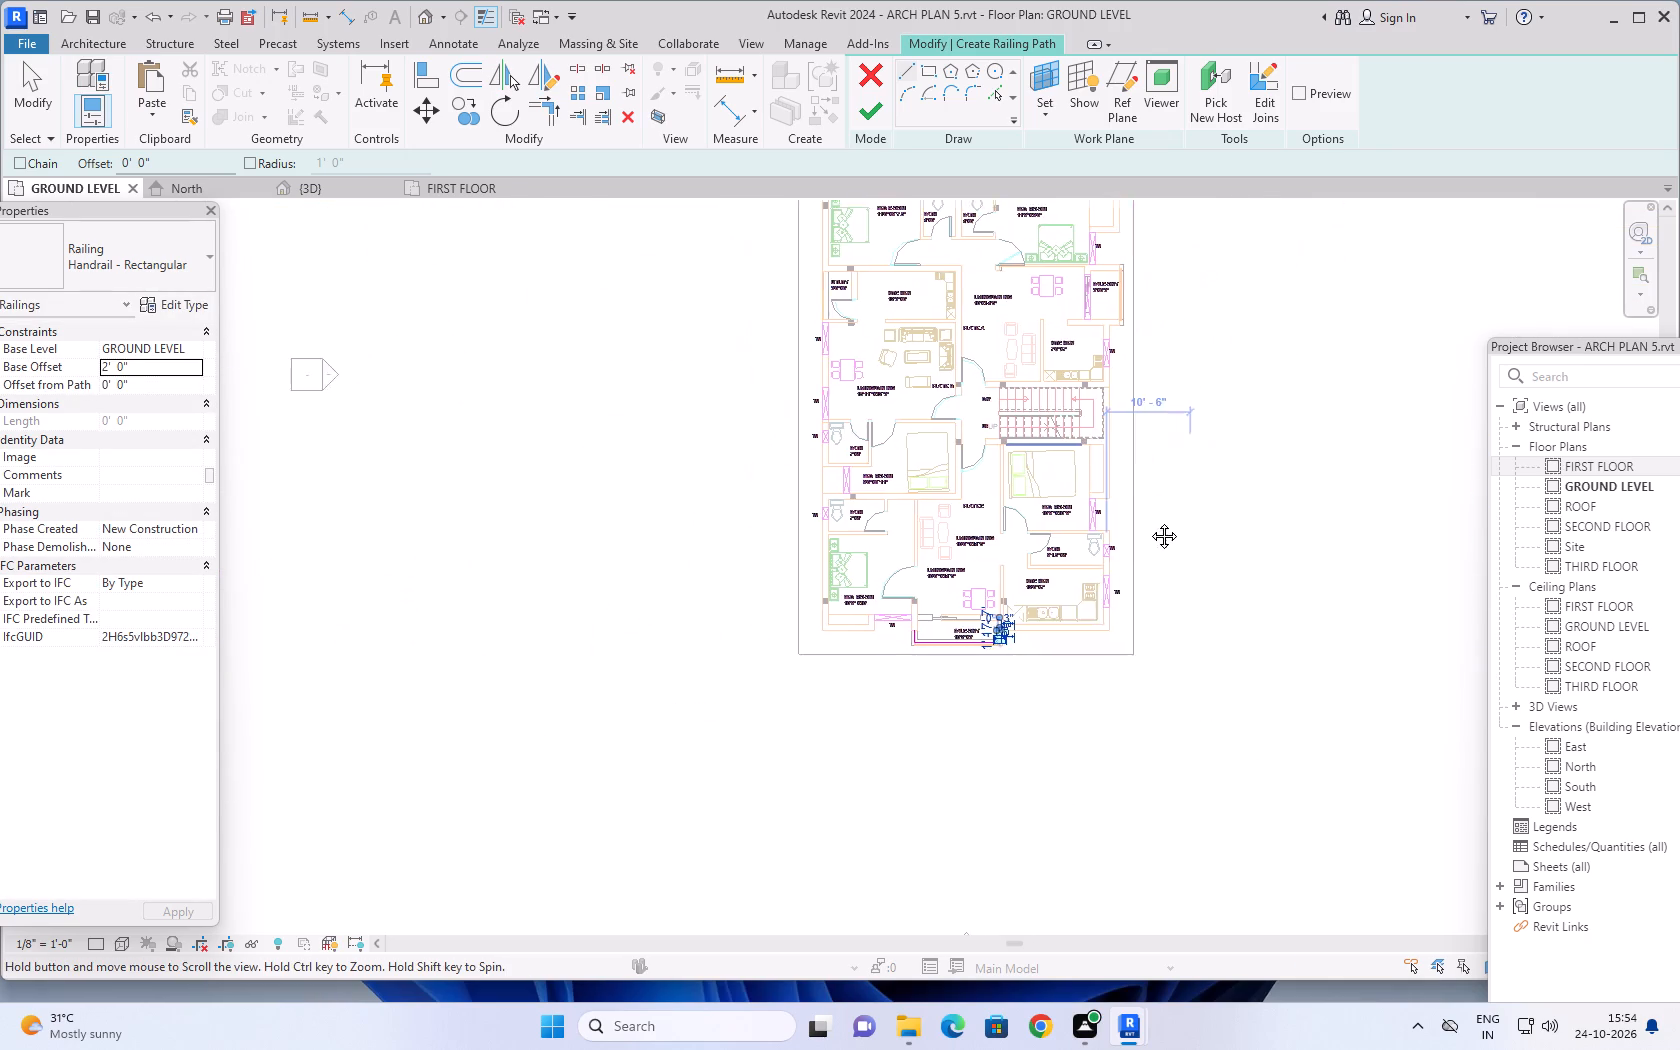
{"action": "middle_click_drag", "start_coordinate": [1149, 521], "coordinate": [1093, 609]}
{"action": "scroll", "coordinate": [1023, 413], "scroll_direction": "up", "scroll_amount": 12}
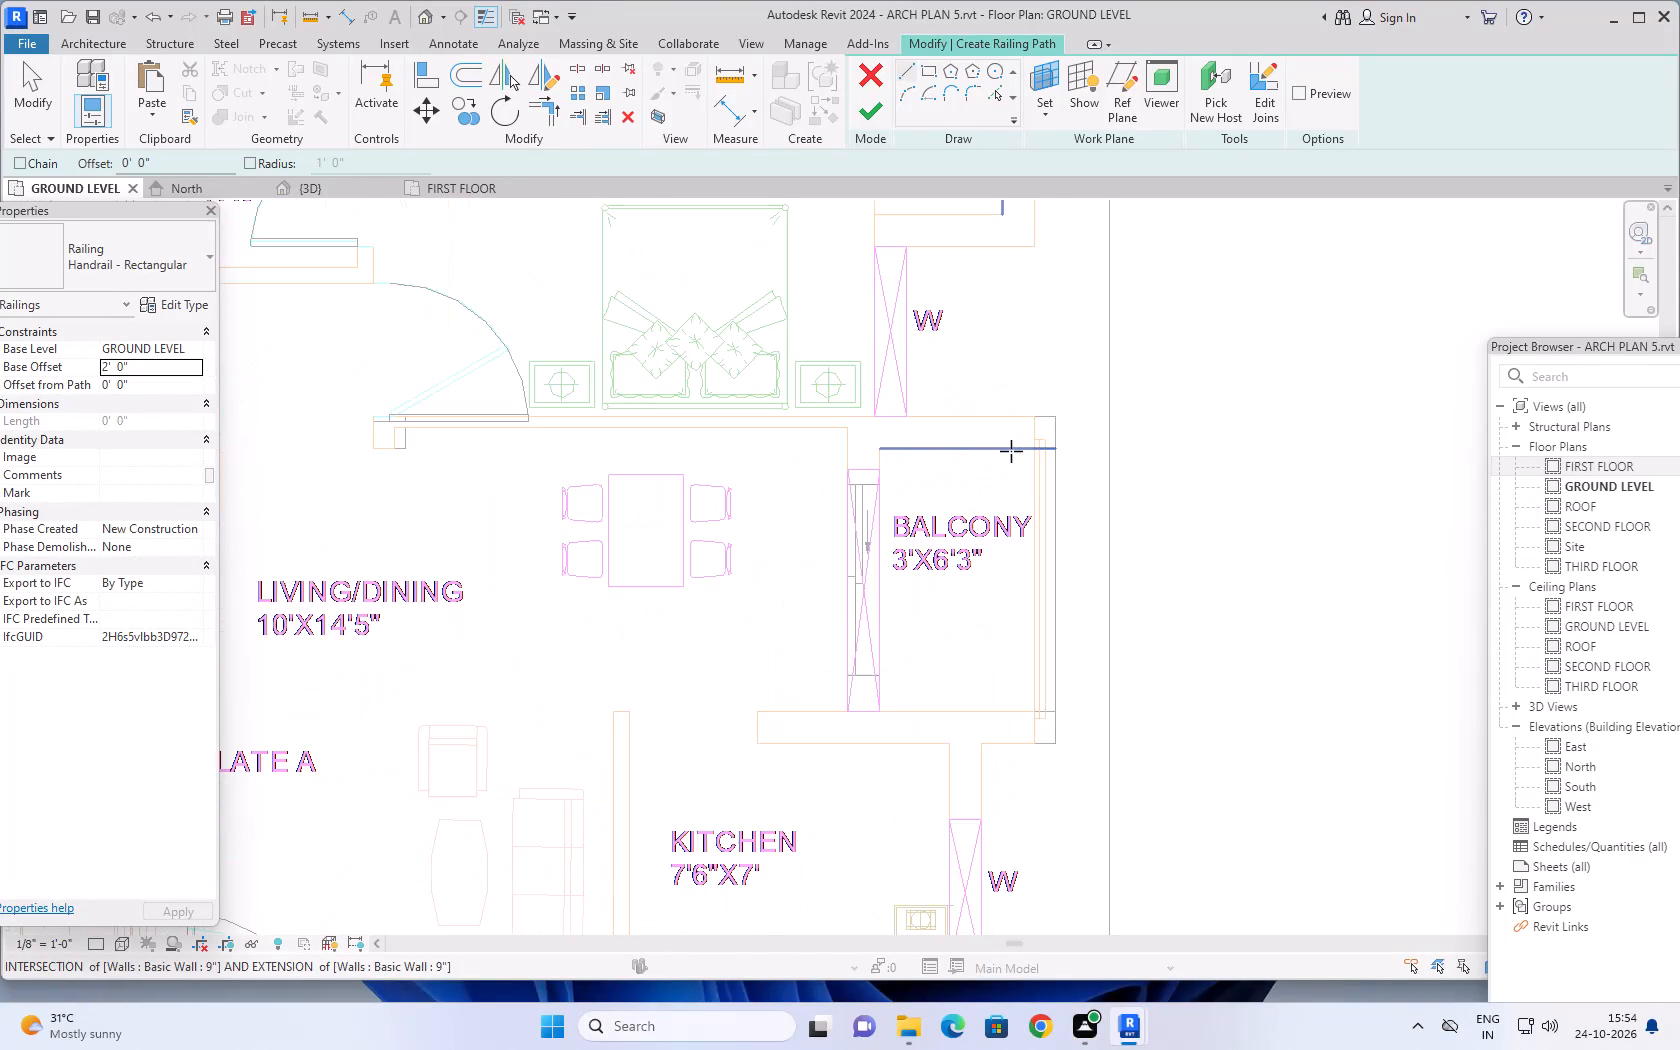
{"action": "scroll", "coordinate": [1011, 451], "scroll_direction": "up", "scroll_amount": 5}
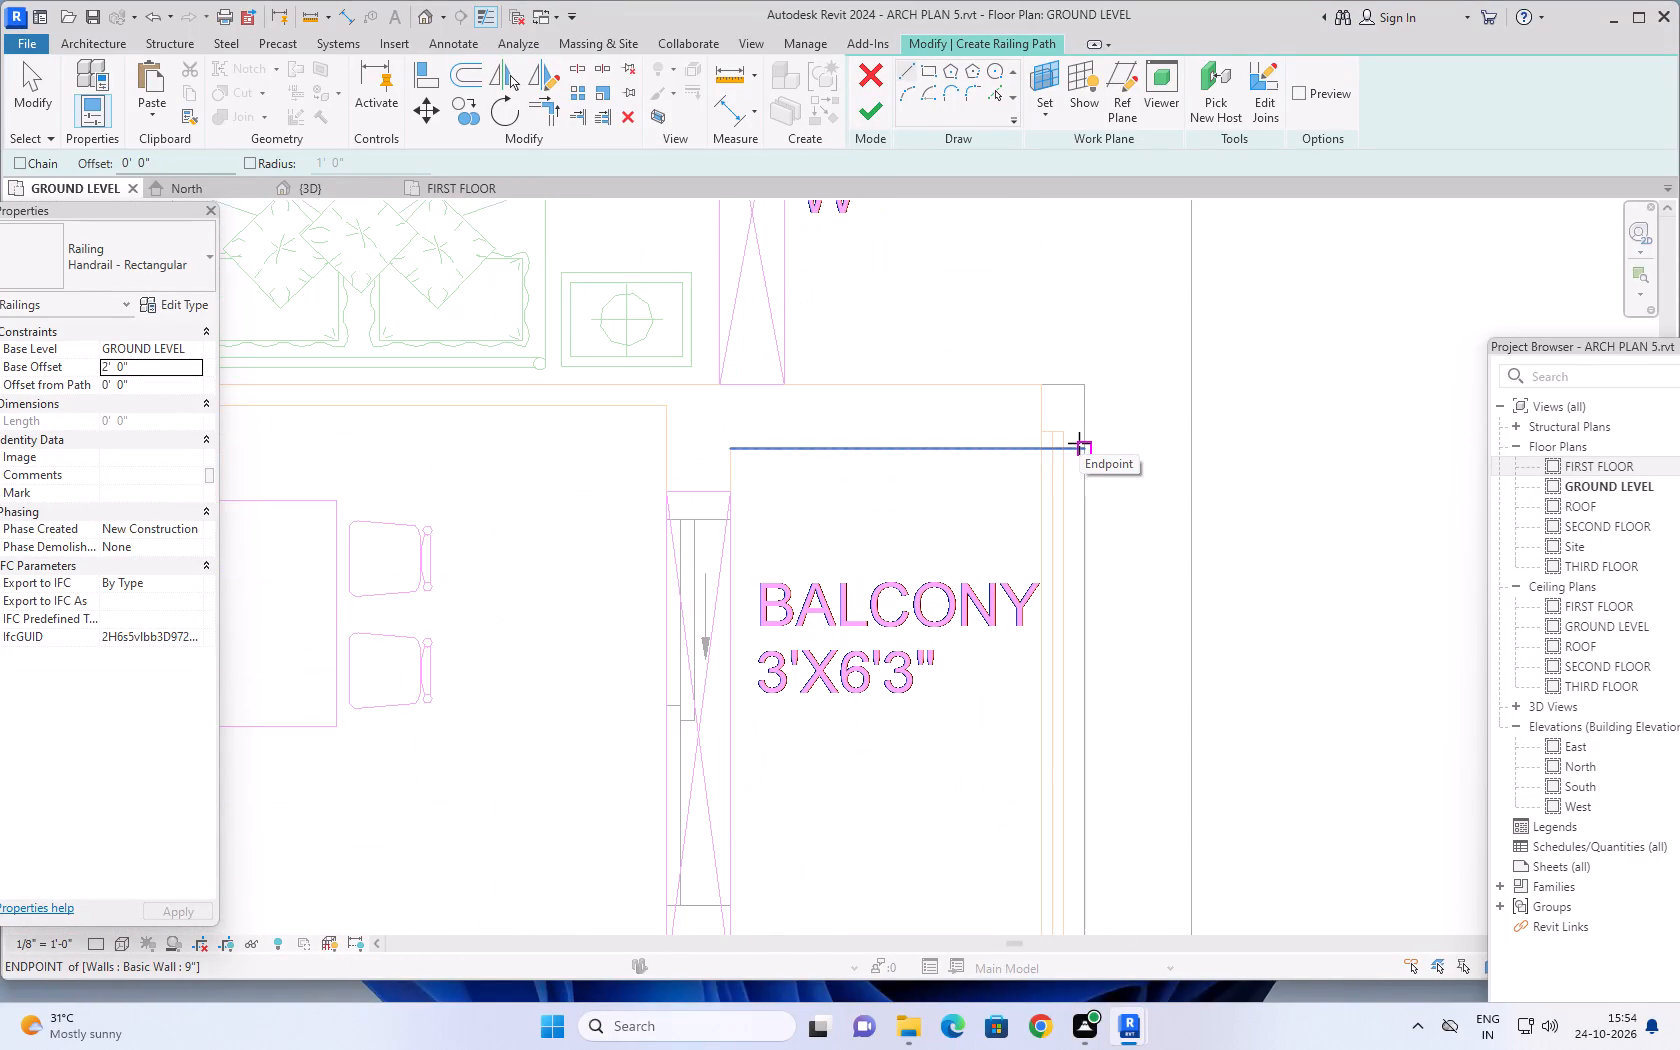
{"action": "scroll", "coordinate": [1079, 443], "scroll_direction": "down", "scroll_amount": 4}
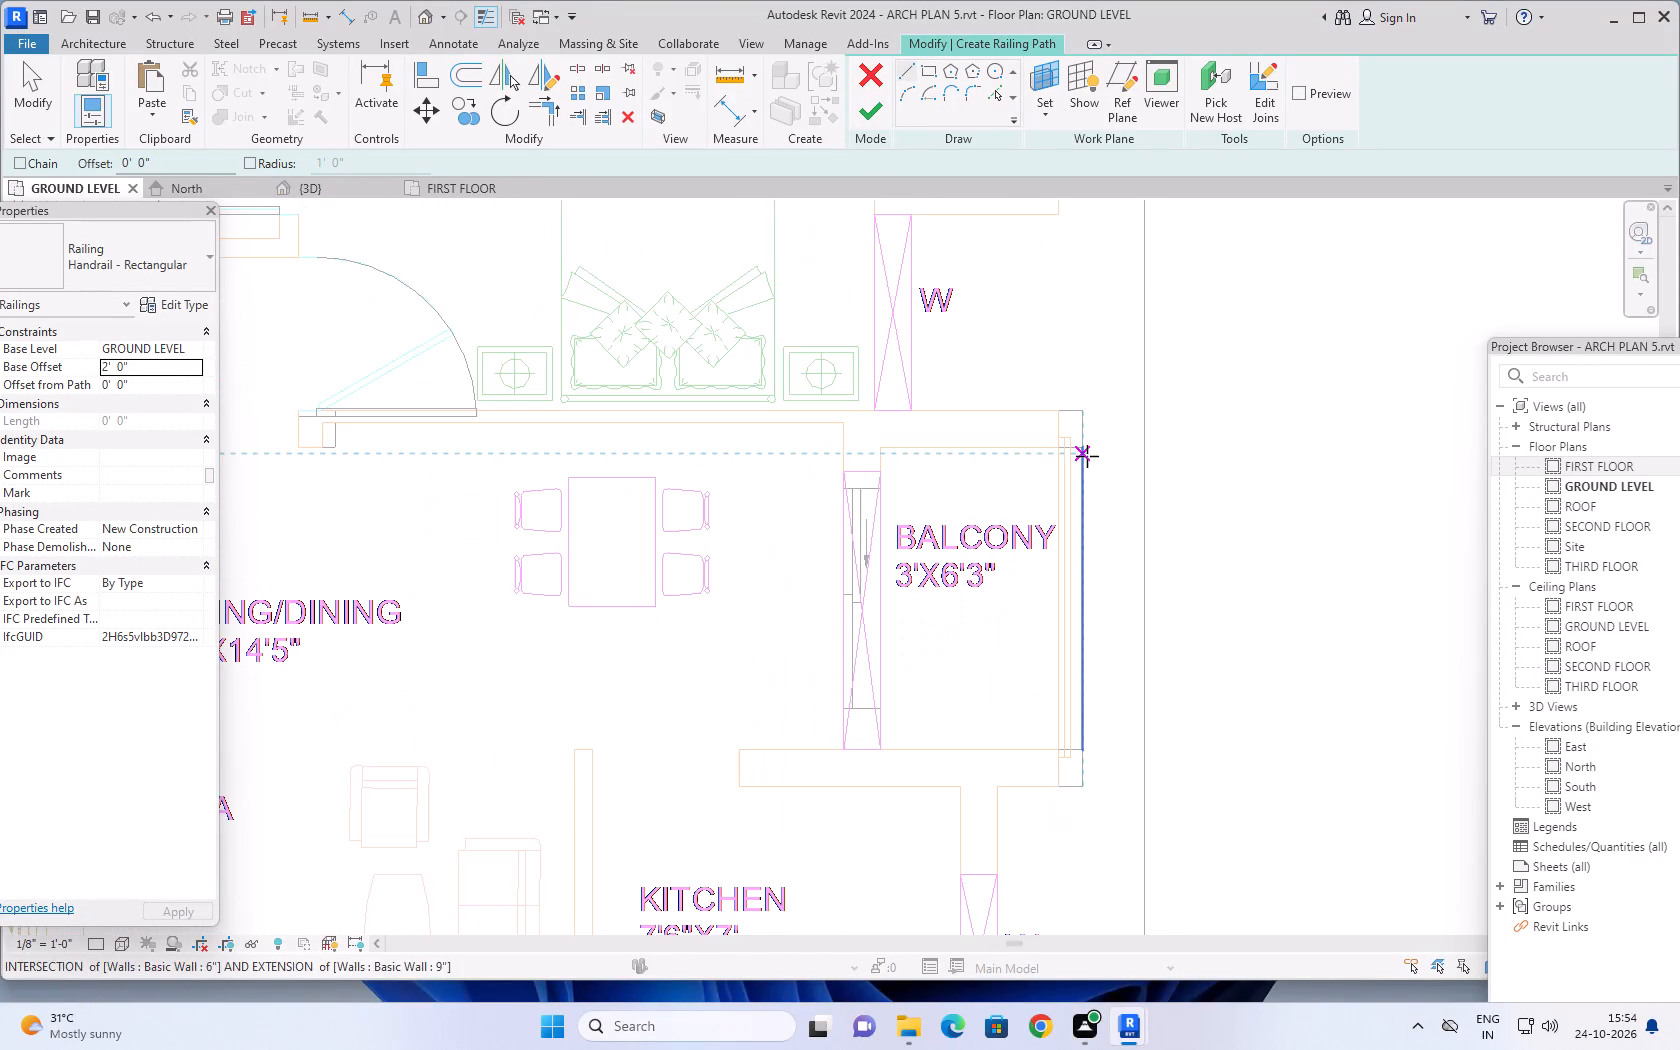
{"action": "scroll", "coordinate": [1087, 456], "scroll_direction": "down", "scroll_amount": 2}
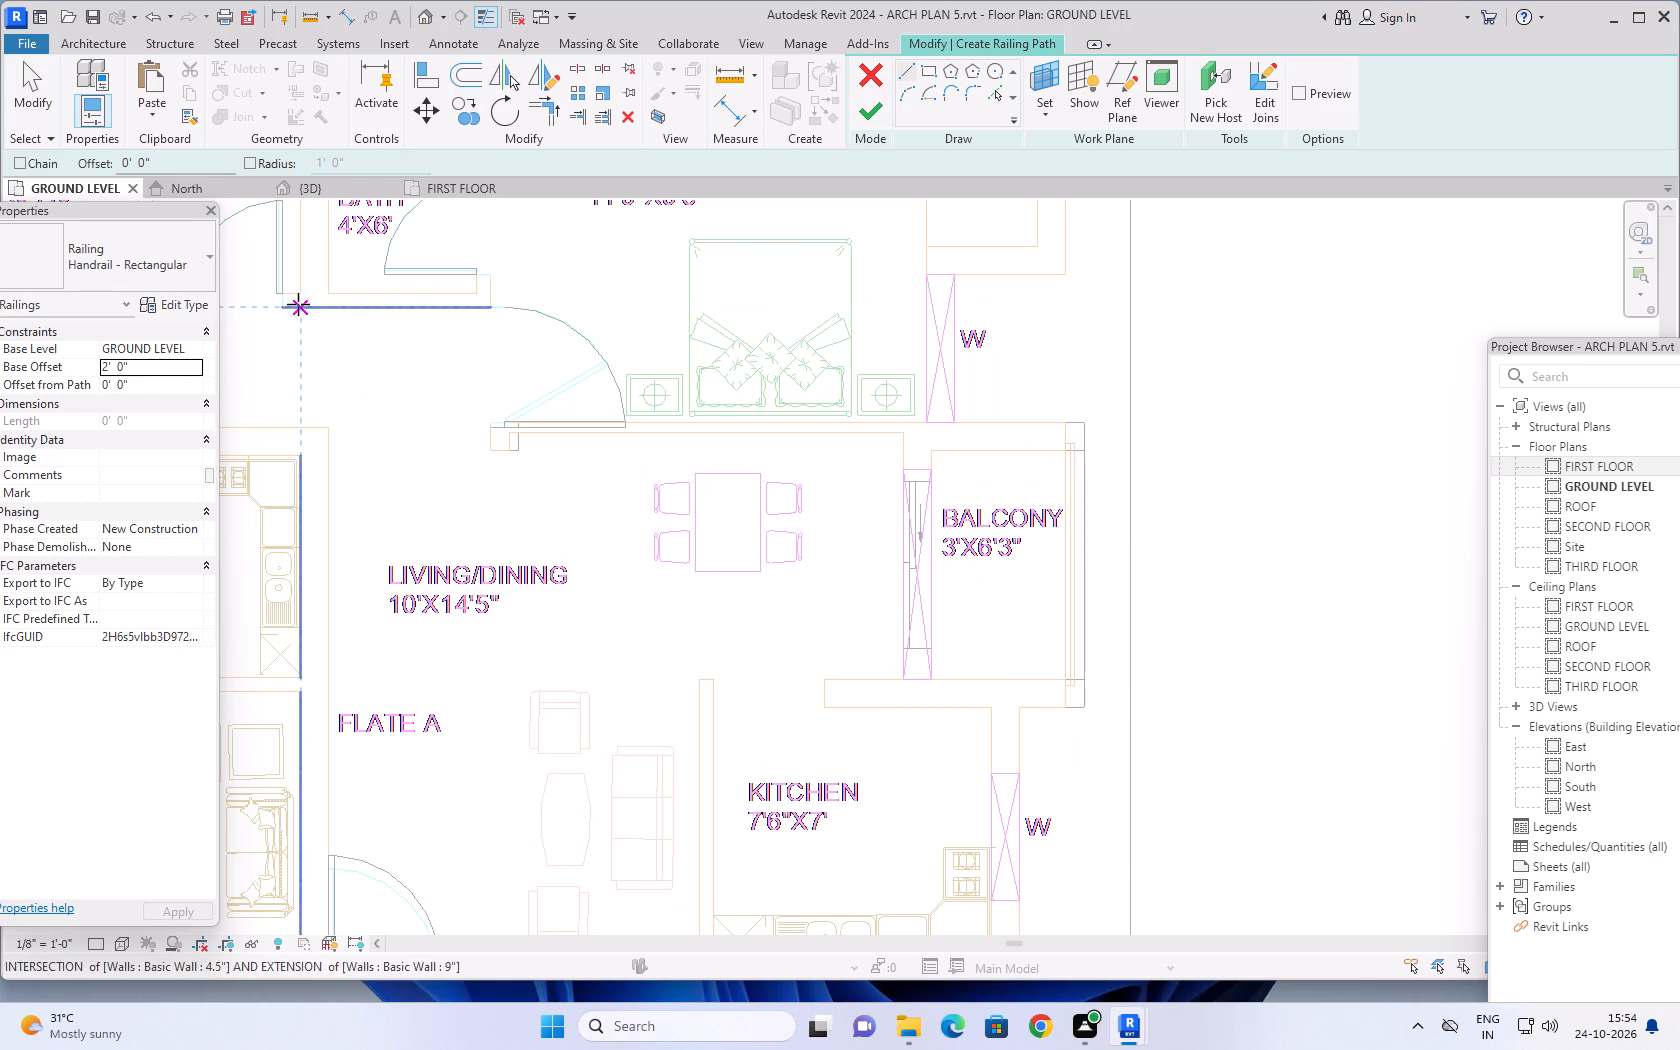
{"action": "scroll", "coordinate": [1089, 454], "scroll_direction": "up", "scroll_amount": 8}
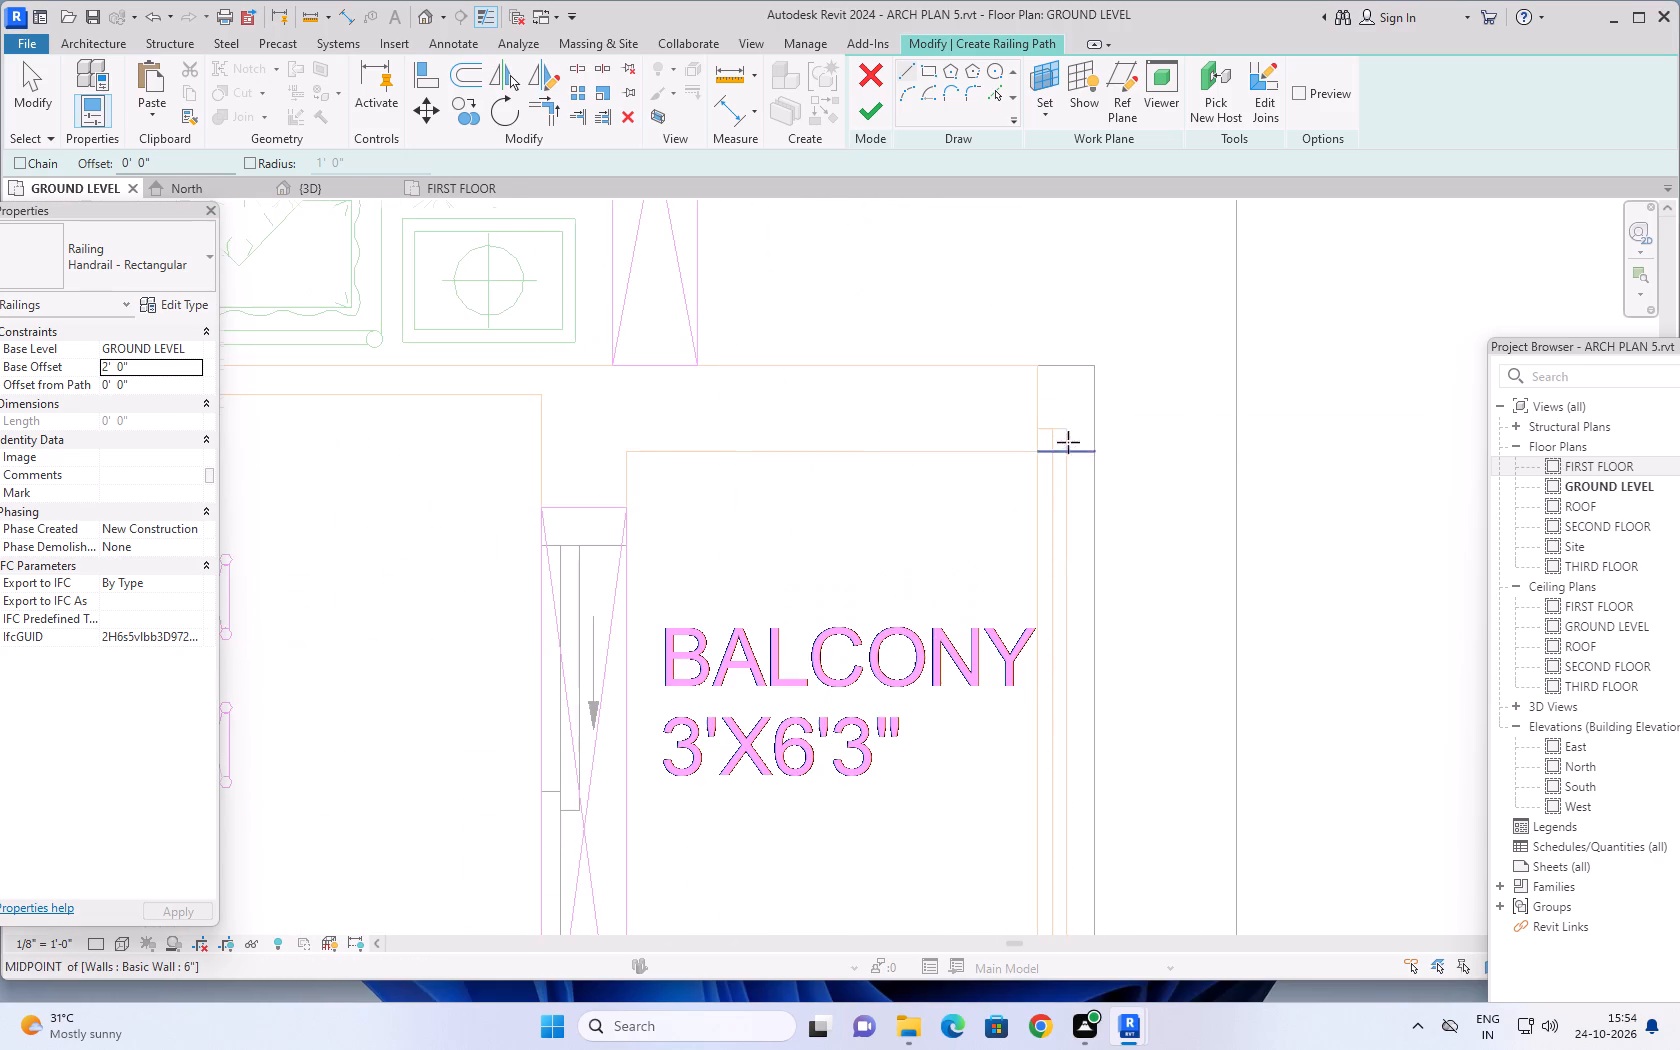
{"action": "scroll", "coordinate": [1065, 436], "scroll_direction": "up", "scroll_amount": 3}
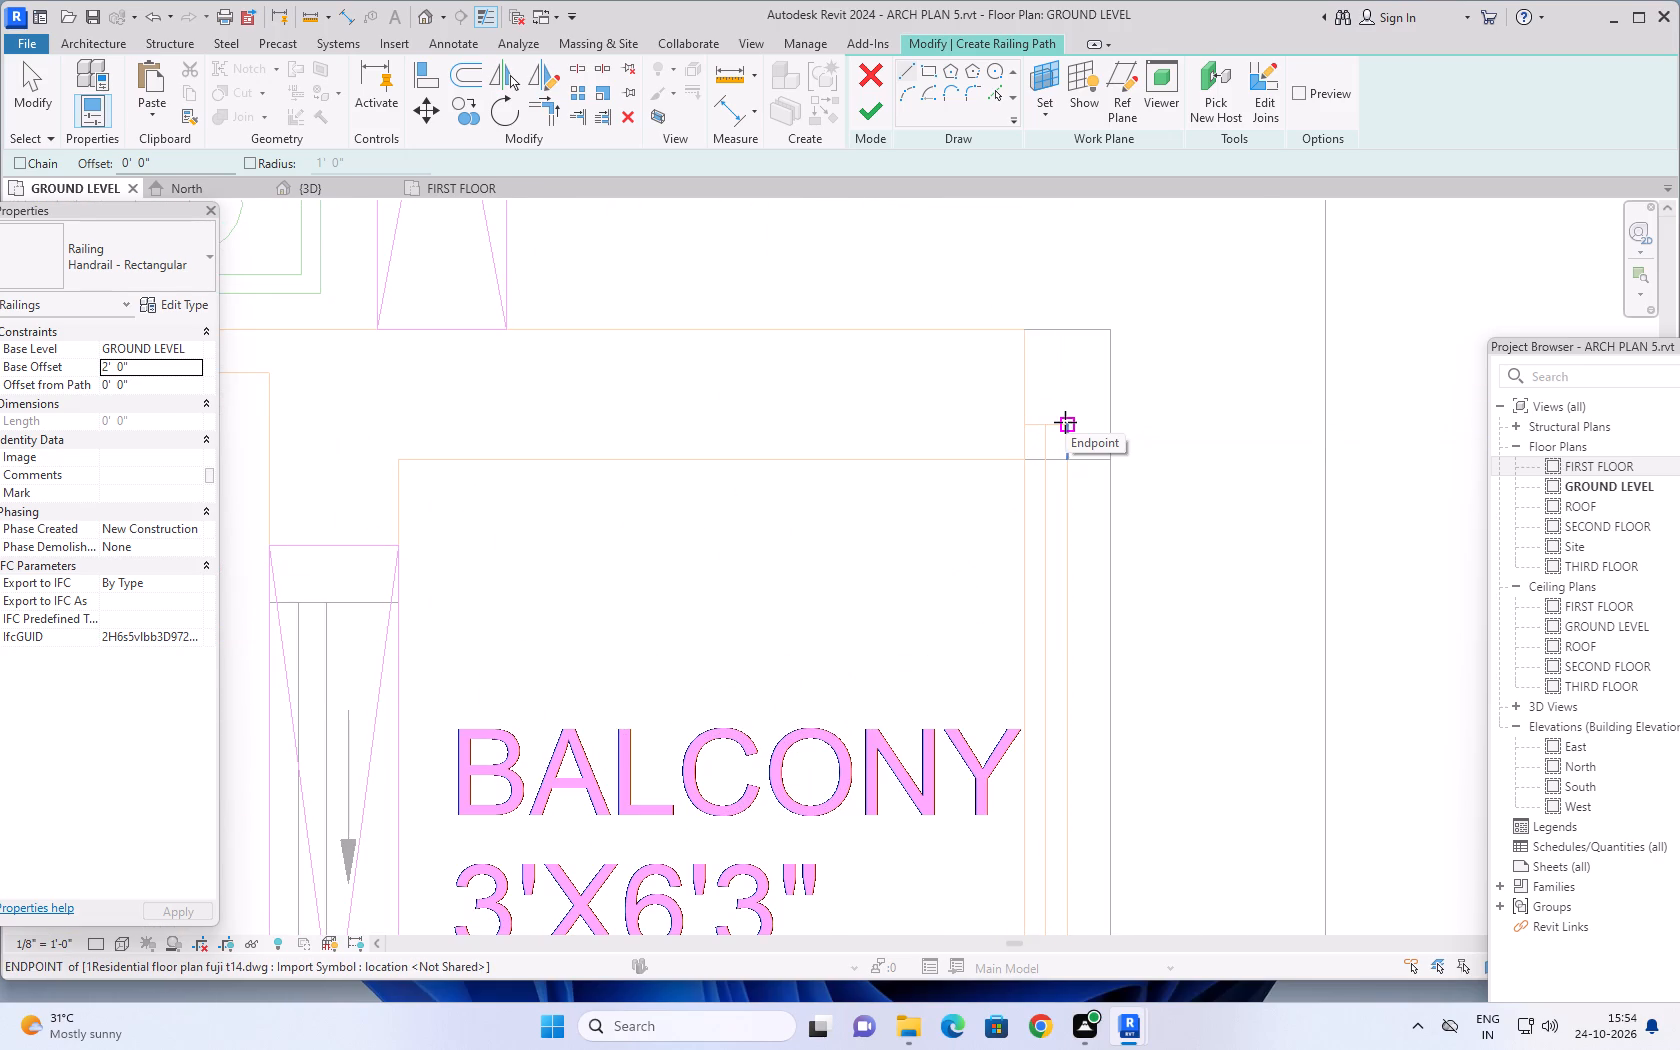
{"action": "left_click", "coordinate": [1025, 381]}
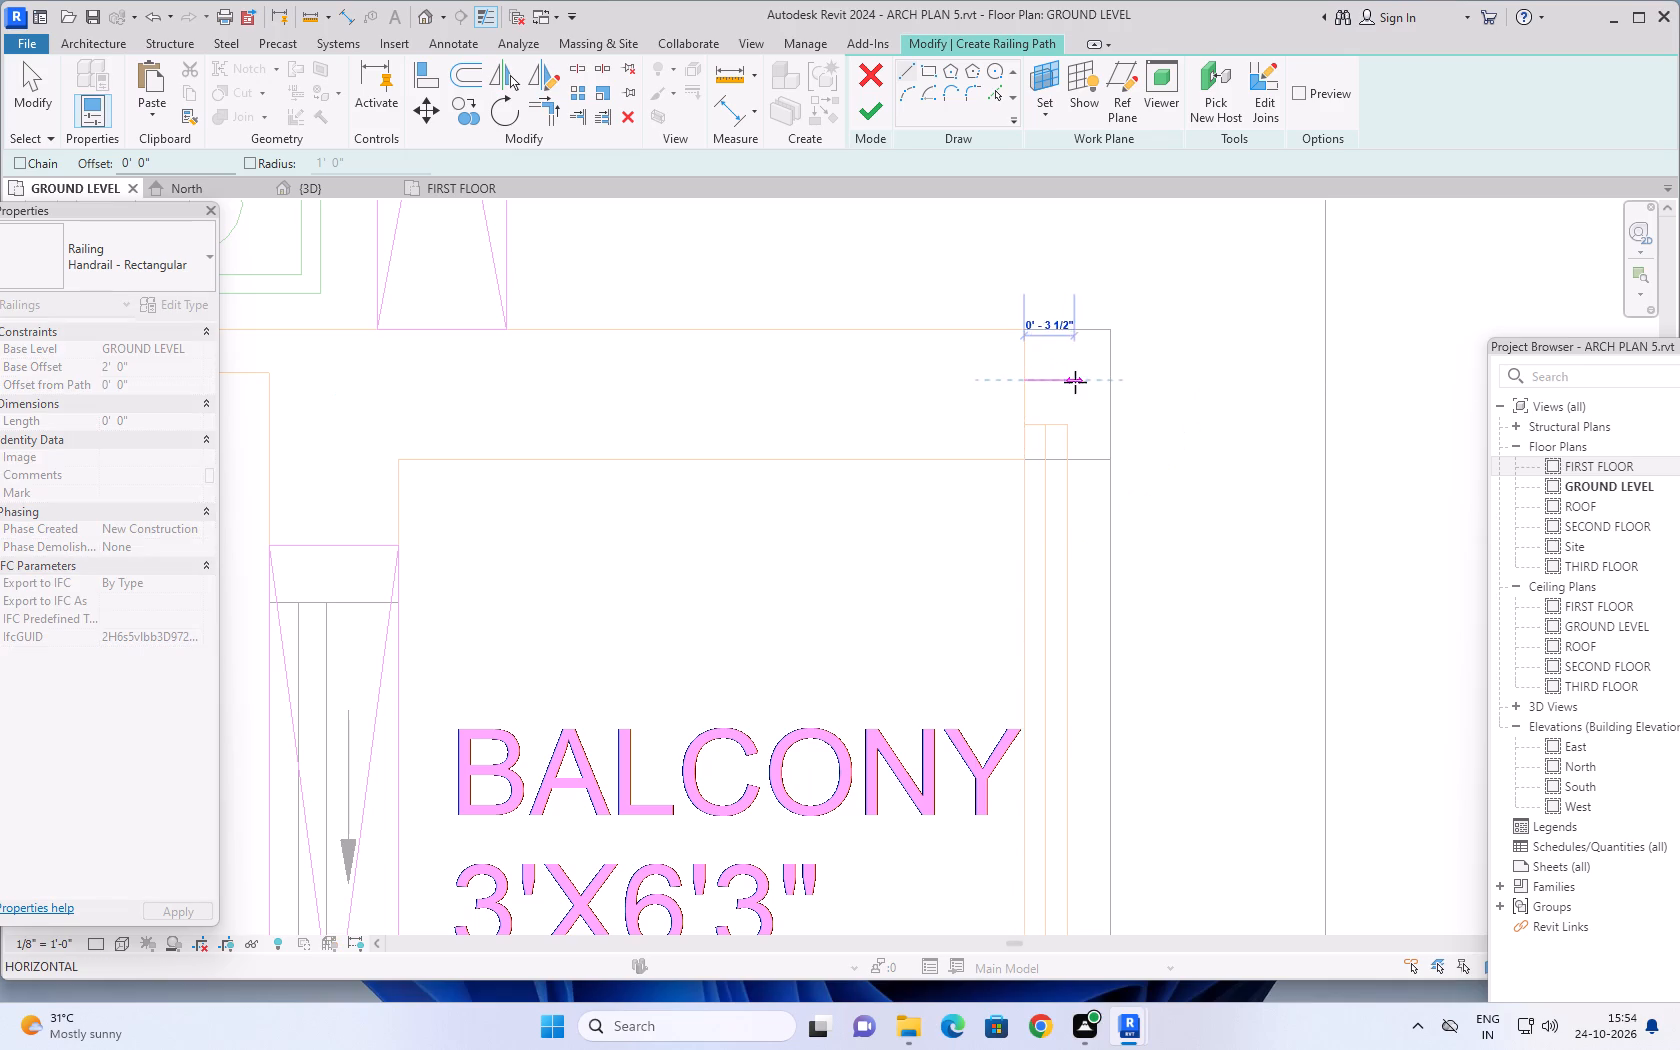
{"action": "left_click", "coordinate": [1073, 382]}
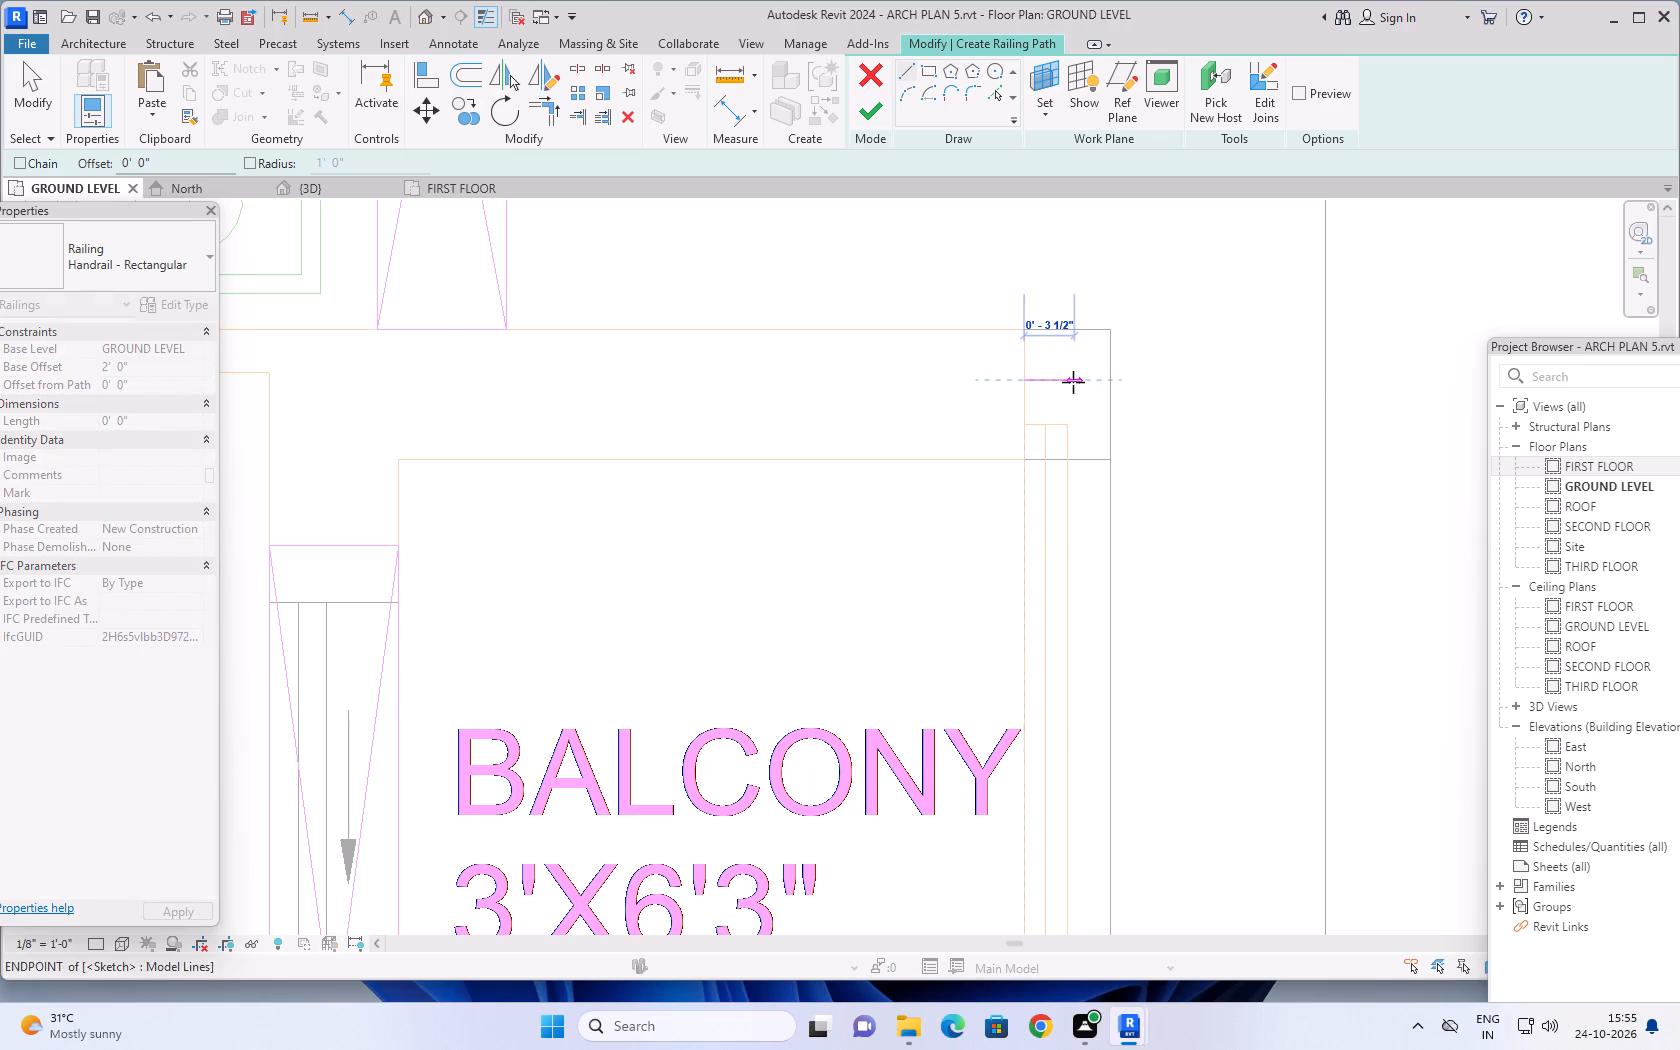
{"action": "left_click", "coordinate": [1075, 386]}
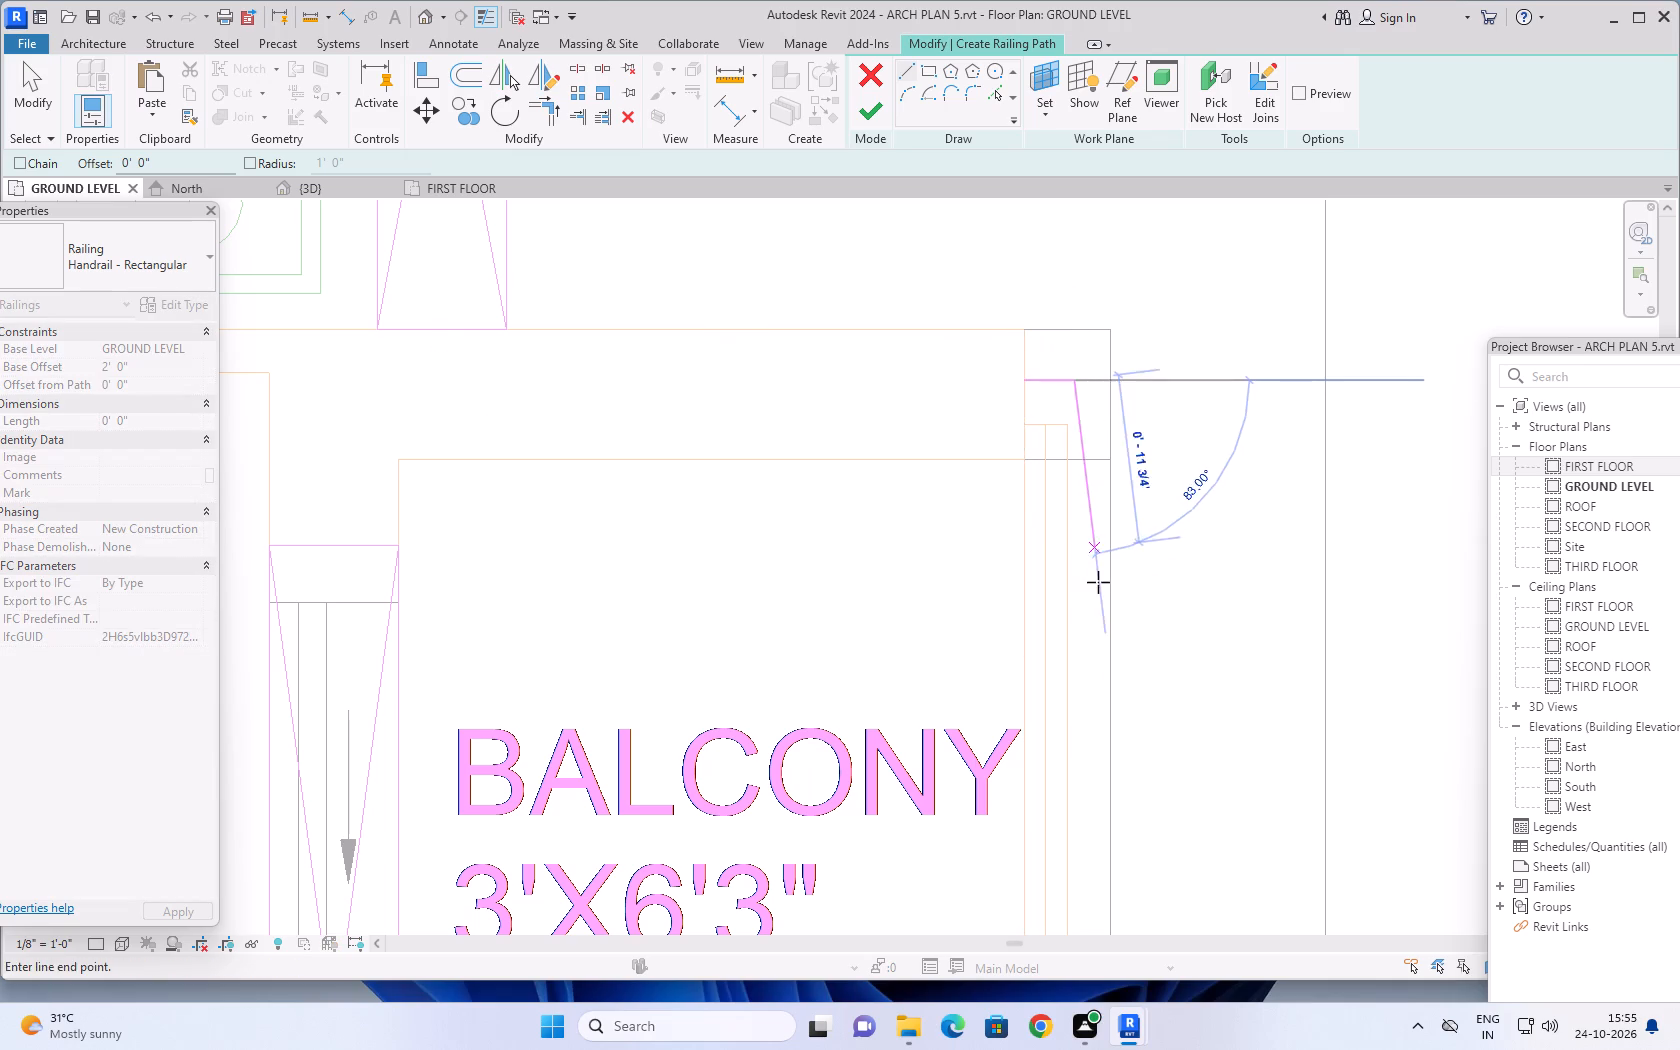
{"action": "scroll", "coordinate": [1073, 722], "scroll_direction": "down", "scroll_amount": 7}
{"action": "middle_click_drag", "start_coordinate": [1075, 764], "coordinate": [1062, 437]}
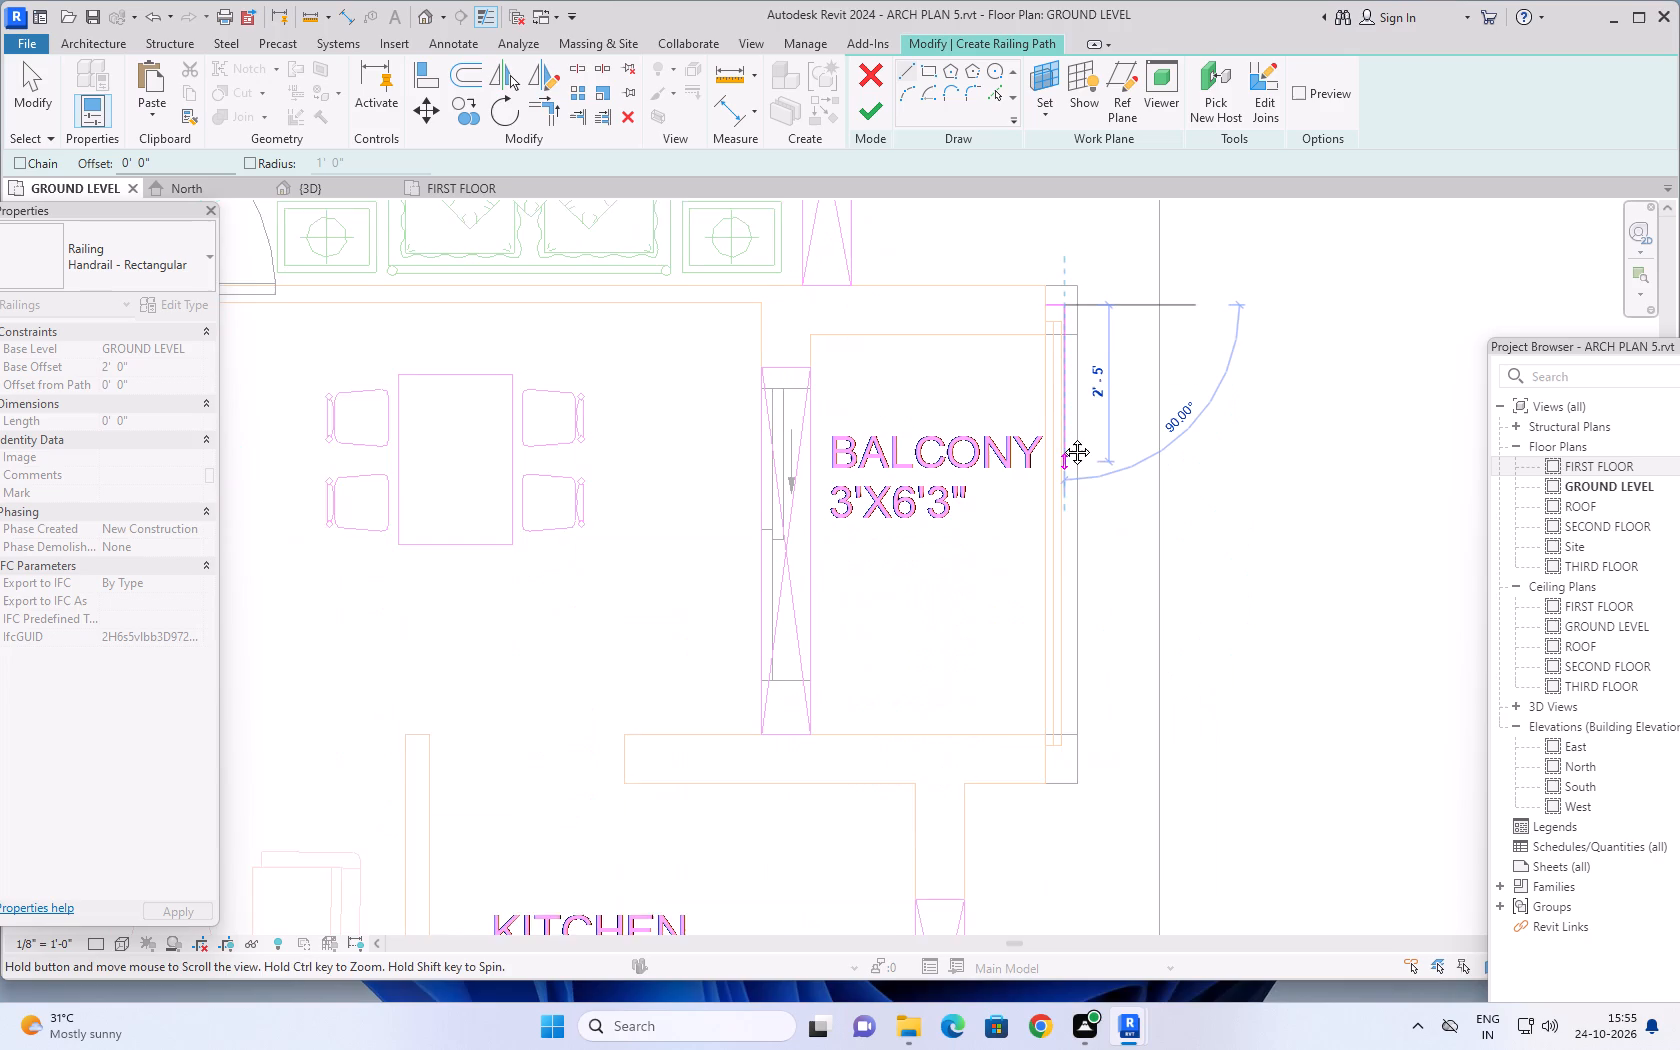
{"action": "middle_click_drag", "start_coordinate": [1062, 437], "coordinate": [1061, 429]}
{"action": "scroll", "coordinate": [1065, 724], "scroll_direction": "up", "scroll_amount": 2}
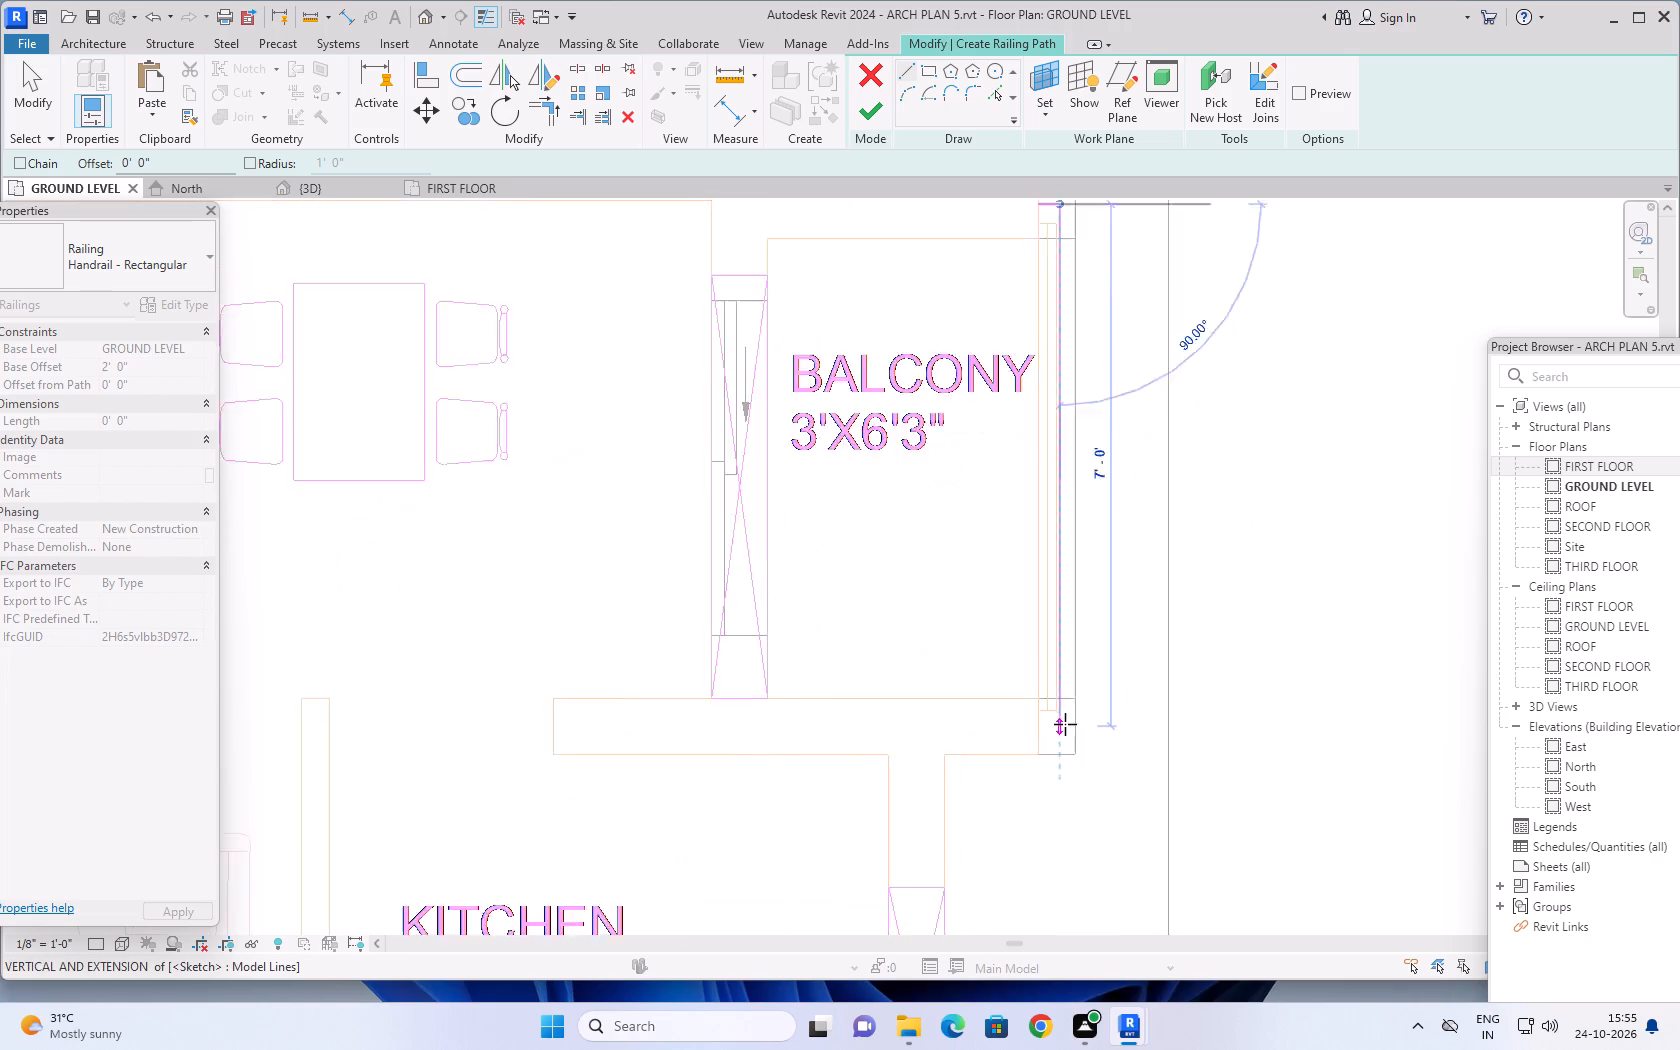
{"action": "scroll", "coordinate": [1065, 724], "scroll_direction": "up", "scroll_amount": 8}
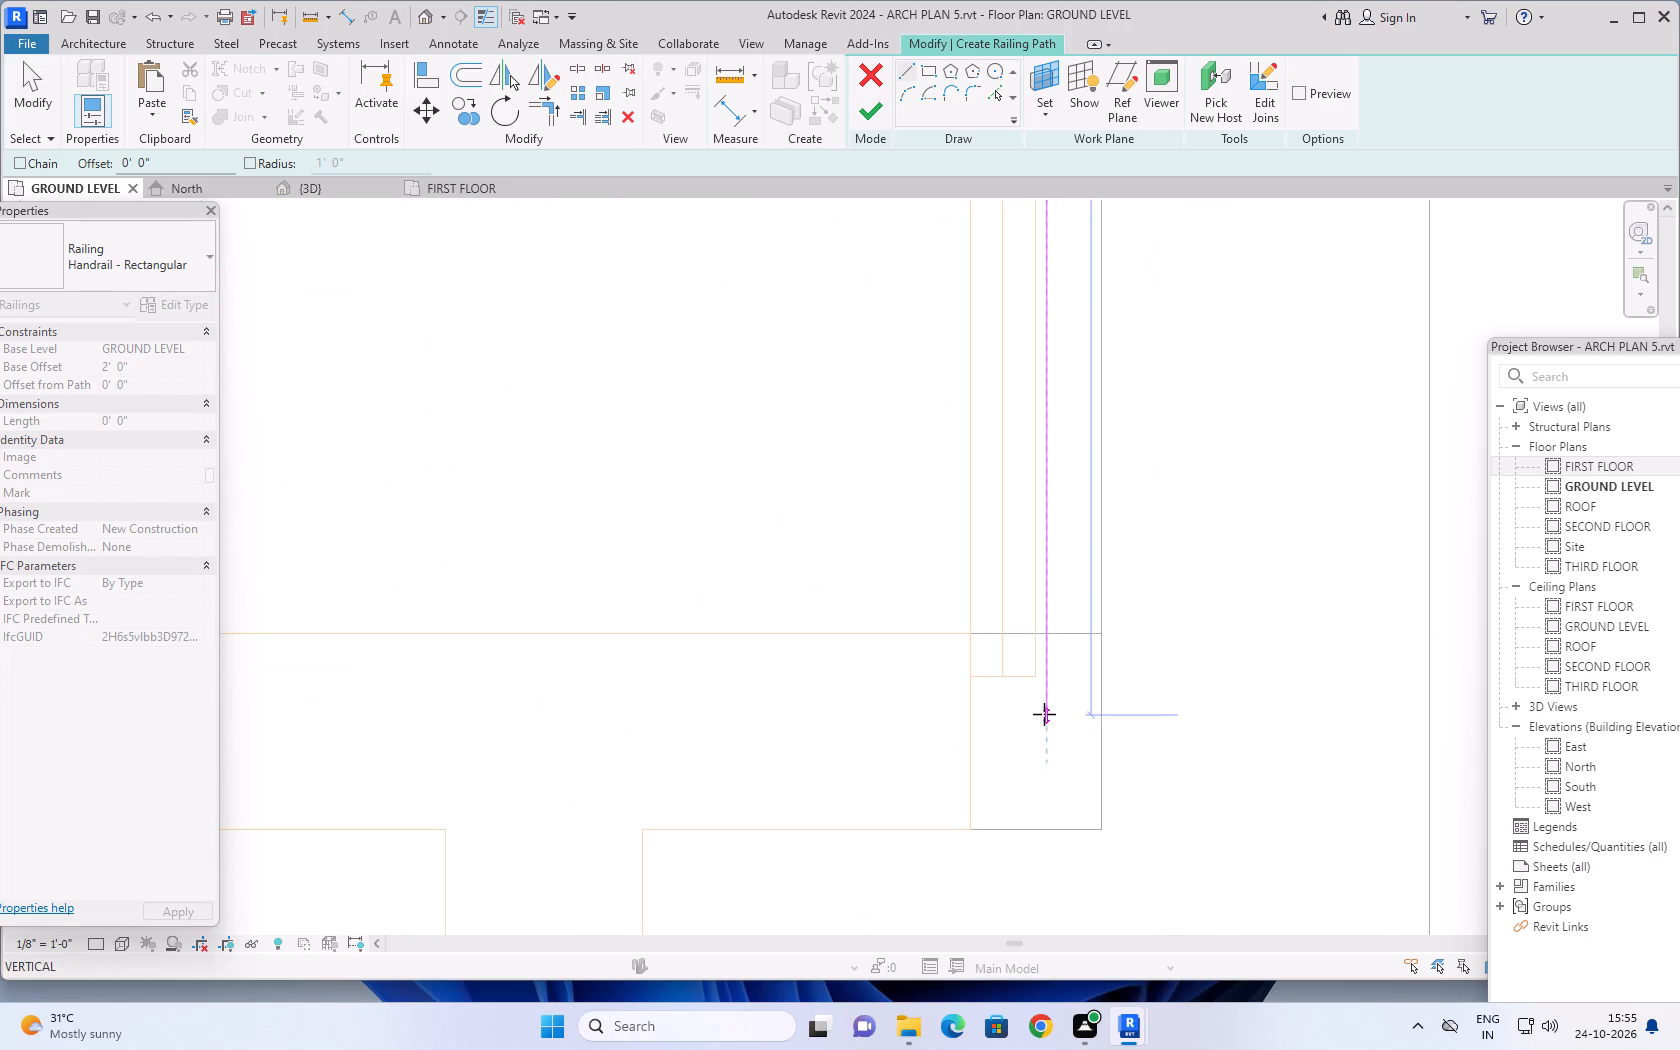
{"action": "left_click", "coordinate": [1045, 632]}
{"action": "scroll", "coordinate": [1193, 547], "scroll_direction": "down", "scroll_amount": 4}
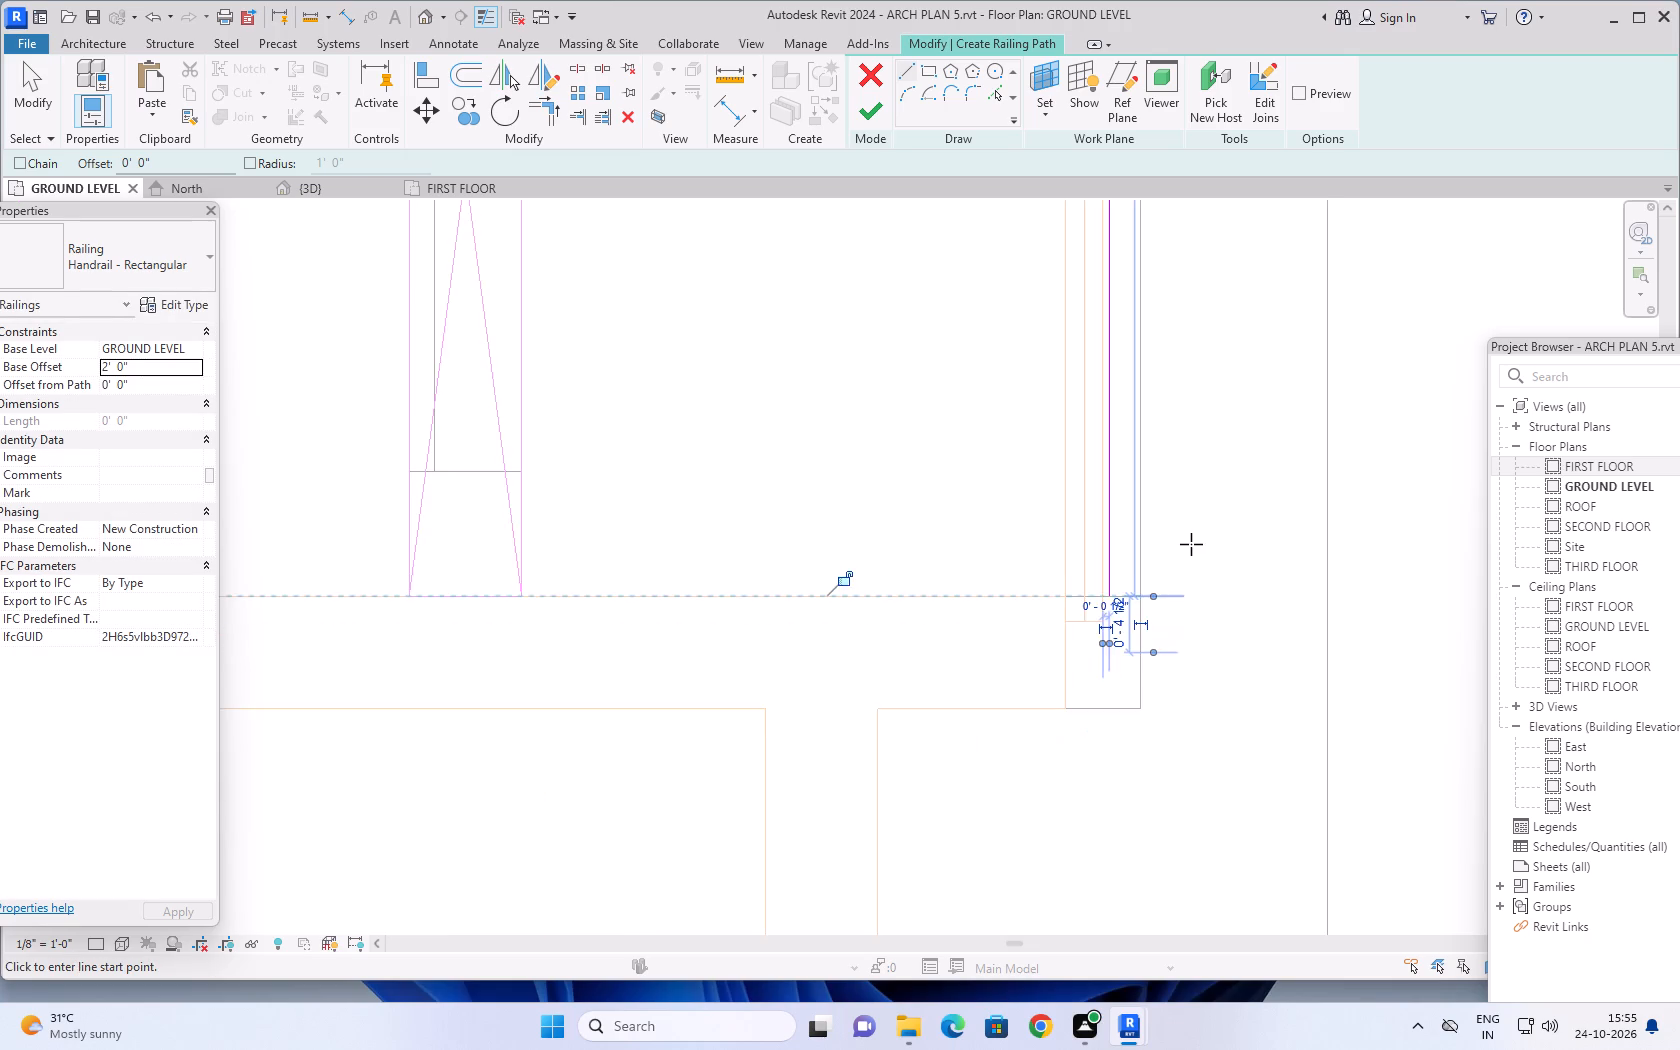
{"action": "scroll", "coordinate": [1191, 544], "scroll_direction": "down", "scroll_amount": 3}
{"action": "middle_click_drag", "start_coordinate": [1203, 356], "coordinate": [1095, 841]}
{"action": "scroll", "coordinate": [1086, 397], "scroll_direction": "up", "scroll_amount": 3}
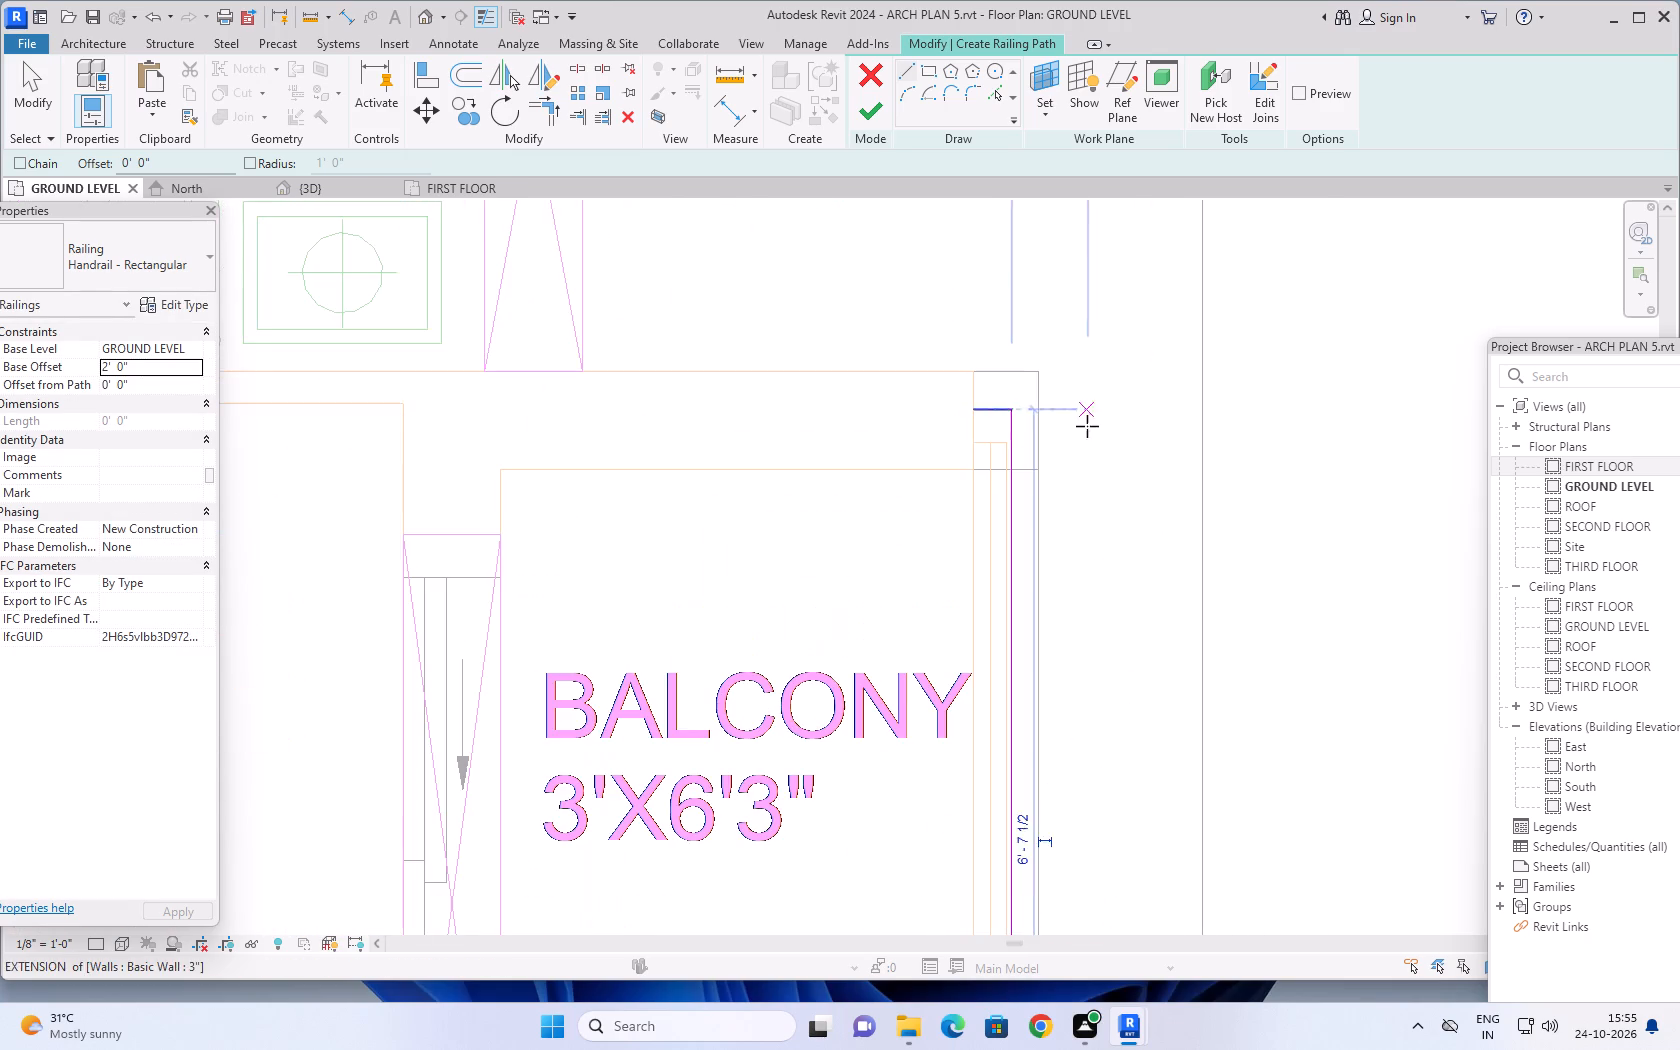
{"action": "key", "text": "Escape"}
{"action": "key", "text": "Escape"}
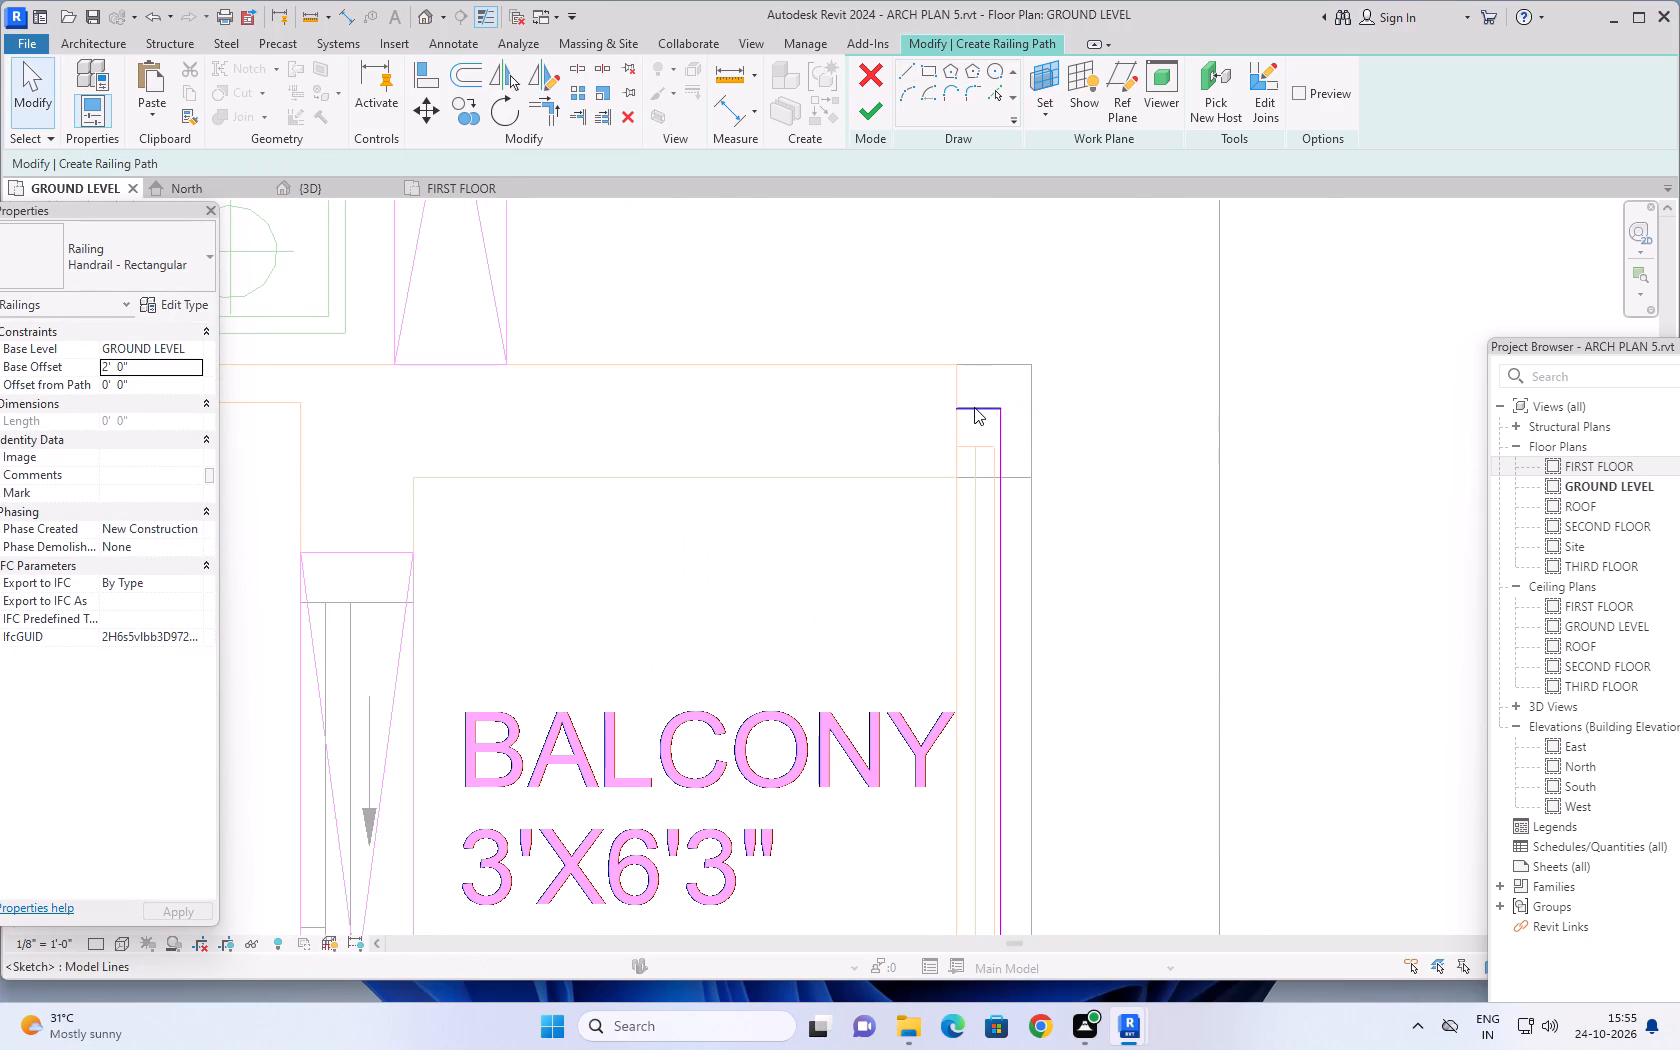
Delete the 3 1/2" segment and shorten the 3'X6'3" balcony's railing line to the side wall's inner face, 6'-2" long.
{"action": "left_click", "coordinate": [974, 407]}
{"action": "key", "text": "Delete"}
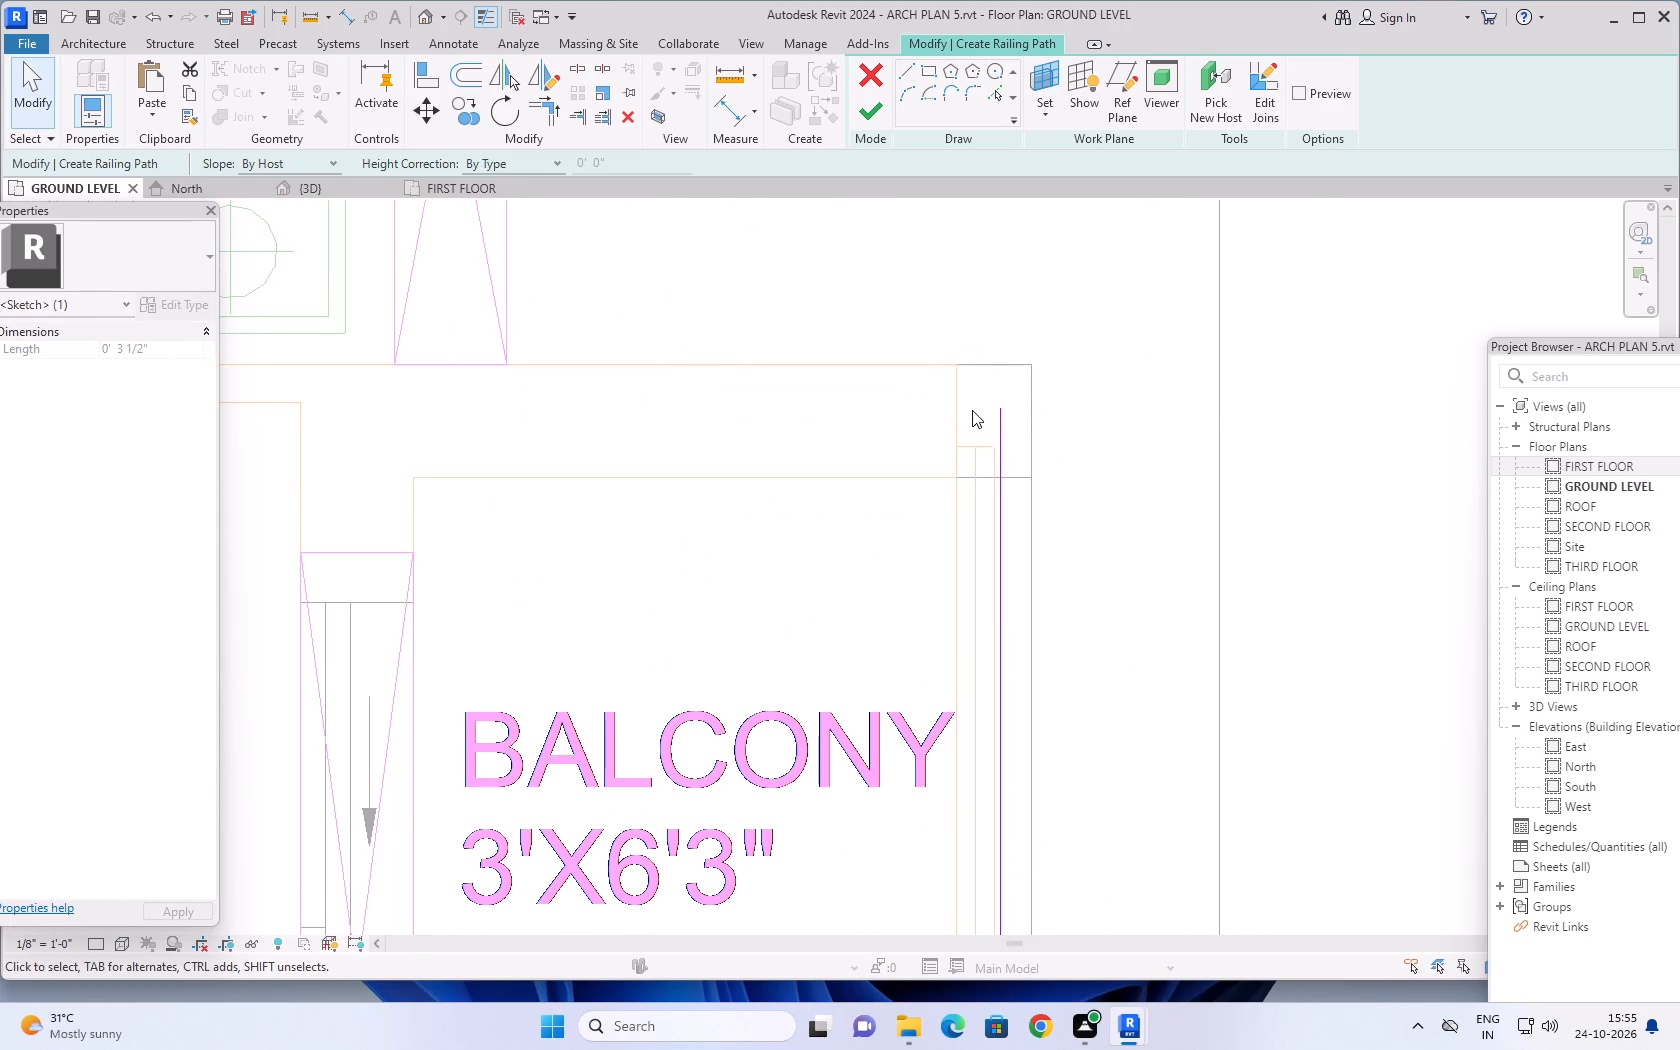
{"action": "left_click", "coordinate": [999, 439]}
{"action": "left_click_drag", "start_coordinate": [1001, 409], "coordinate": [1000, 476]}
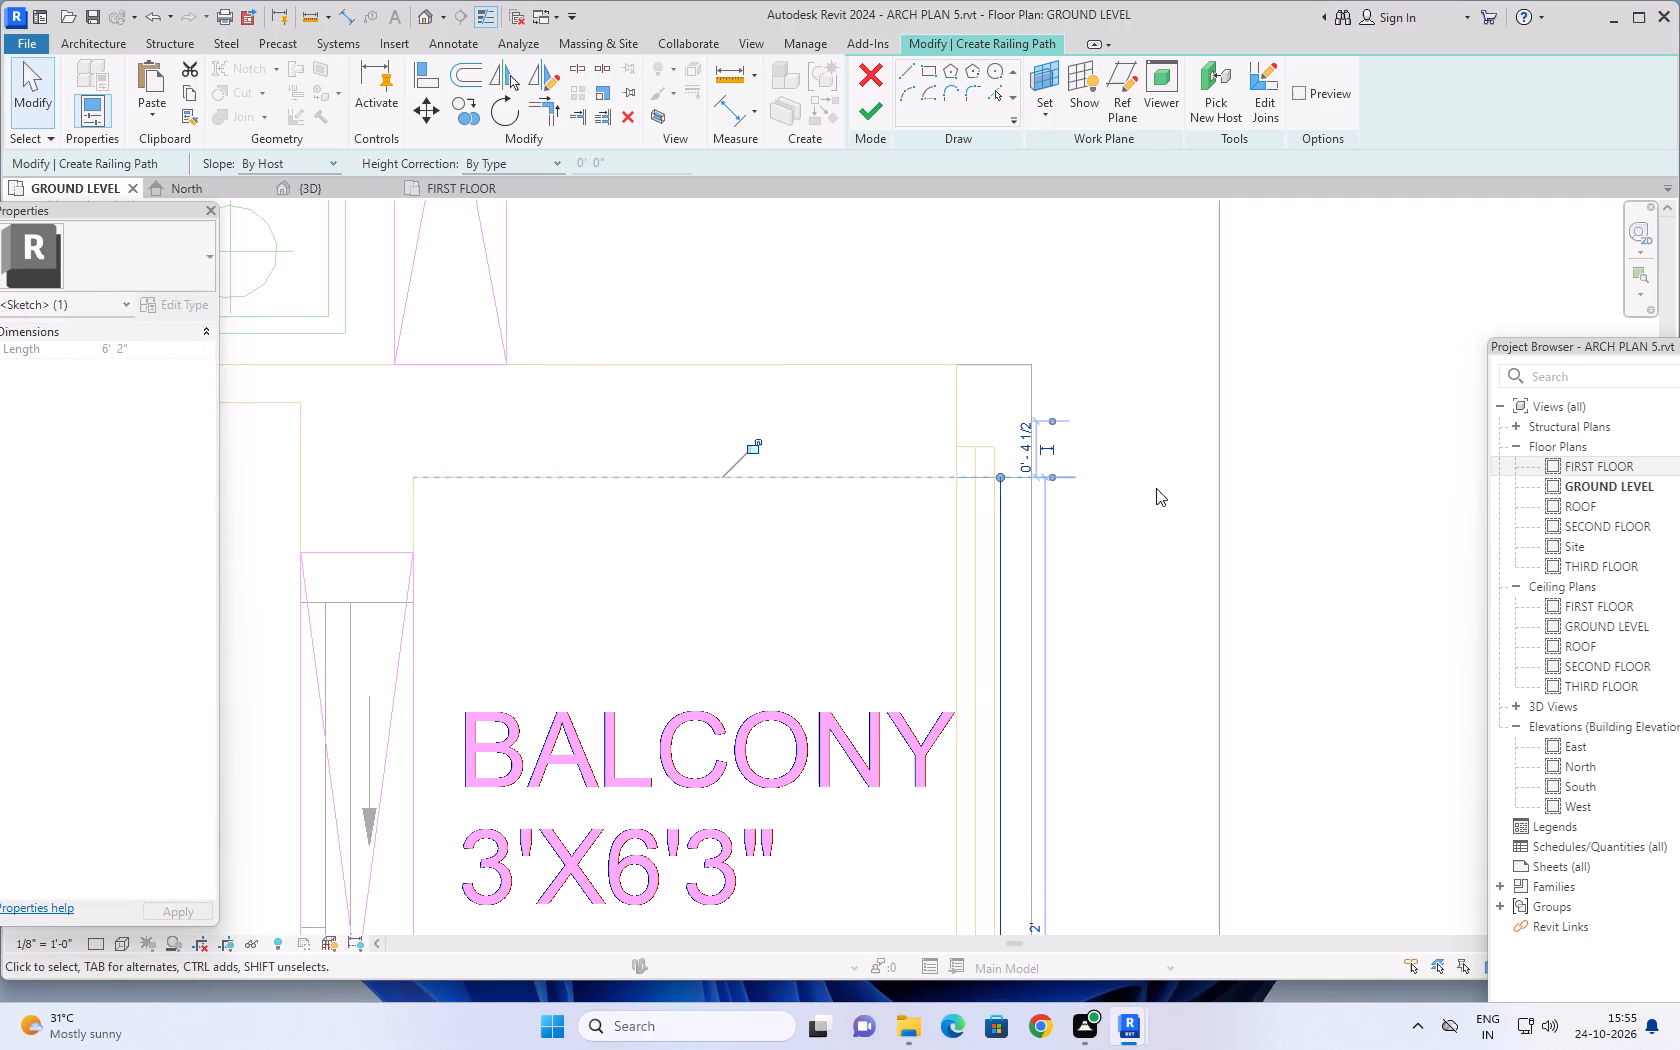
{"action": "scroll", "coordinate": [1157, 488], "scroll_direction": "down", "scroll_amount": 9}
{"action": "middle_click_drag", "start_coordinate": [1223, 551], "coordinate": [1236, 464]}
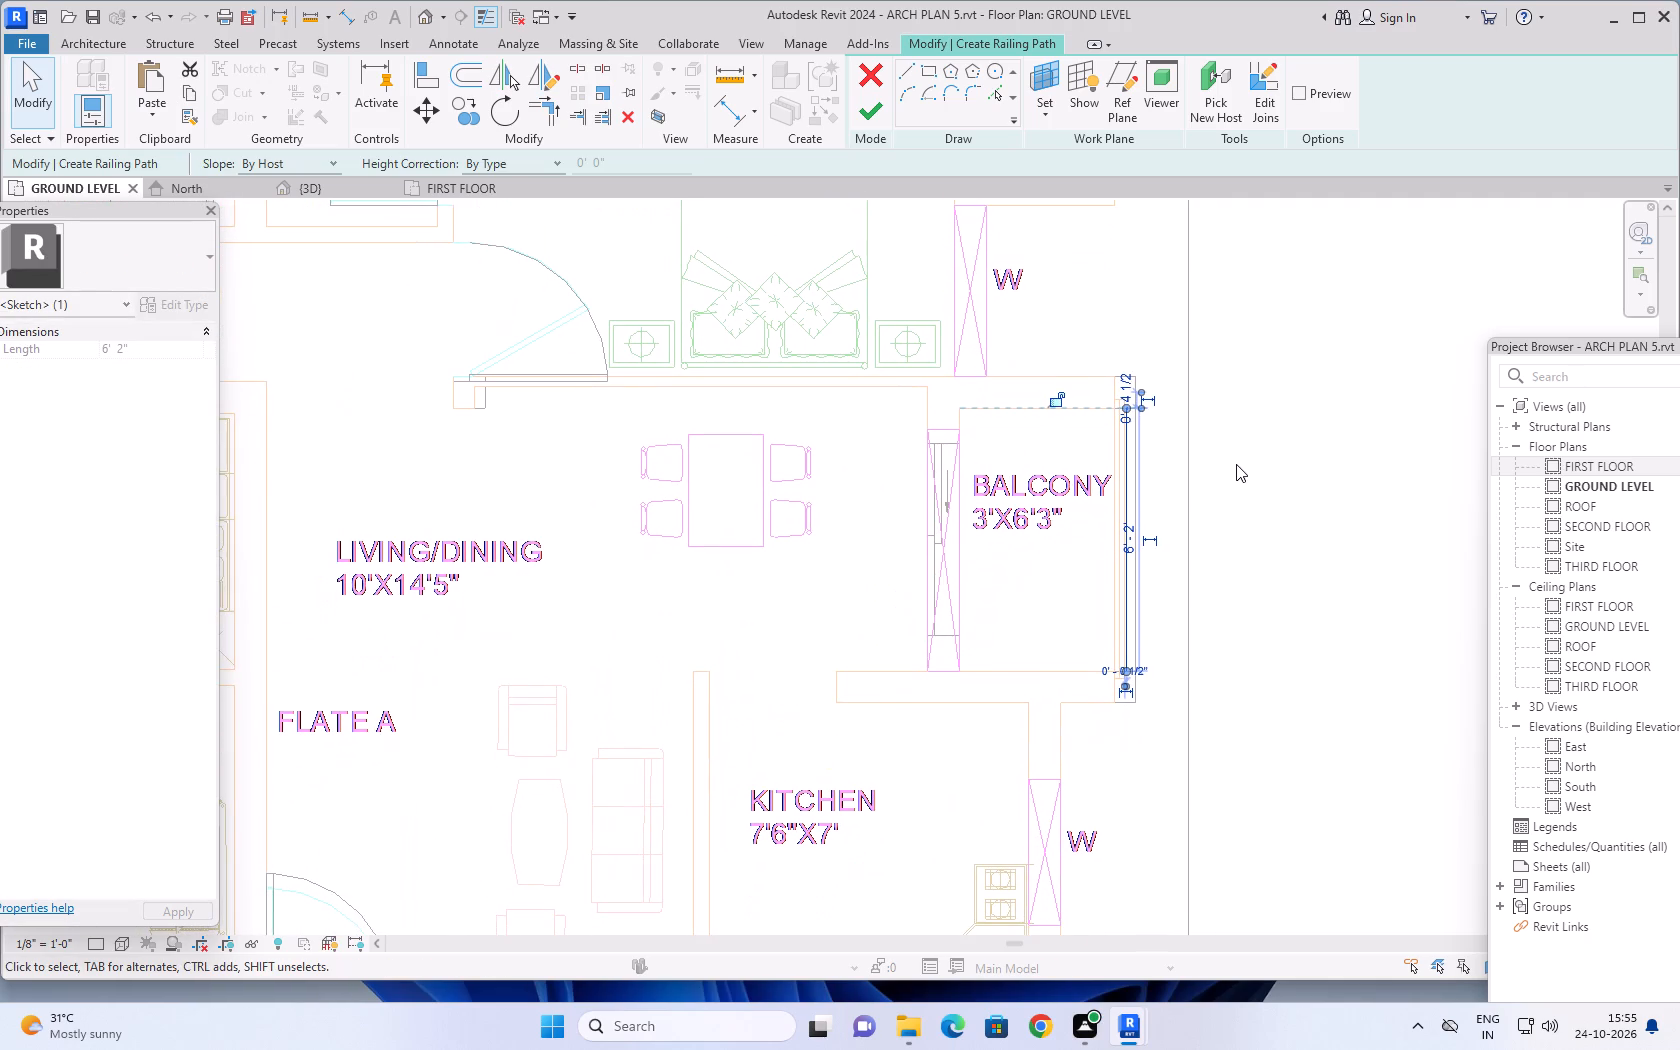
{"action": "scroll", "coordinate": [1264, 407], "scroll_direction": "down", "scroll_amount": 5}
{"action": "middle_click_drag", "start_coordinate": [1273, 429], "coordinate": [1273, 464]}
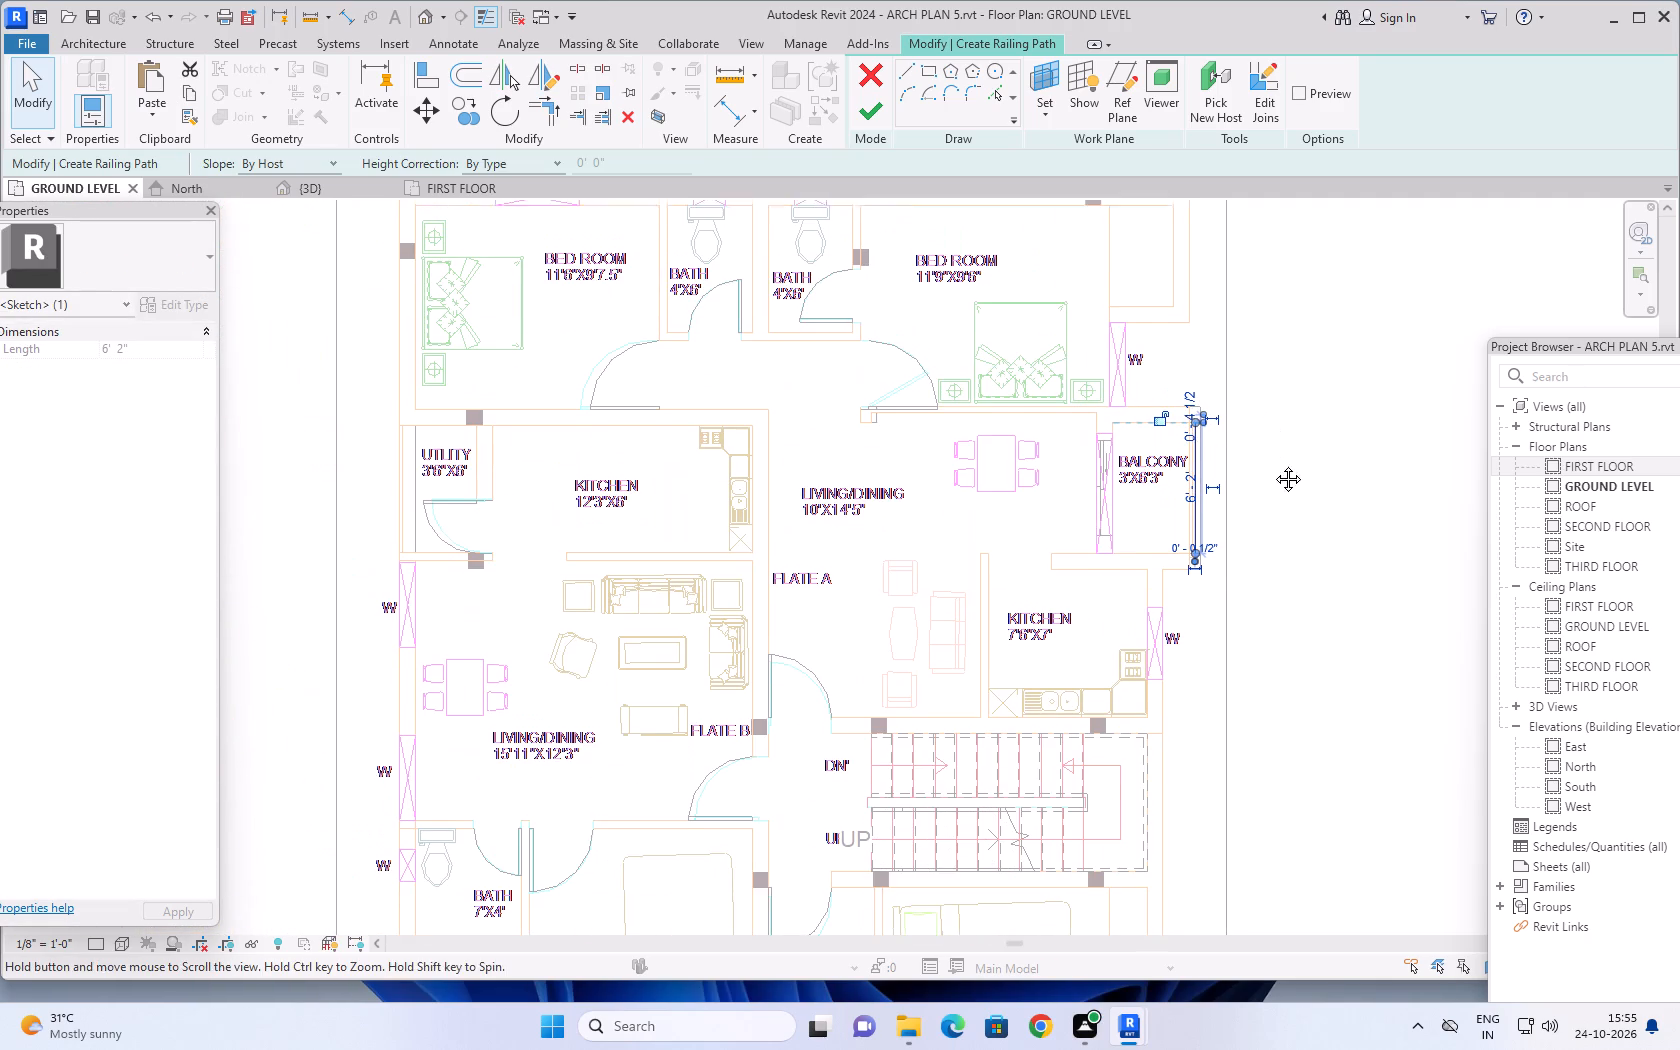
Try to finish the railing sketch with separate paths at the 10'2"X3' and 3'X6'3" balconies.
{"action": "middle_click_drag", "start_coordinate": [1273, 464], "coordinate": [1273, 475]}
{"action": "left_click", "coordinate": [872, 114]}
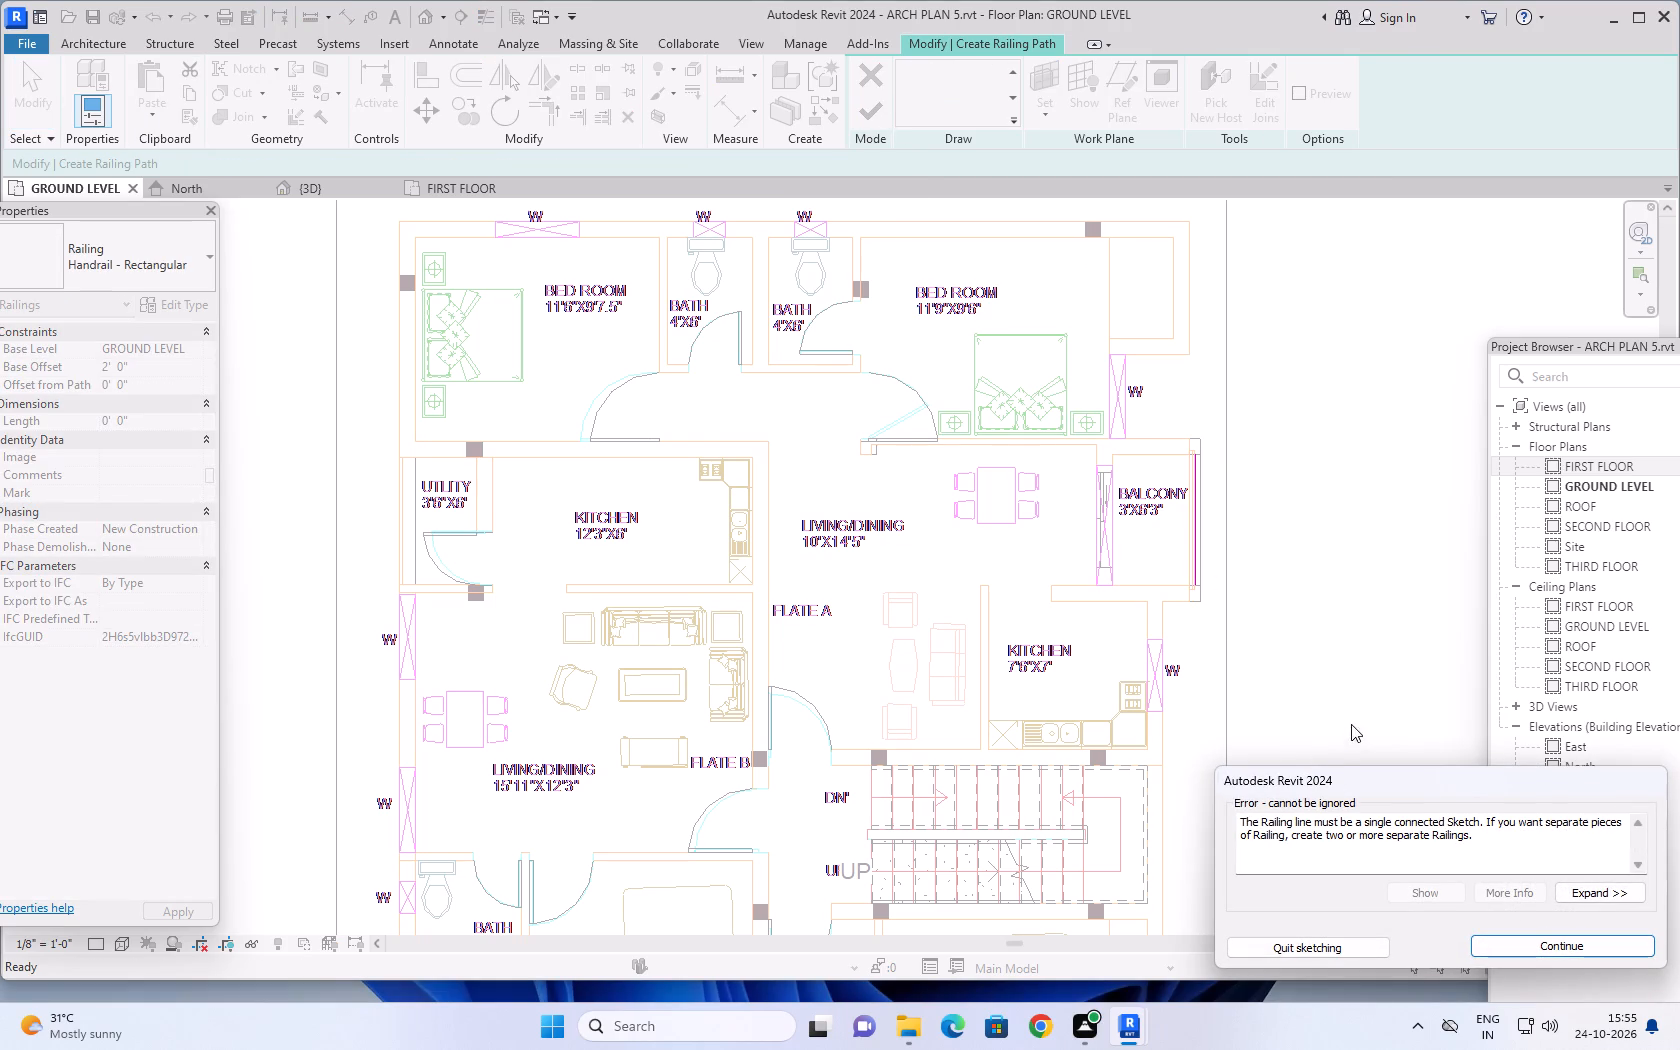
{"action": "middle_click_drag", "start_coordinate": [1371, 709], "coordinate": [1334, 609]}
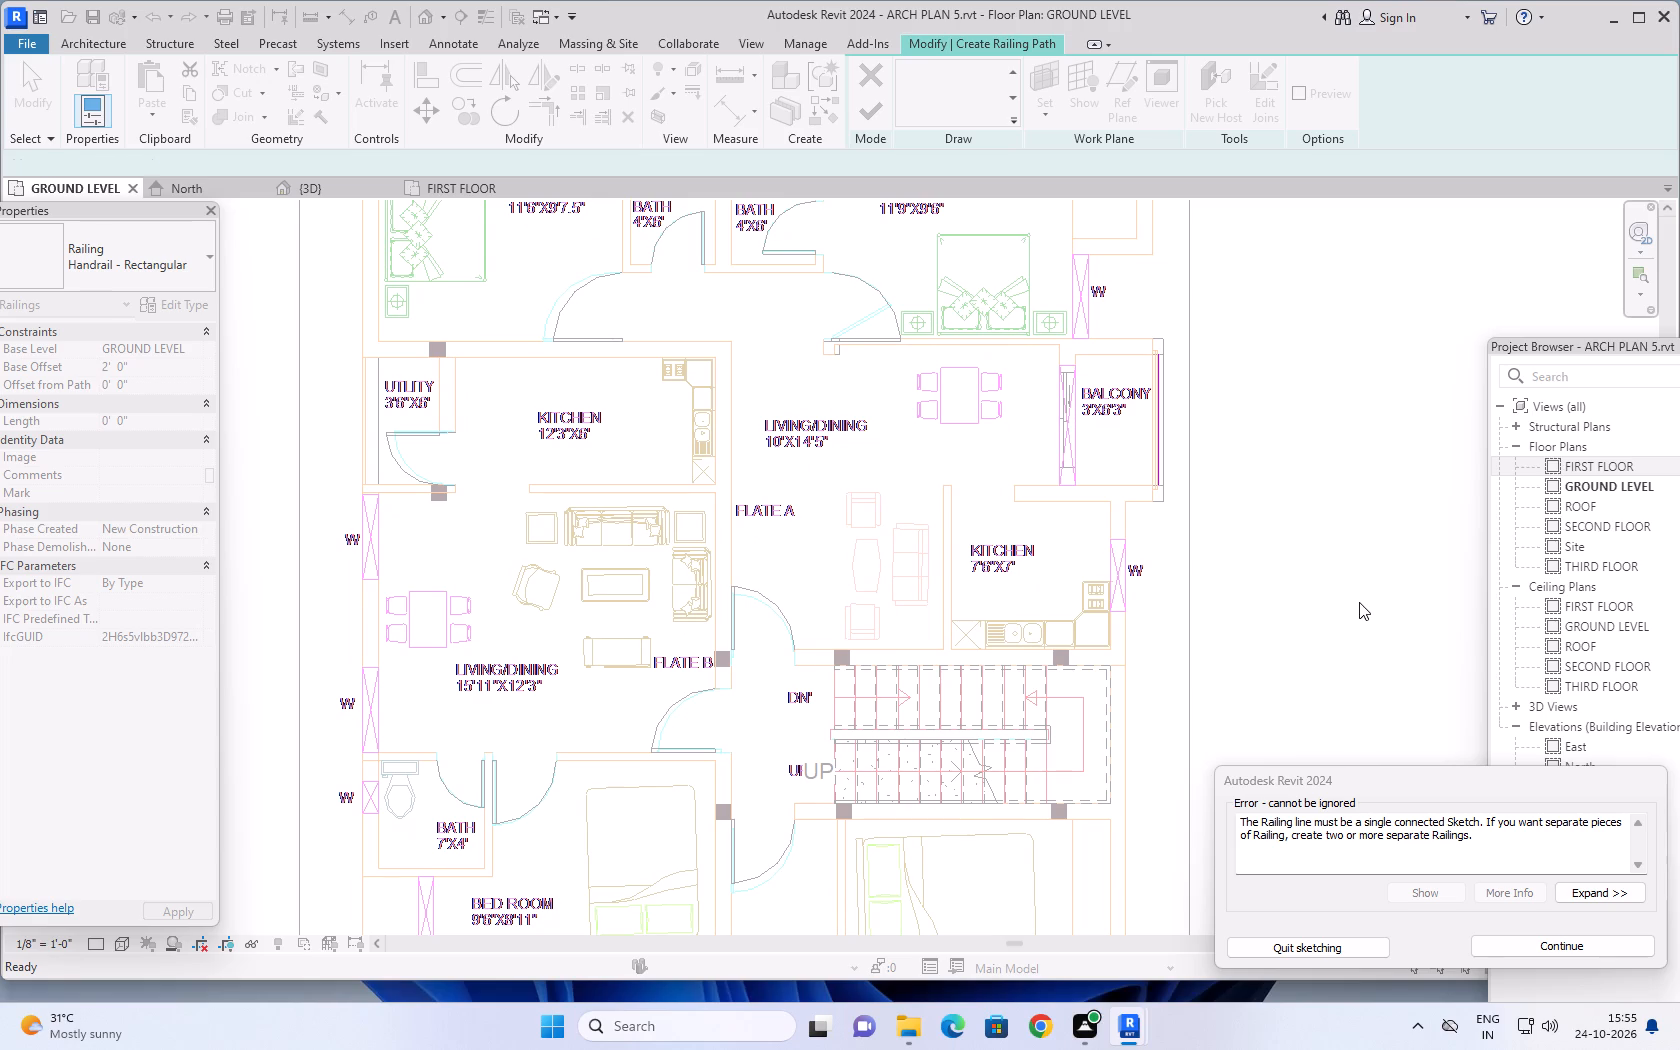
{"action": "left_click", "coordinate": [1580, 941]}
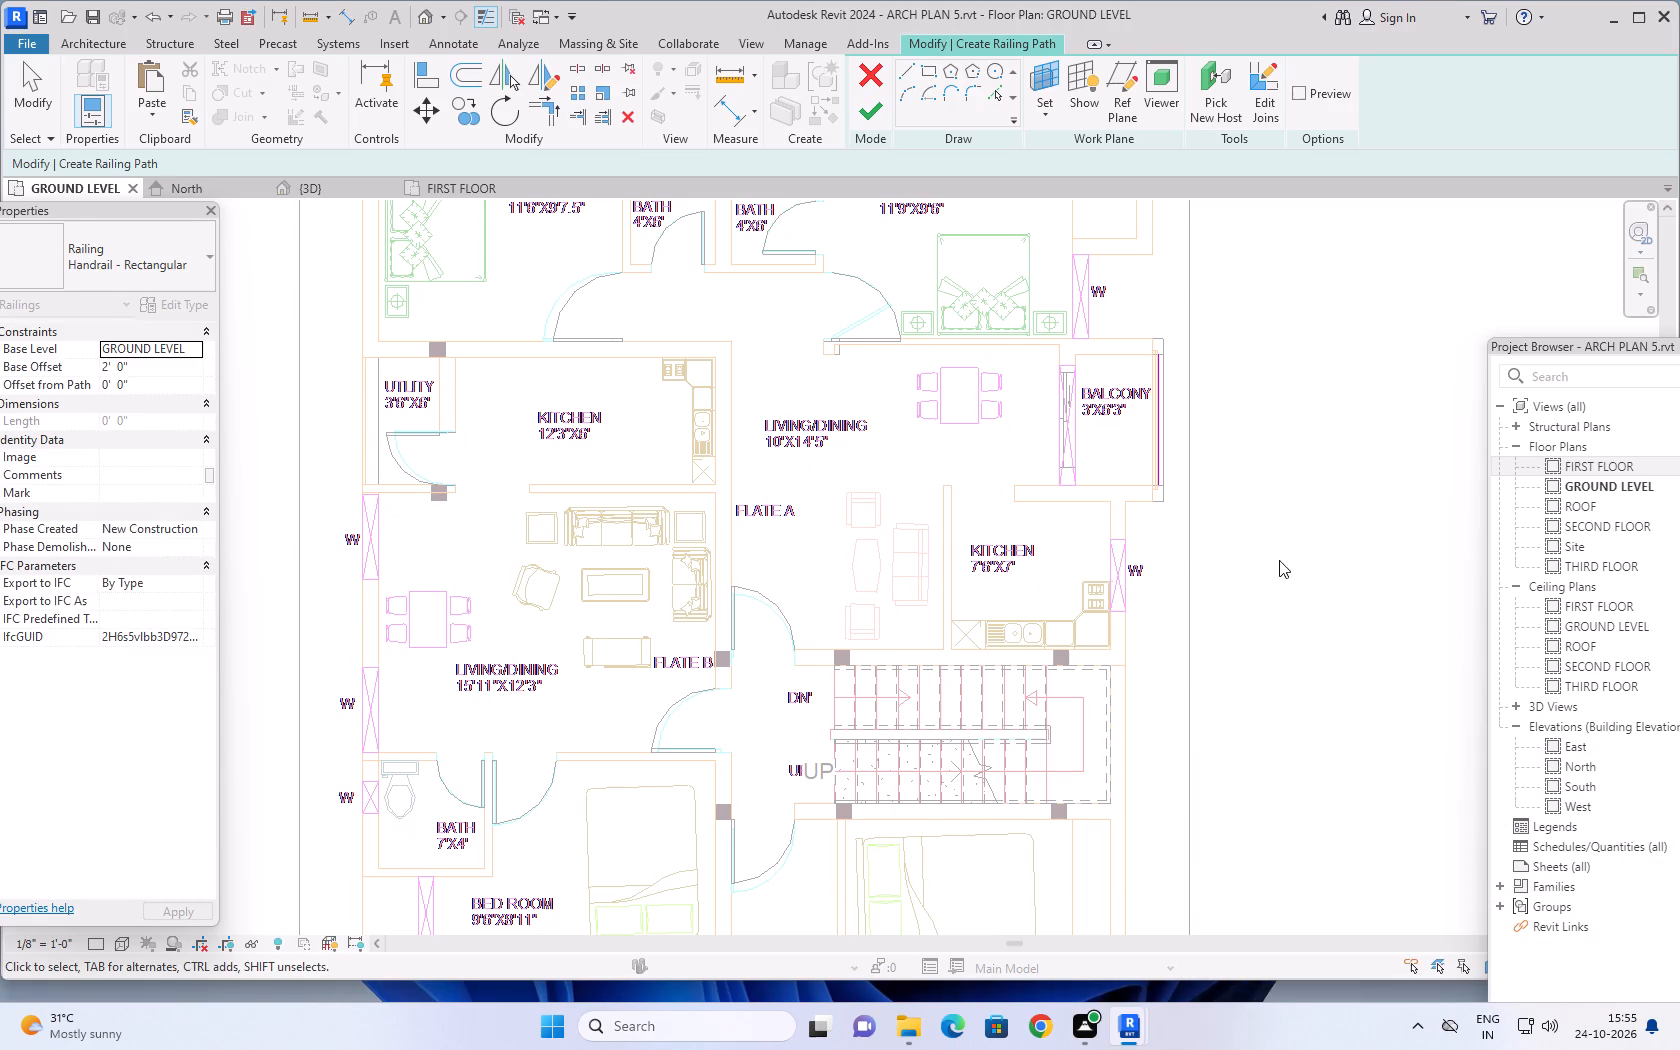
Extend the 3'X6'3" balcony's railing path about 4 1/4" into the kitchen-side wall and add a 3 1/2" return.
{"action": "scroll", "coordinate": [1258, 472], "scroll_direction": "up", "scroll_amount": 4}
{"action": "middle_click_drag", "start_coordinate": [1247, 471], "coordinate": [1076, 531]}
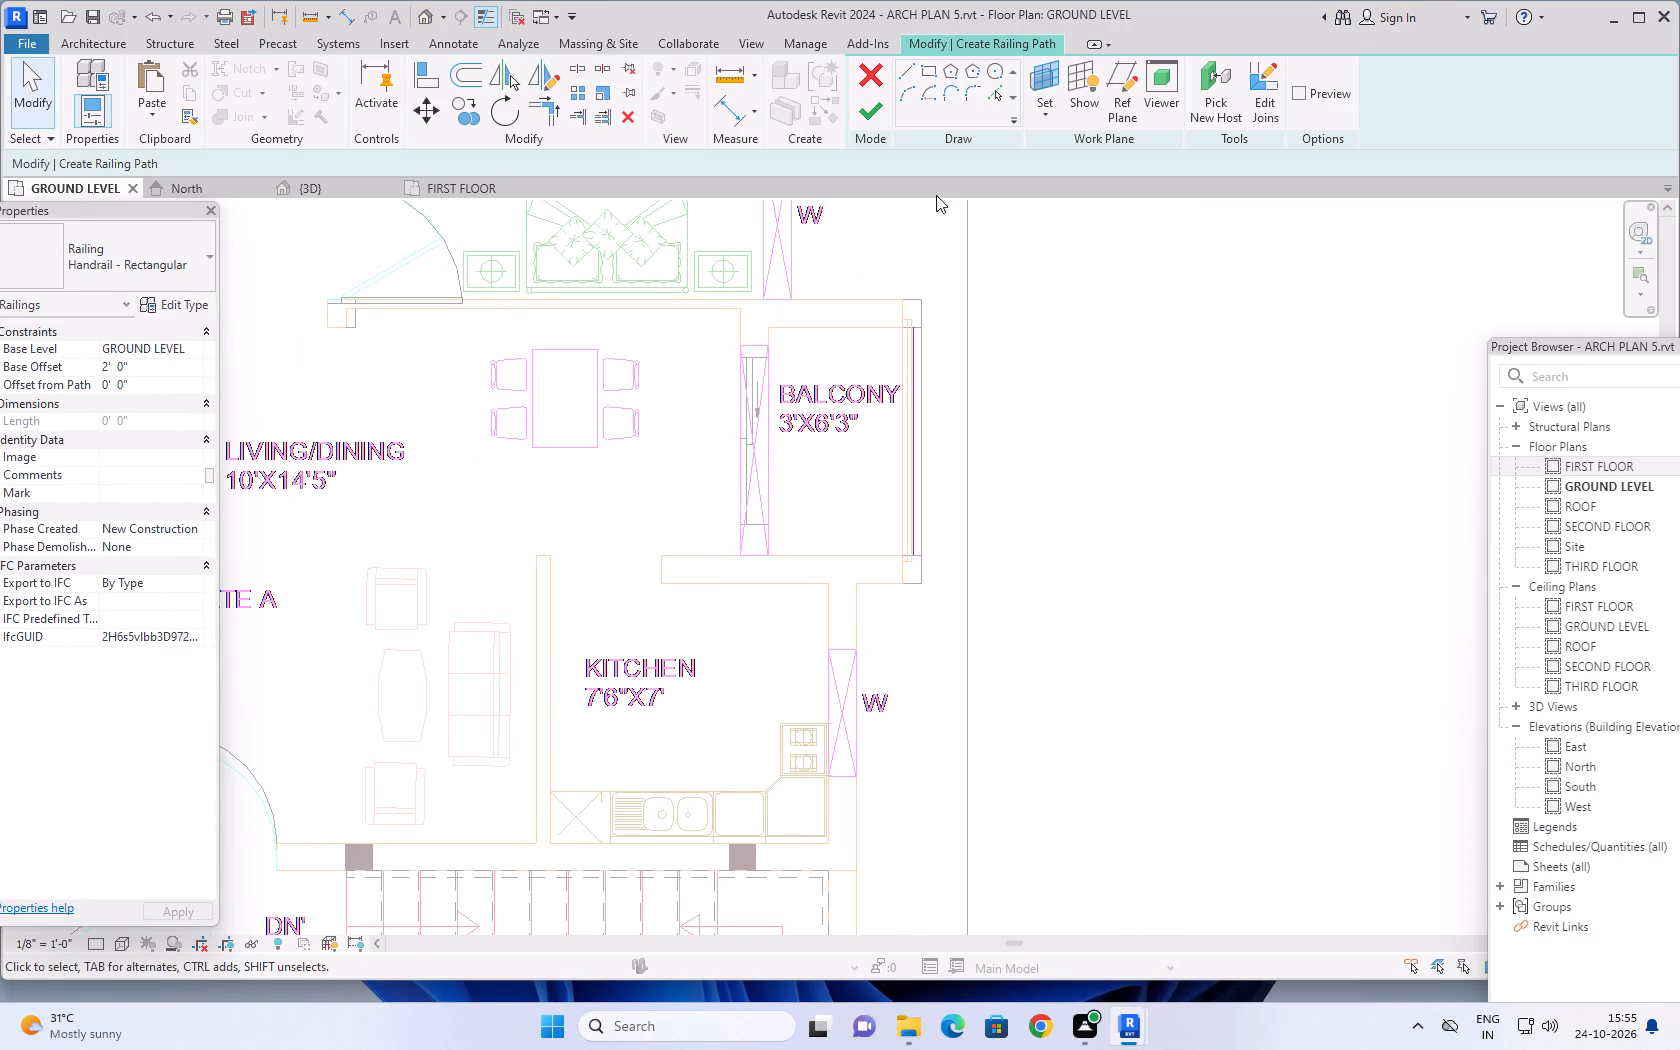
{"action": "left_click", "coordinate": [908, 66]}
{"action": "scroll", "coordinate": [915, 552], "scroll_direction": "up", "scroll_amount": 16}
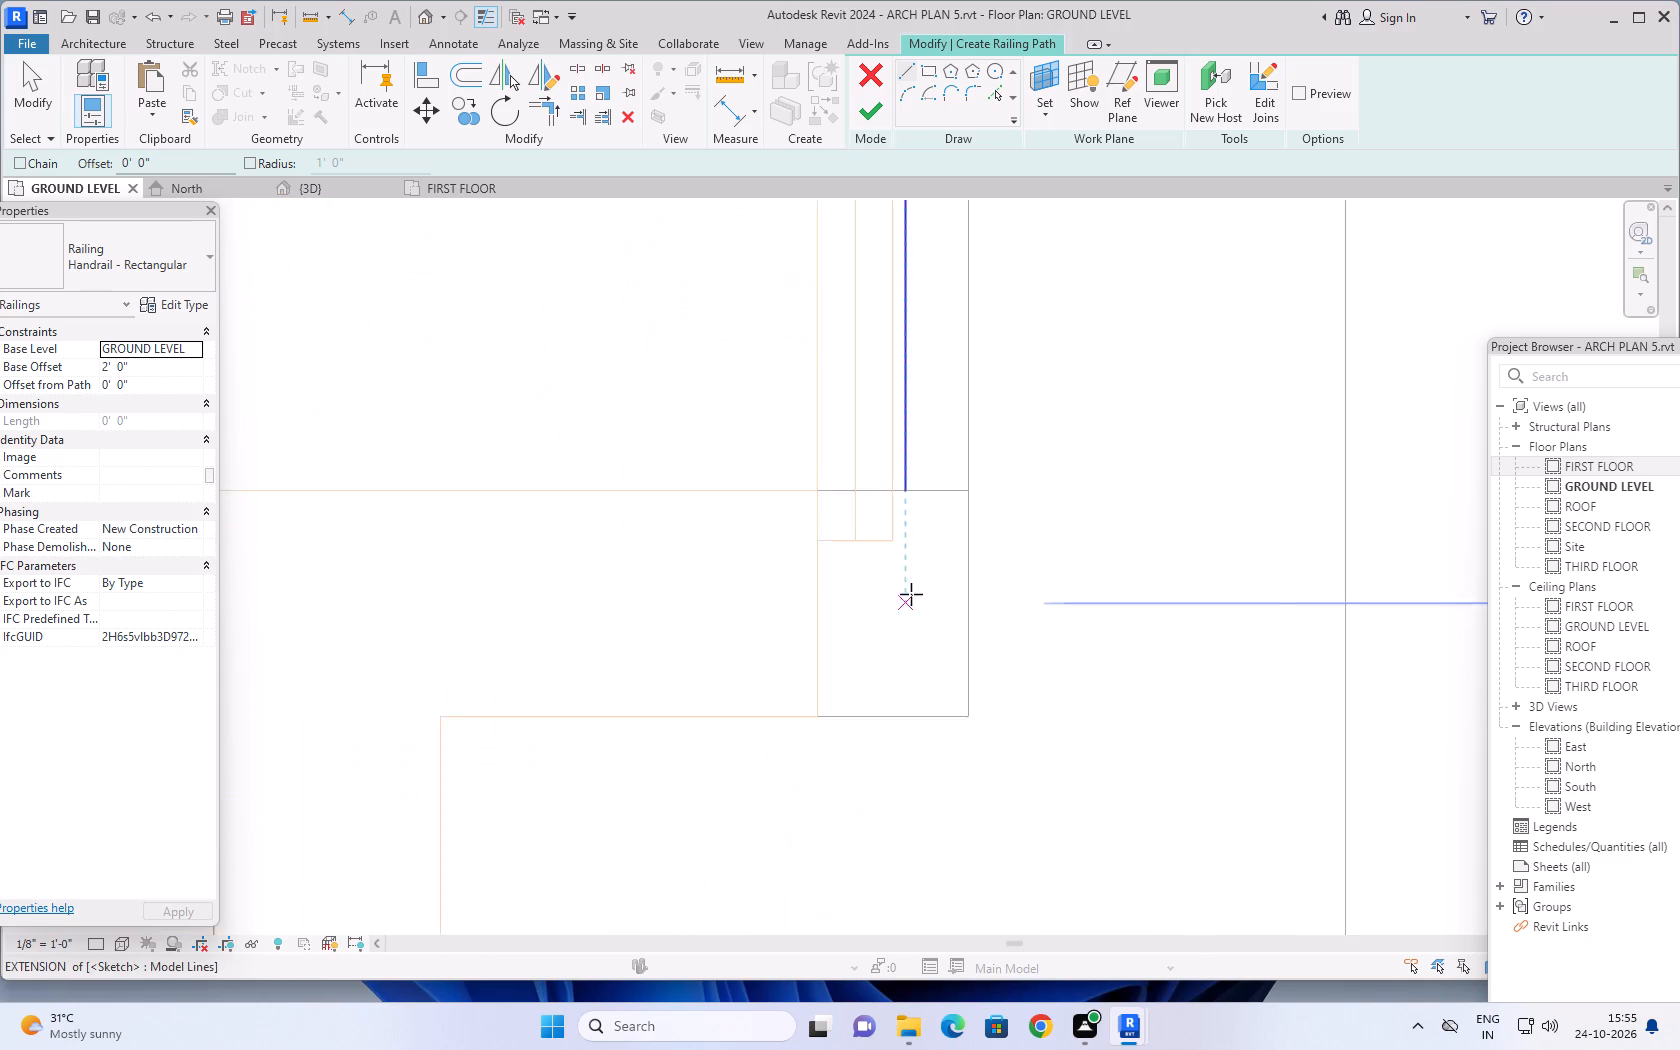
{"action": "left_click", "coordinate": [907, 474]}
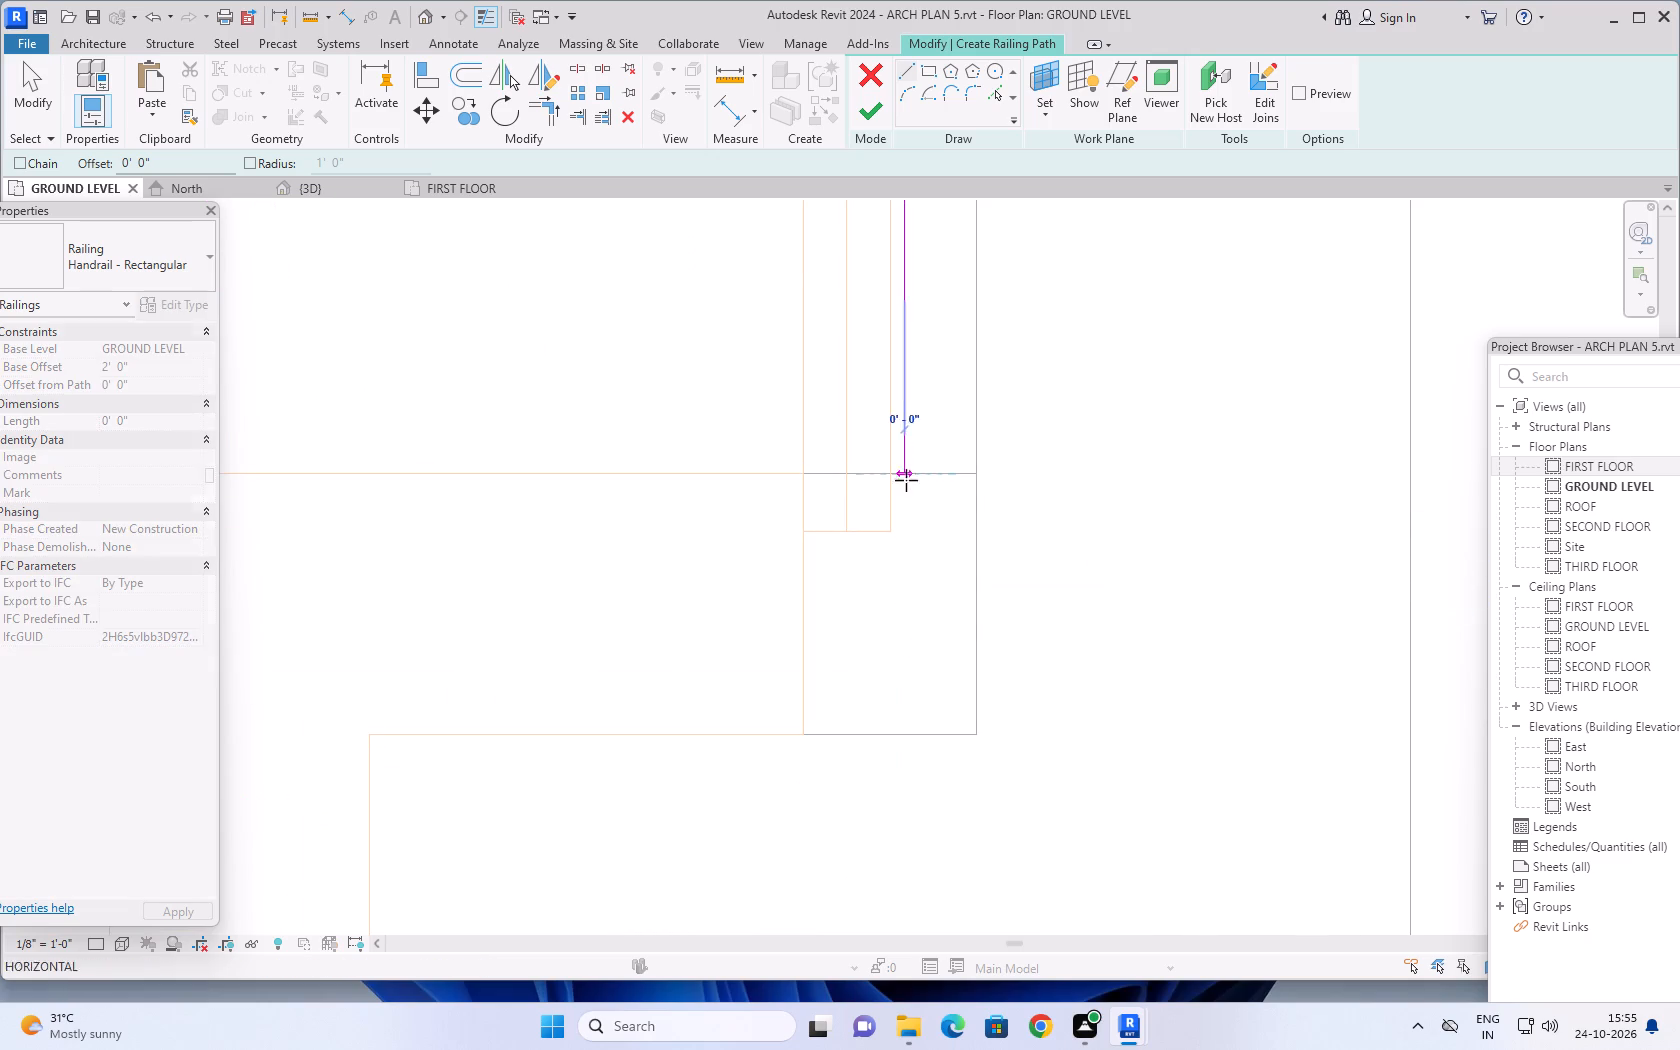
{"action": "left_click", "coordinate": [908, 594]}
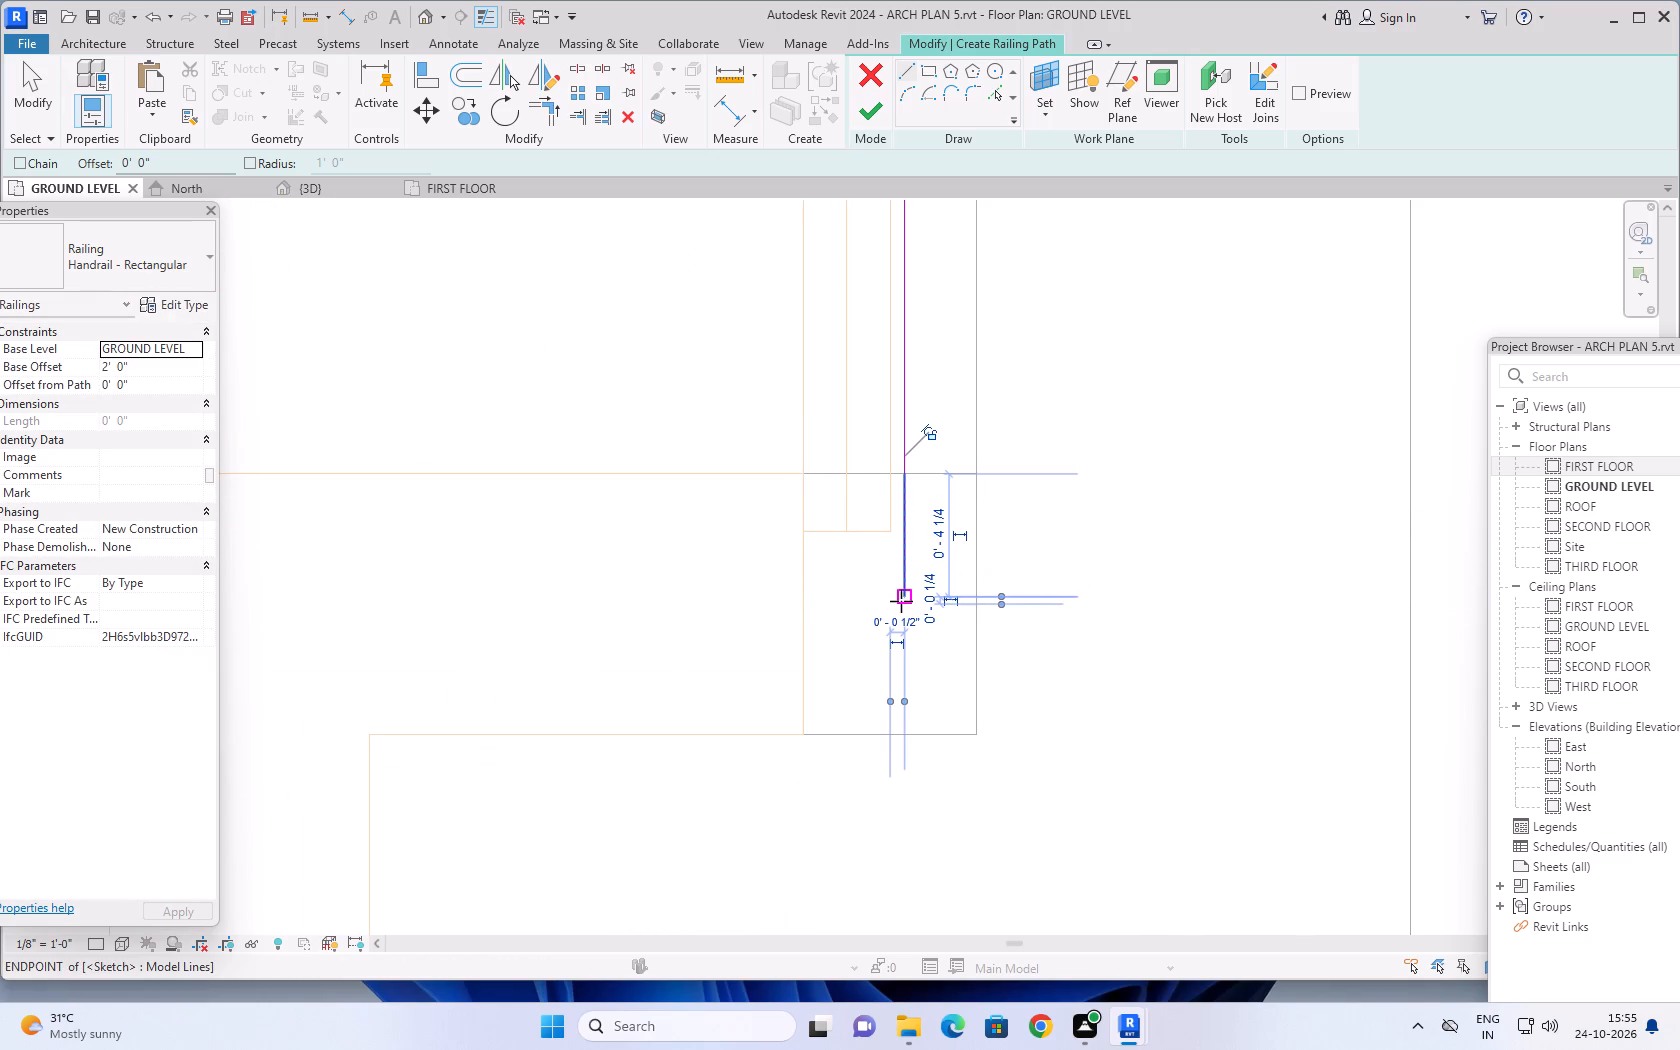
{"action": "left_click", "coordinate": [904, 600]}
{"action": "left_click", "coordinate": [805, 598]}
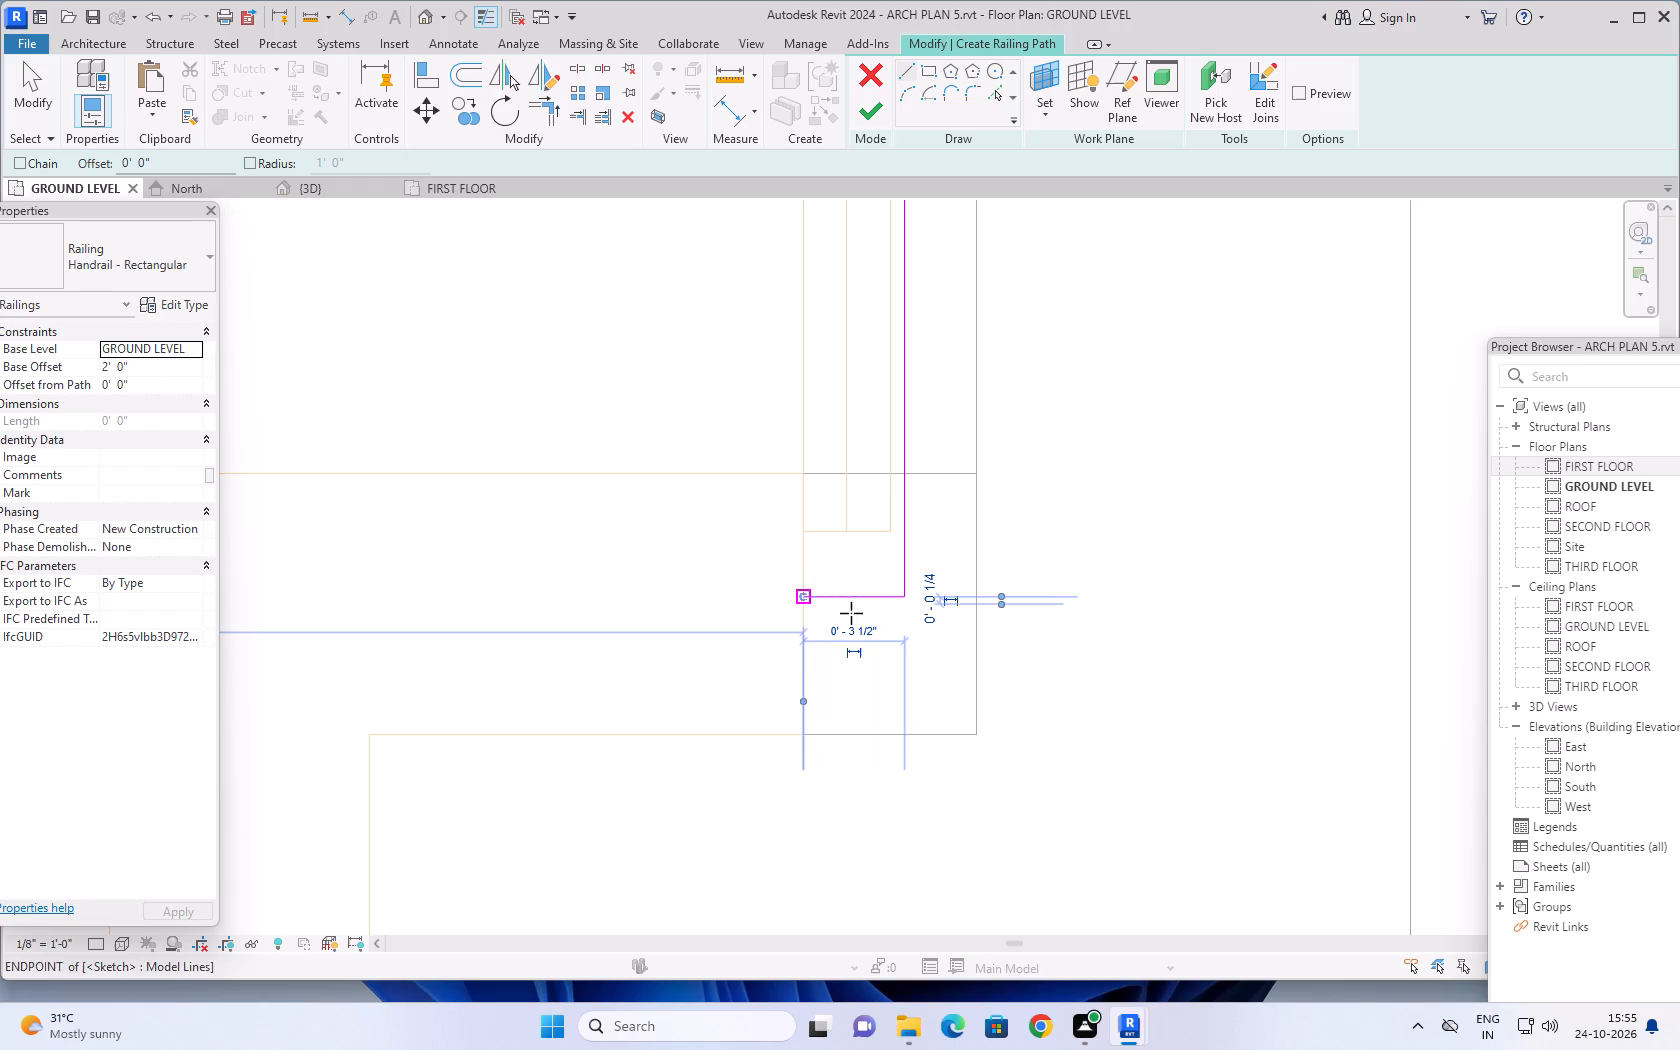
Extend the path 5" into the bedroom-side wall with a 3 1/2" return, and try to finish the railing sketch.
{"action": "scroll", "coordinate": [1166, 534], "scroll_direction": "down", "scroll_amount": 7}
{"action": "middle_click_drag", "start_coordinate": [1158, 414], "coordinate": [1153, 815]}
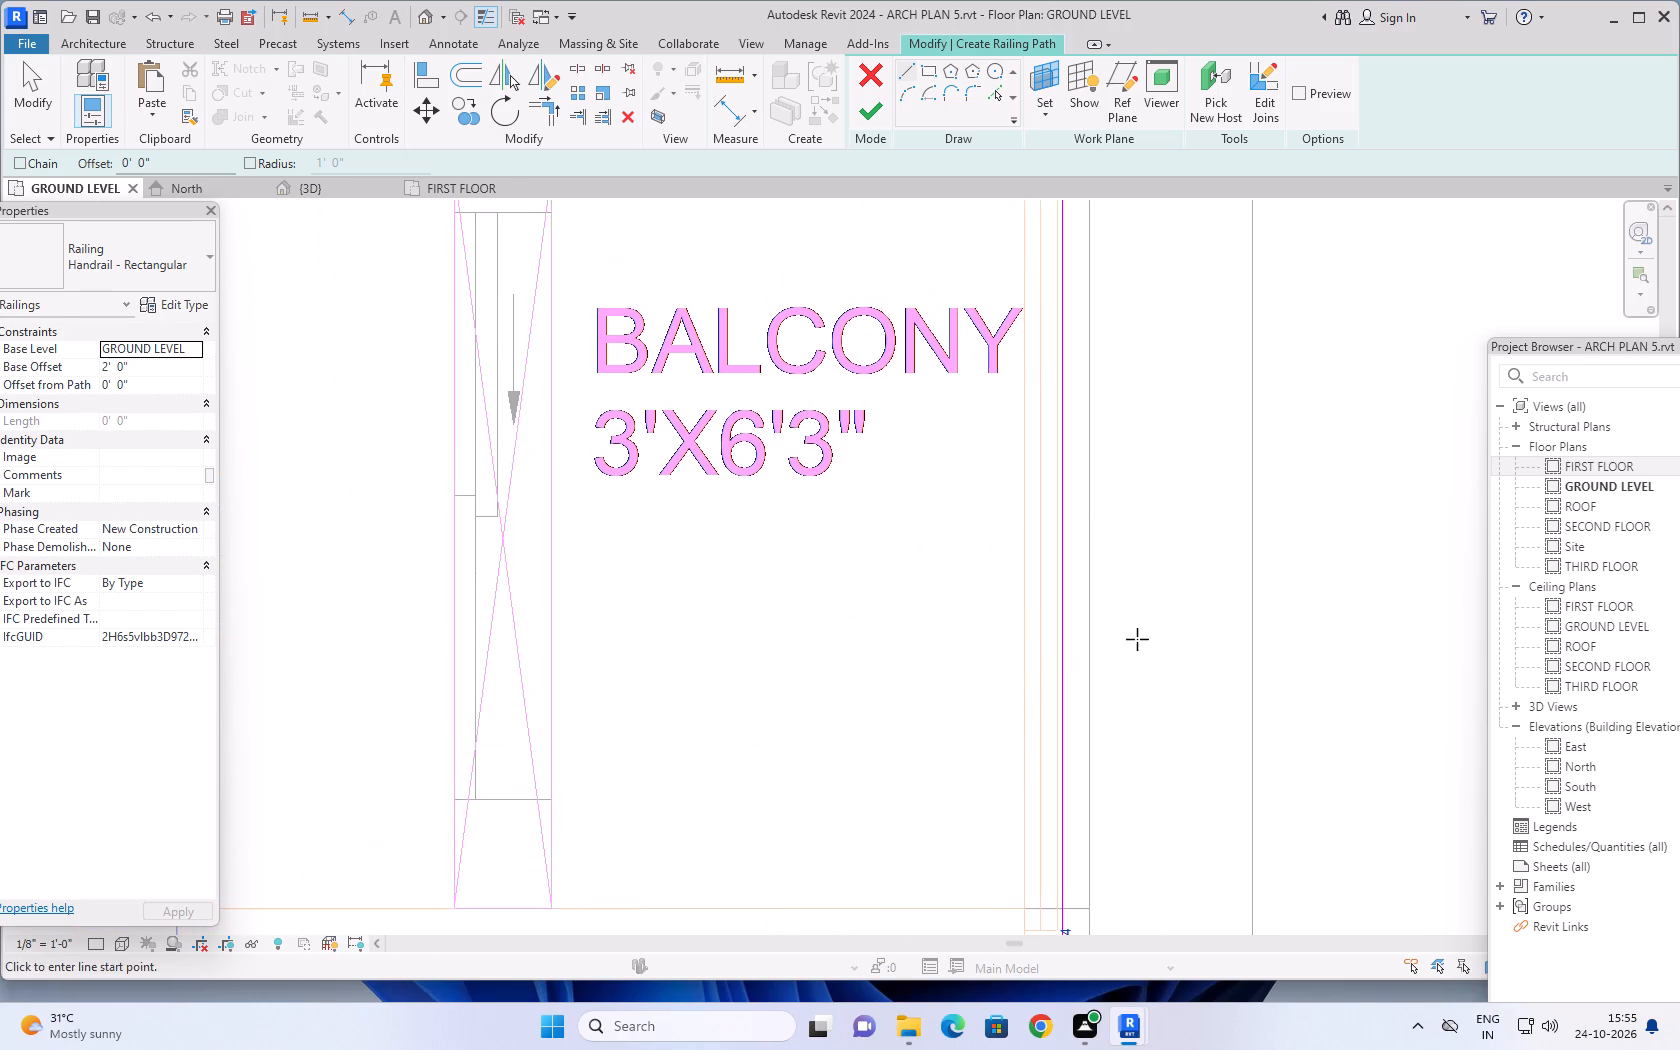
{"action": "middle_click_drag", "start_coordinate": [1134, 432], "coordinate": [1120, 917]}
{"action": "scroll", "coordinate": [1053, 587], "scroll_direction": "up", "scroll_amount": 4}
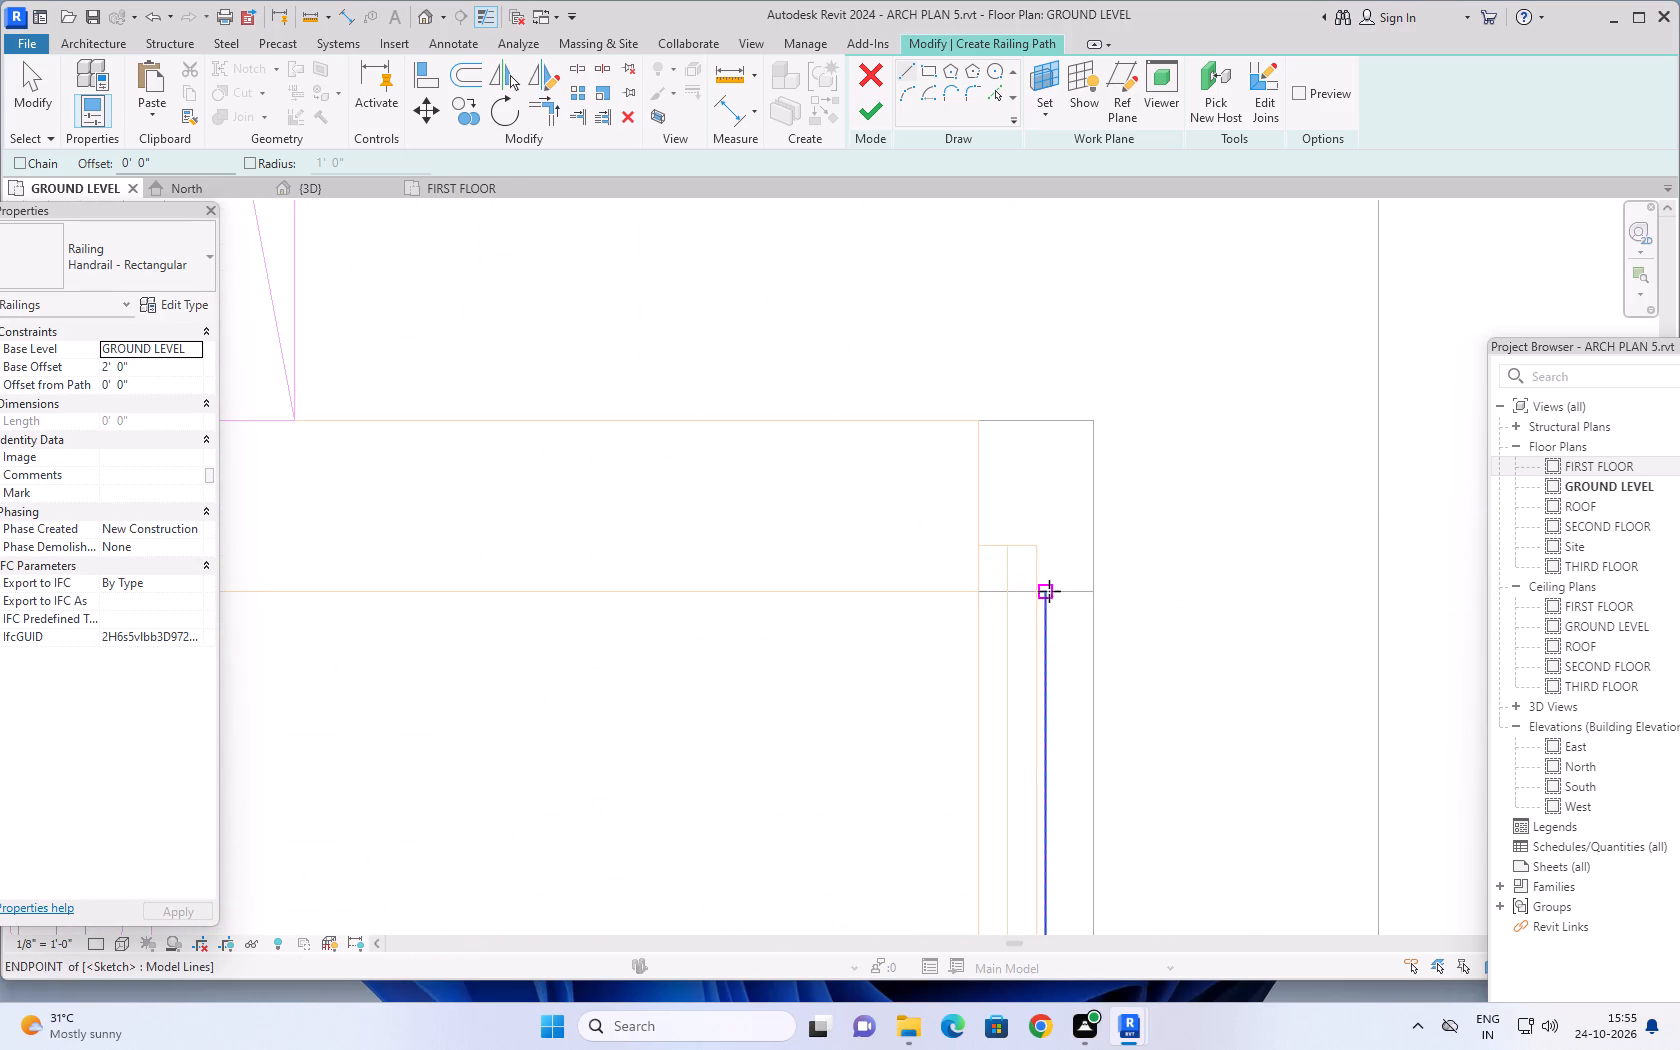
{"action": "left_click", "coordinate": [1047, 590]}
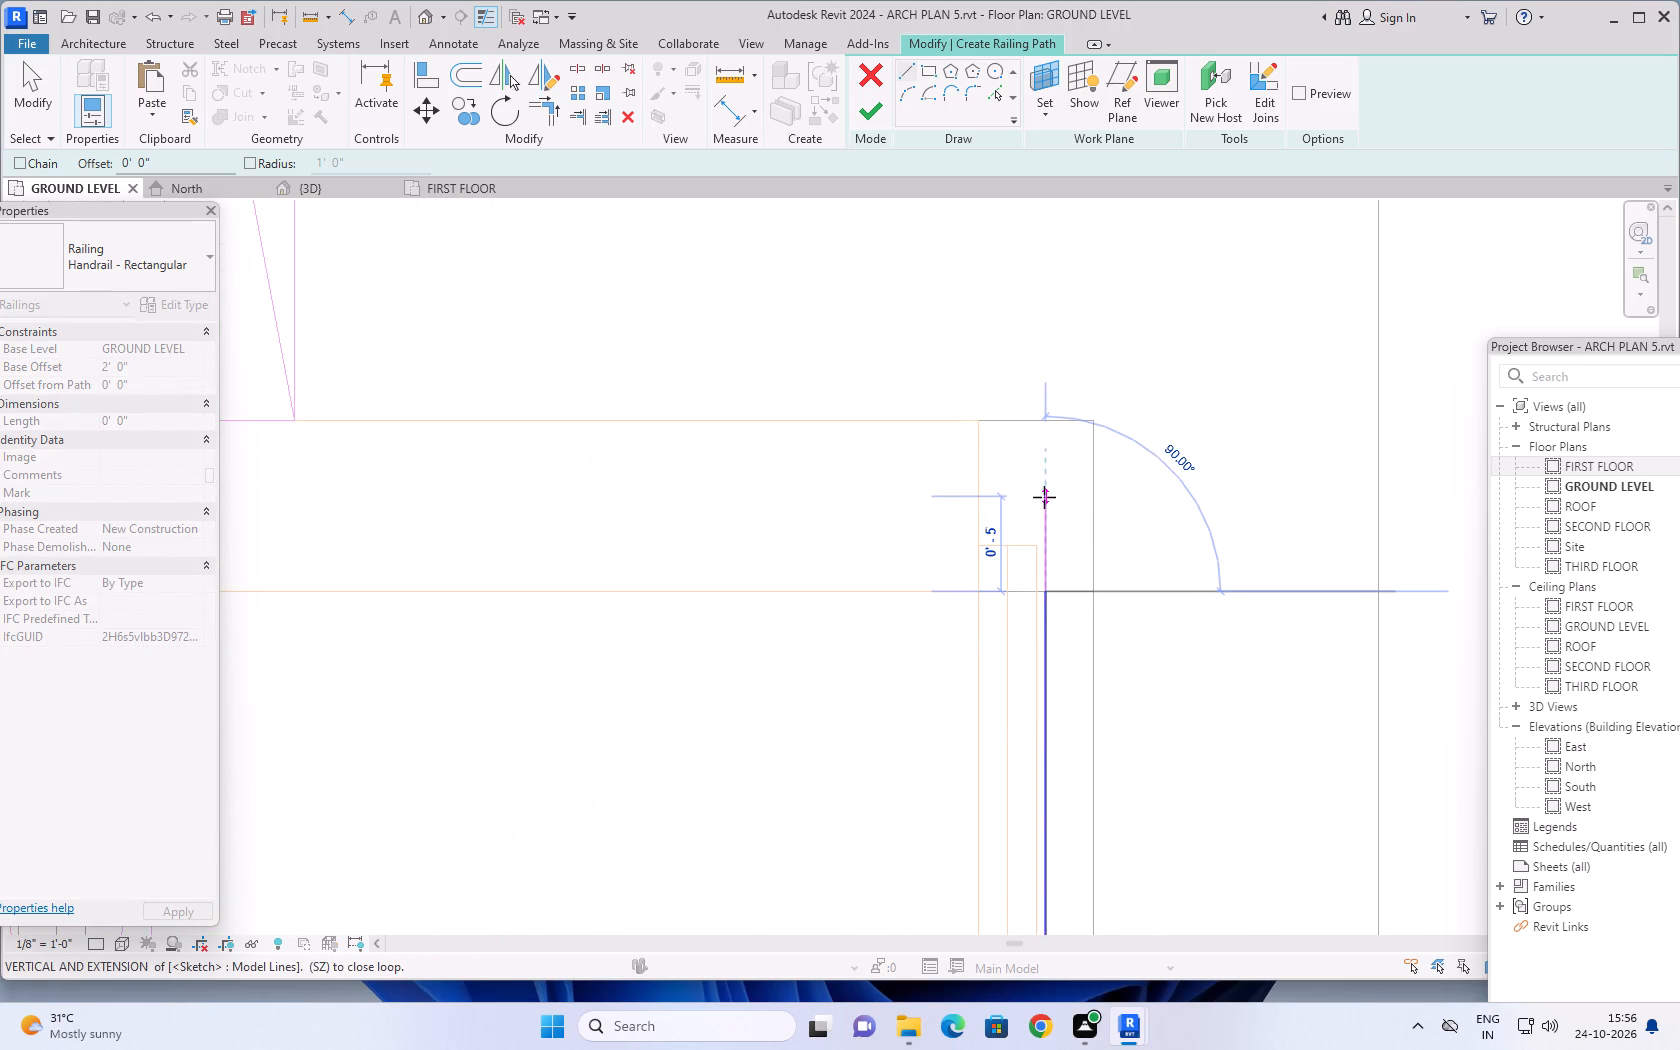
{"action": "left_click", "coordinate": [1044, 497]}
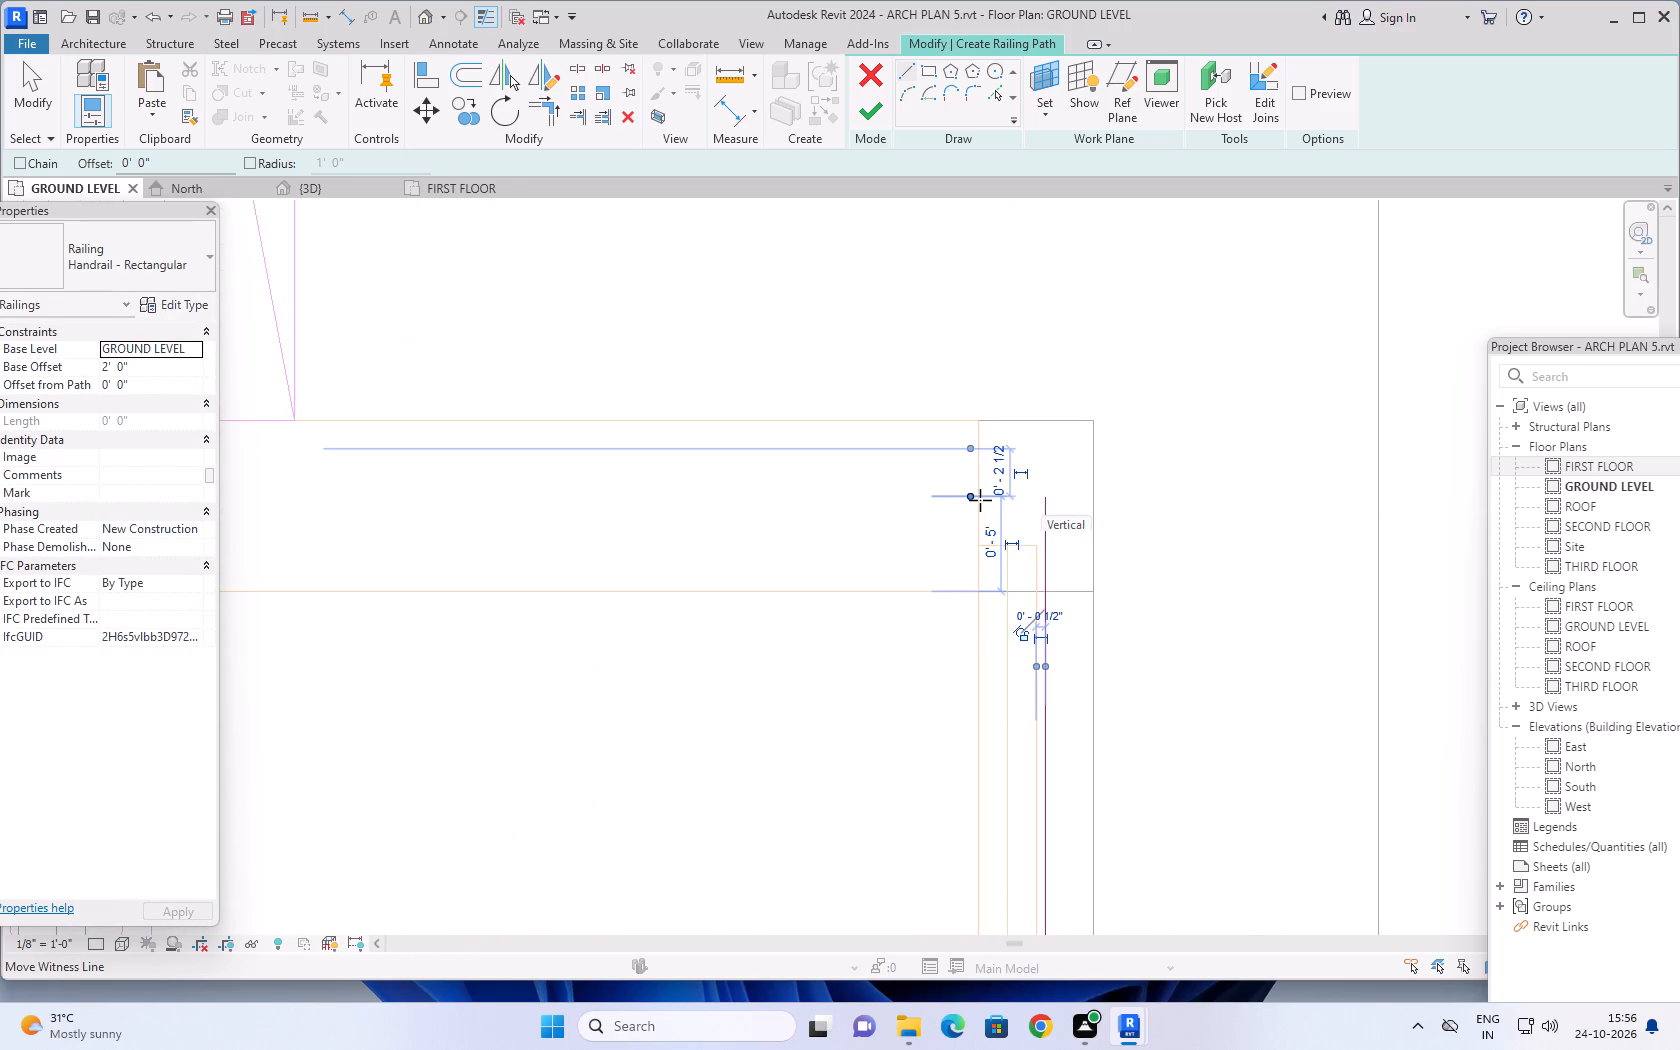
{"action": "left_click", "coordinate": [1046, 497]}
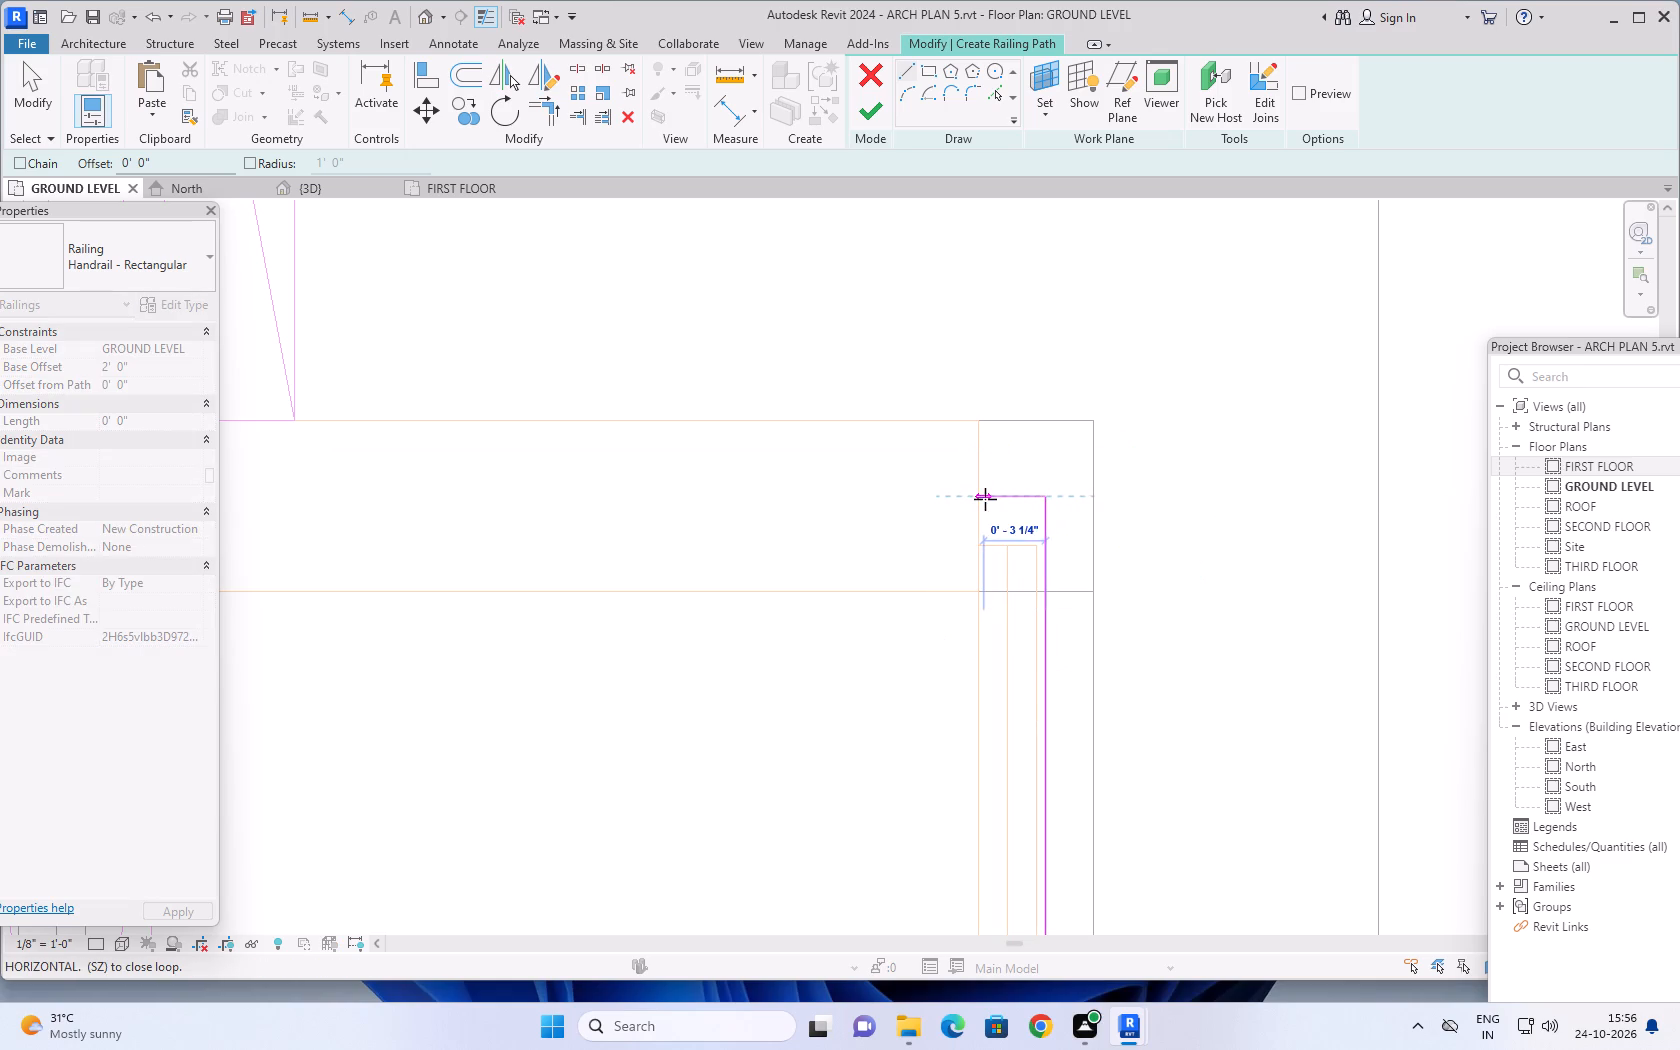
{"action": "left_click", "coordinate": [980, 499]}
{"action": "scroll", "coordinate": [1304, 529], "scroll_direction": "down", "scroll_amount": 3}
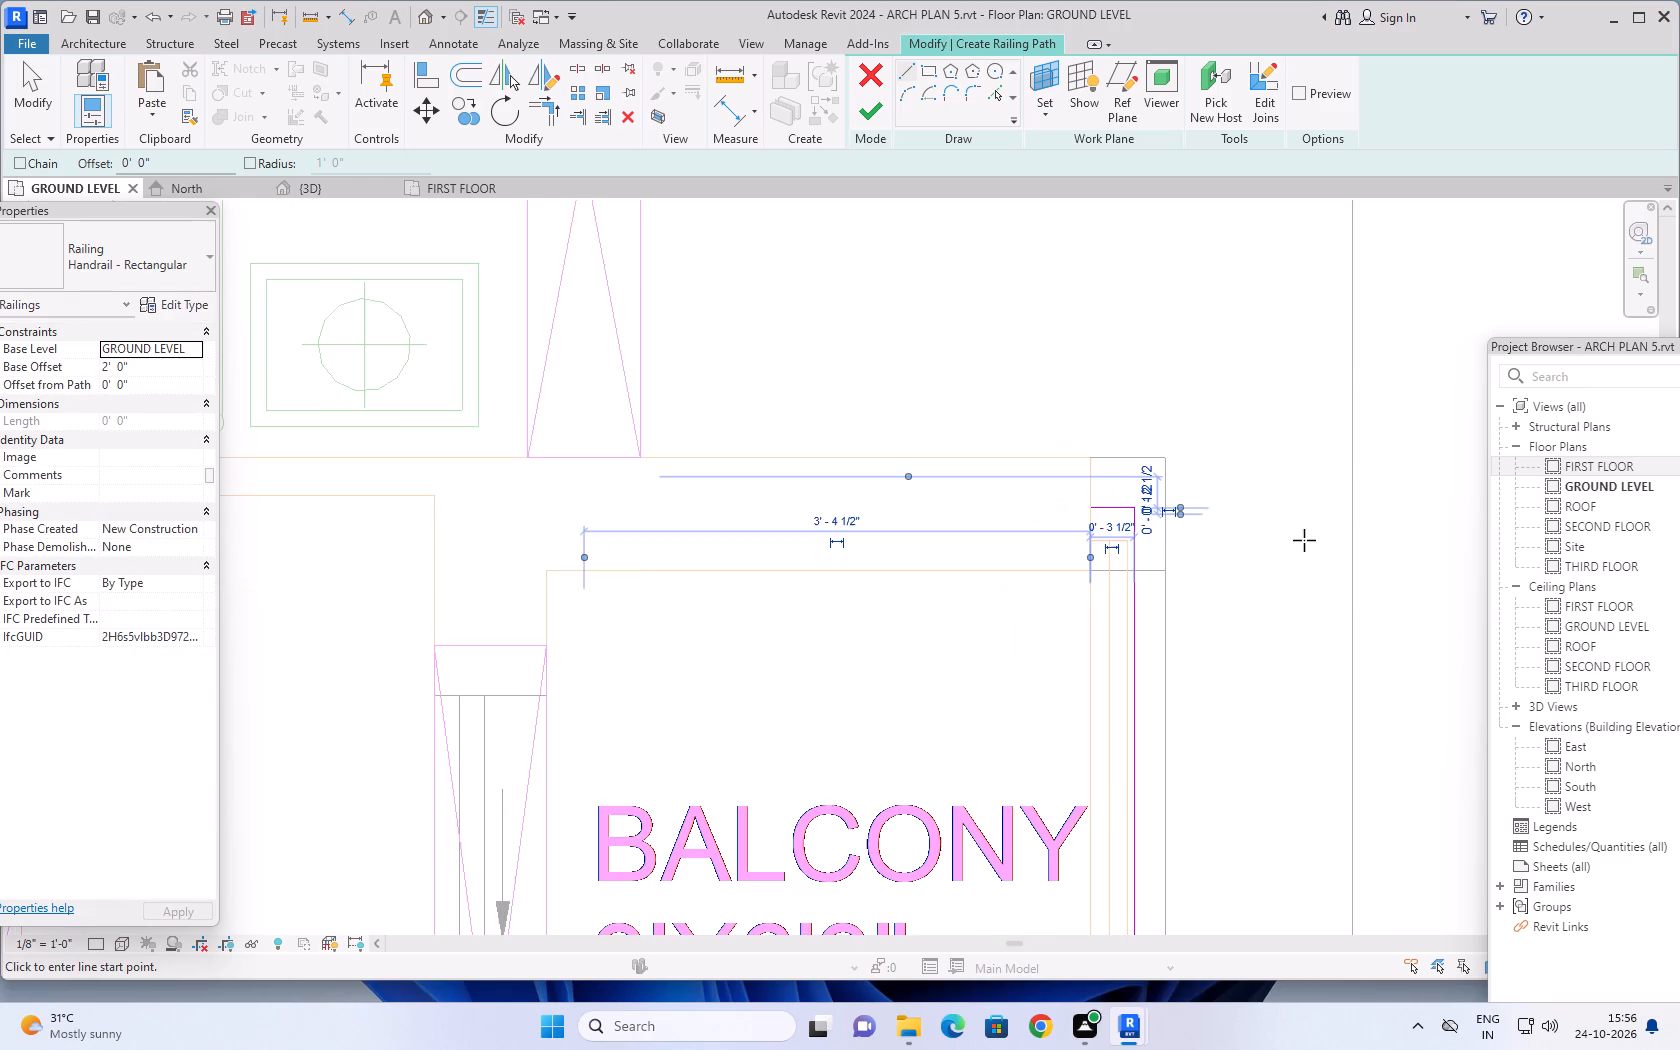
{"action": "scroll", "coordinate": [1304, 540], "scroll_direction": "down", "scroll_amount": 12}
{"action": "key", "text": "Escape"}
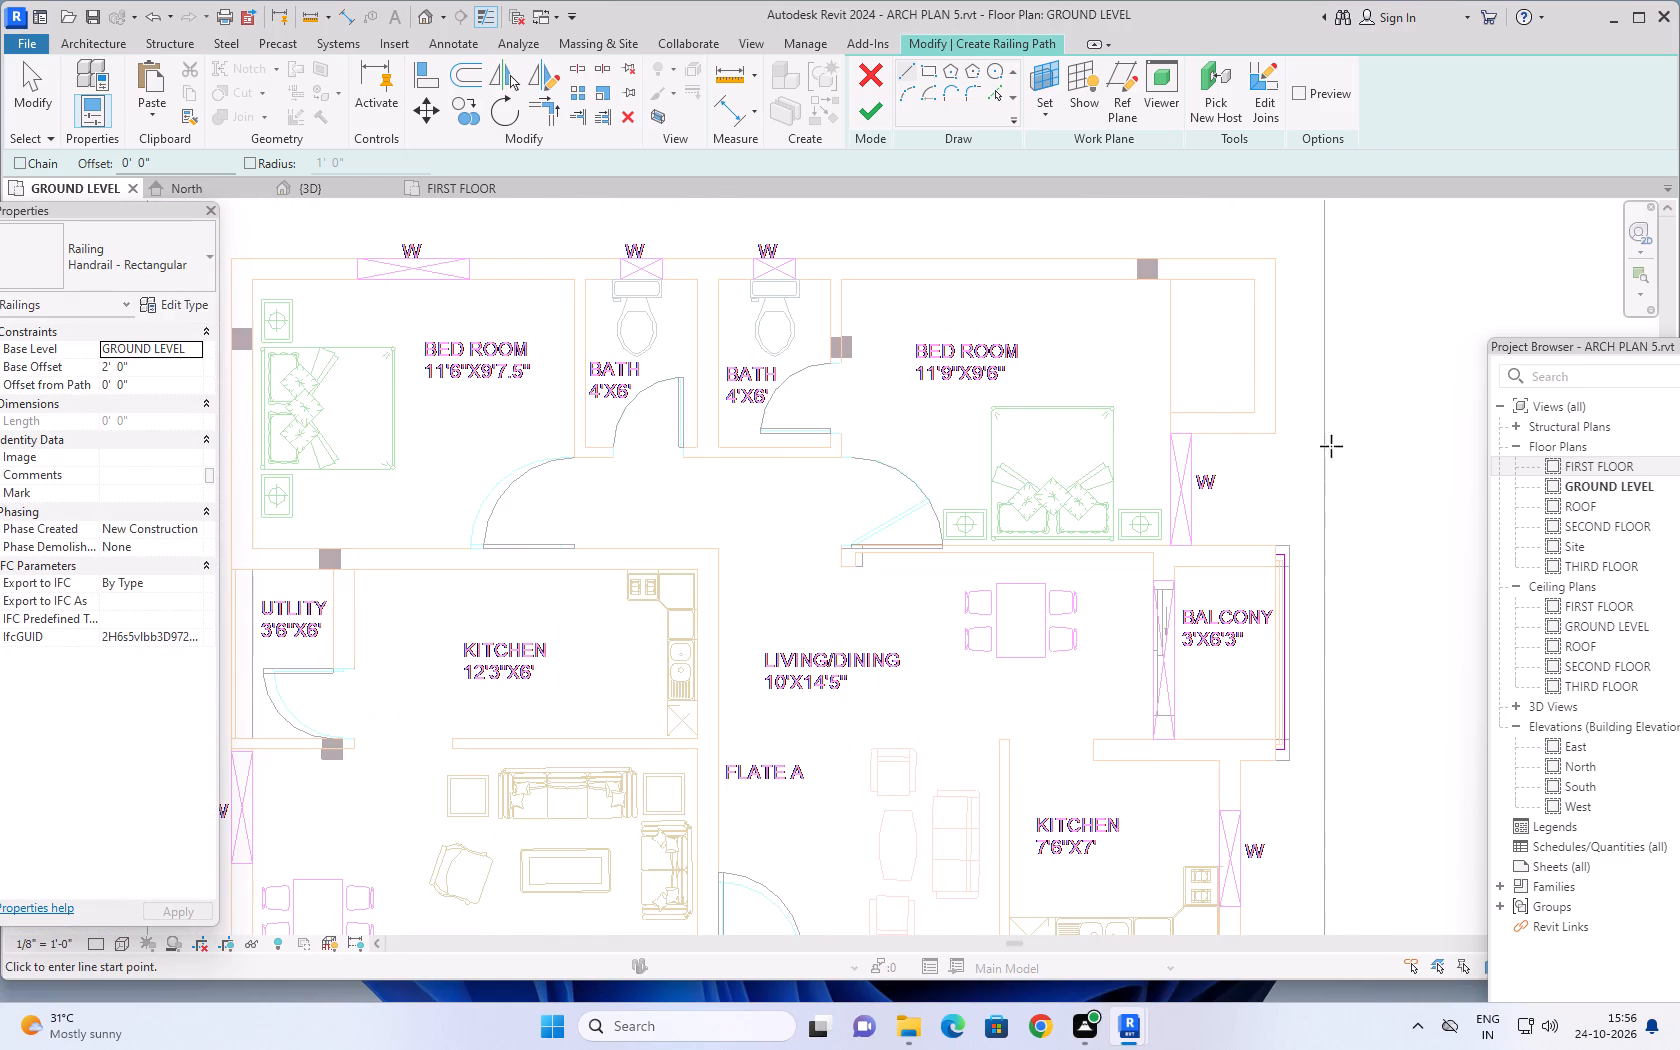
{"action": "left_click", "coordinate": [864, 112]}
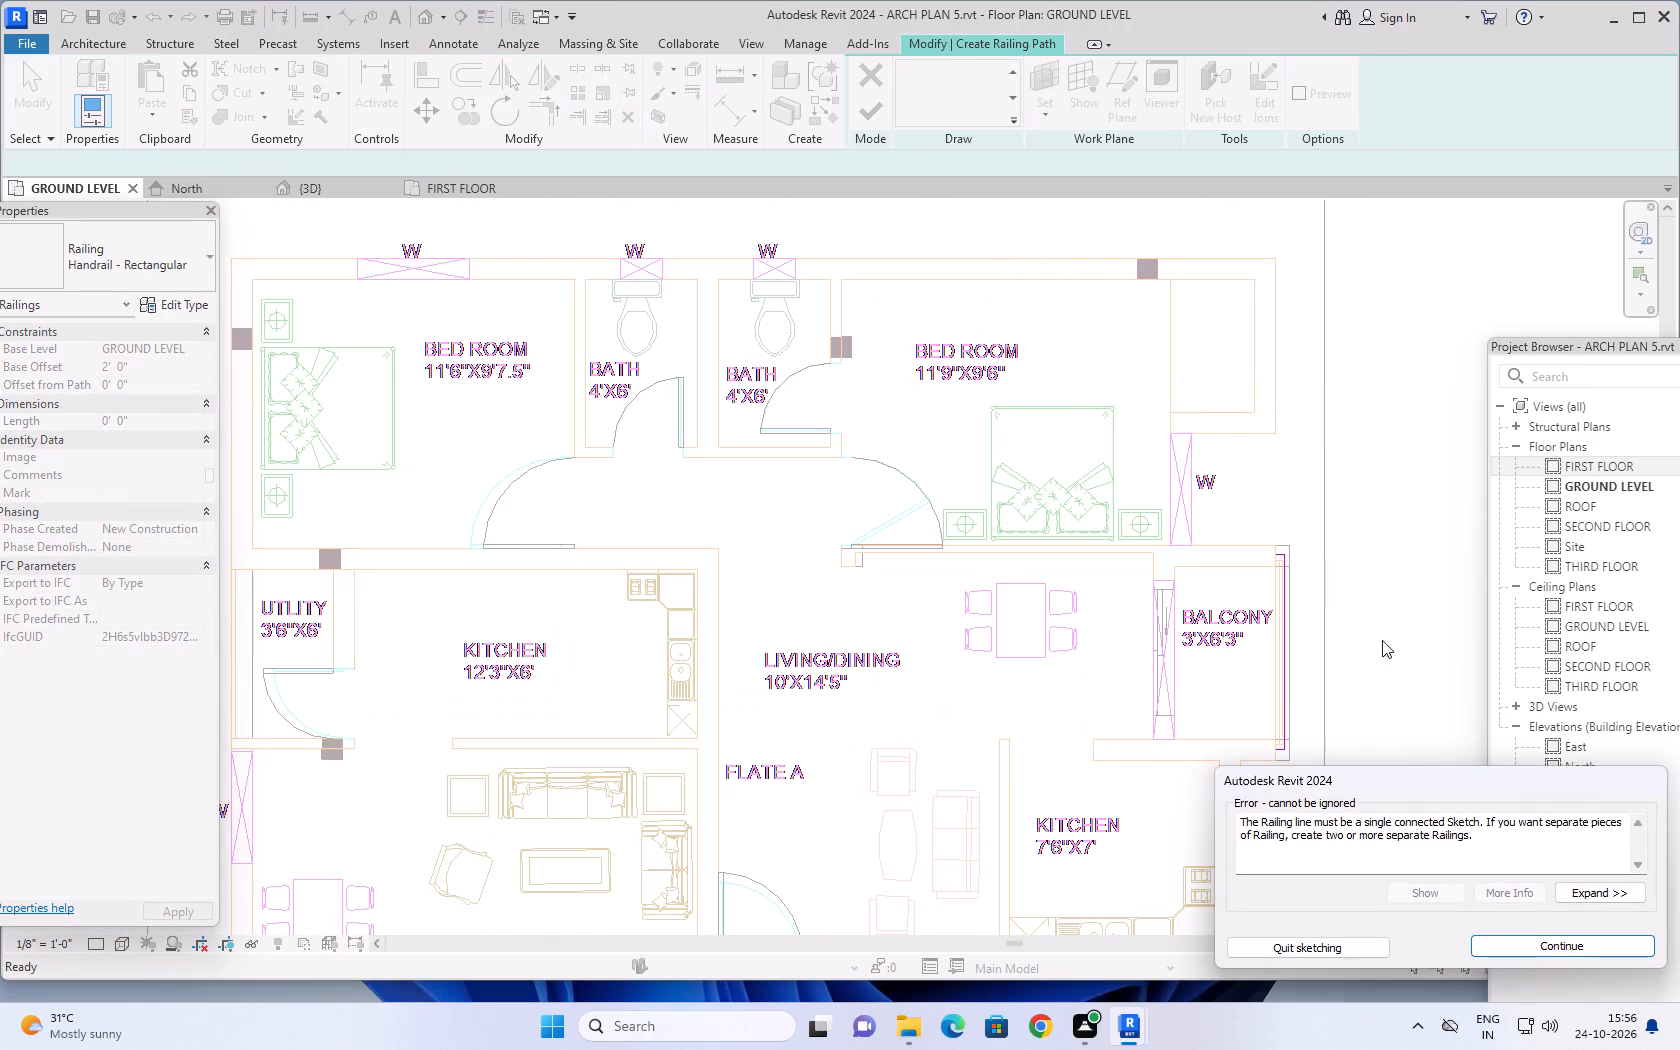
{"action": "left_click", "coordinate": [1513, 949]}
Delete the 3'X6'3" balcony's railing line and the short extension and return segments at both of its ends.
{"action": "scroll", "coordinate": [1341, 629], "scroll_direction": "down", "scroll_amount": 2}
{"action": "middle_click_drag", "start_coordinate": [1380, 607], "coordinate": [1359, 593]}
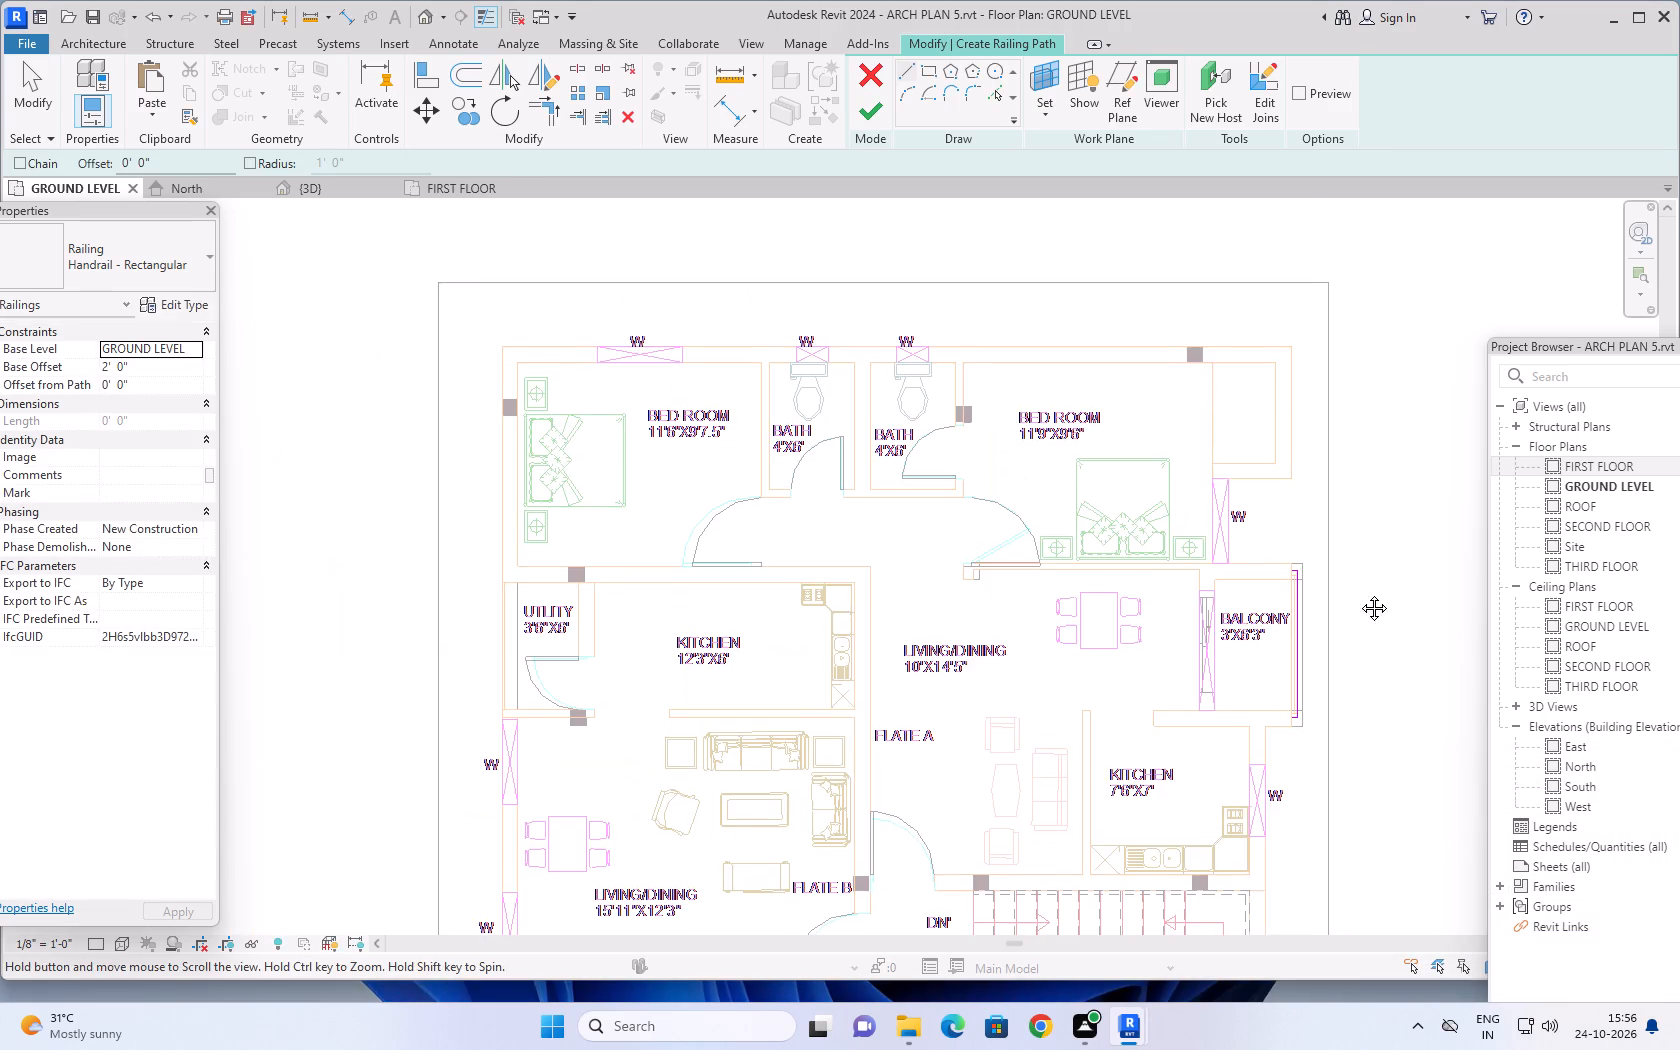
{"action": "middle_click_drag", "start_coordinate": [1359, 593], "coordinate": [1159, 524]}
{"action": "scroll", "coordinate": [1127, 524], "scroll_direction": "up", "scroll_amount": 7}
{"action": "key", "text": "Escape"}
{"action": "key", "text": "Escape"}
{"action": "key", "text": "Escape"}
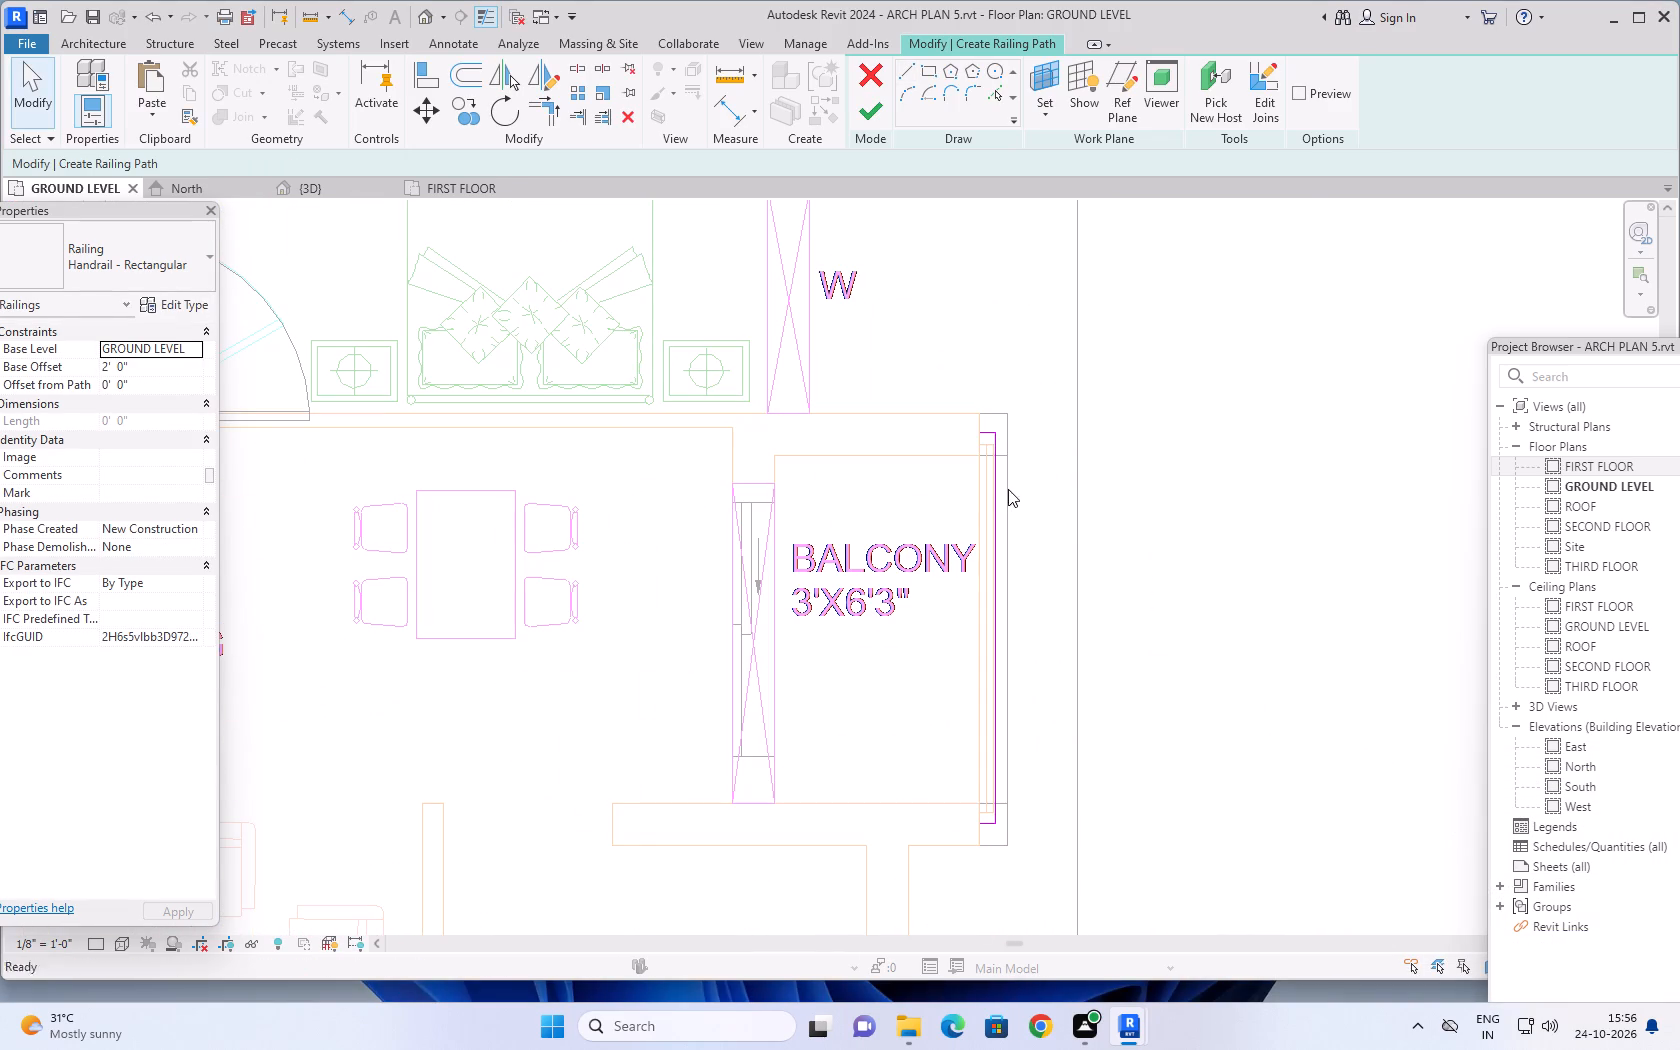
{"action": "left_click", "coordinate": [1001, 486]}
{"action": "key", "text": "Delete"}
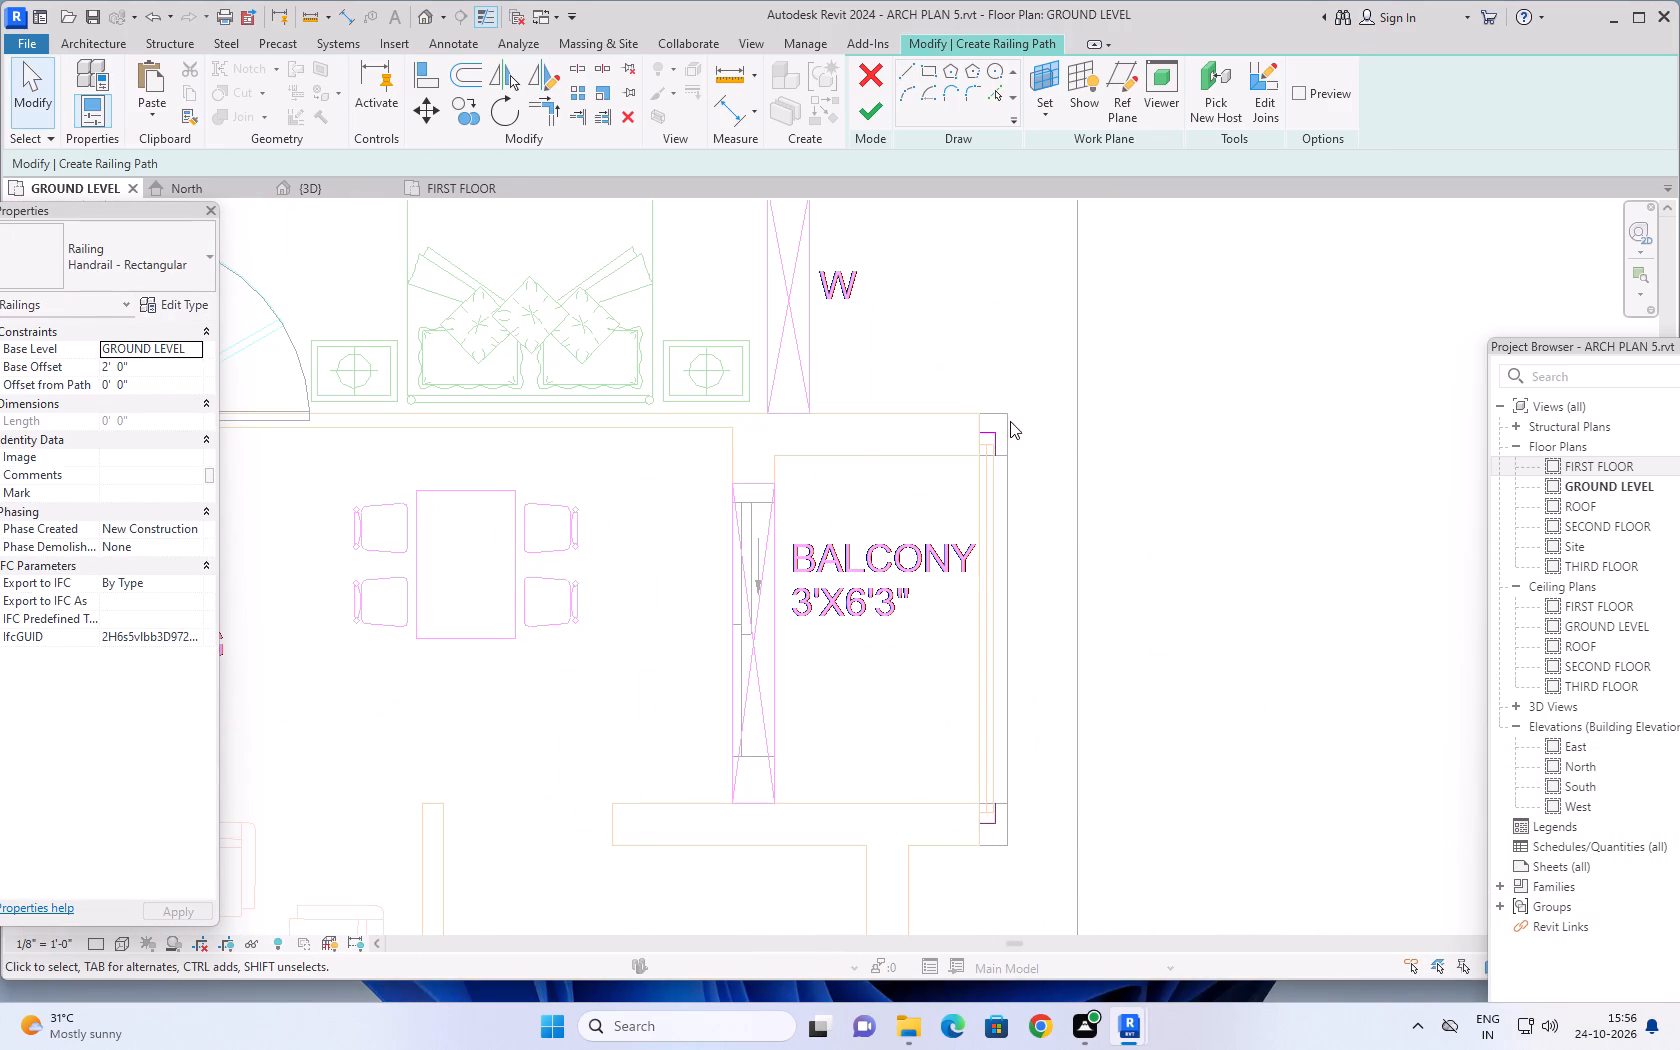
{"action": "left_click", "coordinate": [998, 438]}
{"action": "key", "text": "Delete"}
{"action": "left_click", "coordinate": [995, 443]}
{"action": "key", "text": "Delete"}
{"action": "left_click", "coordinate": [995, 813]}
{"action": "key", "text": "Delete"}
{"action": "left_click", "coordinate": [991, 823]}
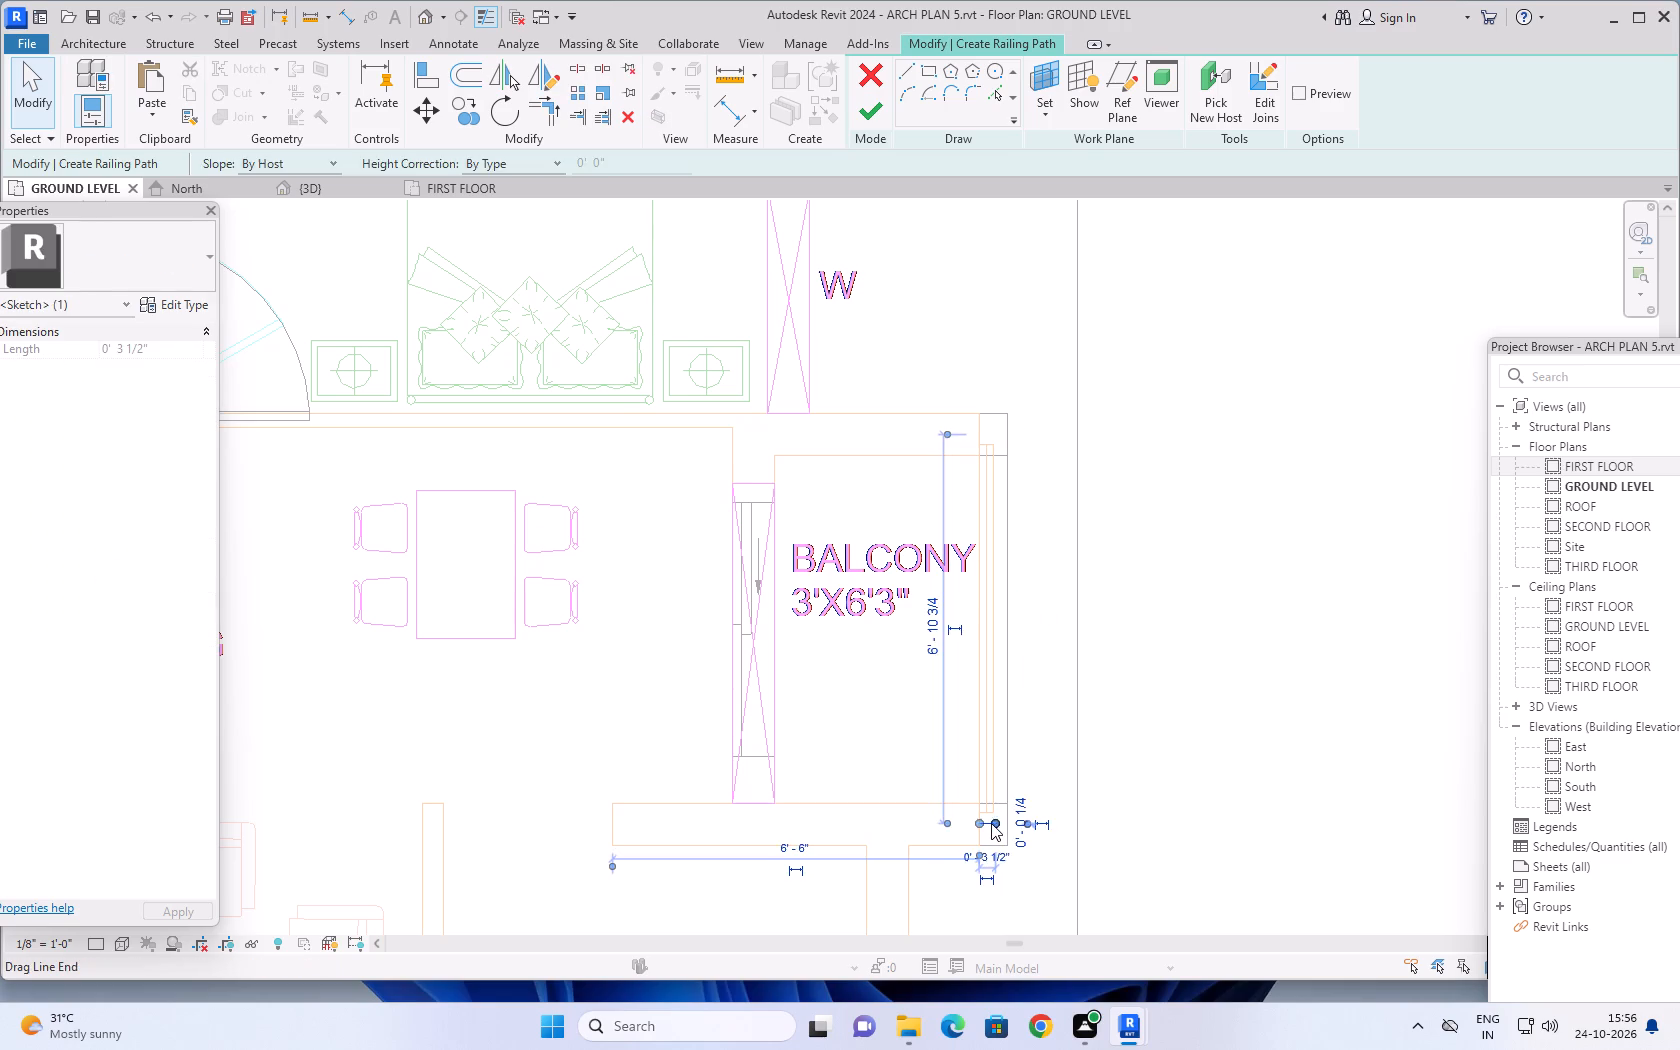
{"action": "key", "text": "Delete"}
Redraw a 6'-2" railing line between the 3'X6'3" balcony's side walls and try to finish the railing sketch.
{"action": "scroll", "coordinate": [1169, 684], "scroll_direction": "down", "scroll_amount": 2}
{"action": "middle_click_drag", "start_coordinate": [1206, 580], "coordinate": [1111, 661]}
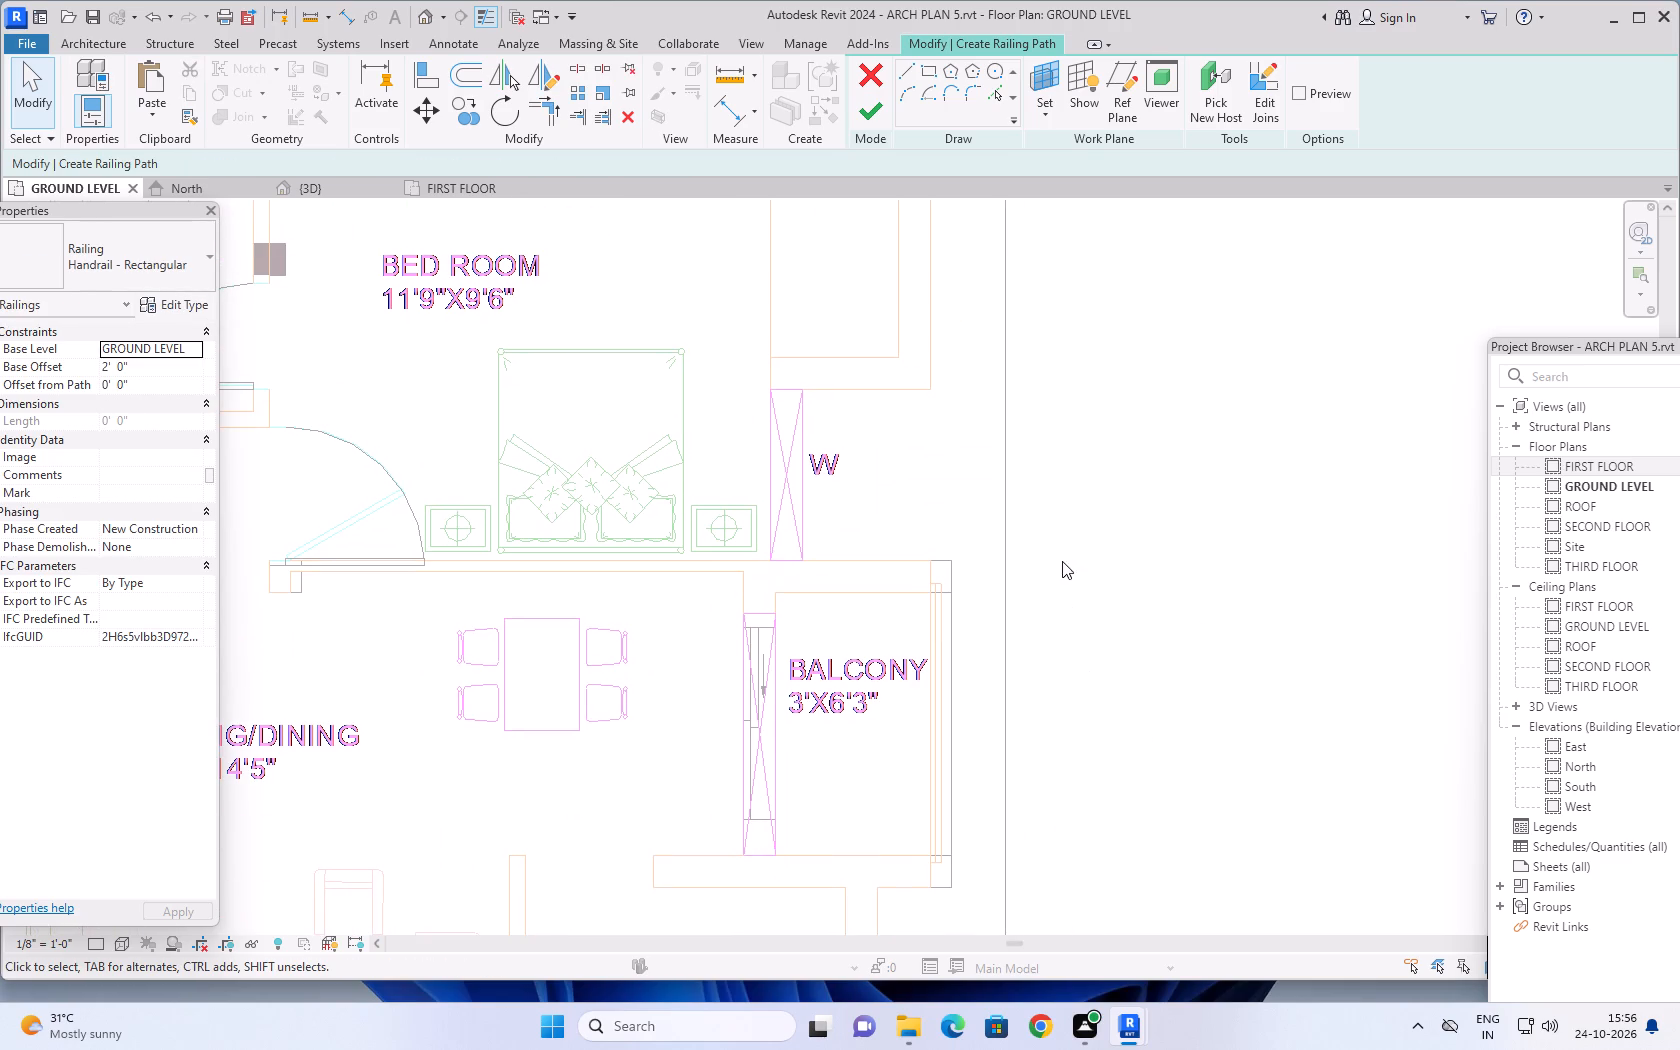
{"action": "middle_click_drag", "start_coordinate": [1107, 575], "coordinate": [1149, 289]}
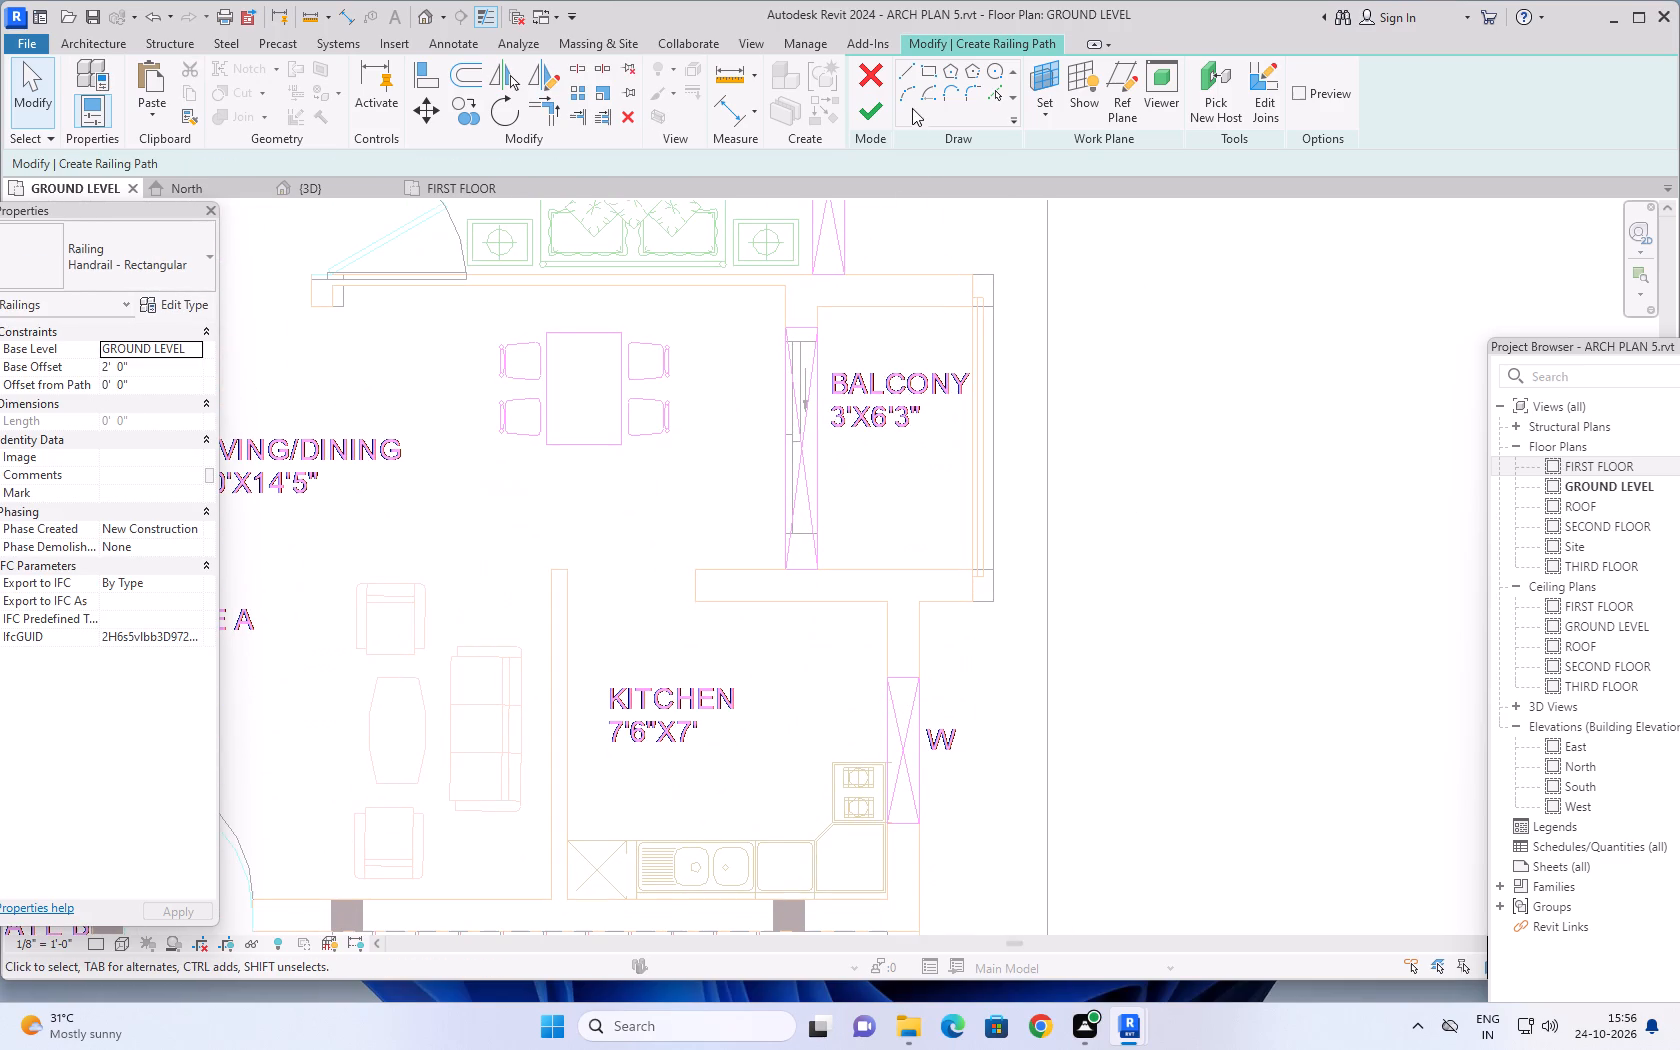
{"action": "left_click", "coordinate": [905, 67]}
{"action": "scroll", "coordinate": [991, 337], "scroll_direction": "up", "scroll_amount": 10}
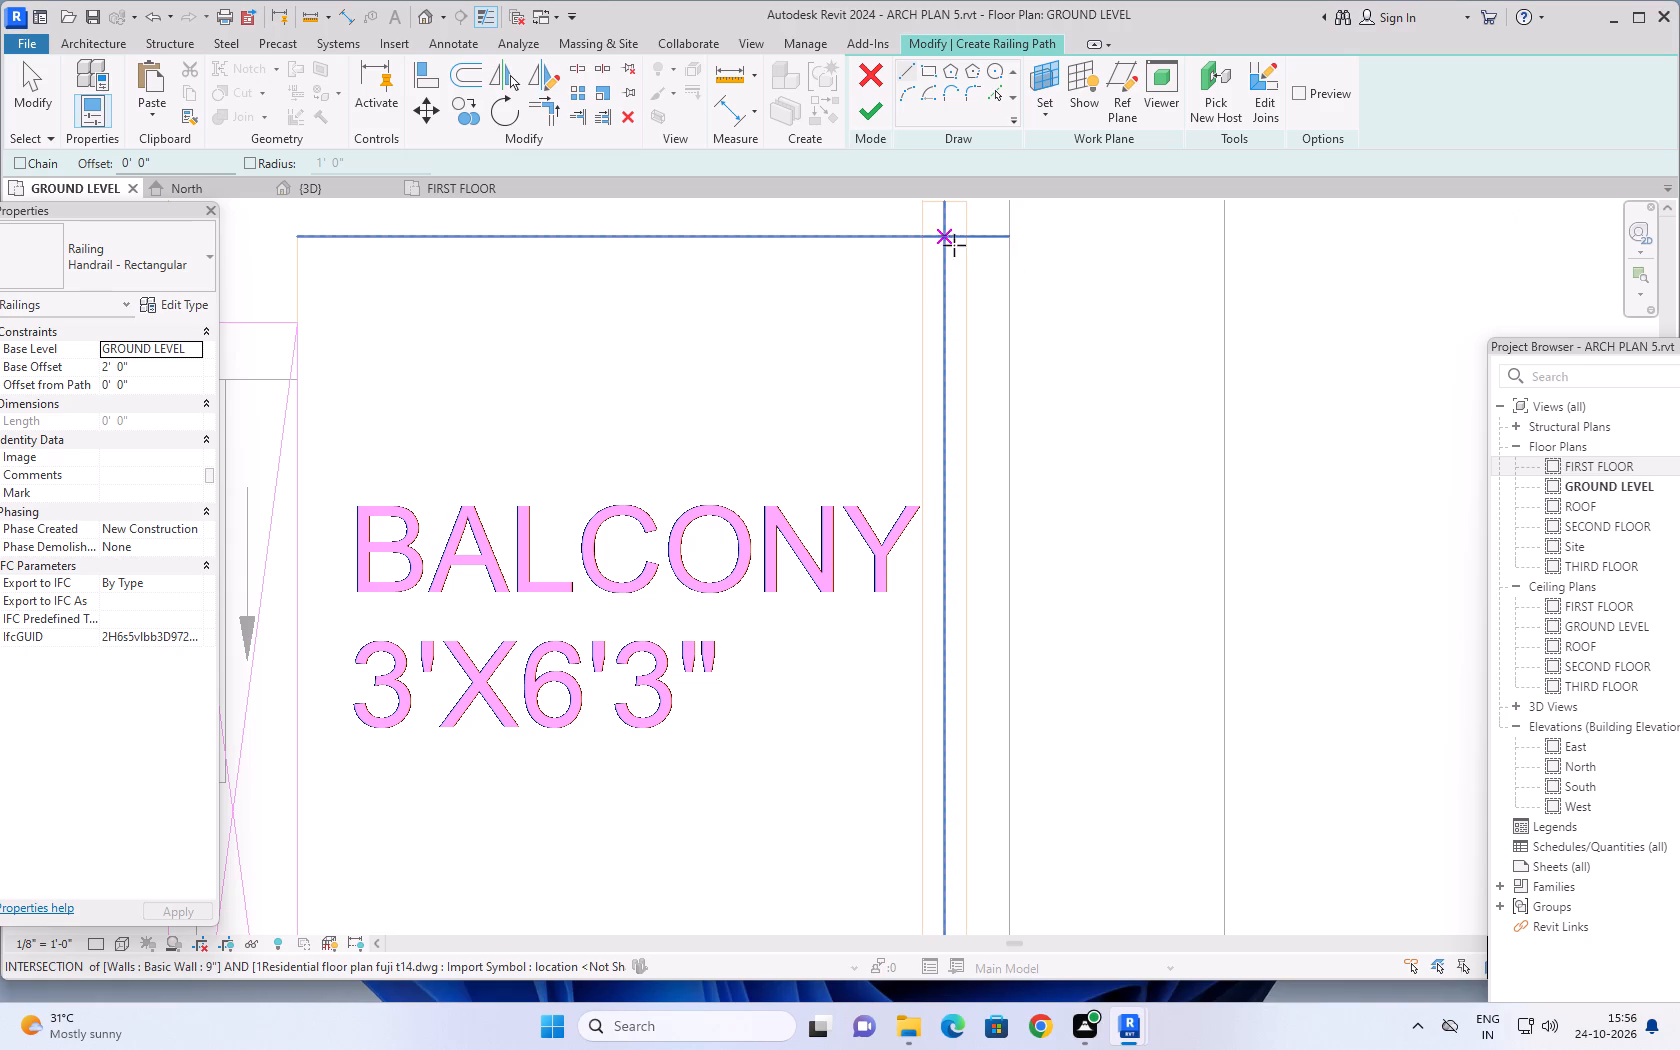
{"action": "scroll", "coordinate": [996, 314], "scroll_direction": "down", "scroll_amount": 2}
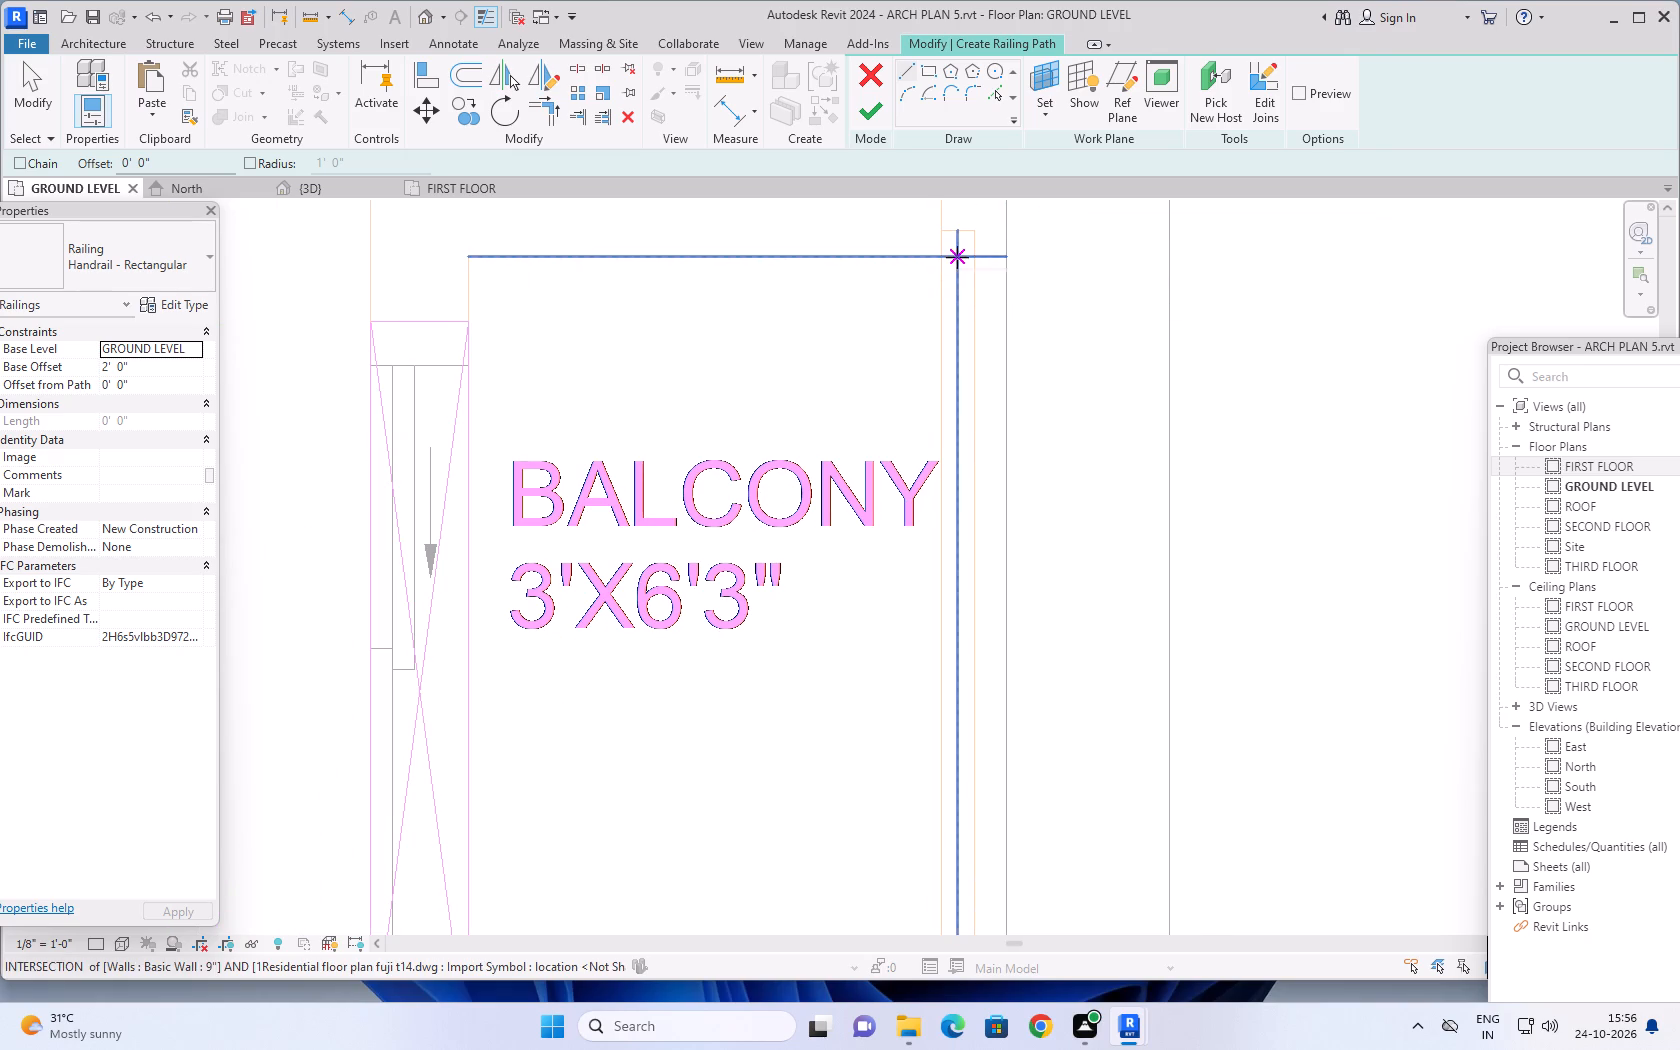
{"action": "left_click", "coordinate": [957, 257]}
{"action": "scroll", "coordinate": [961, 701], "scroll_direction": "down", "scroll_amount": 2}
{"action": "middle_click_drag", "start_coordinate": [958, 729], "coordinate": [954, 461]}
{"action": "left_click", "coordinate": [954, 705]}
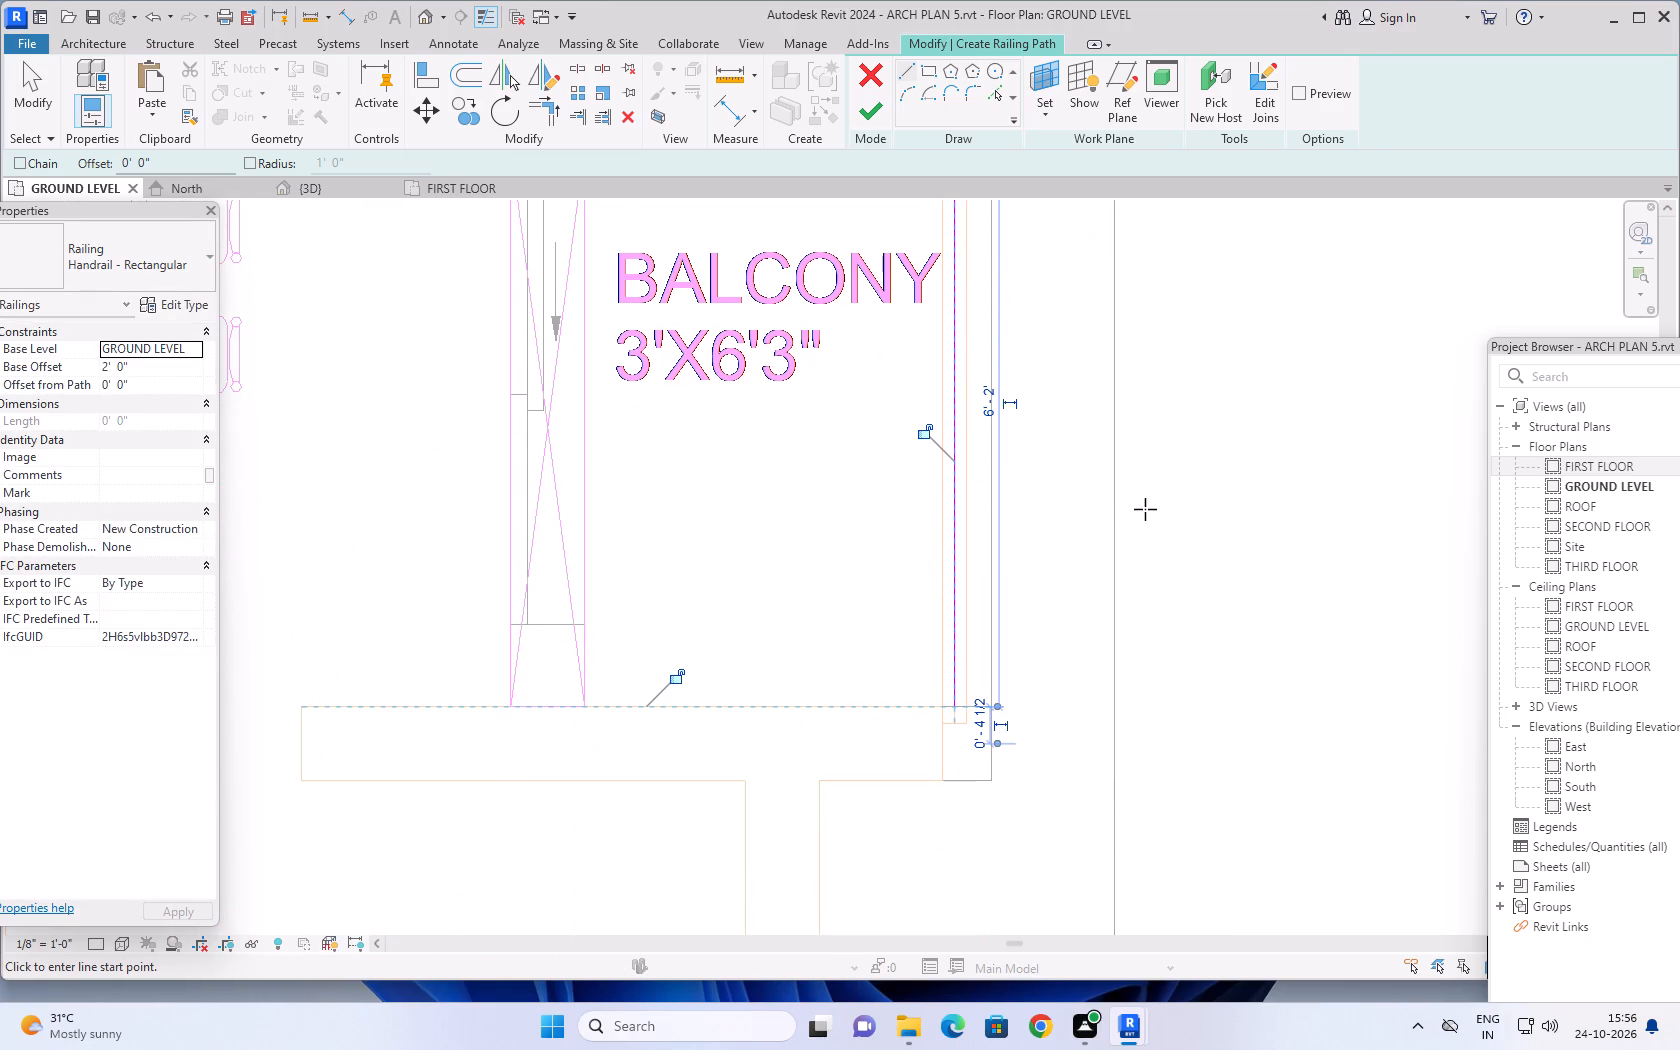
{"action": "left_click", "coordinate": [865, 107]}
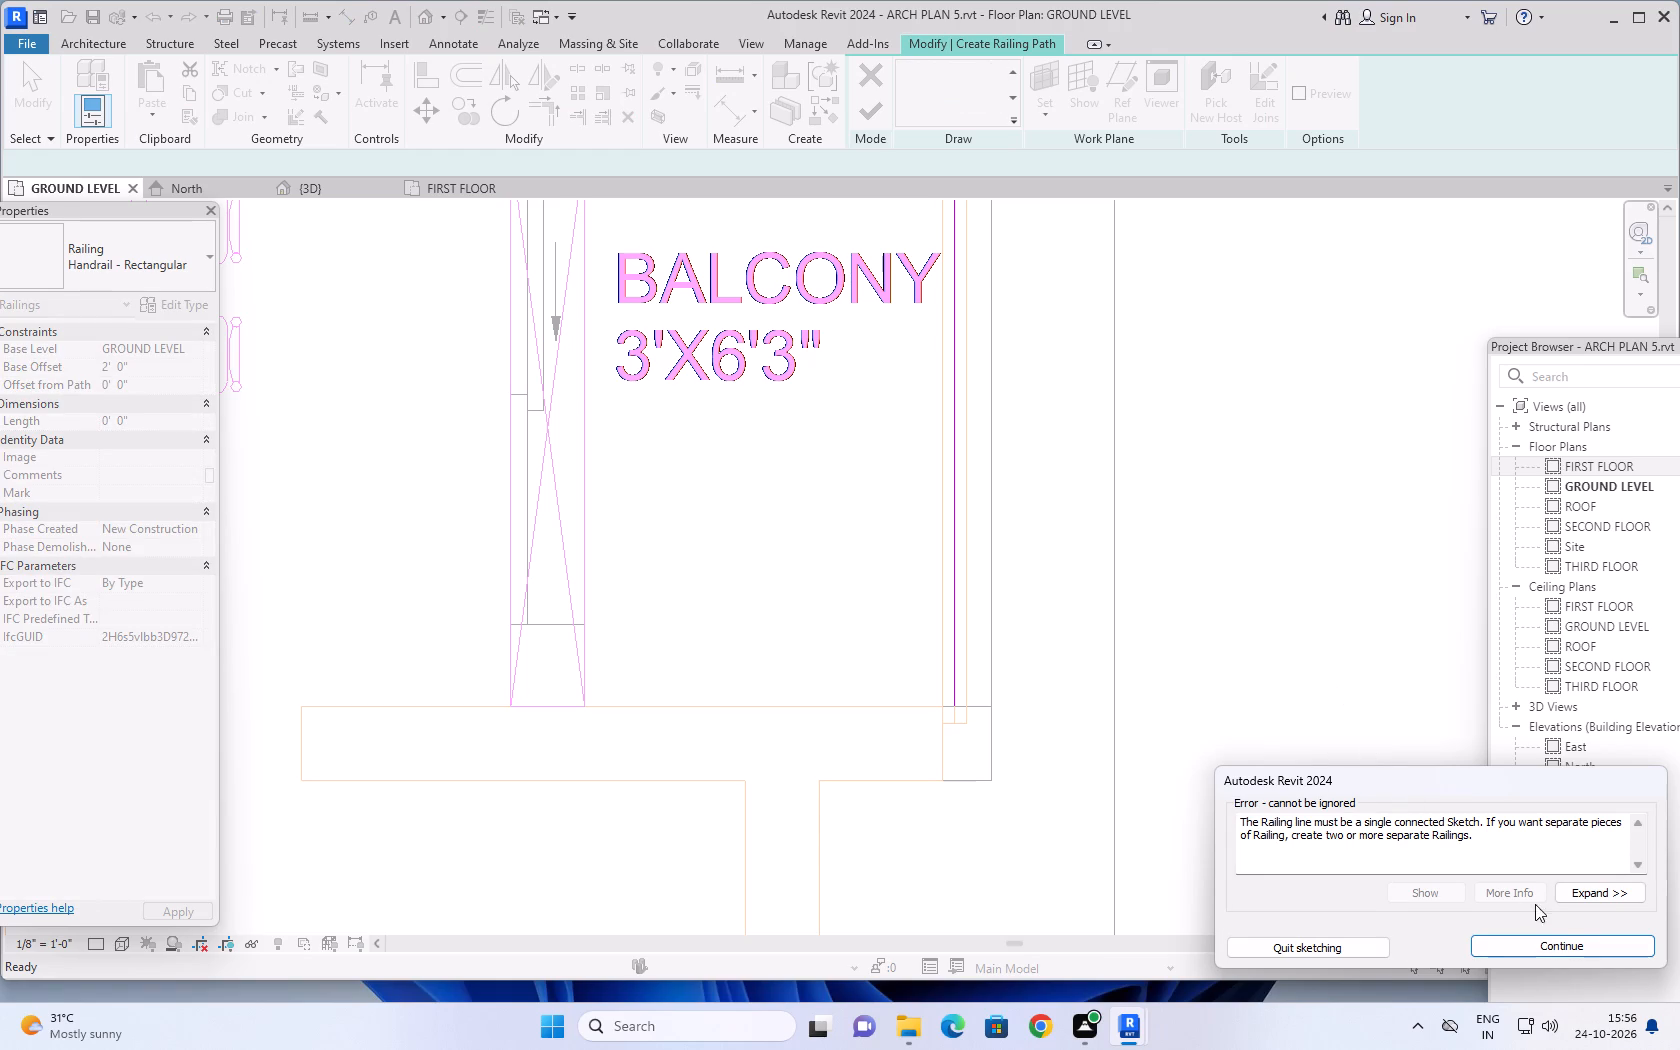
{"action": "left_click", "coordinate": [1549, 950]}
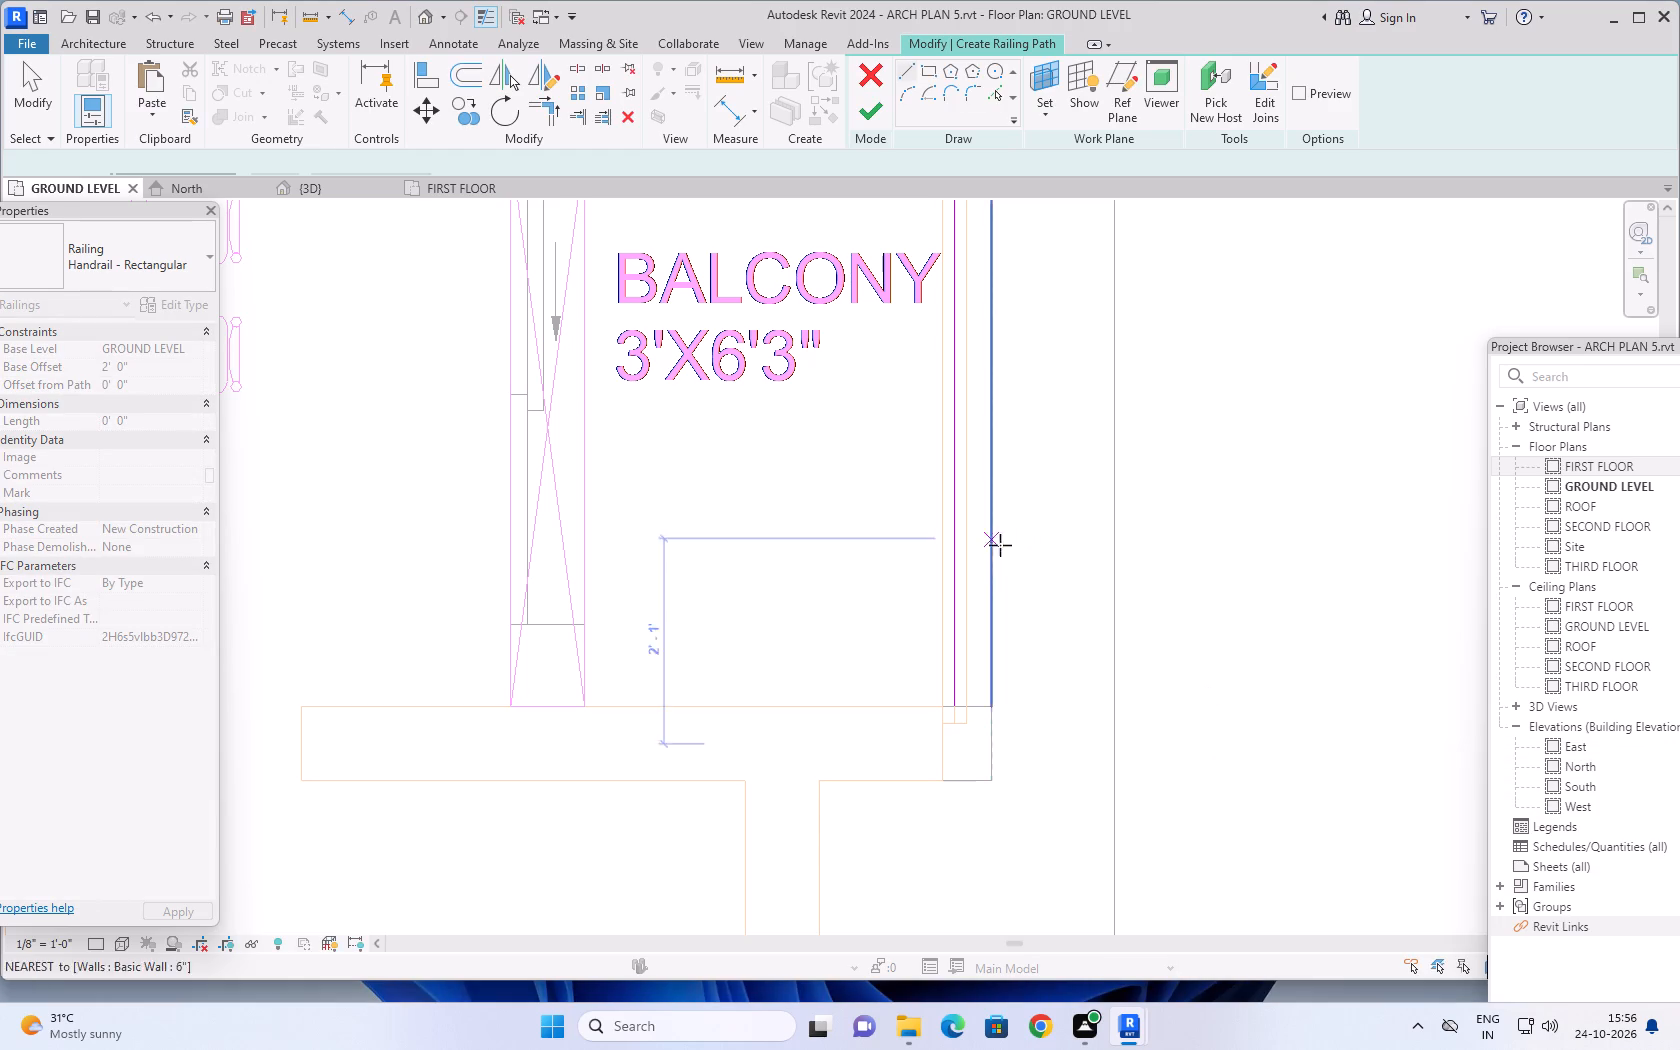
Delete the 3'X6'3" balcony's railing line and finish the railing with only the 10'2"X3' balcony's path.
{"action": "key", "text": "Escape"}
{"action": "key", "text": "Escape"}
{"action": "left_click", "coordinate": [952, 534]}
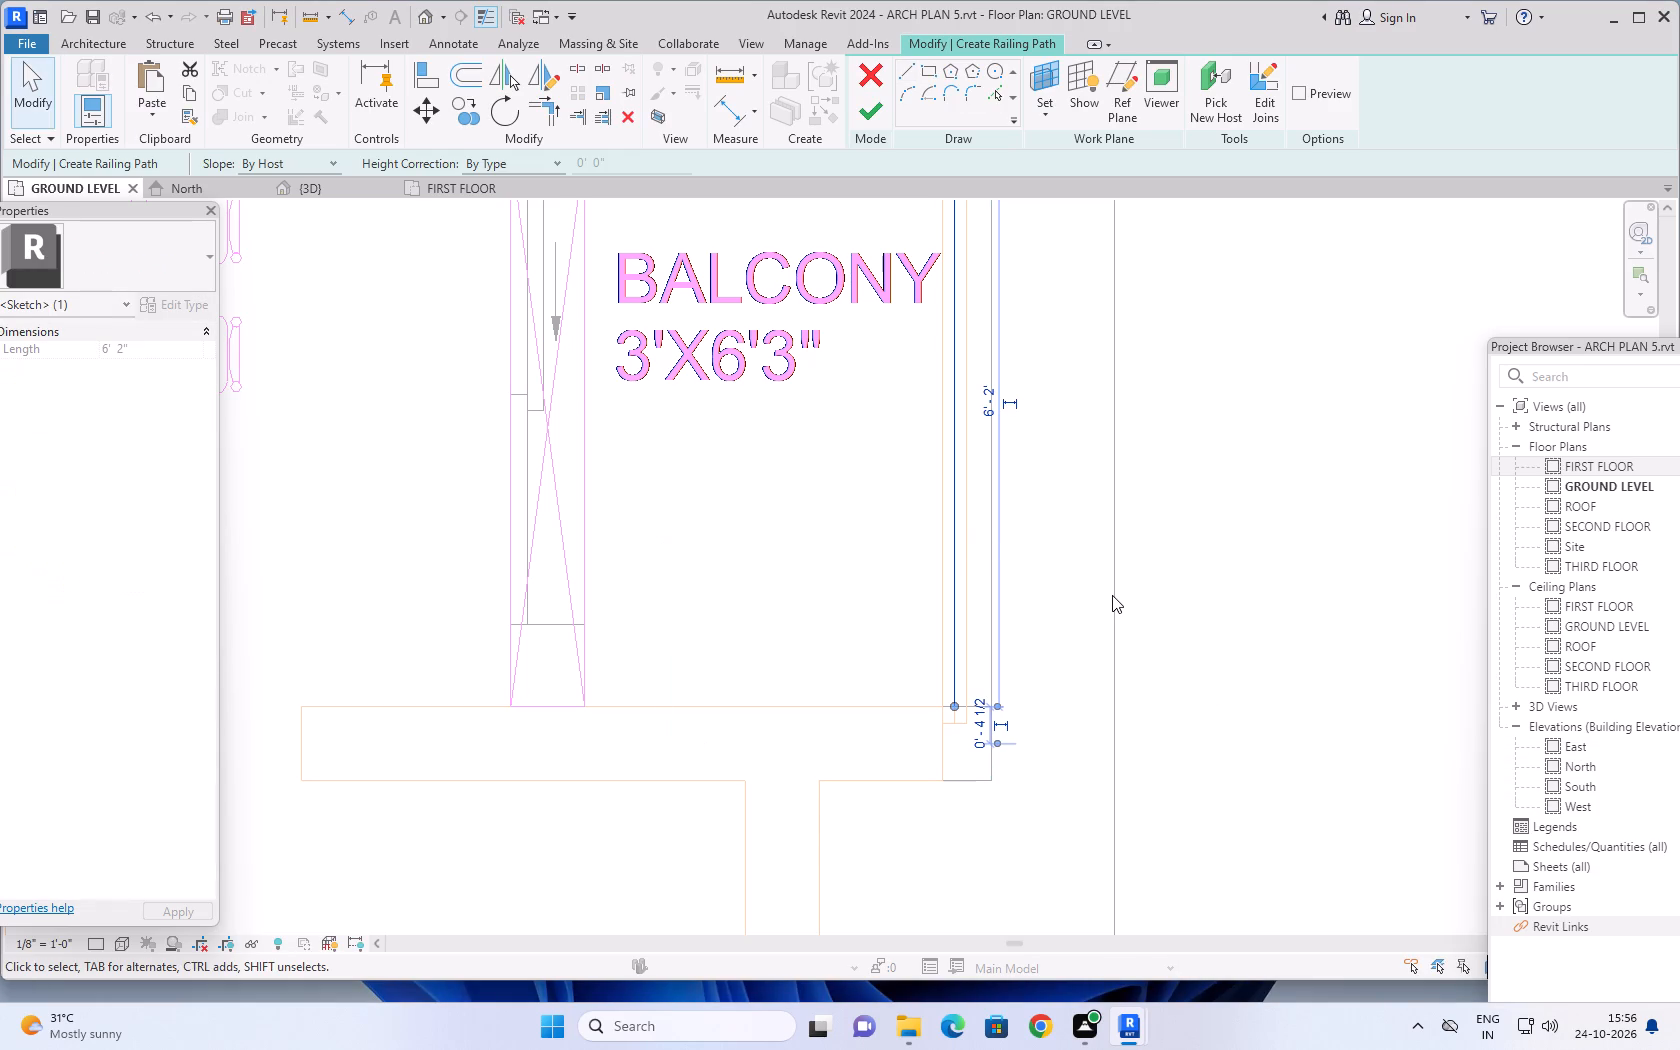
{"action": "key", "text": "Delete"}
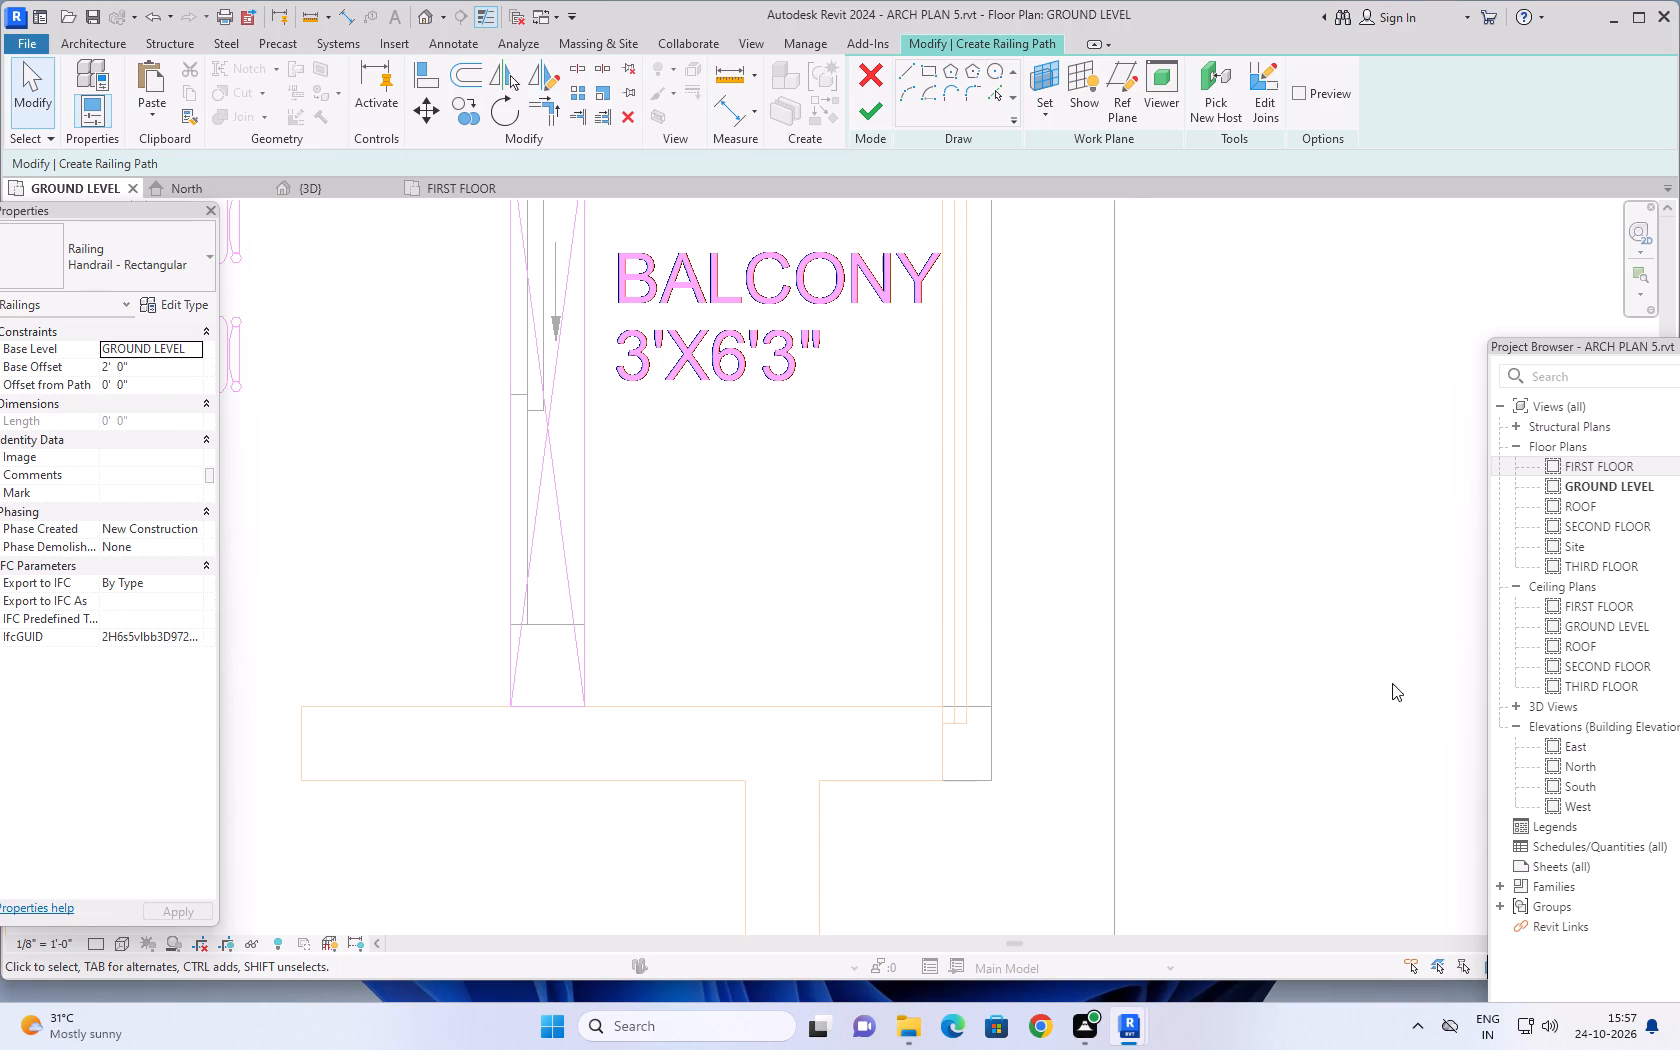
{"action": "scroll", "coordinate": [1271, 566], "scroll_direction": "down", "scroll_amount": 3}
{"action": "left_click", "coordinate": [863, 95]}
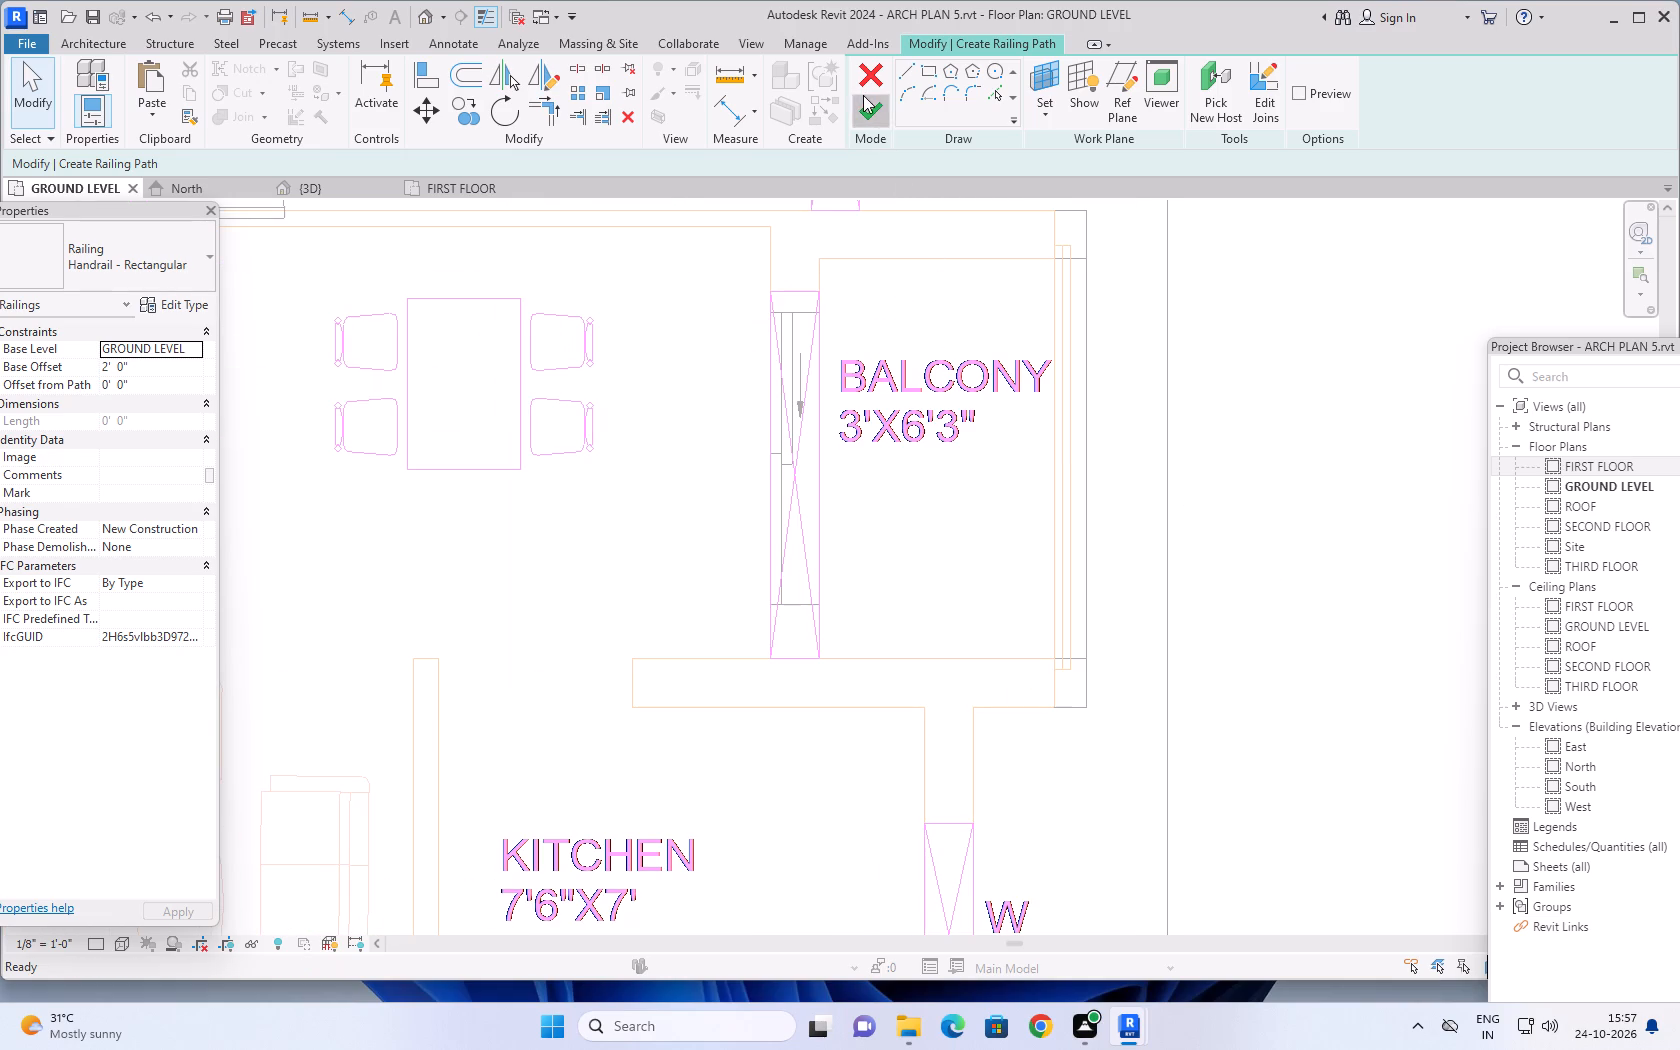
{"action": "scroll", "coordinate": [1236, 572], "scroll_direction": "down", "scroll_amount": 4}
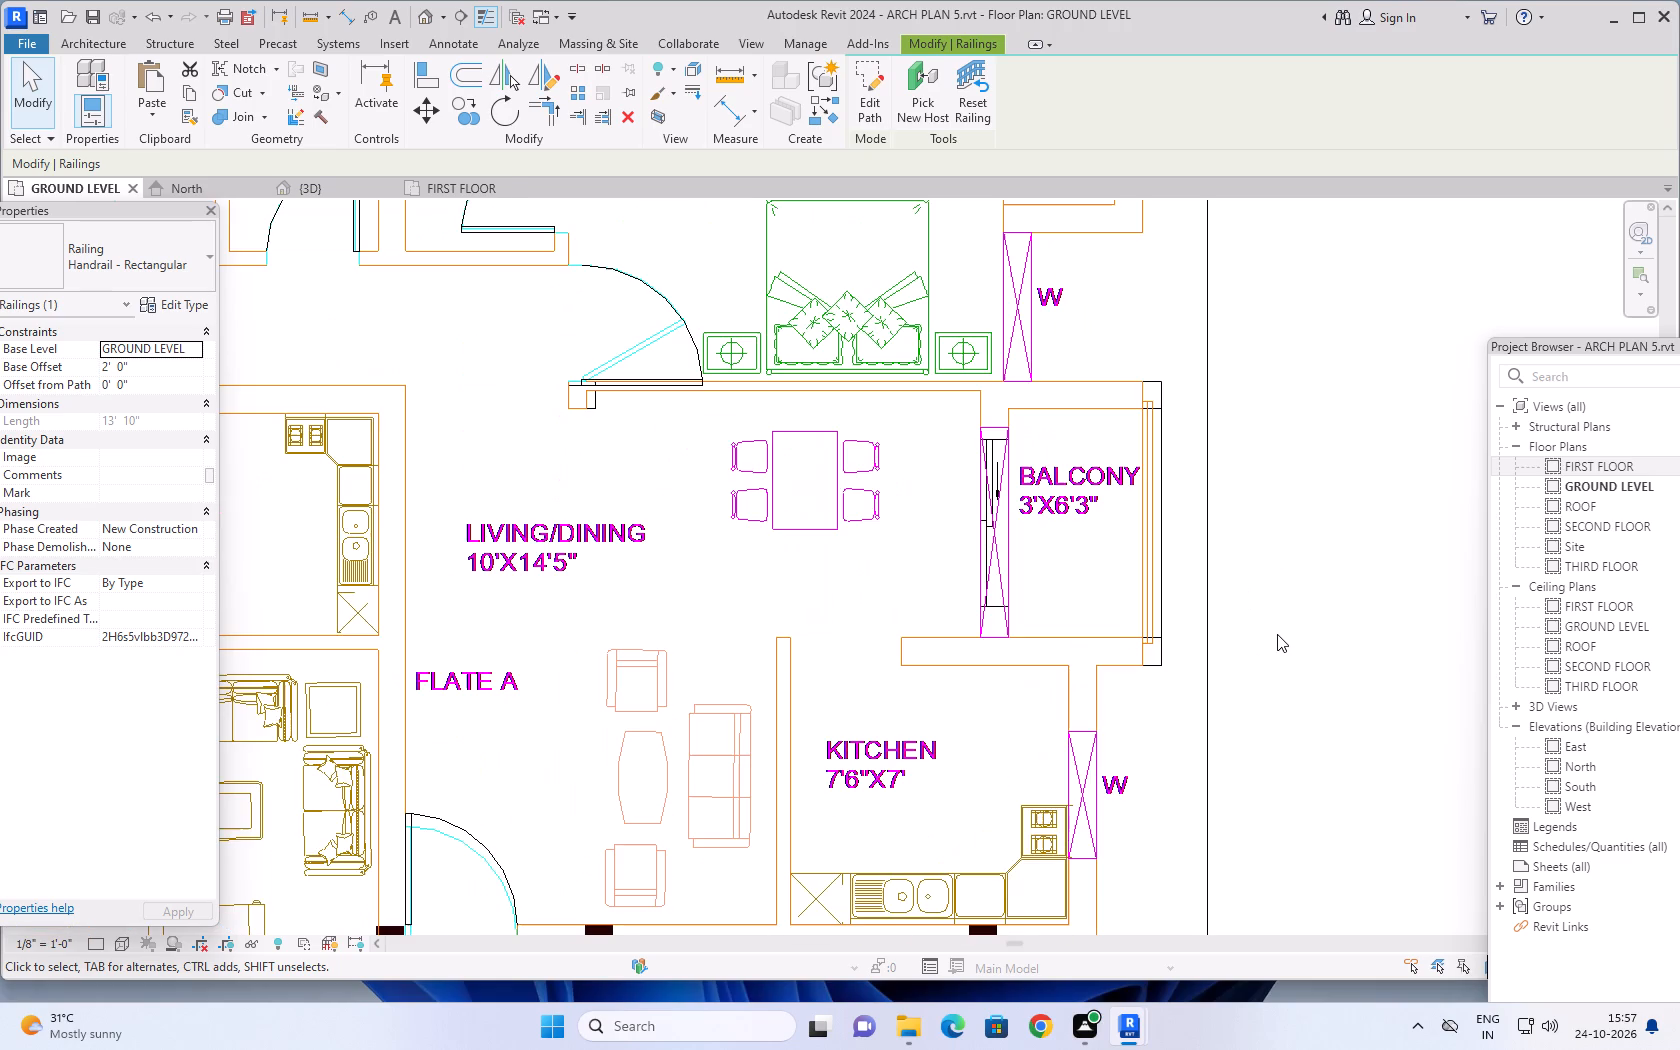
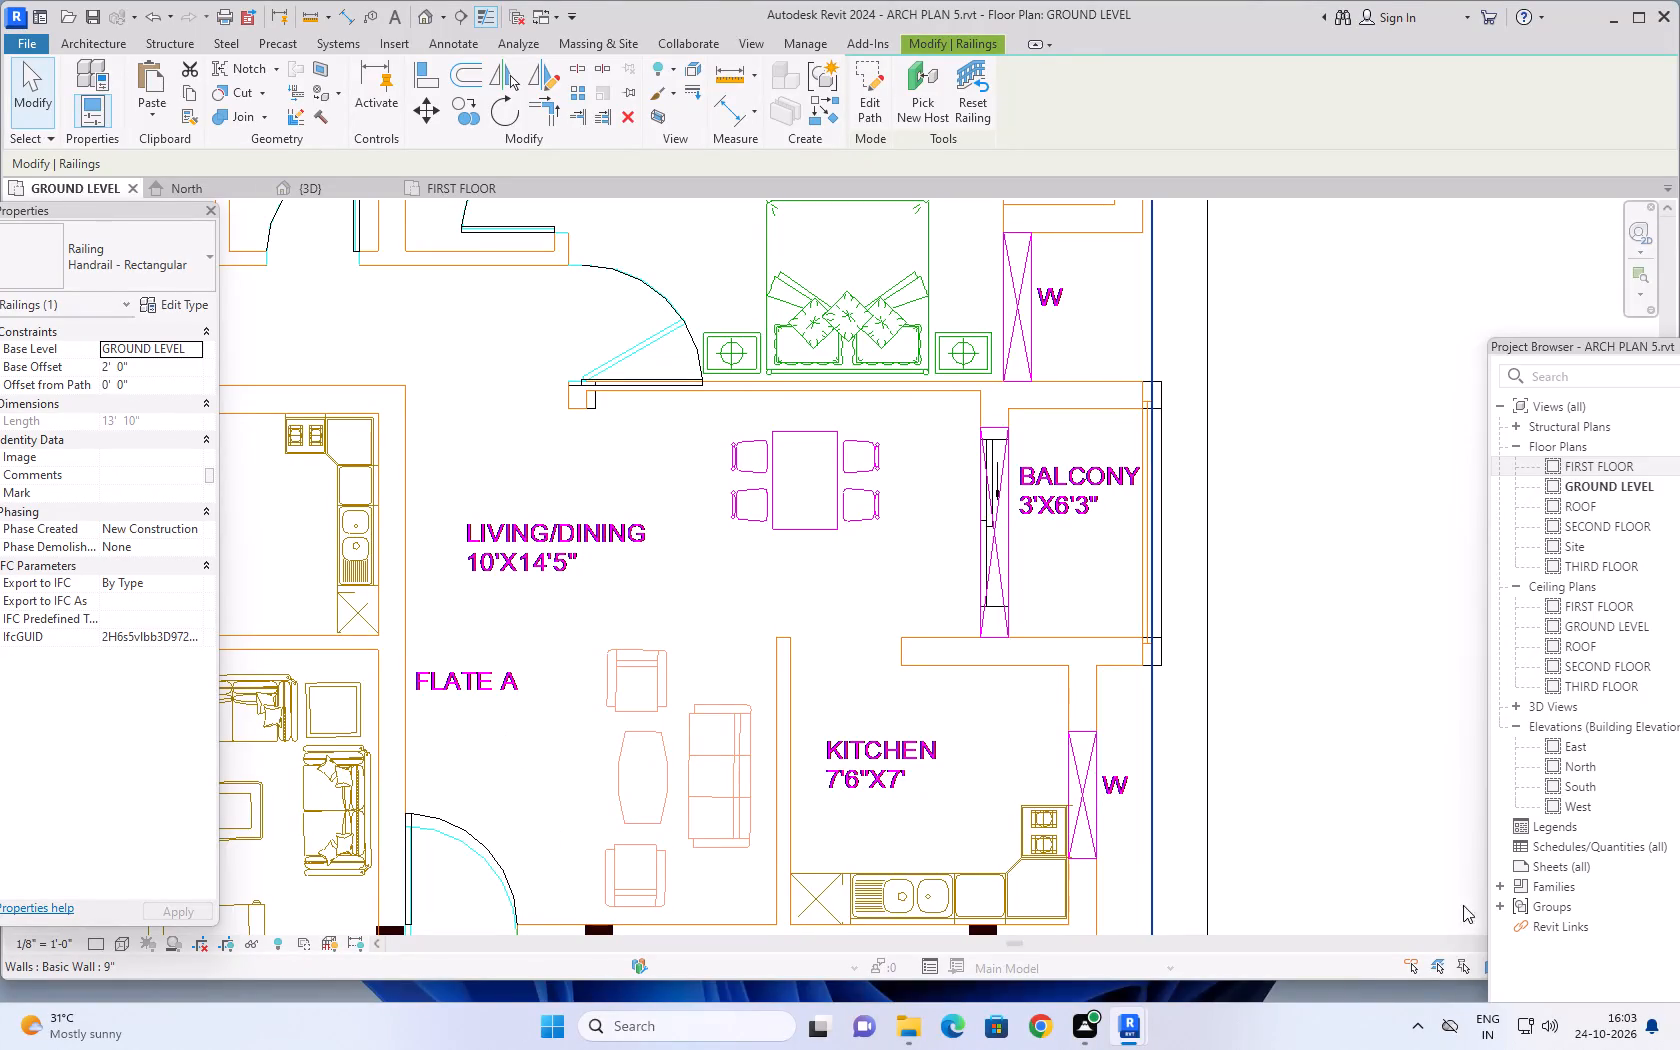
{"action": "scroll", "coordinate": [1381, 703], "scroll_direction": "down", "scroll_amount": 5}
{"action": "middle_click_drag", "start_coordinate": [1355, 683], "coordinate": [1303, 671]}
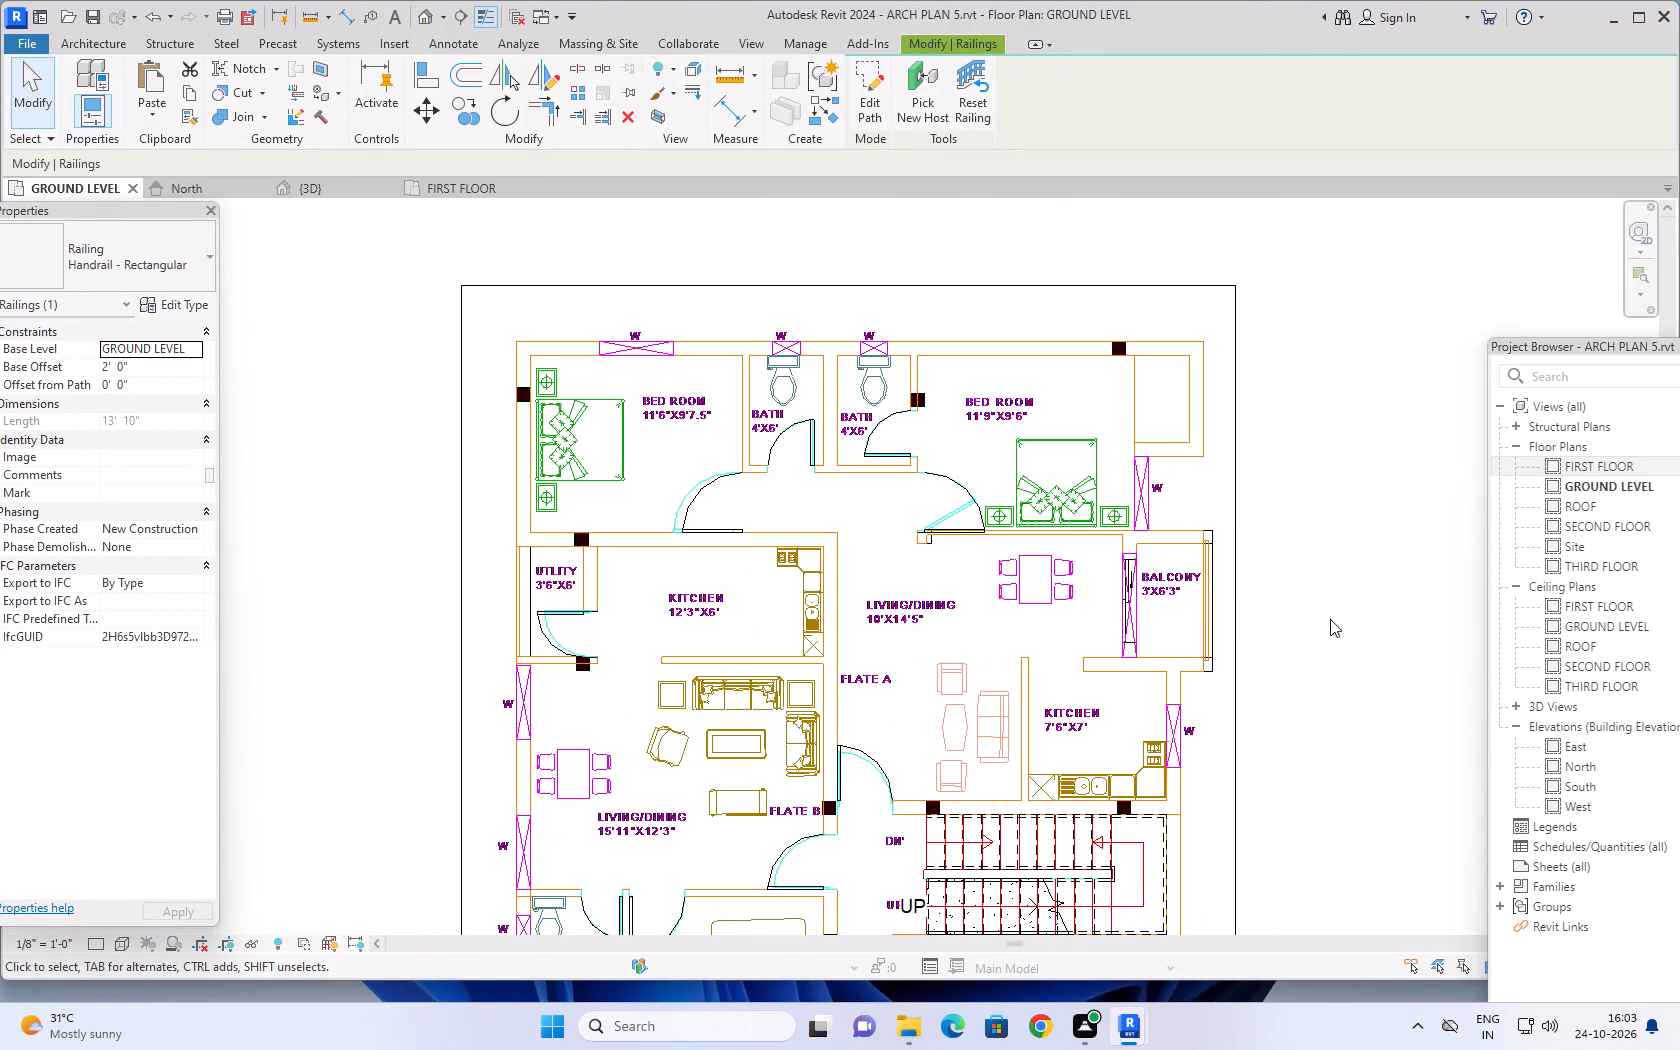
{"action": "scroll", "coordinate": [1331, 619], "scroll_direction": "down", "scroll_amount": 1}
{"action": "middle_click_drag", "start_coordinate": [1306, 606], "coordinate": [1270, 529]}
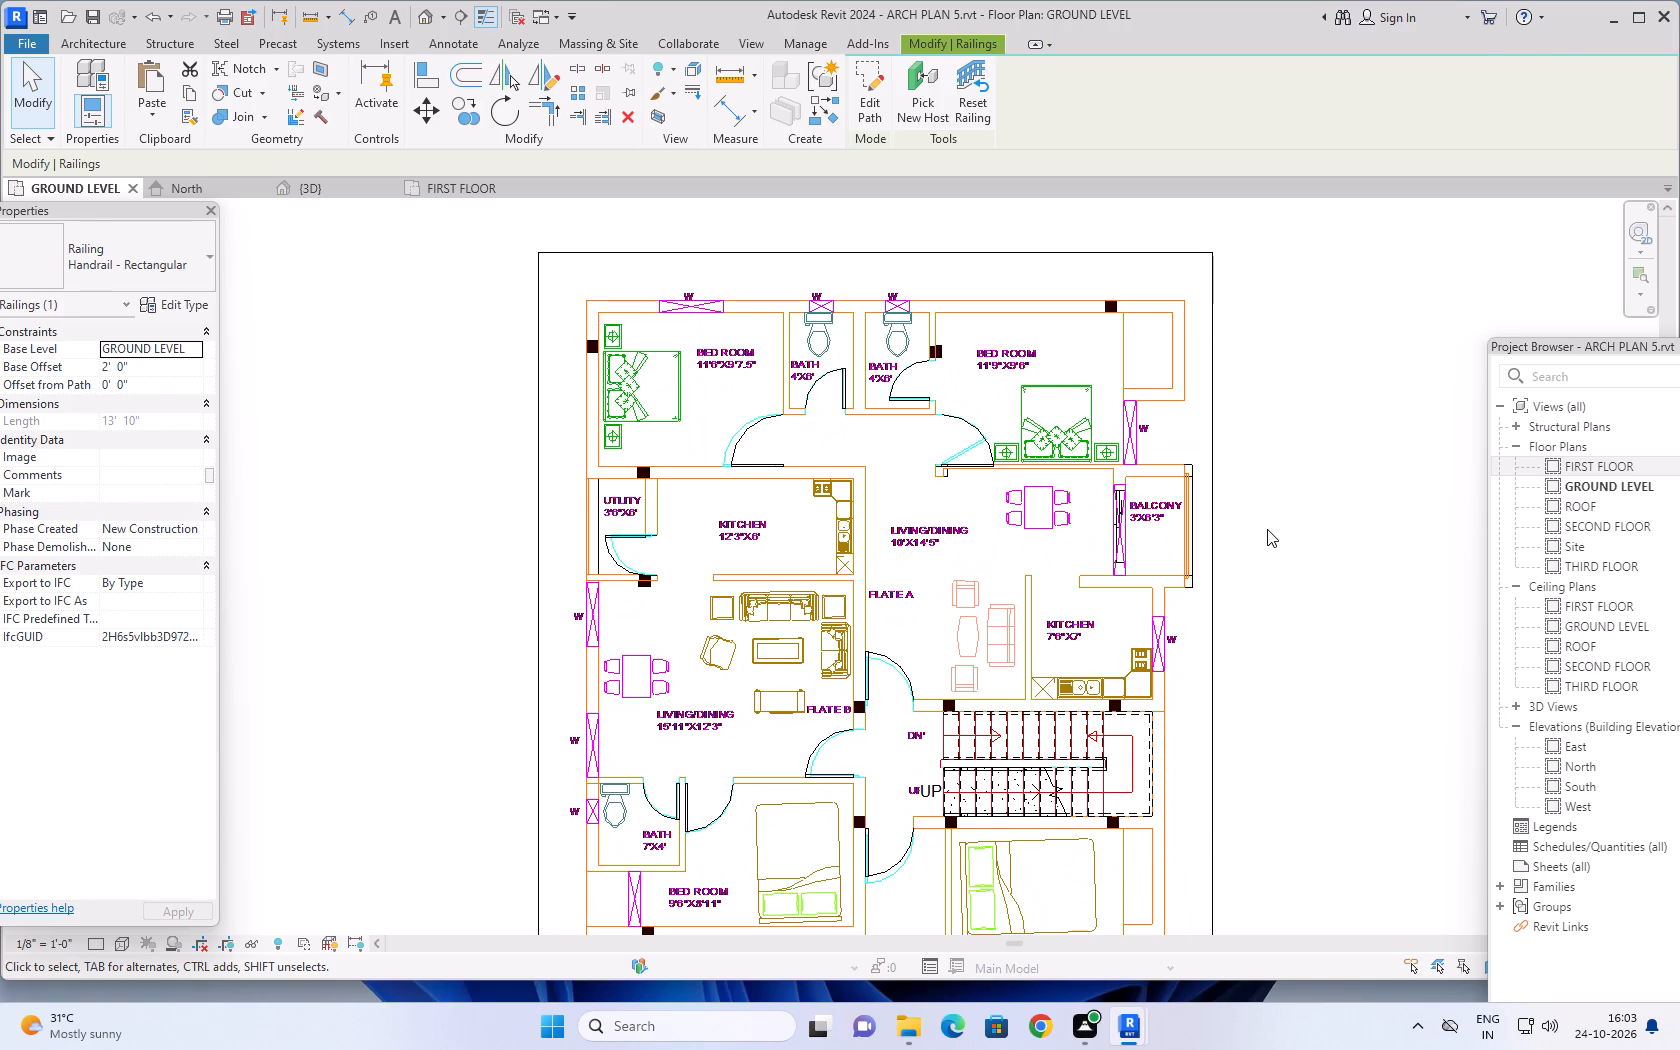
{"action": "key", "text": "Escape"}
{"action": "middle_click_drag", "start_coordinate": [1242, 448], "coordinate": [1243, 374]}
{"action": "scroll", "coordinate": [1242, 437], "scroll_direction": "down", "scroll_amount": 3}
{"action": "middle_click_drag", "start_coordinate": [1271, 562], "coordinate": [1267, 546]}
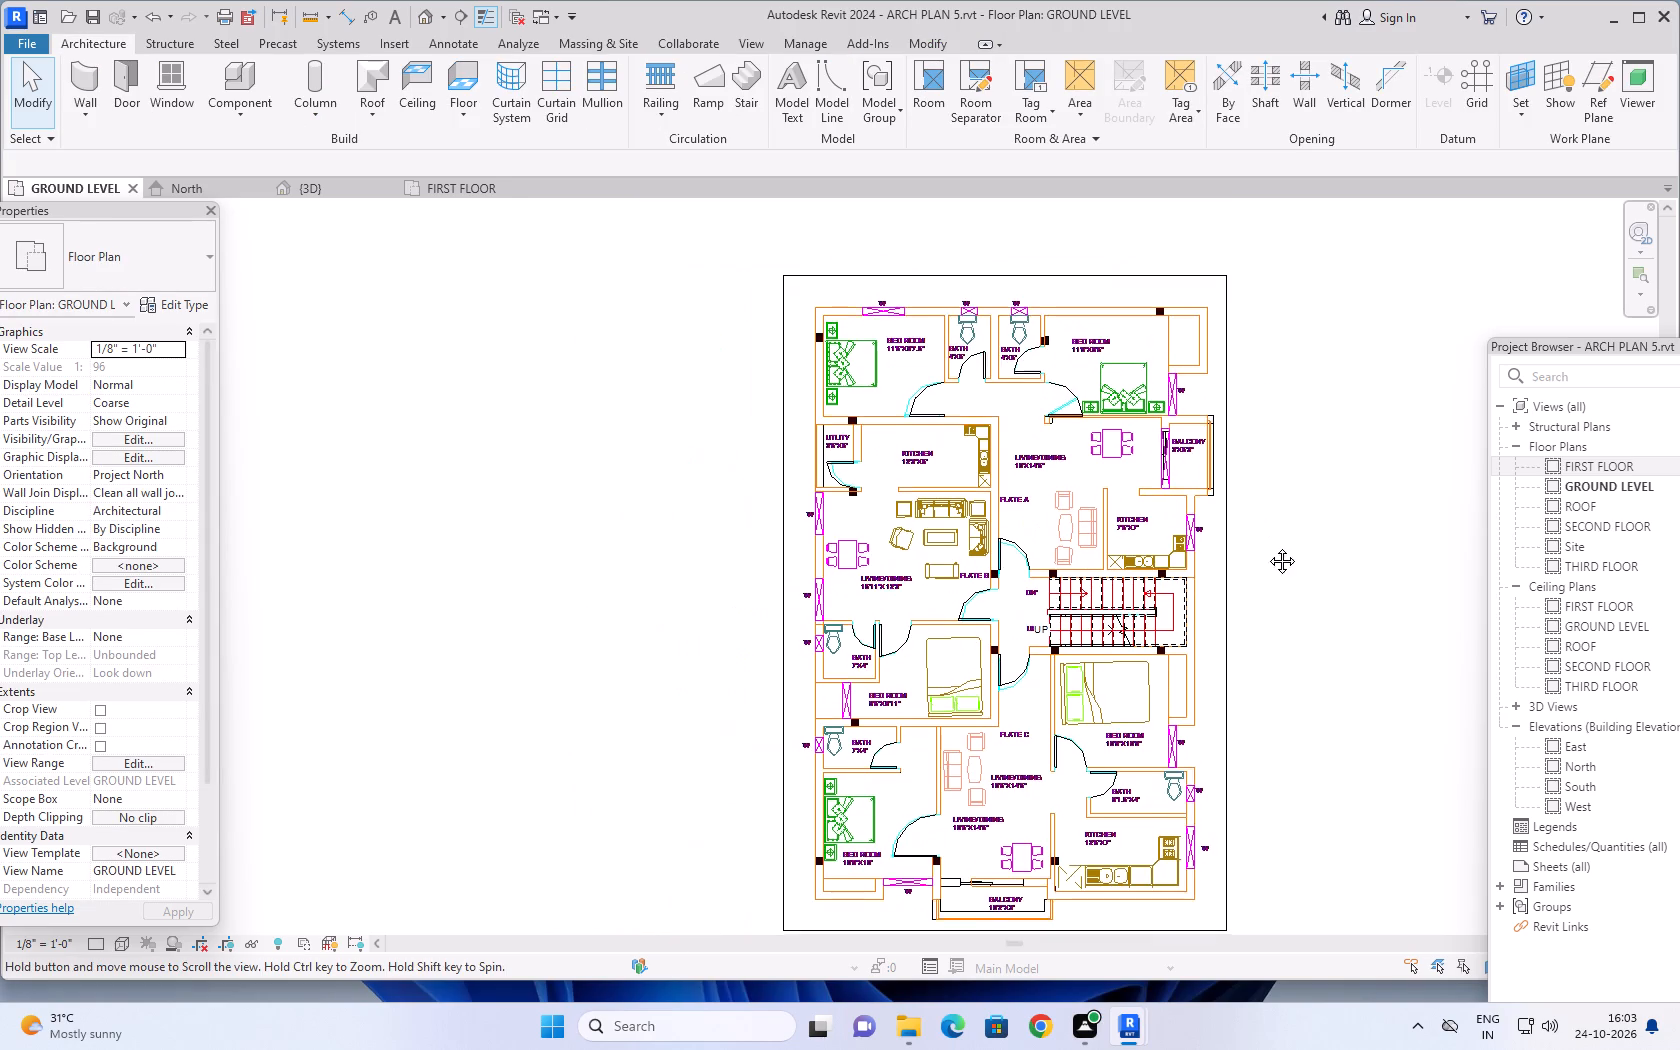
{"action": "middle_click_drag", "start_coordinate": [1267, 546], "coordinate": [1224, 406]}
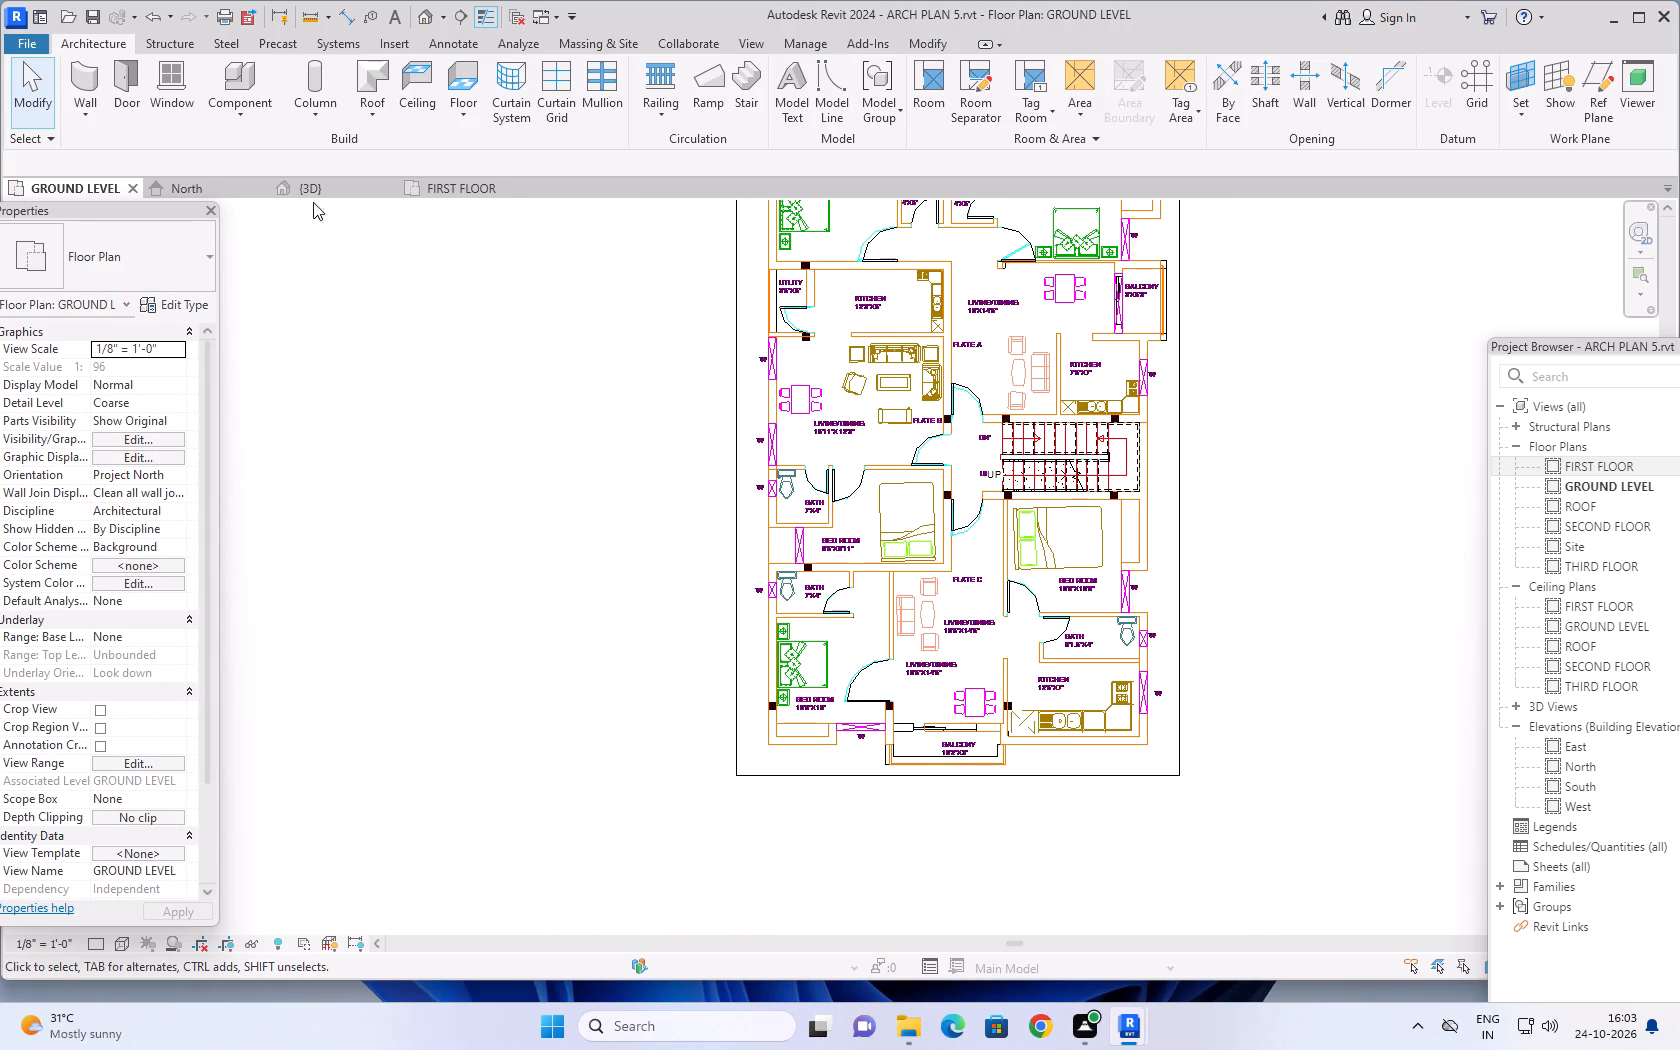
In the 3D view, change the 10'2"X3' balcony's railing type to Glass Panel - Bottom Fill.
{"action": "left_click", "coordinate": [332, 185]}
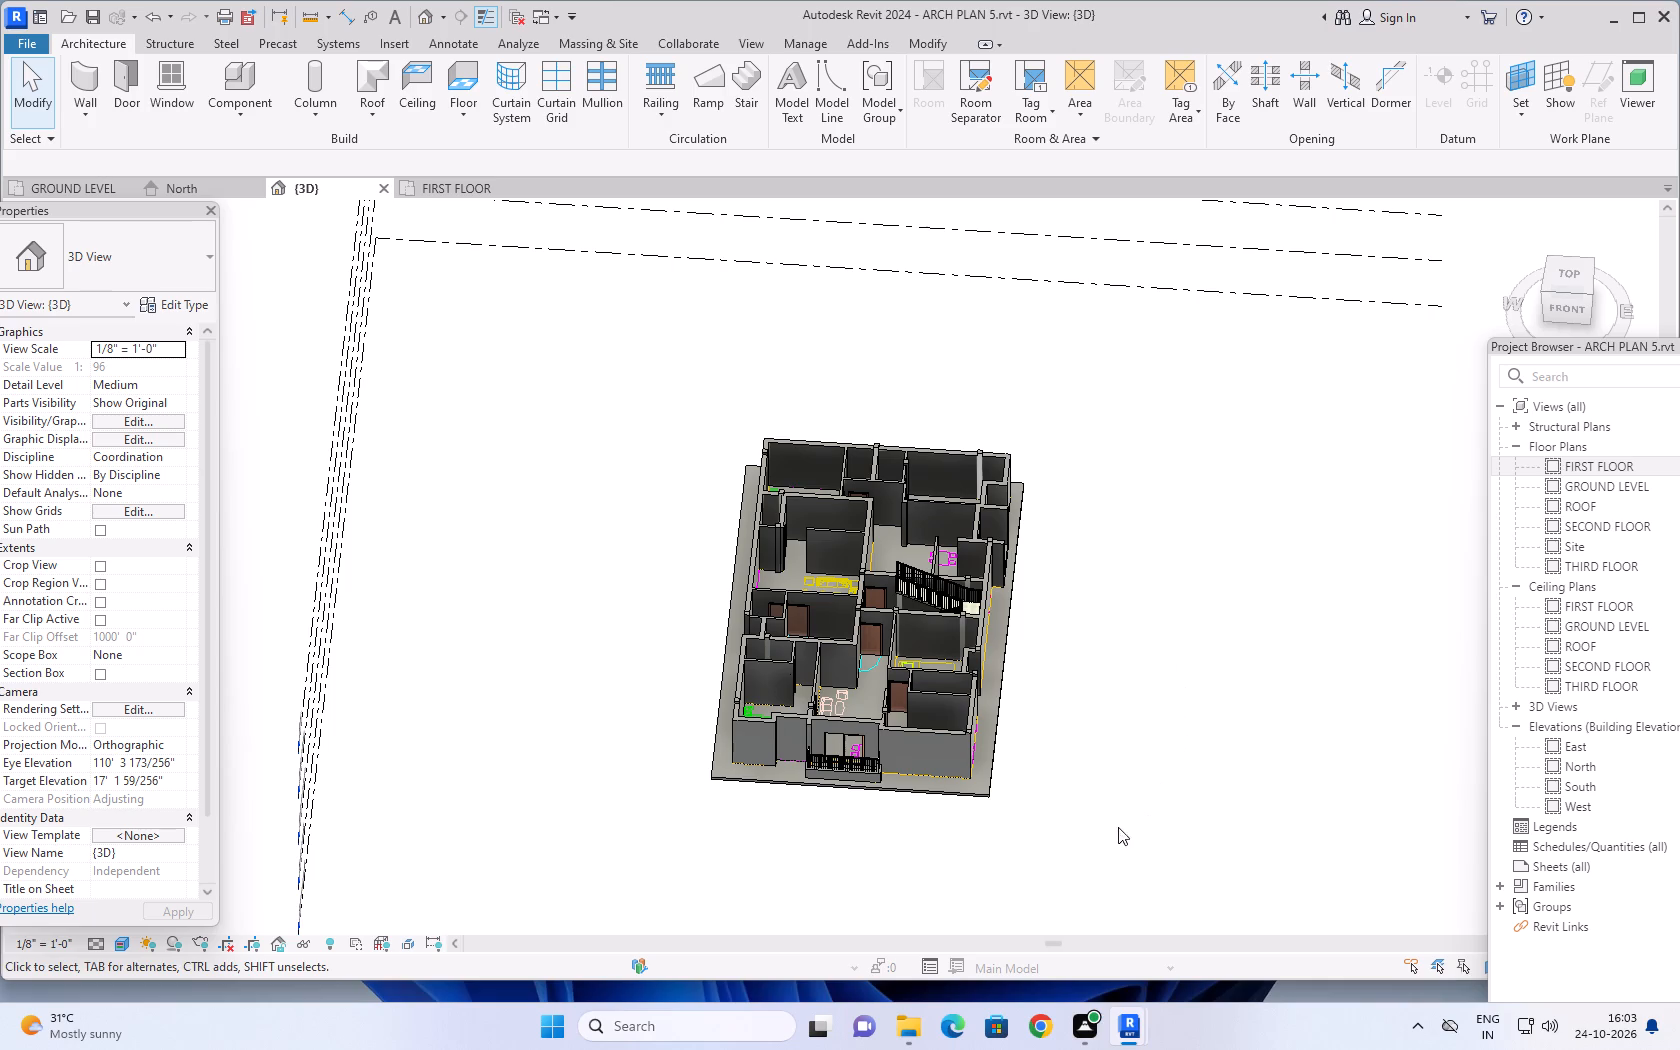
{"action": "middle_click_drag", "start_coordinate": [923, 848], "coordinate": [1158, 699], "text": "shift"}
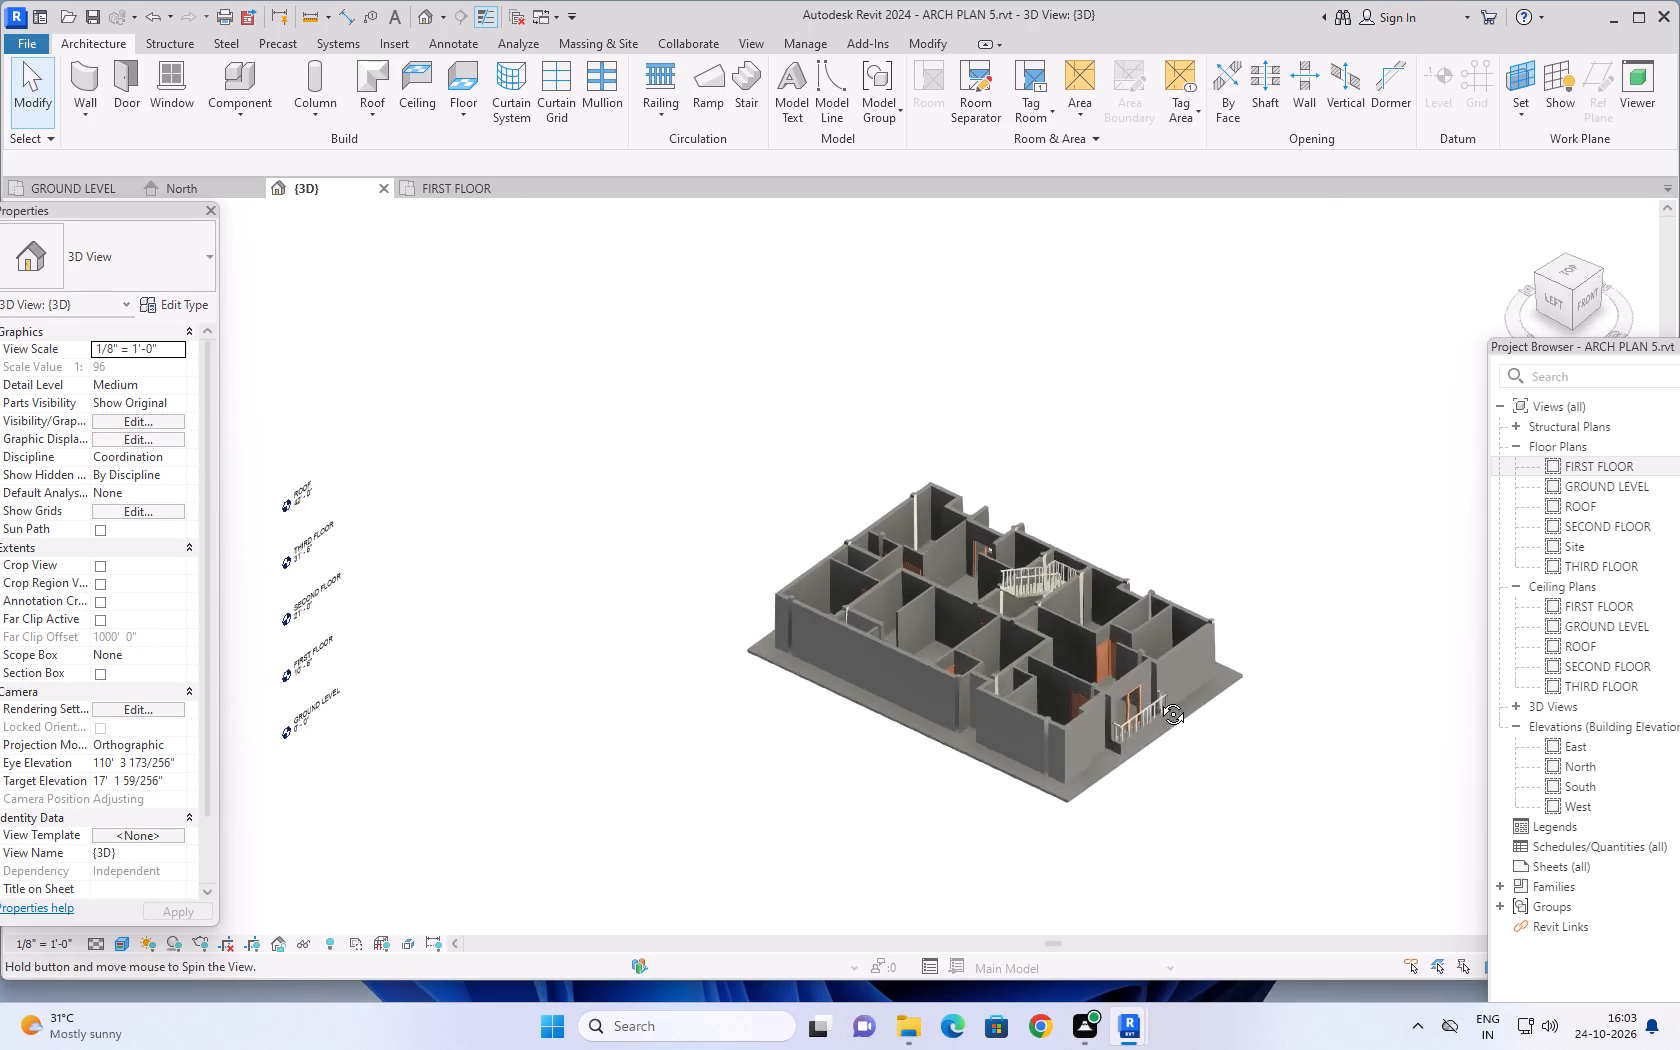
{"action": "middle_click_drag", "start_coordinate": [1158, 699], "coordinate": [1175, 658], "text": "shift"}
{"action": "middle_click_drag", "start_coordinate": [1195, 708], "coordinate": [825, 768]}
{"action": "middle_click_drag", "start_coordinate": [837, 772], "coordinate": [897, 786]}
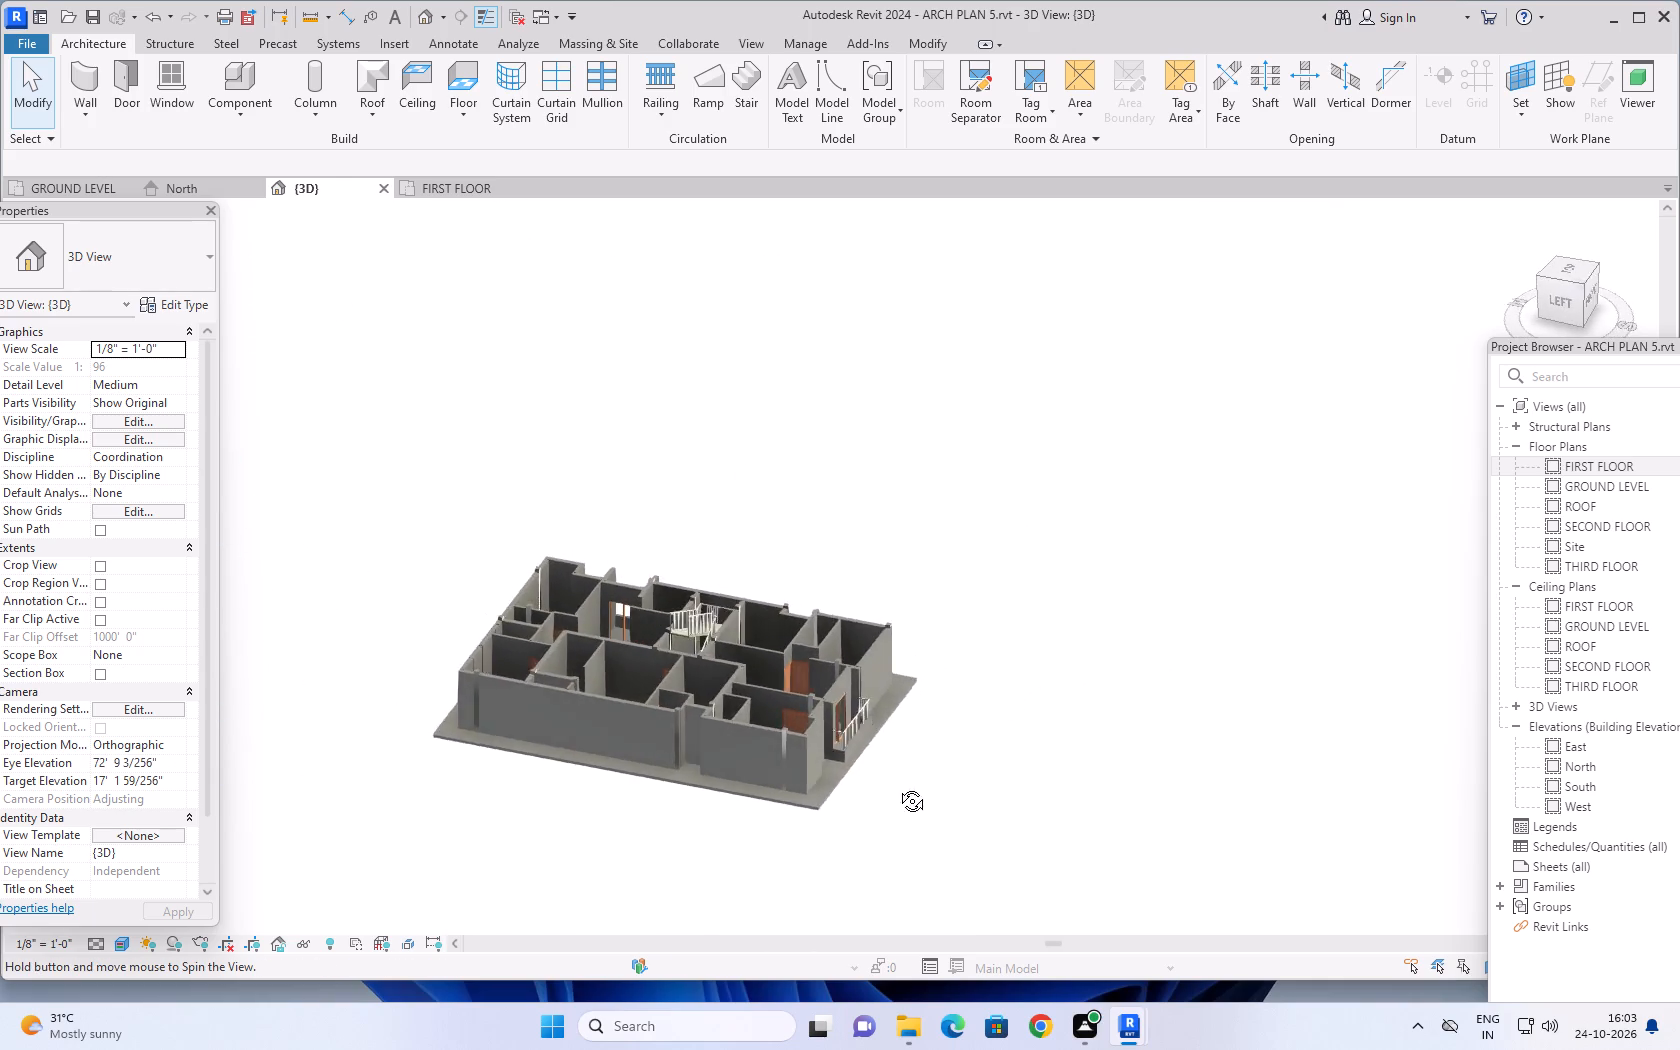
{"action": "middle_click_drag", "start_coordinate": [897, 786], "coordinate": [635, 698]}
{"action": "scroll", "coordinate": [420, 712], "scroll_direction": "up", "scroll_amount": 1}
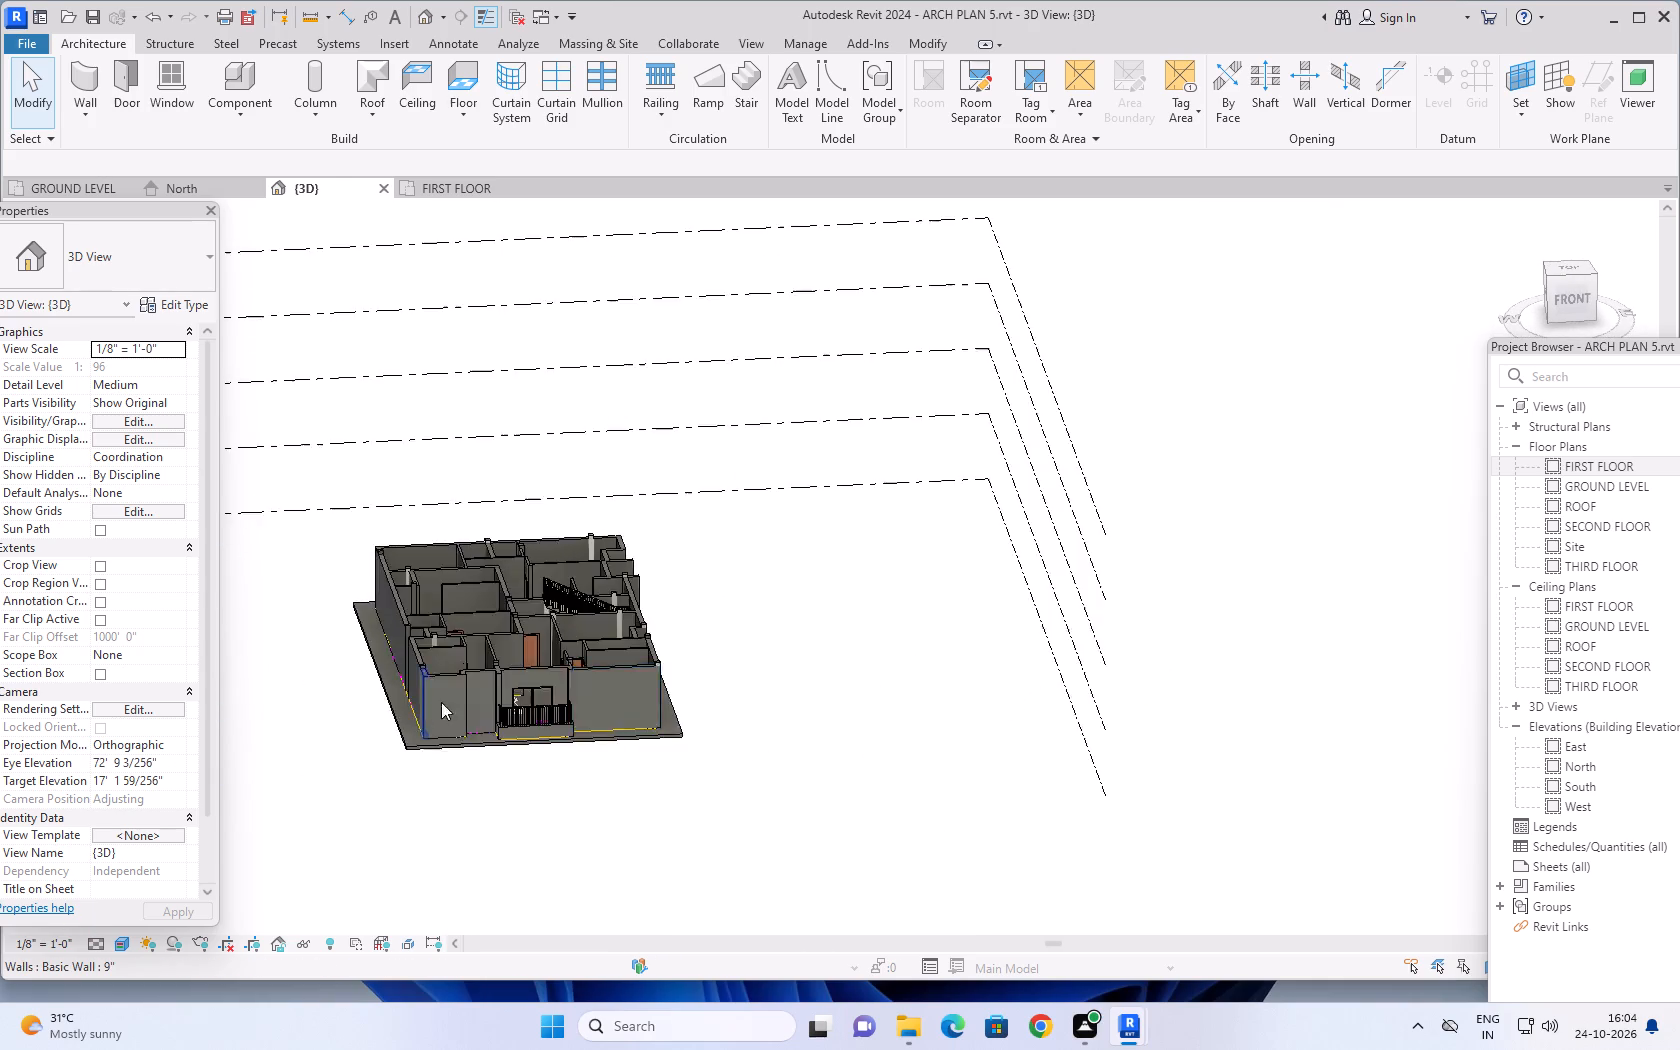
{"action": "scroll", "coordinate": [441, 702], "scroll_direction": "up", "scroll_amount": 2}
{"action": "scroll", "coordinate": [583, 692], "scroll_direction": "up", "scroll_amount": 5}
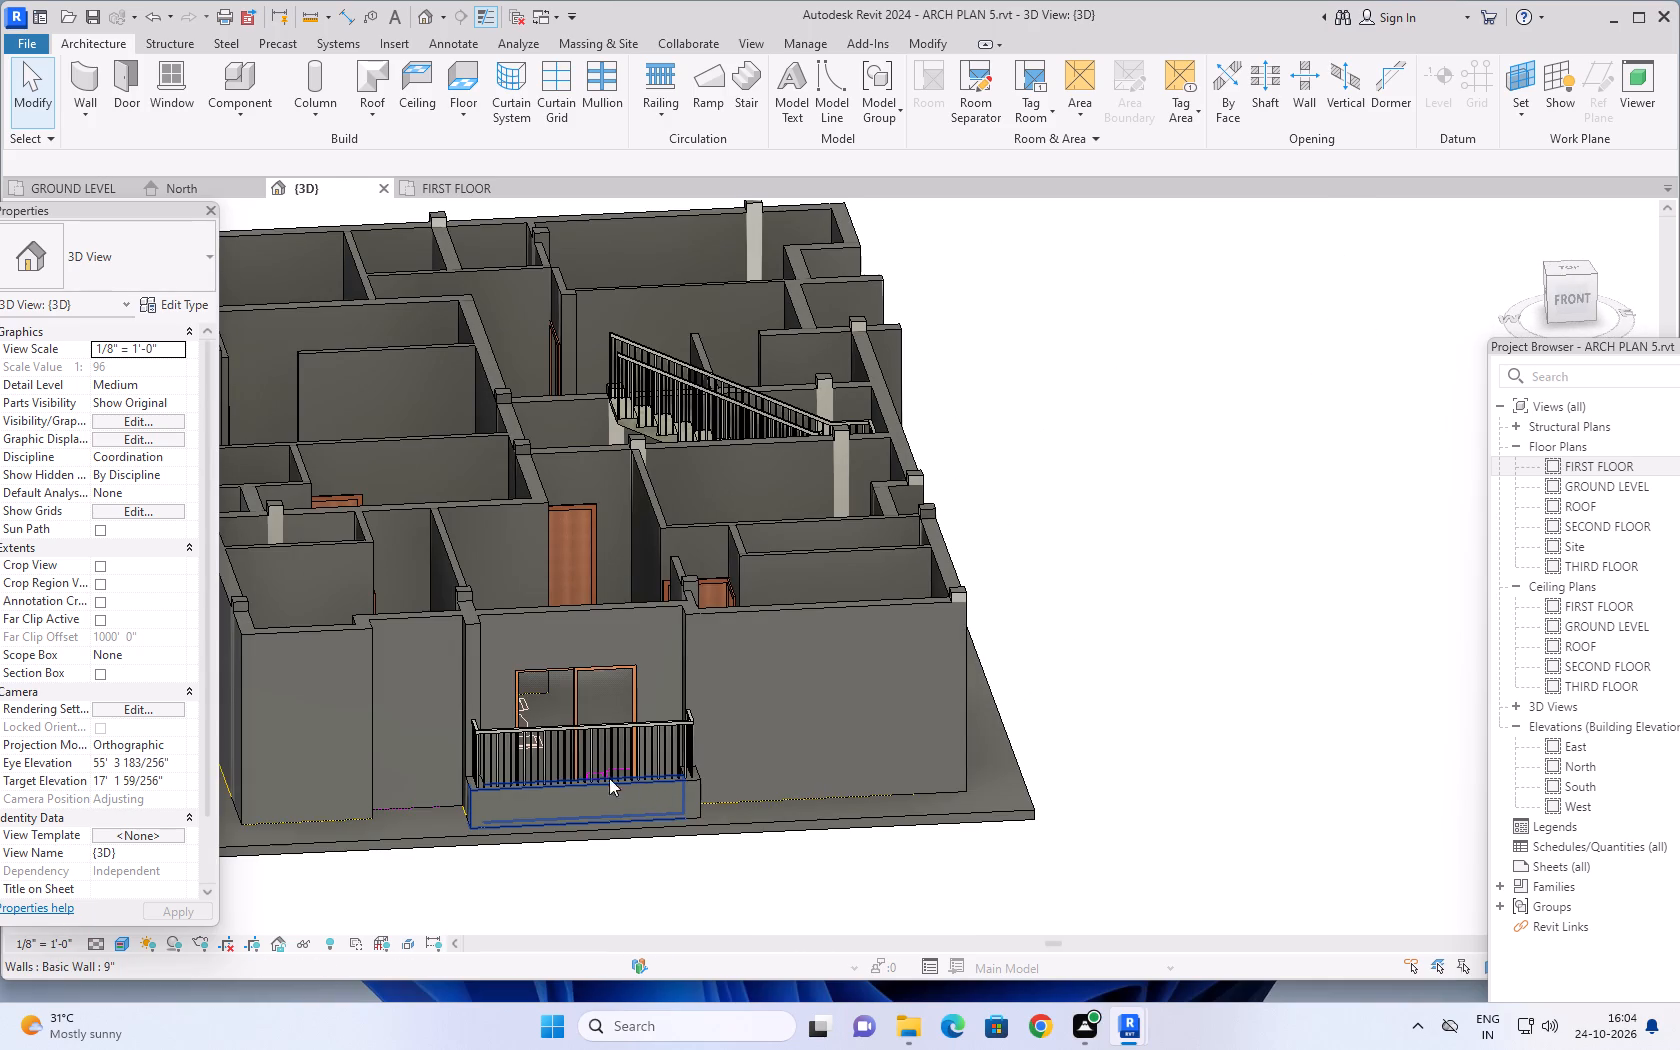
{"action": "left_click", "coordinate": [585, 747]}
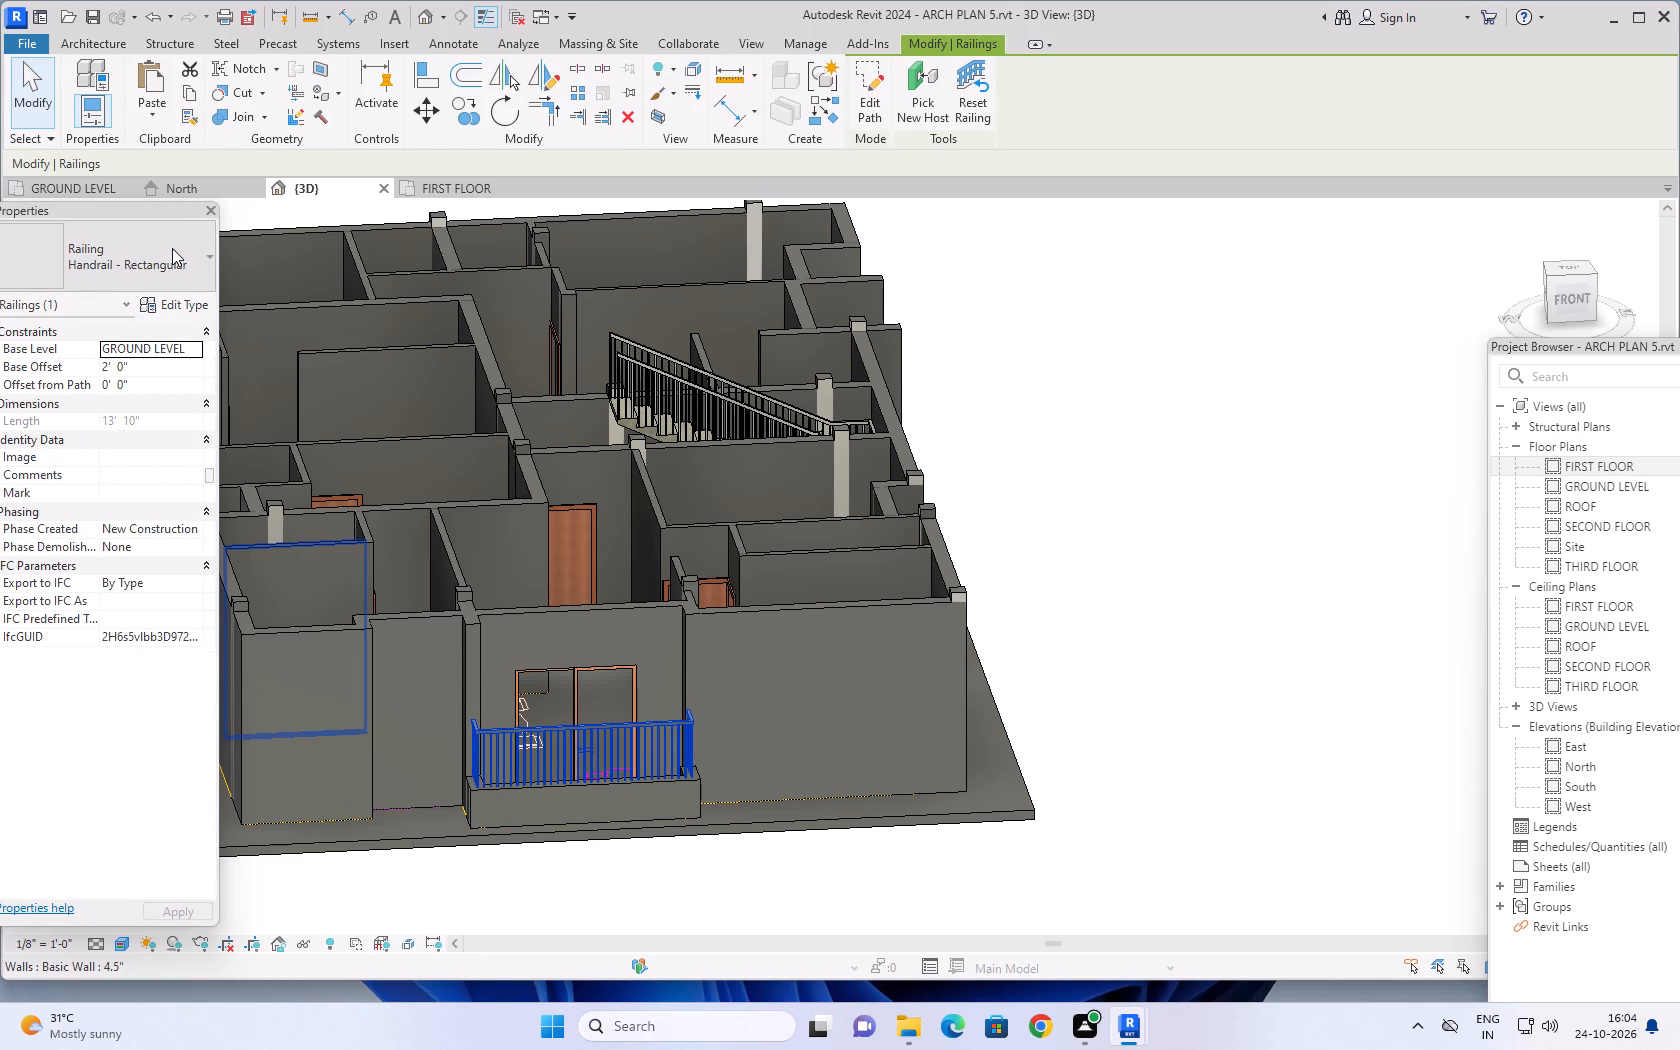
{"action": "left_click", "coordinate": [172, 248]}
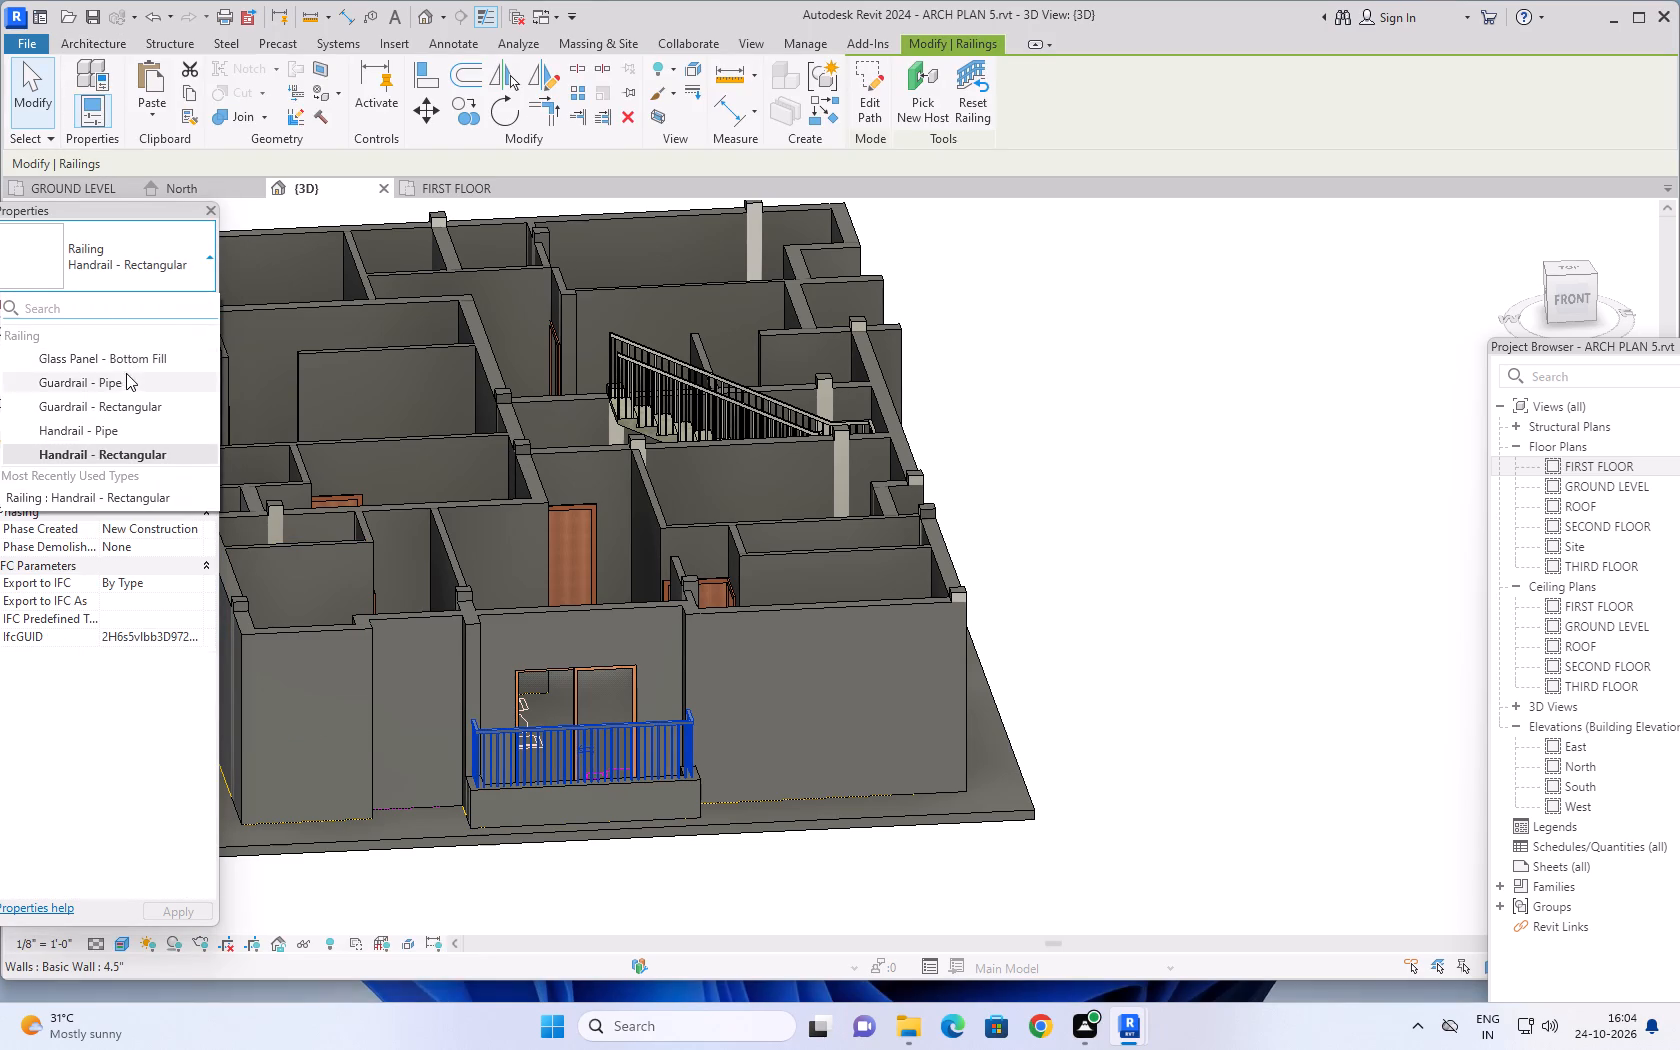
{"action": "left_click", "coordinate": [130, 356]}
{"action": "scroll", "coordinate": [990, 455], "scroll_direction": "down", "scroll_amount": 1}
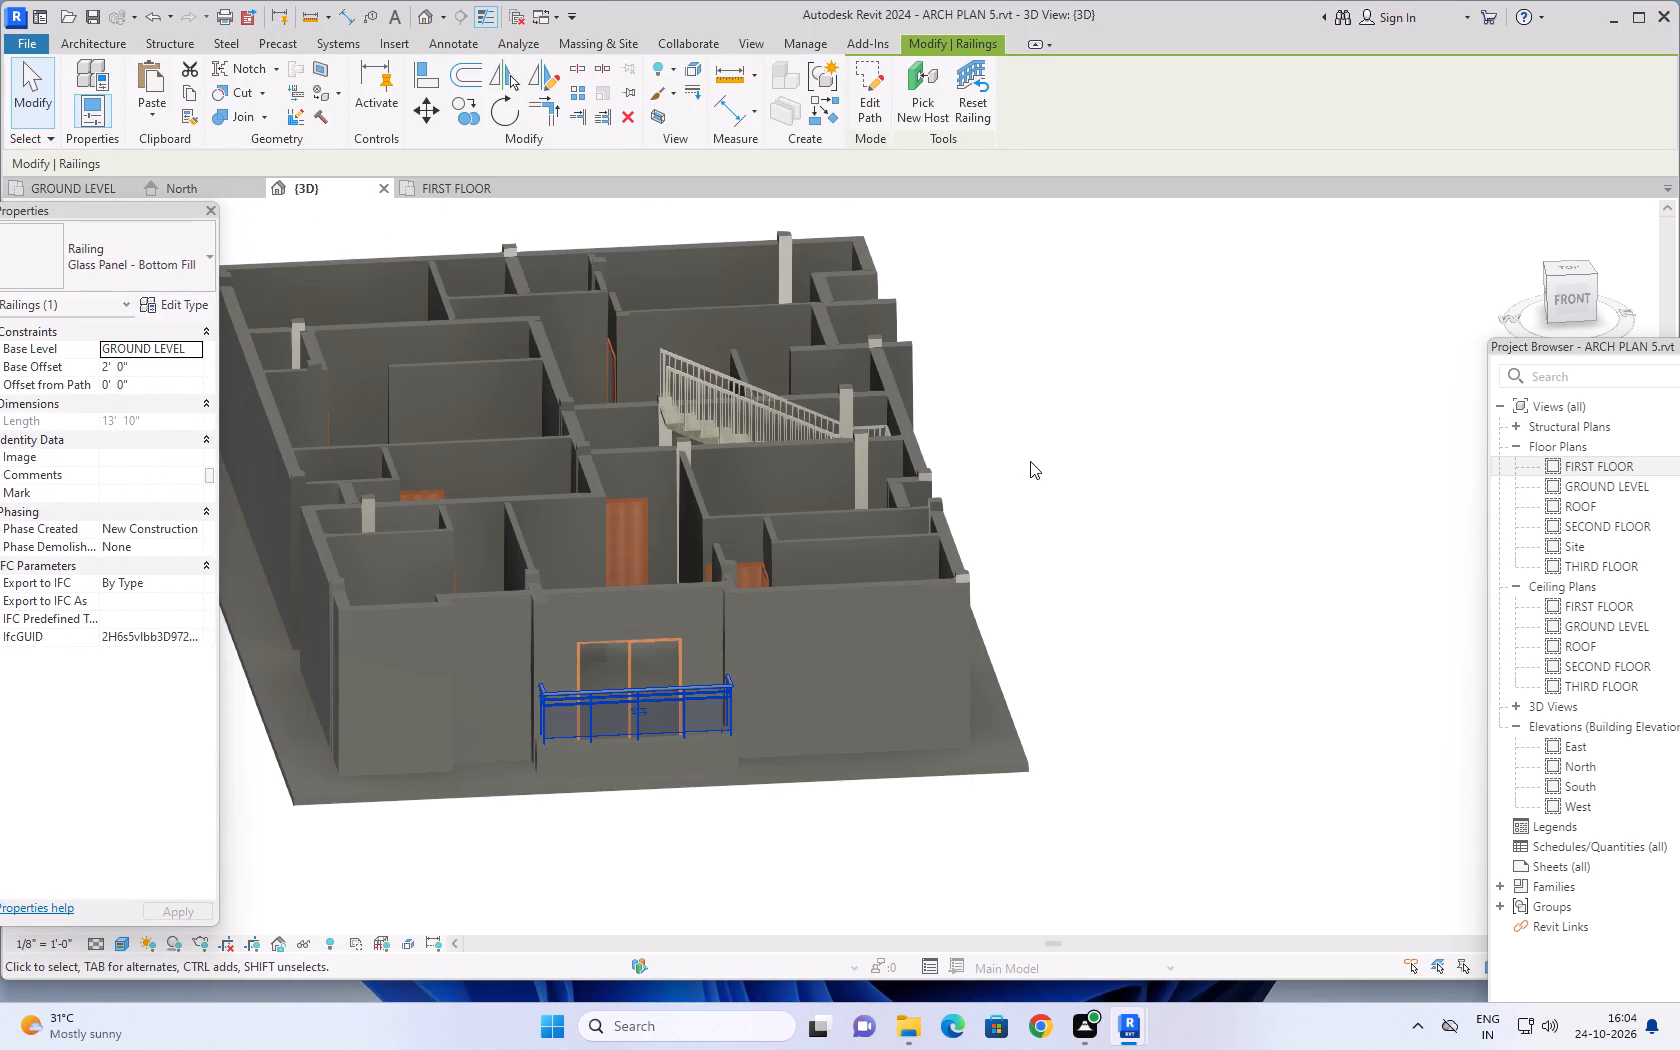
{"action": "left_click", "coordinate": [1035, 461]}
Examine the 3'X6'3" balcony's opening and low outer wall from outside in the 3D view.
{"action": "middle_click_drag", "start_coordinate": [1069, 488], "coordinate": [974, 566]}
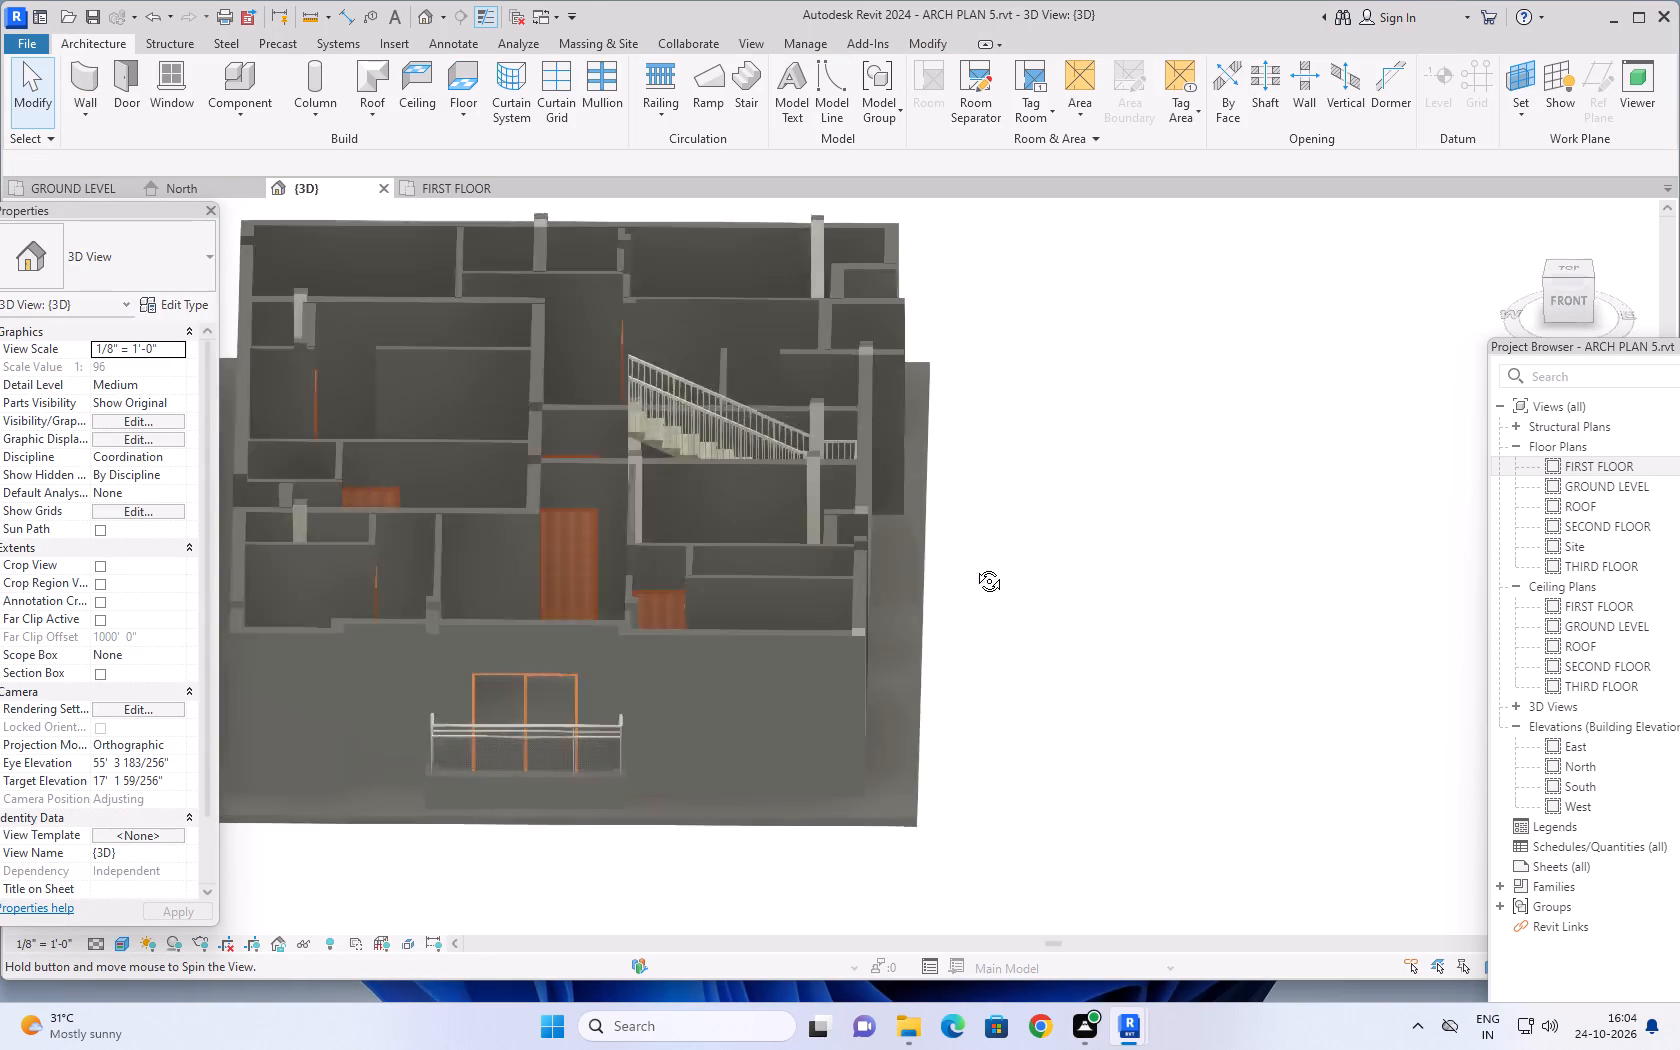
{"action": "middle_click_drag", "start_coordinate": [974, 566], "coordinate": [761, 605]}
{"action": "middle_click_drag", "start_coordinate": [1006, 512], "coordinate": [938, 647]}
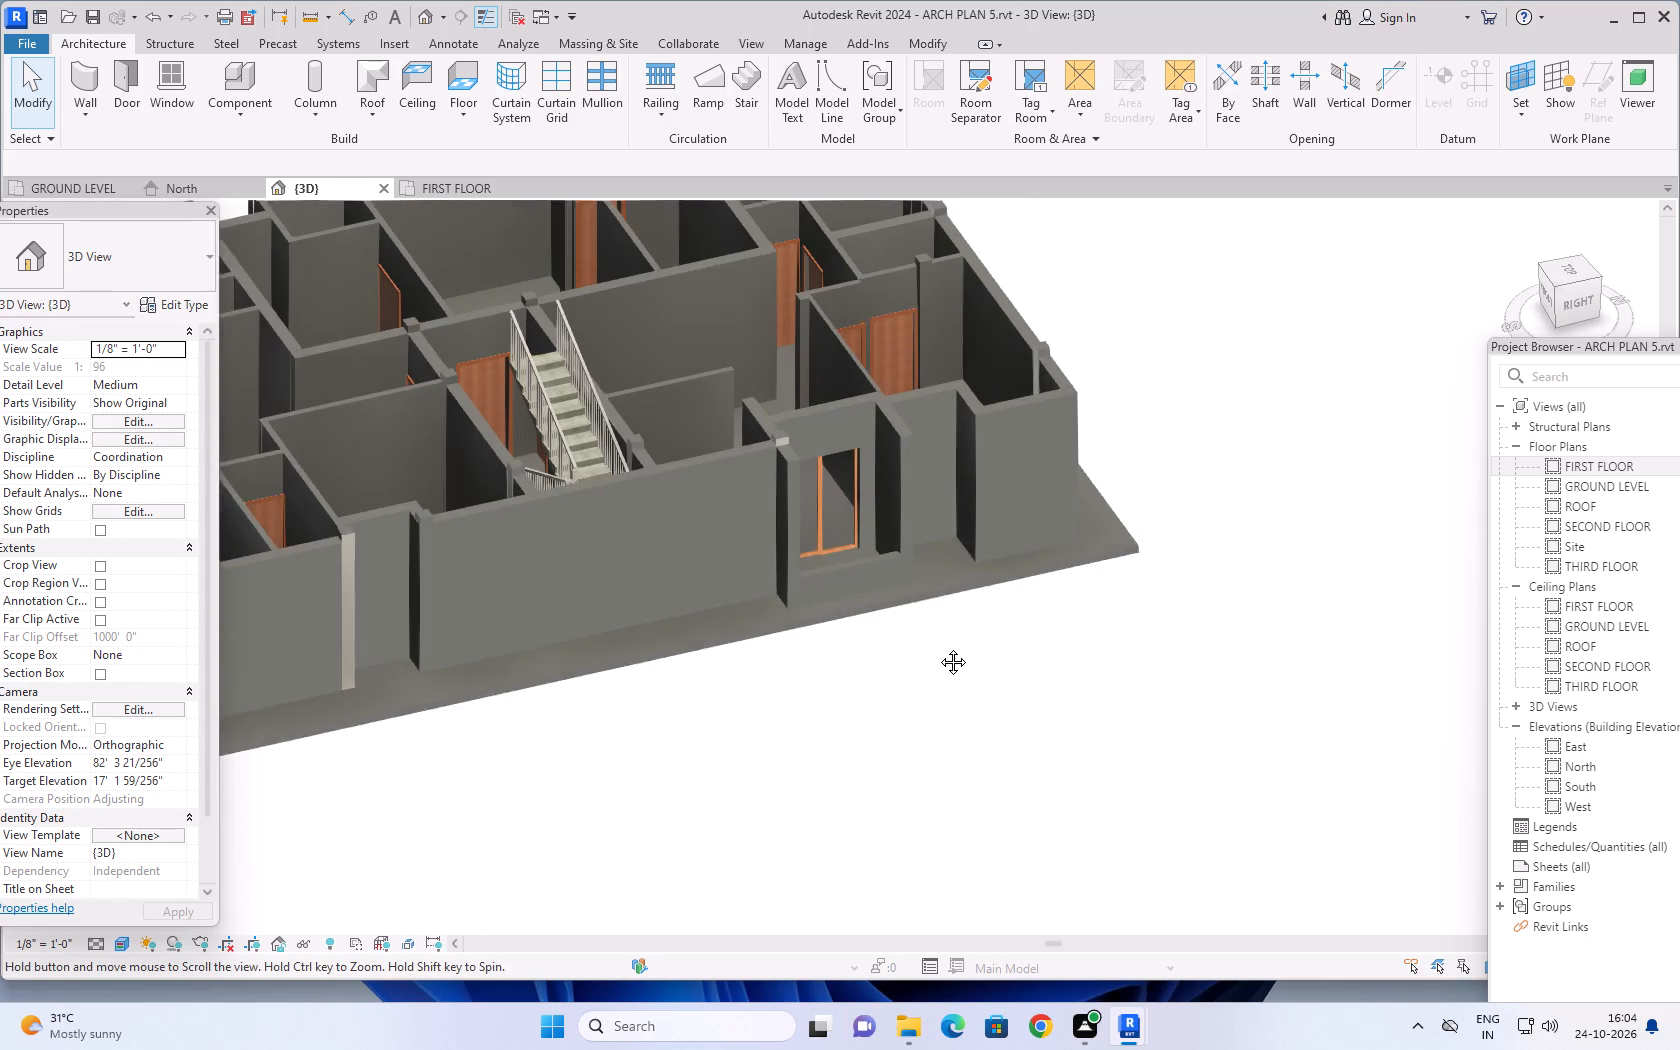
{"action": "middle_click_drag", "start_coordinate": [938, 647], "coordinate": [936, 650]}
{"action": "scroll", "coordinate": [837, 603], "scroll_direction": "up", "scroll_amount": 3, "text": "shift"}
{"action": "middle_click_drag", "start_coordinate": [851, 599], "coordinate": [853, 570]}
{"action": "scroll", "coordinate": [860, 621], "scroll_direction": "up", "scroll_amount": 4}
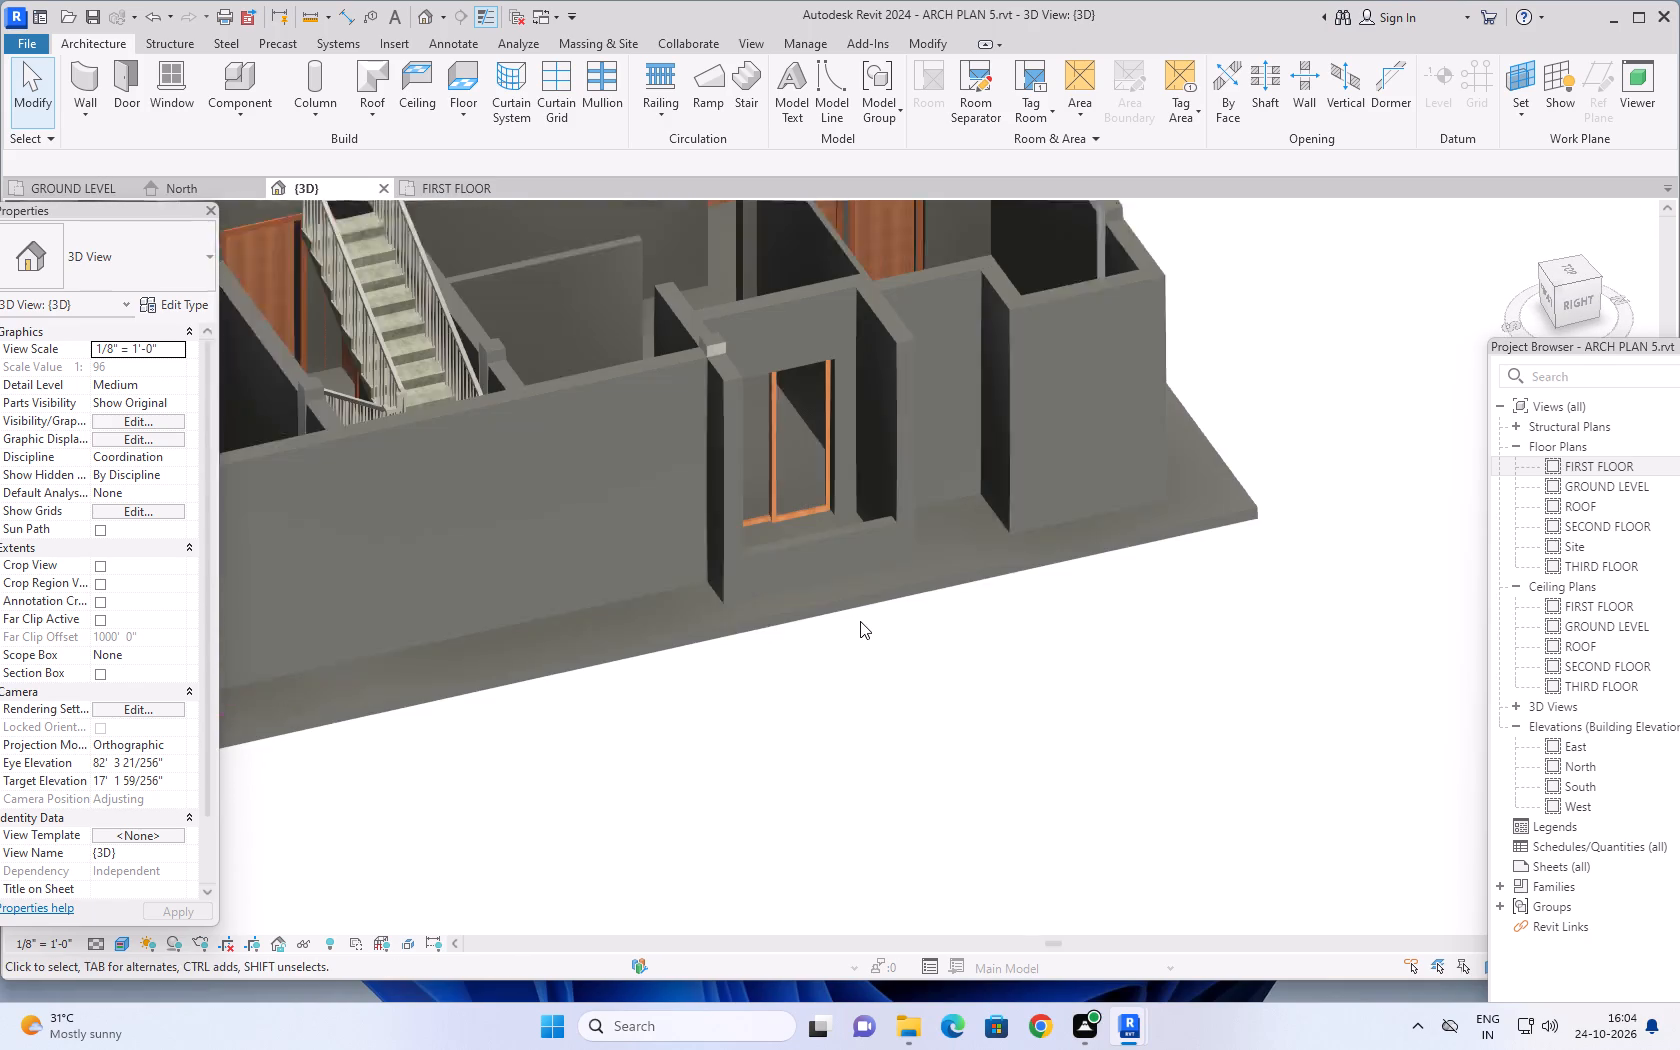
{"action": "middle_click_drag", "start_coordinate": [874, 641], "coordinate": [652, 669]}
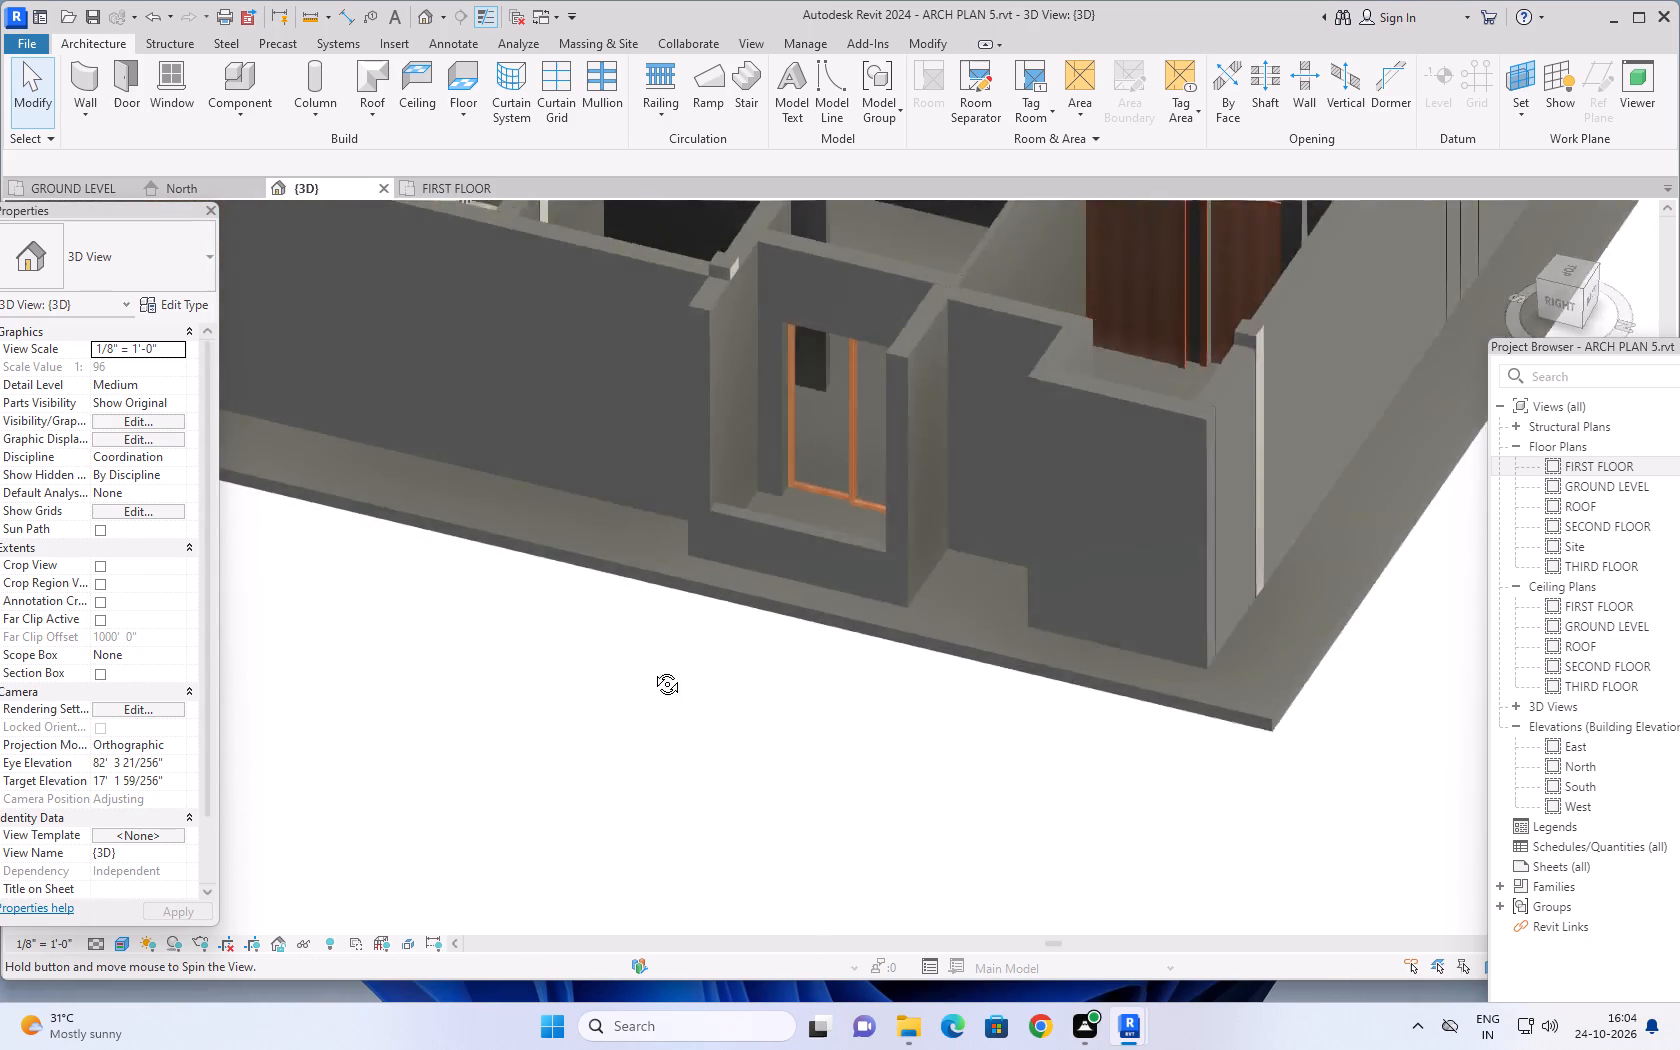
{"action": "middle_click_drag", "start_coordinate": [652, 669], "coordinate": [1020, 707]}
In the GROUND LEVEL plan, create a Handrail - Rectangular railing along the 3'X6'3" balcony's outer edge with a 6'-2" path between its side walls.
{"action": "left_click", "coordinate": [85, 182]}
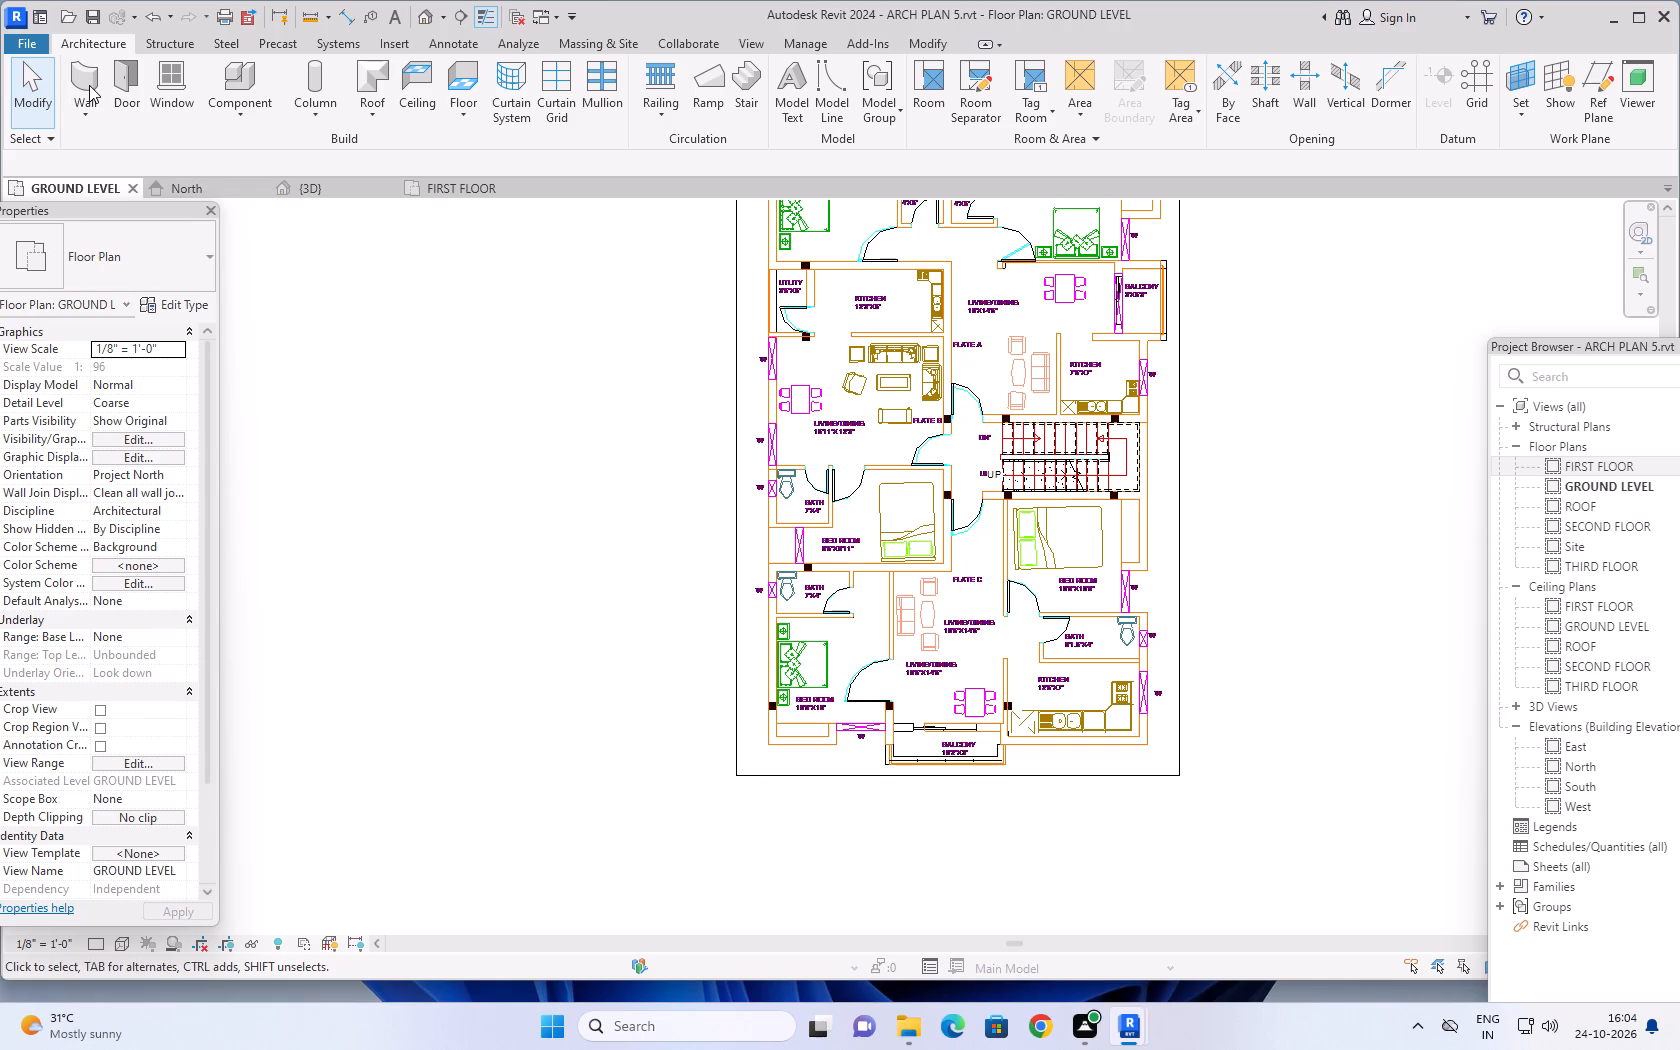
{"action": "scroll", "coordinate": [1198, 459], "scroll_direction": "down", "scroll_amount": 1}
{"action": "middle_click_drag", "start_coordinate": [1230, 442], "coordinate": [1205, 444]}
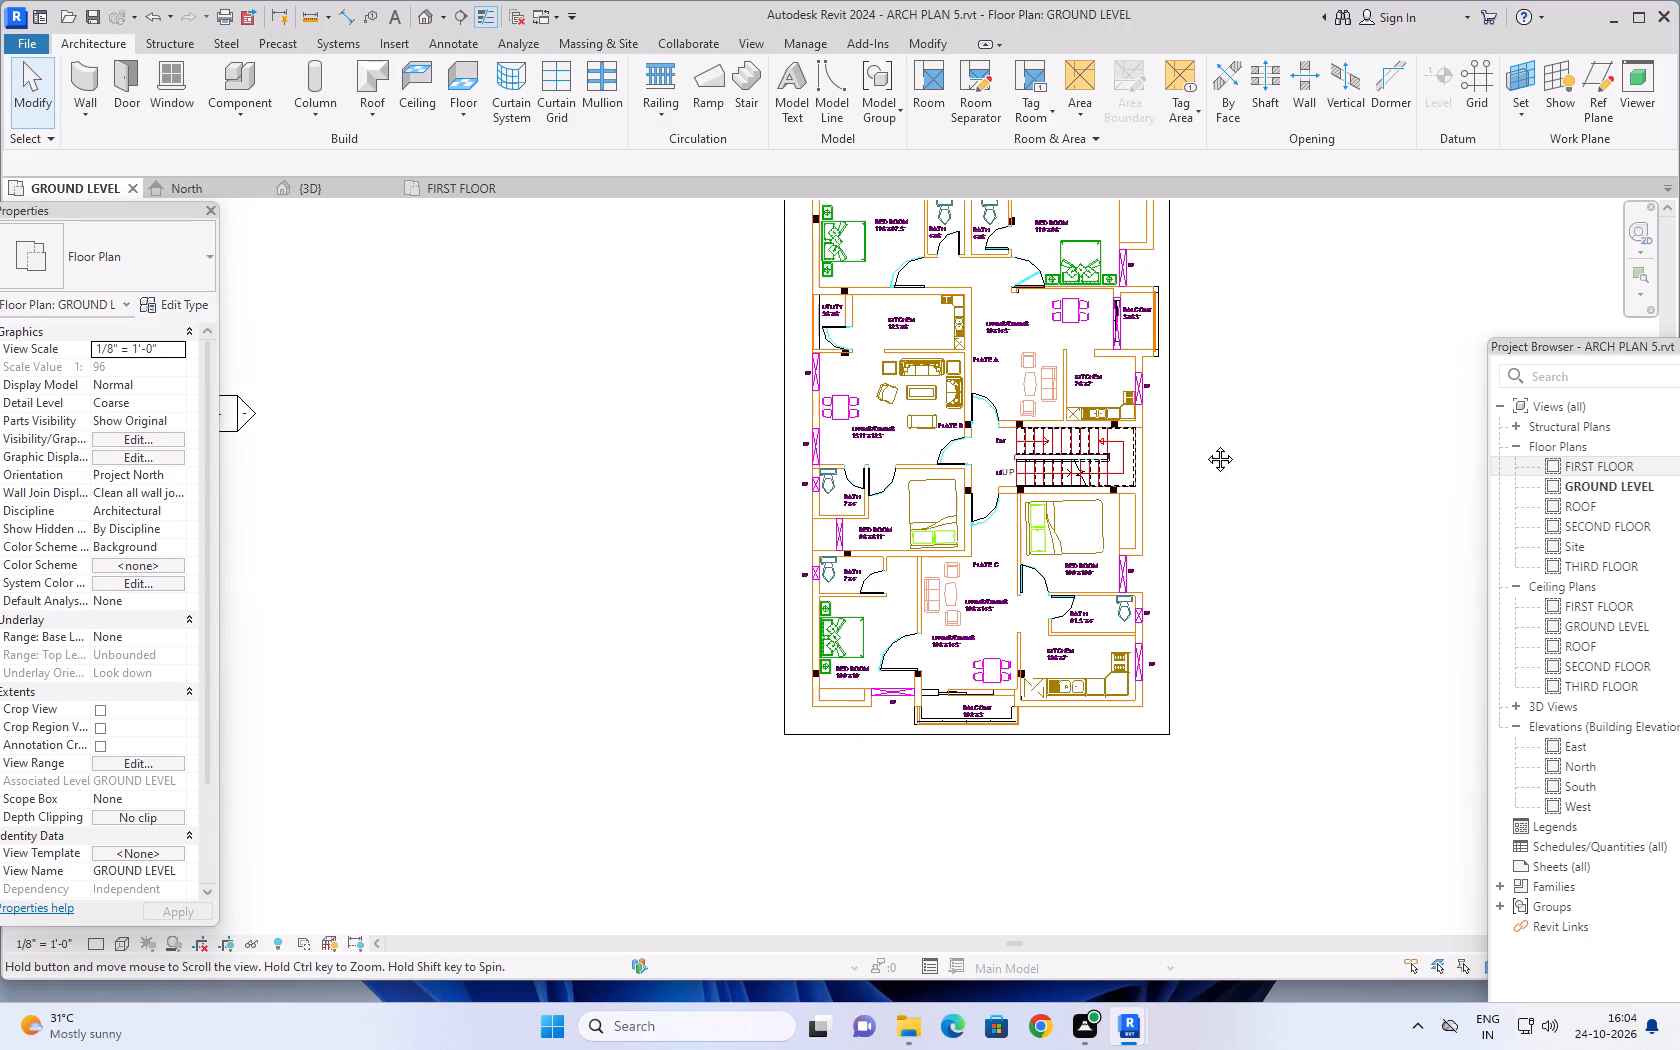
{"action": "middle_click_drag", "start_coordinate": [1205, 444], "coordinate": [1130, 475]}
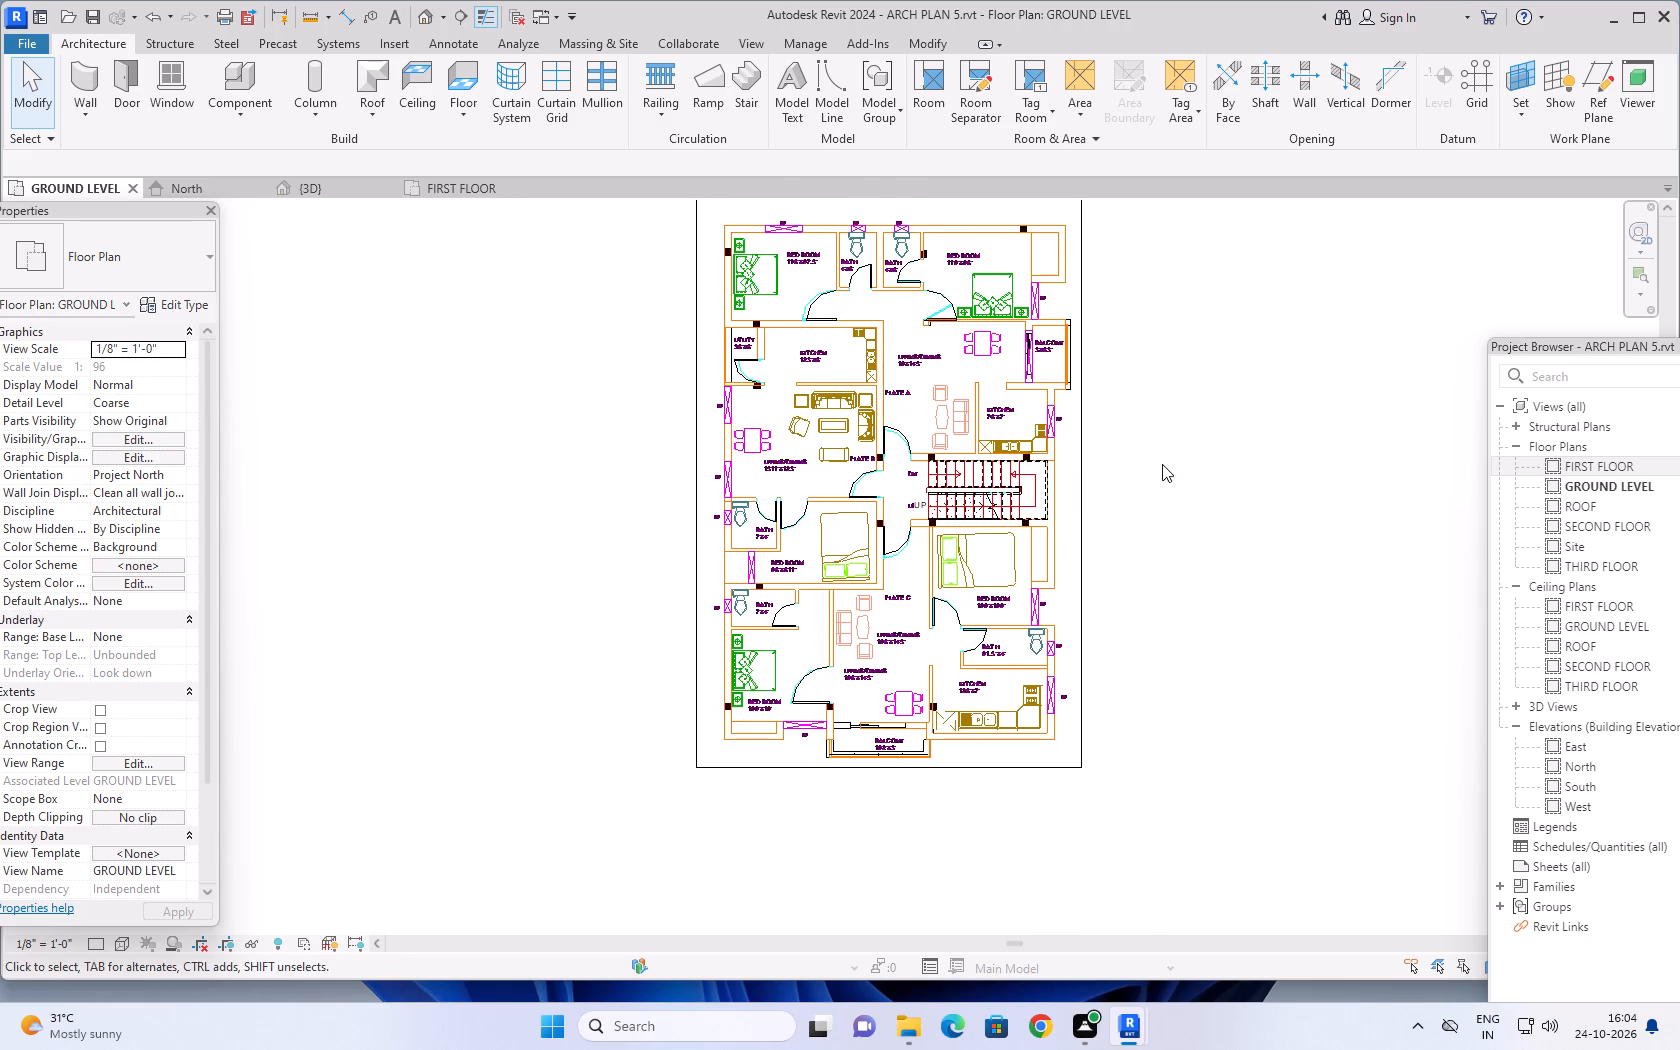
{"action": "middle_click_drag", "start_coordinate": [1159, 464], "coordinate": [1140, 493]}
{"action": "middle_click_drag", "start_coordinate": [1132, 404], "coordinate": [1081, 529]}
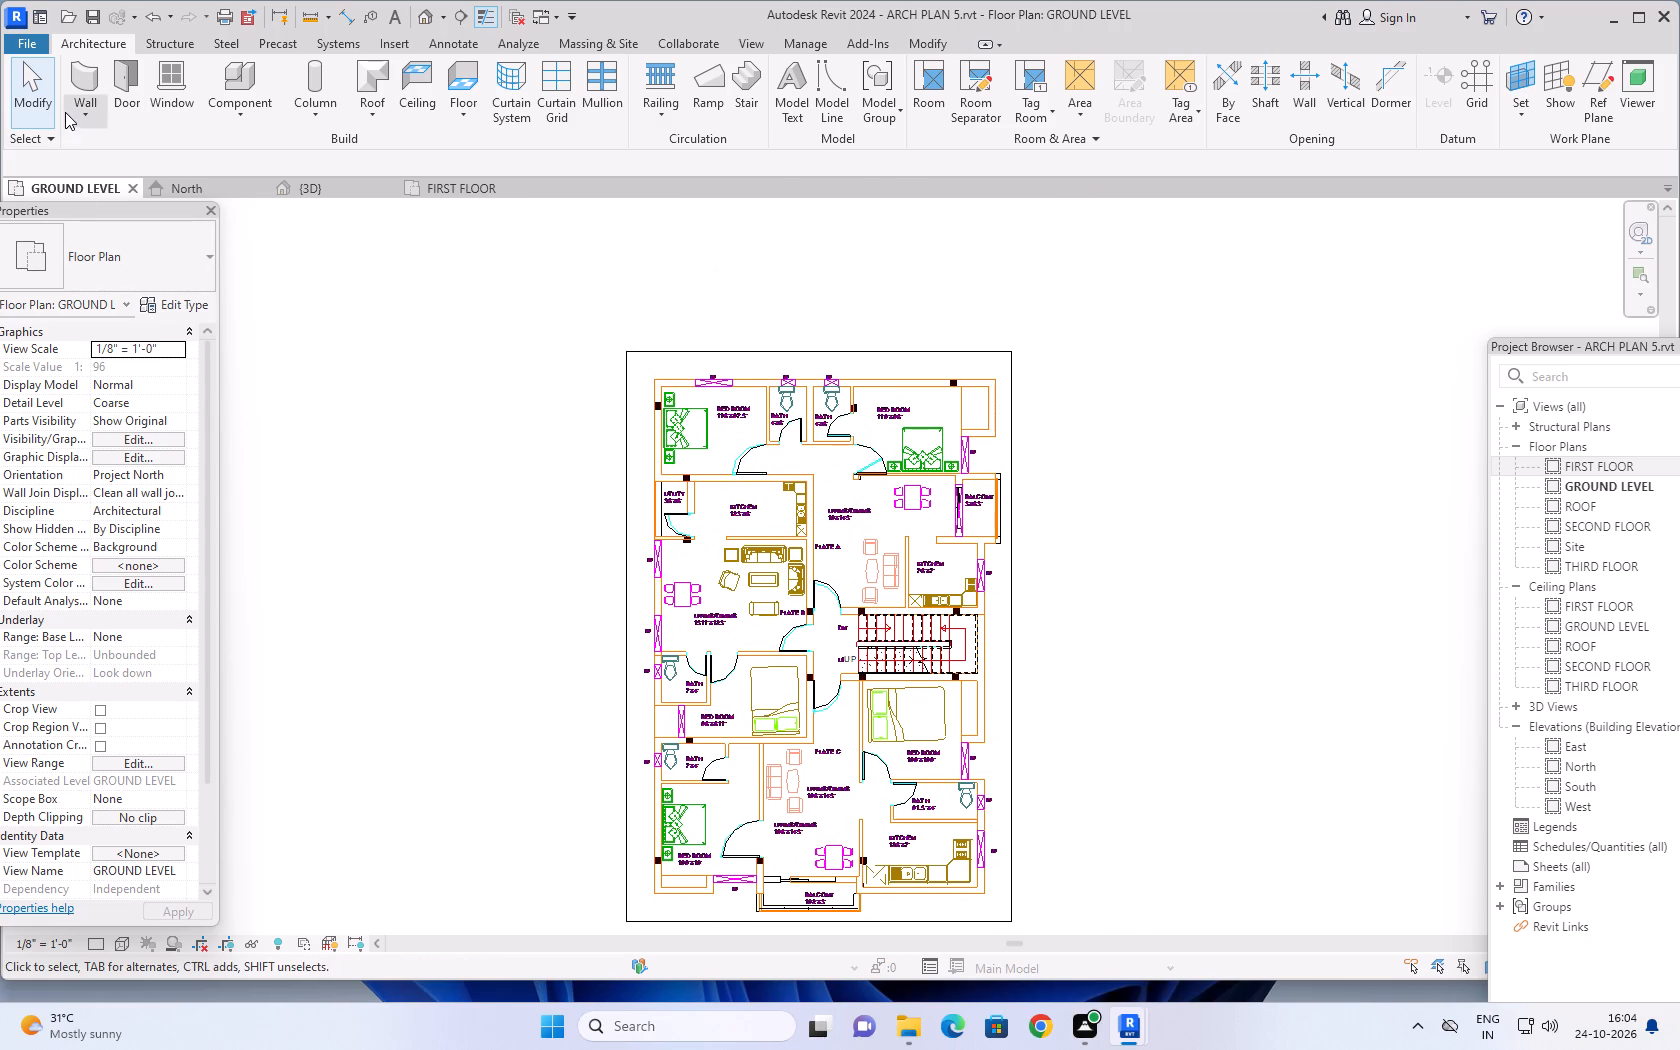
{"action": "left_click", "coordinate": [664, 71]}
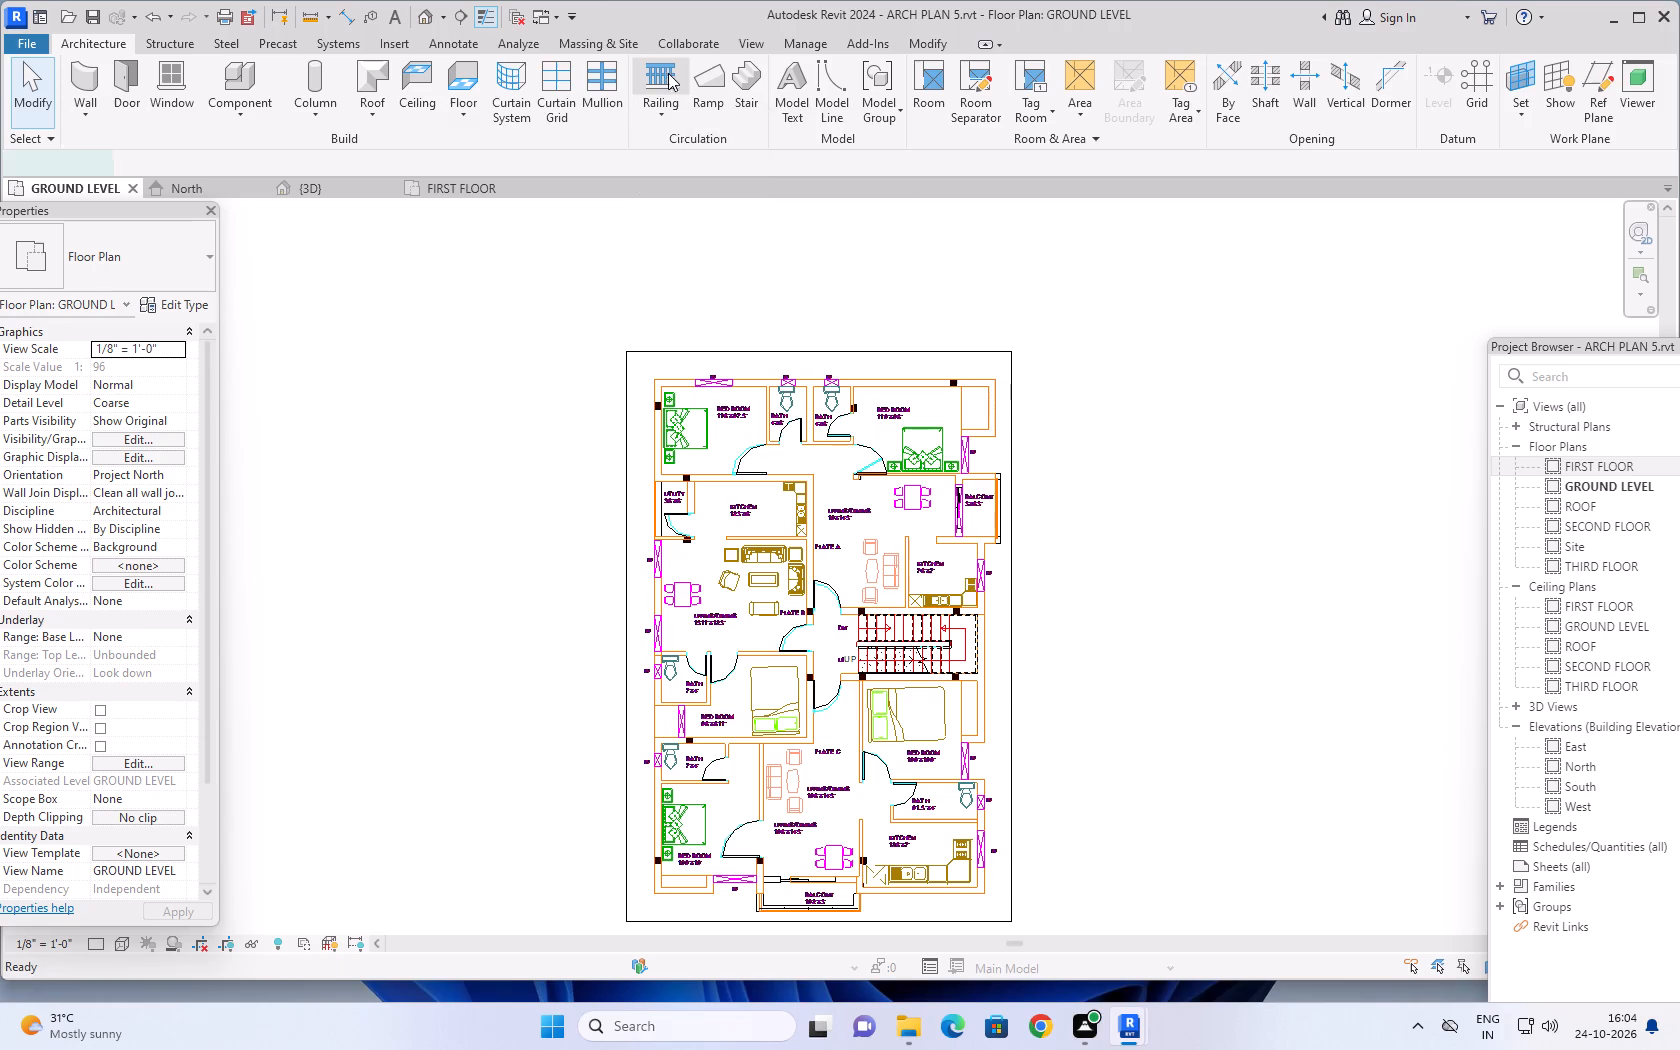
{"action": "scroll", "coordinate": [1020, 501], "scroll_direction": "up", "scroll_amount": 6}
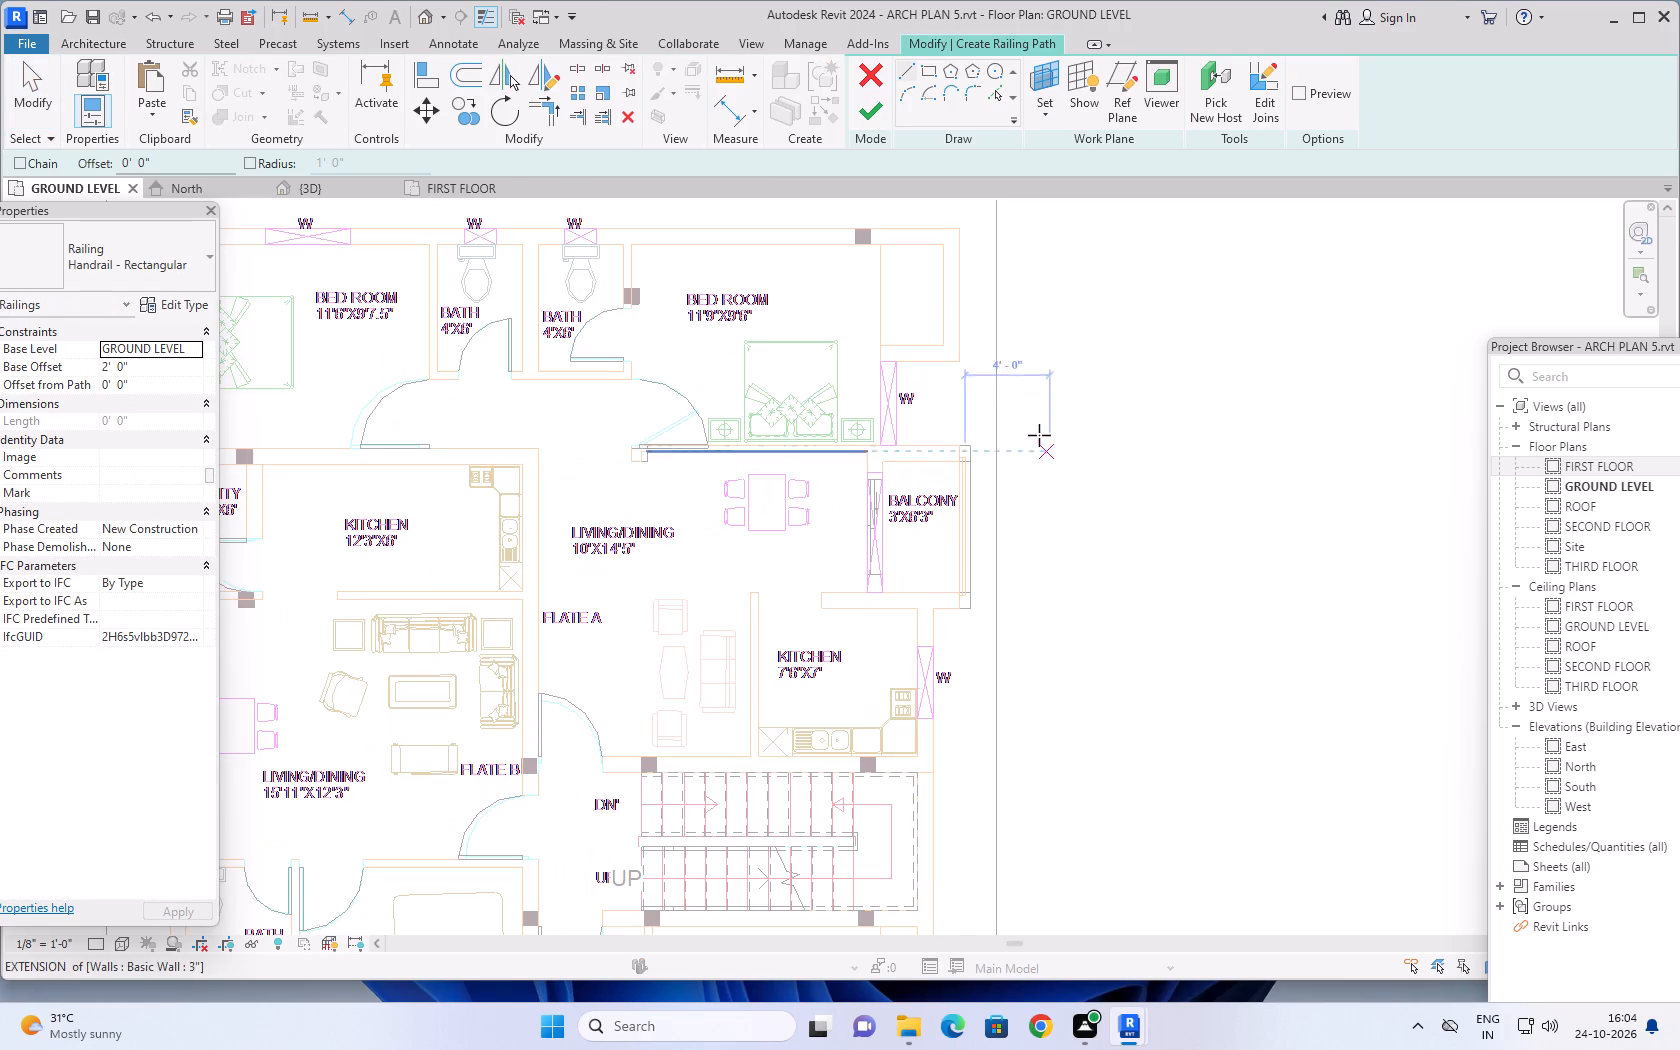
{"action": "scroll", "coordinate": [994, 489], "scroll_direction": "up", "scroll_amount": 14}
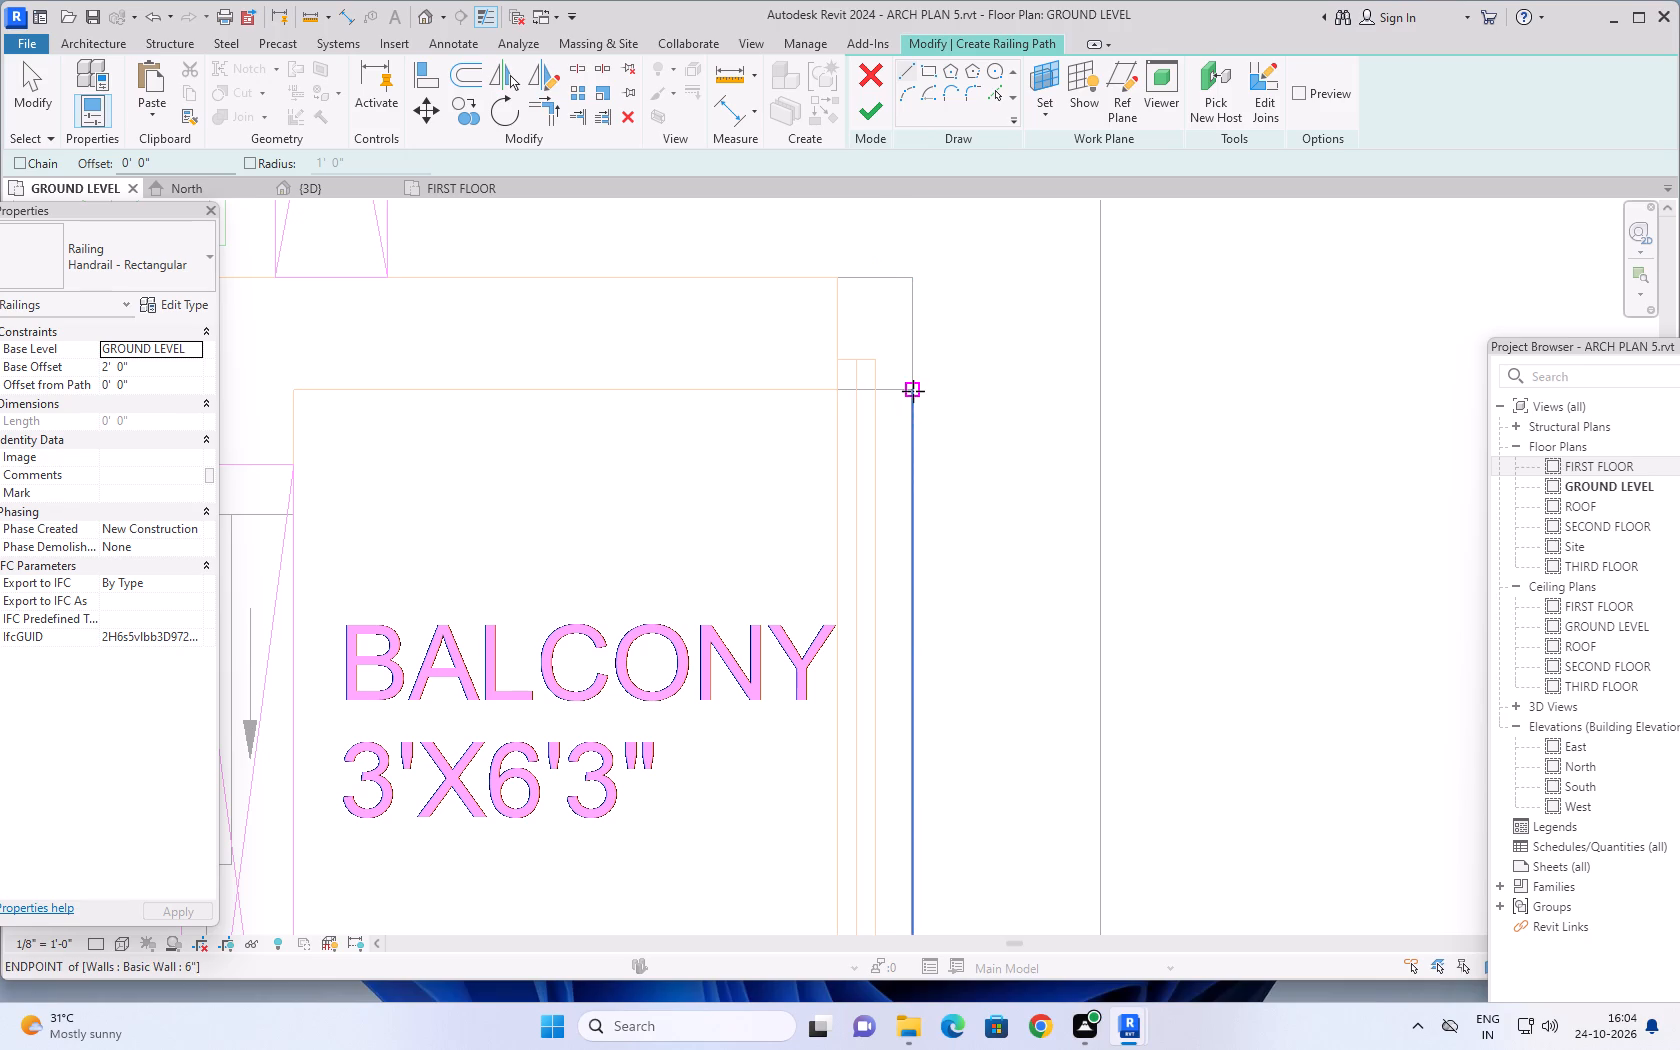
{"action": "left_click", "coordinate": [913, 391]}
{"action": "scroll", "coordinate": [903, 638], "scroll_direction": "down", "scroll_amount": 4}
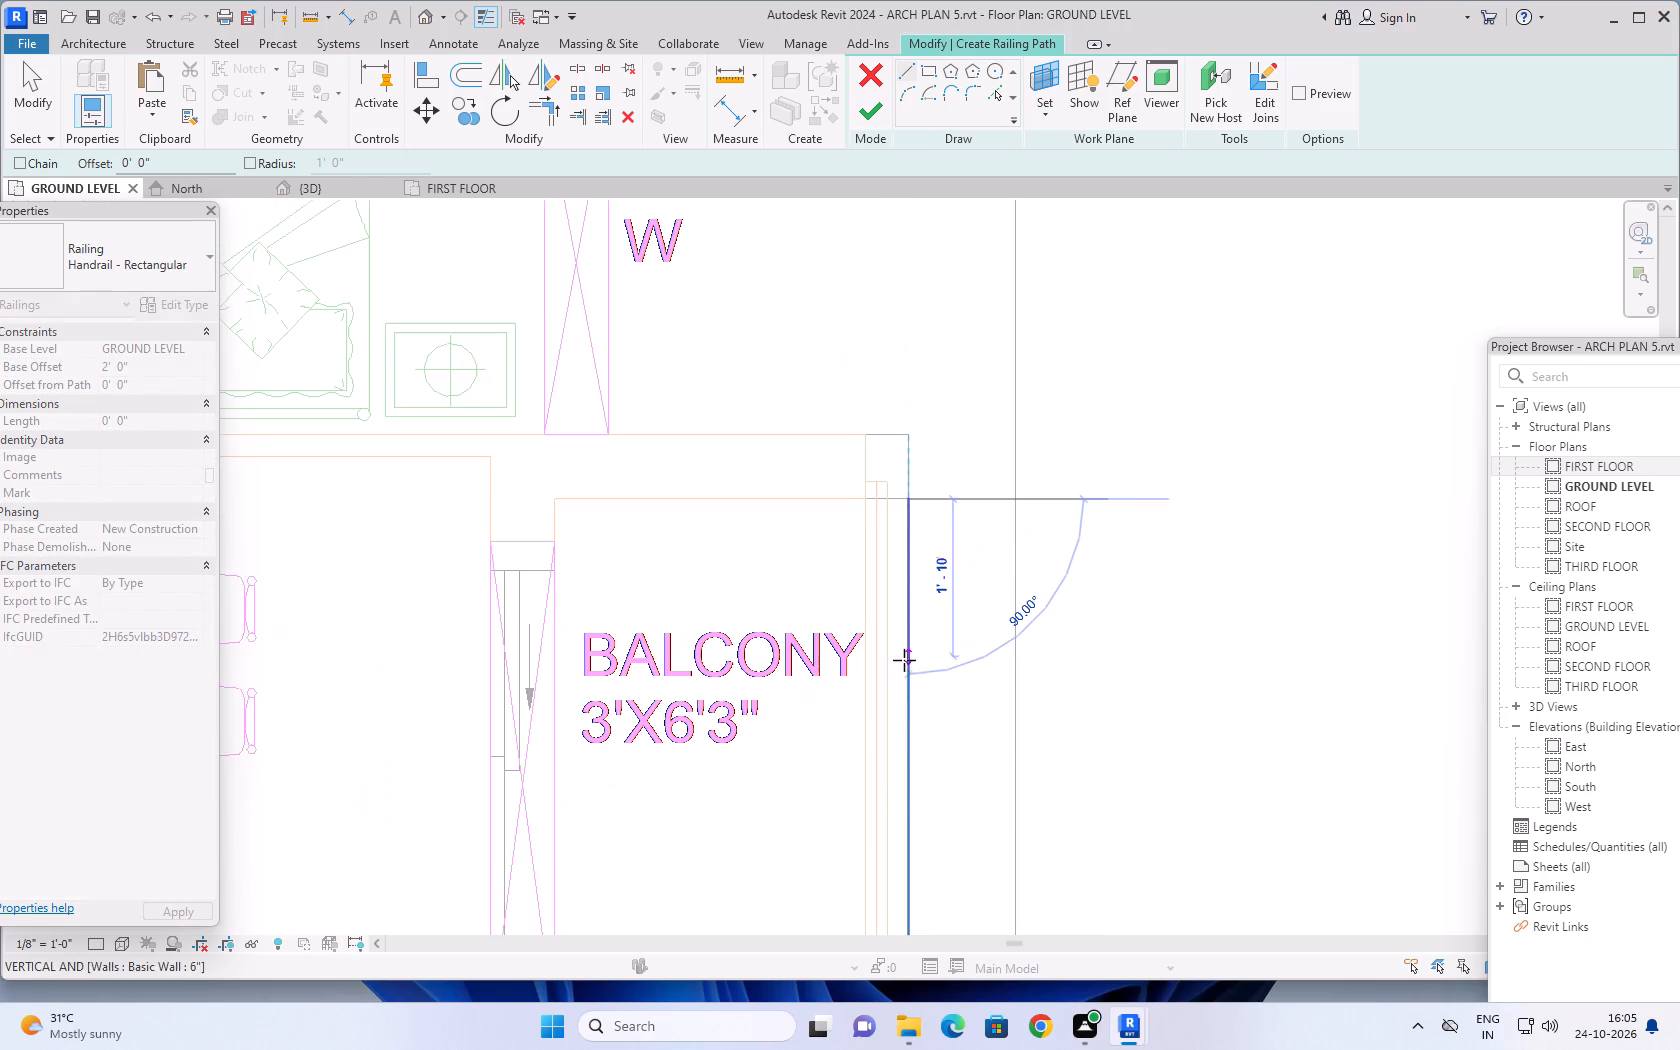
{"action": "middle_click_drag", "start_coordinate": [908, 666], "coordinate": [891, 376]}
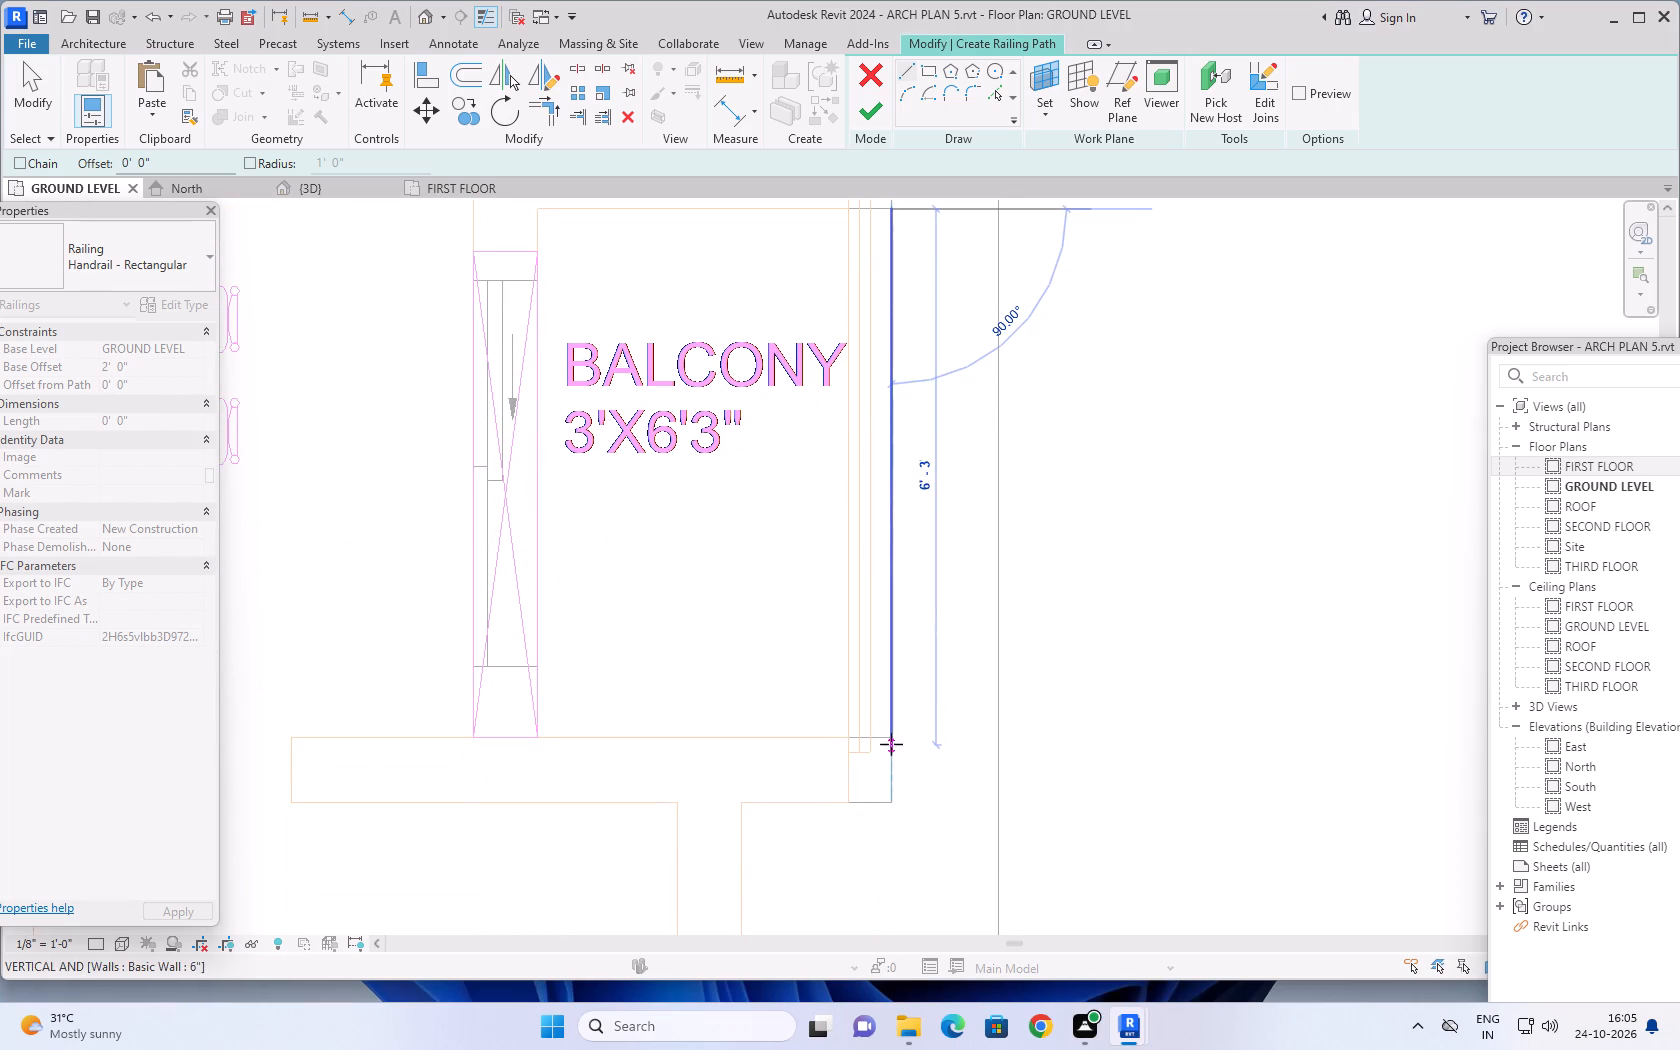
{"action": "left_click", "coordinate": [892, 735]}
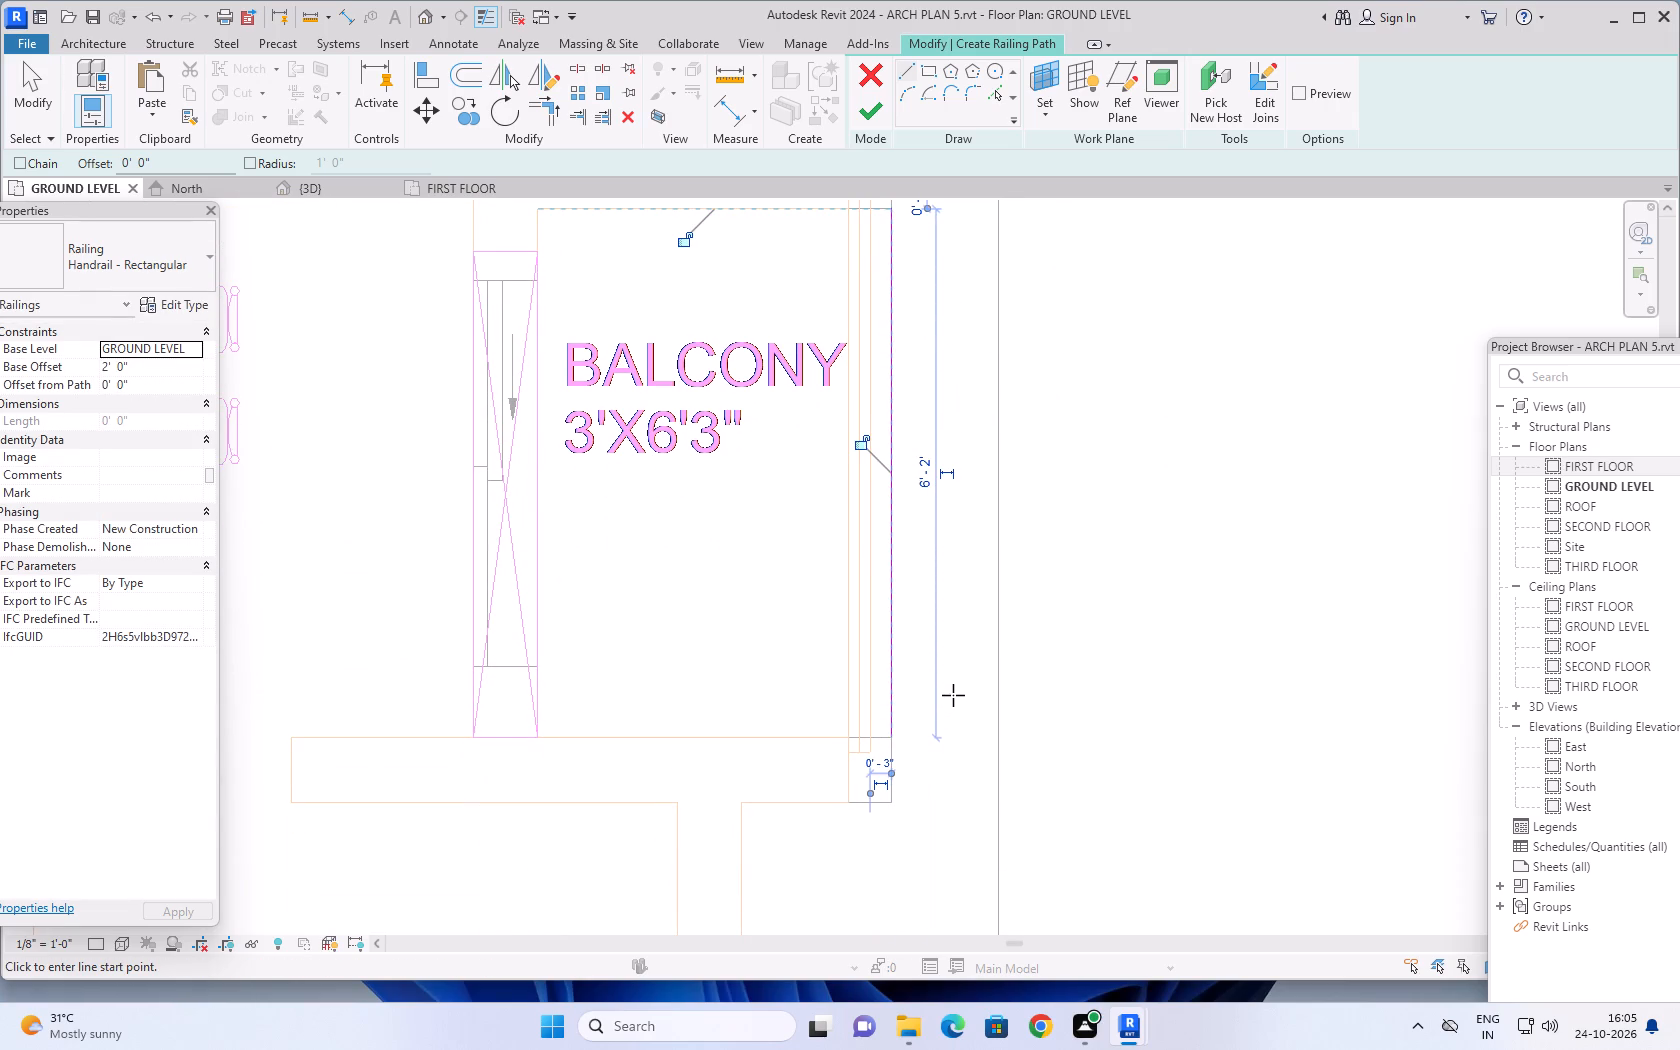
{"action": "scroll", "coordinate": [953, 693], "scroll_direction": "down", "scroll_amount": 1}
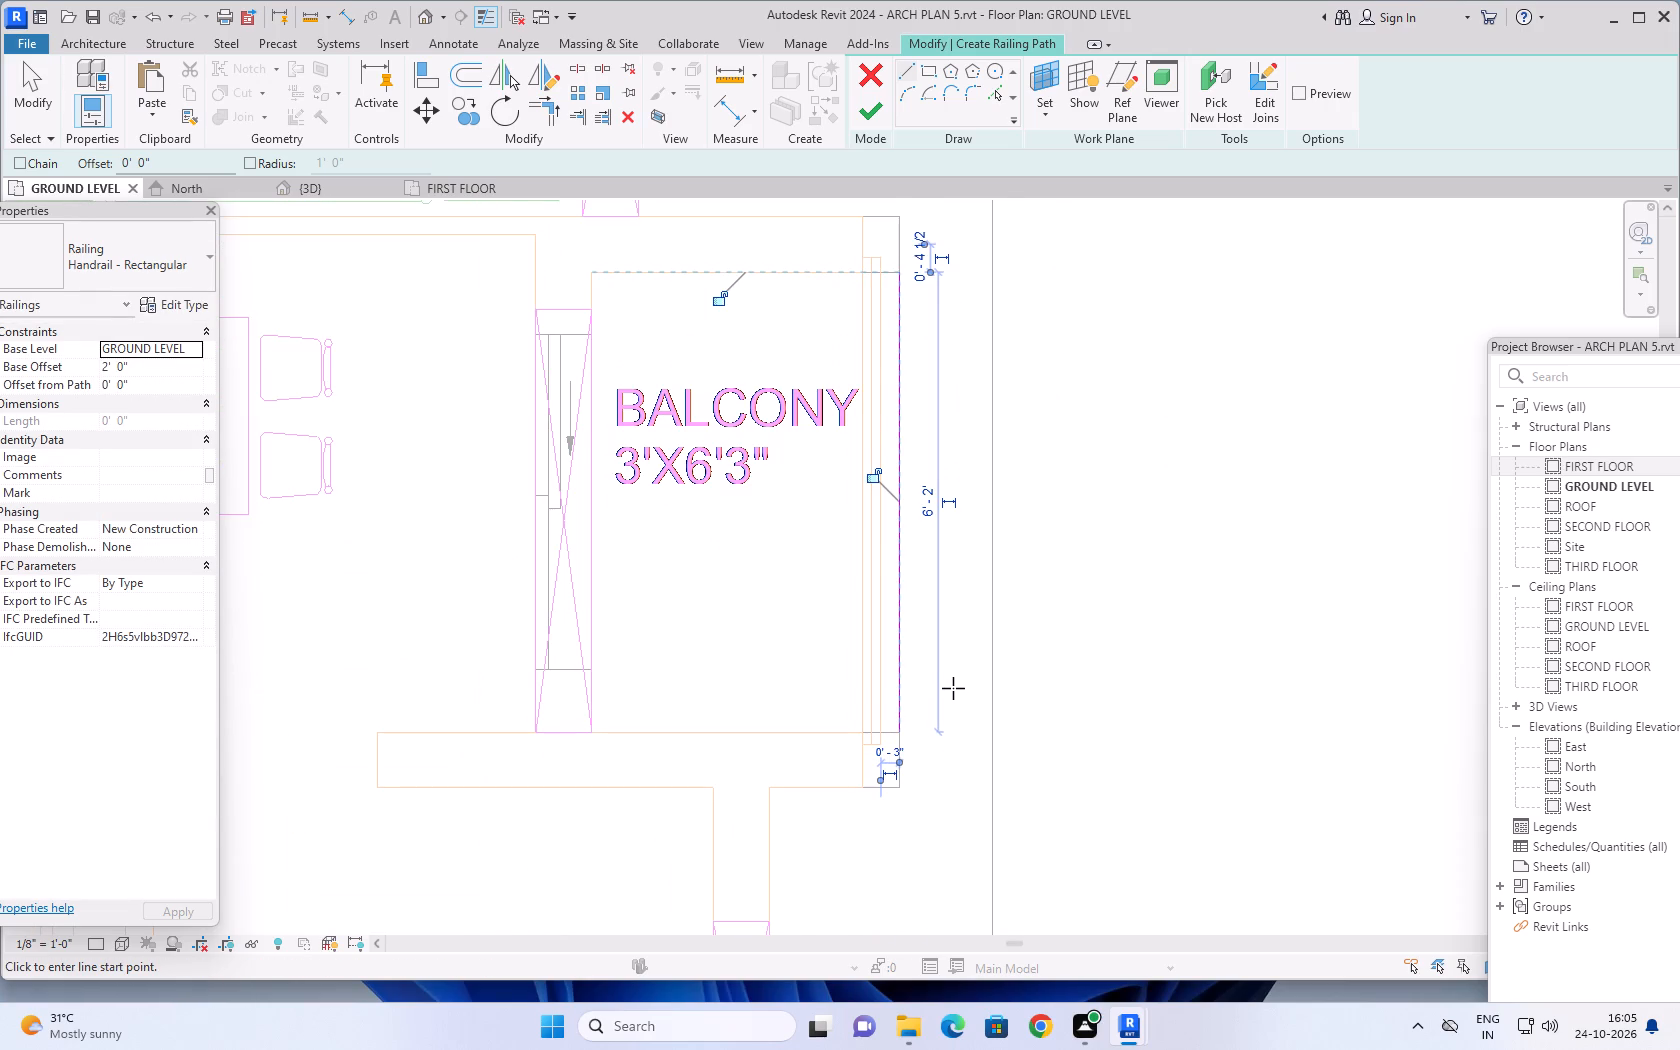
{"action": "scroll", "coordinate": [953, 688], "scroll_direction": "down", "scroll_amount": 2}
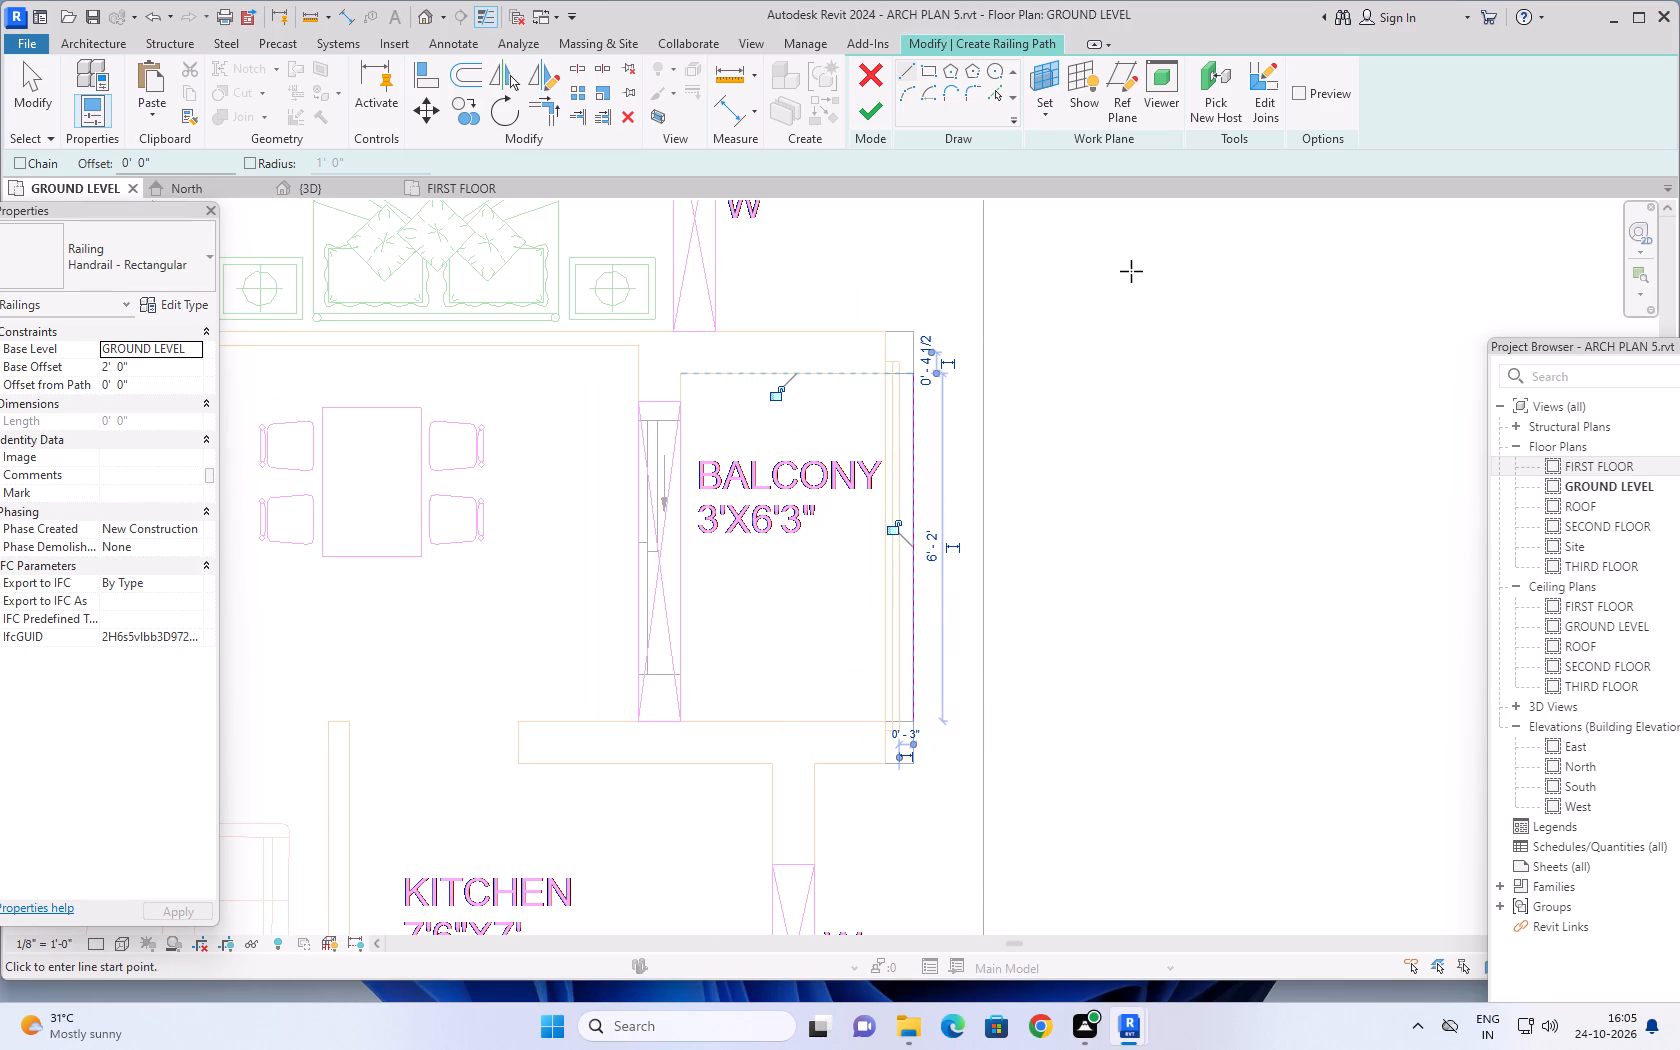
{"action": "left_click", "coordinate": [866, 112]}
Nudge the 3'X6'3" balcony's railing inward until it is centred over the 6" outer wall.
{"action": "scroll", "coordinate": [894, 454], "scroll_direction": "up", "scroll_amount": 2}
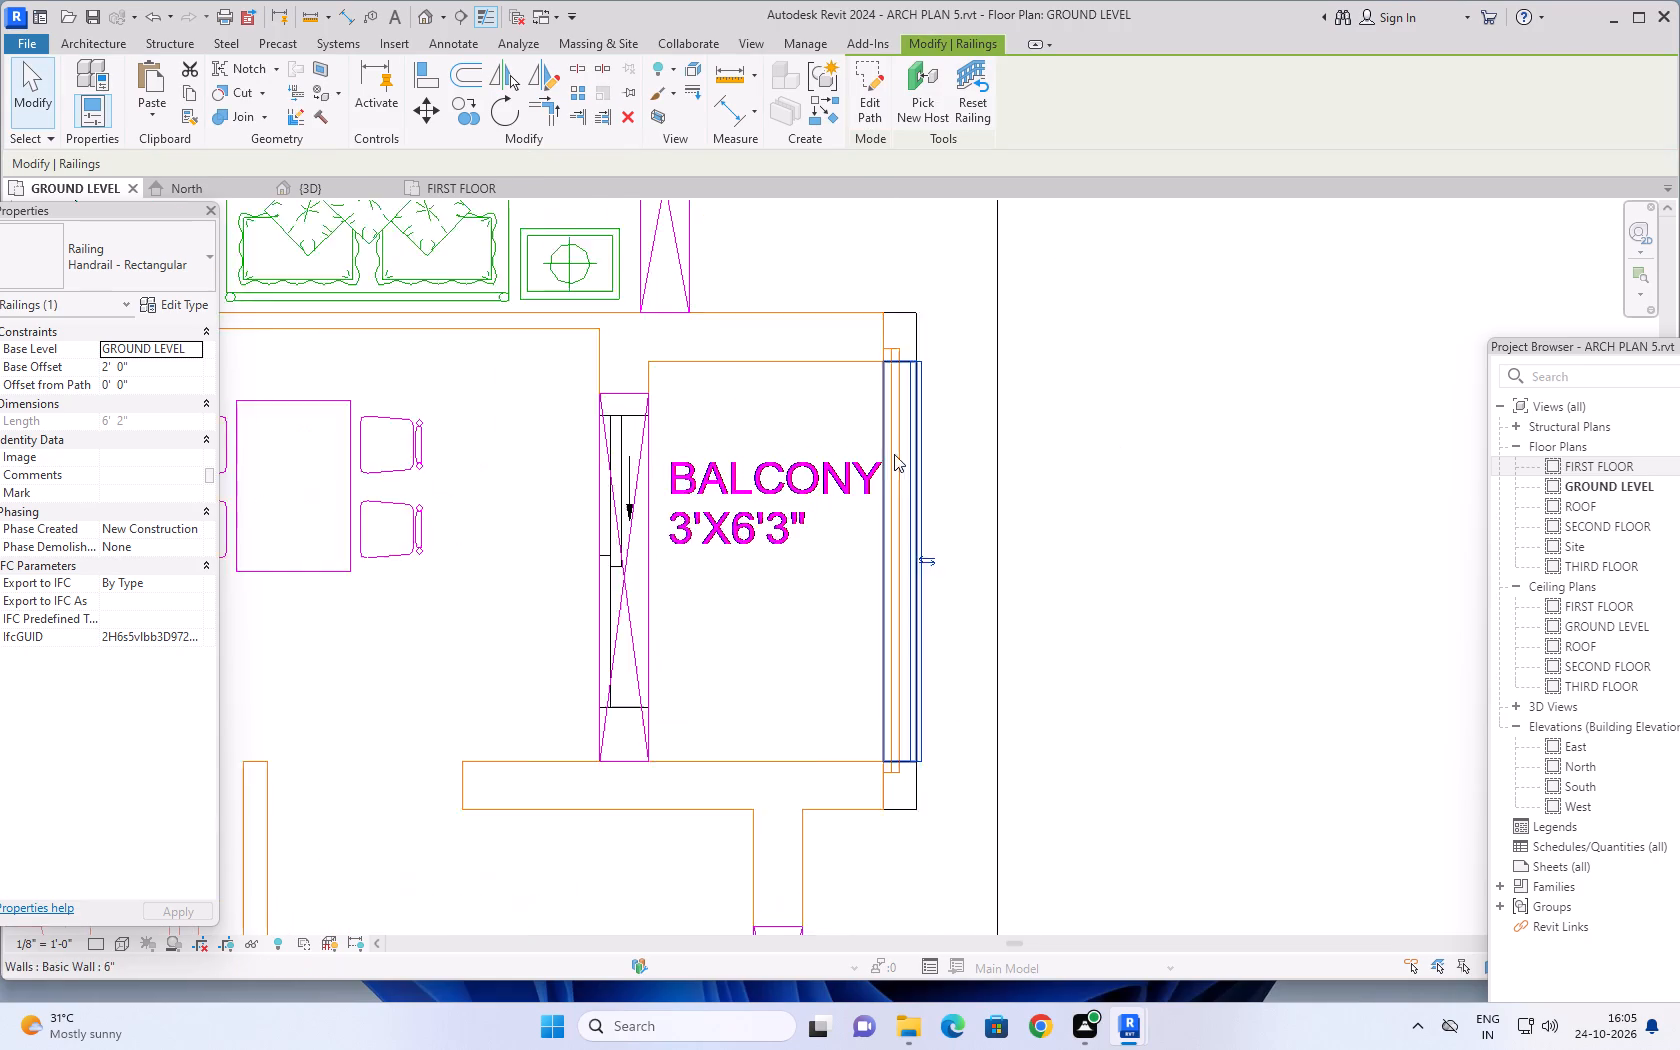
{"action": "scroll", "coordinate": [894, 454], "scroll_direction": "up", "scroll_amount": 2}
{"action": "key", "text": "Escape"}
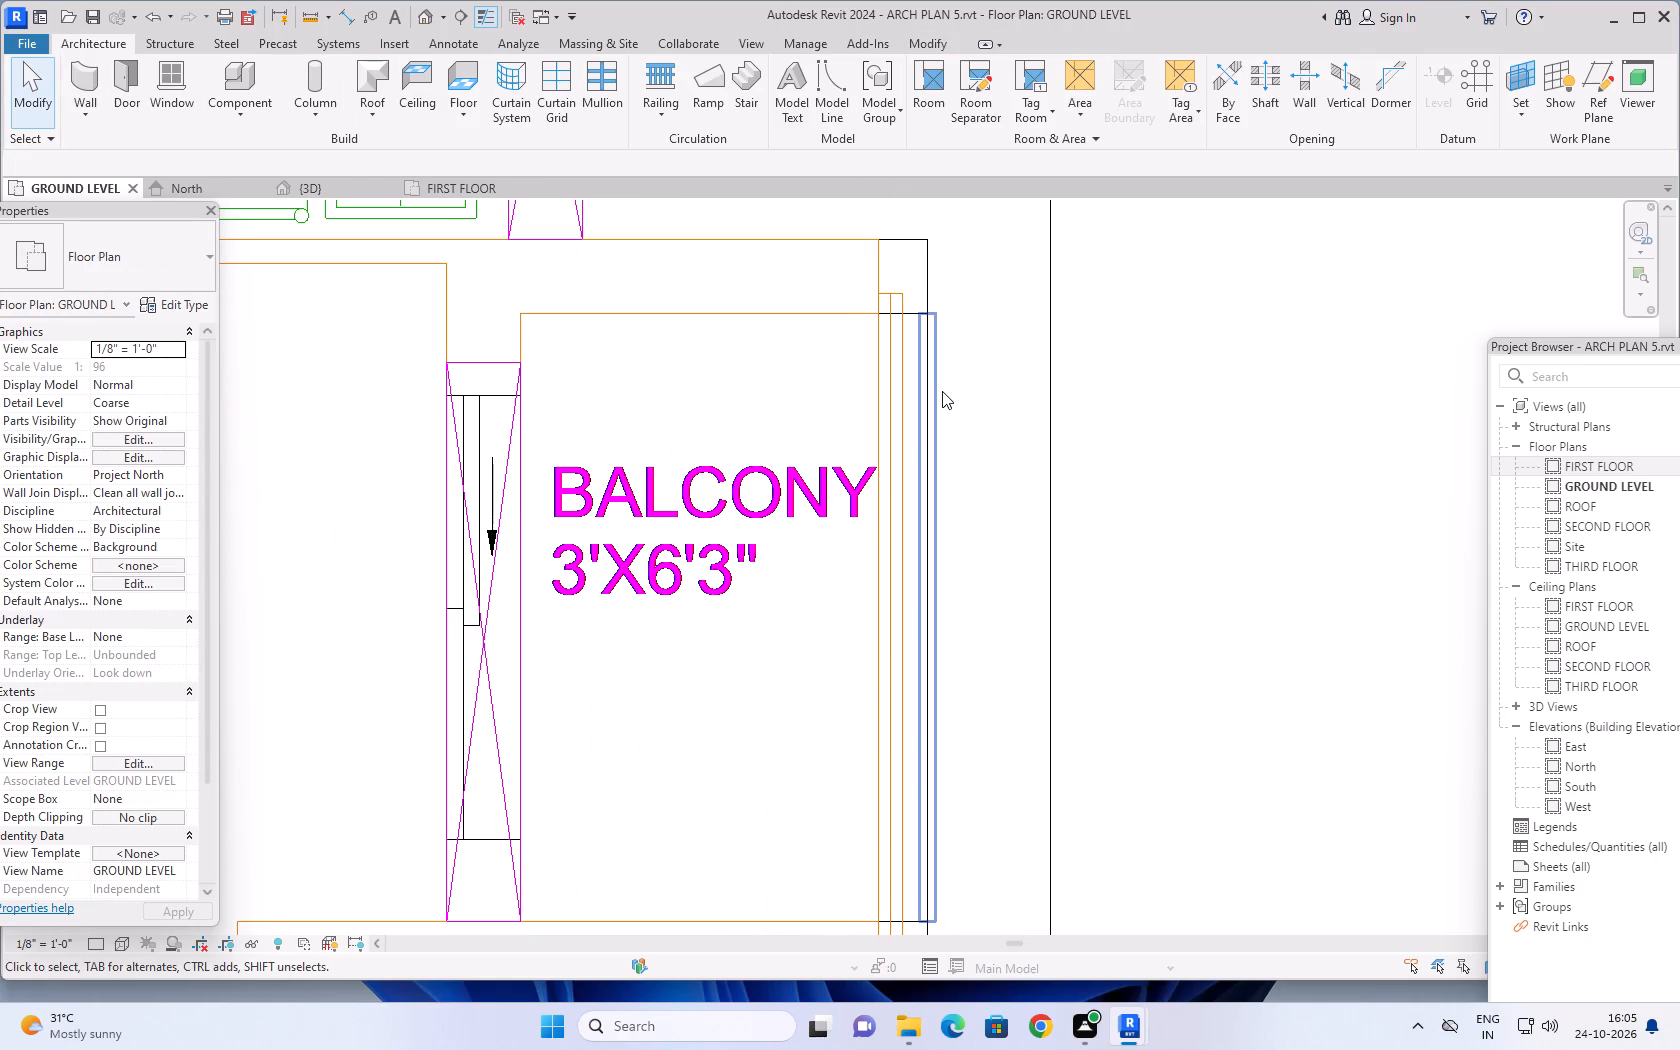
{"action": "left_click", "coordinate": [941, 388]}
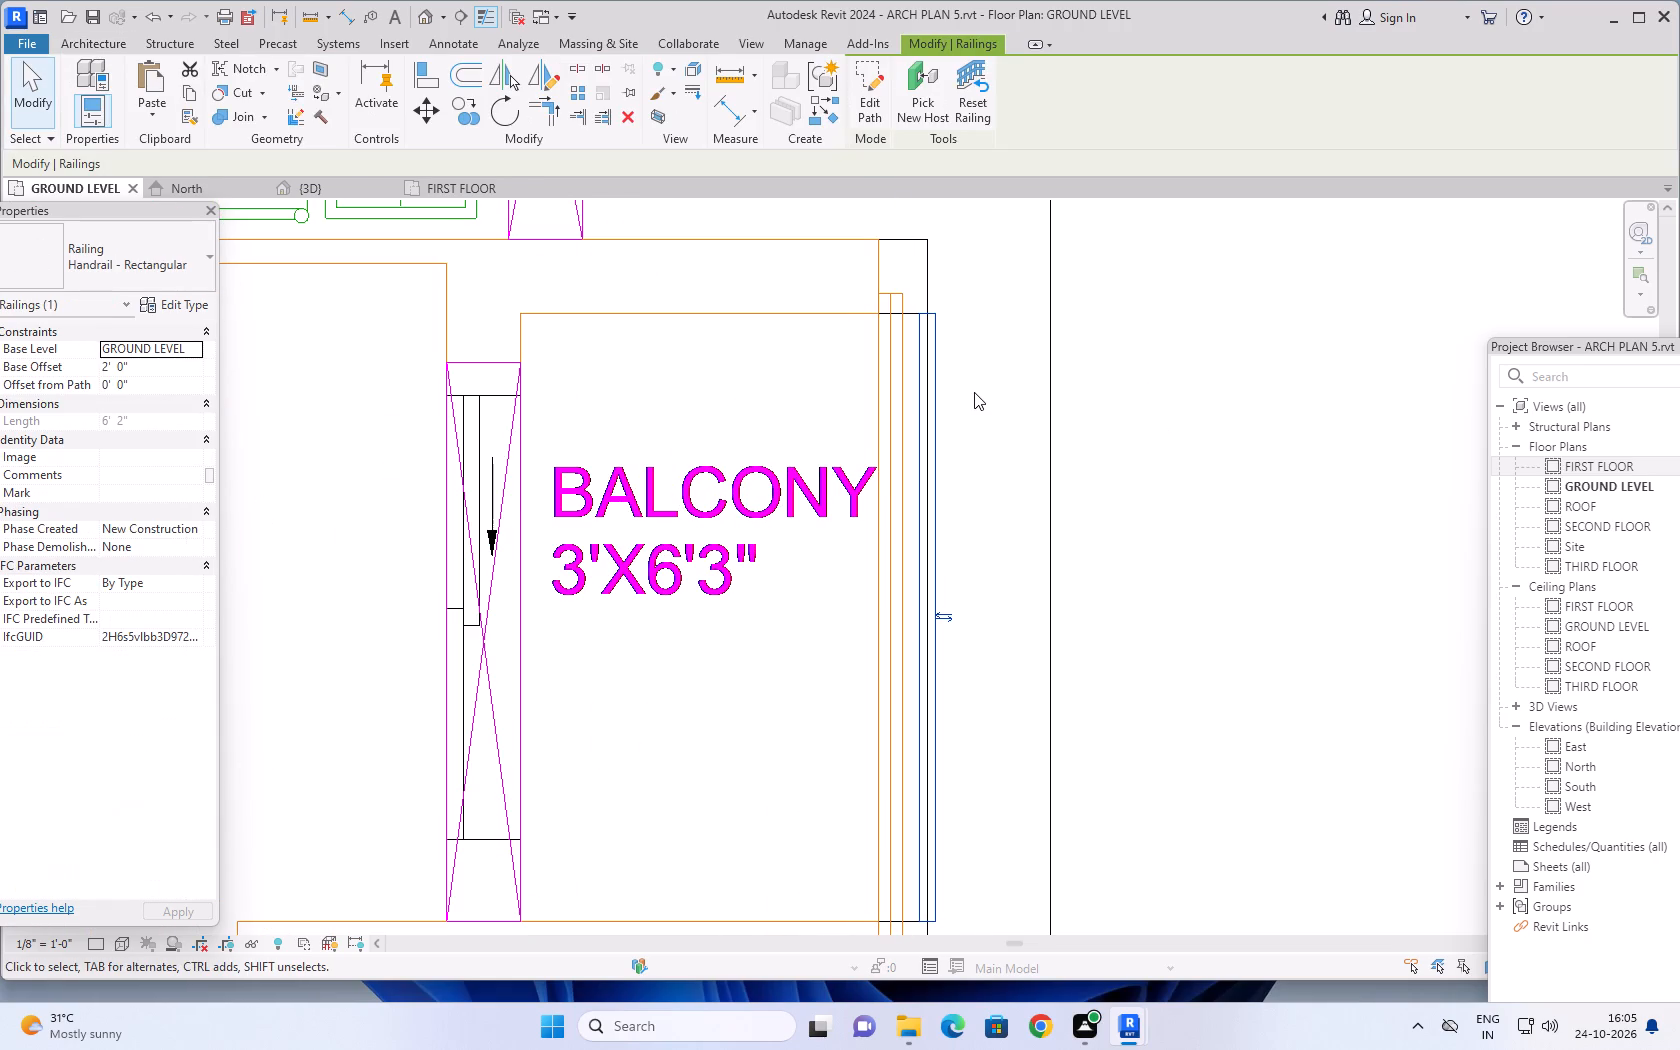
{"action": "key", "text": "Left"}
{"action": "key", "text": "Left"}
{"action": "key", "text": "Left"}
{"action": "key", "text": "Left"}
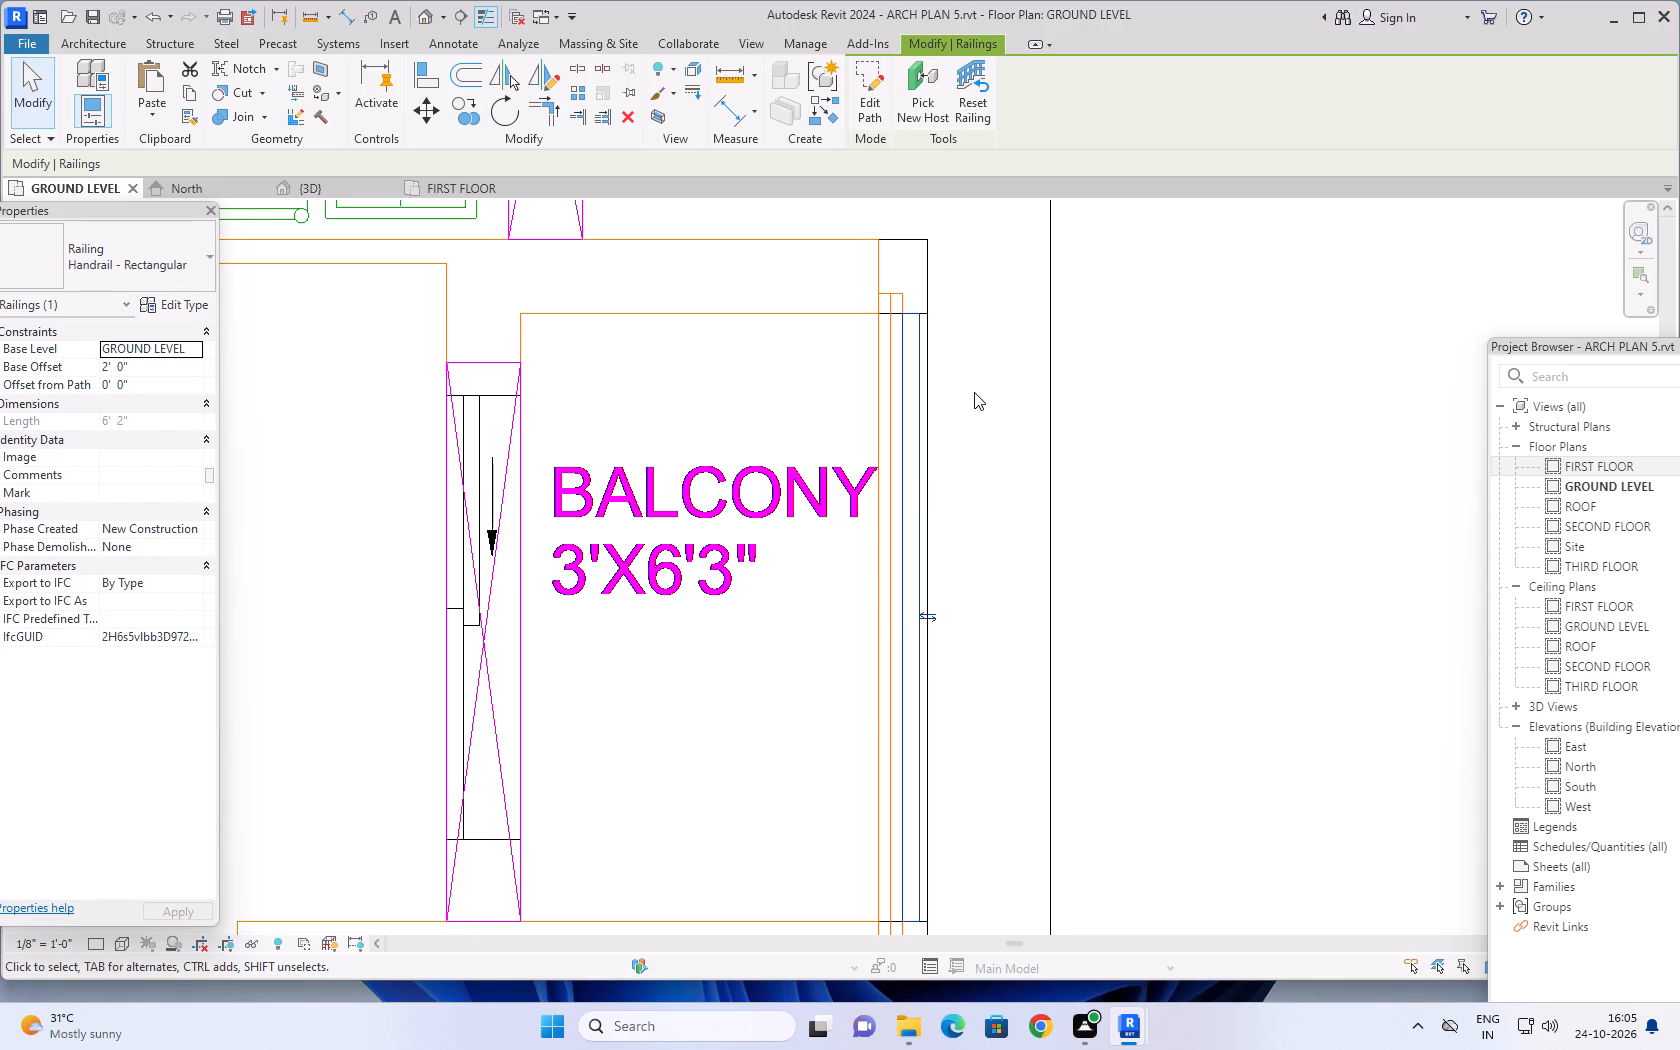
{"action": "key", "text": "Left"}
{"action": "key", "text": "Left"}
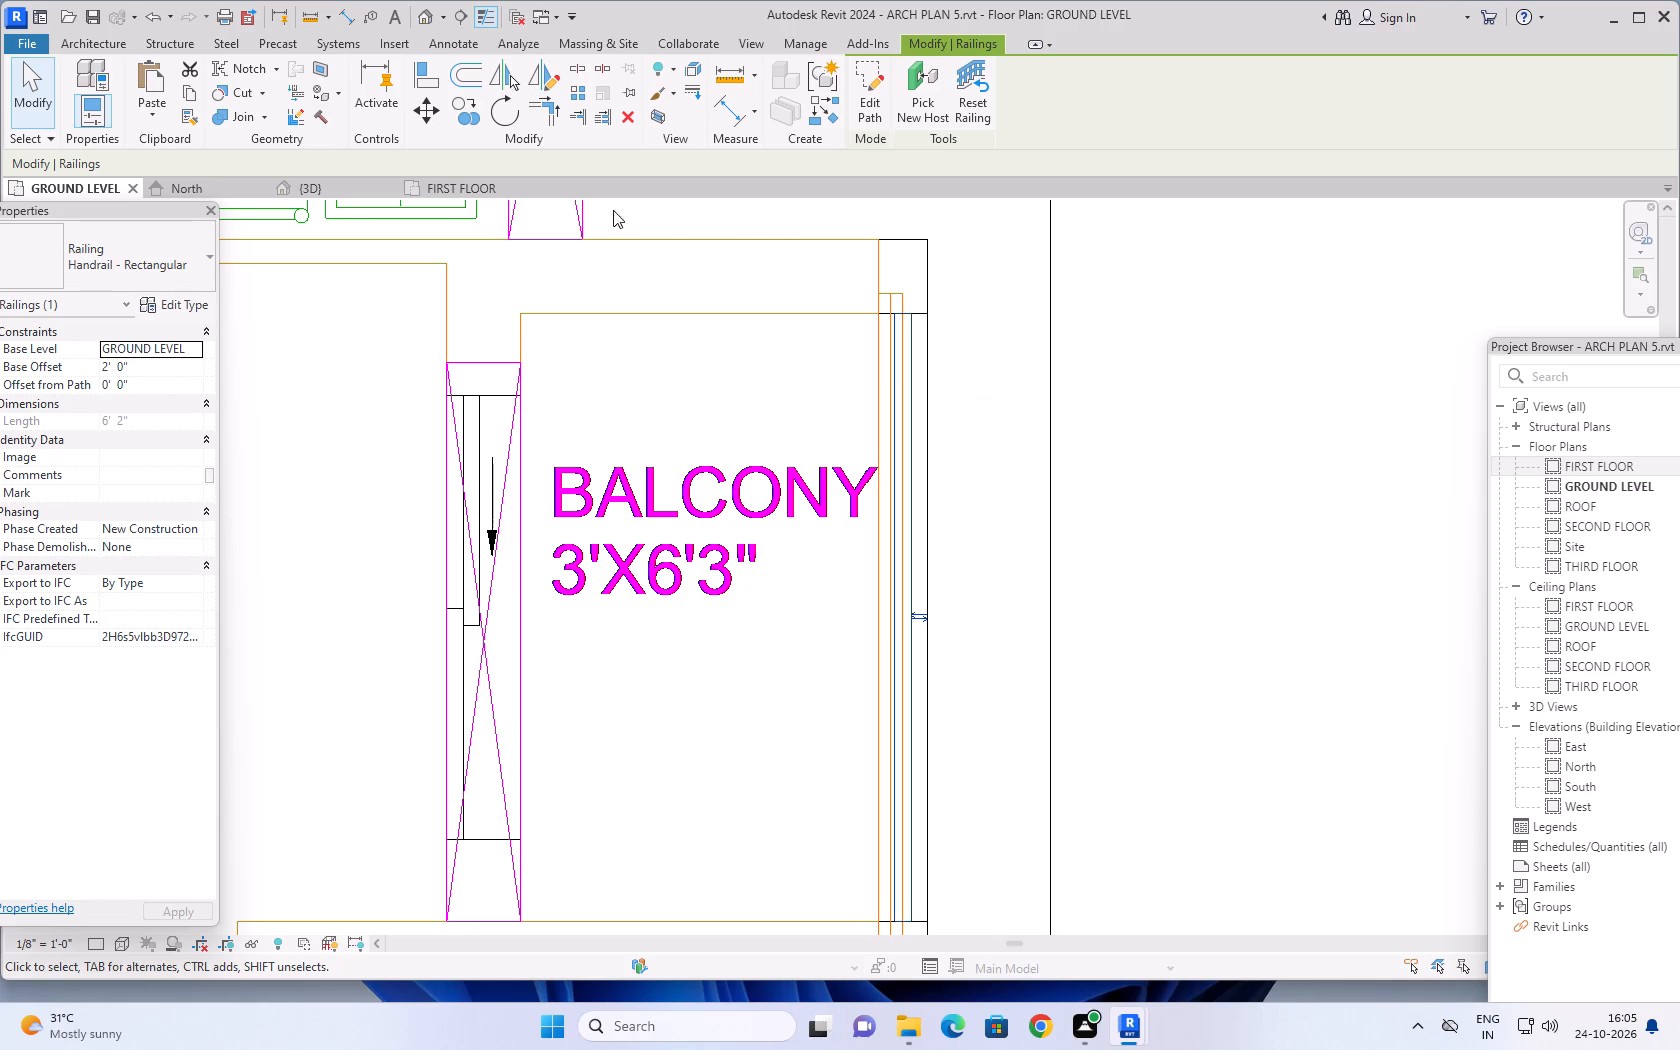
In the 3D view, change the 3'X6'3" balcony's railing type to Glass Panel - Bottom Fill.
{"action": "left_click", "coordinate": [314, 186]}
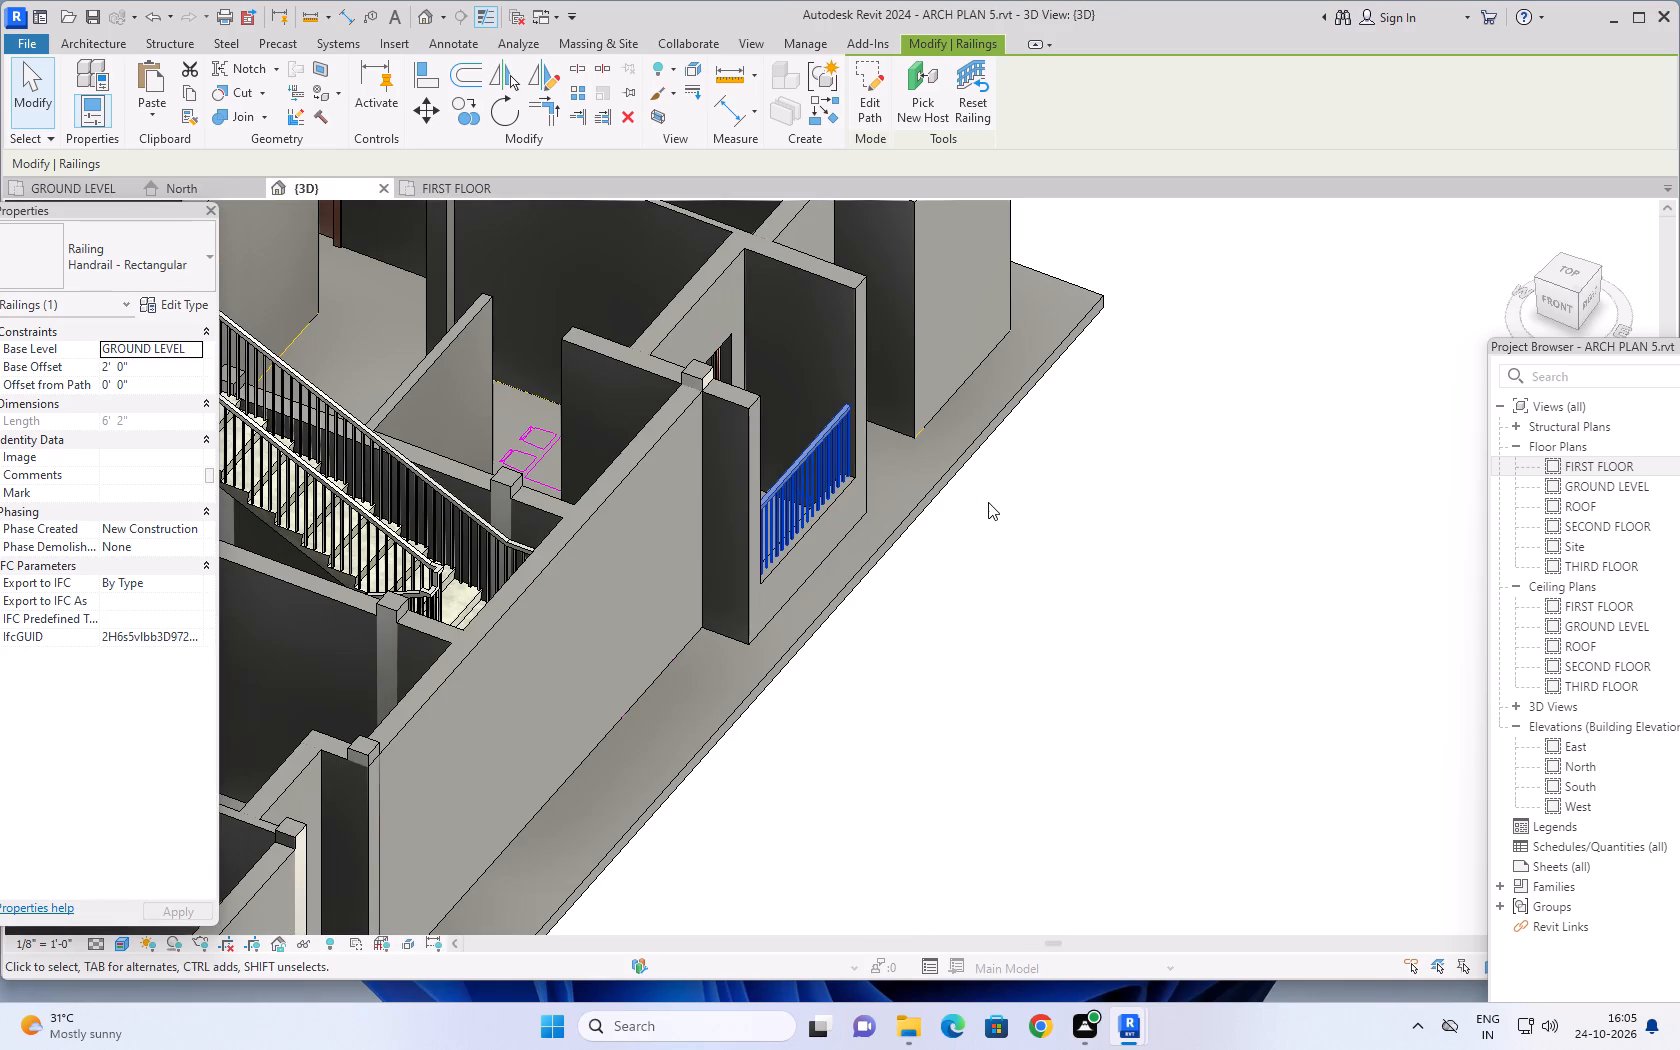
{"action": "middle_click_drag", "start_coordinate": [992, 522], "coordinate": [850, 517], "text": "shift"}
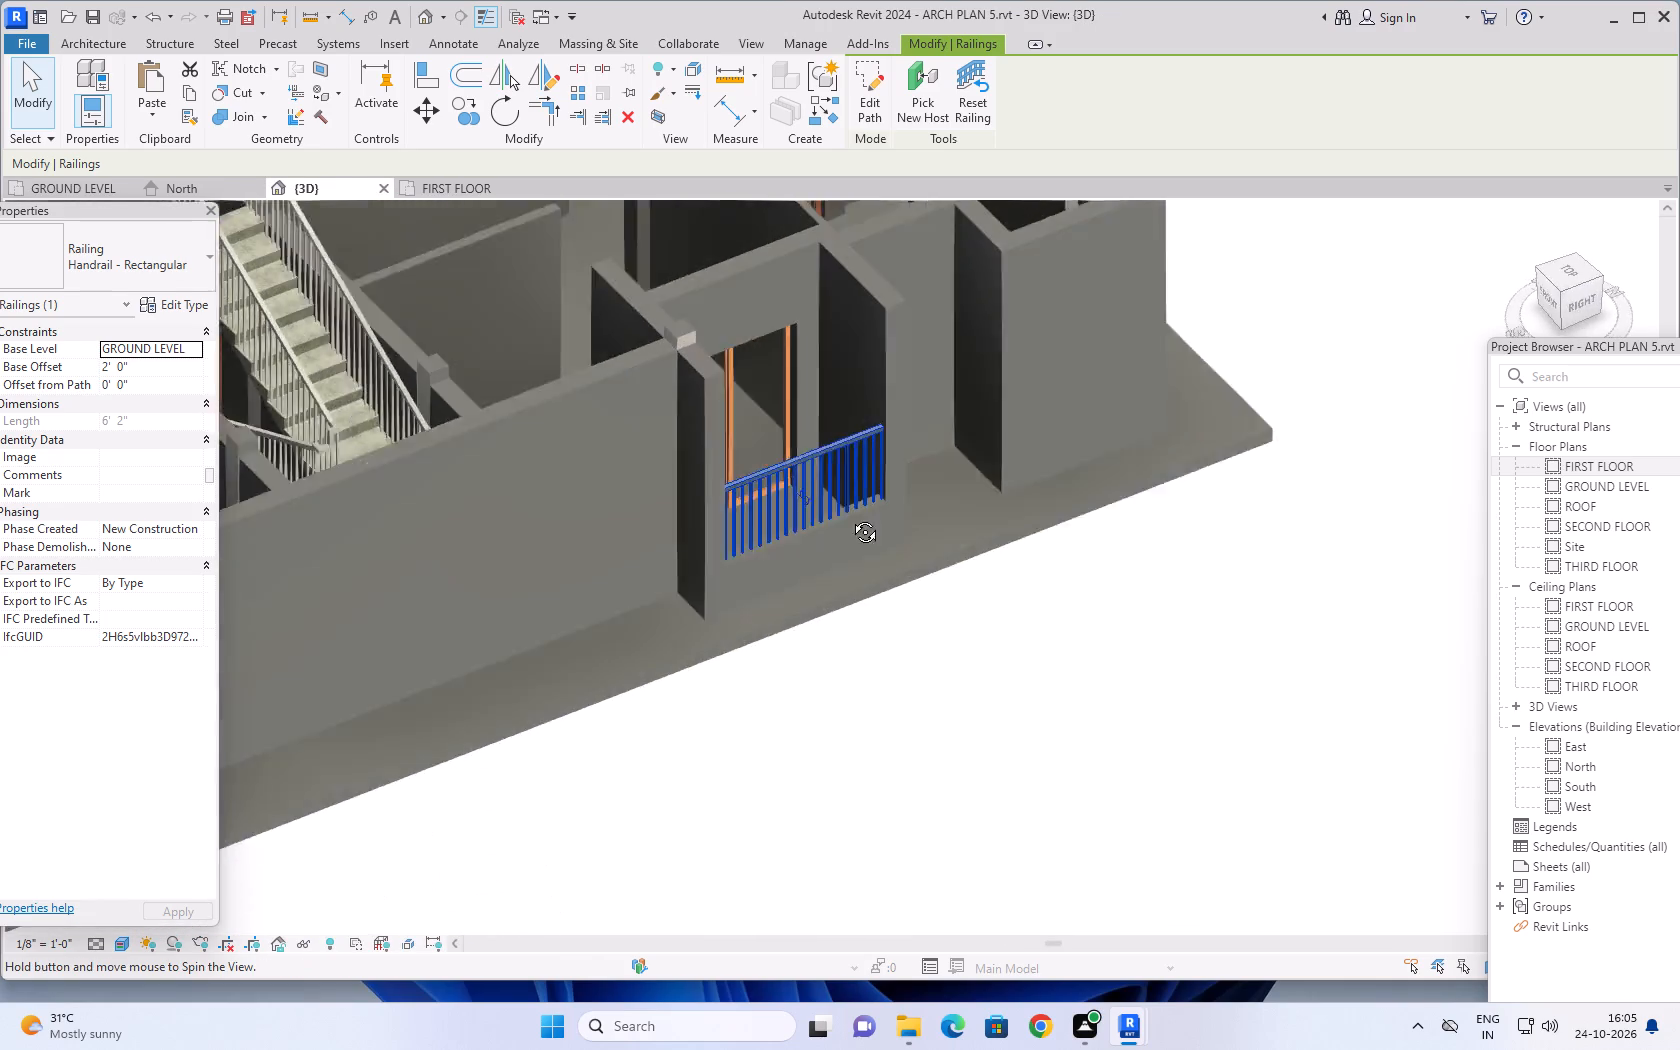
{"action": "middle_click_drag", "start_coordinate": [850, 517], "coordinate": [855, 406], "text": "shift"}
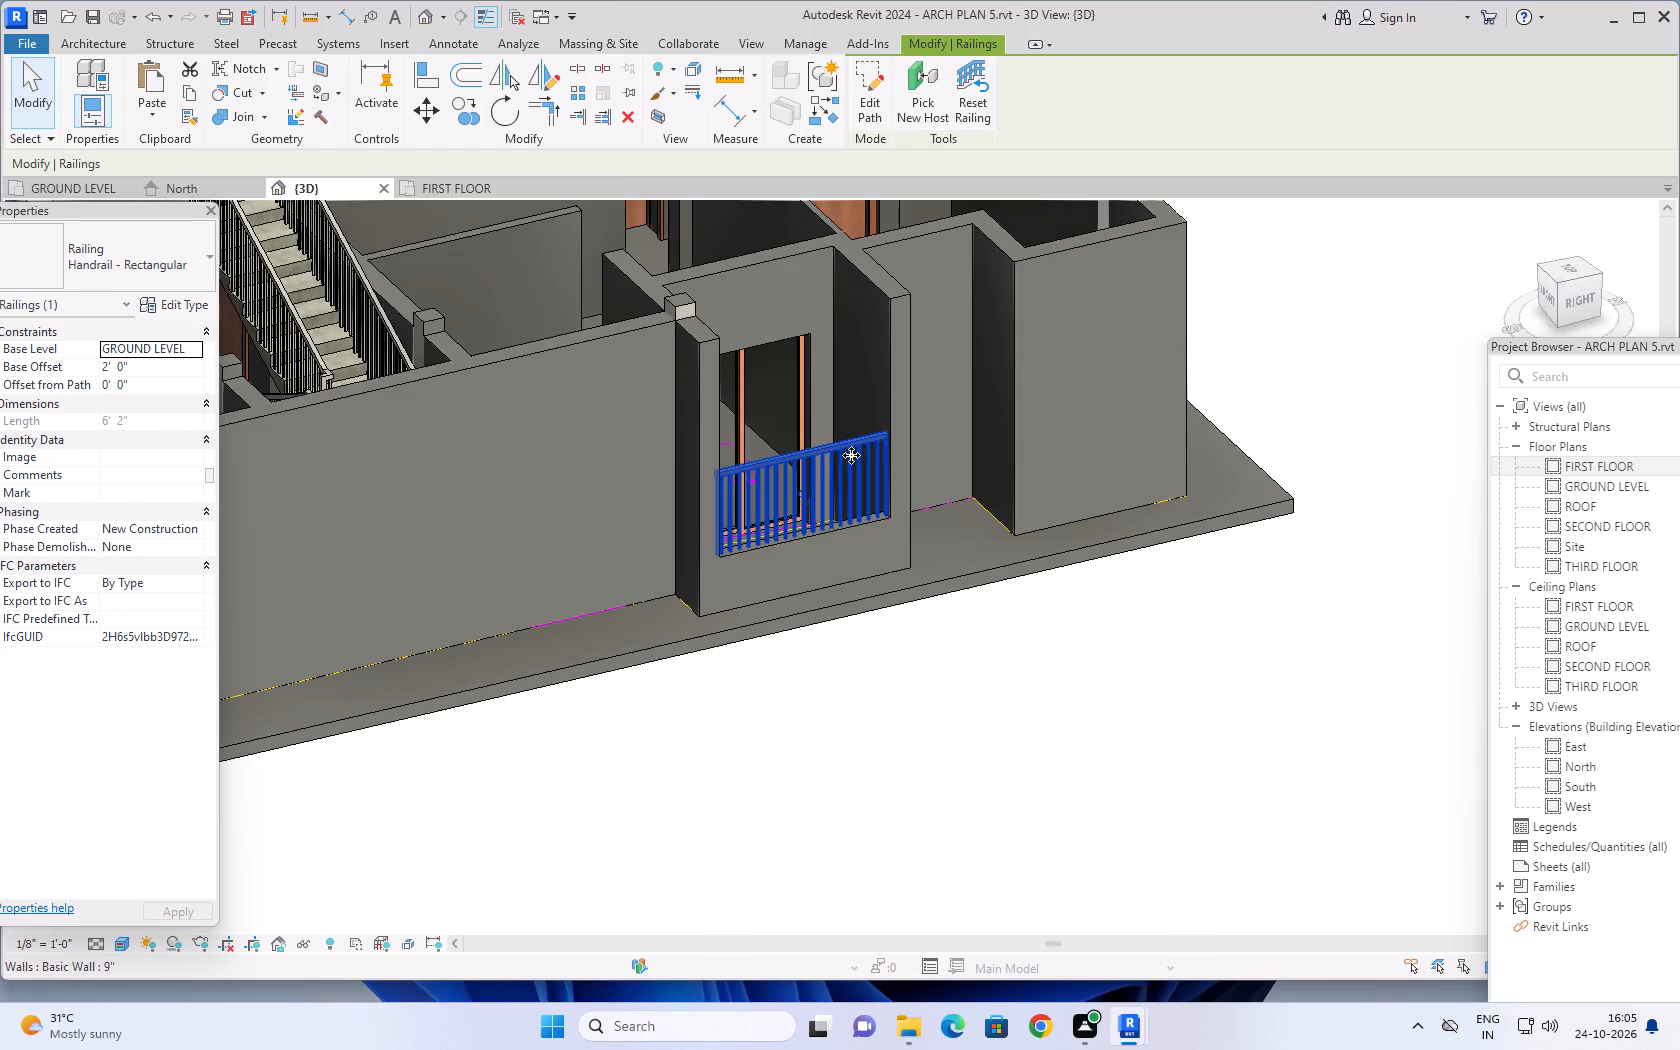
{"action": "key", "text": "Escape"}
{"action": "key", "text": "Escape"}
{"action": "left_click", "coordinate": [822, 462]}
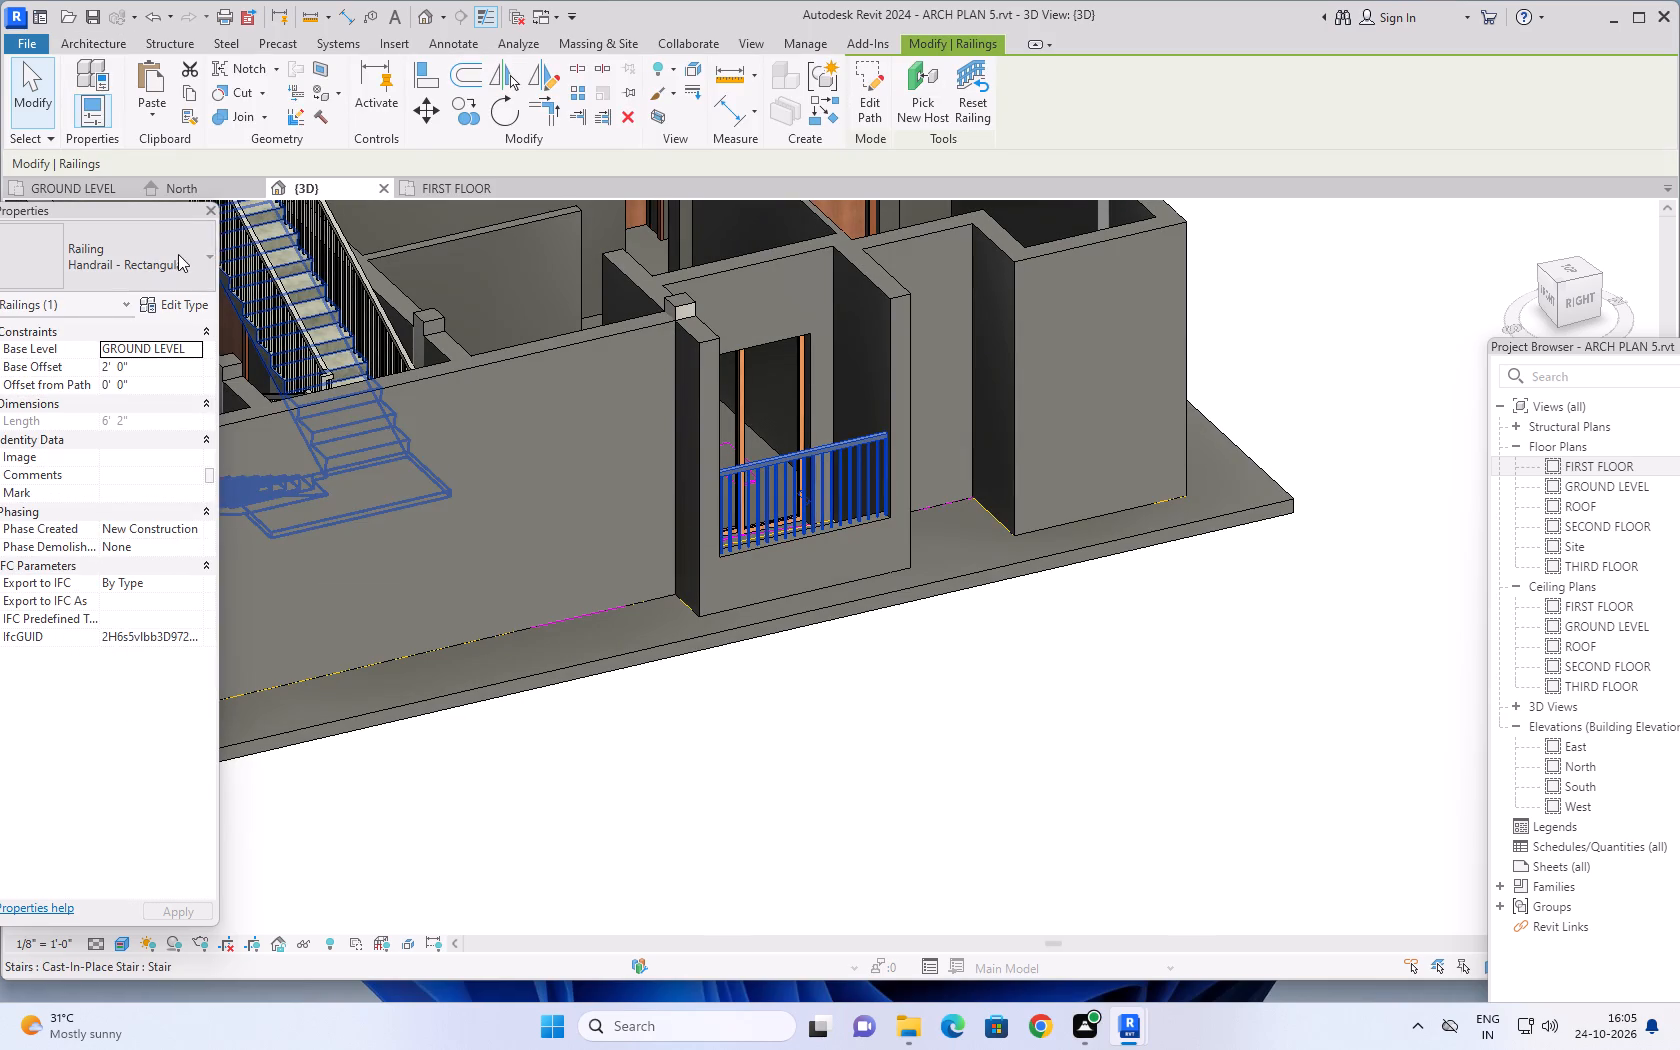
{"action": "left_click", "coordinate": [182, 253]}
{"action": "left_click", "coordinate": [153, 356]}
{"action": "scroll", "coordinate": [879, 683], "scroll_direction": "down", "scroll_amount": 1}
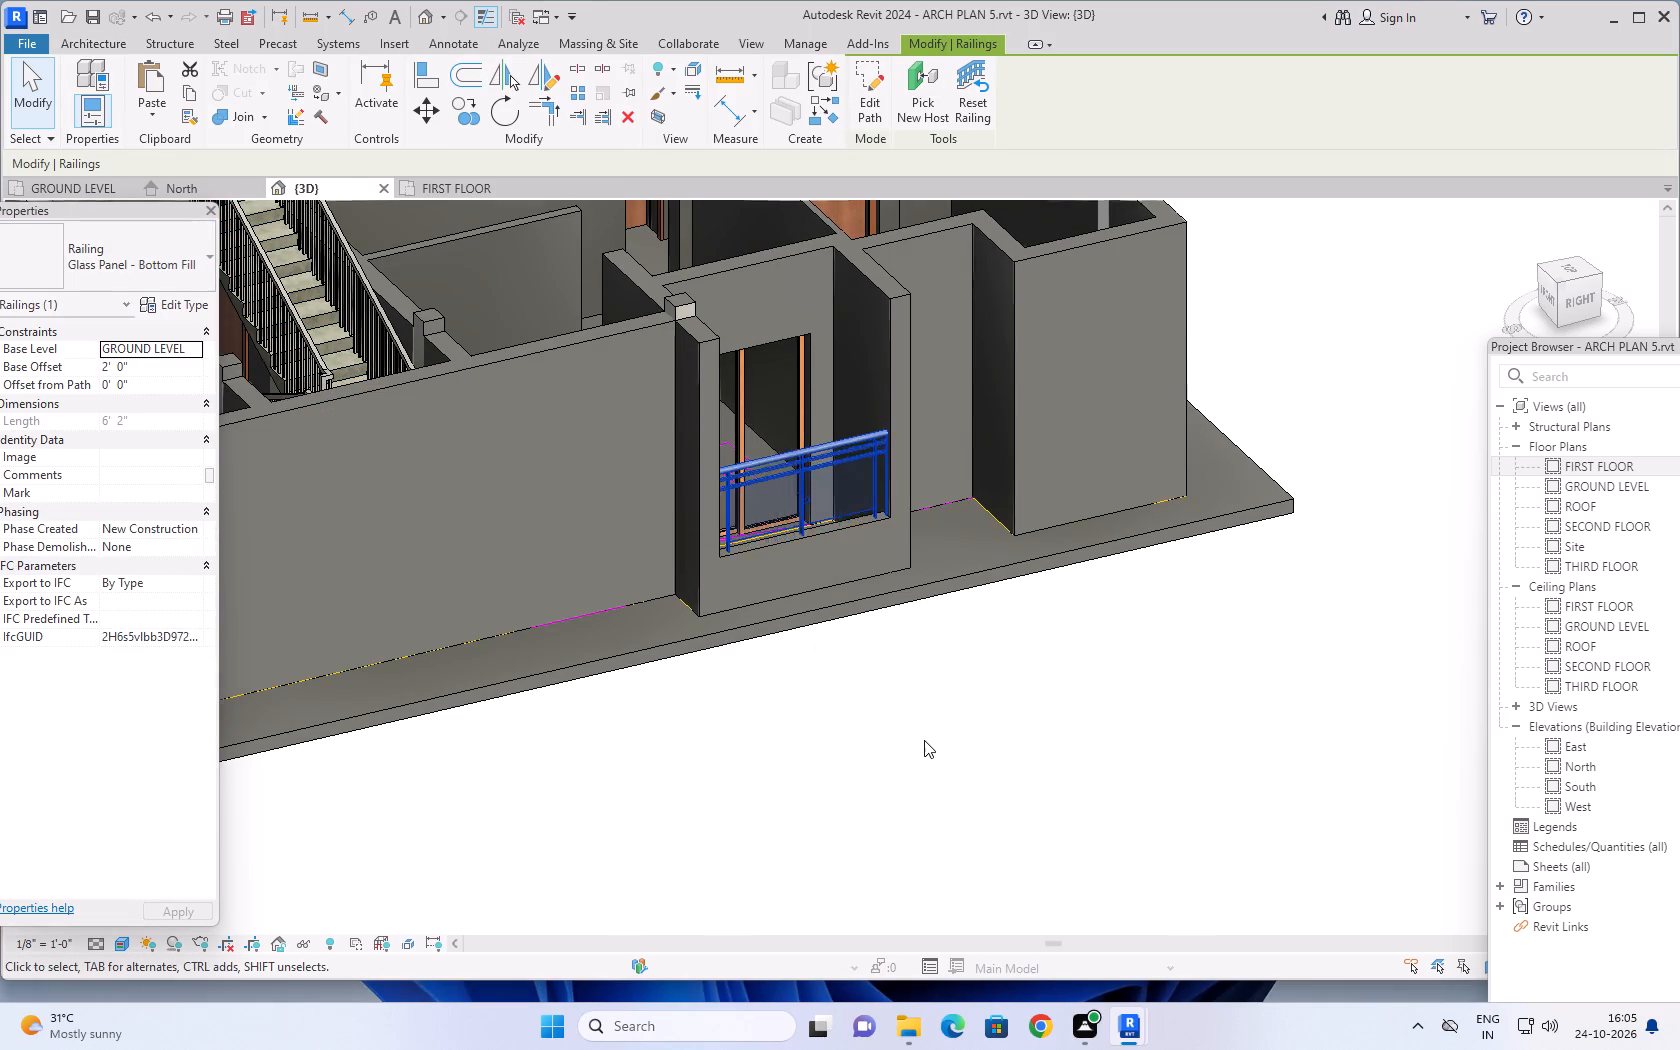
{"action": "key", "text": "Escape"}
{"action": "key", "text": "Escape"}
Examine the whole ground storey and both balcony railings in 3D from the front and from above.
{"action": "scroll", "coordinate": [931, 711], "scroll_direction": "down", "scroll_amount": 7}
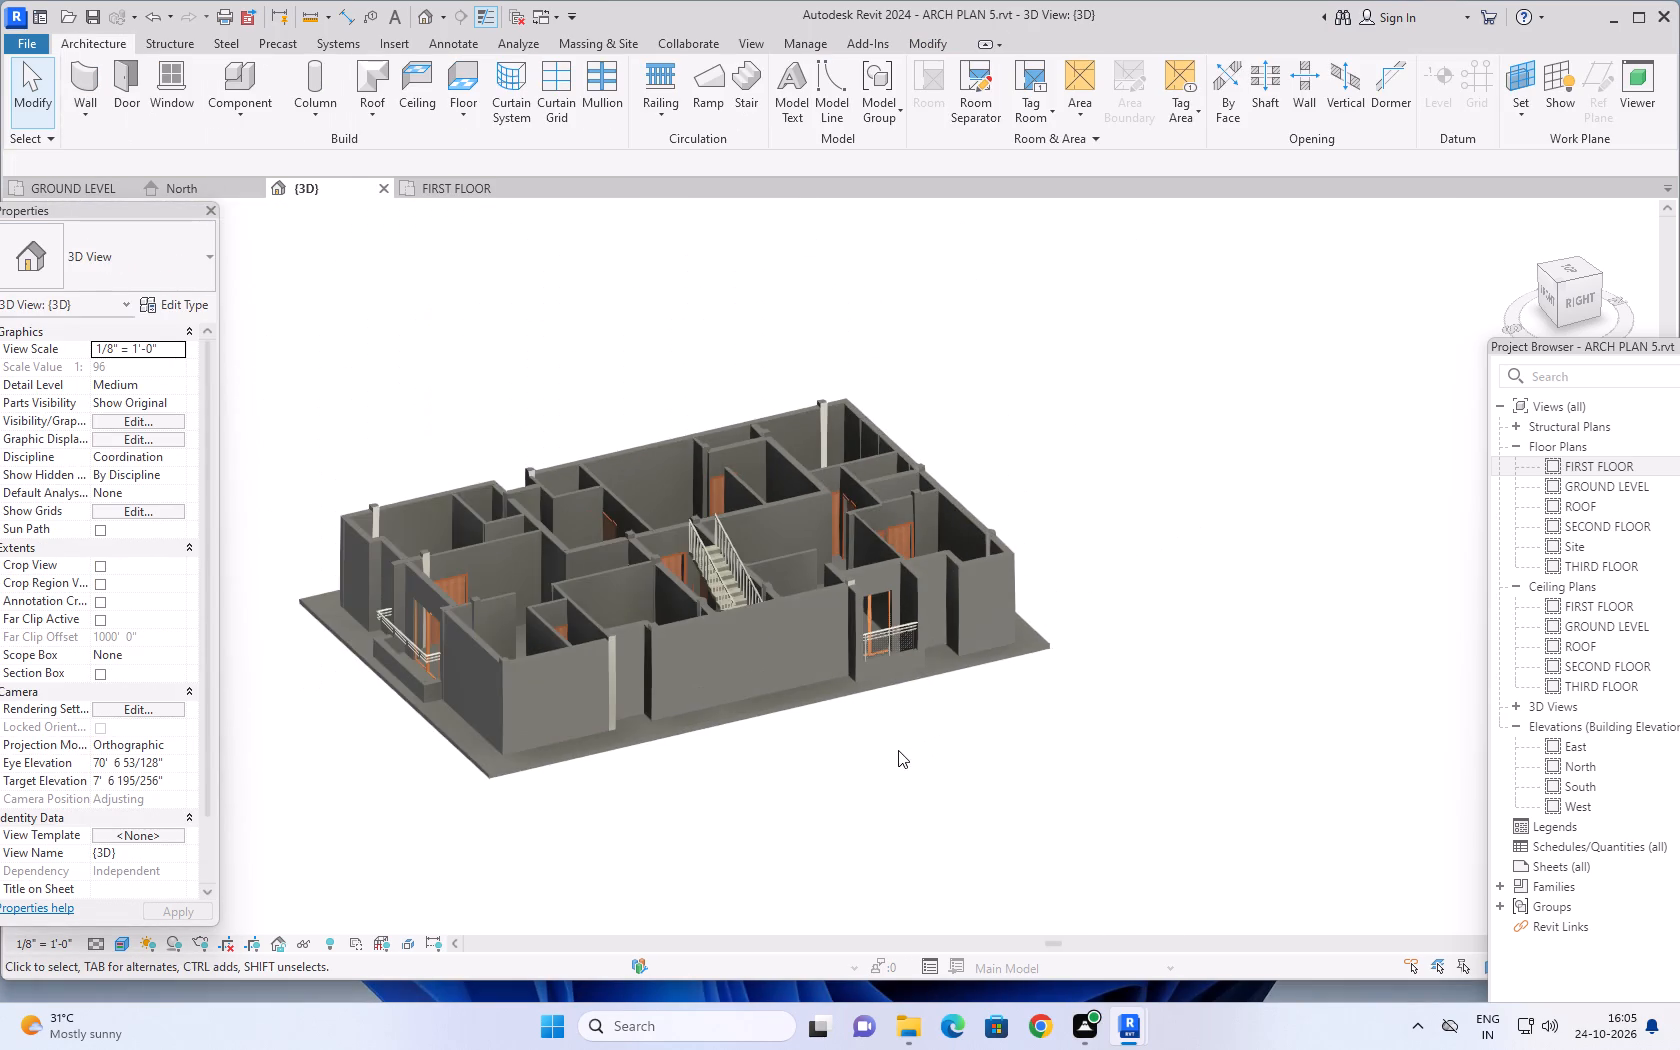
{"action": "middle_click_drag", "start_coordinate": [892, 750], "coordinate": [1138, 788]}
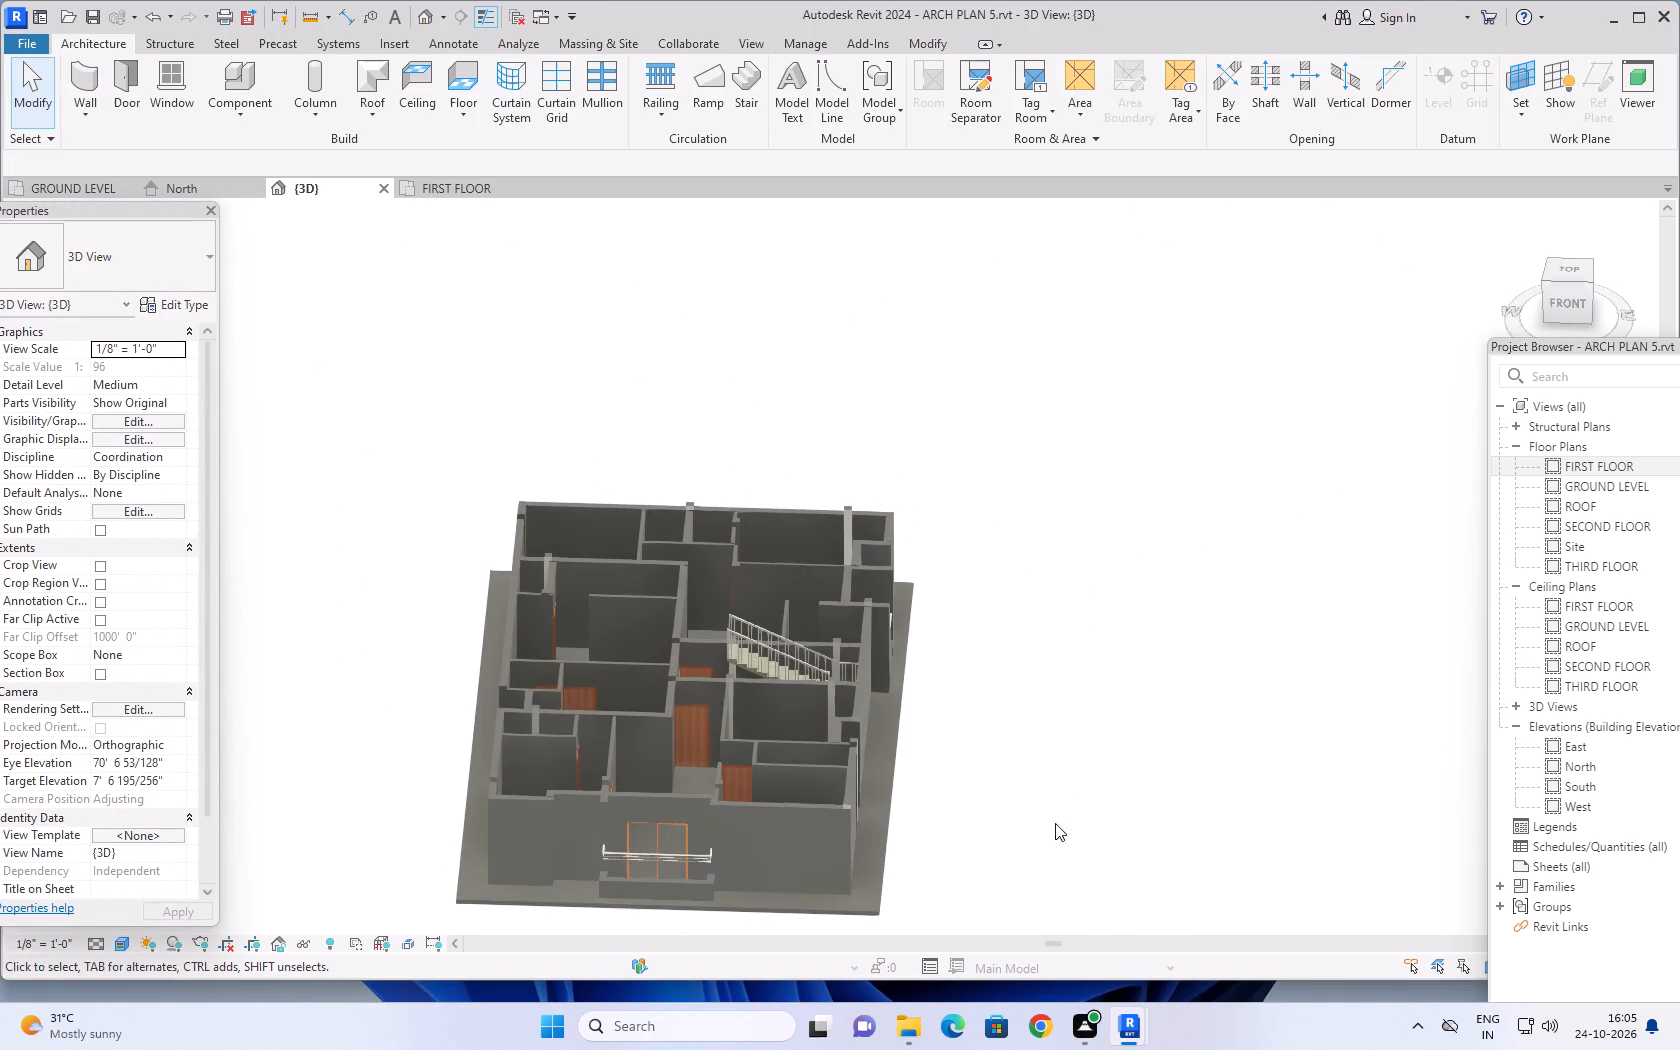
{"action": "middle_click_drag", "start_coordinate": [1054, 822], "coordinate": [1137, 573]}
{"action": "middle_click_drag", "start_coordinate": [1115, 601], "coordinate": [1110, 827], "text": "shift"}
{"action": "middle_click_drag", "start_coordinate": [1120, 525], "coordinate": [1153, 754]}
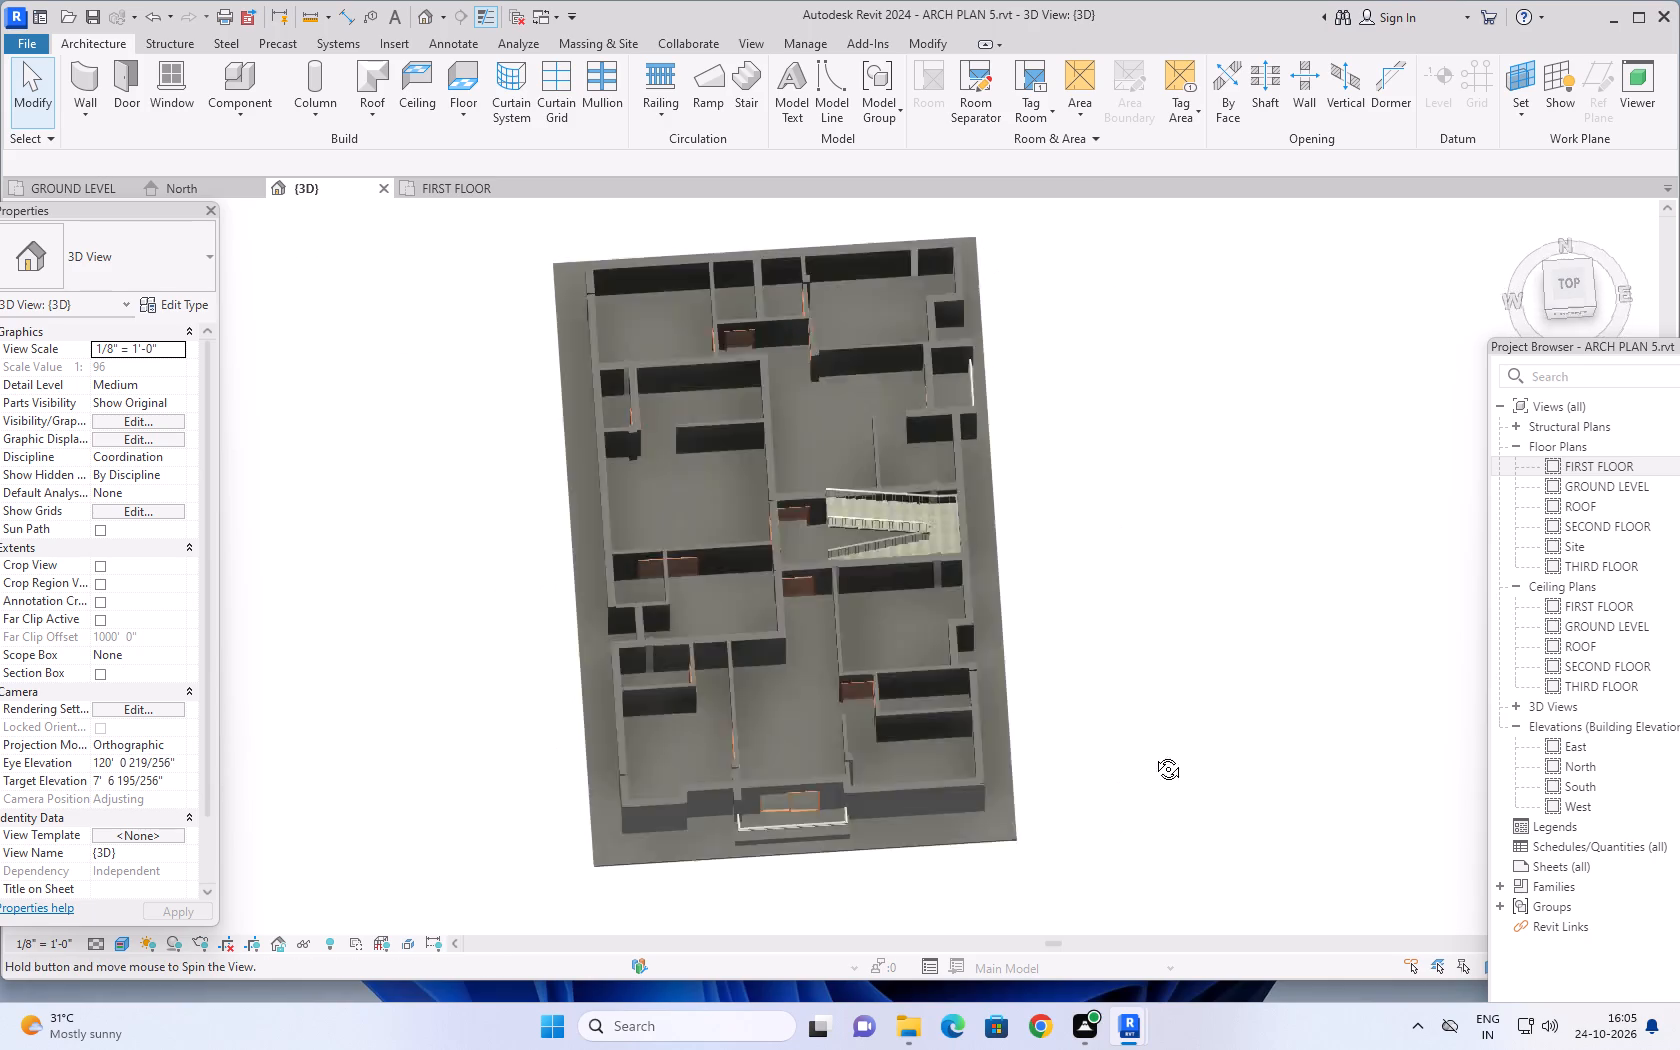
{"action": "middle_click_drag", "start_coordinate": [1153, 754], "coordinate": [1161, 815]}
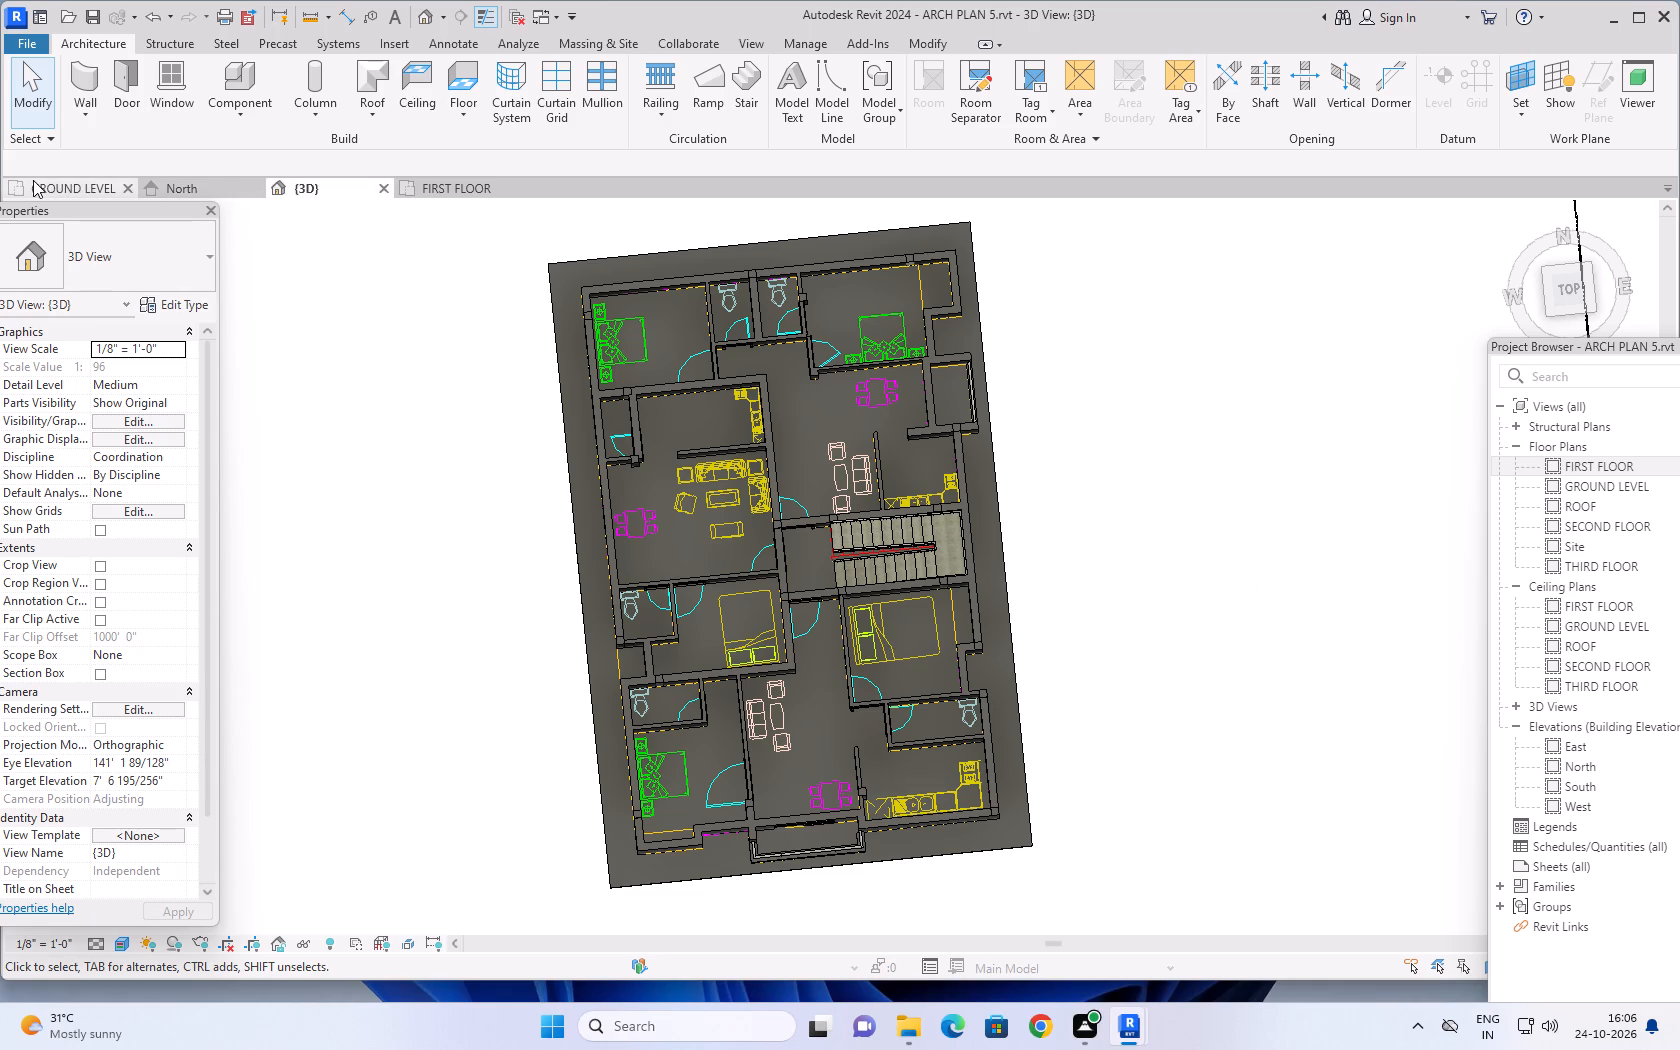
Review the GROUND LEVEL plan as a whole and check the 10'2"X3' and 3'X6'3" balconies close up.
{"action": "left_click", "coordinate": [58, 187]}
{"action": "scroll", "coordinate": [912, 485], "scroll_direction": "down", "scroll_amount": 9}
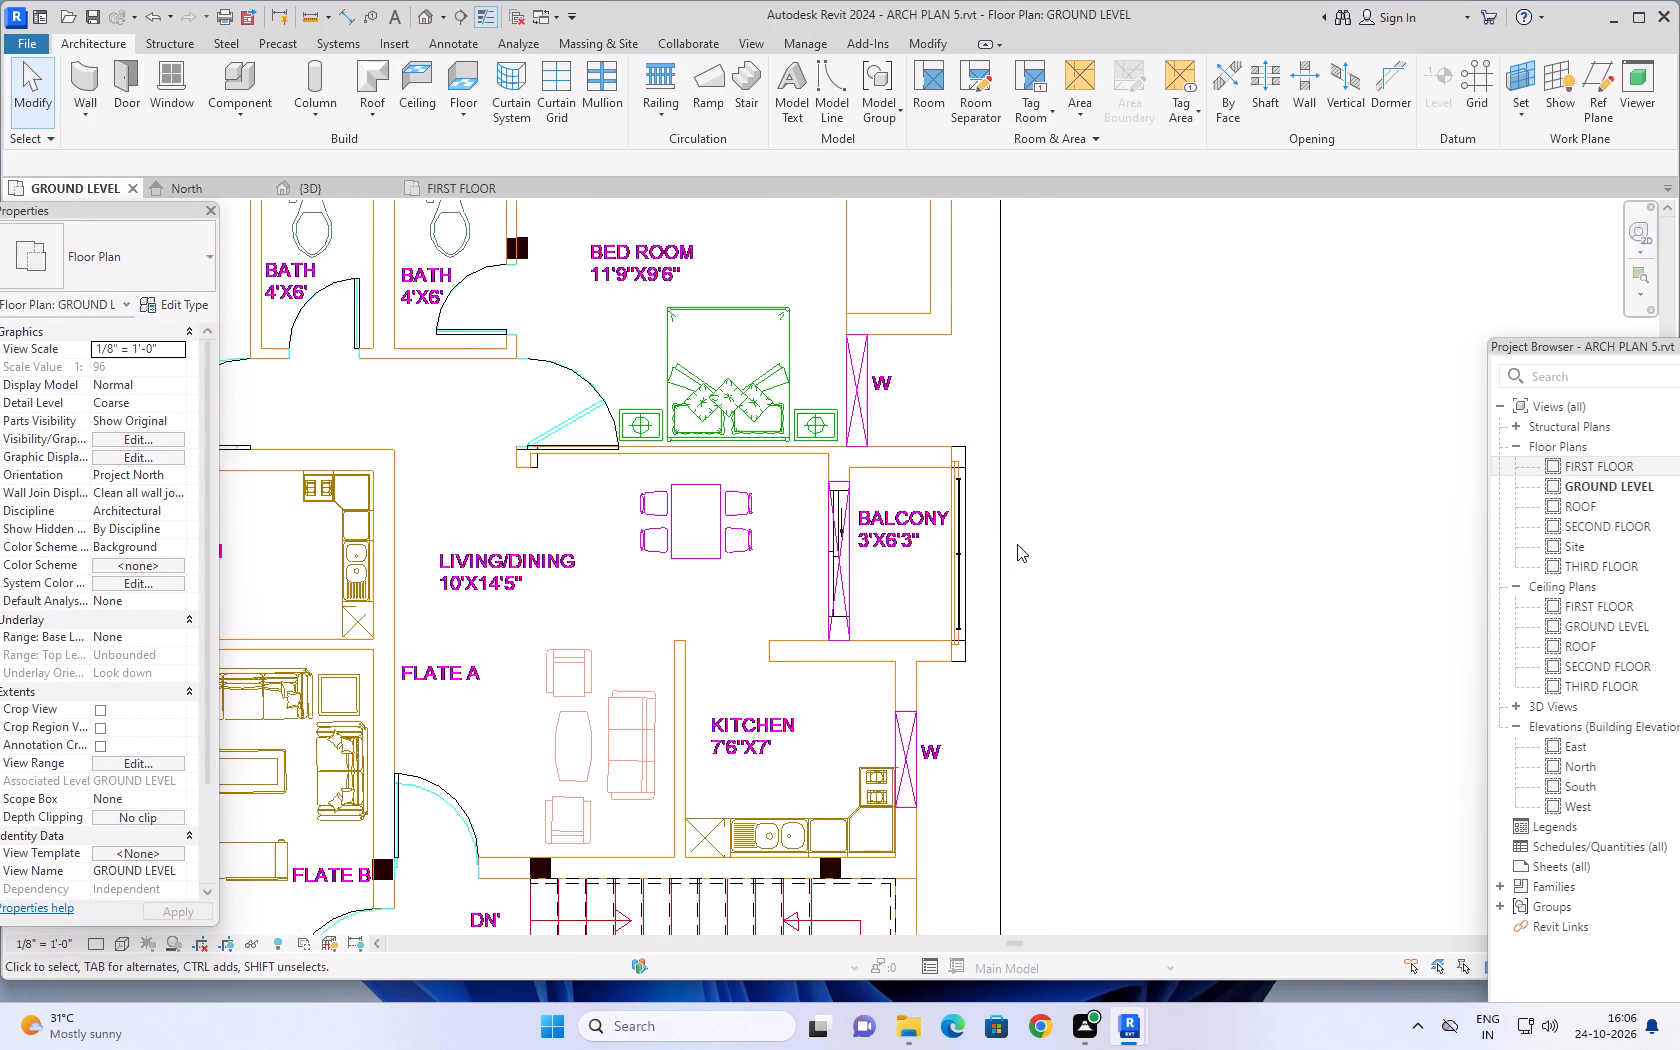
{"action": "scroll", "coordinate": [1017, 544], "scroll_direction": "down", "scroll_amount": 3}
{"action": "middle_click_drag", "start_coordinate": [1094, 561], "coordinate": [1071, 496]}
{"action": "scroll", "coordinate": [1072, 494], "scroll_direction": "down", "scroll_amount": 3}
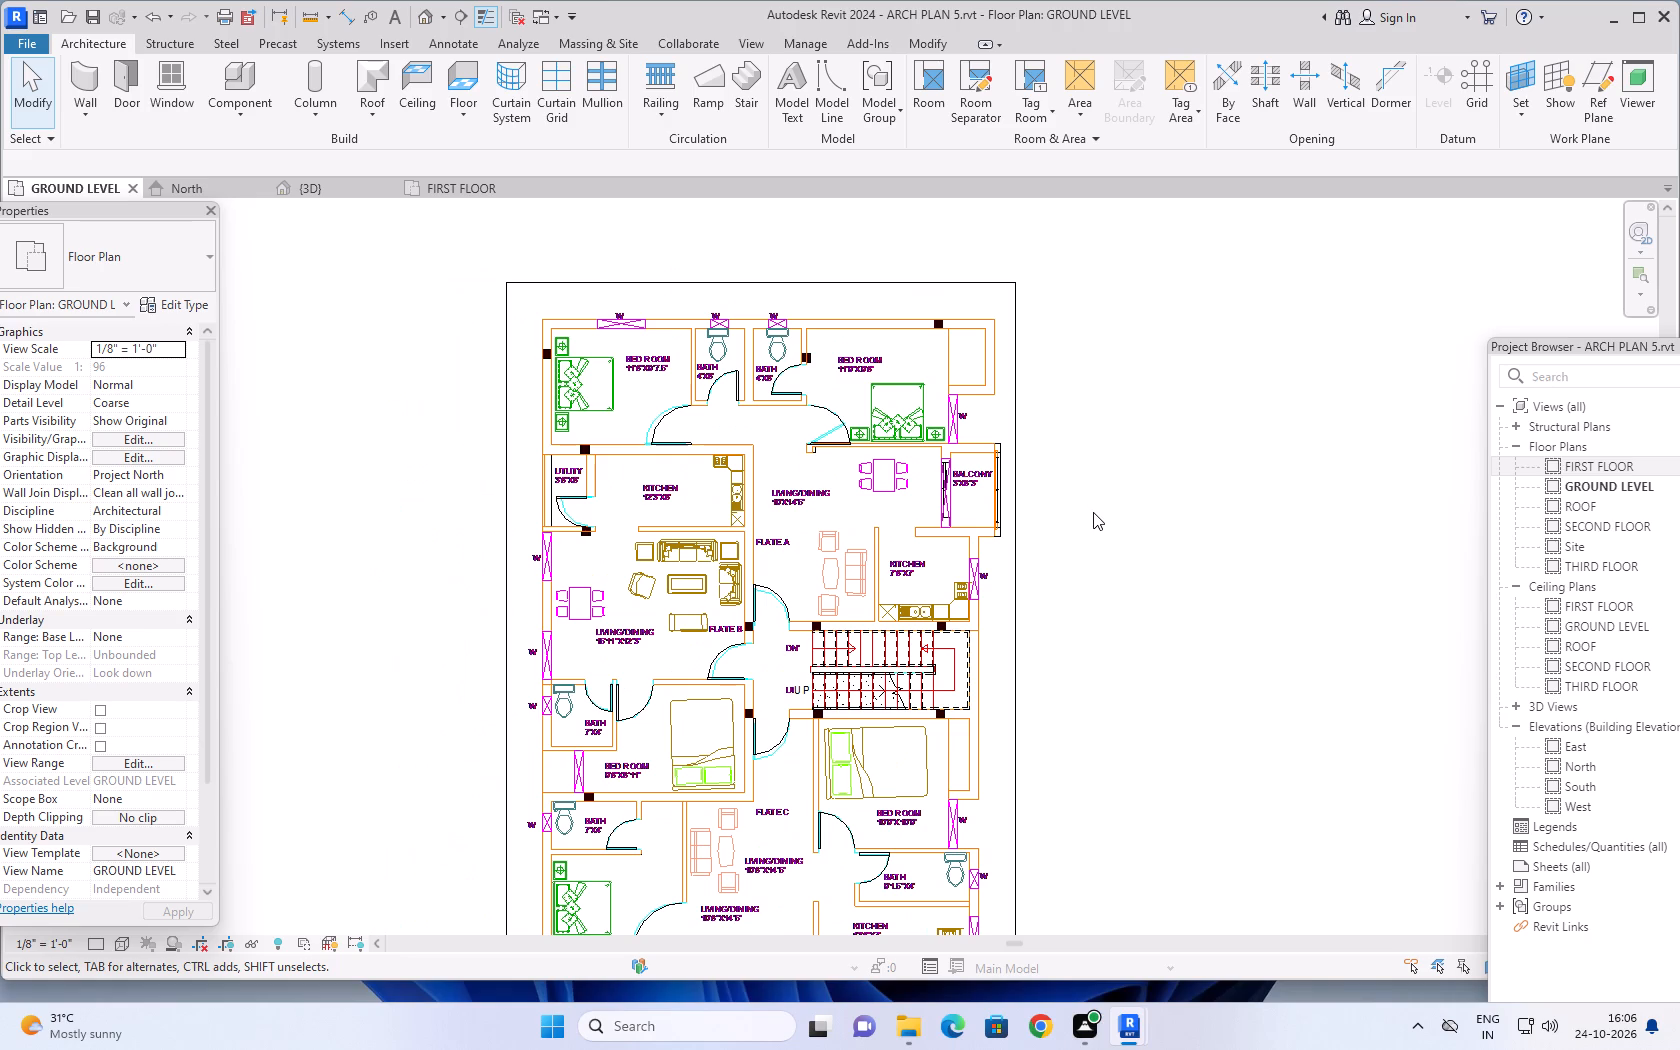
{"action": "scroll", "coordinate": [1111, 501], "scroll_direction": "down", "scroll_amount": 2}
{"action": "middle_click_drag", "start_coordinate": [1116, 485], "coordinate": [1102, 443]}
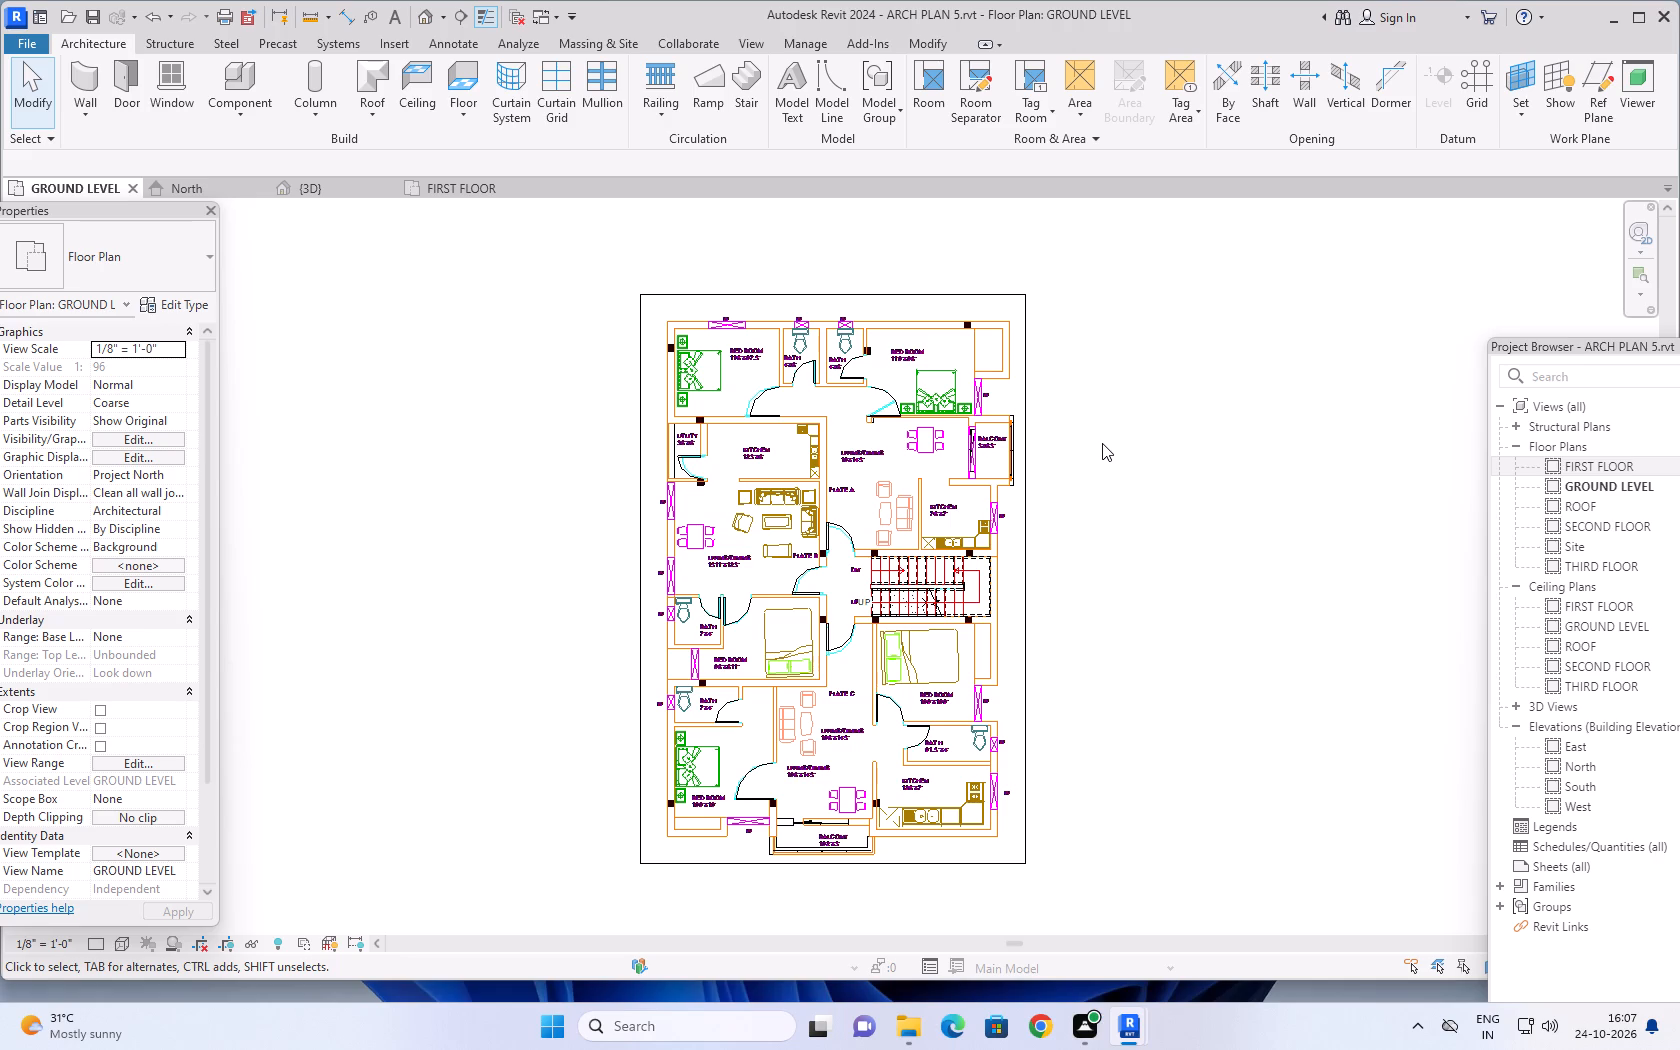
{"action": "scroll", "coordinate": [1198, 435], "scroll_direction": "down", "scroll_amount": 2}
{"action": "middle_click_drag", "start_coordinate": [1188, 468], "coordinate": [1142, 391]}
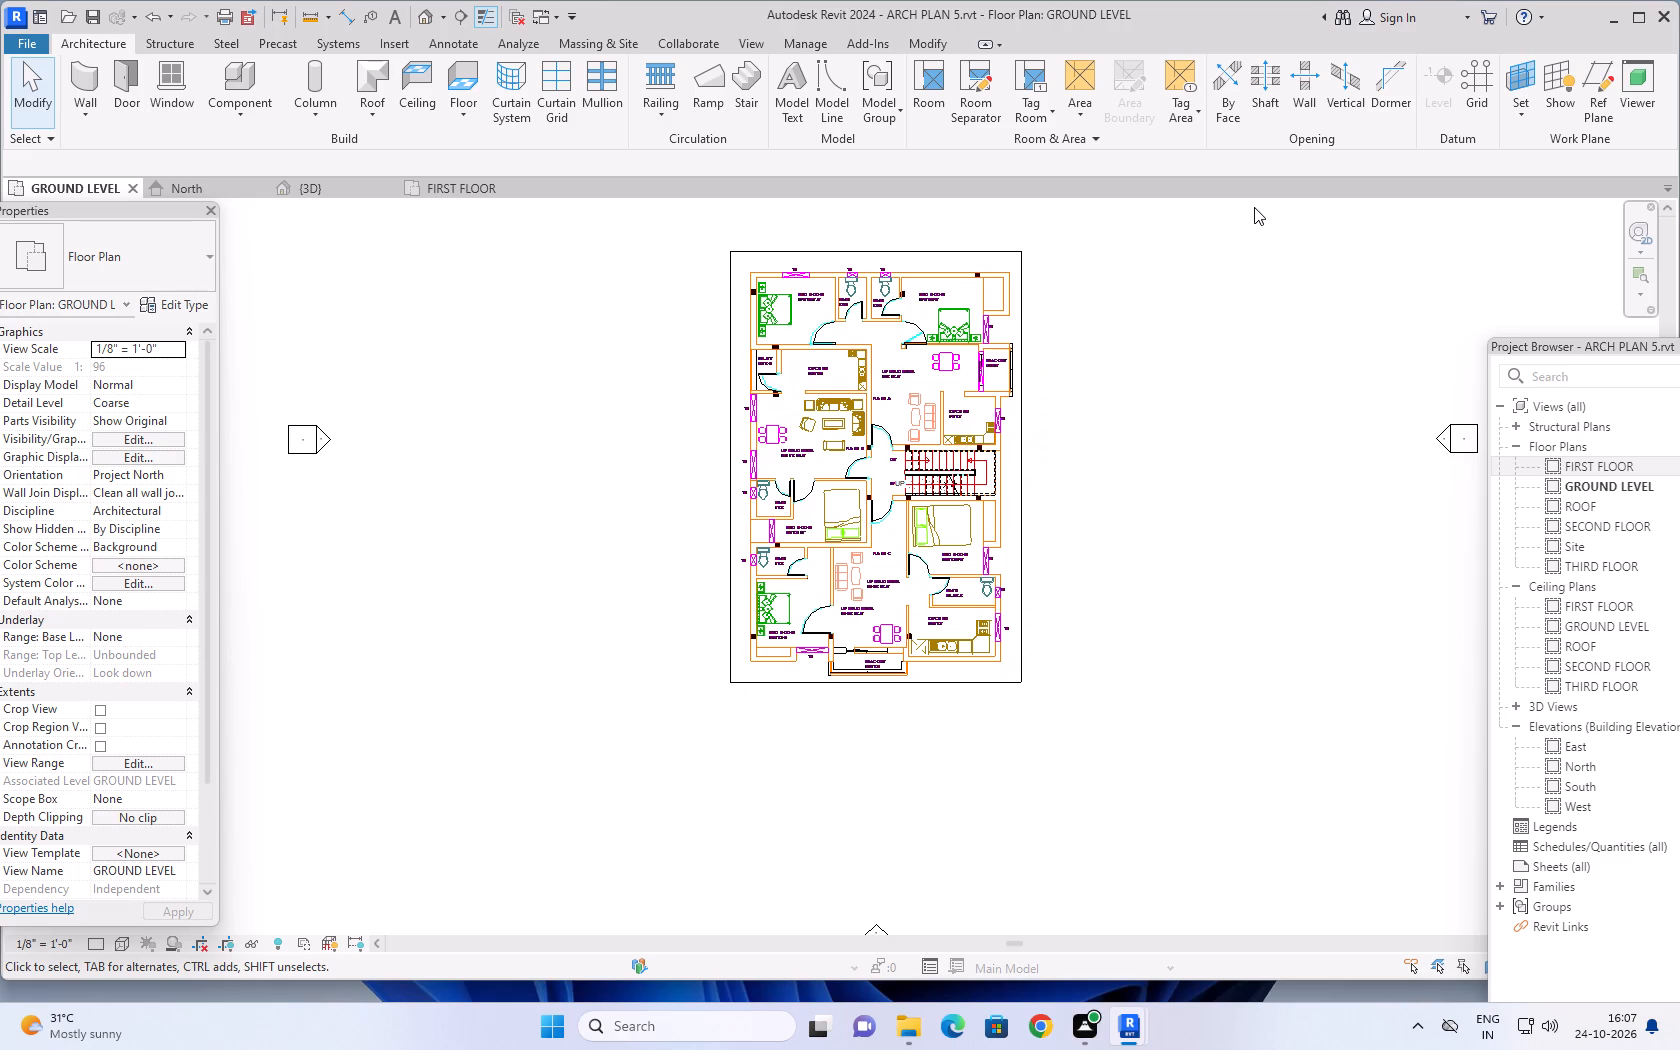
{"action": "scroll", "coordinate": [1201, 356], "scroll_direction": "down", "scroll_amount": 1}
{"action": "middle_click_drag", "start_coordinate": [1189, 383], "coordinate": [1181, 383]}
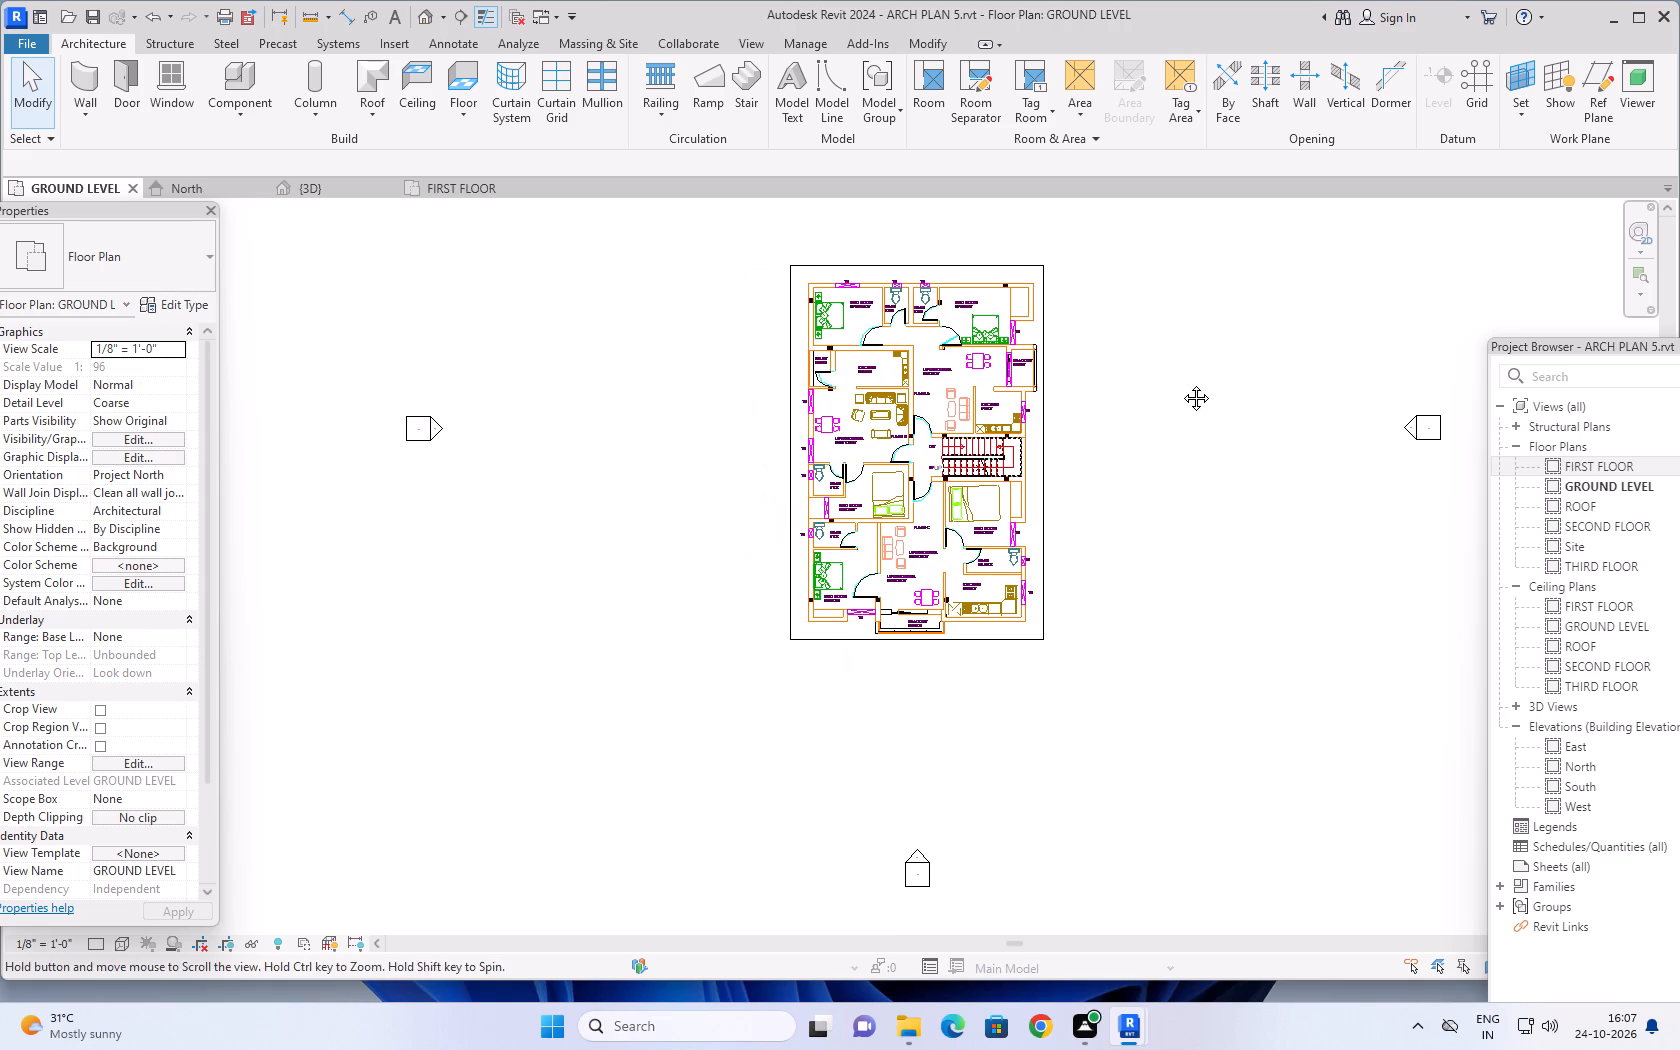
{"action": "middle_click_drag", "start_coordinate": [1181, 383], "coordinate": [1168, 390]}
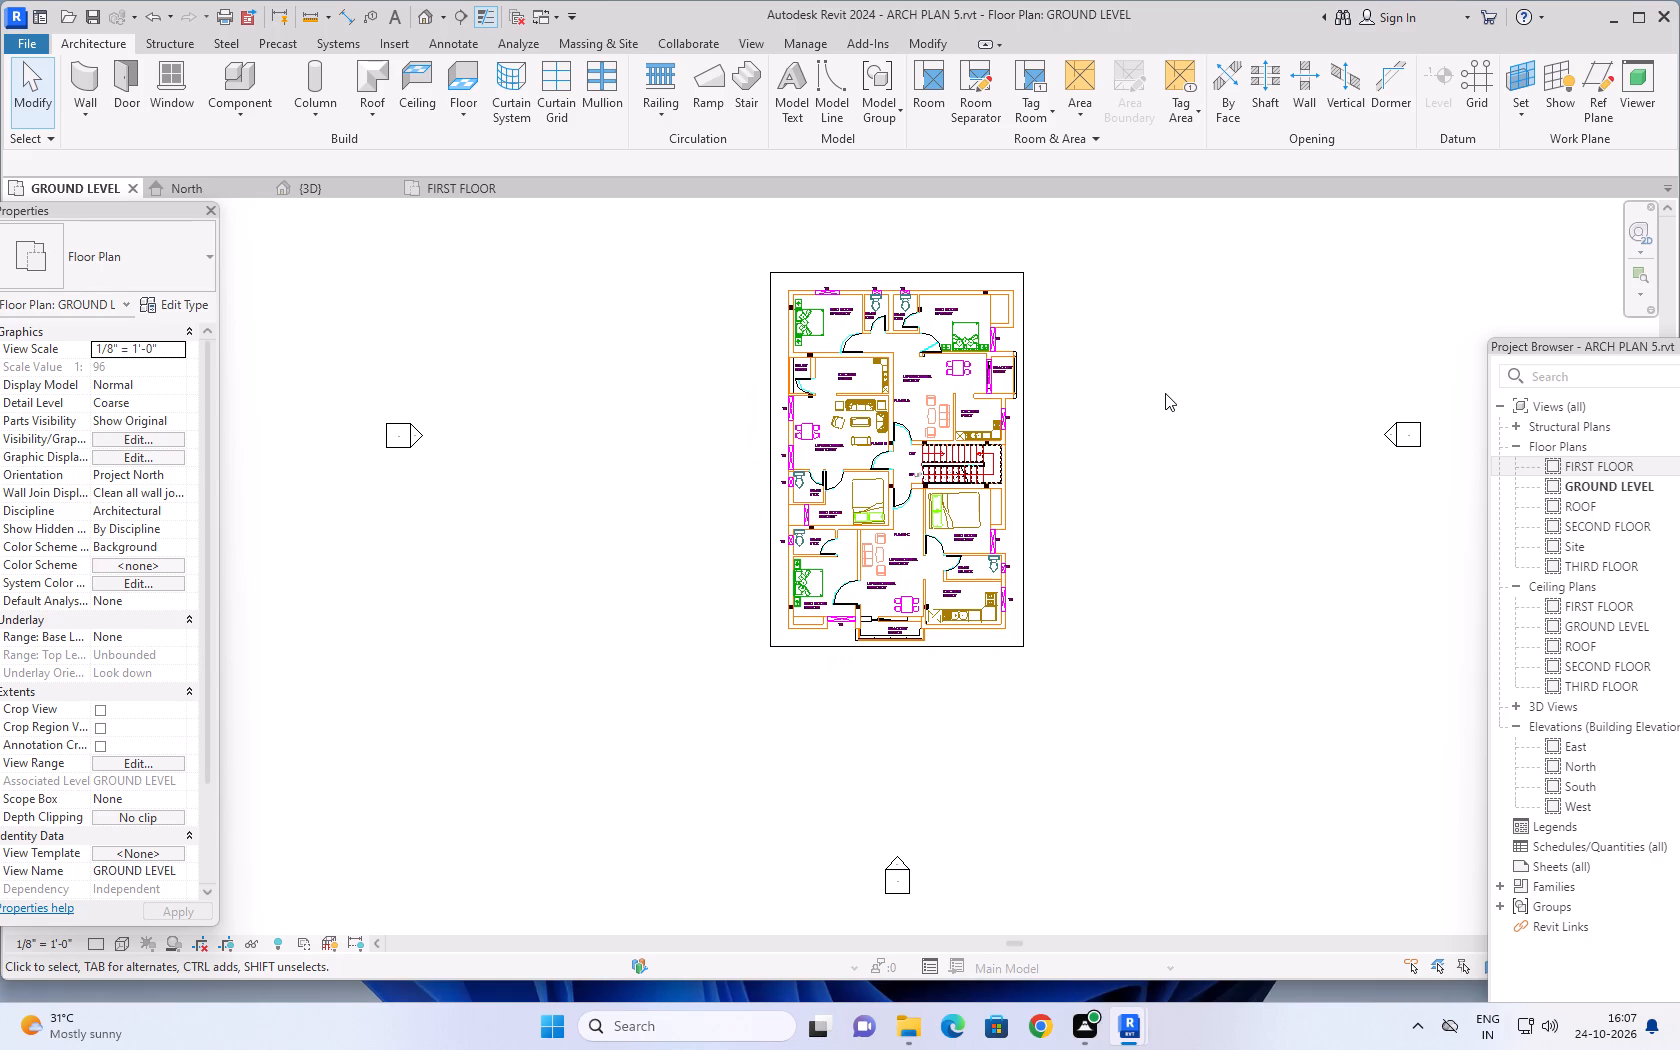
{"action": "scroll", "coordinate": [1165, 401], "scroll_direction": "down", "scroll_amount": 2}
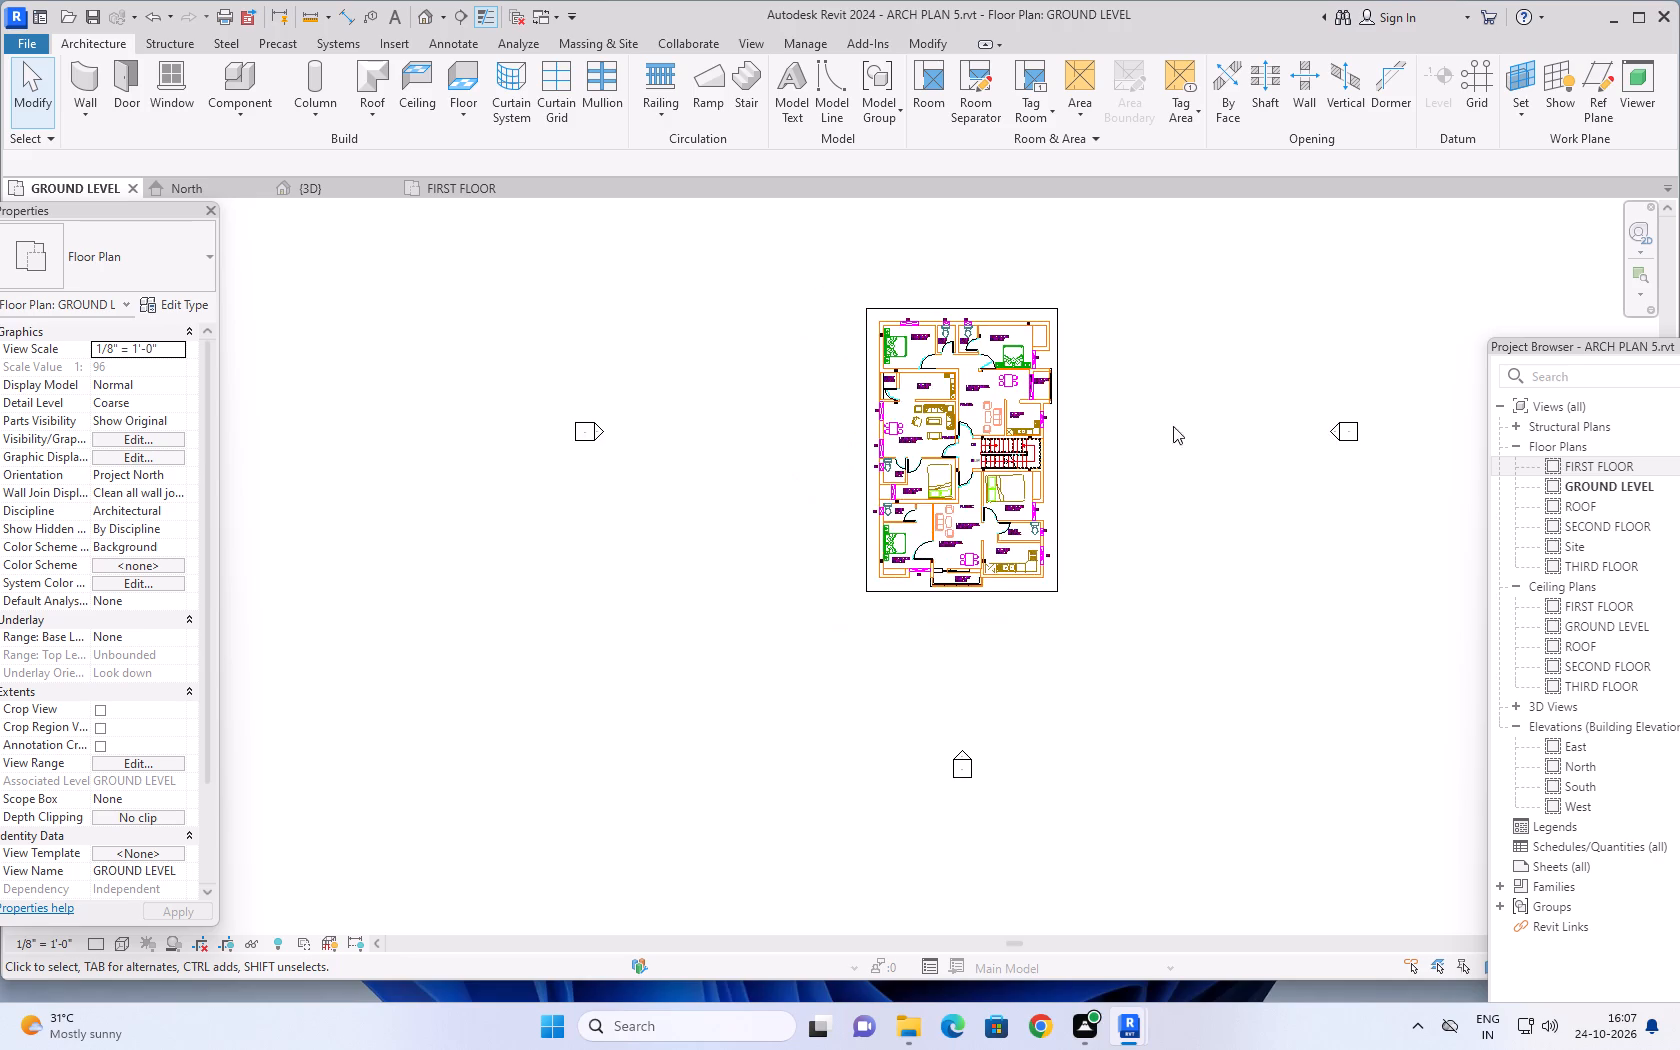
{"action": "middle_click_drag", "start_coordinate": [1173, 426], "coordinate": [1103, 469]}
{"action": "scroll", "coordinate": [1004, 449], "scroll_direction": "up", "scroll_amount": 8}
{"action": "middle_click_drag", "start_coordinate": [1051, 458], "coordinate": [1077, 400]}
{"action": "middle_click", "coordinate": [1077, 400]}
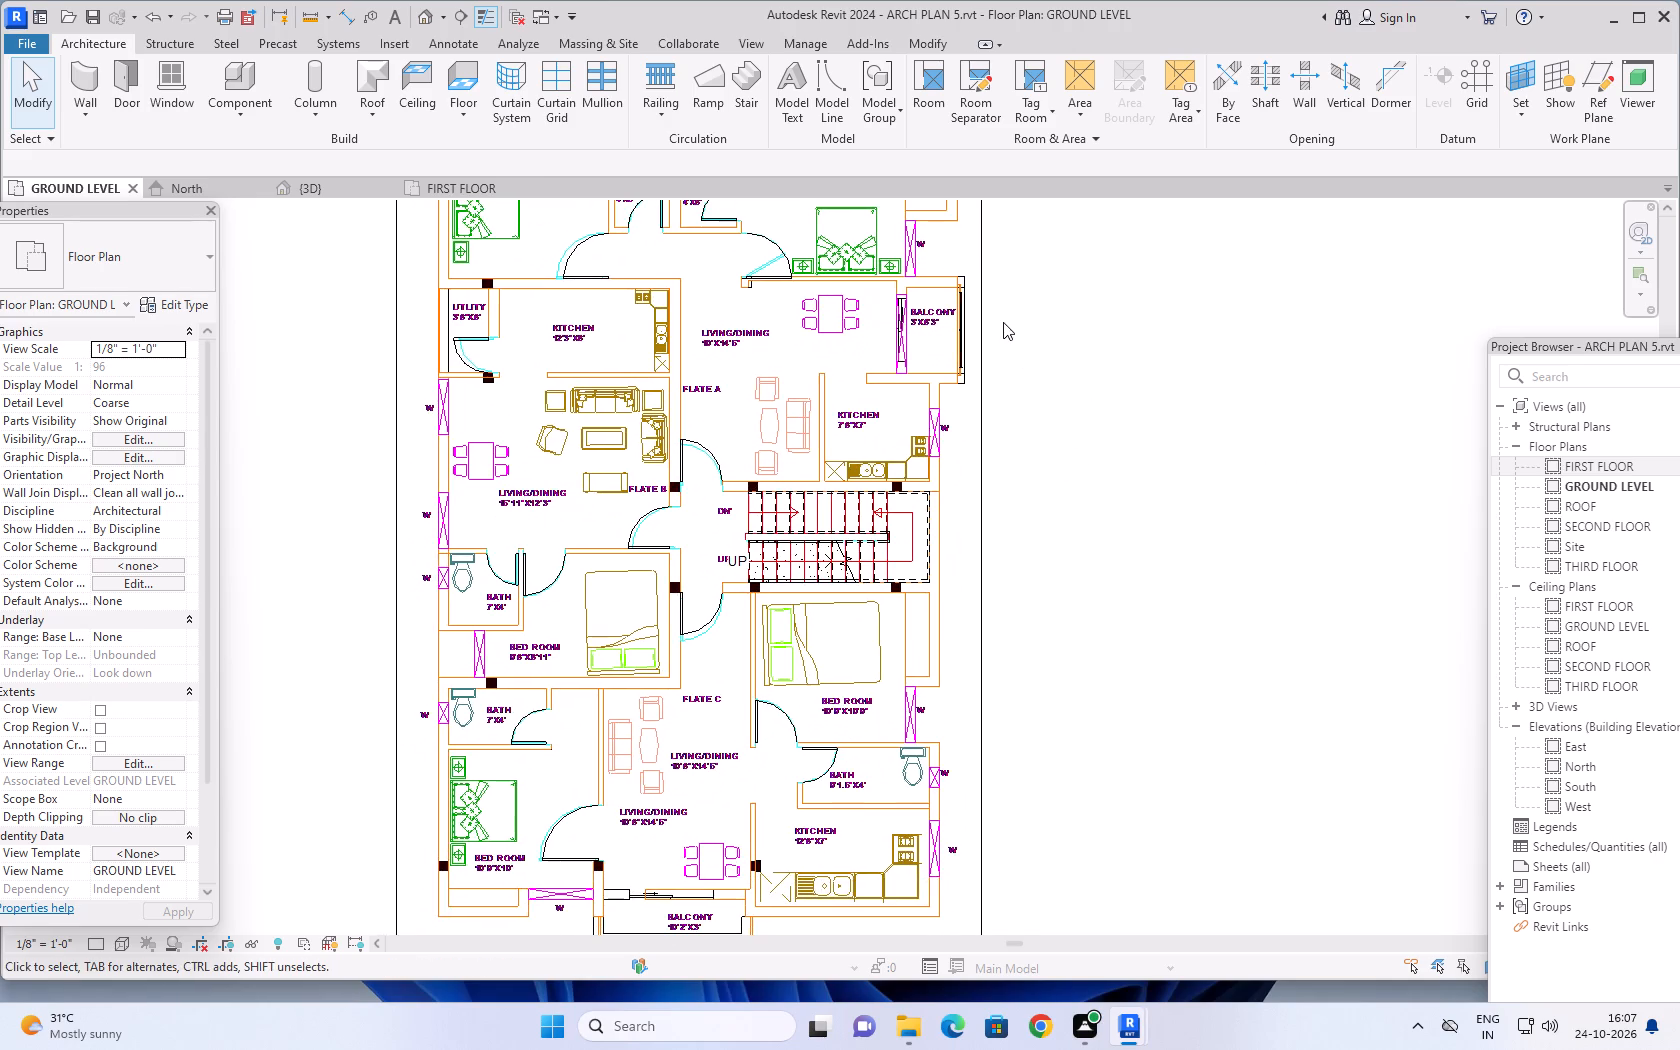
{"action": "scroll", "coordinate": [994, 321], "scroll_direction": "up", "scroll_amount": 7}
{"action": "scroll", "coordinate": [939, 323], "scroll_direction": "down", "scroll_amount": 10}
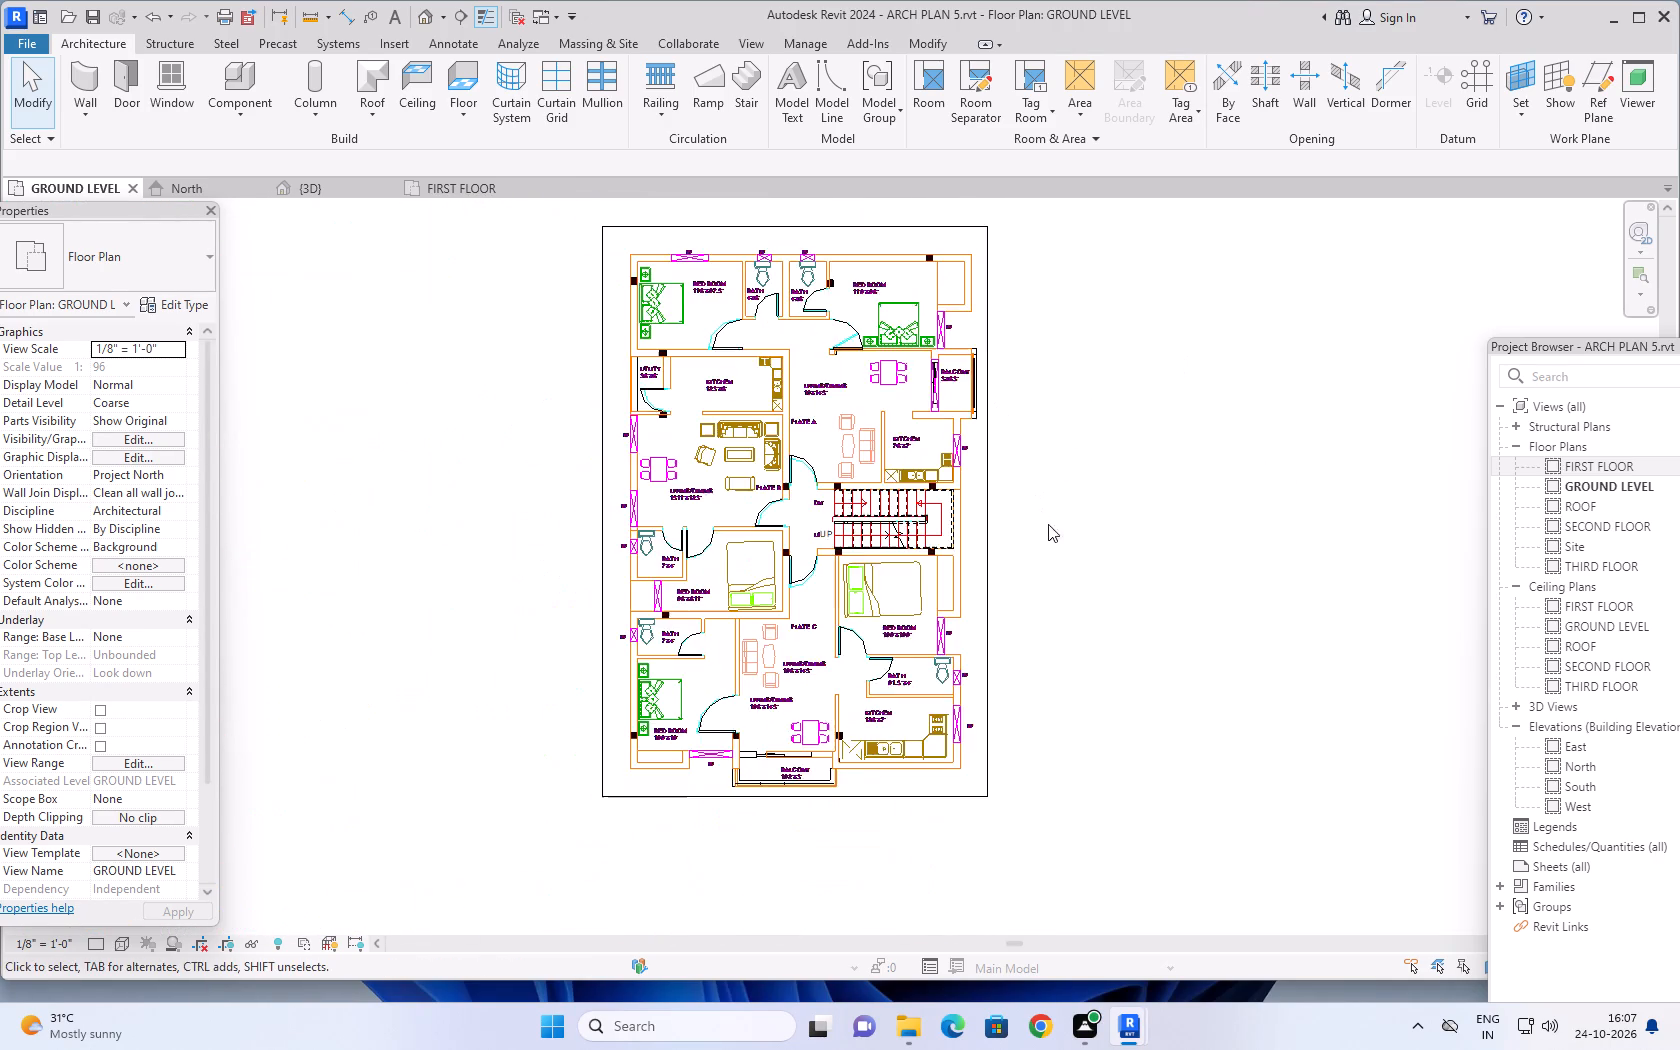
{"action": "middle_click_drag", "start_coordinate": [1052, 551], "coordinate": [1077, 444]}
{"action": "scroll", "coordinate": [799, 711], "scroll_direction": "up", "scroll_amount": 7}
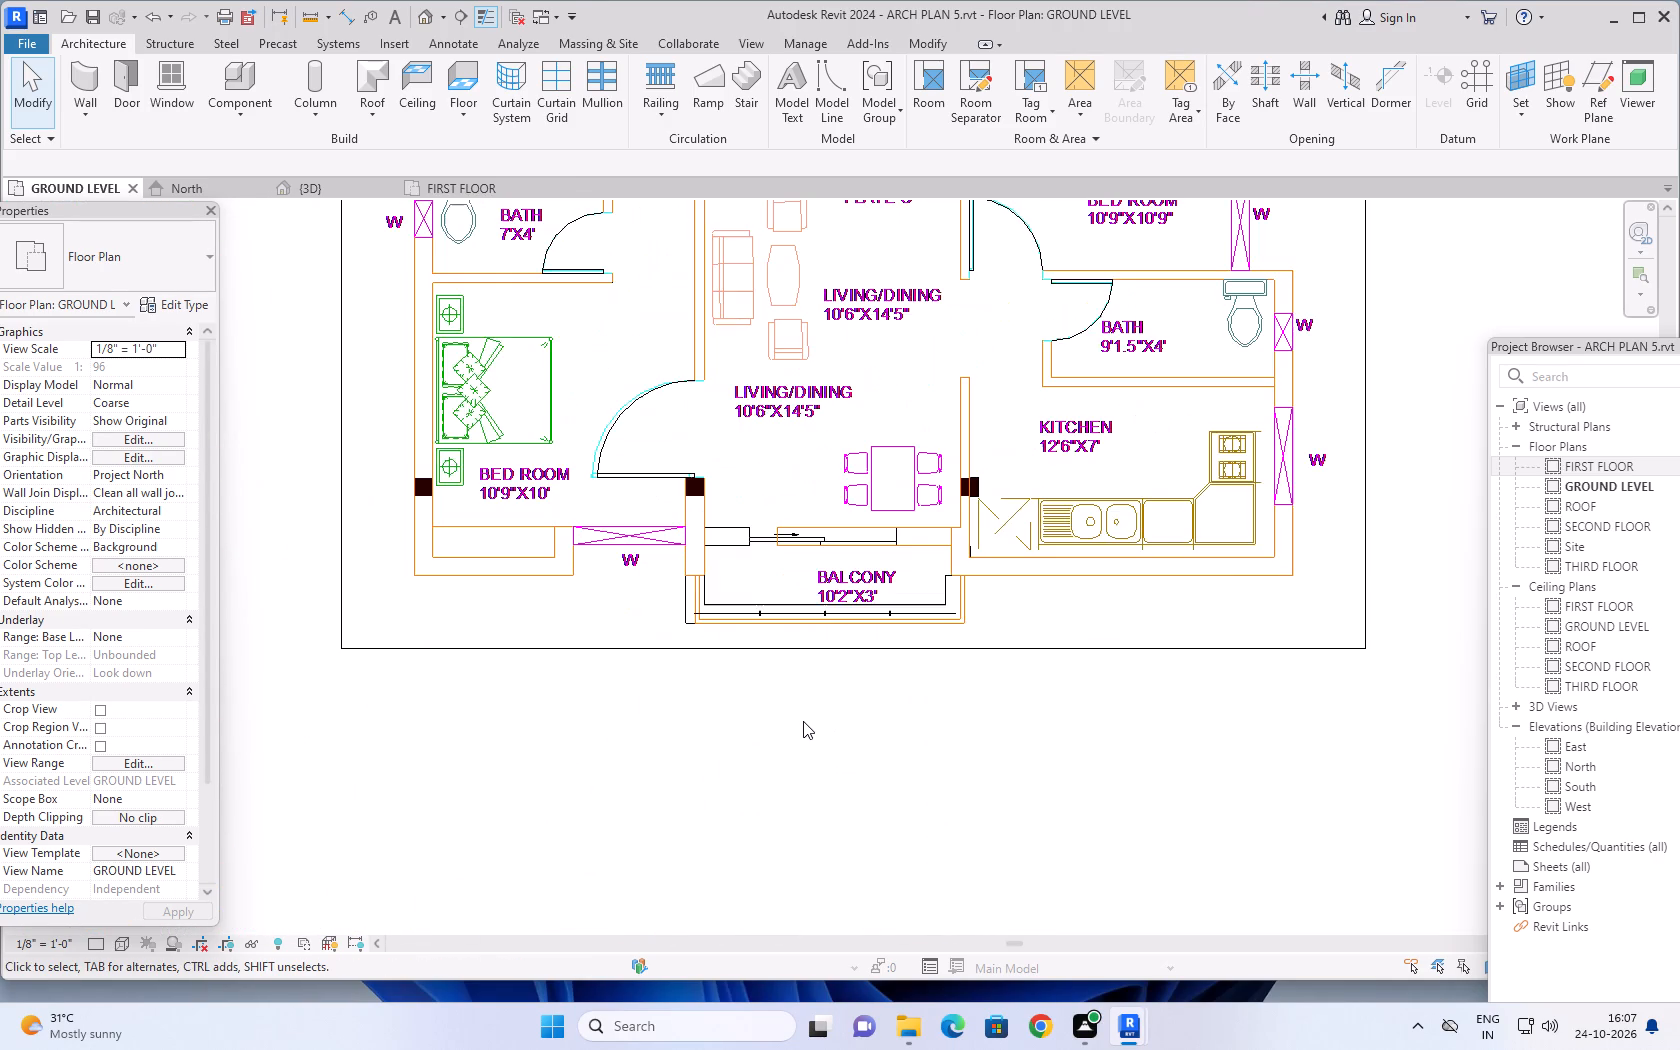
{"action": "scroll", "coordinate": [803, 721], "scroll_direction": "down", "scroll_amount": 8}
{"action": "middle_click_drag", "start_coordinate": [1094, 439], "coordinate": [1116, 518]}
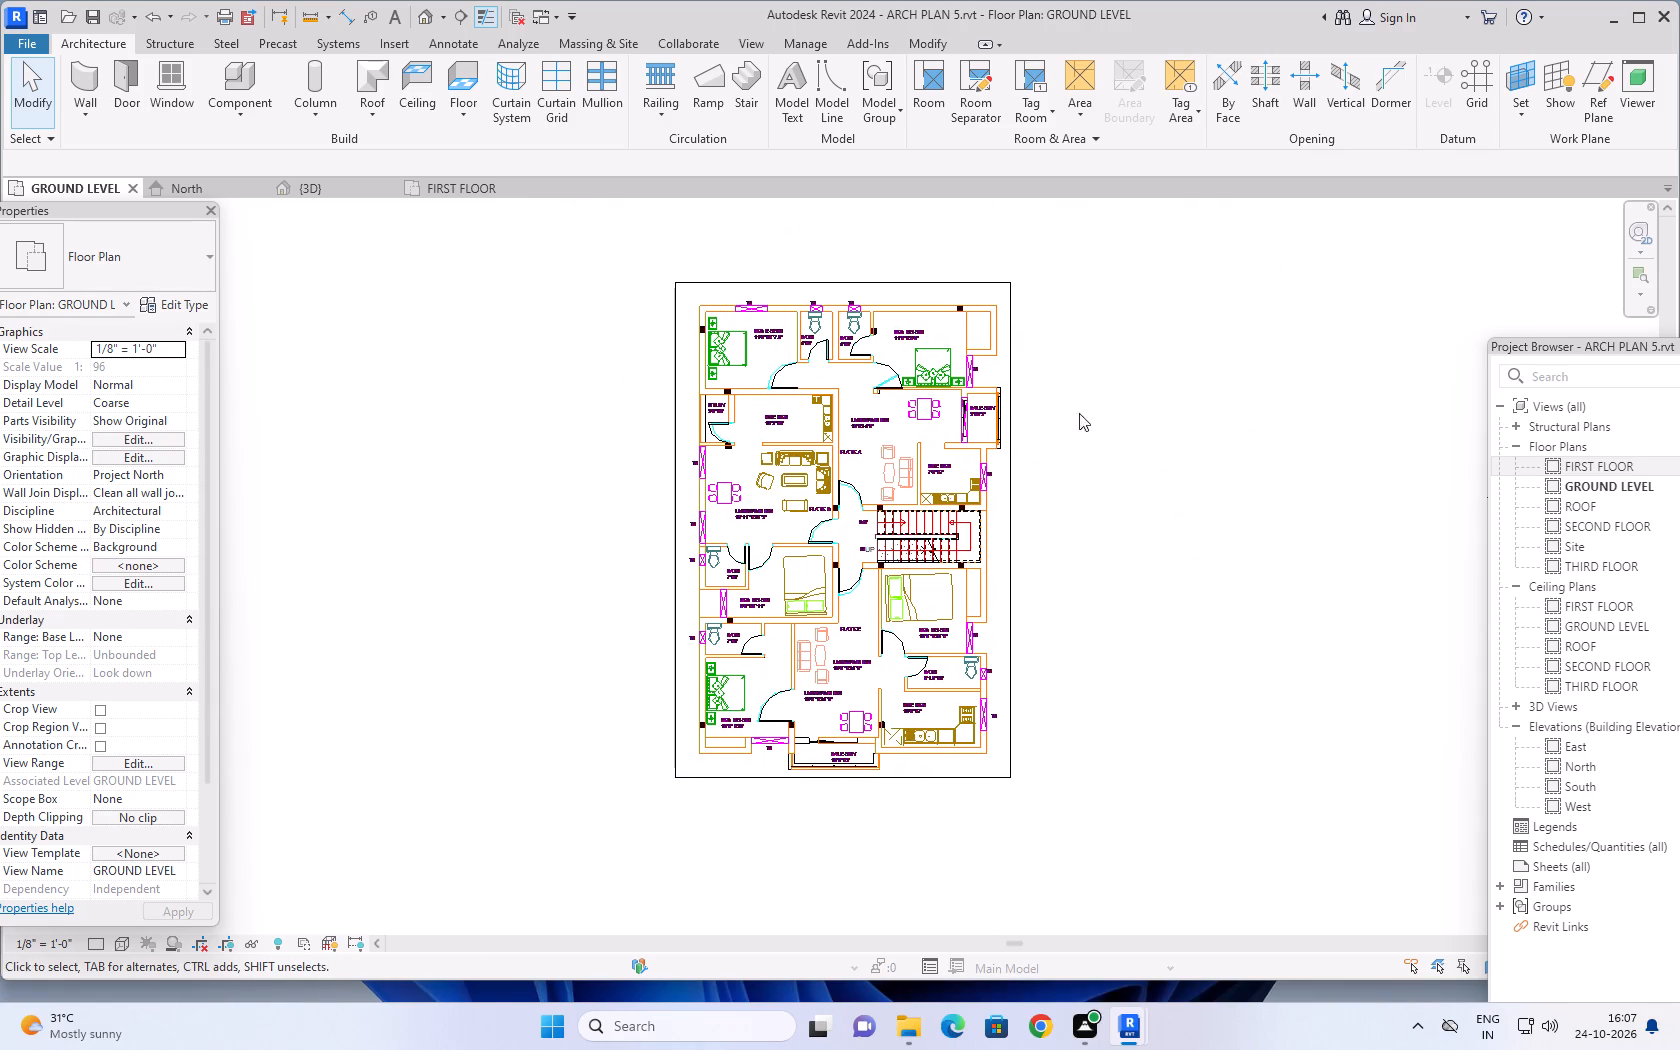
{"action": "middle_click_drag", "start_coordinate": [1071, 422], "coordinate": [1124, 402]}
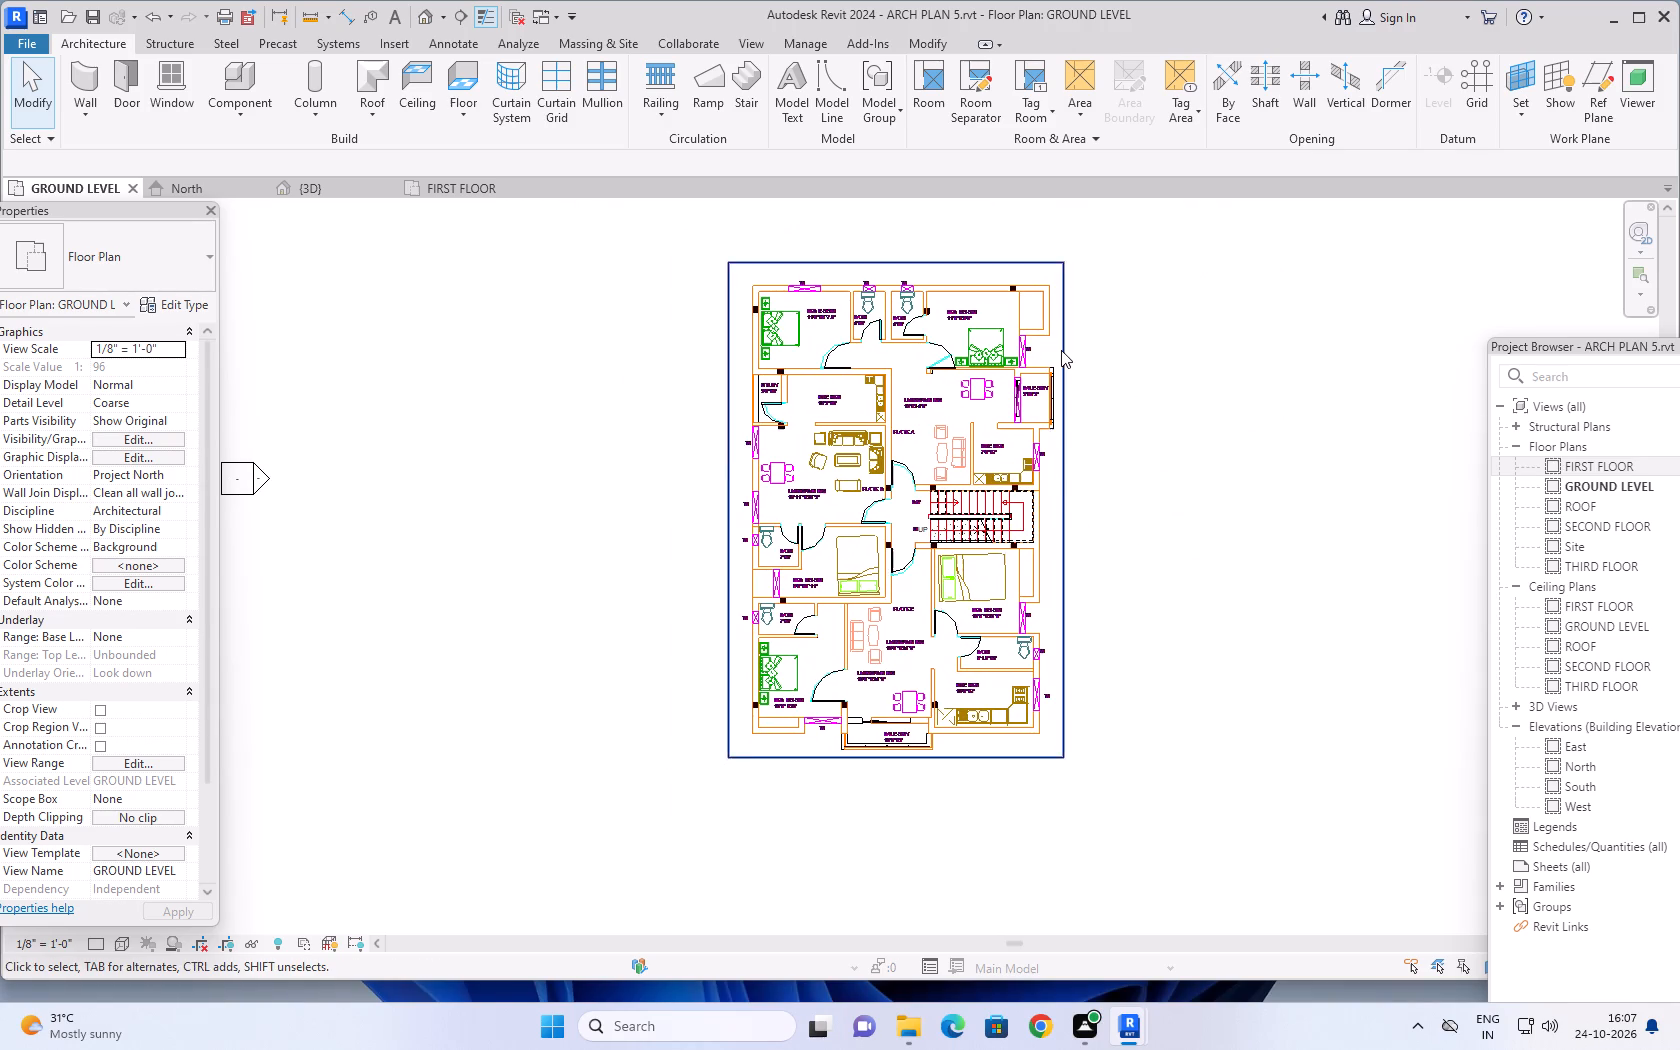
{"action": "scroll", "coordinate": [1061, 350], "scroll_direction": "up", "scroll_amount": 9}
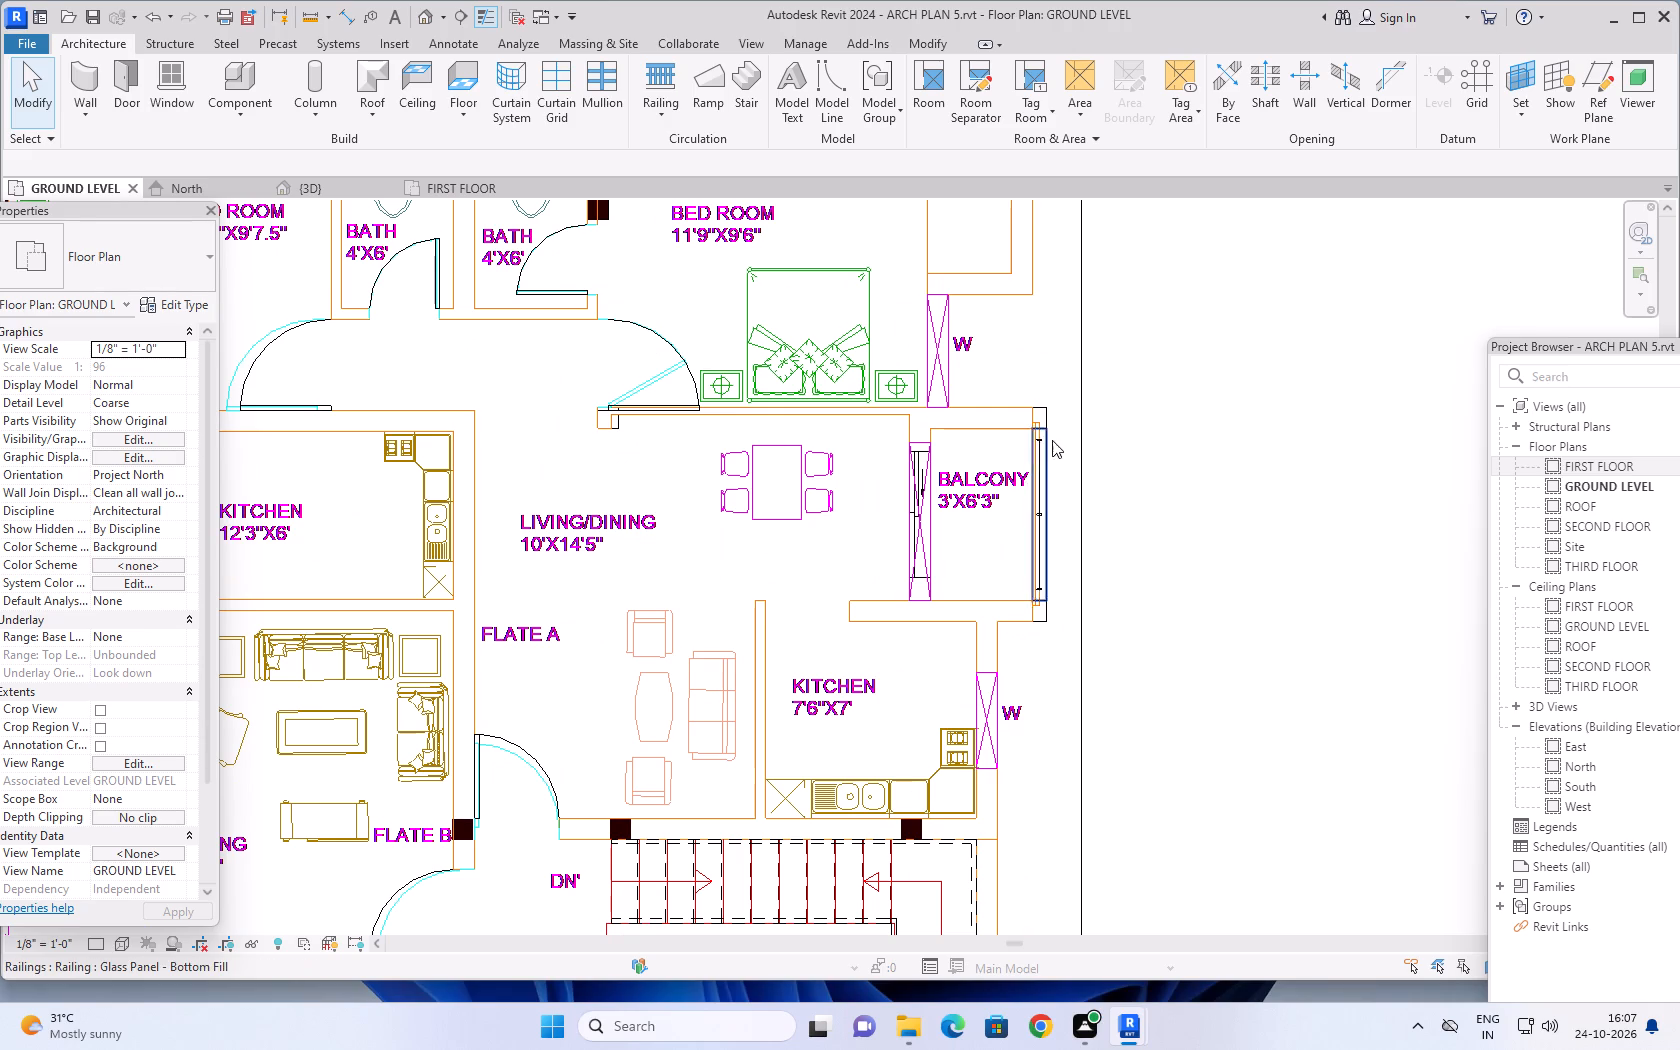
{"action": "scroll", "coordinate": [1060, 433], "scroll_direction": "down", "scroll_amount": 10}
{"action": "middle_click_drag", "start_coordinate": [1126, 448], "coordinate": [1135, 396]}
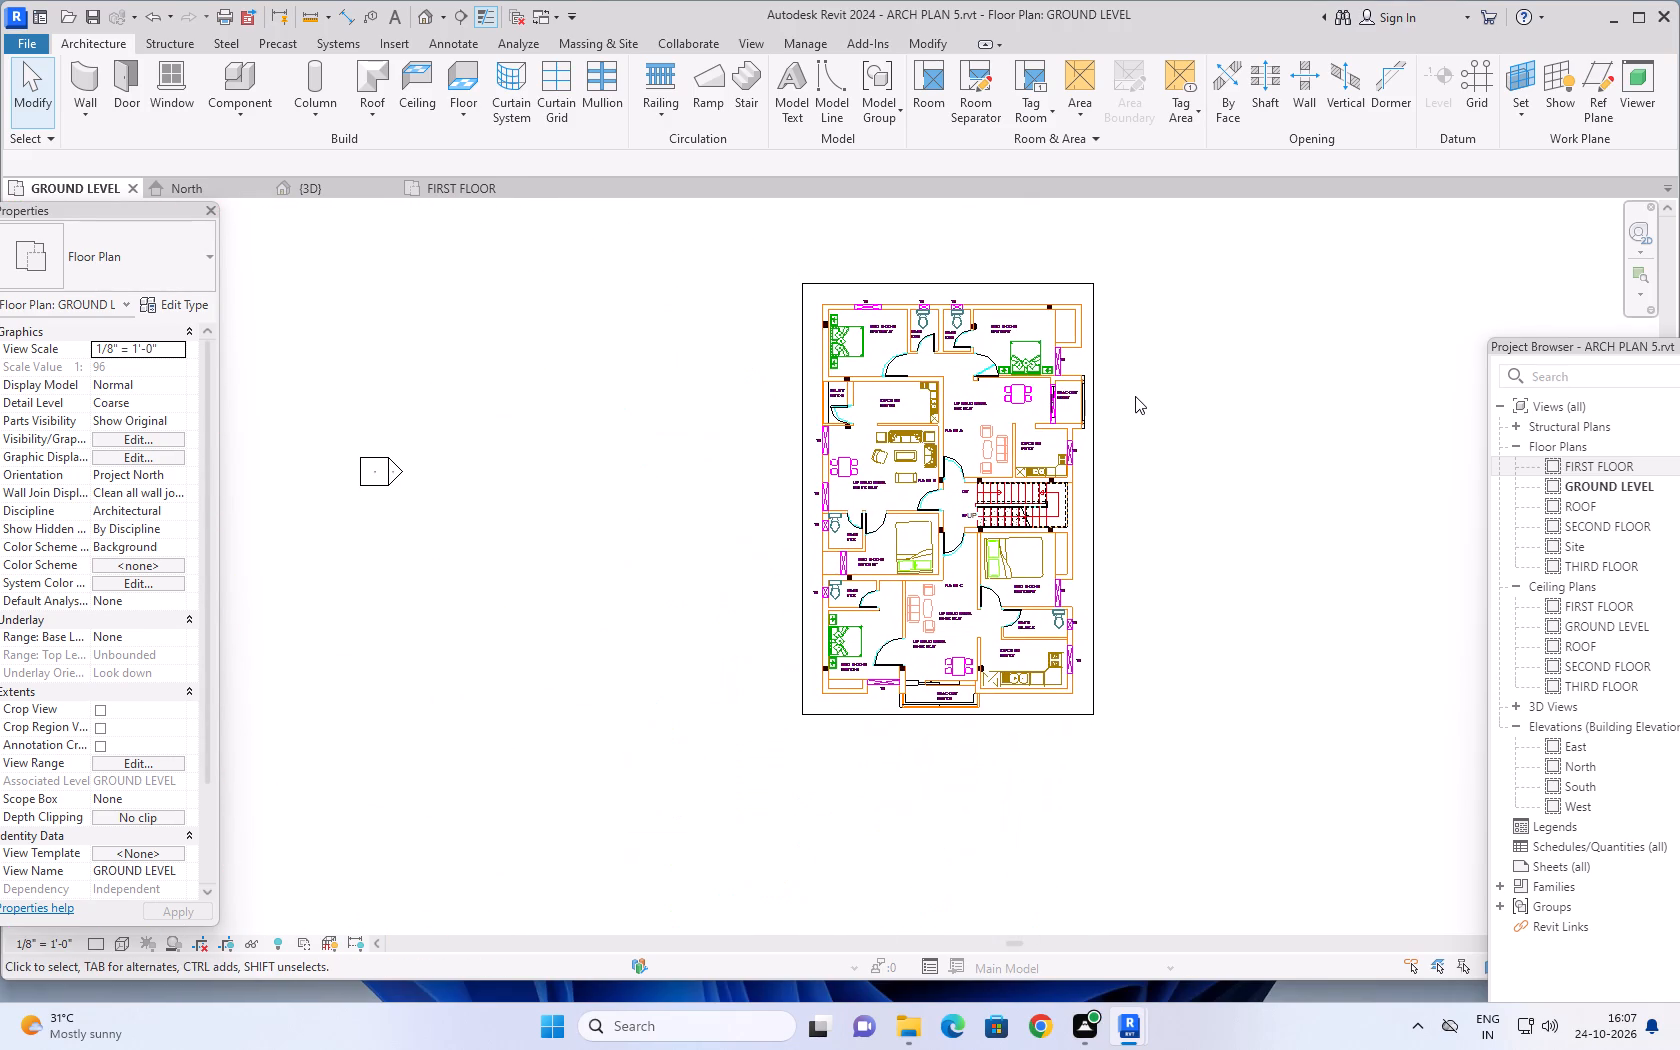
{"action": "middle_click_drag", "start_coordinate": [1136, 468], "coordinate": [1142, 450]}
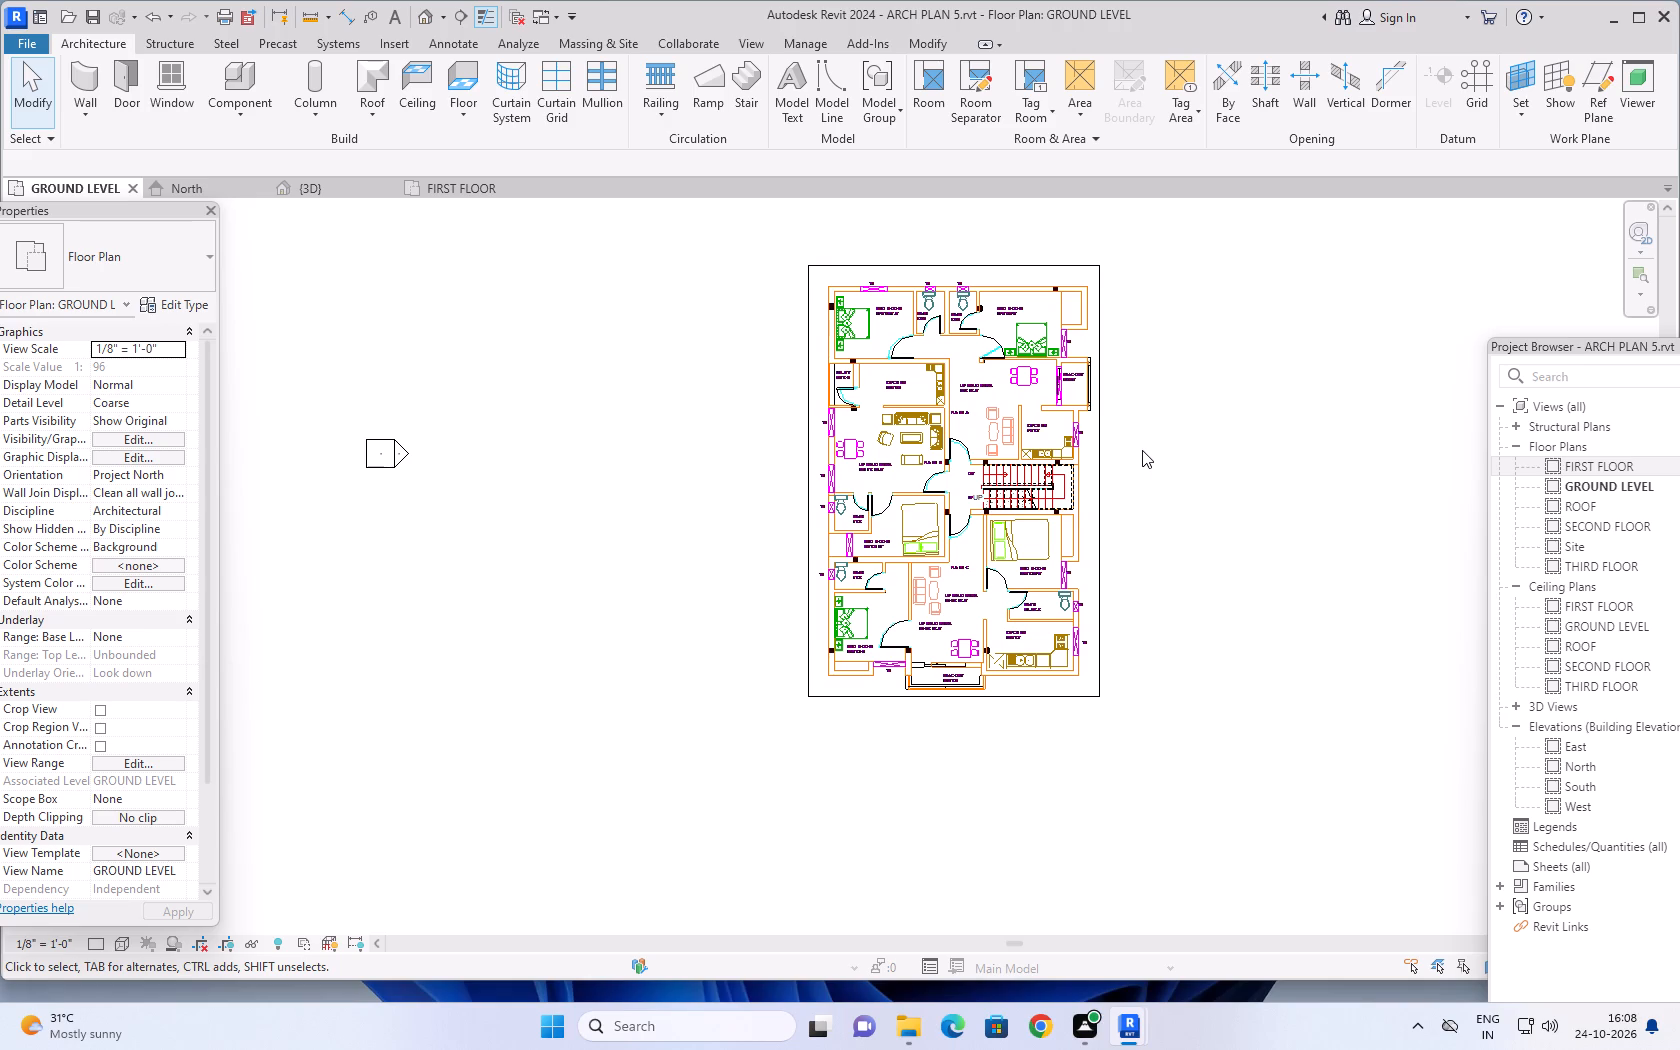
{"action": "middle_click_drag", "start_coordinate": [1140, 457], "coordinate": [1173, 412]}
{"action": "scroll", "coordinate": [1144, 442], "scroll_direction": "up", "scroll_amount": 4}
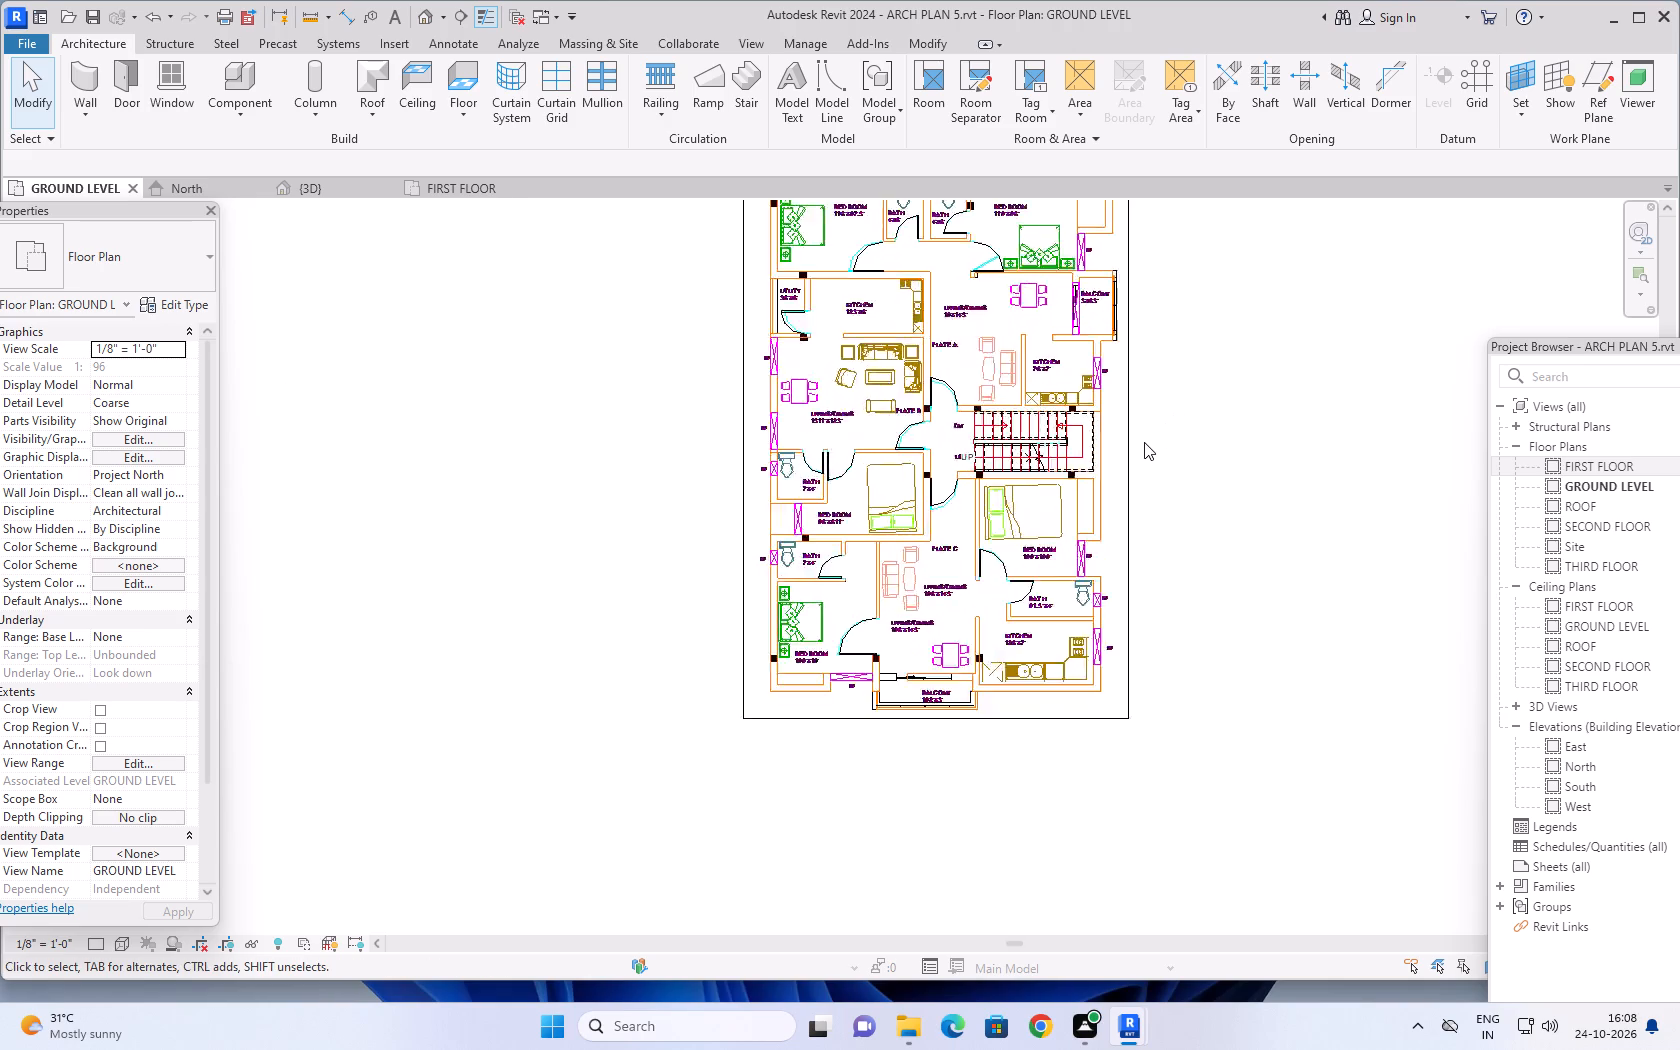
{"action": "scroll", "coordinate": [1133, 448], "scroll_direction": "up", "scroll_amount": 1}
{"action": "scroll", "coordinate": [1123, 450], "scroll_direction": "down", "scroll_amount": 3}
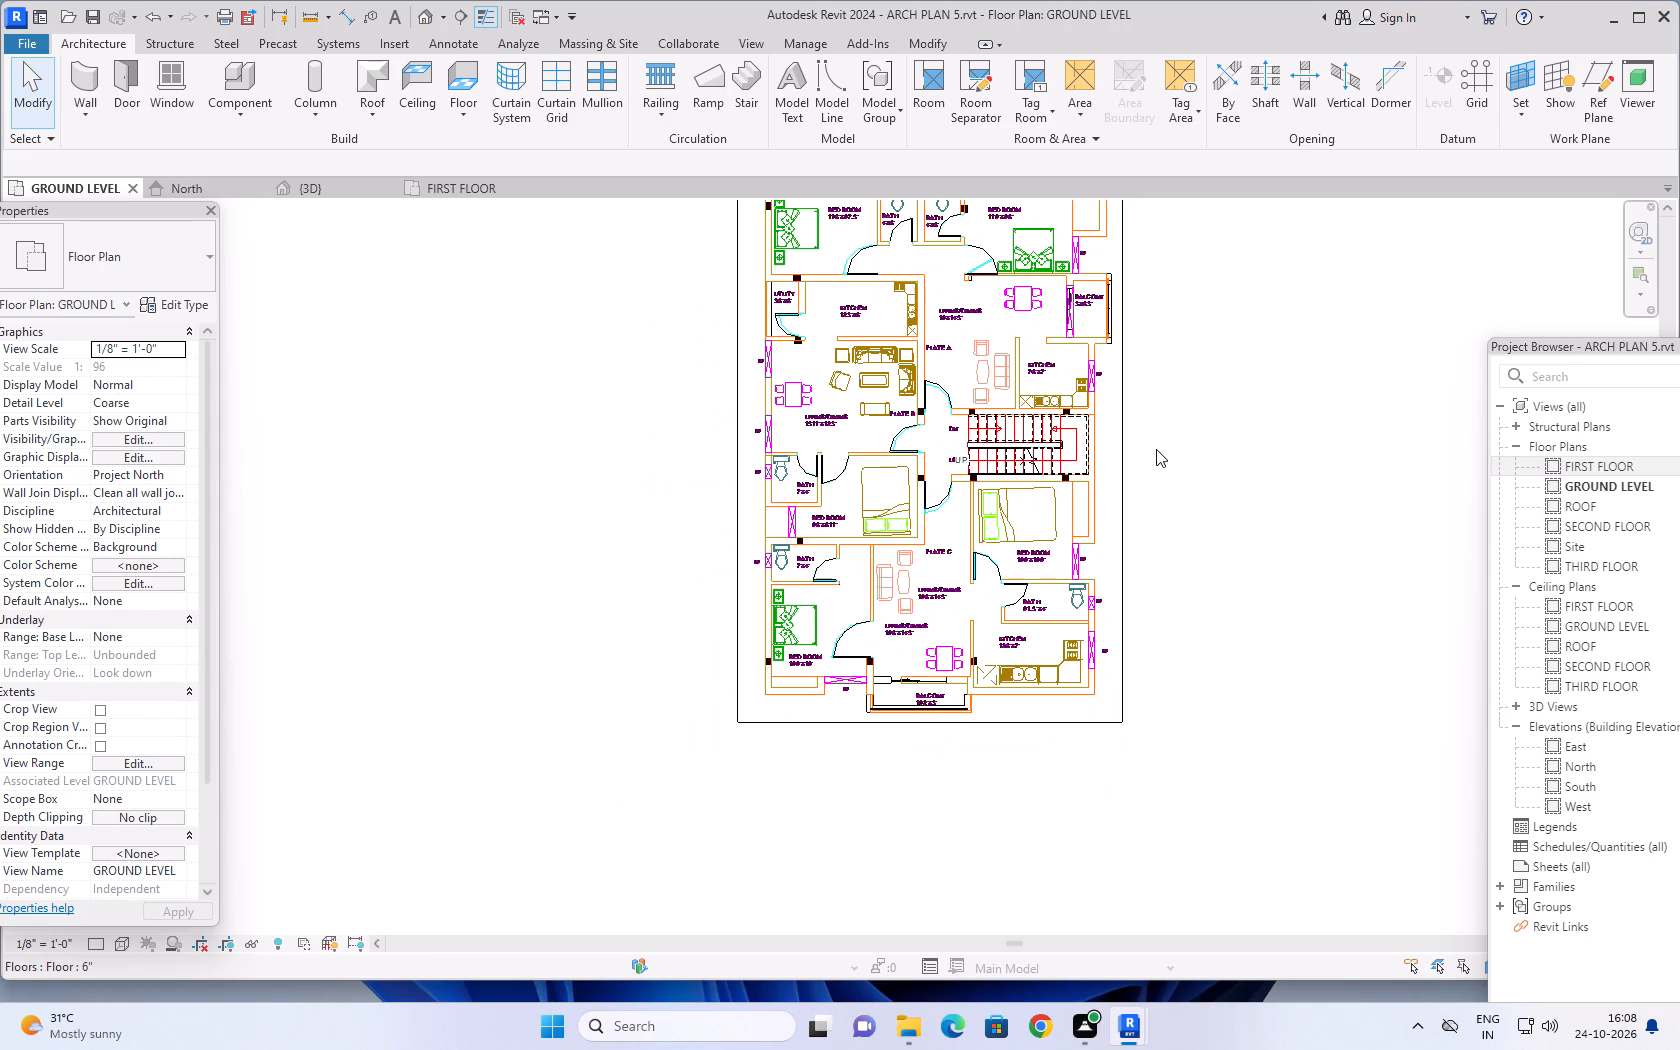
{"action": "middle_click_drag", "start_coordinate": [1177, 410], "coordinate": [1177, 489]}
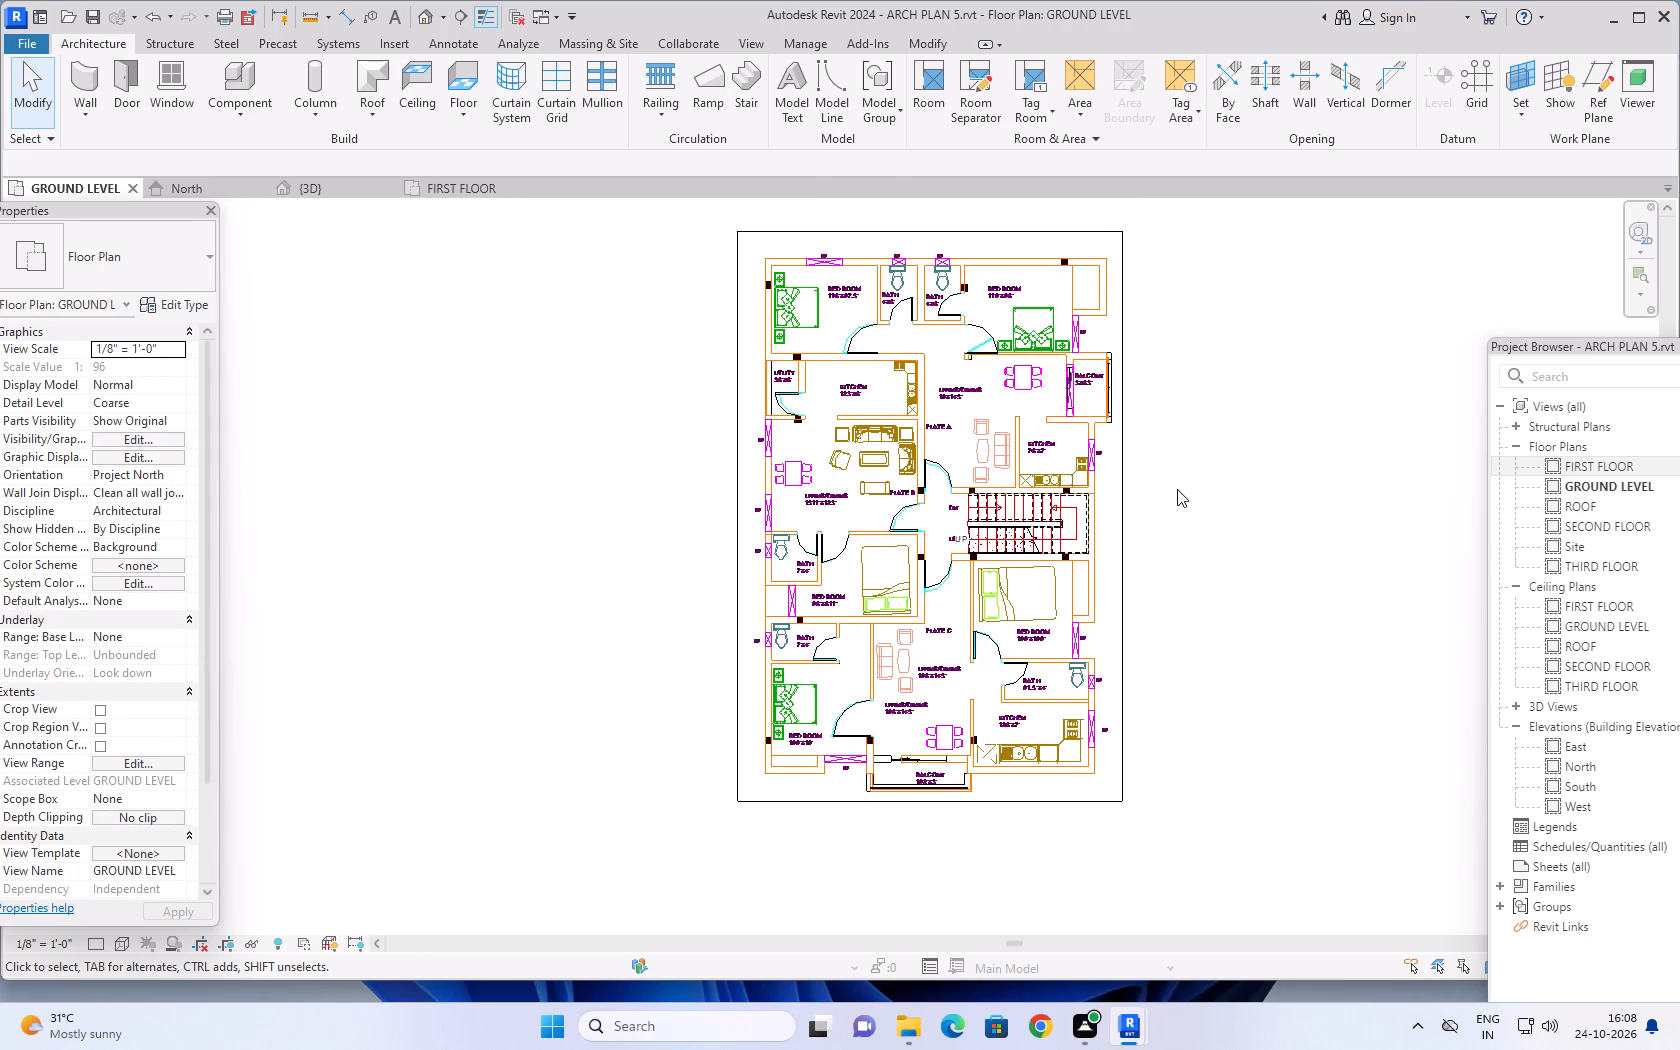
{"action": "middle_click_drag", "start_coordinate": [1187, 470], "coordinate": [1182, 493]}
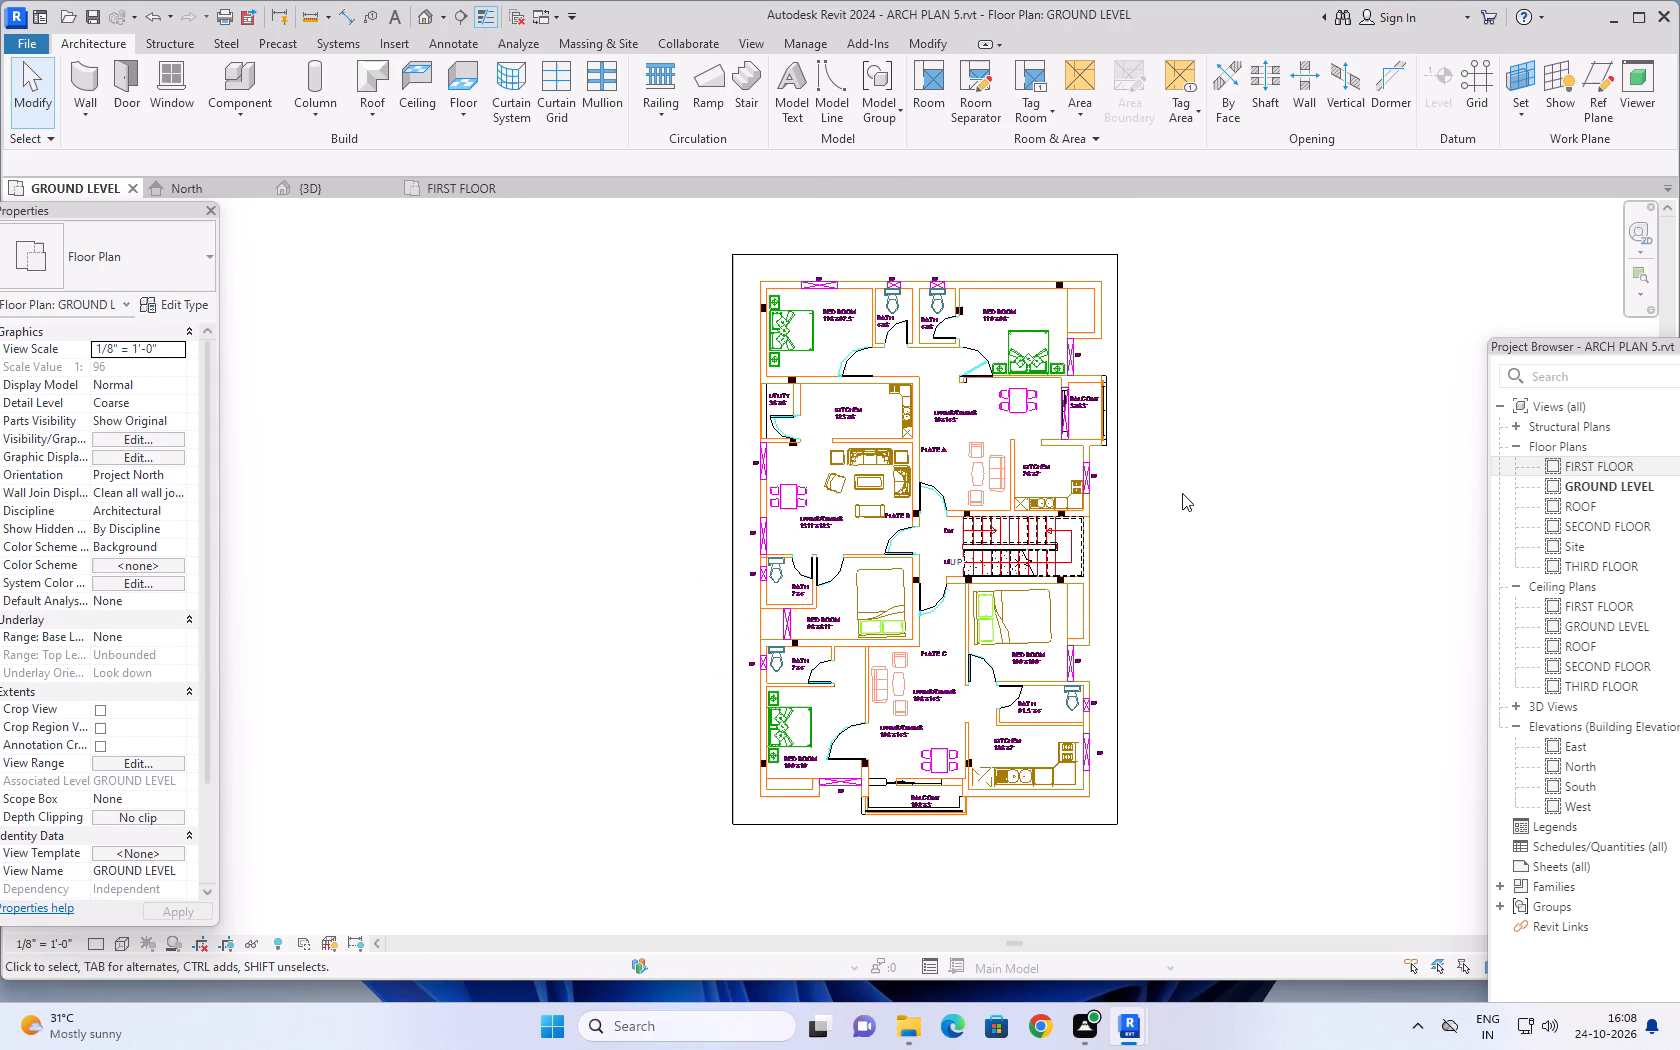
Dismiss the save reminder and save the ARCH PLAN 5 project.
{"action": "key", "text": "Escape"}
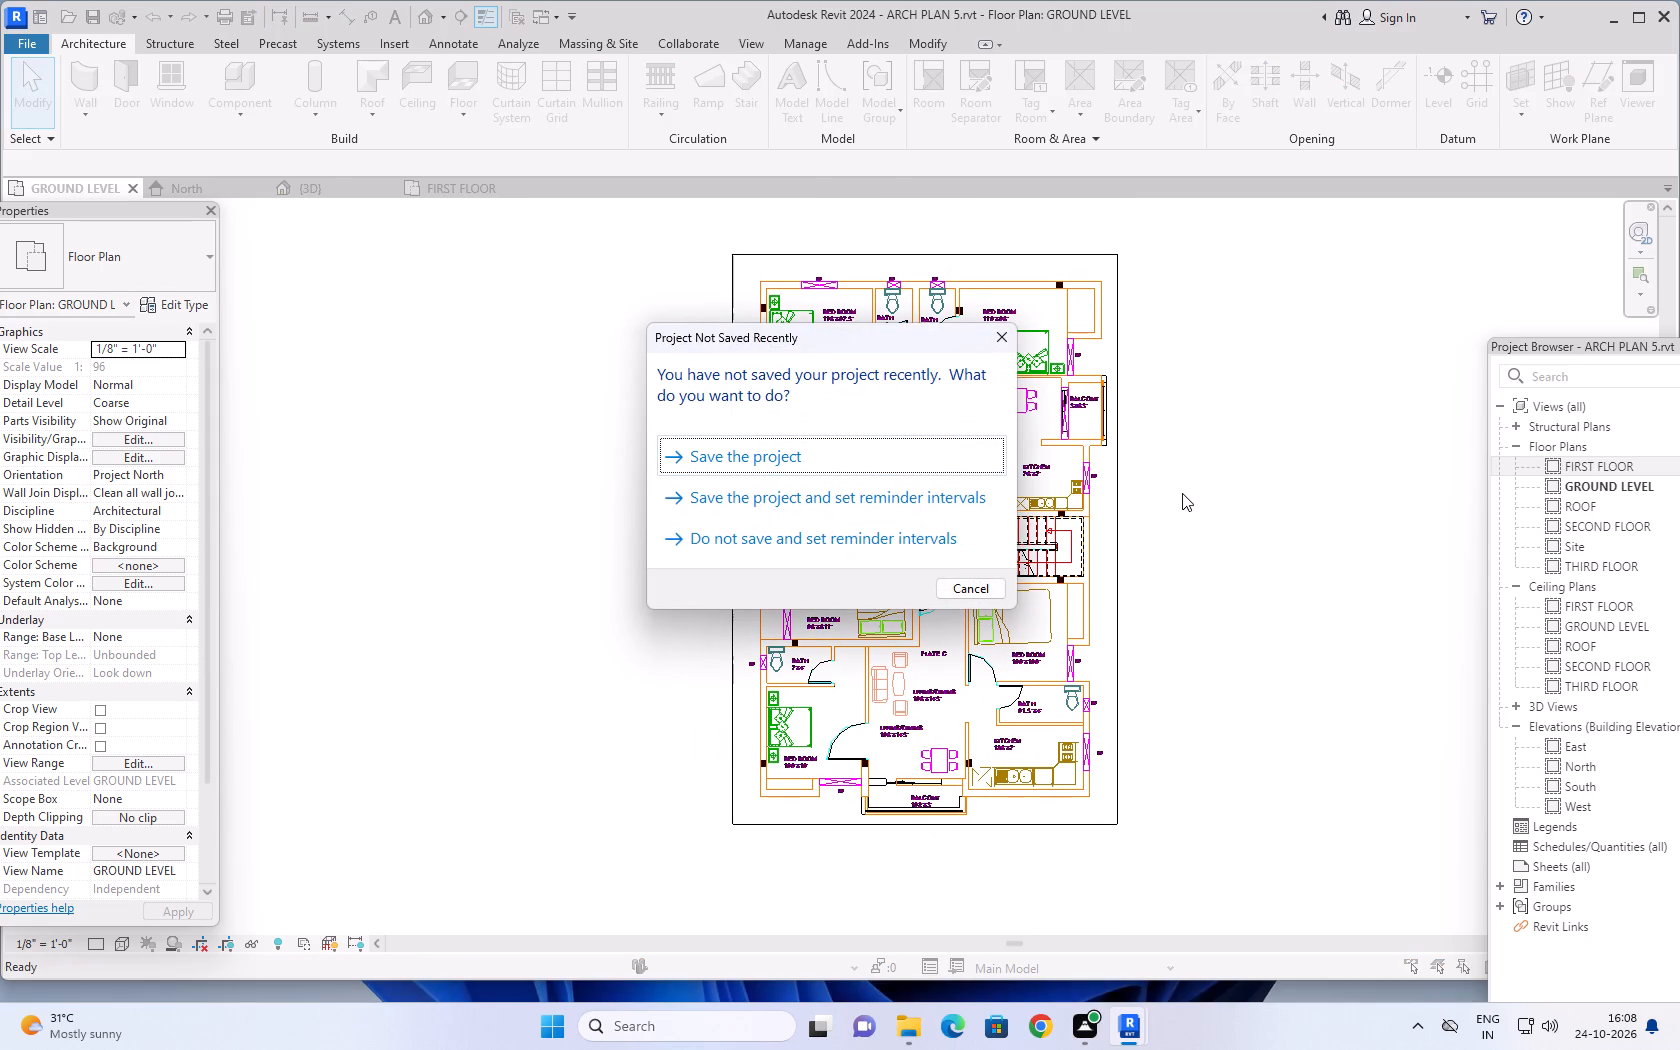
{"action": "left_click", "coordinate": [1004, 338]}
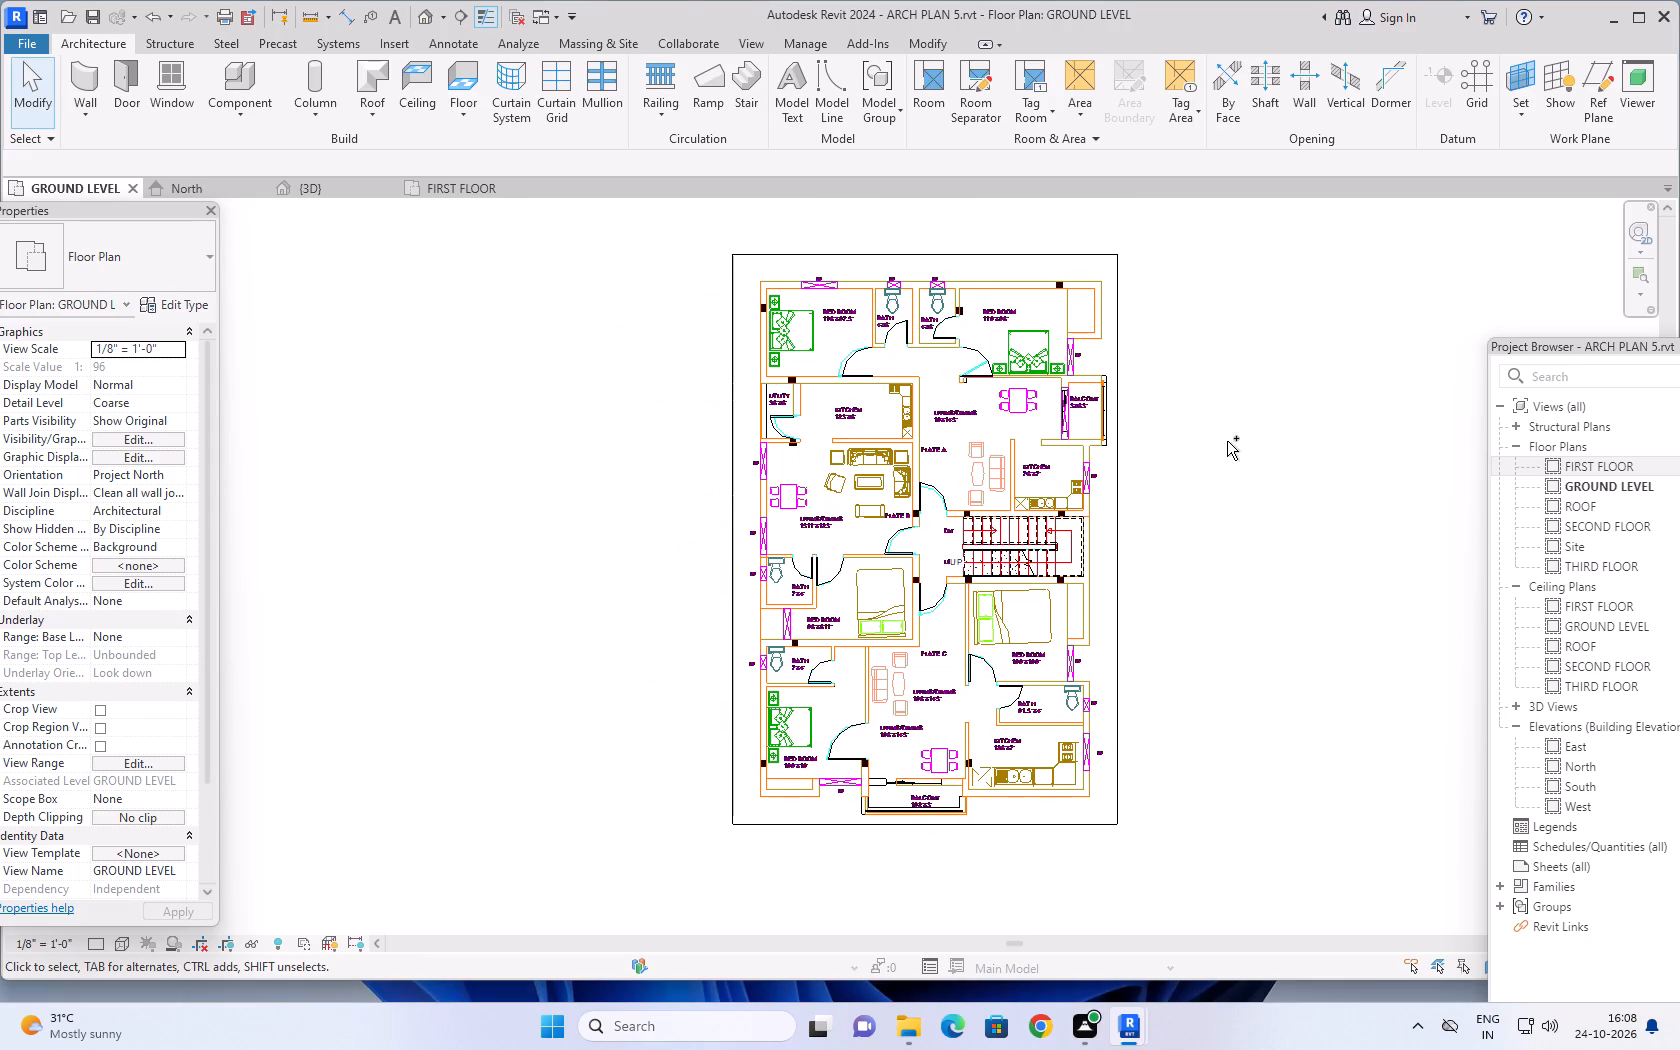
{"action": "key", "text": "ctrl+s"}
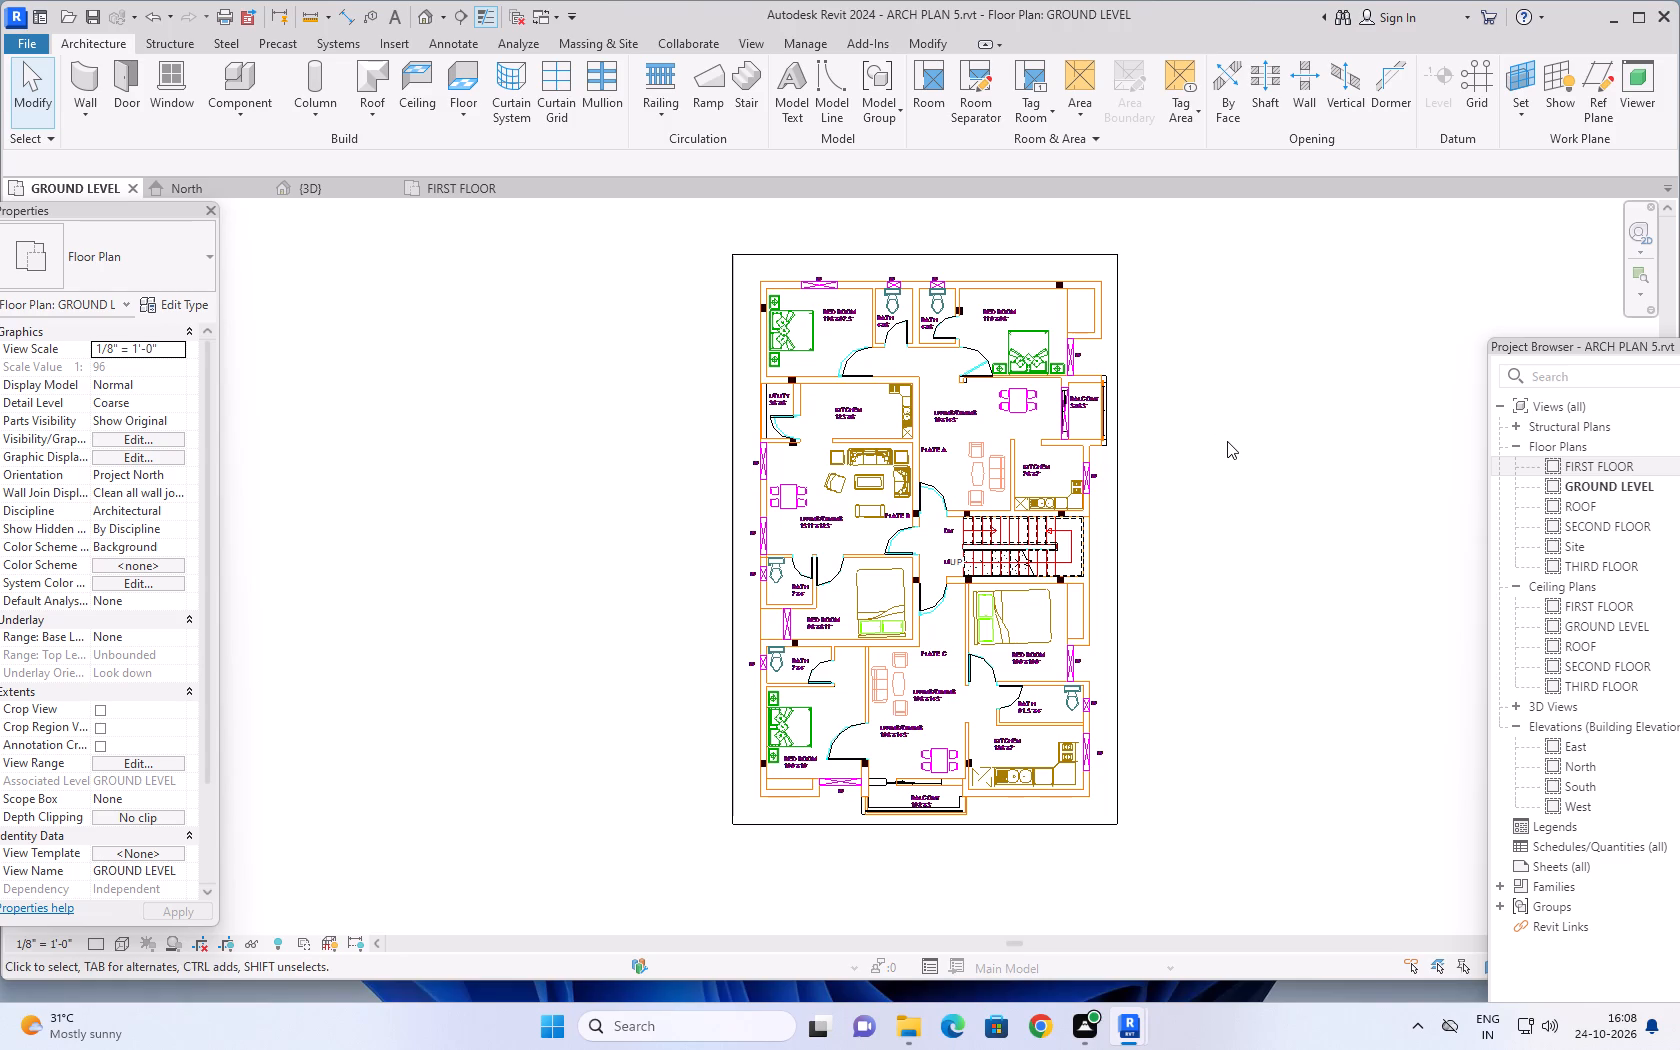
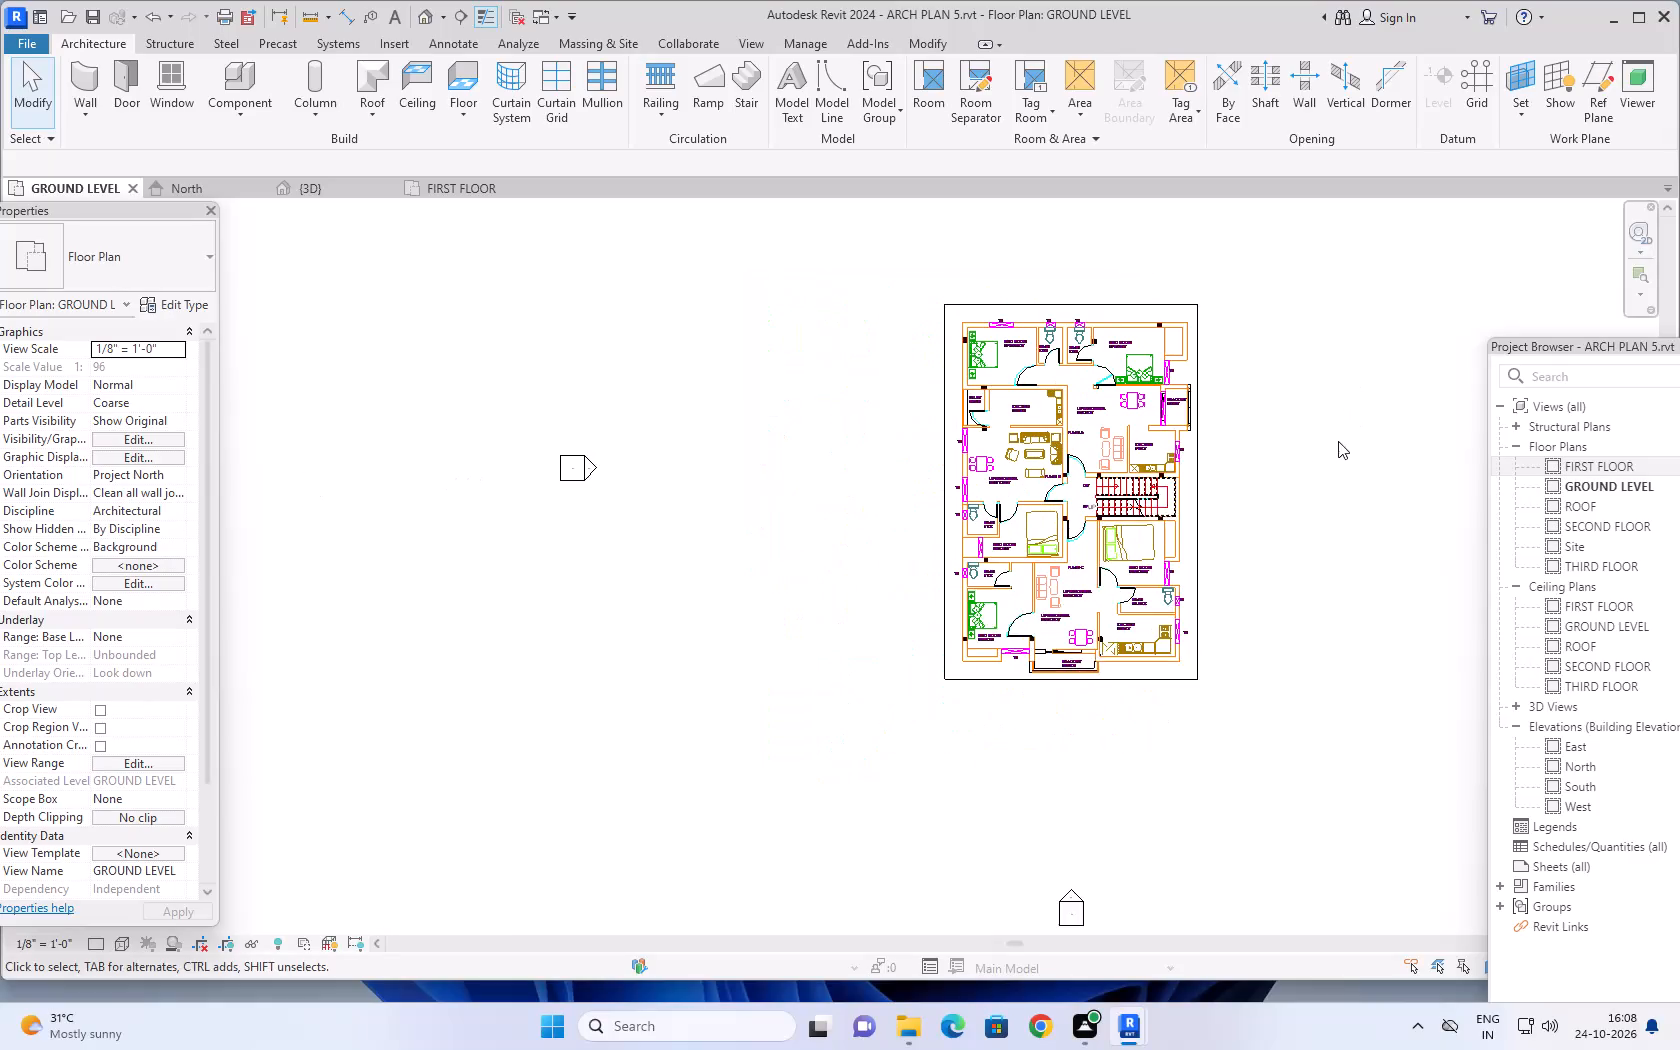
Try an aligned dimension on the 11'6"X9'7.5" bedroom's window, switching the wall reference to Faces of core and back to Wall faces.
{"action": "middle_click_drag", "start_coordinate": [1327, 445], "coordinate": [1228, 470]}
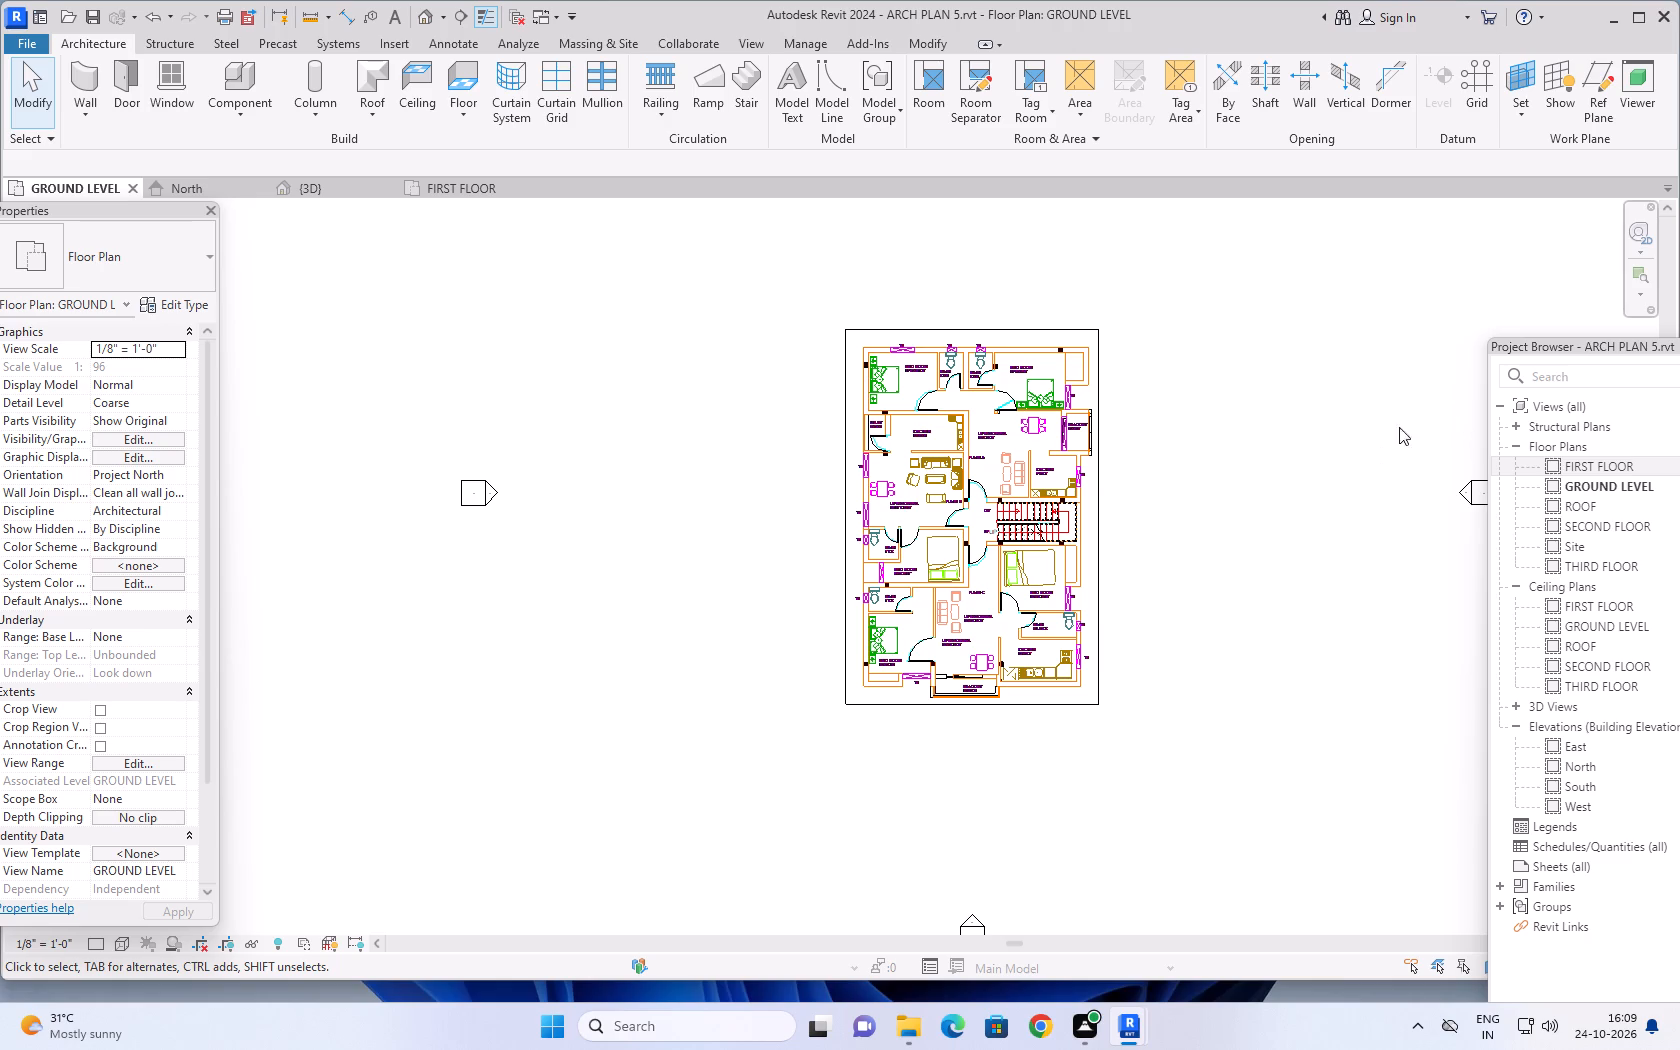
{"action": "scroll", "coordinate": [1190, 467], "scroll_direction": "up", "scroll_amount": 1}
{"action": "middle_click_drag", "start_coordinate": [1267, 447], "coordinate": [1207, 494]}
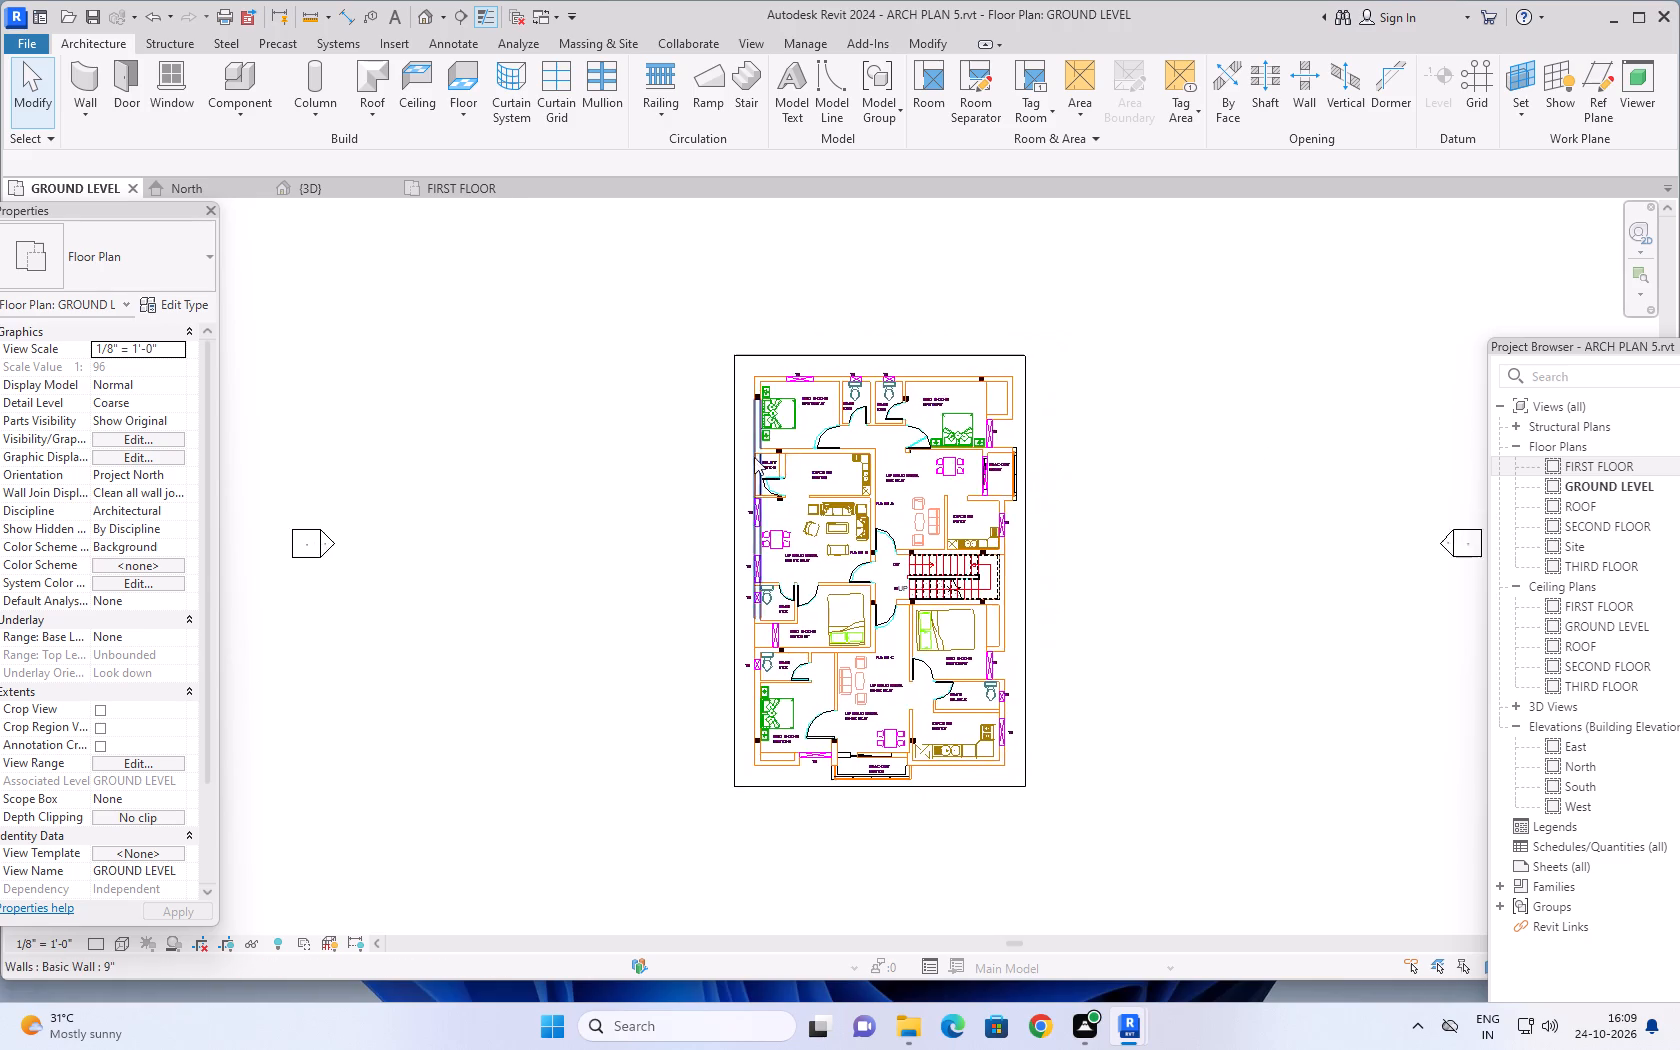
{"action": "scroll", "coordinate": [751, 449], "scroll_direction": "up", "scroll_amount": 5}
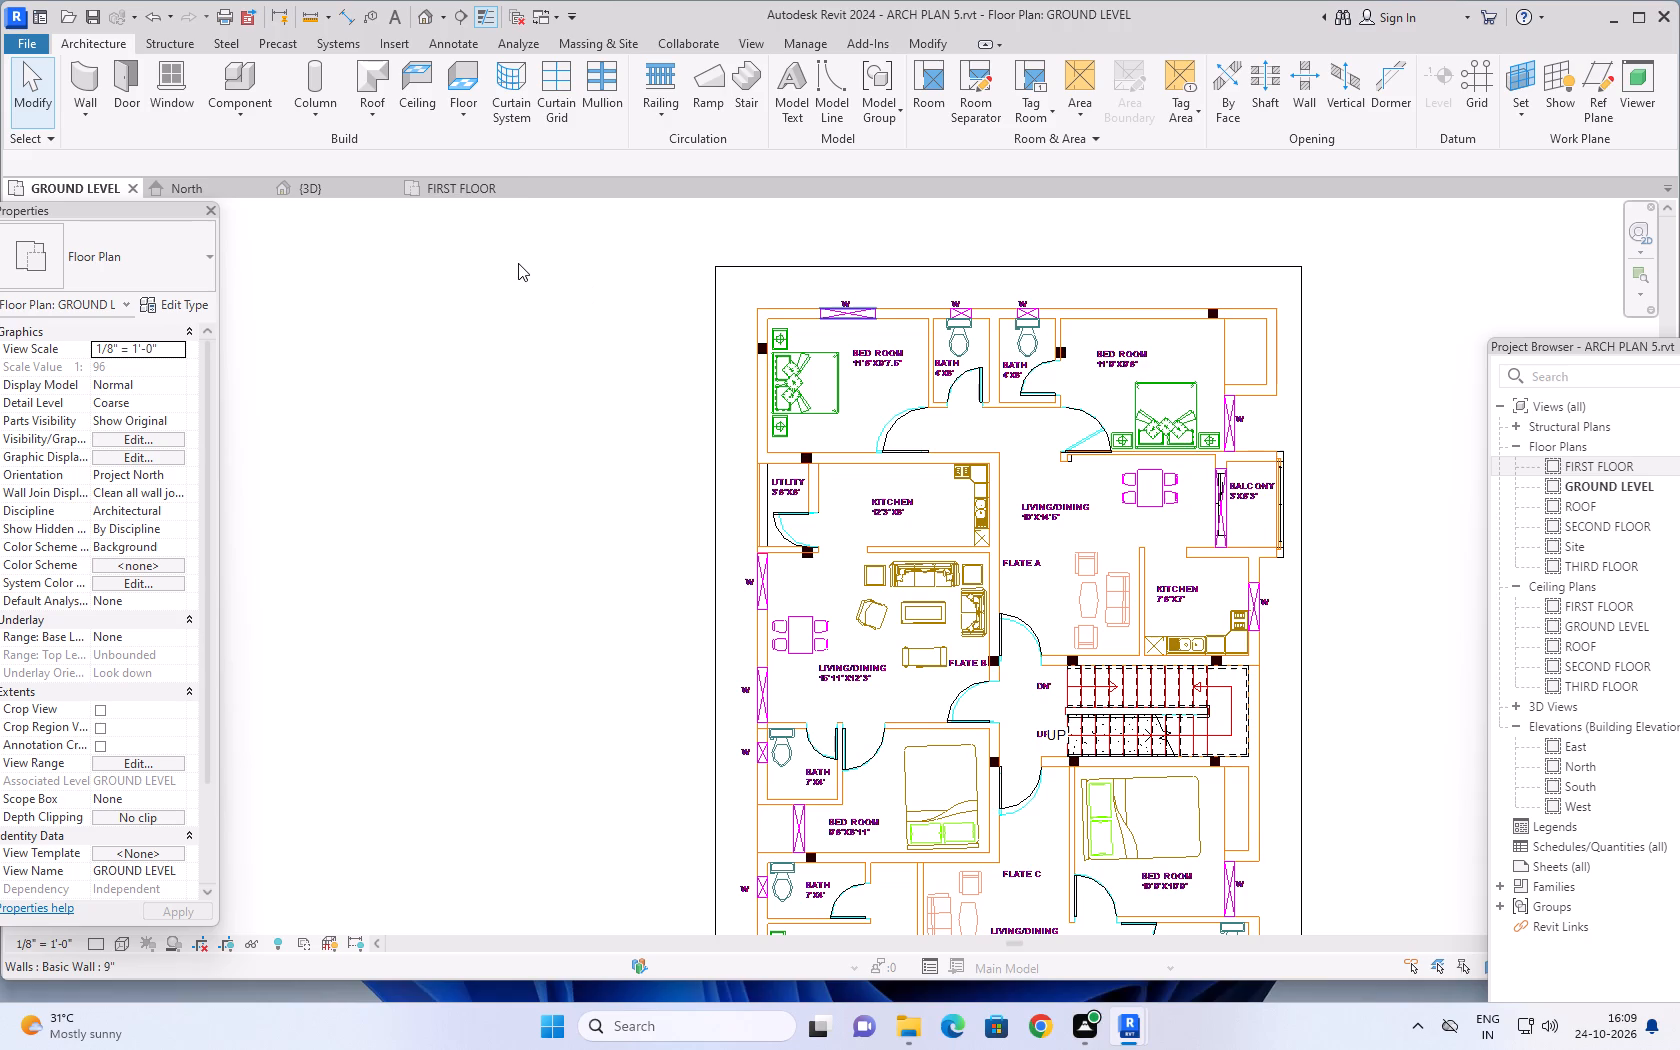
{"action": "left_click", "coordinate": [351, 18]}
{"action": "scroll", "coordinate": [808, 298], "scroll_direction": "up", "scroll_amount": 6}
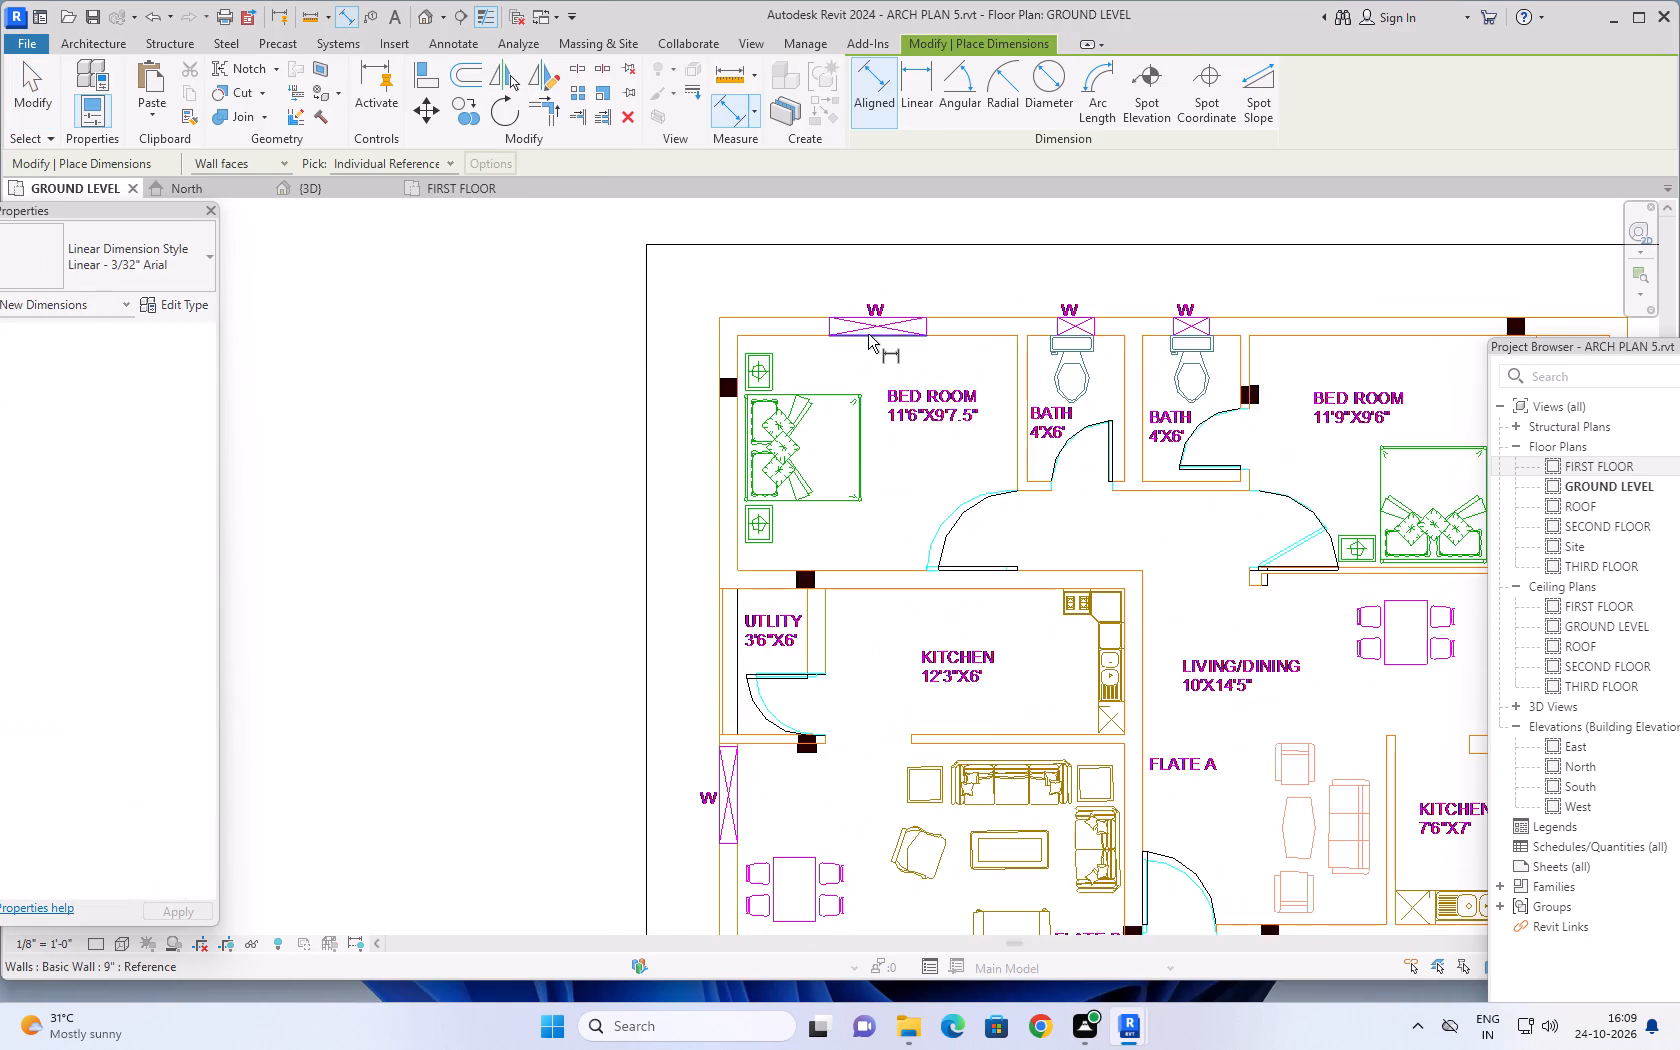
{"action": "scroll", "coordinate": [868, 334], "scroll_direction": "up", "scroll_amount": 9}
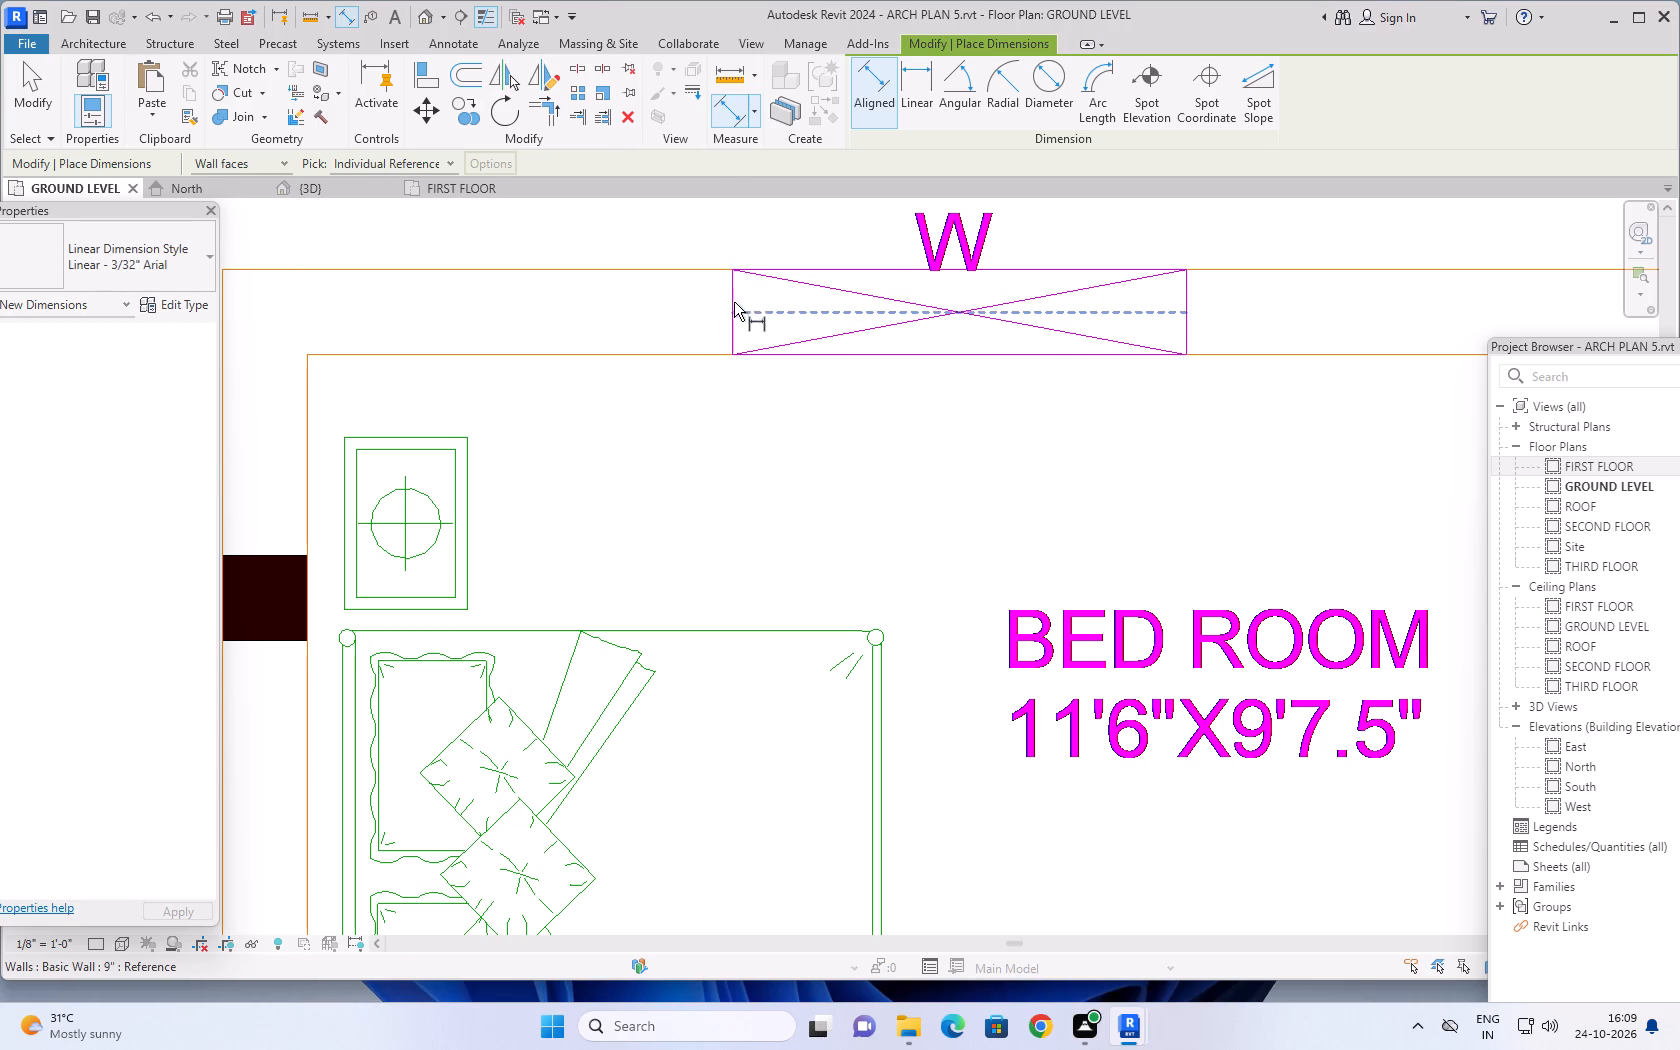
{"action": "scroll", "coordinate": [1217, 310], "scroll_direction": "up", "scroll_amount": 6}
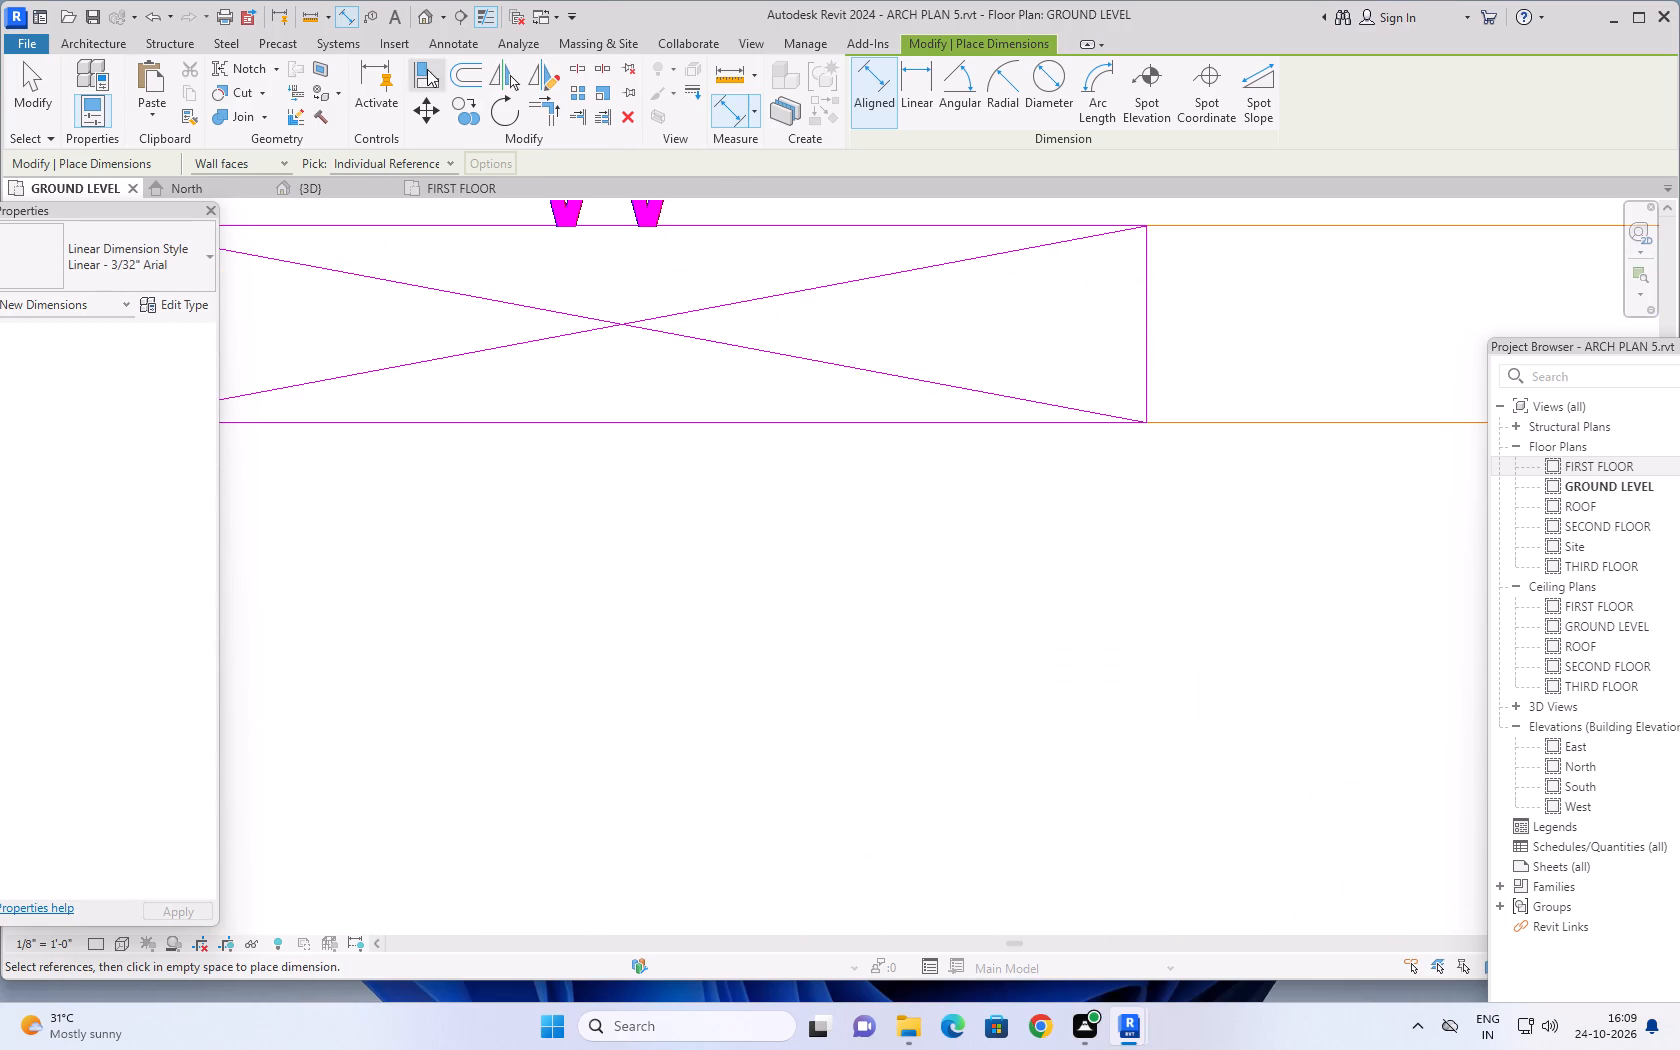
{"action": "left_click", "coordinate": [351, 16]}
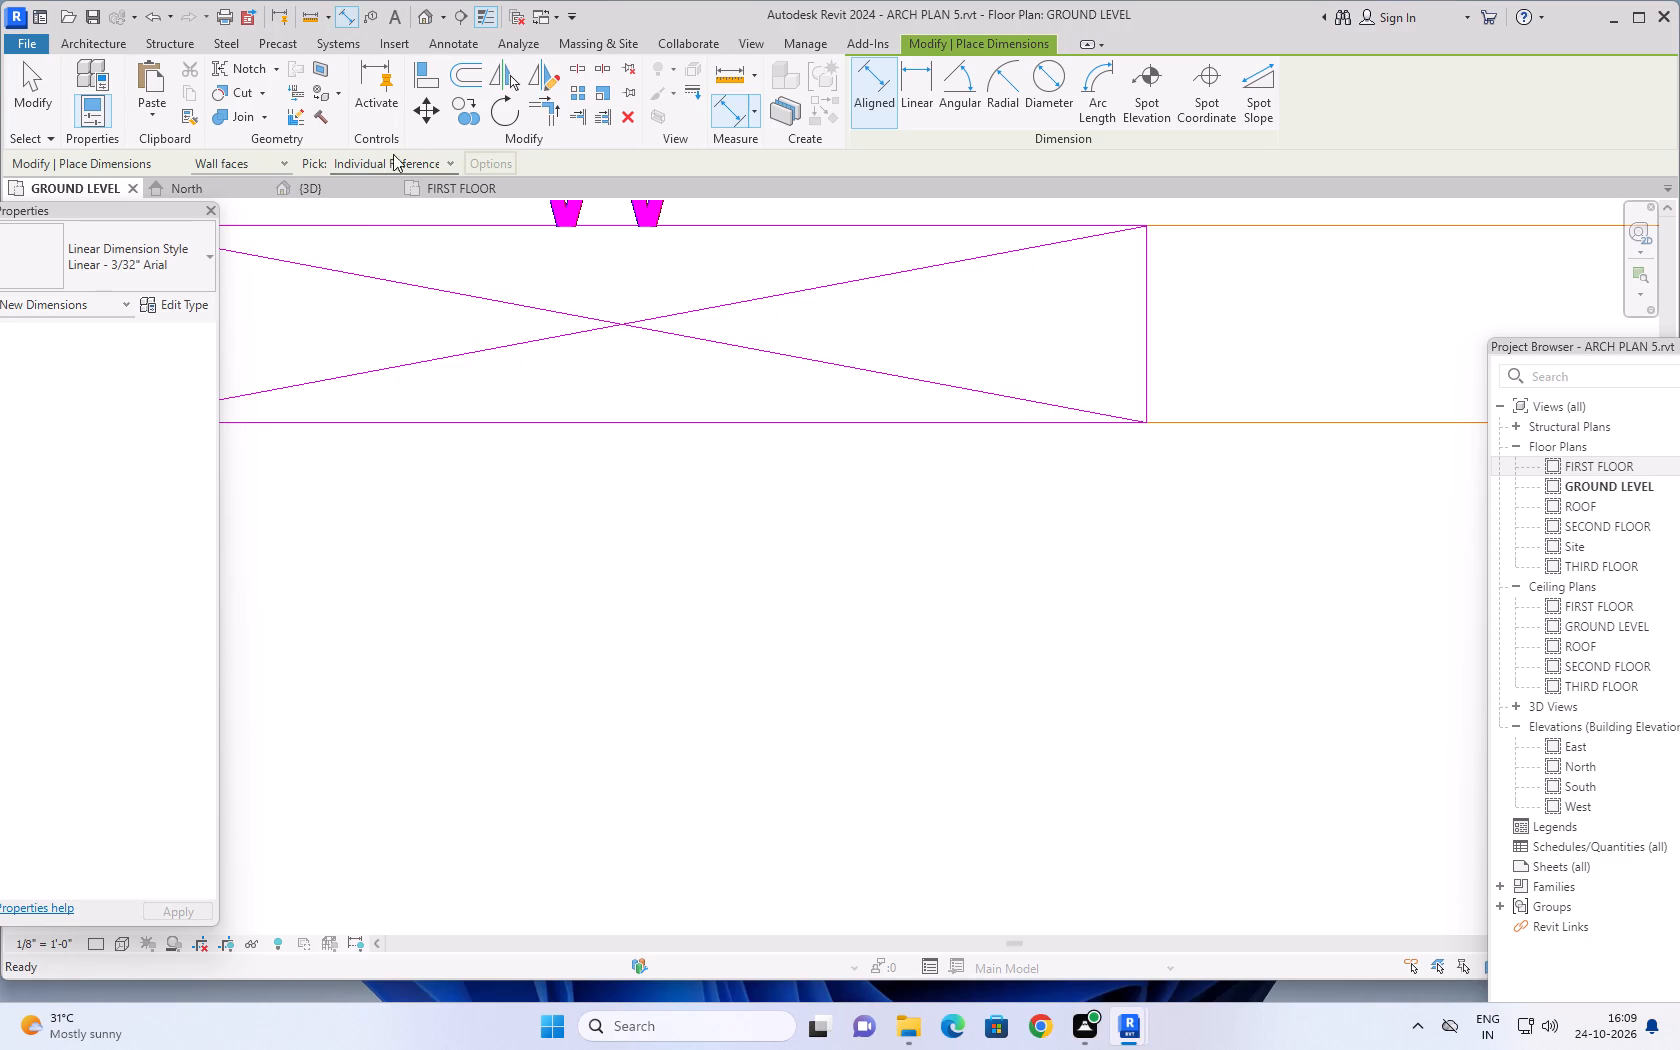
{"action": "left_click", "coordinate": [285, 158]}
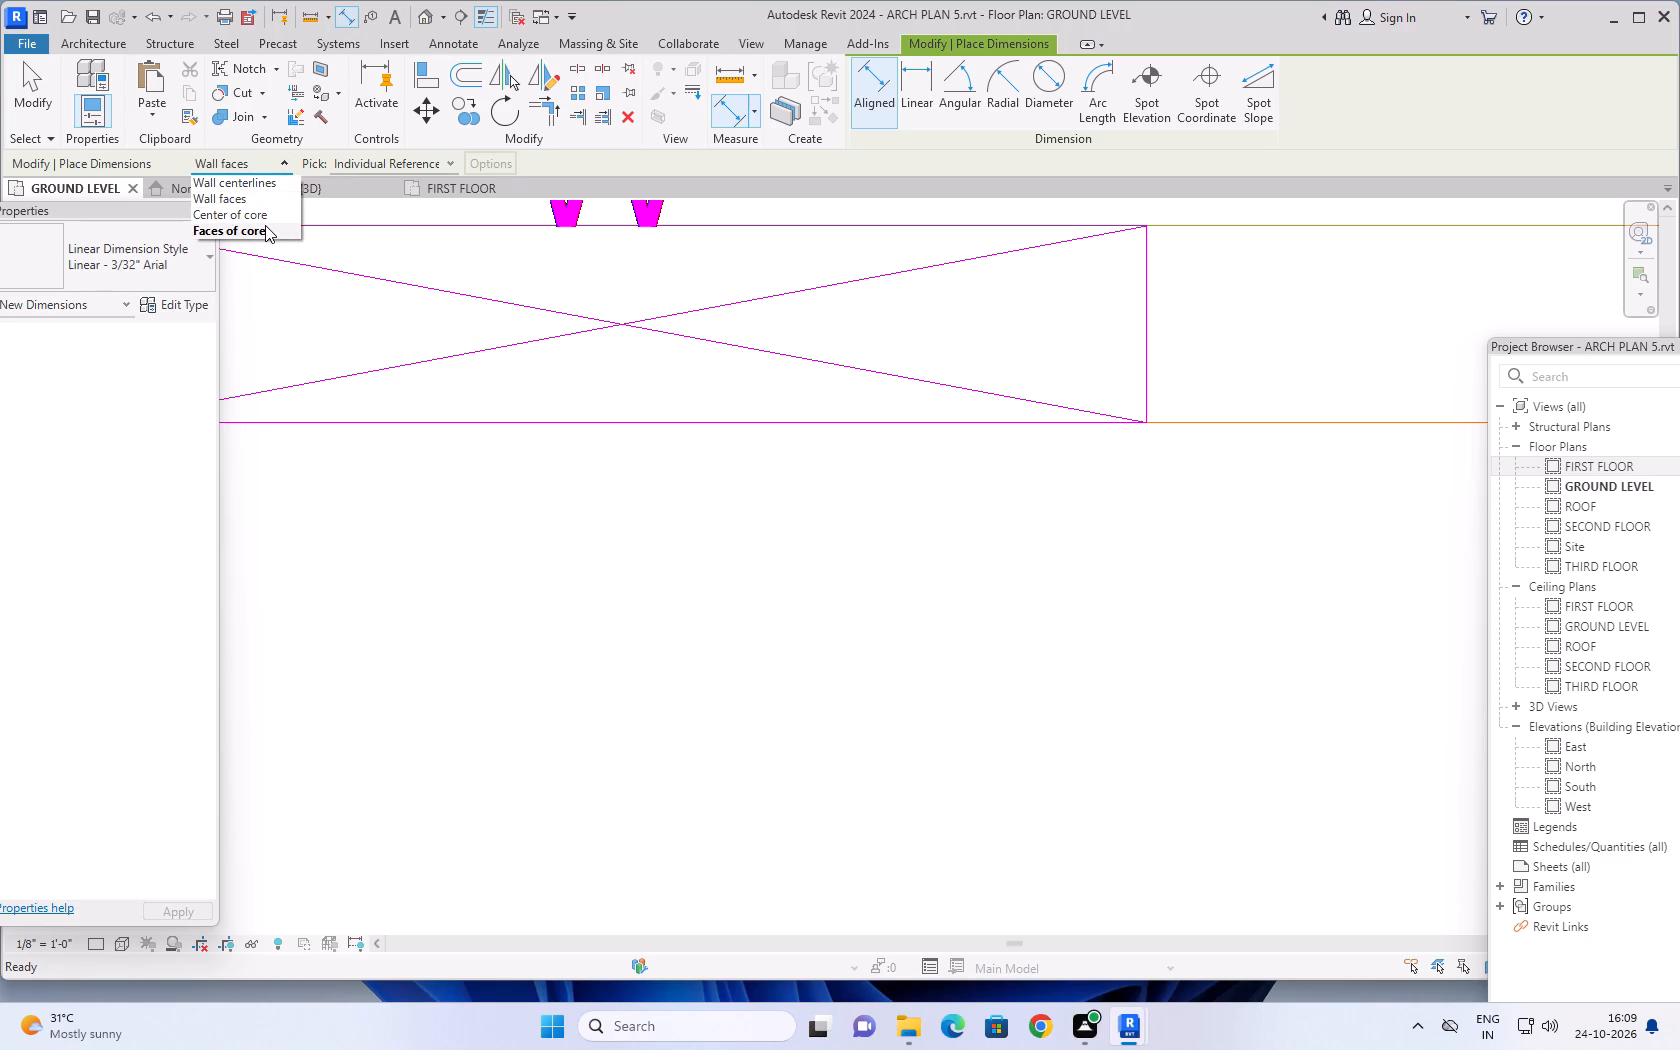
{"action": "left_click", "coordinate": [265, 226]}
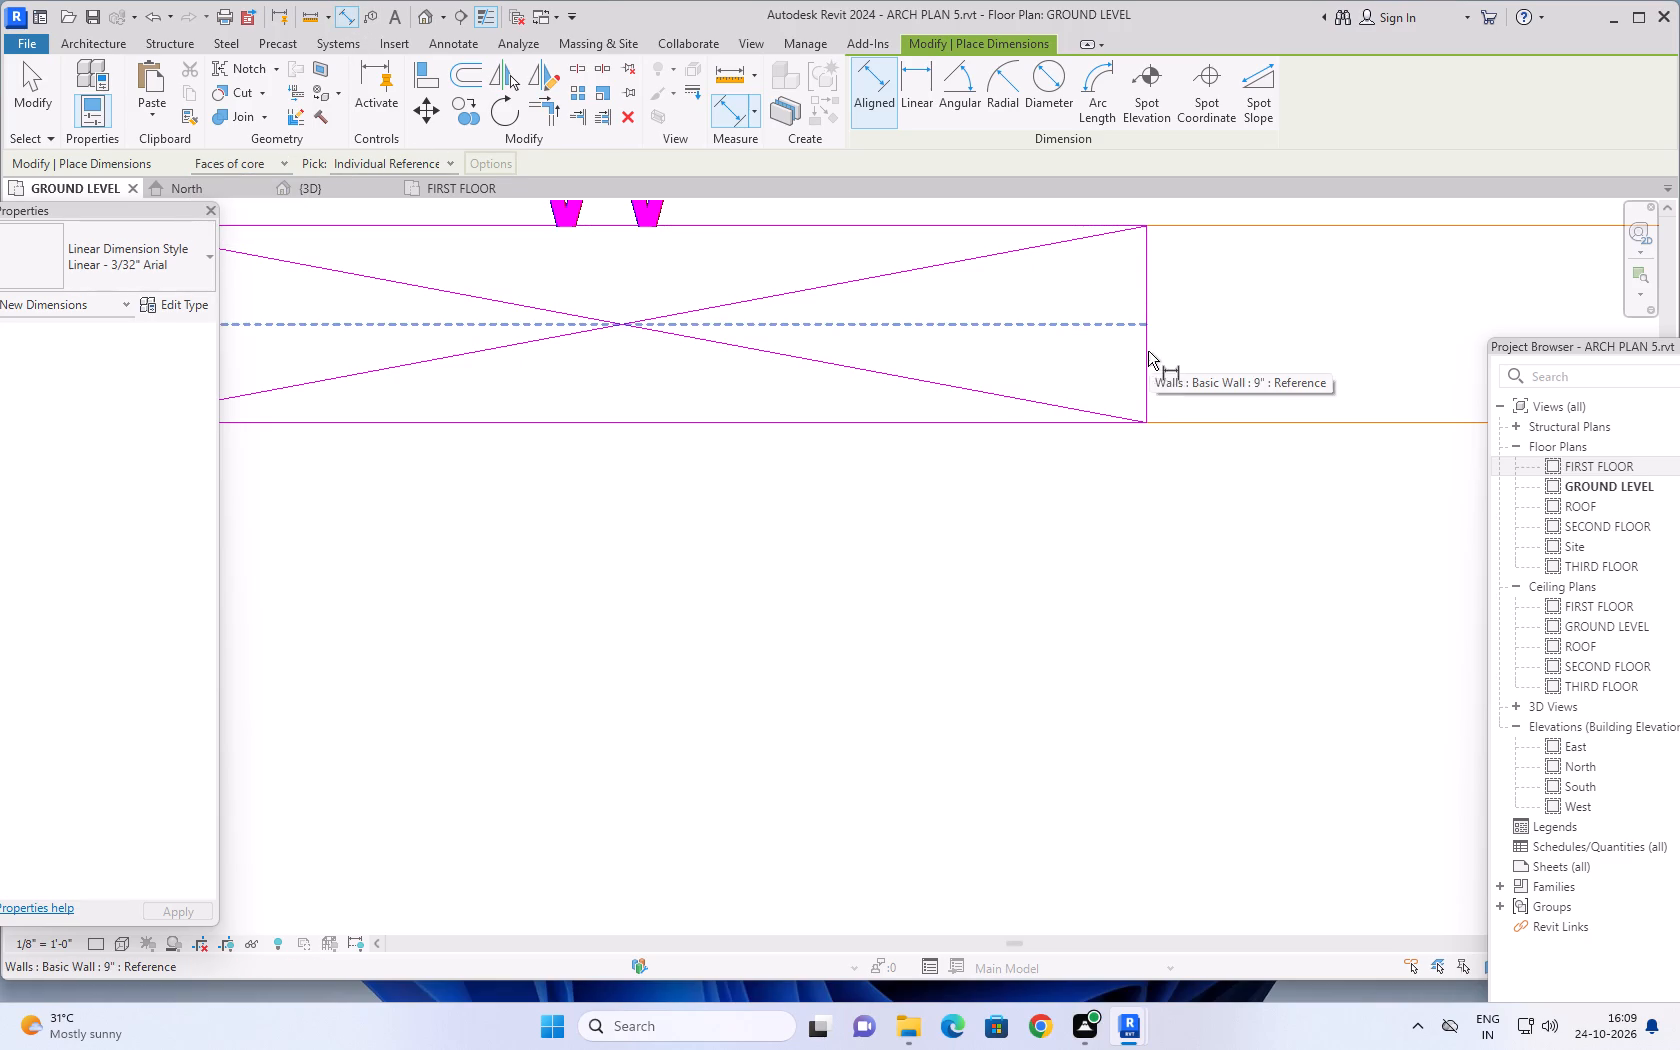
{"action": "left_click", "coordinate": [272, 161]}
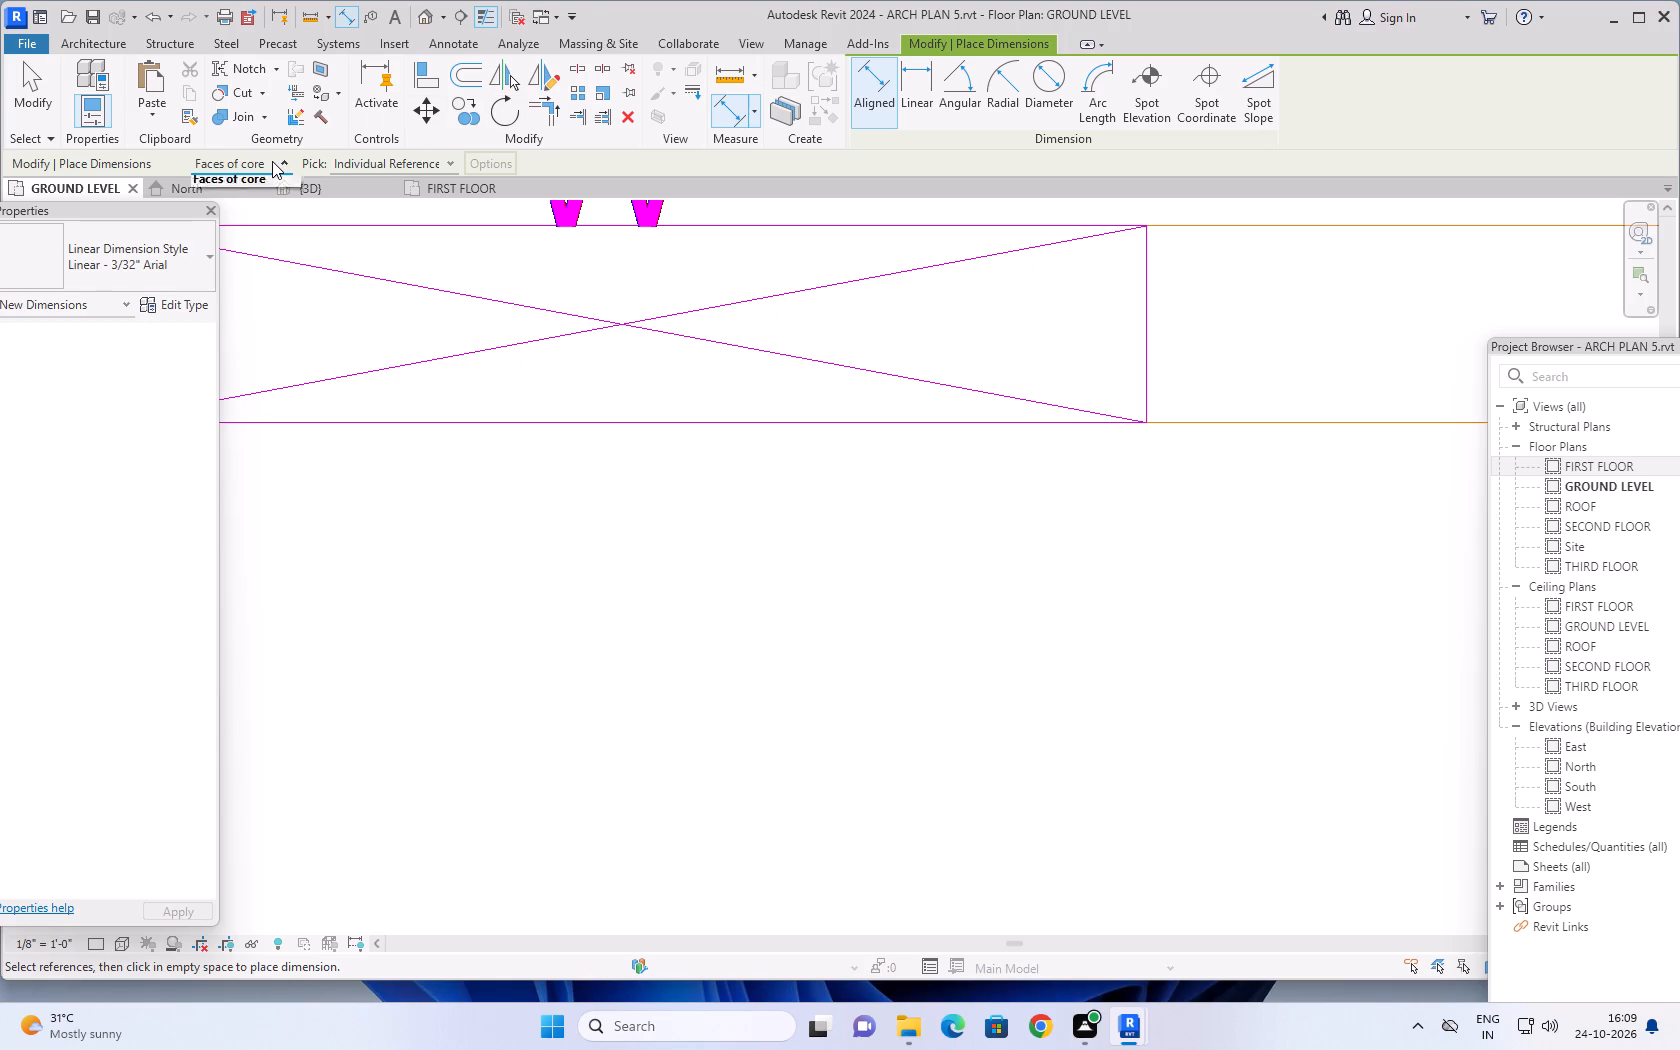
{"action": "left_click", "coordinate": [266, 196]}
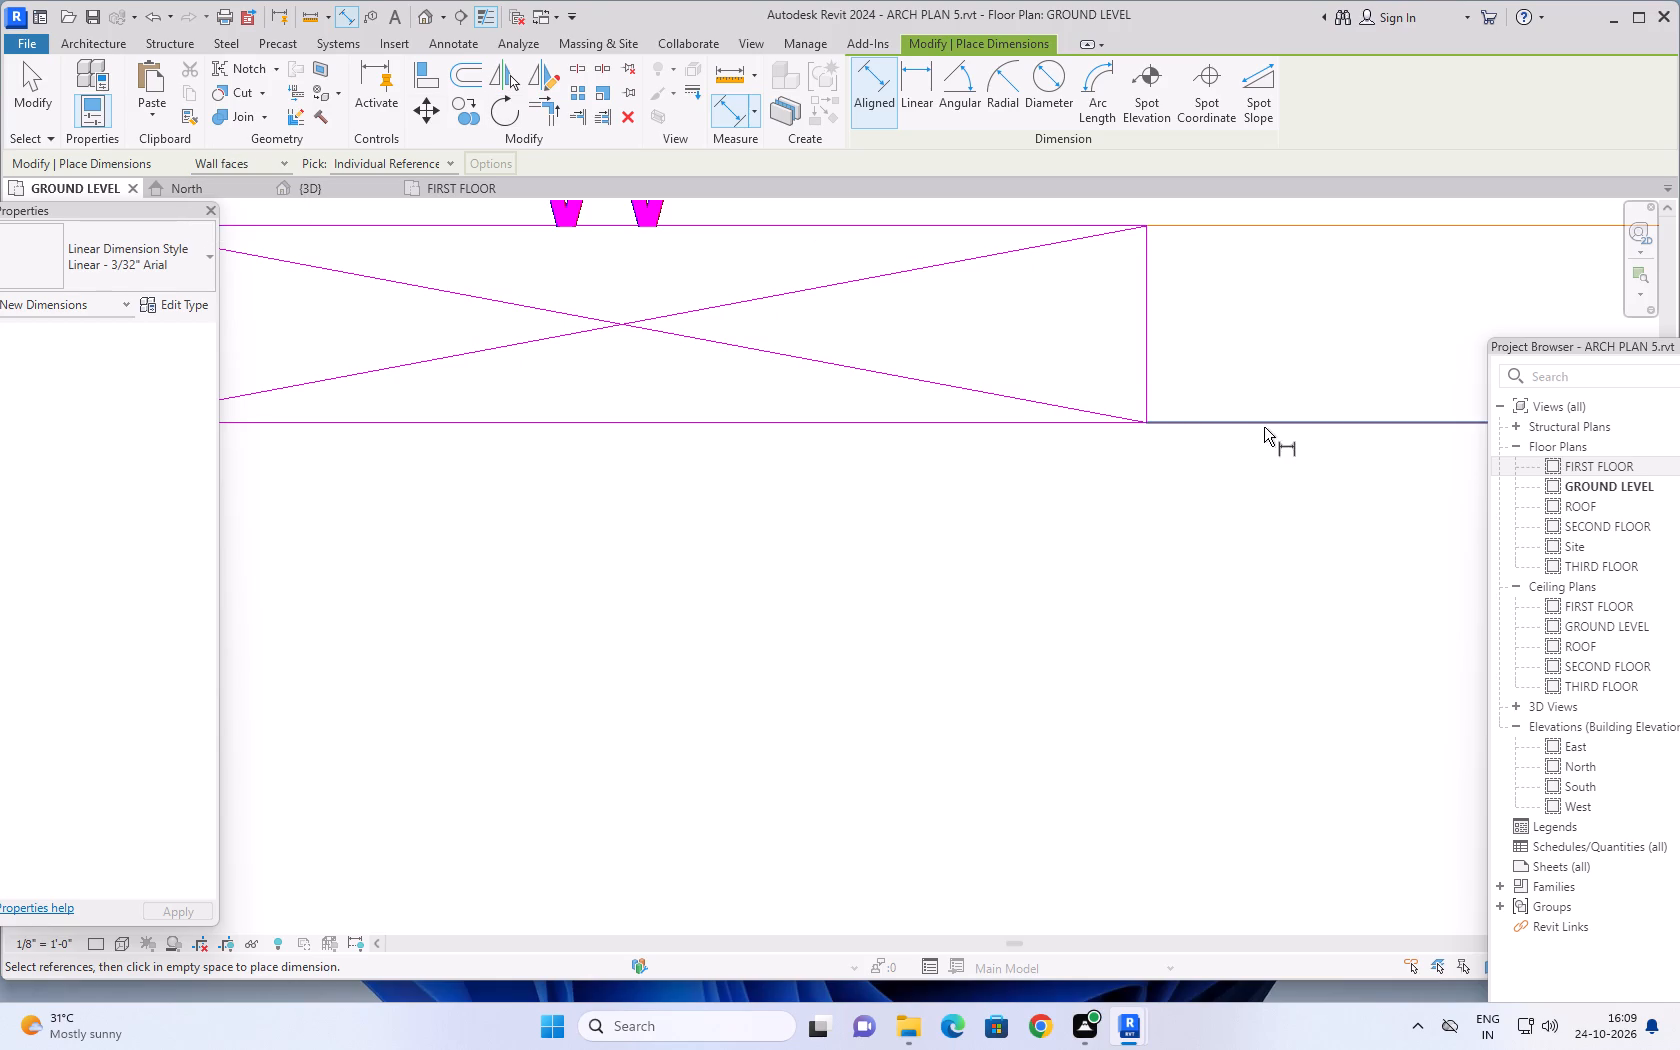
Measure the length of the W window opening just below the utility room with an aligned dimension, without keeping it.
{"action": "scroll", "coordinate": [1008, 499], "scroll_direction": "down", "scroll_amount": 3}
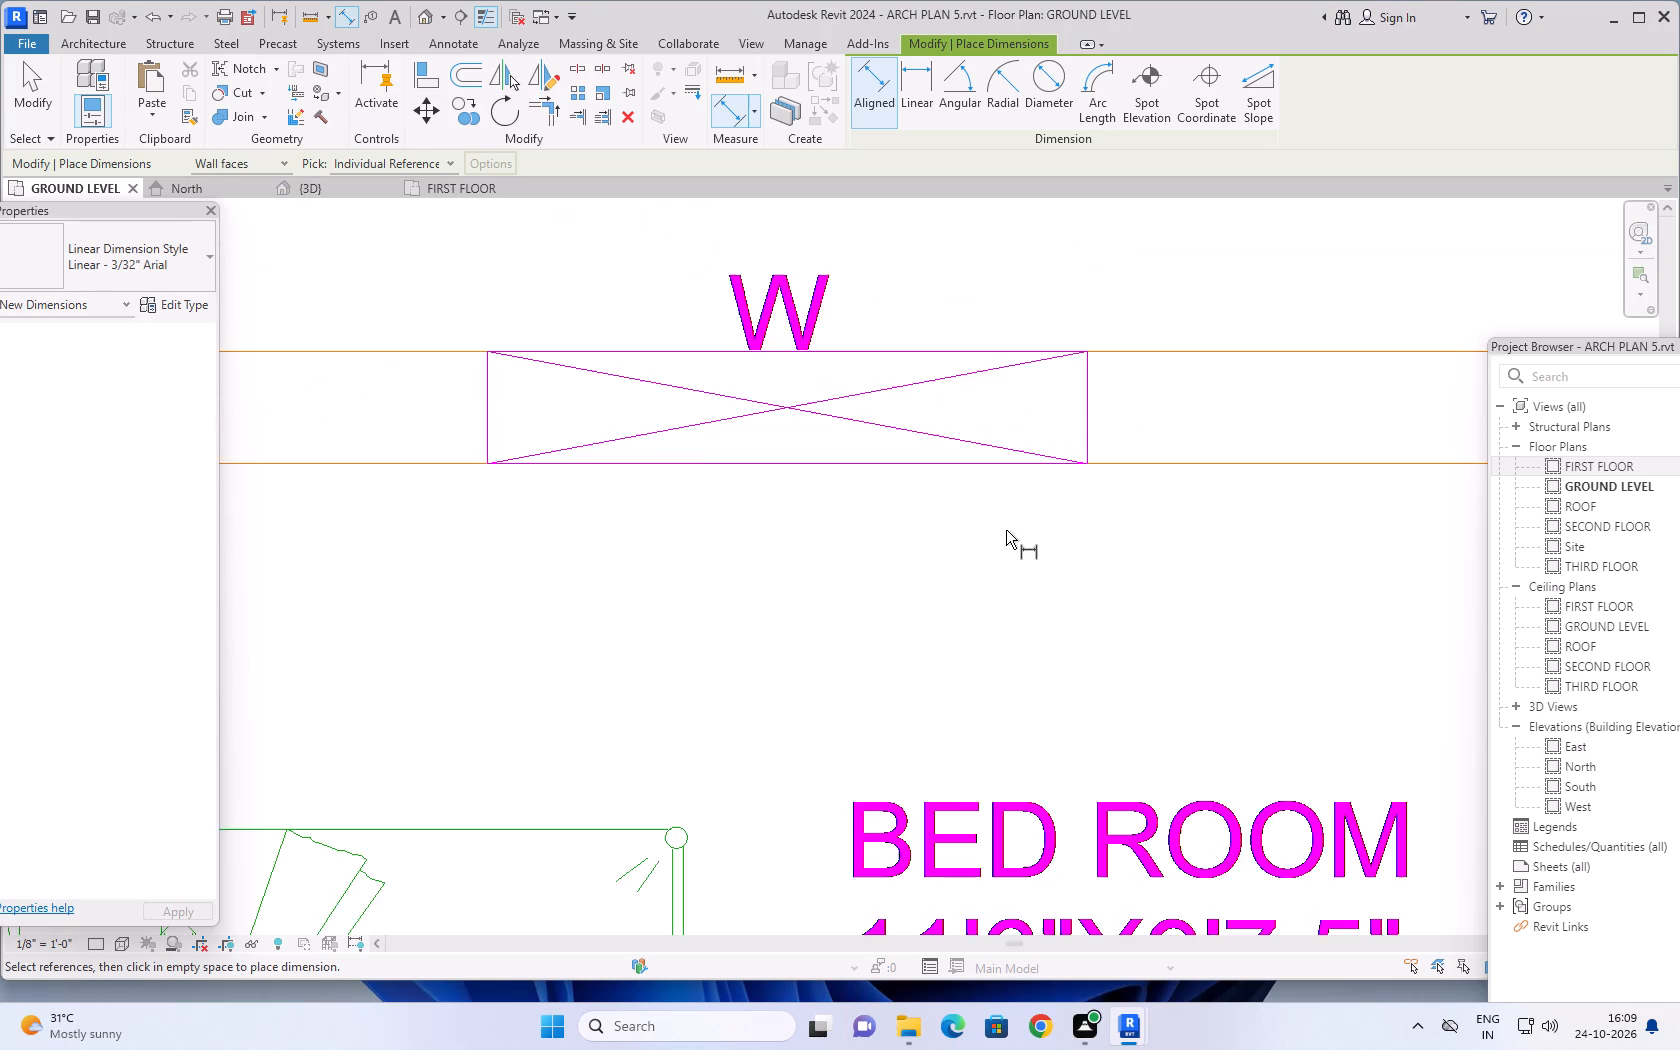
{"action": "scroll", "coordinate": [1006, 530], "scroll_direction": "down", "scroll_amount": 12}
{"action": "middle_click_drag", "start_coordinate": [916, 560], "coordinate": [989, 253]}
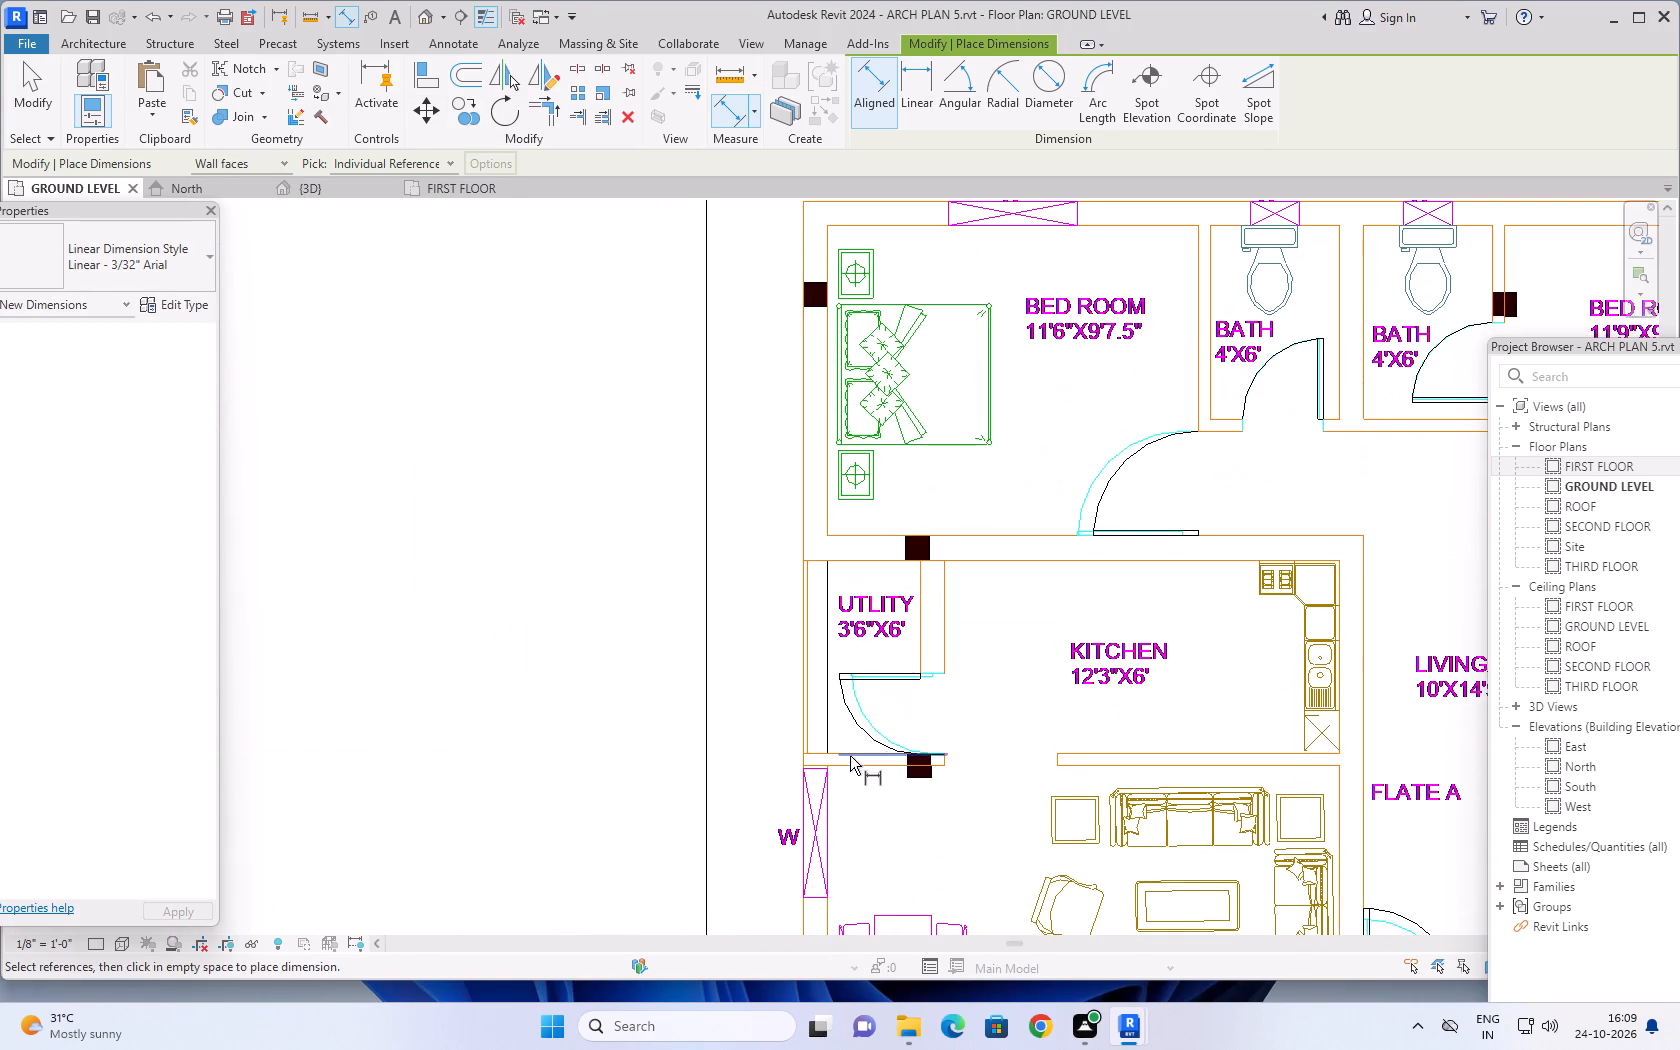
{"action": "scroll", "coordinate": [819, 794], "scroll_direction": "up", "scroll_amount": 11}
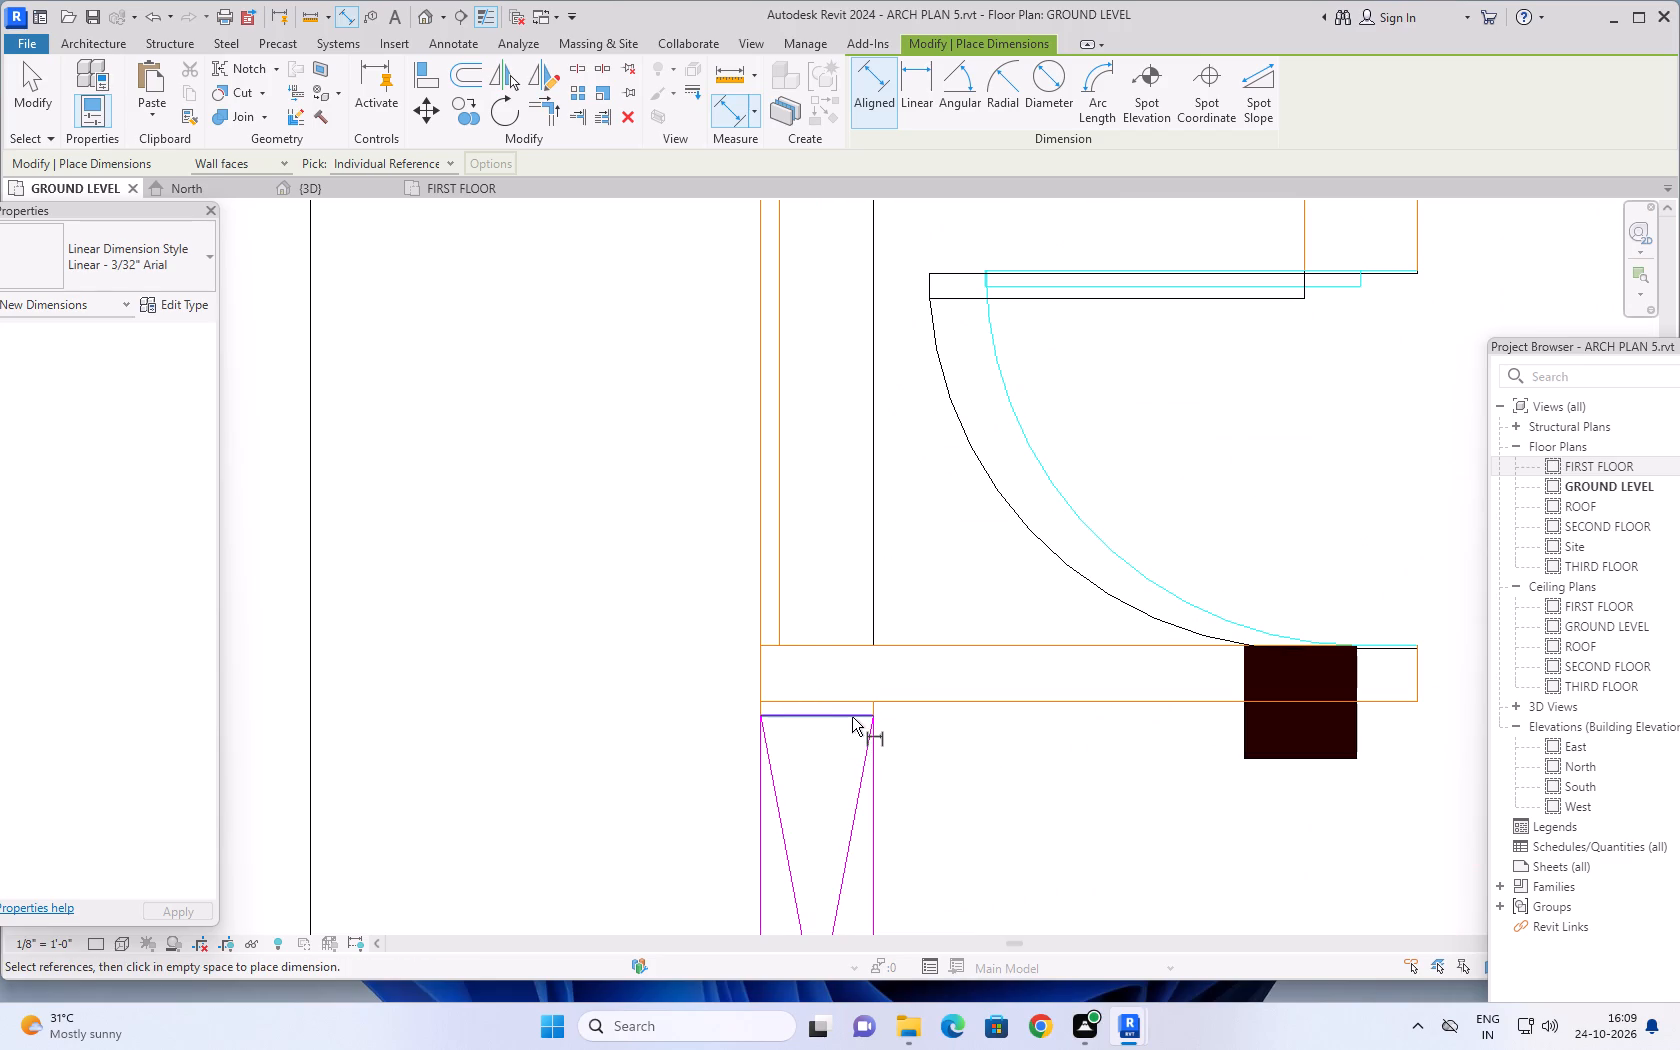
{"action": "left_click", "coordinate": [852, 717]}
{"action": "scroll", "coordinate": [828, 805], "scroll_direction": "down", "scroll_amount": 5}
{"action": "middle_click_drag", "start_coordinate": [821, 819], "coordinate": [831, 459]}
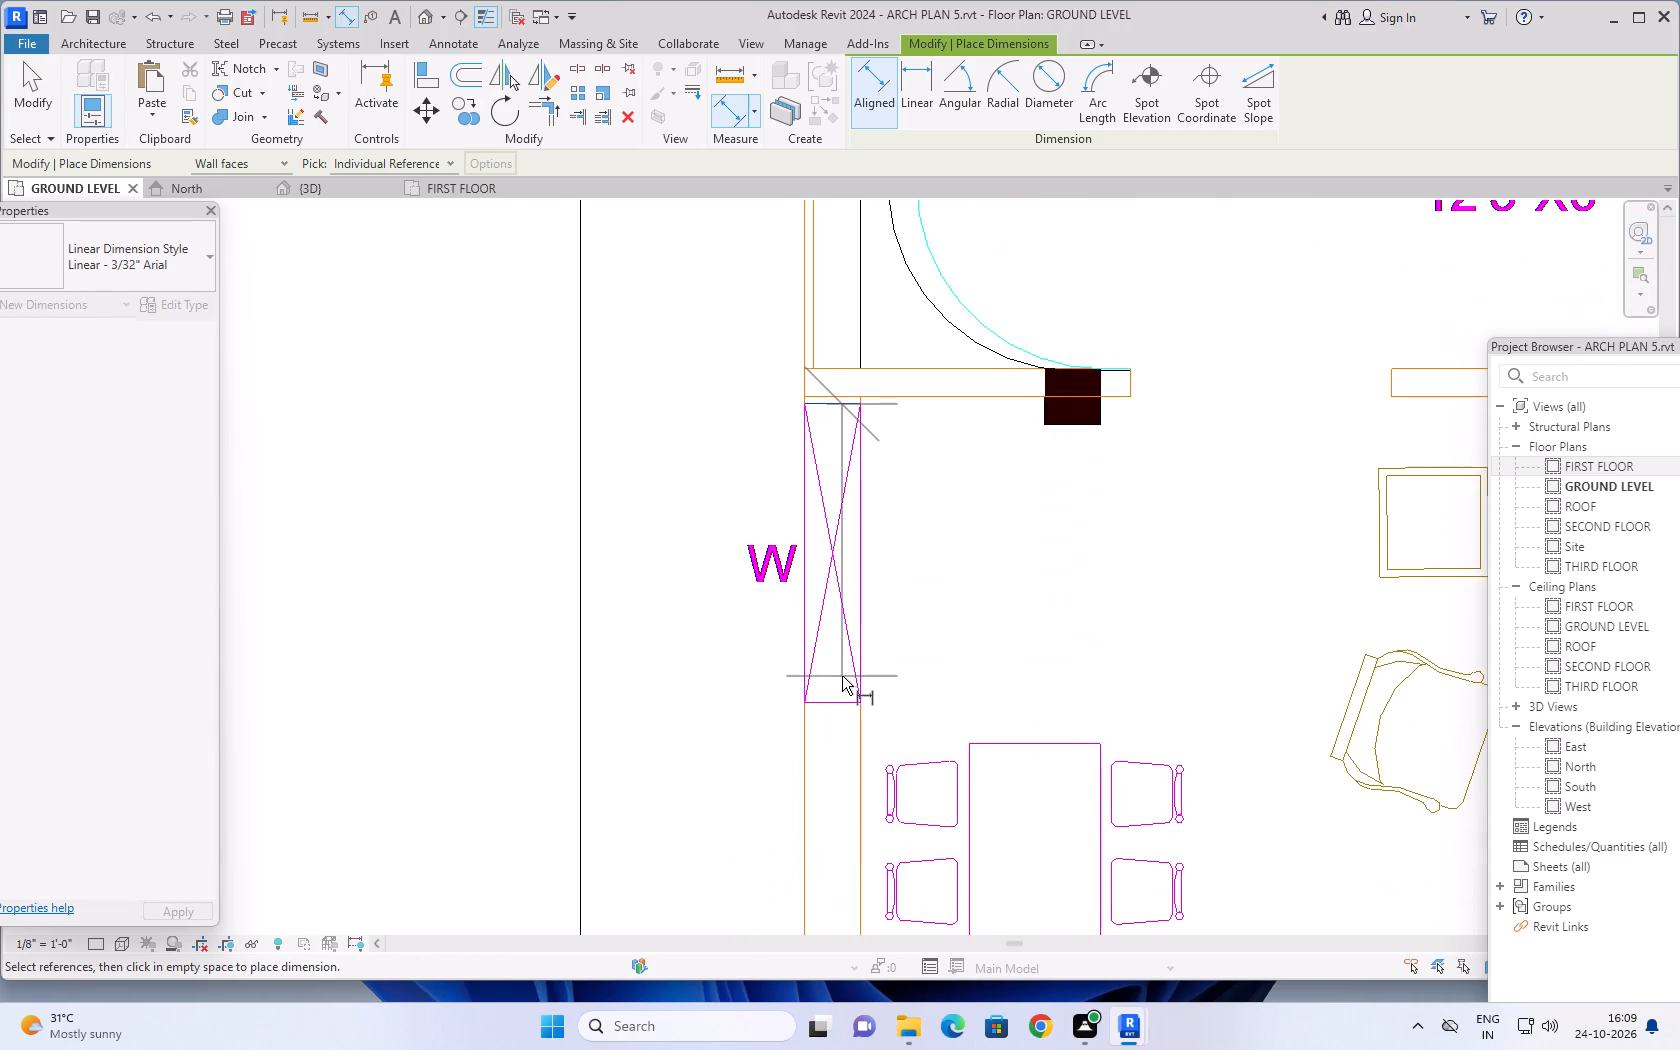
{"action": "left_click", "coordinate": [838, 701]}
{"action": "key", "text": "Escape"}
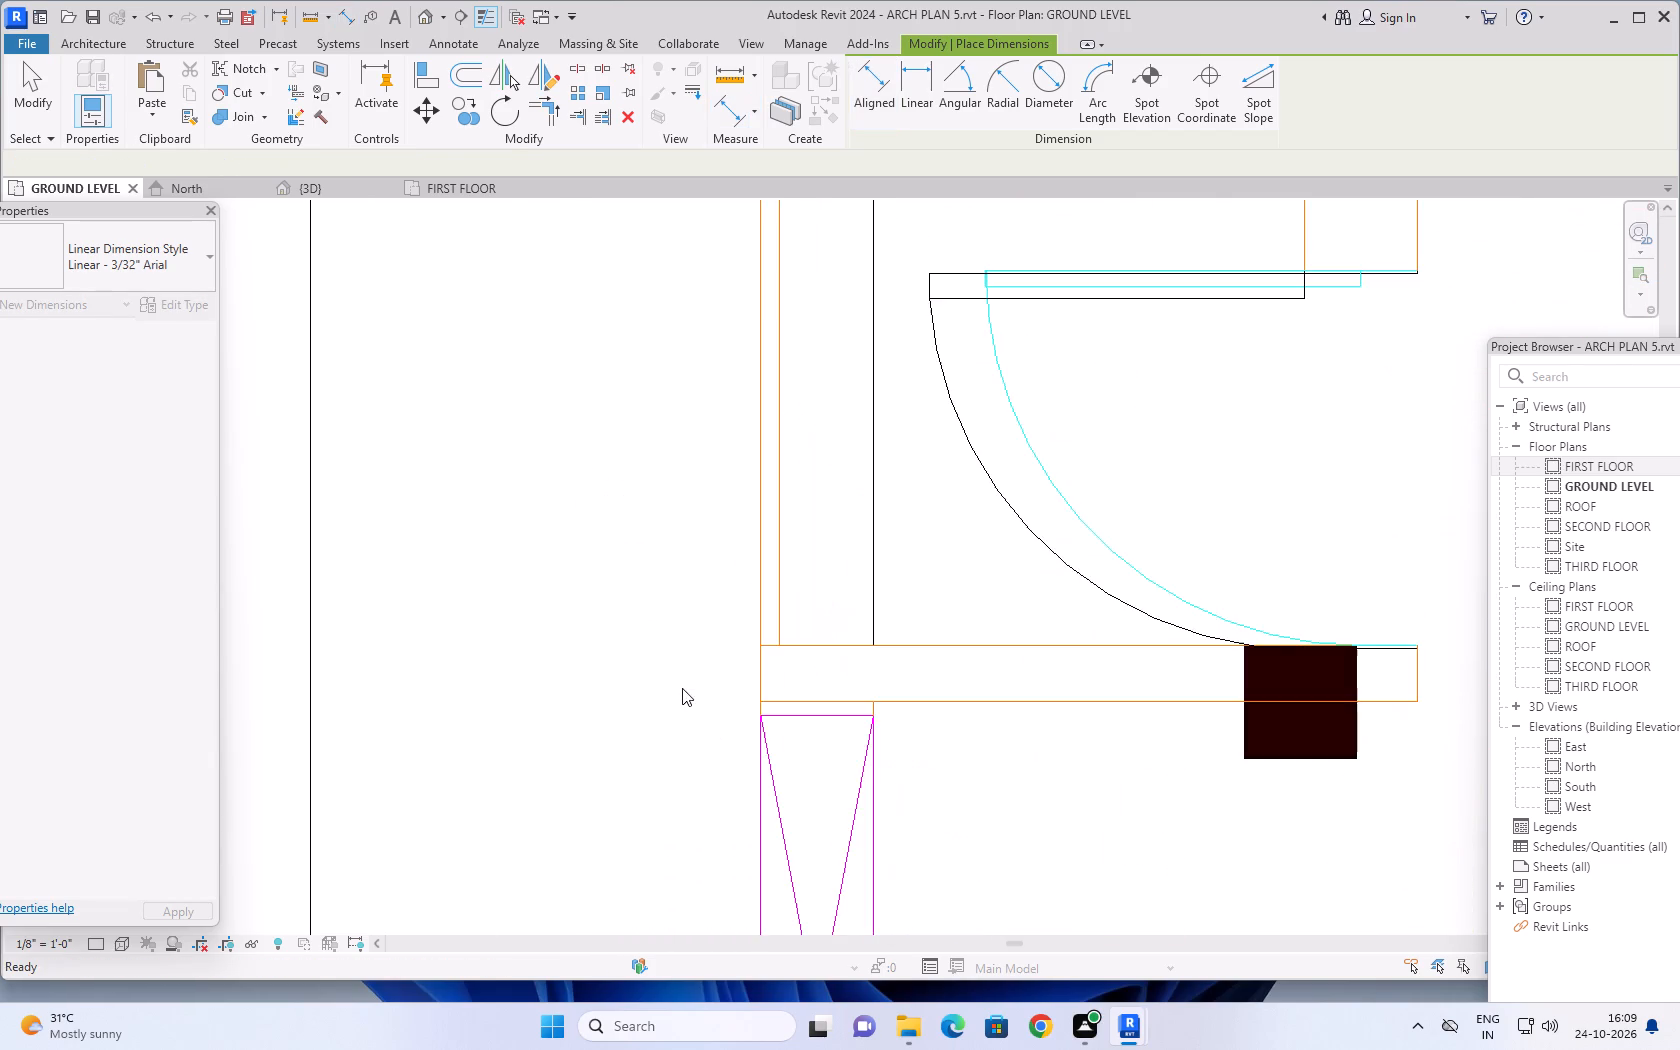
Start placing a window and open the Windows folder of the US family library for loading.
{"action": "scroll", "coordinate": [682, 688], "scroll_direction": "down", "scroll_amount": 20}
{"action": "scroll", "coordinate": [950, 572], "scroll_direction": "down", "scroll_amount": 1}
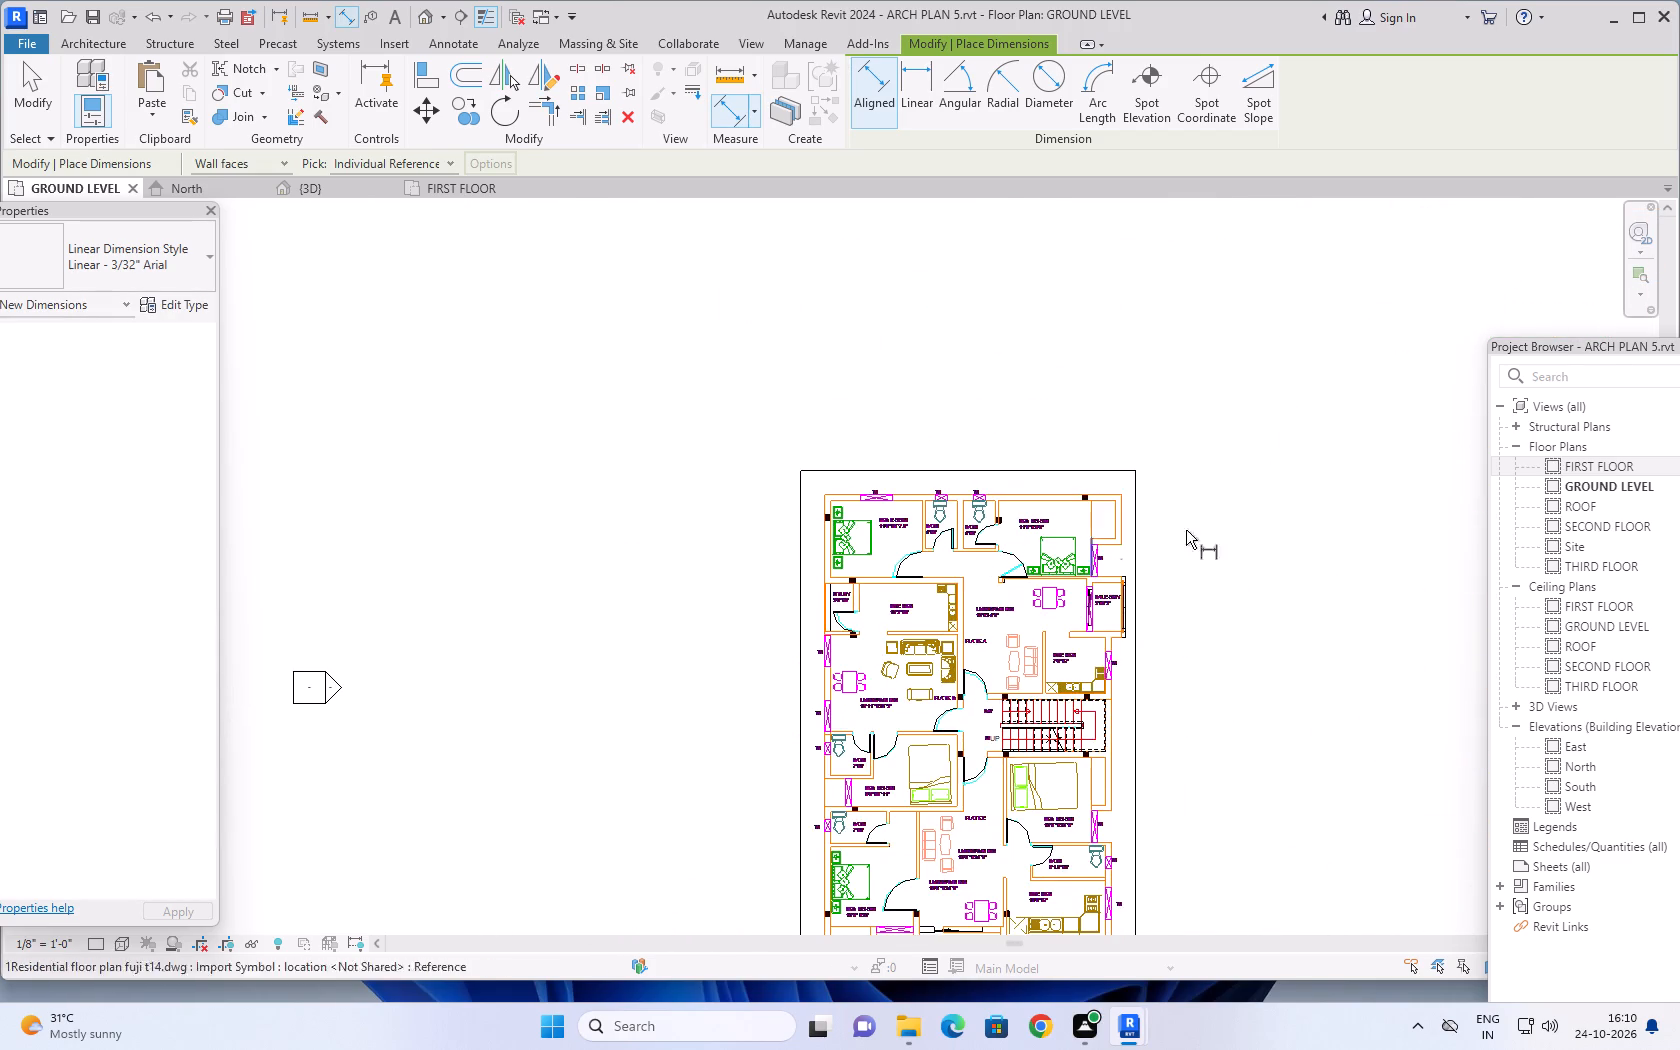
{"action": "middle_click_drag", "start_coordinate": [1249, 510], "coordinate": [1184, 441]}
{"action": "left_click", "coordinate": [101, 38]}
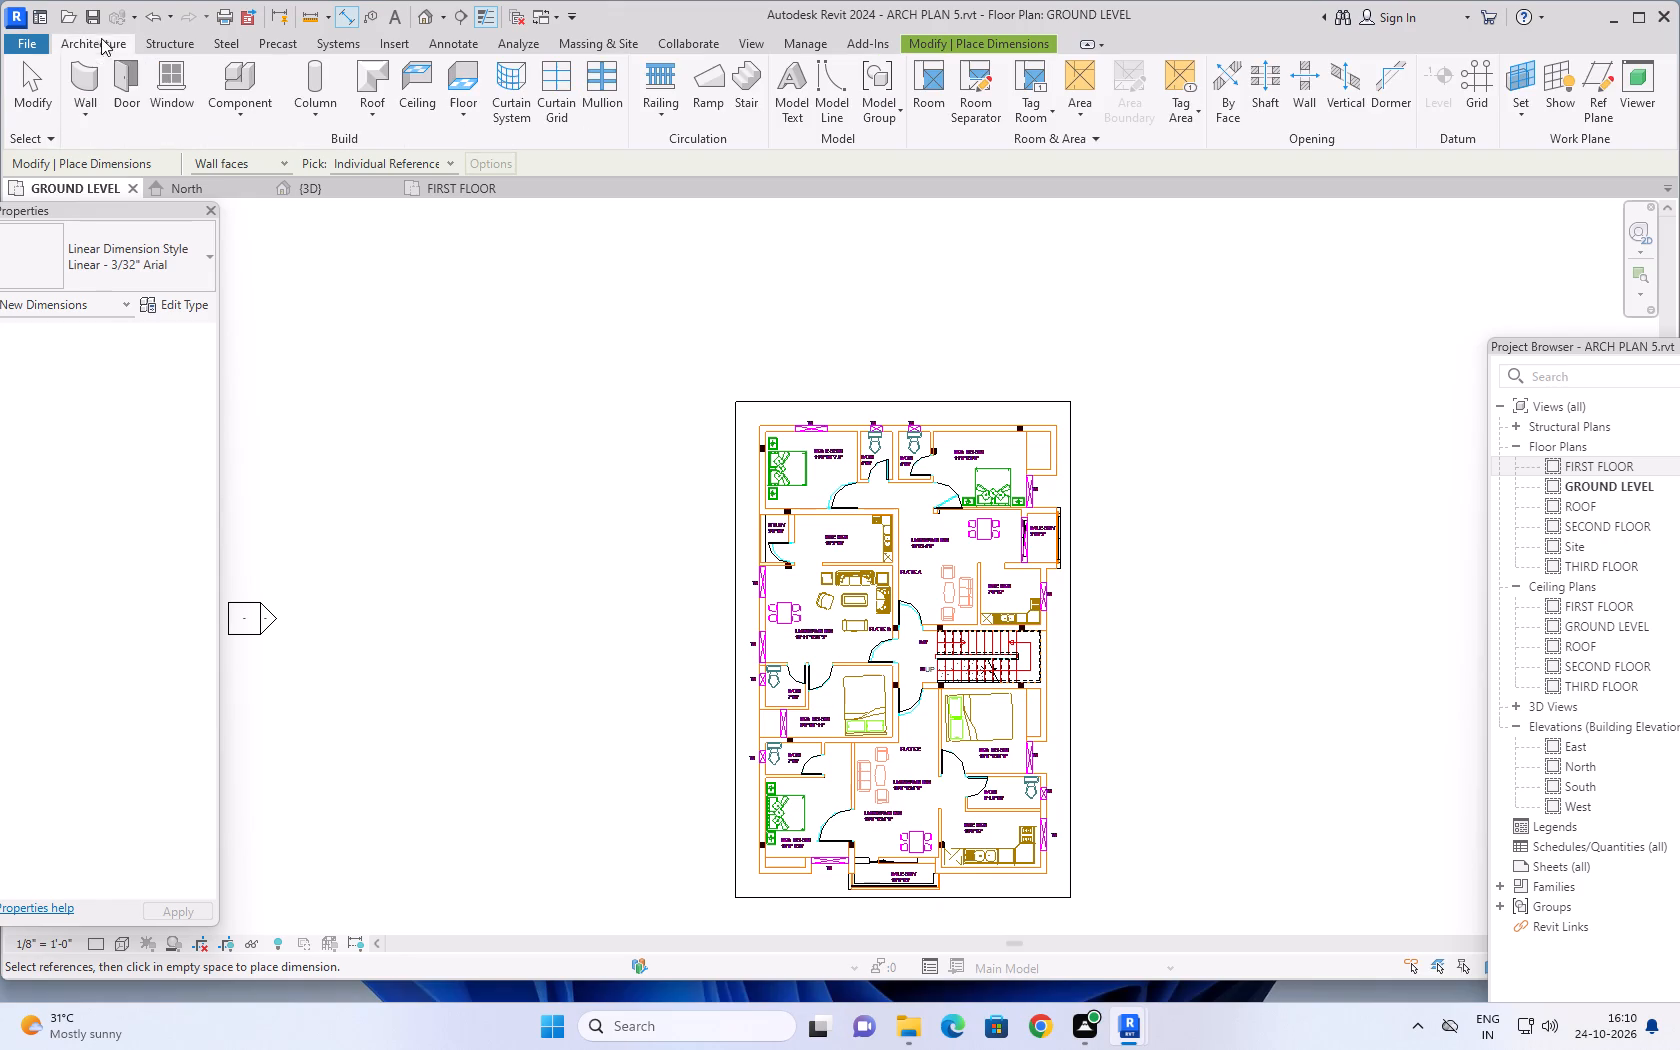
{"action": "left_click", "coordinate": [176, 83]}
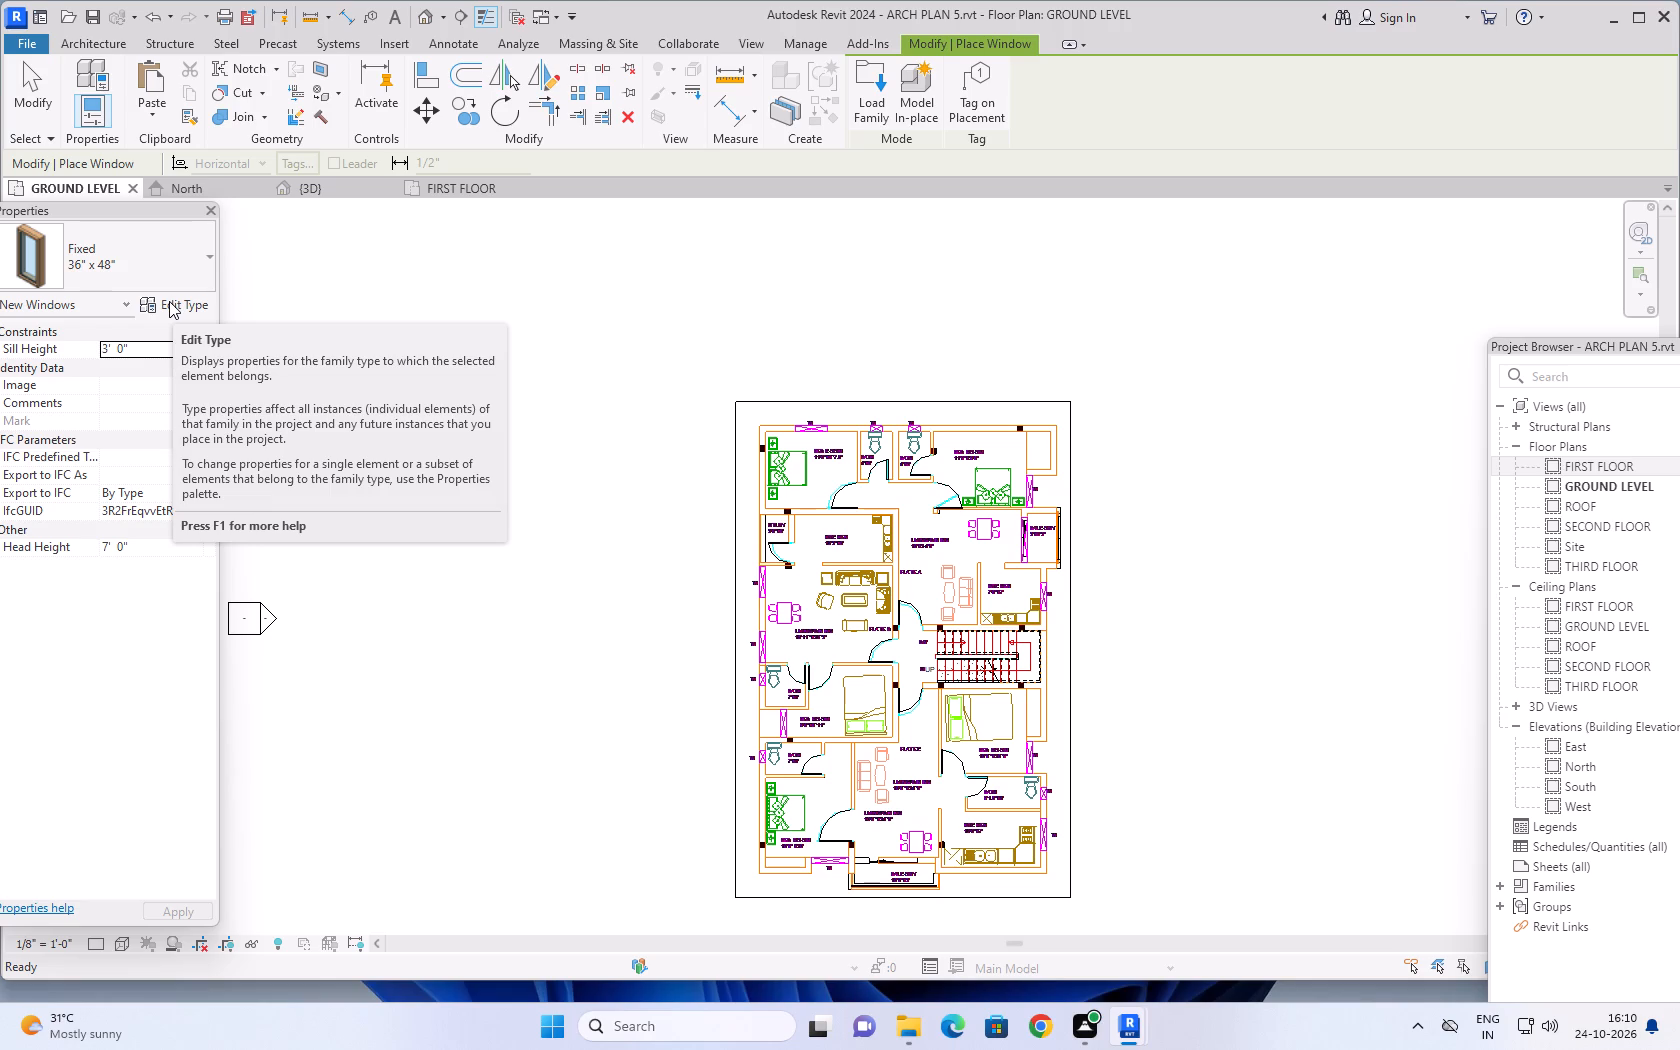
{"action": "left_click", "coordinate": [861, 85]}
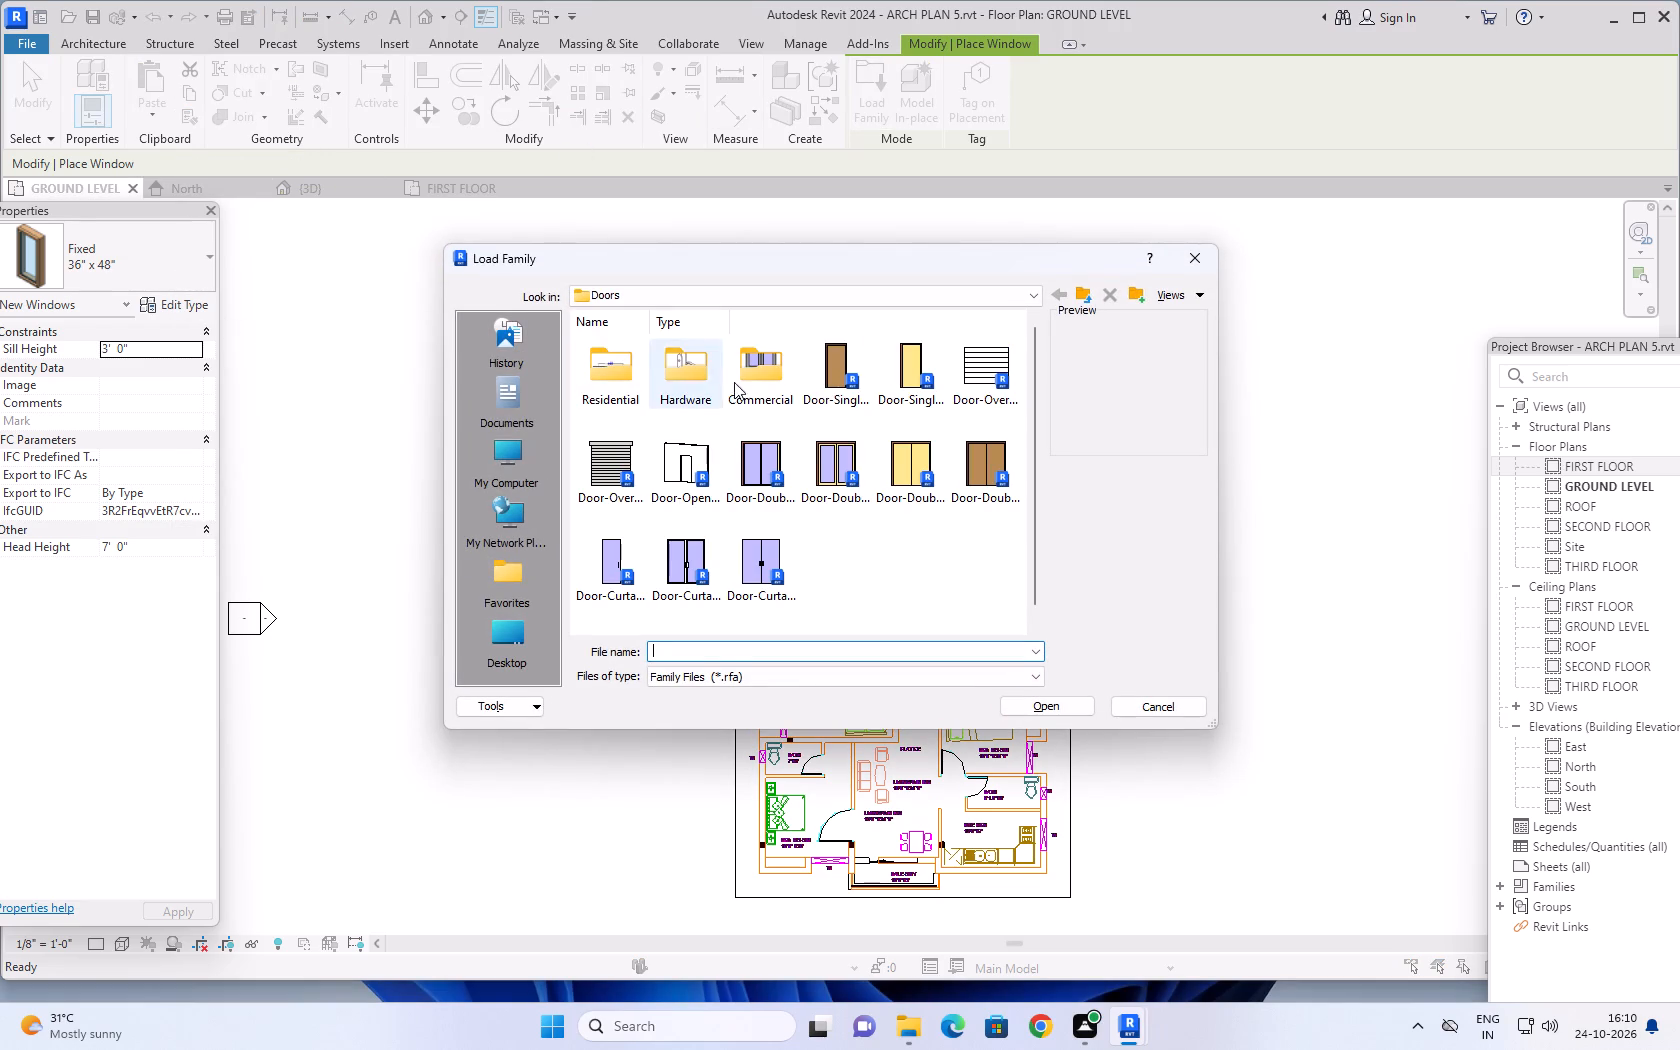
{"action": "left_click", "coordinate": [1087, 289]}
{"action": "scroll", "coordinate": [634, 431], "scroll_direction": "up", "scroll_amount": 5}
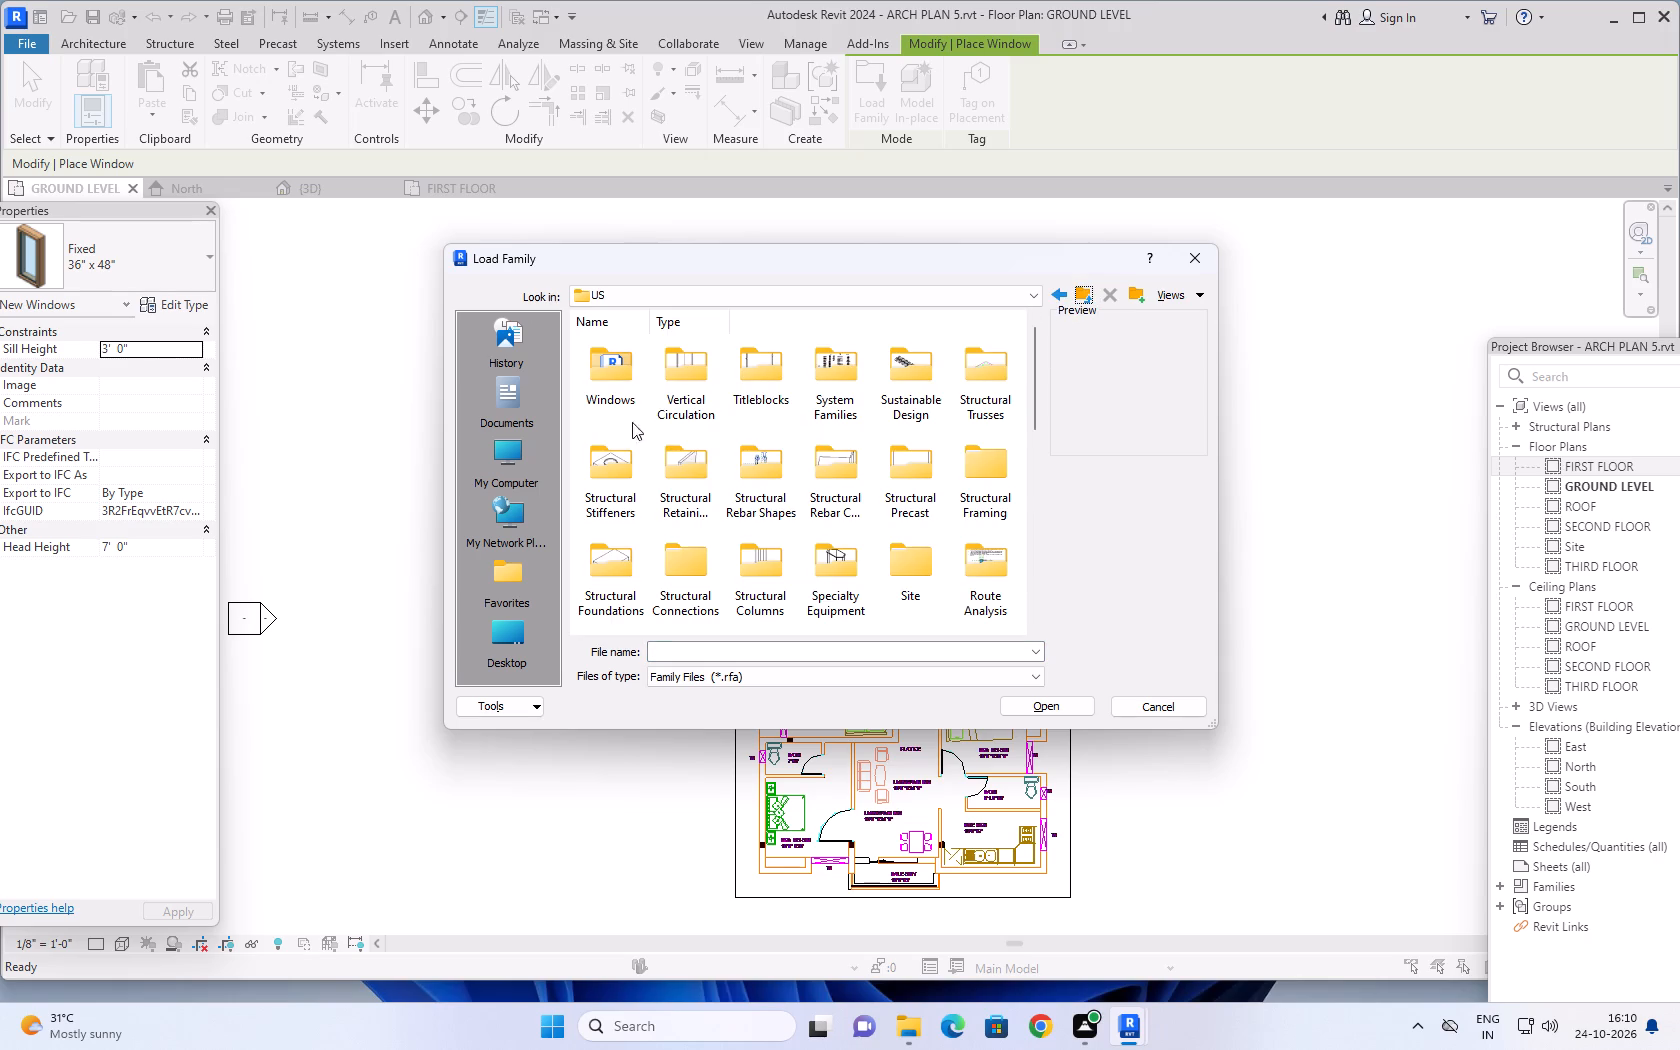
{"action": "double_click", "coordinate": [606, 365]}
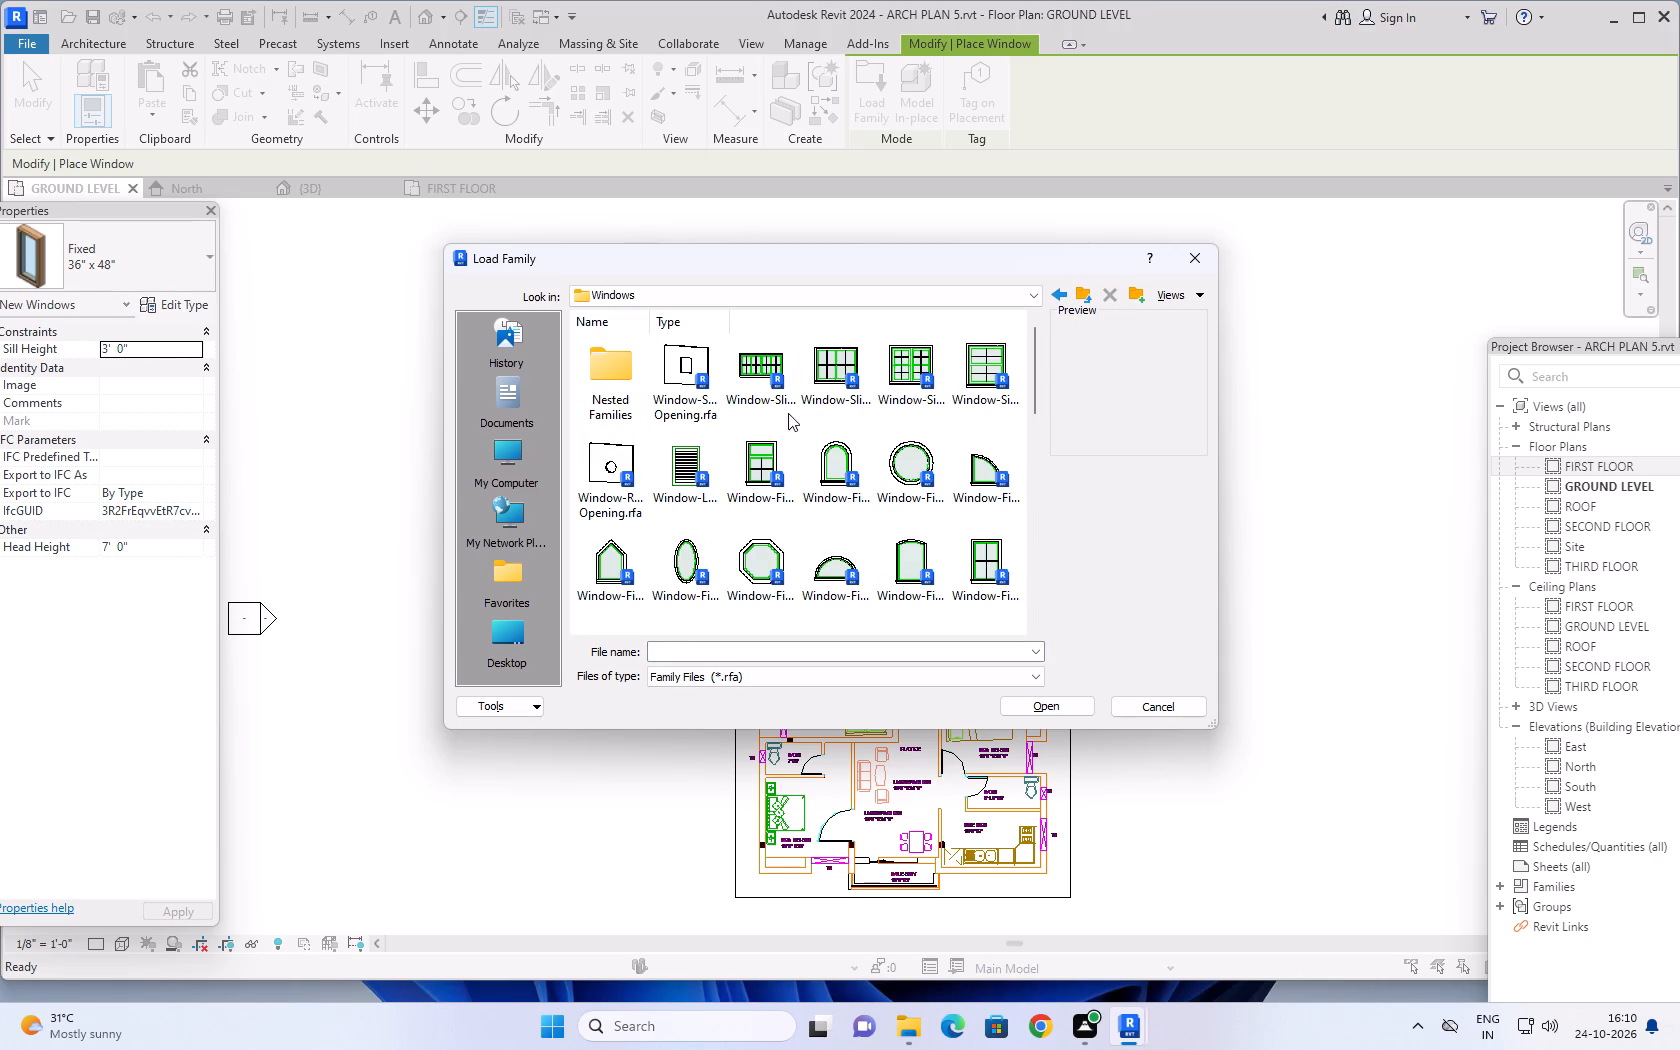
Browse the window families and load Window-Casement-Double-Awning-Double with its 34" x 48" type.
{"action": "scroll", "coordinate": [753, 475], "scroll_direction": "down", "scroll_amount": 2}
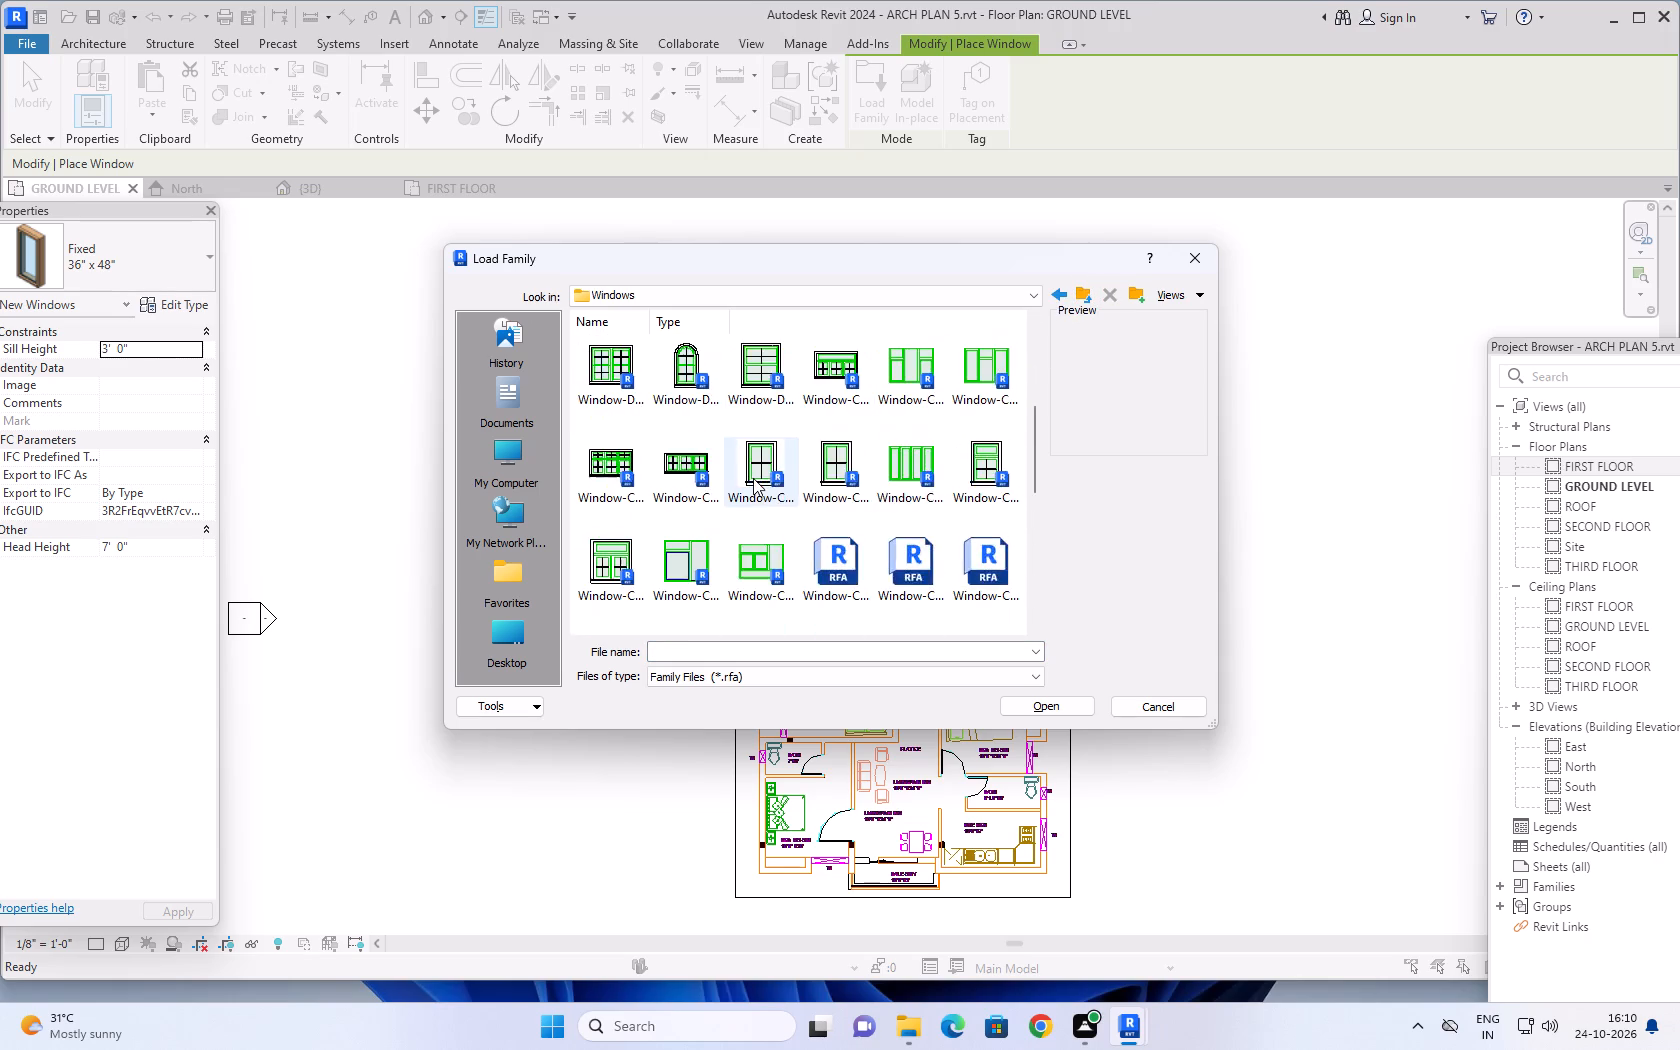
{"action": "scroll", "coordinate": [754, 479], "scroll_direction": "down", "scroll_amount": 3}
{"action": "scroll", "coordinate": [767, 497], "scroll_direction": "up", "scroll_amount": 3}
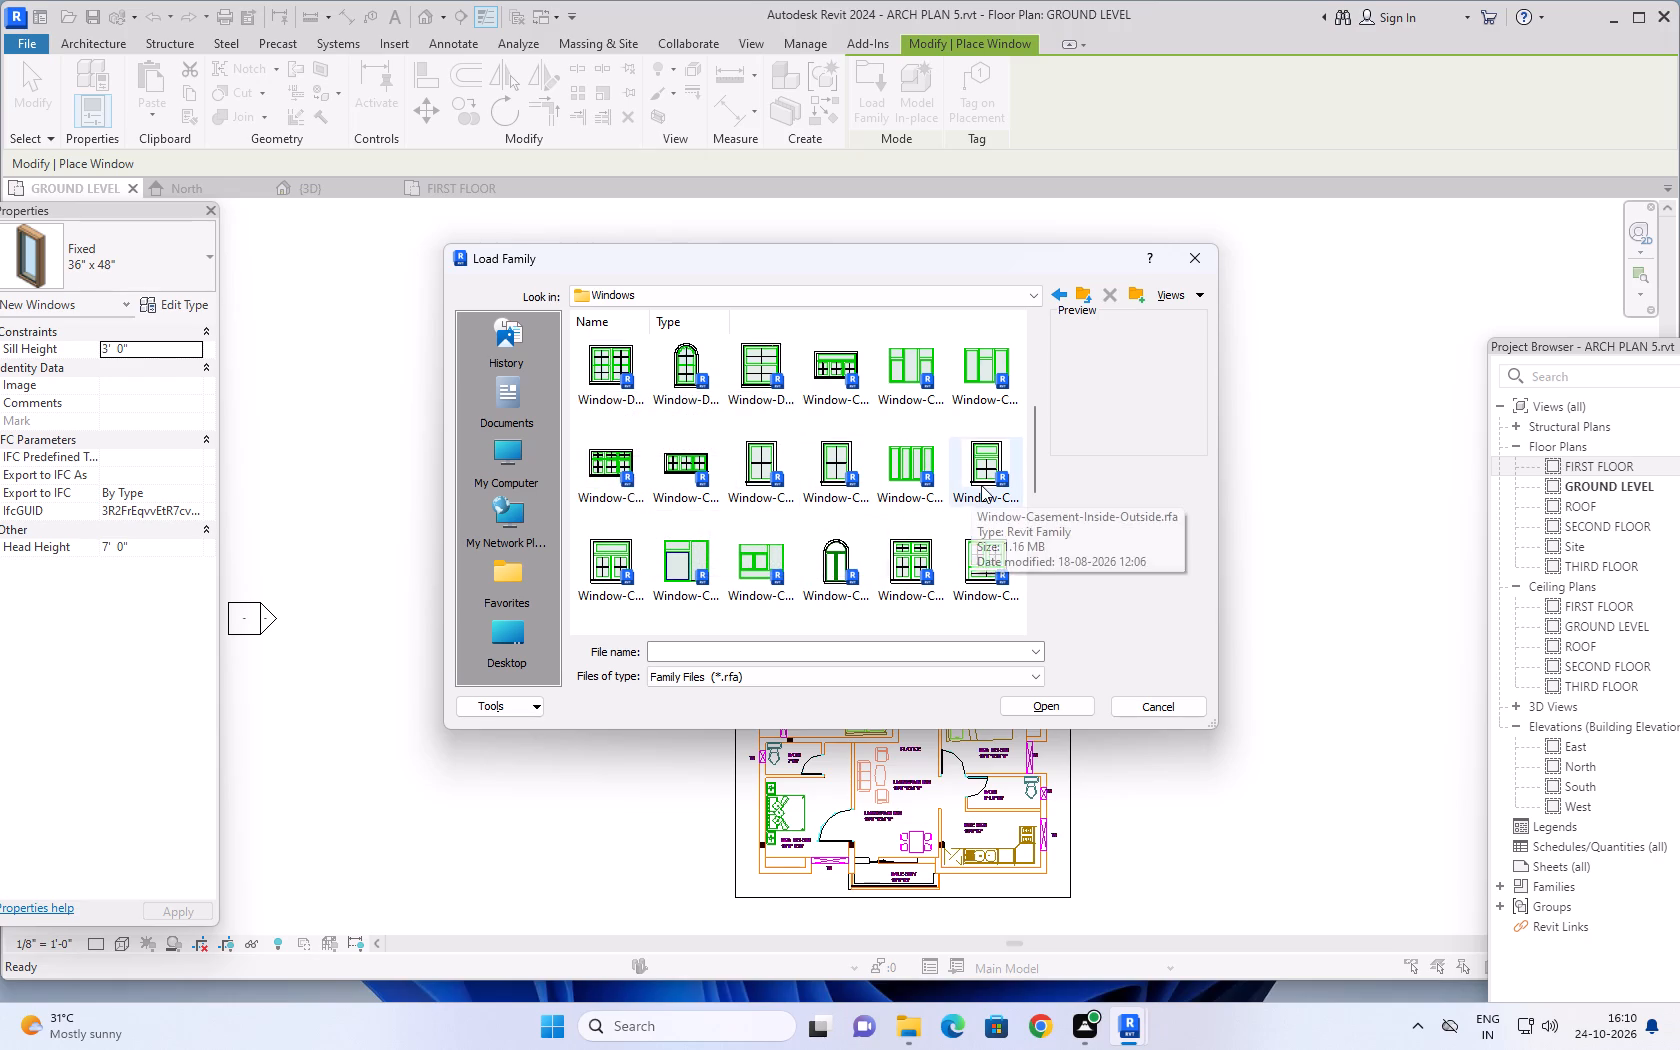
{"action": "scroll", "coordinate": [981, 485], "scroll_direction": "up", "scroll_amount": 4}
{"action": "scroll", "coordinate": [982, 485], "scroll_direction": "down", "scroll_amount": 10}
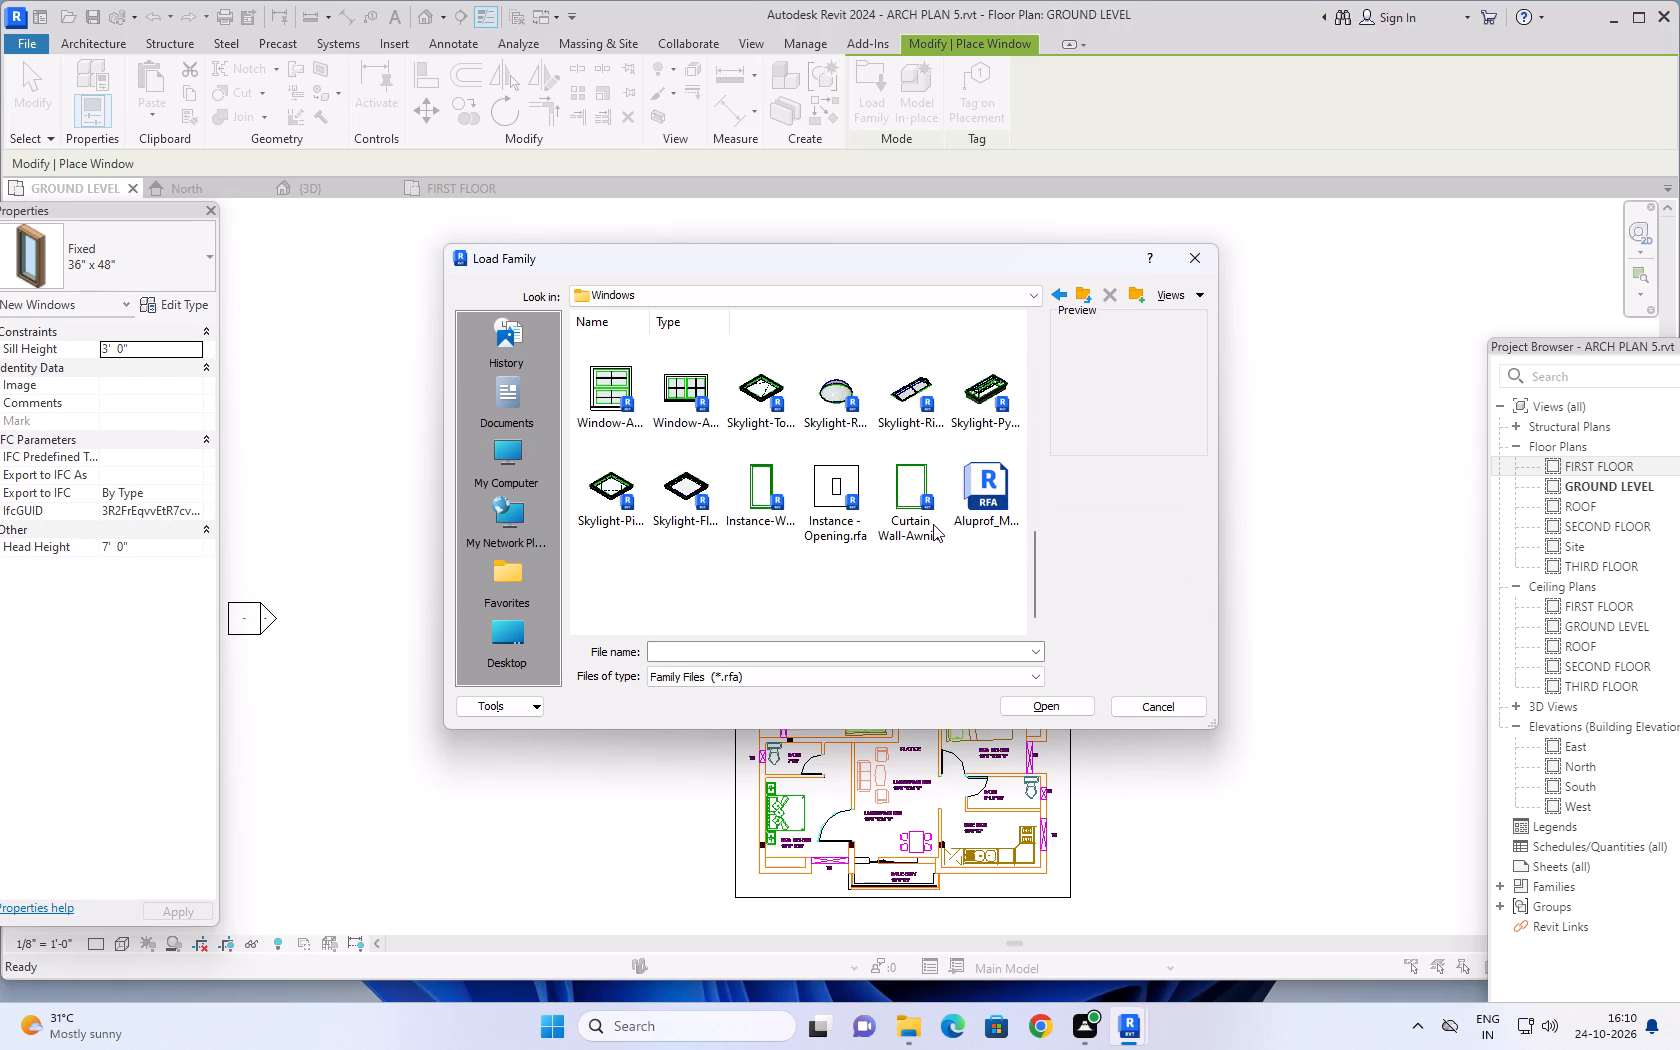
{"action": "scroll", "coordinate": [932, 524], "scroll_direction": "up", "scroll_amount": 1}
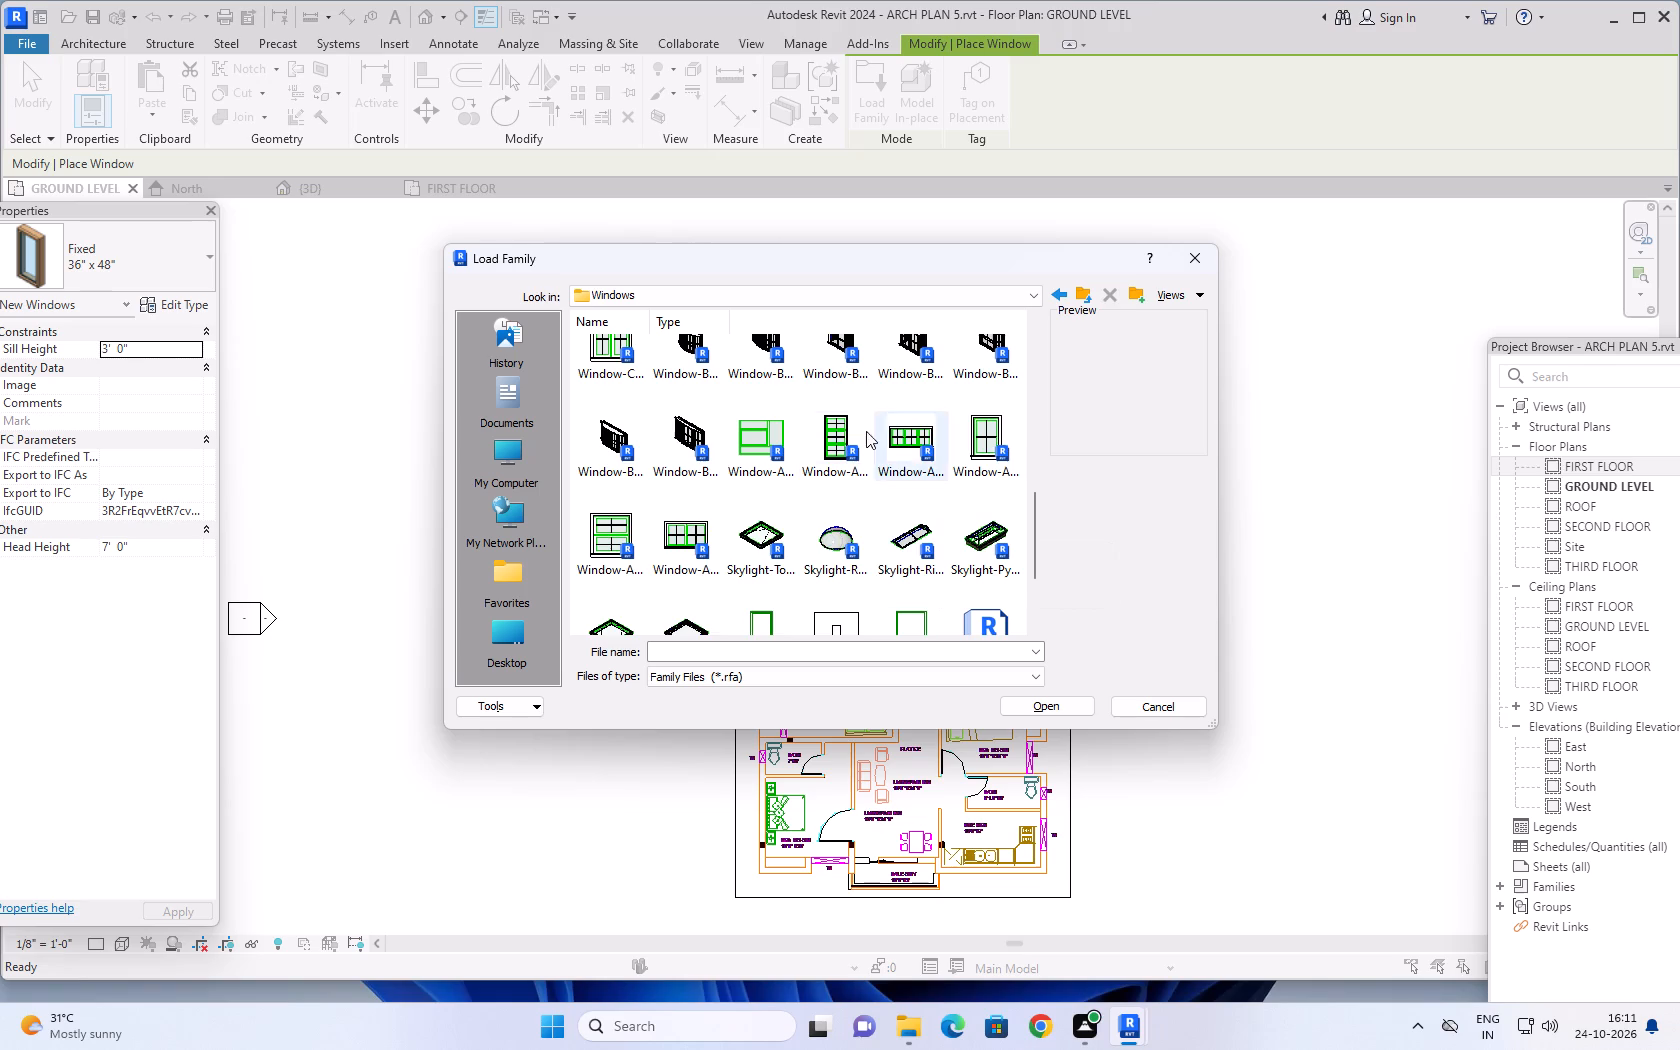
{"action": "scroll", "coordinate": [830, 462], "scroll_direction": "up", "scroll_amount": 3}
{"action": "scroll", "coordinate": [866, 504], "scroll_direction": "down", "scroll_amount": 1}
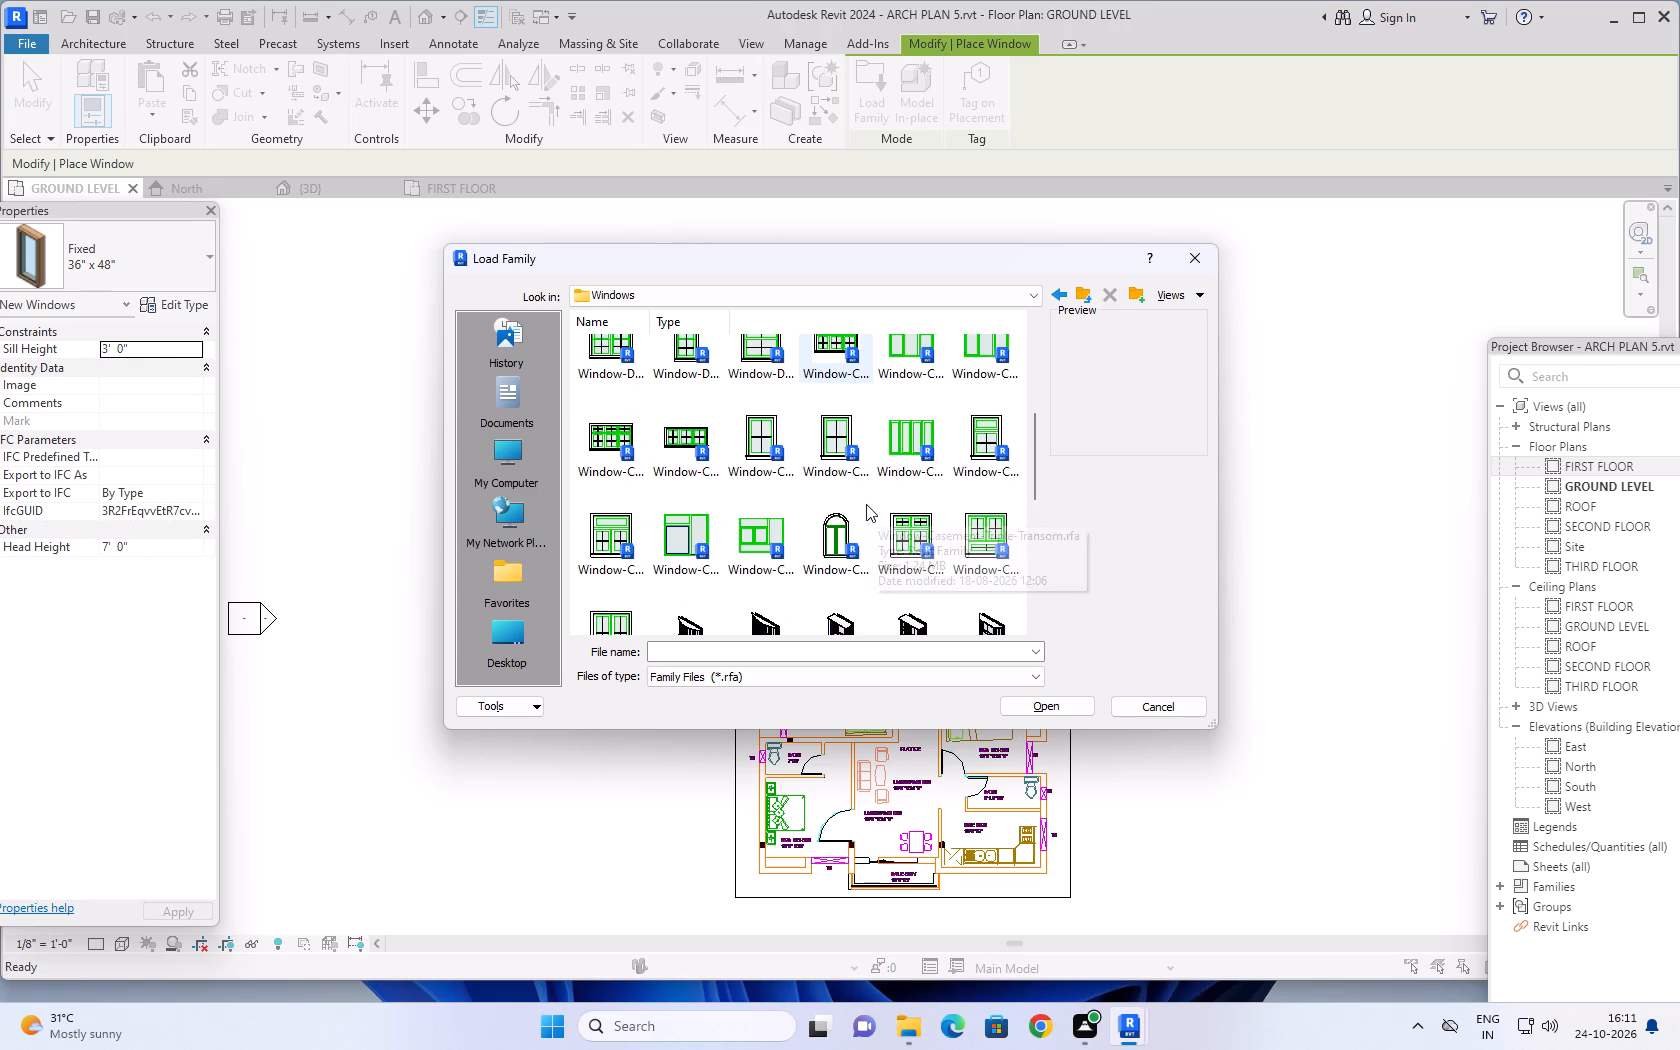
{"action": "scroll", "coordinate": [759, 470], "scroll_direction": "up", "scroll_amount": 1}
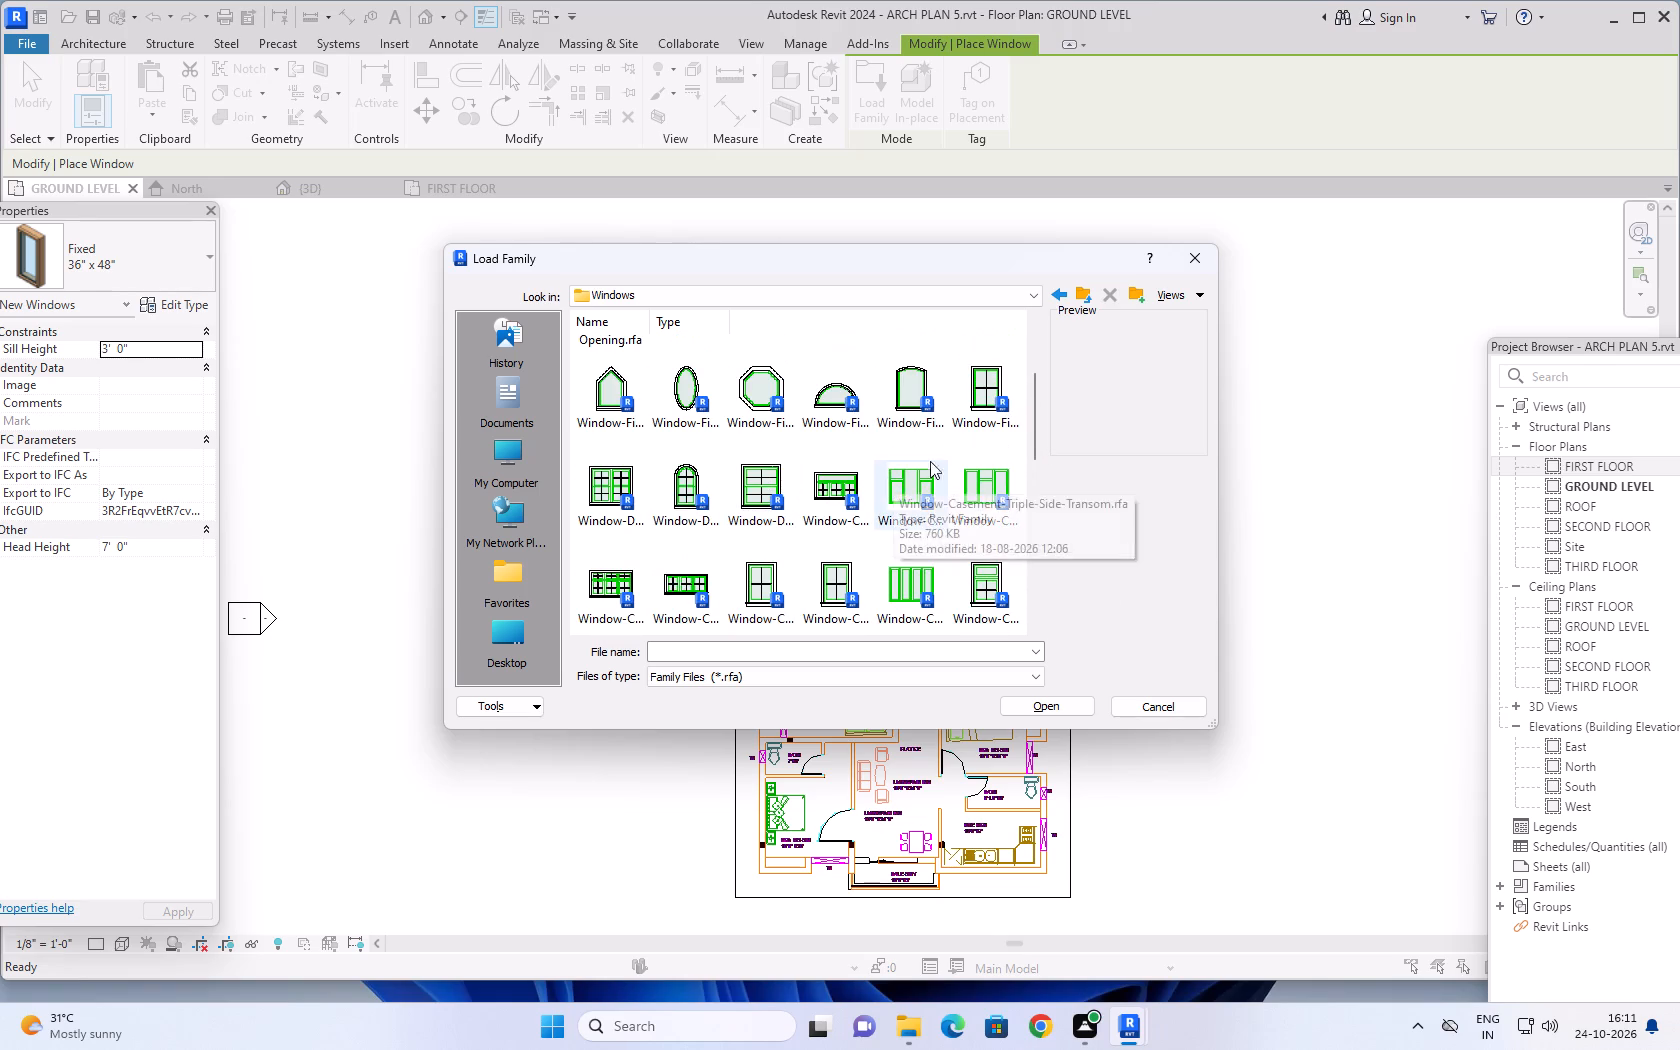
{"action": "scroll", "coordinate": [721, 481], "scroll_direction": "up", "scroll_amount": 3}
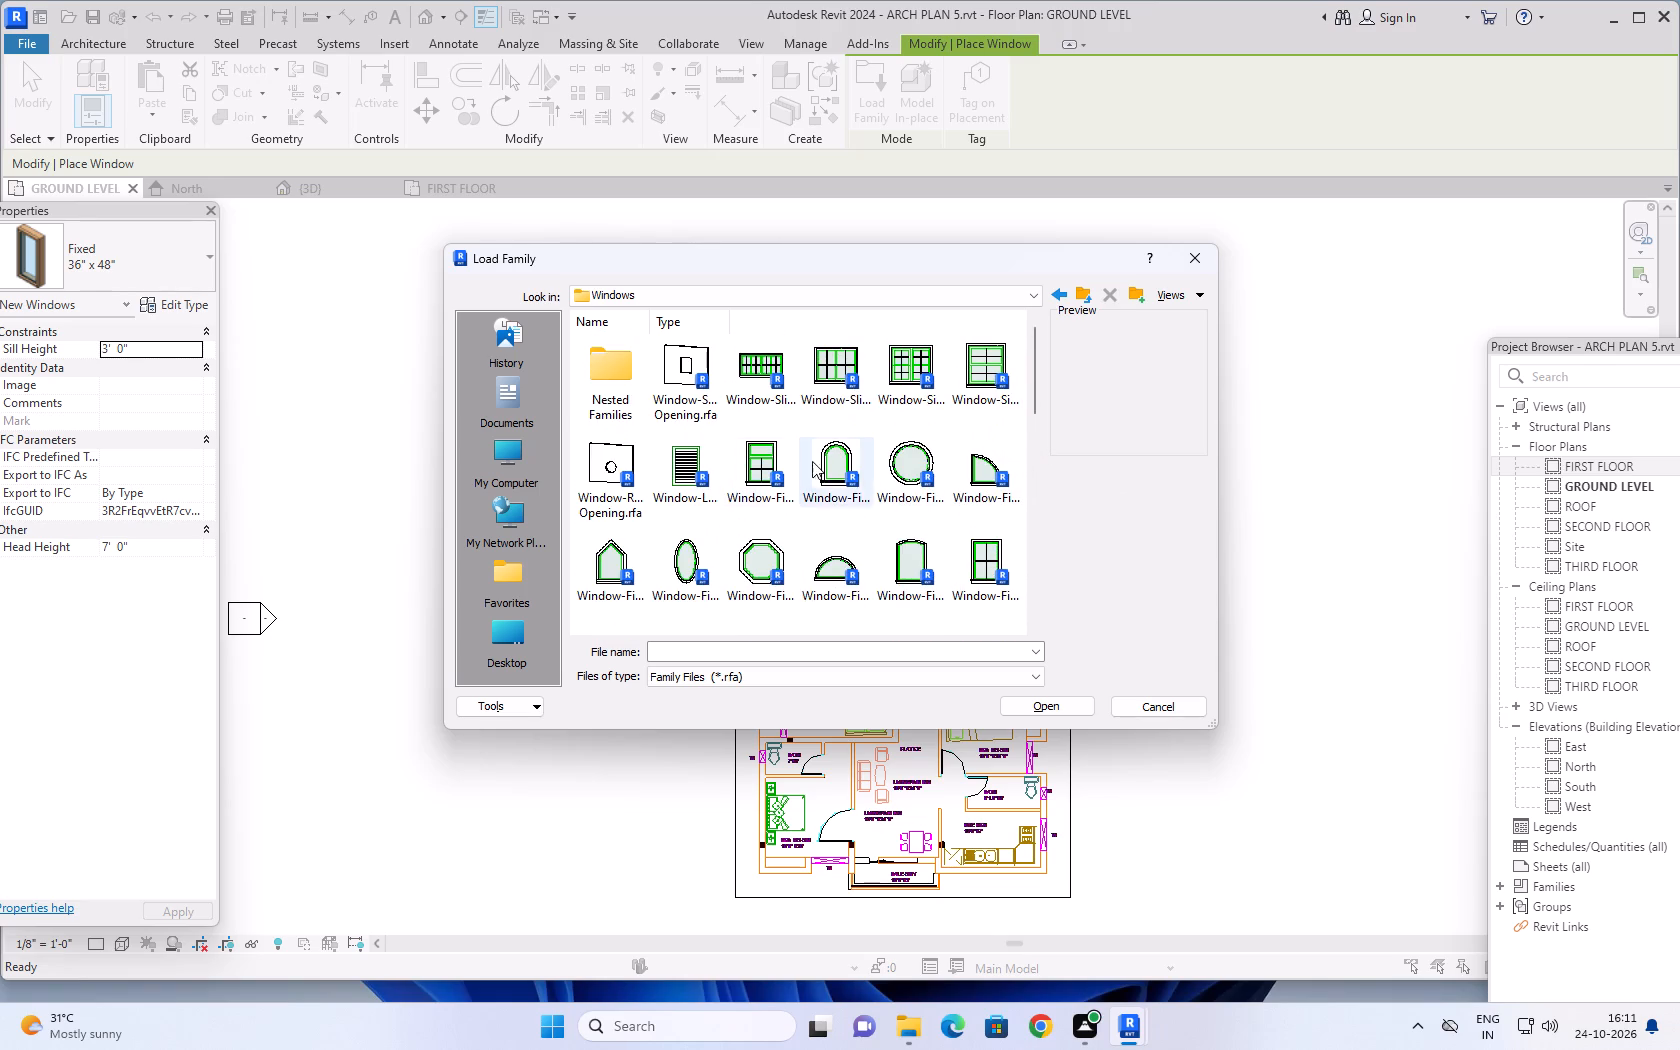
{"action": "scroll", "coordinate": [829, 460], "scroll_direction": "up", "scroll_amount": 1}
{"action": "scroll", "coordinate": [868, 419], "scroll_direction": "down", "scroll_amount": 2}
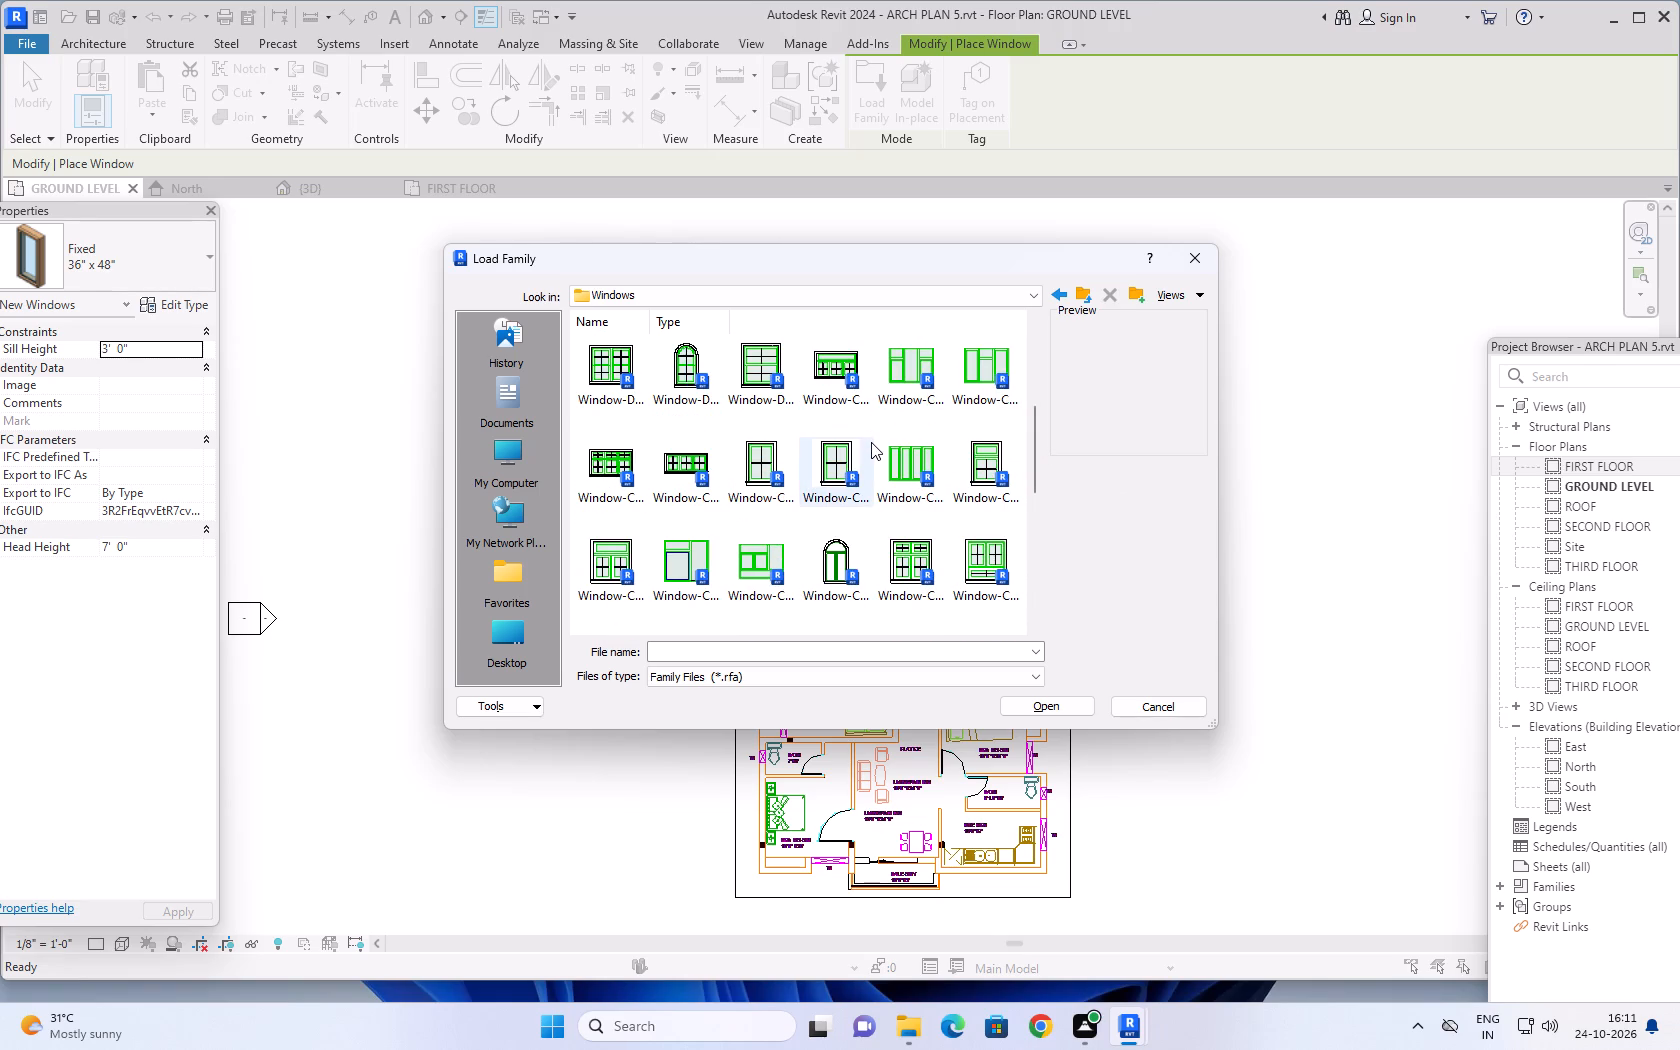
{"action": "scroll", "coordinate": [871, 442], "scroll_direction": "down", "scroll_amount": 1}
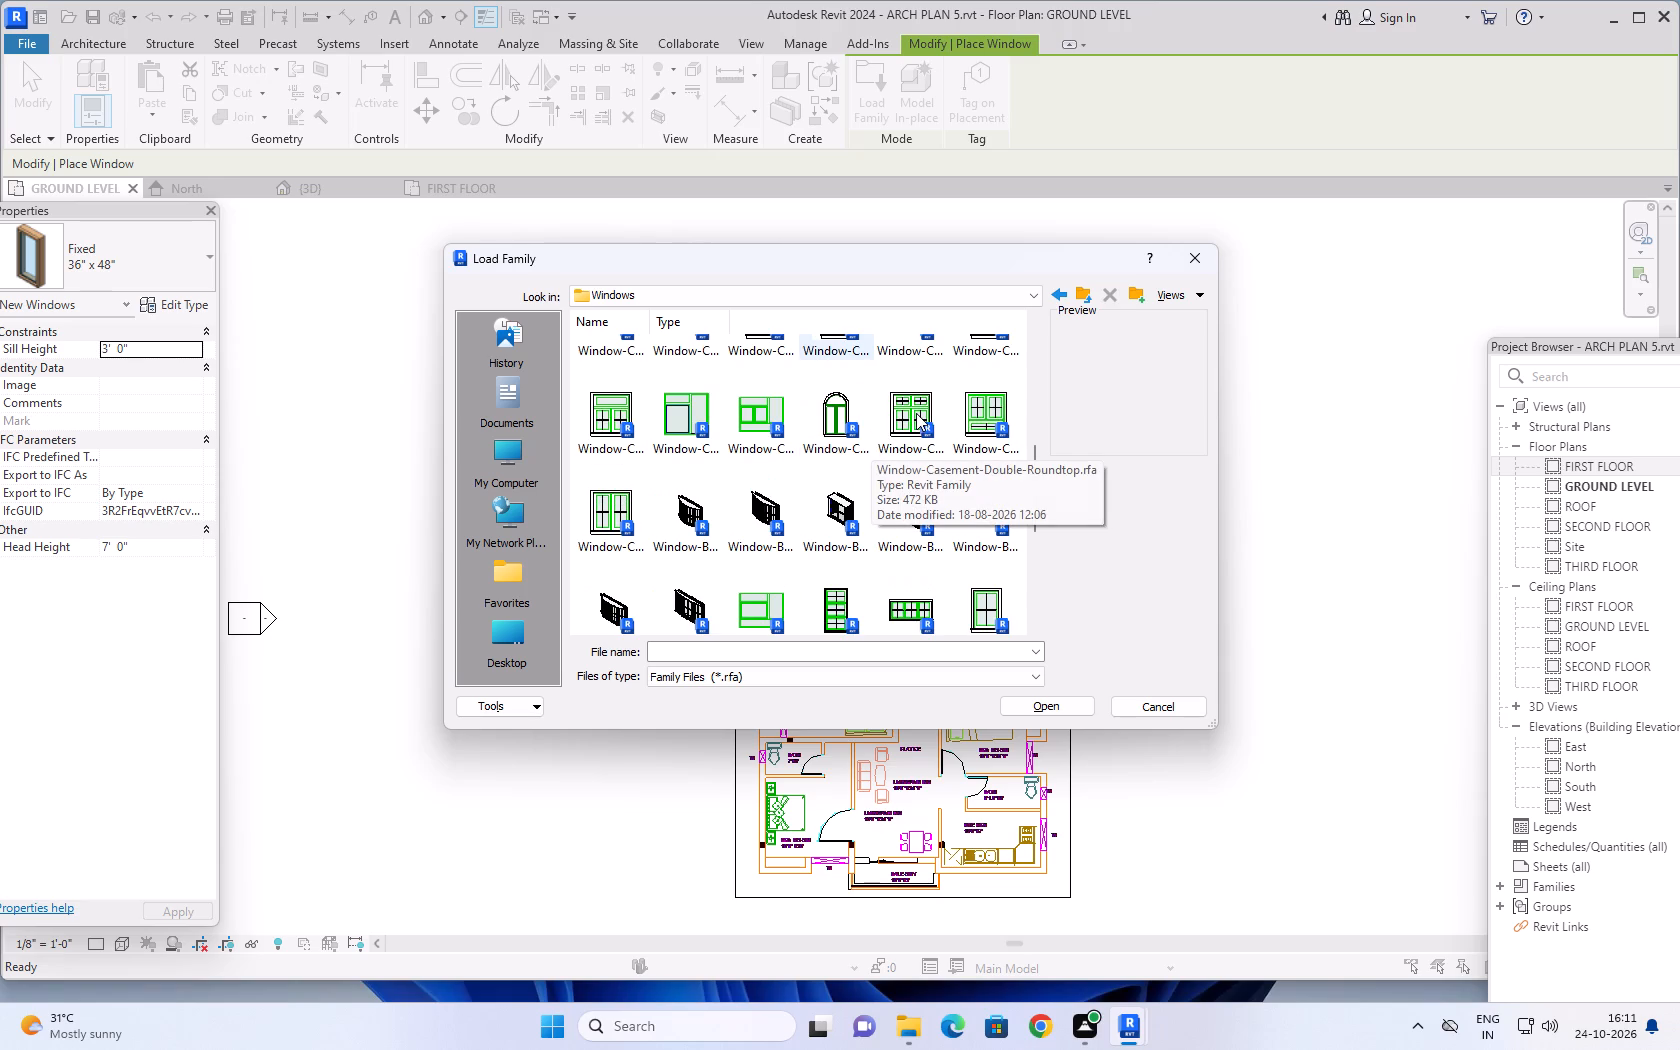
{"action": "left_click", "coordinate": [916, 412]}
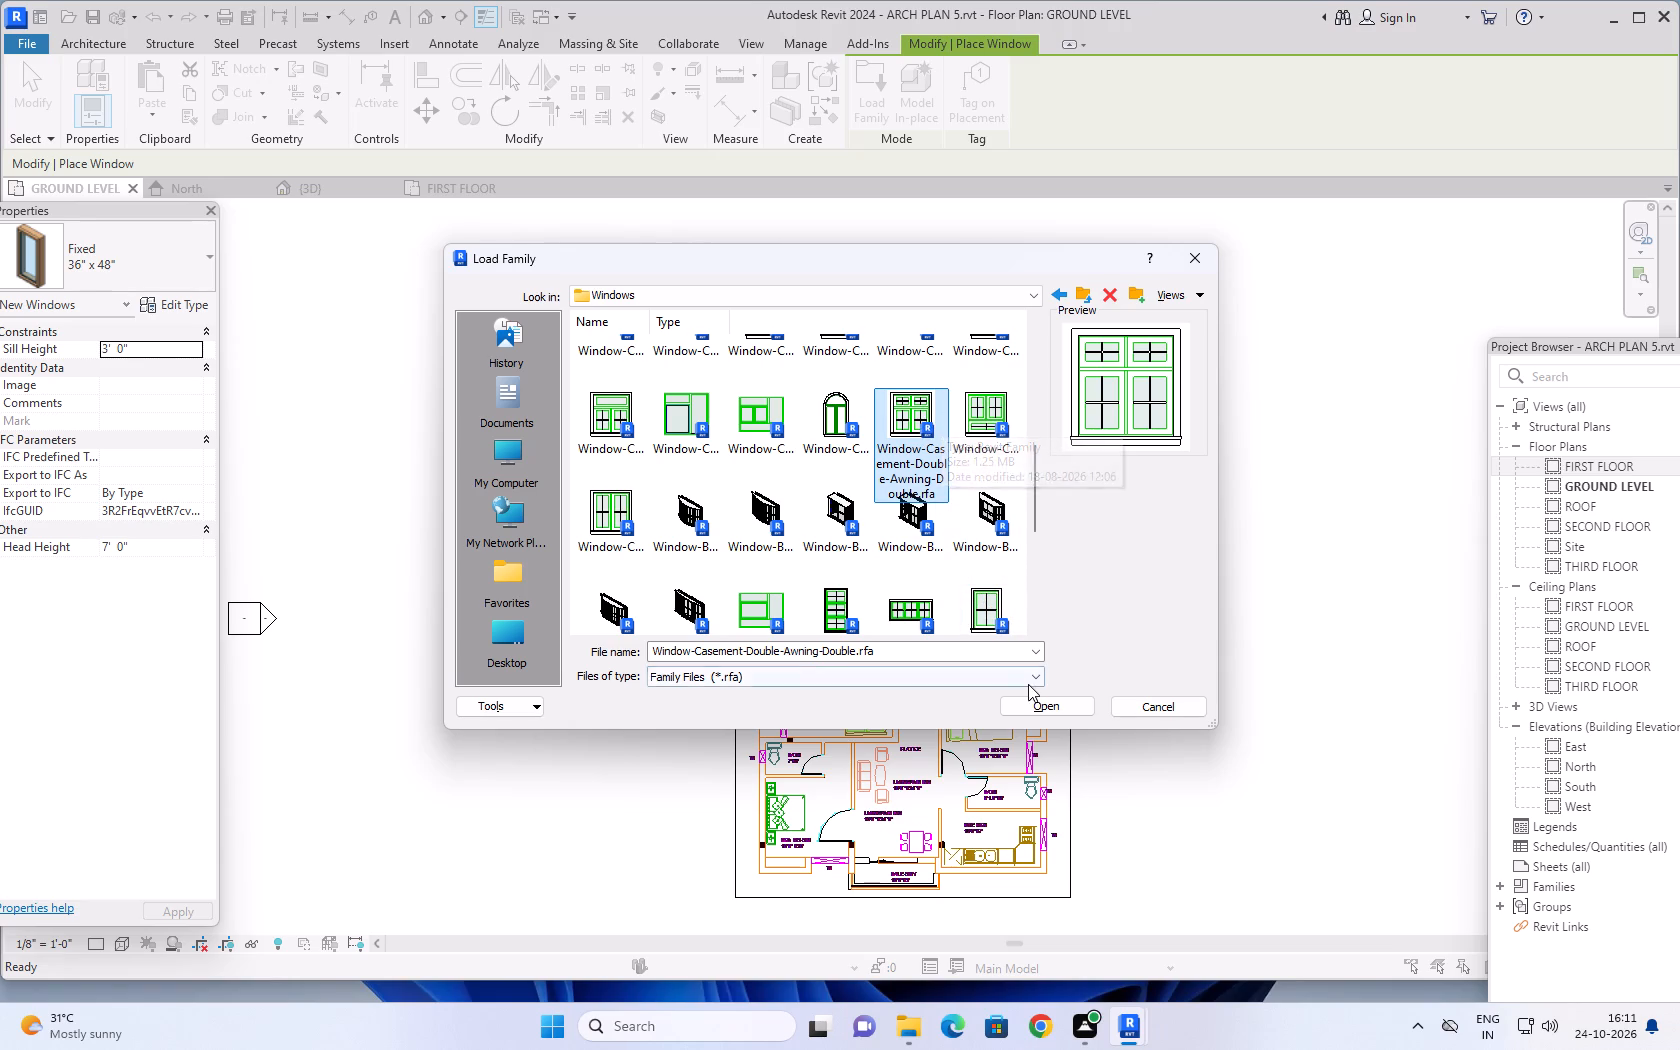
{"action": "left_click", "coordinate": [1043, 708]}
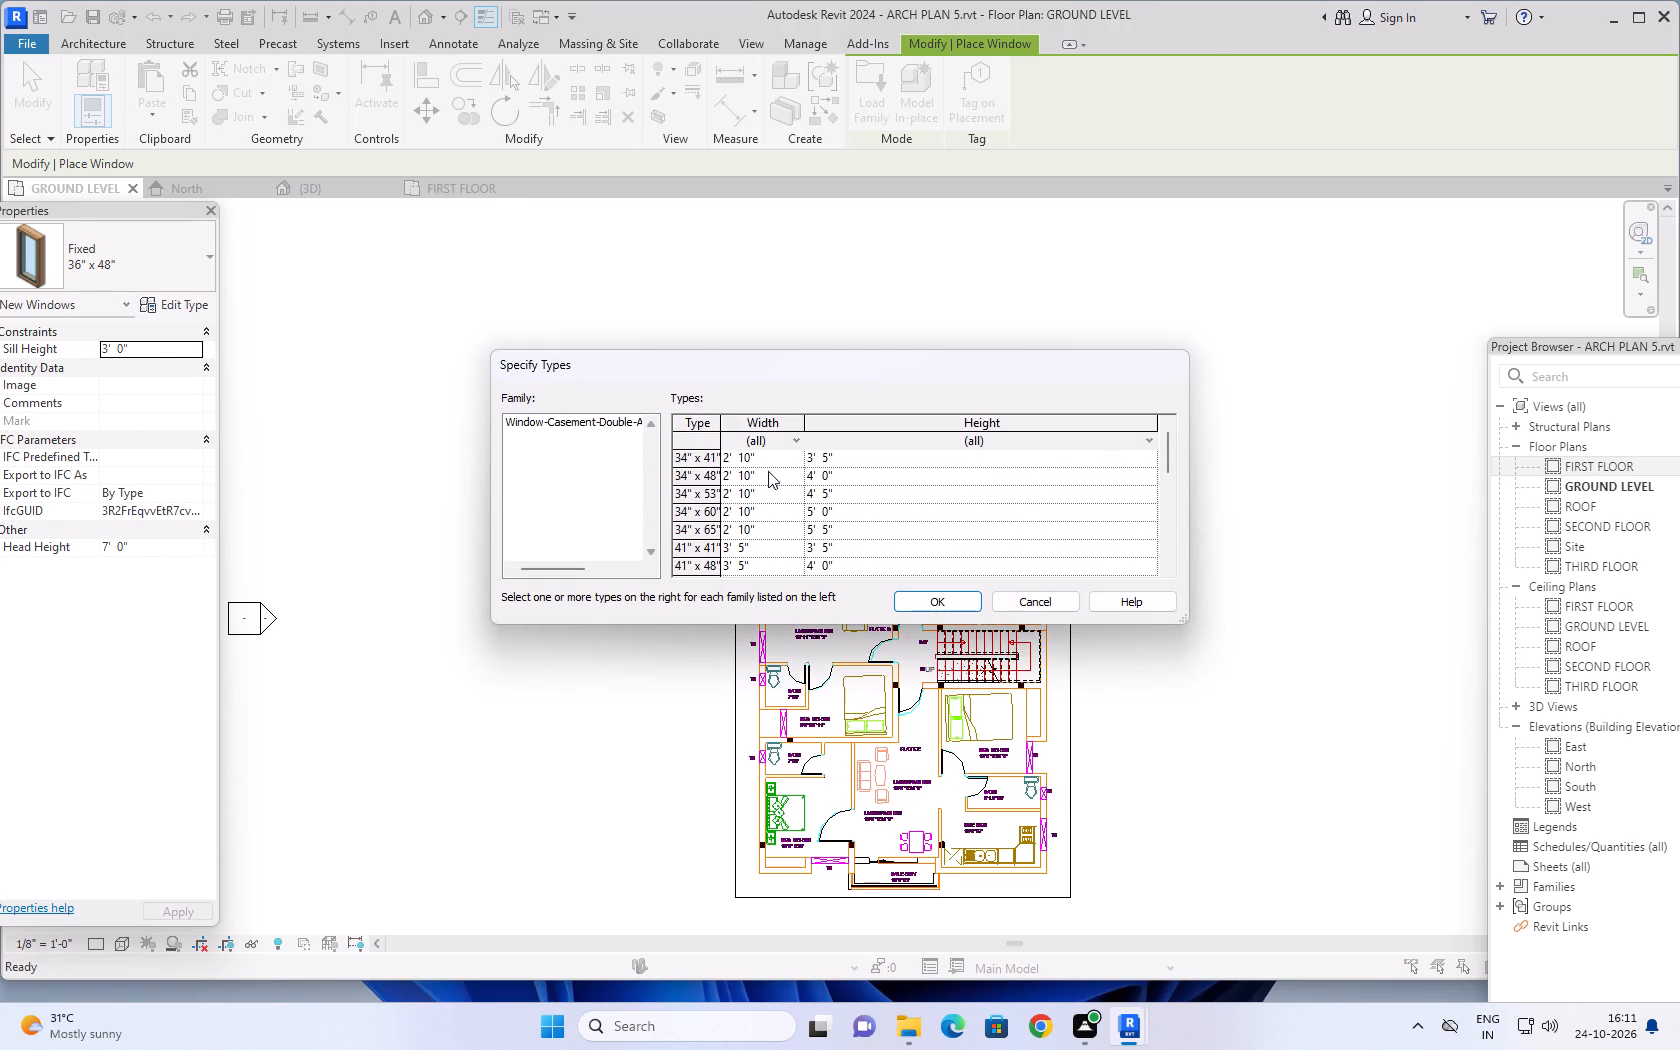
{"action": "left_click", "coordinate": [871, 476]}
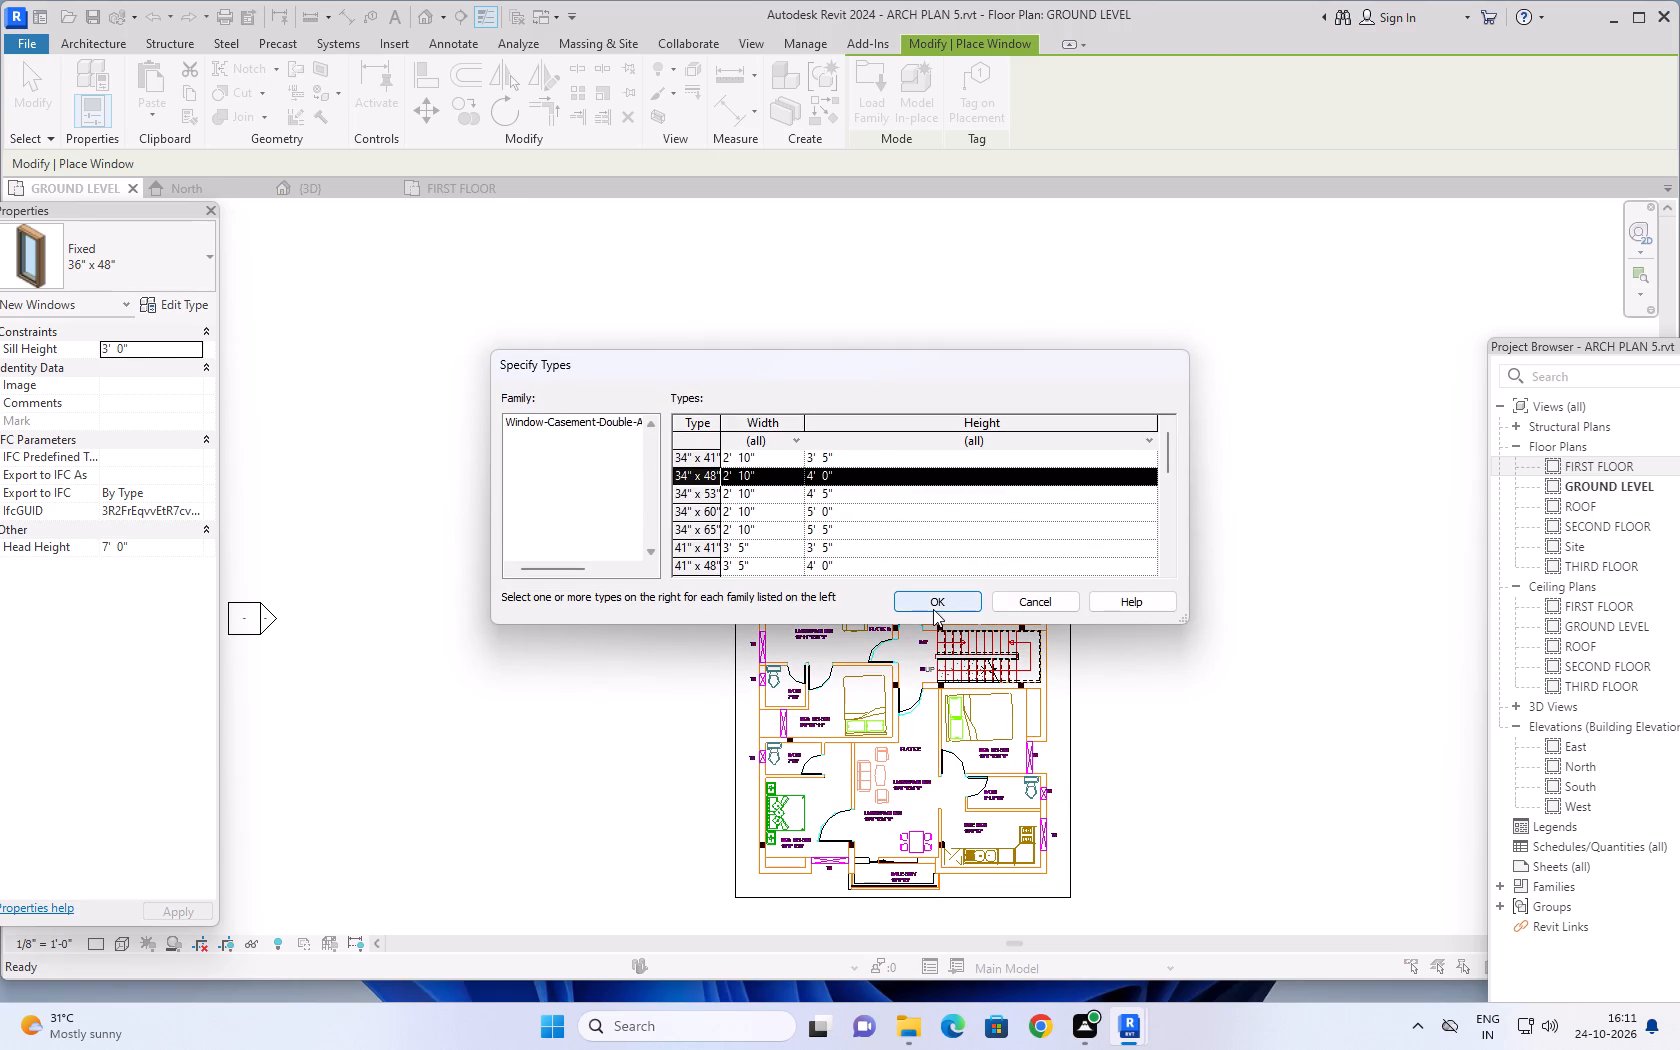
{"action": "left_click", "coordinate": [933, 602]}
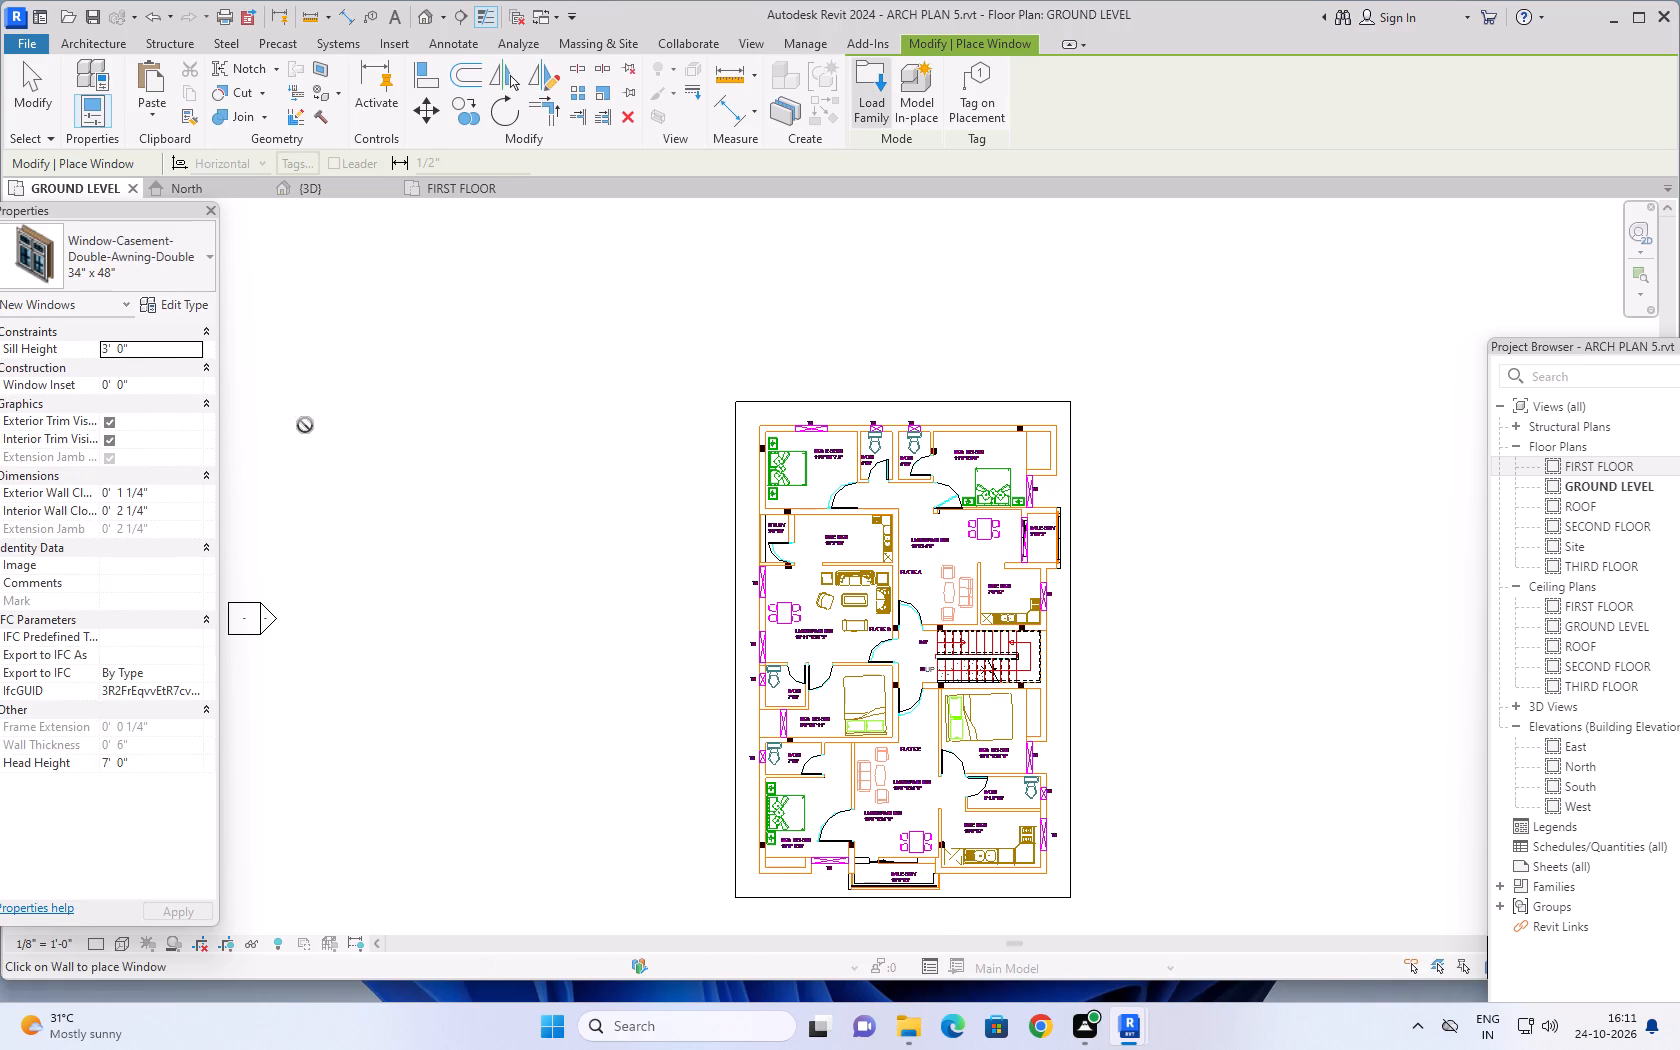
Duplicate the 34" x 48" casement window type as 4'X4' and set its width to 4'.
{"action": "left_click", "coordinate": [167, 299]}
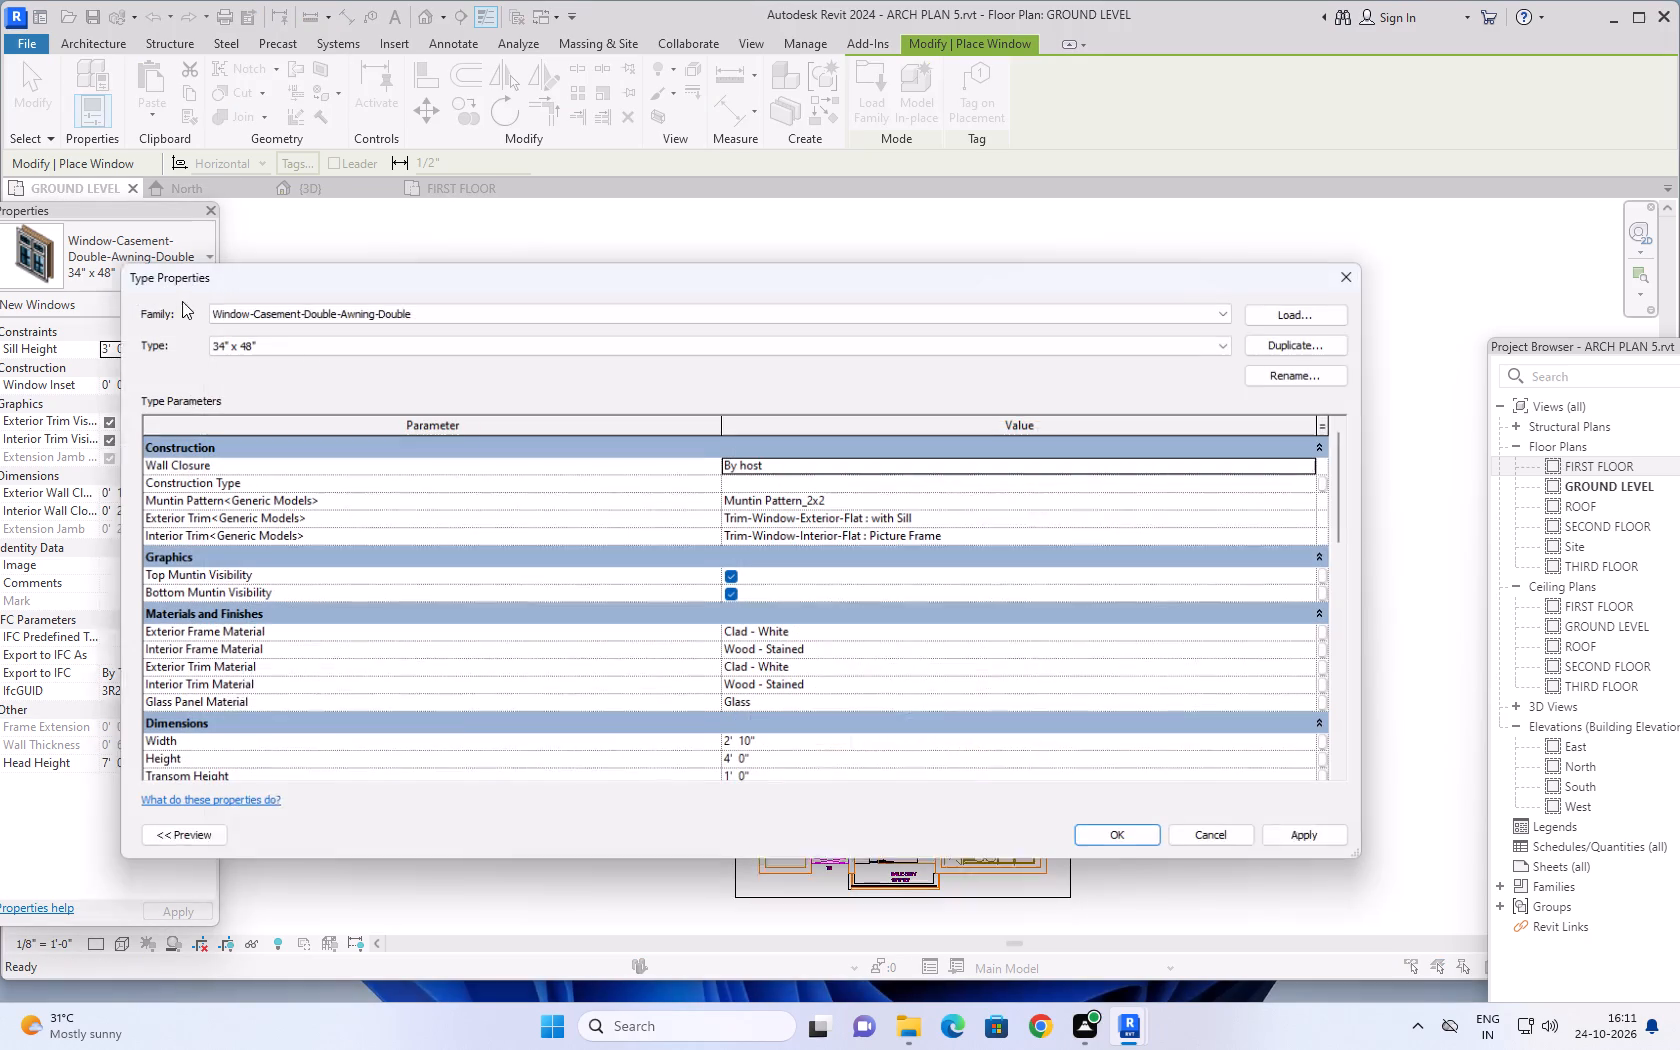
{"action": "left_click", "coordinate": [1292, 345]}
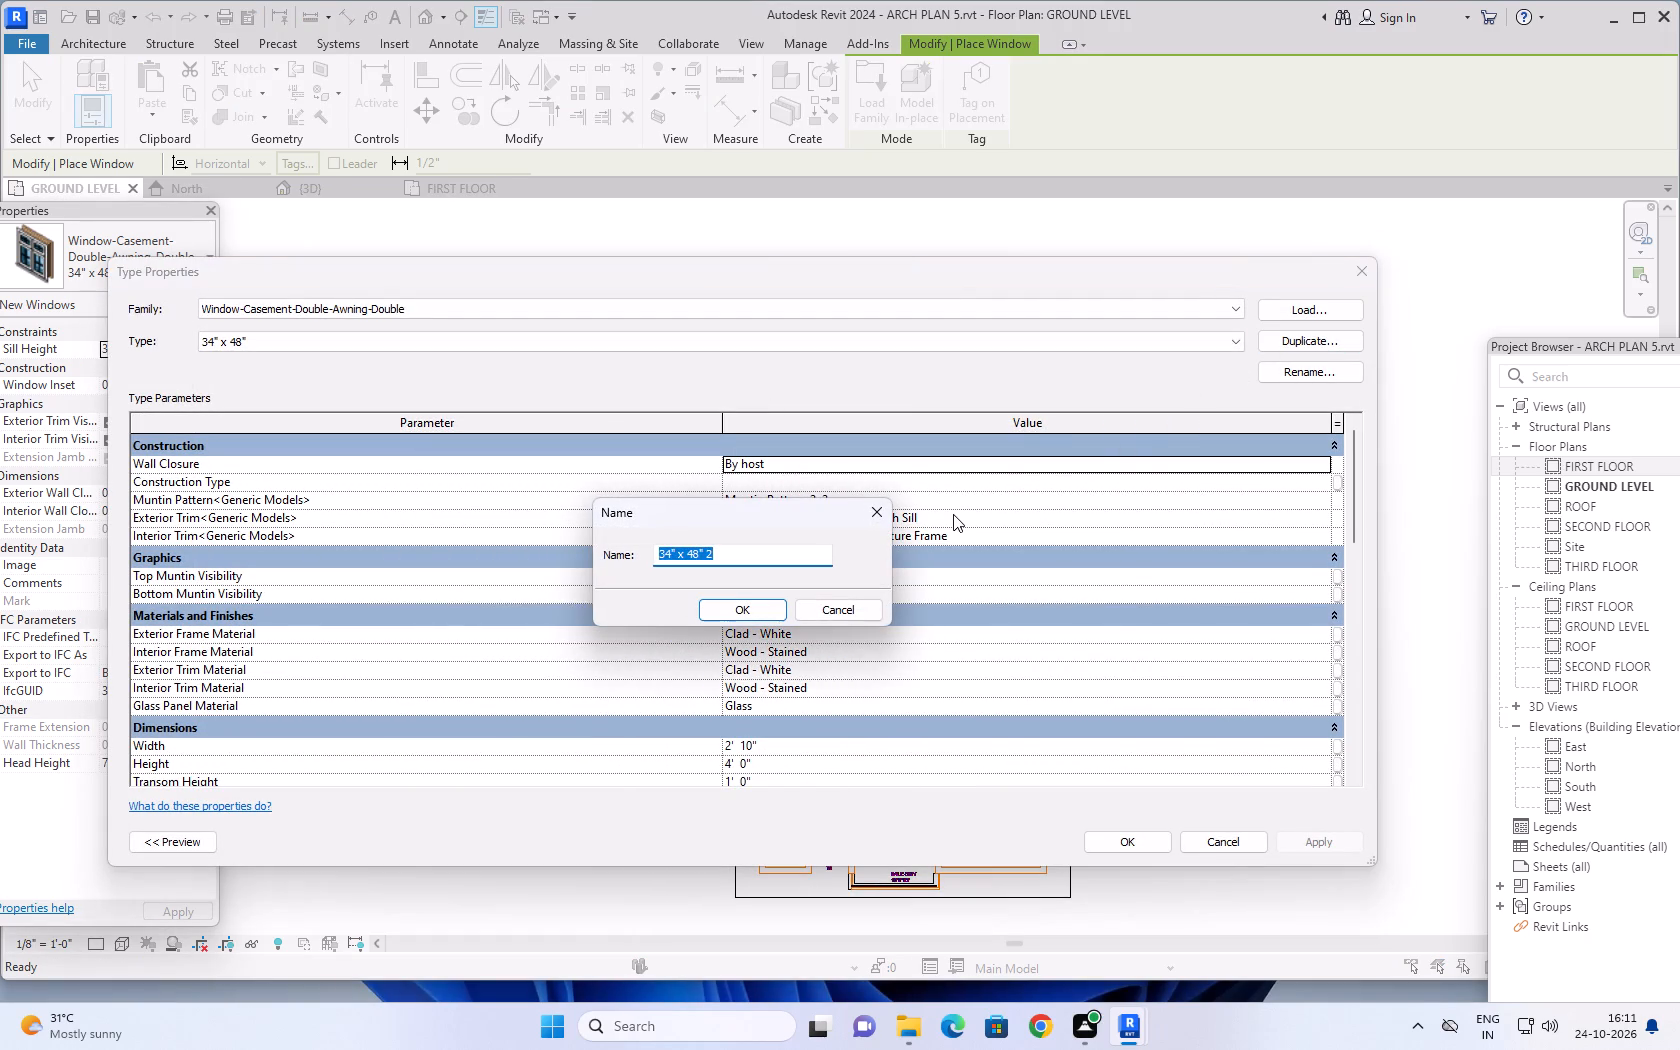
{"action": "type", "text": "4'"}
{"action": "type", "text": "X4"}
{"action": "key", "text": "apostrophe"}
{"action": "key", "text": "Return"}
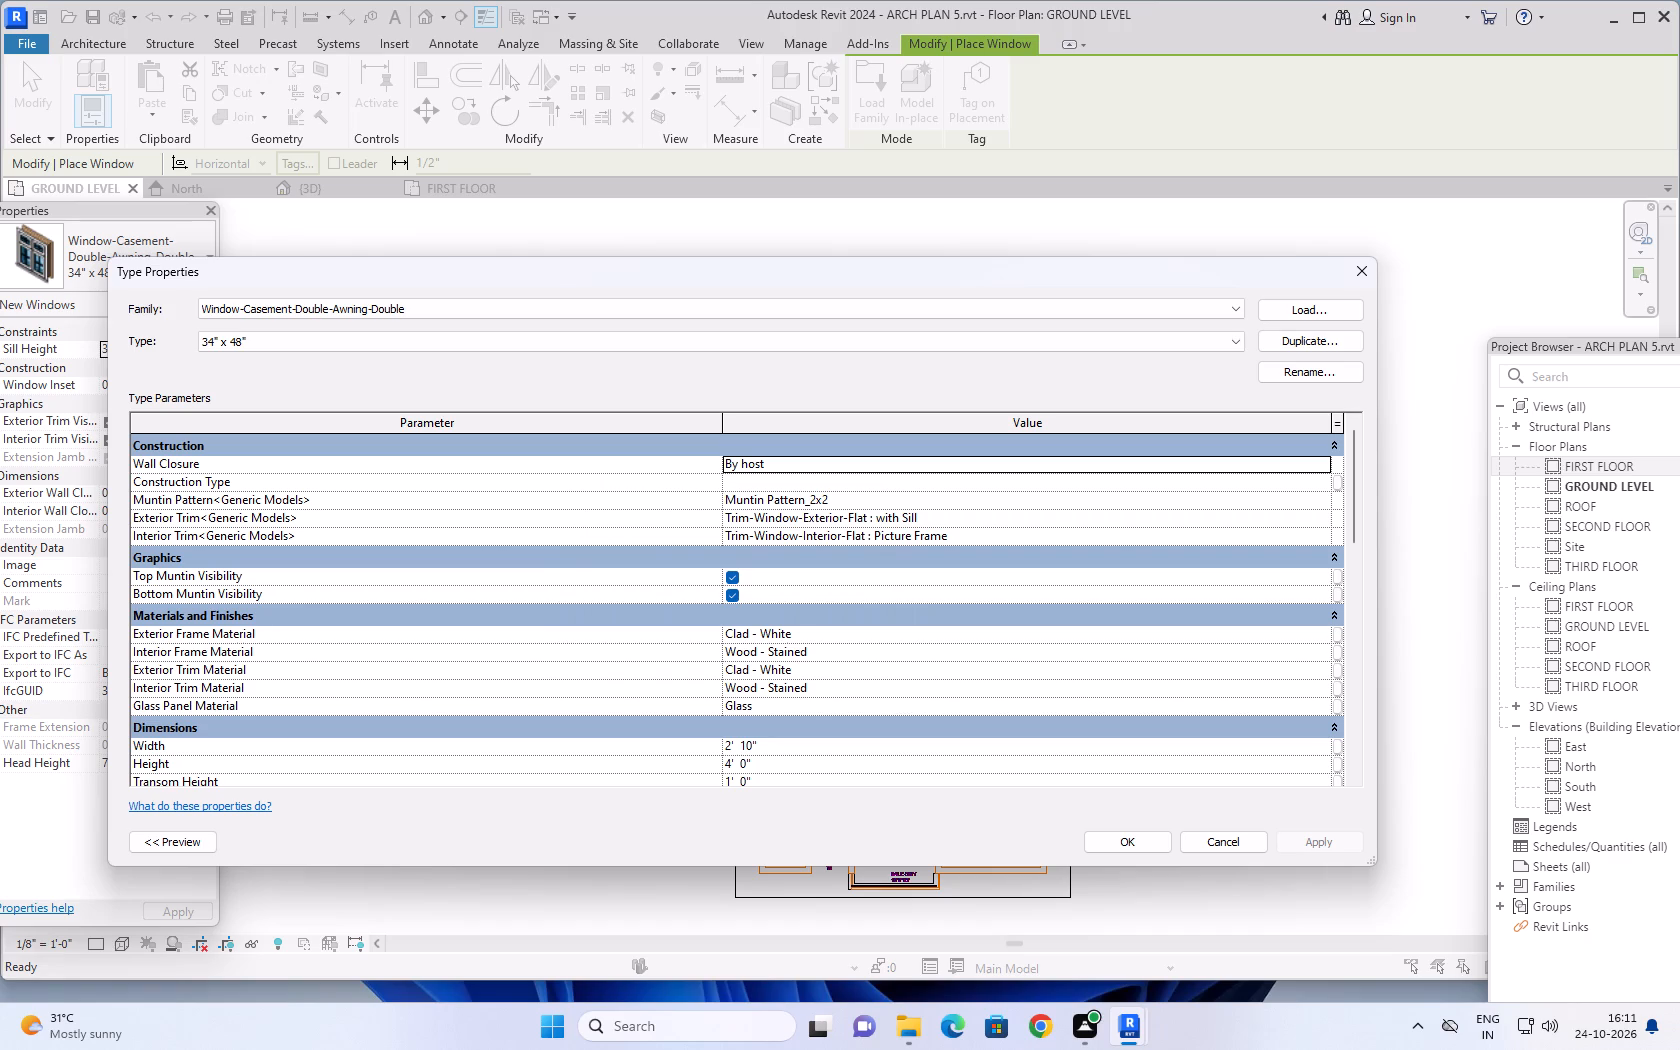
{"action": "scroll", "coordinate": [896, 692], "scroll_direction": "down", "scroll_amount": 2}
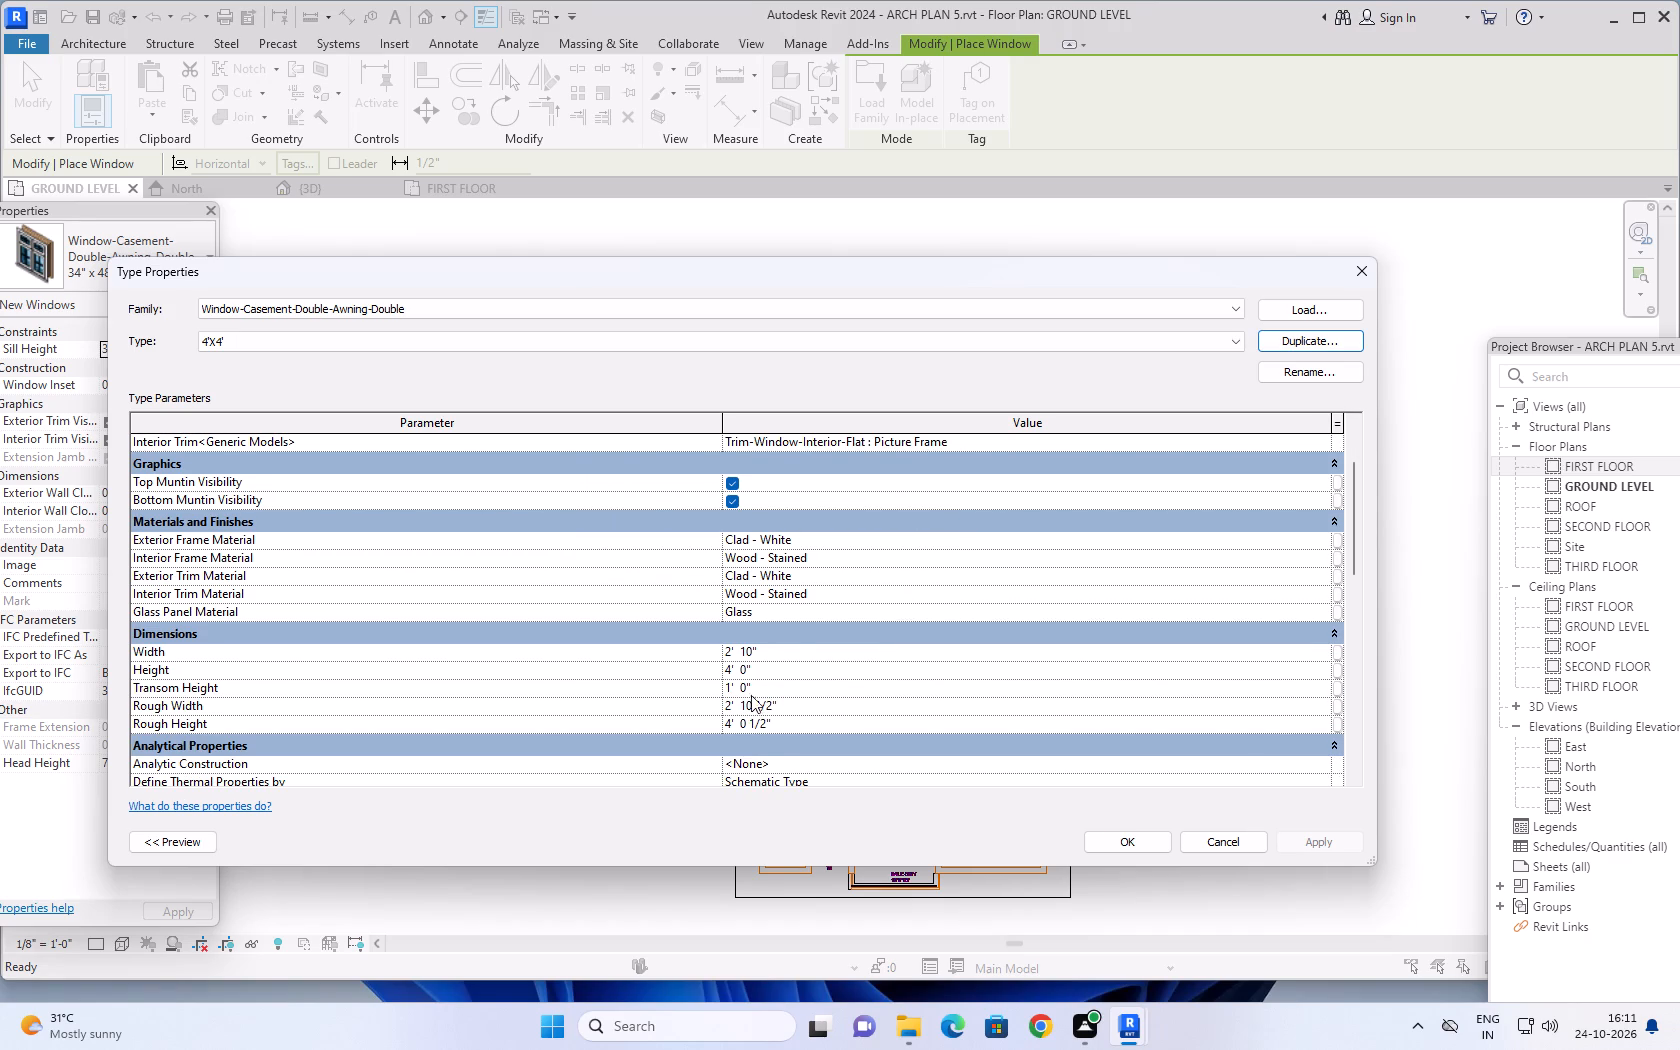
{"action": "left_click", "coordinate": [793, 650]}
{"action": "type", "text": "4'"}
{"action": "left_click", "coordinate": [1317, 833]}
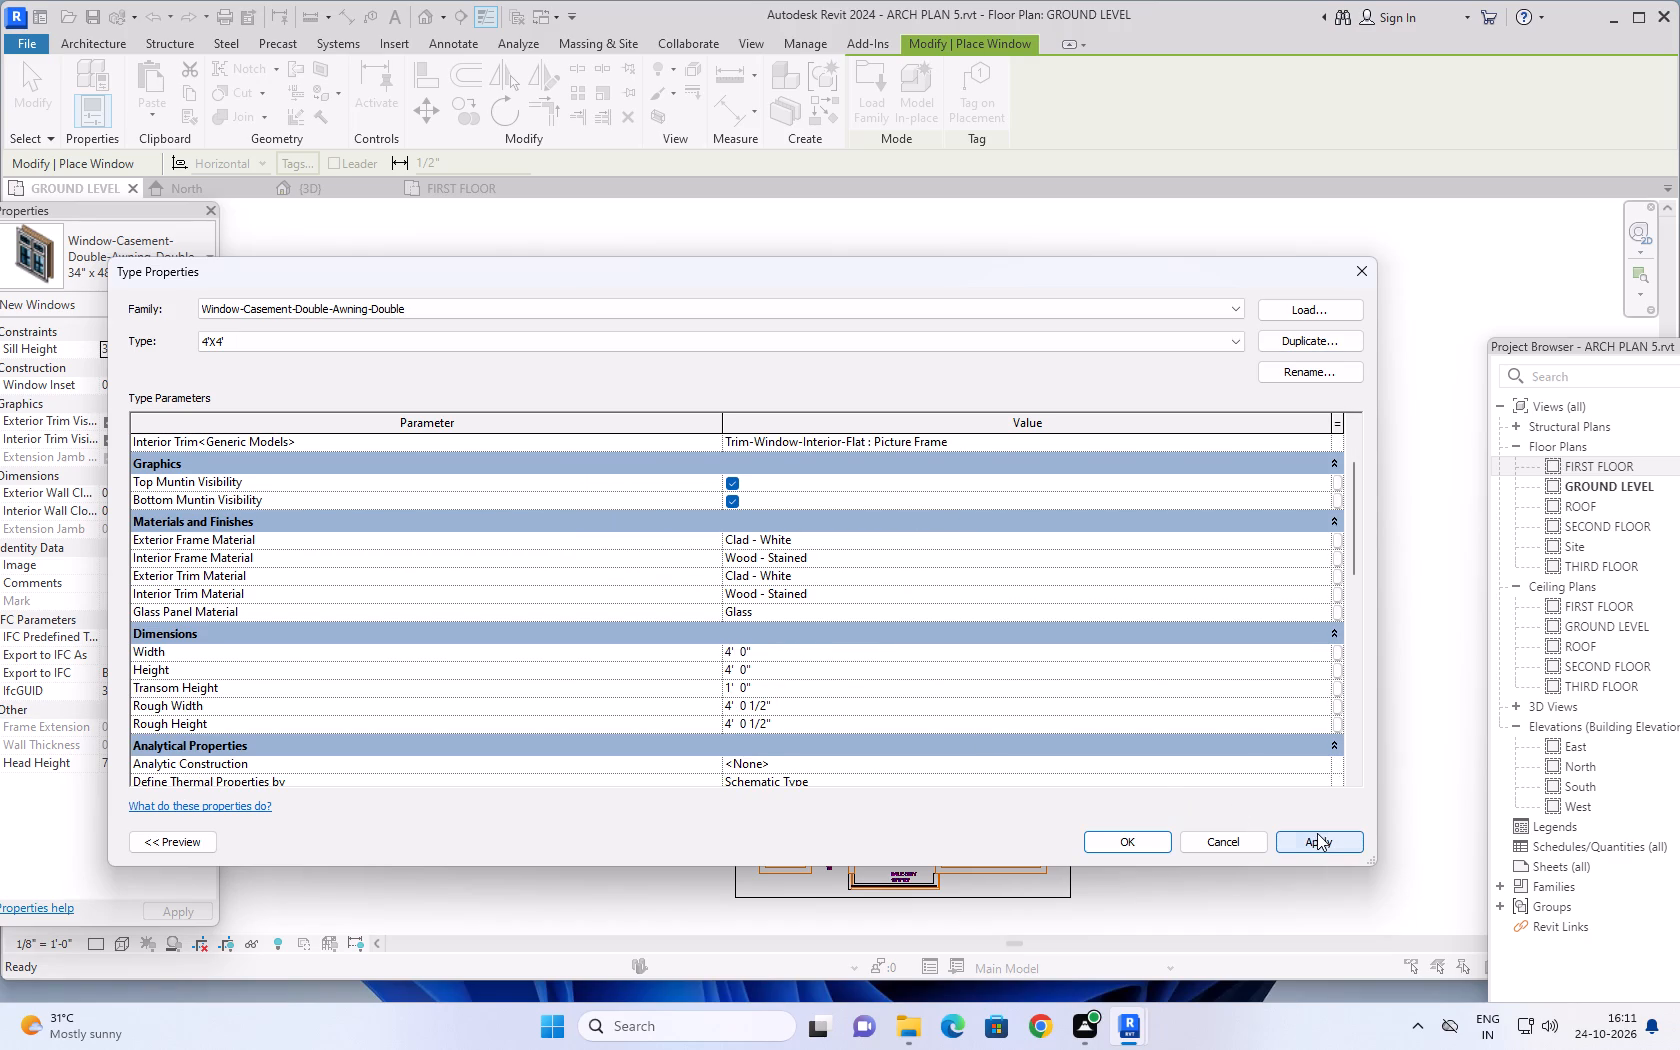
{"action": "left_click", "coordinate": [1119, 838]}
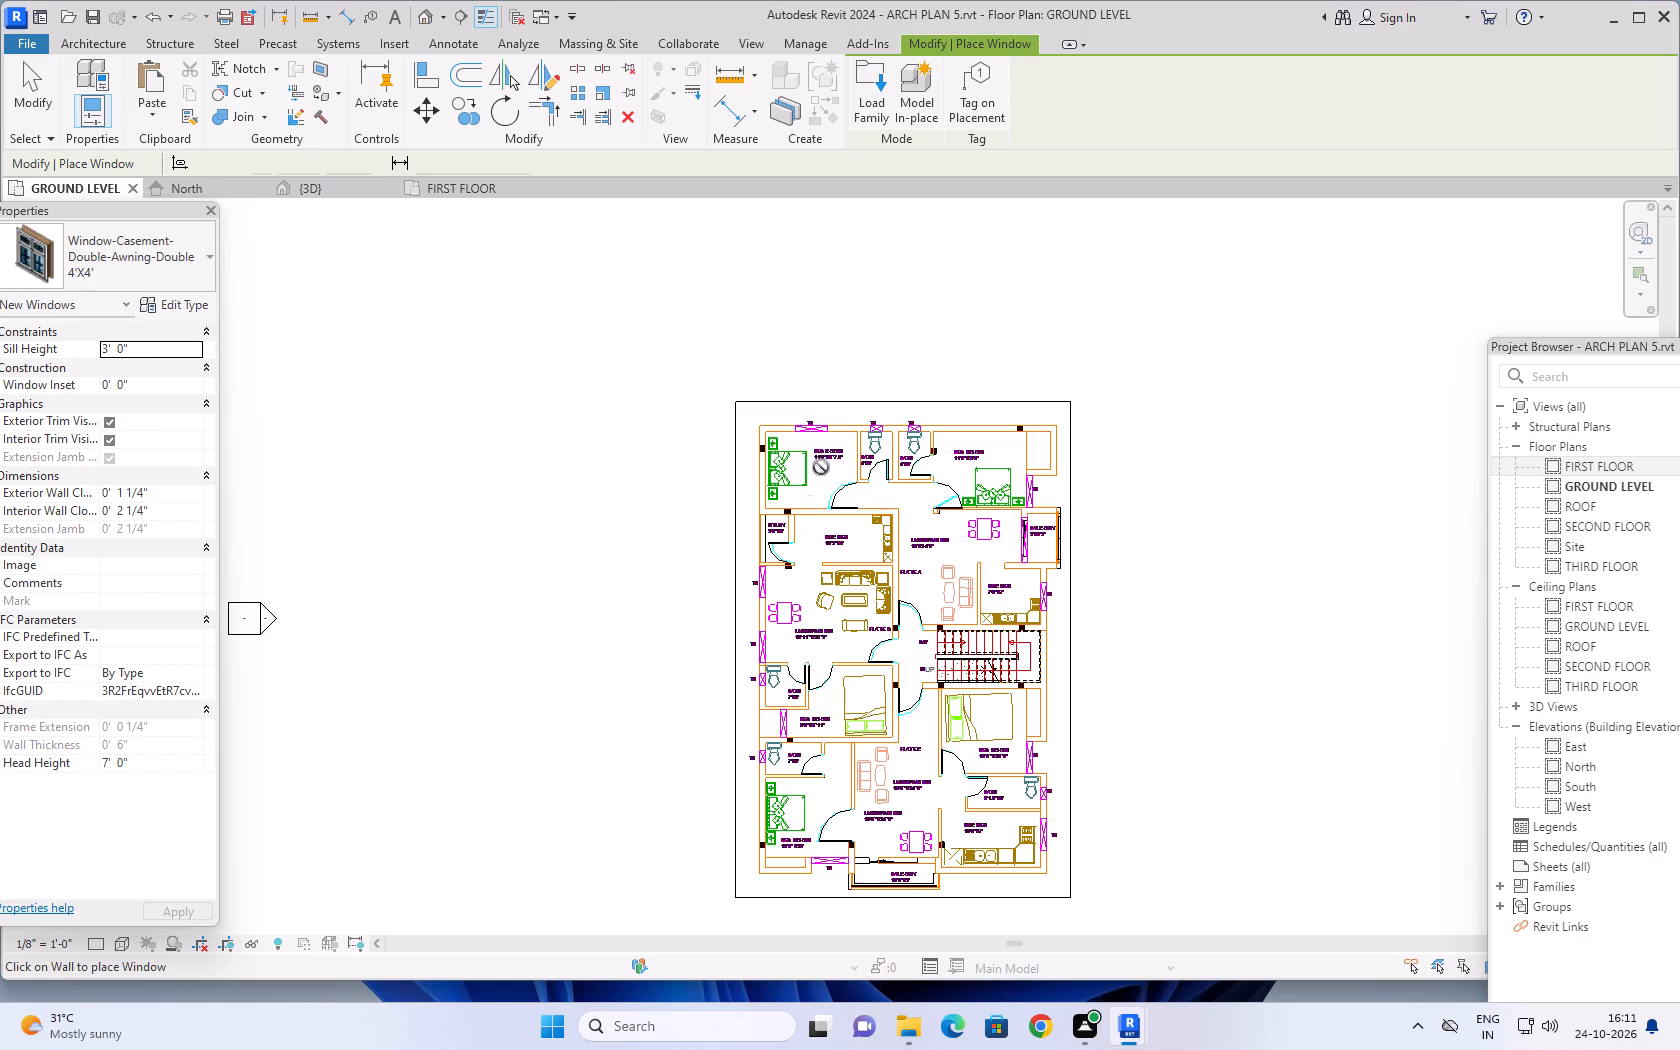
Place a 4'X4' window at the W opening of the 11'6"X9'7.5" bedroom, swinging outwards, its centre about 1'-7" from the opening's left end.
{"action": "scroll", "coordinate": [814, 427], "scroll_direction": "up", "scroll_amount": 13}
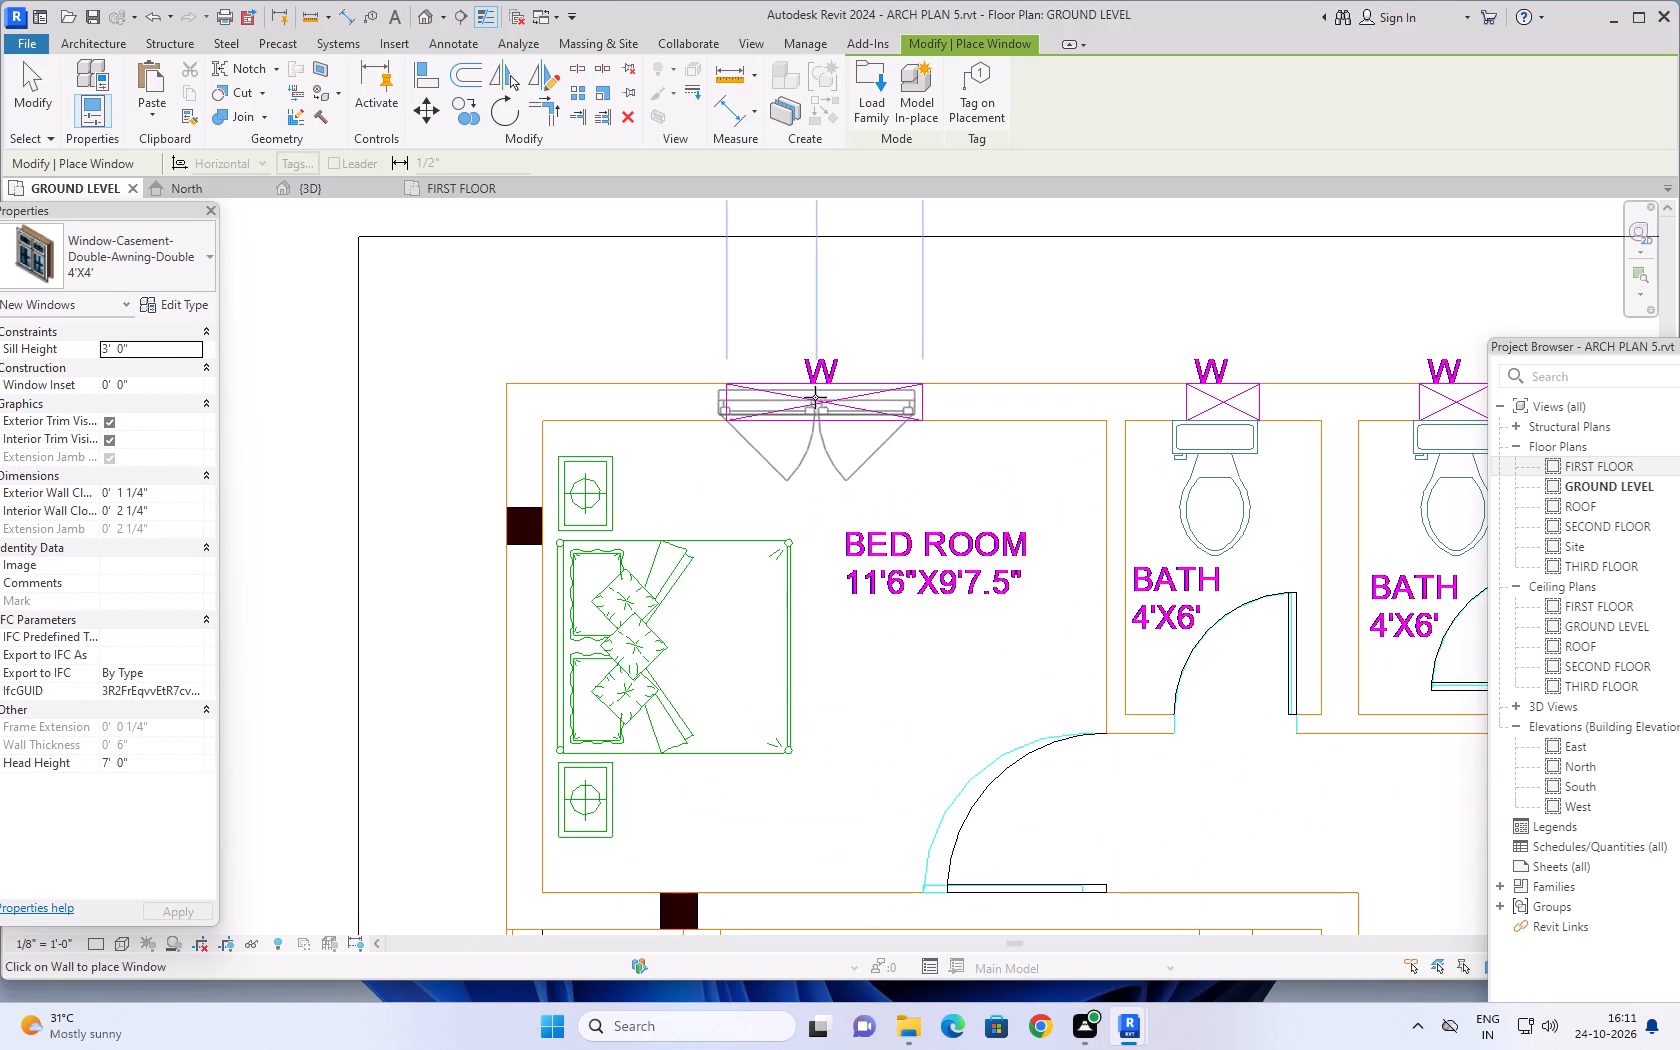
{"action": "left_click", "coordinate": [806, 380]}
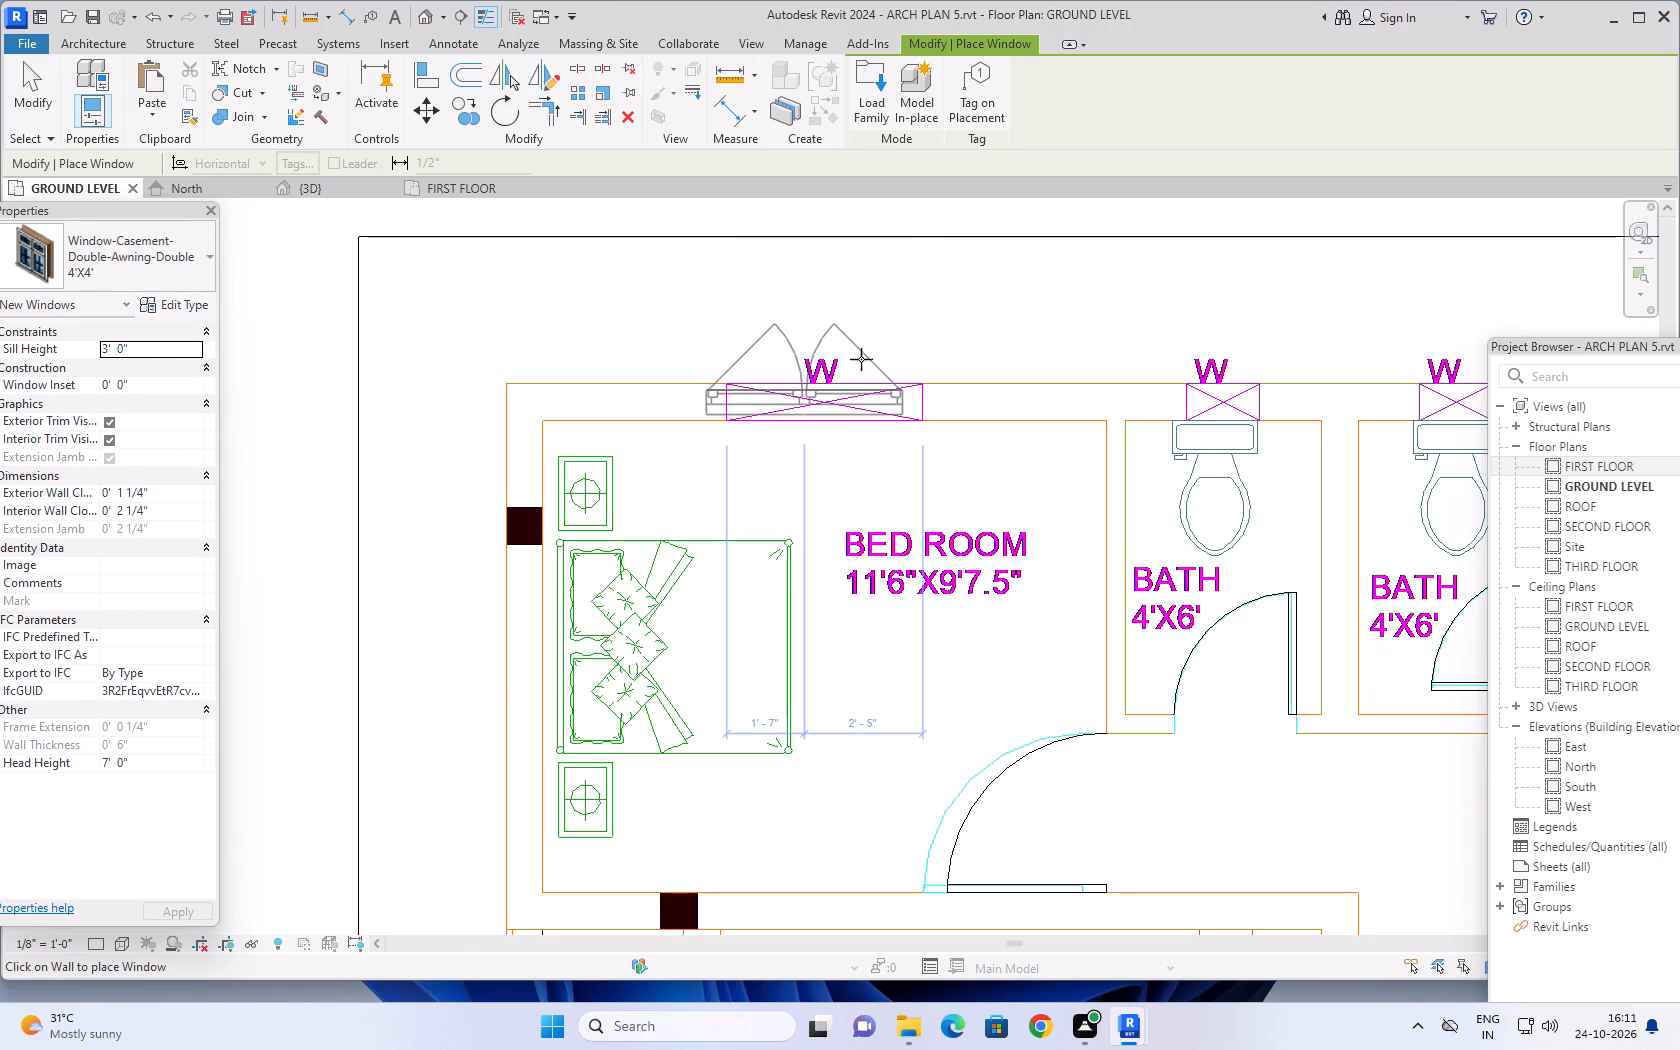
Place a 4'X4' window in the W opening of the 11'9"X9'6" bedroom, swinging outwards, centred about 2'-0" from the balcony-side wall.
{"action": "scroll", "coordinate": [965, 339], "scroll_direction": "down", "scroll_amount": 4}
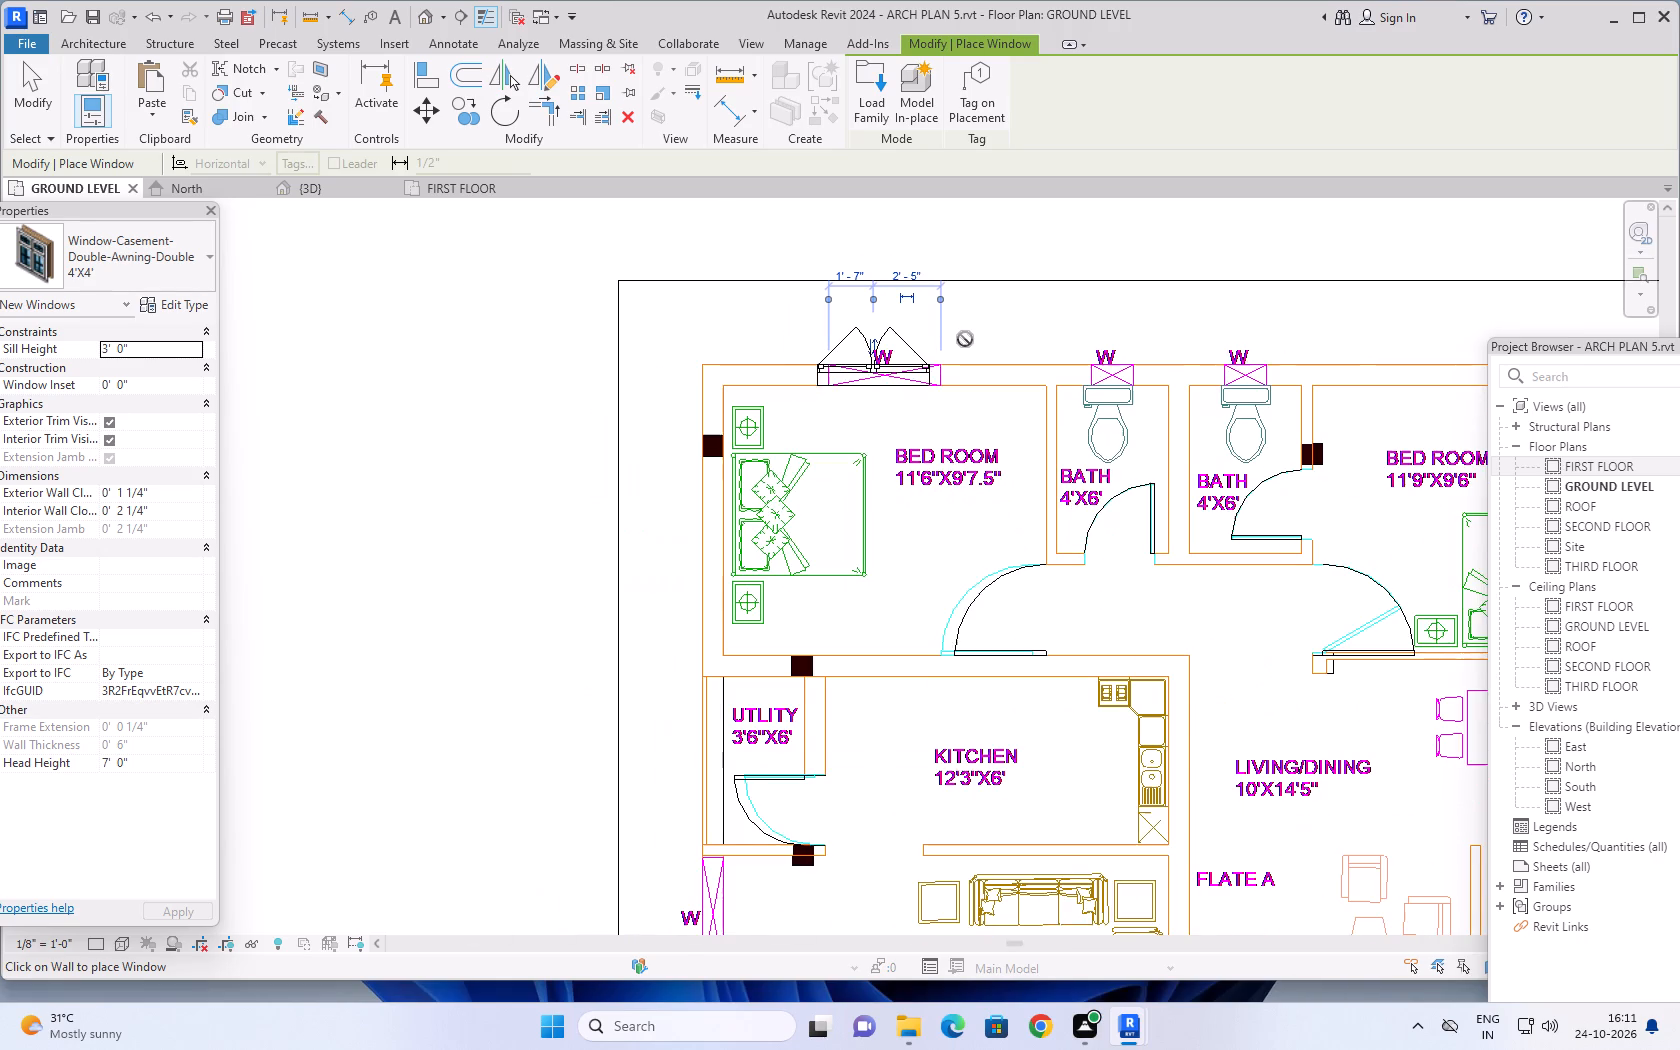
{"action": "middle_click_drag", "start_coordinate": [990, 332], "coordinate": [561, 321]}
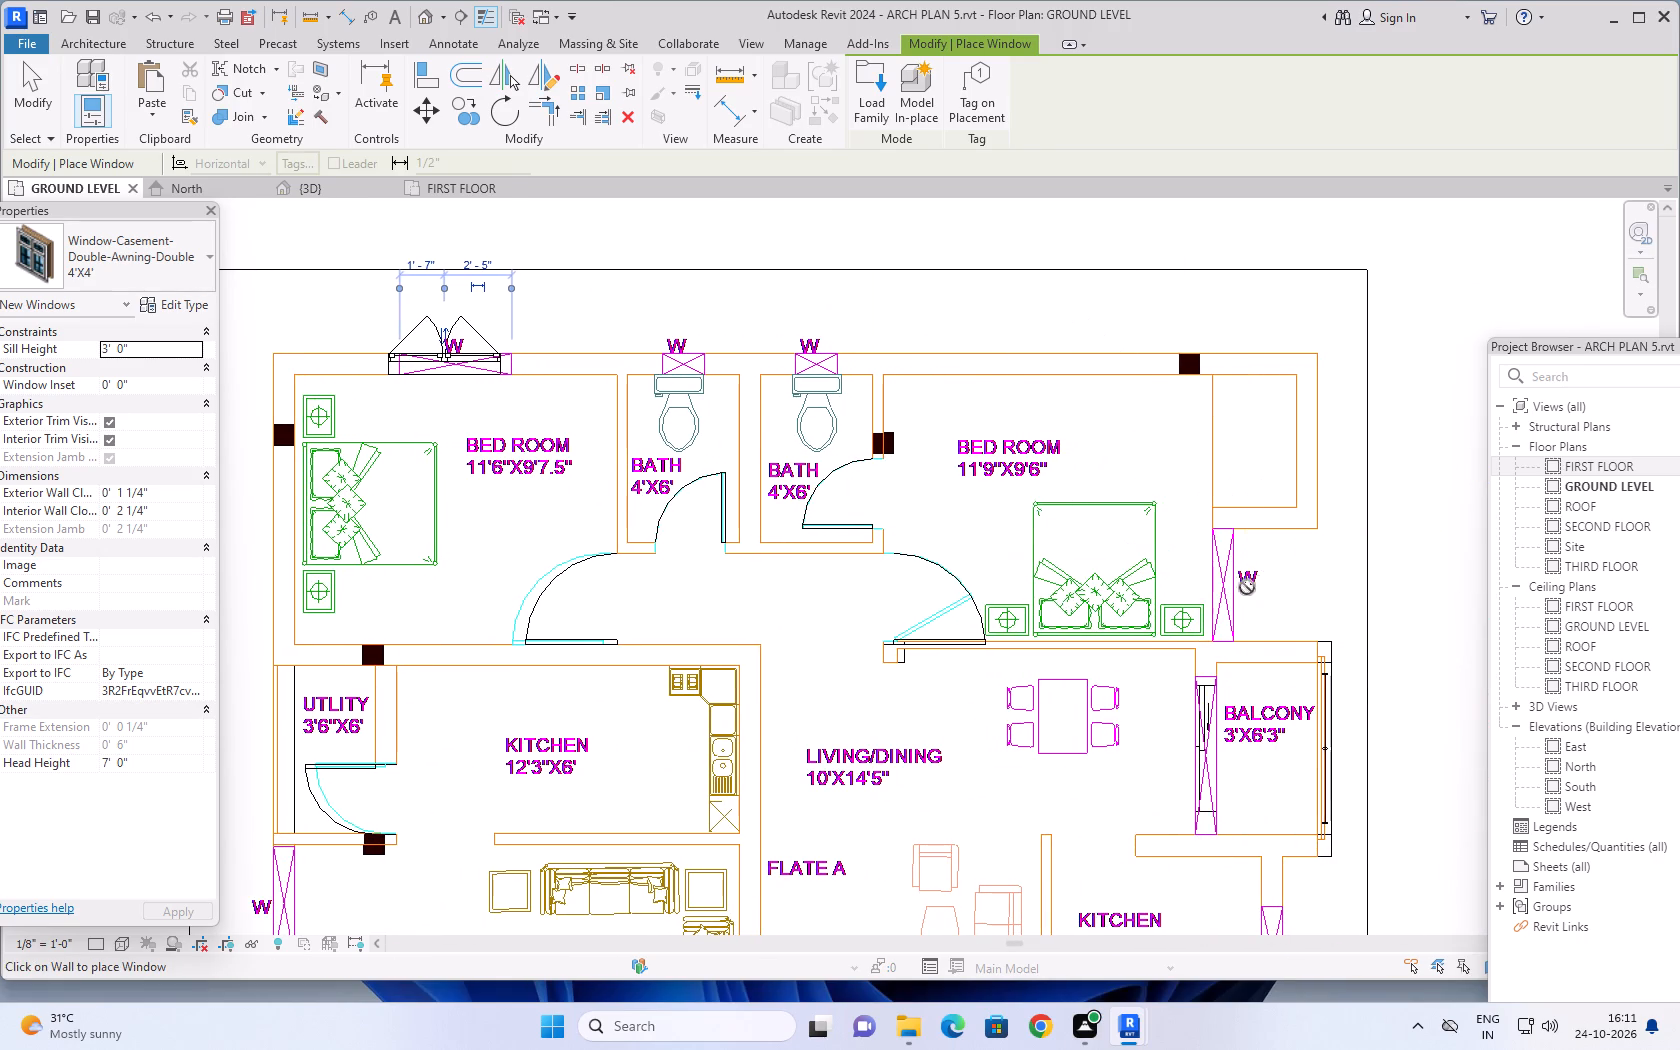
{"action": "scroll", "coordinate": [1232, 586], "scroll_direction": "up", "scroll_amount": 4}
{"action": "scroll", "coordinate": [1293, 582], "scroll_direction": "down", "scroll_amount": 5}
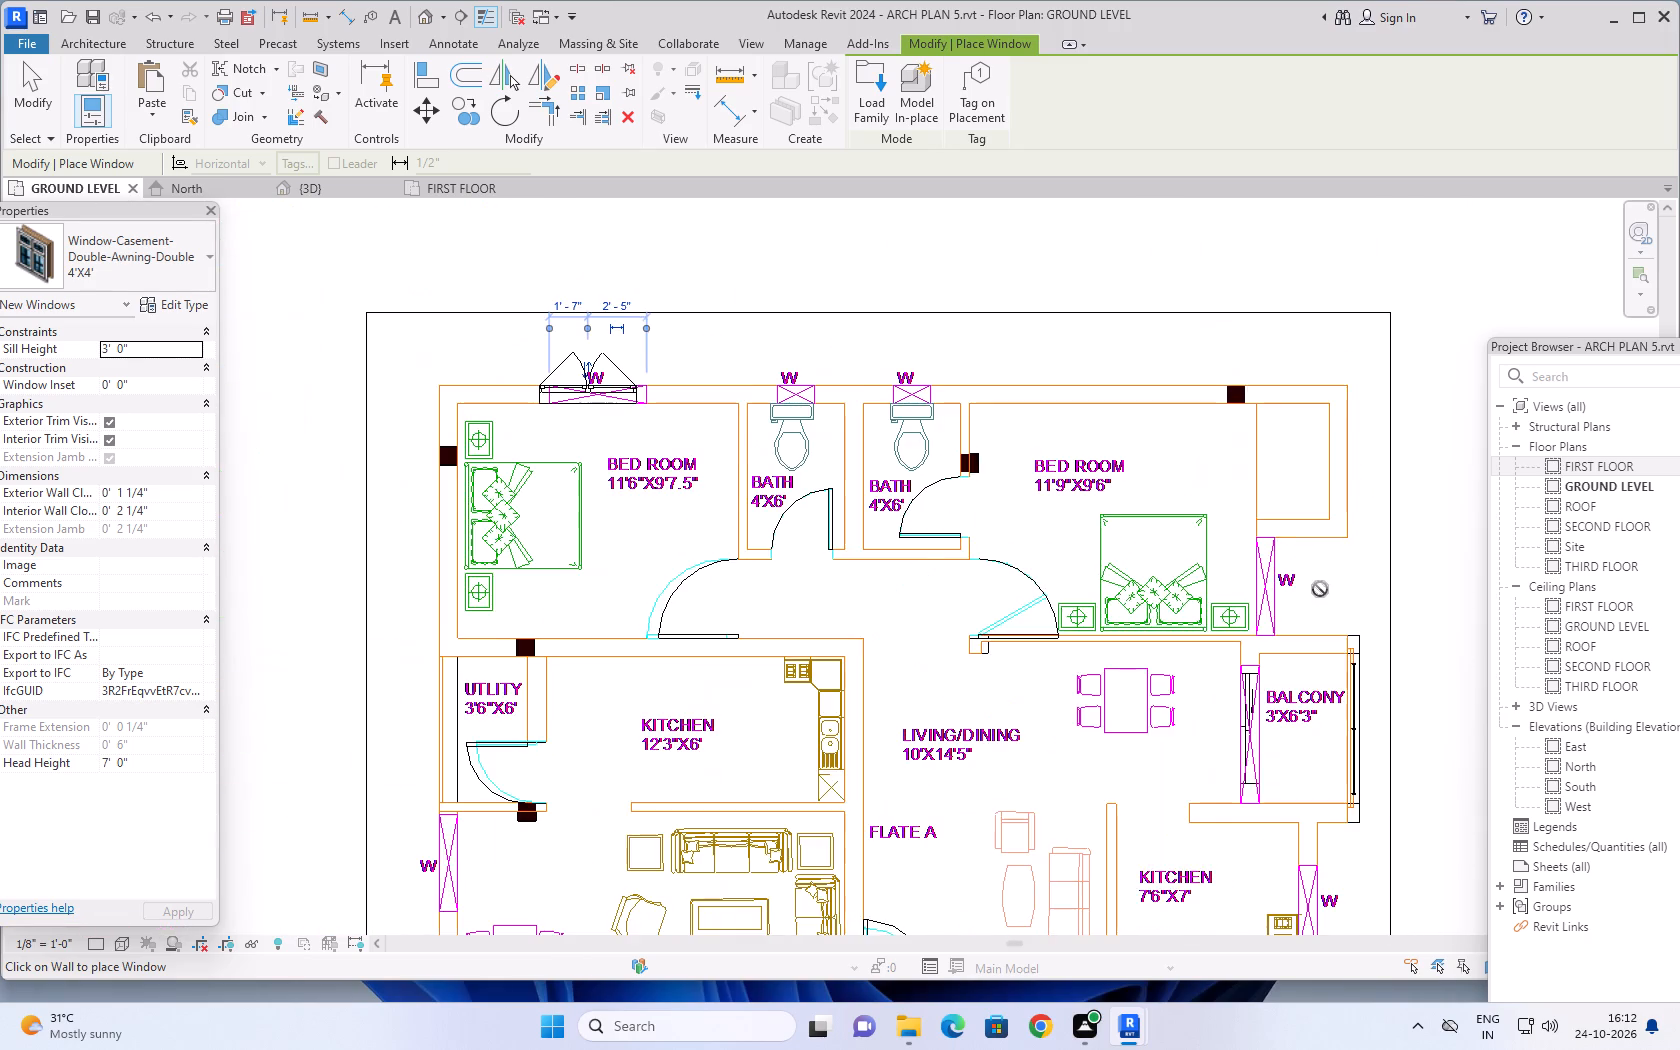
{"action": "middle_click_drag", "start_coordinate": [1312, 589], "coordinate": [1044, 576]}
{"action": "scroll", "coordinate": [1037, 589], "scroll_direction": "up", "scroll_amount": 9}
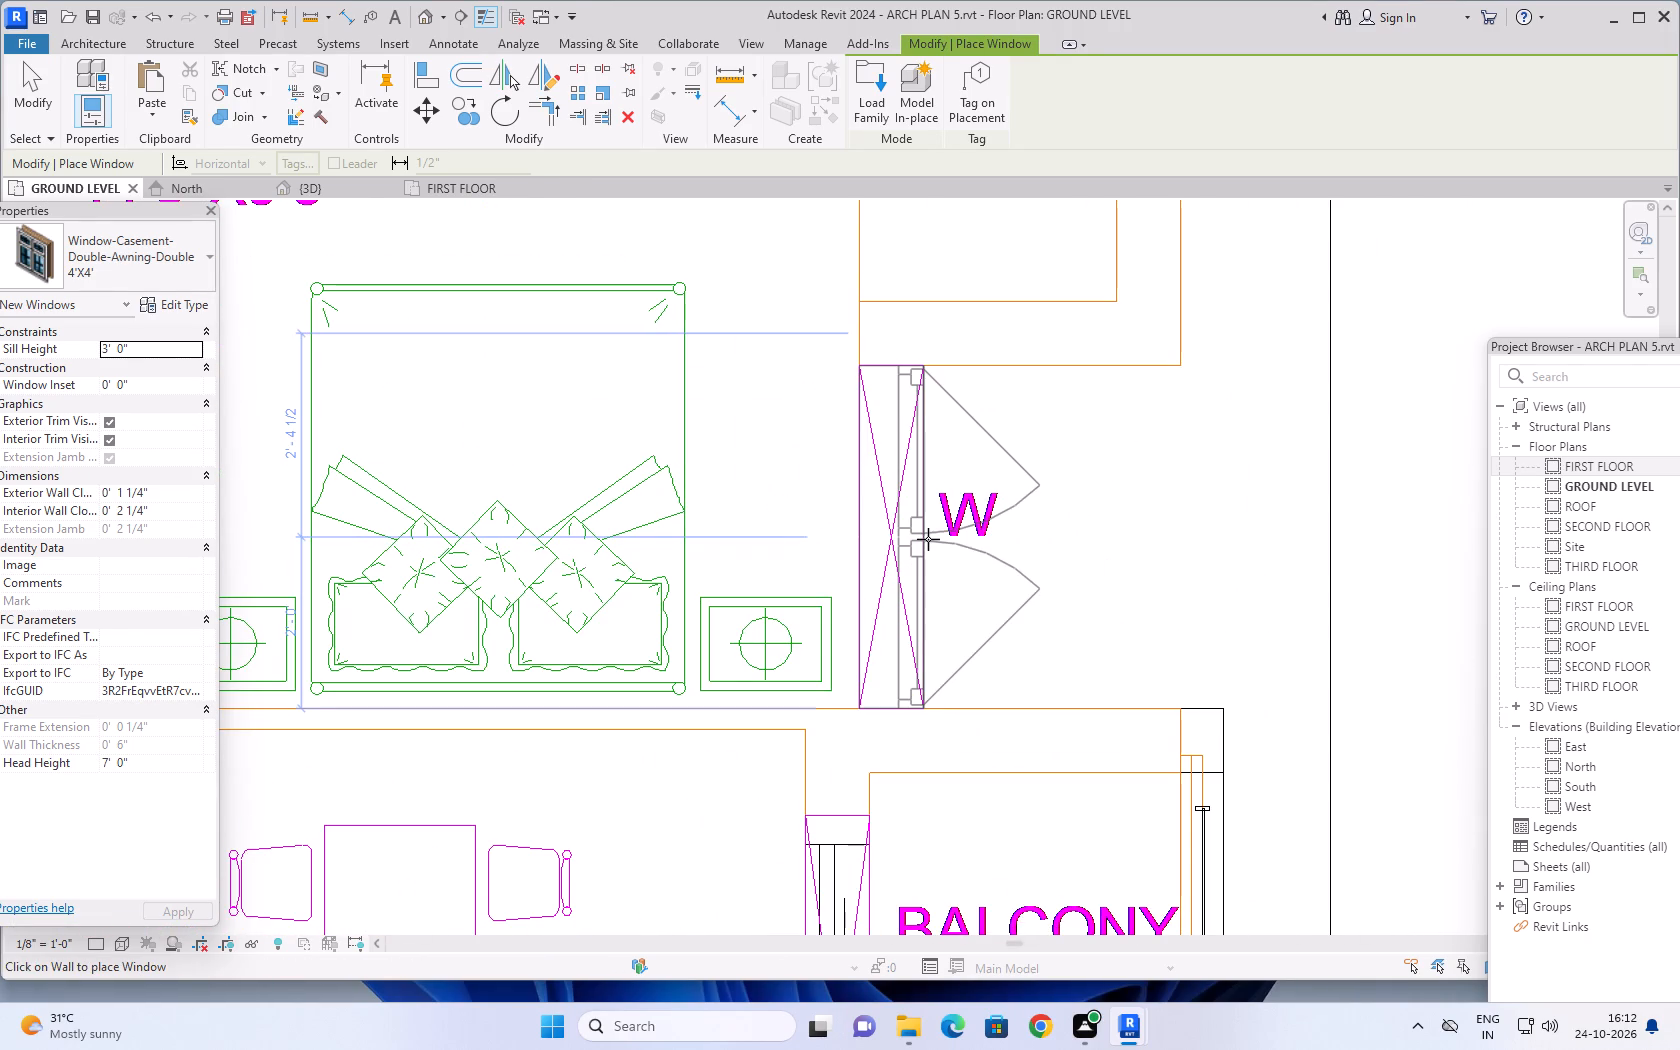
{"action": "left_click", "coordinate": [926, 537]}
Place a 4'X4' window in the W opening of the 10'9"X10'9" bedroom, swinging outwards, centred about 2'-1" from the bath-side wall.
{"action": "scroll", "coordinate": [1072, 540], "scroll_direction": "down", "scroll_amount": 5}
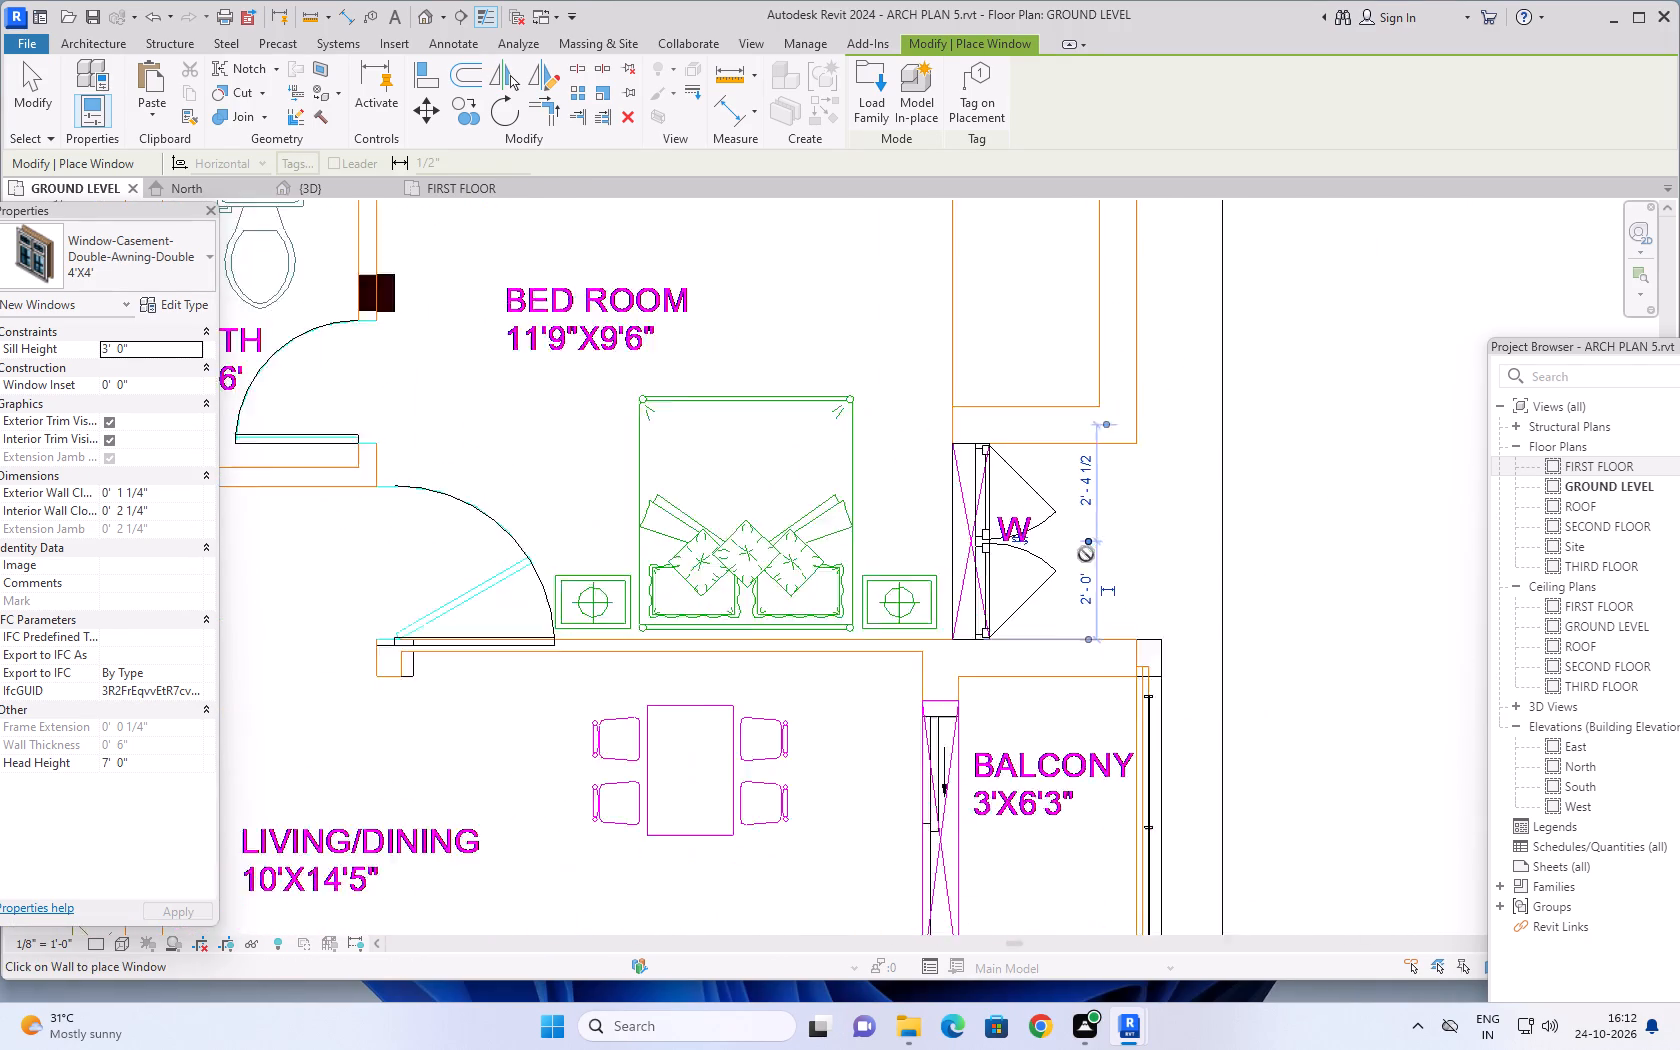
{"action": "scroll", "coordinate": [1086, 554], "scroll_direction": "down", "scroll_amount": 8}
{"action": "middle_click_drag", "start_coordinate": [1203, 603], "coordinate": [1176, 464]}
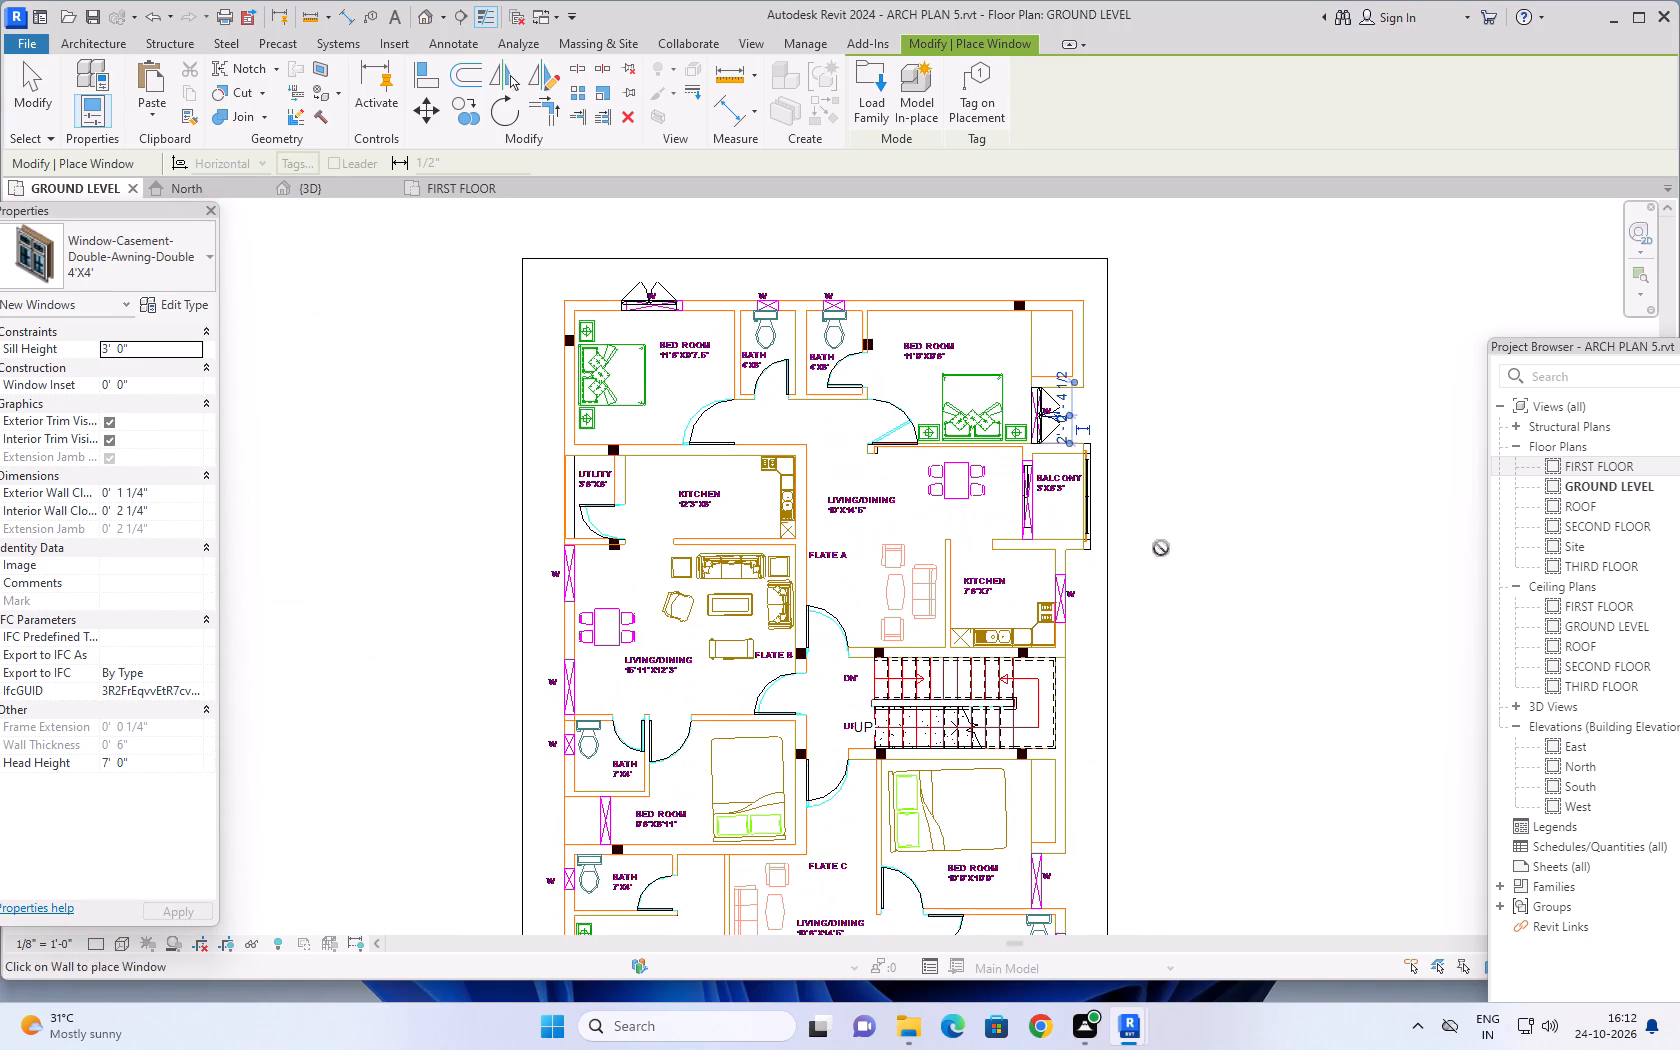
{"action": "scroll", "coordinate": [1085, 601], "scroll_direction": "up", "scroll_amount": 9}
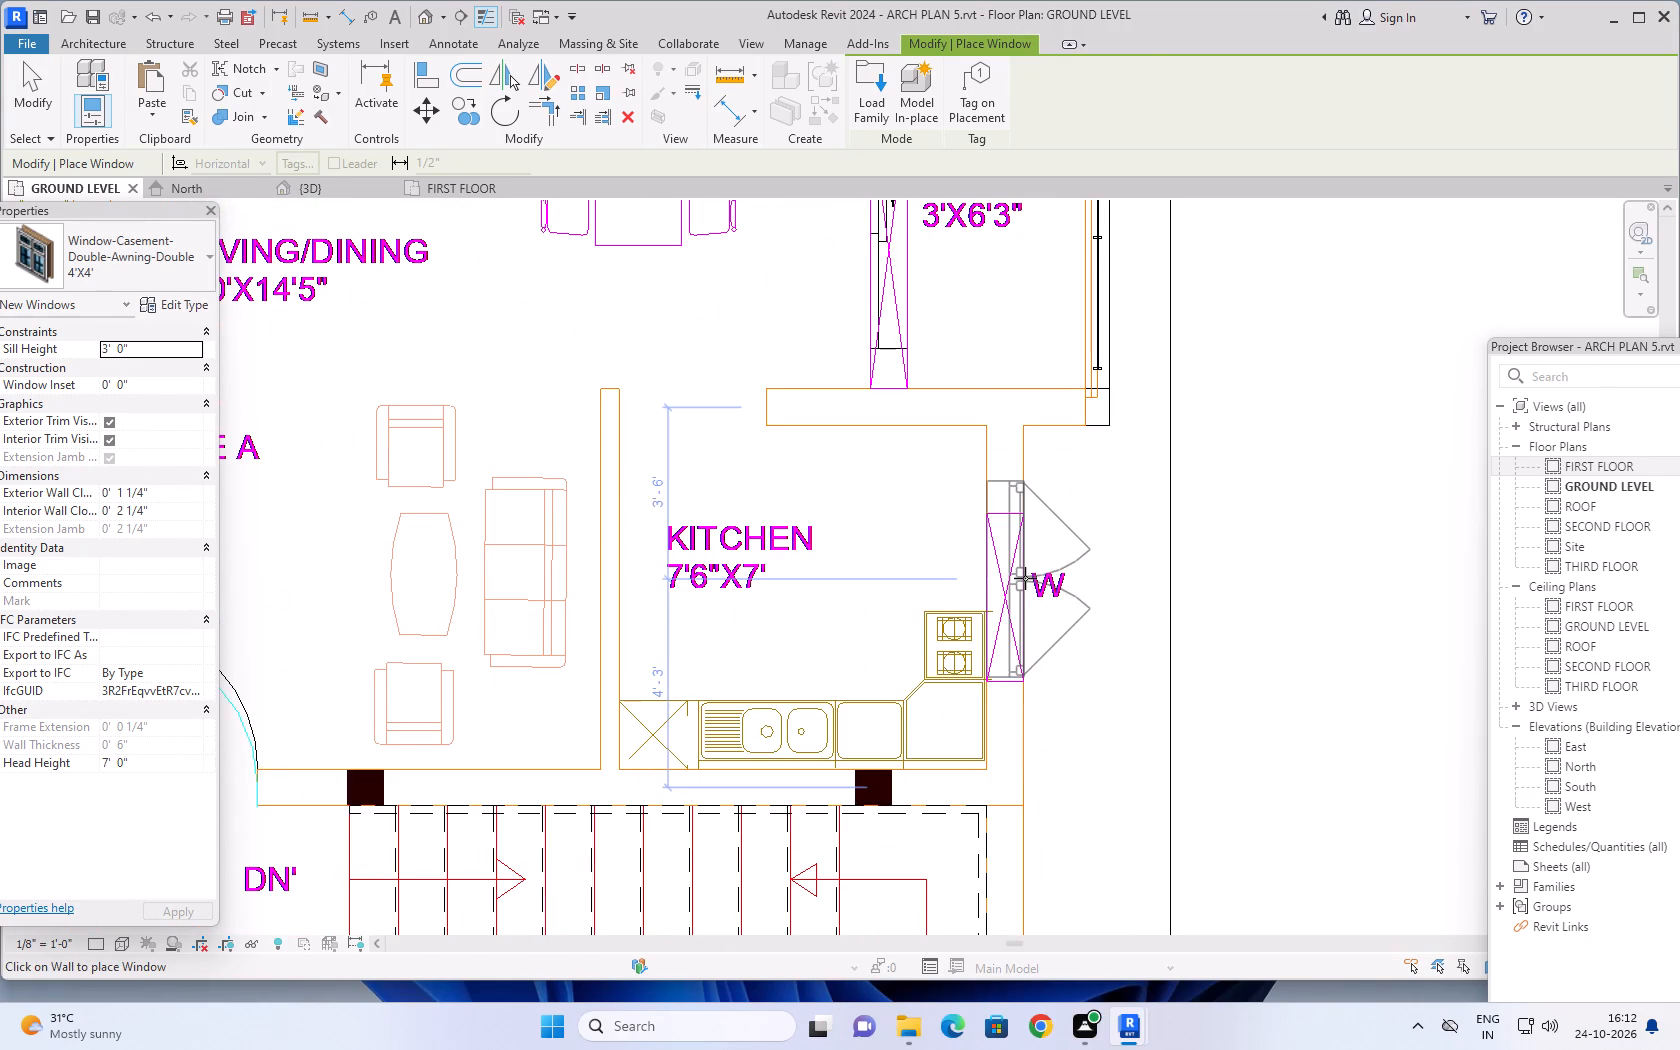
{"action": "scroll", "coordinate": [1058, 586], "scroll_direction": "down", "scroll_amount": 3}
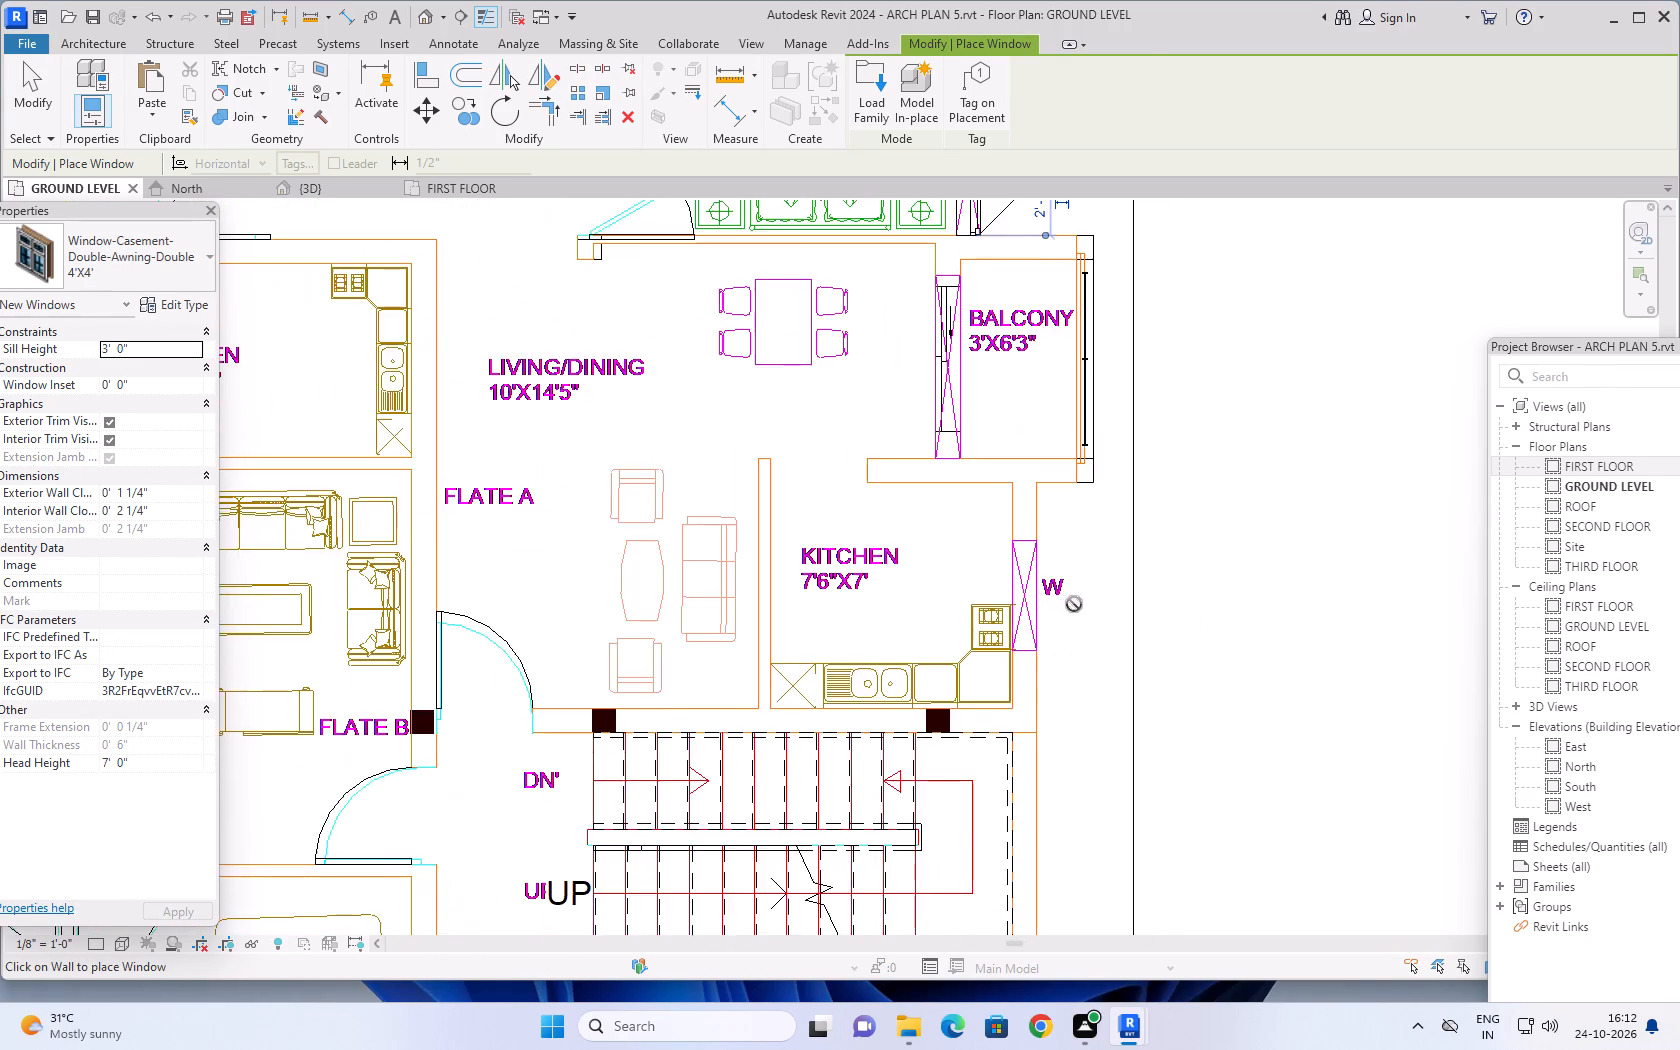
{"action": "scroll", "coordinate": [1075, 604], "scroll_direction": "down", "scroll_amount": 7}
{"action": "middle_click_drag", "start_coordinate": [1148, 646], "coordinate": [1128, 475]}
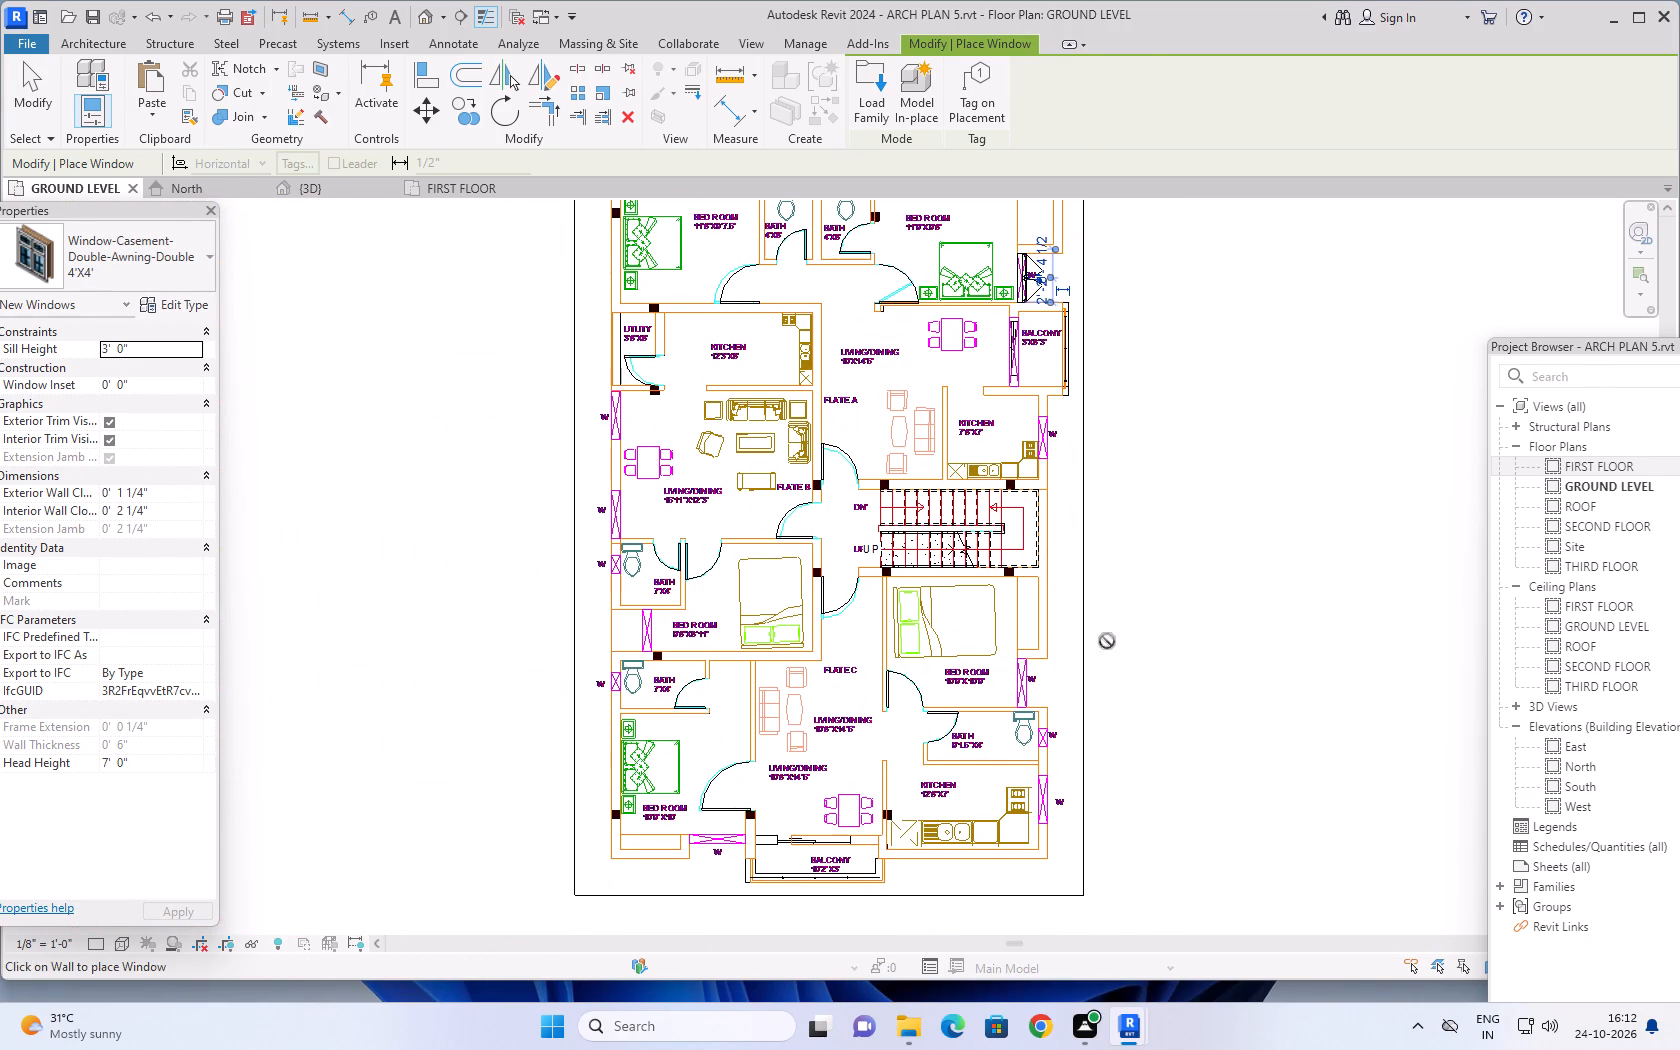
{"action": "scroll", "coordinate": [1048, 710], "scroll_direction": "up", "scroll_amount": 10}
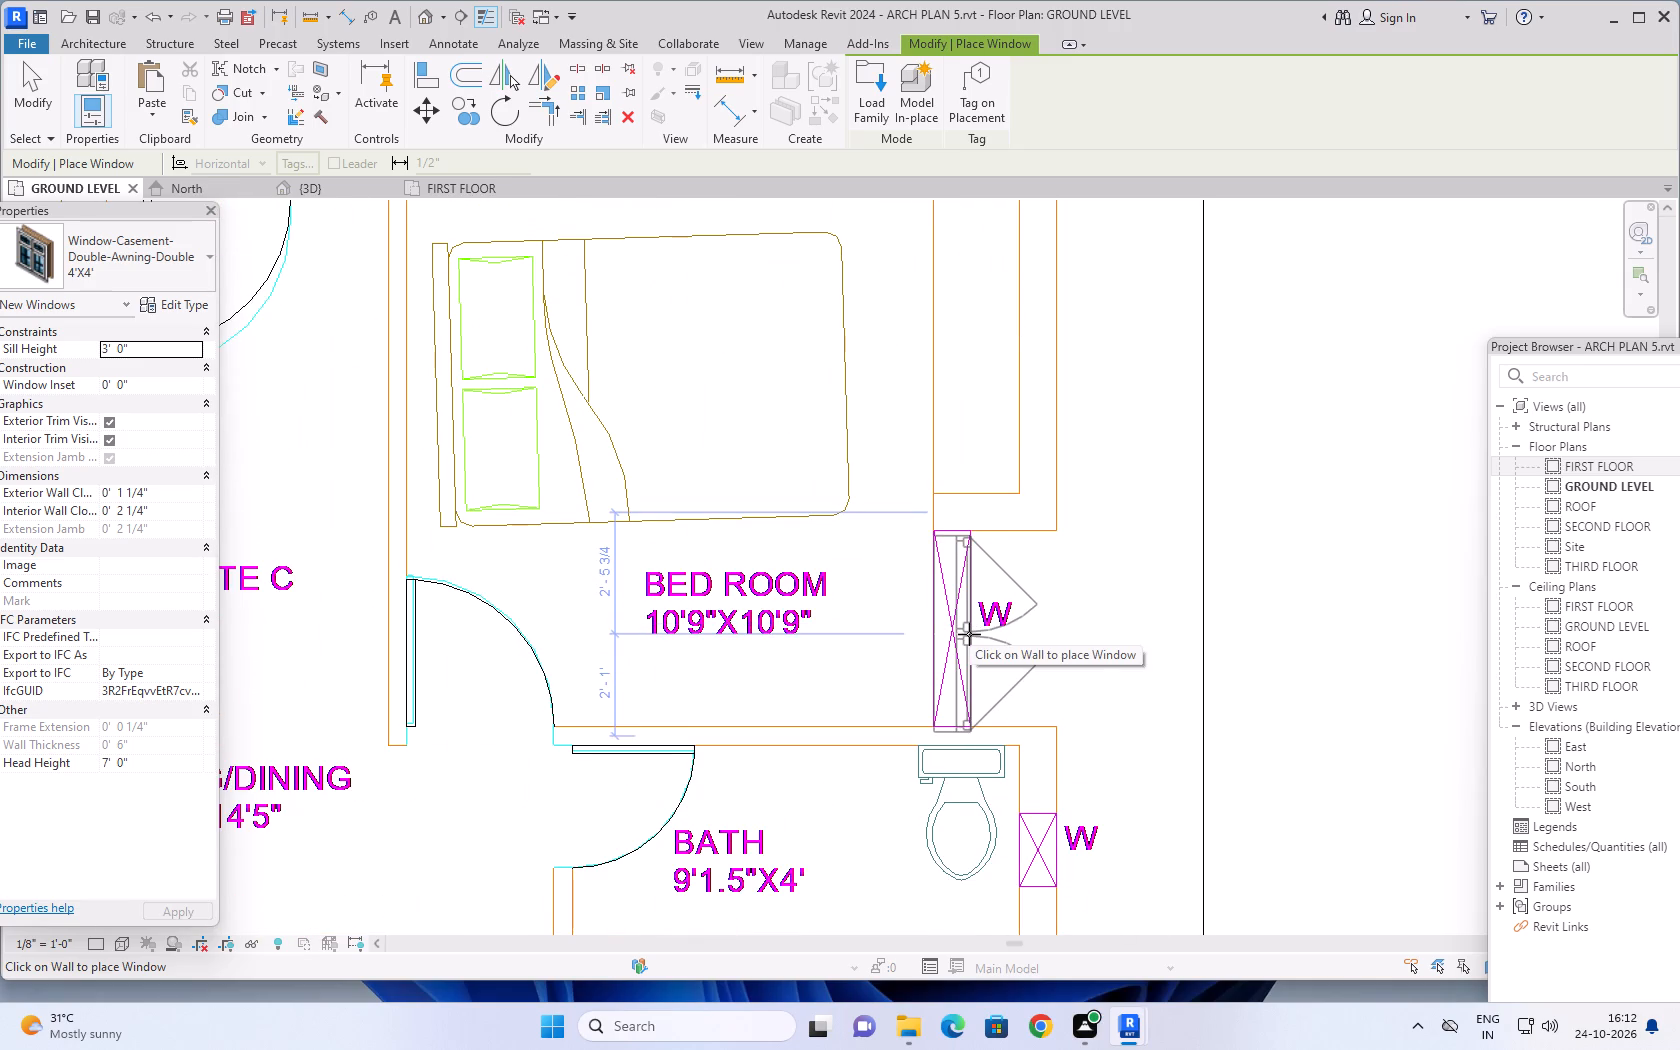
{"action": "scroll", "coordinate": [969, 634], "scroll_direction": "up", "scroll_amount": 5}
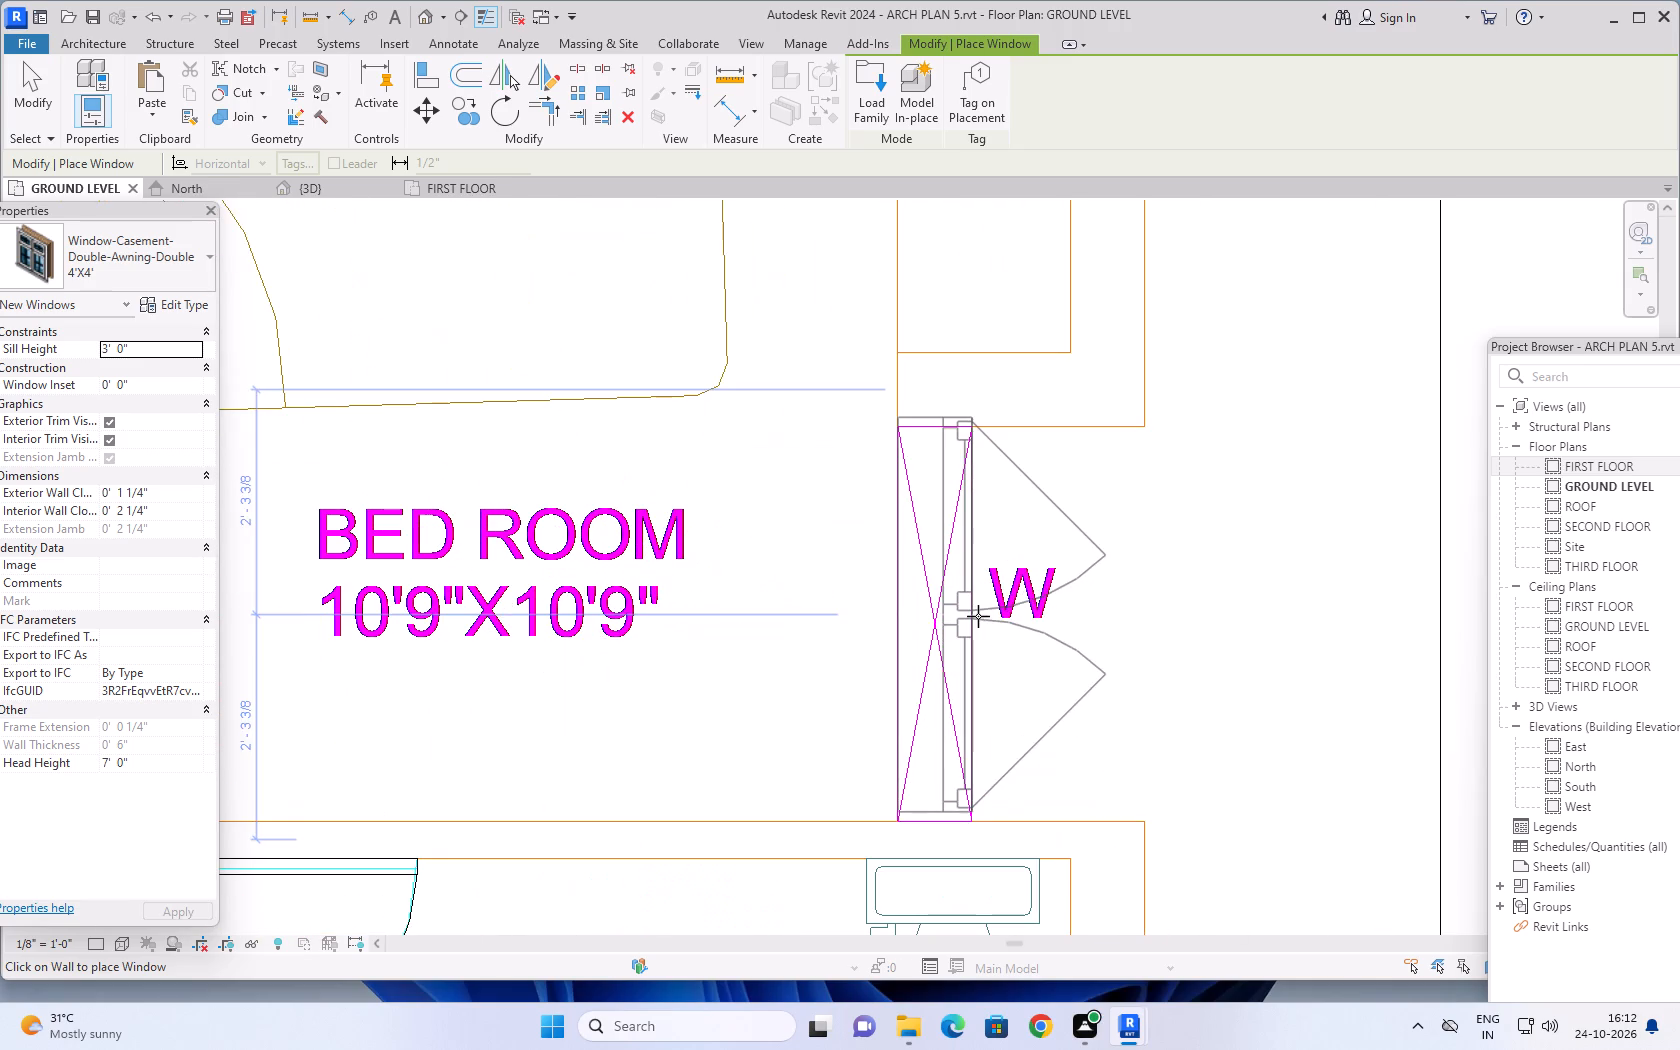
{"action": "left_click", "coordinate": [974, 635]}
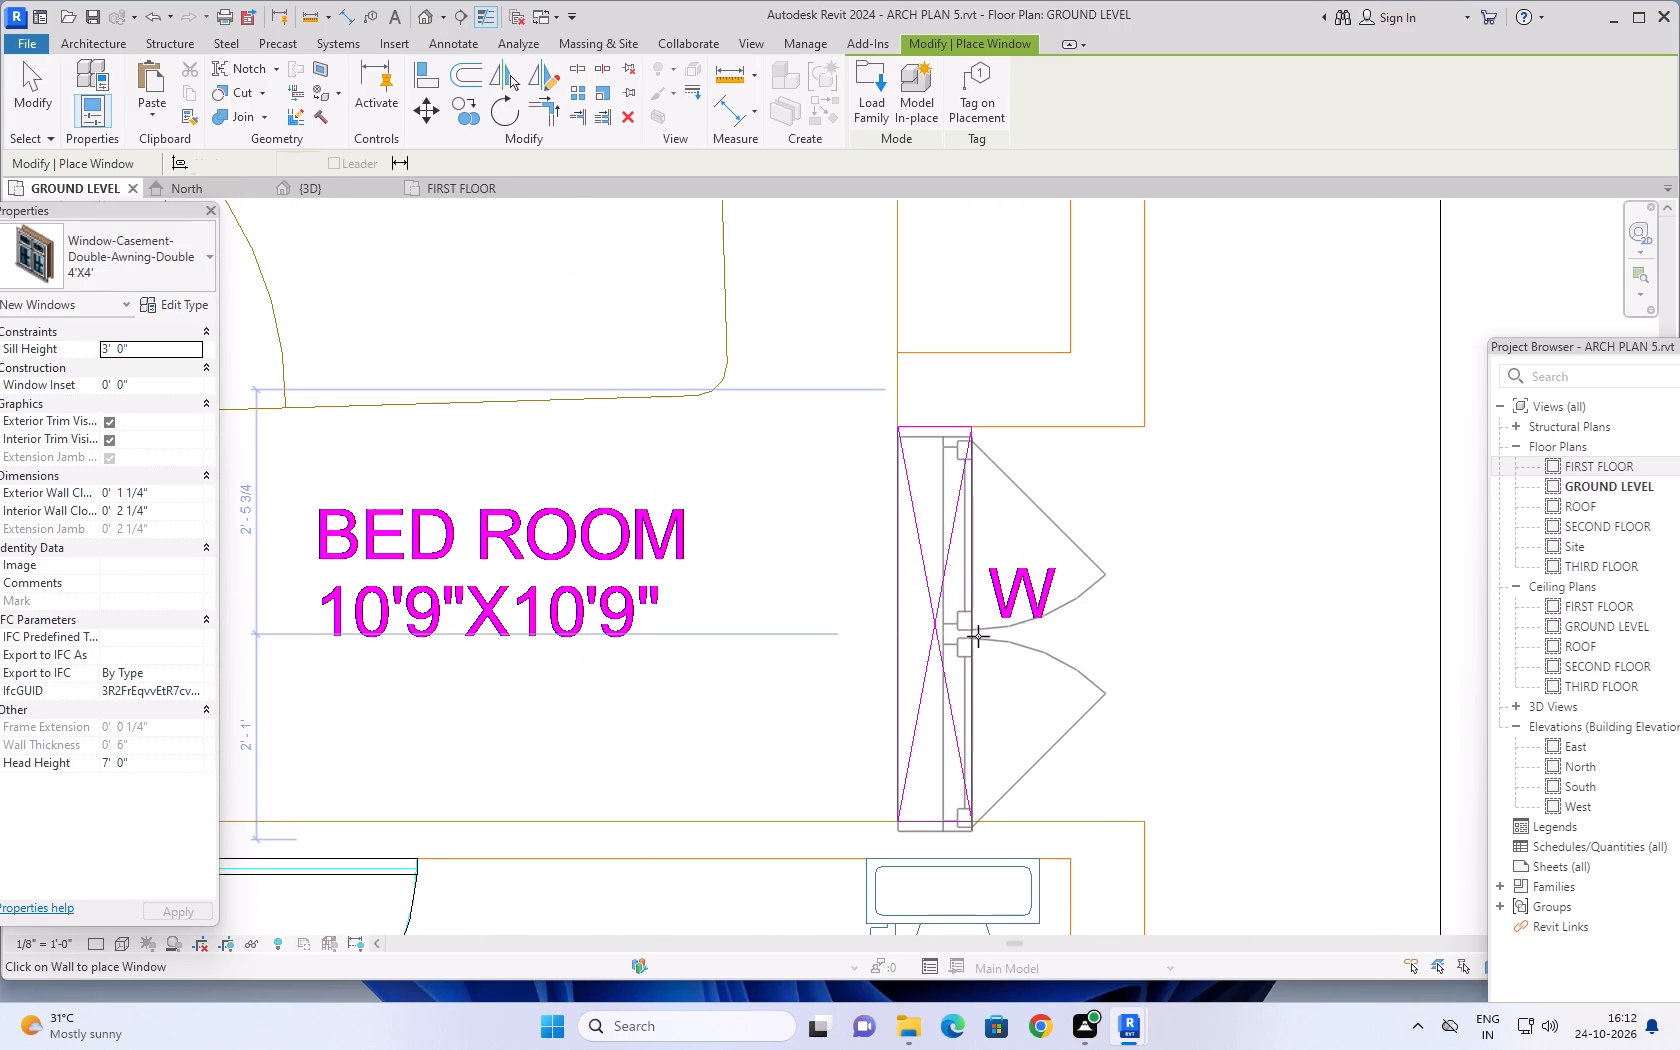
Place a 4'X4' window at the W opening of the 12'6"X7' kitchen, swinging outwards, centred about 3'-5" from the bath-side wall.
{"action": "scroll", "coordinate": [1091, 637], "scroll_direction": "down", "scroll_amount": 14}
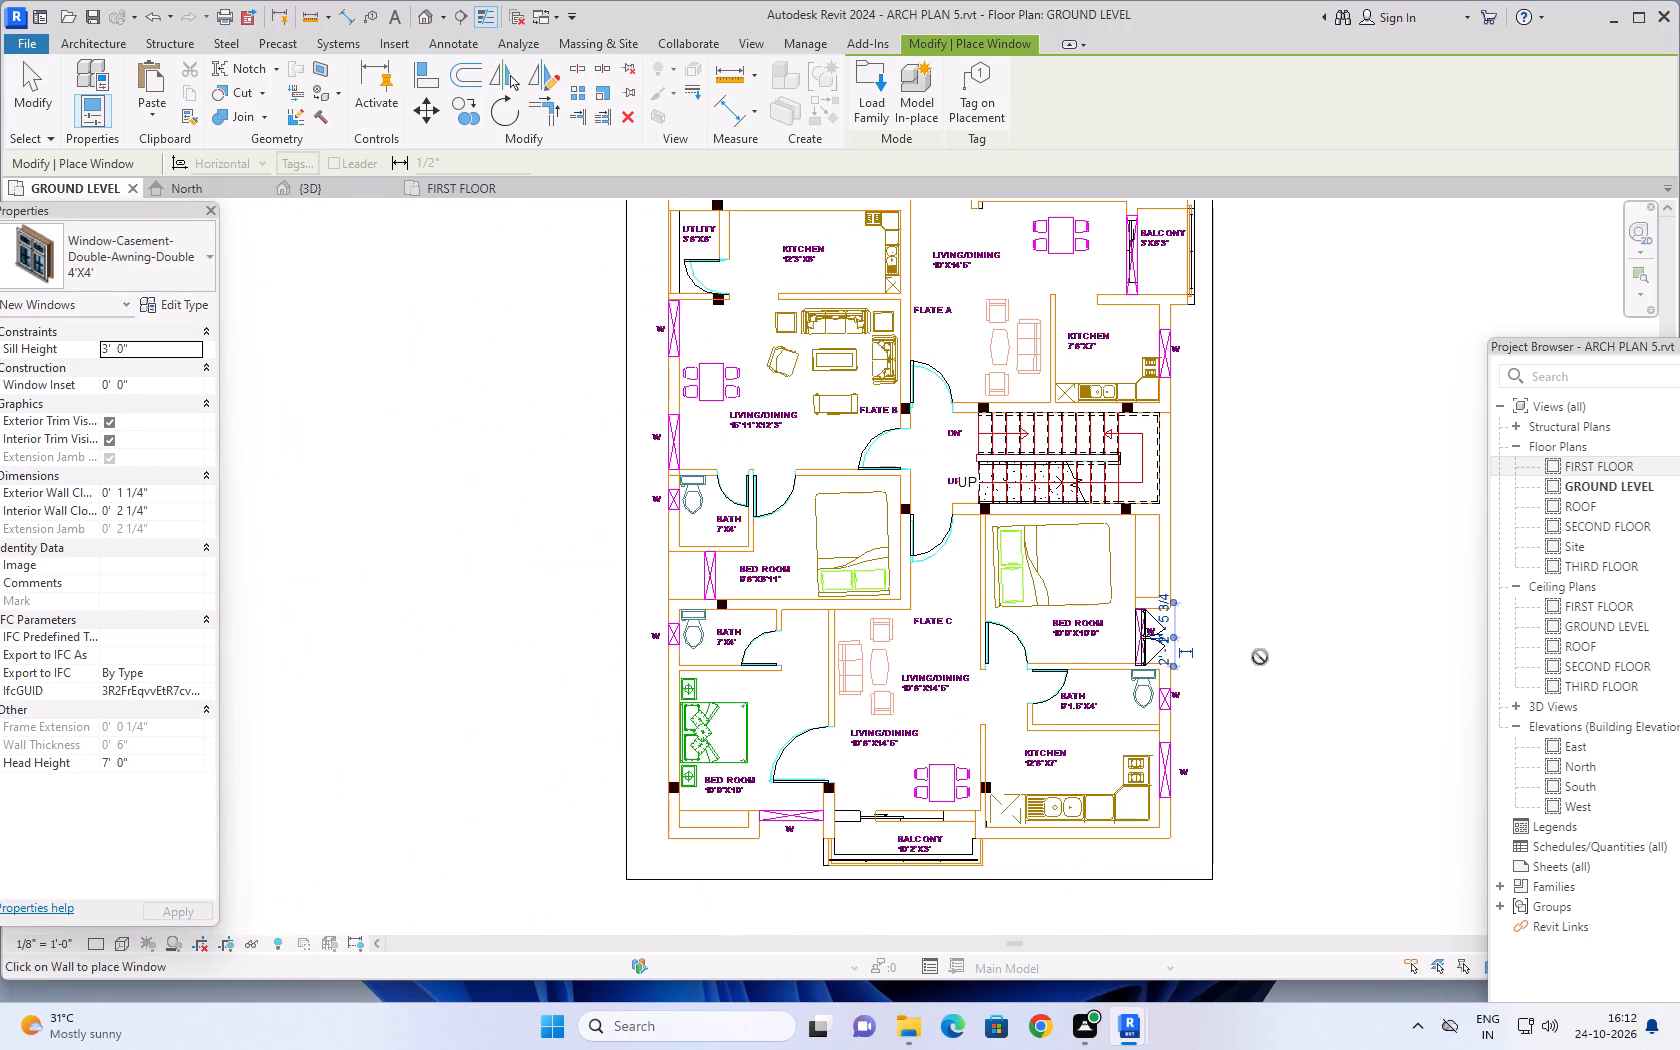
{"action": "middle_click_drag", "start_coordinate": [1260, 656], "coordinate": [1254, 498]}
{"action": "scroll", "coordinate": [1198, 622], "scroll_direction": "up", "scroll_amount": 7}
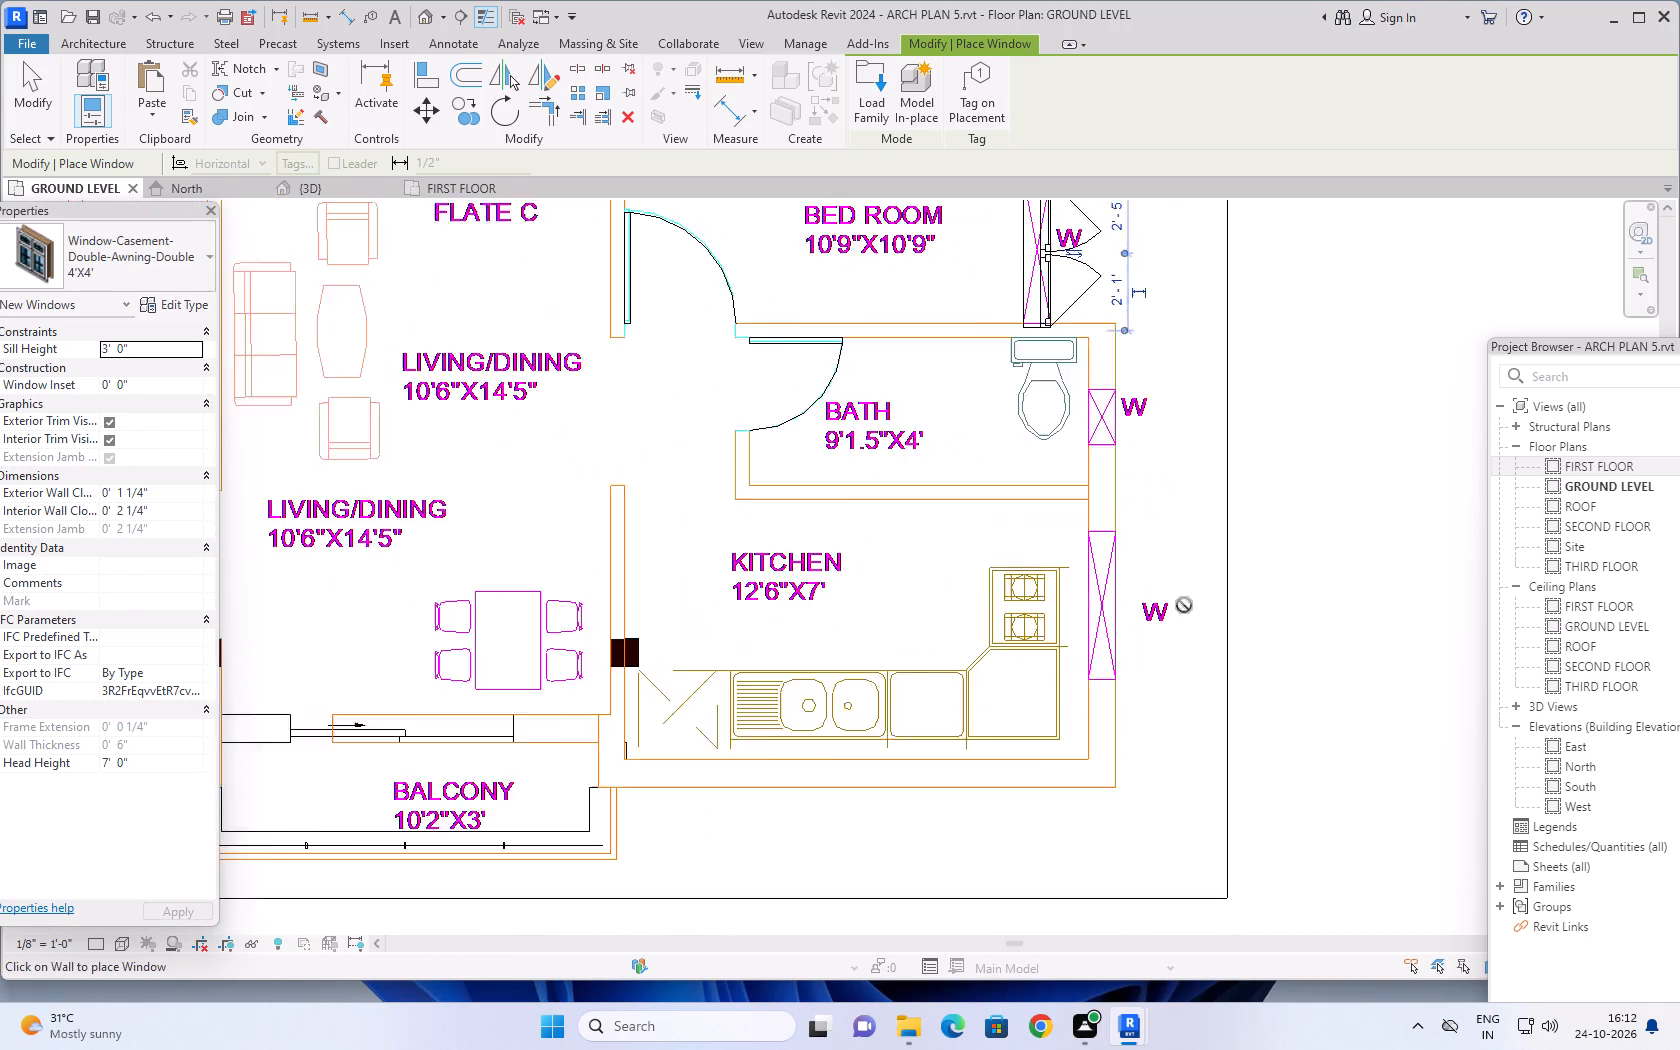
{"action": "scroll", "coordinate": [1184, 605], "scroll_direction": "up", "scroll_amount": 1}
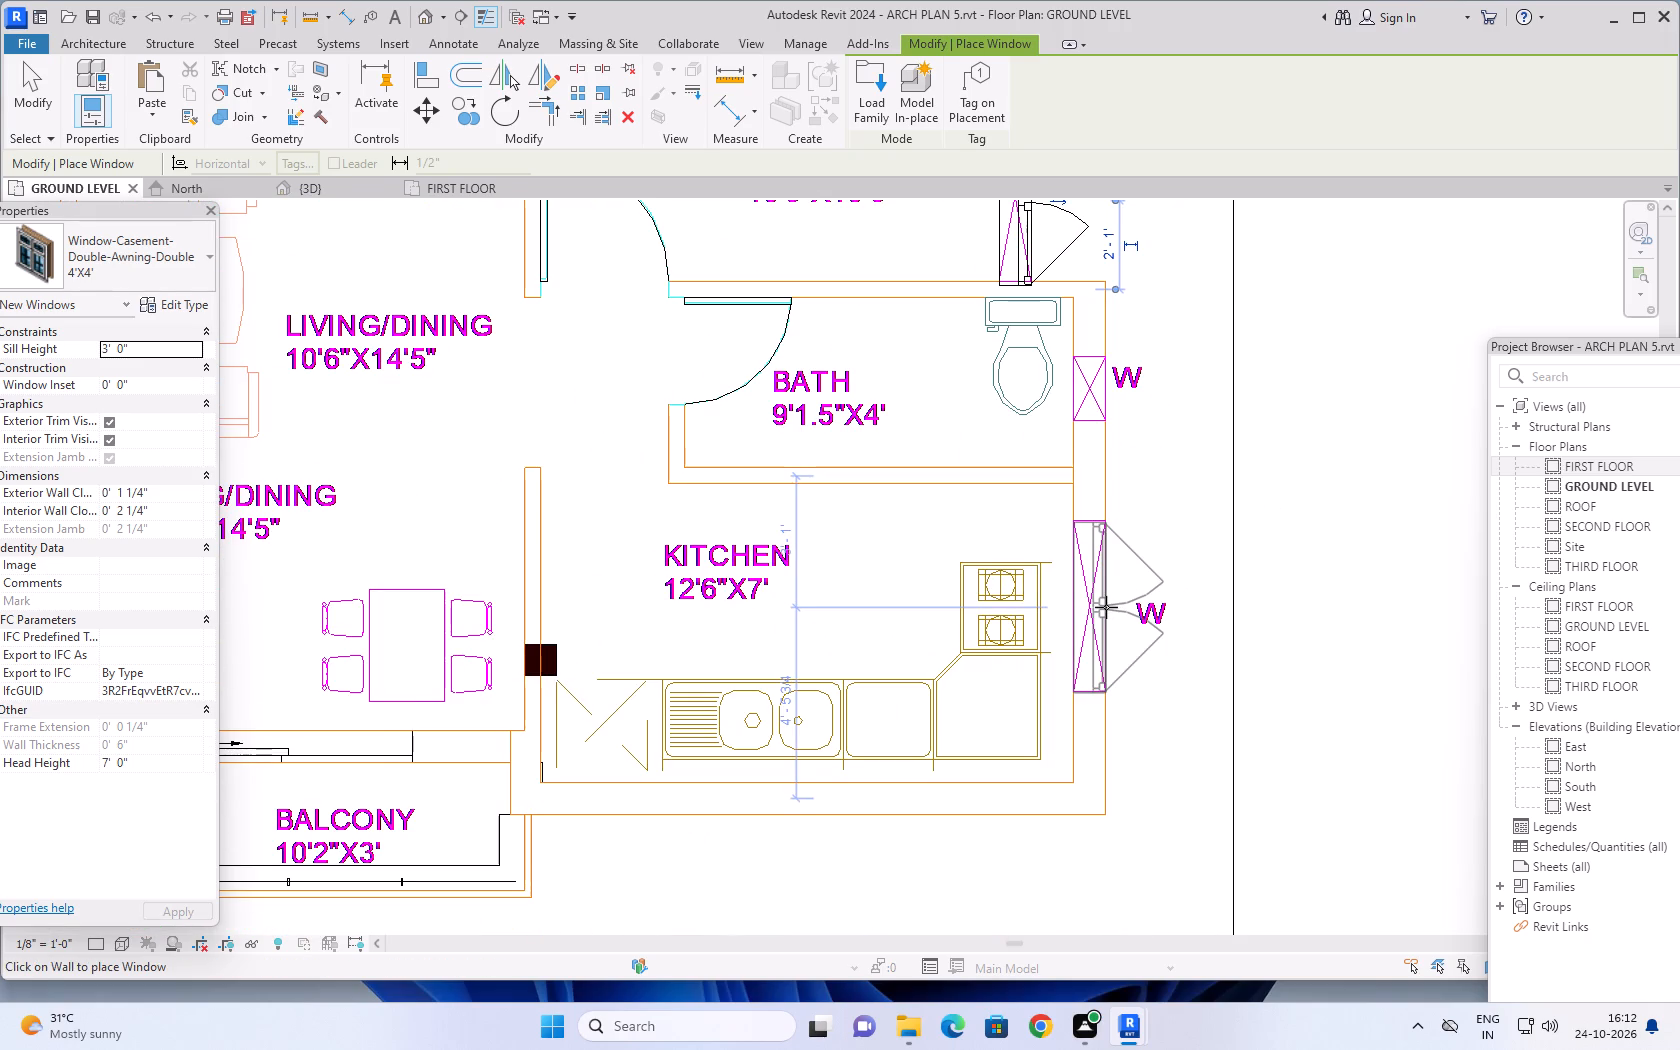
{"action": "left_click", "coordinate": [1106, 622]}
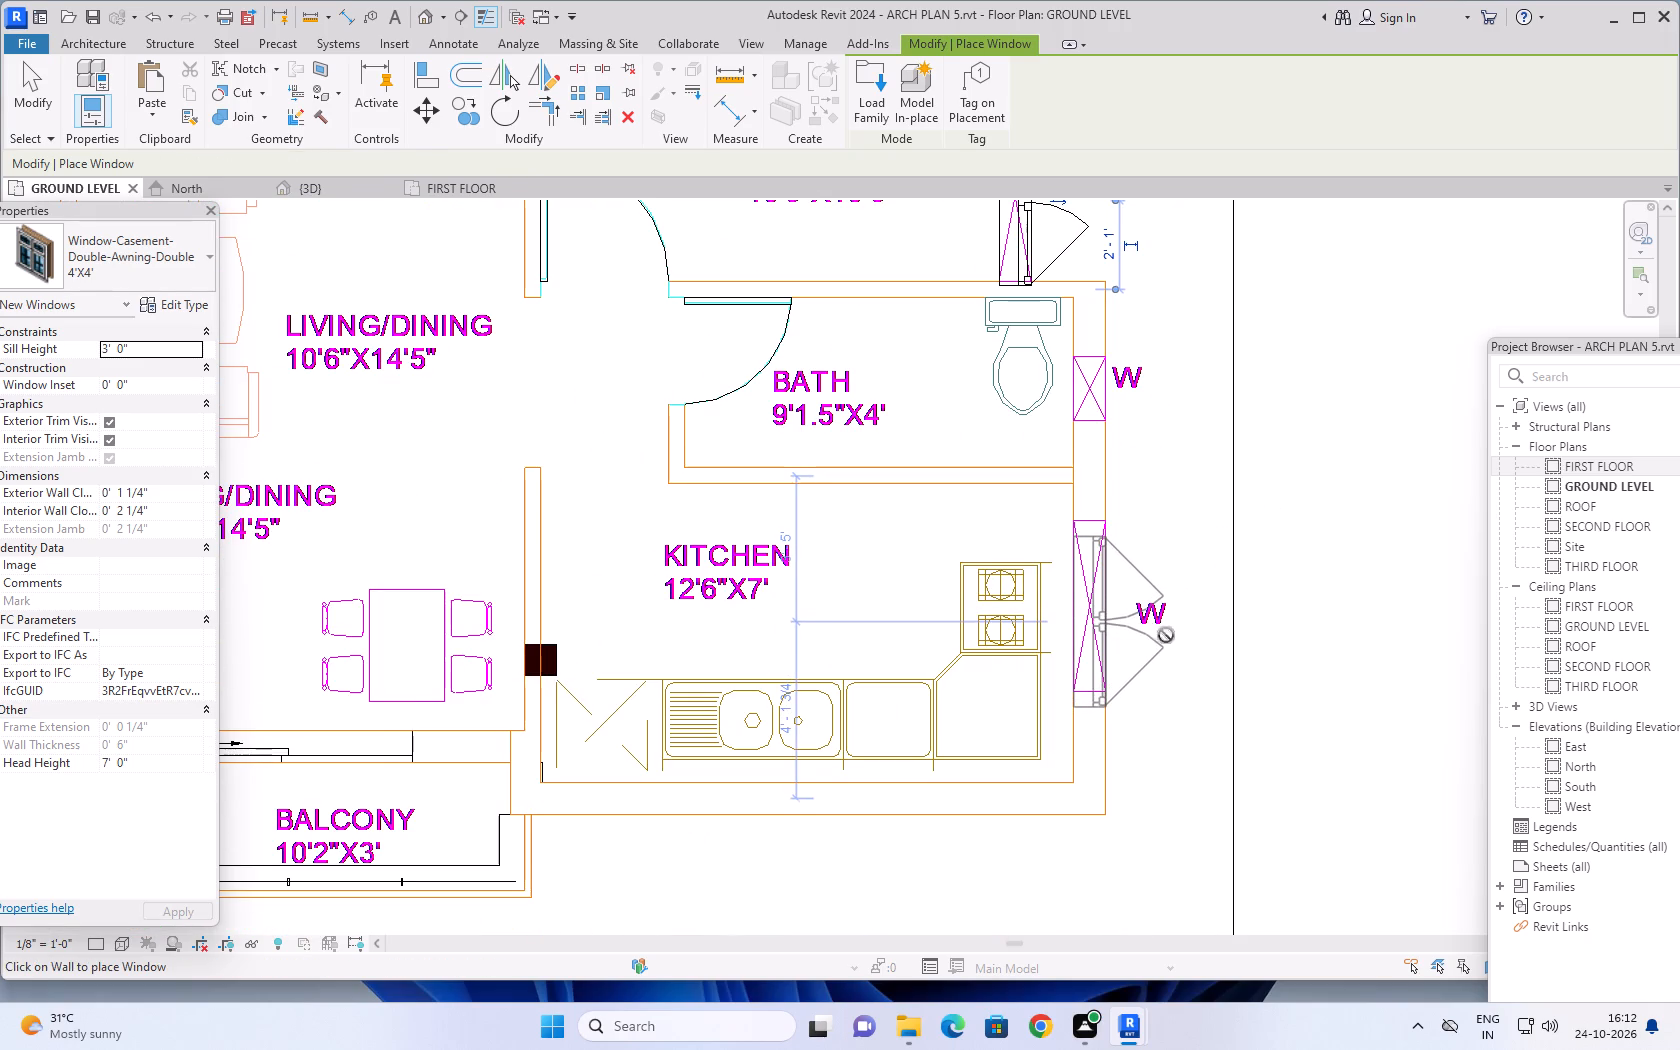
Examine the W openings of the 10'9"X10' and 9'6"X8'11" bedrooms against the 4'X4' window's size.
{"action": "scroll", "coordinate": [1178, 685], "scroll_direction": "down", "scroll_amount": 10}
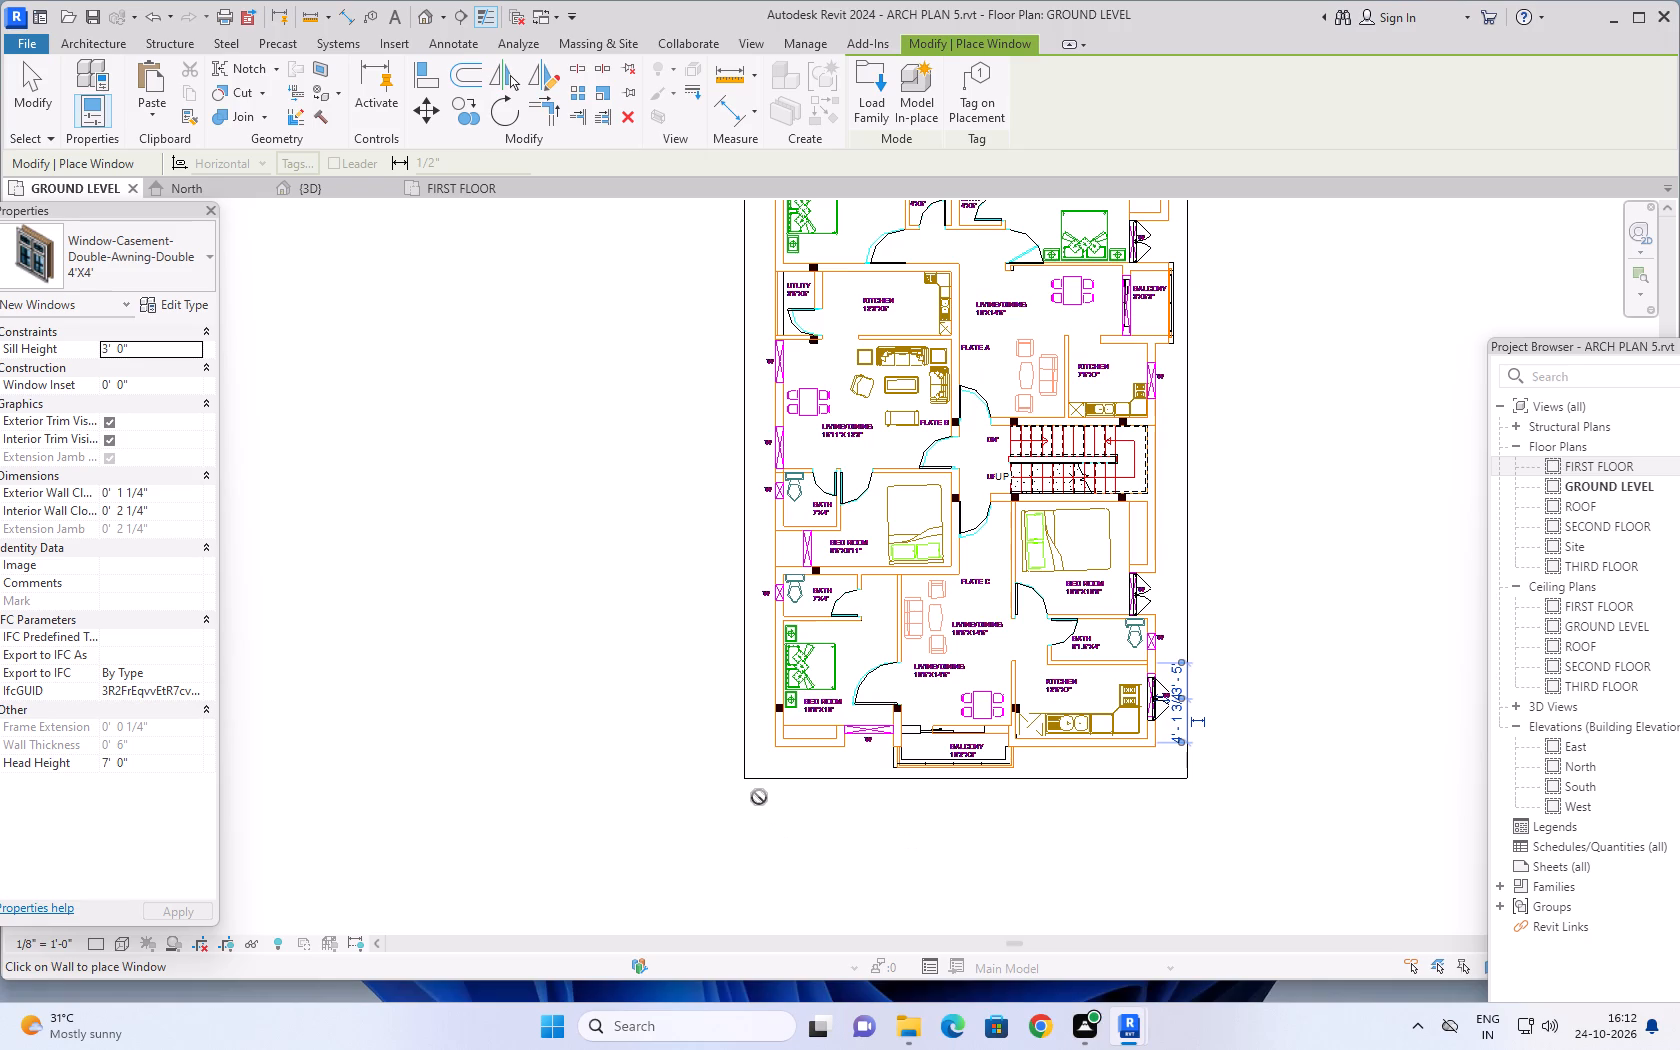
{"action": "scroll", "coordinate": [759, 792], "scroll_direction": "up", "scroll_amount": 7}
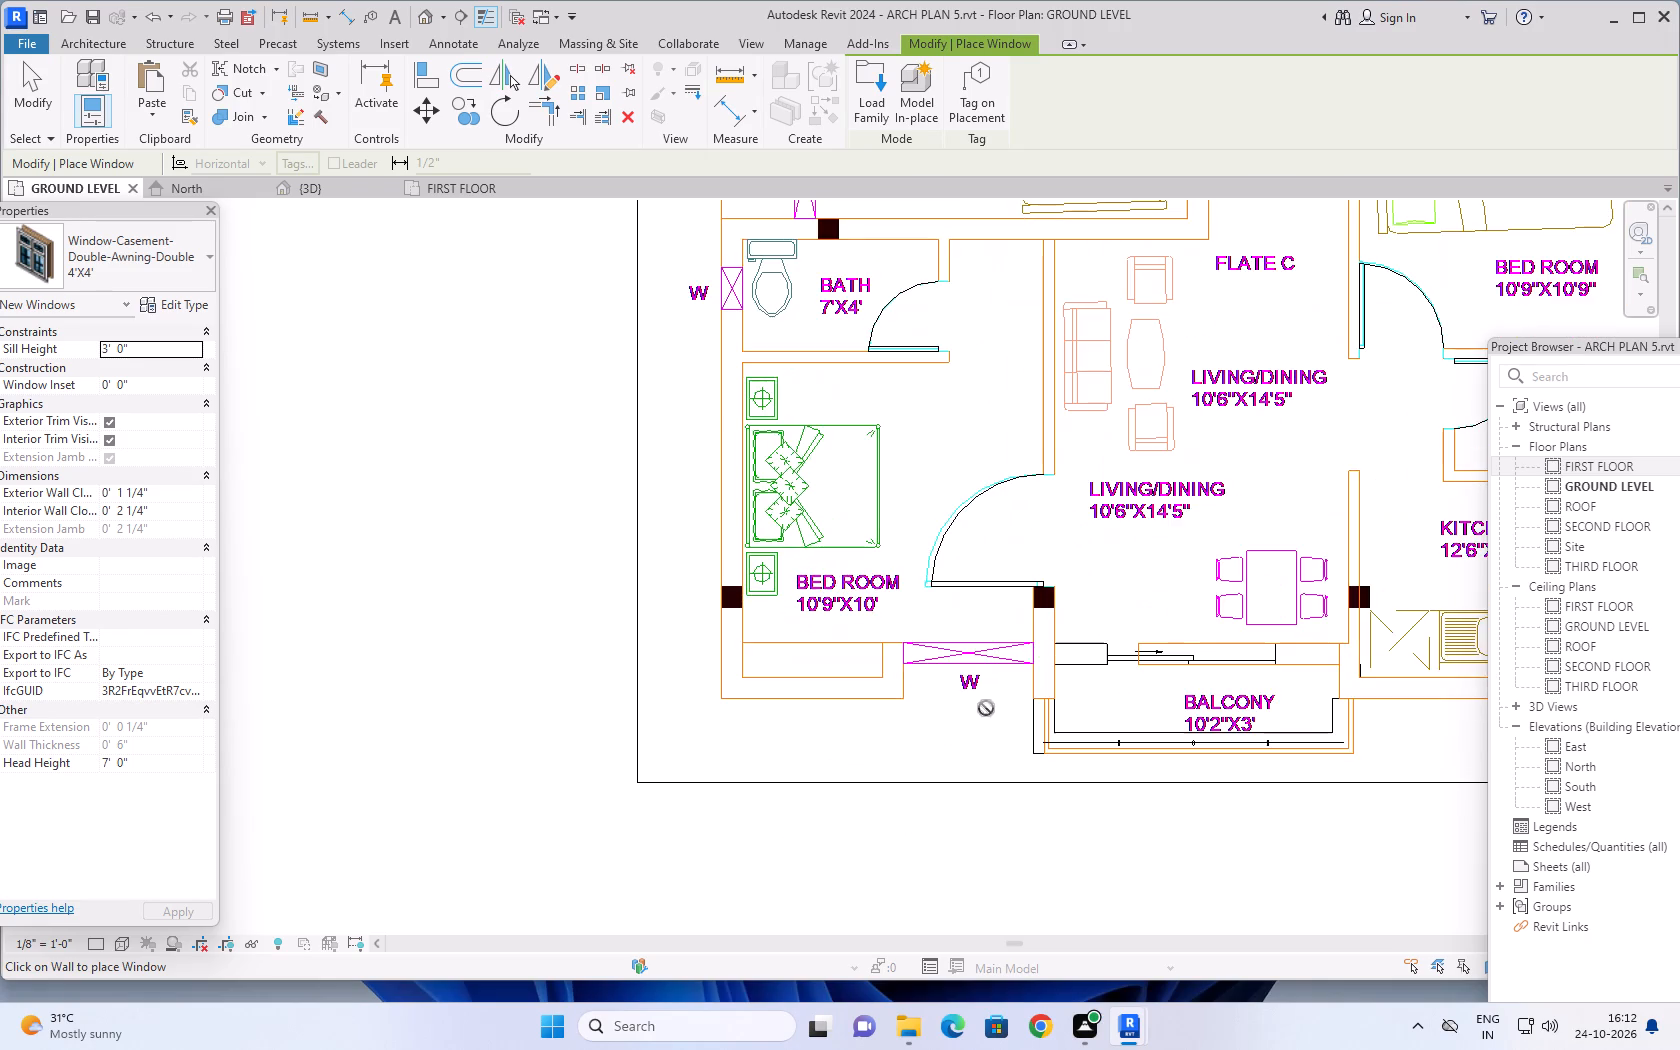
{"action": "scroll", "coordinate": [988, 664], "scroll_direction": "up", "scroll_amount": 3}
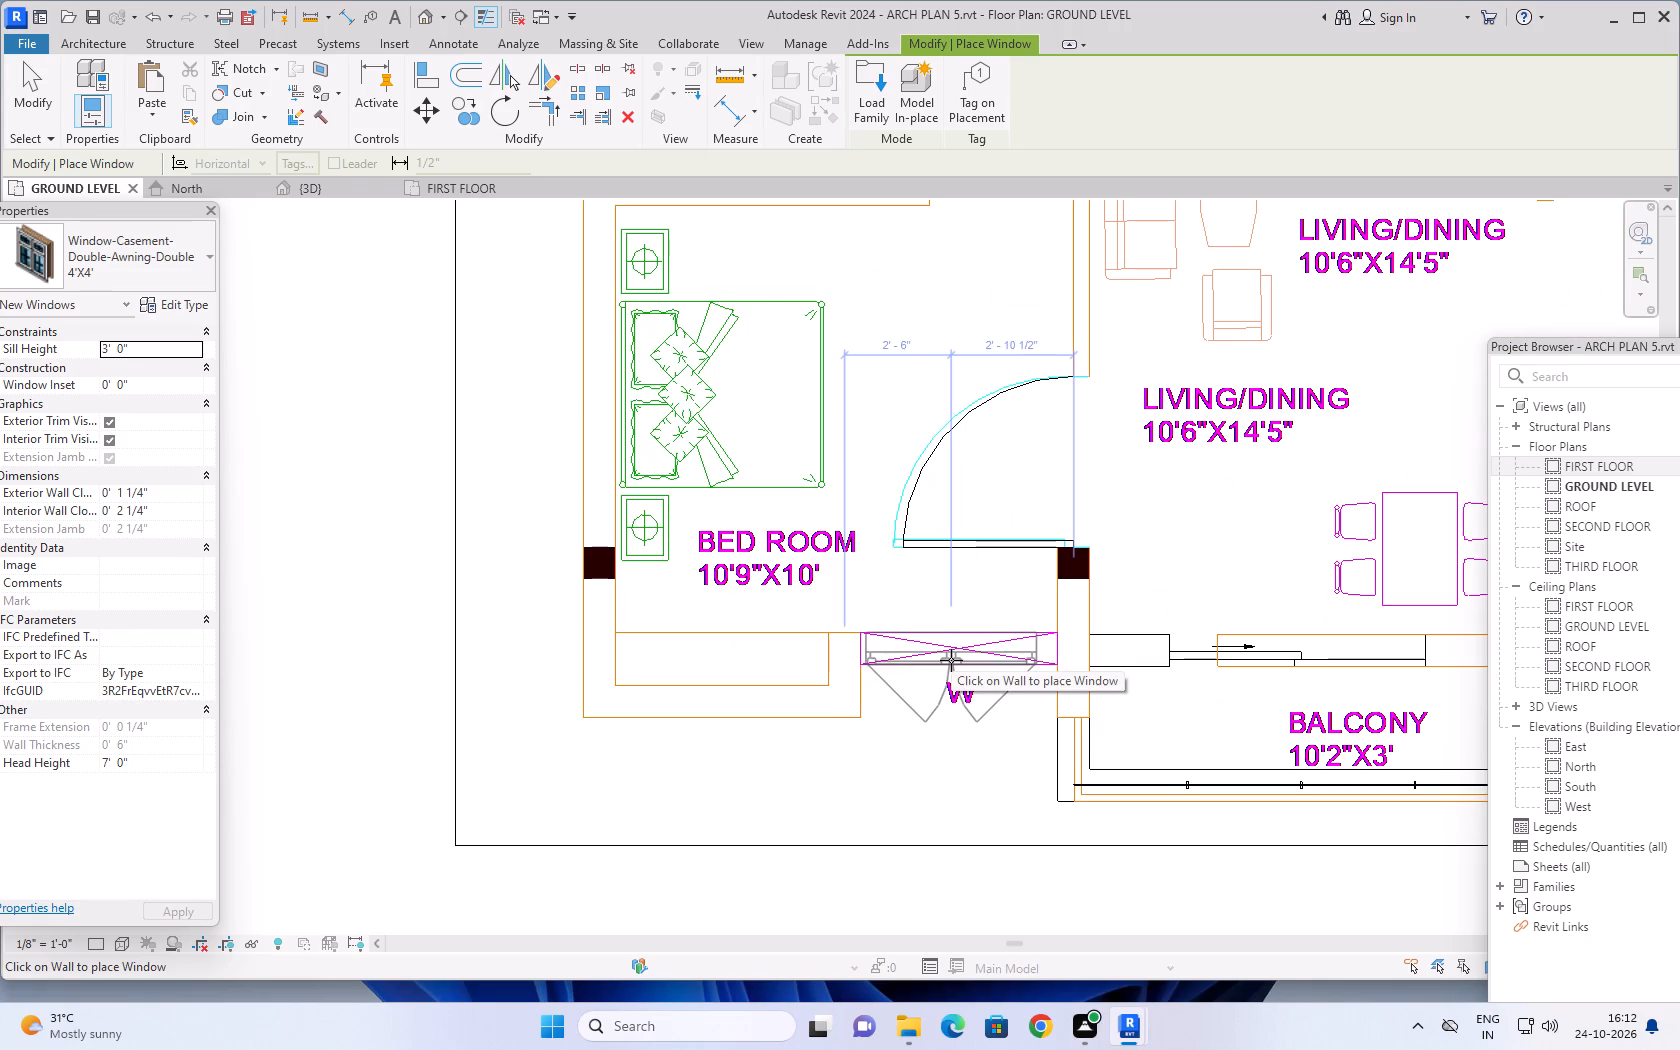
{"action": "scroll", "coordinate": [951, 660], "scroll_direction": "up", "scroll_amount": 5}
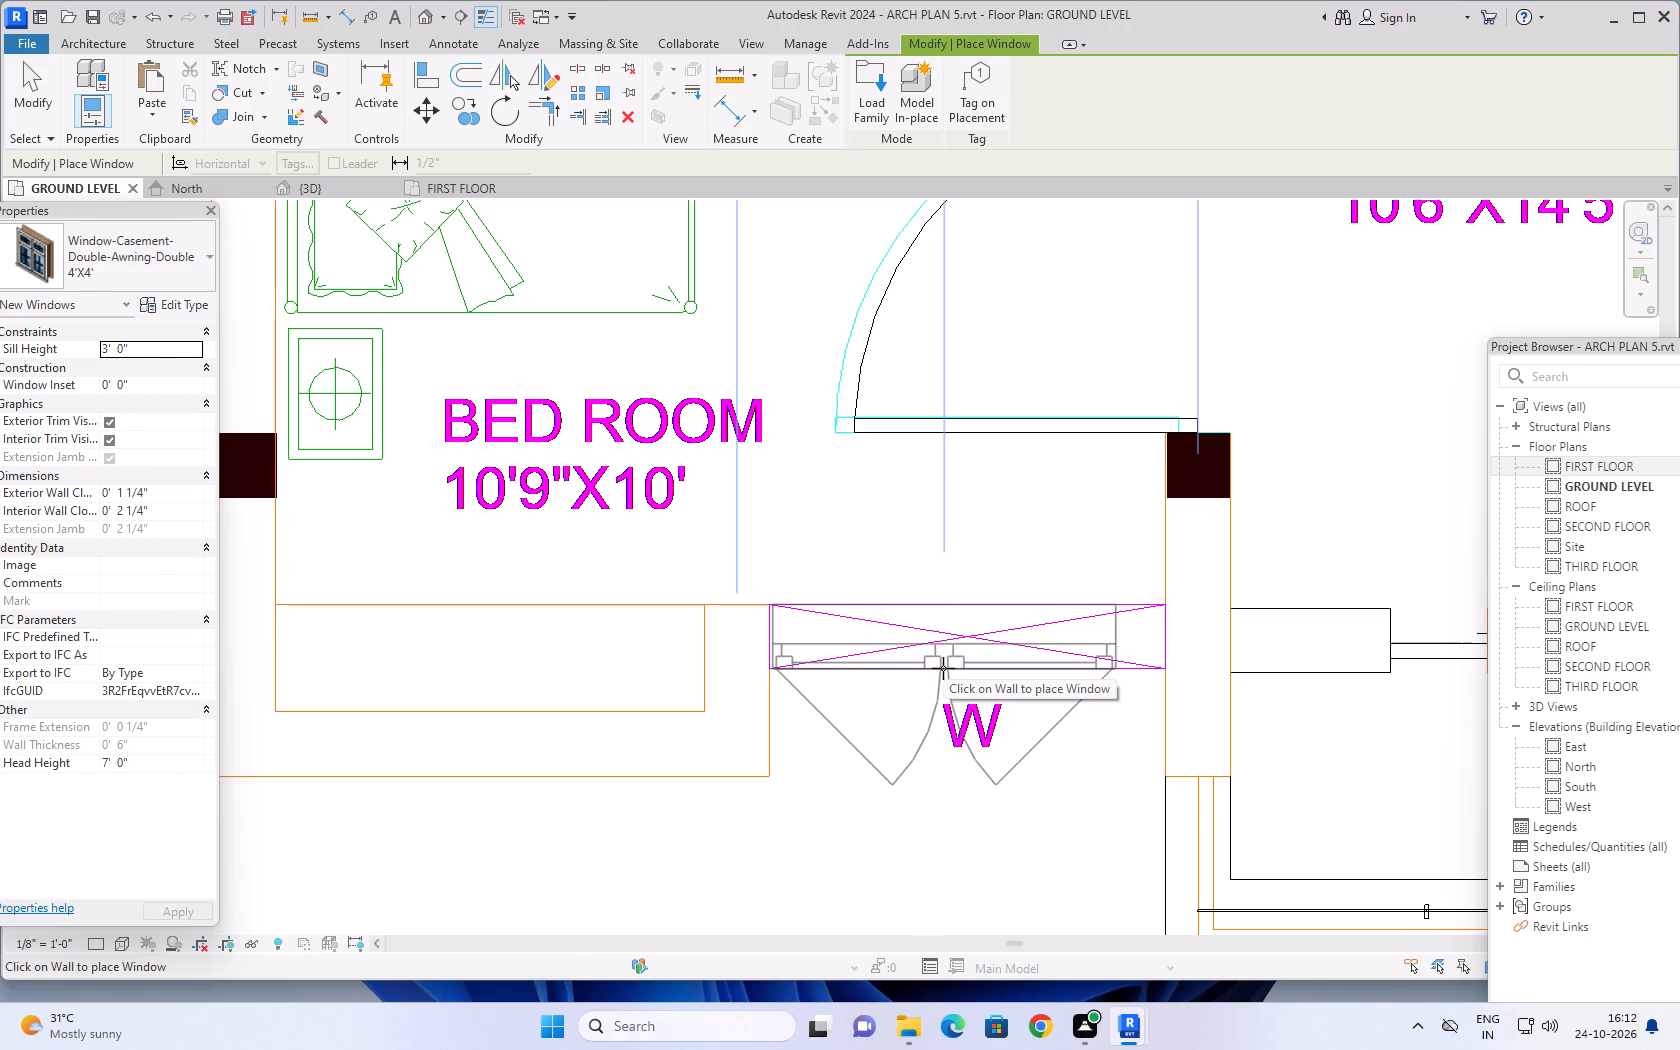
{"action": "scroll", "coordinate": [943, 668], "scroll_direction": "down", "scroll_amount": 10}
{"action": "scroll", "coordinate": [714, 640], "scroll_direction": "down", "scroll_amount": 2}
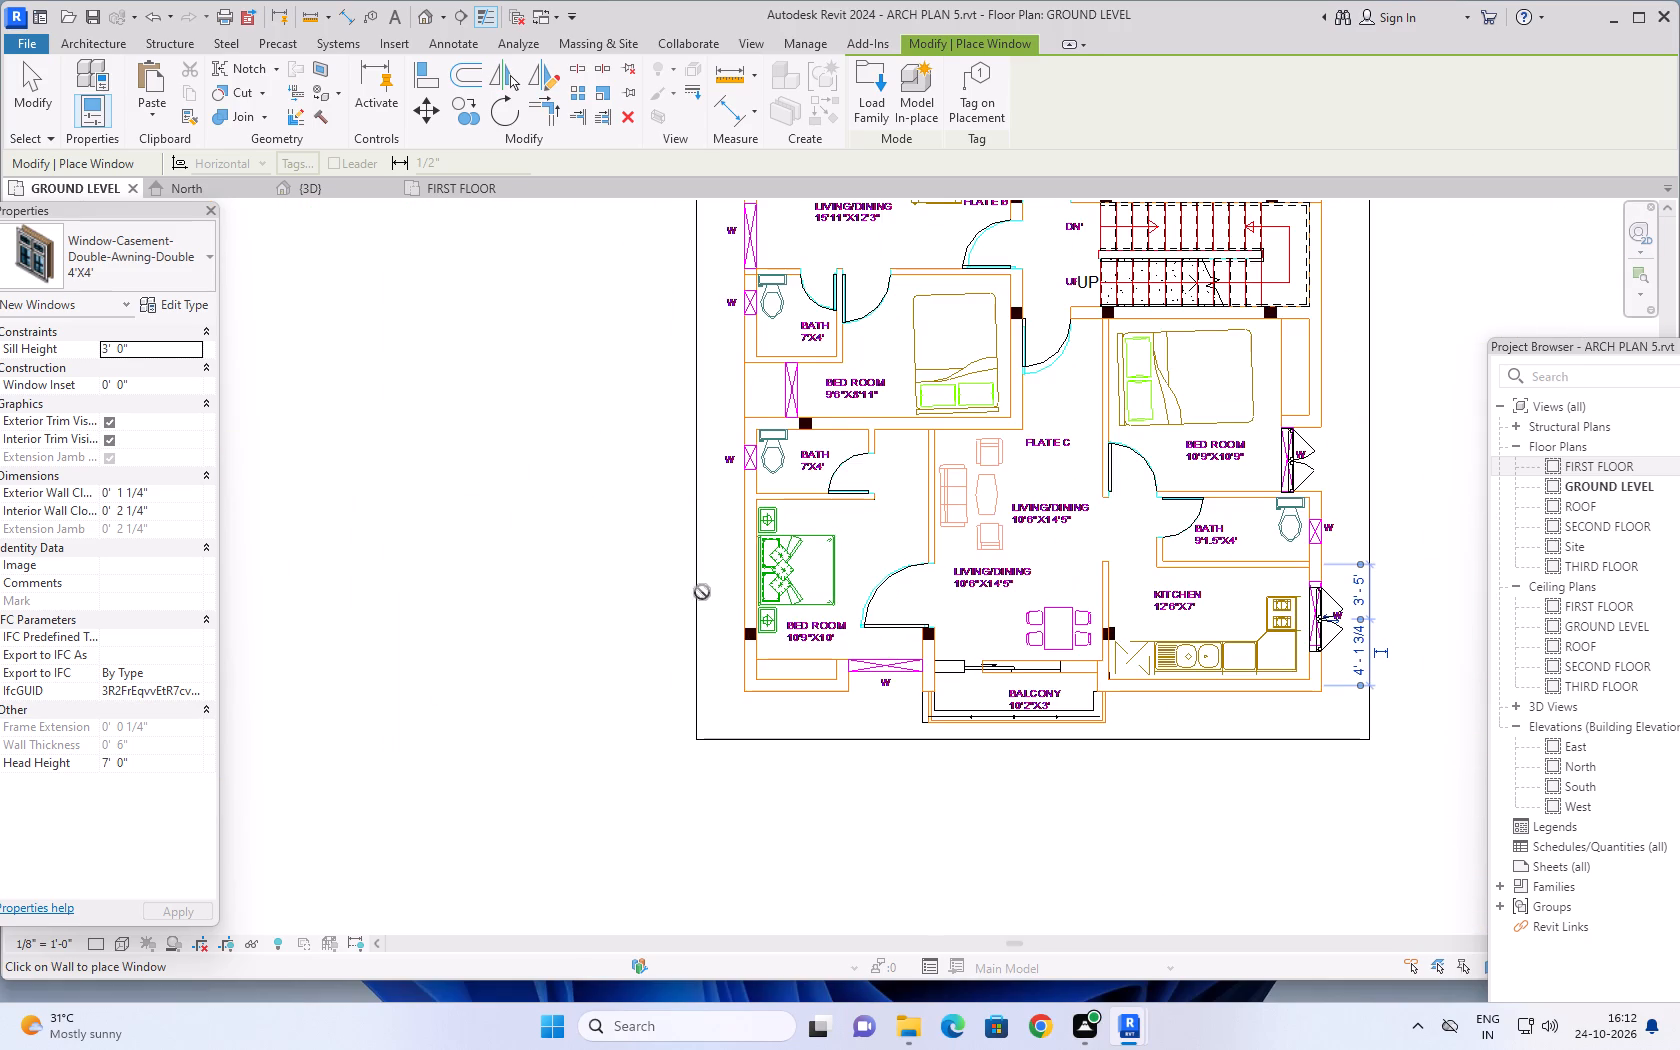
{"action": "scroll", "coordinate": [658, 531], "scroll_direction": "down", "scroll_amount": 2}
{"action": "middle_click_drag", "start_coordinate": [655, 524], "coordinate": [666, 733]}
{"action": "scroll", "coordinate": [749, 639], "scroll_direction": "up", "scroll_amount": 8}
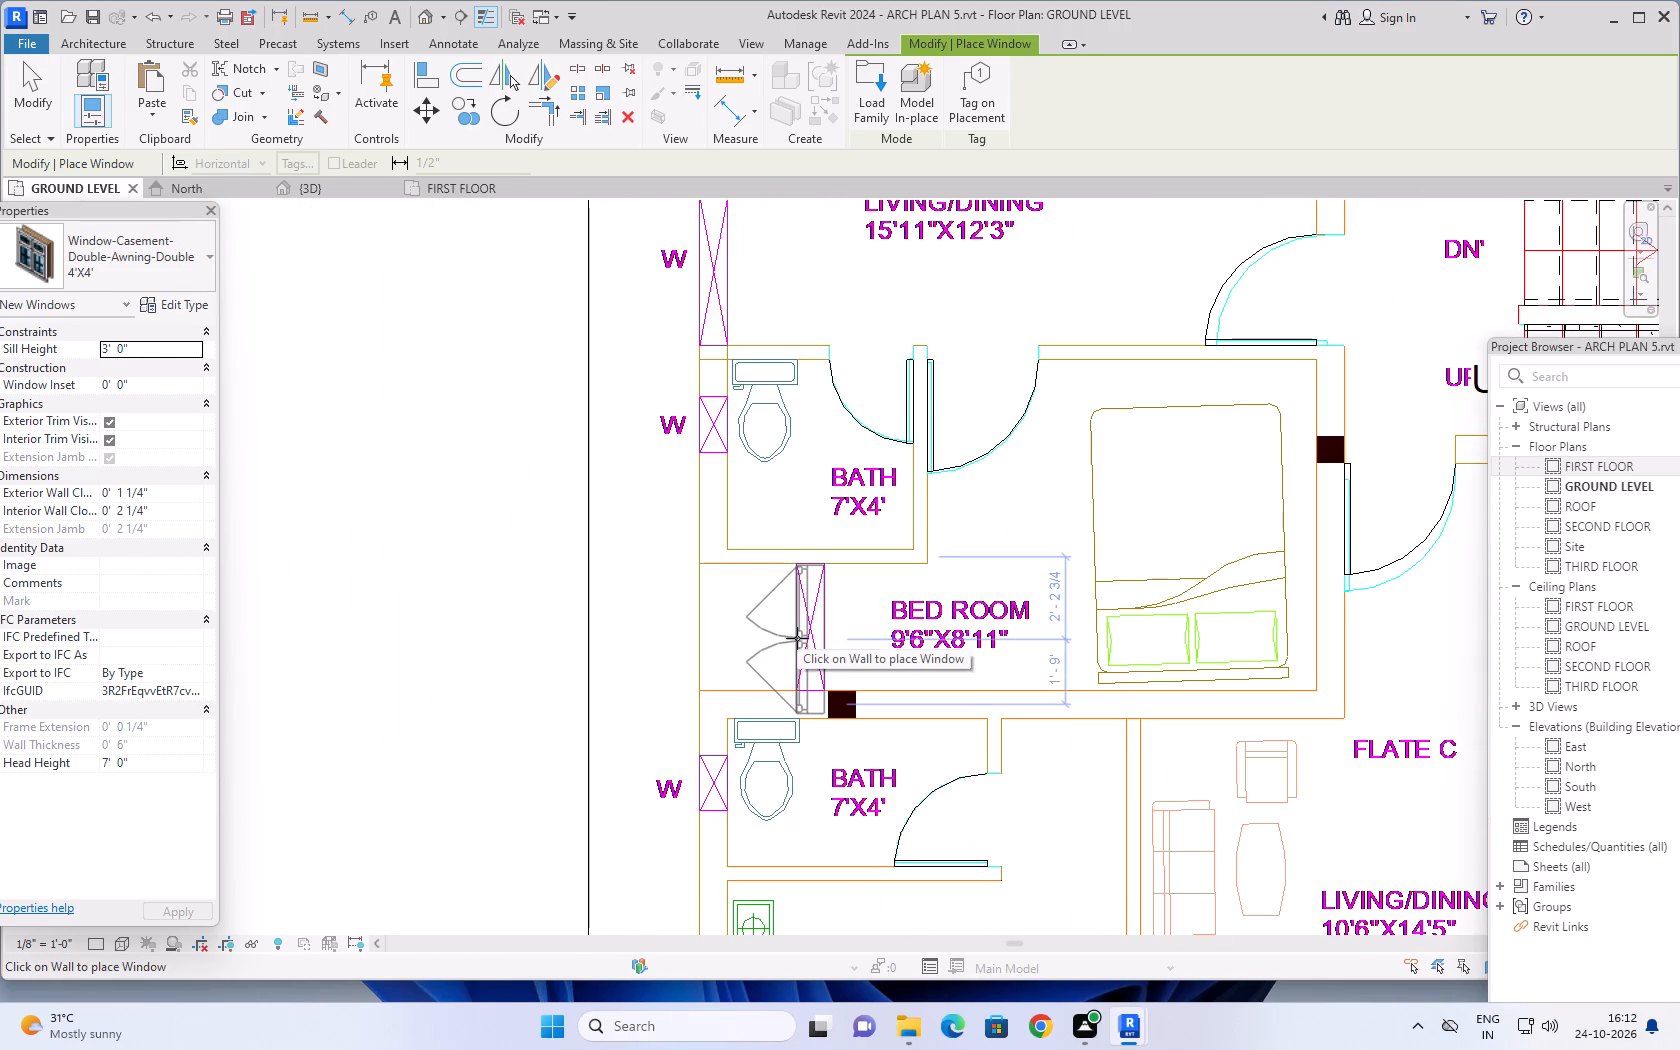
{"action": "scroll", "coordinate": [797, 638], "scroll_direction": "up", "scroll_amount": 4}
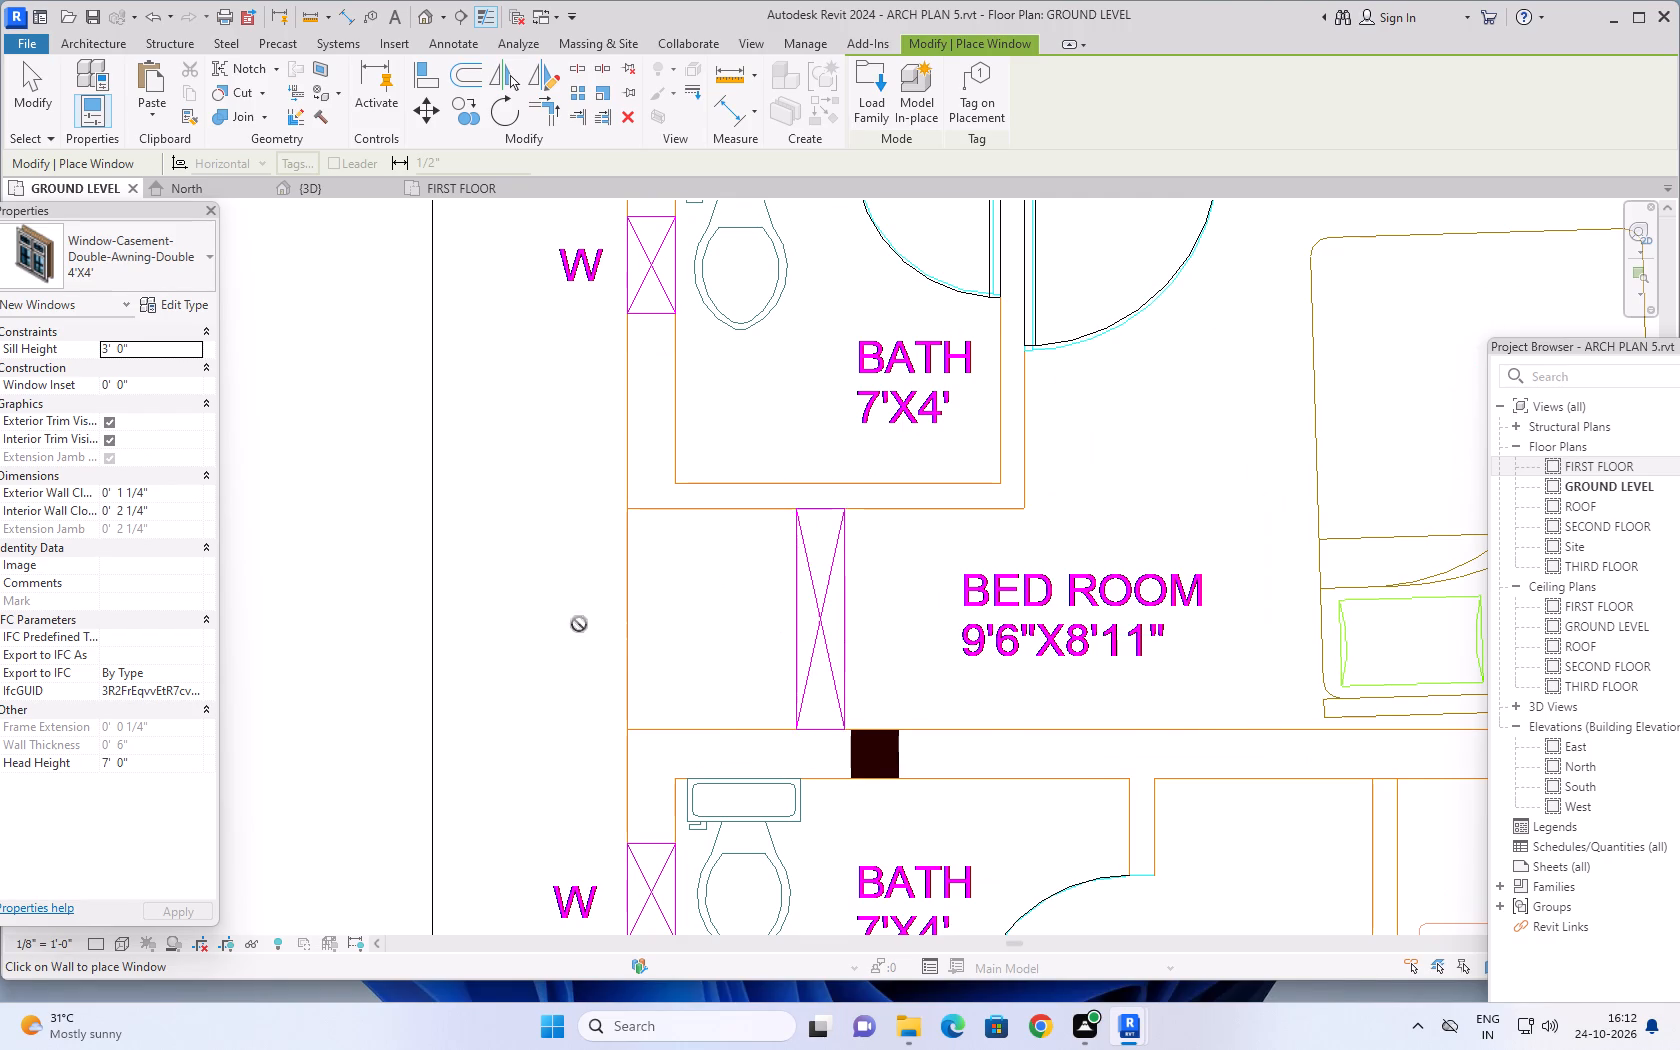
Place a 4'X4' window in the bath-side W opening of the 15'11"X12'3" living/dining, swinging outwards, centred about 2'-9" from the bath wall.
{"action": "scroll", "coordinate": [515, 610], "scroll_direction": "down", "scroll_amount": 9}
{"action": "middle_click_drag", "start_coordinate": [529, 606], "coordinate": [559, 729]}
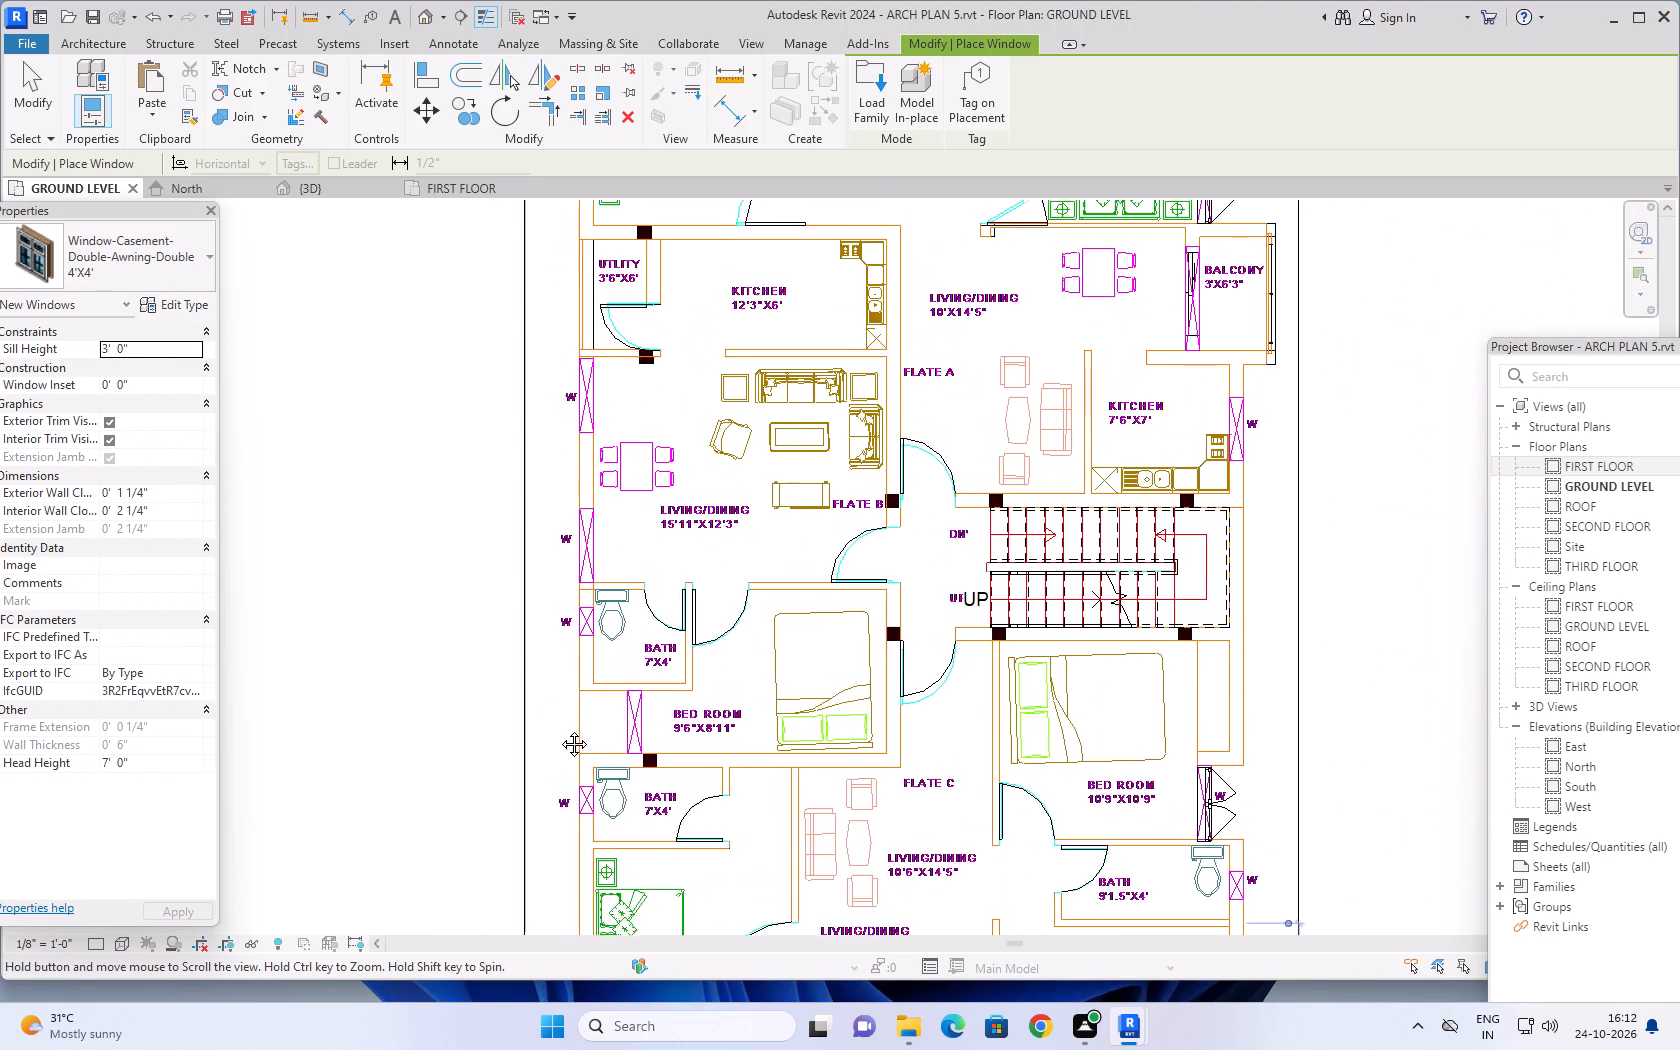
{"action": "middle_click_drag", "start_coordinate": [559, 729], "coordinate": [584, 789]}
{"action": "scroll", "coordinate": [602, 631], "scroll_direction": "up", "scroll_amount": 2}
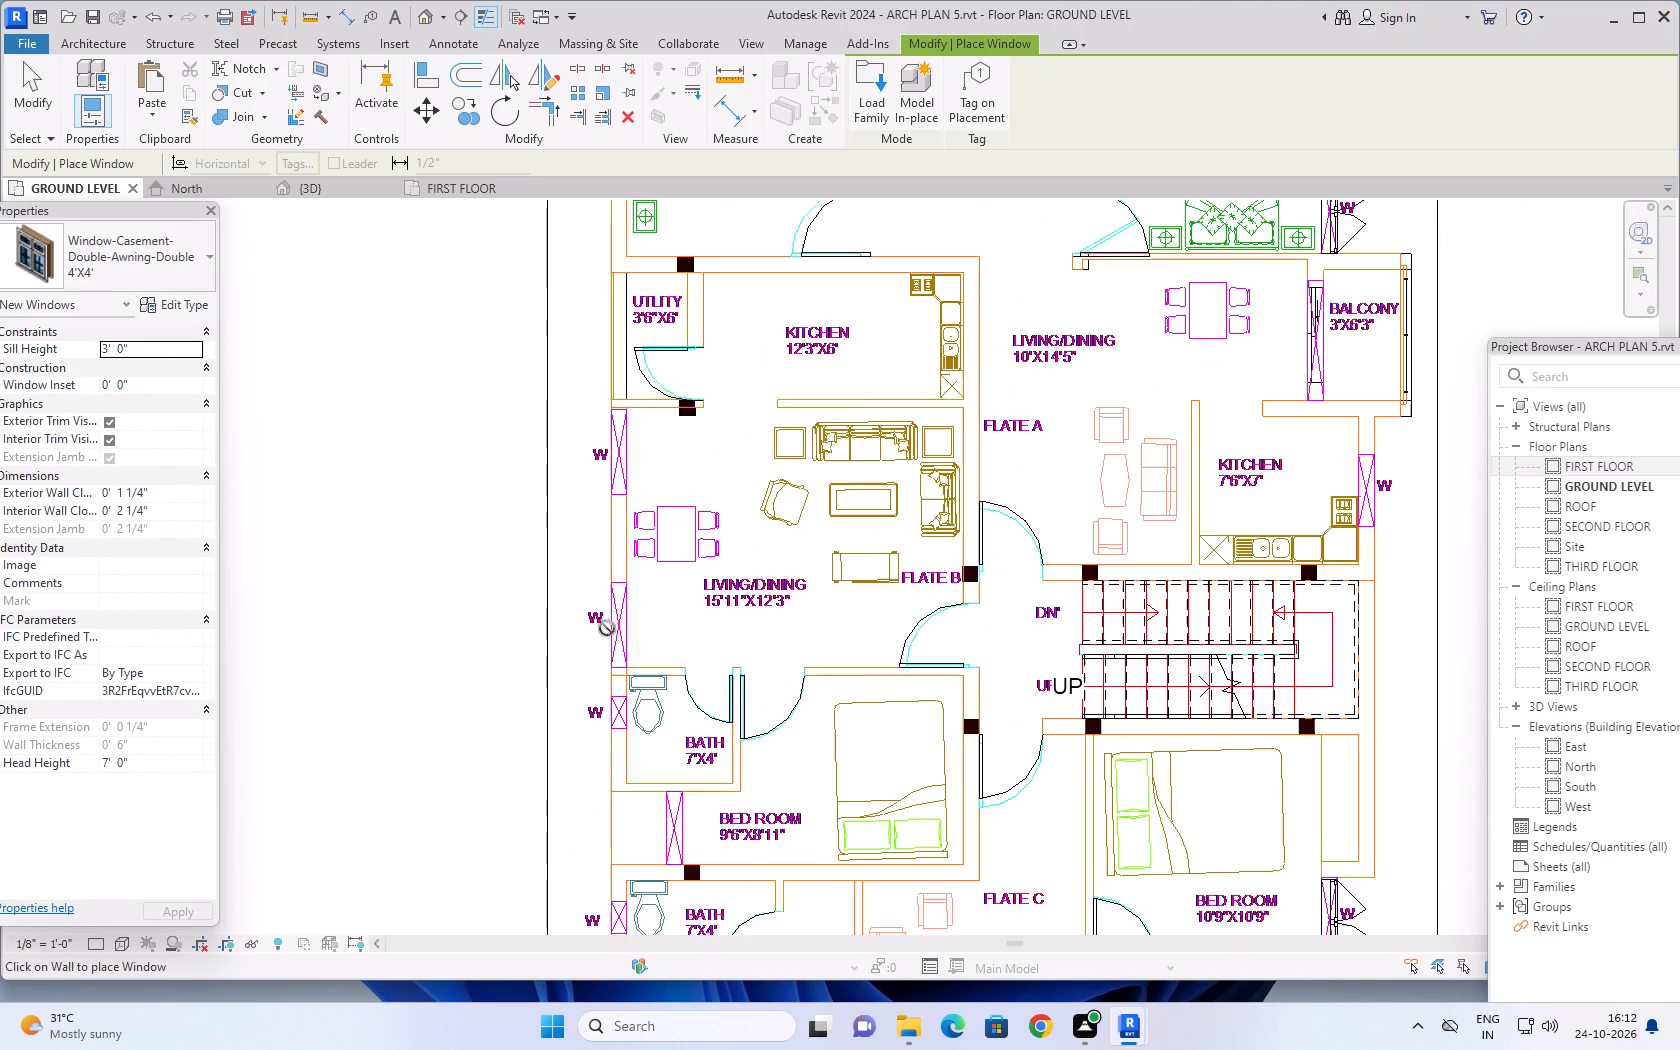
{"action": "scroll", "coordinate": [607, 628], "scroll_direction": "up", "scroll_amount": 3}
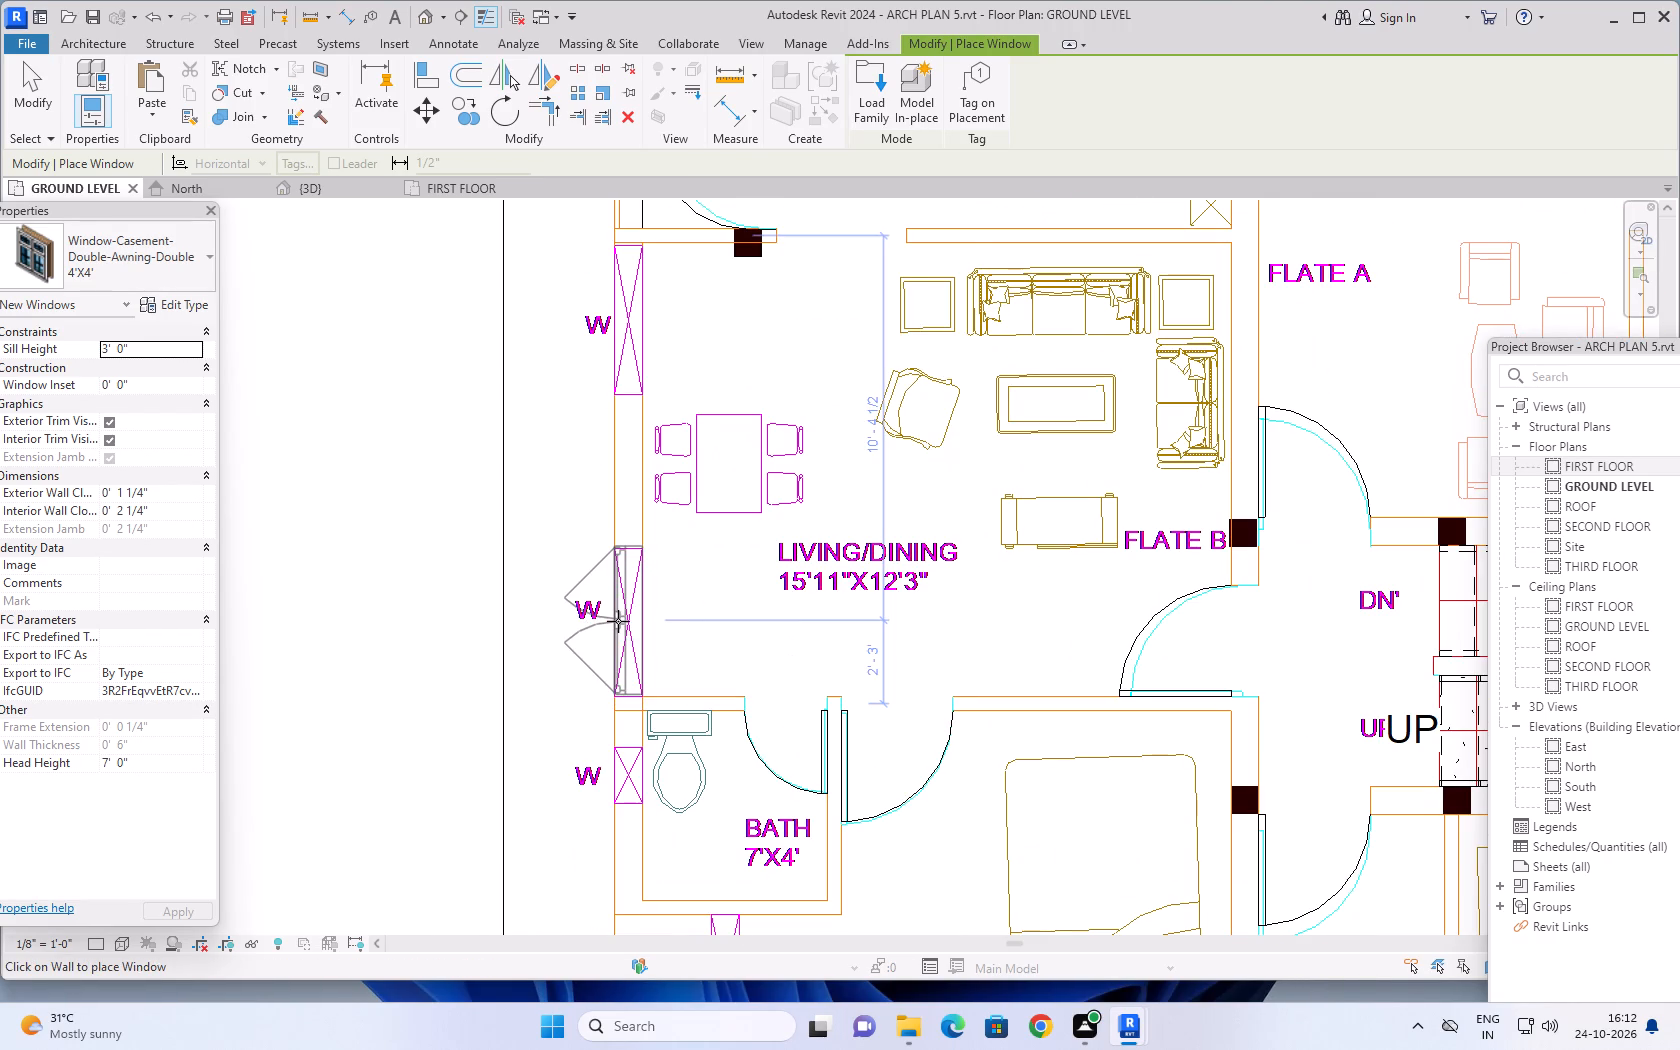
{"action": "scroll", "coordinate": [618, 616], "scroll_direction": "up", "scroll_amount": 5}
{"action": "left_click", "coordinate": [615, 591]}
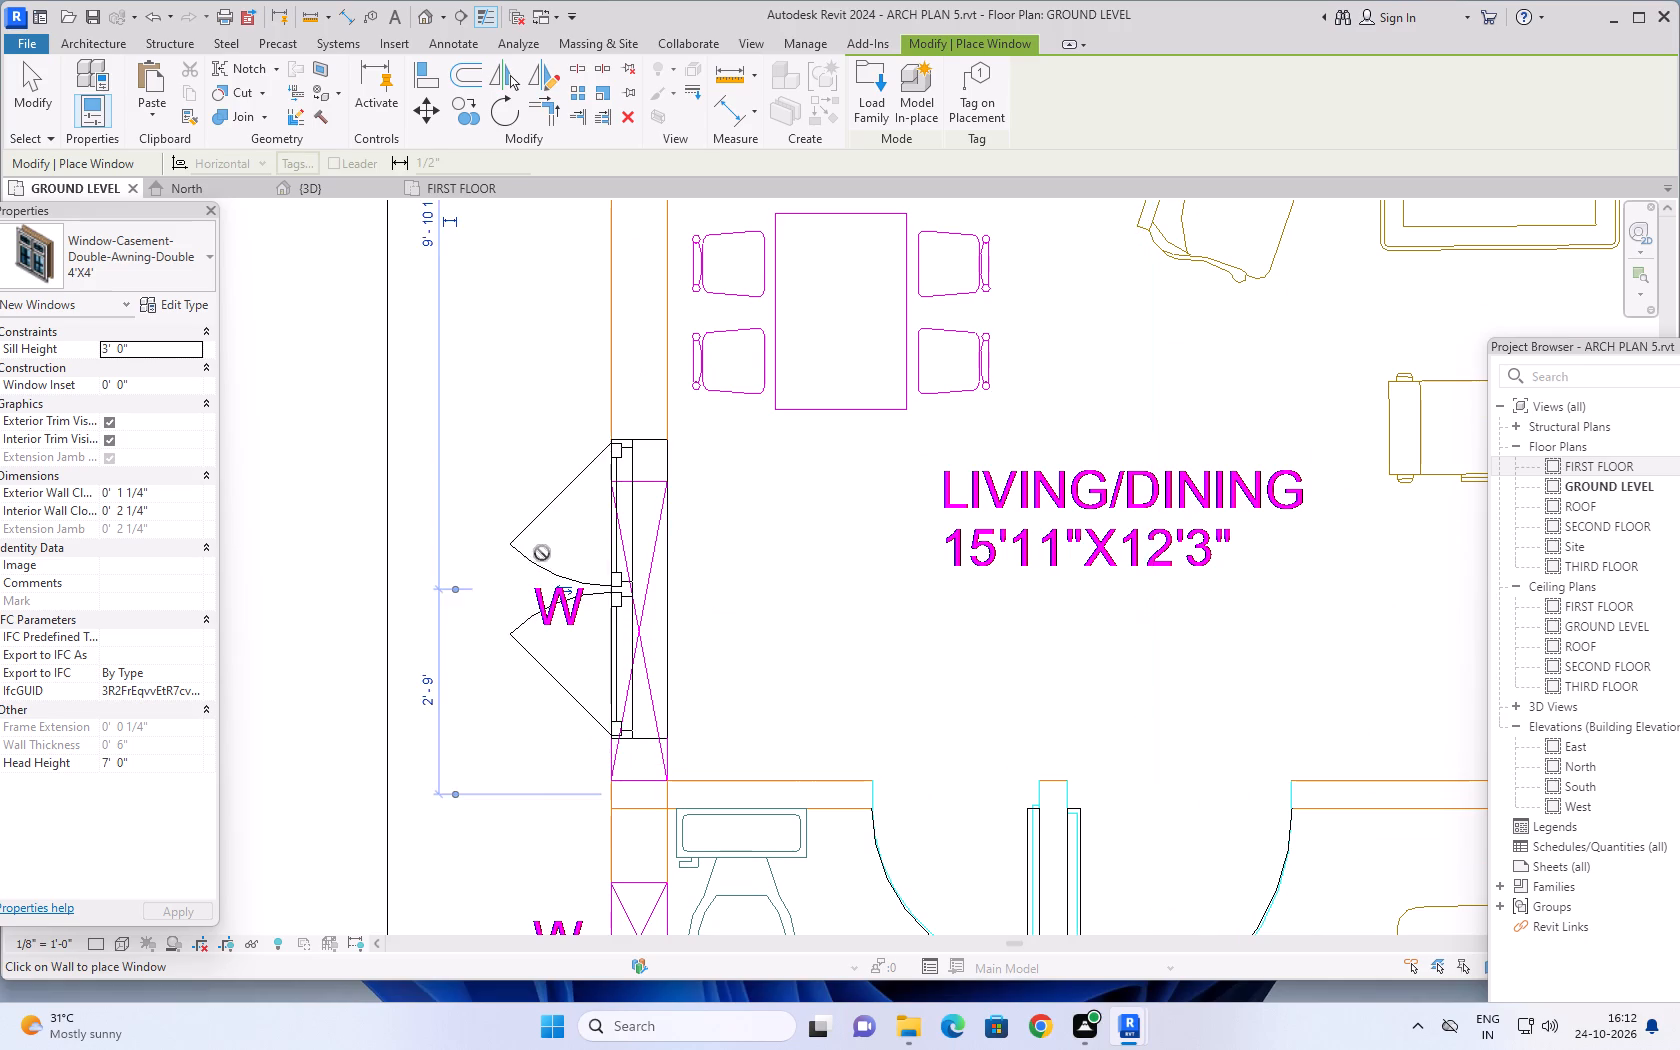
Place a 4'X4' window in the utility-side W opening of the 15'11"X12'3" living/dining, swinging outwards, centred about 2'-9" from the utility wall.
{"action": "scroll", "coordinate": [540, 541], "scroll_direction": "down", "scroll_amount": 8}
{"action": "middle_click_drag", "start_coordinate": [540, 430], "coordinate": [565, 768]}
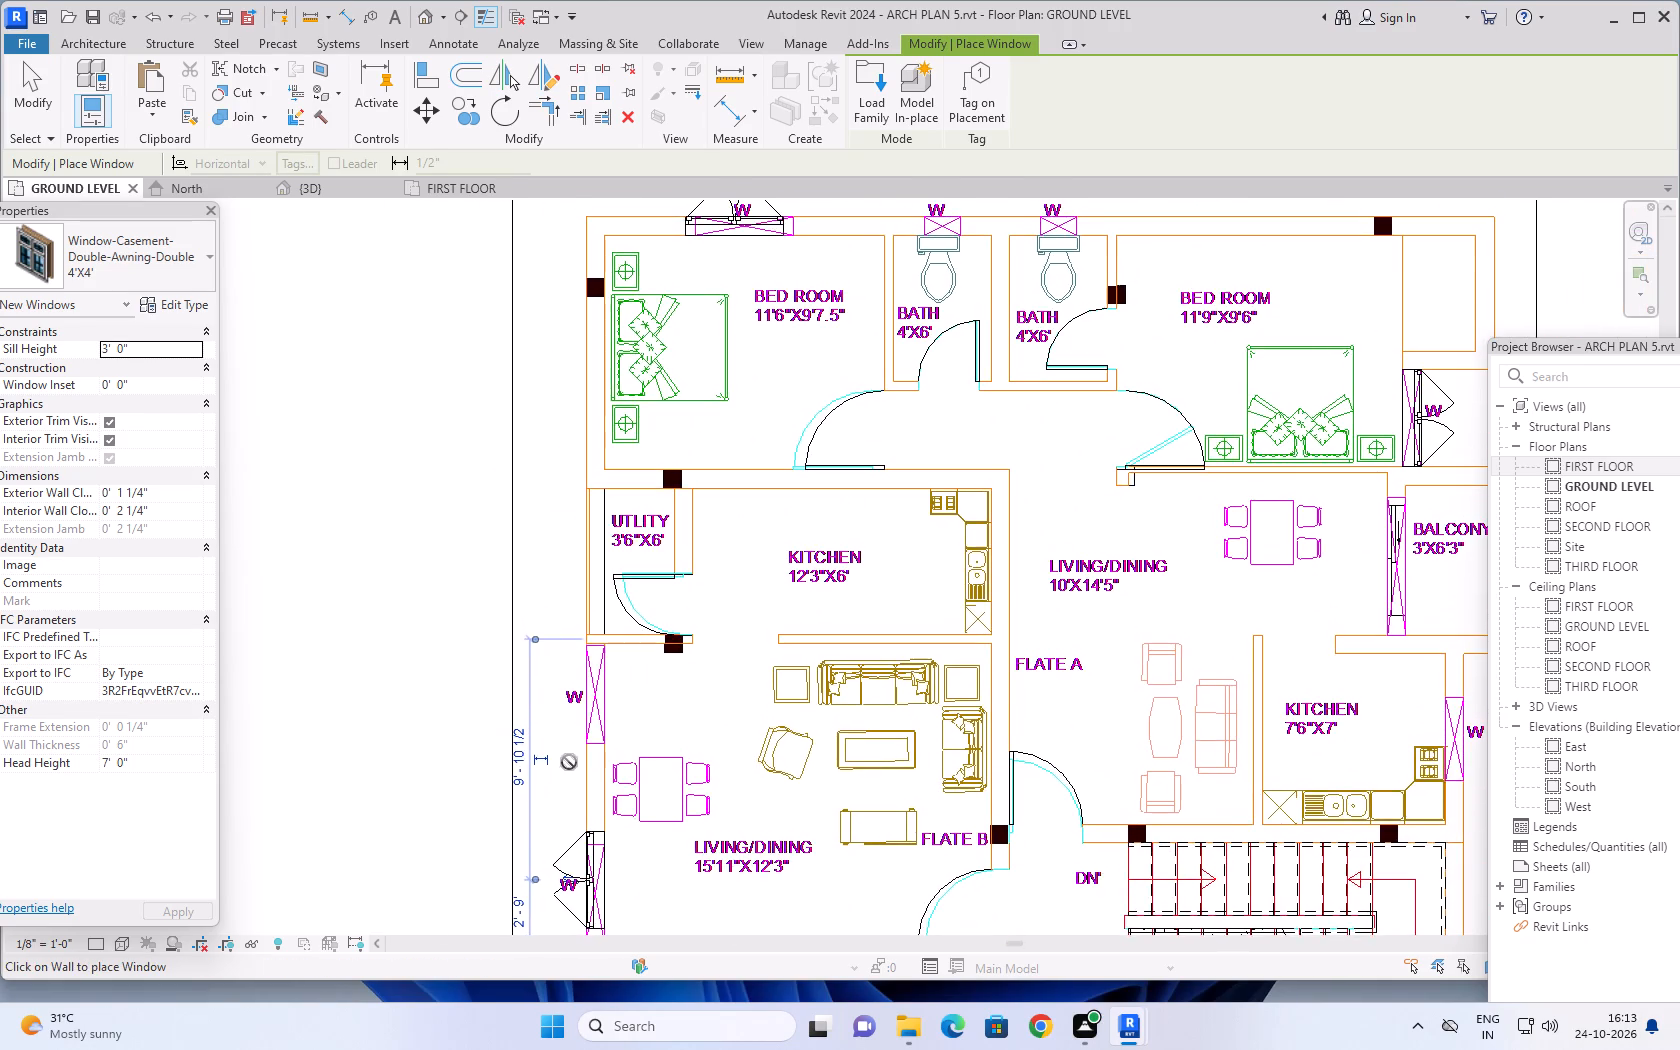
{"action": "scroll", "coordinate": [574, 735], "scroll_direction": "up", "scroll_amount": 5}
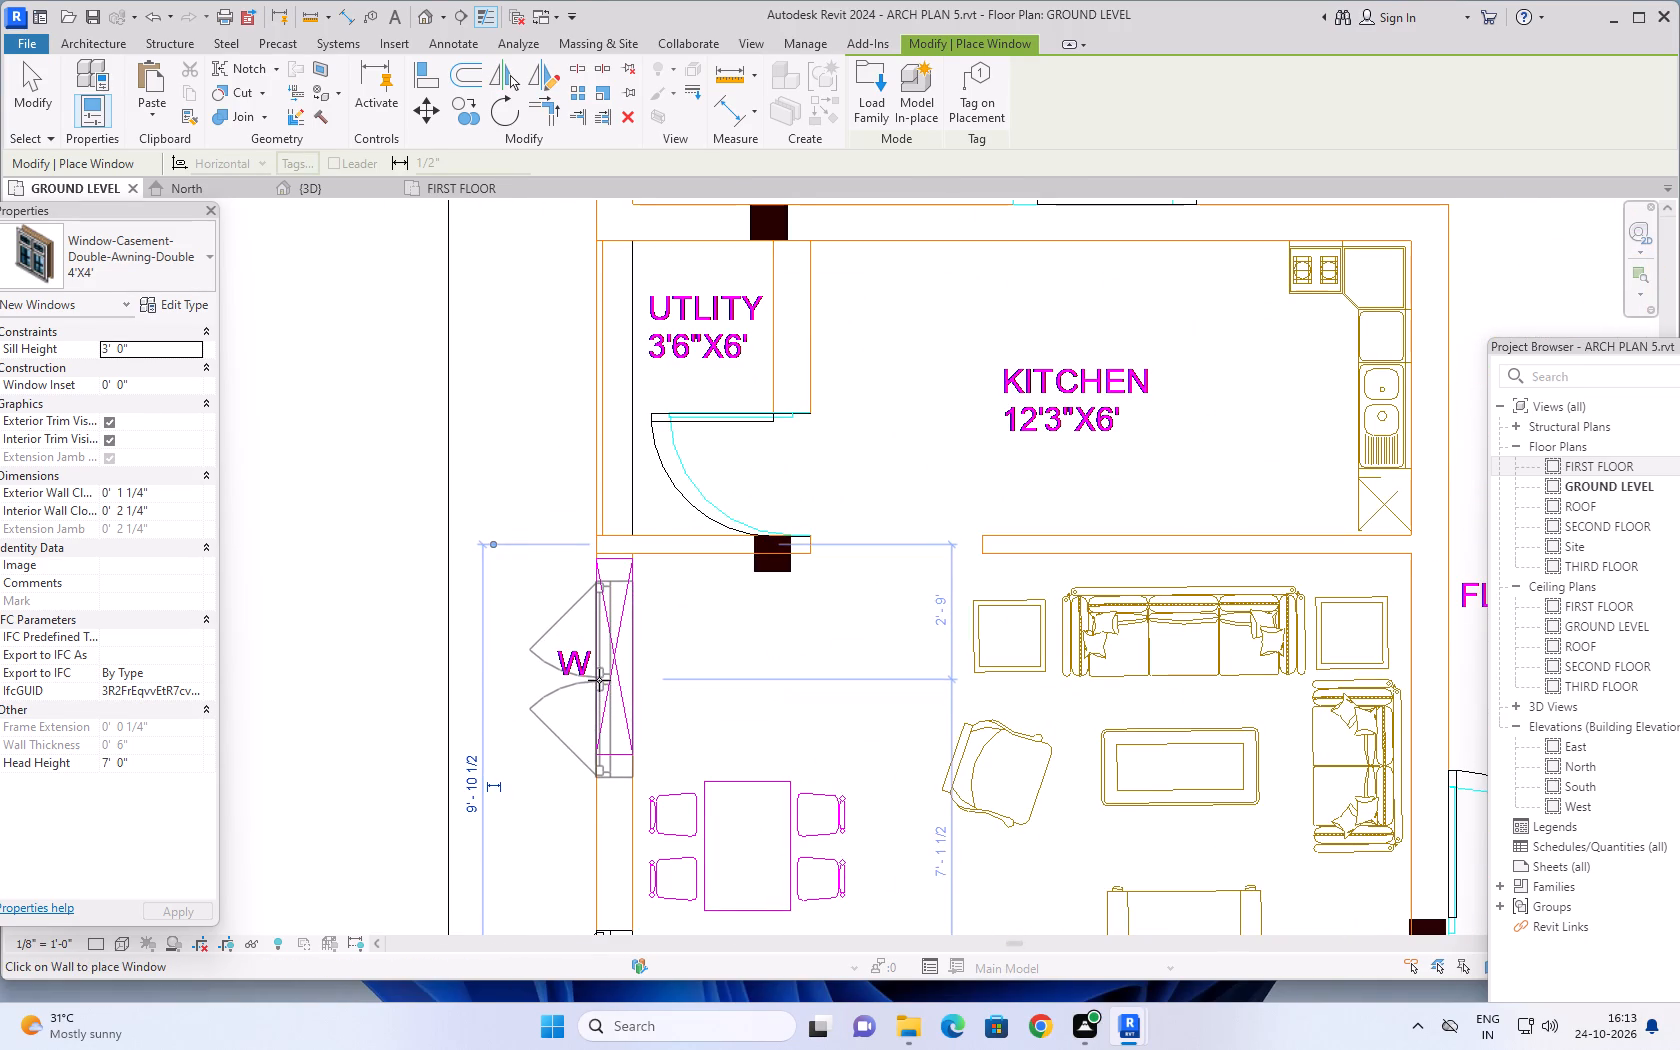
{"action": "left_click", "coordinate": [599, 680]}
Align the utility-side end of the 15'11"X12'3" living/dining's upper window with the matching end of its marked W opening.
{"action": "scroll", "coordinate": [390, 677], "scroll_direction": "down", "scroll_amount": 10}
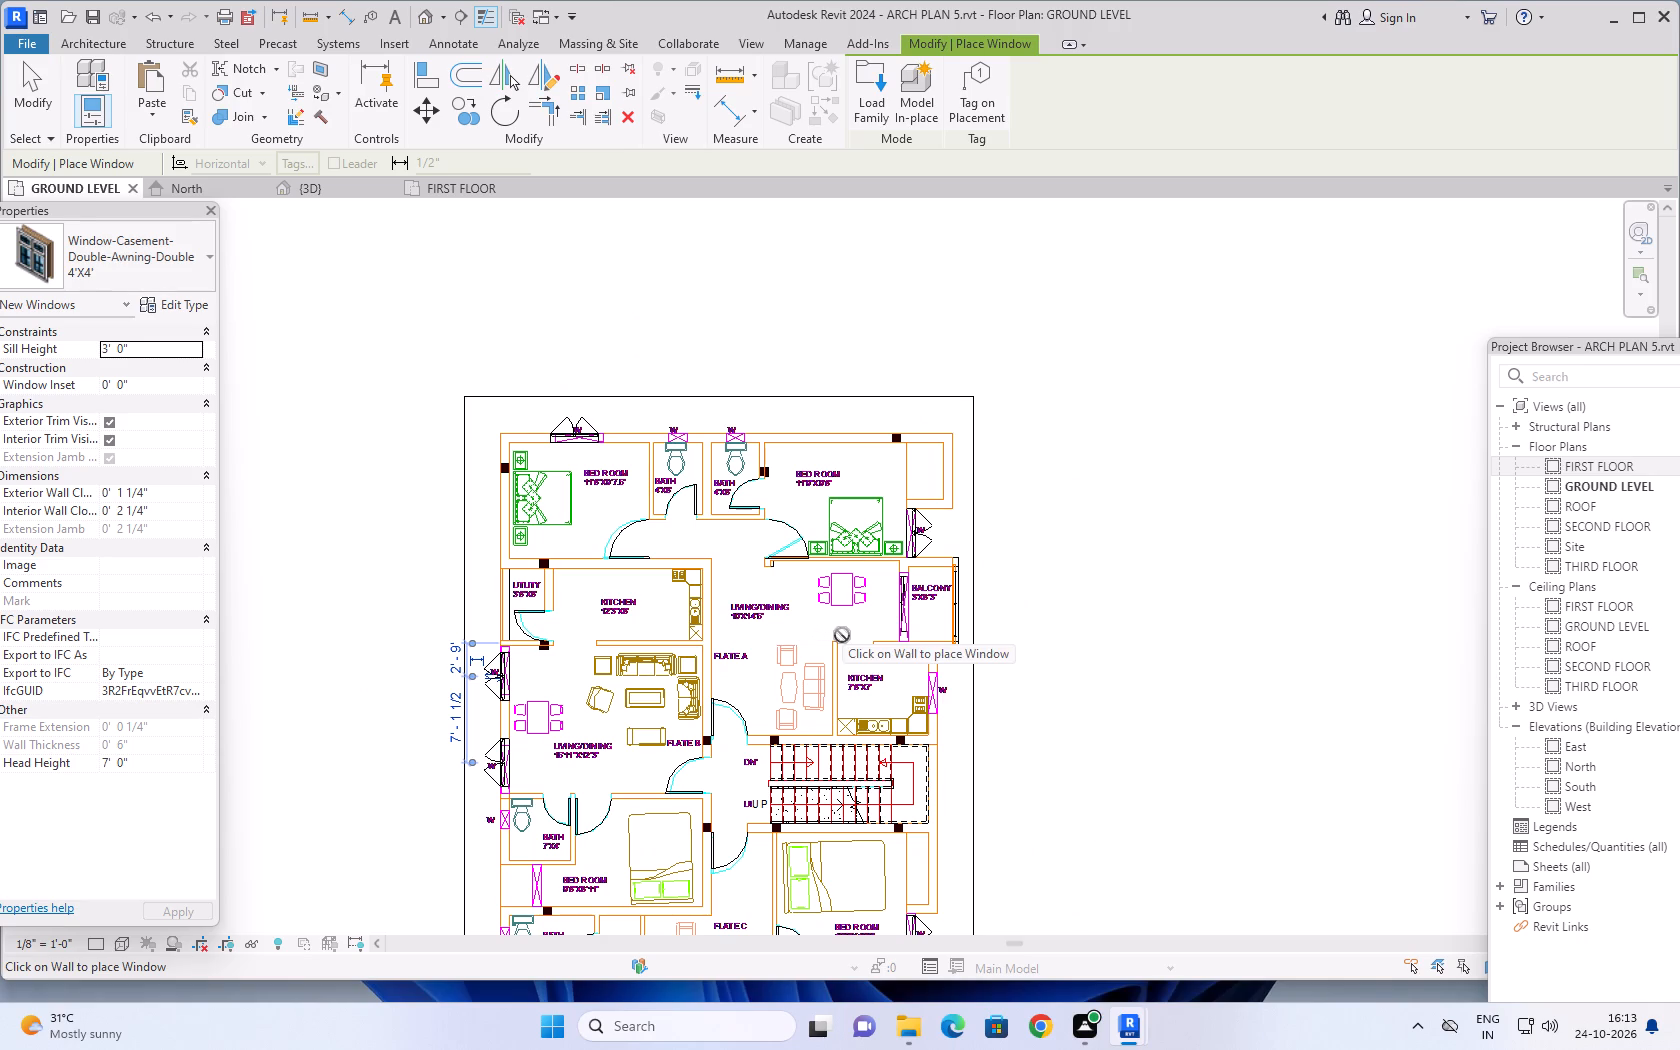
{"action": "left_click", "coordinate": [428, 74]}
{"action": "scroll", "coordinate": [463, 632], "scroll_direction": "up", "scroll_amount": 9}
{"action": "scroll", "coordinate": [541, 685], "scroll_direction": "up", "scroll_amount": 5}
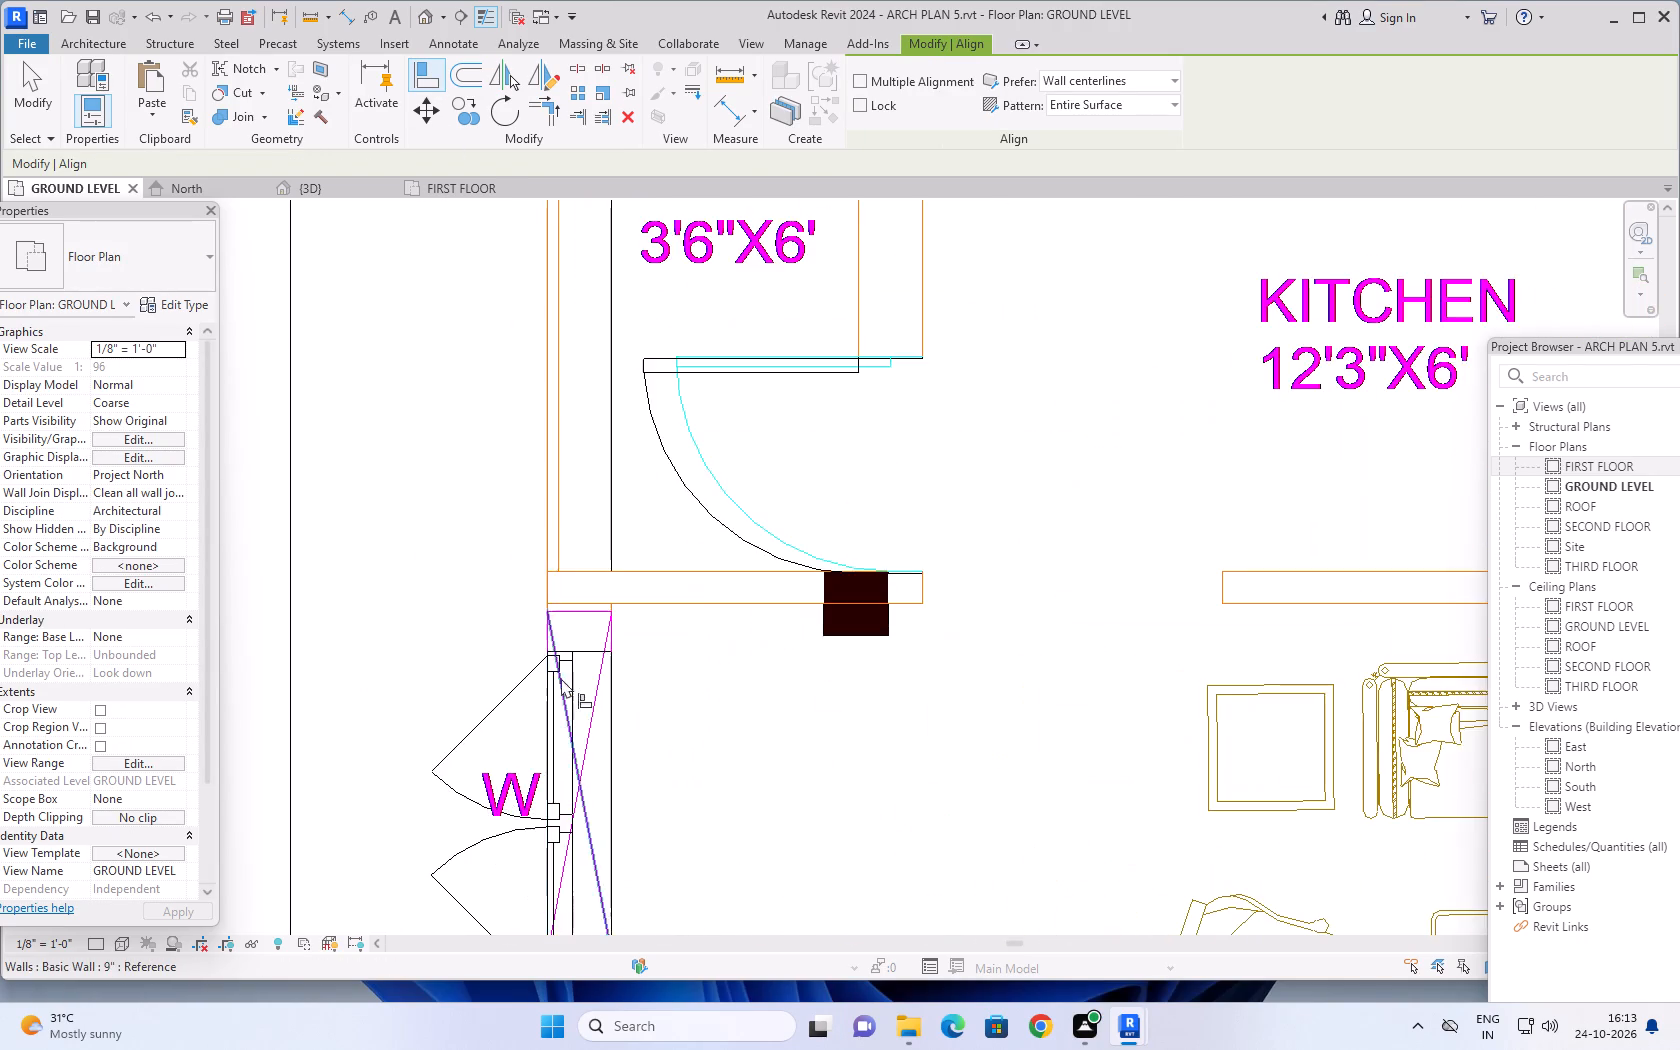
{"action": "scroll", "coordinate": [581, 672], "scroll_direction": "up", "scroll_amount": 4}
{"action": "left_click", "coordinate": [590, 568]}
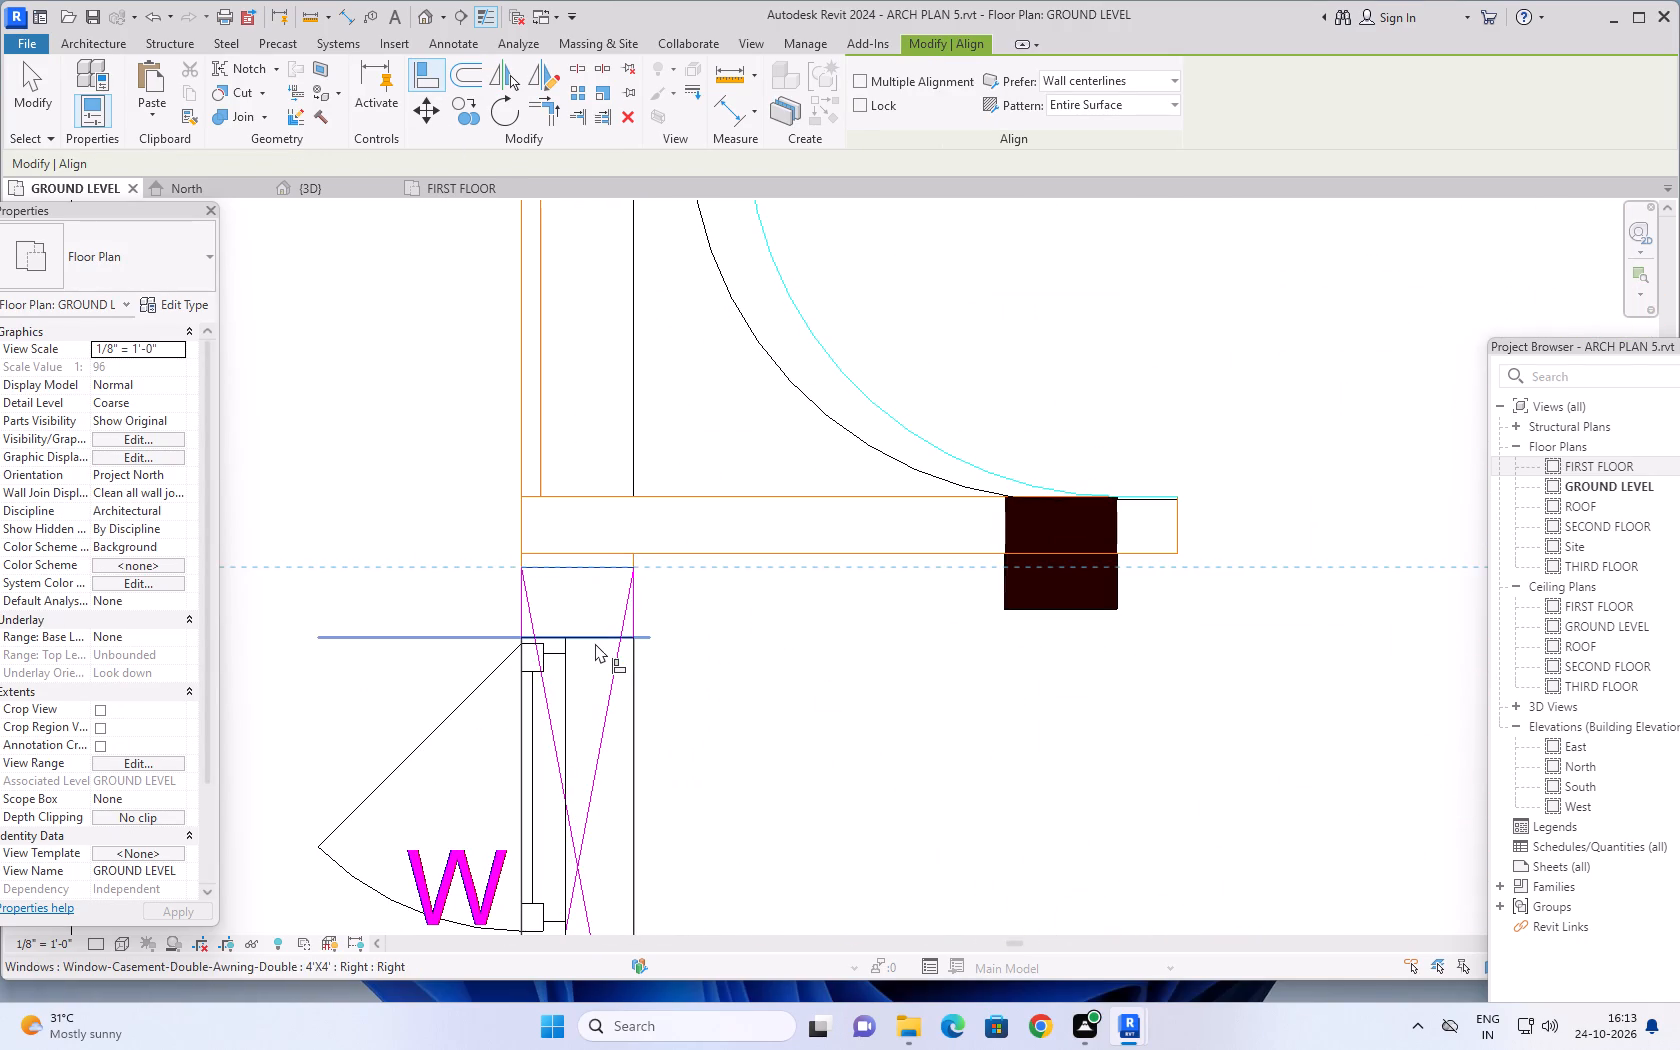
{"action": "left_click", "coordinate": [596, 638]}
Align the bath-side window of the 15'11"X12'3" living/dining with its W opening's end farthest from the bath.
{"action": "scroll", "coordinate": [683, 658], "scroll_direction": "down", "scroll_amount": 12}
{"action": "middle_click_drag", "start_coordinate": [714, 726], "coordinate": [678, 507]}
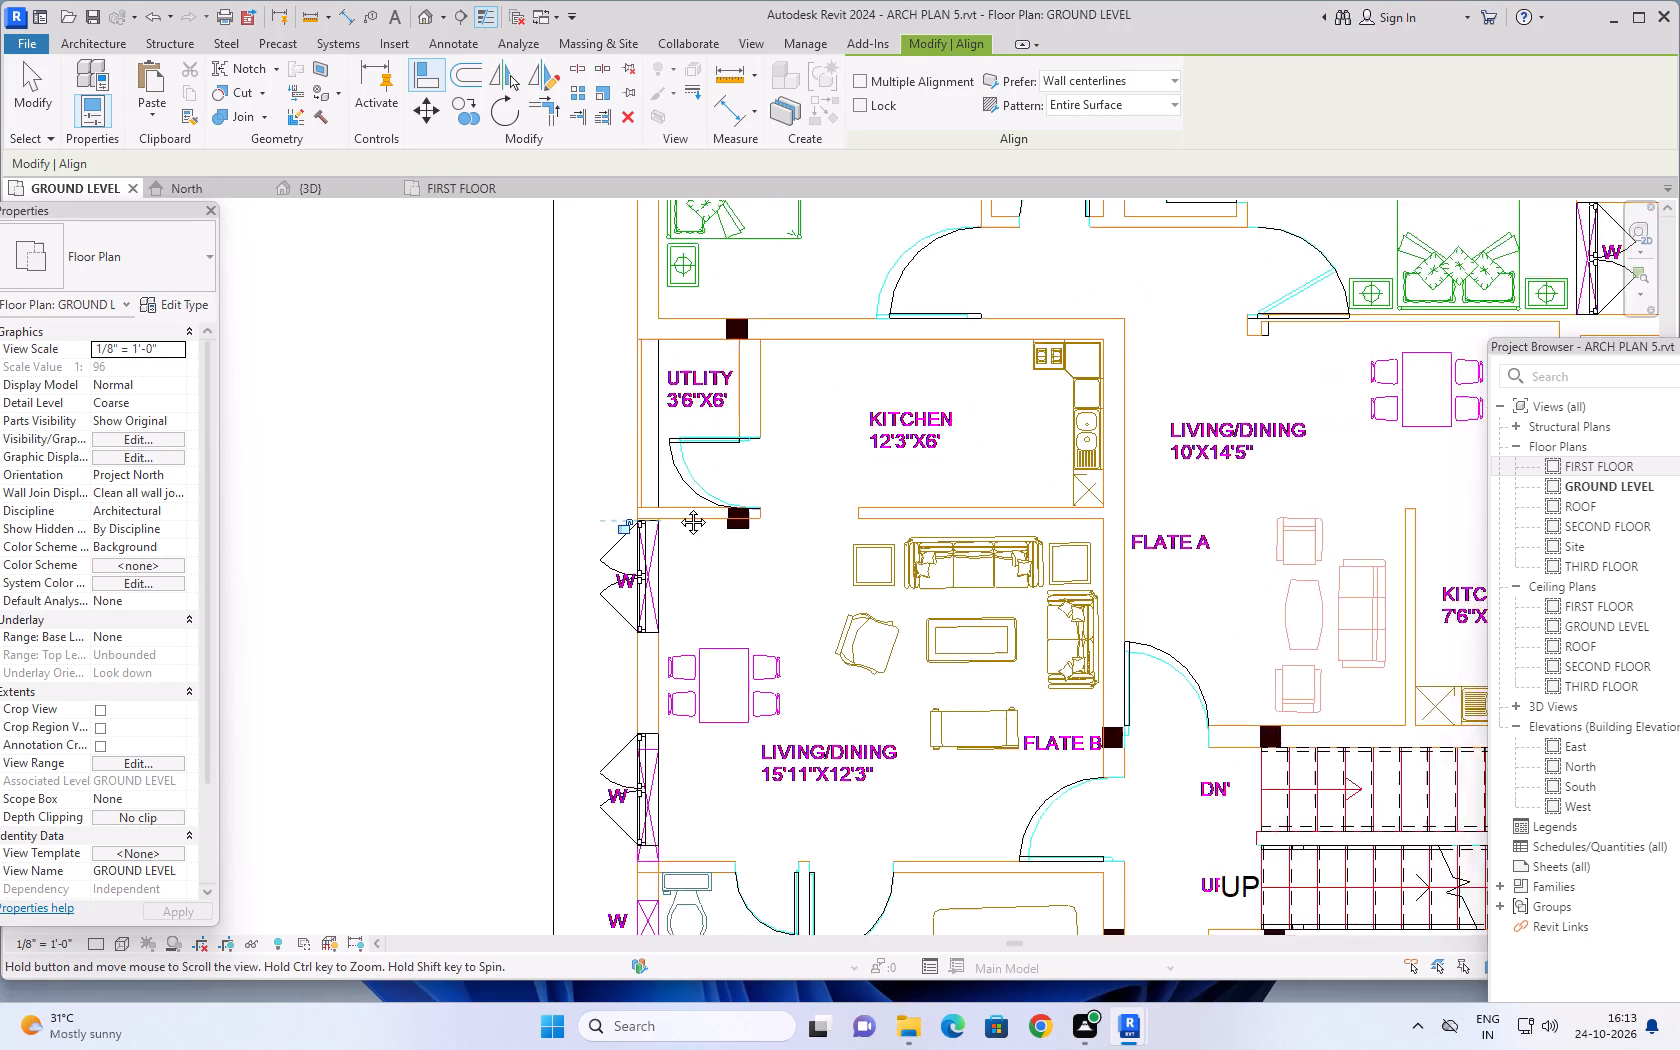
{"action": "middle_click_drag", "start_coordinate": [678, 507], "coordinate": [673, 452]}
{"action": "scroll", "coordinate": [633, 642], "scroll_direction": "up", "scroll_amount": 11}
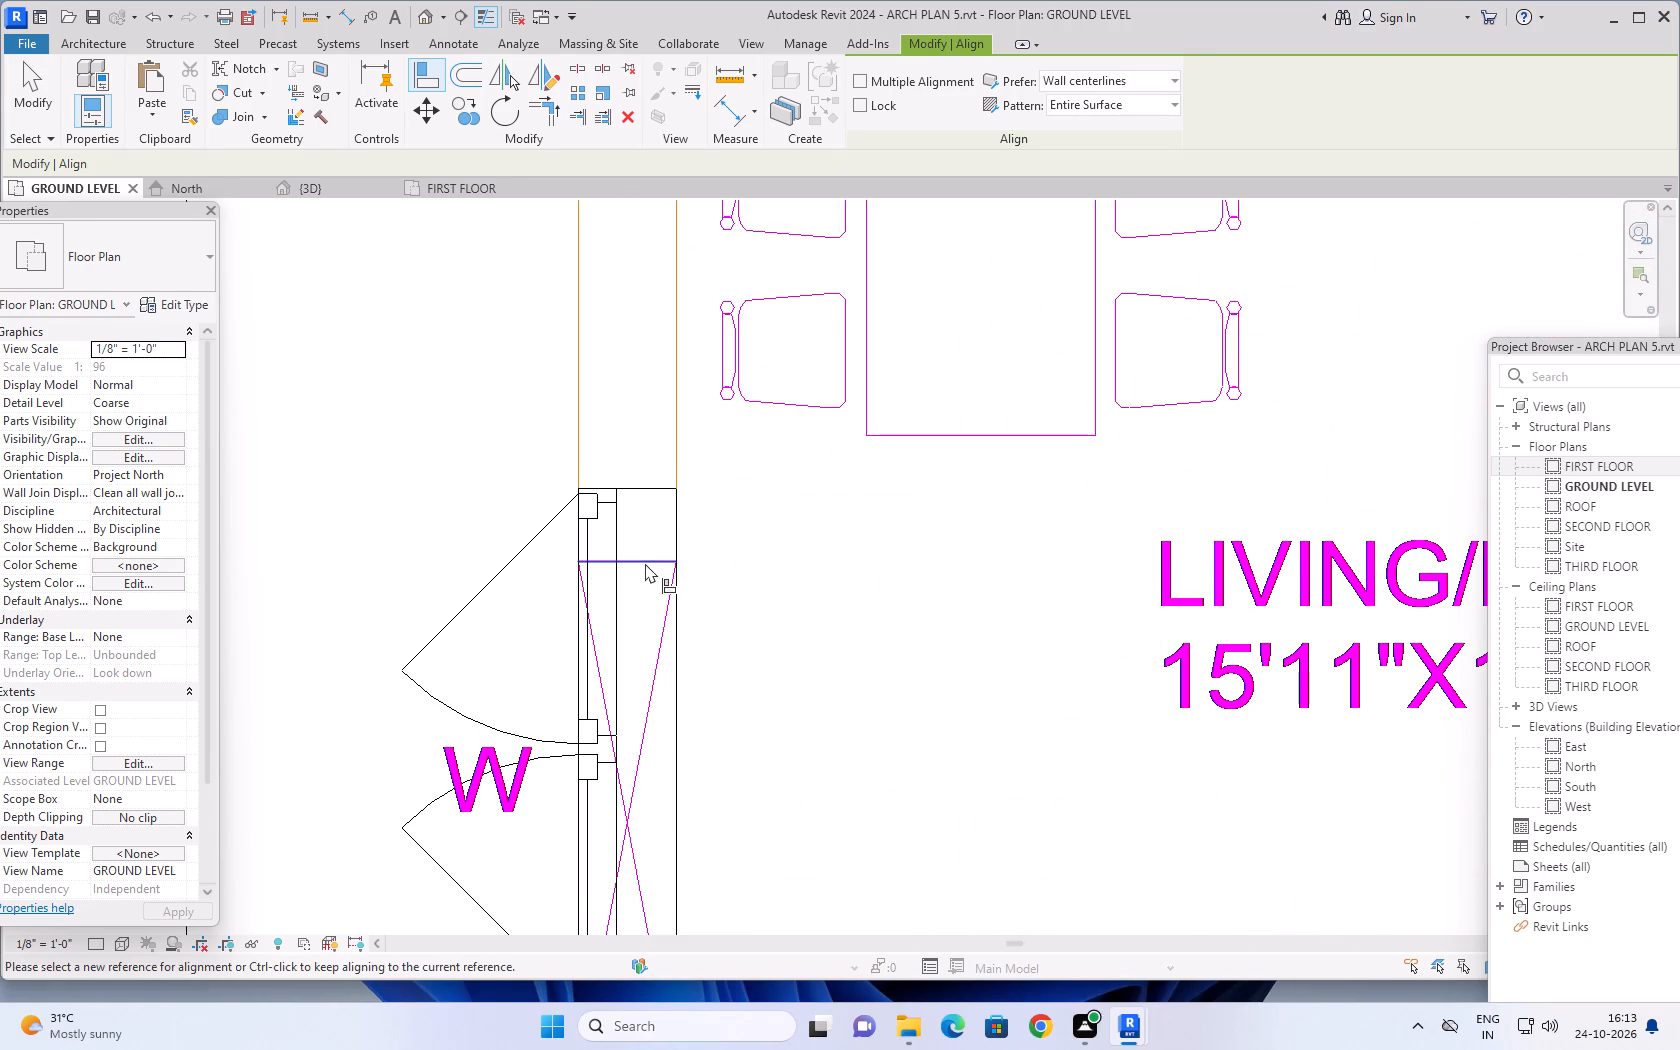
{"action": "left_click", "coordinate": [645, 563]}
{"action": "left_click", "coordinate": [646, 486]}
Align the 10'9"X10'9" bedroom window with the end of its marked W opening farthest from the bath.
{"action": "scroll", "coordinate": [733, 610], "scroll_direction": "down", "scroll_amount": 11}
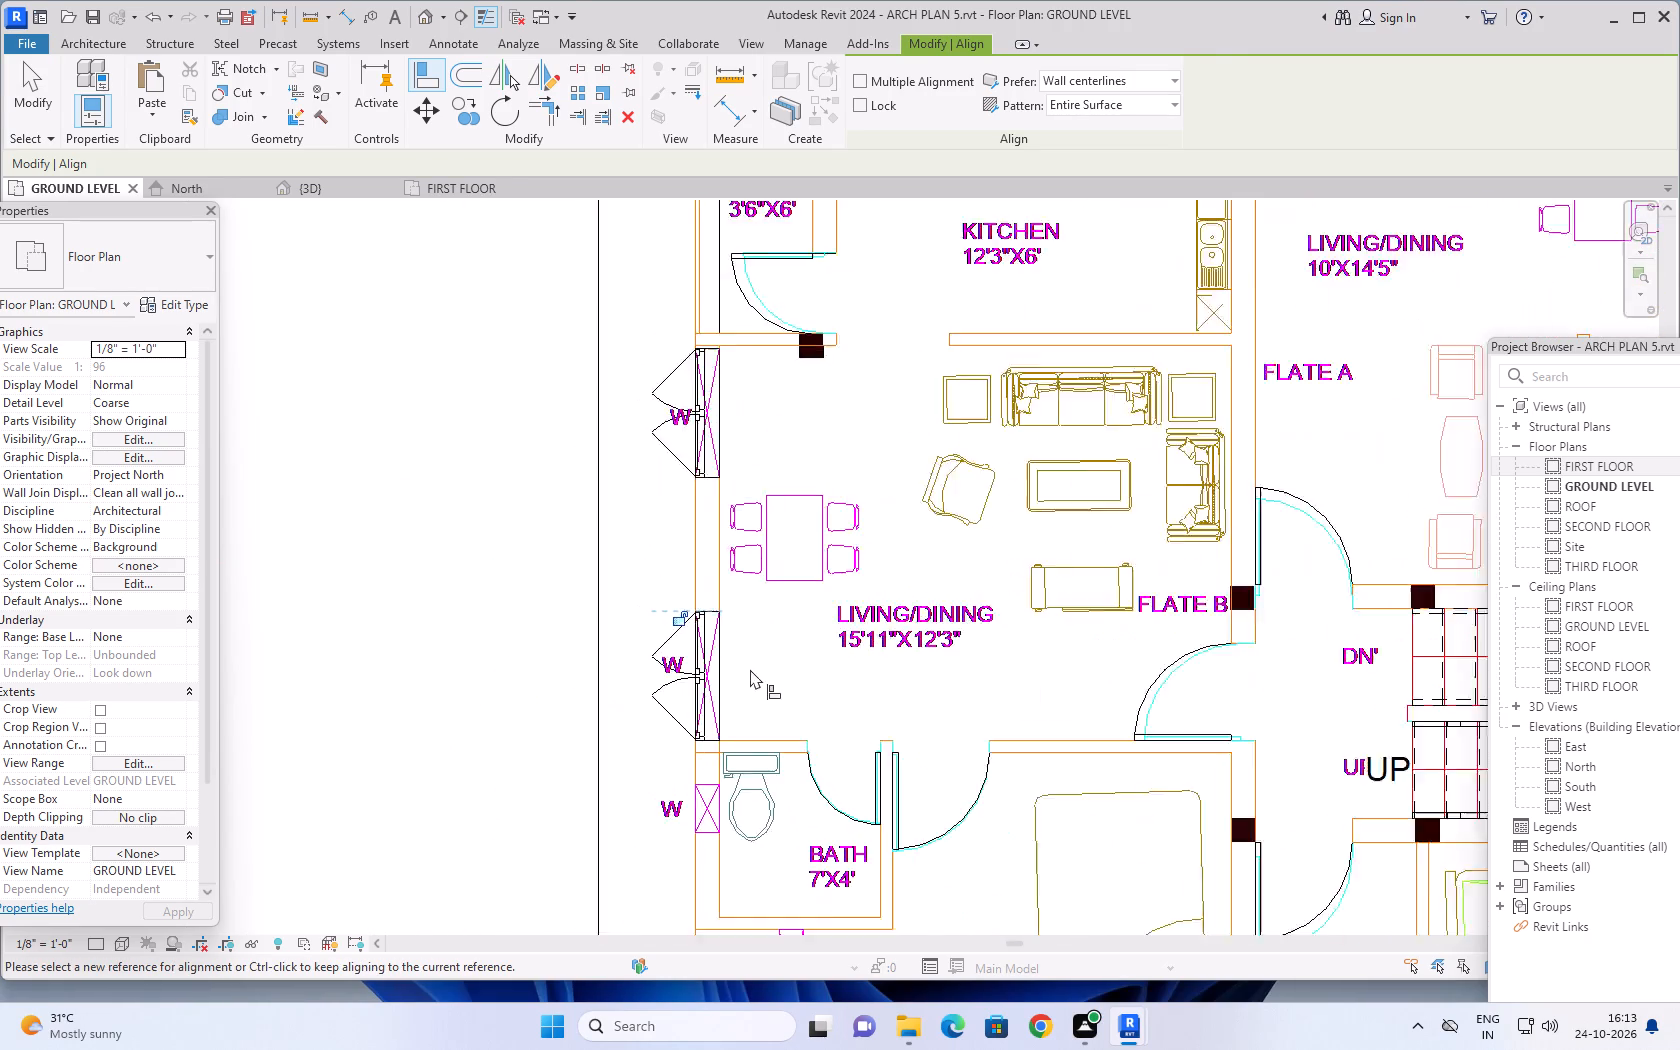
{"action": "middle_click_drag", "start_coordinate": [750, 665], "coordinate": [689, 464]}
{"action": "scroll", "coordinate": [661, 744], "scroll_direction": "down", "scroll_amount": 2}
{"action": "middle_click_drag", "start_coordinate": [592, 739], "coordinate": [544, 580]}
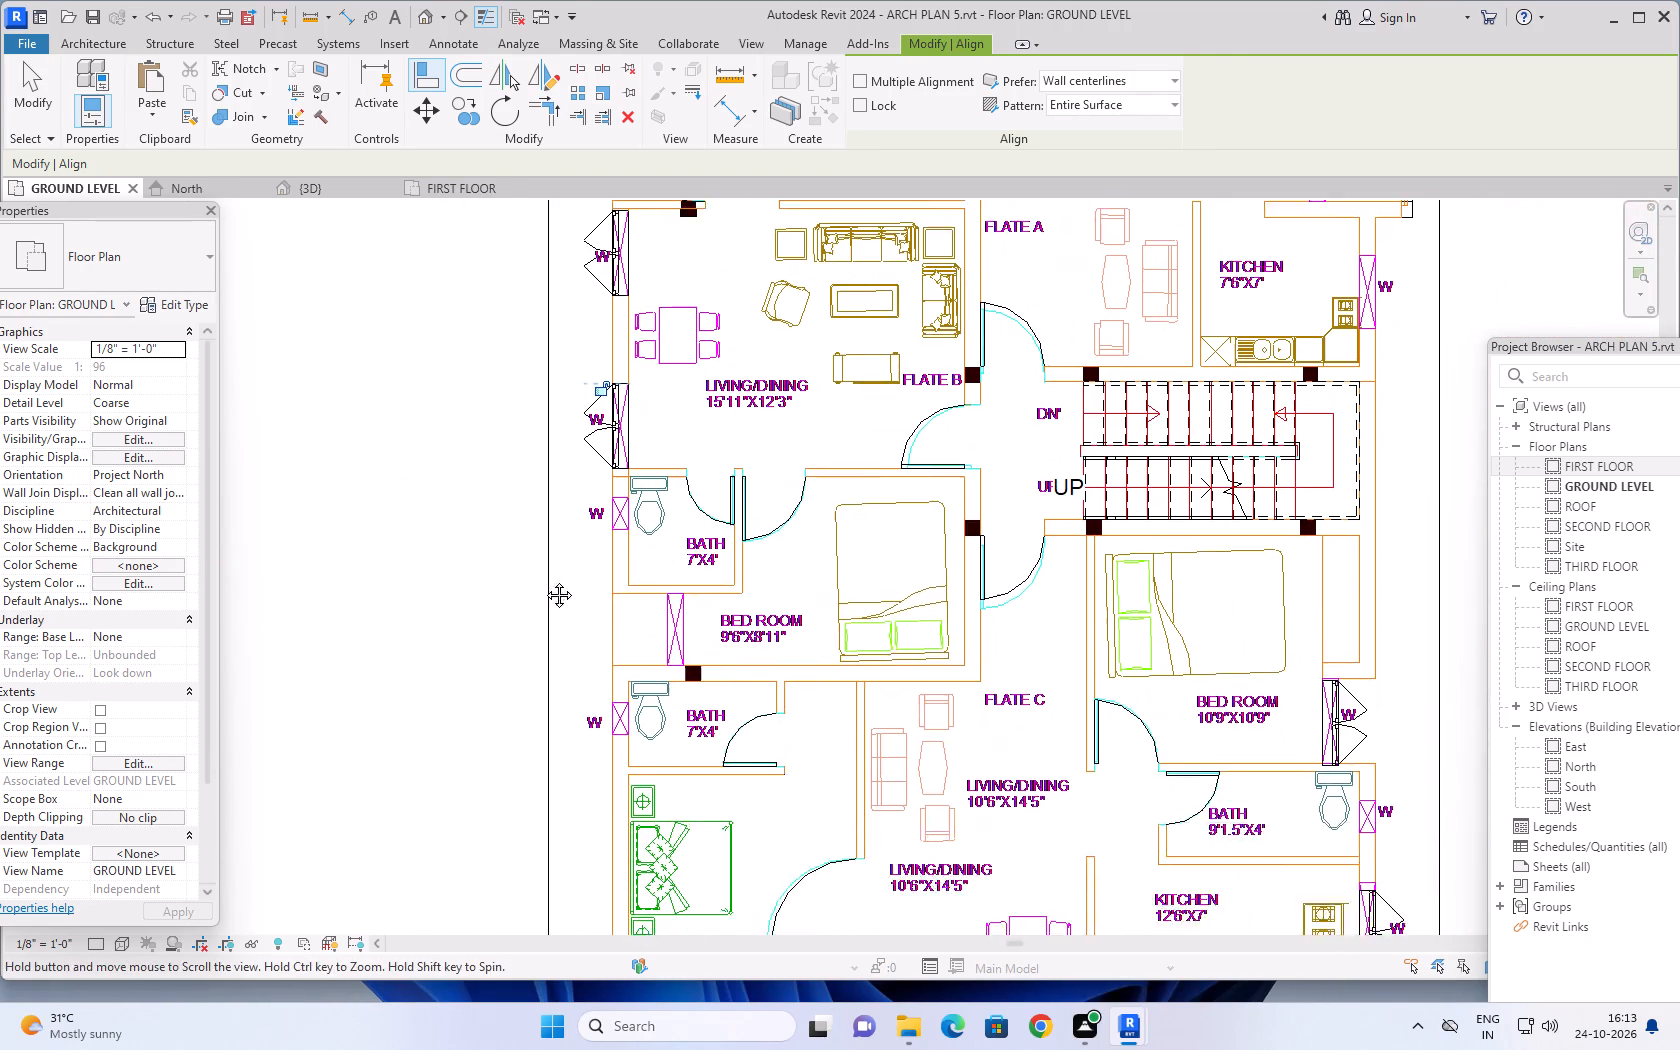
{"action": "middle_click_drag", "start_coordinate": [544, 580], "coordinate": [534, 553]}
{"action": "scroll", "coordinate": [647, 705], "scroll_direction": "down", "scroll_amount": 2}
{"action": "middle_click_drag", "start_coordinate": [727, 757], "coordinate": [702, 720]}
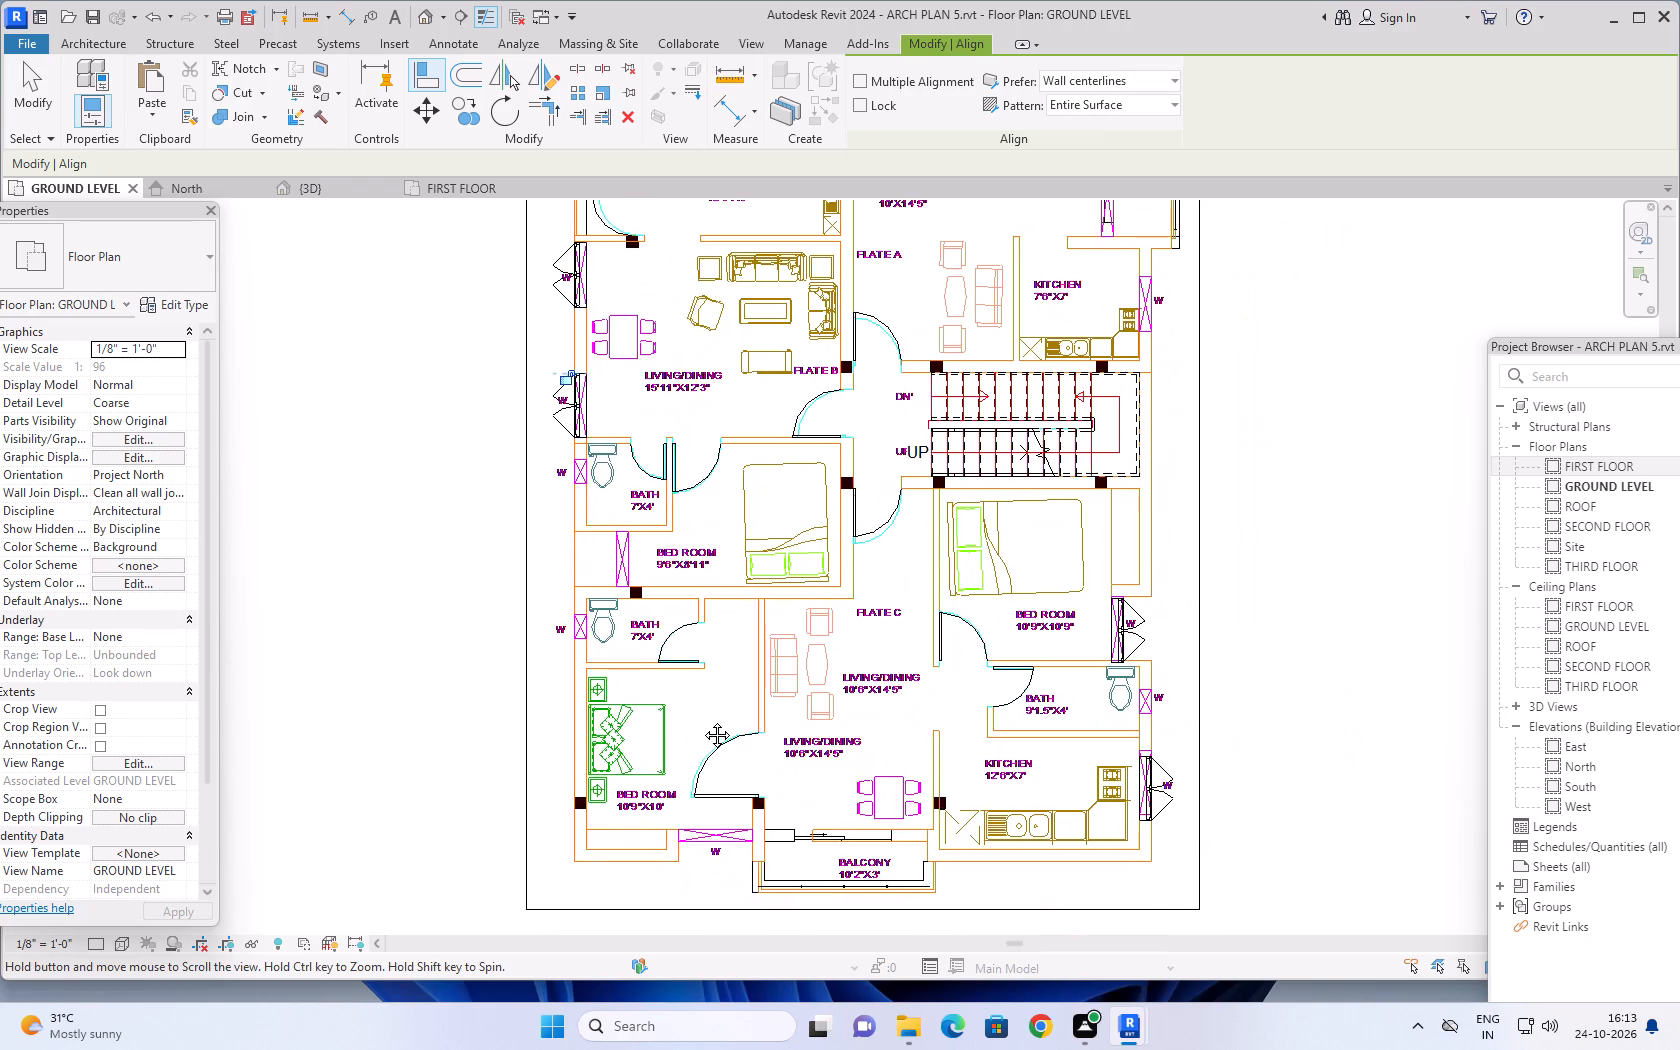
{"action": "middle_click_drag", "start_coordinate": [702, 720], "coordinate": [570, 766]}
{"action": "scroll", "coordinate": [1011, 633], "scroll_direction": "up", "scroll_amount": 10}
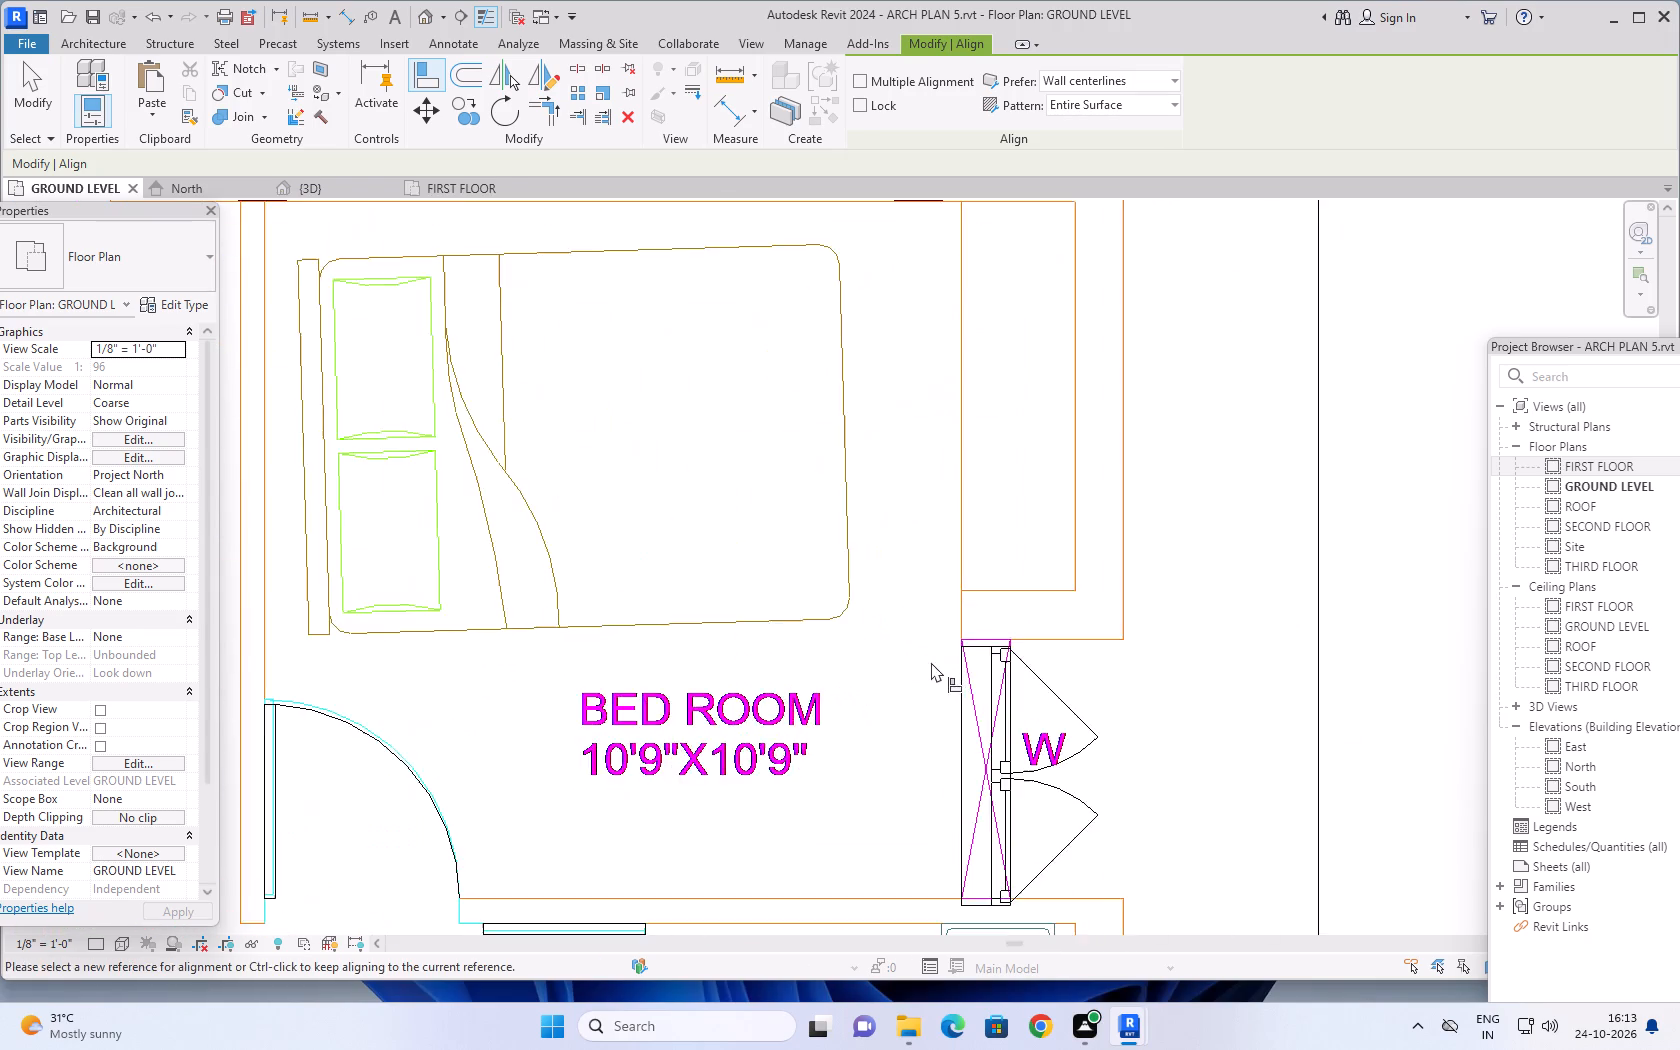
{"action": "scroll", "coordinate": [957, 655], "scroll_direction": "up", "scroll_amount": 10}
{"action": "left_click", "coordinate": [1042, 621]}
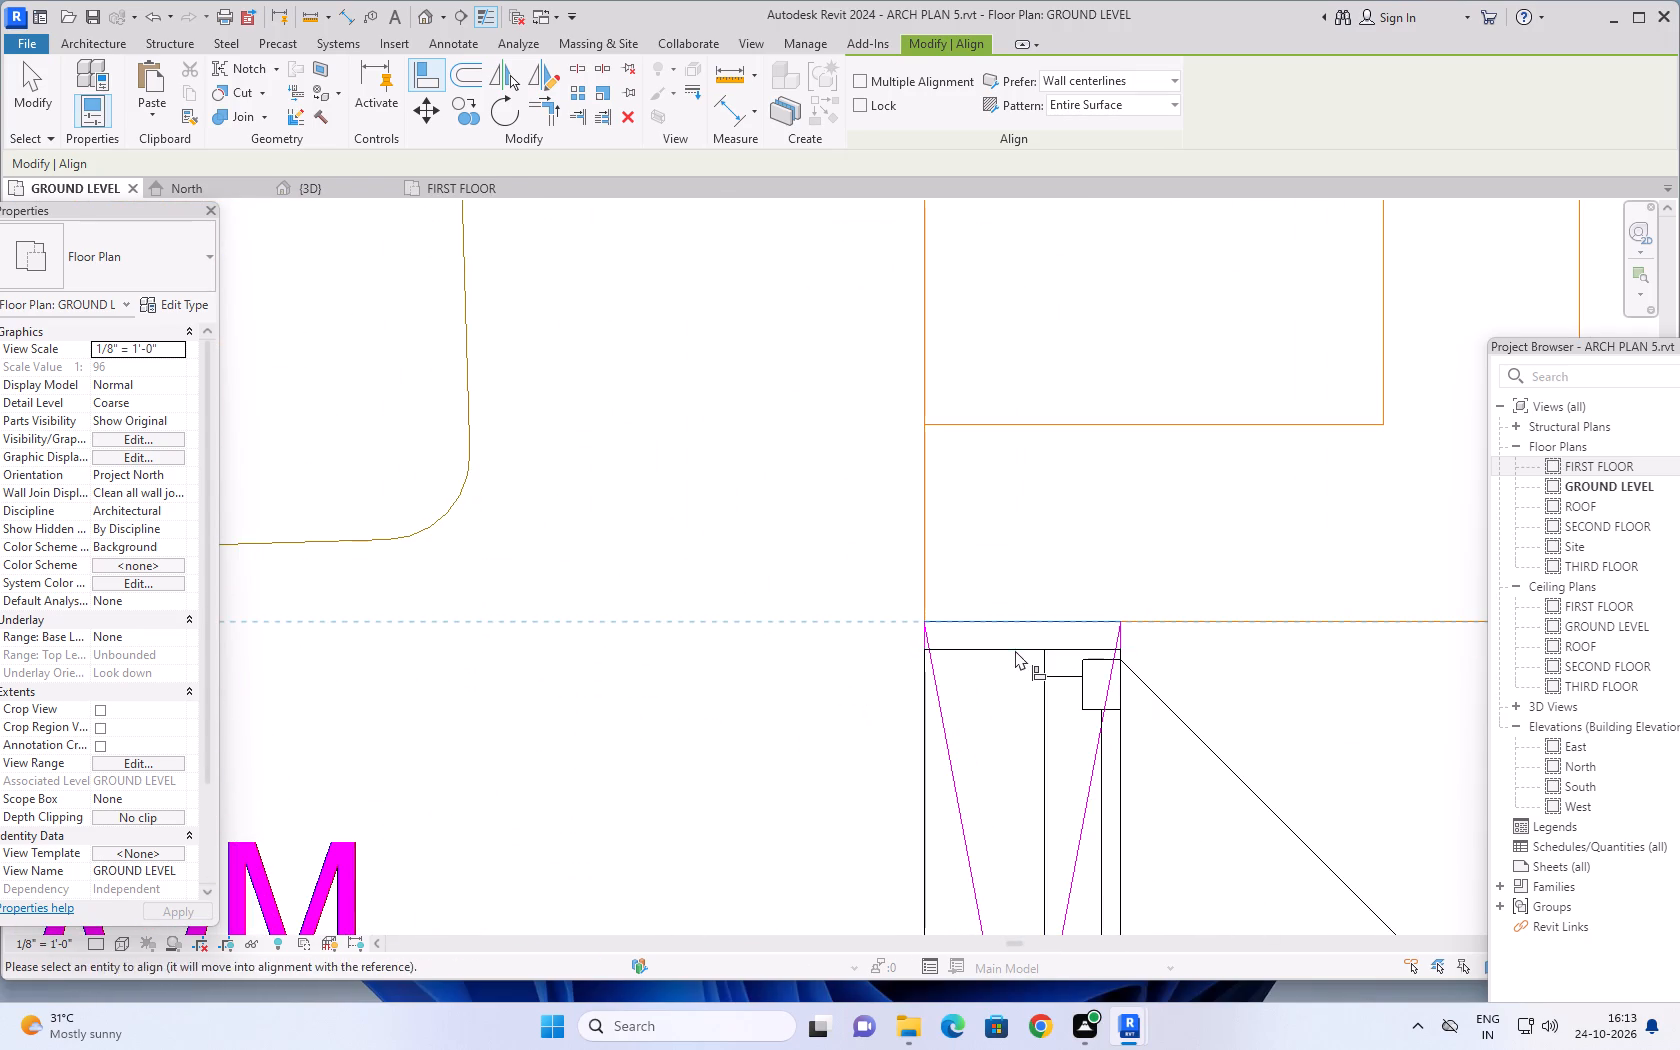
{"action": "left_click", "coordinate": [1013, 650]}
Align the bath-side end of the 12'6"X7' kitchen window with the matching end of its marked W opening.
{"action": "scroll", "coordinate": [720, 661], "scroll_direction": "down", "scroll_amount": 18}
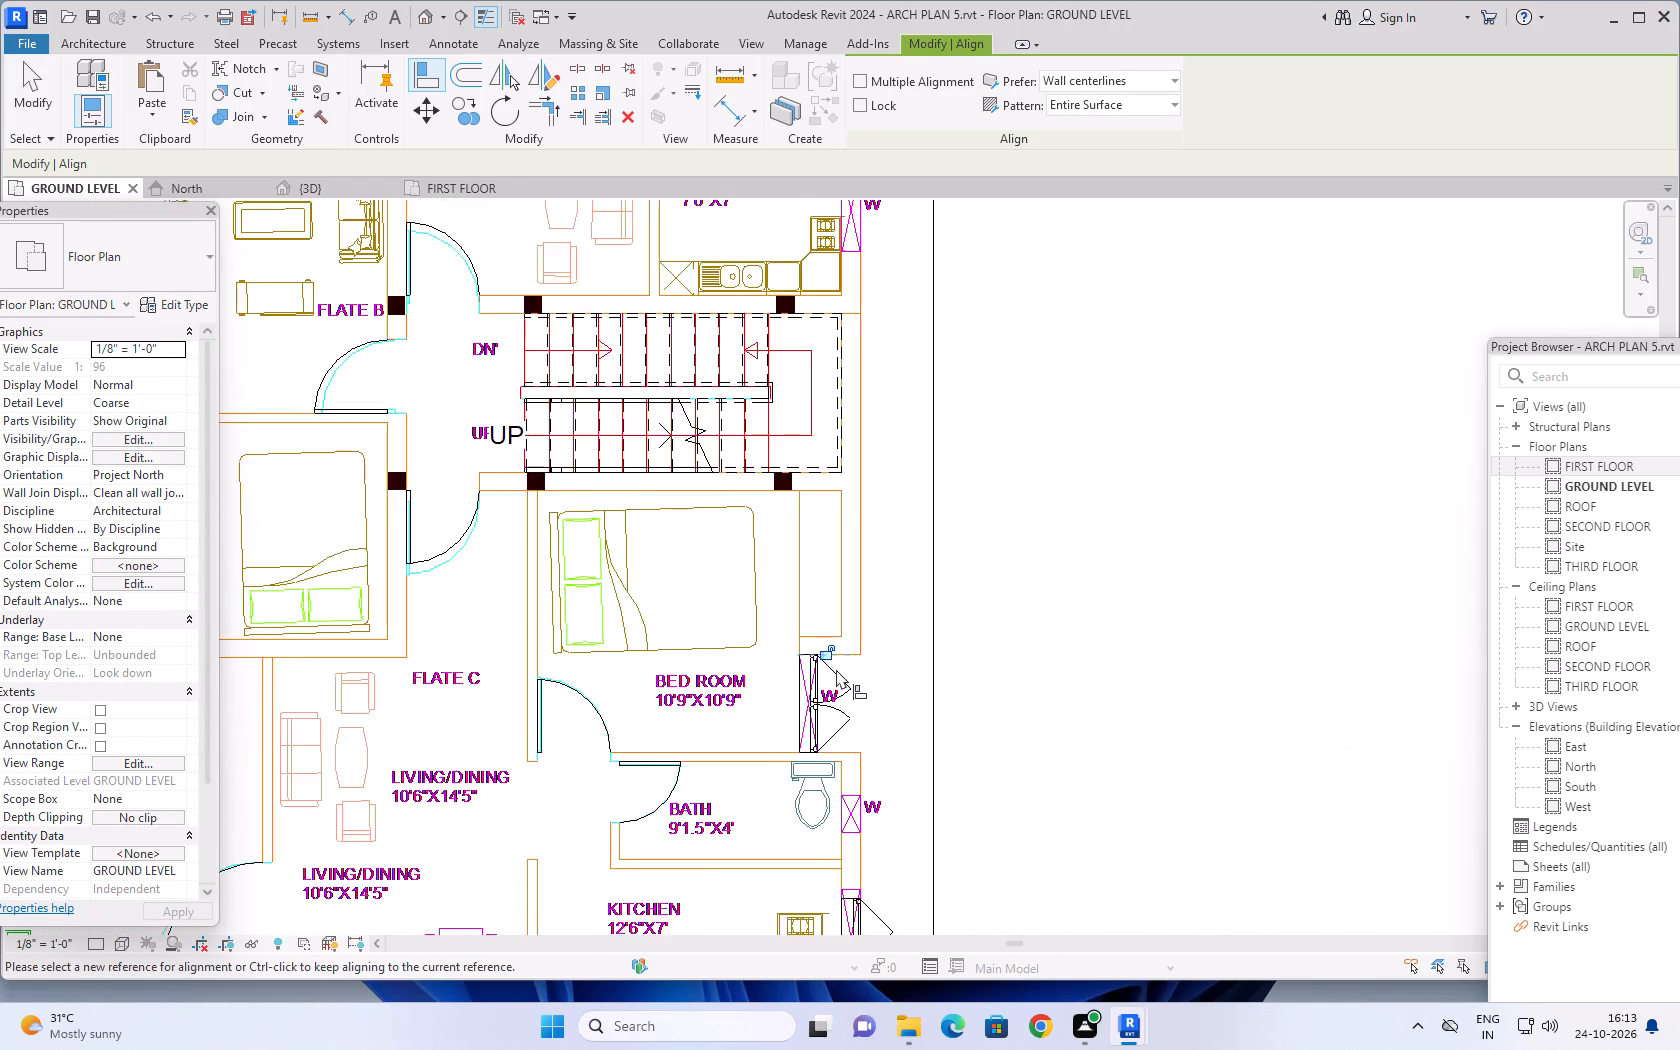
{"action": "scroll", "coordinate": [836, 669], "scroll_direction": "down", "scroll_amount": 2}
{"action": "middle_click_drag", "start_coordinate": [860, 682], "coordinate": [831, 557]}
{"action": "scroll", "coordinate": [817, 733], "scroll_direction": "up", "scroll_amount": 11}
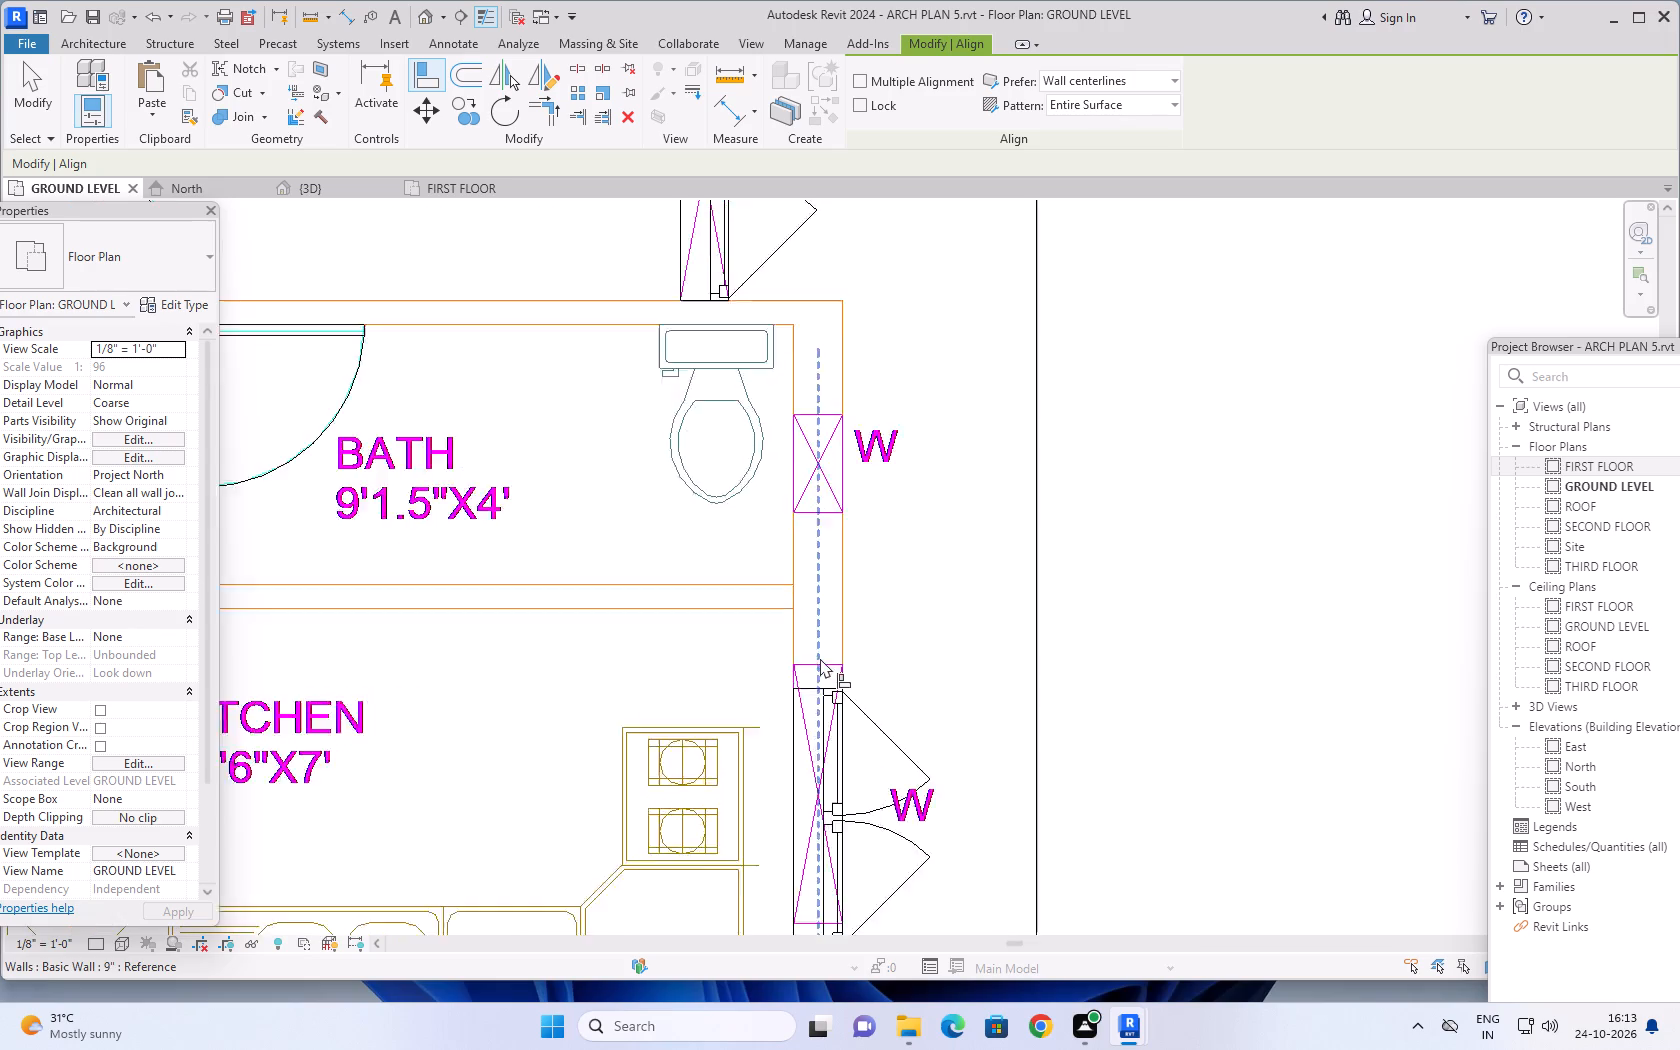
{"action": "scroll", "coordinate": [820, 658], "scroll_direction": "up", "scroll_amount": 6}
{"action": "left_click", "coordinate": [825, 668]}
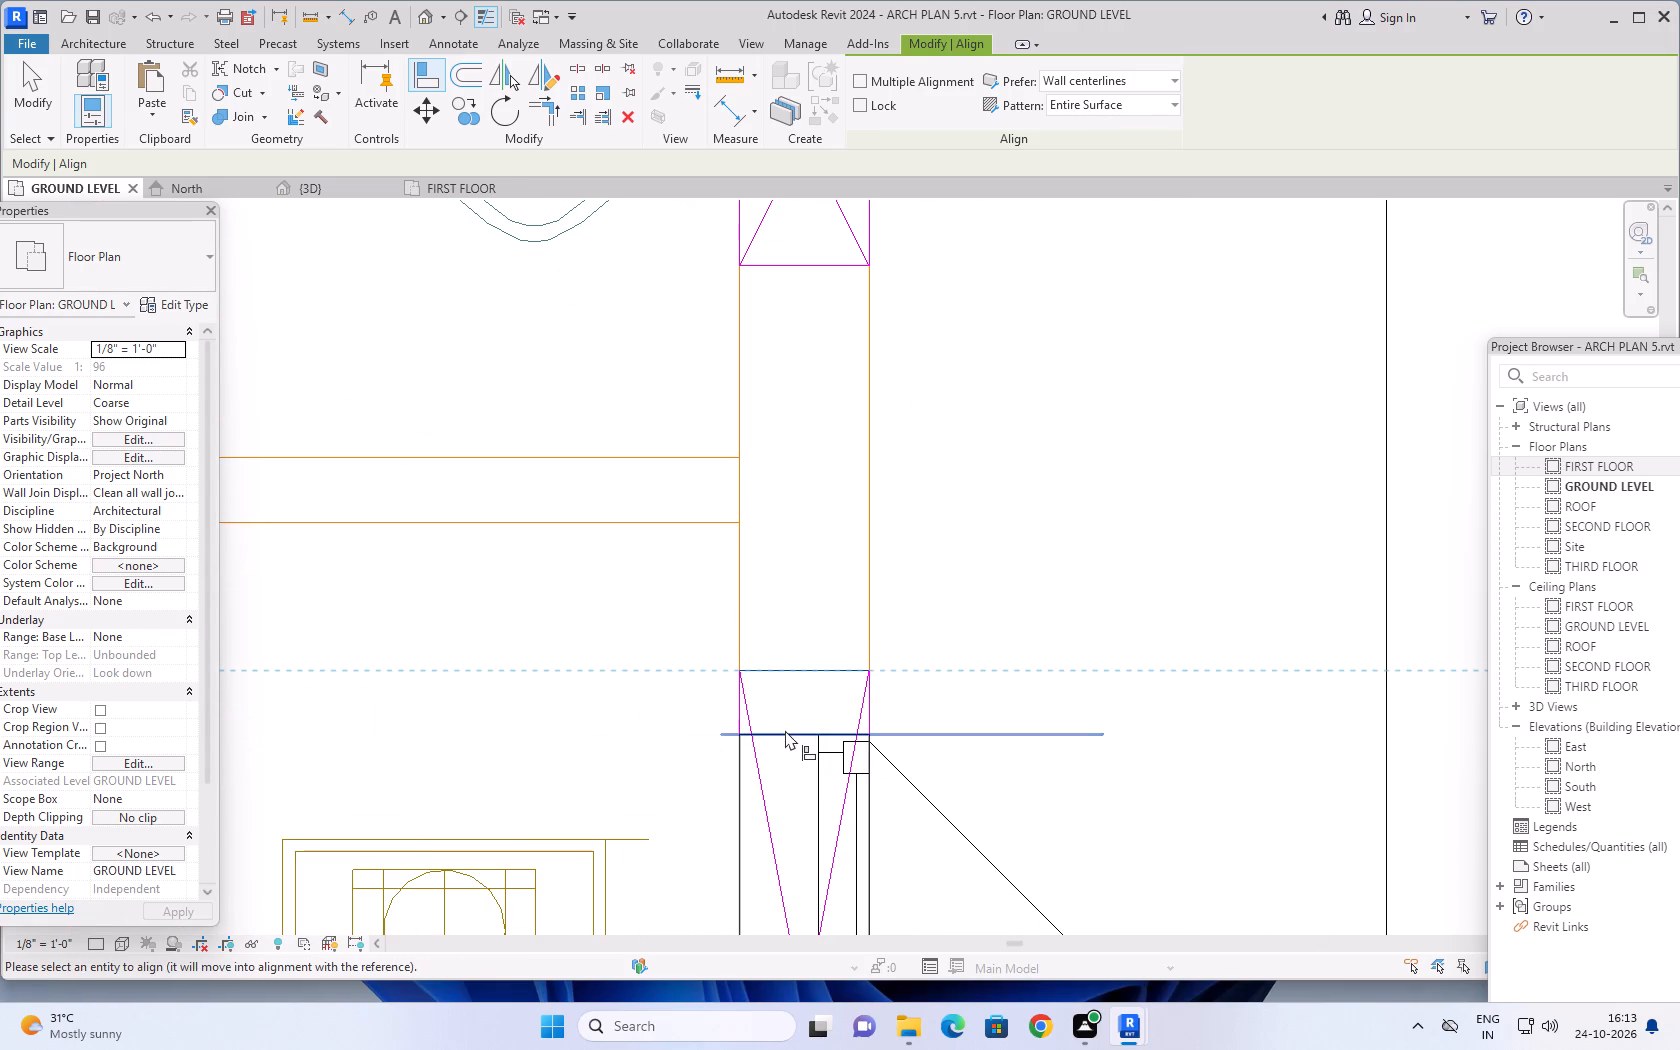
{"action": "left_click", "coordinate": [785, 730]}
Check how the windows of the 11'9"X9'6" and 11'6"X9'7.5" bedrooms fit their marked W openings.
{"action": "scroll", "coordinate": [851, 659], "scroll_direction": "down", "scroll_amount": 8}
{"action": "scroll", "coordinate": [999, 652], "scroll_direction": "down", "scroll_amount": 9}
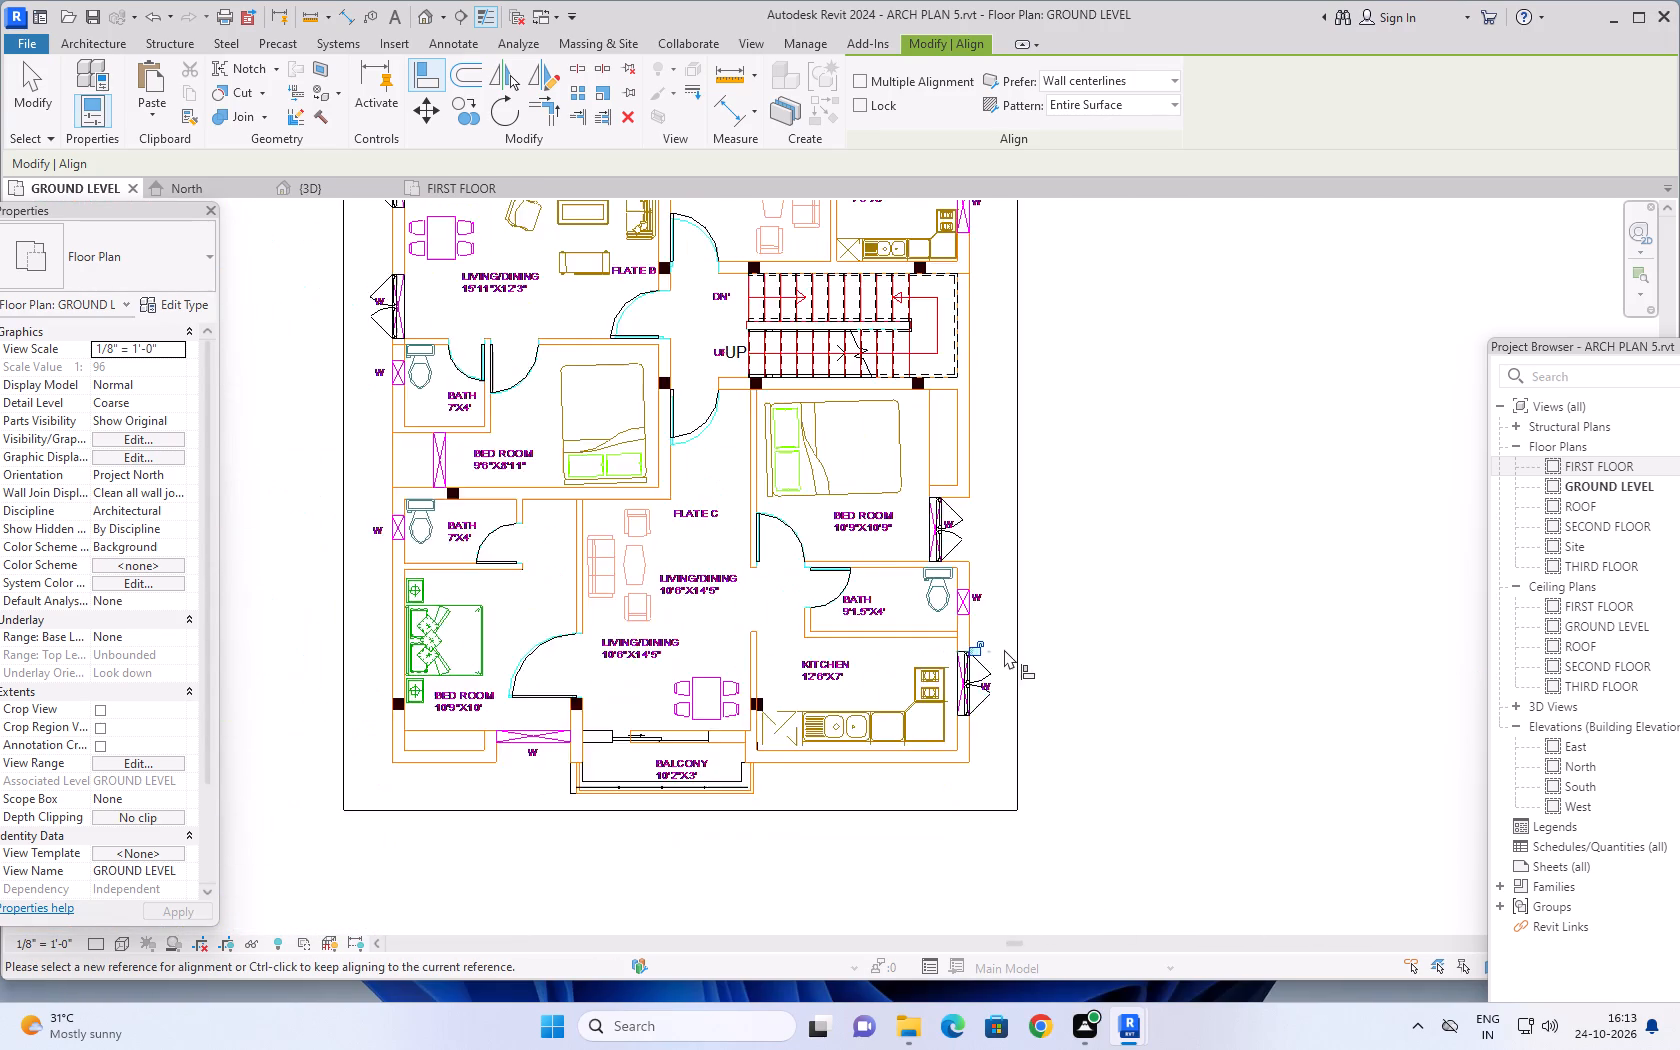
{"action": "scroll", "coordinate": [1004, 649], "scroll_direction": "down", "scroll_amount": 4}
{"action": "middle_click_drag", "start_coordinate": [1045, 433], "coordinate": [953, 769]}
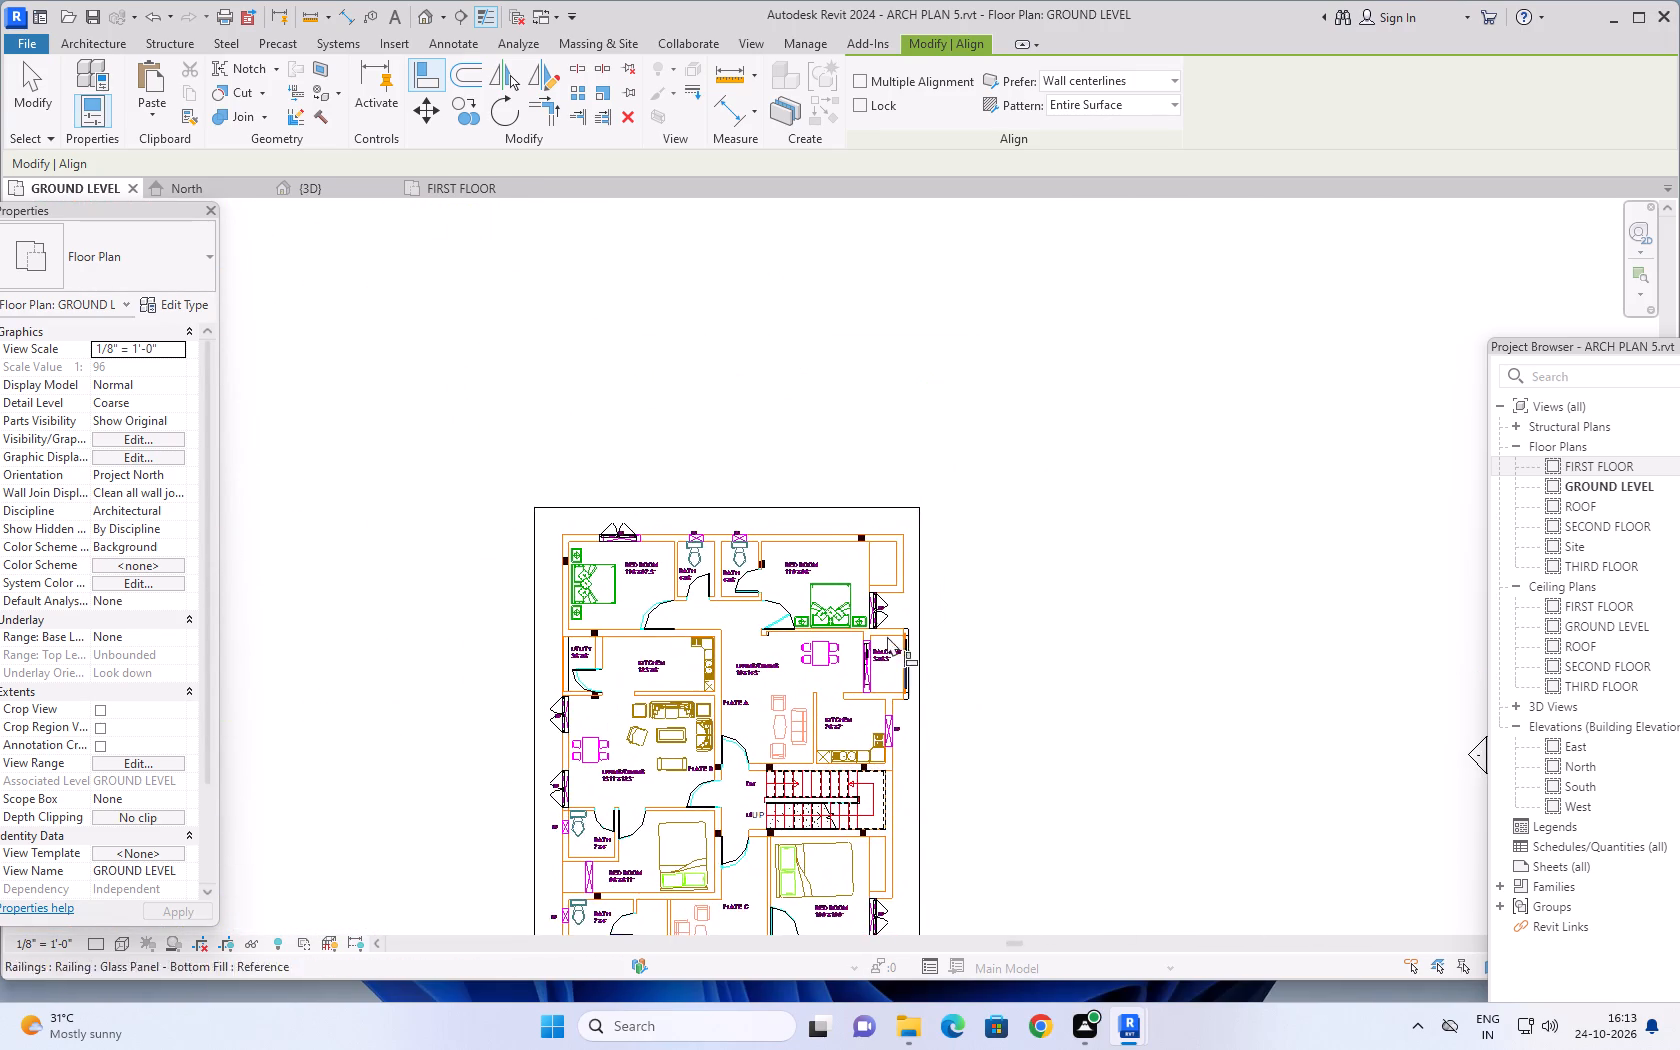
{"action": "scroll", "coordinate": [877, 618], "scroll_direction": "up", "scroll_amount": 8}
{"action": "scroll", "coordinate": [797, 695], "scroll_direction": "up", "scroll_amount": 4}
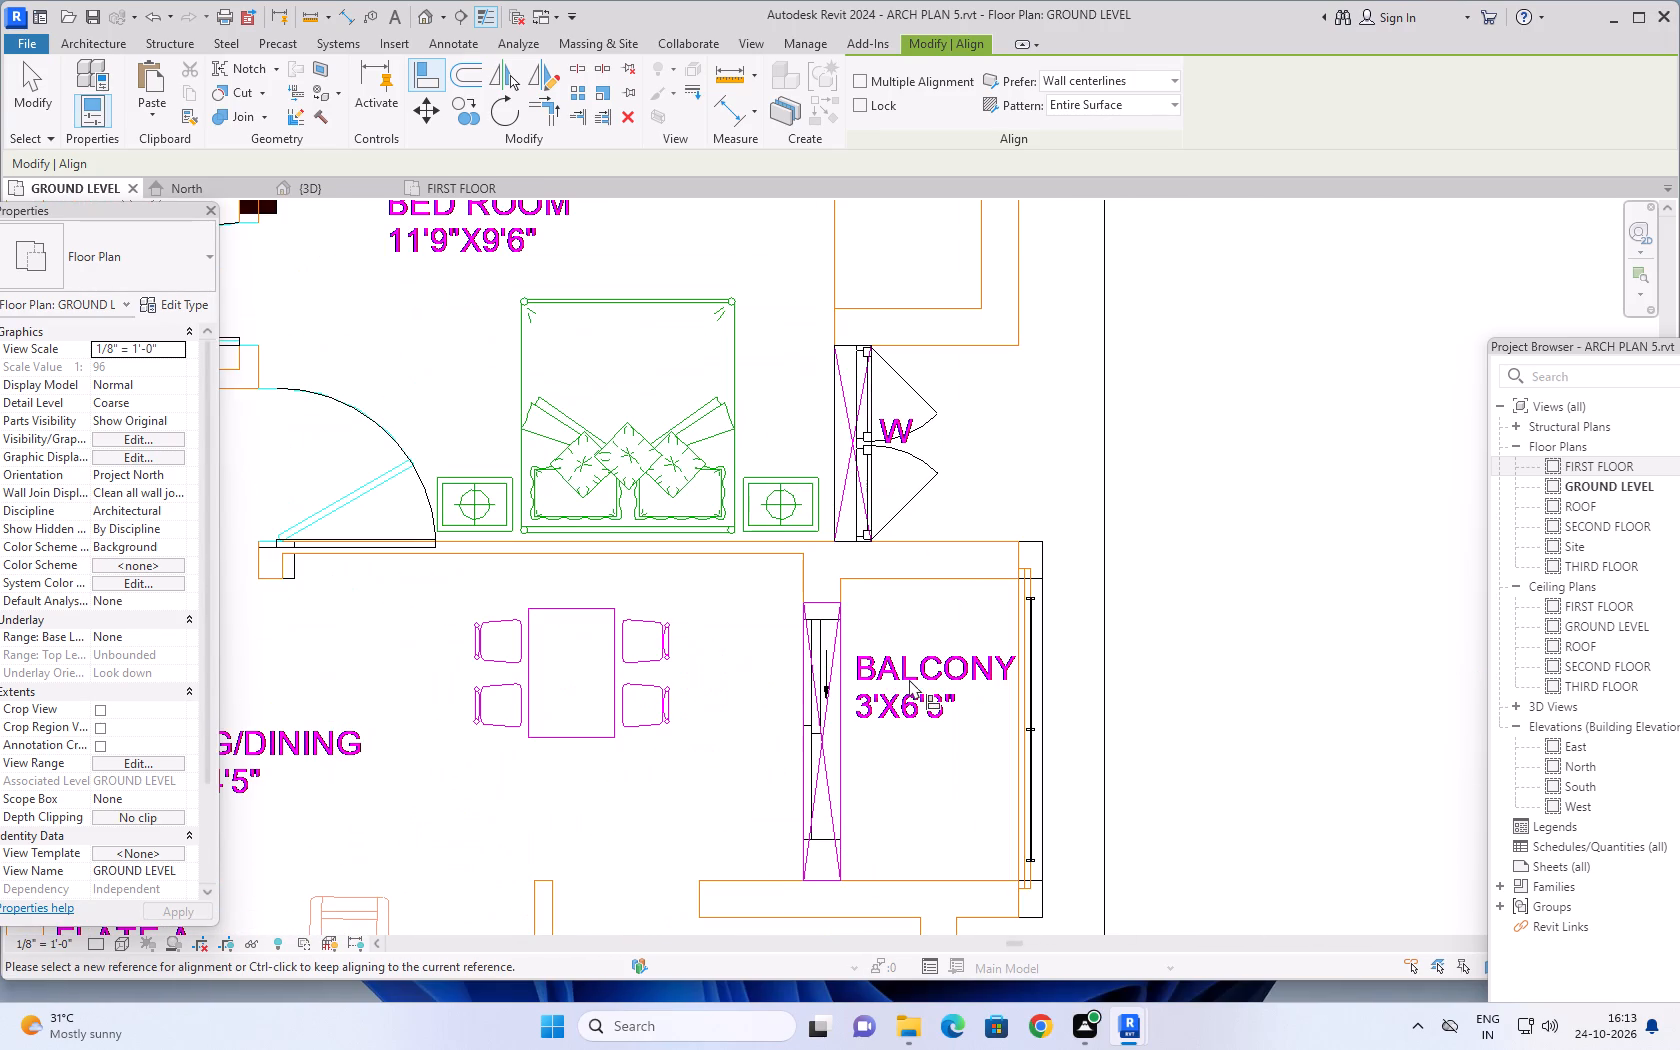
{"action": "scroll", "coordinate": [880, 533], "scroll_direction": "down", "scroll_amount": 6}
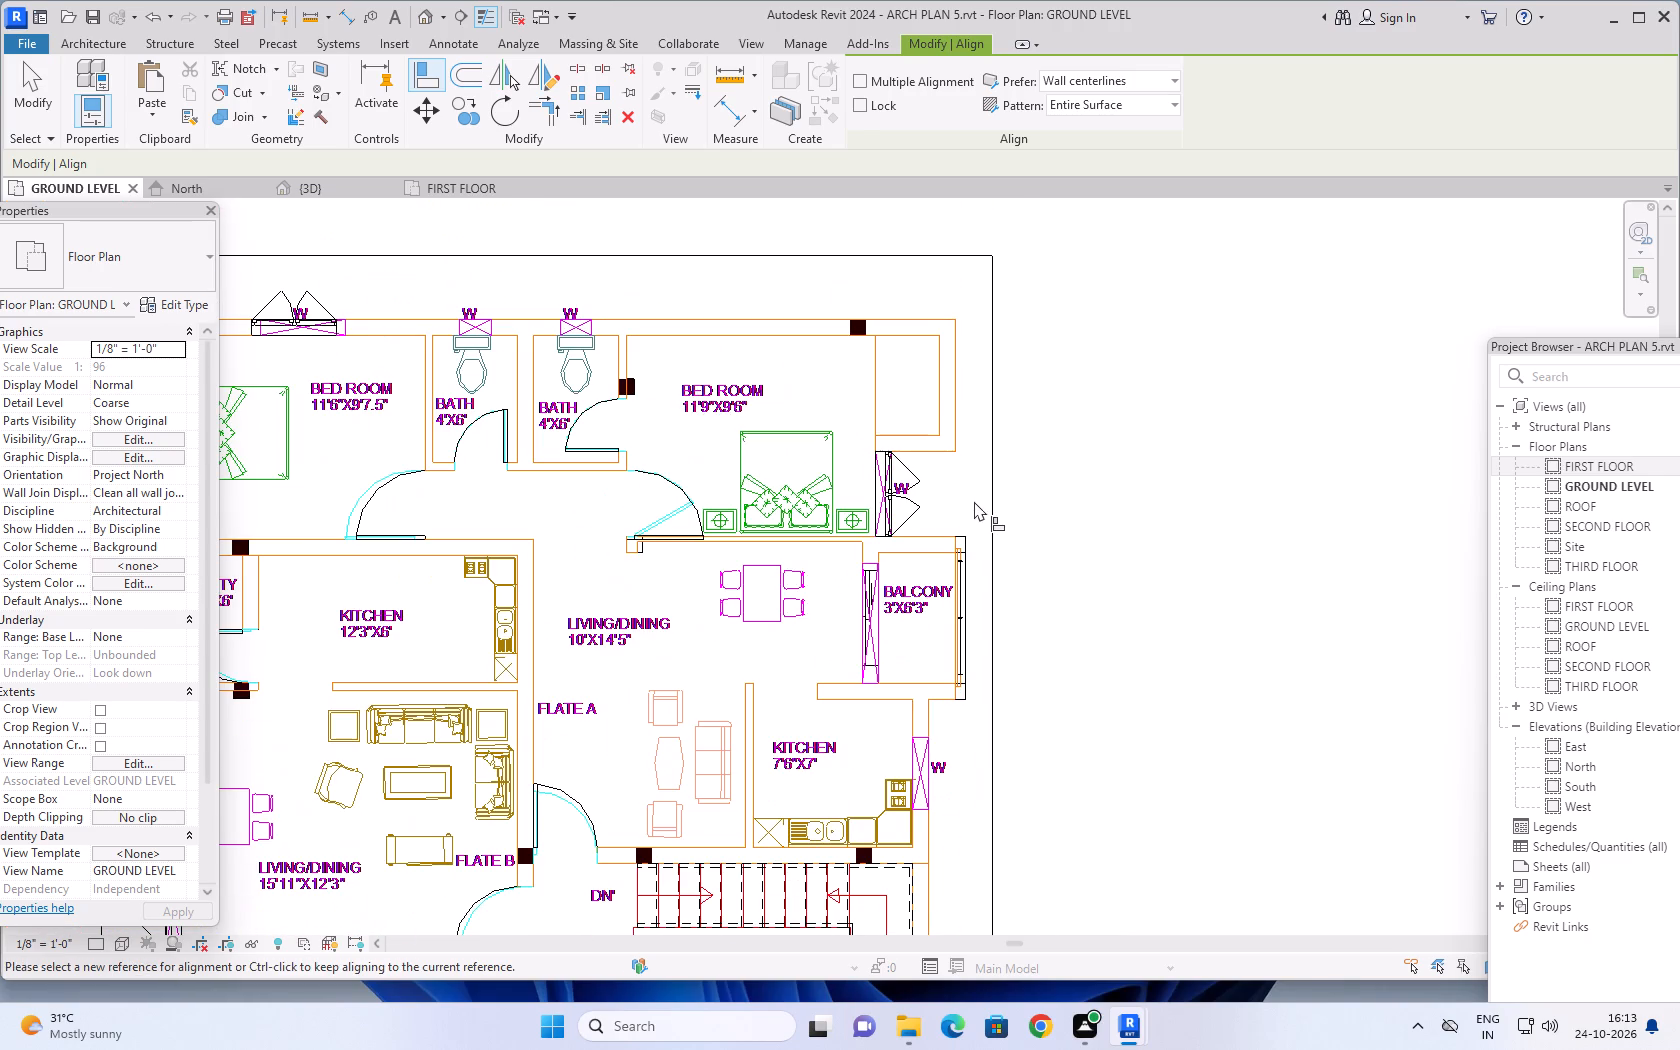
{"action": "scroll", "coordinate": [597, 522], "scroll_direction": "down", "scroll_amount": 3}
{"action": "scroll", "coordinate": [392, 389], "scroll_direction": "up", "scroll_amount": 4}
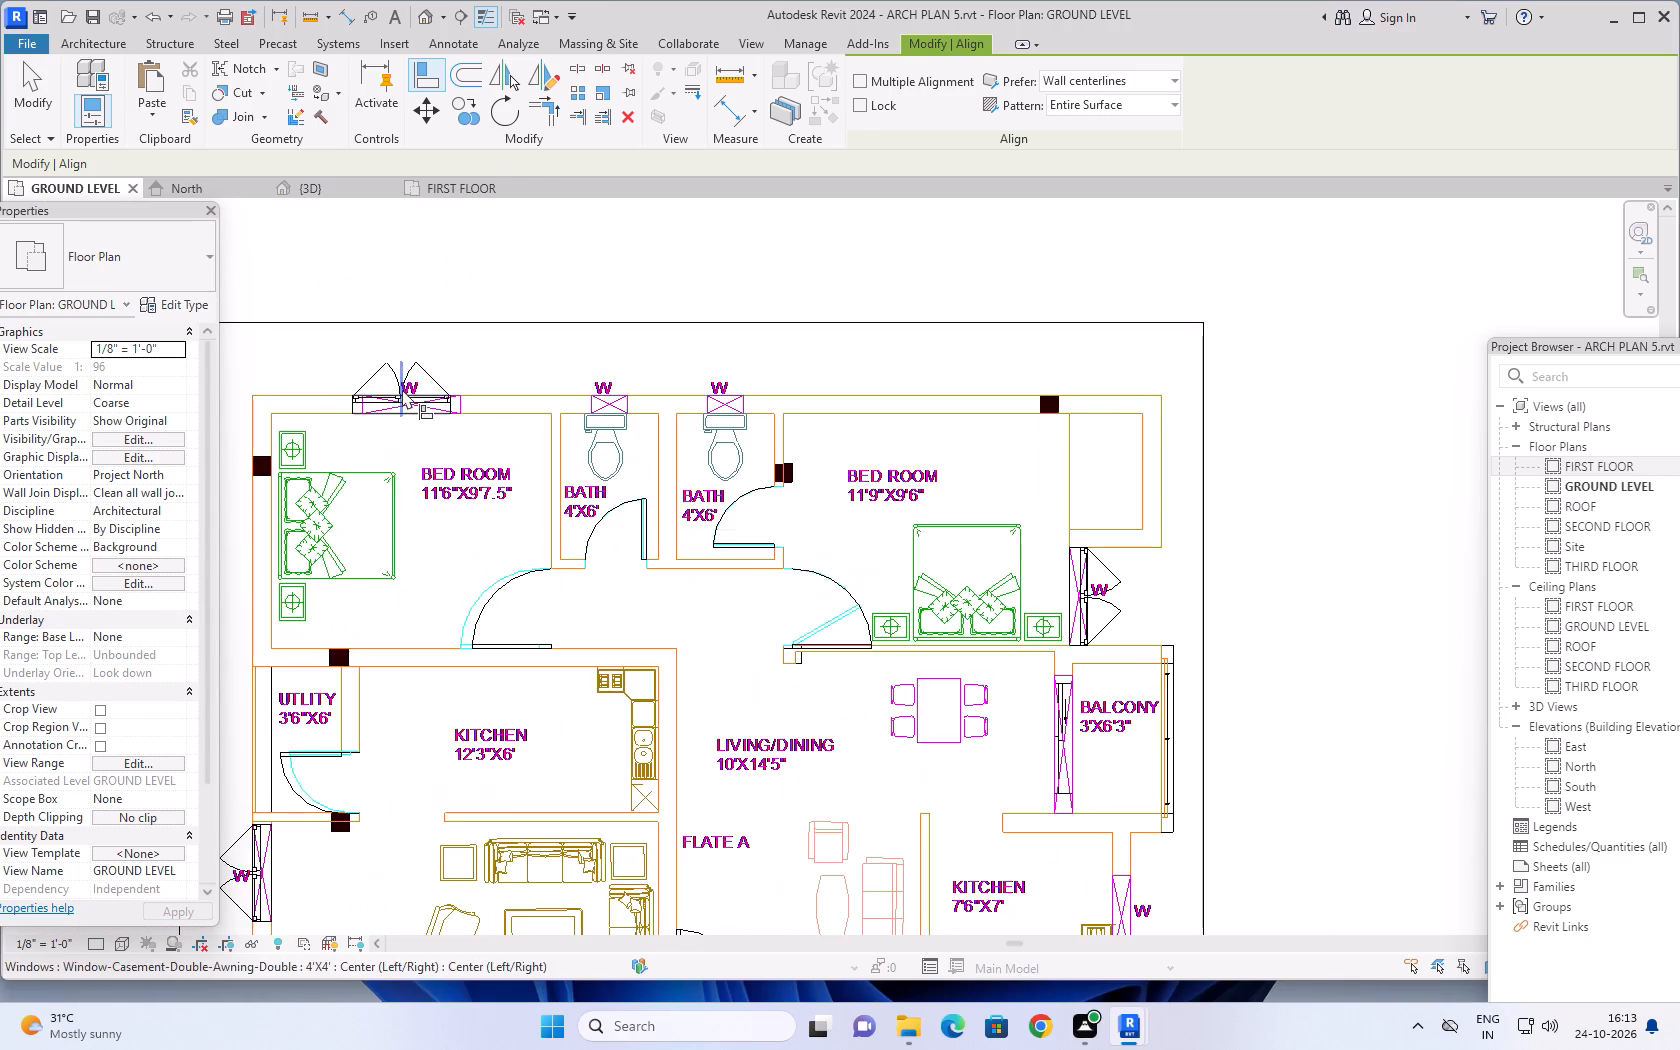
{"action": "scroll", "coordinate": [403, 389], "scroll_direction": "up", "scroll_amount": 14}
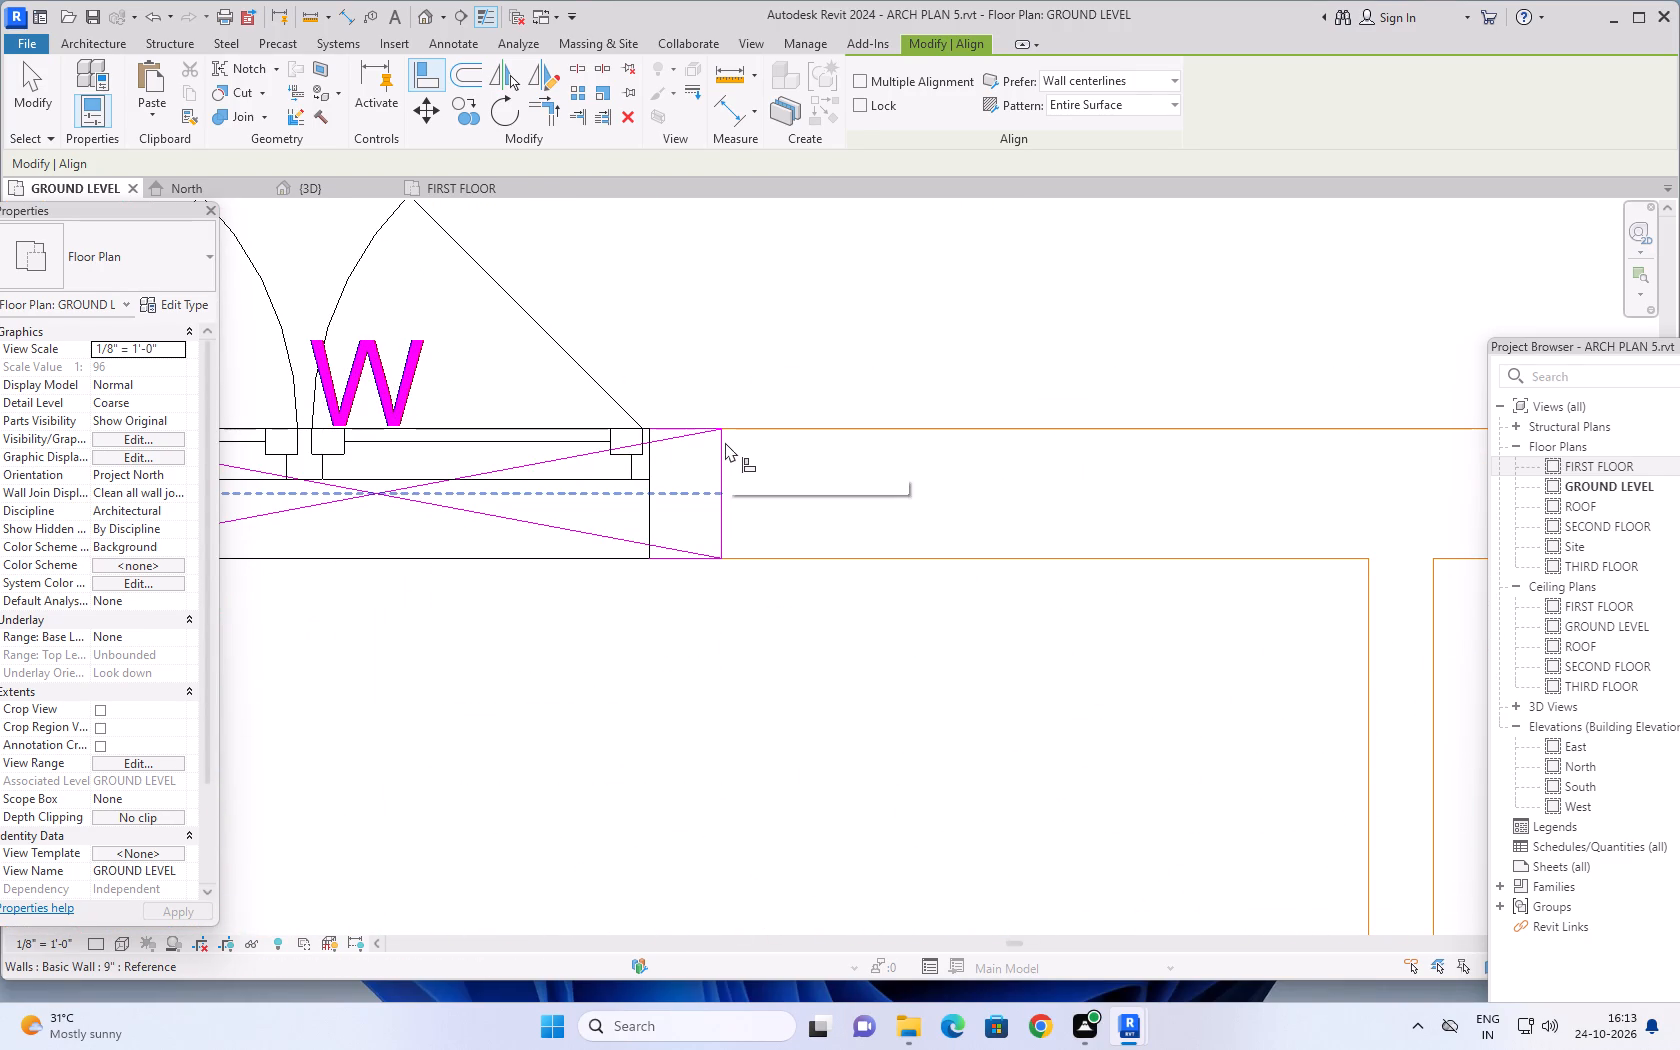
{"action": "scroll", "coordinate": [608, 409], "scroll_direction": "down", "scroll_amount": 6}
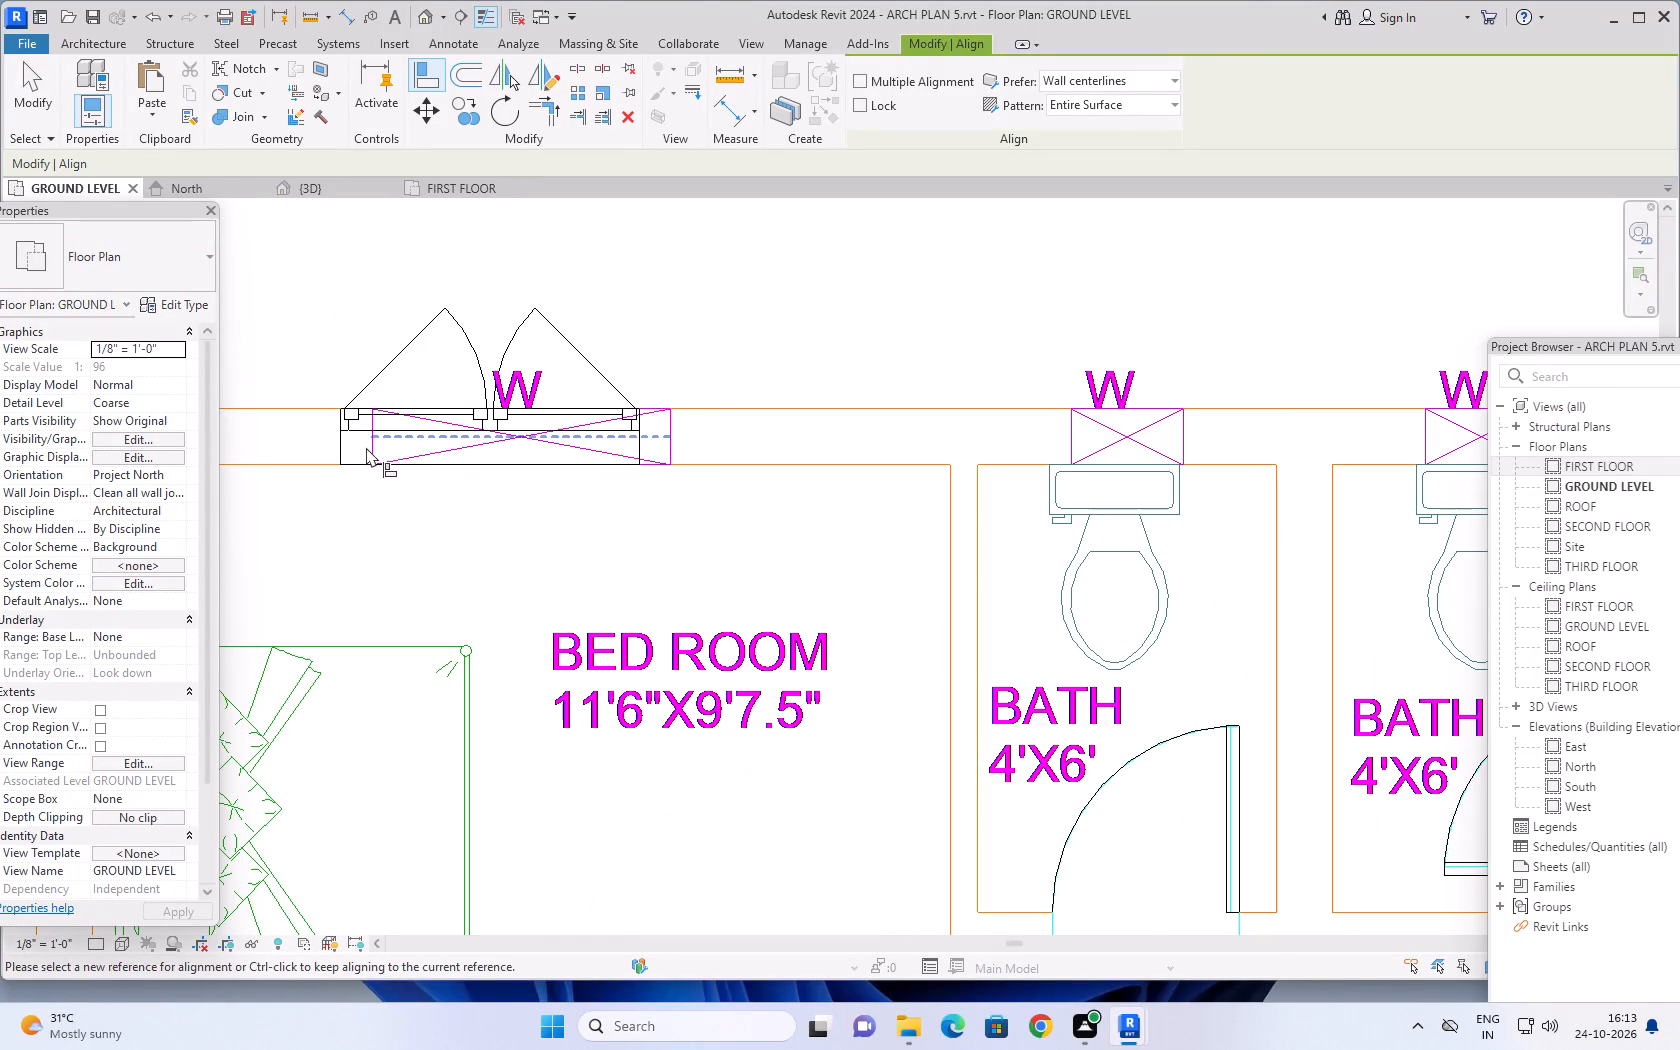
{"action": "scroll", "coordinate": [791, 416], "scroll_direction": "down", "scroll_amount": 5}
{"action": "scroll", "coordinate": [1165, 414], "scroll_direction": "down", "scroll_amount": 2}
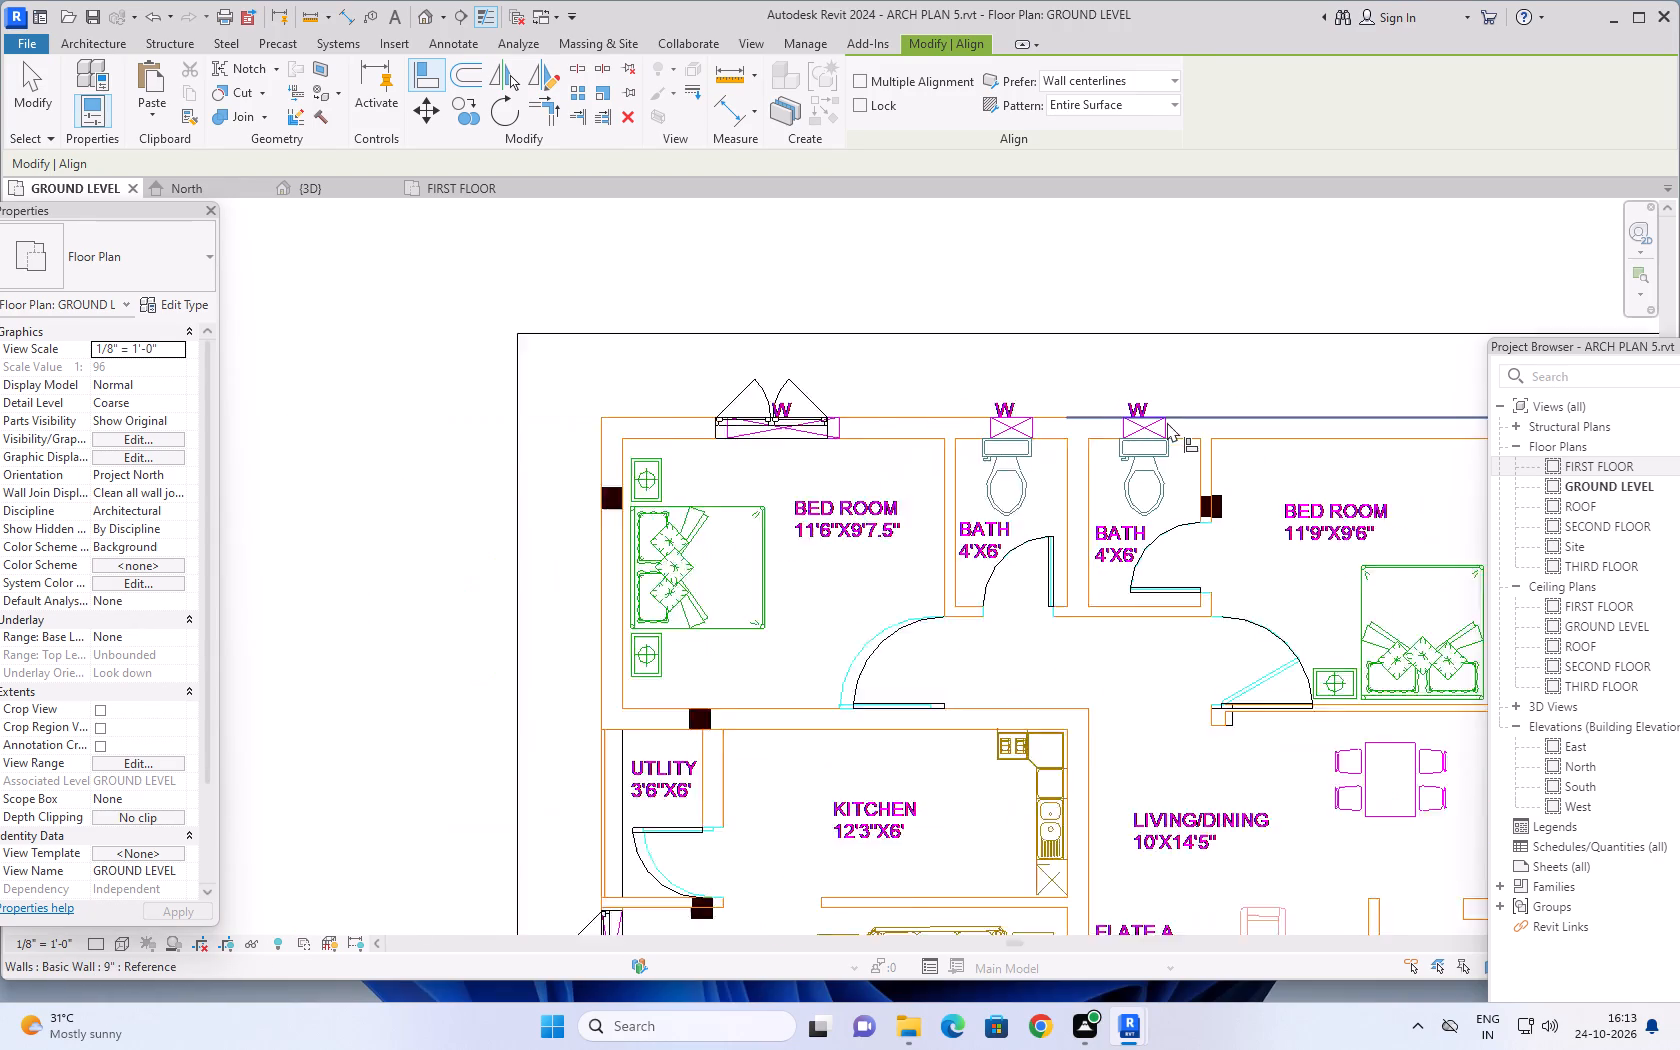
{"action": "scroll", "coordinate": [1167, 422], "scroll_direction": "down", "scroll_amount": 2}
{"action": "middle_click_drag", "start_coordinate": [1258, 377], "coordinate": [832, 341]}
{"action": "scroll", "coordinate": [1122, 412], "scroll_direction": "down", "scroll_amount": 1}
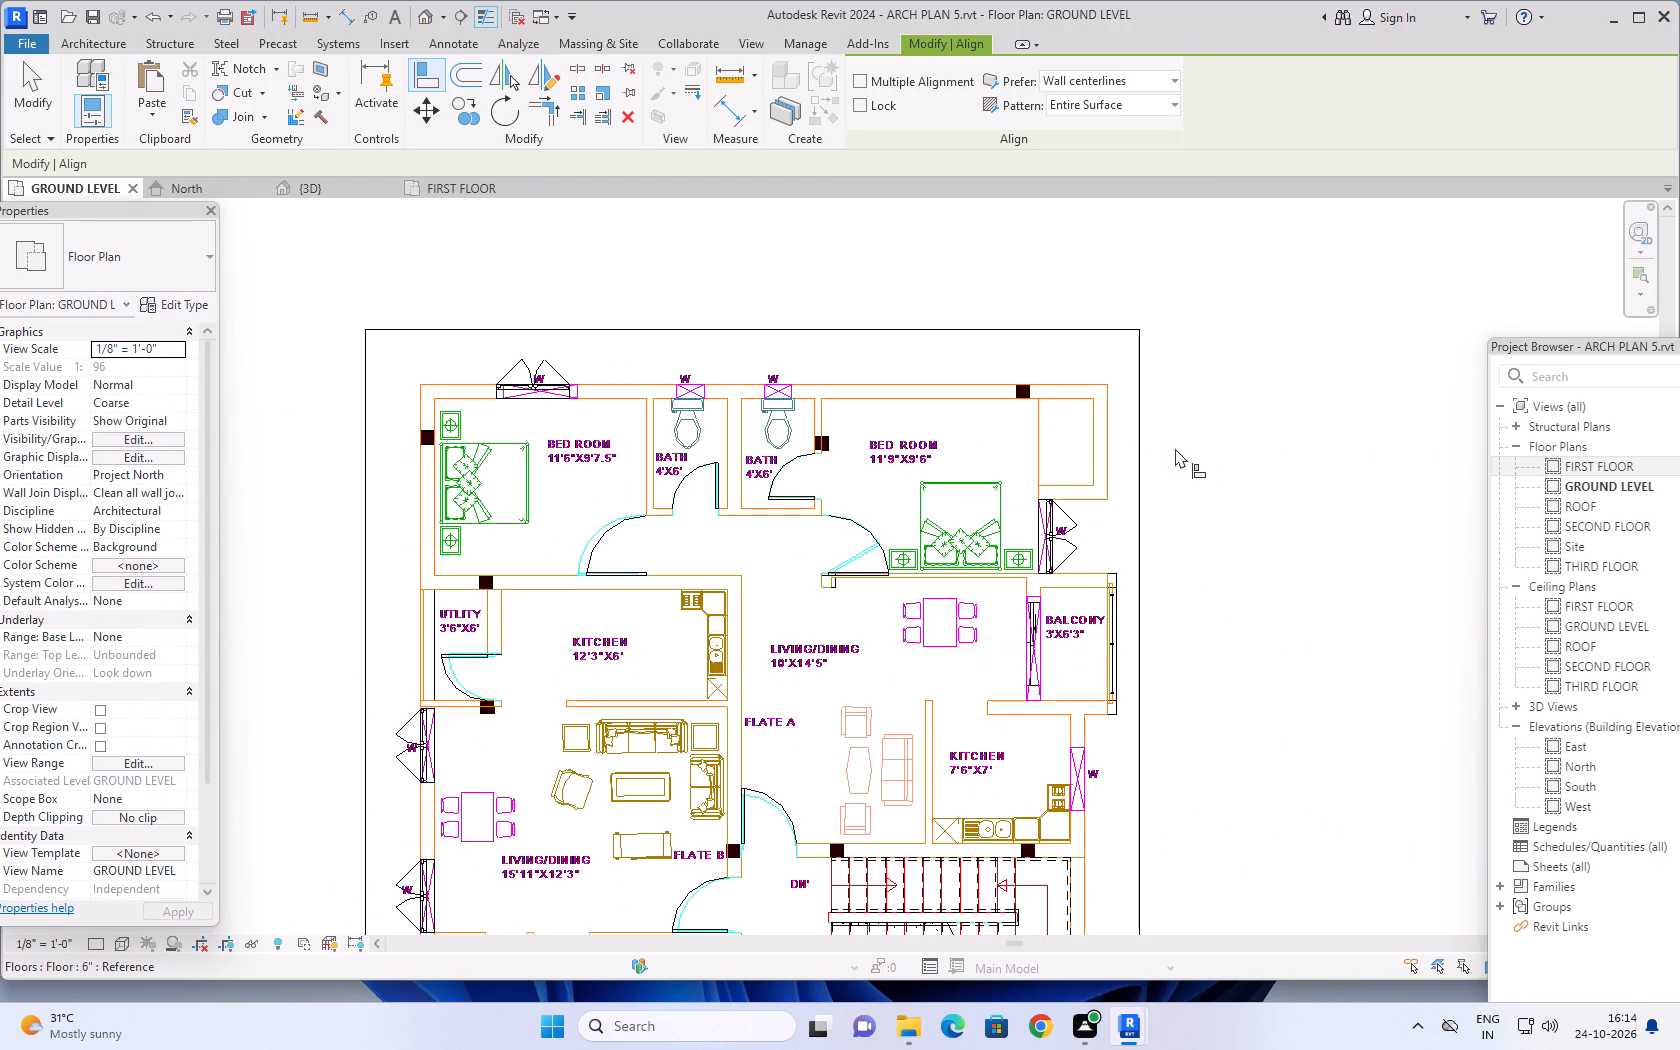
Review the whole ground level plan for how the placed windows sit in their marked W openings, and leave the Align command.
{"action": "scroll", "coordinate": [1189, 458], "scroll_direction": "down", "scroll_amount": 2}
{"action": "middle_click_drag", "start_coordinate": [1223, 505], "coordinate": [1189, 468]}
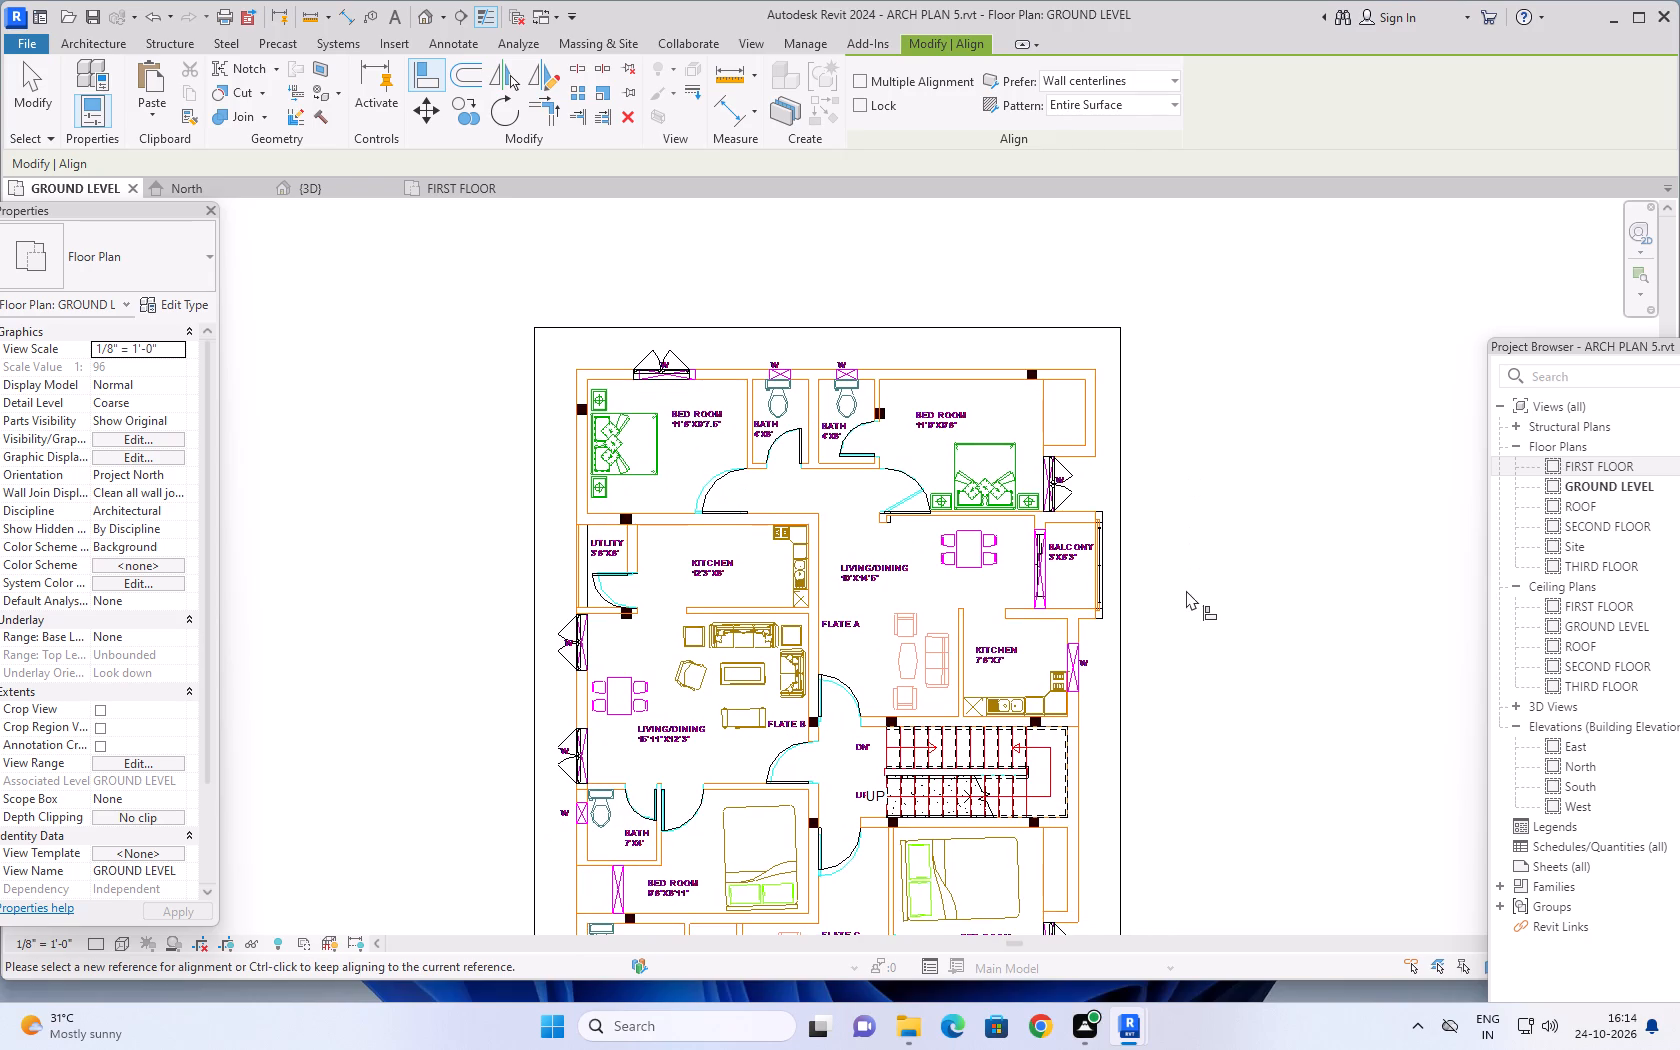
{"action": "scroll", "coordinate": [1185, 600], "scroll_direction": "down", "scroll_amount": 2}
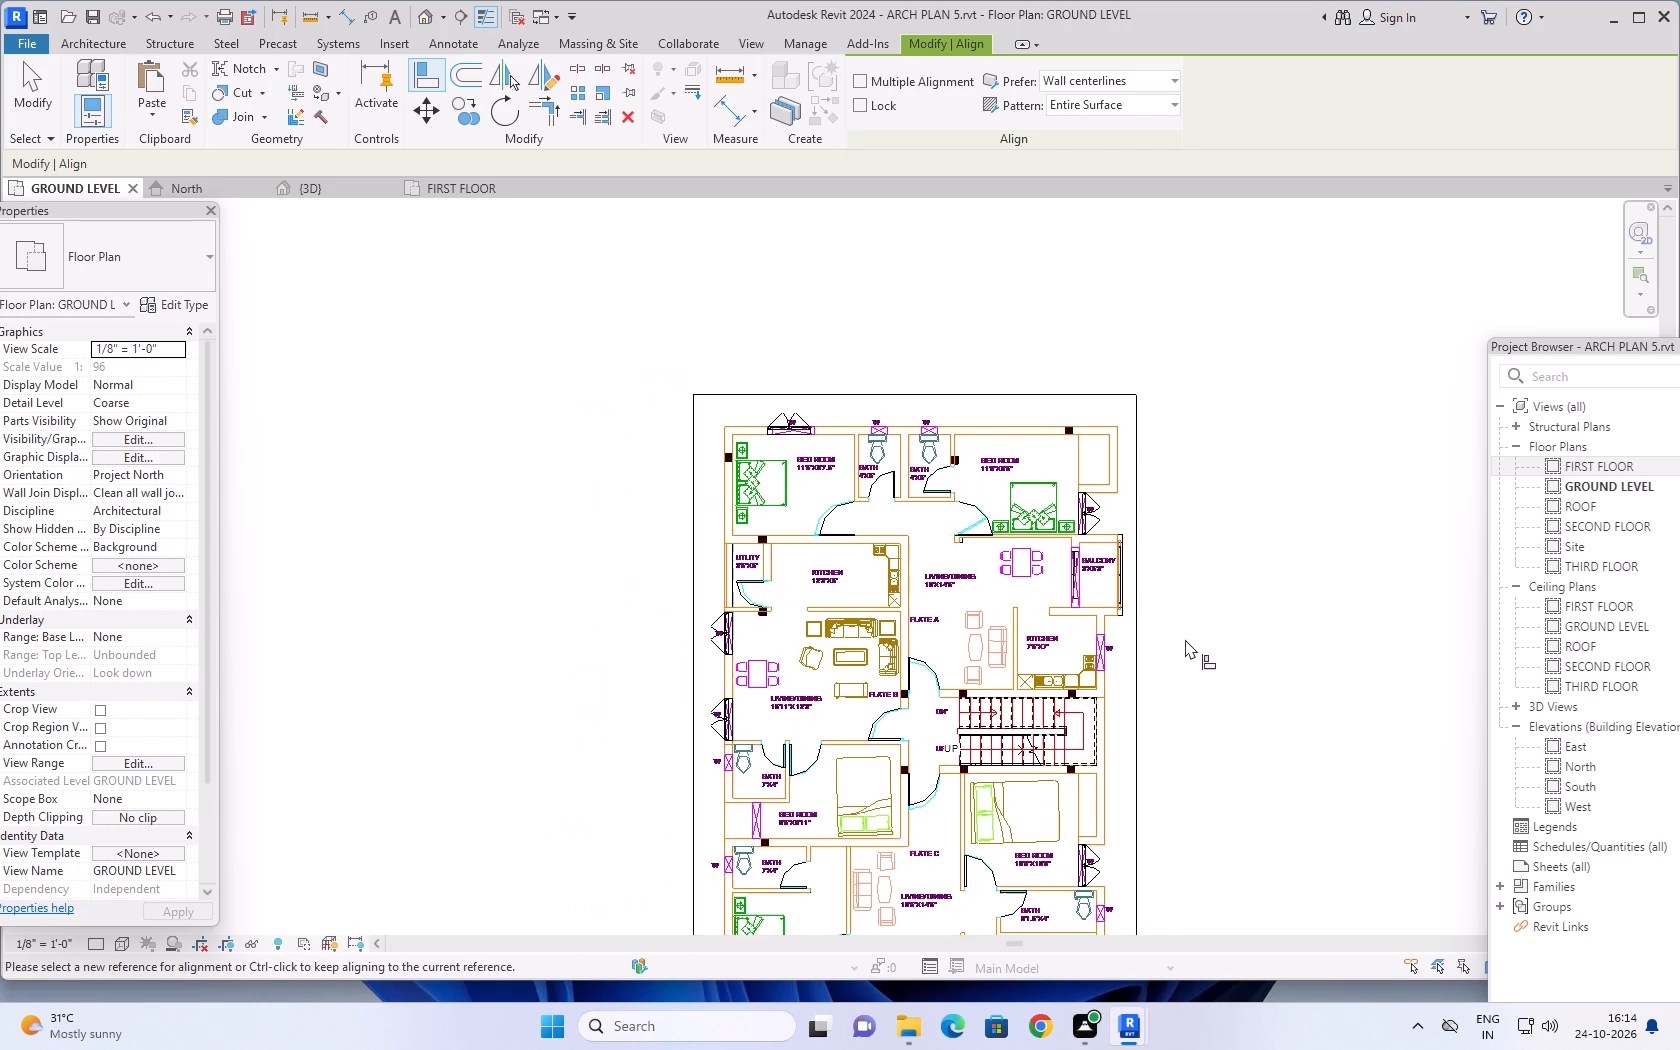
{"action": "middle_click_drag", "start_coordinate": [1183, 641], "coordinate": [1128, 519]}
{"action": "middle_click_drag", "start_coordinate": [1145, 672], "coordinate": [1124, 568]}
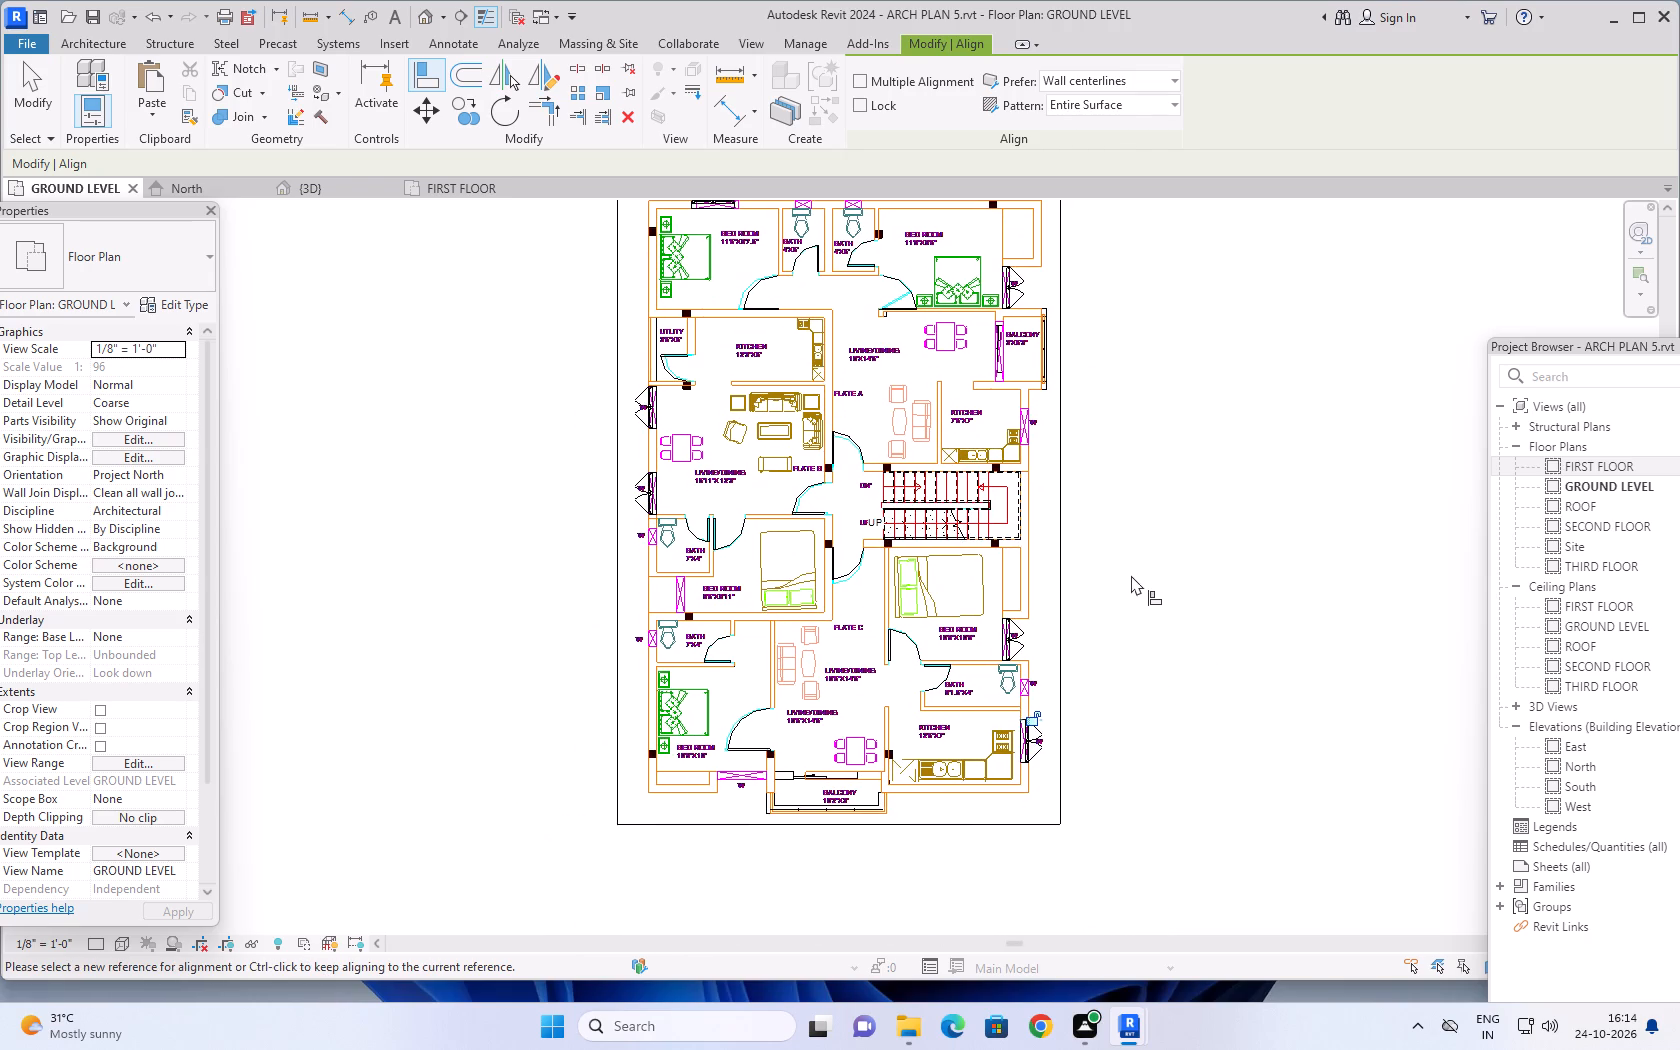
{"action": "scroll", "coordinate": [1135, 575], "scroll_direction": "down", "scroll_amount": 1}
{"action": "middle_click_drag", "start_coordinate": [1163, 542], "coordinate": [1142, 606]}
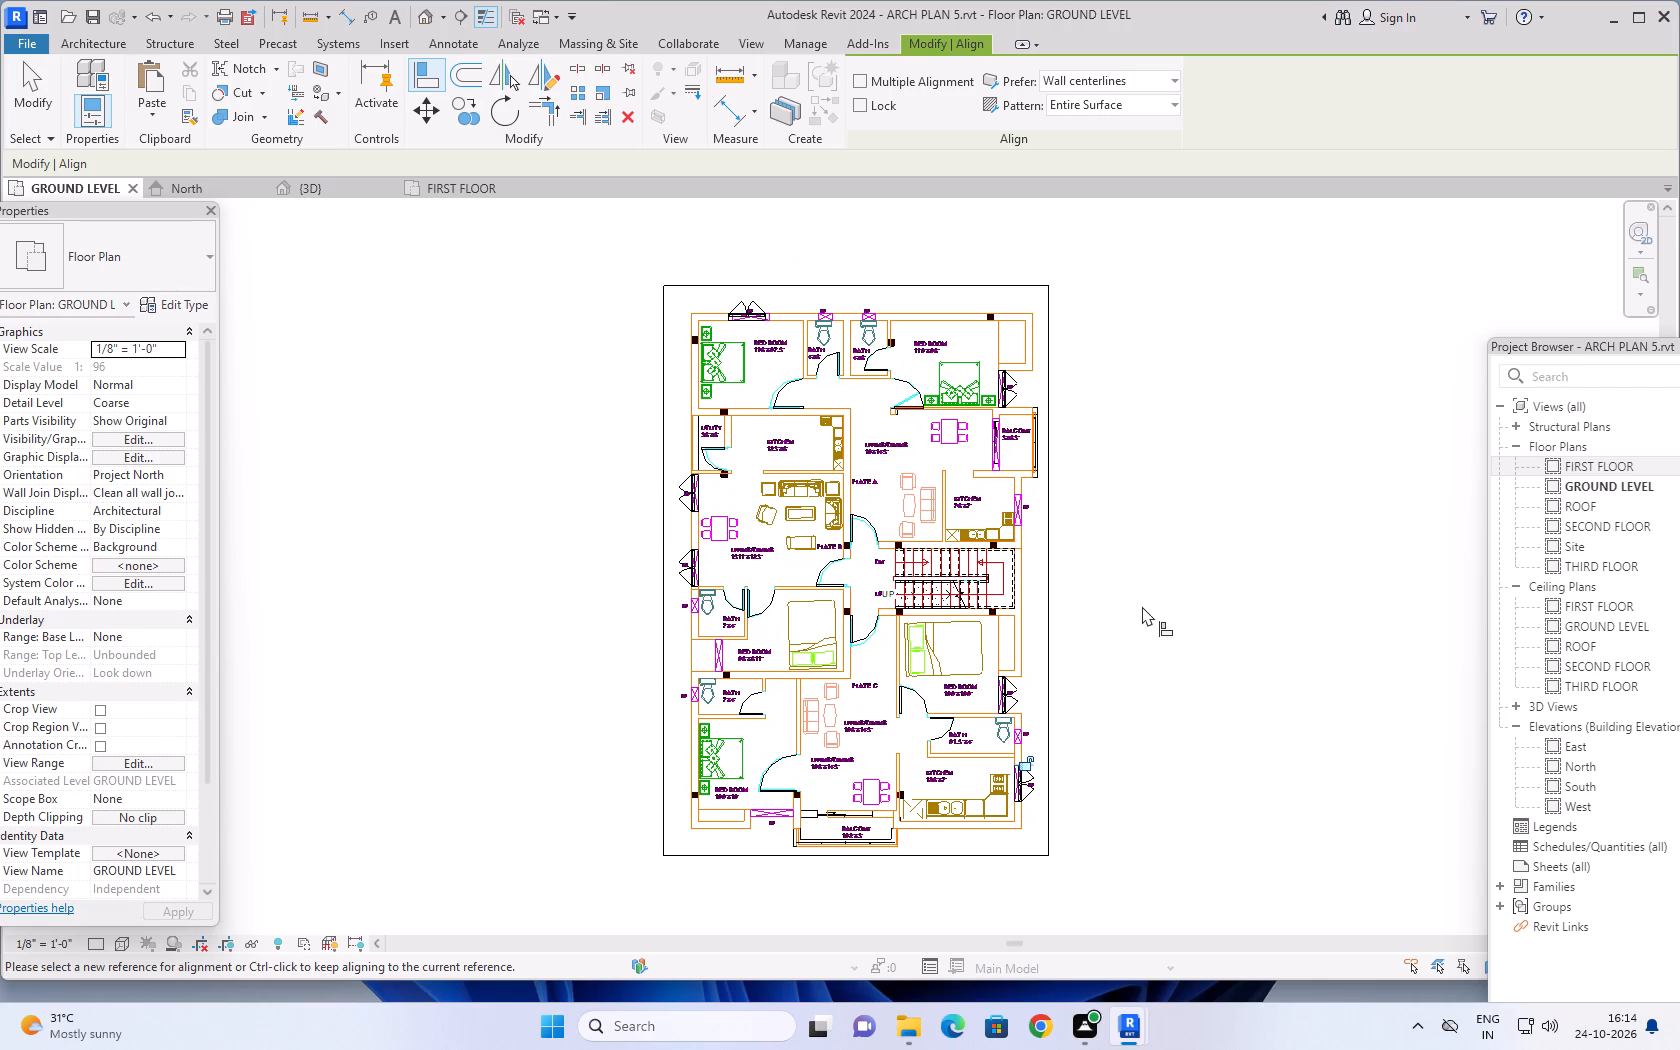
{"action": "middle_click_drag", "start_coordinate": [1129, 707], "coordinate": [1129, 656]}
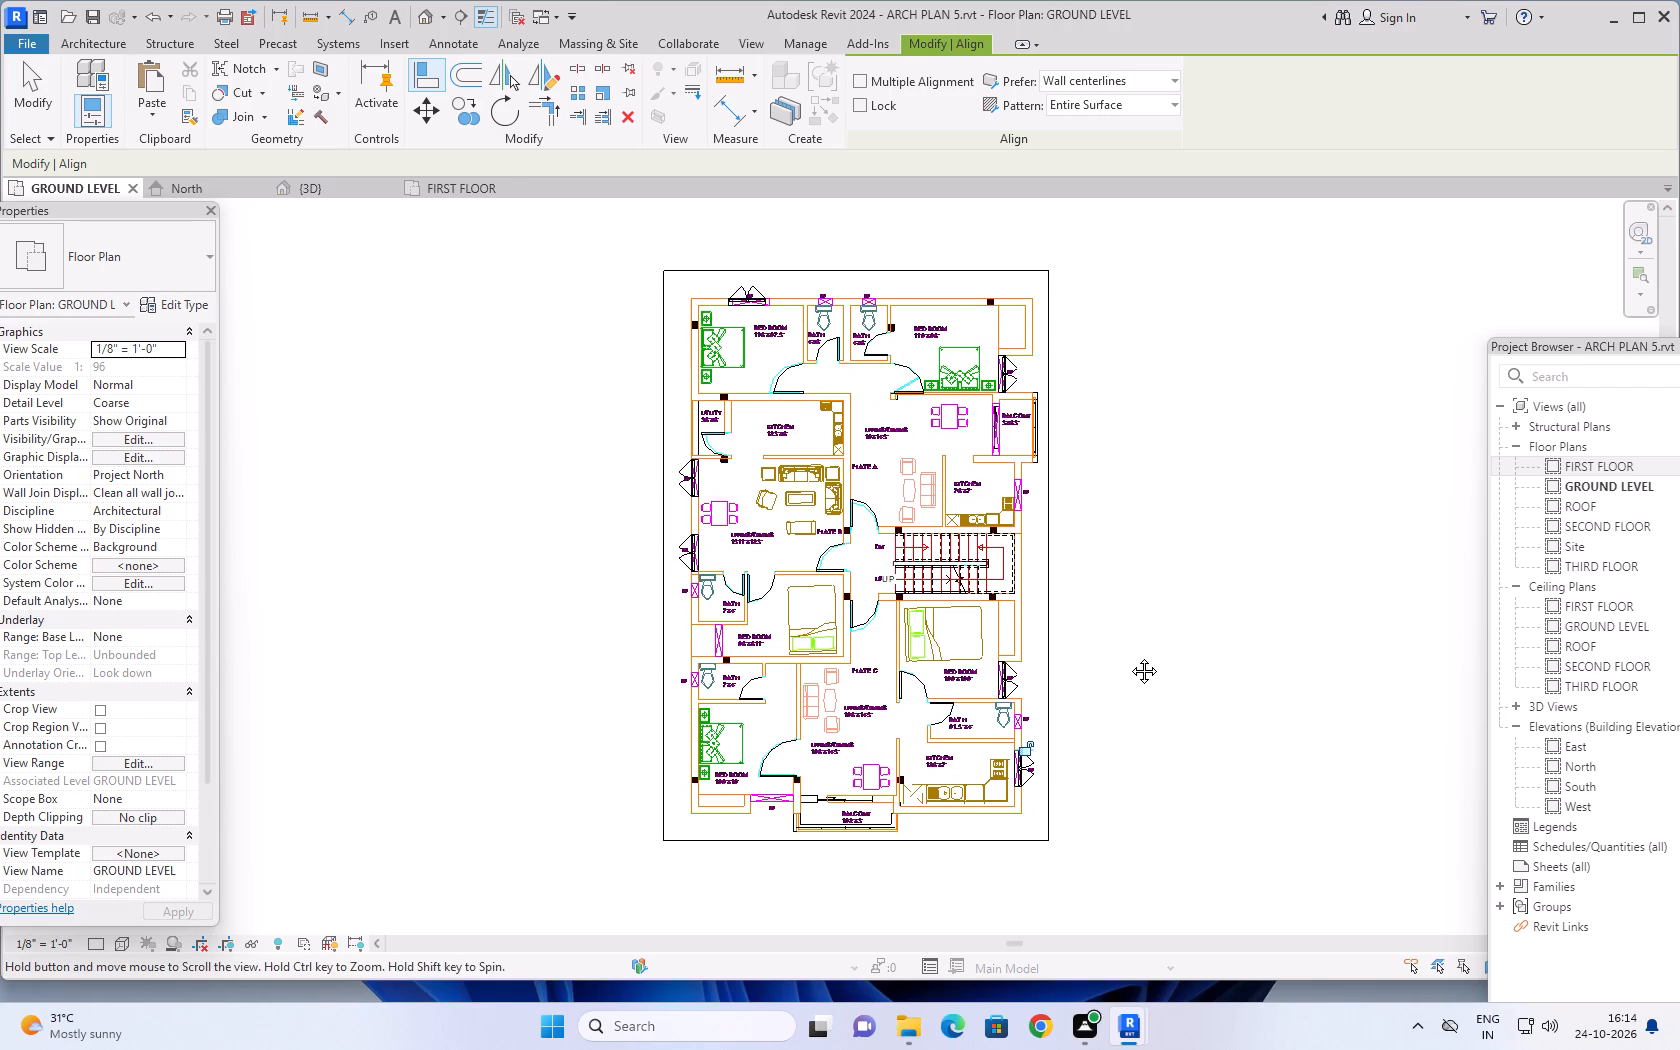
{"action": "middle_click_drag", "start_coordinate": [1129, 656], "coordinate": [1126, 591]}
{"action": "middle_click_drag", "start_coordinate": [1126, 527], "coordinate": [1125, 527]}
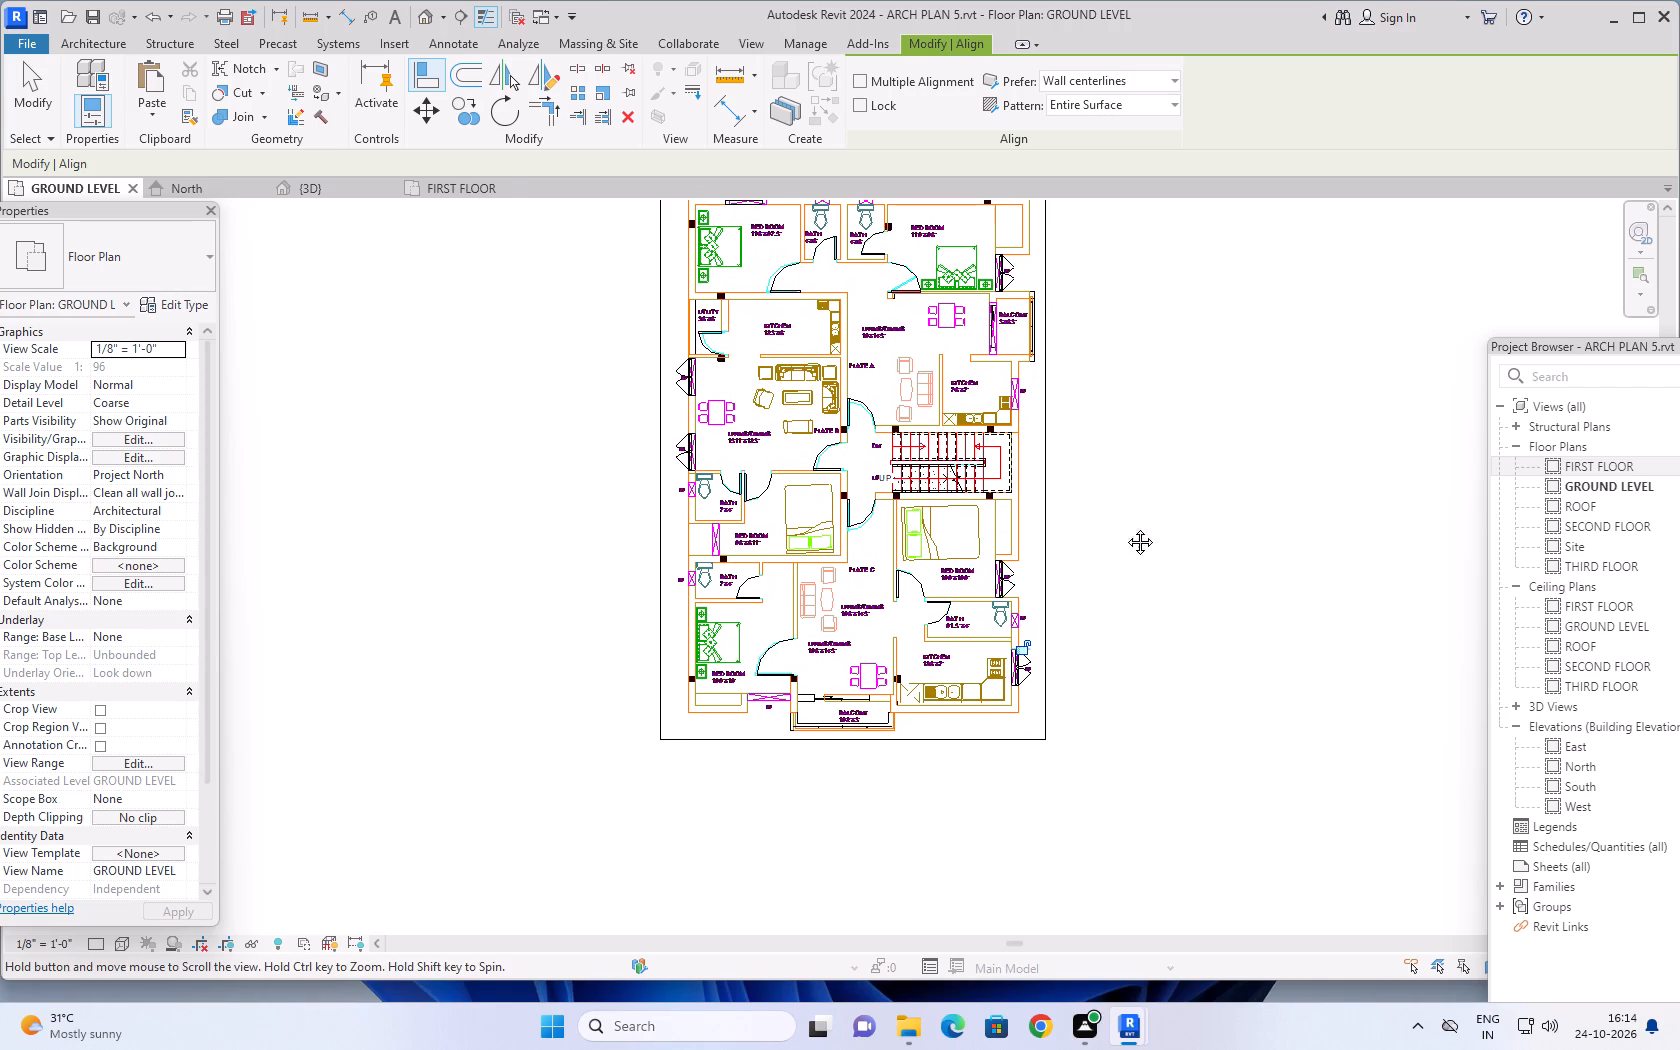
{"action": "middle_click_drag", "start_coordinate": [1125, 527], "coordinate": [1099, 622]}
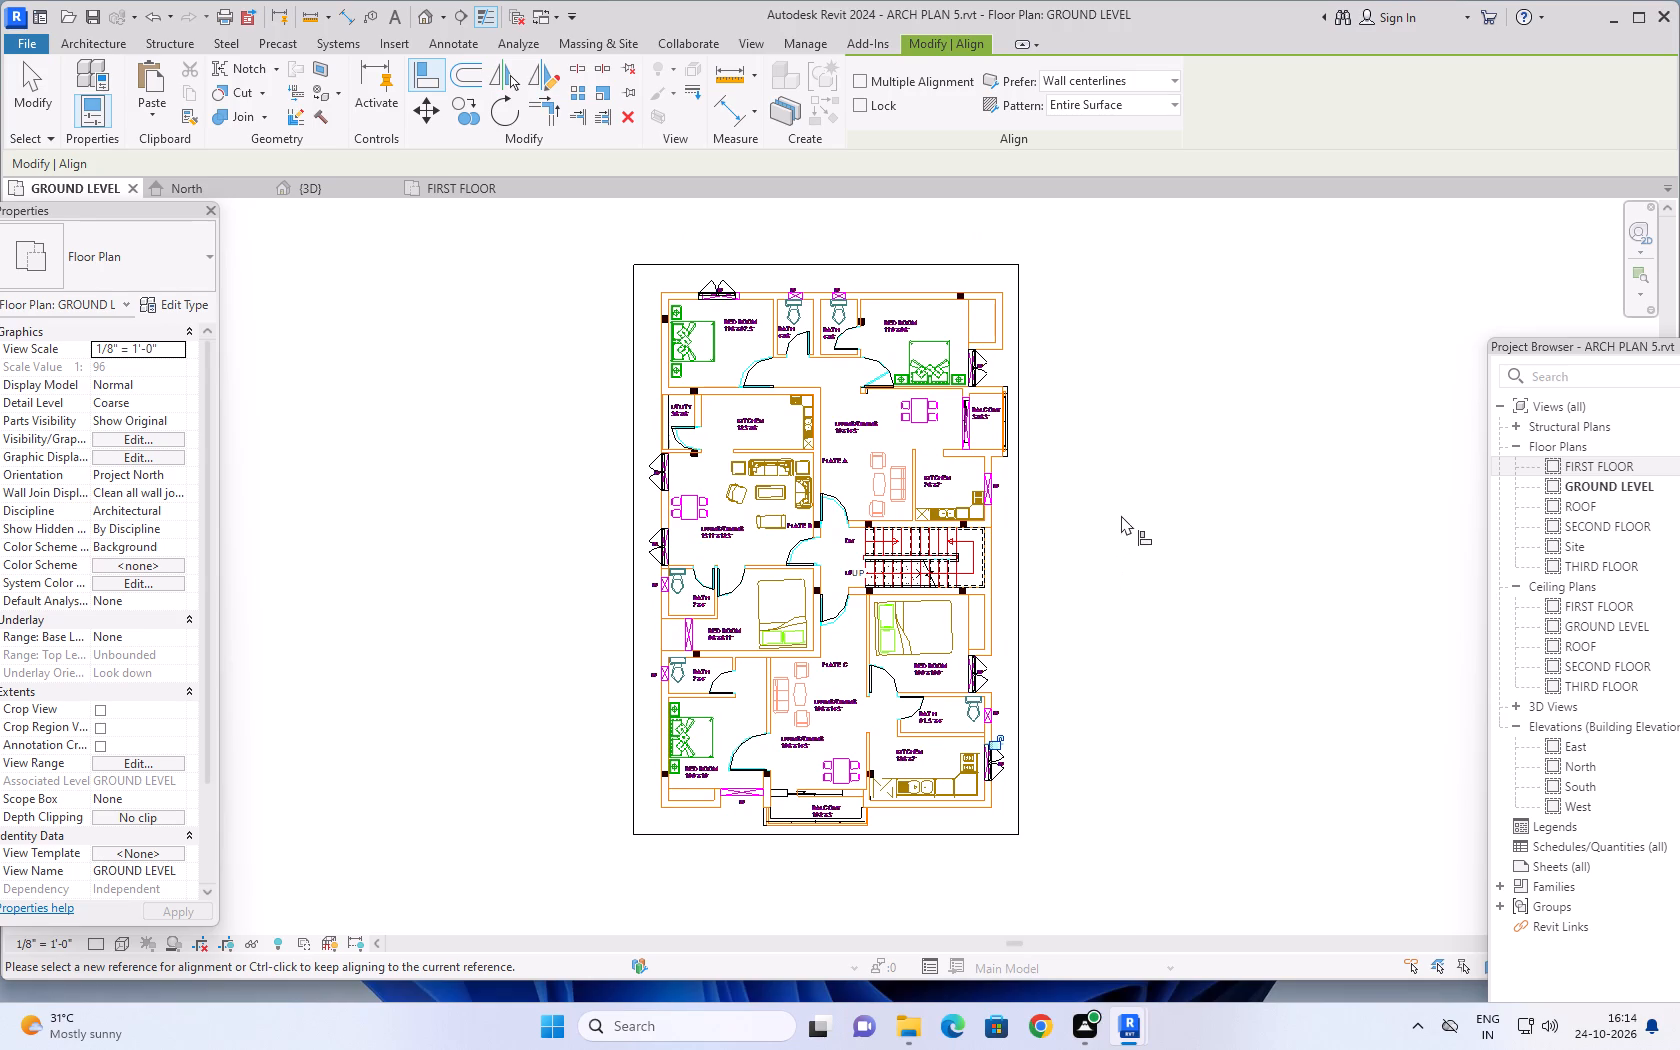
{"action": "key", "text": "Escape"}
{"action": "key", "text": "Escape"}
{"action": "key", "text": "Escape"}
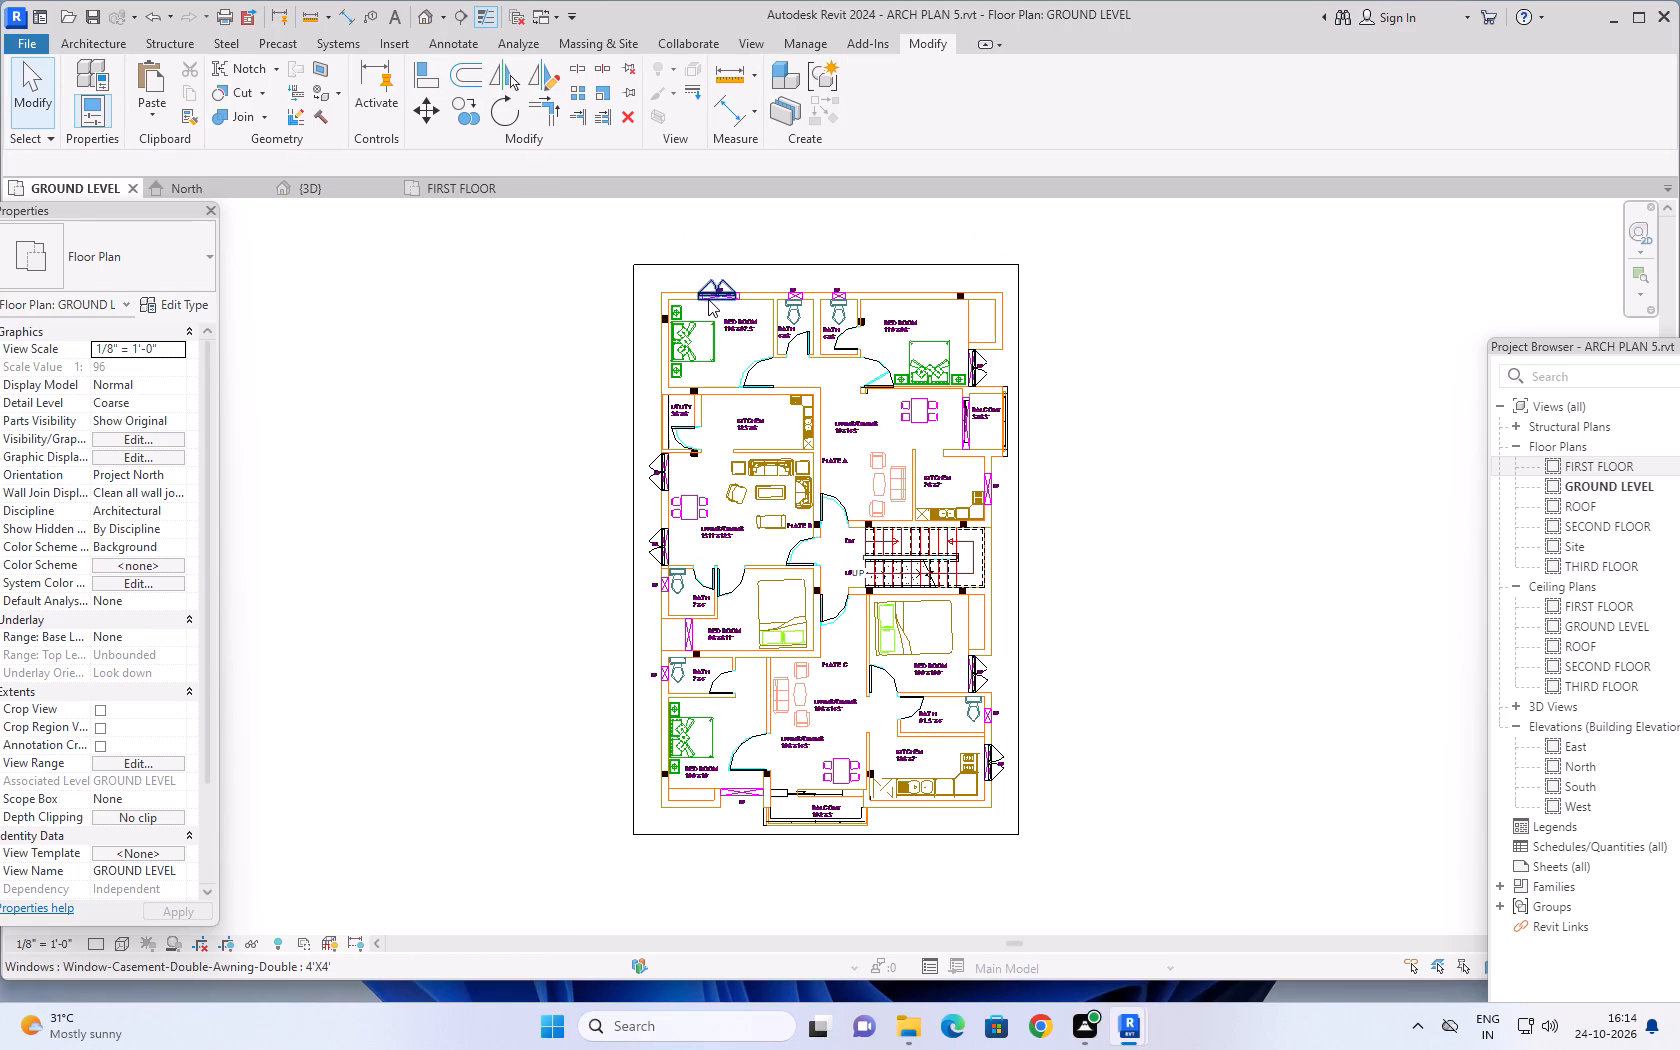
Nudge the 4'X4' window of the 11'6"X9'7.5" bedroom along its wall toward the bath to fit its marked W opening.
{"action": "scroll", "coordinate": [708, 299], "scroll_direction": "up", "scroll_amount": 10}
{"action": "left_click", "coordinate": [726, 285]}
{"action": "scroll", "coordinate": [774, 352], "scroll_direction": "up", "scroll_amount": 5}
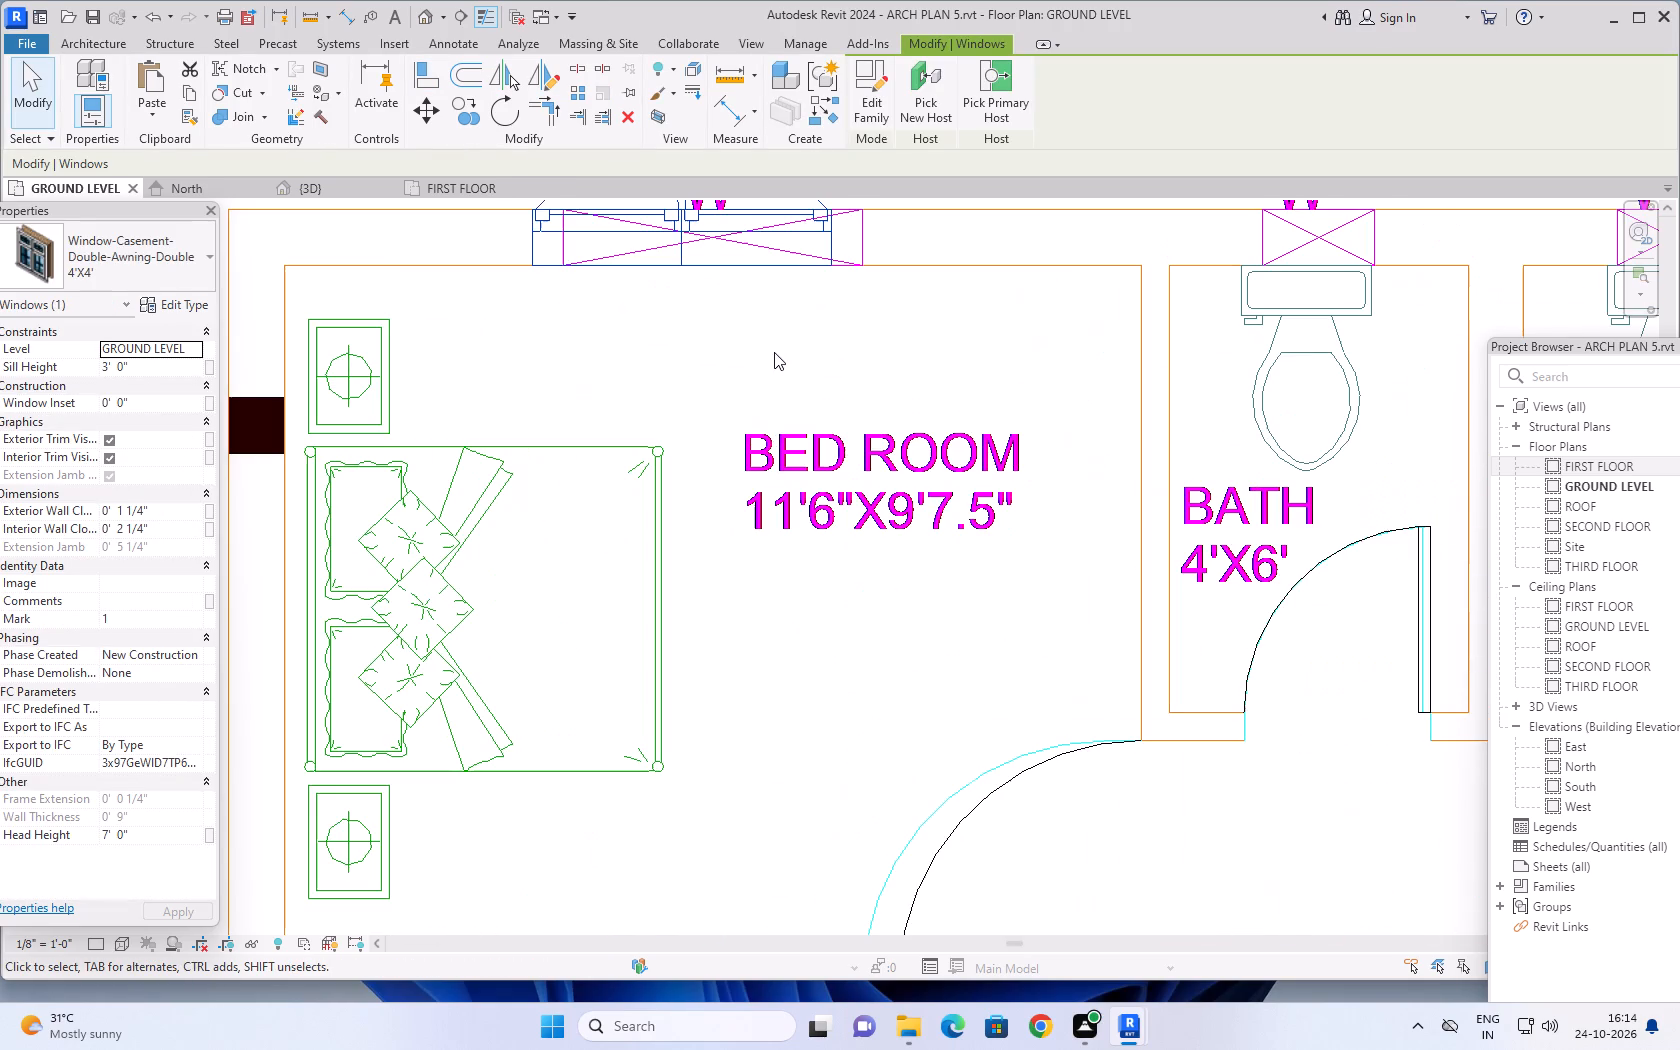
{"action": "key", "text": "Right"}
{"action": "key", "text": "Right"}
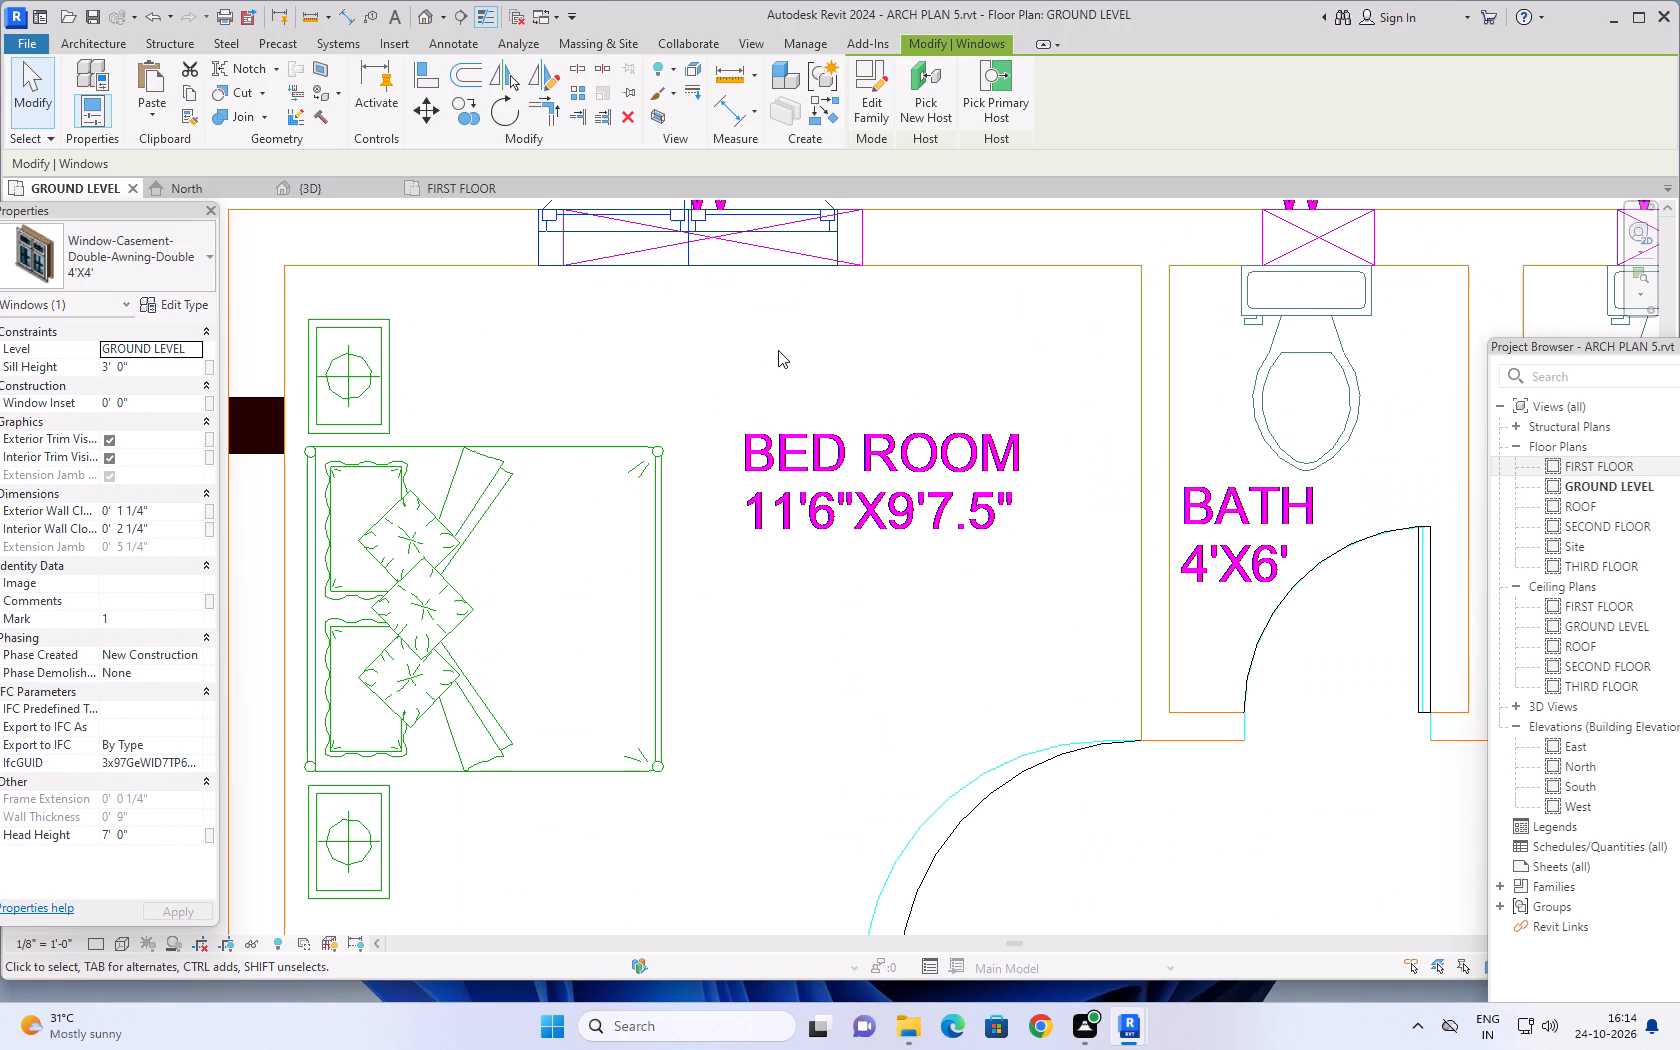
{"action": "key", "text": "Right"}
{"action": "key", "text": "Right"}
{"action": "key", "text": "Right"}
{"action": "key", "text": "Right"}
{"action": "key", "text": "Right"}
{"action": "key", "text": "Right"}
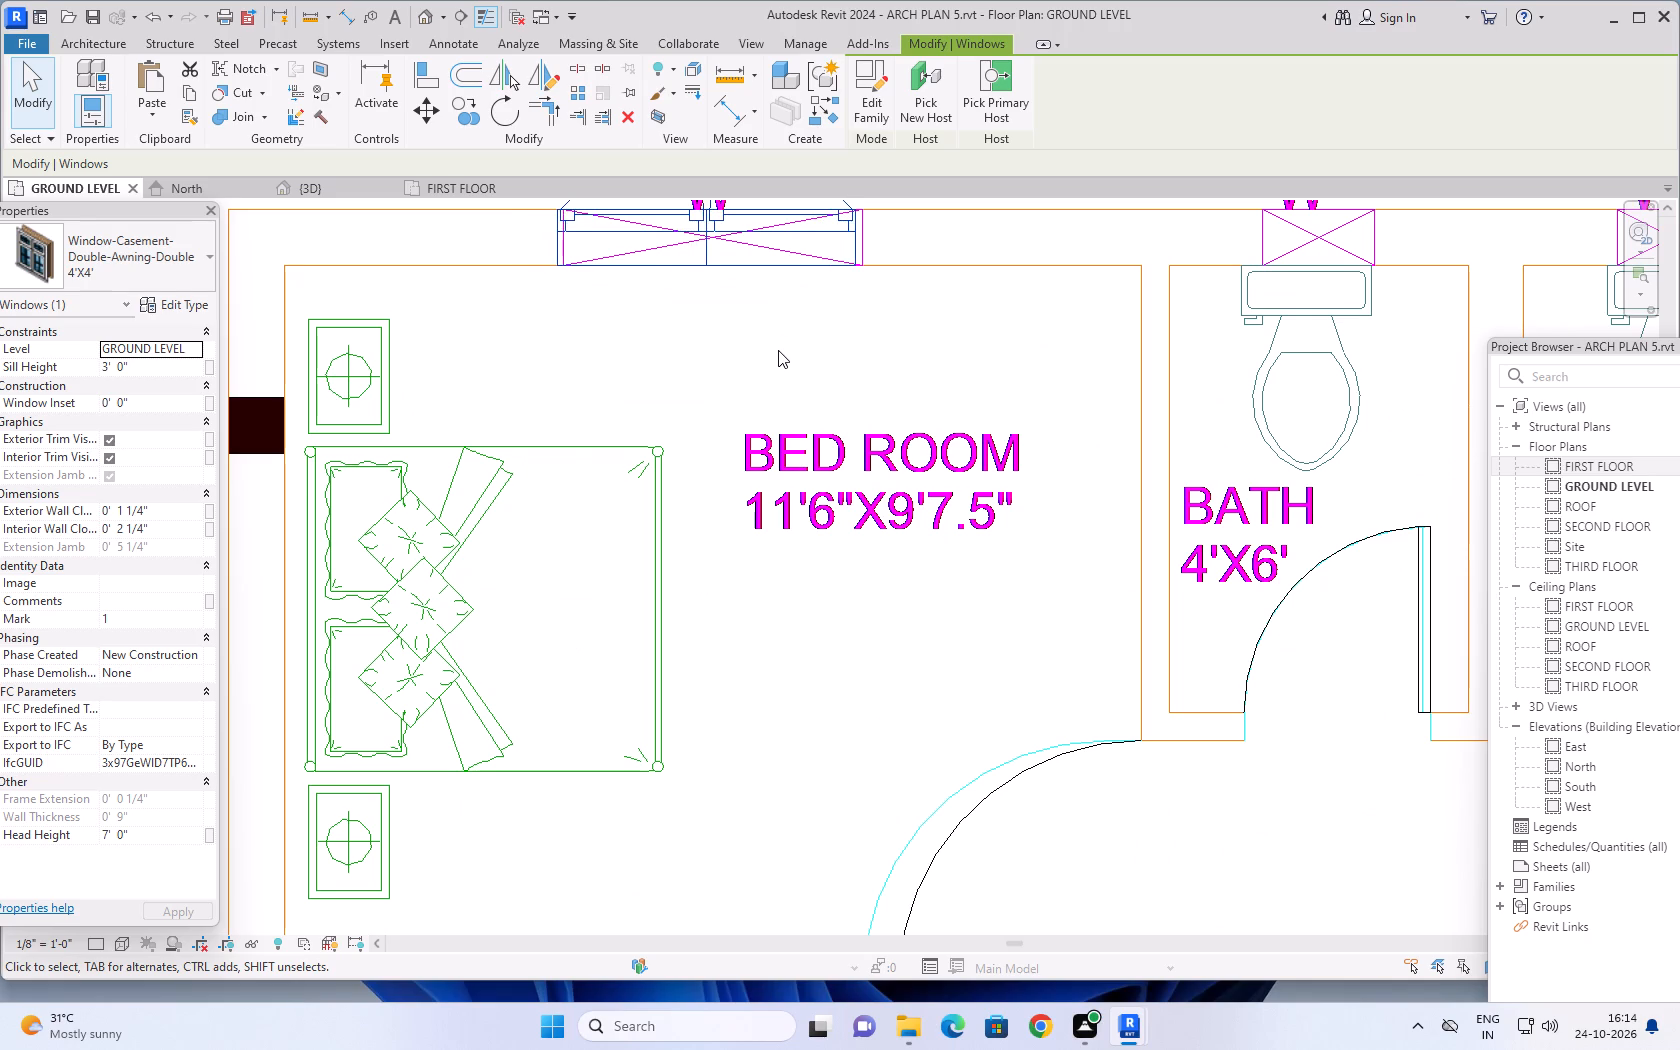
{"action": "key", "text": "Right"}
{"action": "key", "text": "Right"}
{"action": "scroll", "coordinate": [778, 350], "scroll_direction": "down", "scroll_amount": 7}
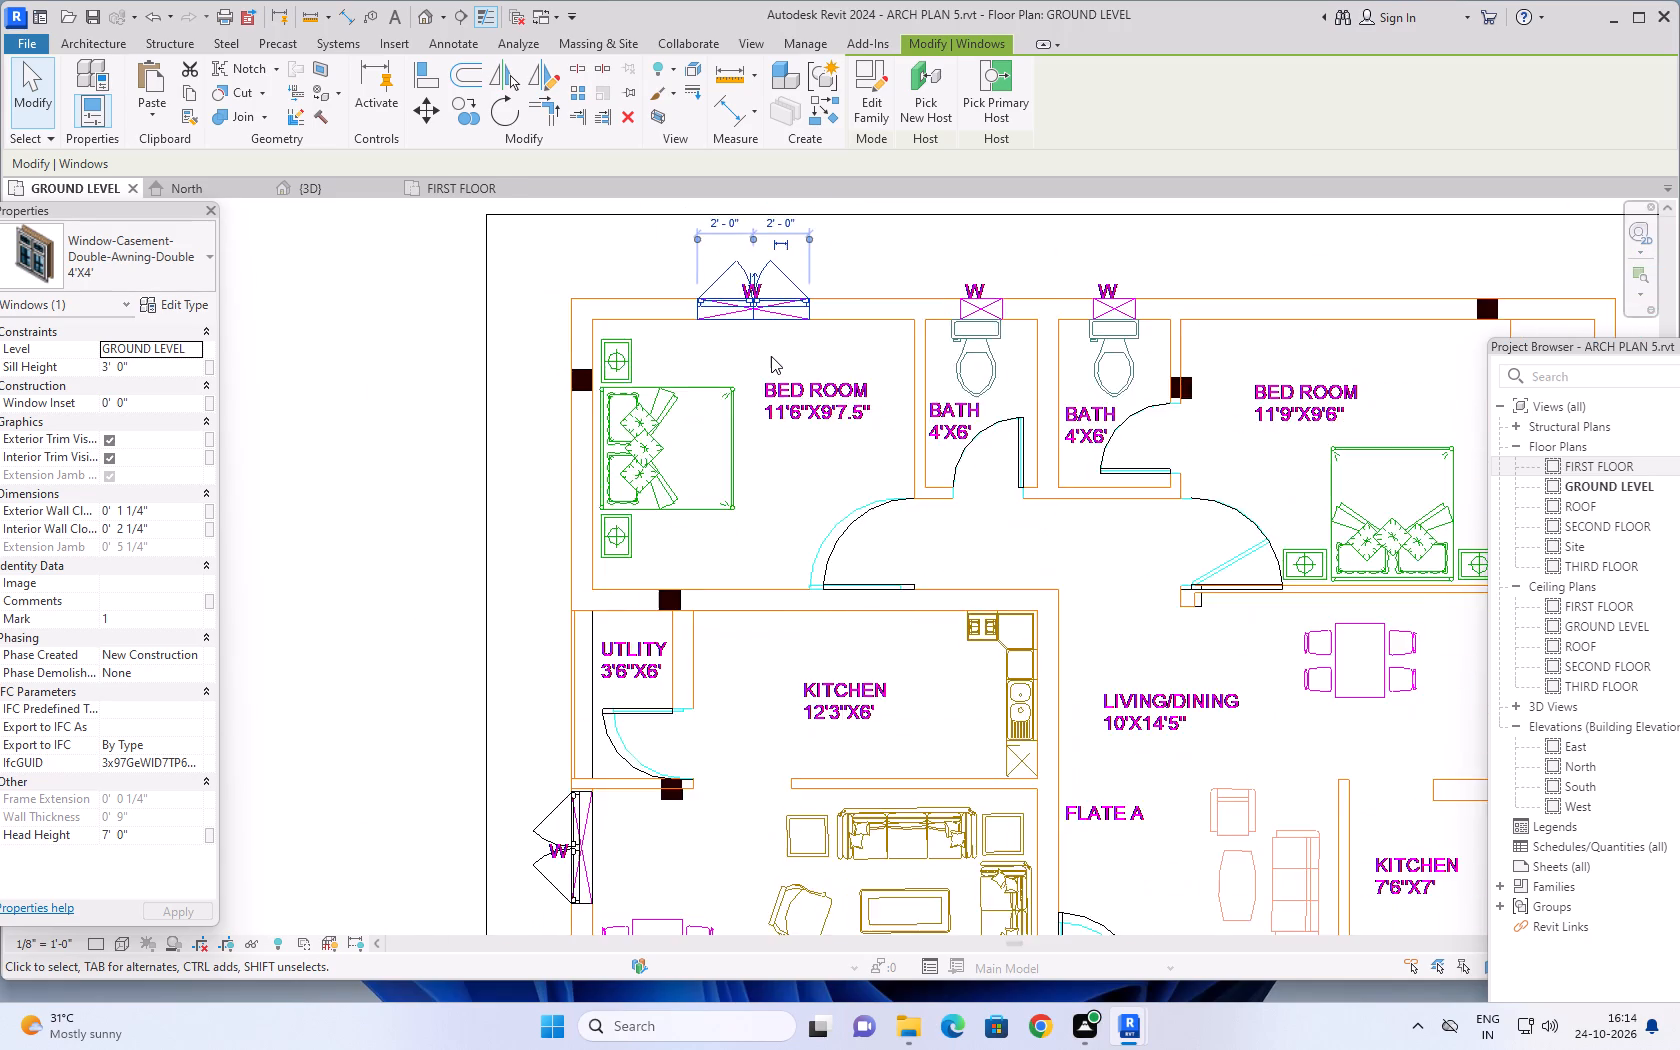
{"action": "scroll", "coordinate": [771, 356], "scroll_direction": "down", "scroll_amount": 3}
{"action": "key", "text": "Escape"}
Duplicate the 4'X4' double casement window type as 3'X4' and set its width to 3'.
{"action": "scroll", "coordinate": [500, 275], "scroll_direction": "down", "scroll_amount": 2}
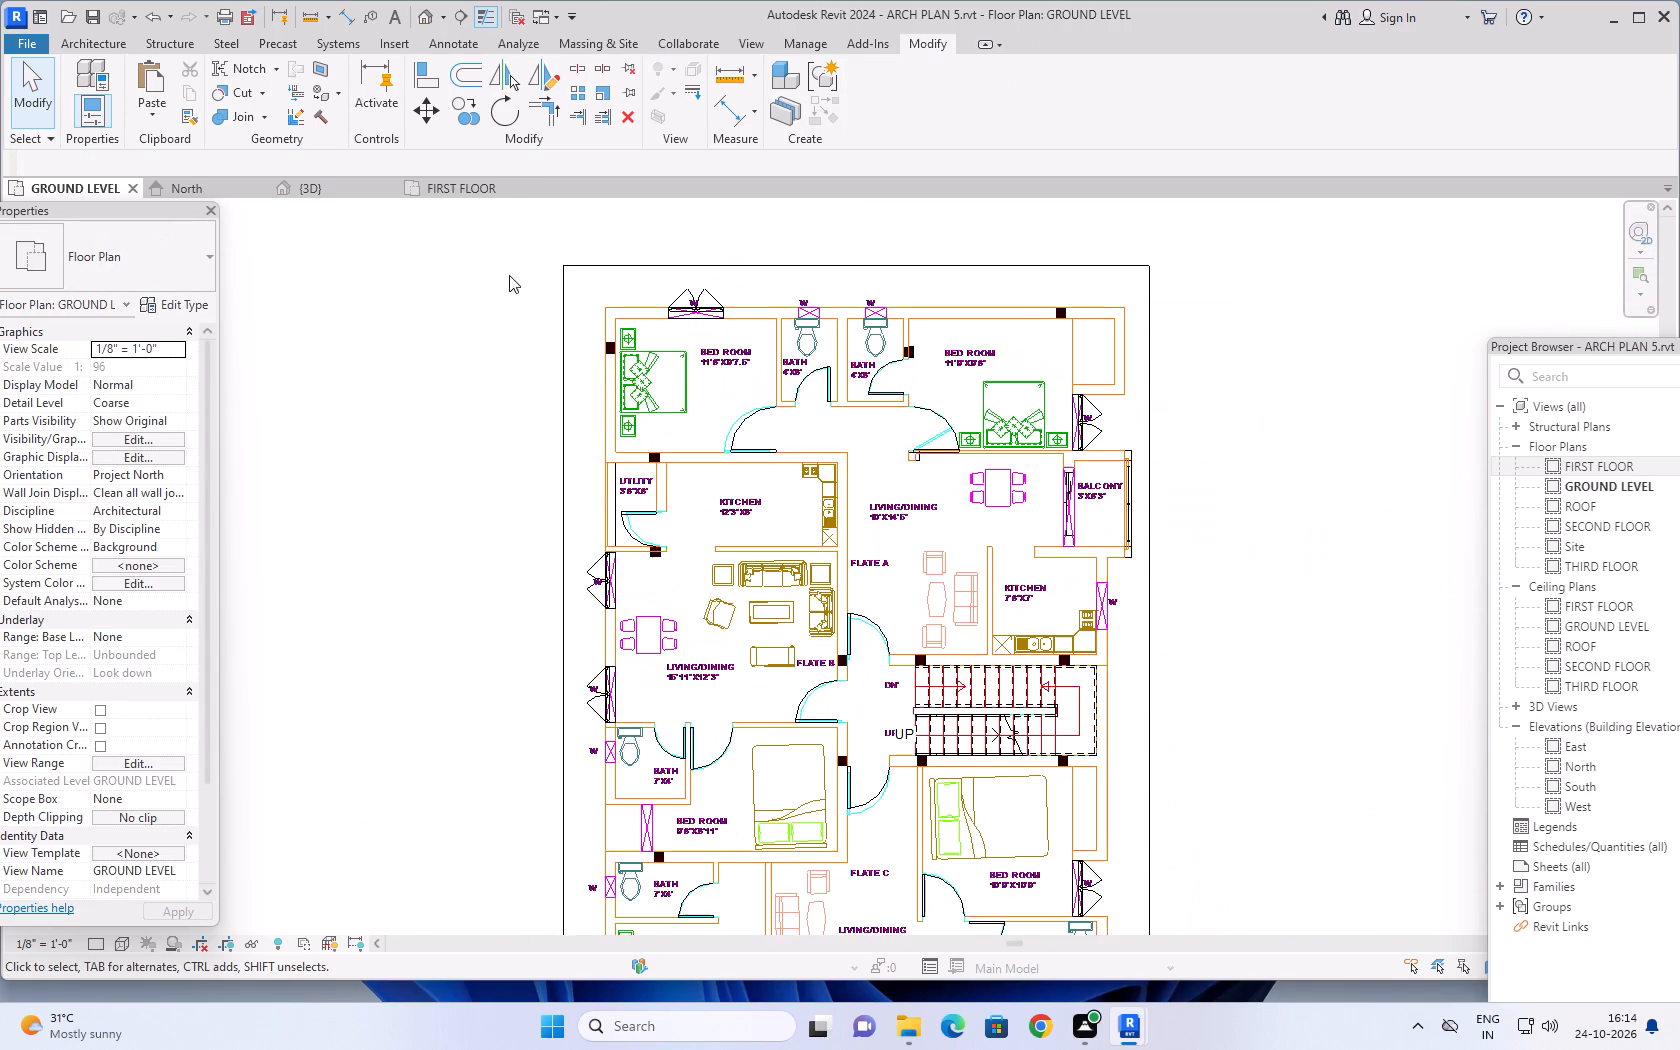
{"action": "middle_click_drag", "start_coordinate": [509, 277], "coordinate": [482, 332]}
{"action": "middle_click_drag", "start_coordinate": [1212, 402], "coordinate": [1205, 351]}
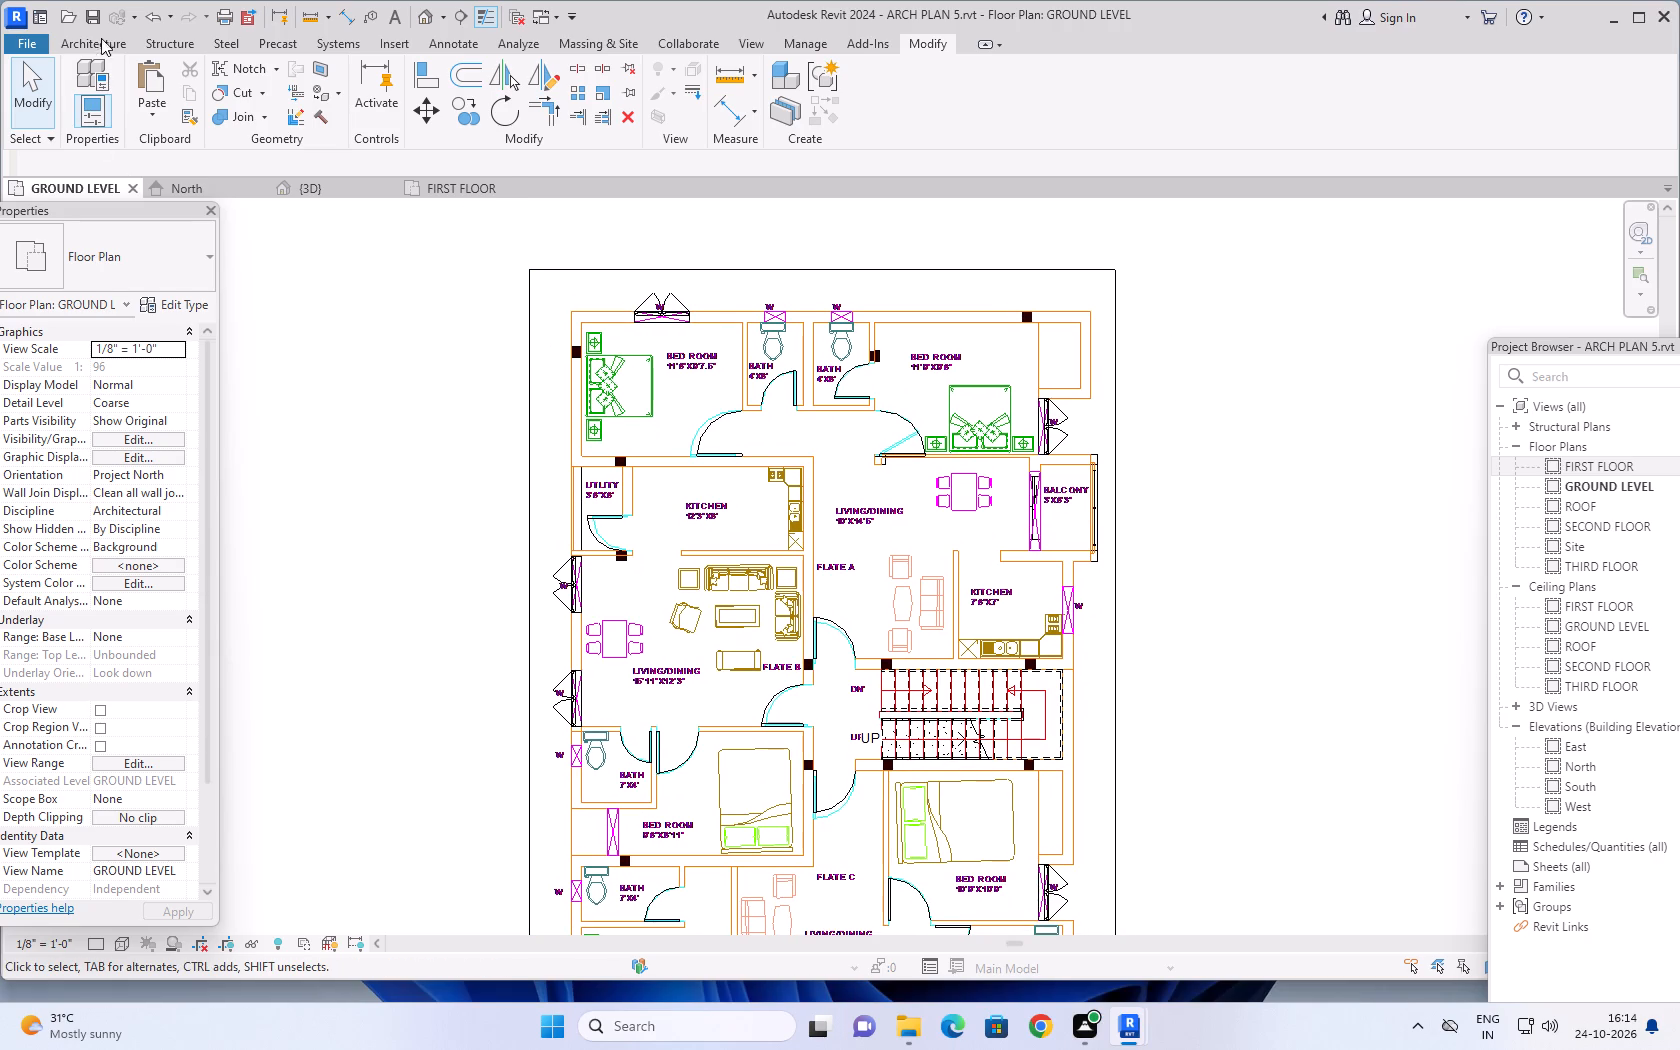
{"action": "left_click", "coordinate": [101, 45]}
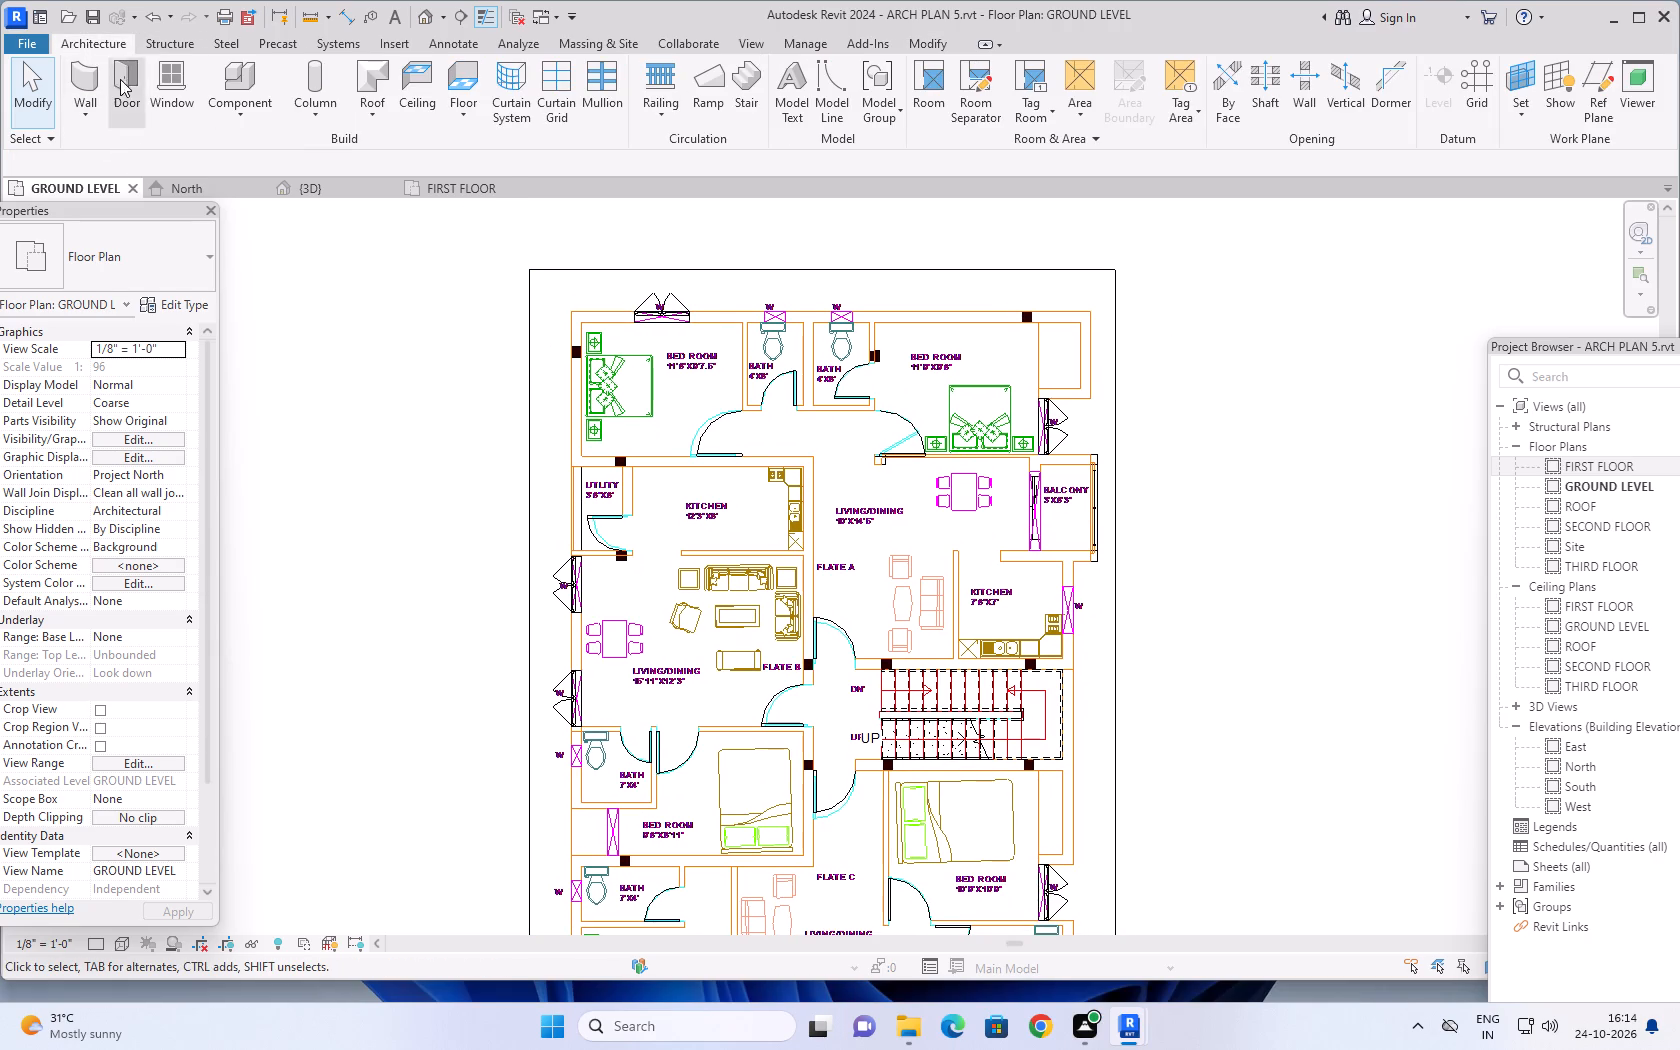
{"action": "left_click", "coordinate": [172, 70]}
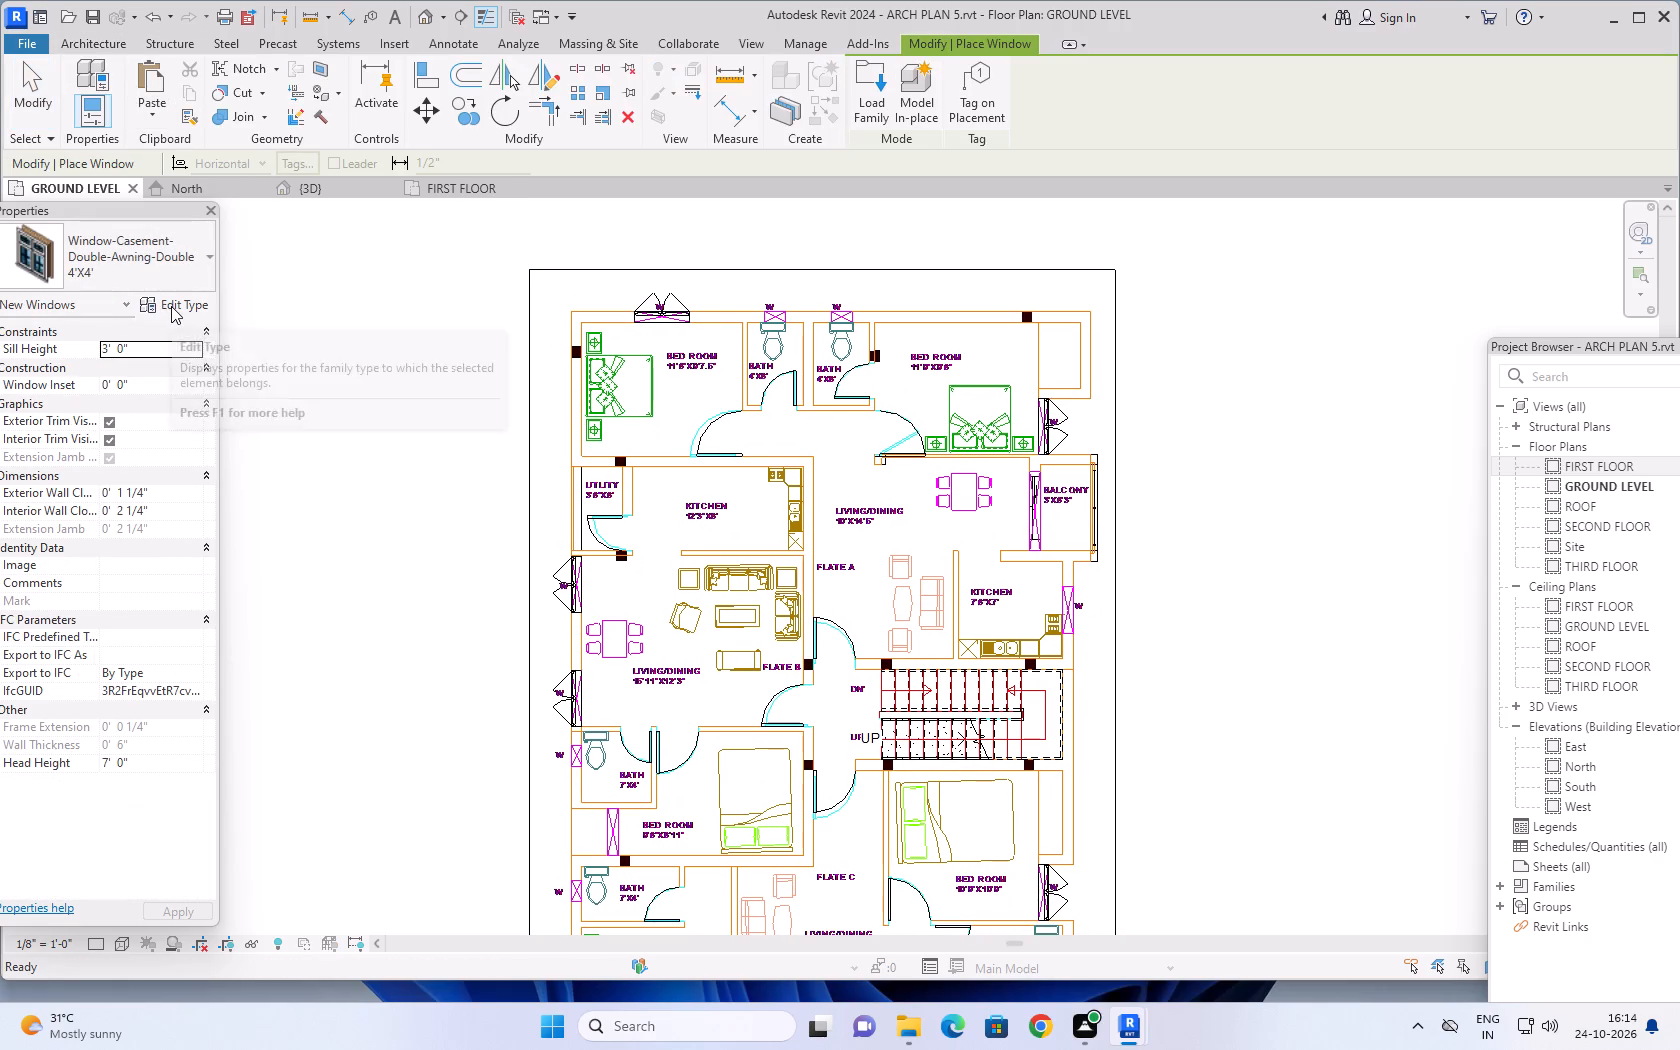
{"action": "left_click", "coordinate": [171, 306]}
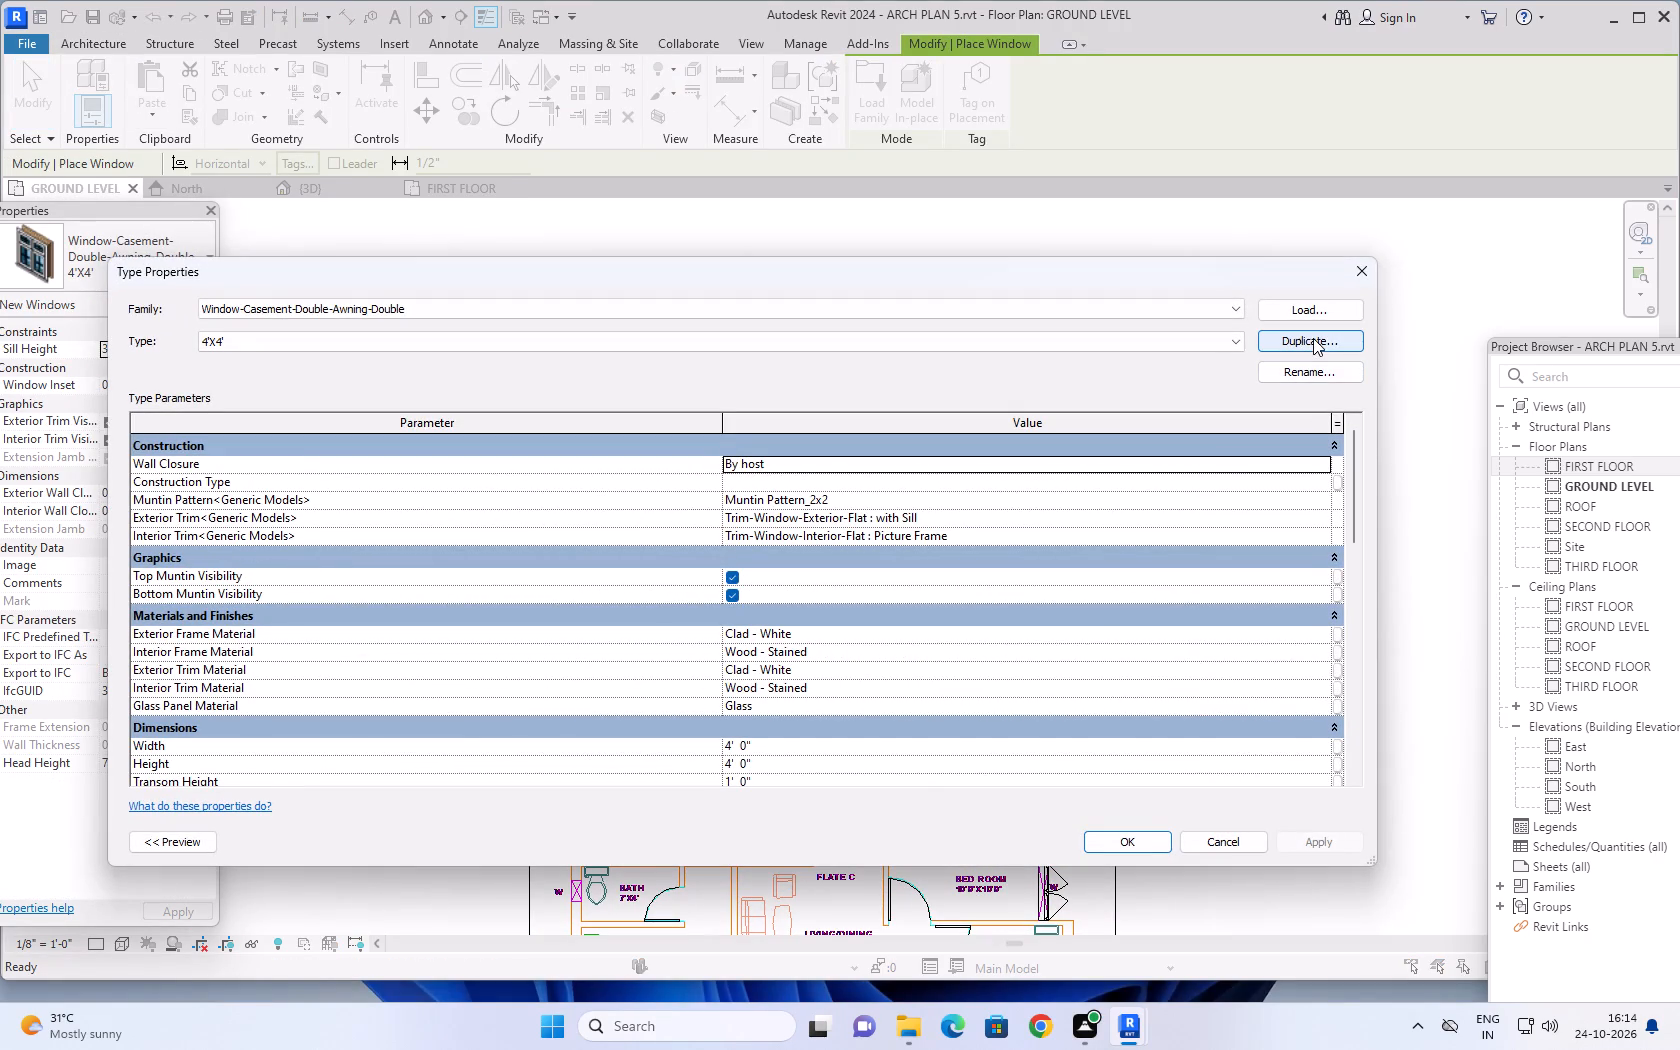
{"action": "left_click", "coordinate": [1313, 338]}
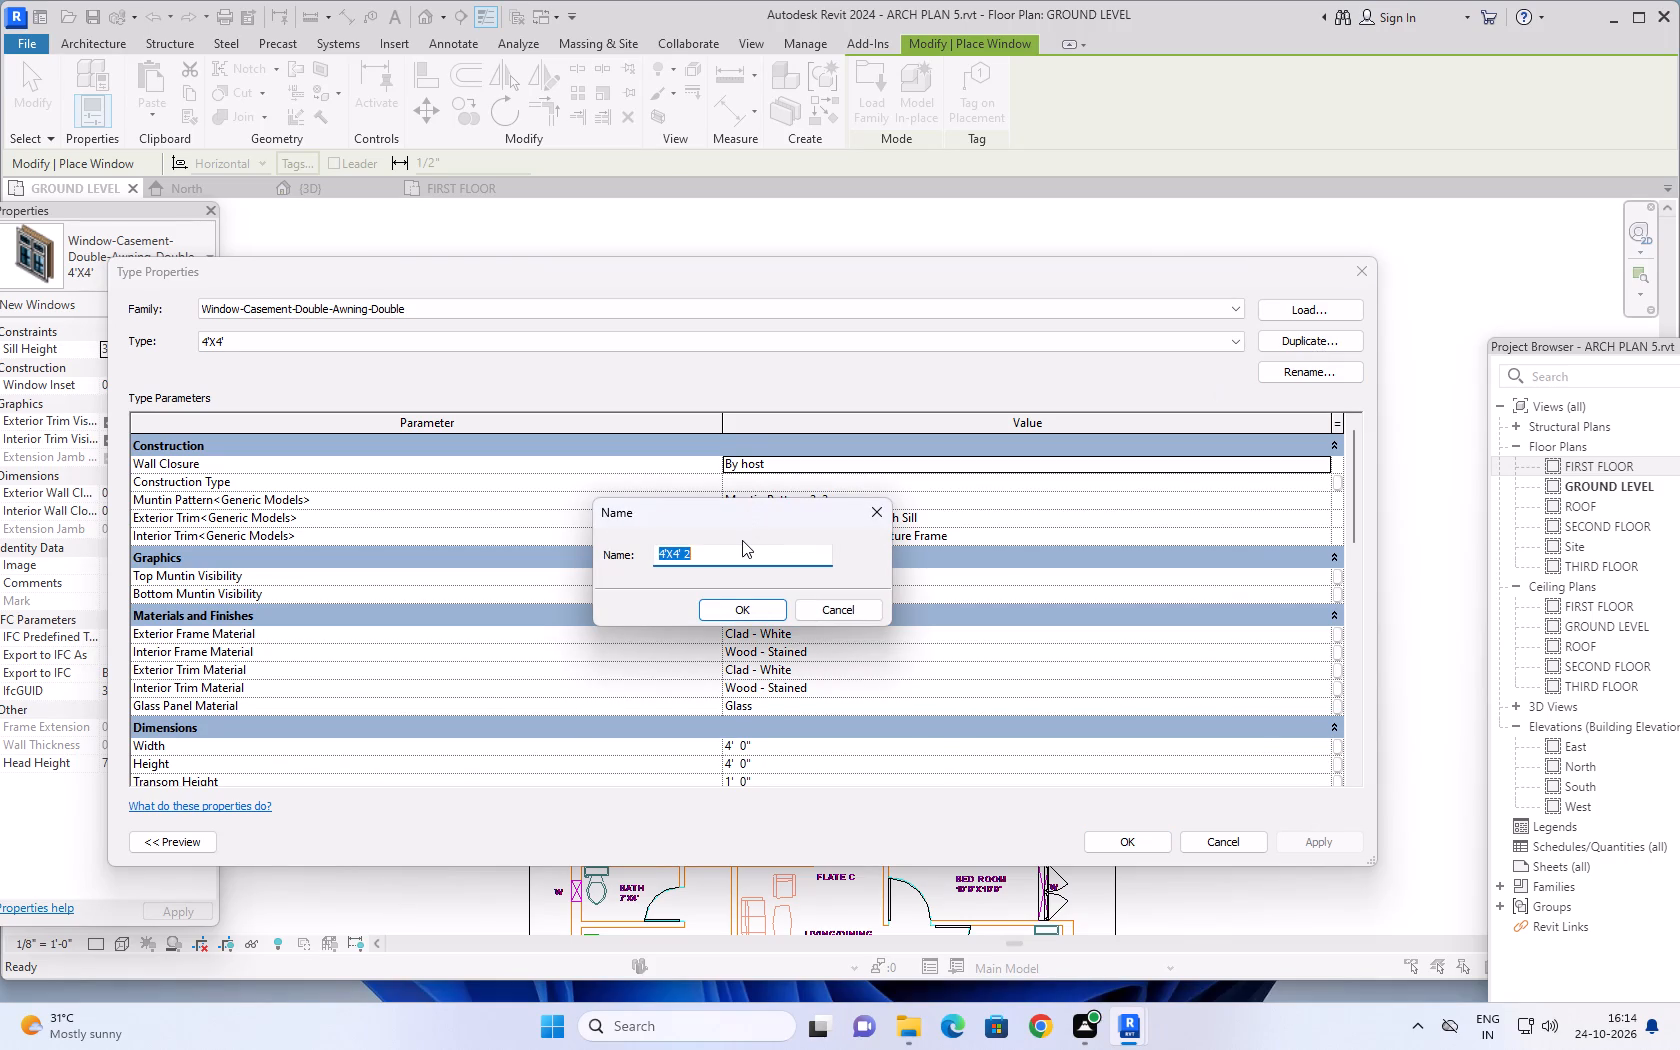
{"action": "type", "text": "3'"}
{"action": "type", "text": "X4'"}
{"action": "key", "text": "Return"}
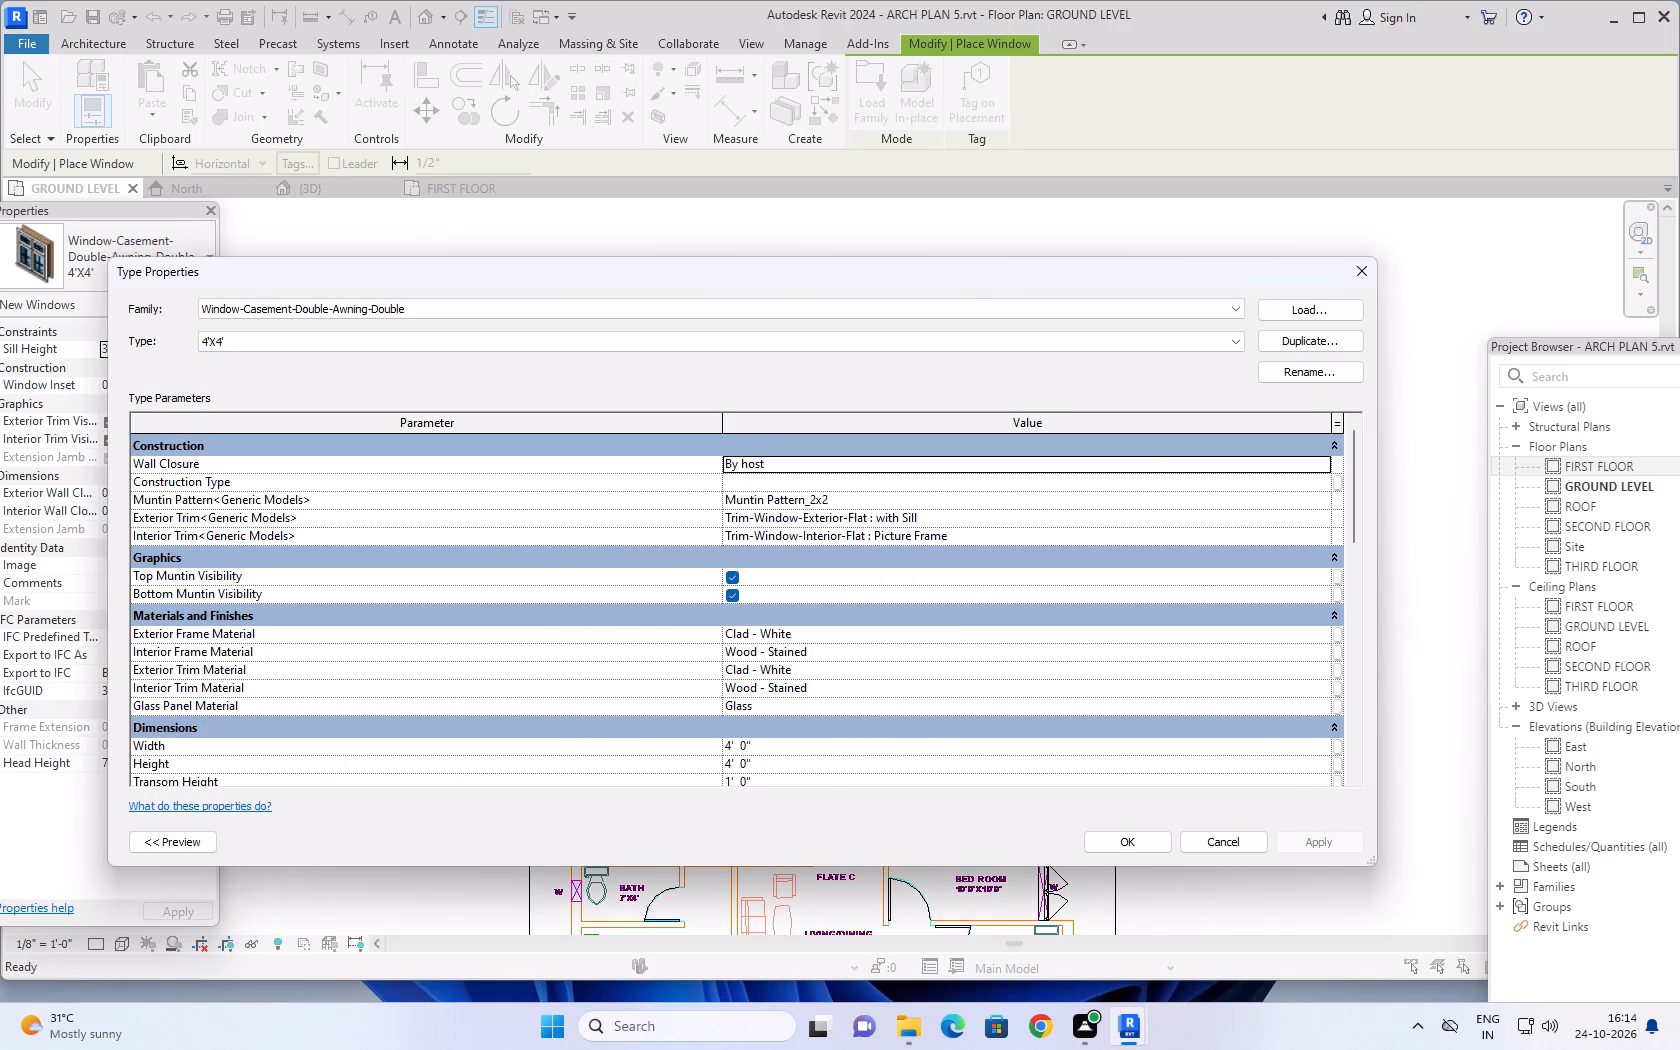
{"action": "left_click", "coordinate": [766, 749]}
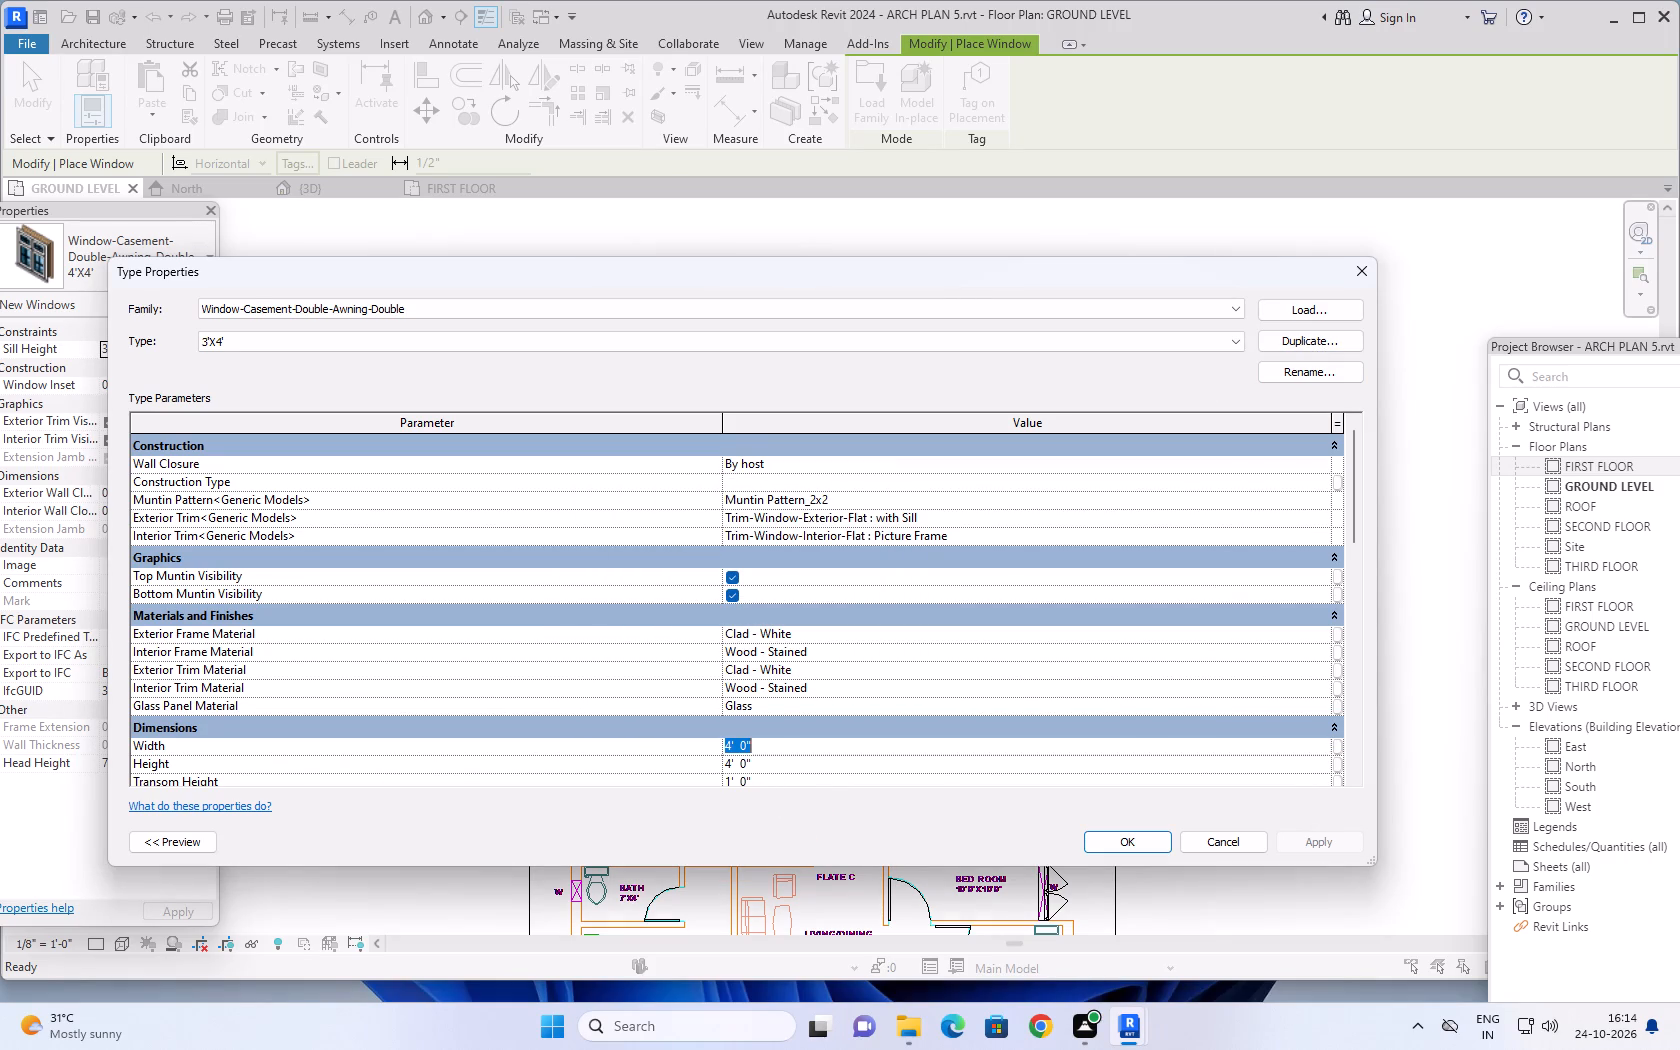
{"action": "type", "text": "3'"}
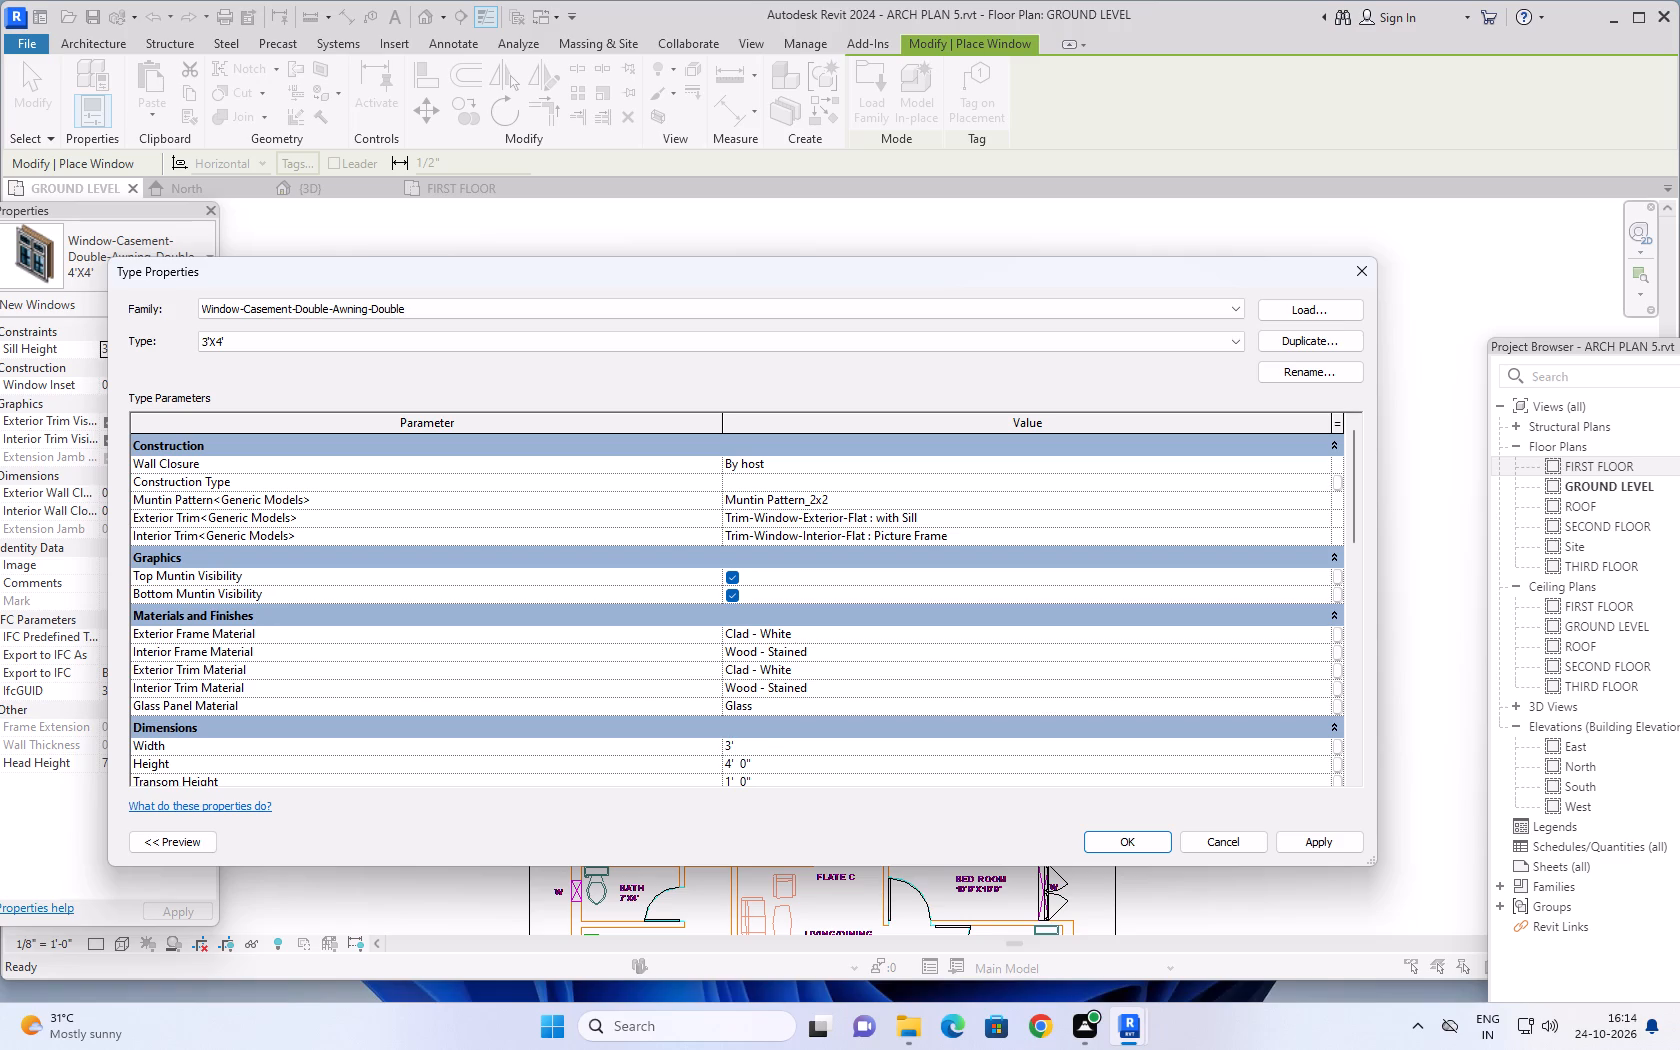
{"action": "key", "text": "Return"}
{"action": "left_click", "coordinate": [1308, 839]}
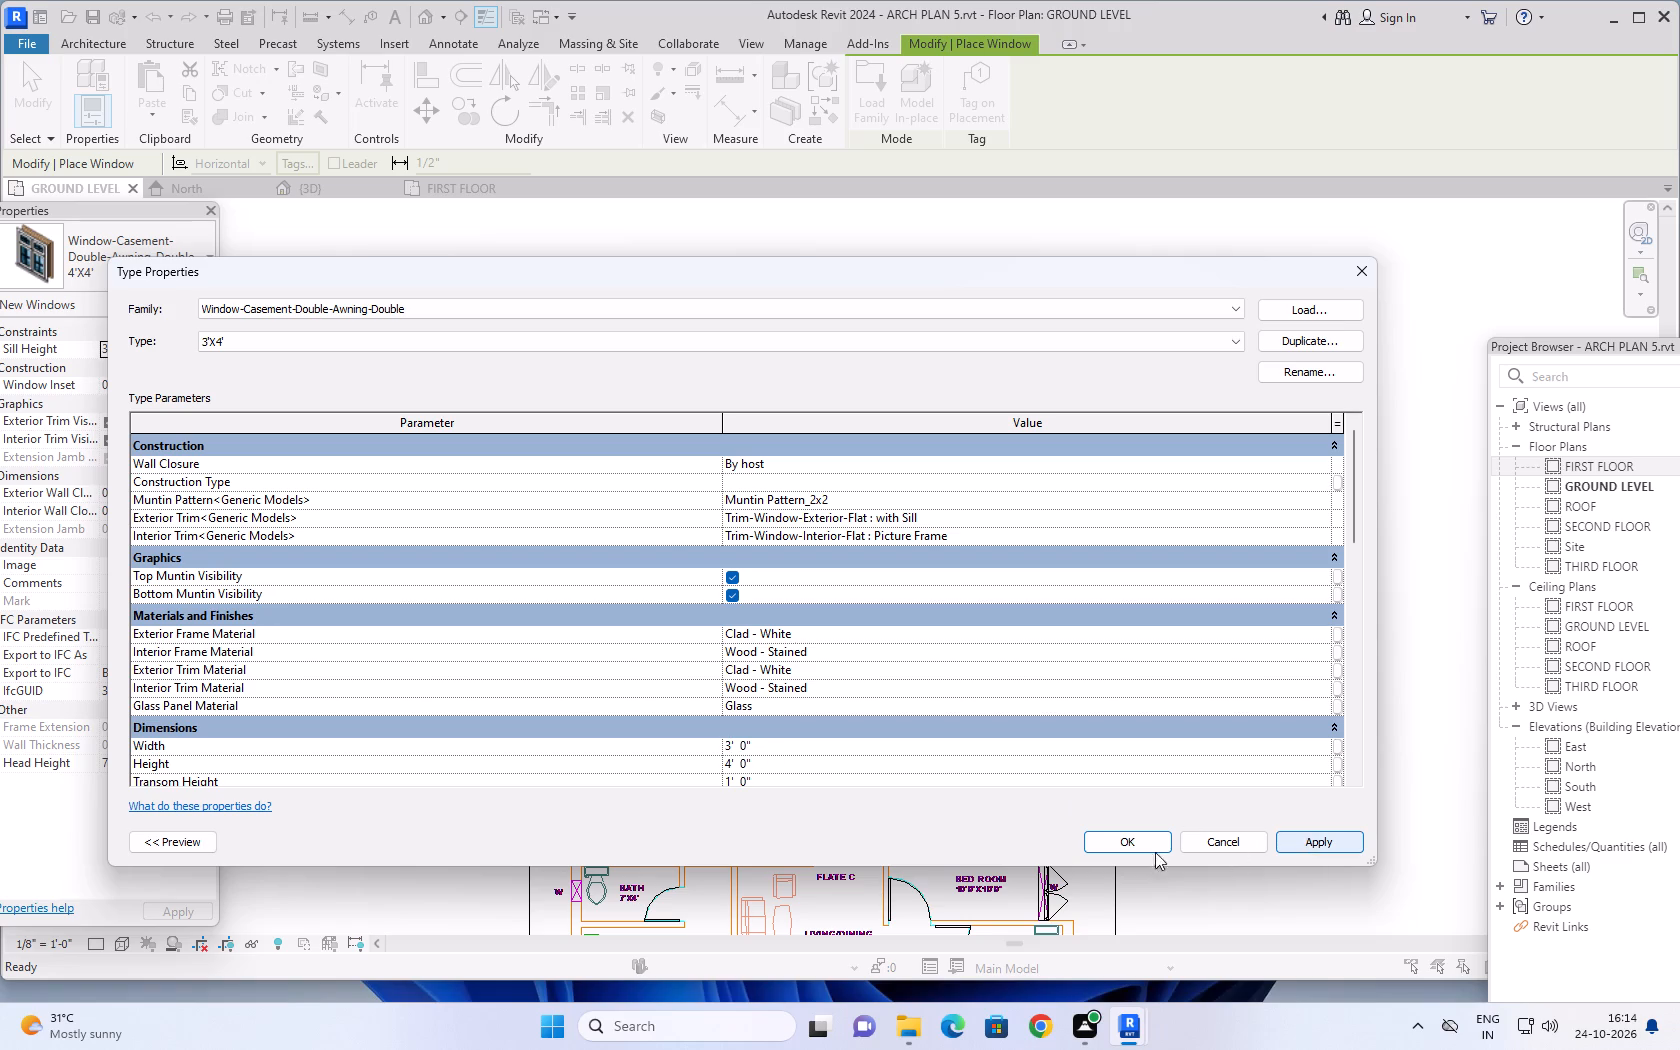
{"action": "left_click", "coordinate": [1122, 845]}
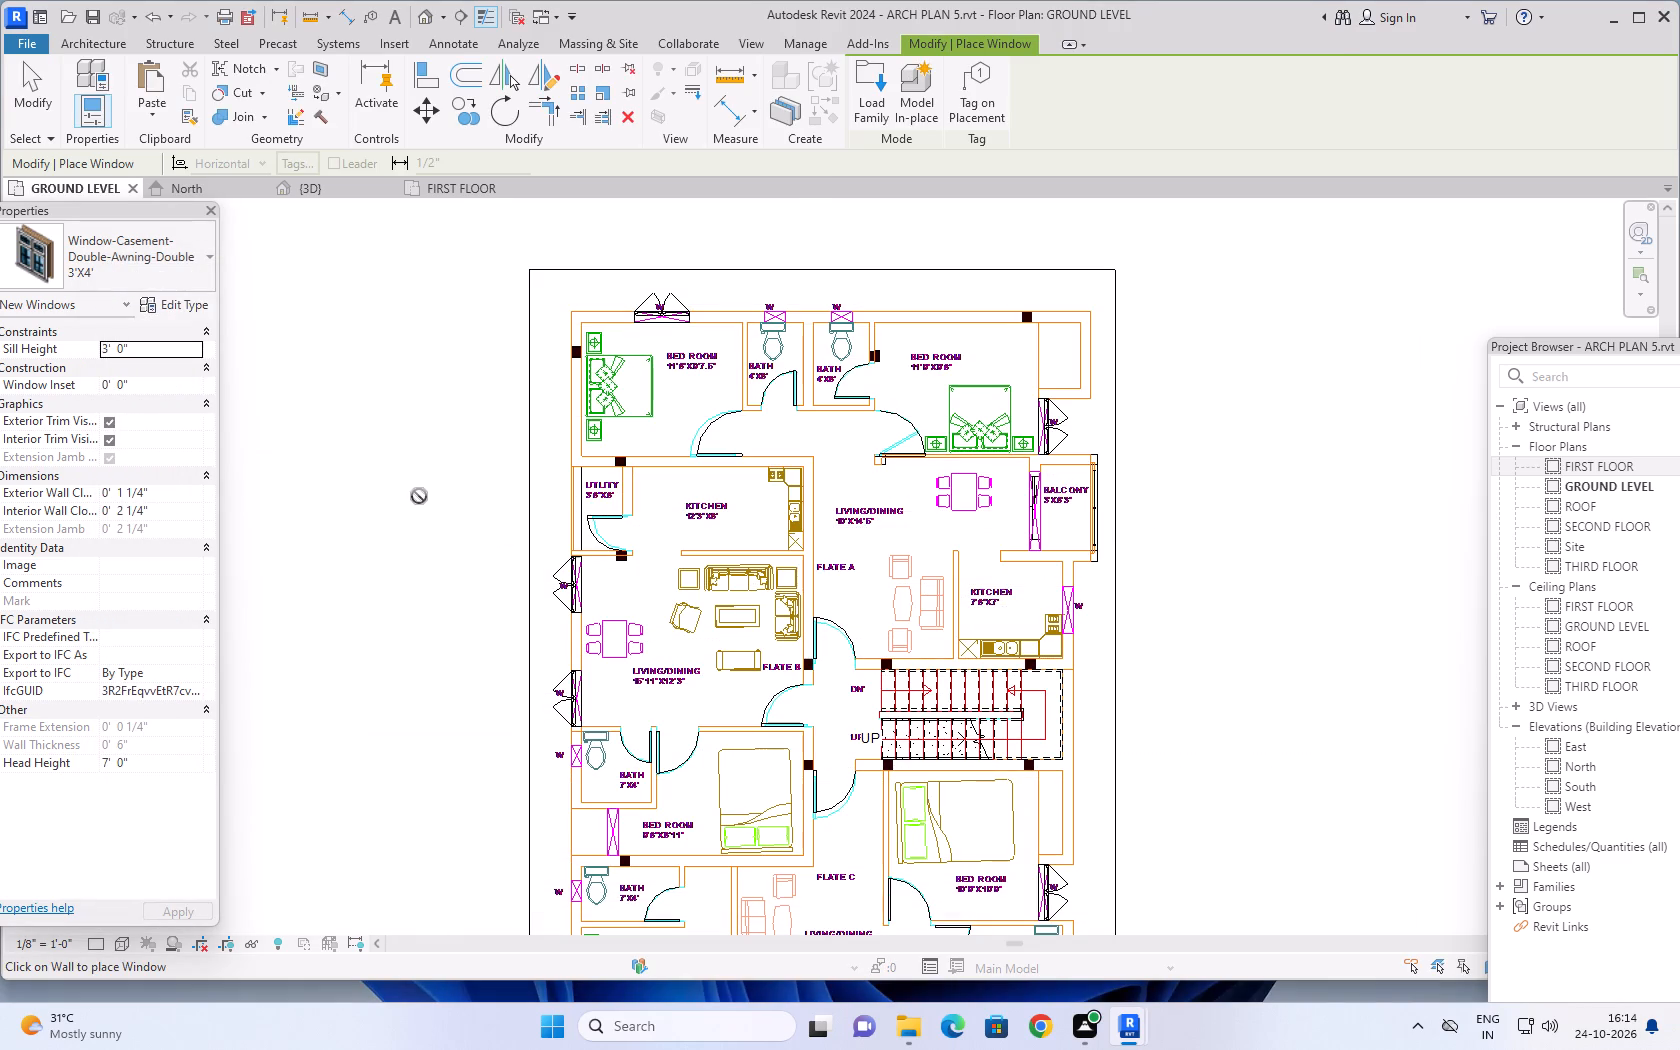
Compare the 3'X4' window preview with the marked openings of the 9'6"X8'11" bedroom and 7'6"X7' kitchen without placing it.
{"action": "middle_click_drag", "start_coordinate": [537, 777], "coordinate": [476, 544]}
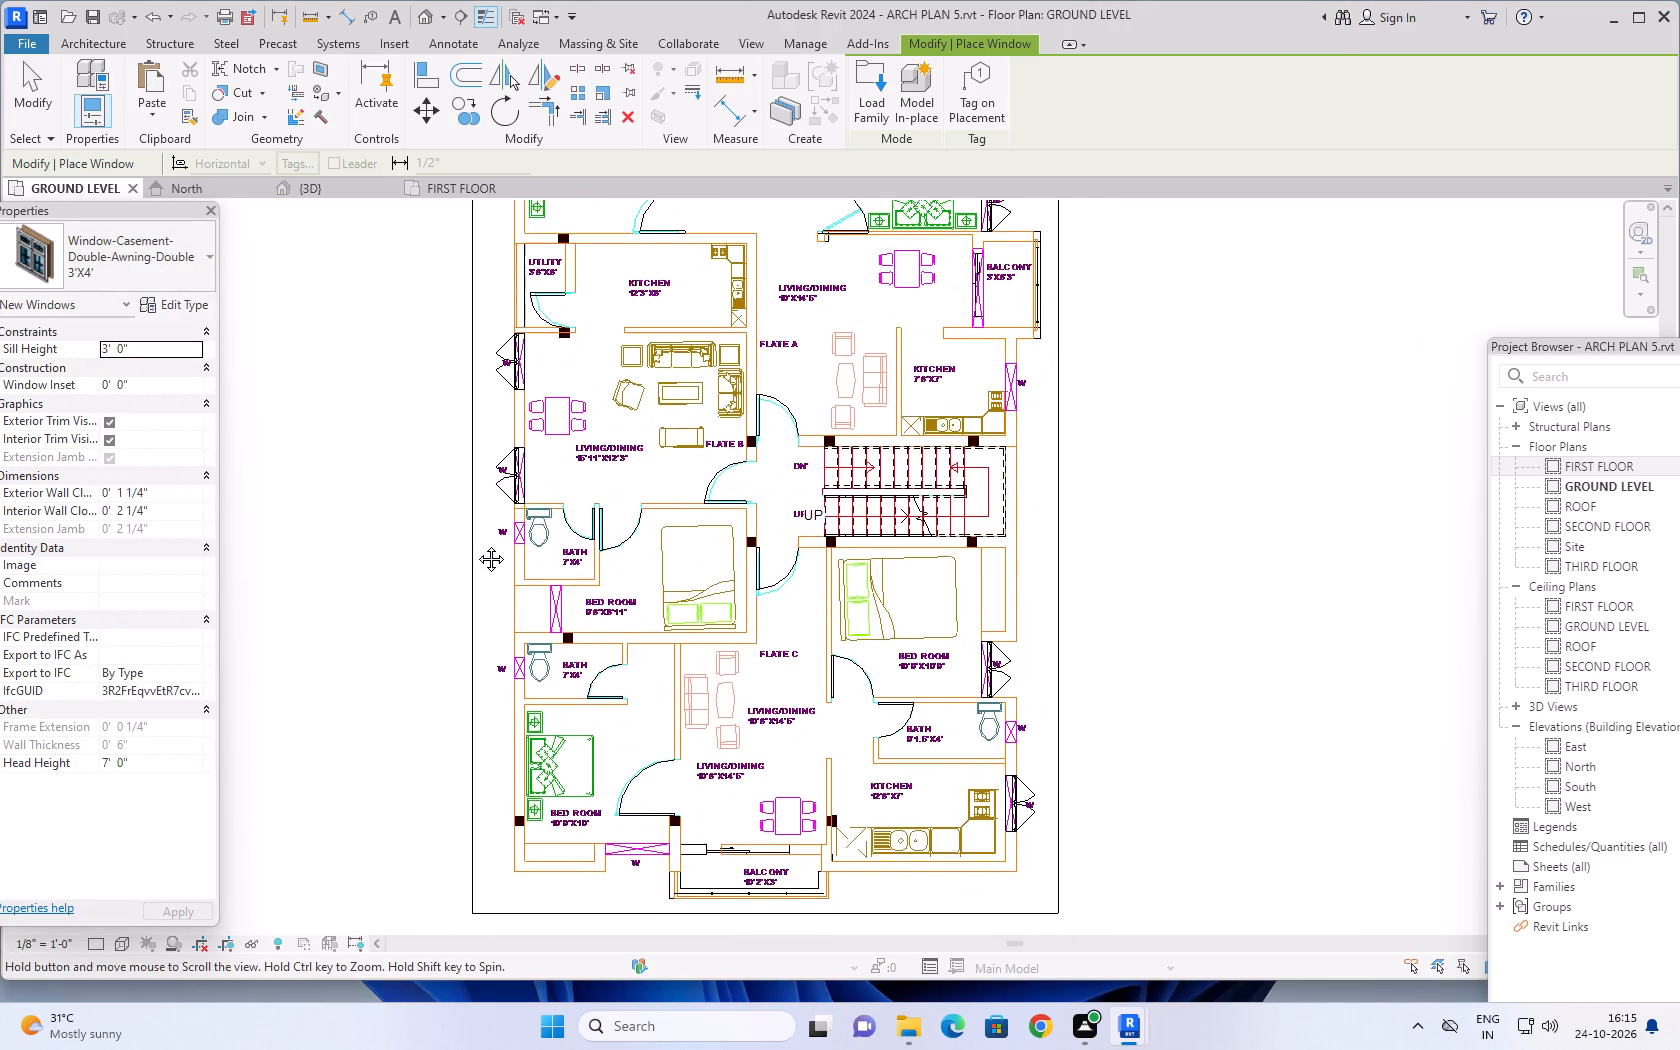
{"action": "middle_click_drag", "start_coordinate": [476, 544], "coordinate": [476, 543]}
{"action": "scroll", "coordinate": [564, 573], "scroll_direction": "up", "scroll_amount": 9}
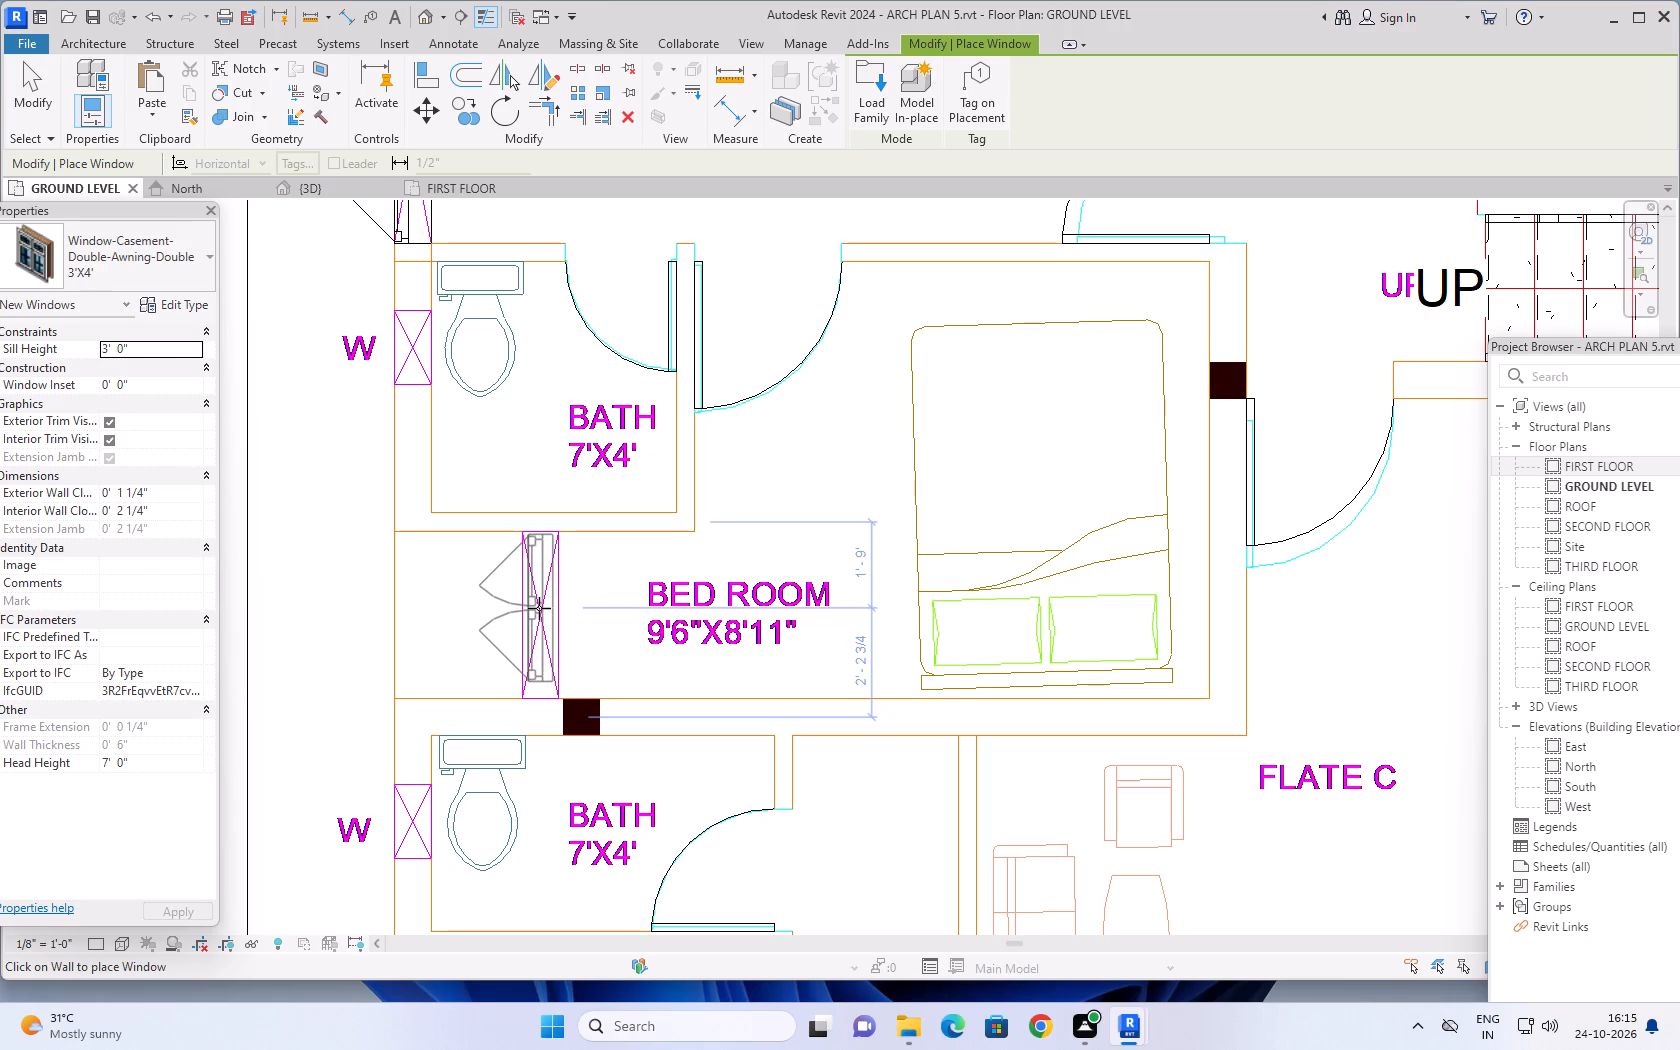
{"action": "scroll", "coordinate": [539, 608], "scroll_direction": "up", "scroll_amount": 2}
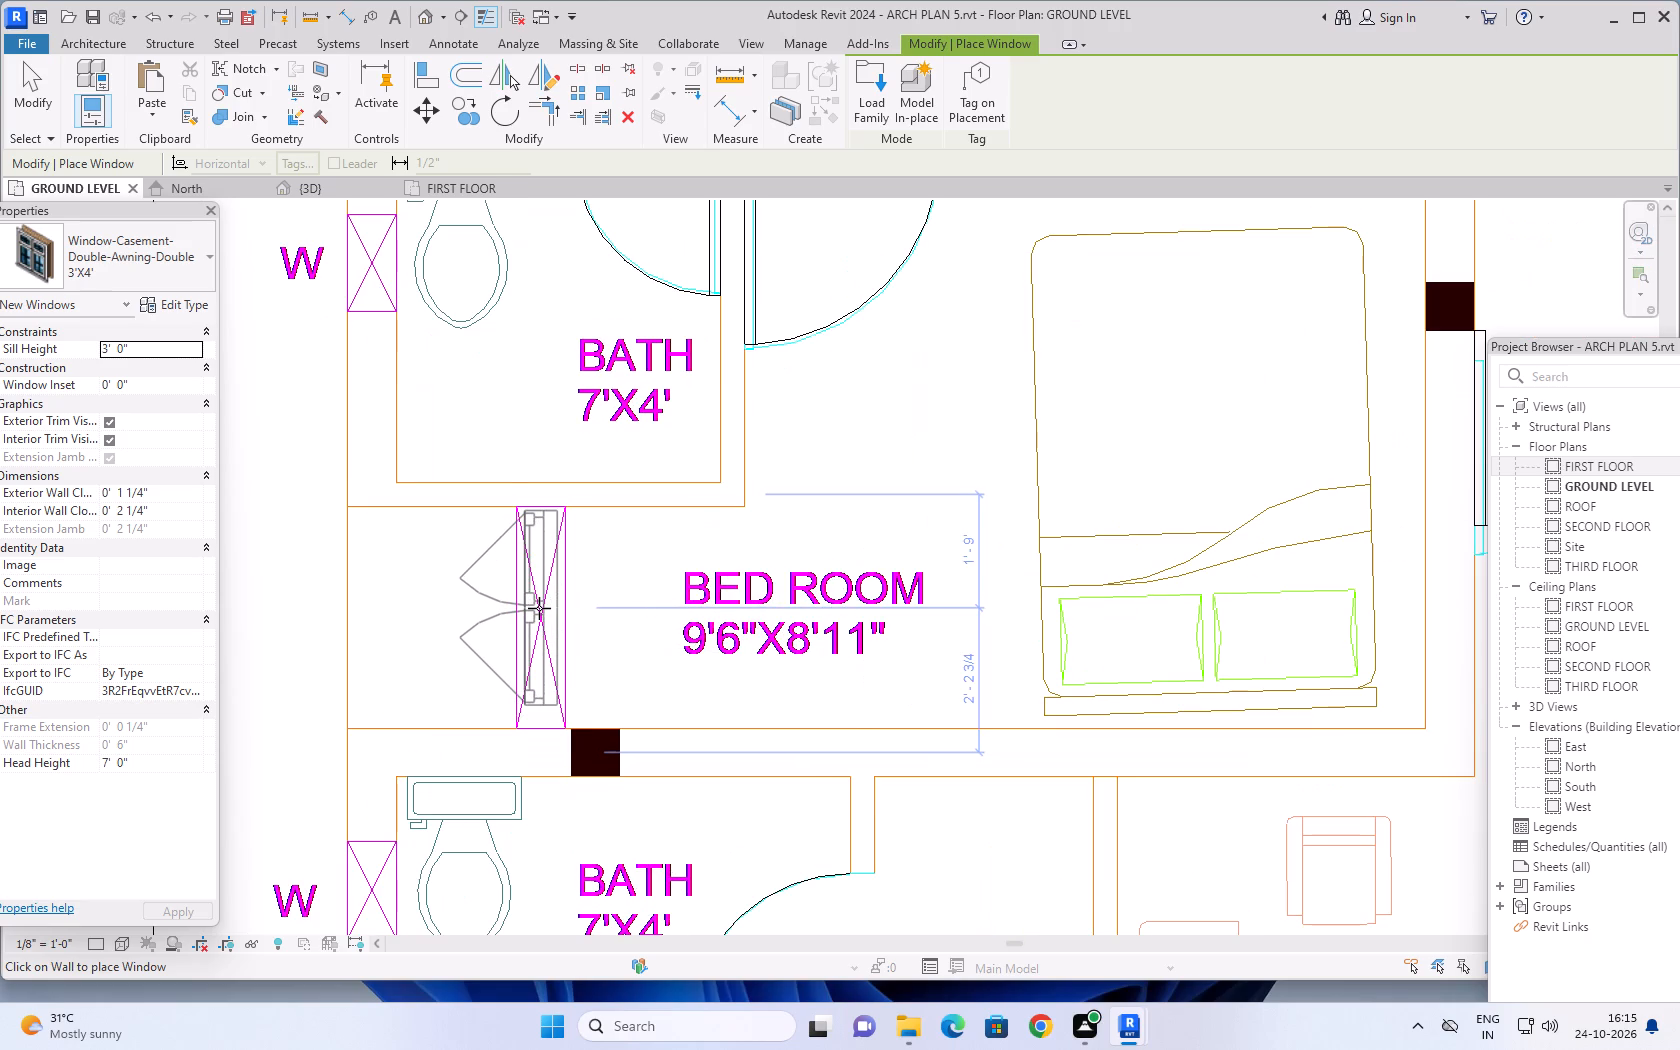
{"action": "scroll", "coordinate": [481, 618], "scroll_direction": "down", "scroll_amount": 11}
{"action": "scroll", "coordinate": [958, 541], "scroll_direction": "down", "scroll_amount": 3}
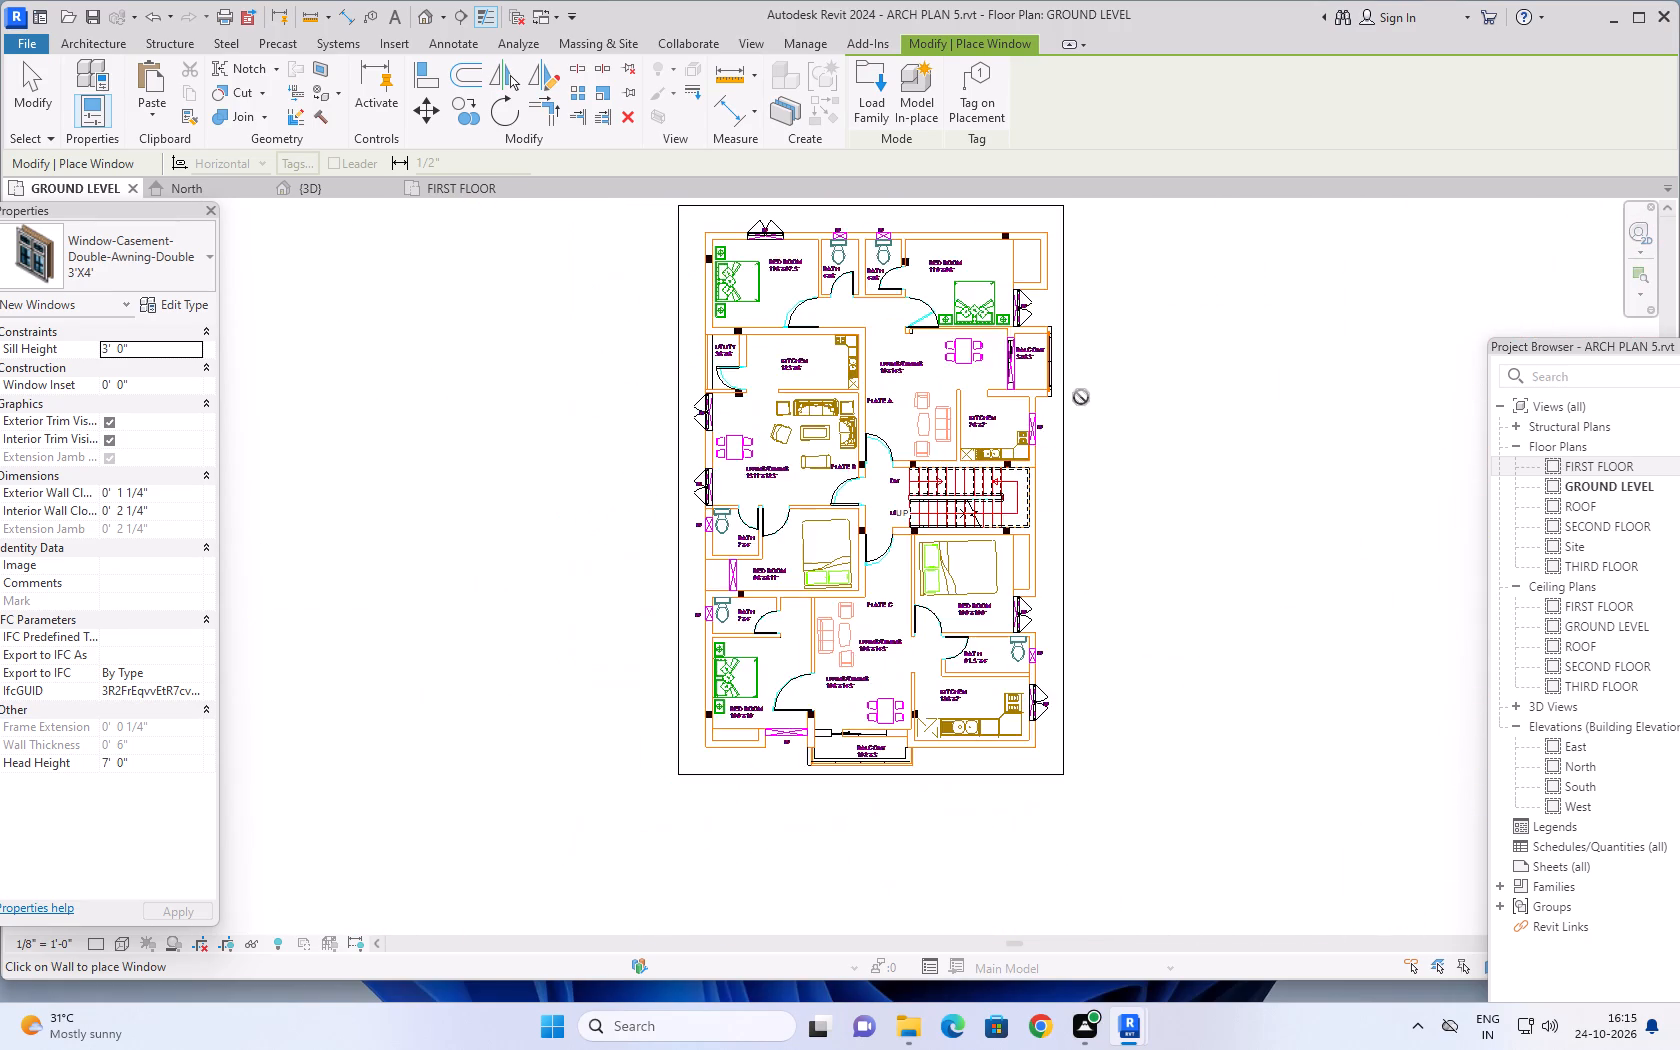
{"action": "scroll", "coordinate": [1078, 394], "scroll_direction": "up", "scroll_amount": 3}
{"action": "scroll", "coordinate": [1006, 453], "scroll_direction": "up", "scroll_amount": 11}
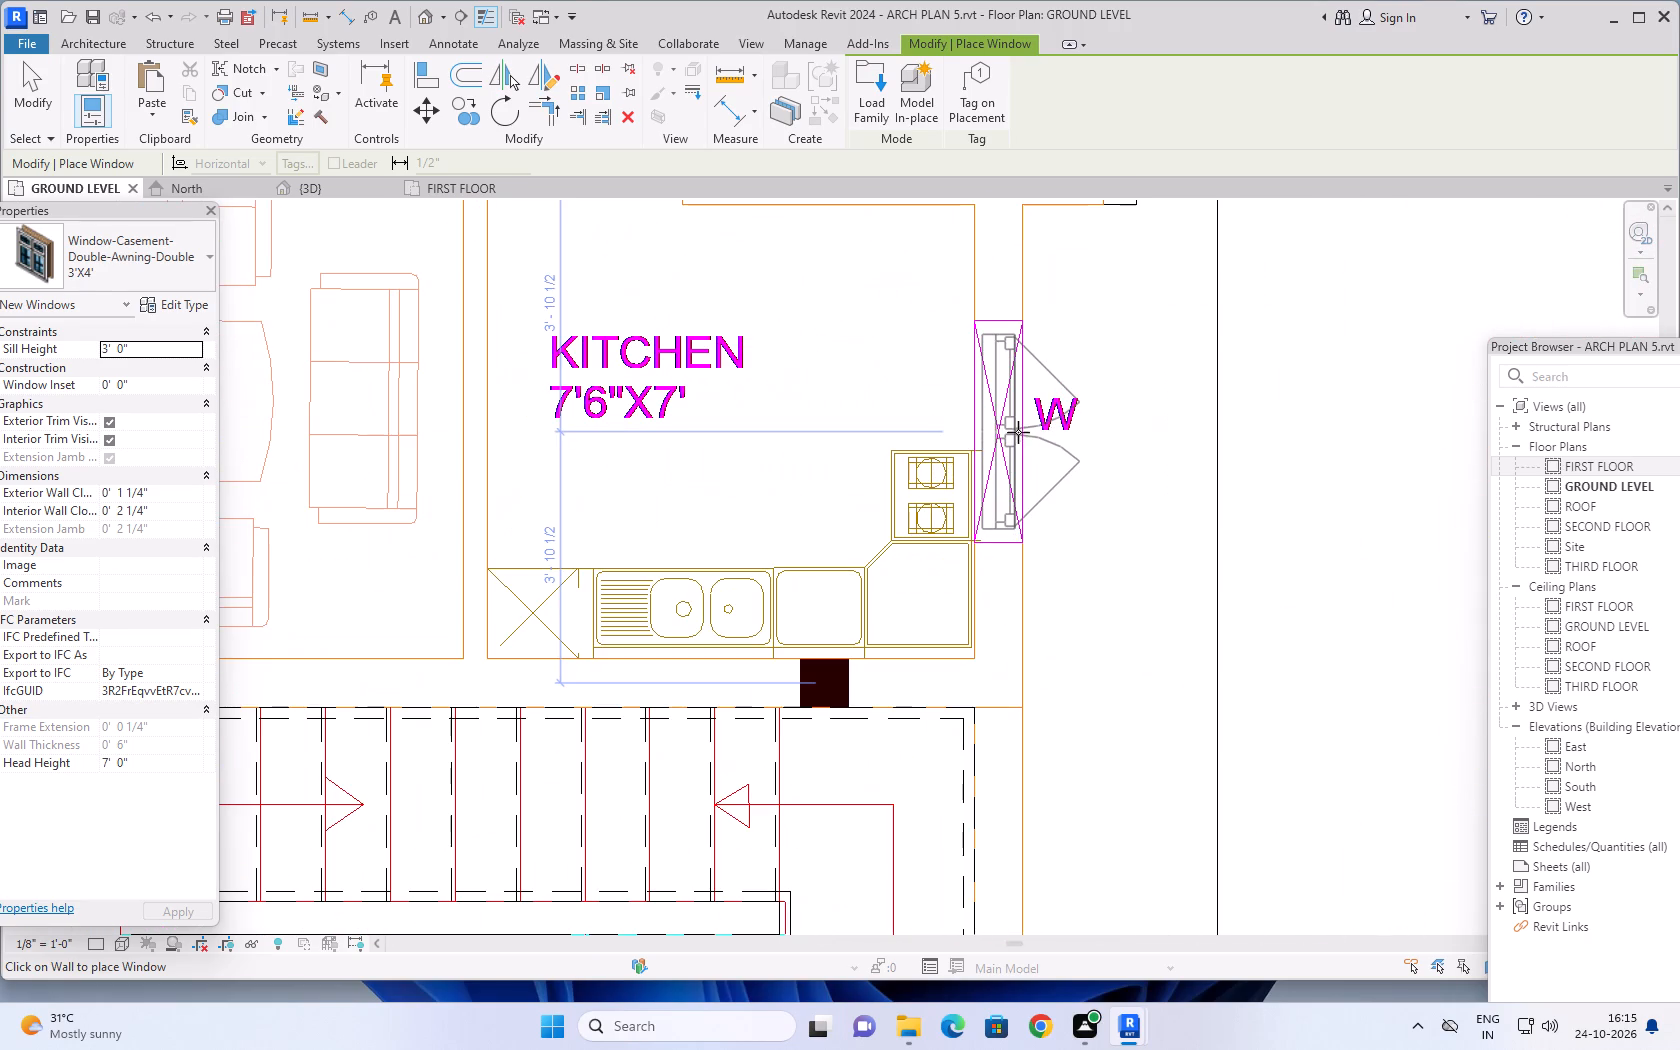
{"action": "scroll", "coordinate": [1046, 474], "scroll_direction": "down", "scroll_amount": 15}
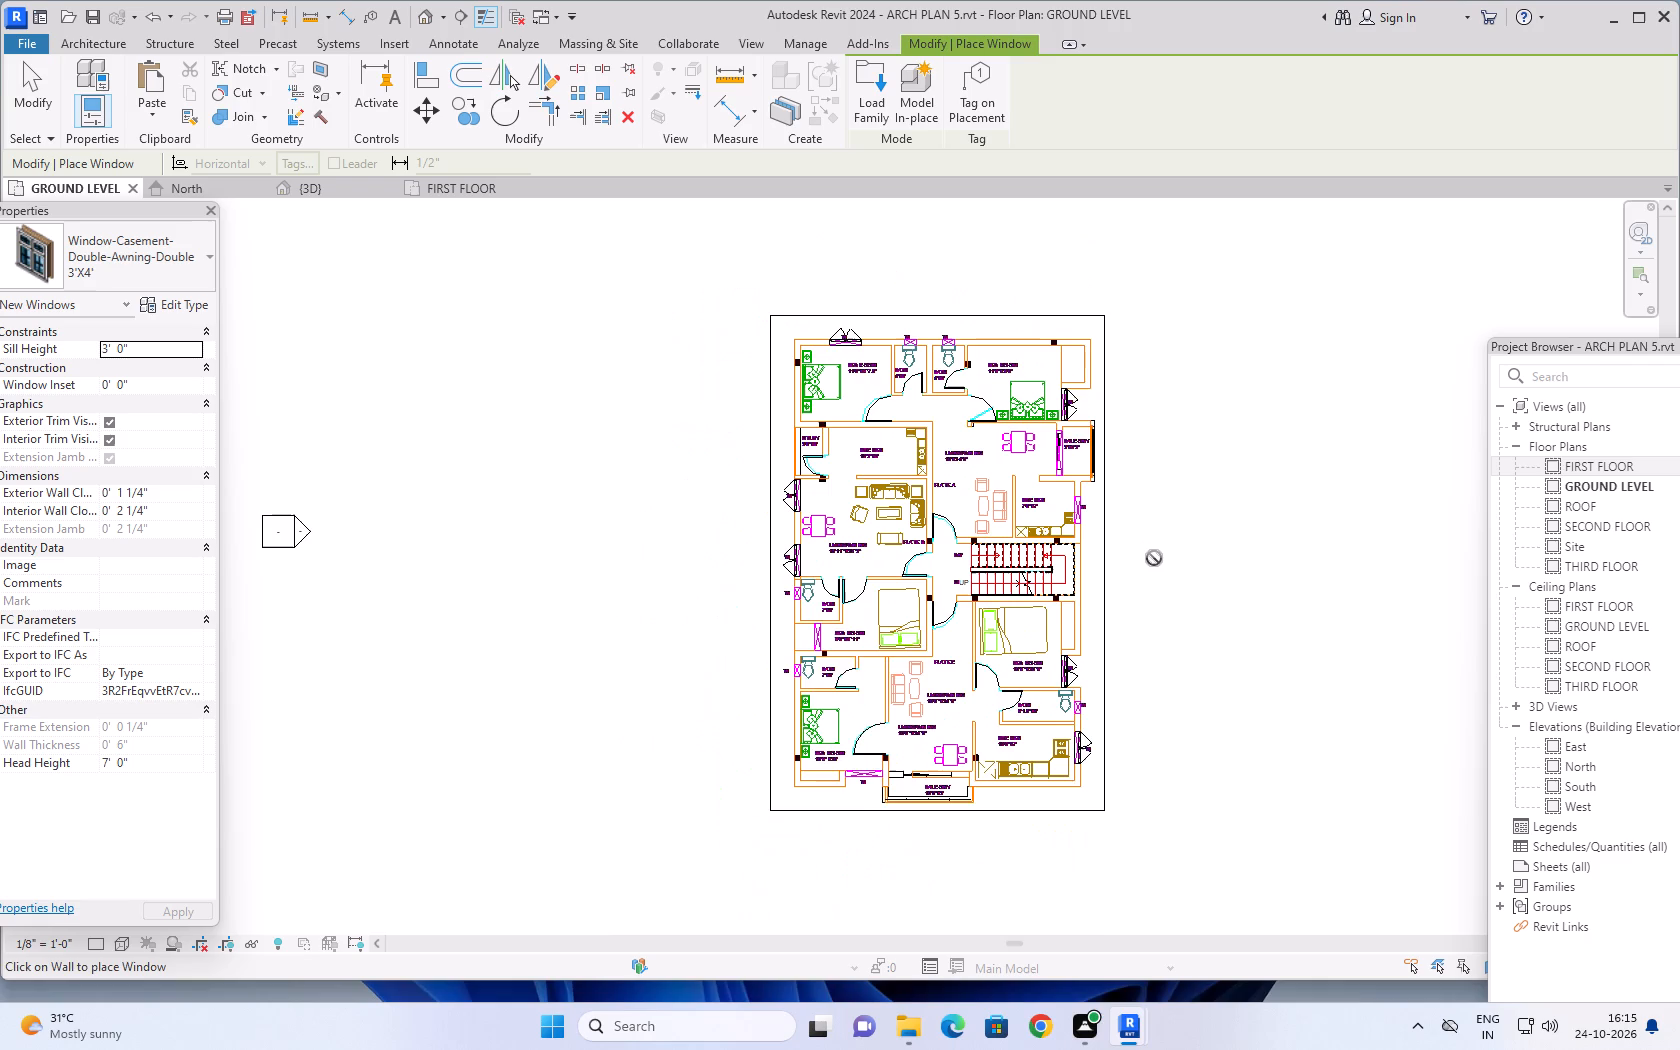
{"action": "middle_click_drag", "start_coordinate": [1152, 553], "coordinate": [1062, 416]}
{"action": "scroll", "coordinate": [1040, 600], "scroll_direction": "up", "scroll_amount": 4}
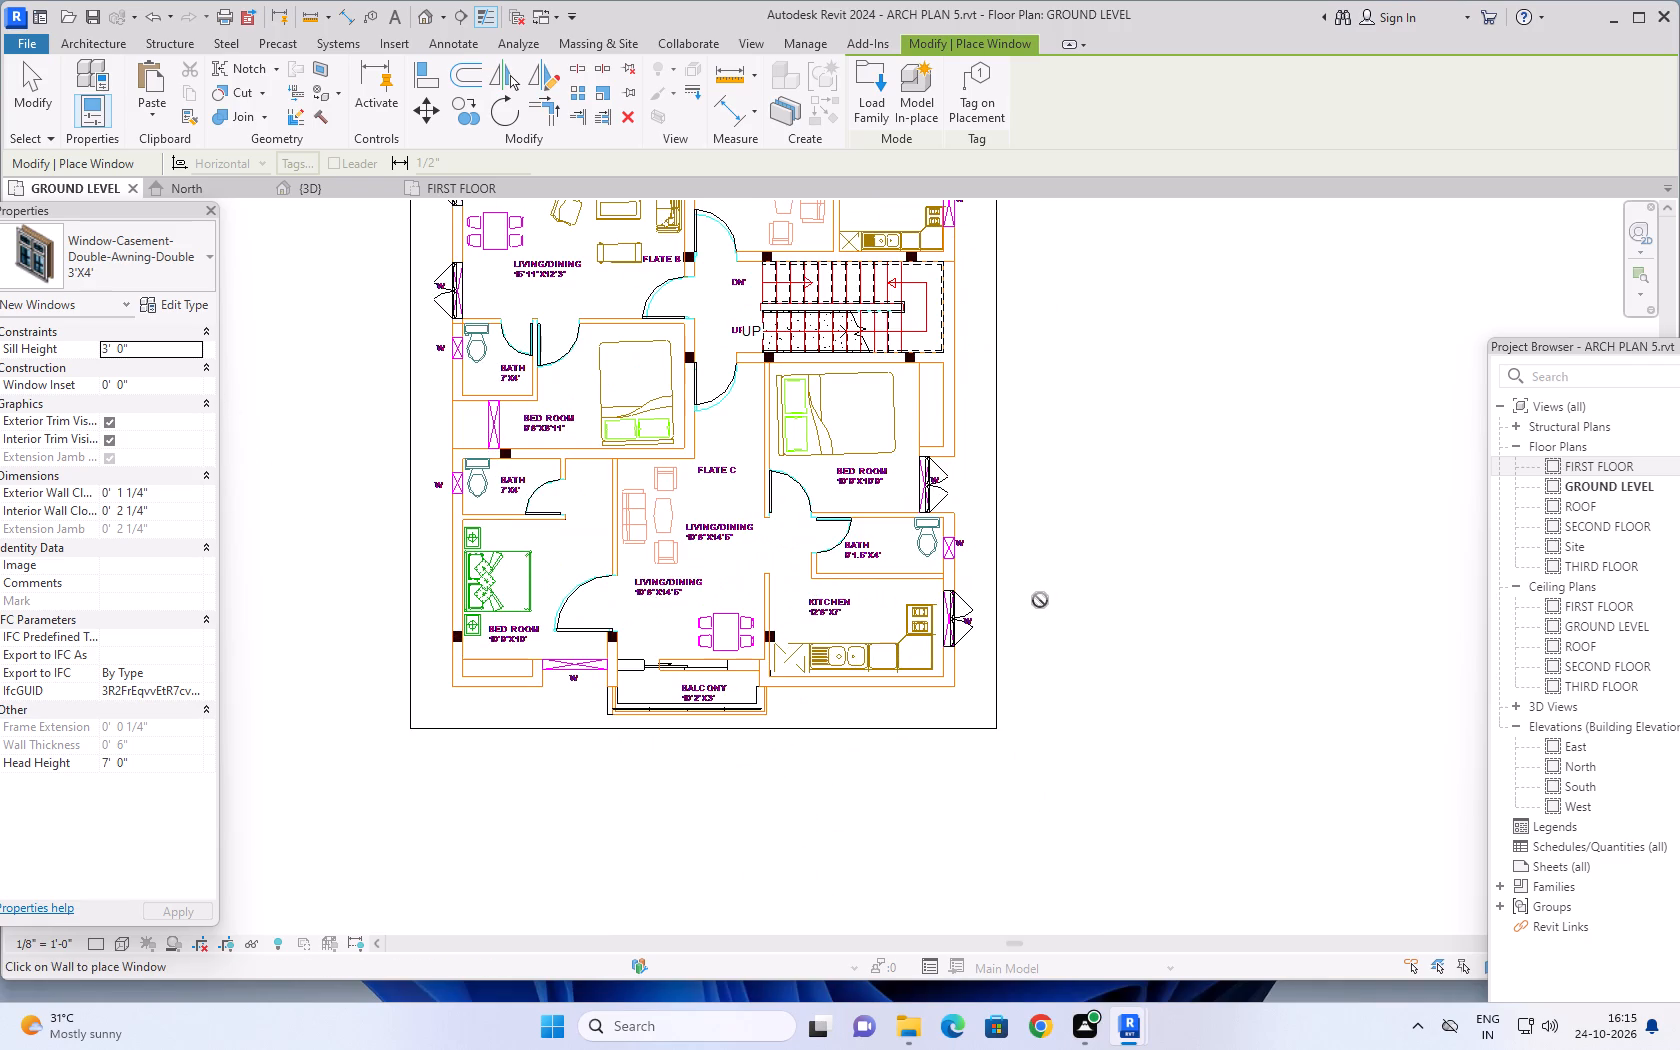
{"action": "key", "text": "Escape"}
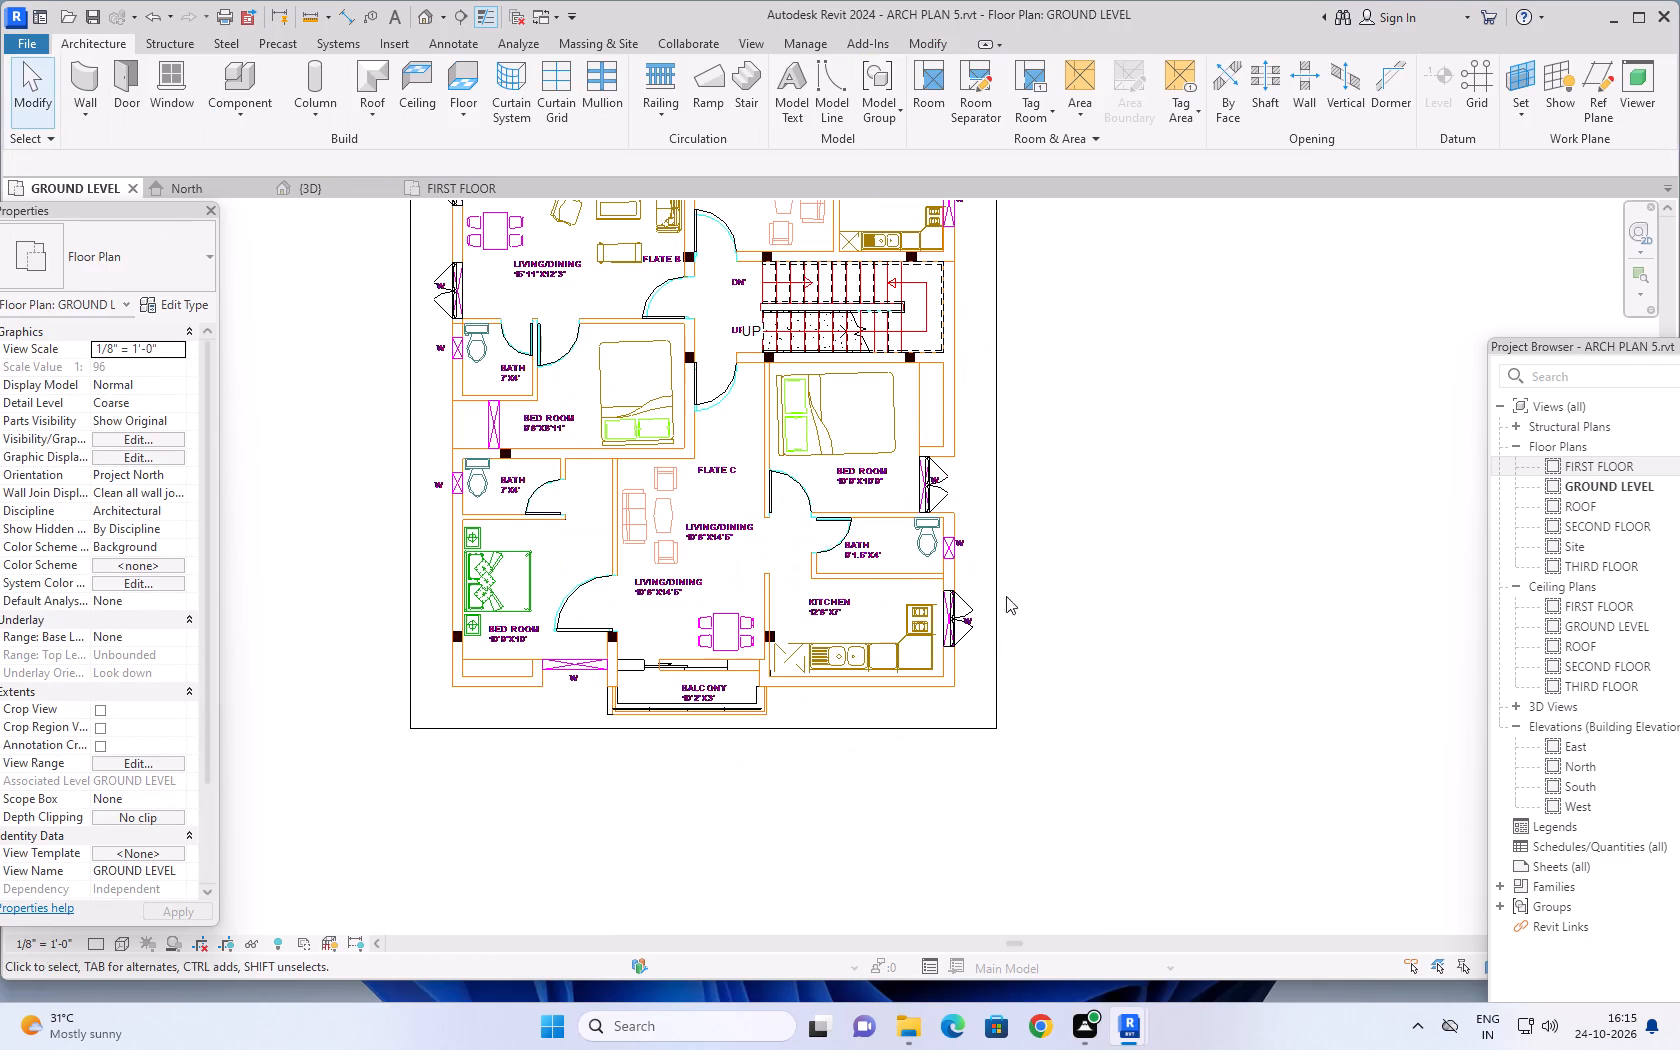
Measure the width of the marked W opening in the 10'9"X10' bedroom with an aligned dimension, without placing it.
{"action": "left_click", "coordinate": [351, 16]}
{"action": "scroll", "coordinate": [562, 636], "scroll_direction": "up", "scroll_amount": 15}
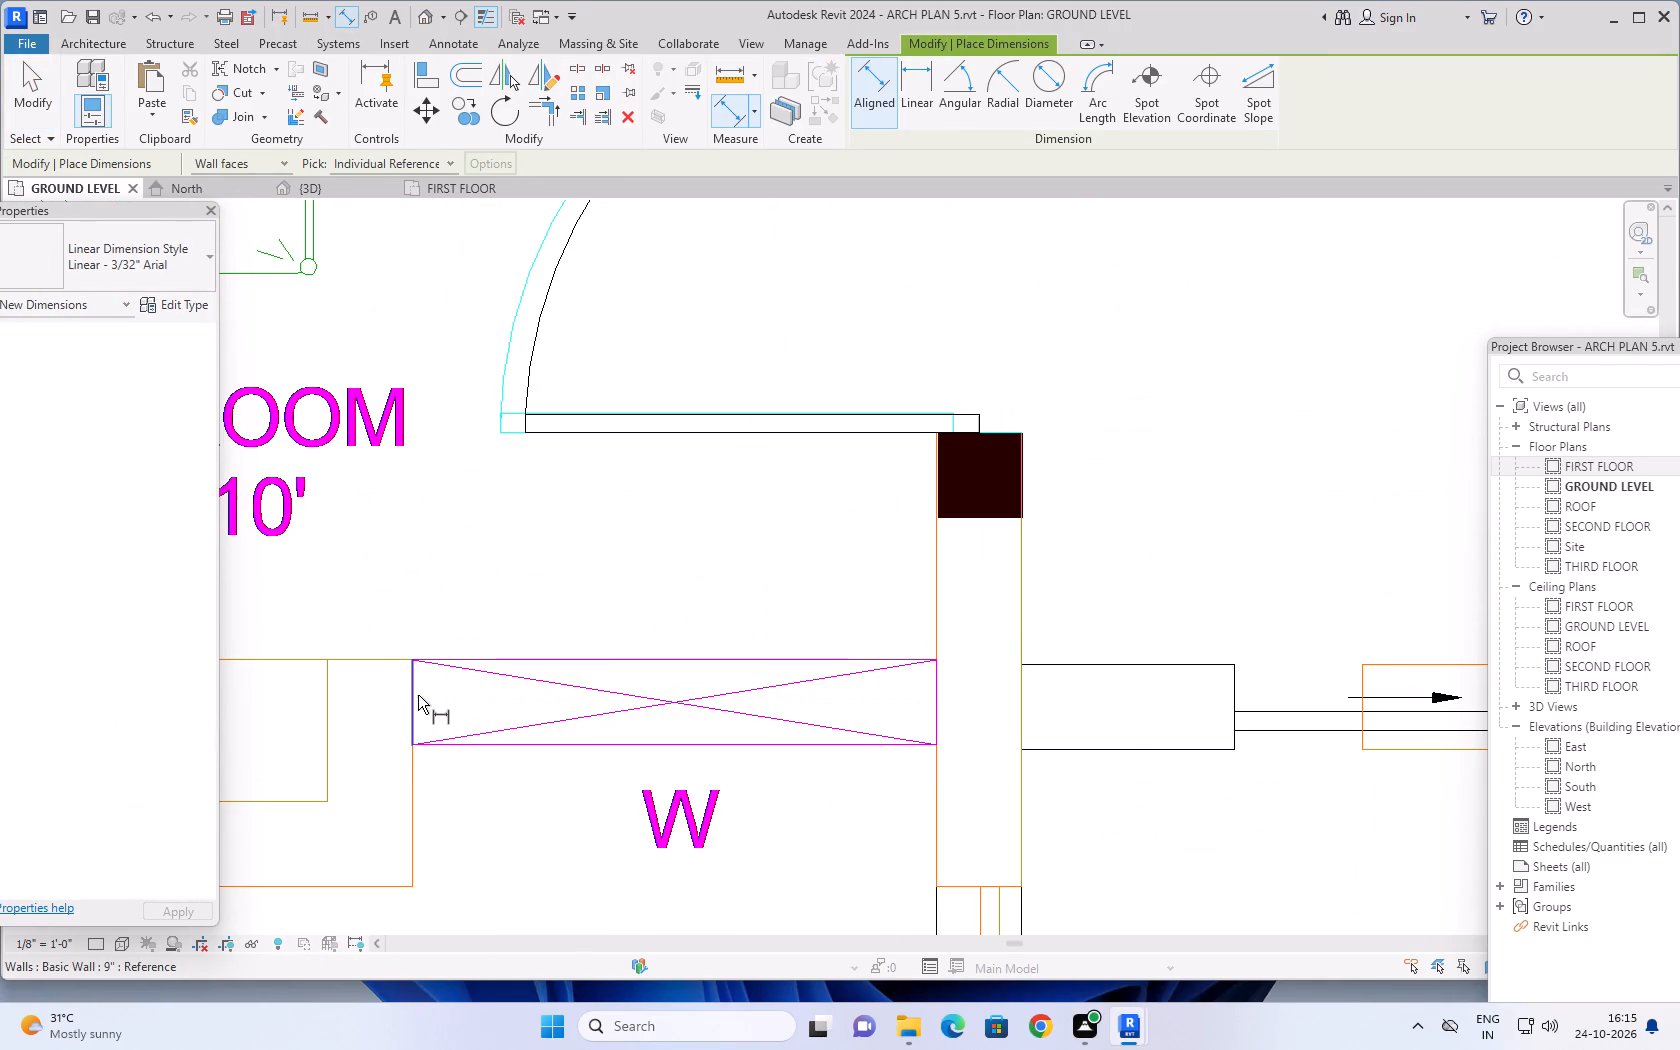
{"action": "left_click", "coordinate": [412, 717]}
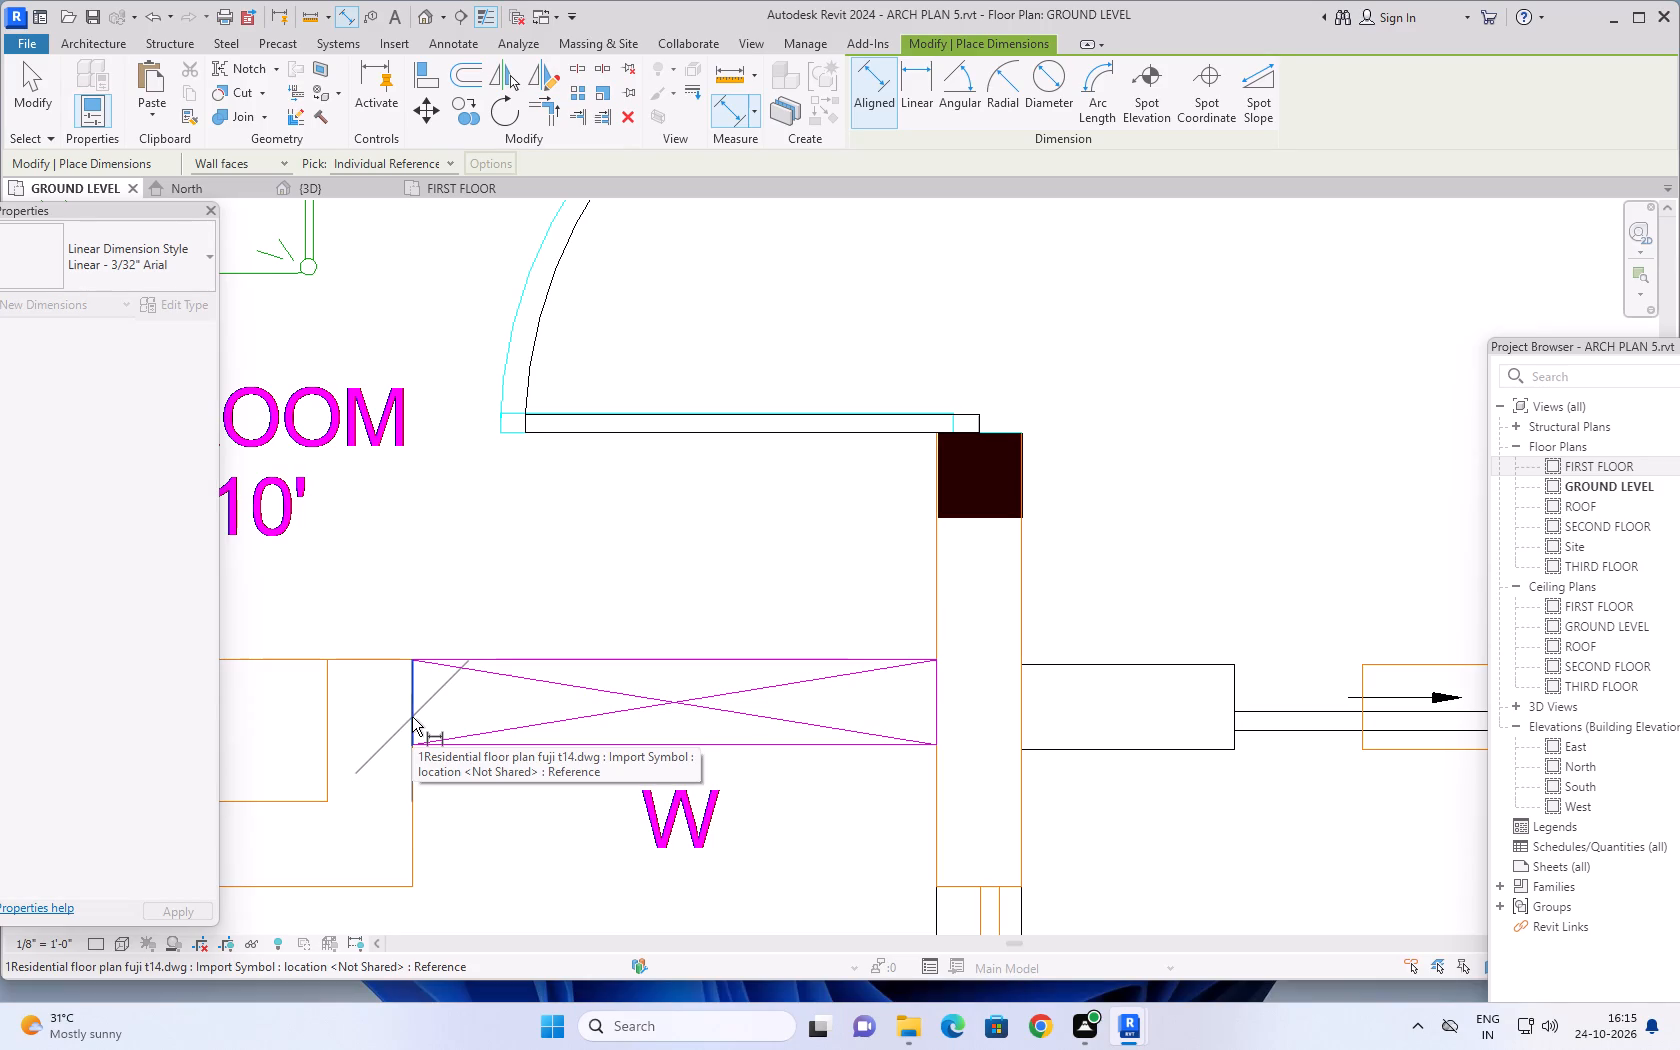
{"action": "left_click", "coordinate": [936, 702]}
{"action": "scroll", "coordinate": [859, 734], "scroll_direction": "down", "scroll_amount": 1}
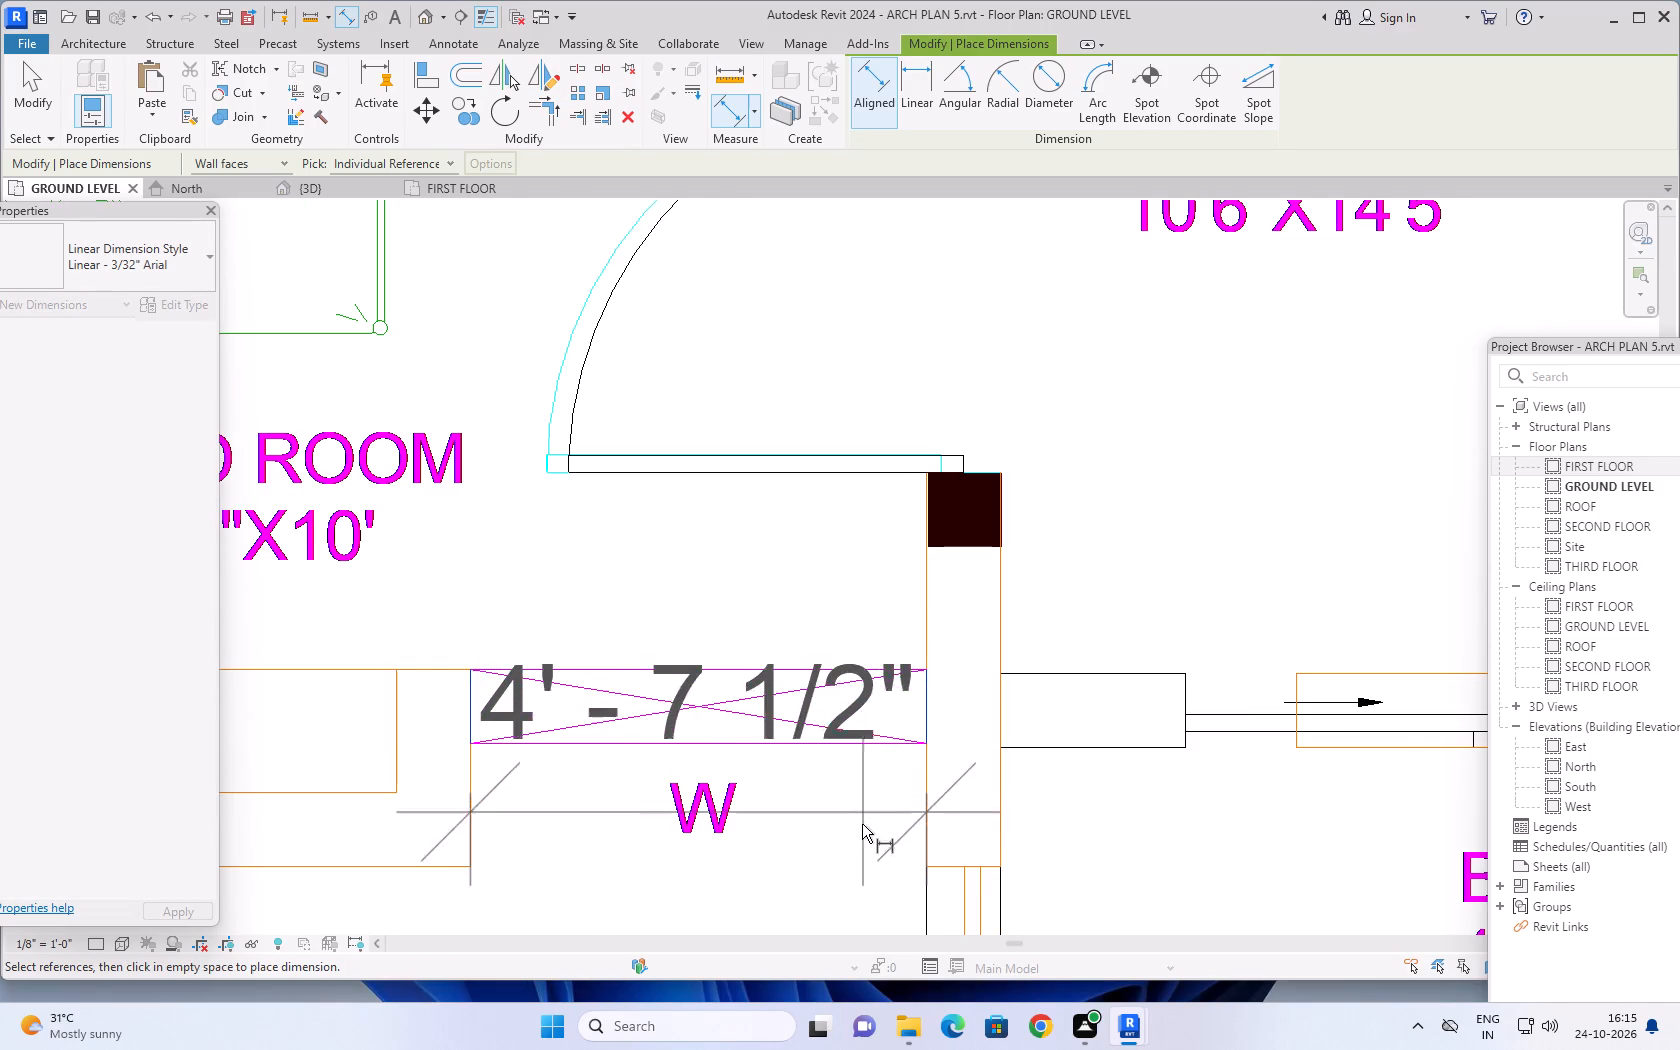
{"action": "scroll", "coordinate": [862, 849], "scroll_direction": "down", "scroll_amount": 3}
{"action": "middle_click_drag", "start_coordinate": [862, 857], "coordinate": [863, 669]}
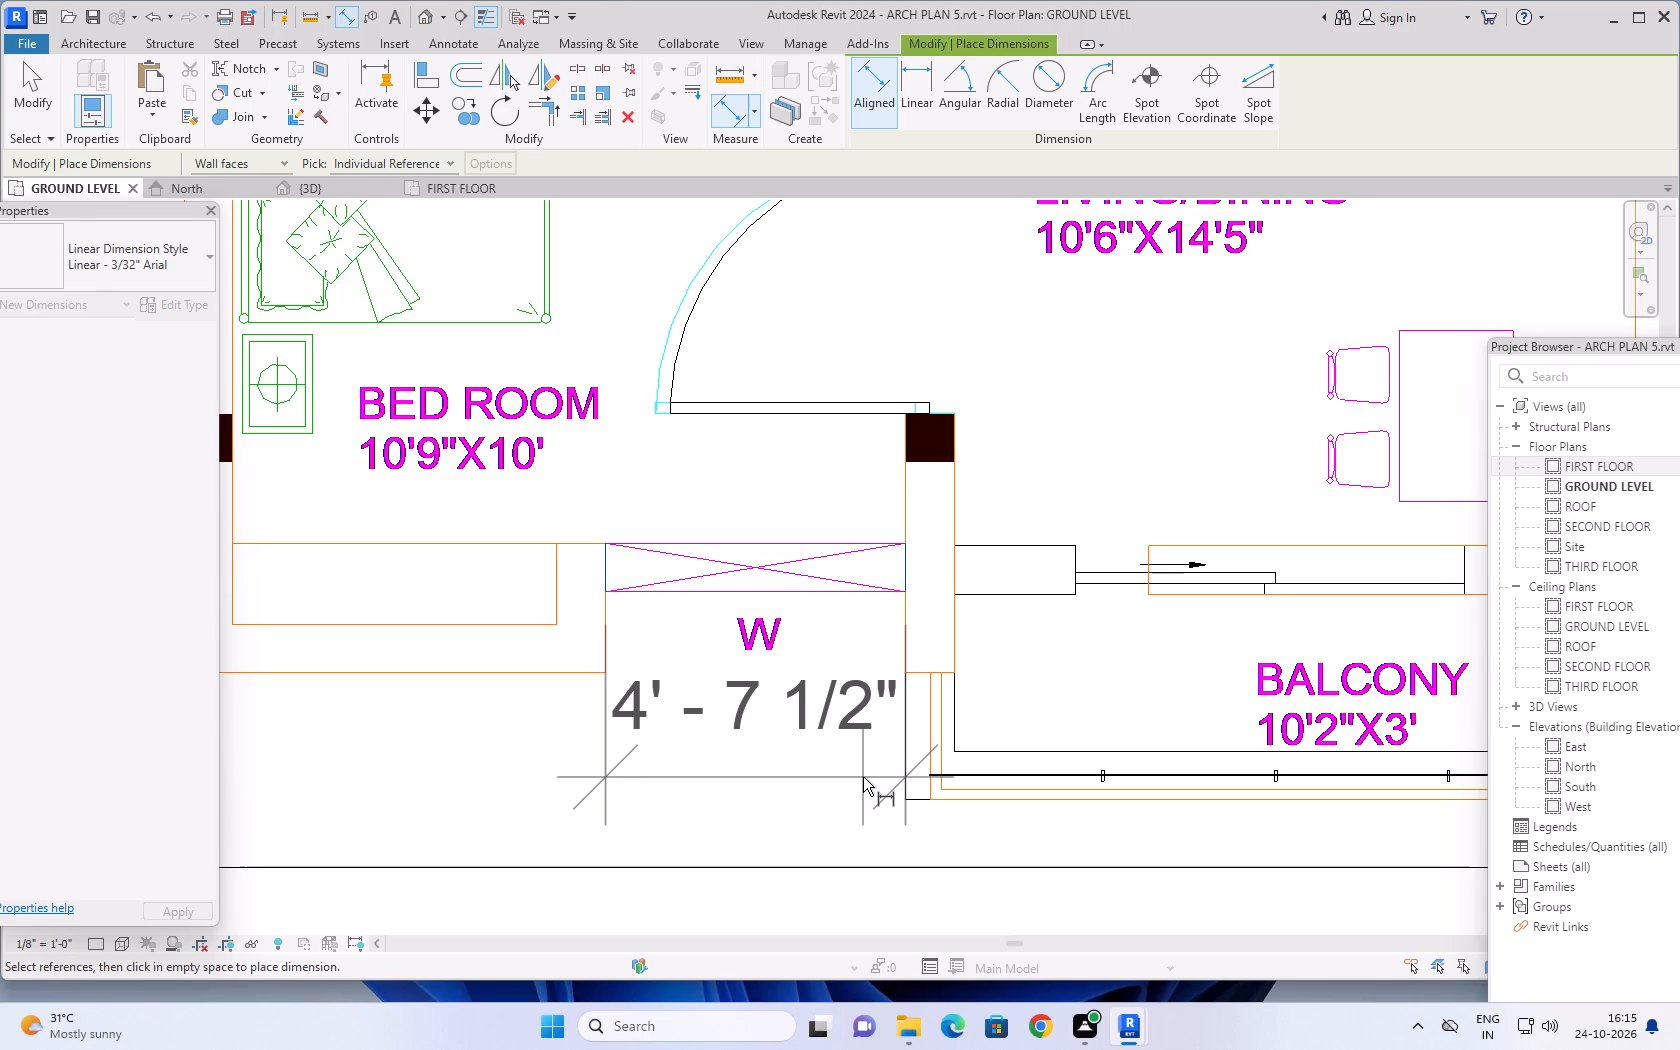
{"action": "key", "text": "Escape"}
Measure the marked W opening of the 9'1.5"X4' bath with an aligned dimension, without placing it.
{"action": "scroll", "coordinate": [850, 798], "scroll_direction": "down", "scroll_amount": 14}
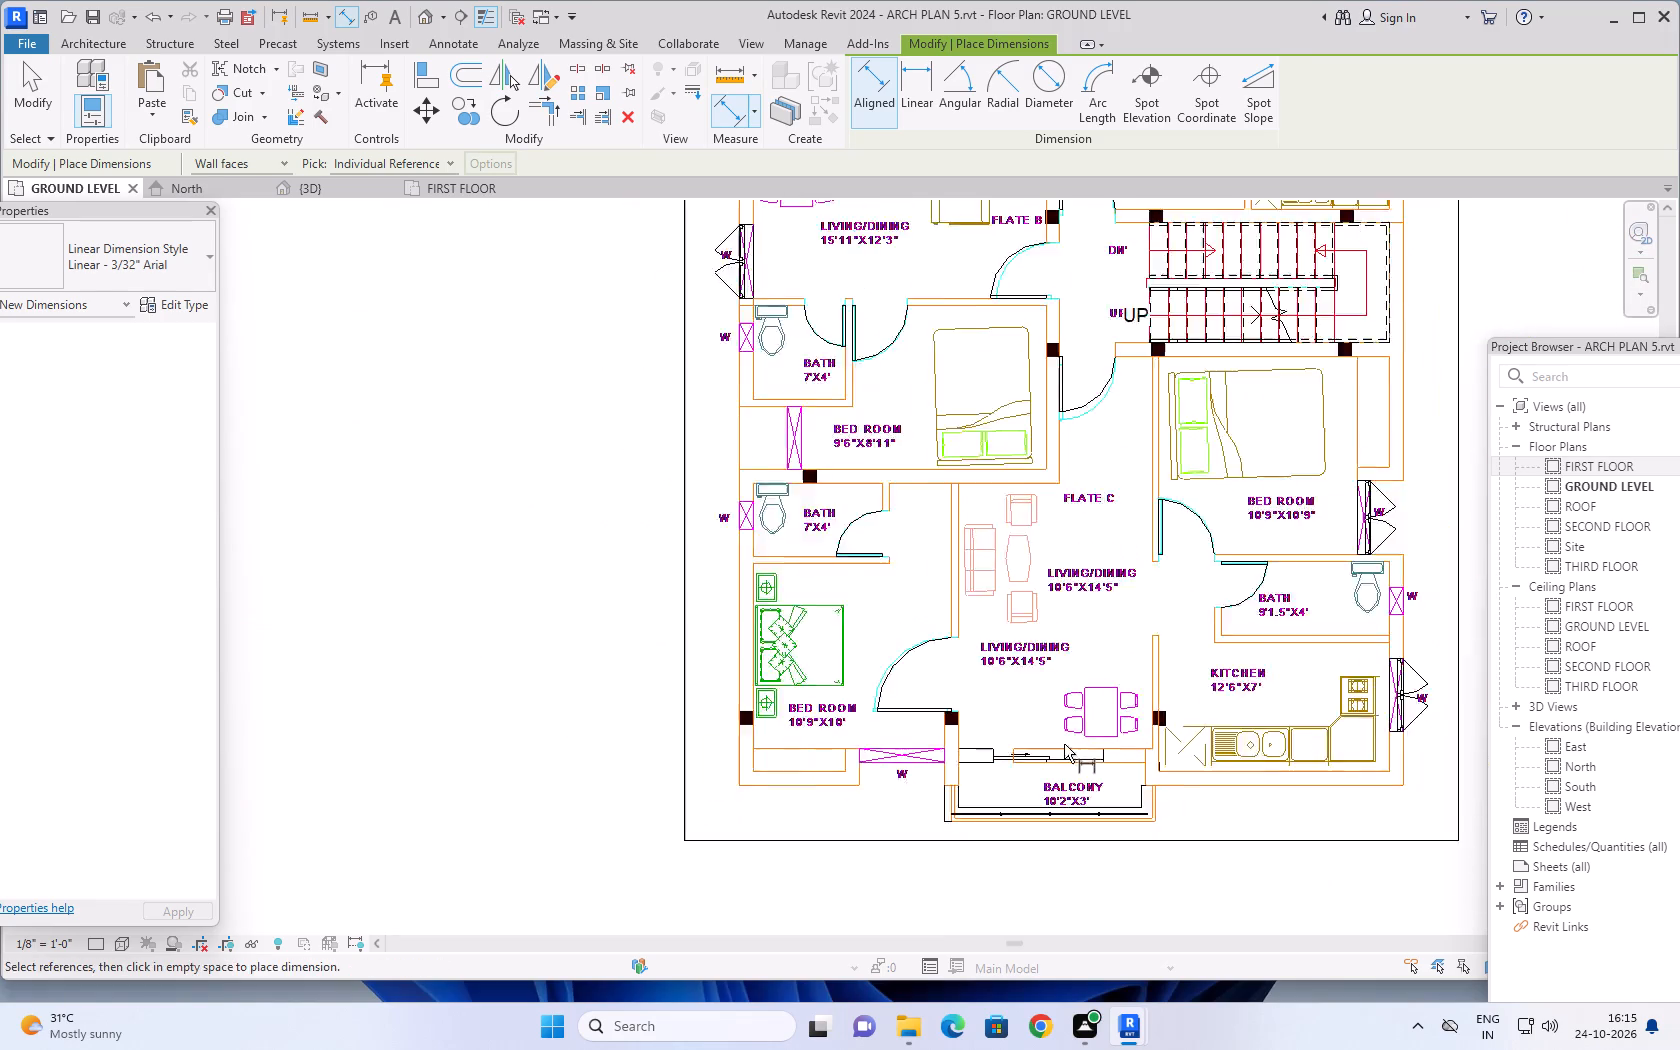
{"action": "scroll", "coordinate": [1064, 744], "scroll_direction": "down", "scroll_amount": 1}
{"action": "middle_click_drag", "start_coordinate": [1270, 806], "coordinate": [1070, 887]}
{"action": "scroll", "coordinate": [1105, 701], "scroll_direction": "up", "scroll_amount": 6}
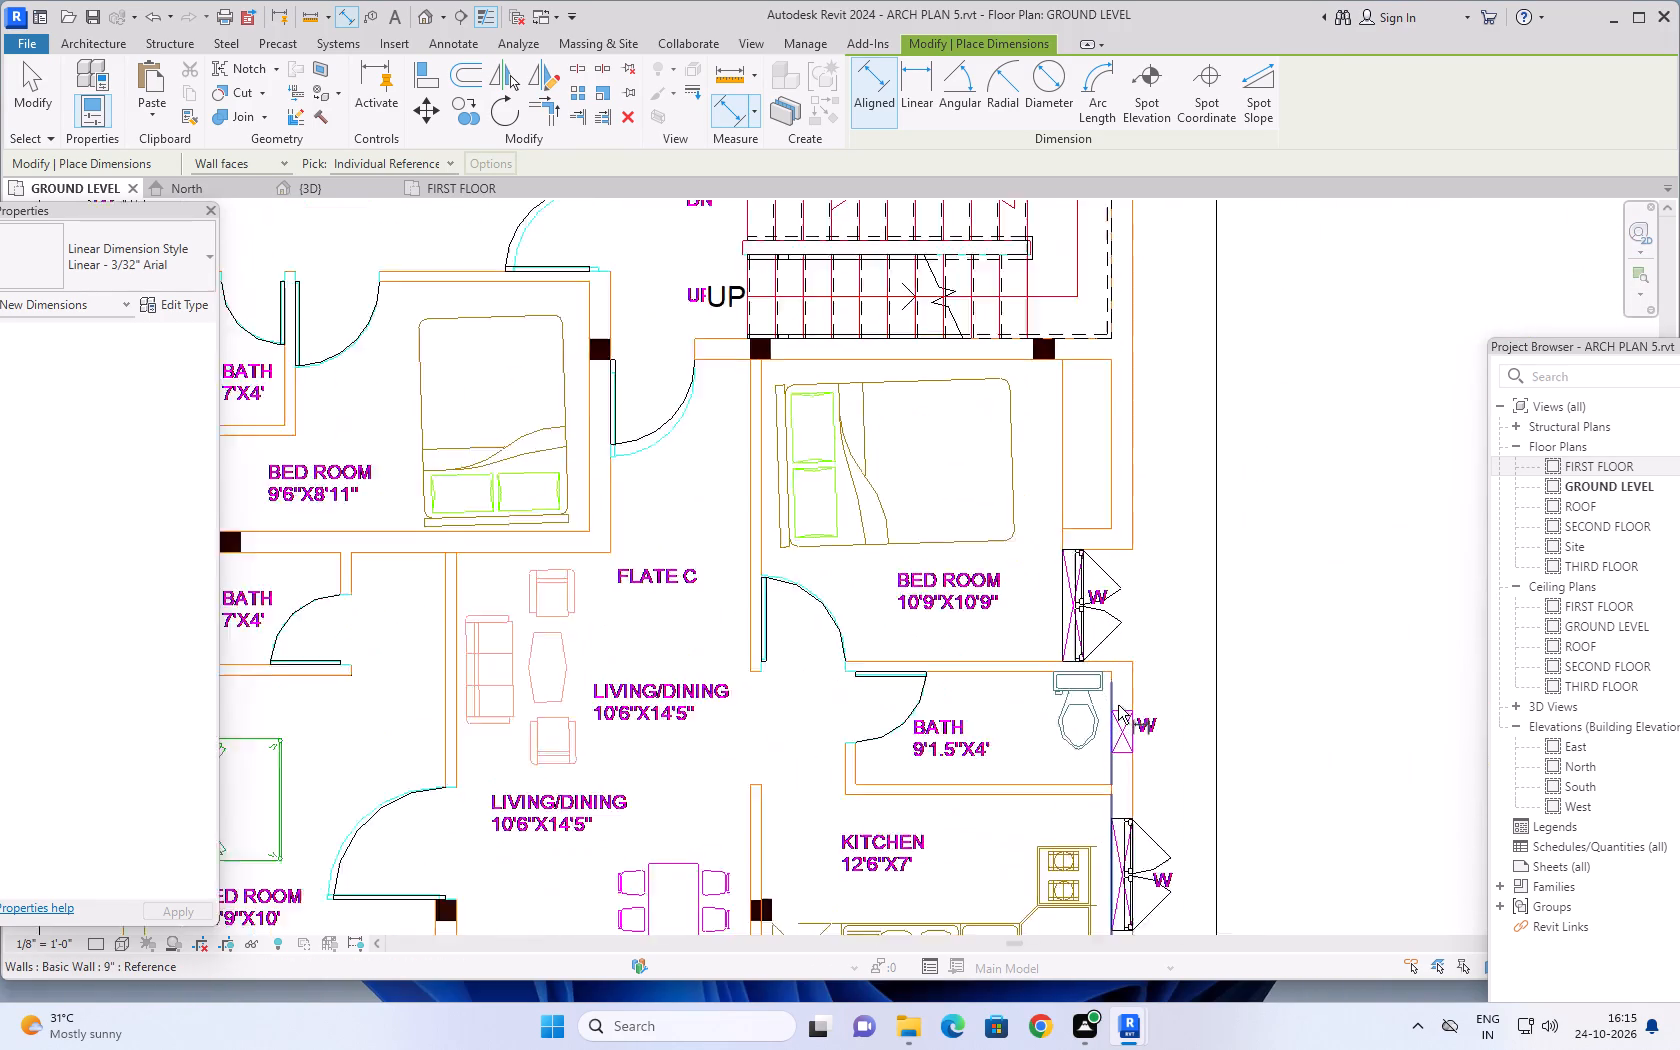
{"action": "scroll", "coordinate": [1118, 705], "scroll_direction": "up", "scroll_amount": 4}
{"action": "left_click", "coordinate": [1139, 714]}
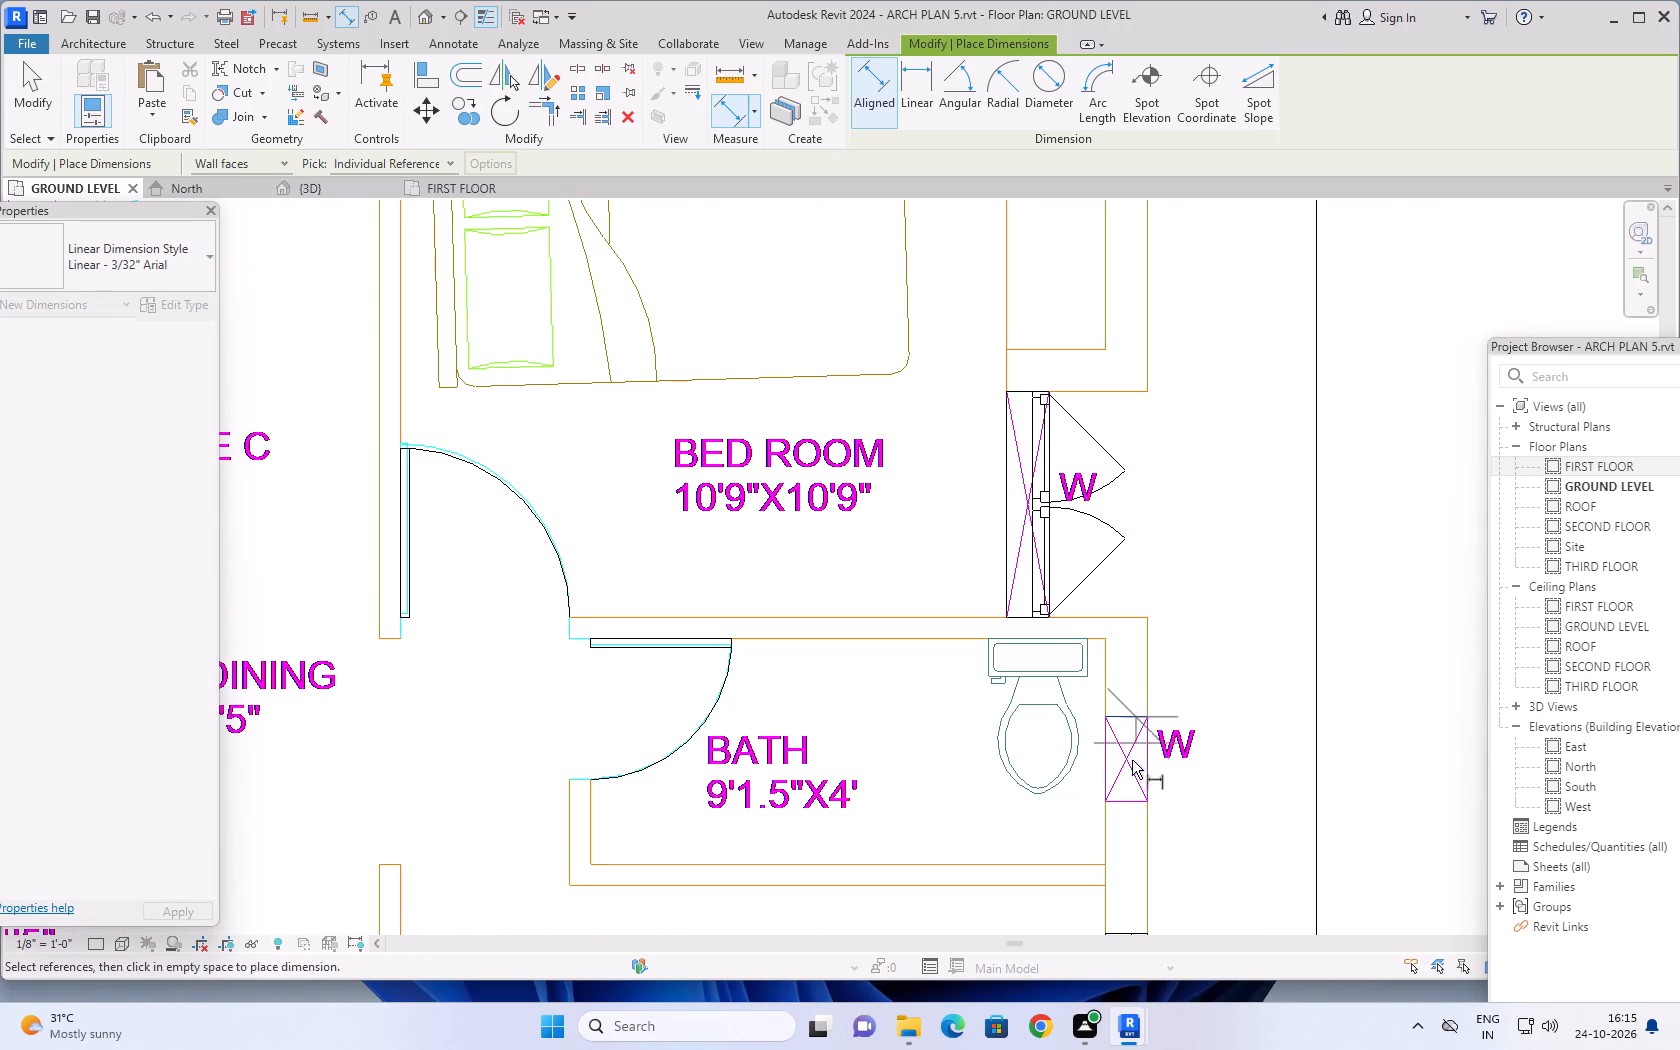
{"action": "left_click", "coordinate": [1135, 799]}
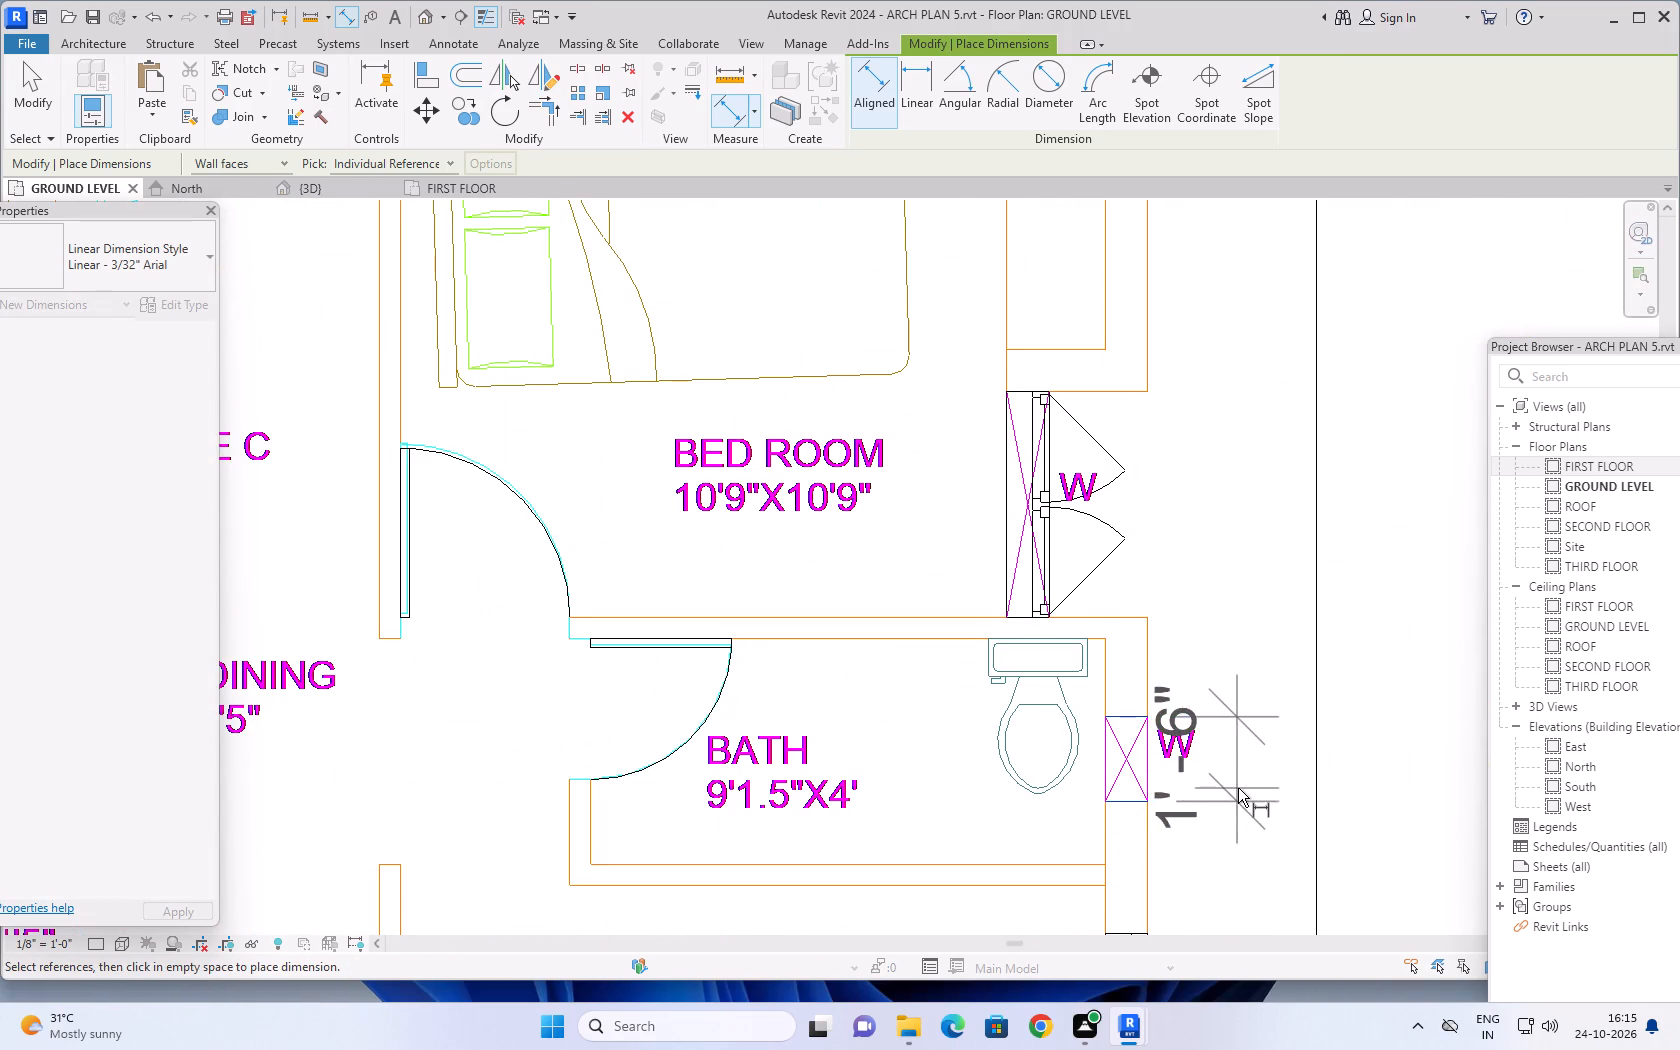
{"action": "scroll", "coordinate": [1238, 788], "scroll_direction": "down", "scroll_amount": 2}
{"action": "key", "text": "Escape"}
Examine the ground level plan for marked W openings that still have no window, from the upper bedrooms to the lower flats.
{"action": "scroll", "coordinate": [1232, 657], "scroll_direction": "down", "scroll_amount": 6}
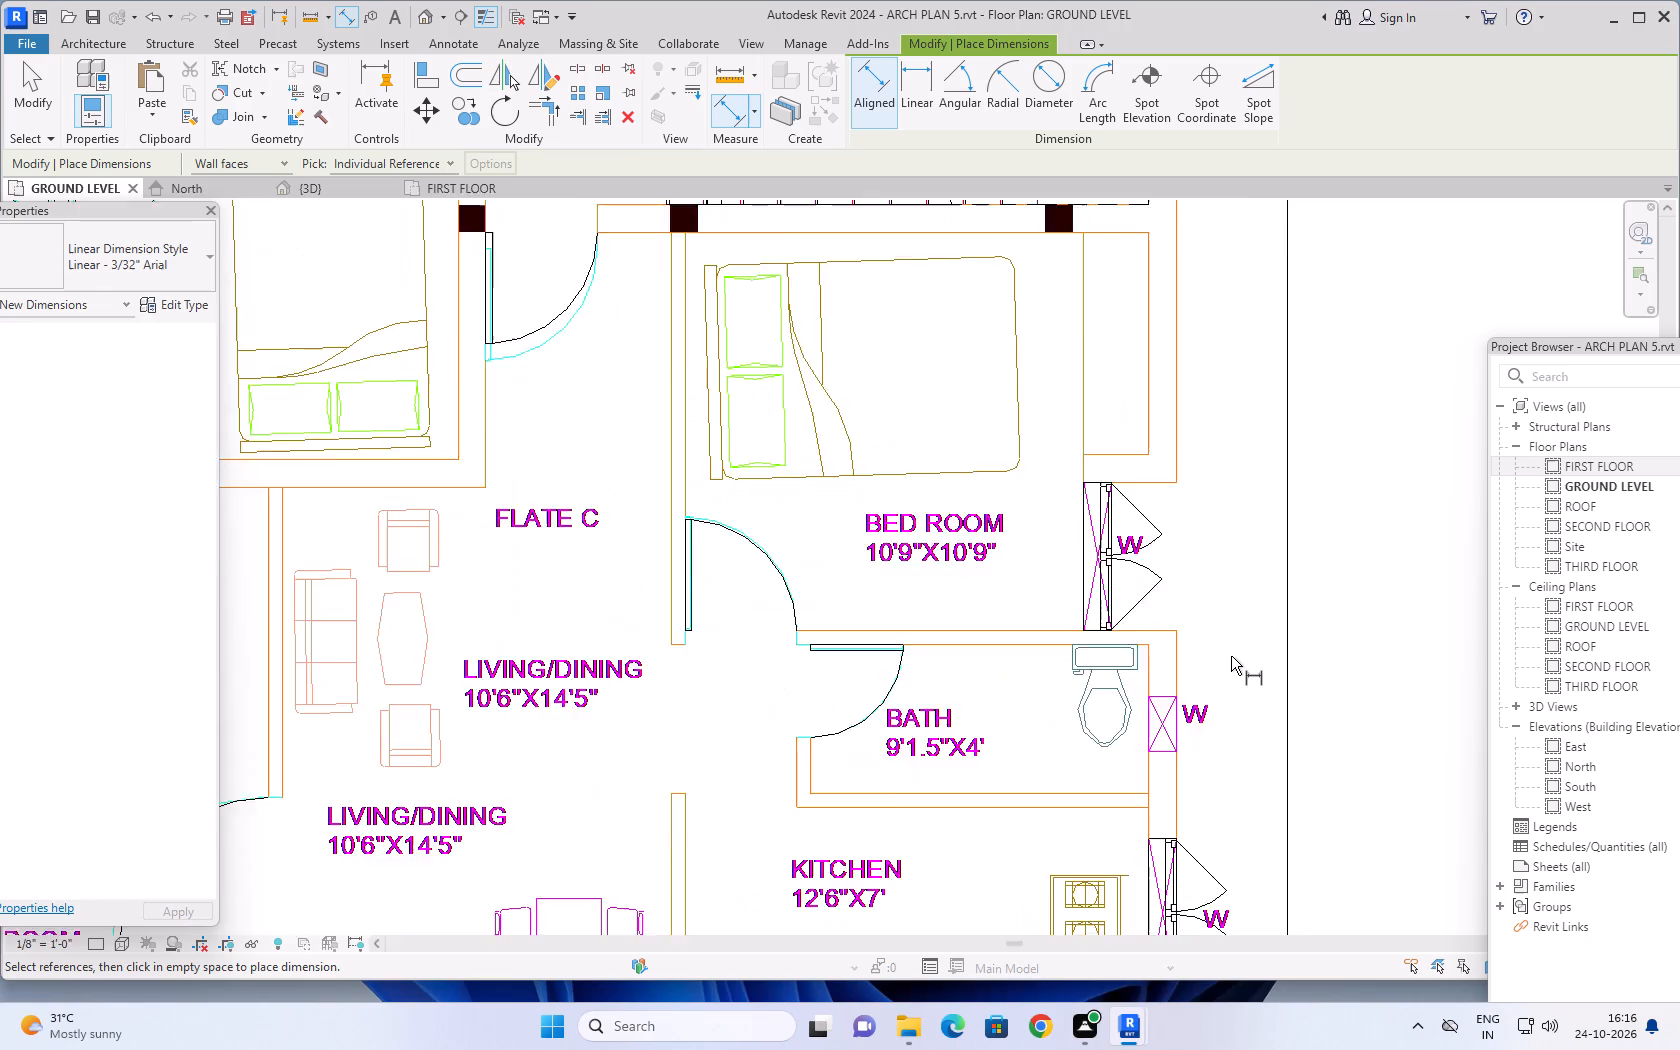
{"action": "scroll", "coordinate": [1231, 656], "scroll_direction": "down", "scroll_amount": 4}
{"action": "middle_click_drag", "start_coordinate": [1218, 573], "coordinate": [1201, 703]}
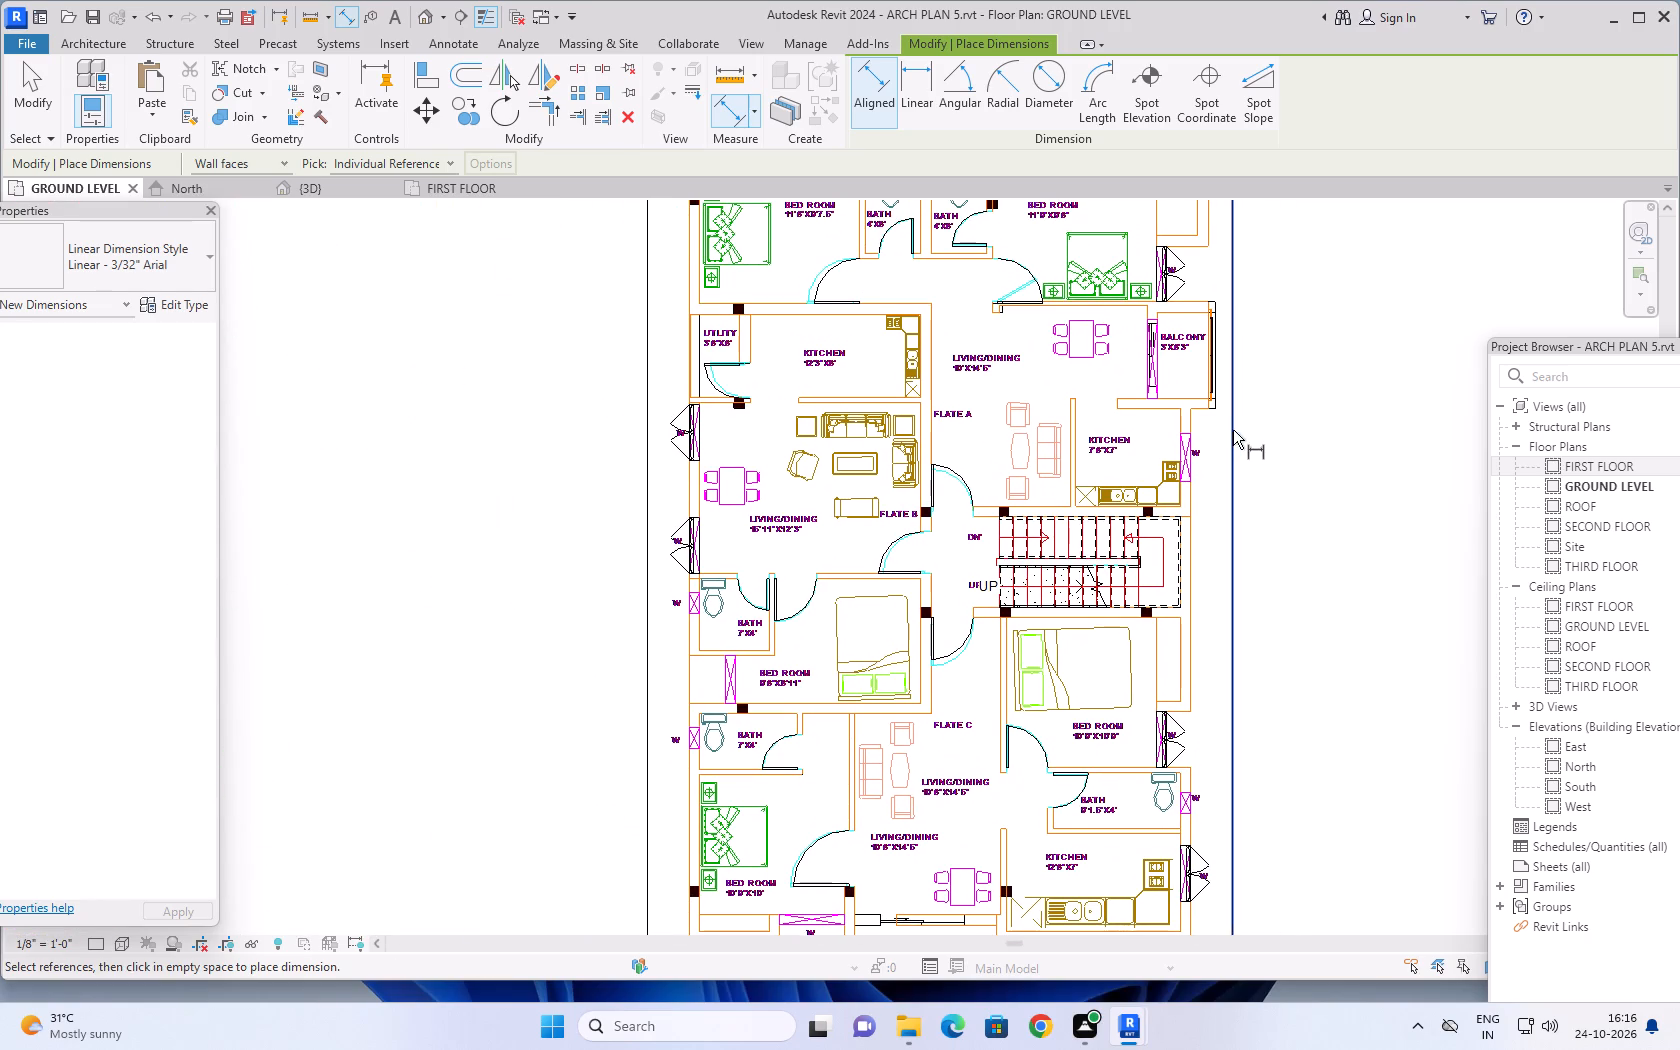
{"action": "scroll", "coordinate": [1201, 442], "scroll_direction": "up", "scroll_amount": 2}
{"action": "middle_click_drag", "start_coordinate": [1206, 428], "coordinate": [1163, 667]}
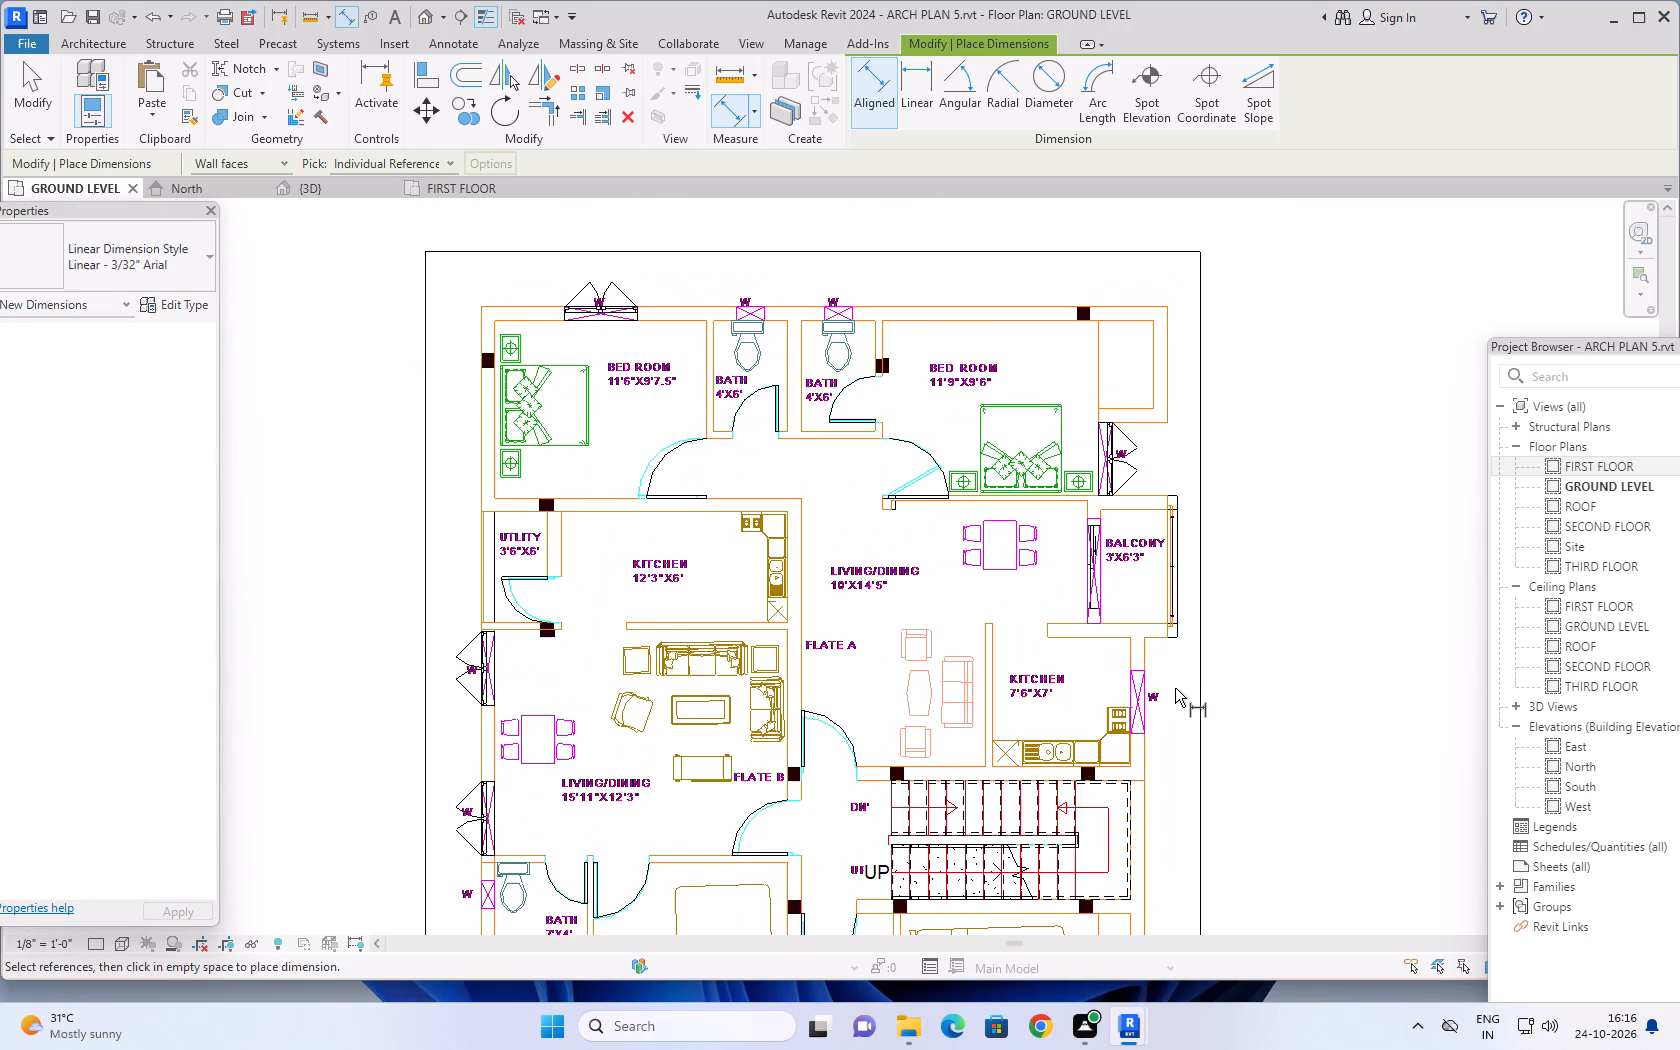
{"action": "middle_click_drag", "start_coordinate": [1274, 674], "coordinate": [1275, 382]}
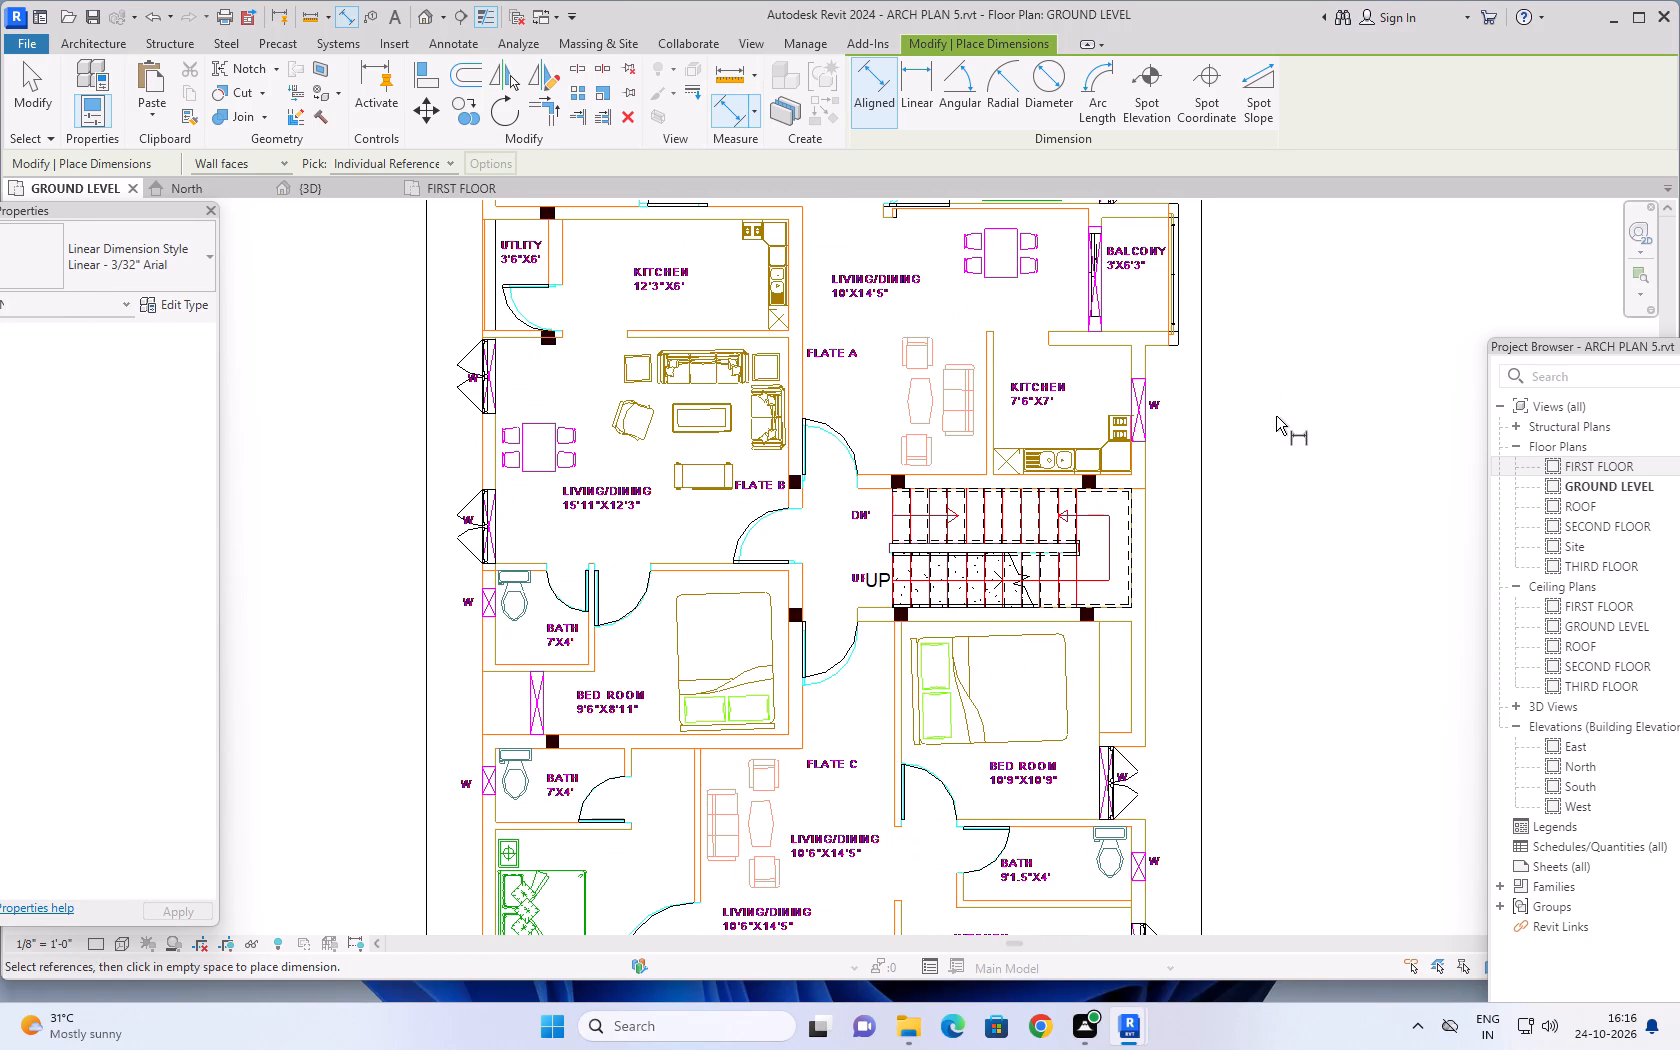
{"action": "scroll", "coordinate": [1276, 433], "scroll_direction": "down", "scroll_amount": 1}
{"action": "middle_click_drag", "start_coordinate": [1273, 491], "coordinate": [1268, 439]}
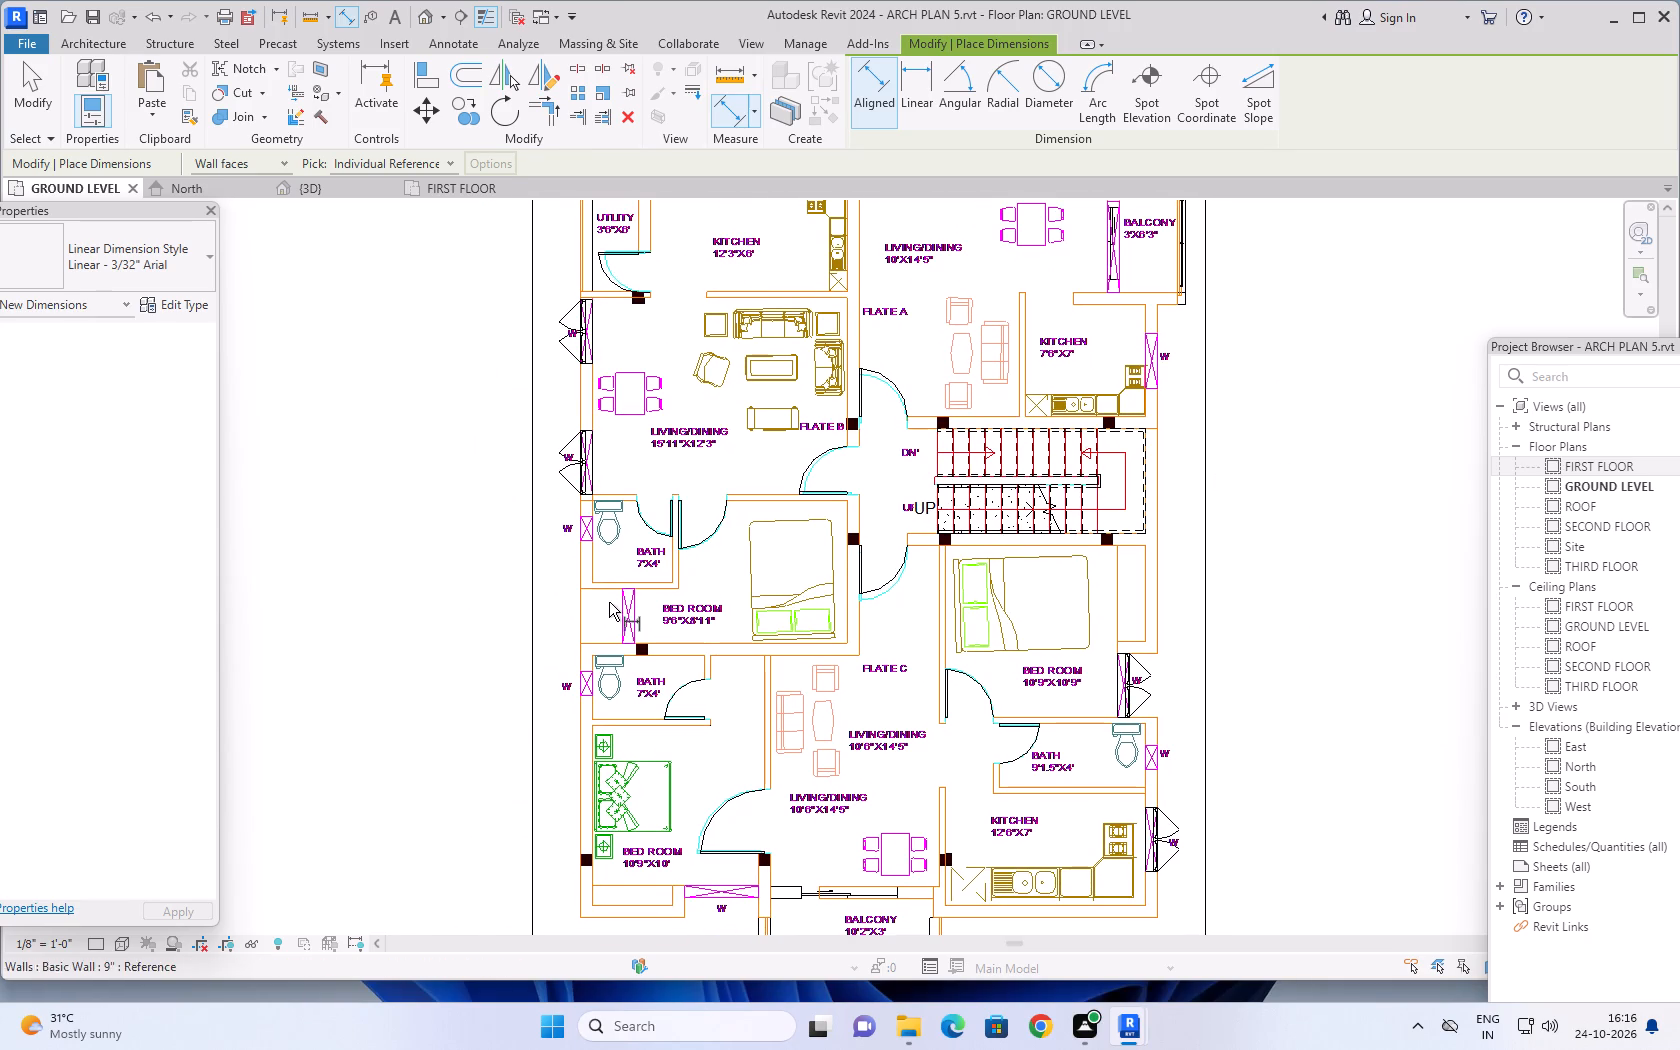
Measure the marked W opening of the 9'6"X8'11" bedroom with an aligned dimension, without placing it.
{"action": "scroll", "coordinate": [609, 602], "scroll_direction": "up", "scroll_amount": 9}
{"action": "left_click", "coordinate": [666, 572]}
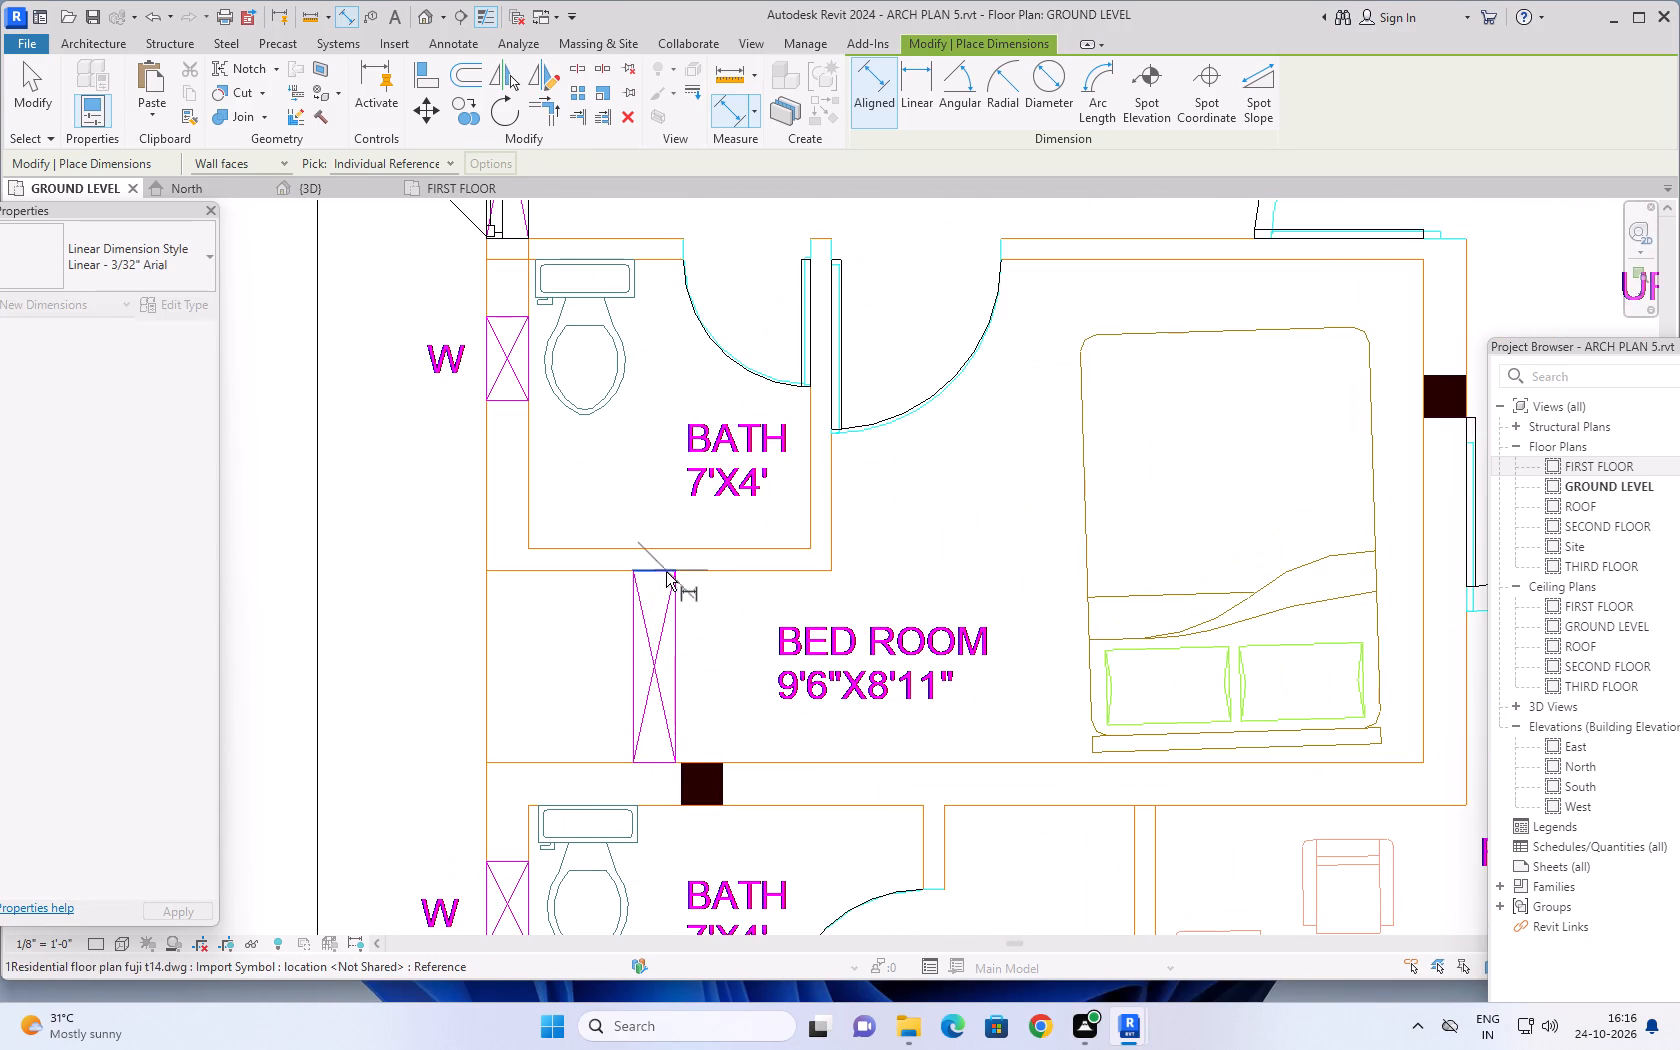
{"action": "left_click", "coordinate": [657, 760]}
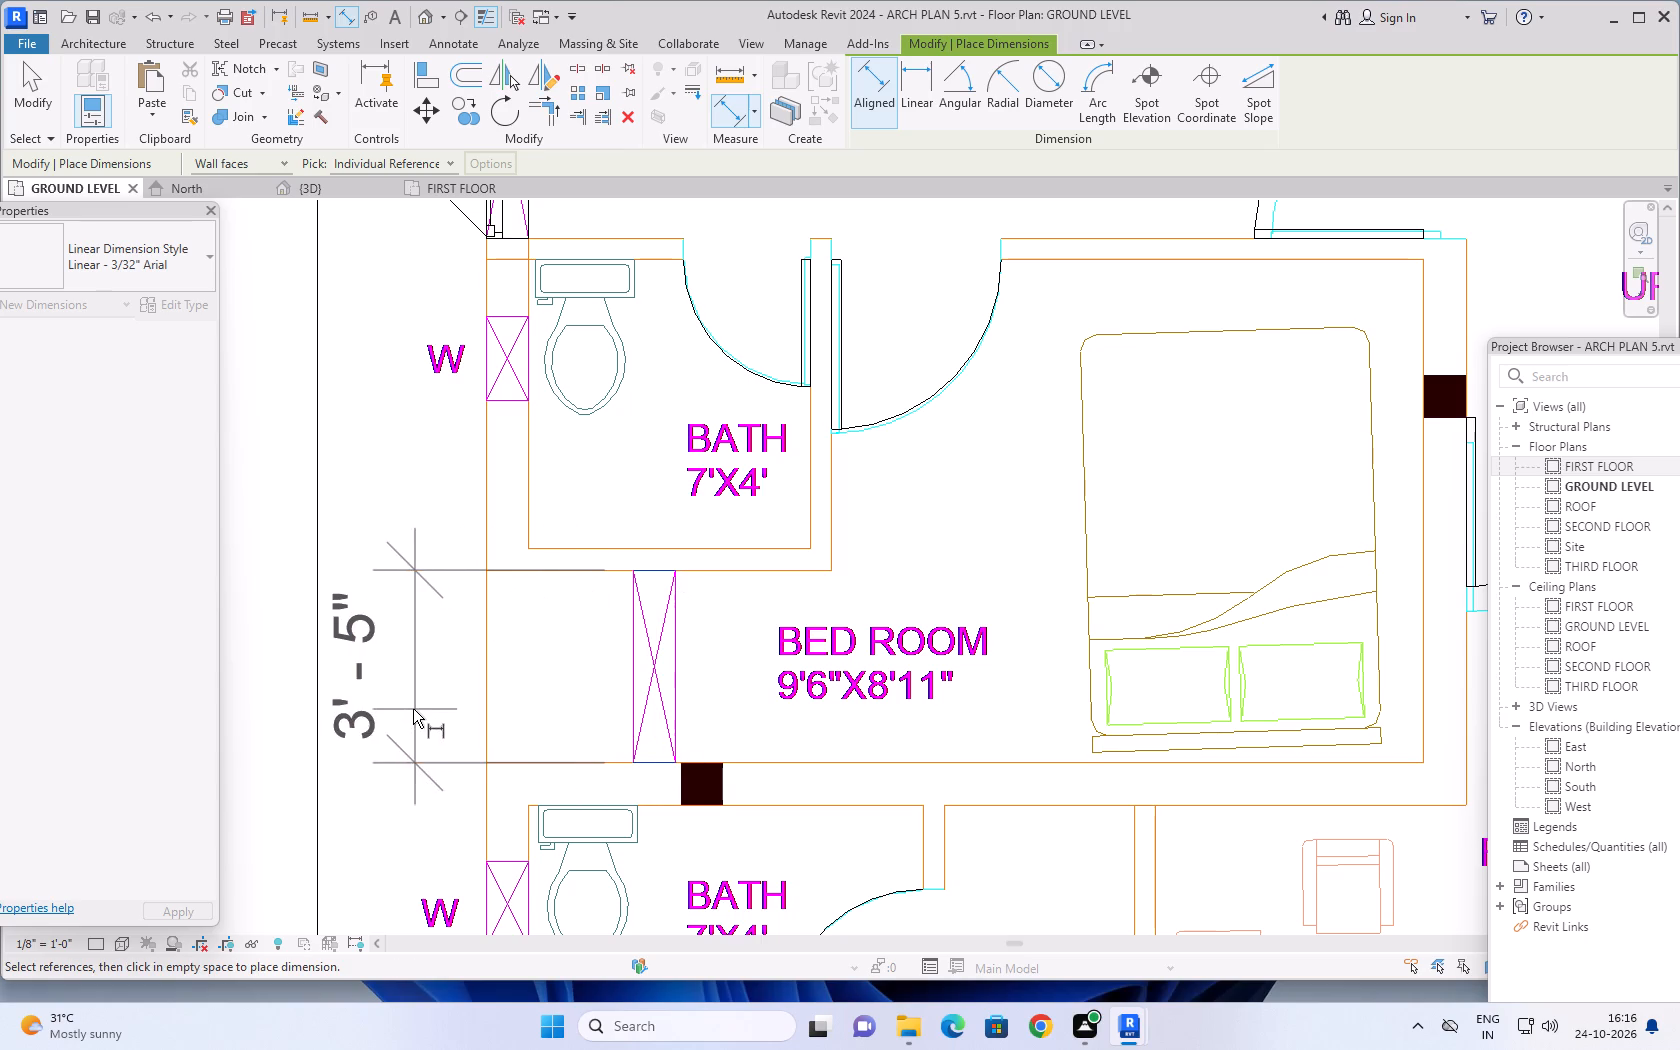
{"action": "scroll", "coordinate": [413, 709], "scroll_direction": "down", "scroll_amount": 7}
{"action": "key", "text": "Escape"}
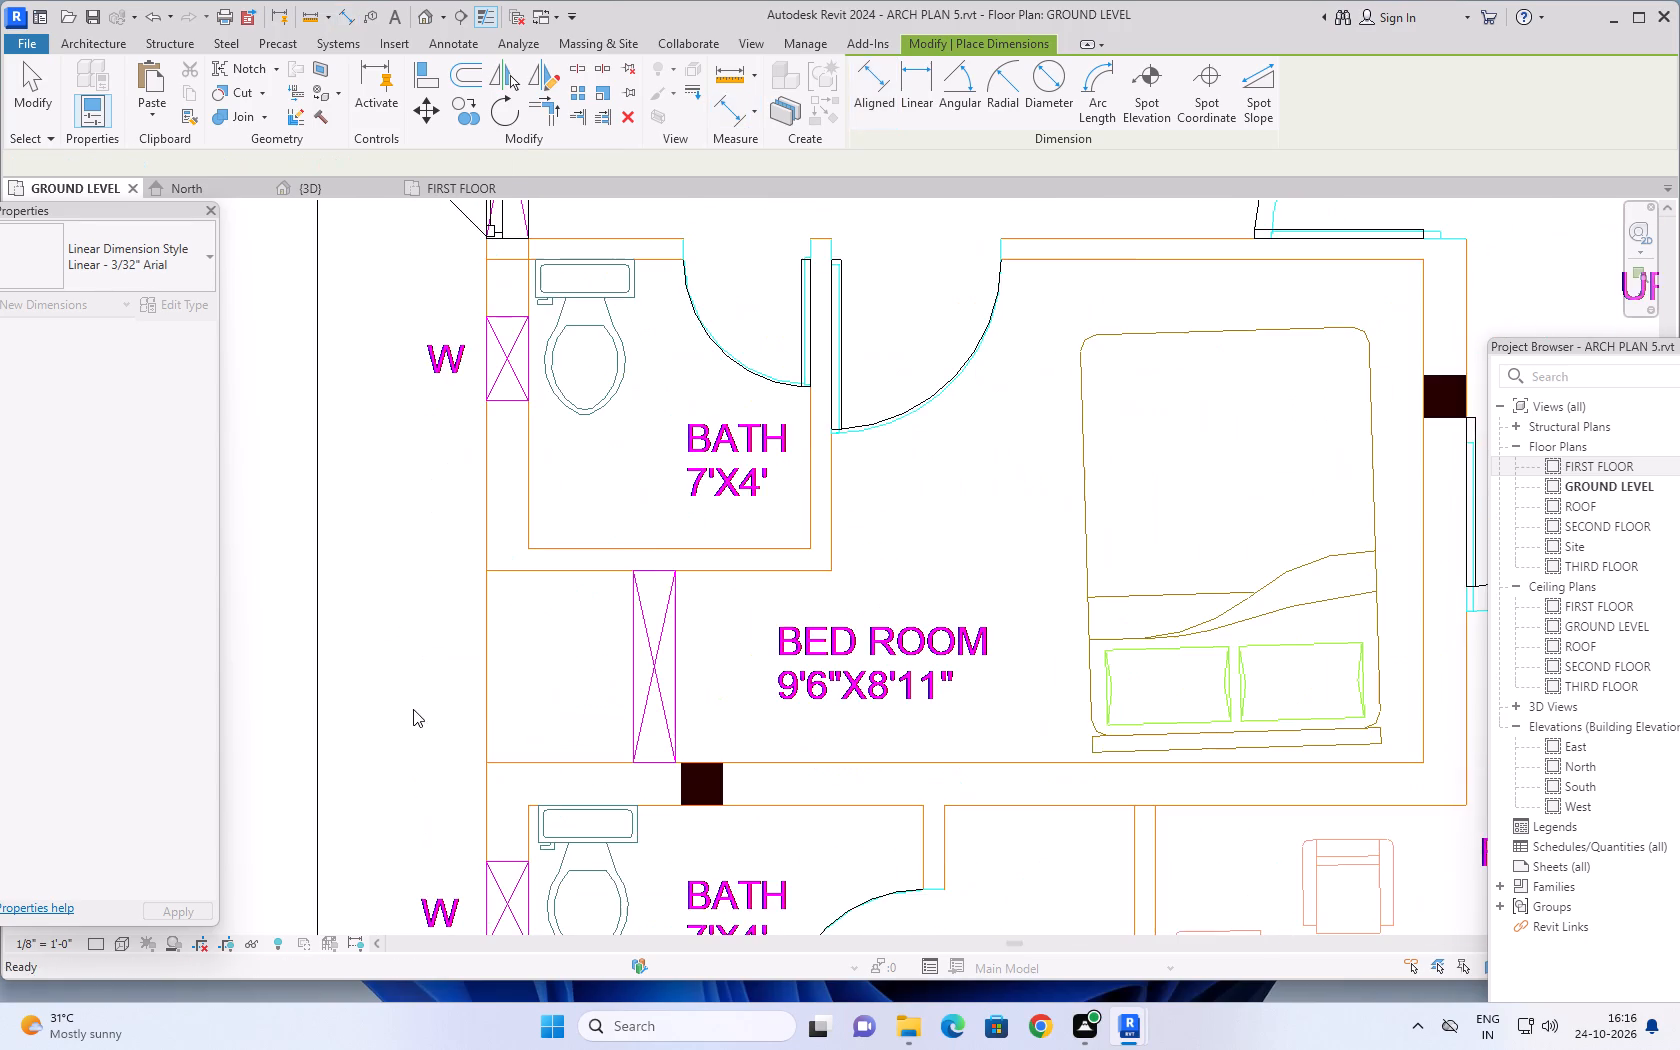
Duplicate the 3'X4' double casement window type under a new name beginning with 4.
{"action": "scroll", "coordinate": [663, 709], "scroll_direction": "down", "scroll_amount": 15}
{"action": "middle_click_drag", "start_coordinate": [1067, 699], "coordinate": [1045, 654]}
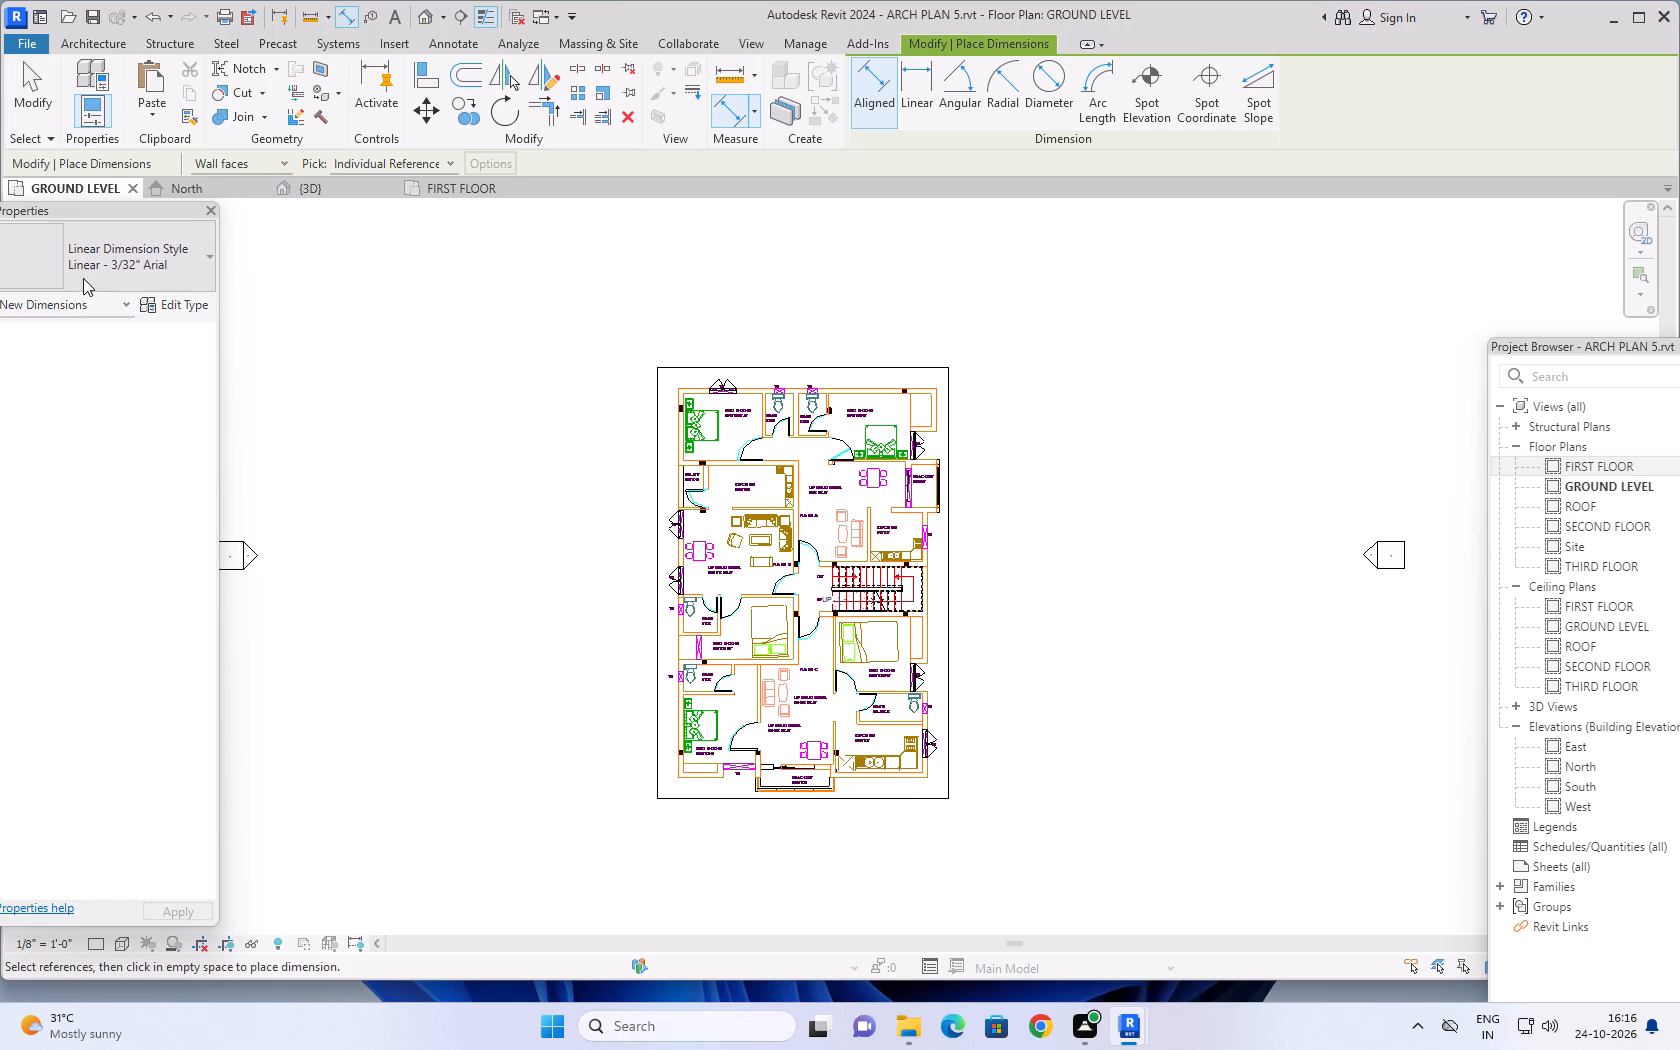
{"action": "left_click", "coordinate": [103, 46]}
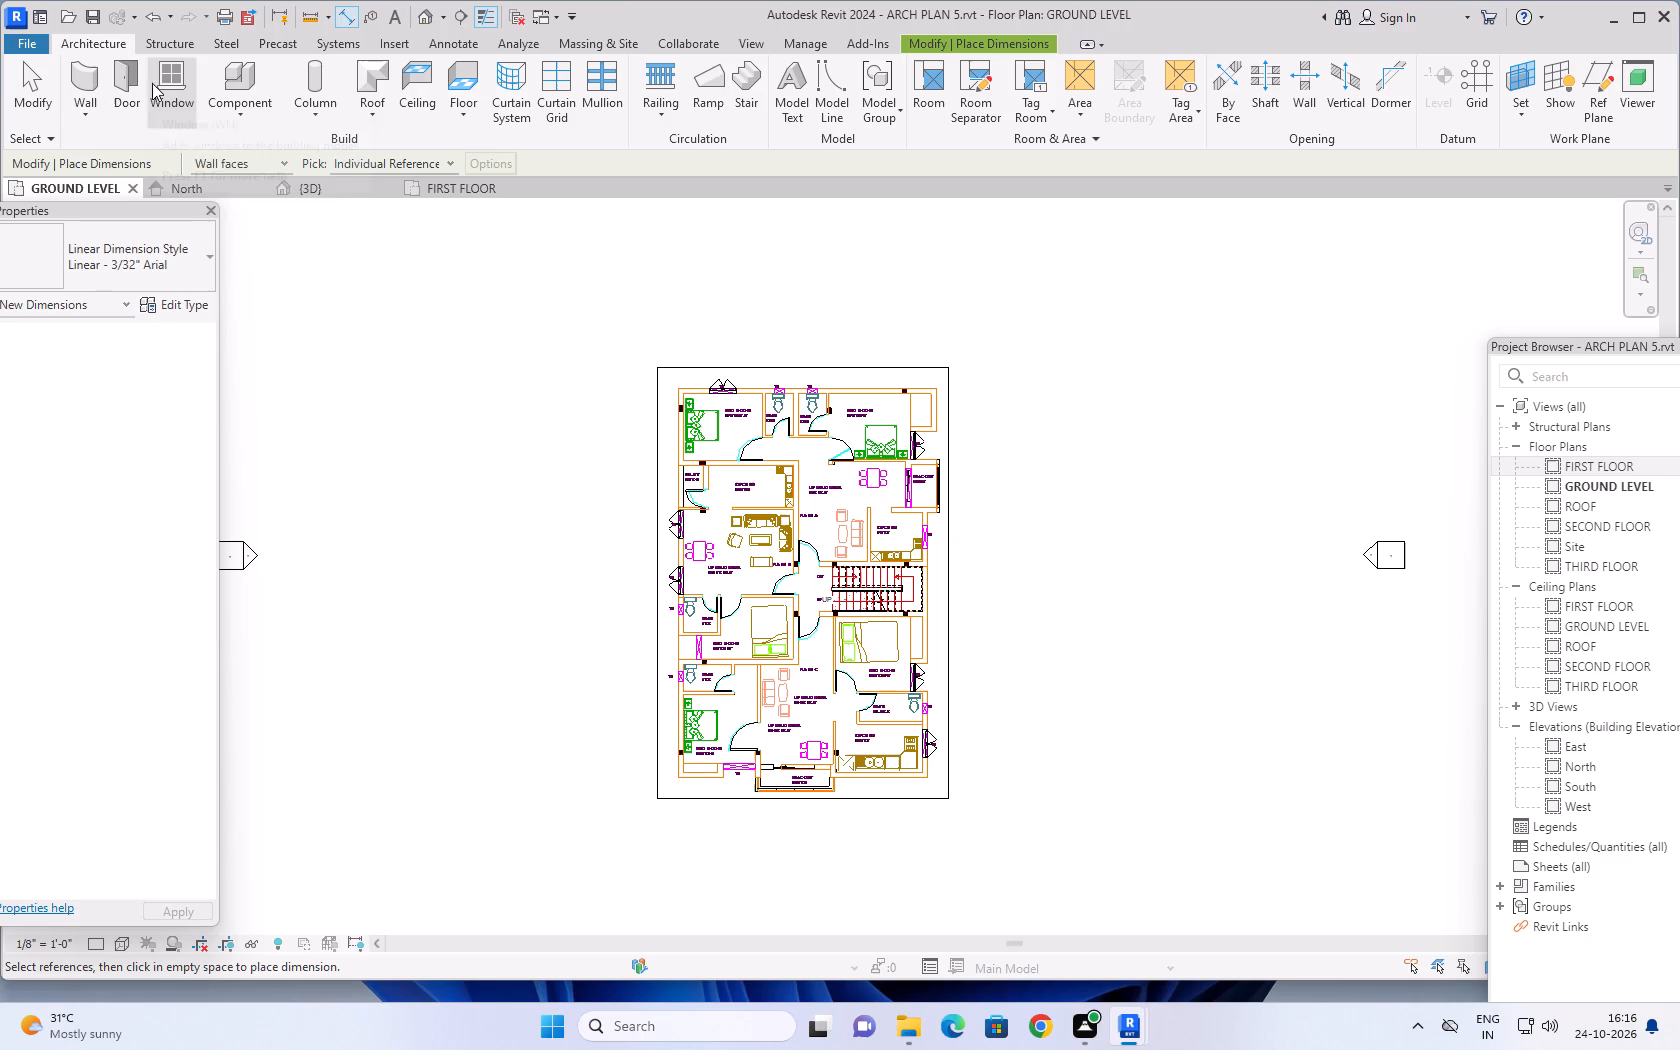
{"action": "left_click", "coordinate": [187, 84]}
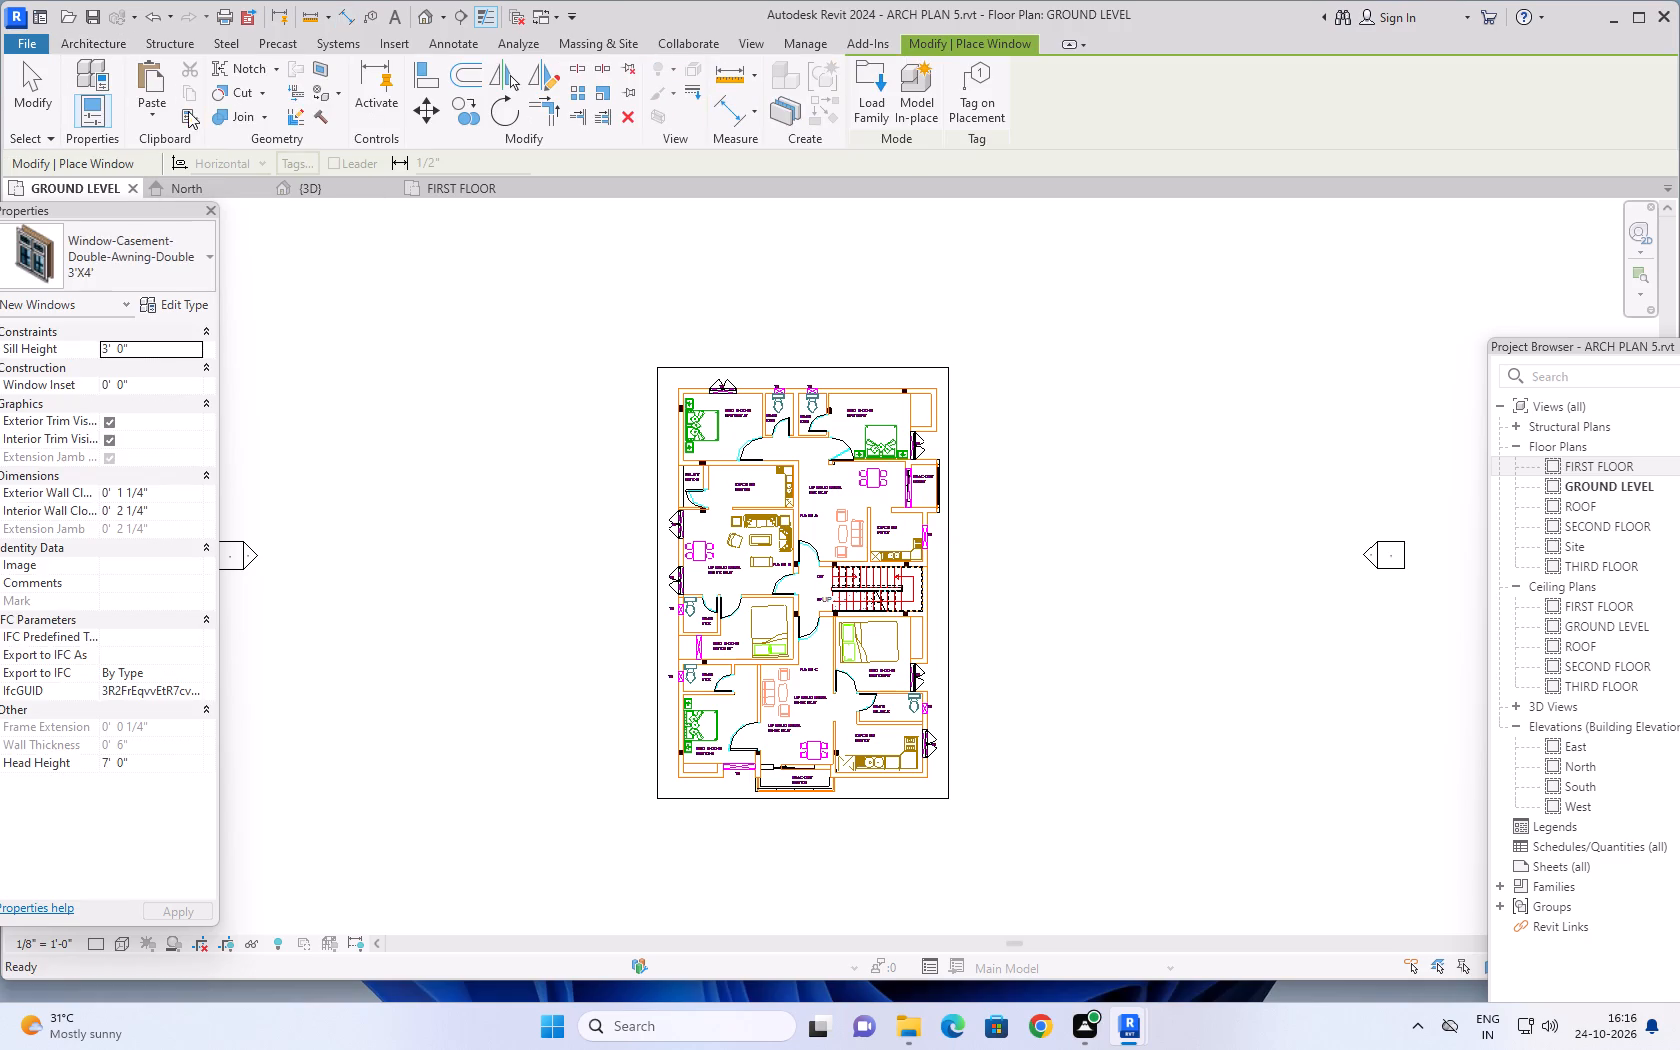
{"action": "left_click", "coordinate": [163, 302]}
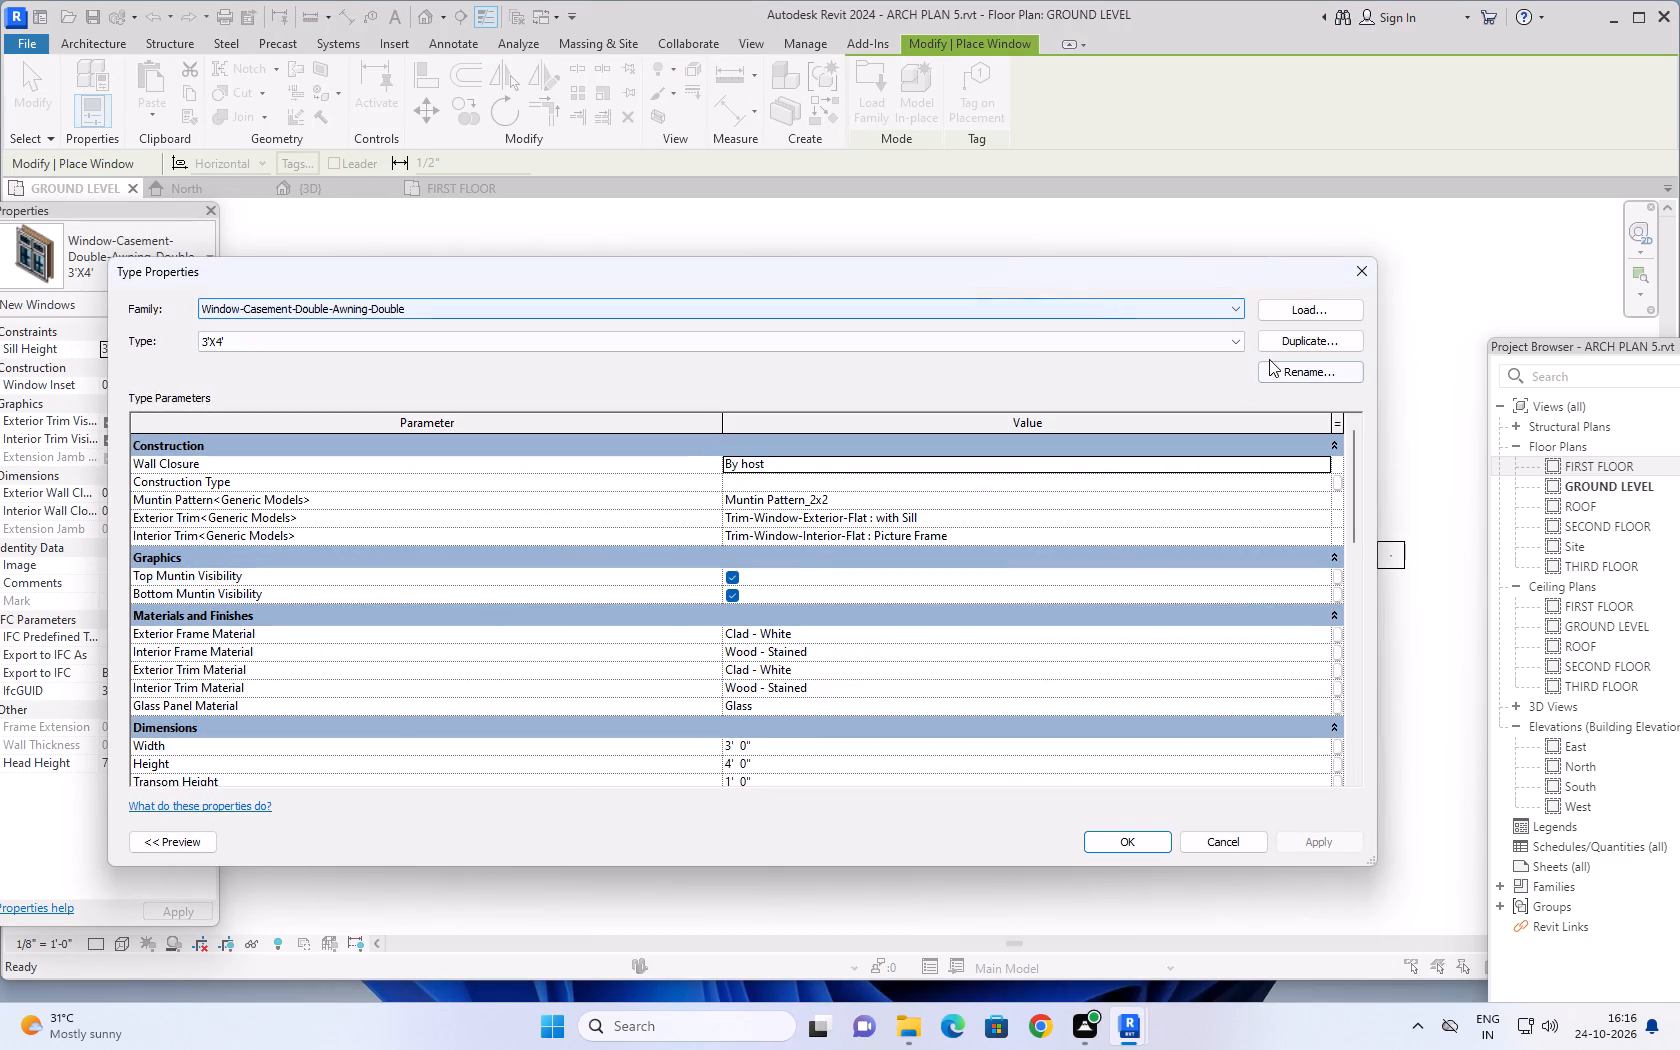
{"action": "left_click", "coordinate": [1281, 349]}
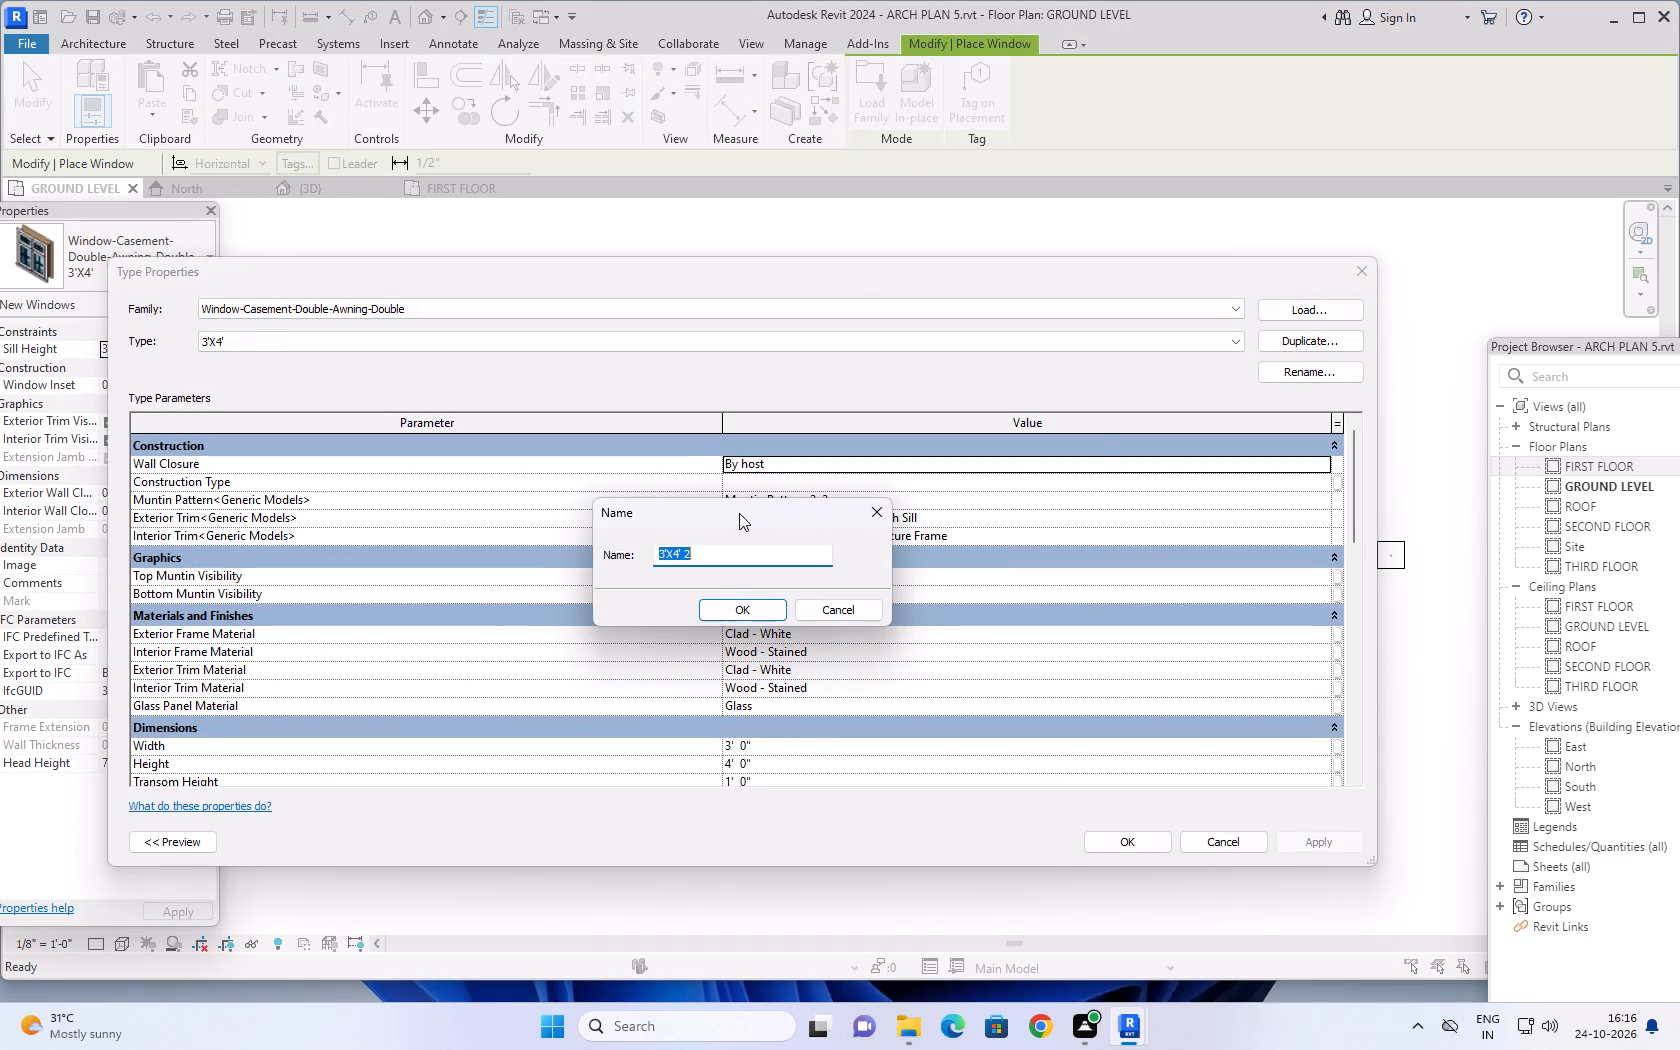
{"action": "key", "text": "4"}
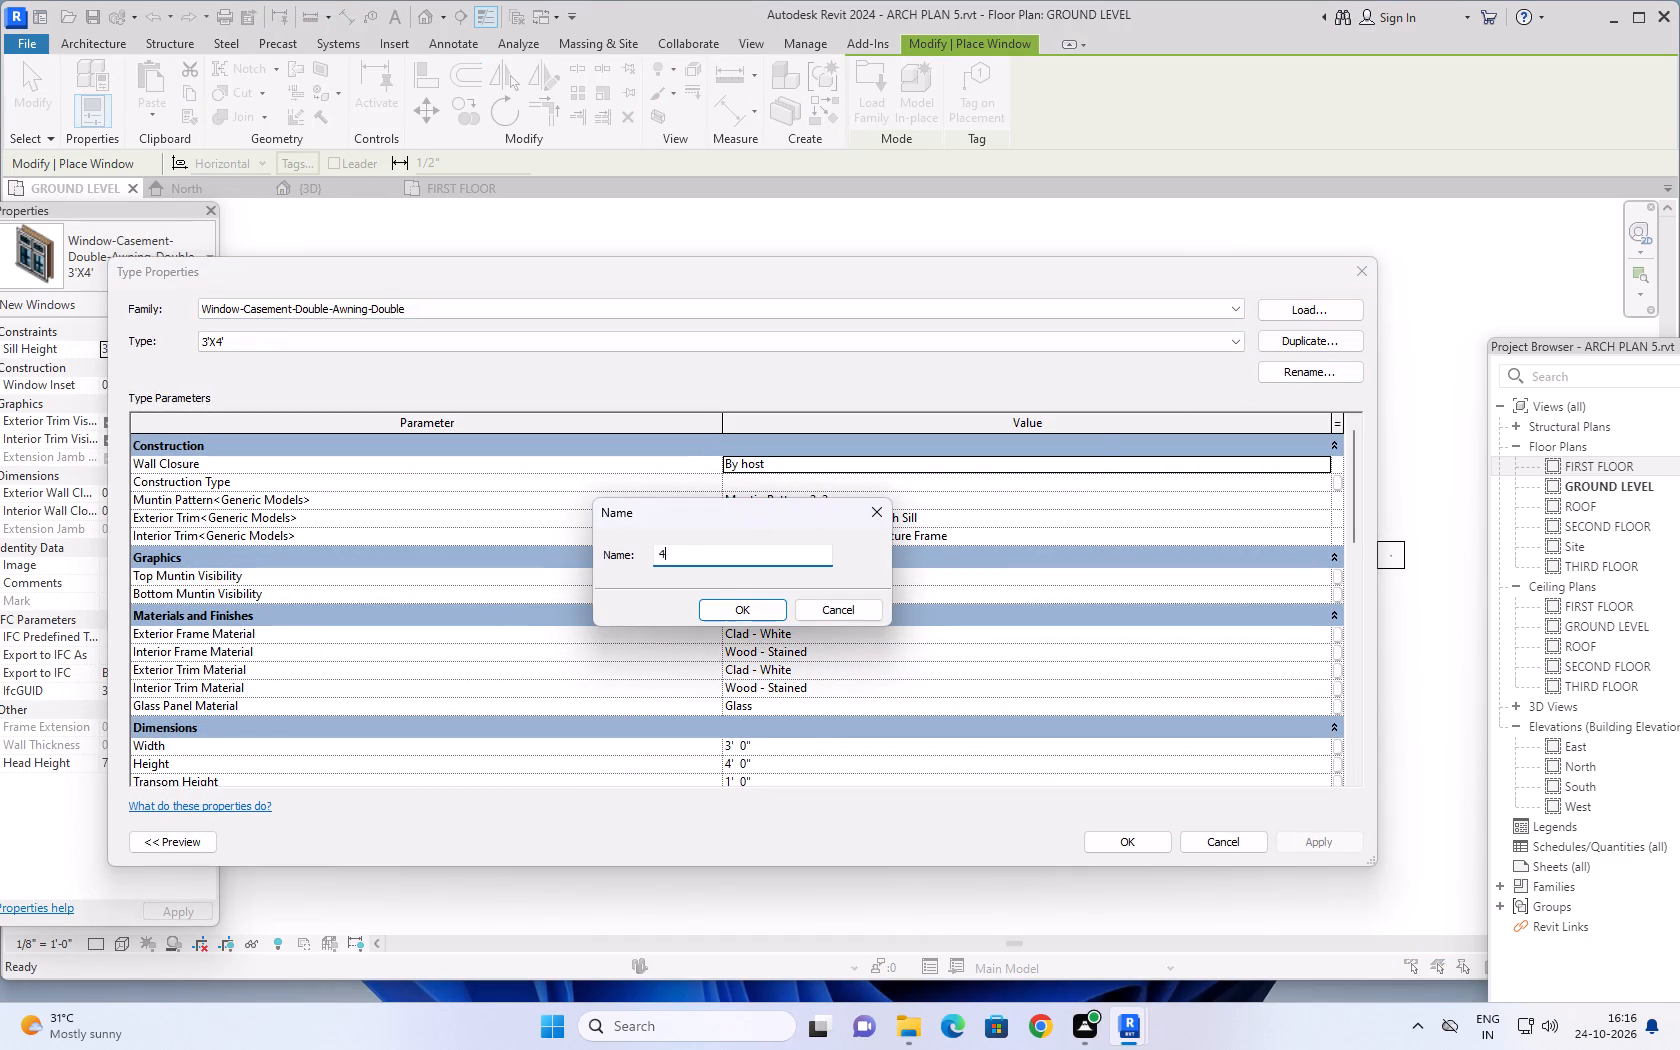
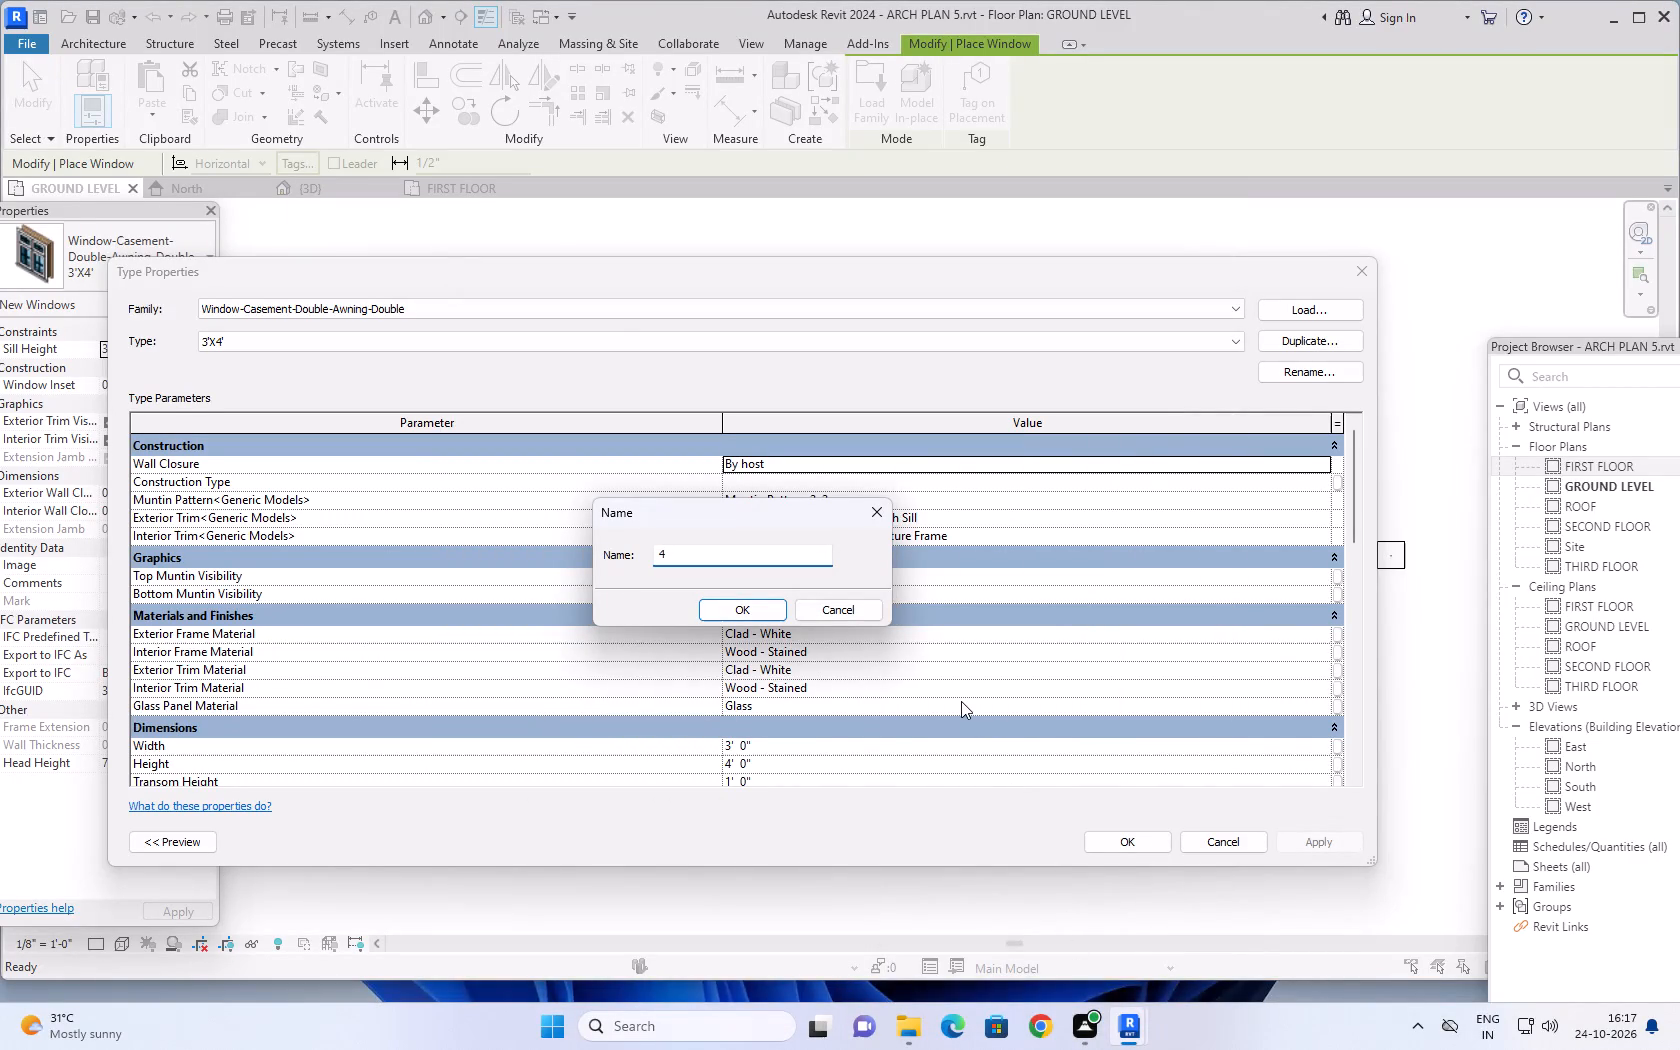
Name the duplicated double casement window type 4'7.5"X4' and set its width to 4'7.5".
{"action": "scroll", "coordinate": [671, 551], "scroll_direction": "up", "scroll_amount": 2}
{"action": "key", "text": "apostrophe"}
{"action": "type", "text": "7.5\""}
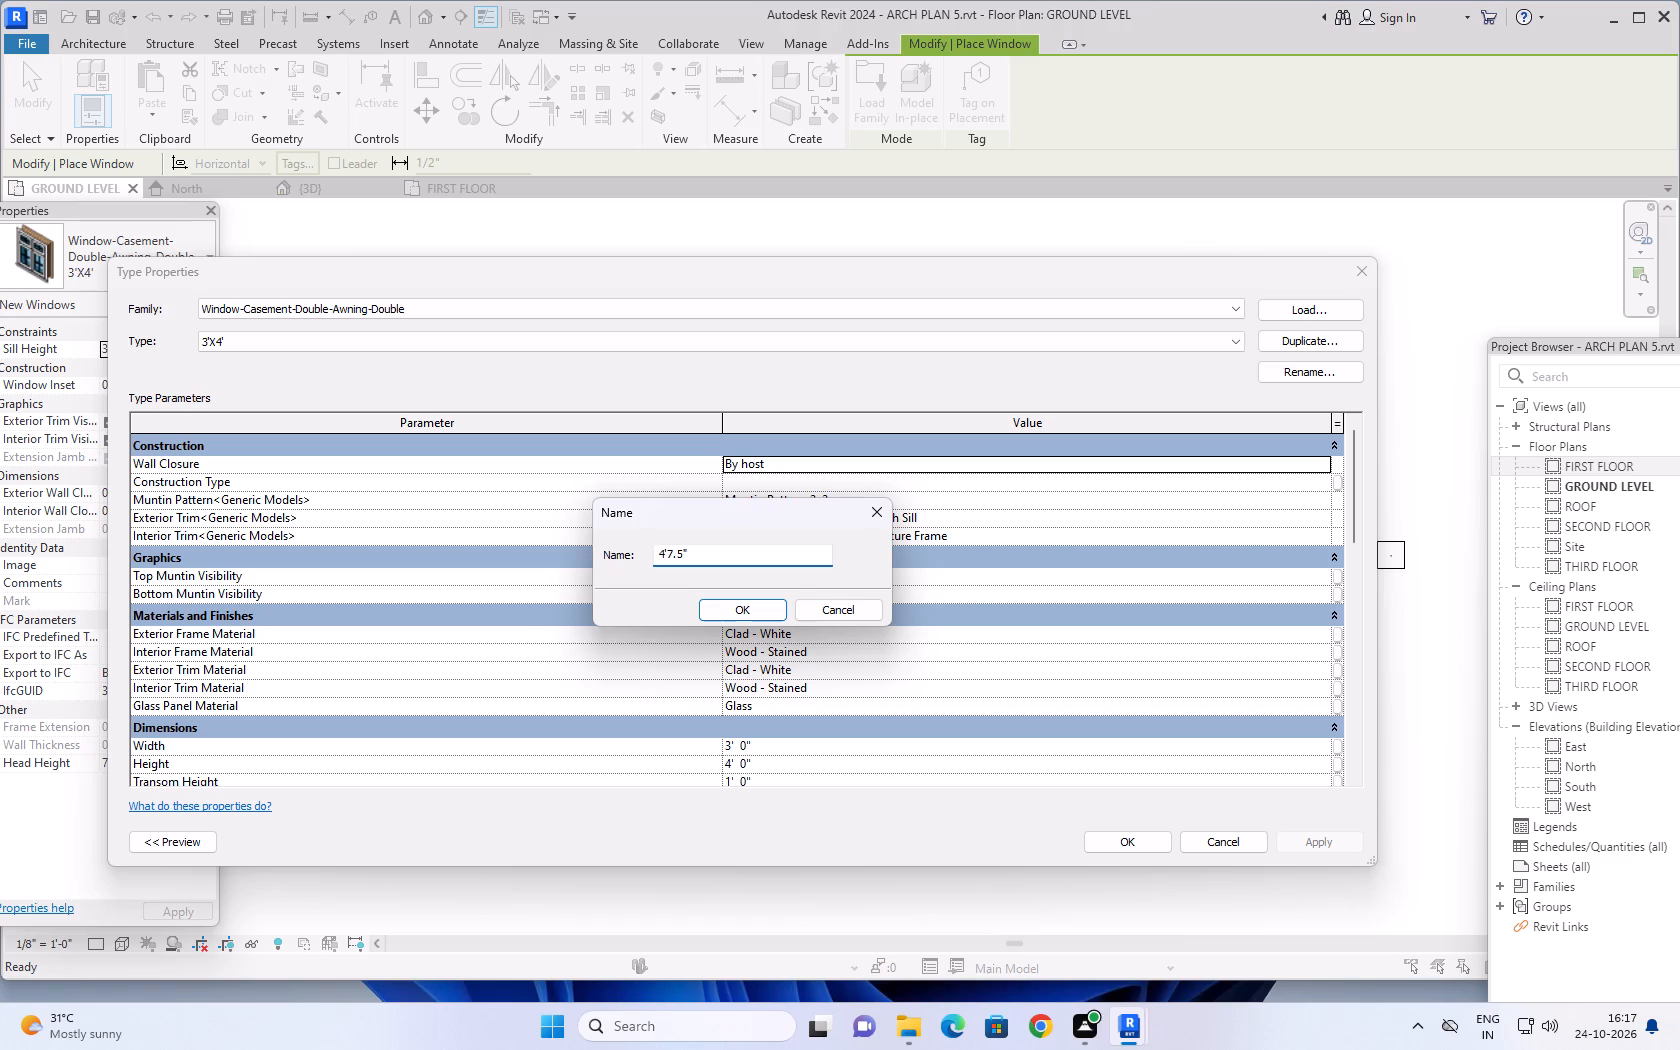
{"action": "key", "text": "x"}
{"action": "type", "text": "4'"}
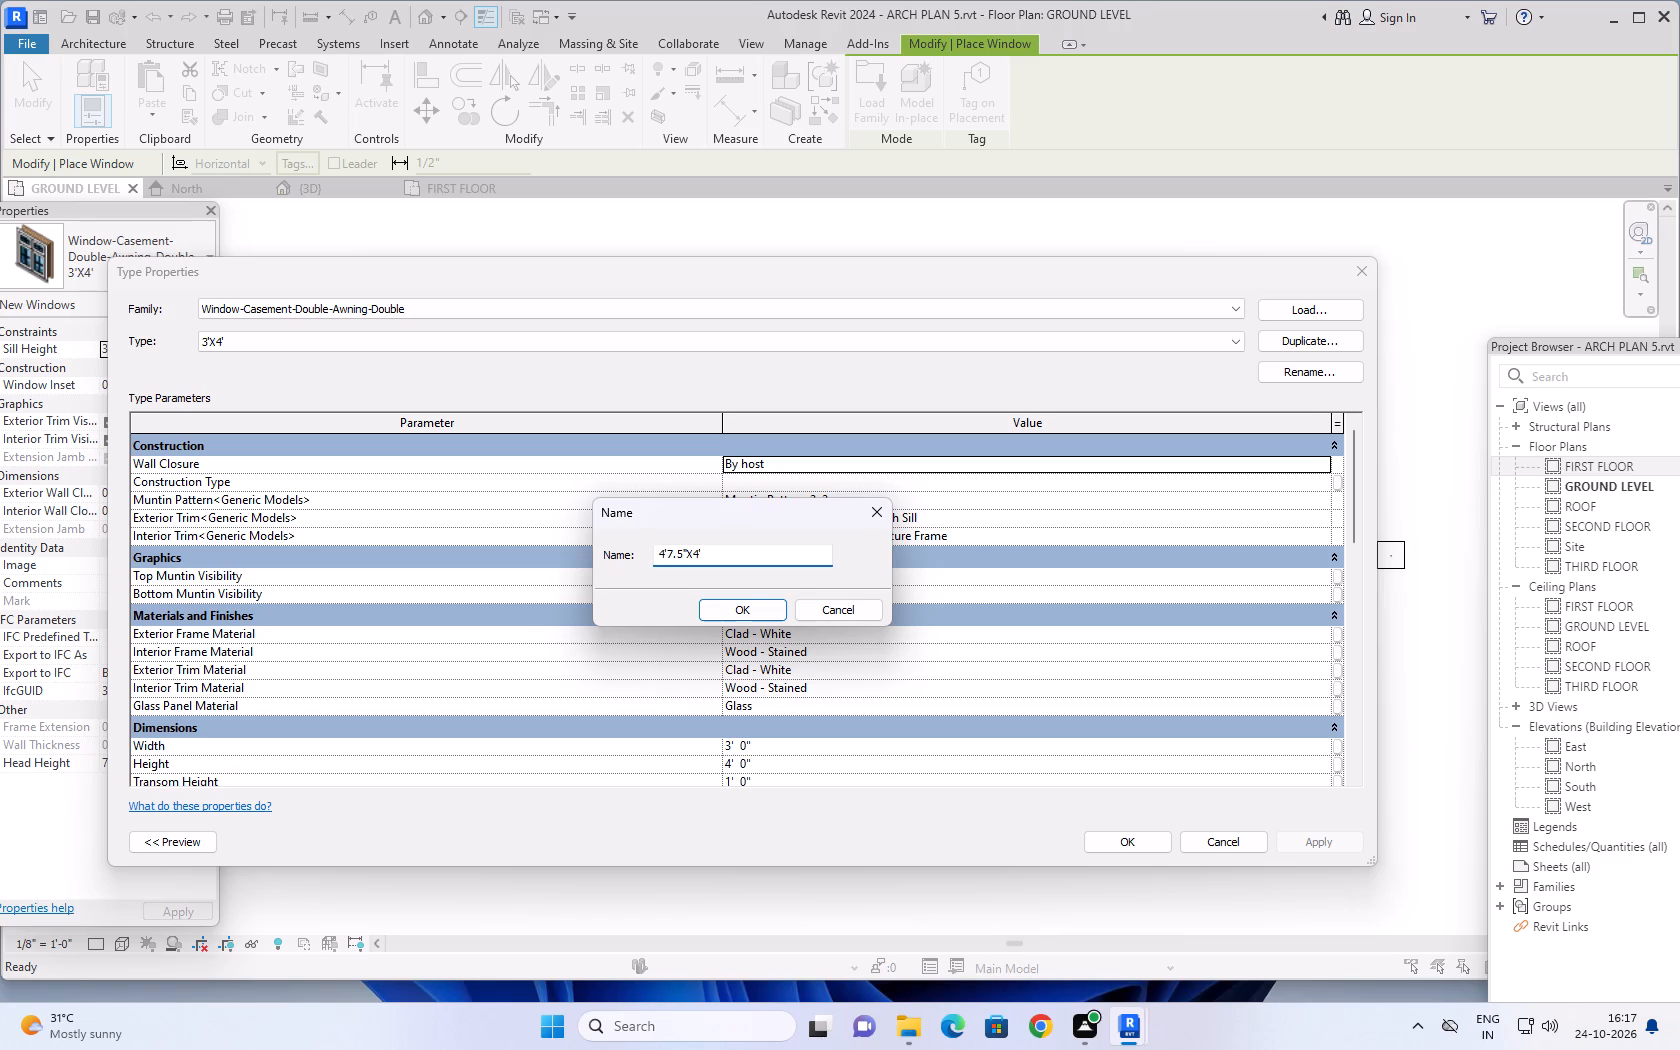
{"action": "key", "text": "Return"}
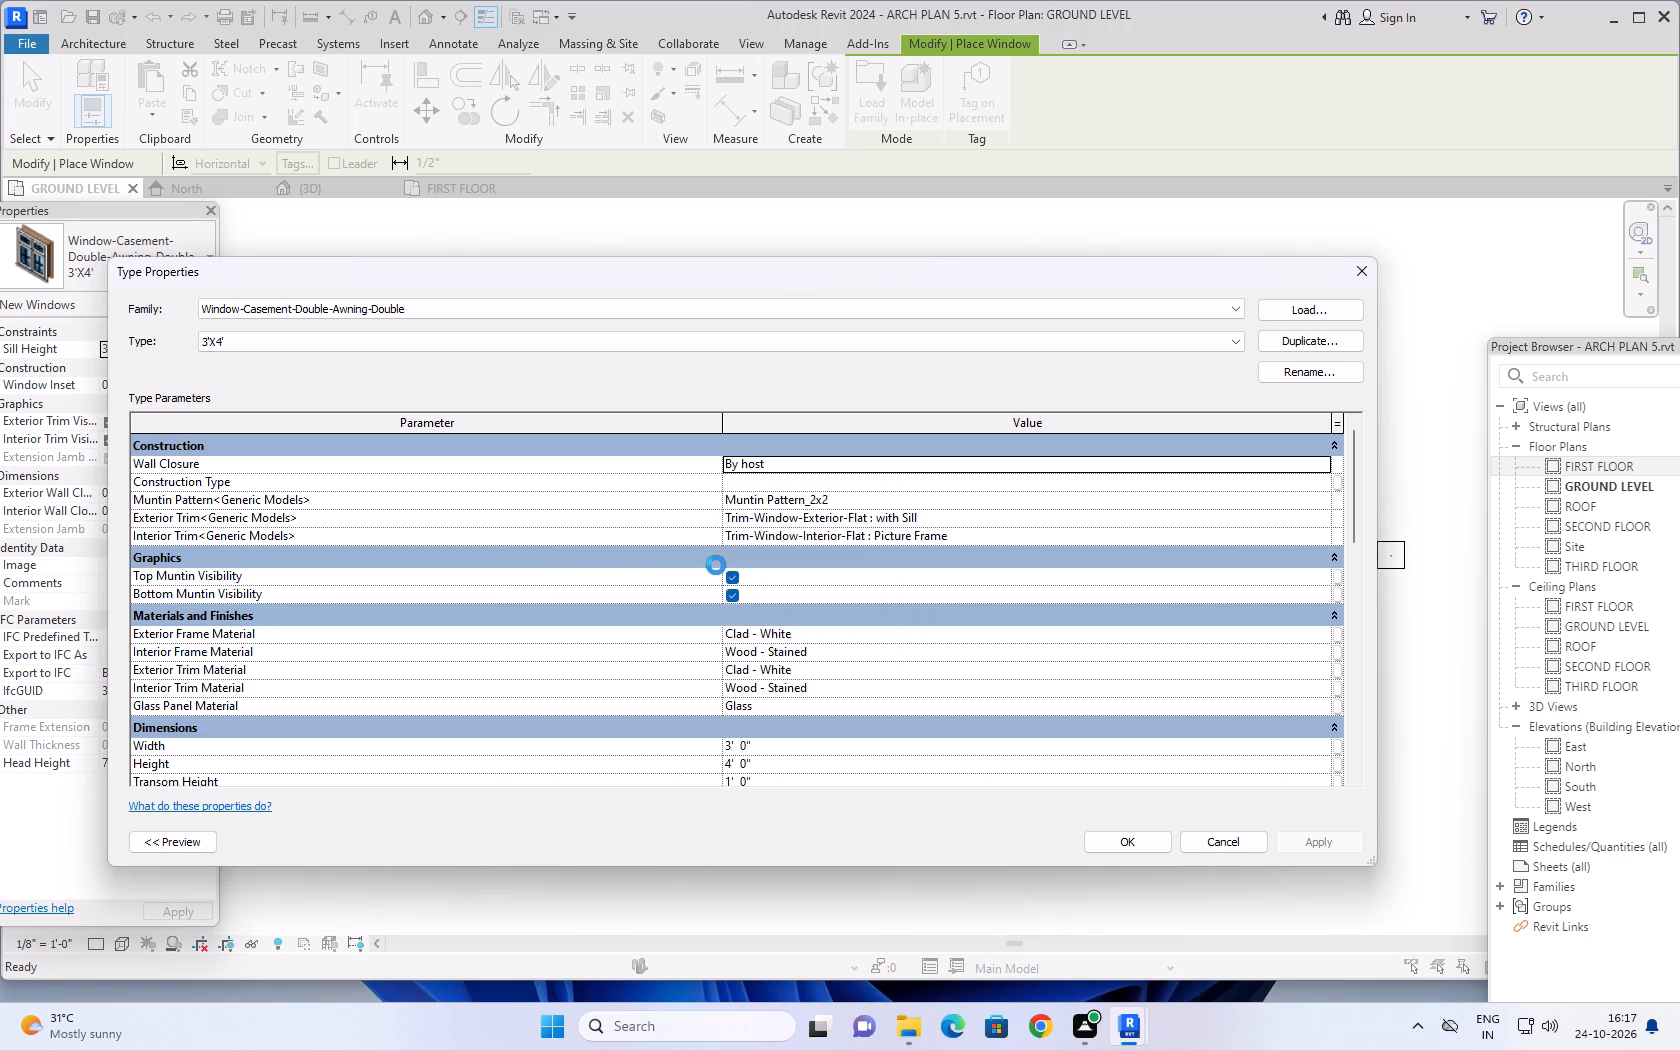
{"action": "left_click", "coordinate": [764, 742]}
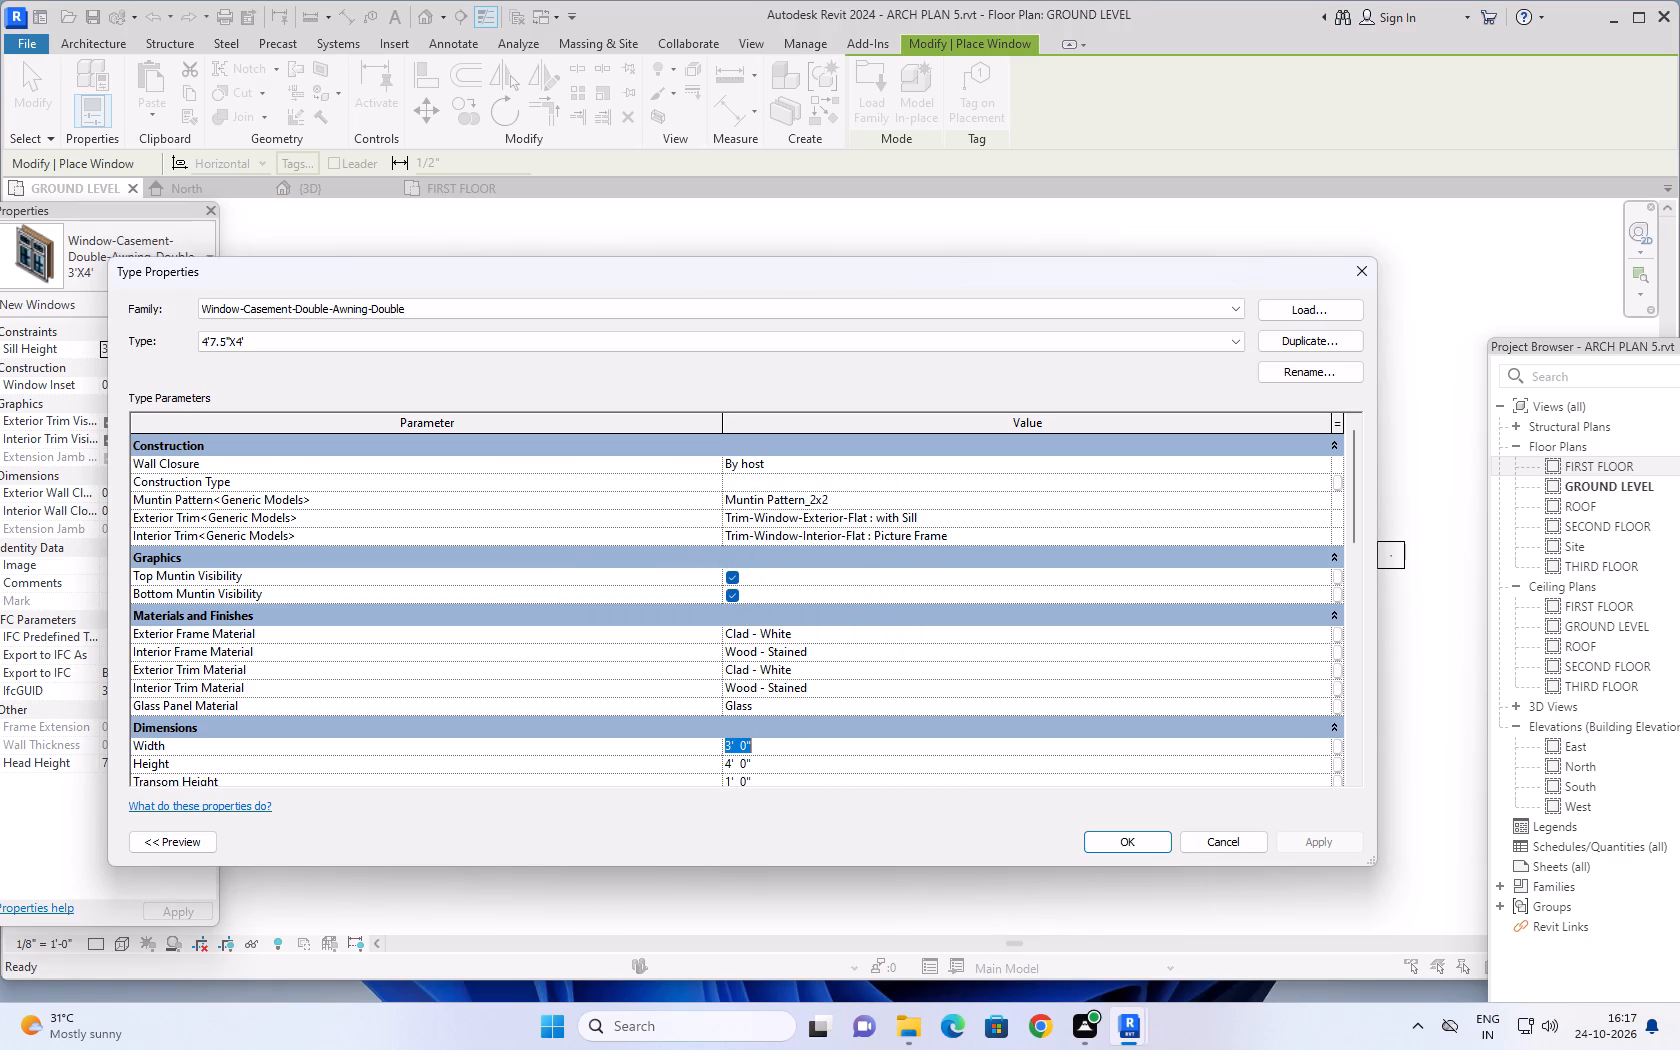
{"action": "type", "text": "4'"}
{"action": "type", "text": "7.5\""}
{"action": "left_click", "coordinate": [1311, 839]}
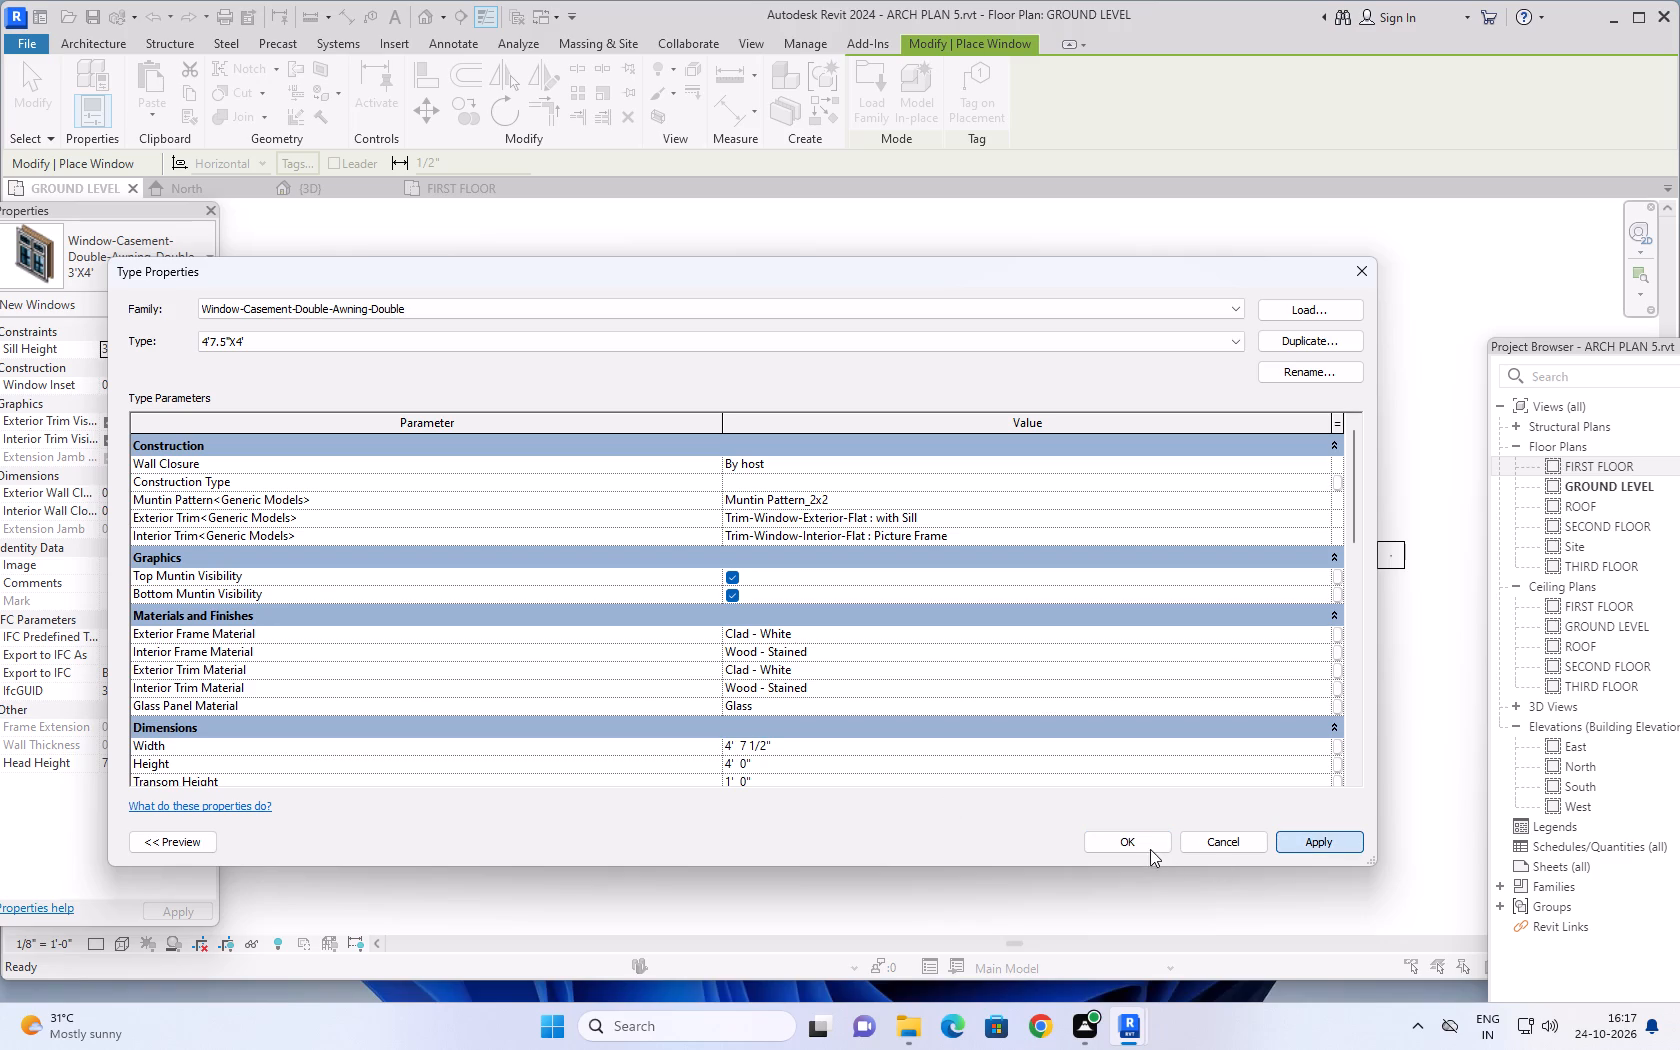
{"action": "left_click", "coordinate": [1148, 846]}
Place the 4'7.5"X4' window in the marked W opening of the 10'9"X10' bedroom beside the balcony, and finish placing.
{"action": "scroll", "coordinate": [732, 785], "scroll_direction": "up", "scroll_amount": 2}
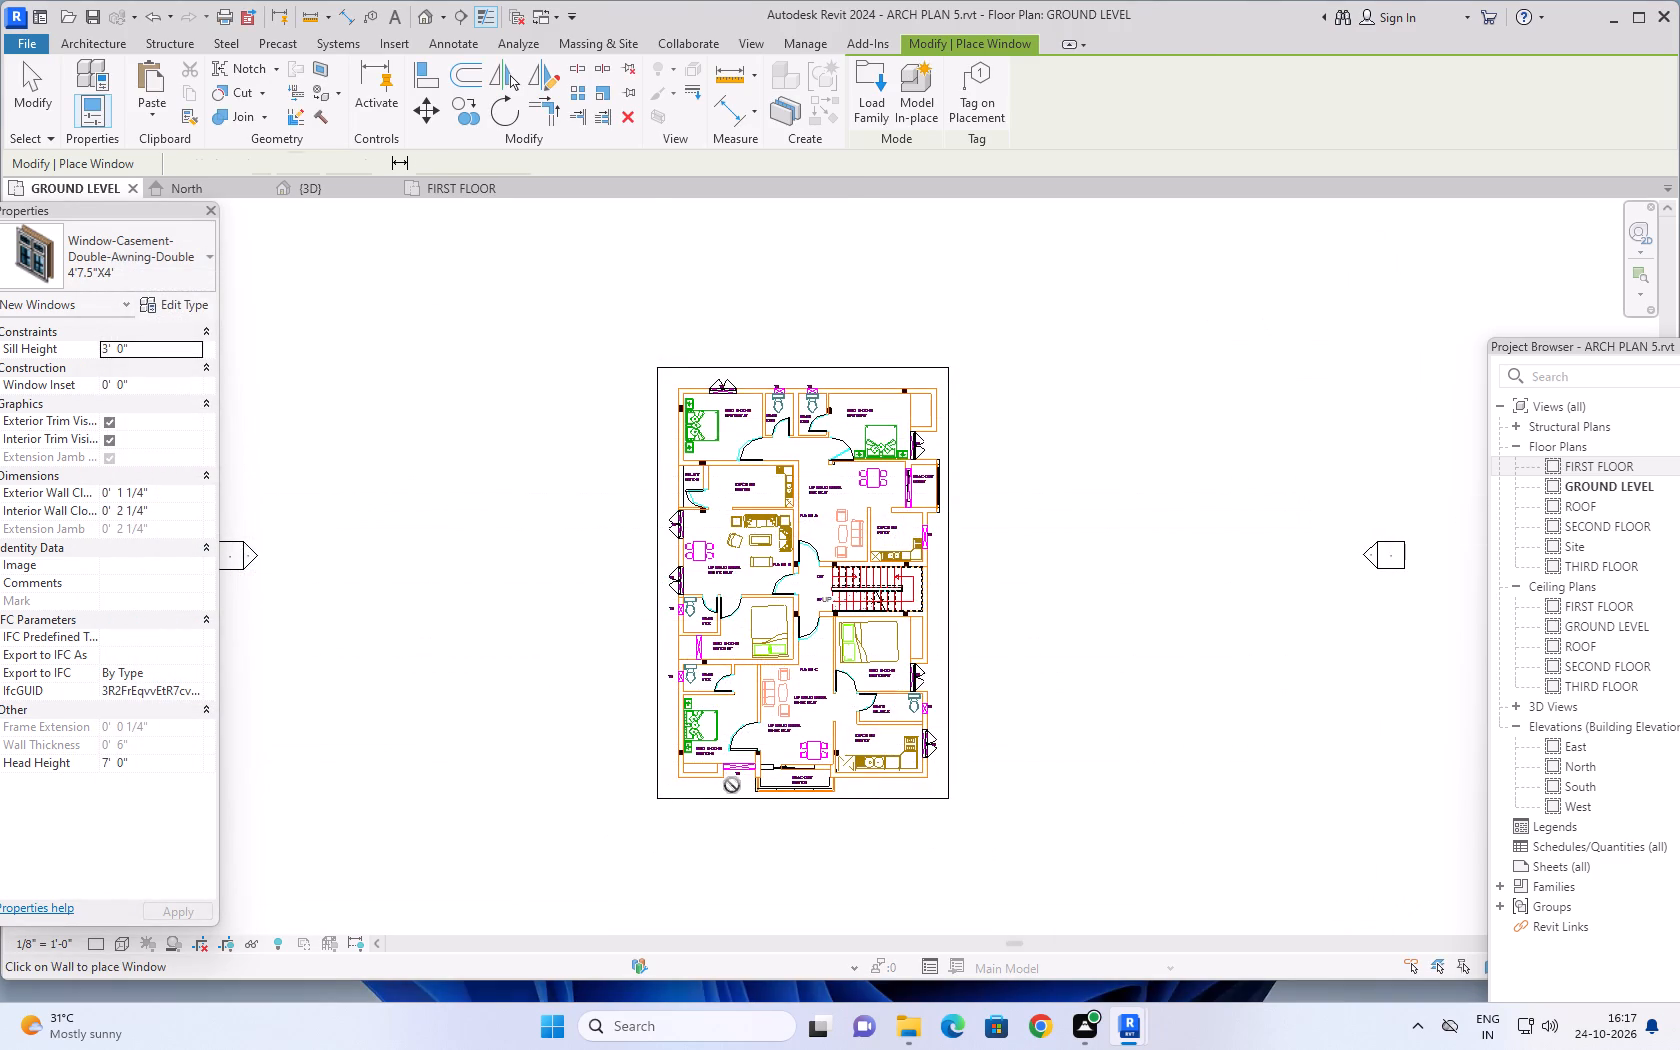
{"action": "scroll", "coordinate": [732, 785], "scroll_direction": "up", "scroll_amount": 13}
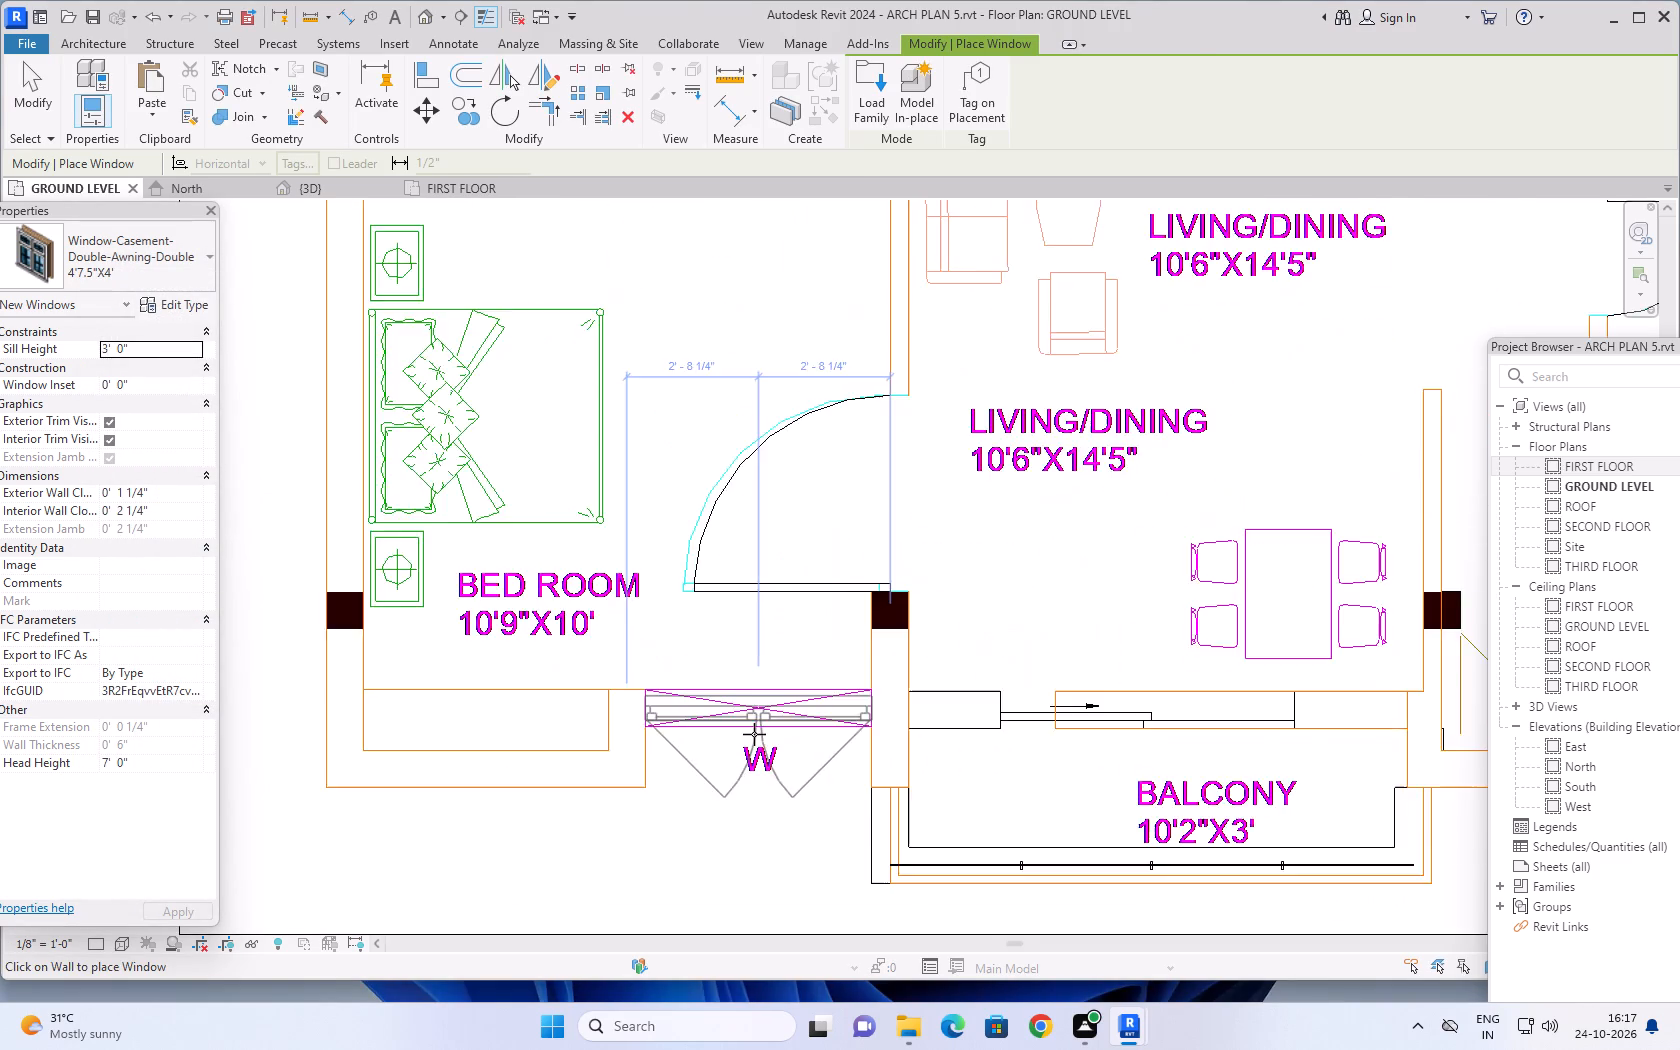
{"action": "scroll", "coordinate": [753, 734], "scroll_direction": "up", "scroll_amount": 5}
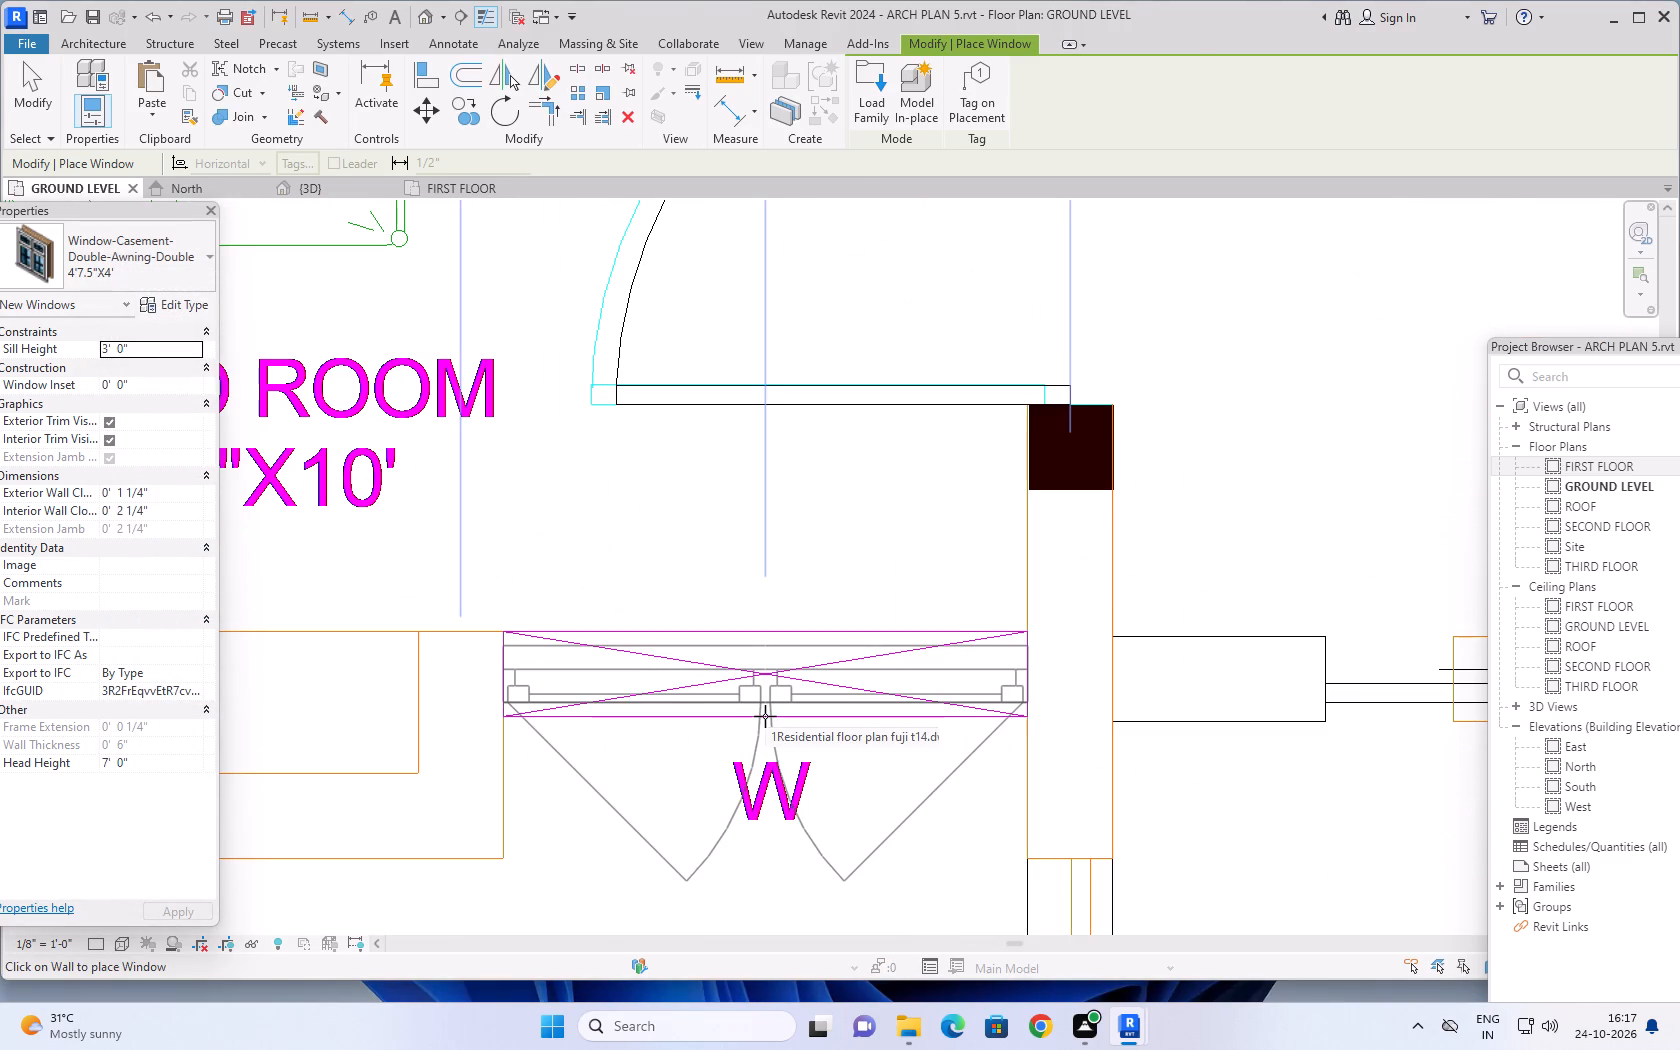
{"action": "left_click", "coordinate": [767, 716]}
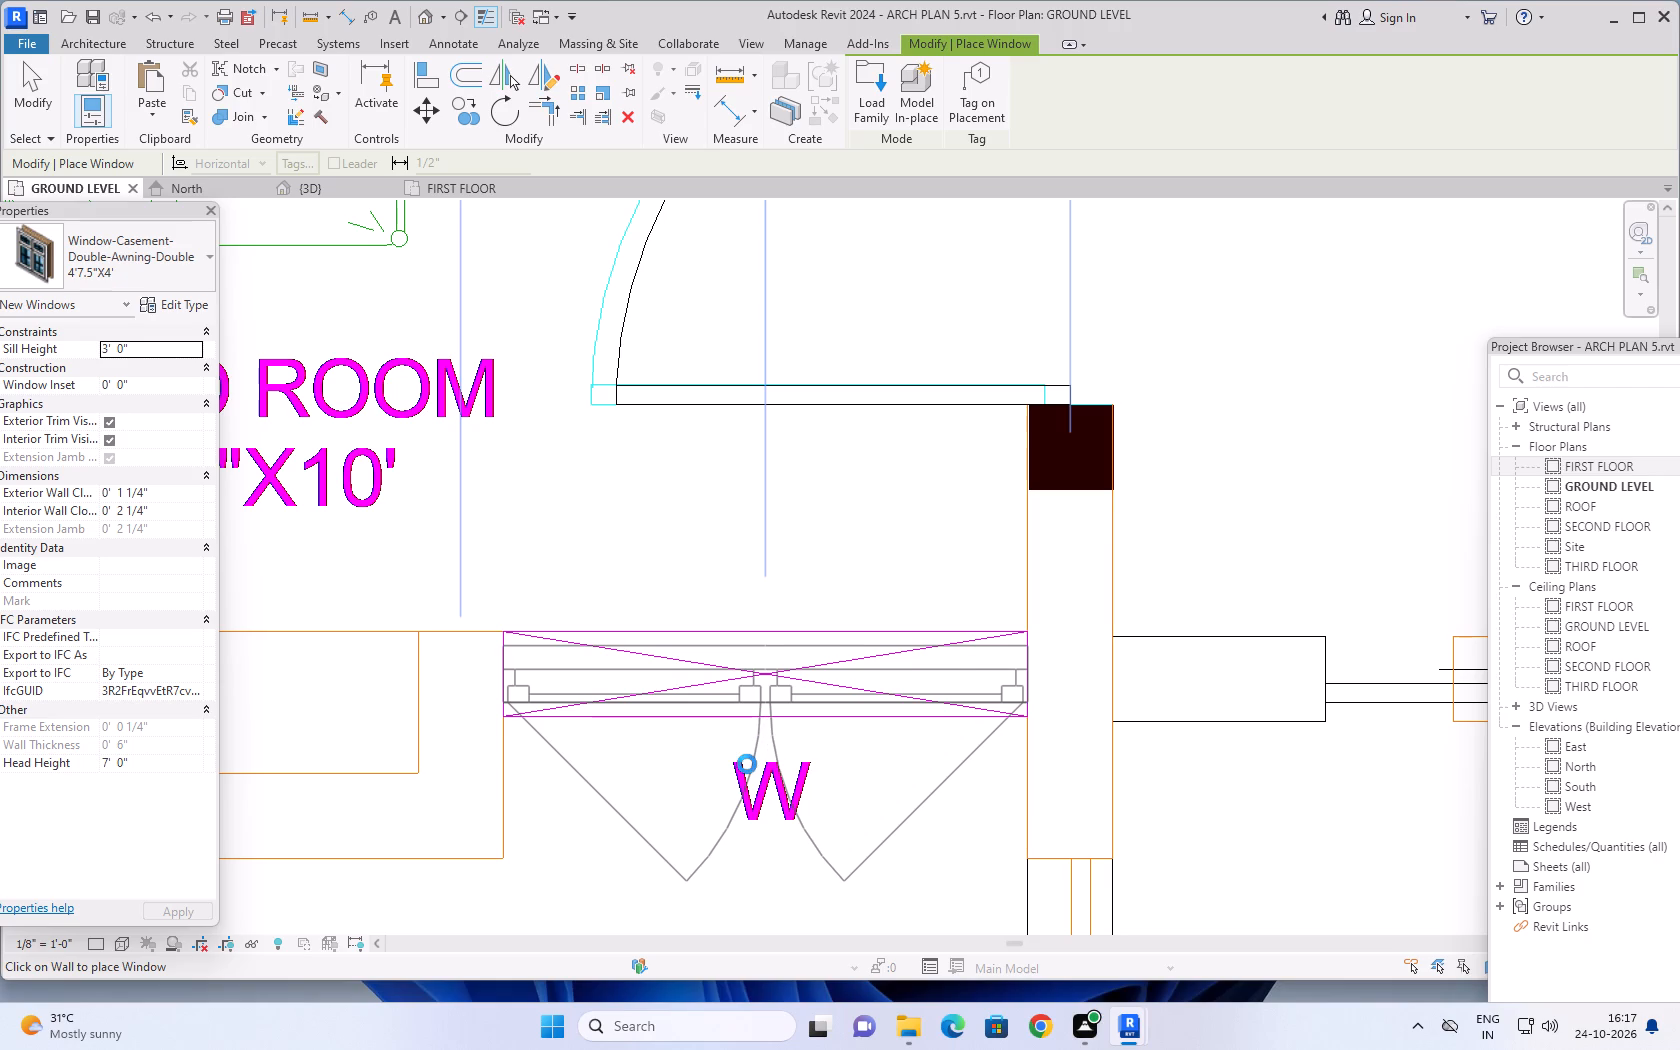
{"action": "scroll", "coordinate": [640, 595], "scroll_direction": "down", "scroll_amount": 3}
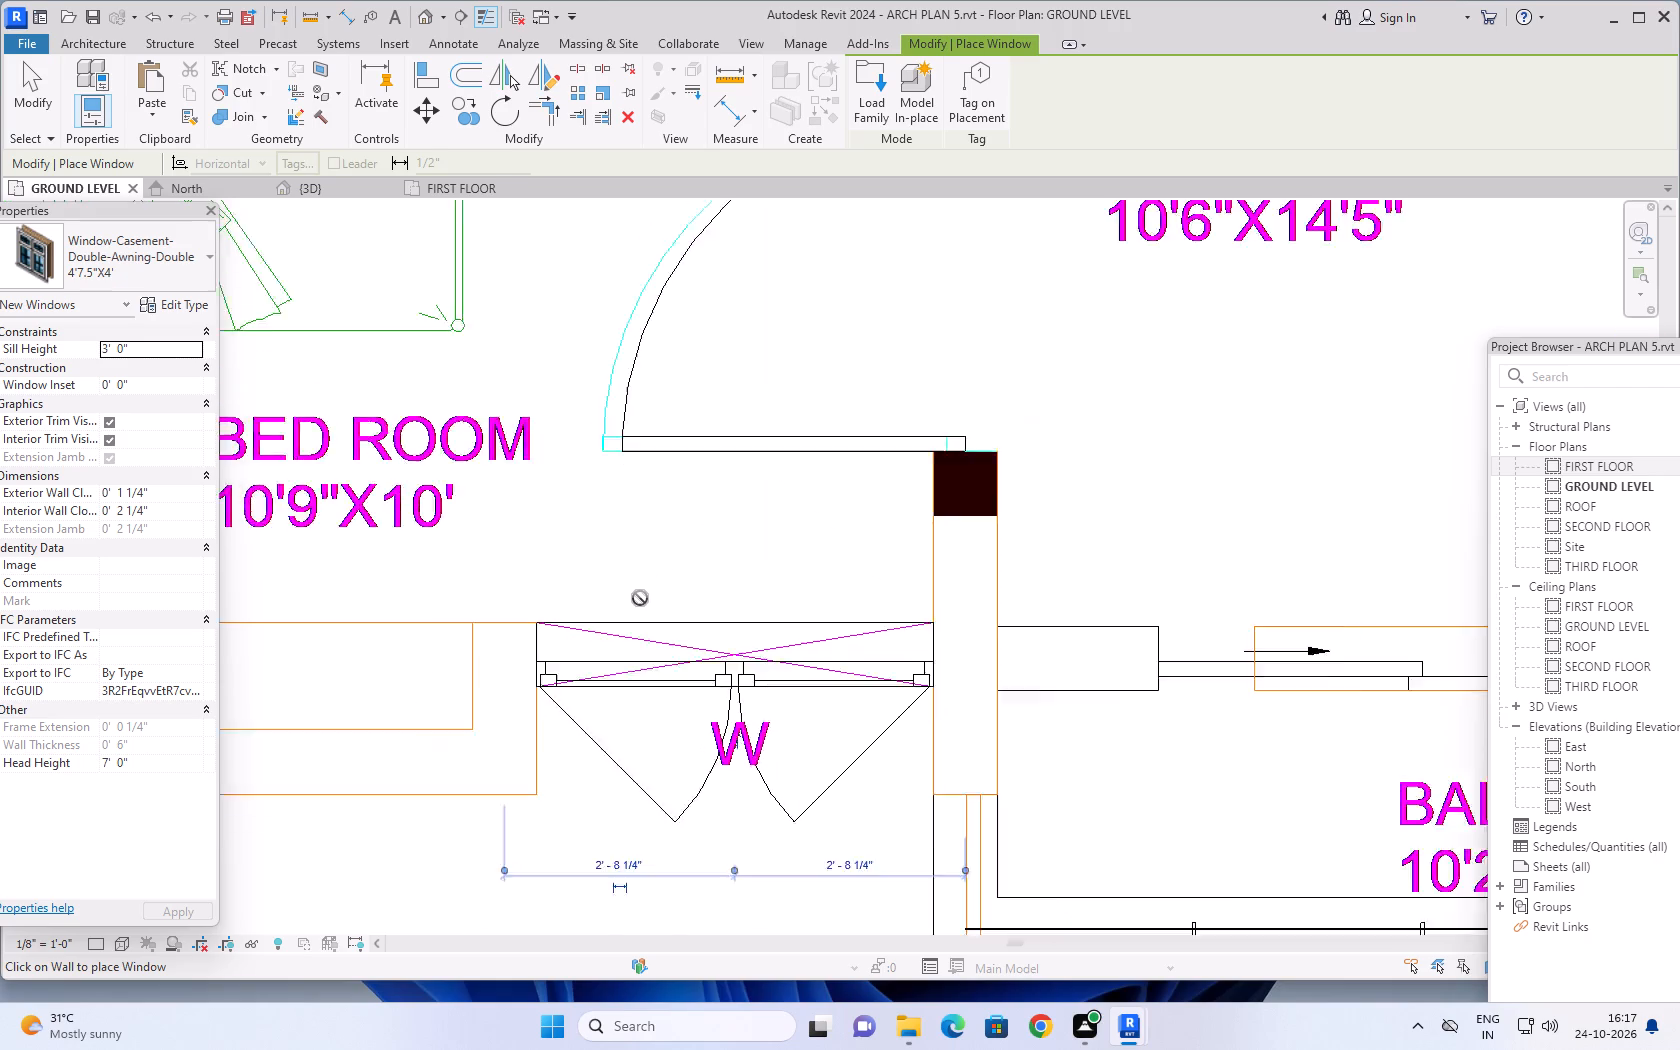
{"action": "scroll", "coordinate": [640, 598], "scroll_direction": "down", "scroll_amount": 14}
{"action": "scroll", "coordinate": [888, 626], "scroll_direction": "down", "scroll_amount": 1}
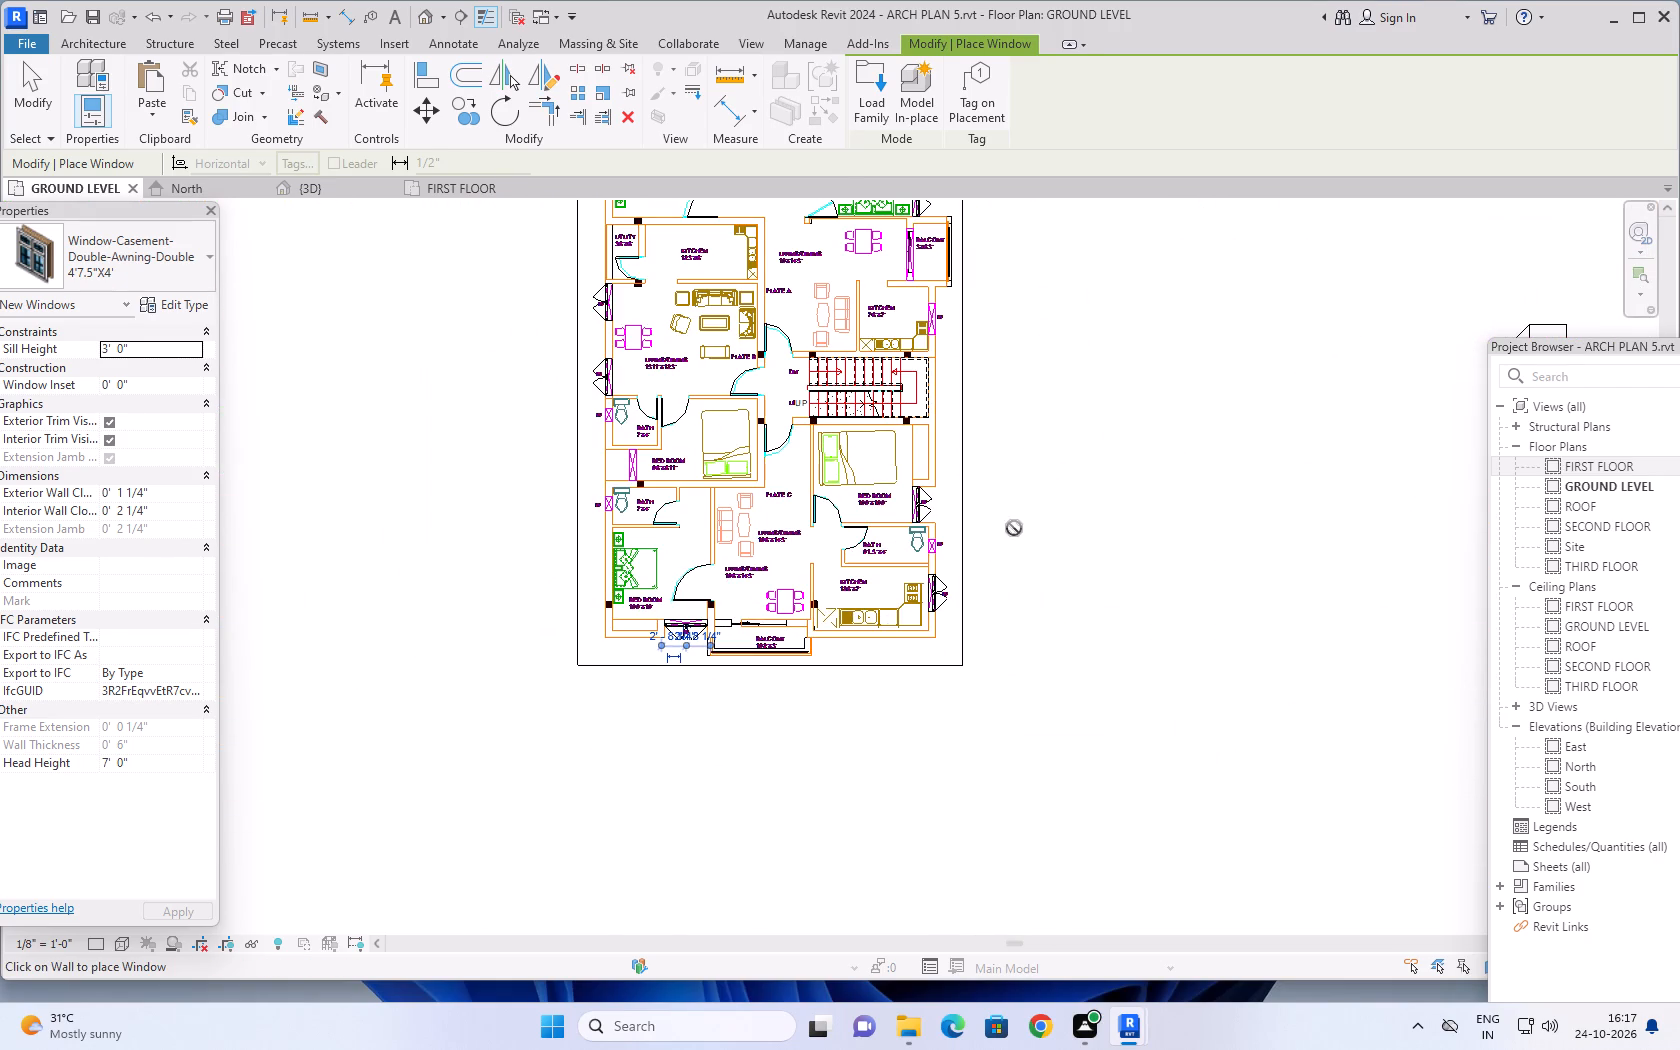
{"action": "middle_click_drag", "start_coordinate": [1021, 468], "coordinate": [972, 611]}
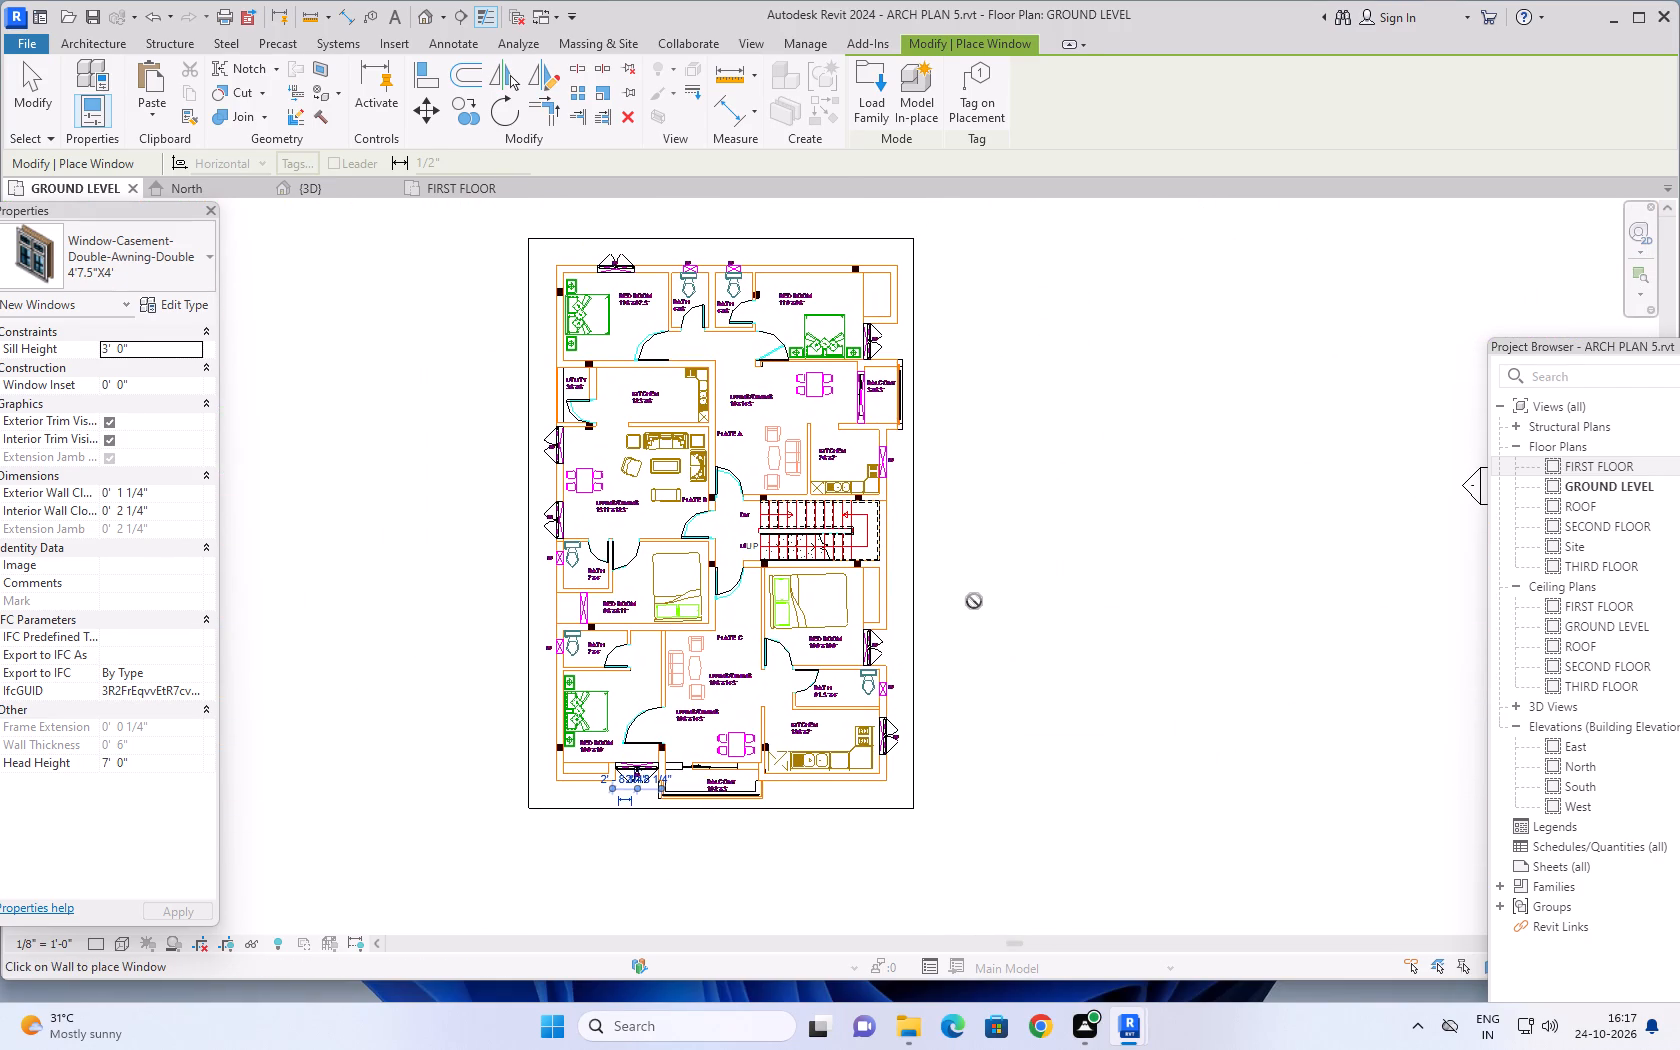
{"action": "key", "text": "Escape"}
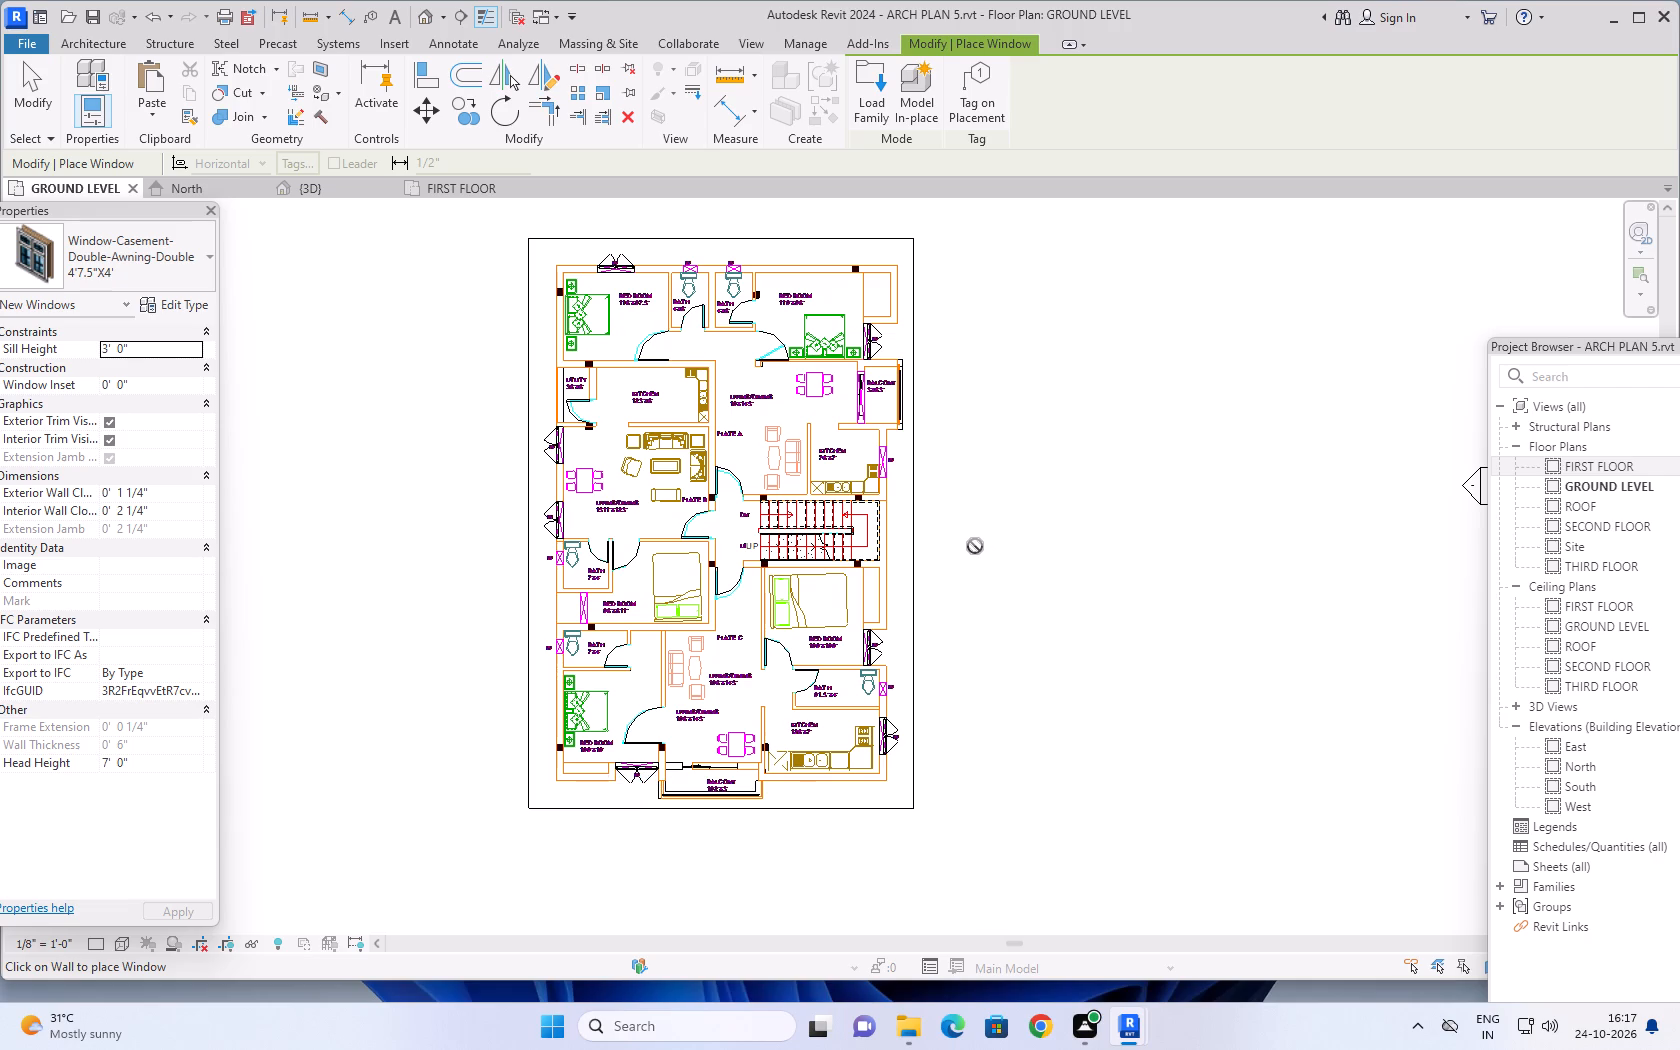
{"action": "key", "text": "Escape"}
Duplicate the 4'7.5"X4' double casement window type as 3'5"X7' and set its width to 3'5".
{"action": "scroll", "coordinate": [908, 465], "scroll_direction": "up", "scroll_amount": 2}
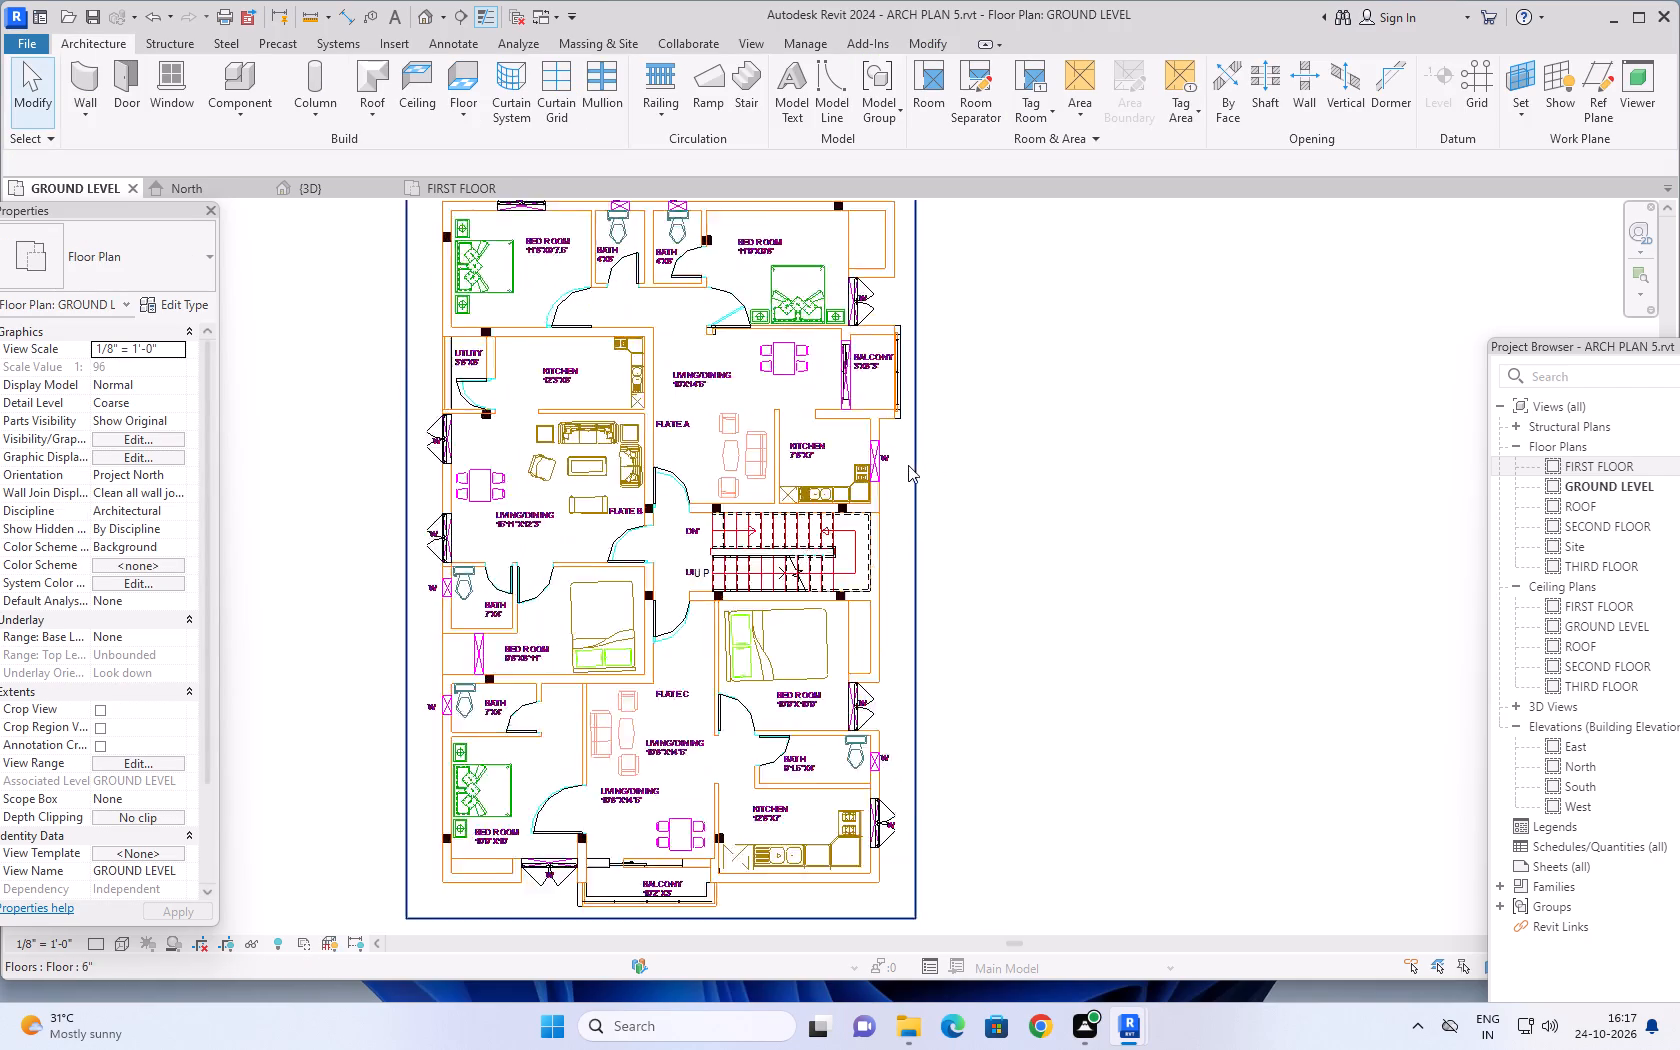
{"action": "scroll", "coordinate": [908, 465], "scroll_direction": "up", "scroll_amount": 3}
{"action": "scroll", "coordinate": [912, 463], "scroll_direction": "down", "scroll_amount": 6}
{"action": "middle_click_drag", "start_coordinate": [1003, 466], "coordinate": [946, 508]}
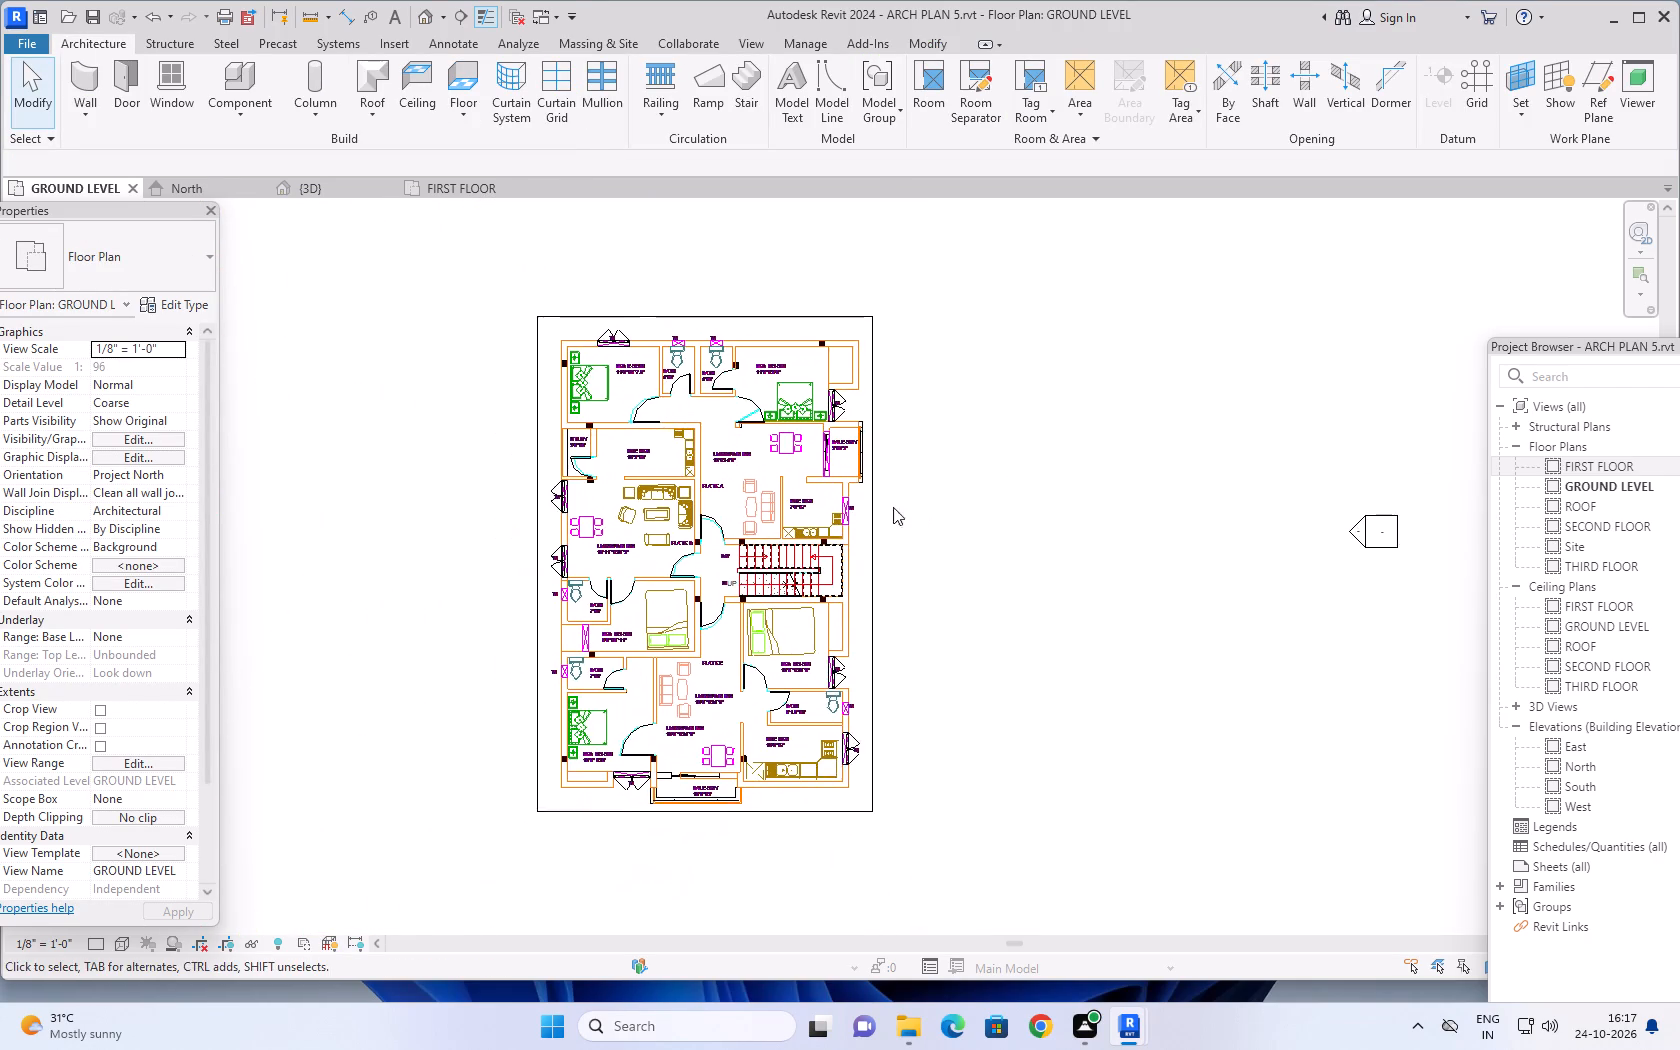
{"action": "scroll", "coordinate": [881, 503], "scroll_direction": "up", "scroll_amount": 8}
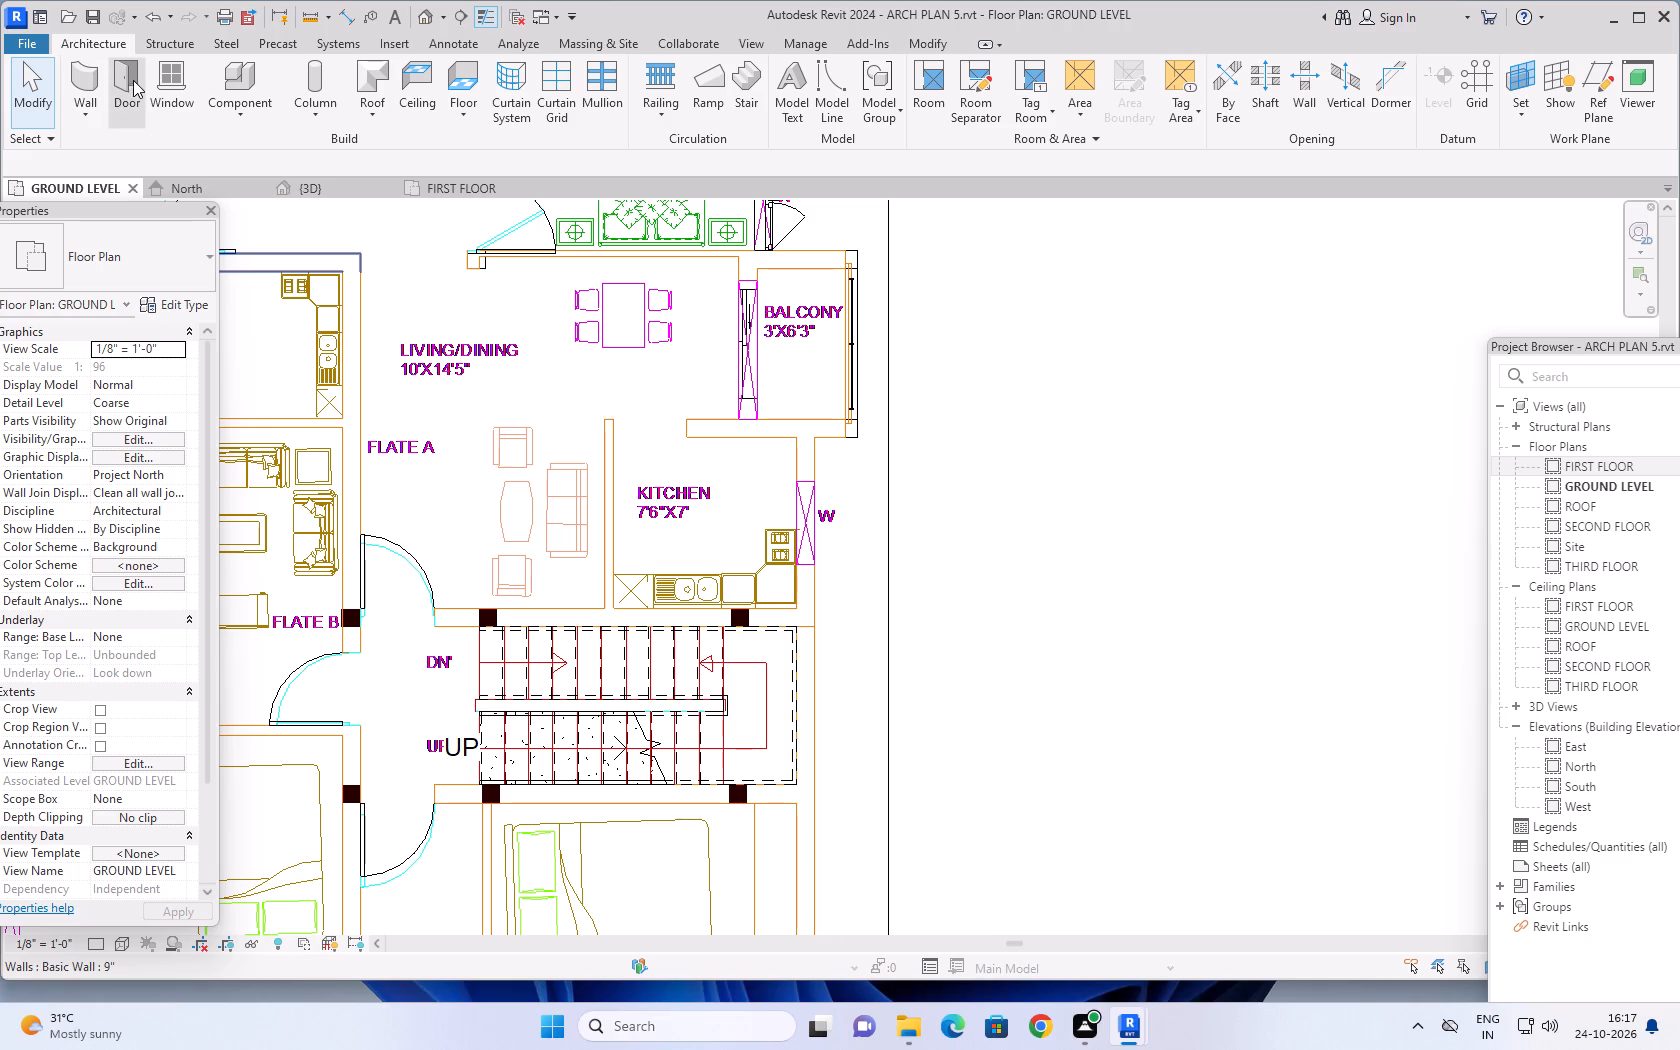
{"action": "left_click", "coordinate": [163, 76]}
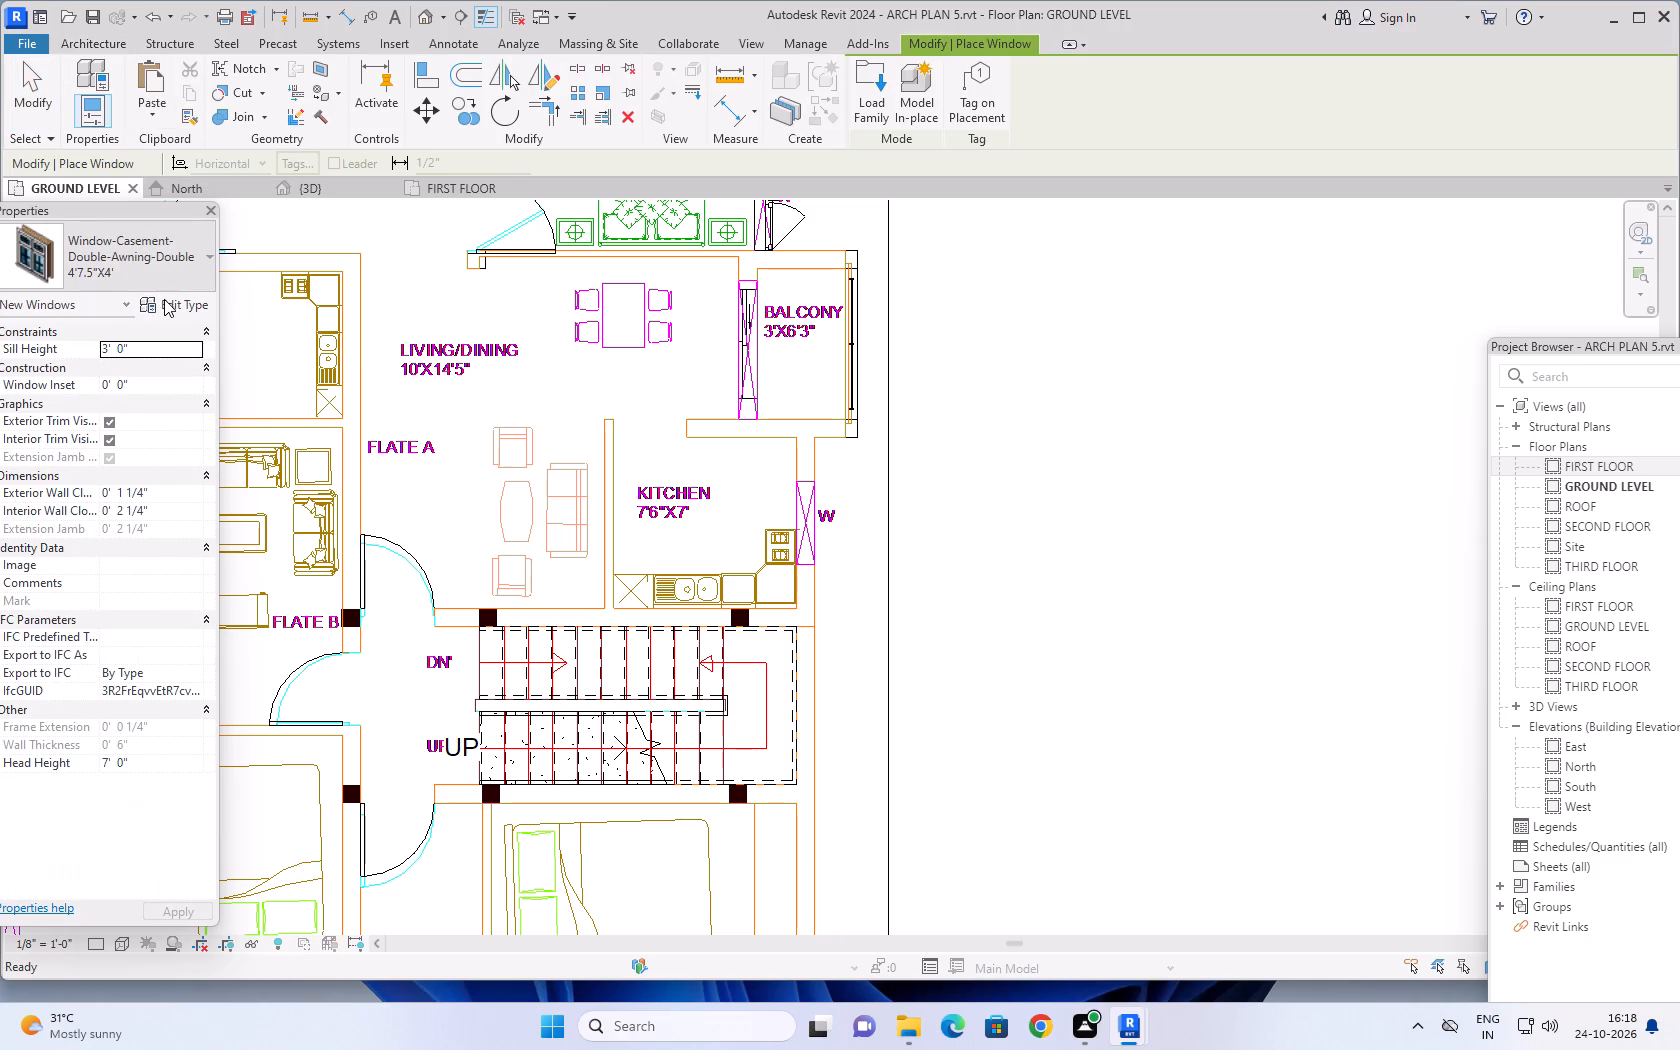
{"action": "left_click", "coordinate": [164, 299]}
{"action": "left_click", "coordinate": [1281, 344]}
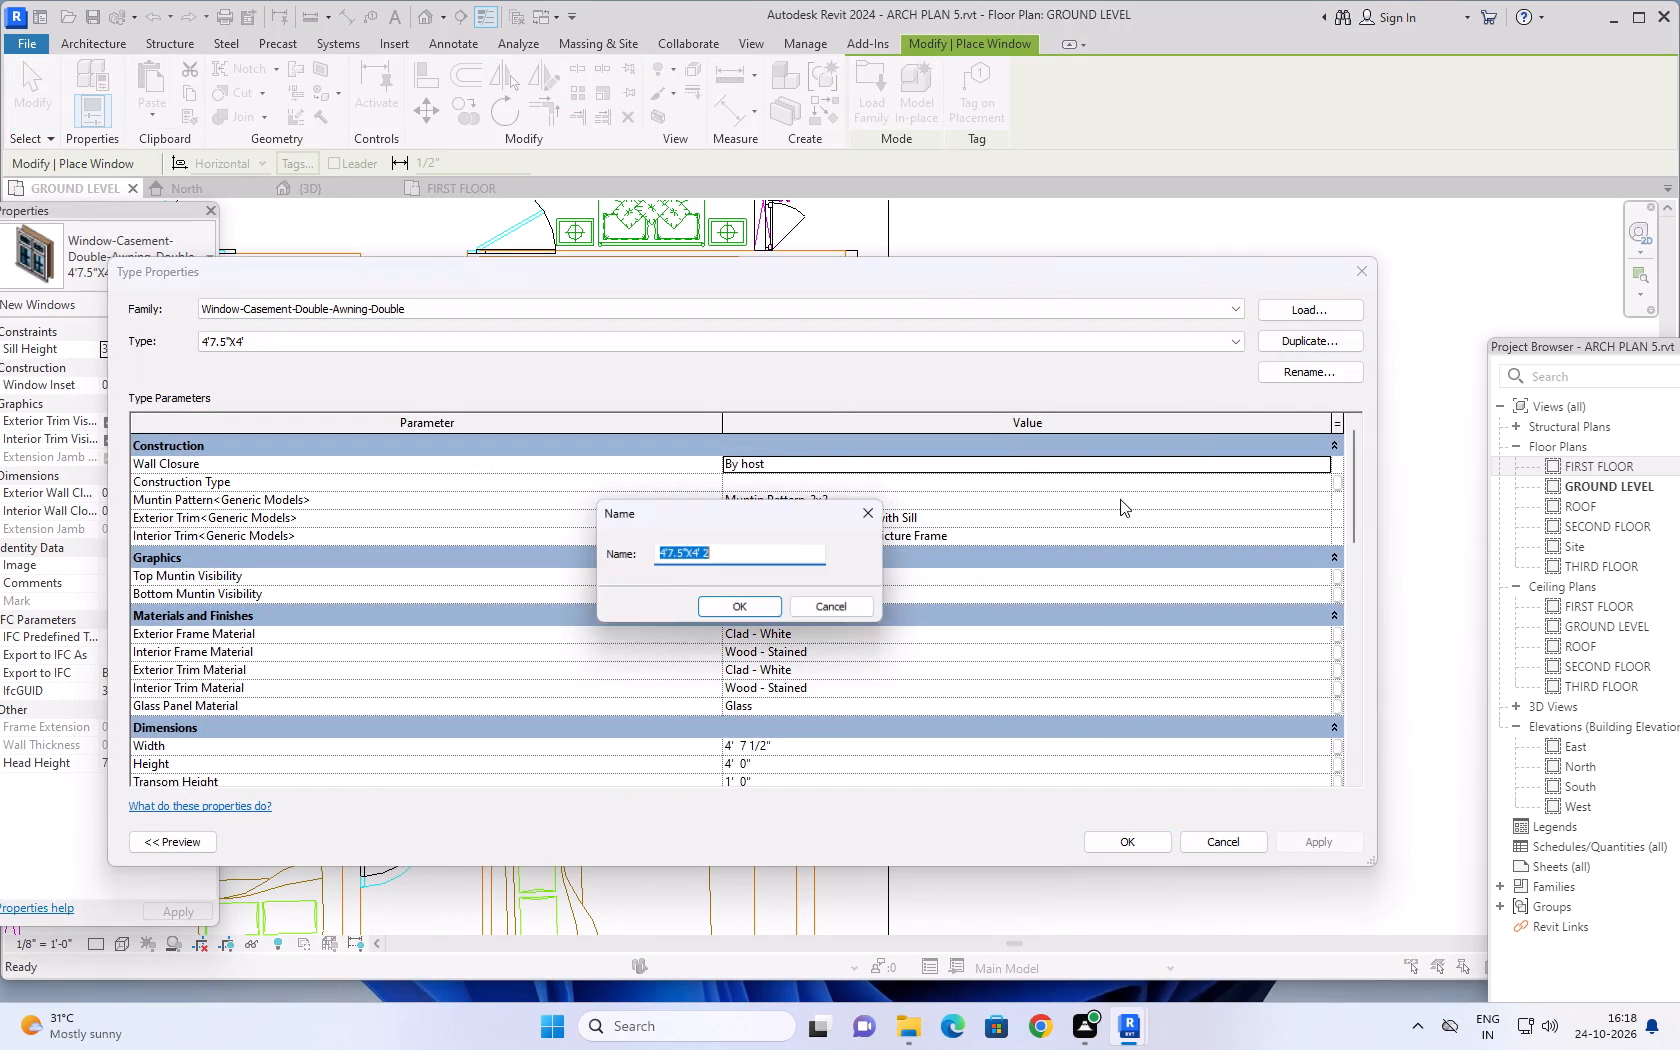
{"action": "type", "text": "3."}
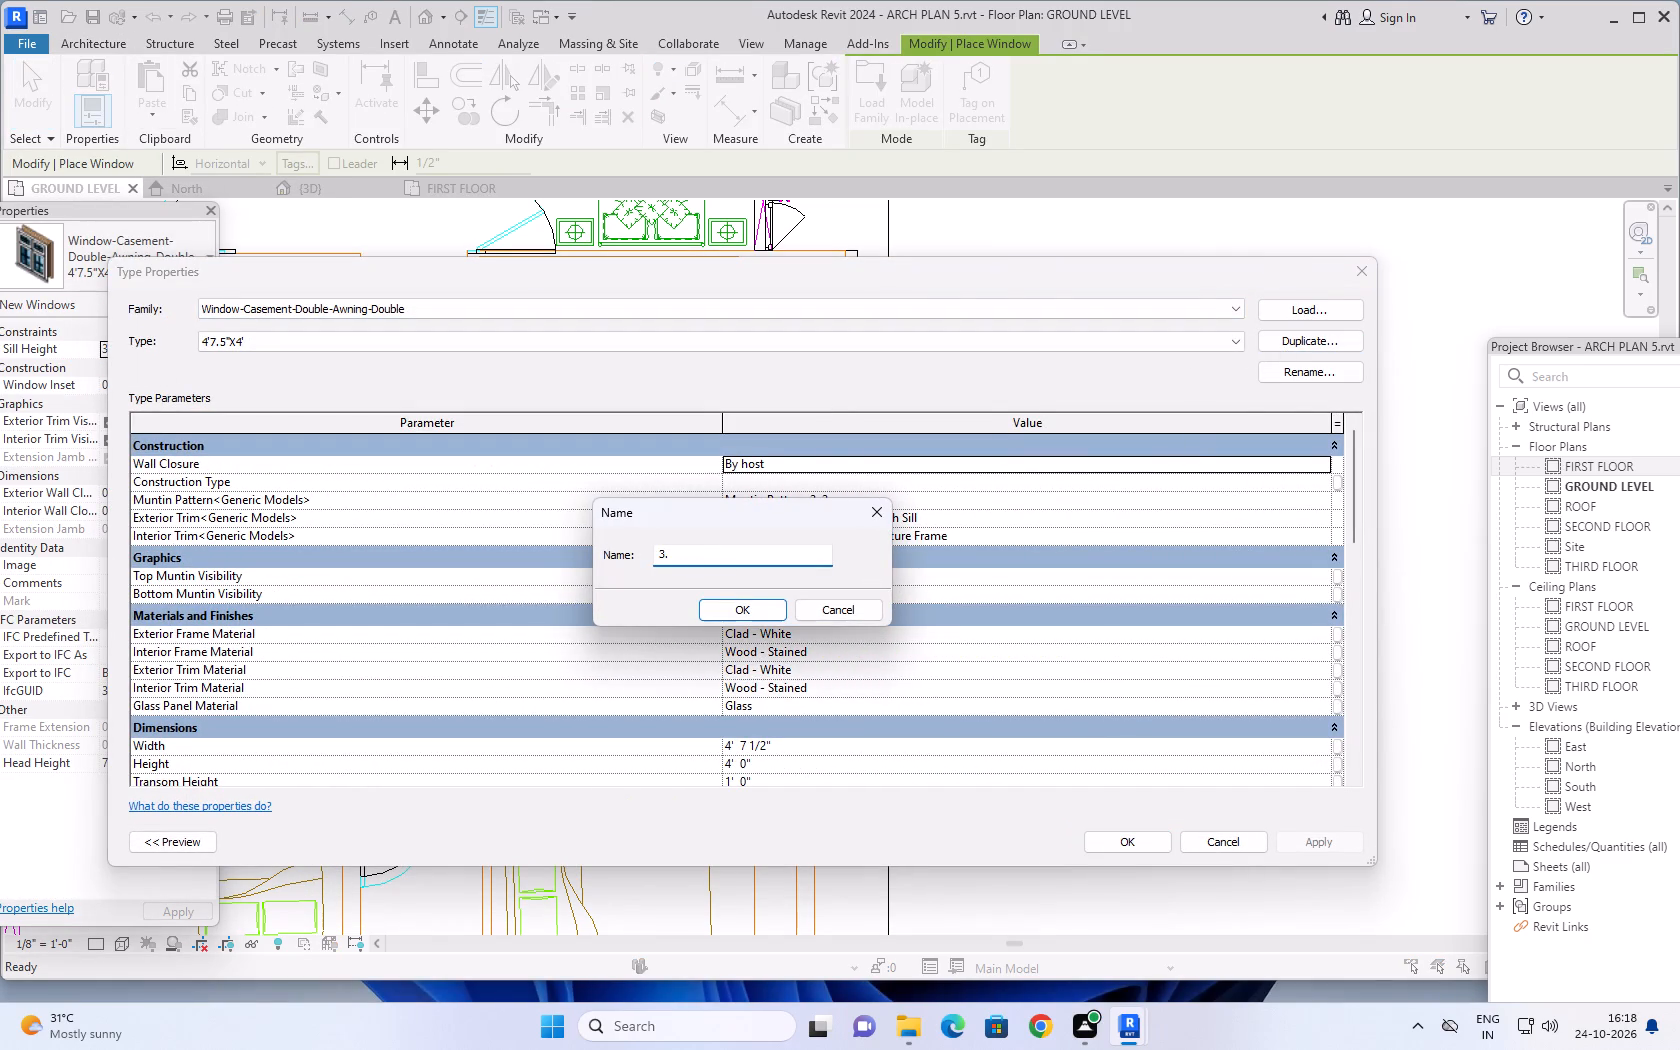
{"action": "key", "text": "BackSpace"}
{"action": "type", "text": "'5\""}
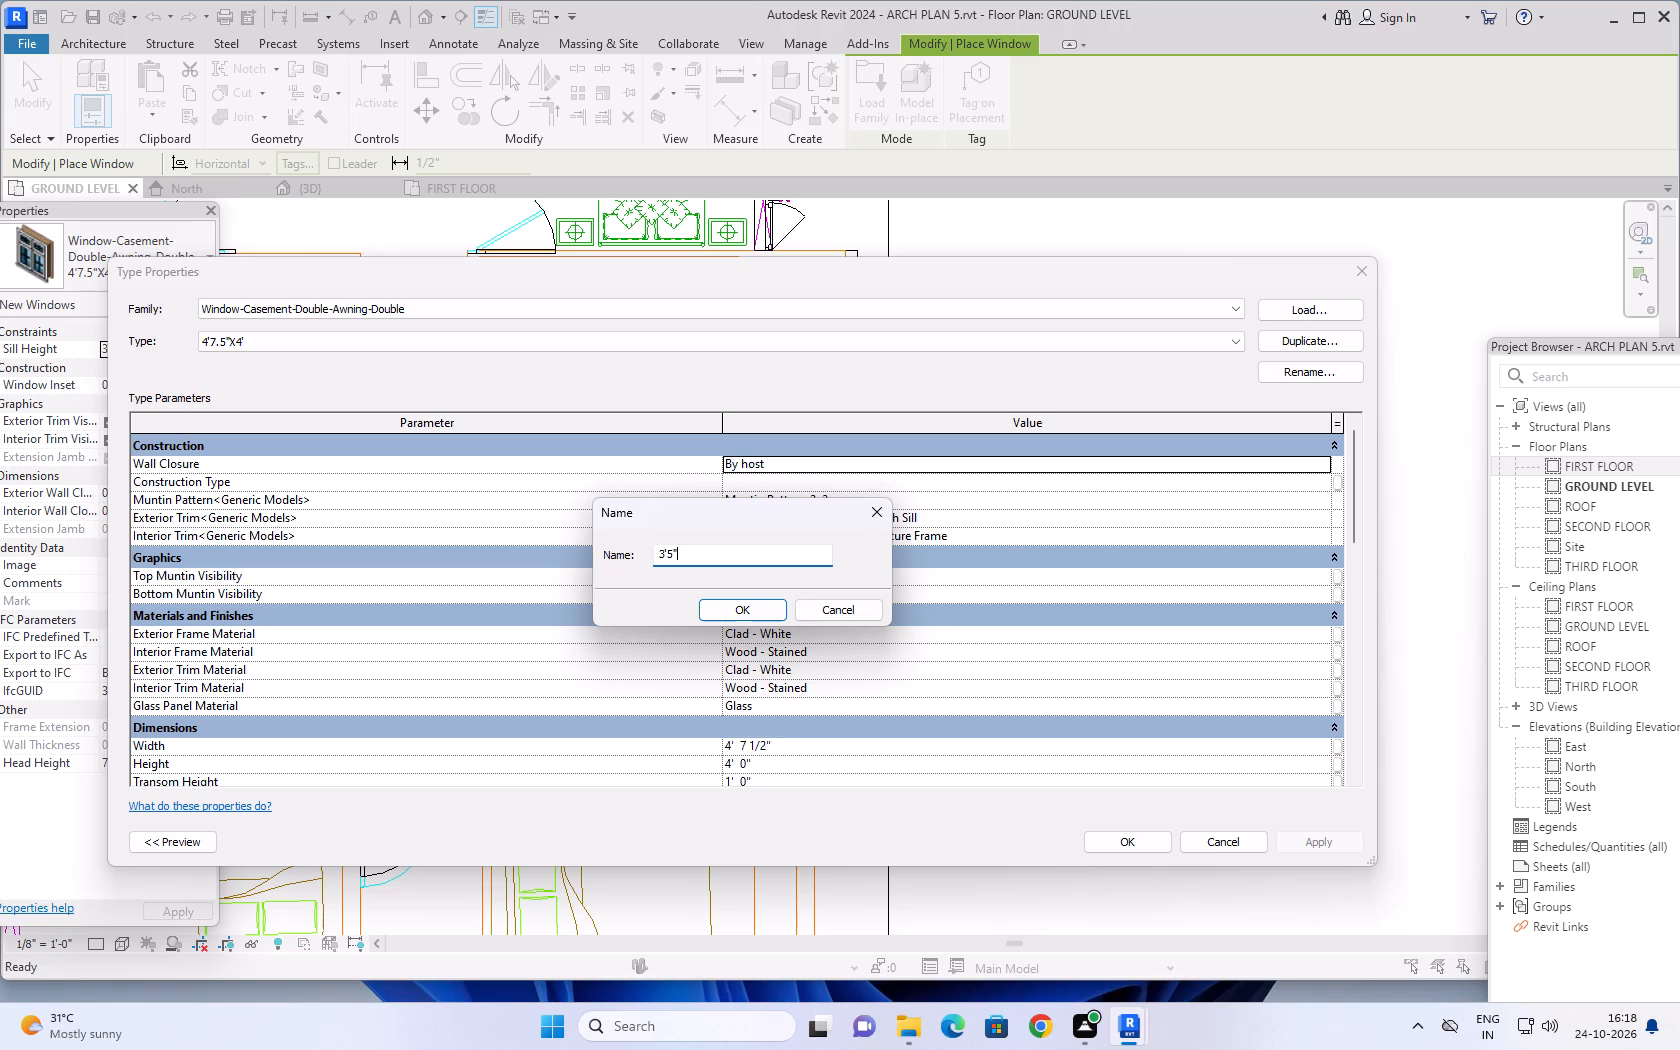
{"action": "type", "text": "X7'"}
{"action": "left_click", "coordinate": [738, 605]}
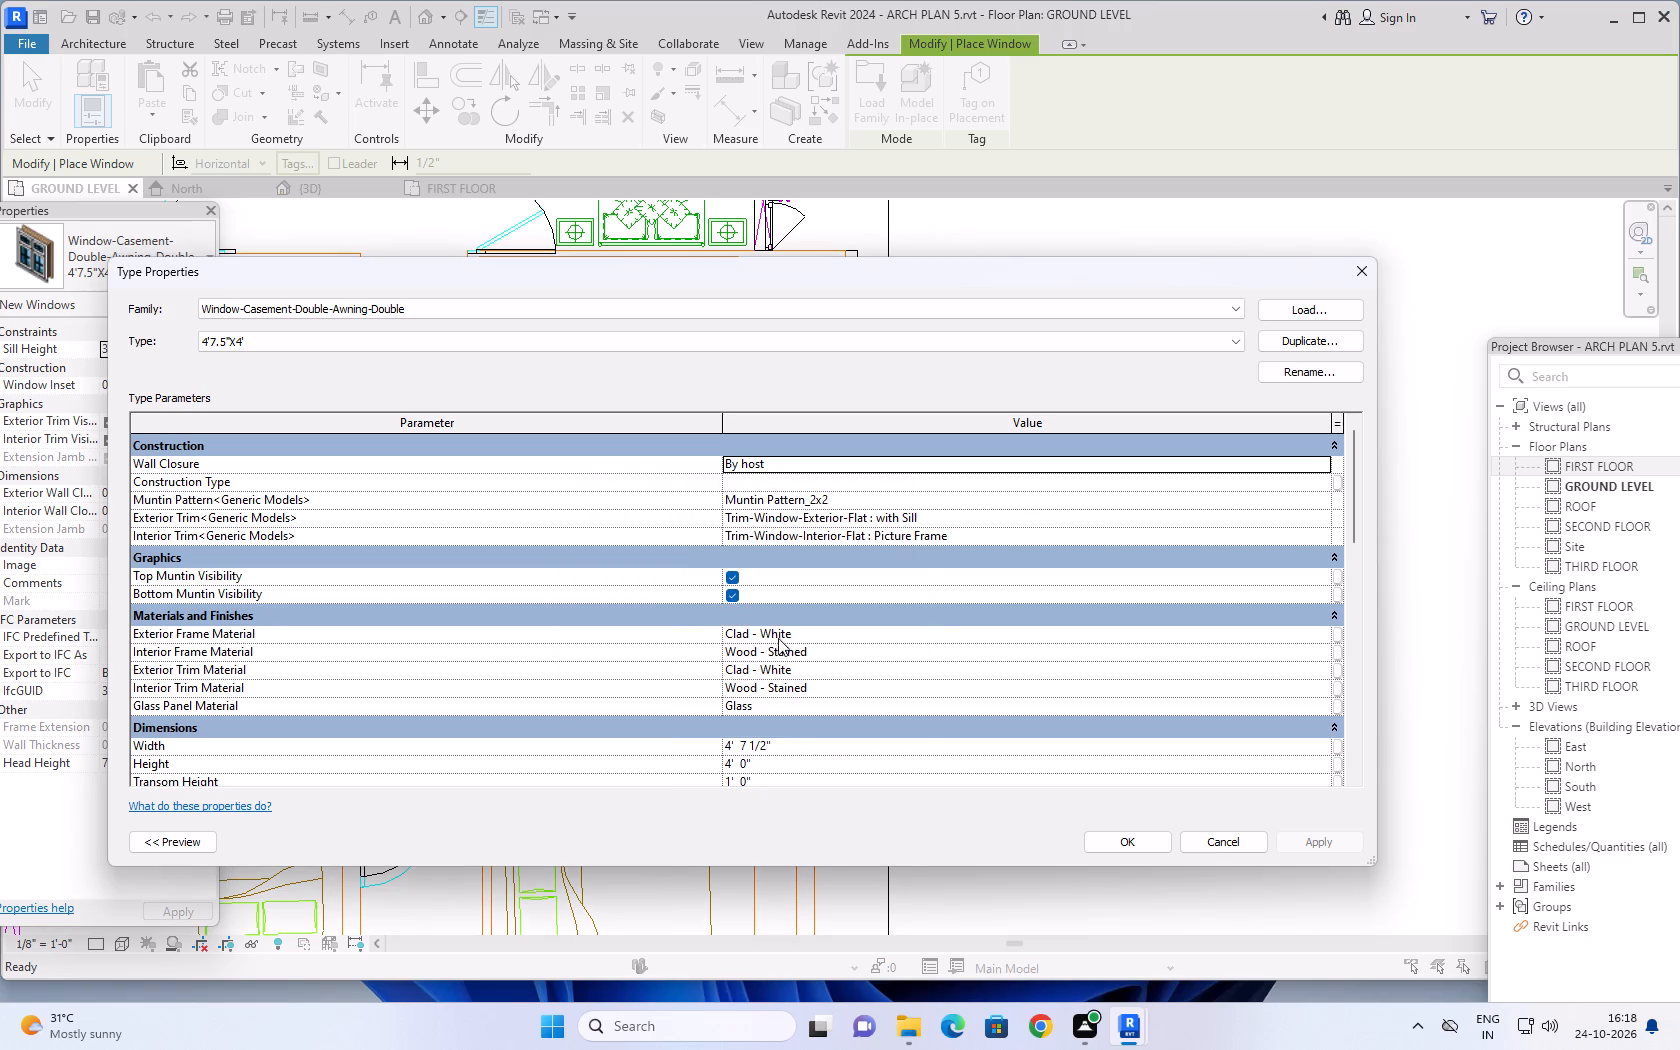
{"action": "left_click", "coordinate": [792, 747]}
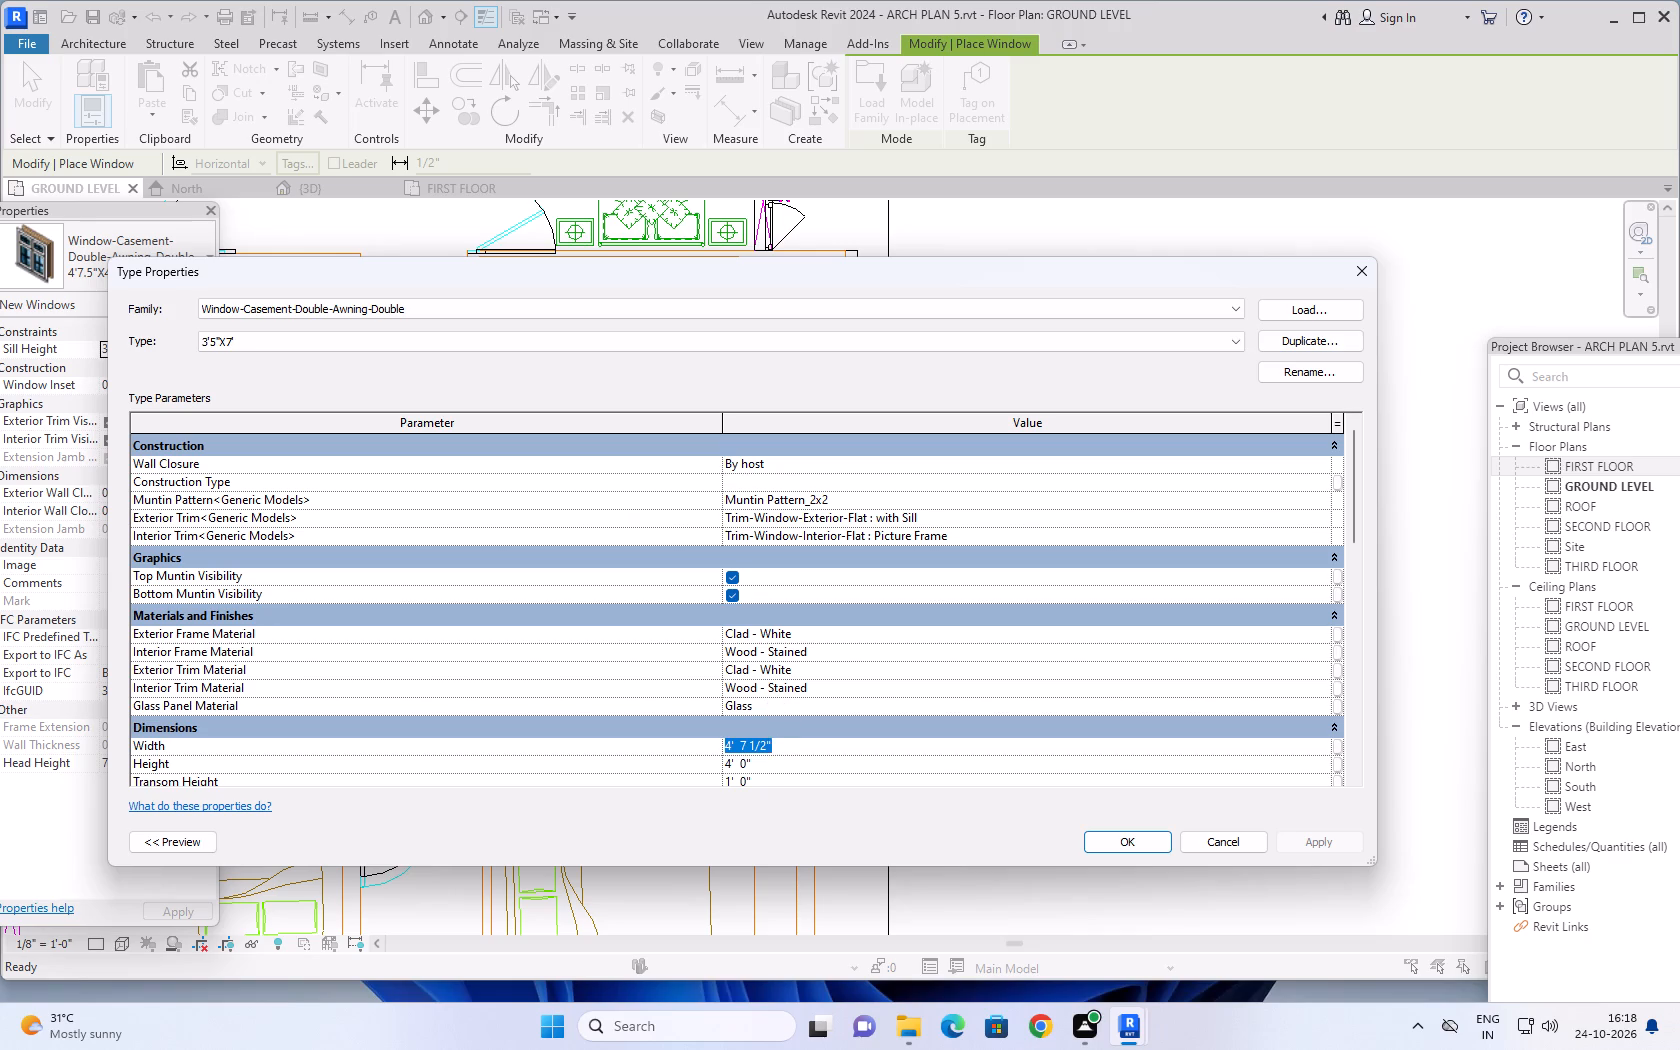
{"action": "type", "text": "3'5\""}
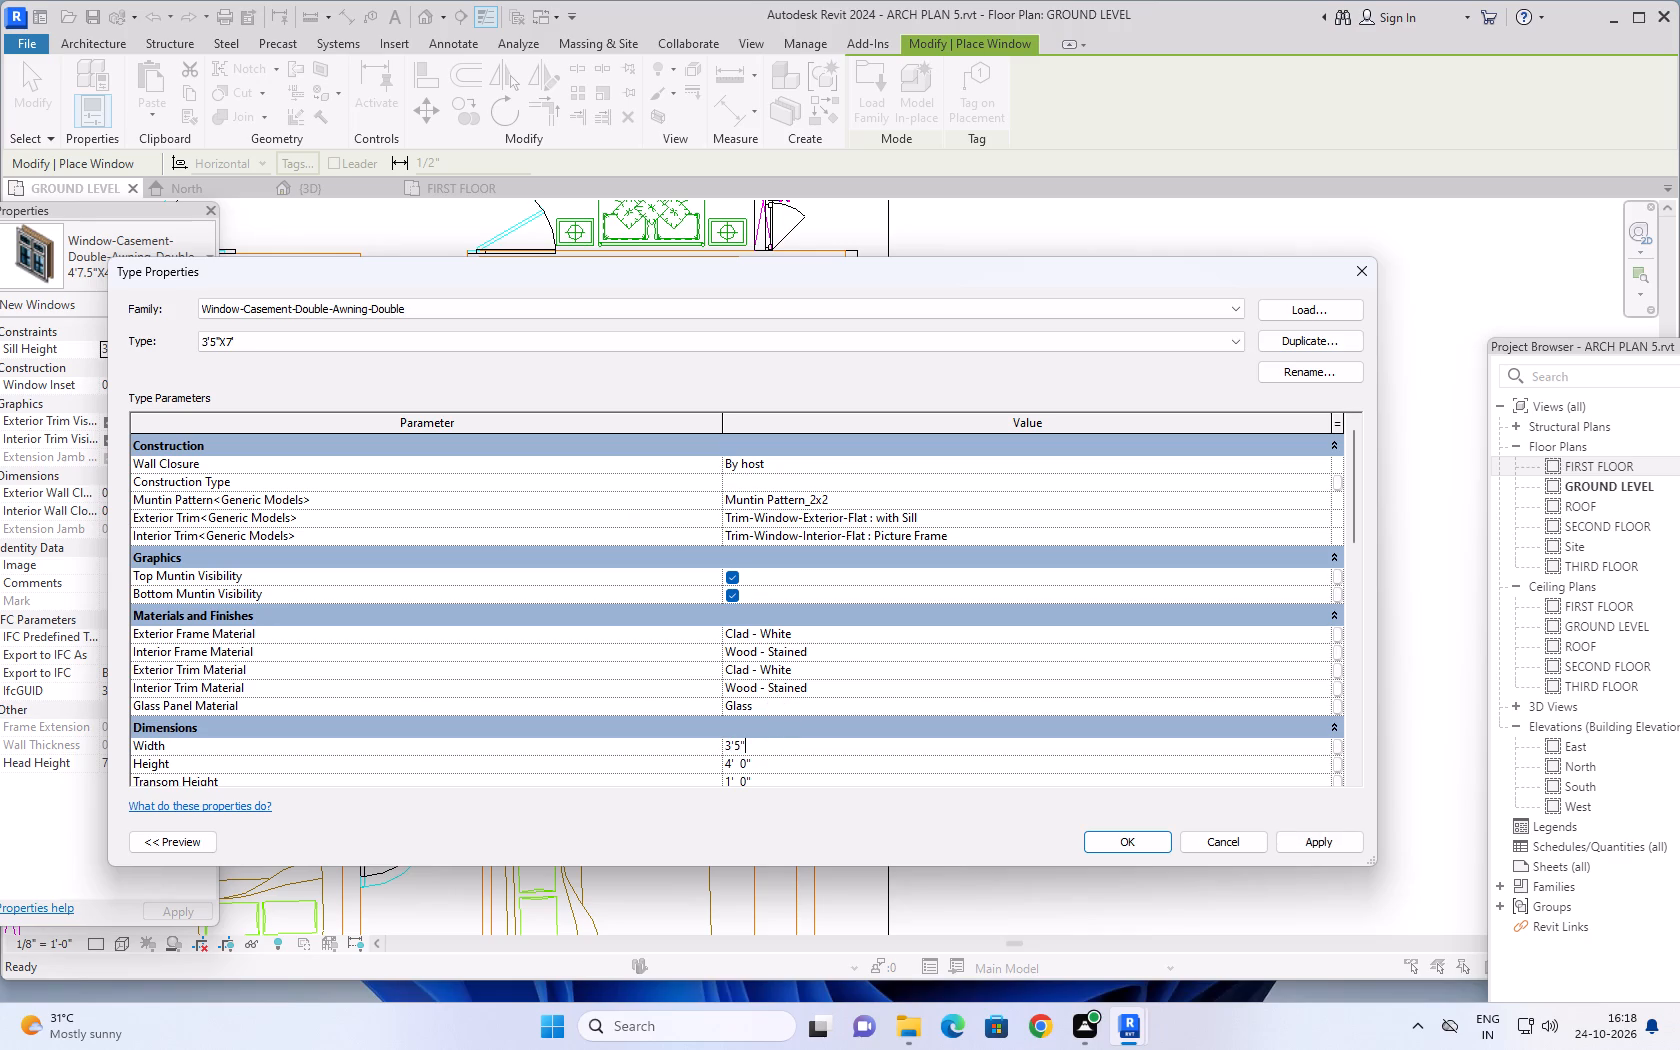
{"action": "left_click", "coordinate": [1348, 838]}
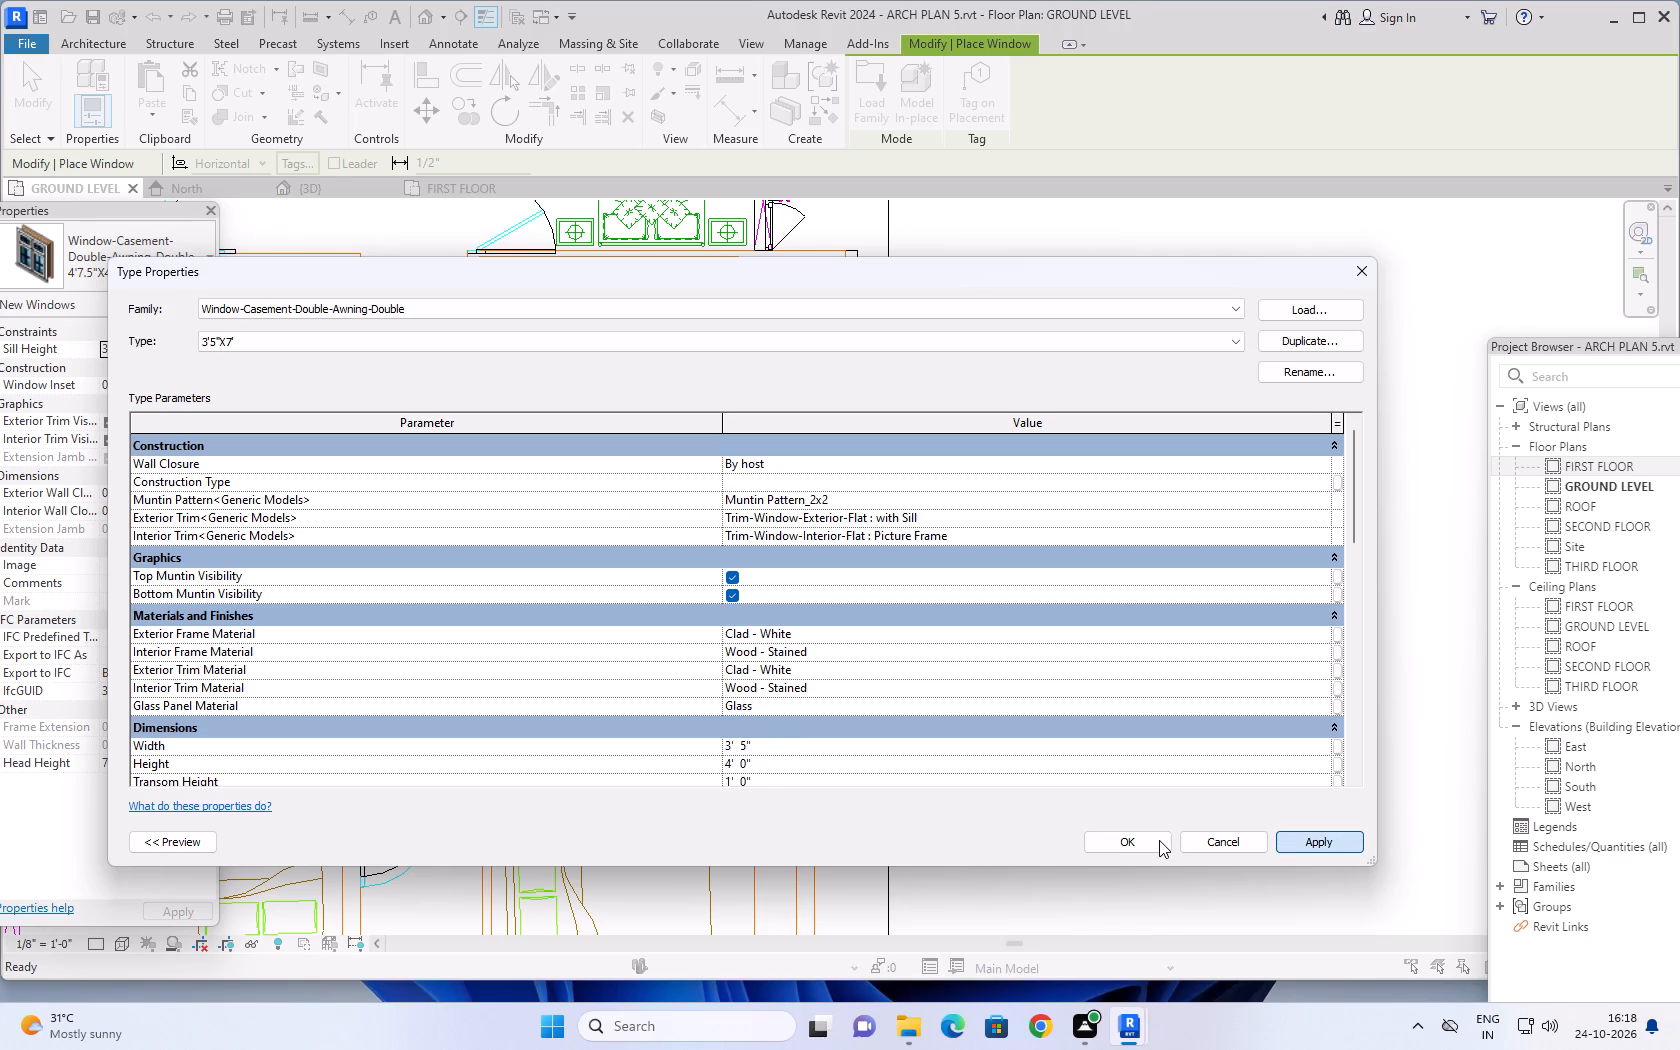
{"action": "left_click", "coordinate": [1157, 840]}
Place the 3'5"X7' window in the marked opening of the 9'6"X8'11" bedroom, below the 7'X4' bath, with the casements opening outward.
{"action": "scroll", "coordinate": [474, 585], "scroll_direction": "down", "scroll_amount": 3}
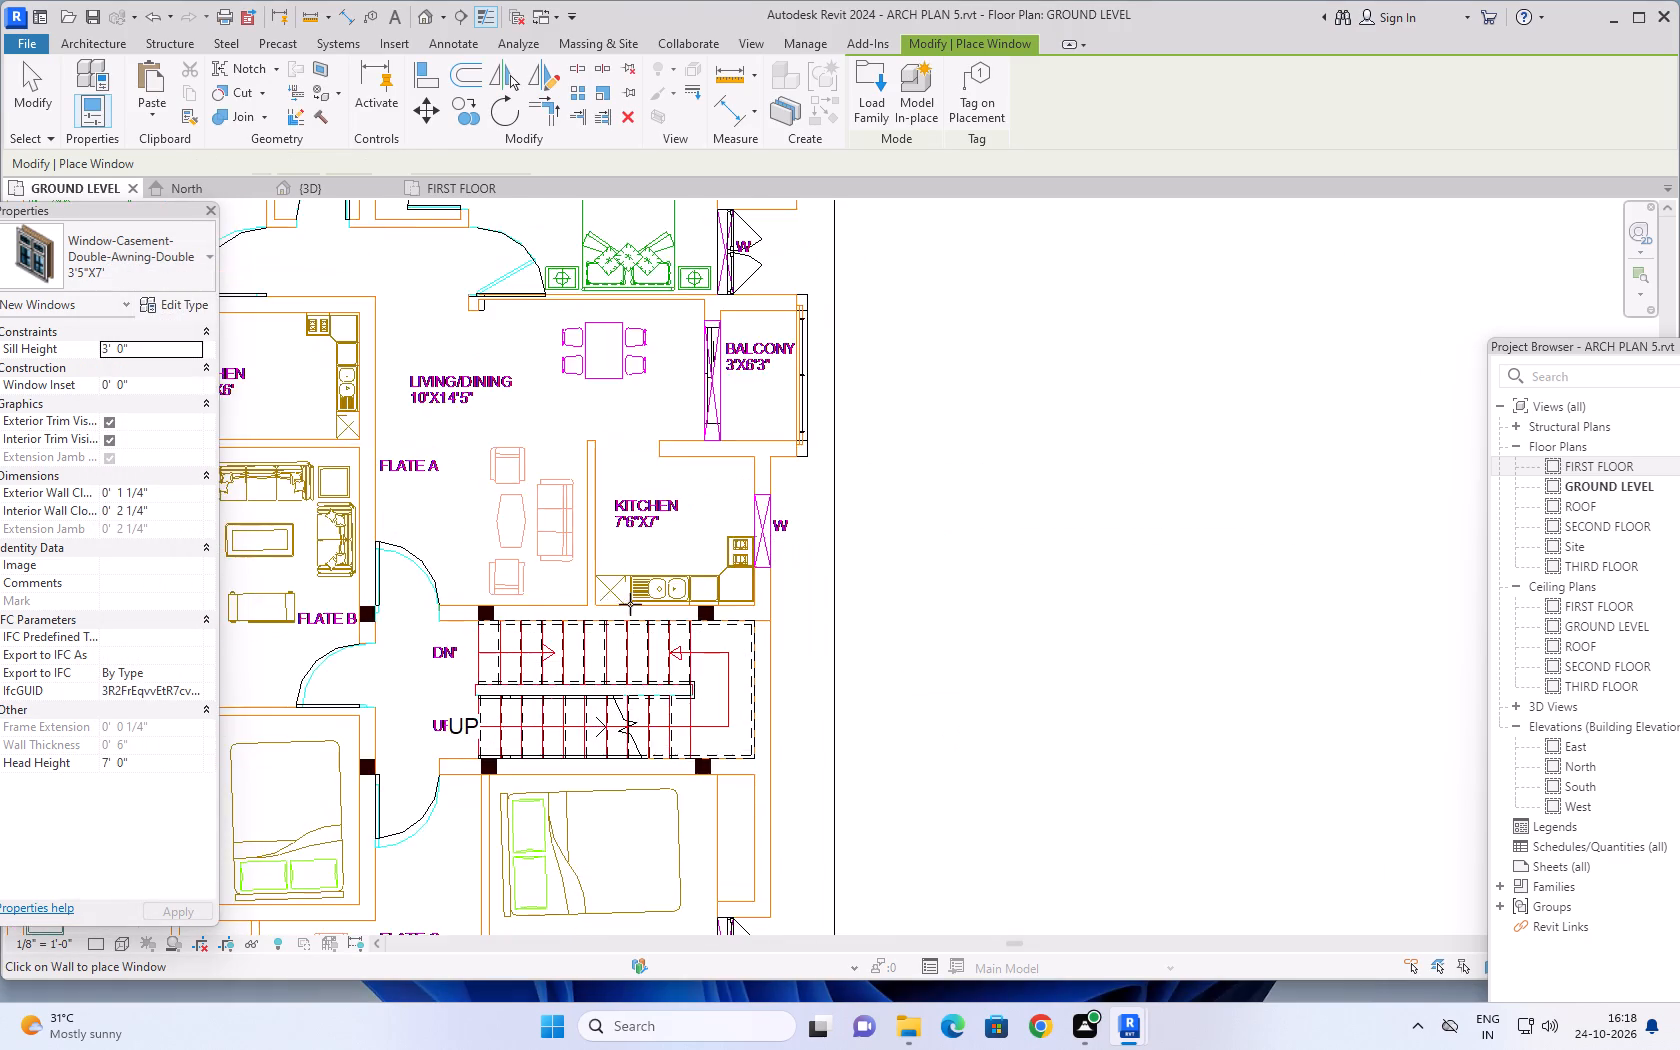
{"action": "scroll", "coordinate": [631, 604], "scroll_direction": "down", "scroll_amount": 6}
{"action": "middle_click_drag", "start_coordinate": [744, 632], "coordinate": [862, 611]}
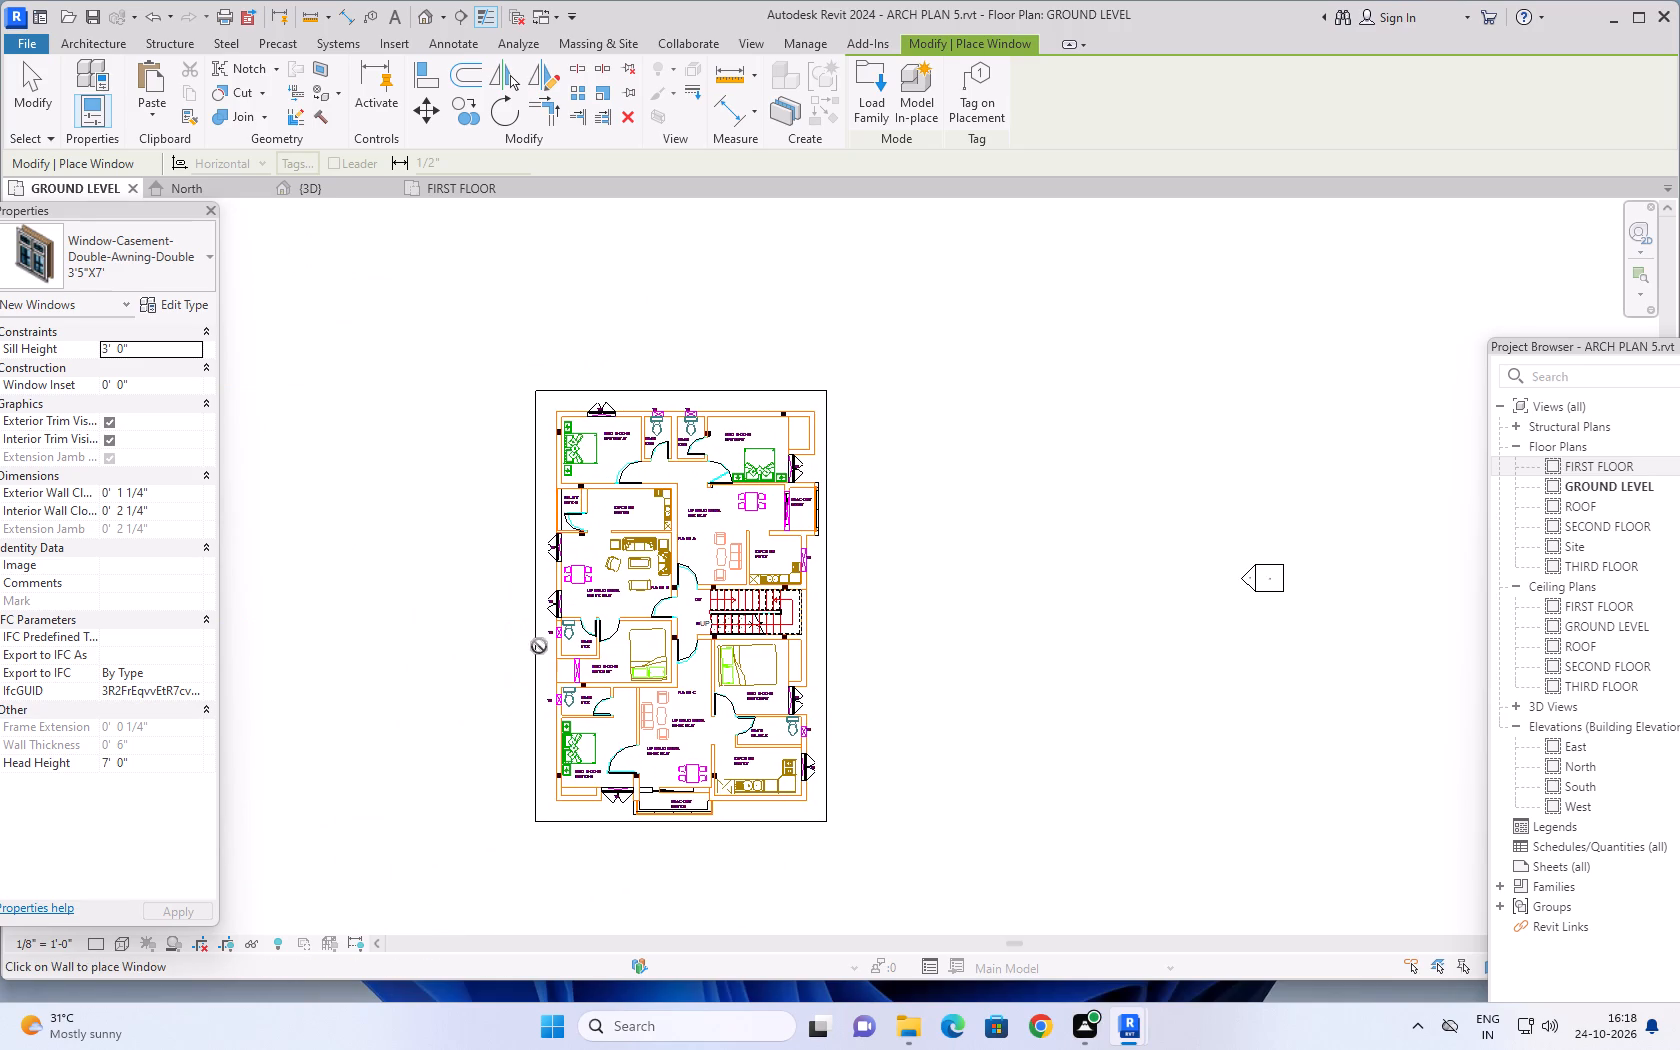
{"action": "scroll", "coordinate": [538, 646], "scroll_direction": "up", "scroll_amount": 9}
{"action": "scroll", "coordinate": [612, 698], "scroll_direction": "up", "scroll_amount": 8}
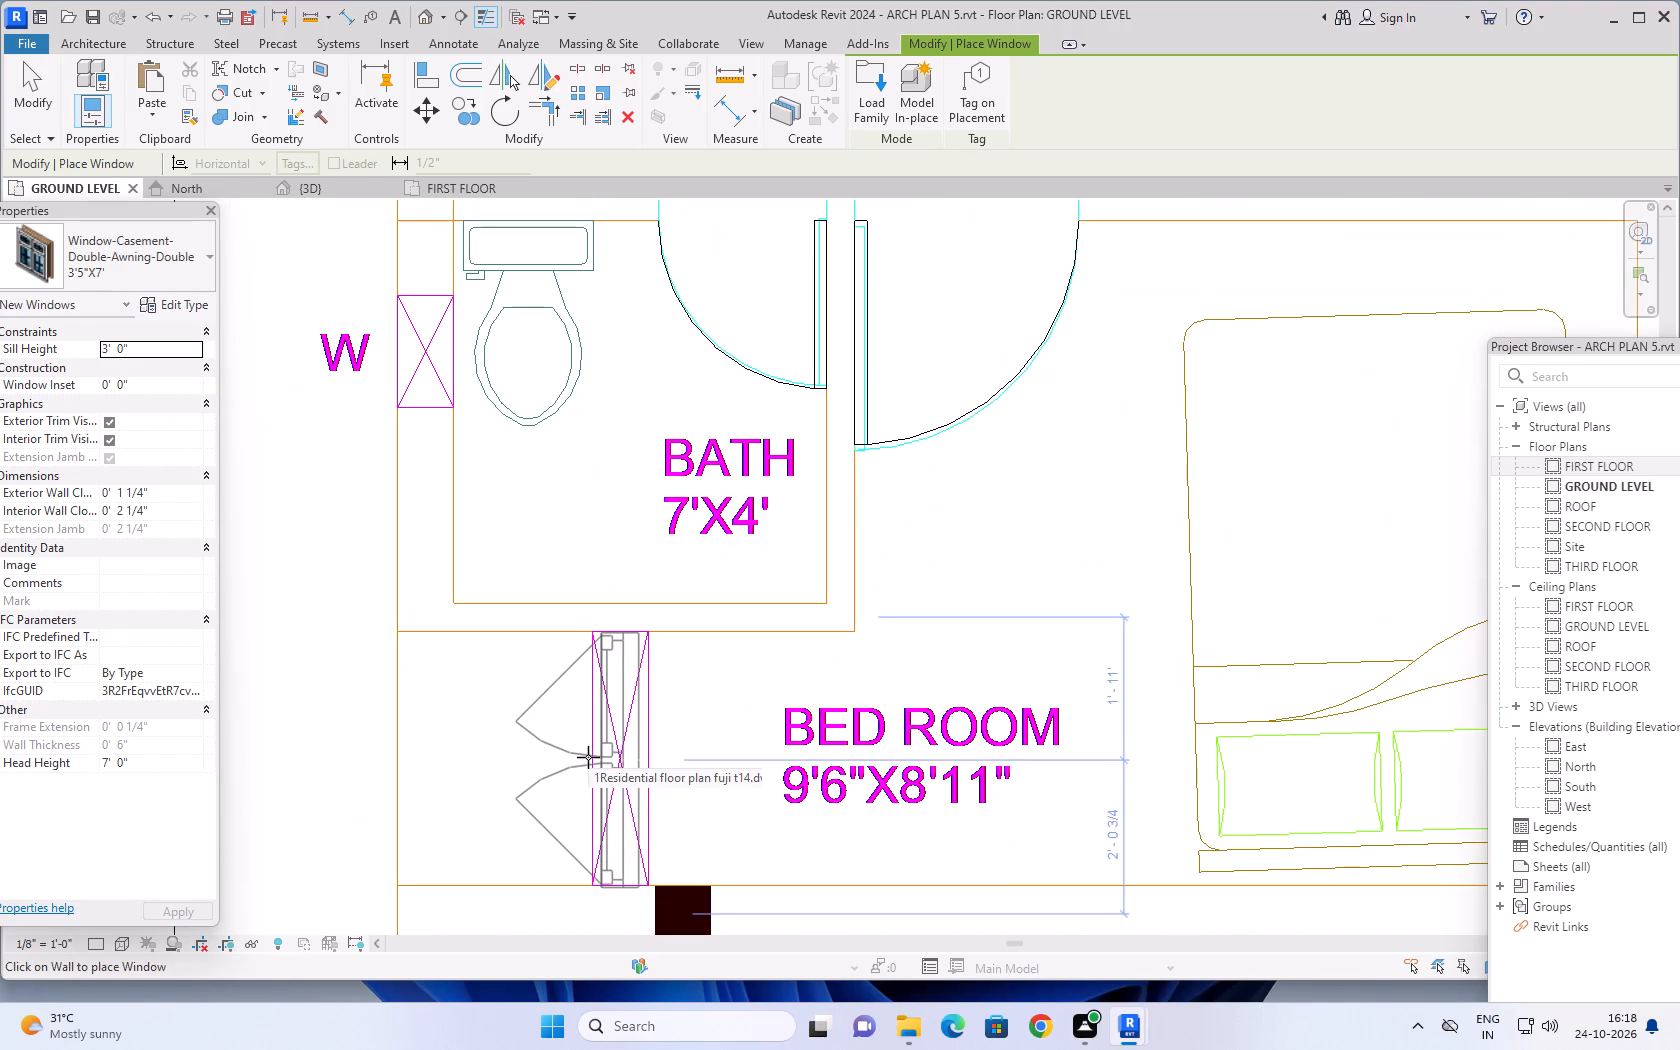
{"action": "scroll", "coordinate": [588, 757], "scroll_direction": "up", "scroll_amount": 4}
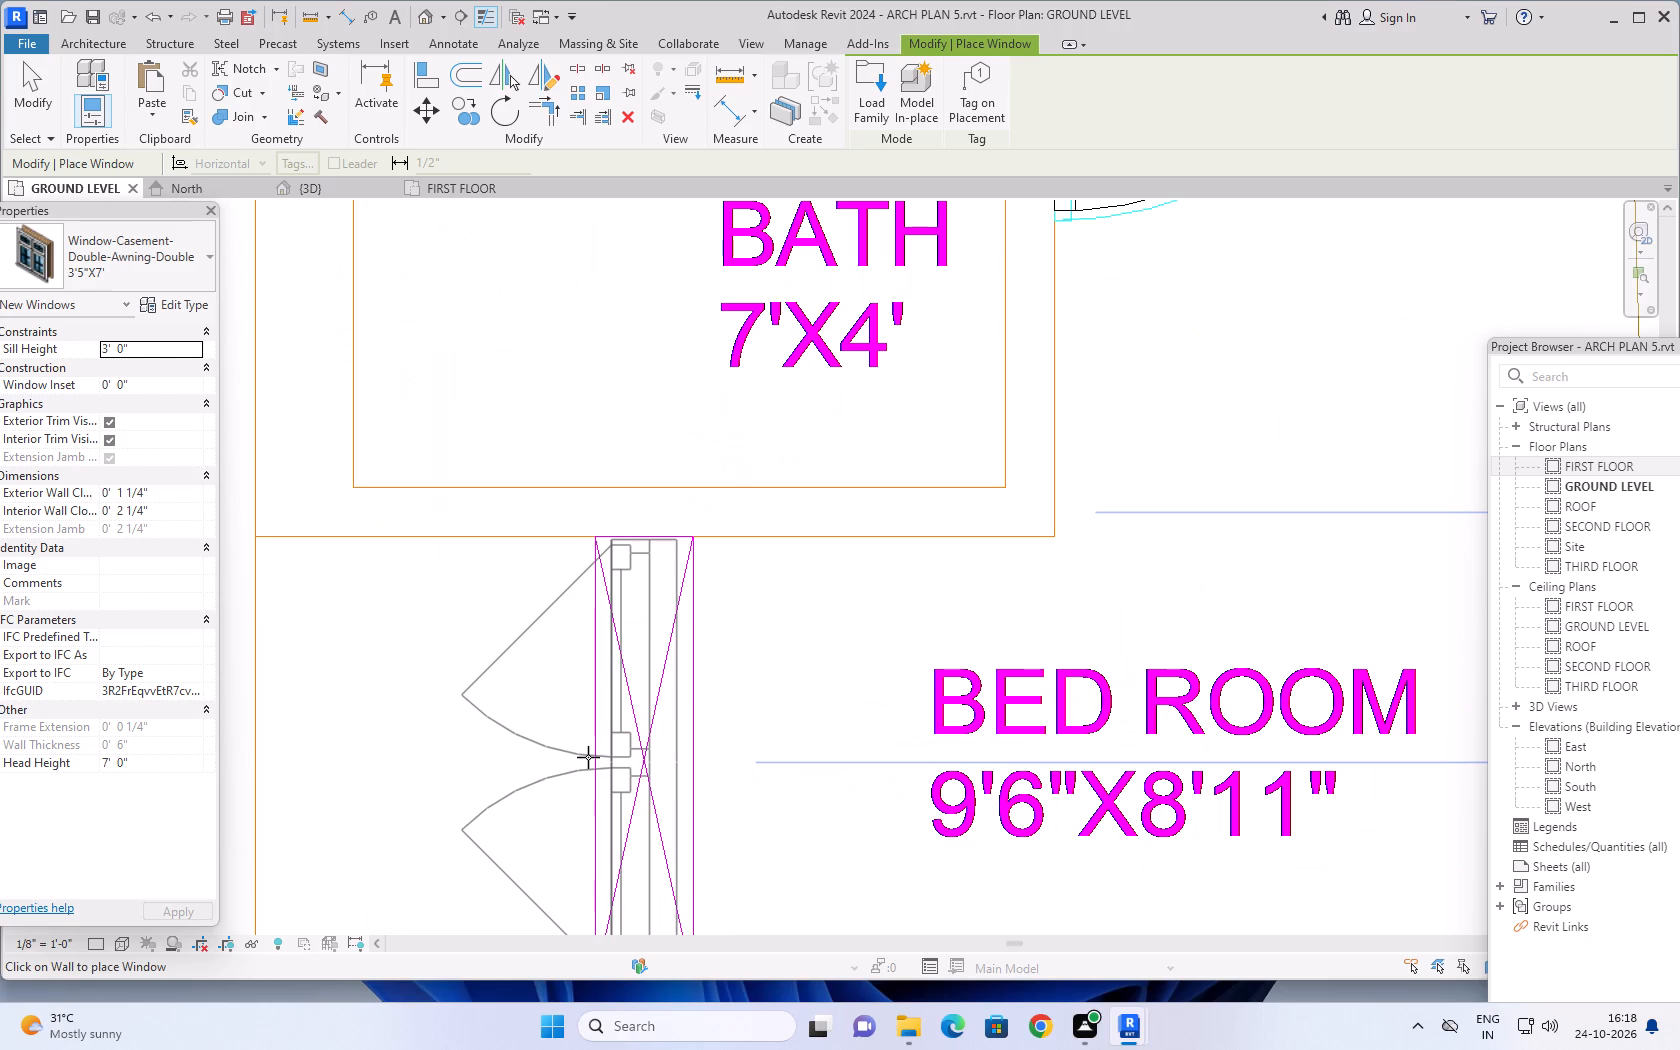
{"action": "left_click", "coordinate": [592, 770]}
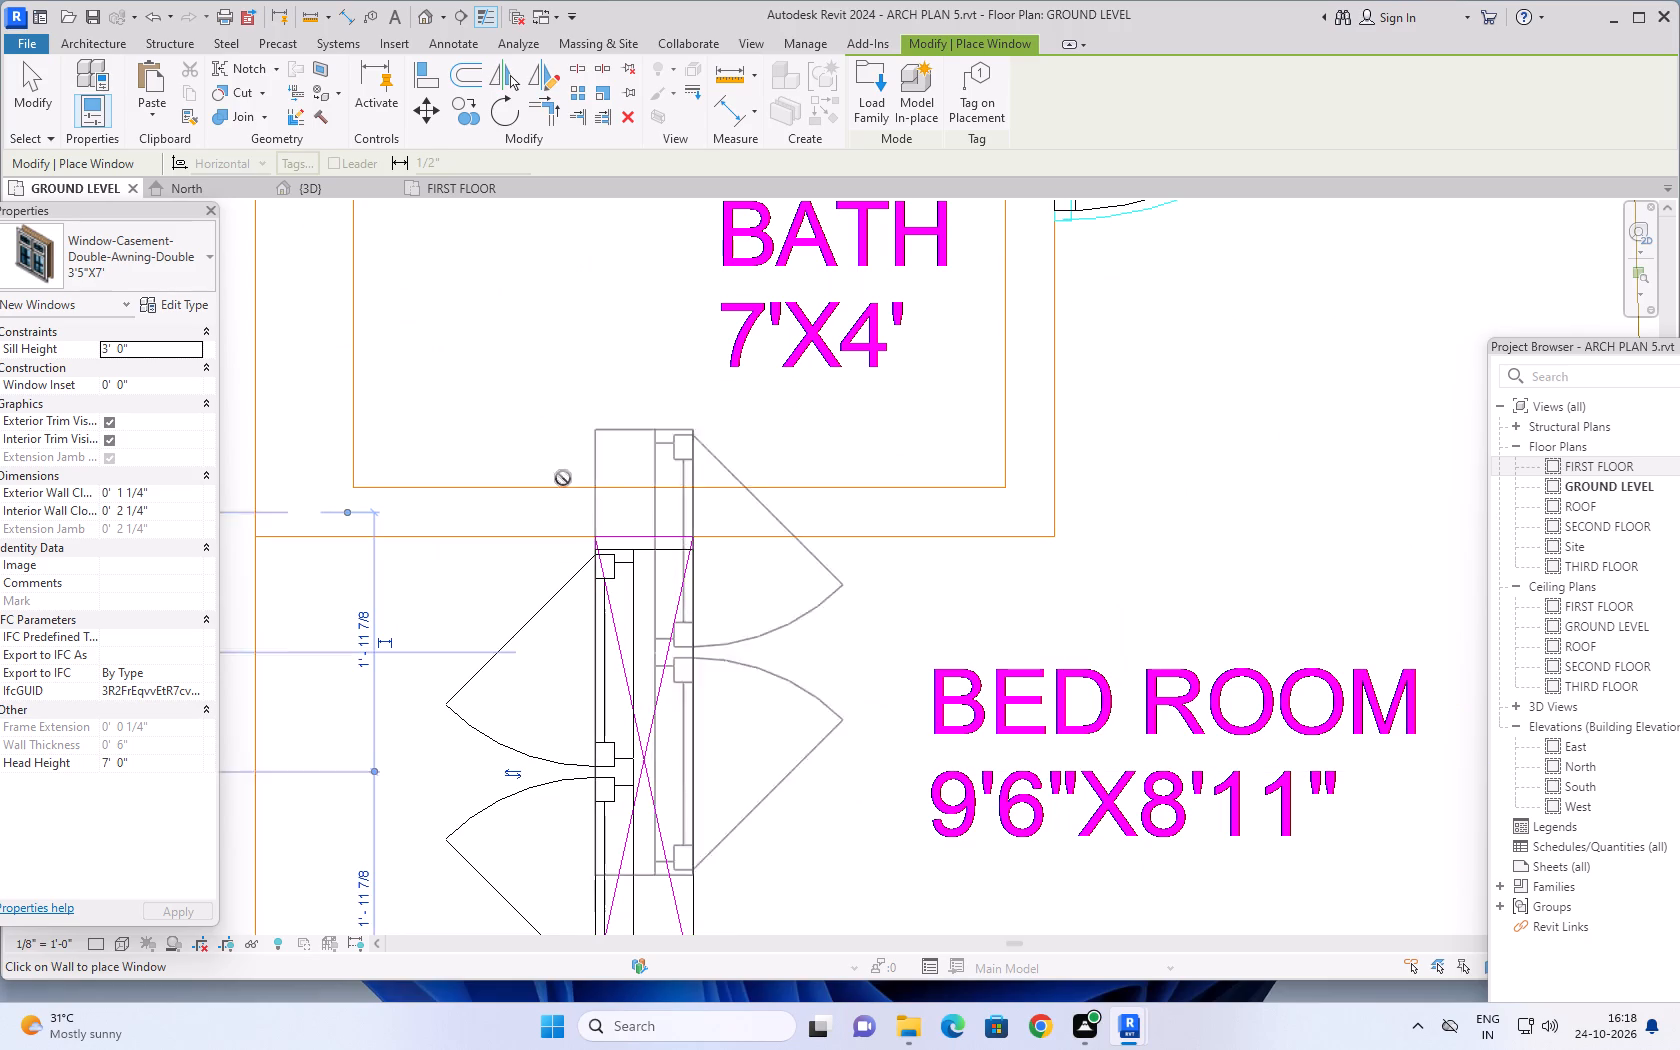
Align the upper edge of the 3'5"X7' window with the marked opening's edge in the 9'6"X8'11" bedroom.
{"action": "left_click", "coordinate": [431, 72]}
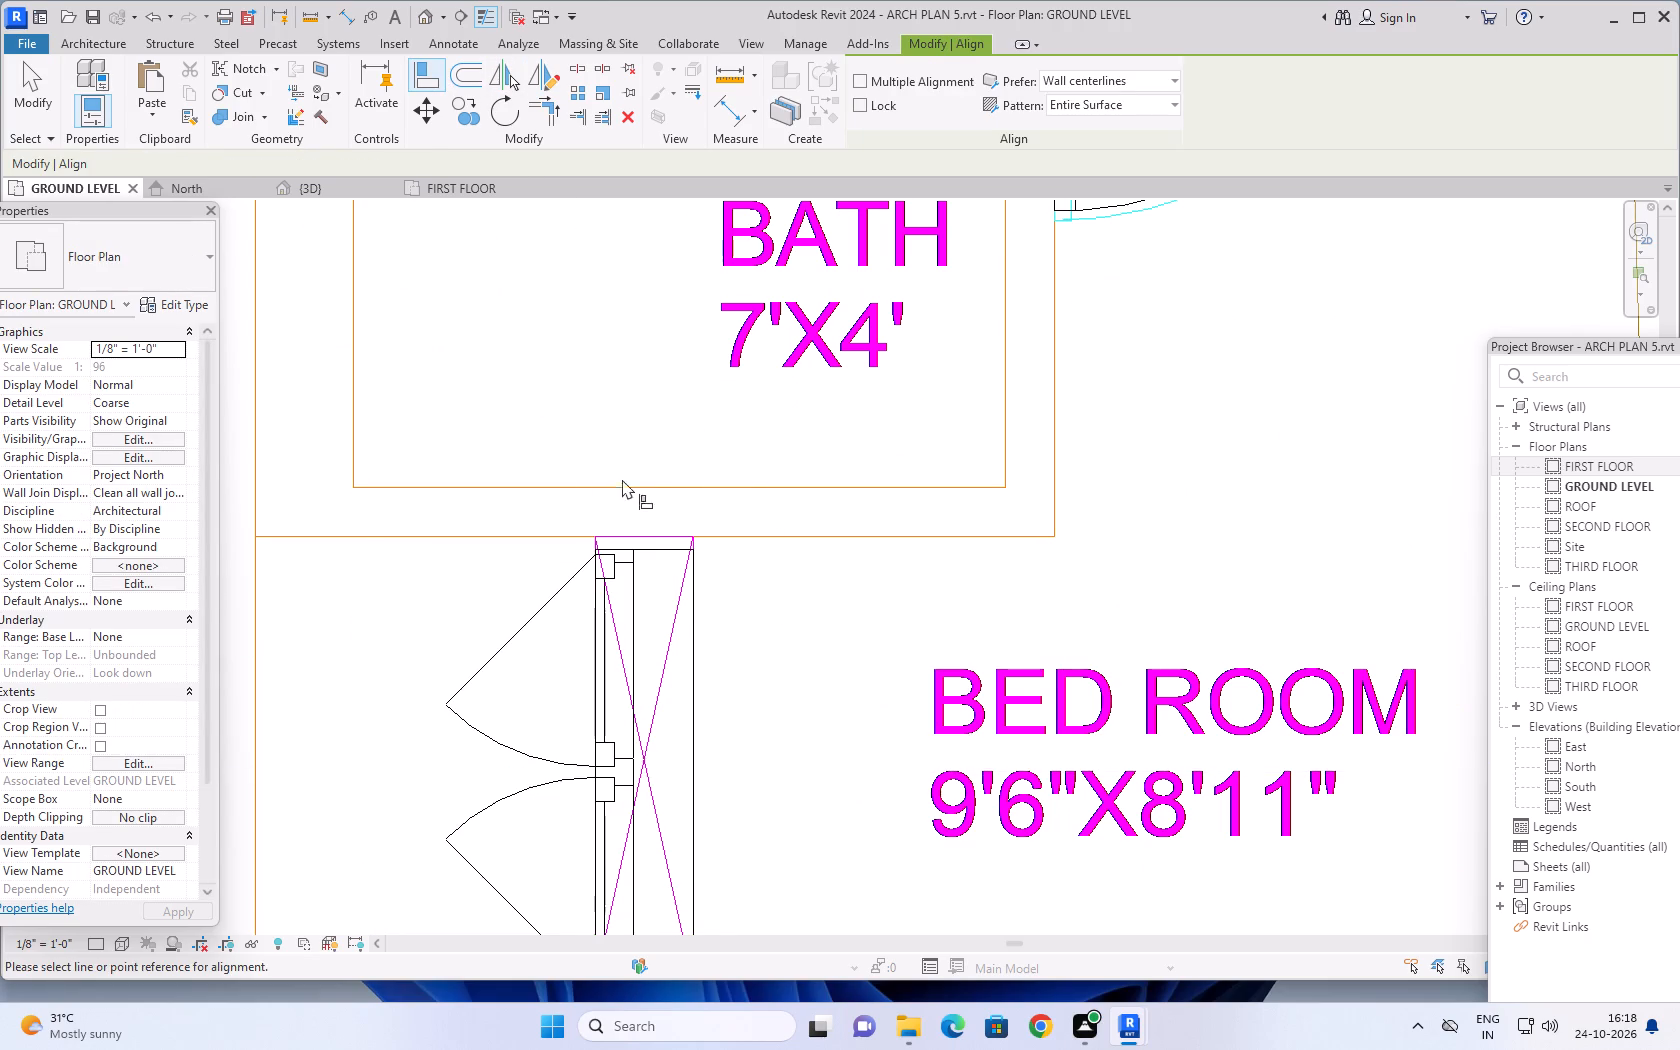
{"action": "scroll", "coordinate": [627, 498], "scroll_direction": "up", "scroll_amount": 4}
{"action": "left_click", "coordinate": [665, 556]}
{"action": "left_click", "coordinate": [668, 582]}
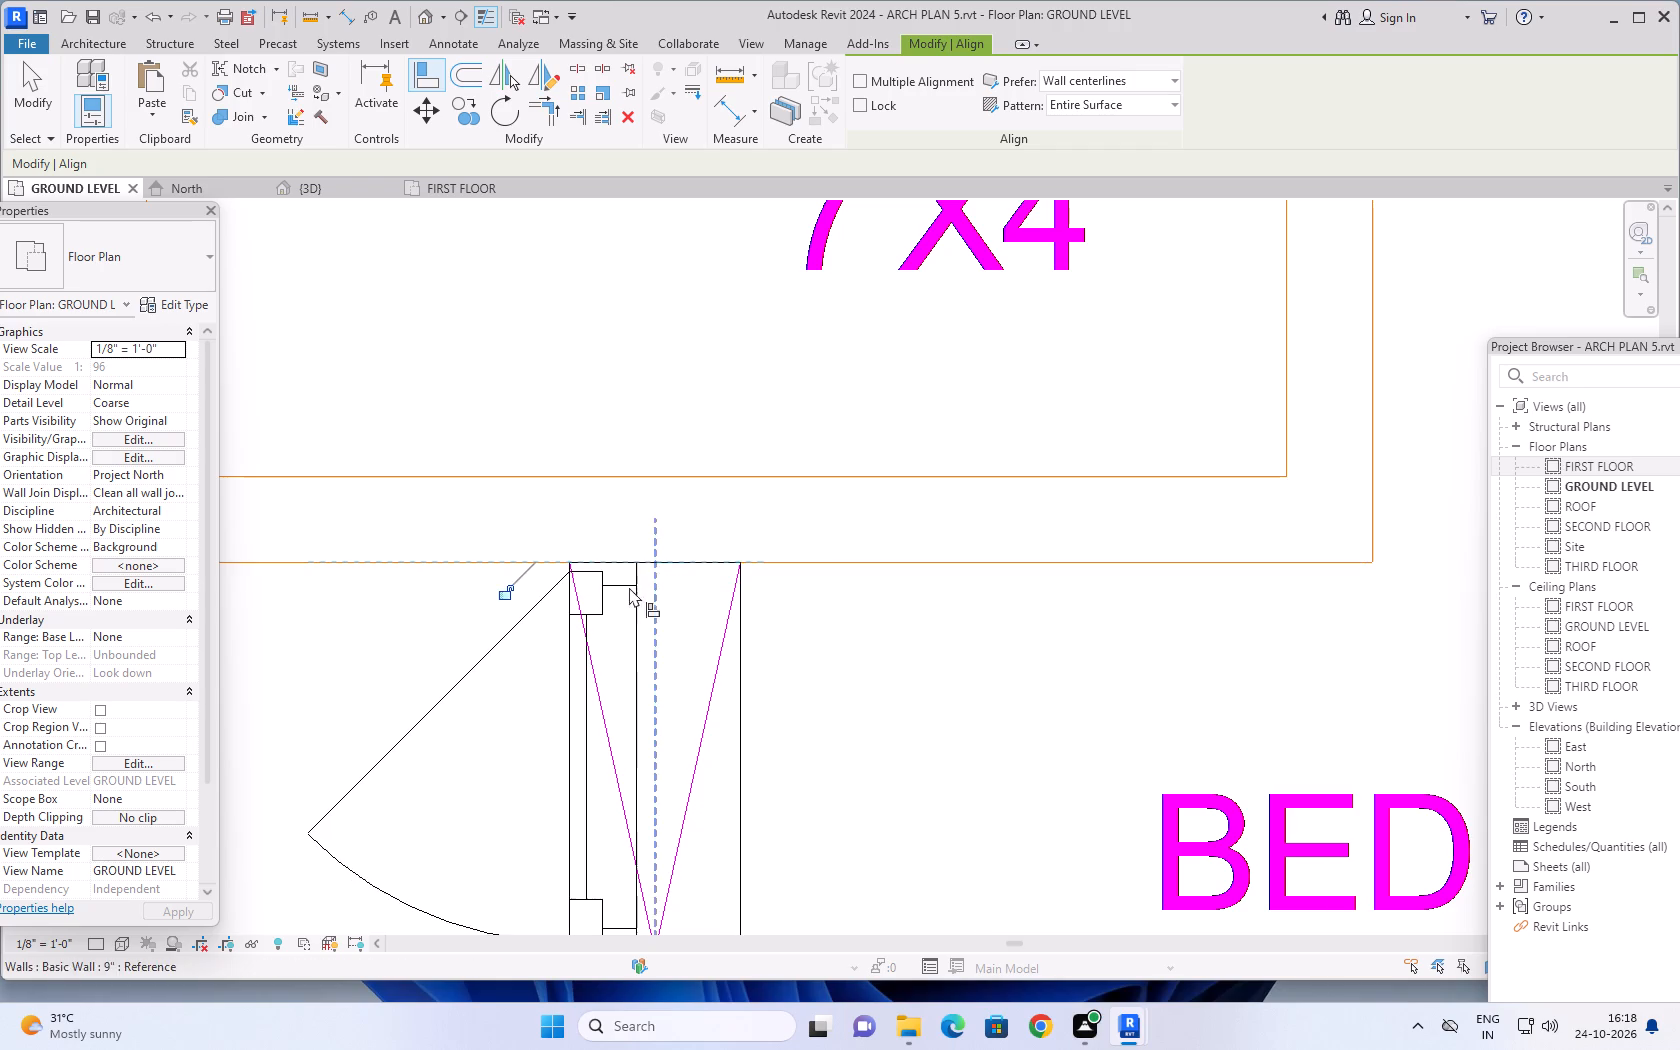
Place a 3'5"X7' double casement window in the marked W opening of the 7'6"X7' kitchen, with the casements opening outward.
{"action": "scroll", "coordinate": [591, 593], "scroll_direction": "down", "scroll_amount": 19}
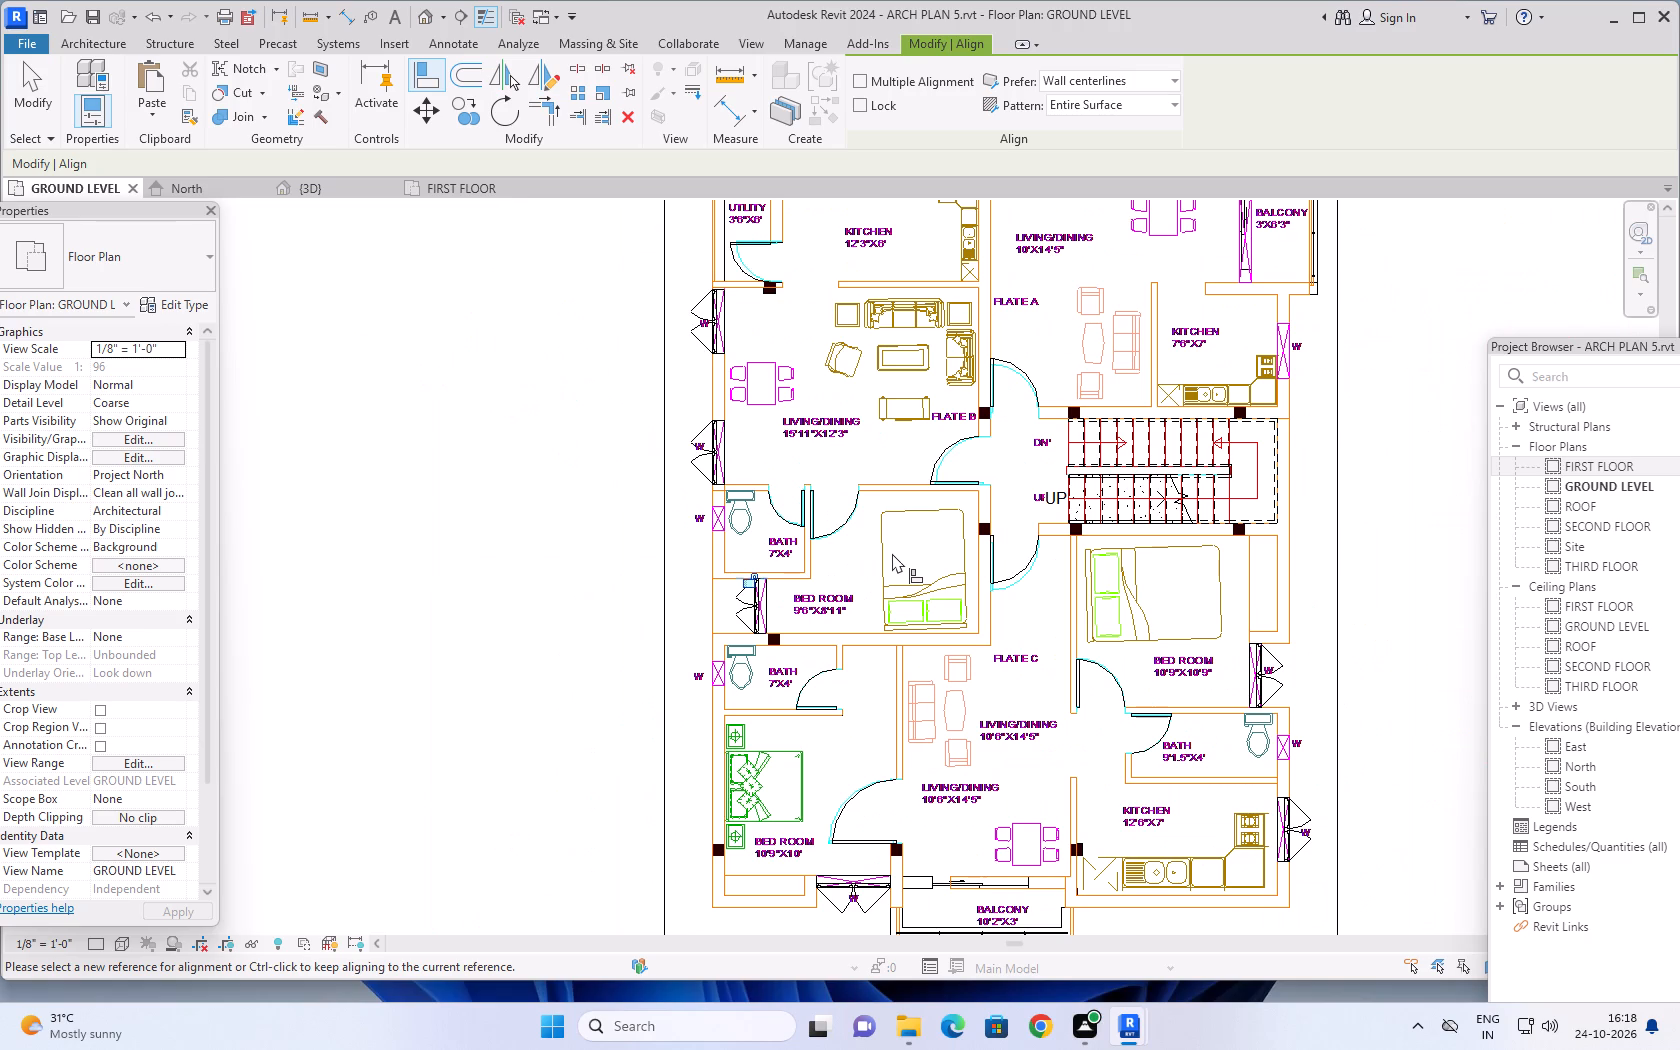
{"action": "scroll", "coordinate": [1149, 413], "scroll_direction": "down", "scroll_amount": 2}
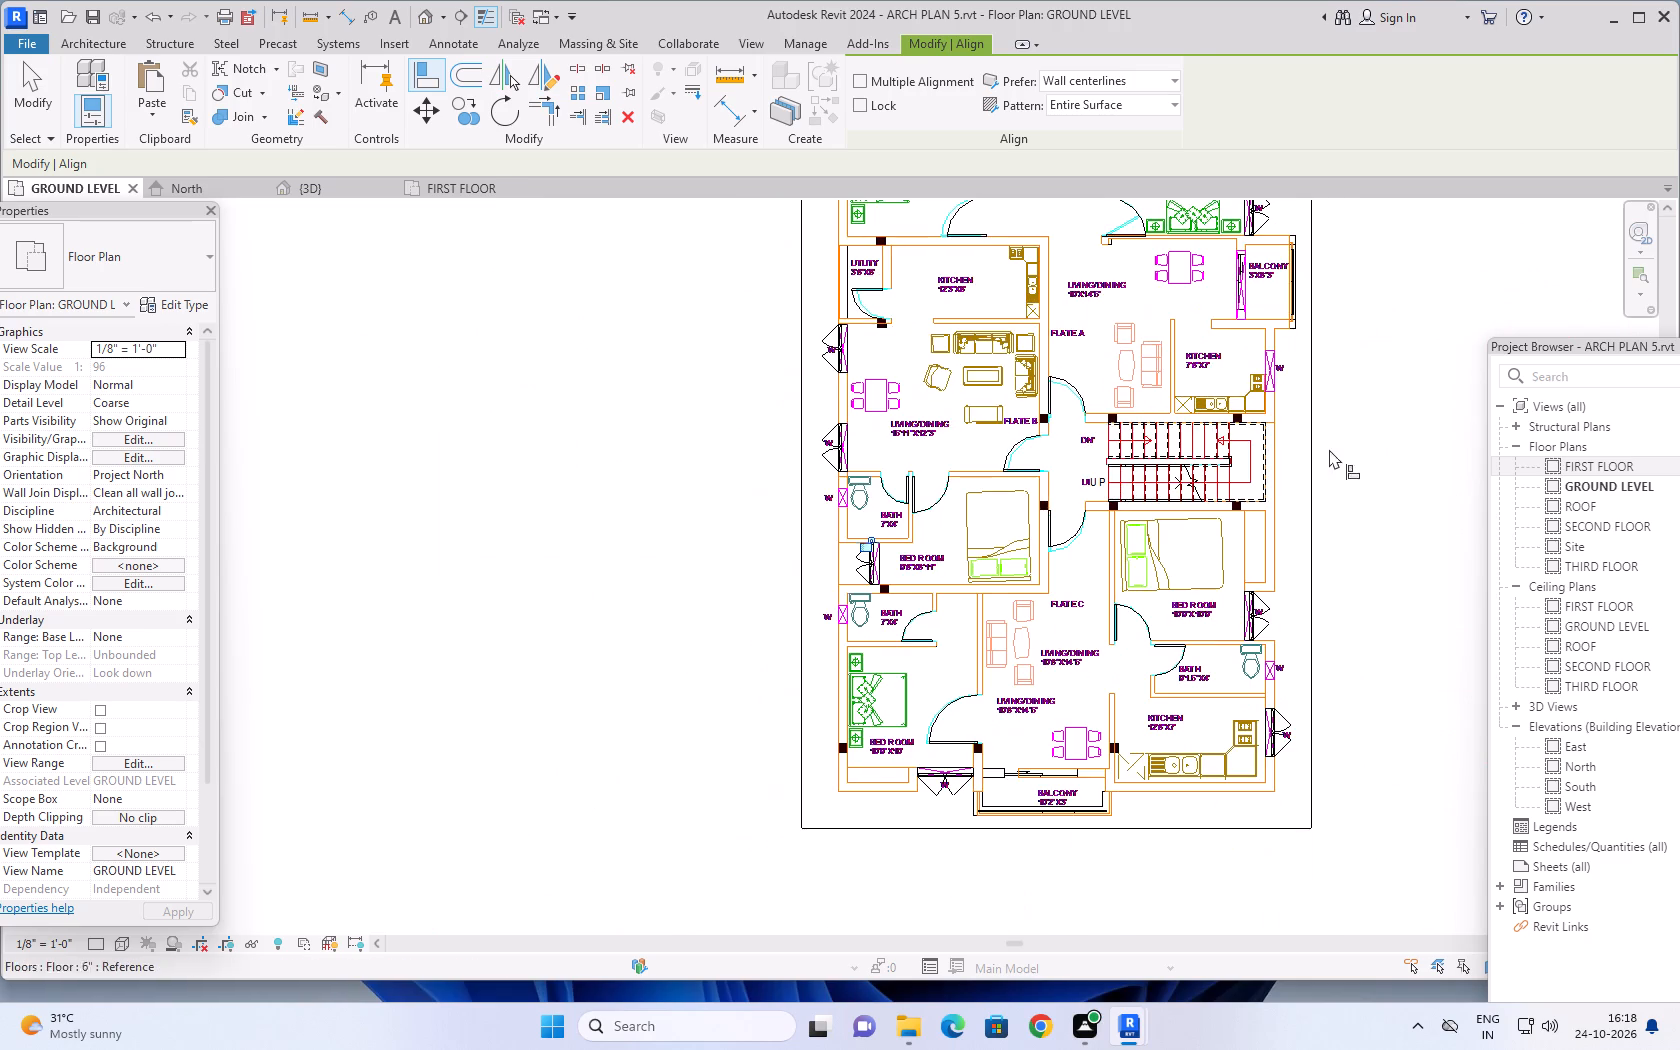
{"action": "middle_click_drag", "start_coordinate": [1349, 430], "coordinate": [1022, 583]}
{"action": "scroll", "coordinate": [929, 513], "scroll_direction": "up", "scroll_amount": 5}
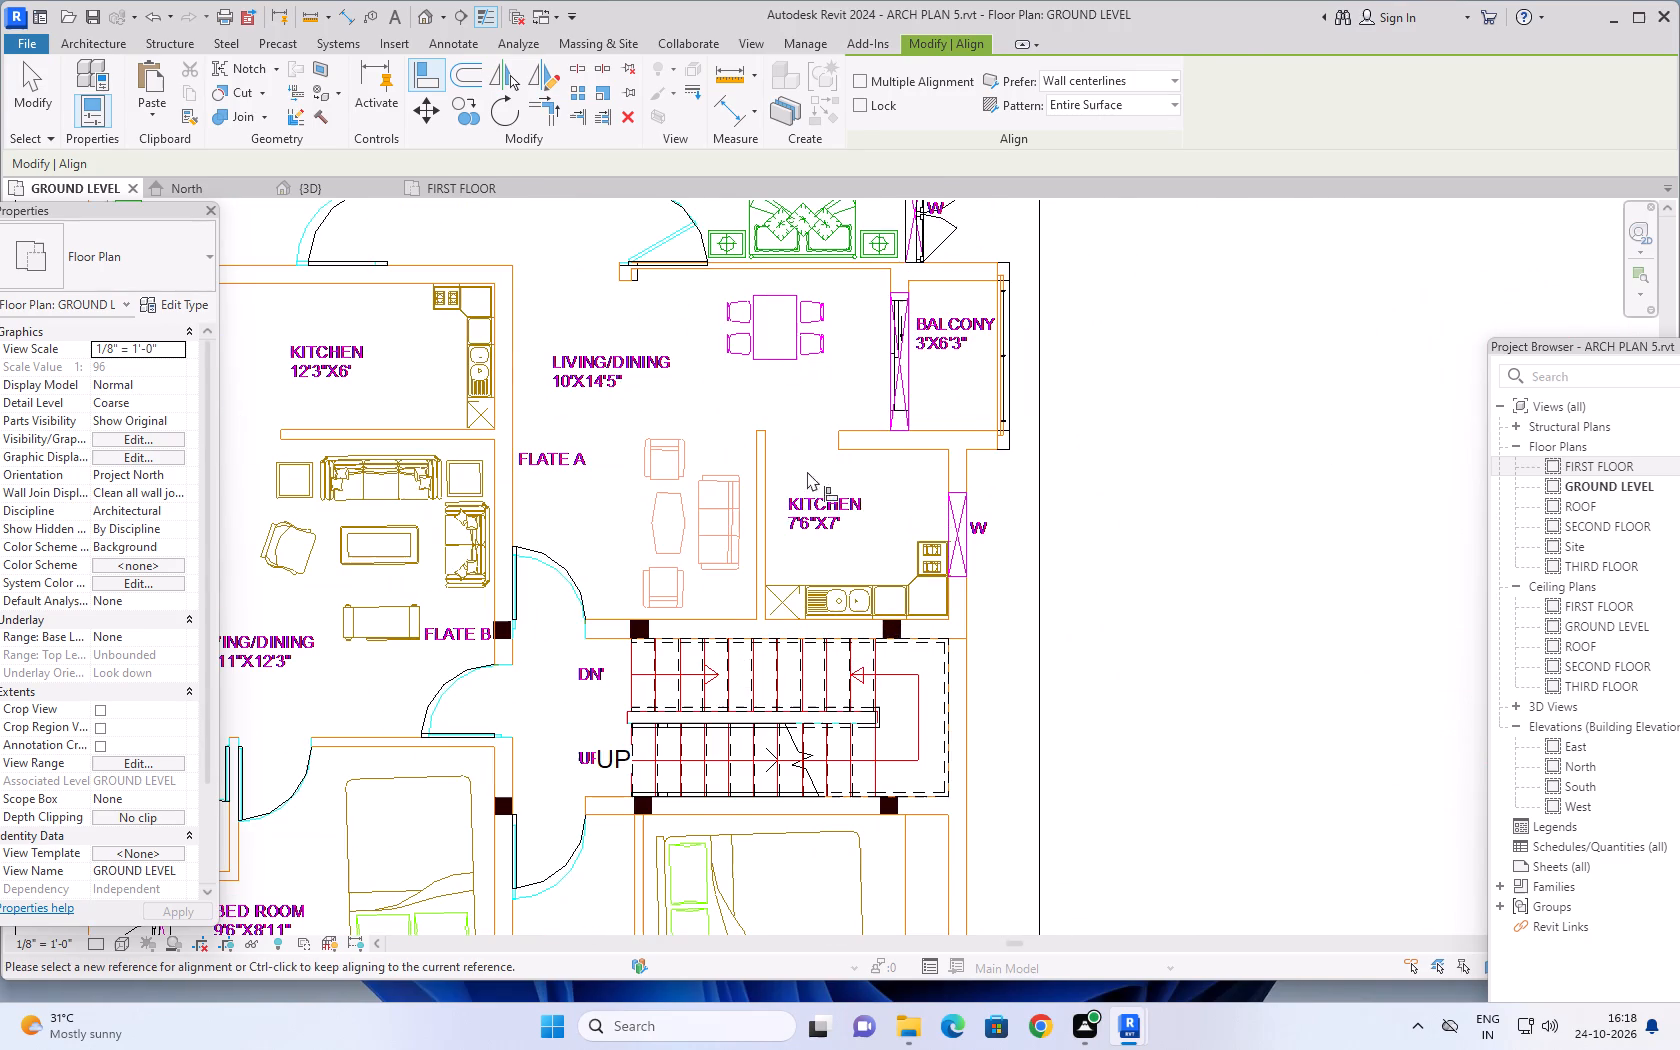
{"action": "left_click", "coordinate": [106, 37]}
{"action": "left_click", "coordinate": [167, 74]}
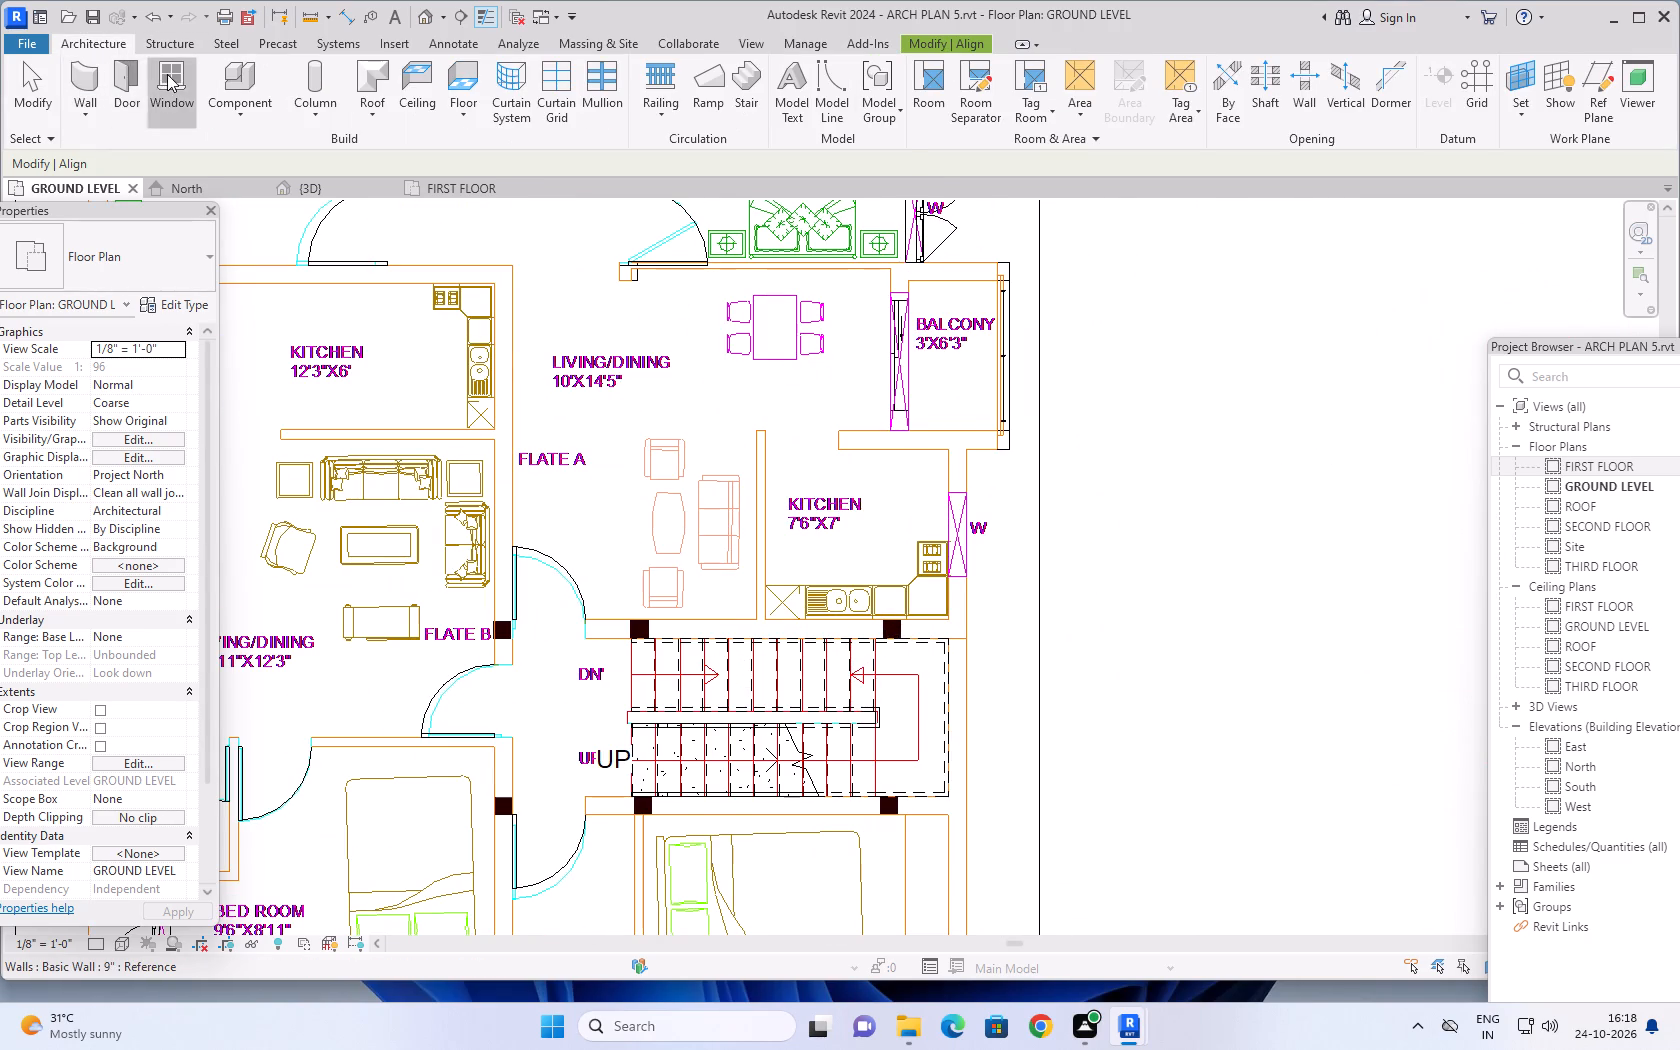
{"action": "scroll", "coordinate": [1034, 538], "scroll_direction": "up", "scroll_amount": 5}
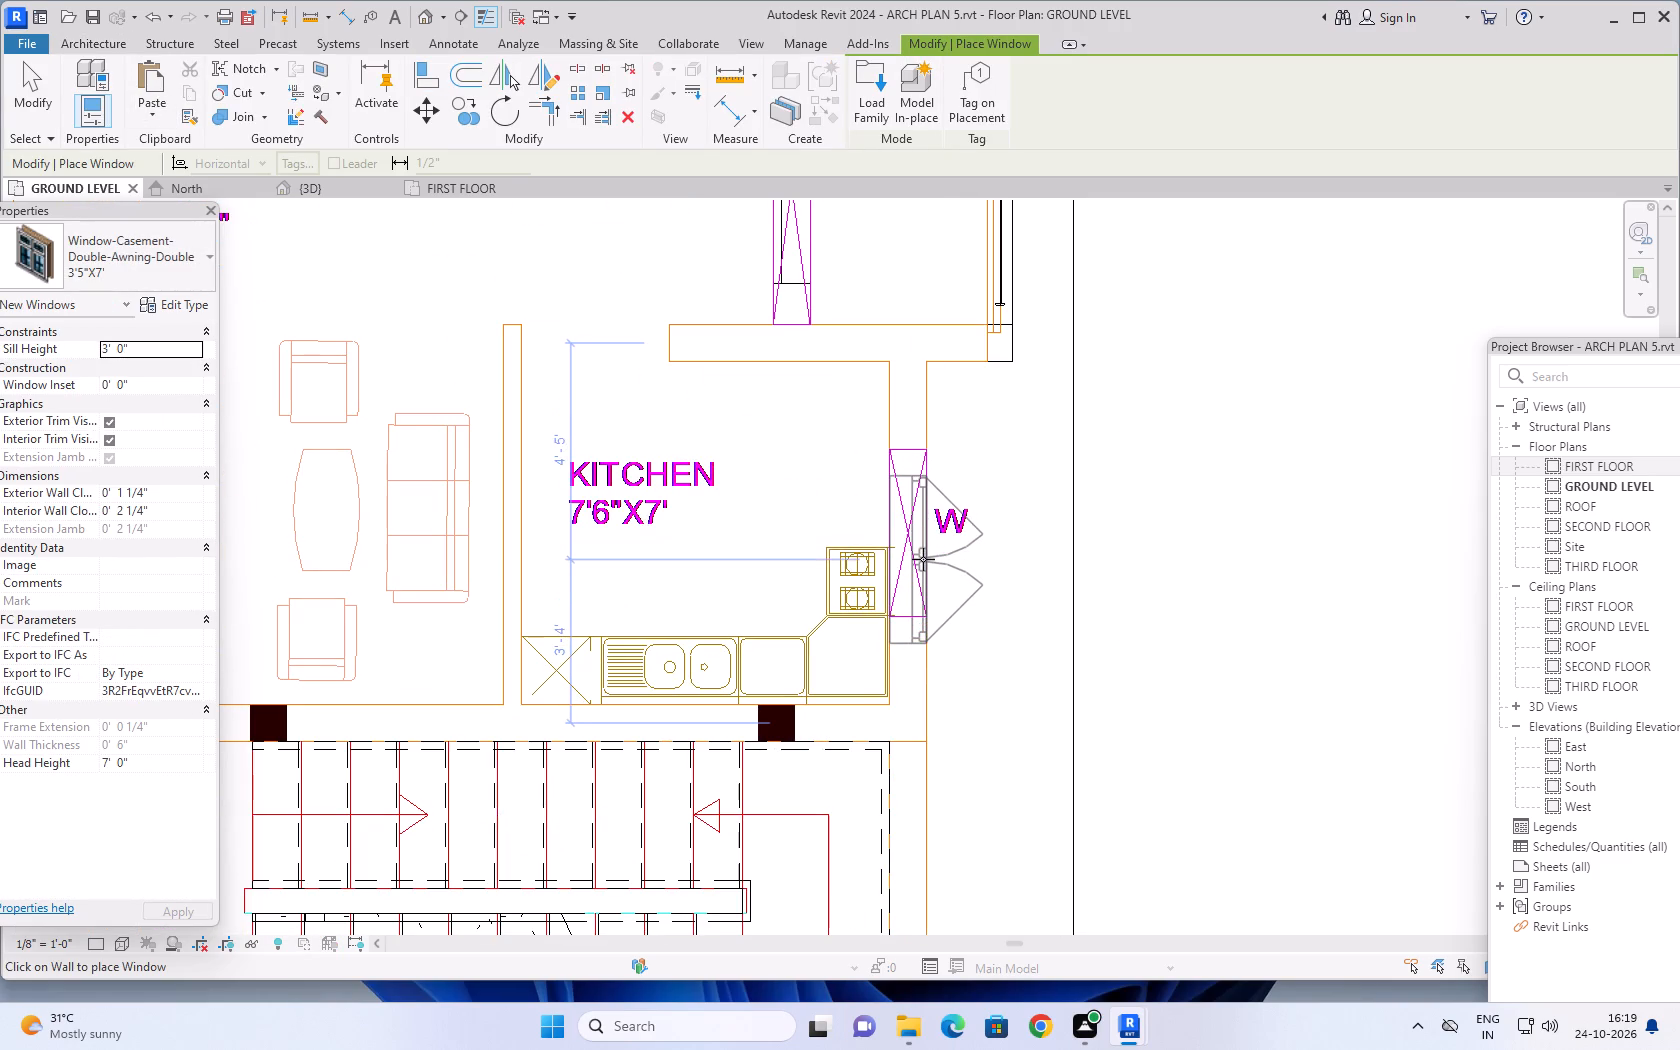
{"action": "left_click", "coordinate": [923, 559]}
Align the upper edge of the 7'6"X7' kitchen window with the upper edge of its marked W opening.
{"action": "scroll", "coordinate": [956, 521], "scroll_direction": "down", "scroll_amount": 7}
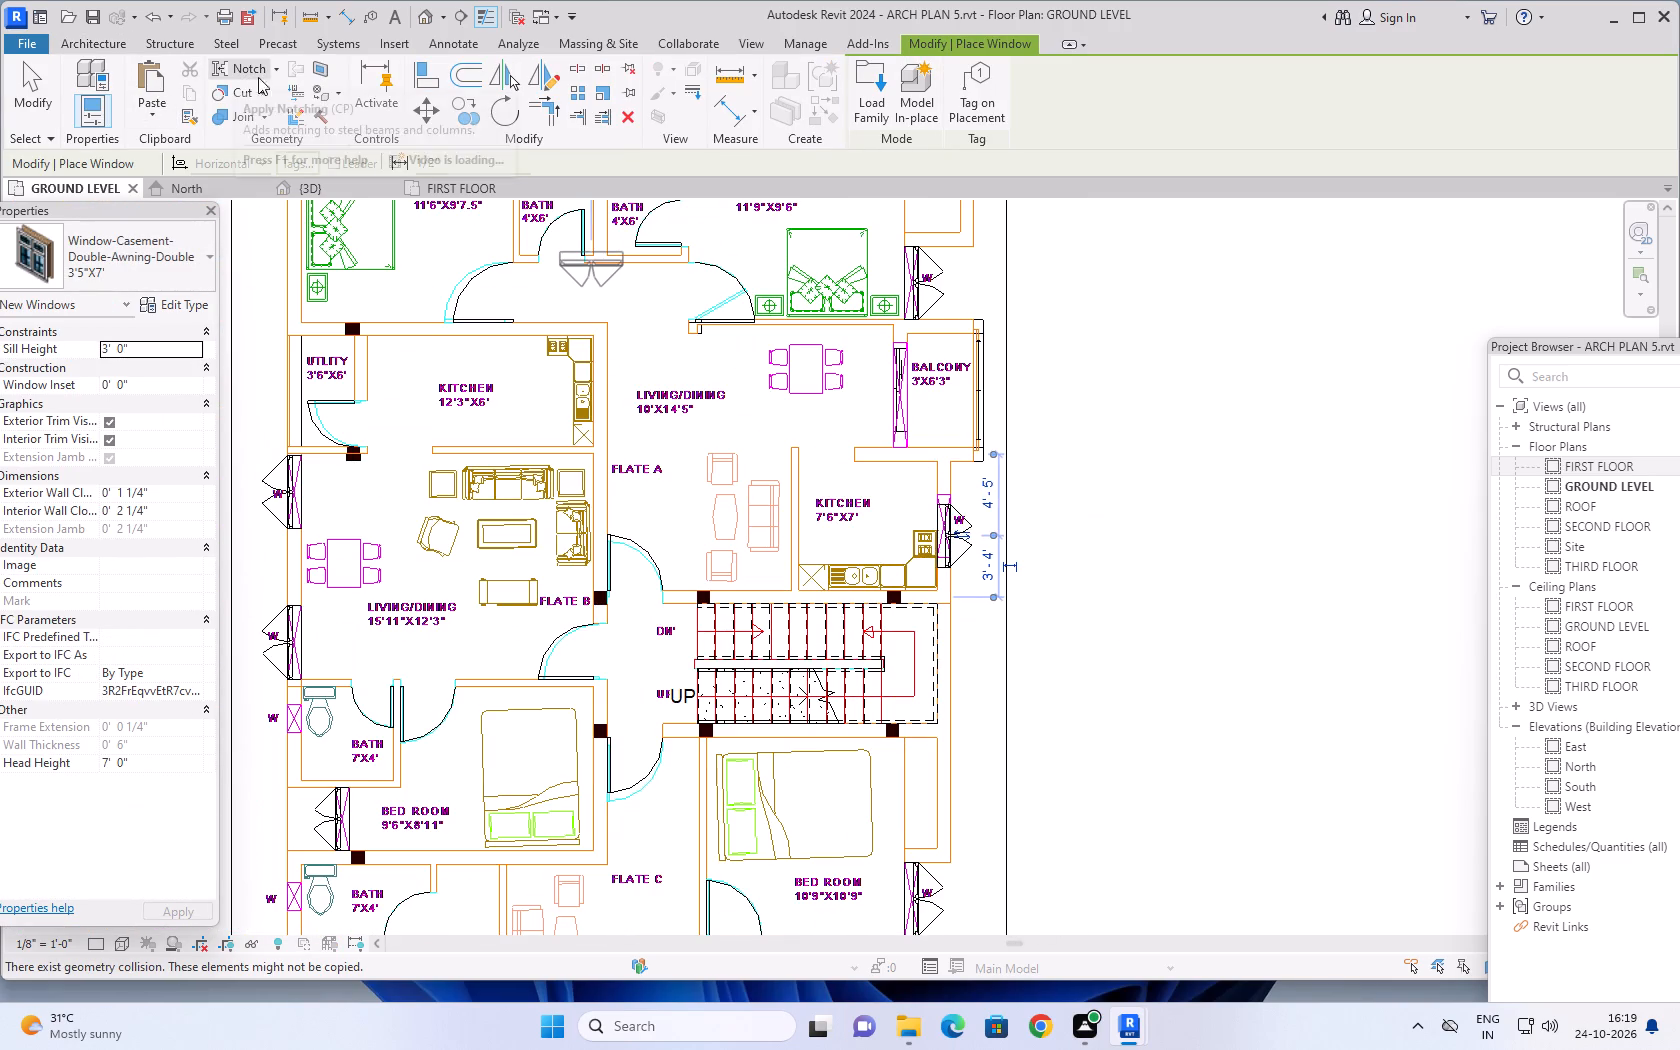
{"action": "left_click", "coordinate": [428, 80]}
{"action": "scroll", "coordinate": [897, 326], "scroll_direction": "up", "scroll_amount": 3}
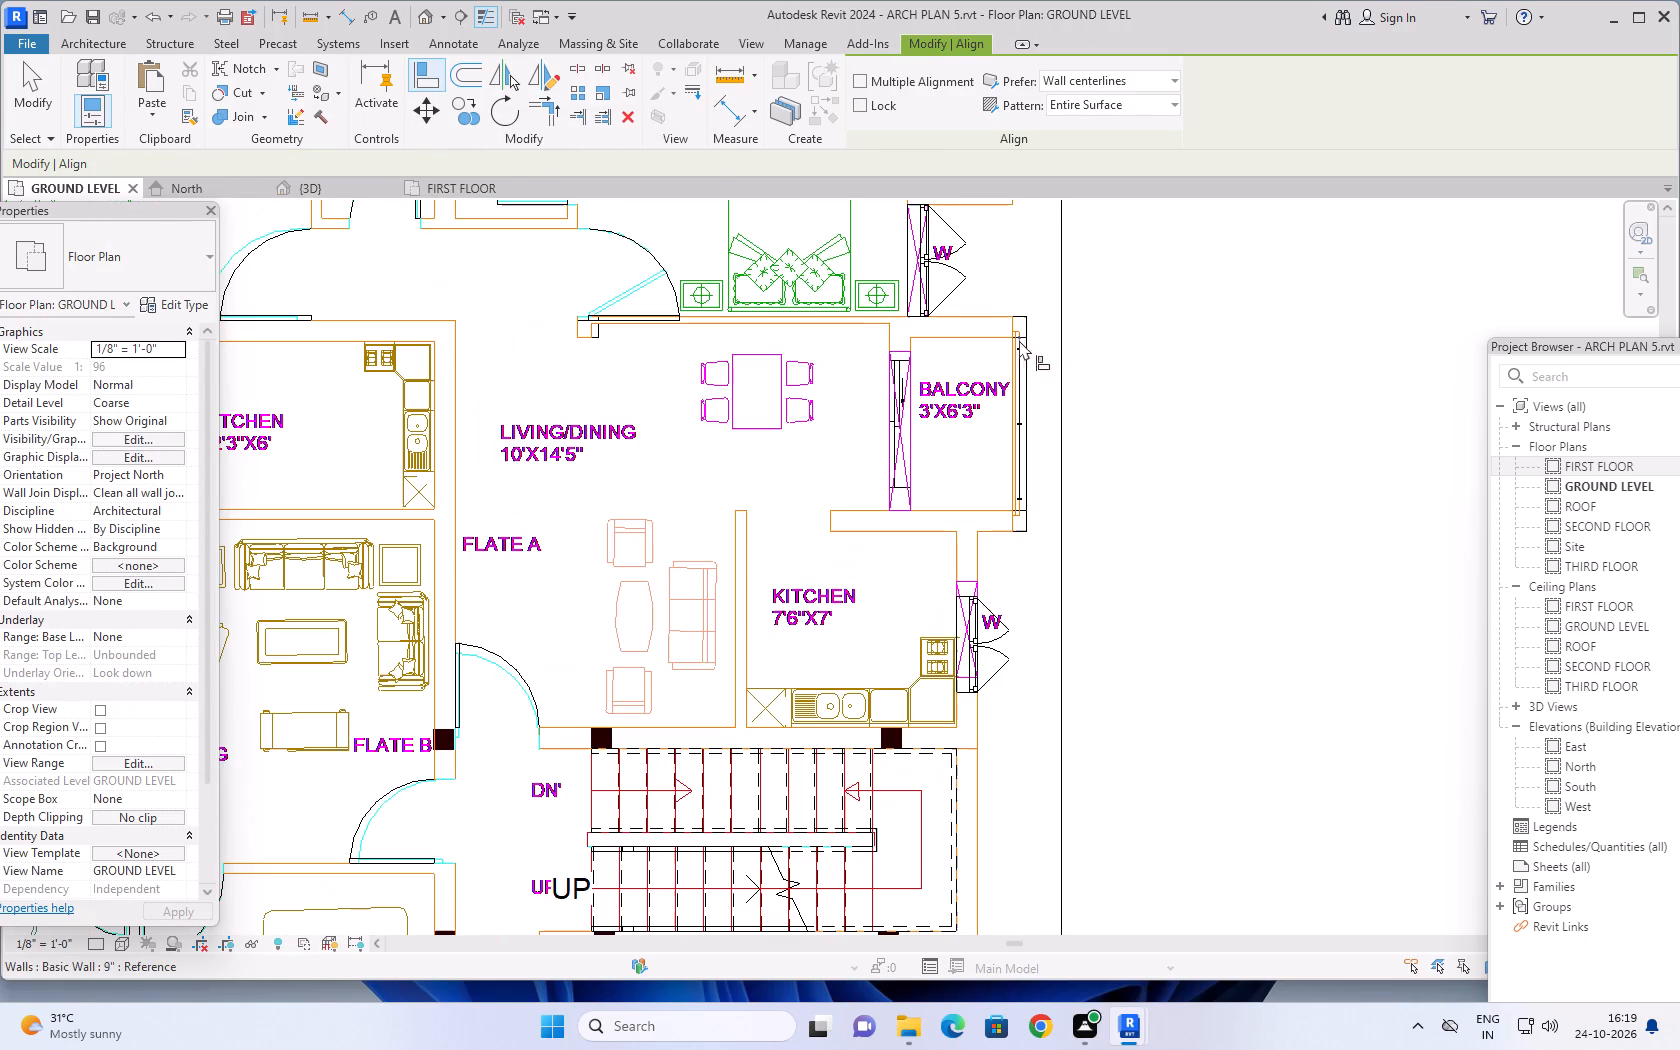
{"action": "scroll", "coordinate": [964, 590], "scroll_direction": "up", "scroll_amount": 11}
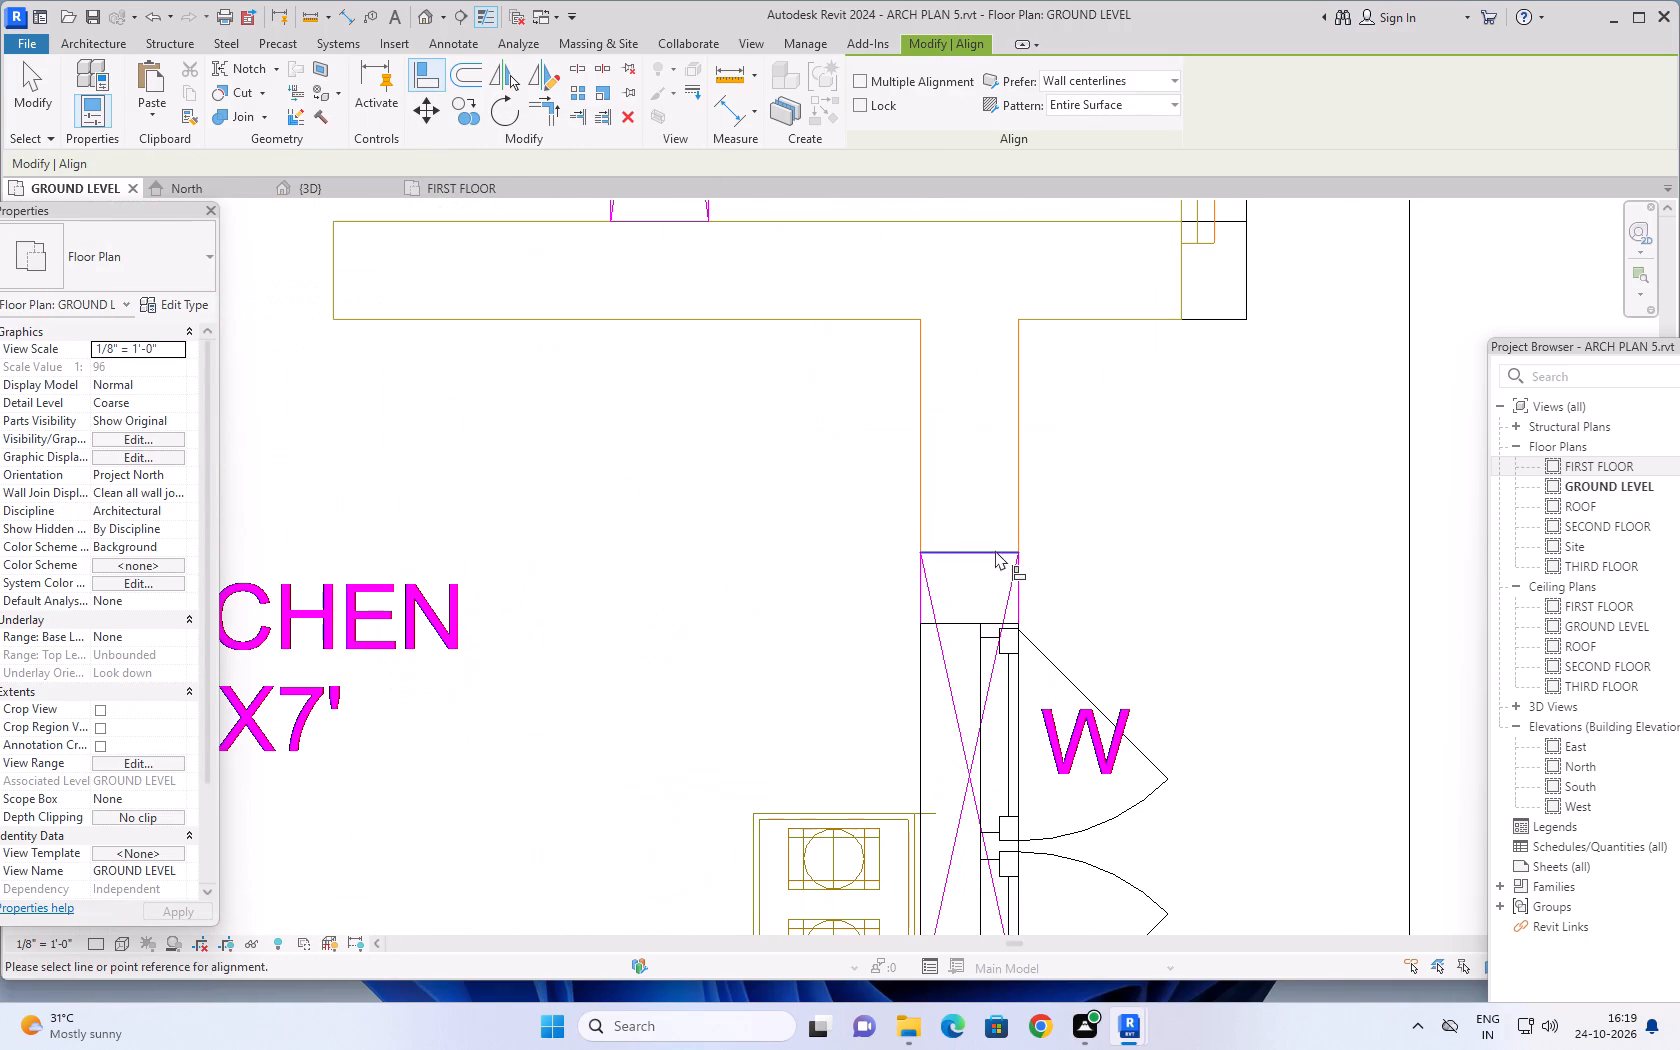
{"action": "left_click", "coordinate": [995, 550]}
{"action": "left_click", "coordinate": [966, 623]}
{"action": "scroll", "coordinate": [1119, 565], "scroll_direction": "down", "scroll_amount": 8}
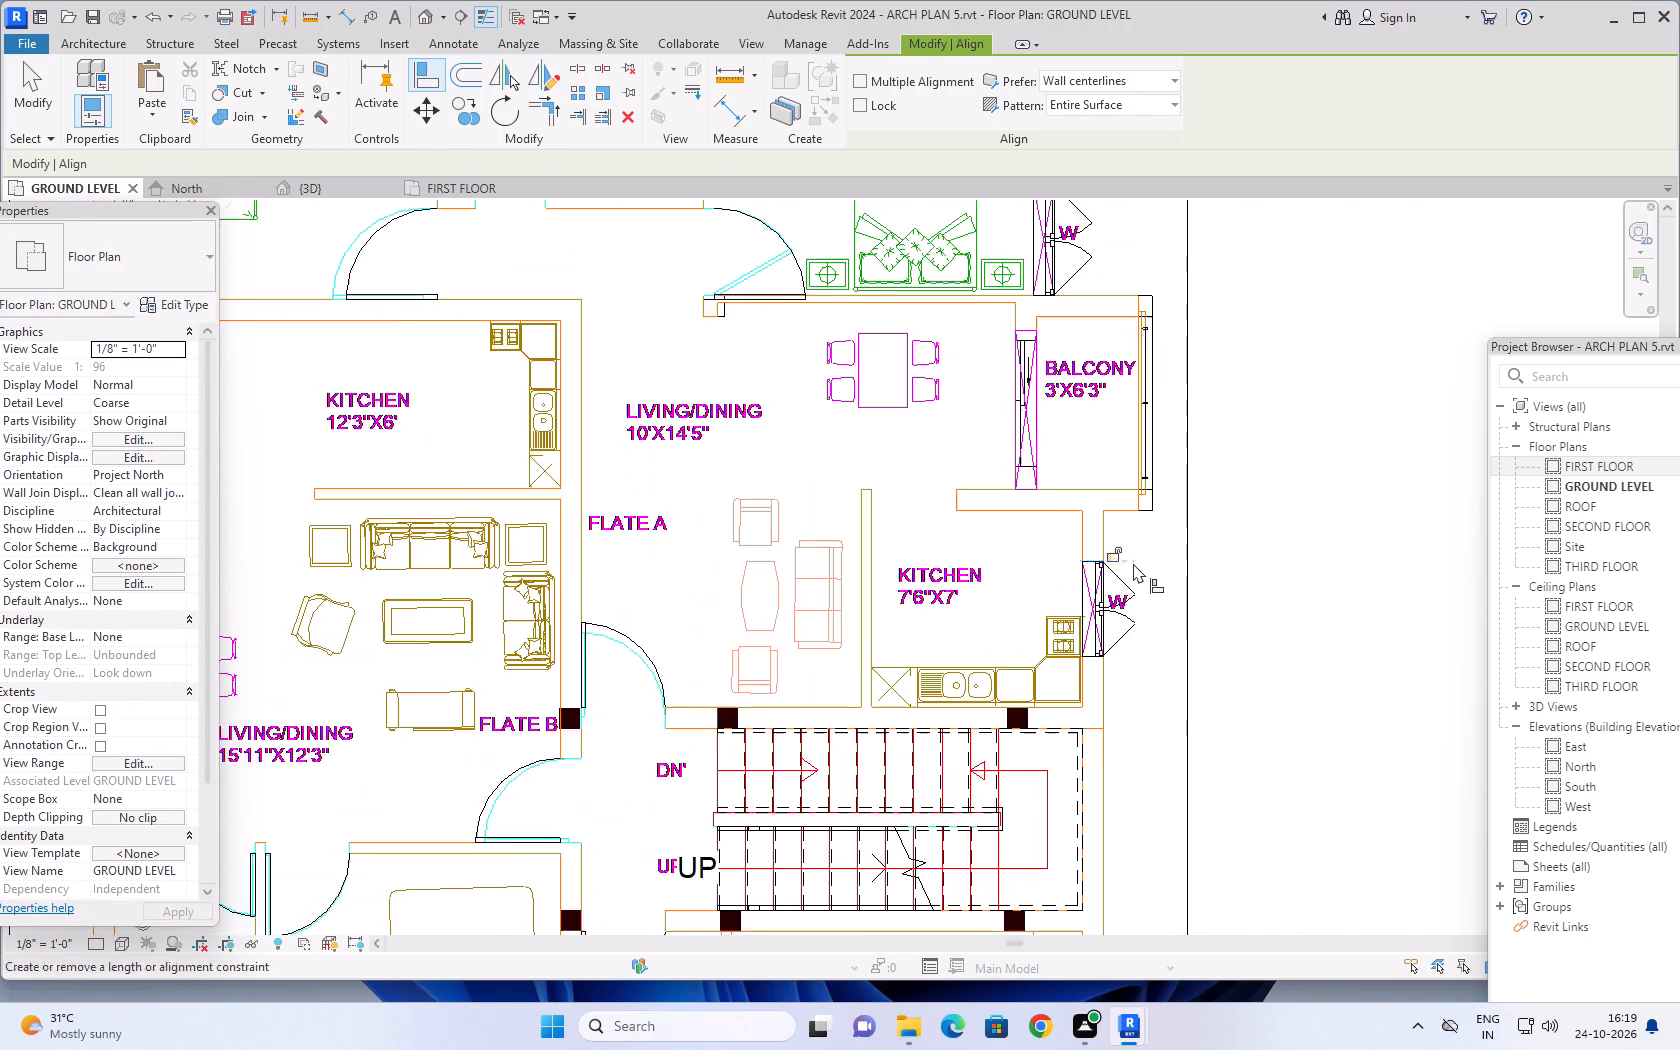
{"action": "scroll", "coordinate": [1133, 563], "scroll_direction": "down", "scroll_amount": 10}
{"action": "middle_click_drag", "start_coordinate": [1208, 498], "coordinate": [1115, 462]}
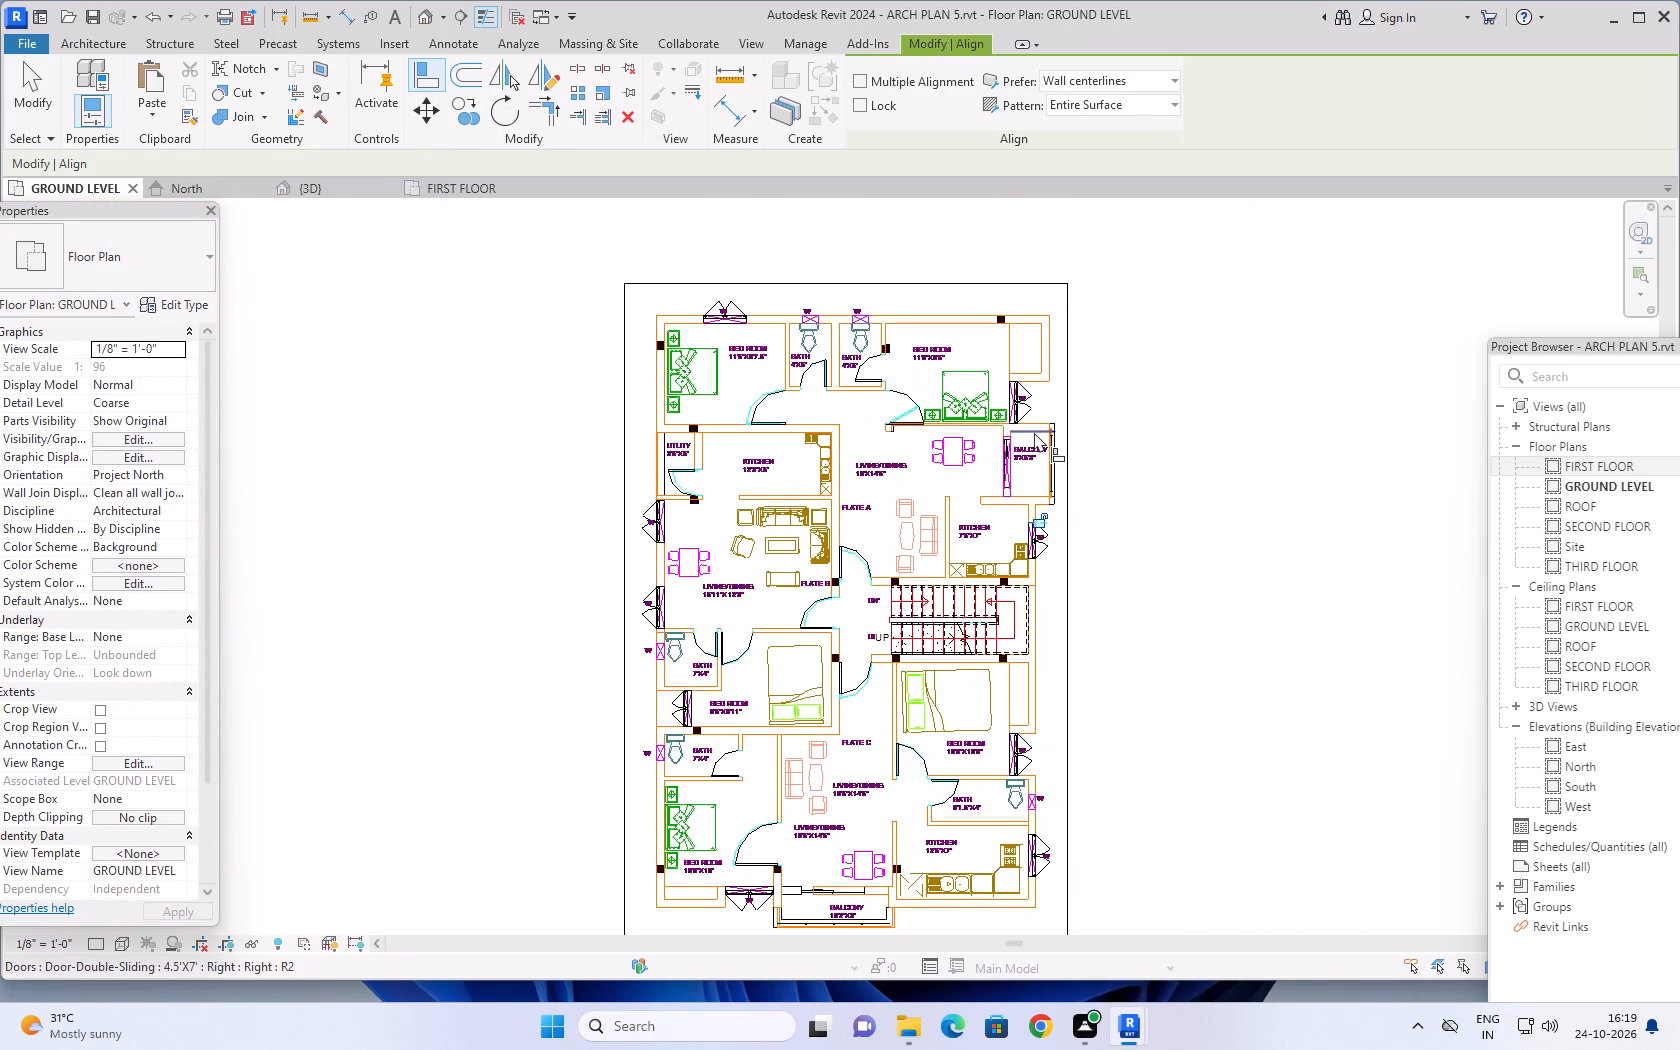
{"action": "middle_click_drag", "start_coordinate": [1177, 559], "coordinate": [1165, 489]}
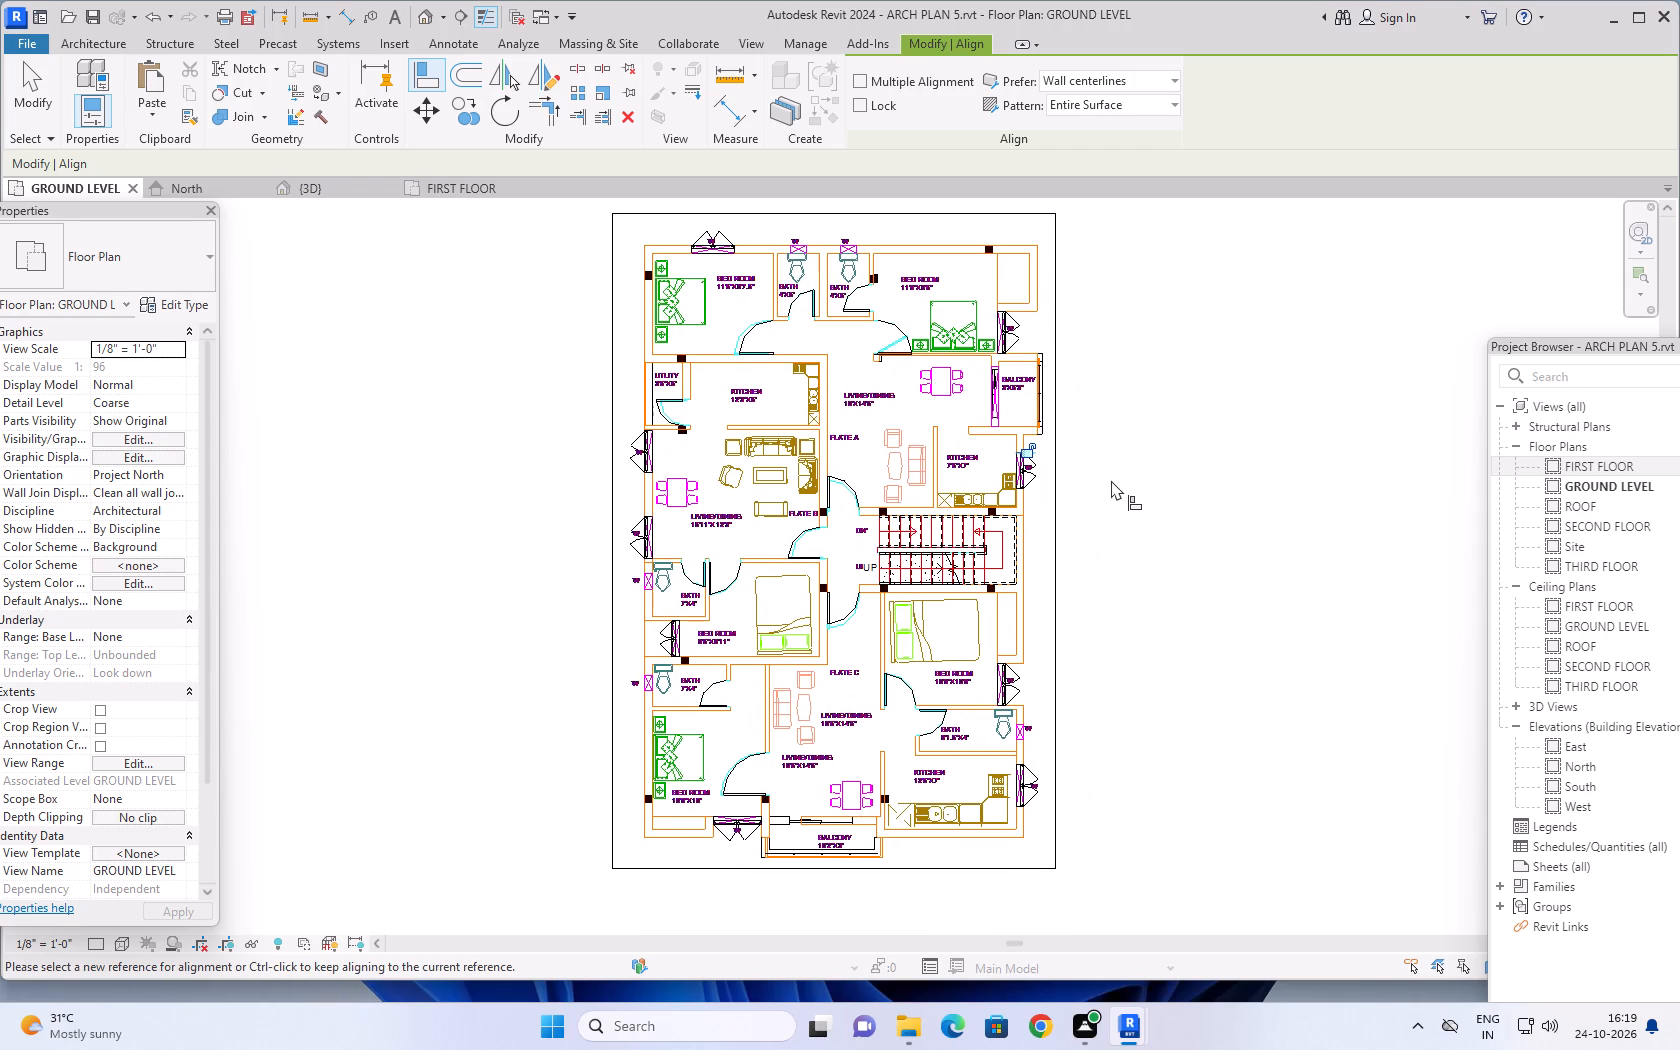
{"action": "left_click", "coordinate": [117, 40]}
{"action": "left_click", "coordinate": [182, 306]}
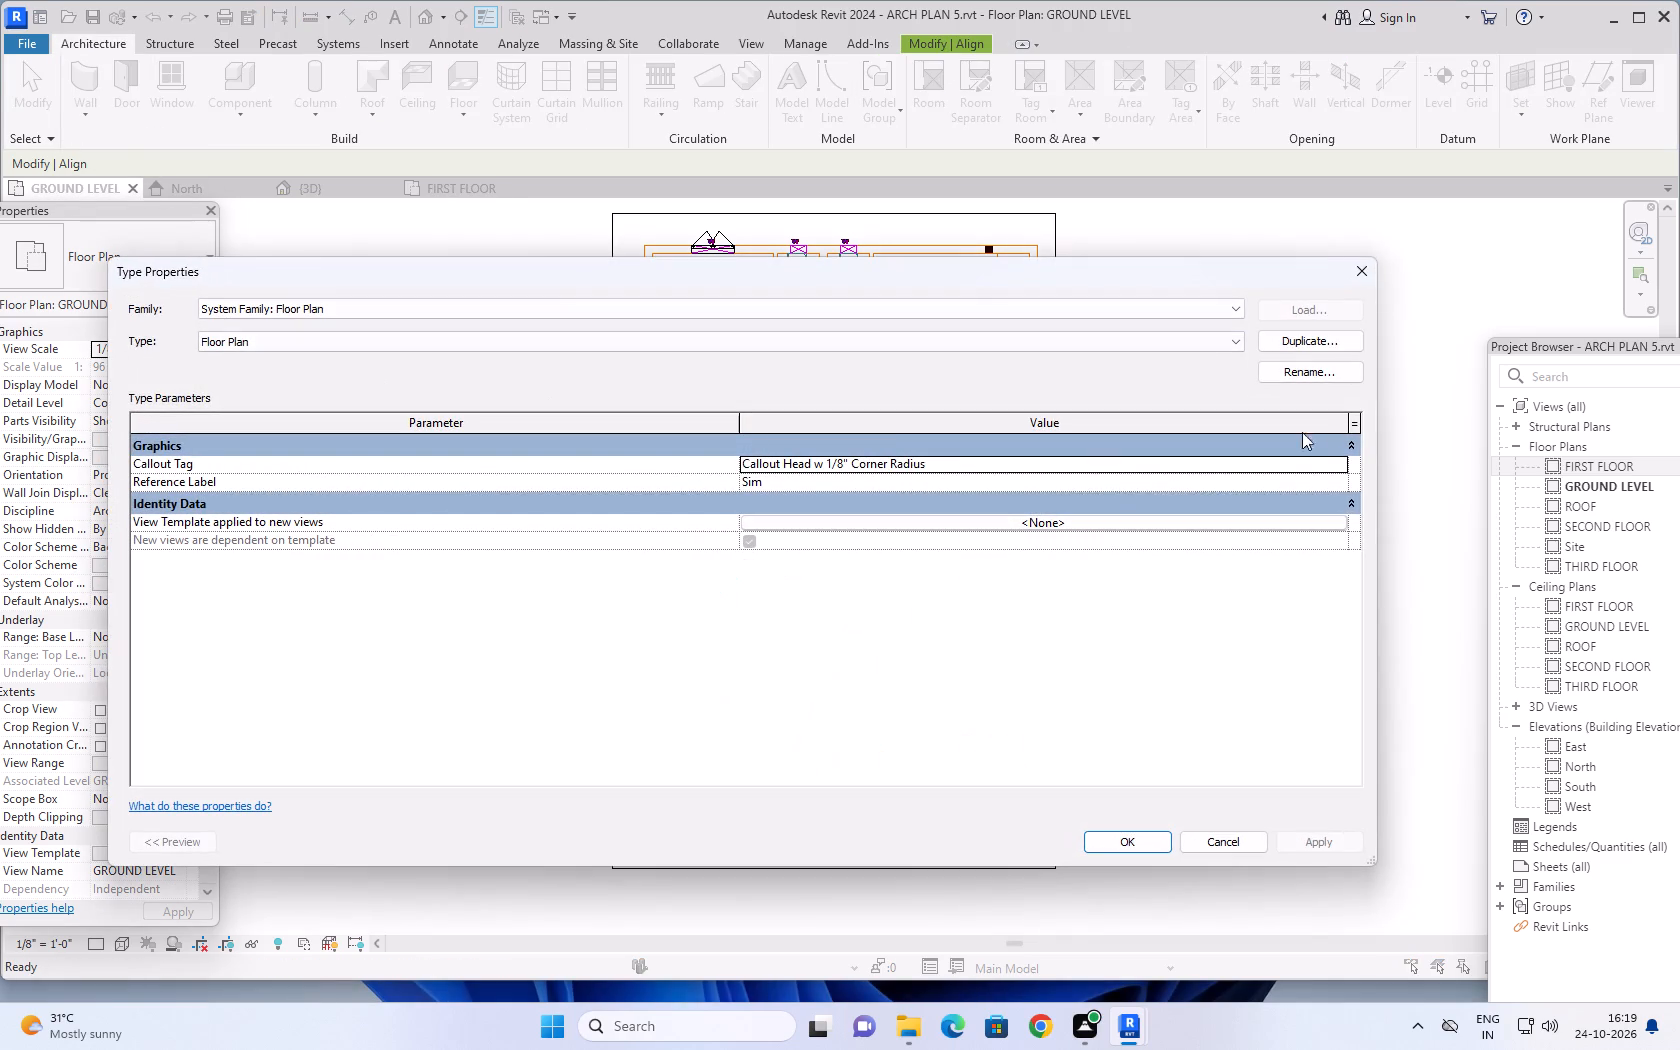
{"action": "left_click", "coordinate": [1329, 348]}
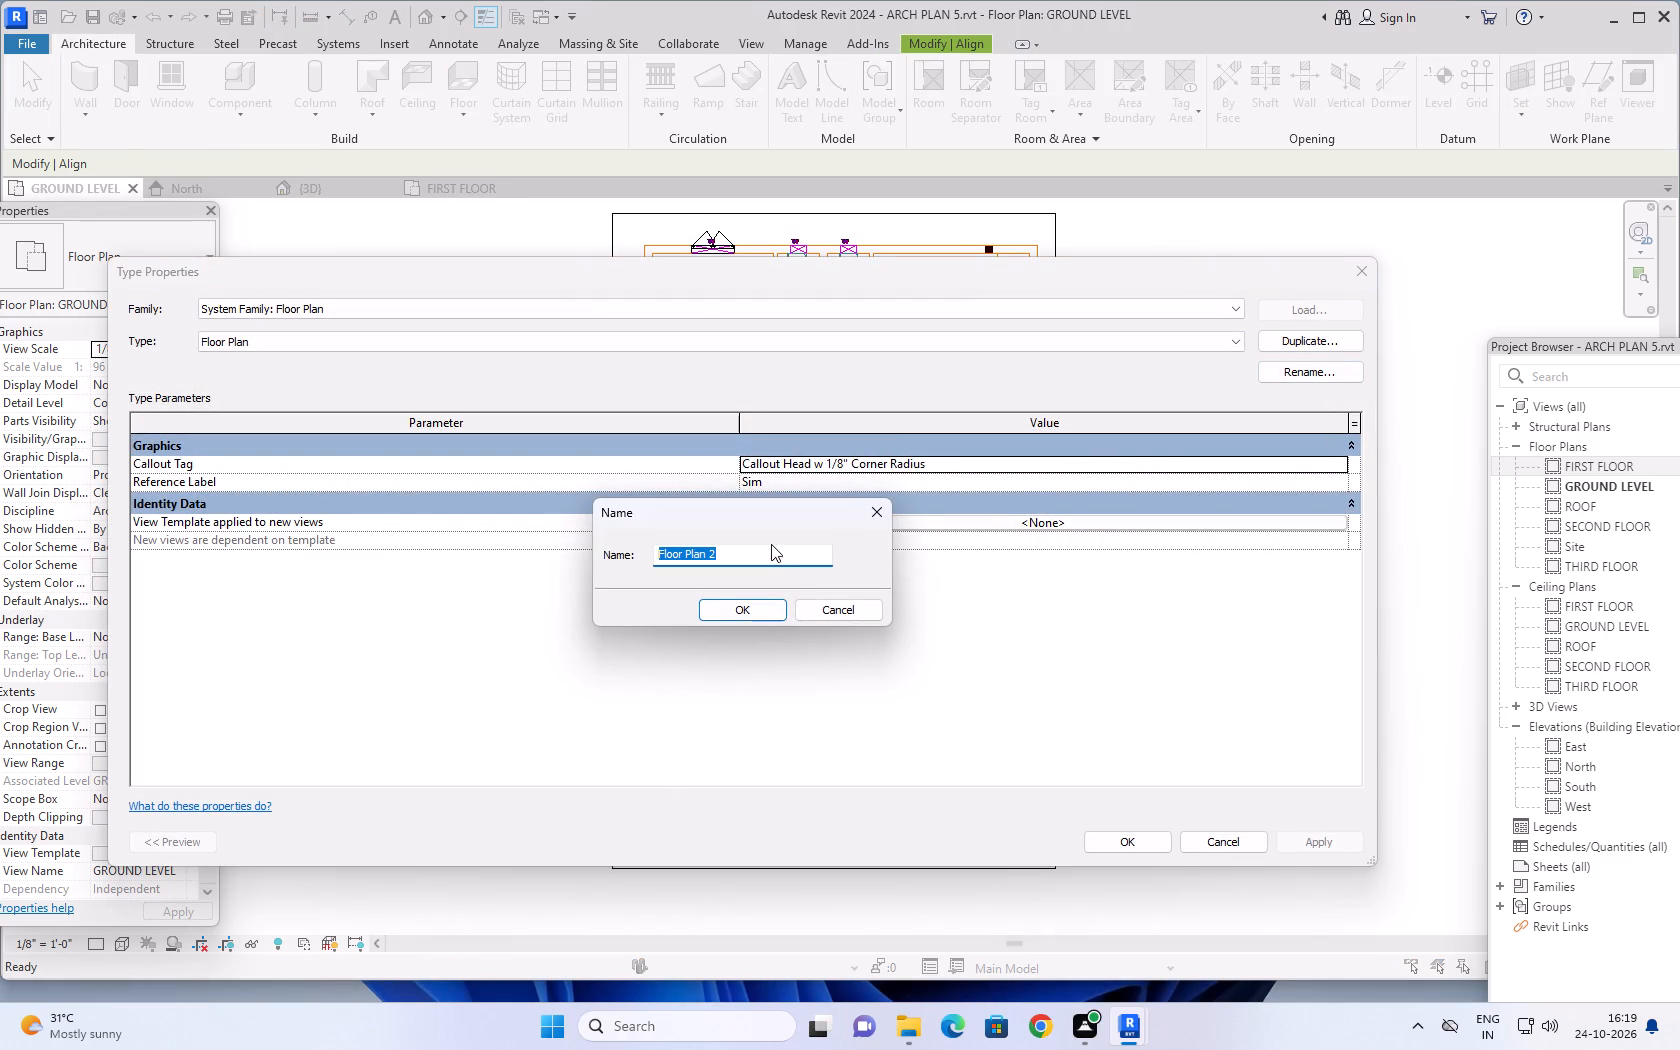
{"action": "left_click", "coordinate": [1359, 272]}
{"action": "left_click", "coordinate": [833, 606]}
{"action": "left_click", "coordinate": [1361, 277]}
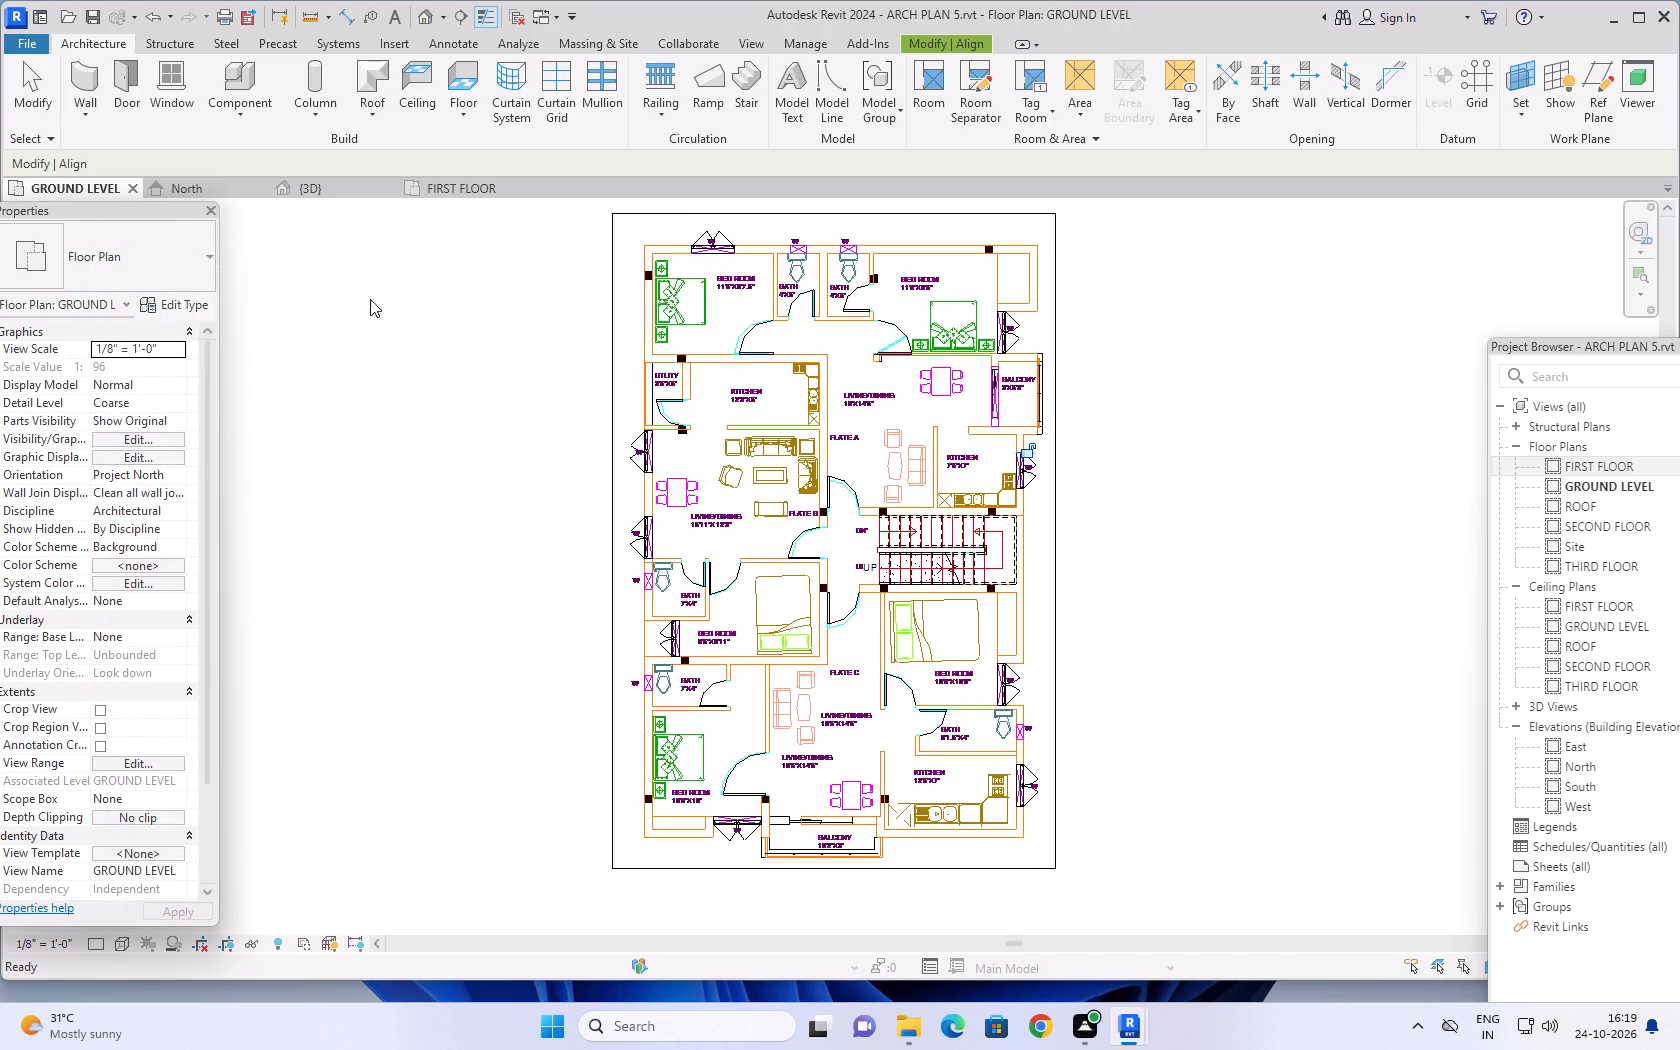
Start placing a window and duplicate the 3'5"X7' double casement type as 1'6"X2'.
{"action": "left_click", "coordinate": [165, 83]}
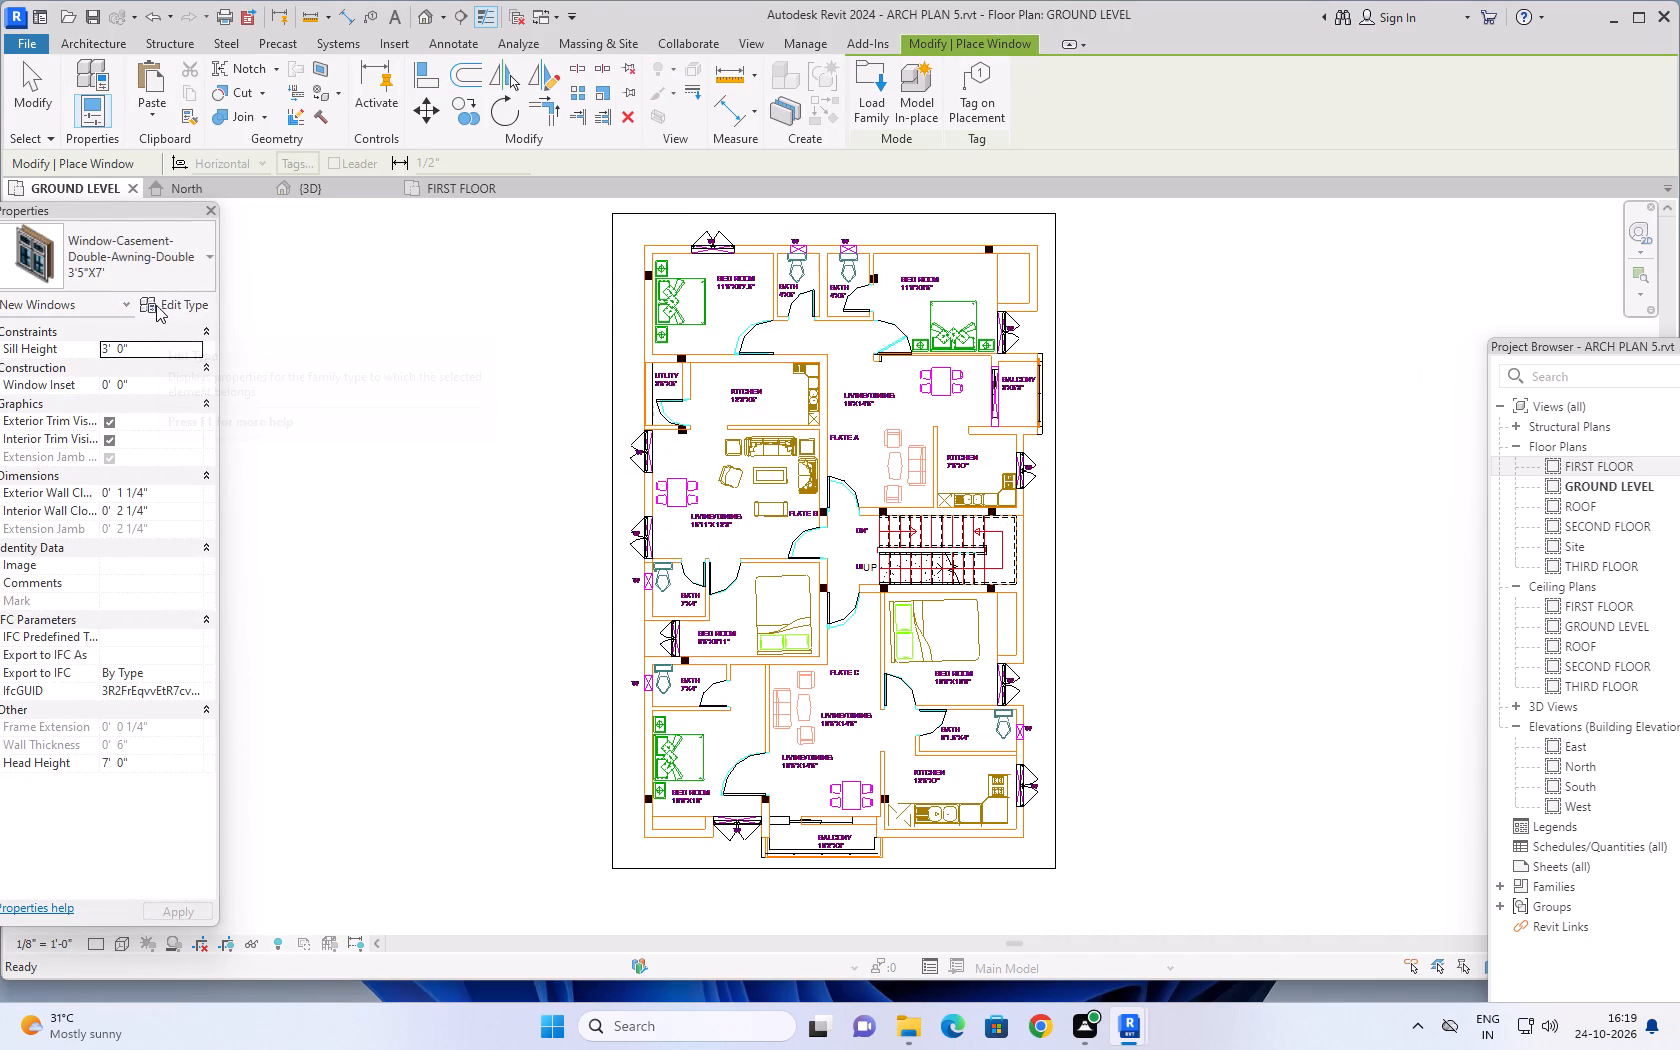
{"action": "left_click", "coordinate": [161, 298]}
{"action": "left_click", "coordinate": [1289, 341]}
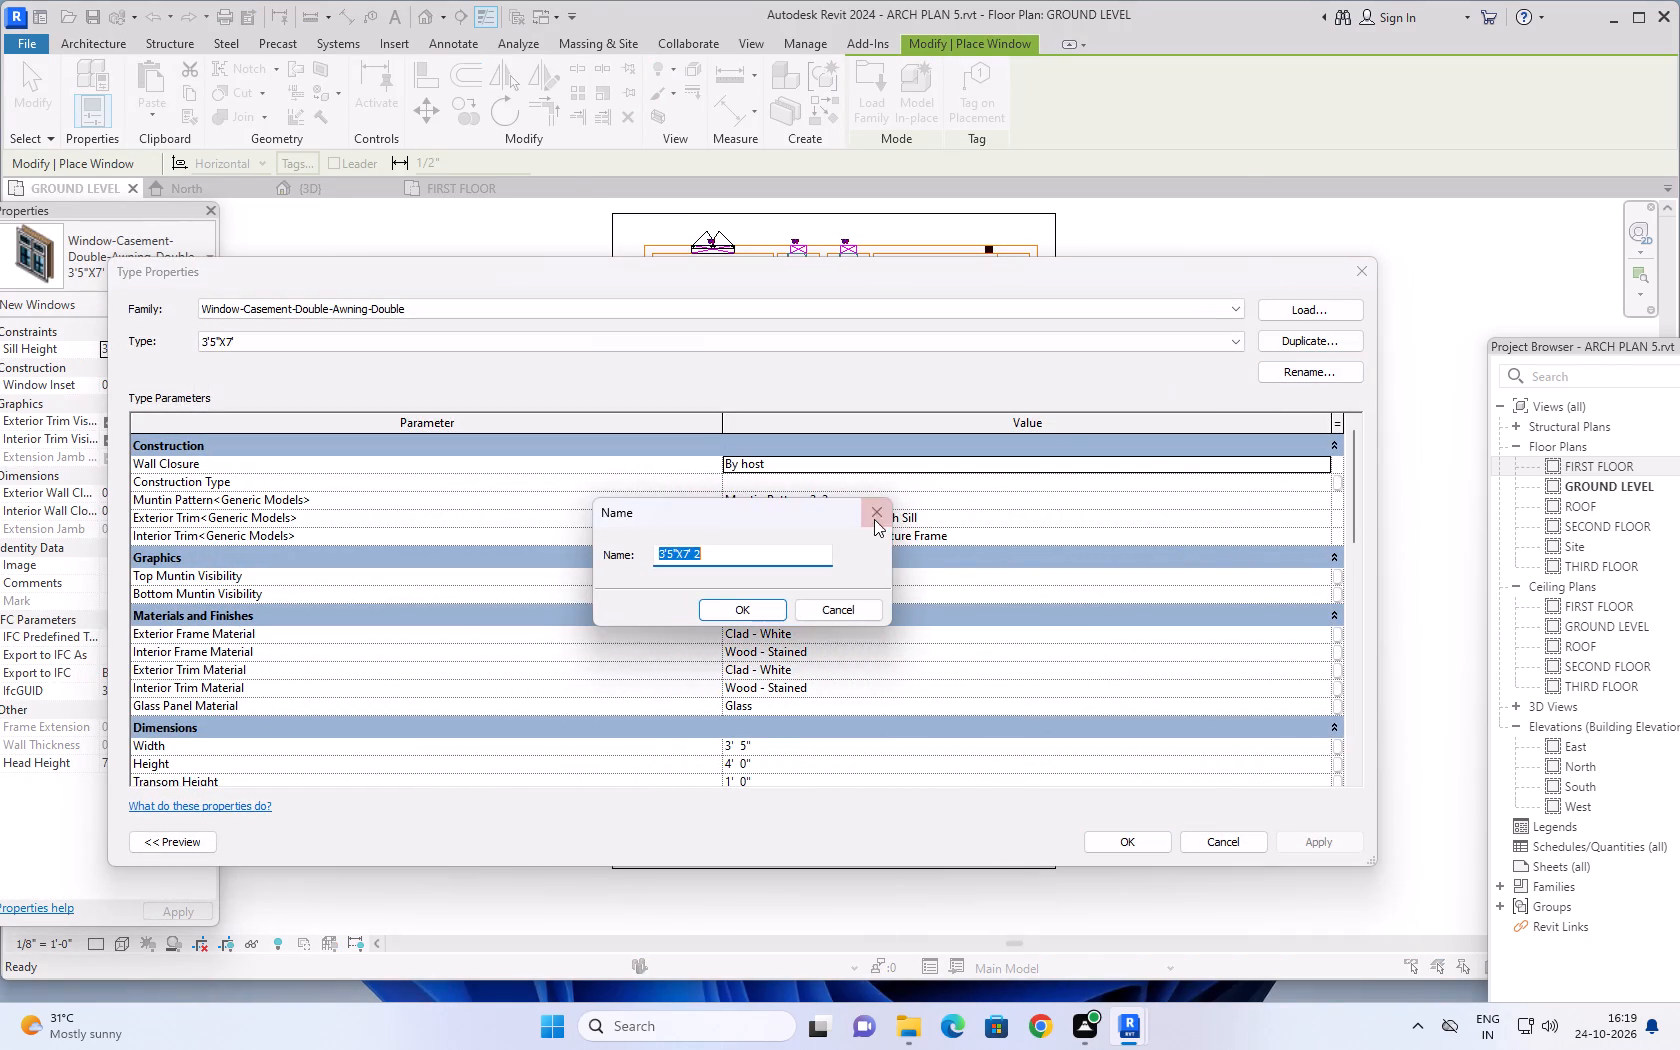
{"action": "type", "text": "1'6\""}
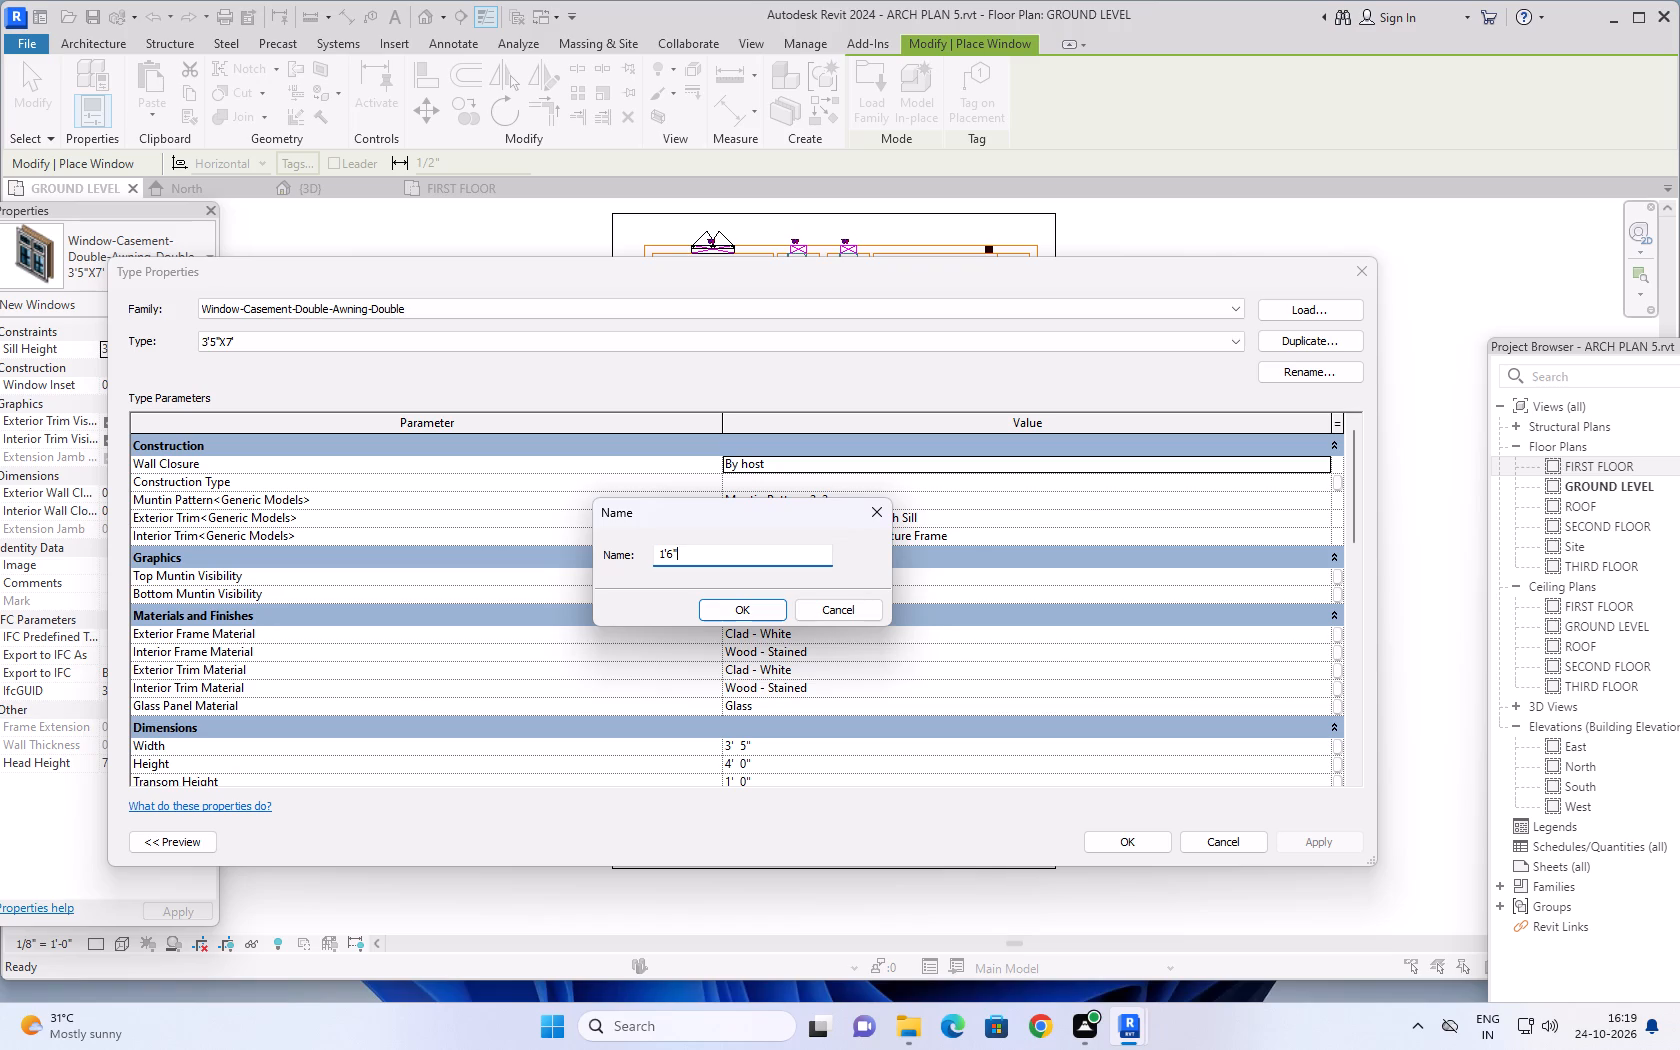
{"action": "type", "text": "X2'"}
{"action": "key", "text": "Return"}
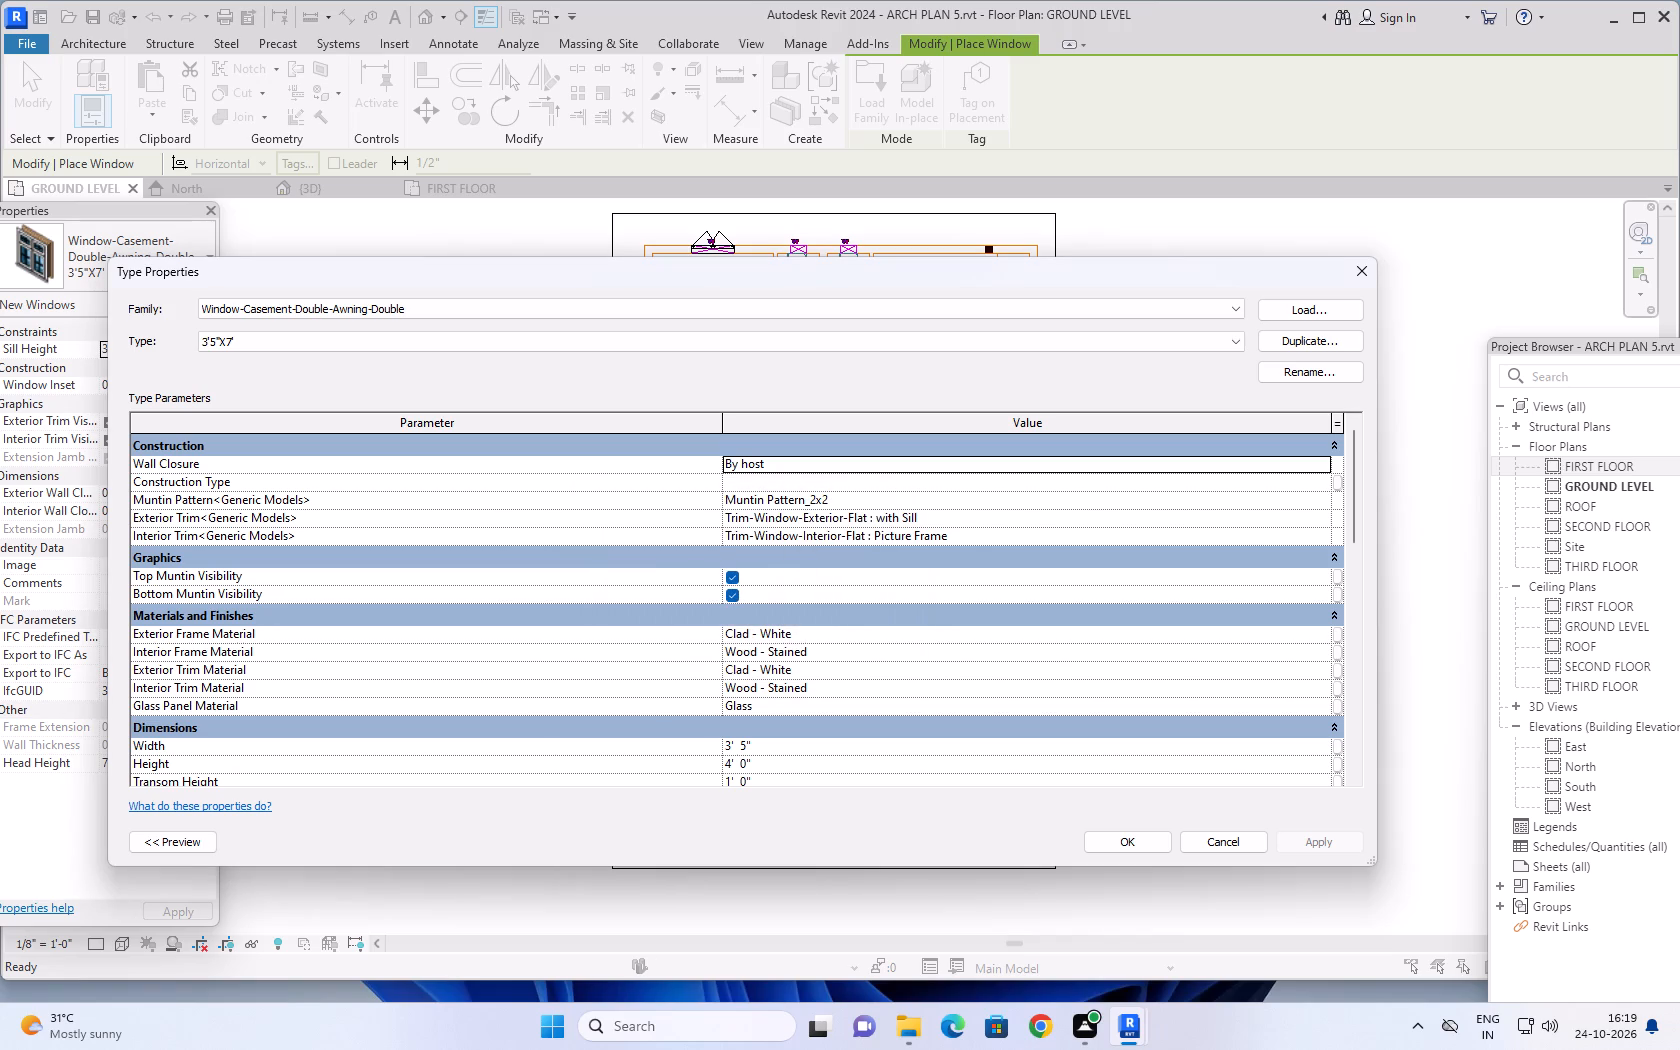
Set the 1'6"X2' window type's width to 1'6" and its height to 2'.
{"action": "left_click", "coordinate": [759, 744]}
{"action": "key", "text": "BackSpace"}
{"action": "key", "text": "BackSpace"}
{"action": "key", "text": "BackSpace"}
{"action": "key", "text": "BackSpace"}
{"action": "key", "text": "BackSpace"}
{"action": "key", "text": "BackSpace"}
{"action": "key", "text": "BackSpace"}
{"action": "key", "text": "BackSpace"}
{"action": "key", "text": "BackSpace"}
{"action": "key", "text": "BackSpace"}
{"action": "key", "text": "BackSpace"}
{"action": "key", "text": "BackSpace"}
{"action": "key", "text": "BackSpace"}
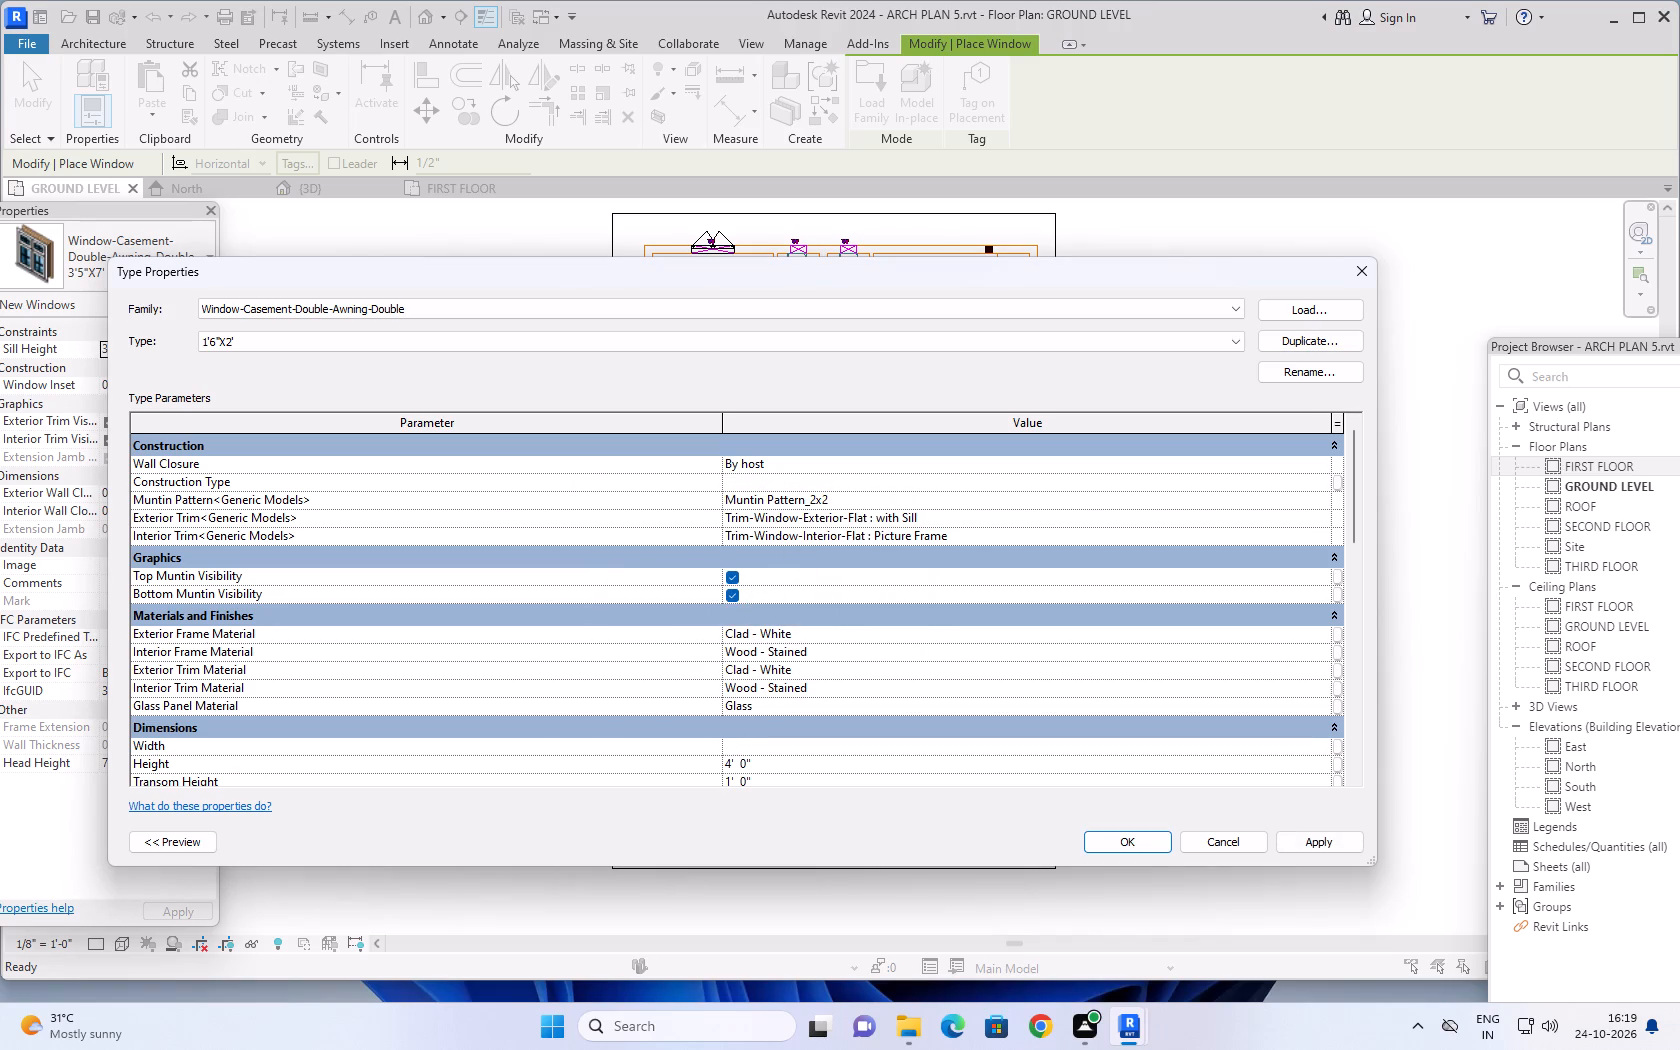
{"action": "type", "text": "1'6"}
{"action": "key", "text": "shift+quotedbl"}
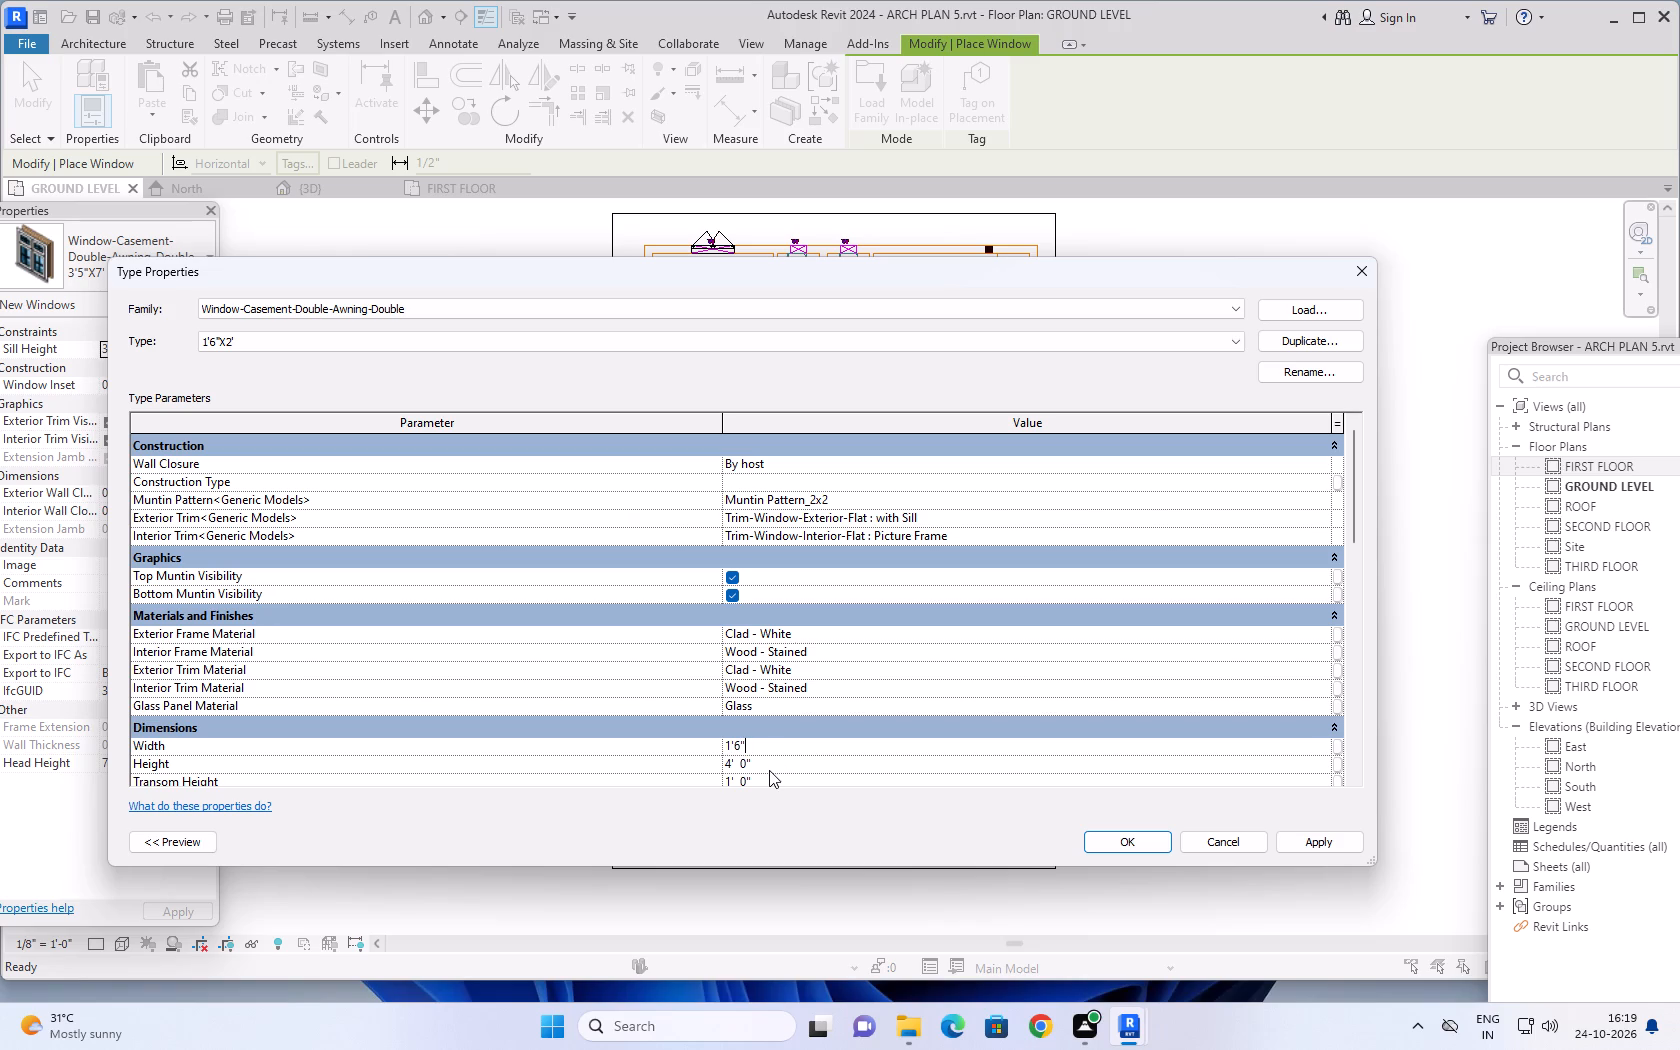
{"action": "left_click", "coordinate": [769, 766]}
{"action": "type", "text": "2'"}
{"action": "key", "text": "Return"}
Set the 1'6"X2' window type's default sill height to 7' and apply the type changes.
{"action": "scroll", "coordinate": [832, 737], "scroll_direction": "down", "scroll_amount": 11}
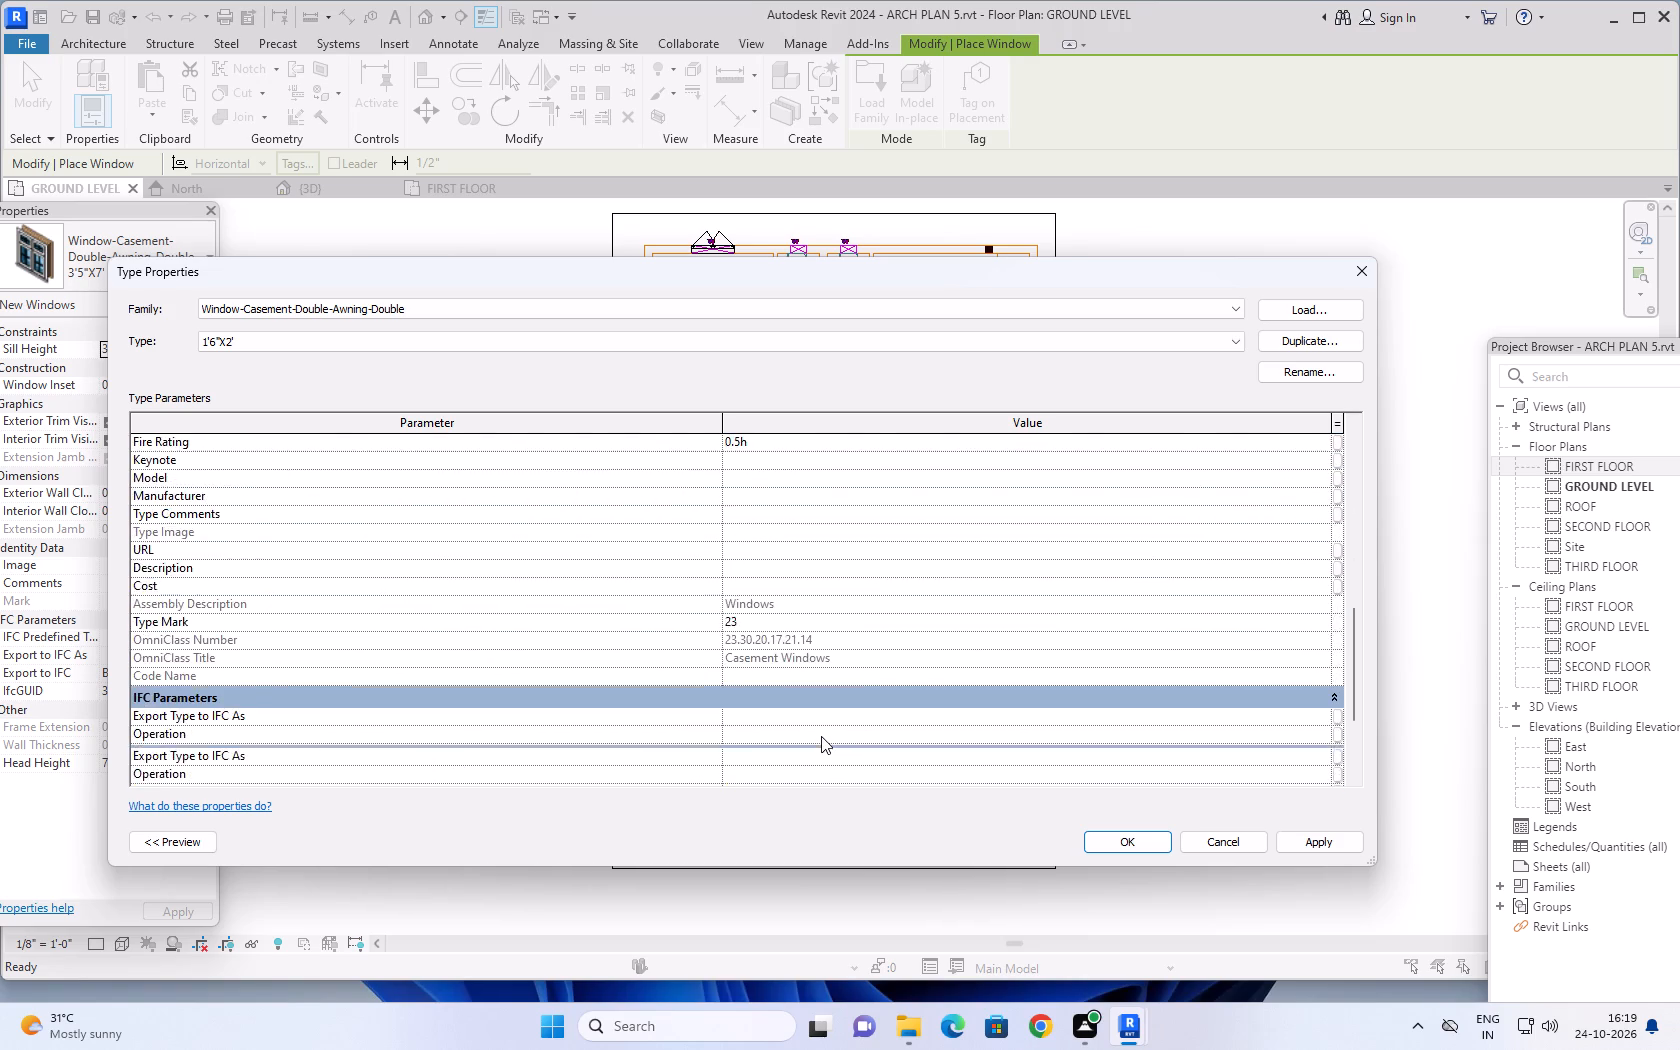
{"action": "scroll", "coordinate": [821, 736], "scroll_direction": "down", "scroll_amount": 10}
{"action": "left_click", "coordinate": [783, 724]}
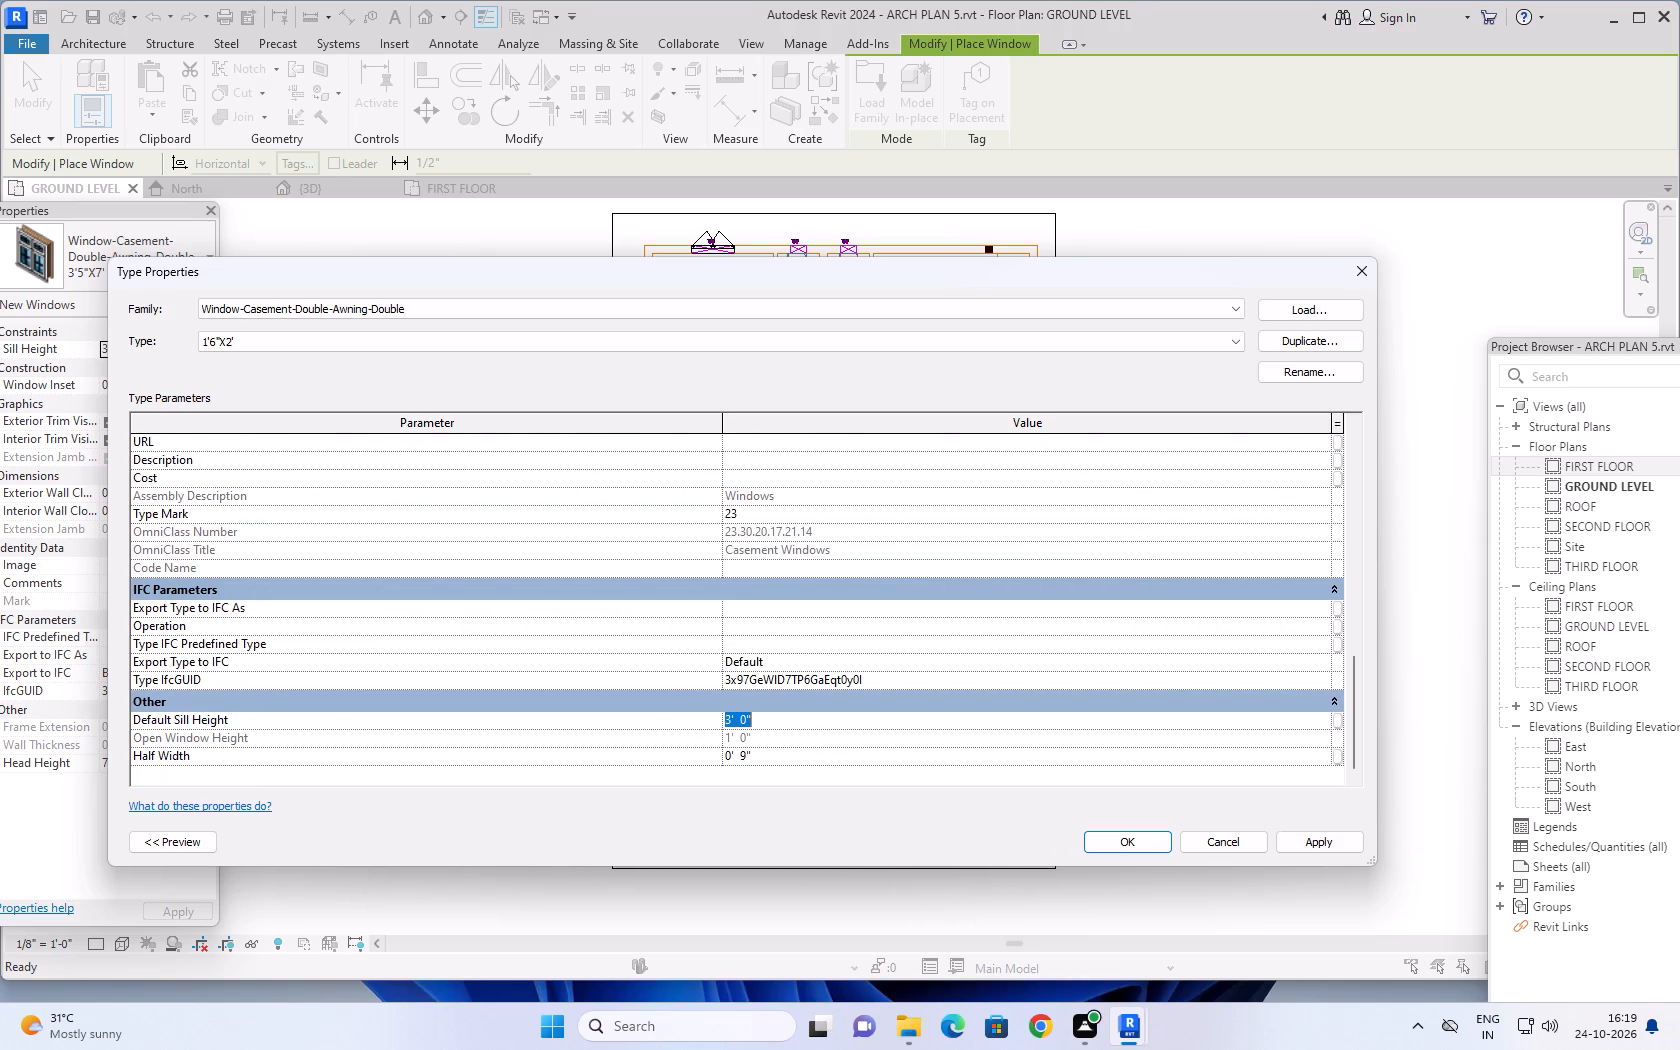
{"action": "type", "text": "7'"}
{"action": "left_click", "coordinate": [1320, 835]}
{"action": "left_click", "coordinate": [1125, 842]}
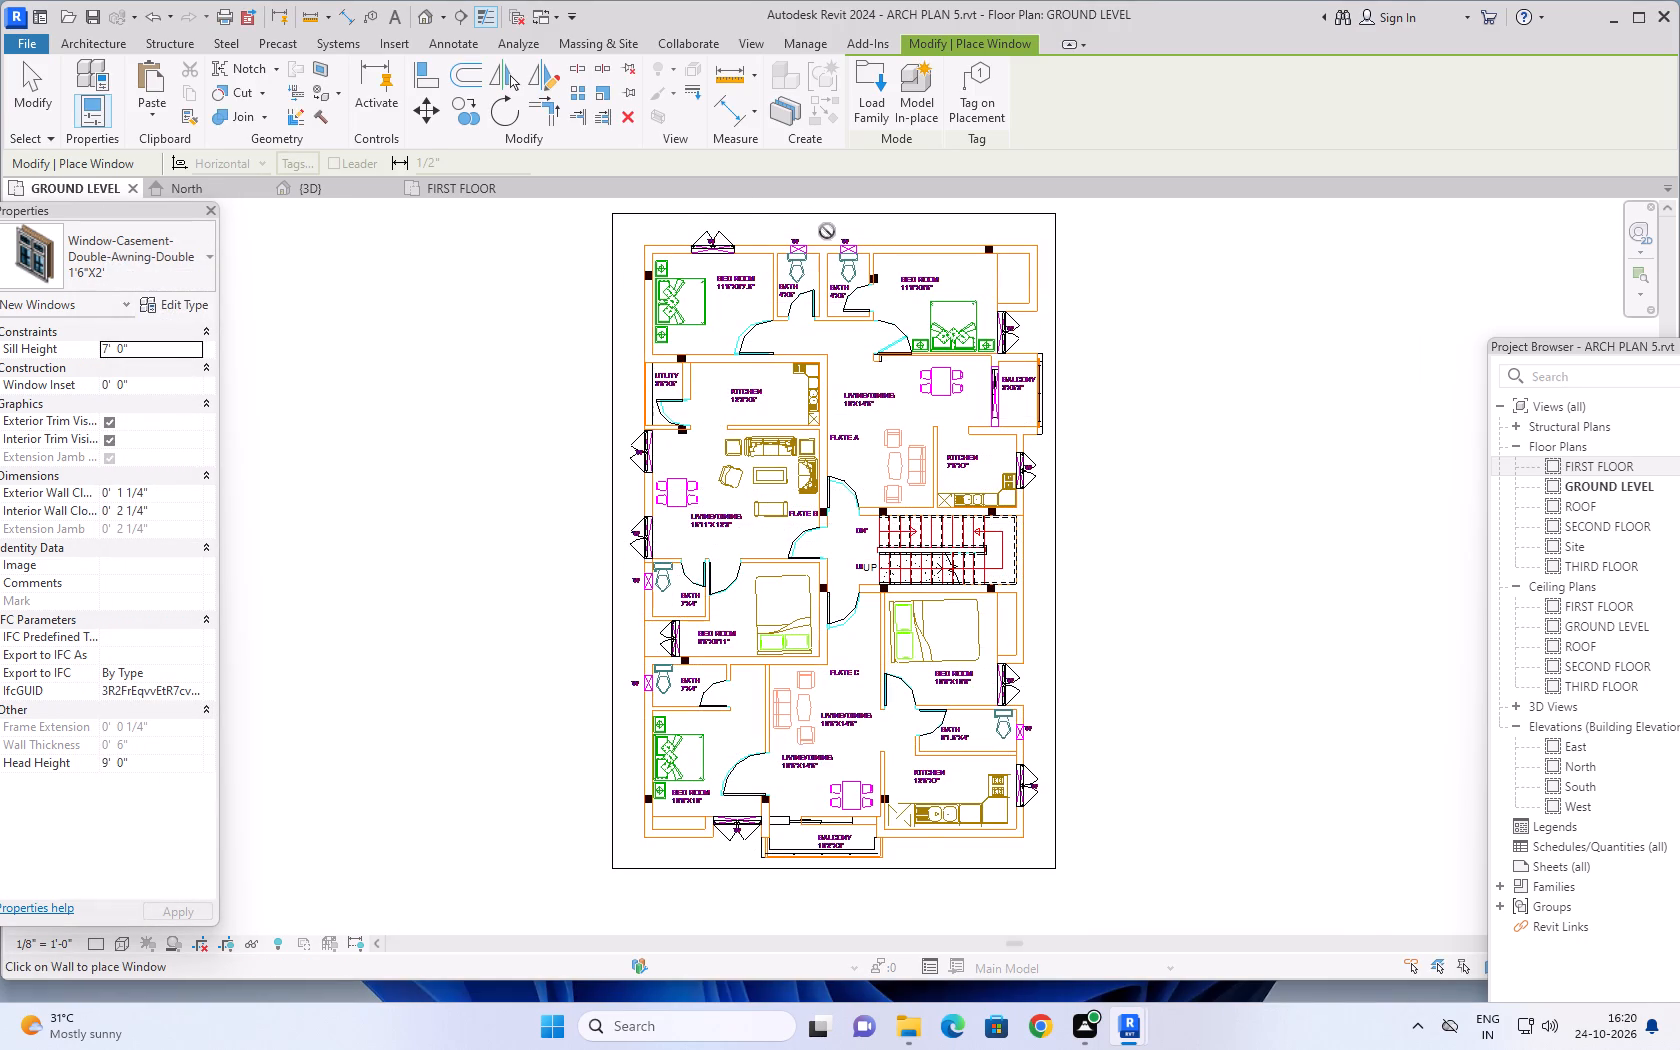
Place 1'6"X2' windows at the marked W openings of the two adjacent 4'X6' baths, with the casements opening outward.
{"action": "scroll", "coordinate": [828, 232], "scroll_direction": "up", "scroll_amount": 17}
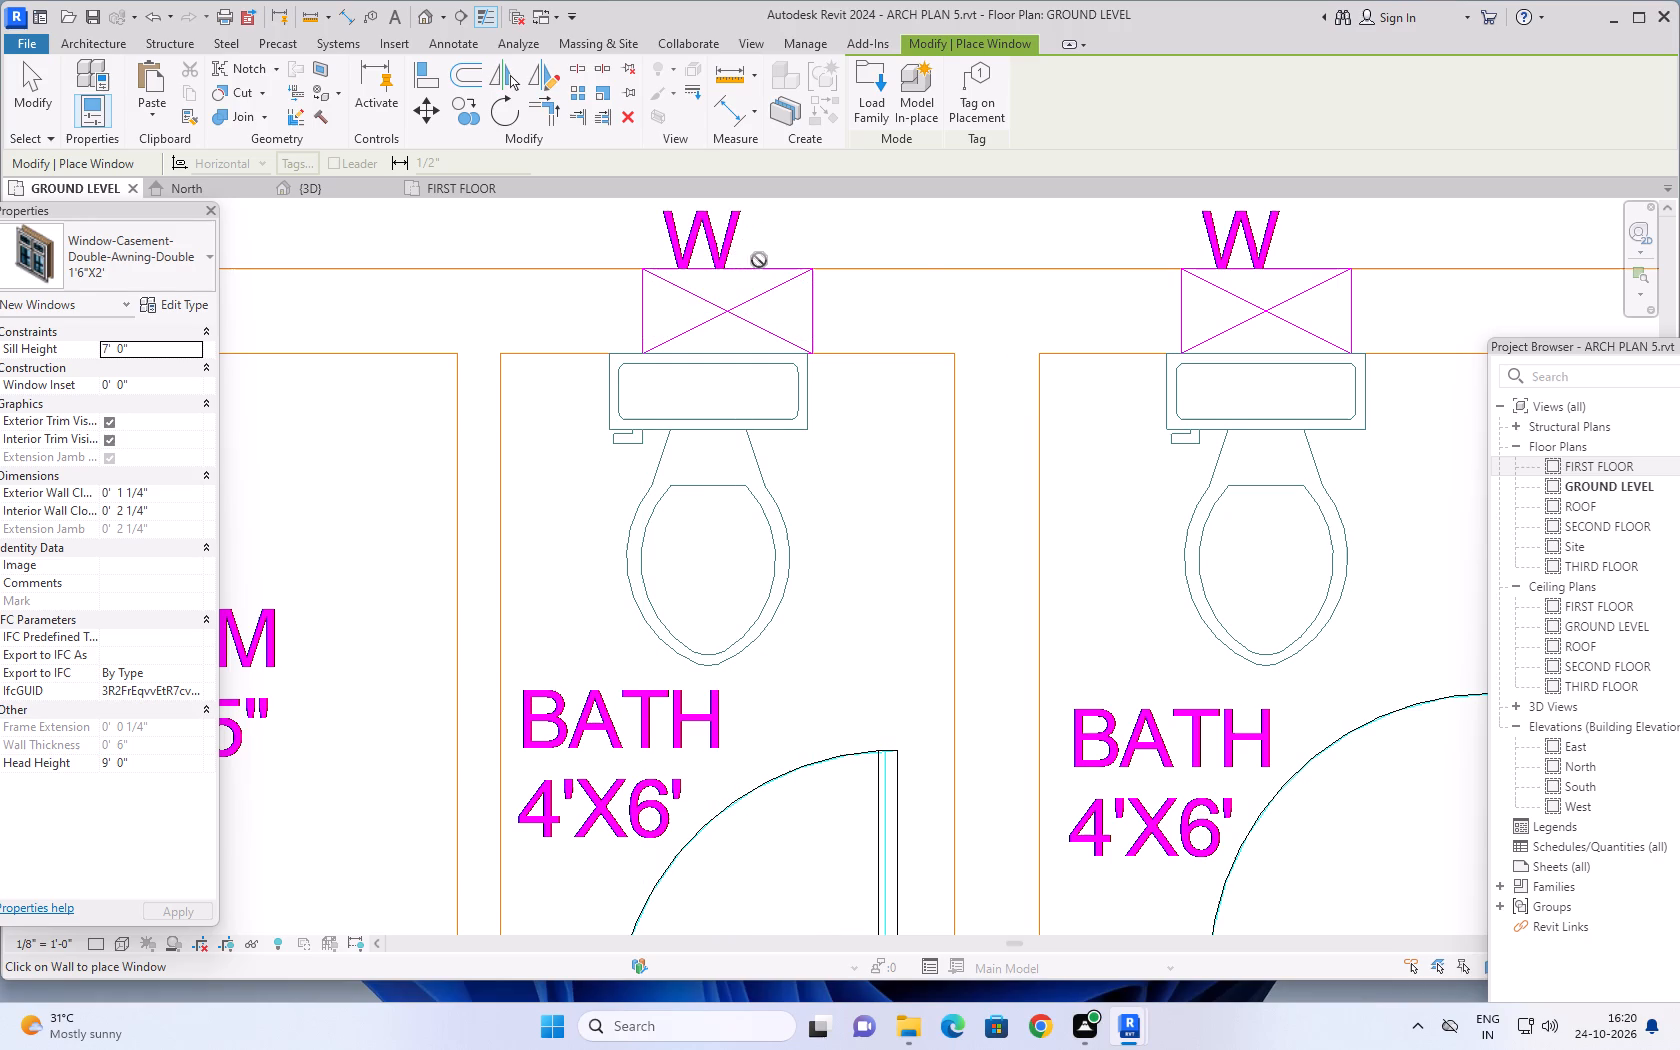
{"action": "left_click", "coordinate": [759, 264]}
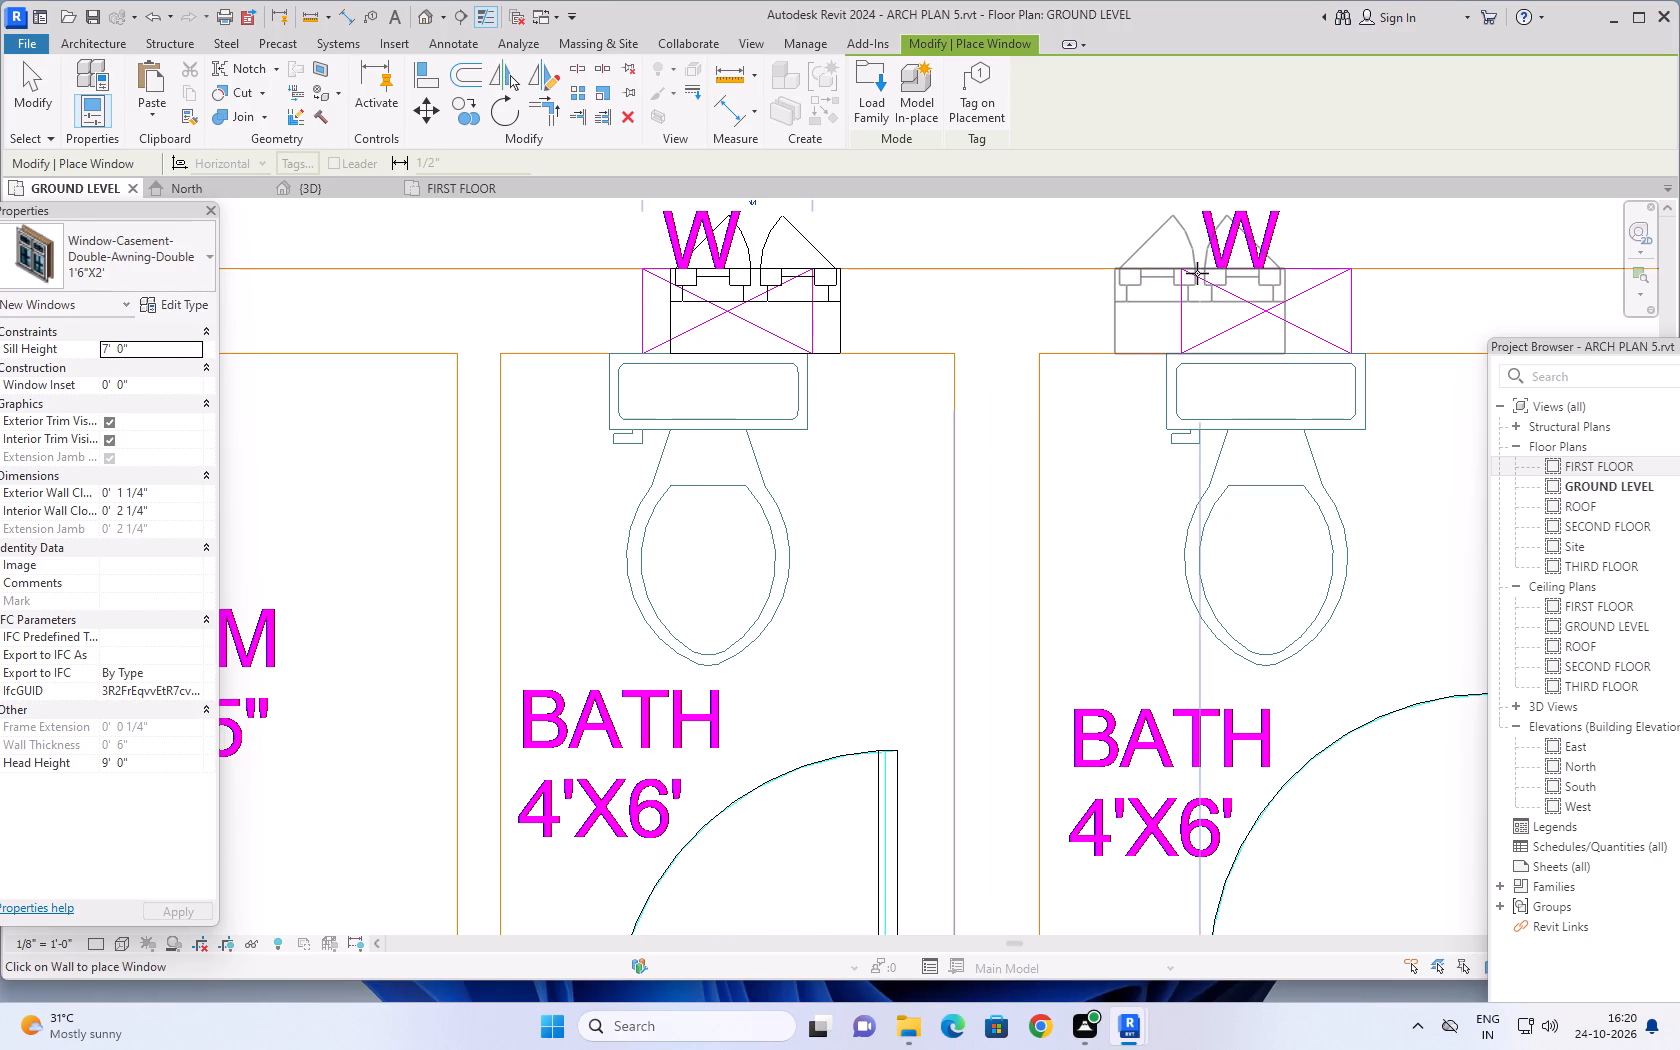
{"action": "left_click", "coordinate": [1197, 273]}
Place a 1'6"X2' window at the marked W opening of the 9'1.5"X4' bath, with the casements opening outward.
{"action": "scroll", "coordinate": [1070, 259], "scroll_direction": "down", "scroll_amount": 8}
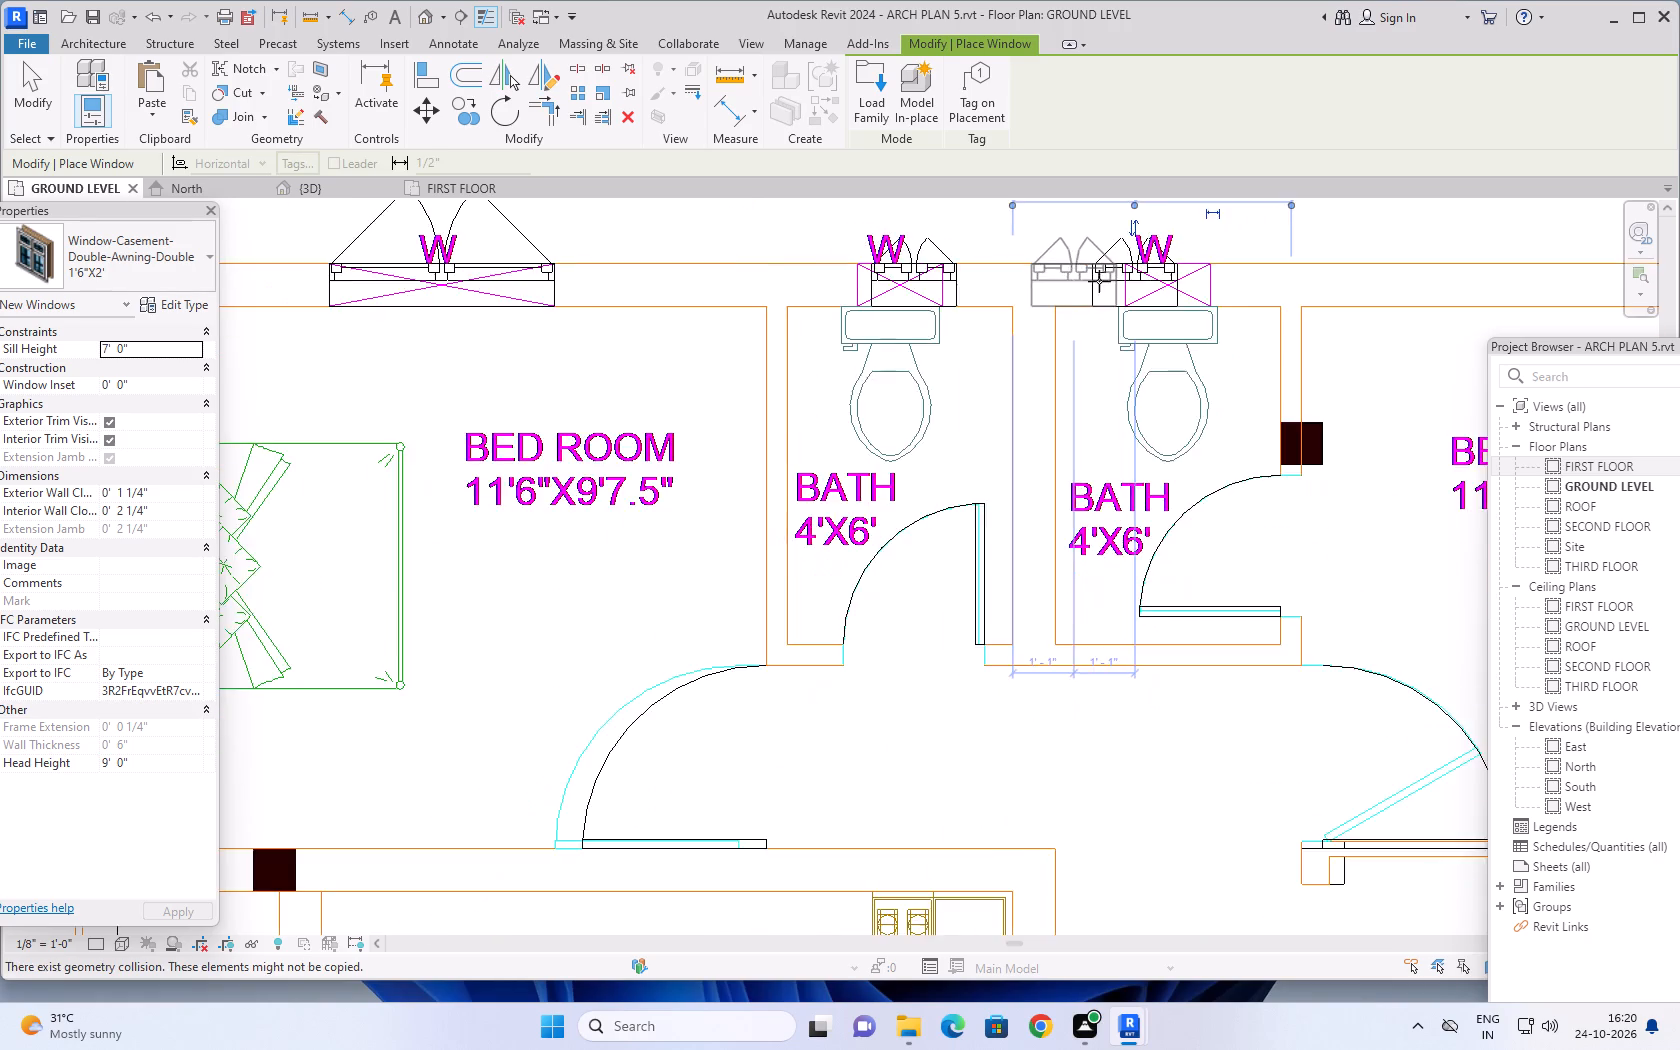
{"action": "scroll", "coordinate": [1099, 281], "scroll_direction": "down", "scroll_amount": 6}
{"action": "scroll", "coordinate": [1180, 294], "scroll_direction": "down", "scroll_amount": 2}
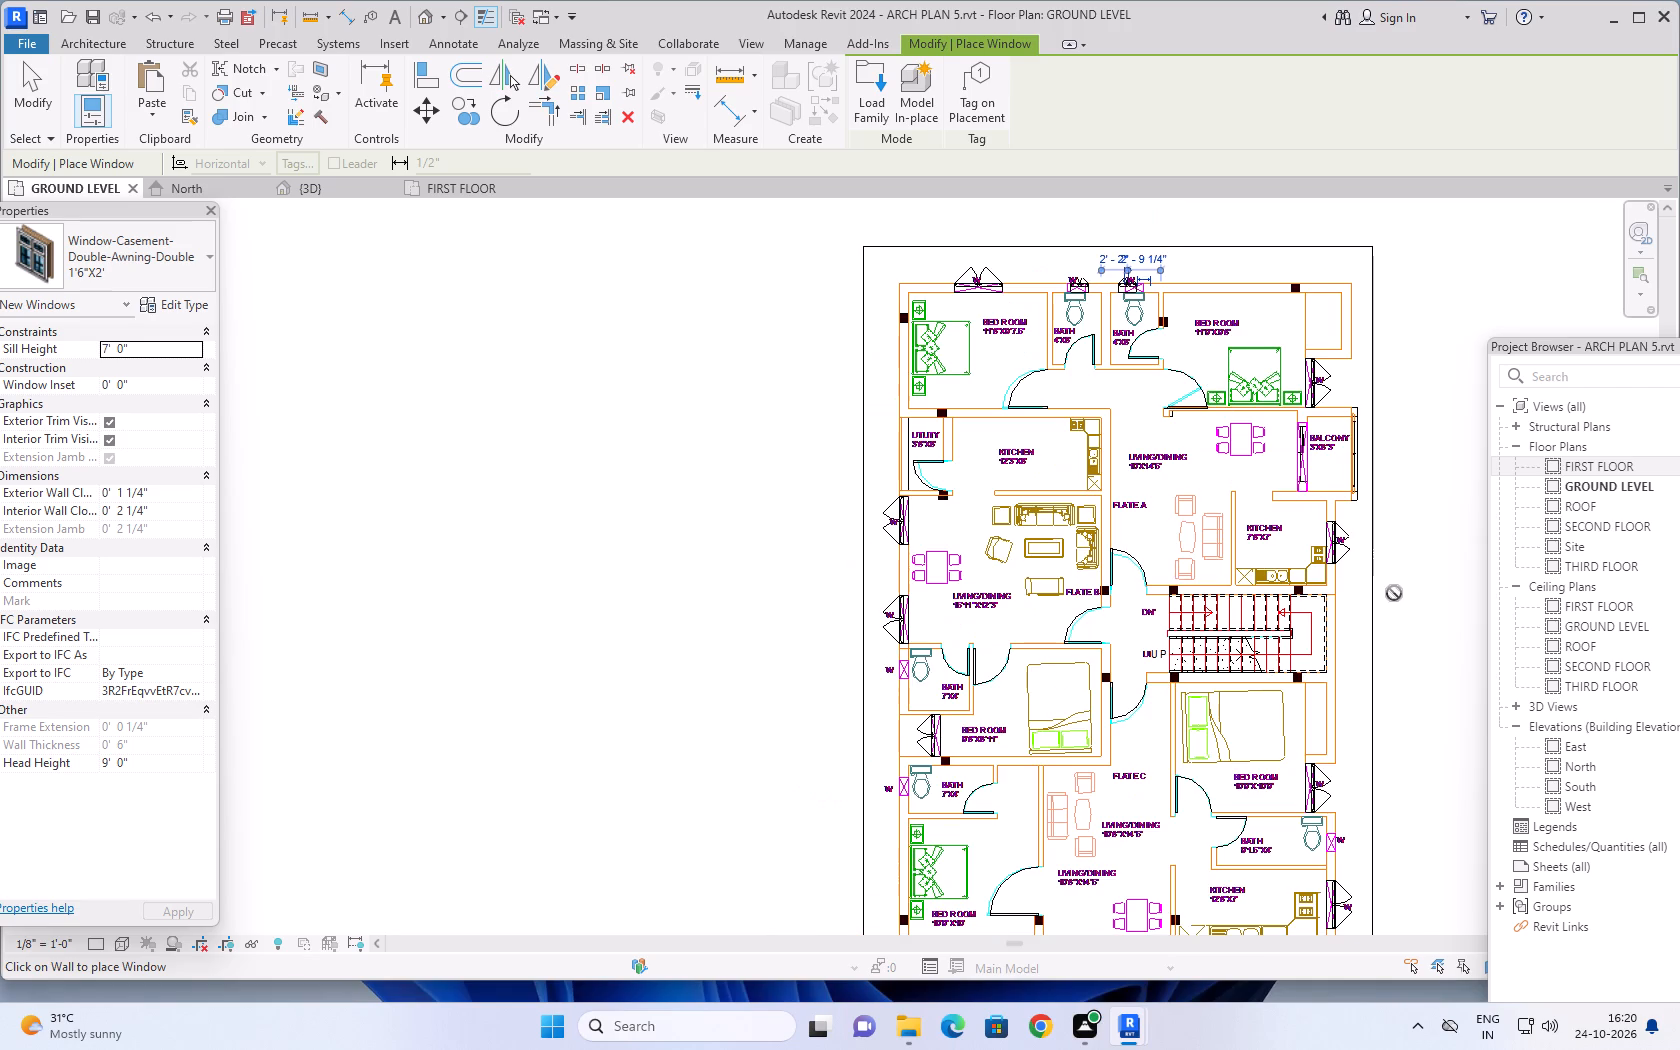
{"action": "middle_click_drag", "start_coordinate": [1386, 603], "coordinate": [1042, 399]}
{"action": "scroll", "coordinate": [1001, 641], "scroll_direction": "up", "scroll_amount": 5}
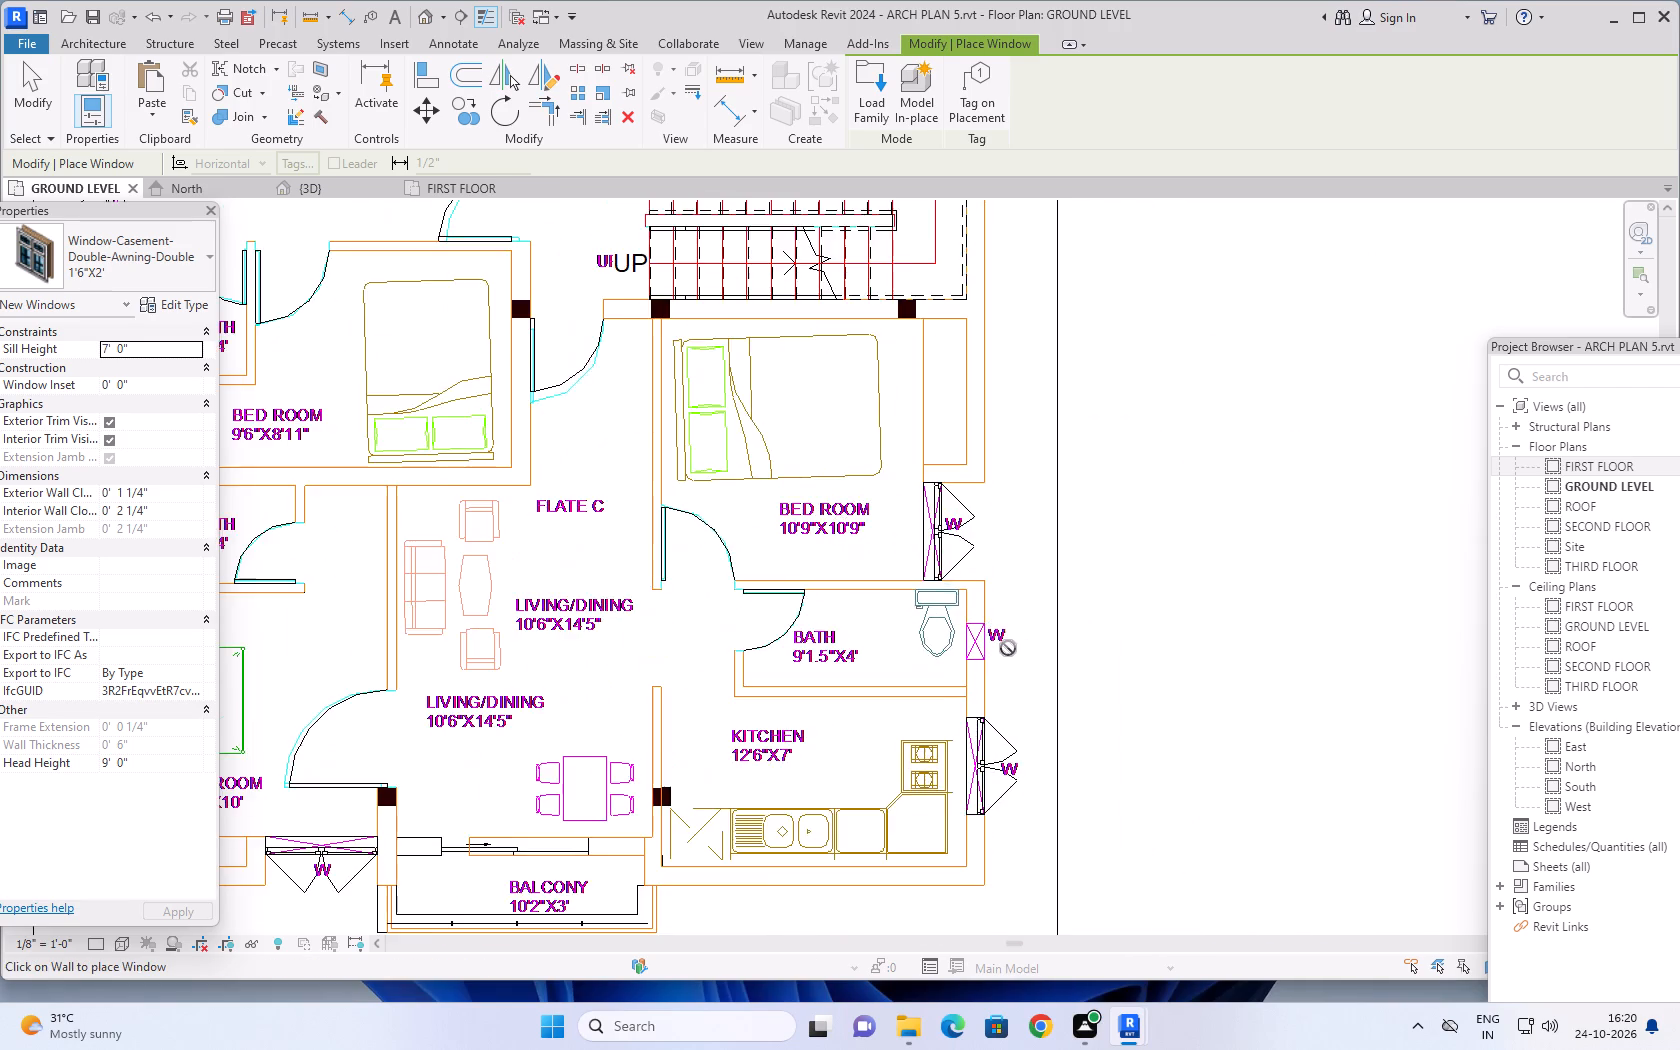
{"action": "scroll", "coordinate": [1008, 648], "scroll_direction": "up", "scroll_amount": 9}
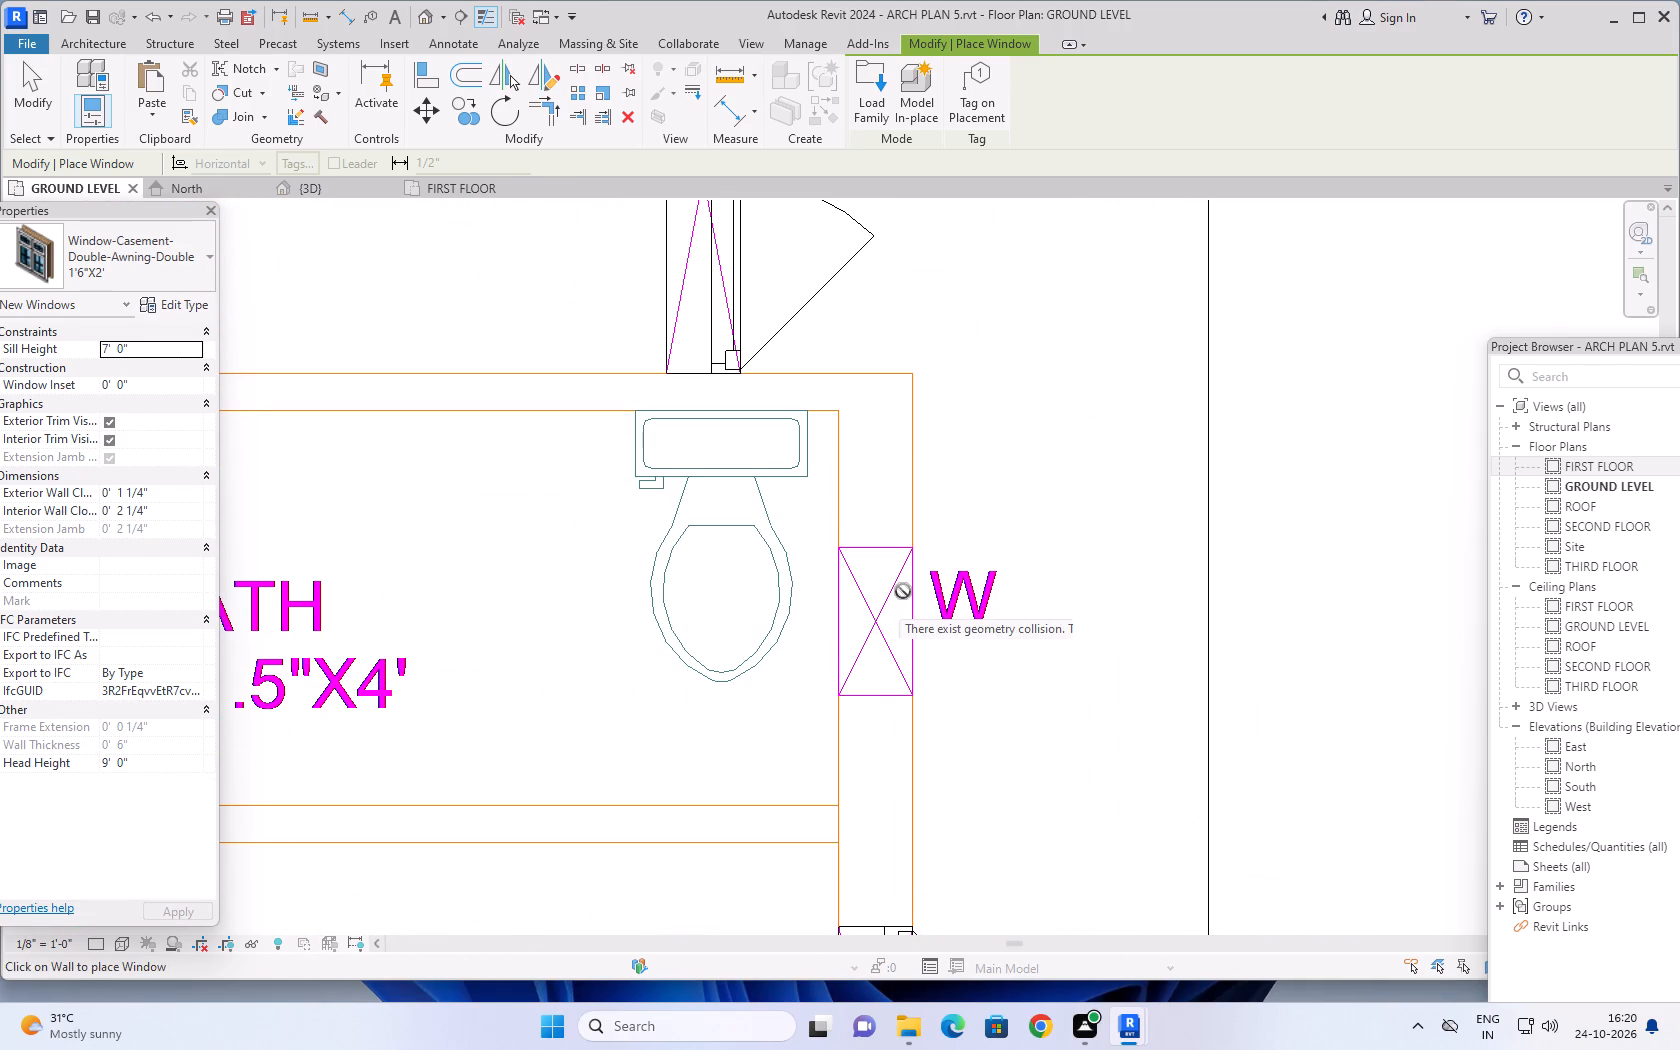
{"action": "left_click", "coordinate": [911, 571]}
{"action": "scroll", "coordinate": [1017, 570], "scroll_direction": "down", "scroll_amount": 6}
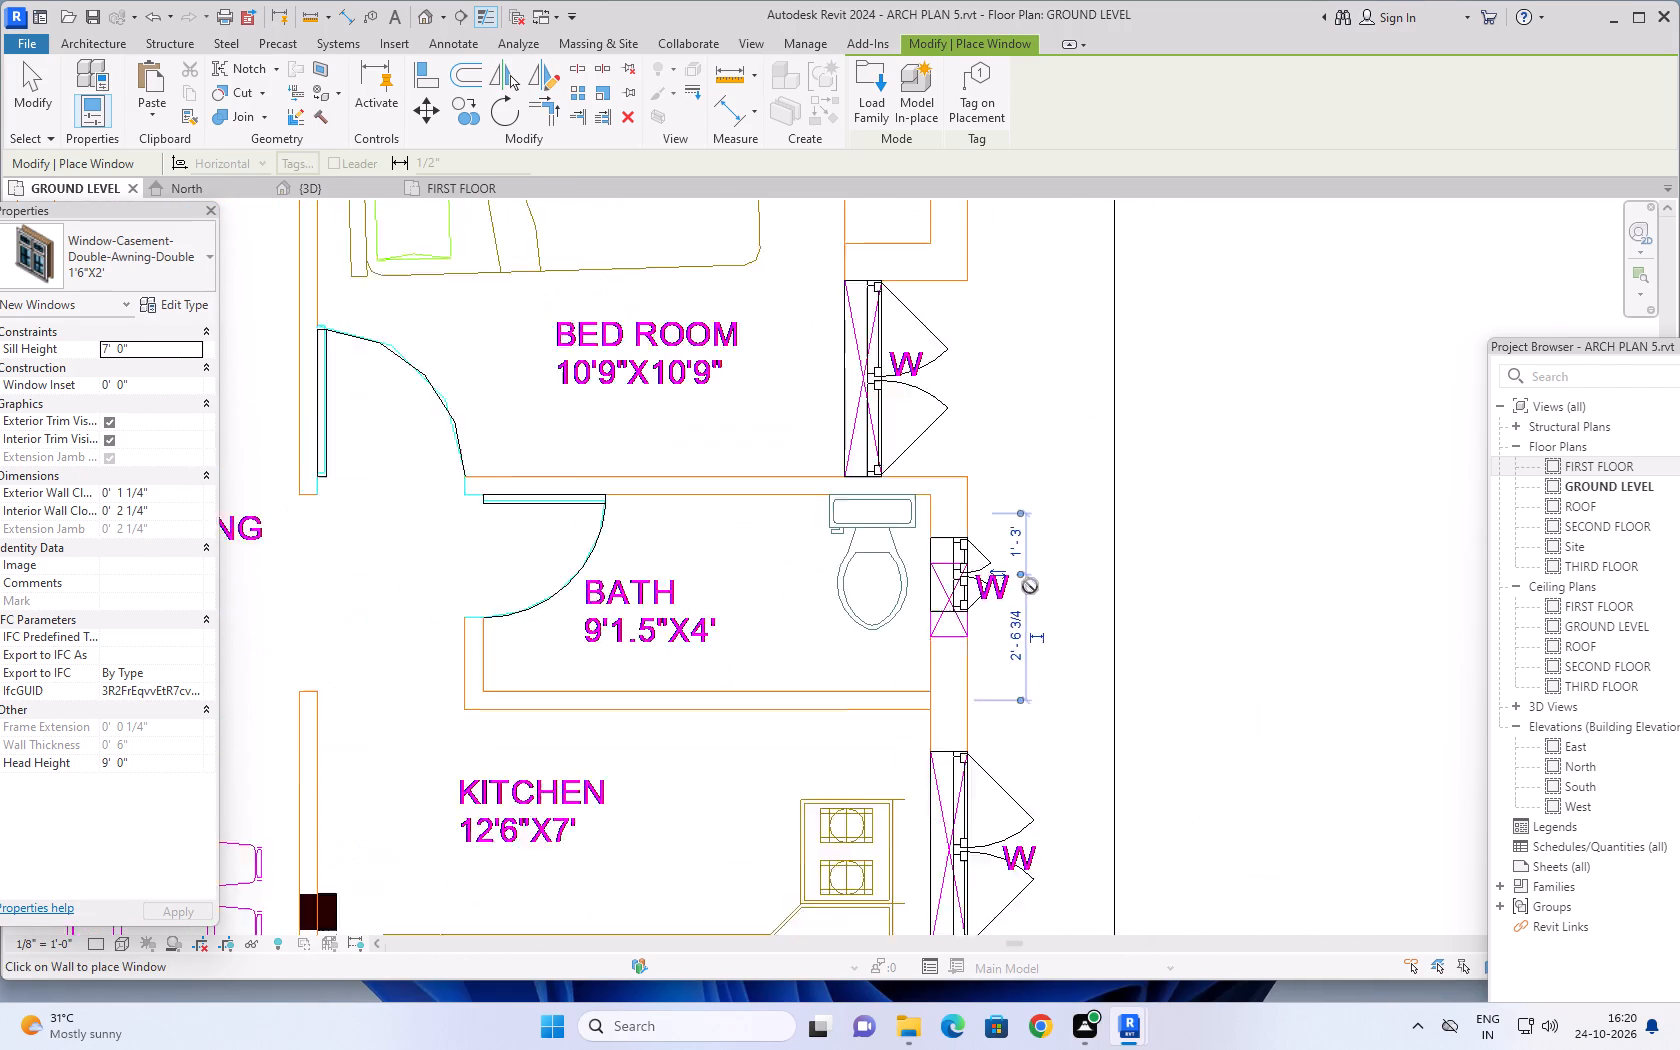
Place a 1'6"X2' window at the marked W opening of Flate C's 7'X4' bath, with the casements opening outward.
{"action": "scroll", "coordinate": [1030, 586], "scroll_direction": "down", "scroll_amount": 11}
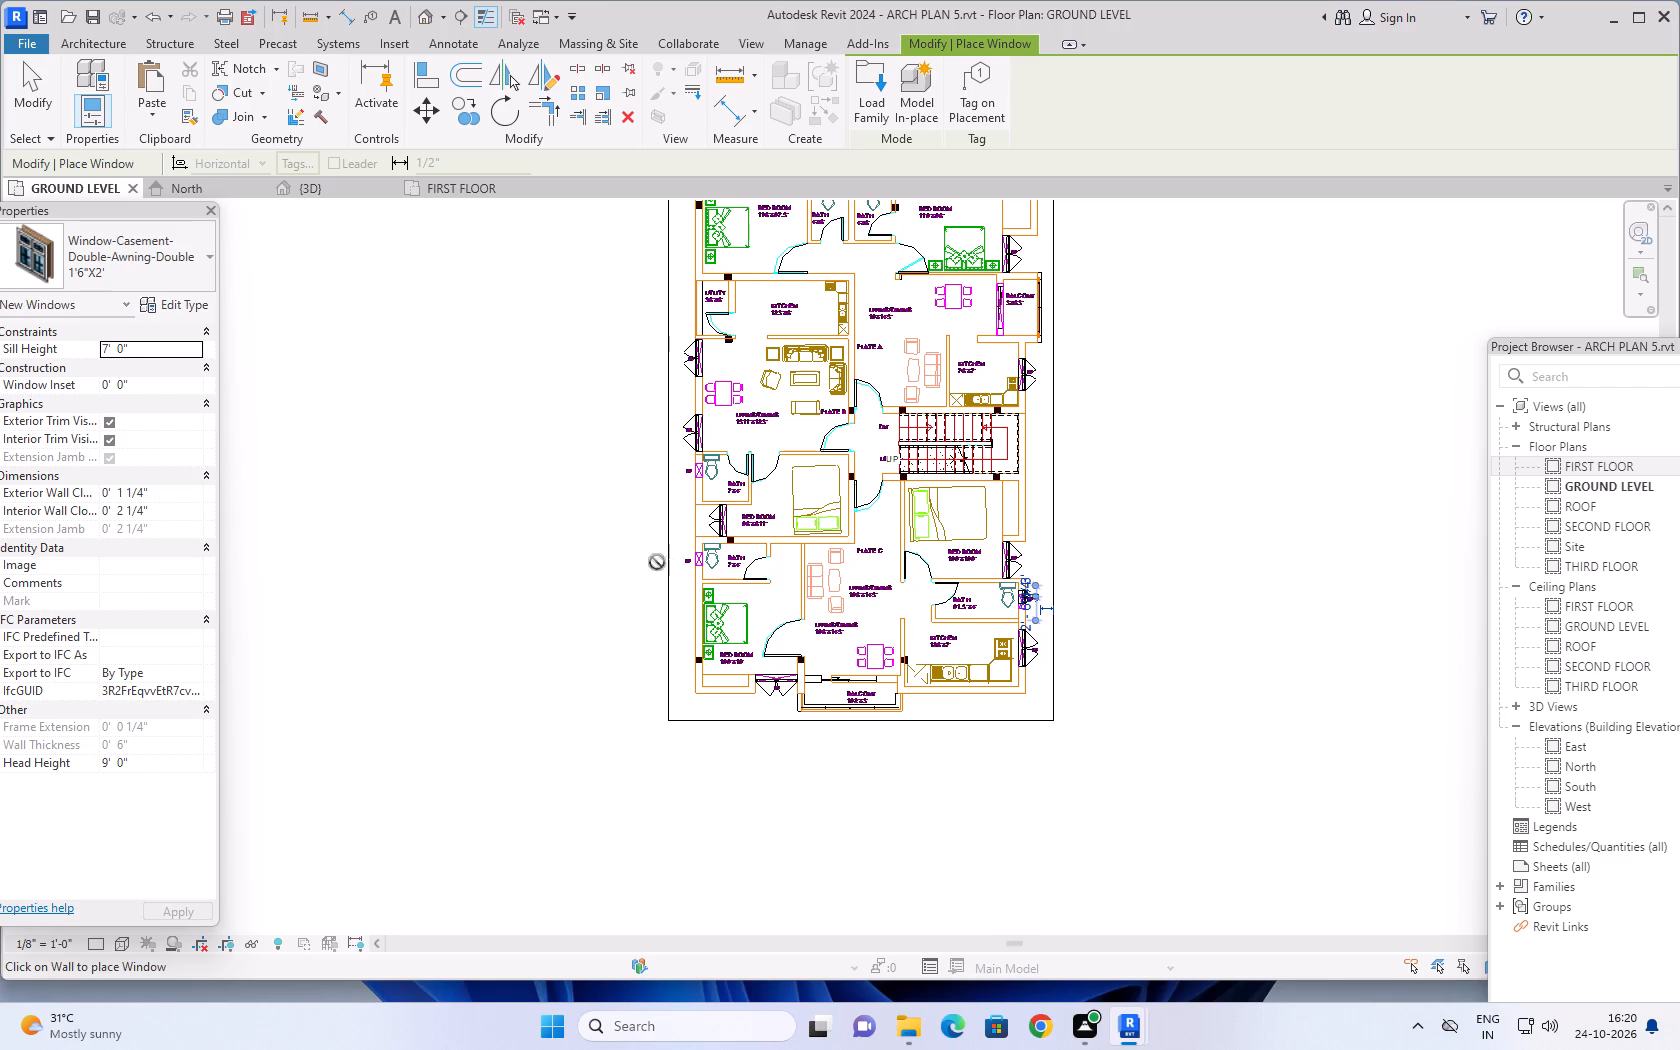
{"action": "scroll", "coordinate": [688, 543], "scroll_direction": "up", "scroll_amount": 14}
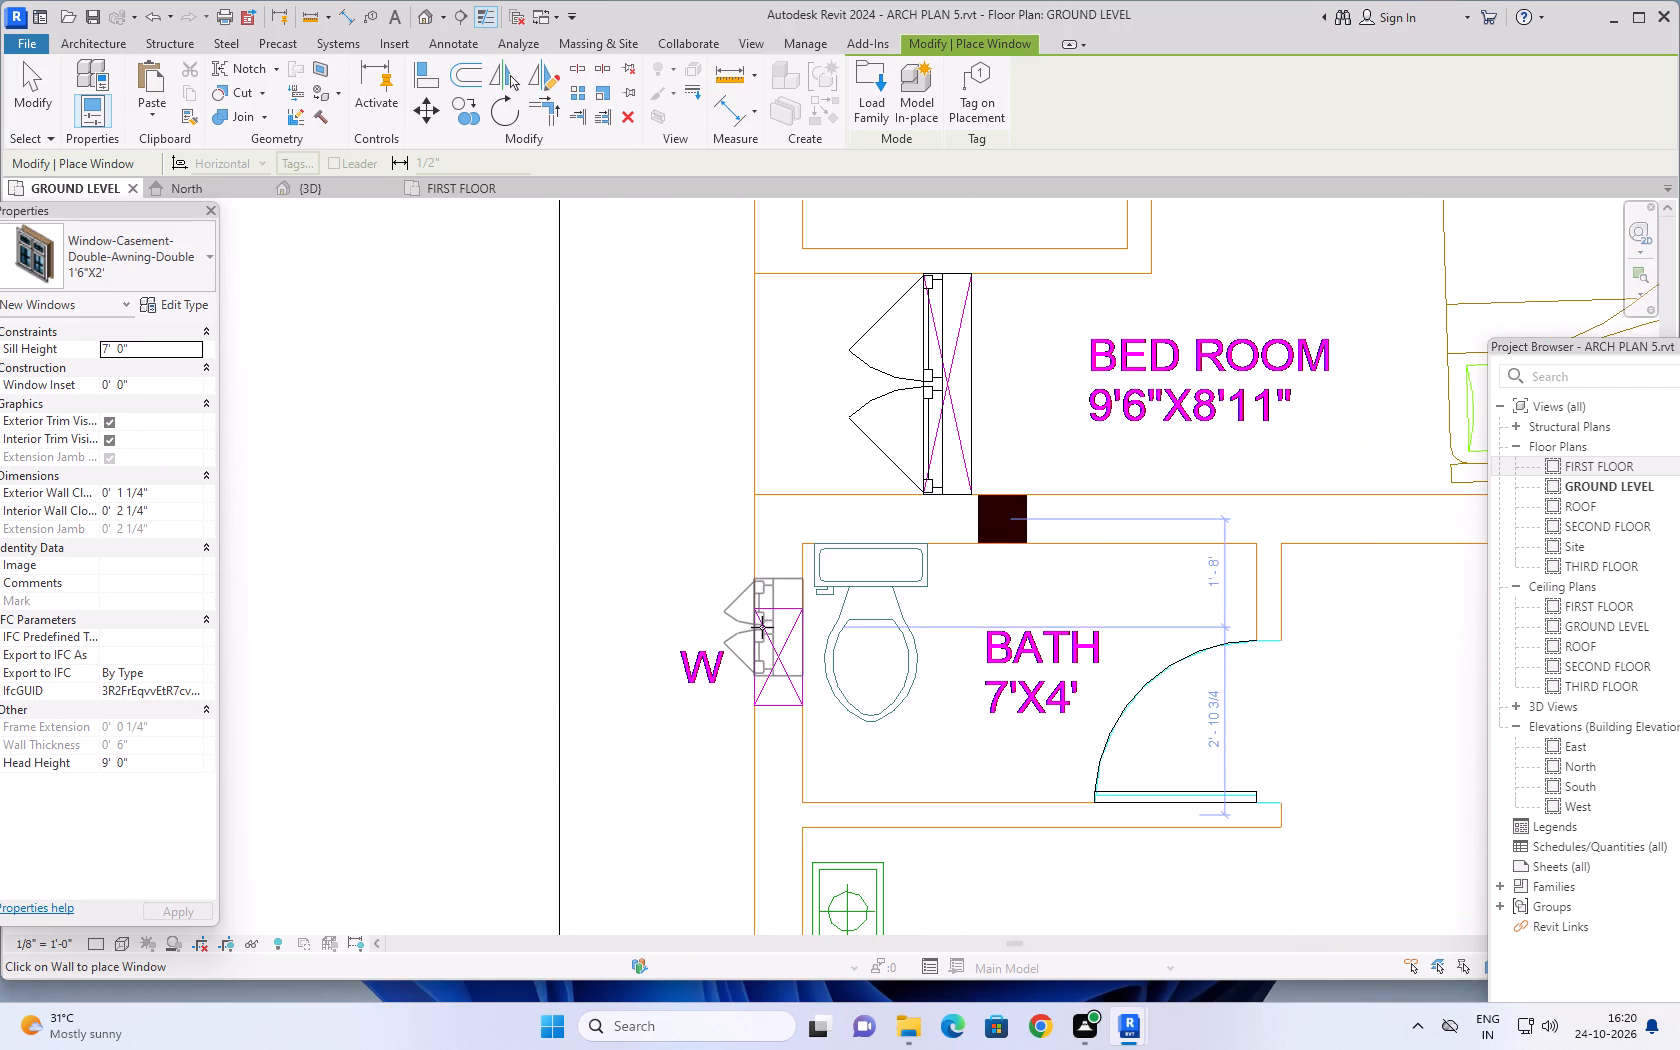
{"action": "left_click", "coordinate": [759, 630]}
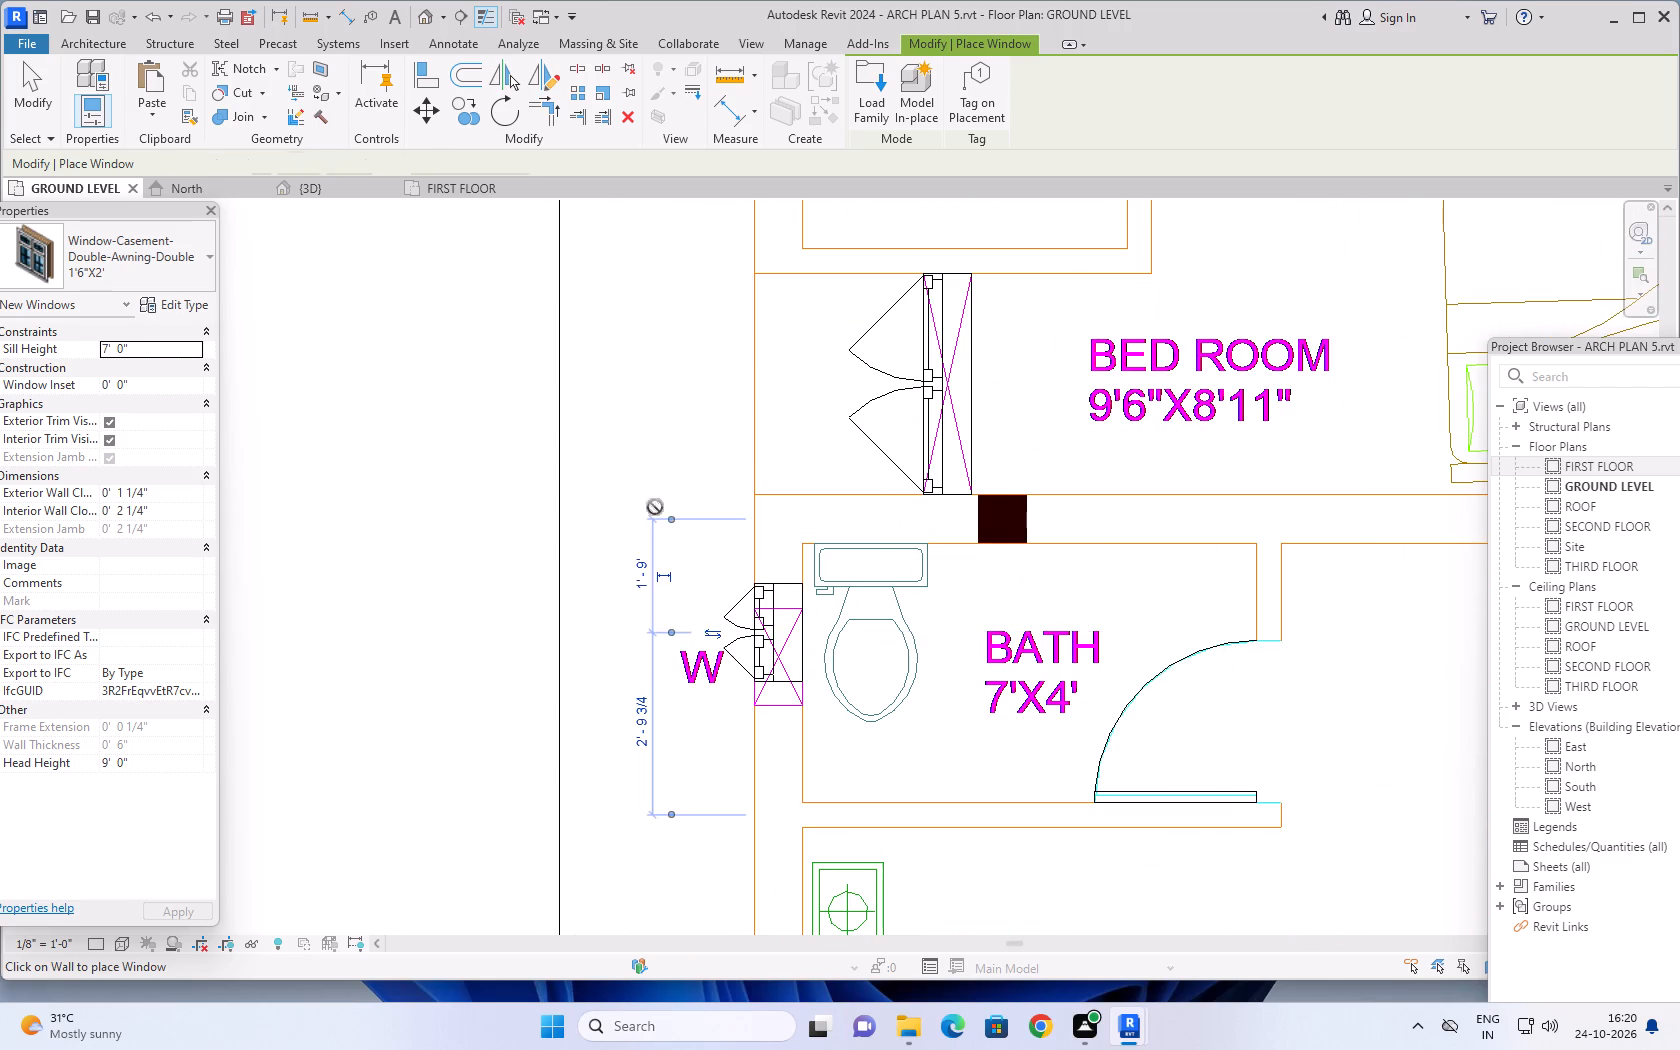
Place a 1'6"X2' window at the marked W opening of Flate B's 7'X4' bath, opening outward, and finish window placement.
{"action": "scroll", "coordinate": [638, 457], "scroll_direction": "down", "scroll_amount": 6}
{"action": "middle_click_drag", "start_coordinate": [646, 391], "coordinate": [659, 739]}
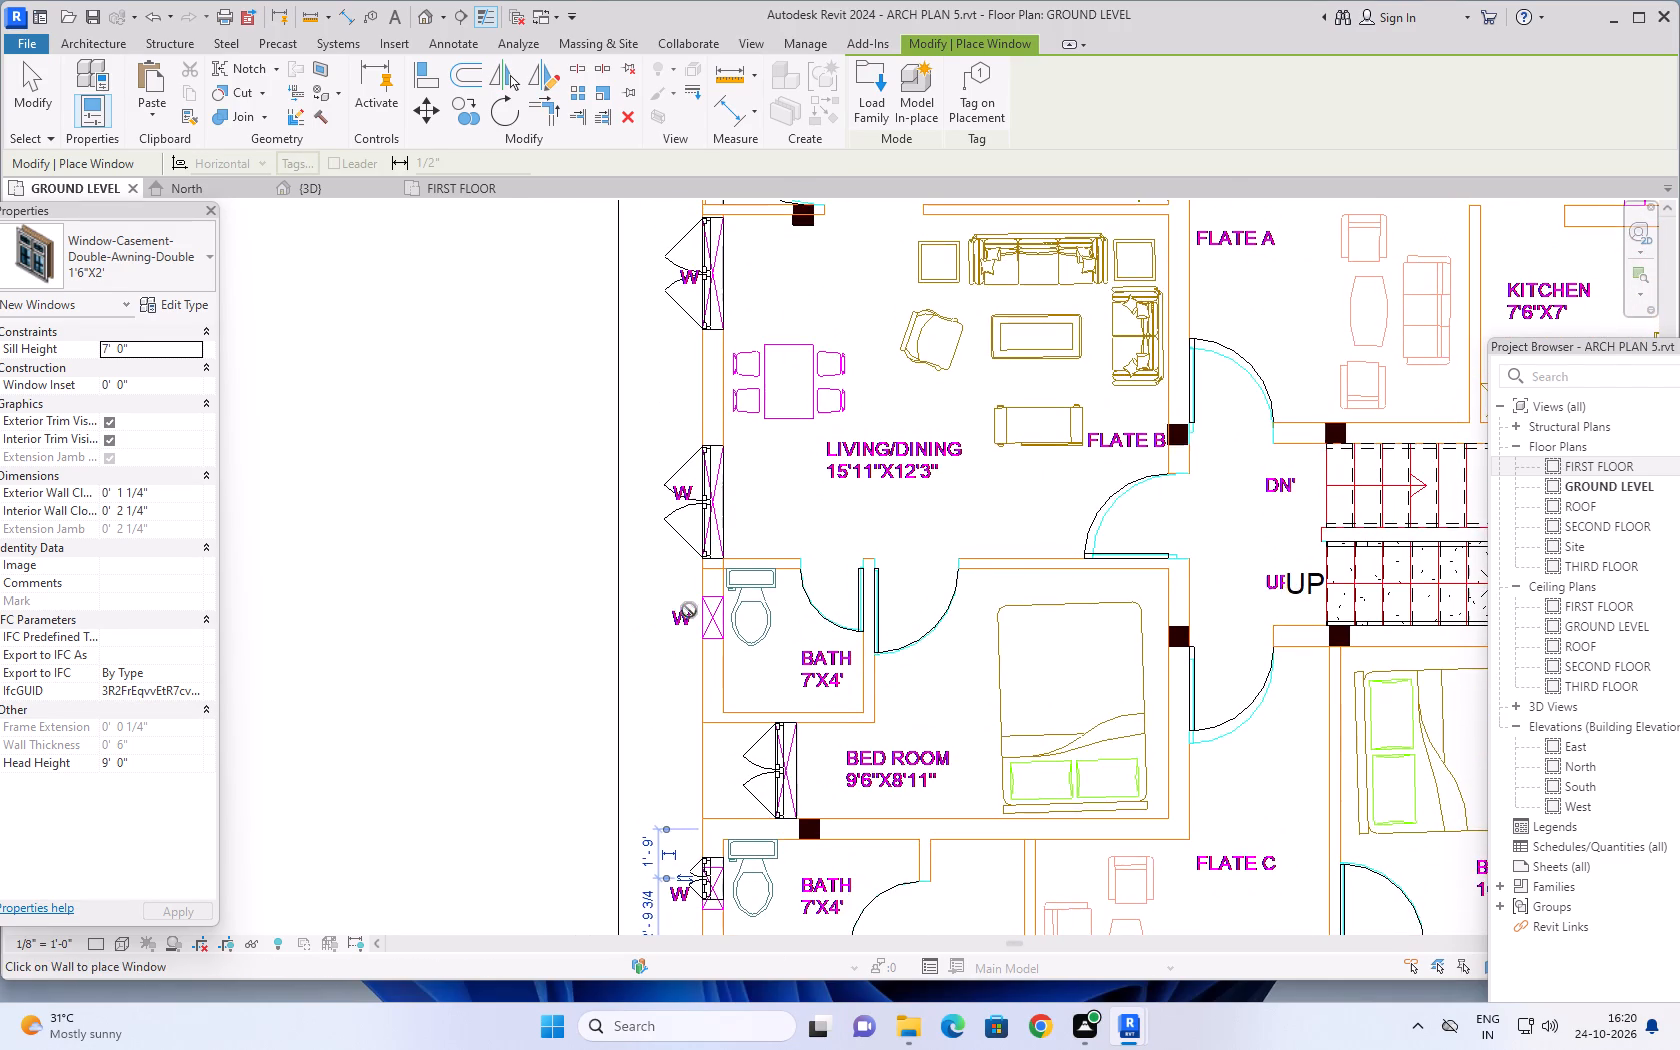
{"action": "scroll", "coordinate": [689, 610], "scroll_direction": "up", "scroll_amount": 9}
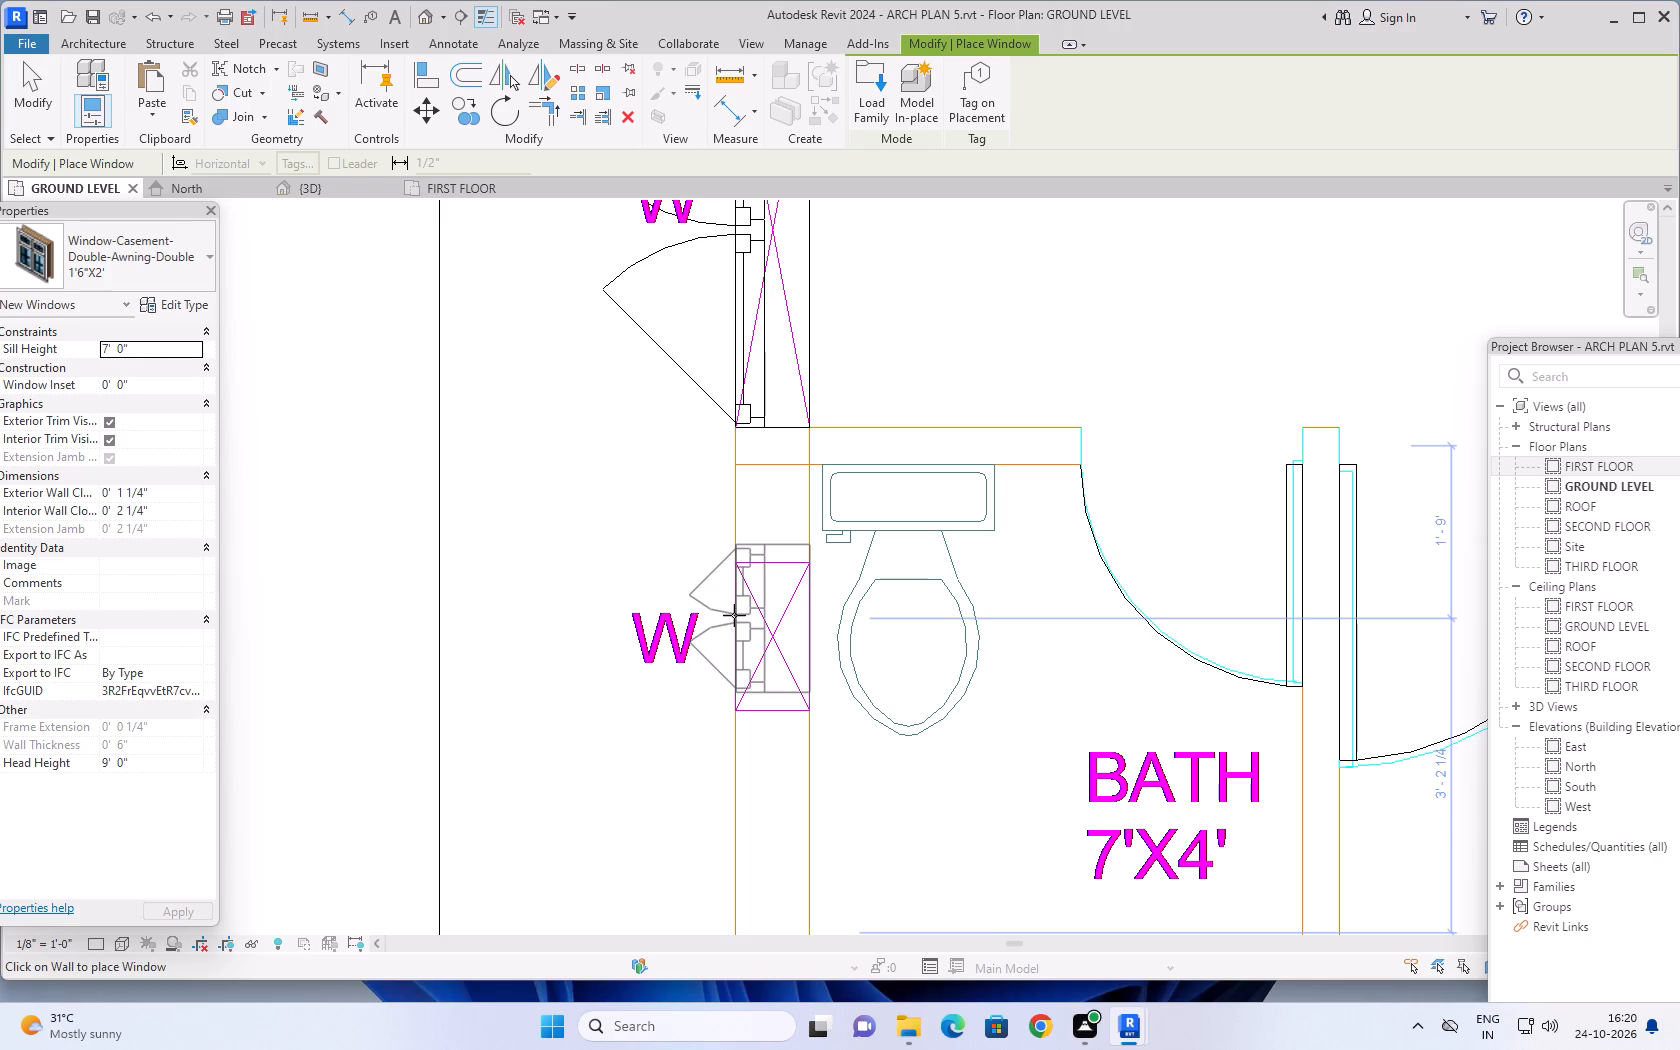
{"action": "left_click", "coordinate": [734, 607]}
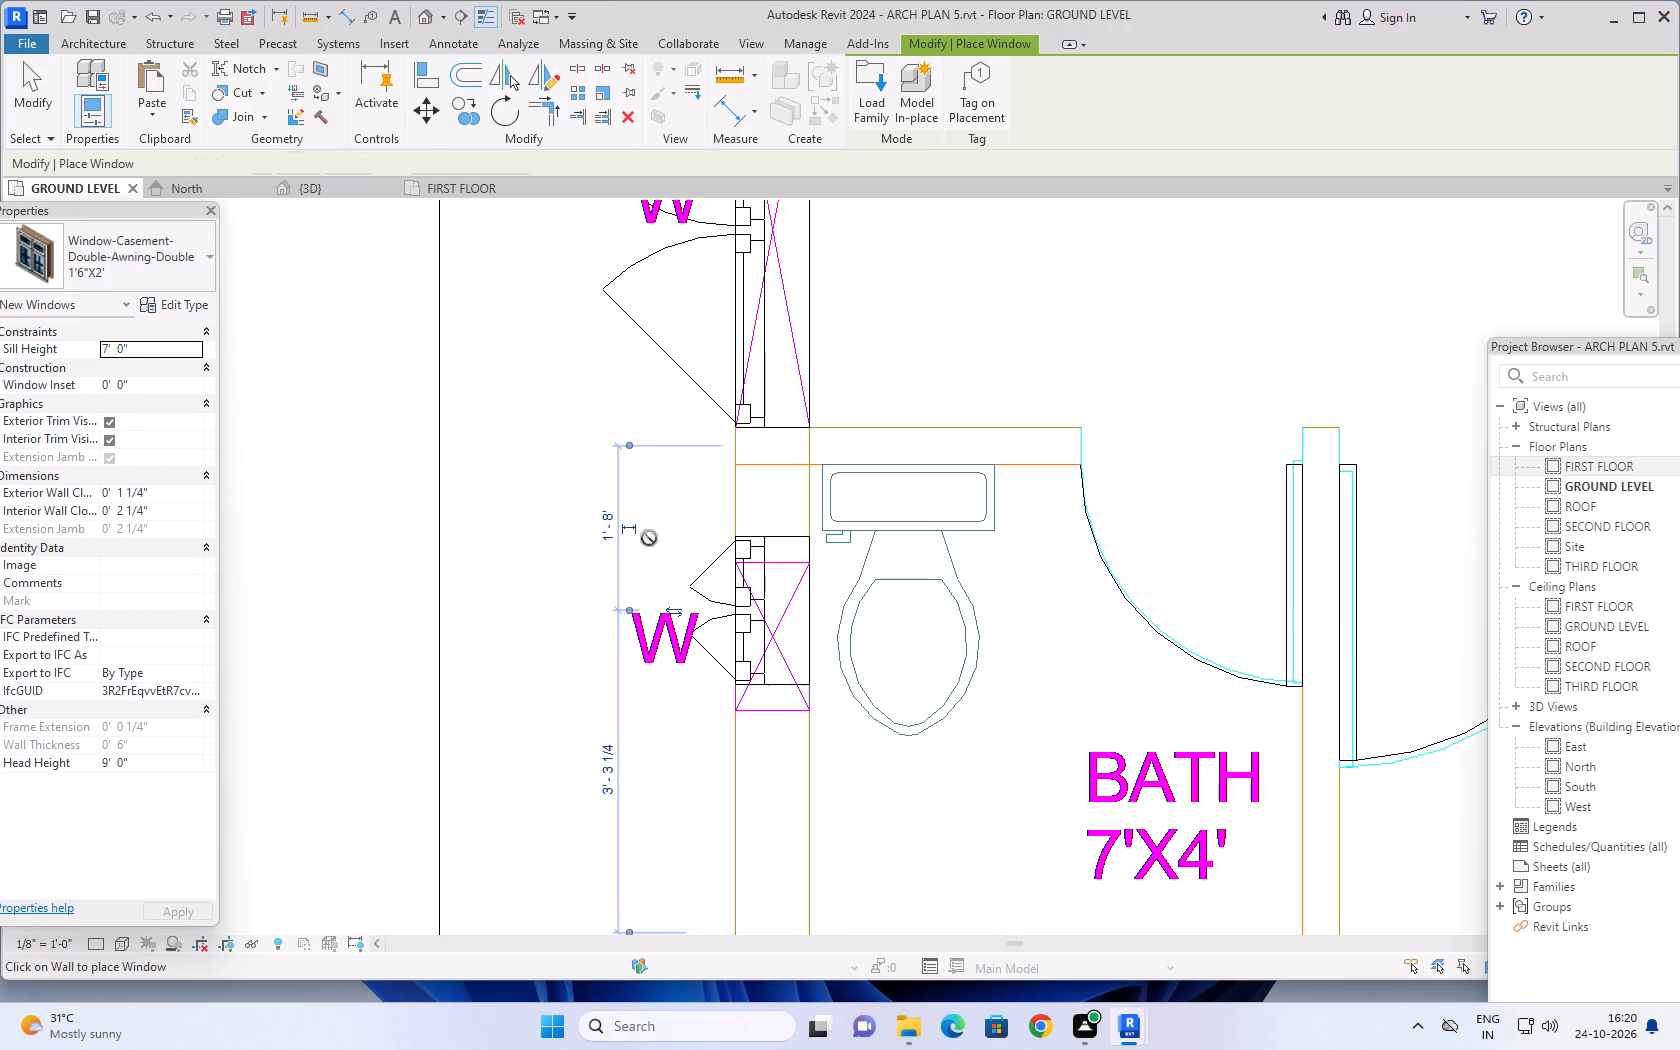
{"action": "scroll", "coordinate": [617, 501], "scroll_direction": "down", "scroll_amount": 17}
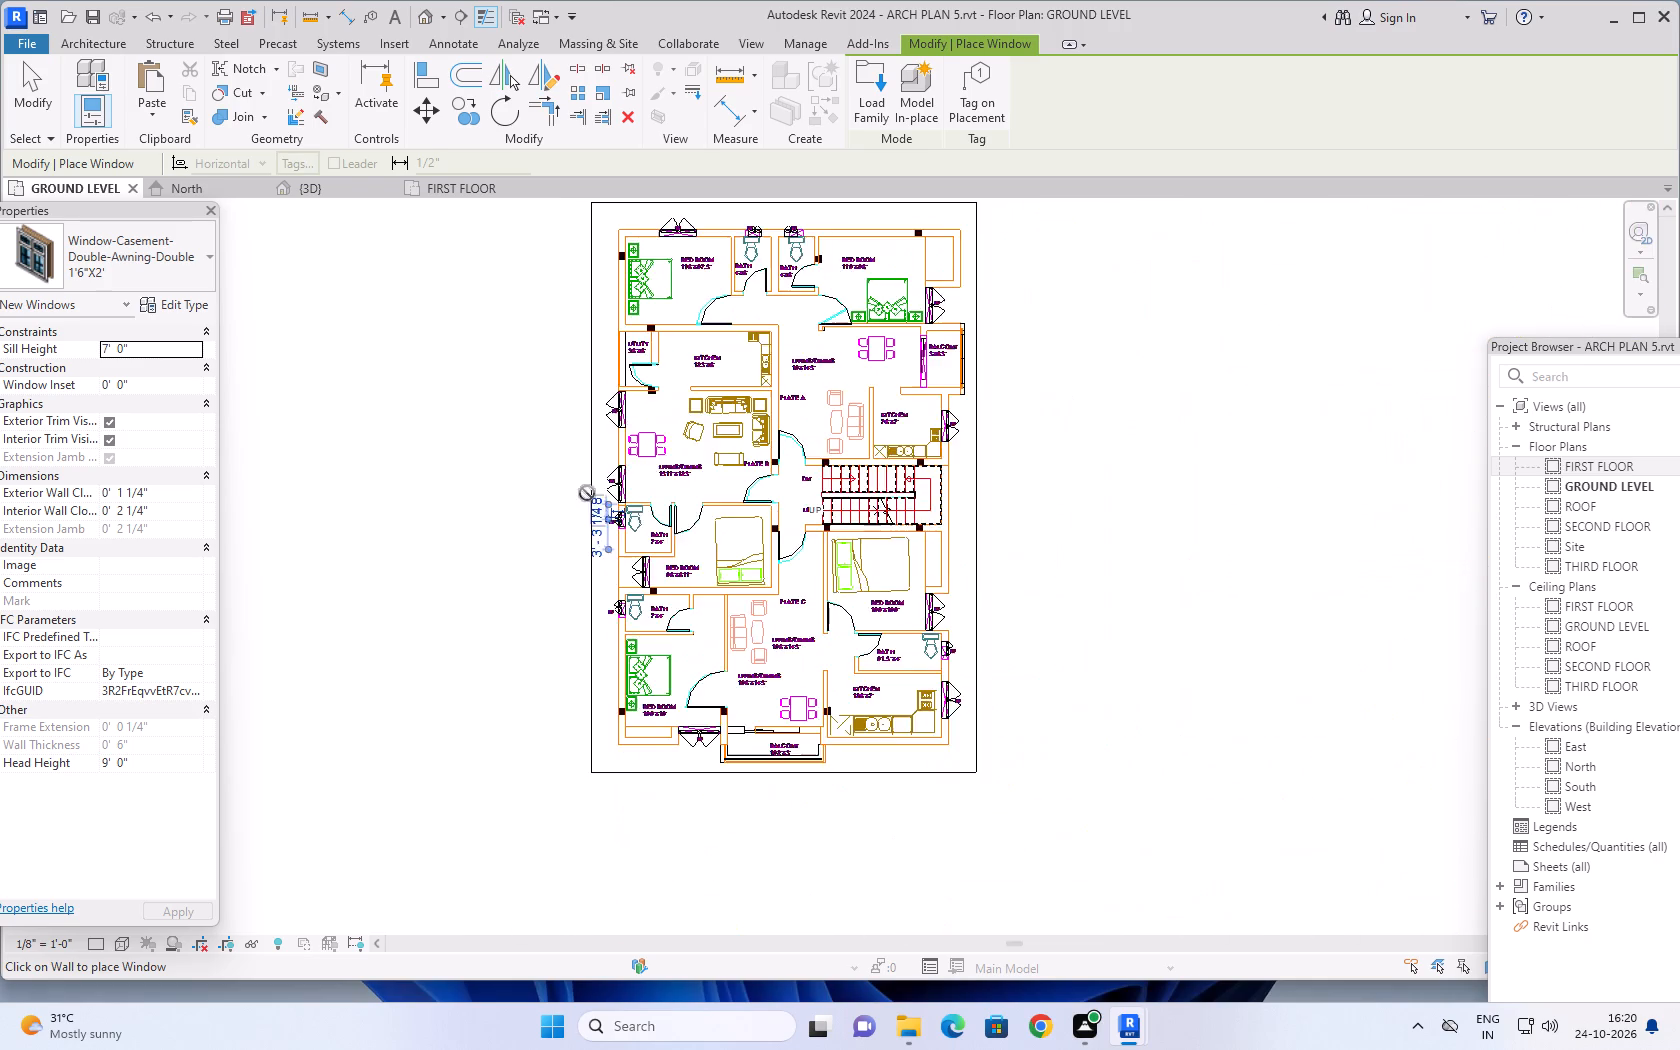
{"action": "scroll", "coordinate": [586, 491], "scroll_direction": "down", "scroll_amount": 3}
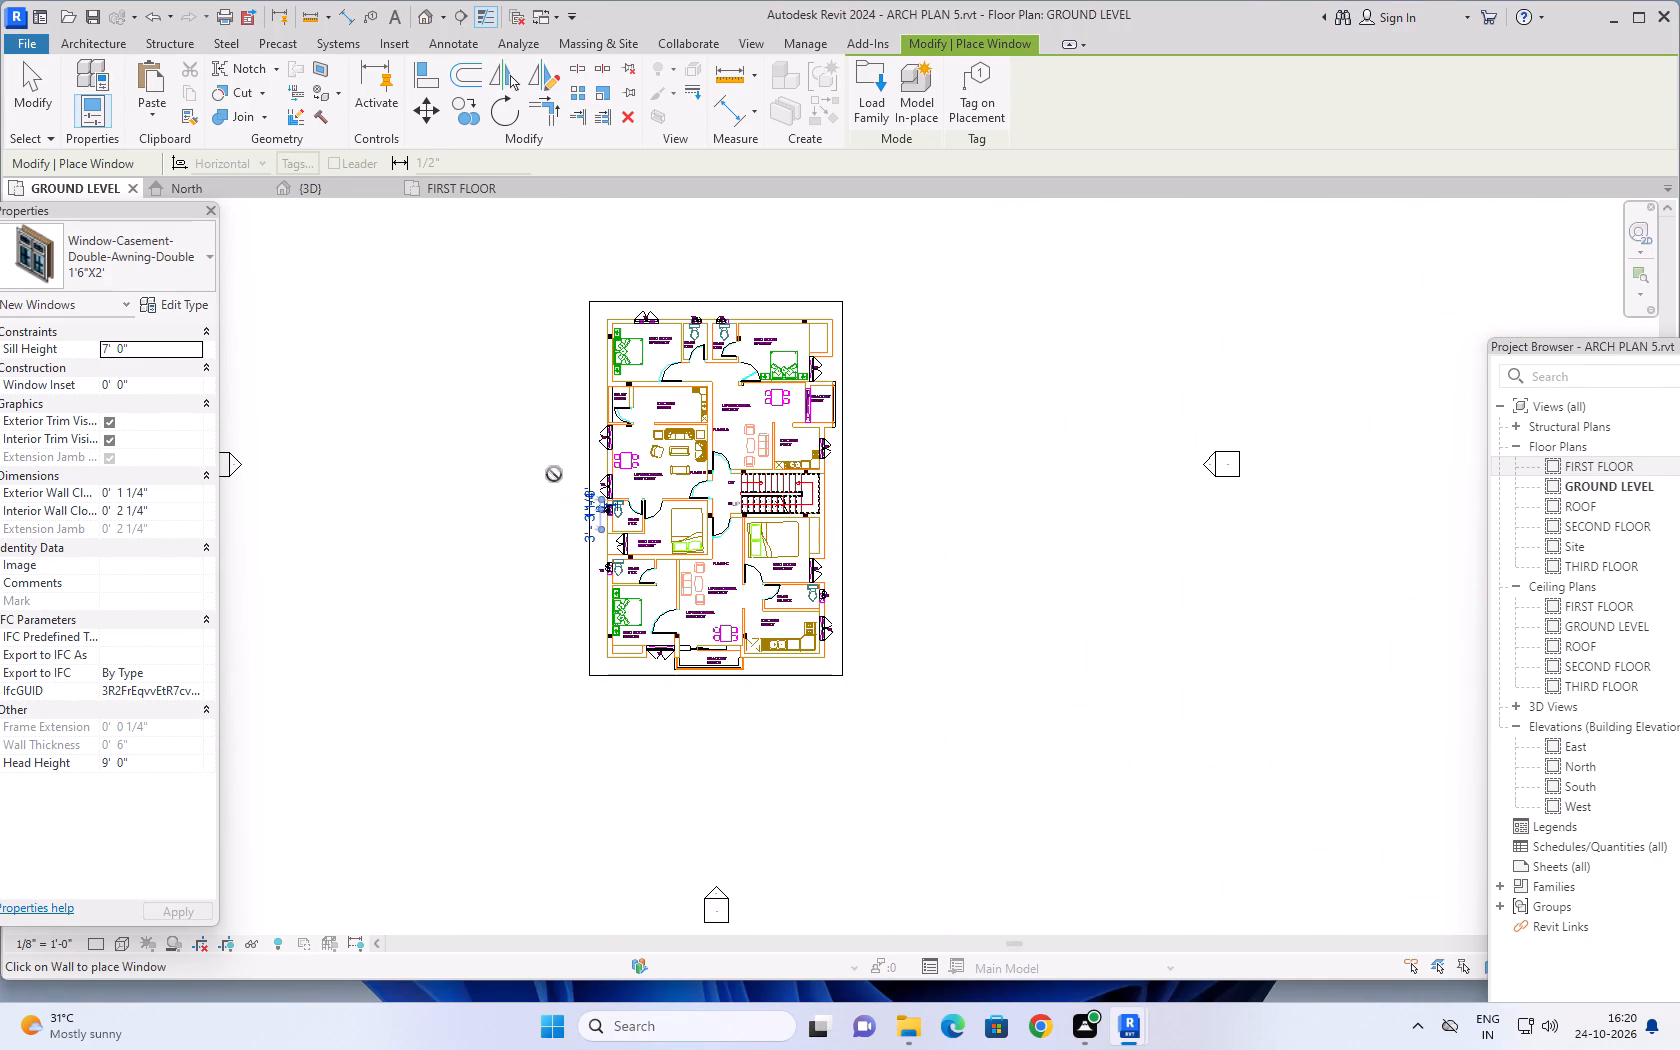
{"action": "key", "text": "Escape"}
{"action": "key", "text": "Escape"}
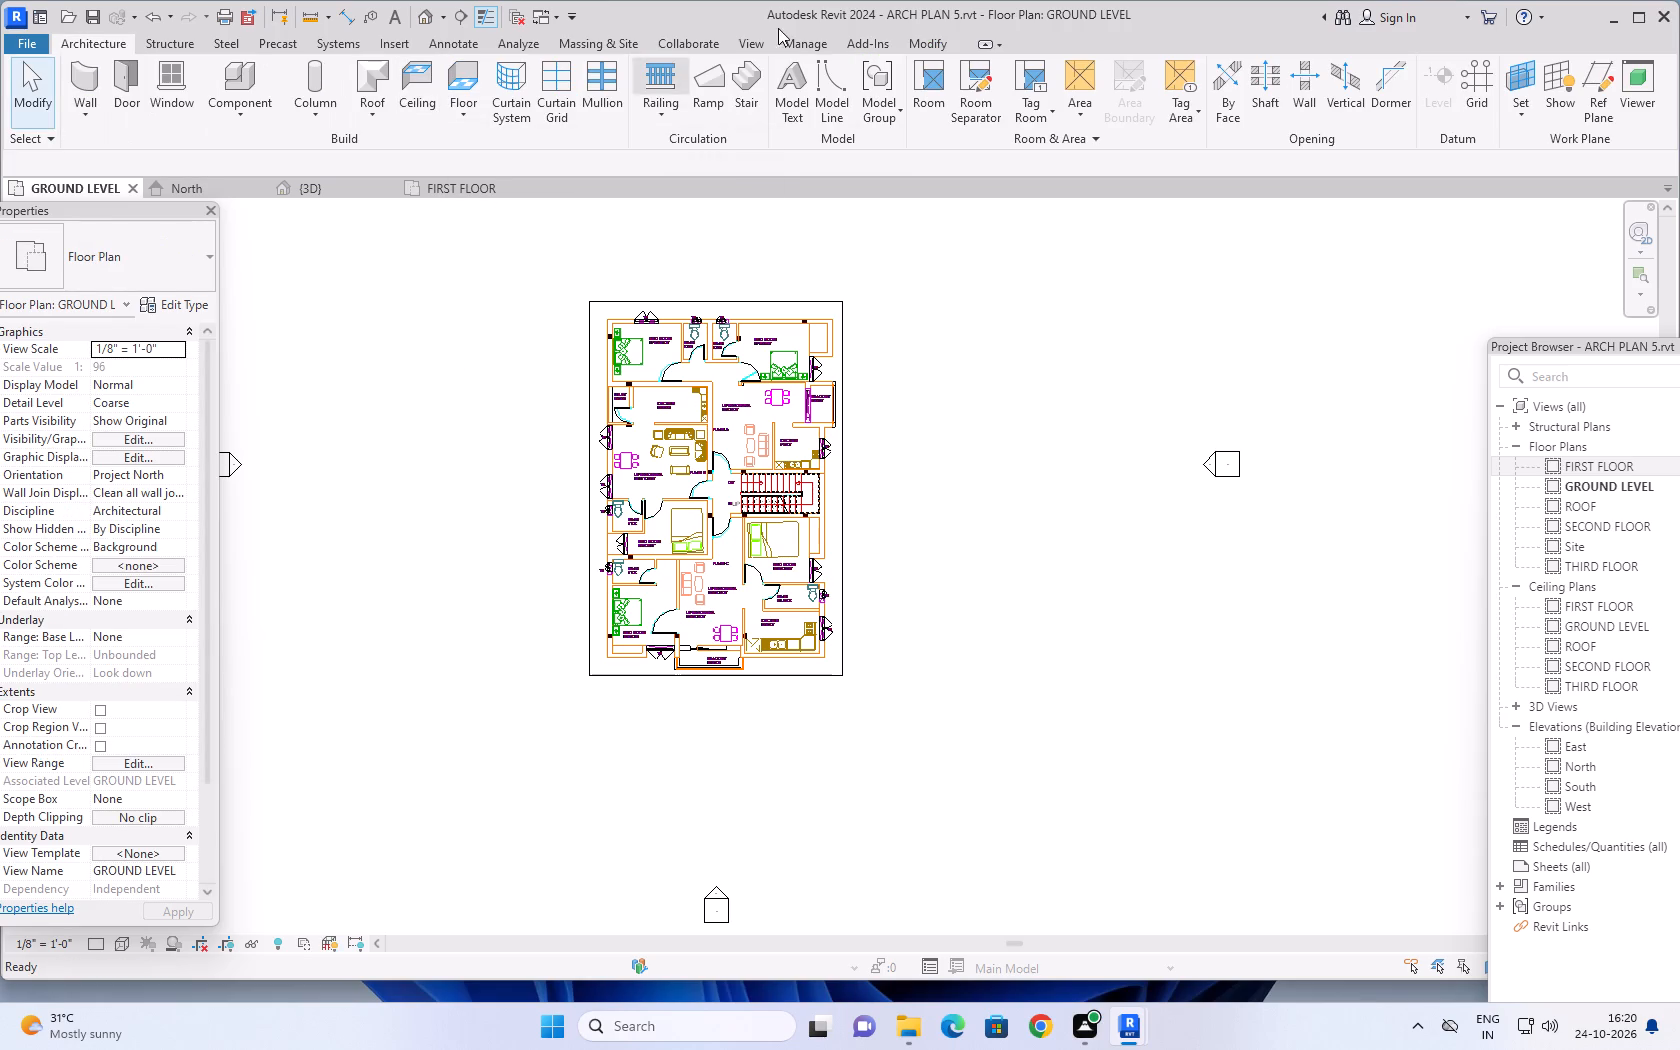
Align the window of the 4'X6' bath beside the 11'9"X9'6" bedroom to its W opening's edge on that bedroom's side.
{"action": "left_click", "coordinate": [930, 41]}
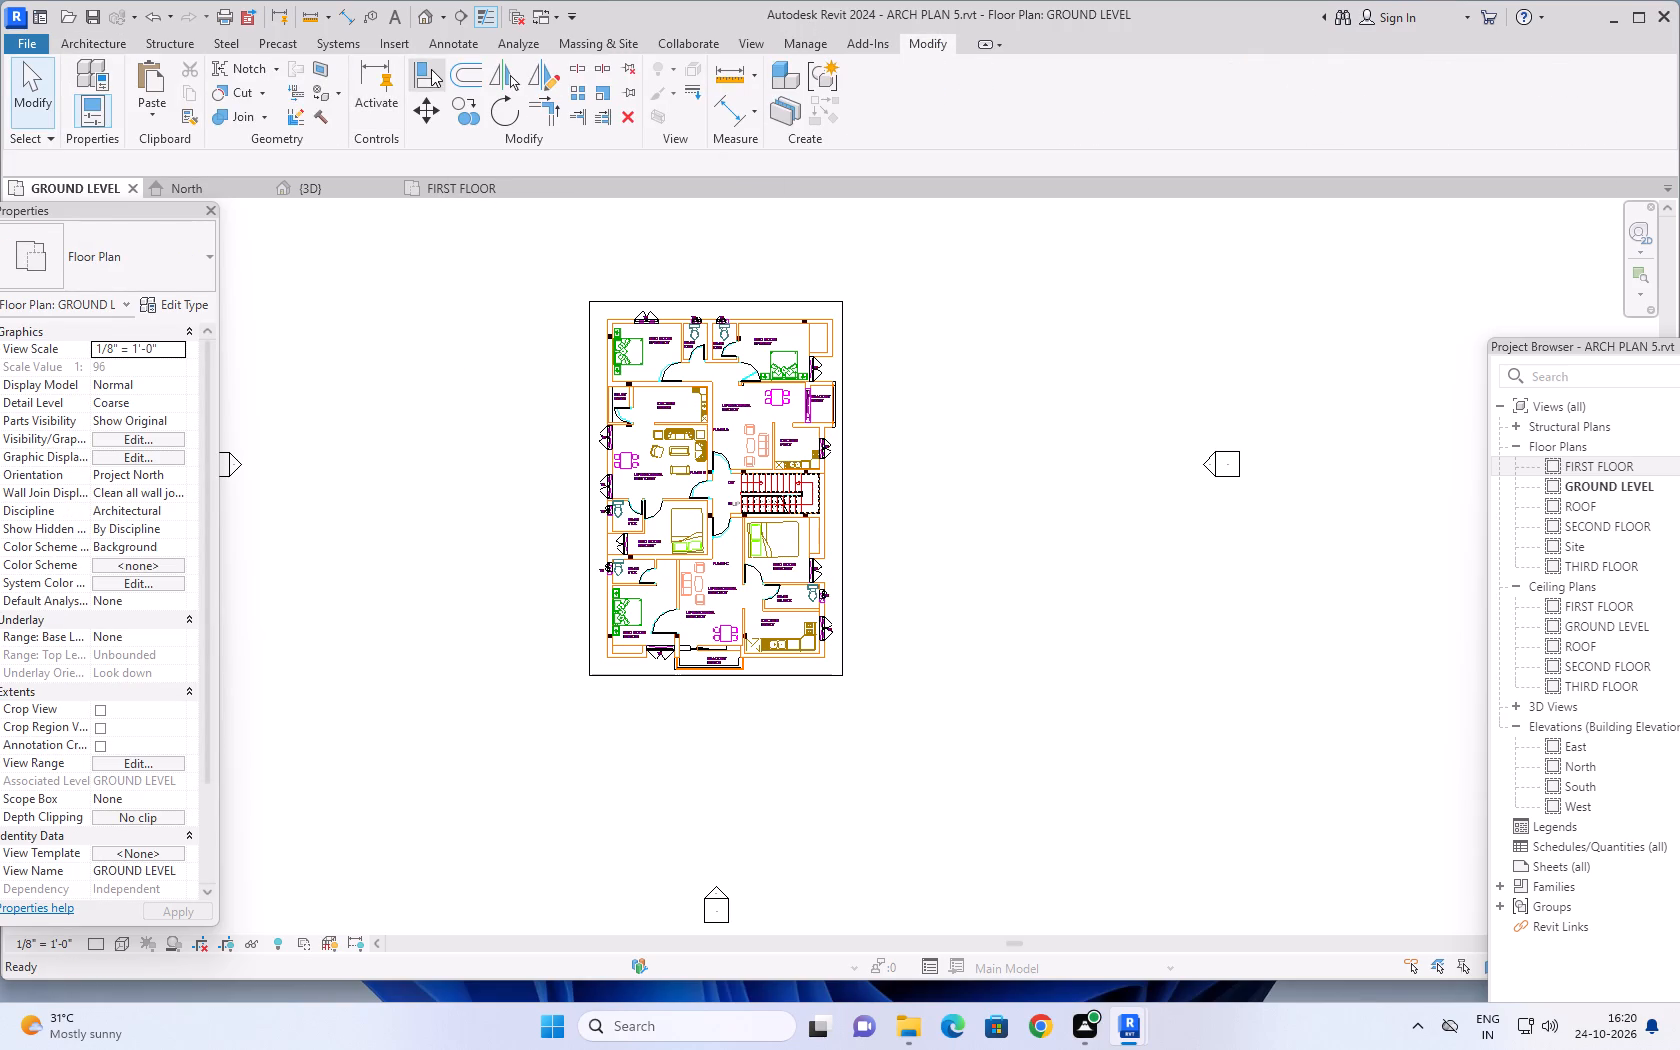
{"action": "left_click", "coordinate": [431, 69]}
{"action": "scroll", "coordinate": [594, 434], "scroll_direction": "up", "scroll_amount": 4}
{"action": "scroll", "coordinate": [792, 261], "scroll_direction": "up", "scroll_amount": 5}
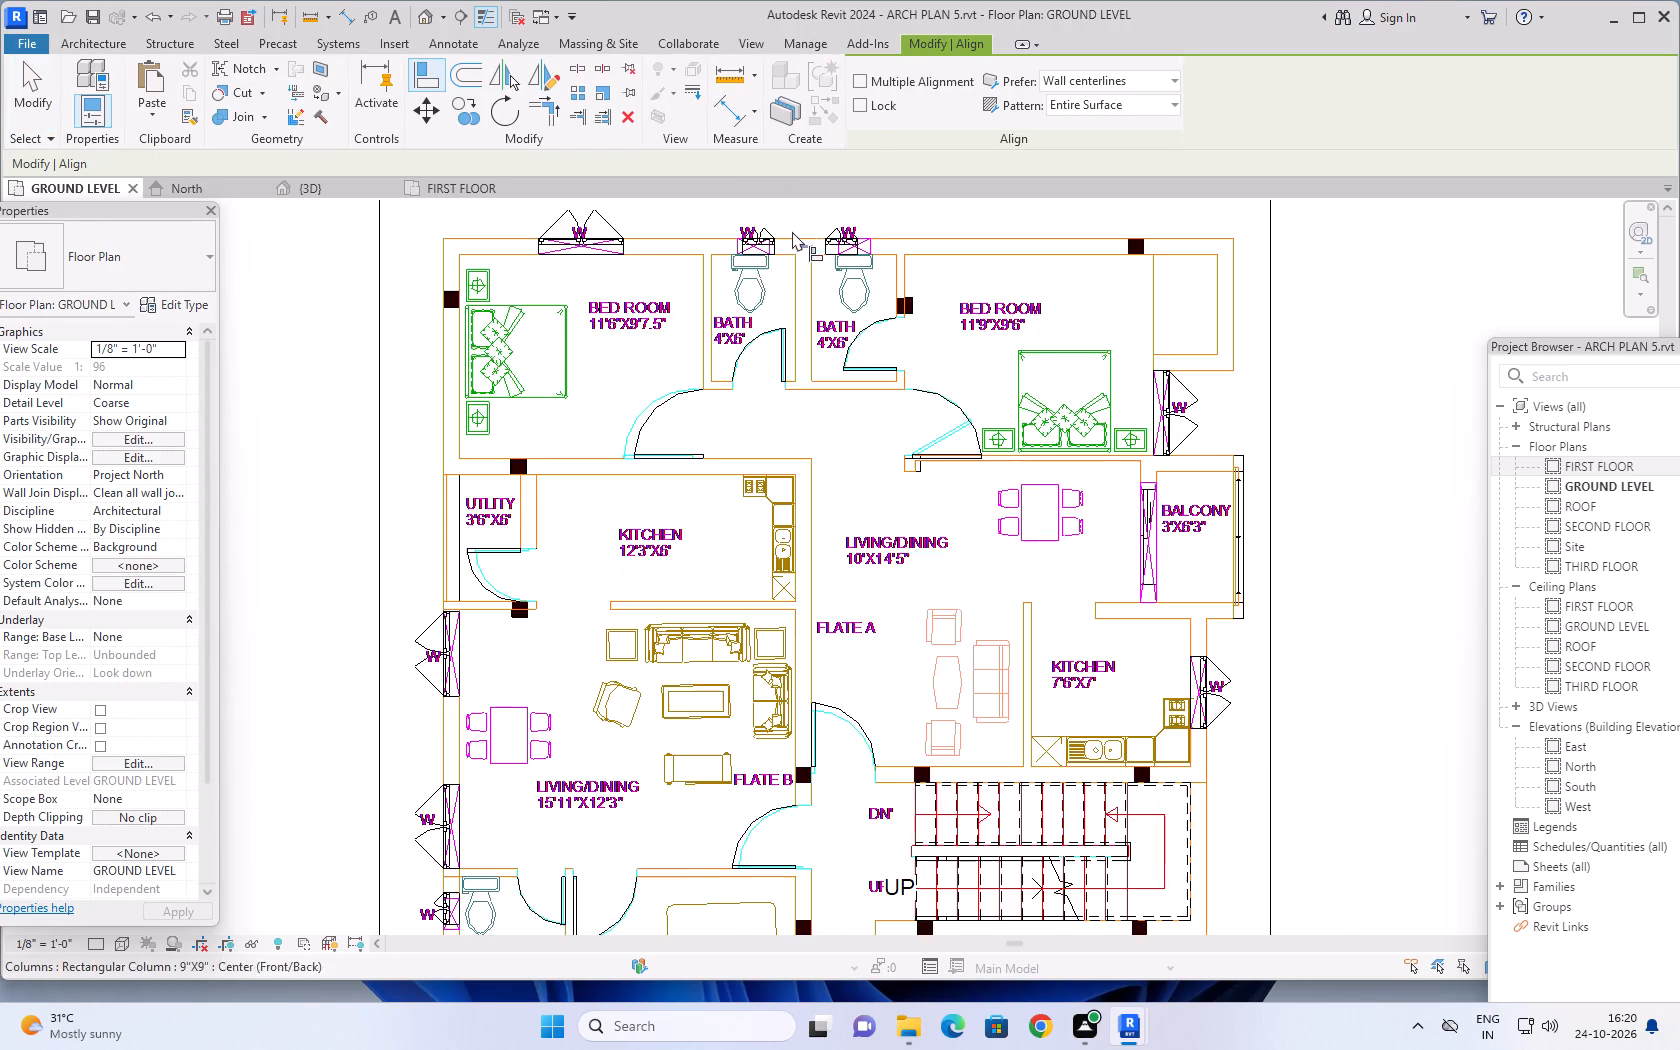
{"action": "scroll", "coordinate": [791, 214], "scroll_direction": "up", "scroll_amount": 1}
{"action": "middle_click_drag", "start_coordinate": [790, 214], "coordinate": [791, 390]}
{"action": "scroll", "coordinate": [789, 391], "scroll_direction": "up", "scroll_amount": 16}
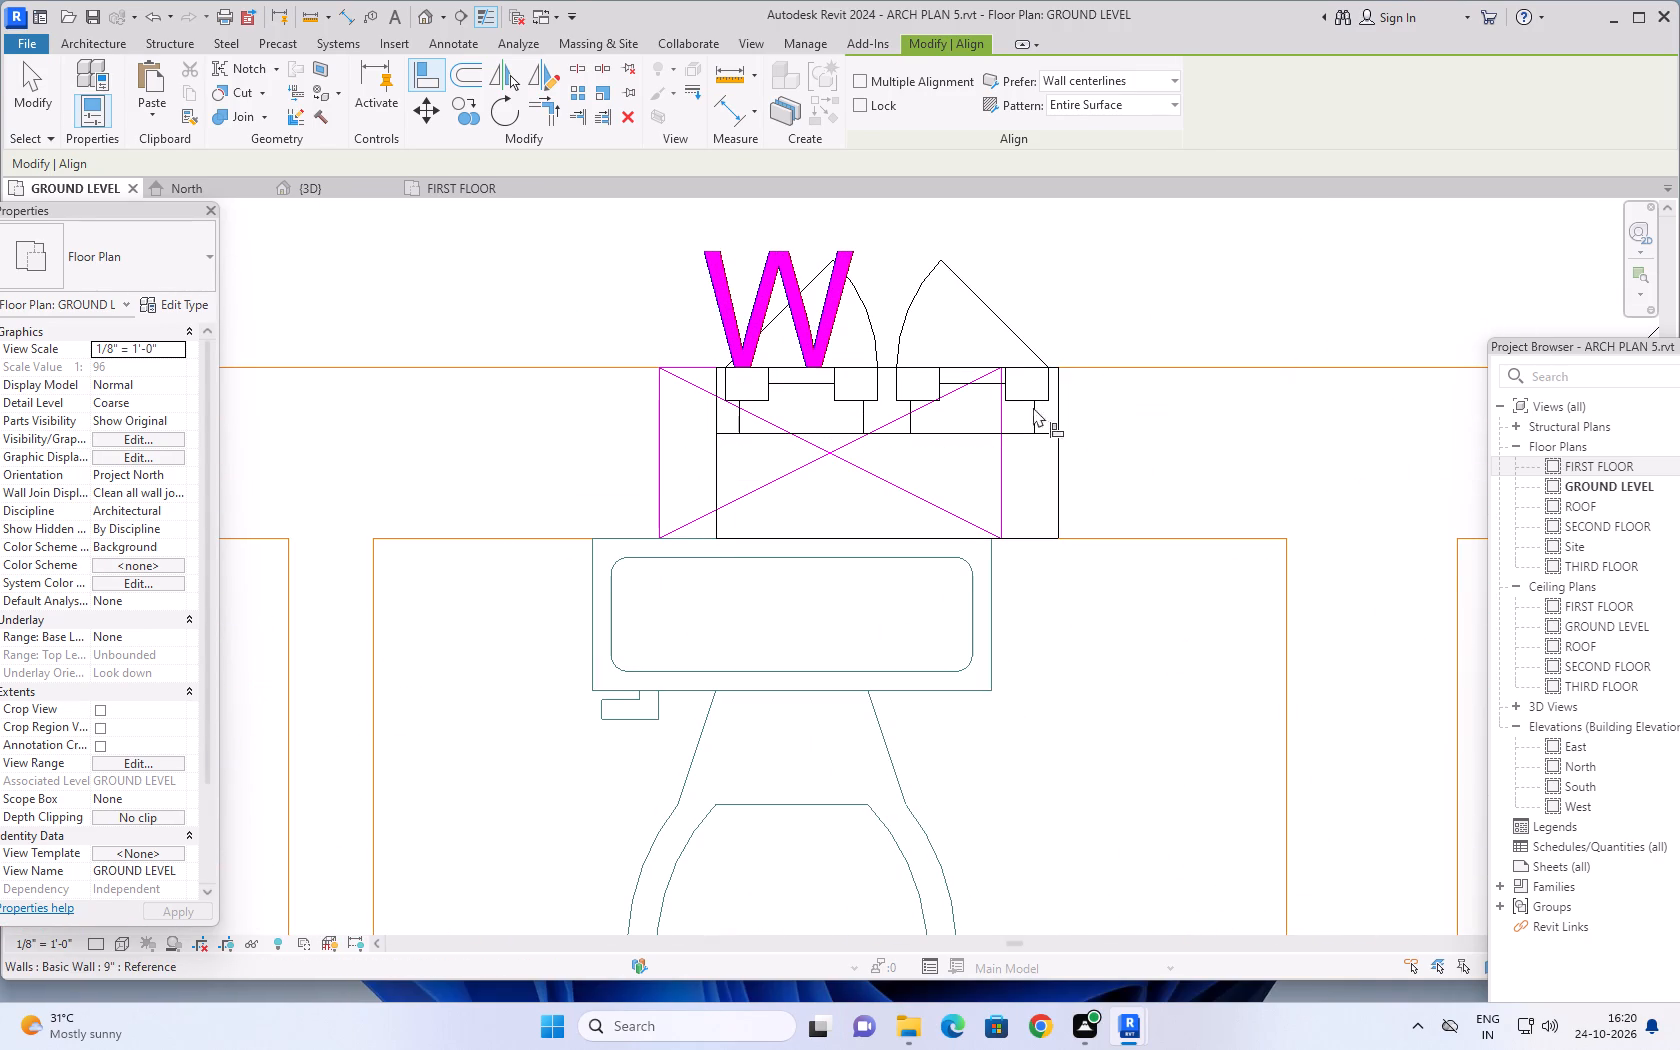
{"action": "scroll", "coordinate": [1142, 351], "scroll_direction": "down", "scroll_amount": 2}
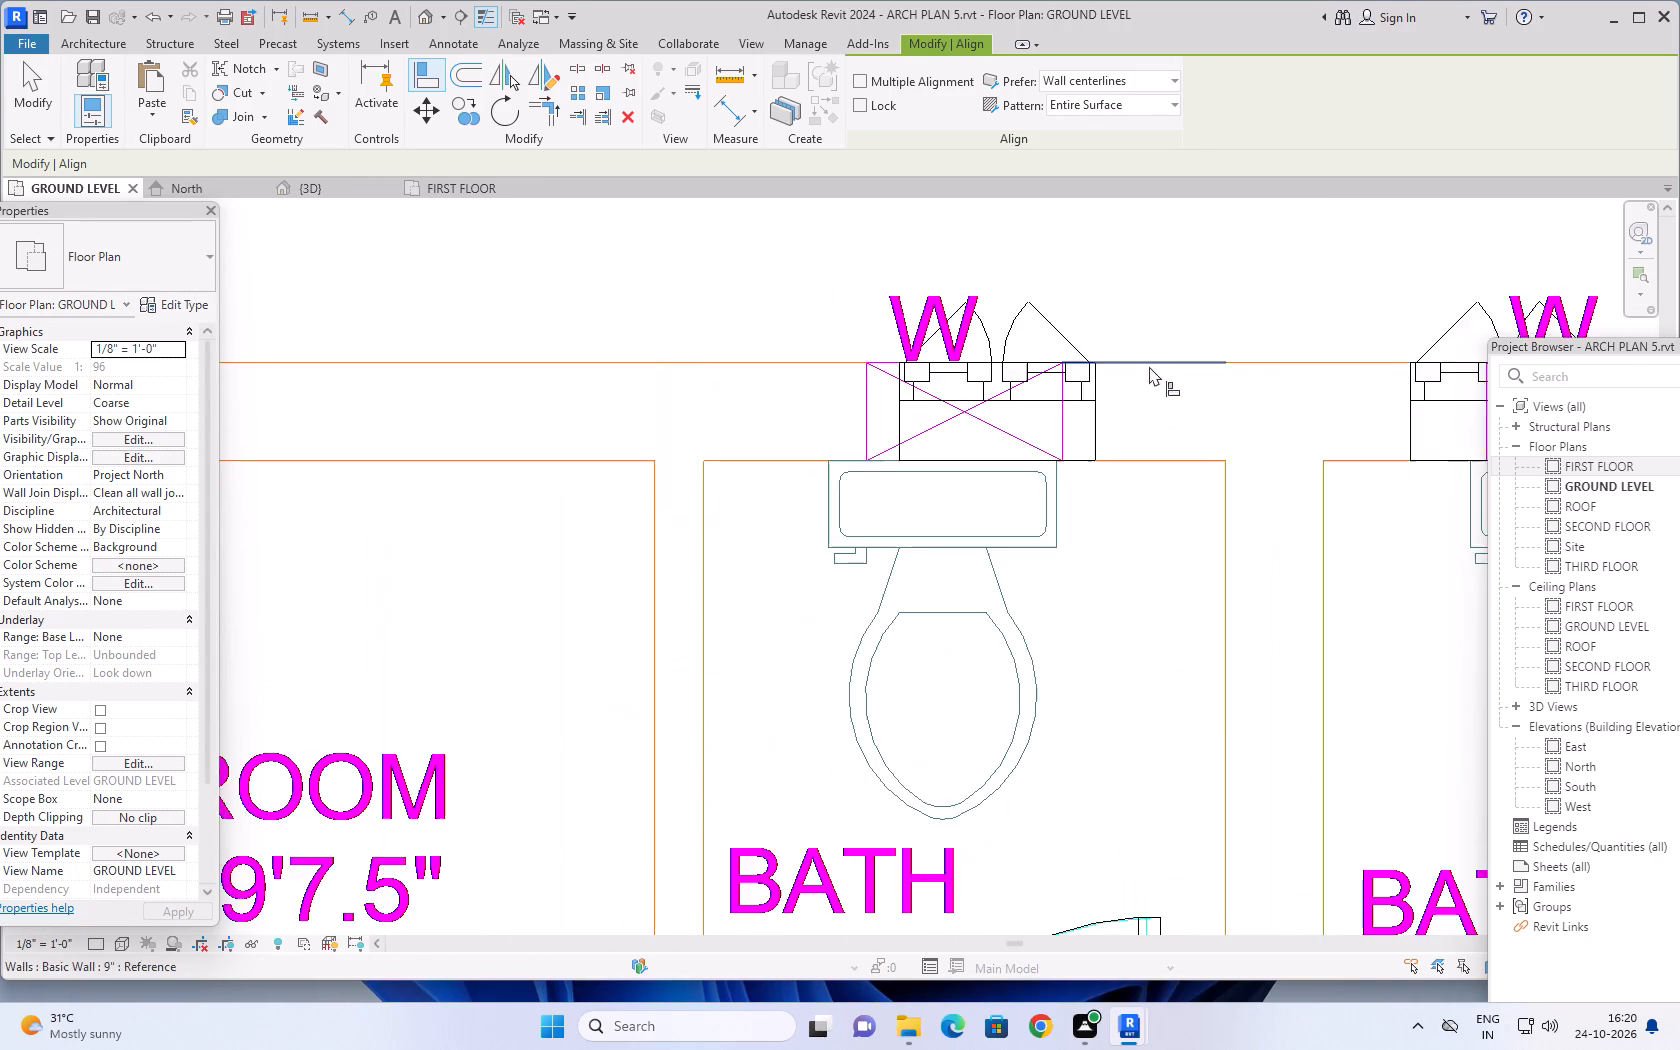
{"action": "scroll", "coordinate": [1149, 366], "scroll_direction": "down", "scroll_amount": 6}
{"action": "middle_click_drag", "start_coordinate": [1178, 391], "coordinate": [660, 424]}
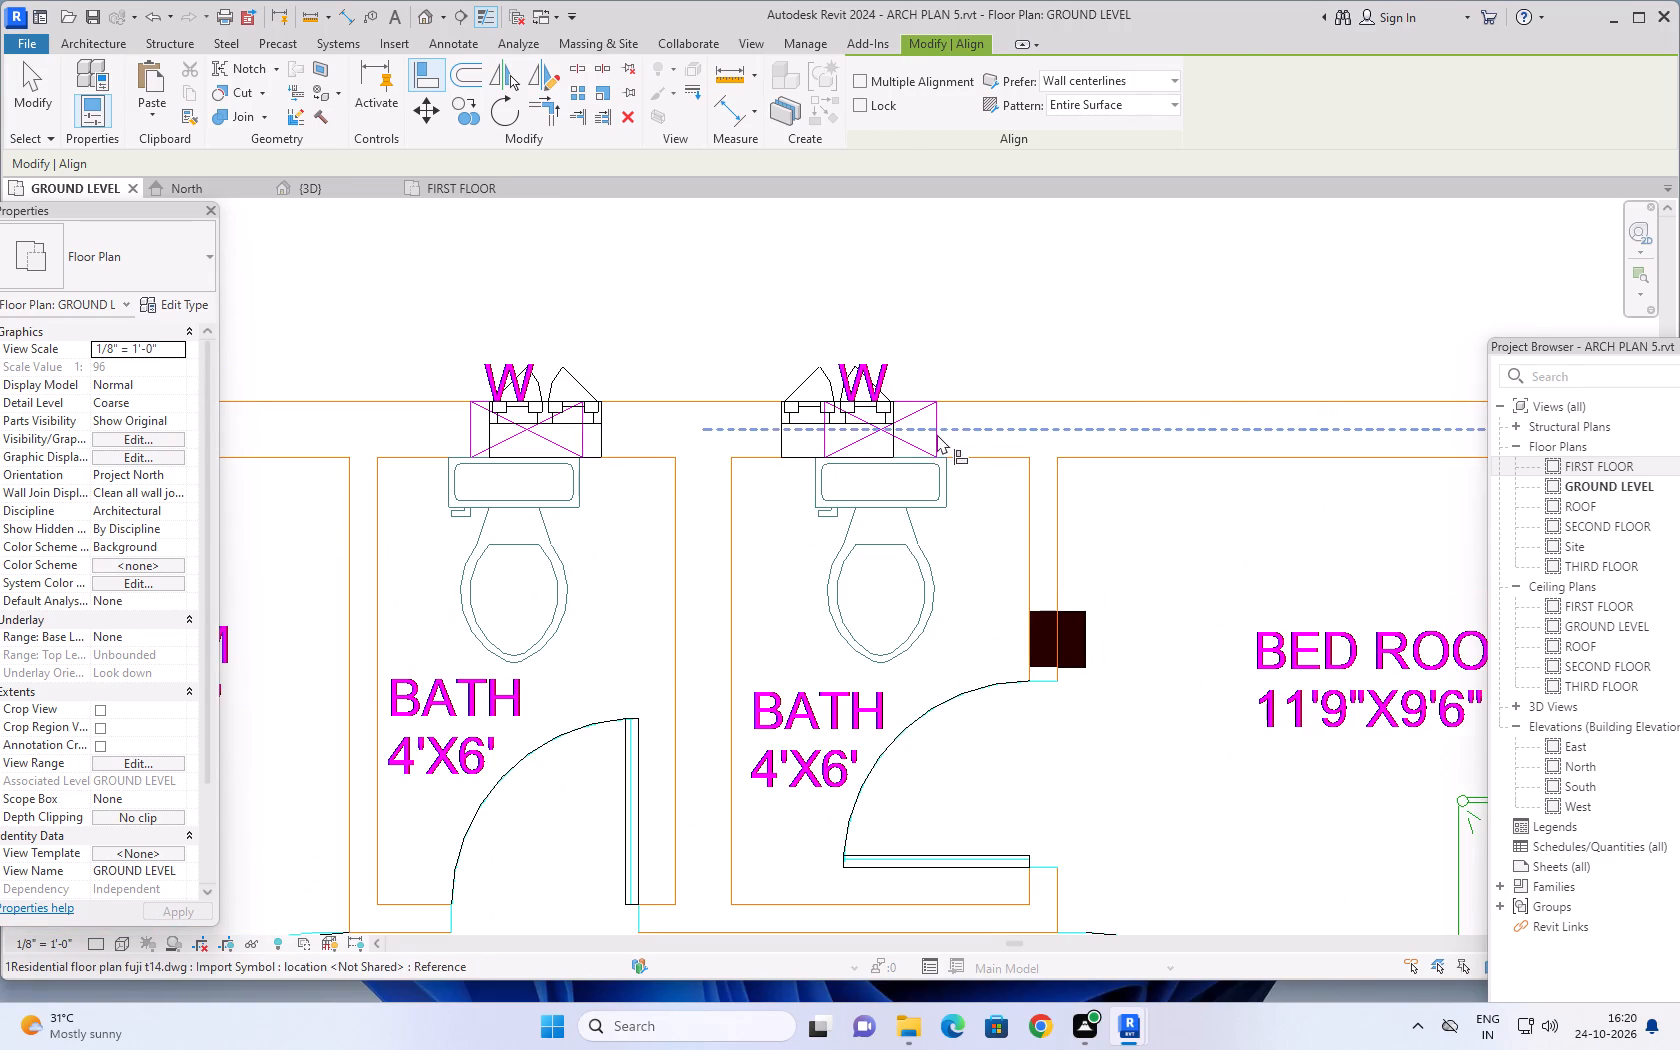
{"action": "left_click", "coordinate": [937, 442]}
{"action": "left_click", "coordinate": [898, 441]}
Align the 9'1.5"X4' bath window's kitchen-side edge to the matching edge of its marked W opening.
{"action": "scroll", "coordinate": [1029, 390], "scroll_direction": "down", "scroll_amount": 12}
{"action": "middle_click_drag", "start_coordinate": [1119, 432], "coordinate": [764, 295]}
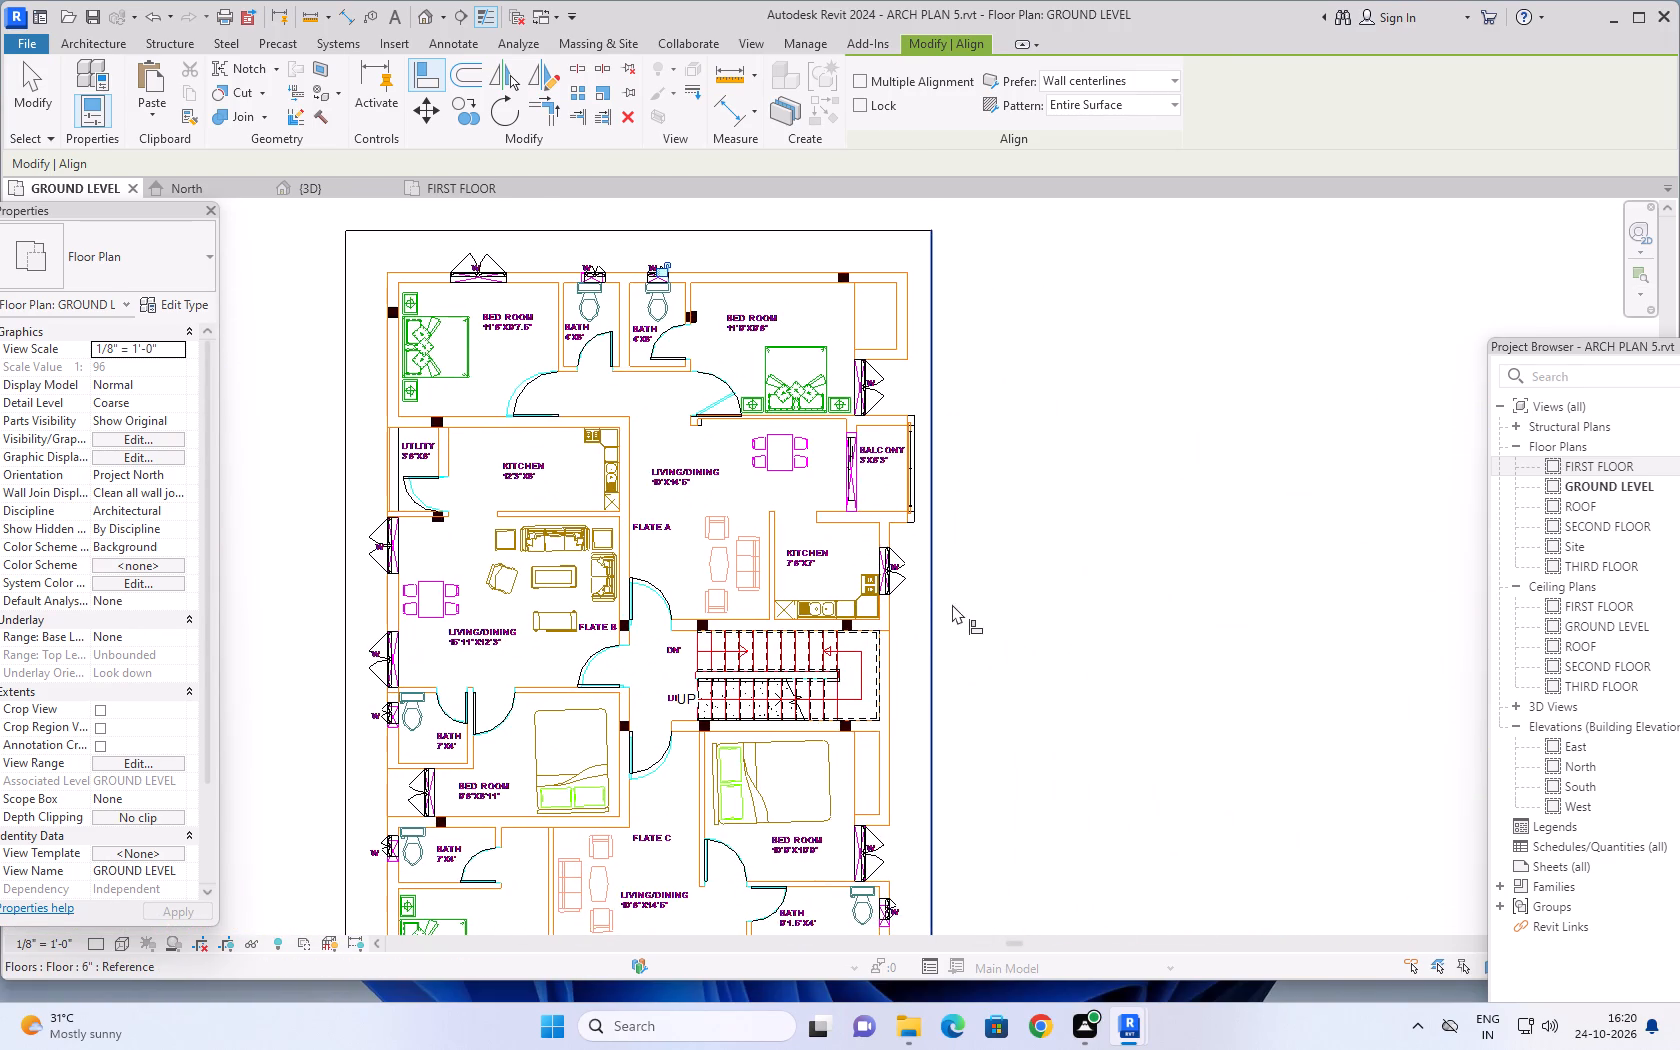
{"action": "middle_click_drag", "start_coordinate": [978, 593], "coordinate": [1016, 333]}
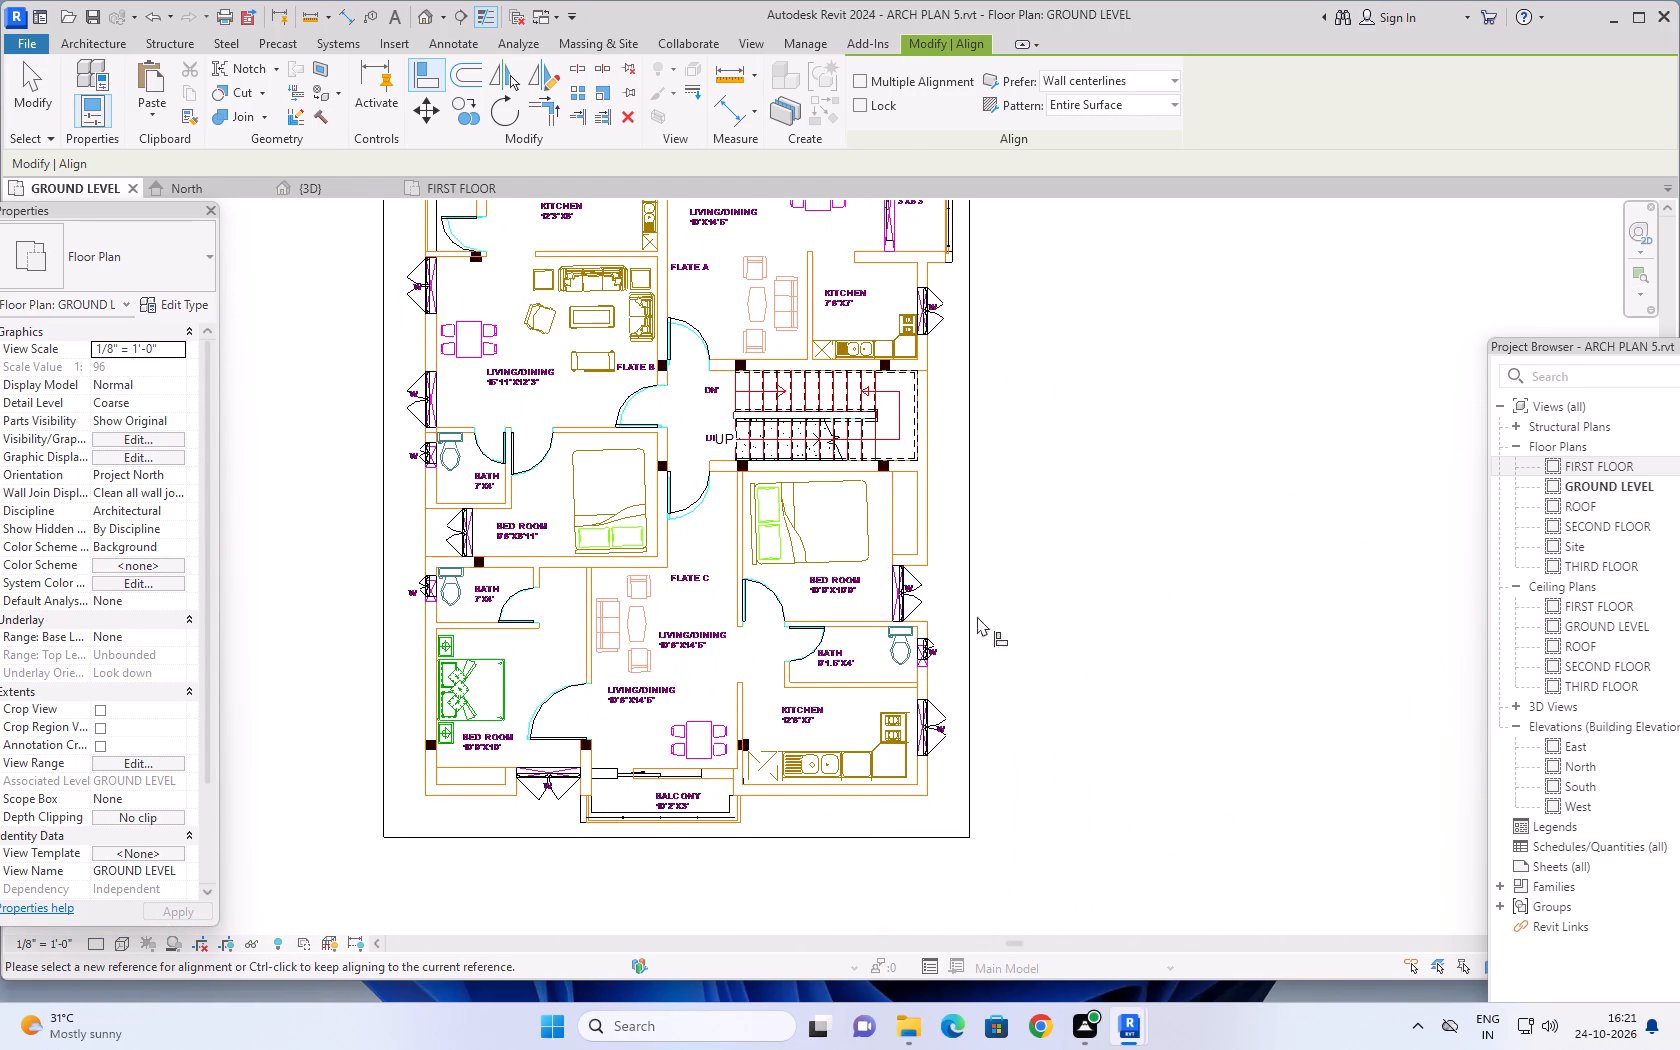
{"action": "scroll", "coordinate": [920, 661], "scroll_direction": "up", "scroll_amount": 17}
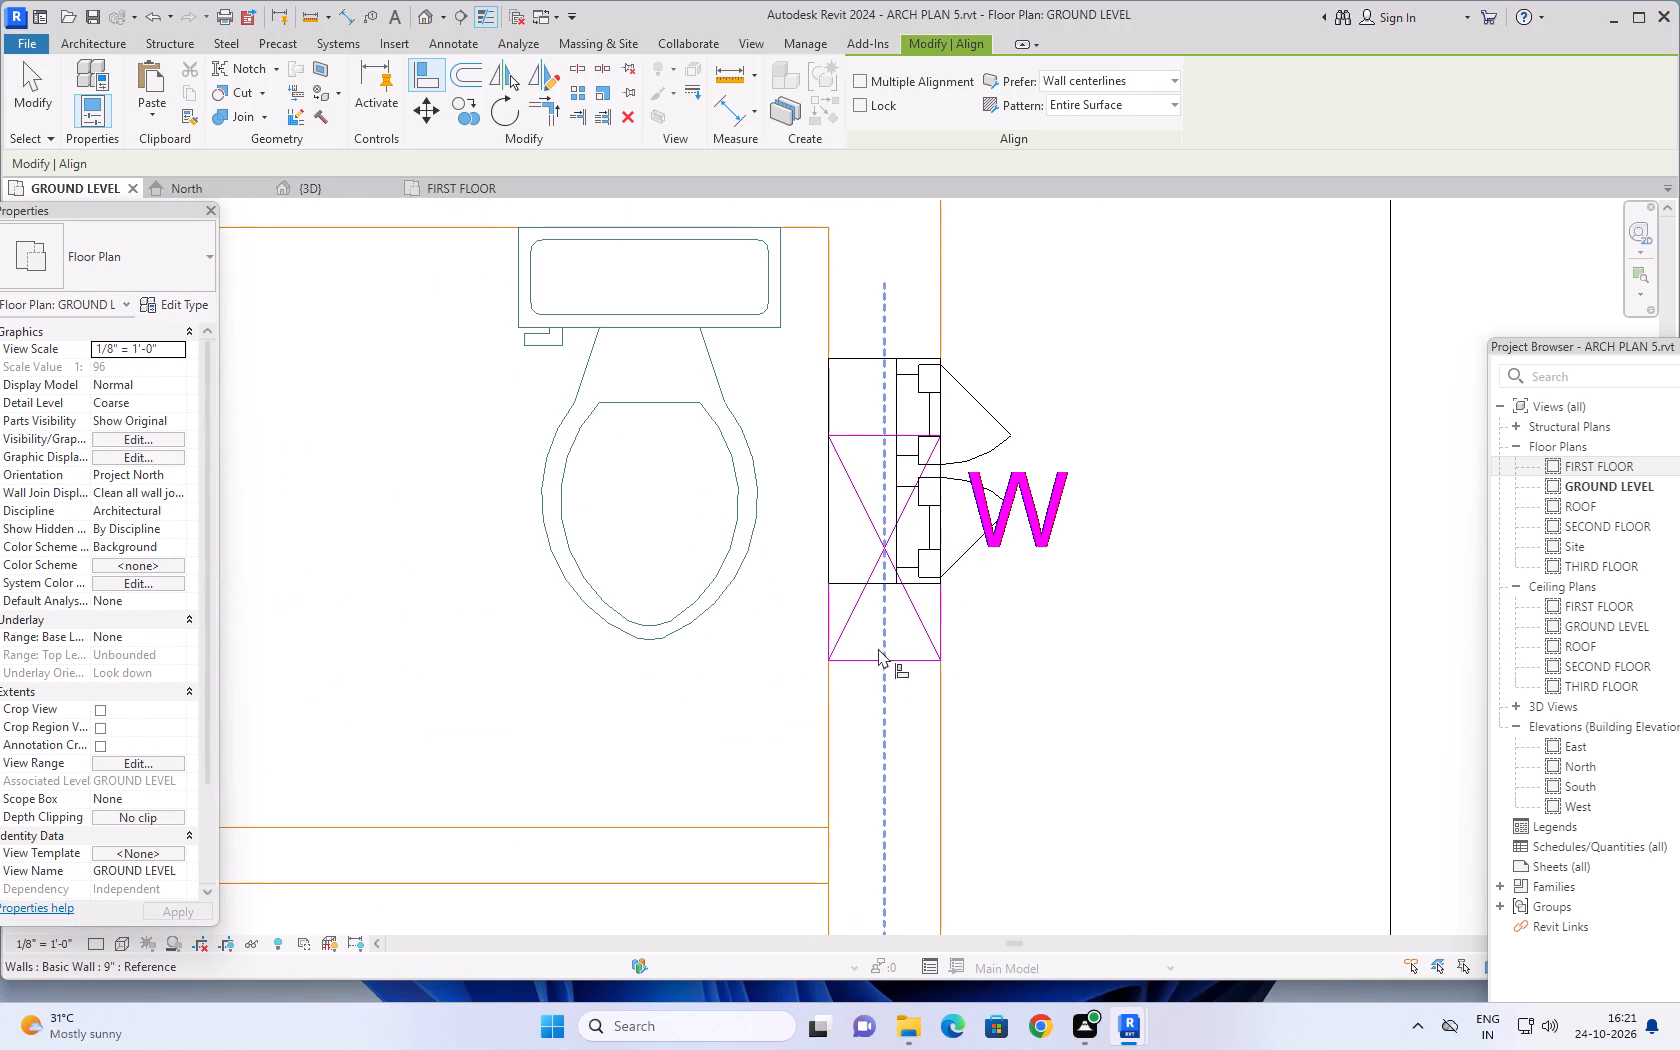
{"action": "left_click", "coordinate": [866, 656]}
{"action": "left_click", "coordinate": [851, 585]}
Align the window of Flate C's 7'X4' bath to its W opening's edge on the 10'9"X10' bedroom side.
{"action": "scroll", "coordinate": [1091, 653], "scroll_direction": "down", "scroll_amount": 11}
{"action": "middle_click_drag", "start_coordinate": [1110, 740], "coordinate": [1110, 535]}
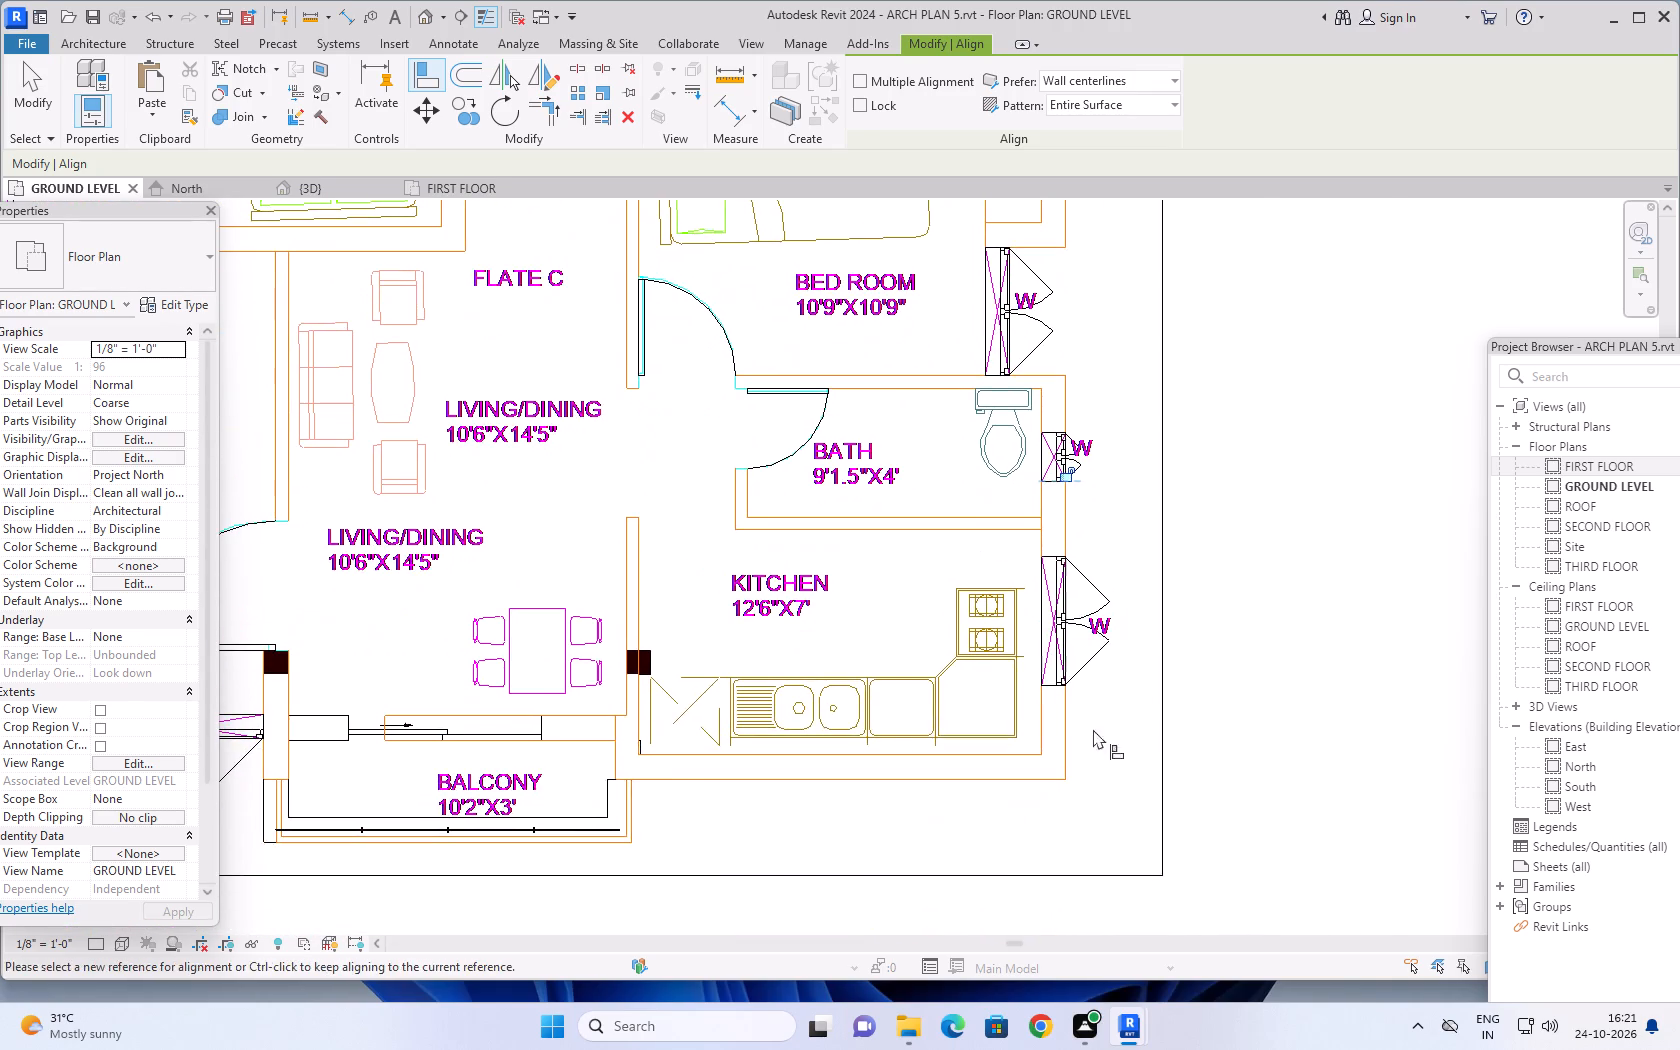
{"action": "scroll", "coordinate": [1085, 747], "scroll_direction": "down", "scroll_amount": 3}
{"action": "middle_click_drag", "start_coordinate": [863, 807], "coordinate": [926, 783]}
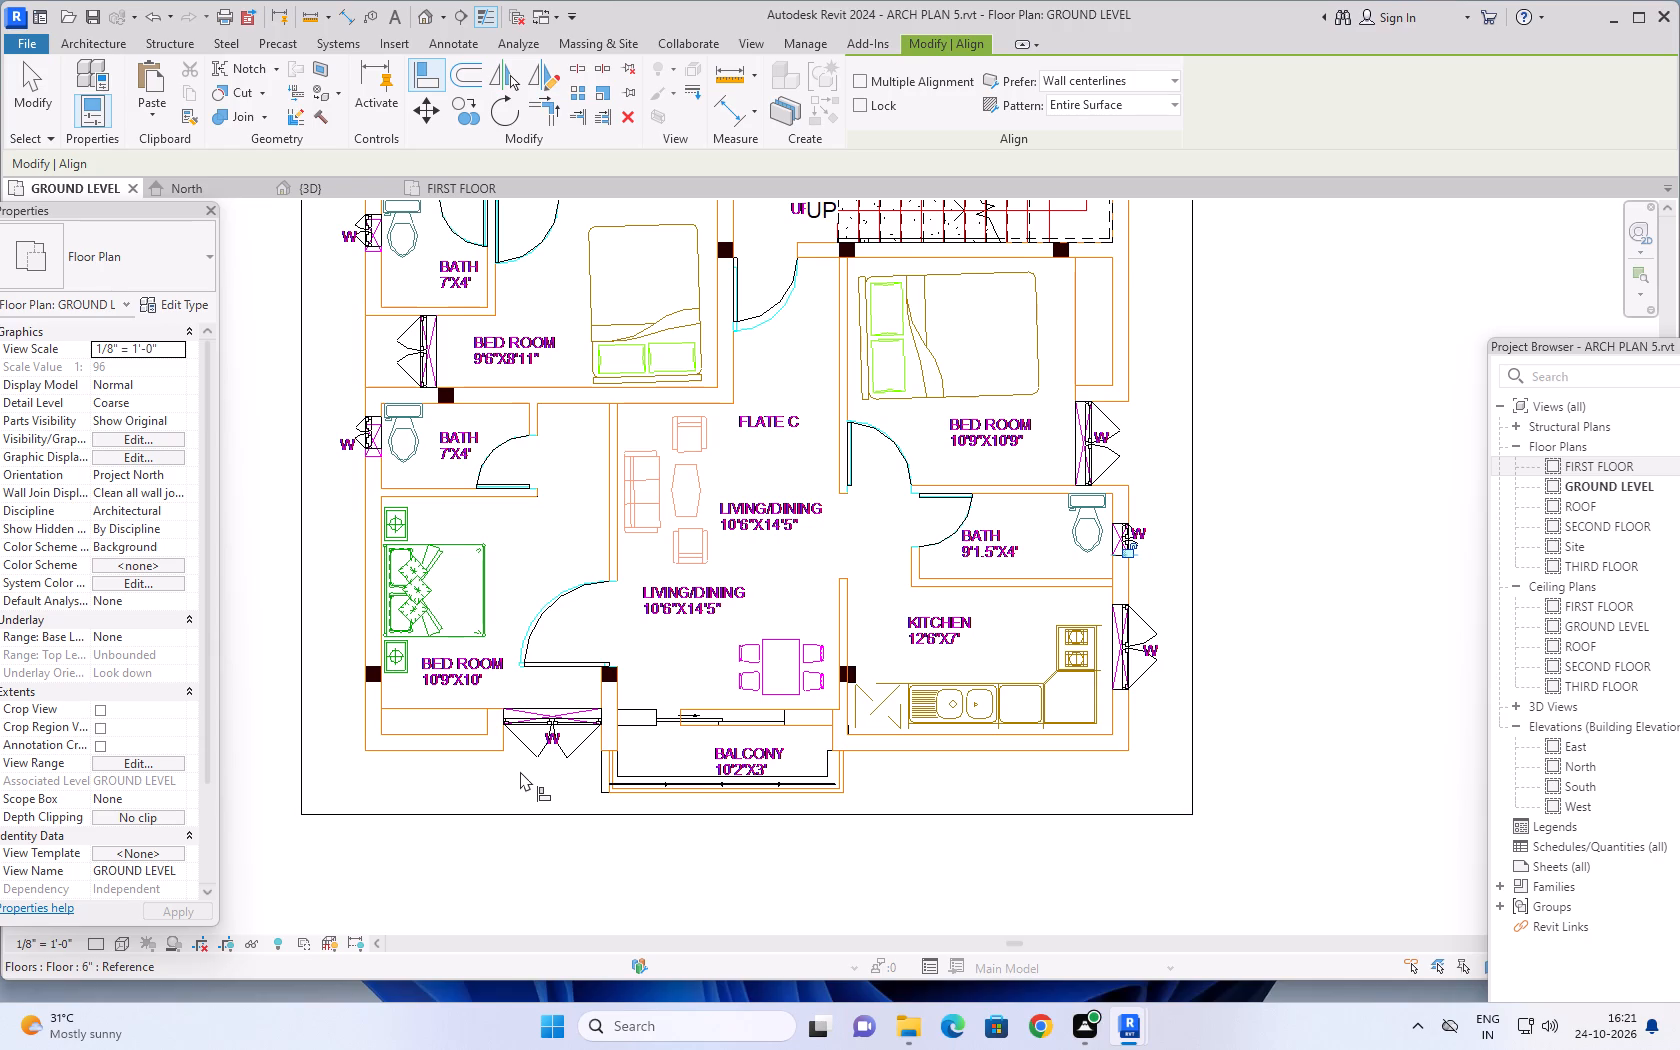
{"action": "middle_click_drag", "start_coordinate": [522, 771], "coordinate": [589, 816]}
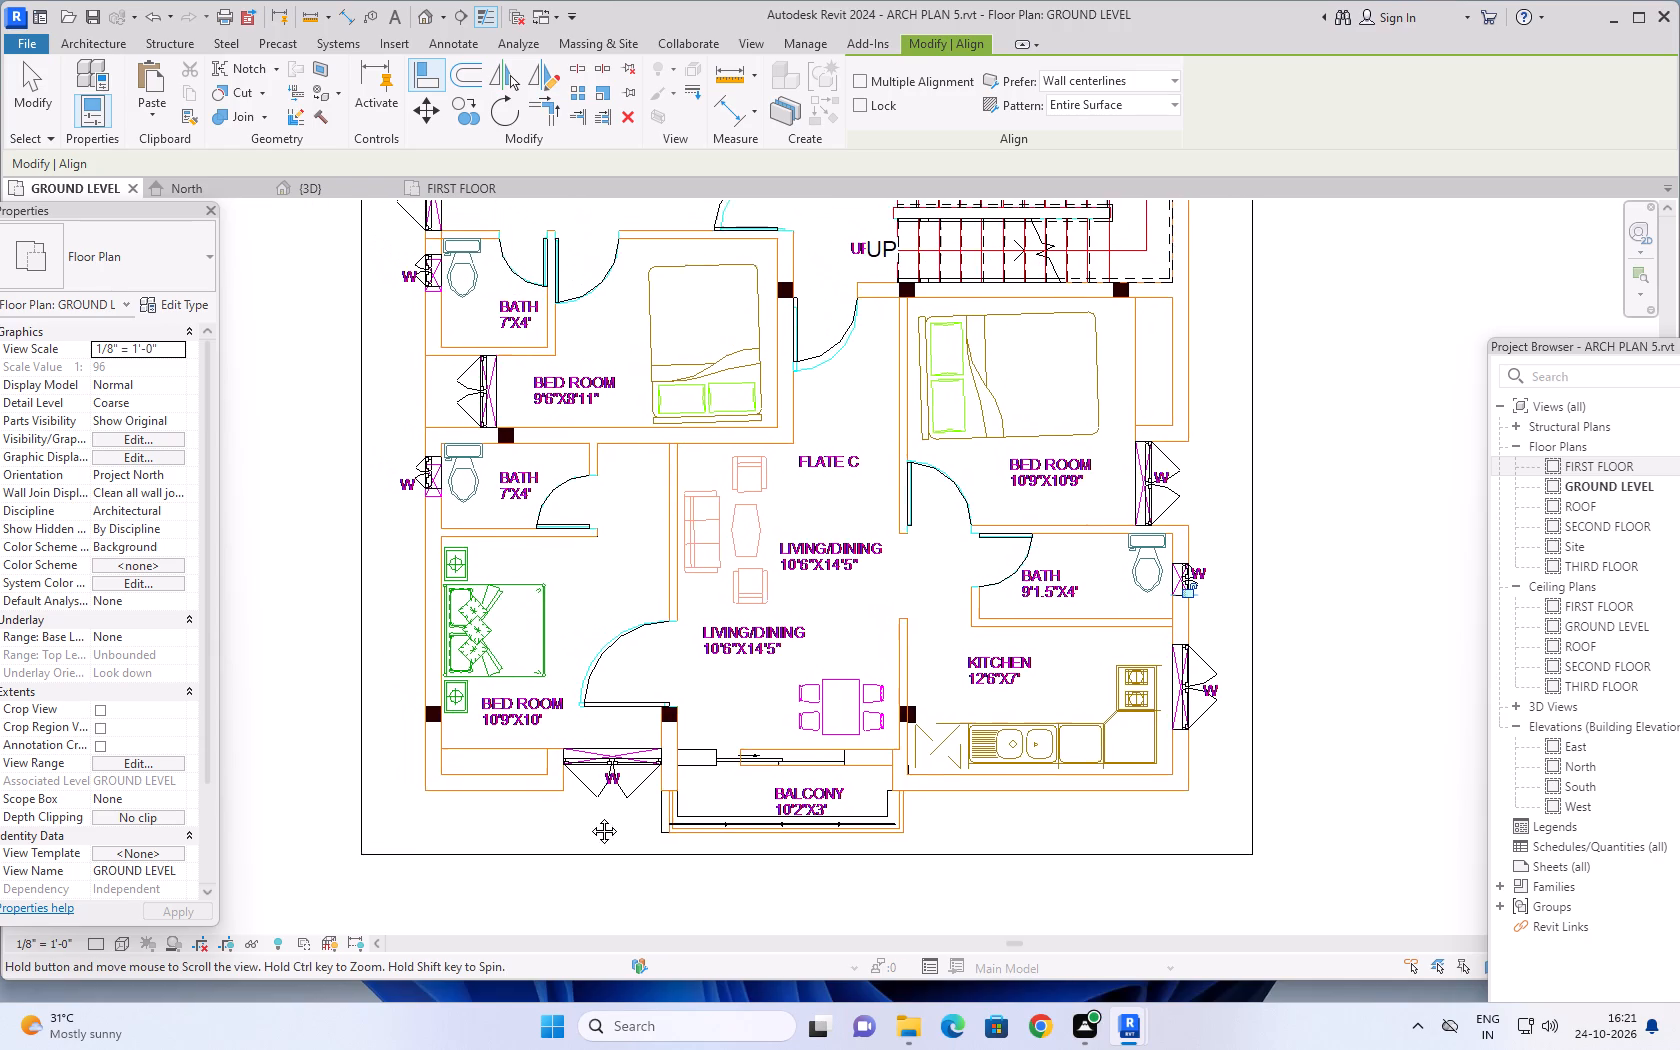
{"action": "middle_click_drag", "start_coordinate": [589, 816], "coordinate": [630, 905]}
{"action": "scroll", "coordinate": [474, 592], "scroll_direction": "up", "scroll_amount": 9}
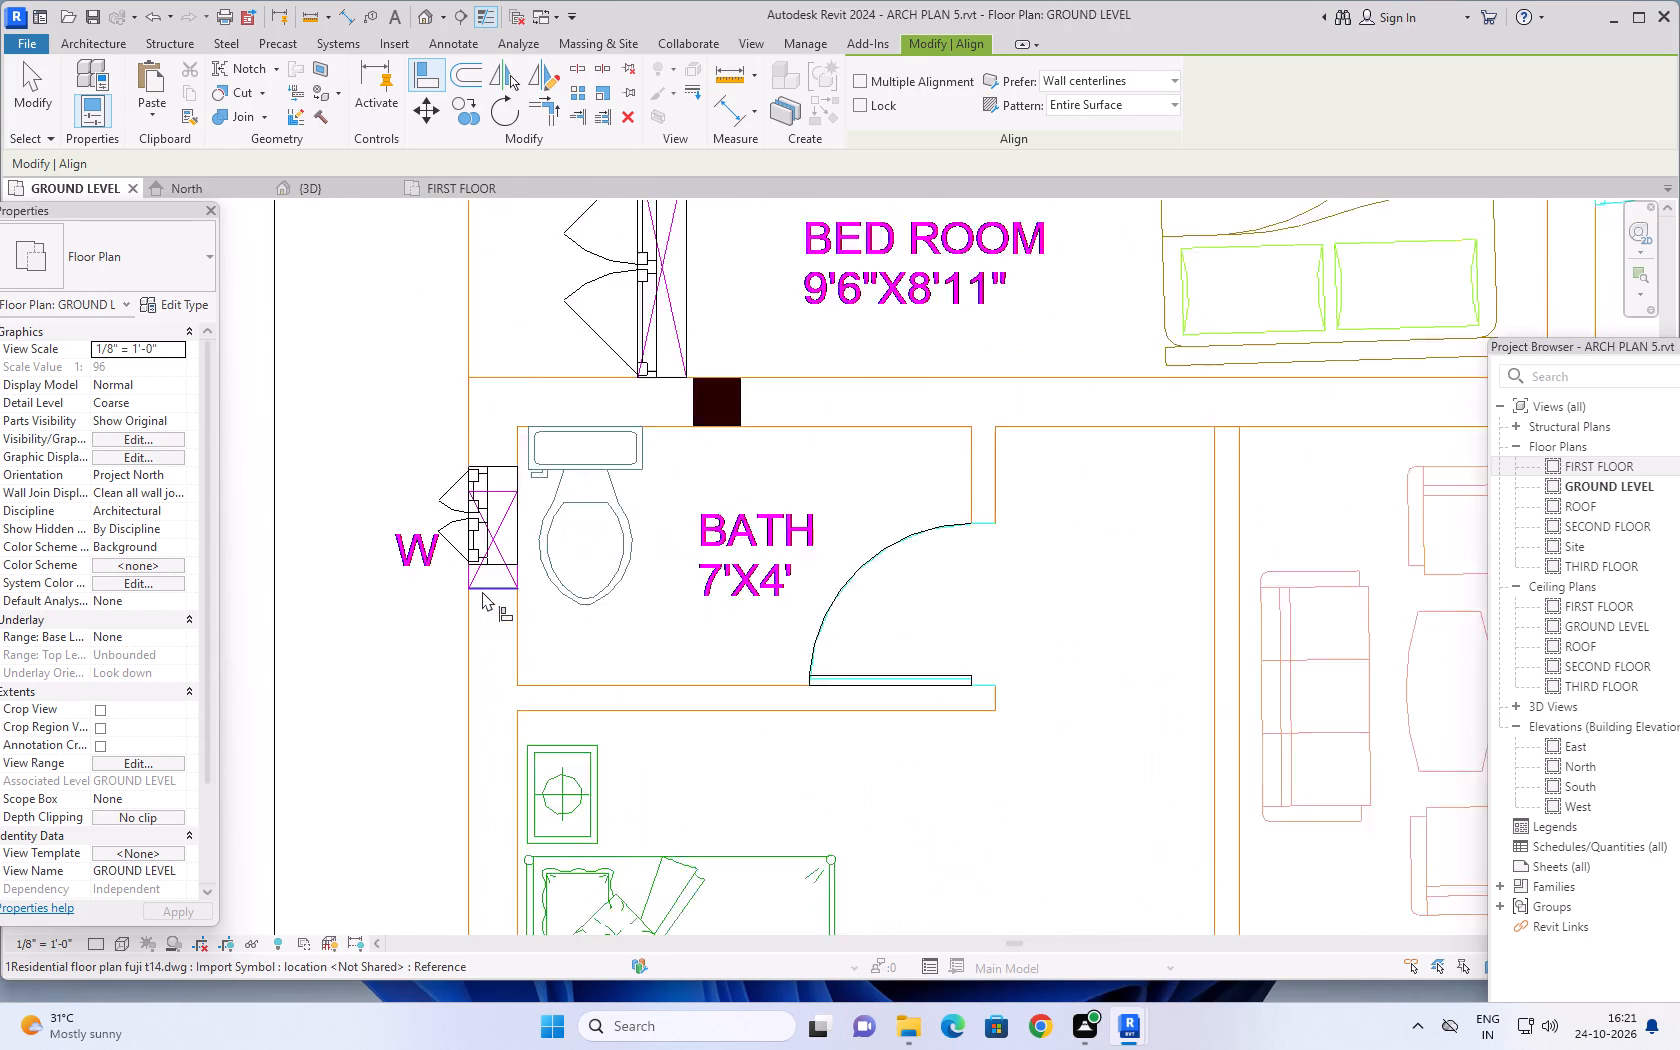
{"action": "scroll", "coordinate": [482, 591], "scroll_direction": "up", "scroll_amount": 1}
{"action": "left_click", "coordinate": [482, 586]}
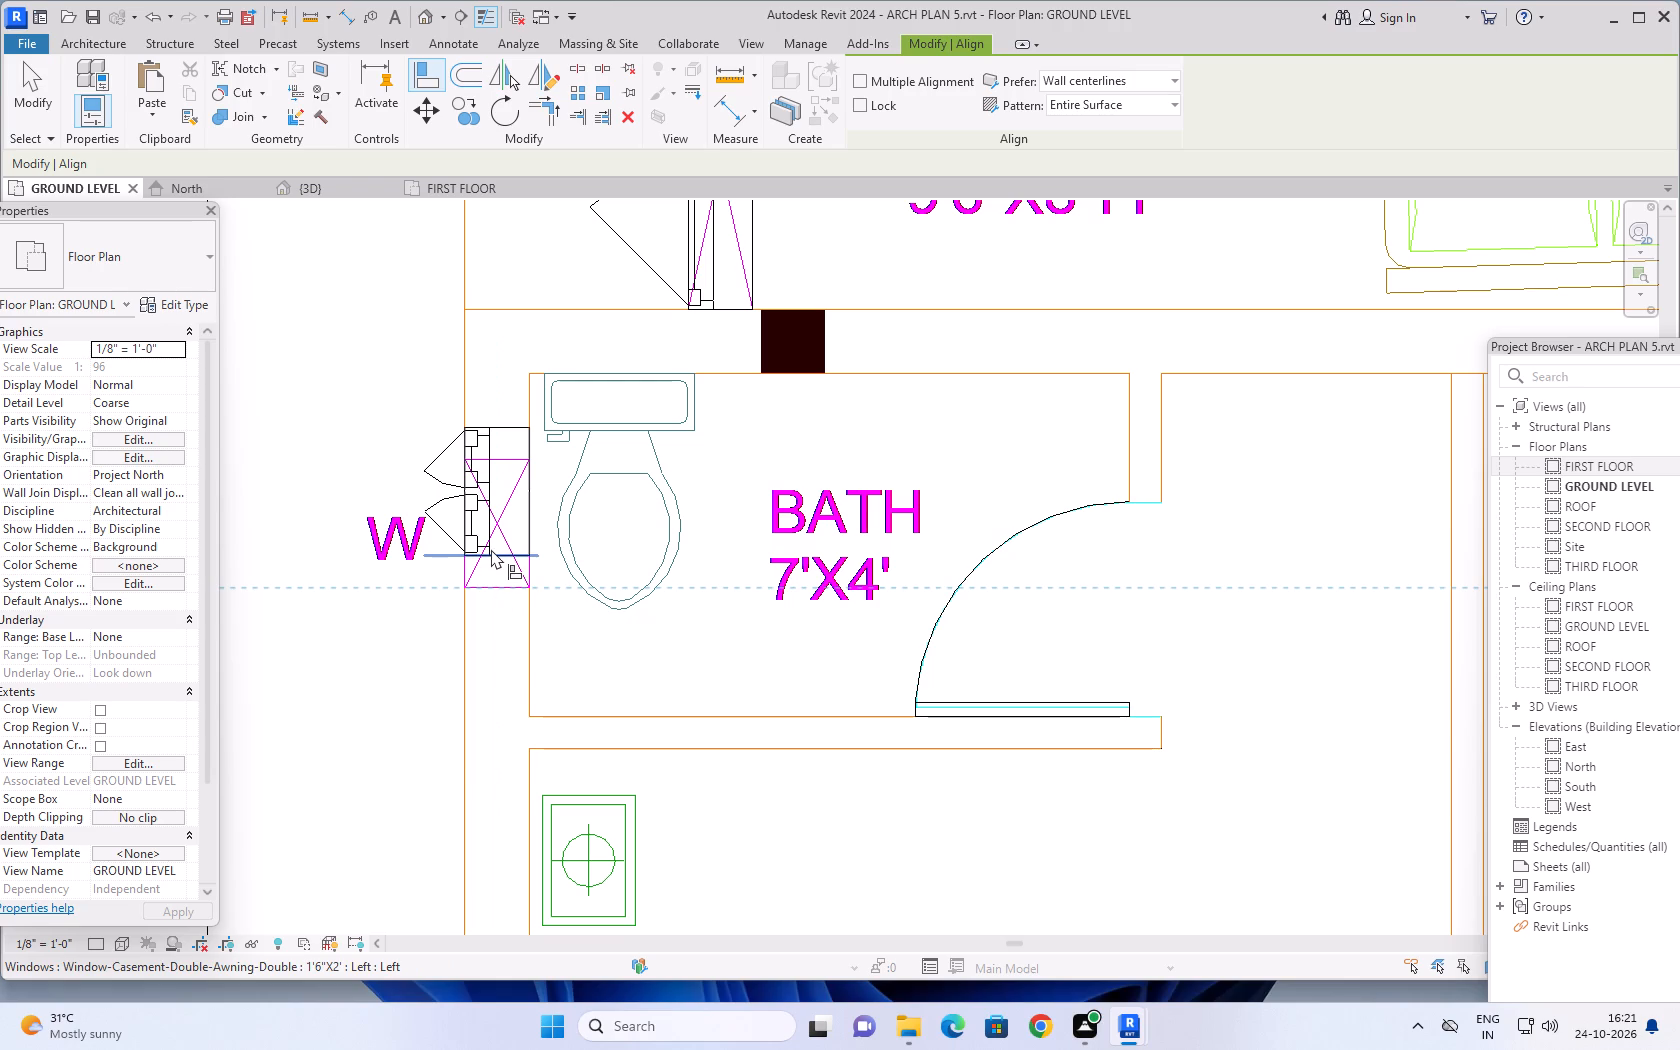
{"action": "left_click", "coordinate": [491, 553]}
Align the window of Flate B's 7'X4' bath to its W opening's edge on the 9'6"X8'11" bedroom side.
{"action": "scroll", "coordinate": [395, 421], "scroll_direction": "down", "scroll_amount": 3}
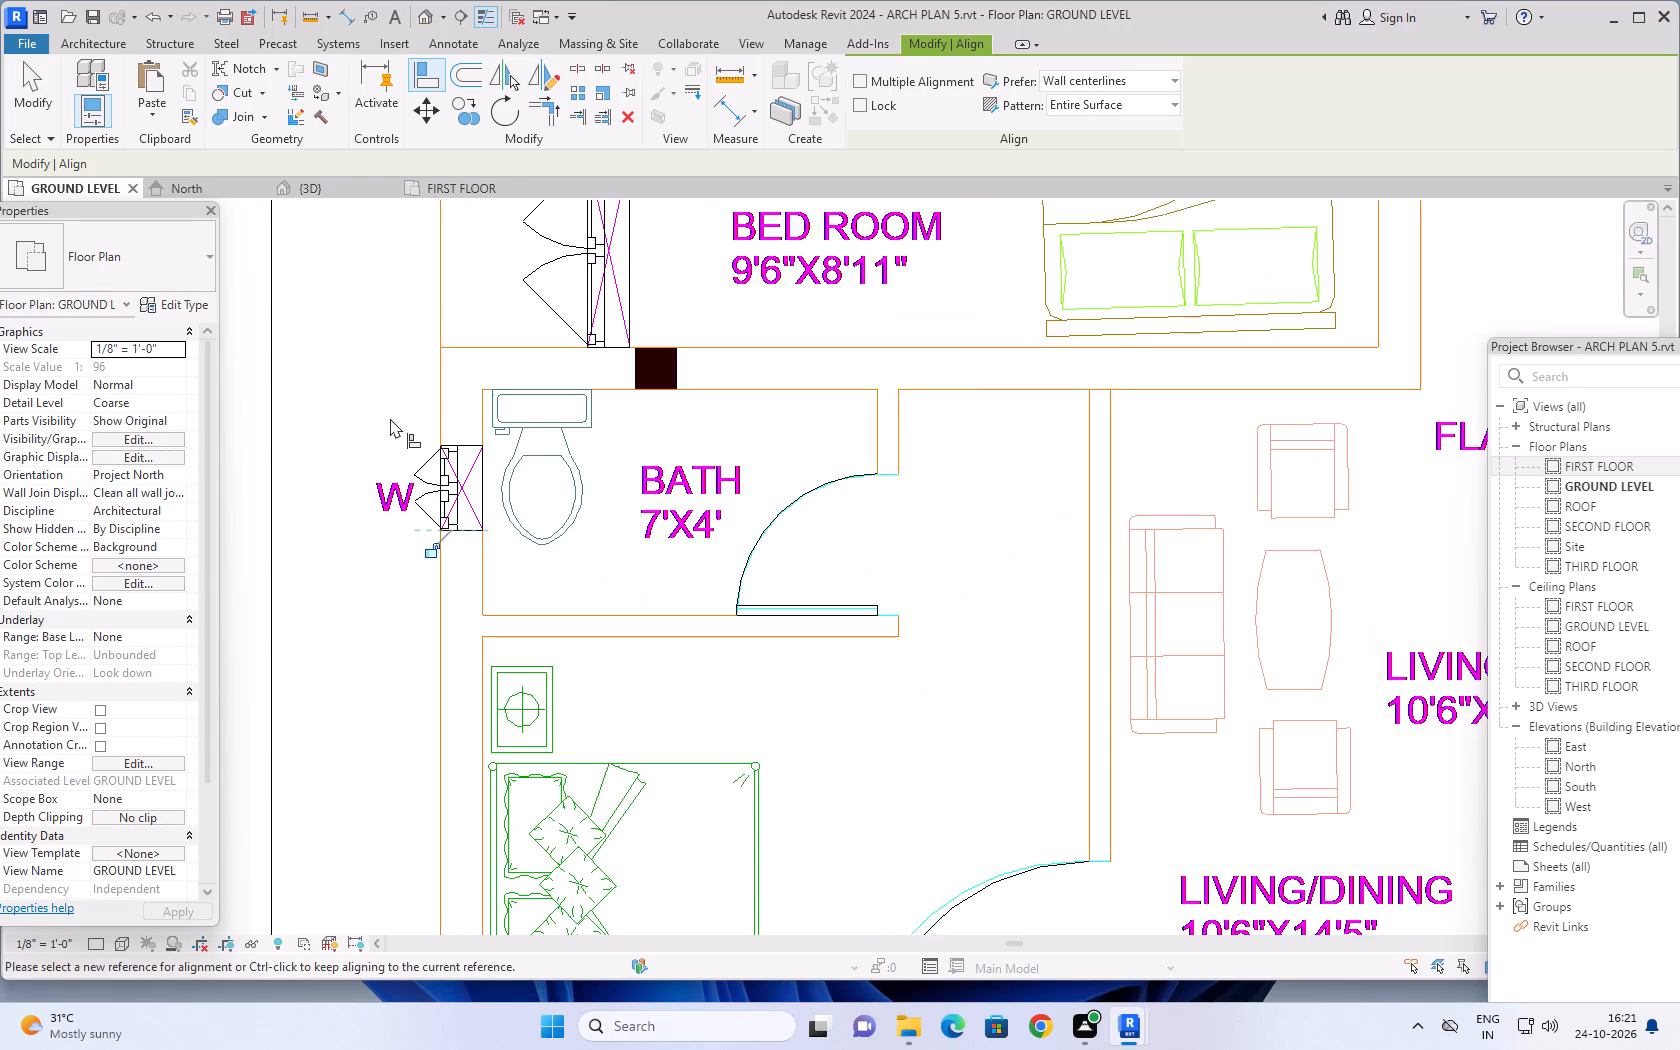
{"action": "scroll", "coordinate": [390, 418], "scroll_direction": "down", "scroll_amount": 6}
{"action": "middle_click_drag", "start_coordinate": [377, 366], "coordinate": [377, 477]}
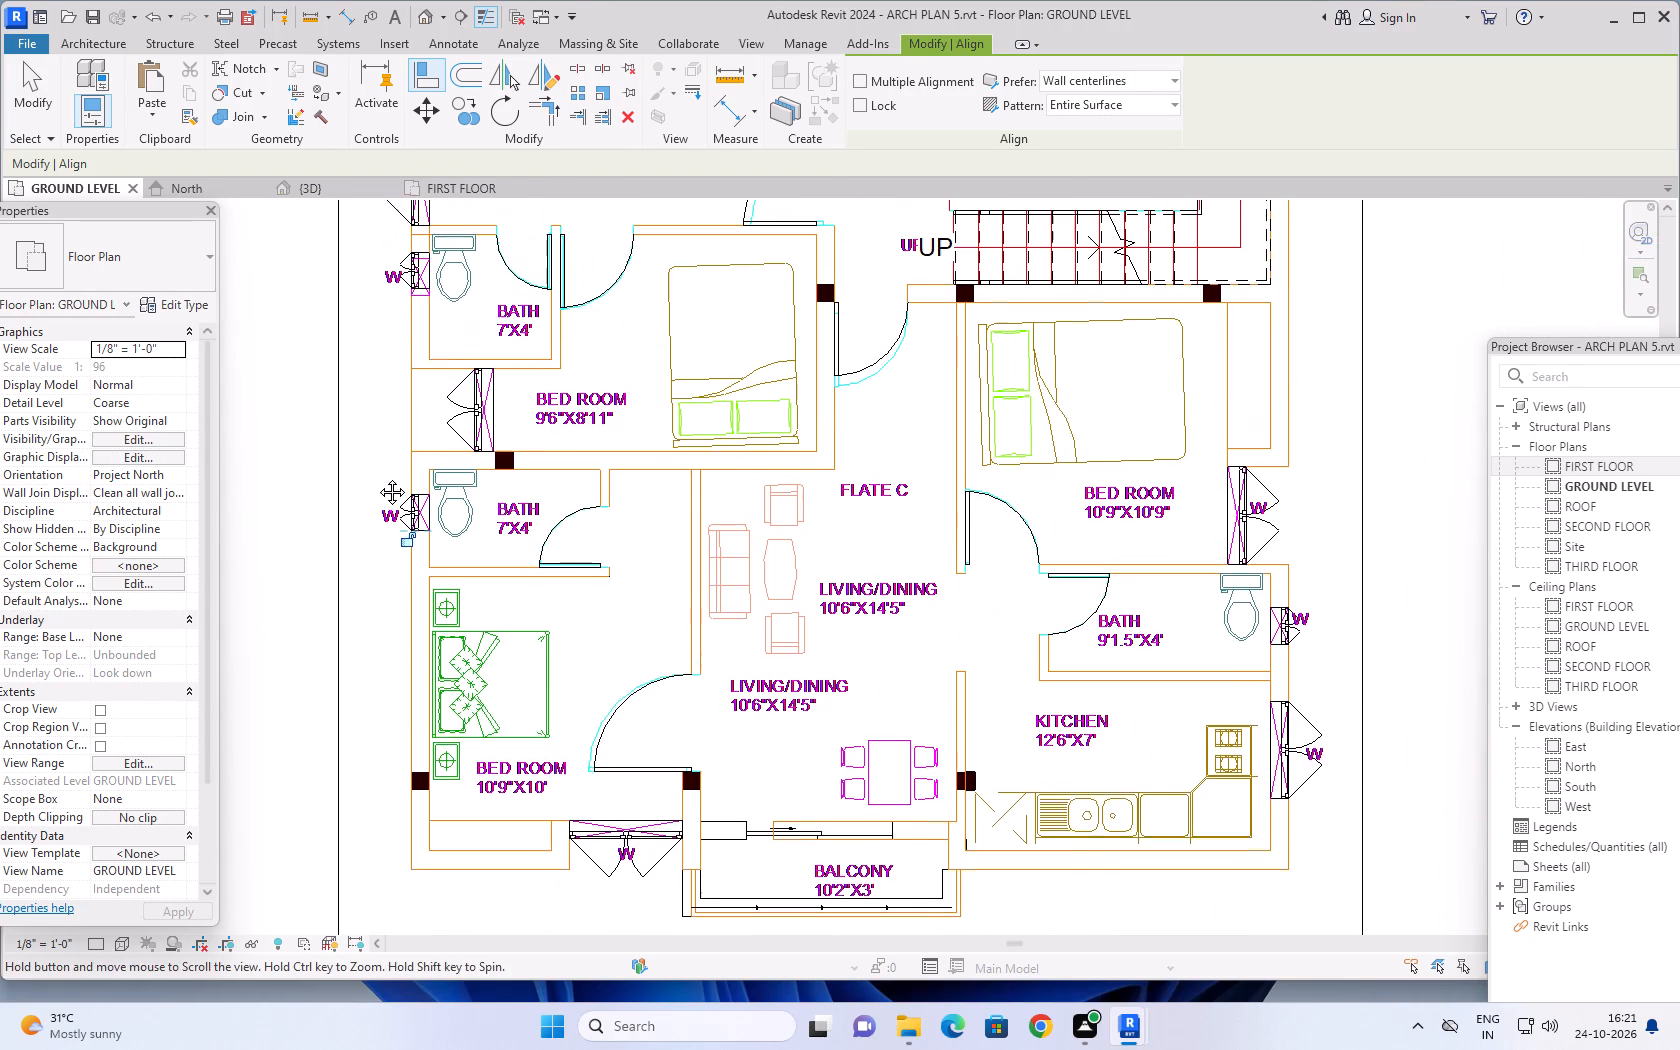
{"action": "middle_click_drag", "start_coordinate": [377, 477], "coordinate": [380, 538]}
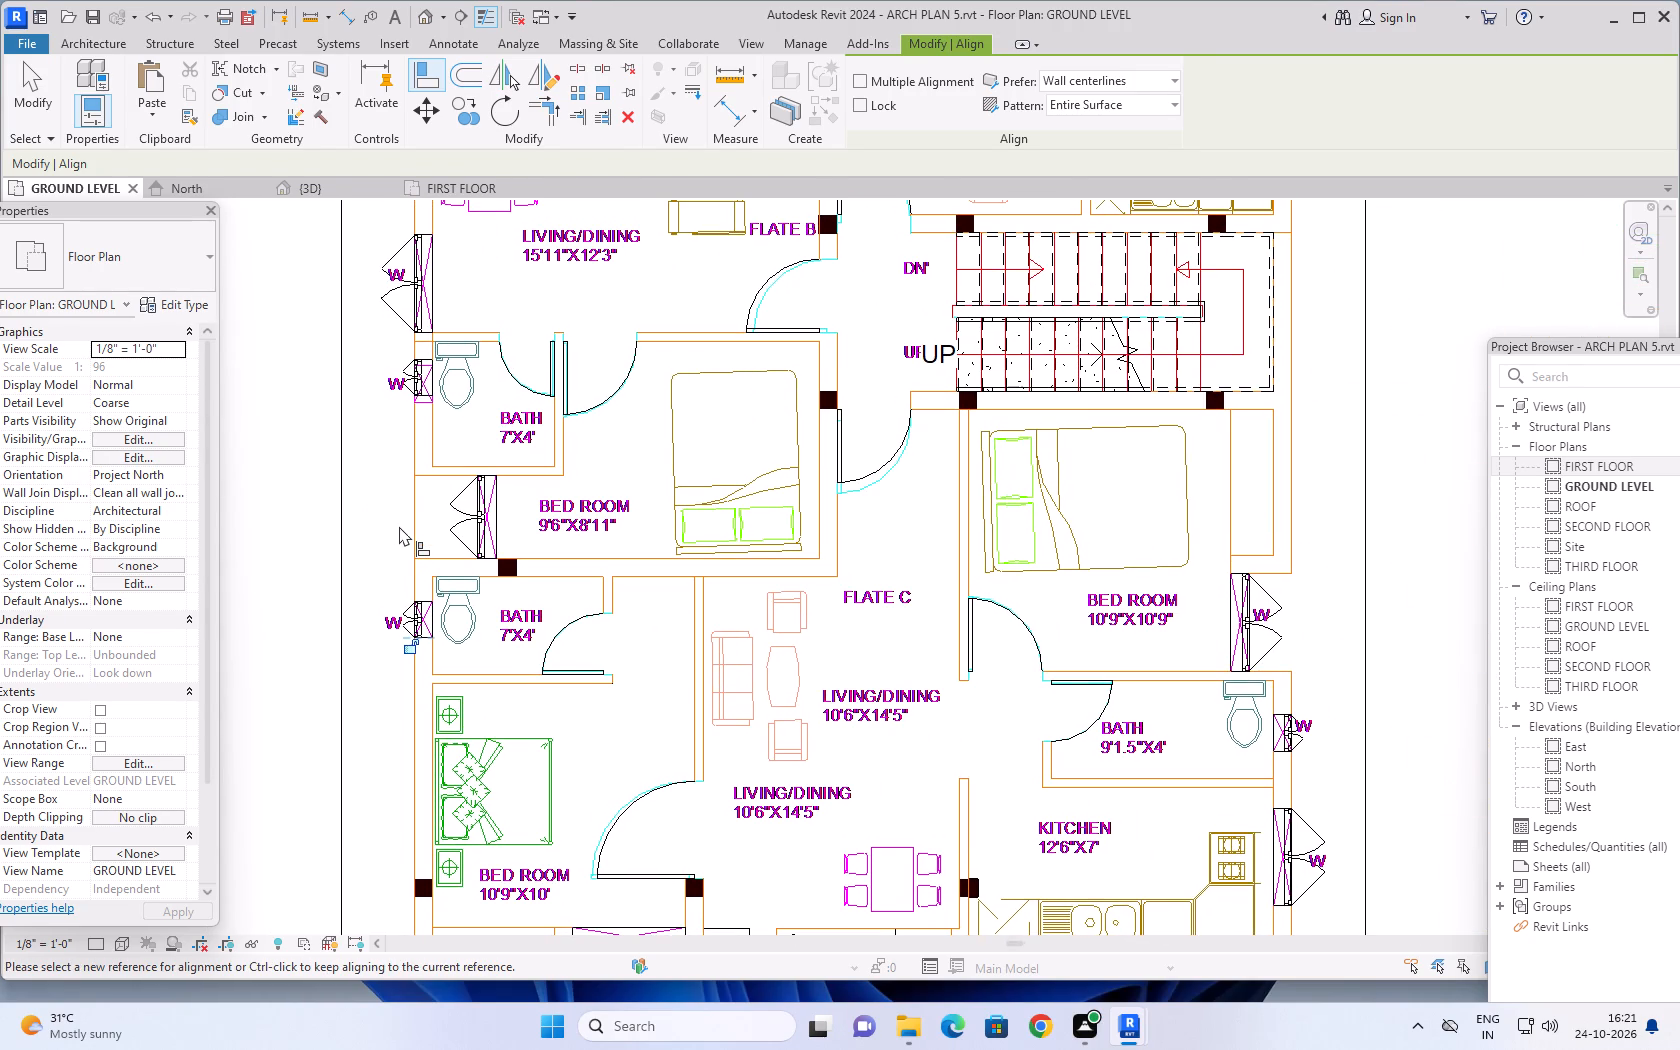
{"action": "scroll", "coordinate": [399, 526], "scroll_direction": "down", "scroll_amount": 4}
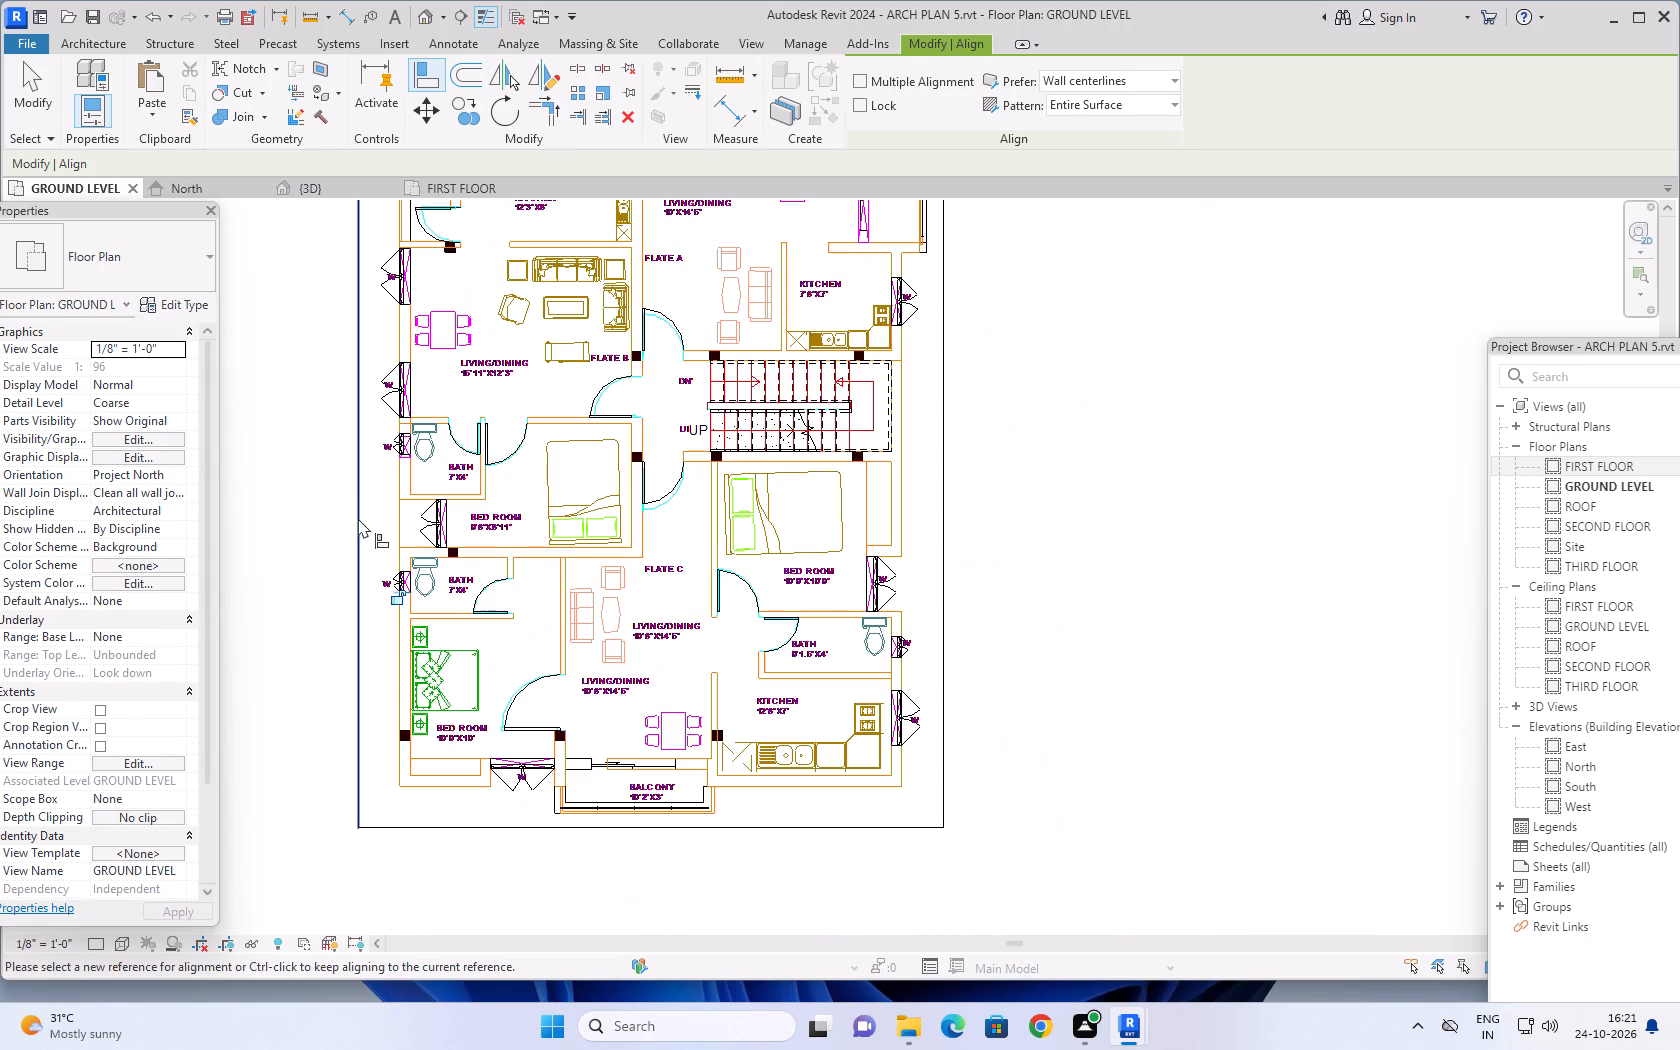
{"action": "middle_click_drag", "start_coordinate": [373, 448], "coordinate": [365, 625]}
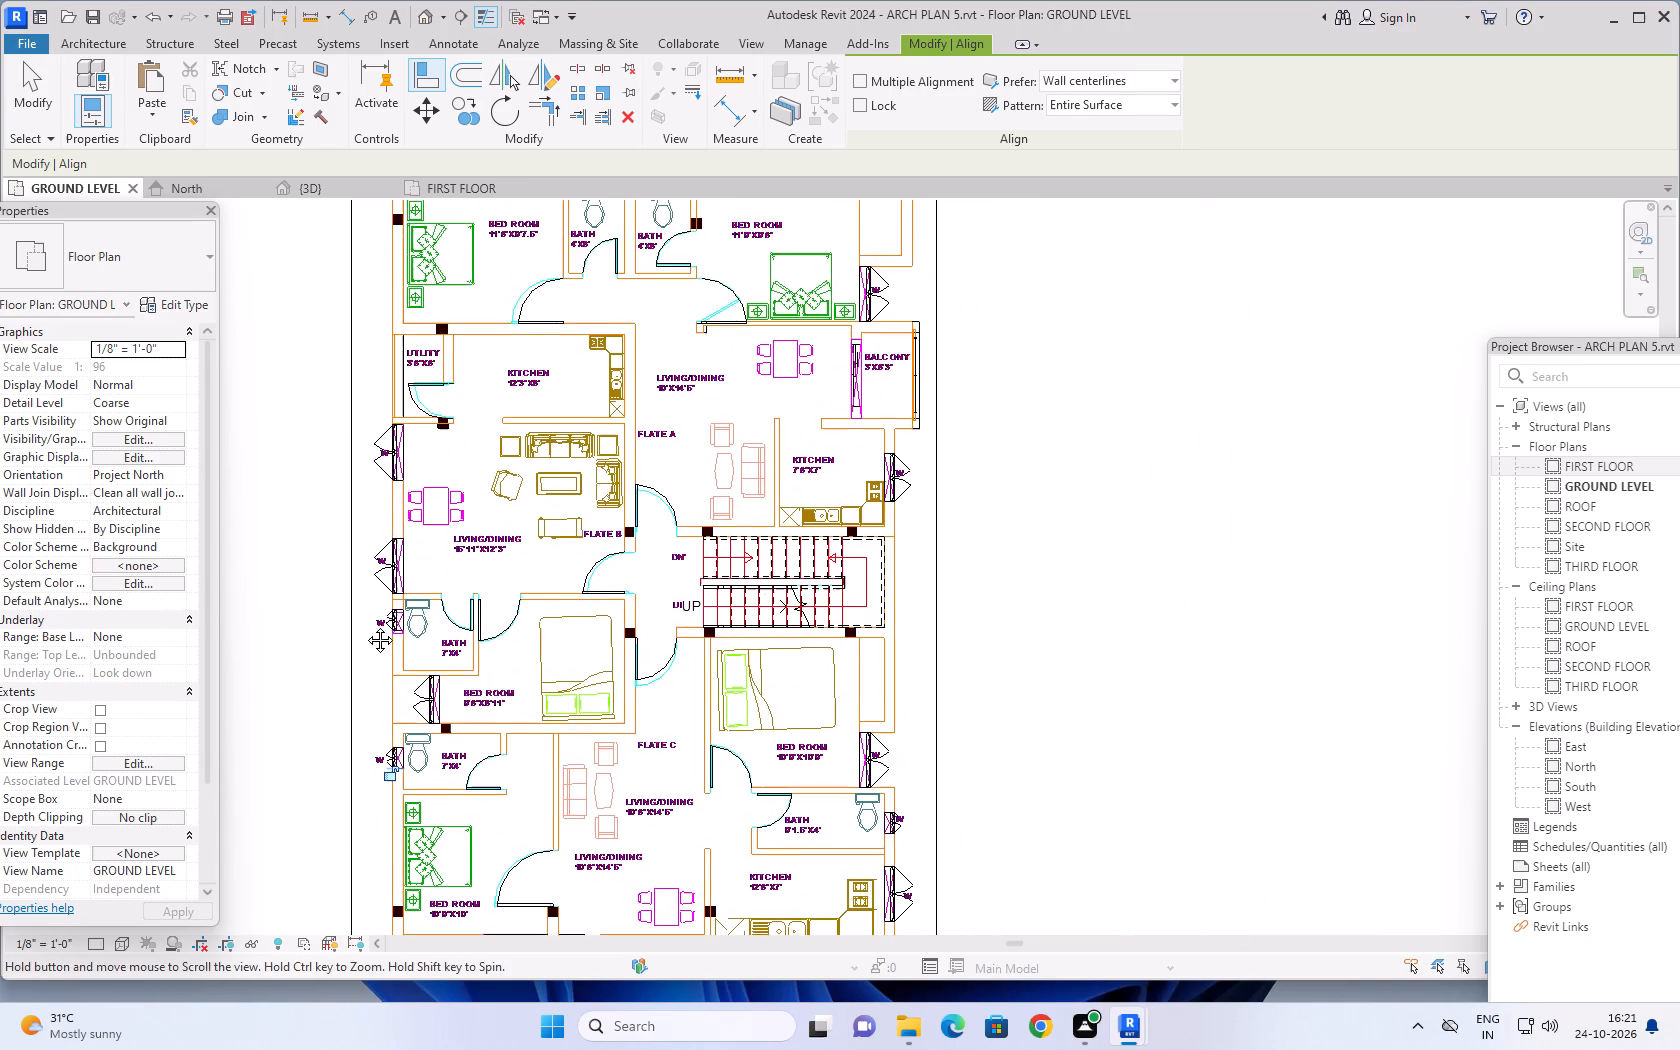
{"action": "middle_click_drag", "start_coordinate": [365, 625], "coordinate": [365, 627]}
{"action": "scroll", "coordinate": [394, 629], "scroll_direction": "up", "scroll_amount": 17}
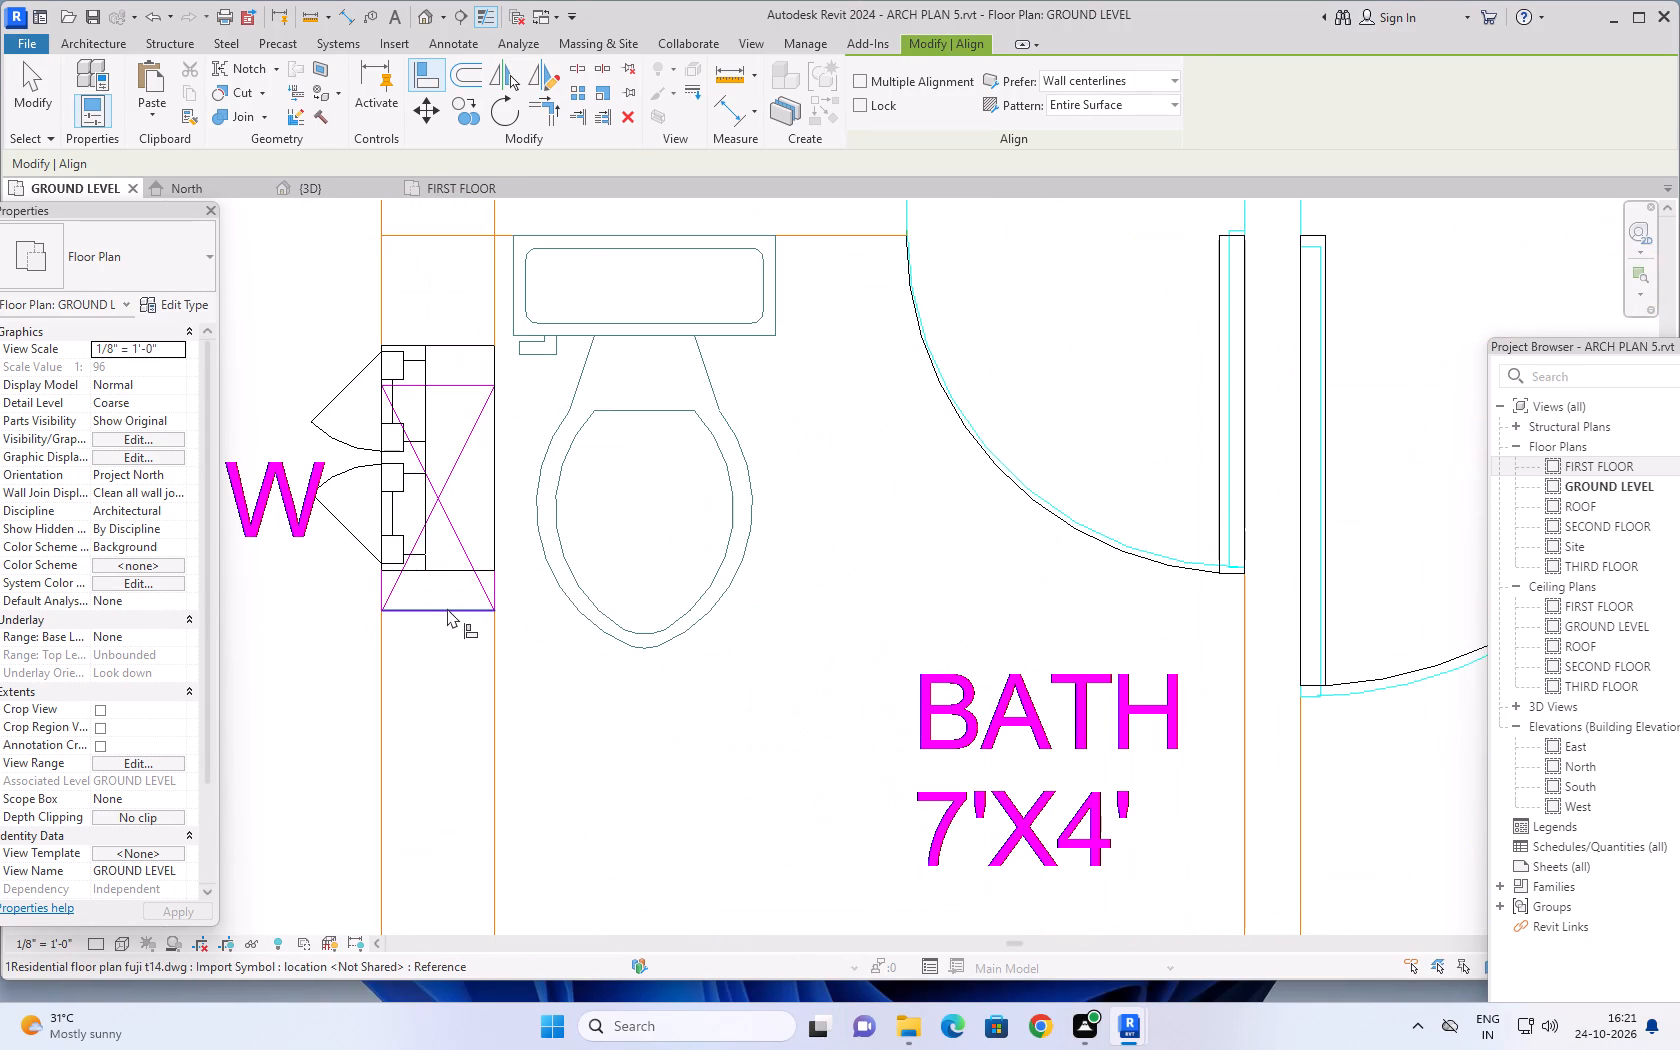
{"action": "left_click", "coordinate": [447, 608]}
{"action": "left_click", "coordinate": [446, 572]}
Review the placed windows against the marked W openings around the ground level plan.
{"action": "scroll", "coordinate": [307, 527], "scroll_direction": "down", "scroll_amount": 8}
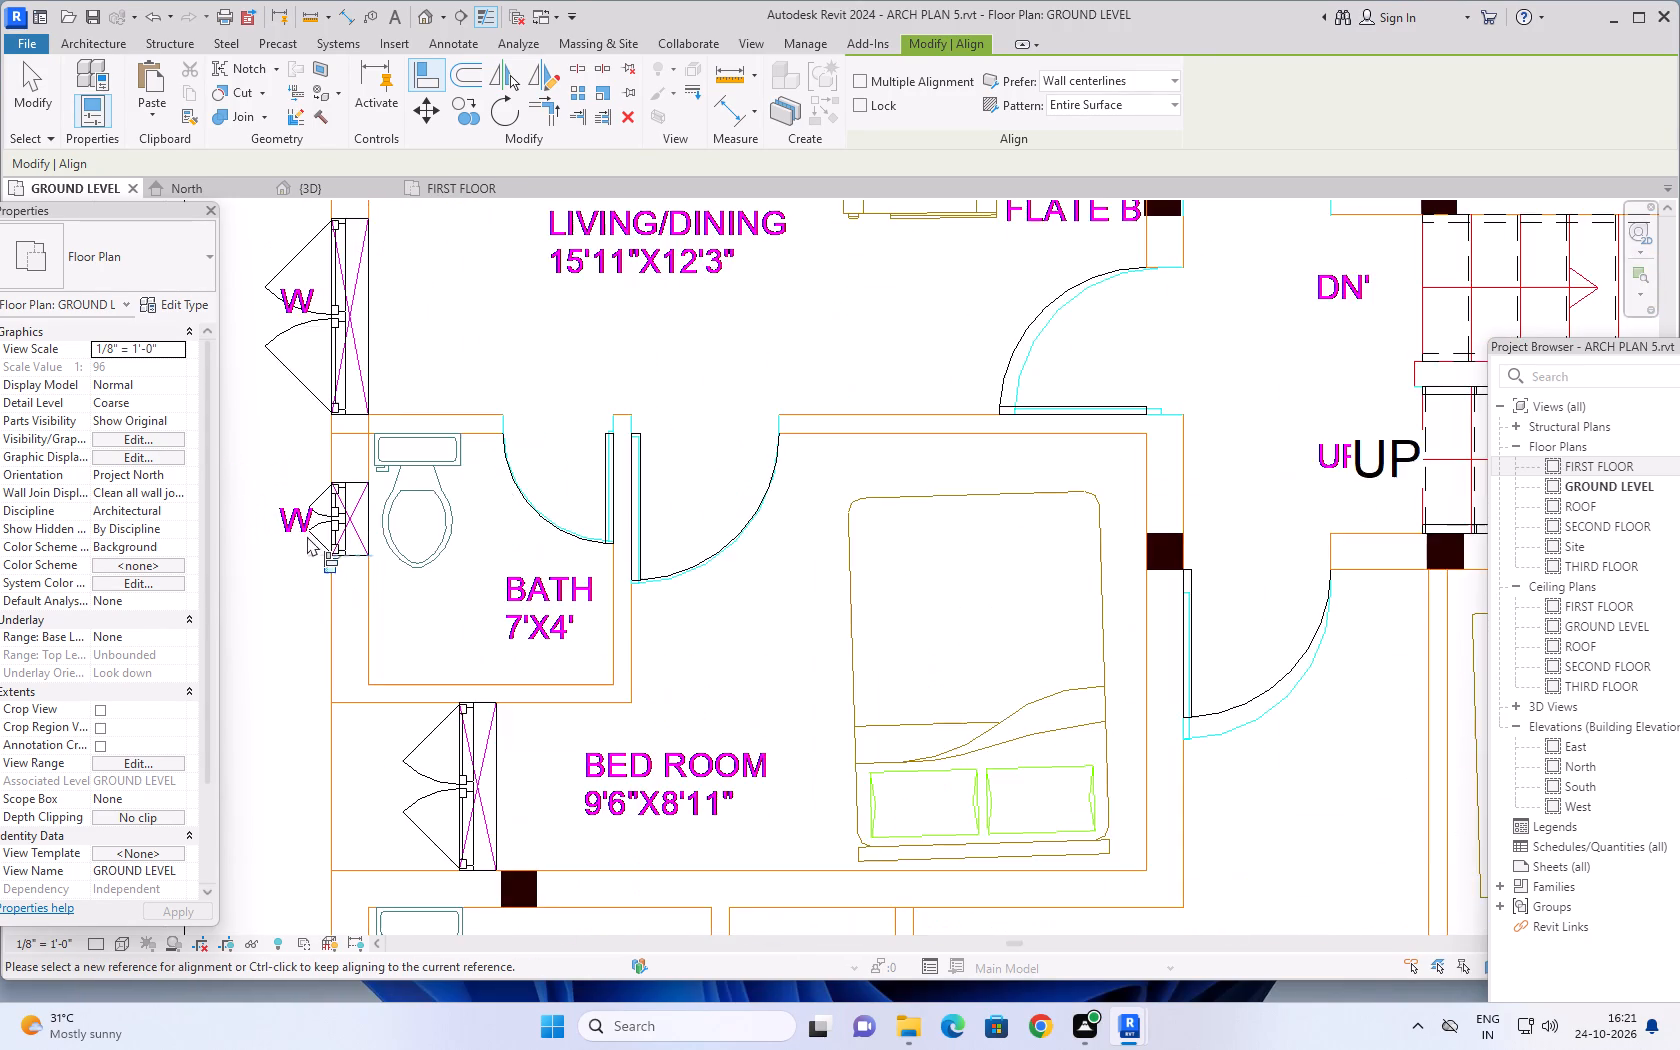
{"action": "scroll", "coordinate": [305, 514], "scroll_direction": "down", "scroll_amount": 8}
{"action": "middle_click_drag", "start_coordinate": [275, 382], "coordinate": [346, 634]}
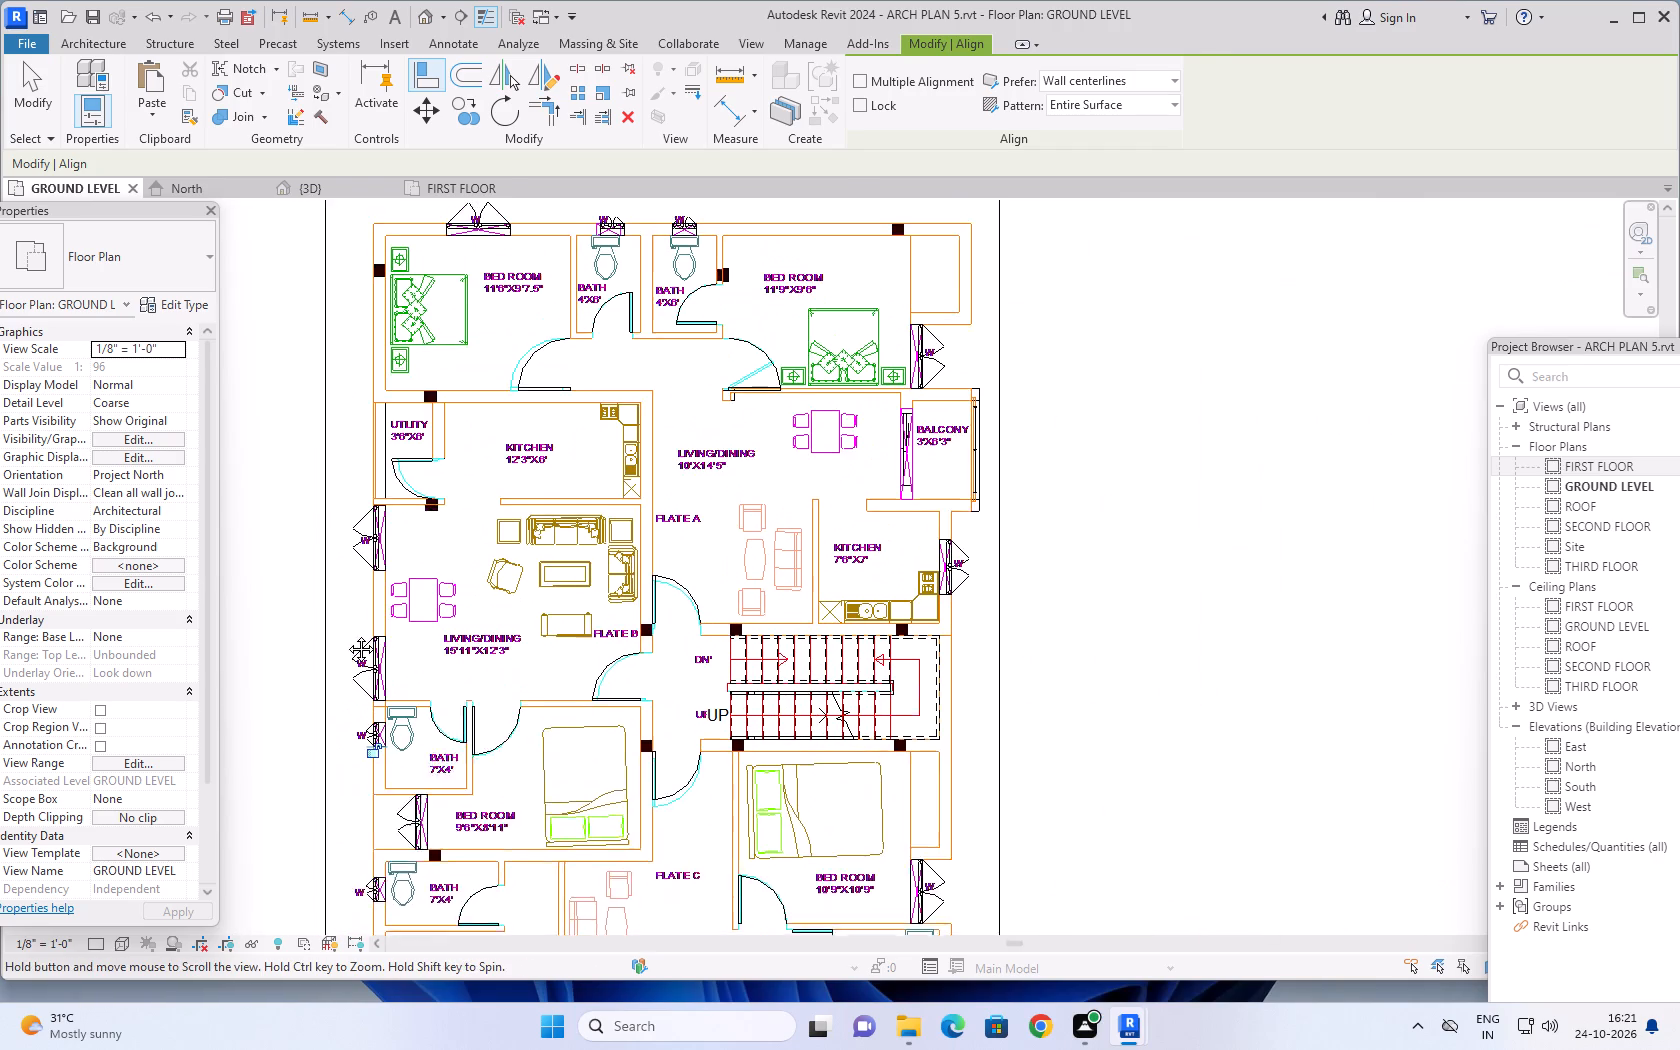
{"action": "middle_click_drag", "start_coordinate": [346, 634], "coordinate": [353, 666]}
{"action": "scroll", "coordinate": [501, 472], "scroll_direction": "down", "scroll_amount": 2}
{"action": "middle_click_drag", "start_coordinate": [972, 665], "coordinate": [971, 502]}
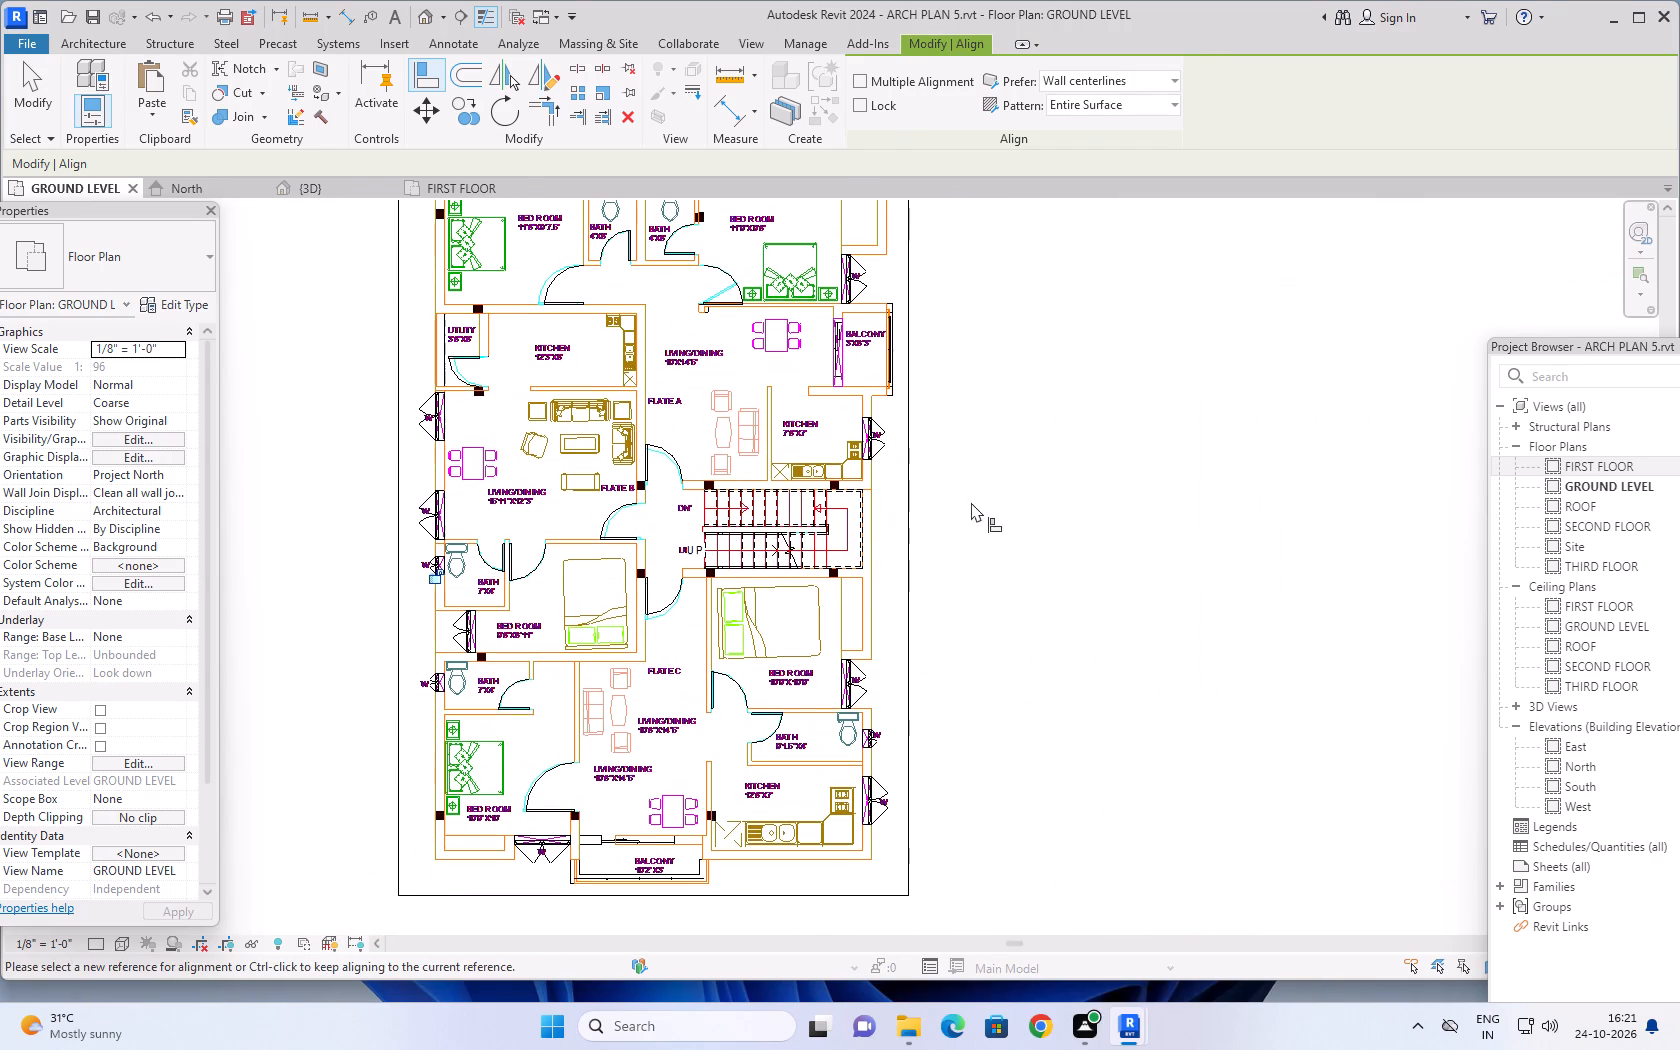
{"action": "middle_click_drag", "start_coordinate": [969, 606], "coordinate": [971, 538]}
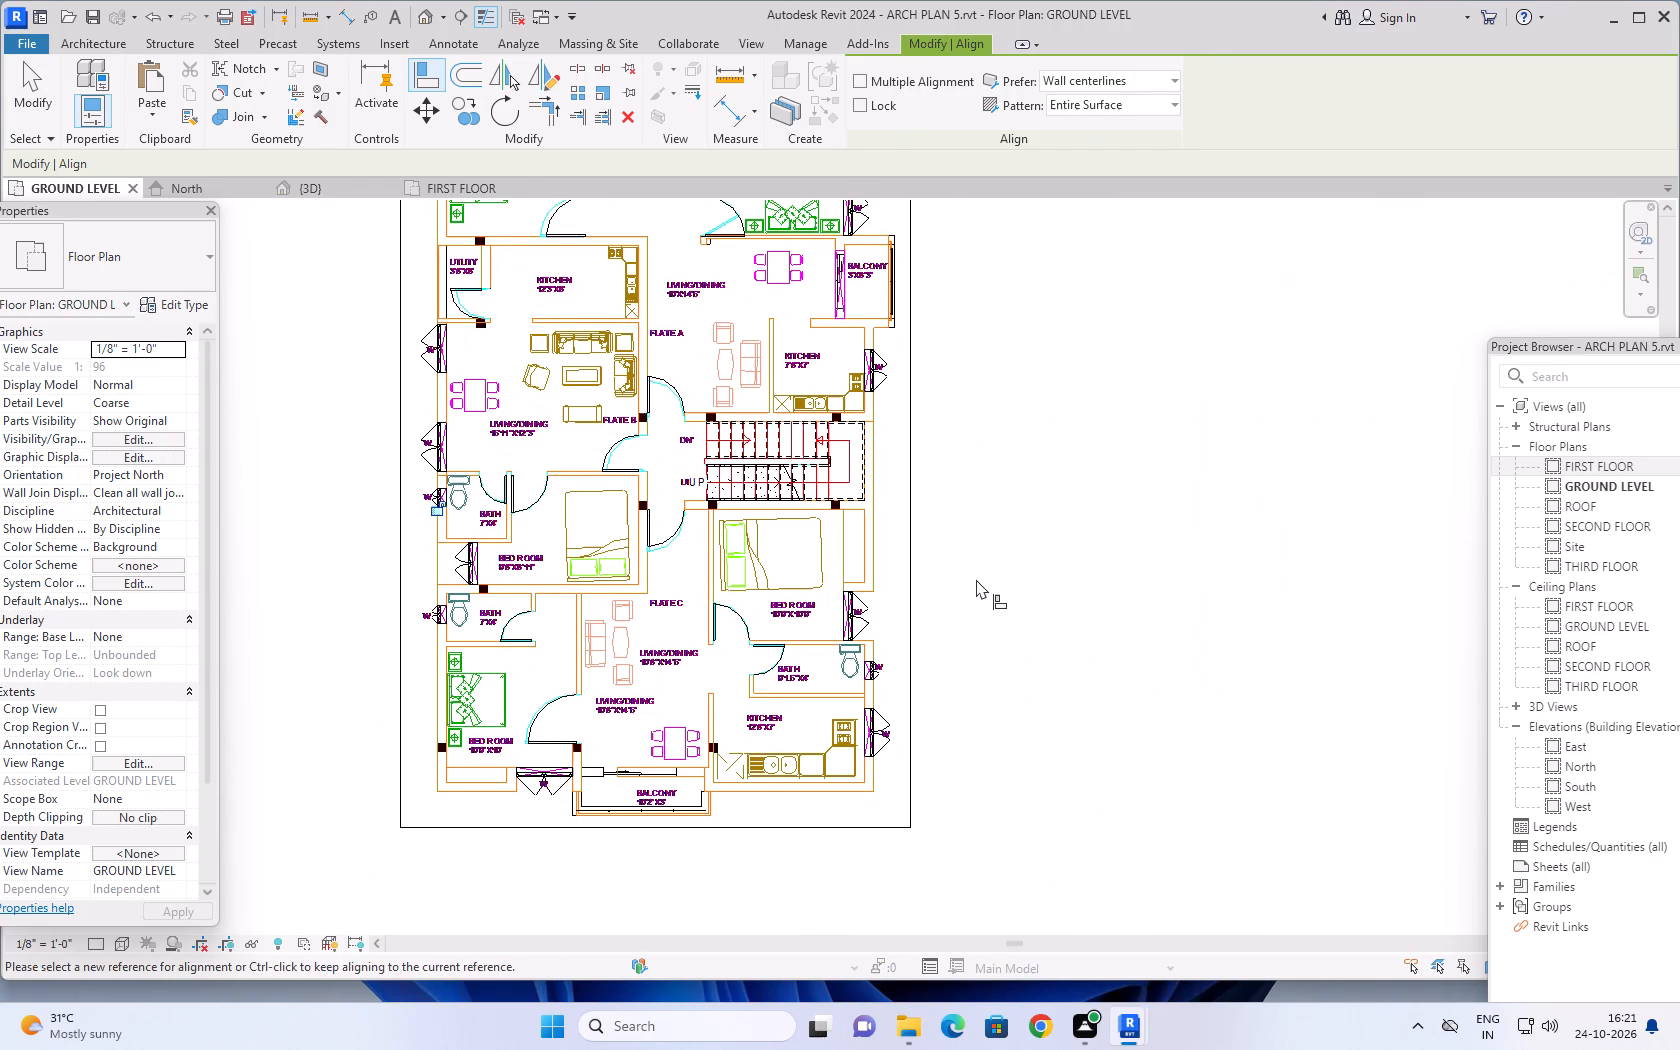
{"action": "scroll", "coordinate": [795, 813], "scroll_direction": "up", "scroll_amount": 2}
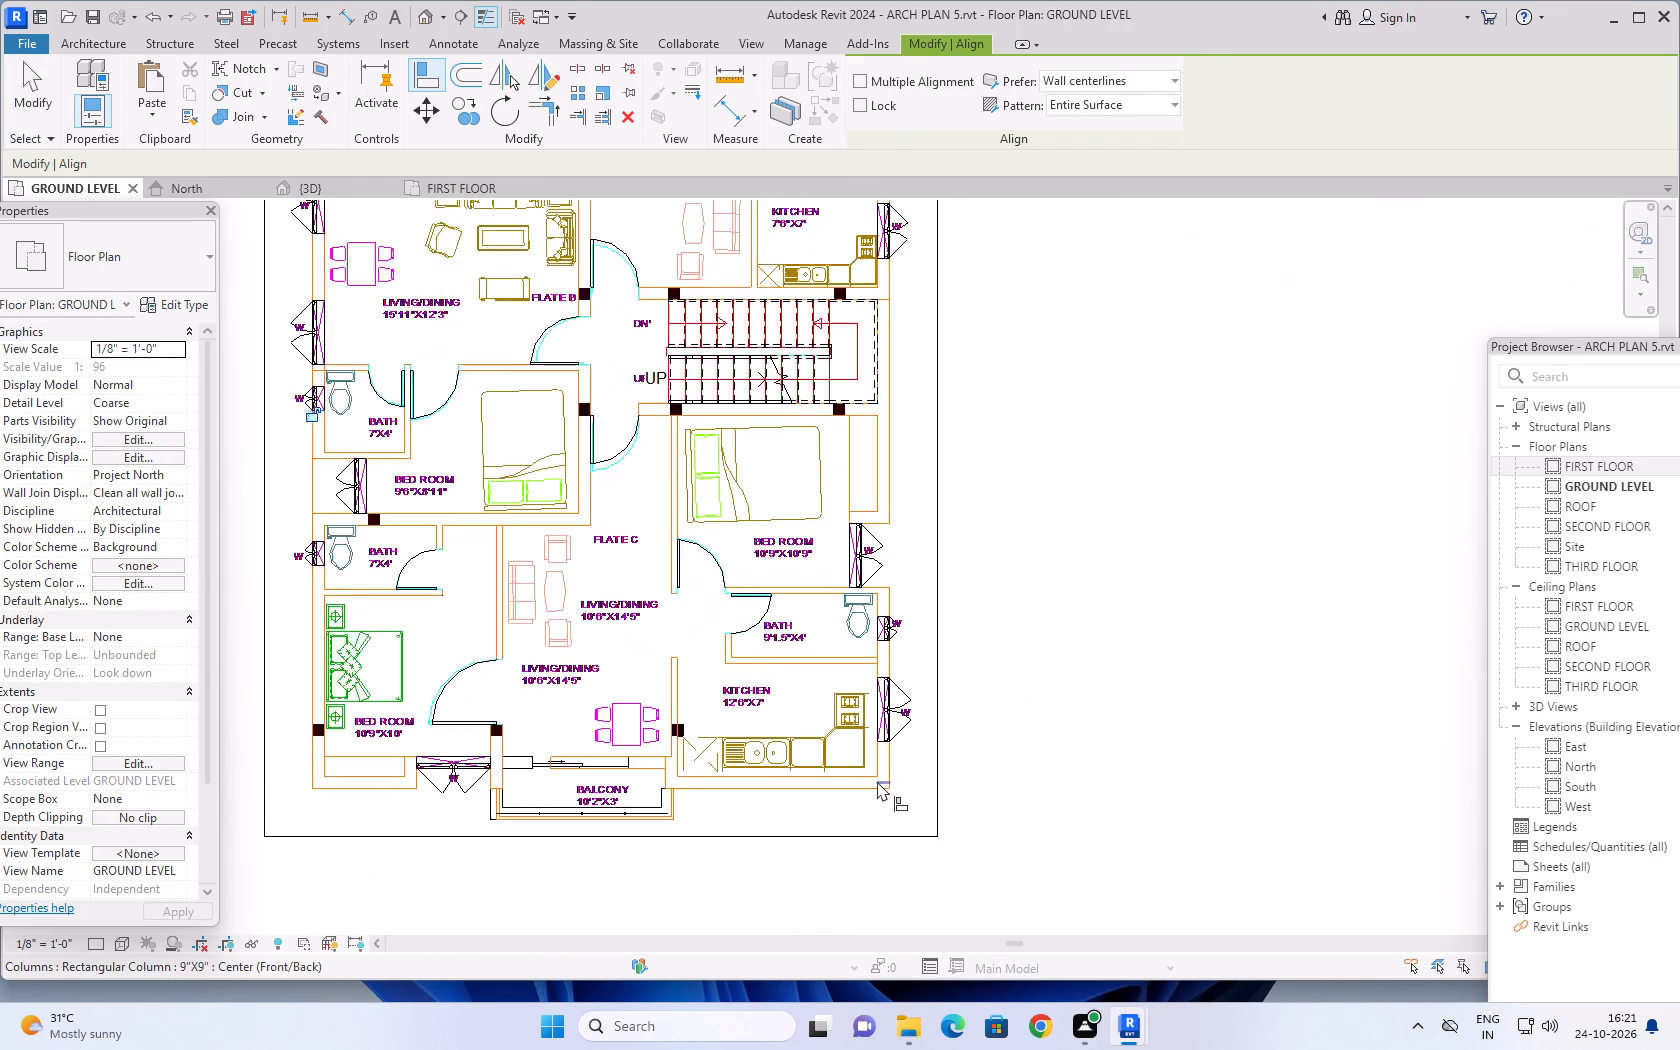
{"action": "scroll", "coordinate": [877, 781], "scroll_direction": "up", "scroll_amount": 2}
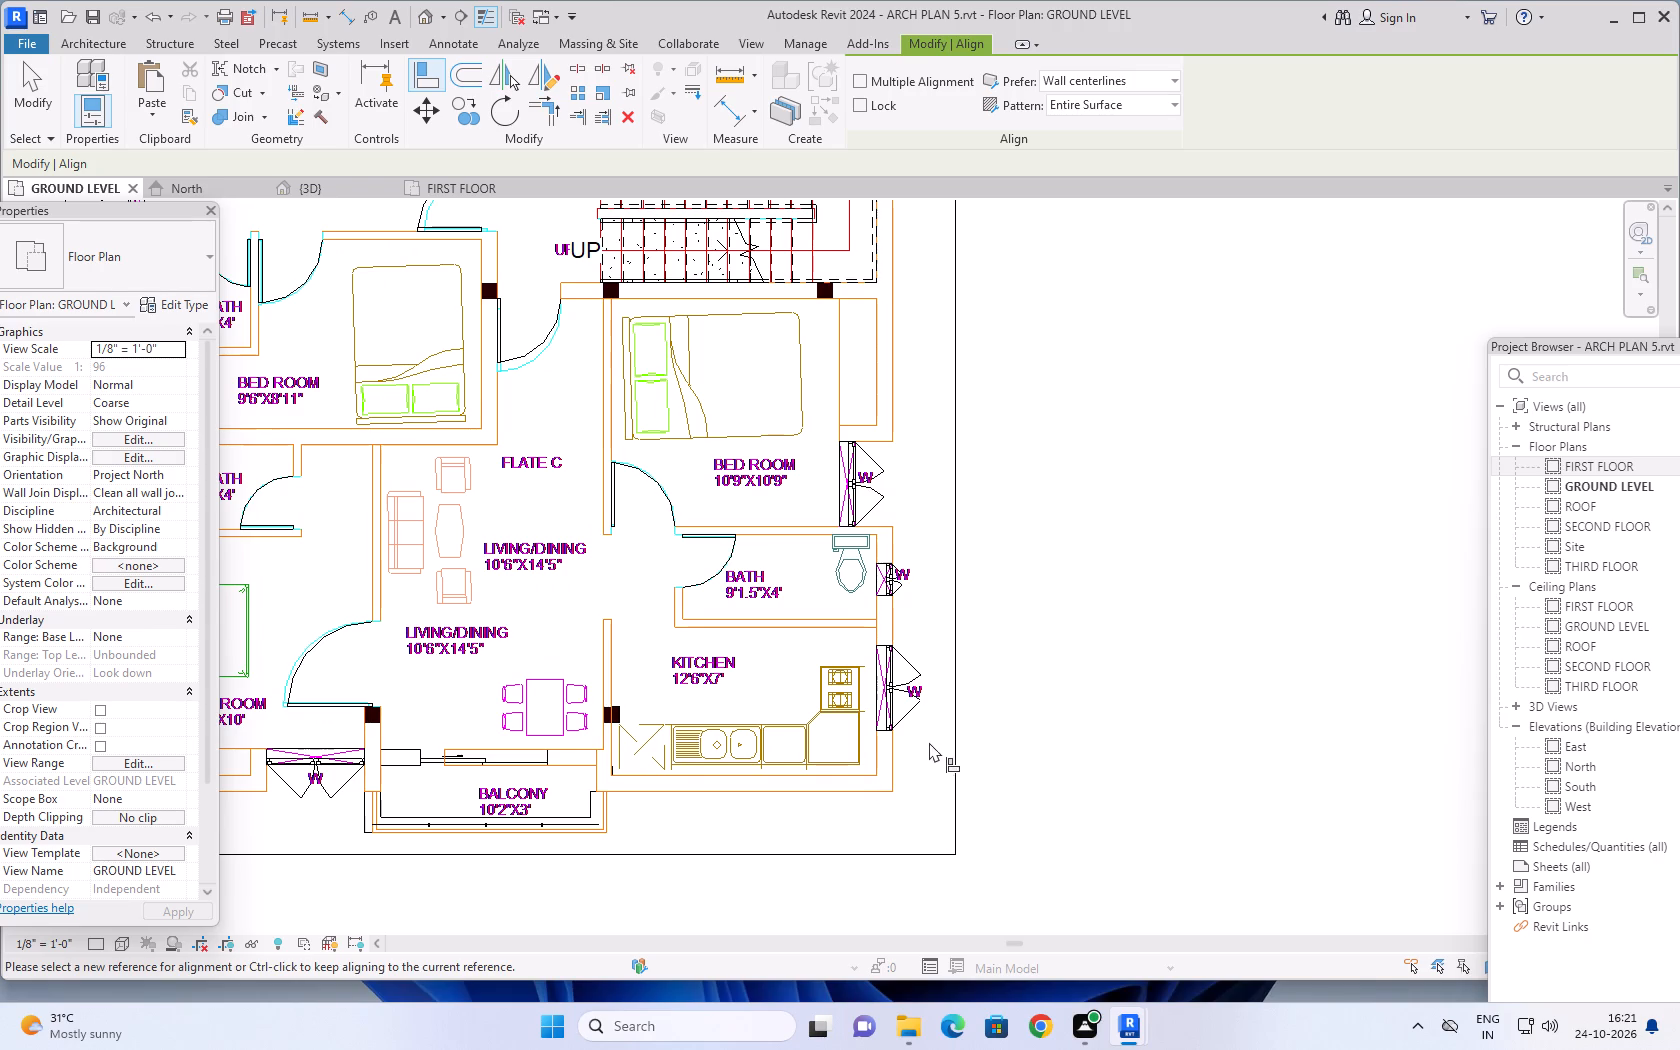
Look over the complete ground level plan to check the window placement in all three flats, and end the Align command.
{"action": "scroll", "coordinate": [1028, 574], "scroll_direction": "down", "scroll_amount": 7}
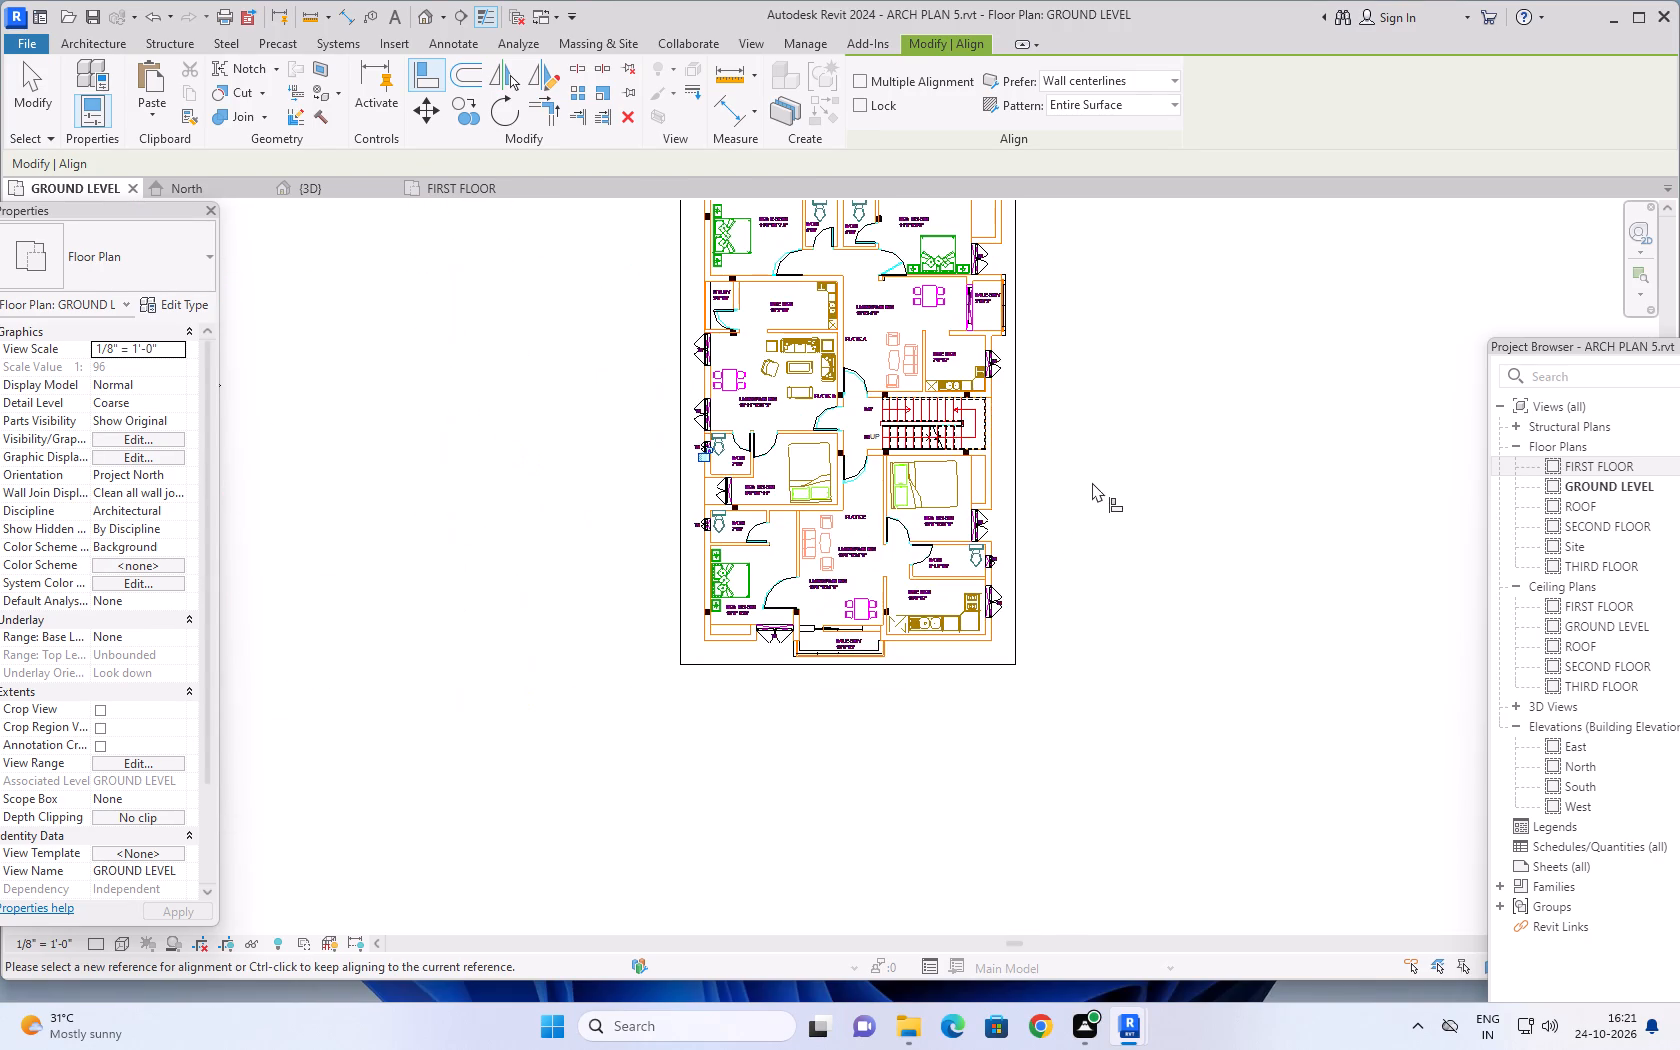
{"action": "middle_click_drag", "start_coordinate": [1100, 456], "coordinate": [1030, 556]}
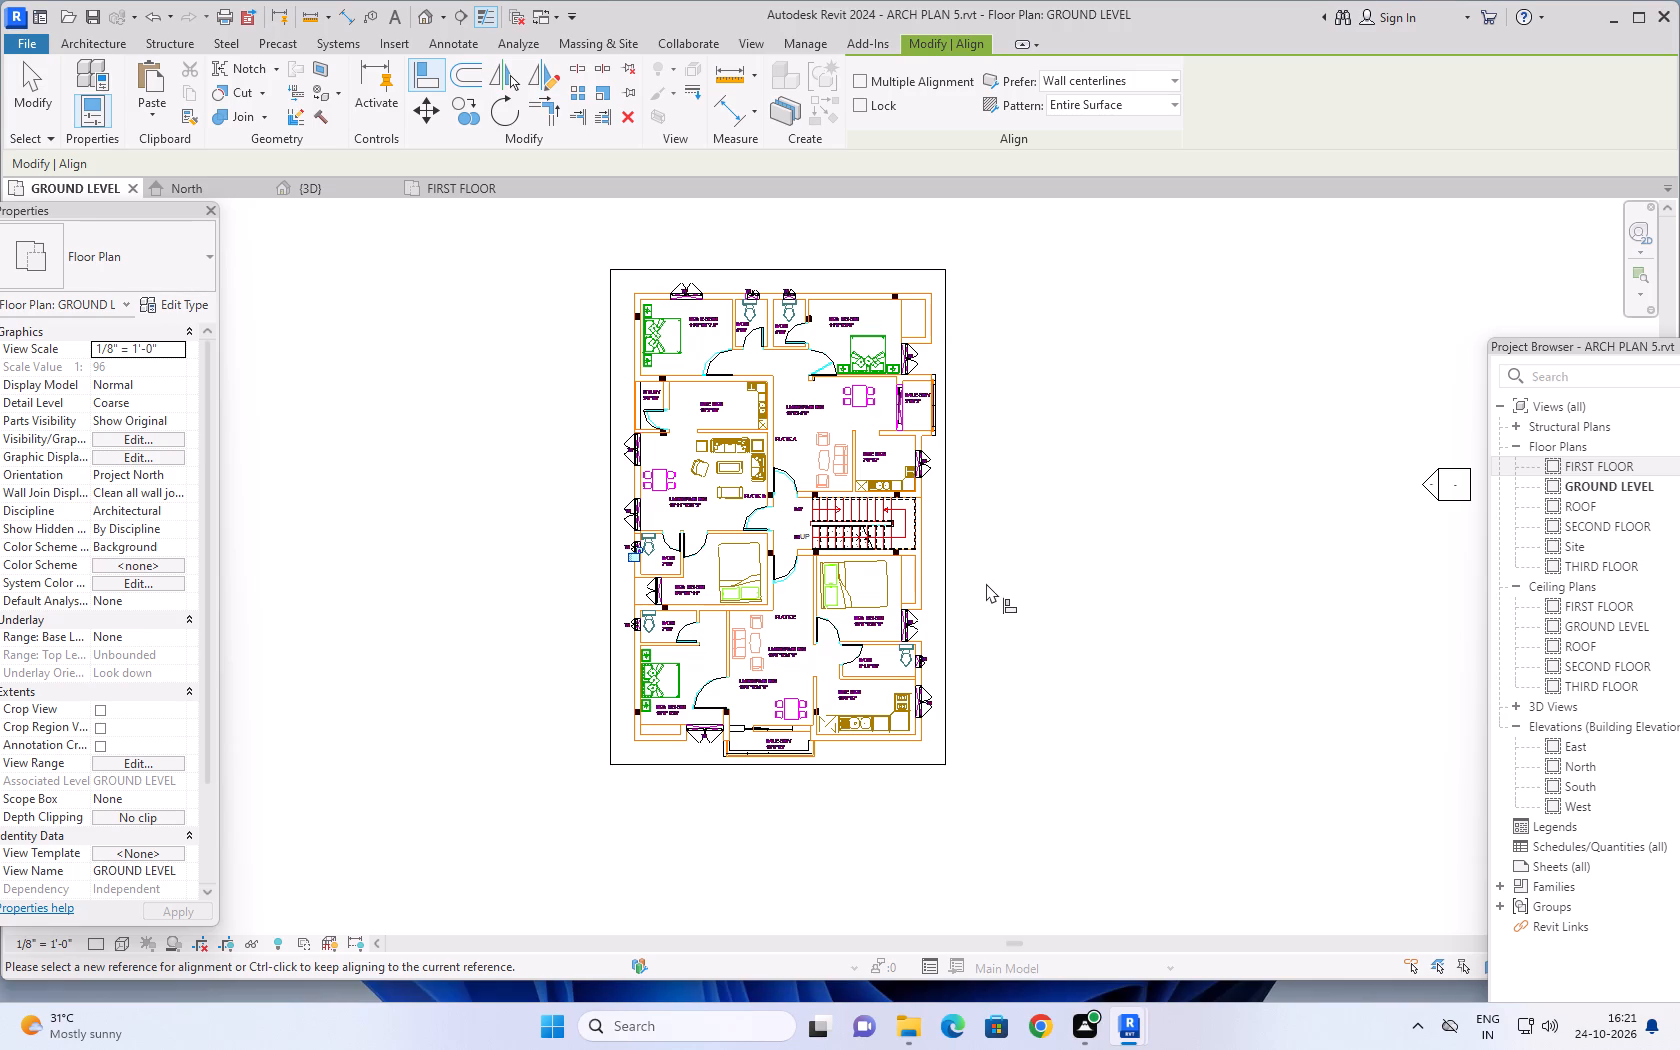
{"action": "middle_click_drag", "start_coordinate": [990, 470], "coordinate": [975, 508]}
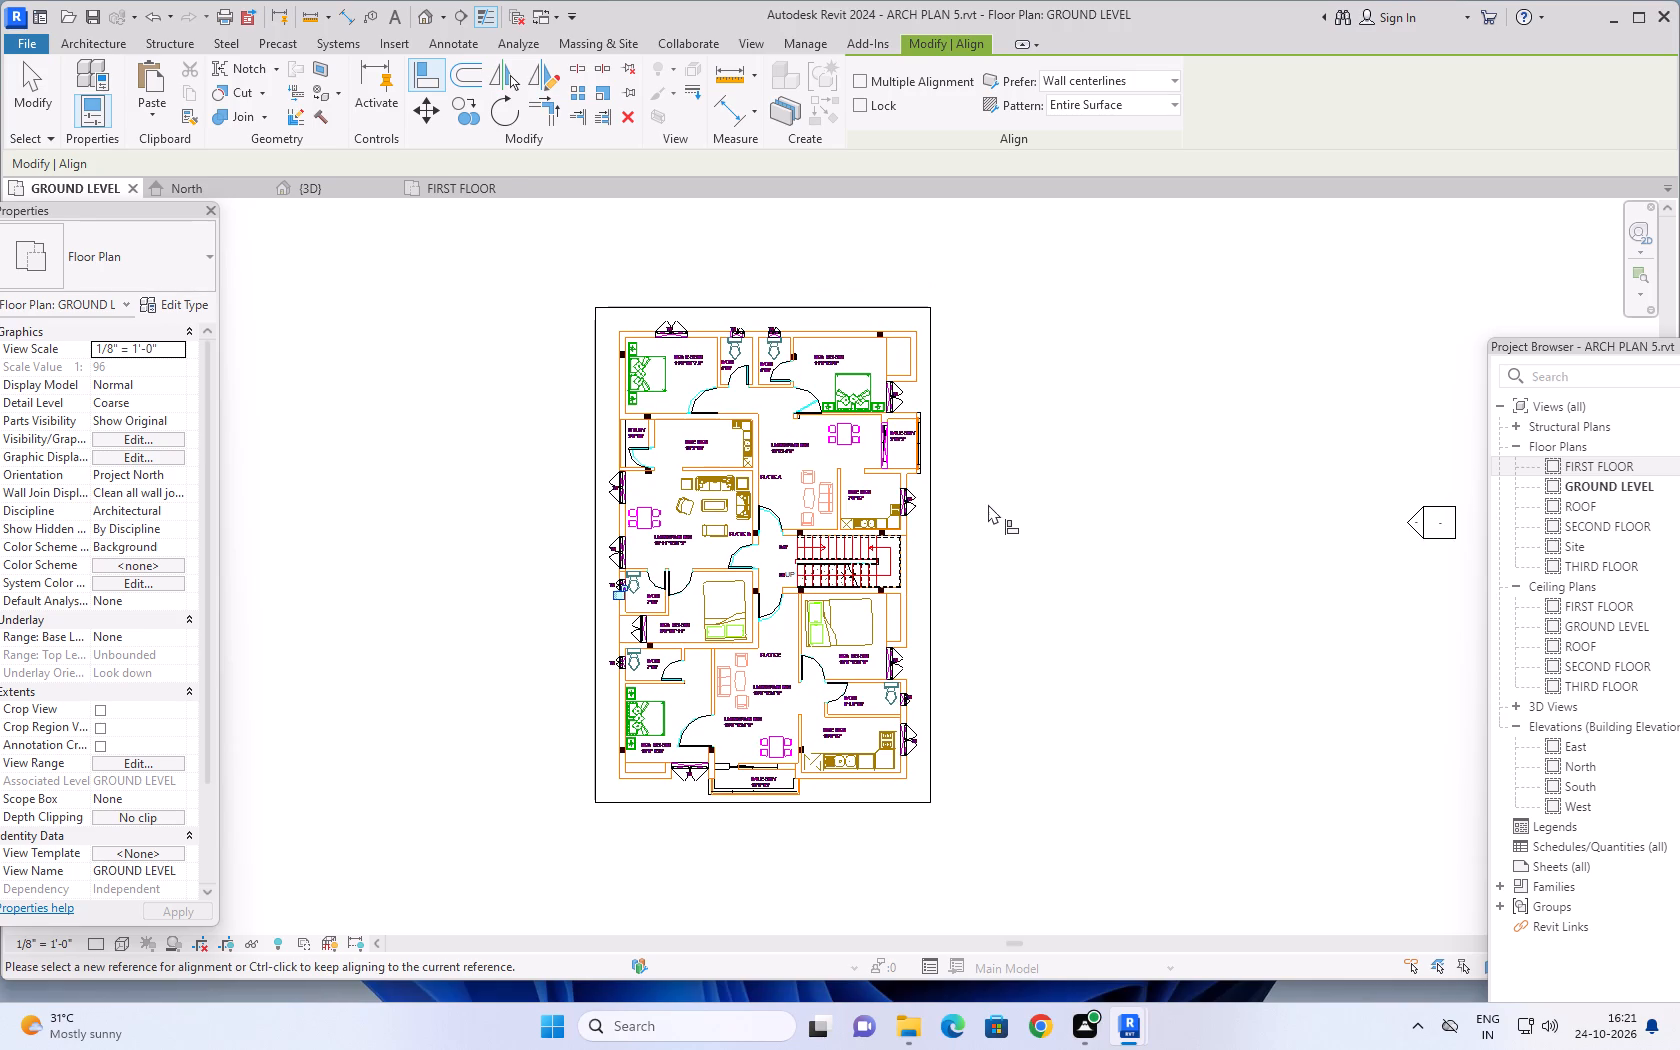
{"action": "scroll", "coordinate": [982, 486], "scroll_direction": "up", "scroll_amount": 1}
{"action": "middle_click_drag", "start_coordinate": [985, 418], "coordinate": [997, 436]}
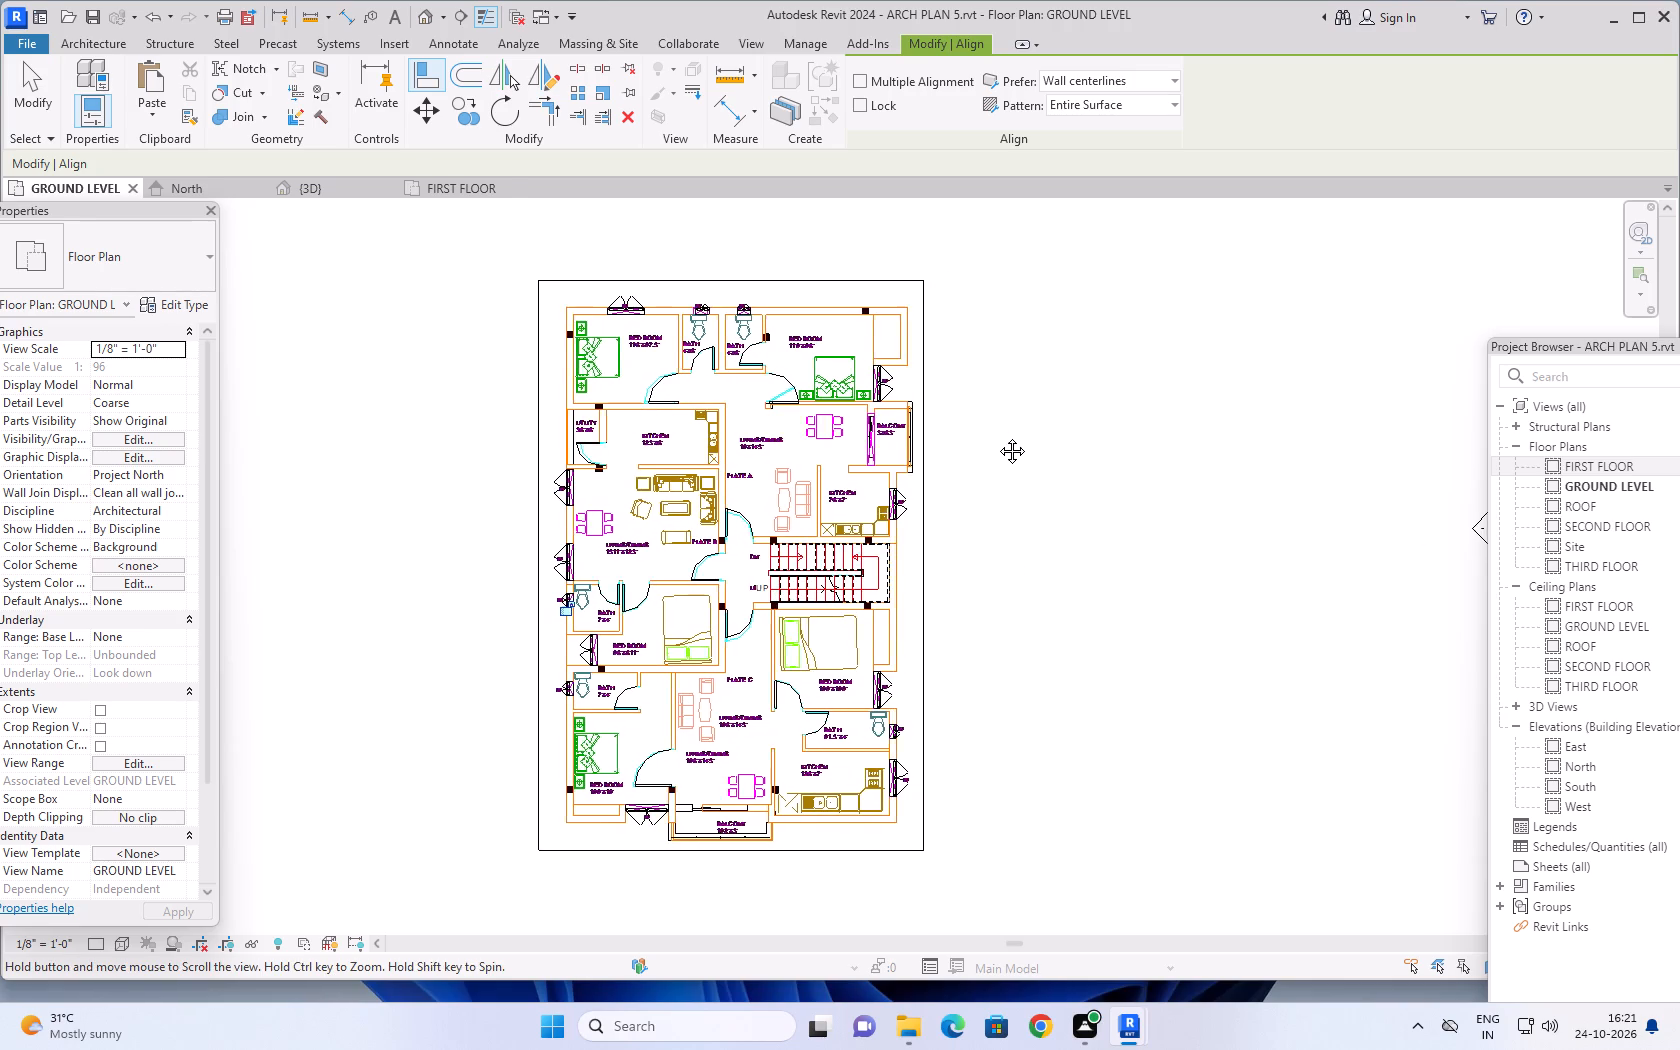
{"action": "middle_click_drag", "start_coordinate": [997, 436], "coordinate": [1000, 441]}
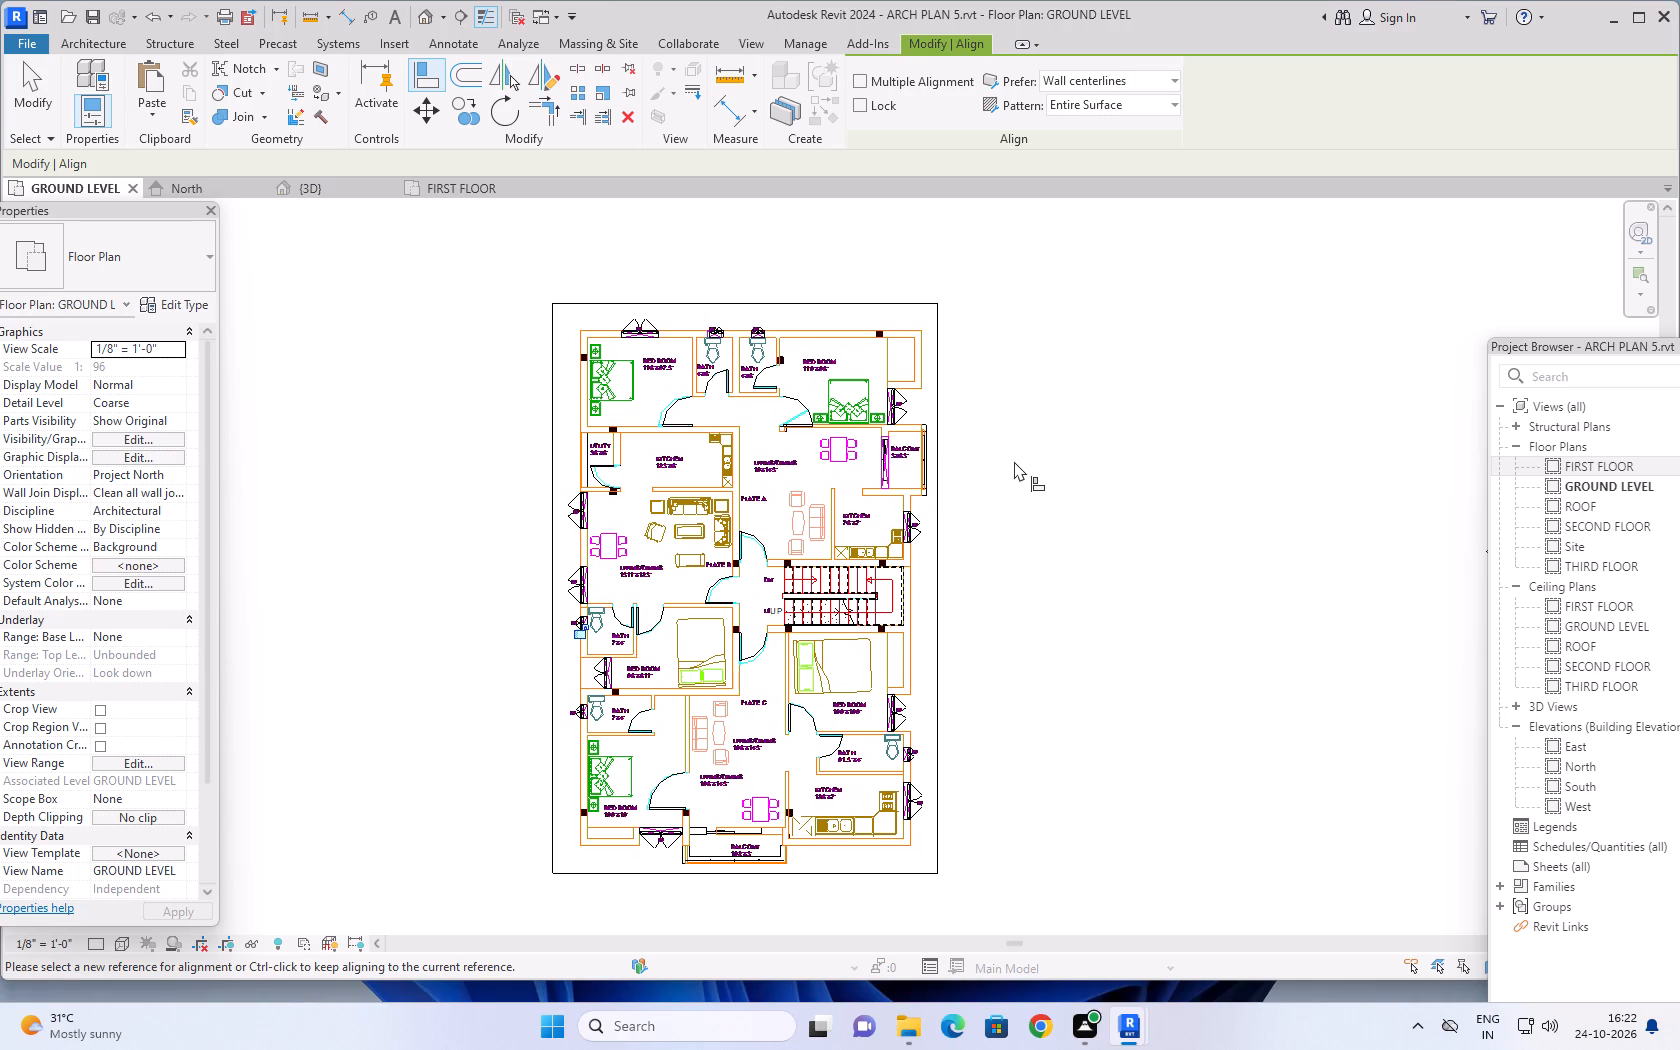
{"action": "middle_click_drag", "start_coordinate": [995, 594], "coordinate": [1028, 551]}
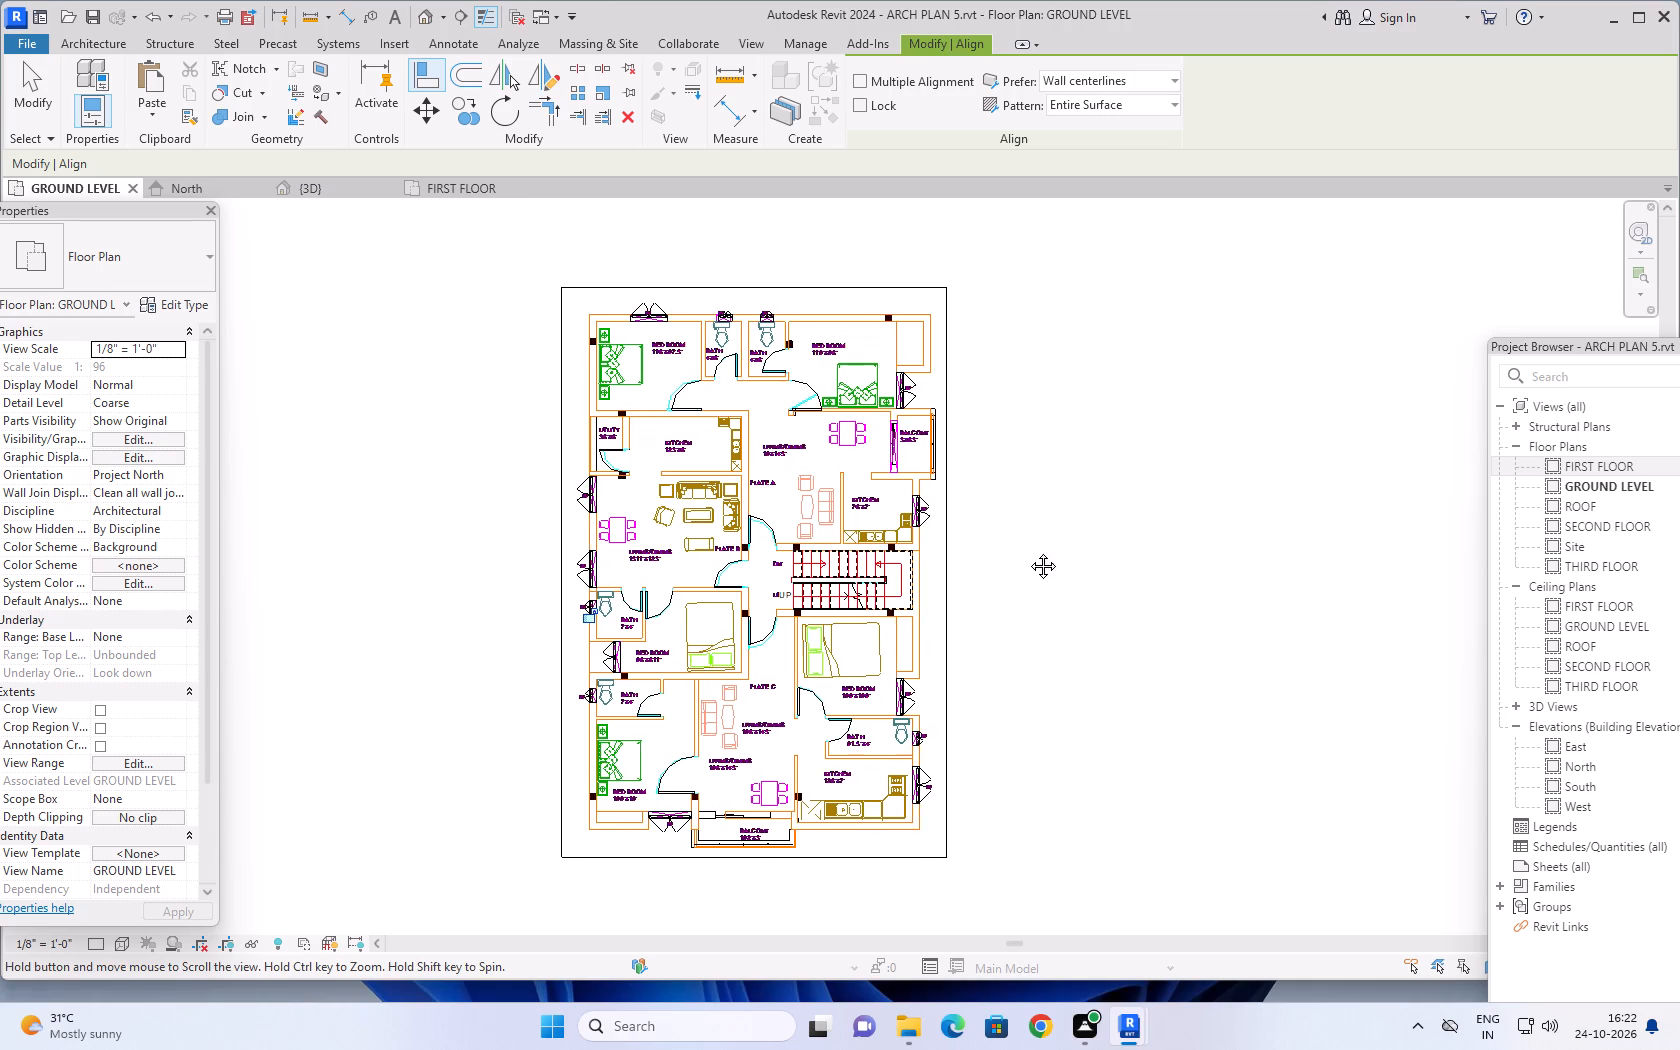
{"action": "middle_click_drag", "start_coordinate": [1028, 551], "coordinate": [1086, 593]}
{"action": "scroll", "coordinate": [1067, 597], "scroll_direction": "up", "scroll_amount": 1}
{"action": "middle_click_drag", "start_coordinate": [1058, 562], "coordinate": [1071, 561]}
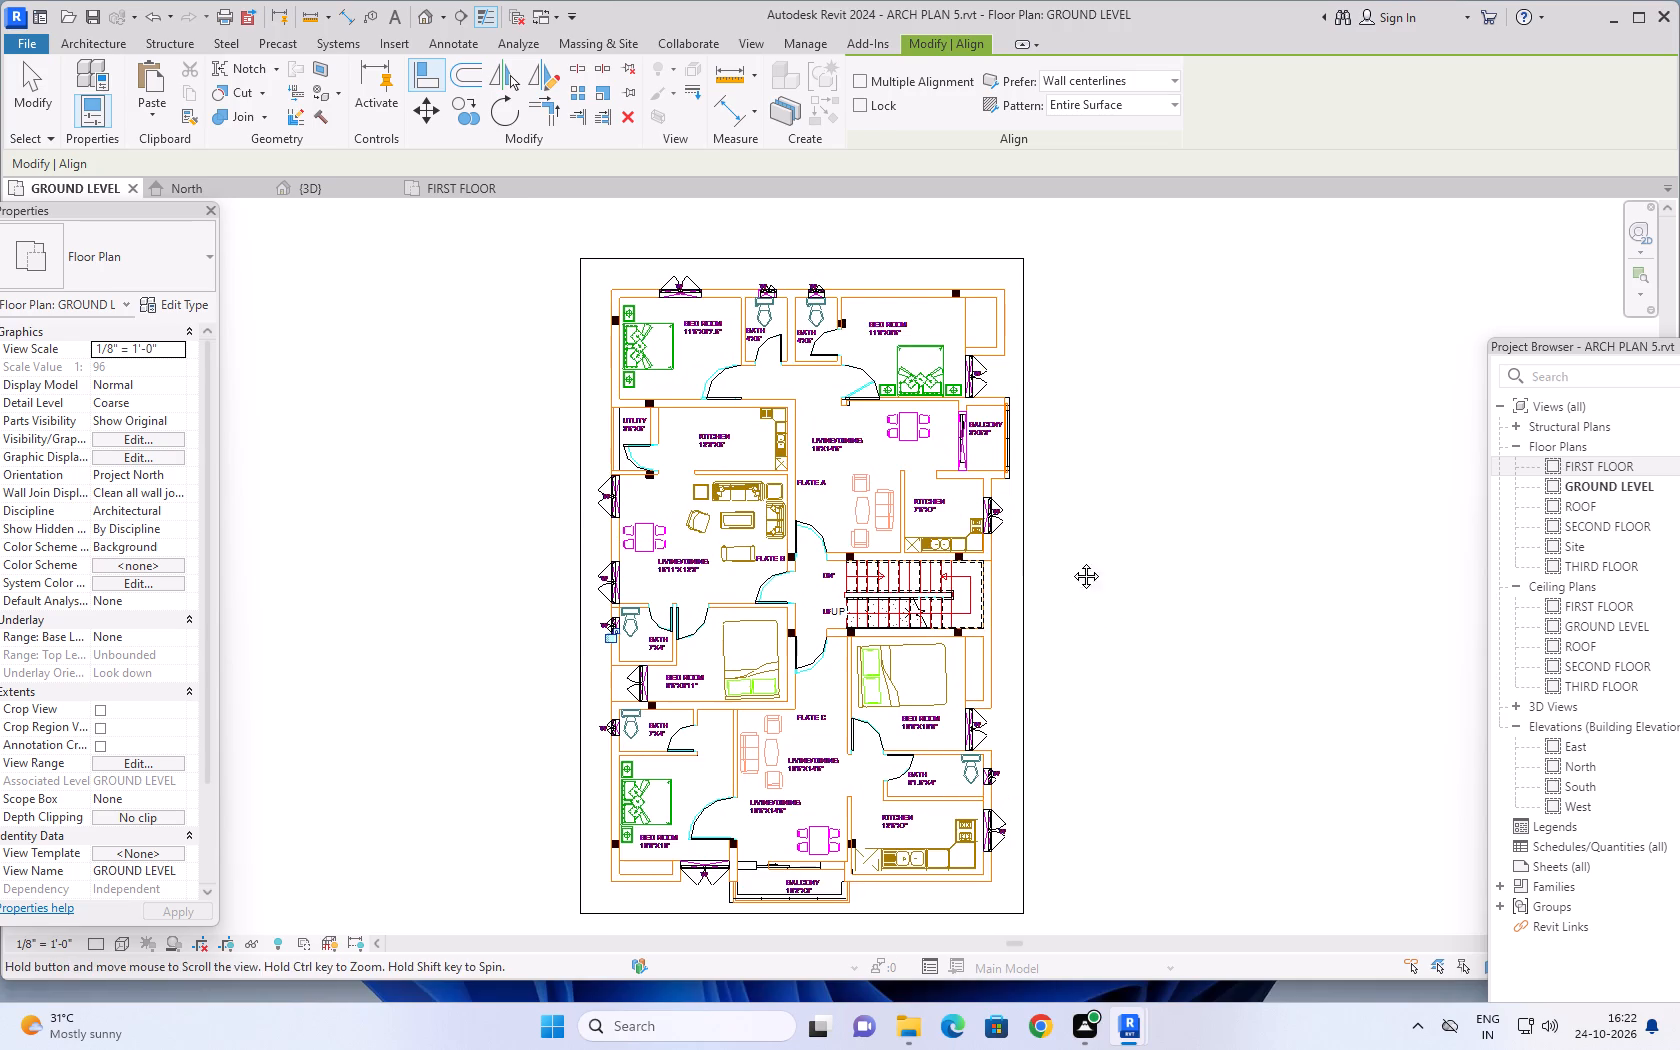
{"action": "middle_click_drag", "start_coordinate": [1071, 561], "coordinate": [1119, 560]}
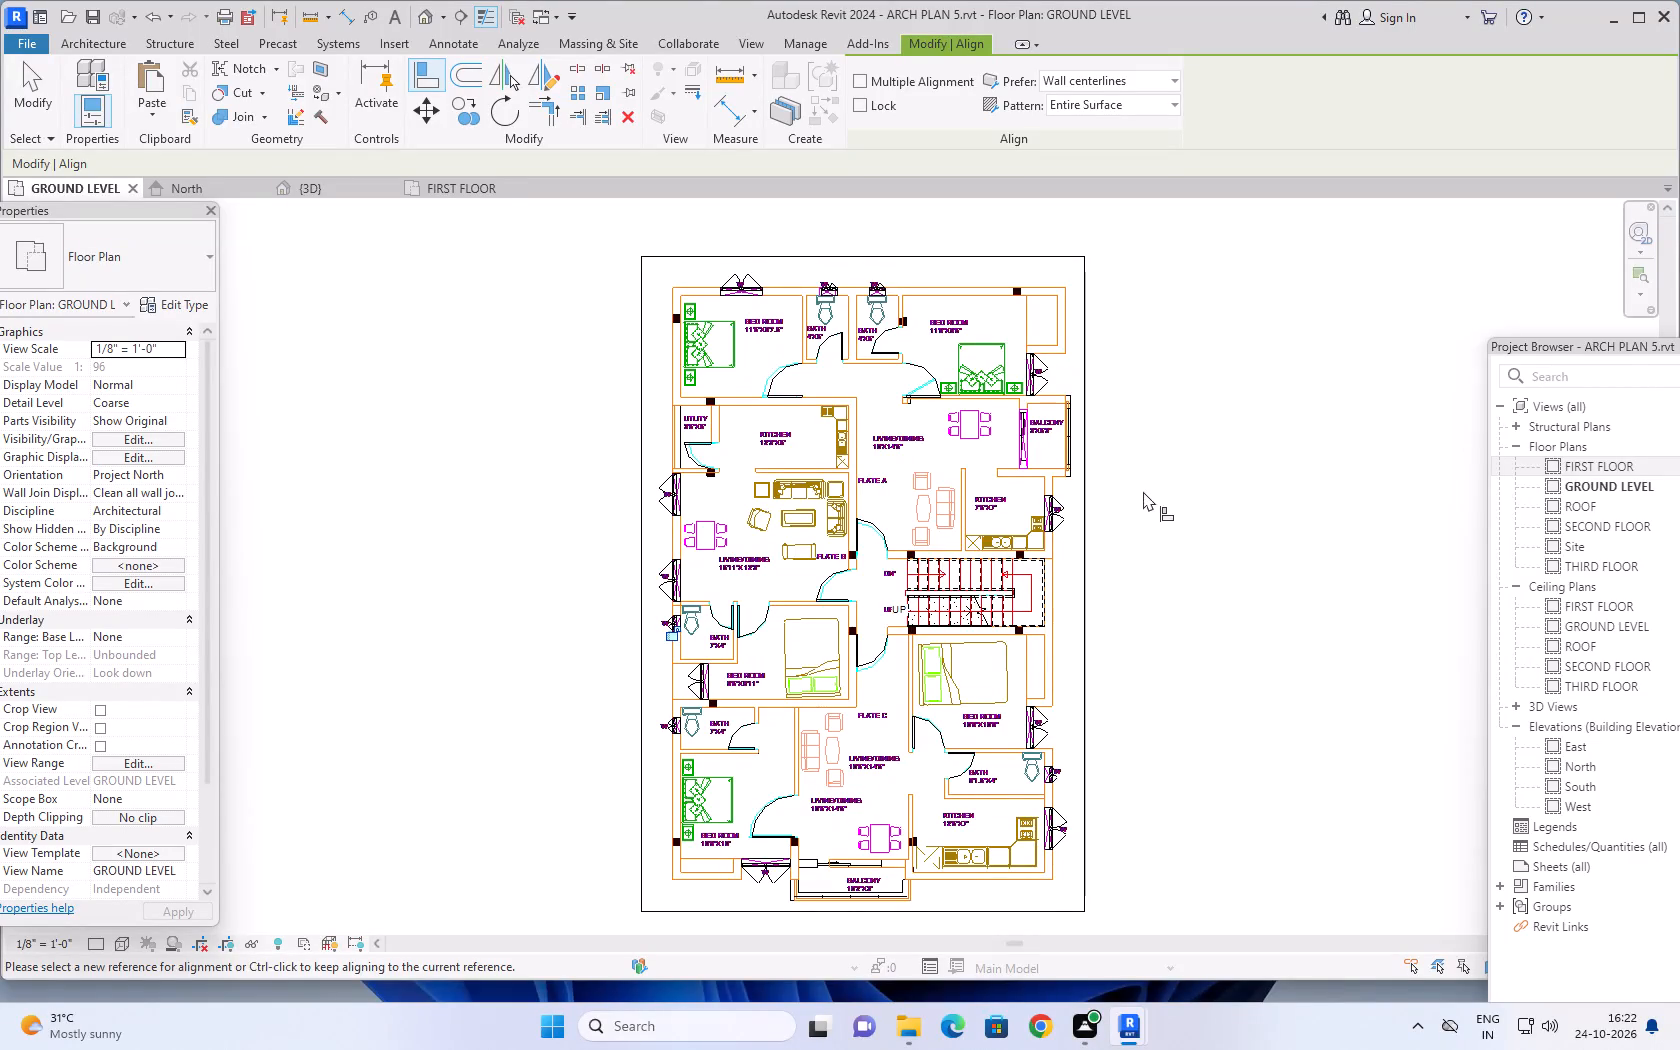
{"action": "middle_click_drag", "start_coordinate": [1143, 491], "coordinate": [1128, 517]}
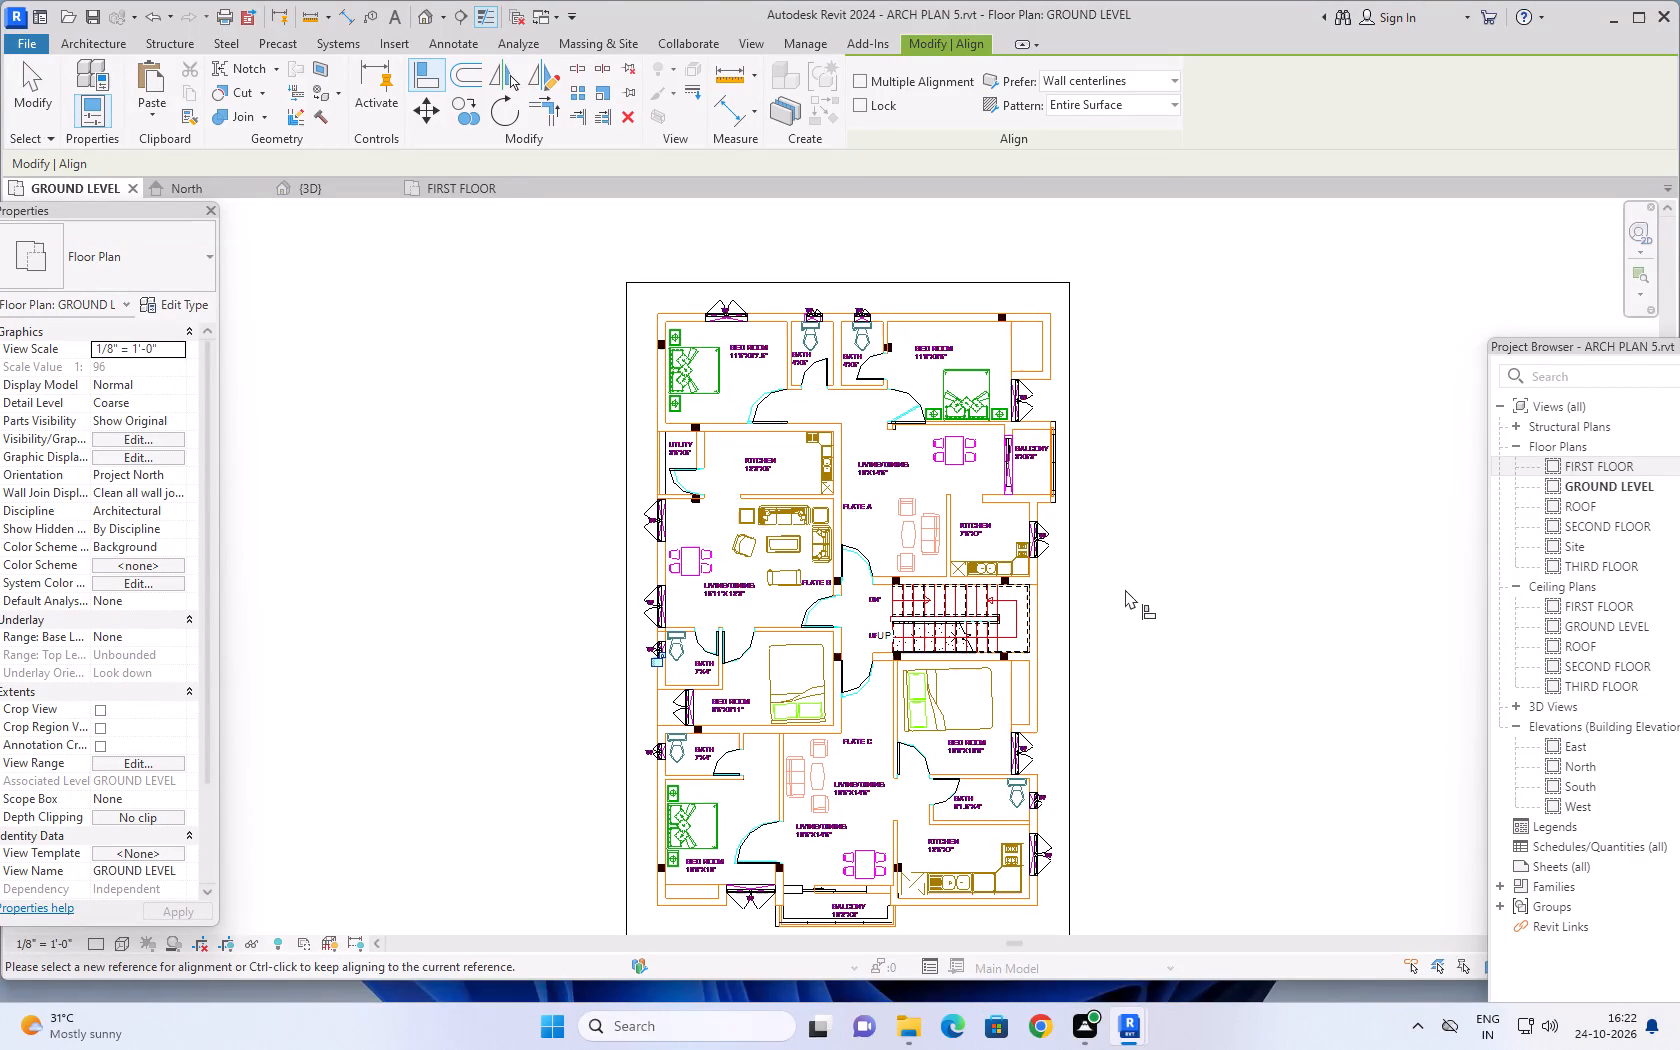
{"action": "middle_click_drag", "start_coordinate": [1137, 591], "coordinate": [1123, 520]}
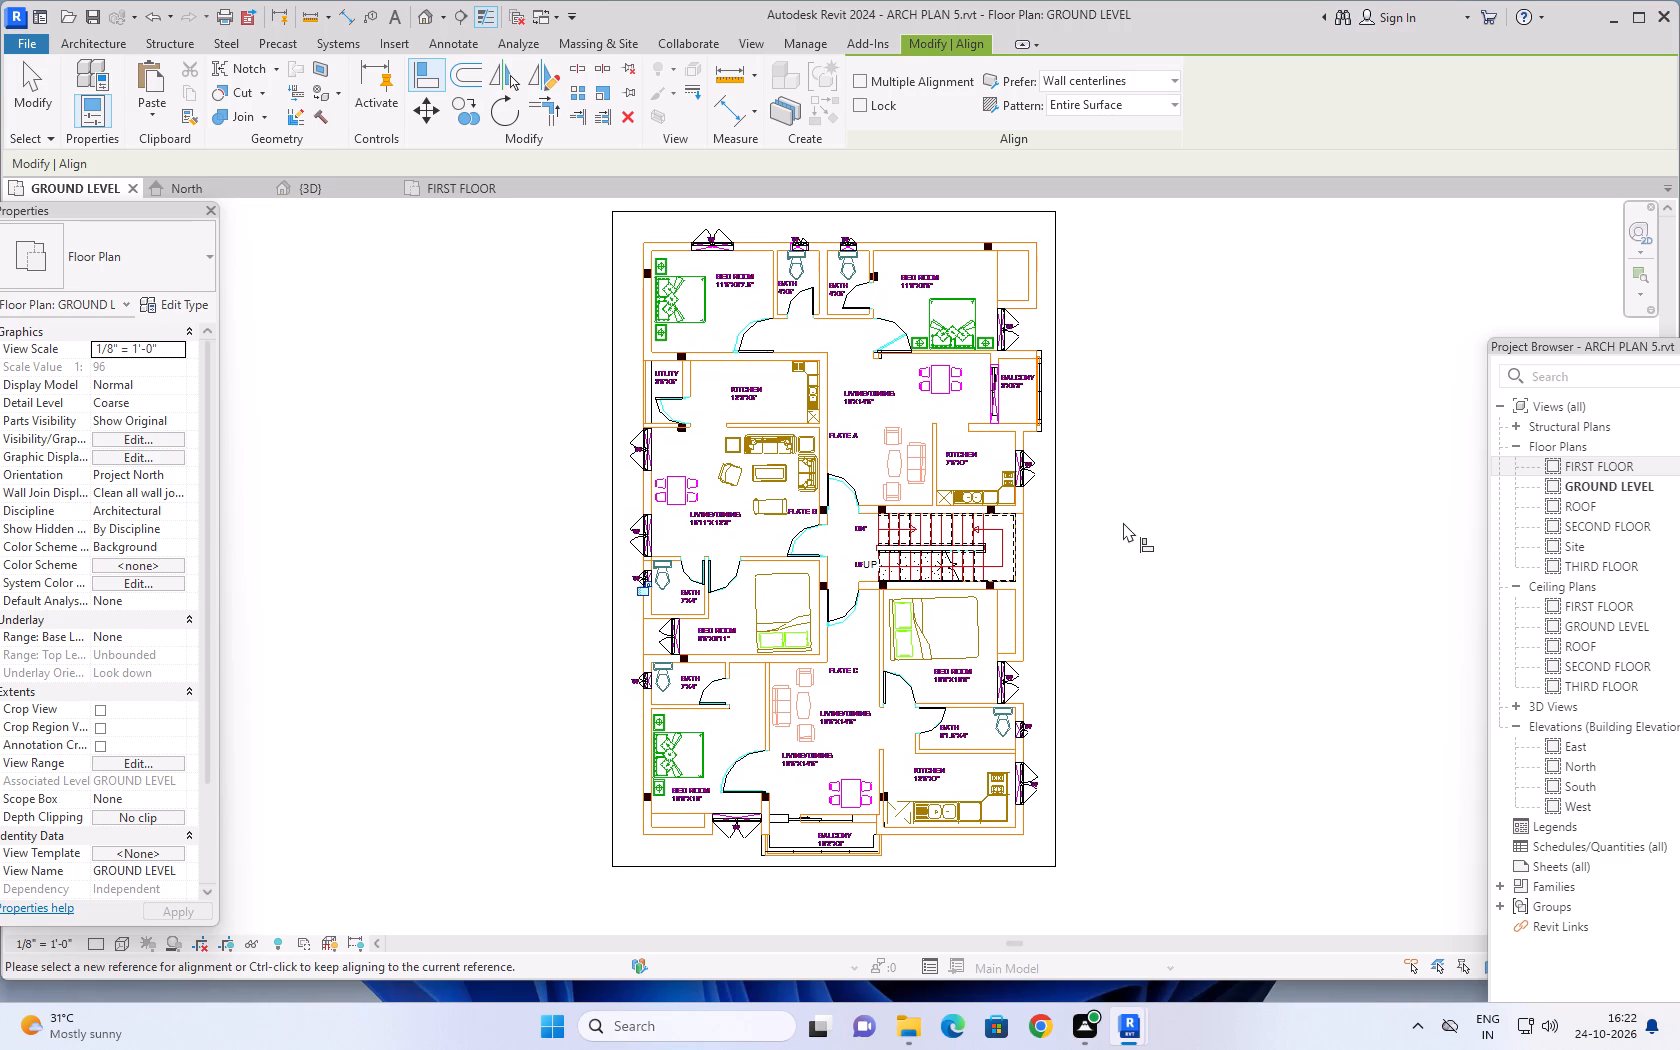
{"action": "key", "text": "Escape"}
{"action": "key", "text": "Escape"}
{"action": "key", "text": "Escape"}
{"action": "middle_click_drag", "start_coordinate": [1141, 534], "coordinate": [1124, 556]}
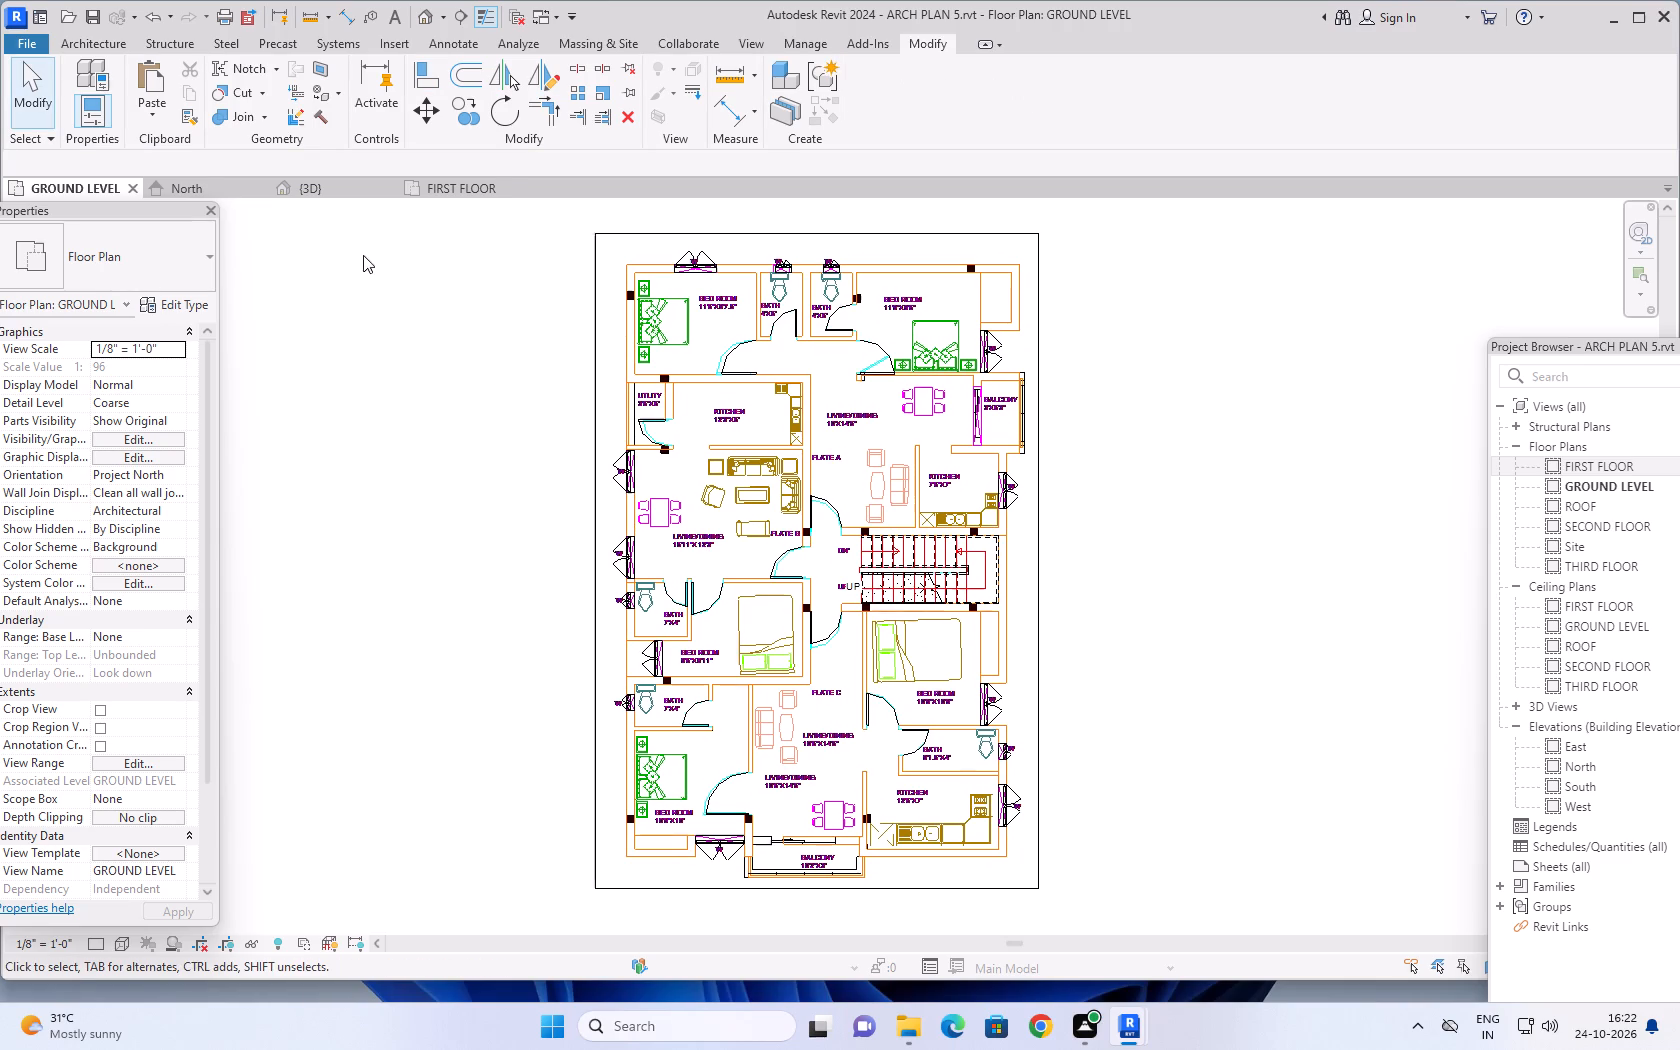
Examine the placed windows on the building's front and right facades in the 3D view, including the small high-sill bath window.
{"action": "left_click", "coordinate": [320, 185]}
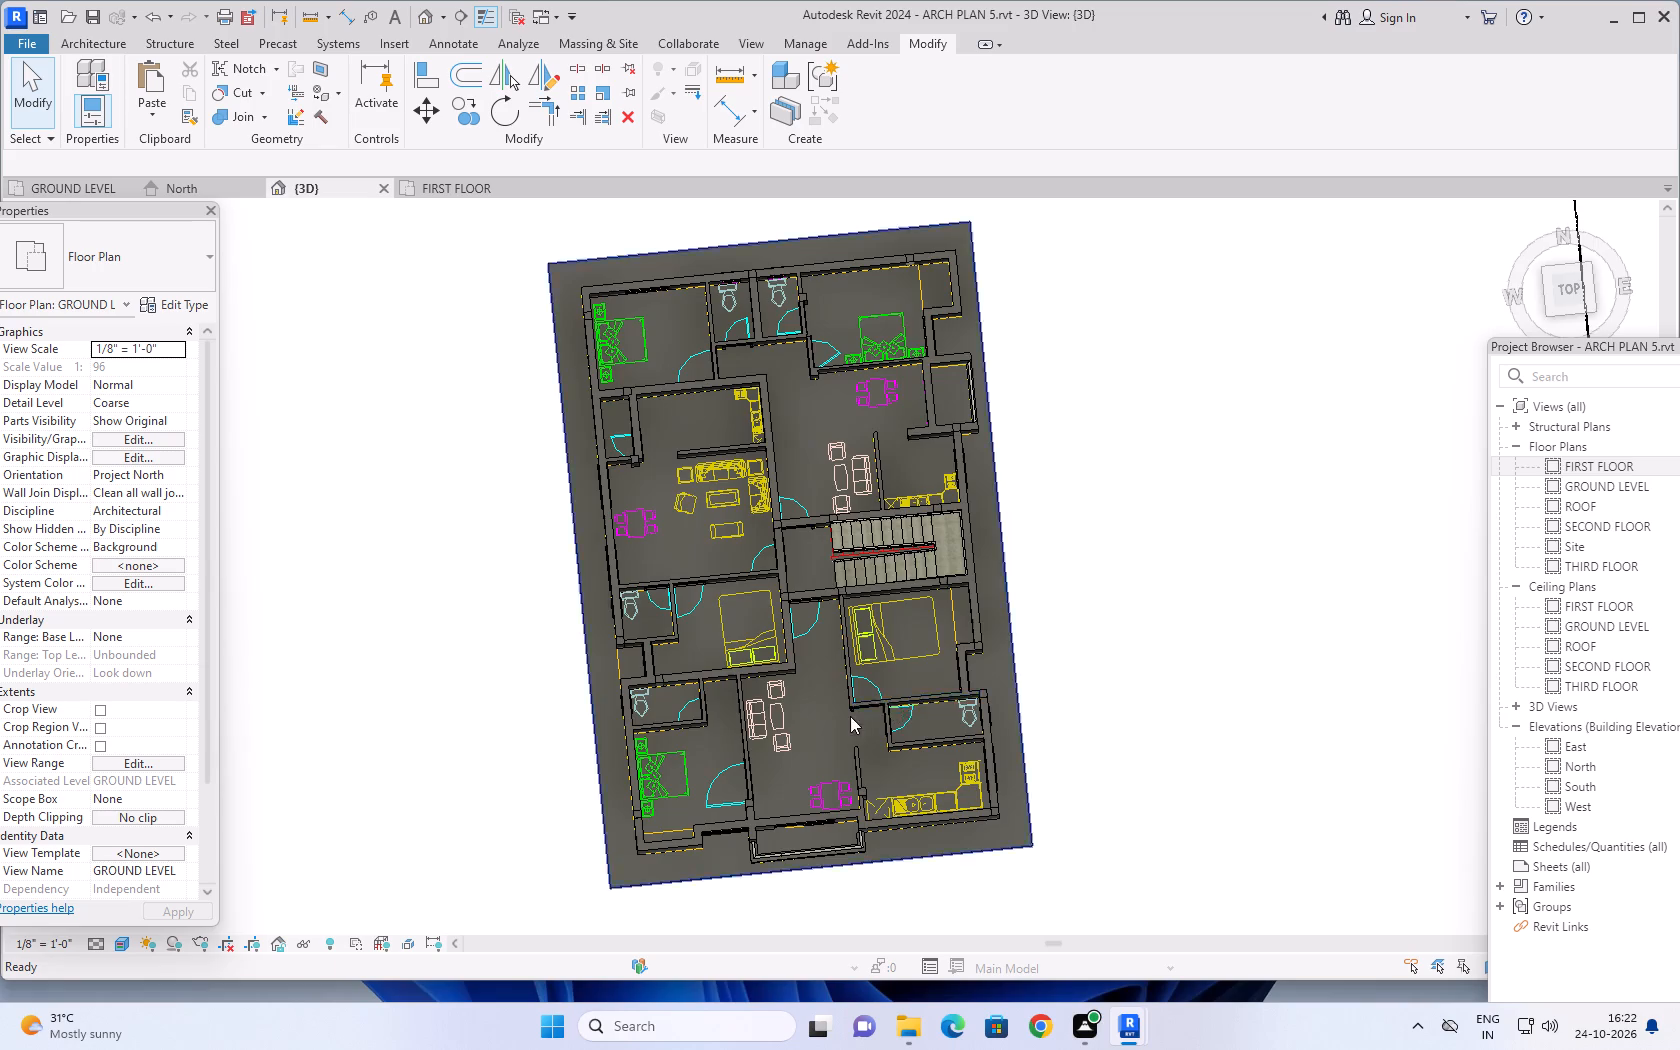
{"action": "middle_click_drag", "start_coordinate": [1175, 770], "coordinate": [1133, 765], "text": "shift"}
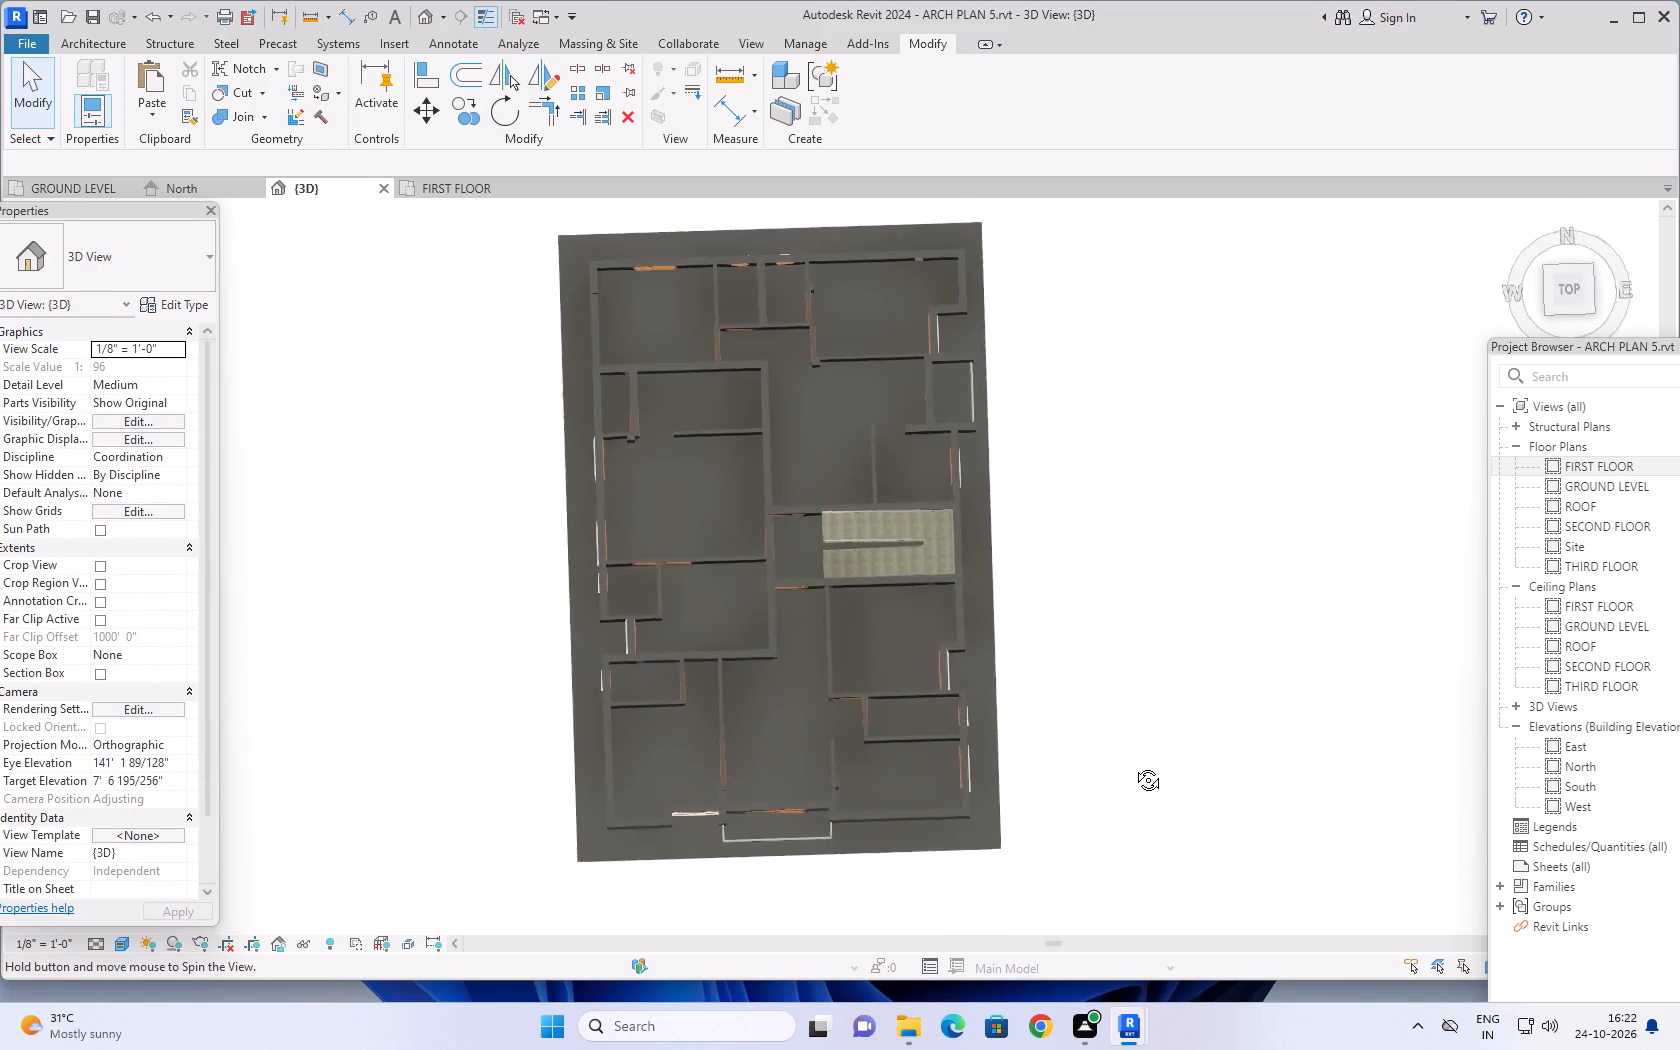
{"action": "middle_click_drag", "start_coordinate": [1133, 765], "coordinate": [980, 377], "text": "shift"}
{"action": "middle_click_drag", "start_coordinate": [980, 599], "coordinate": [997, 806]}
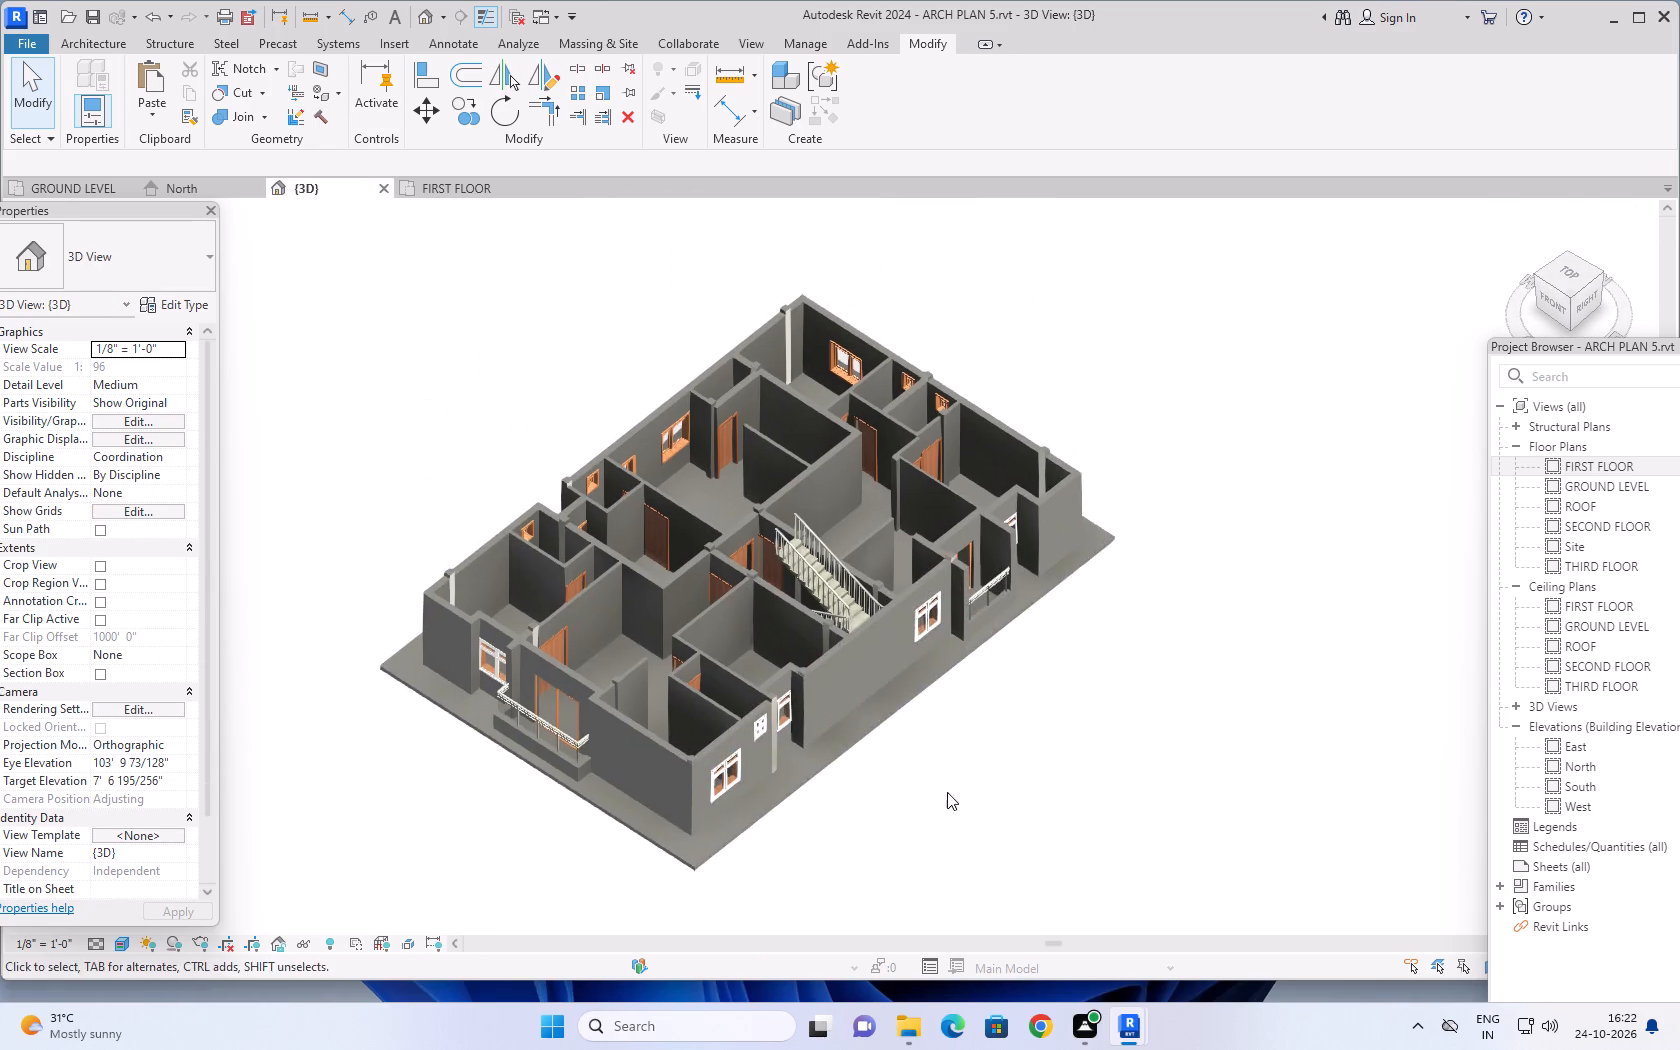
{"action": "middle_click_drag", "start_coordinate": [966, 757], "coordinate": [1162, 425]}
{"action": "middle_click_drag", "start_coordinate": [1132, 639], "coordinate": [1007, 676]}
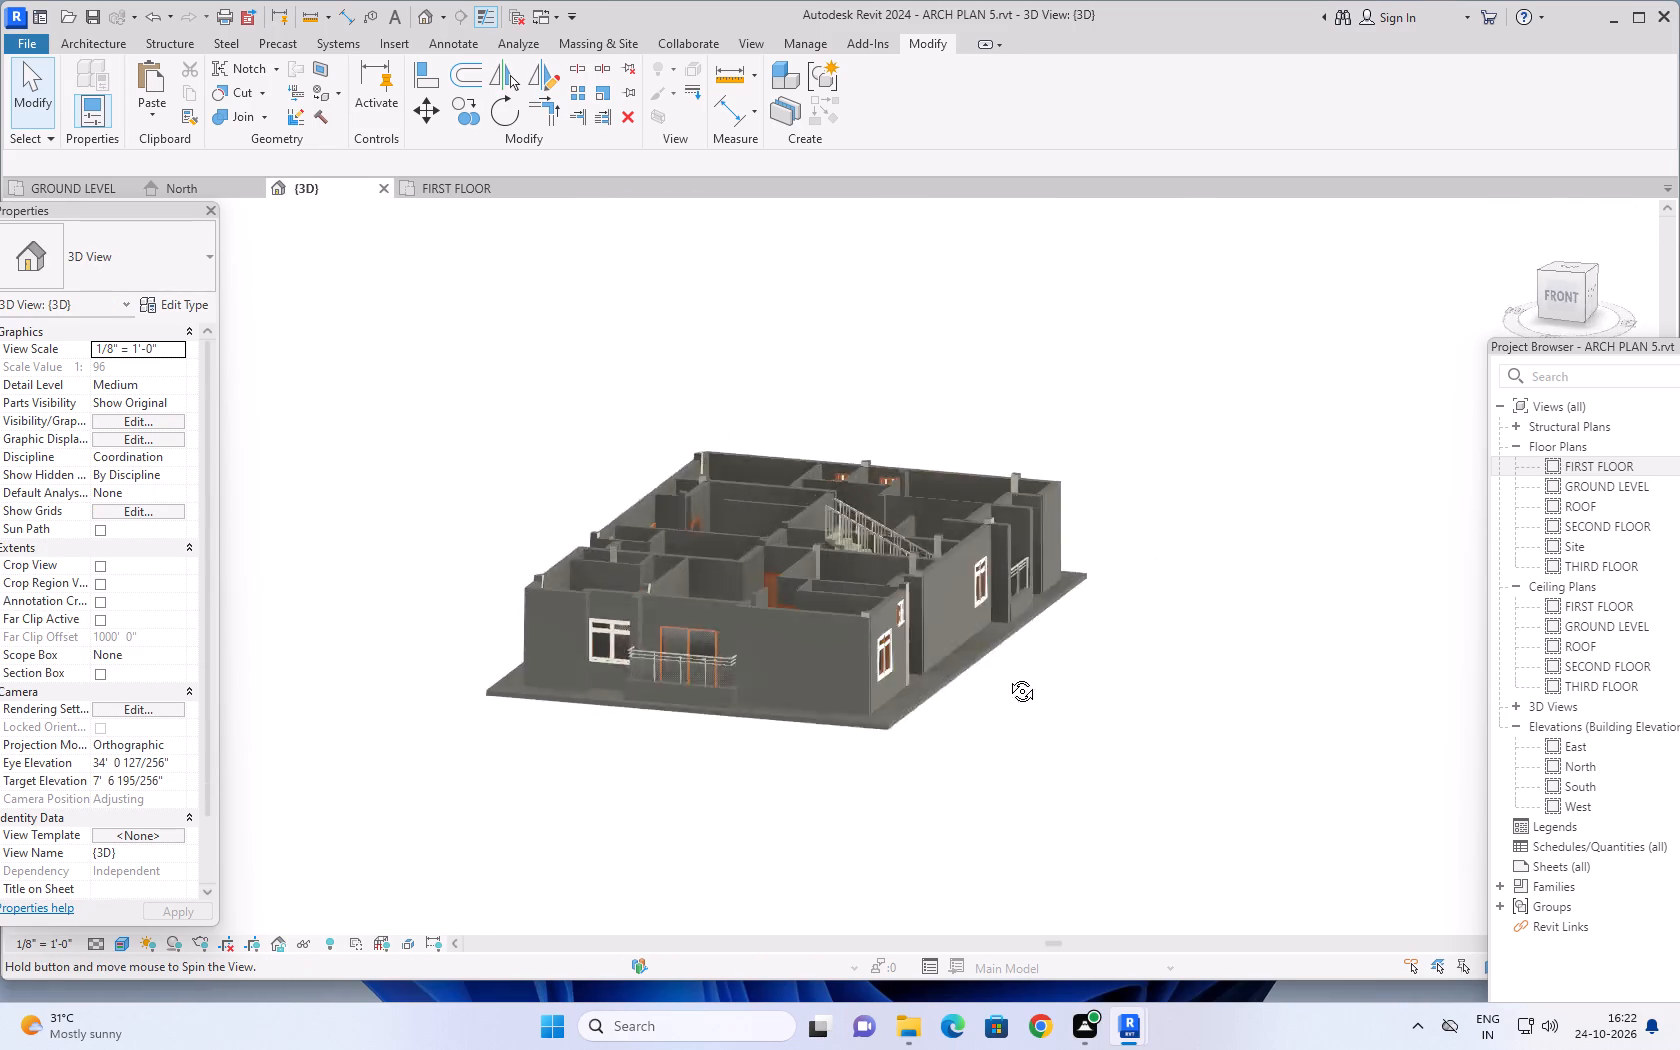
{"action": "middle_click_drag", "start_coordinate": [1007, 676], "coordinate": [911, 664]}
{"action": "scroll", "coordinate": [812, 674], "scroll_direction": "up", "scroll_amount": 3}
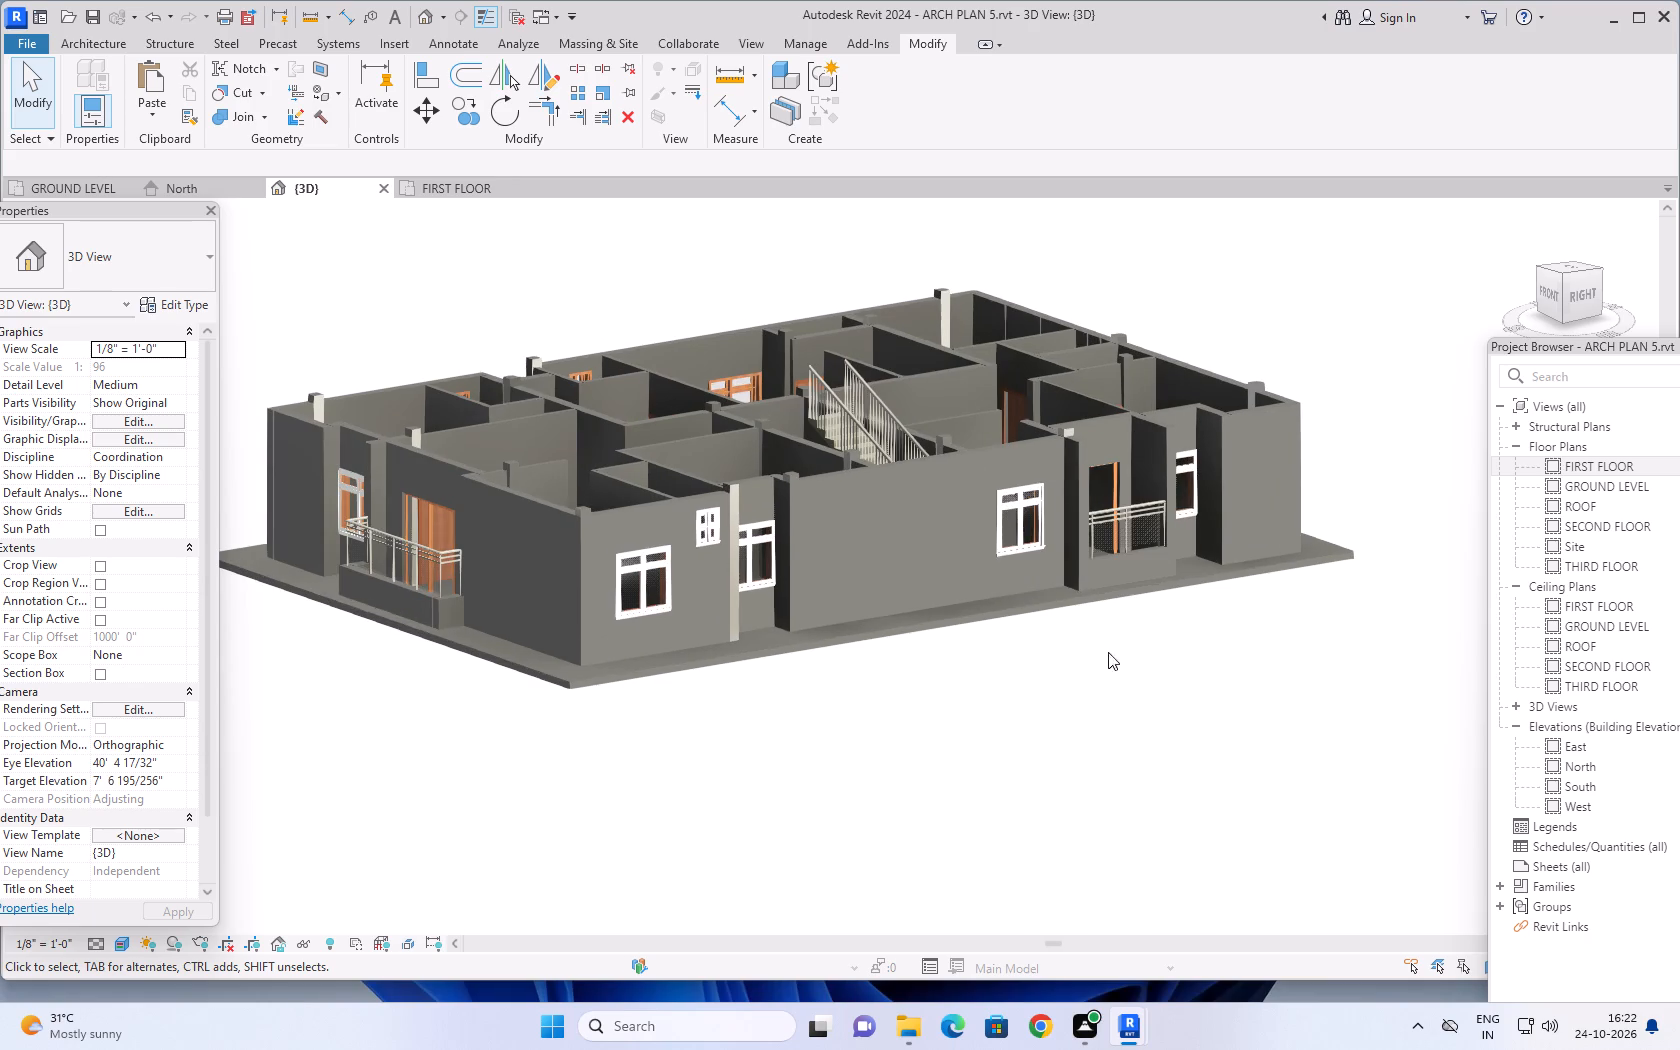
{"action": "middle_click_drag", "start_coordinate": [1099, 659], "coordinate": [979, 630]}
{"action": "middle_click_drag", "start_coordinate": [987, 628], "coordinate": [1037, 779]}
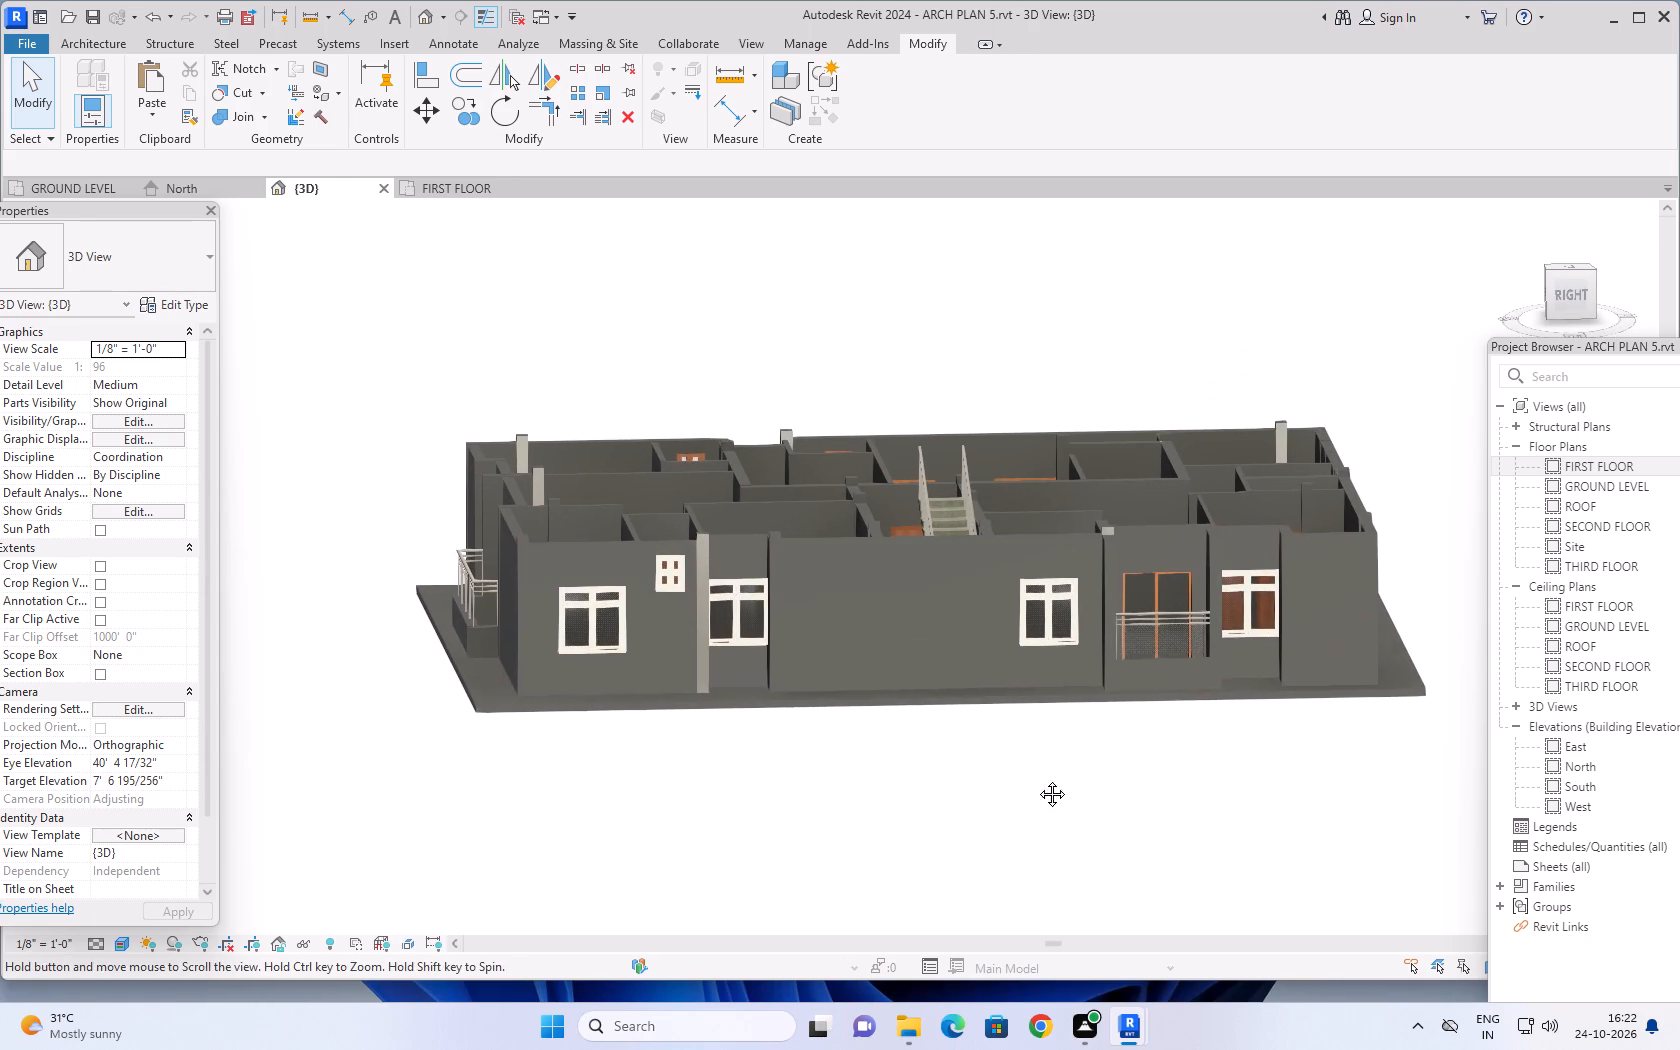
{"action": "middle_click_drag", "start_coordinate": [1037, 779], "coordinate": [1041, 795]}
{"action": "middle_click_drag", "start_coordinate": [1115, 775], "coordinate": [1089, 753], "text": "shift"}
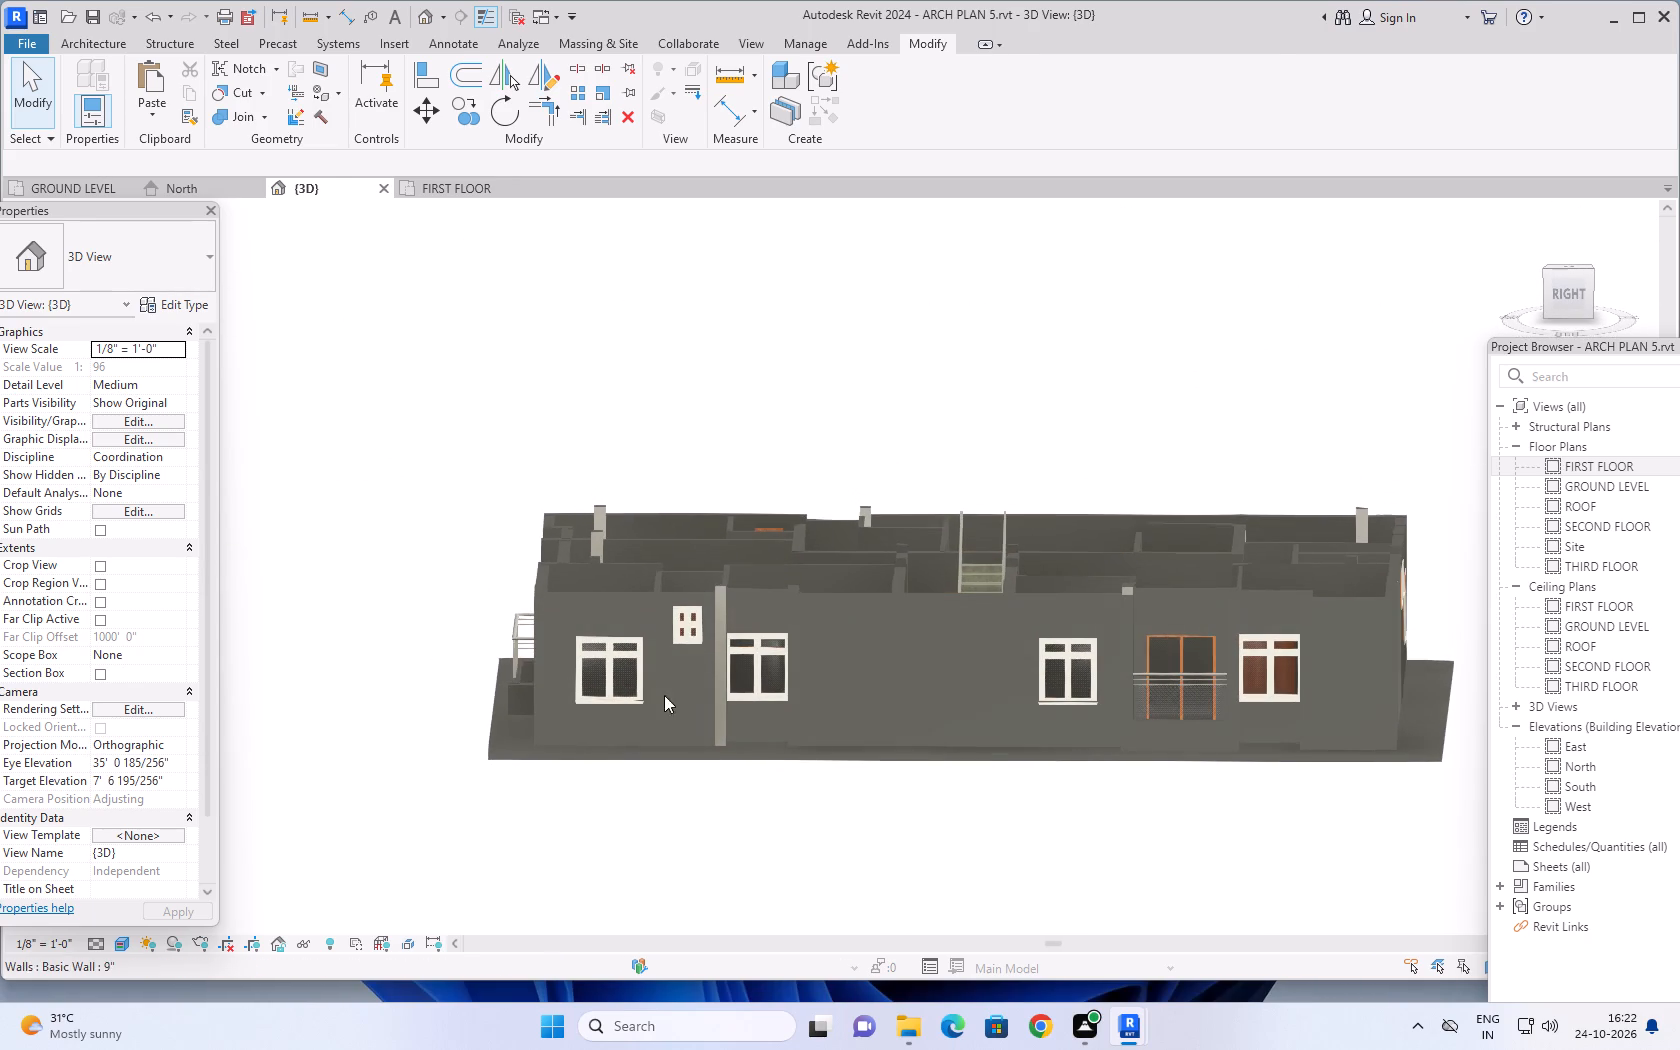
{"action": "scroll", "coordinate": [634, 667], "scroll_direction": "up", "scroll_amount": 9}
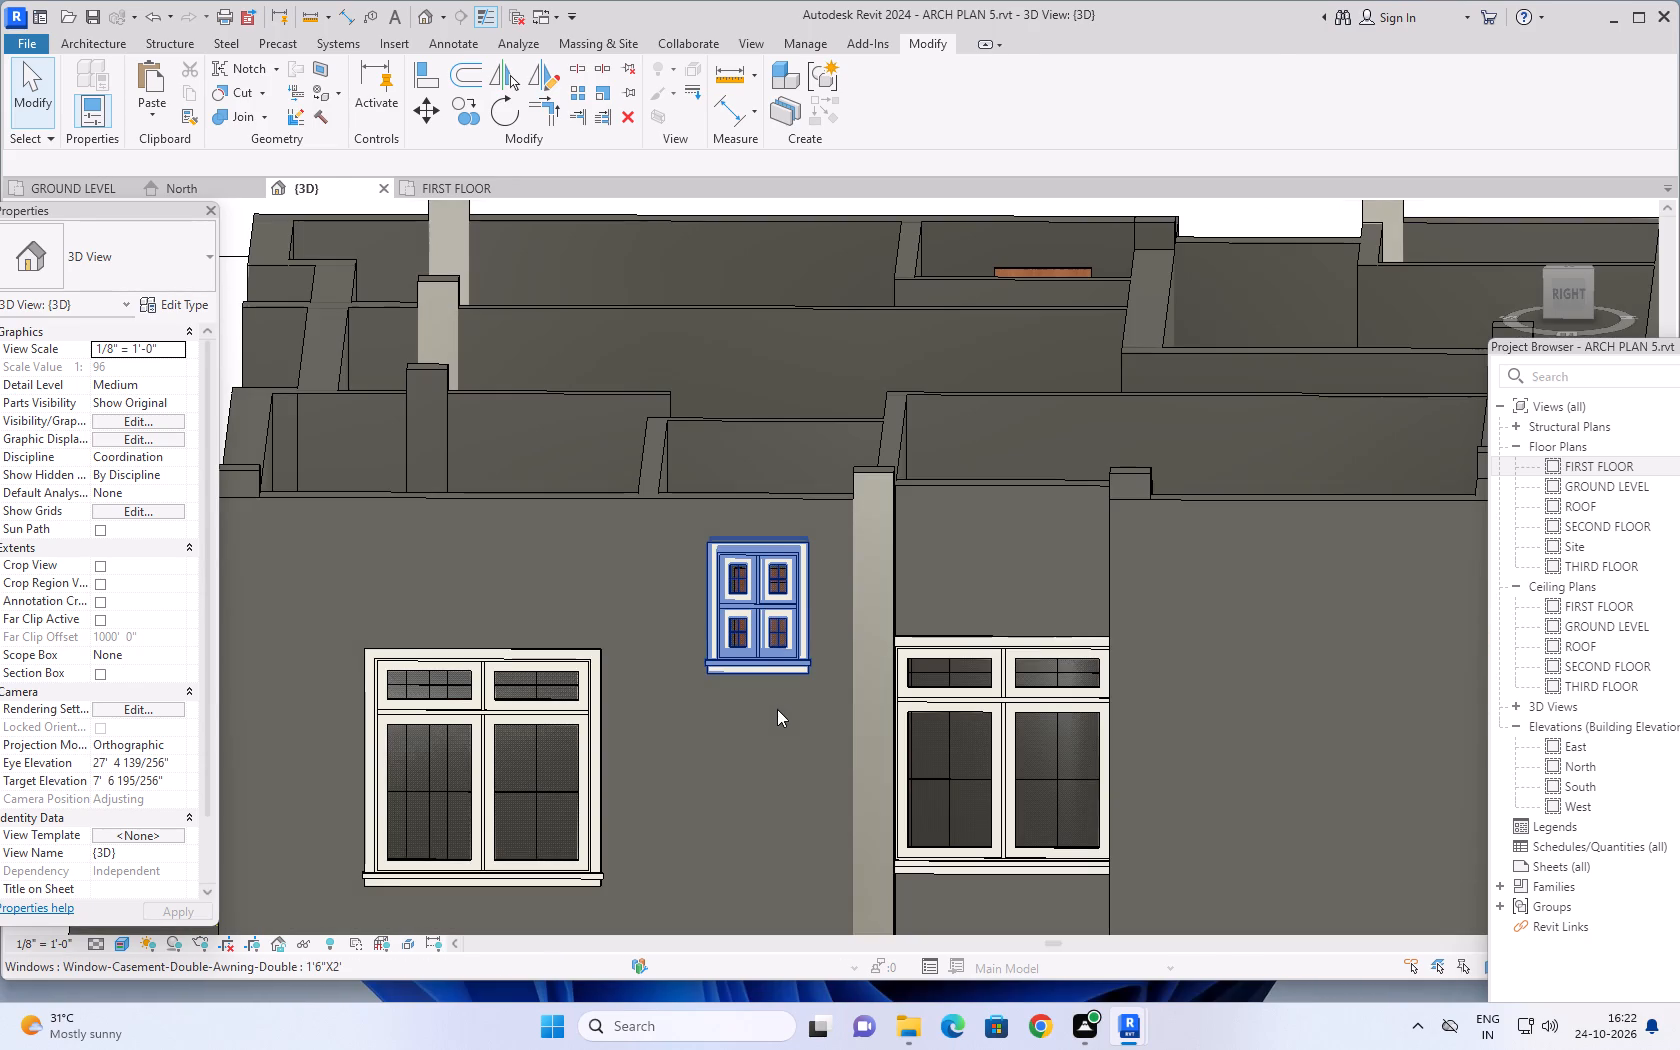
Inspect the casement and bath windows around the building's back, left and front facades in 3D.
{"action": "scroll", "coordinate": [763, 642], "scroll_direction": "down", "scroll_amount": 8}
{"action": "scroll", "coordinate": [882, 692], "scroll_direction": "down", "scroll_amount": 4}
{"action": "scroll", "coordinate": [970, 707], "scroll_direction": "down", "scroll_amount": 2}
{"action": "middle_click_drag", "start_coordinate": [1123, 799], "coordinate": [817, 817]}
{"action": "middle_click_drag", "start_coordinate": [1118, 790], "coordinate": [763, 793]}
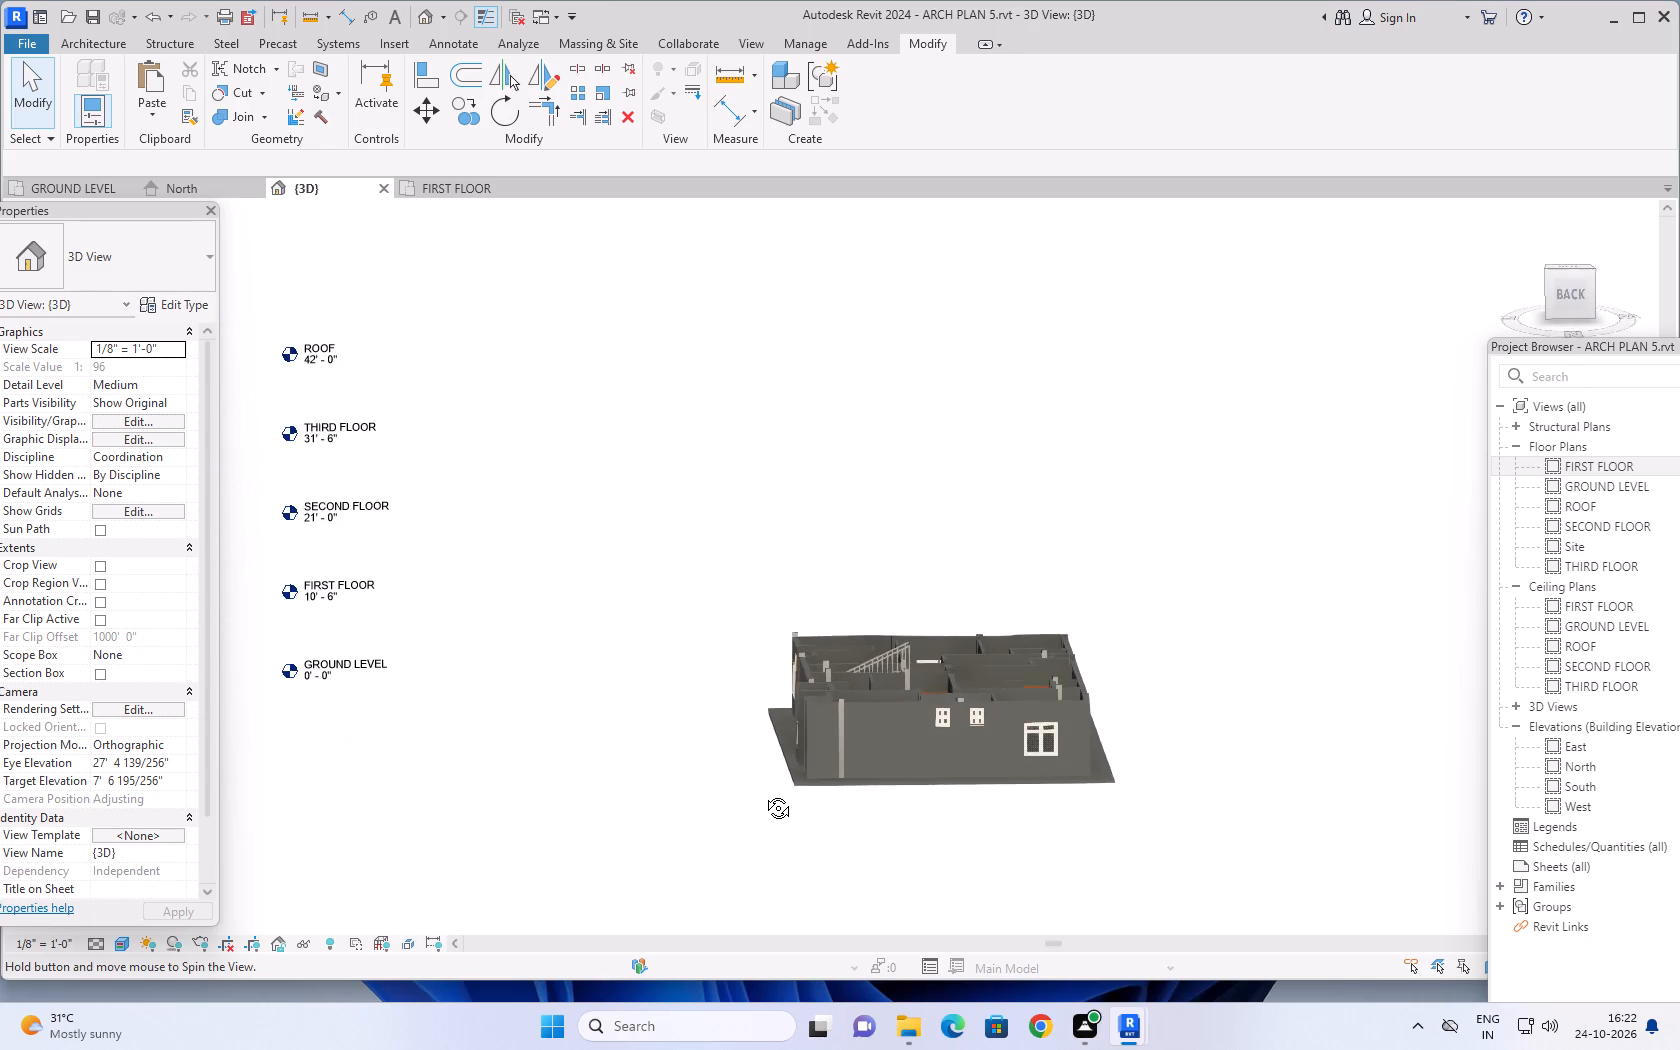
{"action": "middle_click_drag", "start_coordinate": [763, 793], "coordinate": [765, 789]}
{"action": "scroll", "coordinate": [998, 758], "scroll_direction": "up", "scroll_amount": 9}
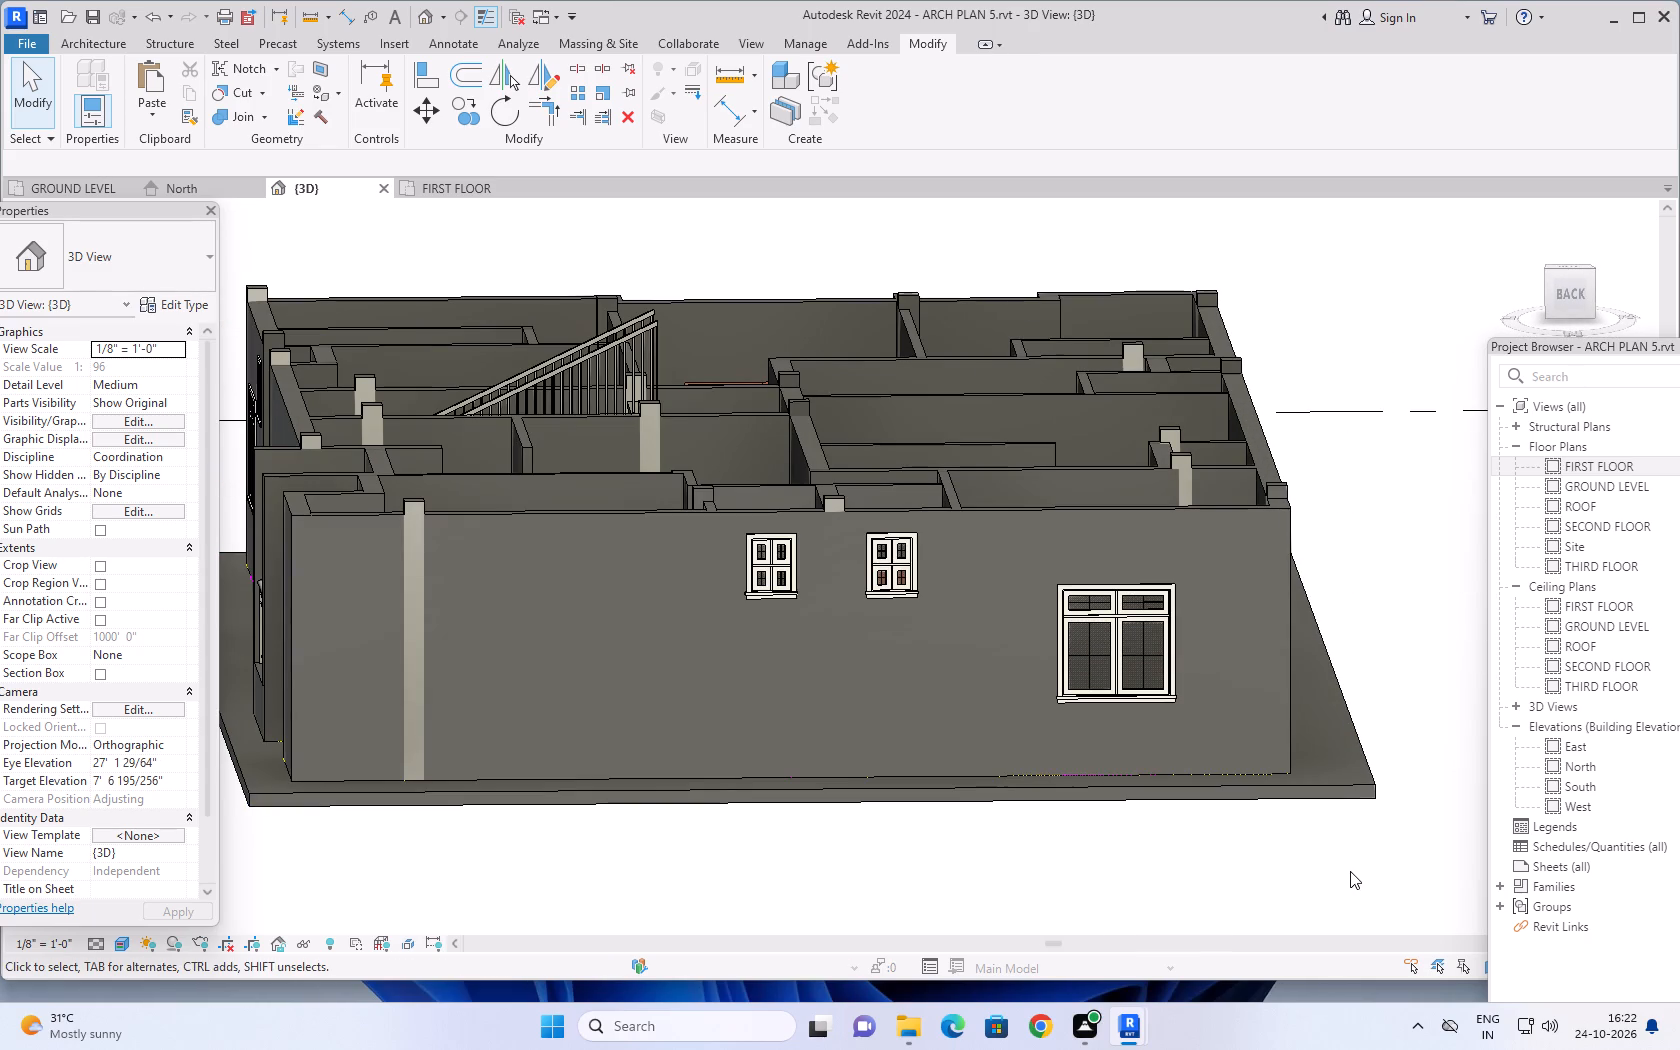
{"action": "middle_click_drag", "start_coordinate": [1331, 879], "coordinate": [957, 876]}
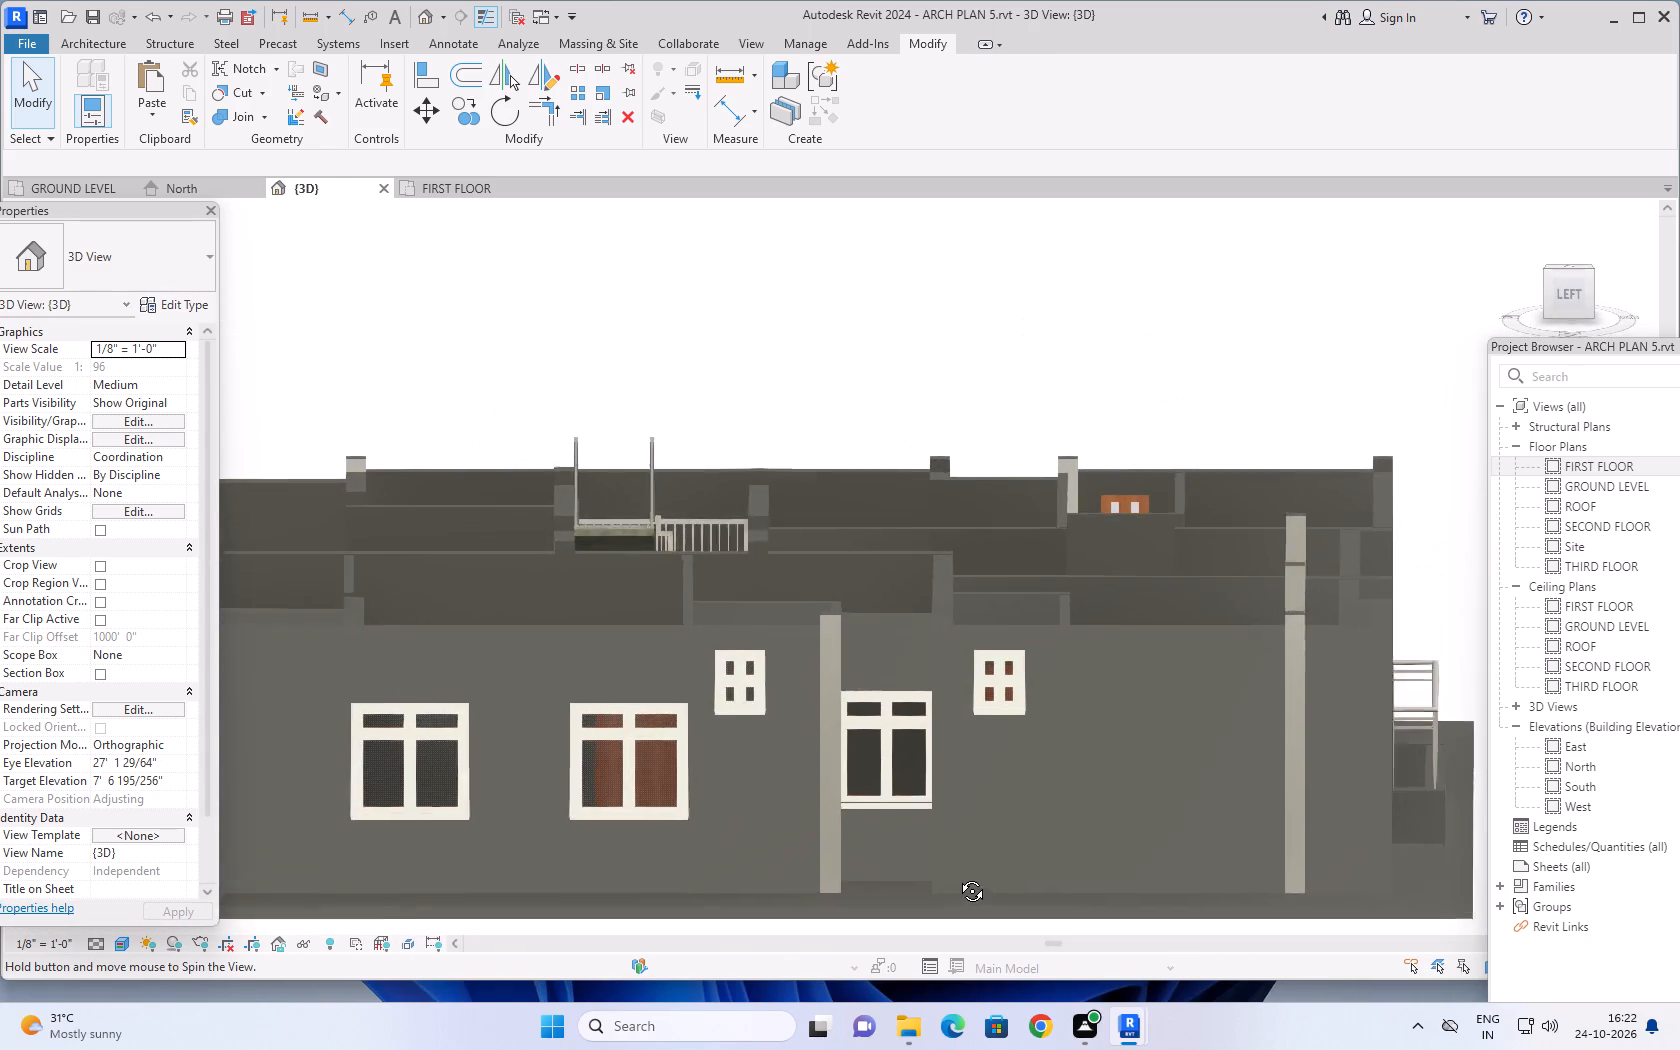
{"action": "middle_click_drag", "start_coordinate": [957, 876], "coordinate": [967, 848]}
{"action": "scroll", "coordinate": [1038, 862], "scroll_direction": "down", "scroll_amount": 5}
{"action": "middle_click_drag", "start_coordinate": [1085, 875], "coordinate": [1062, 767]}
{"action": "middle_click_drag", "start_coordinate": [1110, 802], "coordinate": [1103, 810], "text": "shift"}
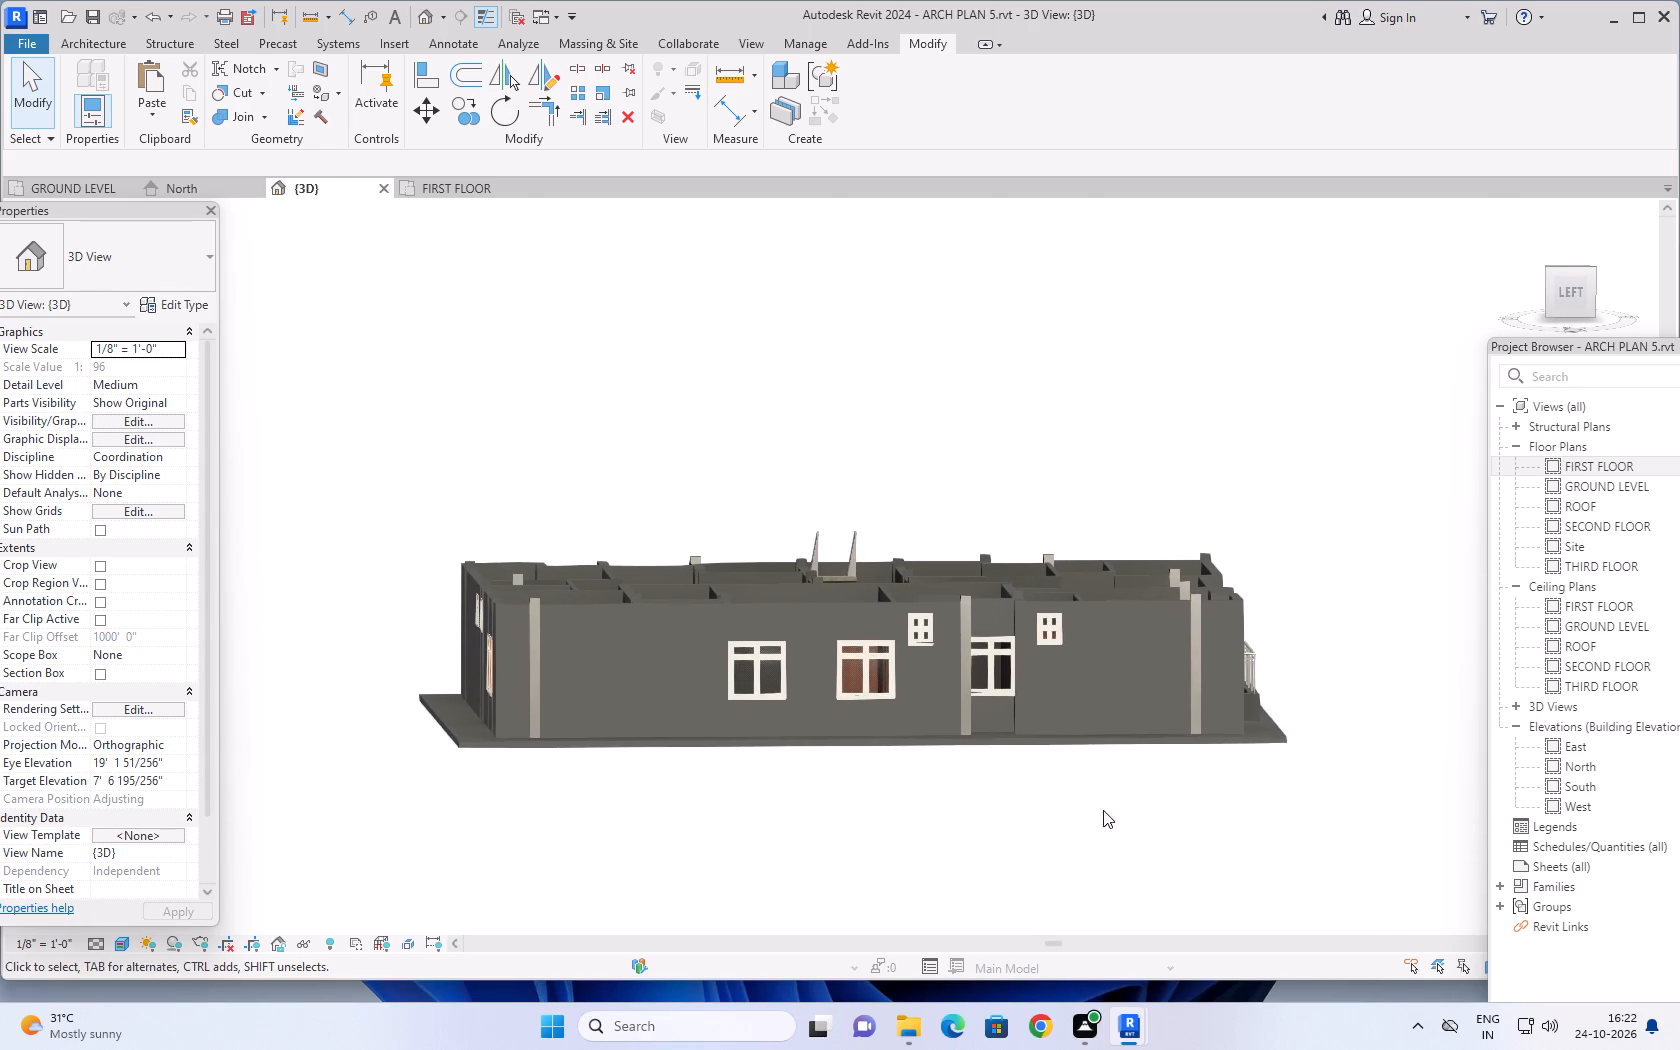
{"action": "middle_click_drag", "start_coordinate": [1103, 810], "coordinate": [864, 825], "text": "shift"}
{"action": "middle_click_drag", "start_coordinate": [1030, 781], "coordinate": [1230, 703]}
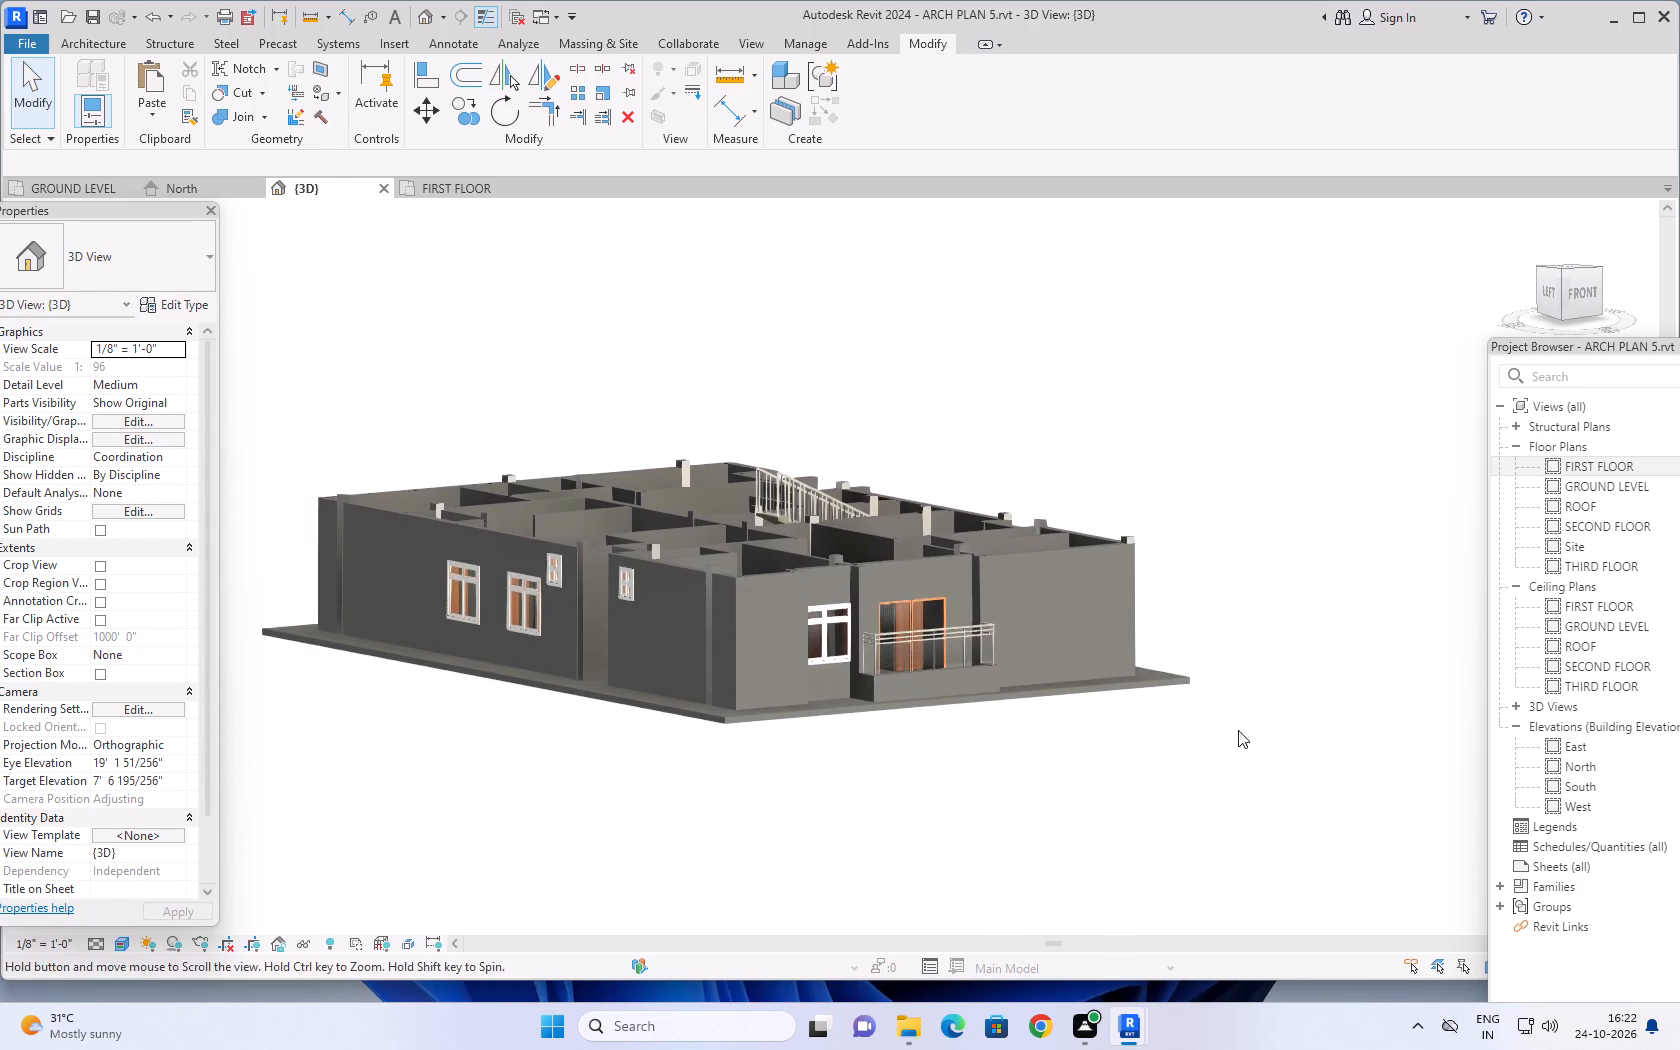
{"action": "middle_click_drag", "start_coordinate": [1234, 751], "coordinate": [628, 792], "text": "shift"}
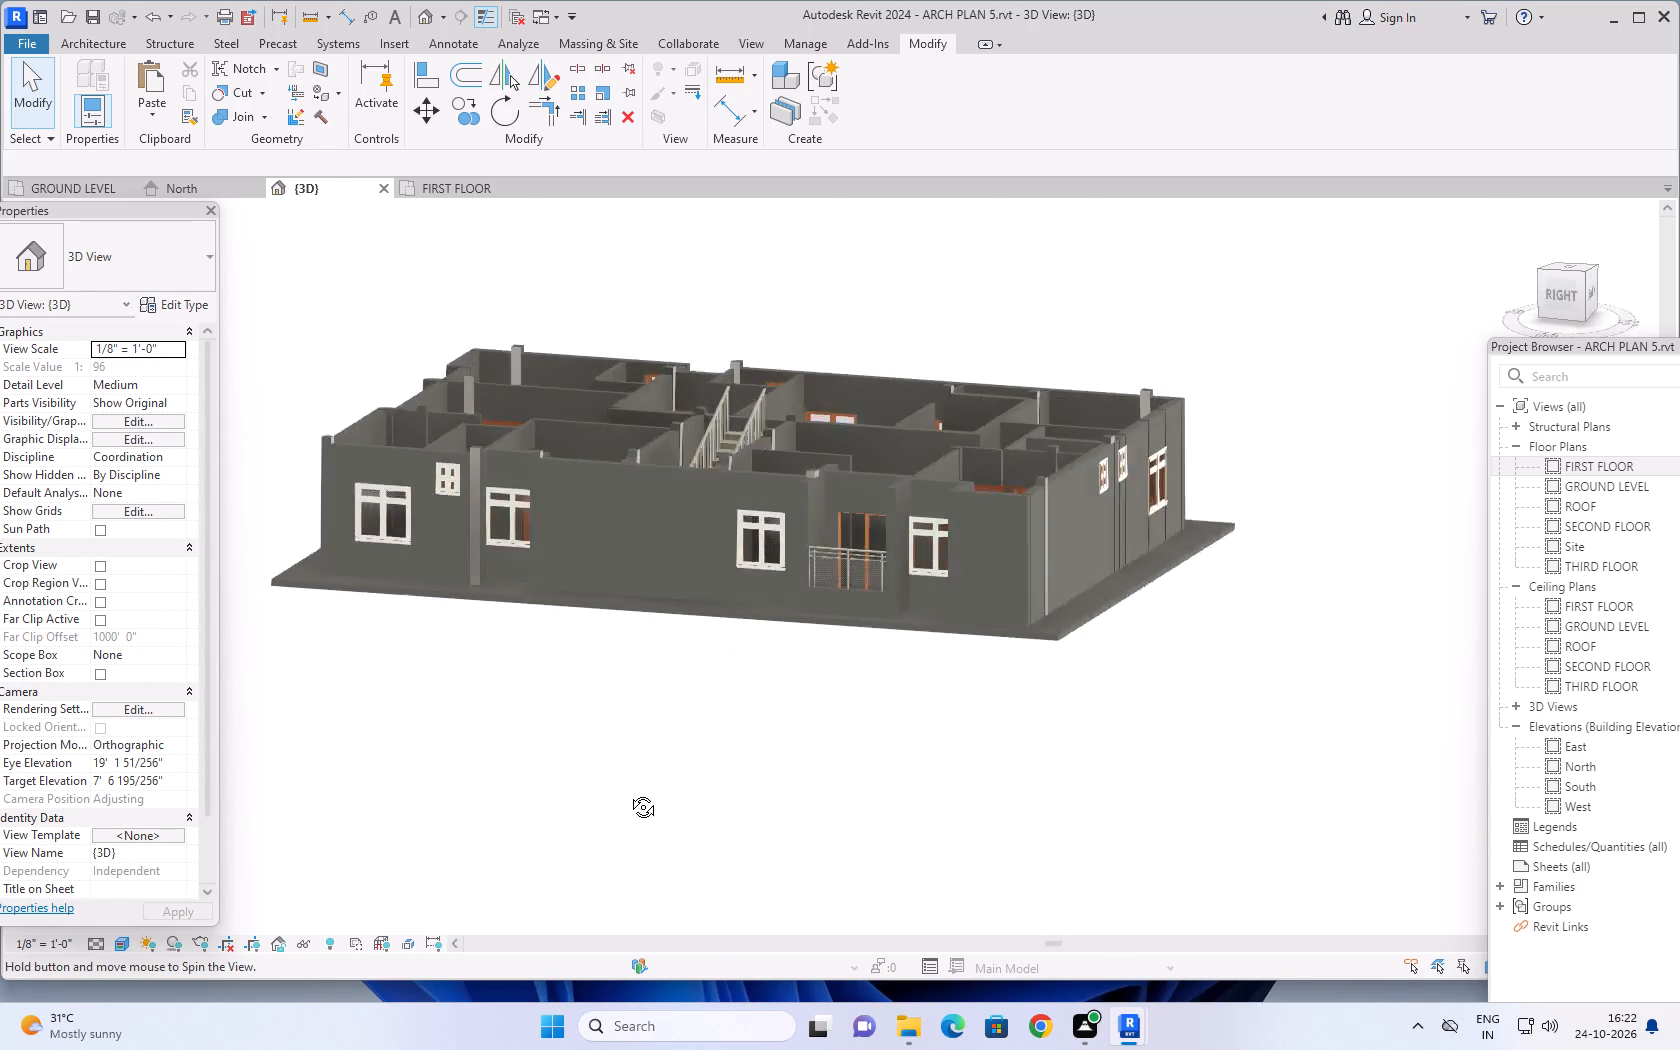
{"action": "middle_click_drag", "start_coordinate": [628, 792], "coordinate": [489, 832], "text": "shift"}
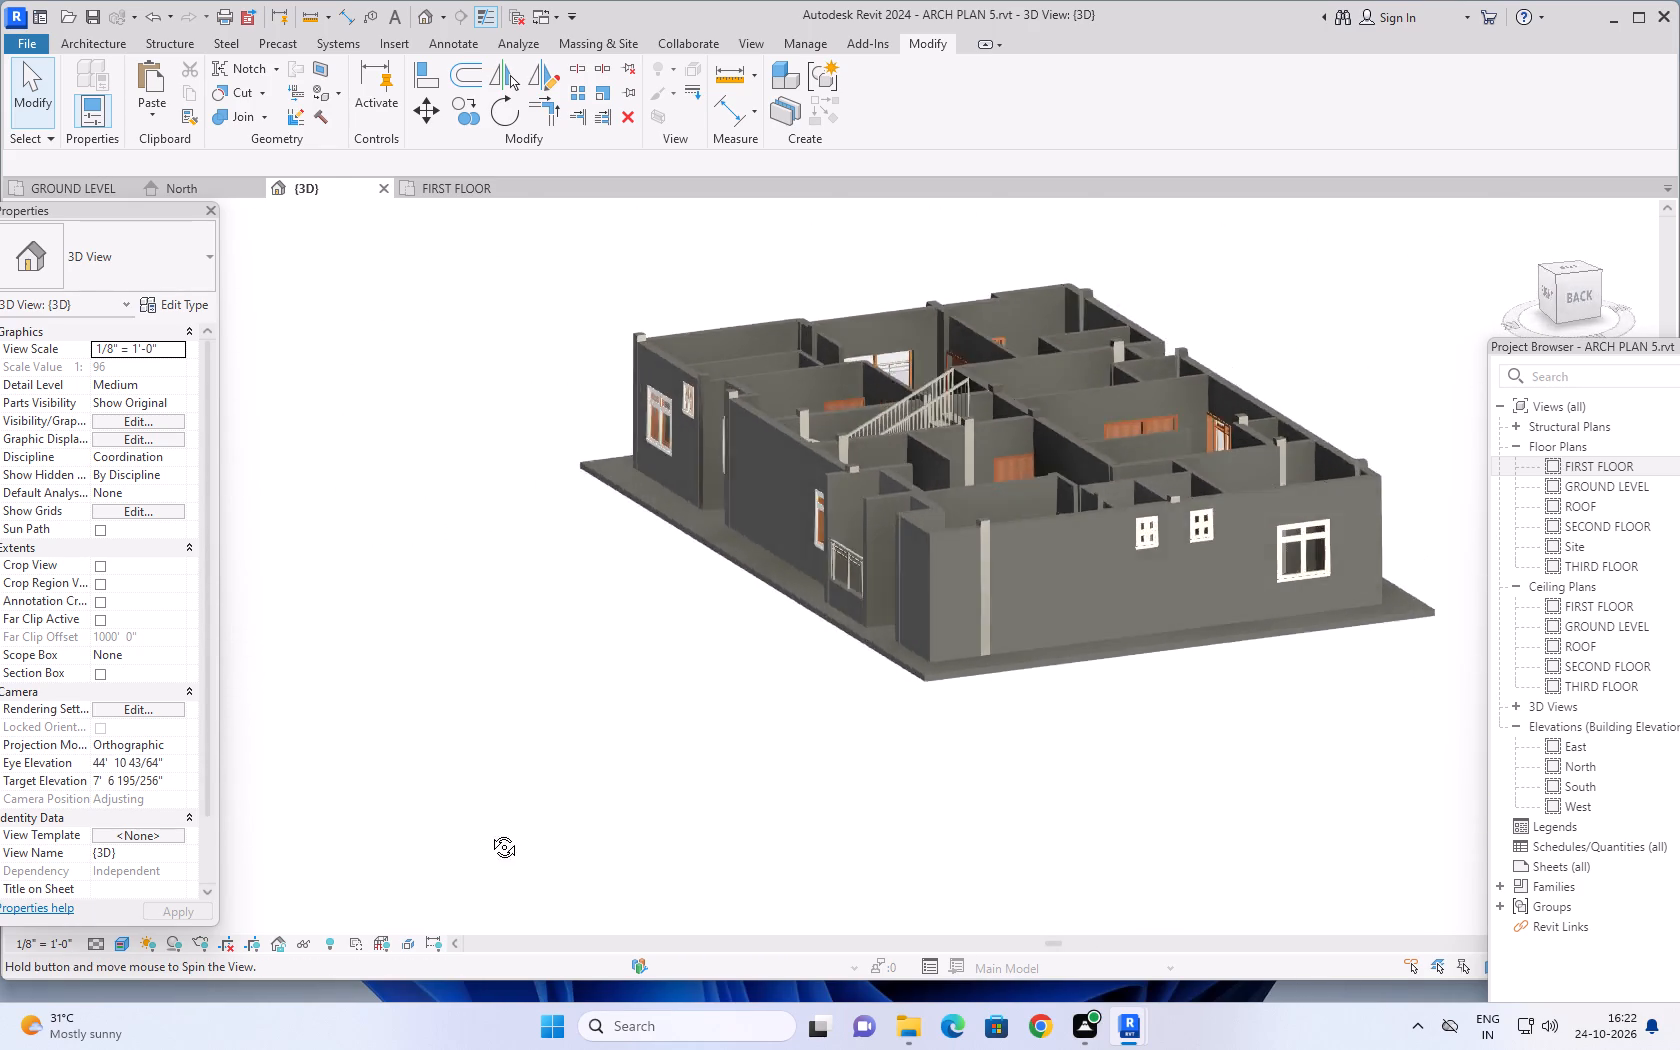
{"action": "middle_click_drag", "start_coordinate": [489, 832], "coordinate": [492, 786], "text": "shift"}
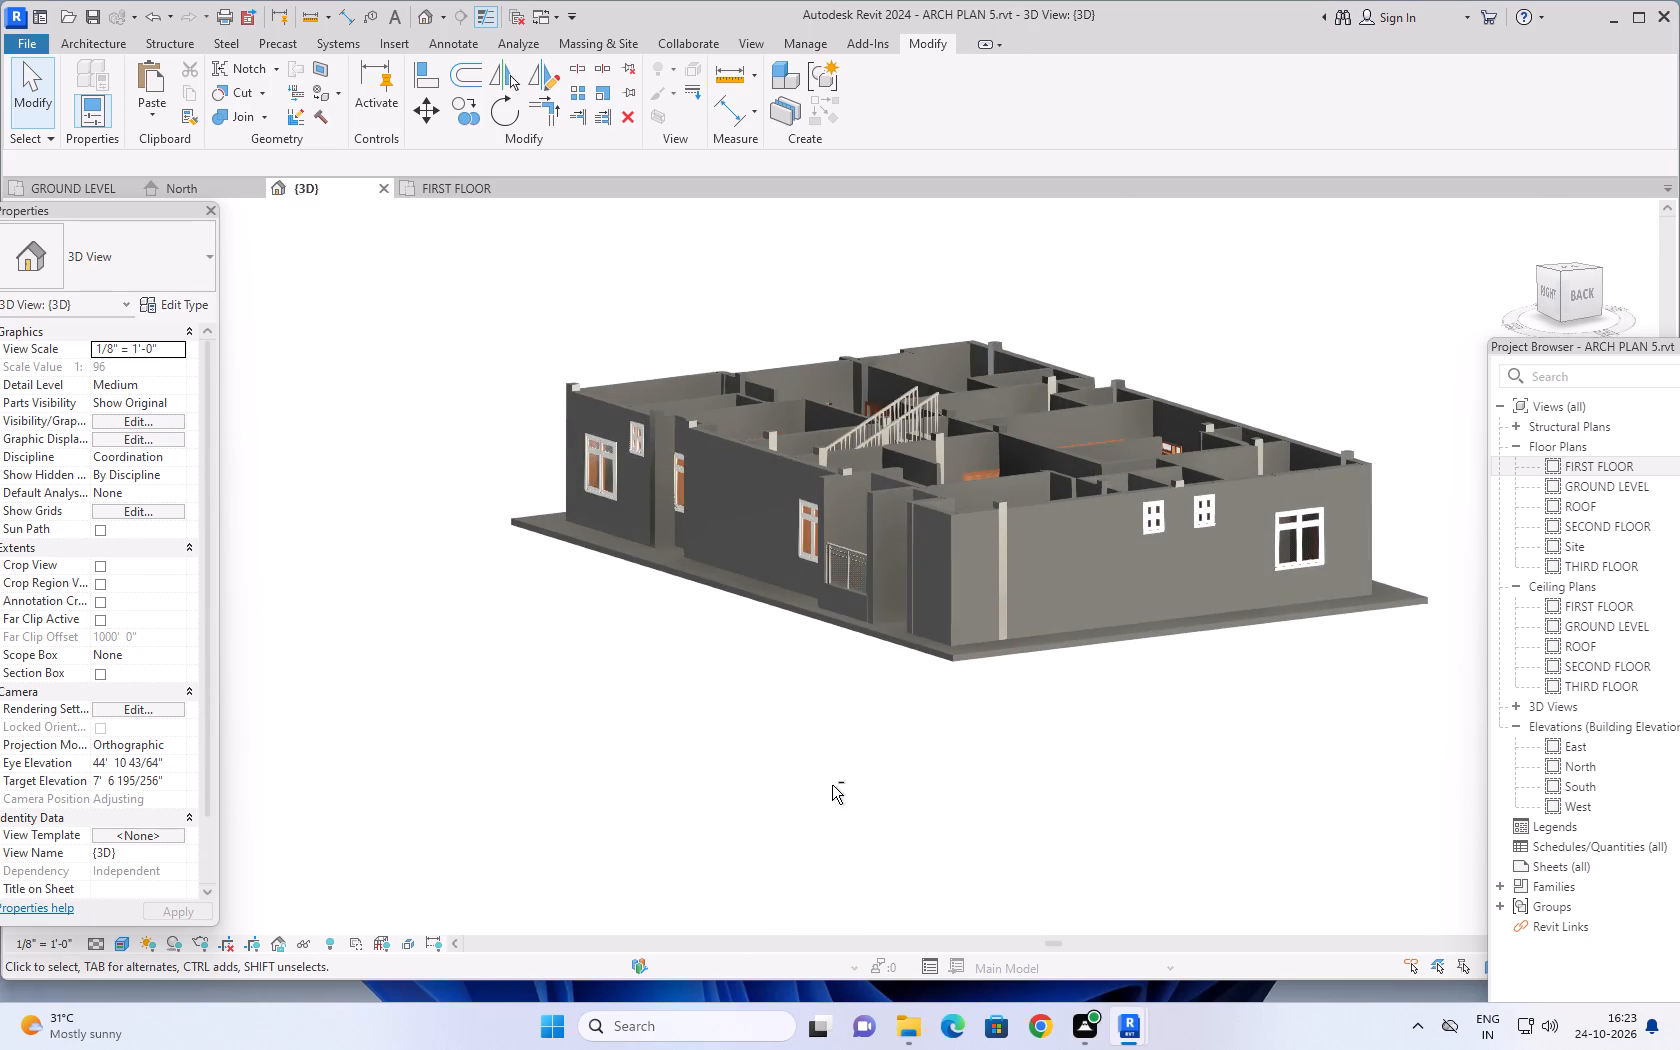
{"action": "middle_click_drag", "start_coordinate": [1228, 691], "coordinate": [1156, 802]}
{"action": "scroll", "coordinate": [1121, 650], "scroll_direction": "up", "scroll_amount": 3}
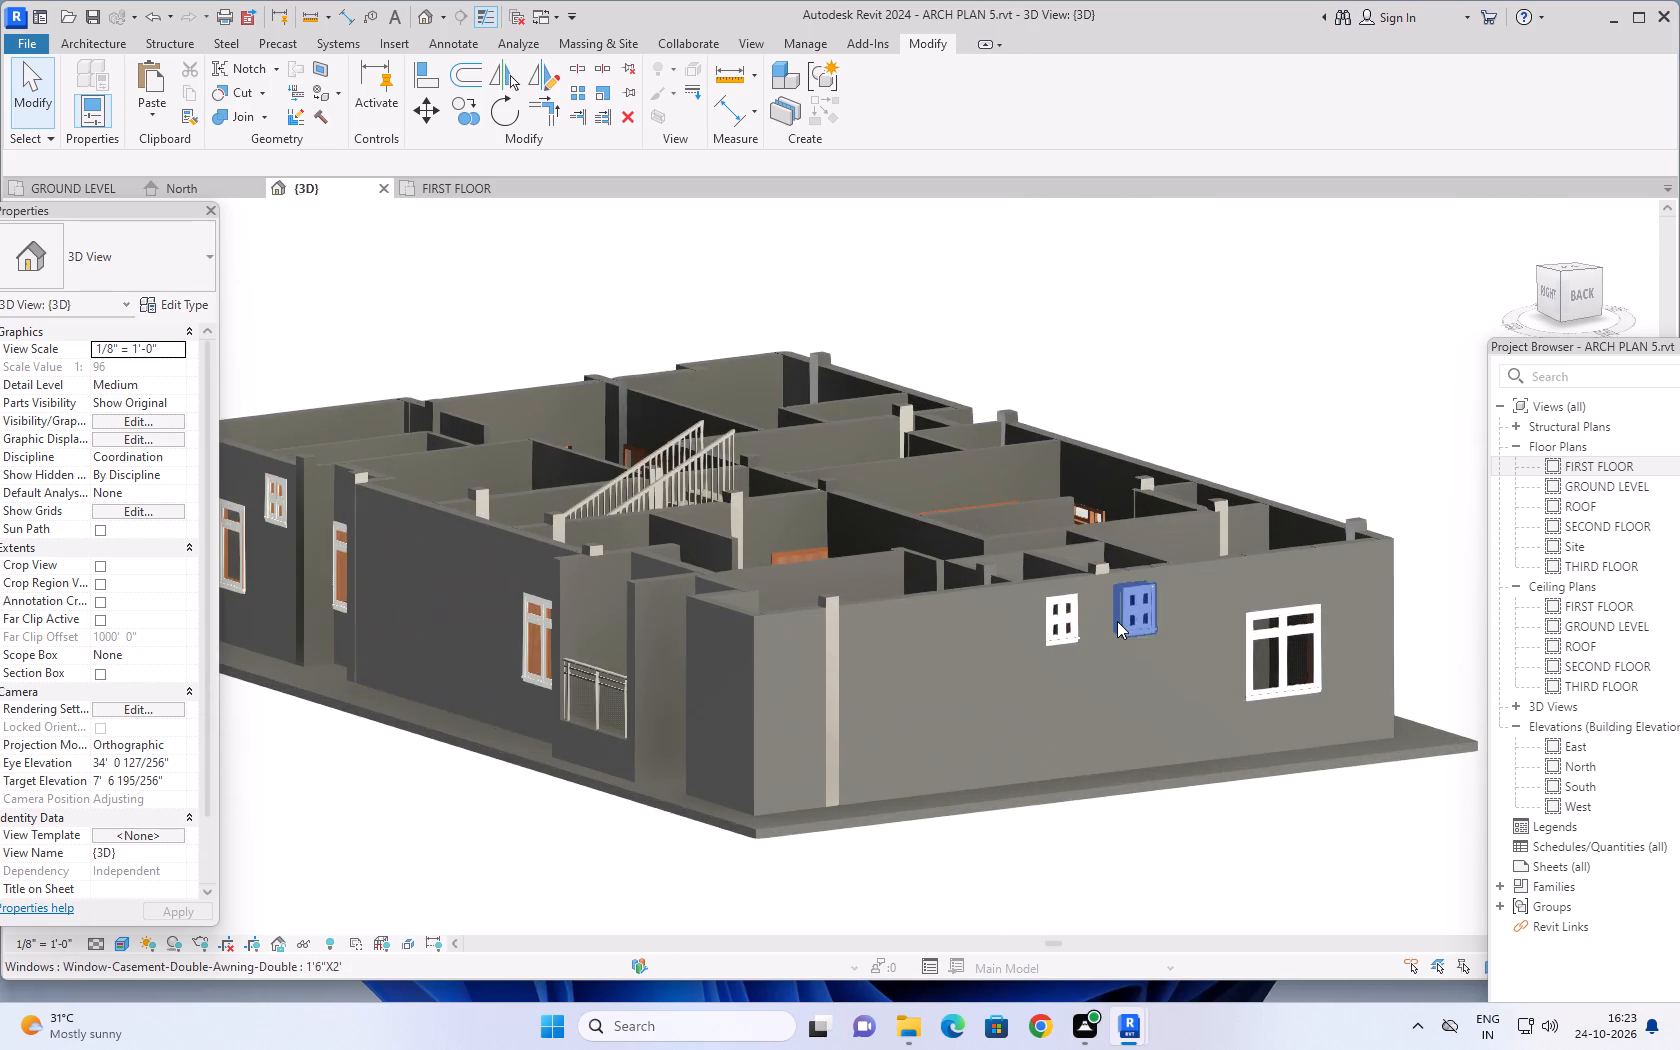
Examine the ground level rooms from above in 3D, checking the windows and doors from the interior side.
{"action": "middle_click_drag", "start_coordinate": [1158, 735], "coordinate": [1318, 889], "text": "shift"}
{"action": "middle_click_drag", "start_coordinate": [1187, 678], "coordinate": [1225, 893], "text": "shift"}
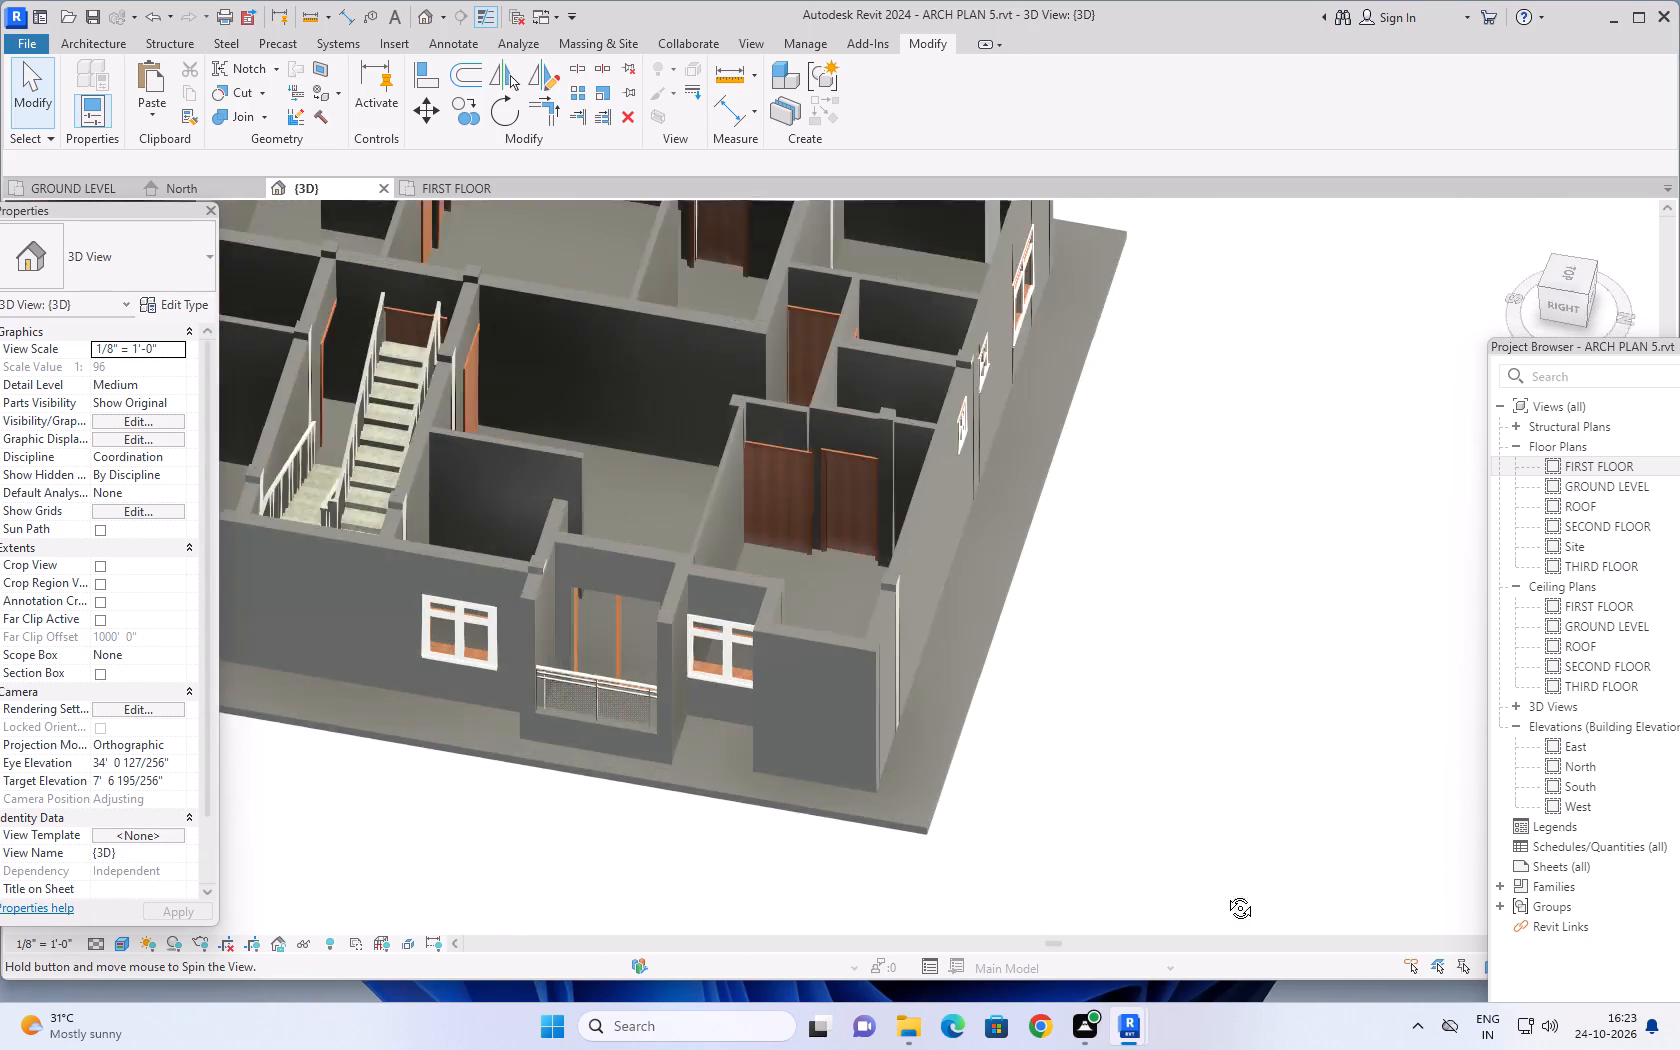
{"action": "middle_click_drag", "start_coordinate": [1225, 893], "coordinate": [1302, 872], "text": "shift"}
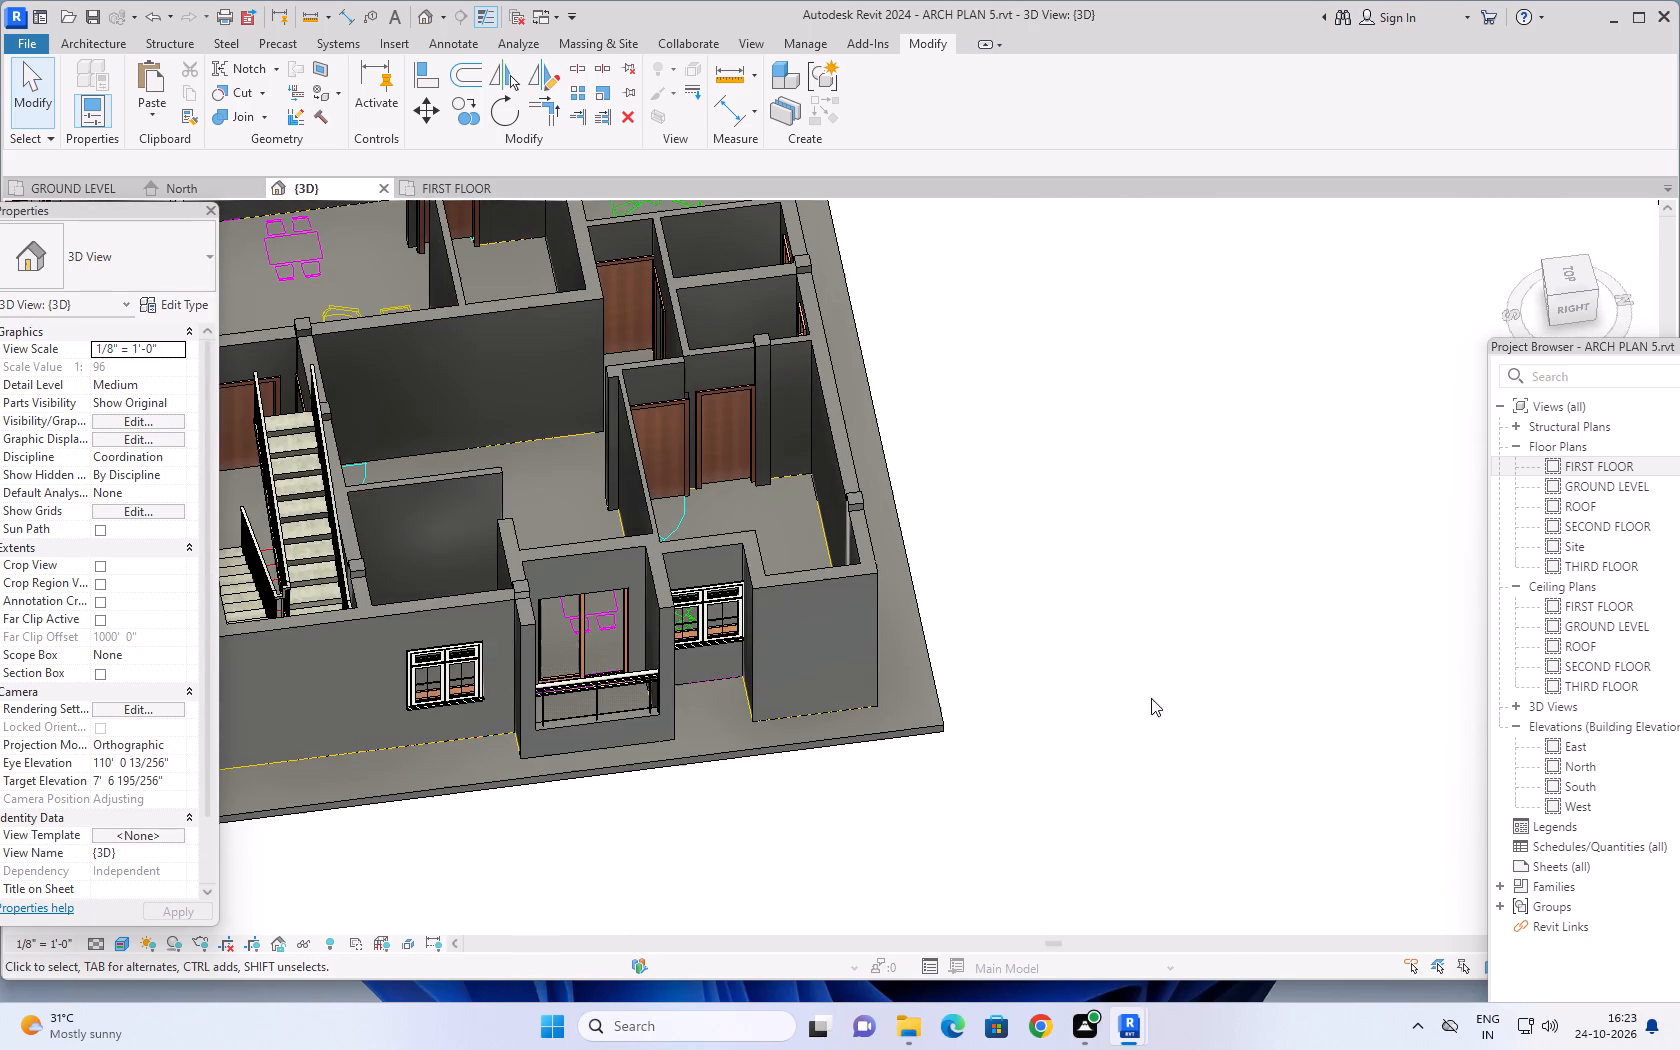
{"action": "middle_click_drag", "start_coordinate": [999, 595], "coordinate": [1135, 946]}
{"action": "middle_click_drag", "start_coordinate": [1133, 667], "coordinate": [1194, 697], "text": "shift"}
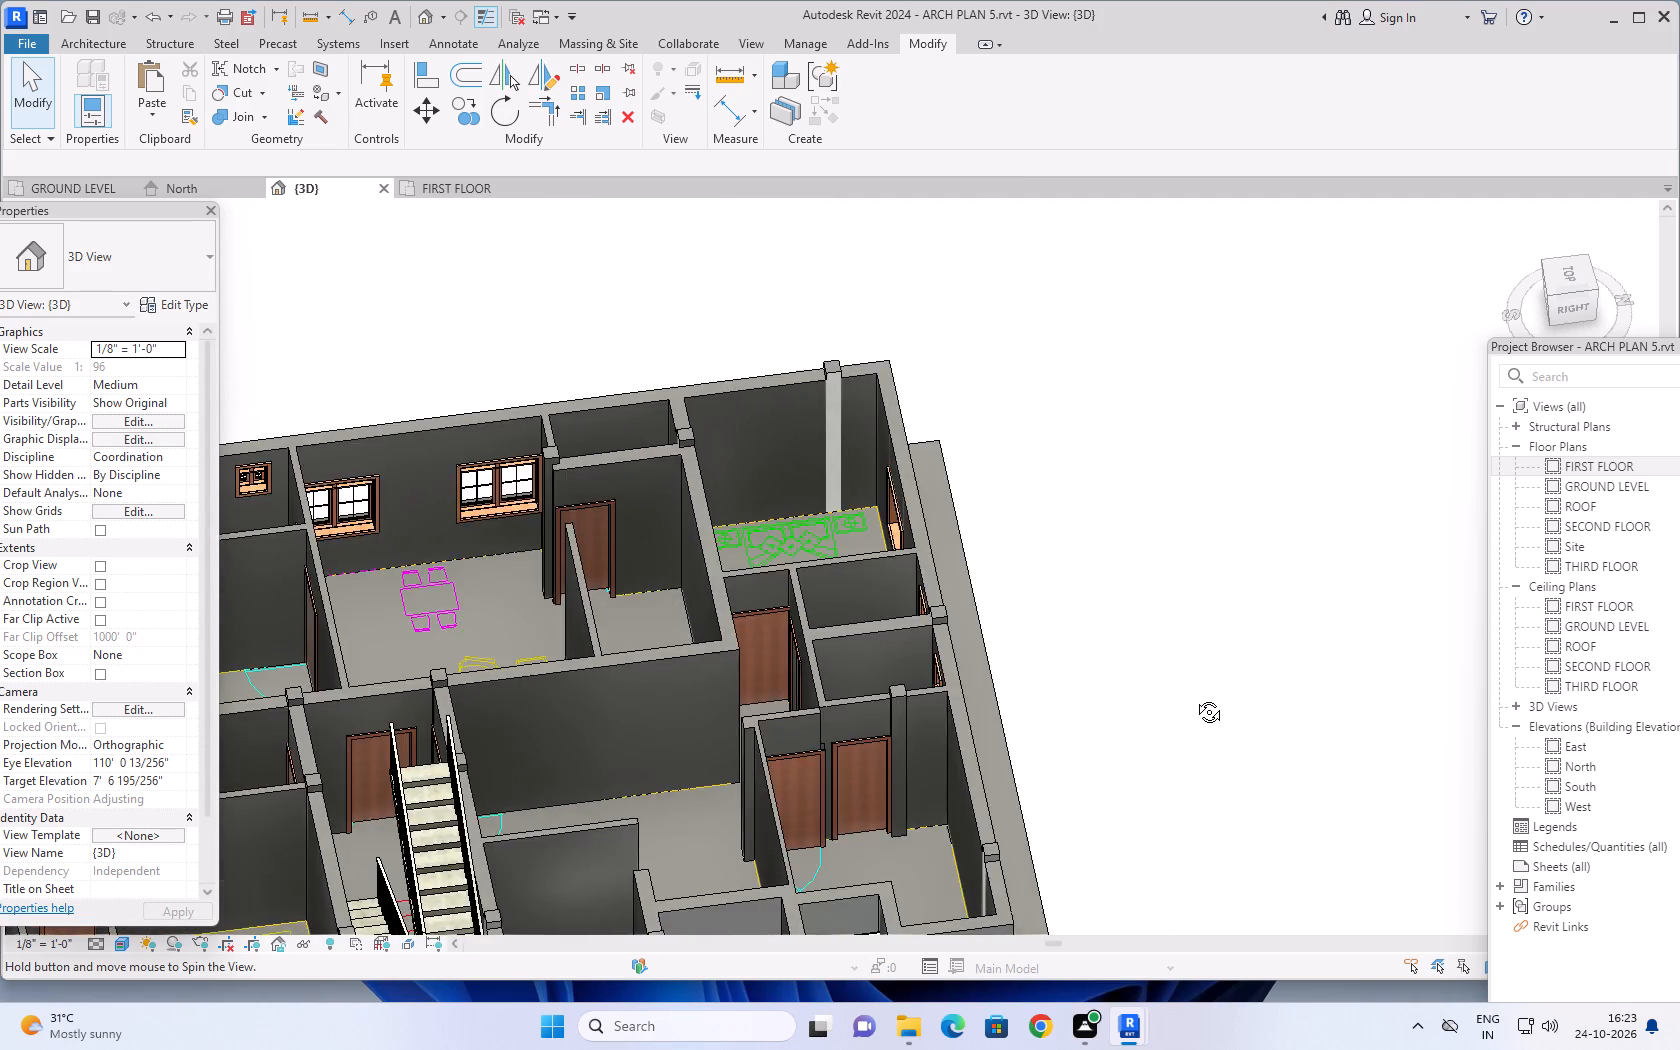
{"action": "middle_click_drag", "start_coordinate": [1194, 697], "coordinate": [996, 809], "text": "shift"}
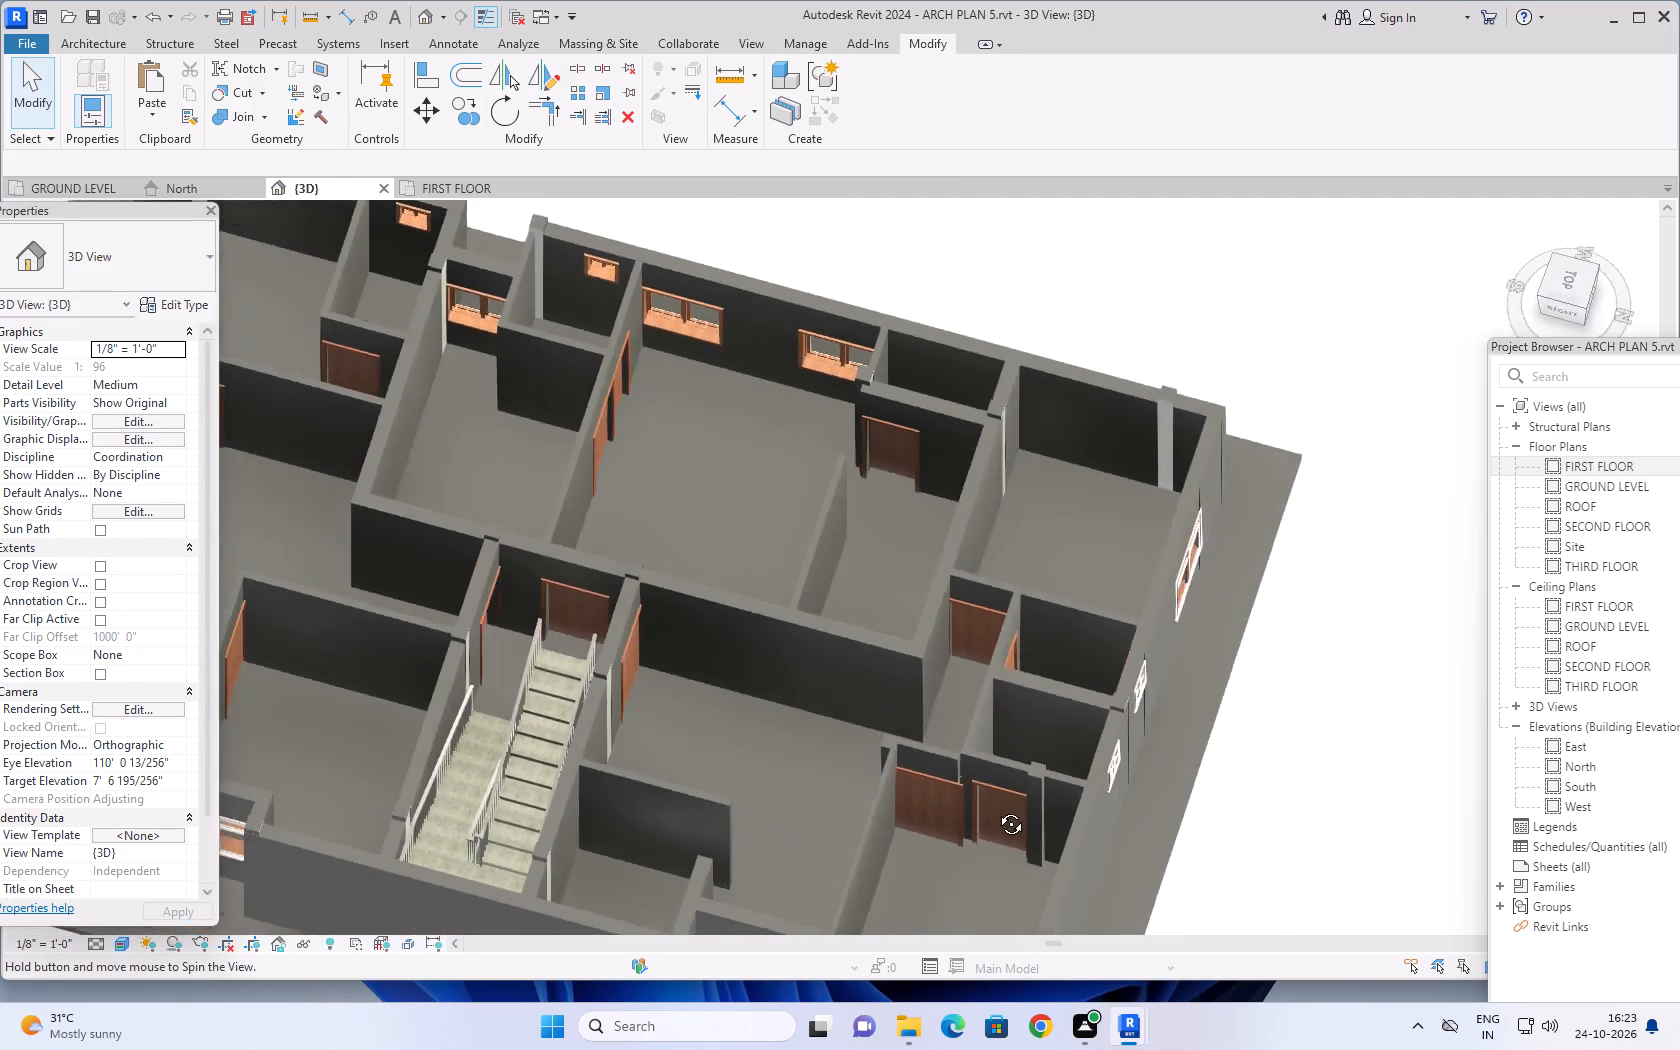
{"action": "middle_click_drag", "start_coordinate": [996, 809], "coordinate": [950, 796], "text": "shift"}
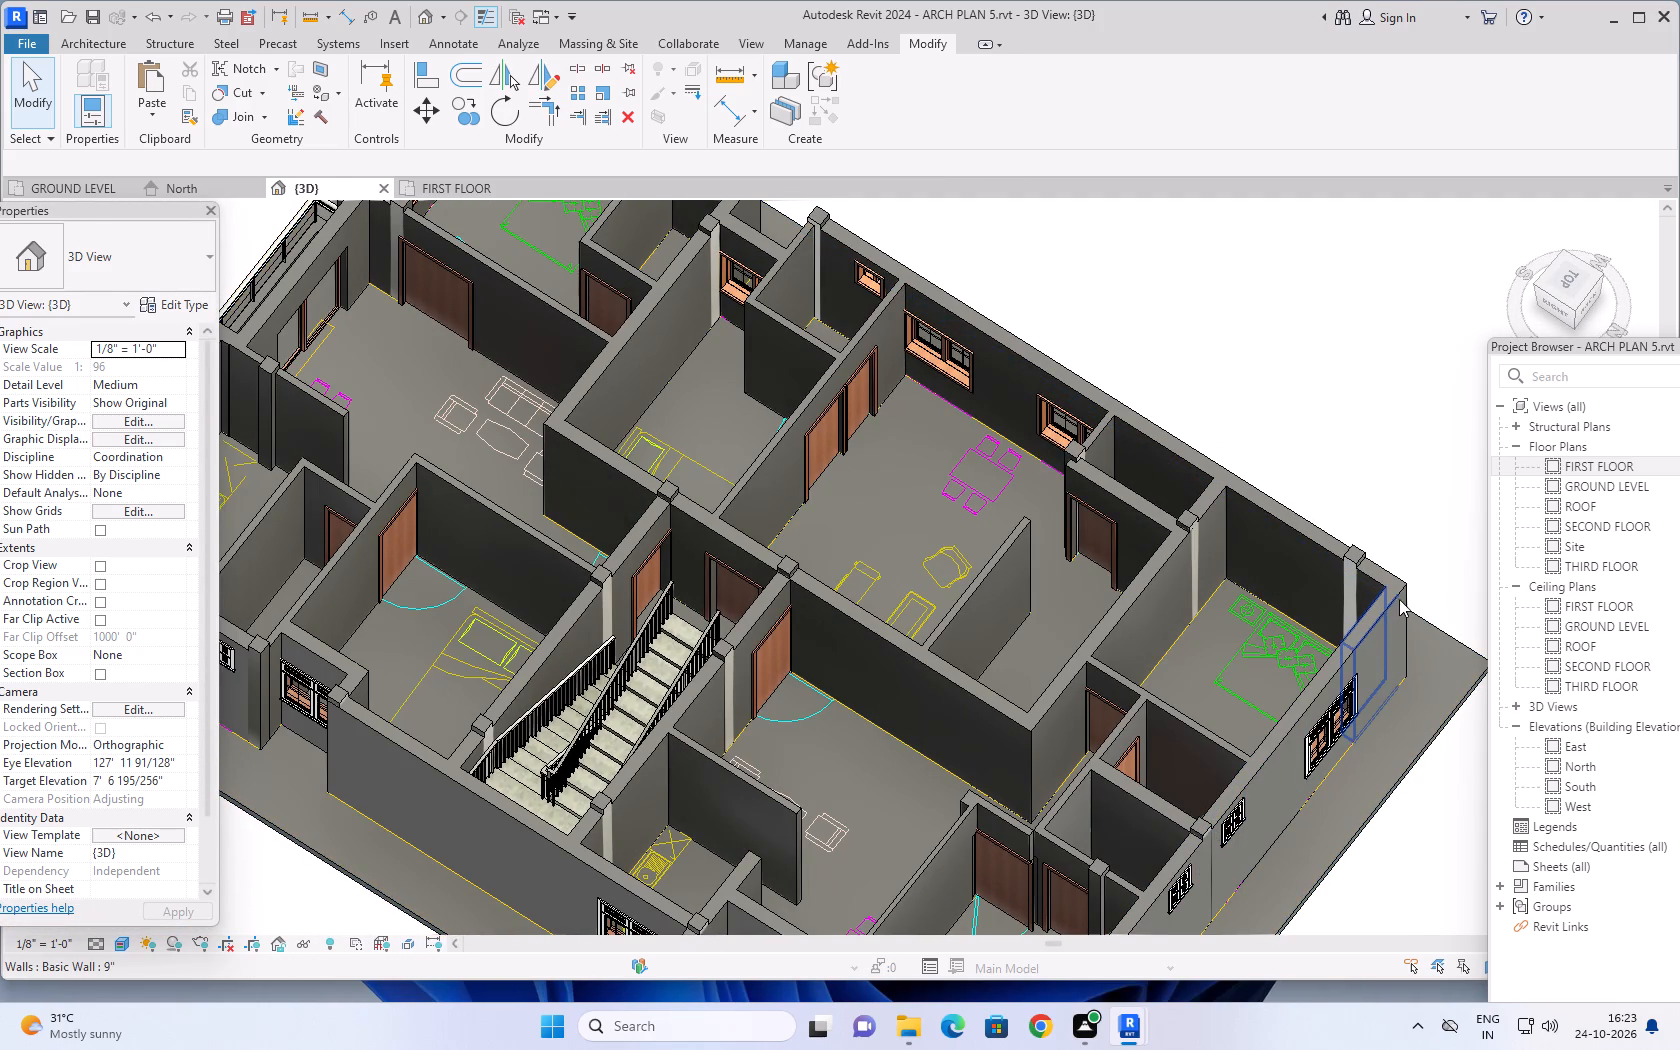
{"action": "scroll", "coordinate": [935, 745], "scroll_direction": "down", "scroll_amount": 2}
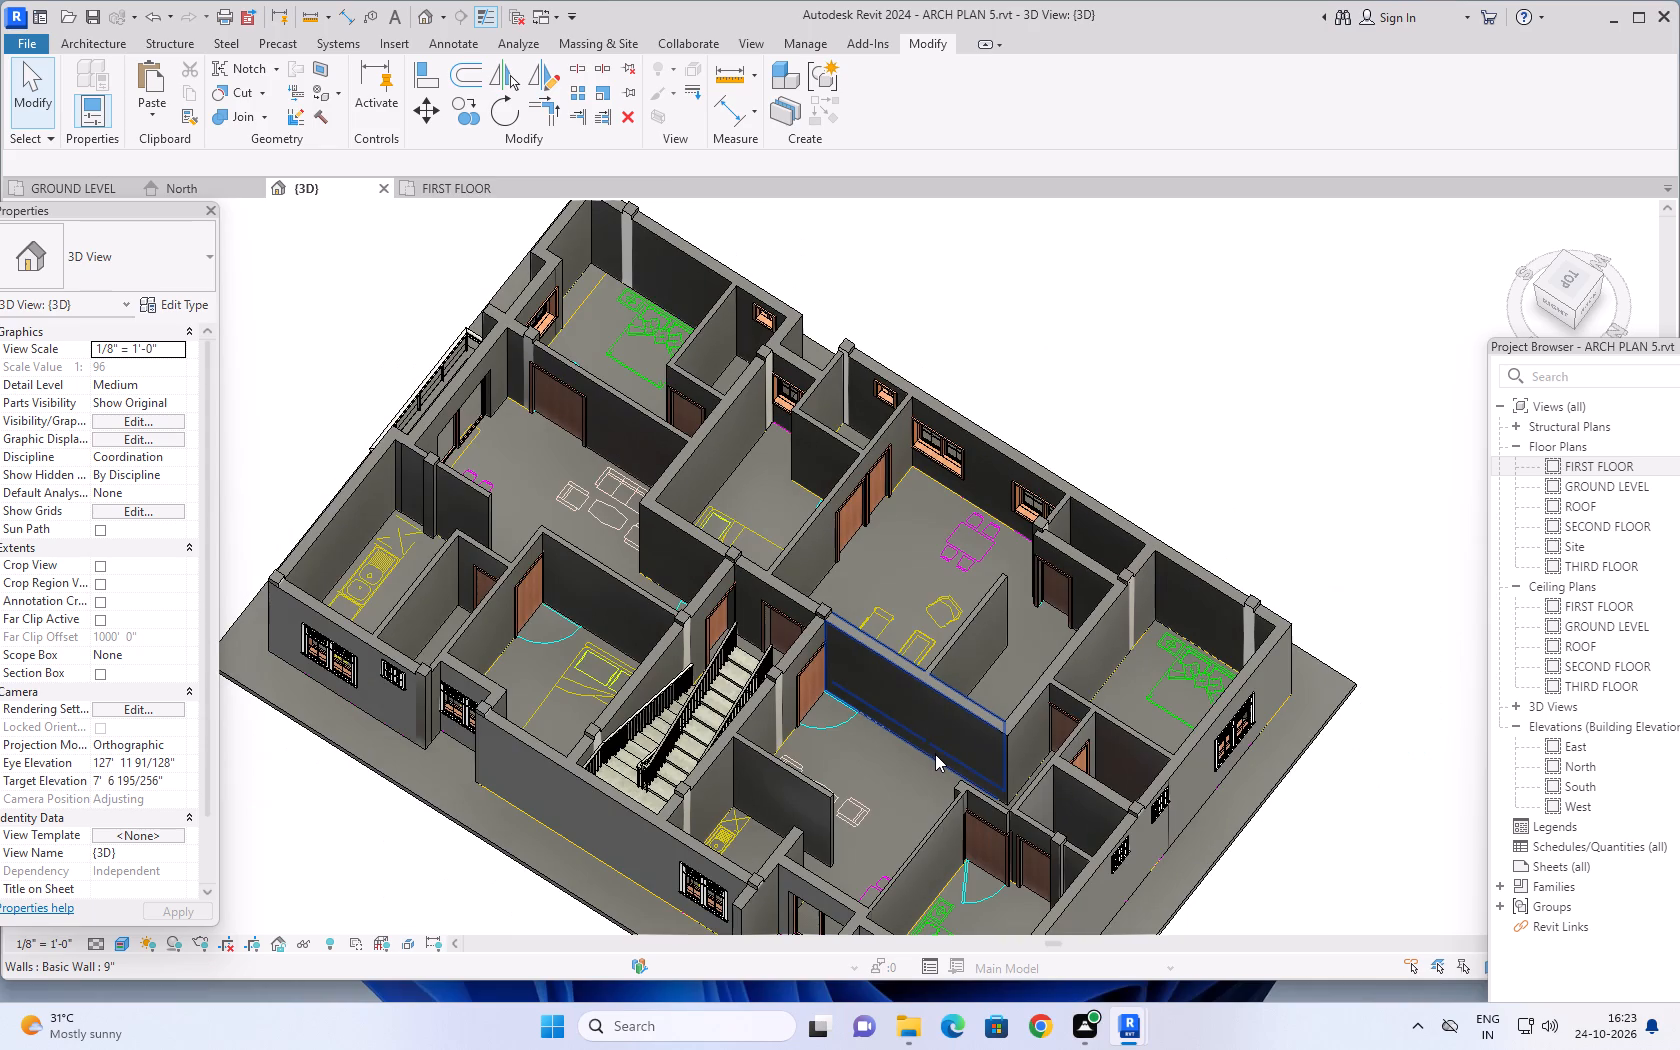
{"action": "scroll", "coordinate": [935, 754], "scroll_direction": "down", "scroll_amount": 1}
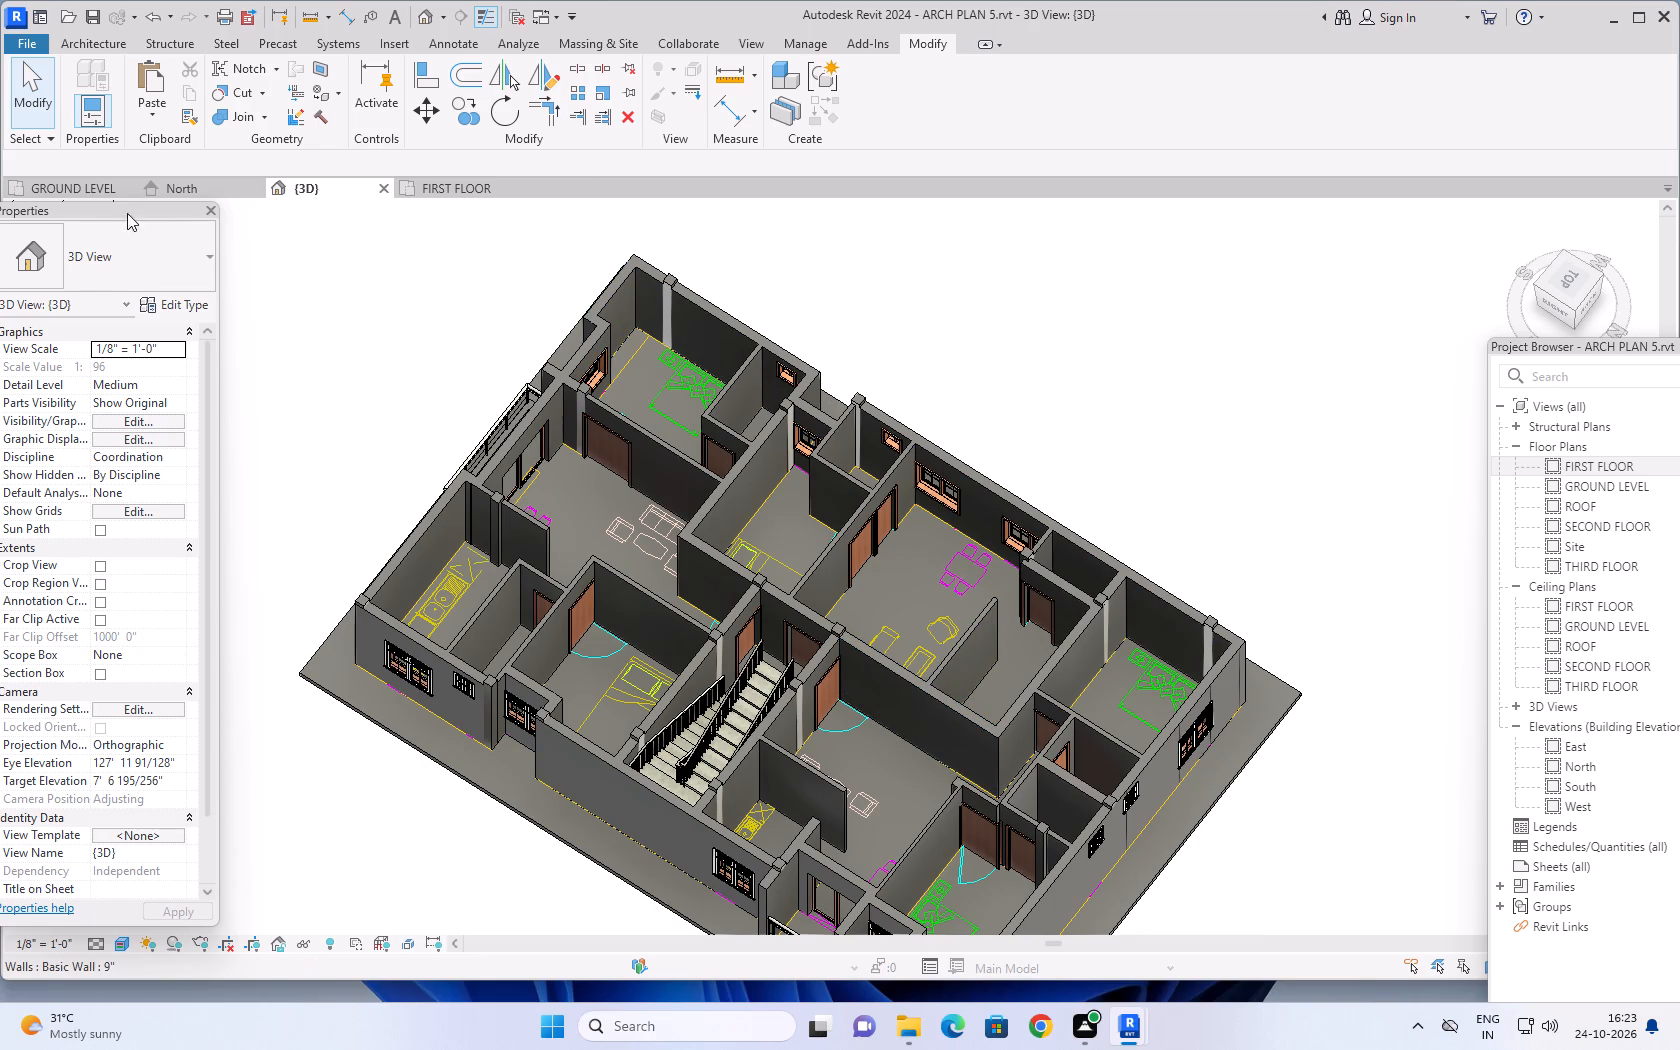
Look over the whole ground level plan, out to the surrounding elevation markers.
{"action": "left_click", "coordinate": [77, 187]}
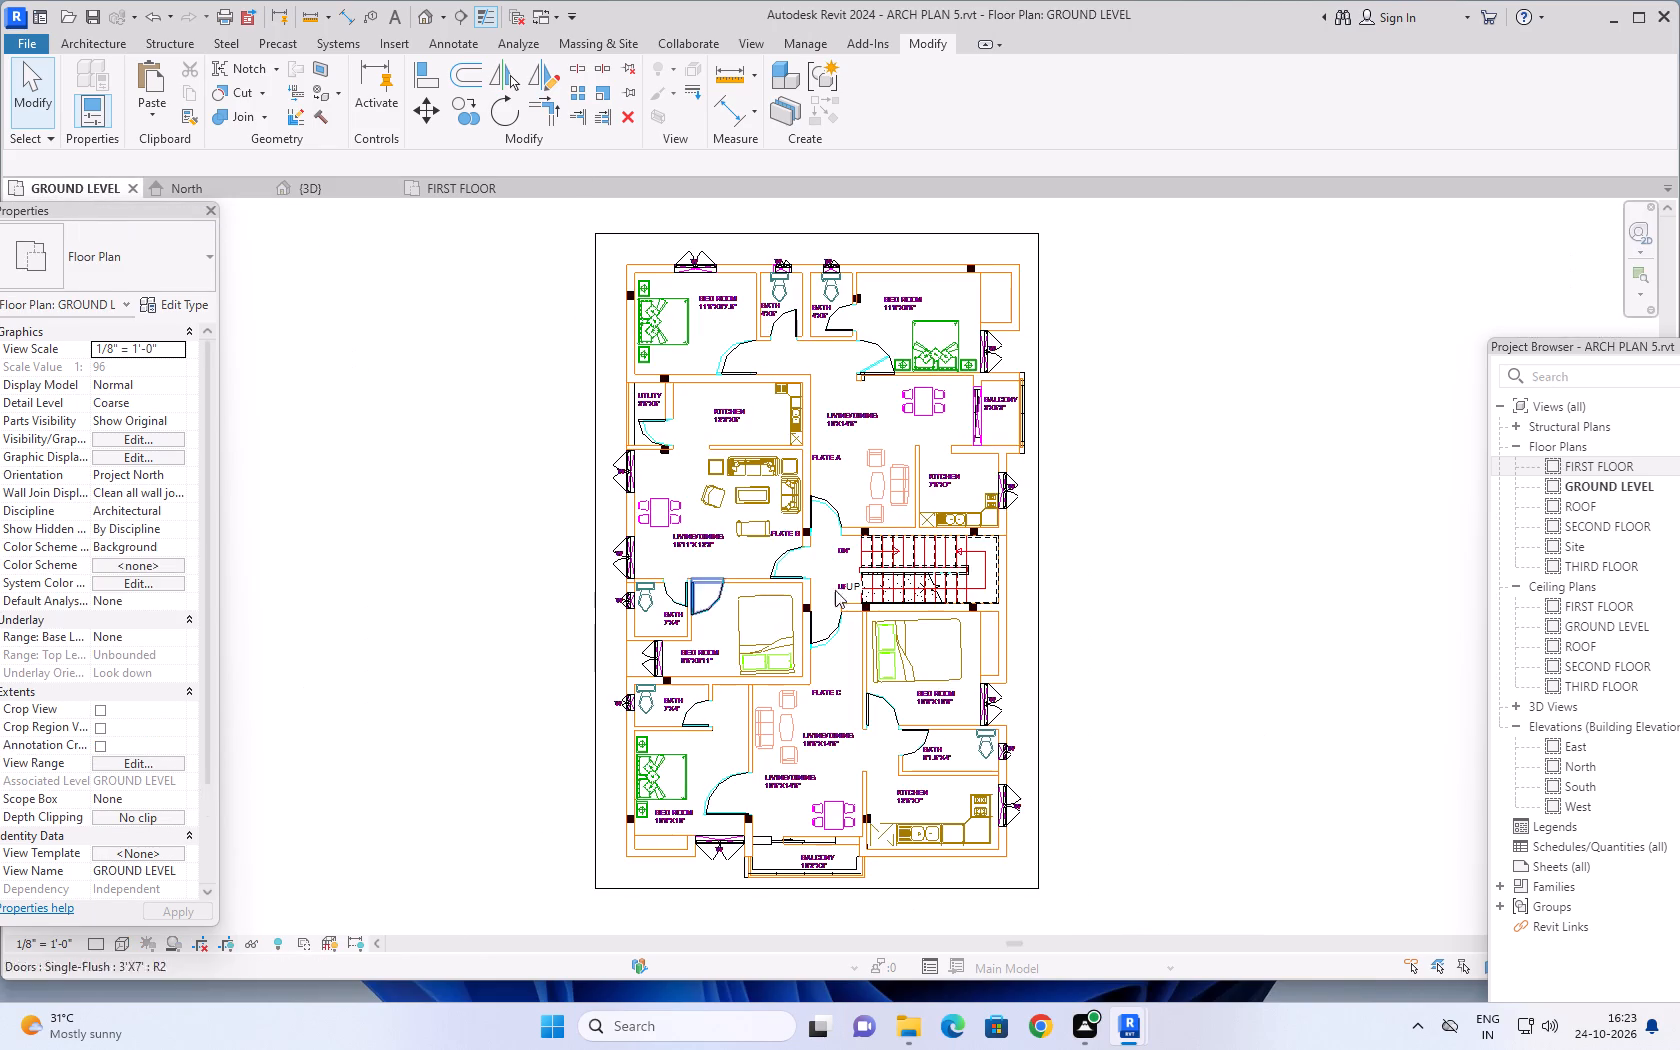
{"action": "scroll", "coordinate": [1030, 580], "scroll_direction": "down", "scroll_amount": 2}
{"action": "middle_click_drag", "start_coordinate": [1146, 620], "coordinate": [1139, 590]}
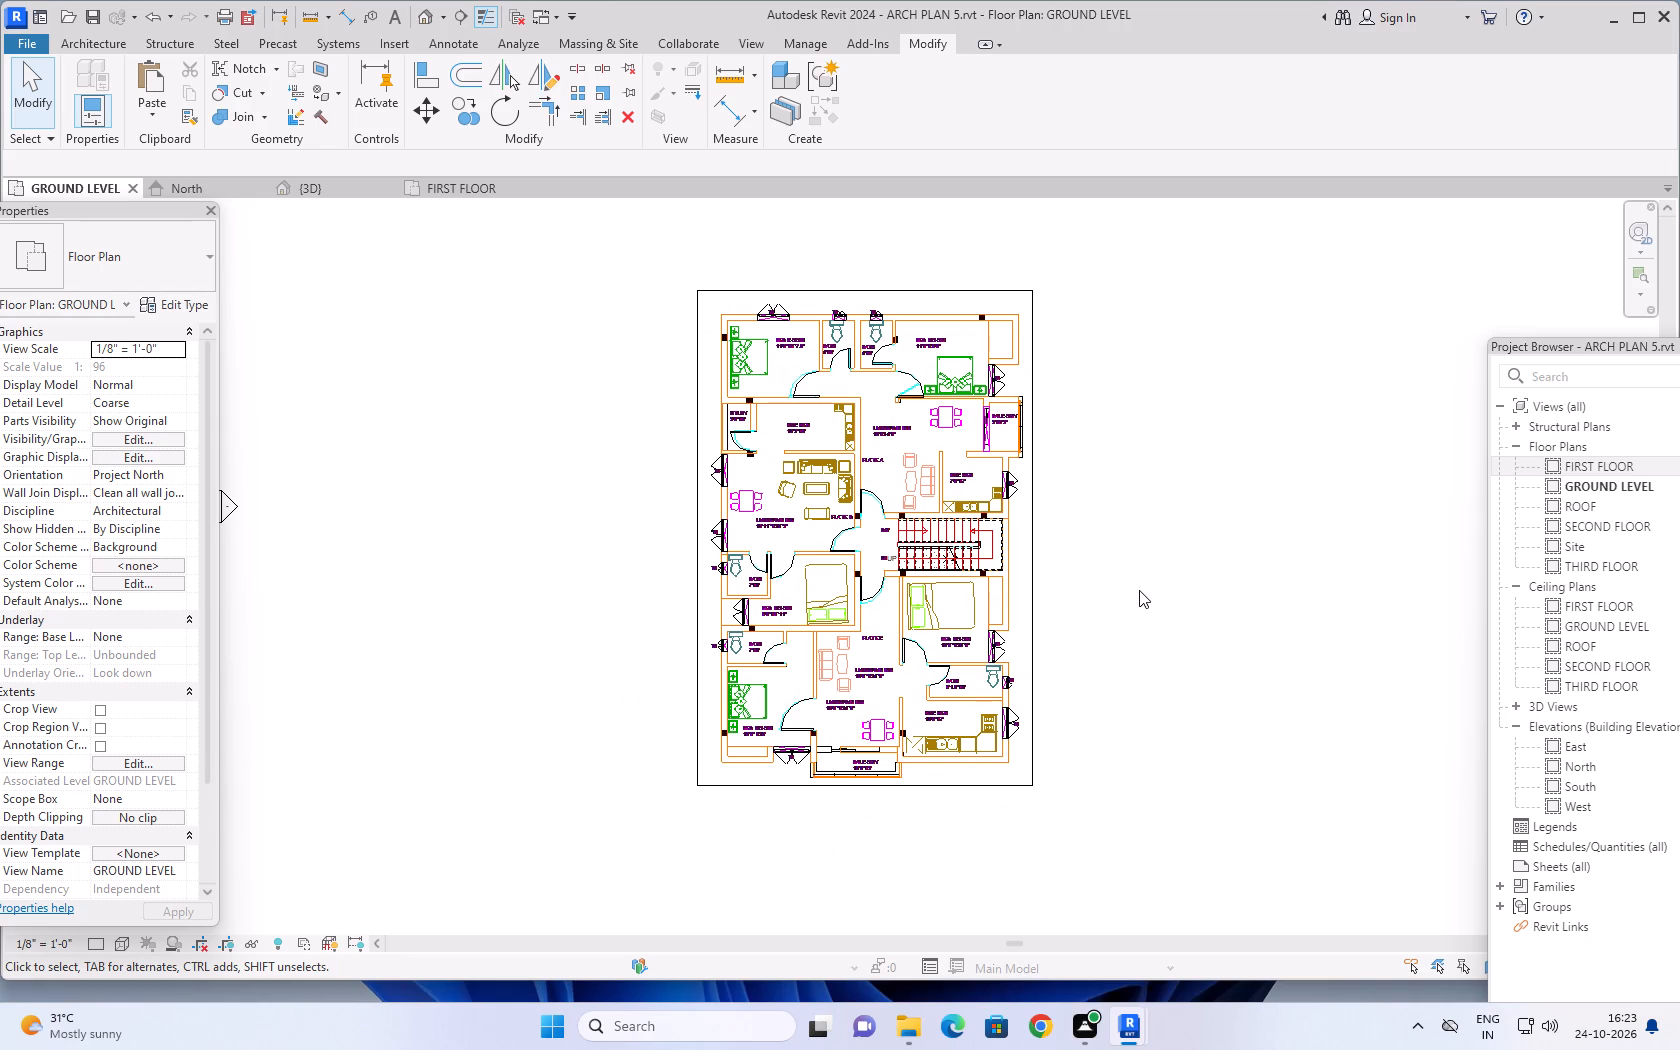
{"action": "scroll", "coordinate": [1142, 585], "scroll_direction": "down", "scroll_amount": 2}
{"action": "middle_click_drag", "start_coordinate": [1159, 529], "coordinate": [1133, 587]}
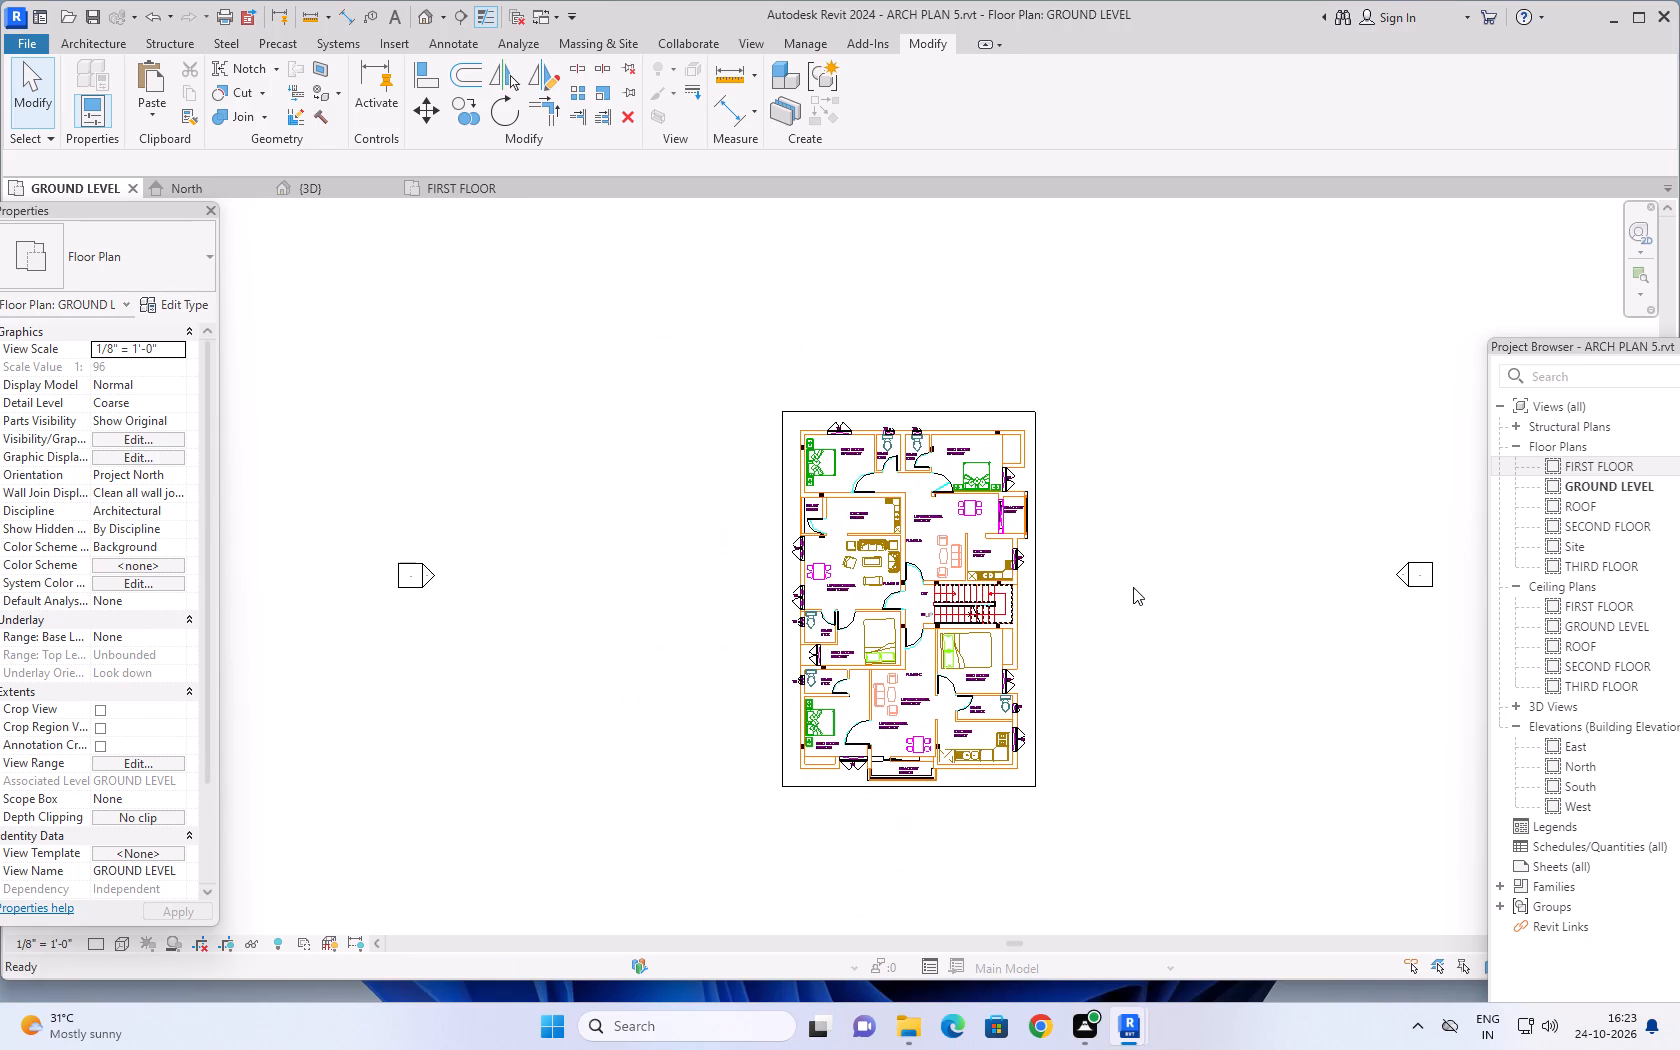
{"action": "scroll", "coordinate": [1133, 597], "scroll_direction": "down", "scroll_amount": 1}
{"action": "middle_click_drag", "start_coordinate": [1135, 604], "coordinate": [1109, 536]}
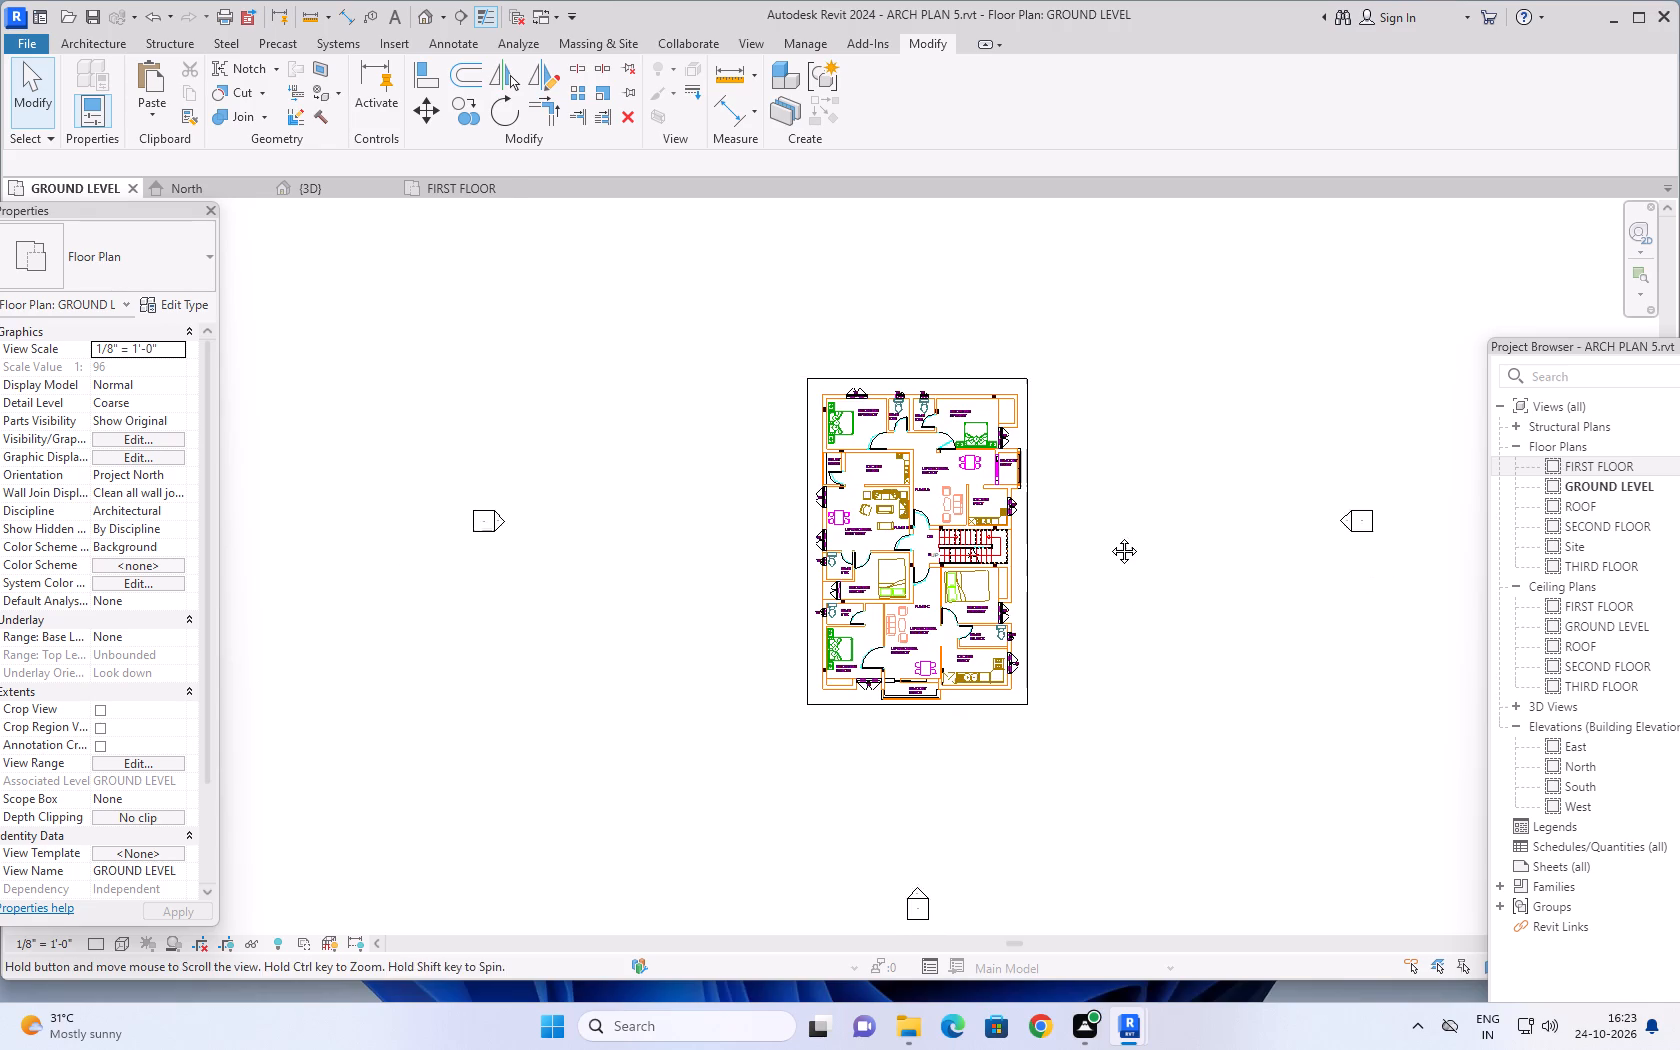
{"action": "middle_click_drag", "start_coordinate": [1109, 536], "coordinate": [1108, 535]}
{"action": "middle_click_drag", "start_coordinate": [1079, 511], "coordinate": [1072, 529]}
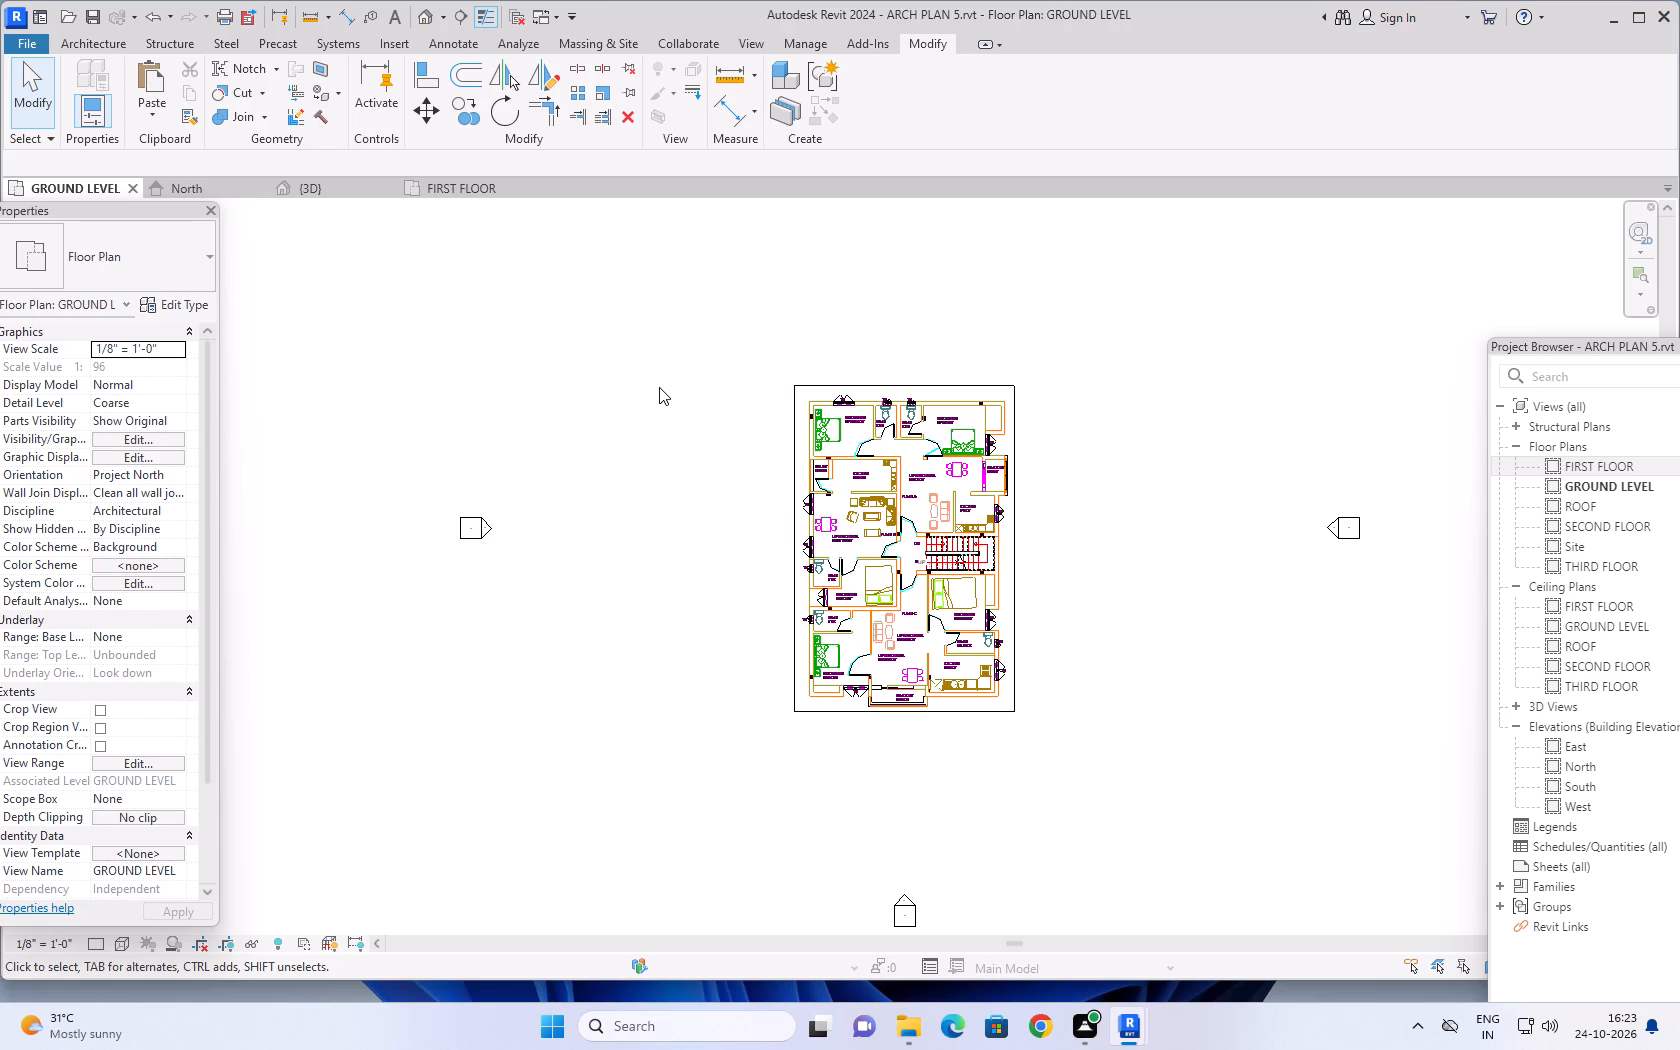
{"action": "middle_click_drag", "start_coordinate": [1144, 505], "coordinate": [1068, 527]}
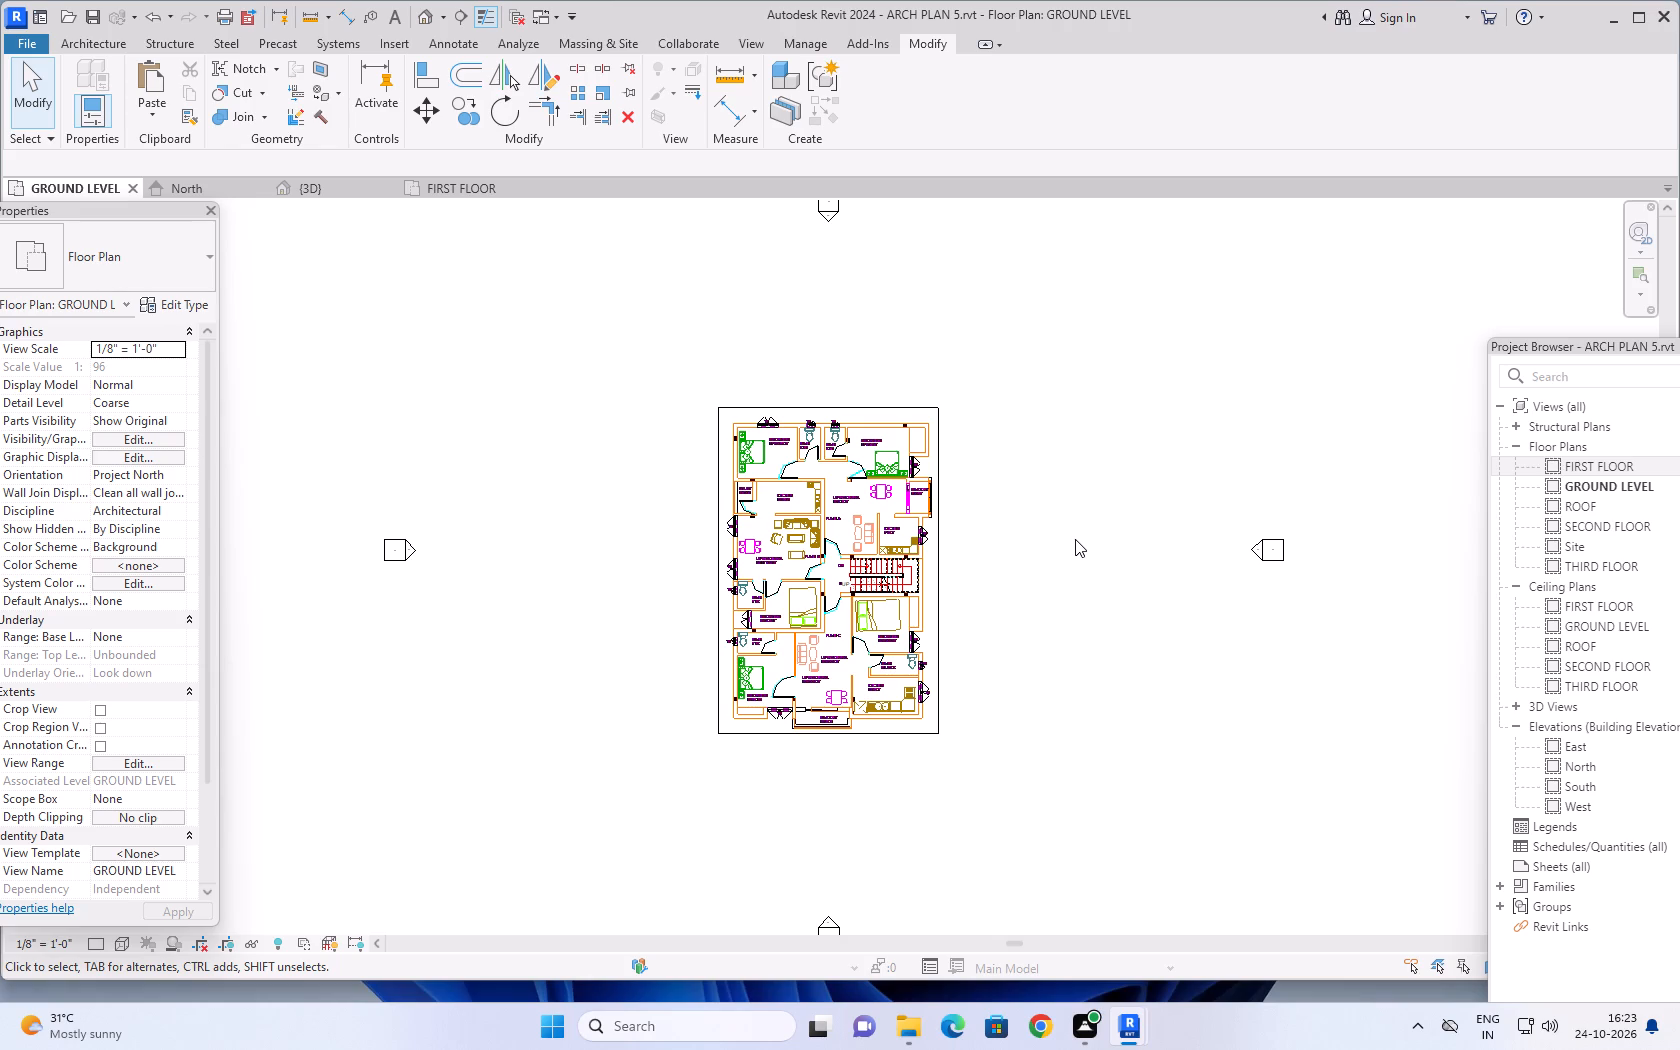
In the North elevation, select all 9"X9" rectangular columns visible in the view and set their top level to ROOF.
{"action": "left_click", "coordinate": [192, 189]}
{"action": "middle_click_drag", "start_coordinate": [875, 805], "coordinate": [1049, 773]}
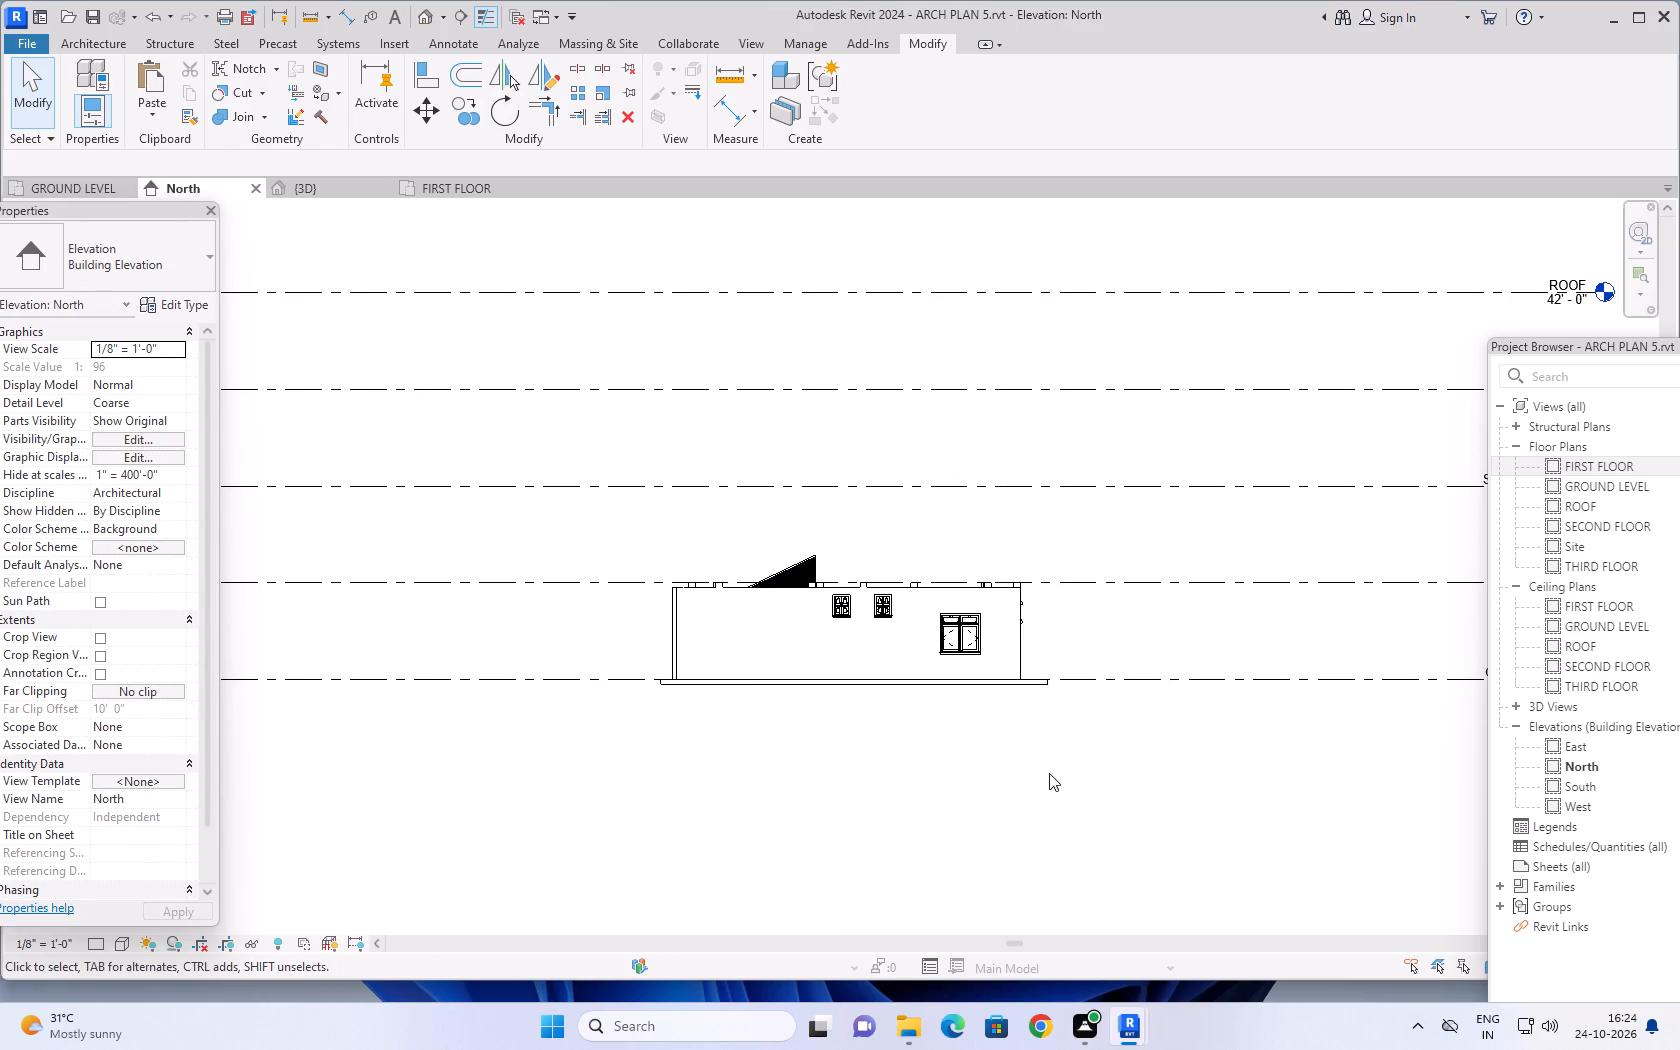
{"action": "key", "text": "Escape"}
{"action": "key", "text": "Escape"}
{"action": "scroll", "coordinate": [651, 589], "scroll_direction": "up", "scroll_amount": 3}
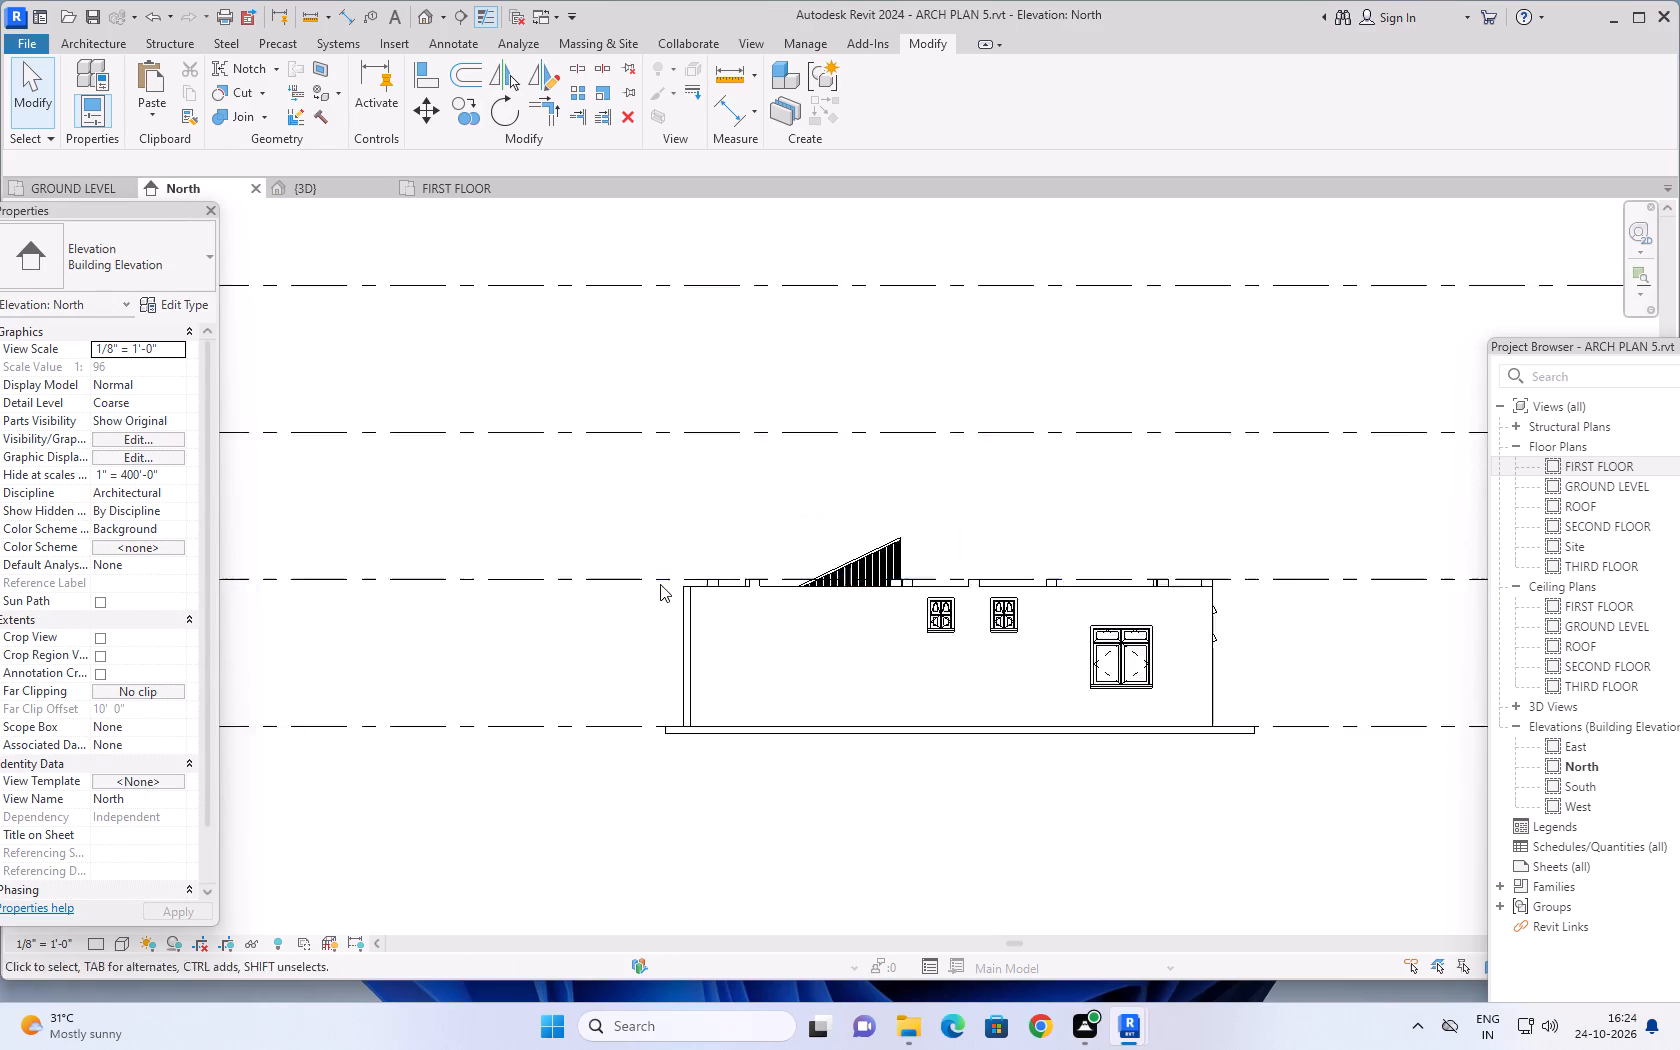
{"action": "scroll", "coordinate": [660, 584], "scroll_direction": "up", "scroll_amount": 11}
{"action": "left_click", "coordinate": [814, 604]}
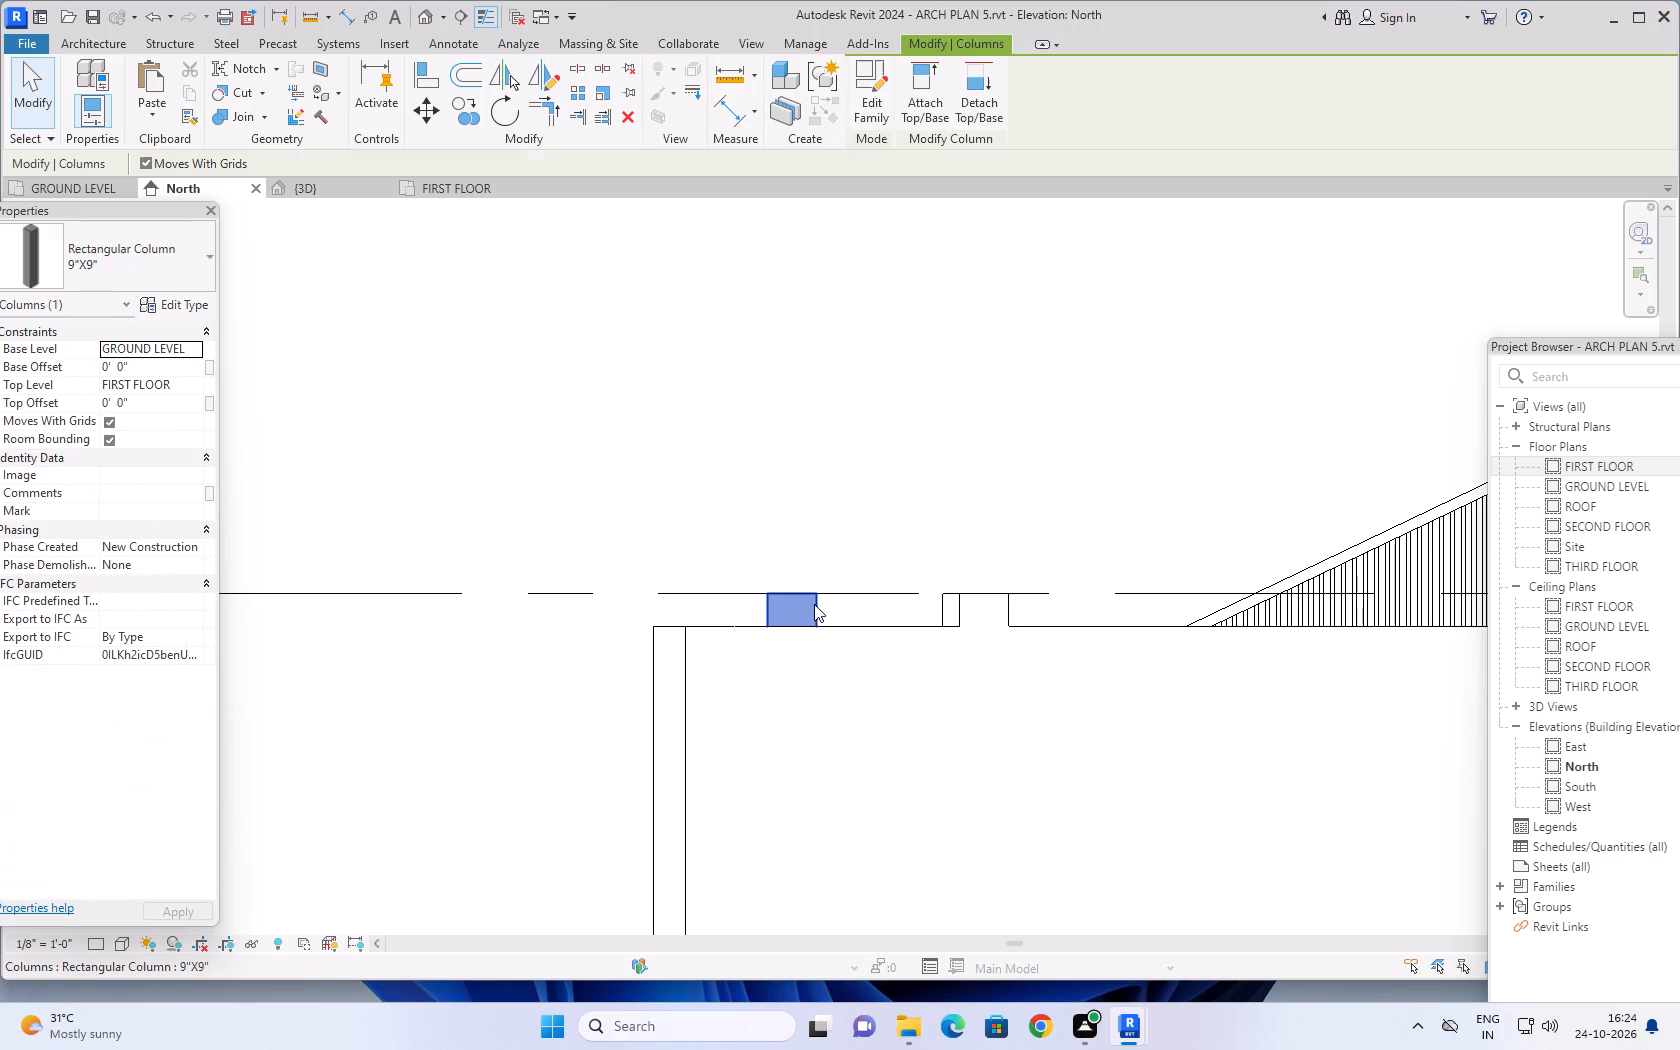
{"action": "right_click", "coordinate": [759, 534]}
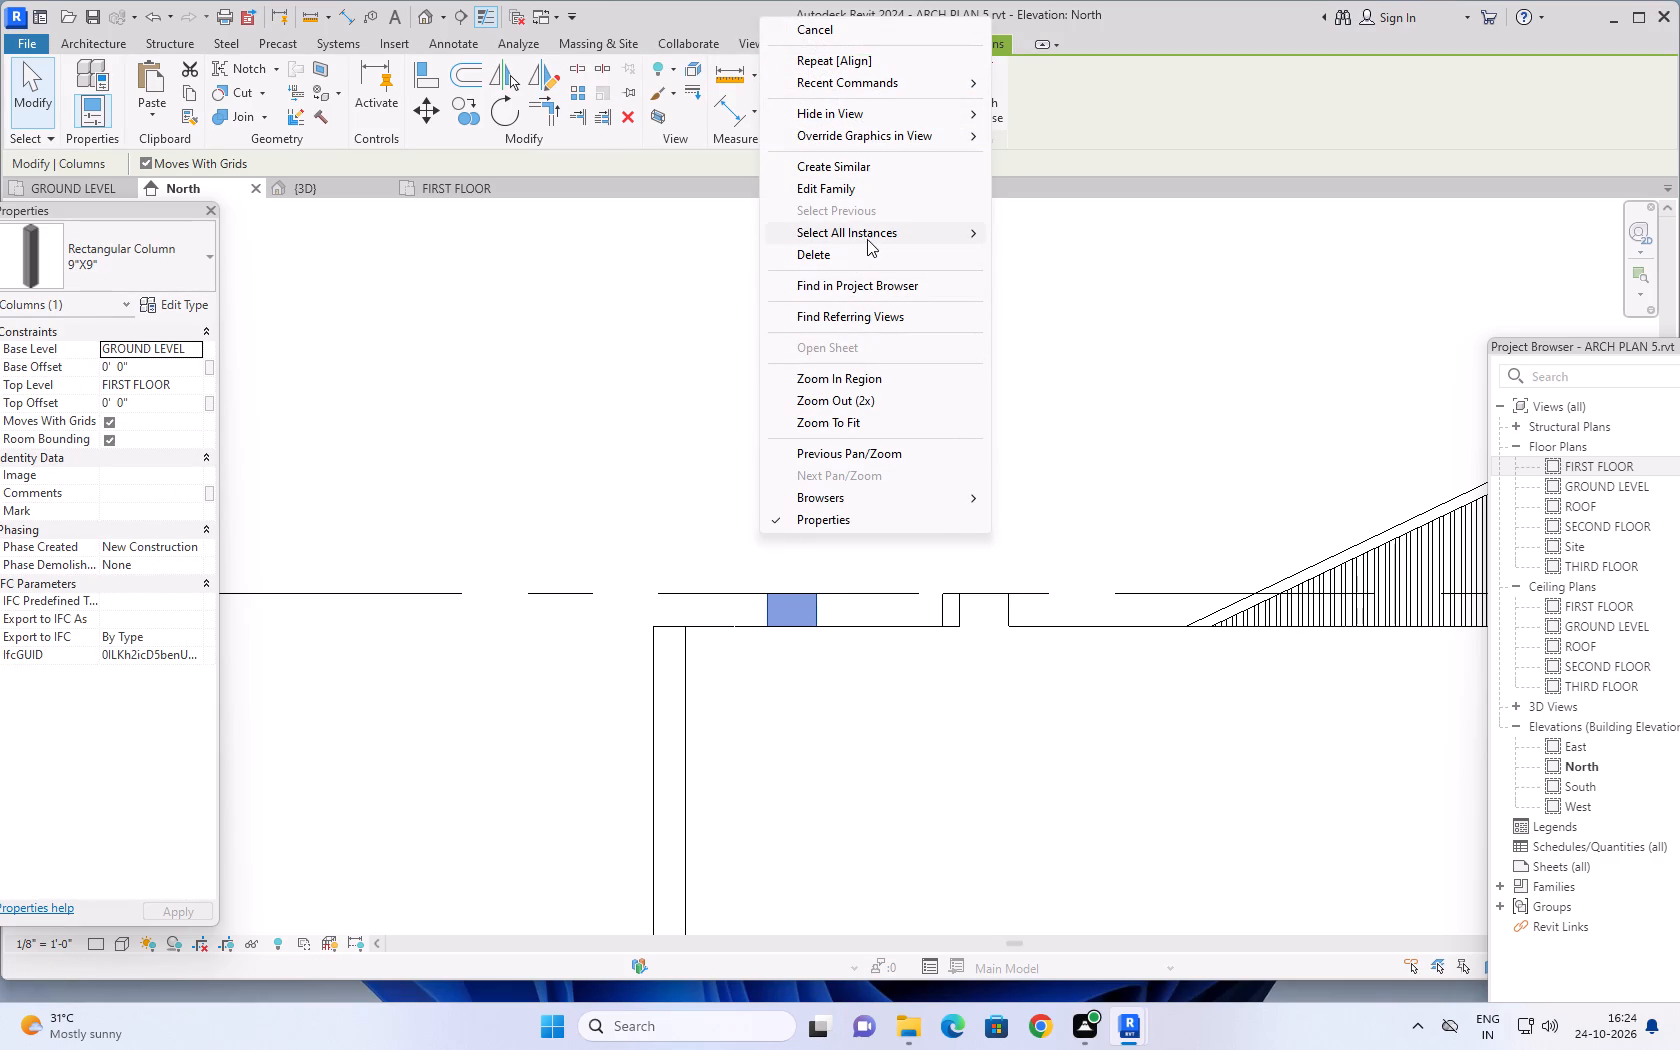
{"action": "left_click", "coordinate": [1044, 229]}
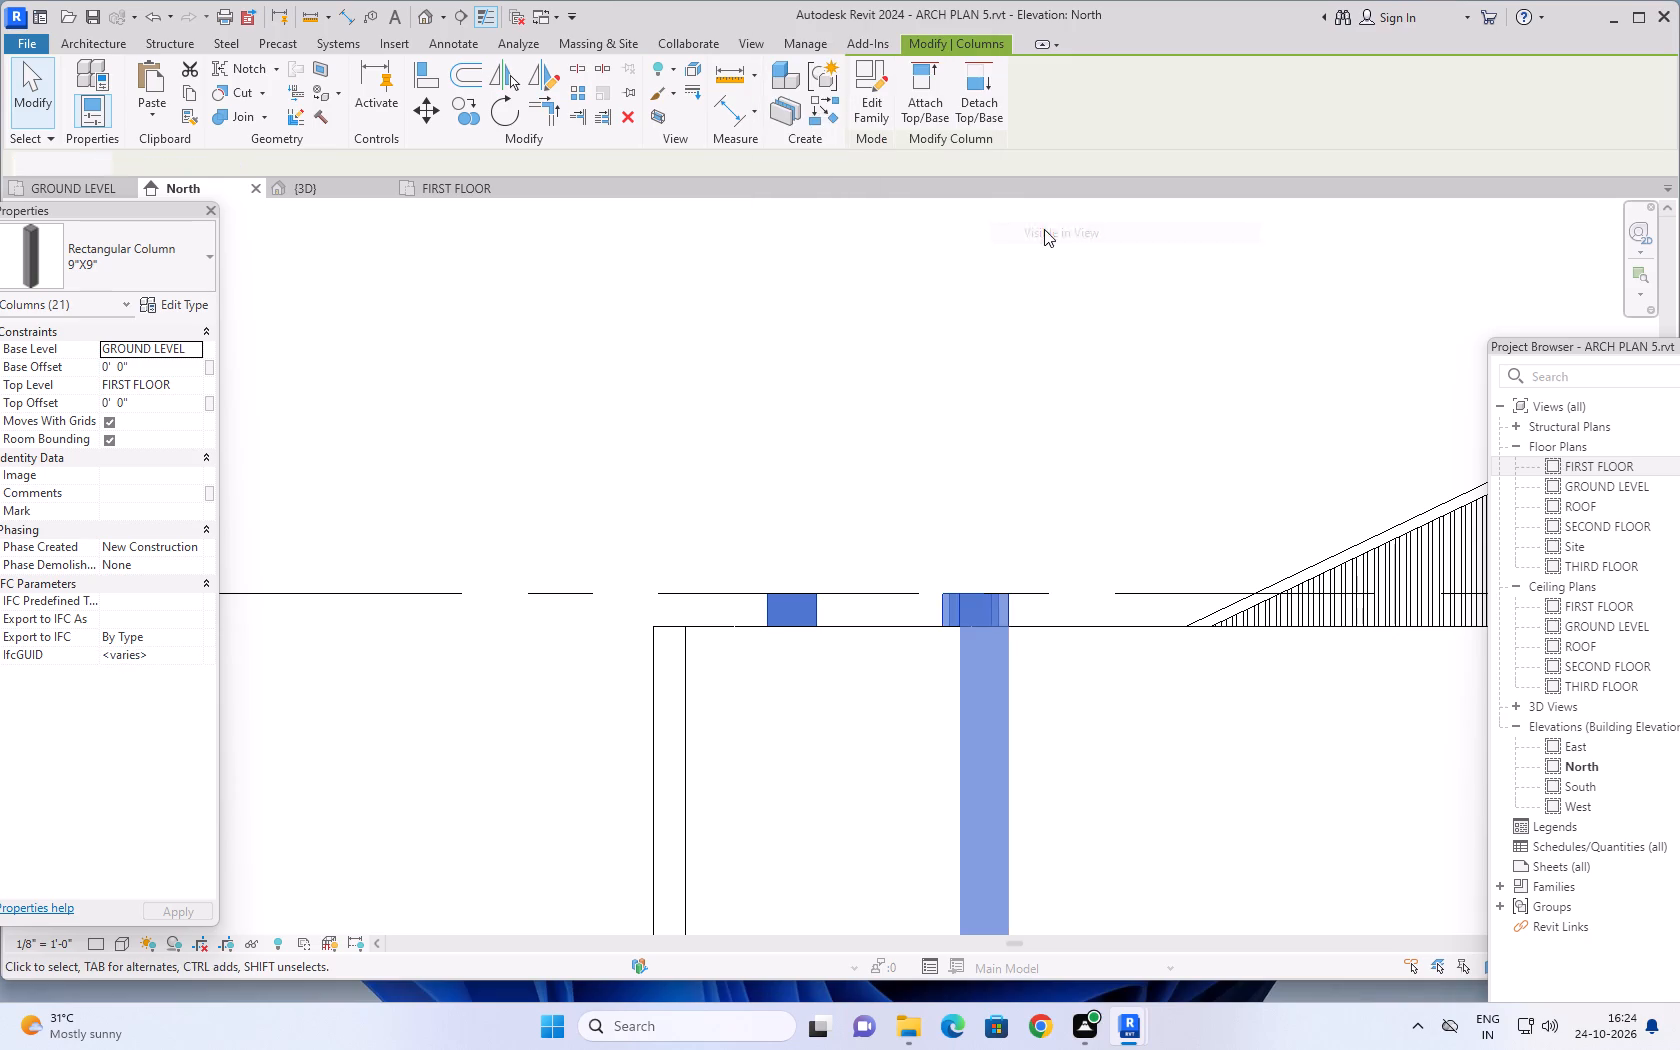
{"action": "scroll", "coordinate": [840, 347], "scroll_direction": "down", "scroll_amount": 11}
{"action": "middle_click_drag", "start_coordinate": [1085, 645], "coordinate": [1074, 651]}
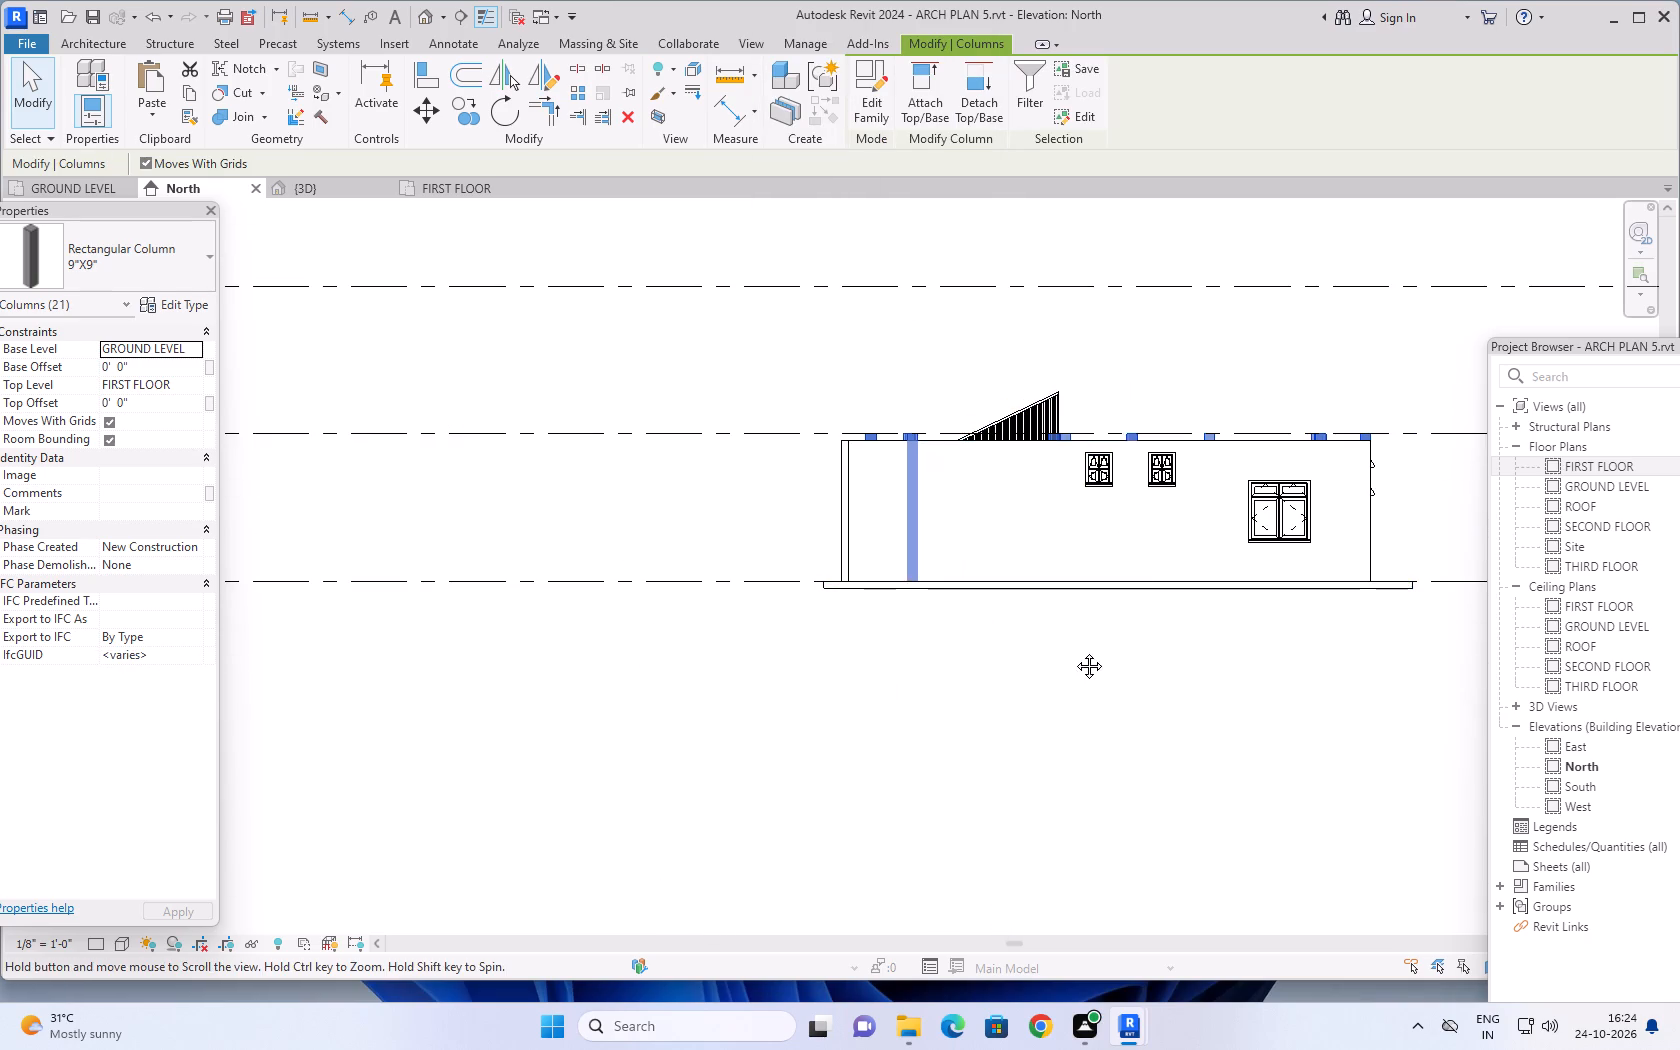
{"action": "middle_click_drag", "start_coordinate": [1074, 651], "coordinate": [942, 811]}
{"action": "left_click", "coordinate": [185, 384]}
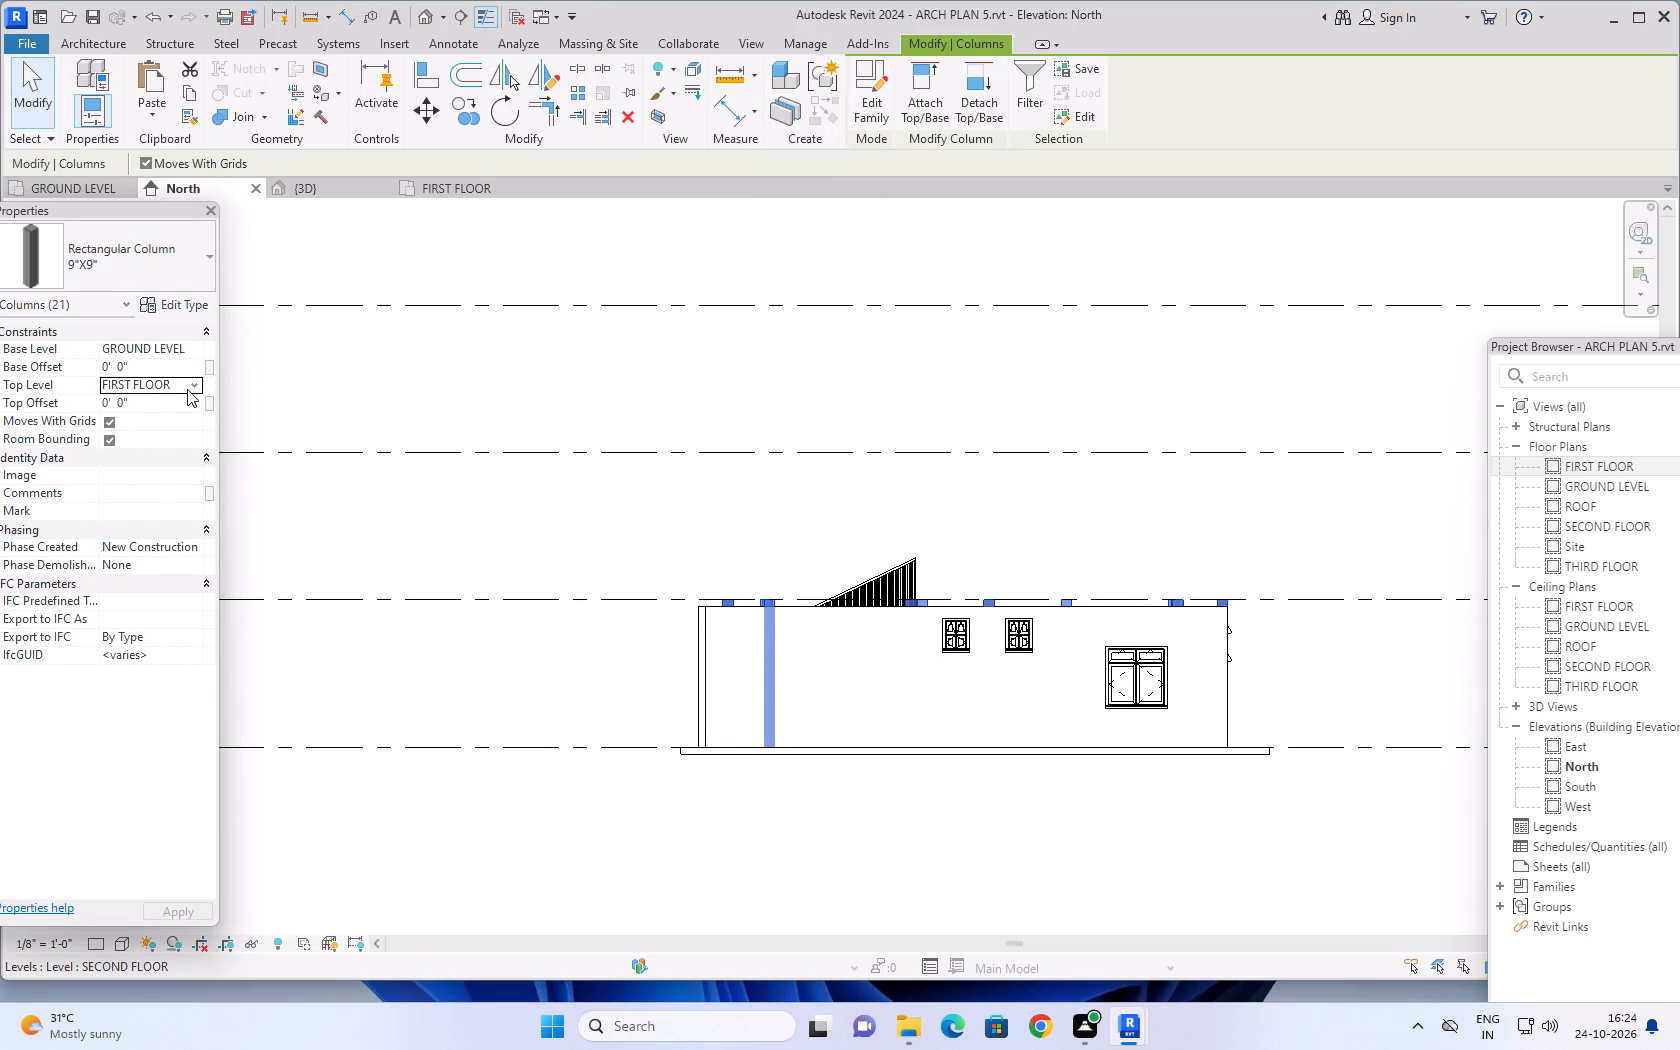
{"action": "left_click", "coordinate": [196, 383]}
{"action": "left_click", "coordinate": [166, 463]}
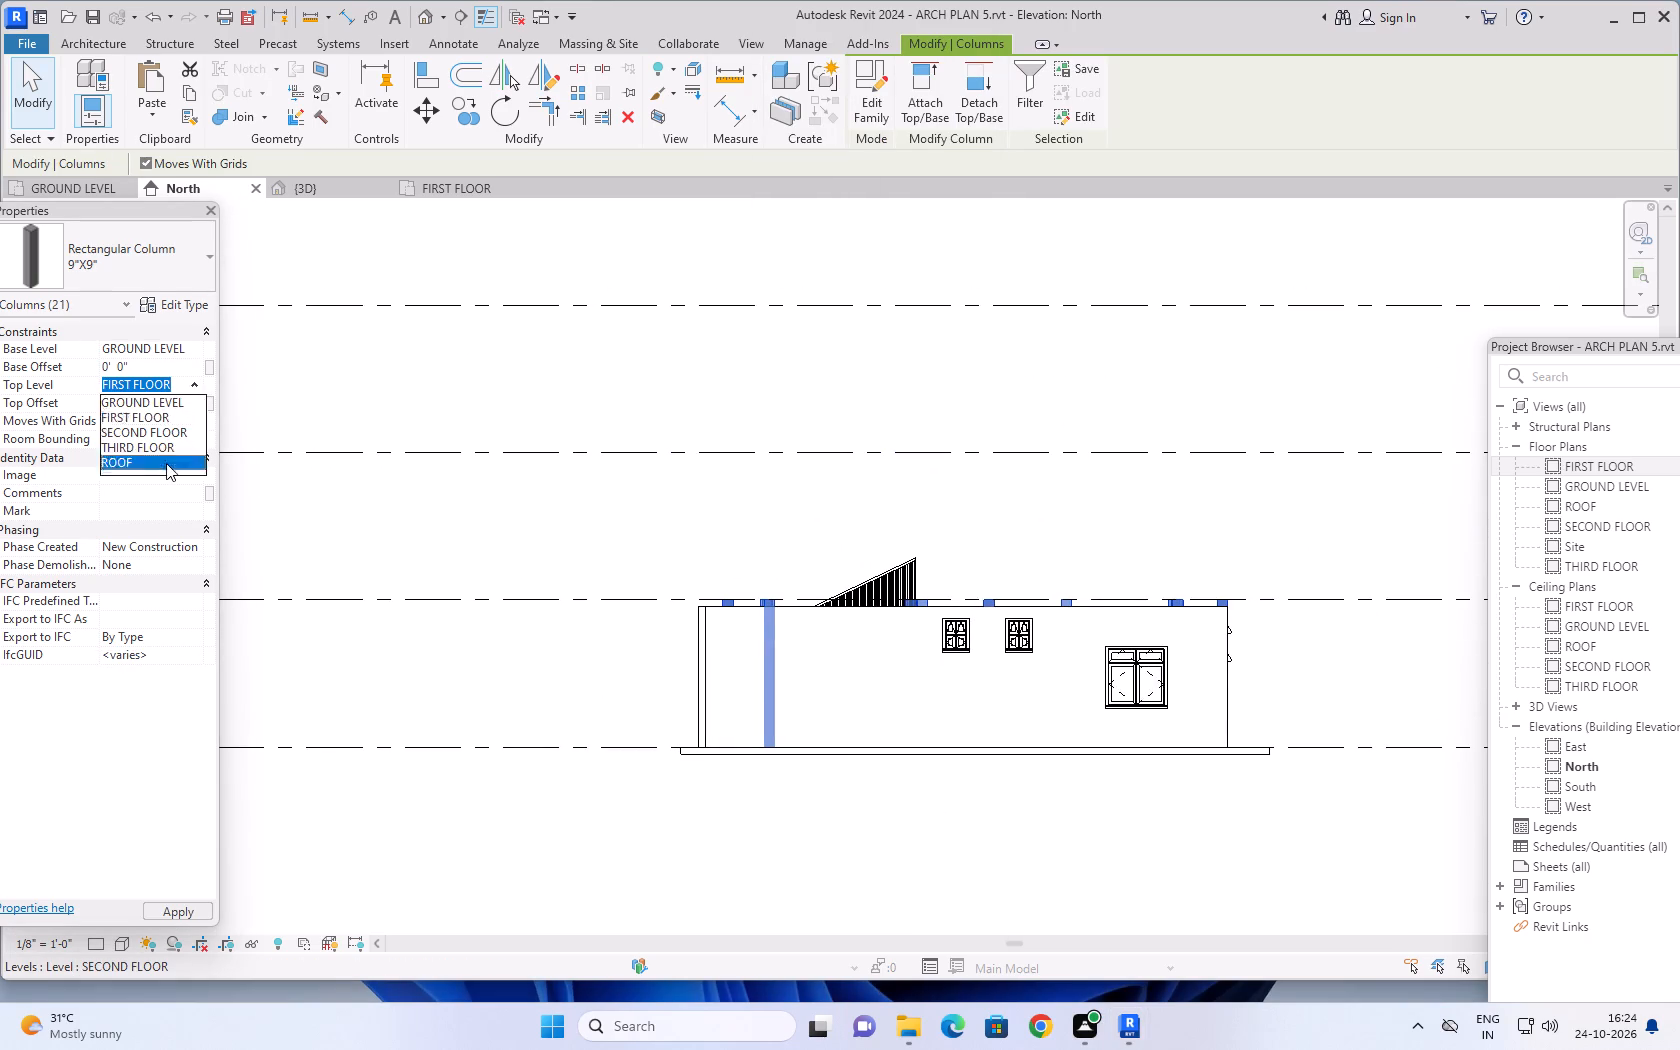
{"action": "scroll", "coordinate": [254, 726], "scroll_direction": "down", "scroll_amount": 4}
{"action": "key", "text": "Escape"}
Check the columns' height against the floor and roof level lines in the North elevation.
{"action": "scroll", "coordinate": [624, 824], "scroll_direction": "down", "scroll_amount": 1}
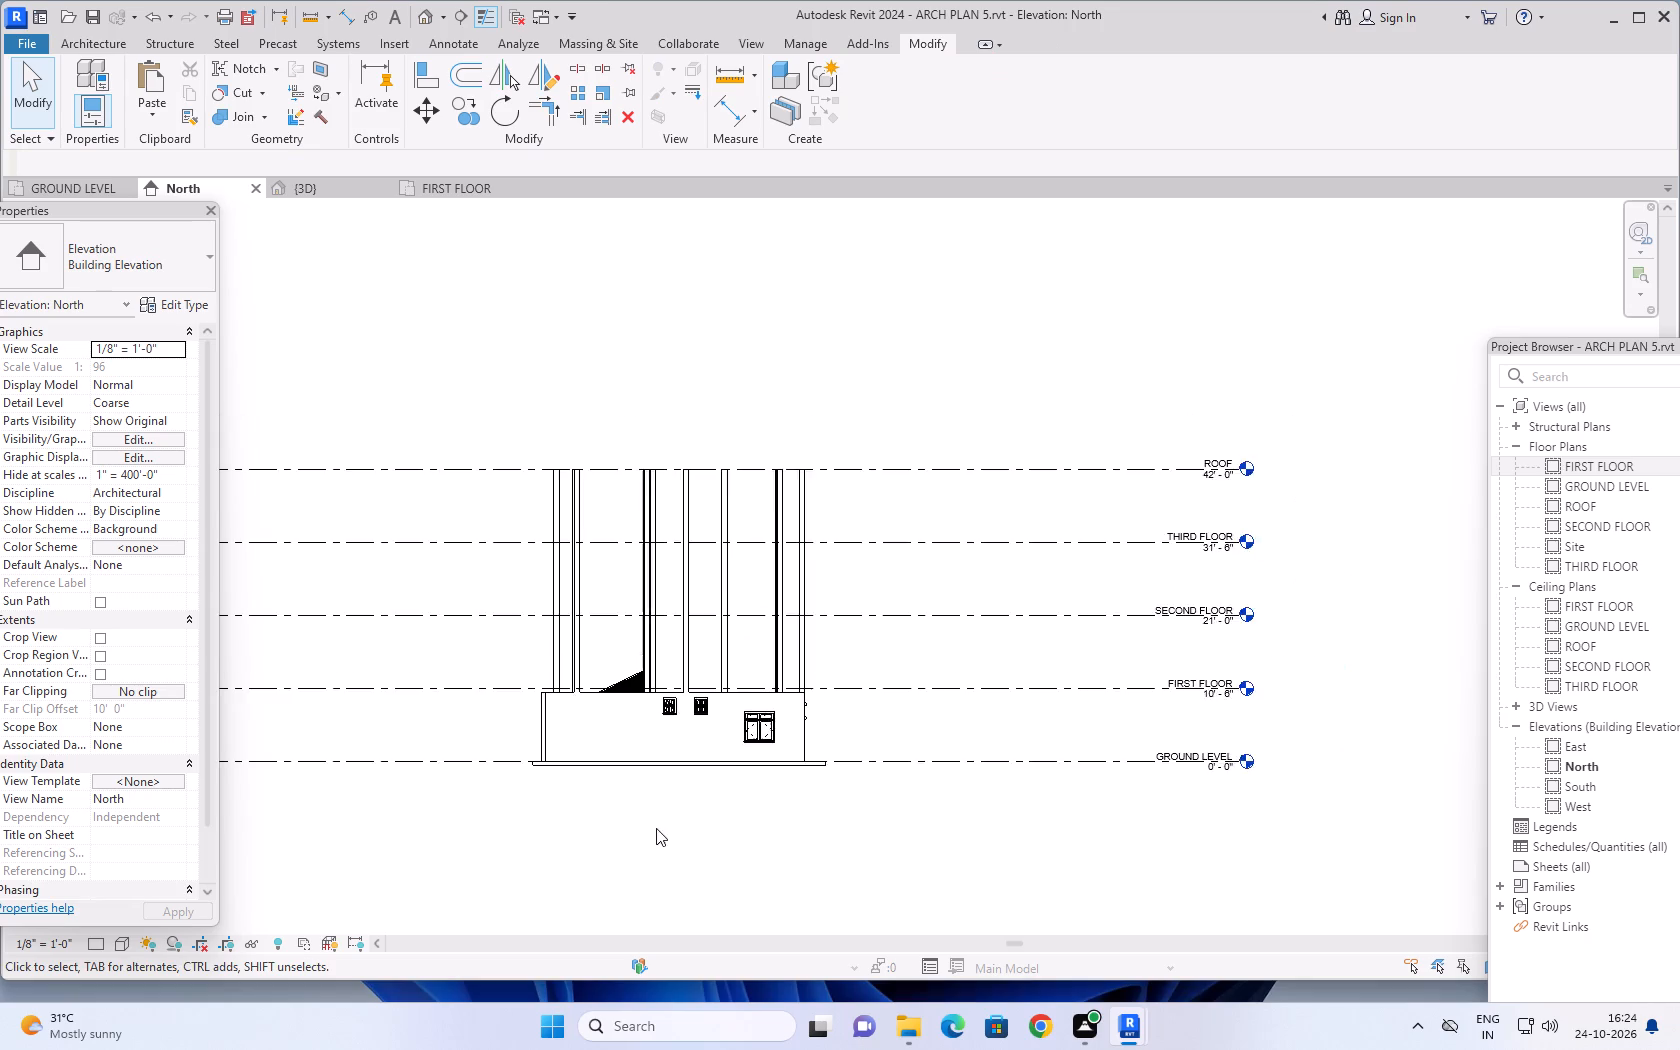
{"action": "scroll", "coordinate": [656, 828], "scroll_direction": "down", "scroll_amount": 1}
{"action": "middle_click_drag", "start_coordinate": [661, 831], "coordinate": [671, 828]}
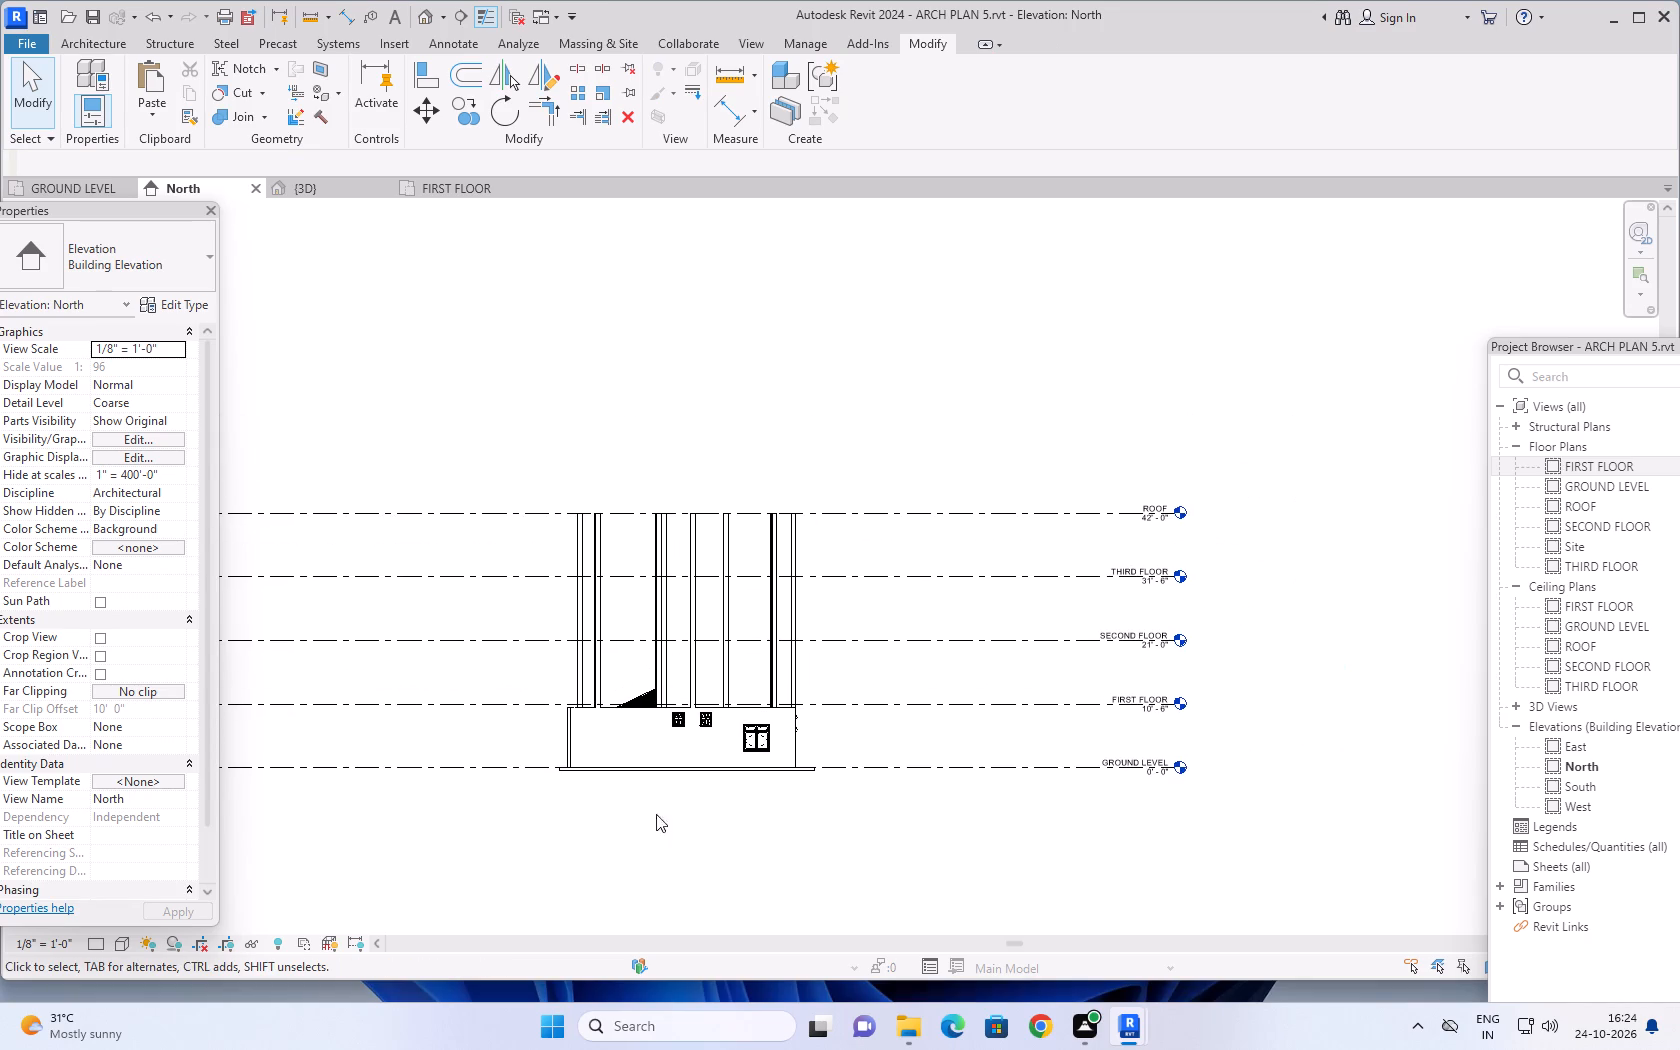
{"action": "scroll", "coordinate": [626, 805], "scroll_direction": "up", "scroll_amount": 5}
{"action": "middle_click_drag", "start_coordinate": [694, 777], "coordinate": [660, 878]}
{"action": "middle_click_drag", "start_coordinate": [984, 758], "coordinate": [1003, 742]}
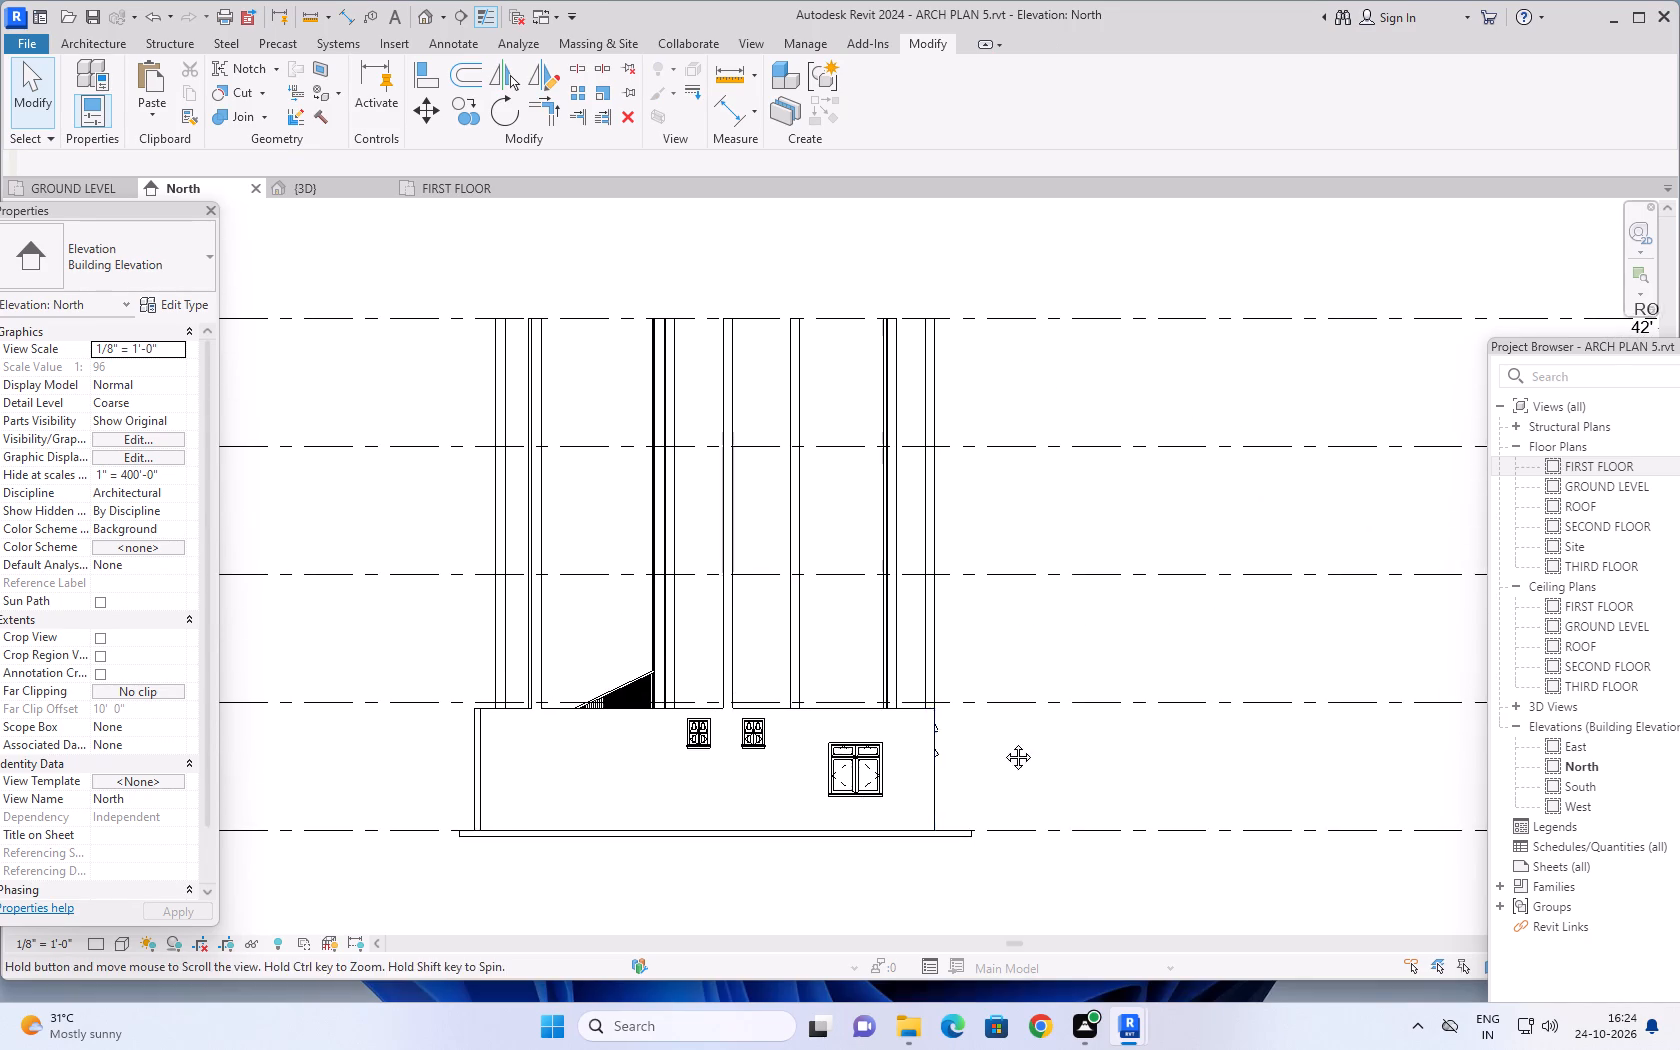
{"action": "middle_click_drag", "start_coordinate": [1003, 742], "coordinate": [1182, 670]}
{"action": "key", "text": "Escape"}
{"action": "key", "text": "Escape"}
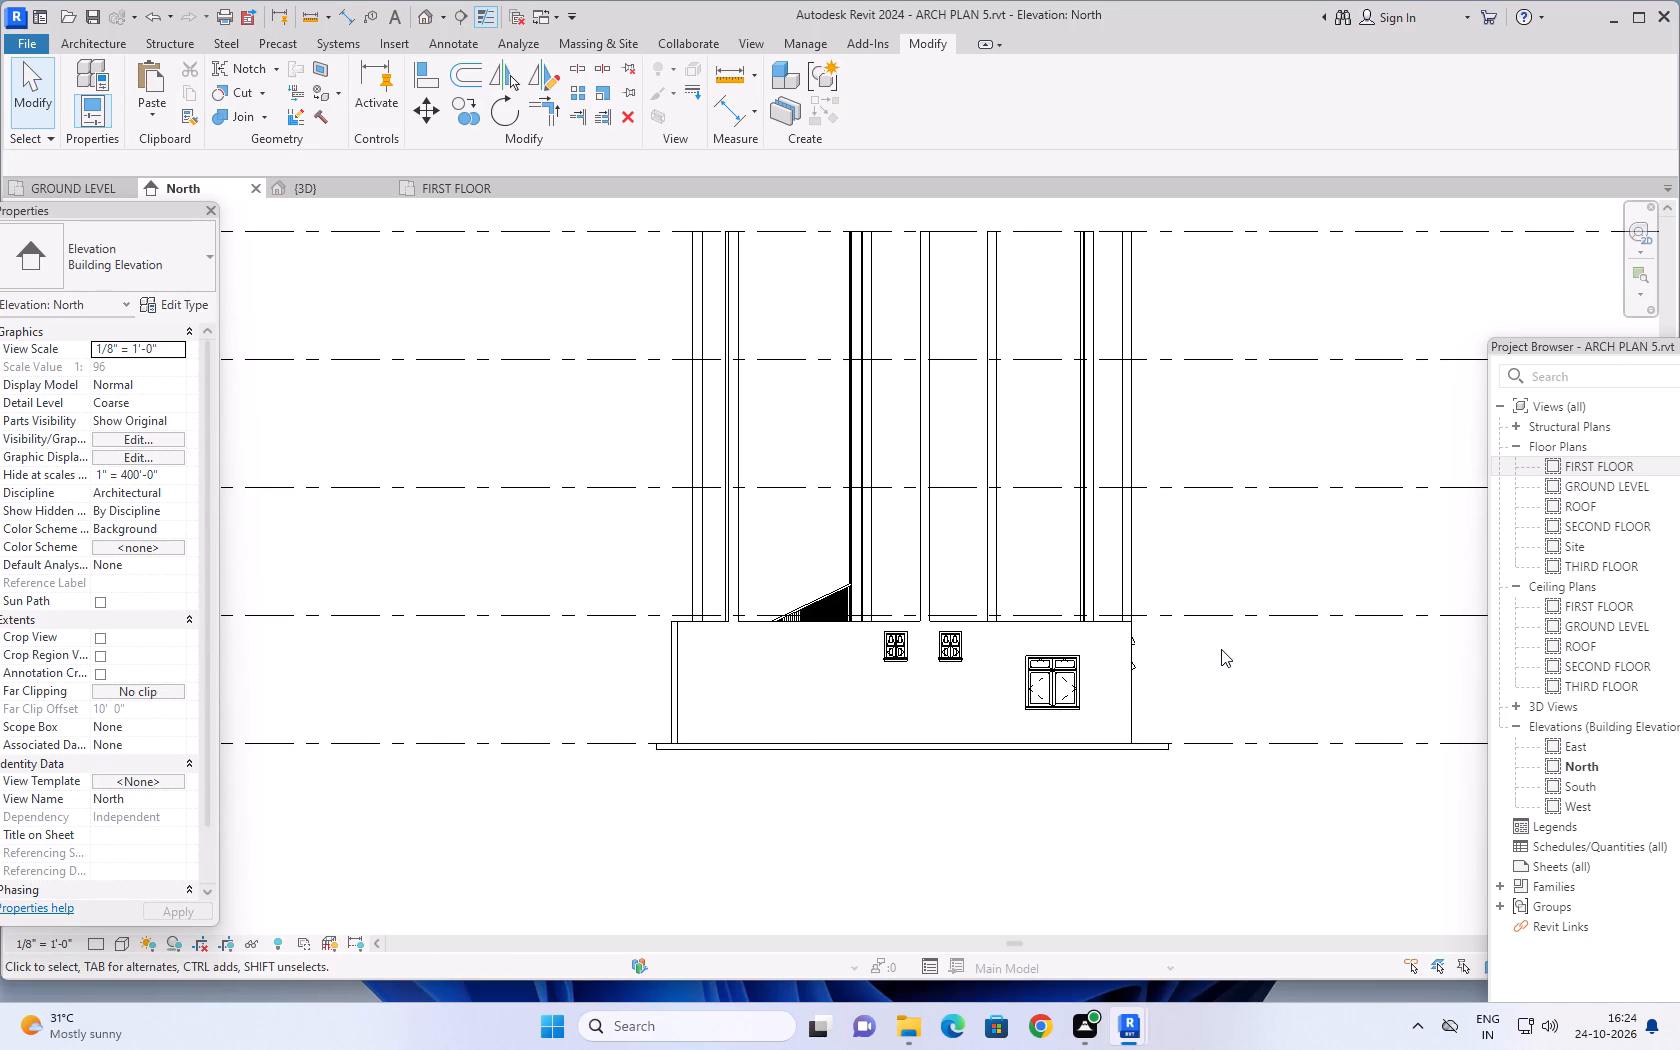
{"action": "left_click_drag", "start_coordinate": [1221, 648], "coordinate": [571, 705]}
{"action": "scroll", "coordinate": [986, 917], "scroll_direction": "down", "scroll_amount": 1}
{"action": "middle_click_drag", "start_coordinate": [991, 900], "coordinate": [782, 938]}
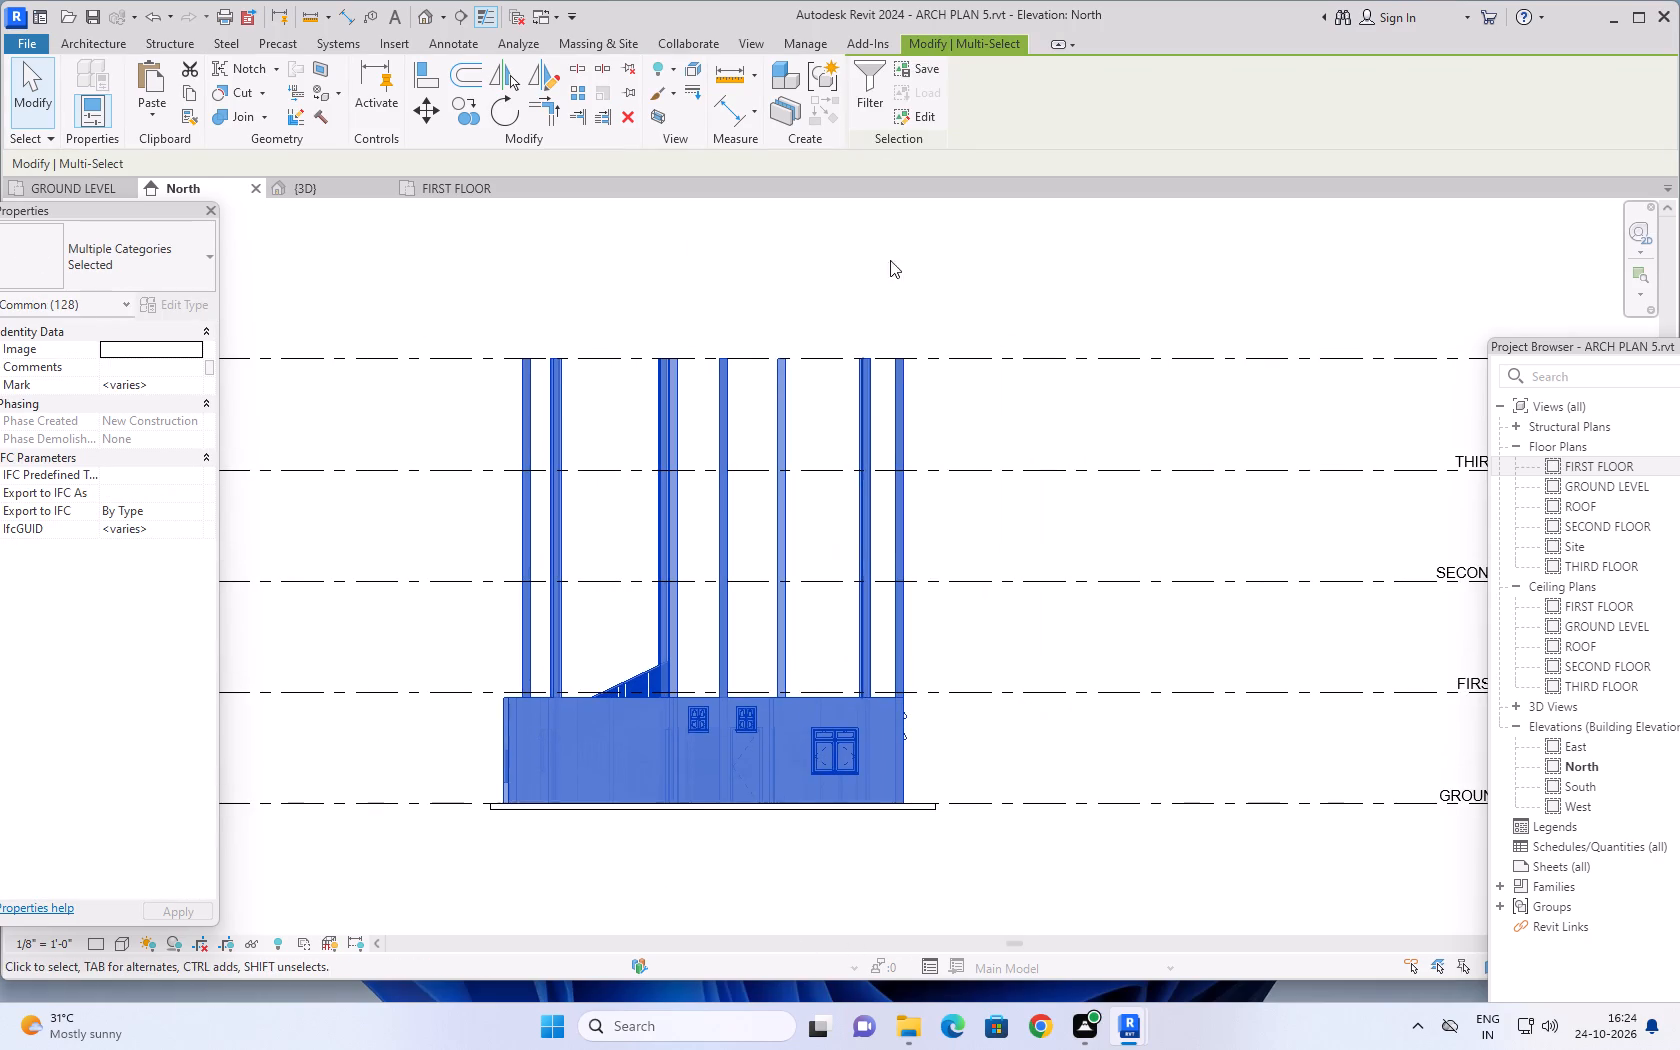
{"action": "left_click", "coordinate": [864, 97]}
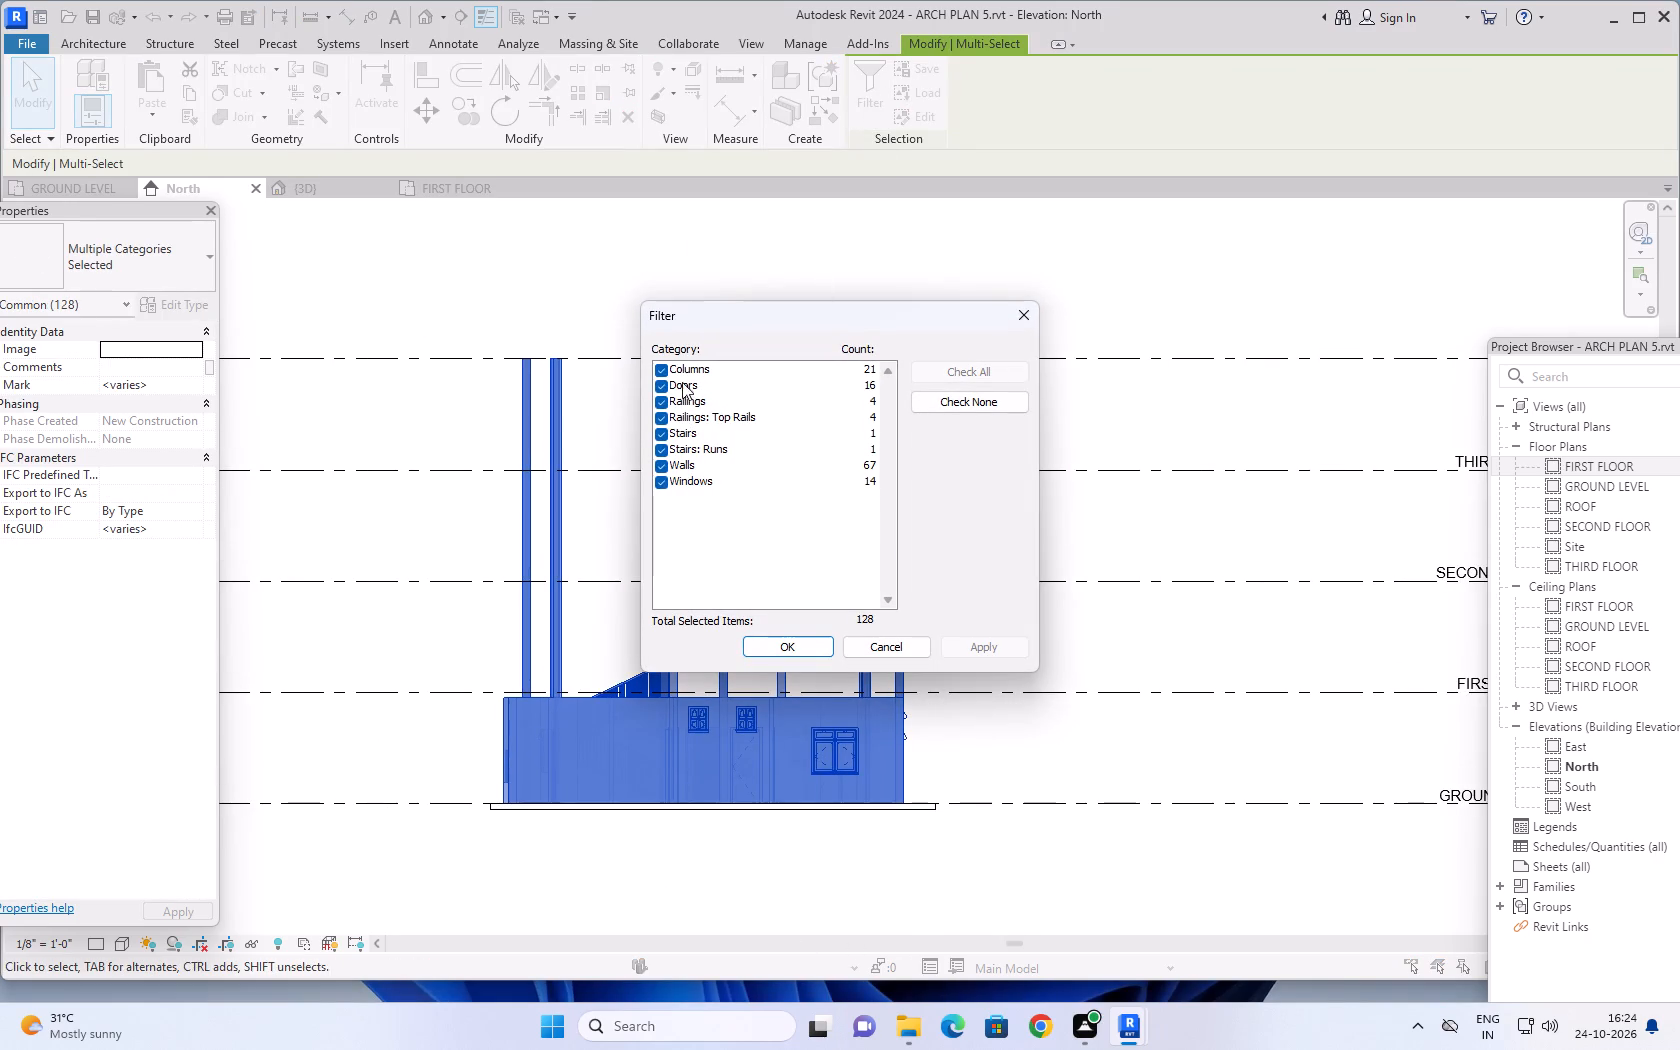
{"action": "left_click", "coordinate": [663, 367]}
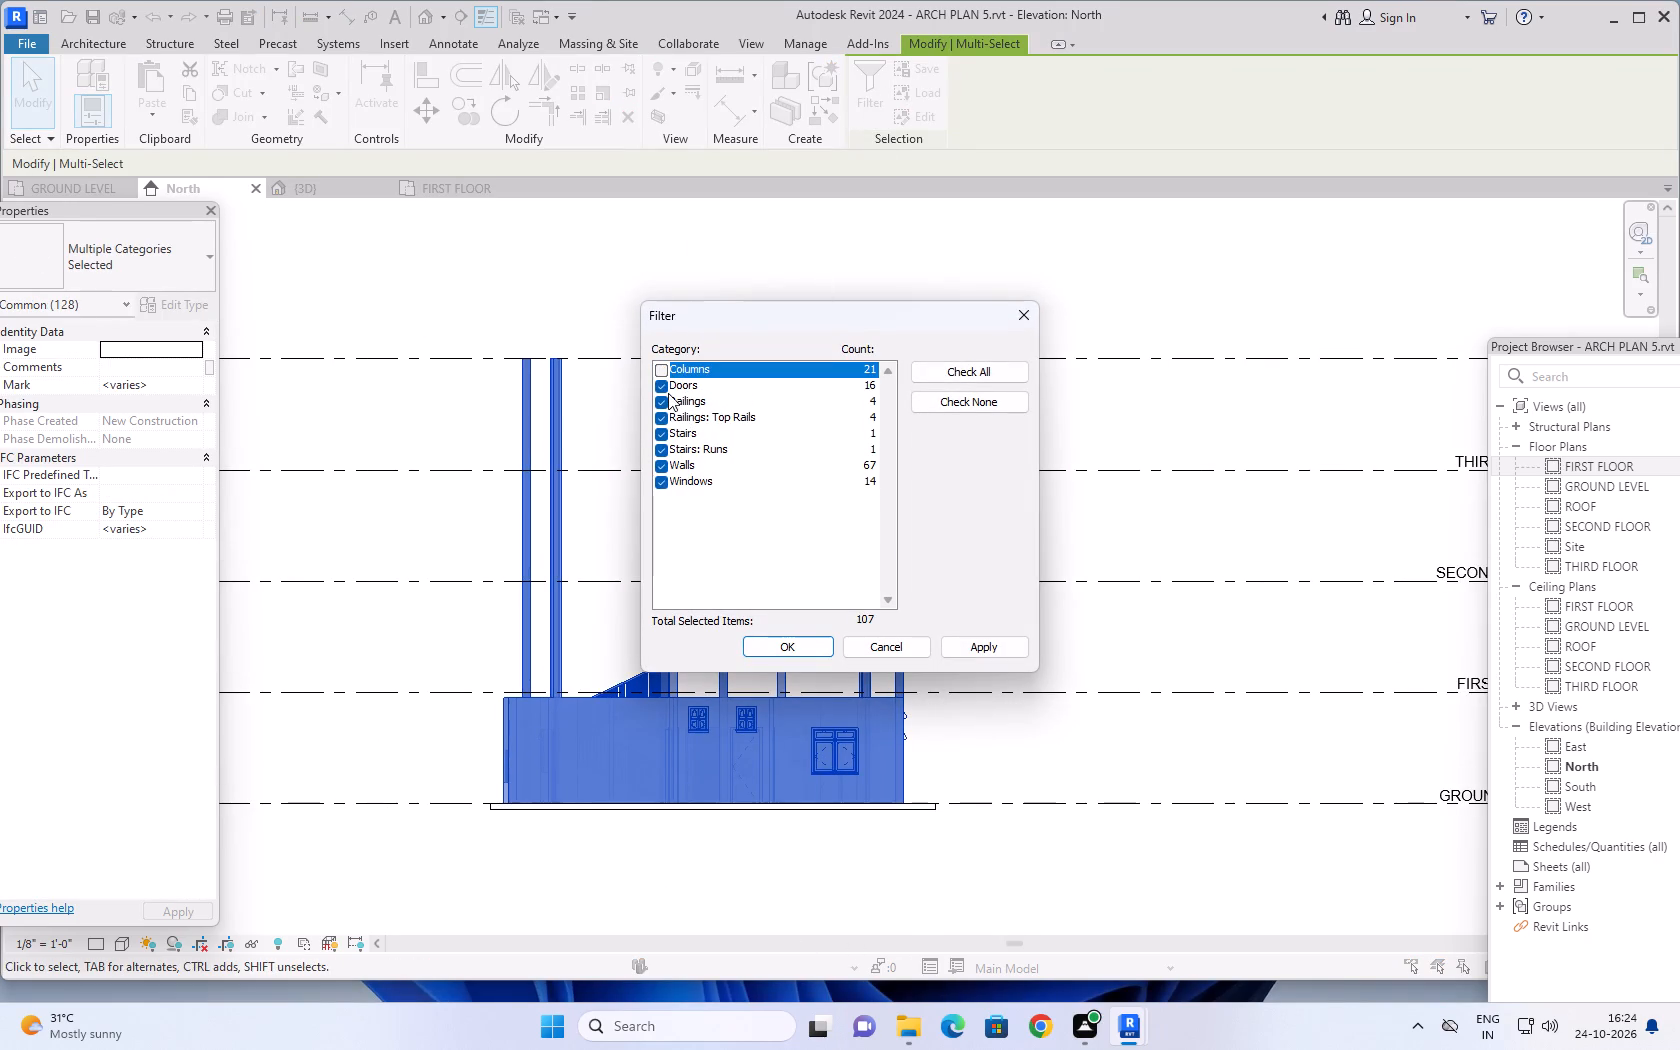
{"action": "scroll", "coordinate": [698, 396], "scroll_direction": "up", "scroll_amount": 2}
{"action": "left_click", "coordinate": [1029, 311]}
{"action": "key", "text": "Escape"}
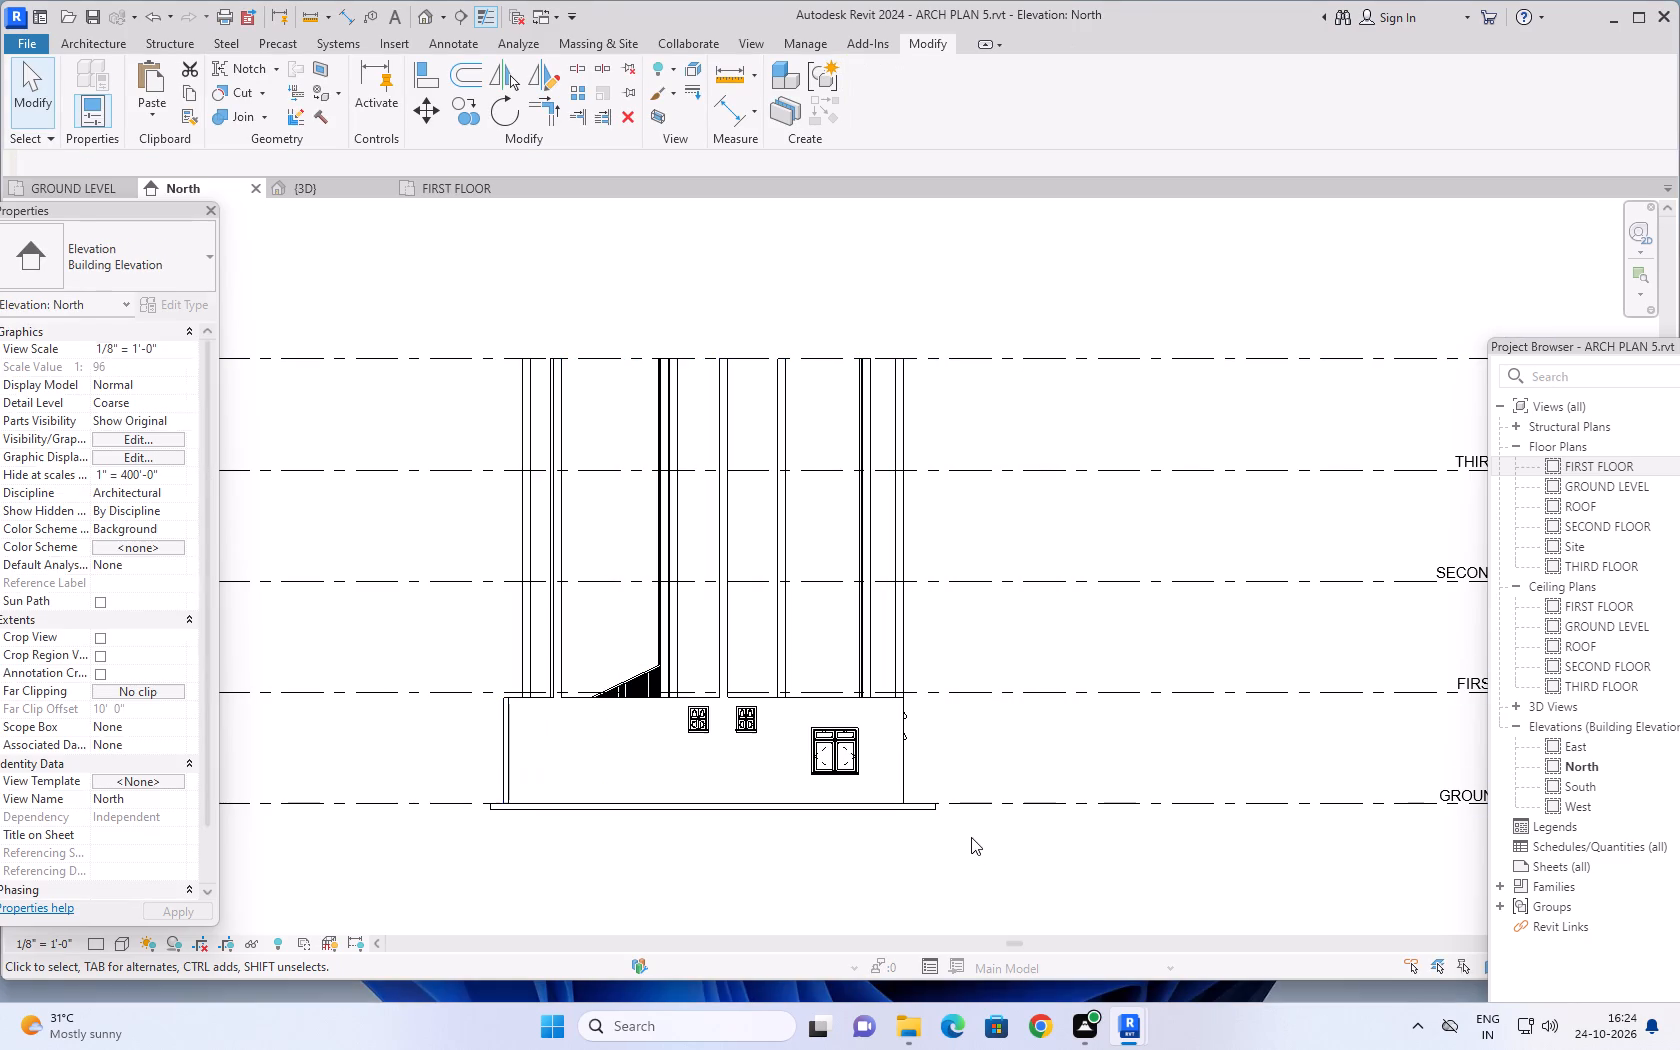
Return to the ground level plan and look over the layout of the three flats down to the front balcony.
{"action": "left_click", "coordinate": [99, 191]}
{"action": "scroll", "coordinate": [806, 531], "scroll_direction": "down", "scroll_amount": 2}
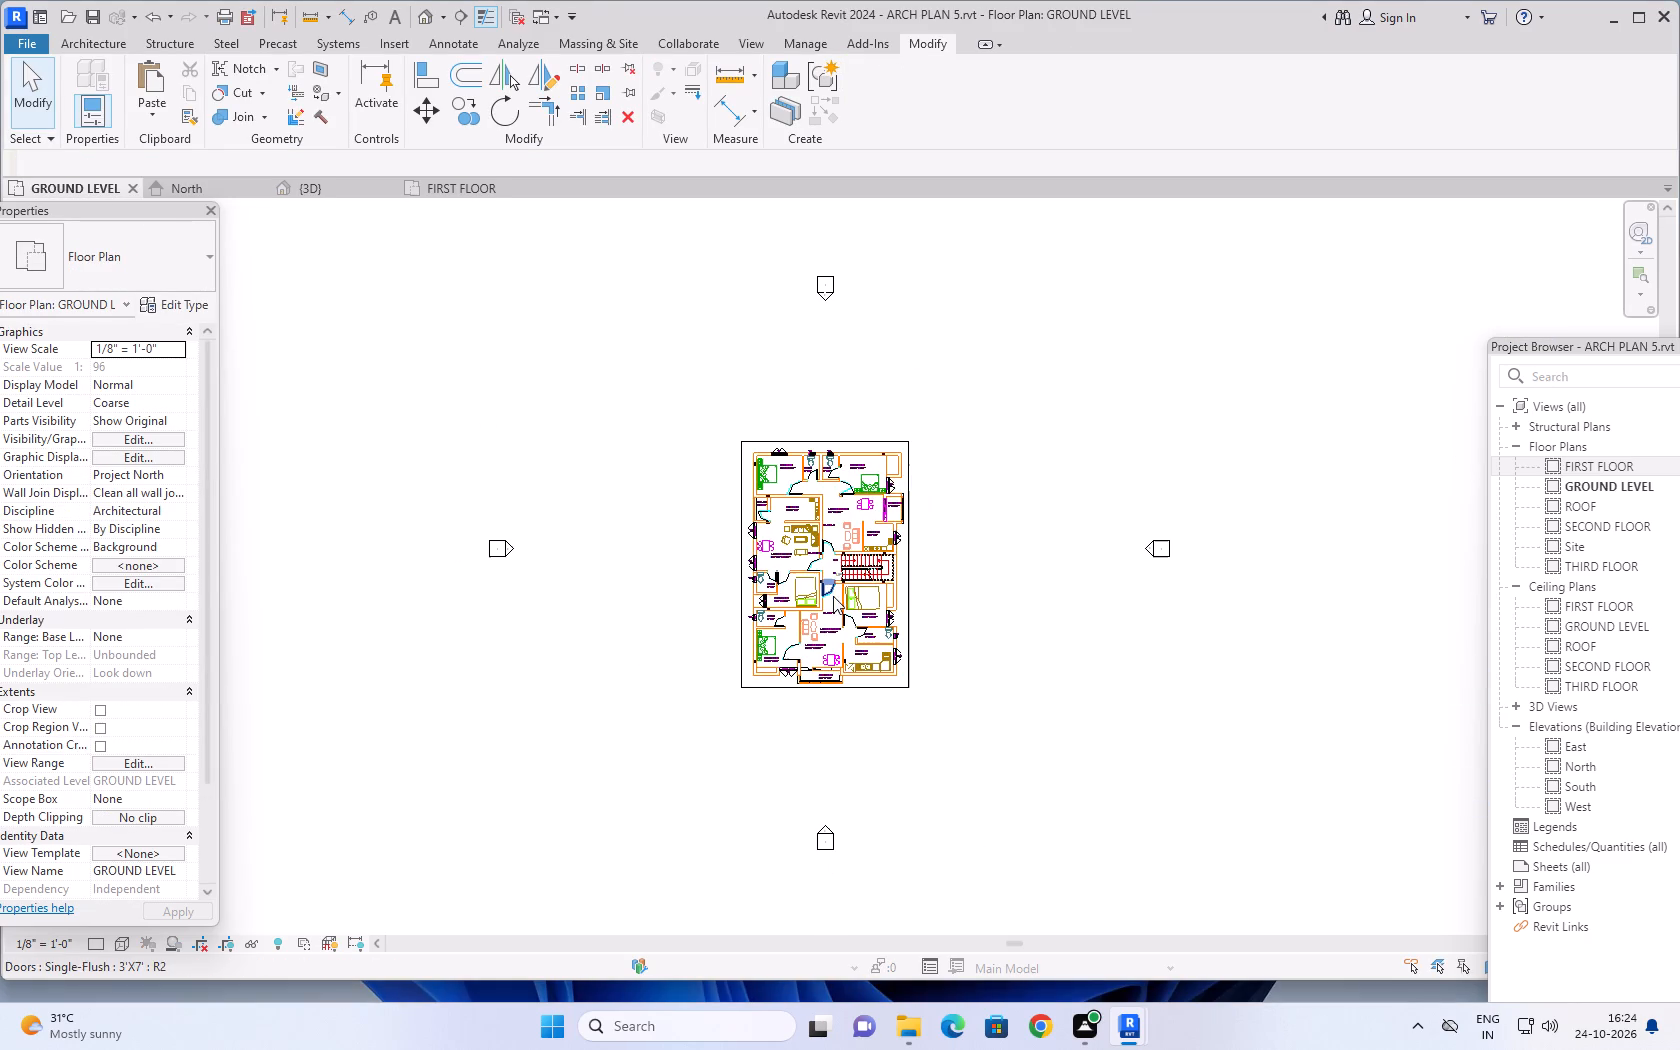
{"action": "scroll", "coordinate": [746, 561], "scroll_direction": "up", "scroll_amount": 10}
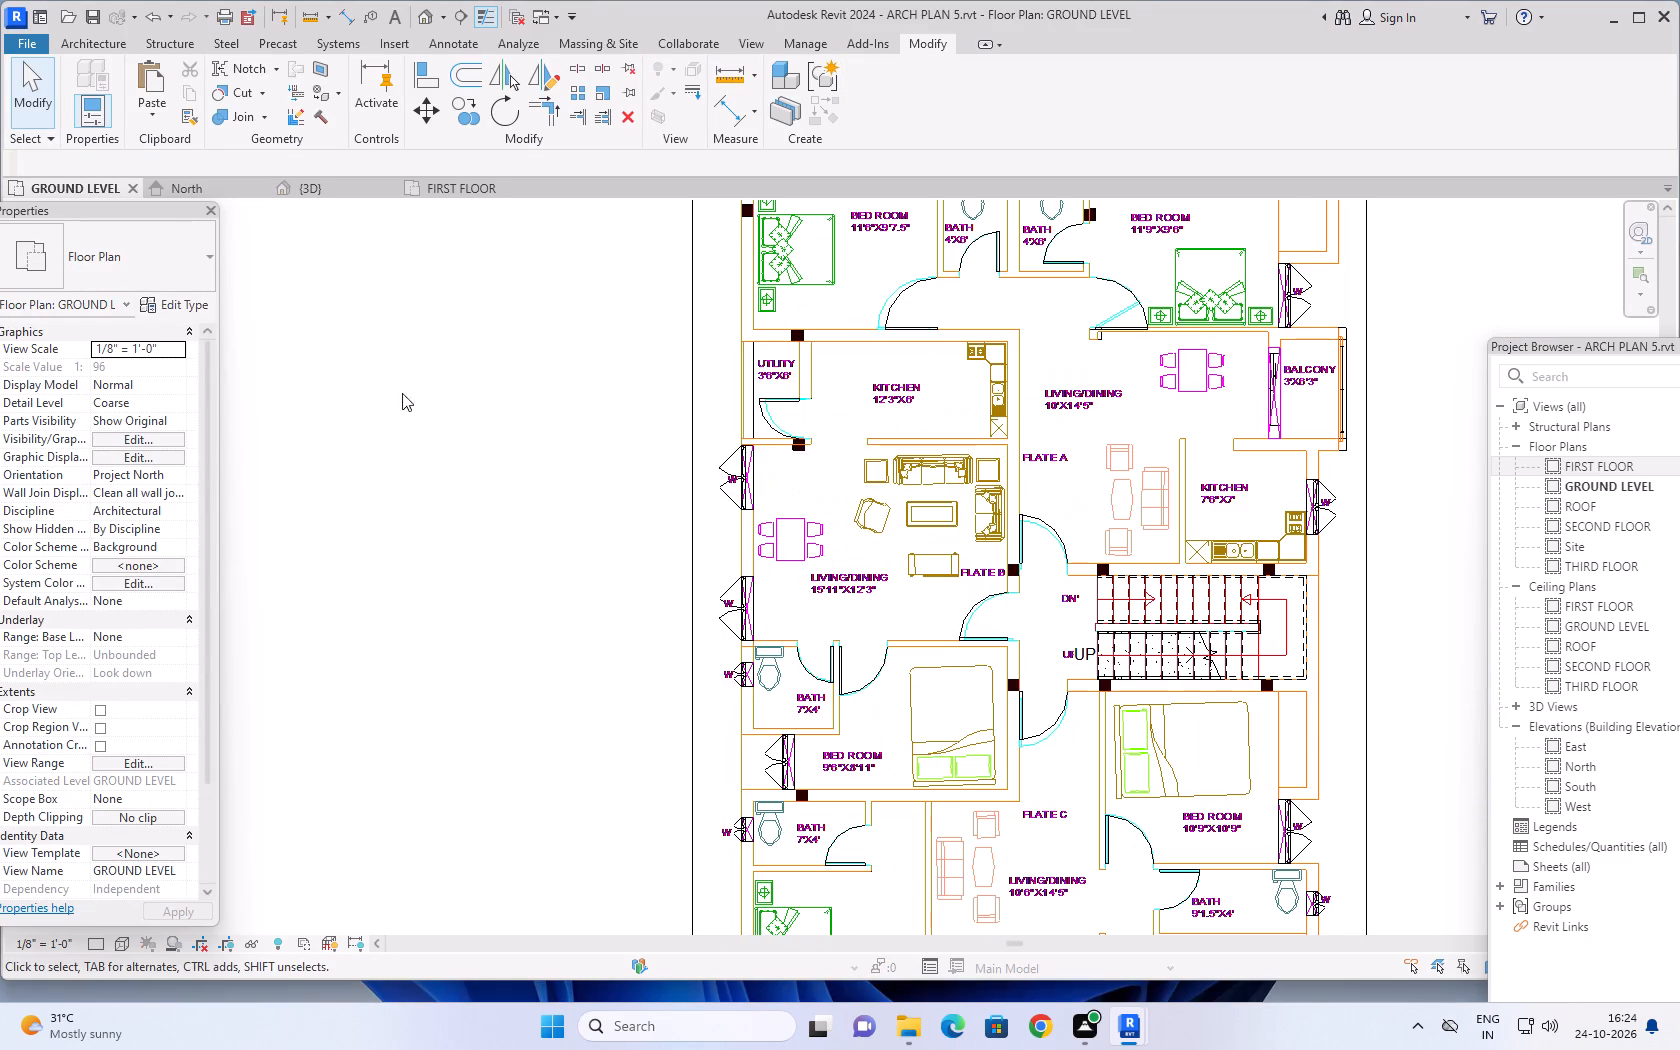
{"action": "left_click", "coordinate": [170, 47]}
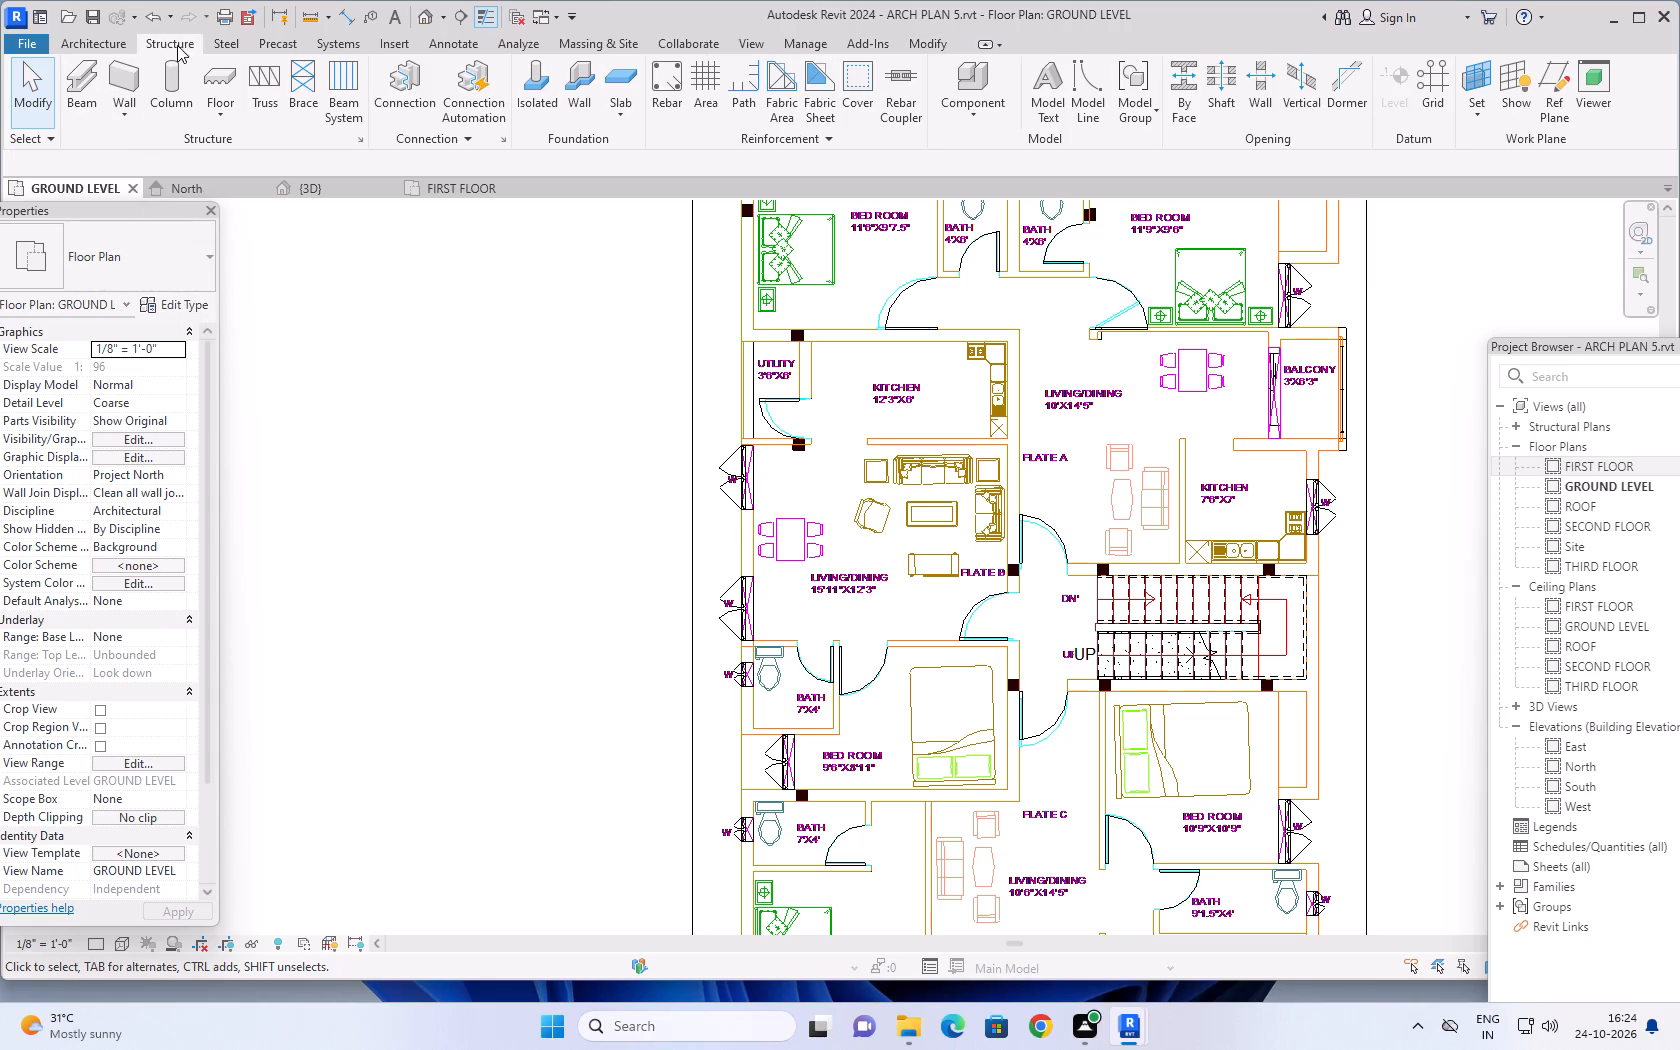
{"action": "scroll", "coordinate": [690, 474], "scroll_direction": "up", "scroll_amount": 4}
{"action": "scroll", "coordinate": [666, 495], "scroll_direction": "down", "scroll_amount": 6}
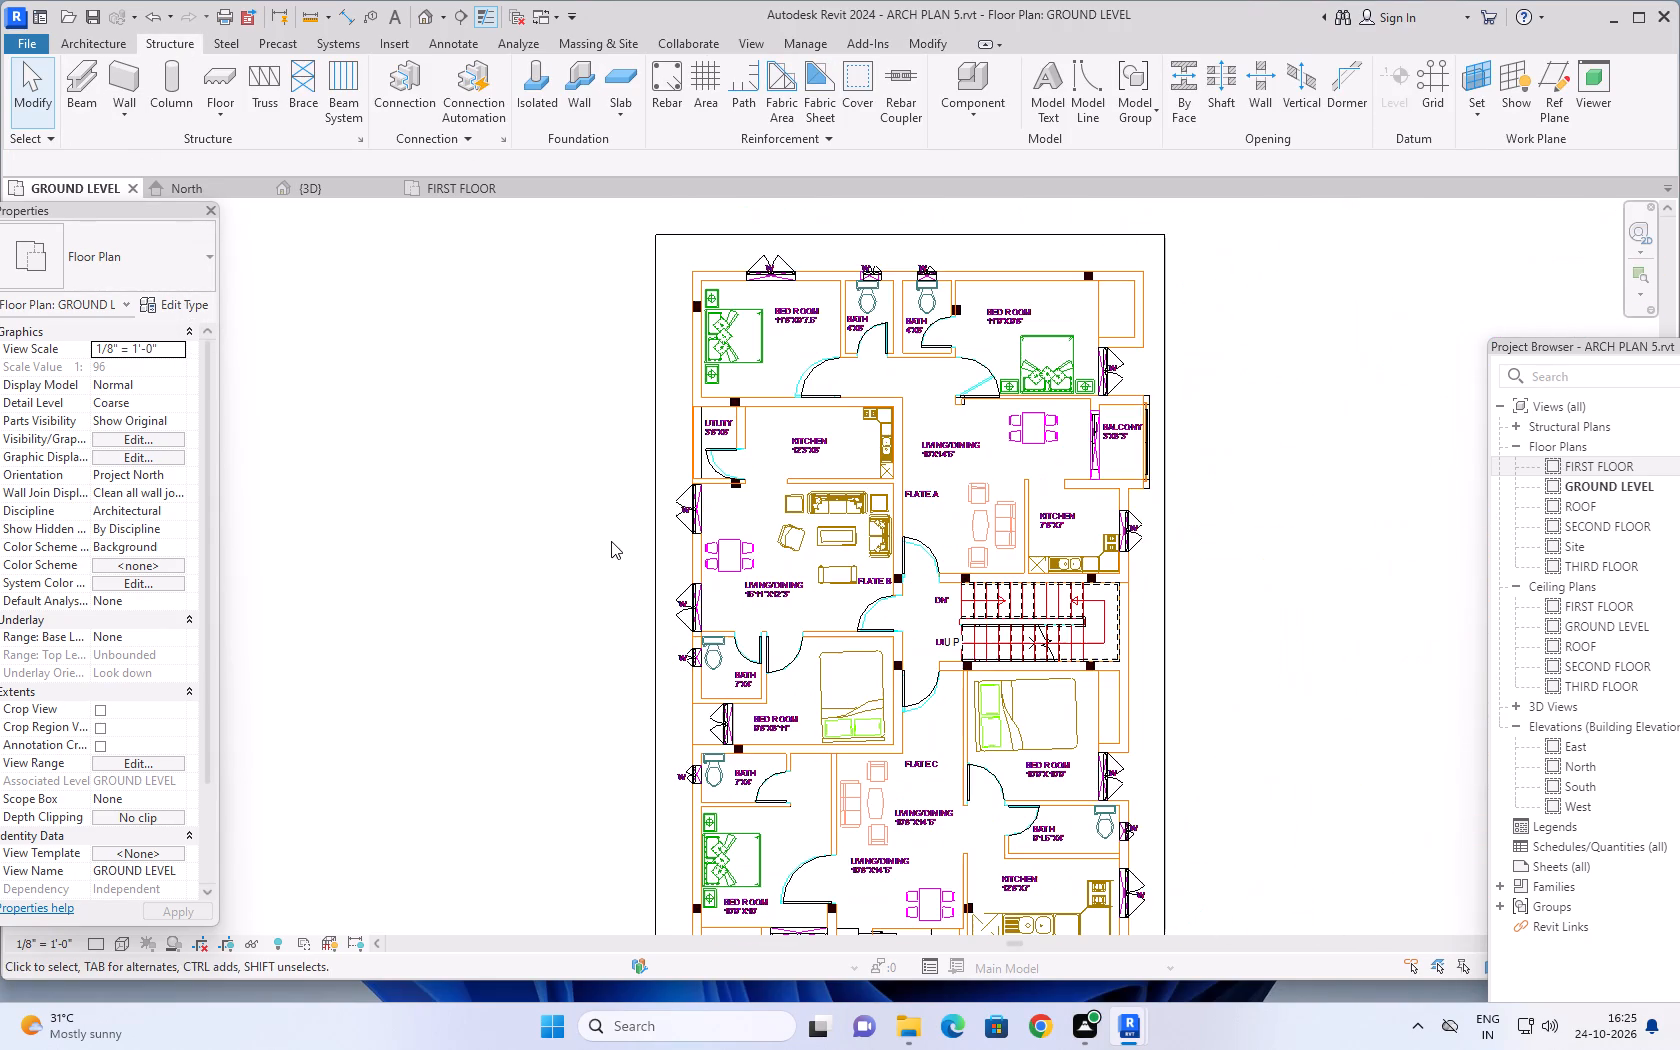
{"action": "key", "text": "Escape"}
{"action": "key", "text": "Escape"}
{"action": "middle_click_drag", "start_coordinate": [1233, 551], "coordinate": [1253, 402]}
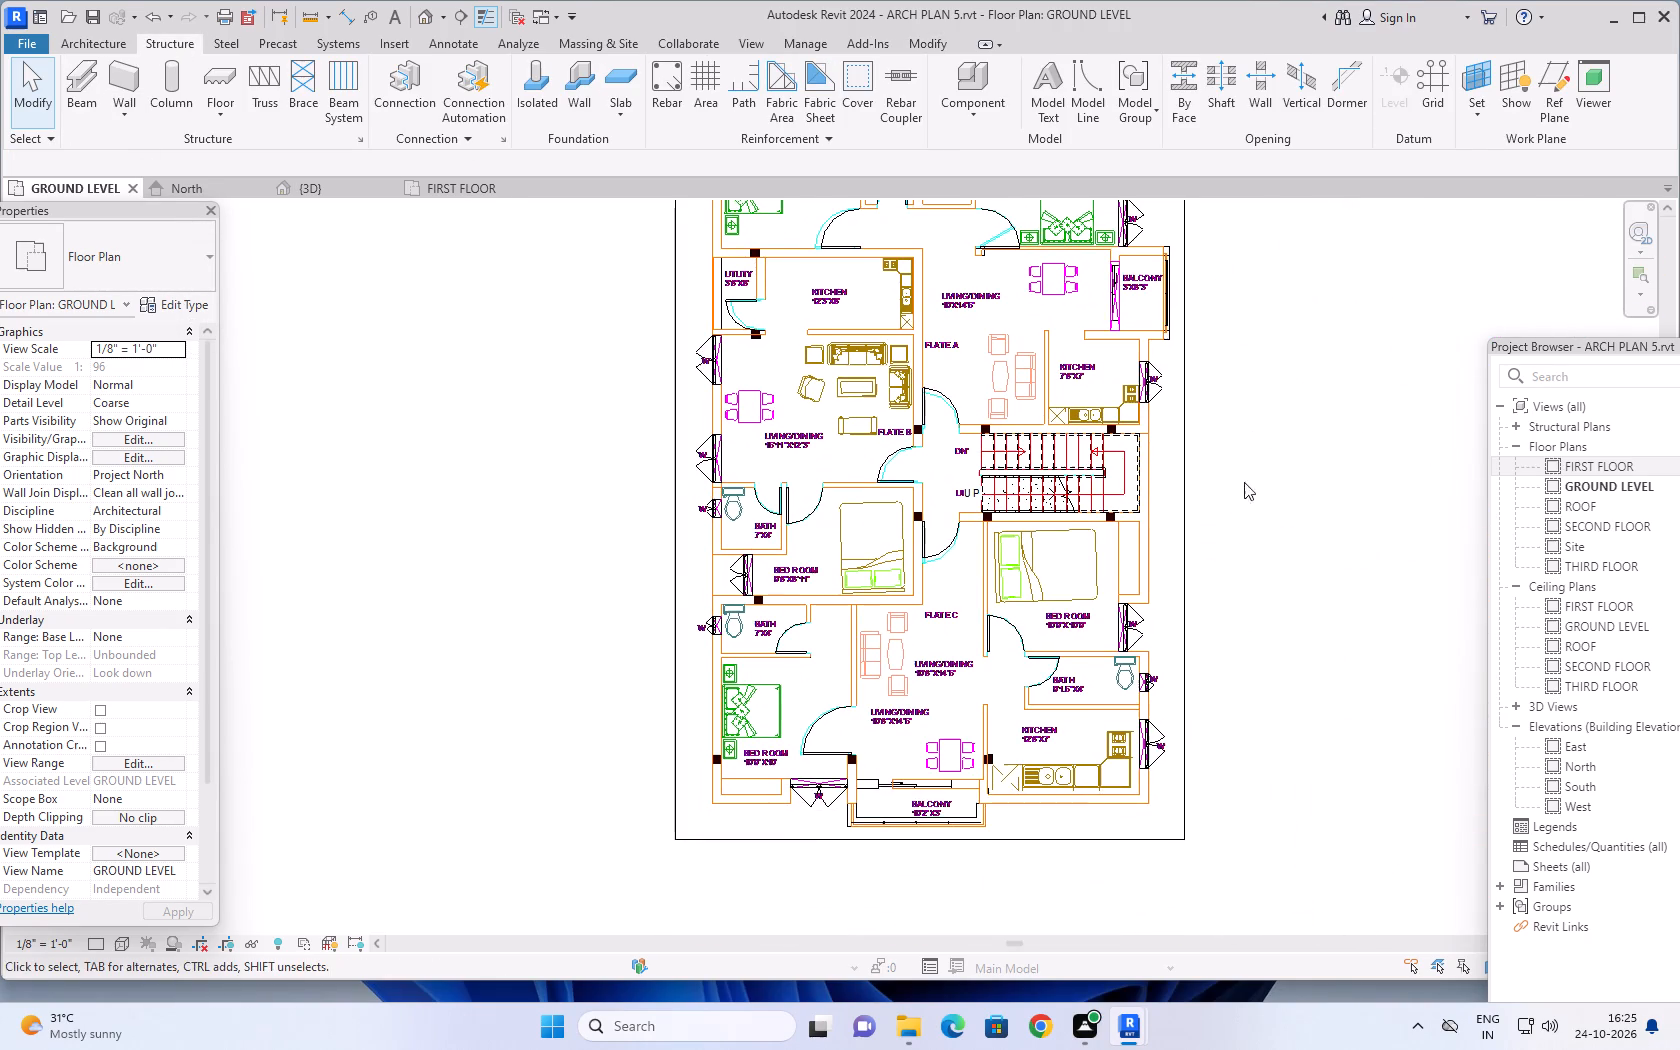
Set the height of the 1'6"X2' double casement window type, used in the bath beside Flate C's kitchen, to 1'9".
{"action": "scroll", "coordinate": [1170, 756], "scroll_direction": "up", "scroll_amount": 4}
{"action": "scroll", "coordinate": [1147, 656], "scroll_direction": "up", "scroll_amount": 4}
{"action": "left_click", "coordinate": [1120, 608]}
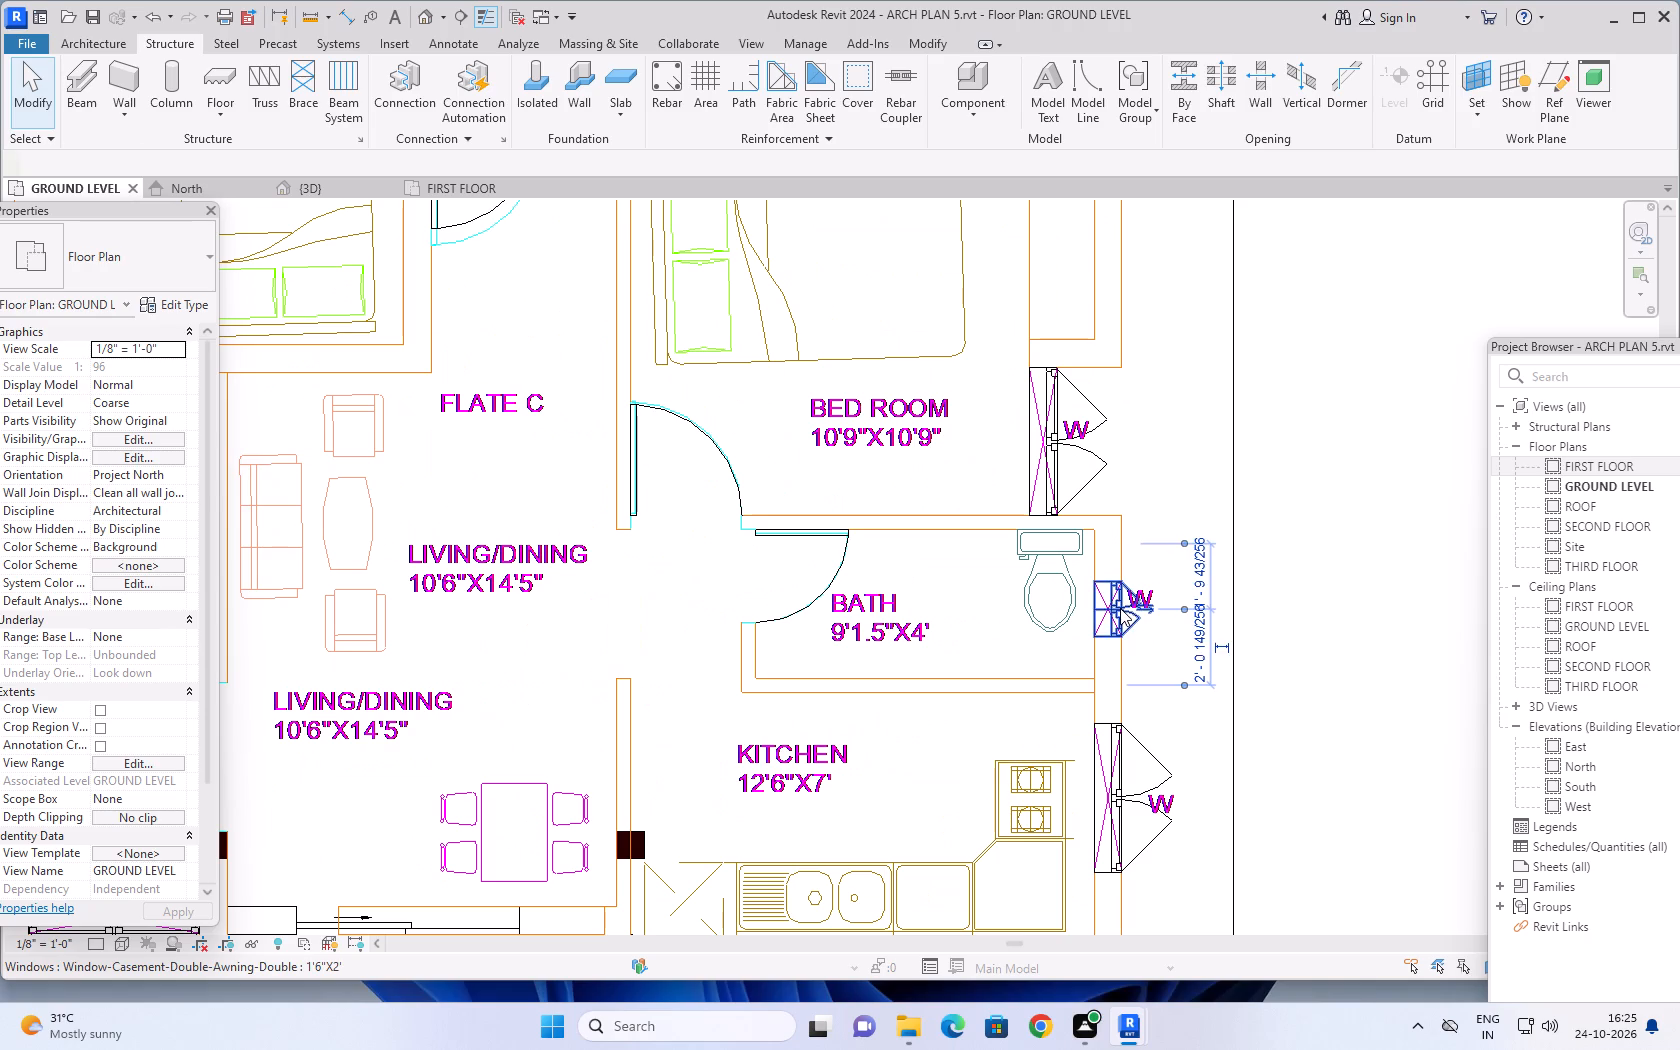
{"action": "left_click", "coordinate": [175, 307]}
{"action": "left_click", "coordinate": [1328, 349]}
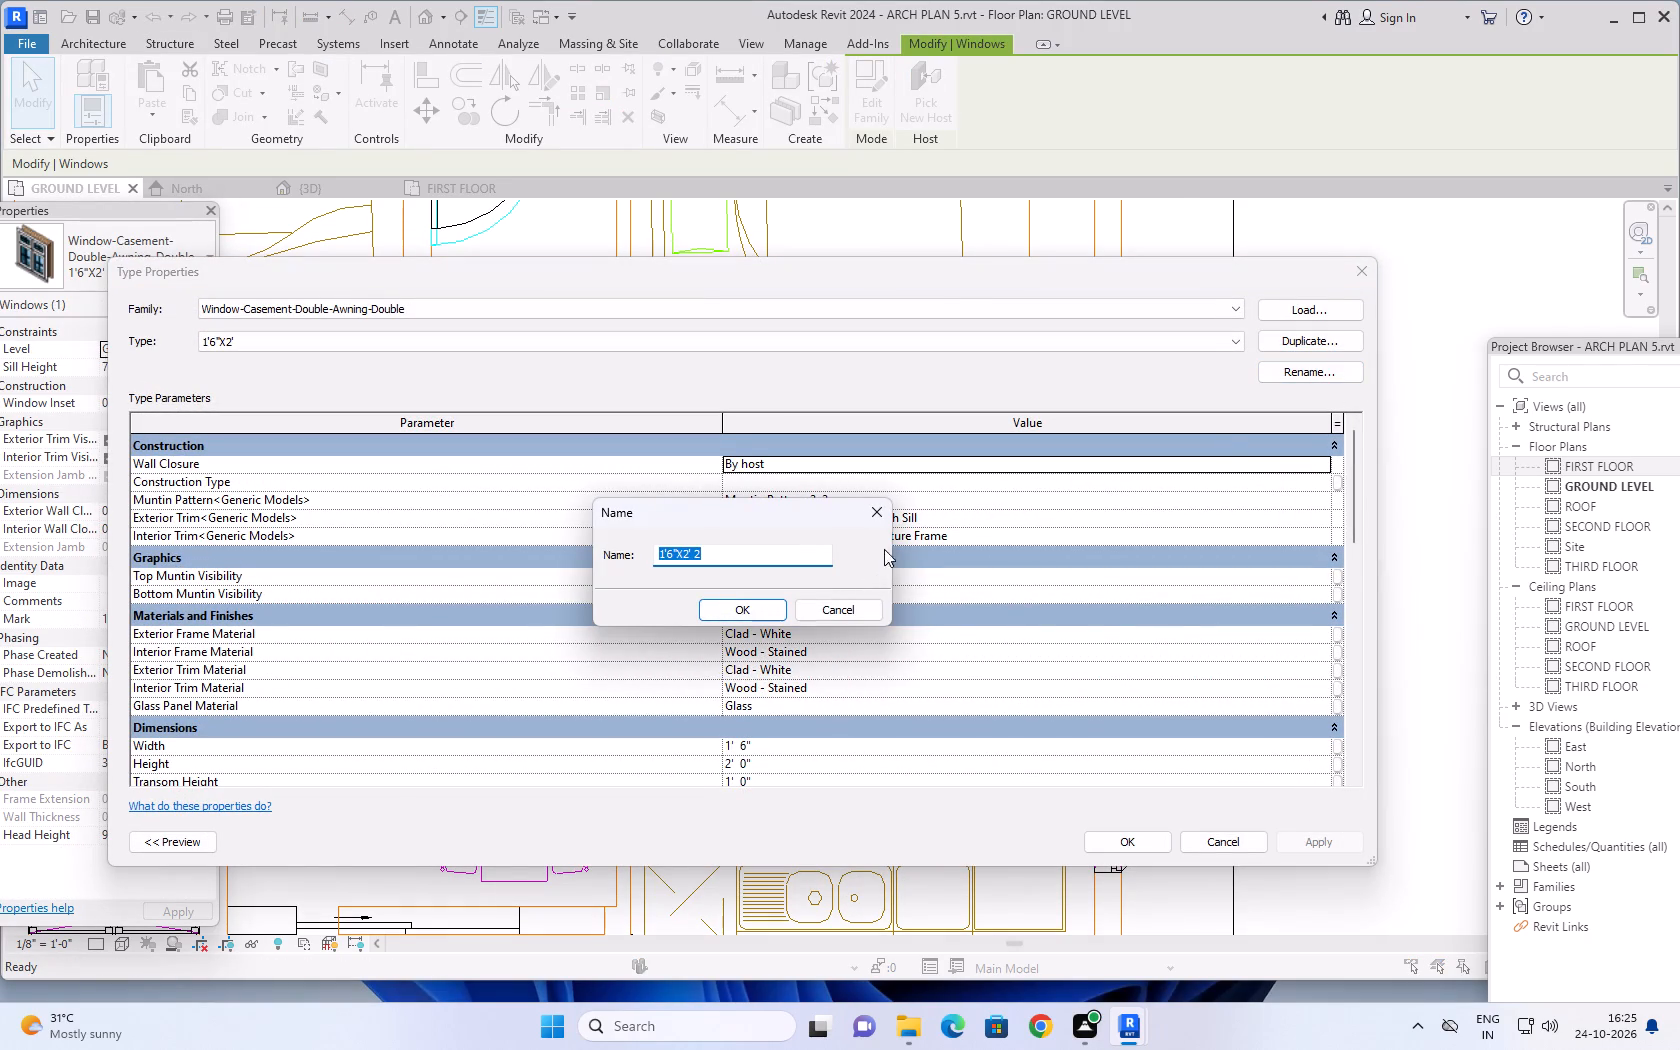
{"action": "left_click", "coordinate": [884, 513]}
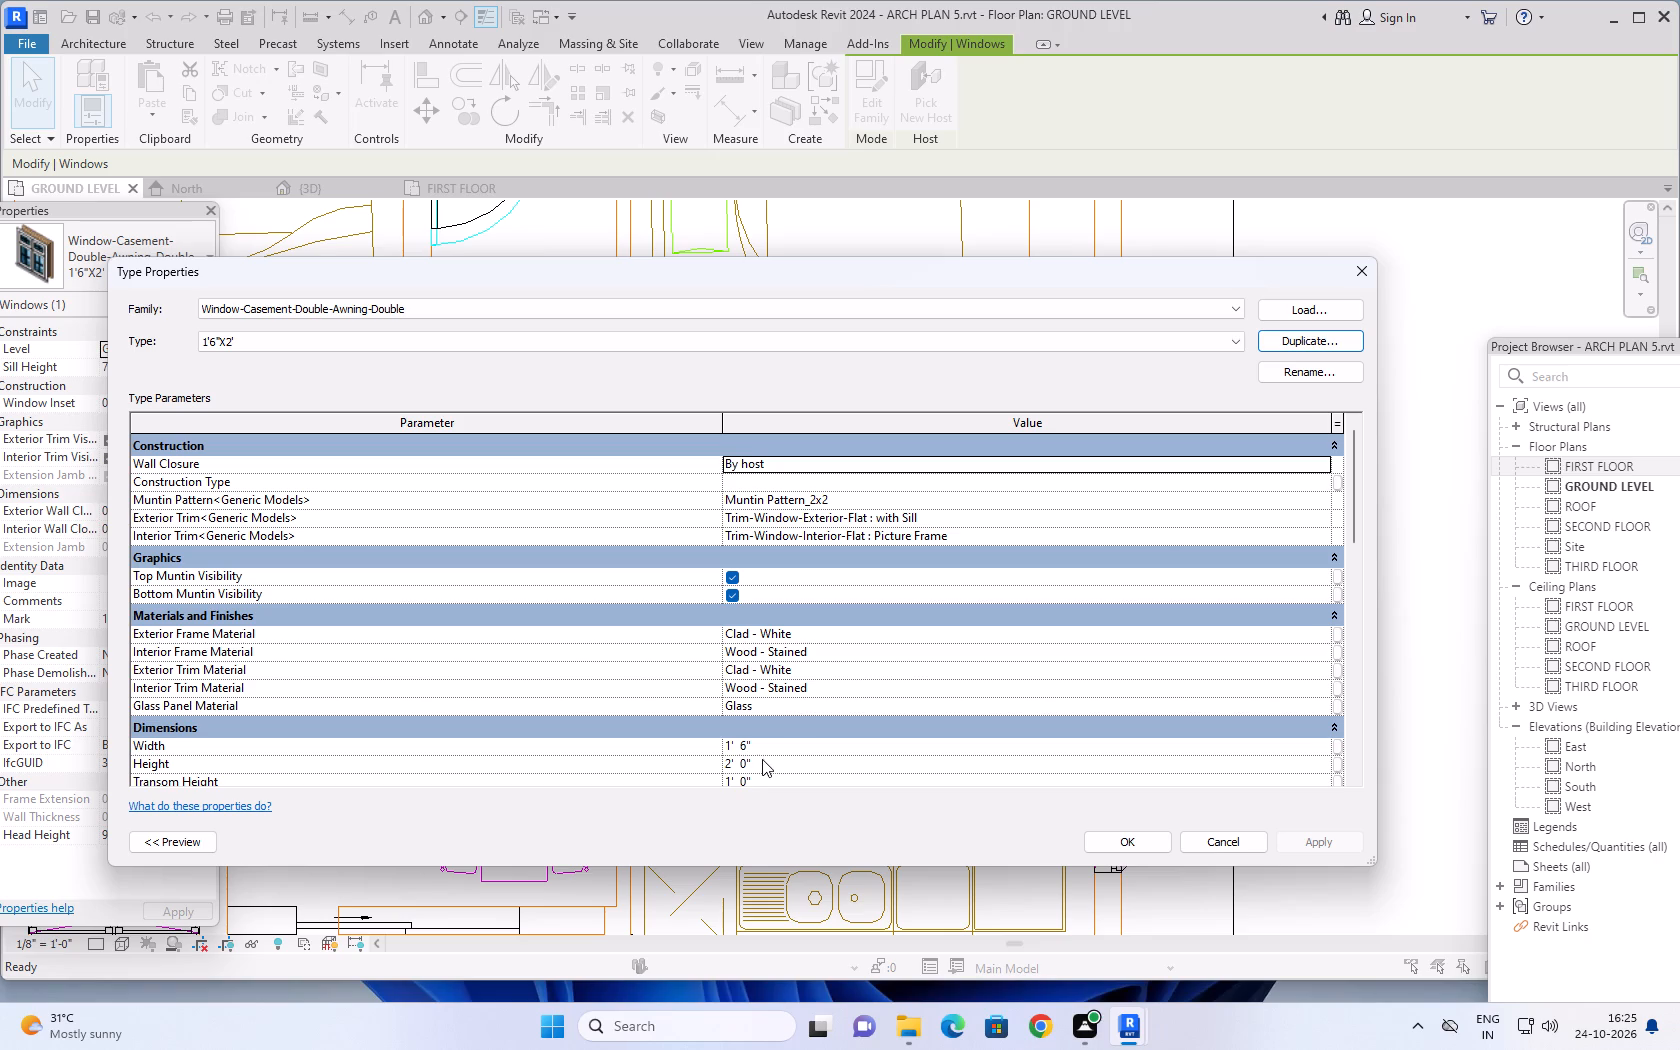
{"action": "left_click", "coordinate": [762, 761]}
{"action": "key", "text": "1"}
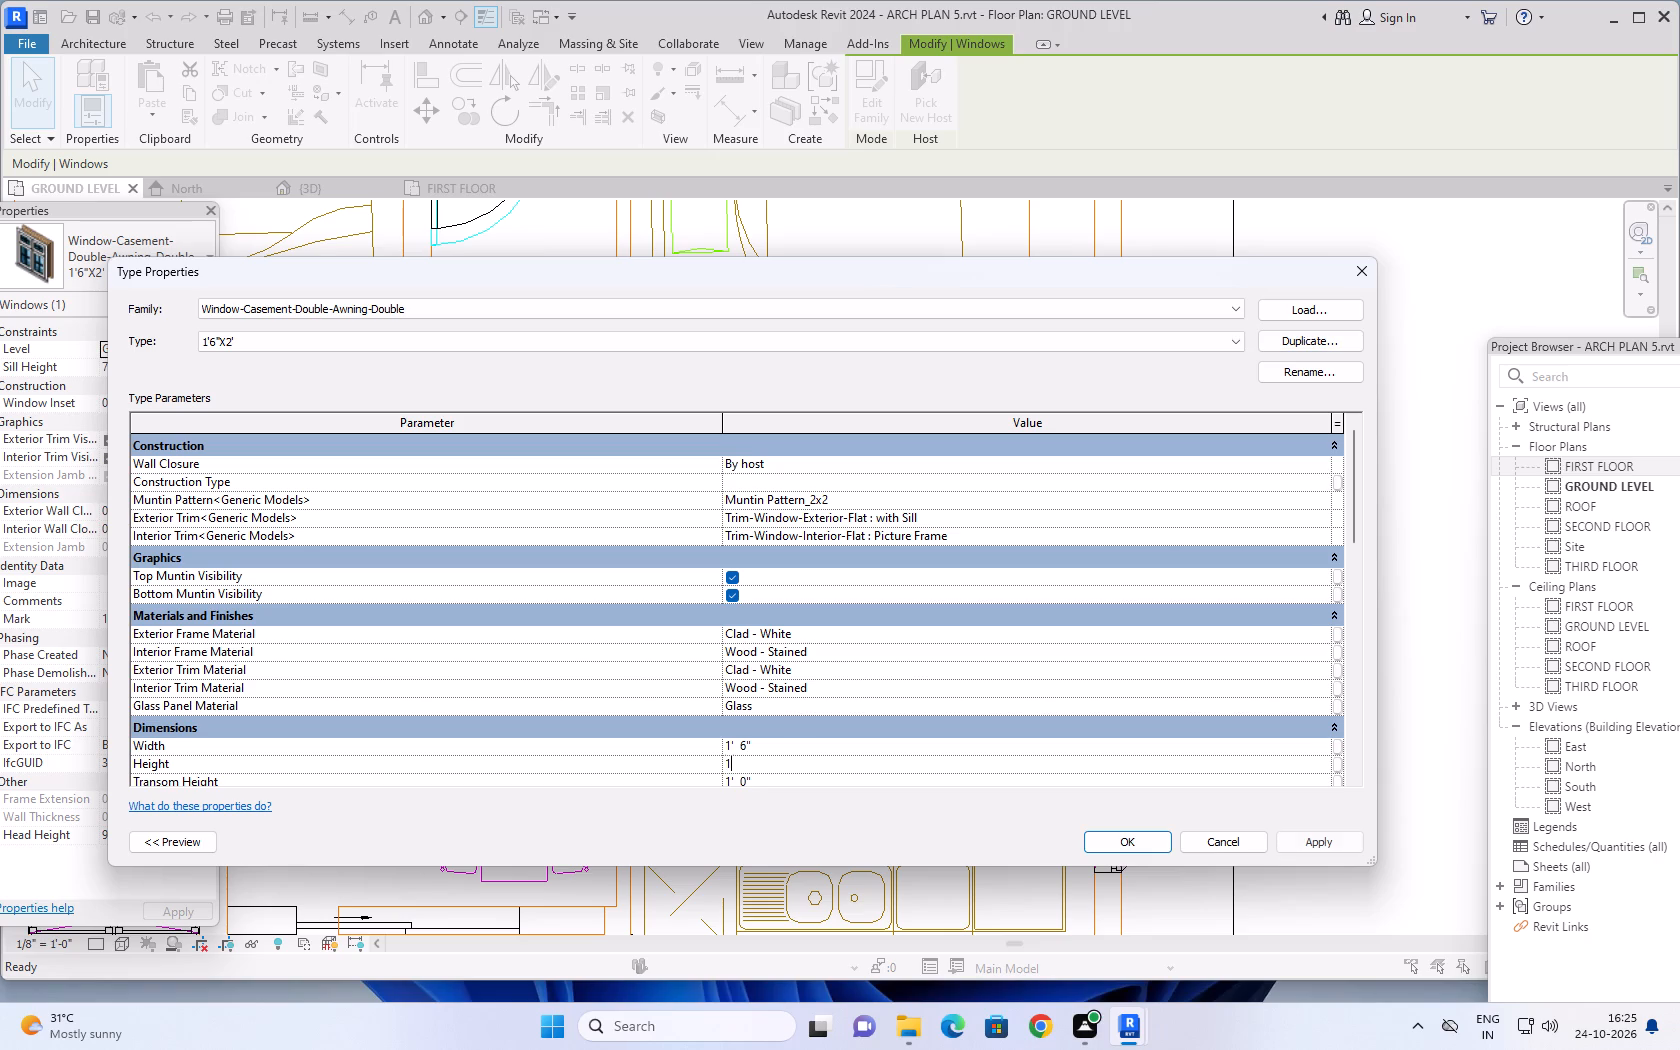
{"action": "type", "text": "'9"}
{"action": "key", "text": "shift+quotedbl"}
{"action": "left_click", "coordinate": [1365, 849]}
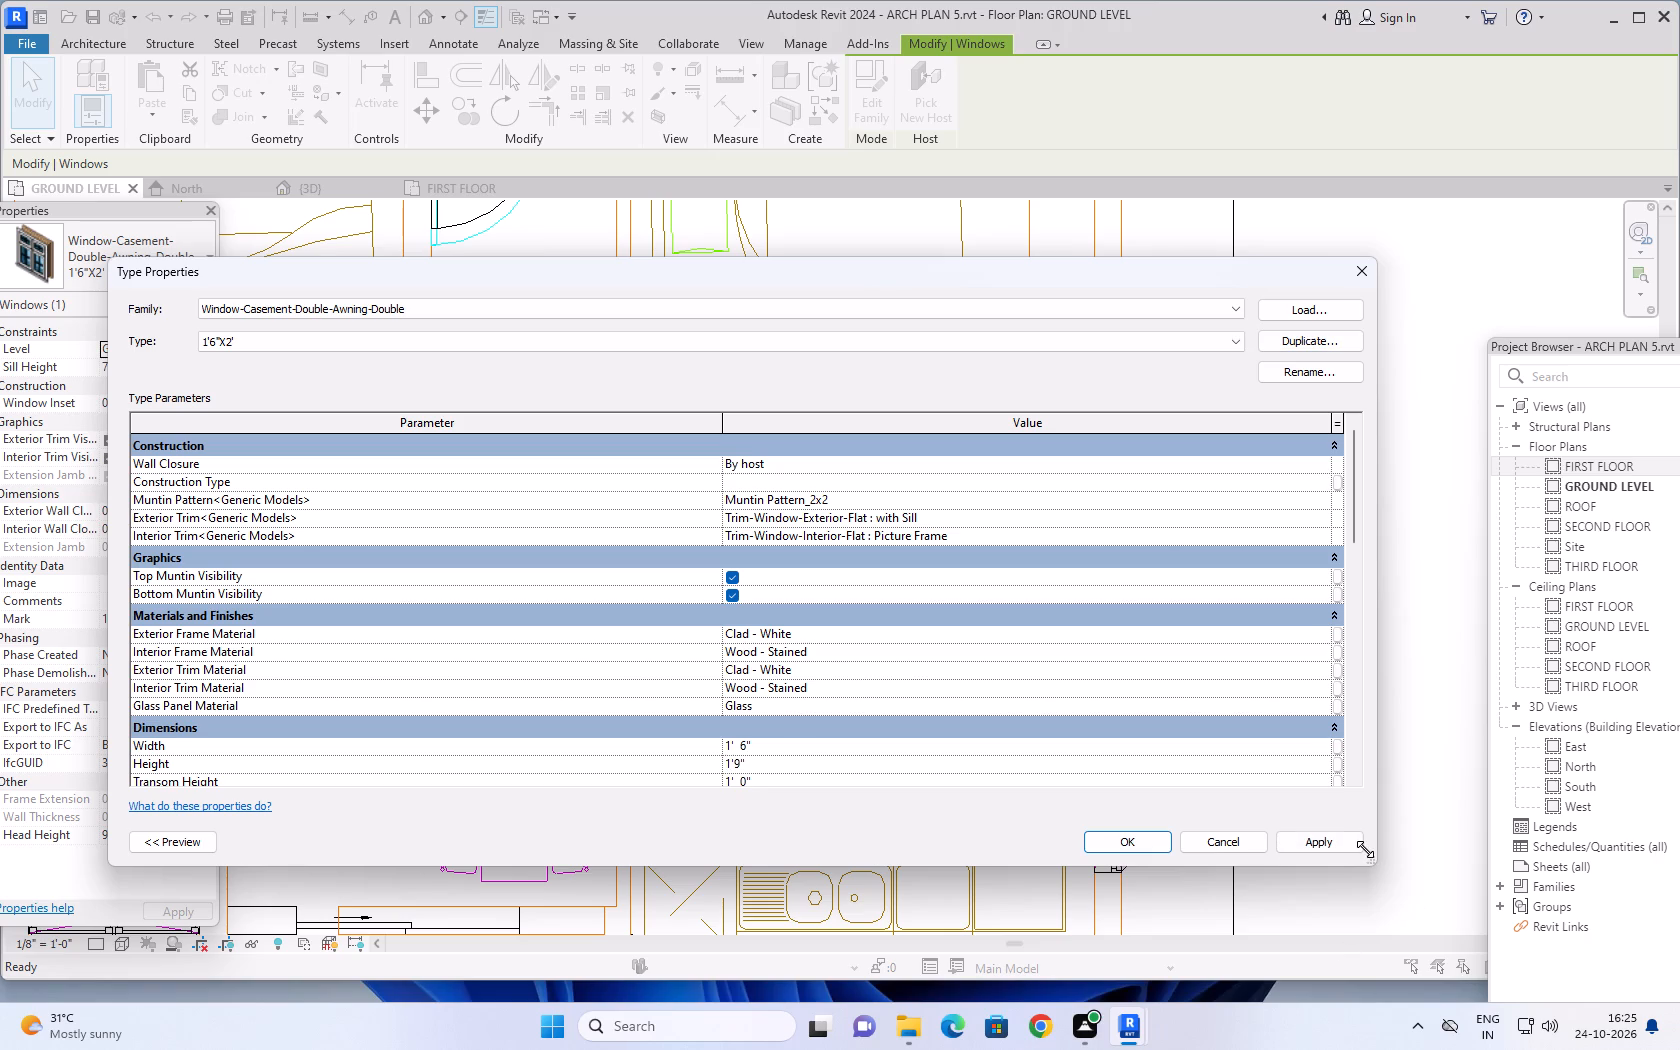
{"action": "left_click", "coordinate": [1355, 843]}
{"action": "left_click", "coordinate": [1138, 839]}
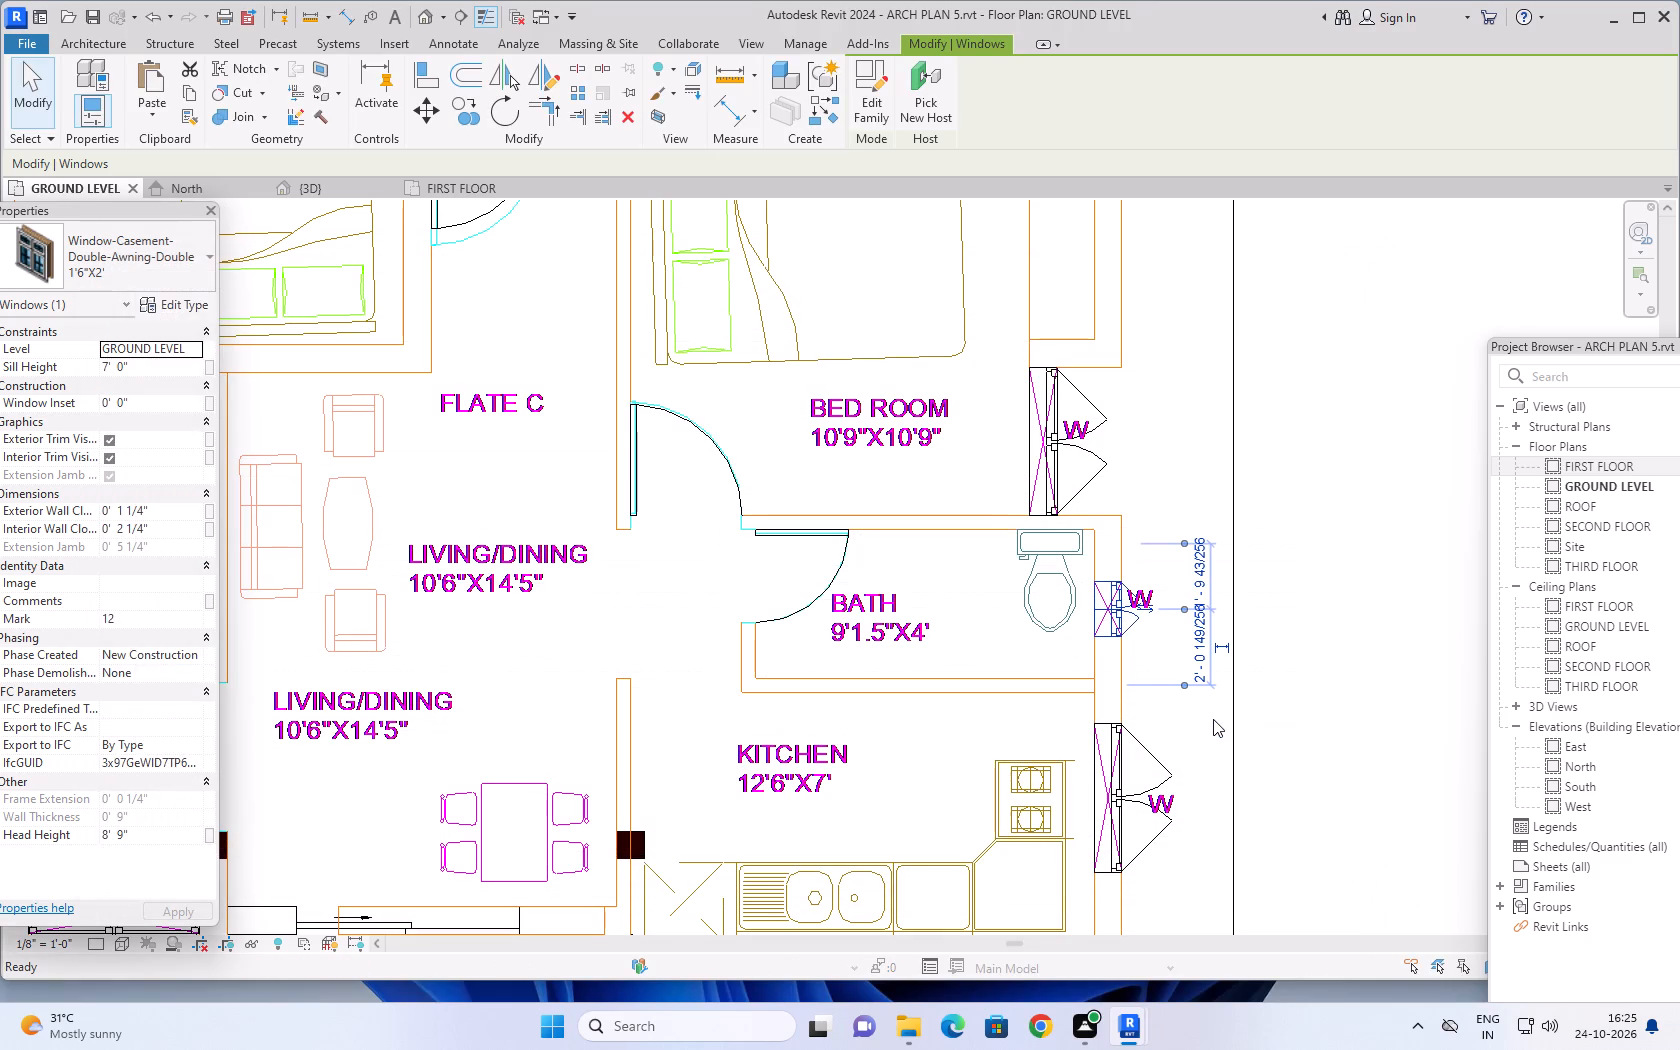
Switch to the 3D view and inspect the high-sill bath windows and the casement windows on the rear and kitchen-side exterior walls.
{"action": "scroll", "coordinate": [1297, 575], "scroll_direction": "down", "scroll_amount": 3}
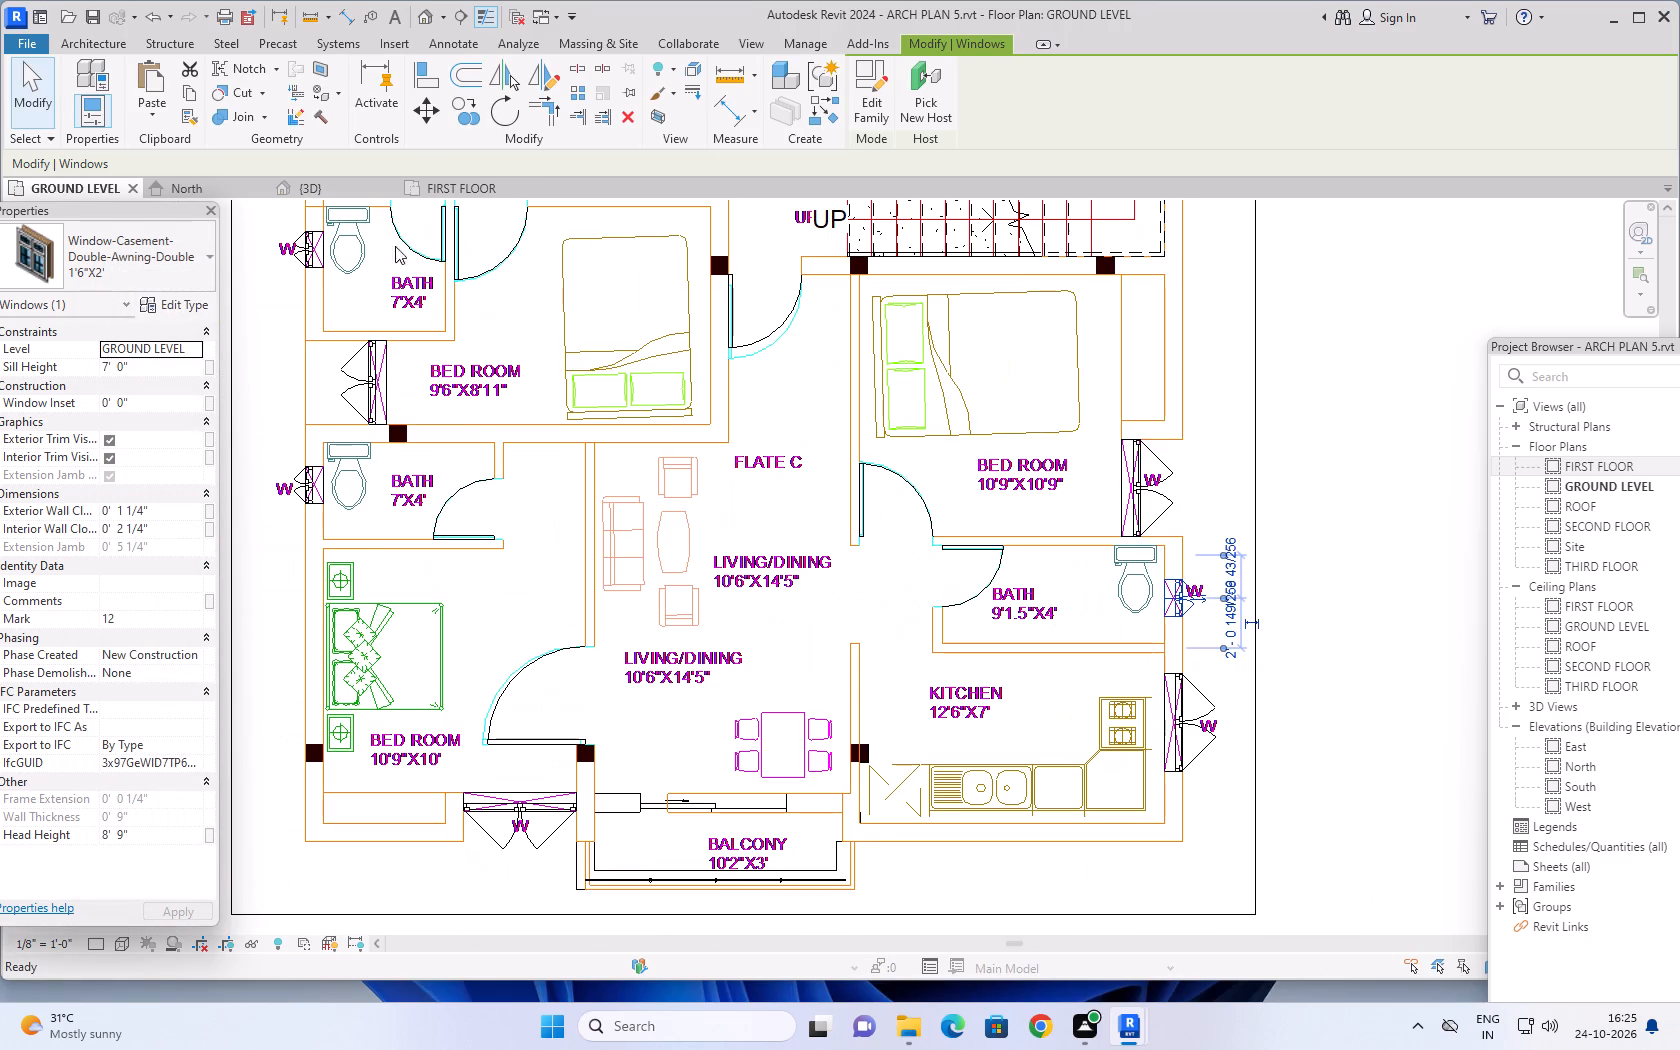
{"action": "left_click", "coordinate": [314, 185]}
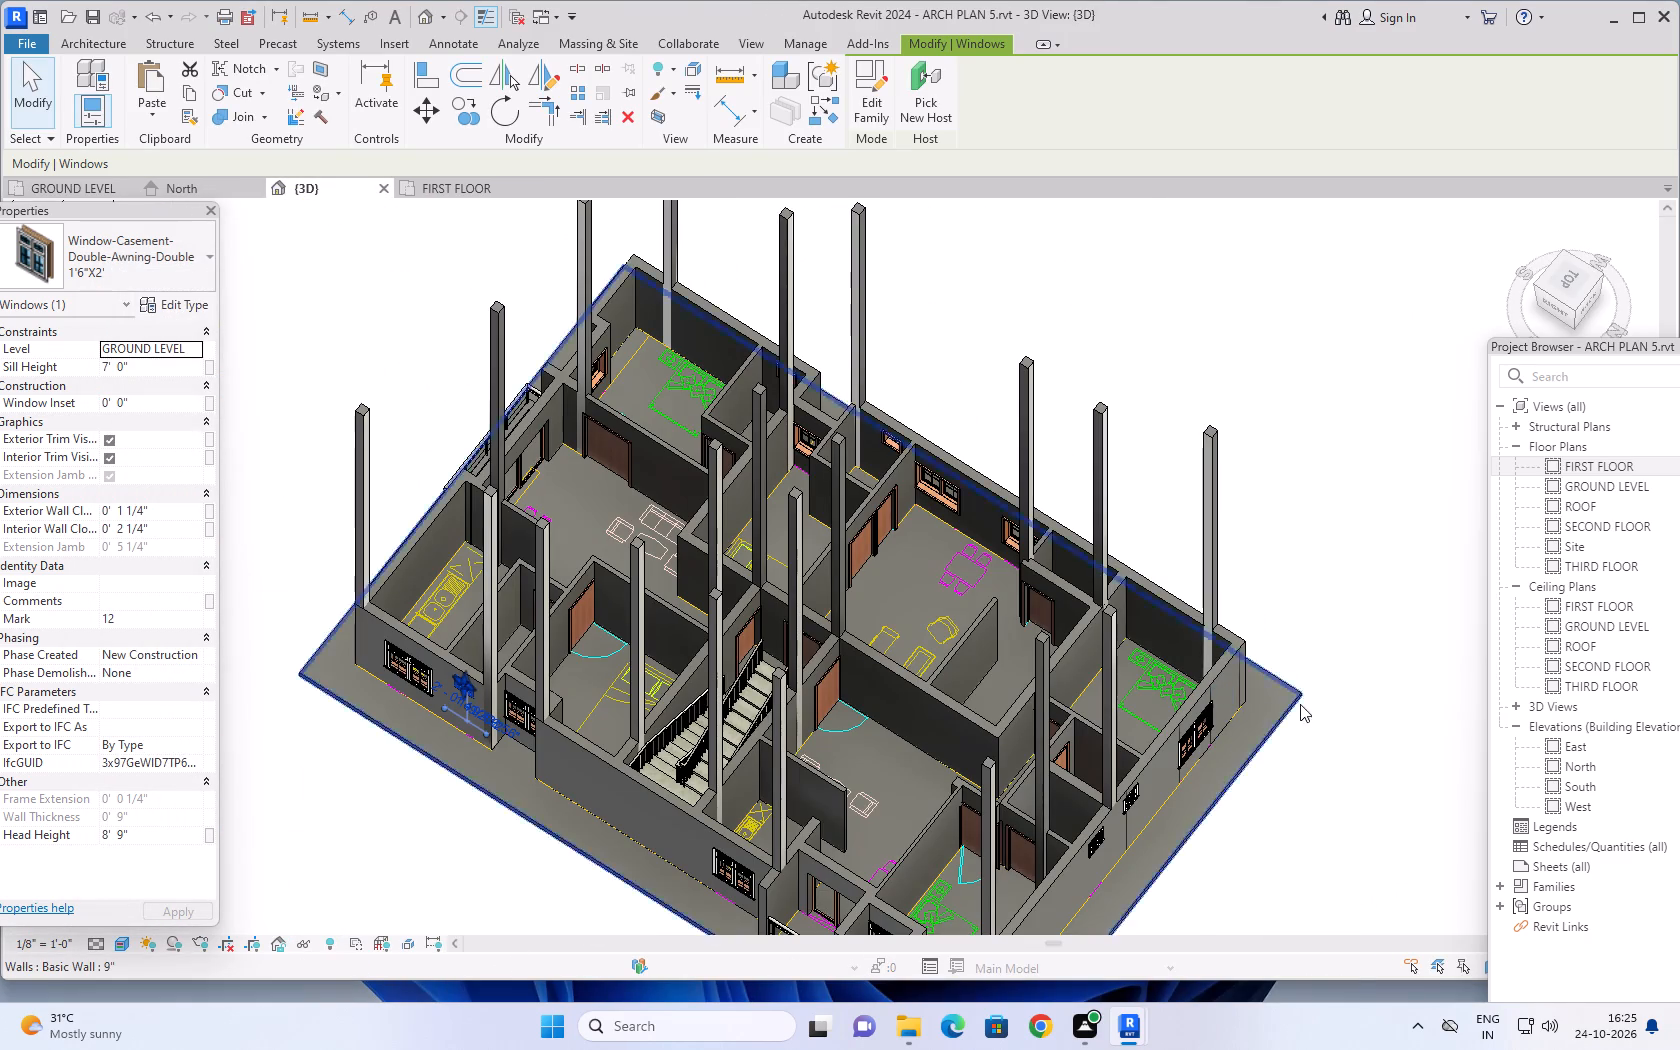
{"action": "middle_click_drag", "start_coordinate": [1326, 749], "coordinate": [1313, 567]}
{"action": "middle_click_drag", "start_coordinate": [1300, 660], "coordinate": [1123, 577], "text": "shift"}
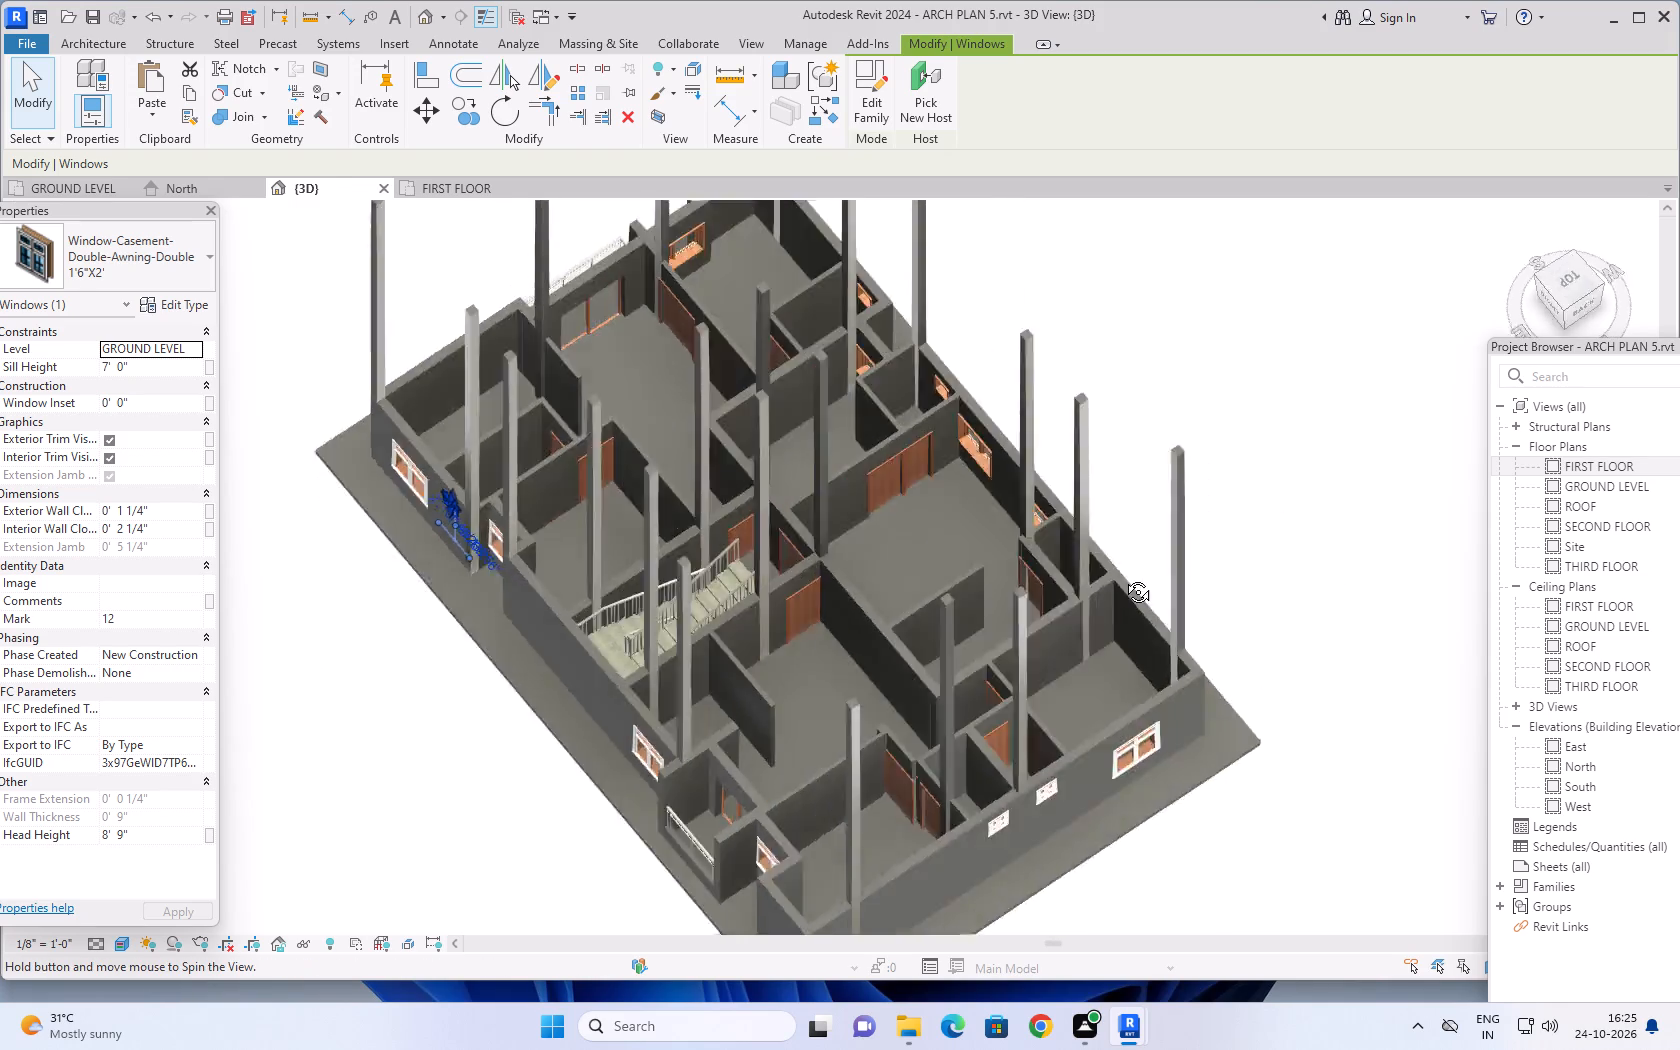
{"action": "middle_click_drag", "start_coordinate": [1123, 577], "coordinate": [1110, 439], "text": "shift"}
{"action": "middle_click_drag", "start_coordinate": [1172, 652], "coordinate": [1334, 397]}
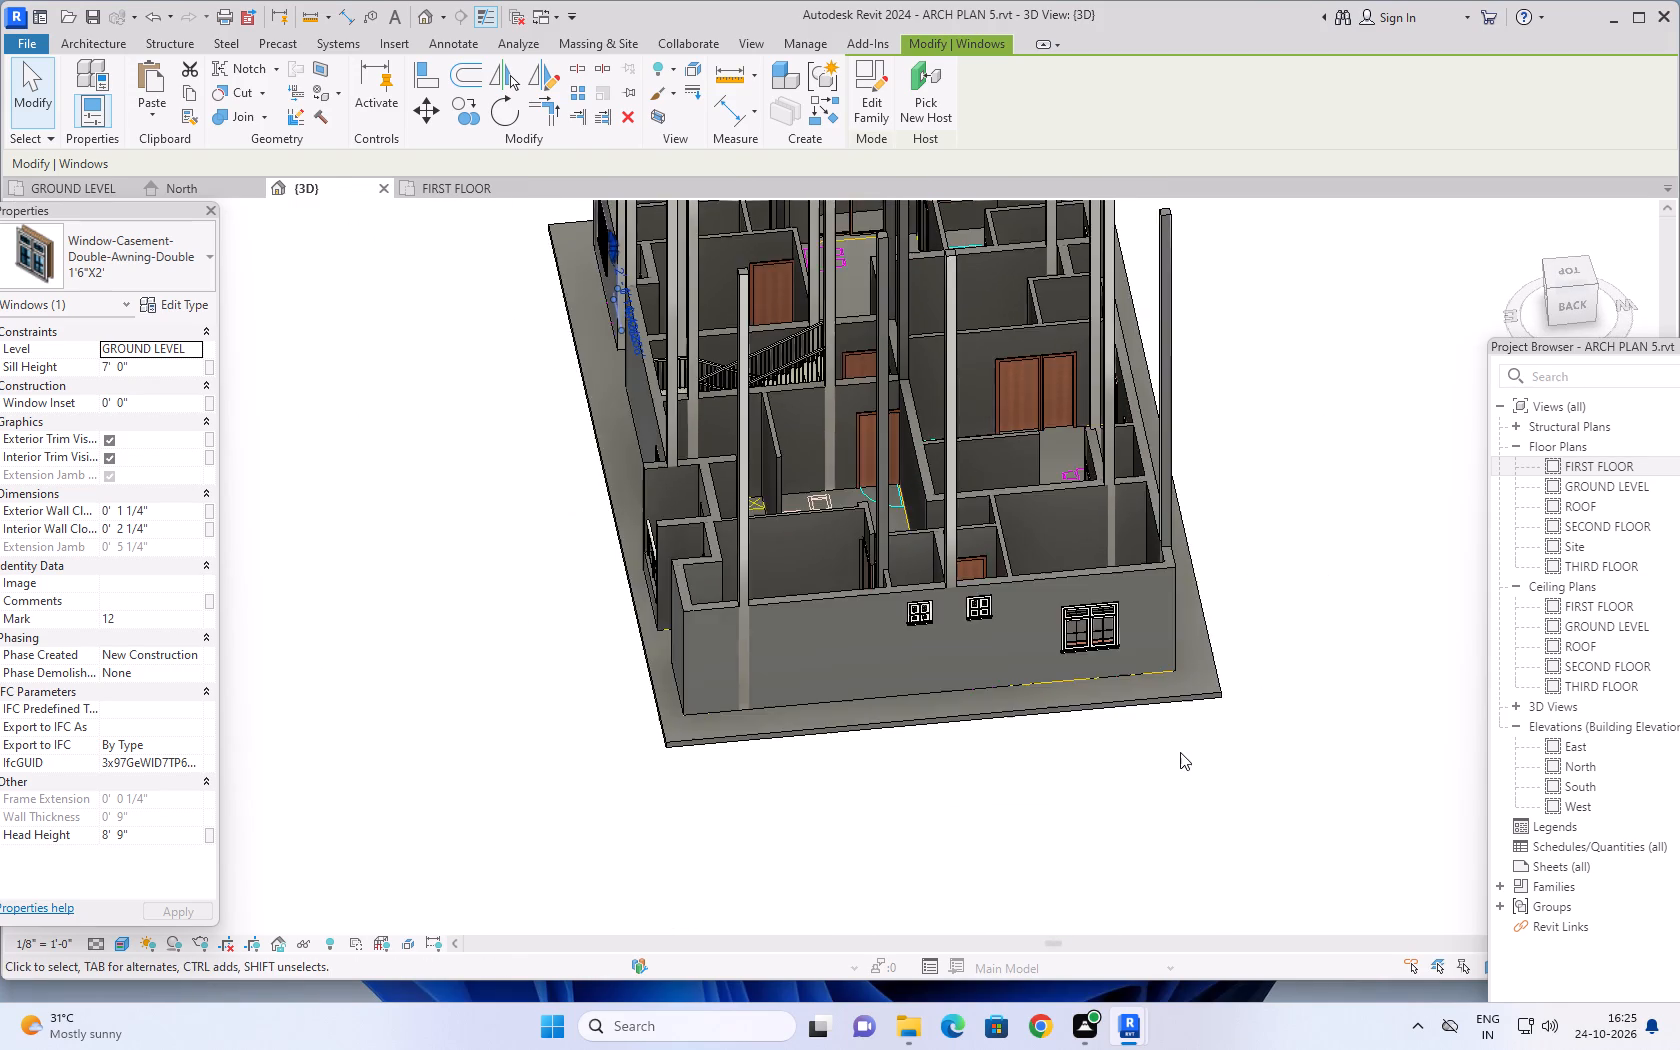
{"action": "middle_click_drag", "start_coordinate": [1173, 754], "coordinate": [1229, 534], "text": "shift"}
{"action": "middle_click_drag", "start_coordinate": [1202, 557], "coordinate": [1162, 742]}
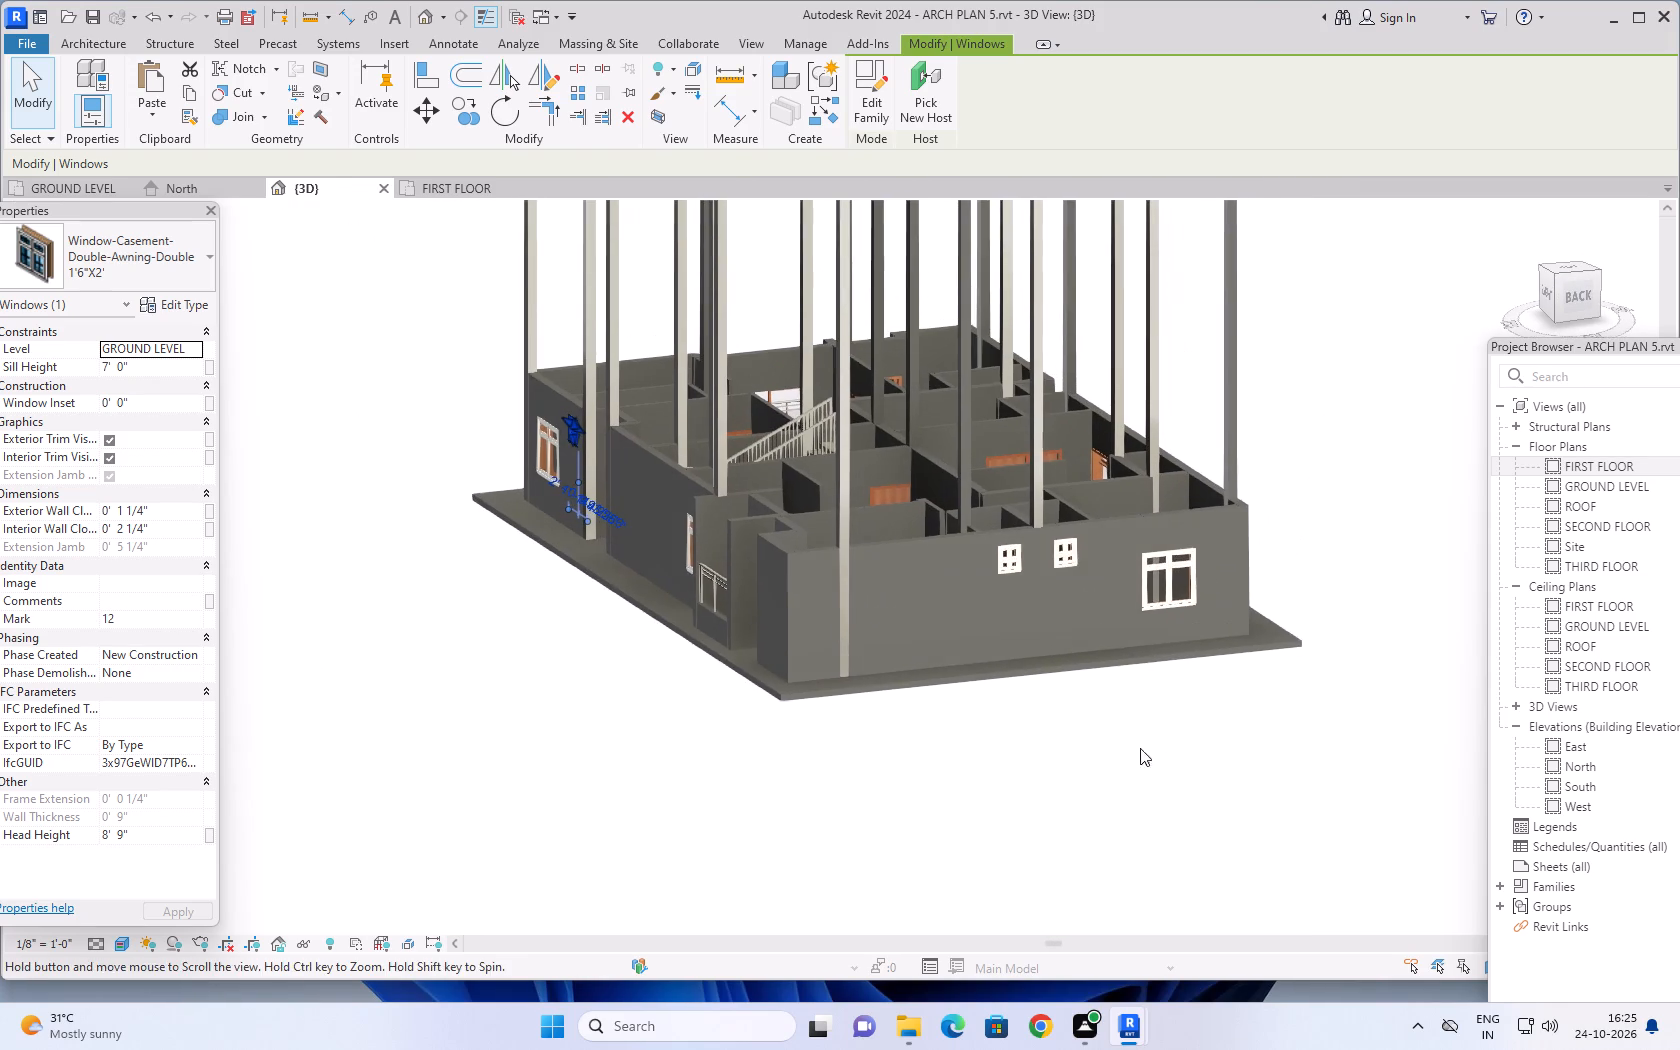
{"action": "middle_click_drag", "start_coordinate": [1098, 745], "coordinate": [1321, 758]}
{"action": "middle_click_drag", "start_coordinate": [856, 717], "coordinate": [845, 818]}
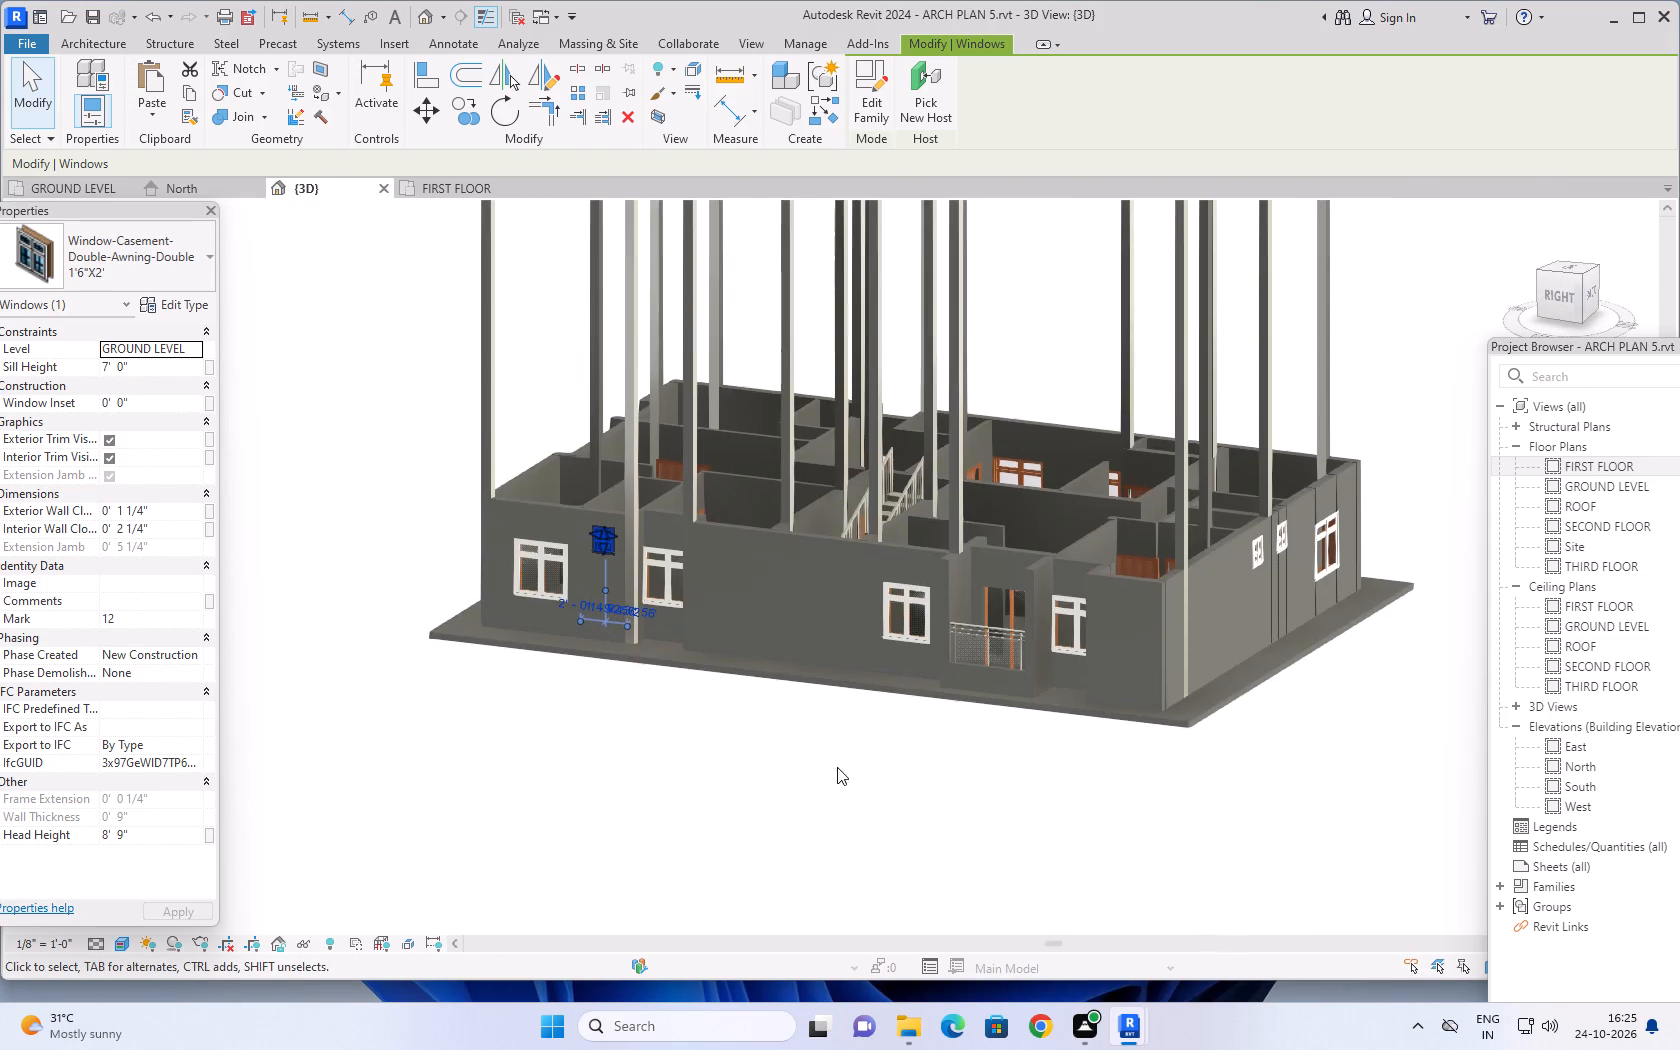
{"action": "middle_click_drag", "start_coordinate": [840, 766], "coordinate": [1118, 748]}
{"action": "left_click", "coordinate": [712, 724]}
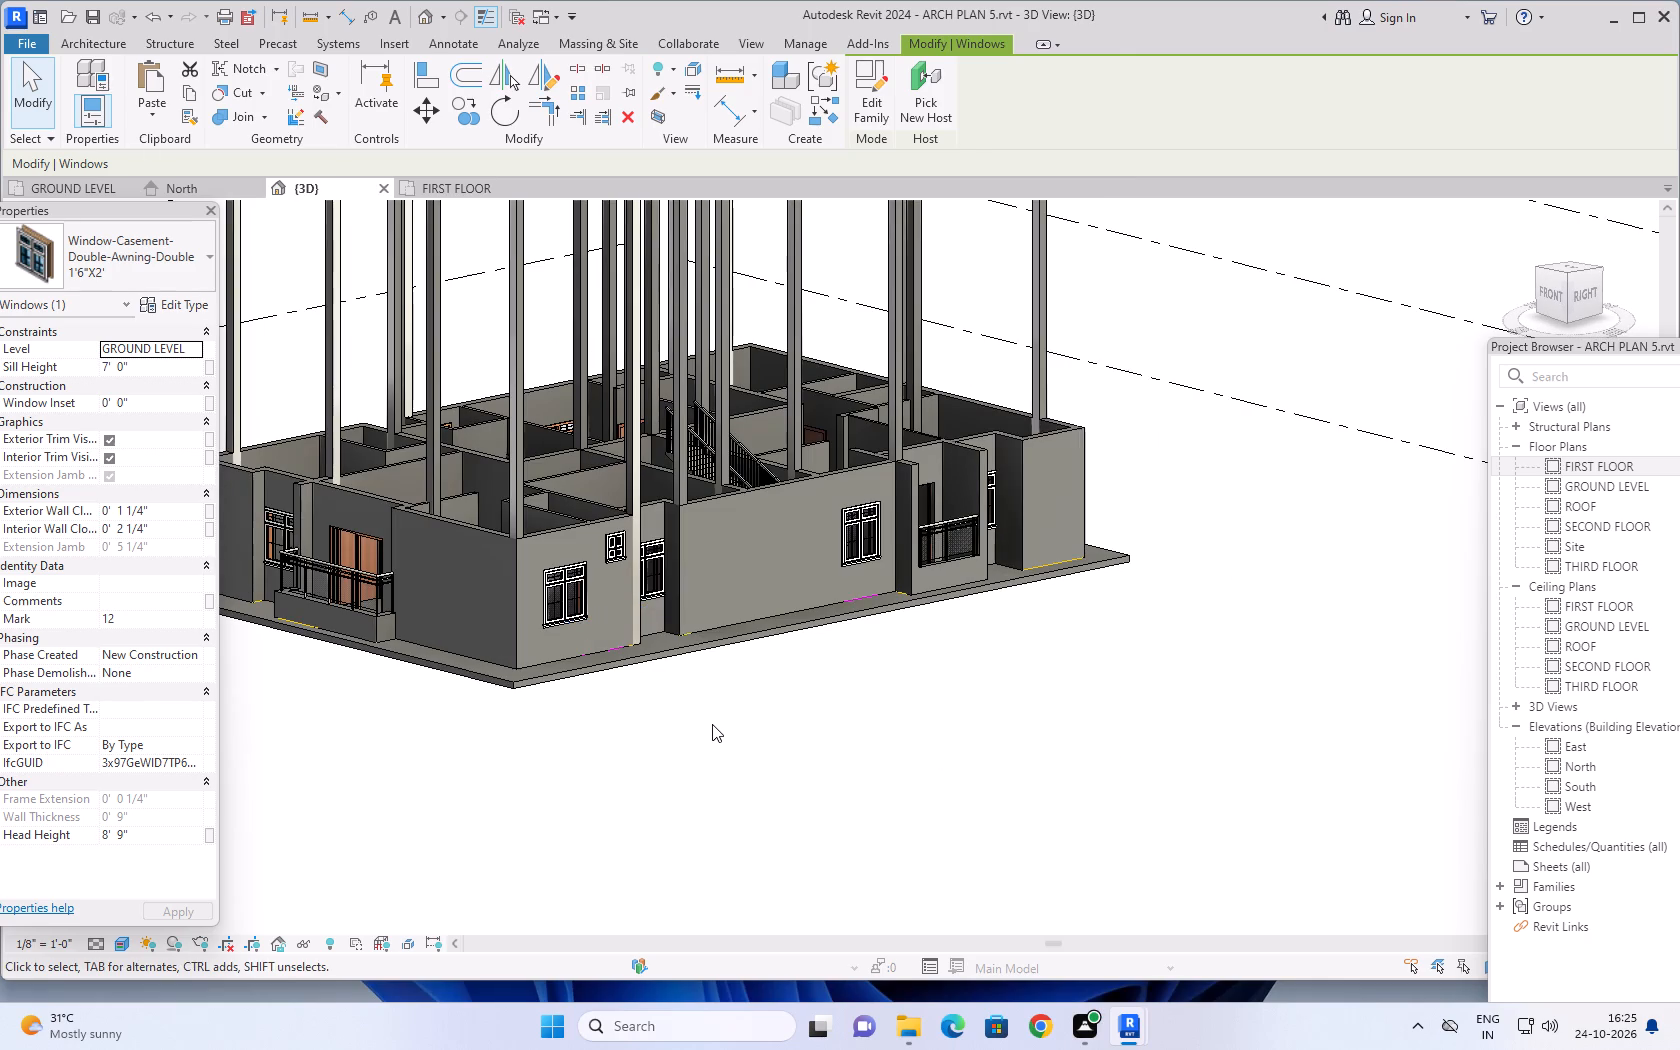
{"action": "scroll", "coordinate": [682, 713], "scroll_direction": "up", "scroll_amount": 5}
{"action": "middle_click_drag", "start_coordinate": [741, 688], "coordinate": [883, 747]}
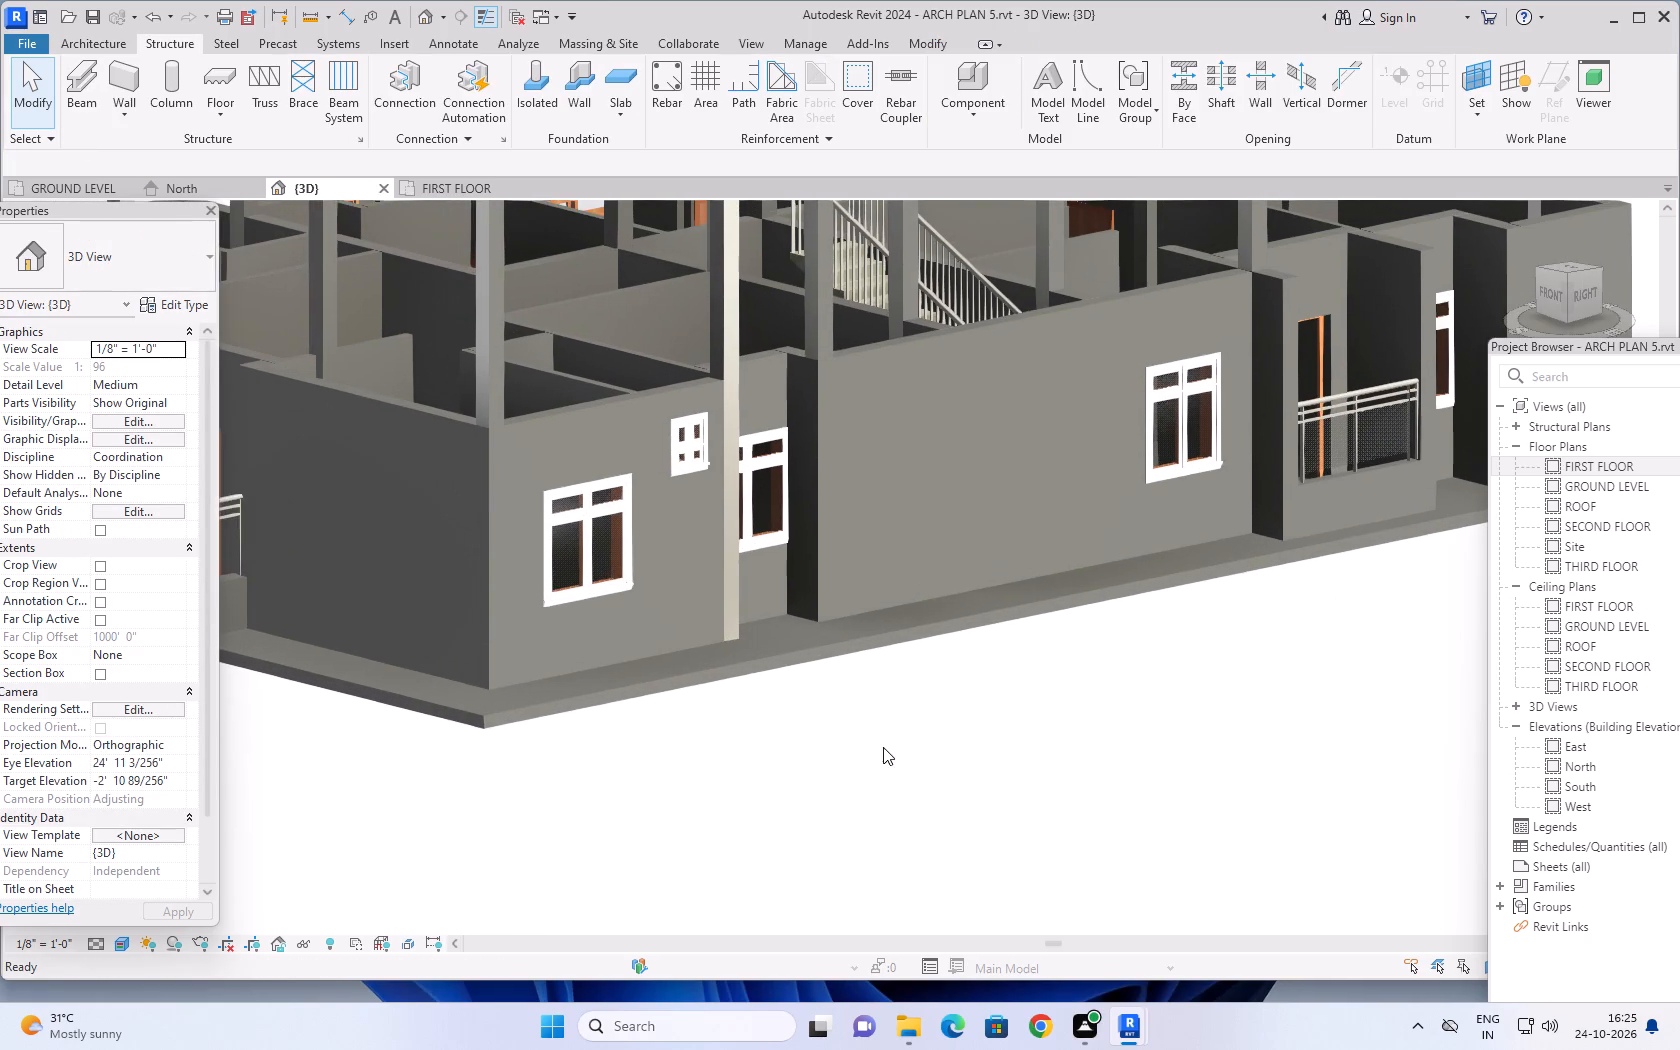
{"action": "middle_click_drag", "start_coordinate": [1033, 785], "coordinate": [891, 787], "text": "shift"}
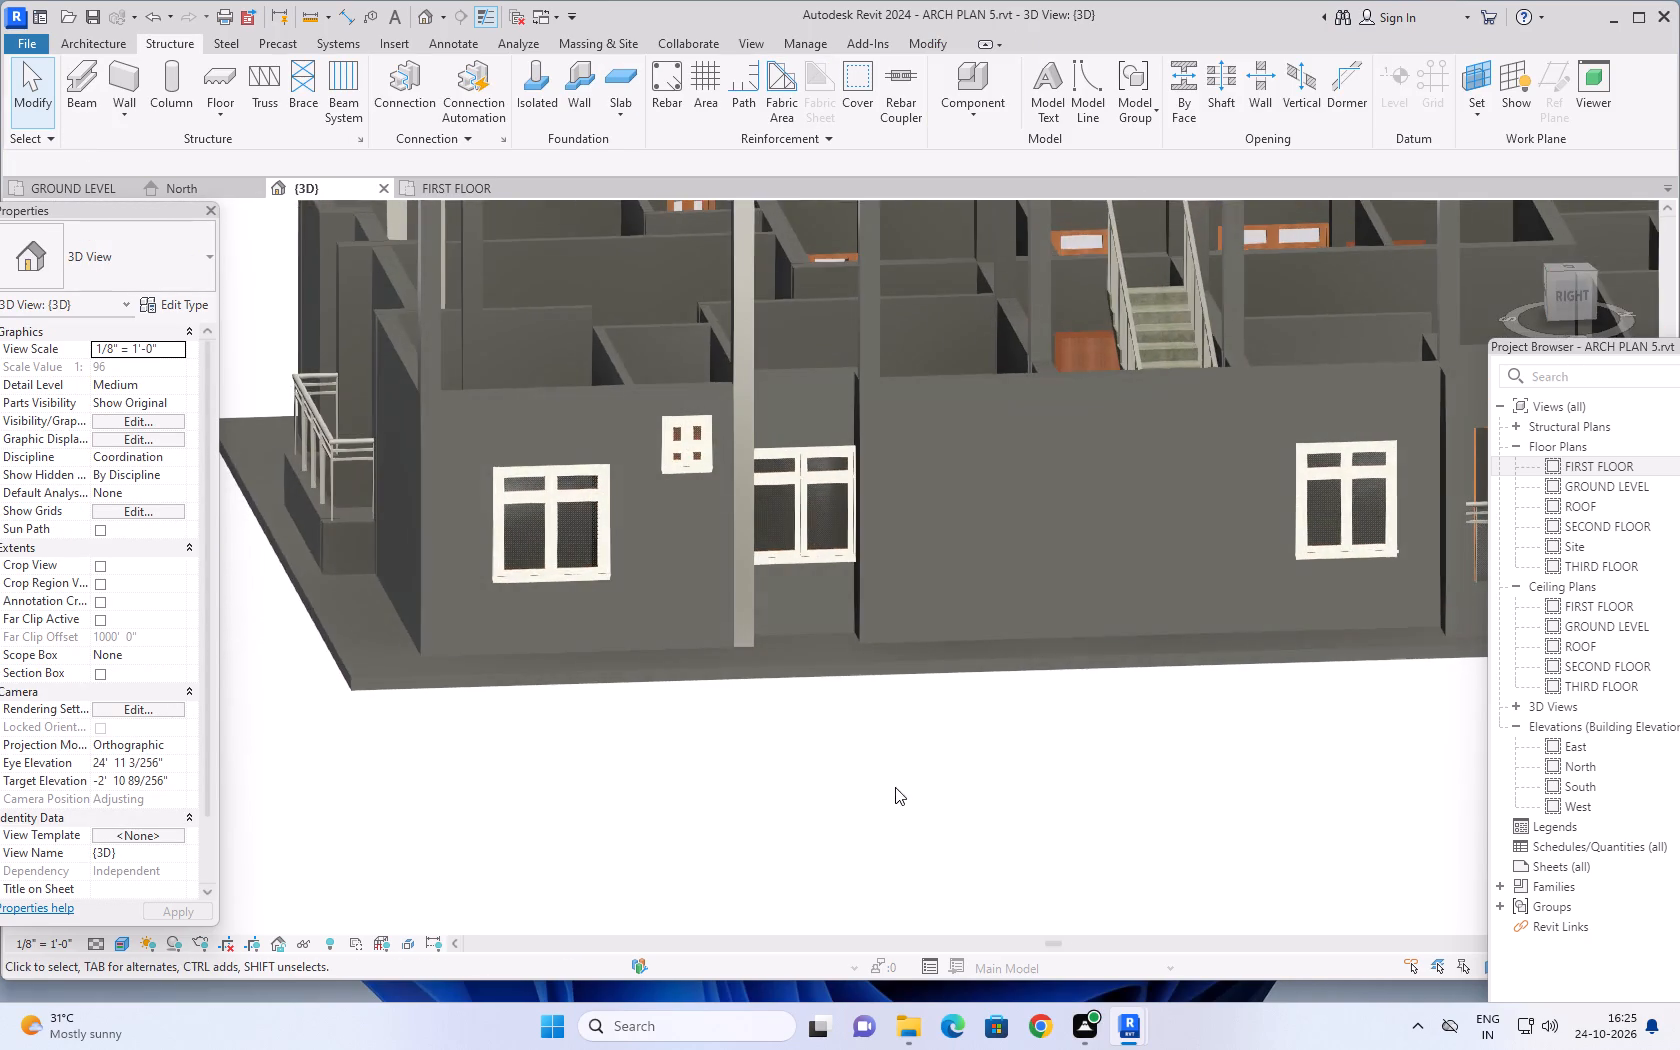
{"action": "scroll", "coordinate": [947, 799], "scroll_direction": "down", "scroll_amount": 5}
Examine the whole 3D model from the remaining sides and from above, checking the windows, balconies, columns and room layout.
{"action": "middle_click_drag", "start_coordinate": [1108, 831], "coordinate": [825, 683]}
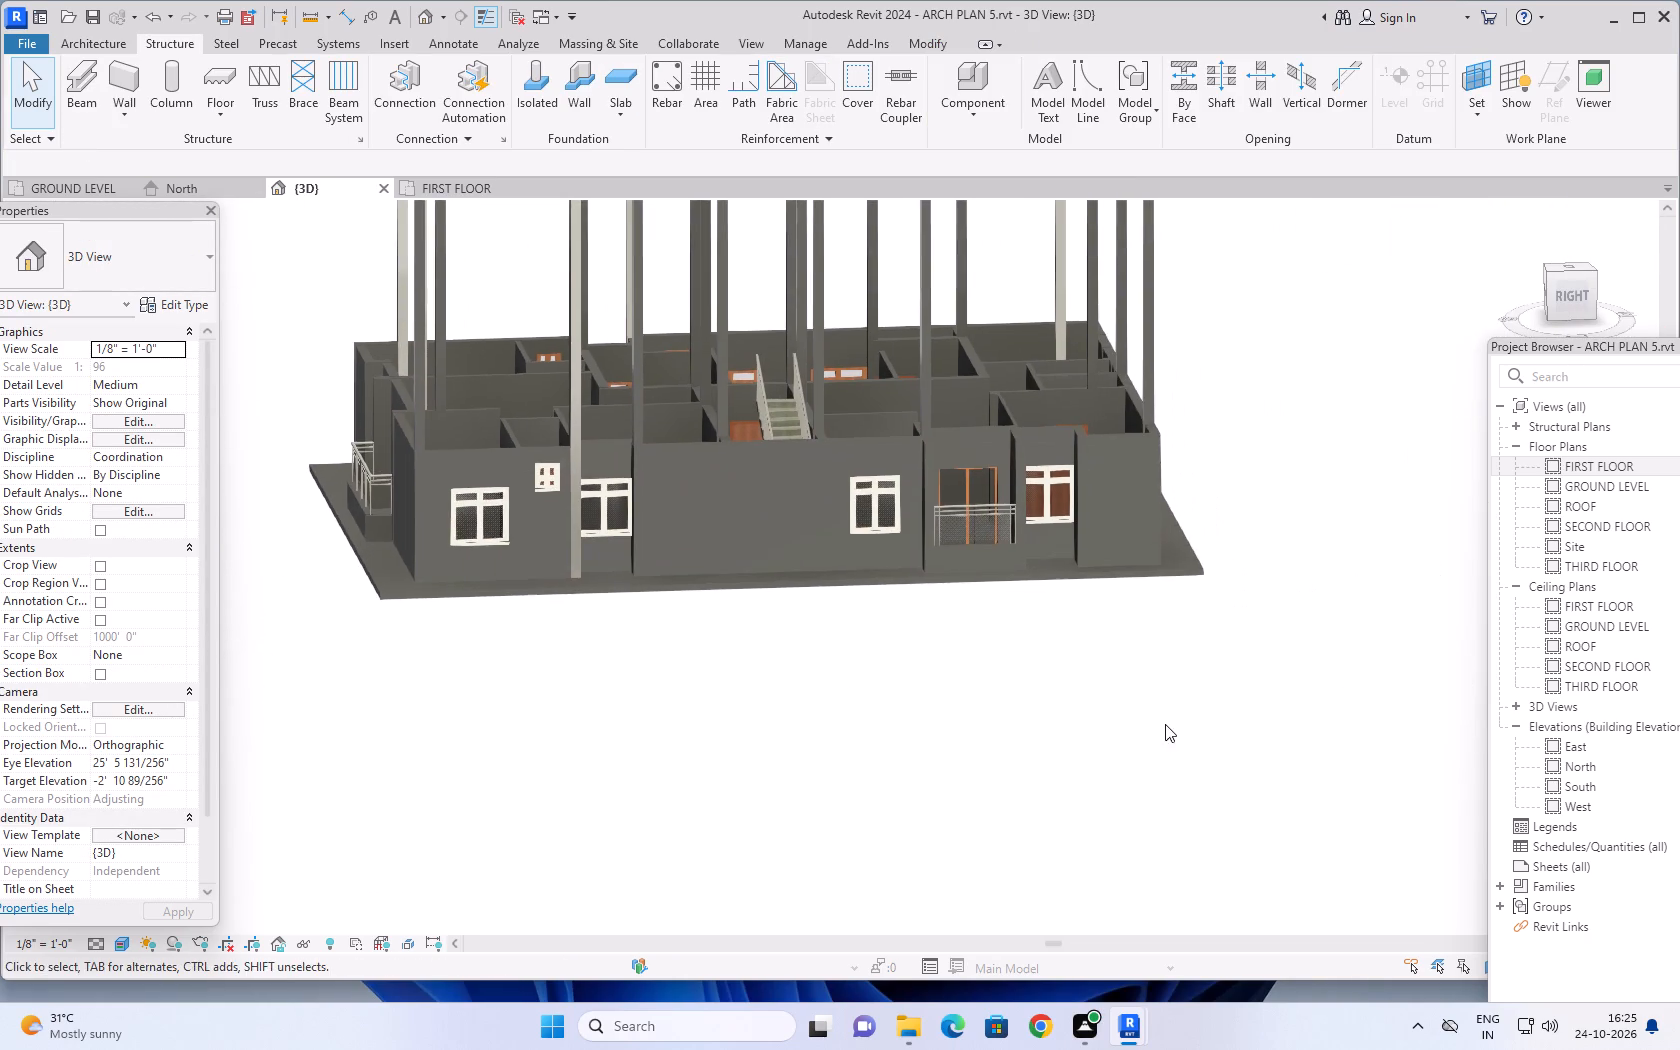
{"action": "middle_click_drag", "start_coordinate": [1166, 727], "coordinate": [959, 740], "text": "shift"}
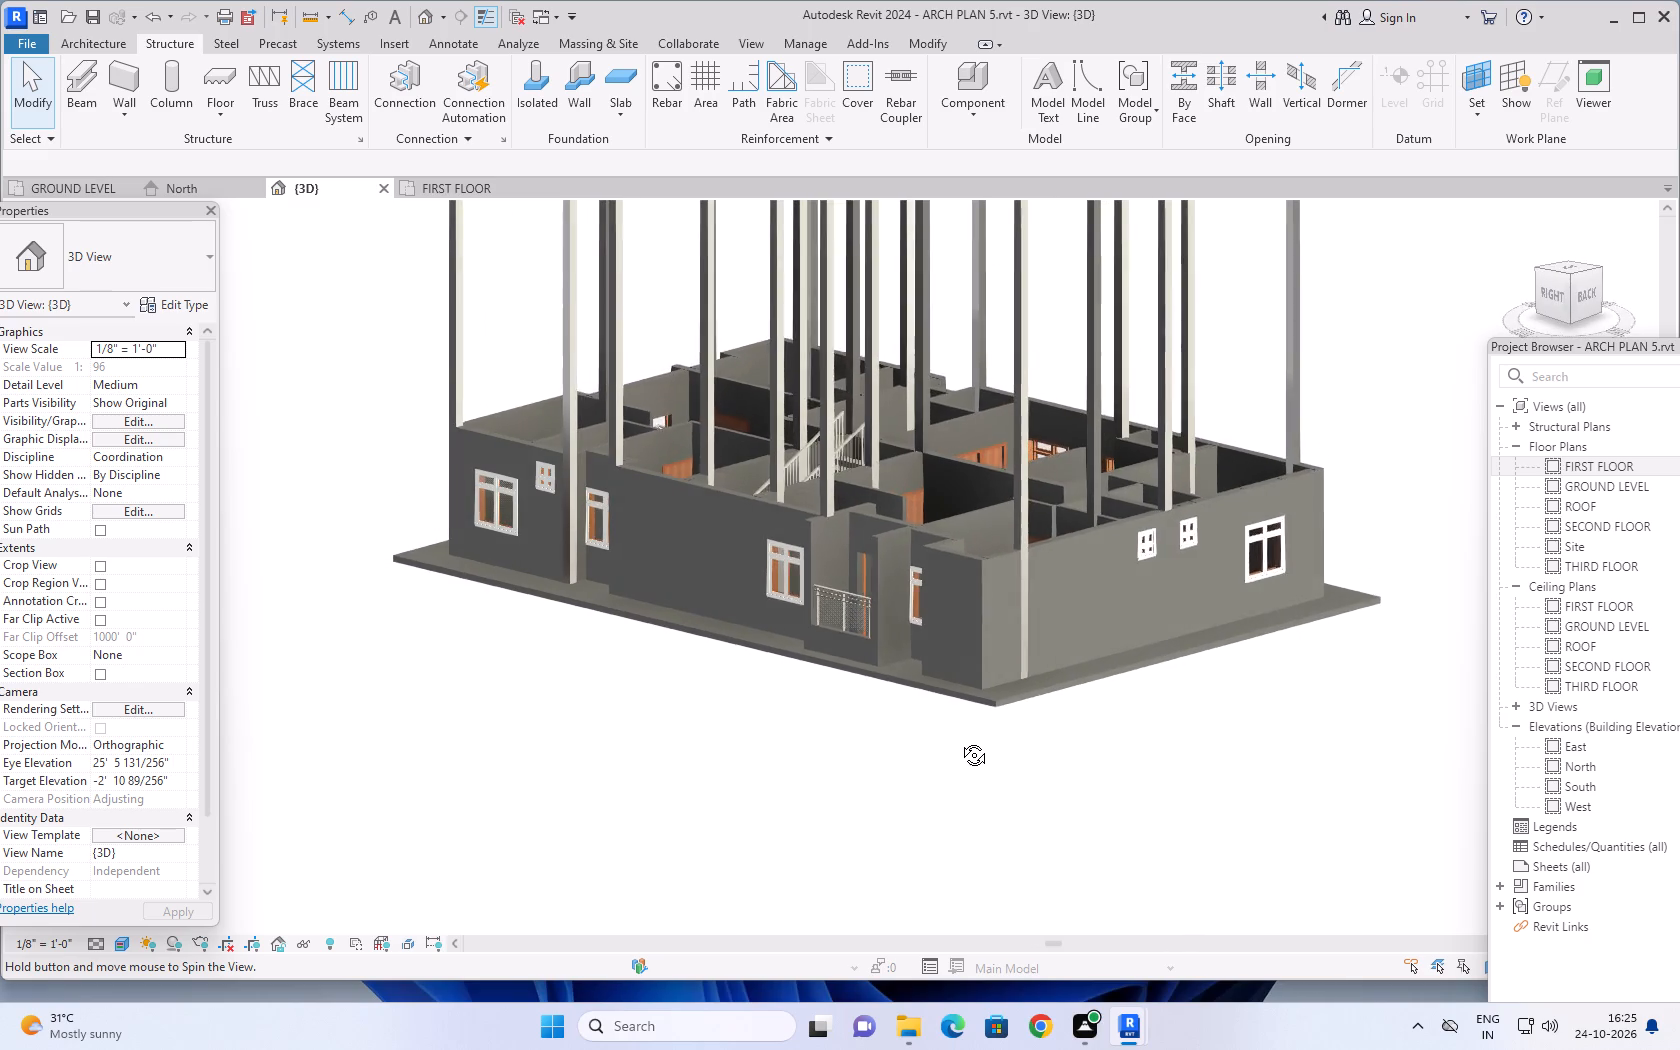
{"action": "middle_click_drag", "start_coordinate": [959, 740], "coordinate": [1357, 712], "text": "shift"}
{"action": "middle_click_drag", "start_coordinate": [728, 745], "coordinate": [1134, 724], "text": "shift"}
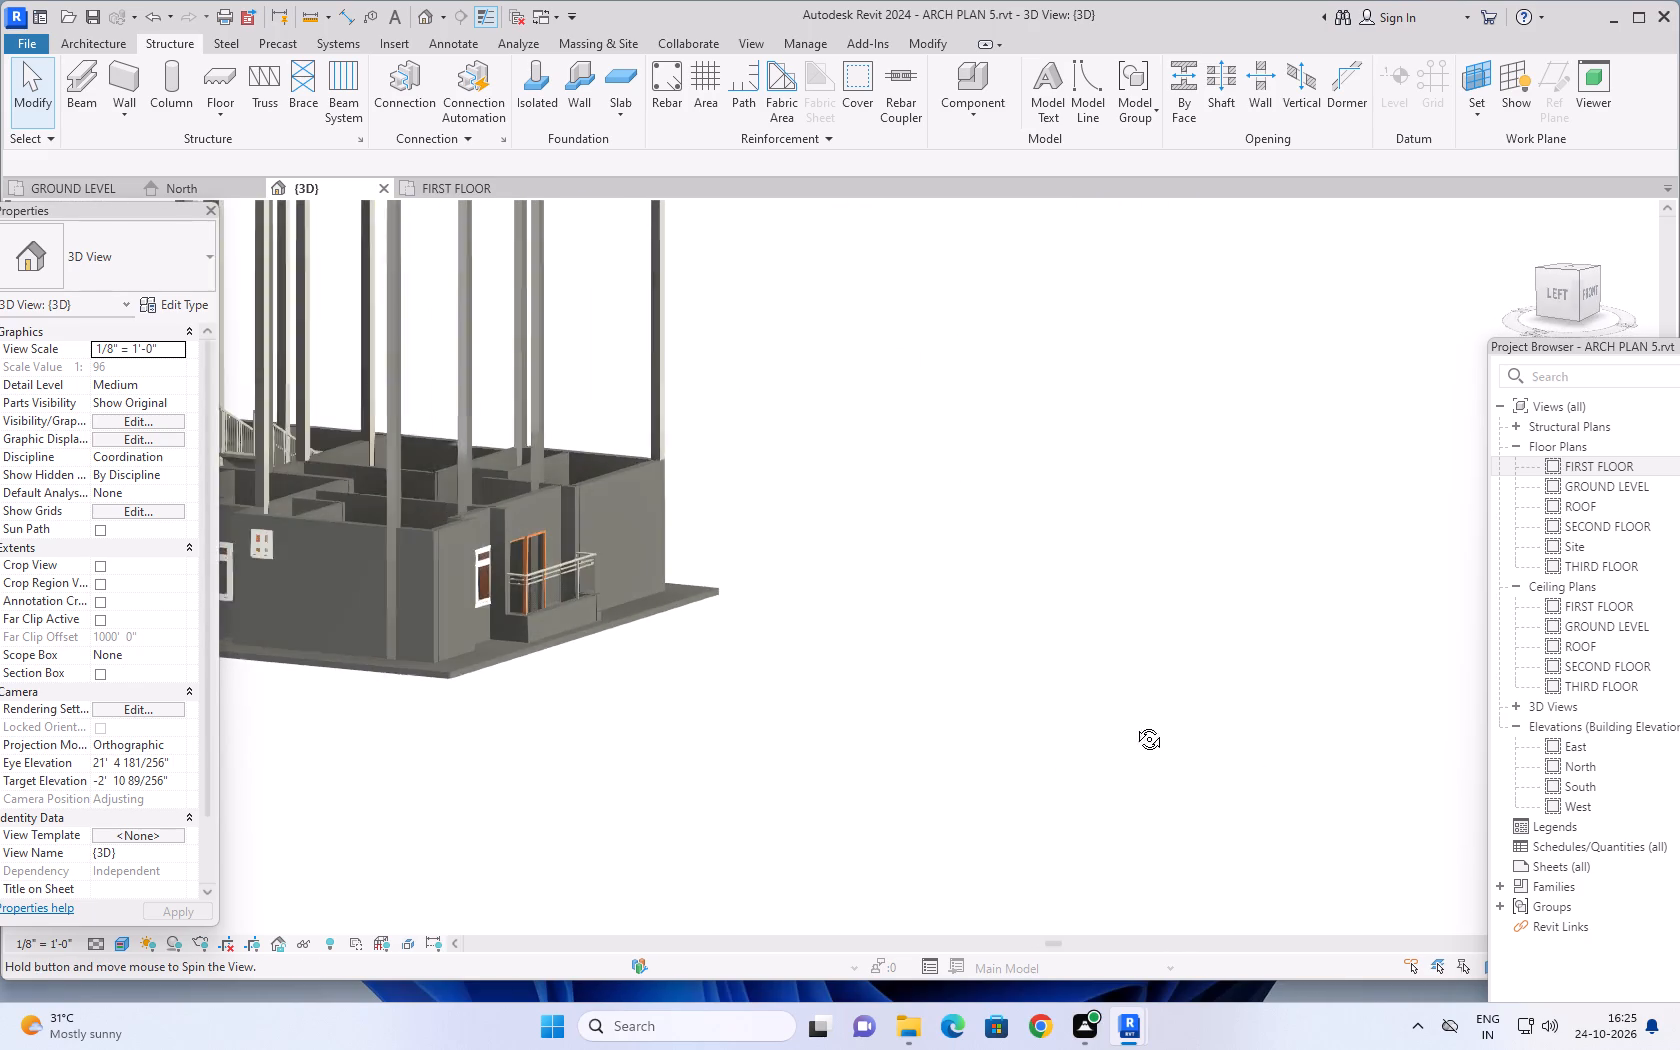
{"action": "middle_click_drag", "start_coordinate": [1134, 724], "coordinate": [1136, 723], "text": "shift"}
{"action": "middle_click", "coordinate": [1142, 722], "text": "shift"}
{"action": "middle_click", "coordinate": [1142, 722]}
{"action": "middle_click_drag", "start_coordinate": [697, 742], "coordinate": [1150, 688]}
{"action": "middle_click_drag", "start_coordinate": [1008, 733], "coordinate": [724, 710]}
{"action": "middle_click_drag", "start_coordinate": [885, 810], "coordinate": [807, 872], "text": "shift"}
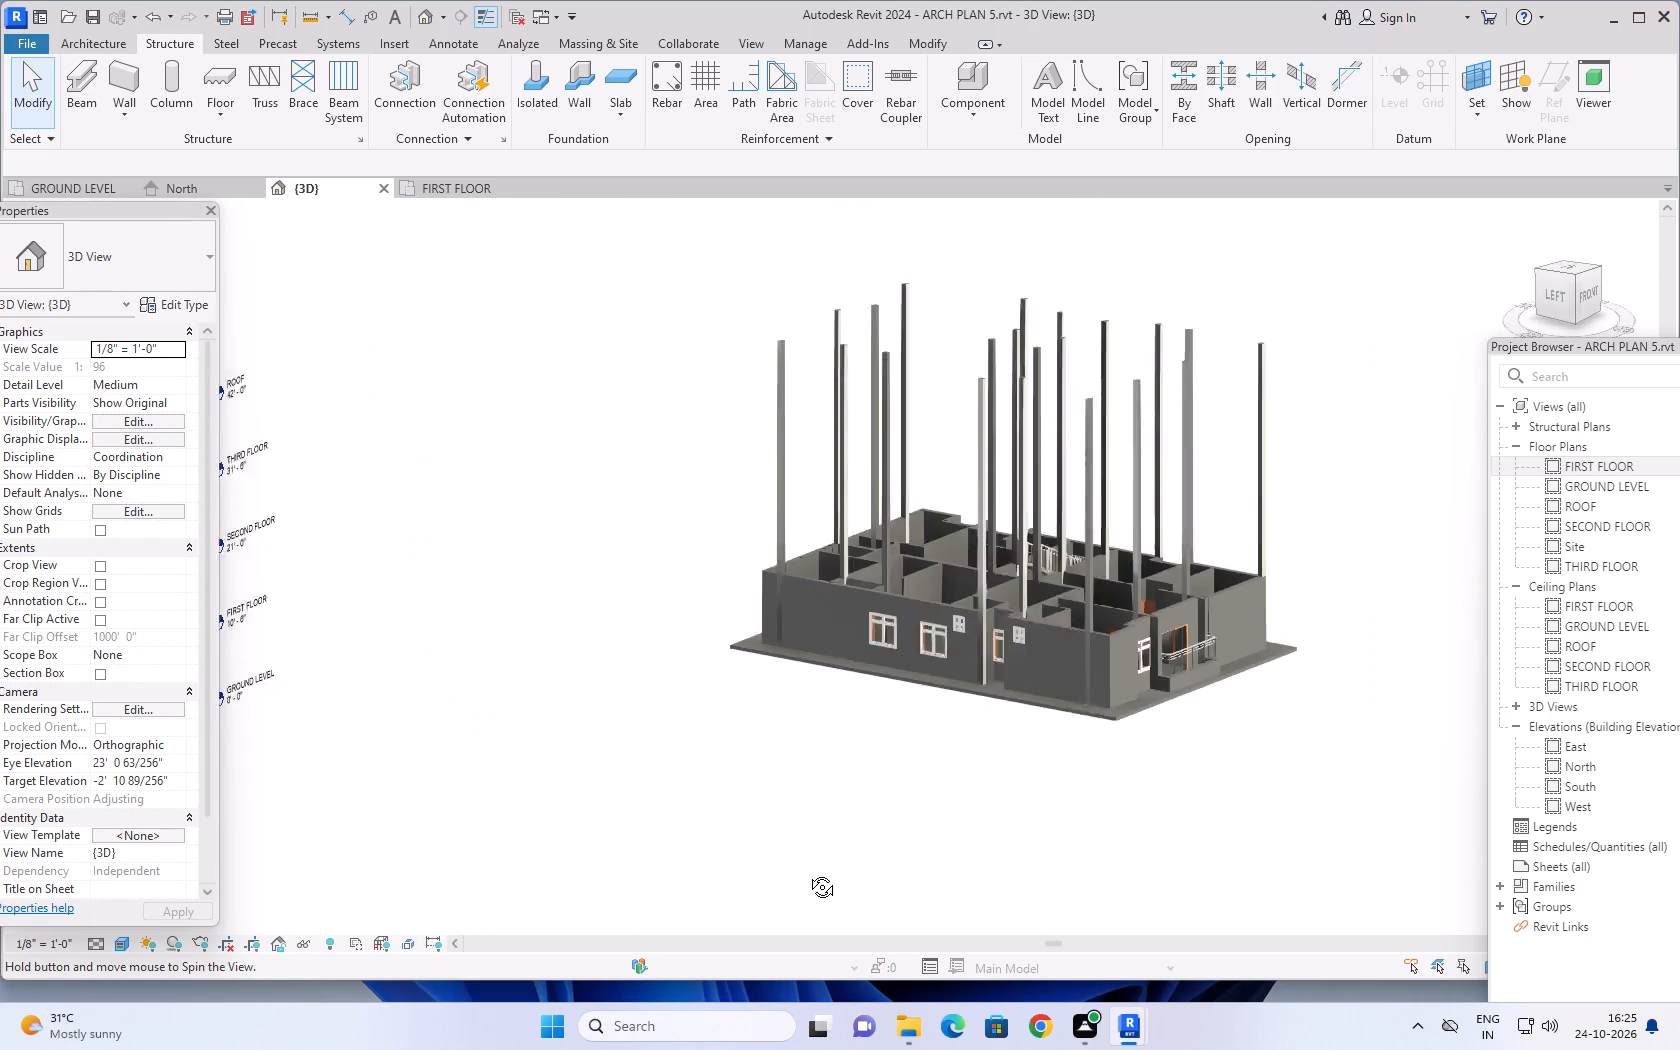
{"action": "middle_click_drag", "start_coordinate": [807, 872], "coordinate": [806, 872], "text": "shift"}
{"action": "middle_click_drag", "start_coordinate": [1389, 735], "coordinate": [1221, 849], "text": "shift"}
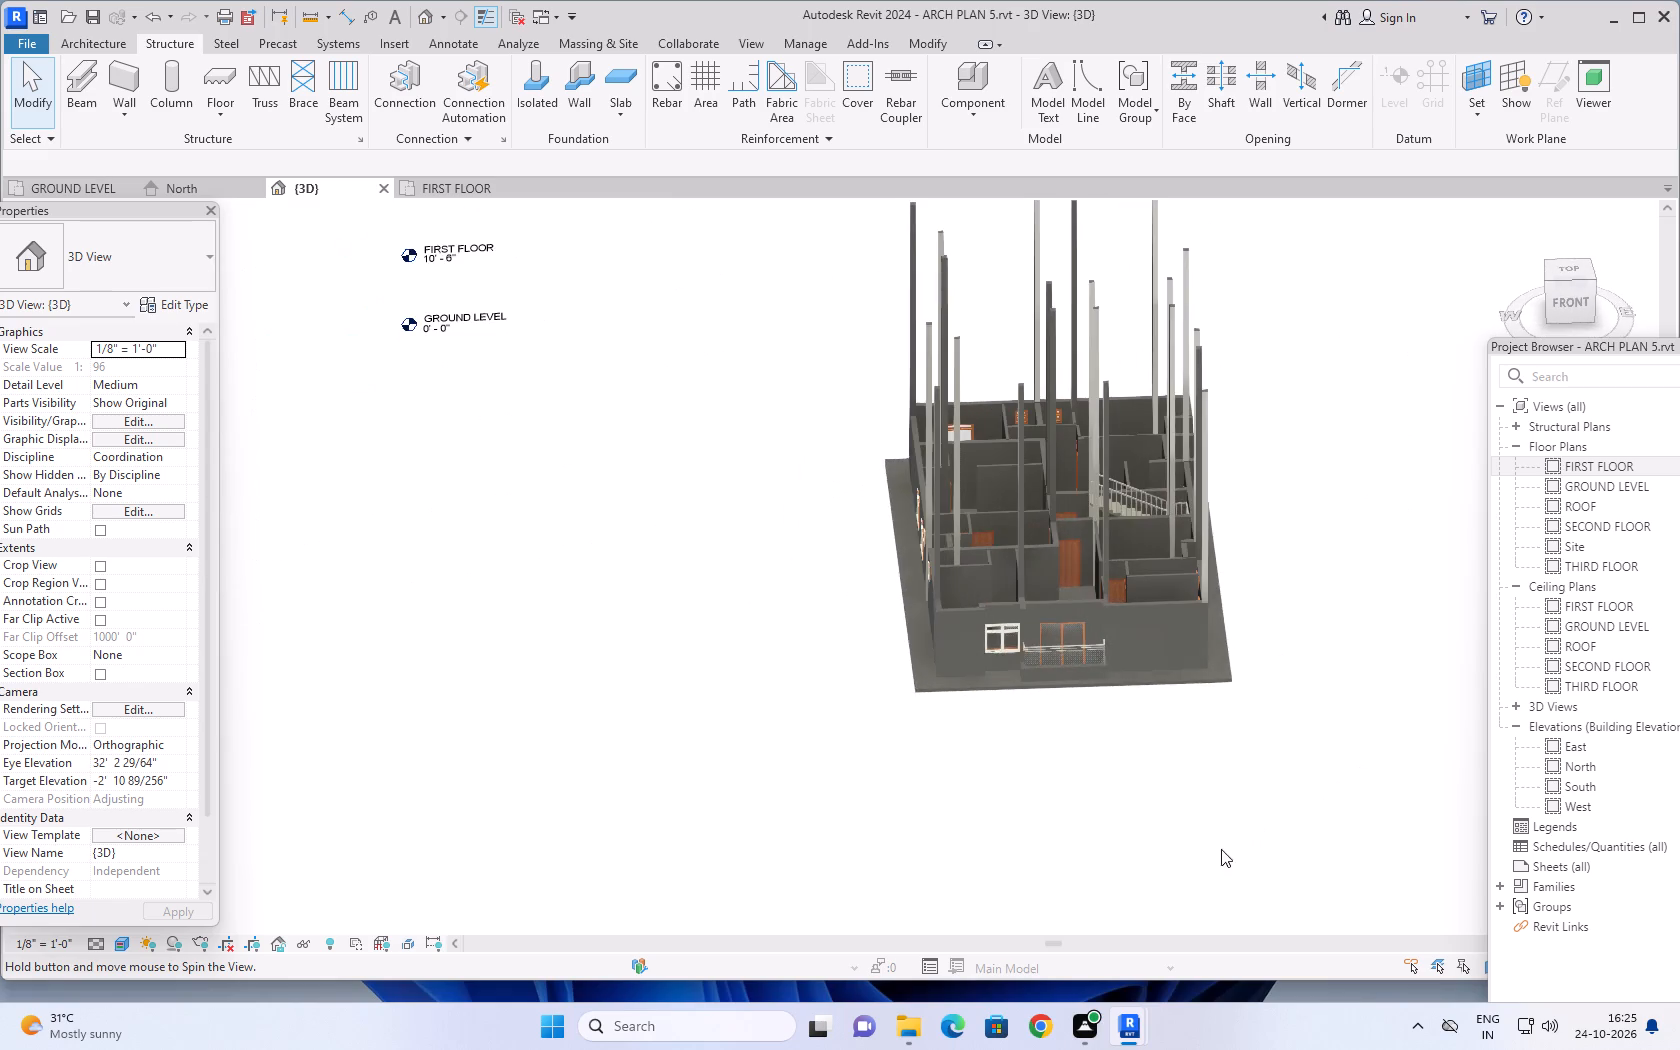
{"action": "middle_click_drag", "start_coordinate": [1221, 849], "coordinate": [1221, 857], "text": "shift"}
{"action": "middle_click_drag", "start_coordinate": [1337, 550], "coordinate": [1264, 830], "text": "shift"}
{"action": "middle_click_drag", "start_coordinate": [1395, 281], "coordinate": [1302, 491], "text": "shift"}
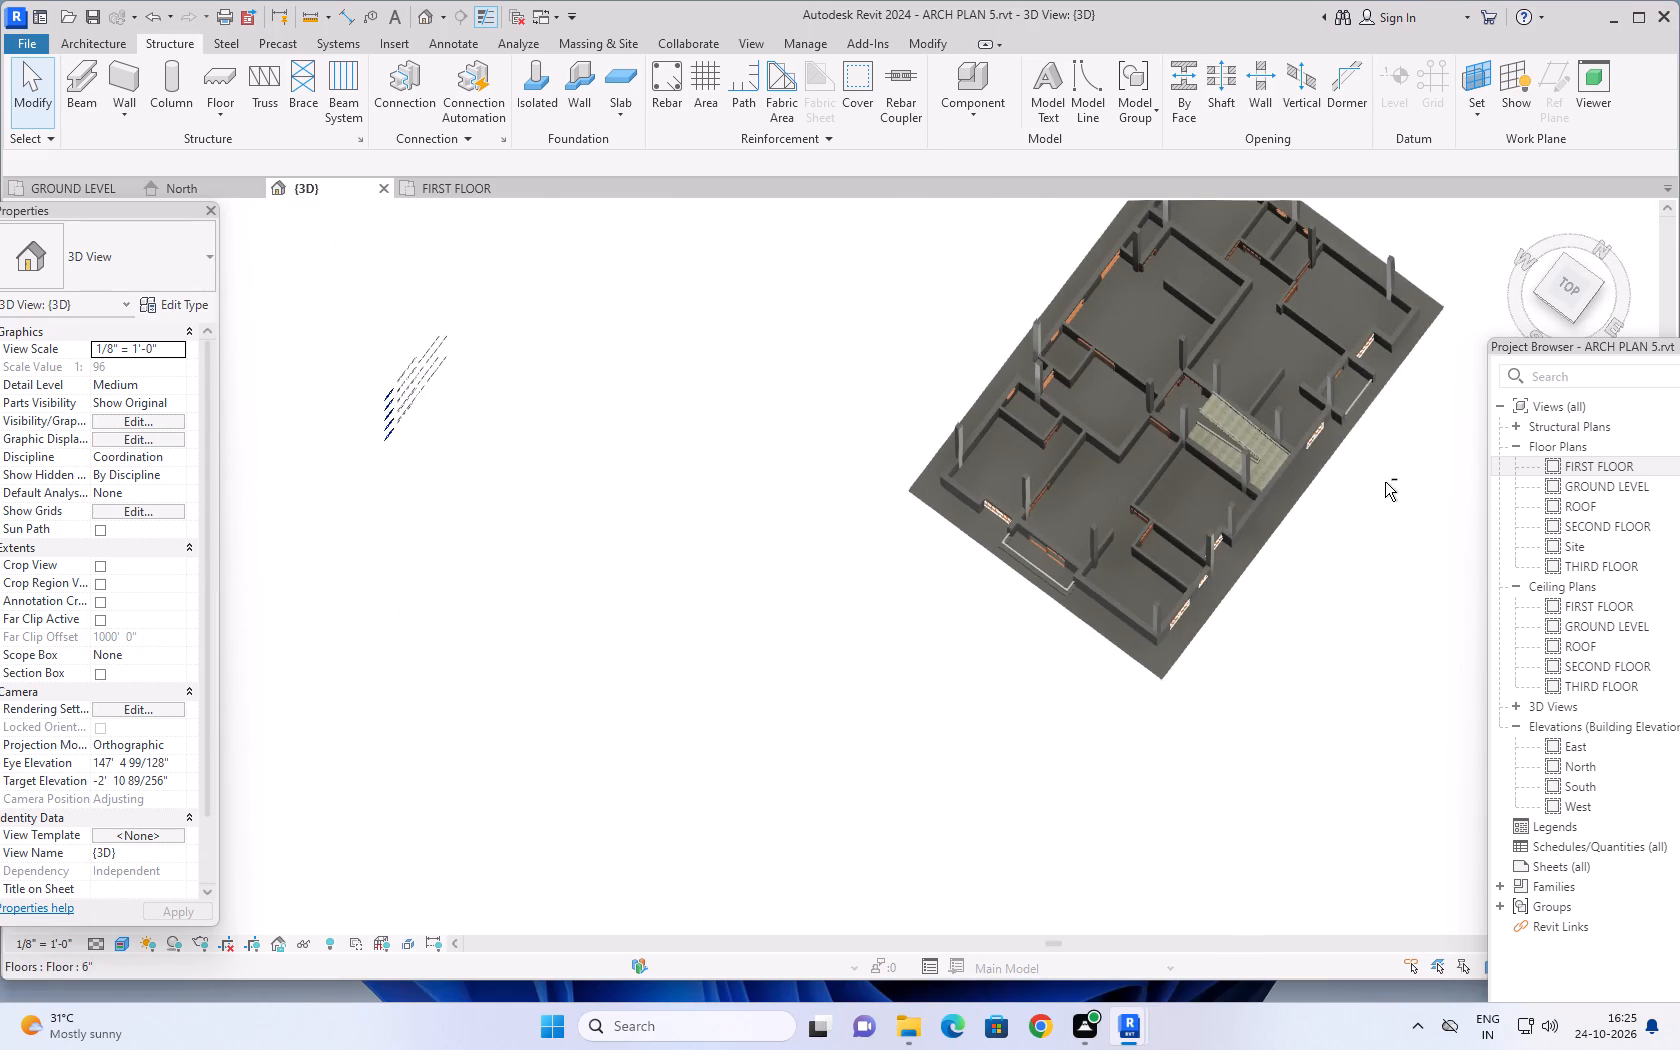
{"action": "middle_click_drag", "start_coordinate": [1385, 482], "coordinate": [1170, 564]}
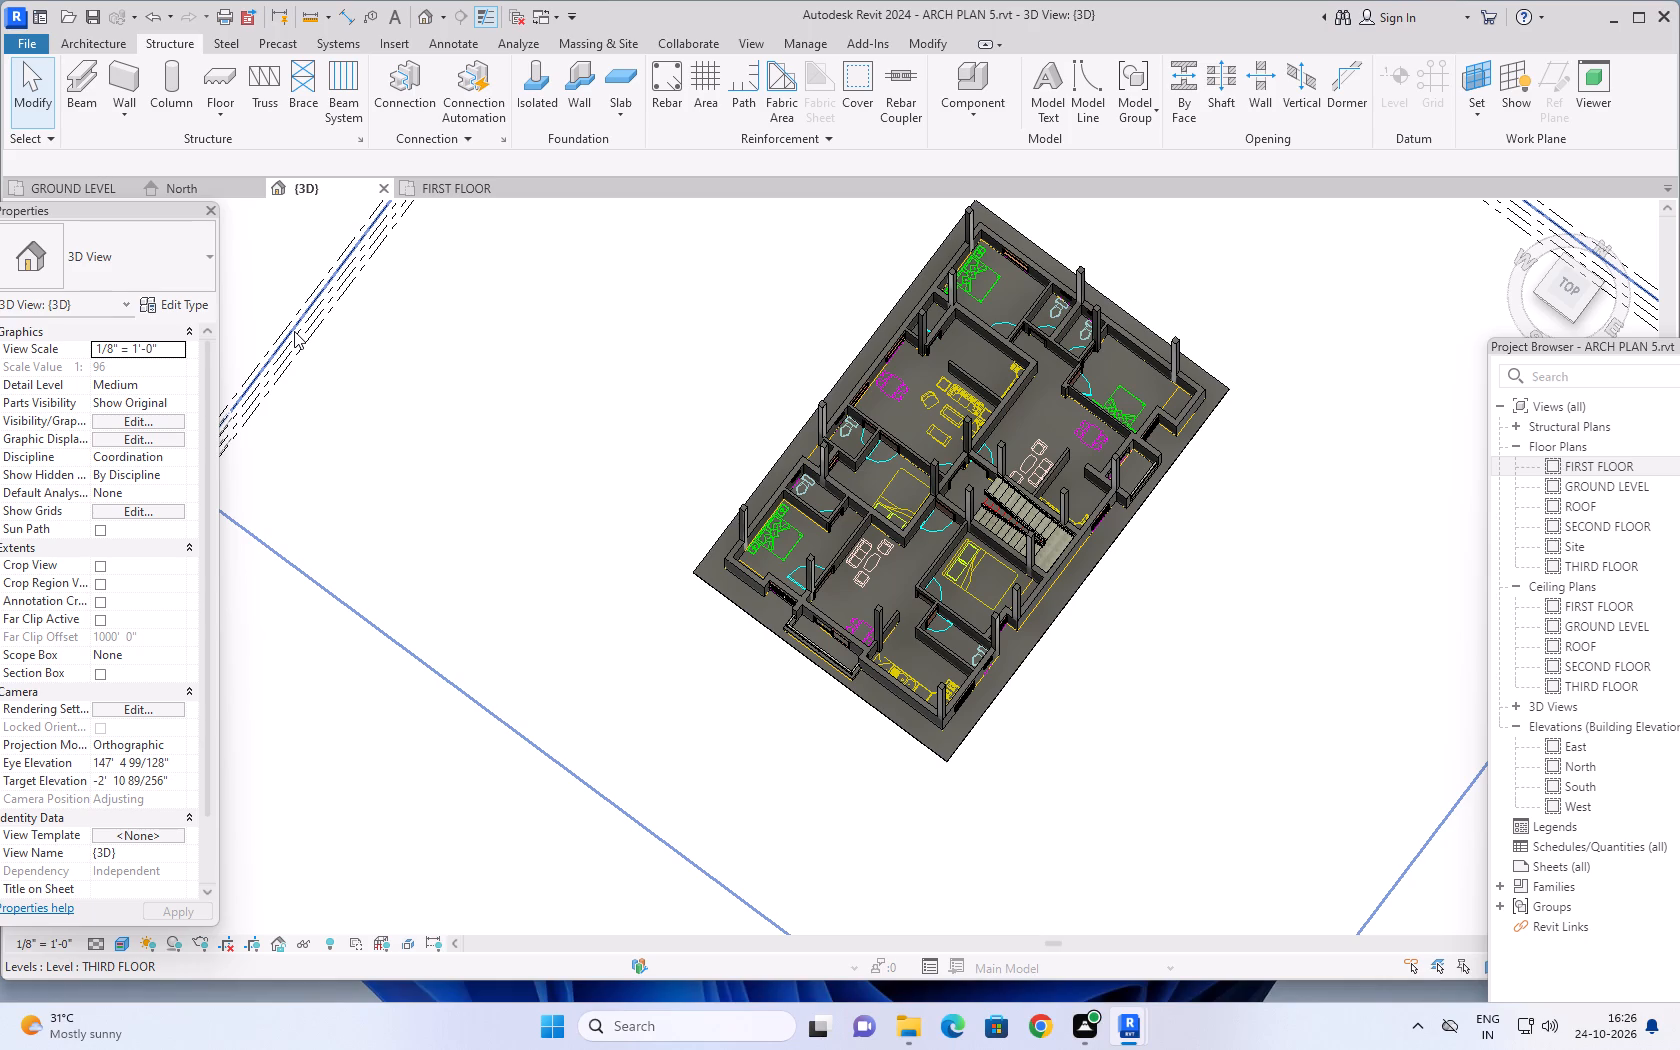
Return to the ground level plan and look over the complete layout of the three flats.
{"action": "left_click", "coordinate": [95, 184]}
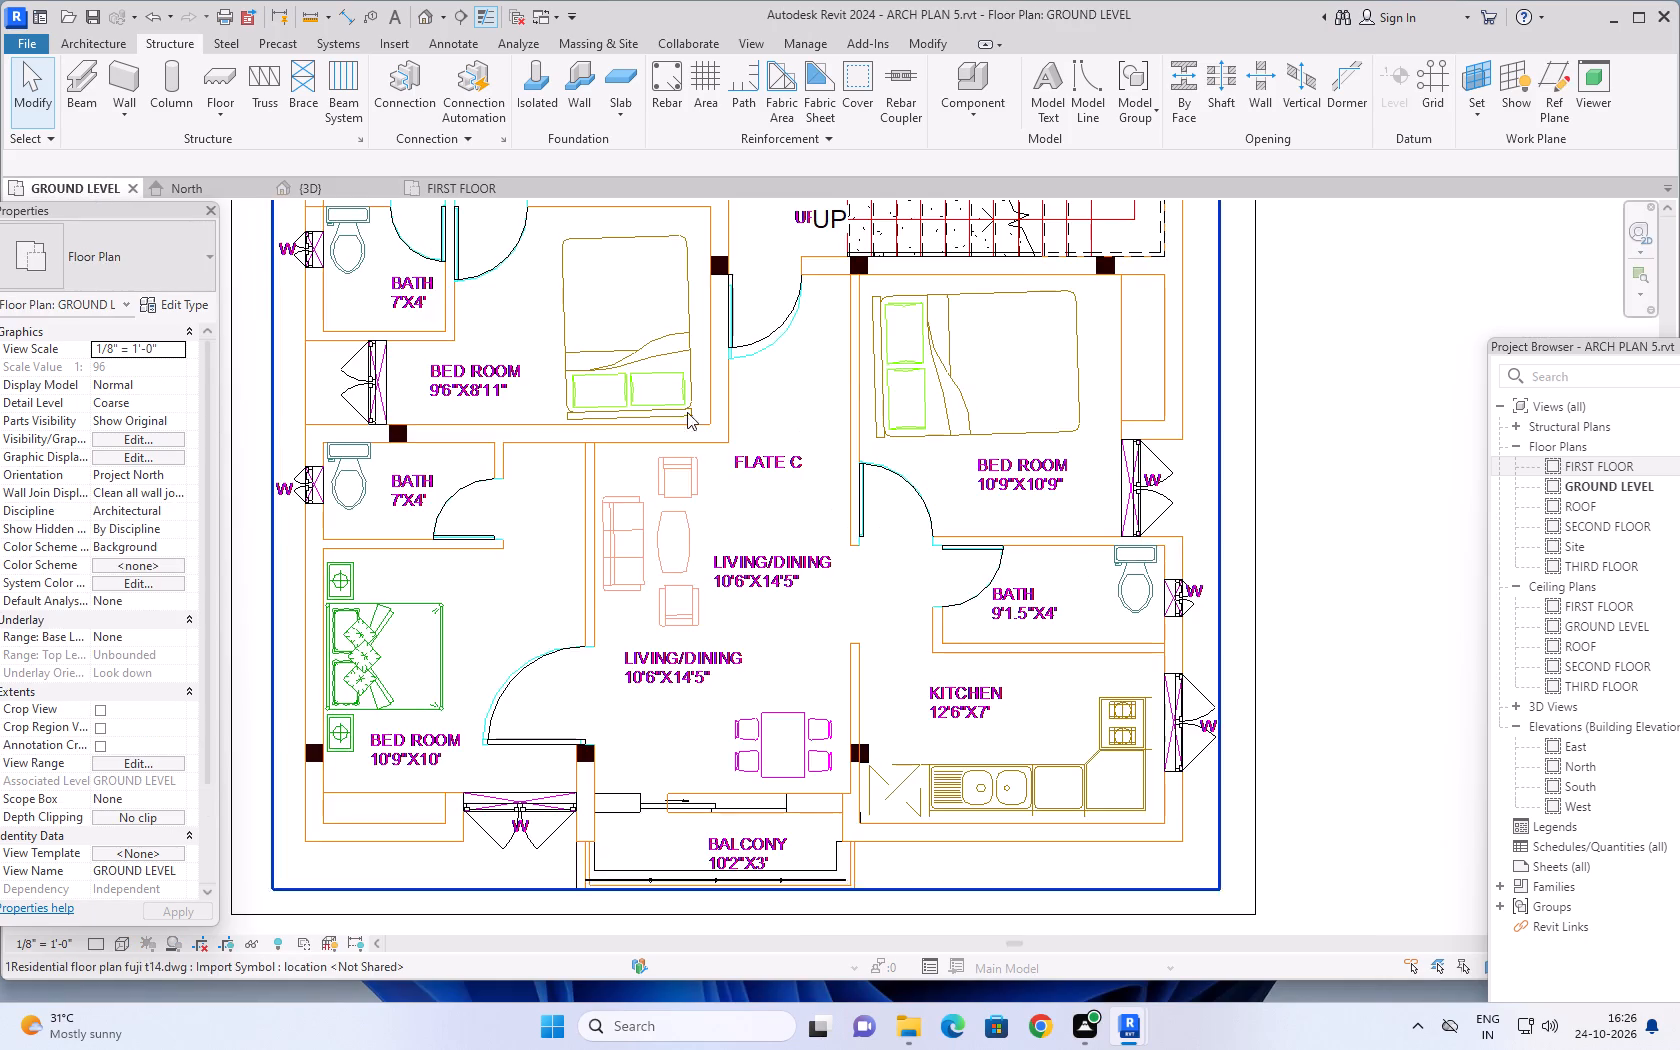
{"action": "scroll", "coordinate": [772, 470], "scroll_direction": "down", "scroll_amount": 6}
{"action": "middle_click_drag", "start_coordinate": [1114, 409], "coordinate": [1105, 446]}
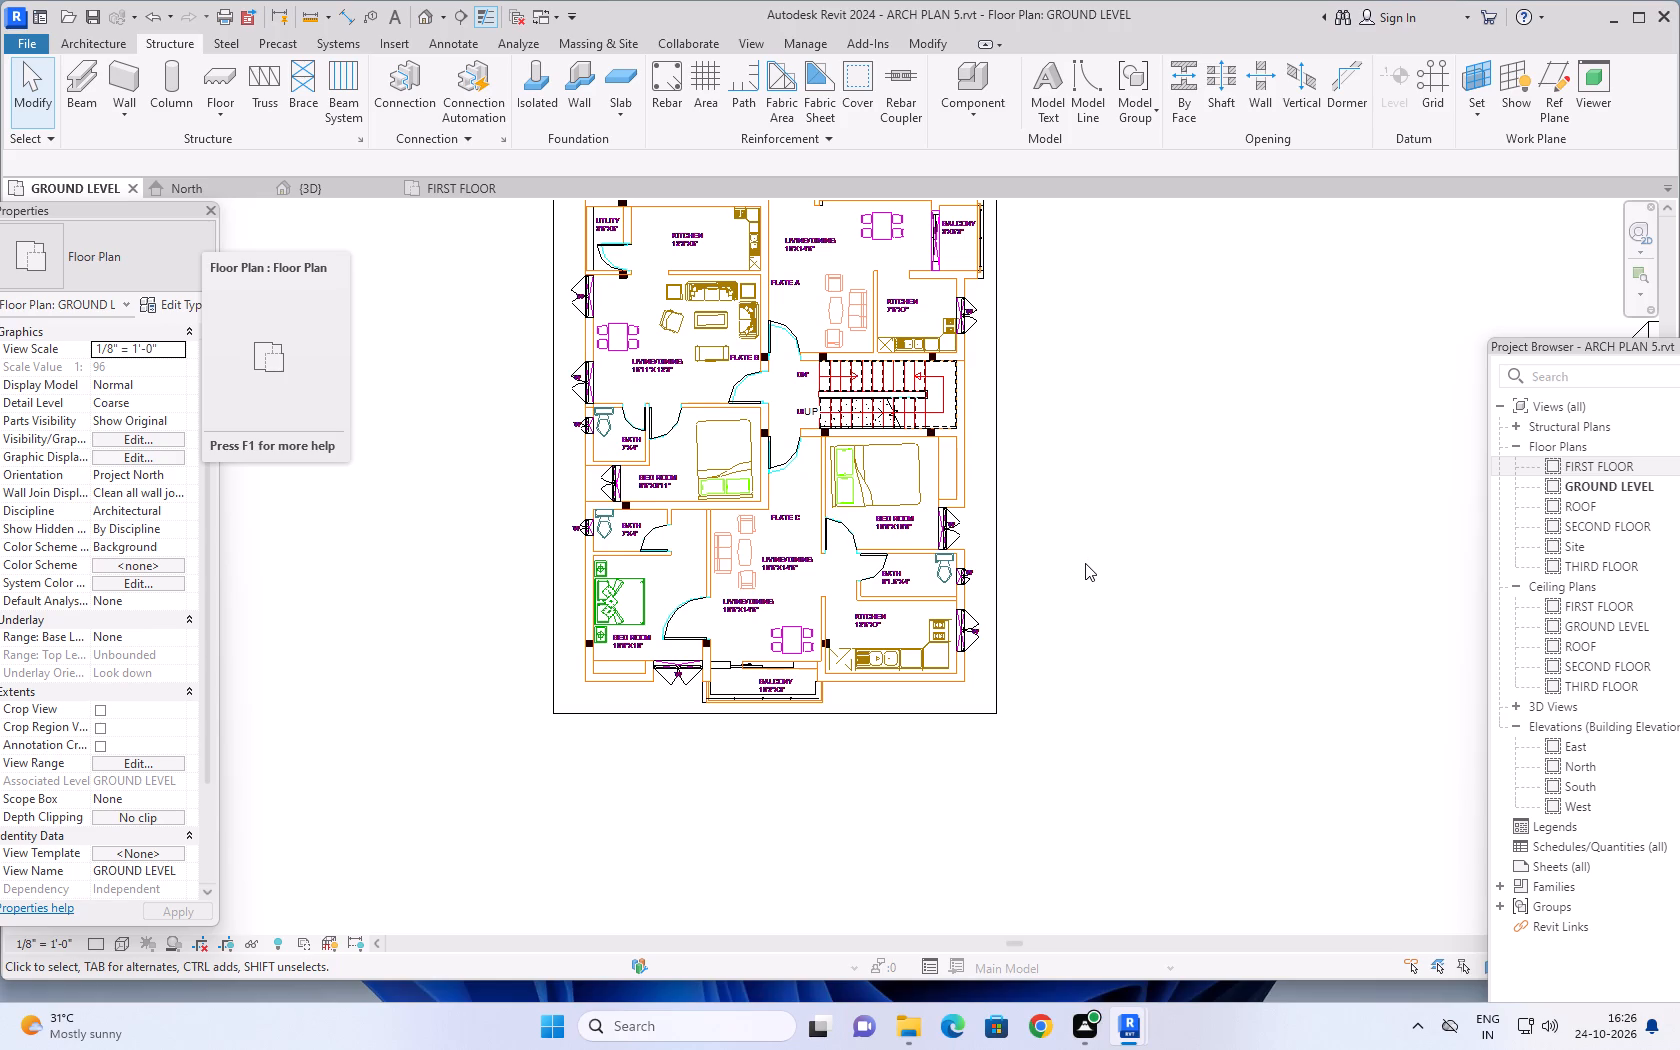
{"action": "scroll", "coordinate": [1099, 577], "scroll_direction": "down", "scroll_amount": 2}
{"action": "middle_click_drag", "start_coordinate": [1135, 500], "coordinate": [1150, 577]}
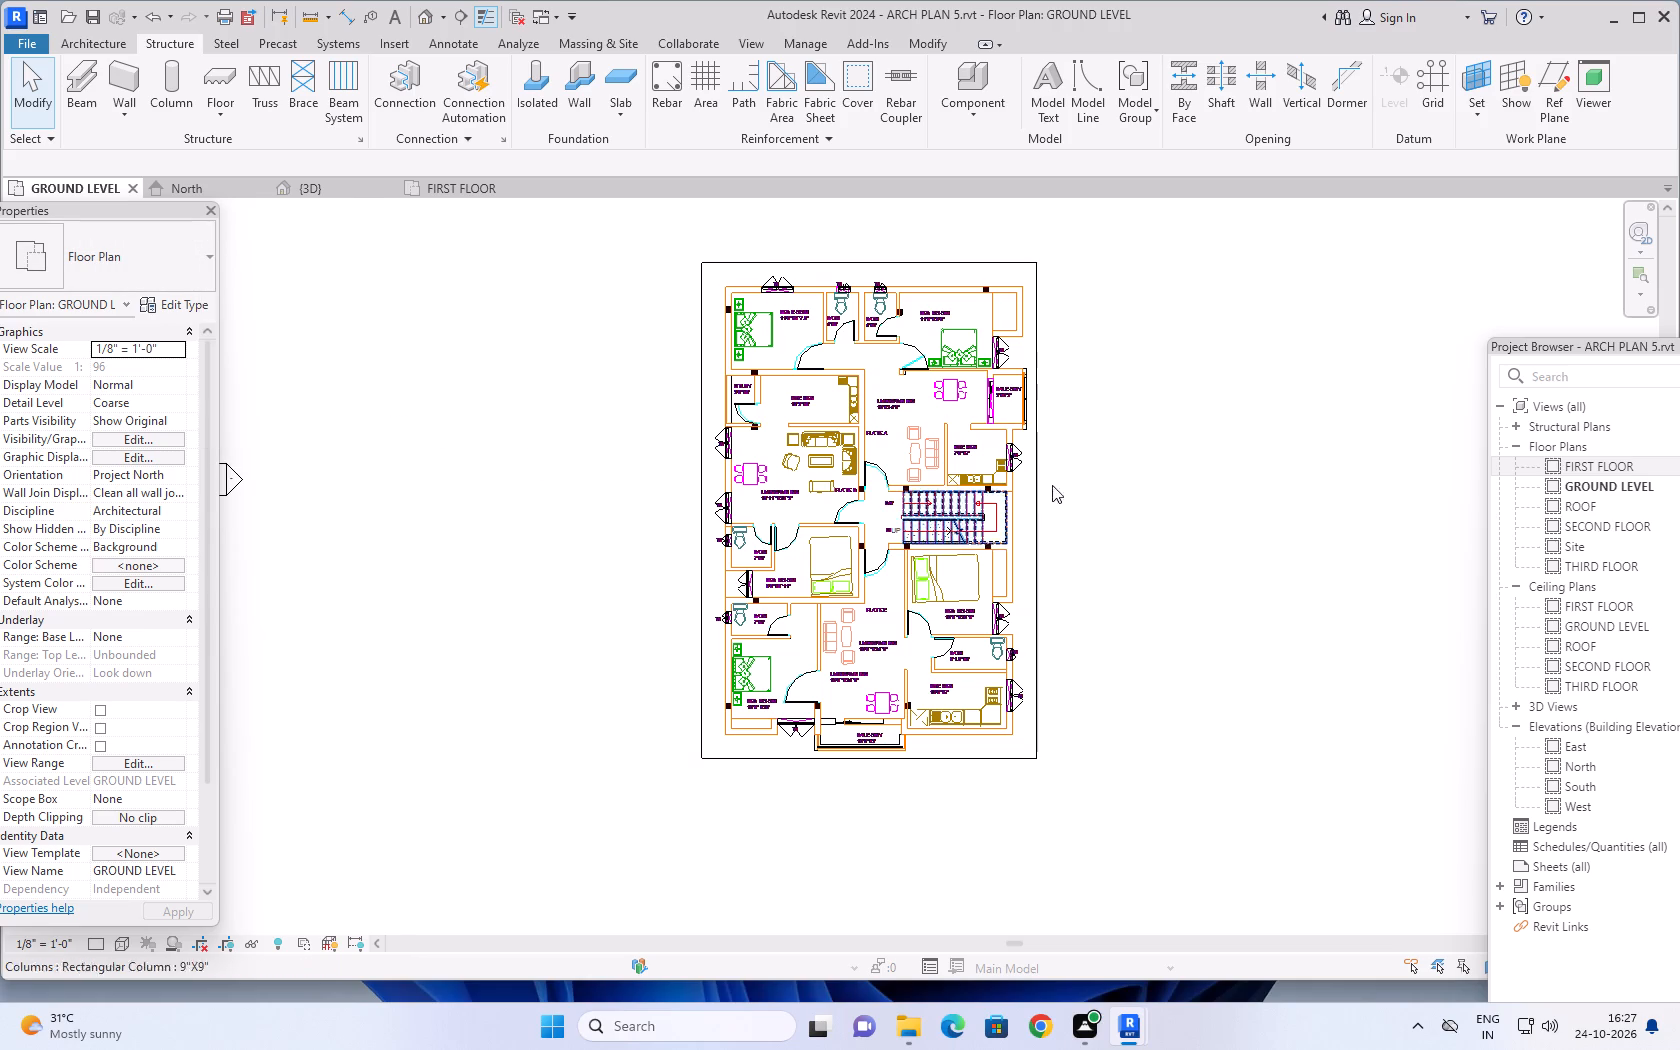
{"action": "scroll", "coordinate": [1116, 473], "scroll_direction": "up", "scroll_amount": 2}
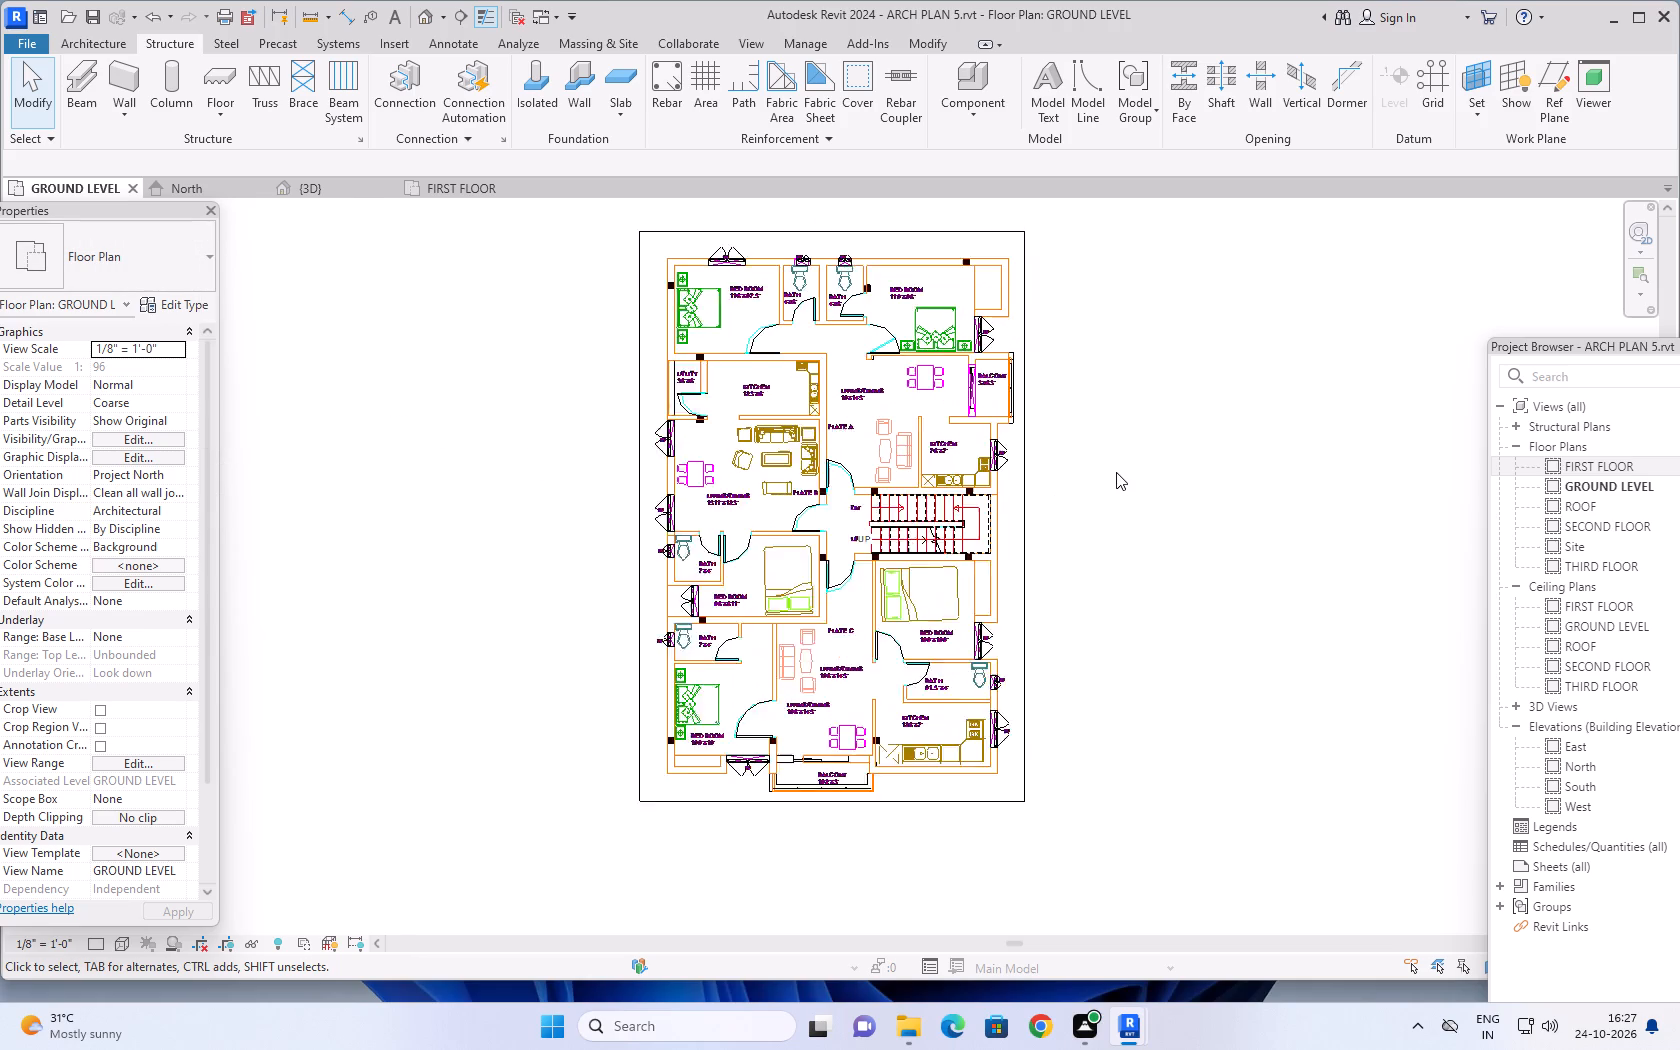
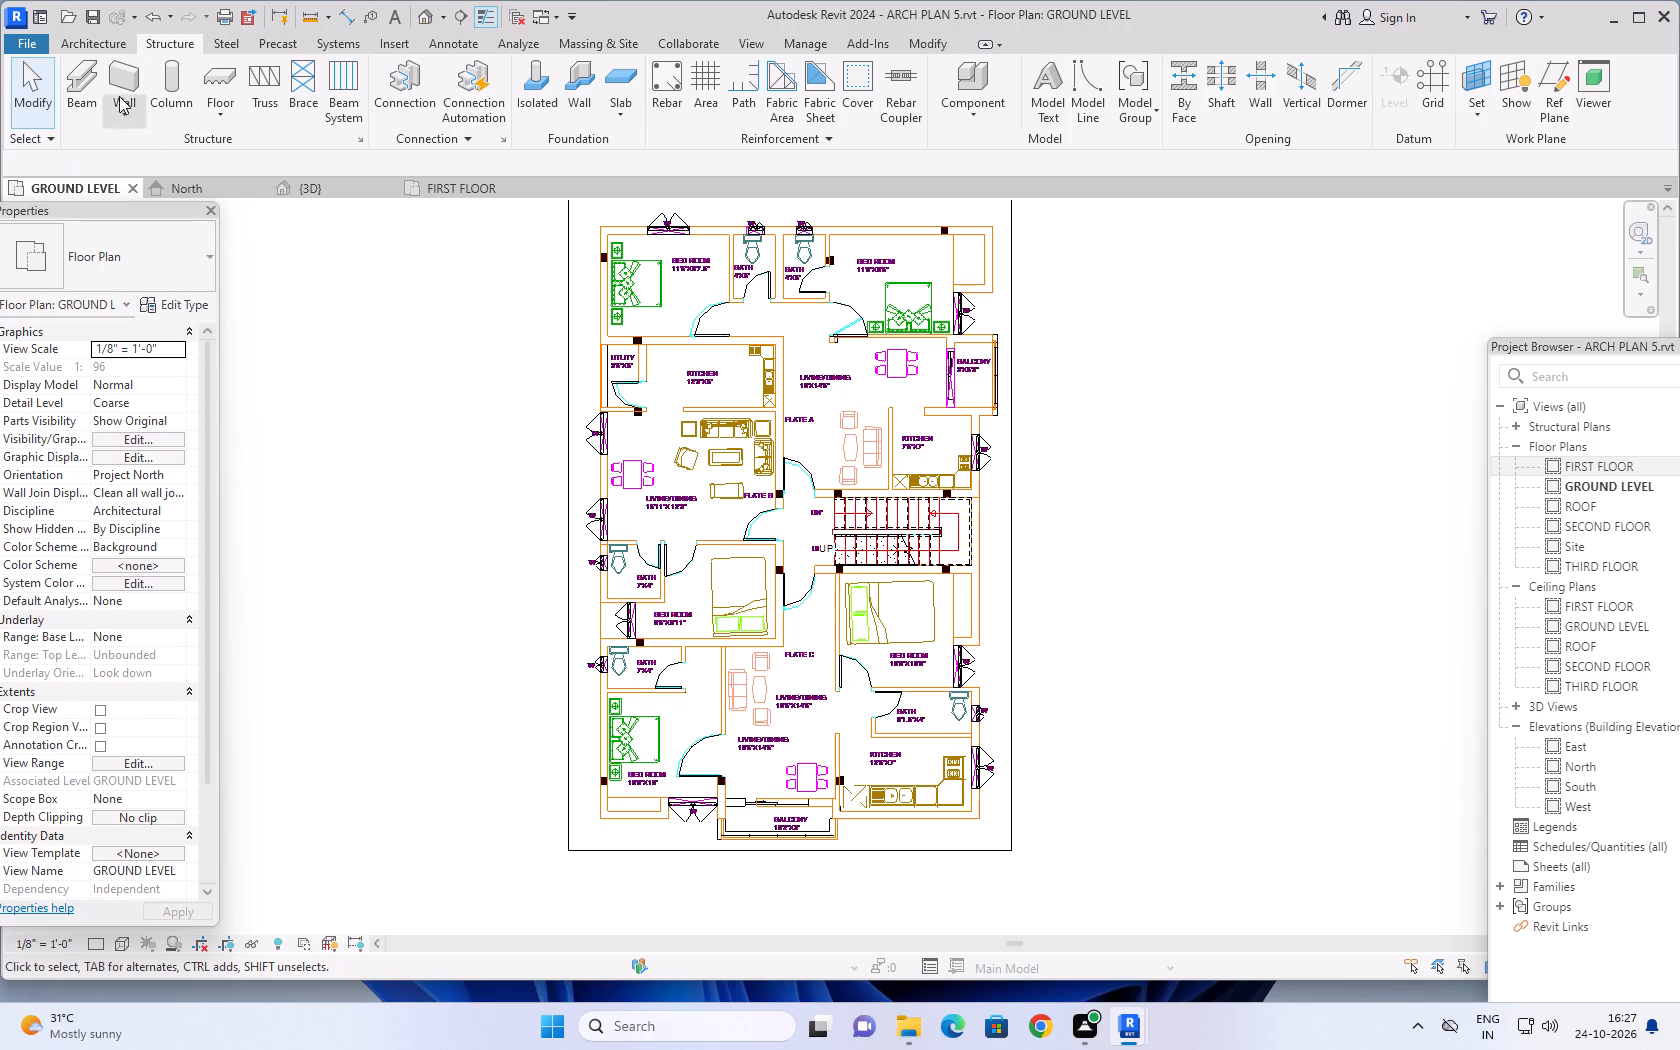
Start window placement with the Fixed 16" x 24" type and set its default sill height to 7'.
{"action": "left_click", "coordinate": [103, 40]}
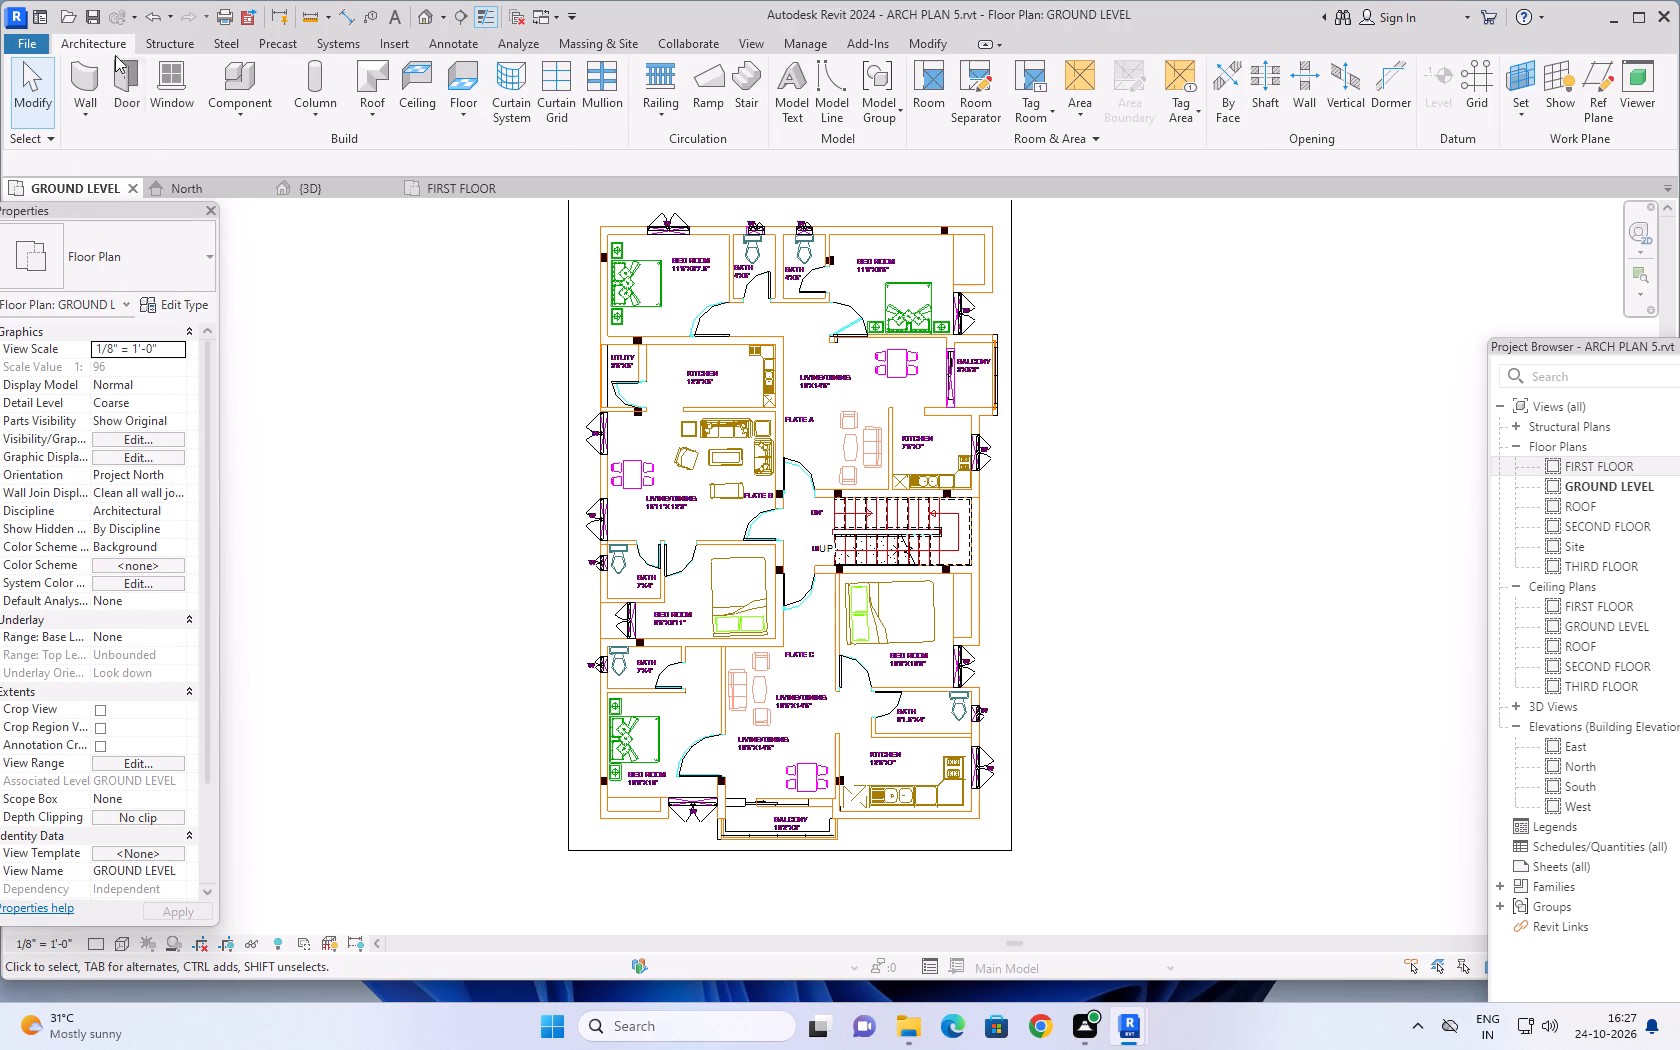
{"action": "left_click", "coordinate": [171, 87]}
{"action": "left_click", "coordinate": [185, 268]}
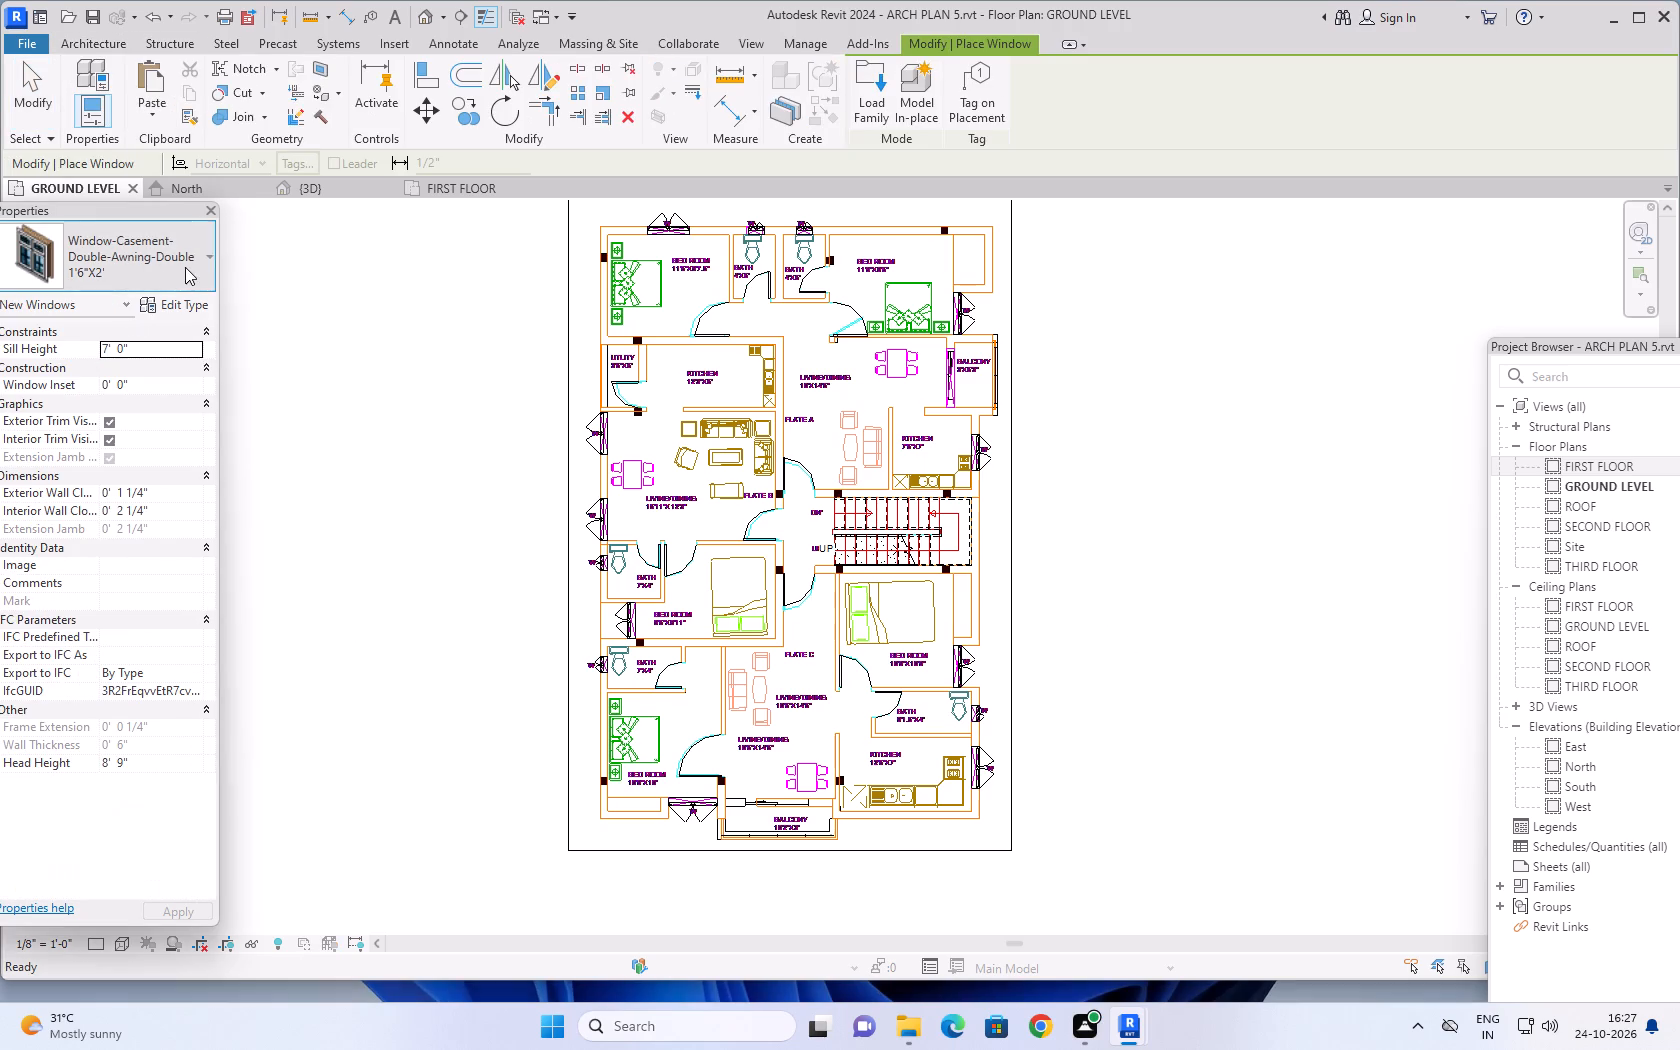
{"action": "scroll", "coordinate": [130, 549], "scroll_direction": "up", "scroll_amount": 5}
{"action": "scroll", "coordinate": [130, 549], "scroll_direction": "down", "scroll_amount": 6}
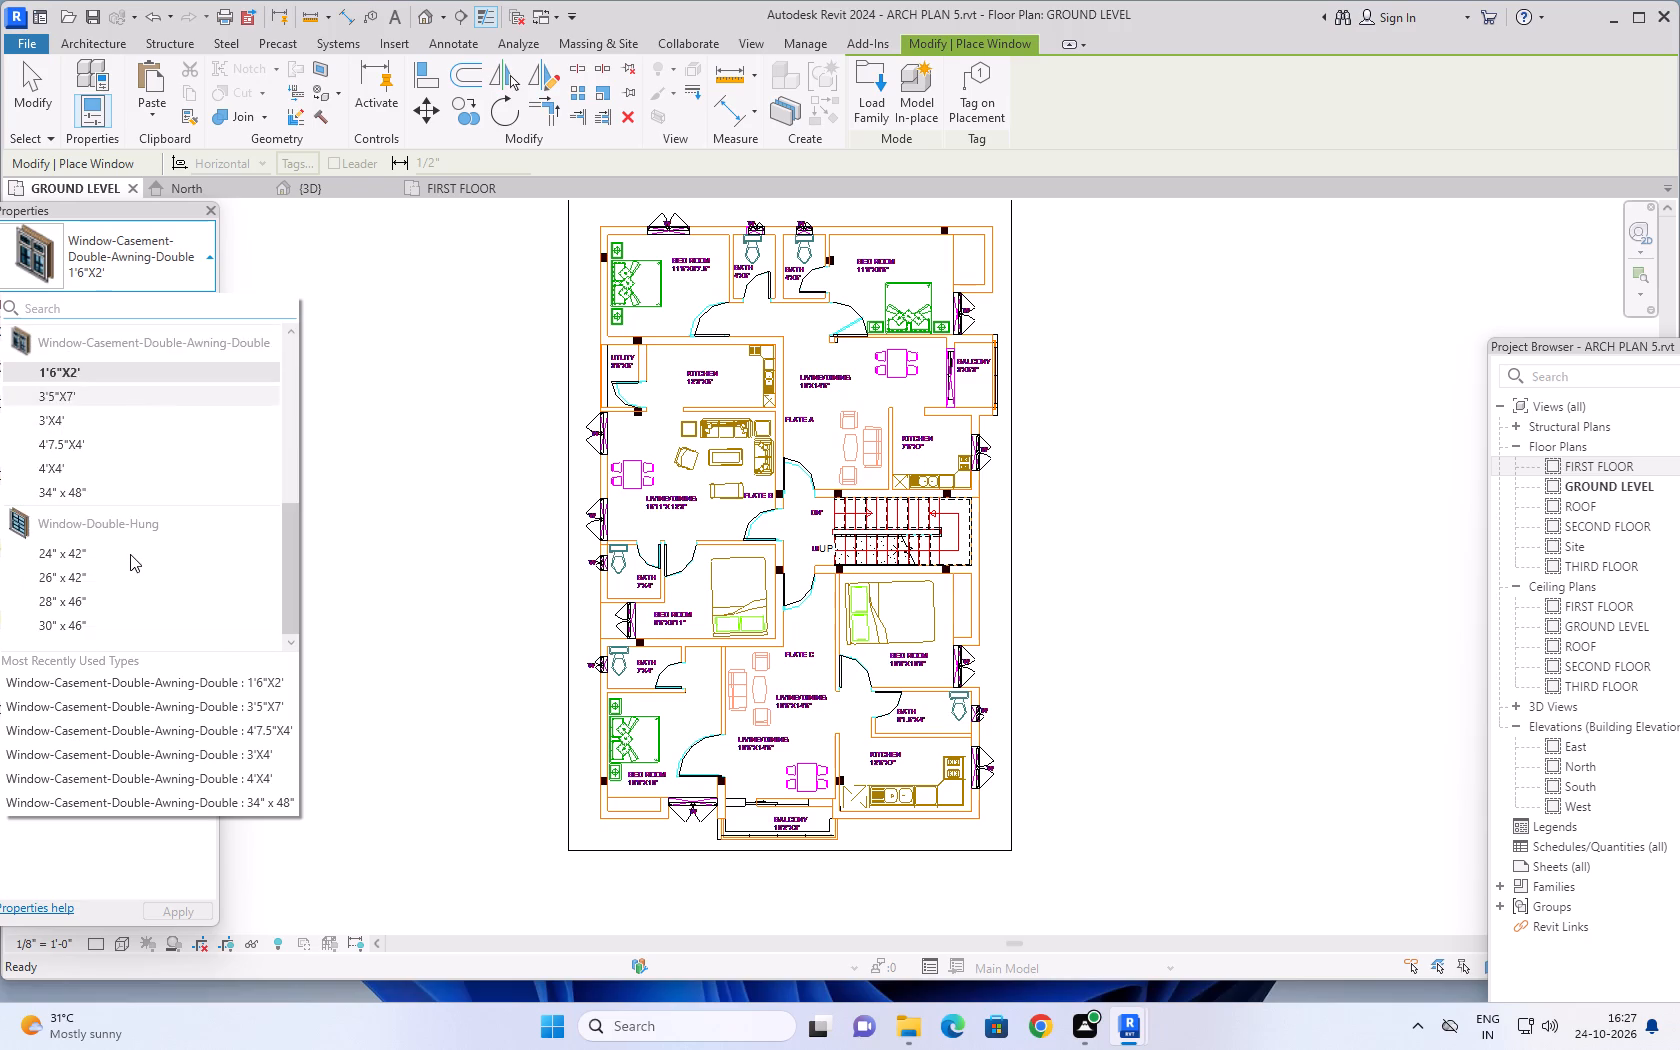
{"action": "scroll", "coordinate": [130, 554], "scroll_direction": "down", "scroll_amount": 5}
{"action": "scroll", "coordinate": [130, 562], "scroll_direction": "up", "scroll_amount": 5}
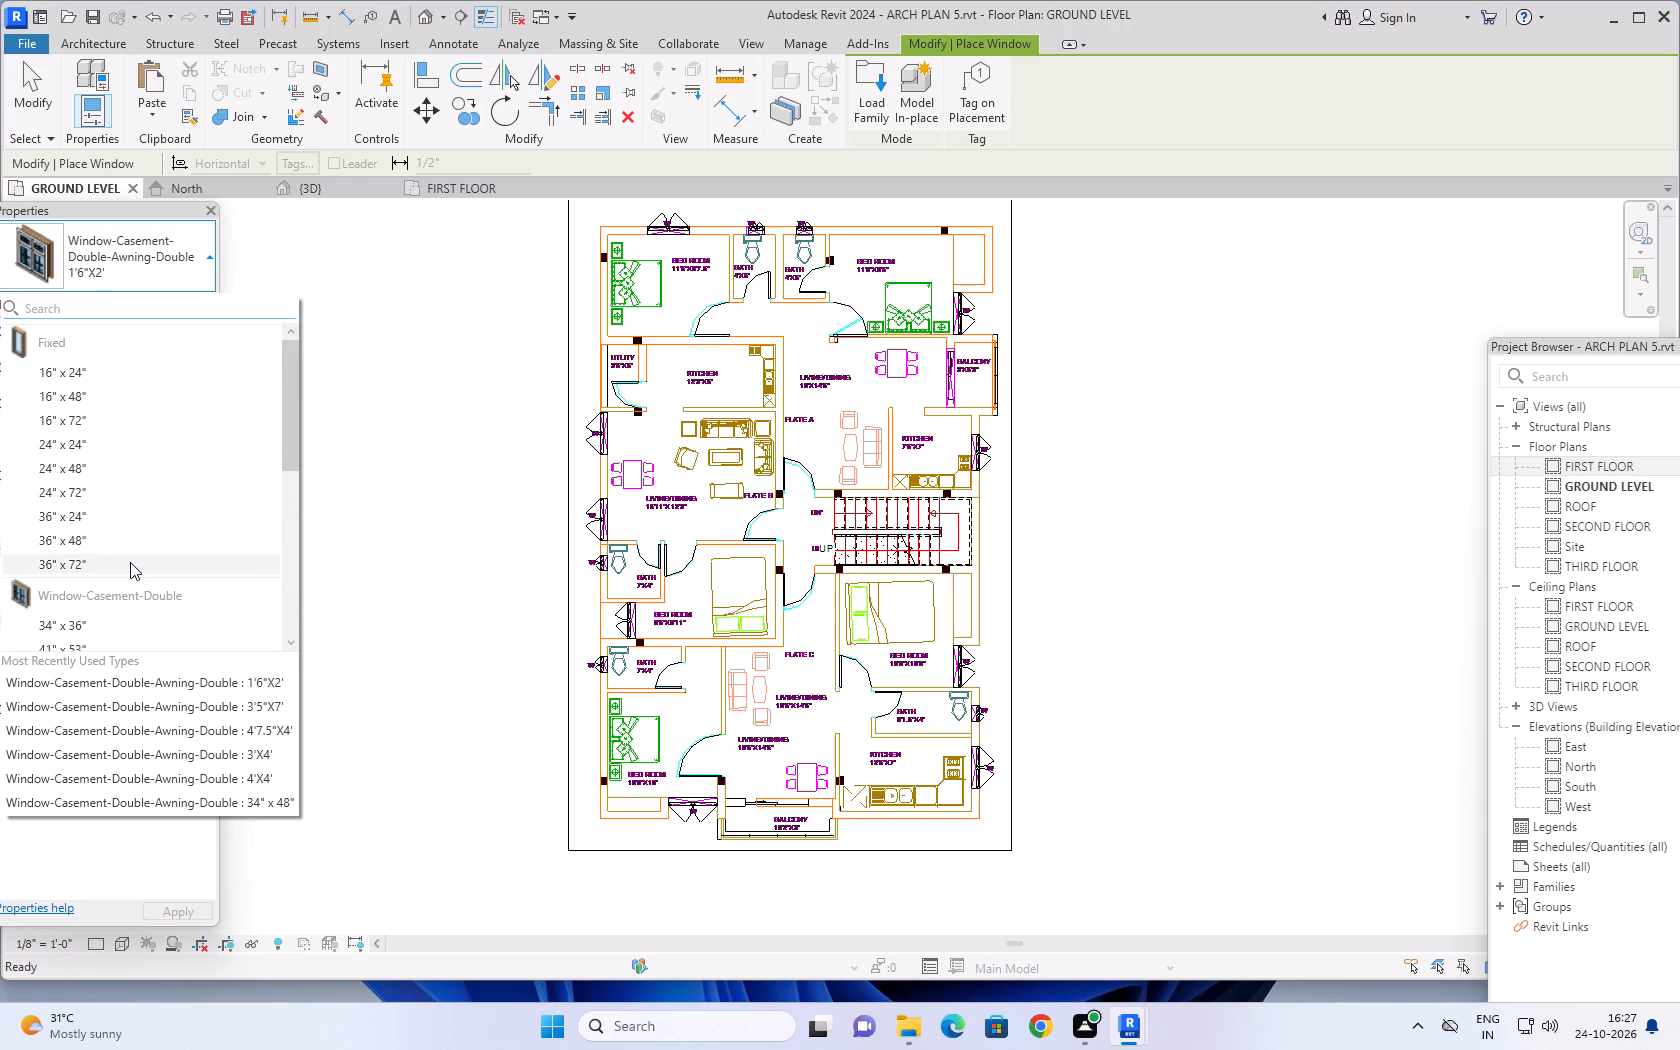
{"action": "scroll", "coordinate": [130, 562], "scroll_direction": "up", "scroll_amount": 3}
{"action": "left_click", "coordinate": [139, 380]}
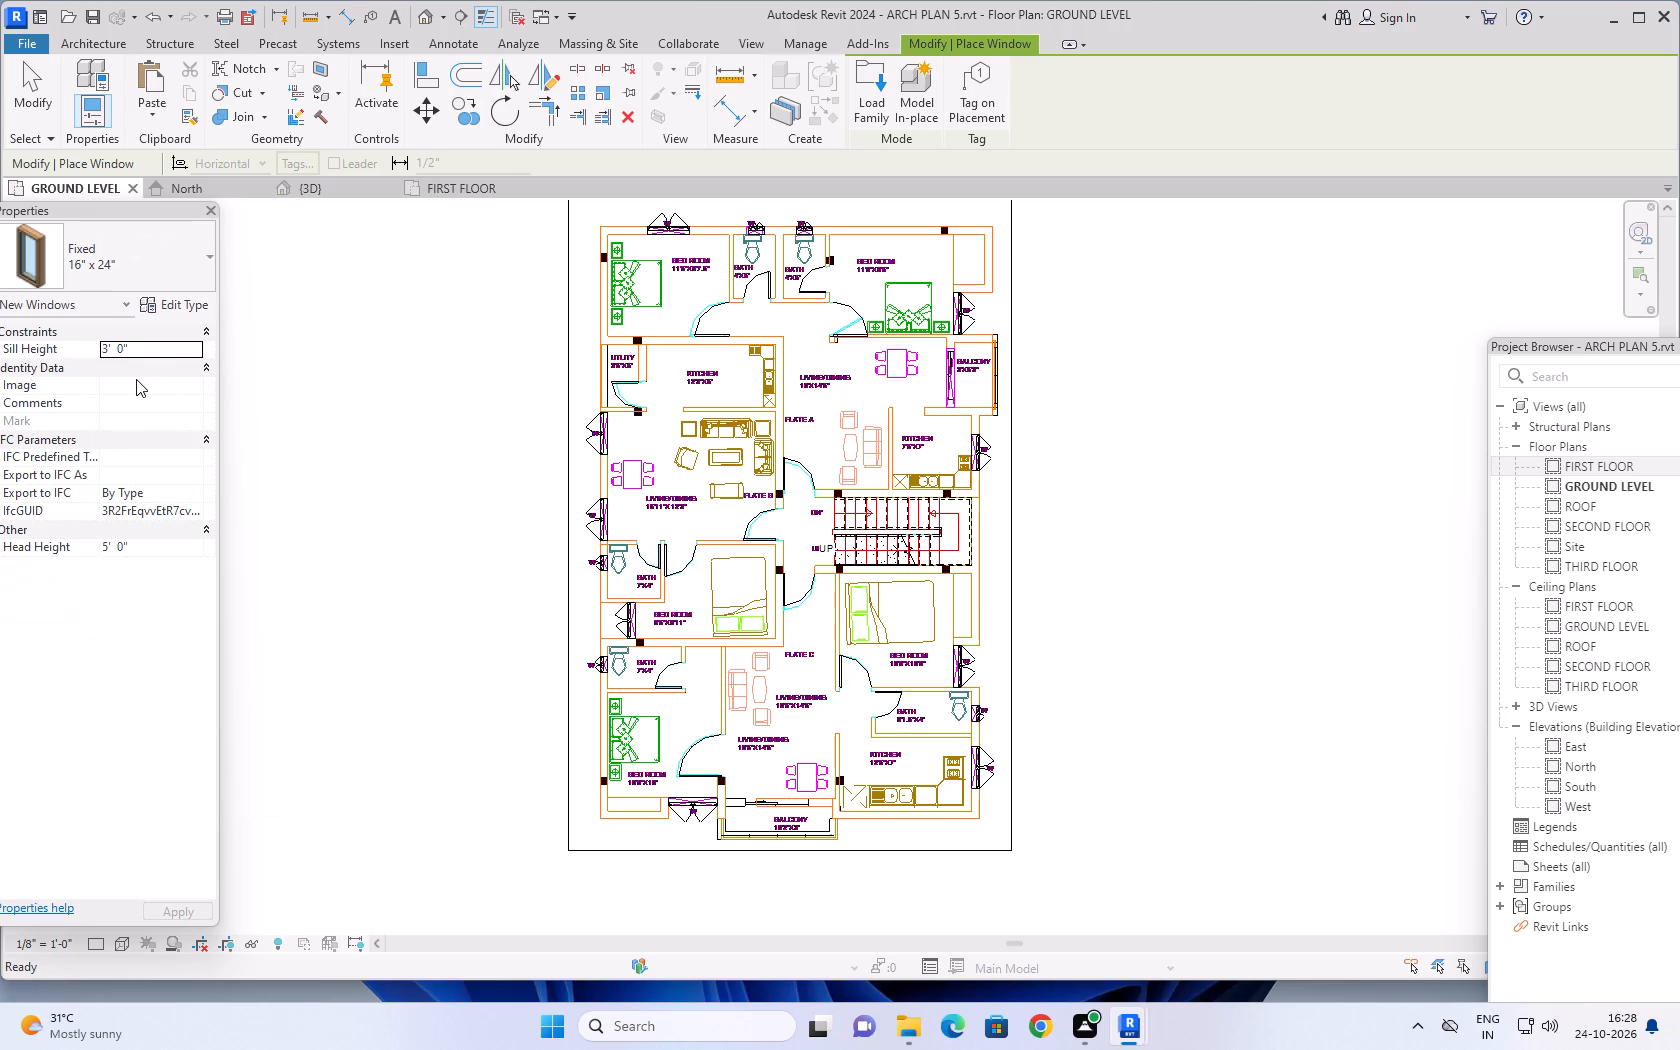
{"action": "left_click", "coordinate": [178, 299]}
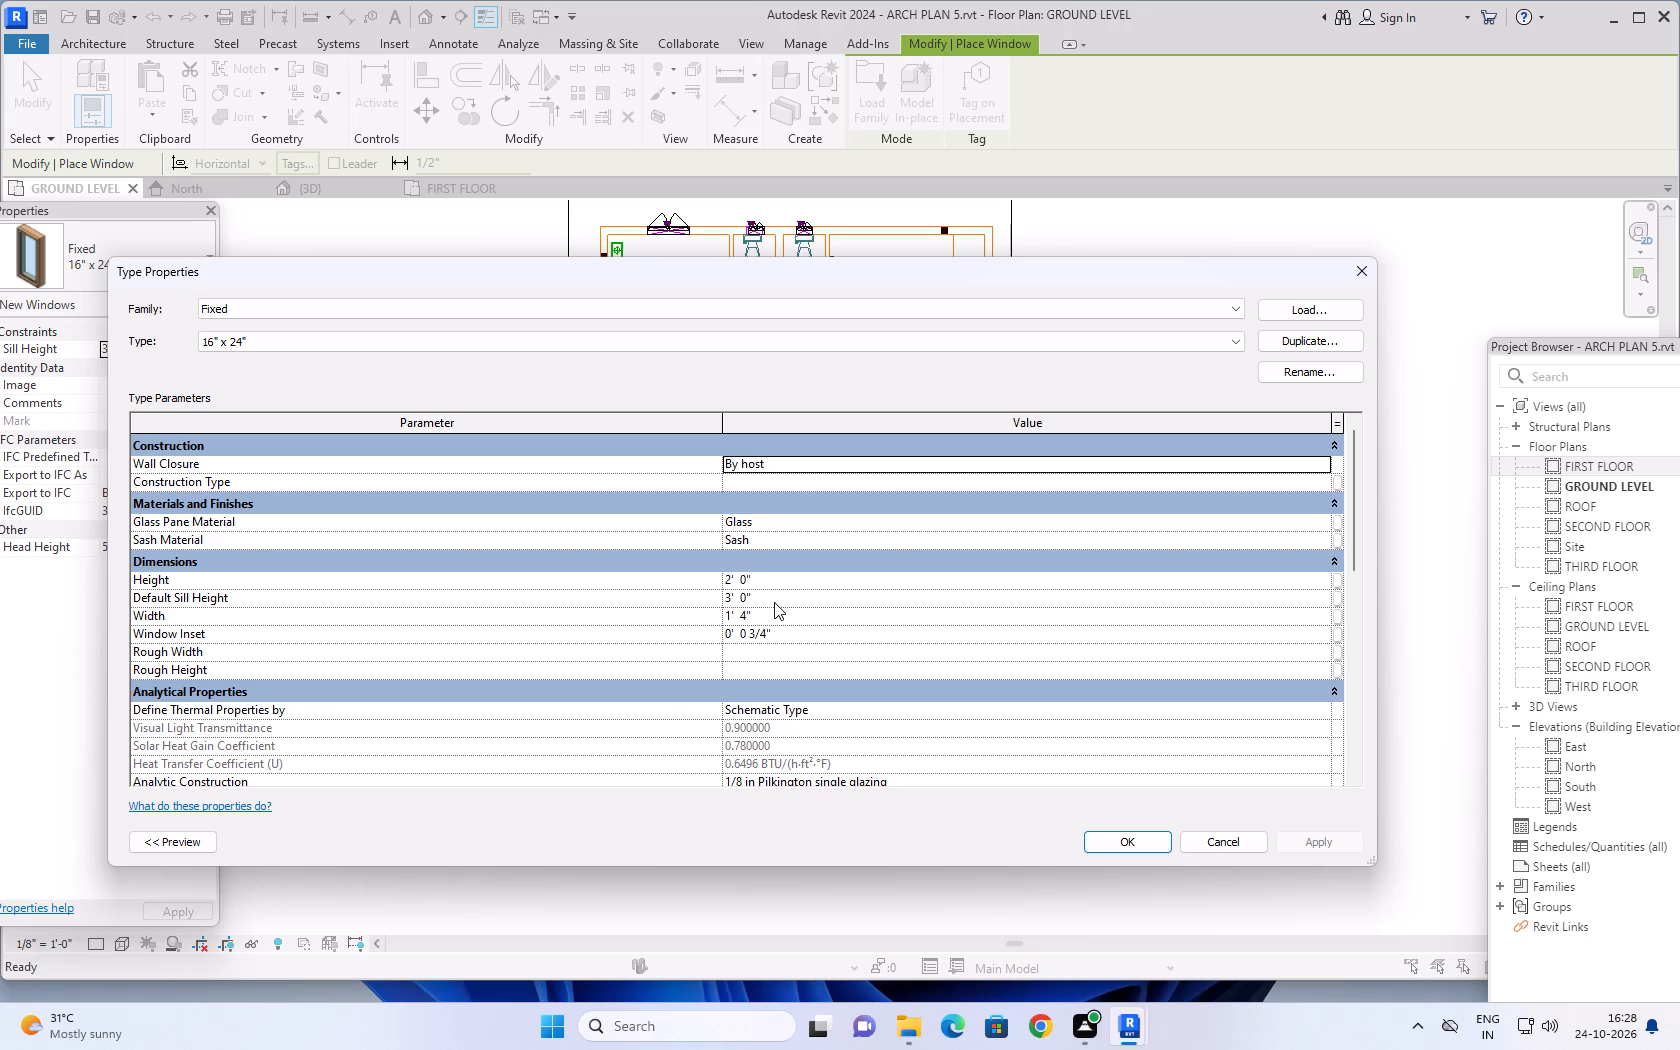
{"action": "left_click", "coordinate": [766, 595]}
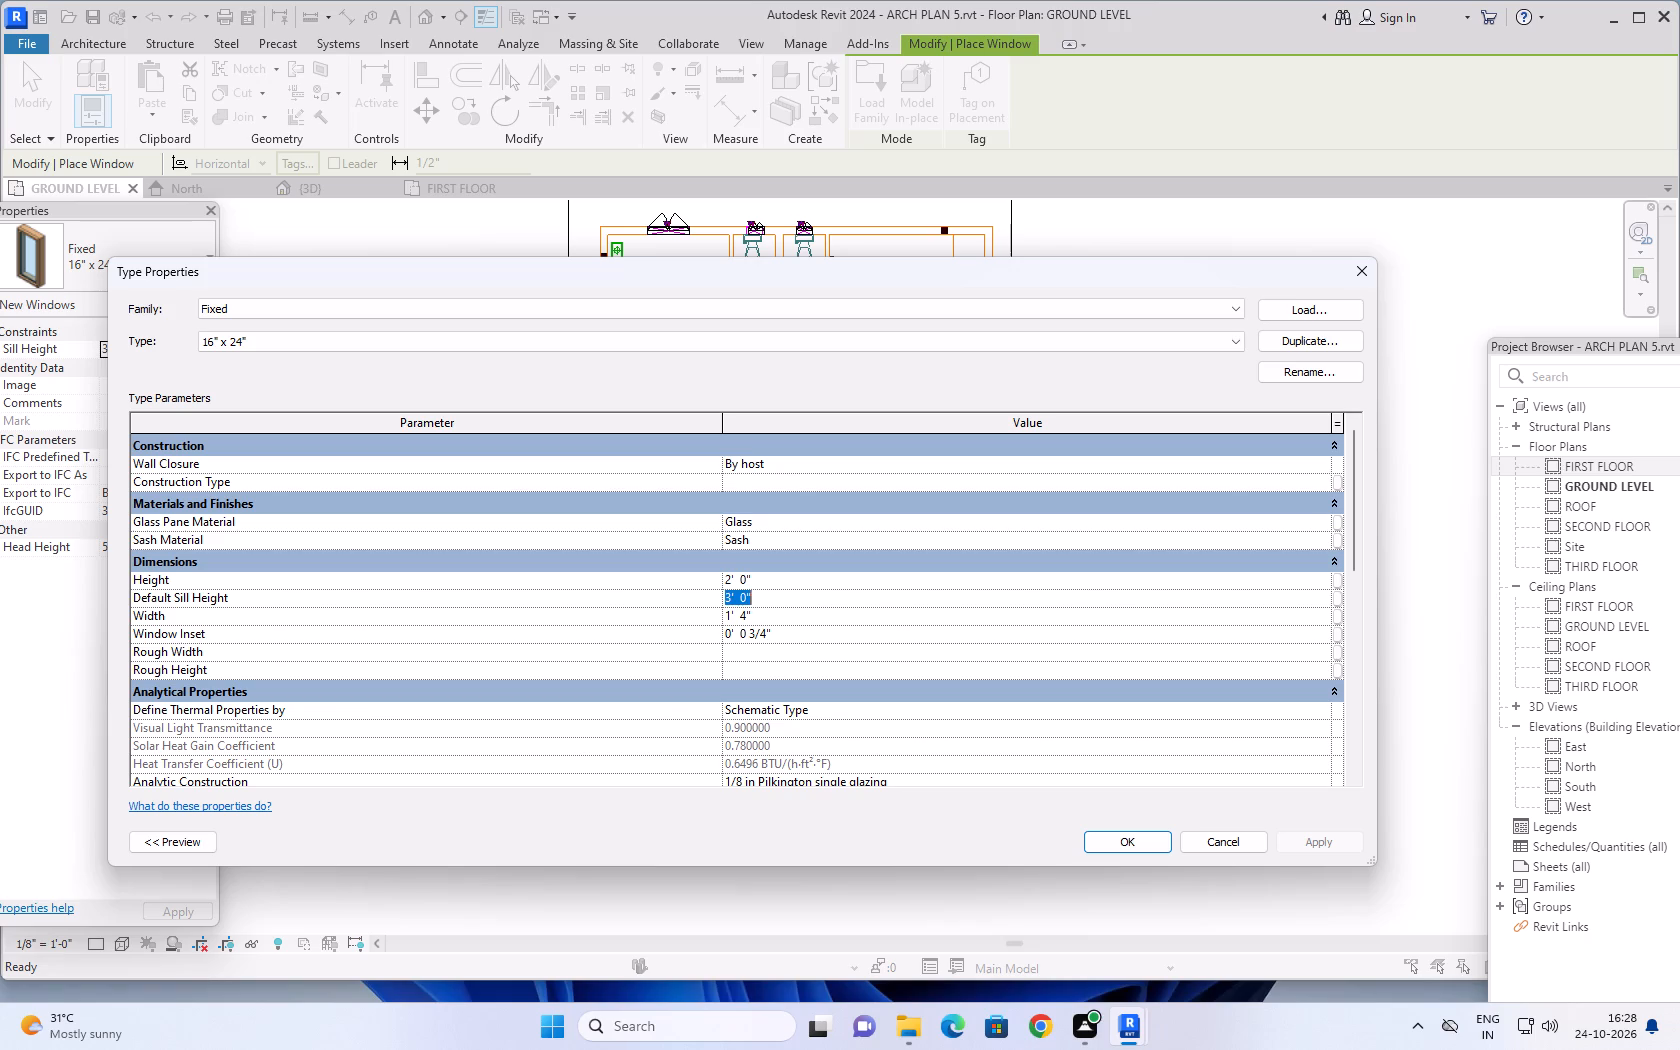
{"action": "type", "text": "7'"}
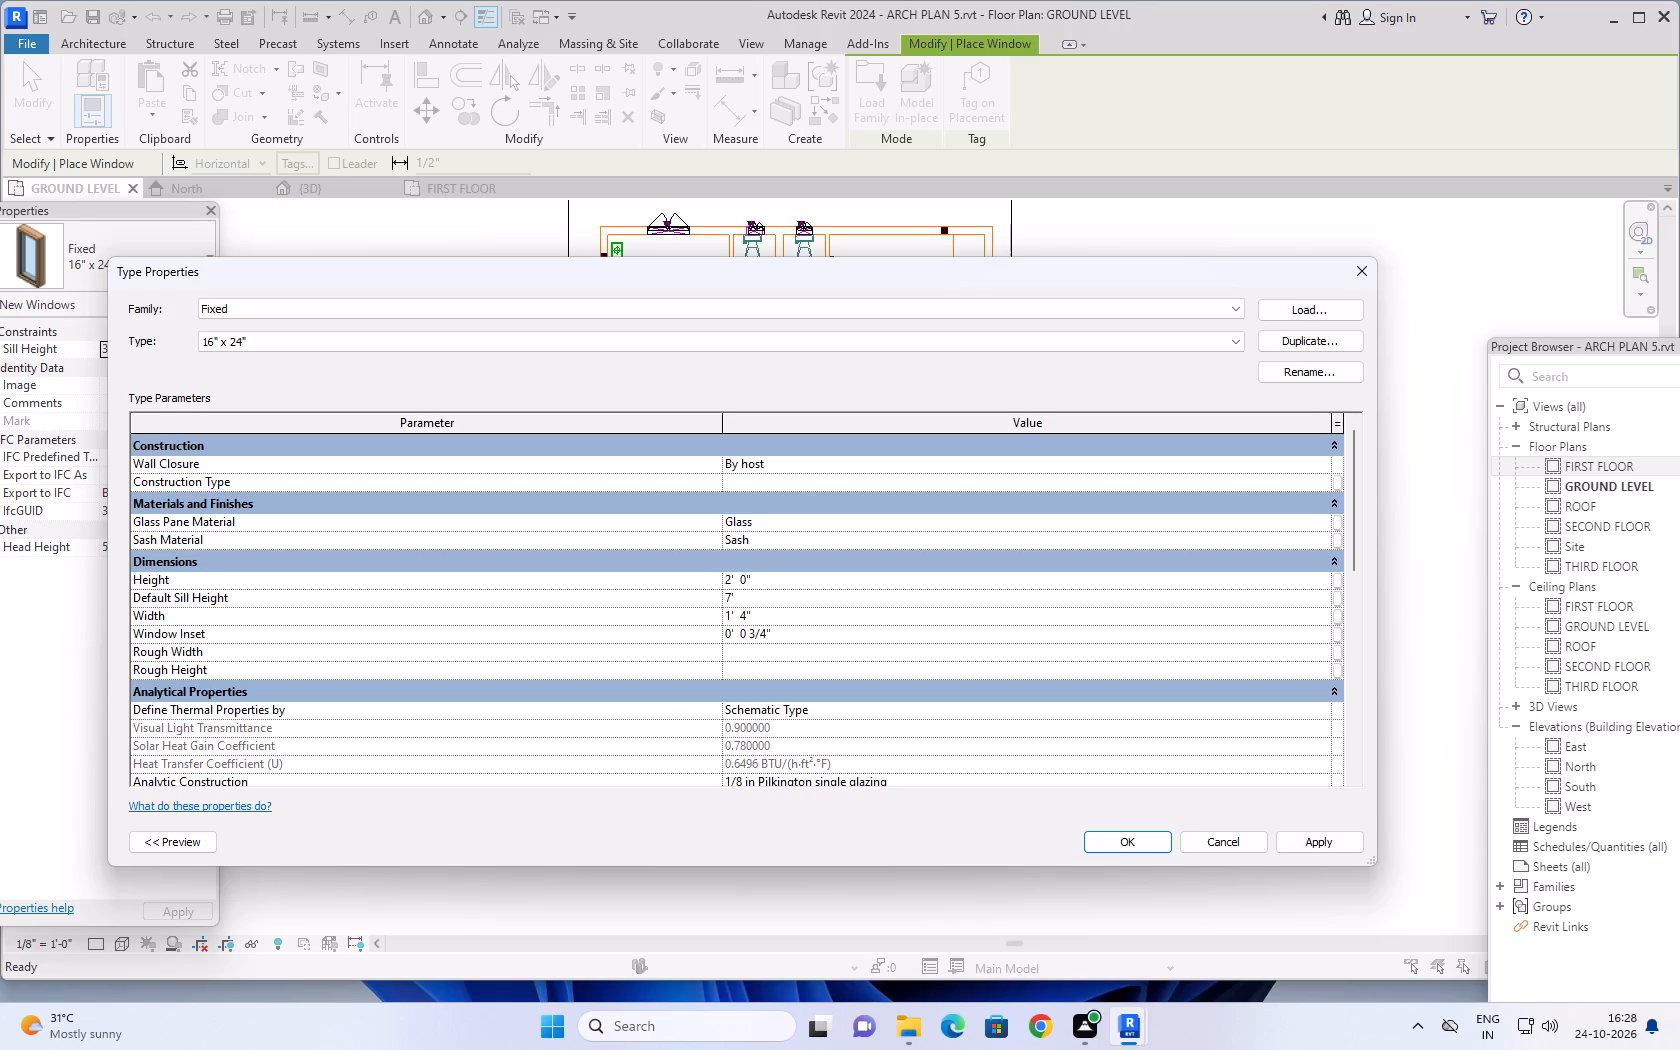
Set the Fixed window type's height to 1'9" and its width to 1'6".
{"action": "left_click", "coordinate": [759, 578]}
{"action": "key", "text": "BackSpace"}
{"action": "key", "text": "BackSpace"}
{"action": "key", "text": "BackSpace"}
{"action": "key", "text": "BackSpace"}
{"action": "key", "text": "BackSpace"}
{"action": "key", "text": "BackSpace"}
{"action": "key", "text": "BackSpace"}
{"action": "key", "text": "BackSpace"}
{"action": "key", "text": "BackSpace"}
{"action": "key", "text": "BackSpace"}
{"action": "key", "text": "BackSpace"}
{"action": "key", "text": "BackSpace"}
{"action": "type", "text": "1'9\""}
{"action": "left_click", "coordinate": [775, 620]}
{"action": "type", "text": "1'6\""}
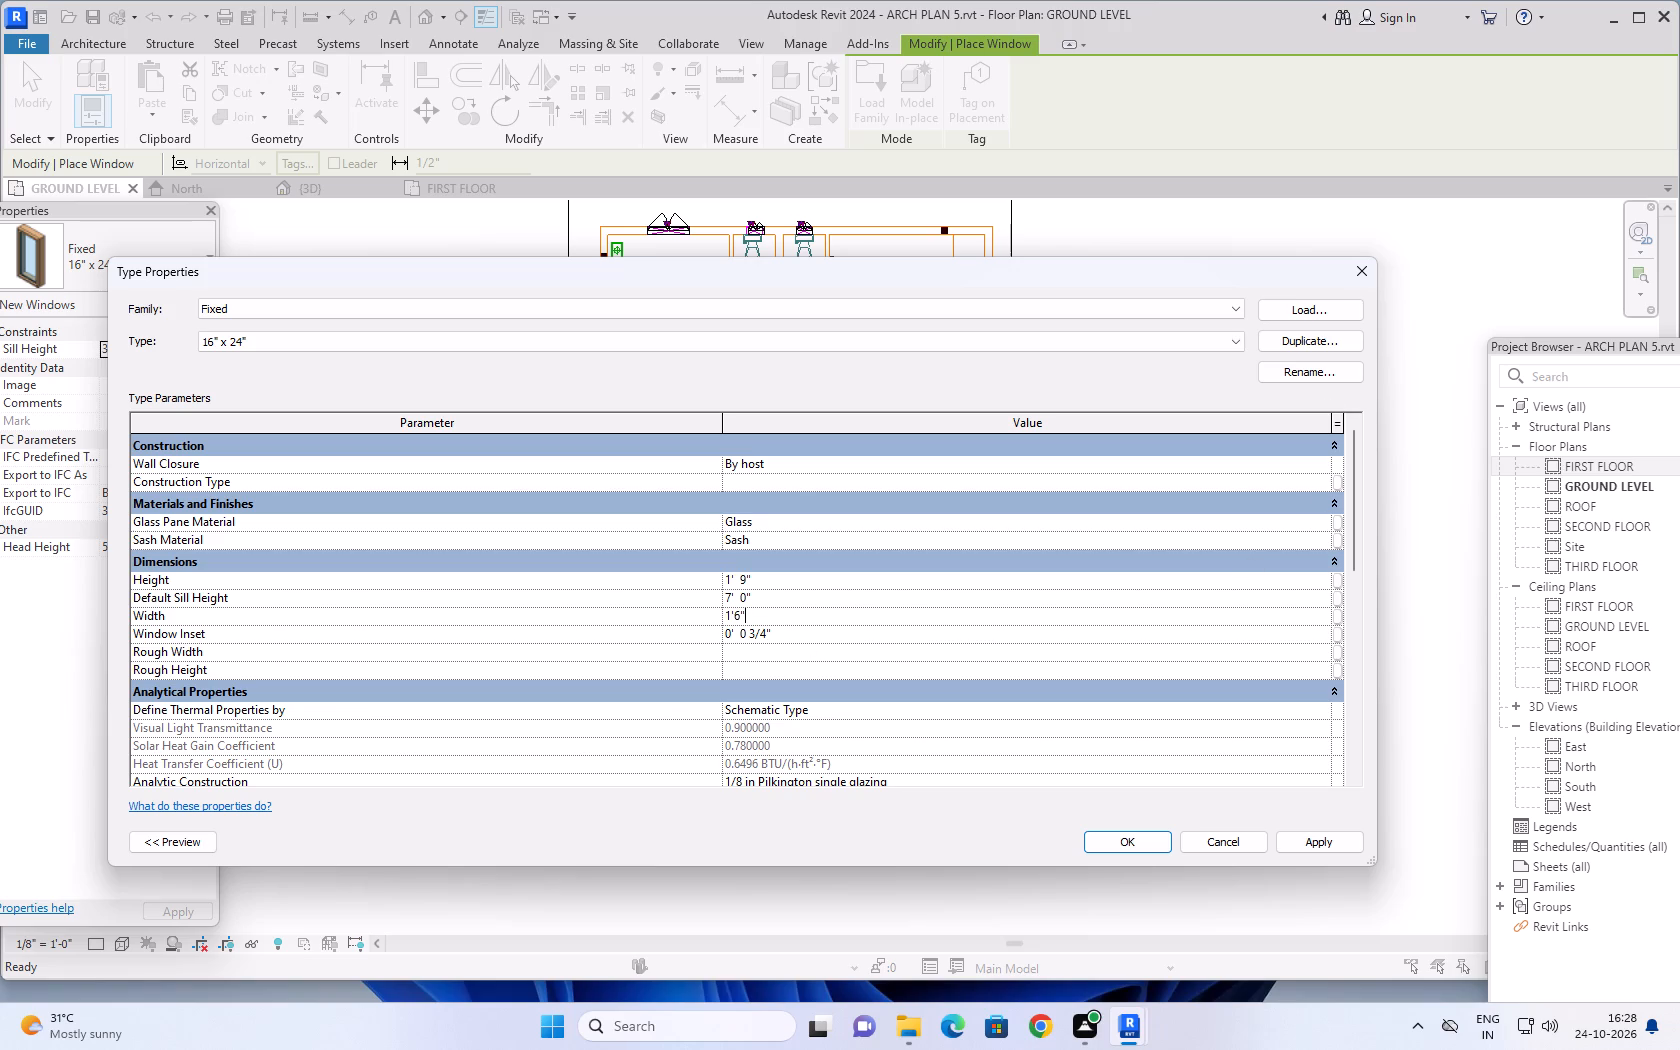
Duplicate the Fixed window type as 1'6"X1'9", review its type properties, and exit window placement without placing one.
{"action": "left_click", "coordinate": [1331, 335]}
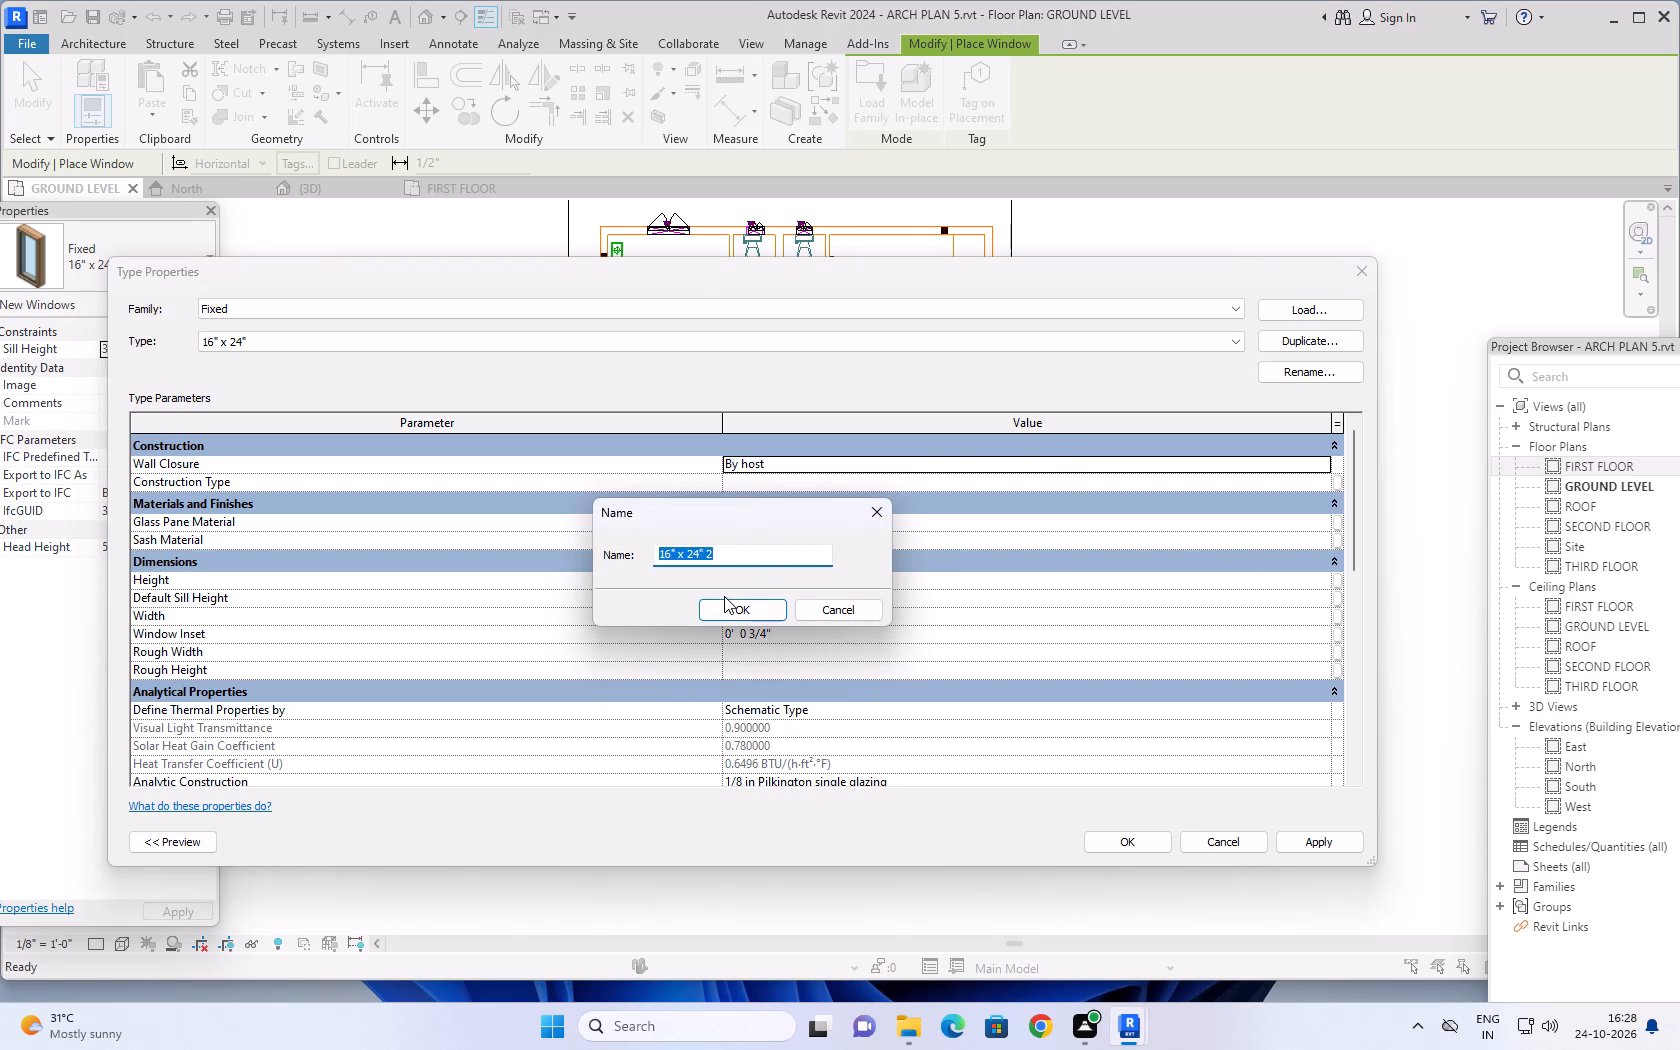
{"action": "type", "text": "1'6\""}
{"action": "type", "text": "X1'"}
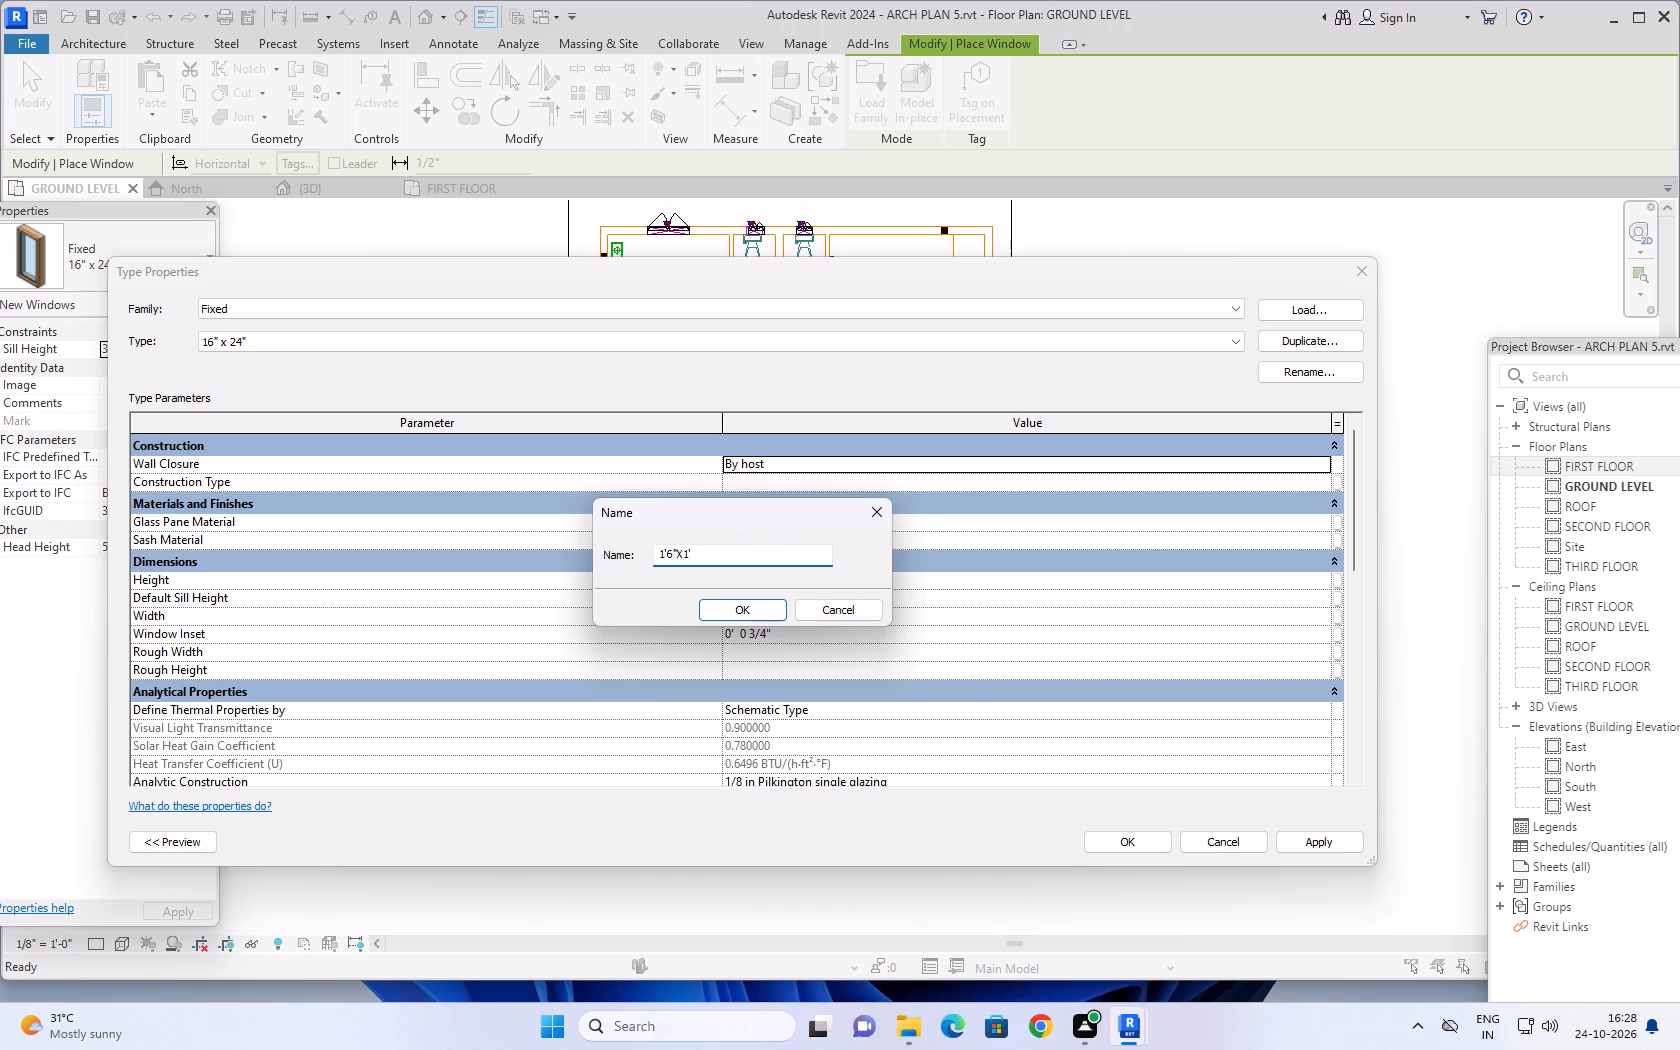
{"action": "type", "text": "9\""}
{"action": "left_click", "coordinate": [765, 611]}
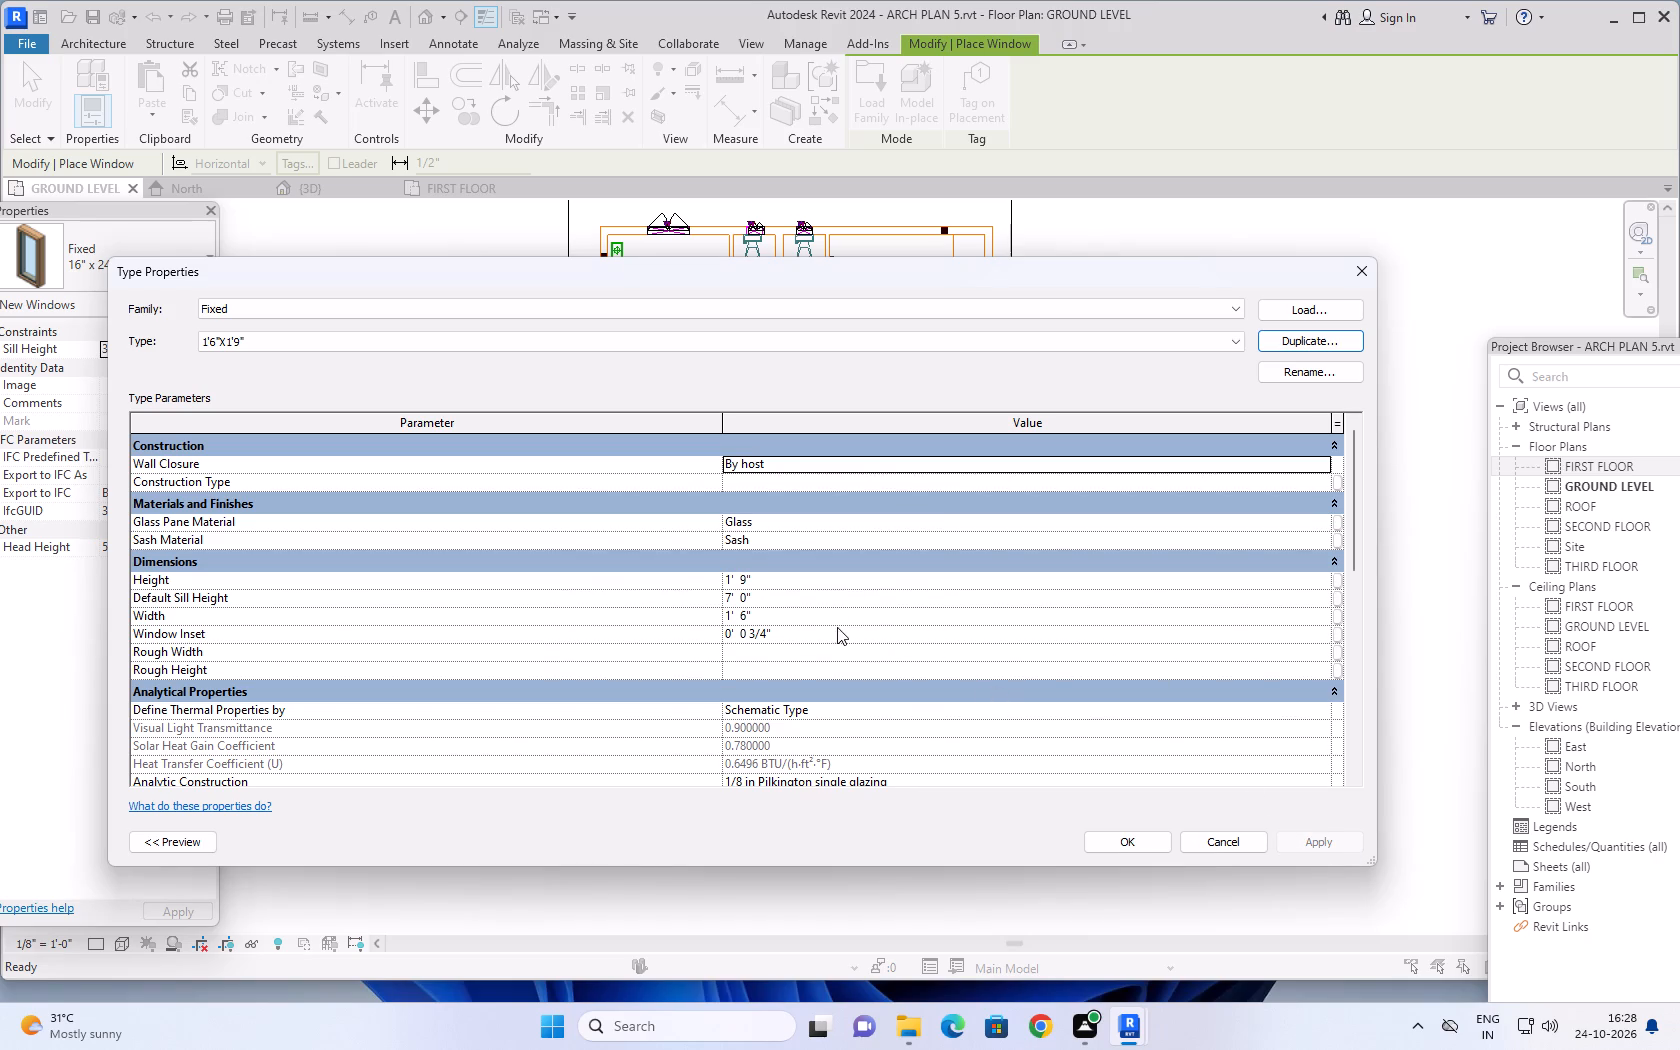
{"action": "left_click", "coordinate": [1132, 842]}
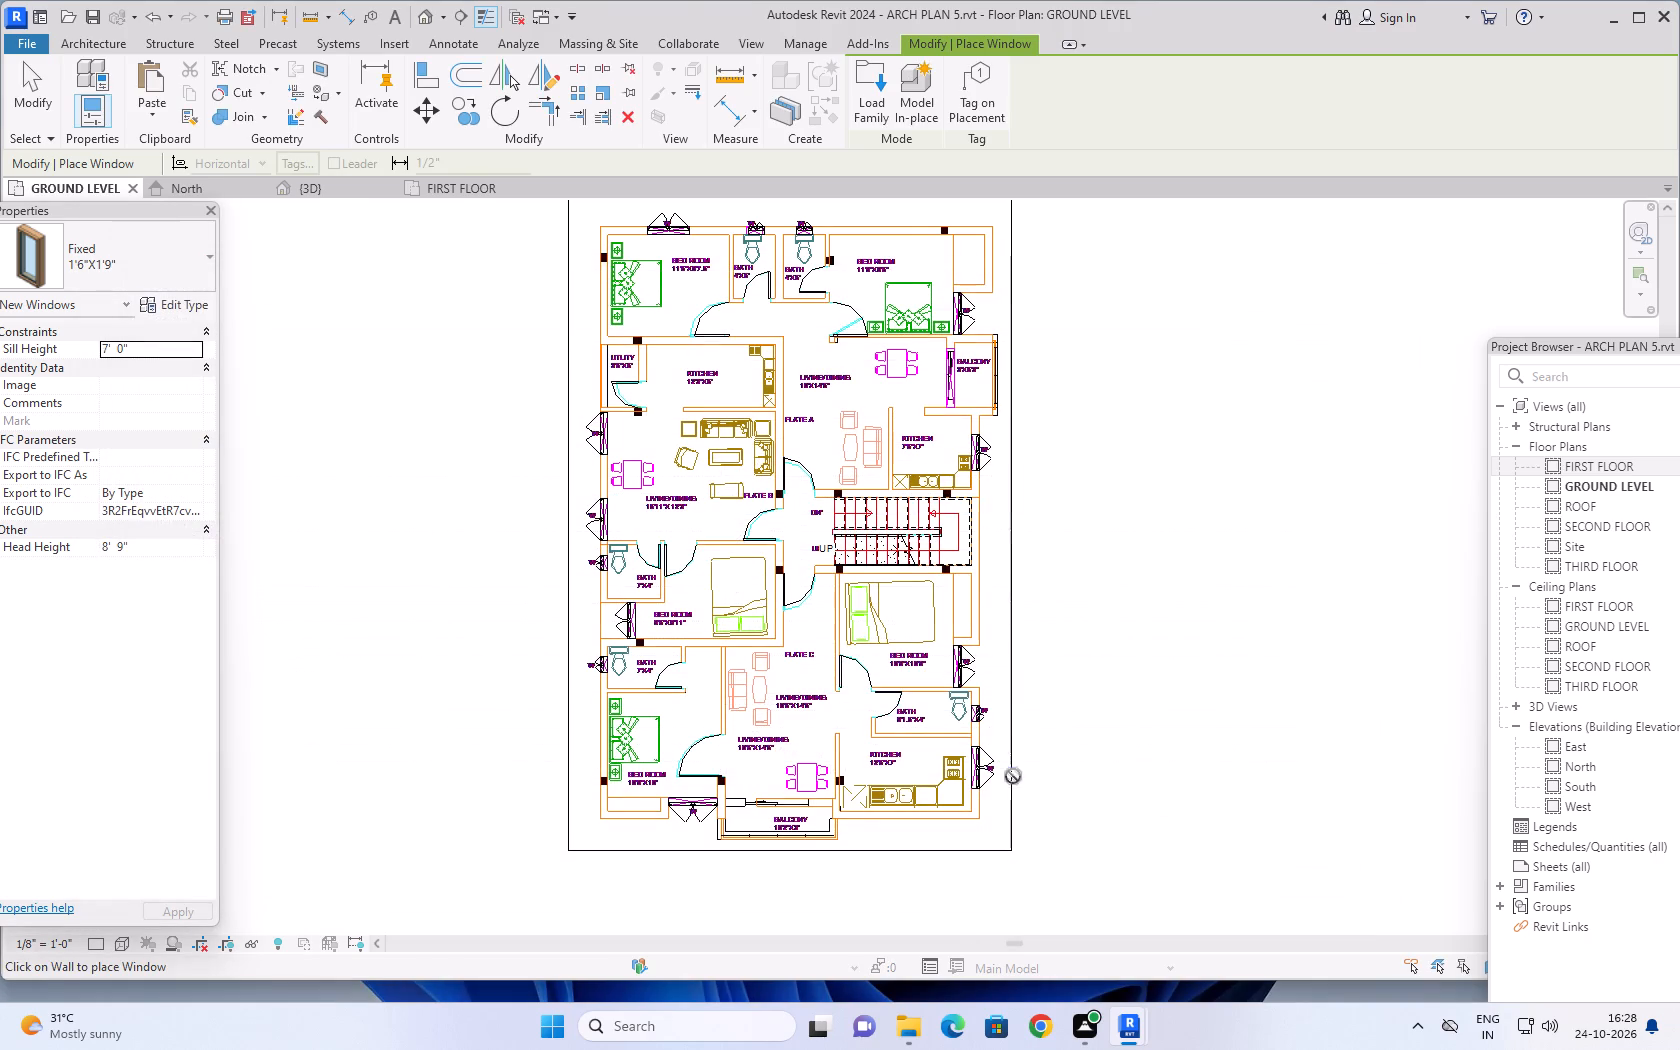
{"action": "left_click", "coordinate": [187, 302]}
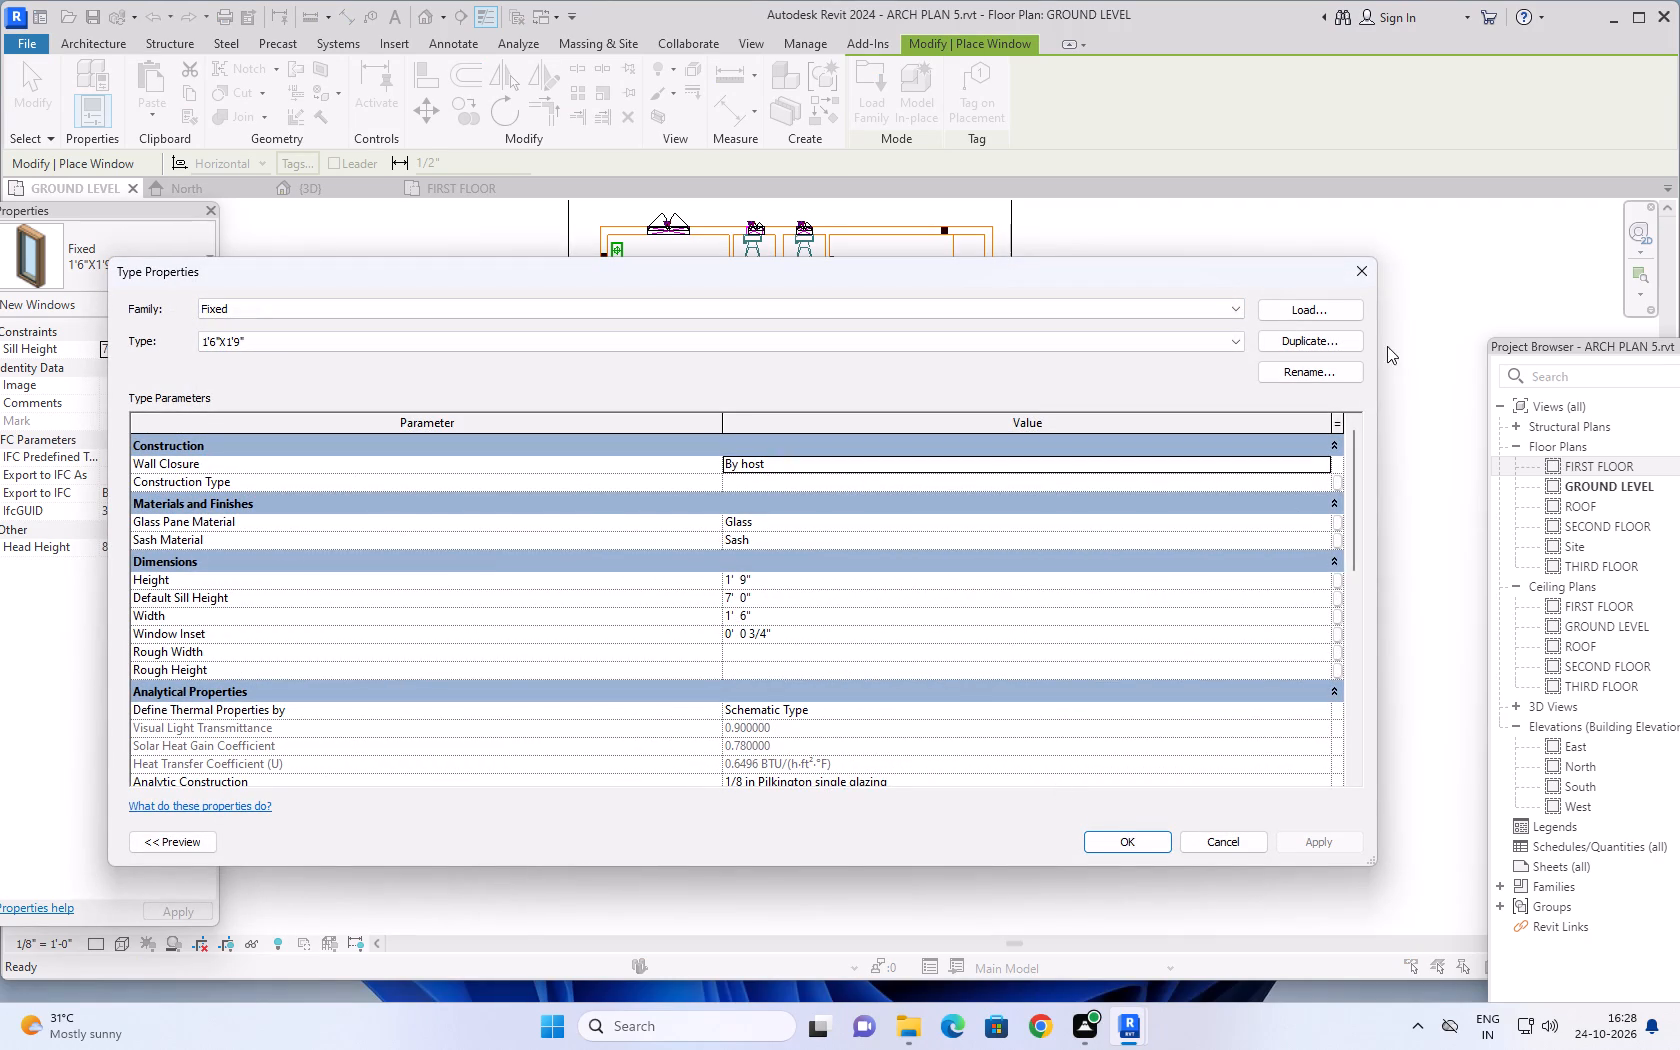
{"action": "left_click", "coordinate": [1368, 283]}
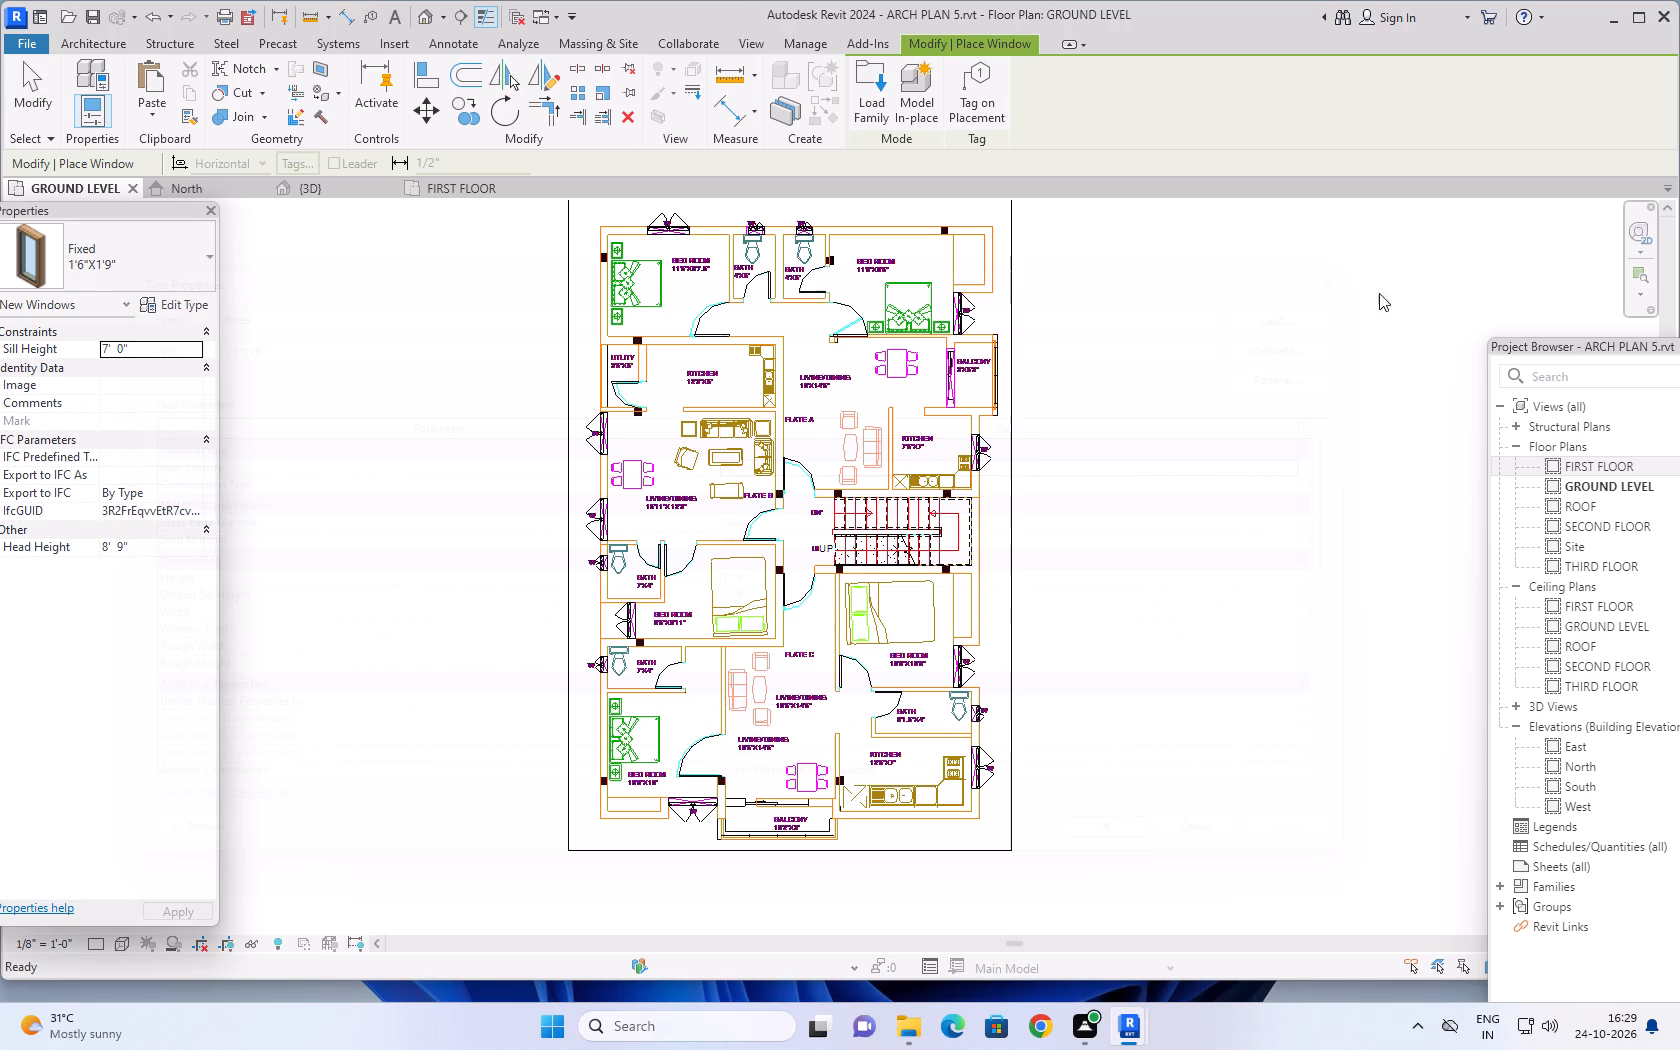
{"action": "scroll", "coordinate": [1233, 541], "scroll_direction": "down", "scroll_amount": 1}
{"action": "middle_click_drag", "start_coordinate": [1224, 562], "coordinate": [1264, 511]}
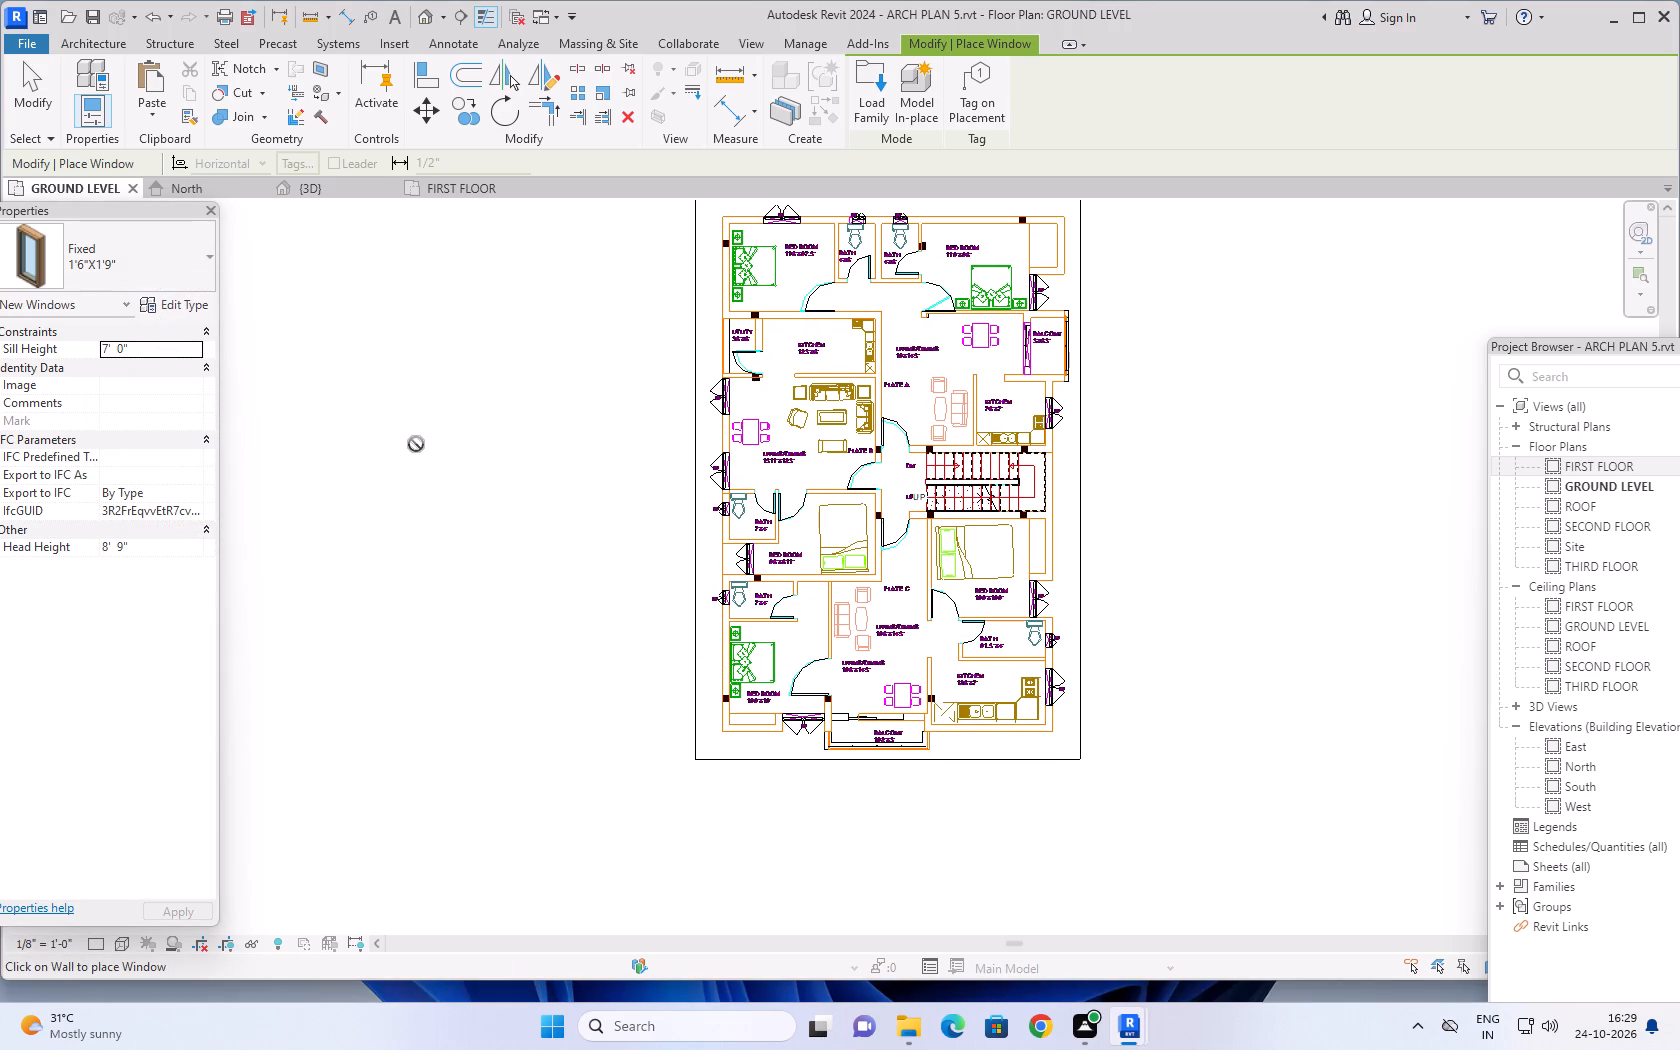
{"action": "key", "text": "Escape"}
{"action": "key", "text": "Escape"}
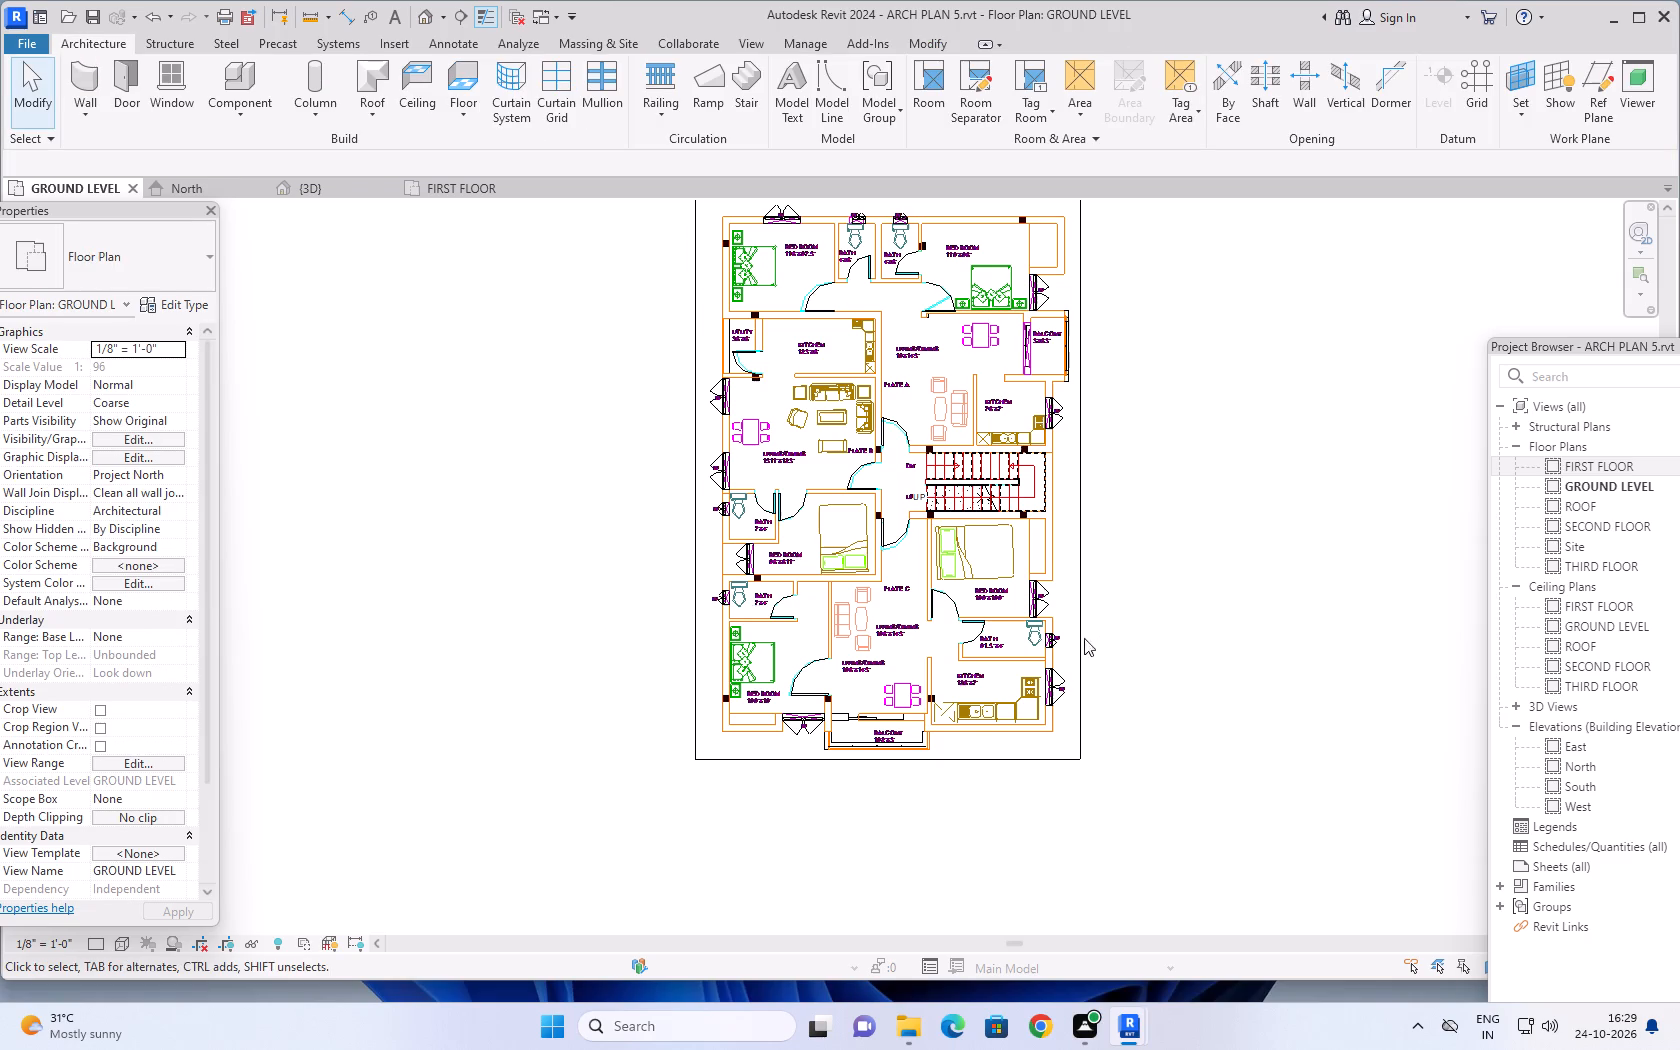
Change the five bath casement windows on the ground level, in all three flats, to the Fixed 1'6"X1'9" type.
{"action": "scroll", "coordinate": [1077, 638], "scroll_direction": "up", "scroll_amount": 8}
{"action": "left_click", "coordinate": [1031, 650]}
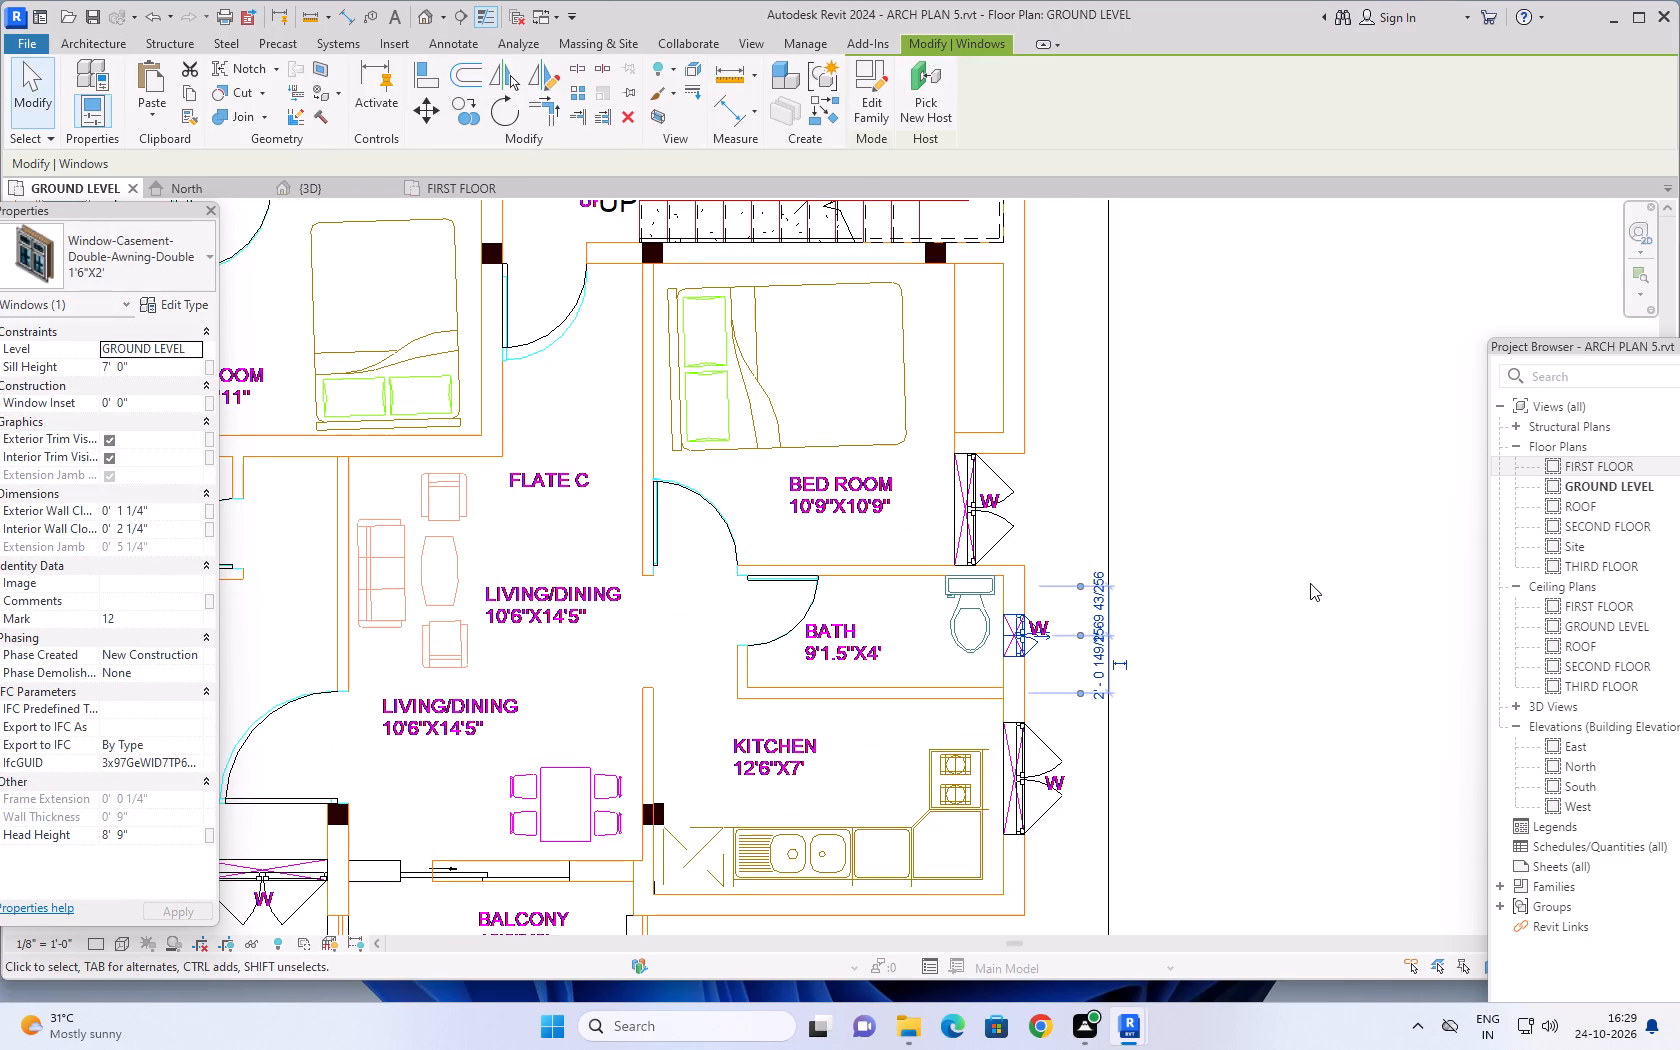
{"action": "scroll", "coordinate": [1305, 584], "scroll_direction": "down", "scroll_amount": 2}
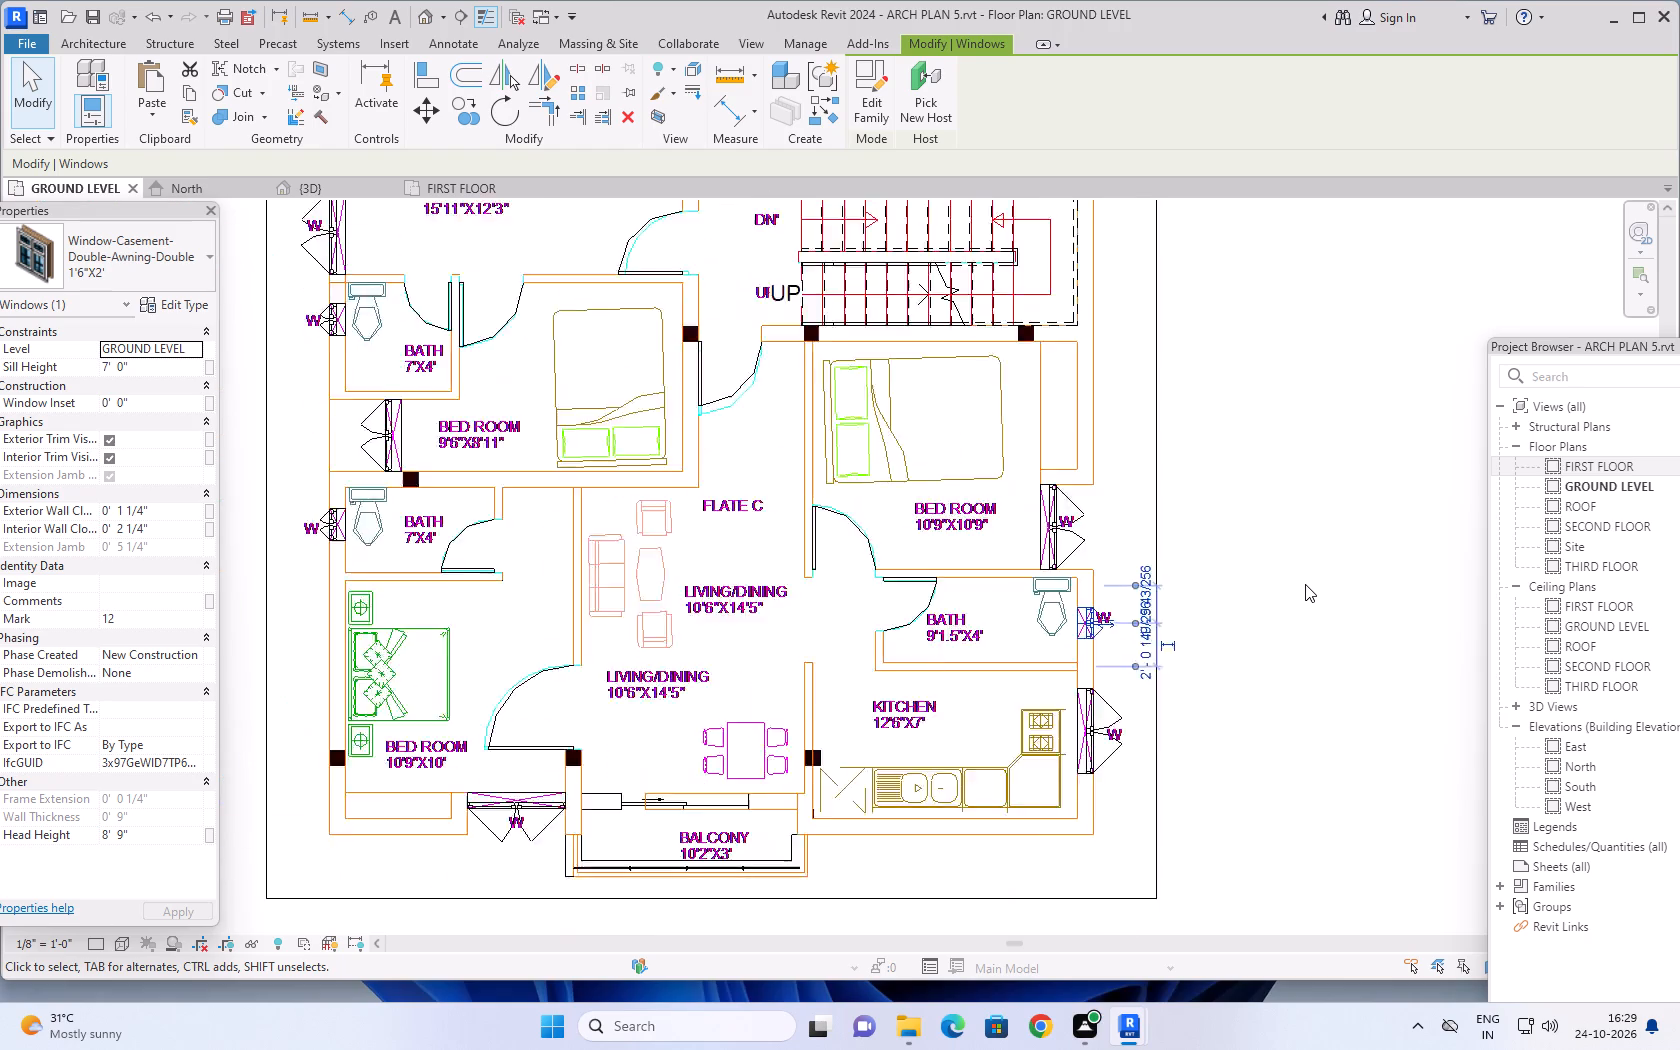
{"action": "scroll", "coordinate": [1305, 584], "scroll_direction": "down", "scroll_amount": 3}
{"action": "middle_click_drag", "start_coordinate": [1297, 335], "coordinate": [1230, 674]}
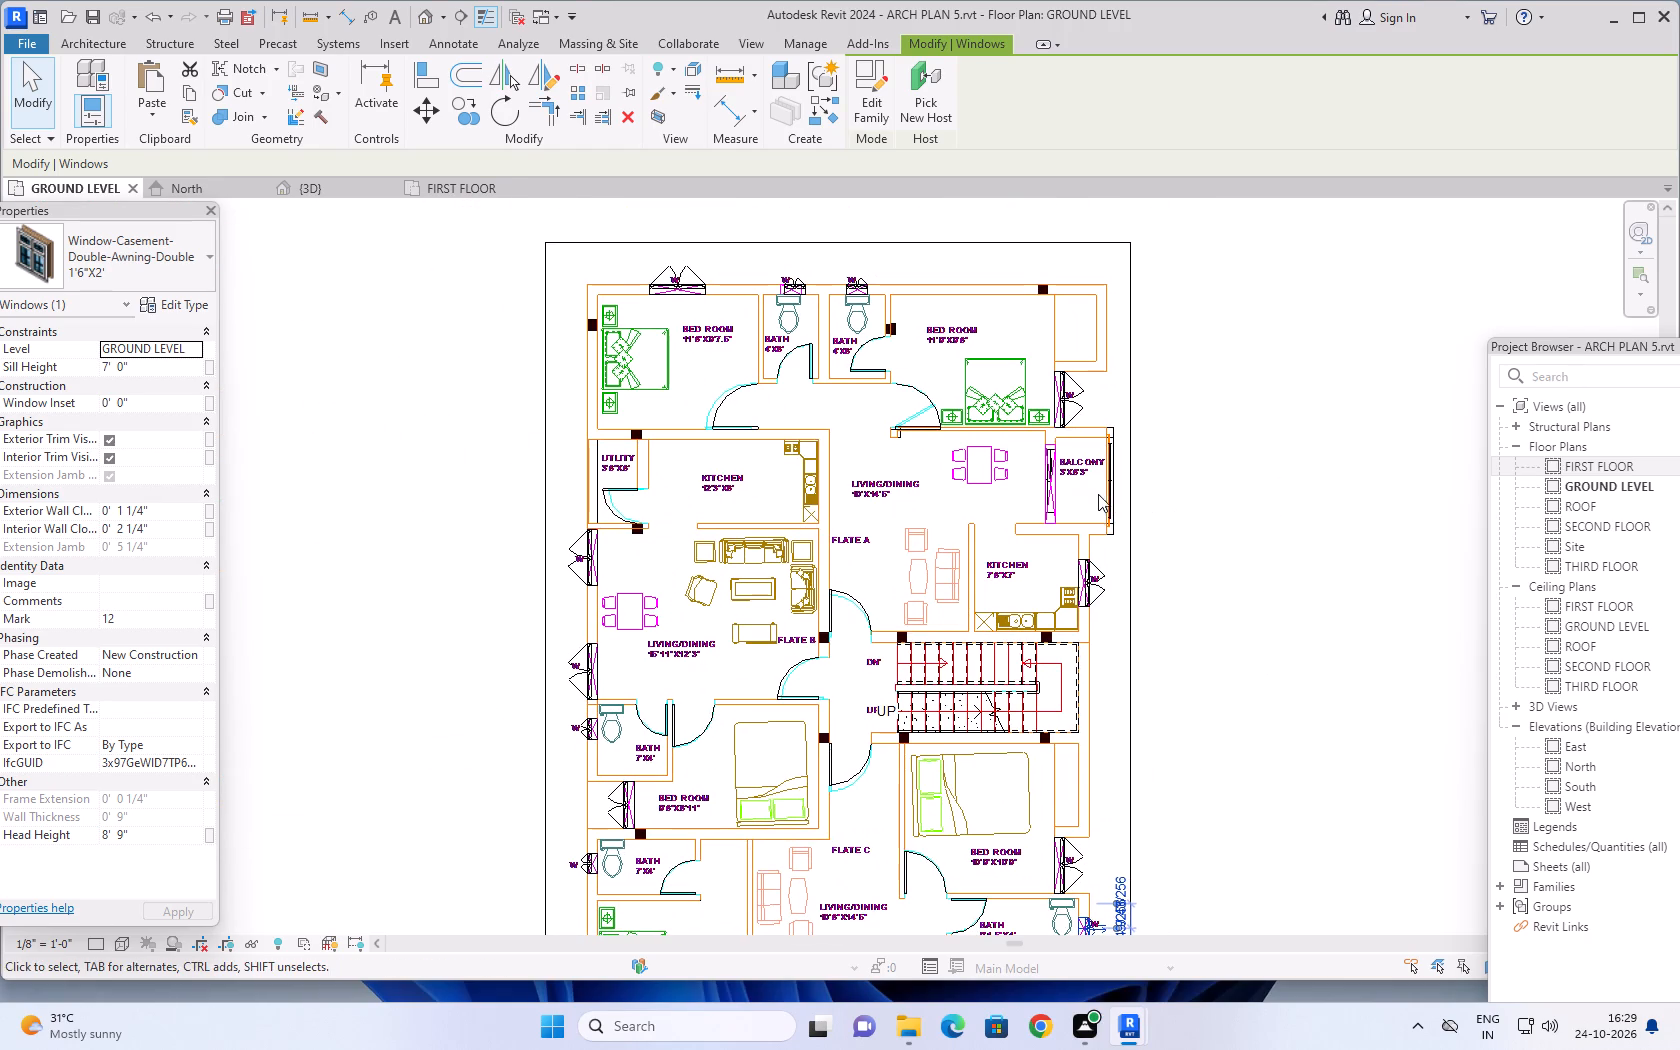
{"action": "scroll", "coordinate": [871, 265], "scroll_direction": "up", "scroll_amount": 8}
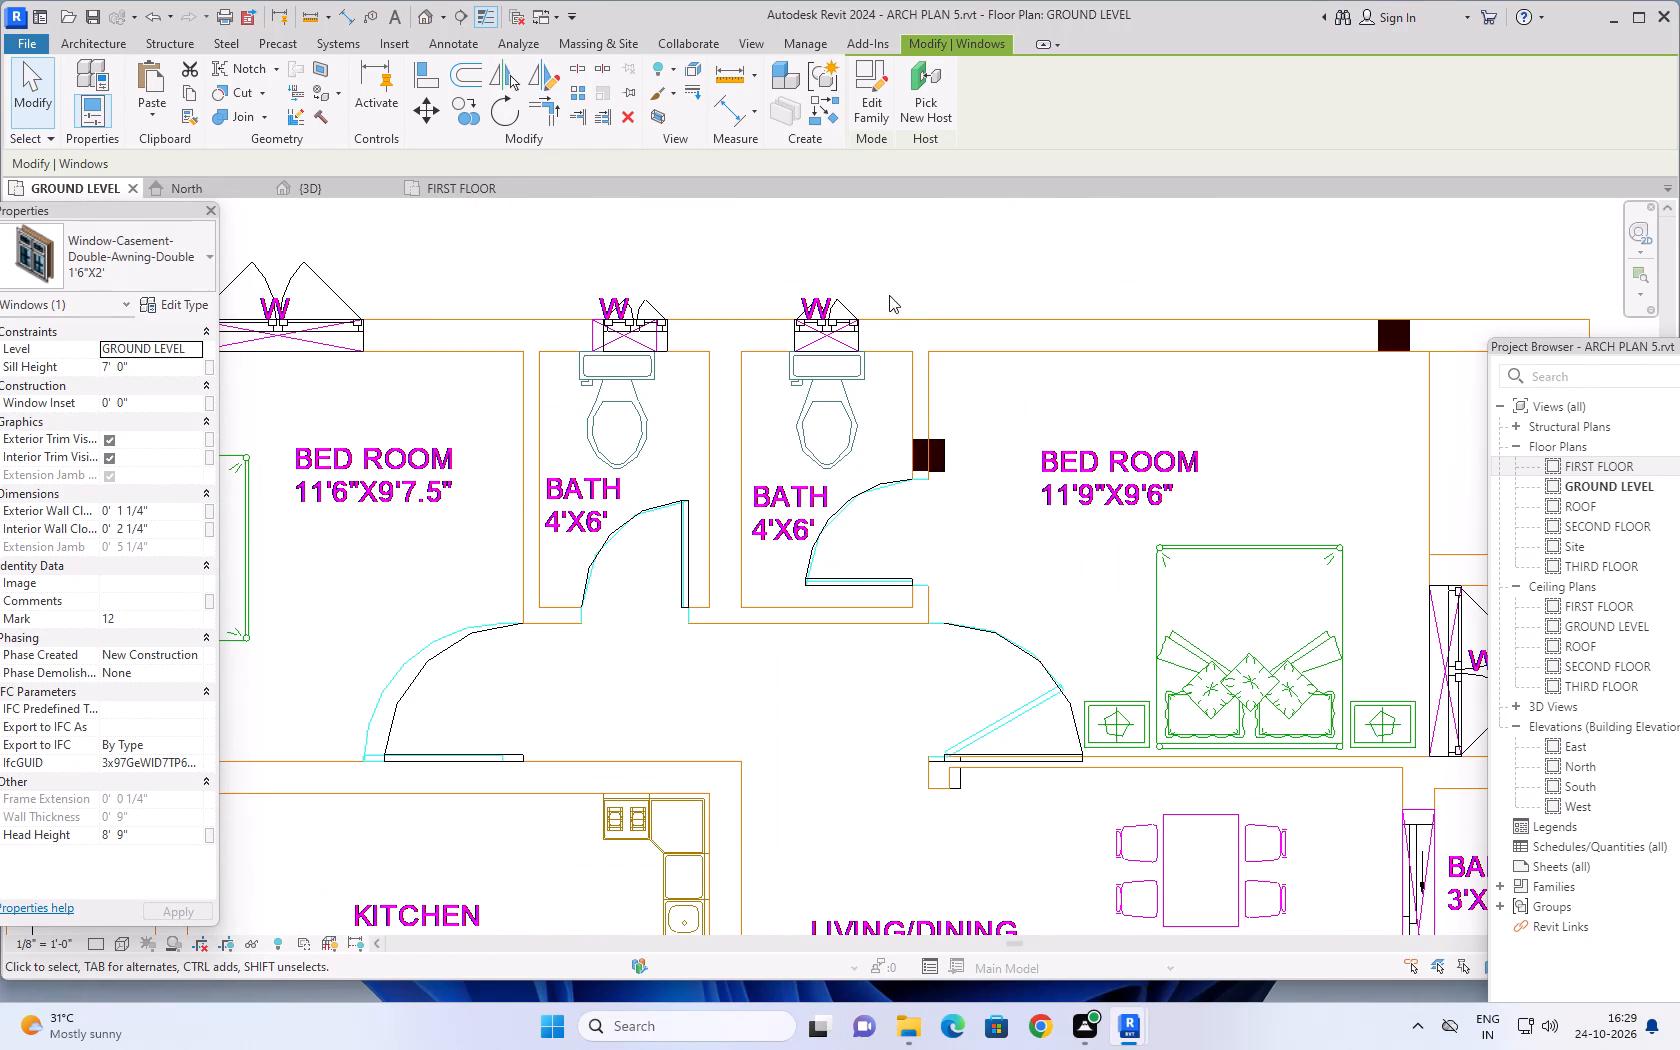
{"action": "left_click", "coordinate": [848, 307], "text": "ctrl"}
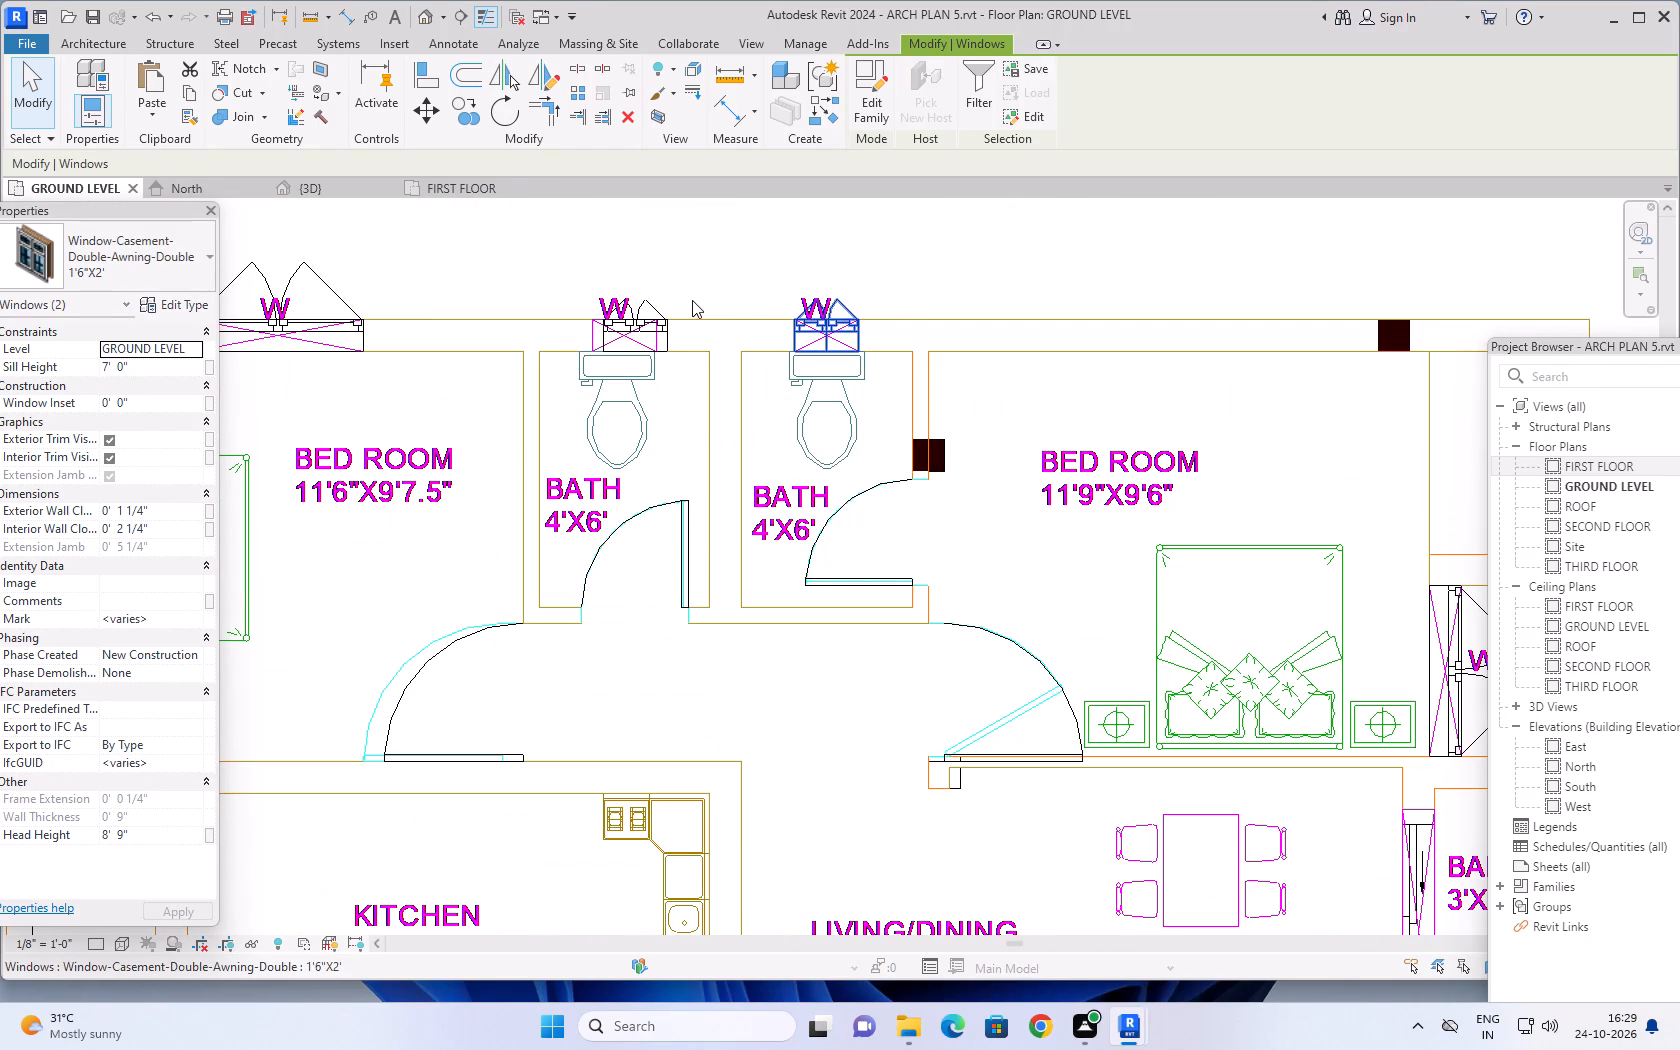
{"action": "left_click", "coordinate": [656, 304], "text": "ctrl"}
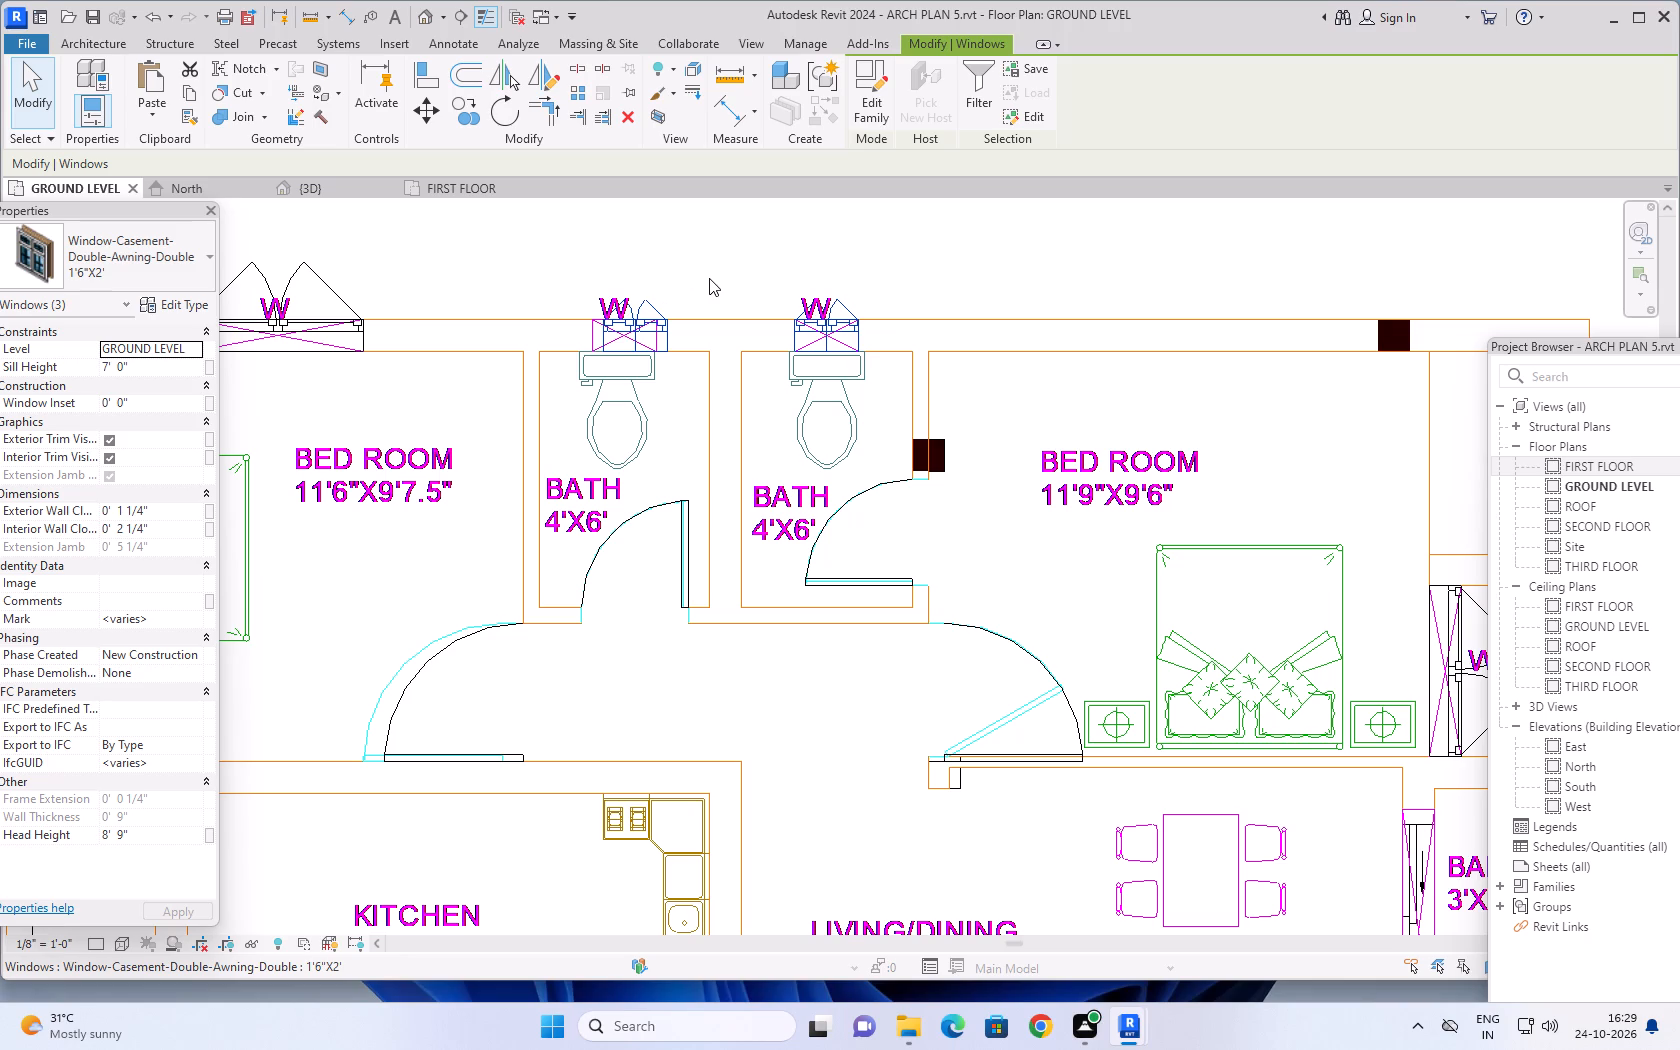
{"action": "scroll", "coordinate": [705, 281], "scroll_direction": "down", "scroll_amount": 8}
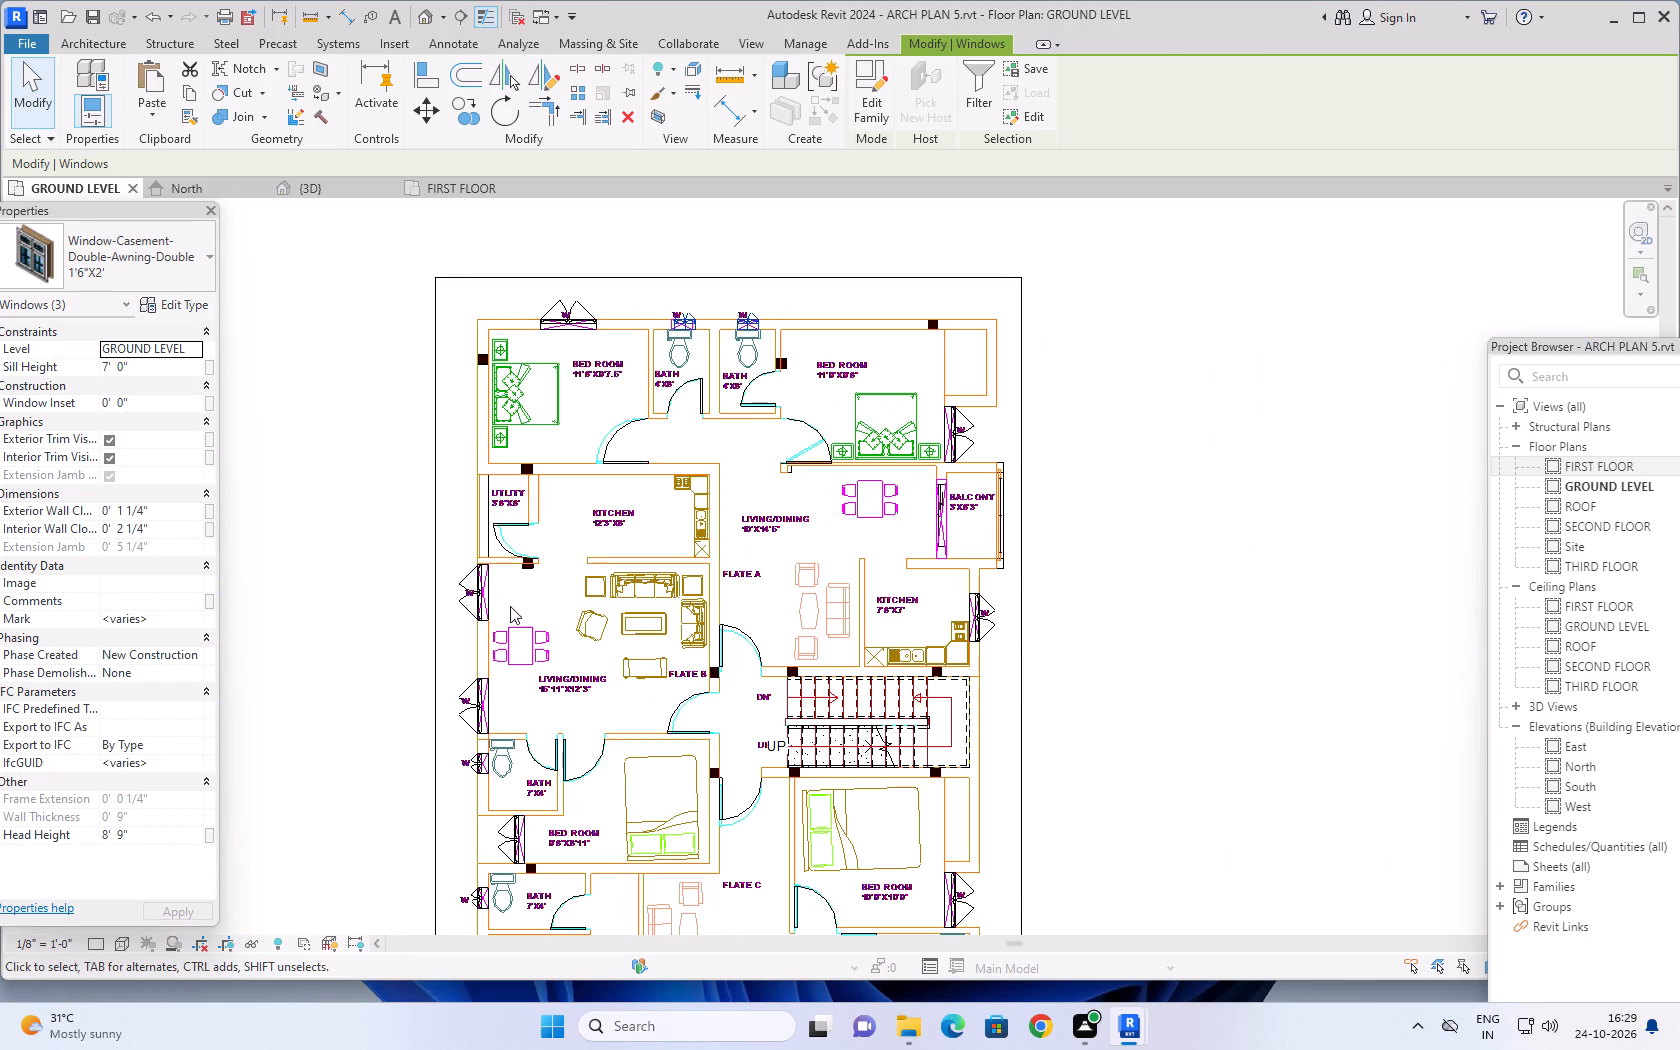
{"action": "middle_click_drag", "start_coordinate": [350, 686], "coordinate": [485, 532]}
{"action": "scroll", "coordinate": [553, 663], "scroll_direction": "up", "scroll_amount": 4}
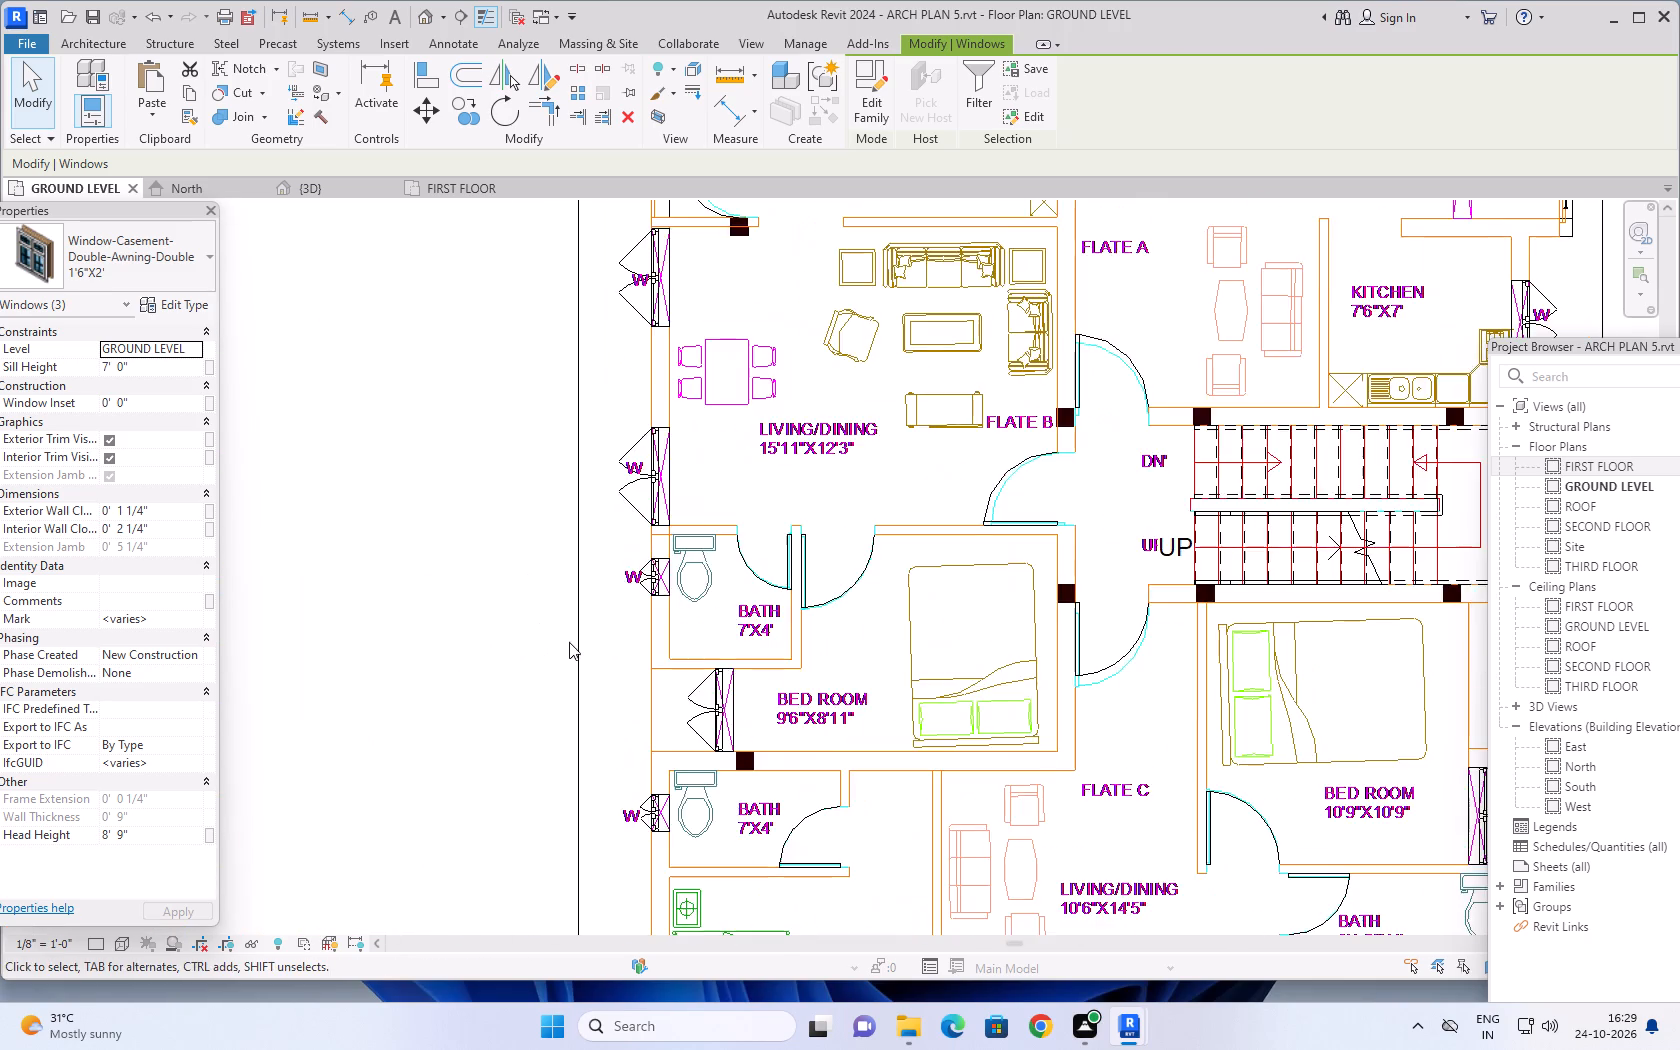
{"action": "scroll", "coordinate": [572, 642], "scroll_direction": "up", "scroll_amount": 5}
{"action": "scroll", "coordinate": [642, 600], "scroll_direction": "up", "scroll_amount": 1}
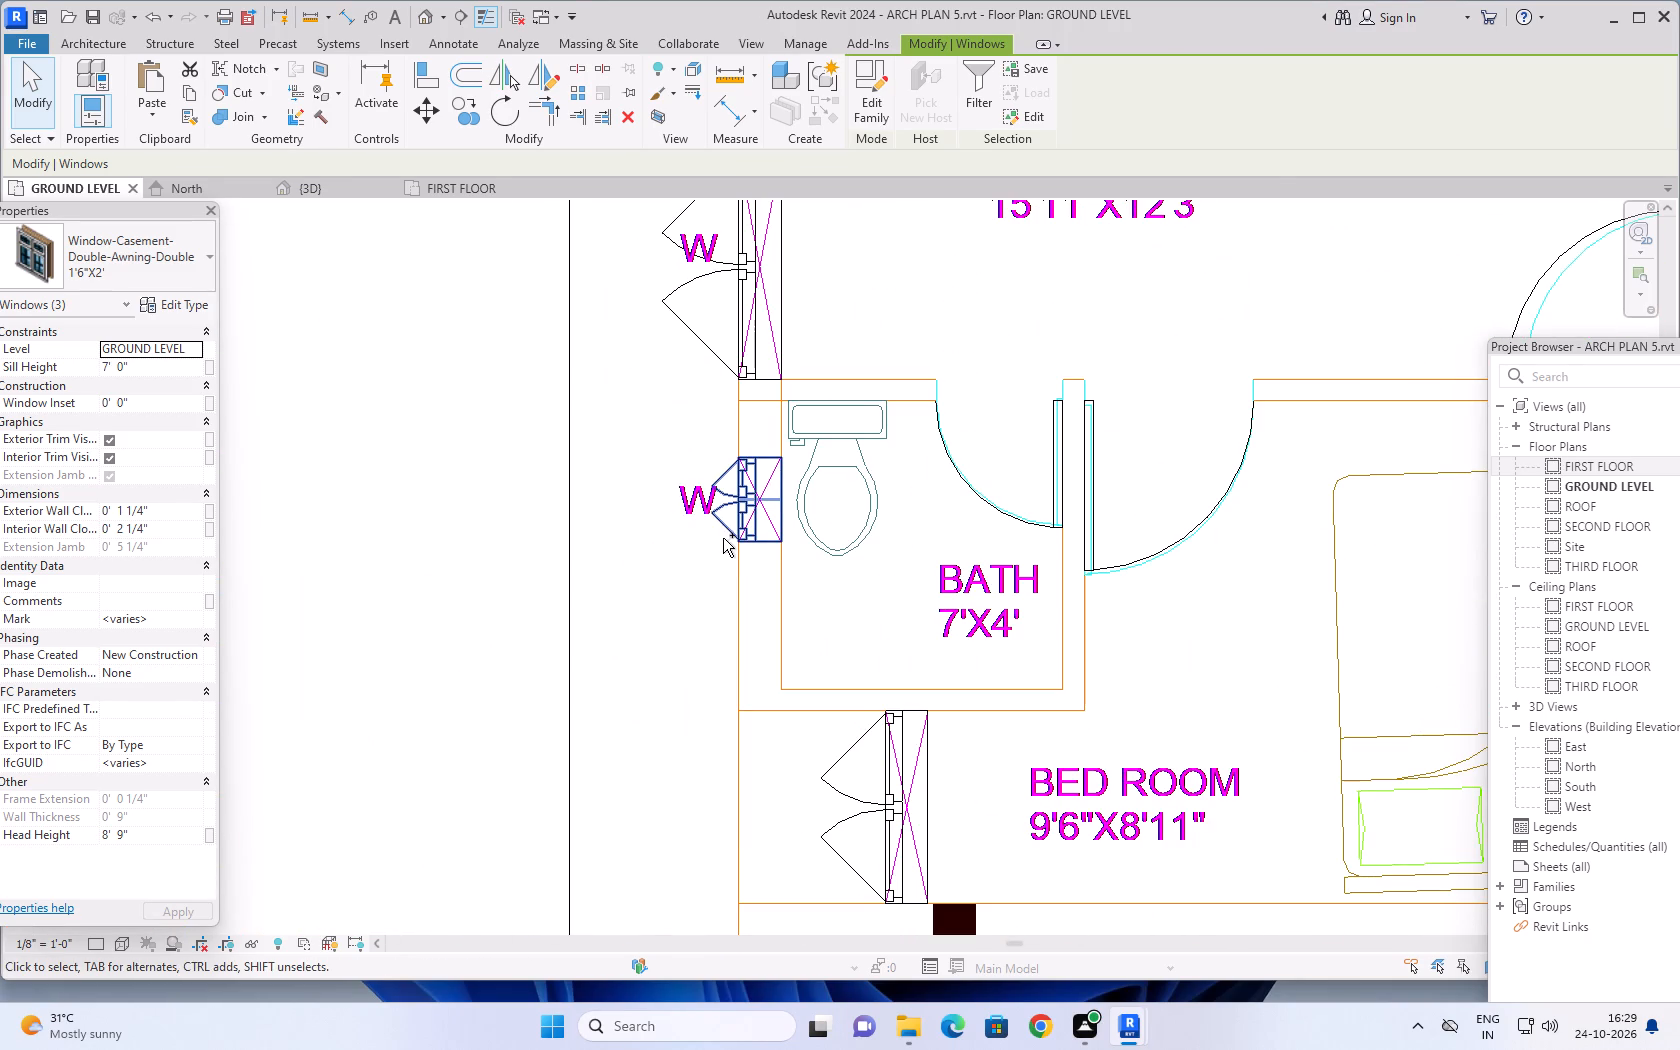
{"action": "left_click", "coordinate": [723, 532], "text": "ctrl"}
{"action": "scroll", "coordinate": [680, 637], "scroll_direction": "down", "scroll_amount": 4}
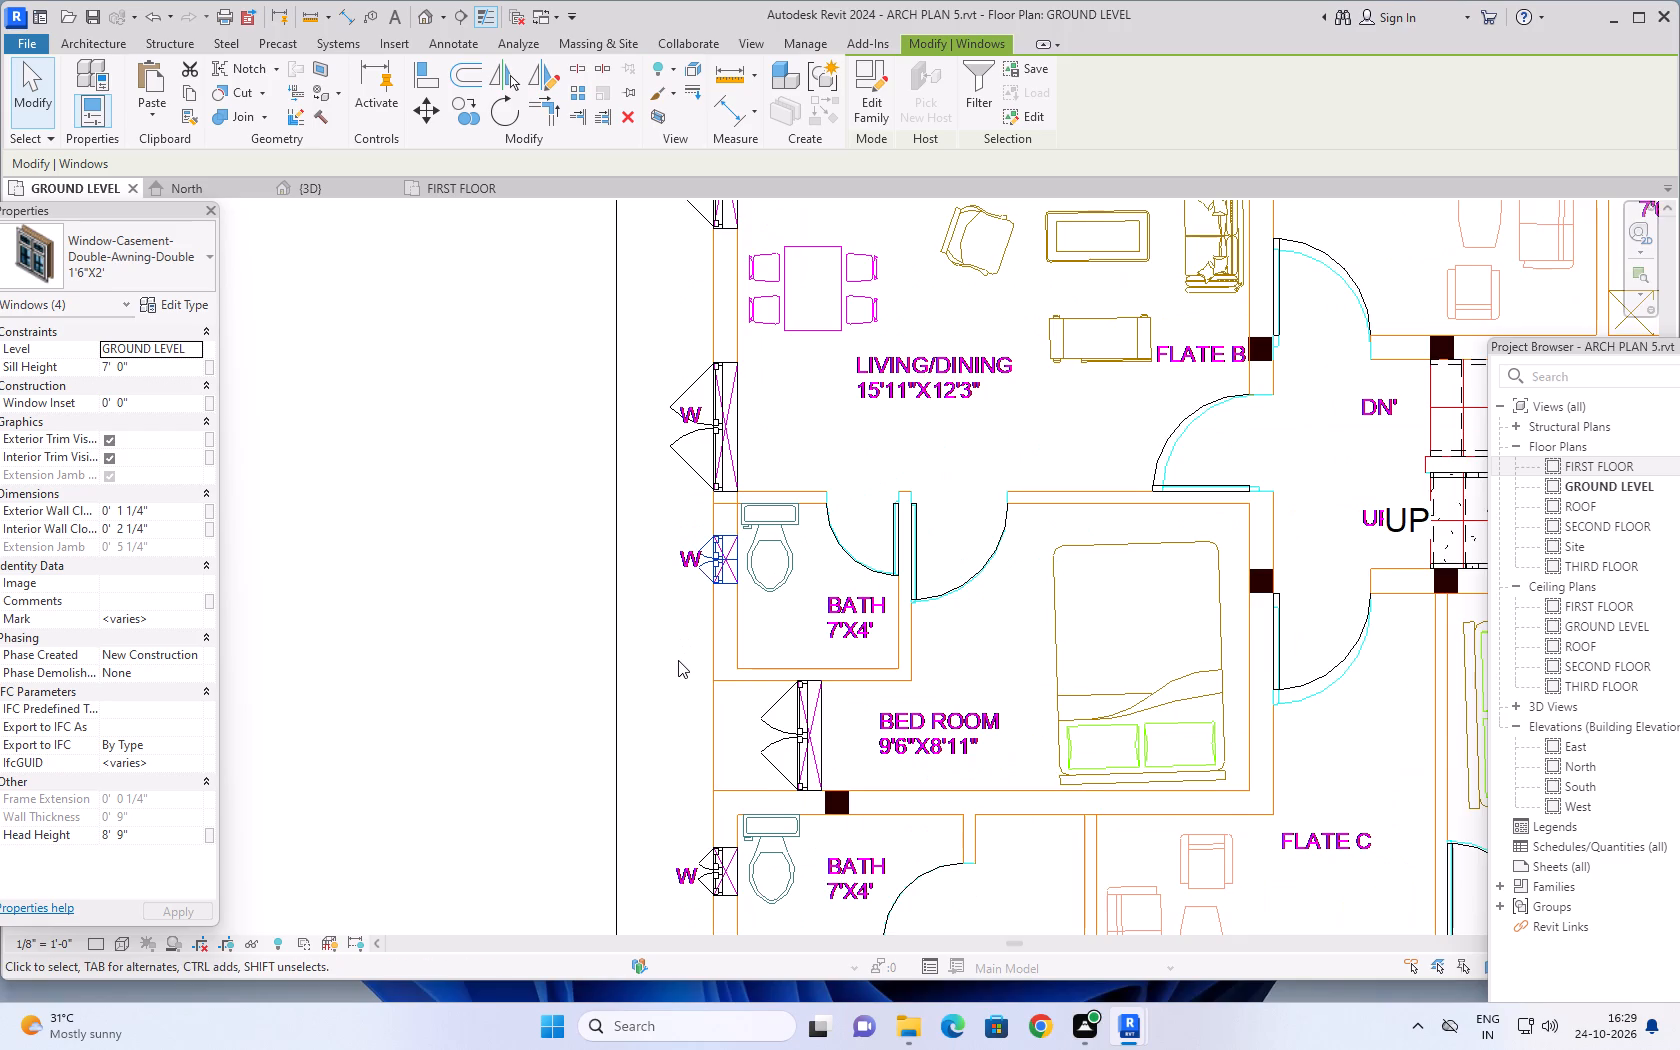
{"action": "middle_click_drag", "start_coordinate": [677, 659], "coordinate": [681, 523]}
{"action": "middle_click_drag", "start_coordinate": [687, 682], "coordinate": [645, 511]}
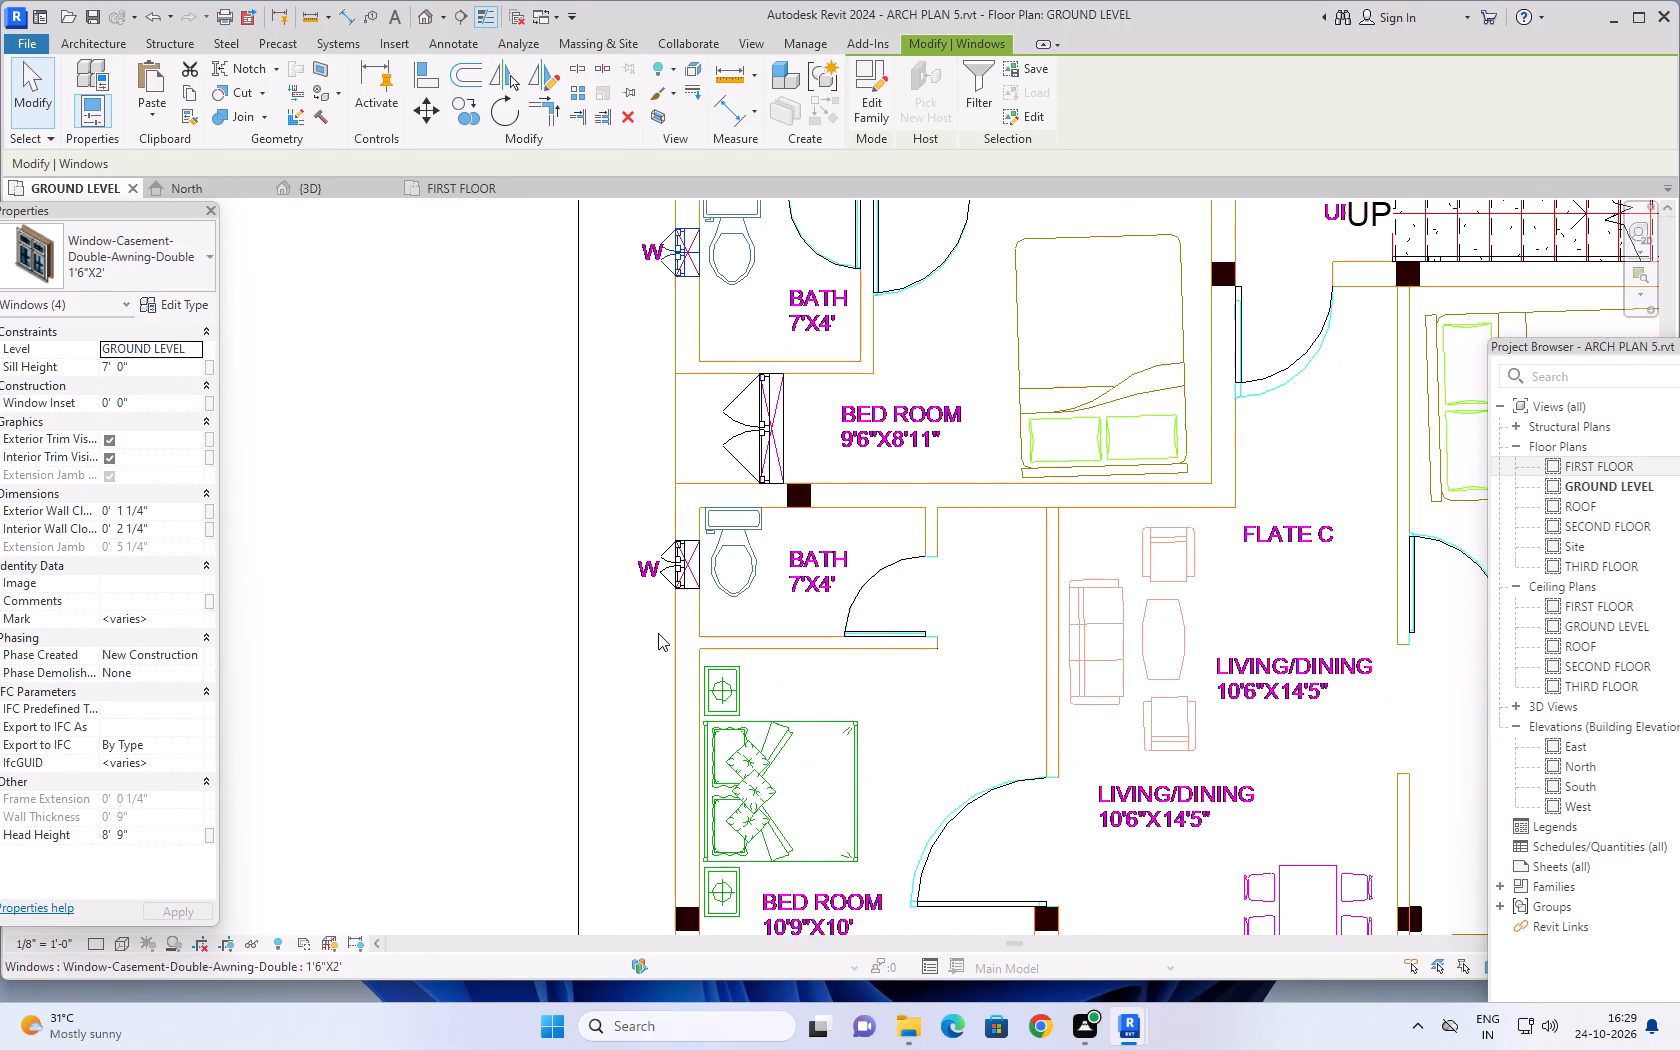
{"action": "scroll", "coordinate": [658, 633], "scroll_direction": "up", "scroll_amount": 7}
{"action": "left_click", "coordinate": [683, 518], "text": "ctrl"}
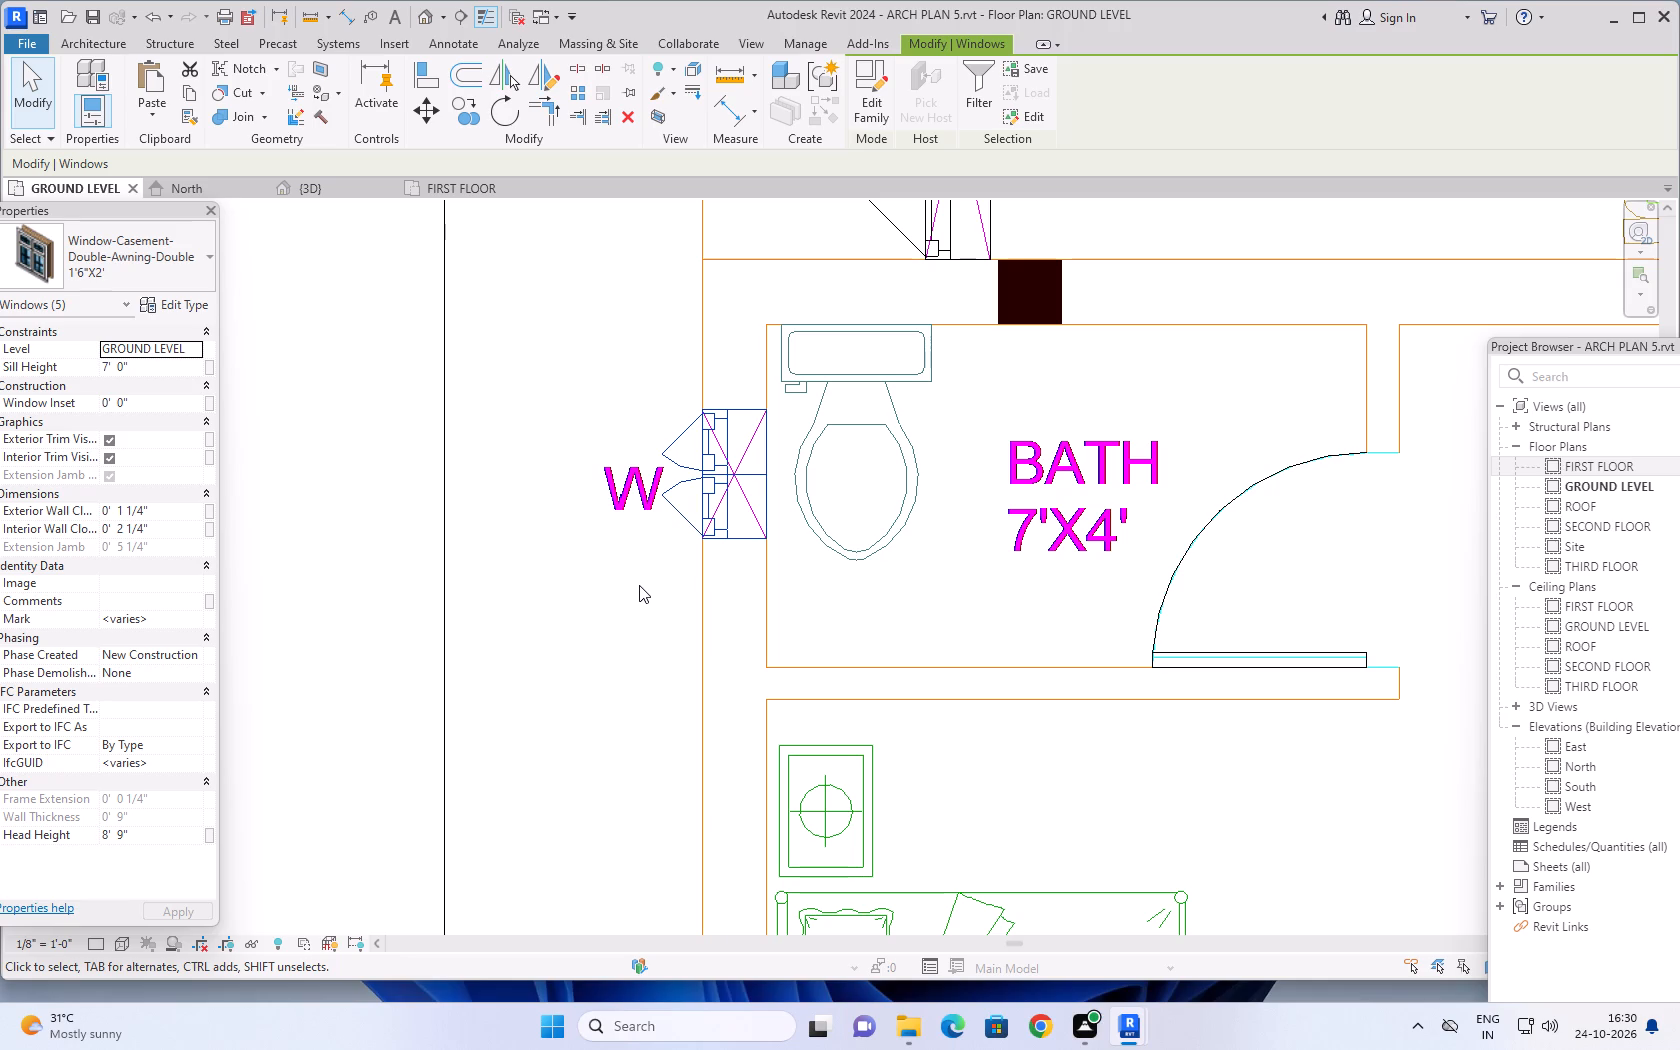
{"action": "scroll", "coordinate": [649, 582], "scroll_direction": "down", "scroll_amount": 10}
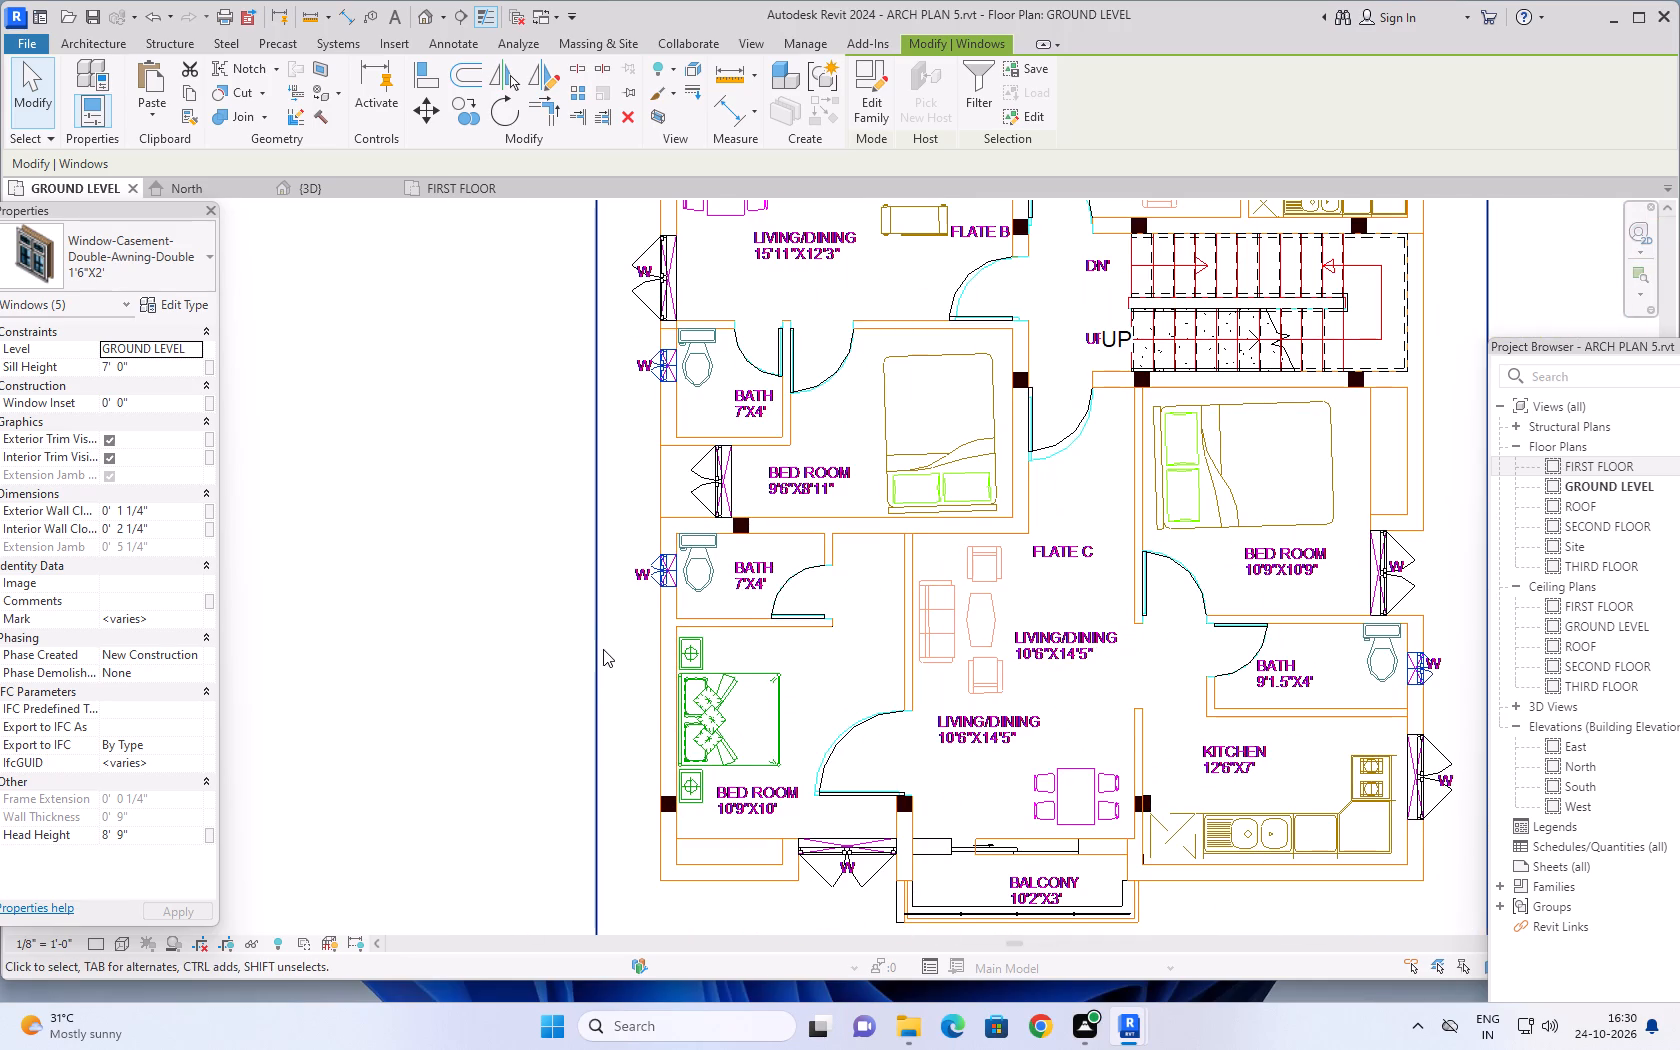
{"action": "scroll", "coordinate": [627, 663], "scroll_direction": "down", "scroll_amount": 2}
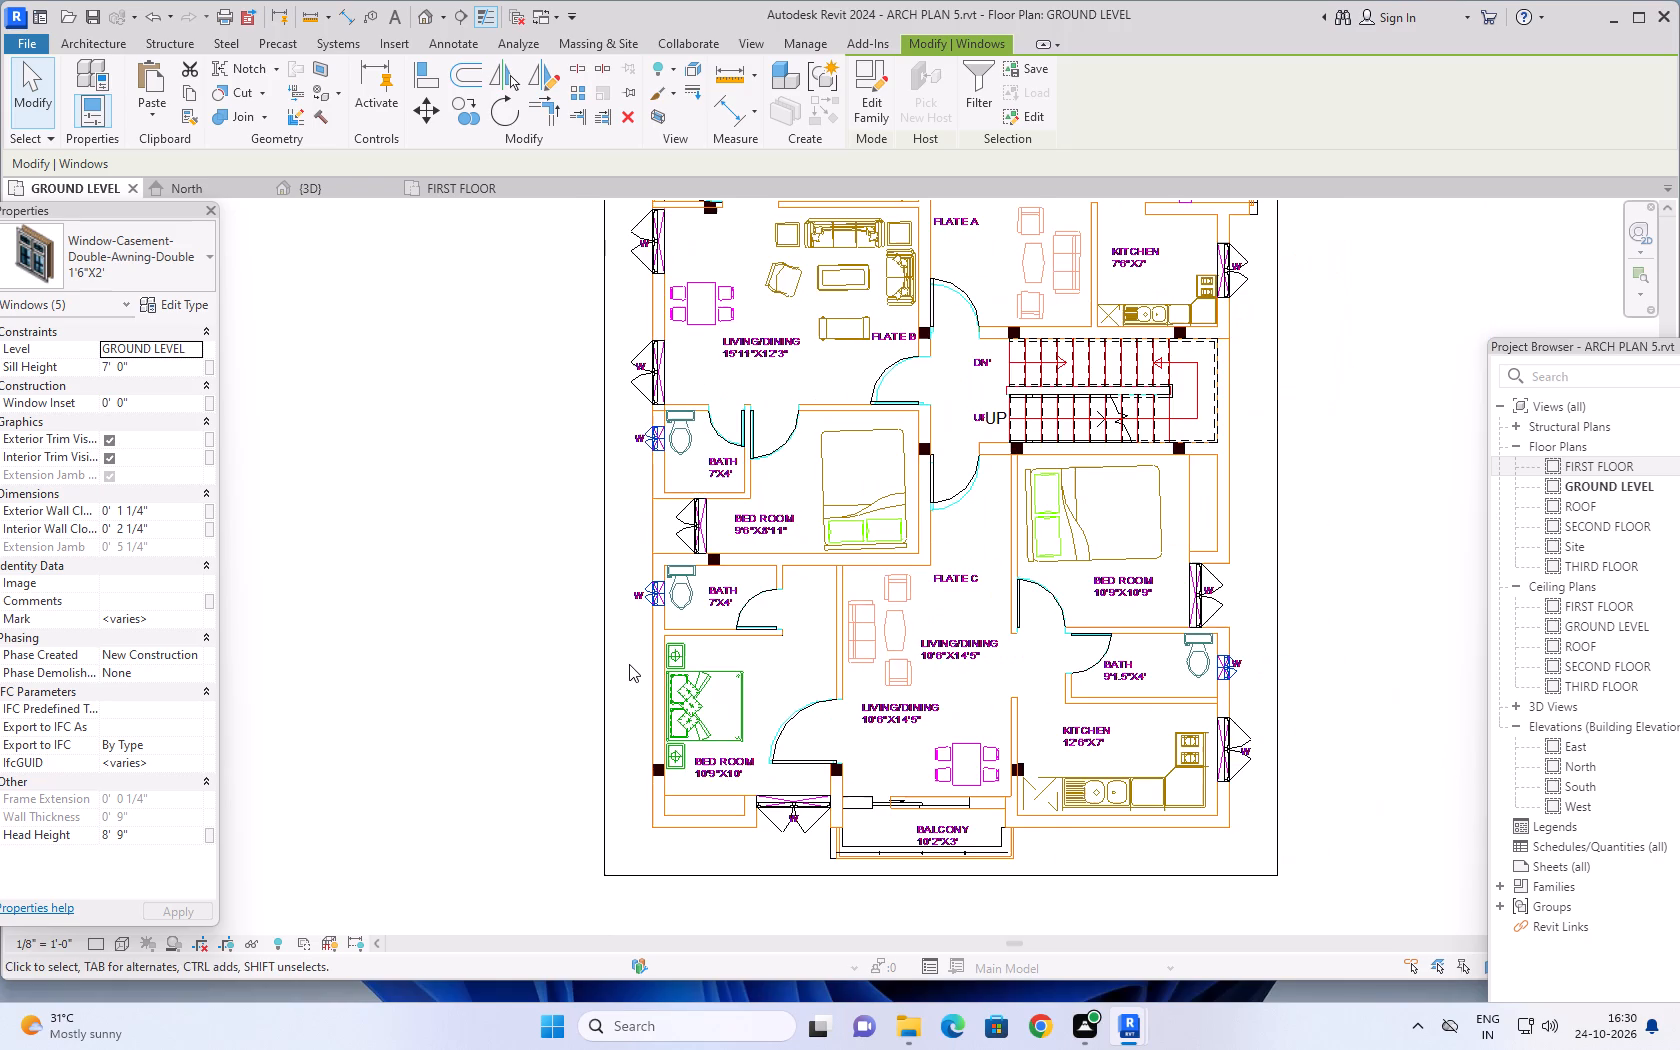
{"action": "left_click", "coordinate": [179, 258]}
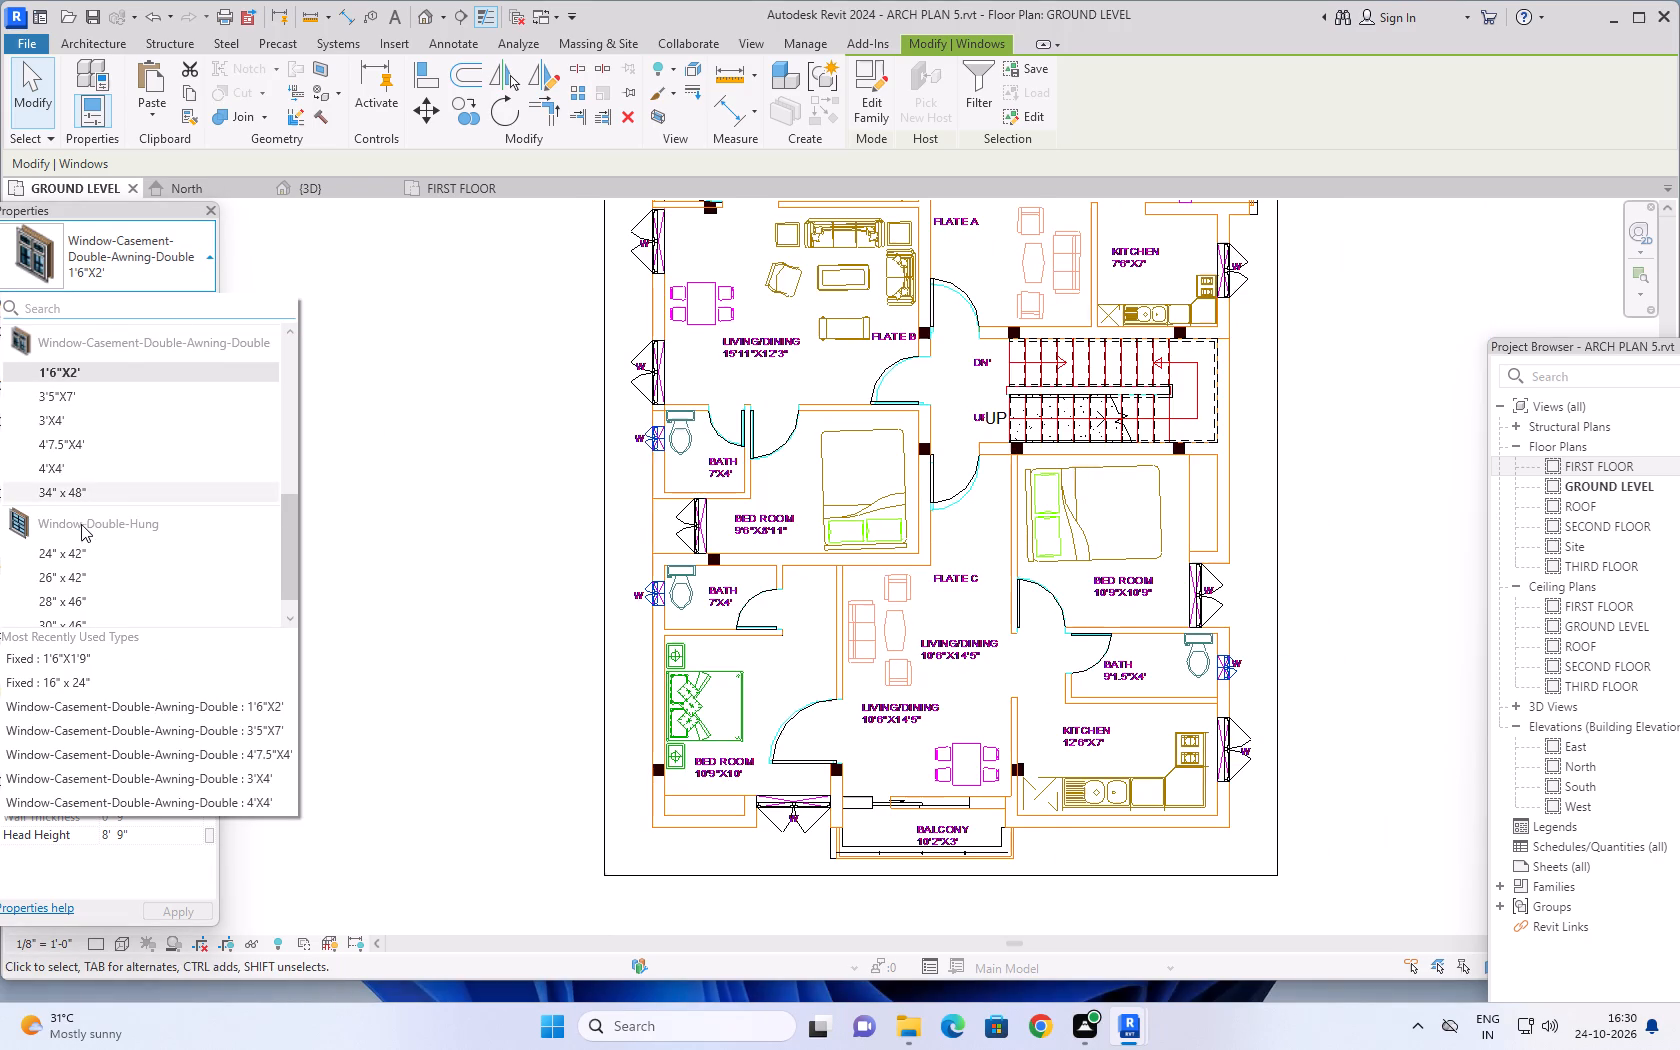
{"action": "scroll", "coordinate": [80, 525], "scroll_direction": "up", "scroll_amount": 11}
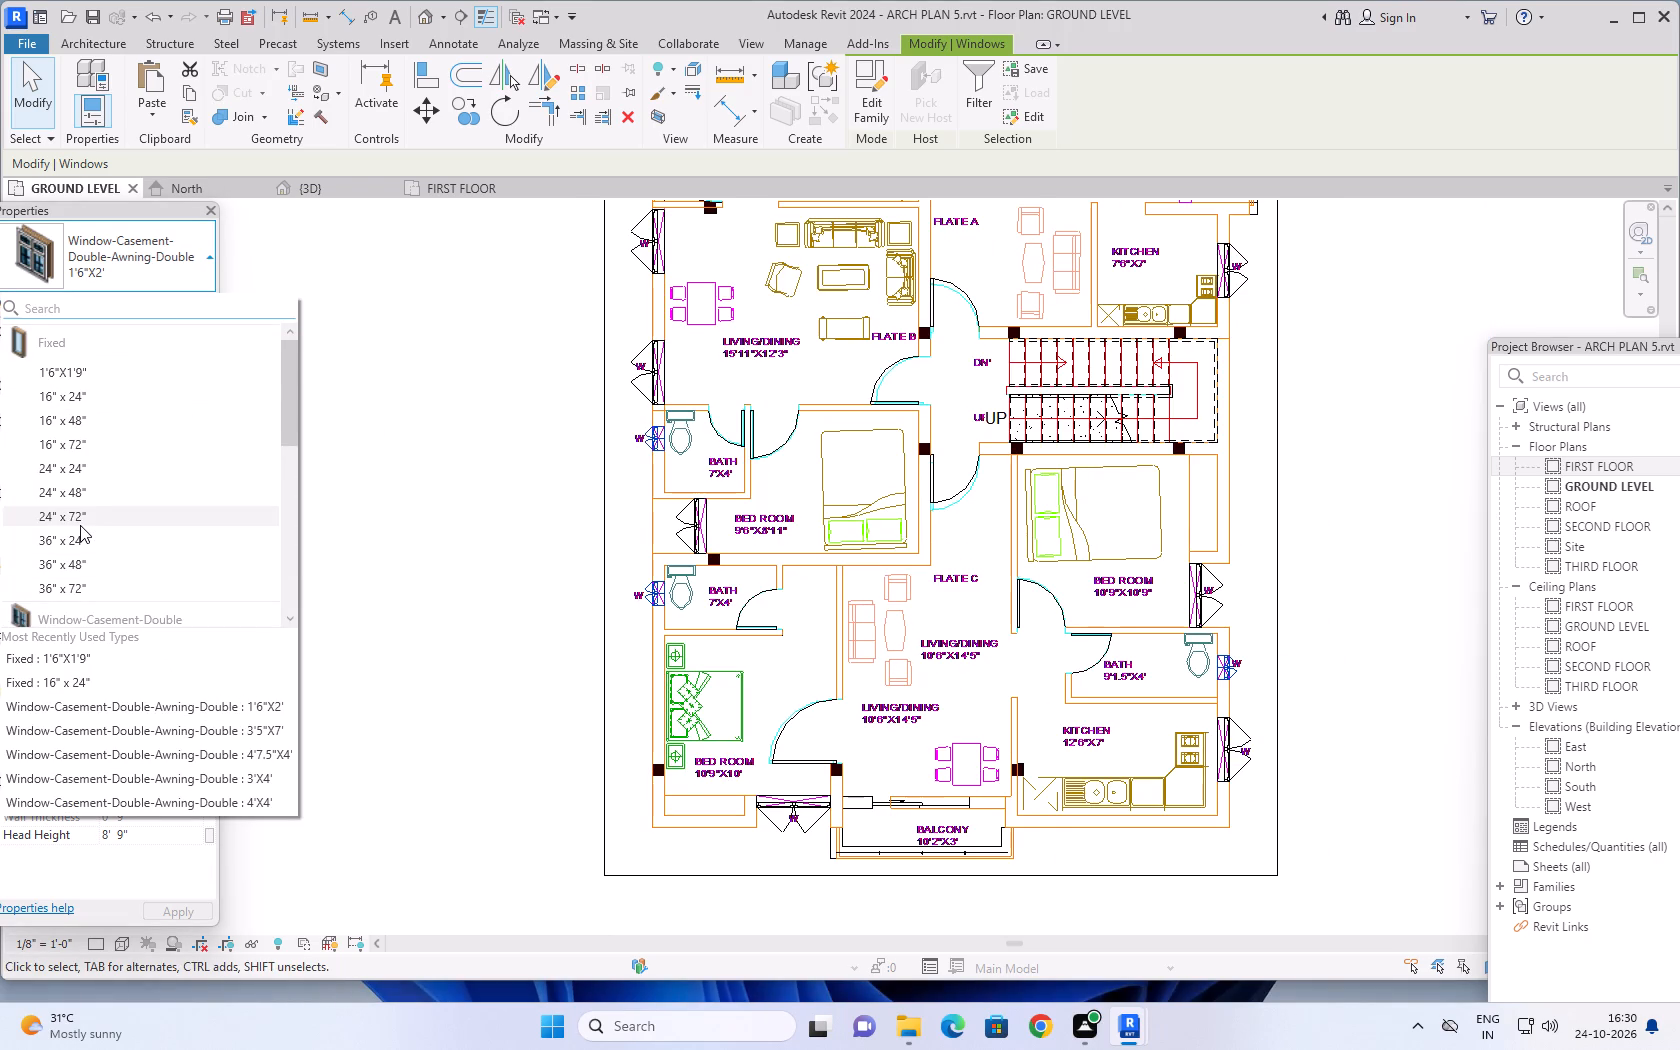
{"action": "left_click", "coordinate": [121, 373]}
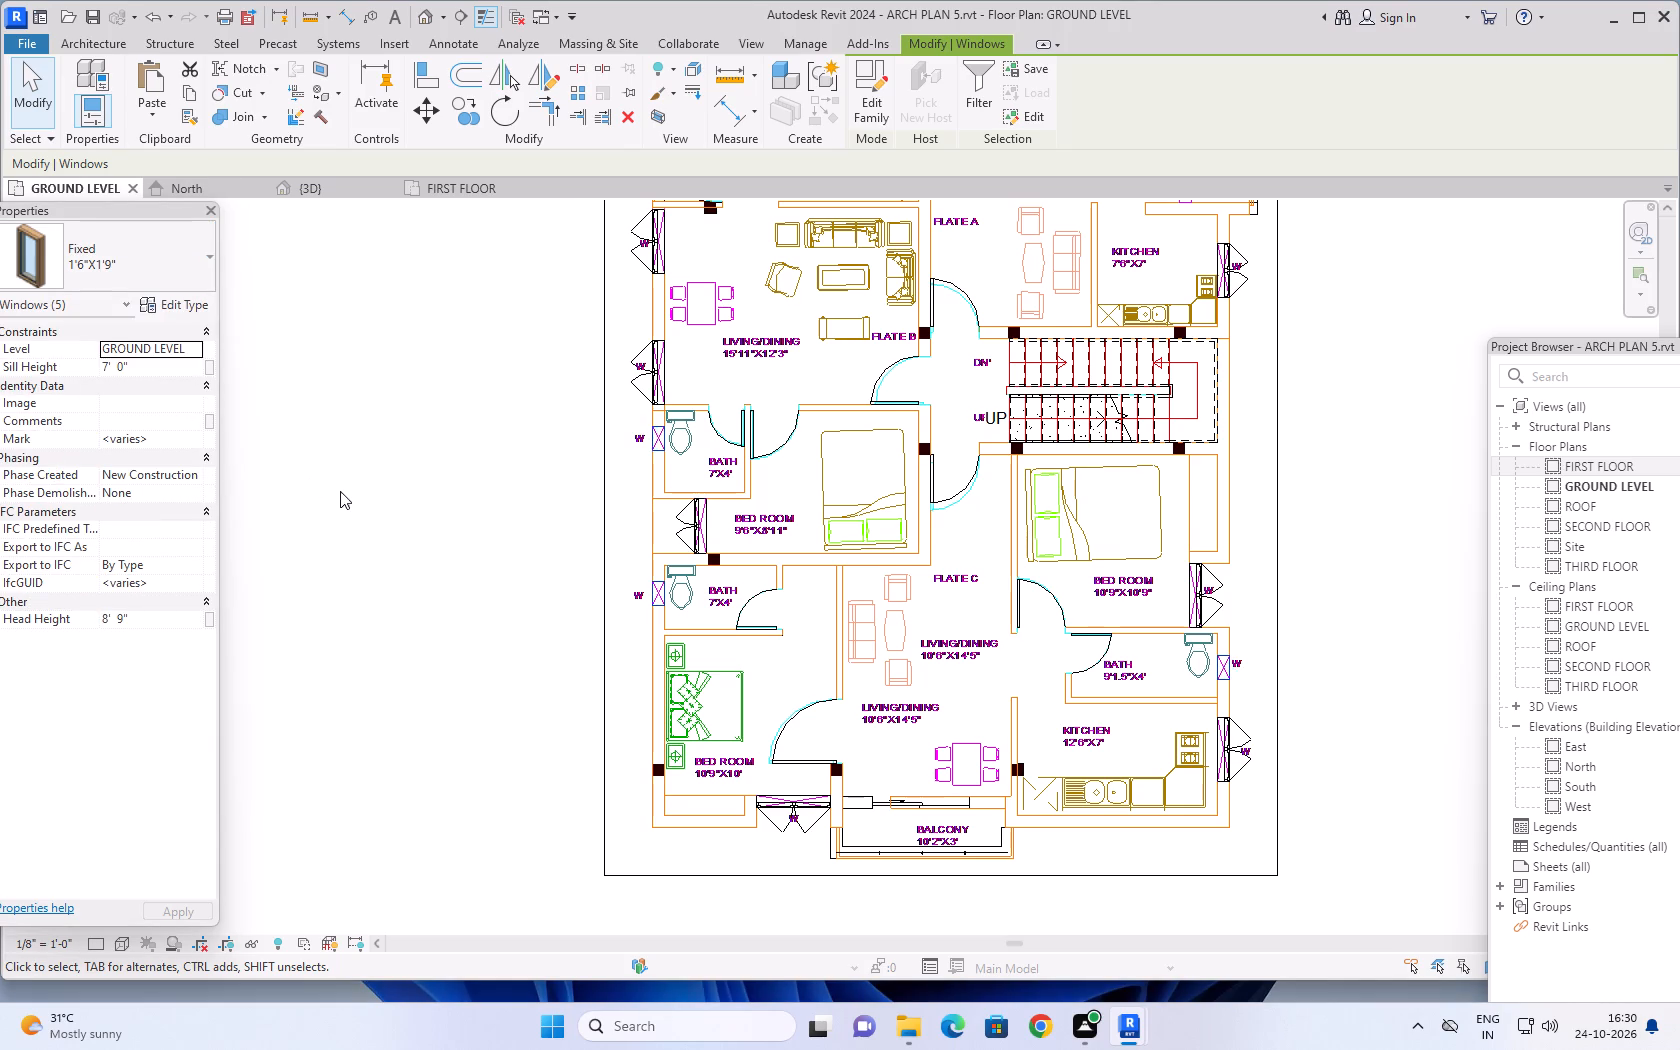
Inspect the replaced bath windows and the other ground level openings from all sides of the building in 3D.
{"action": "scroll", "coordinate": [365, 504], "scroll_direction": "down", "scroll_amount": 2}
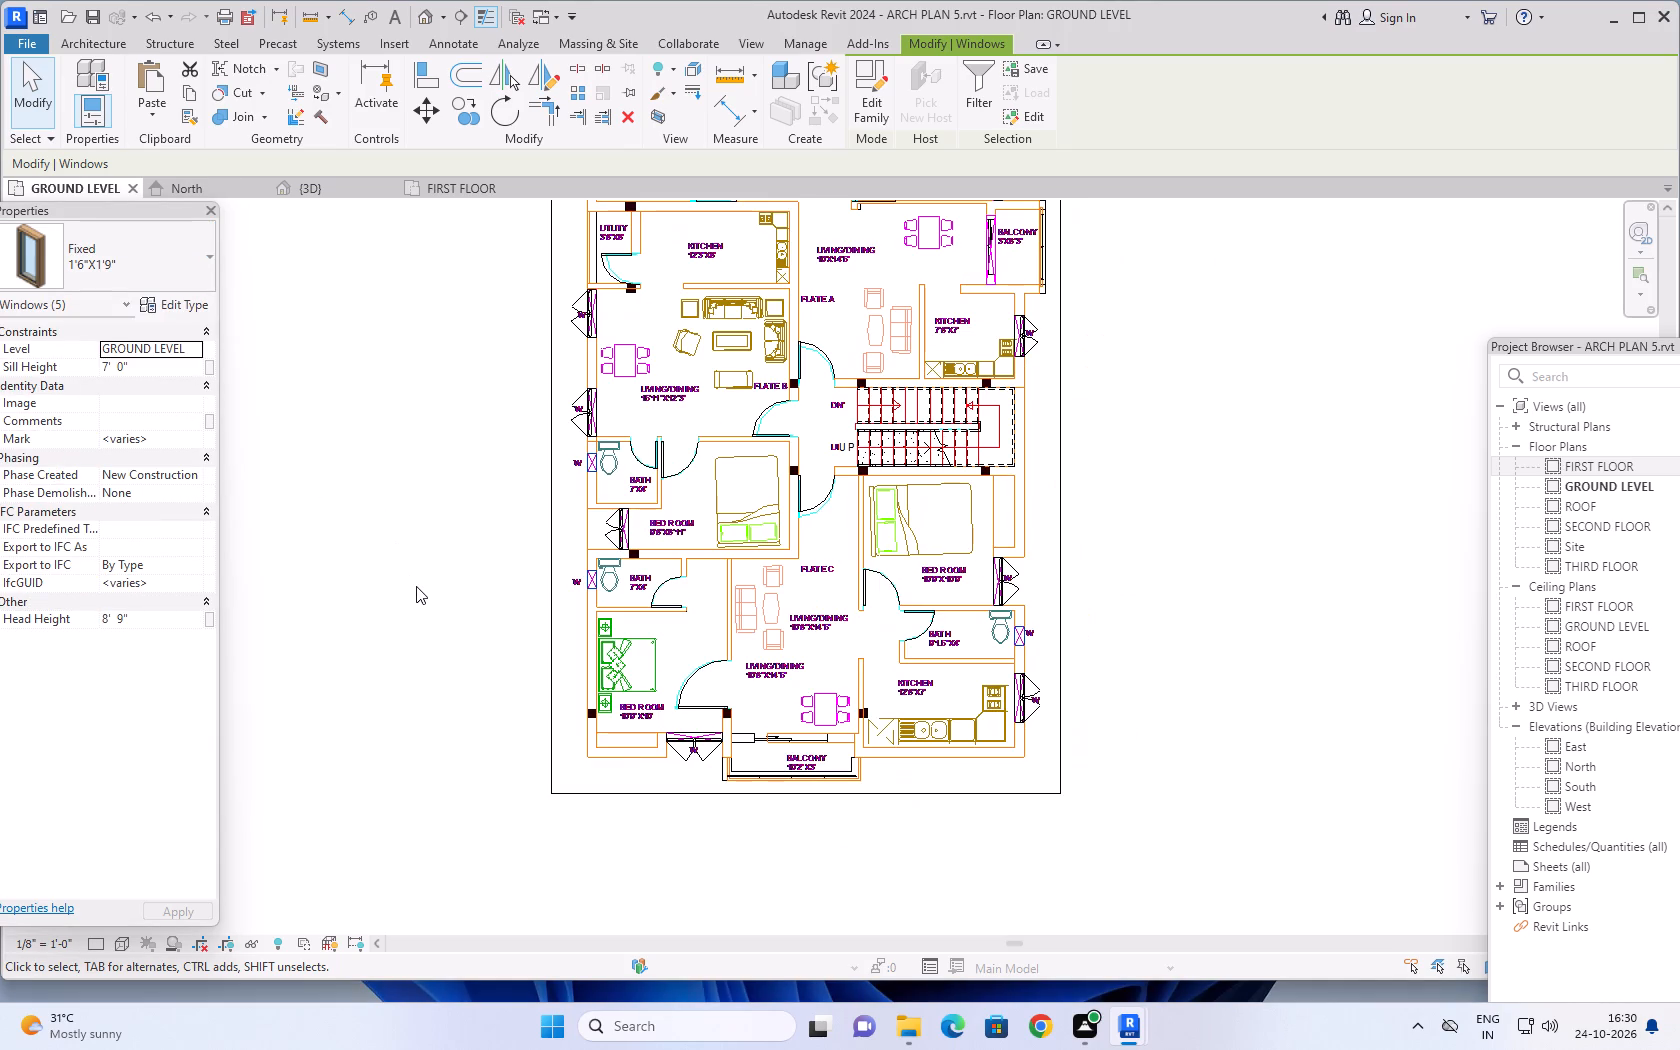
{"action": "left_click", "coordinate": [335, 193]}
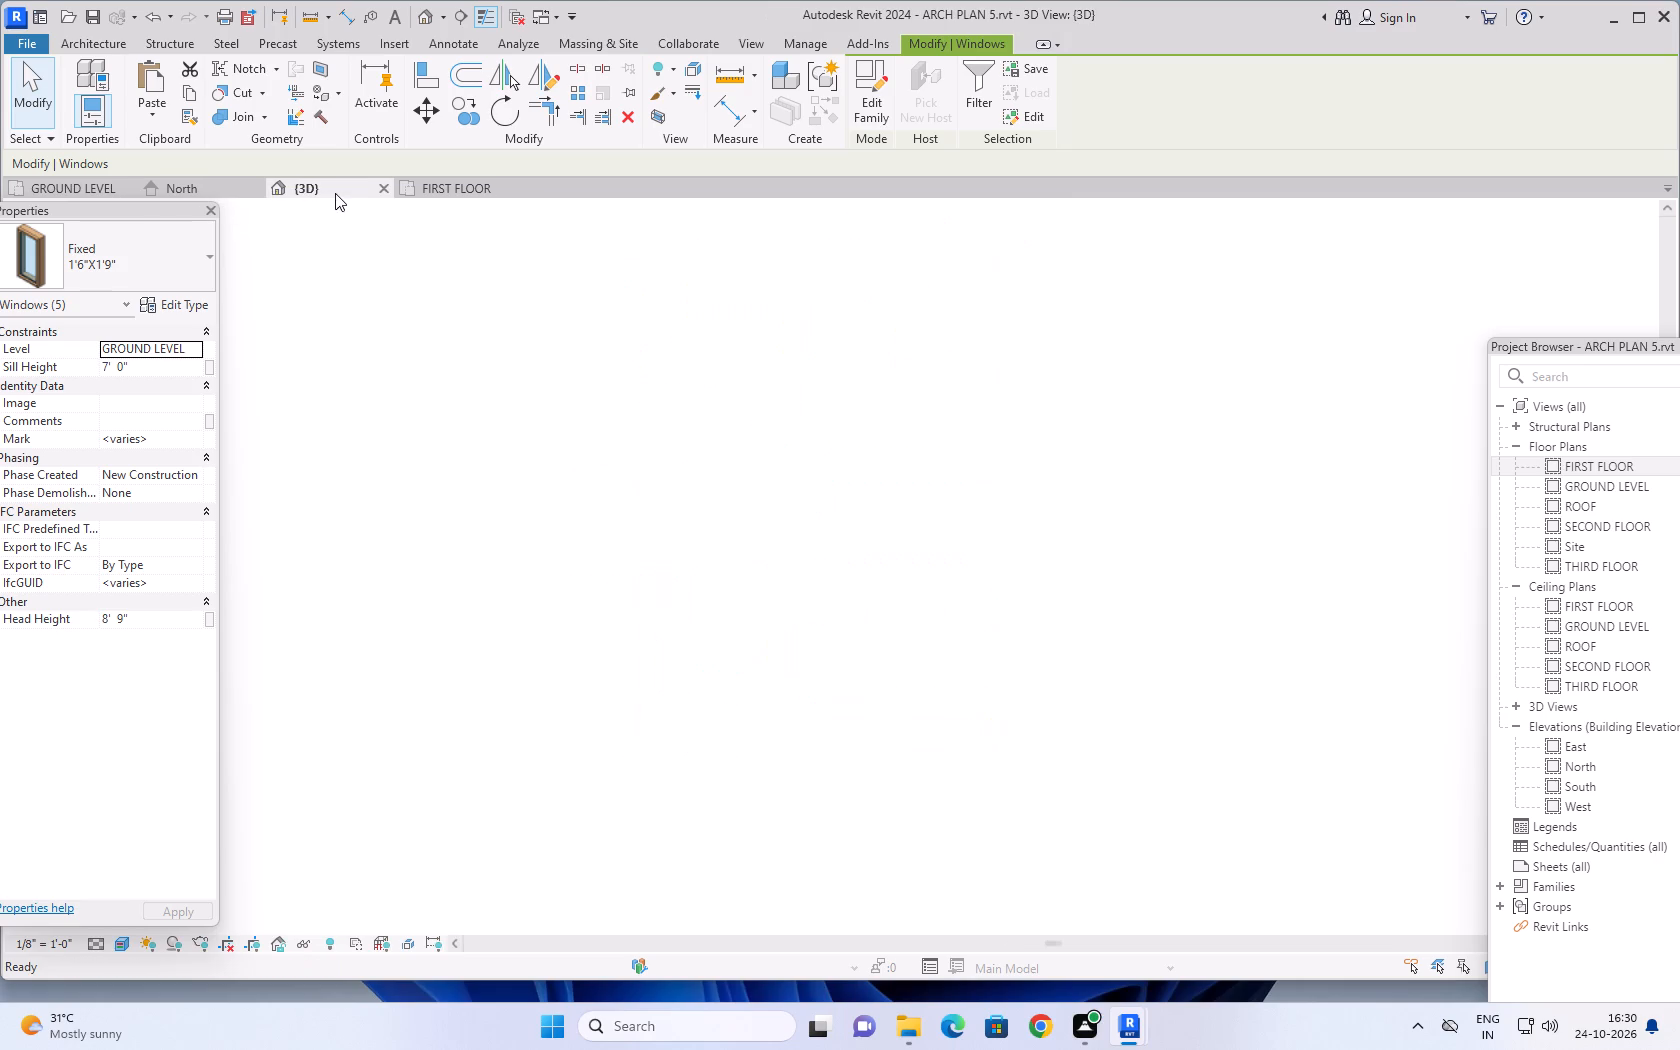
{"action": "middle_click_drag", "start_coordinate": [1168, 695], "coordinate": [1143, 636]}
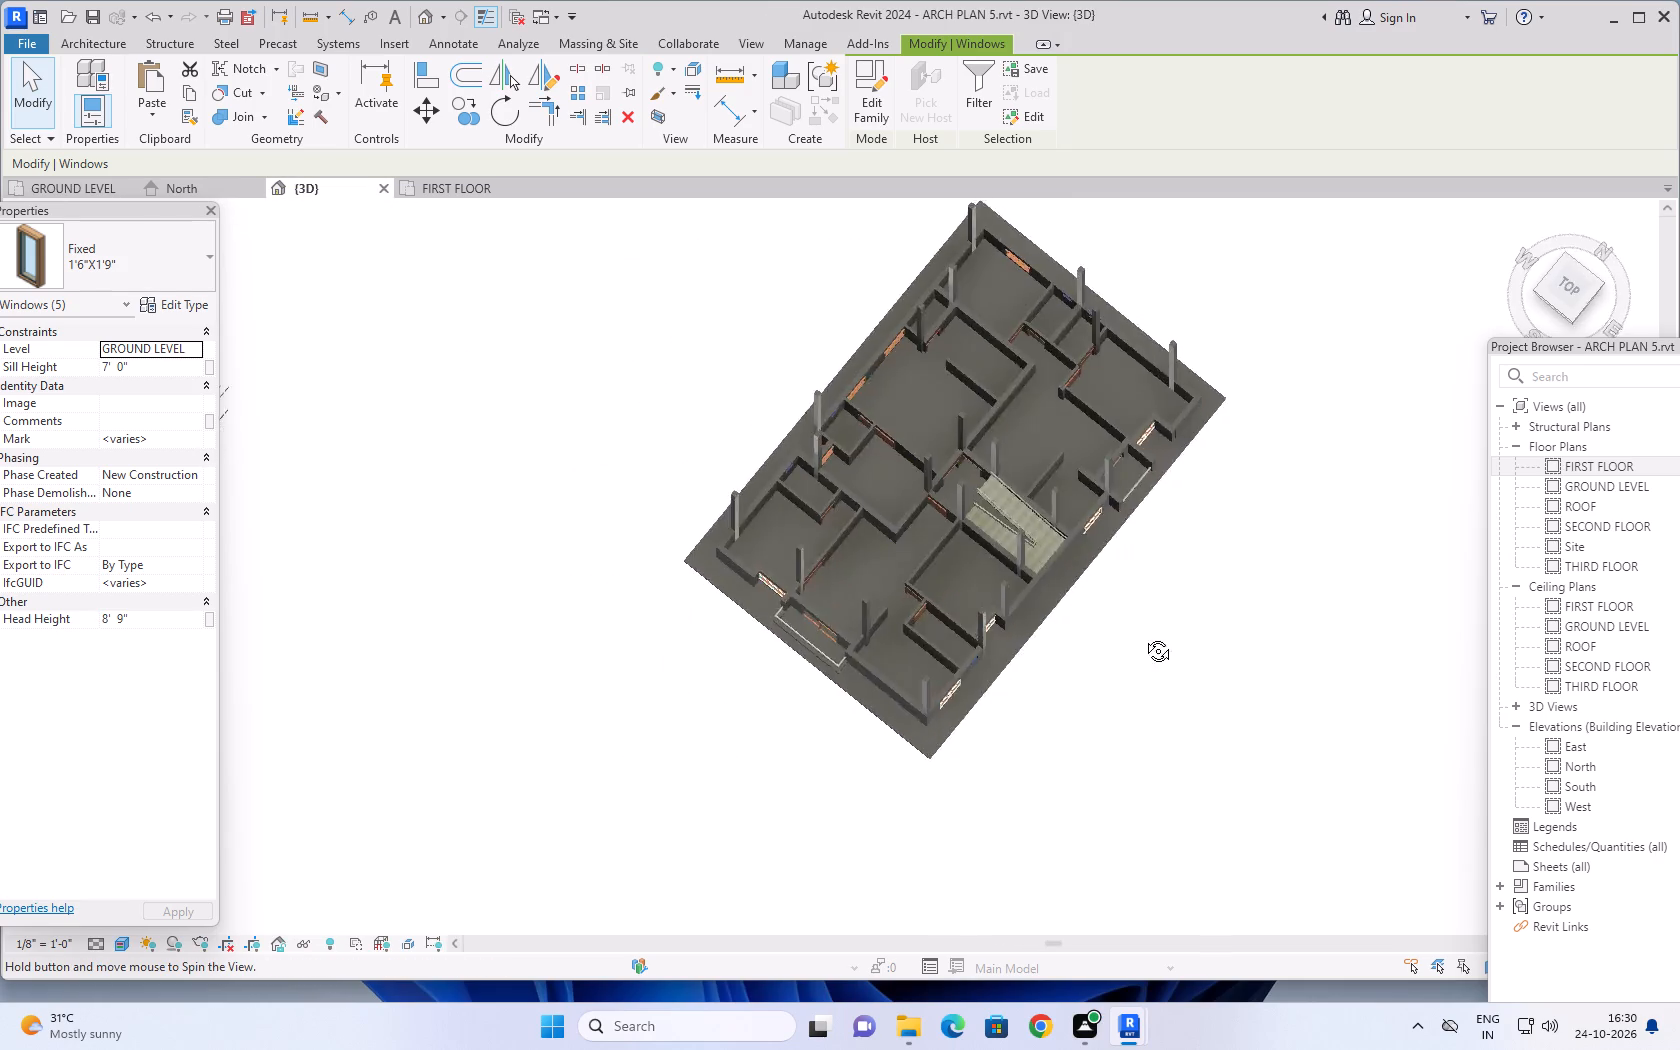
{"action": "middle_click_drag", "start_coordinate": [1143, 636], "coordinate": [1229, 301]}
{"action": "middle_click_drag", "start_coordinate": [1213, 541], "coordinate": [1028, 500]}
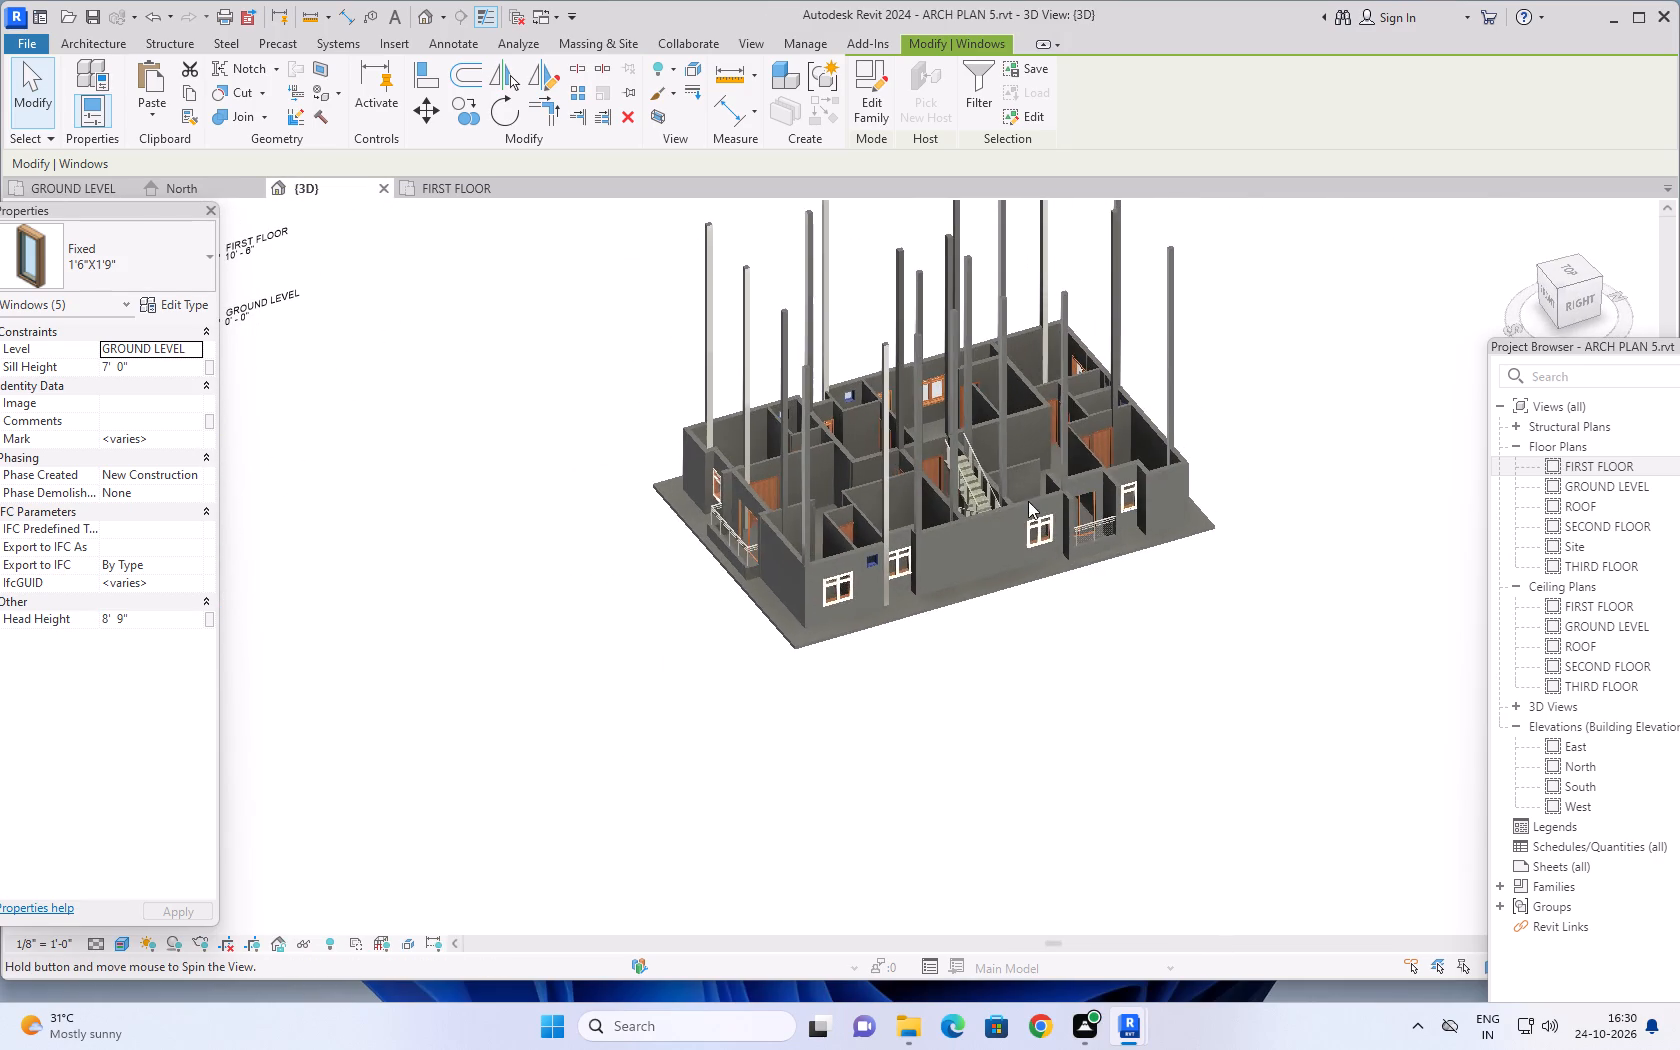
{"action": "left_click", "coordinate": [1029, 649]}
{"action": "scroll", "coordinate": [958, 658], "scroll_direction": "up", "scroll_amount": 3}
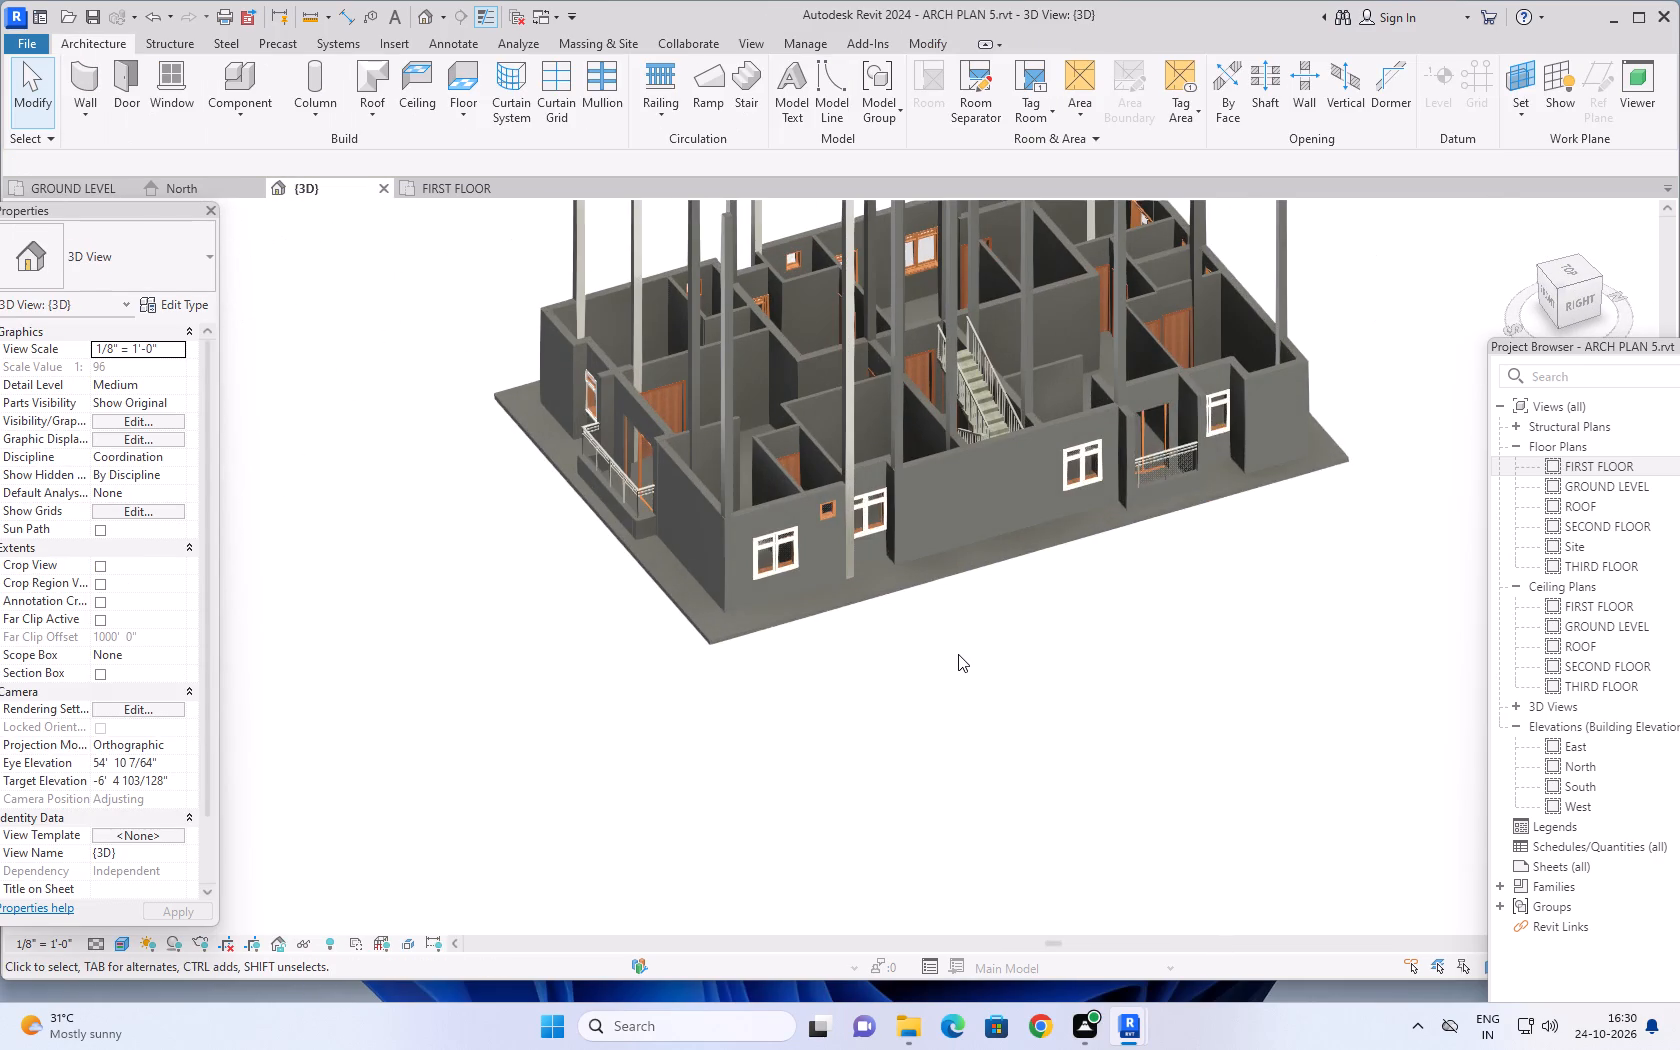
{"action": "middle_click_drag", "start_coordinate": [958, 654], "coordinate": [945, 736]}
{"action": "scroll", "coordinate": [944, 713], "scroll_direction": "up", "scroll_amount": 2}
{"action": "middle_click_drag", "start_coordinate": [981, 703], "coordinate": [1003, 622]}
{"action": "scroll", "coordinate": [984, 631], "scroll_direction": "up", "scroll_amount": 4}
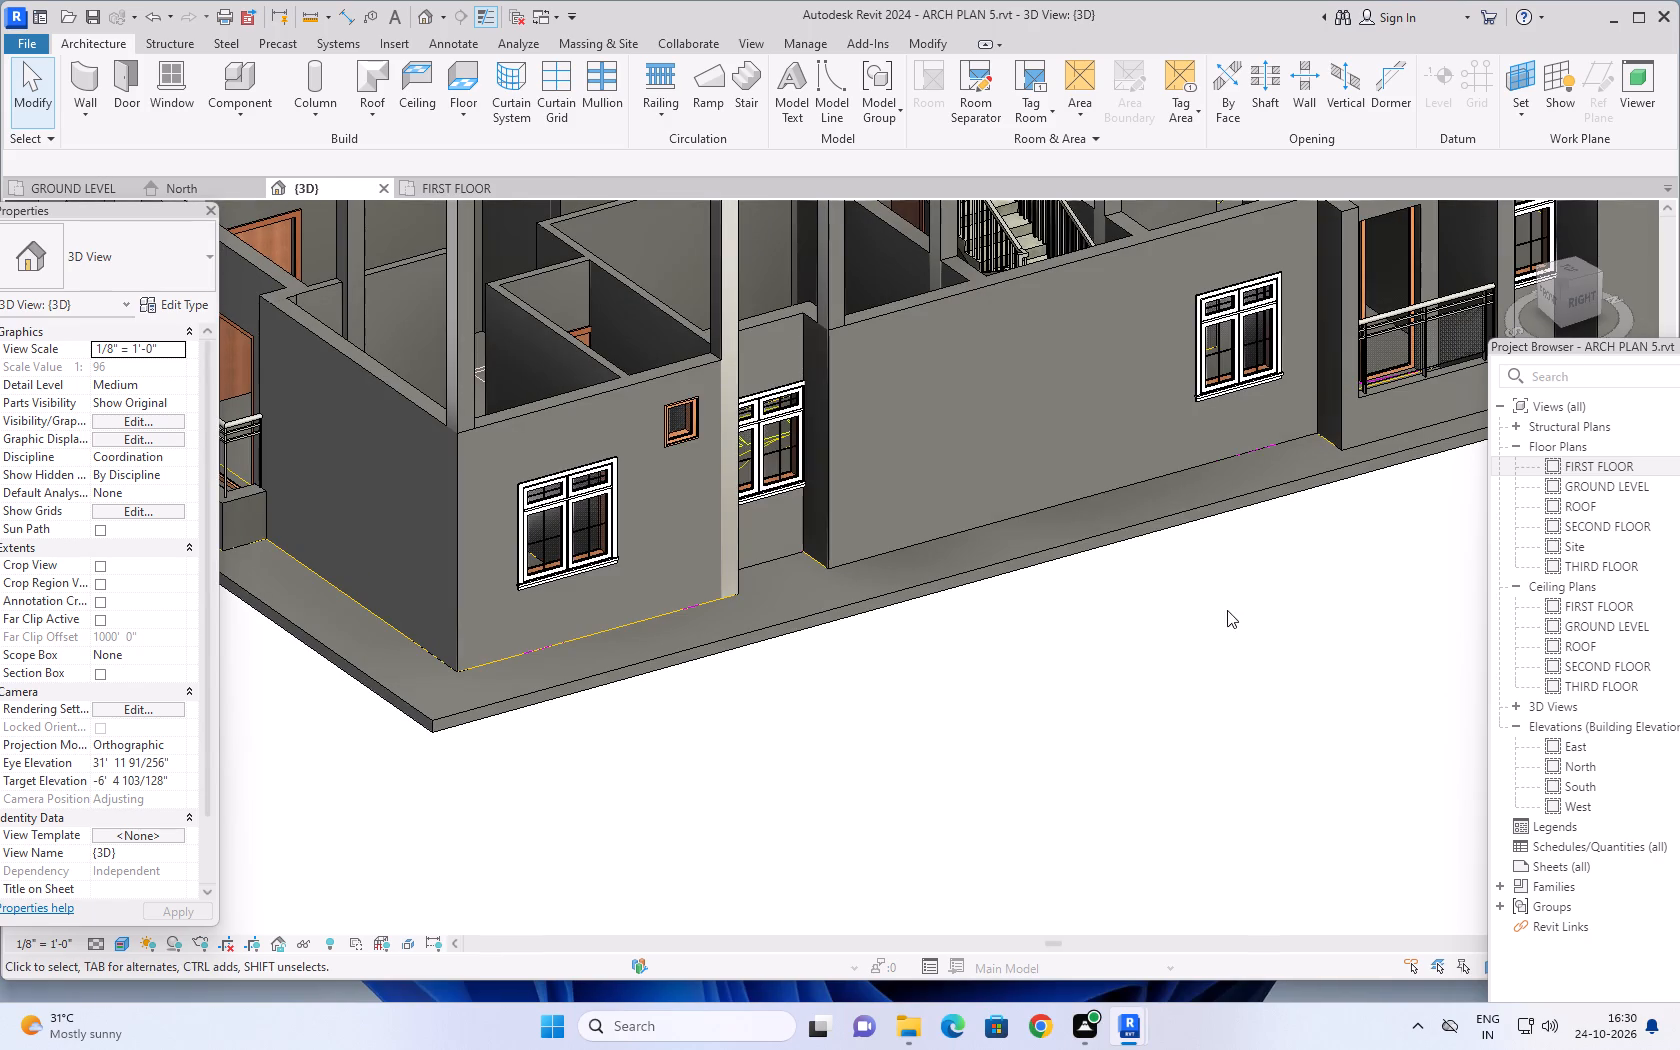
{"action": "middle_click_drag", "start_coordinate": [1225, 610], "coordinate": [631, 617], "text": "shift"}
{"action": "middle_click_drag", "start_coordinate": [1151, 705], "coordinate": [886, 607], "text": "shift"}
{"action": "middle_click_drag", "start_coordinate": [1112, 650], "coordinate": [854, 712]}
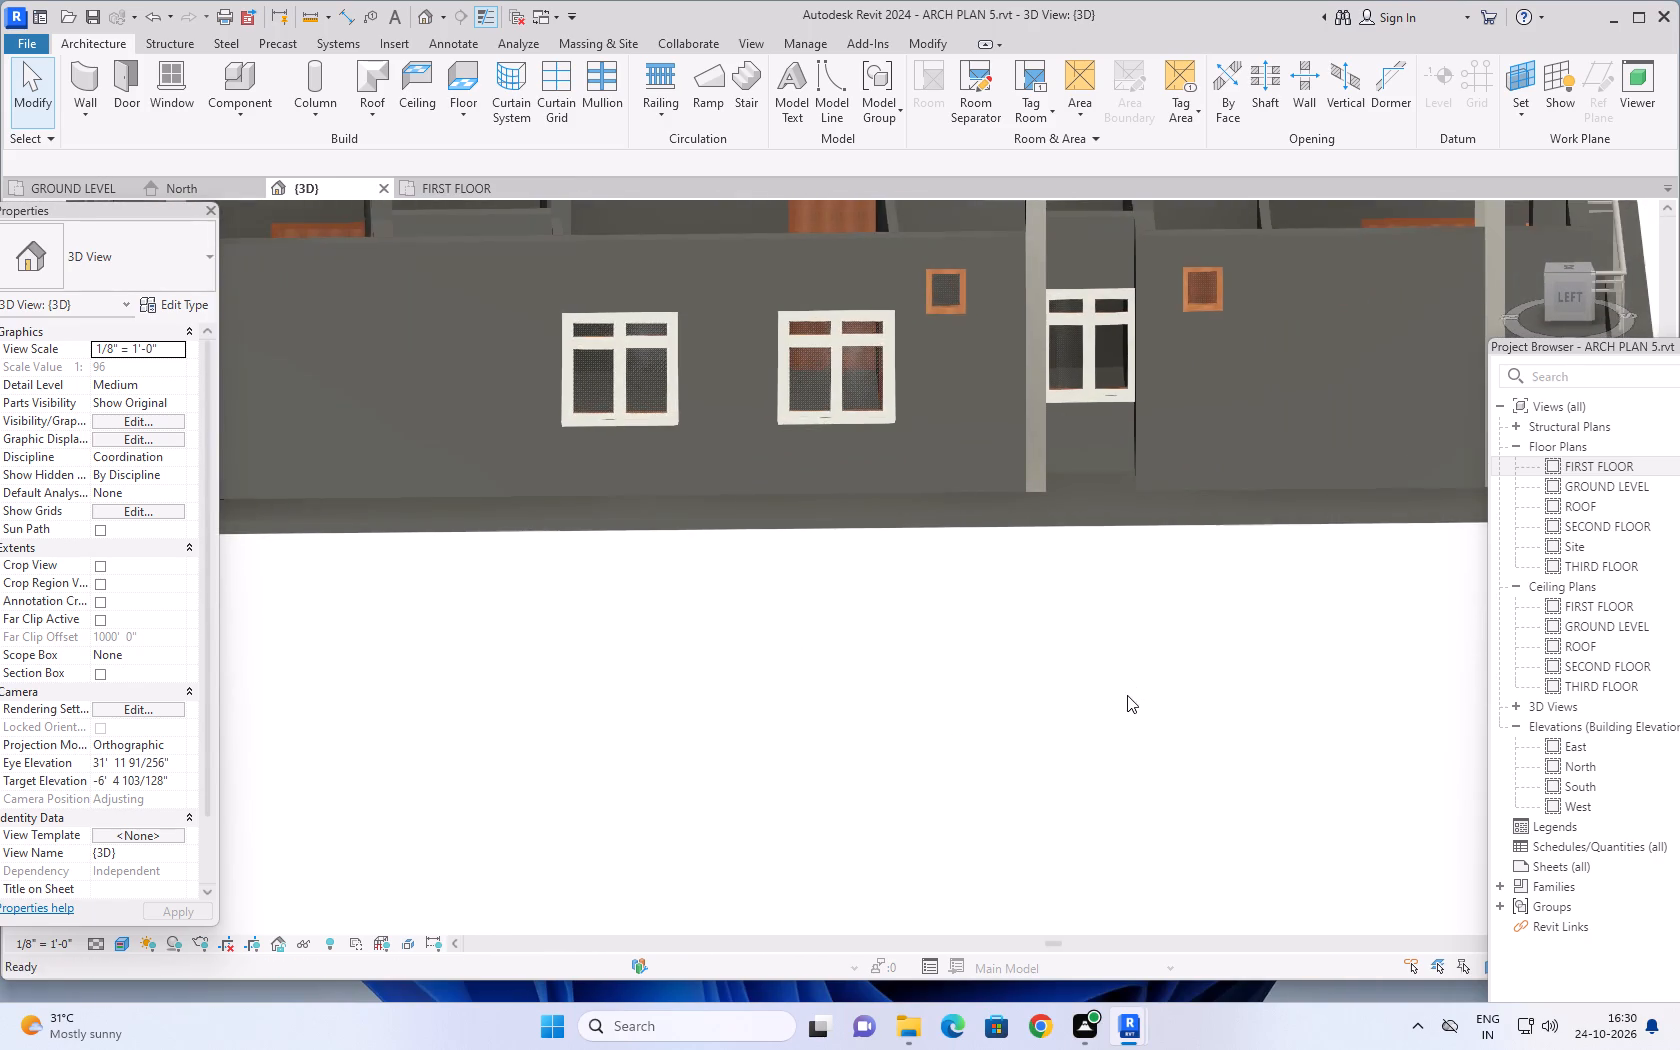
{"action": "scroll", "coordinate": [1125, 696], "scroll_direction": "down", "scroll_amount": 2}
{"action": "middle_click_drag", "start_coordinate": [1226, 702], "coordinate": [975, 730]}
{"action": "middle_click_drag", "start_coordinate": [1150, 716], "coordinate": [965, 739], "text": "shift"}
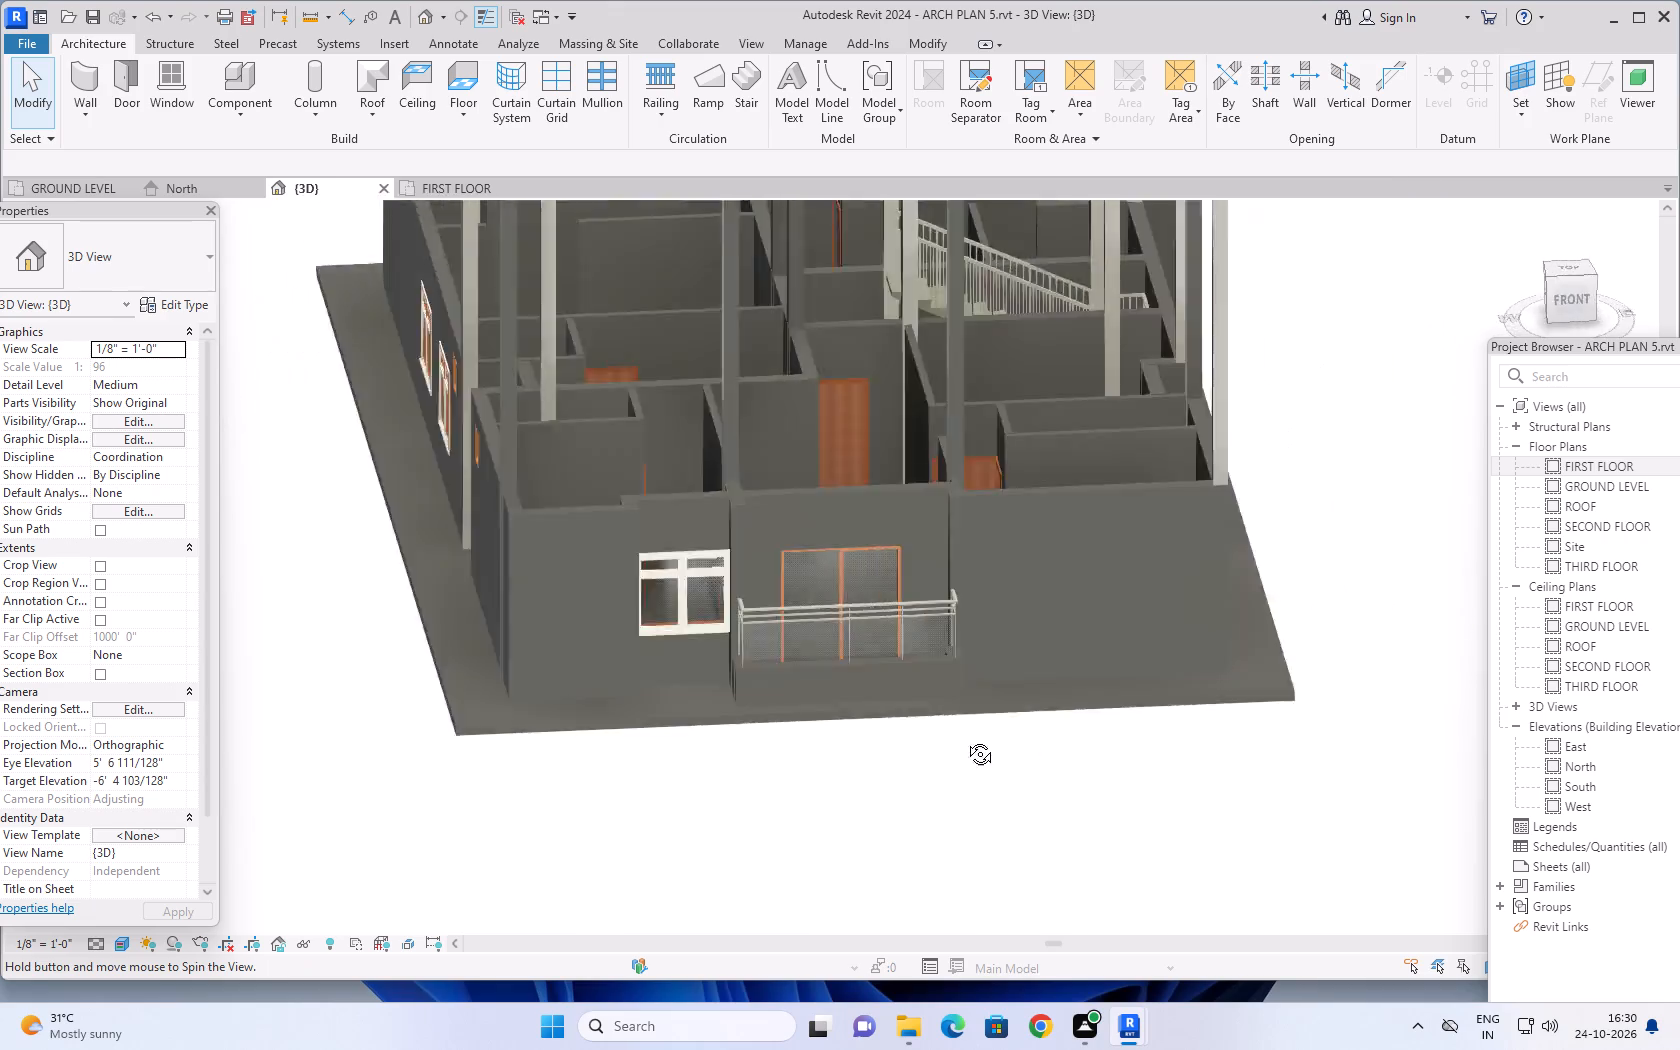
{"action": "middle_click_drag", "start_coordinate": [965, 739], "coordinate": [556, 679], "text": "shift"}
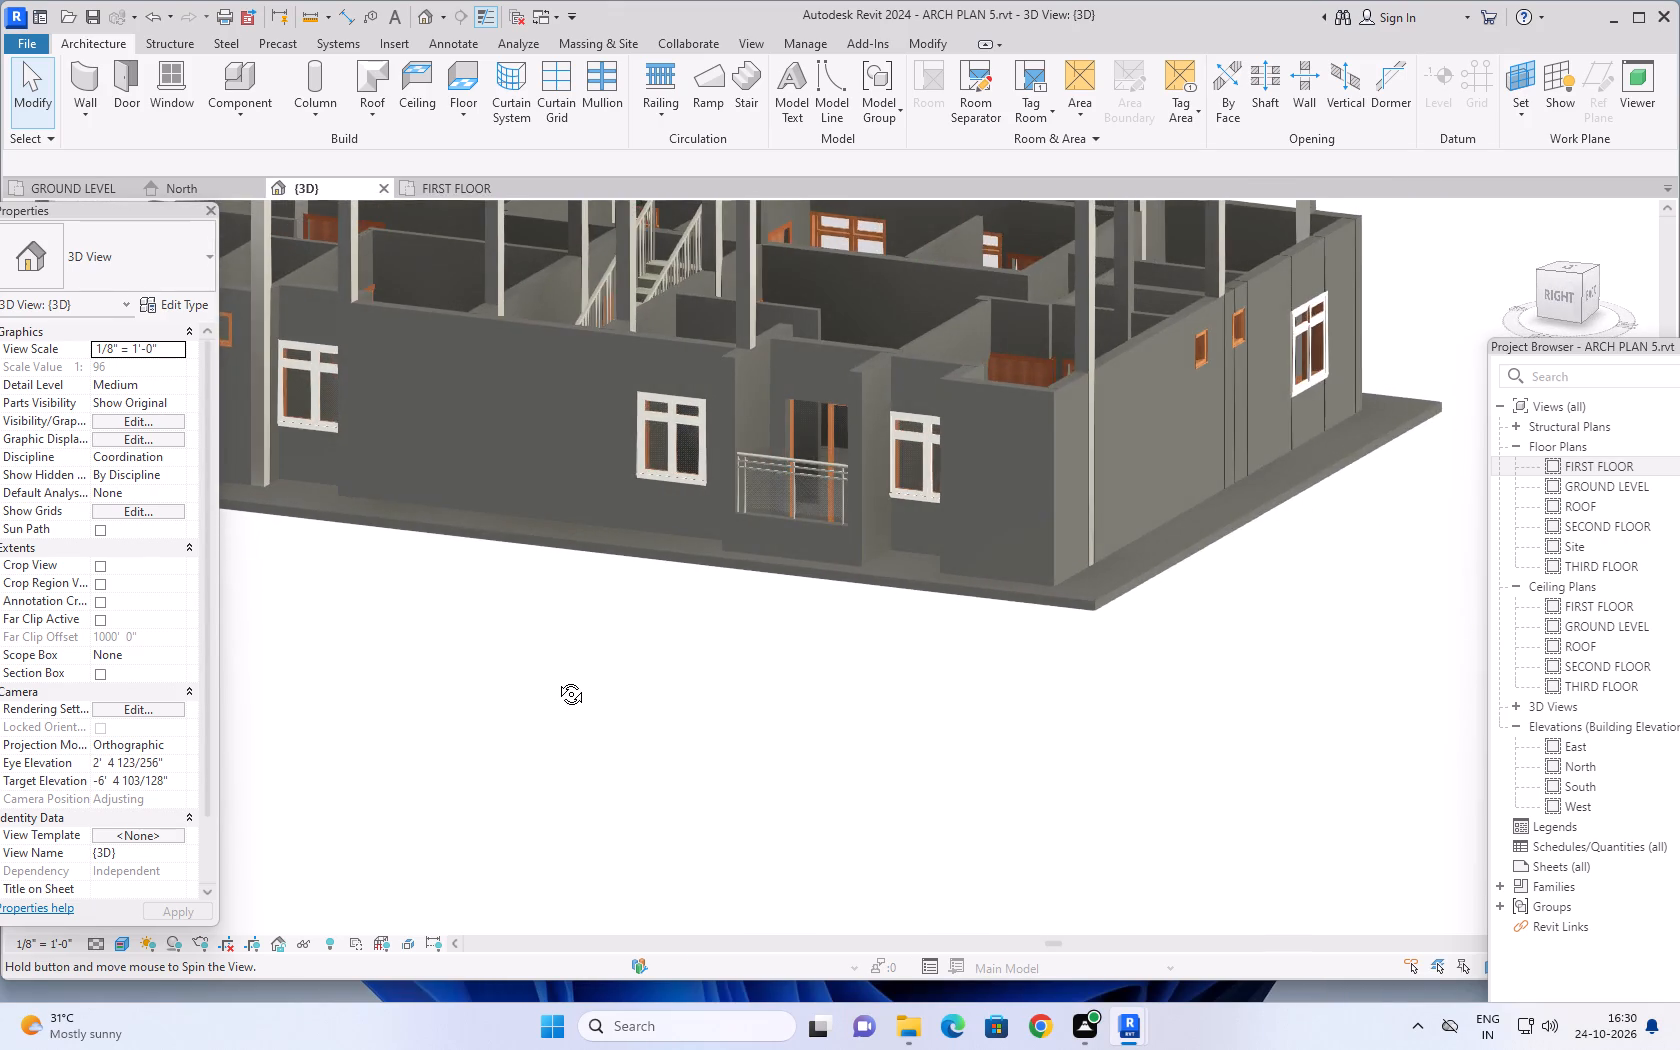
{"action": "middle_click_drag", "start_coordinate": [556, 679], "coordinate": [1389, 725], "text": "shift"}
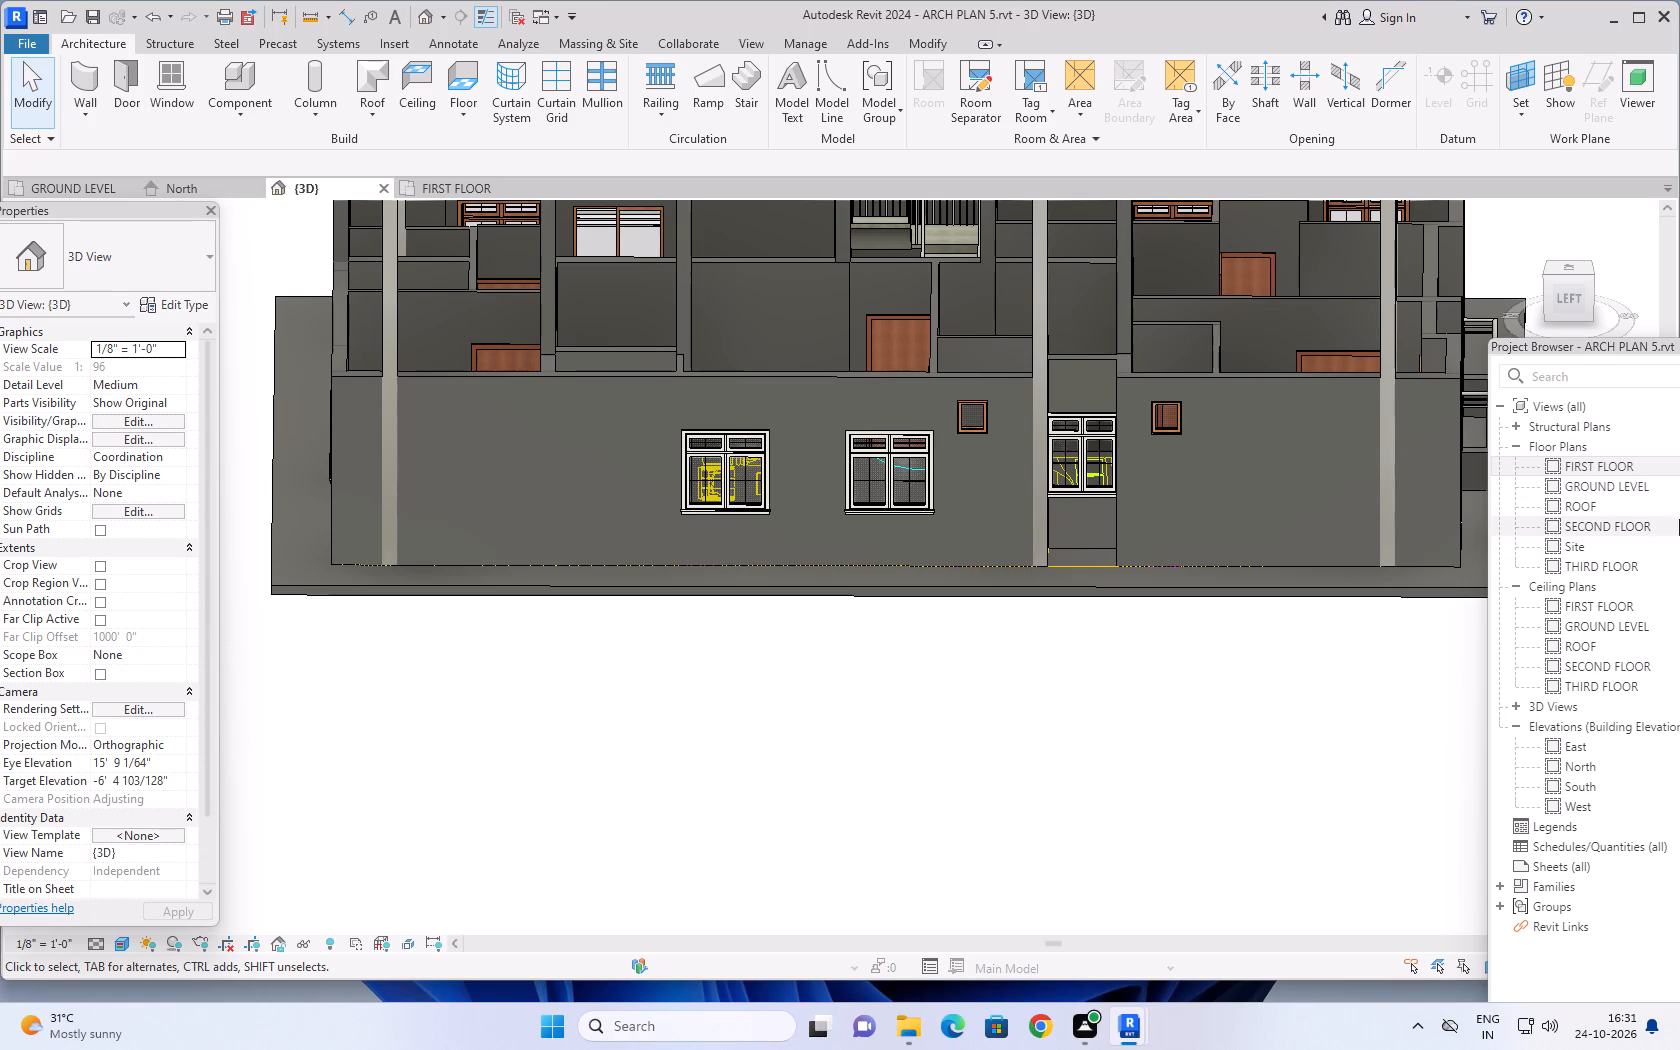
{"action": "scroll", "coordinate": [1098, 682], "scroll_direction": "down", "scroll_amount": 5}
{"action": "middle_click_drag", "start_coordinate": [1132, 733], "coordinate": [984, 749]}
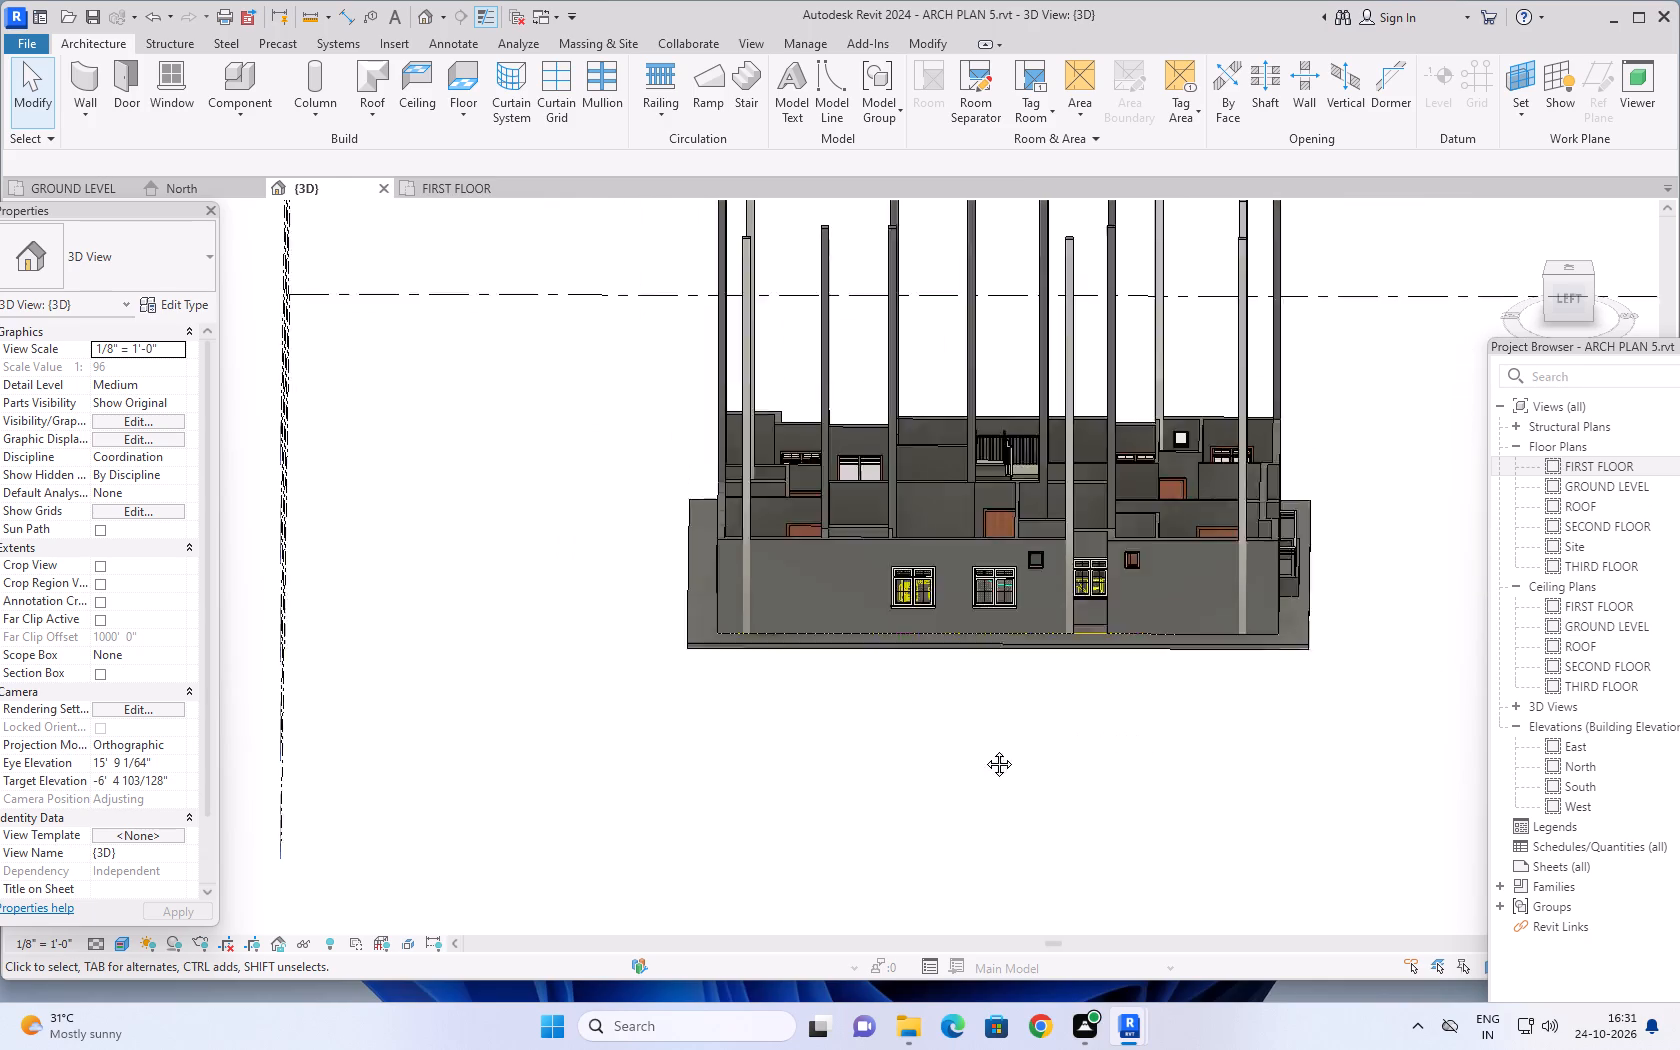
{"action": "middle_click_drag", "start_coordinate": [984, 749], "coordinate": [1184, 765], "text": "shift"}
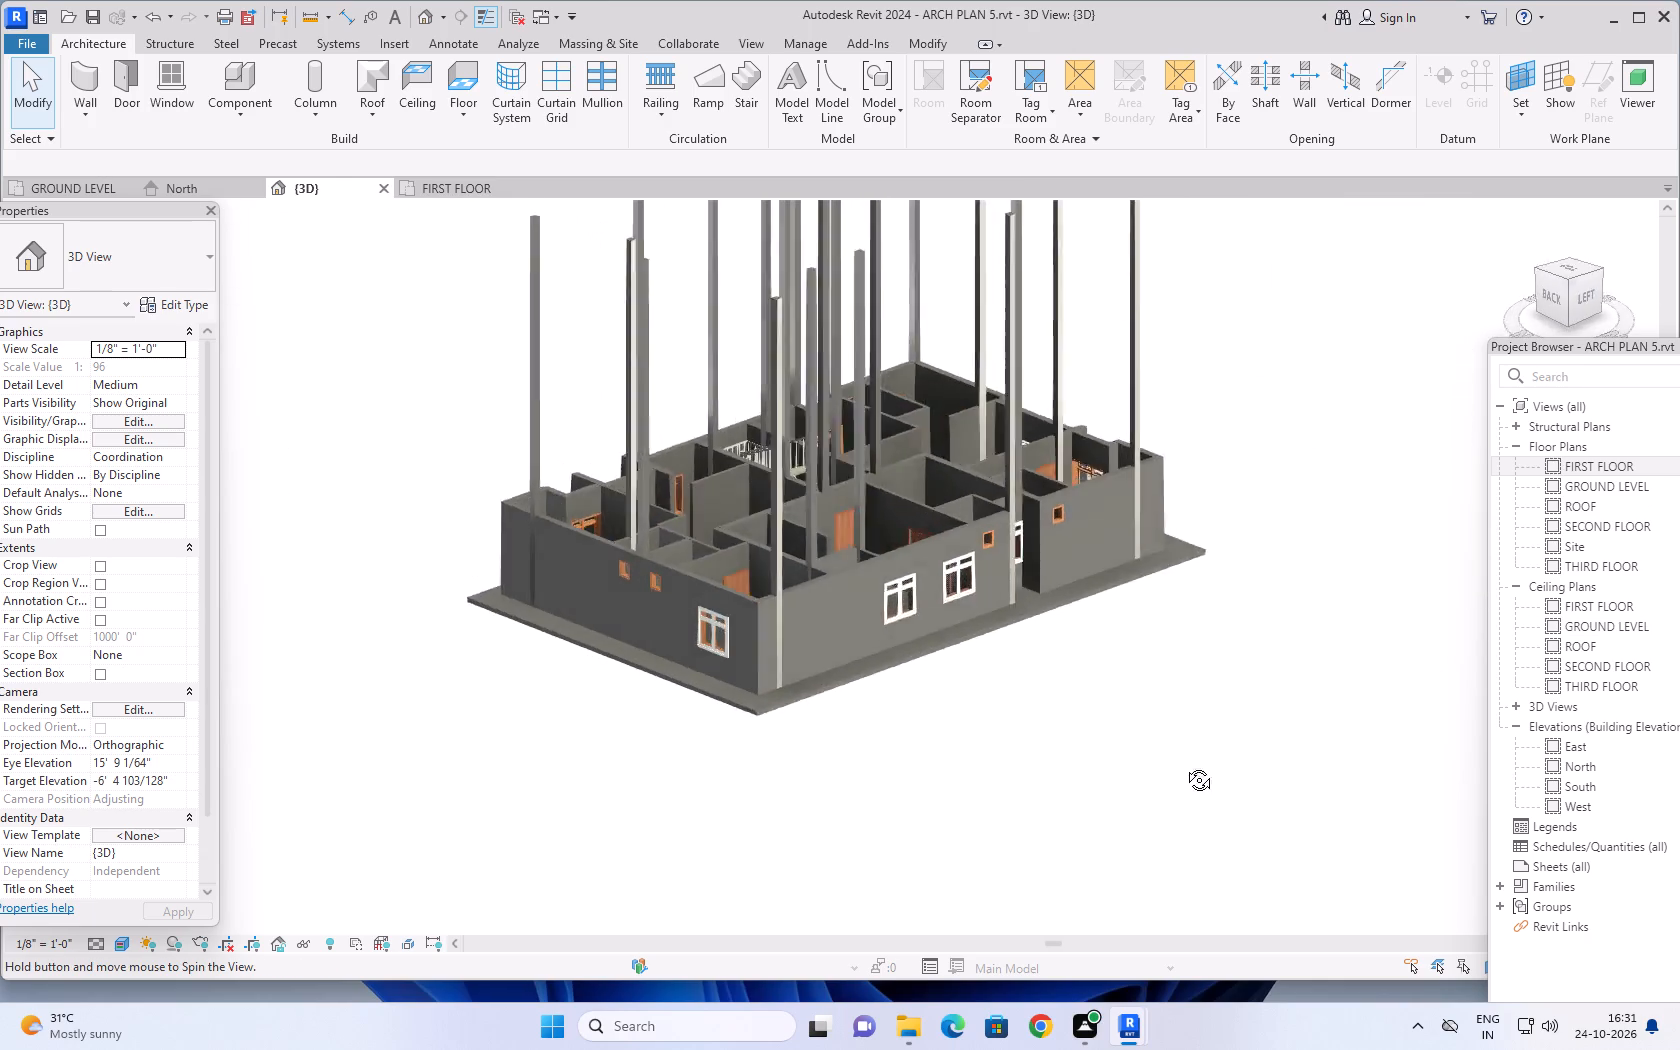
{"action": "middle_click_drag", "start_coordinate": [1184, 765], "coordinate": [1256, 756], "text": "shift"}
{"action": "middle_click_drag", "start_coordinate": [1144, 677], "coordinate": [1202, 726]}
{"action": "key", "text": "Escape"}
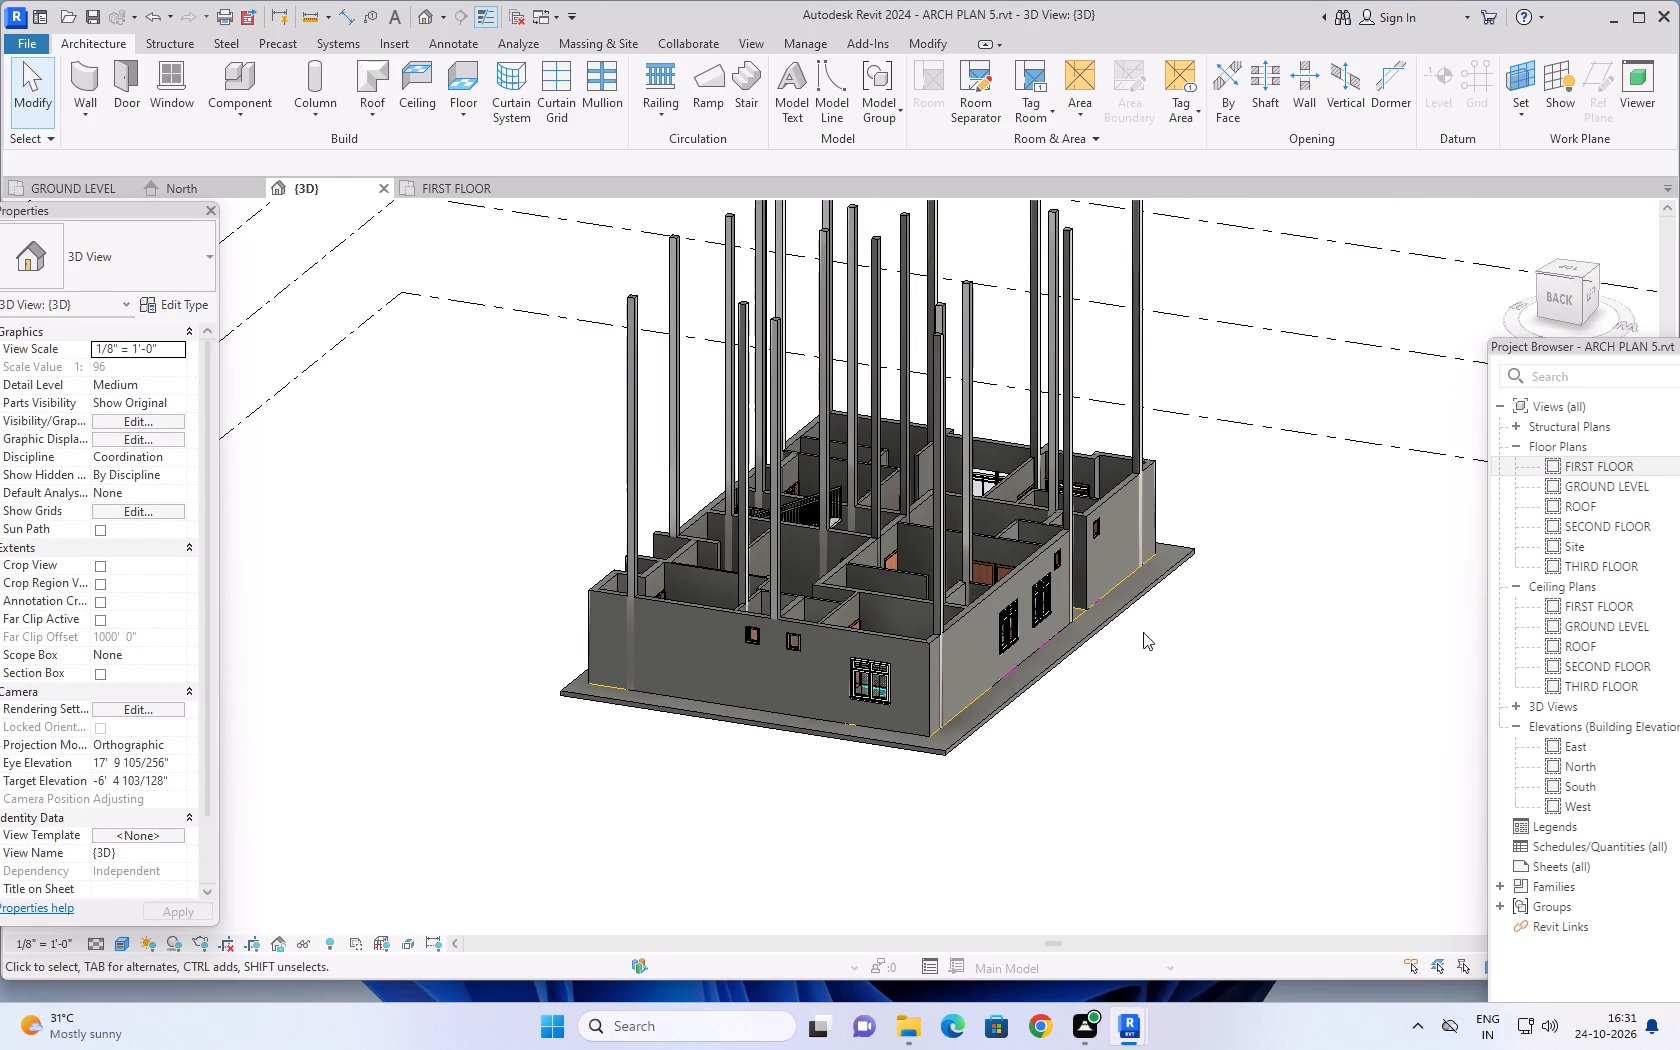
{"action": "key", "text": "Escape"}
Examine the ground level windows and the level heights in the North elevation.
{"action": "left_click", "coordinate": [185, 184]}
{"action": "scroll", "coordinate": [847, 546], "scroll_direction": "down", "scroll_amount": 2}
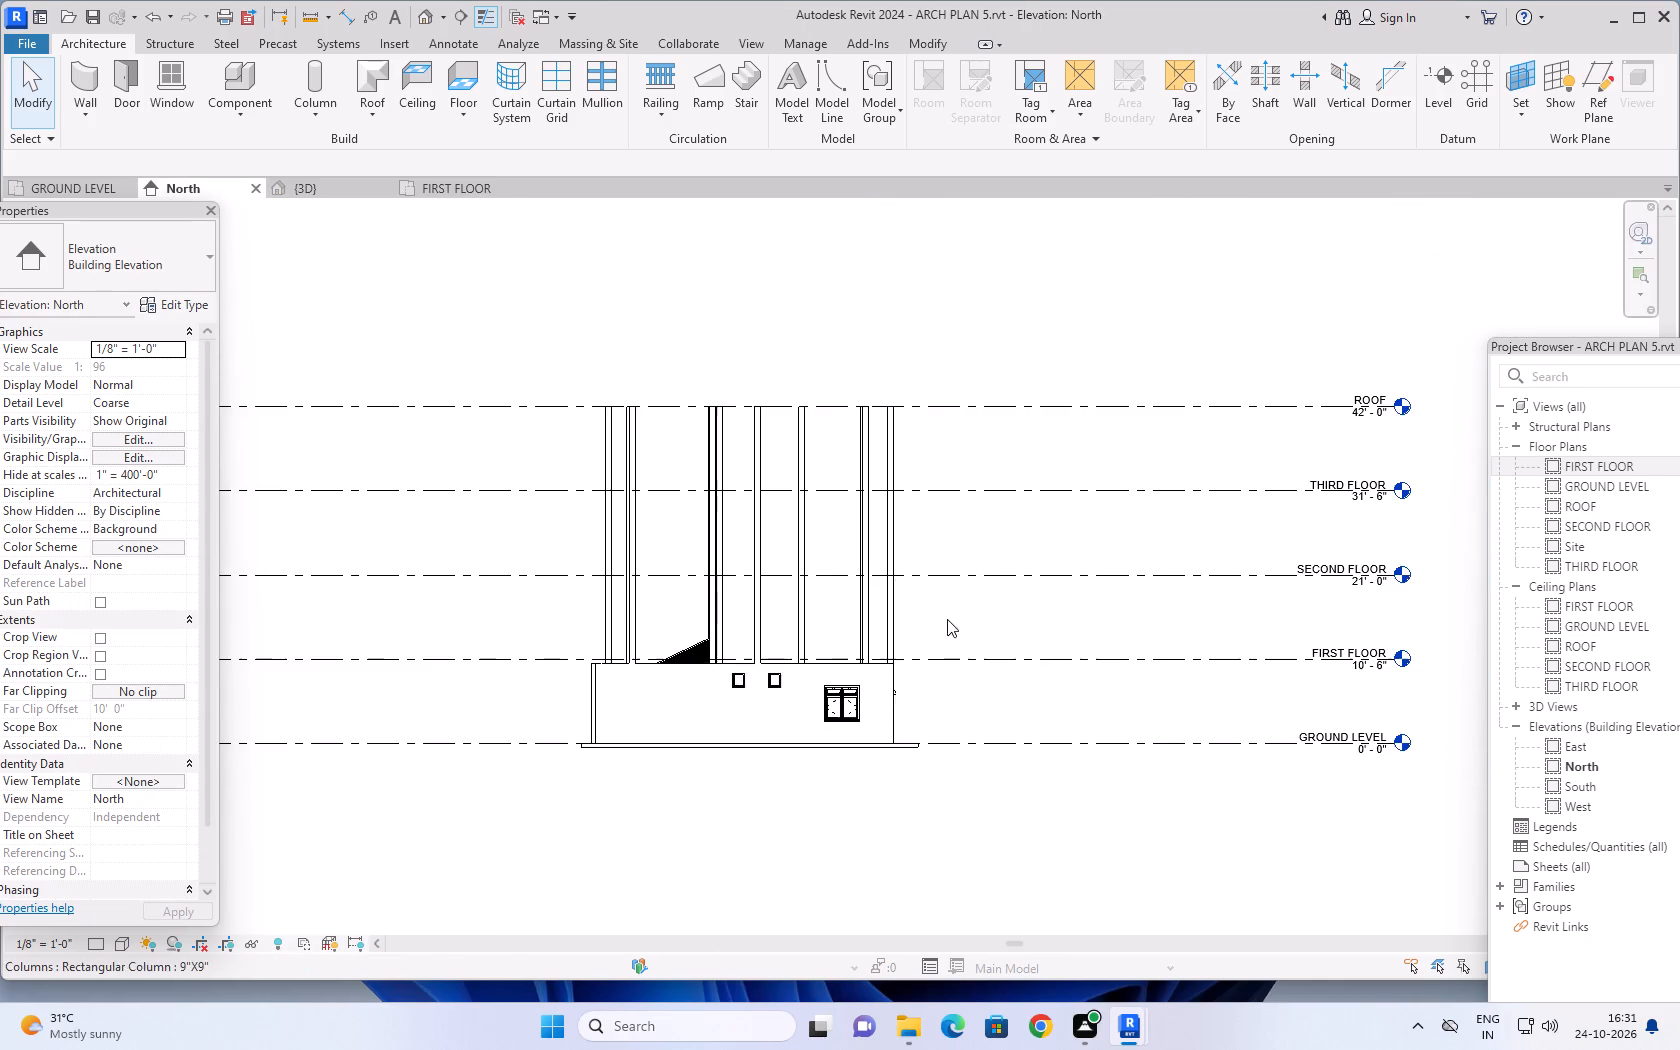
{"action": "middle_click_drag", "start_coordinate": [946, 616], "coordinate": [1065, 486]}
{"action": "scroll", "coordinate": [988, 554], "scroll_direction": "up", "scroll_amount": 4}
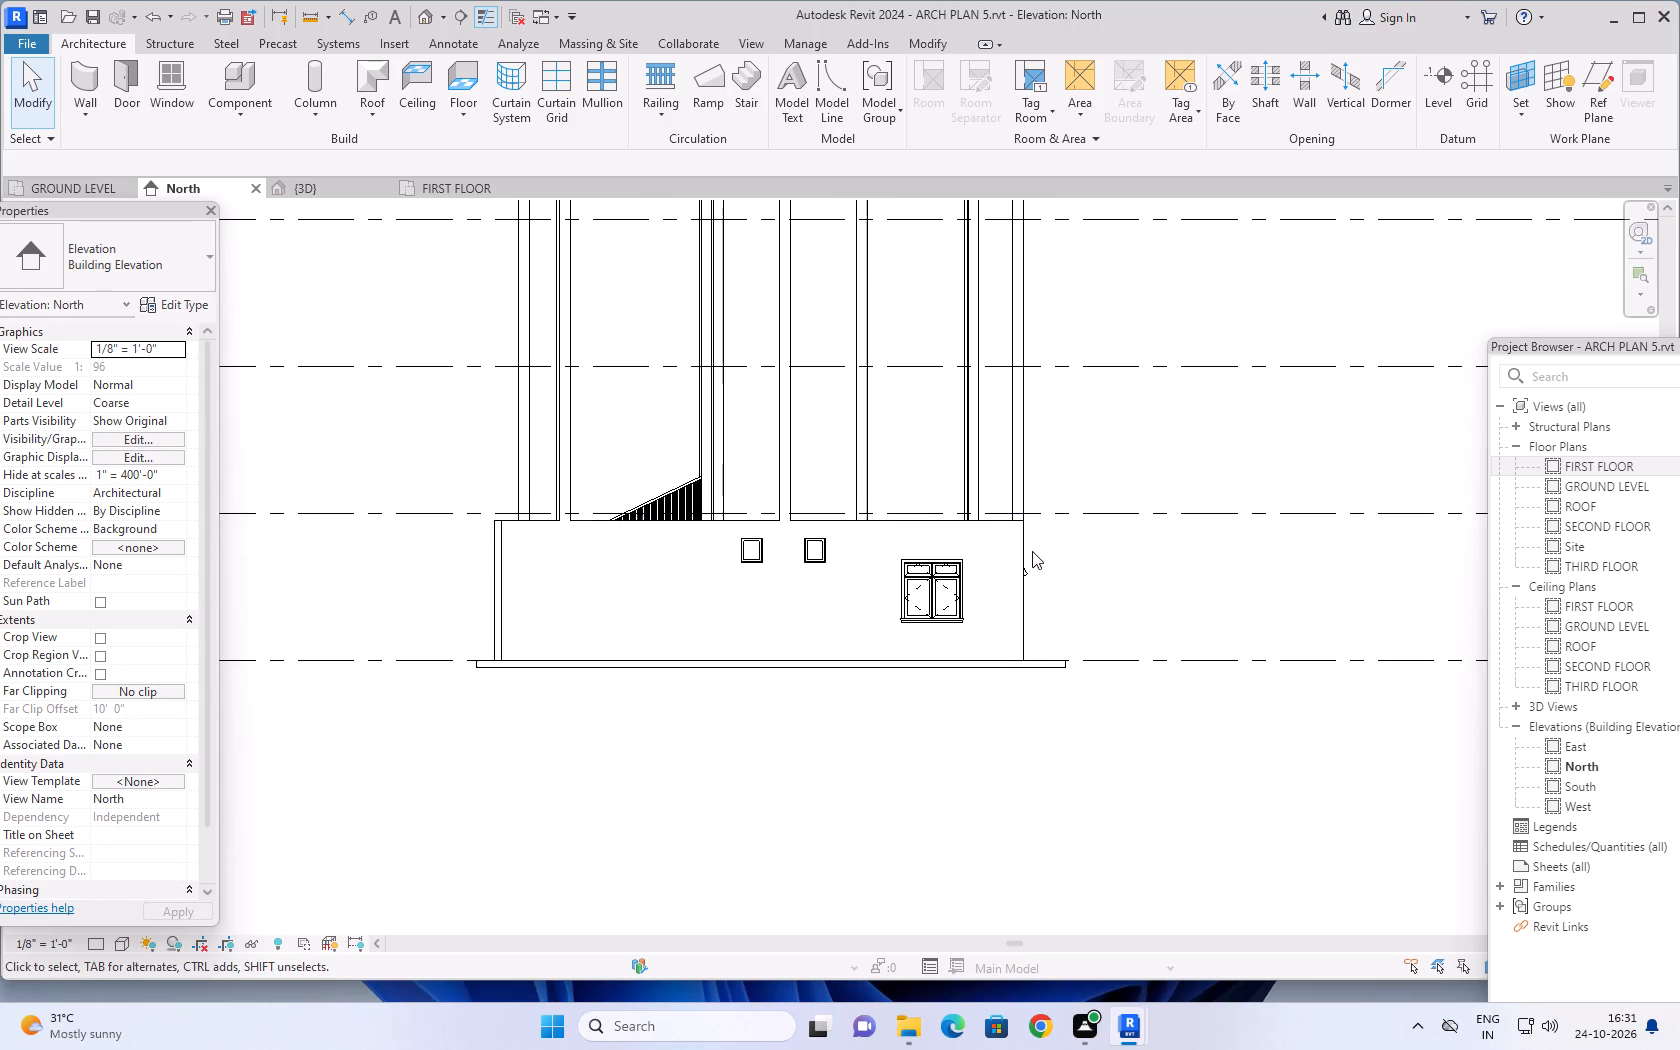
{"action": "scroll", "coordinate": [1032, 551], "scroll_direction": "up", "scroll_amount": 1}
{"action": "middle_click_drag", "start_coordinate": [1080, 572], "coordinate": [1145, 562]}
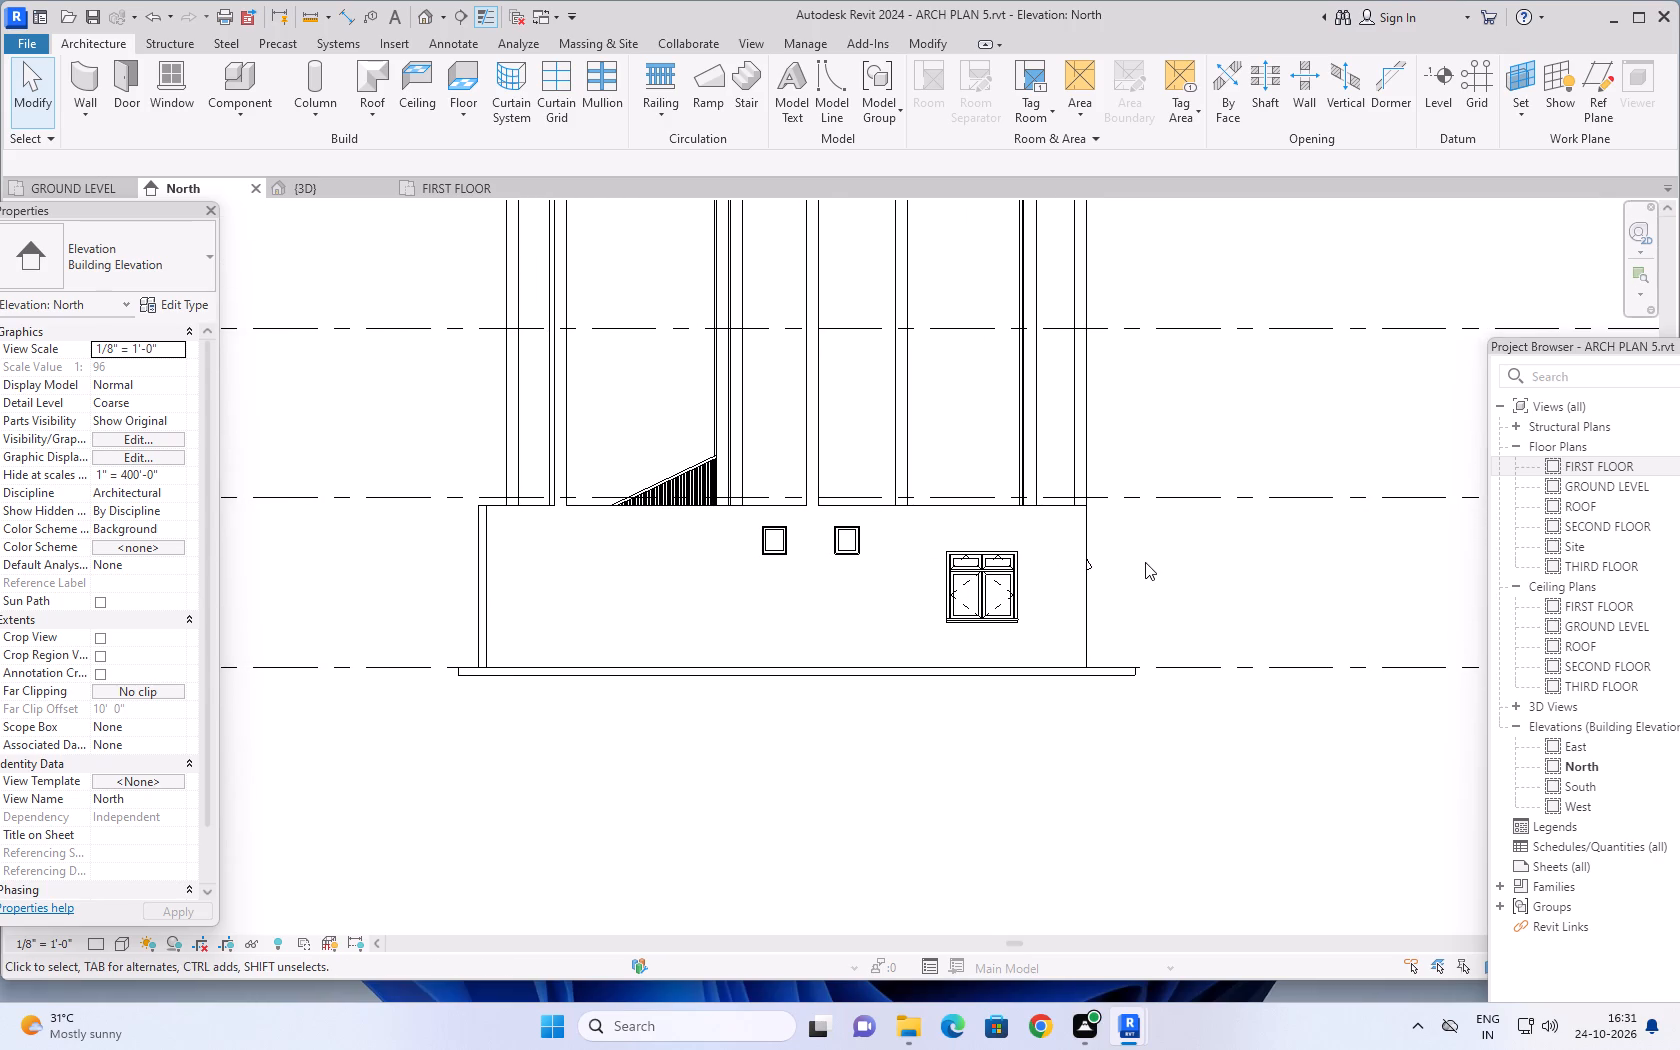
{"action": "scroll", "coordinate": [1145, 562], "scroll_direction": "up", "scroll_amount": 1}
{"action": "middle_click_drag", "start_coordinate": [1151, 562], "coordinate": [1270, 554]}
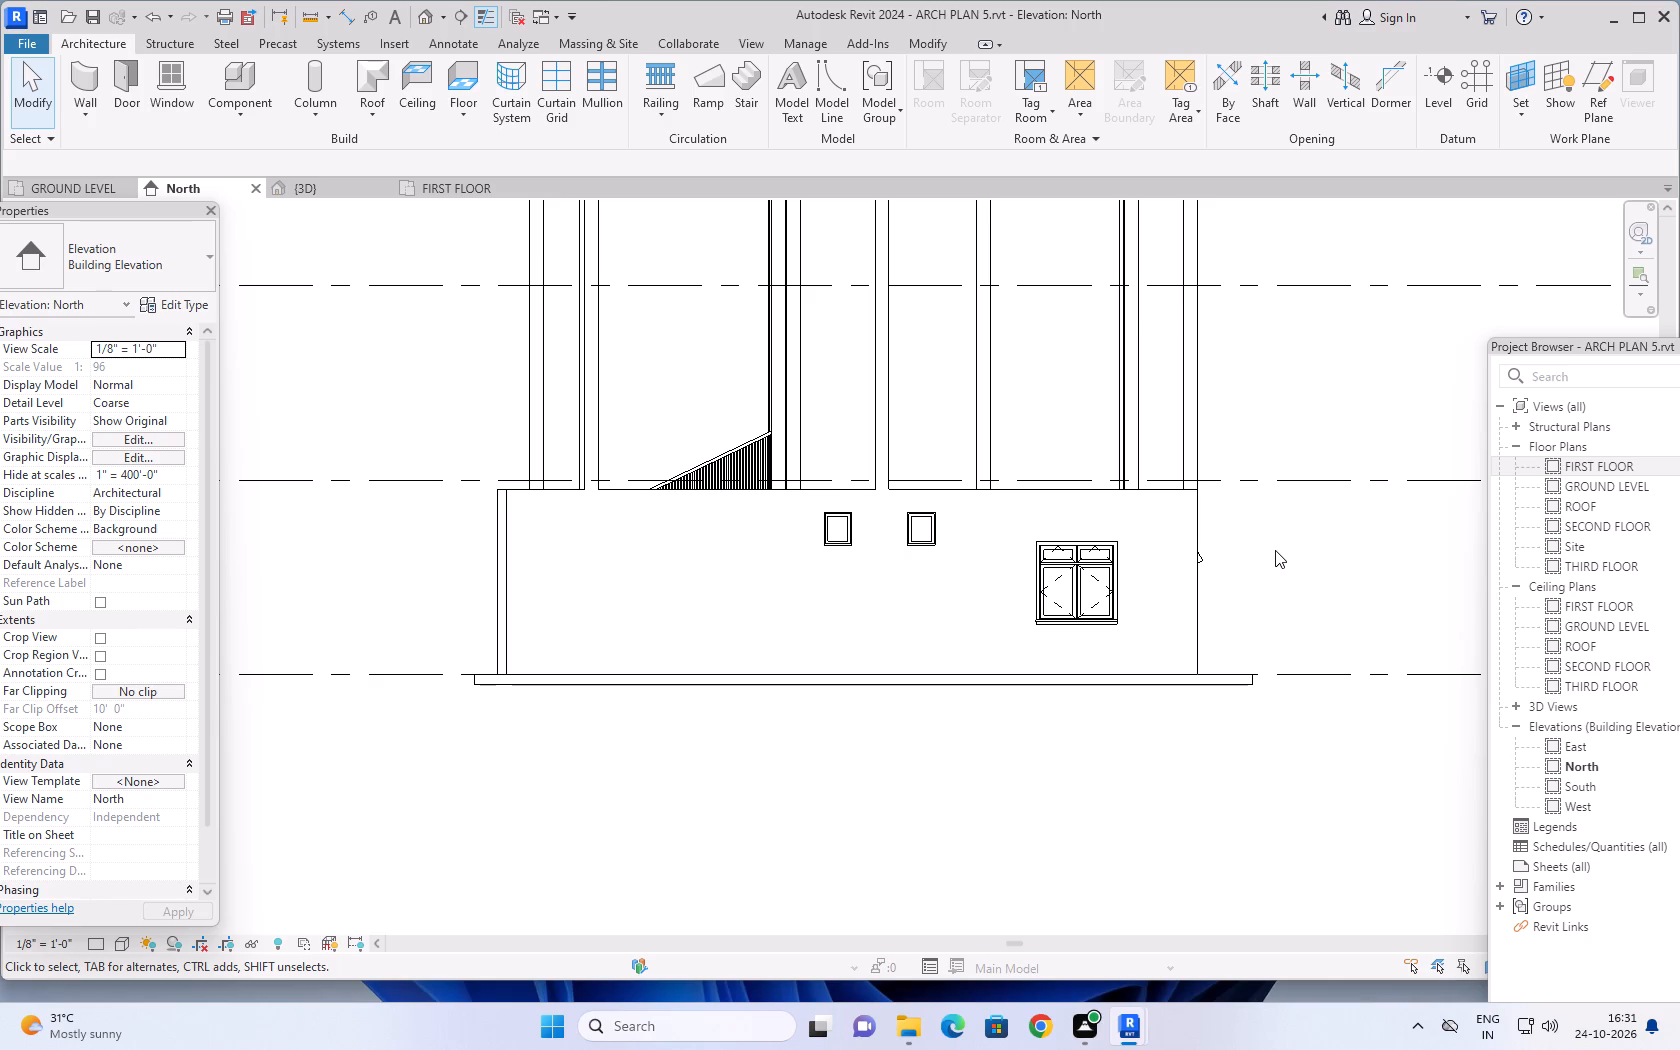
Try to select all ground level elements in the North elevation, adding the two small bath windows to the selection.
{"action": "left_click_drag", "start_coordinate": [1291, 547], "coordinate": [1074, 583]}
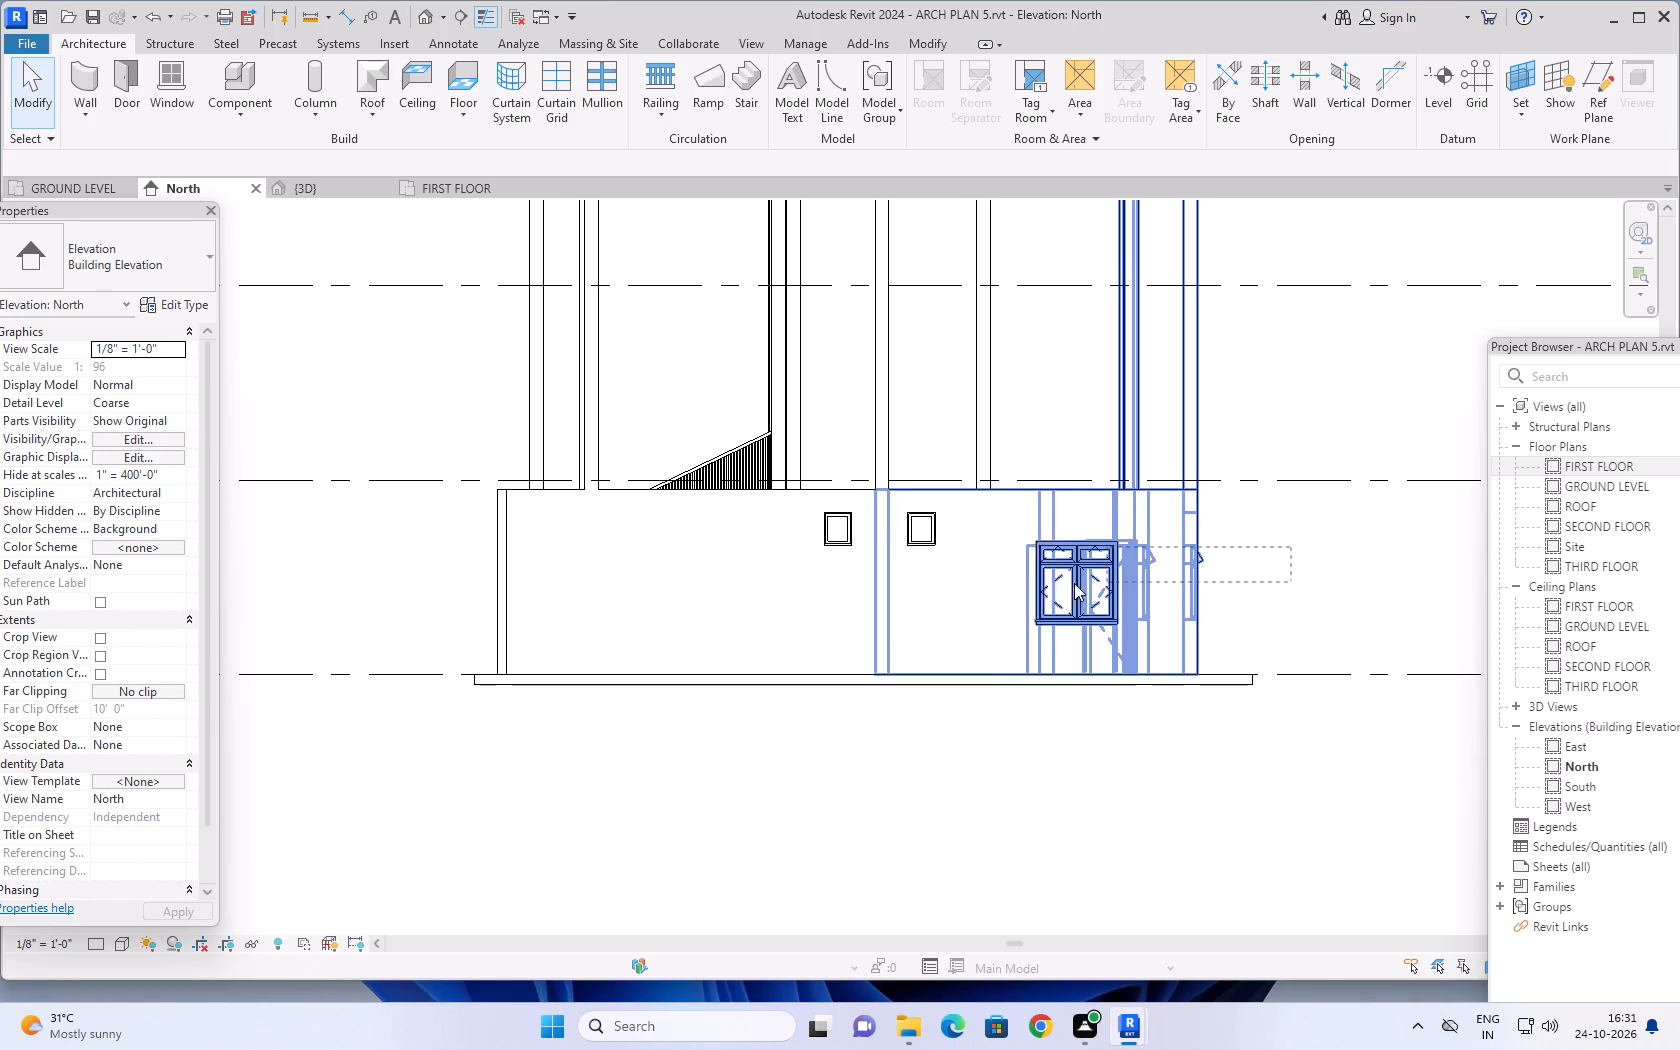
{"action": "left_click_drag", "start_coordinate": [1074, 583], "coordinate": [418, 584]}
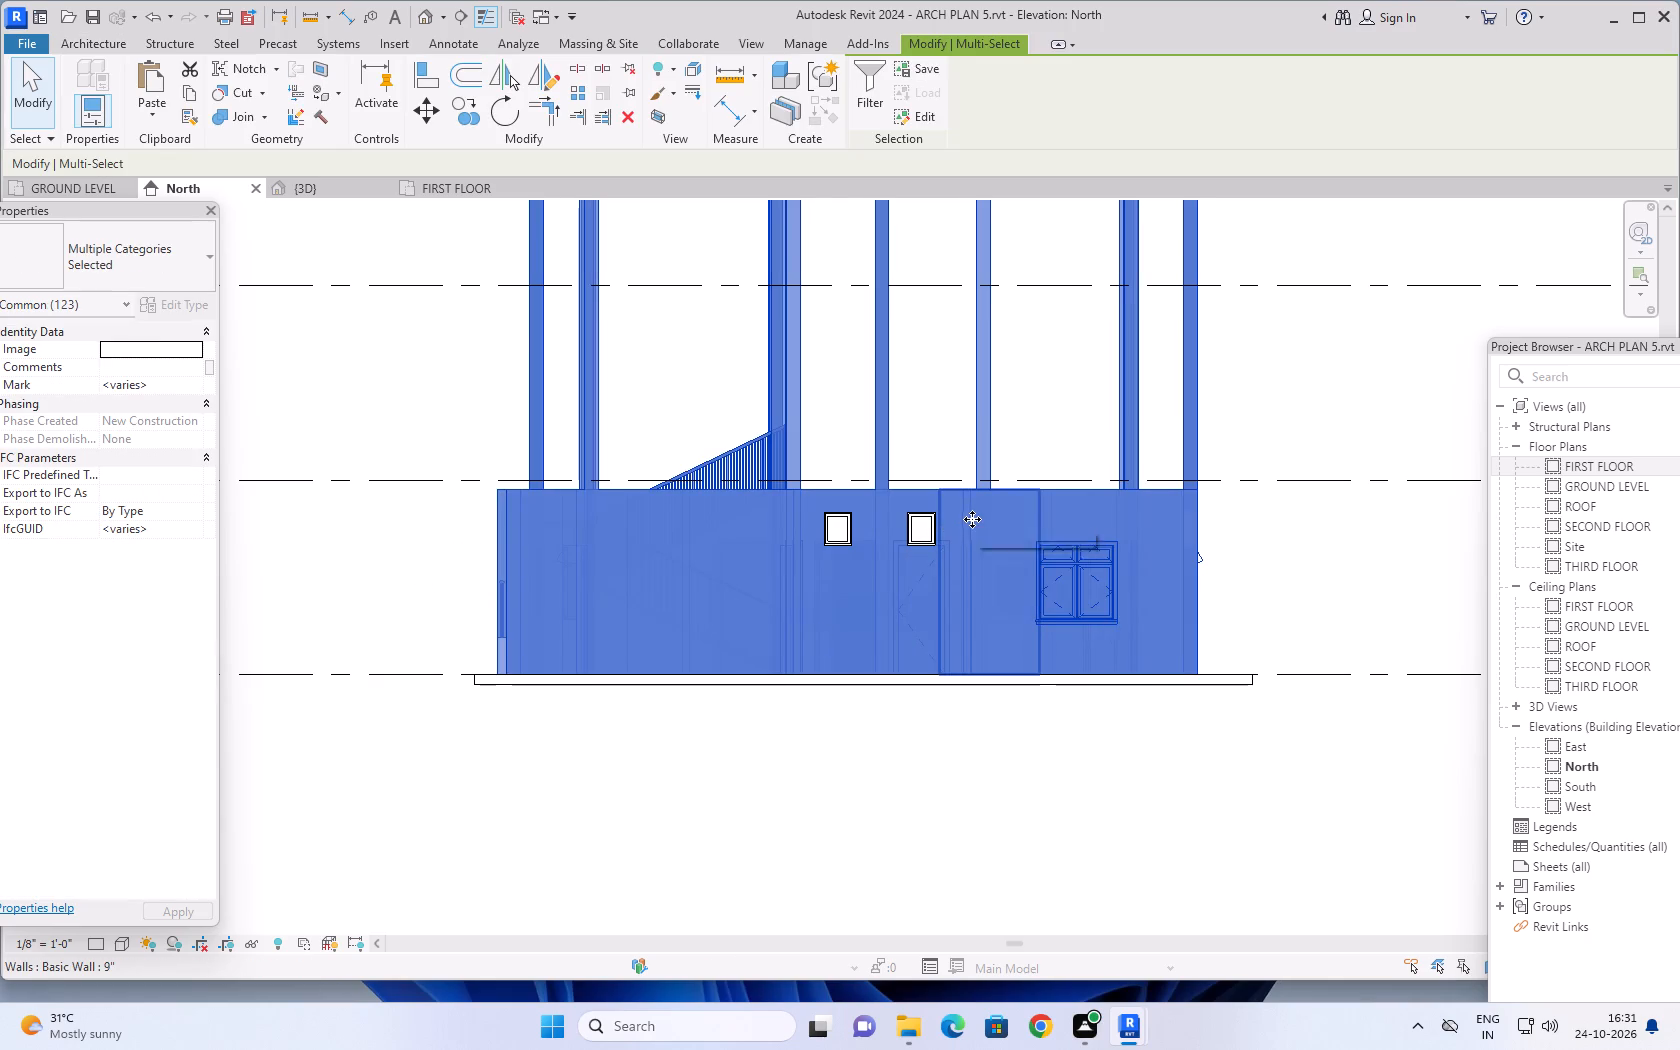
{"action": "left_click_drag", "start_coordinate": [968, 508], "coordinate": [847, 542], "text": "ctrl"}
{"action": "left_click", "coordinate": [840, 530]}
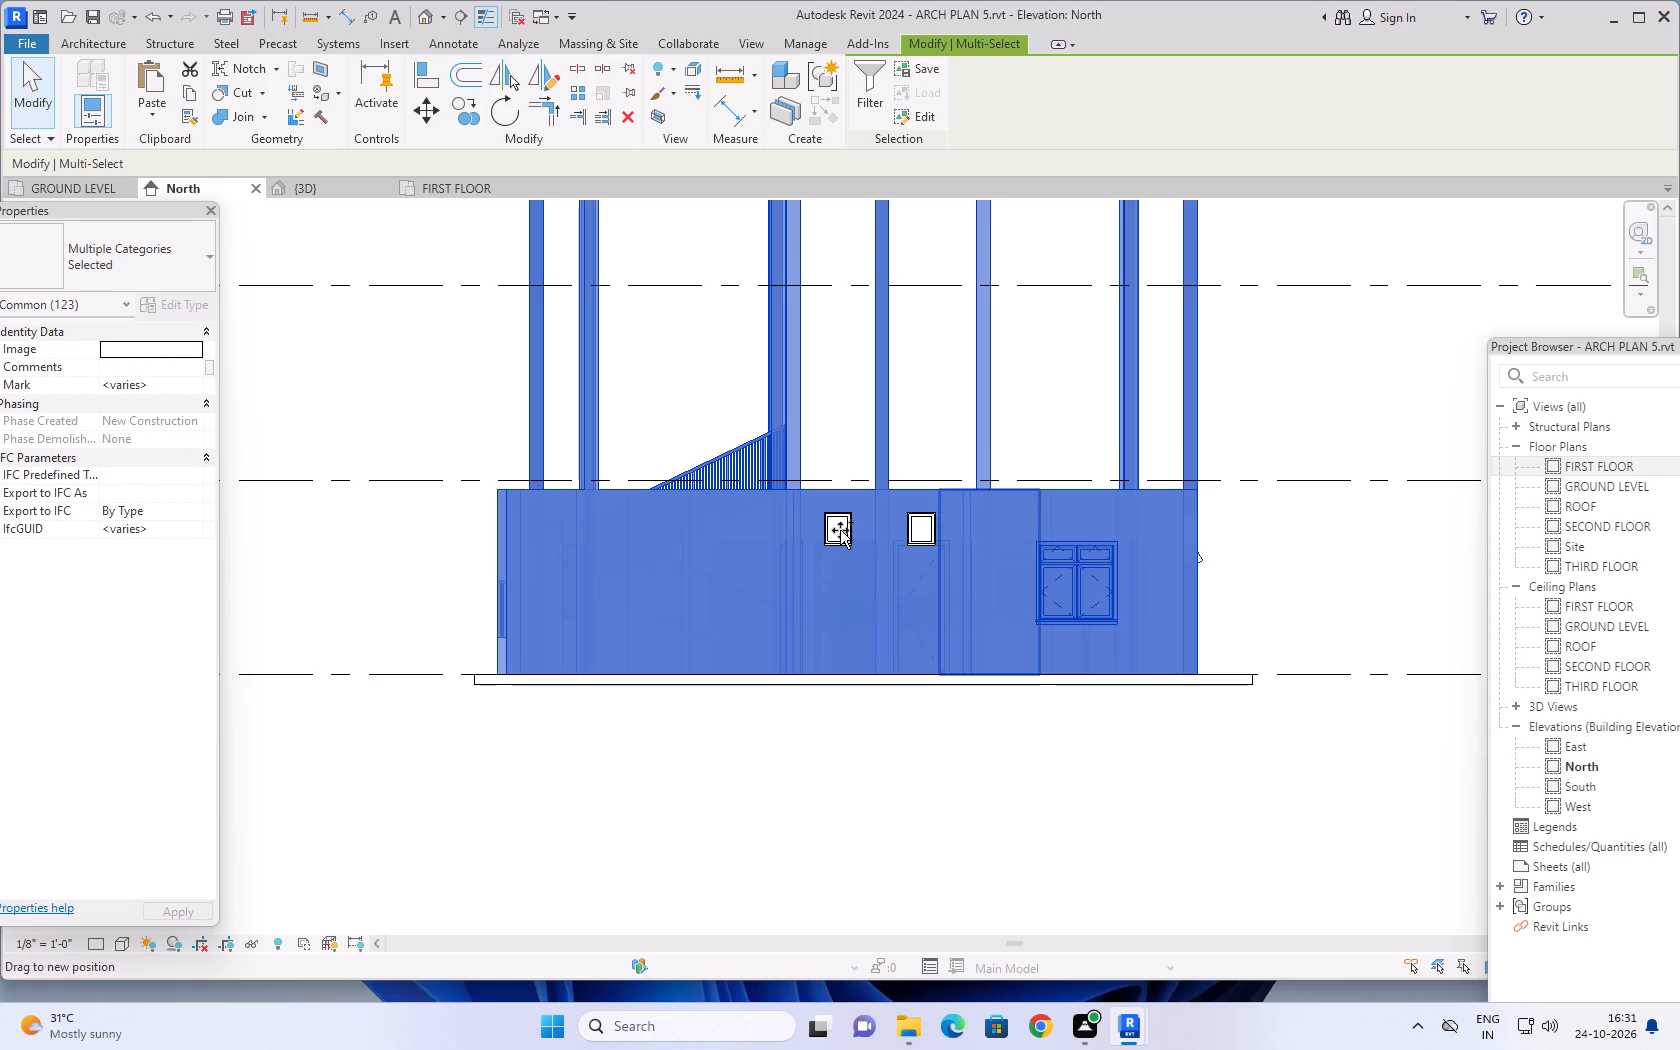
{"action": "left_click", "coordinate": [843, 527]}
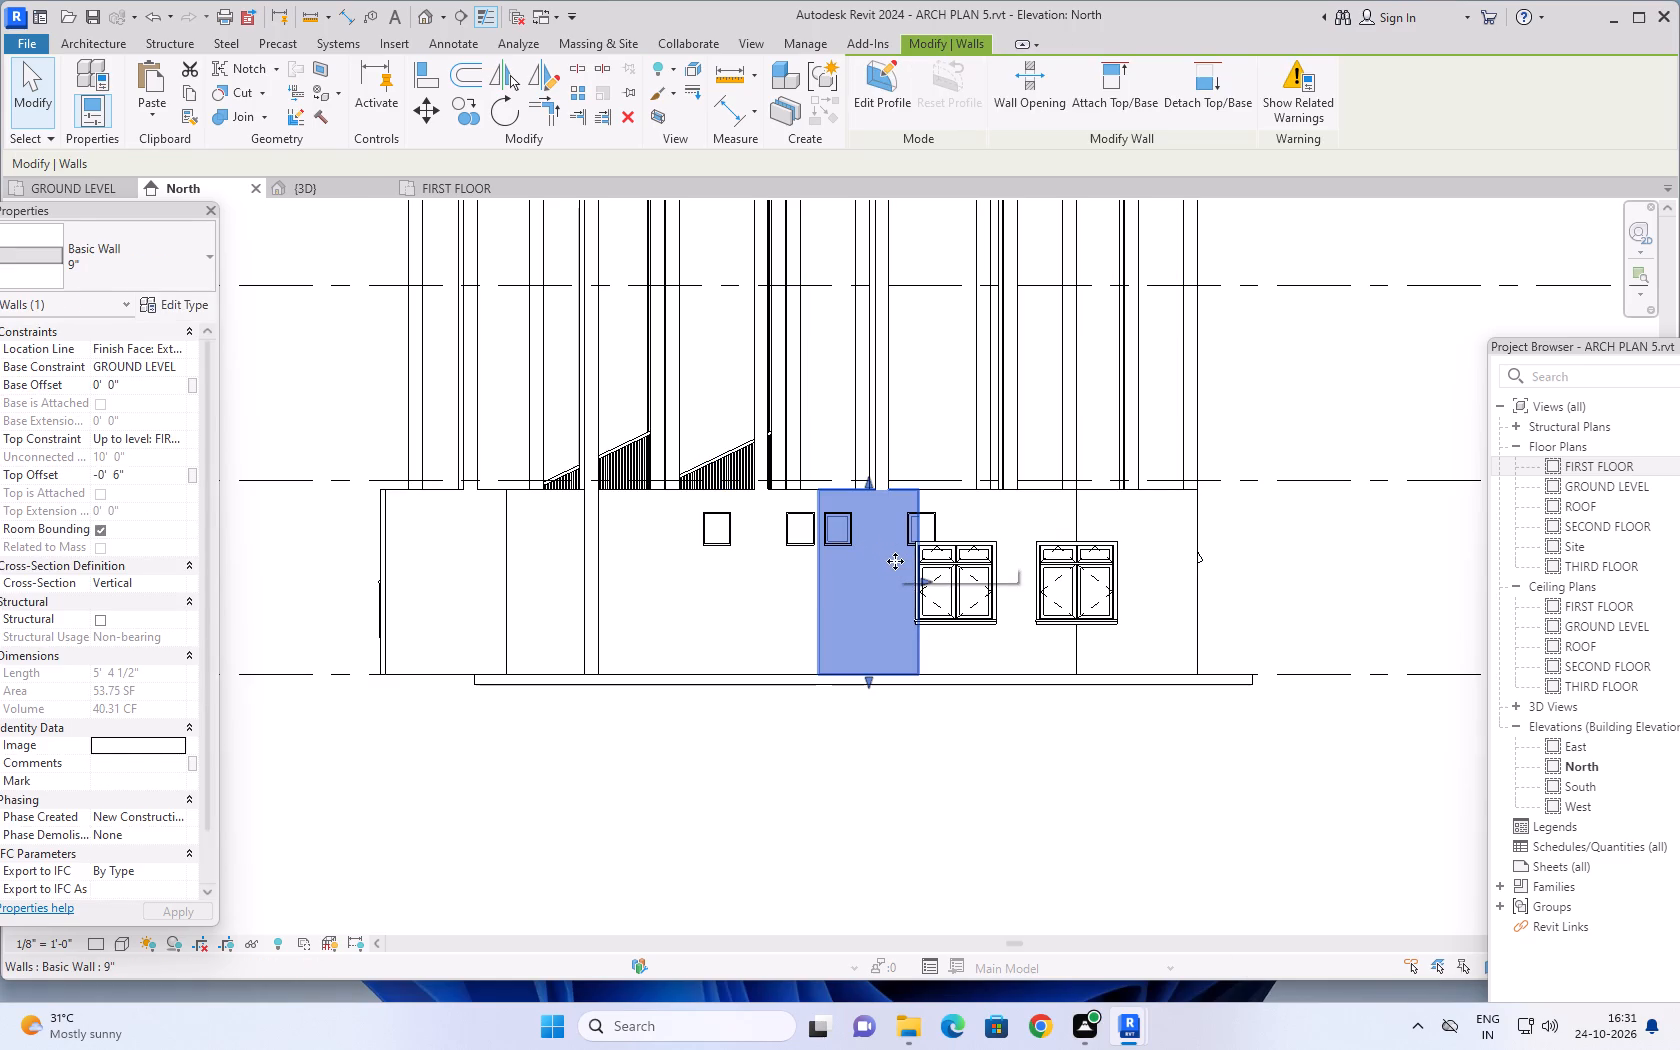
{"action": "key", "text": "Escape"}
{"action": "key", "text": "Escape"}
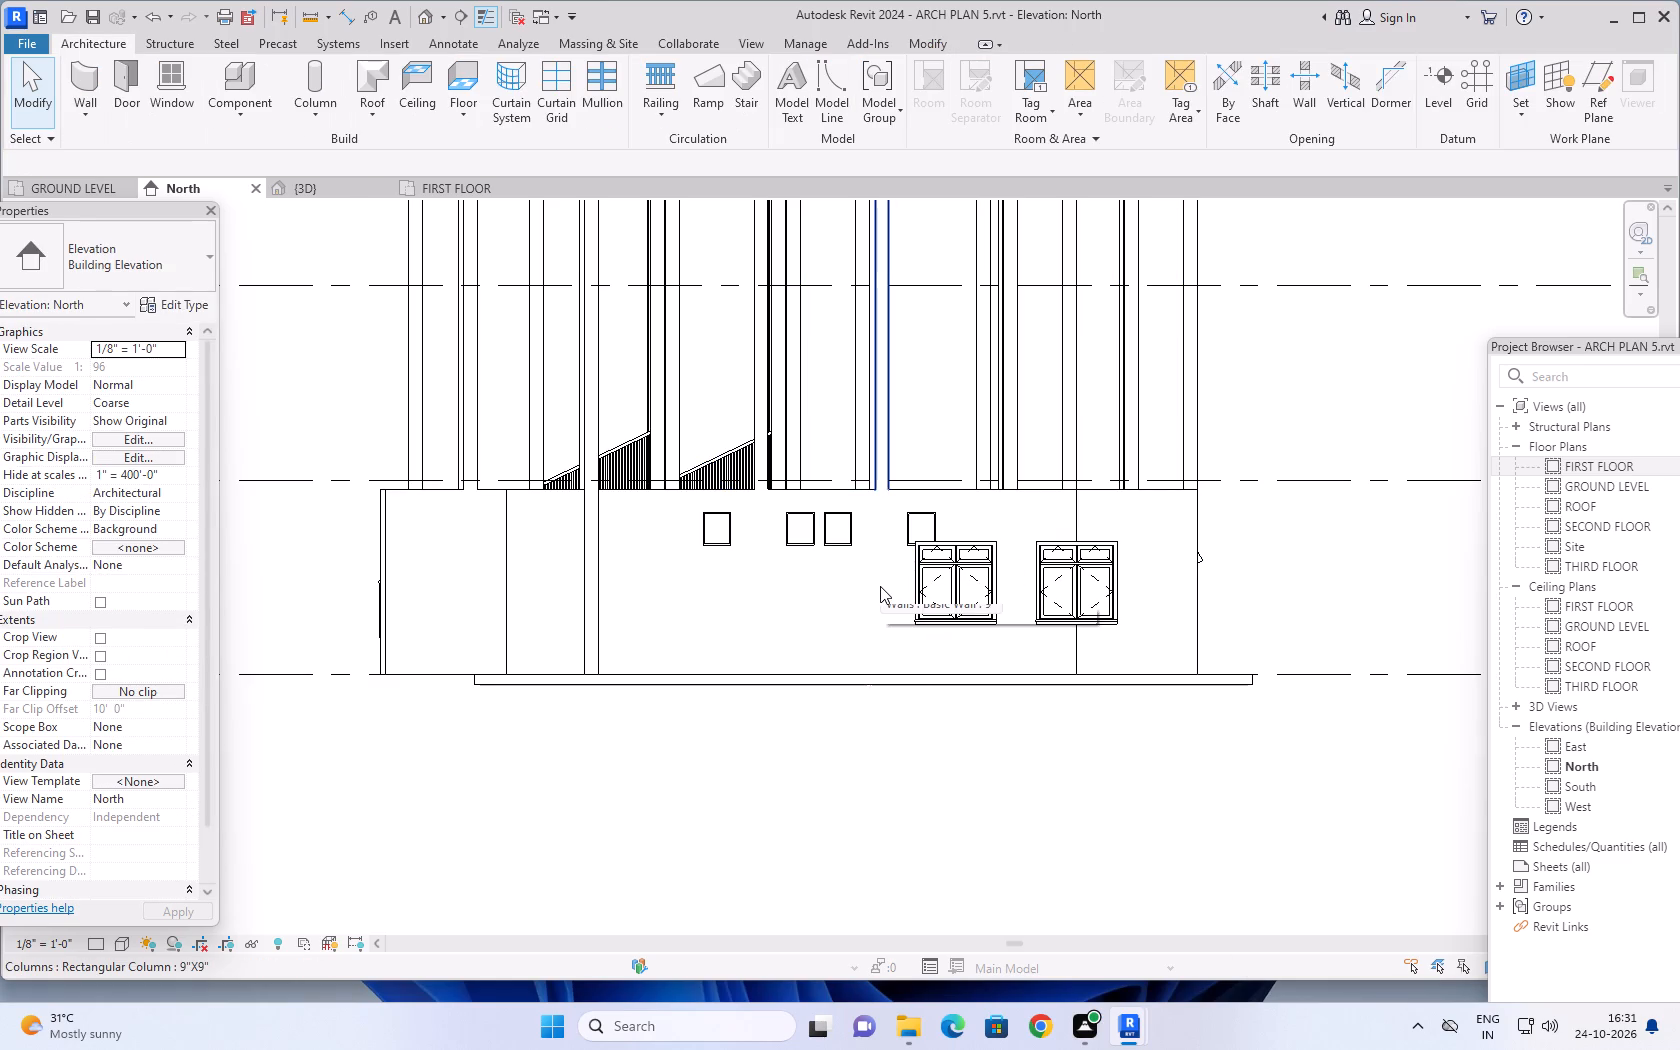
Select all the building elements across the ground level in the North elevation and exclude the Columns category using Filter.
{"action": "scroll", "coordinate": [1037, 794], "scroll_direction": "down", "scroll_amount": 2}
{"action": "middle_click_drag", "start_coordinate": [1042, 798], "coordinate": [1048, 775]}
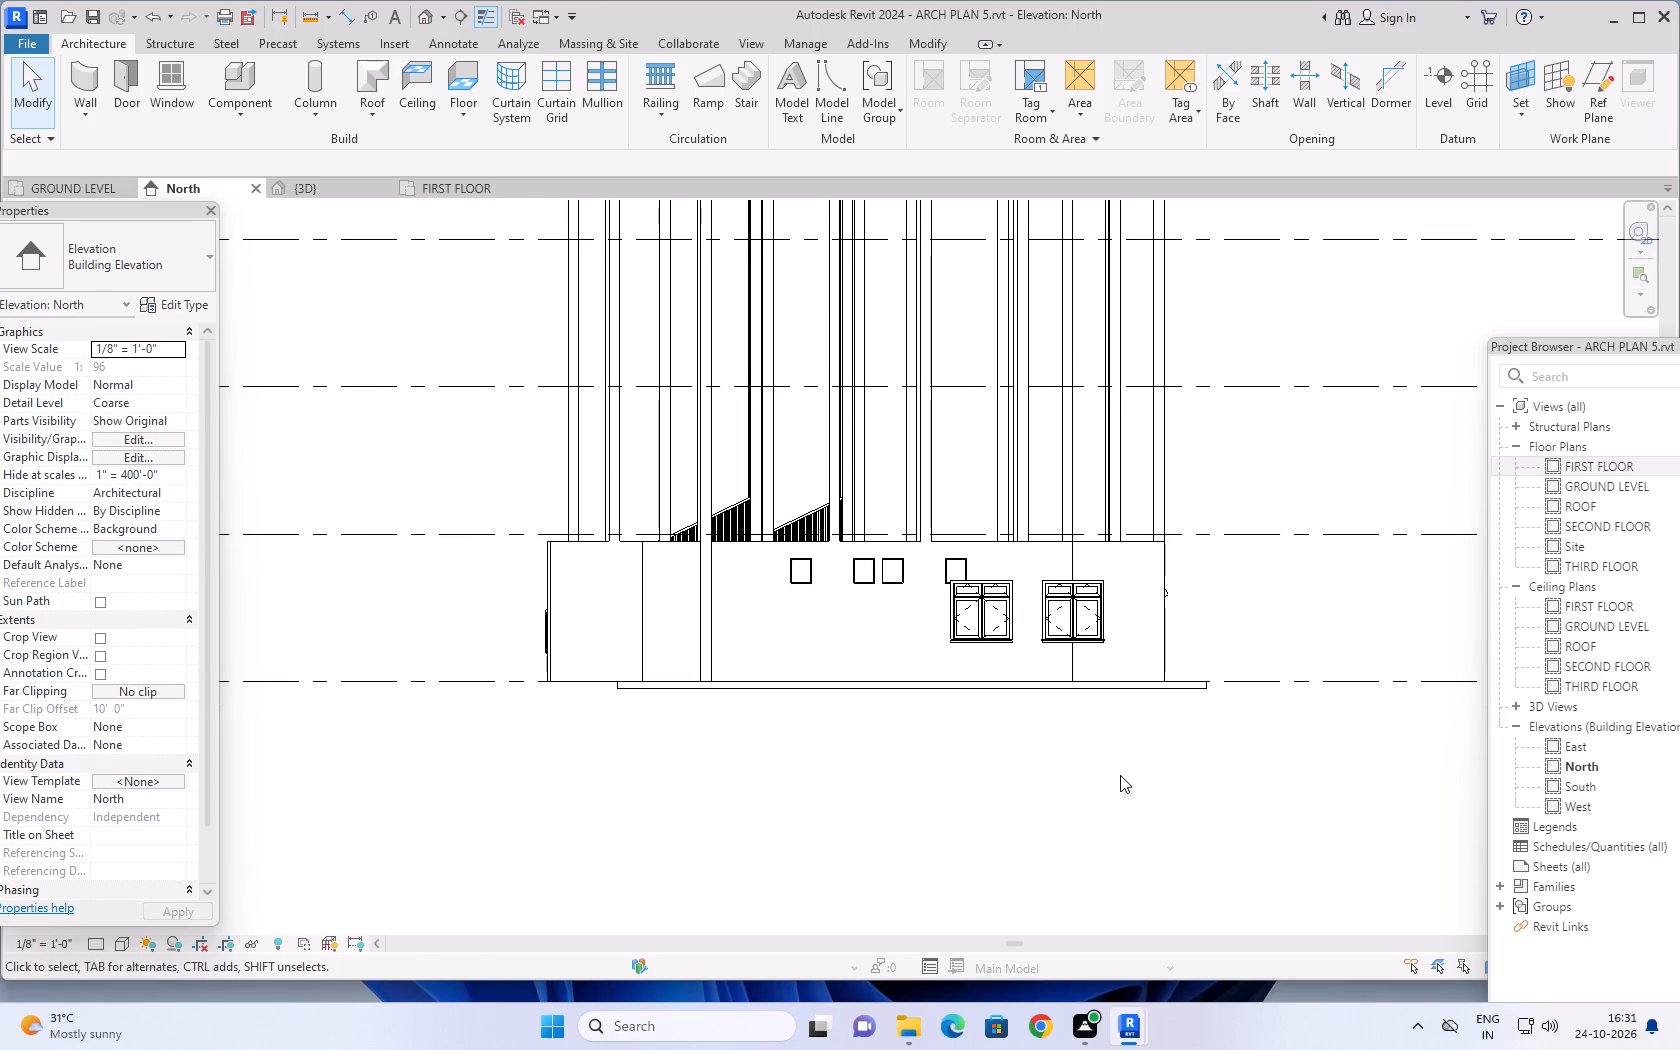
{"action": "key", "text": "Escape"}
{"action": "key", "text": "Escape"}
{"action": "left_click_drag", "start_coordinate": [1232, 579], "coordinate": [948, 615]}
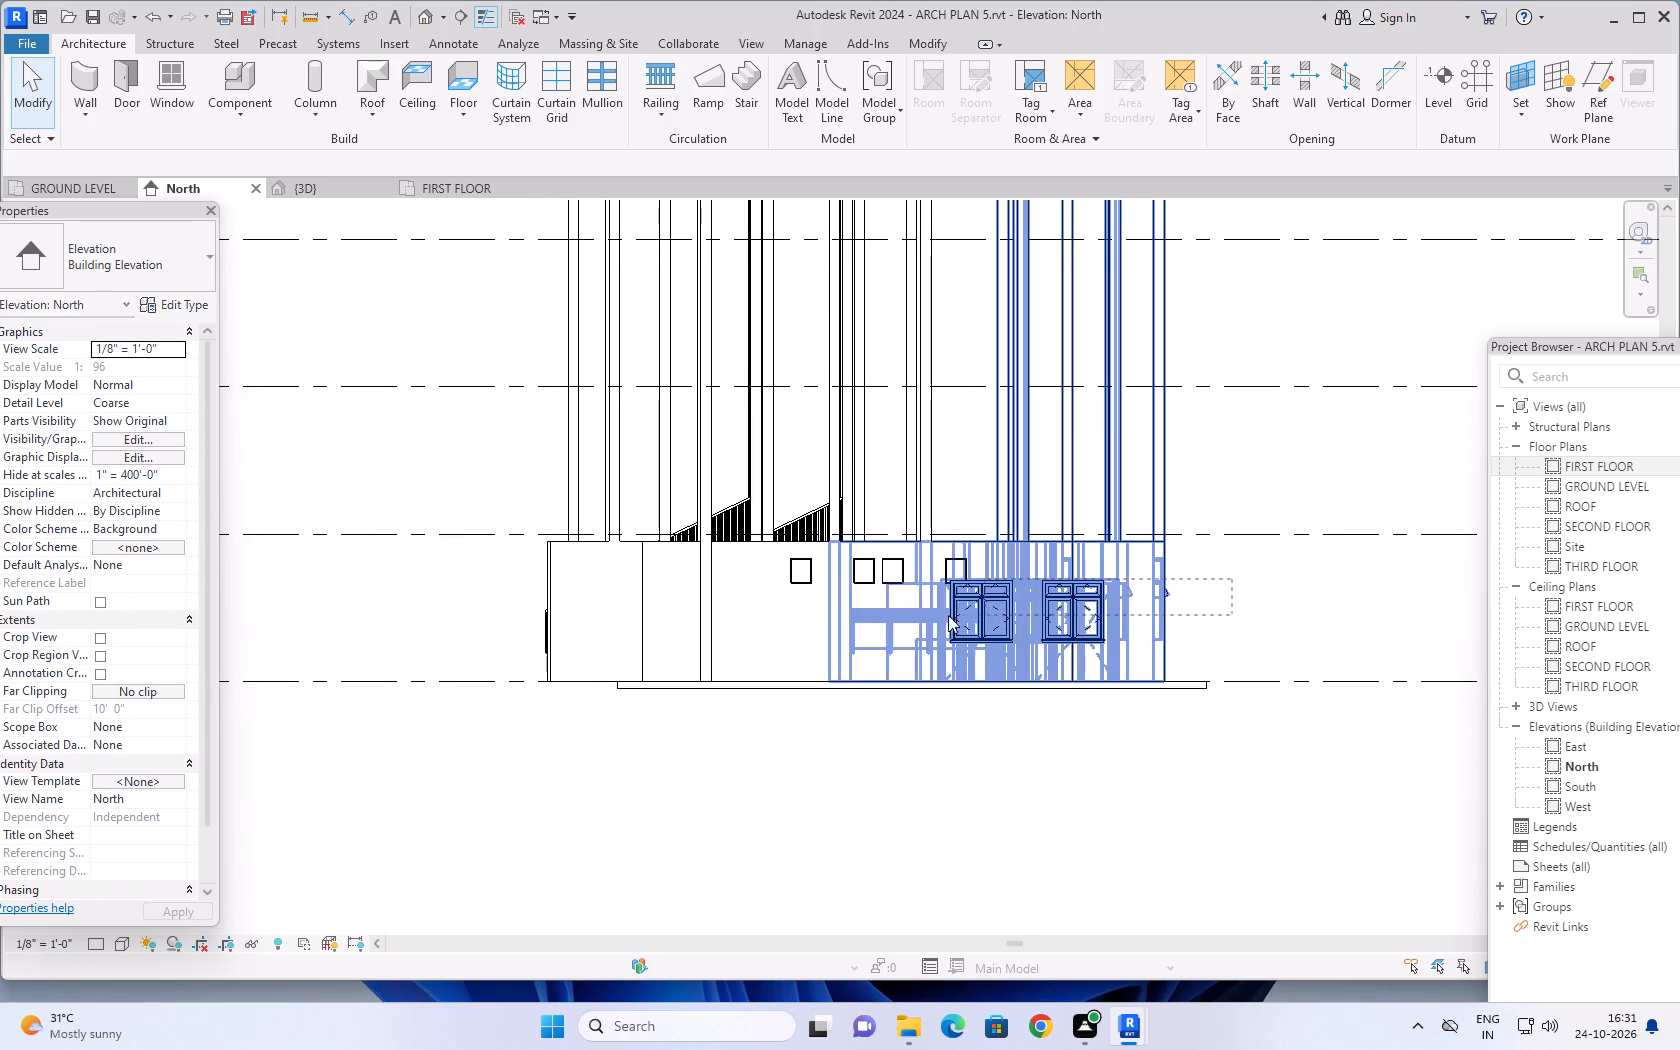
{"action": "left_click_drag", "start_coordinate": [948, 615], "coordinate": [477, 626]}
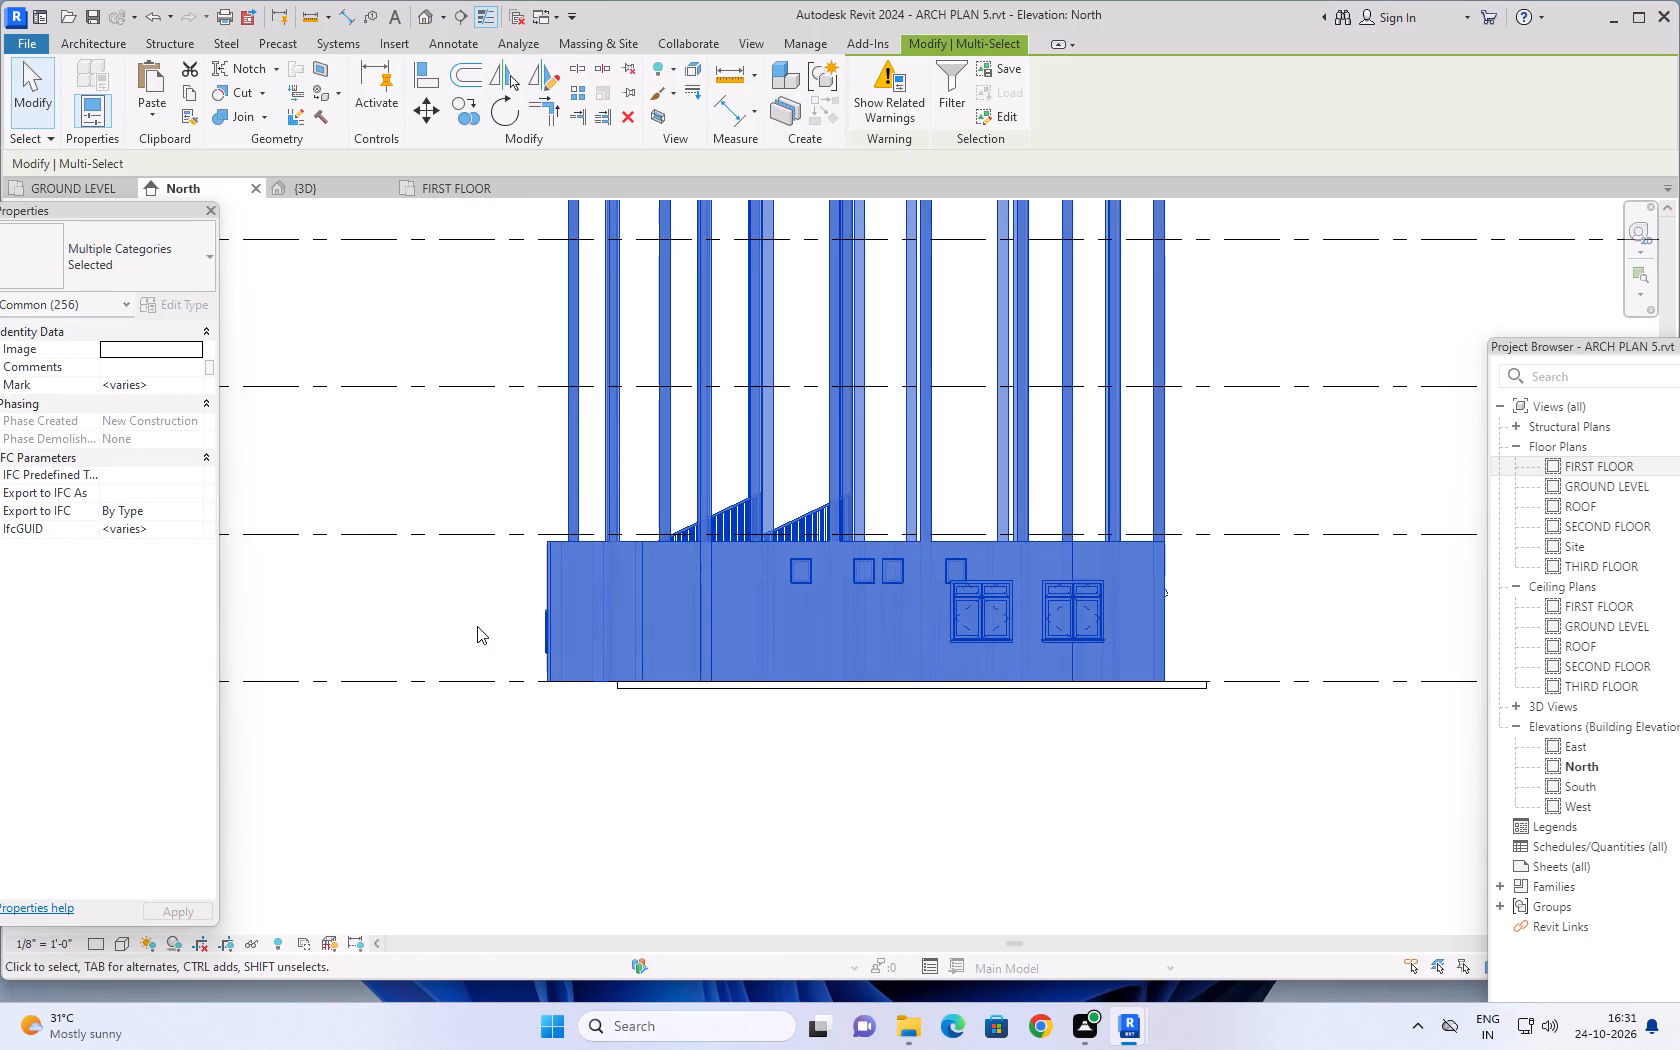
{"action": "scroll", "coordinate": [817, 839], "scroll_direction": "down", "scroll_amount": 1}
{"action": "middle_click_drag", "start_coordinate": [854, 837], "coordinate": [813, 890]}
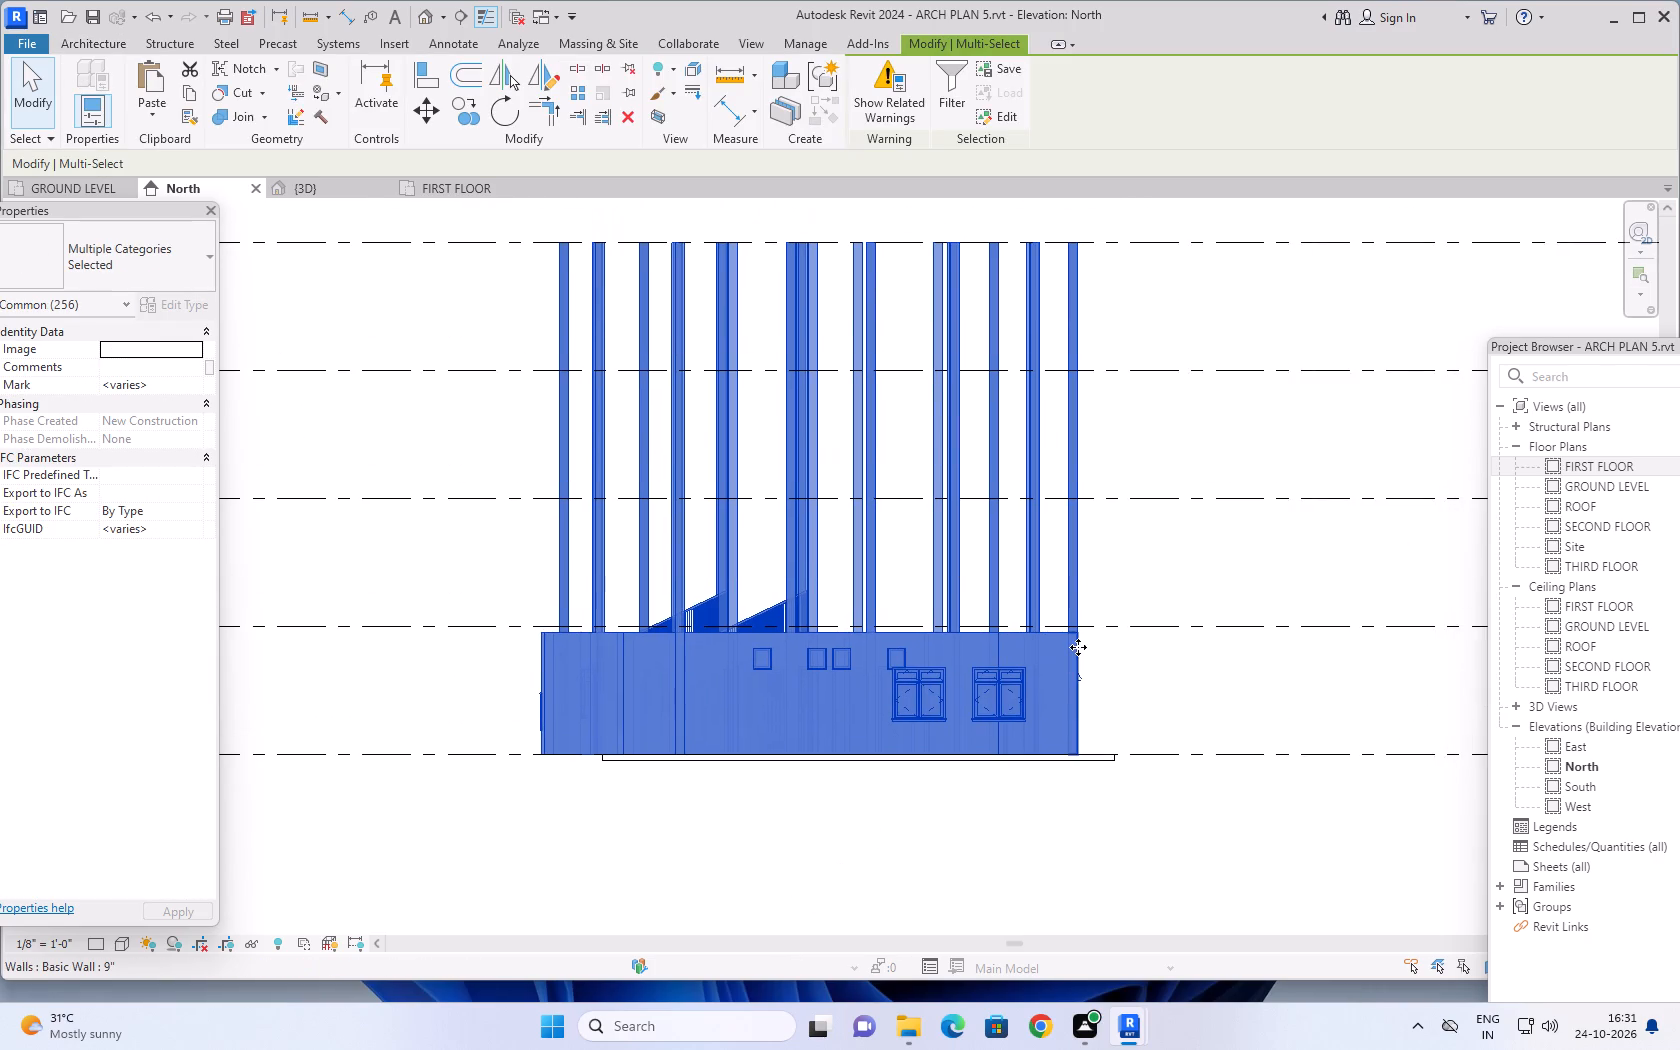
{"action": "left_click", "coordinate": [952, 81]}
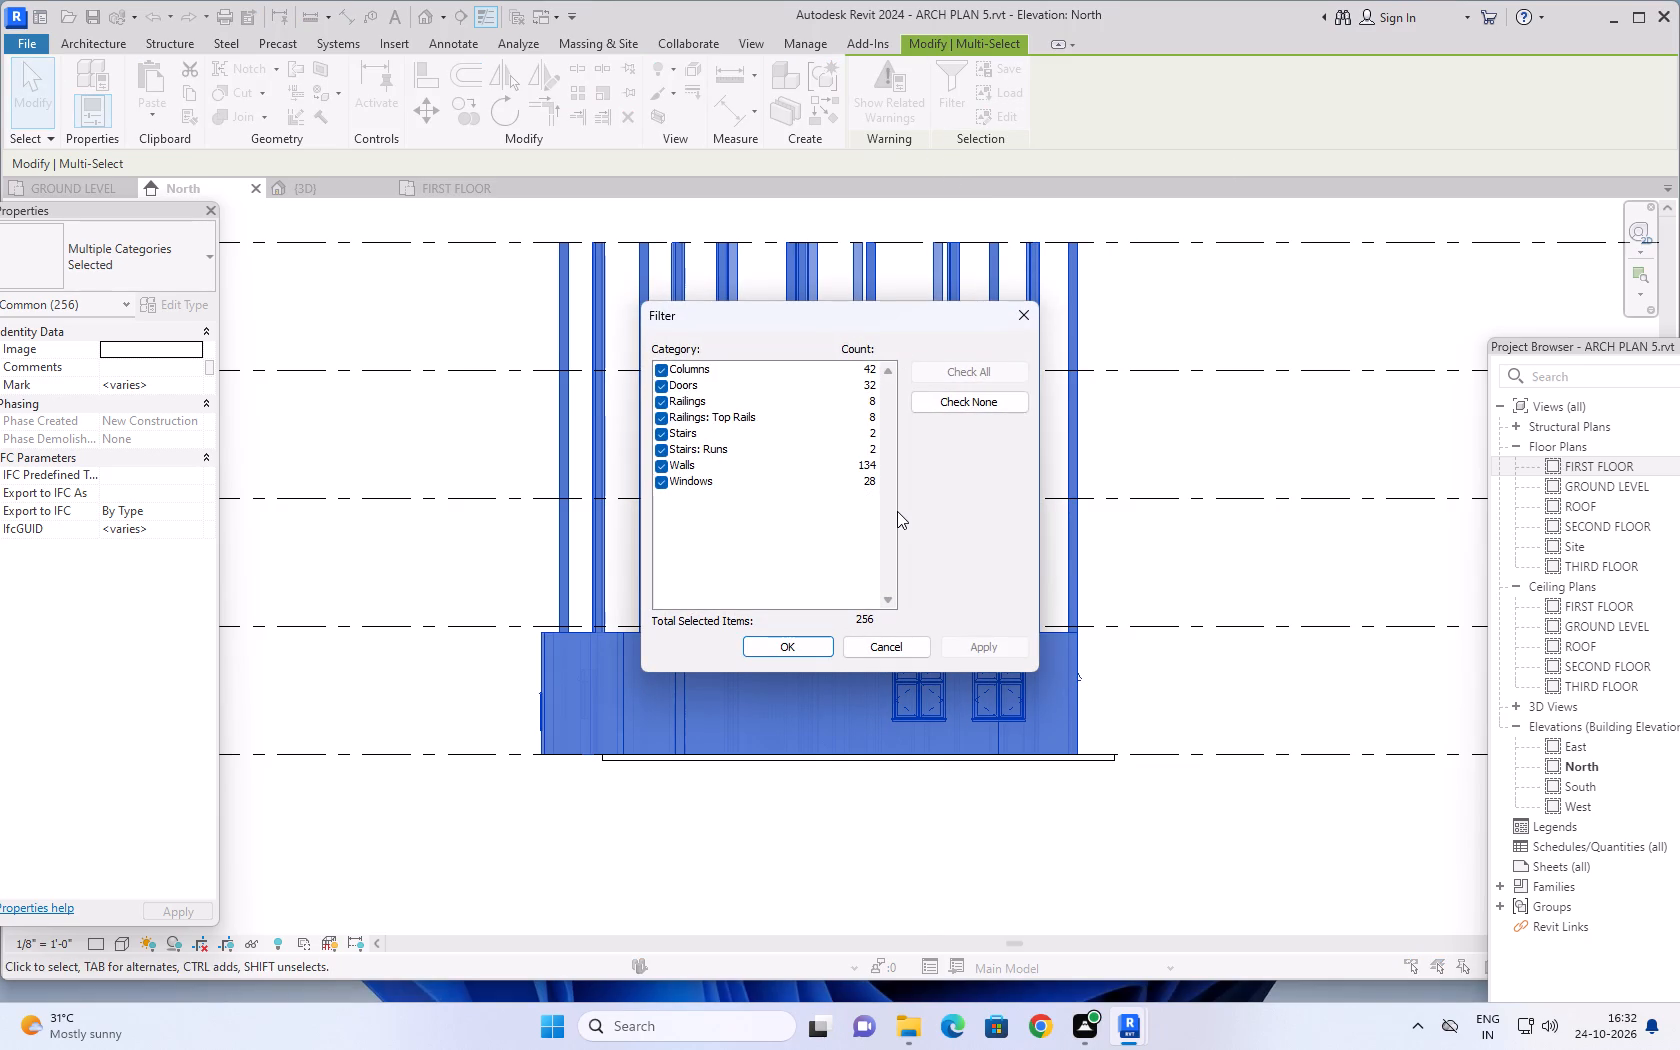
{"action": "left_click", "coordinate": [659, 365]}
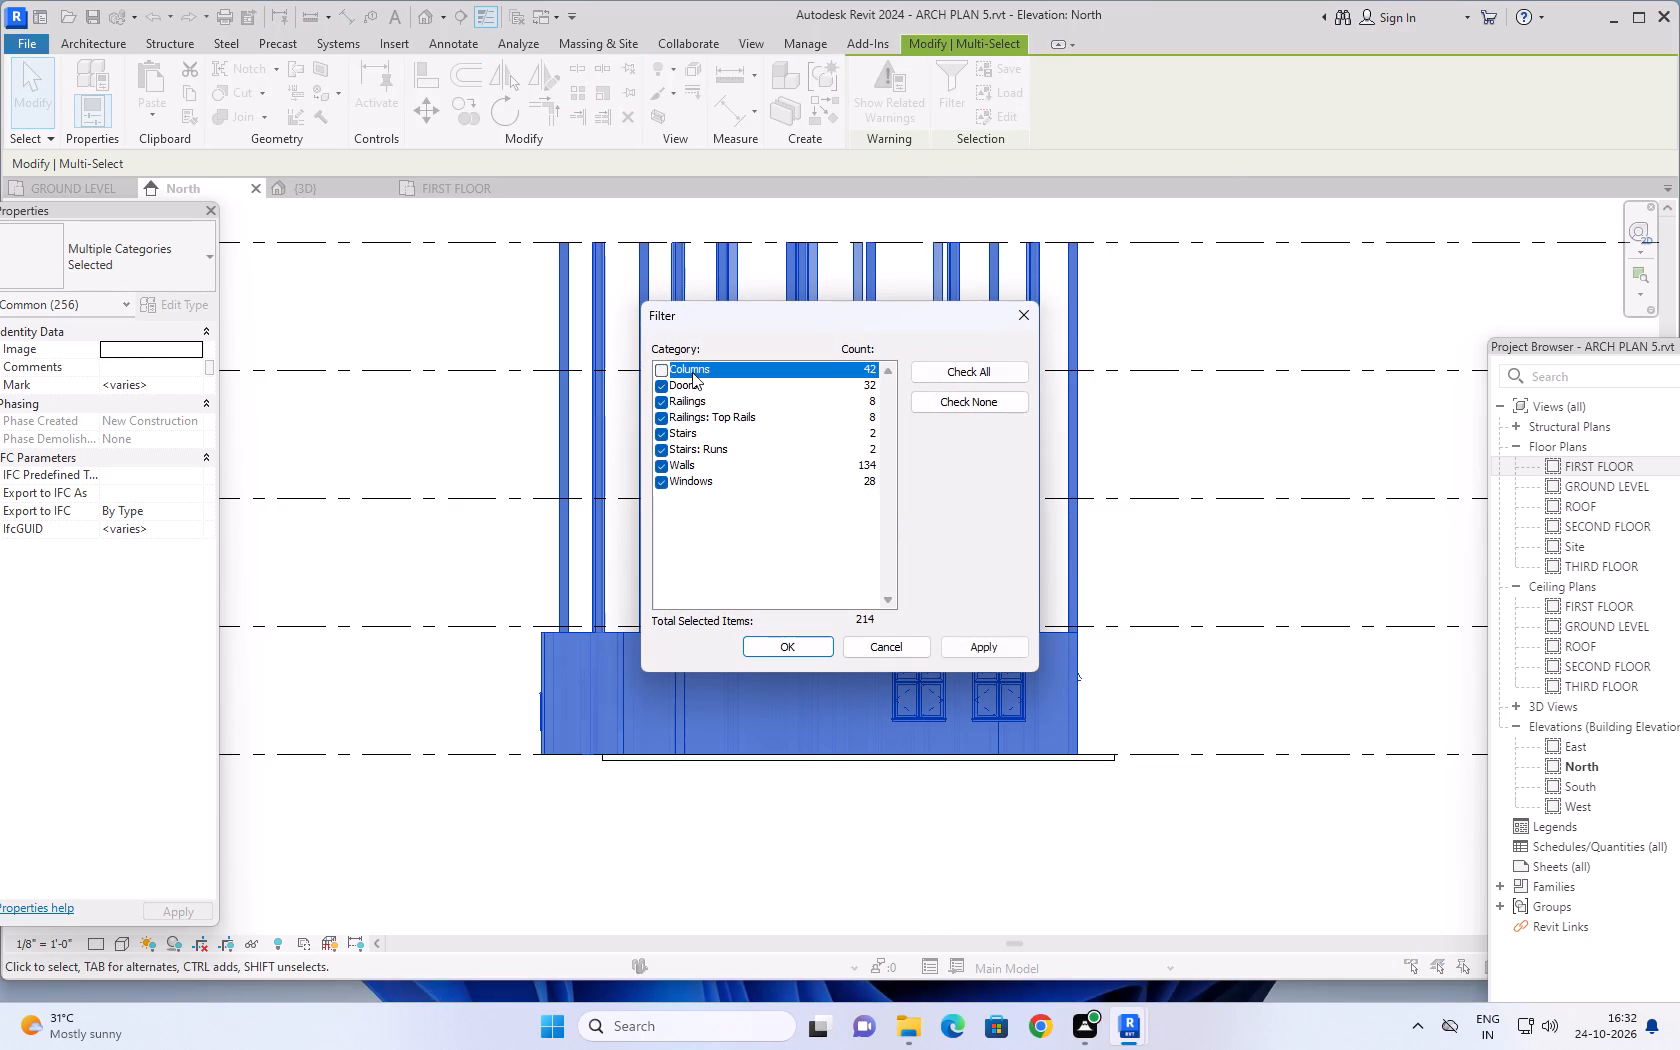
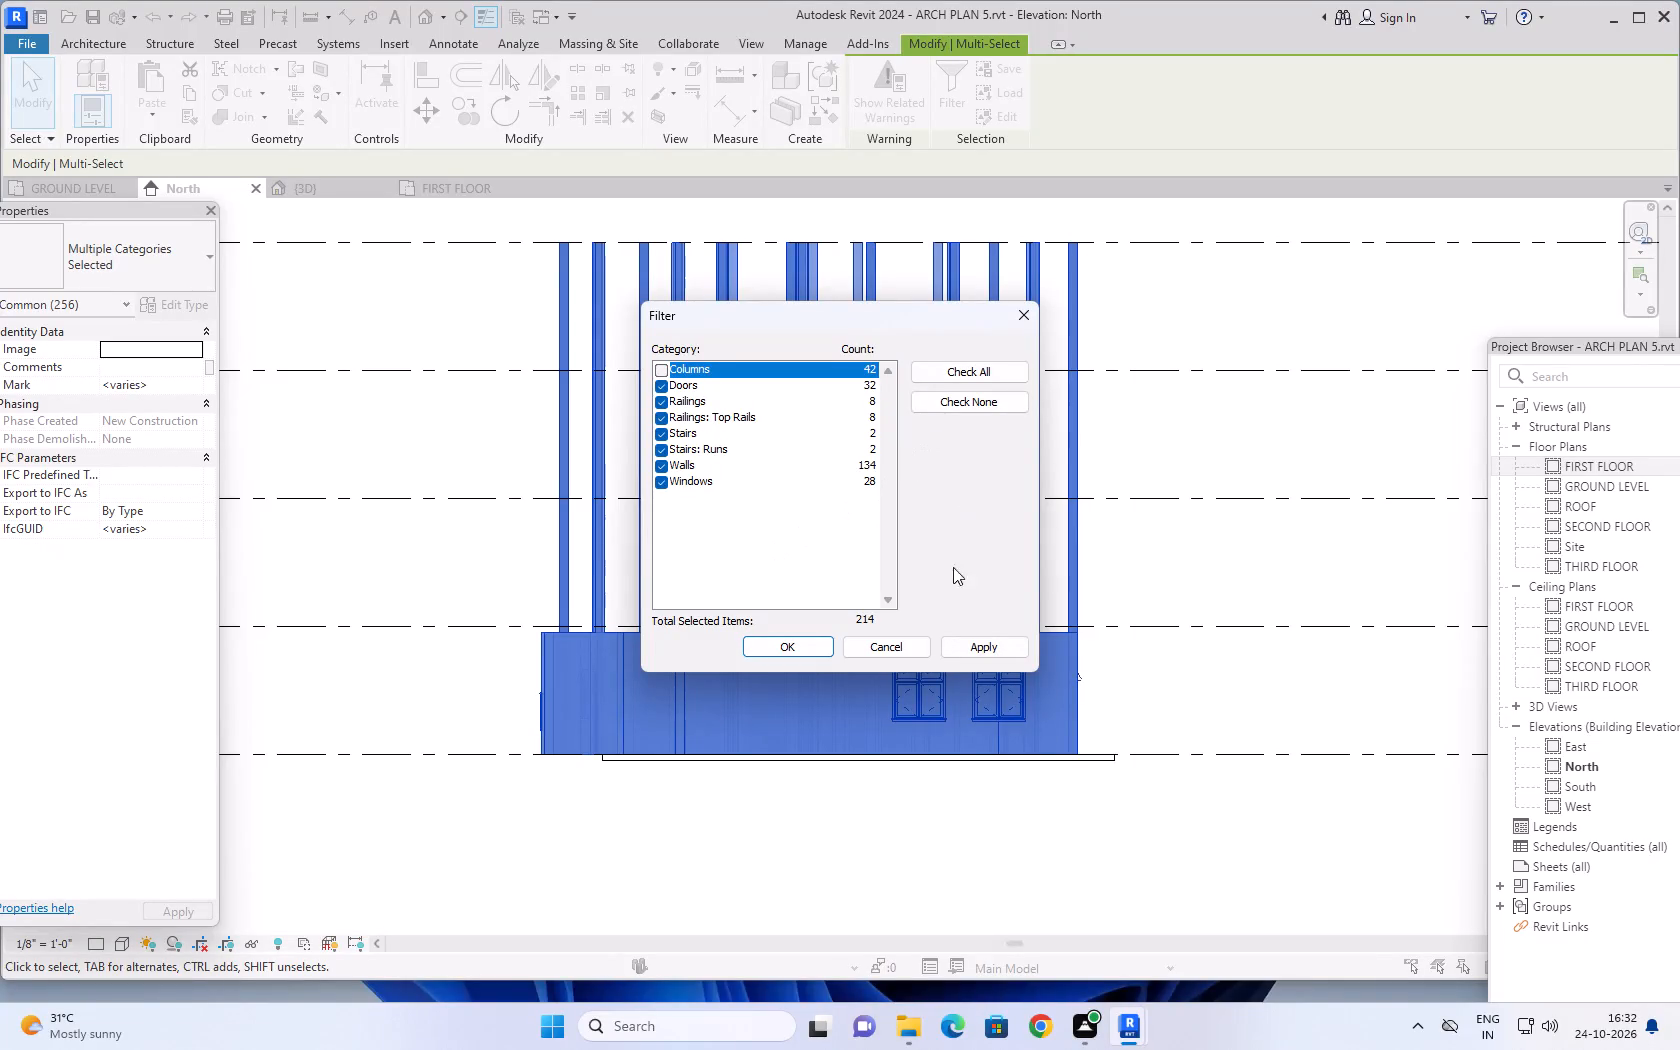
Apply the filter without columns, copy the selected ground level elements, and paste them aligned to the FIRST FLOOR and SECOND FLOOR levels.
{"action": "left_click", "coordinate": [984, 642]}
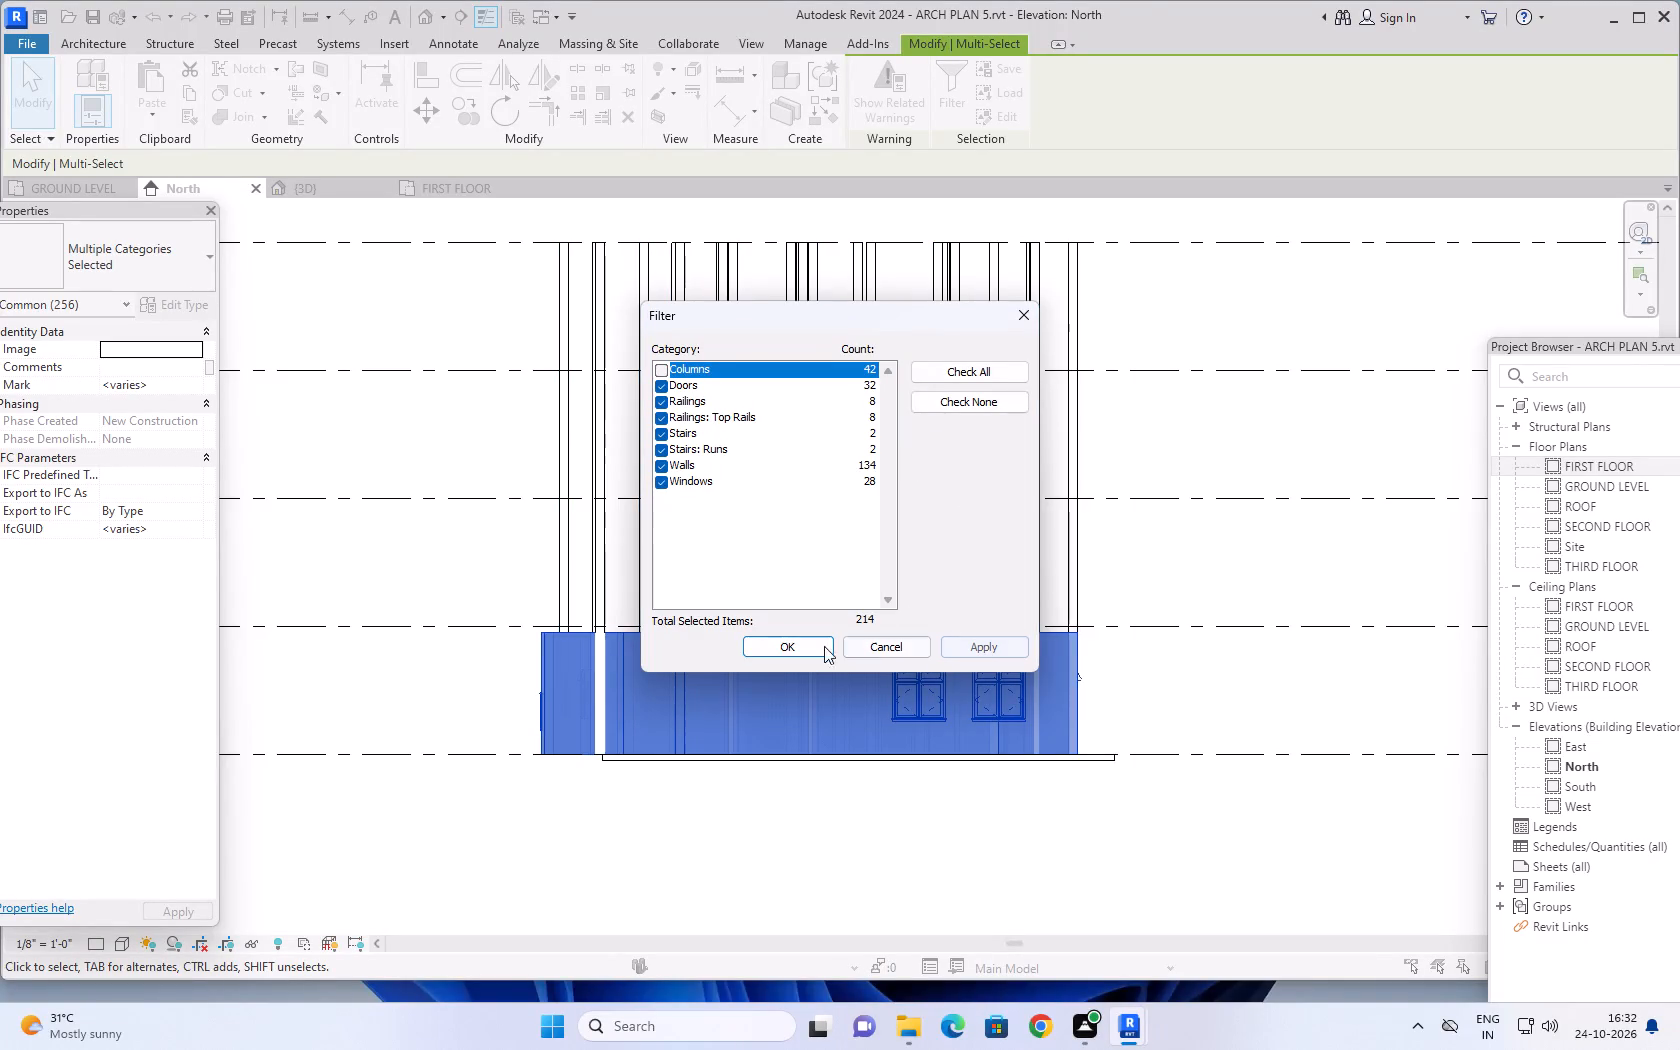
{"action": "left_click", "coordinate": [752, 645]}
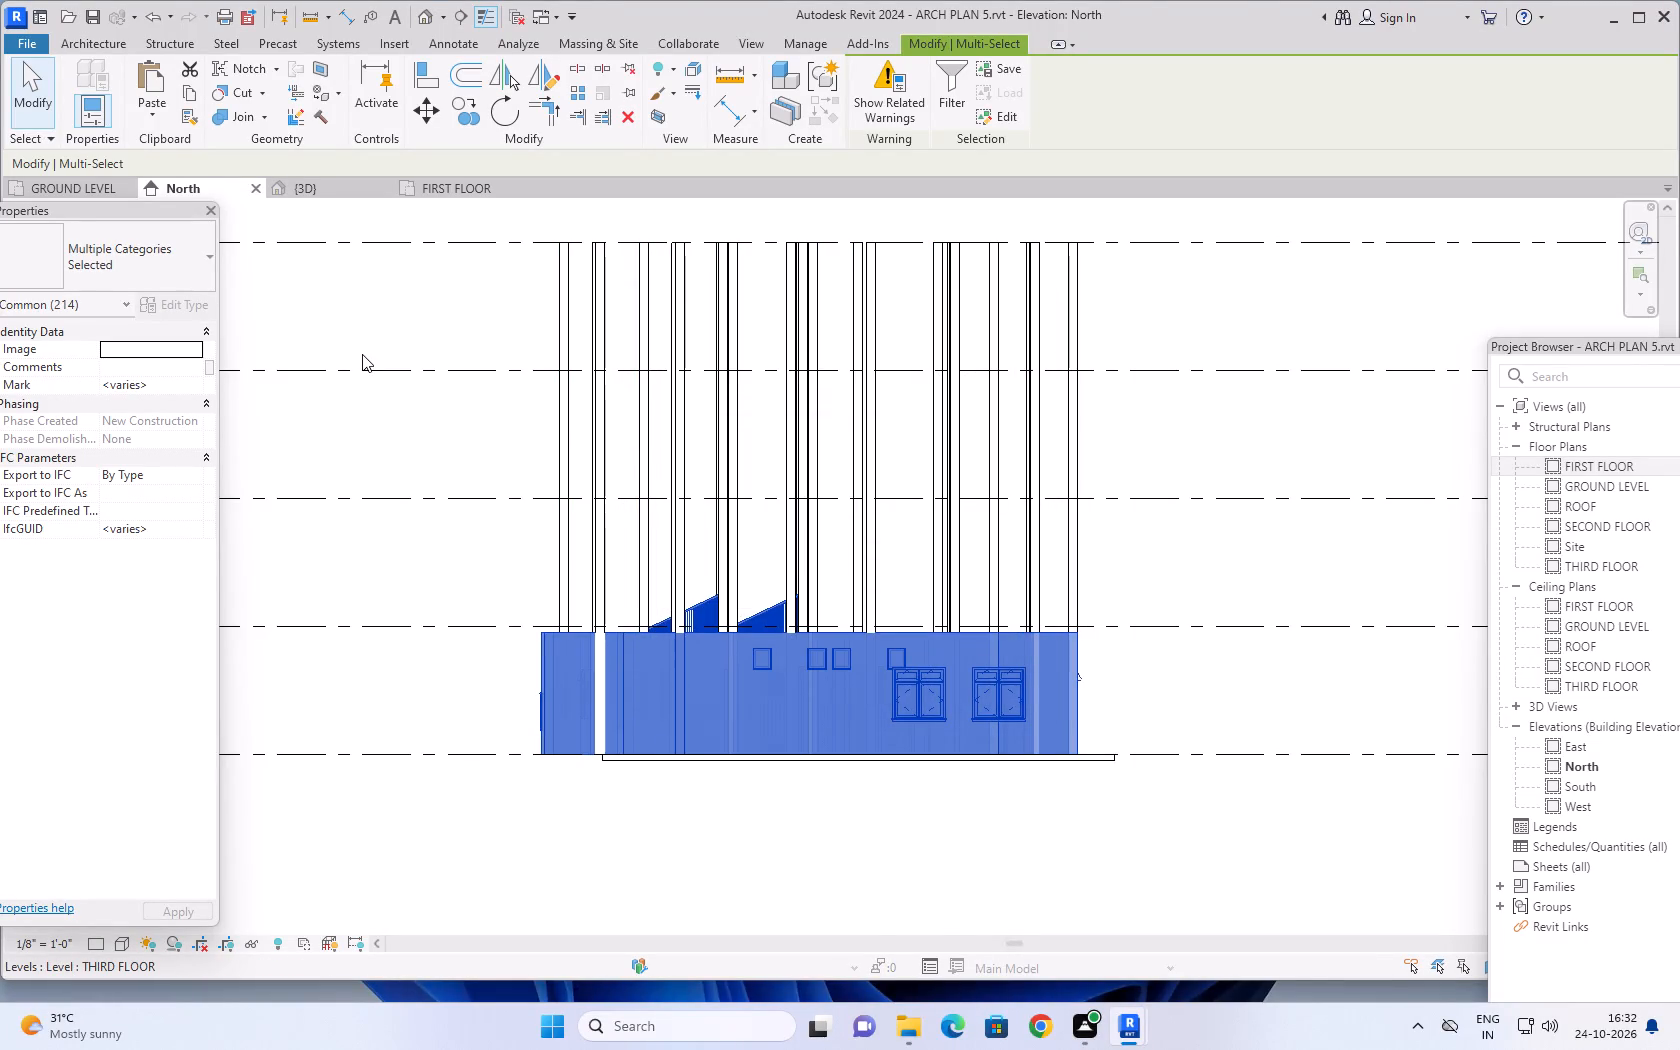
{"action": "left_click", "coordinate": [193, 94]}
{"action": "left_click", "coordinate": [165, 111]}
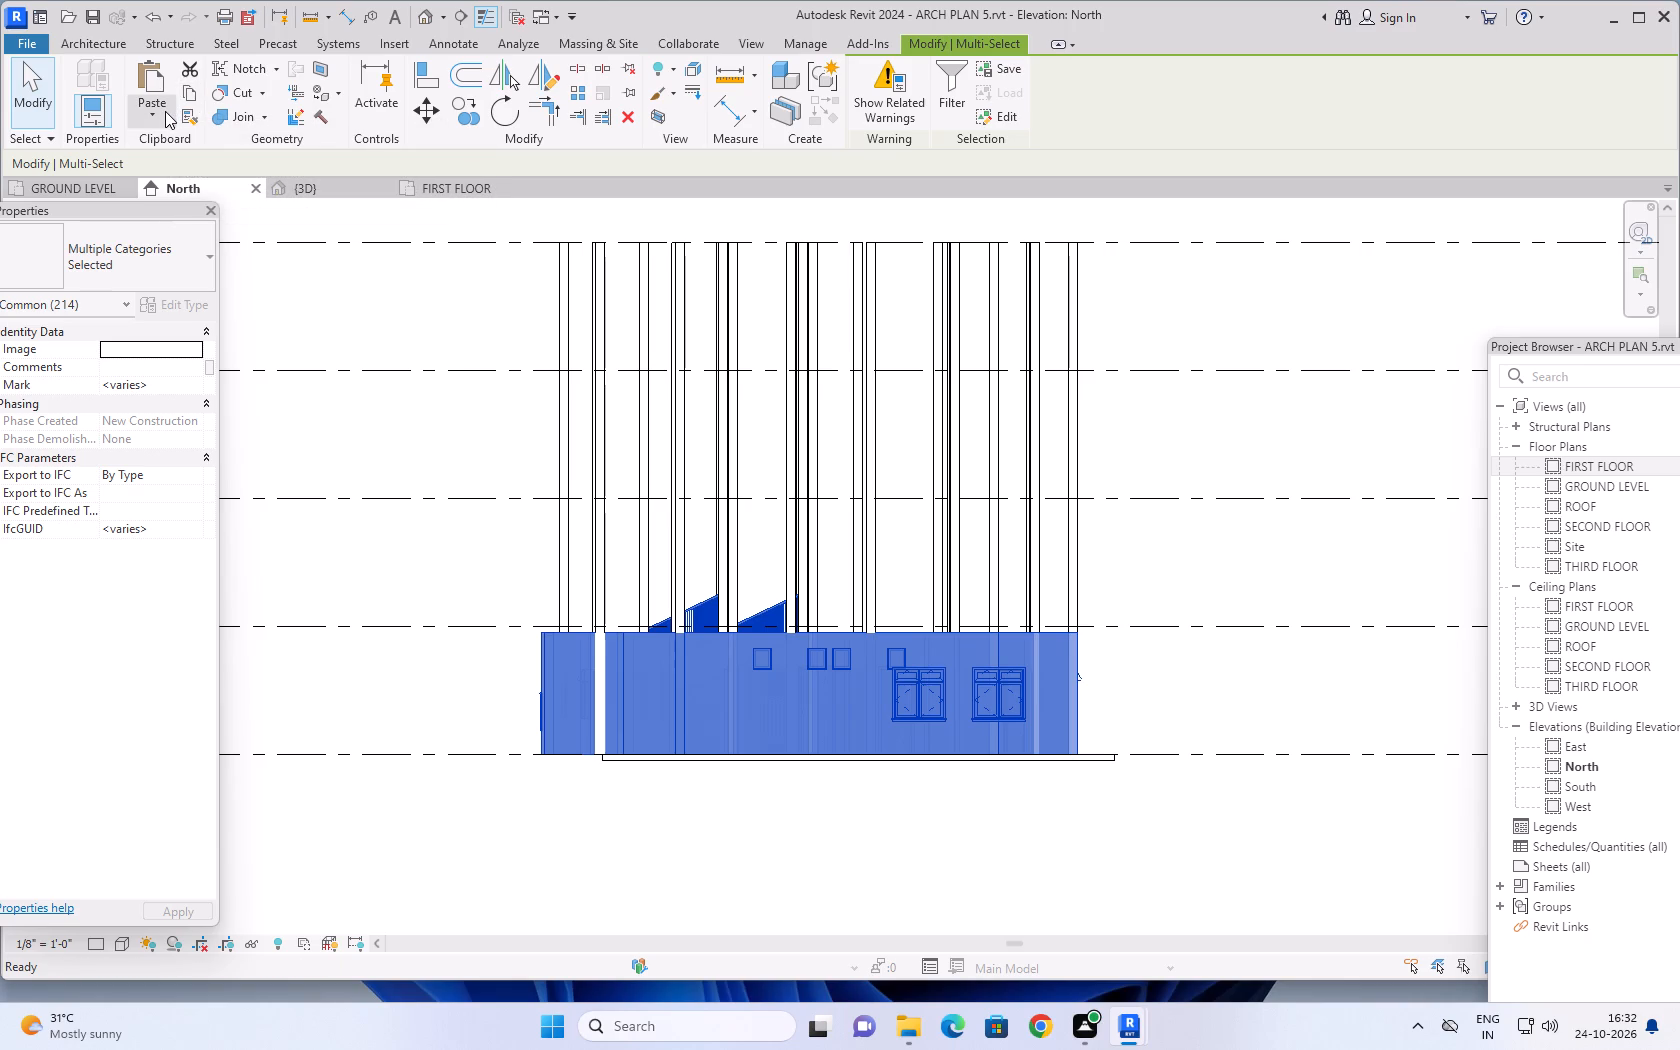
{"action": "left_click", "coordinate": [217, 187]}
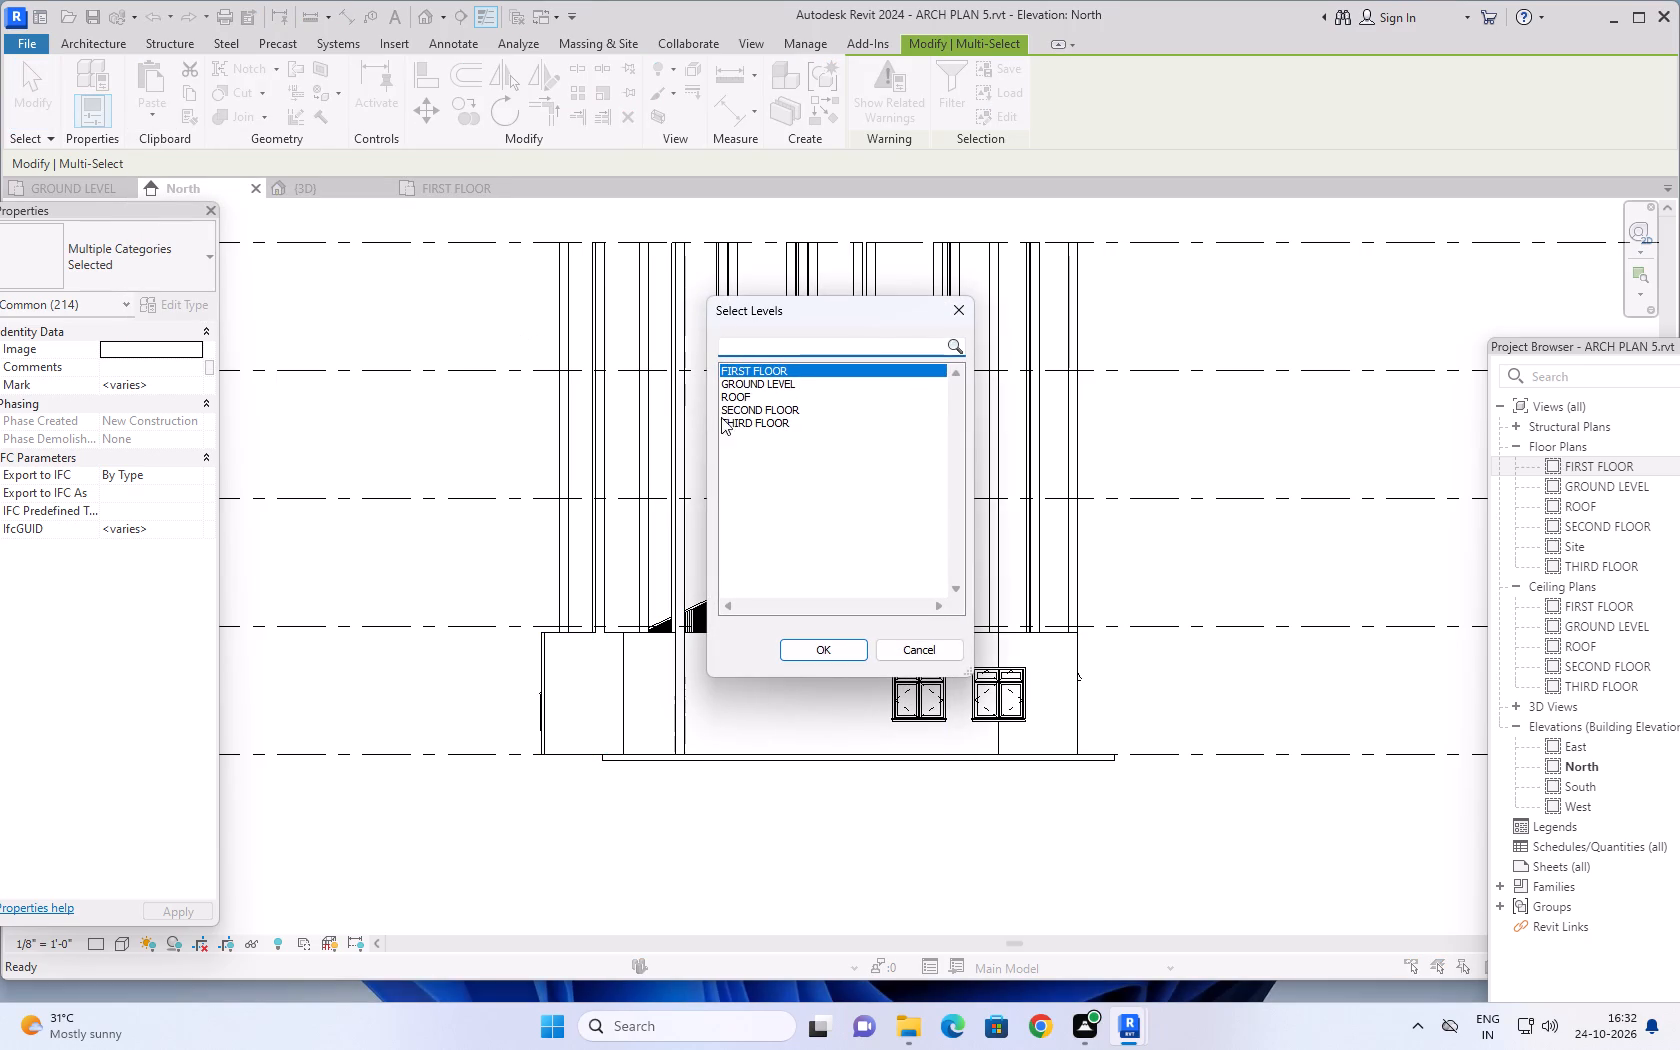
{"action": "left_click", "coordinate": [773, 406], "text": "ctrl"}
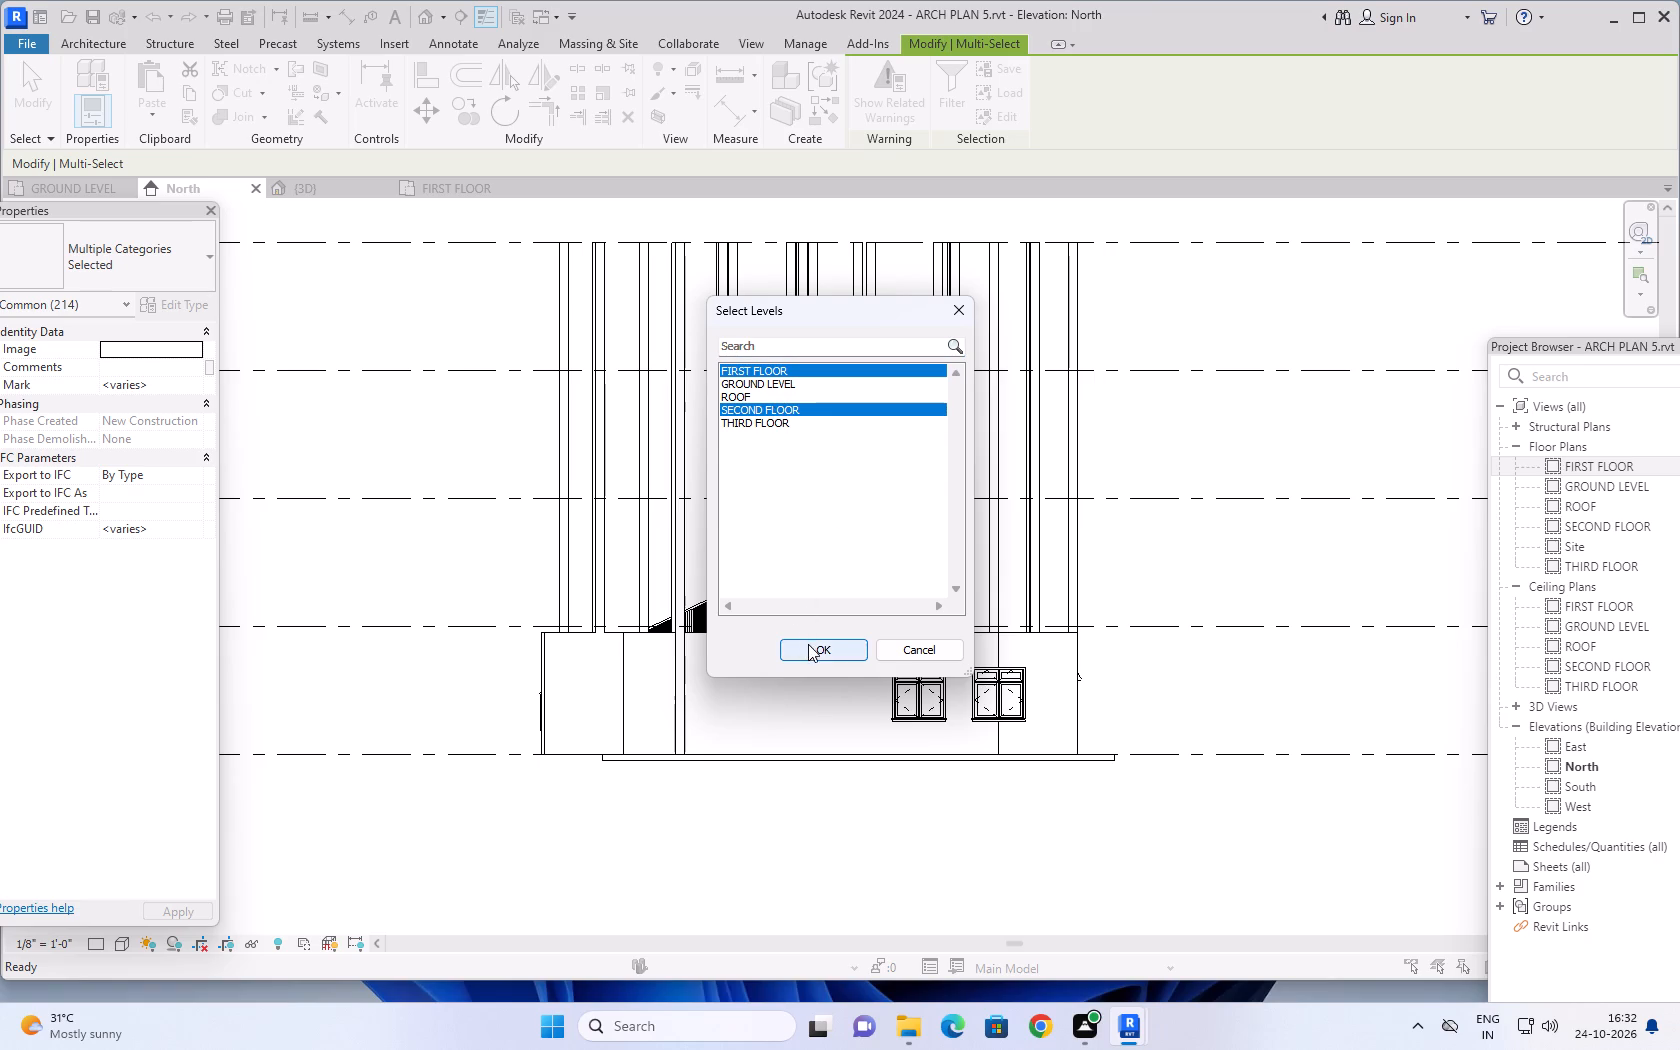
{"action": "left_click", "coordinate": [808, 644]}
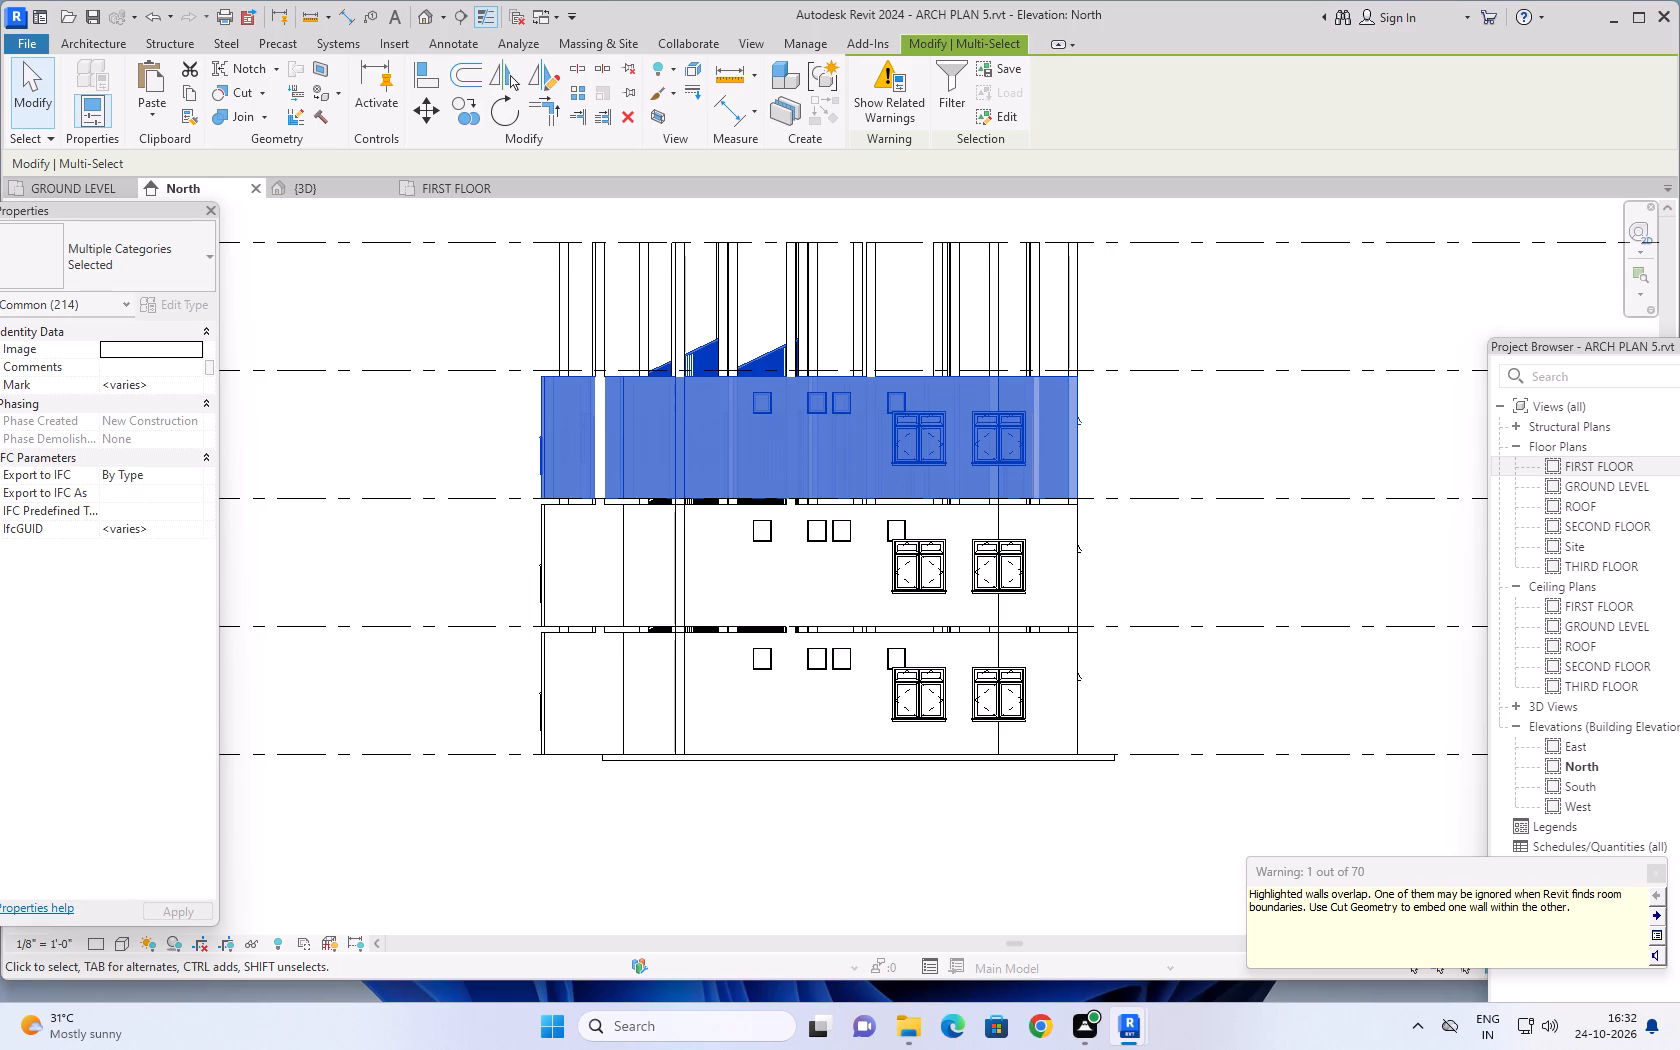
{"action": "left_click", "coordinate": [1656, 871]}
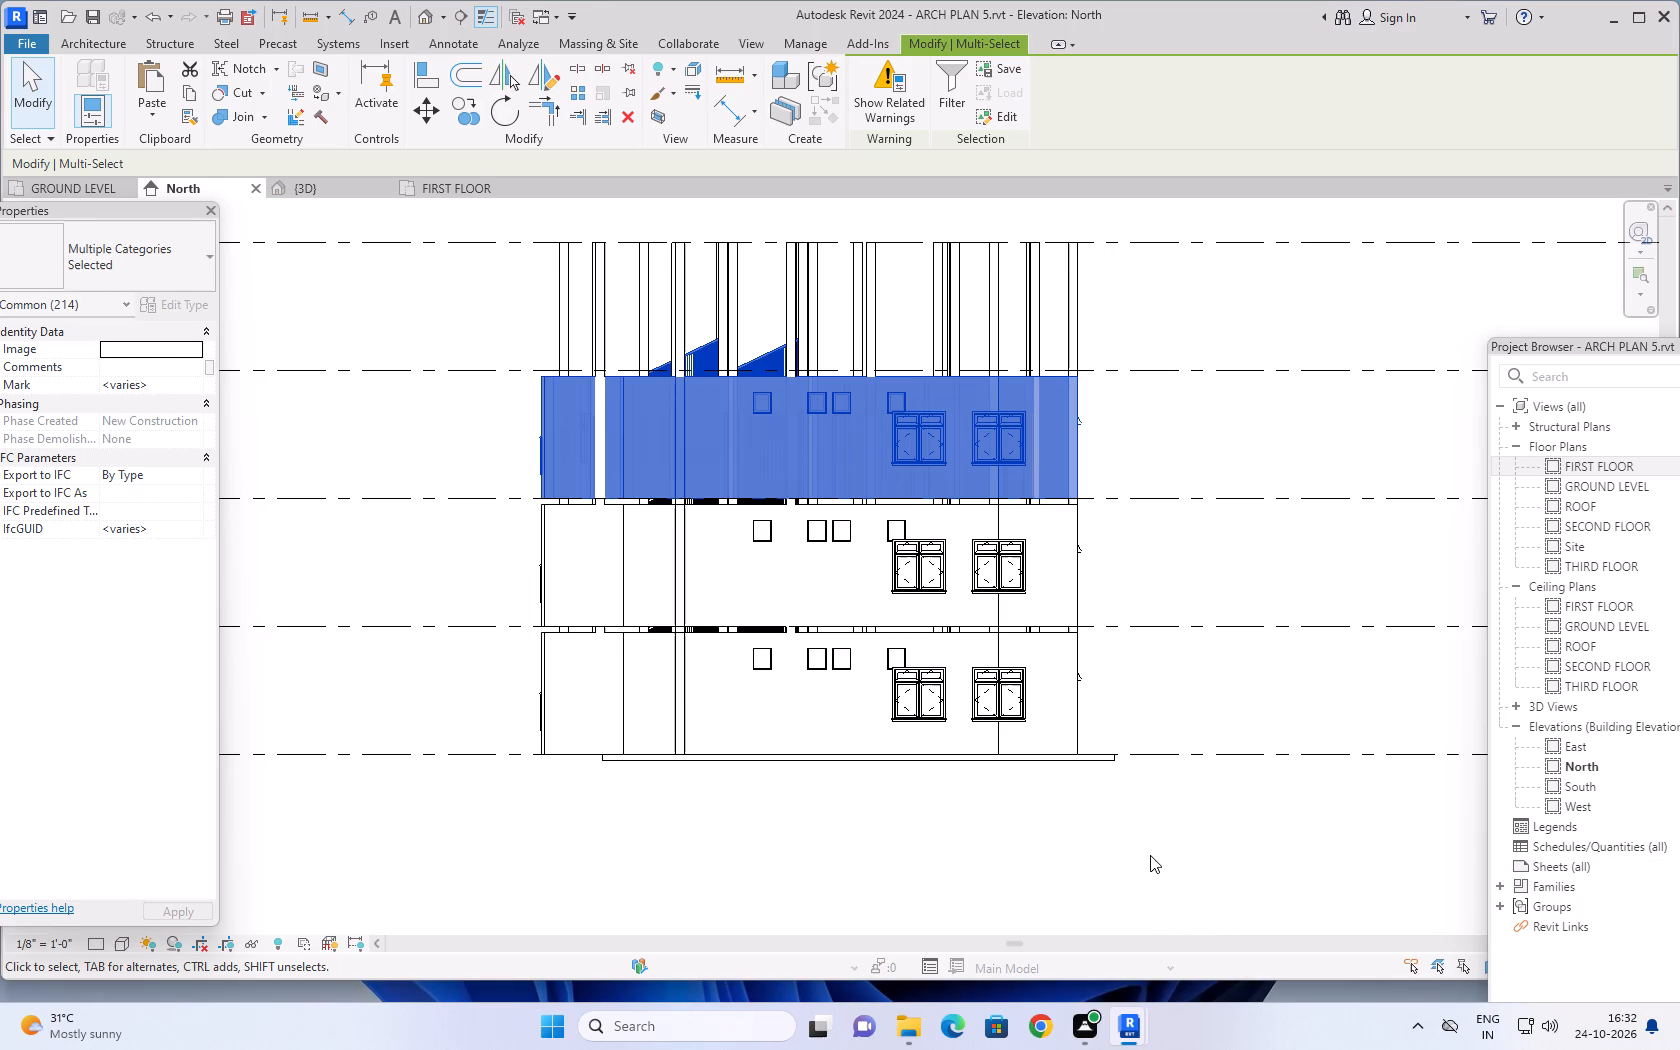
{"action": "key", "text": "Escape"}
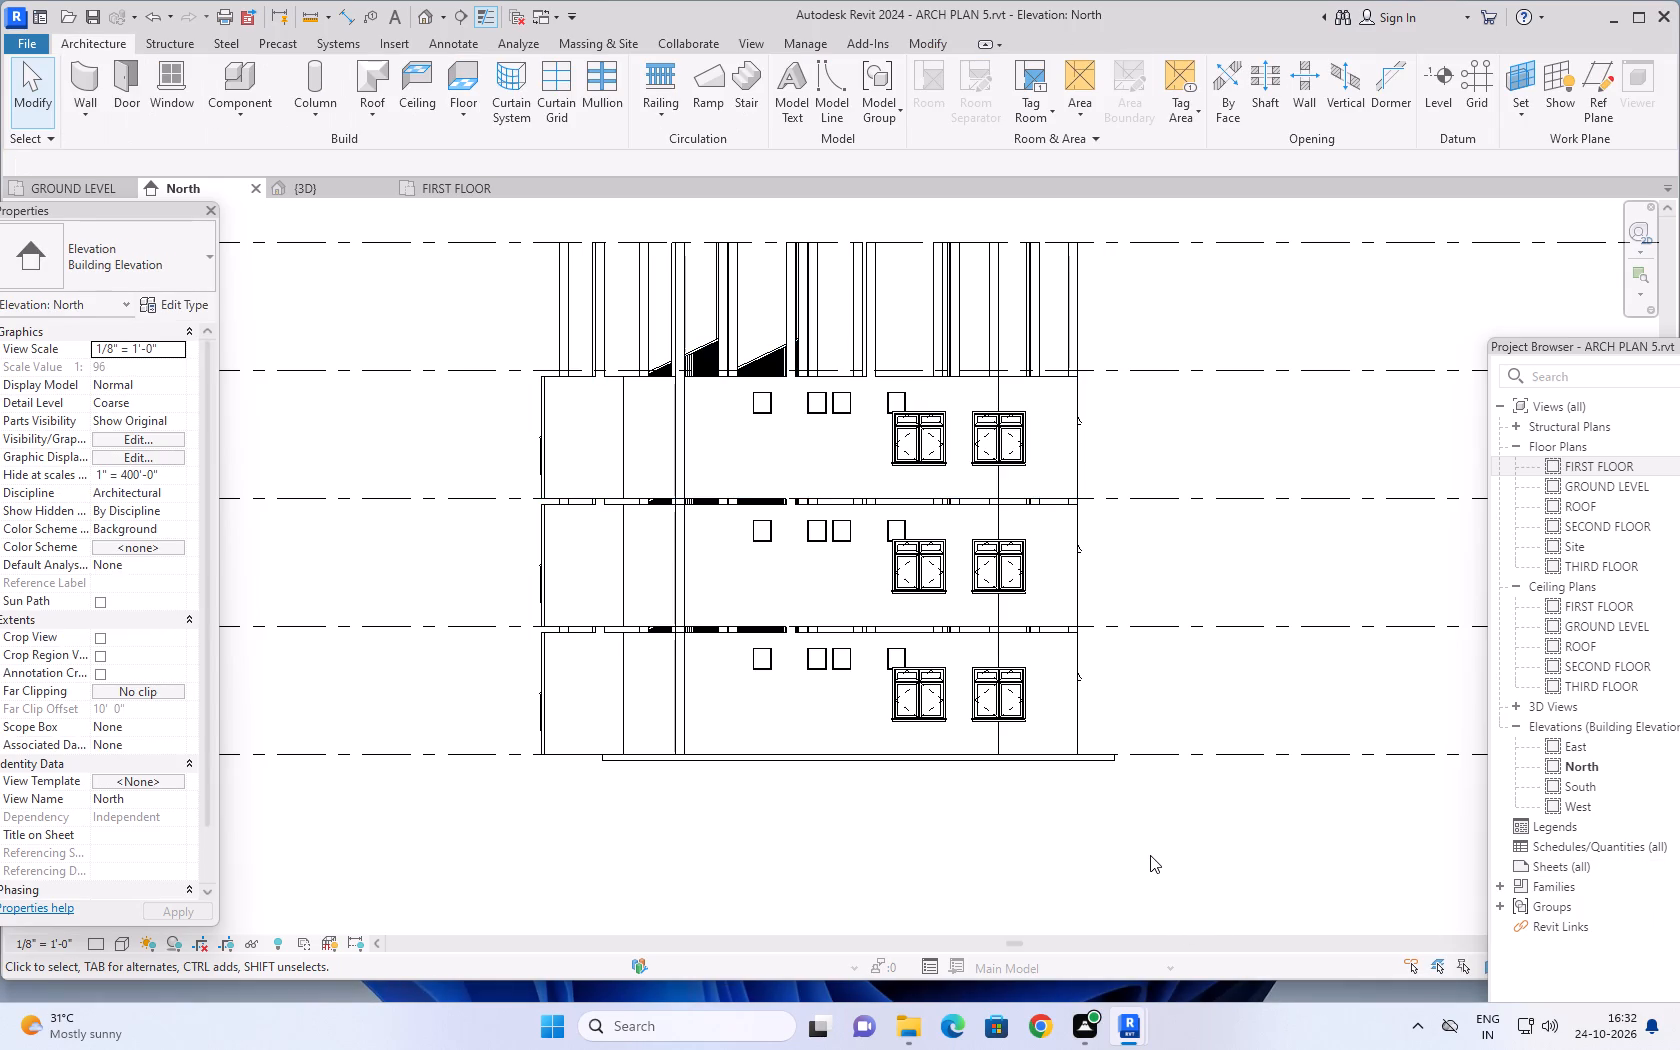
Inspect the copied first and second floor walls, windows, doors and balconies from all sides of the building in 3D.
{"action": "left_click", "coordinate": [328, 187]}
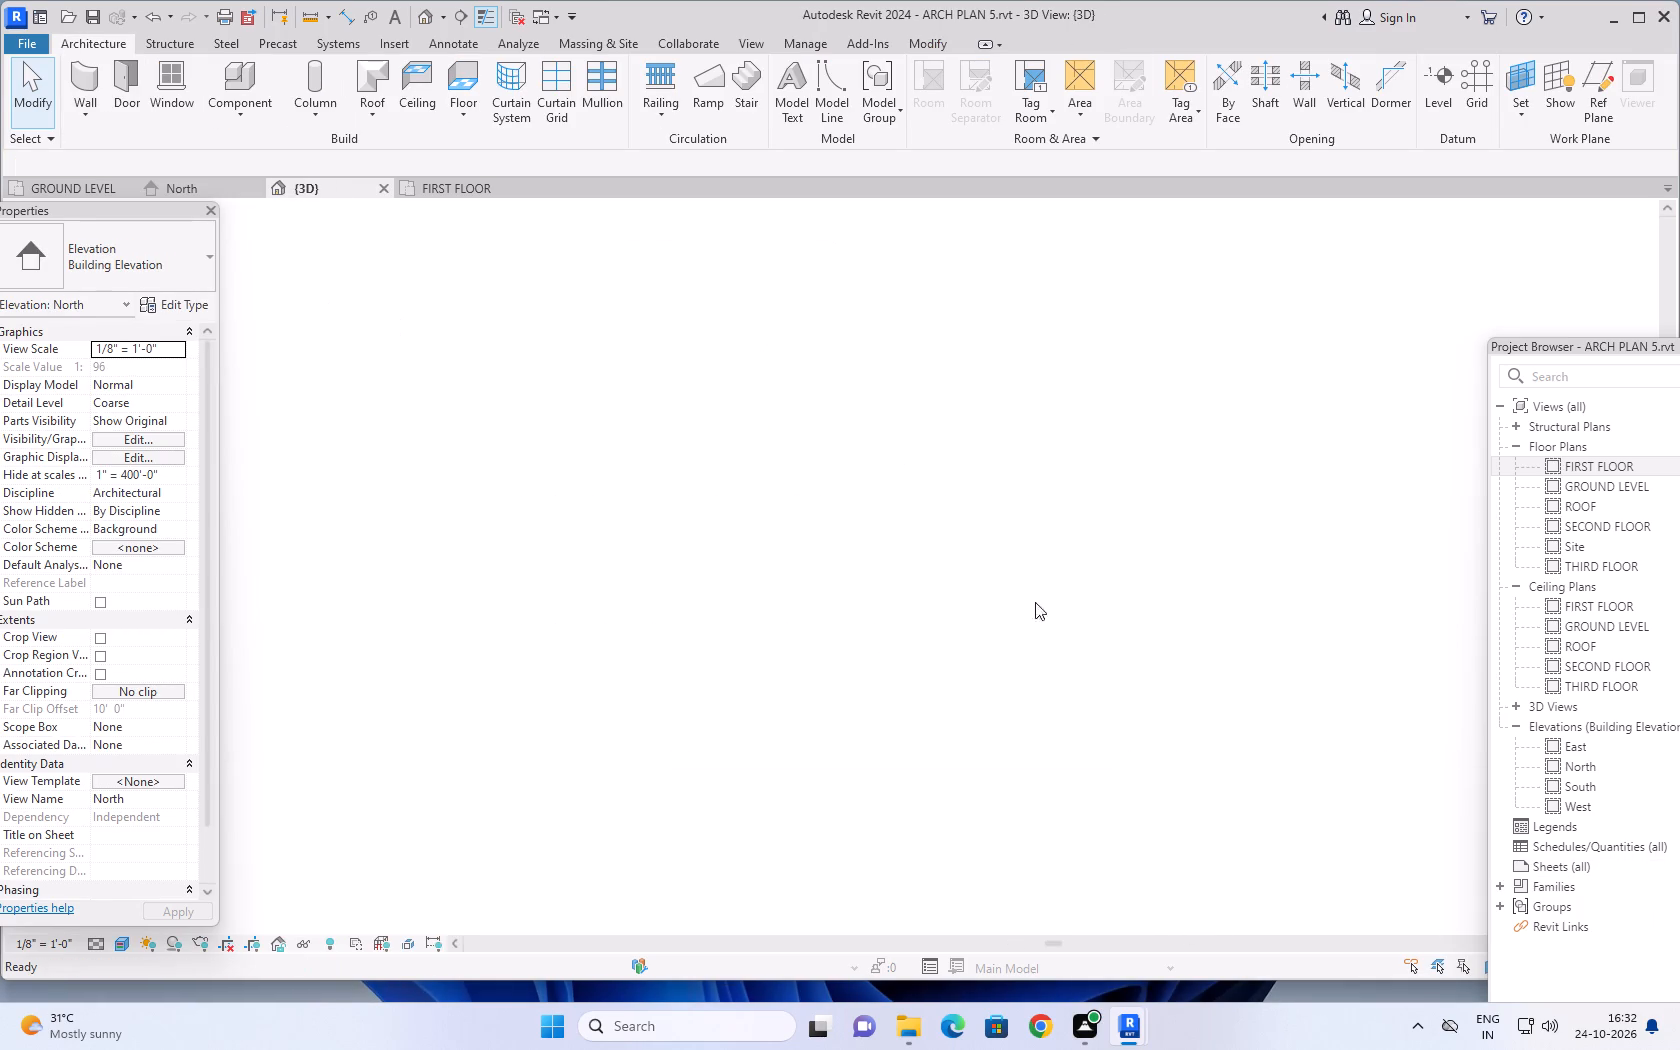
{"action": "scroll", "coordinate": [1071, 608], "scroll_direction": "down", "scroll_amount": 2}
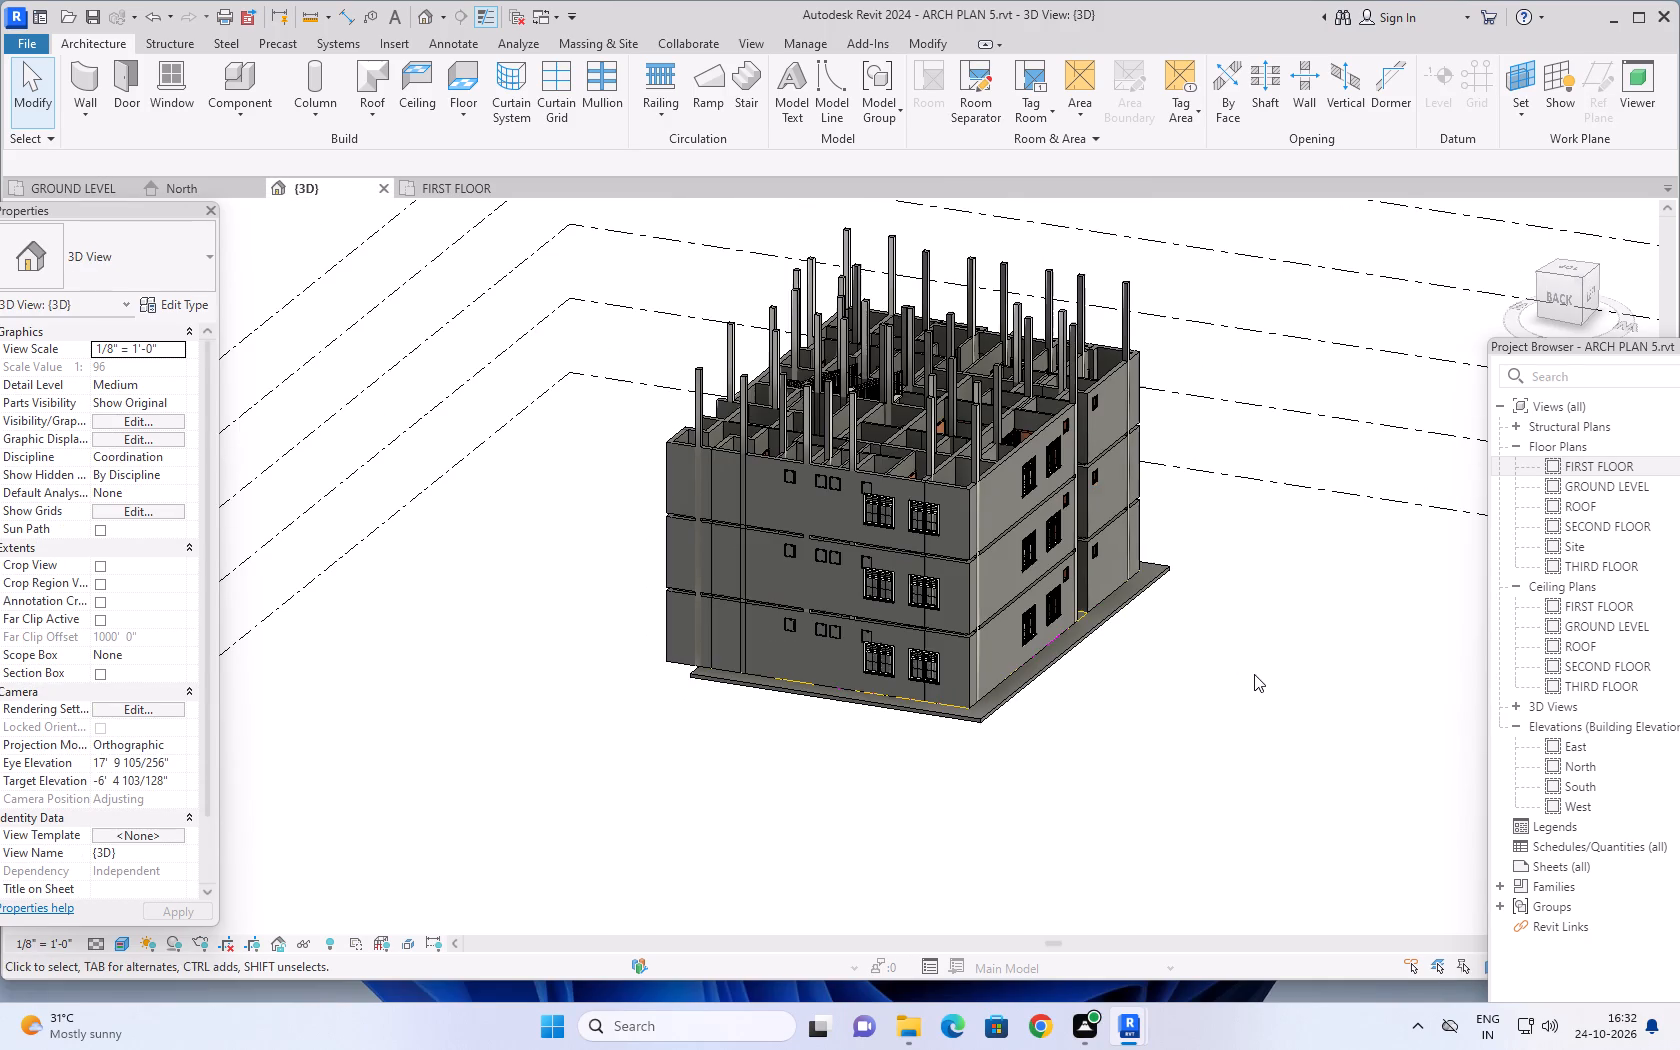
{"action": "middle_click_drag", "start_coordinate": [1257, 671], "coordinate": [1092, 725], "text": "shift"}
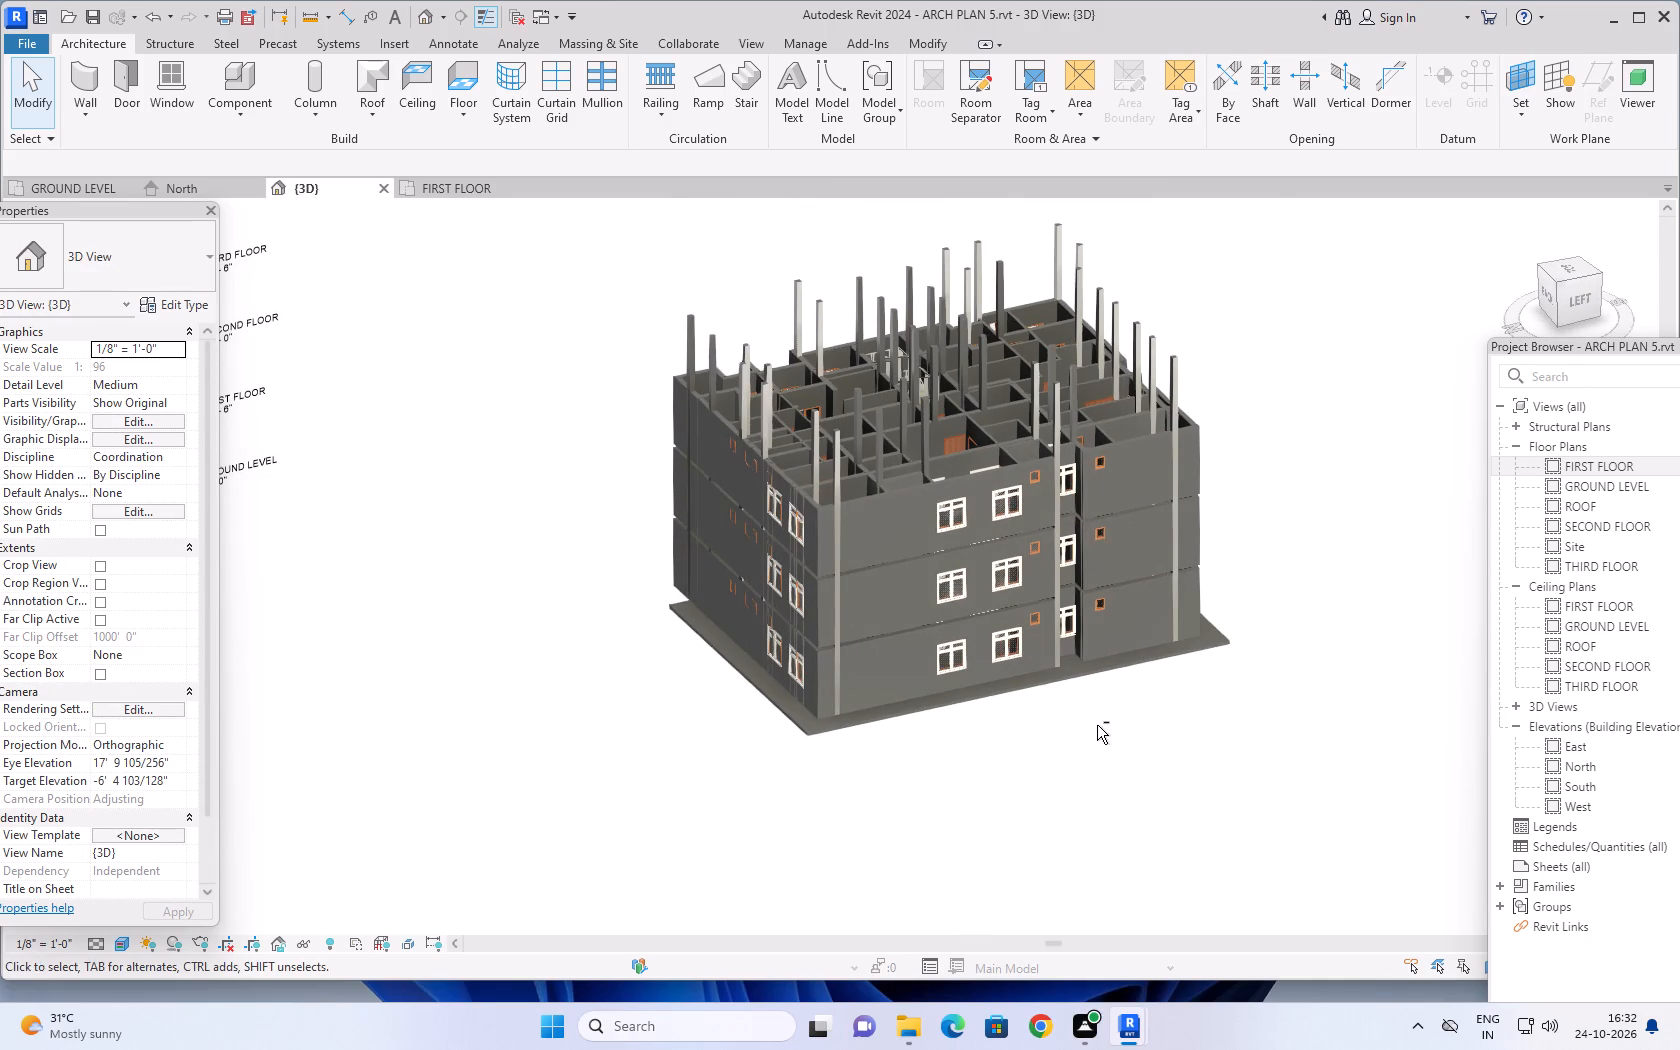
{"action": "middle_click_drag", "start_coordinate": [1197, 702], "coordinate": [548, 617], "text": "shift"}
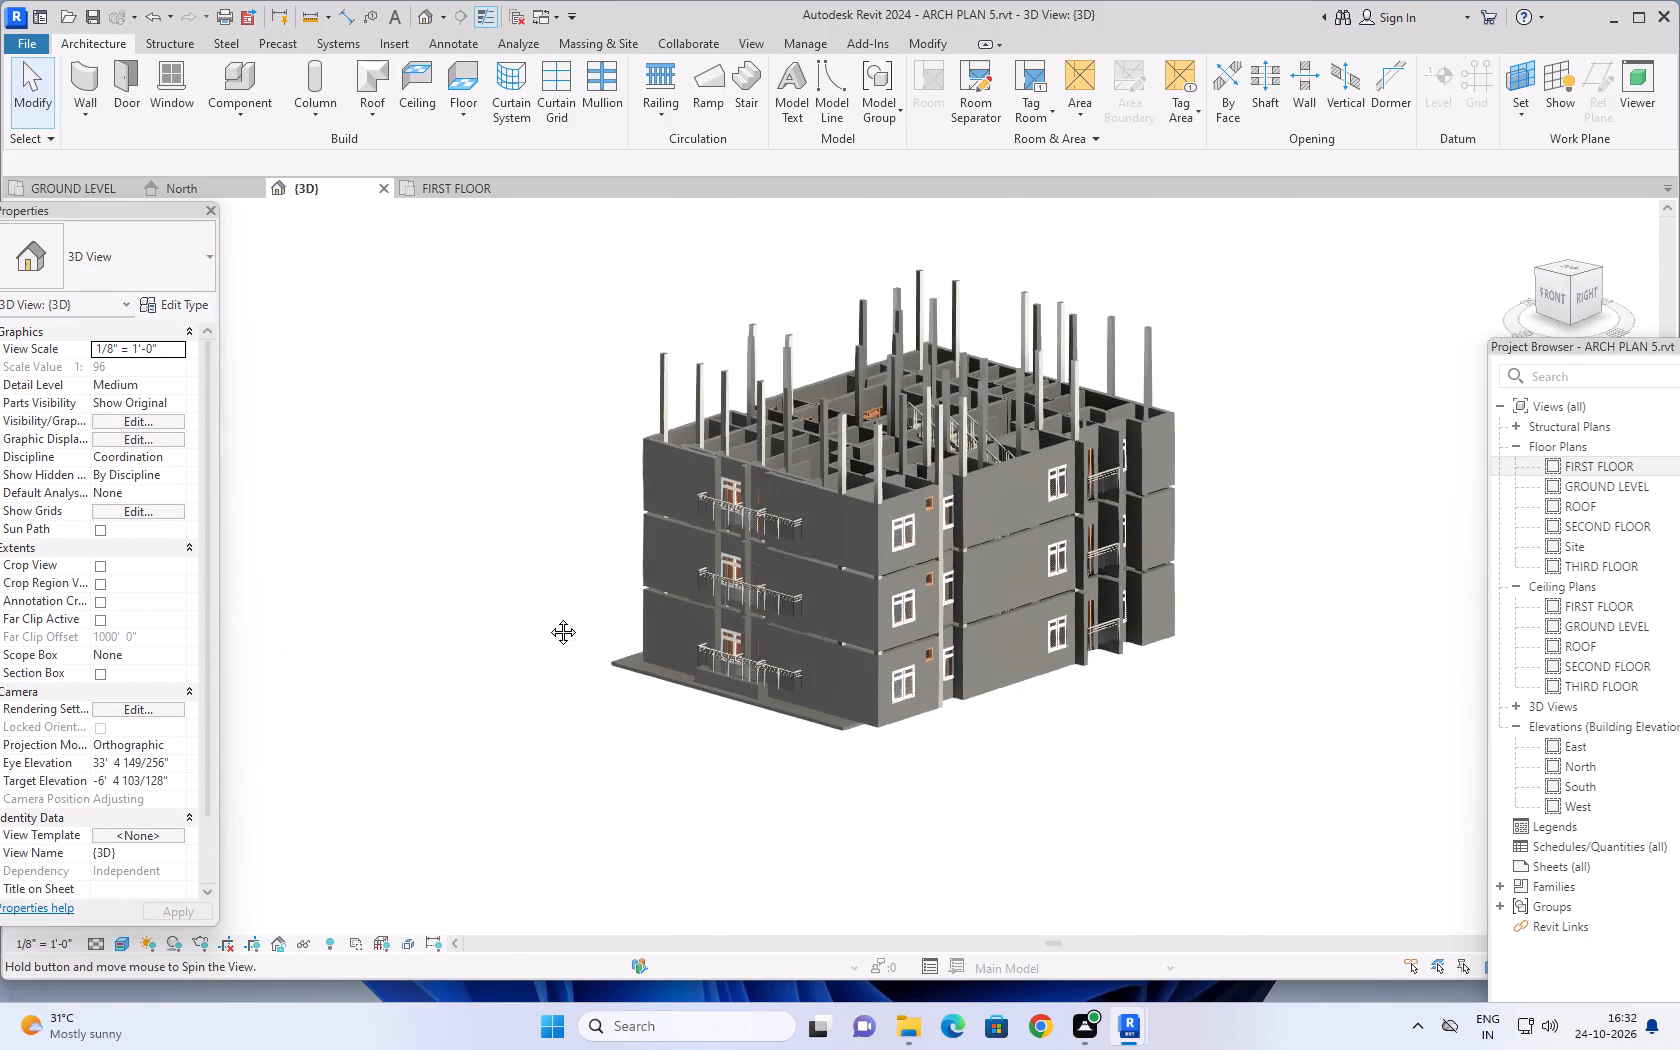
{"action": "middle_click_drag", "start_coordinate": [548, 617], "coordinate": [547, 616], "text": "shift"}
{"action": "middle_click_drag", "start_coordinate": [1110, 699], "coordinate": [853, 719], "text": "shift"}
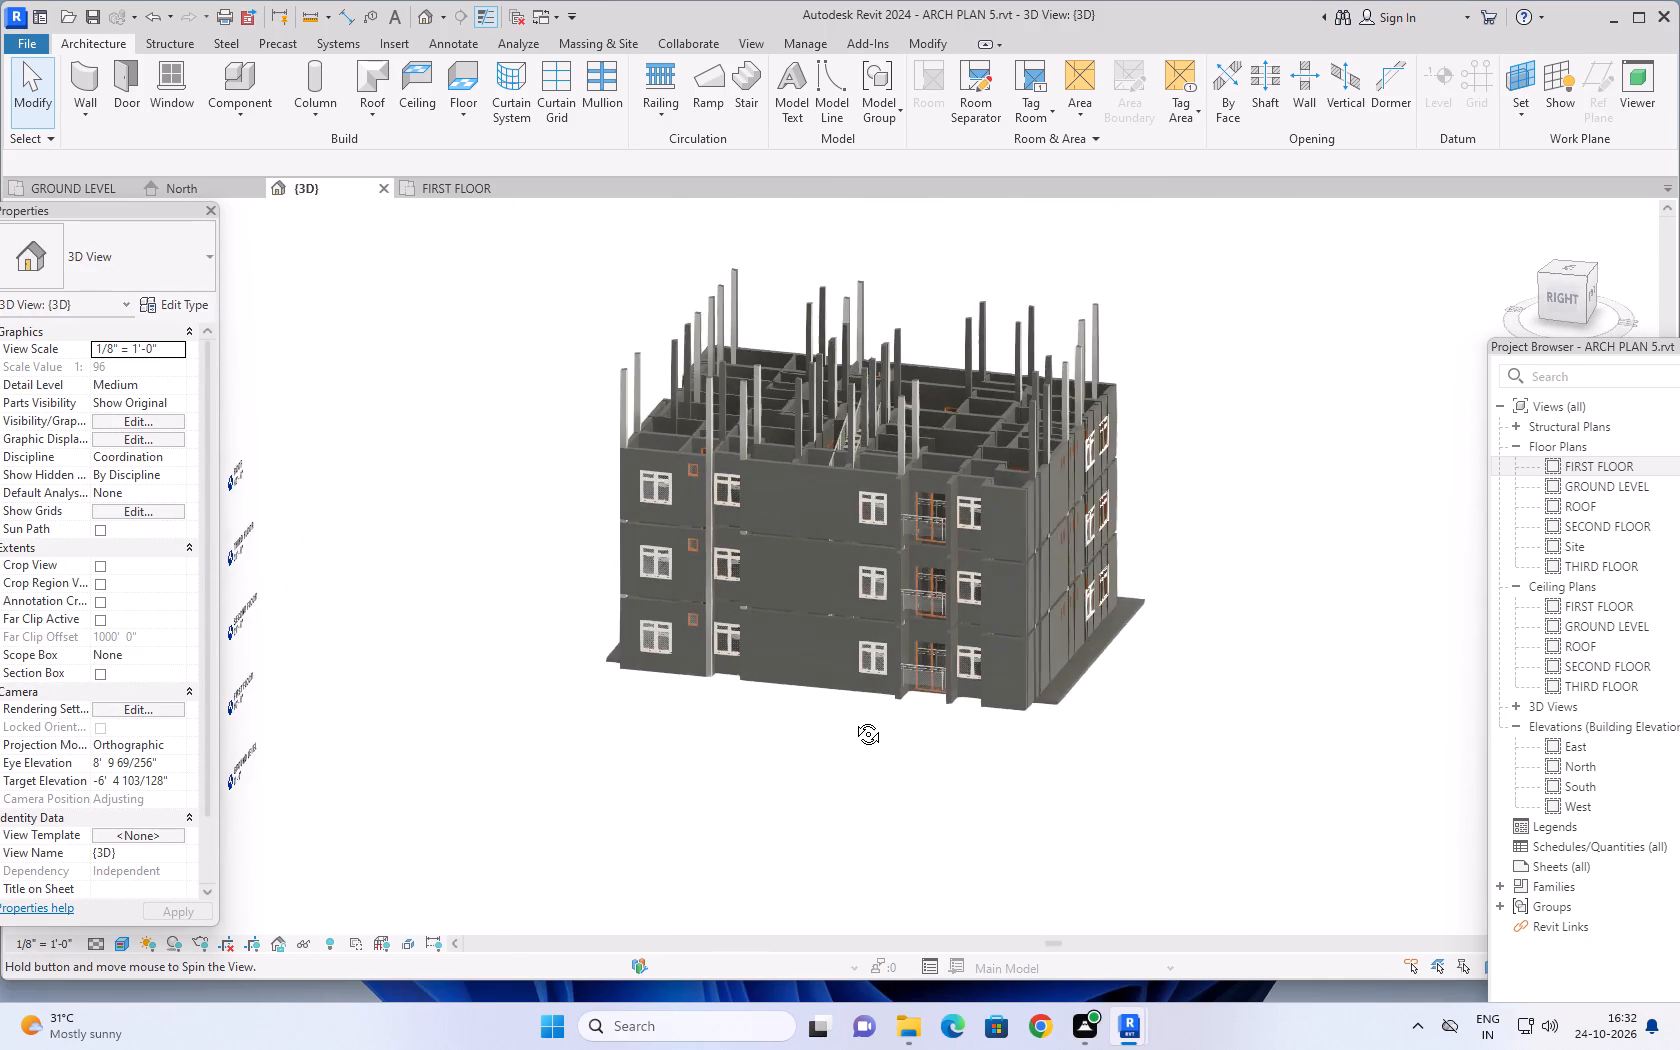
{"action": "middle_click_drag", "start_coordinate": [853, 719], "coordinate": [988, 711], "text": "shift"}
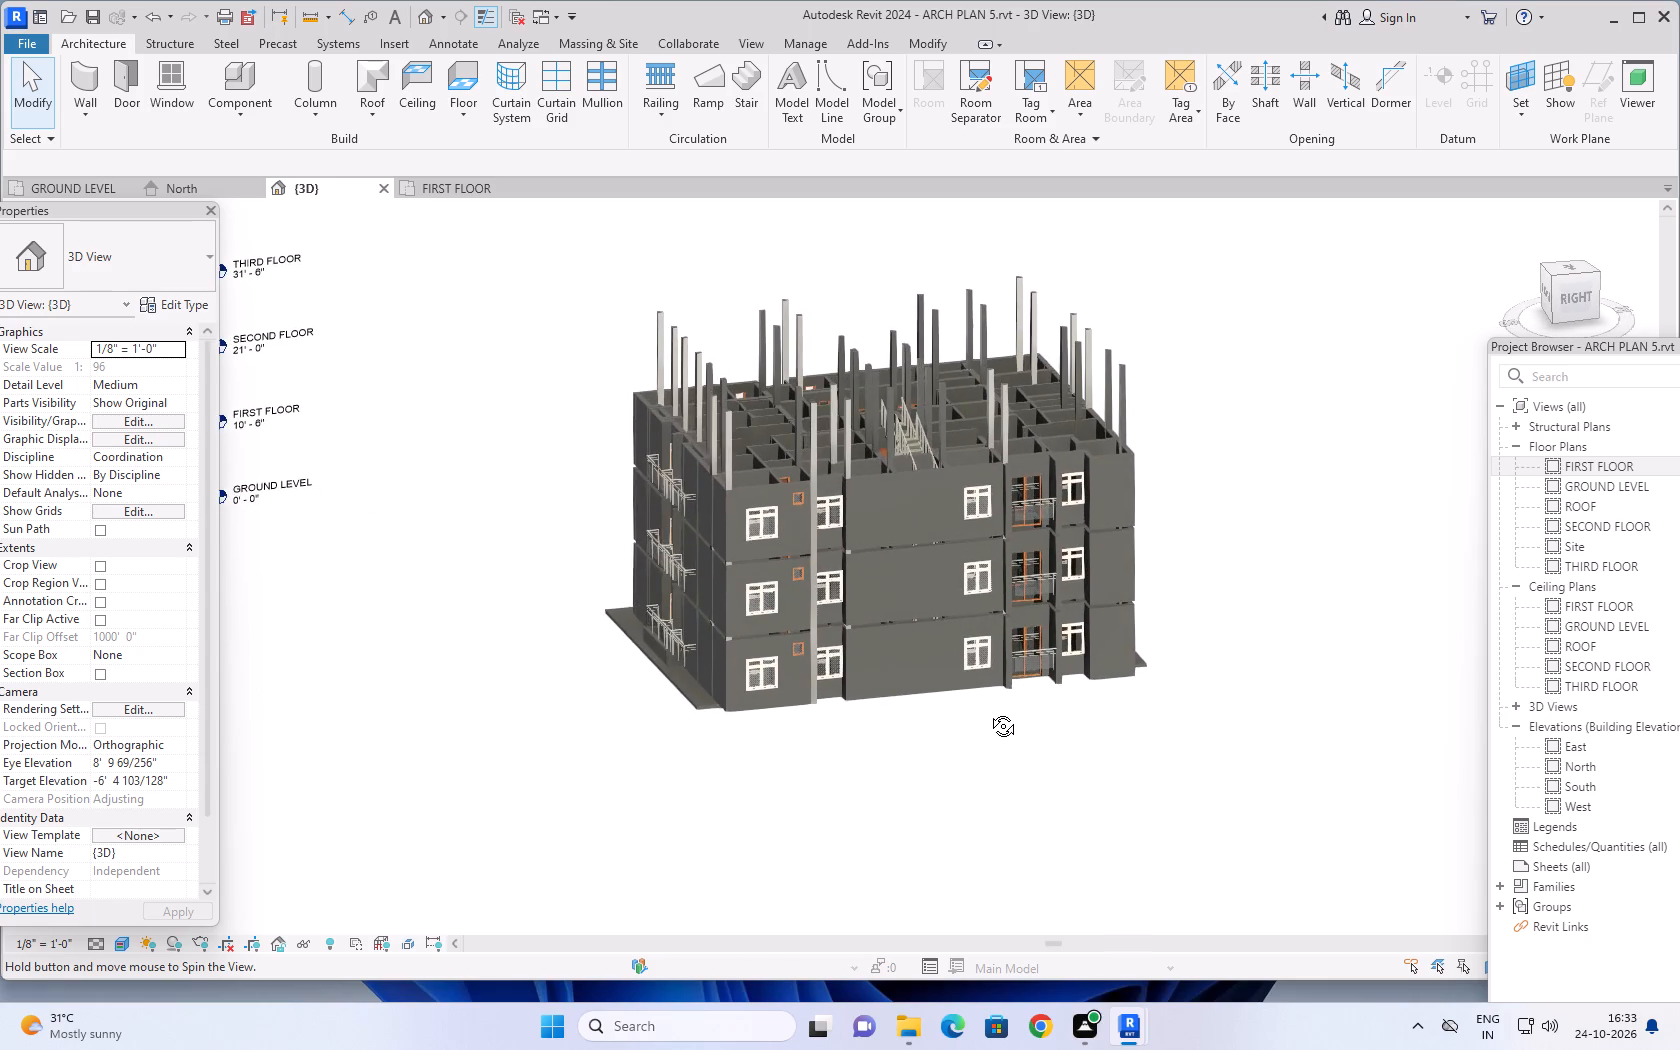
{"action": "middle_click_drag", "start_coordinate": [988, 711], "coordinate": [1313, 777], "text": "shift"}
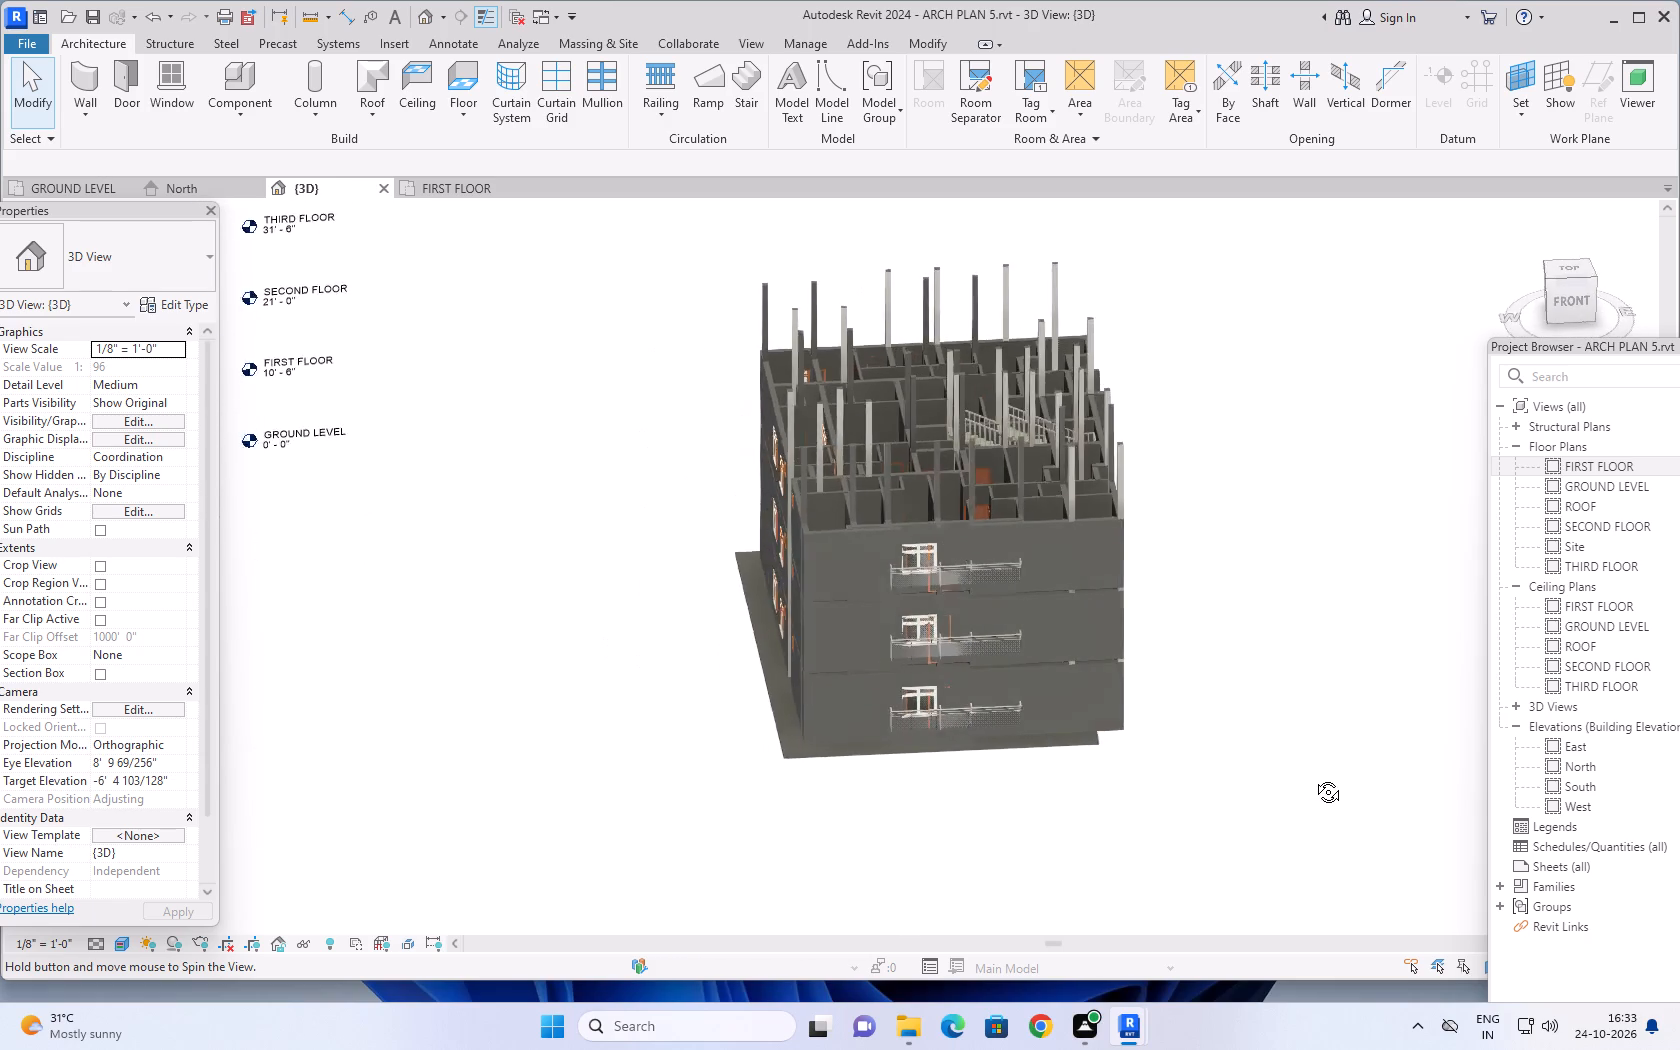
{"action": "middle_click_drag", "start_coordinate": [1313, 777], "coordinate": [1393, 769], "text": "shift"}
{"action": "middle_click_drag", "start_coordinate": [1032, 779], "coordinate": [1088, 791], "text": "shift"}
{"action": "scroll", "coordinate": [1134, 647], "scroll_direction": "up", "scroll_amount": 3}
{"action": "middle_click_drag", "start_coordinate": [1136, 646], "coordinate": [1241, 855], "text": "shift"}
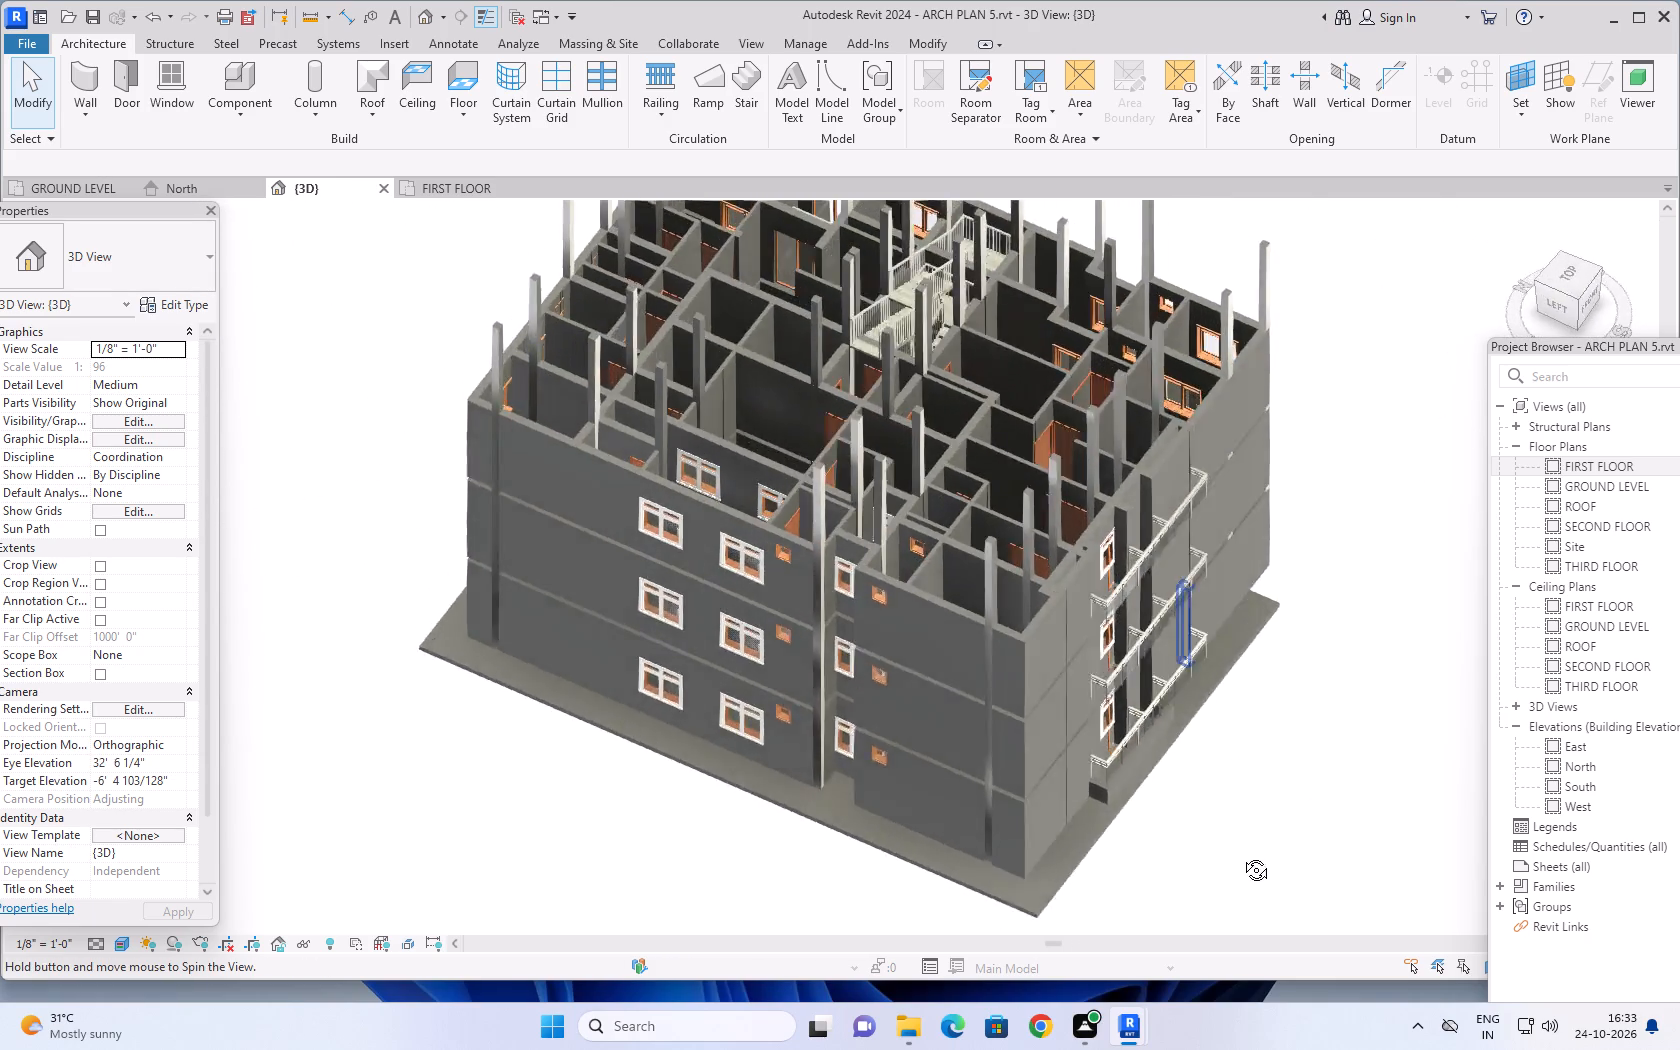
{"action": "middle_click_drag", "start_coordinate": [1241, 855], "coordinate": [1317, 855], "text": "shift"}
{"action": "middle_click_drag", "start_coordinate": [1318, 680], "coordinate": [1291, 746], "text": "shift"}
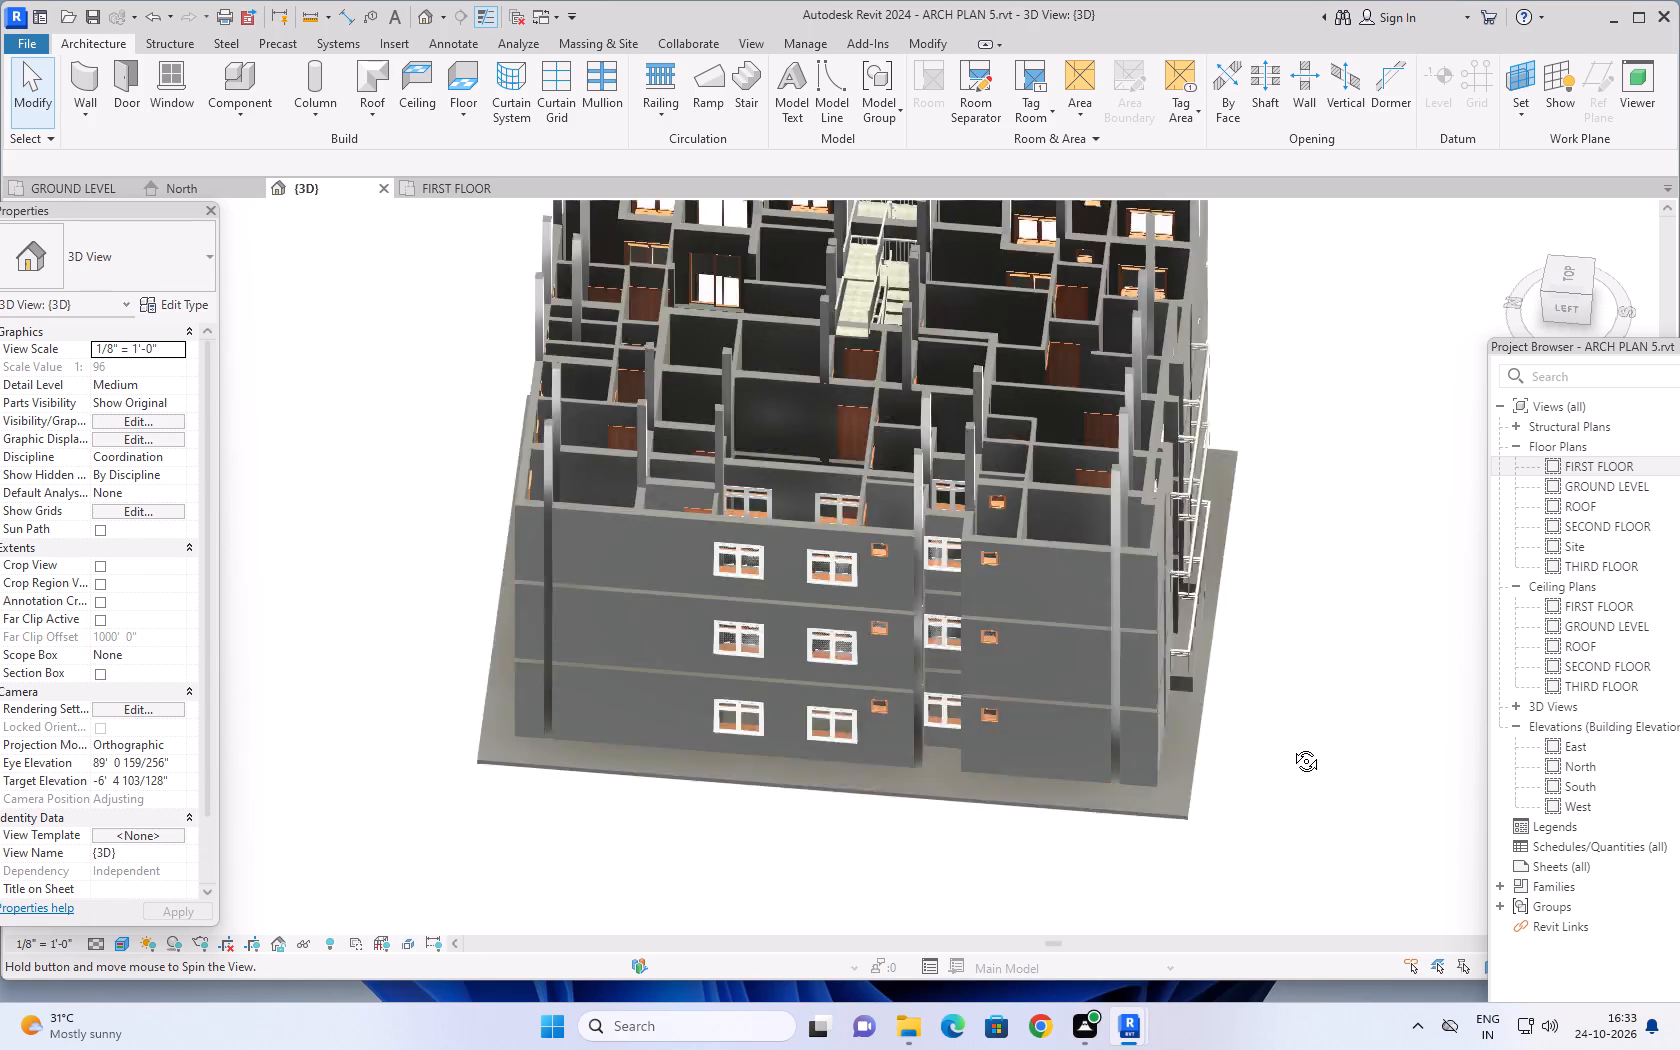
{"action": "middle_click_drag", "start_coordinate": [1291, 746], "coordinate": [1129, 879], "text": "shift"}
{"action": "middle_click_drag", "start_coordinate": [1171, 884], "coordinate": [1066, 570], "text": "shift"}
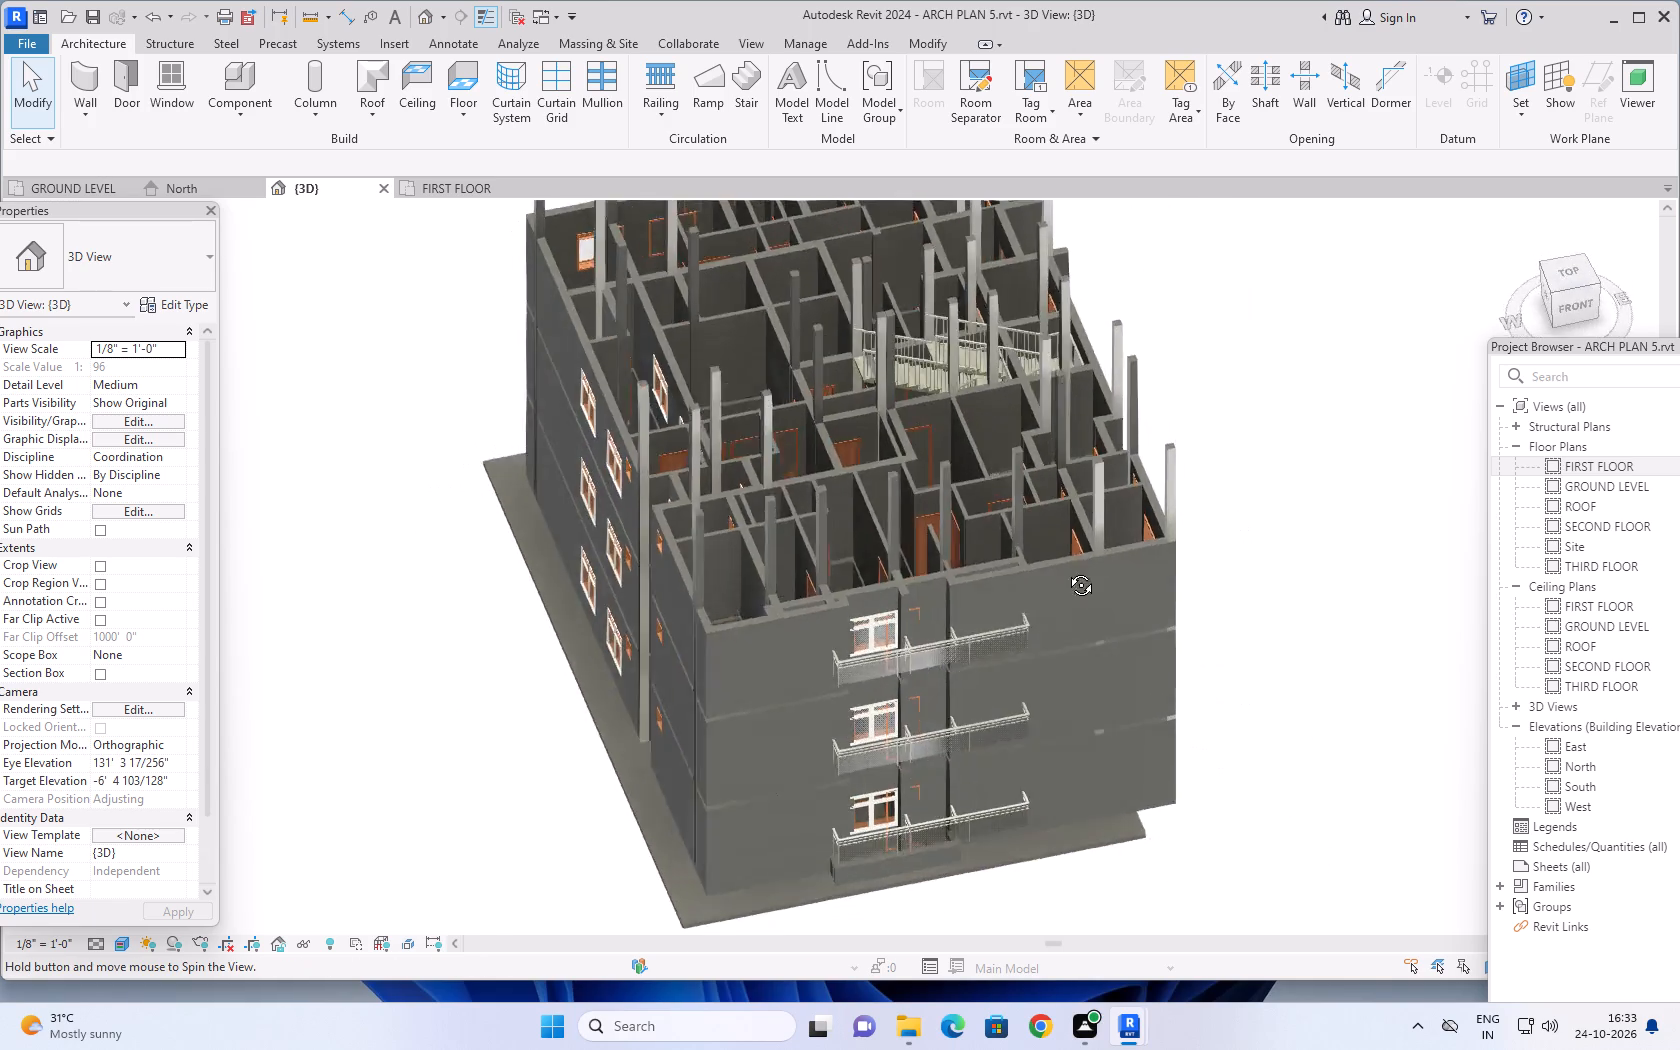
{"action": "middle_click_drag", "start_coordinate": [1066, 570], "coordinate": [1056, 431], "text": "shift"}
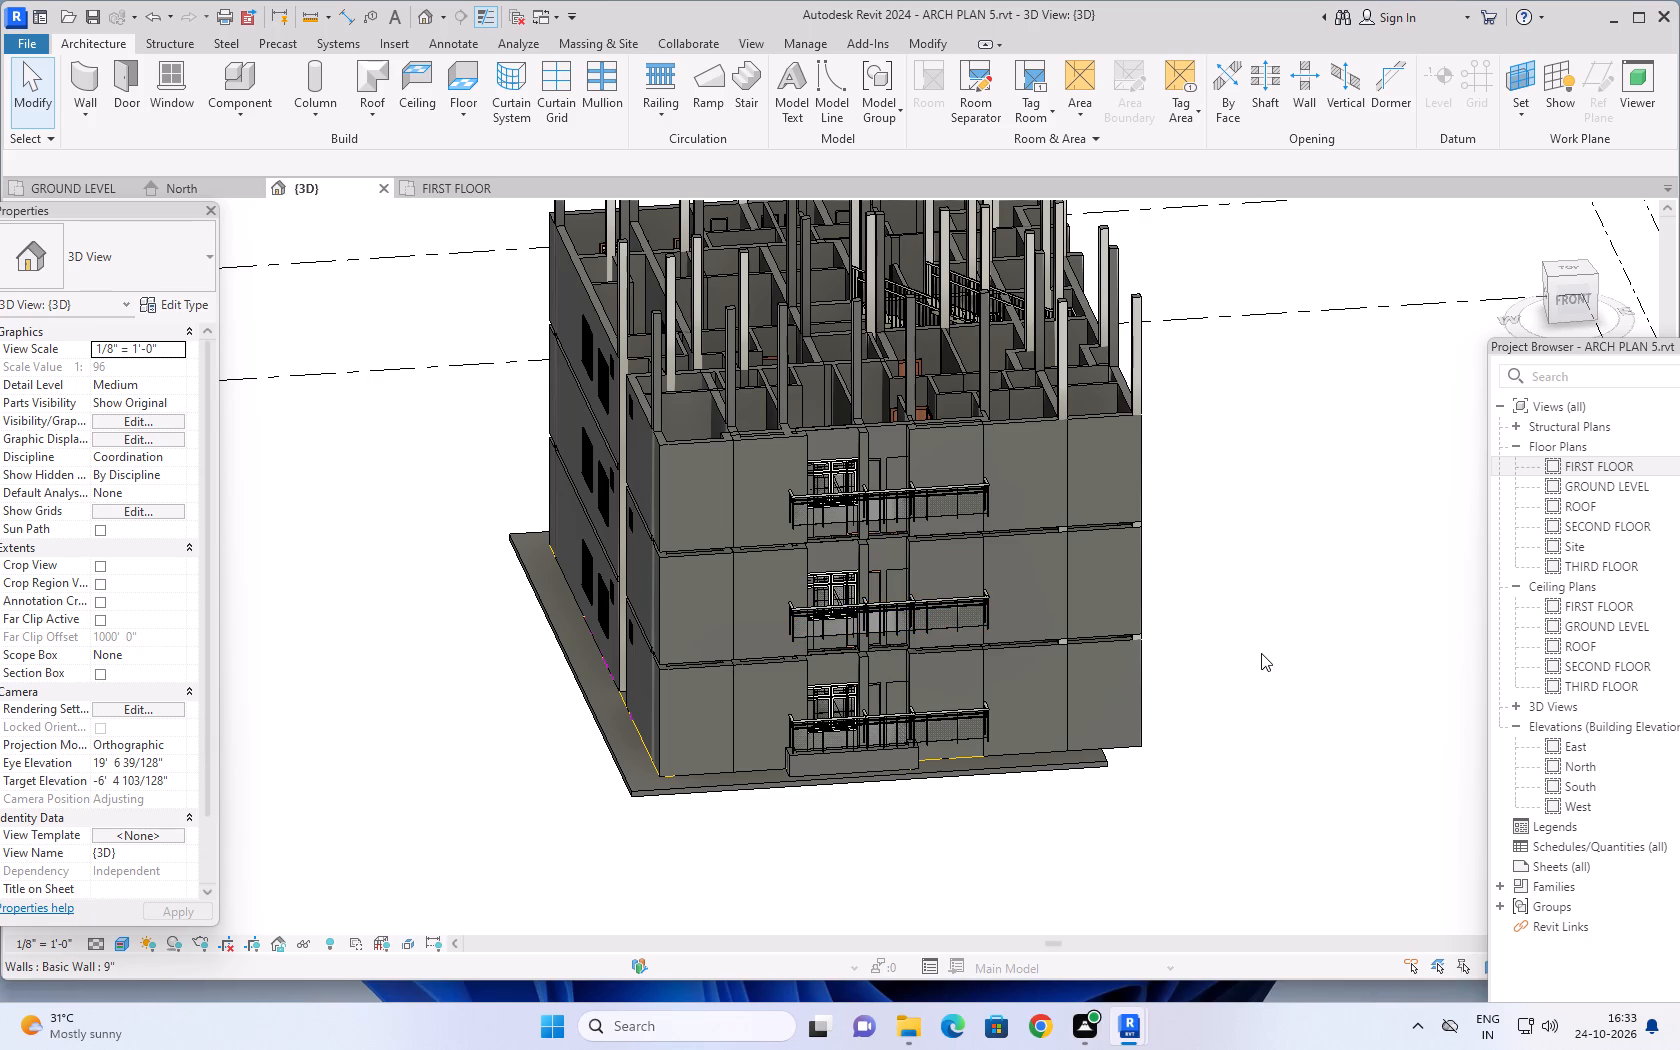
{"action": "middle_click_drag", "start_coordinate": [1264, 660], "coordinate": [1028, 702]}
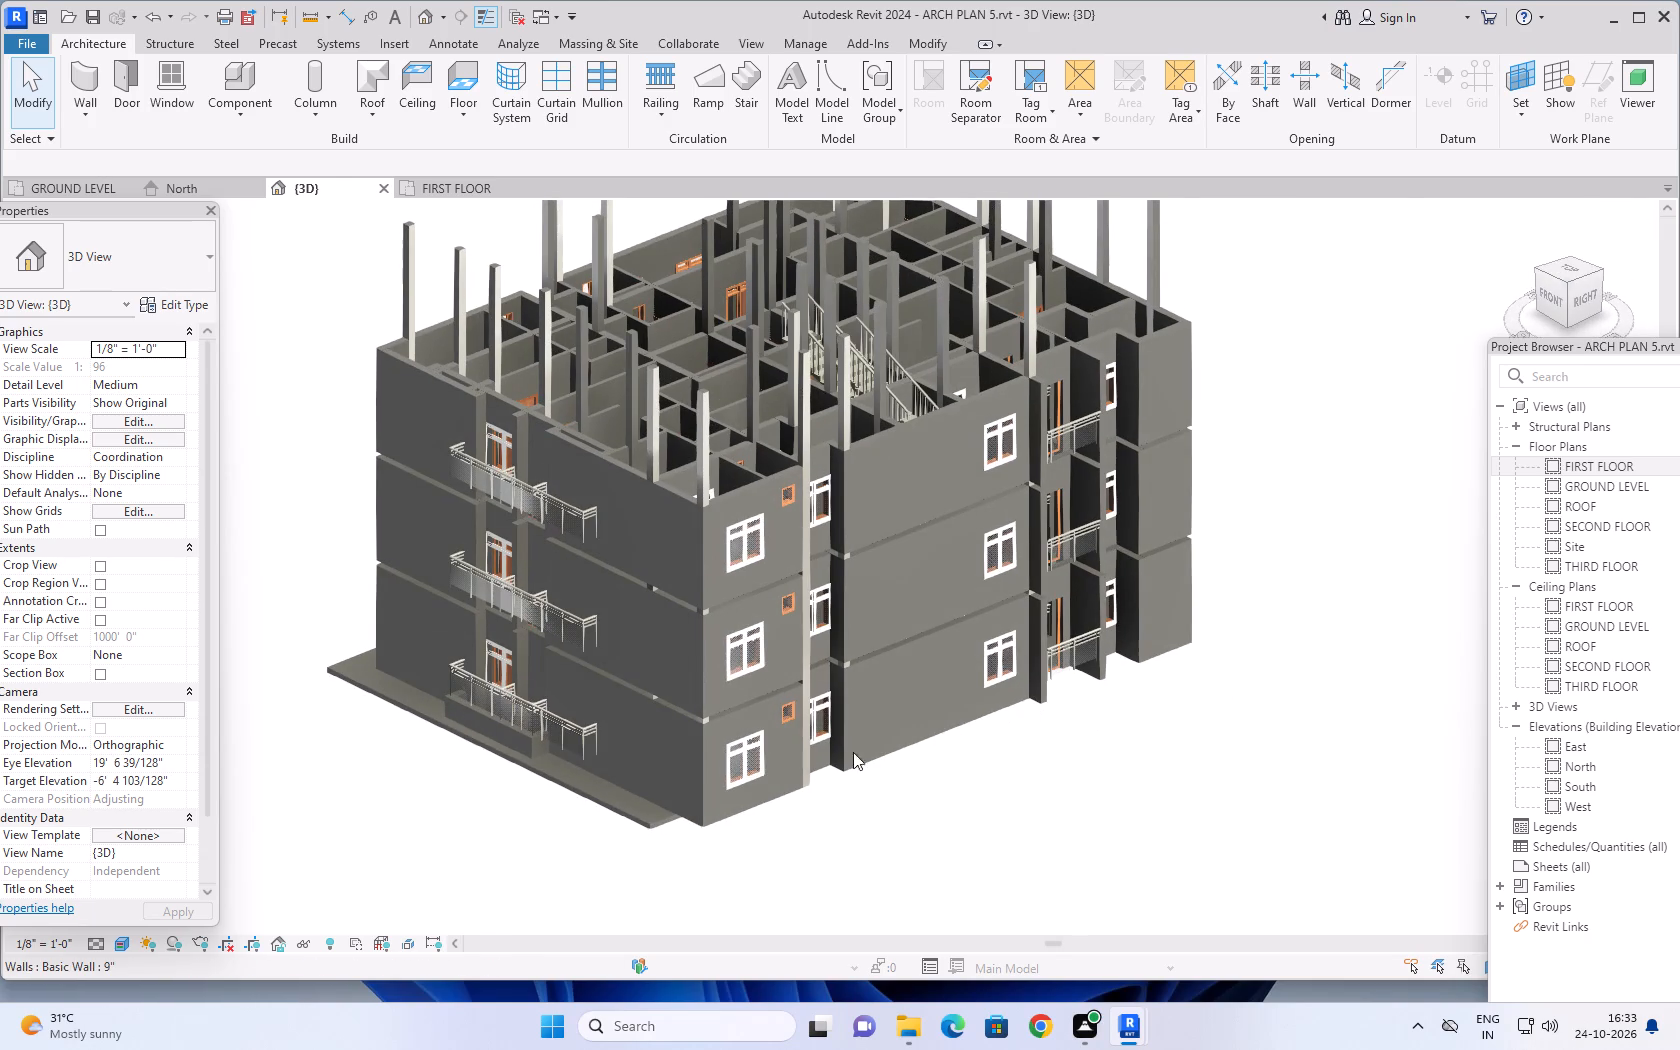
Examine the glass panel balcony railings on the second floor and ground level, comparing the 3D view with the GROUND LEVEL plan.
{"action": "scroll", "coordinate": [511, 626], "scroll_direction": "up", "scroll_amount": 5}
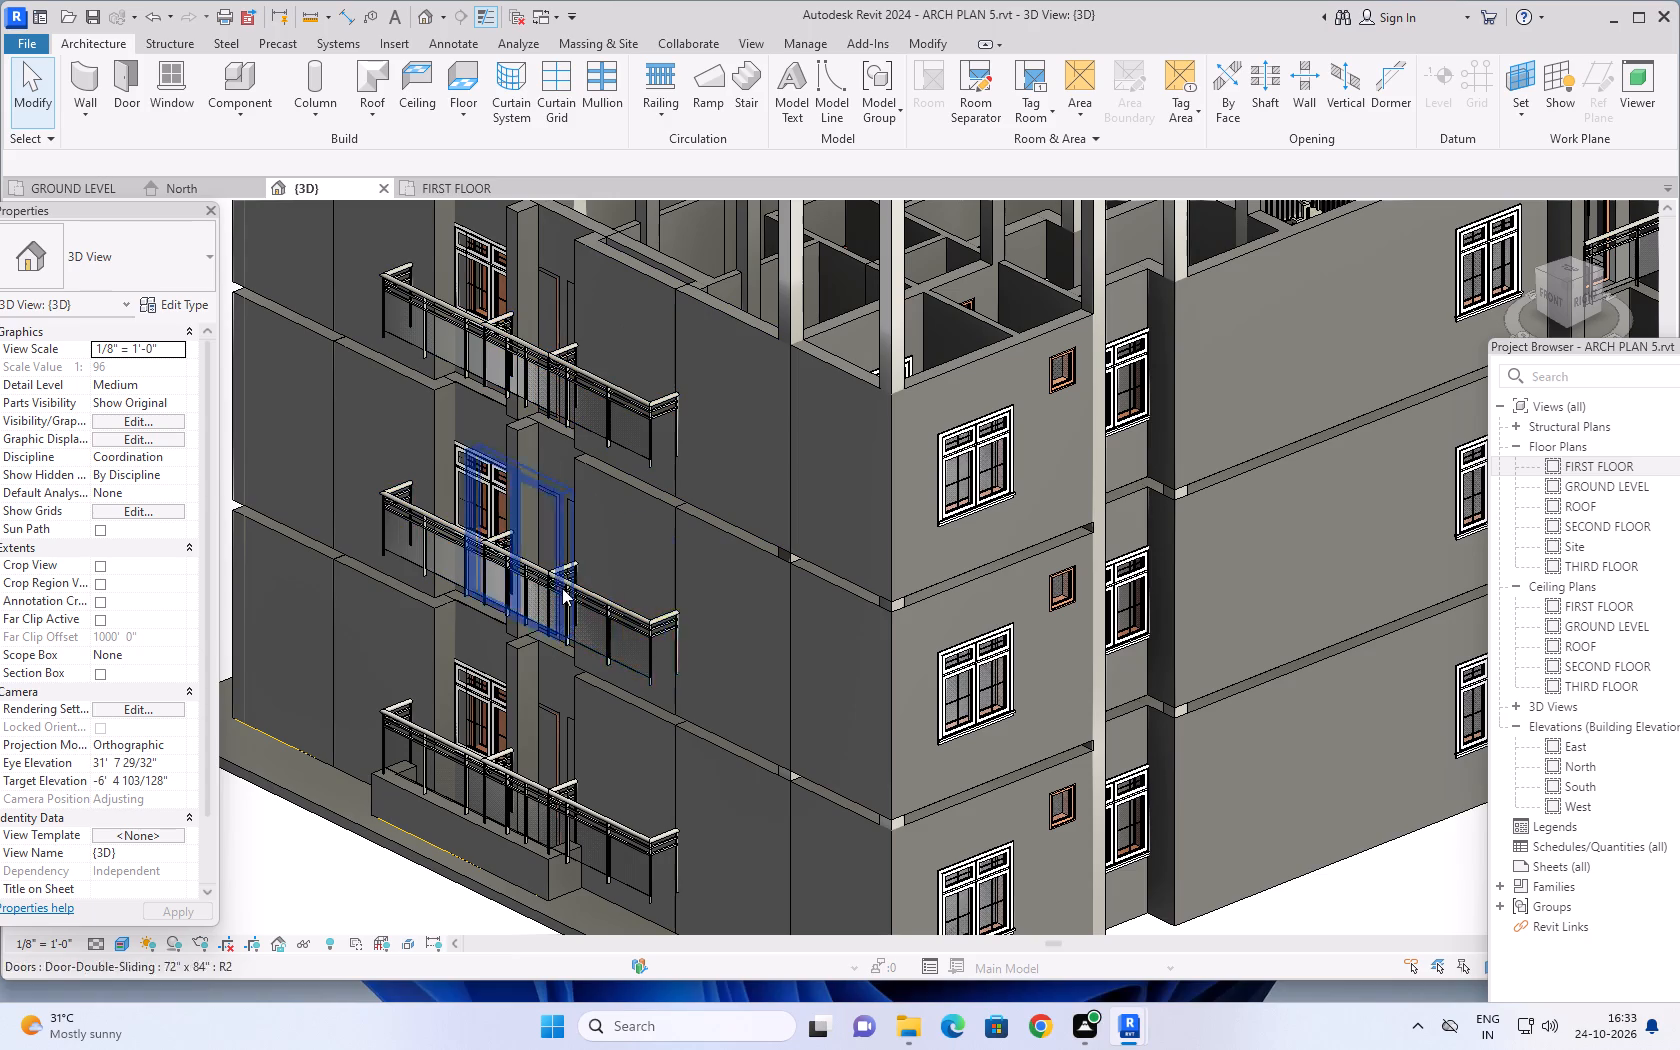
{"action": "left_click", "coordinate": [92, 184]}
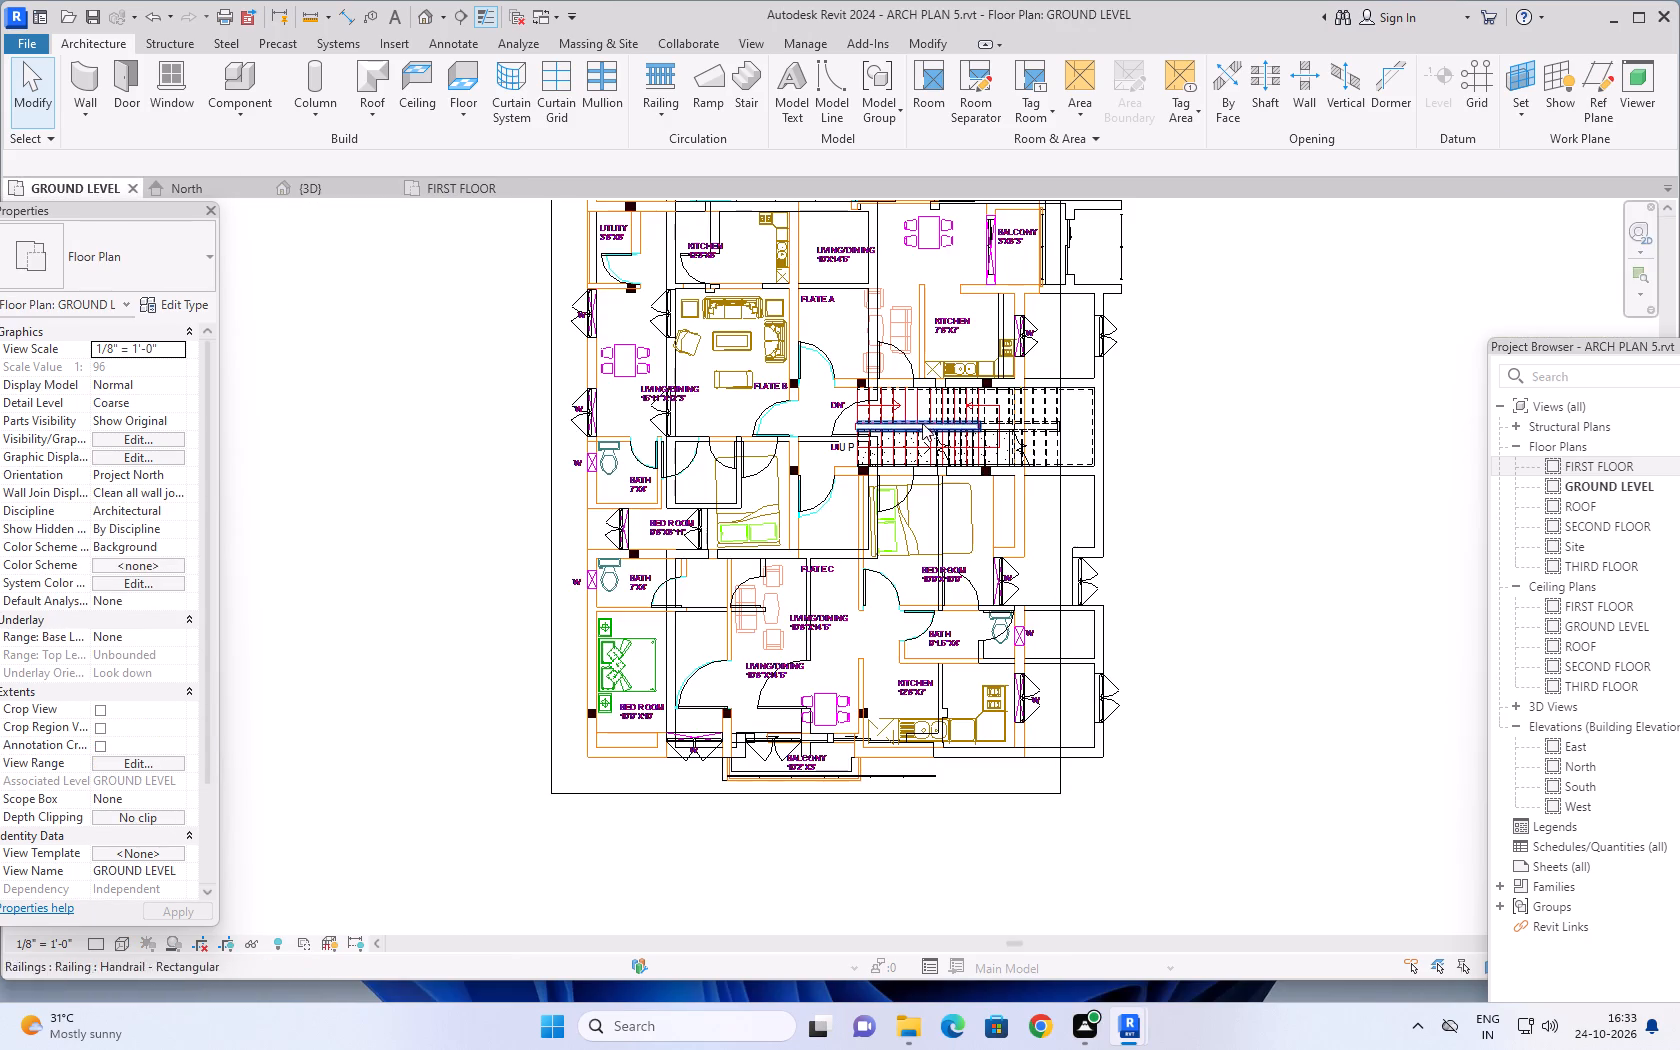
{"action": "scroll", "coordinate": [1112, 422], "scroll_direction": "down", "scroll_amount": 2}
{"action": "middle_click_drag", "start_coordinate": [1191, 361], "coordinate": [1139, 538]}
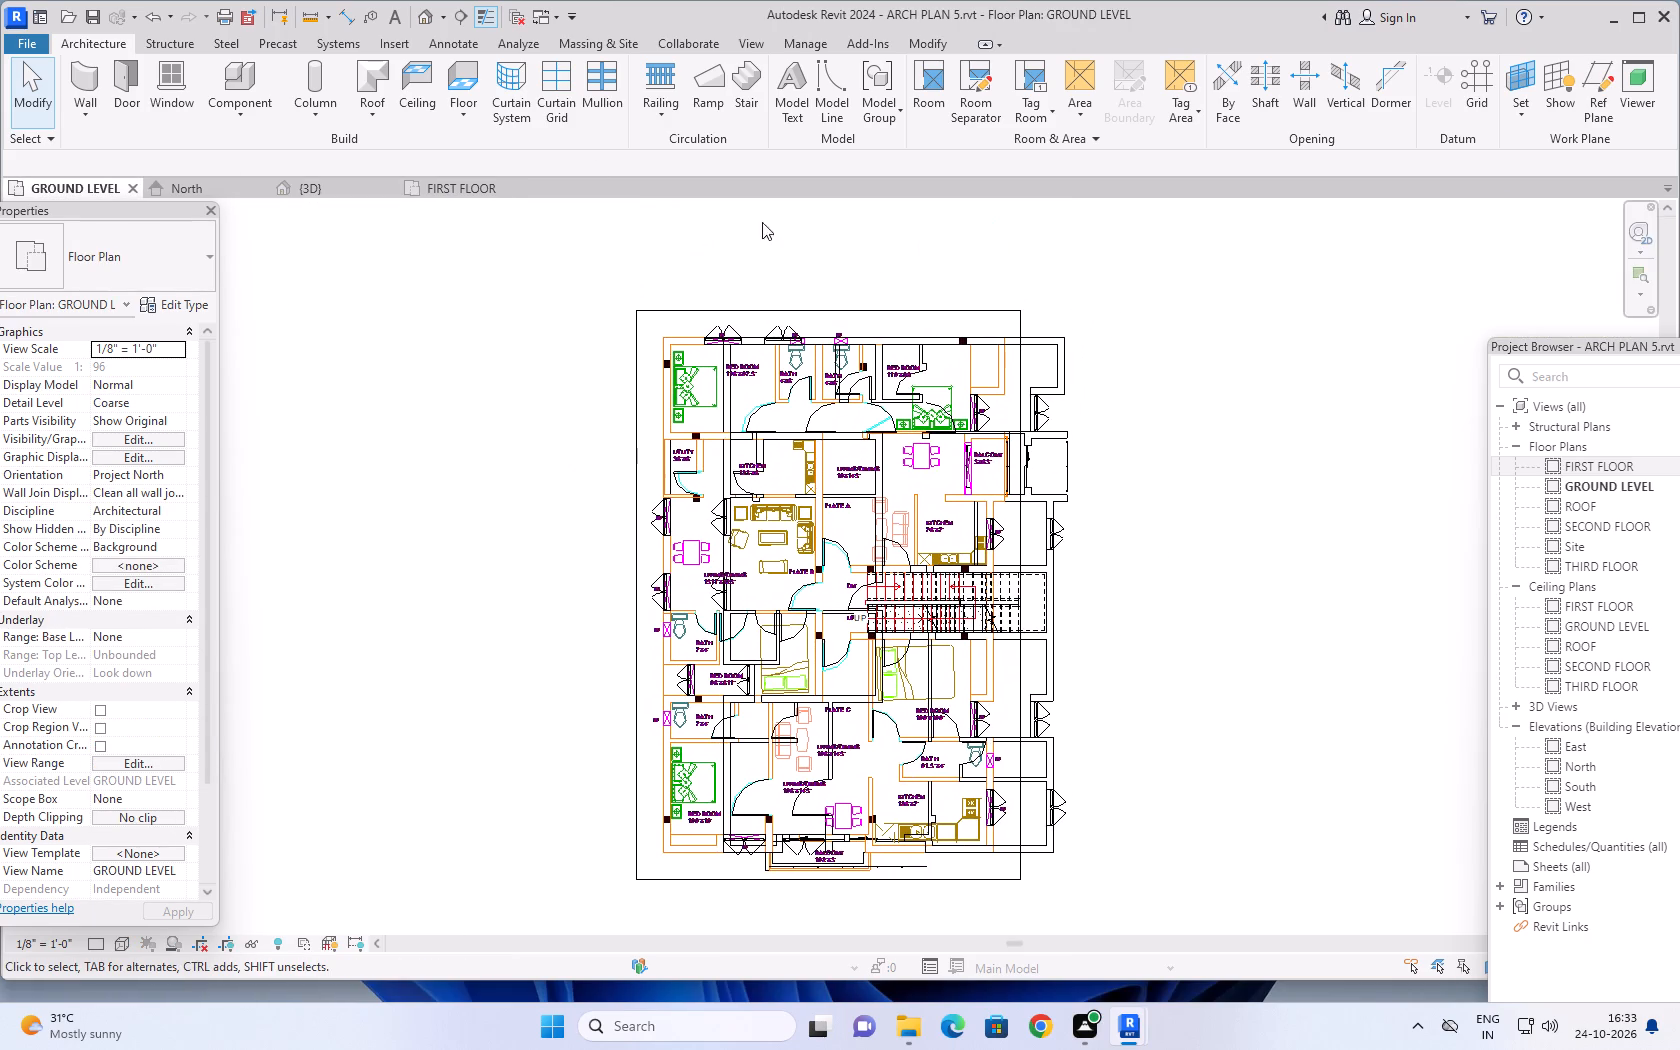
{"action": "left_click", "coordinate": [328, 184]}
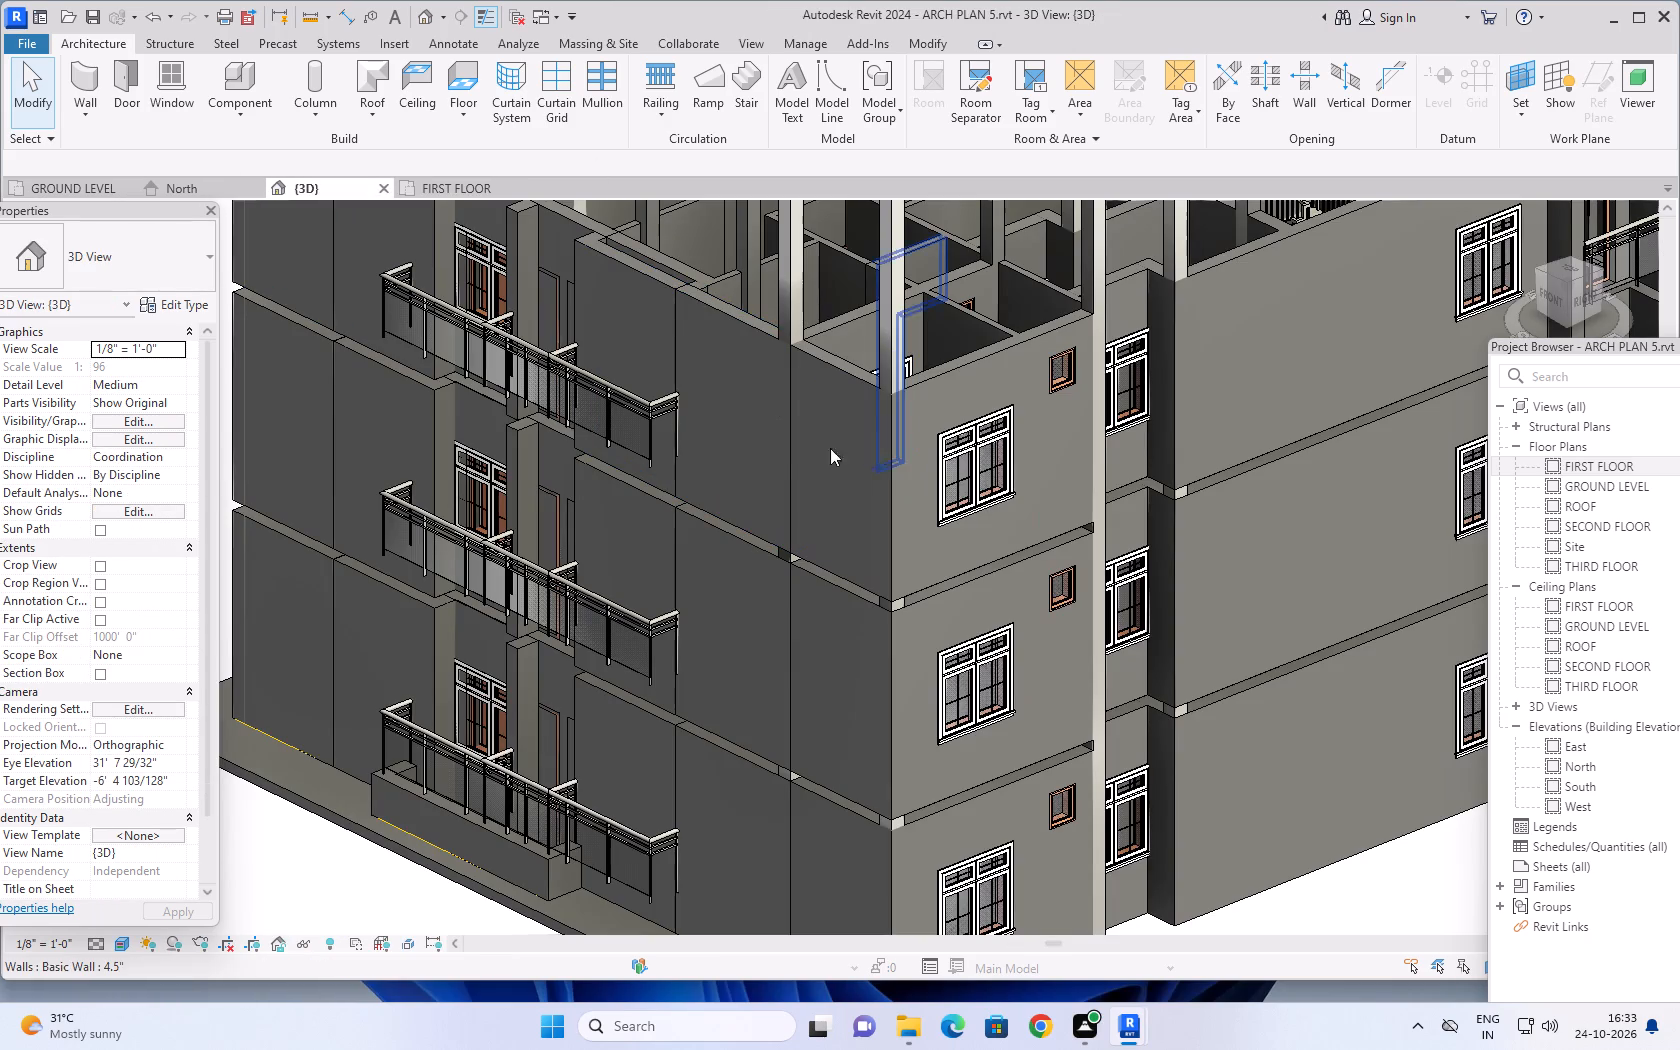
{"action": "left_click", "coordinate": [601, 404]}
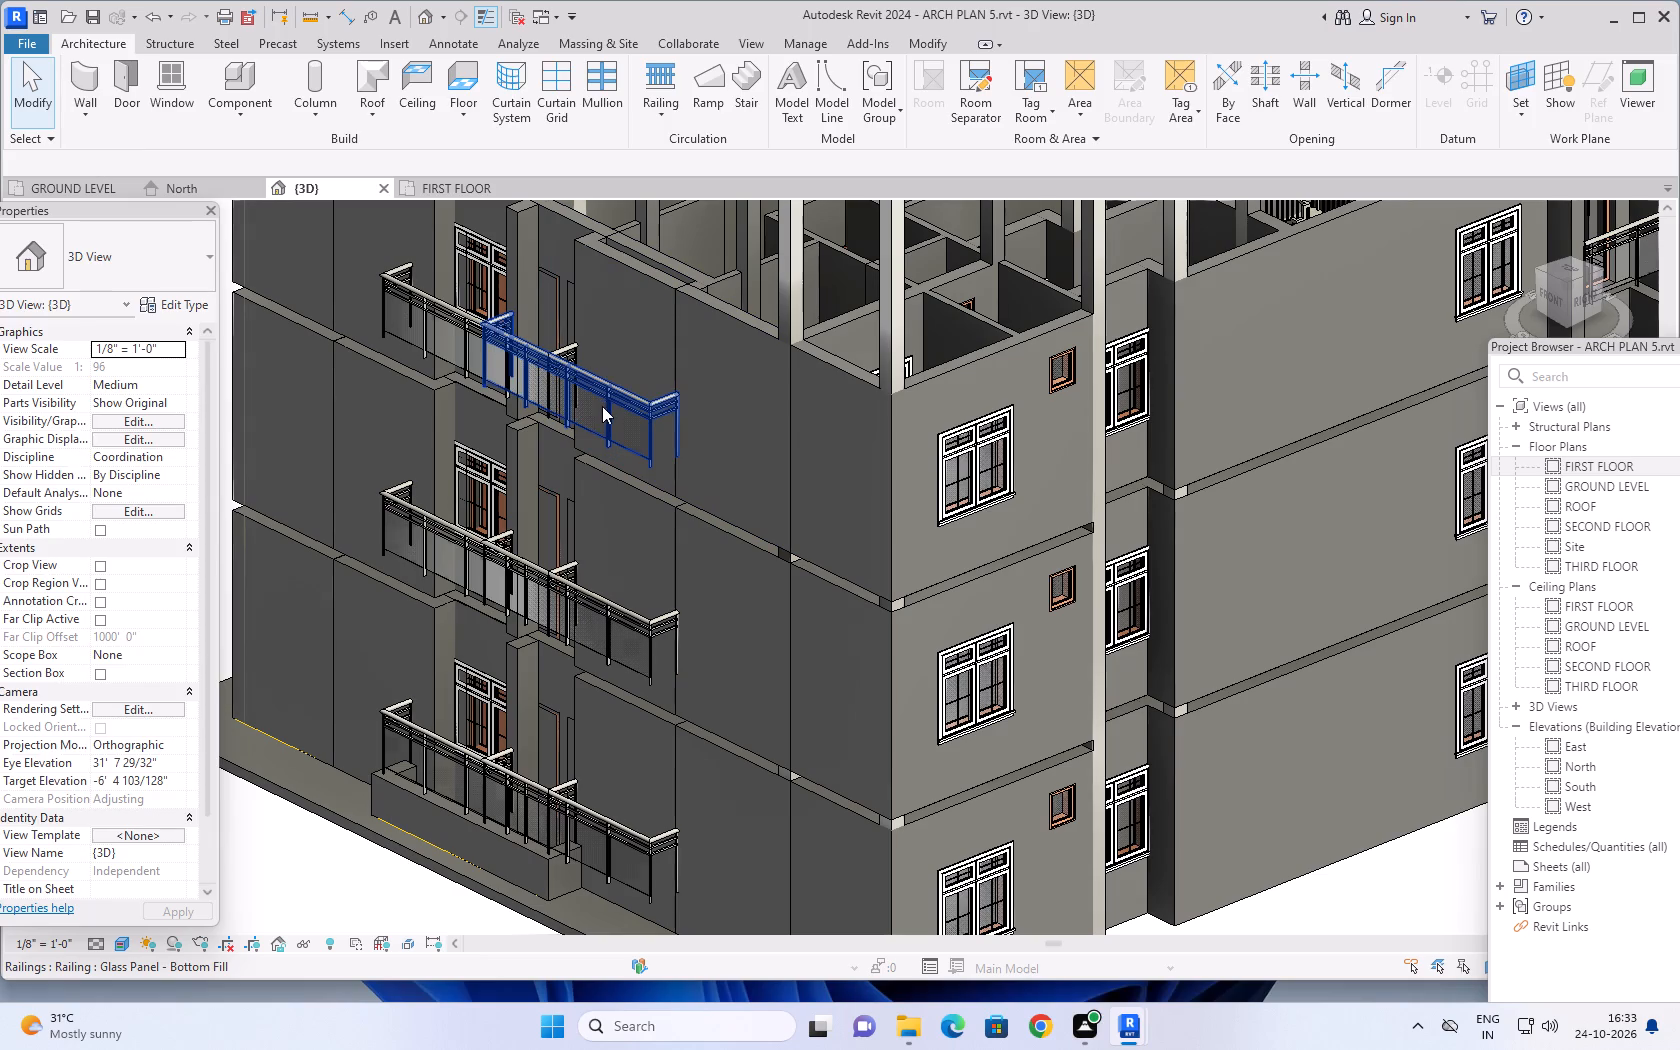
{"action": "left_click", "coordinate": [593, 829]}
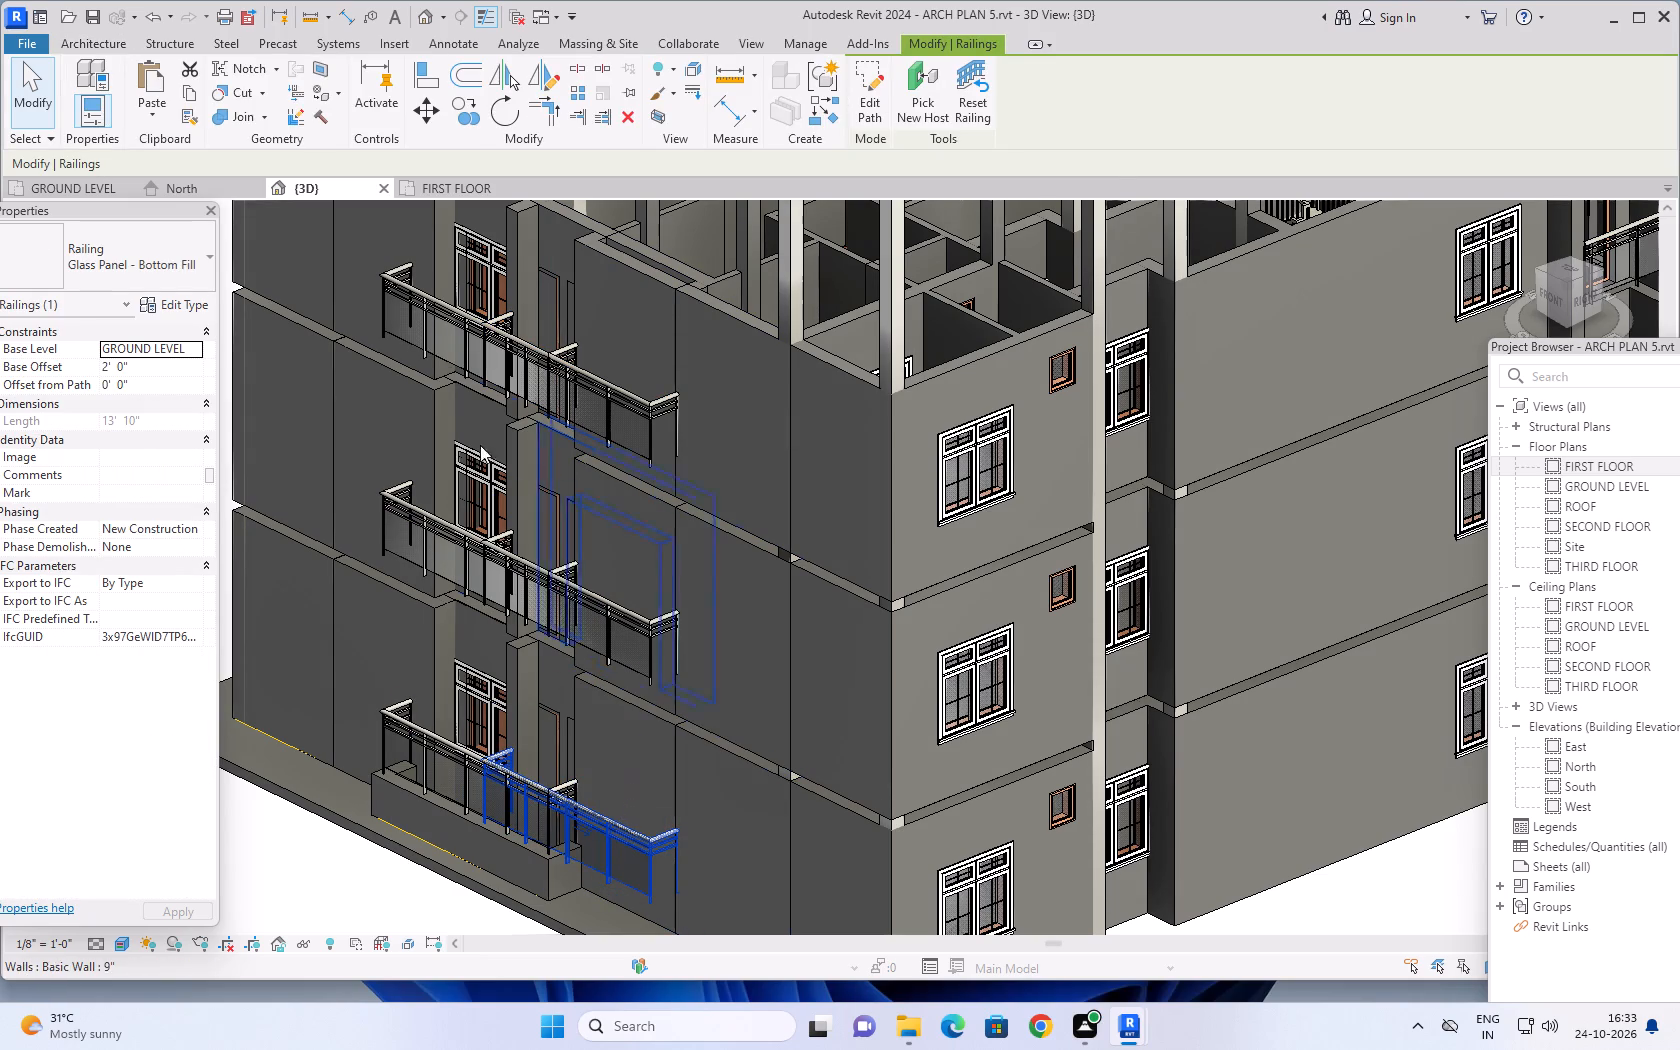
{"action": "left_click", "coordinate": [68, 185]}
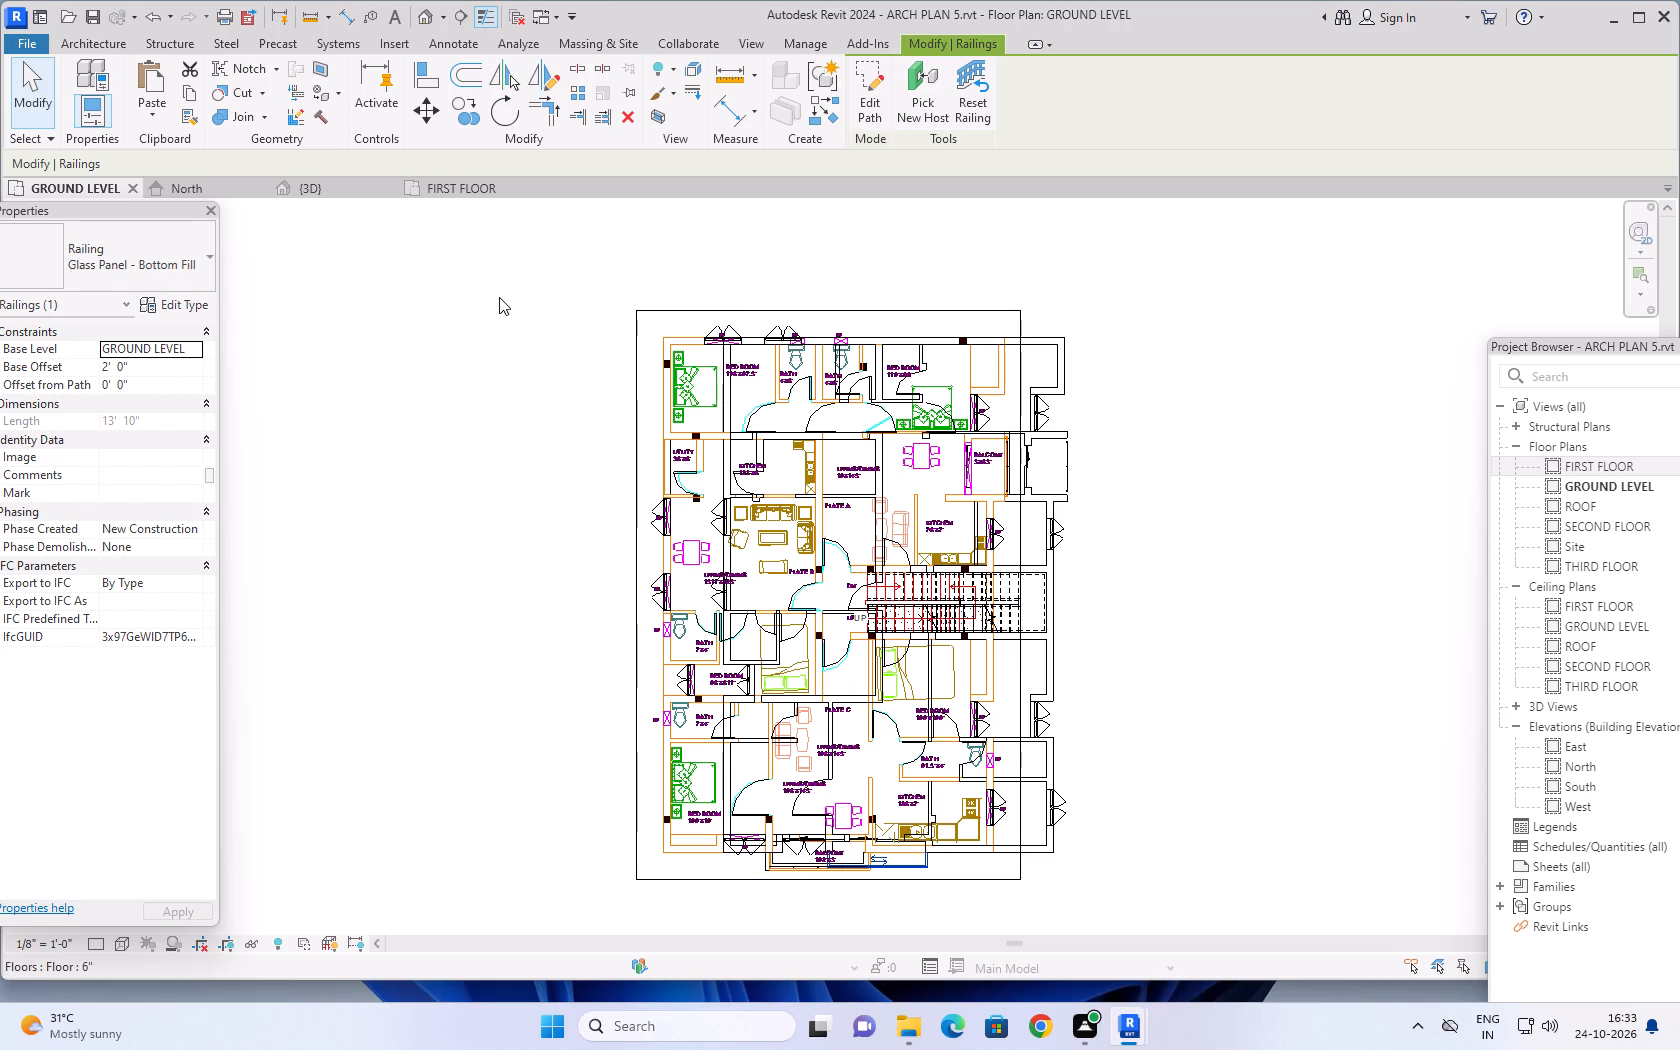
{"action": "left_click", "coordinate": [325, 193]}
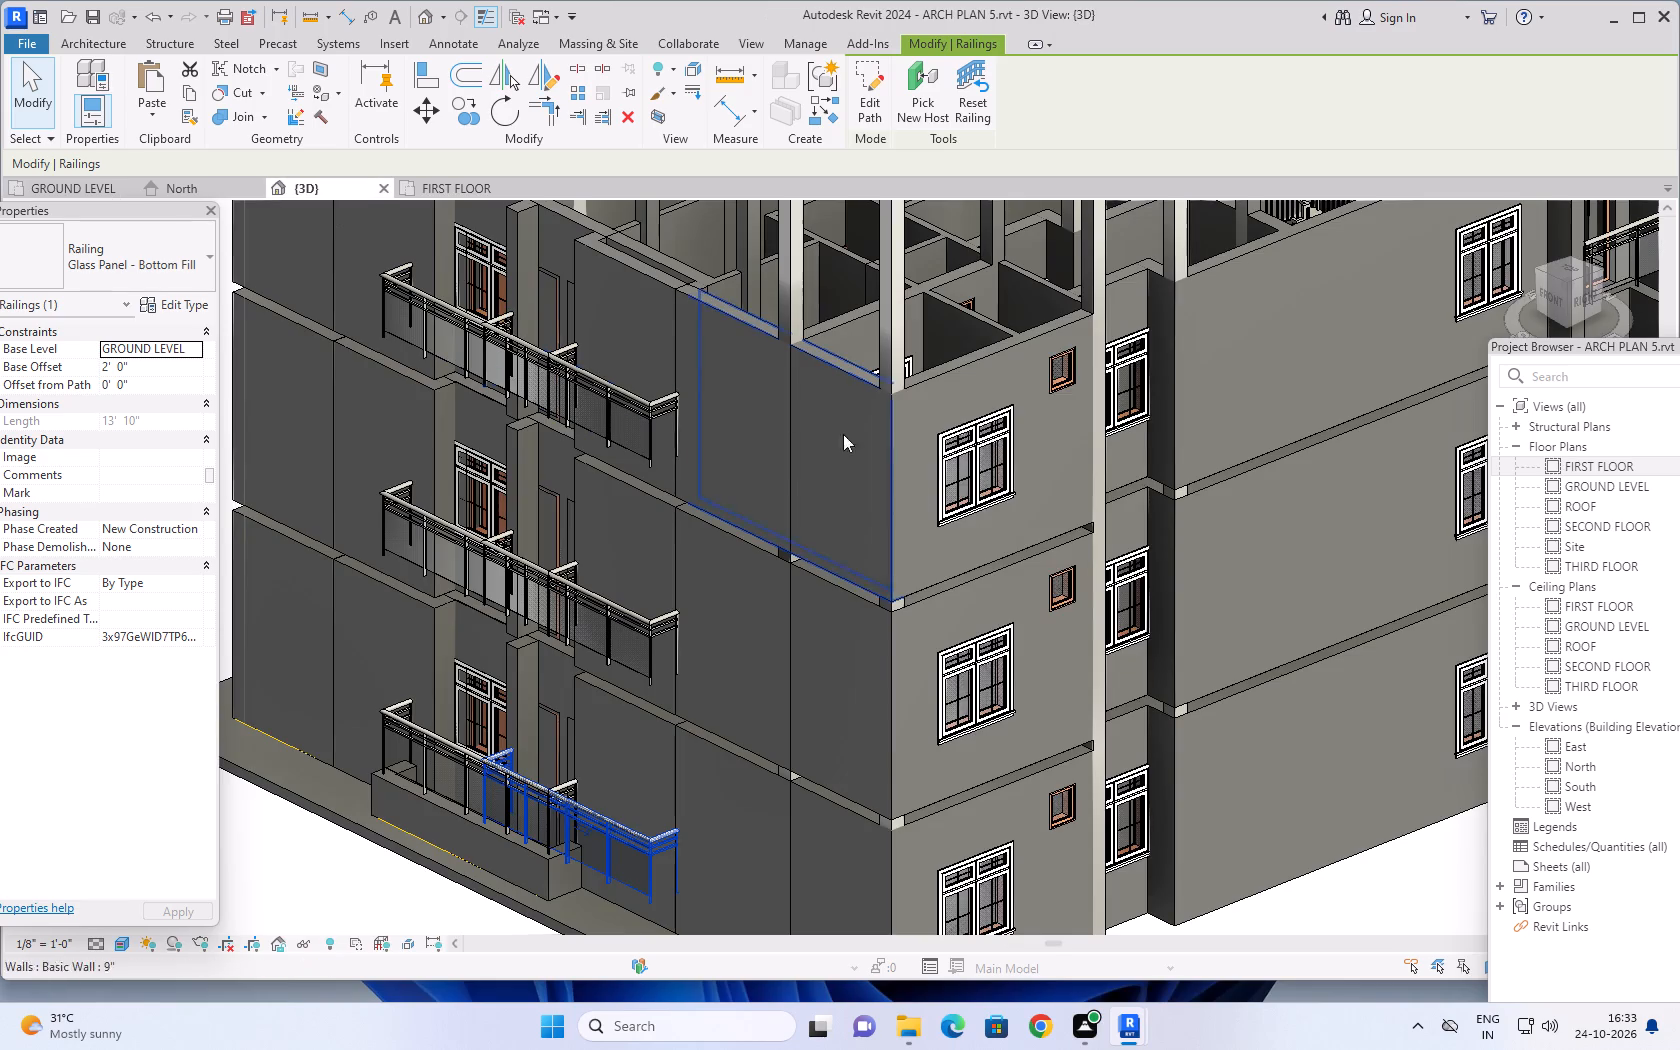
Examine the window and wall alignment across the three stacked floors on the building's left and back sides in 3D.
{"action": "scroll", "coordinate": [603, 676], "scroll_direction": "down", "scroll_amount": 1}
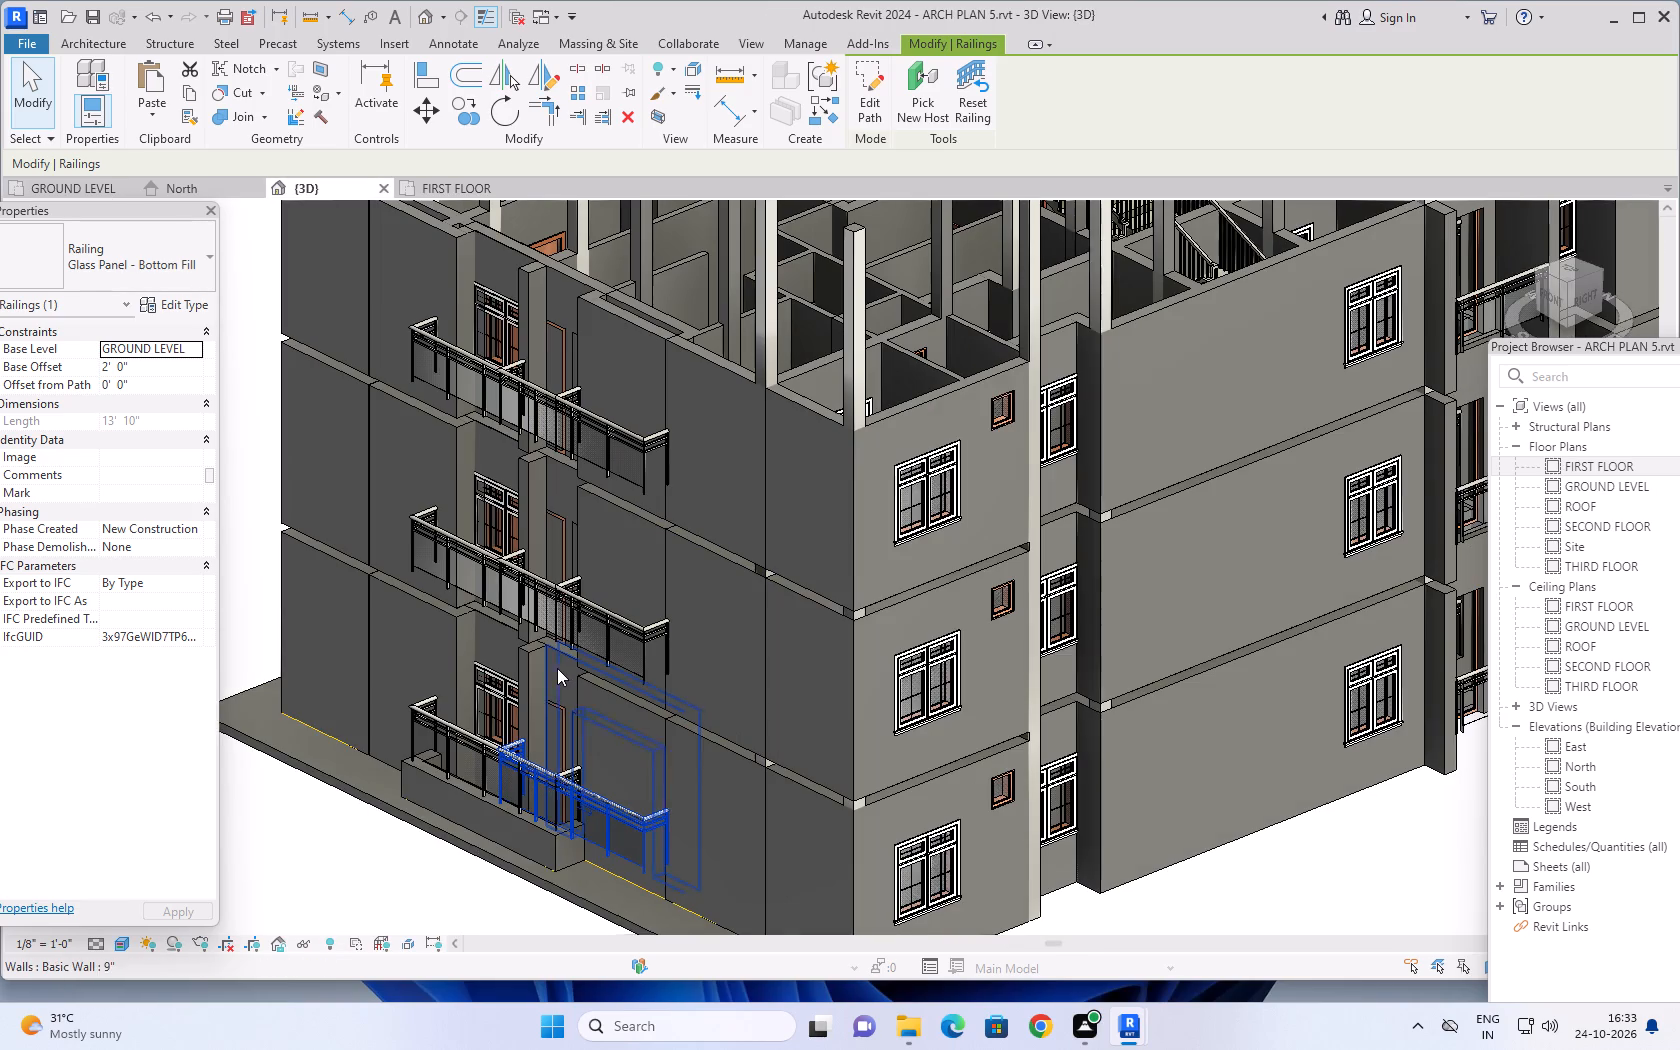
{"action": "middle_click_drag", "start_coordinate": [441, 884], "coordinate": [459, 895], "text": "shift"}
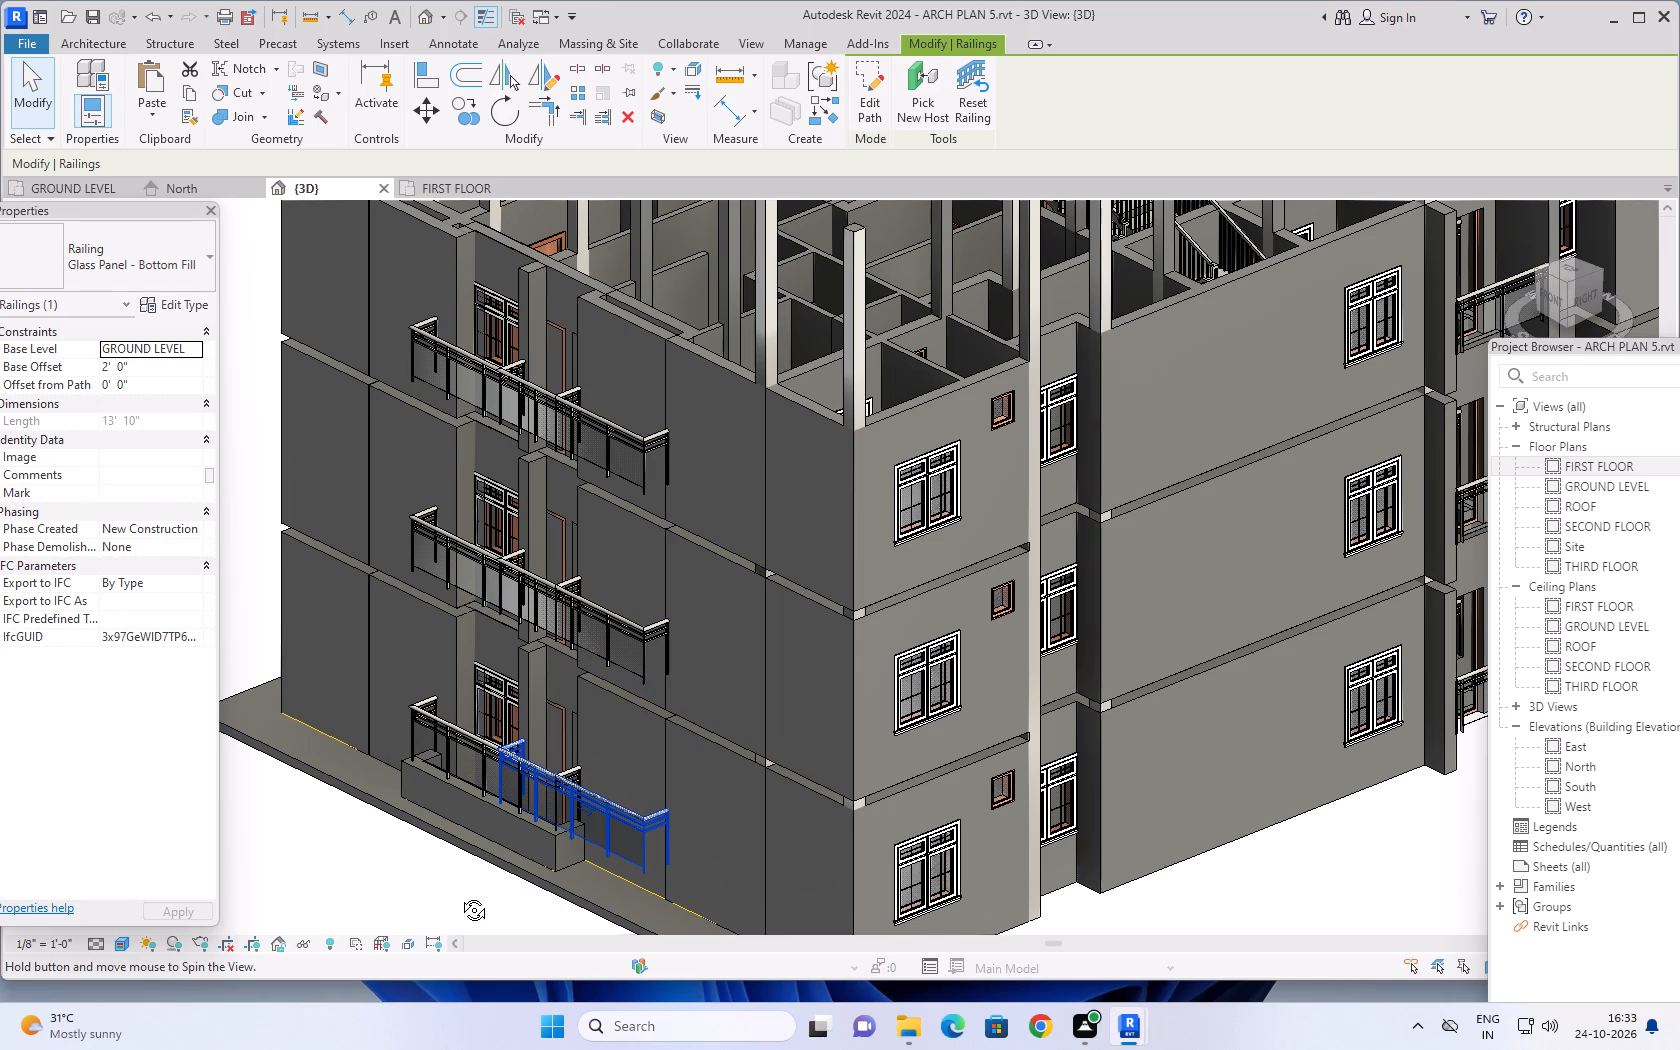
{"action": "middle_click_drag", "start_coordinate": [459, 895], "coordinate": [1024, 804], "text": "shift"}
{"action": "scroll", "coordinate": [951, 804], "scroll_direction": "down", "scroll_amount": 2}
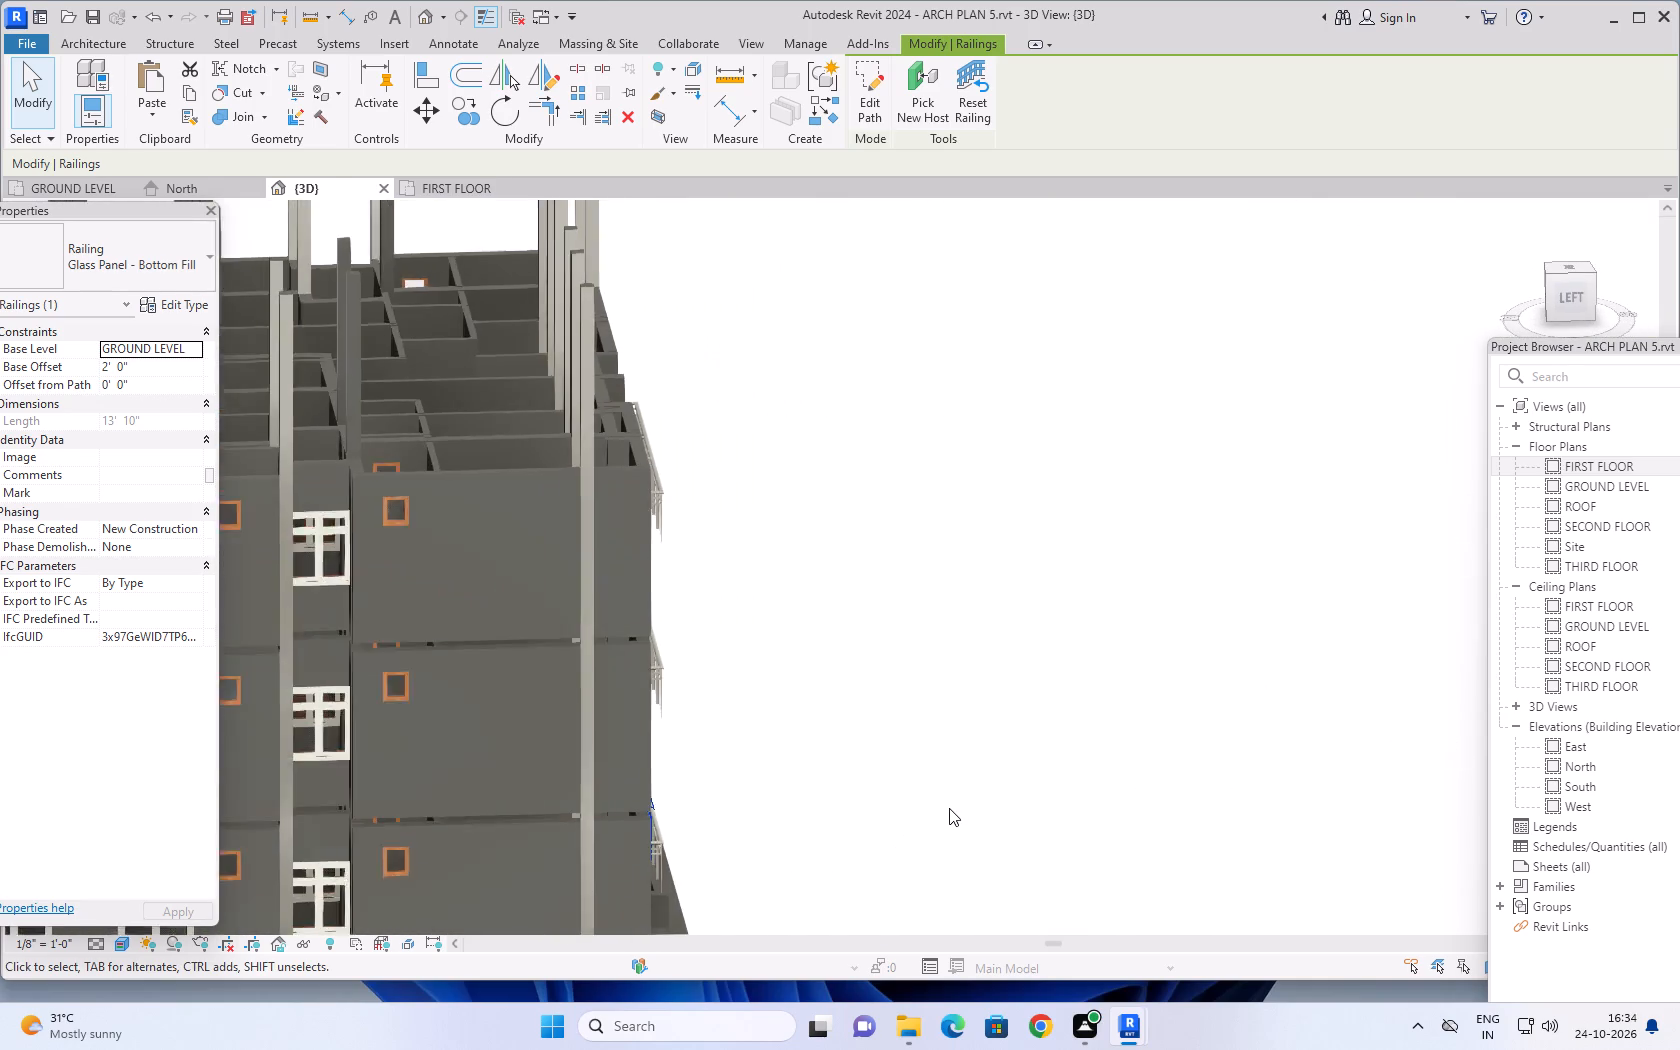
{"action": "middle_click_drag", "start_coordinate": [901, 778], "coordinate": [1164, 668]}
{"action": "scroll", "coordinate": [1146, 682], "scroll_direction": "down", "scroll_amount": 3}
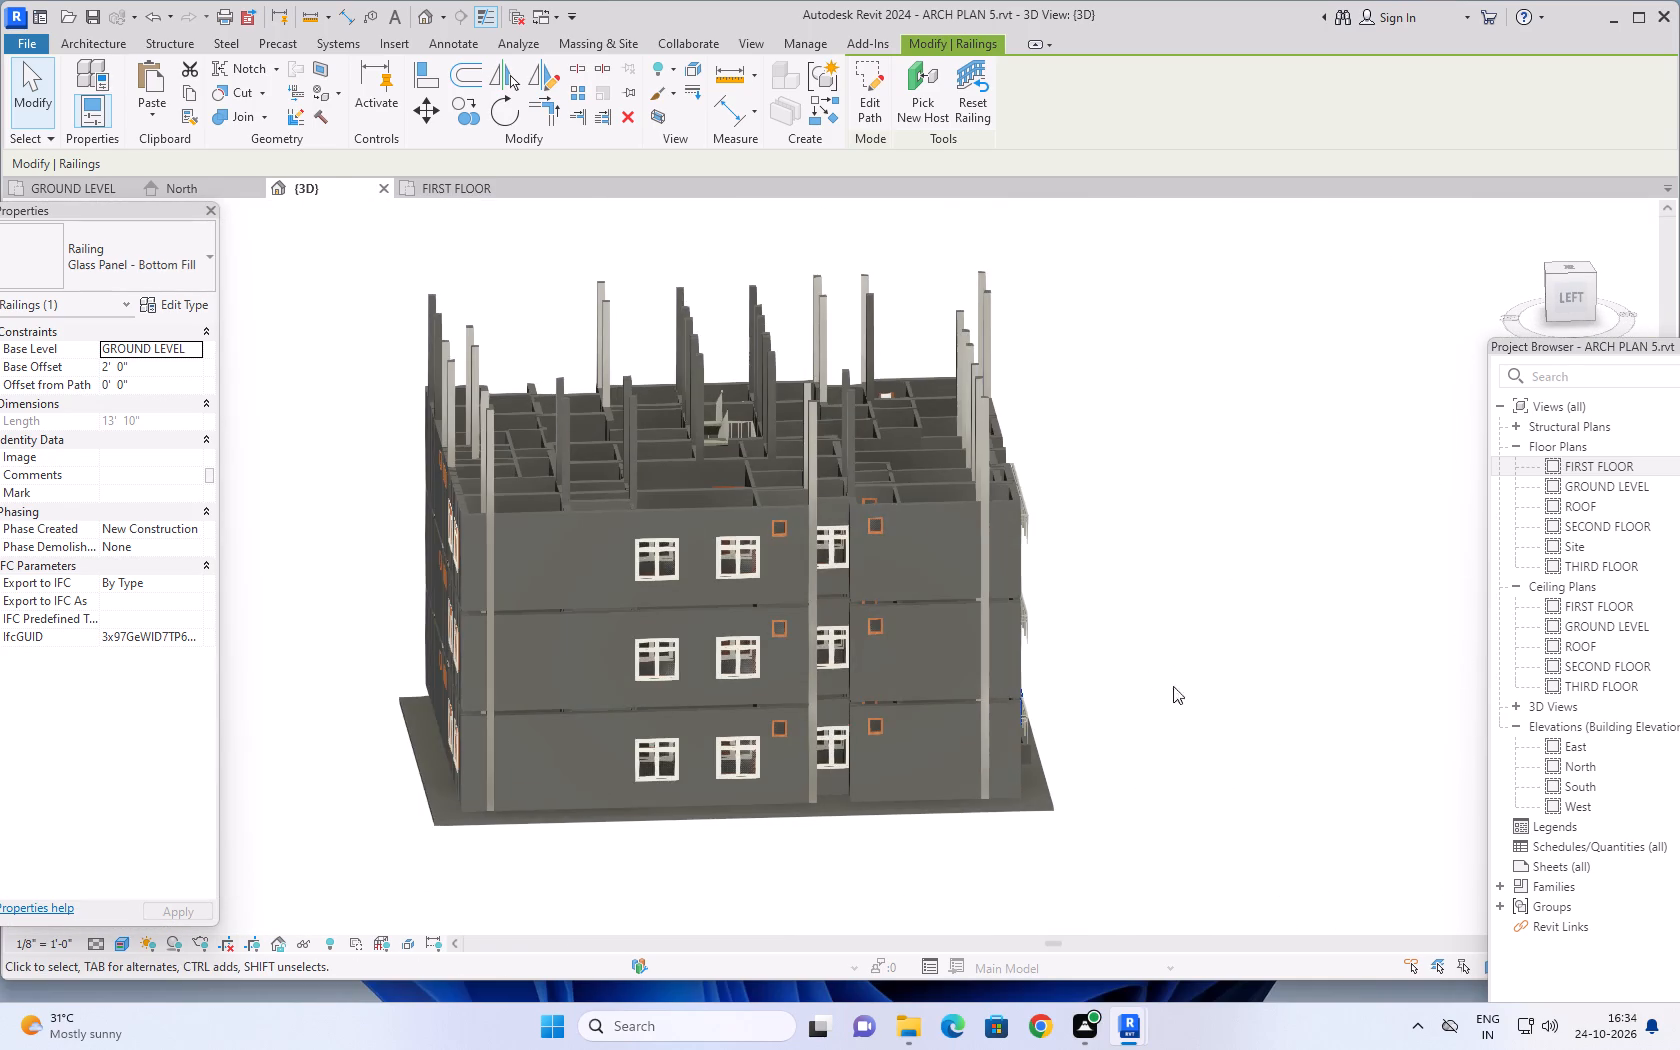
{"action": "middle_click", "coordinate": [1205, 685], "text": "shift"}
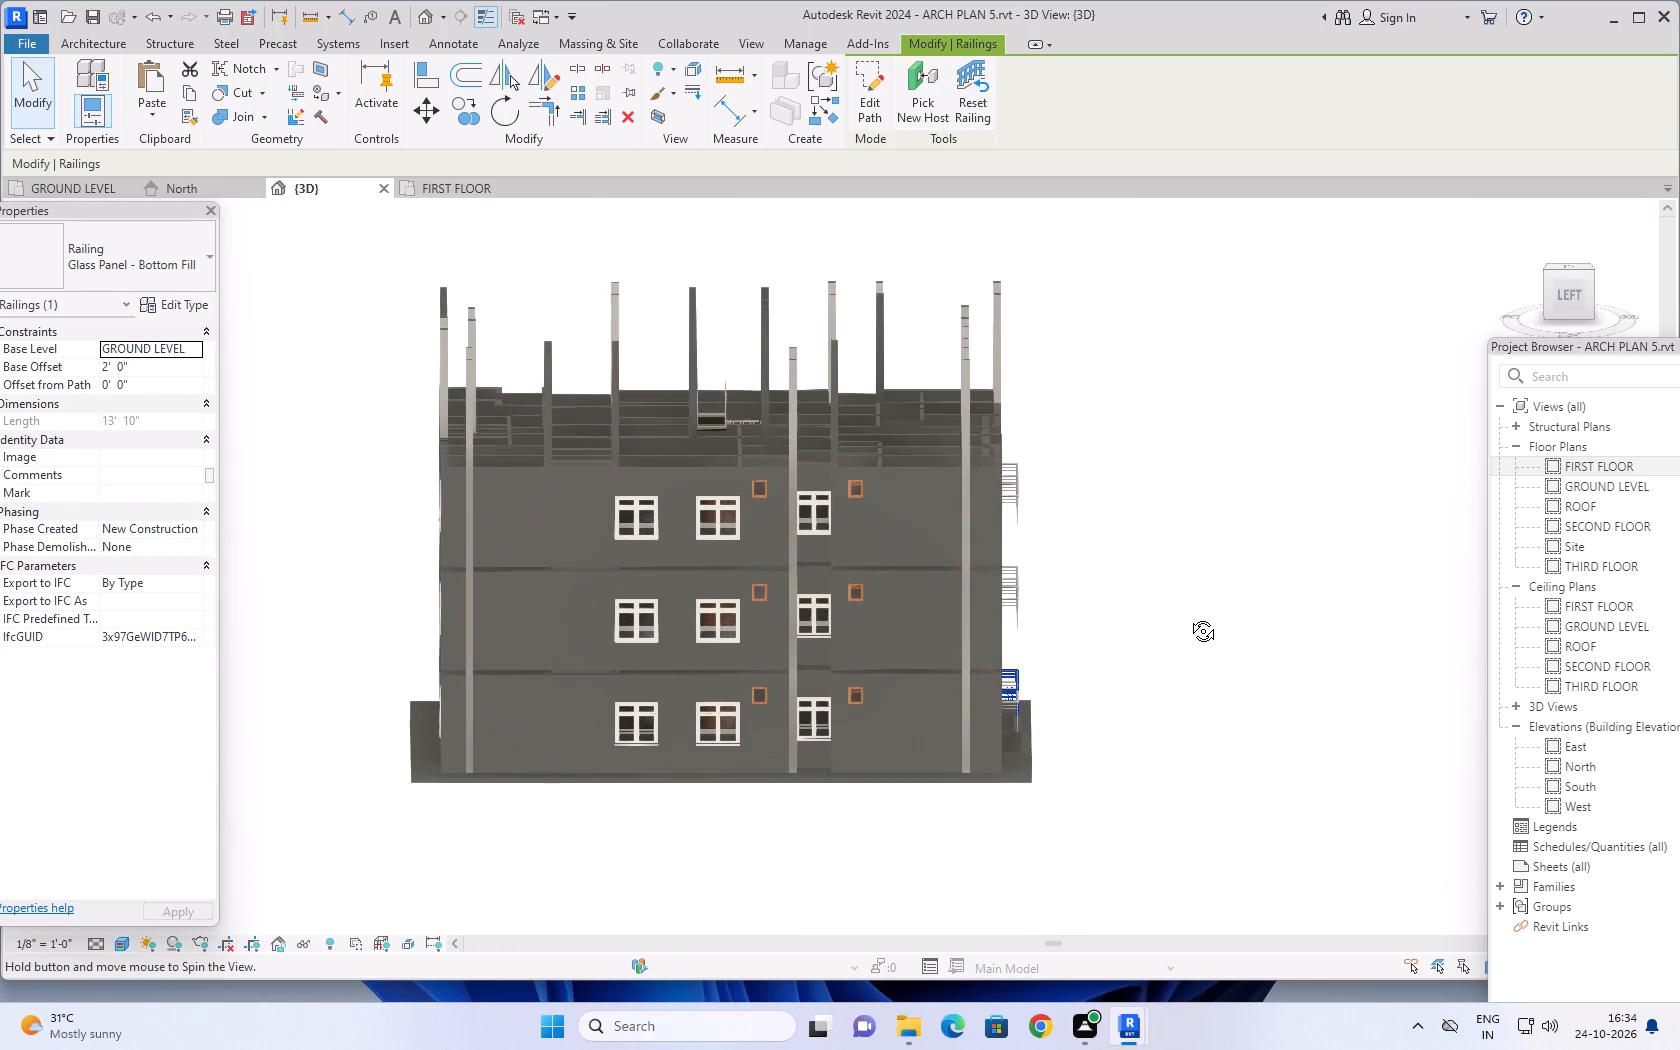
{"action": "middle_click_drag", "start_coordinate": [1032, 774], "coordinate": [1193, 785], "text": "shift"}
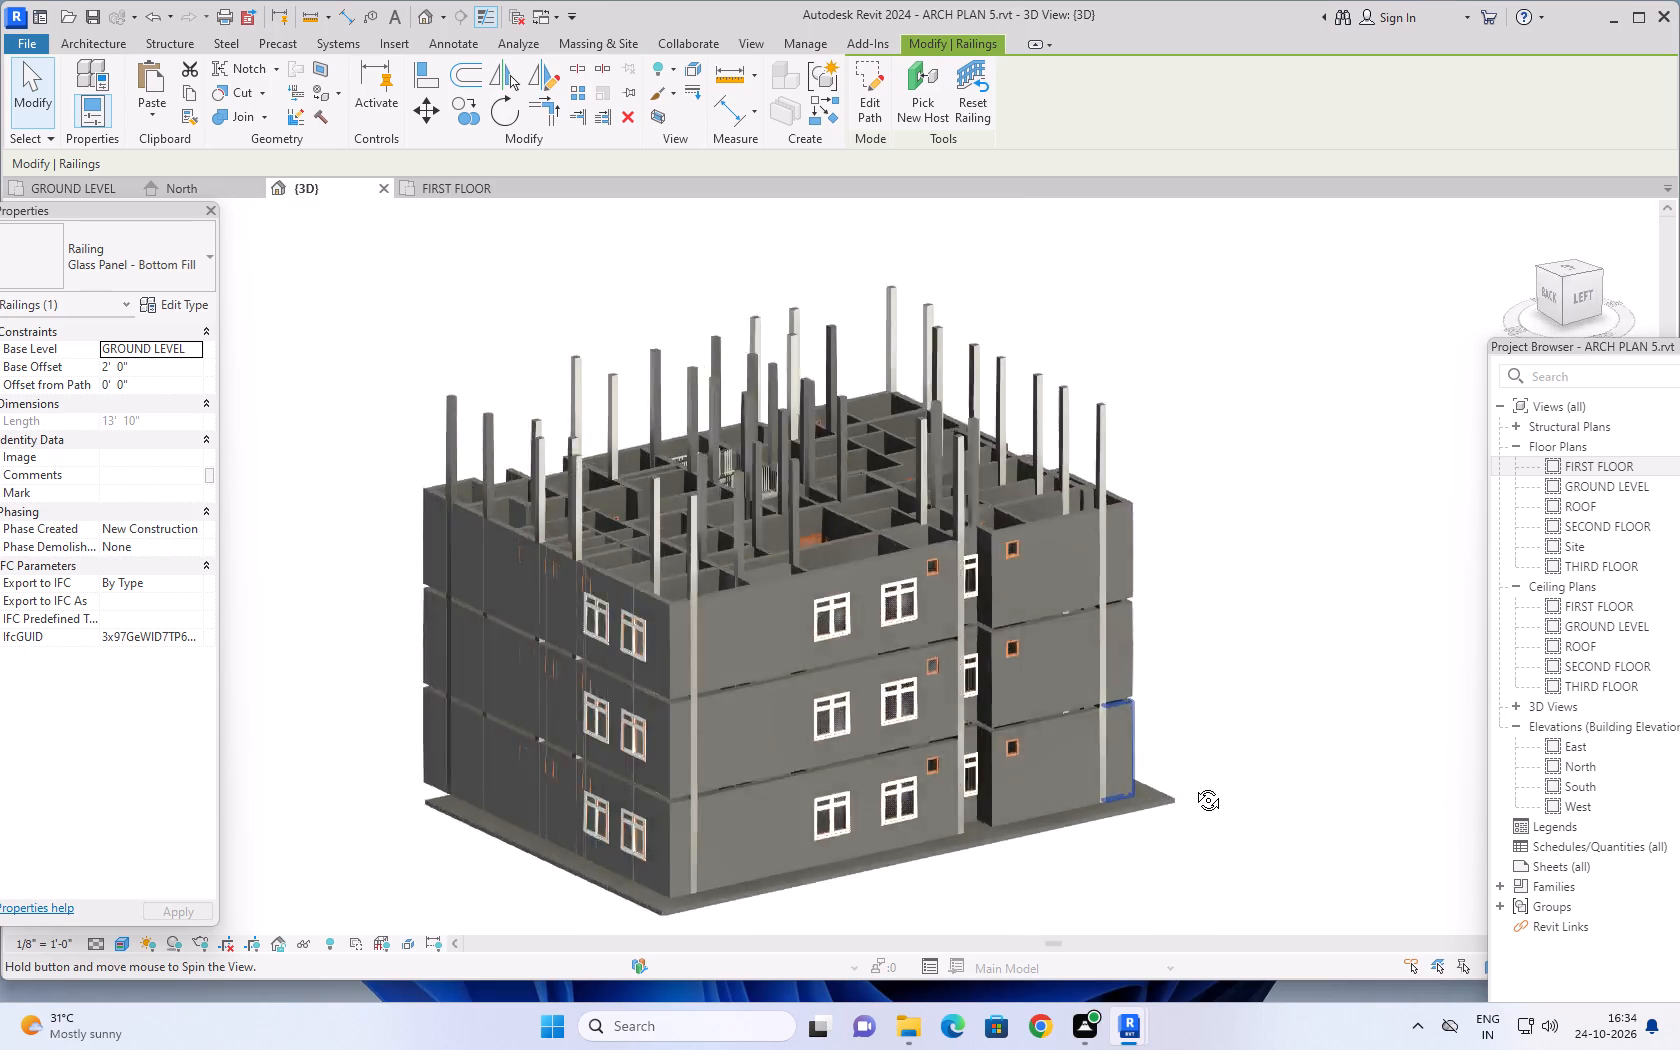
{"action": "middle_click_drag", "start_coordinate": [1193, 785], "coordinate": [1270, 768], "text": "shift"}
{"action": "middle_click_drag", "start_coordinate": [1280, 756], "coordinate": [1075, 704]}
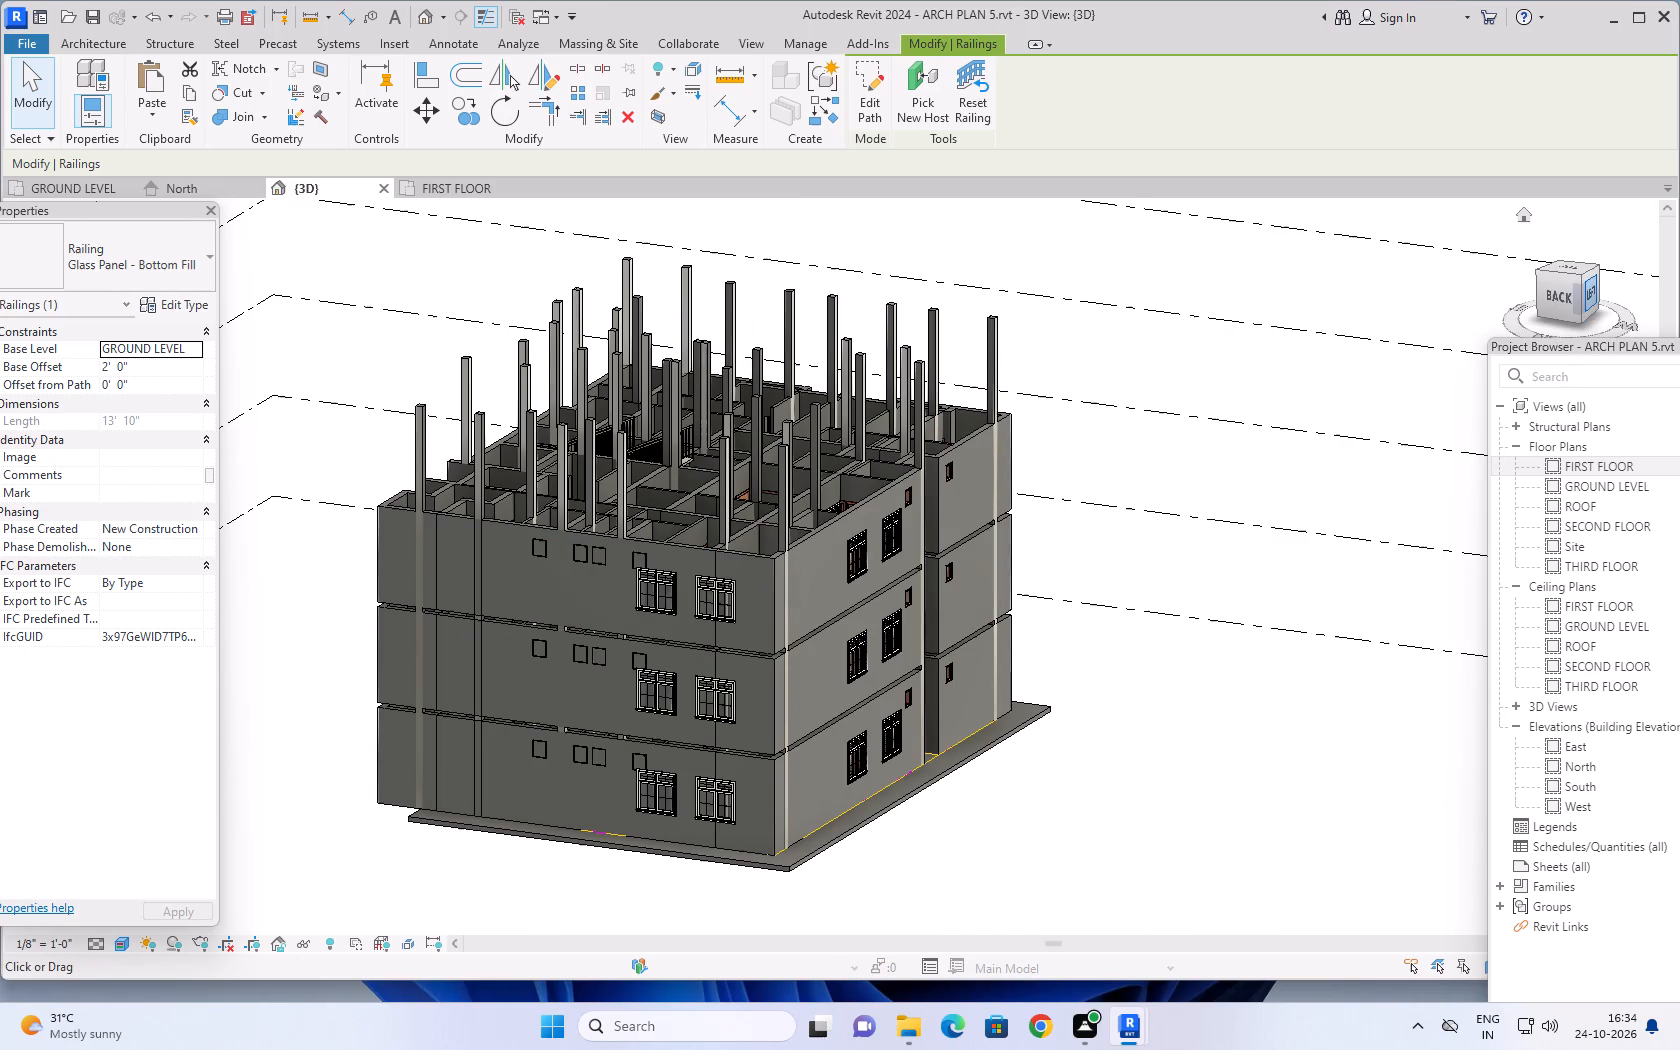
Examine the stacked floors and their balcony railings from the back, right and front in the 3D view.
{"action": "left_click", "coordinate": [1568, 297]}
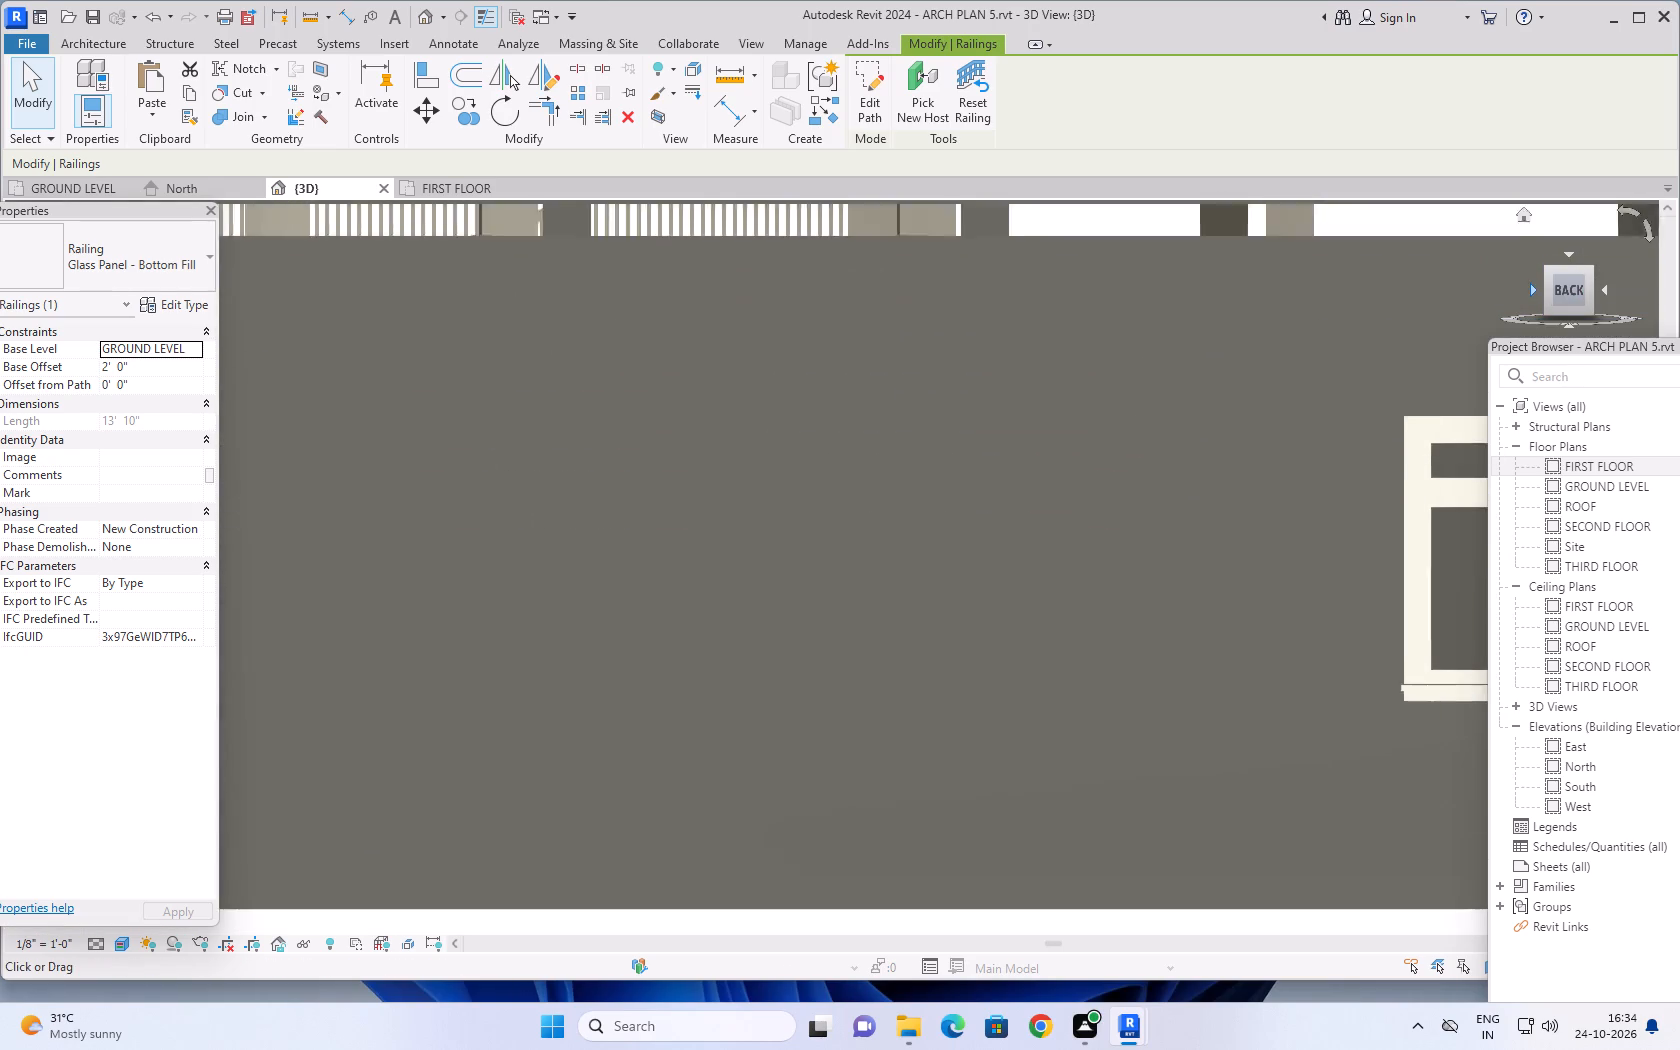
{"action": "left_click", "coordinate": [1530, 286]}
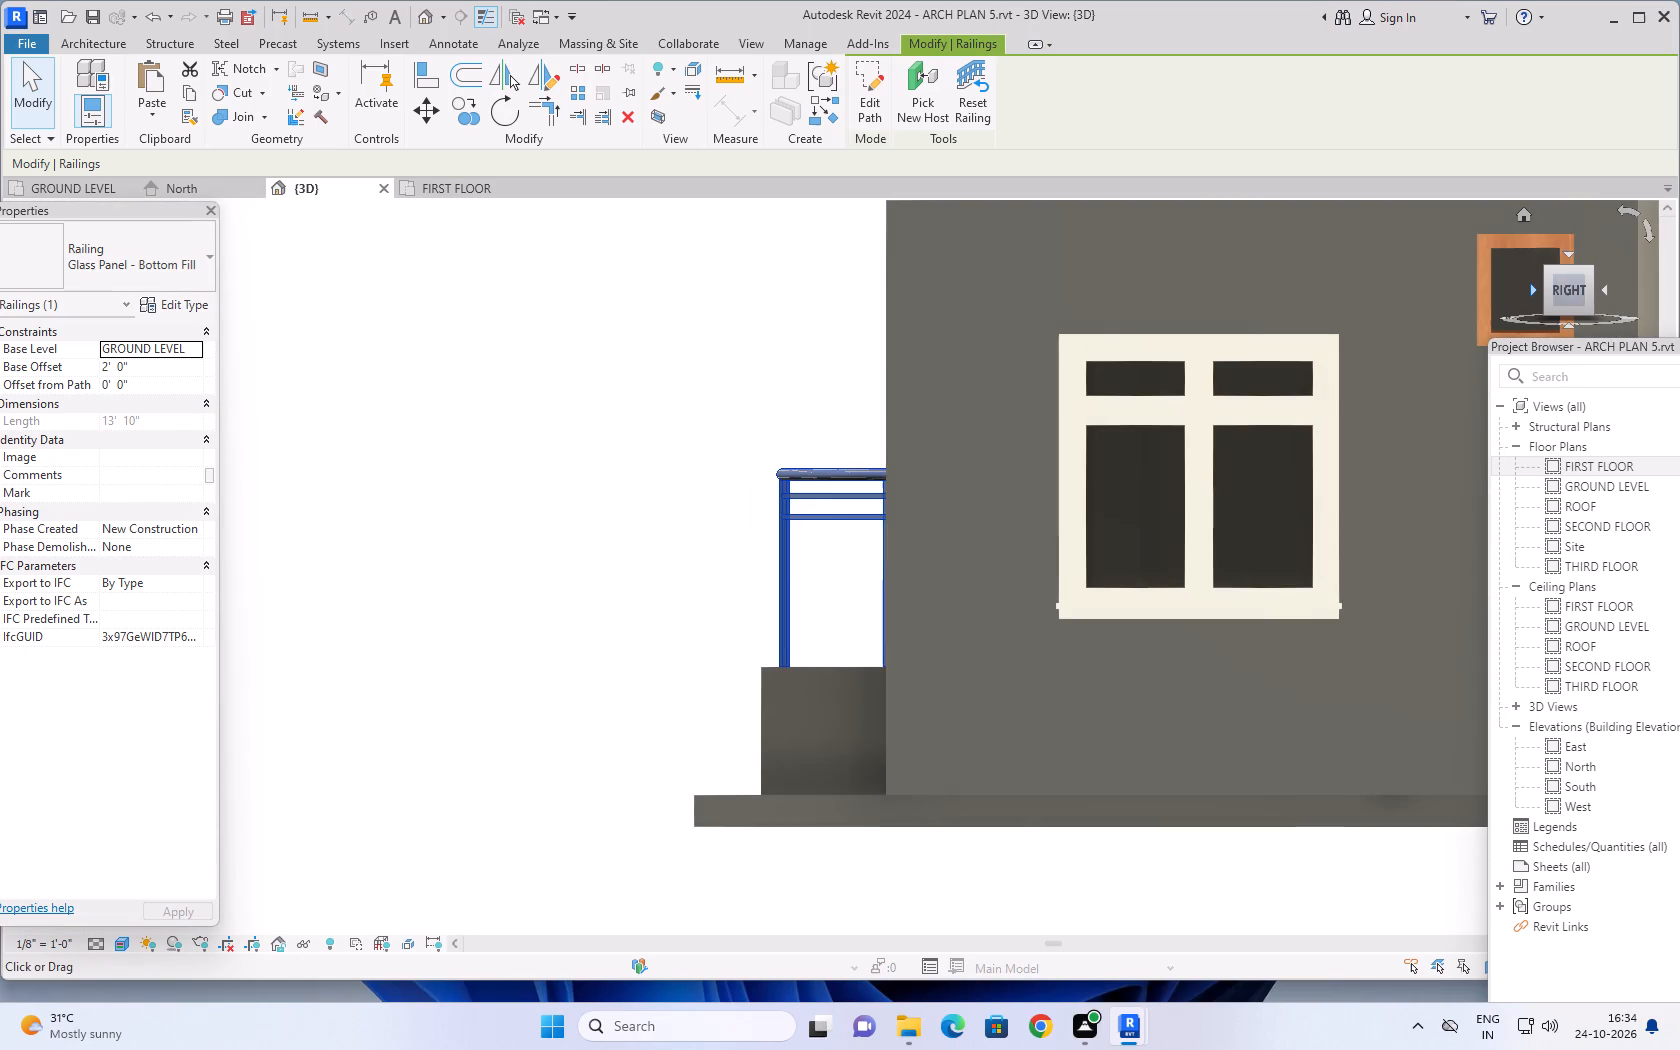
{"action": "left_click", "coordinate": [1528, 285]}
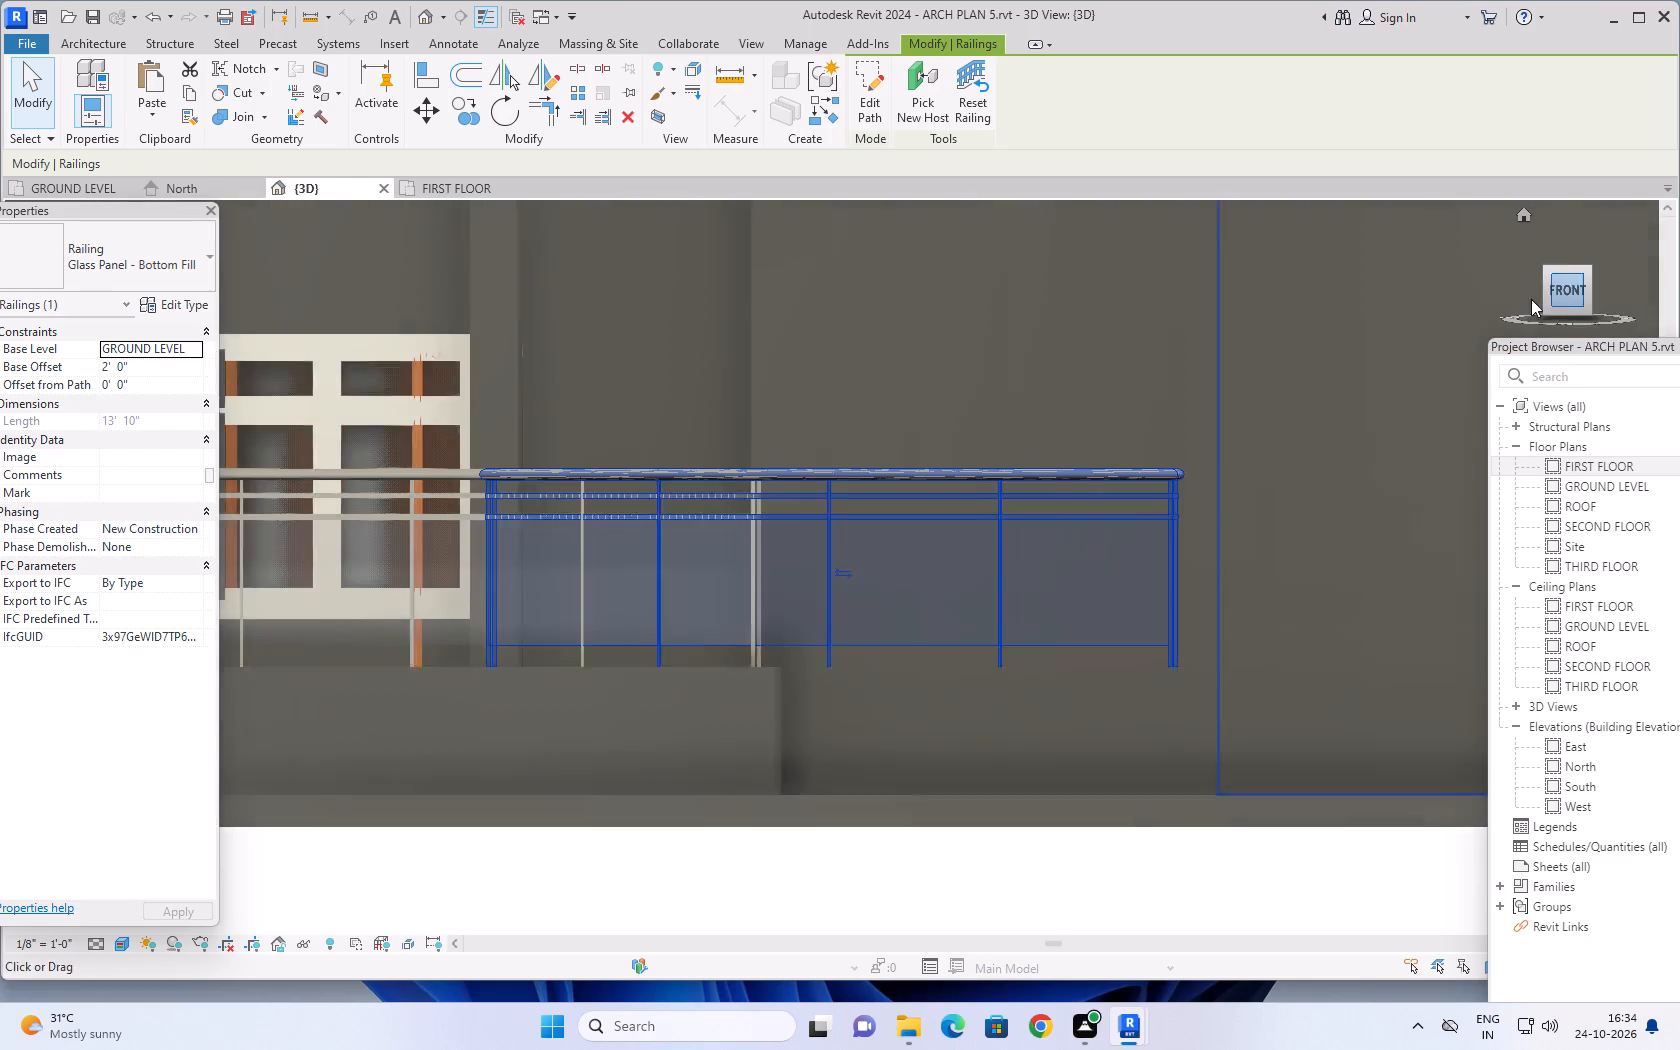
{"action": "scroll", "coordinate": [1362, 480], "scroll_direction": "down", "scroll_amount": 7}
{"action": "scroll", "coordinate": [1265, 555], "scroll_direction": "down", "scroll_amount": 4}
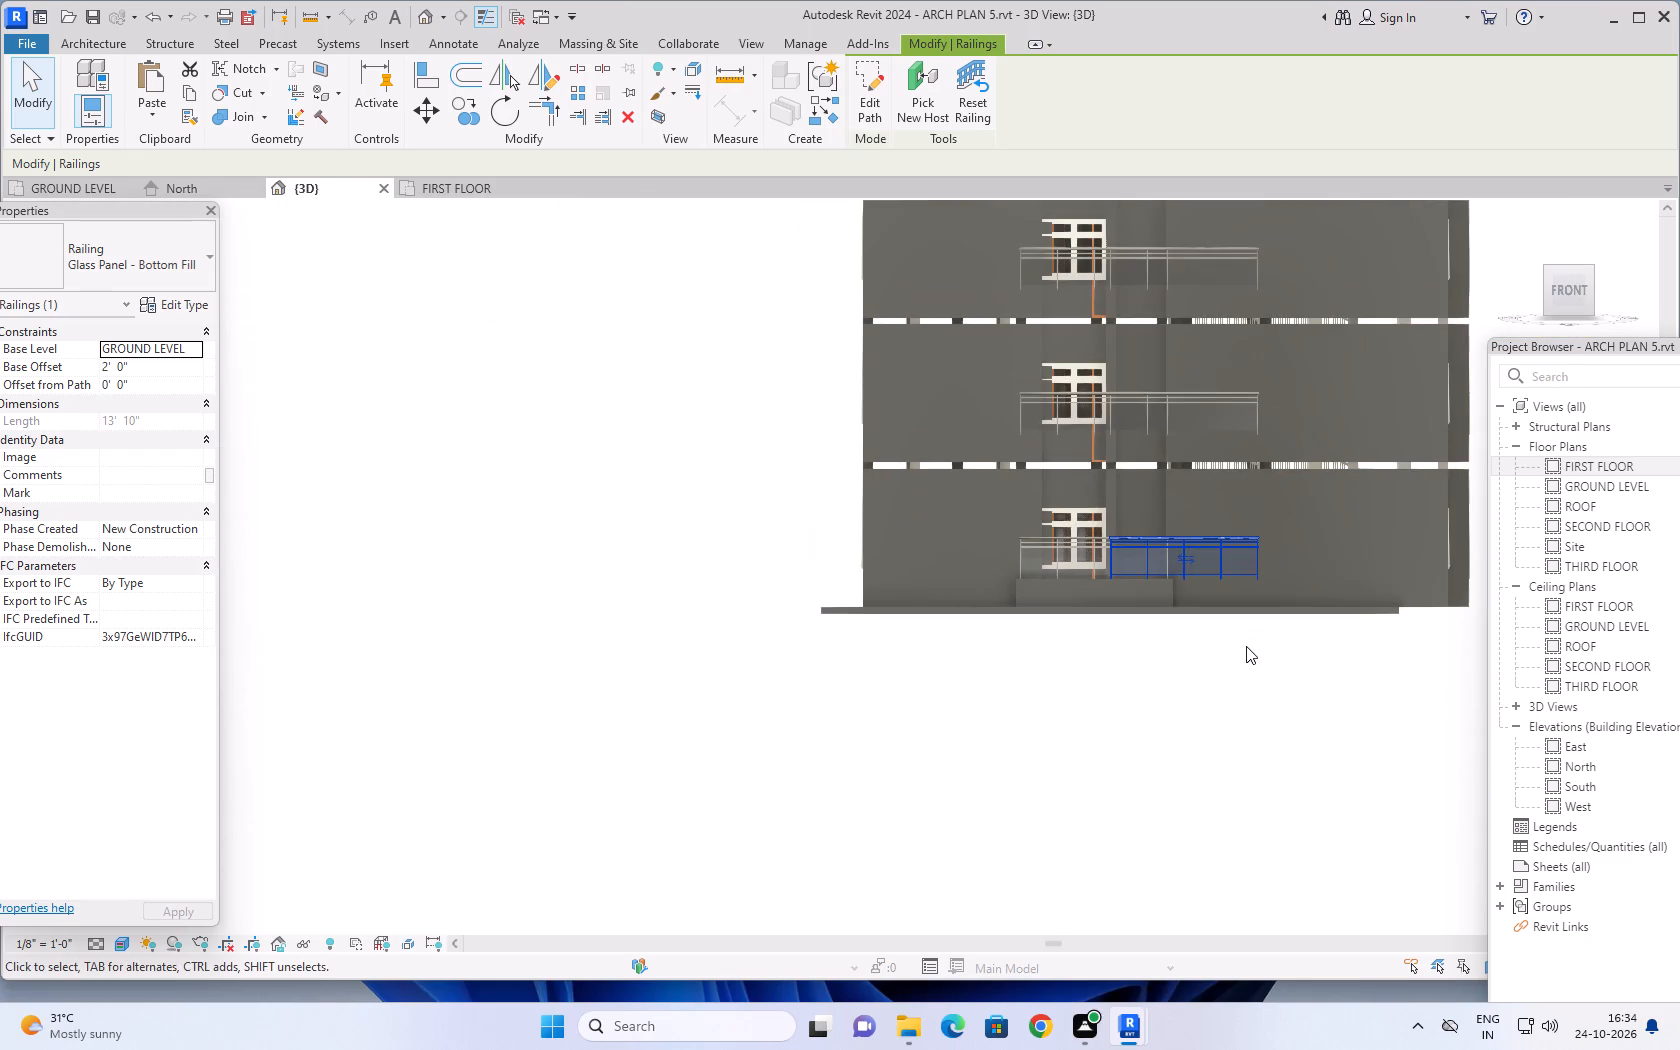
{"action": "scroll", "coordinate": [1246, 667], "scroll_direction": "down", "scroll_amount": 3}
{"action": "middle_click_drag", "start_coordinate": [1272, 685], "coordinate": [1147, 793]}
{"action": "scroll", "coordinate": [1307, 651], "scroll_direction": "up", "scroll_amount": 1}
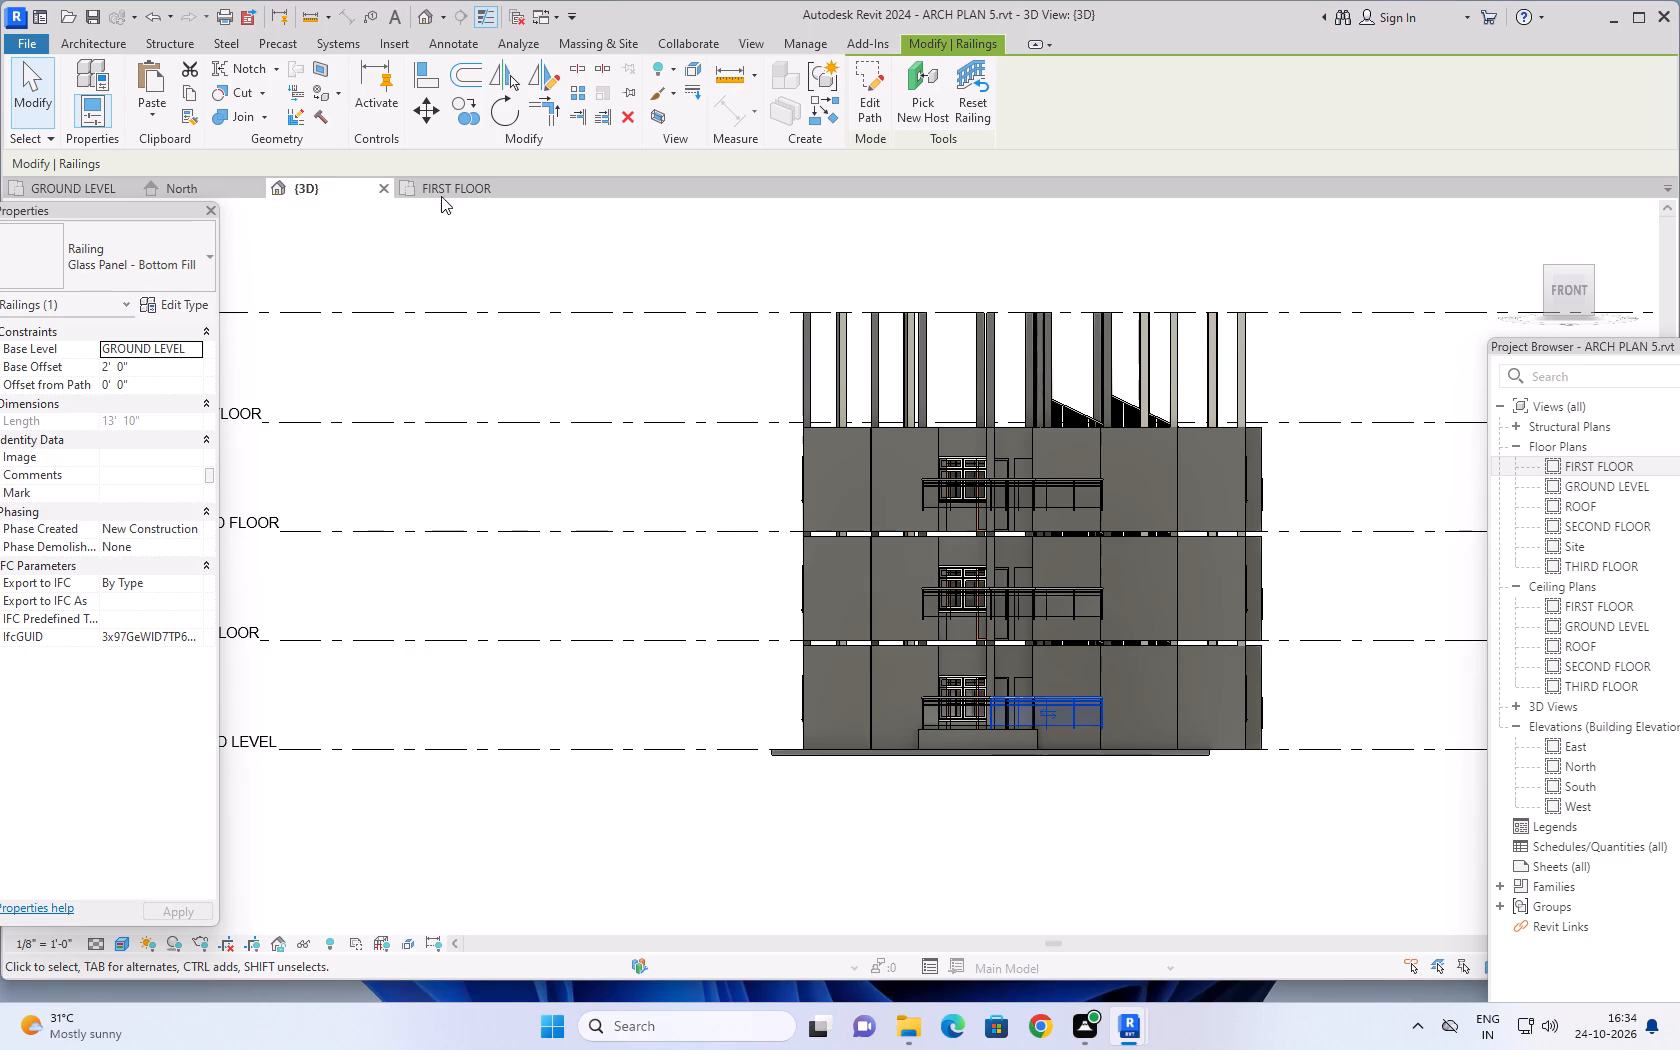
Examine the wall and balcony layout in the GROUND LEVEL plan, with the front balcony's glass panel railing still selected.
{"action": "left_click", "coordinate": [55, 187]}
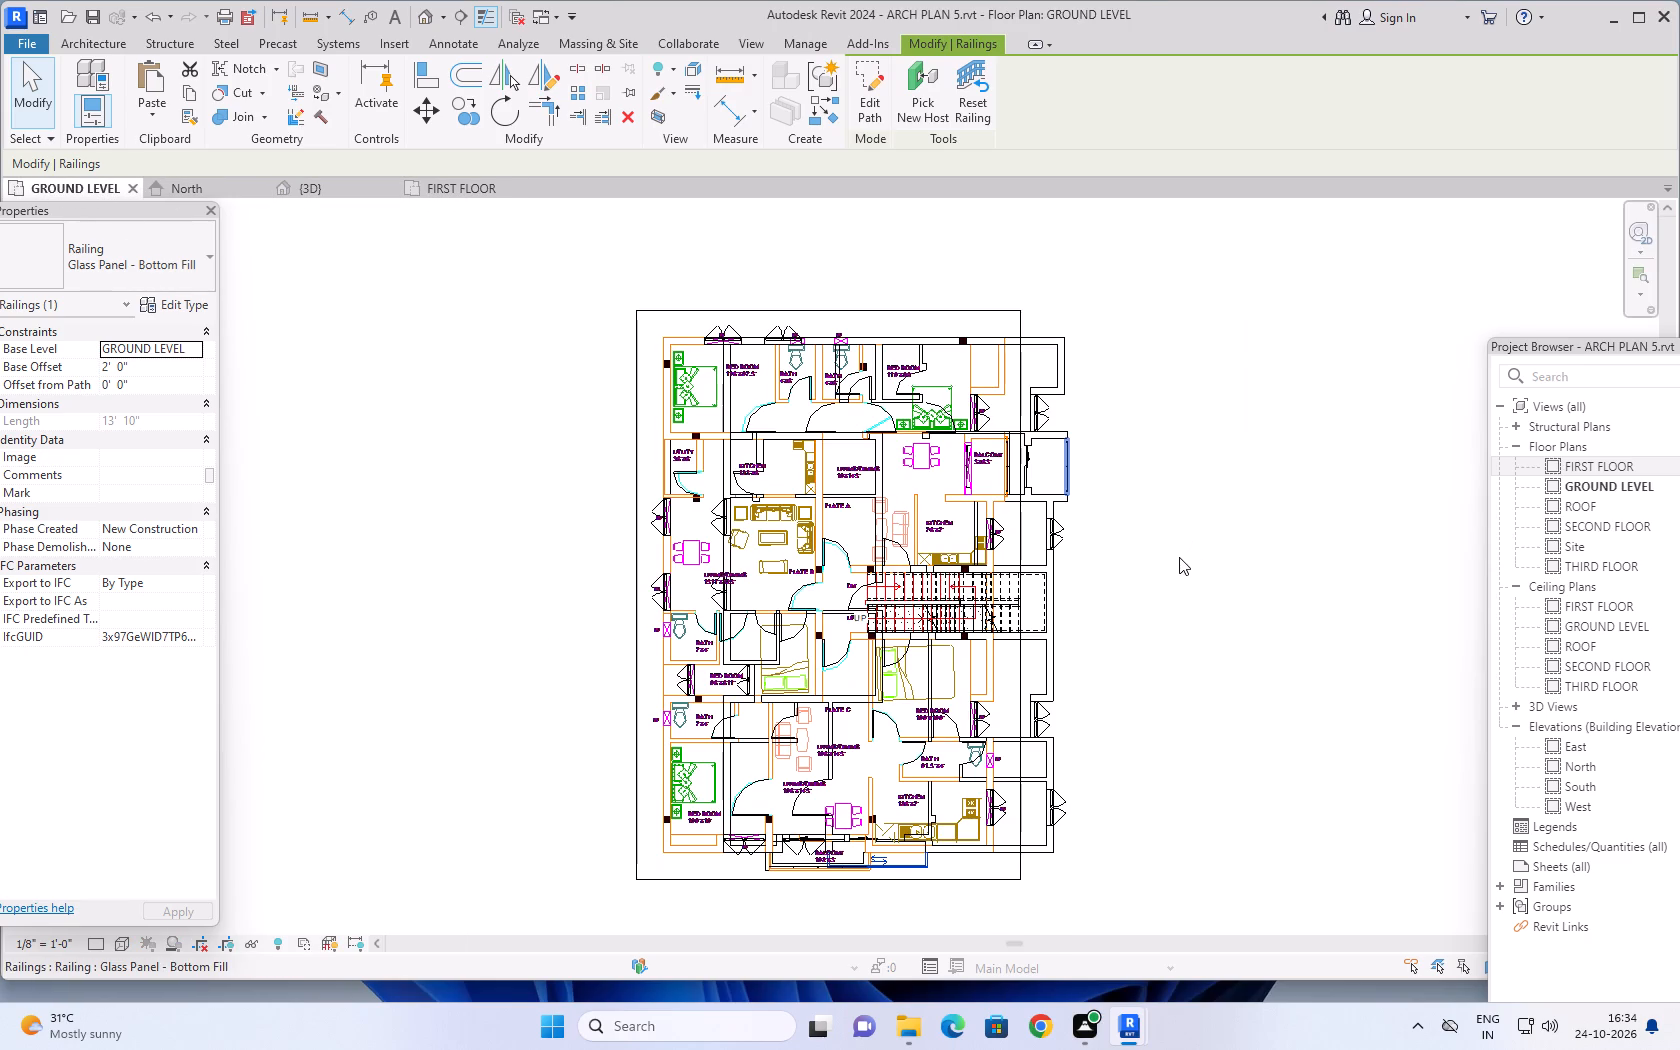
{"action": "middle_click_drag", "start_coordinate": [1179, 557], "coordinate": [1187, 519]}
{"action": "scroll", "coordinate": [1183, 534], "scroll_direction": "up", "scroll_amount": 1}
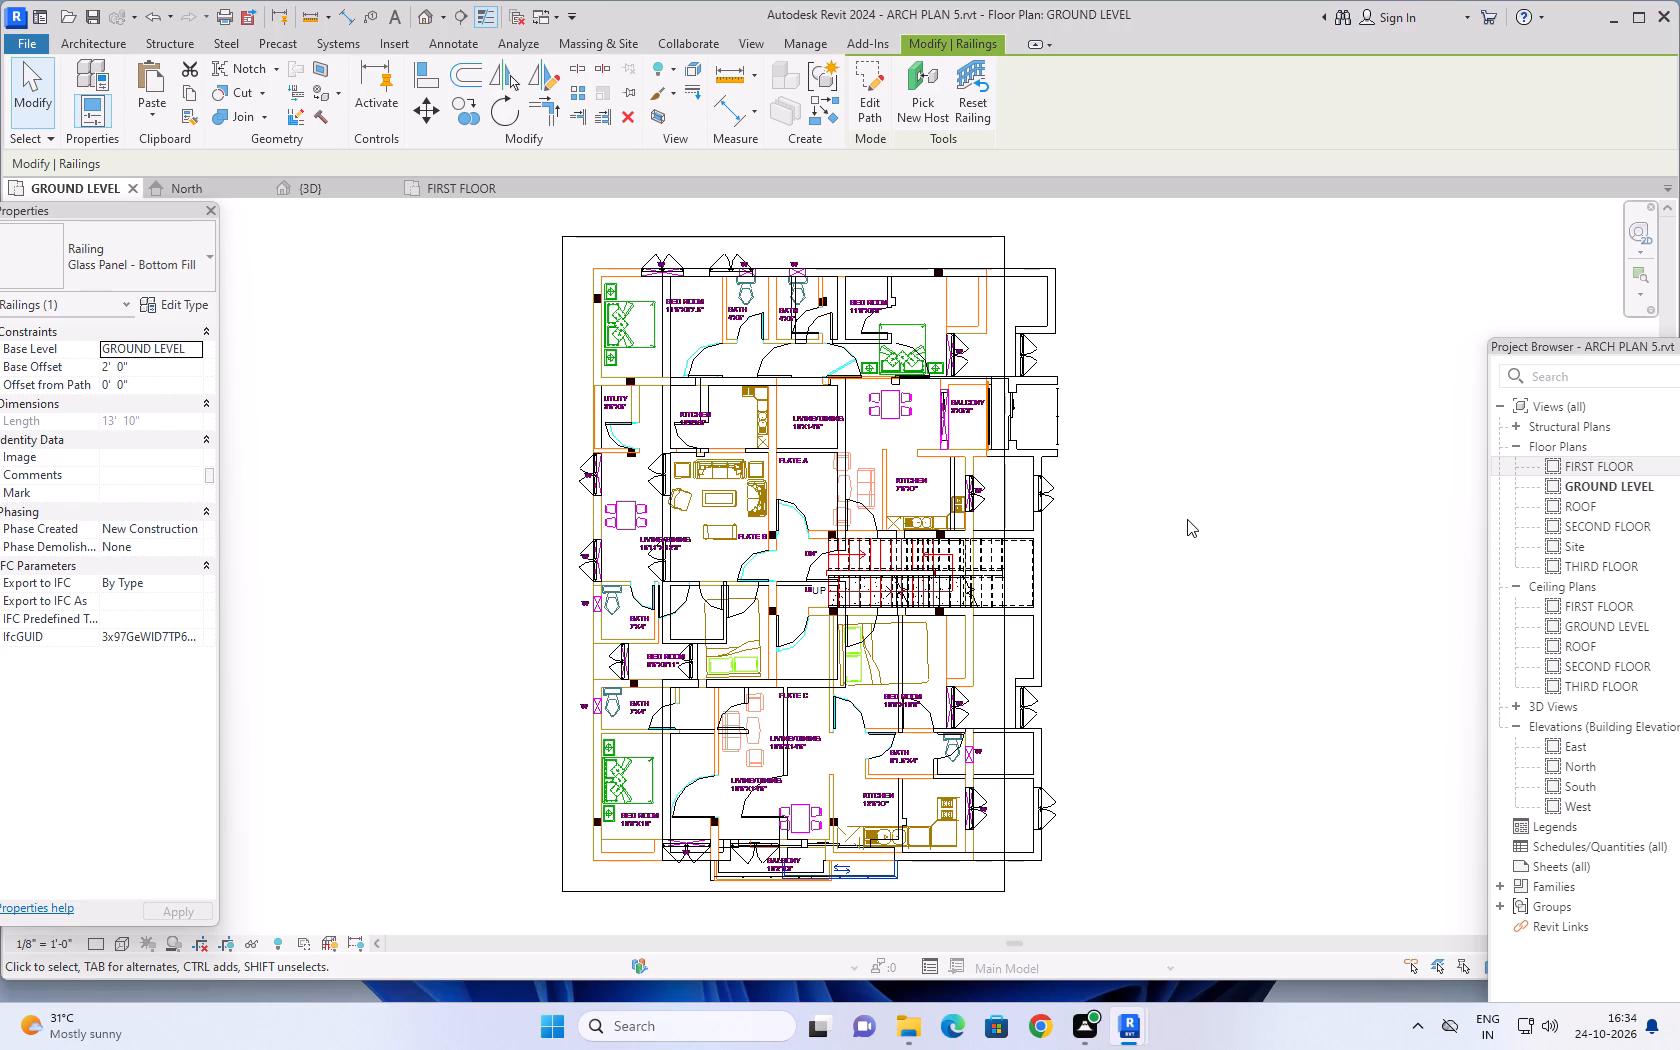
{"action": "middle_click_drag", "start_coordinate": [1188, 475], "coordinate": [1136, 535]}
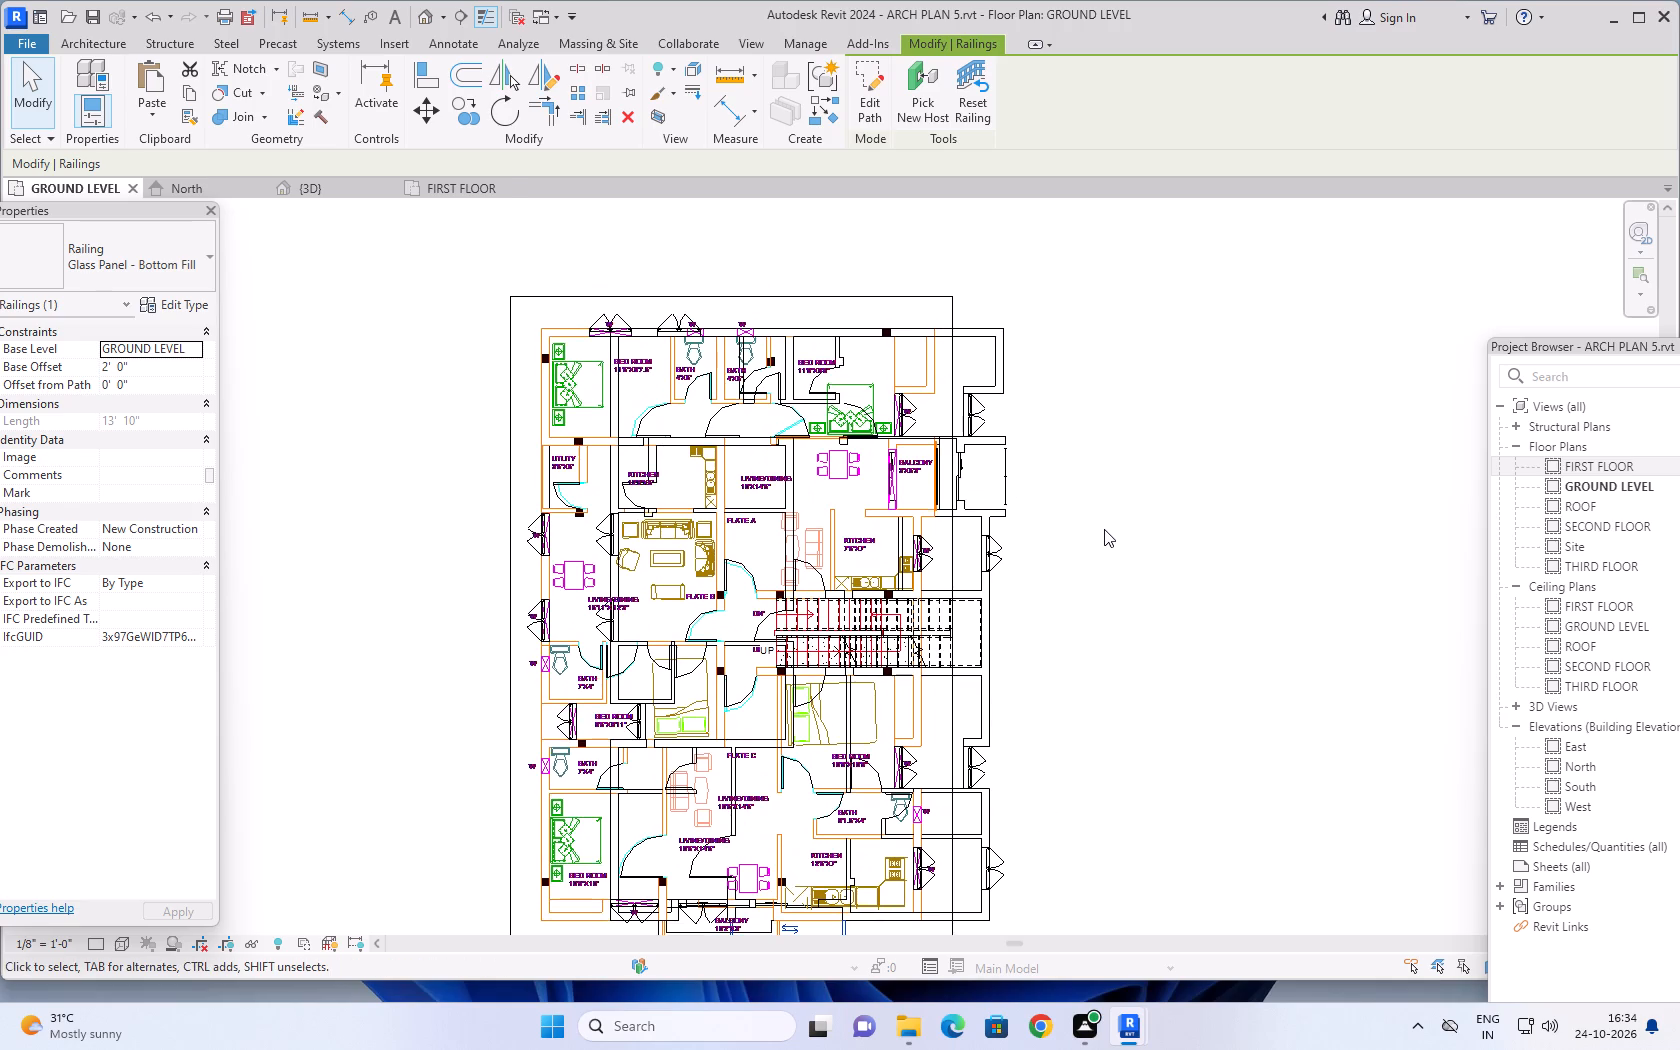
{"action": "scroll", "coordinate": [1104, 529], "scroll_direction": "up", "scroll_amount": 1}
{"action": "middle_click_drag", "start_coordinate": [1101, 531], "coordinate": [1241, 463]}
{"action": "scroll", "coordinate": [1238, 483], "scroll_direction": "down", "scroll_amount": 1}
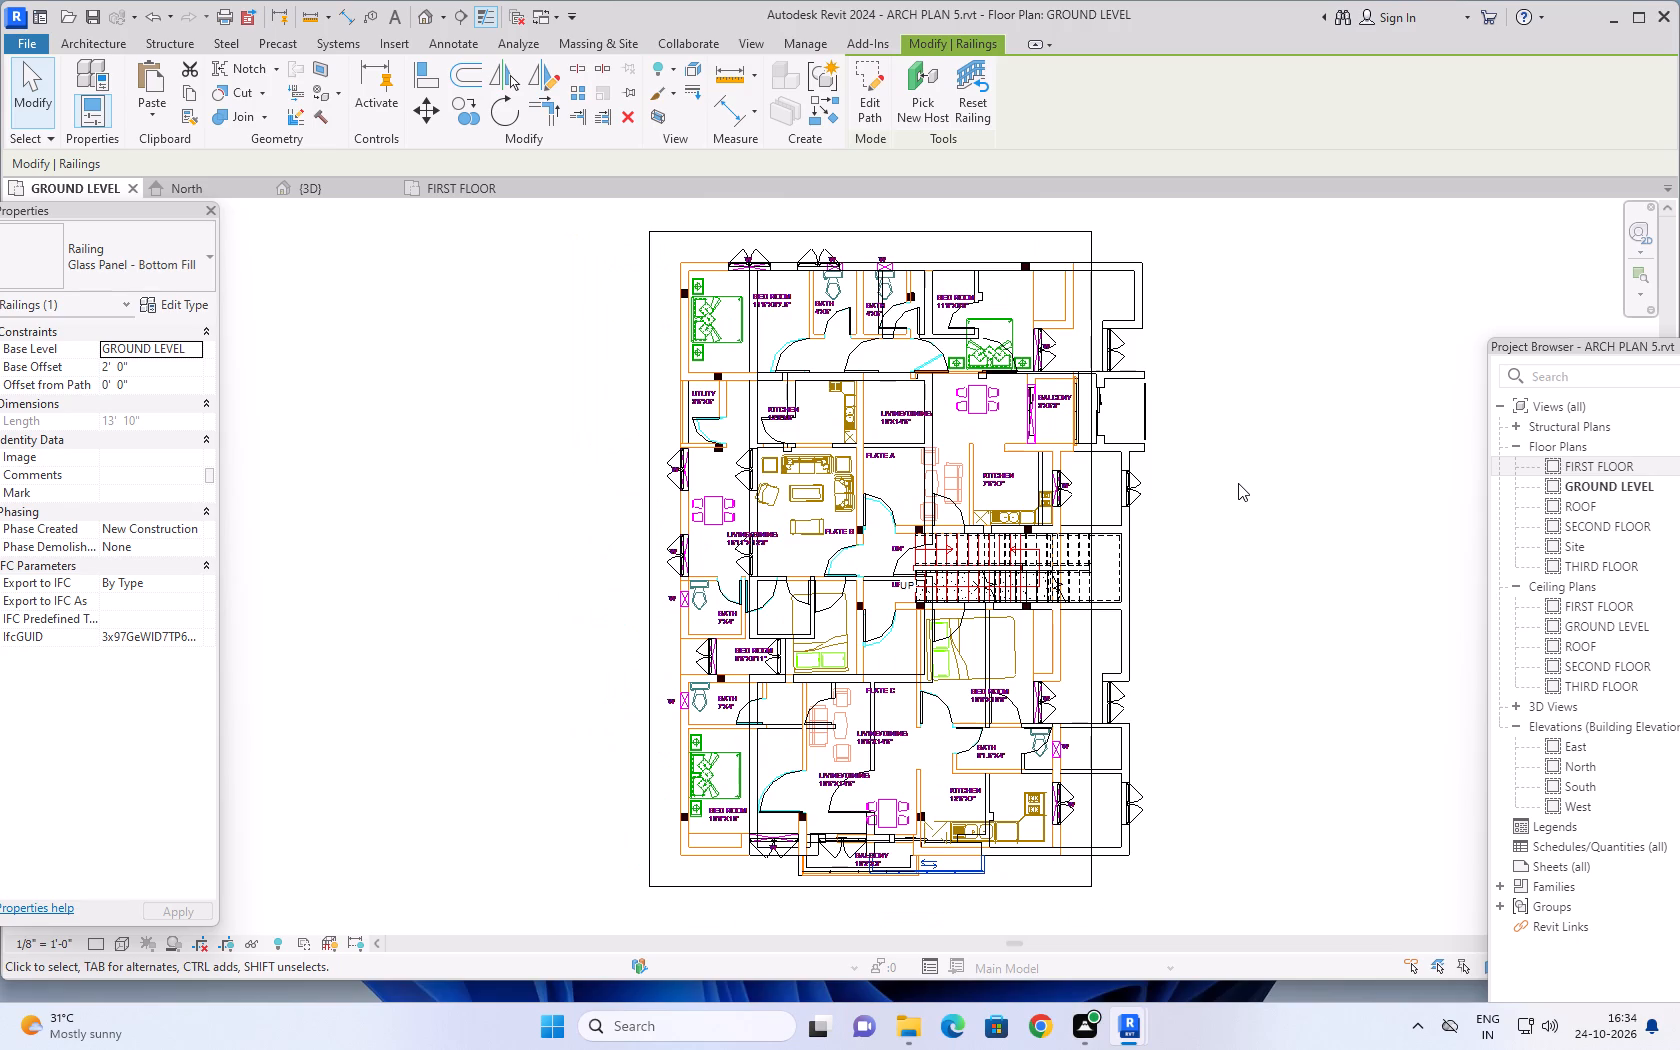
{"action": "middle_click_drag", "start_coordinate": [1285, 474], "coordinate": [1272, 479]}
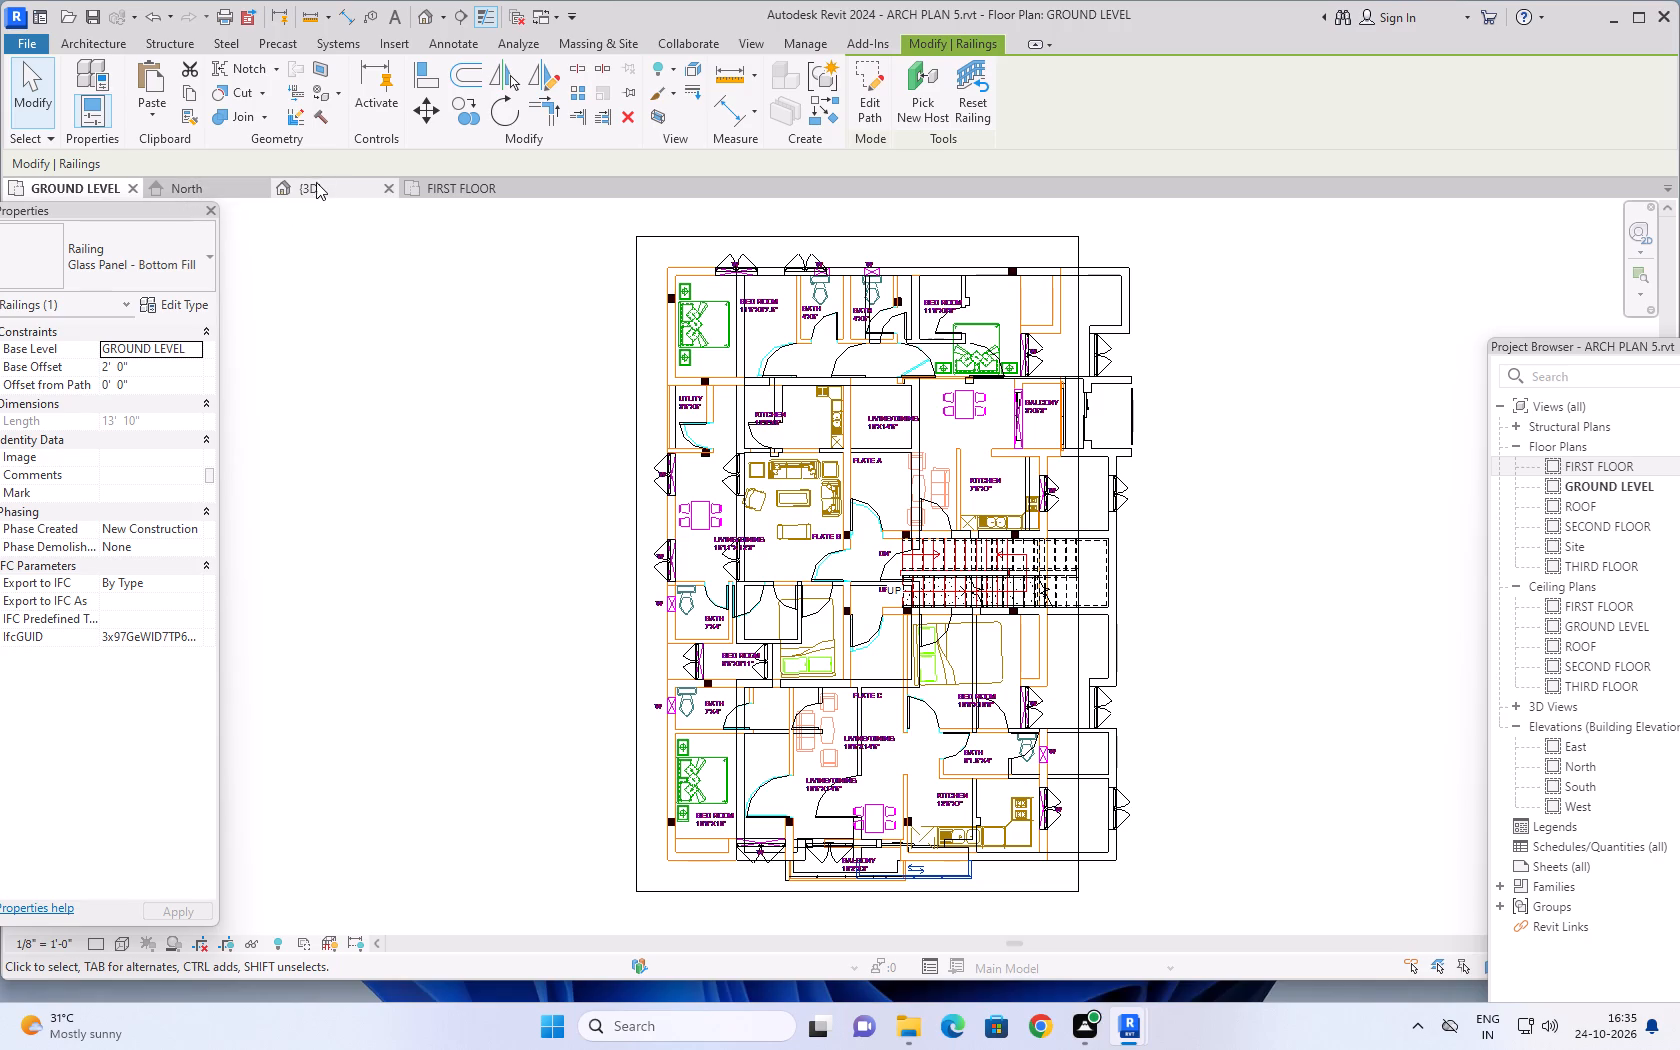
Undo the aligned paste of the ground level elements onto the upper floors, working from the North elevation.
{"action": "left_click", "coordinate": [226, 183]}
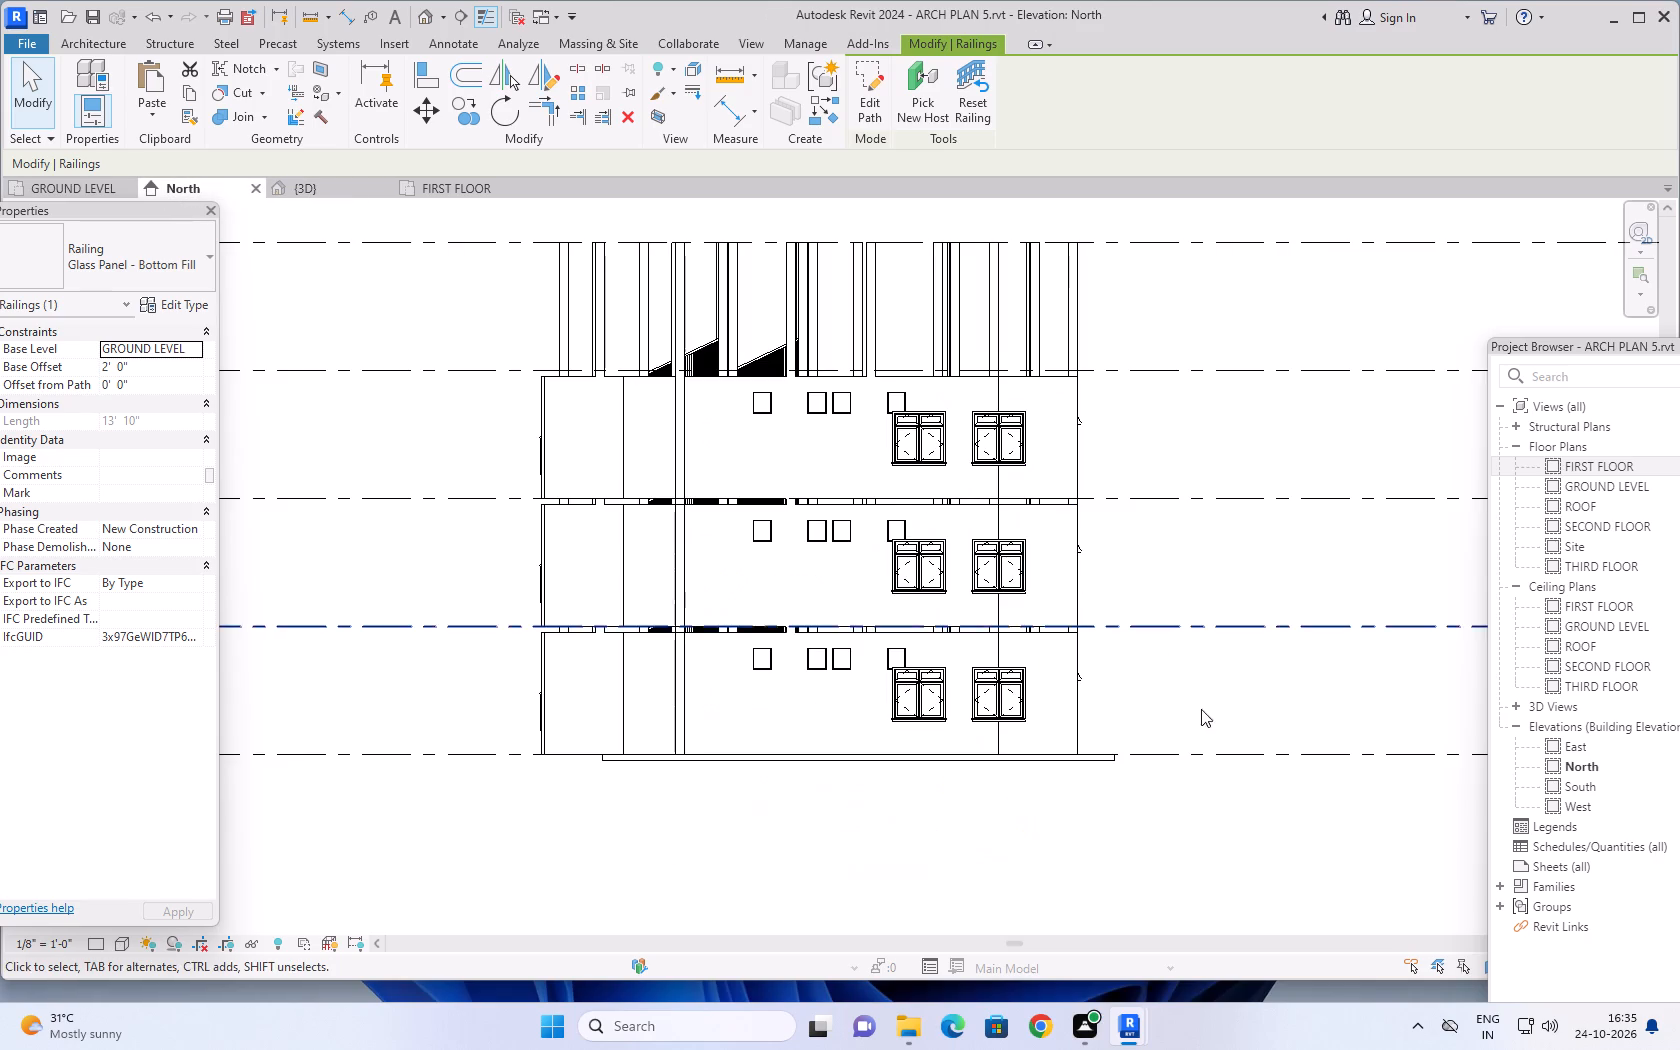
{"action": "key", "text": "ctrl+z"}
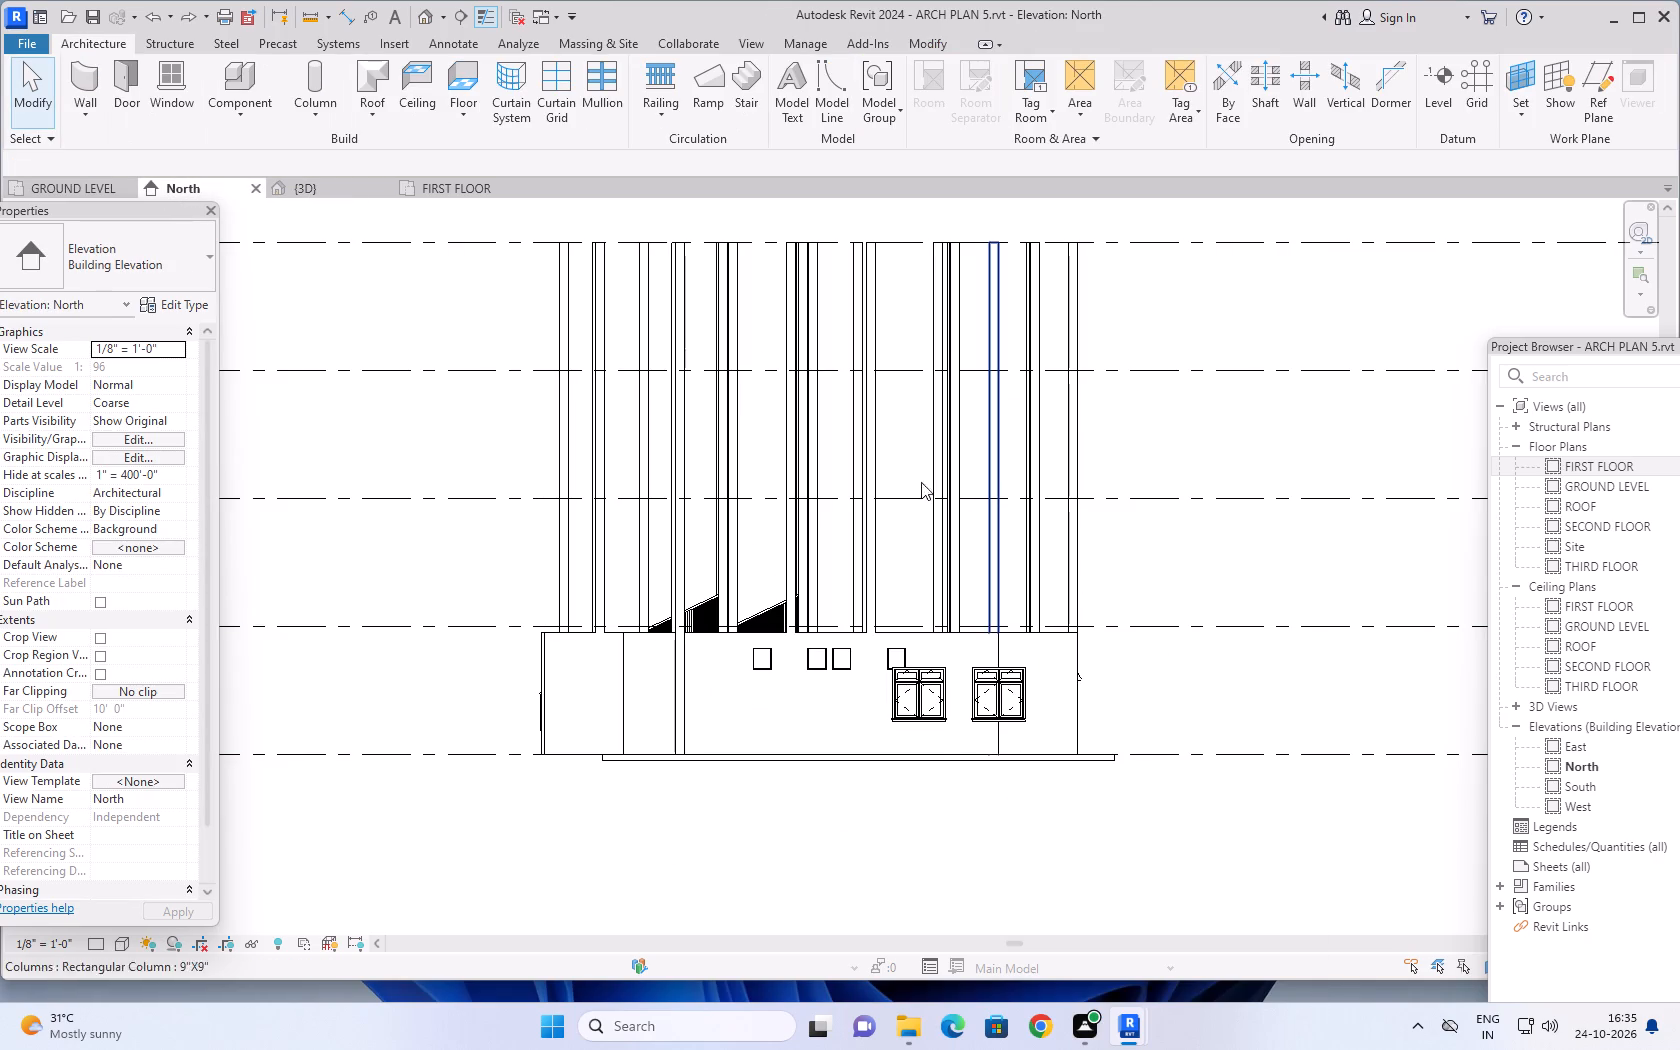
In 3D, delete the ground level Glass Panel - Bottom Fill railing that extends beyond the front balcony.
{"action": "left_click", "coordinate": [312, 191]}
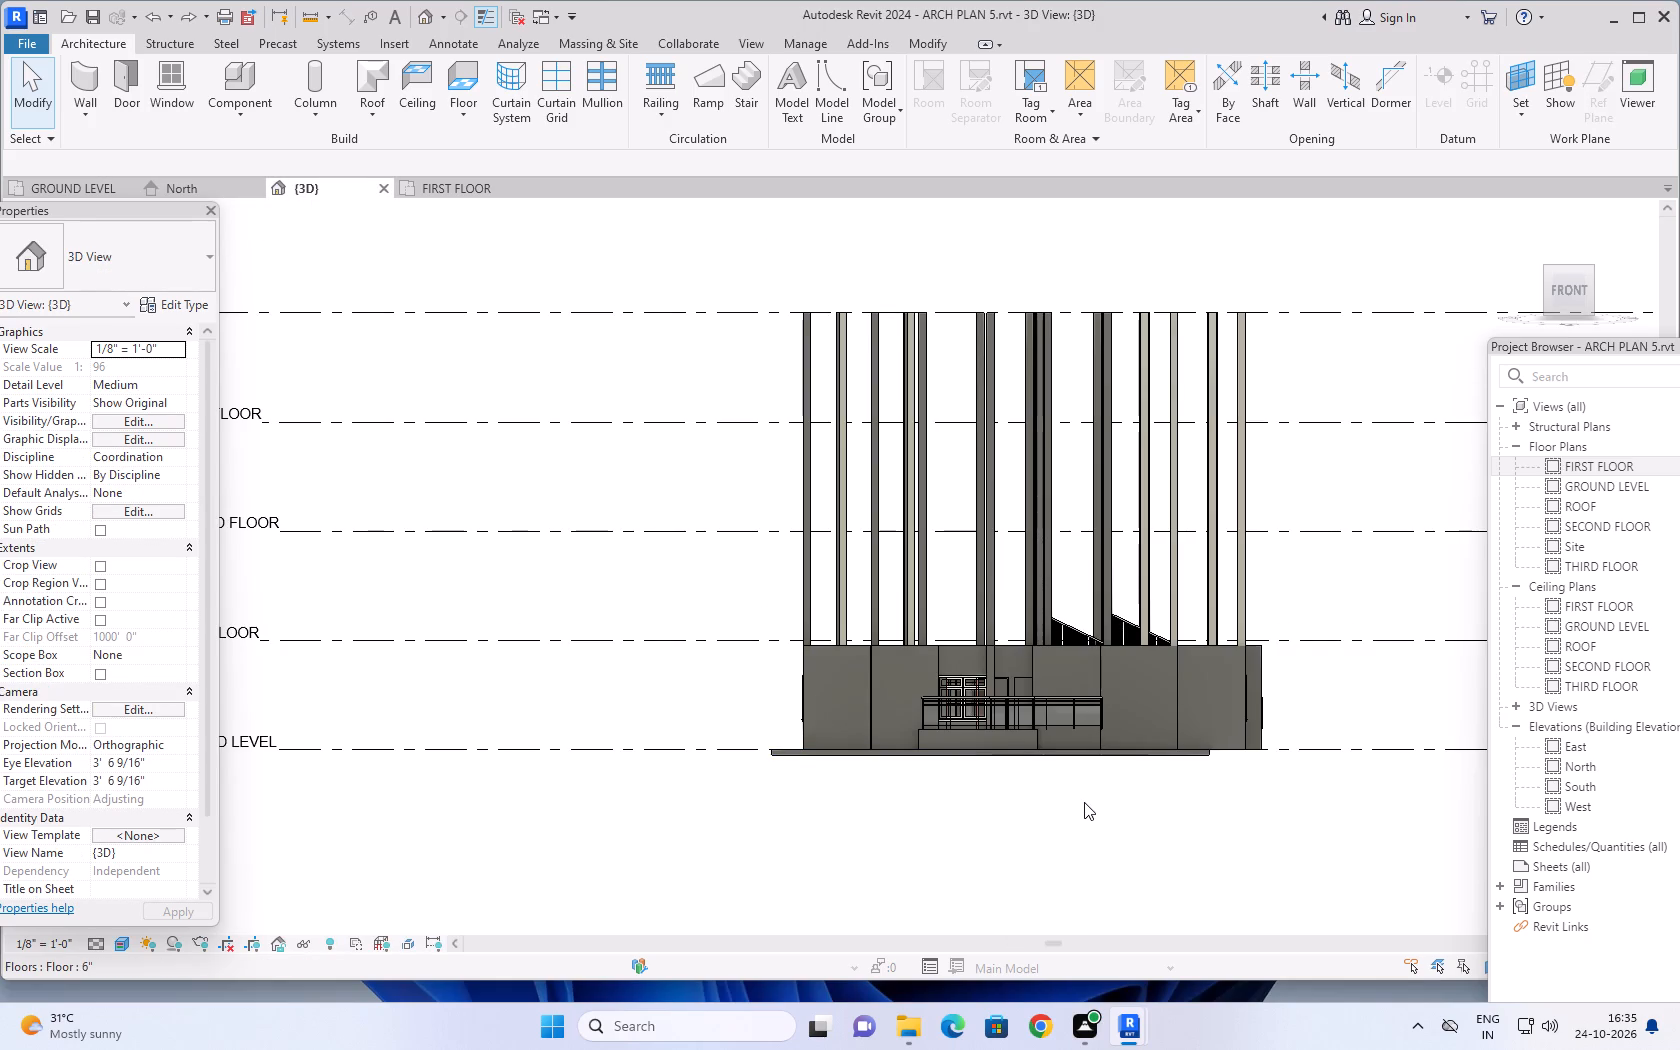
{"action": "middle_click_drag", "start_coordinate": [1099, 801], "coordinate": [959, 889]}
{"action": "middle_click_drag", "start_coordinate": [1053, 884], "coordinate": [1046, 889], "text": "shift"}
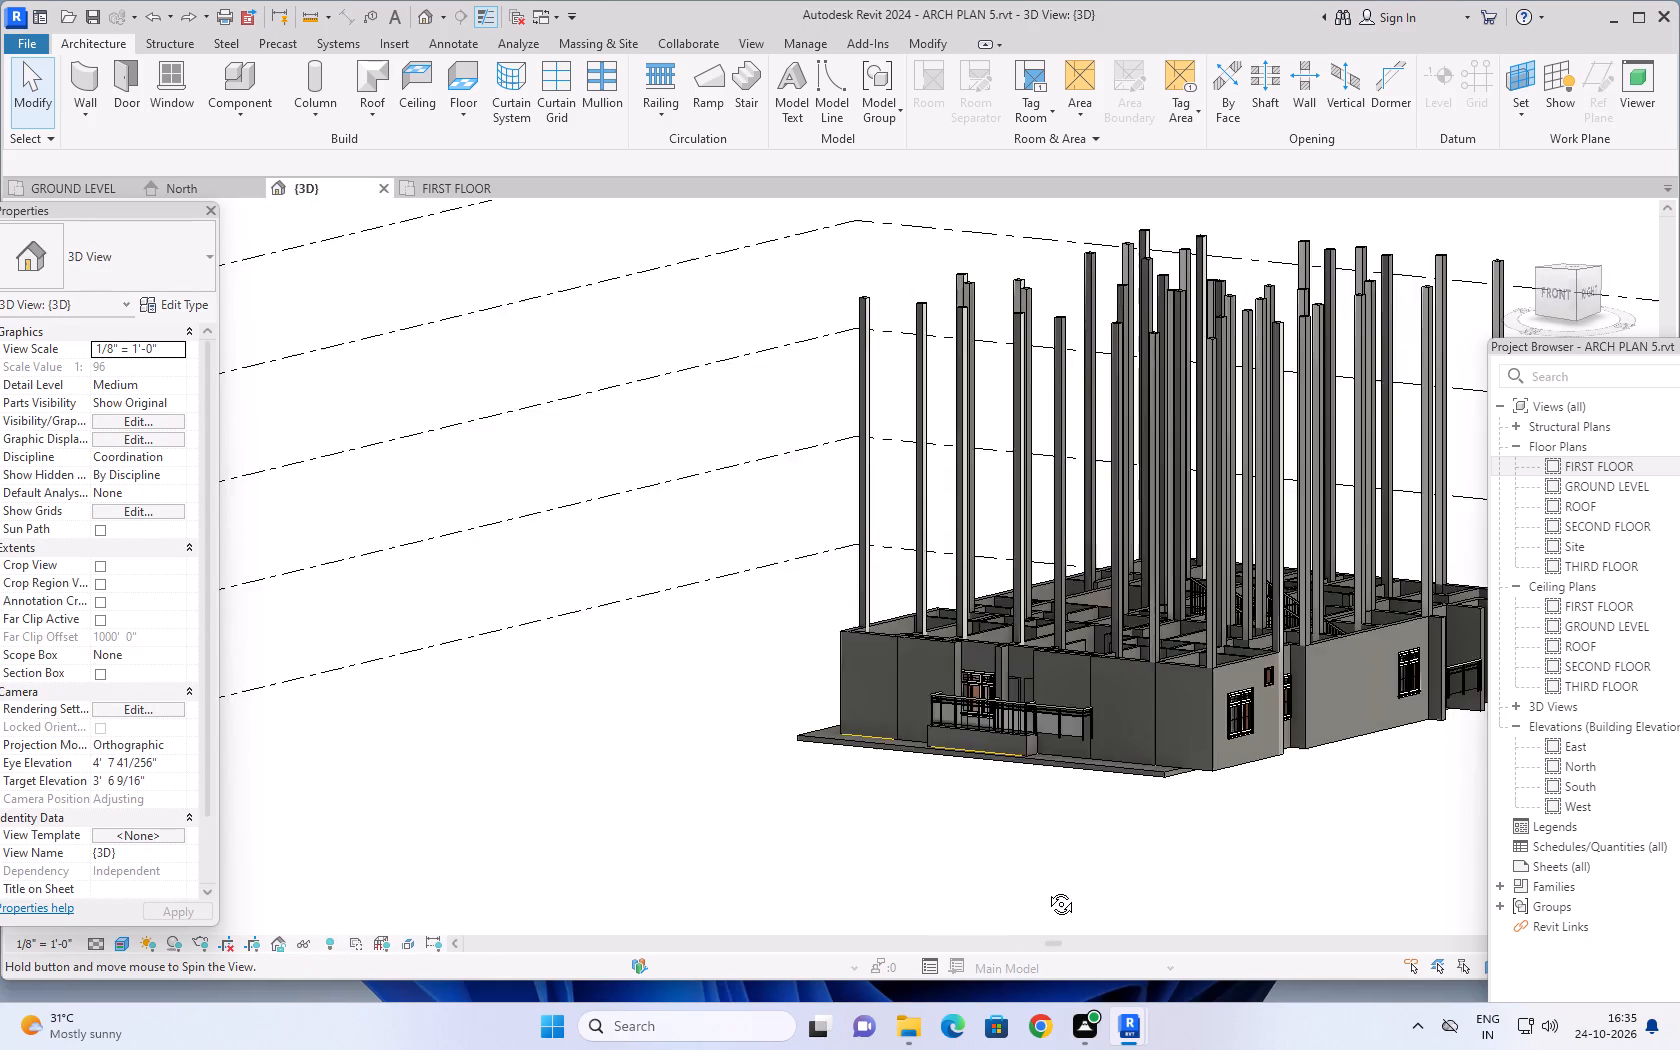
{"action": "middle_click_drag", "start_coordinate": [1046, 889], "coordinate": [1017, 917], "text": "shift"}
{"action": "scroll", "coordinate": [1059, 829], "scroll_direction": "up", "scroll_amount": 3}
{"action": "middle_click_drag", "start_coordinate": [1064, 816], "coordinate": [1027, 887]}
{"action": "left_click", "coordinate": [1013, 737]}
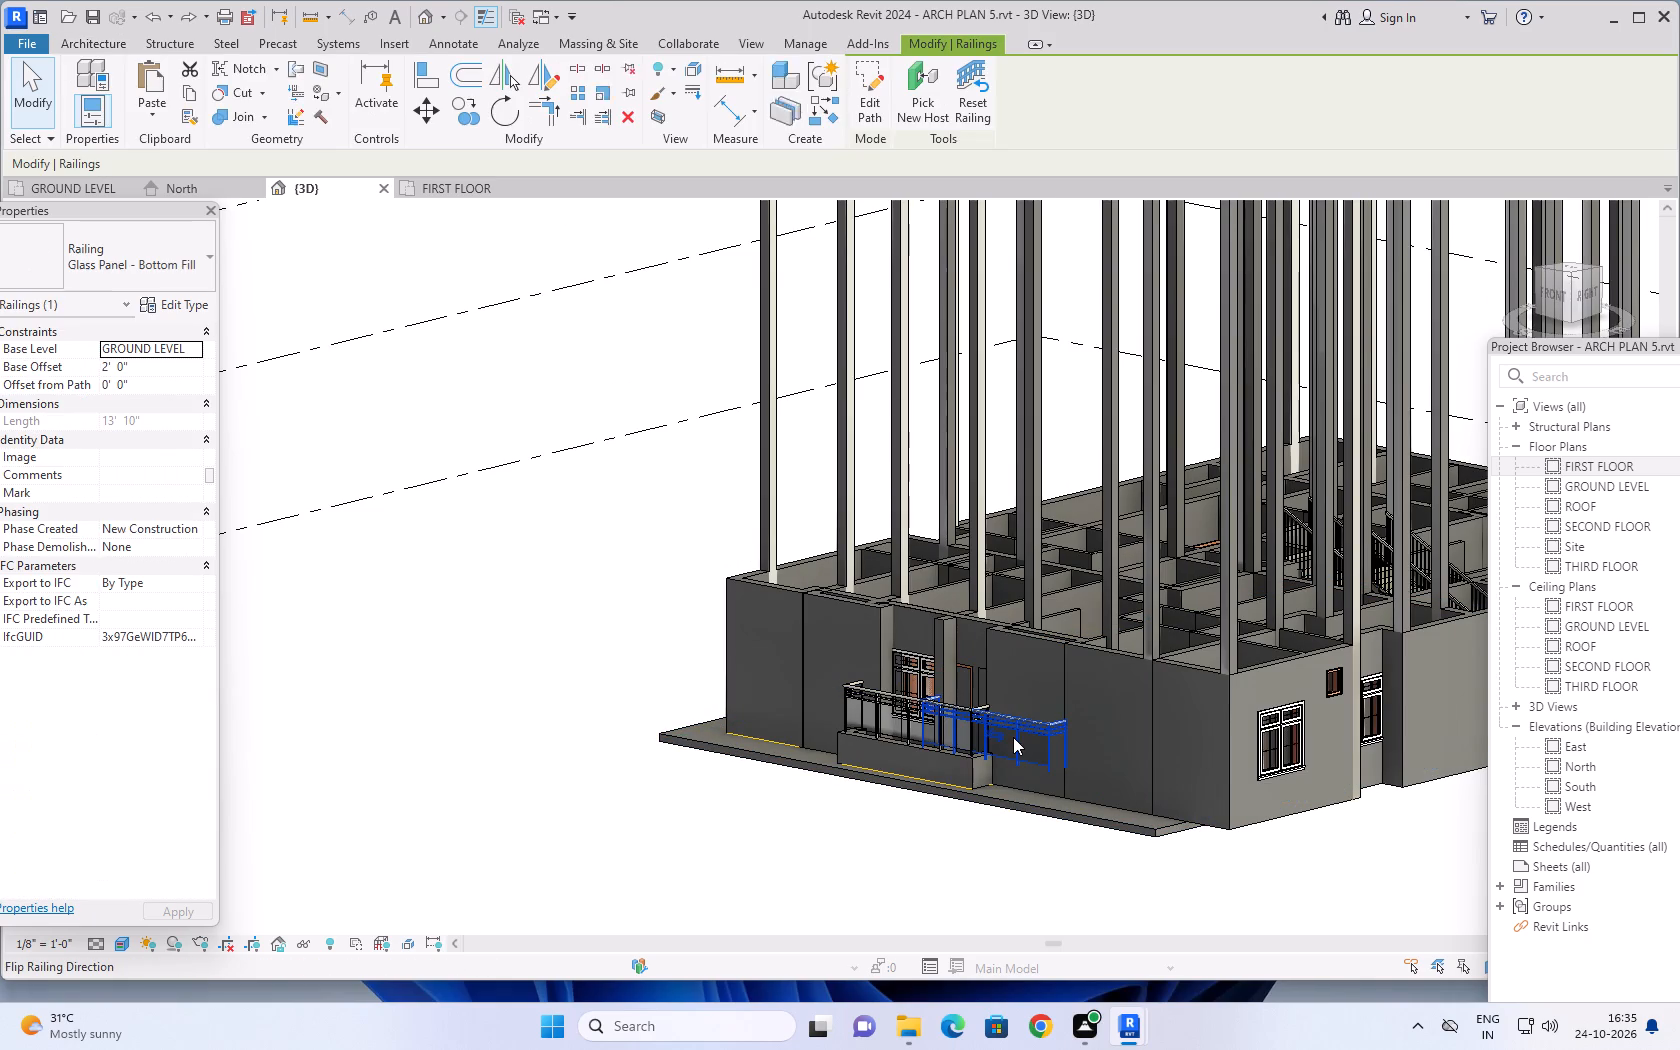
{"action": "key", "text": "Delete"}
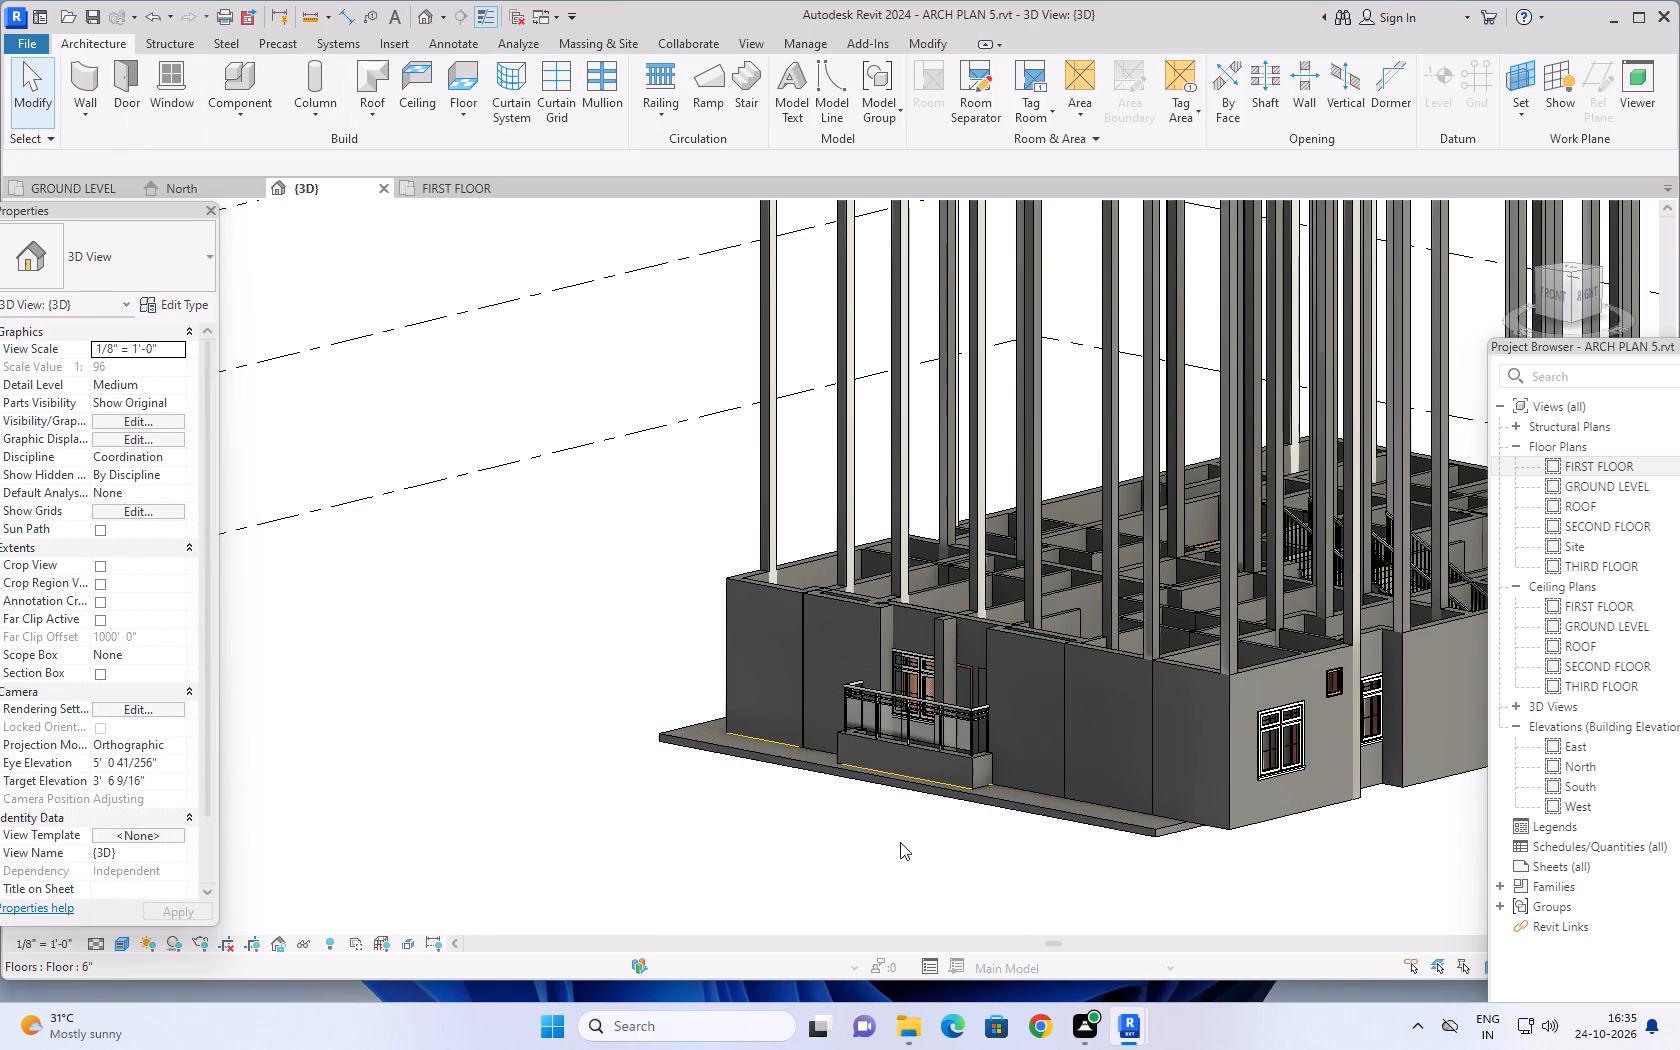
Inspect the front balcony and surrounding ground level walls, windows and columns from several angles in 3D.
{"action": "middle_click_drag", "start_coordinate": [913, 837], "coordinate": [1060, 877], "text": "shift"}
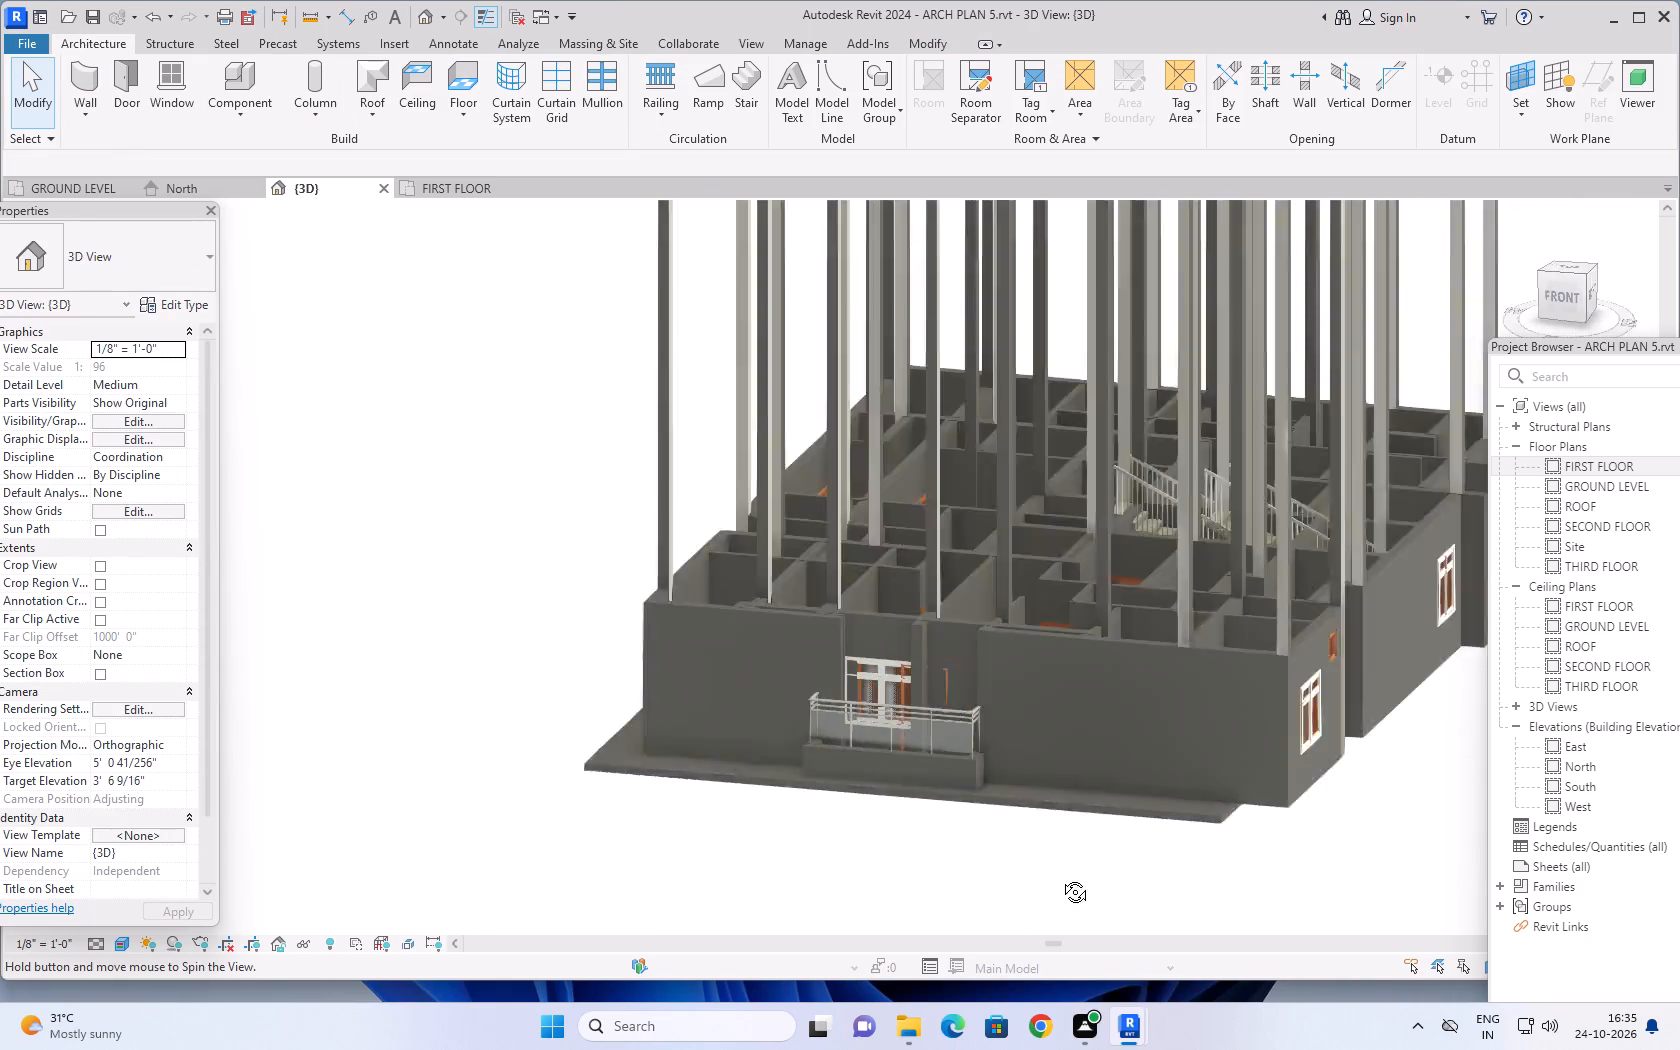
{"action": "middle_click_drag", "start_coordinate": [1060, 877], "coordinate": [1241, 883], "text": "shift"}
{"action": "middle_click_drag", "start_coordinate": [1061, 844], "coordinate": [1138, 883], "text": "shift"}
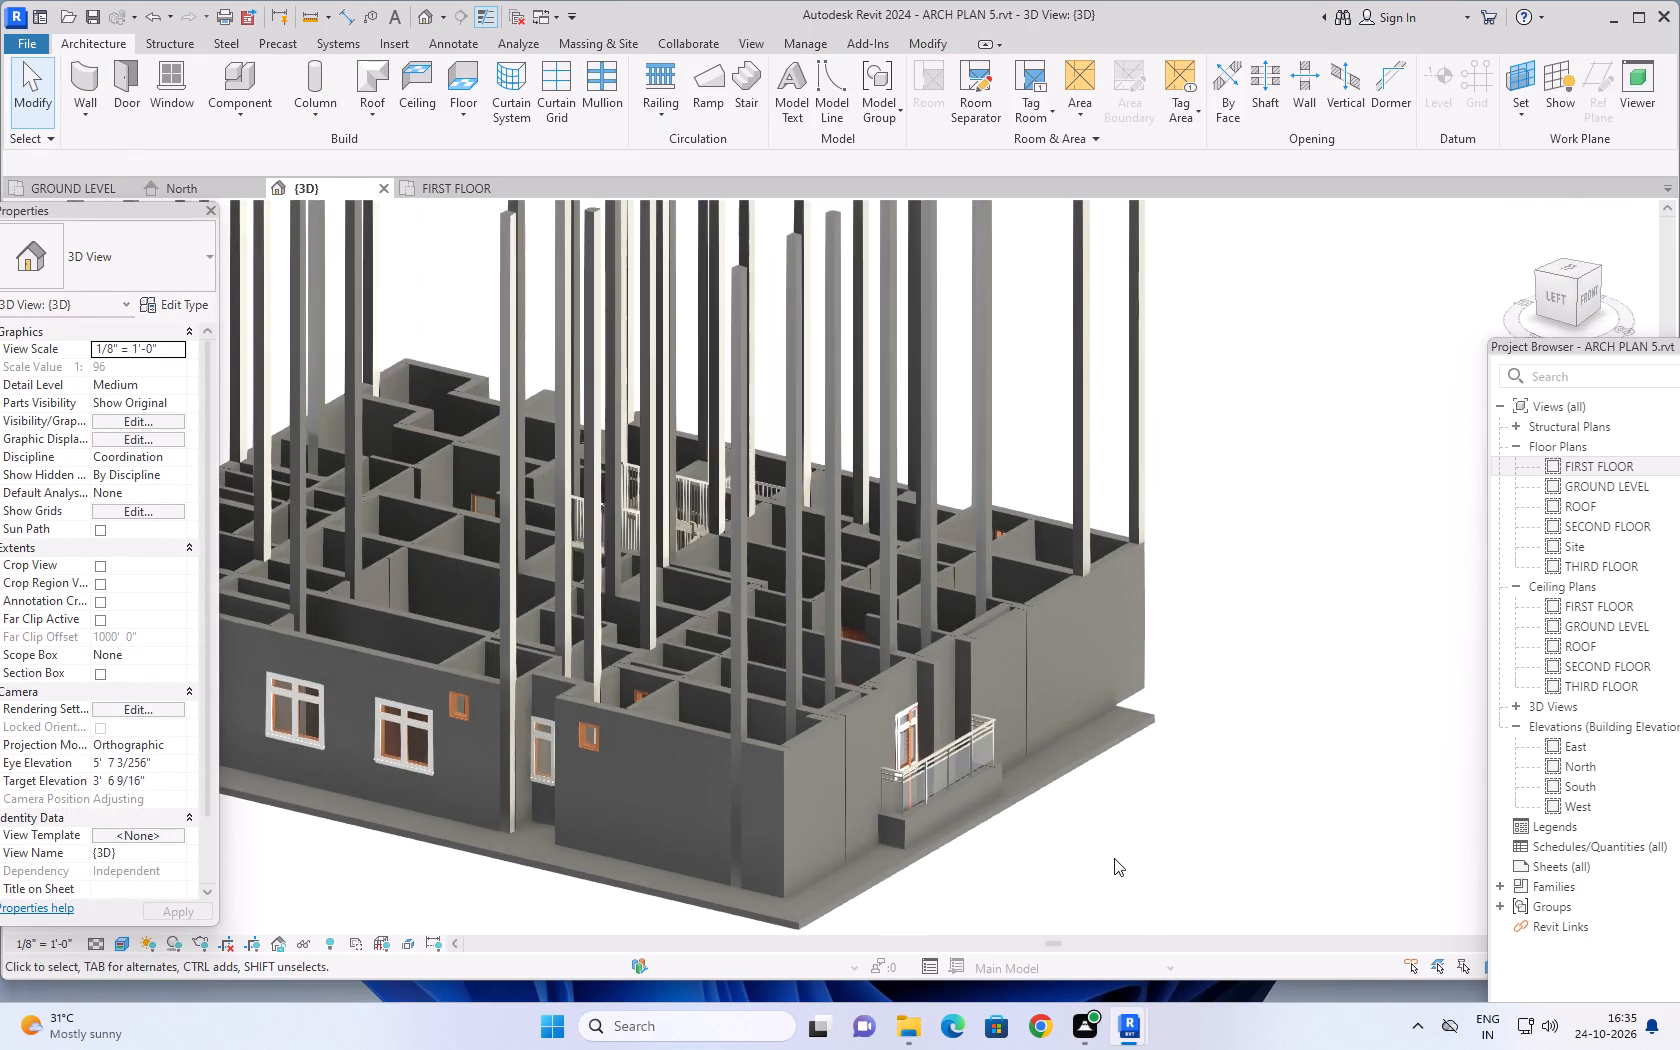
{"action": "middle_click_drag", "start_coordinate": [1117, 854], "coordinate": [1236, 713]}
{"action": "middle_click_drag", "start_coordinate": [1177, 743], "coordinate": [1203, 881], "text": "shift"}
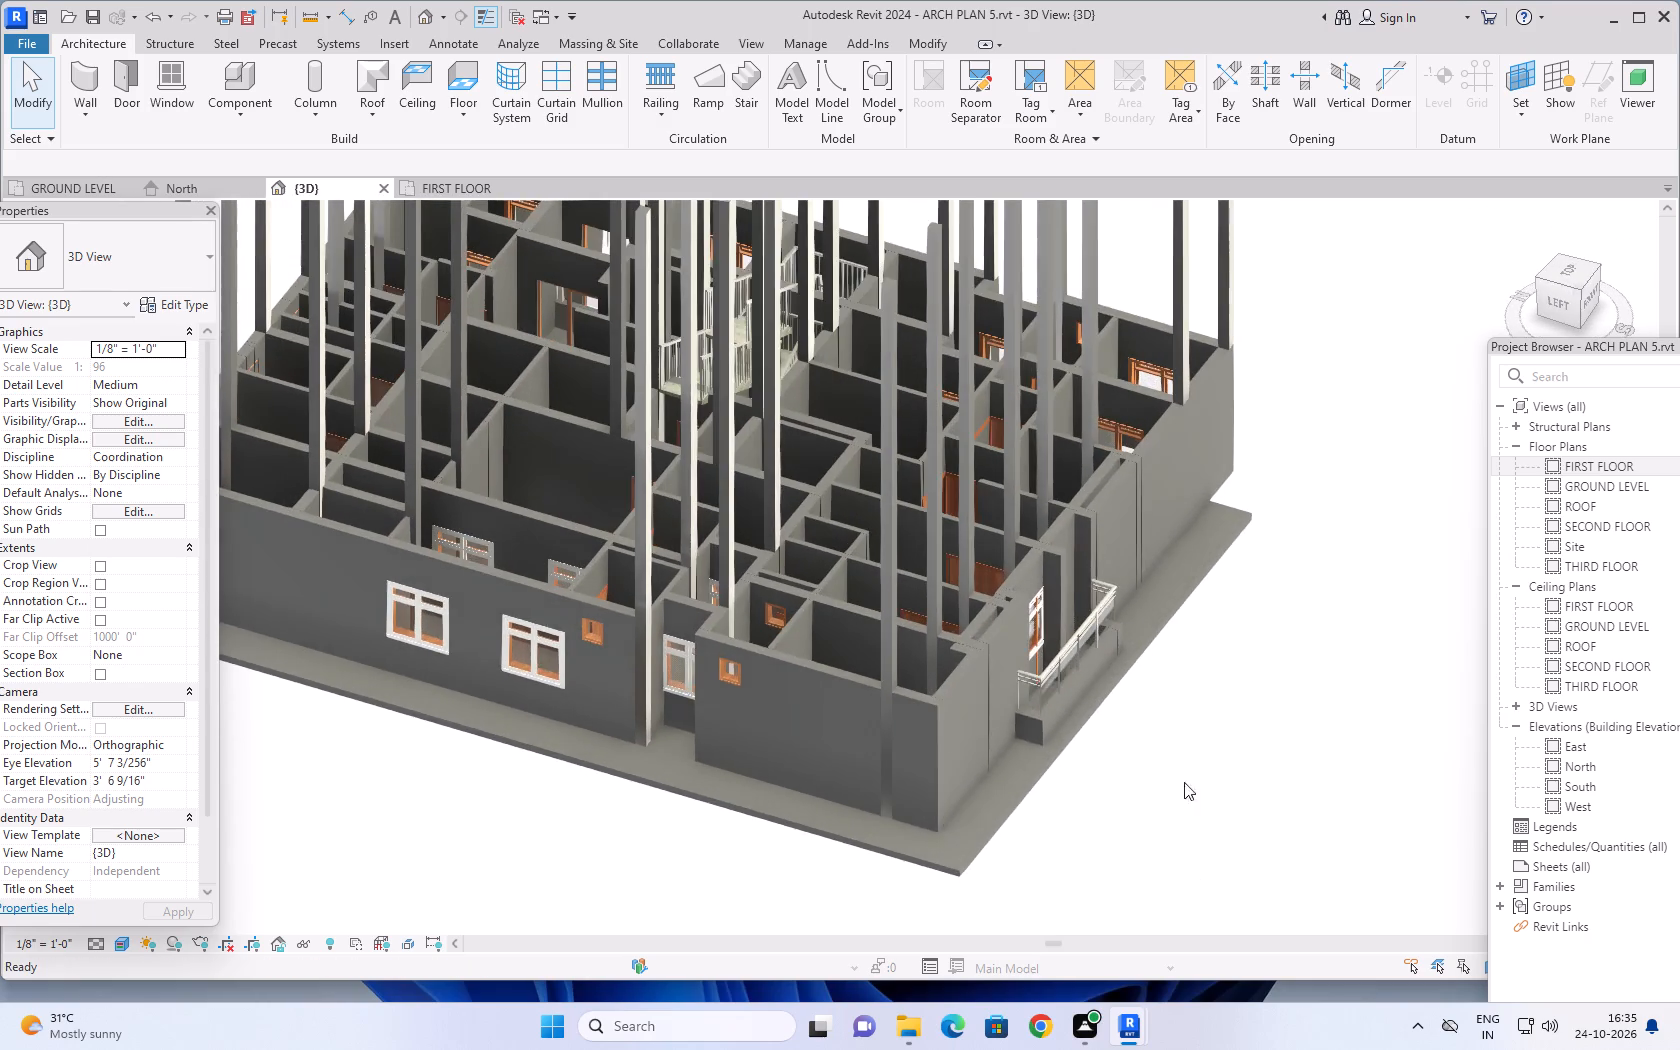
{"action": "middle_click_drag", "start_coordinate": [1173, 703], "coordinate": [1163, 853], "text": "shift"}
{"action": "middle_click_drag", "start_coordinate": [1198, 722], "coordinate": [1067, 828]}
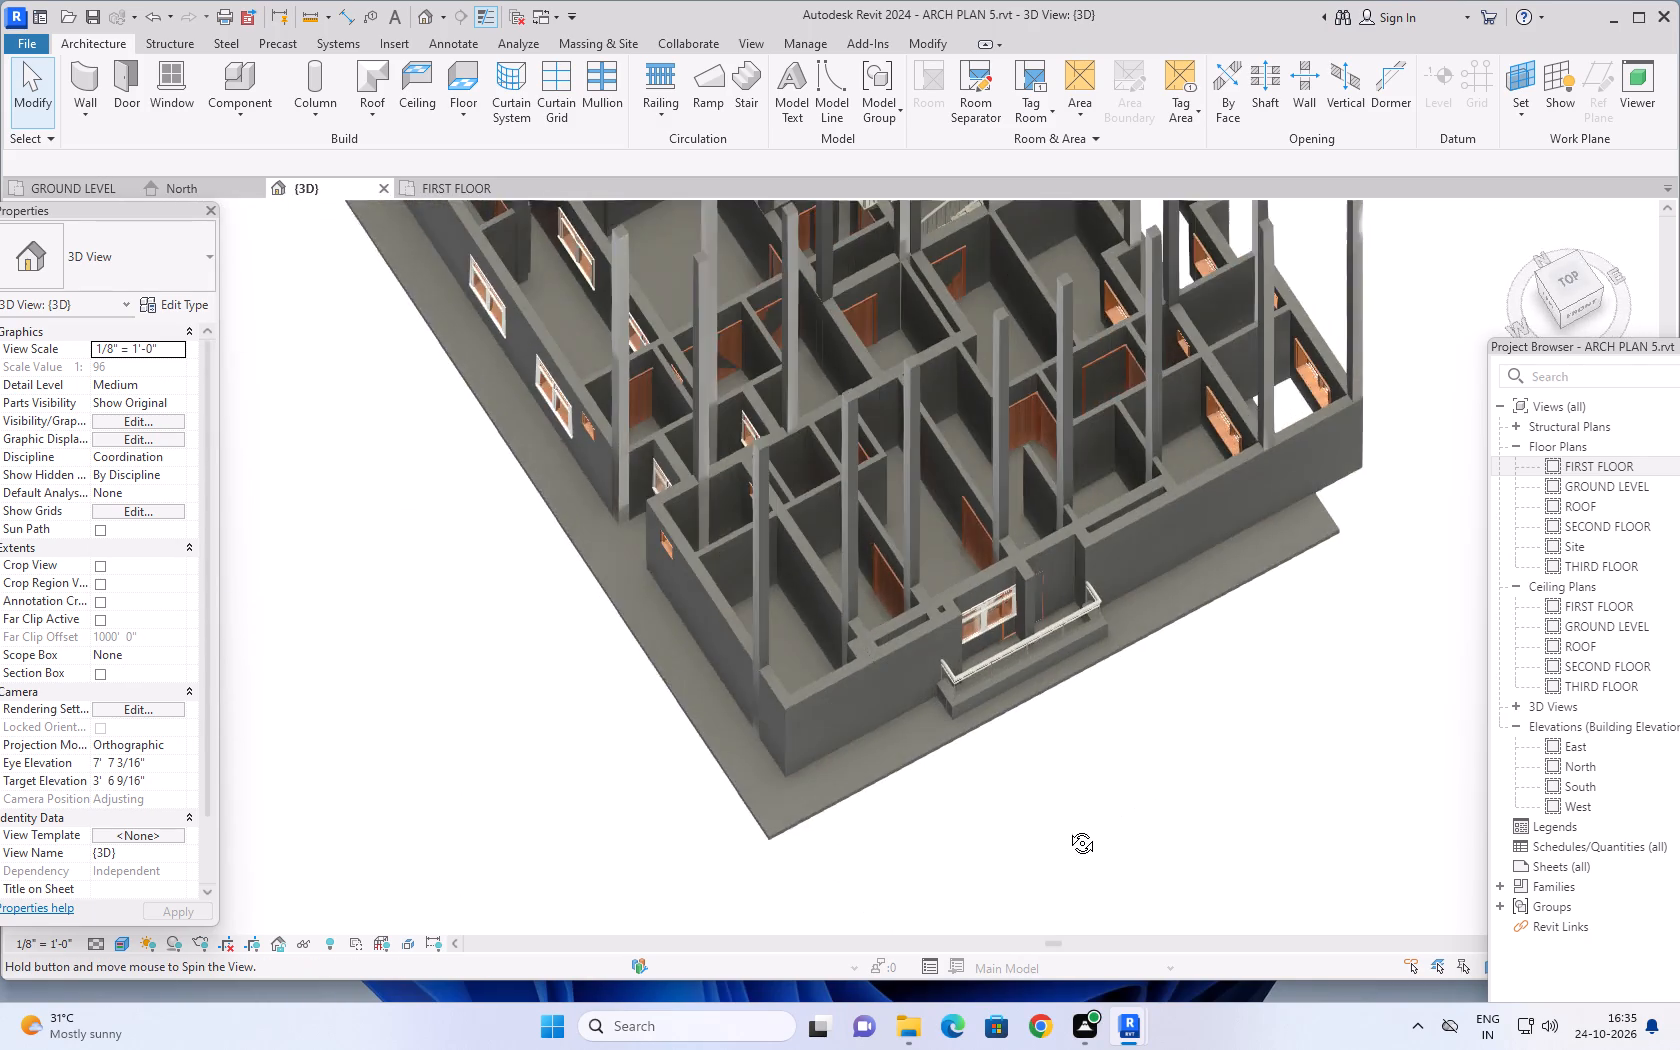
{"action": "middle_click_drag", "start_coordinate": [1067, 828], "coordinate": [972, 824]}
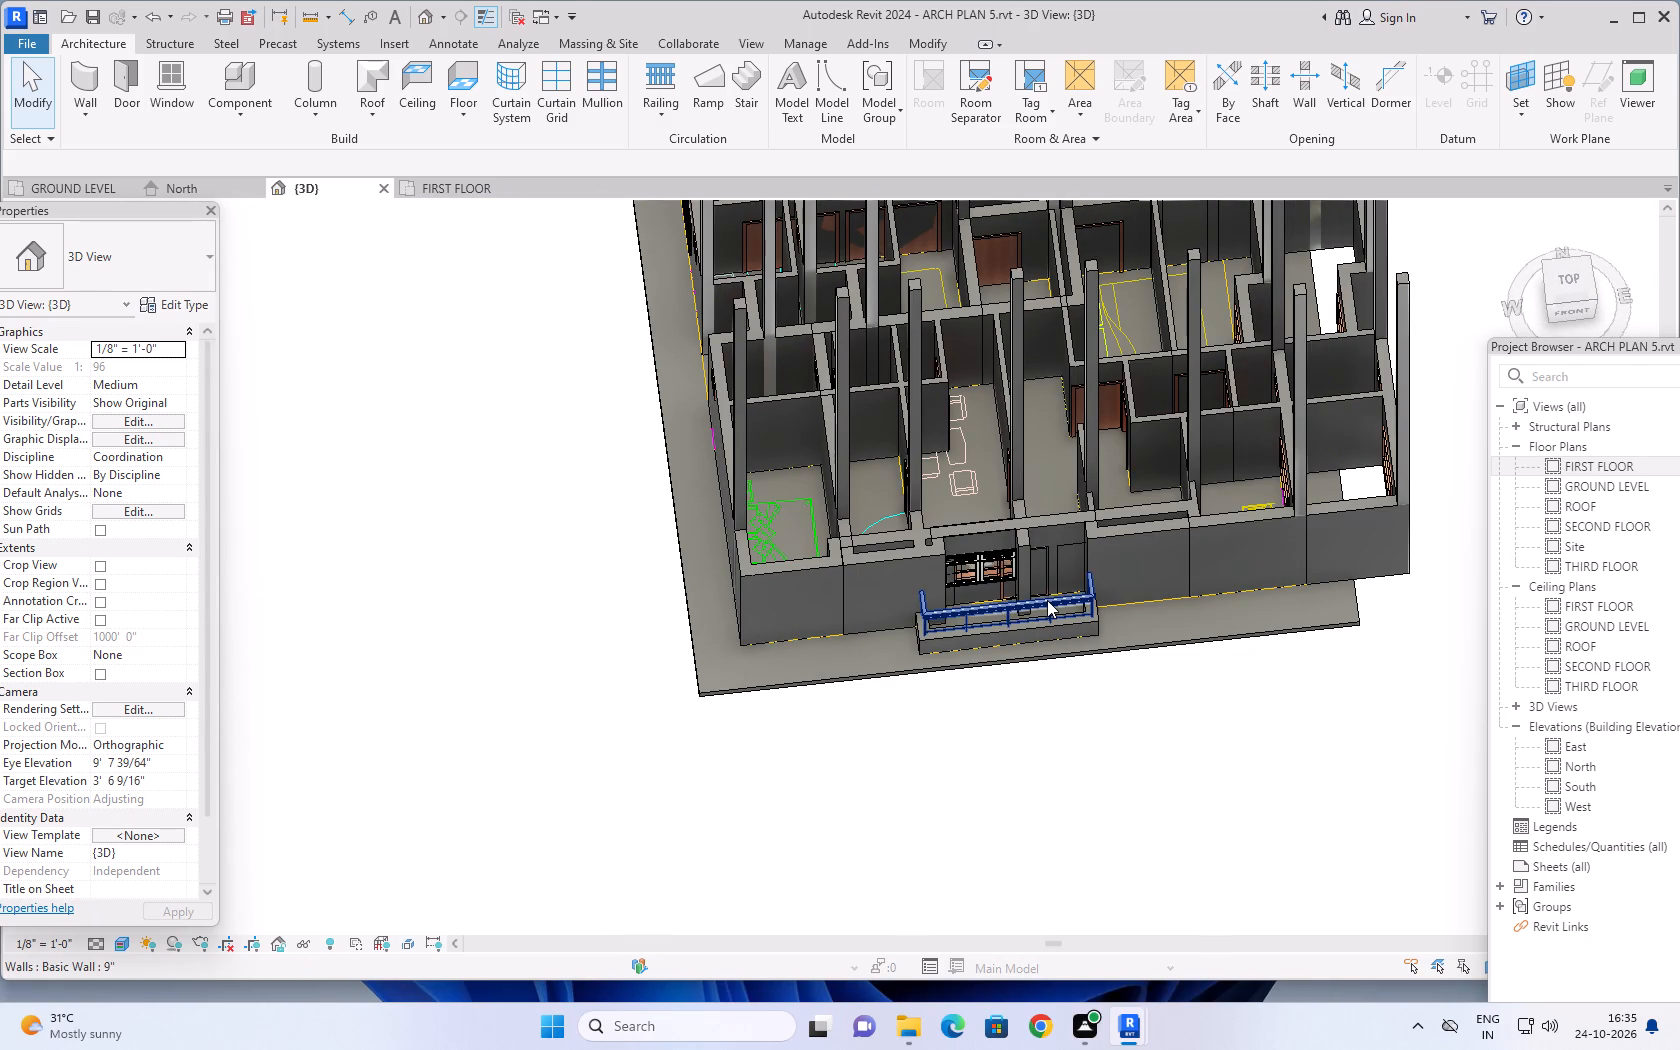
{"action": "middle_click_drag", "start_coordinate": [1192, 714], "coordinate": [1088, 785]}
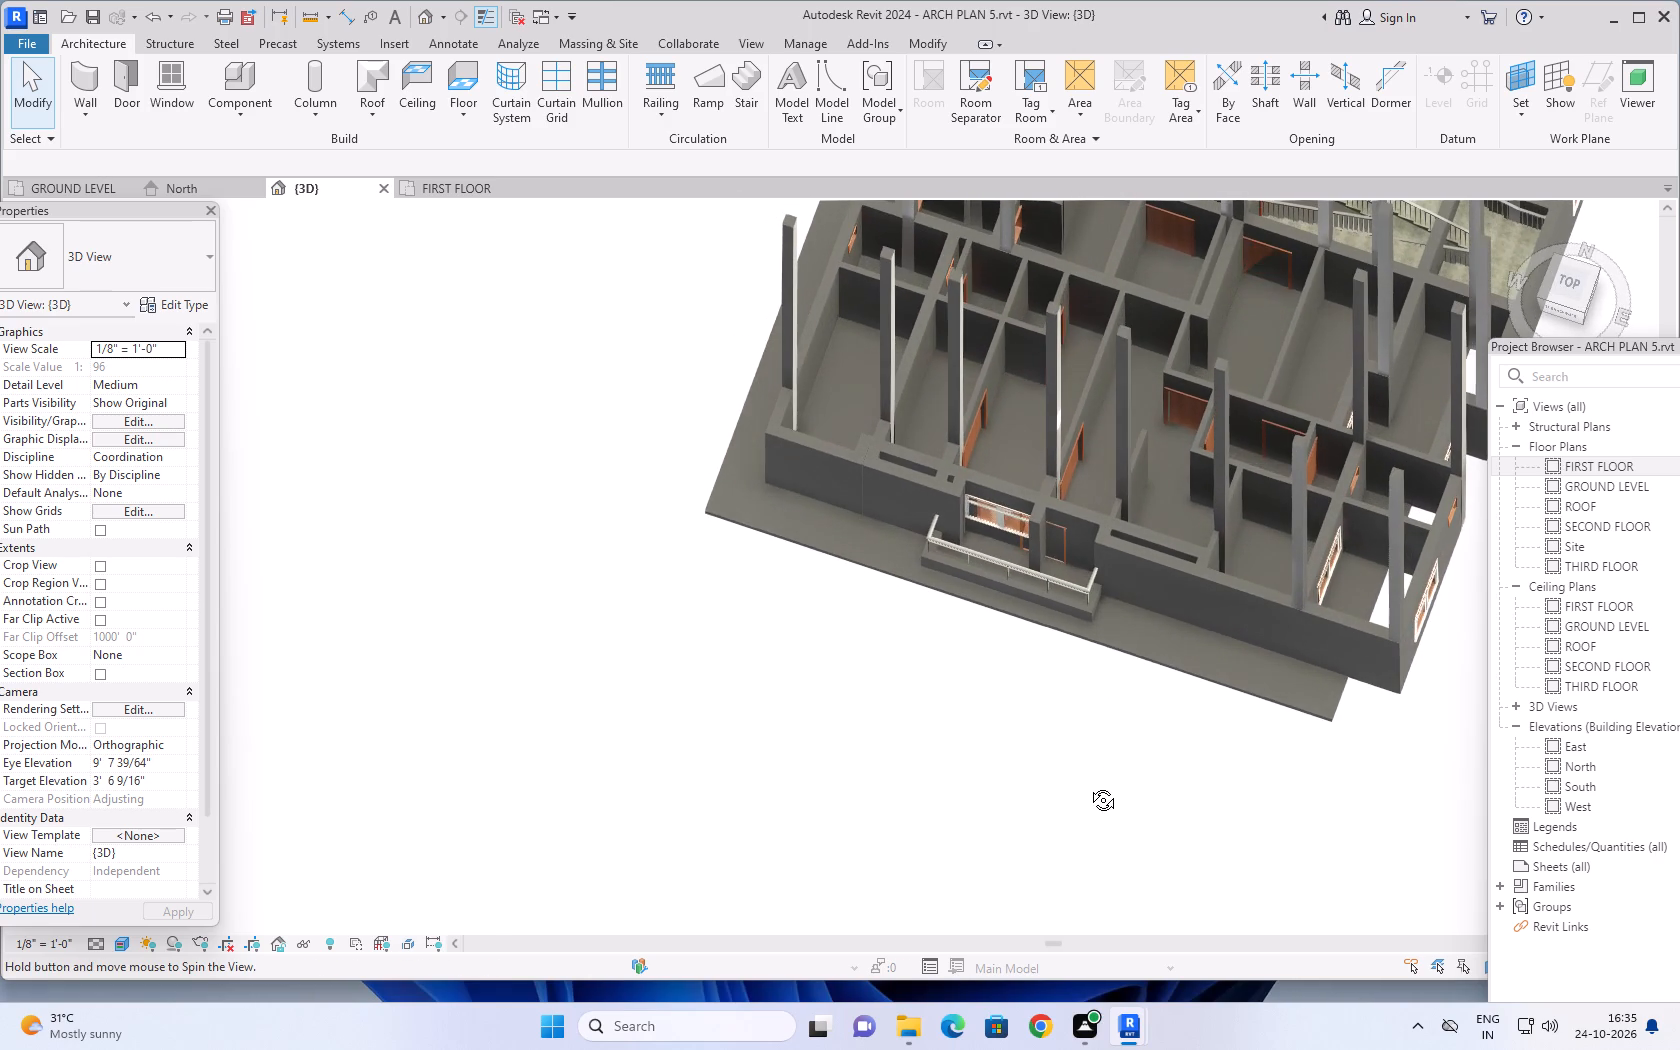
{"action": "middle_click_drag", "start_coordinate": [1088, 785], "coordinate": [1356, 805]}
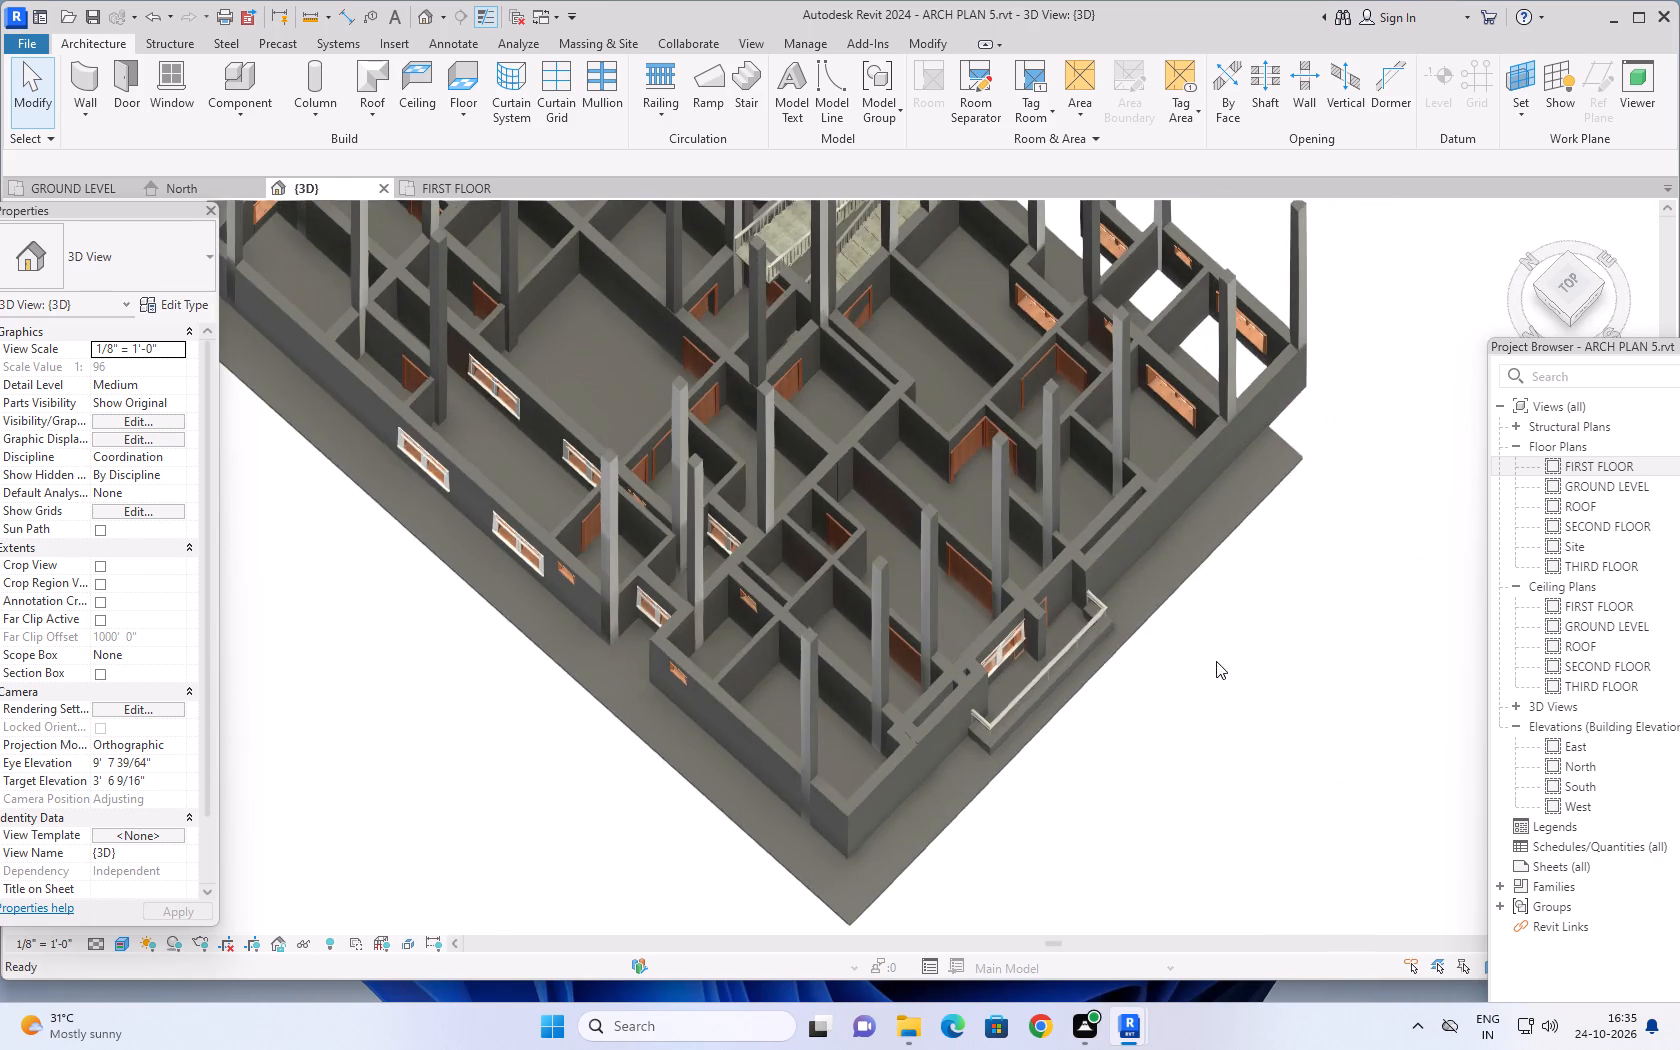
{"action": "middle_click_drag", "start_coordinate": [1216, 661], "coordinate": [1233, 796], "text": "shift"}
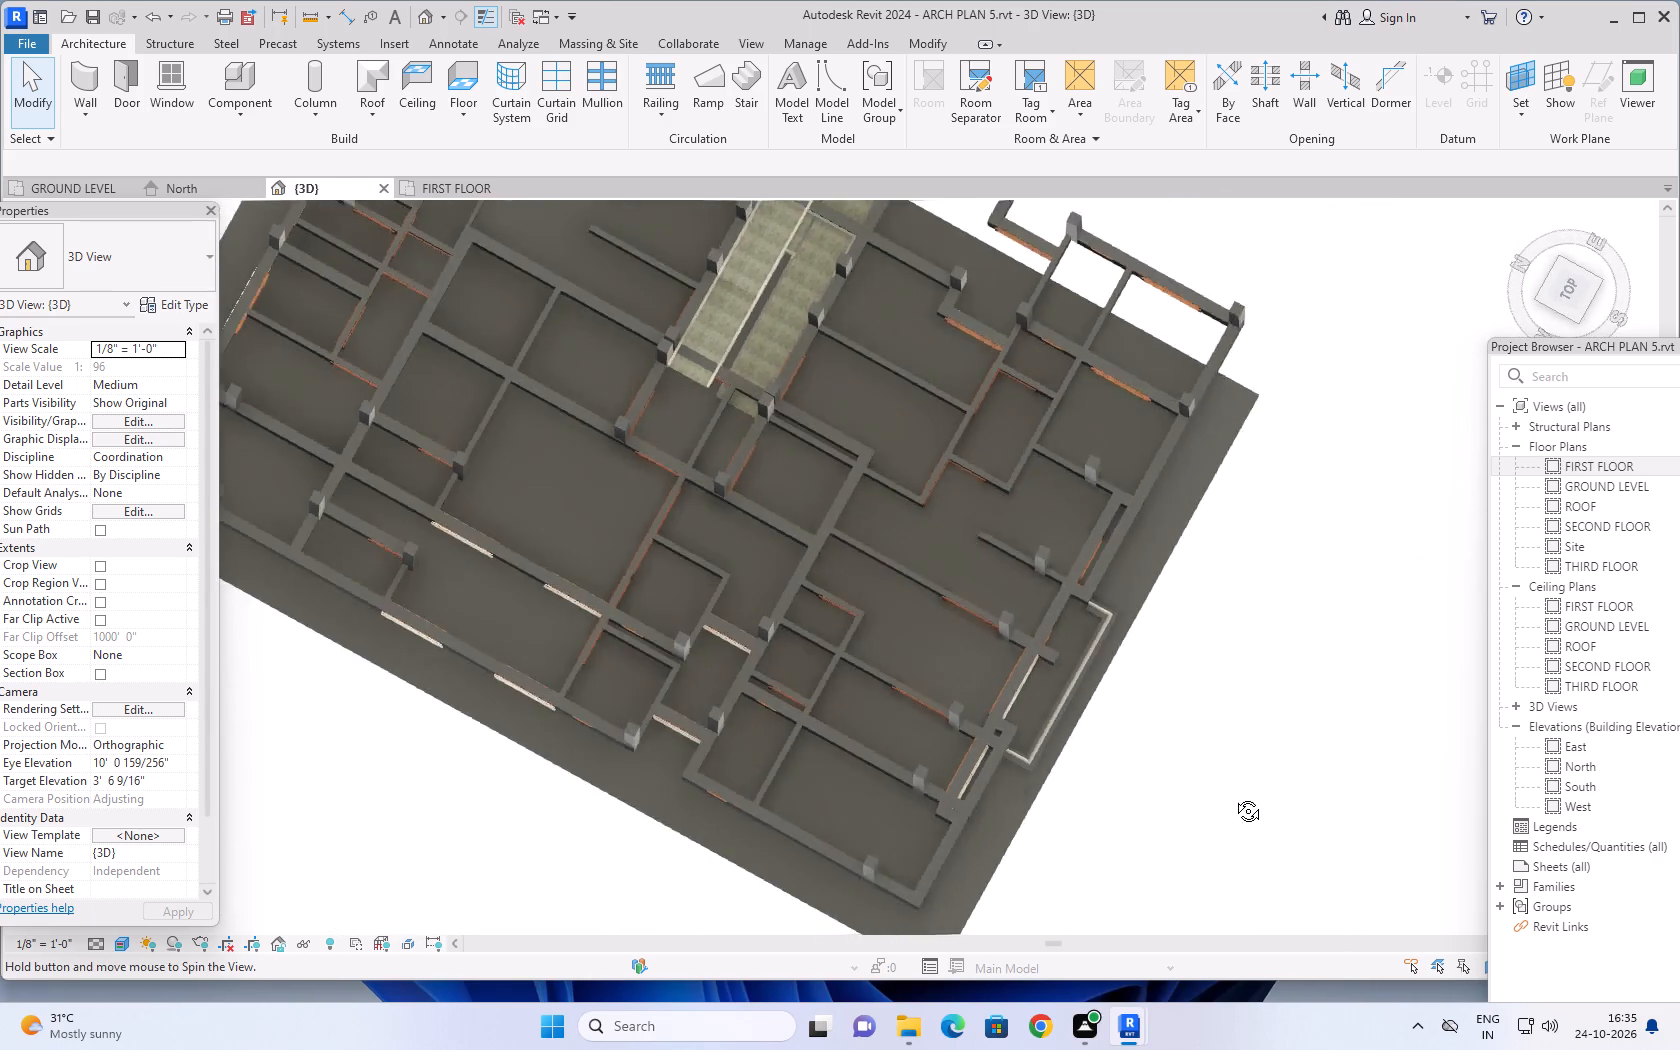
{"action": "middle_click_drag", "start_coordinate": [1233, 796], "coordinate": [1146, 681], "text": "shift"}
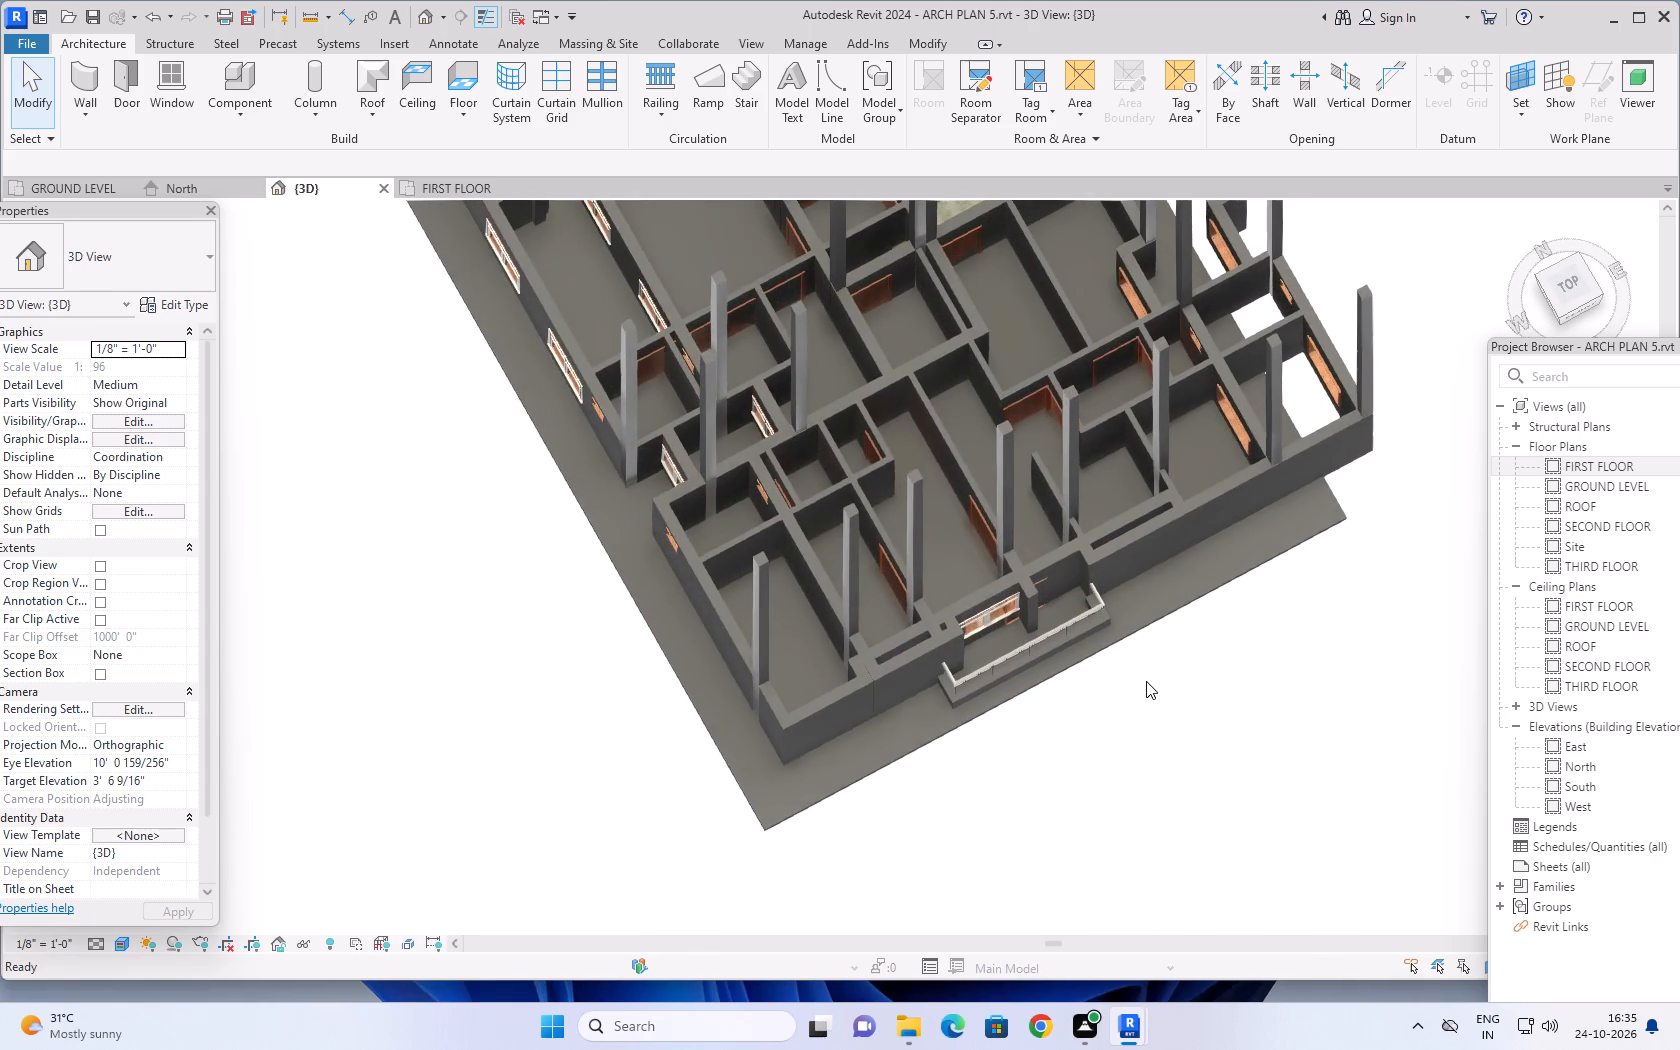
Select the remaining front balcony railing in 3D and examine its position around the balcony in the GROUND LEVEL plan.
{"action": "key", "text": "Escape"}
{"action": "left_click", "coordinate": [1061, 630]}
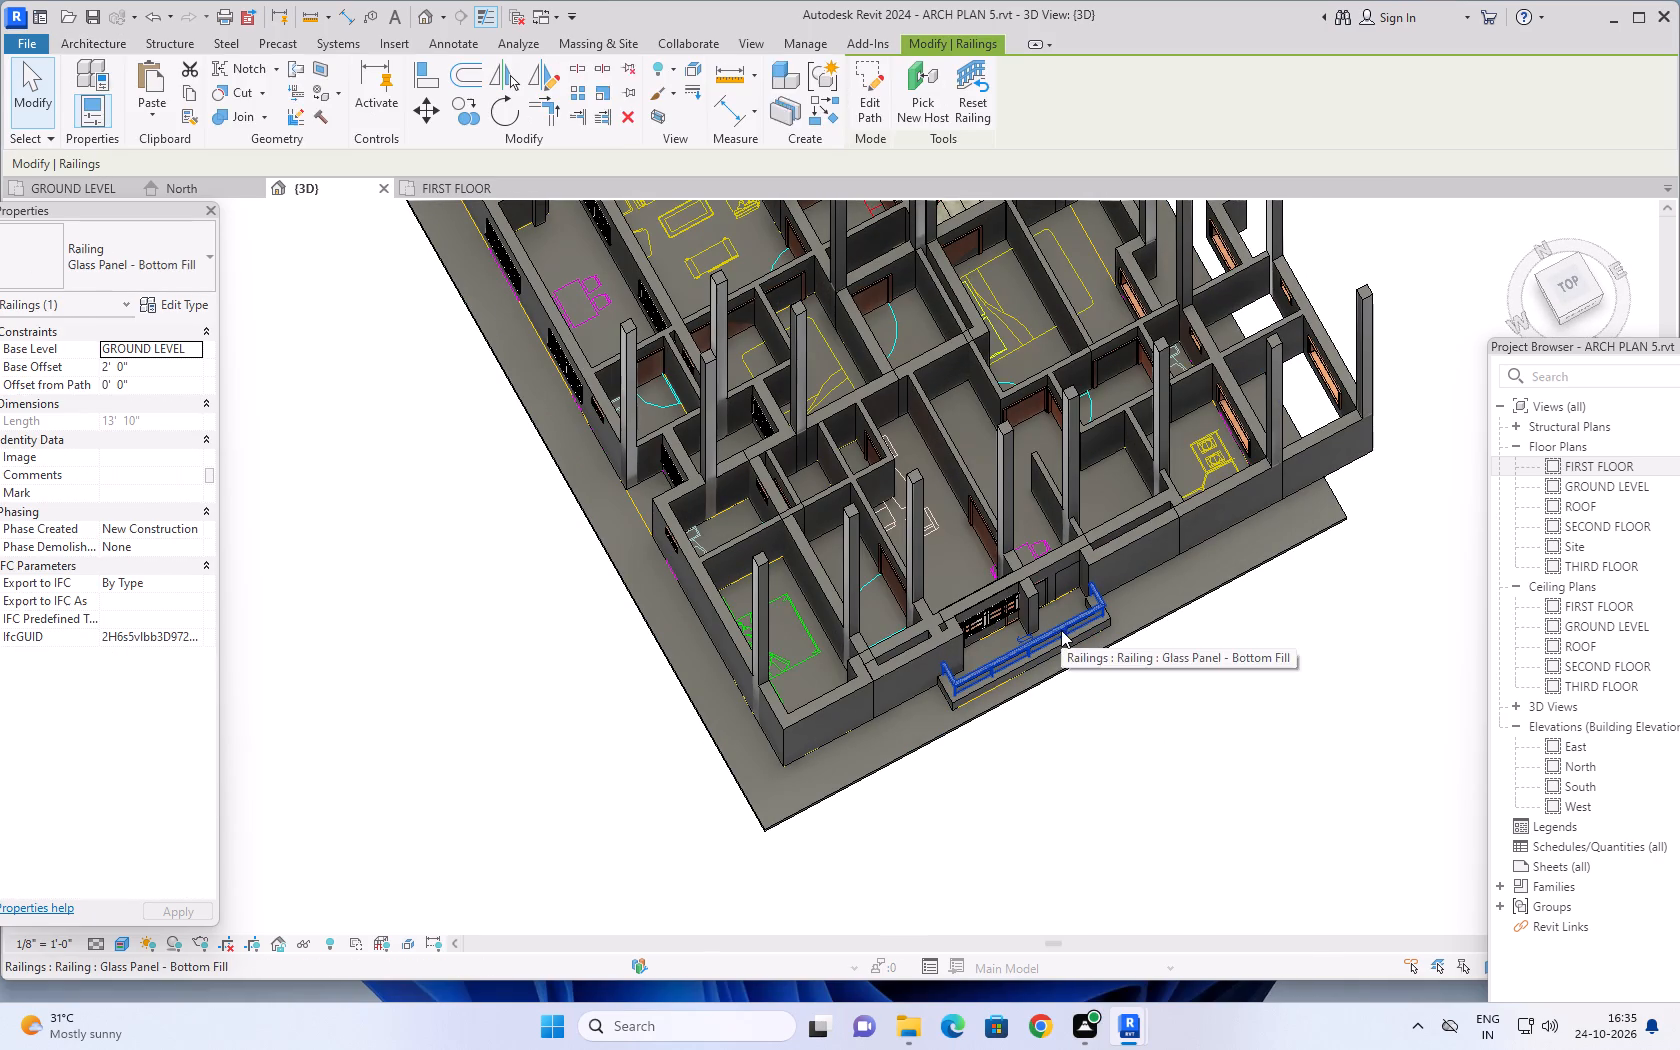
{"action": "left_click", "coordinate": [49, 182]}
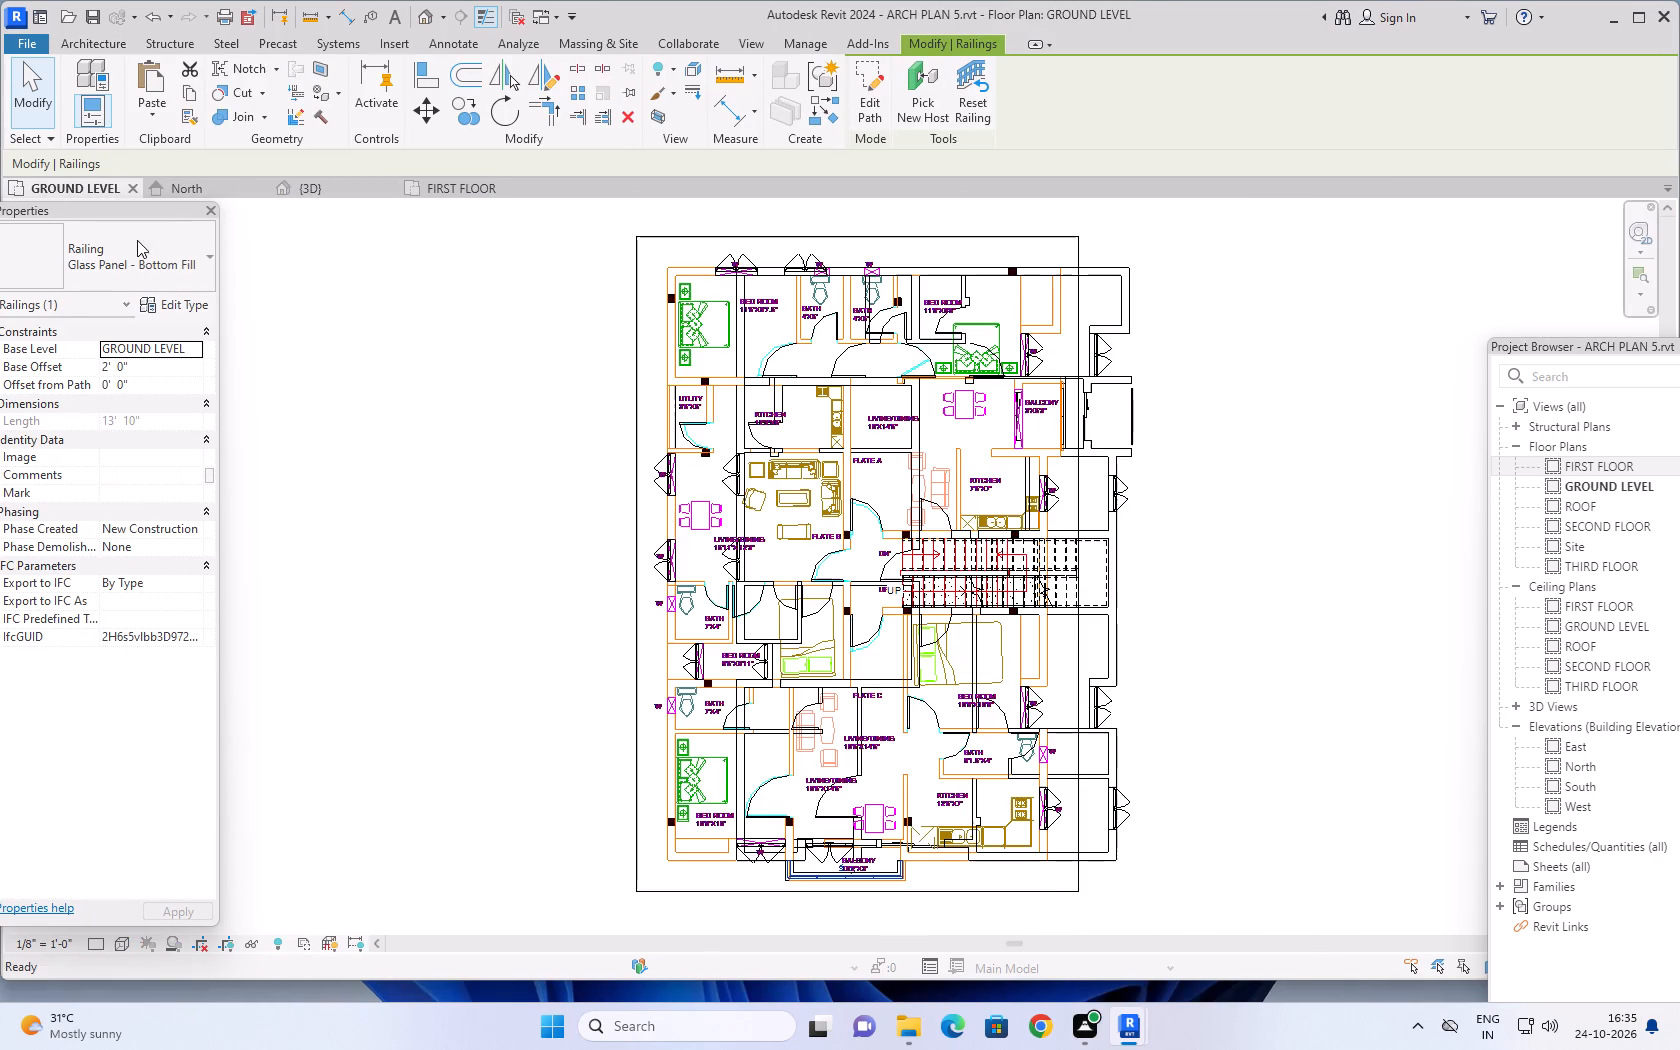
{"action": "middle_click_drag", "start_coordinate": [1223, 740], "coordinate": [1223, 579]}
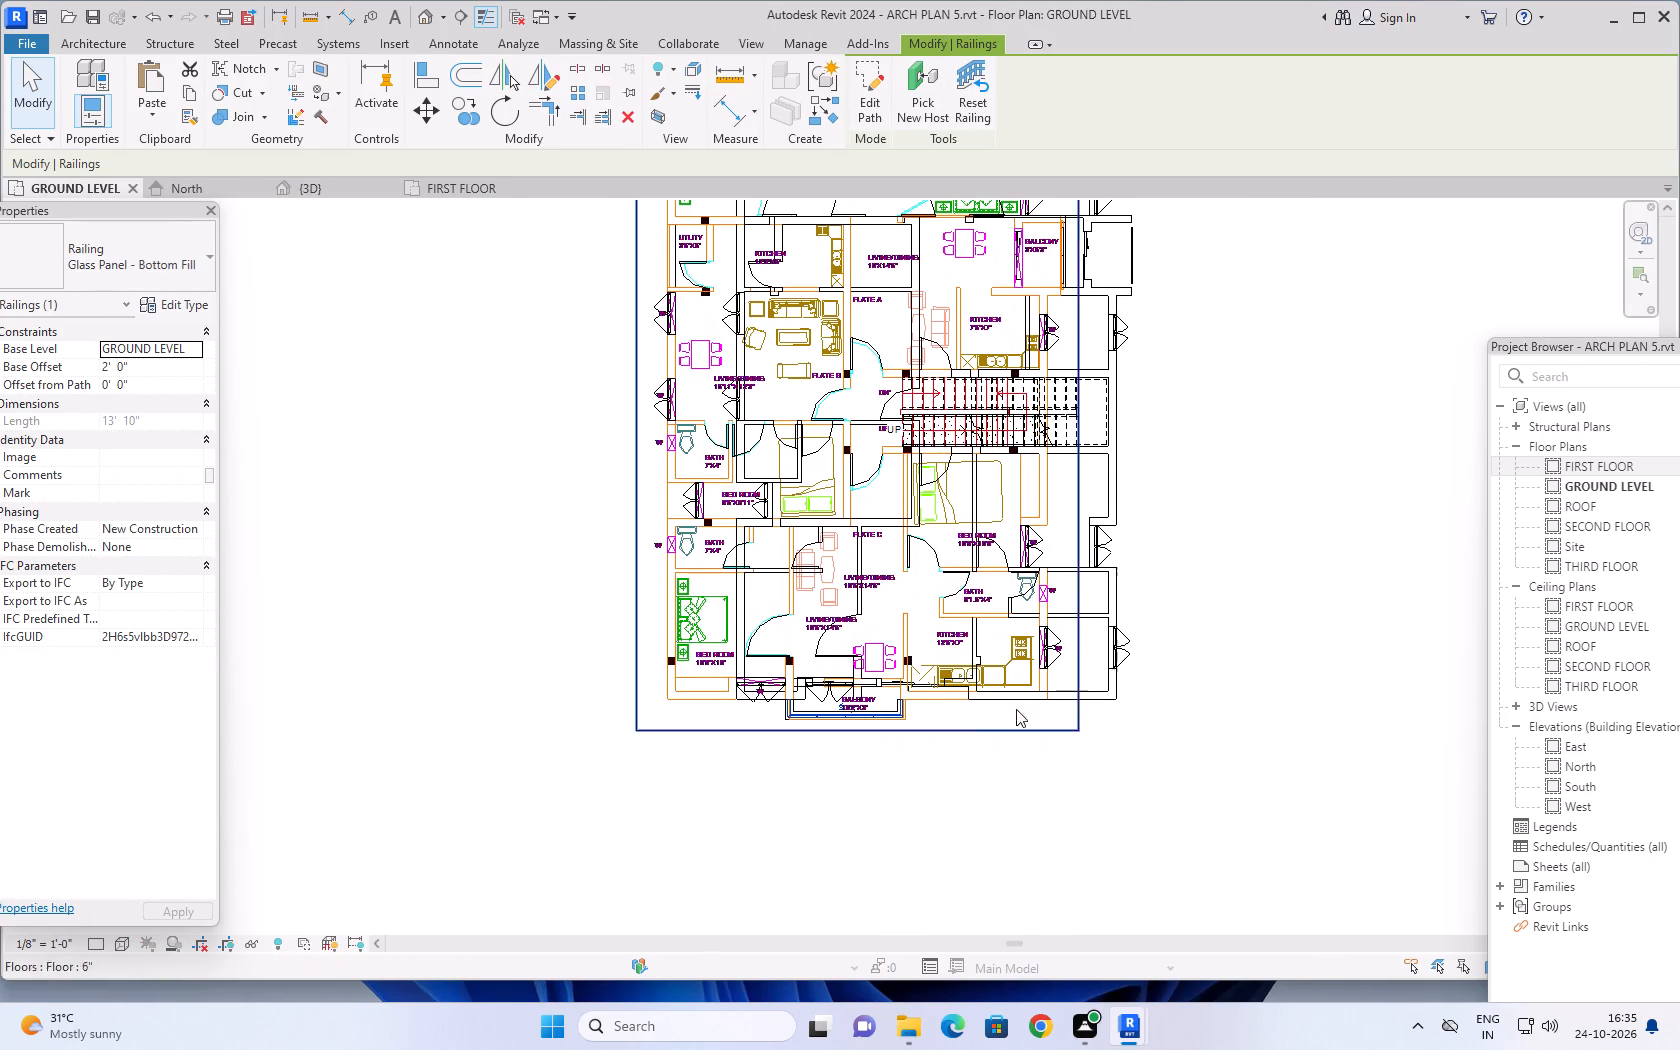
{"action": "scroll", "coordinate": [839, 764], "scroll_direction": "up", "scroll_amount": 8}
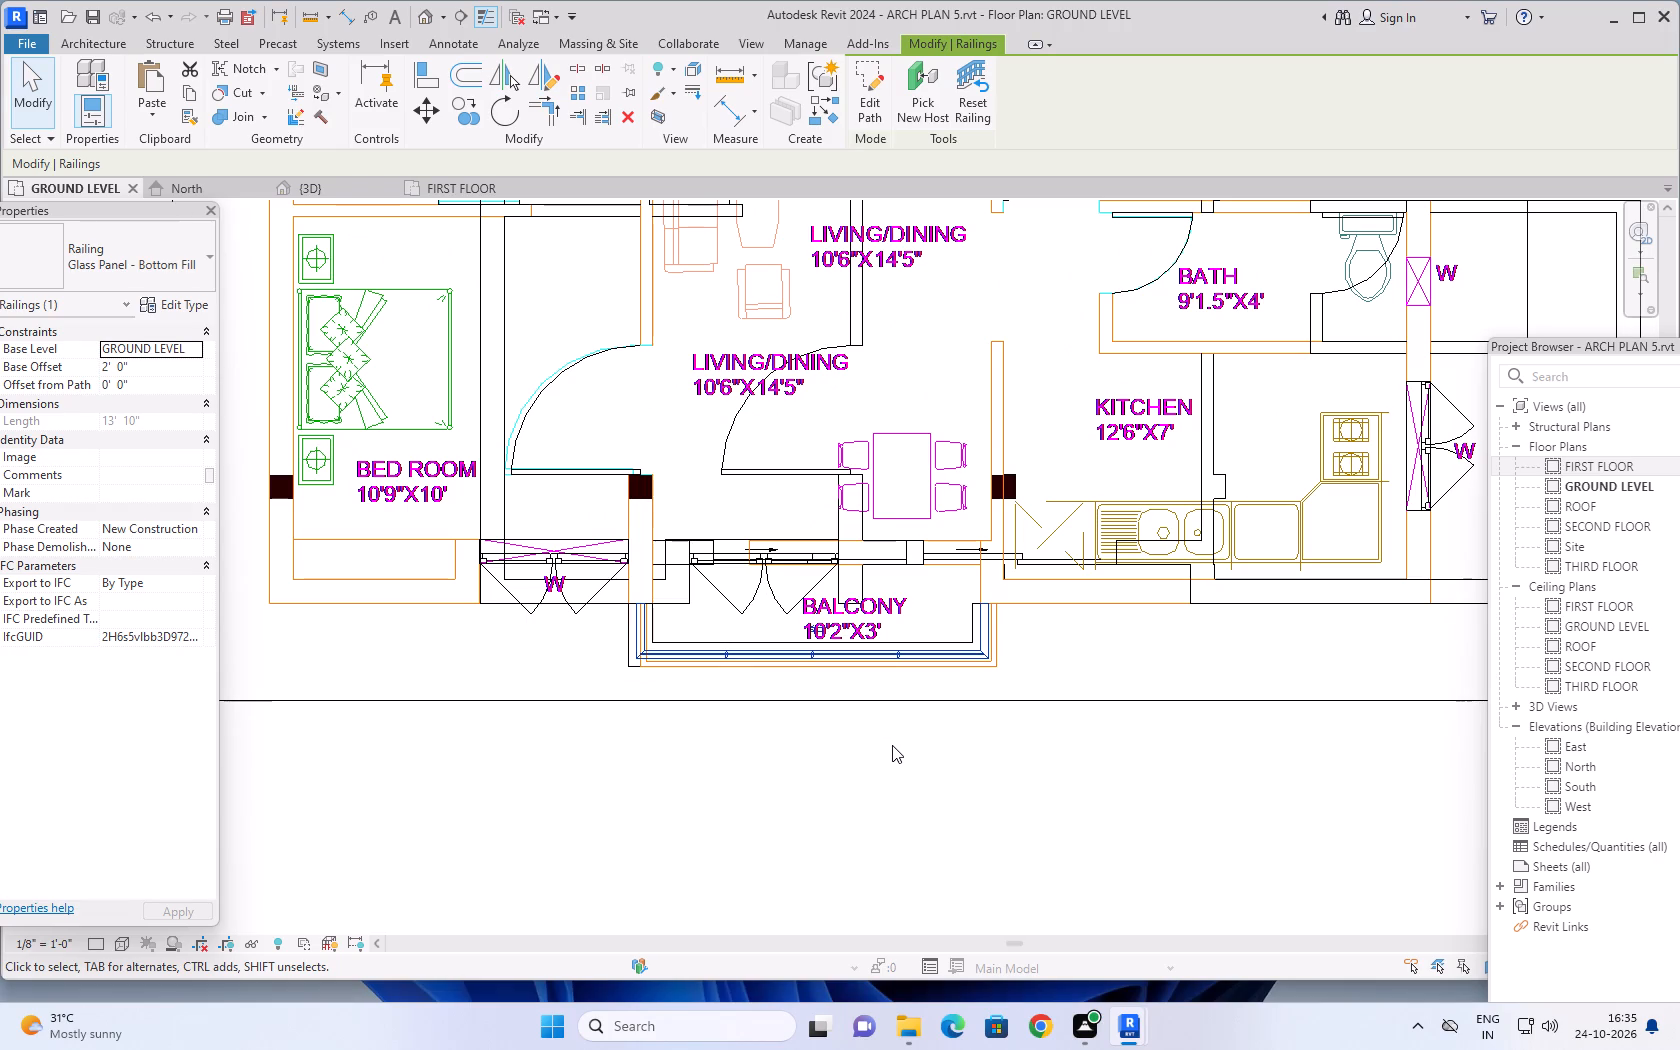
{"action": "scroll", "coordinate": [893, 746], "scroll_direction": "down", "scroll_amount": 2}
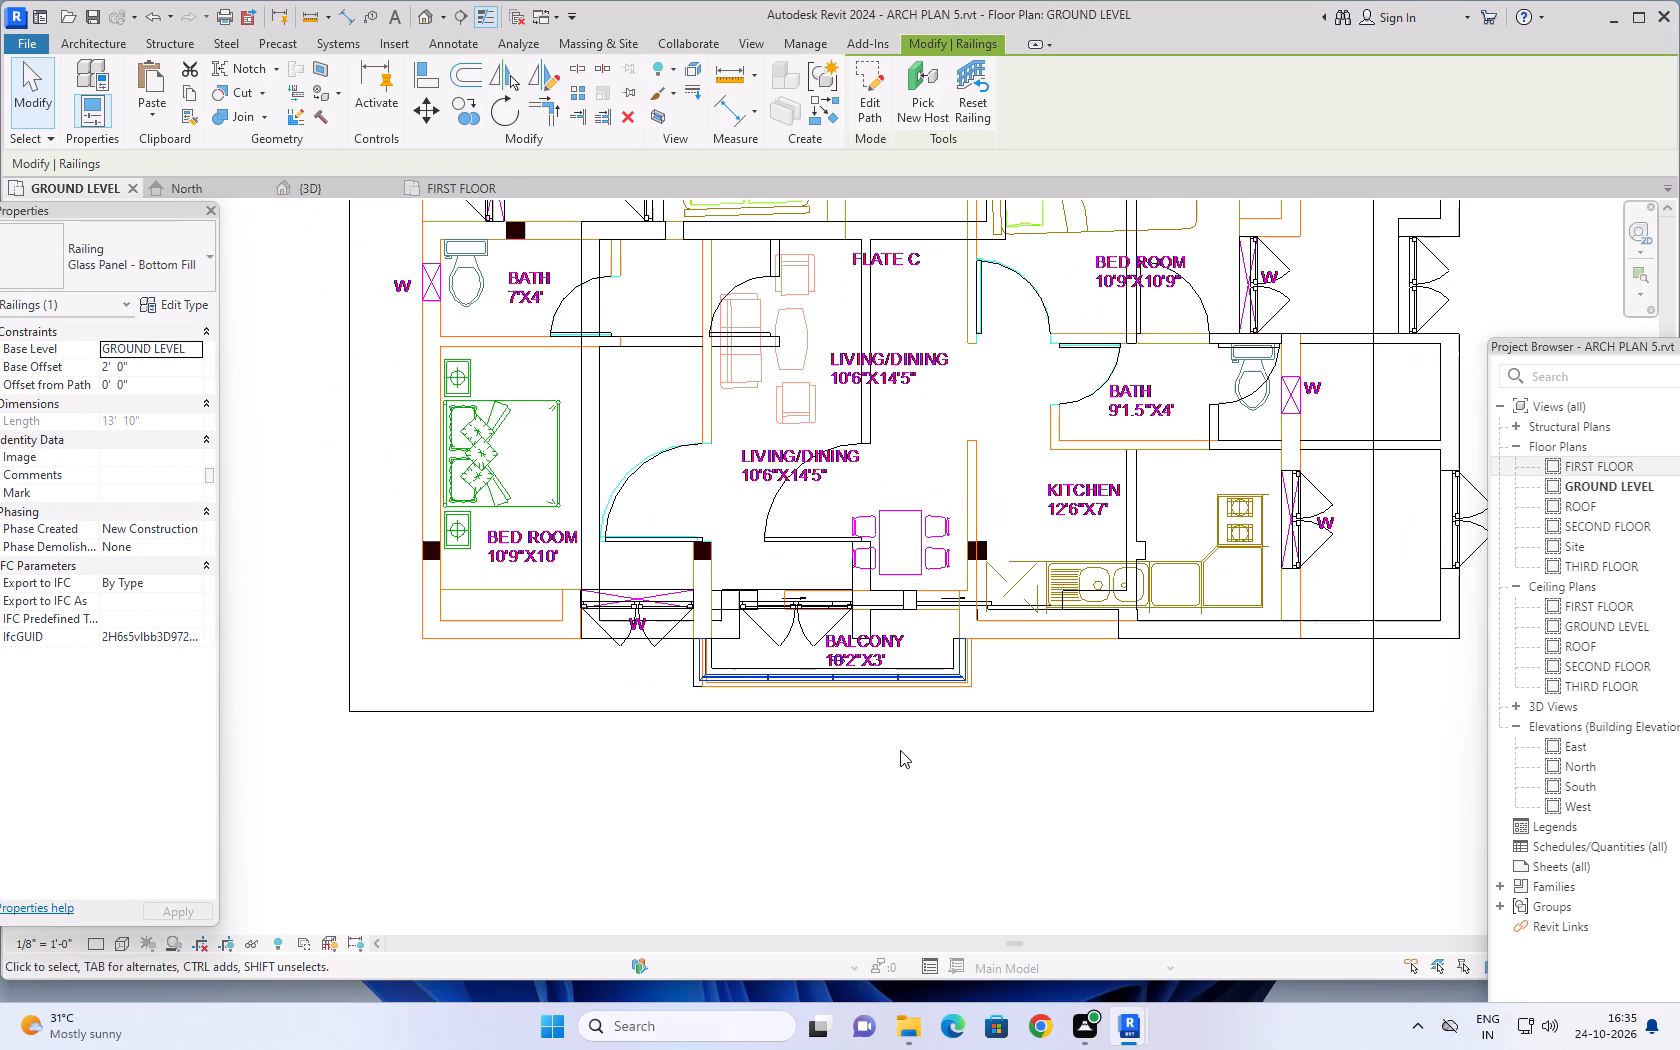
{"action": "middle_click_drag", "start_coordinate": [1073, 789], "coordinate": [927, 821]}
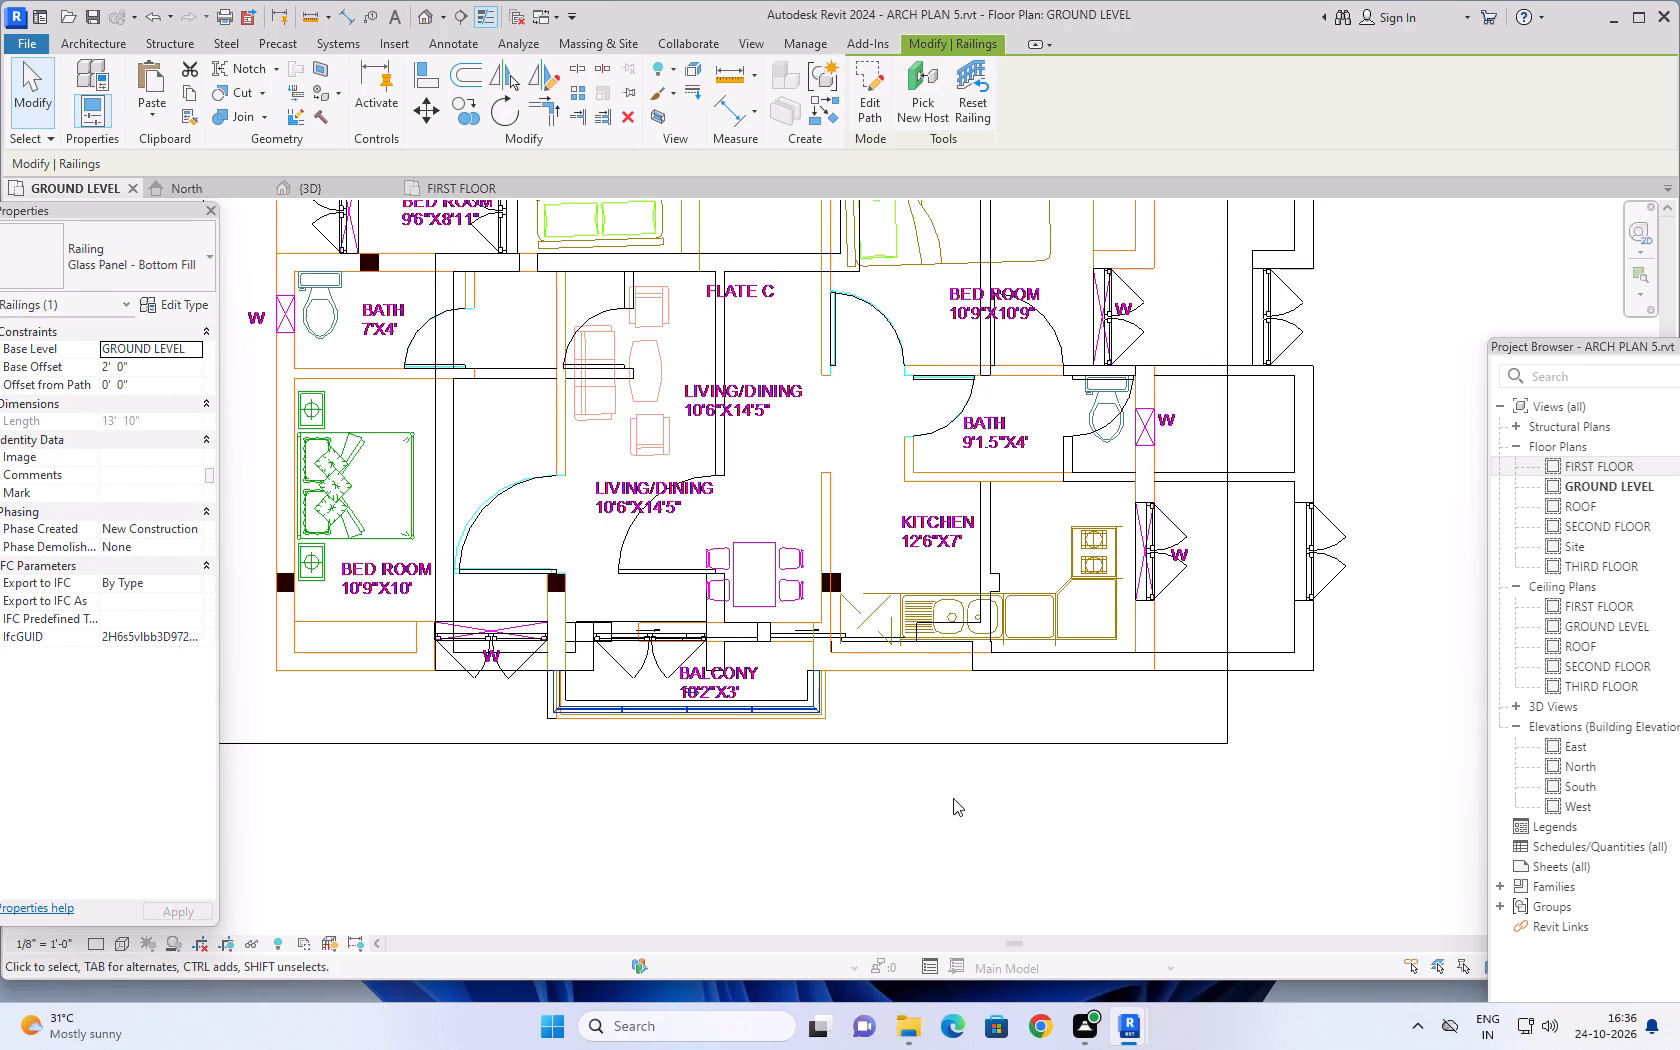
{"action": "scroll", "coordinate": [919, 808], "scroll_direction": "up", "scroll_amount": 2}
{"action": "middle_click_drag", "start_coordinate": [923, 787], "coordinate": [923, 821]}
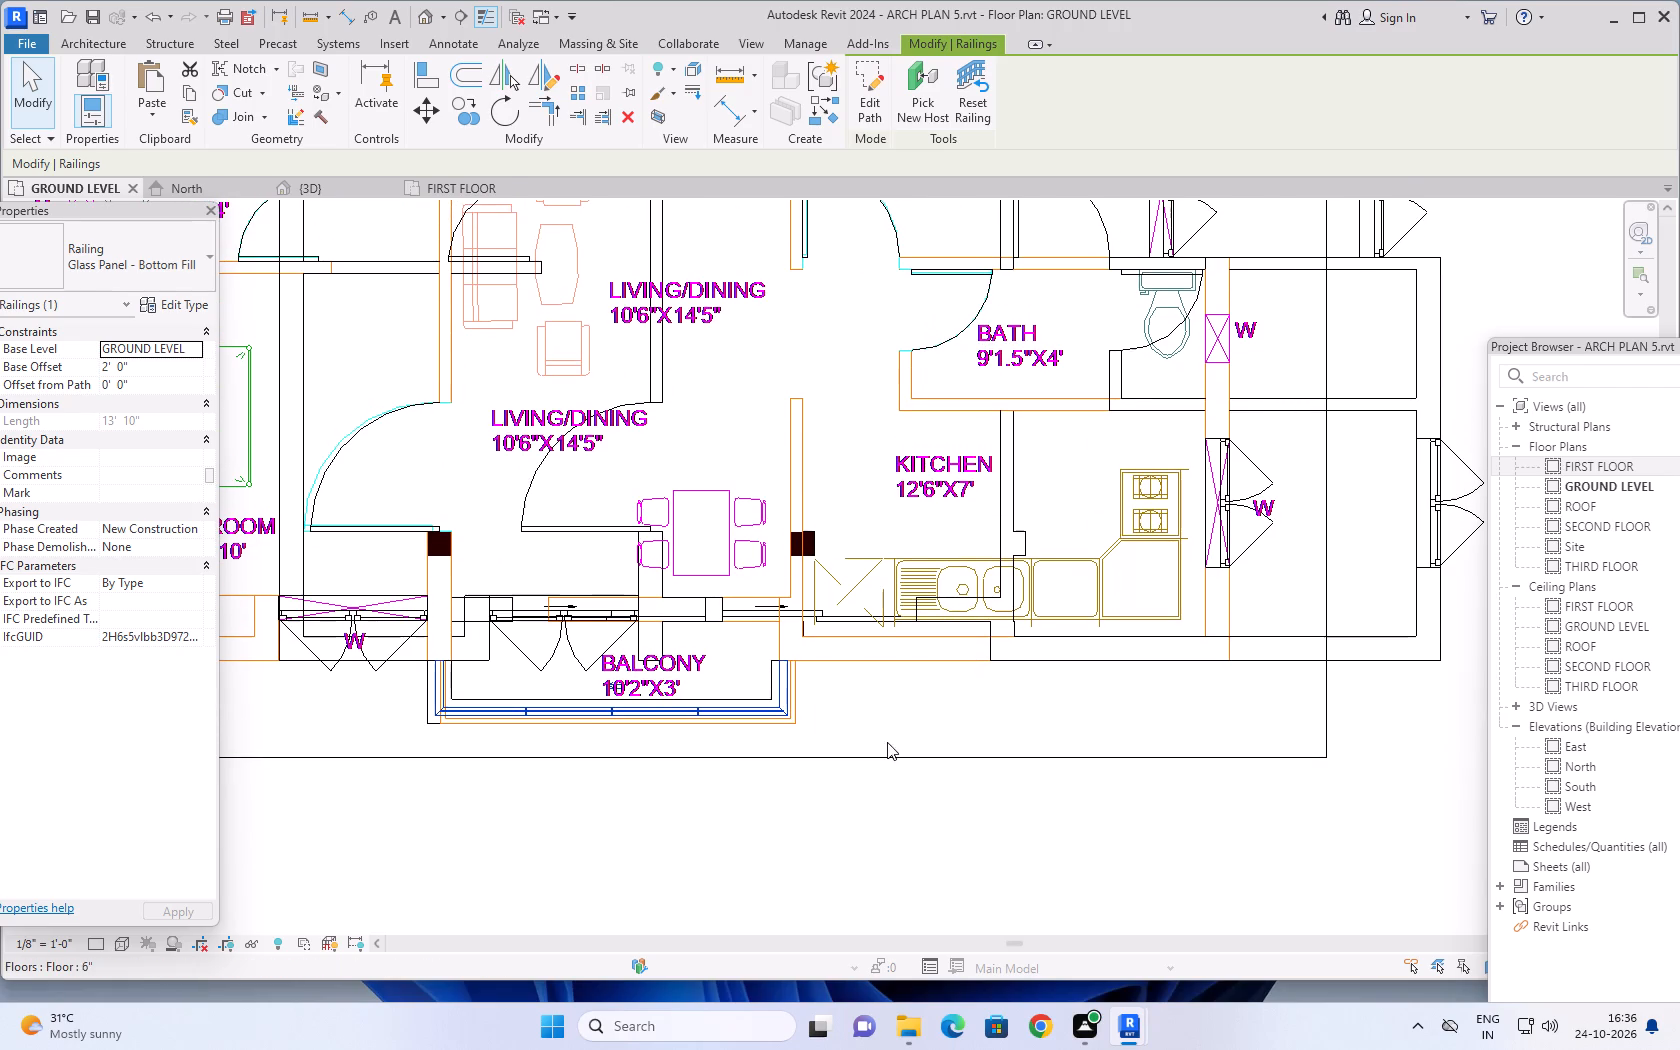
{"action": "key", "text": "Escape"}
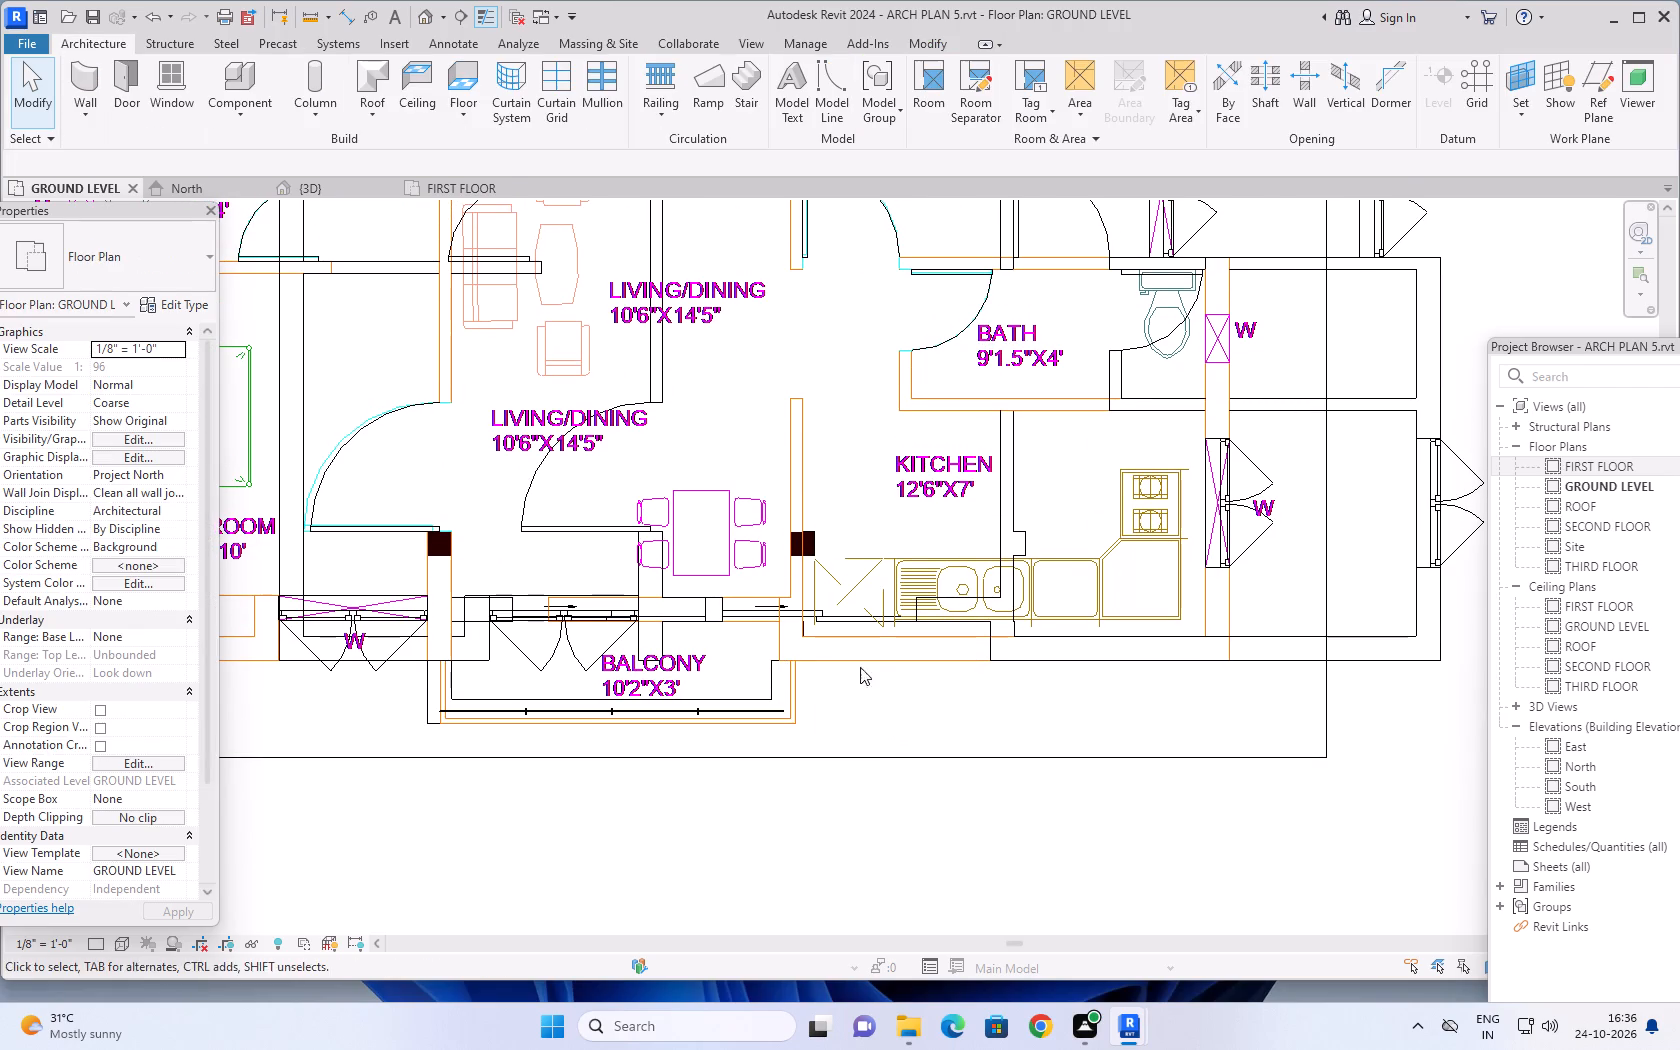
Delete the 72" x 84" double-sliding door beside the kitchen, at the balcony wall in the GROUND LEVEL plan.
{"action": "left_click", "coordinate": [825, 622]}
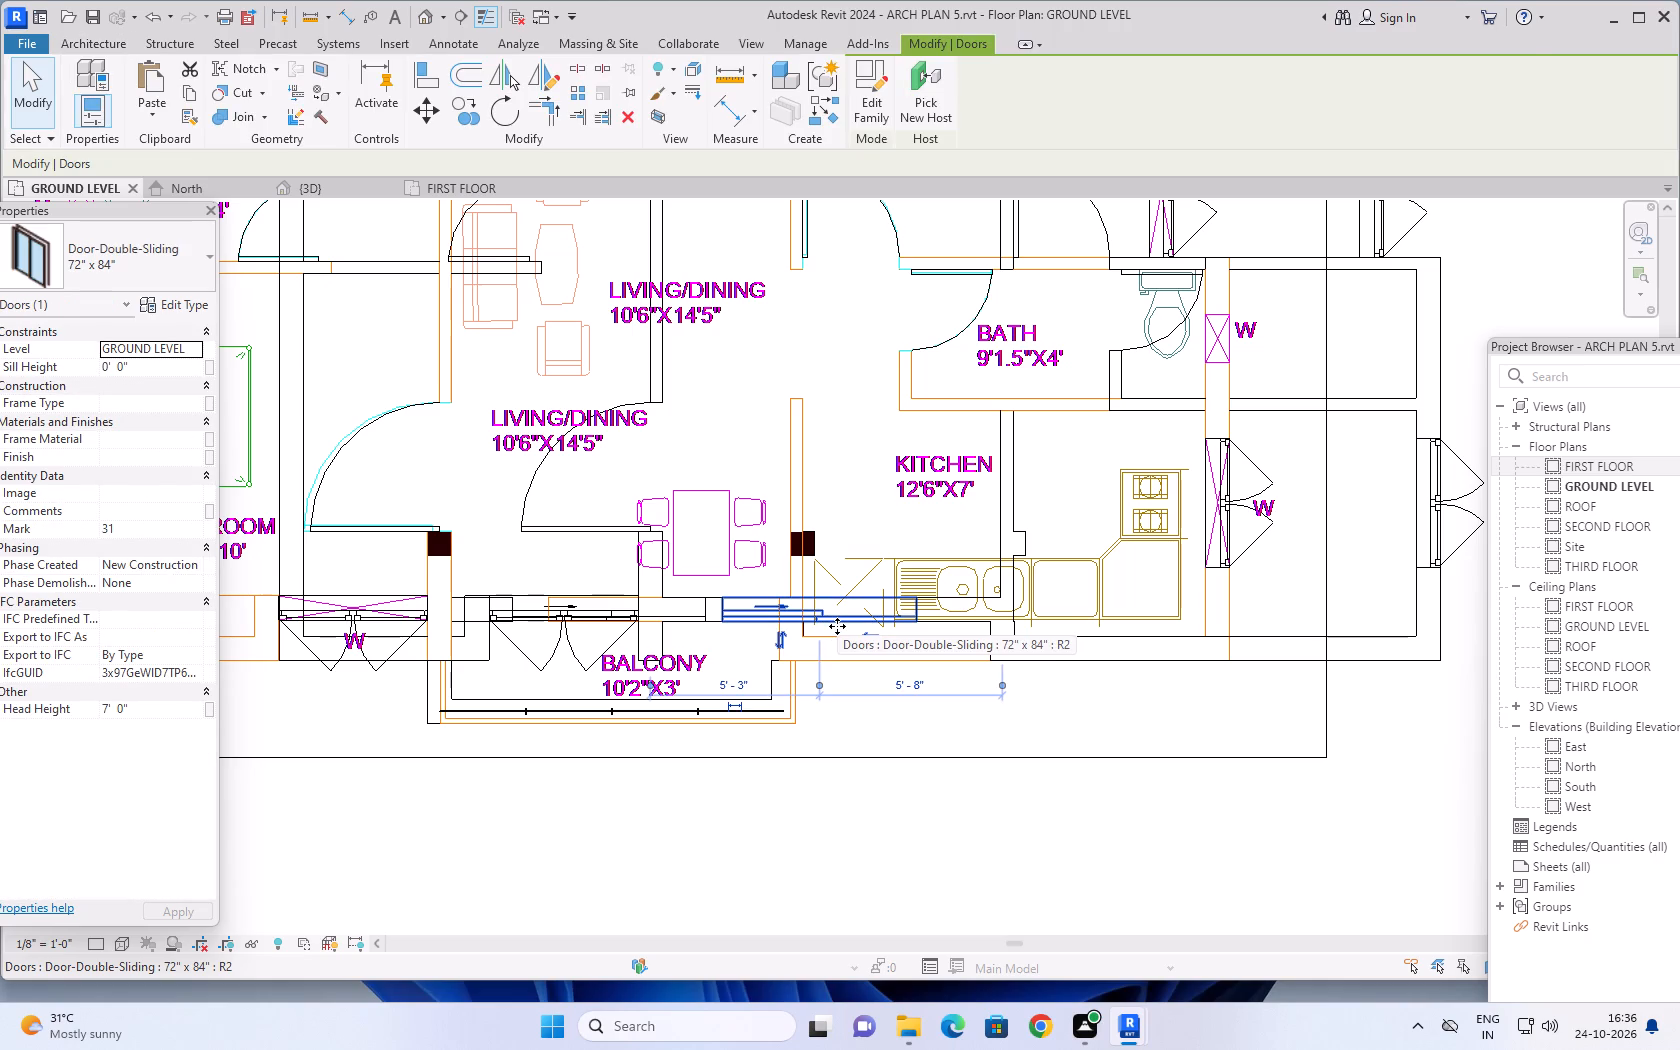
{"action": "key", "text": "Delete"}
{"action": "scroll", "coordinate": [856, 784], "scroll_direction": "down", "scroll_amount": 2}
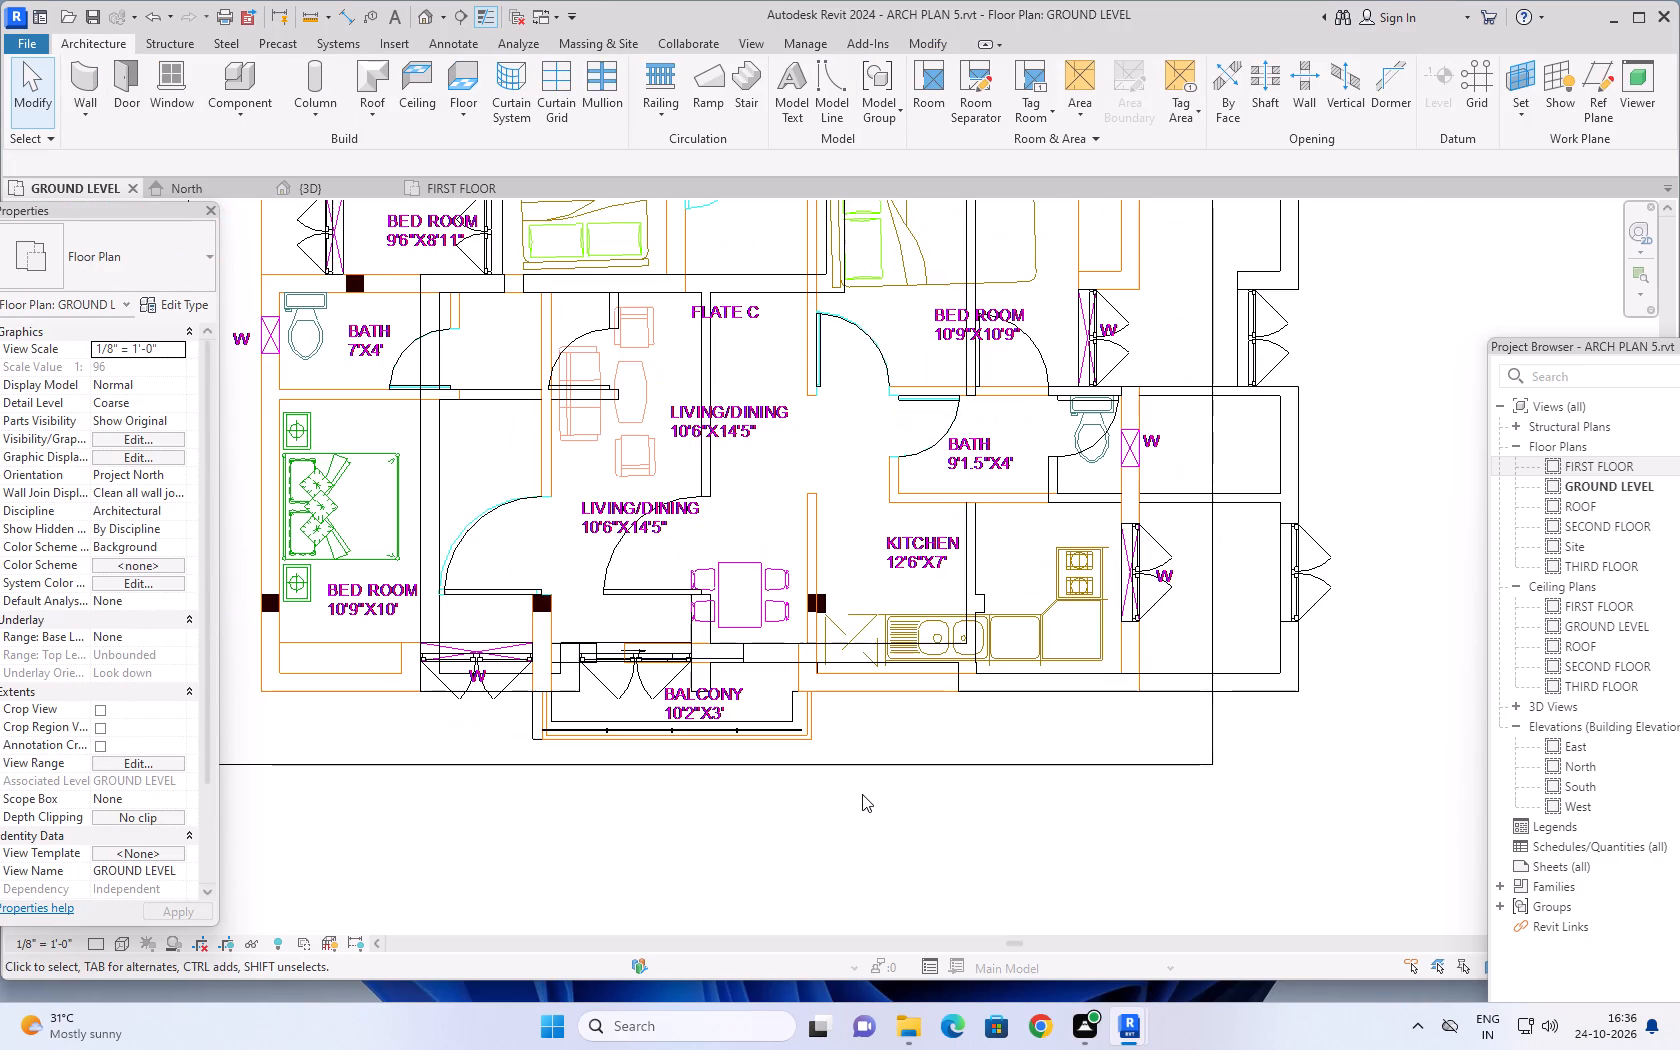
Examine the remaining 72" x 84" double-sliding door and the walls around the balcony in the GROUND LEVEL plan.
{"action": "scroll", "coordinate": [862, 797], "scroll_direction": "down", "scroll_amount": 1}
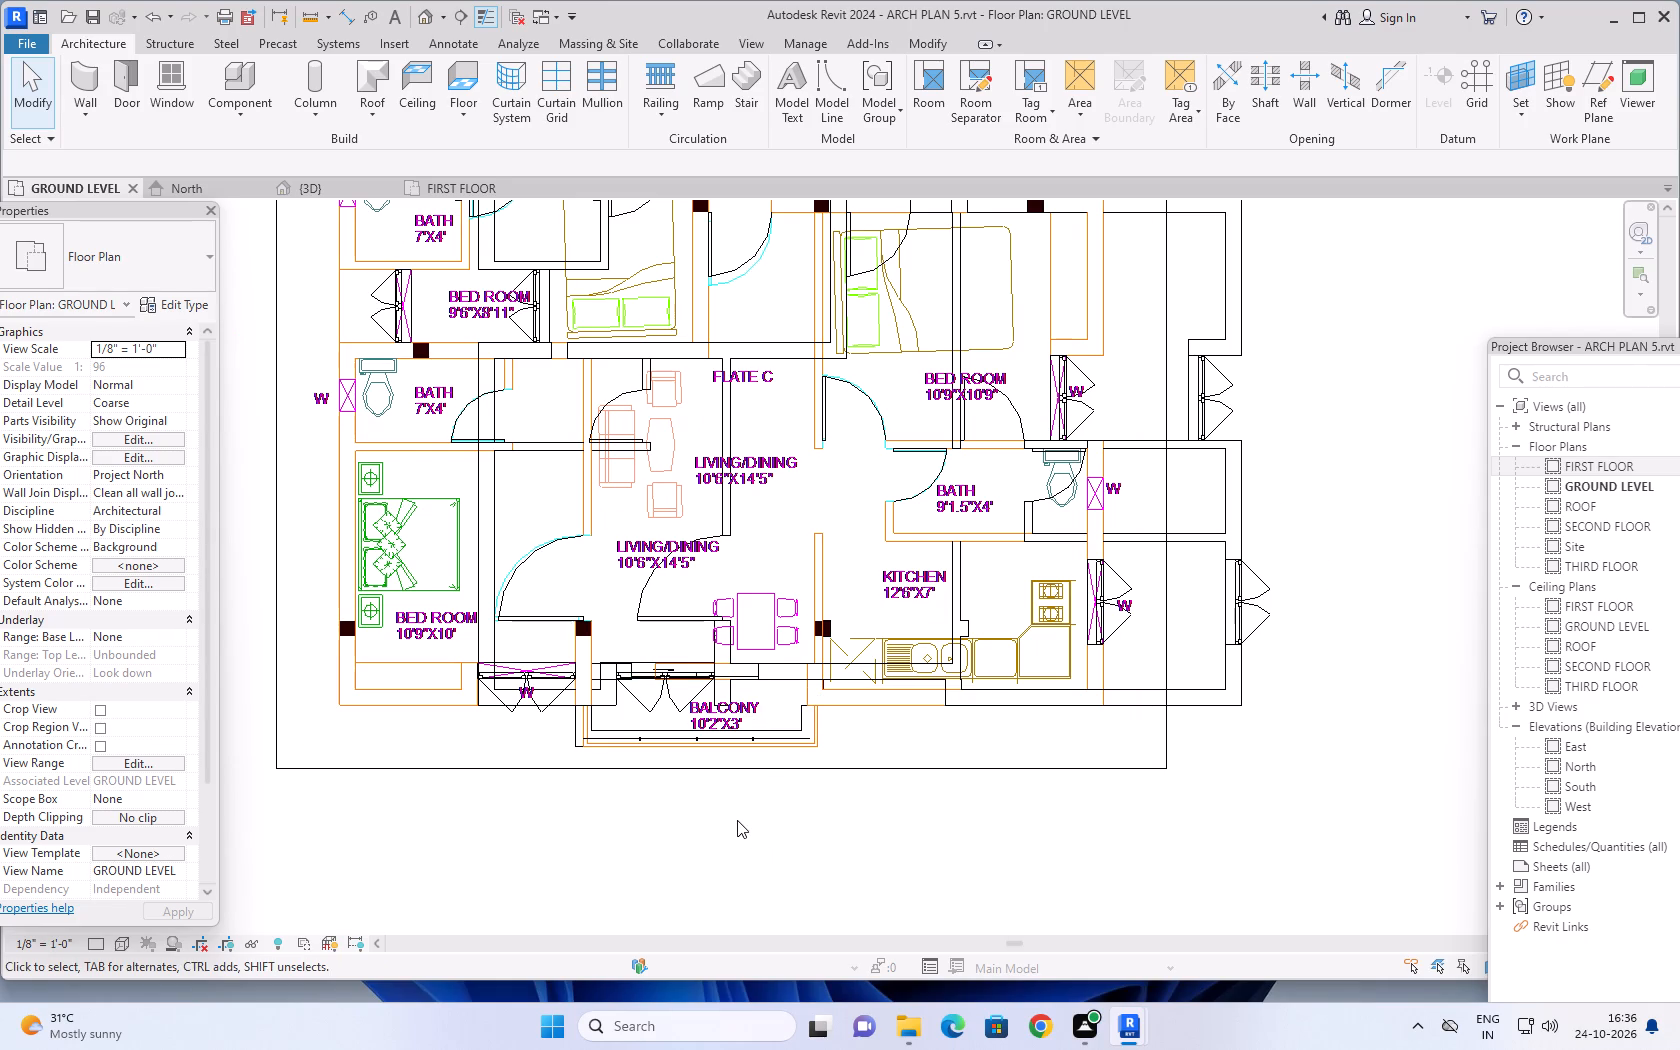
{"action": "middle_click_drag", "start_coordinate": [737, 820], "coordinate": [813, 830]}
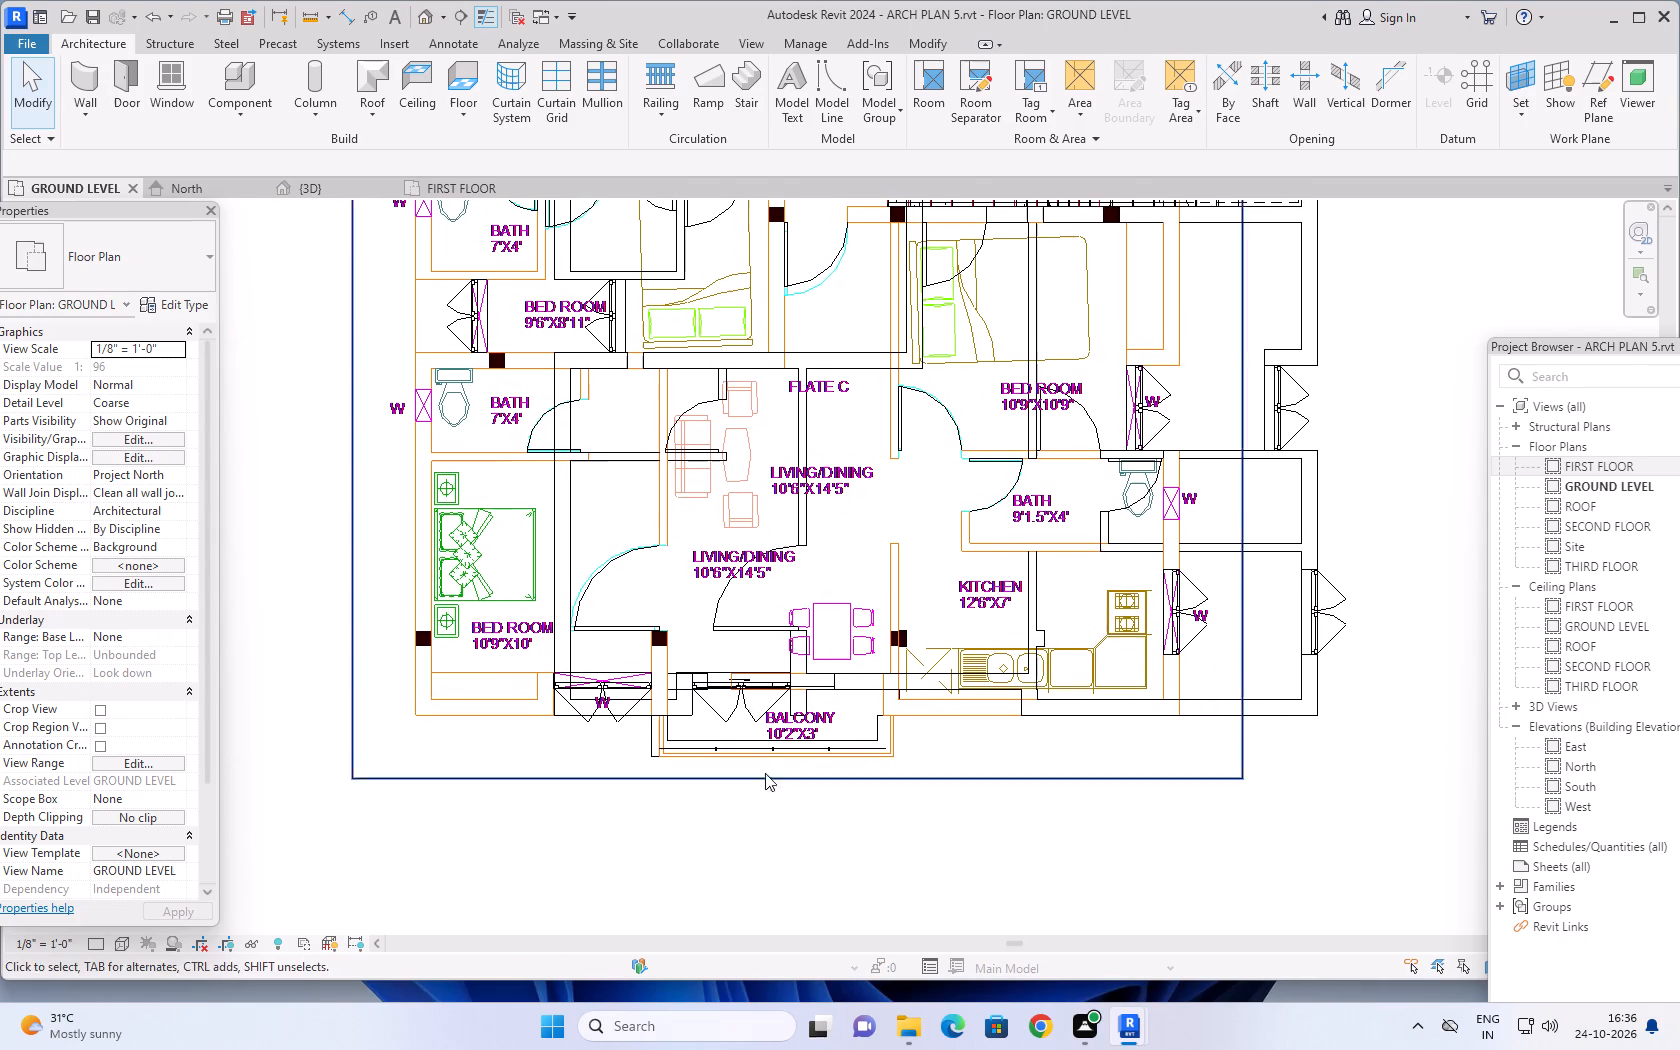
{"action": "scroll", "coordinate": [813, 695], "scroll_direction": "up", "scroll_amount": 4}
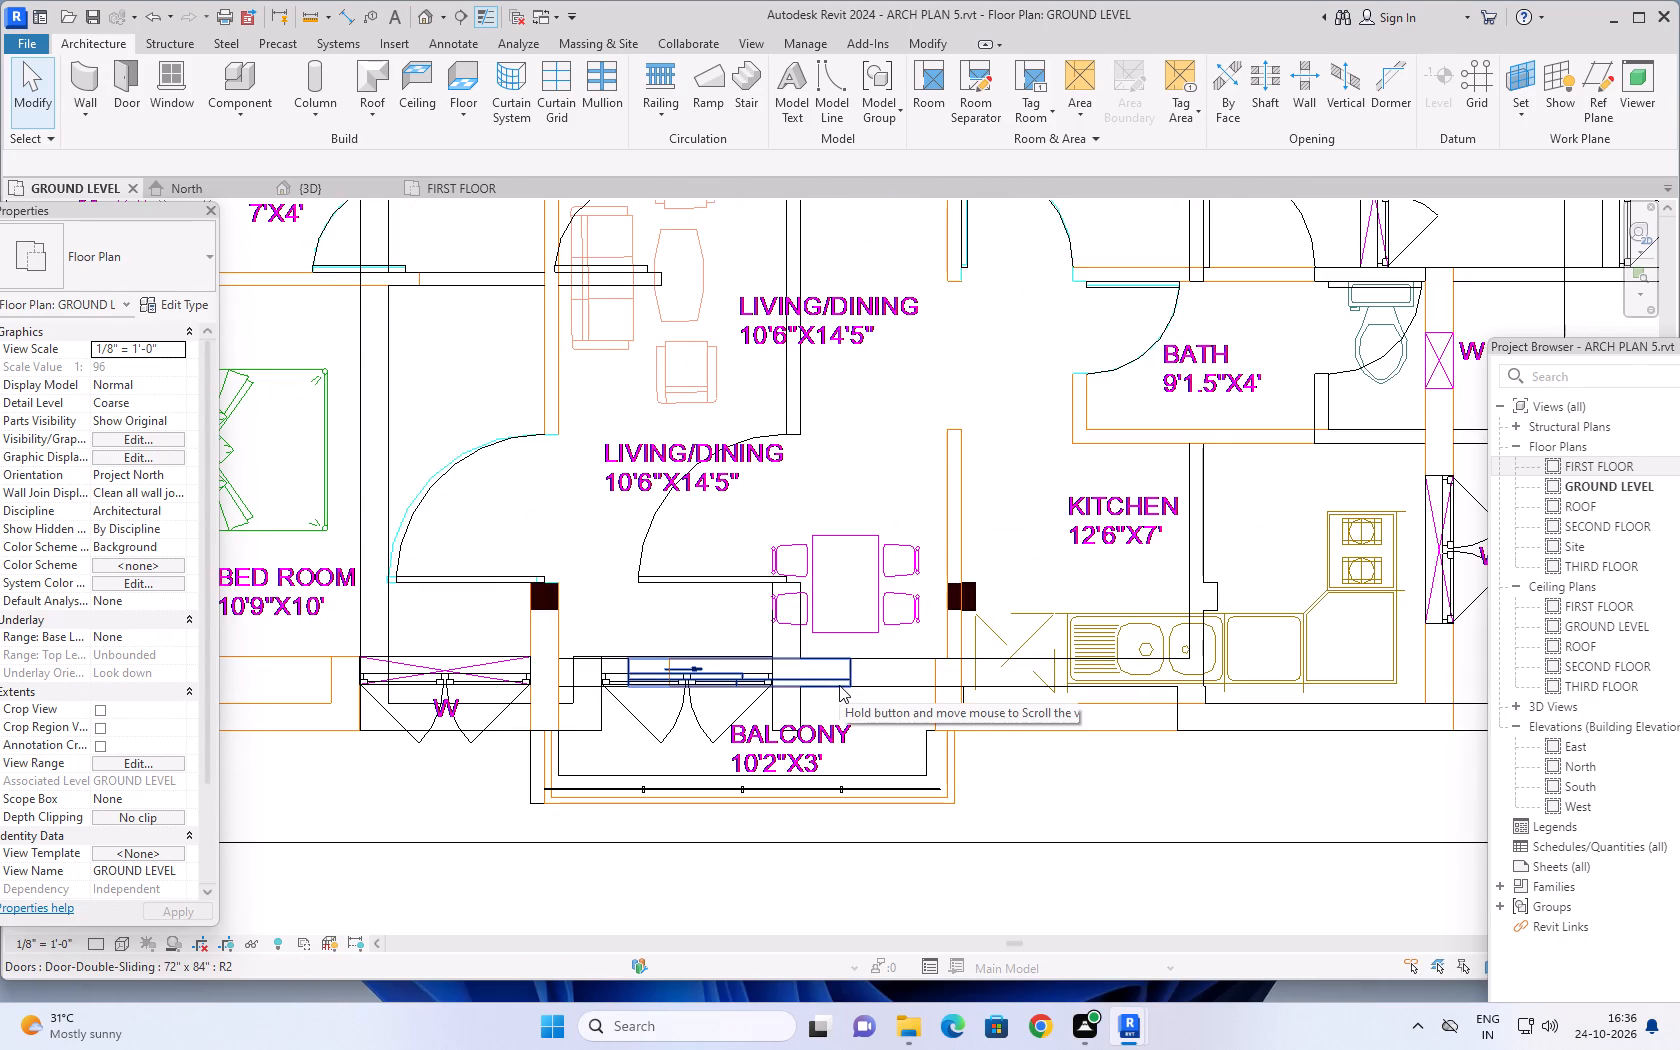
{"action": "left_click", "coordinate": [839, 685]}
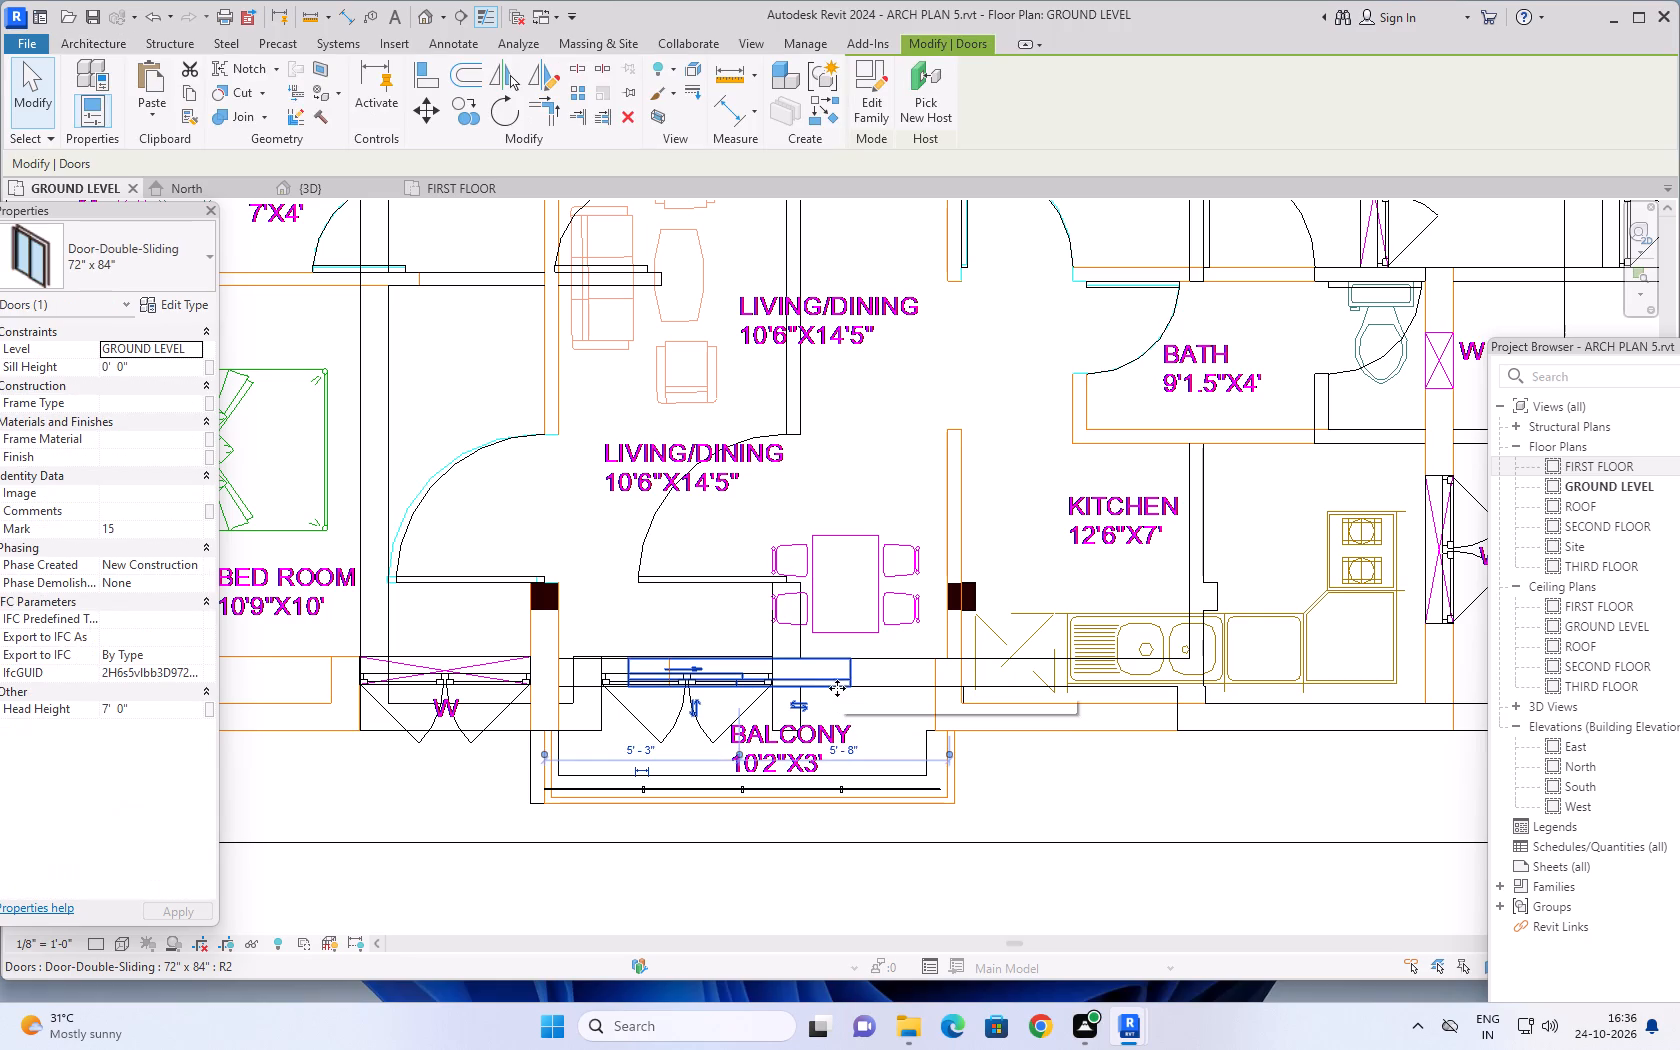
{"action": "scroll", "coordinate": [839, 690], "scroll_direction": "down", "scroll_amount": 1}
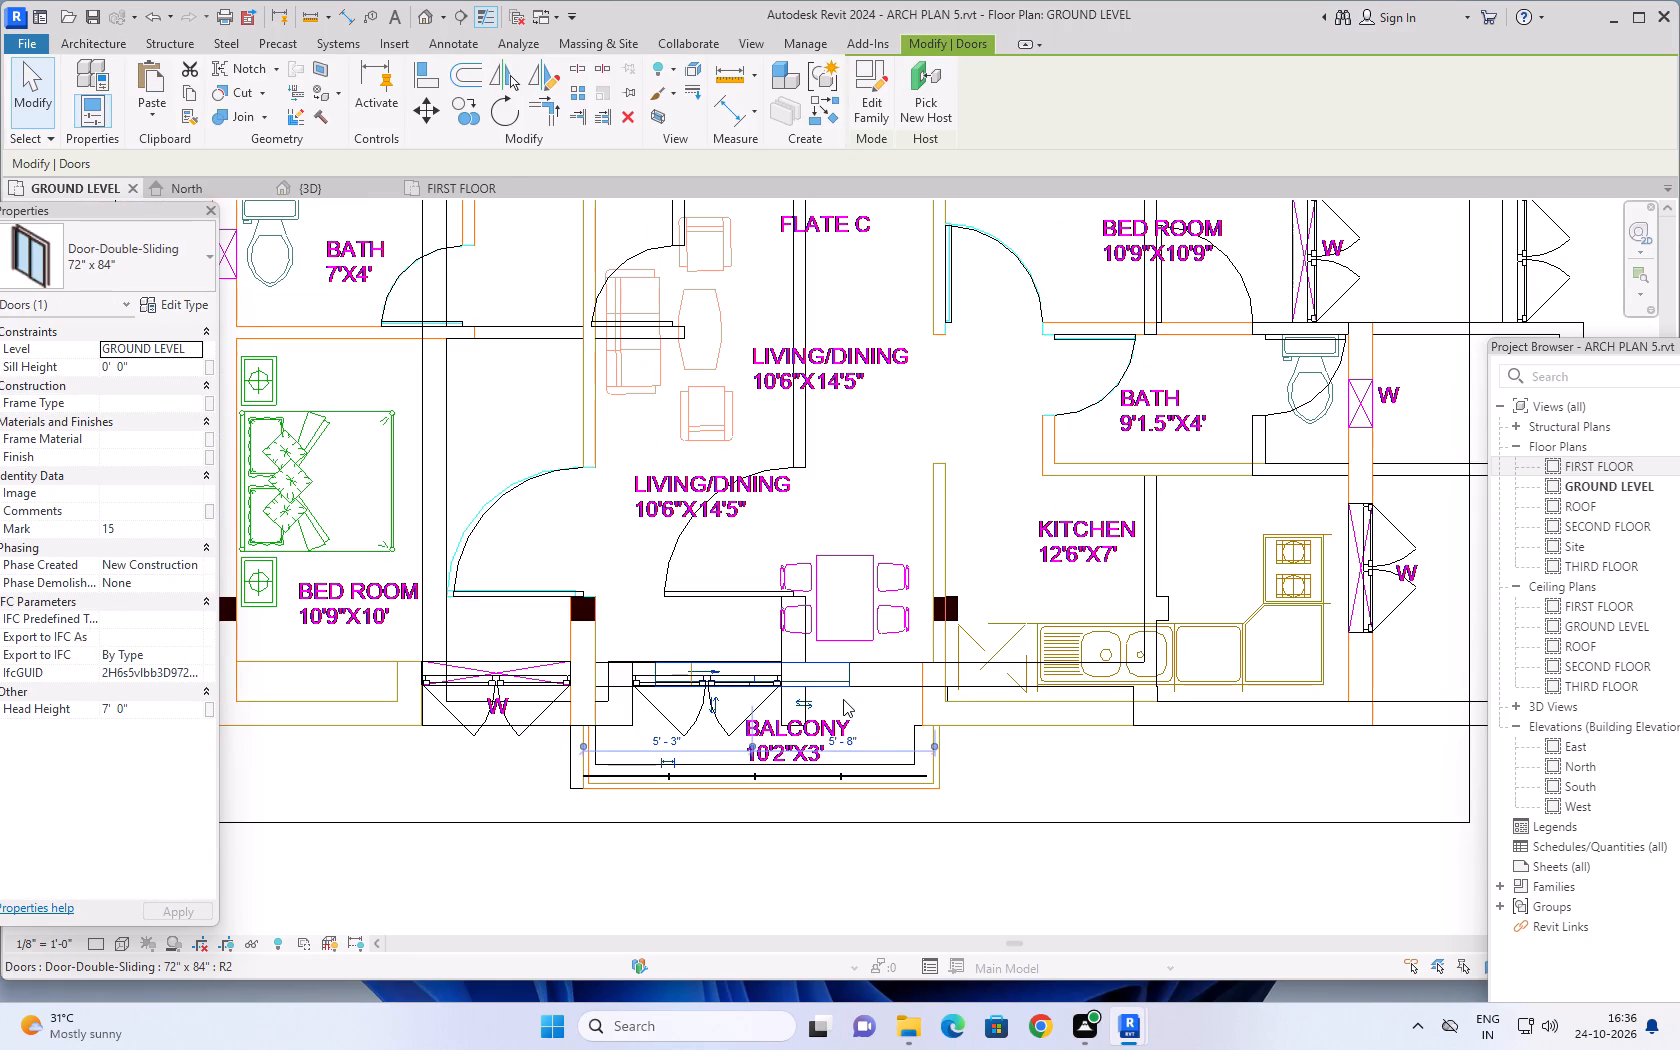
{"action": "scroll", "coordinate": [840, 695], "scroll_direction": "down", "scroll_amount": 2}
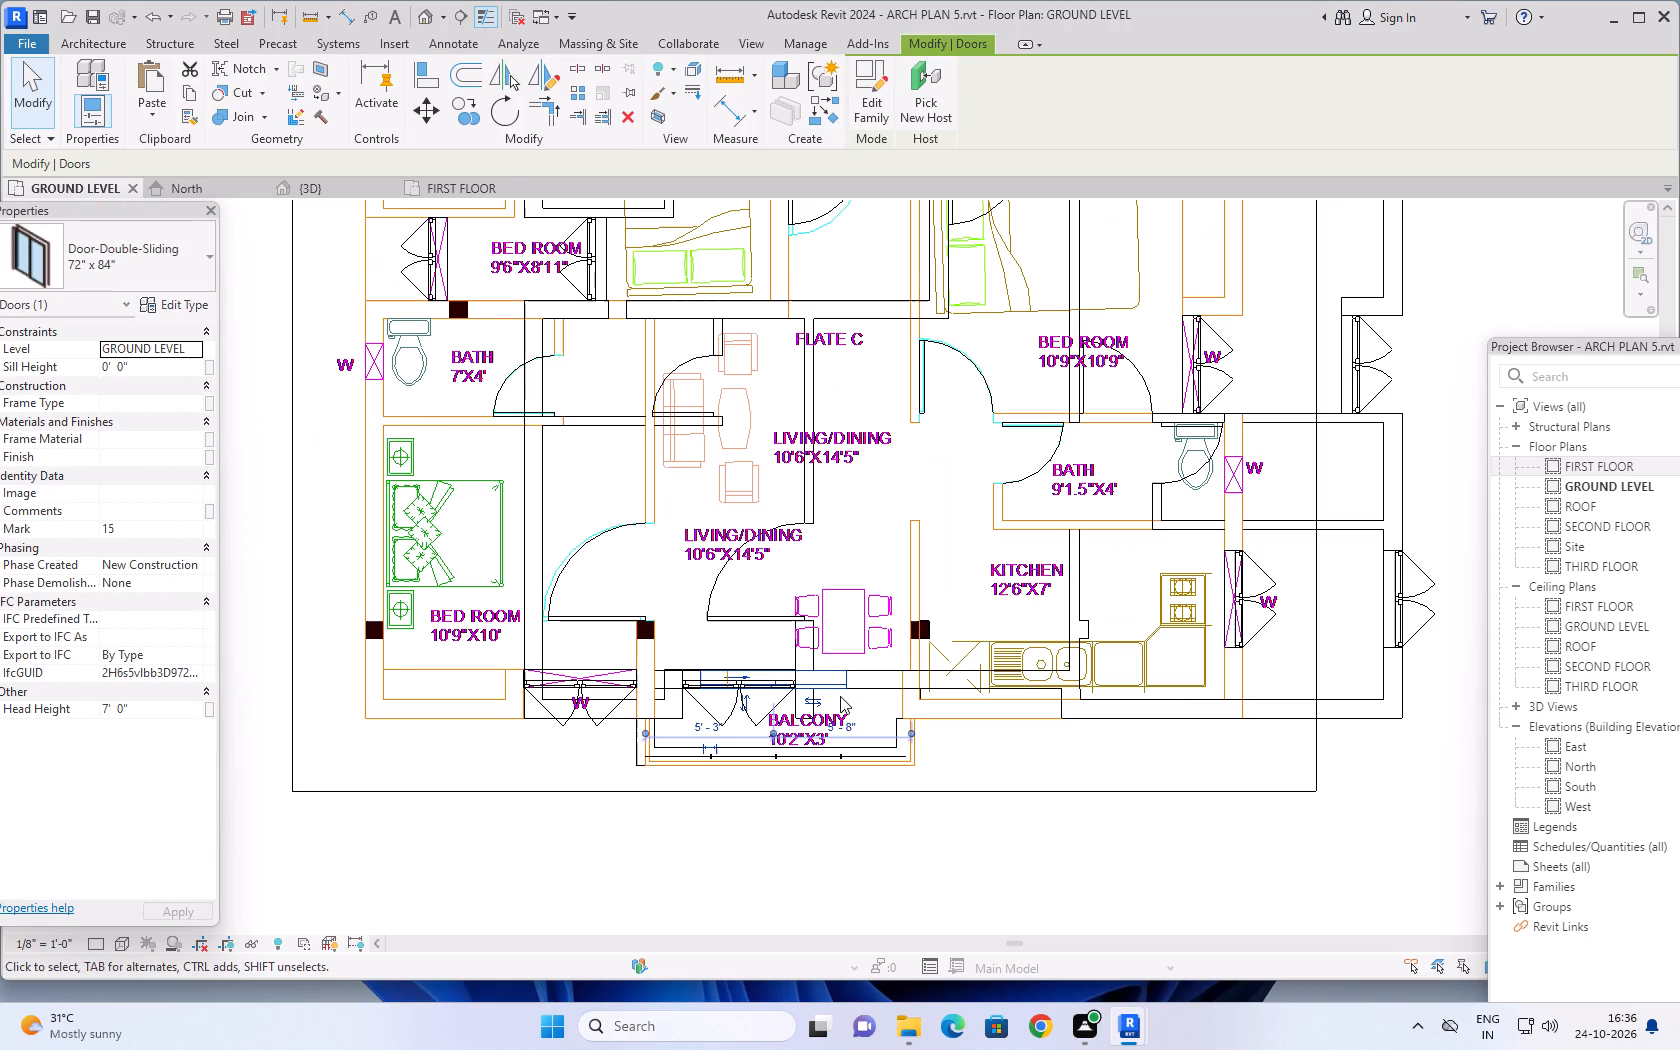
{"action": "scroll", "coordinate": [841, 702], "scroll_direction": "up", "scroll_amount": 5}
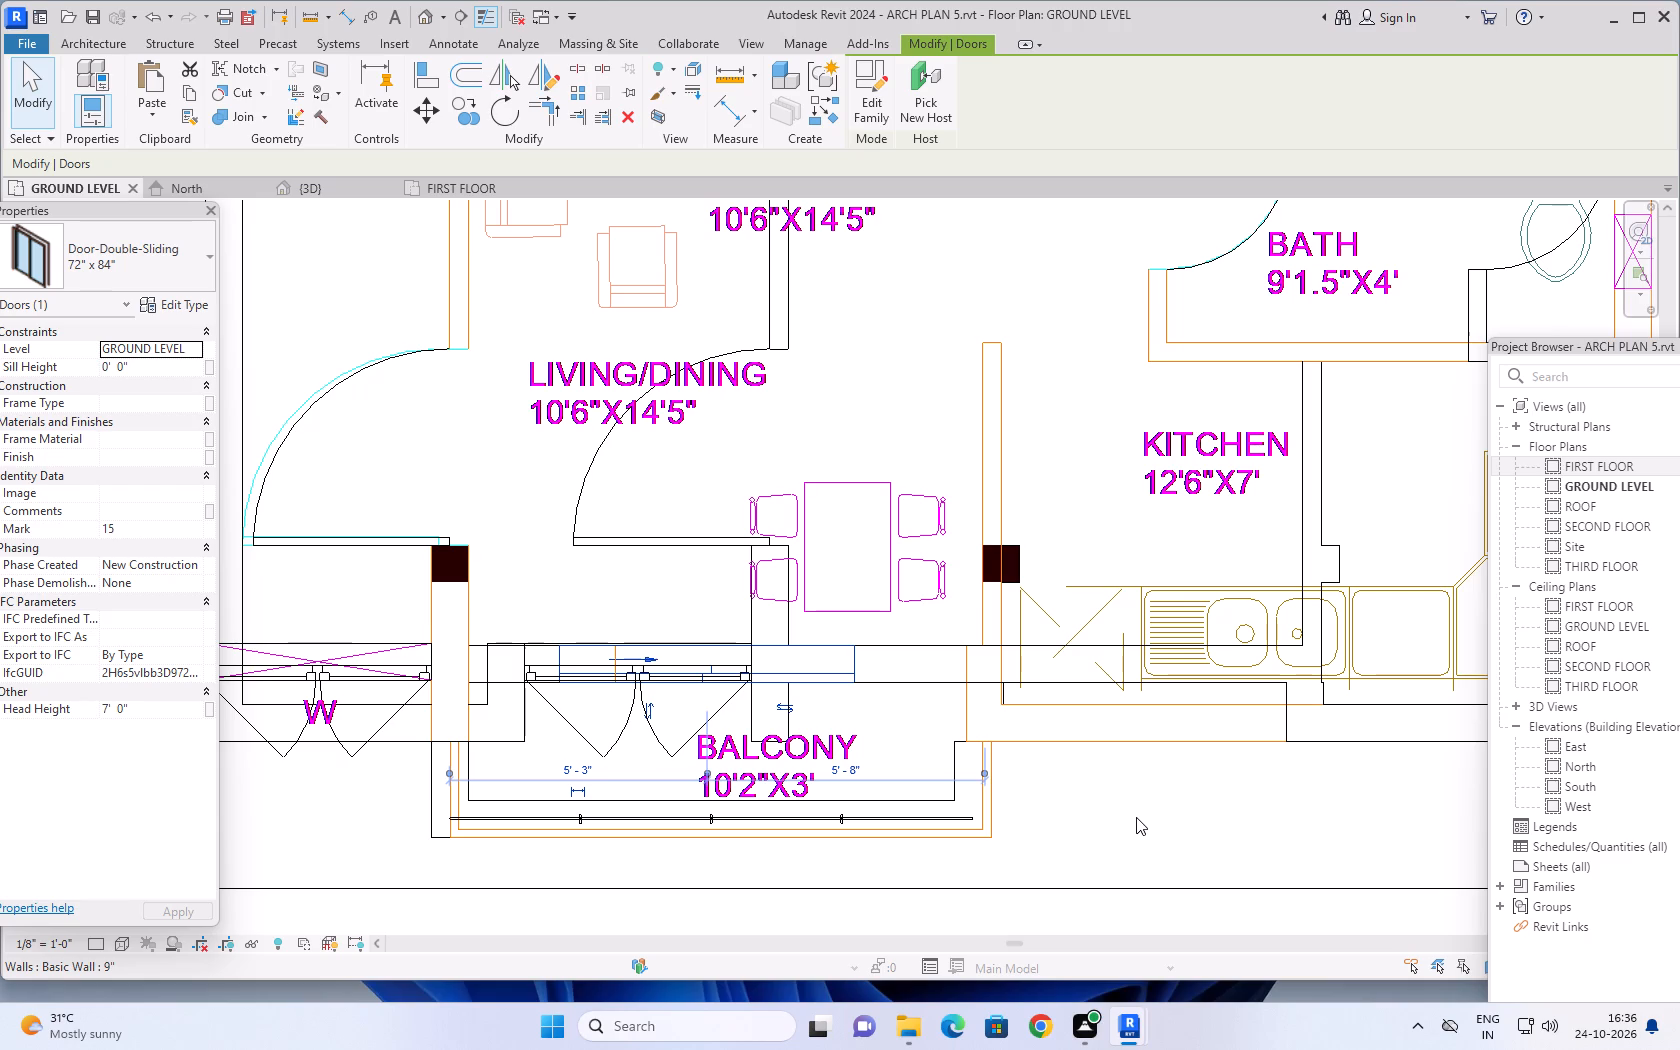
{"action": "key", "text": "Escape"}
{"action": "key", "text": "Escape"}
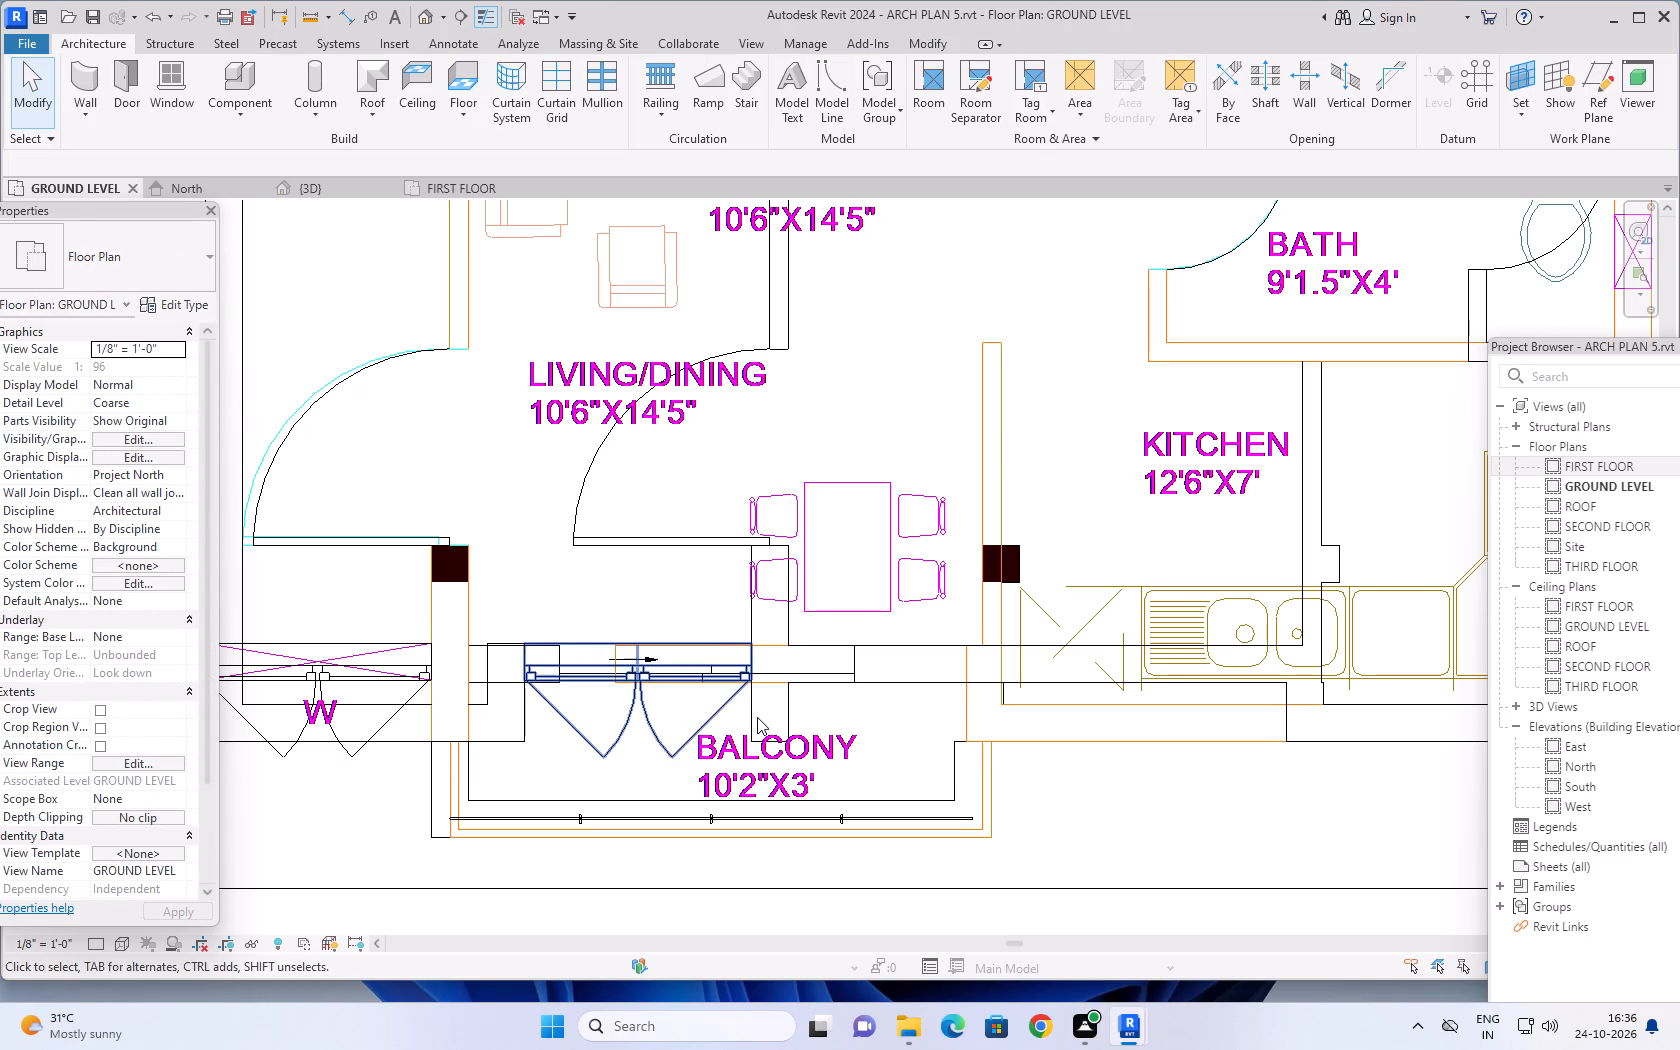
Shorten the 9" wall stub projecting into the balcony back to the balcony door wall, making it about 1'-8" long.
{"action": "left_click", "coordinate": [789, 718]}
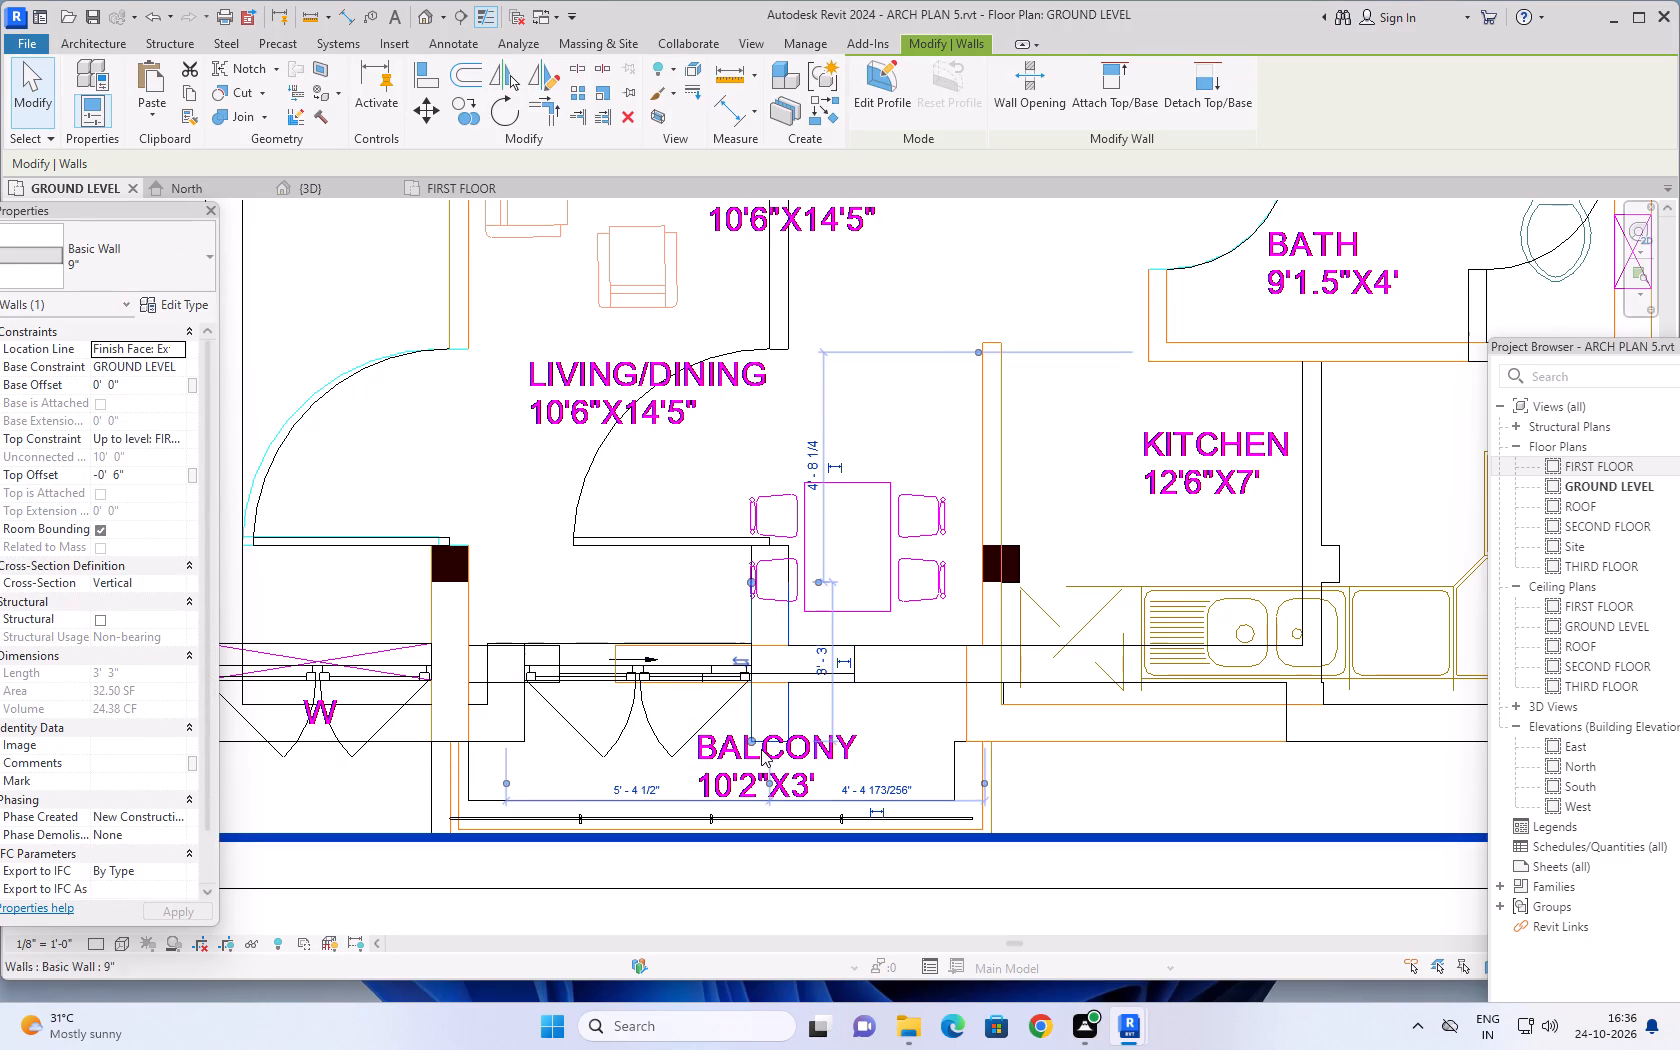
{"action": "scroll", "coordinate": [752, 749], "scroll_direction": "up", "scroll_amount": 4}
{"action": "left_click_drag", "start_coordinate": [748, 733], "coordinate": [746, 725]}
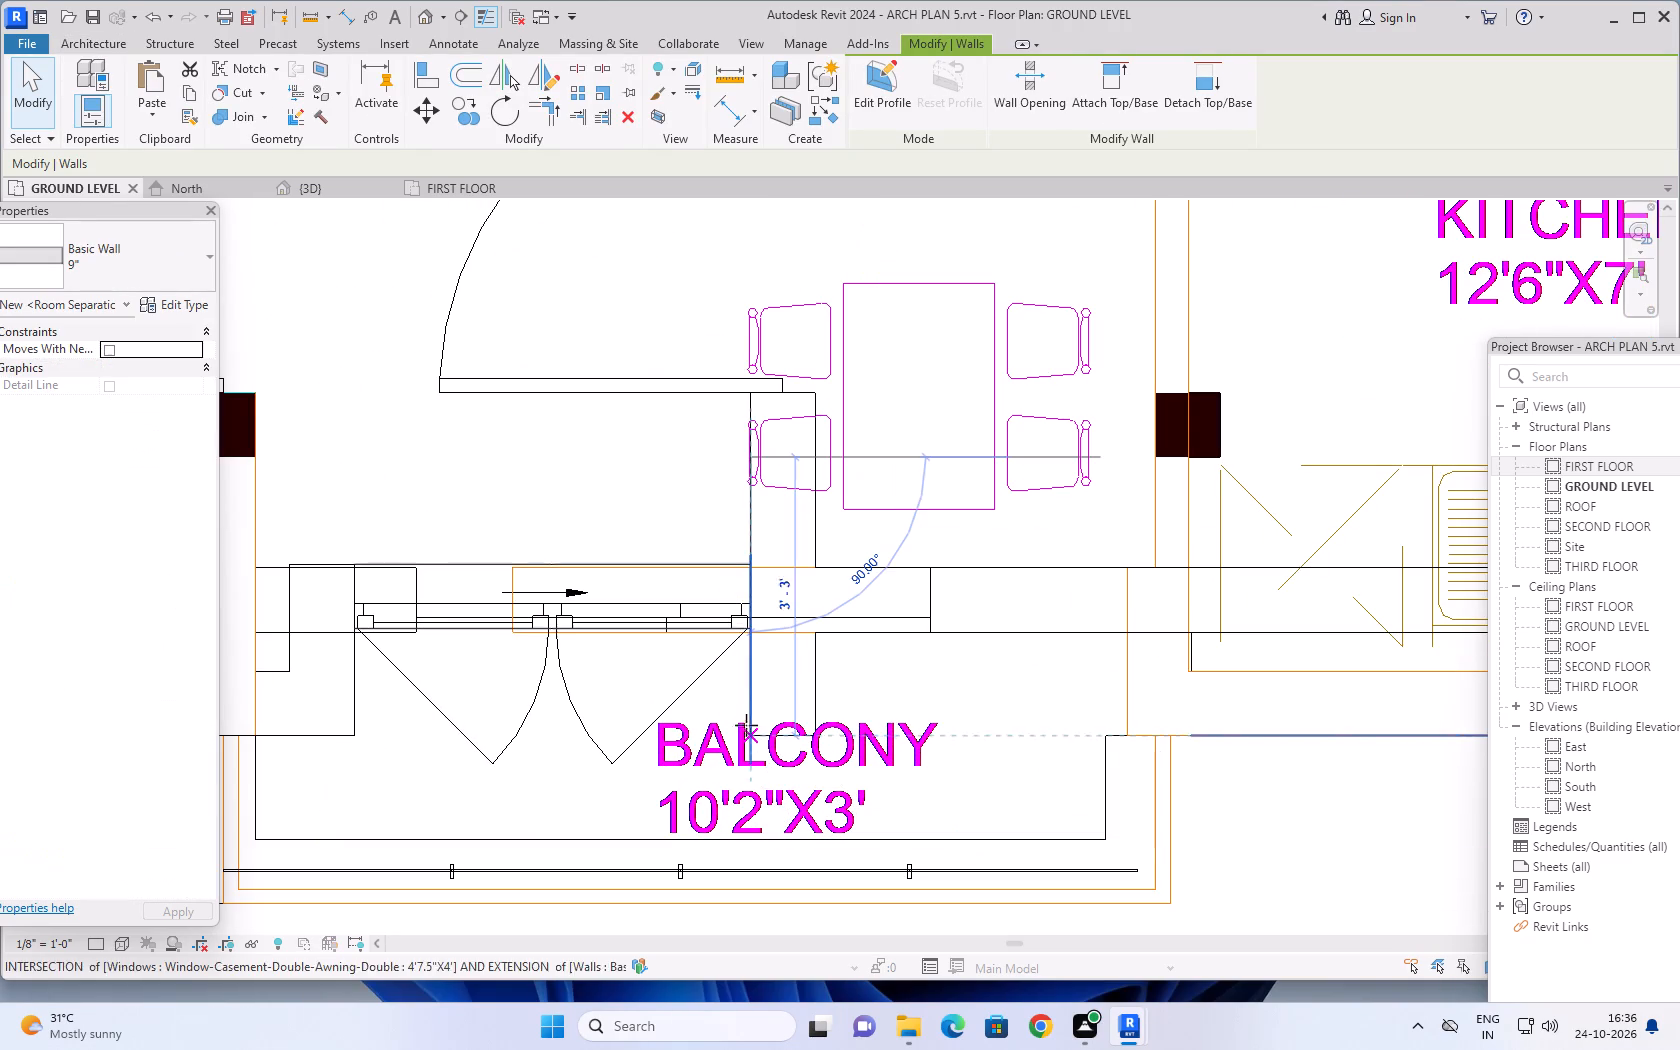
{"action": "left_click_drag", "start_coordinate": [746, 725], "coordinate": [745, 637]}
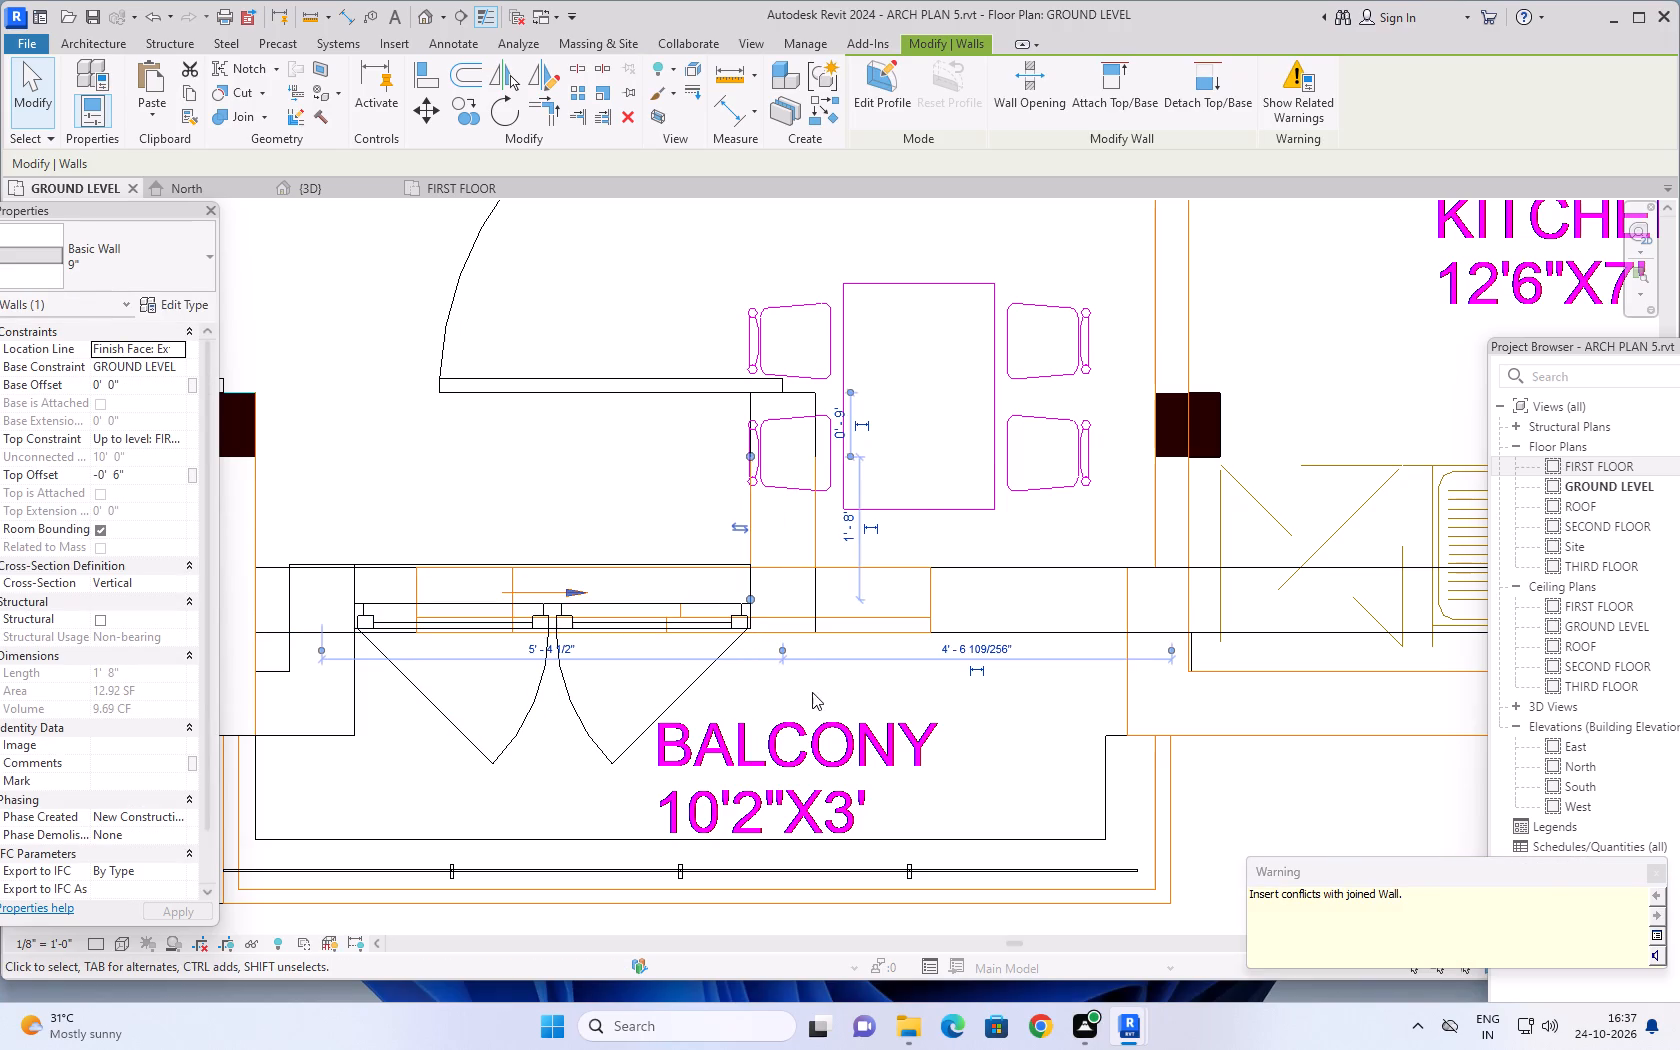
{"action": "left_click", "coordinate": [1658, 872]}
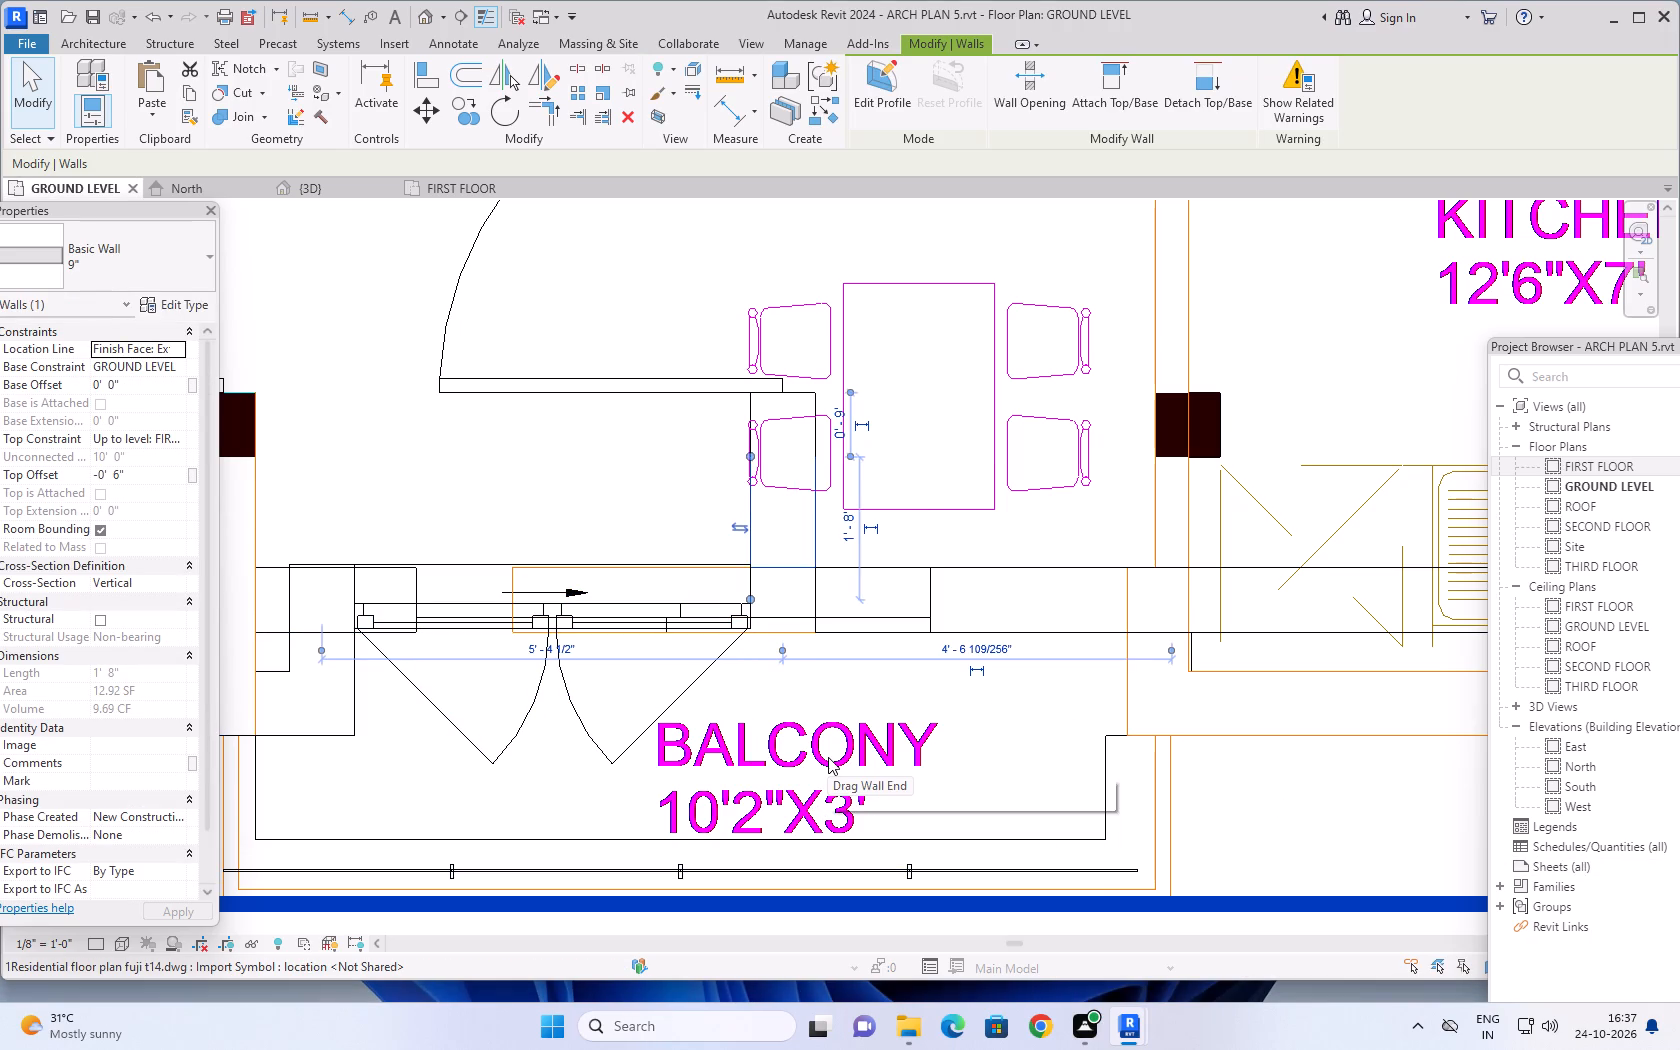
In 3D, delete the 4'7.5" x 4' double casement window that overlaps the sliding door behind the front balcony railing.
{"action": "scroll", "coordinate": [823, 732], "scroll_direction": "down", "scroll_amount": 3}
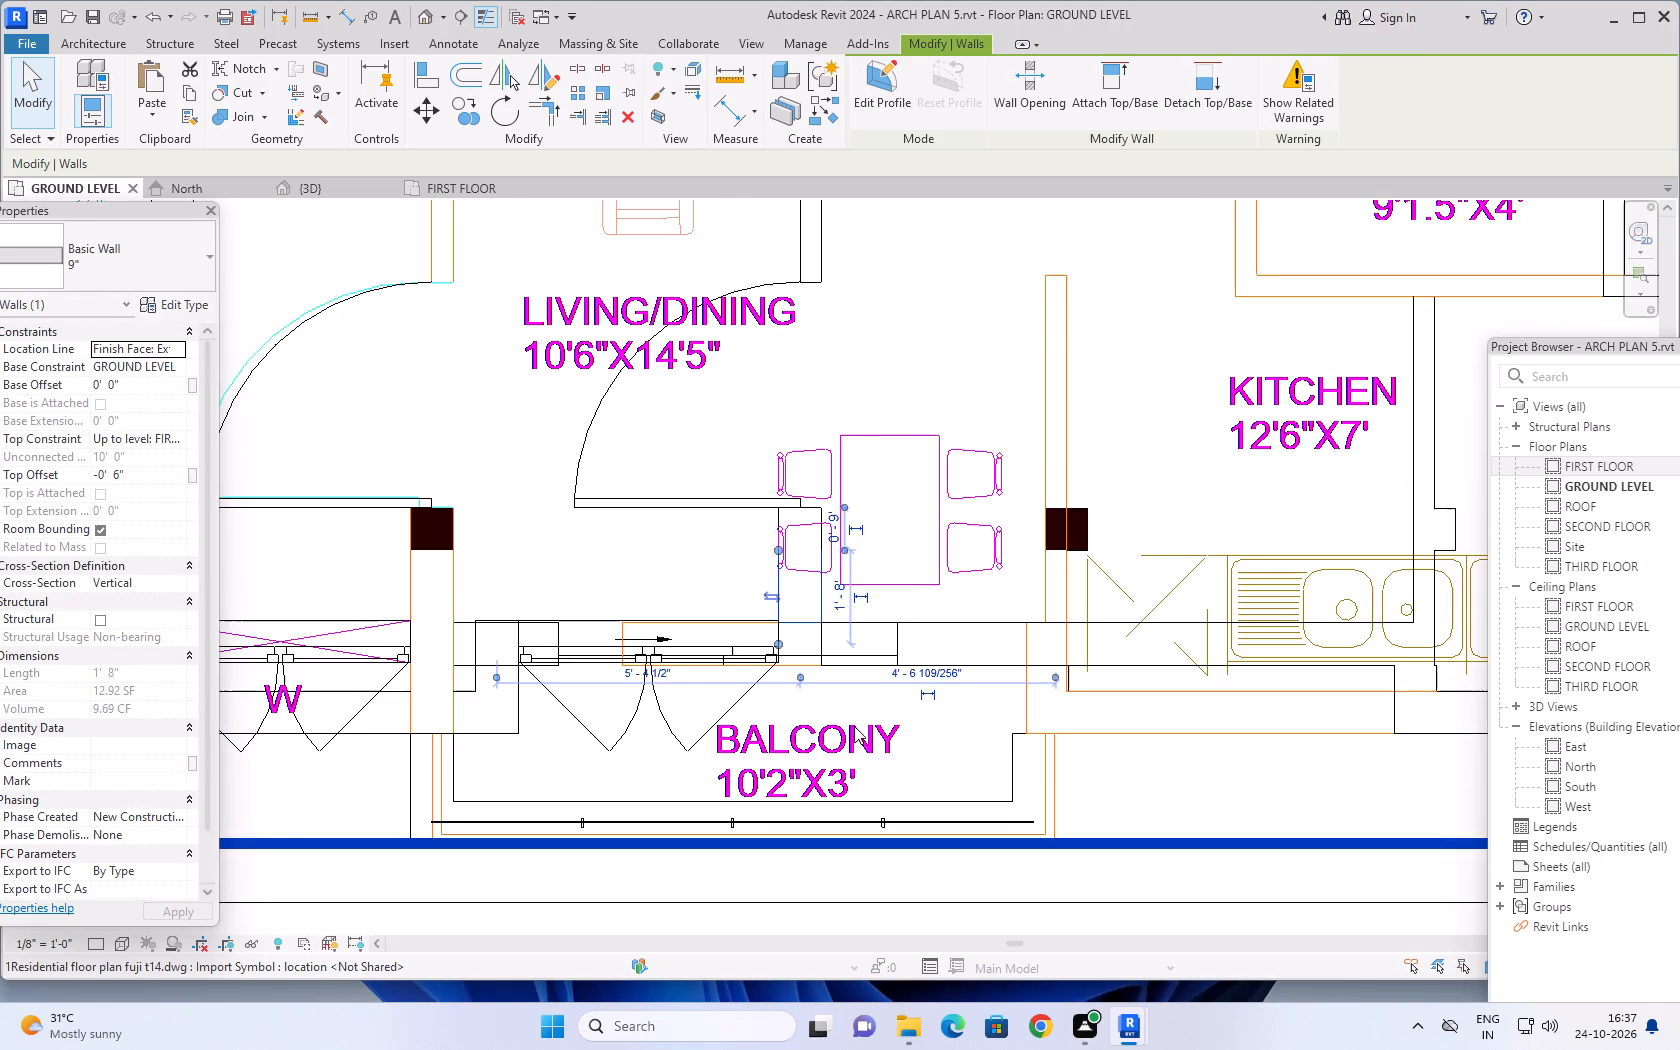
{"action": "scroll", "coordinate": [856, 726], "scroll_direction": "down", "scroll_amount": 1}
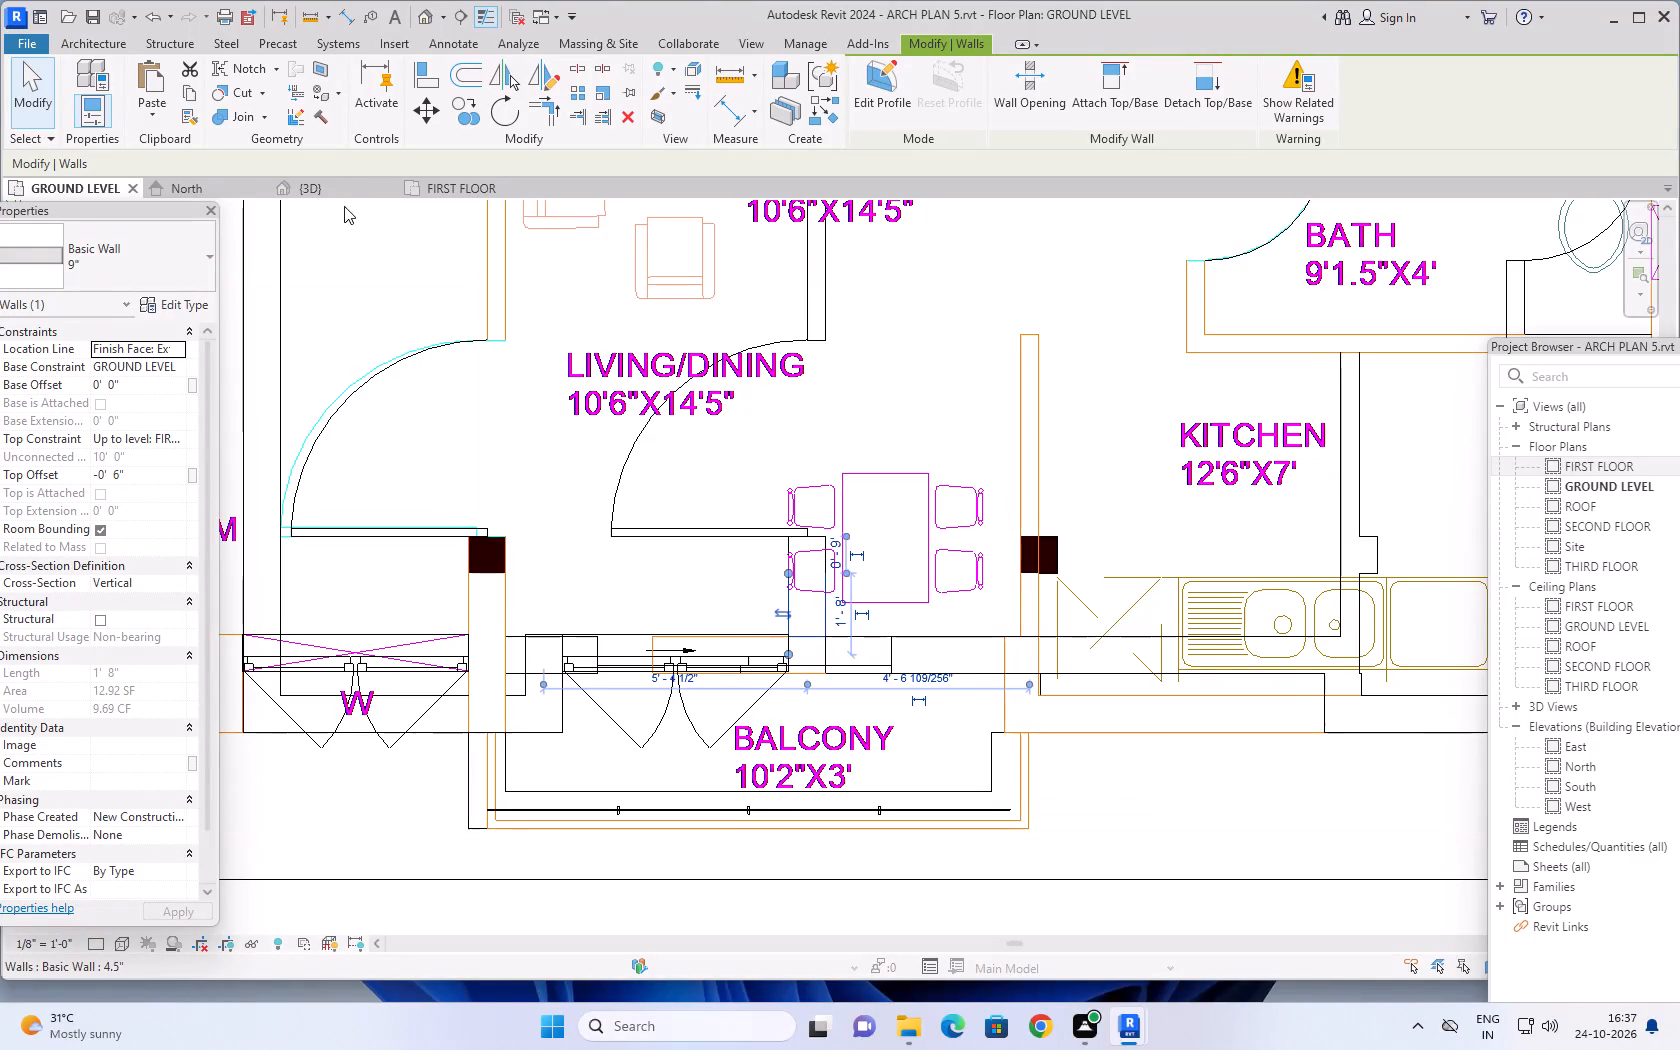
{"action": "left_click", "coordinate": [333, 195]}
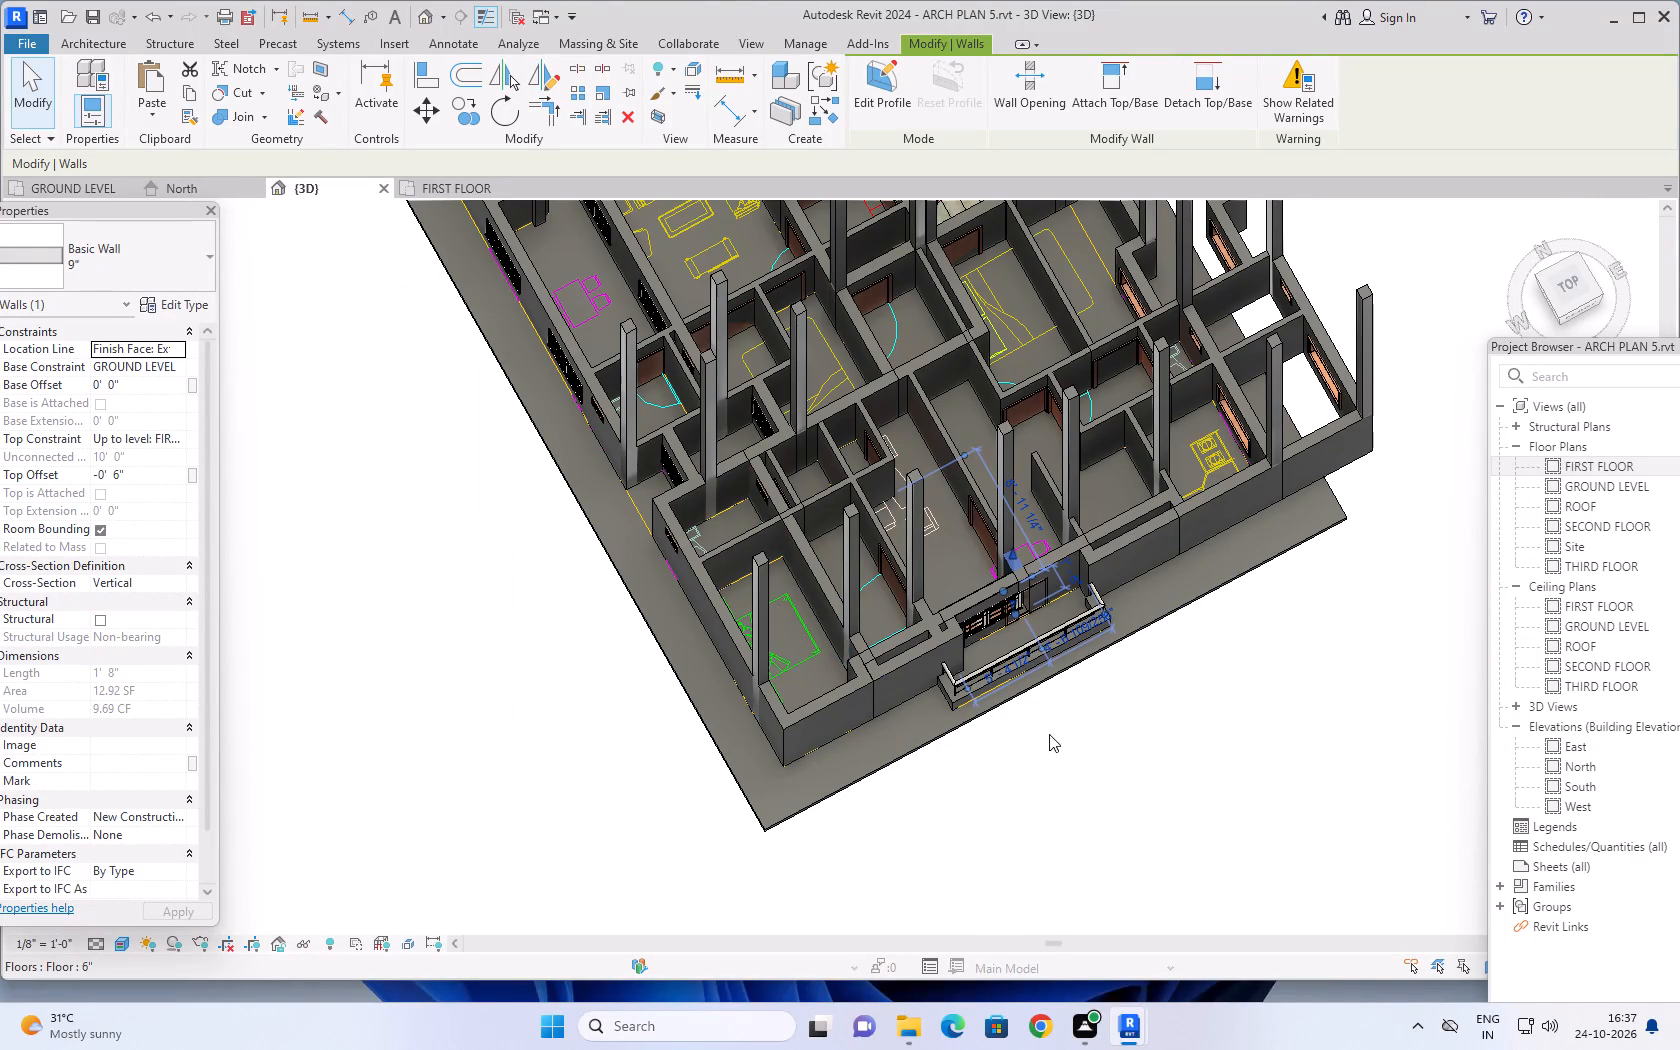
{"action": "middle_click_drag", "start_coordinate": [1063, 753], "coordinate": [1038, 705], "text": "shift"}
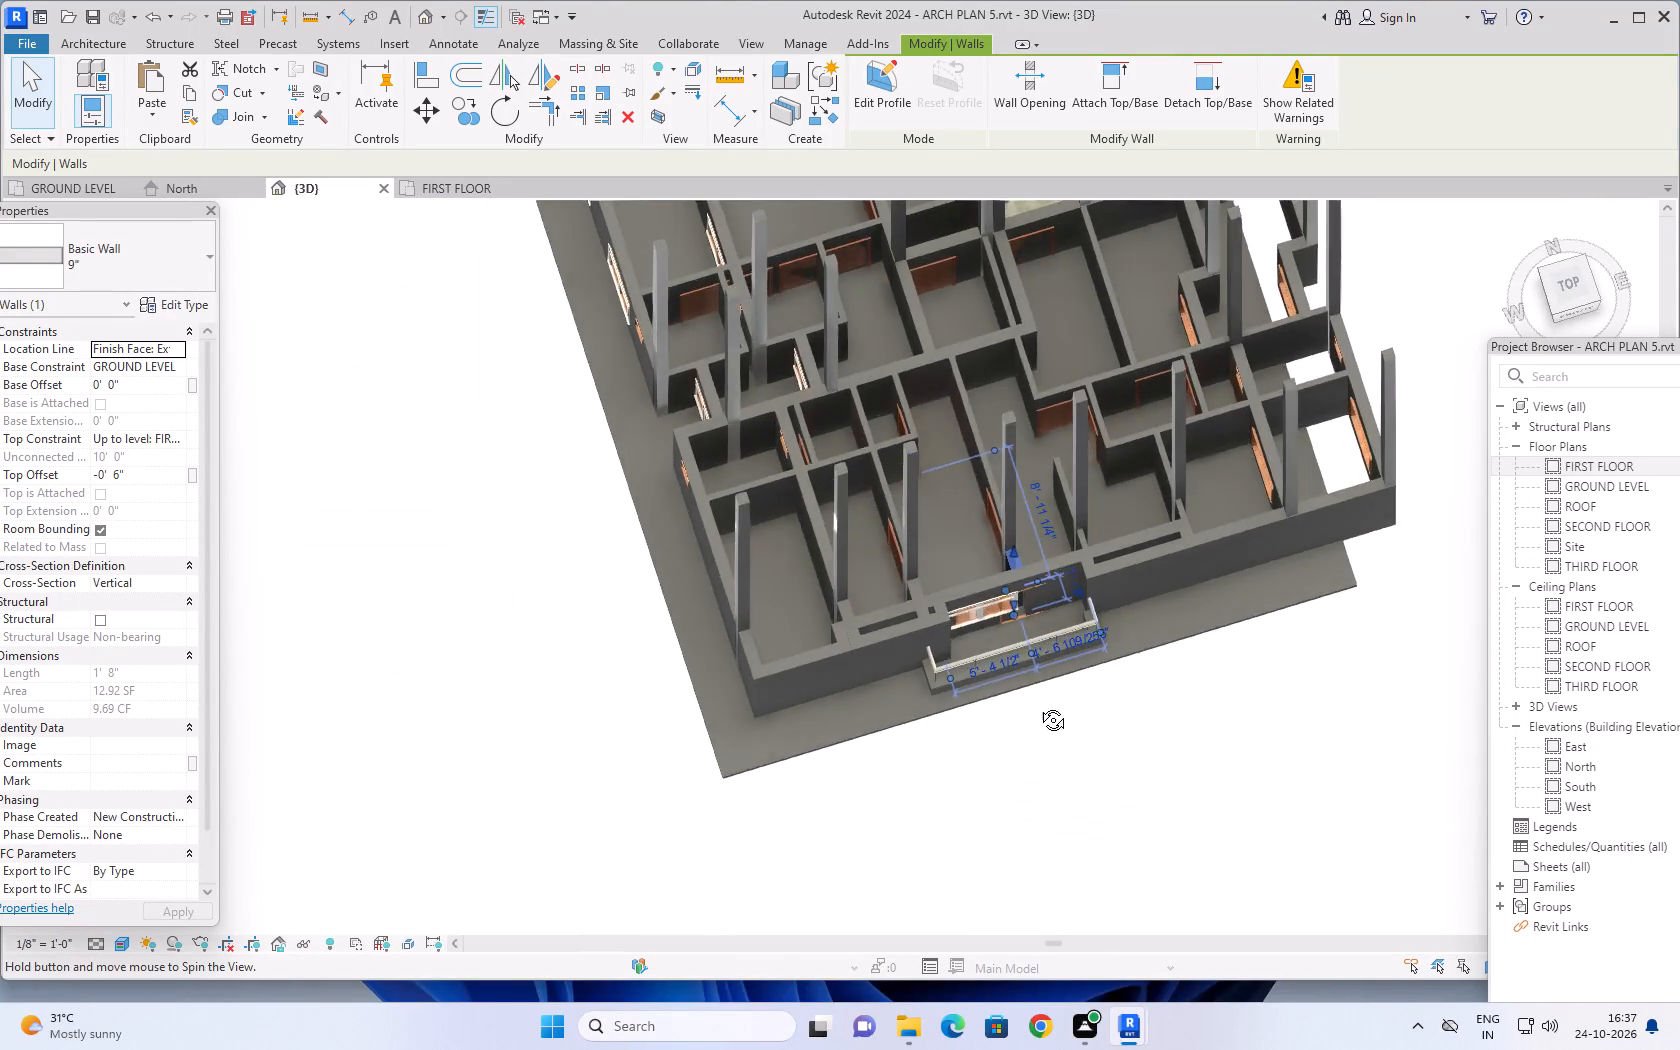
{"action": "middle_click_drag", "start_coordinate": [1038, 705], "coordinate": [1070, 639], "text": "shift"}
{"action": "scroll", "coordinate": [1071, 729], "scroll_direction": "up", "scroll_amount": 3}
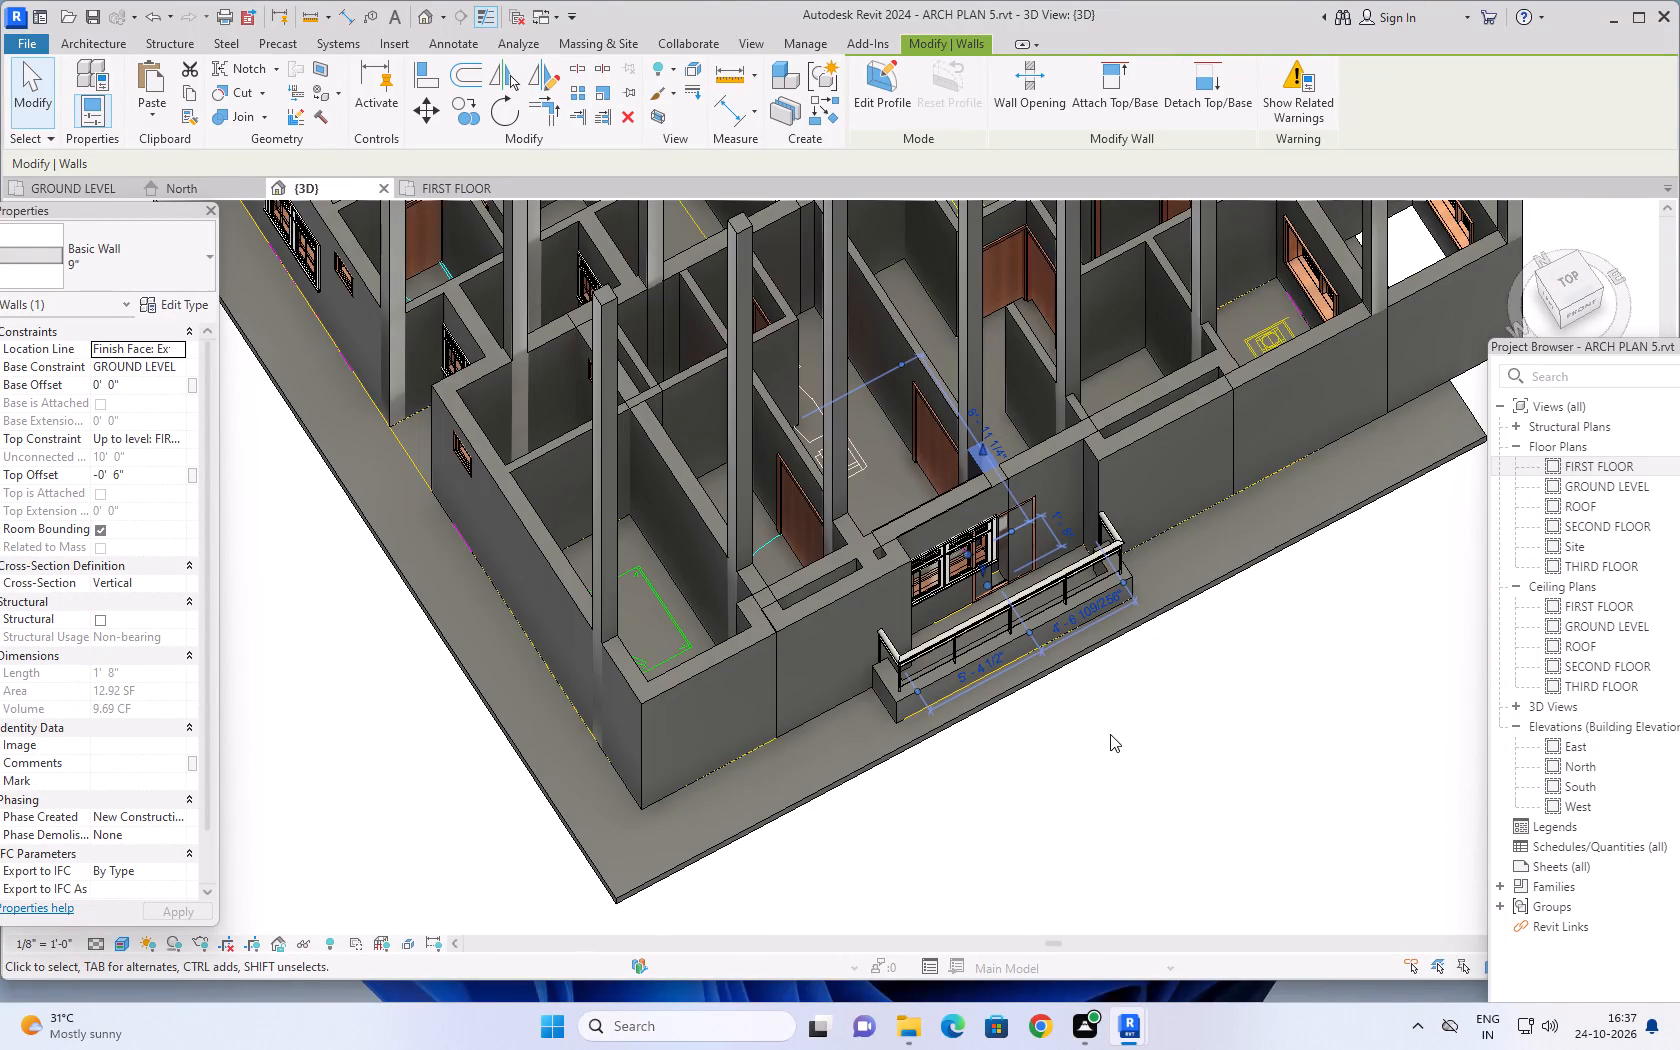
{"action": "middle_click_drag", "start_coordinate": [1098, 732], "coordinate": [1055, 500], "text": "shift"}
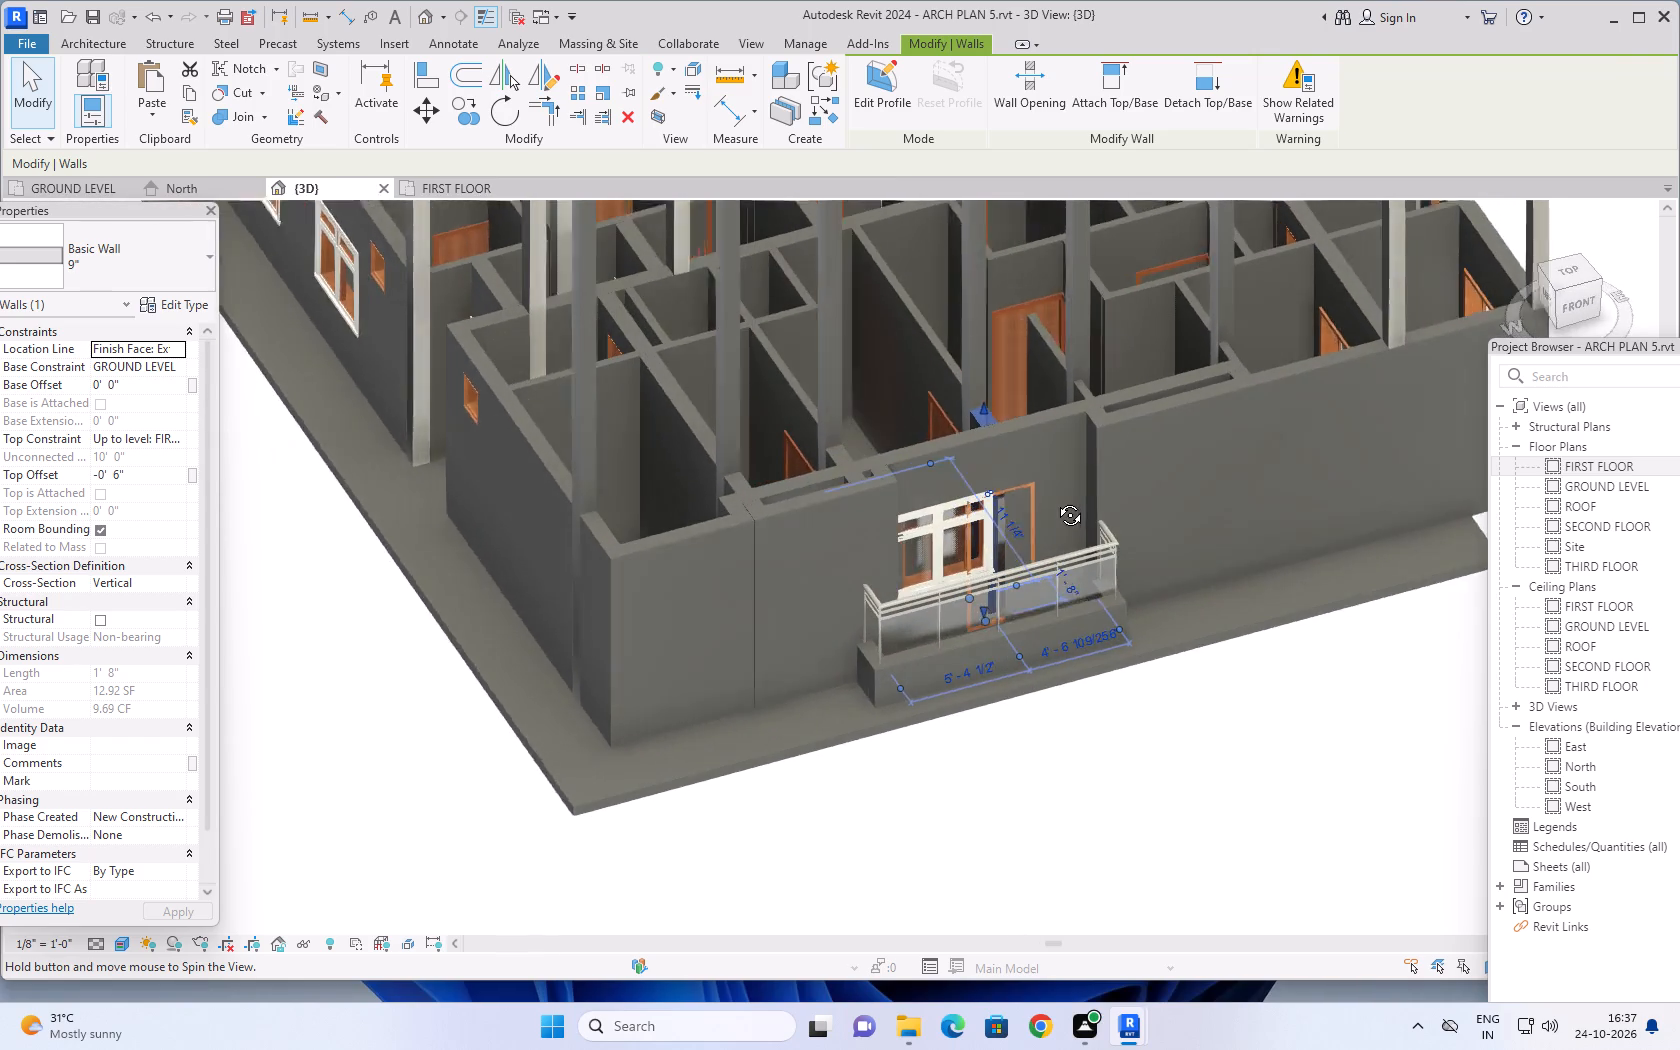
{"action": "middle_click_drag", "start_coordinate": [1055, 500], "coordinate": [1054, 500], "text": "shift"}
{"action": "scroll", "coordinate": [1008, 529], "scroll_direction": "up", "scroll_amount": 4}
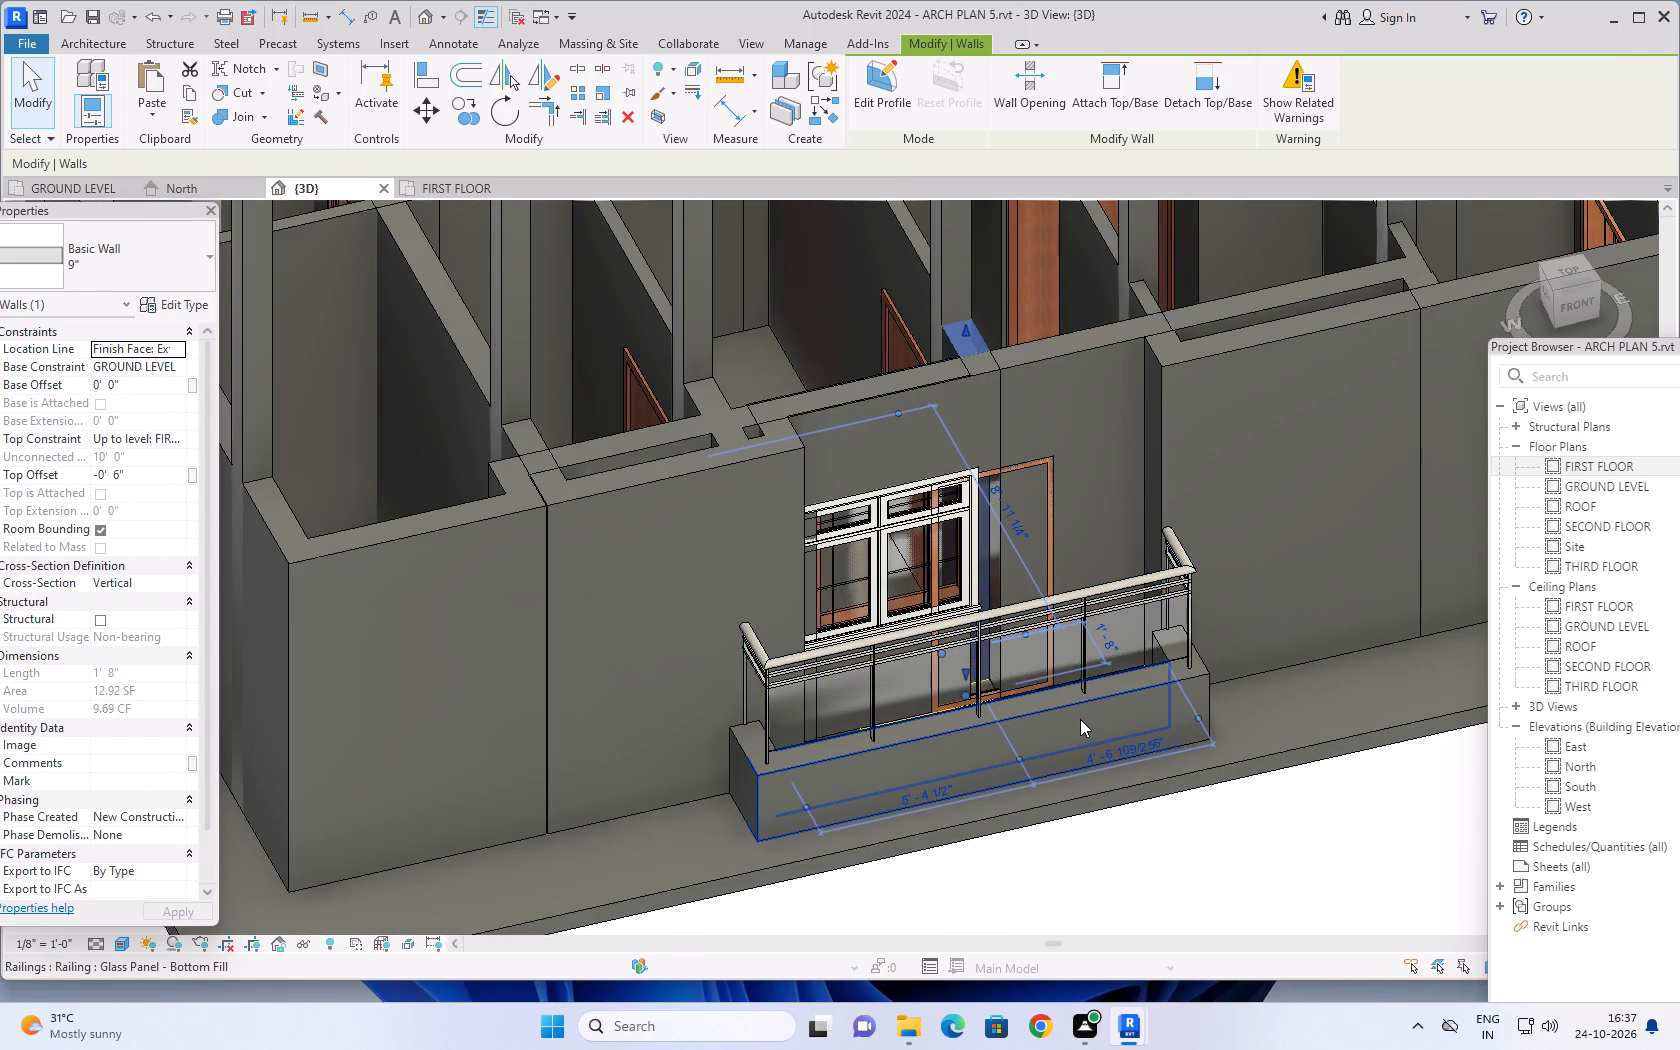
{"action": "middle_click_drag", "start_coordinate": [1097, 742], "coordinate": [1051, 805], "text": "shift"}
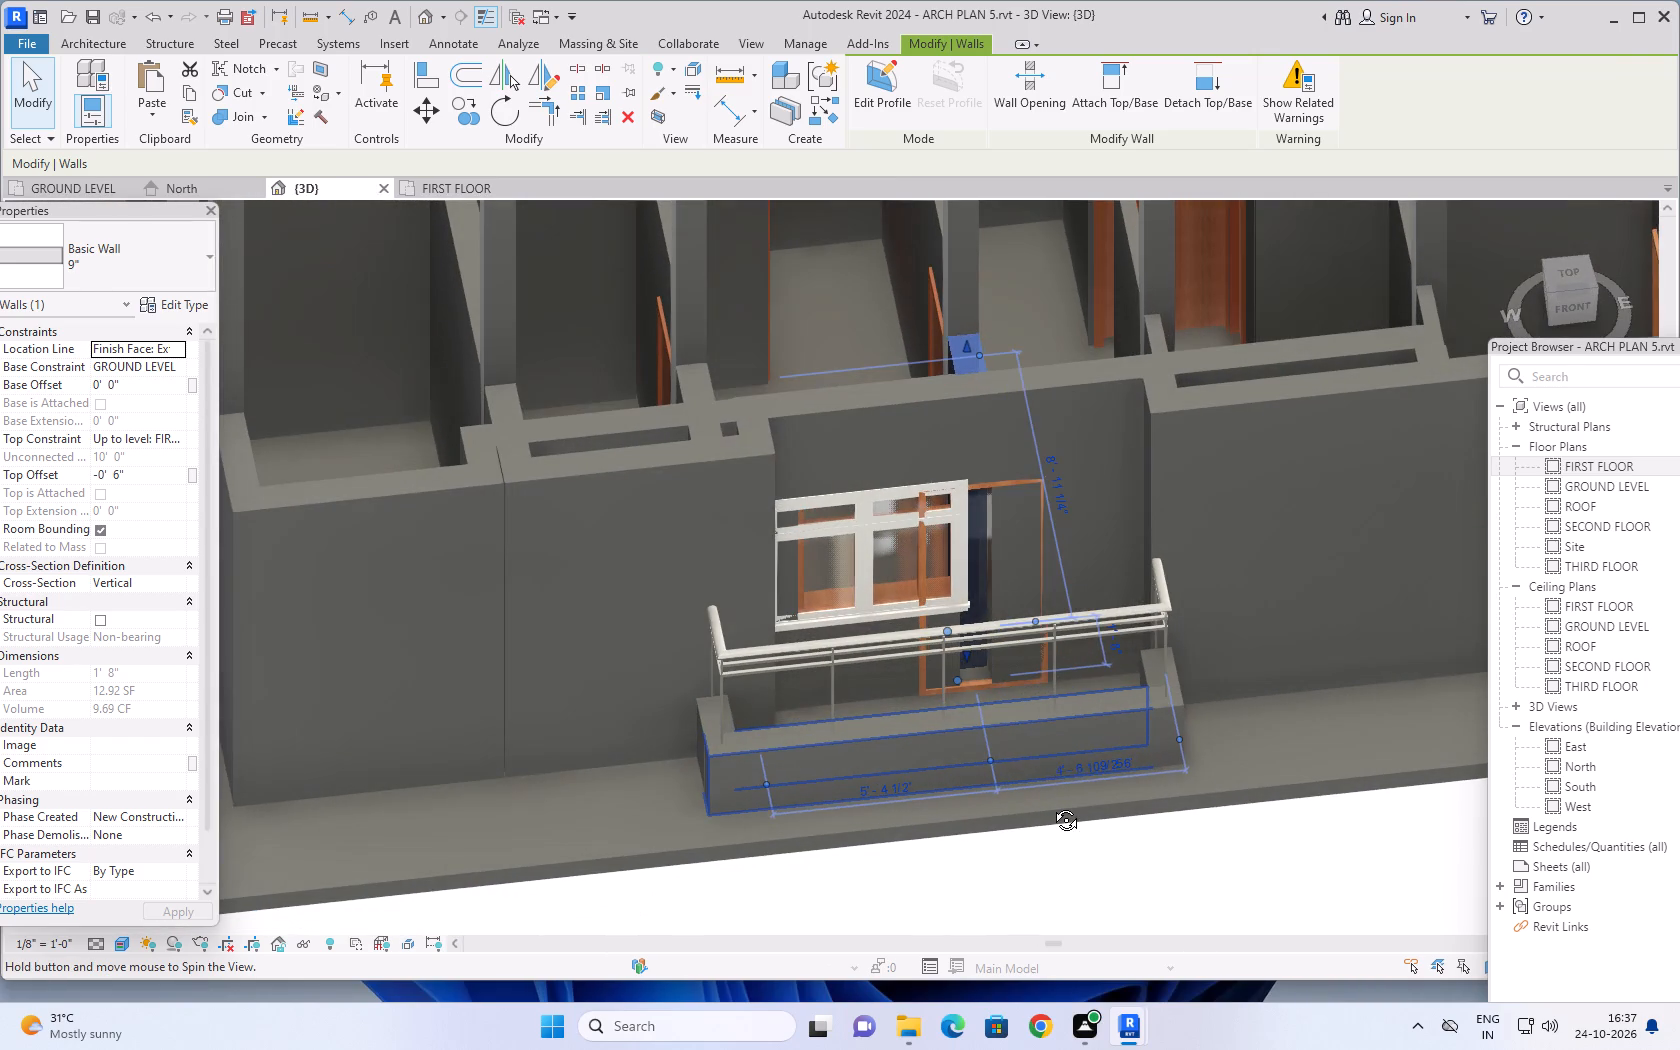
{"action": "middle_click_drag", "start_coordinate": [1051, 805], "coordinate": [1080, 684], "text": "shift"}
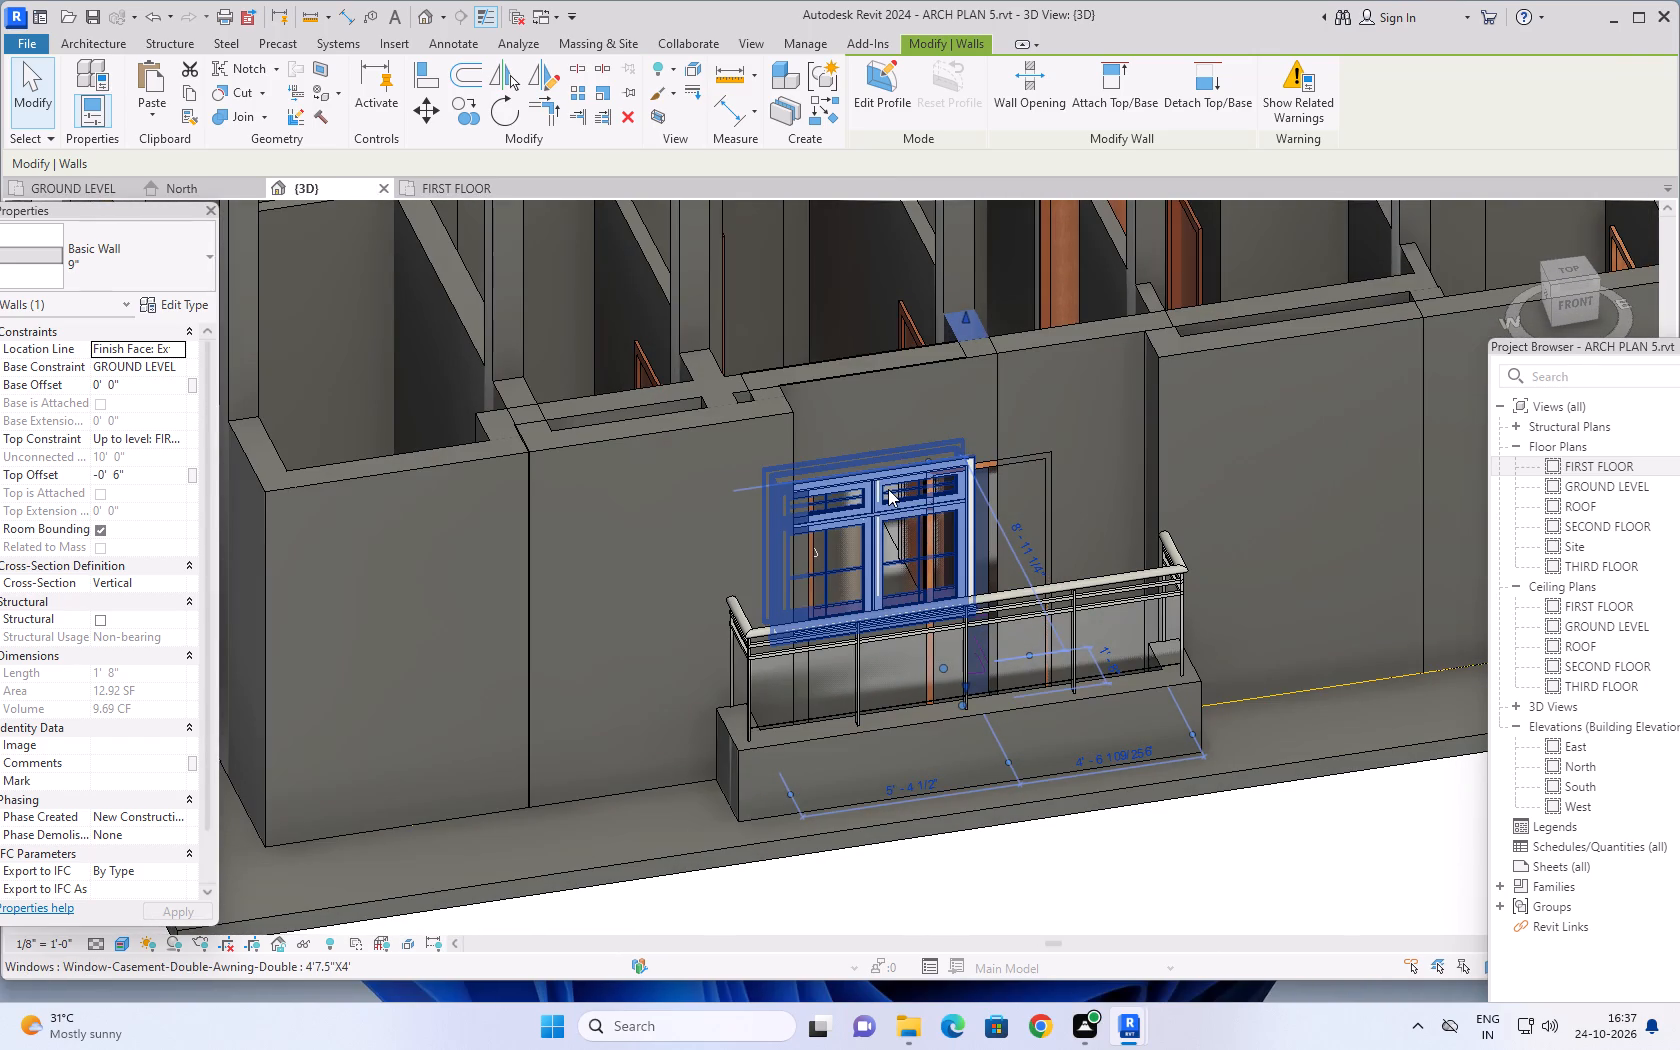
{"action": "left_click", "coordinate": [888, 489]}
{"action": "key", "text": "Delete"}
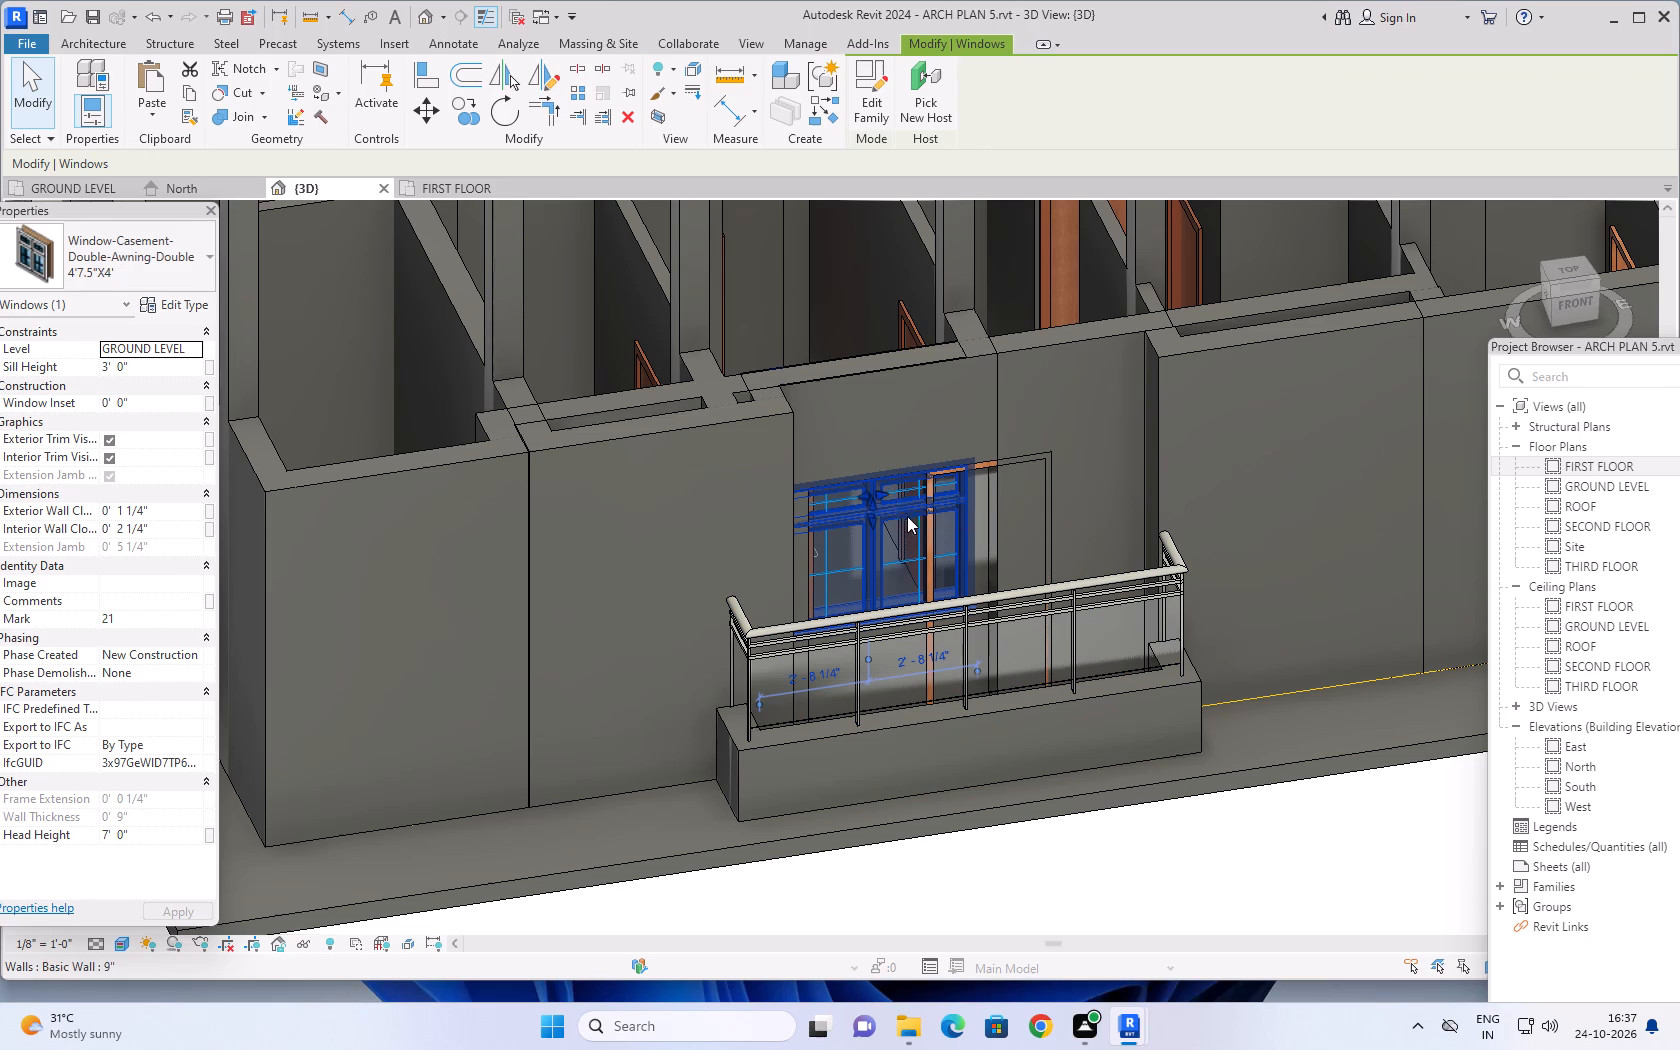
Set the GROUND LEVEL plan to Fine detail level and Wireframe visual style.
{"action": "scroll", "coordinate": [929, 566], "scroll_direction": "down", "scroll_amount": 1}
{"action": "middle_click_drag", "start_coordinate": [1077, 802], "coordinate": [1041, 805]}
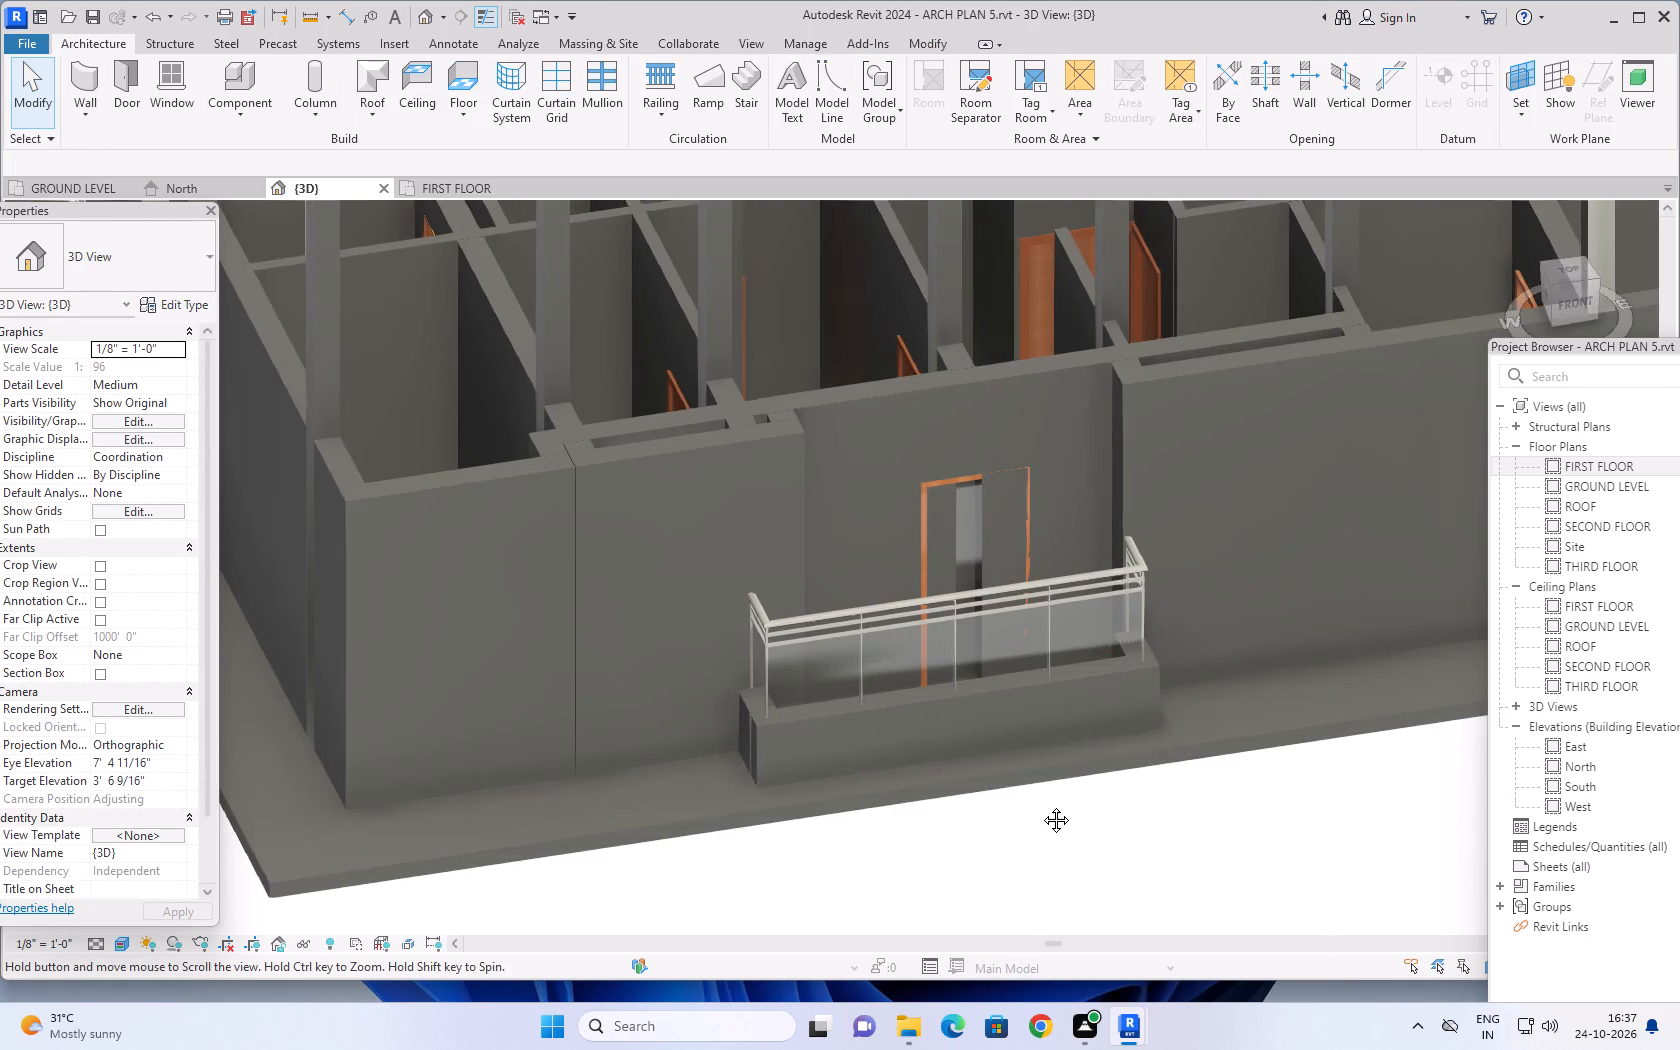
{"action": "middle_click_drag", "start_coordinate": [1041, 805], "coordinate": [1003, 741]}
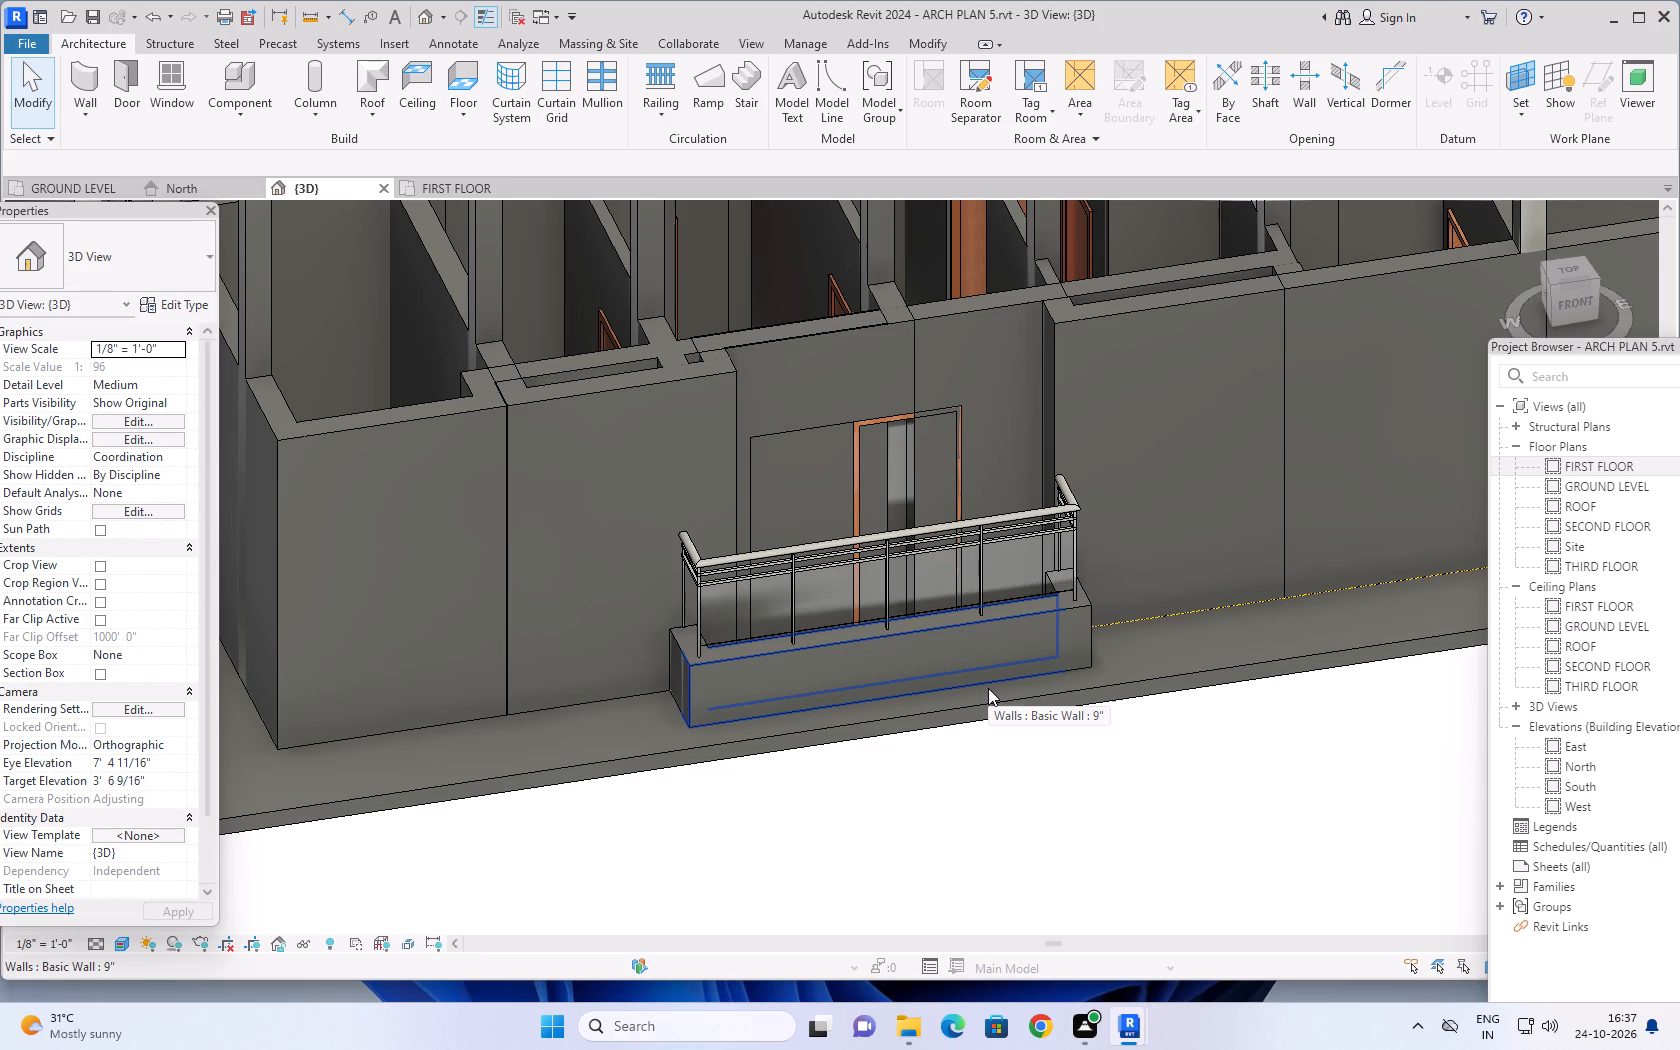
{"action": "scroll", "coordinate": [988, 688], "scroll_direction": "down", "scroll_amount": 1}
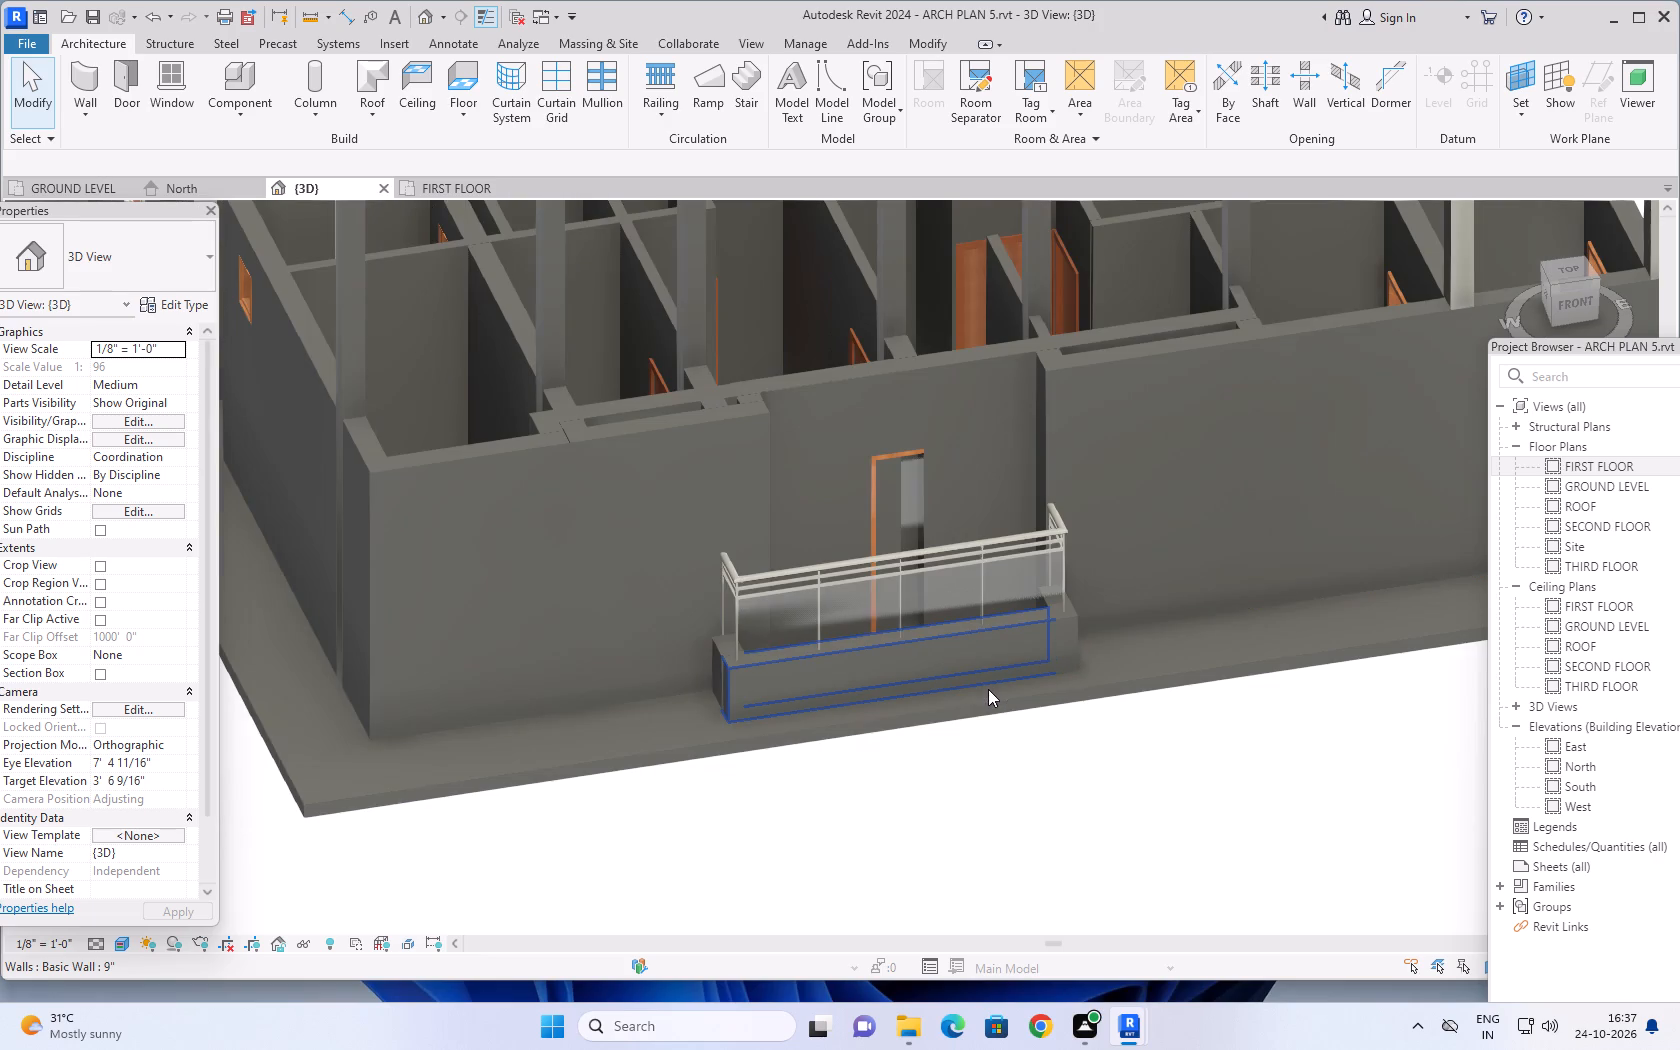
{"action": "left_click", "coordinate": [76, 189]}
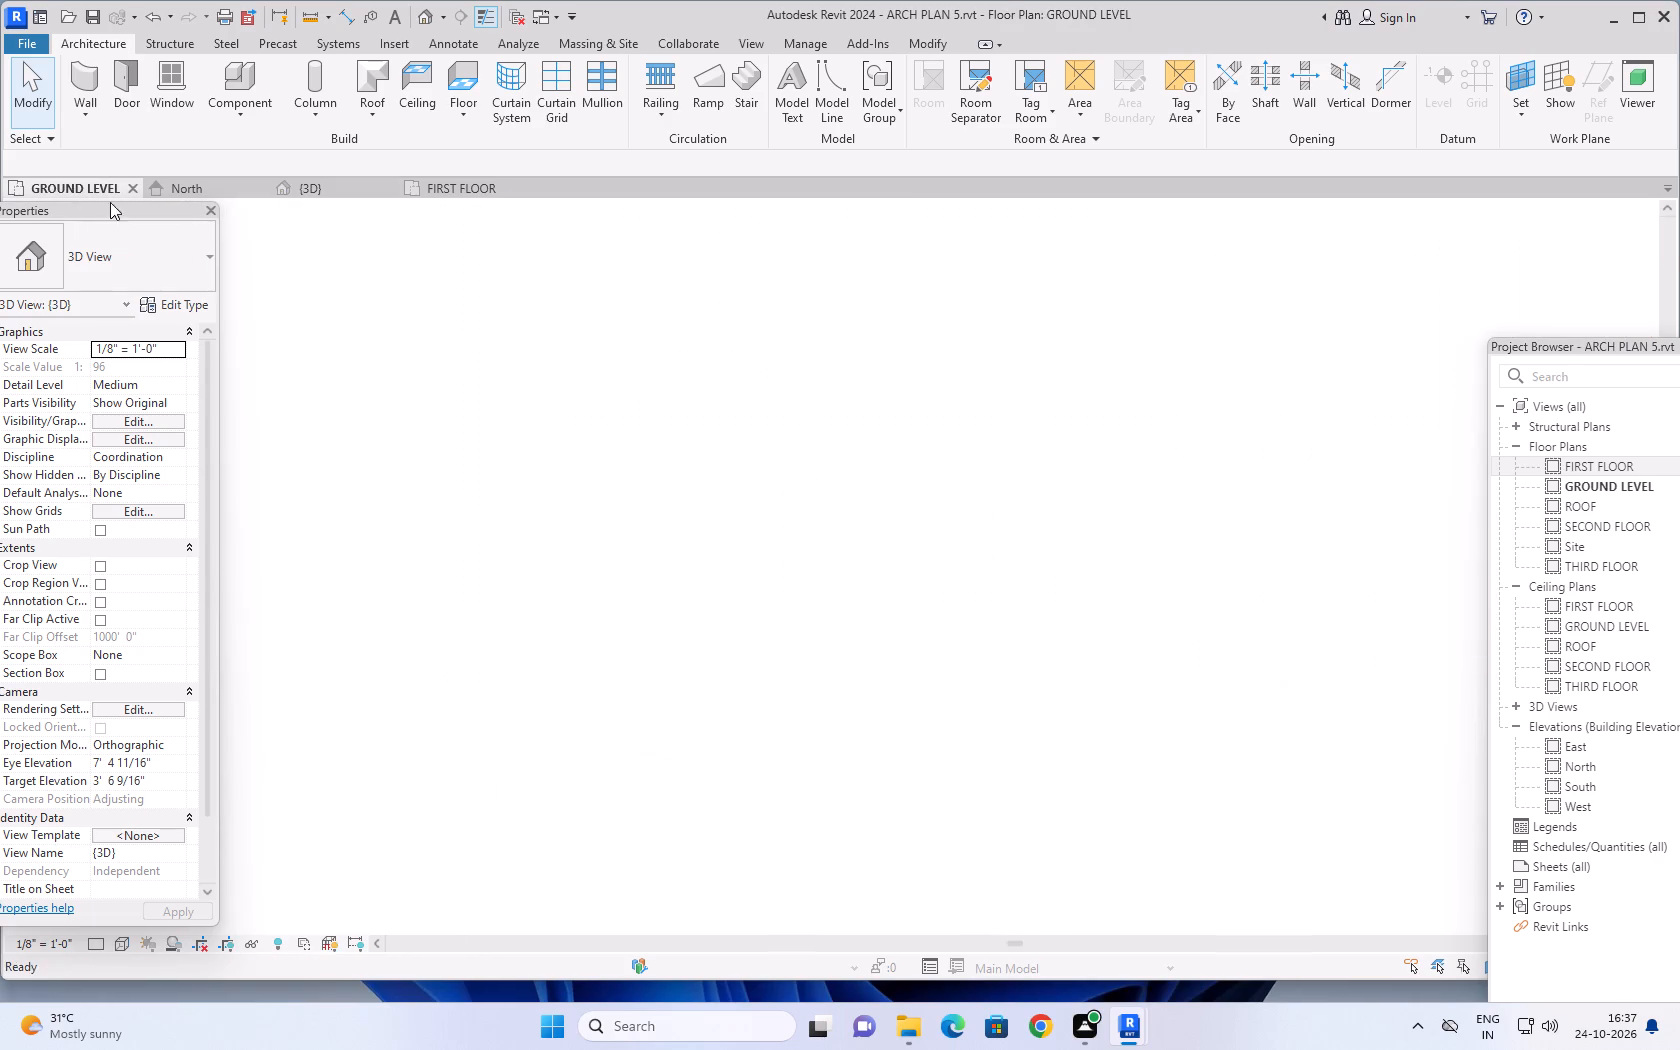
{"action": "scroll", "coordinate": [1016, 523], "scroll_direction": "down", "scroll_amount": 4}
{"action": "middle_click_drag", "start_coordinate": [1122, 700], "coordinate": [996, 577]}
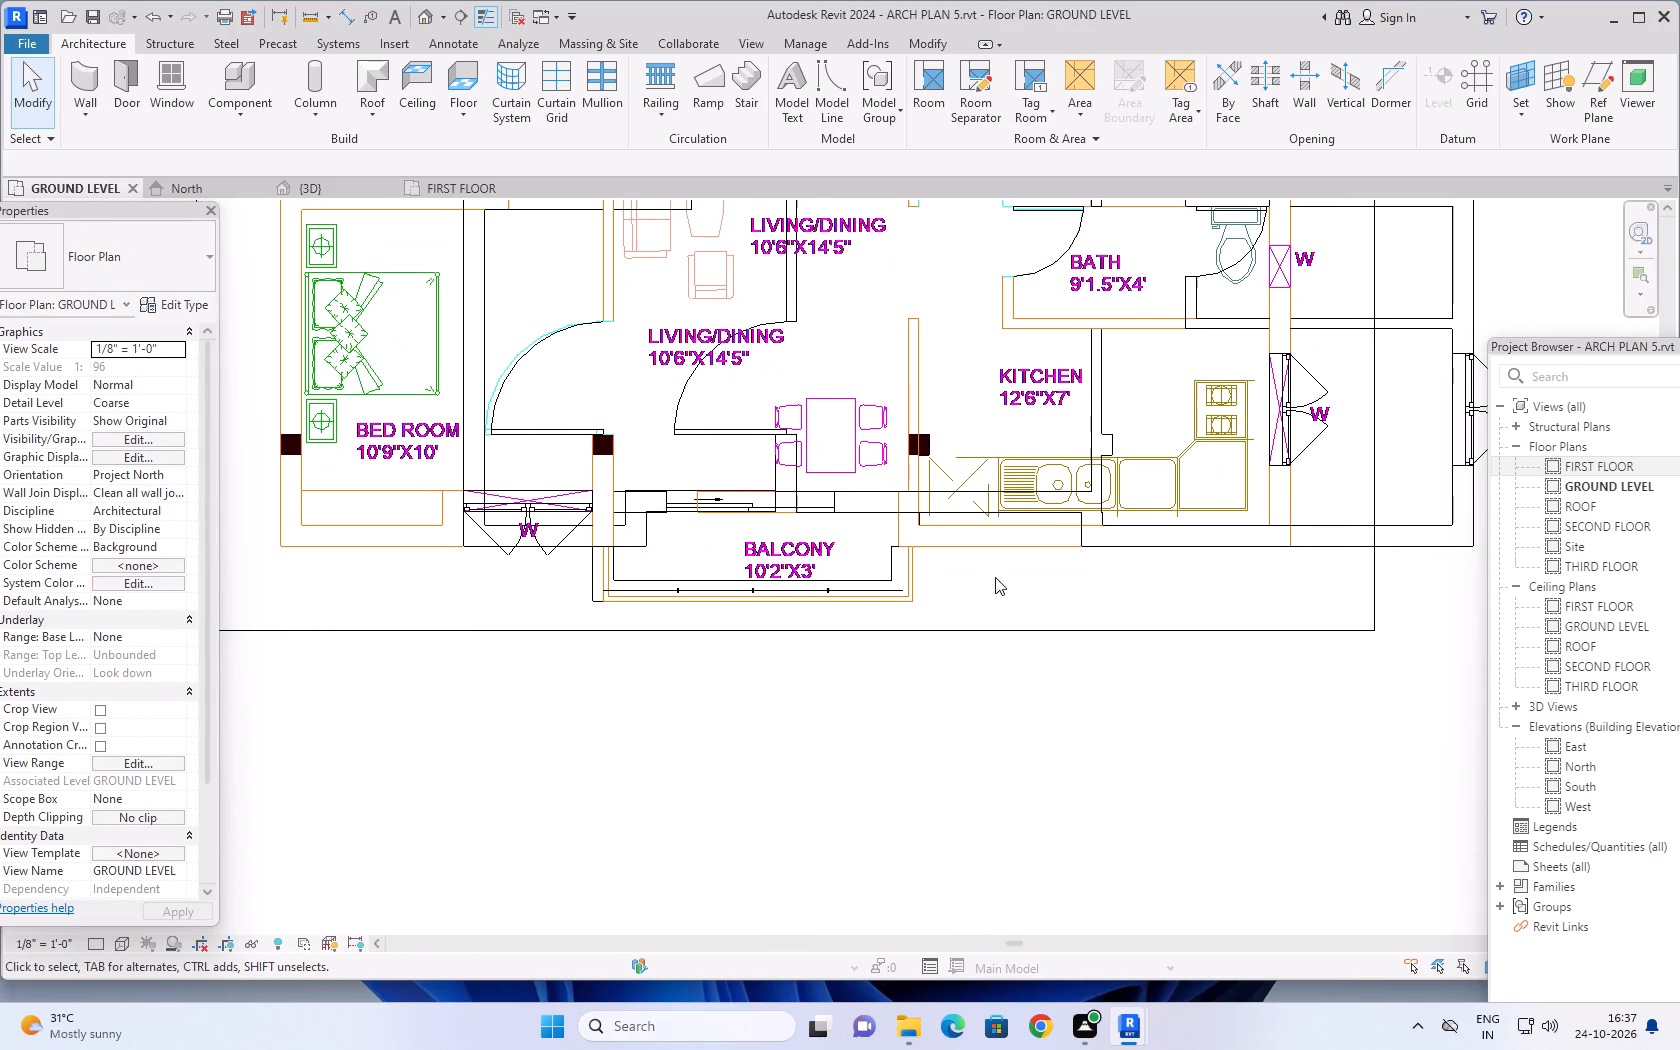
{"action": "left_click", "coordinate": [96, 941]}
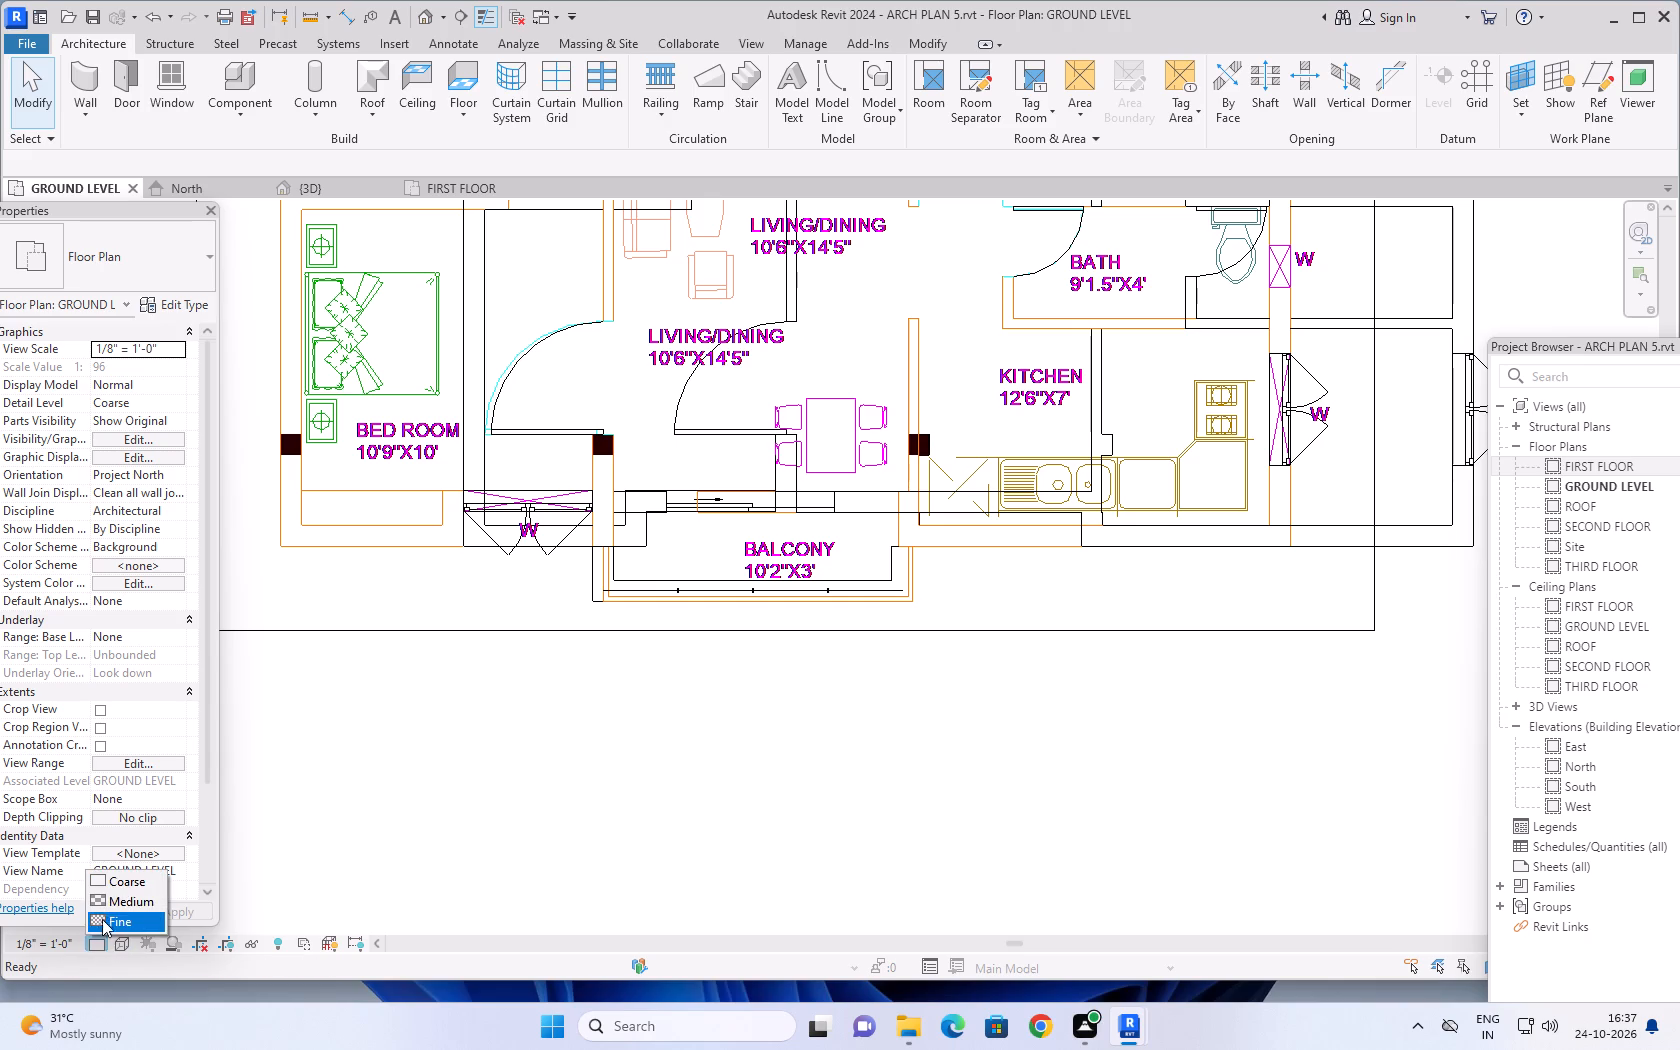
{"action": "left_click", "coordinate": [103, 917]}
{"action": "left_click", "coordinate": [121, 944]}
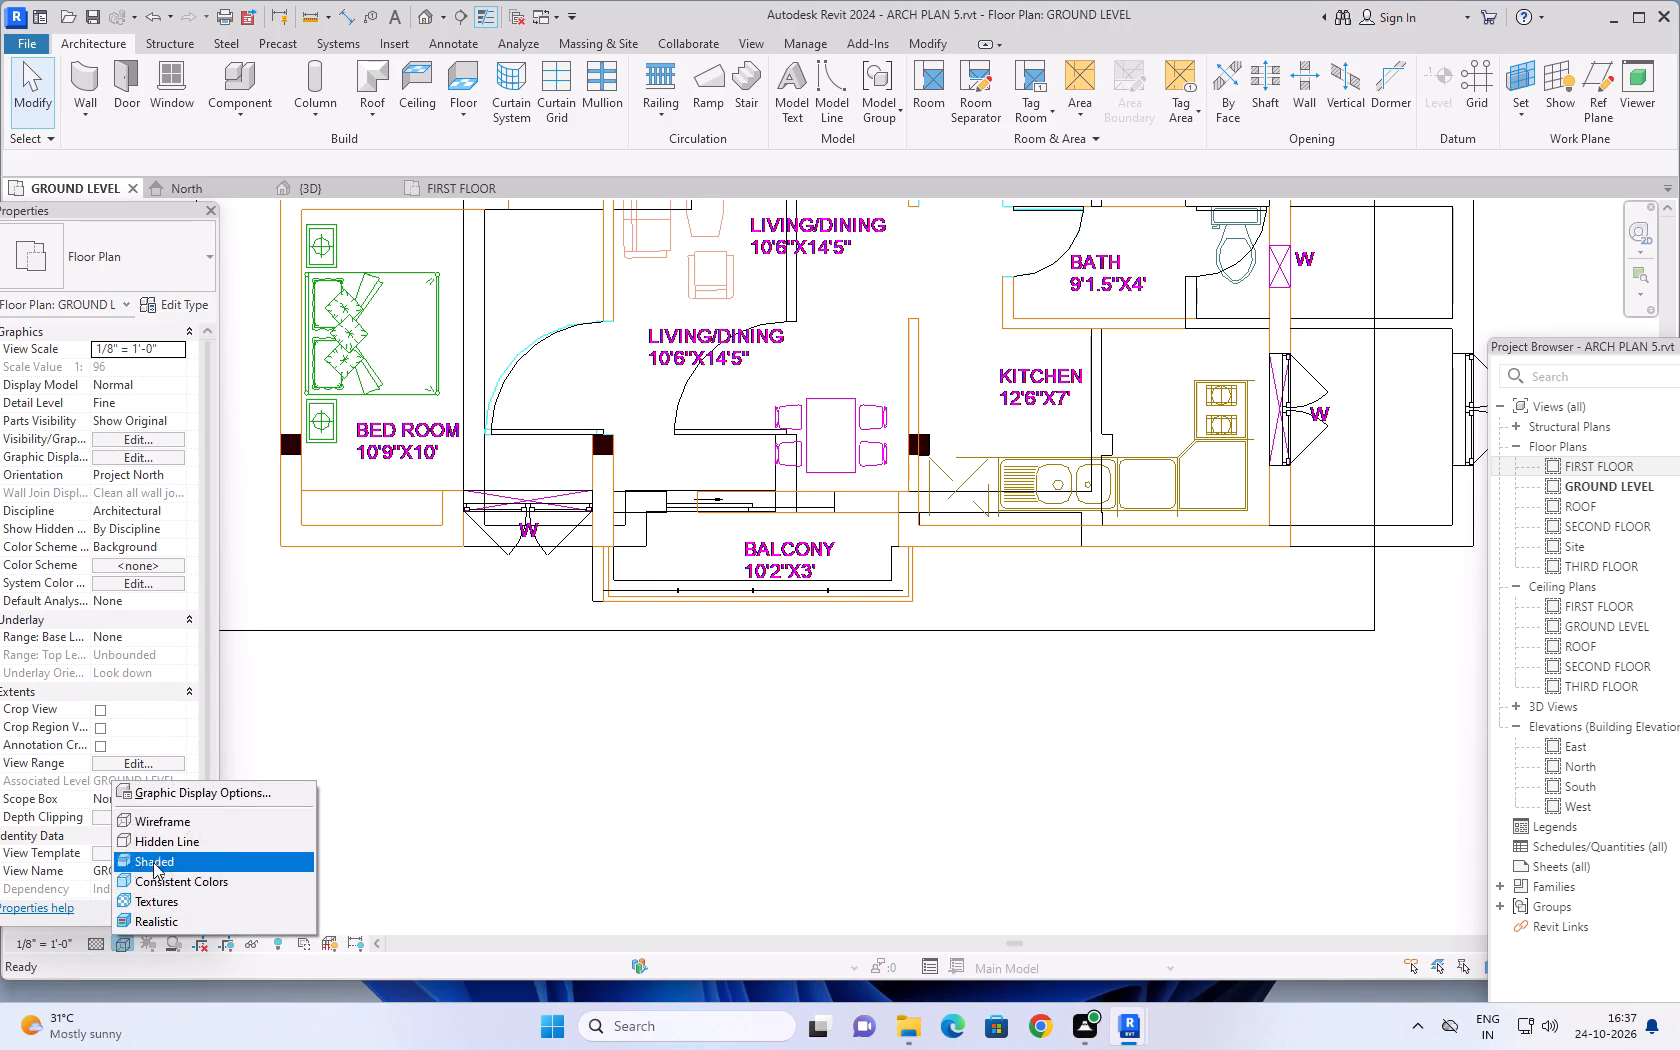
{"action": "left_click", "coordinate": [173, 826]}
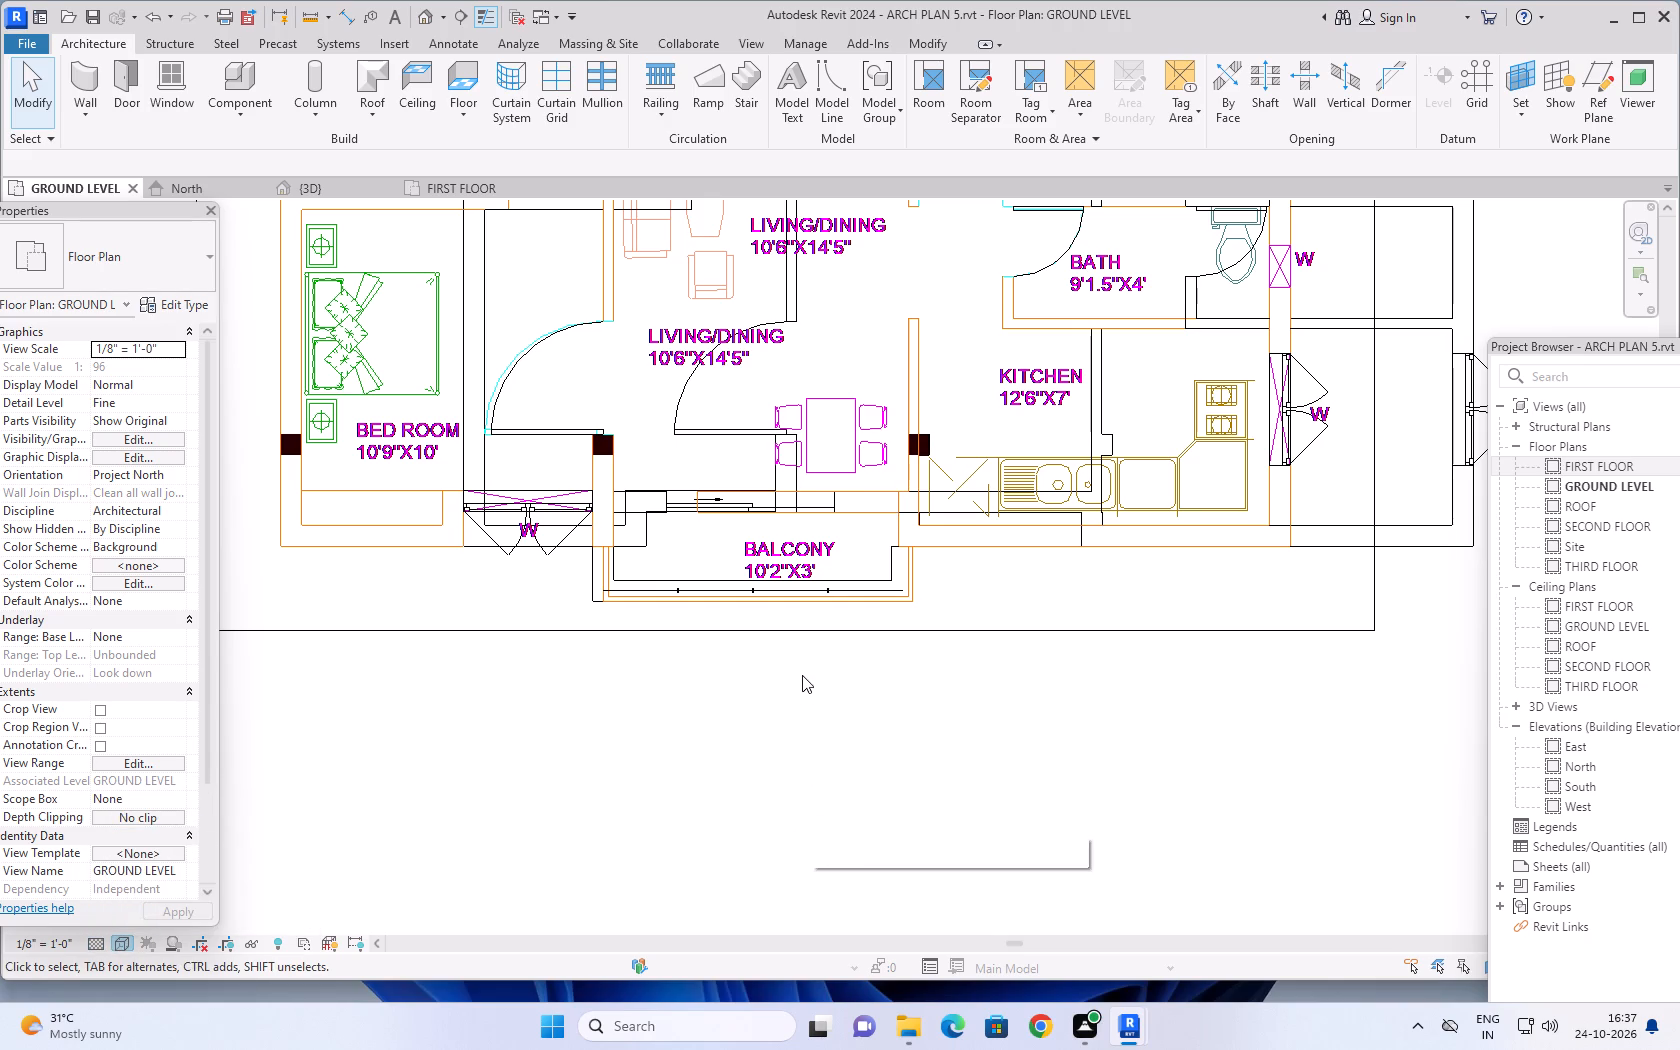
Examine the balcony, its sliding door and the adjoining kitchen walls in the GROUND LEVEL plan, and return to the 3D view.
{"action": "scroll", "coordinate": [802, 670], "scroll_direction": "down", "scroll_amount": 2}
{"action": "middle_click_drag", "start_coordinate": [834, 668], "coordinate": [827, 740]}
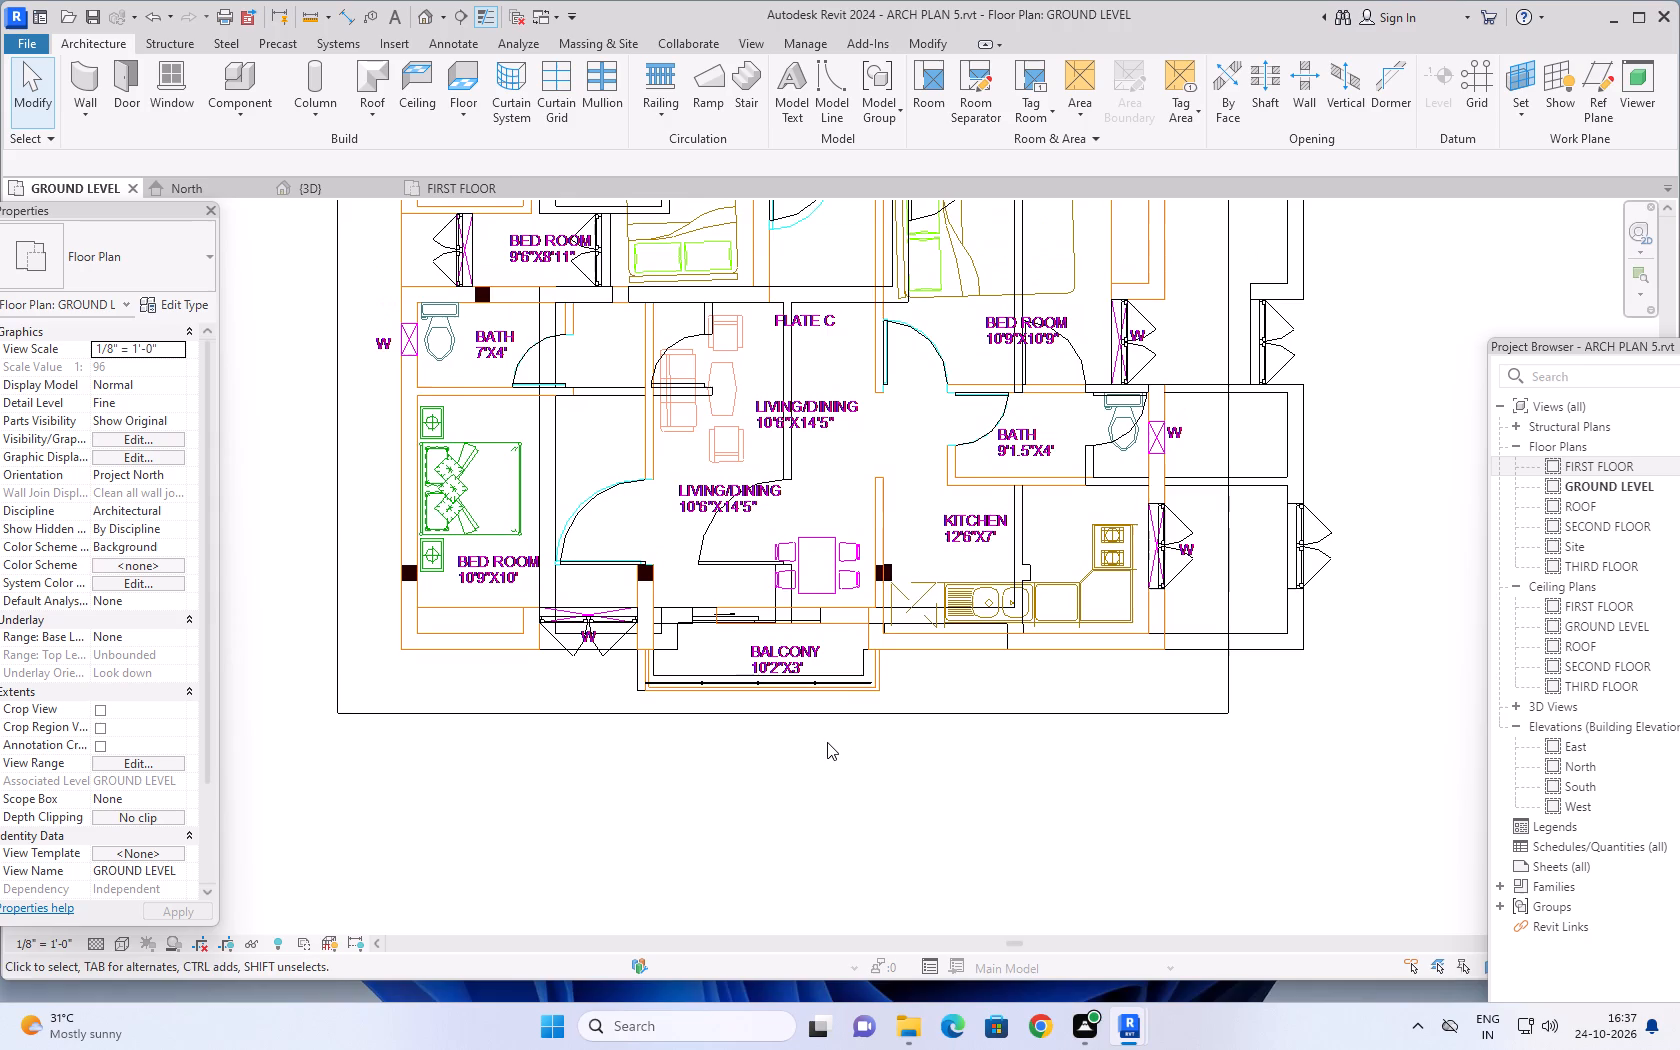
{"action": "scroll", "coordinate": [843, 699], "scroll_direction": "up", "scroll_amount": 8}
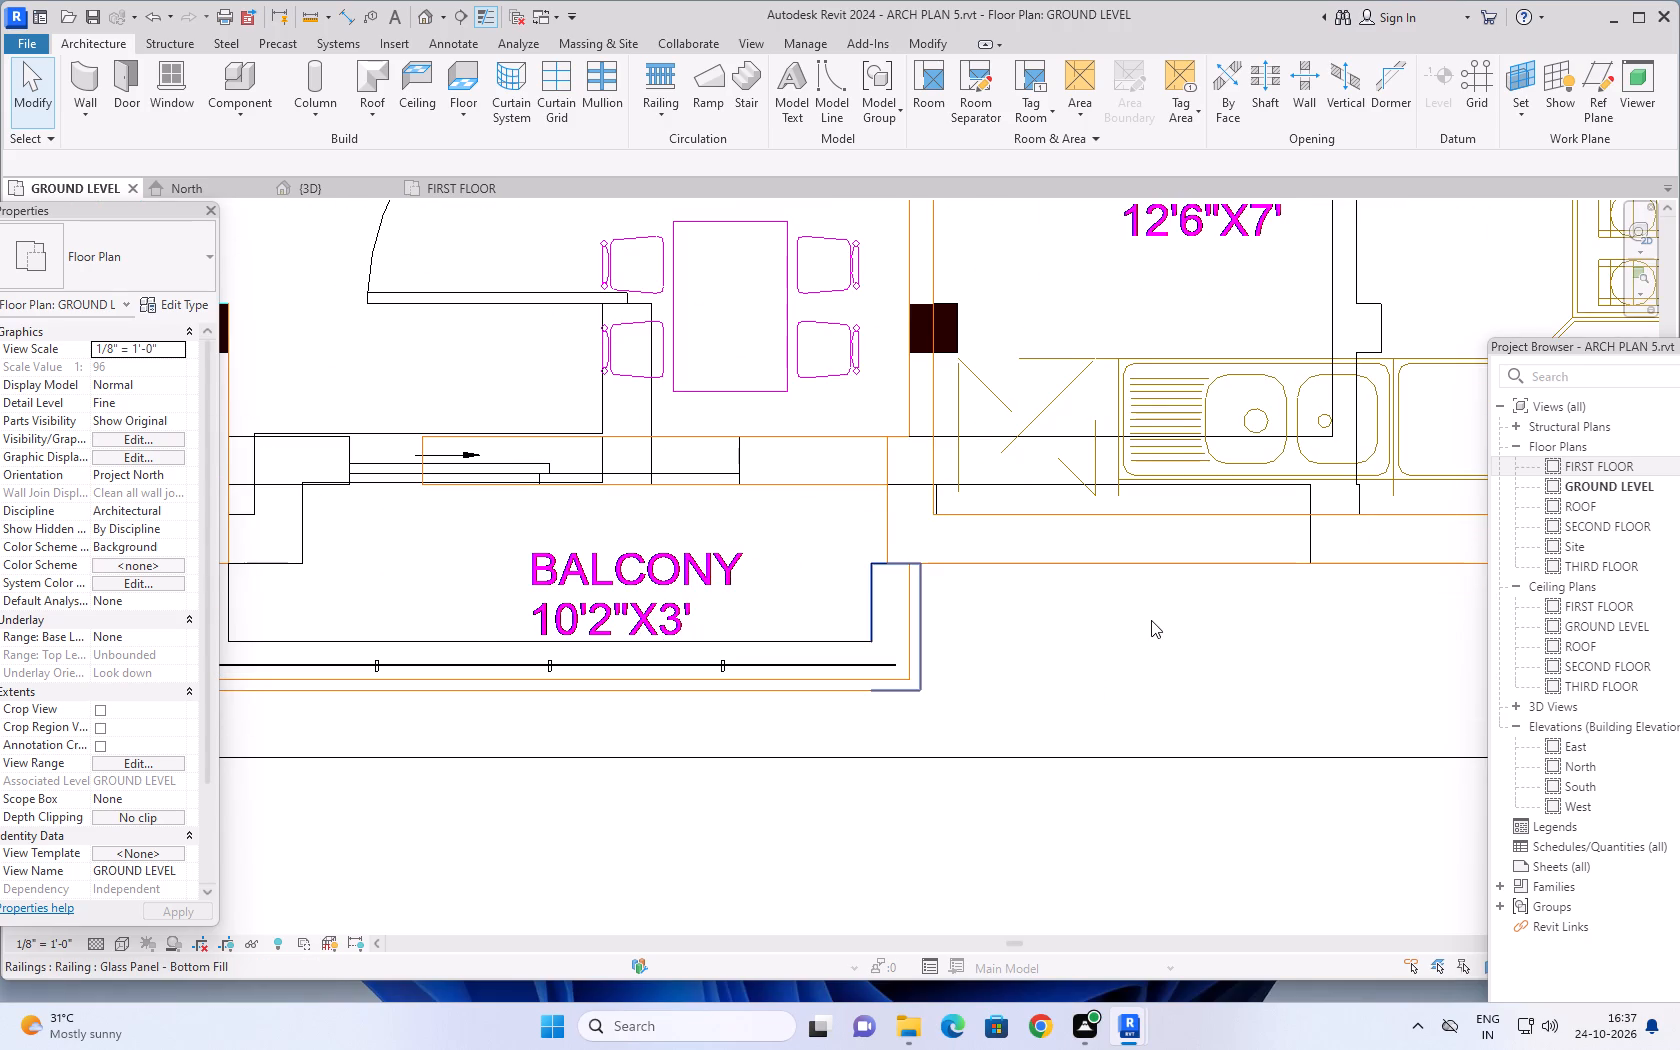
{"action": "scroll", "coordinate": [1151, 620], "scroll_direction": "down", "scroll_amount": 3}
{"action": "scroll", "coordinate": [1109, 800], "scroll_direction": "down", "scroll_amount": 1}
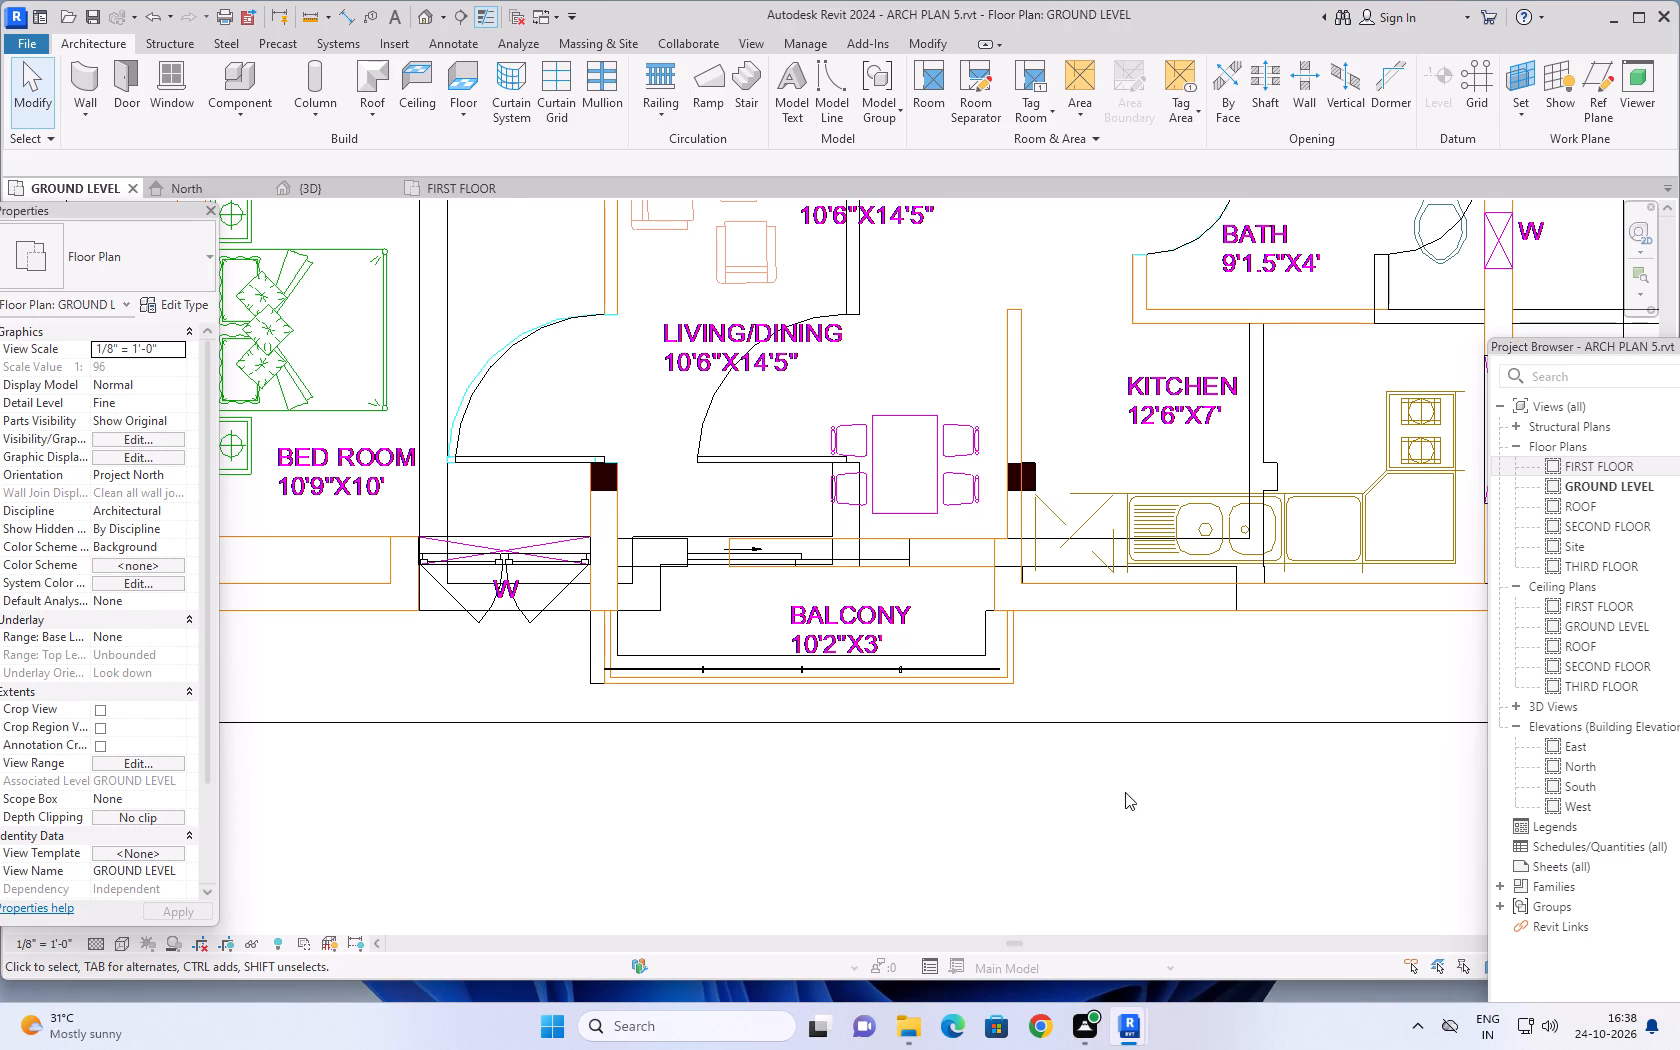
{"action": "scroll", "coordinate": [1125, 792], "scroll_direction": "down", "scroll_amount": 5}
{"action": "middle_click_drag", "start_coordinate": [1133, 810], "coordinate": [1097, 810]}
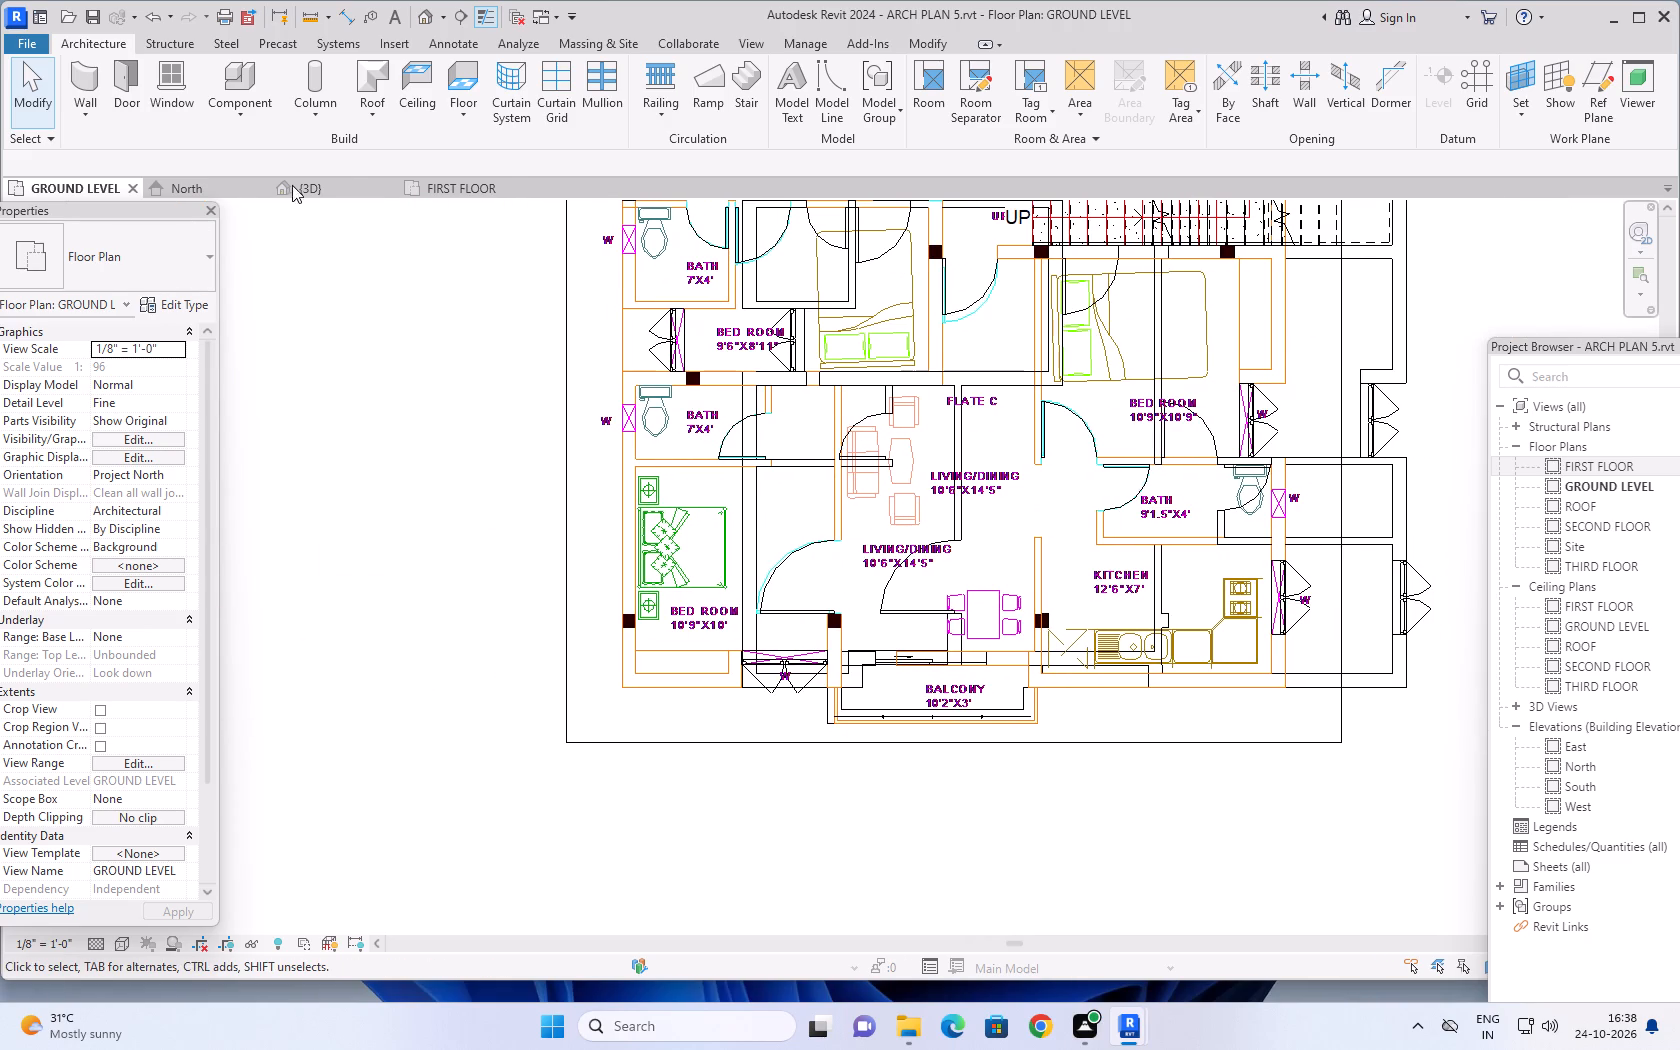
{"action": "left_click", "coordinate": [323, 183]}
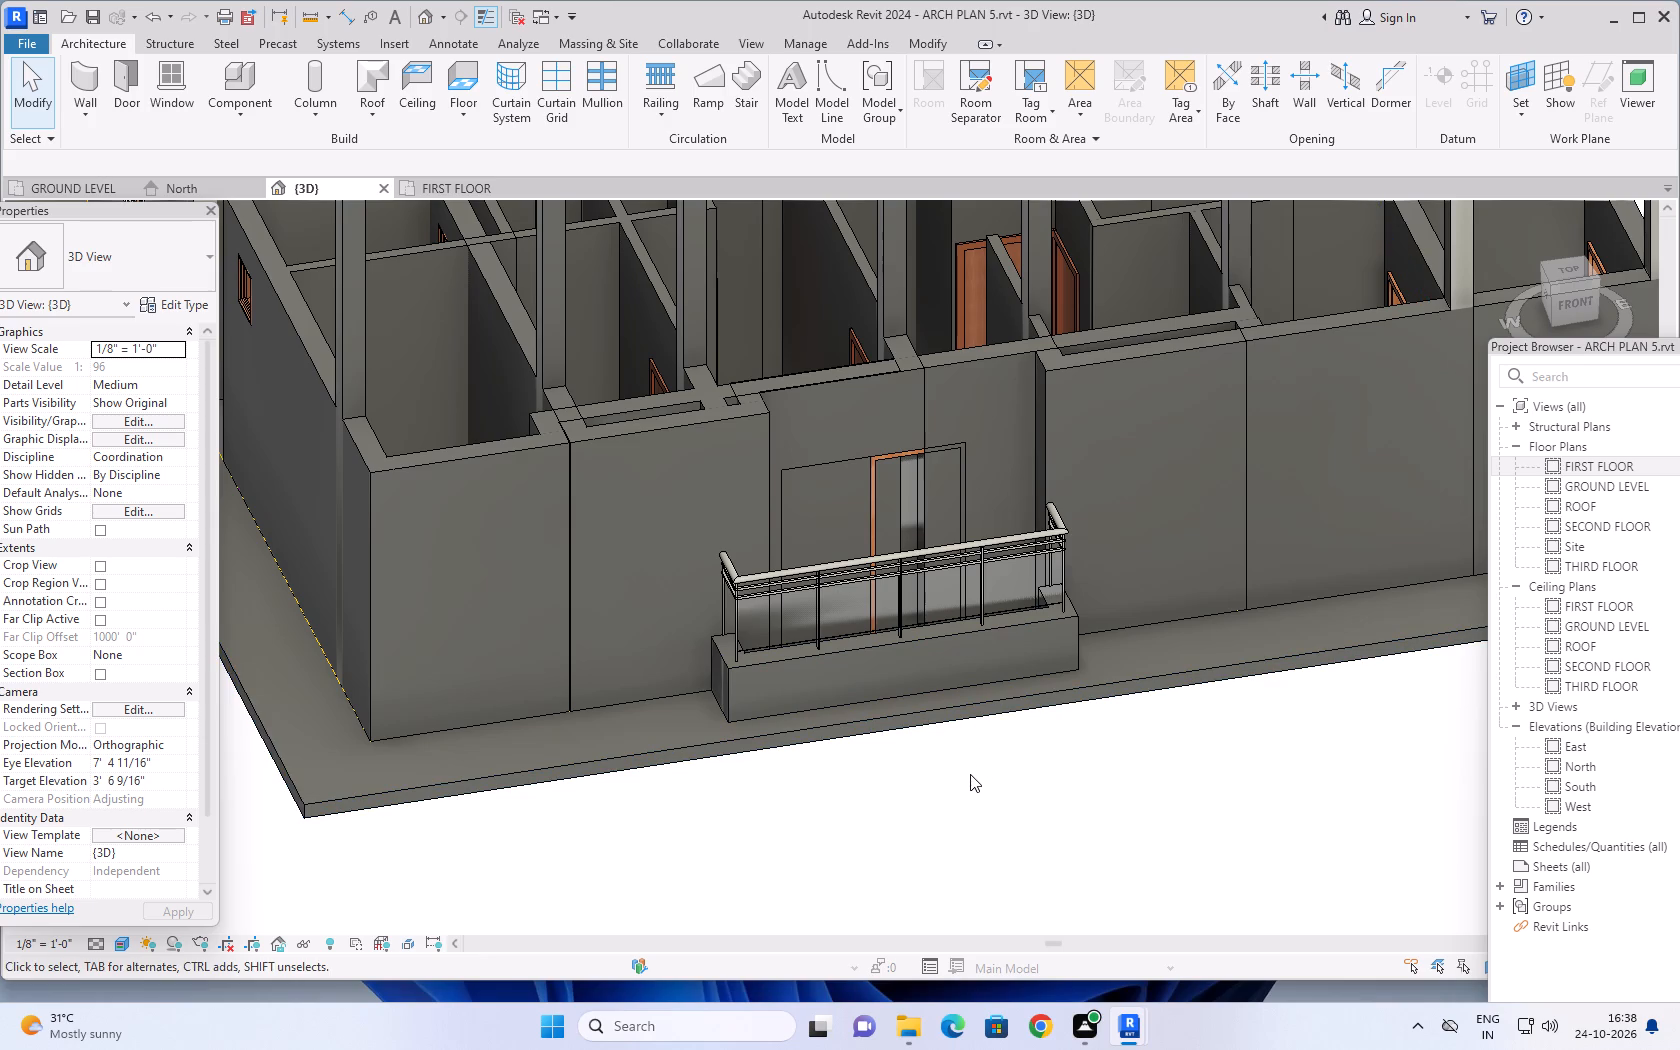
In 3D, delete the 9" wall hosting the balcony sliding door and the 9" wall covering the casement window beside the balcony.
{"action": "left_click", "coordinate": [851, 419]}
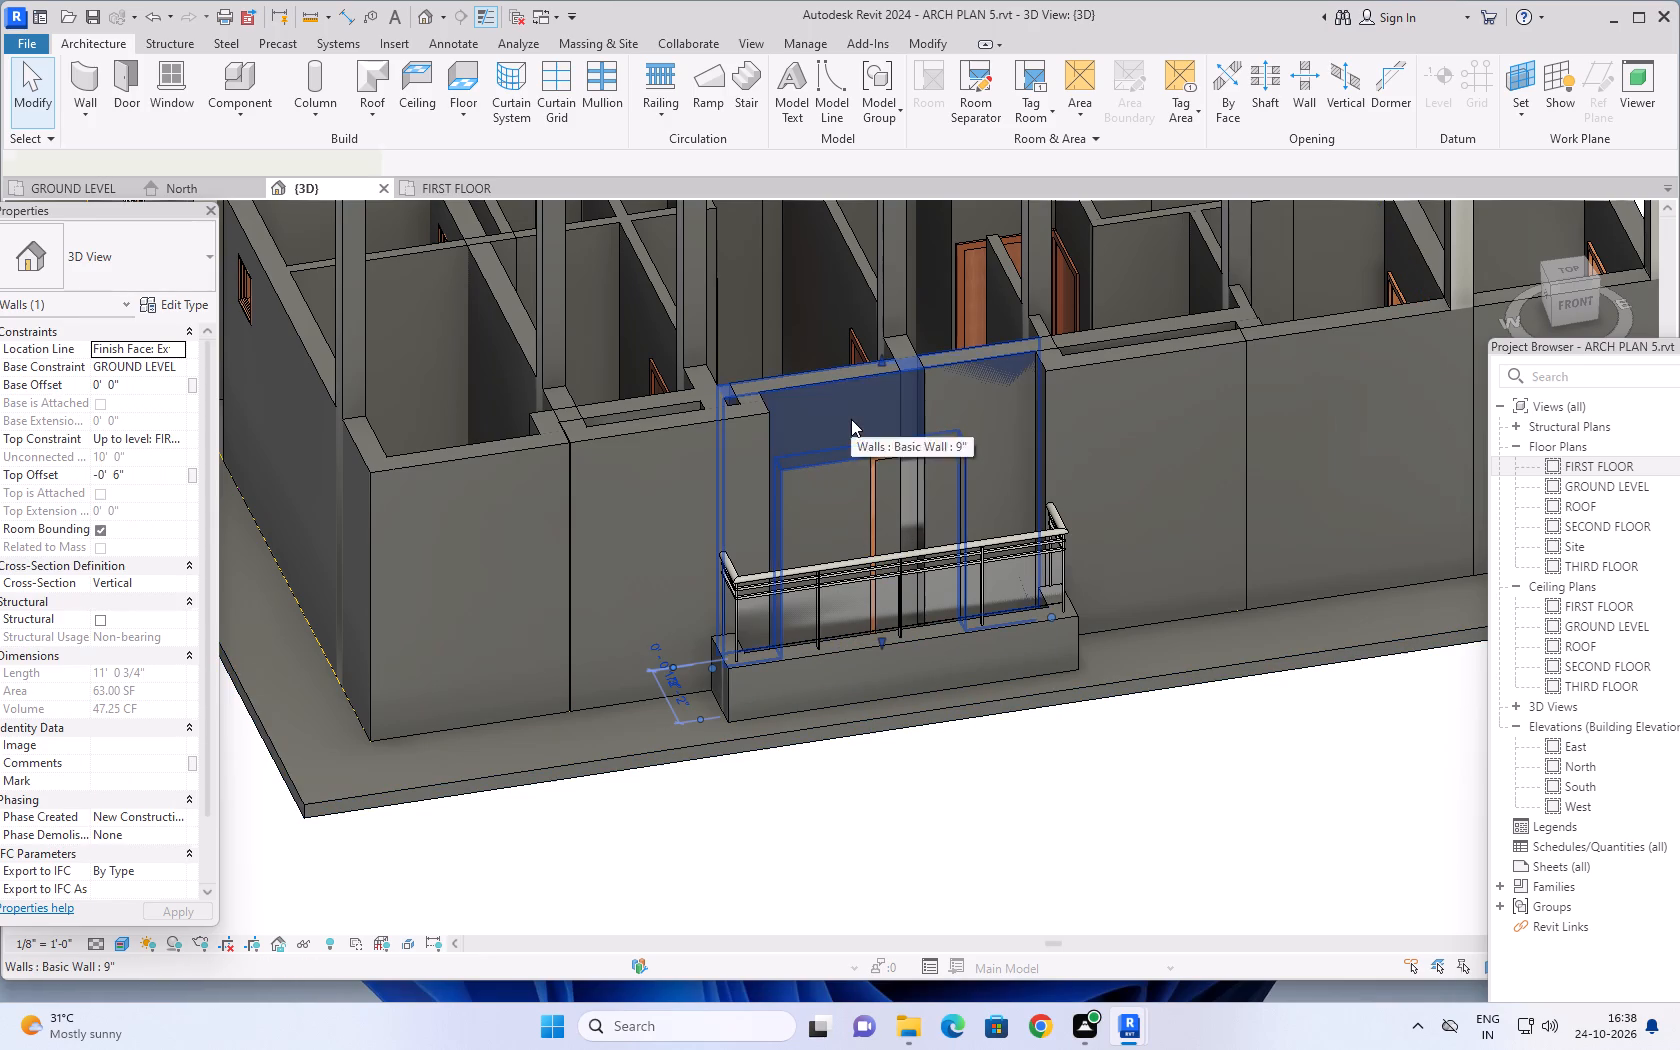
{"action": "key", "text": "Delete"}
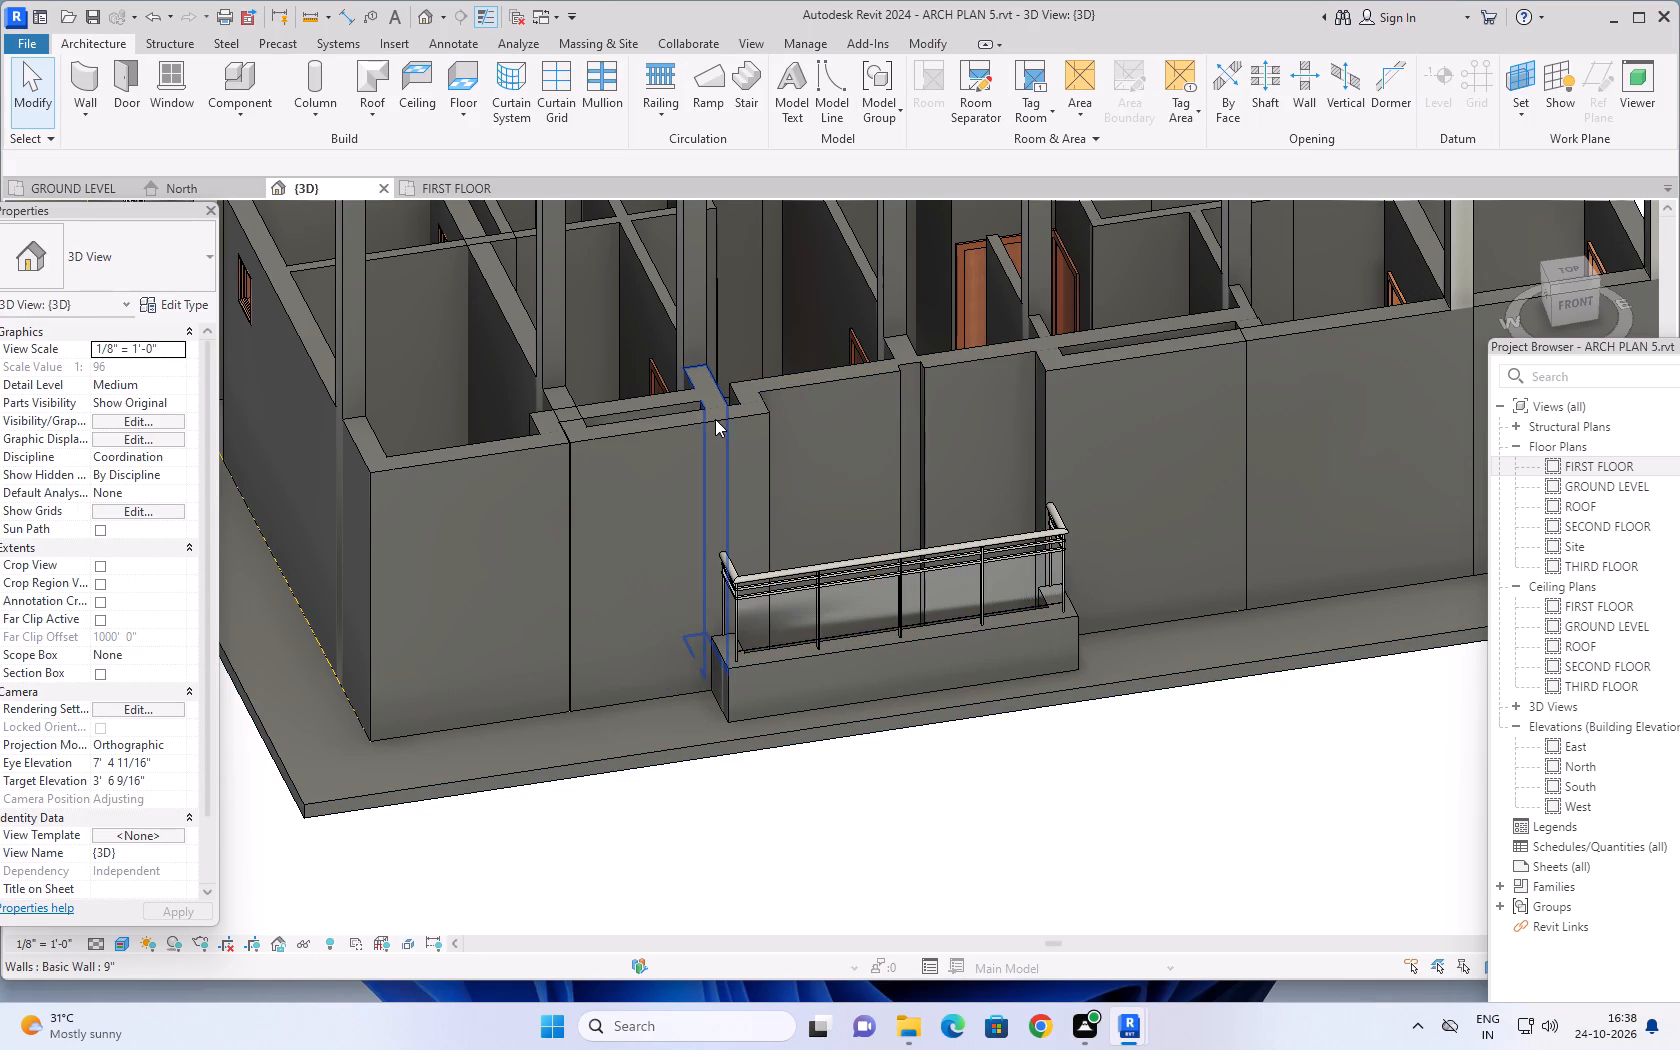
{"action": "left_click", "coordinate": [721, 423]}
{"action": "key", "text": "Delete"}
Delete the two remaining wall segments that close off the living/dining room behind the balcony railing.
{"action": "left_click", "coordinate": [784, 395]}
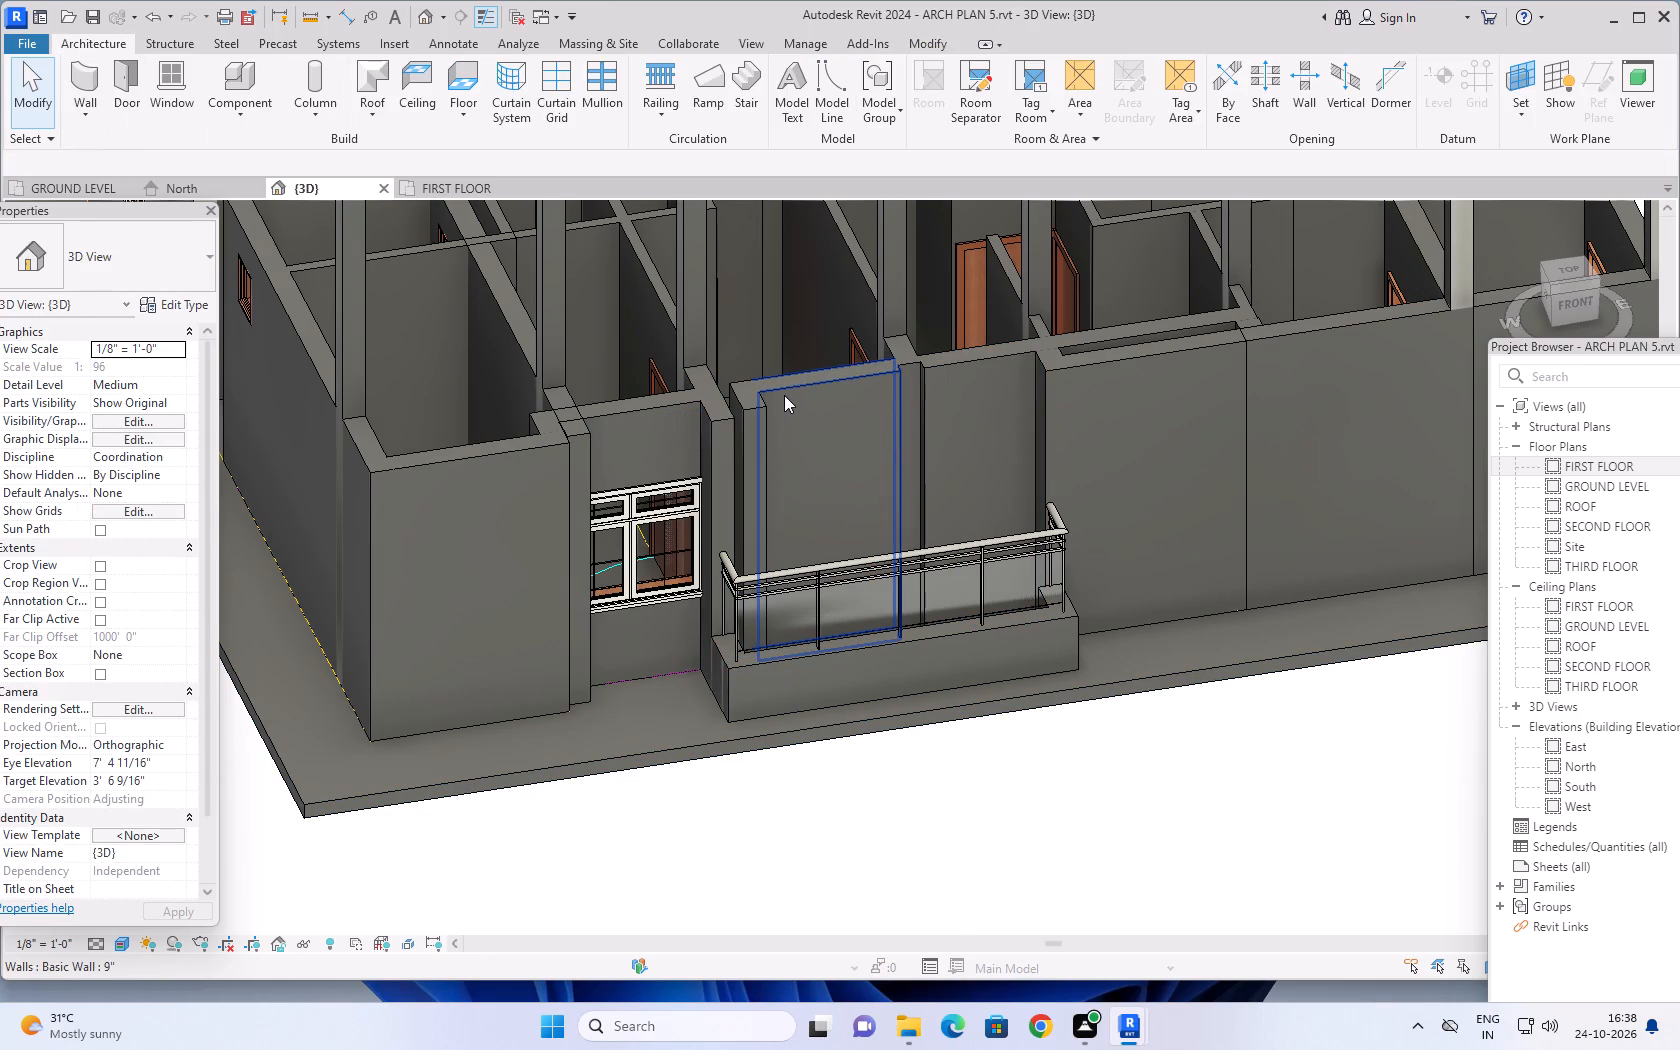
{"action": "key", "text": "Delete"}
{"action": "left_click", "coordinate": [759, 422]}
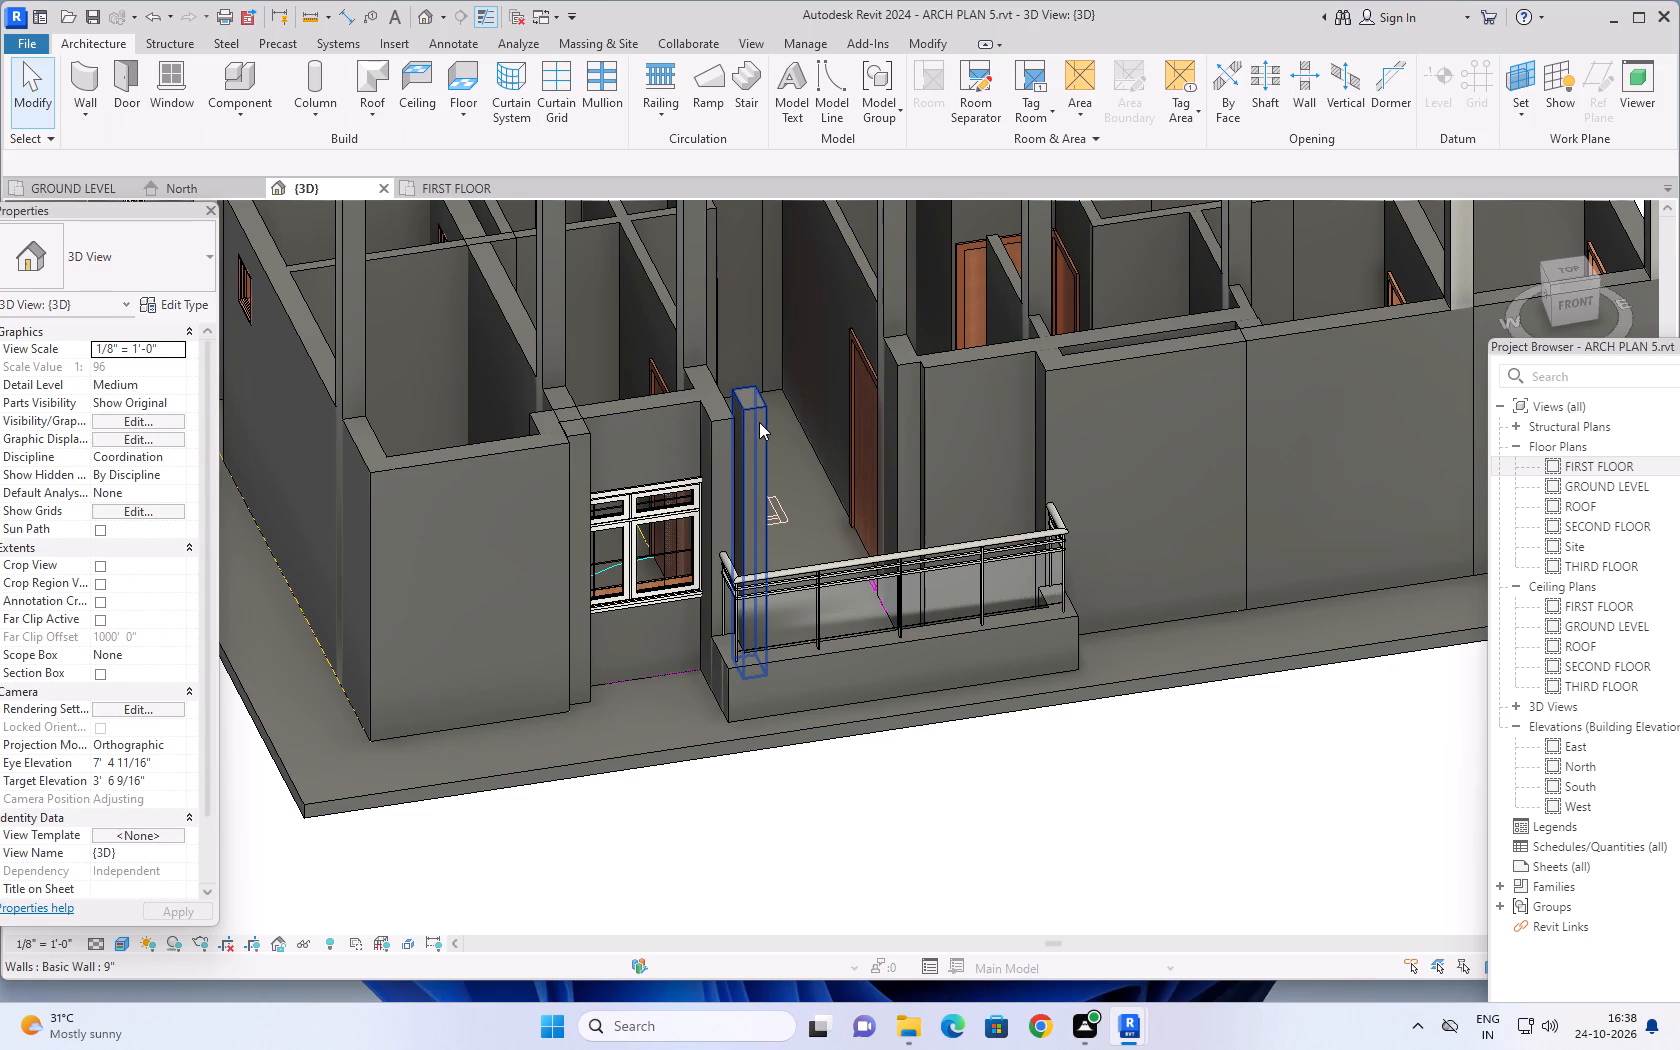
{"action": "left_click", "coordinate": [924, 787]}
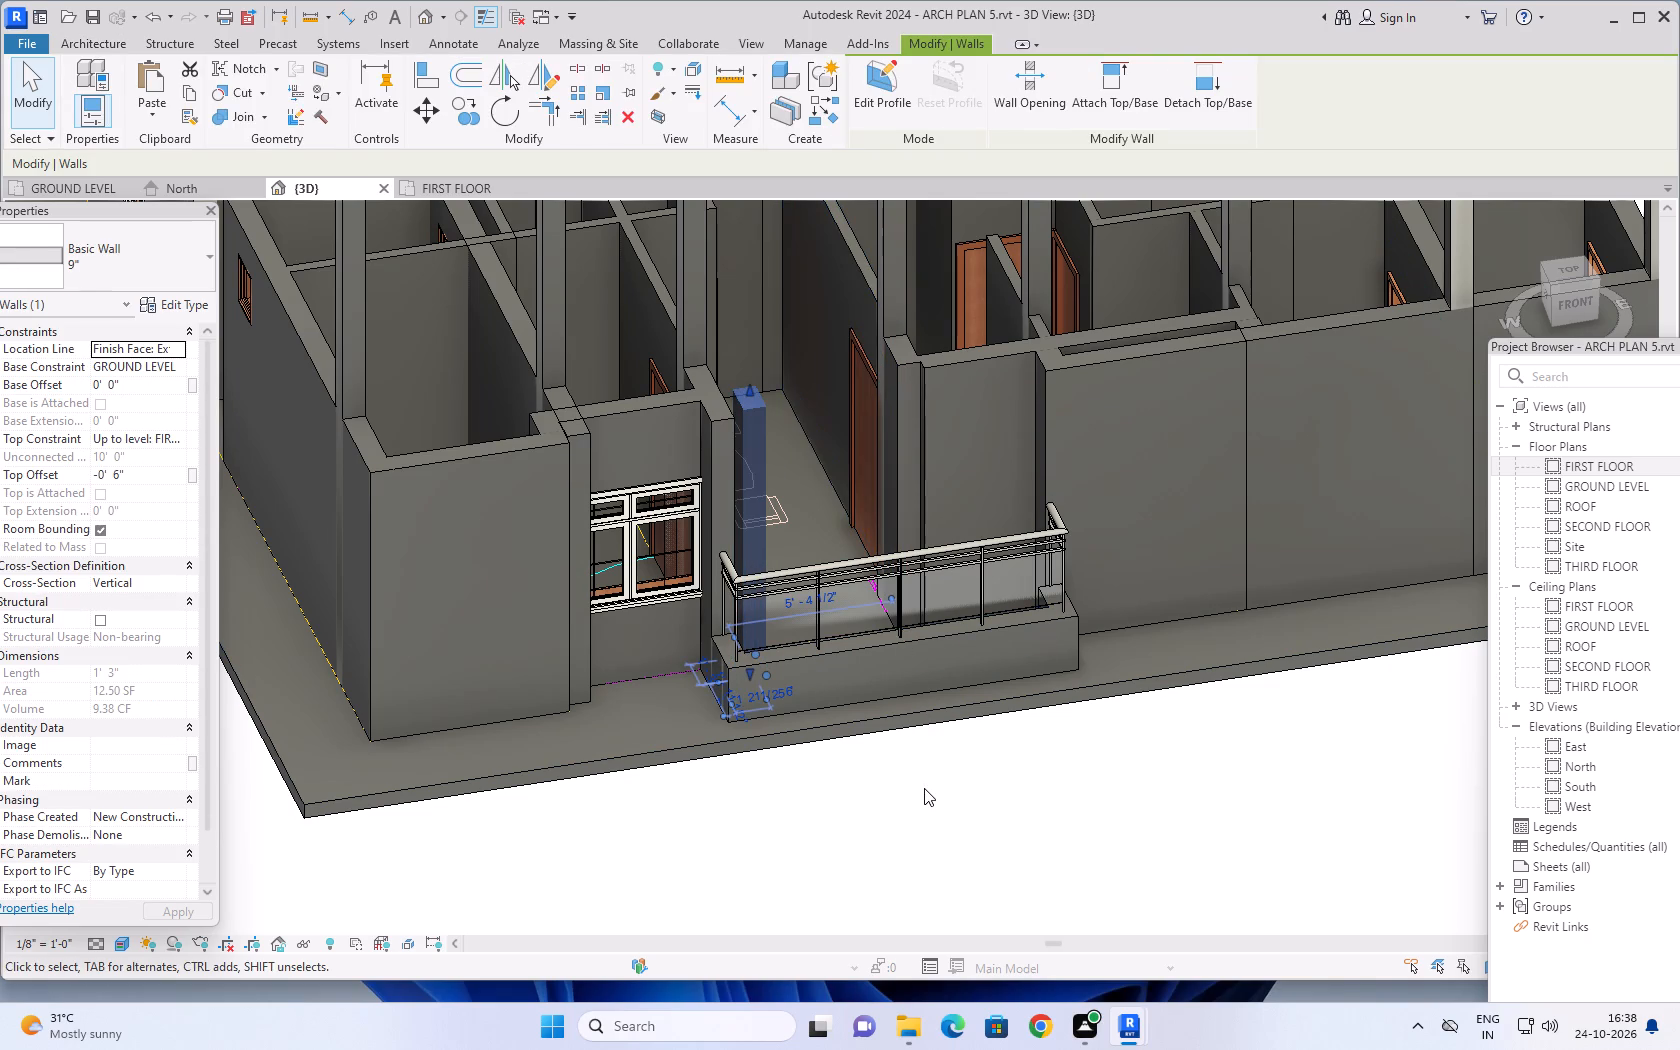
{"action": "left_click", "coordinate": [961, 414]}
{"action": "key", "text": "Delete"}
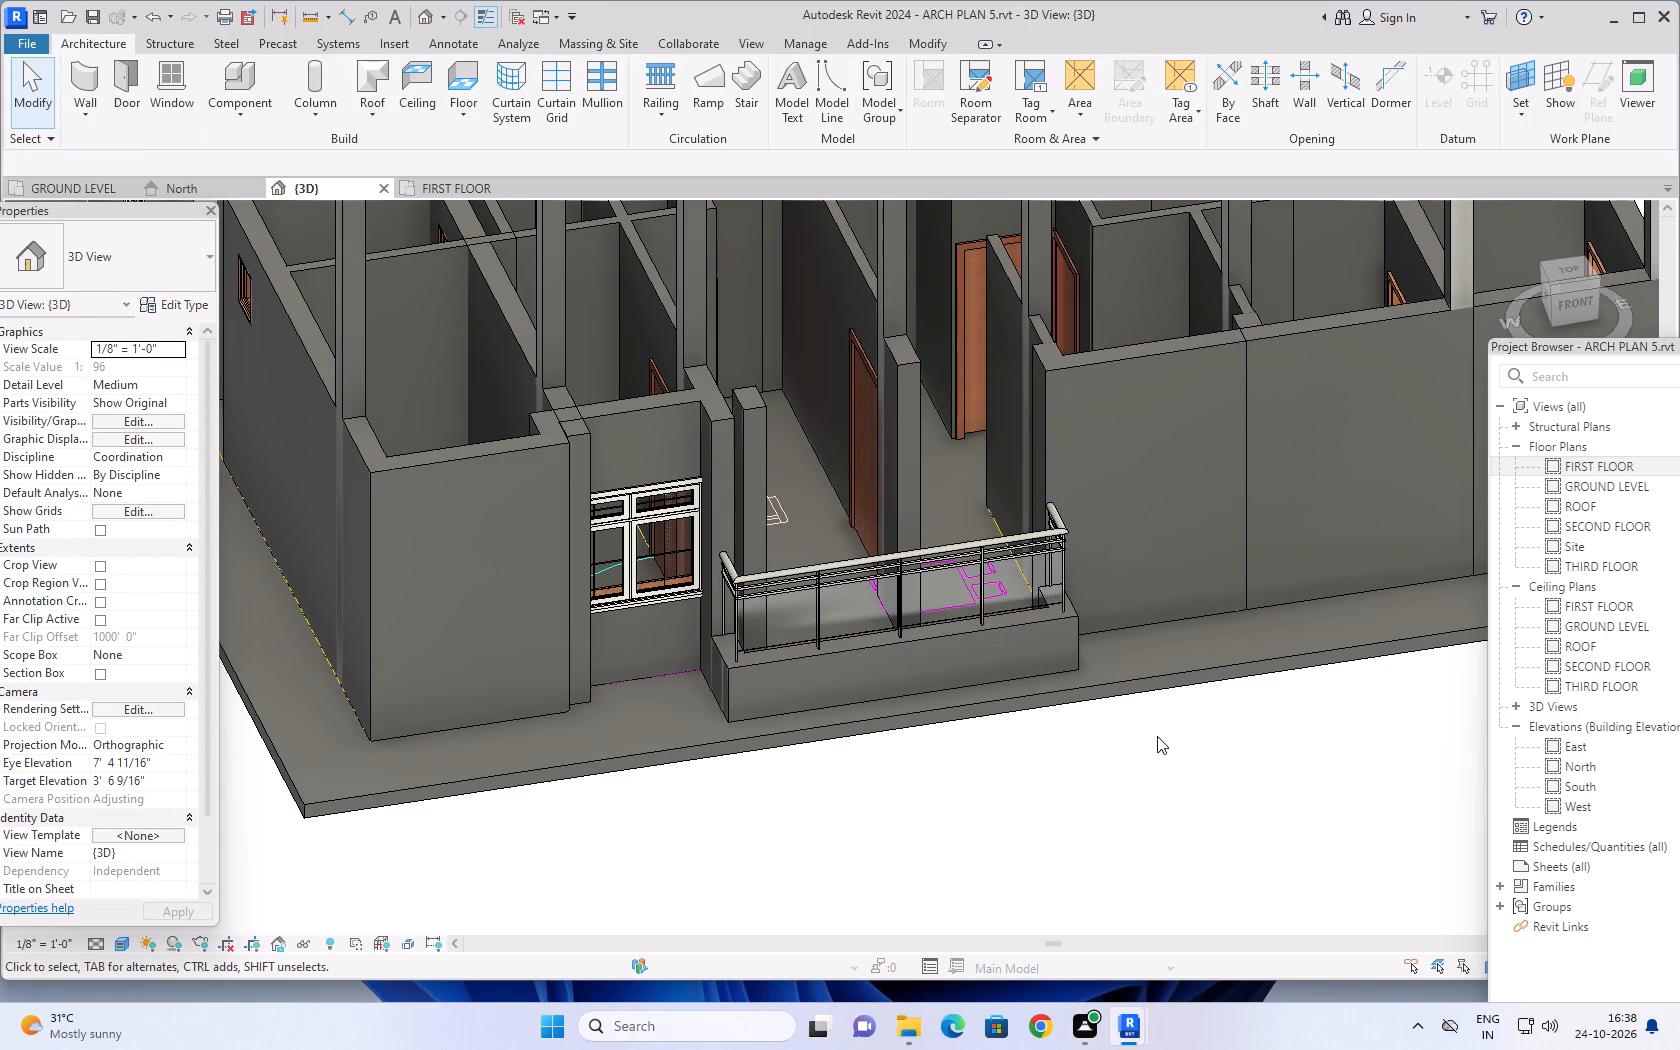
Examine the balcony, its railing and the neighbouring window wall in 3D from the front and side.
{"action": "middle_click_drag", "start_coordinate": [1153, 738], "coordinate": [1049, 731]}
{"action": "middle_click_drag", "start_coordinate": [1039, 753], "coordinate": [1035, 663]}
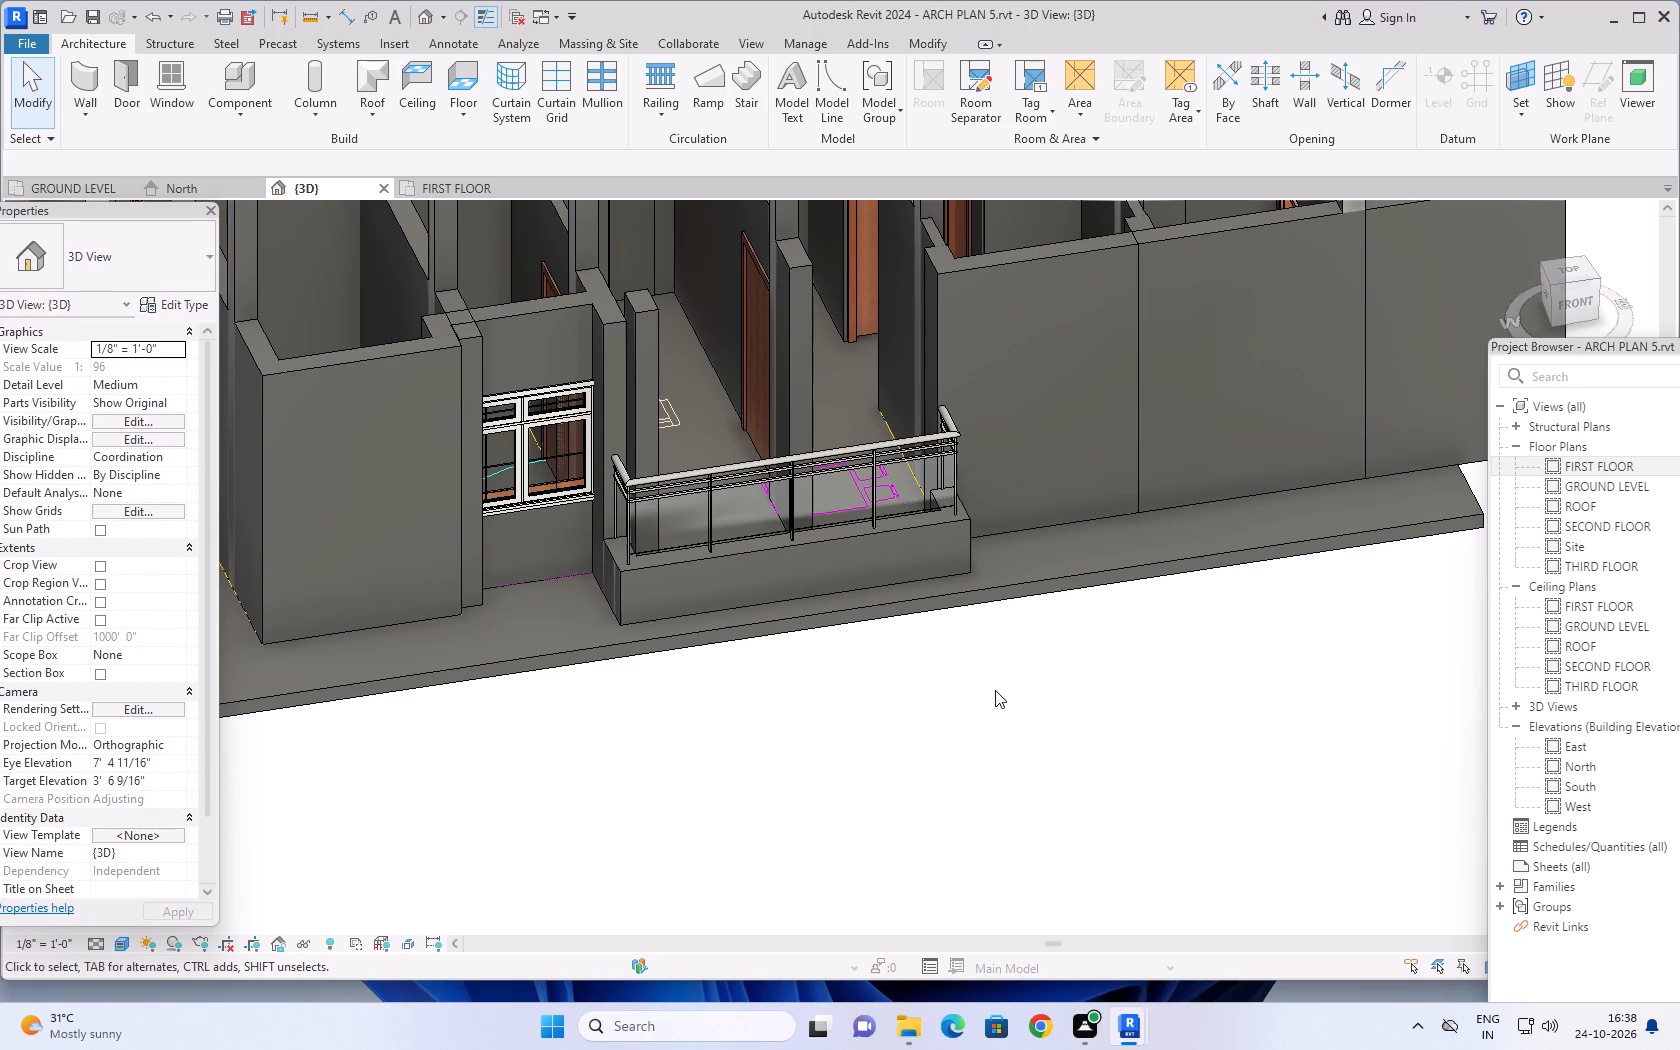
{"action": "middle_click_drag", "start_coordinate": [932, 680], "coordinate": [935, 737]}
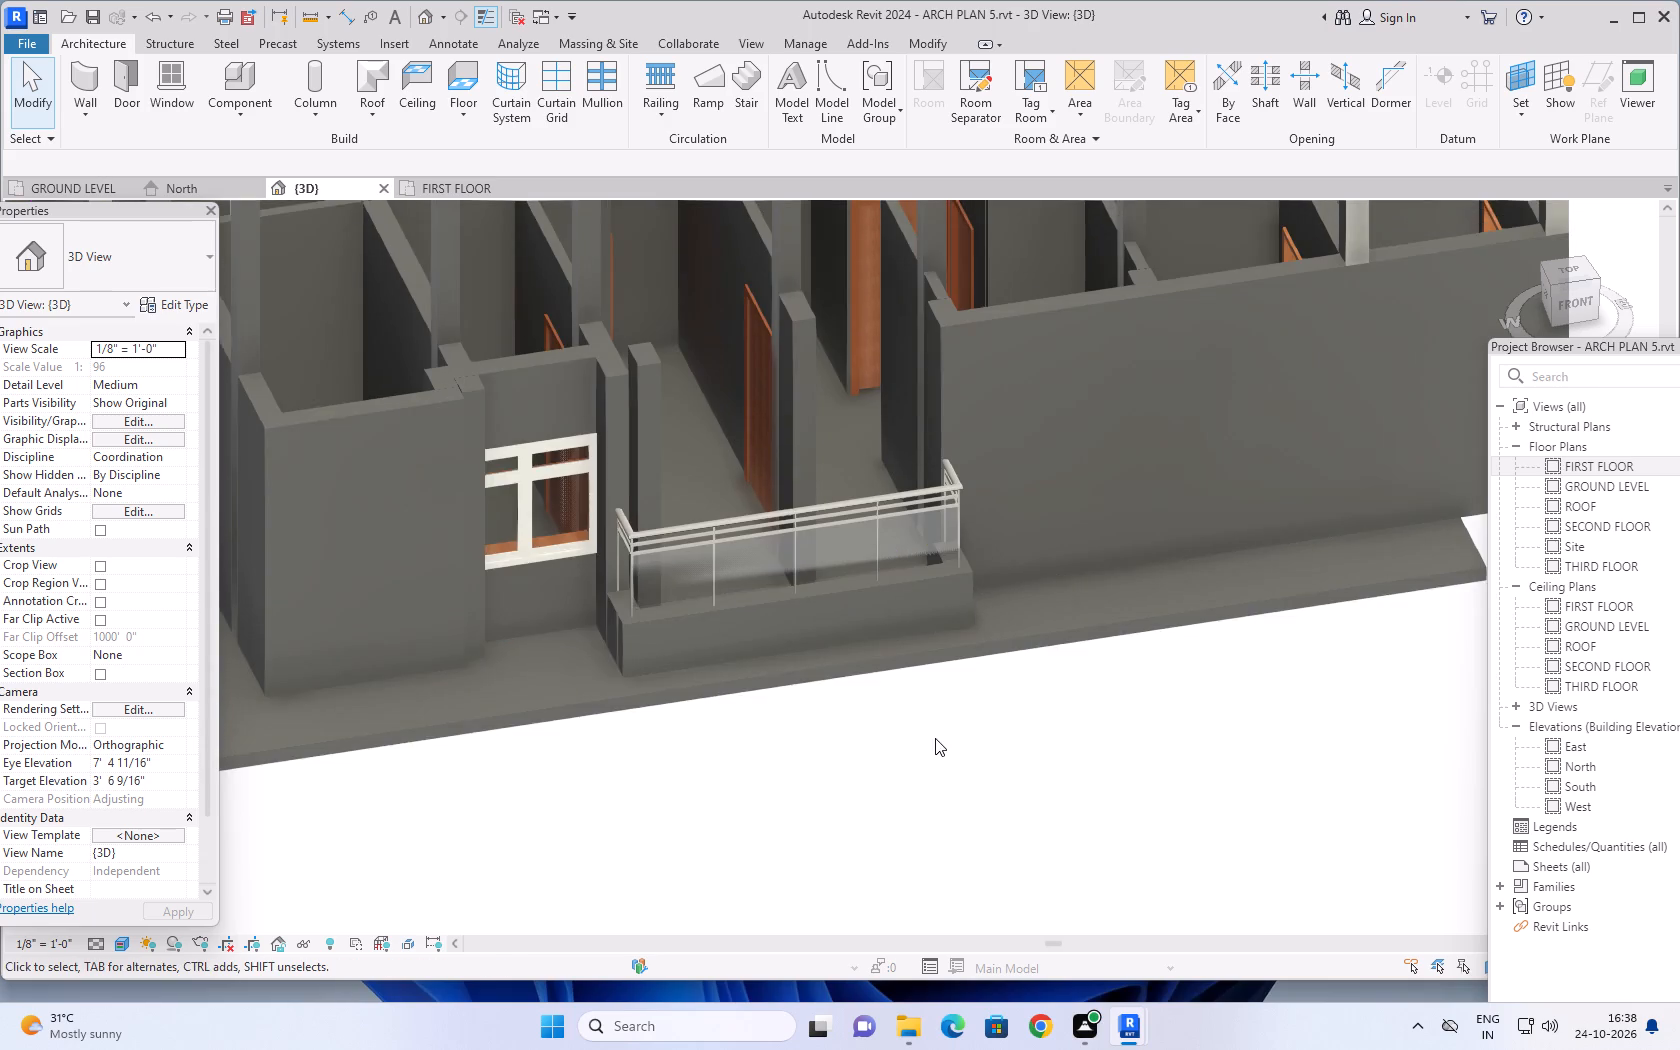
{"action": "middle_click_drag", "start_coordinate": [938, 731], "coordinate": [1161, 734]}
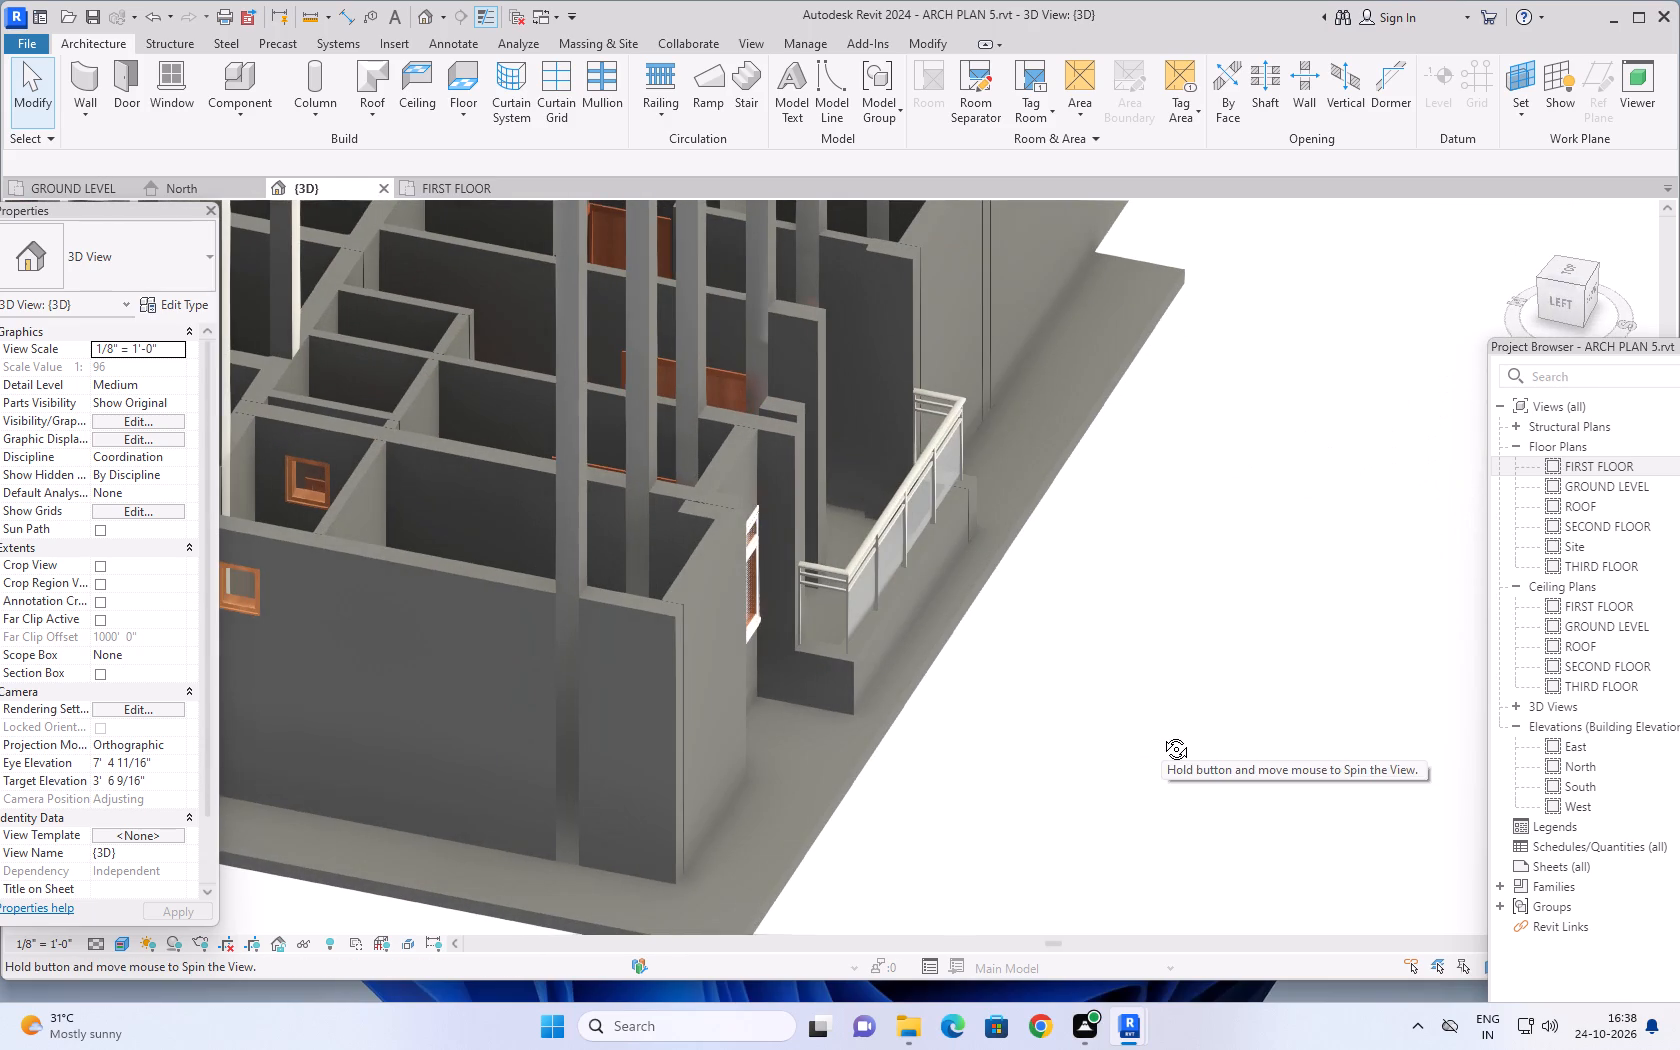
{"action": "middle_click_drag", "start_coordinate": [1161, 734], "coordinate": [879, 768]}
{"action": "scroll", "coordinate": [879, 768], "scroll_direction": "up", "scroll_amount": 1}
{"action": "scroll", "coordinate": [917, 753], "scroll_direction": "down", "scroll_amount": 1}
{"action": "middle_click_drag", "start_coordinate": [931, 754], "coordinate": [932, 733]}
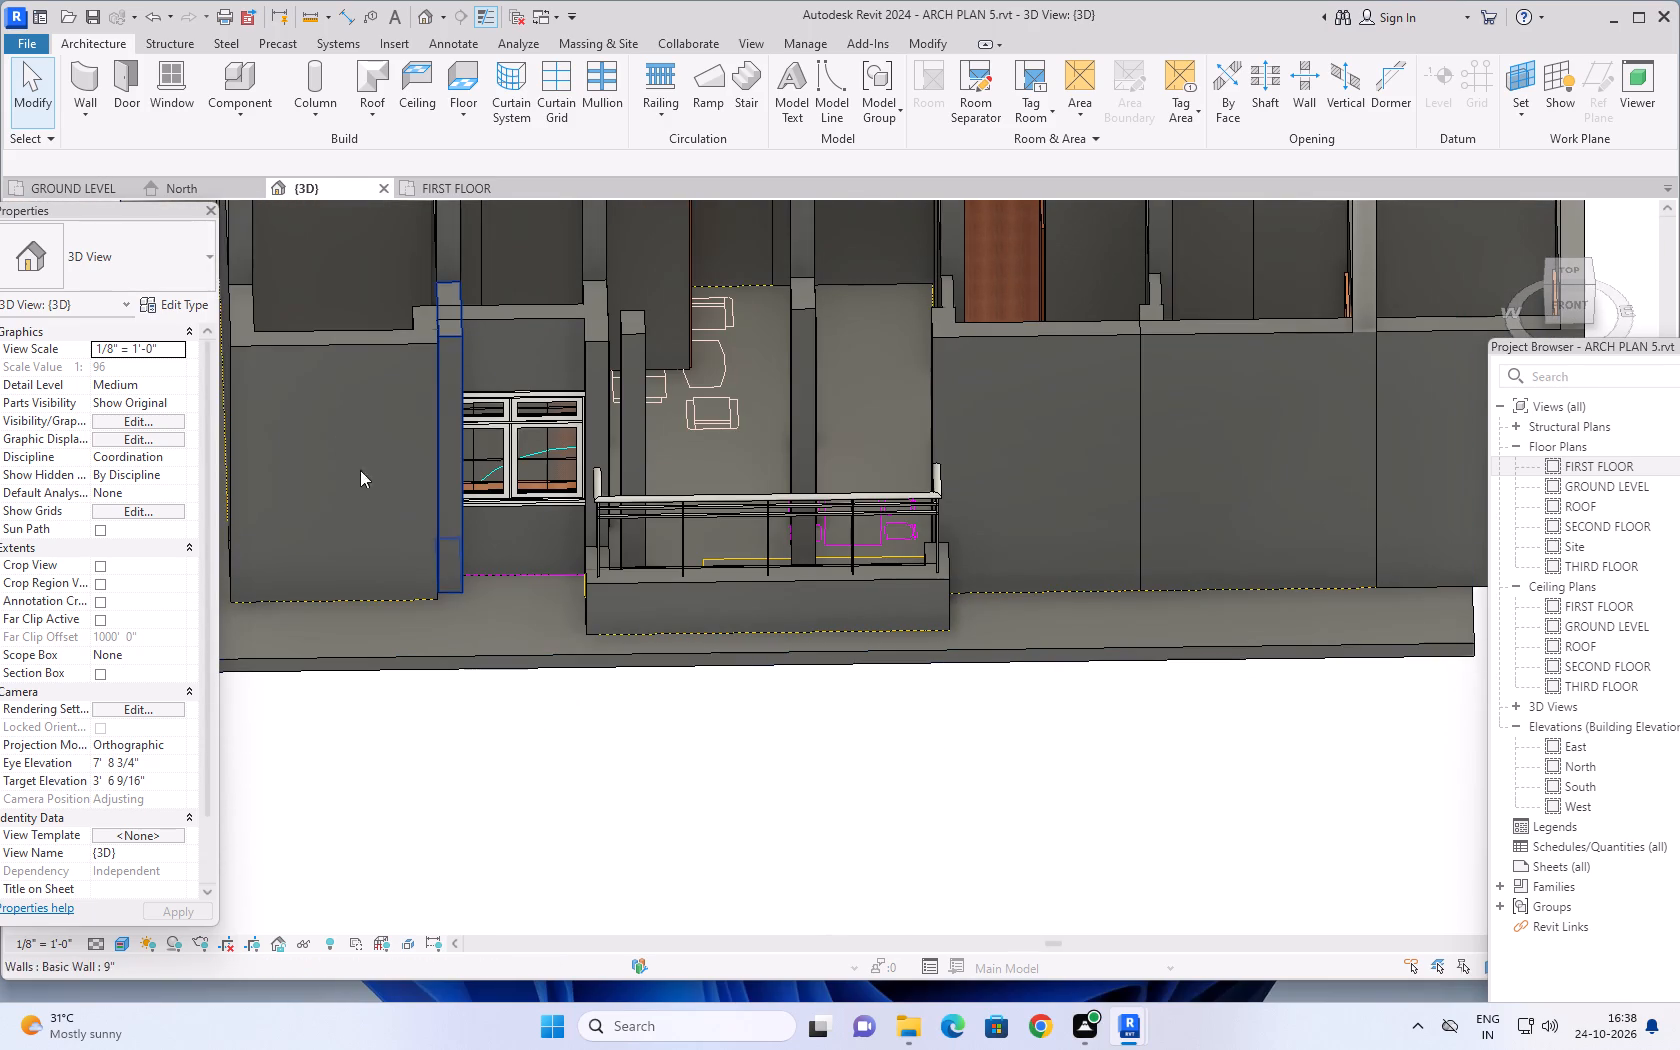
In the GROUND LEVEL plan, delete the short free-standing 9" wall stub beside the balcony's window-side wall.
{"action": "left_click", "coordinate": [78, 182]}
{"action": "middle_click_drag", "start_coordinate": [894, 768], "coordinate": [799, 757]}
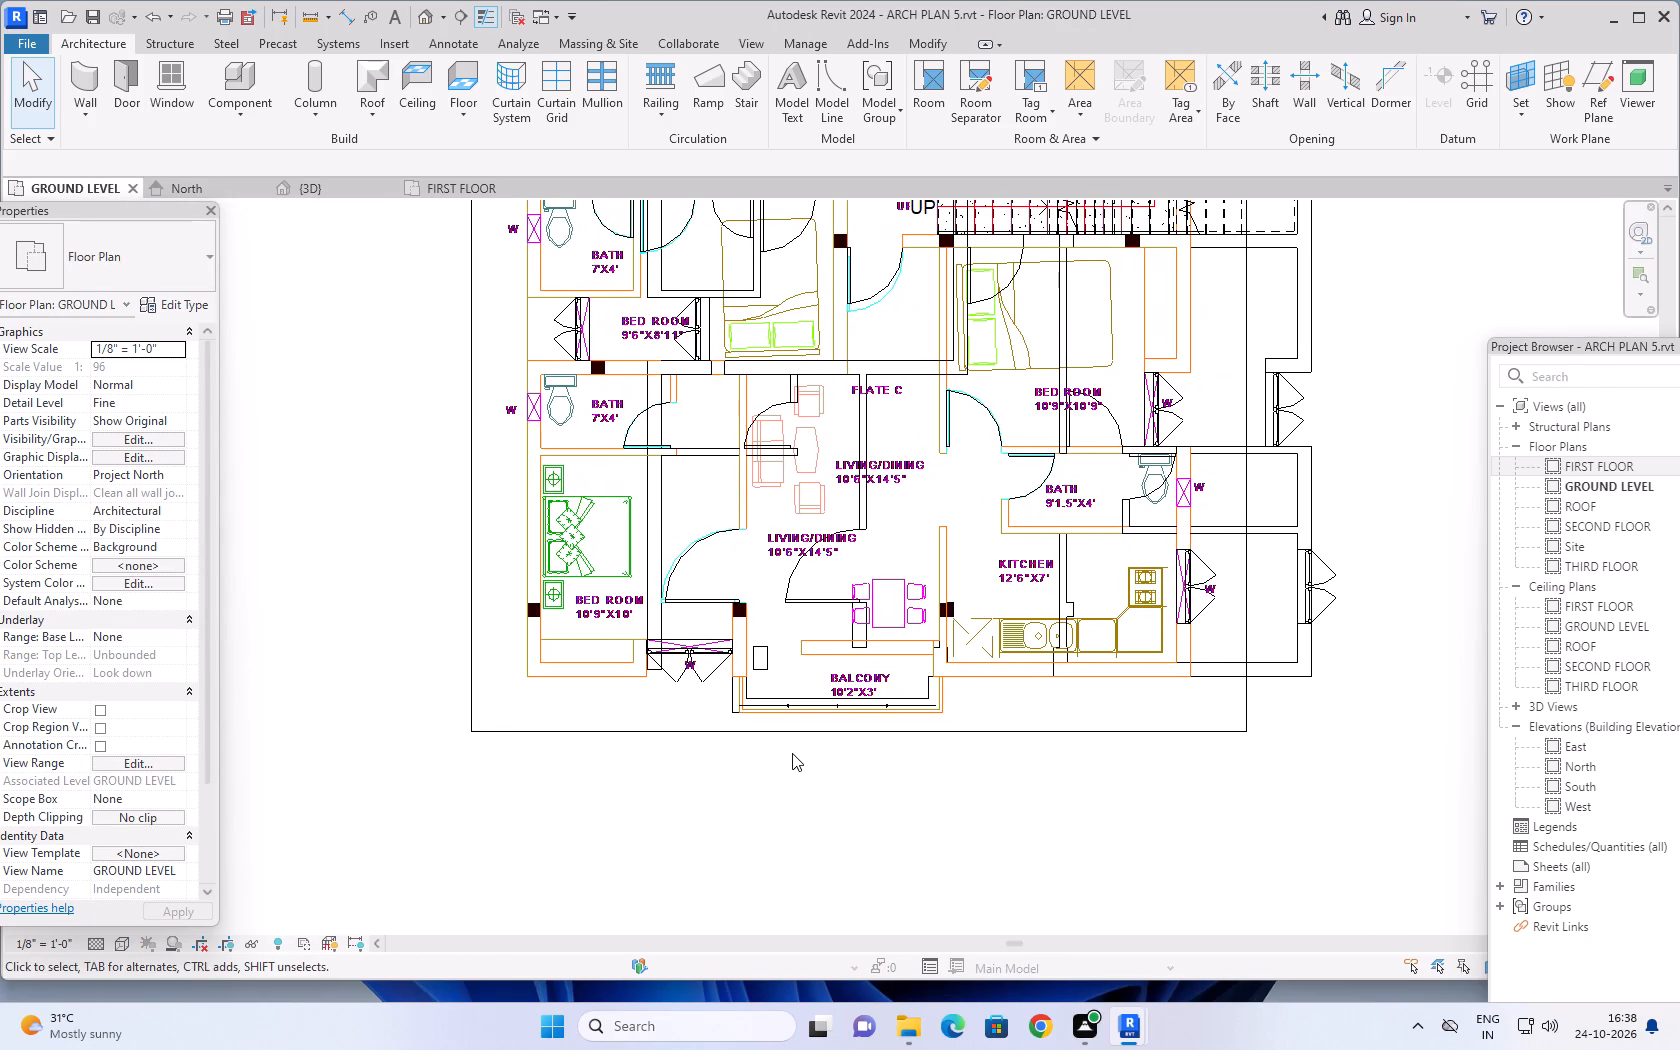
{"action": "scroll", "coordinate": [774, 740], "scroll_direction": "up", "scroll_amount": 8}
{"action": "left_click", "coordinate": [742, 639]}
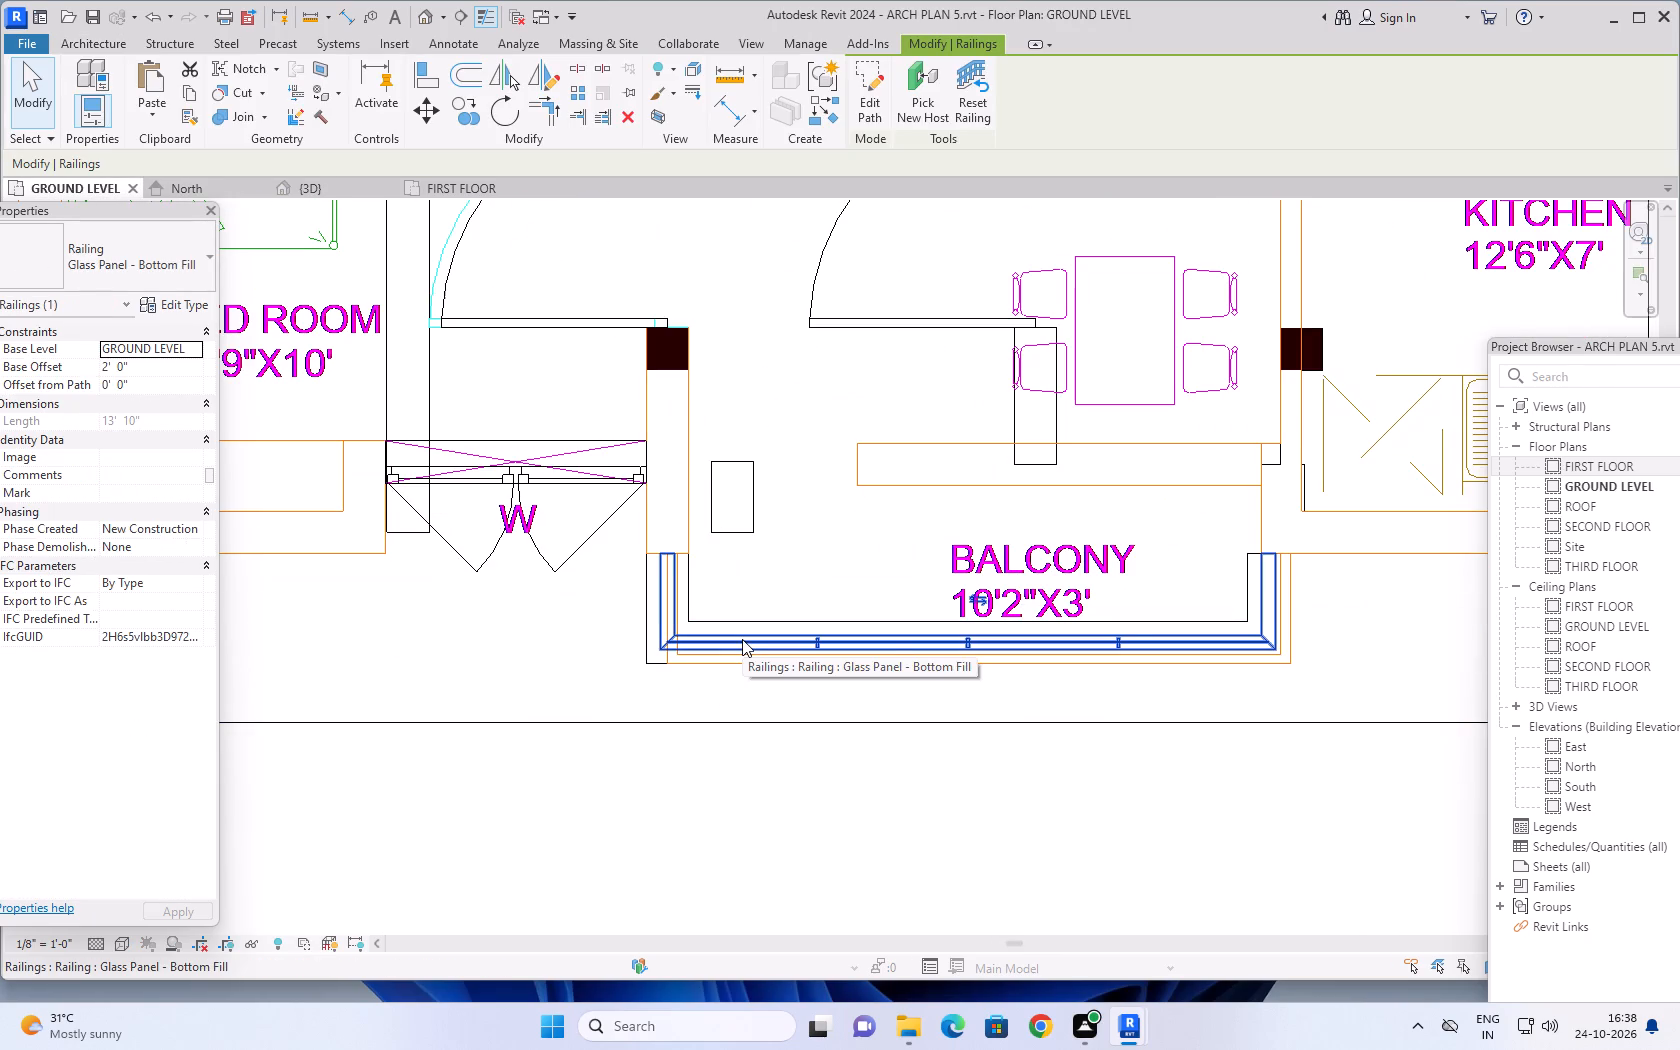
{"action": "key", "text": "Escape"}
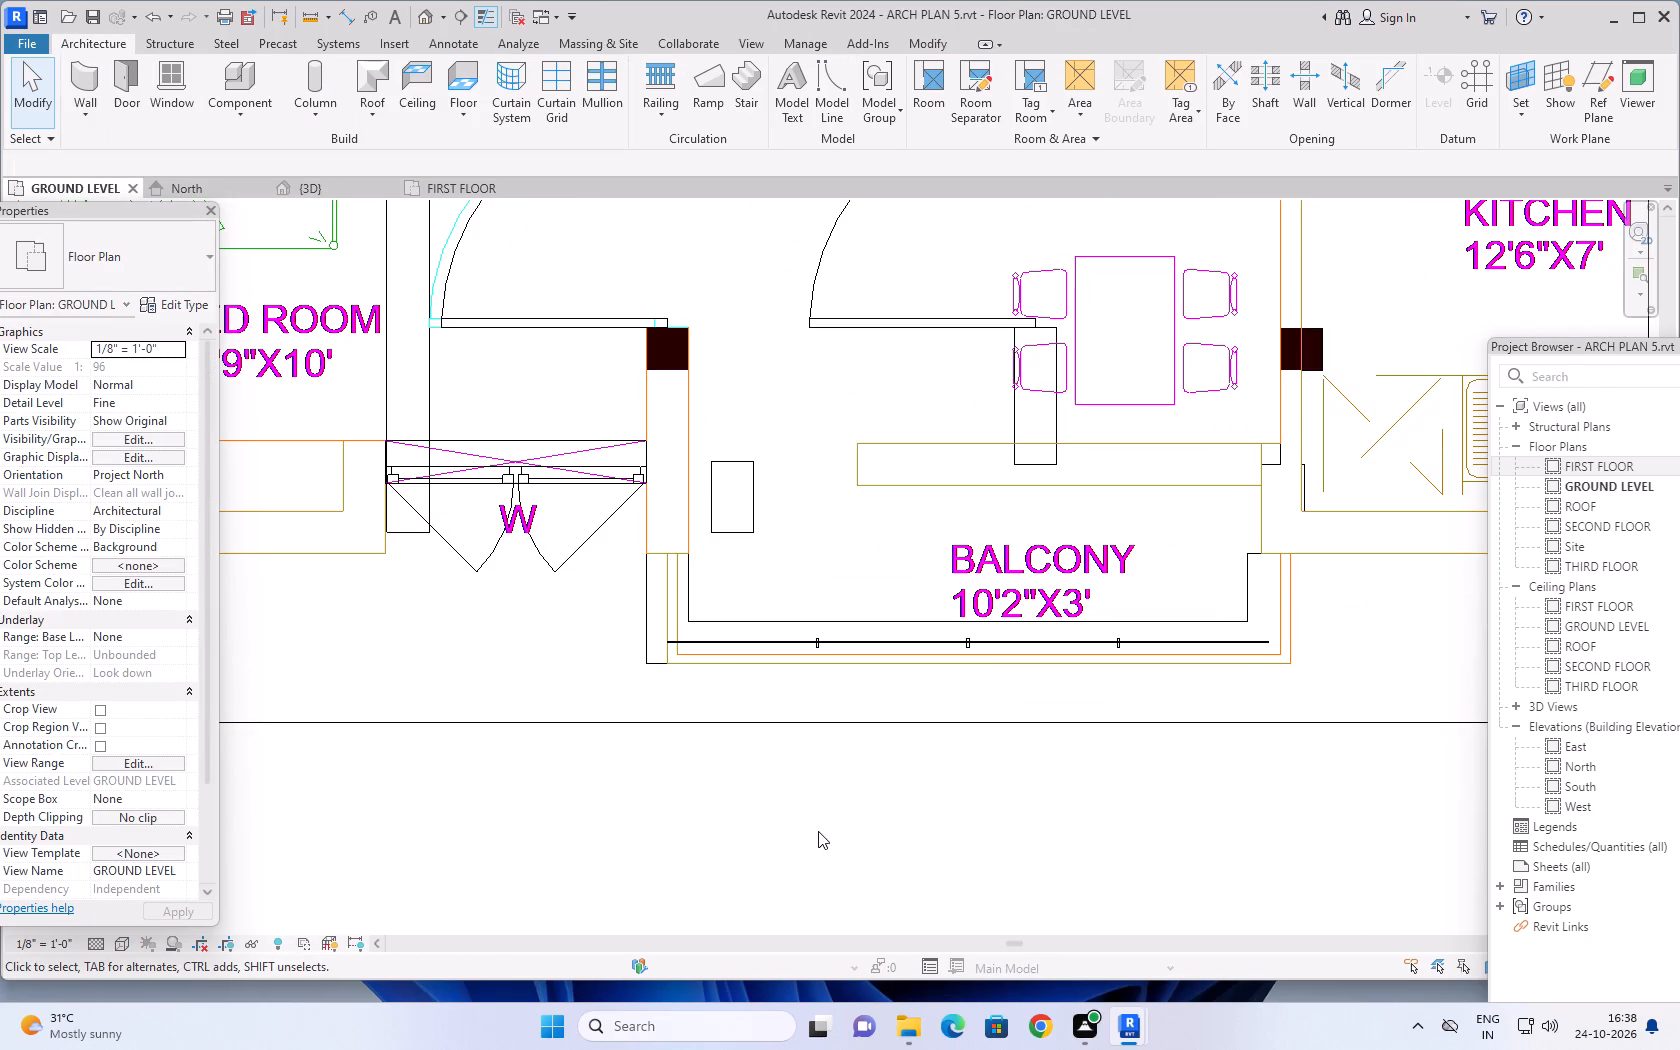
{"action": "scroll", "coordinate": [732, 651], "scroll_direction": "down", "scroll_amount": 2}
{"action": "scroll", "coordinate": [753, 771], "scroll_direction": "down", "scroll_amount": 1}
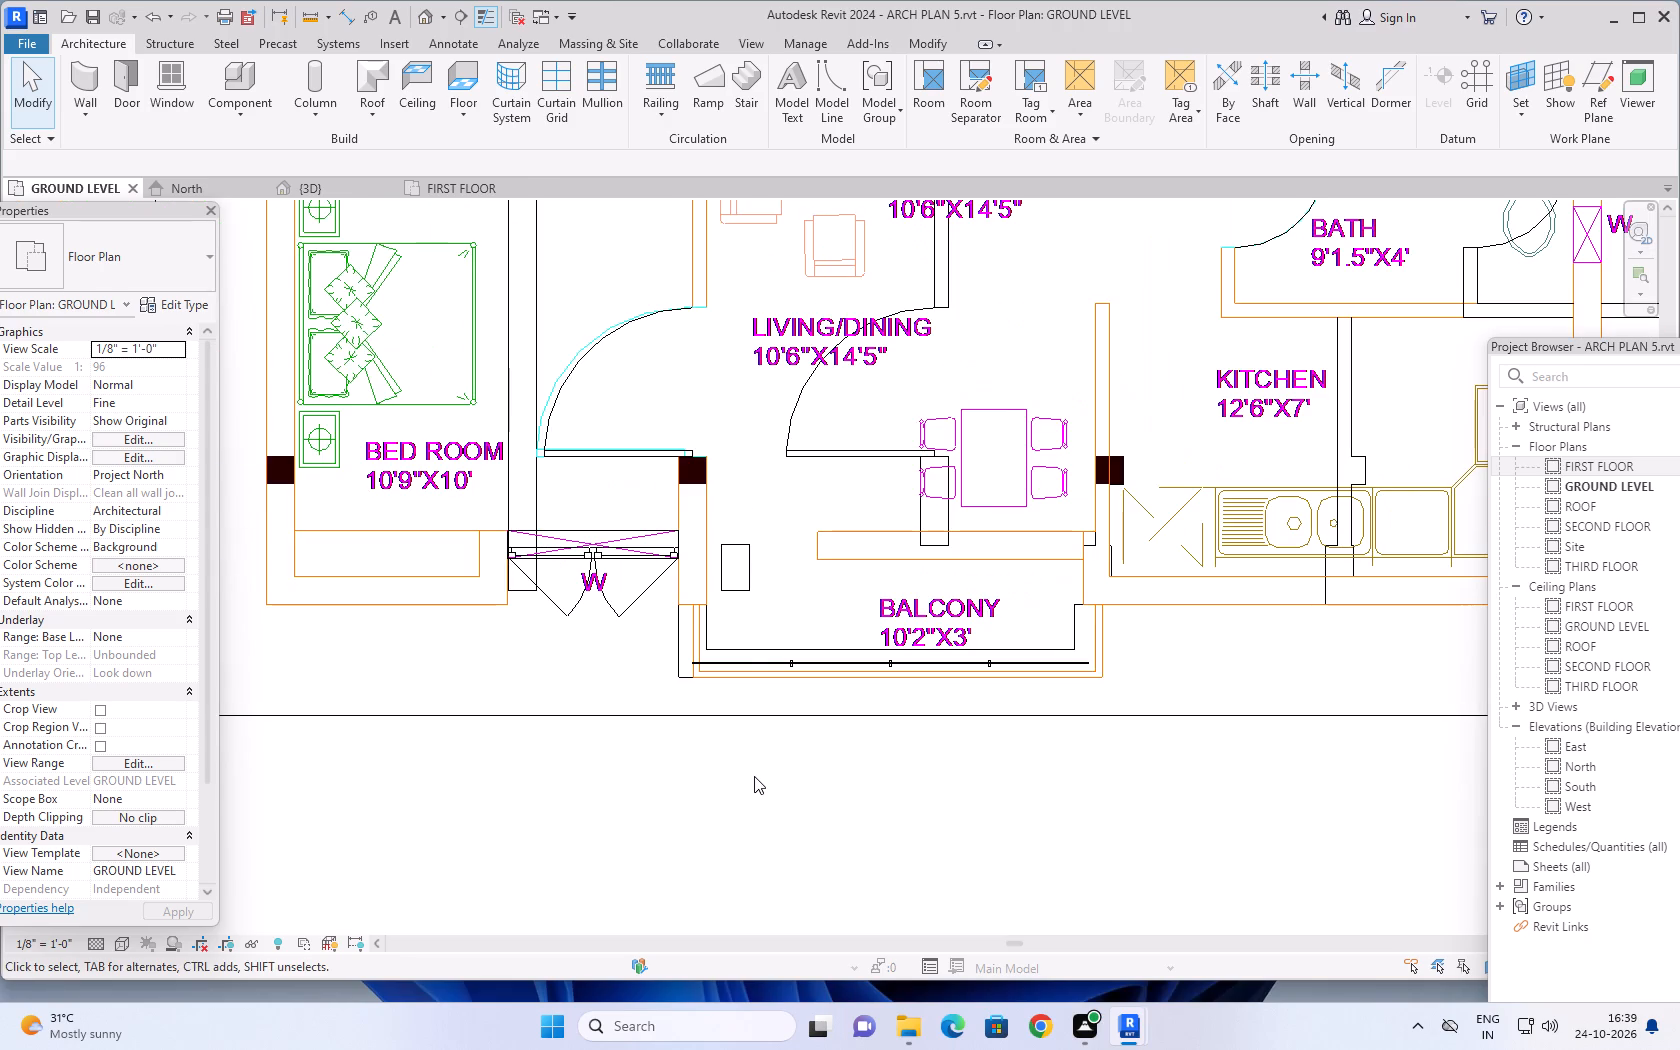
{"action": "scroll", "coordinate": [748, 596], "scroll_direction": "up", "scroll_amount": 5}
{"action": "left_click", "coordinate": [740, 584]}
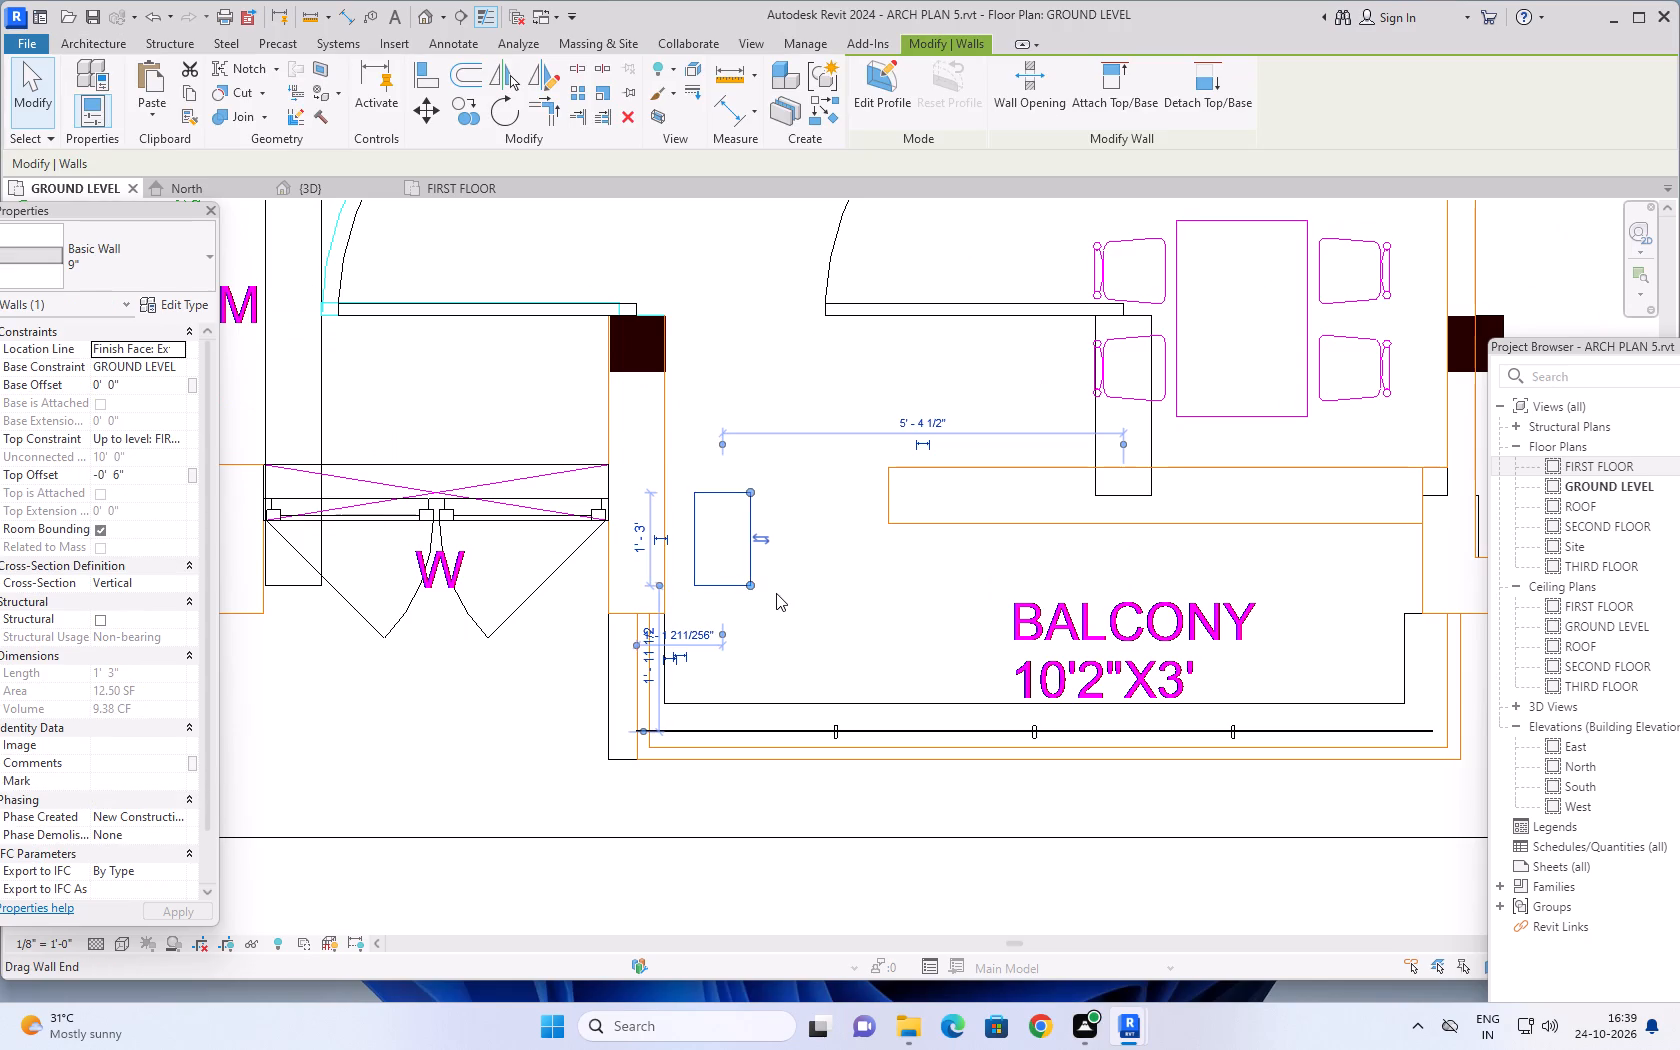
{"action": "key", "text": "Delete"}
Shorten the 9" wall stub by the dining table back to the balcony wall line of the imported drawing, about 1'-3 1/2" long.
{"action": "scroll", "coordinate": [778, 595], "scroll_direction": "down", "scroll_amount": 3}
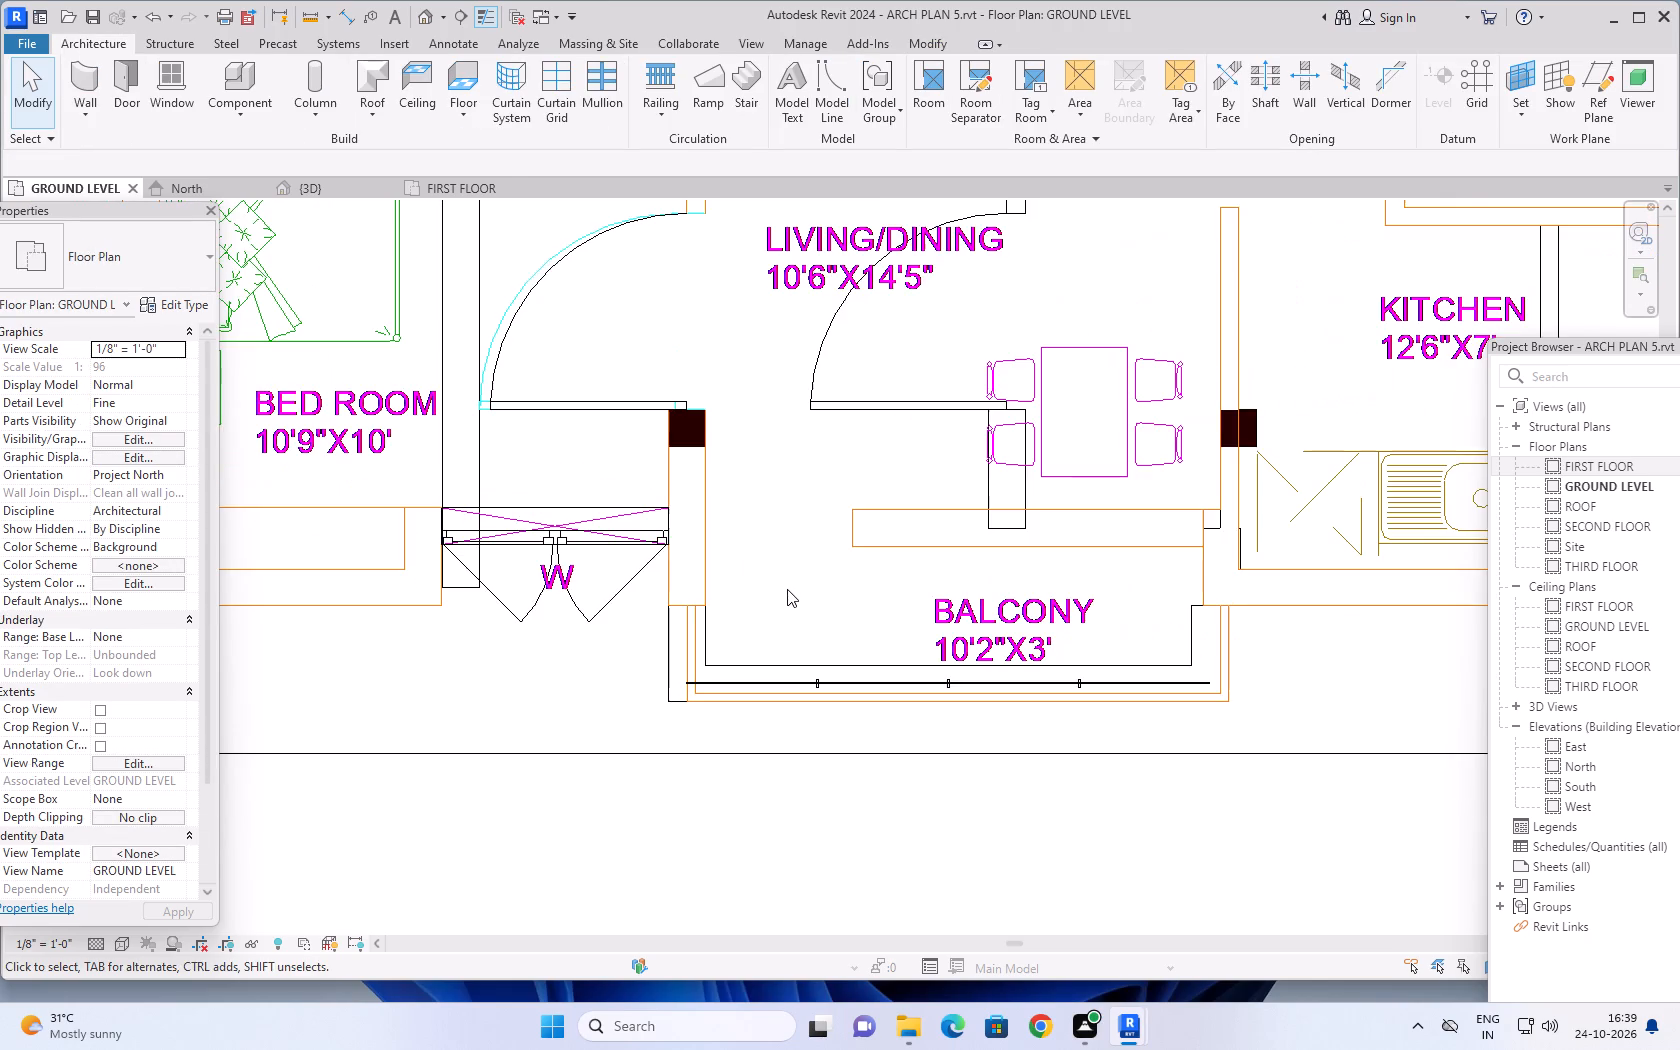
{"action": "scroll", "coordinate": [788, 589], "scroll_direction": "down", "scroll_amount": 1}
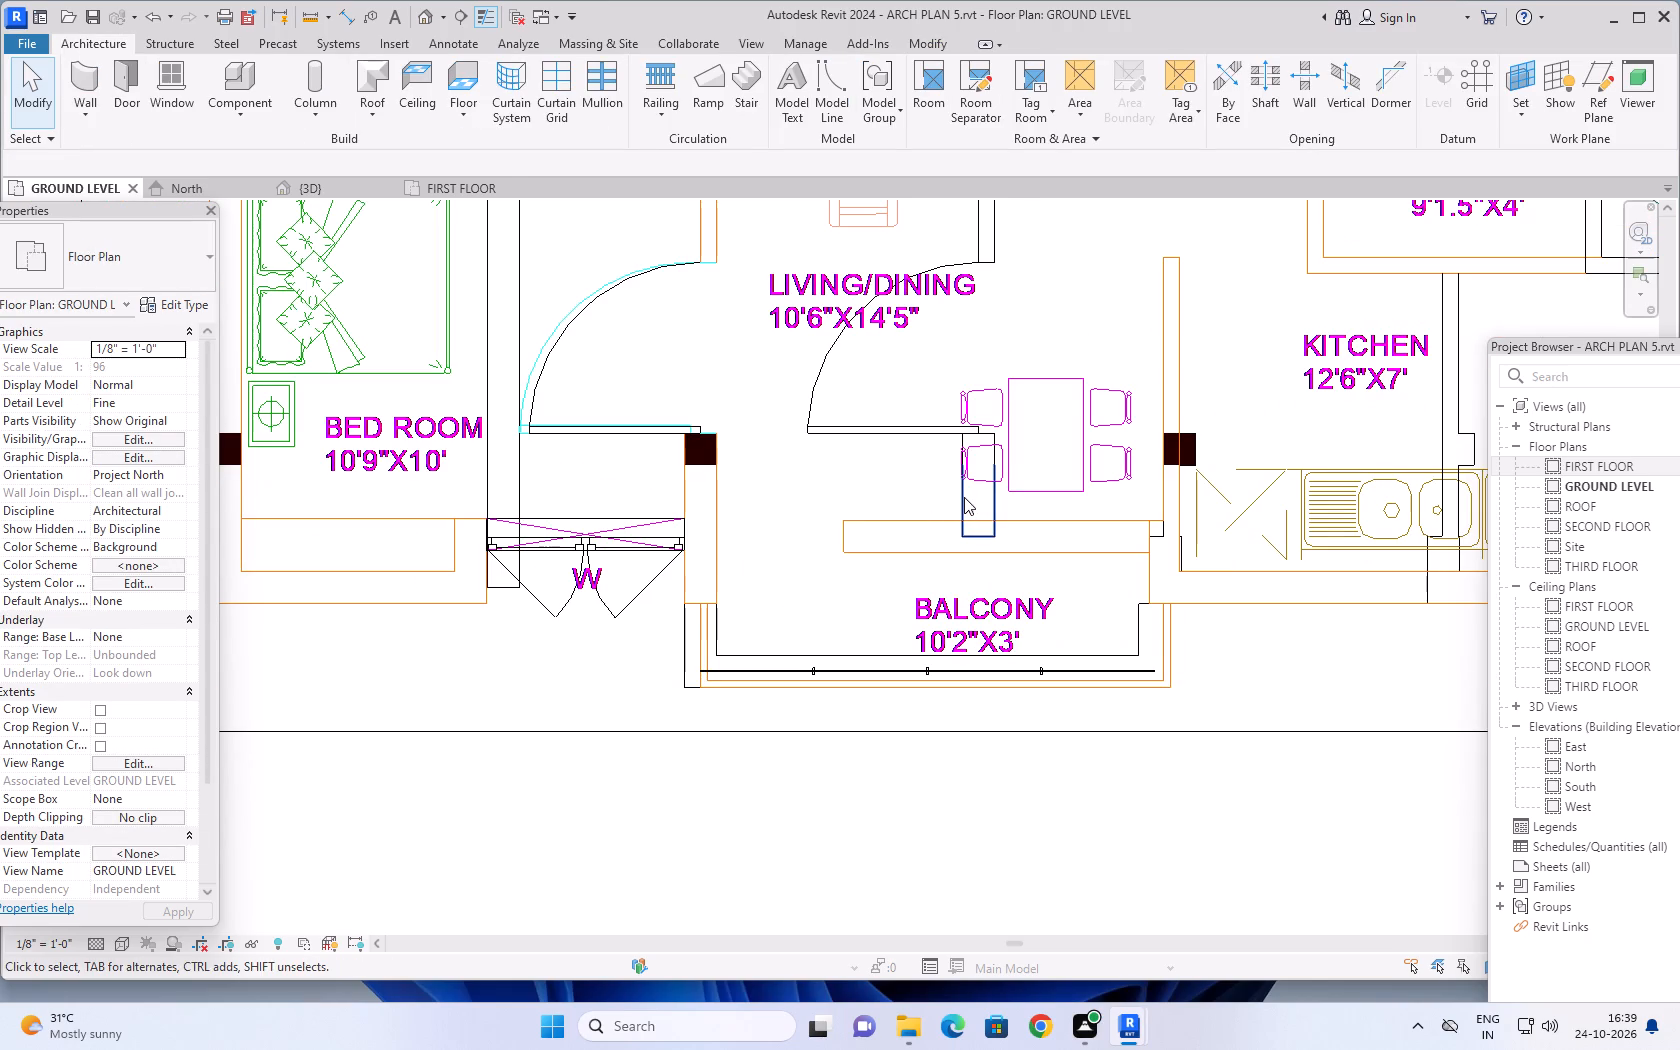
{"action": "left_click", "coordinate": [964, 497]}
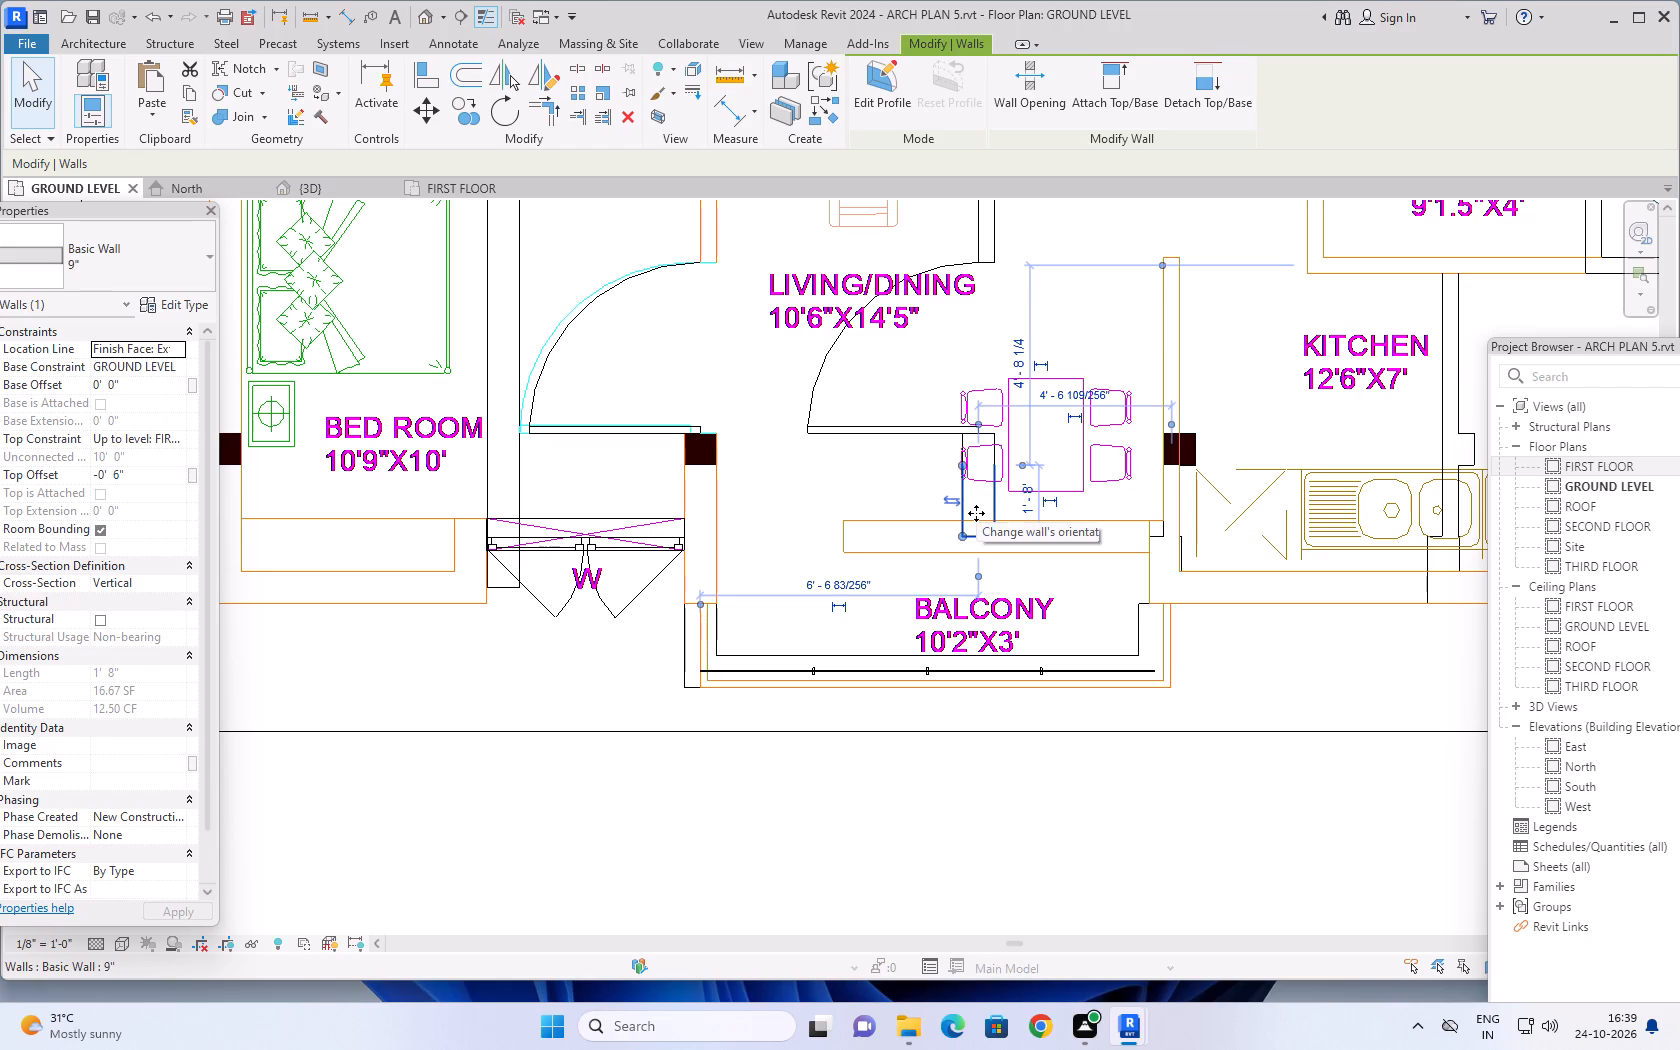
{"action": "scroll", "coordinate": [977, 518], "scroll_direction": "up", "scroll_amount": 8}
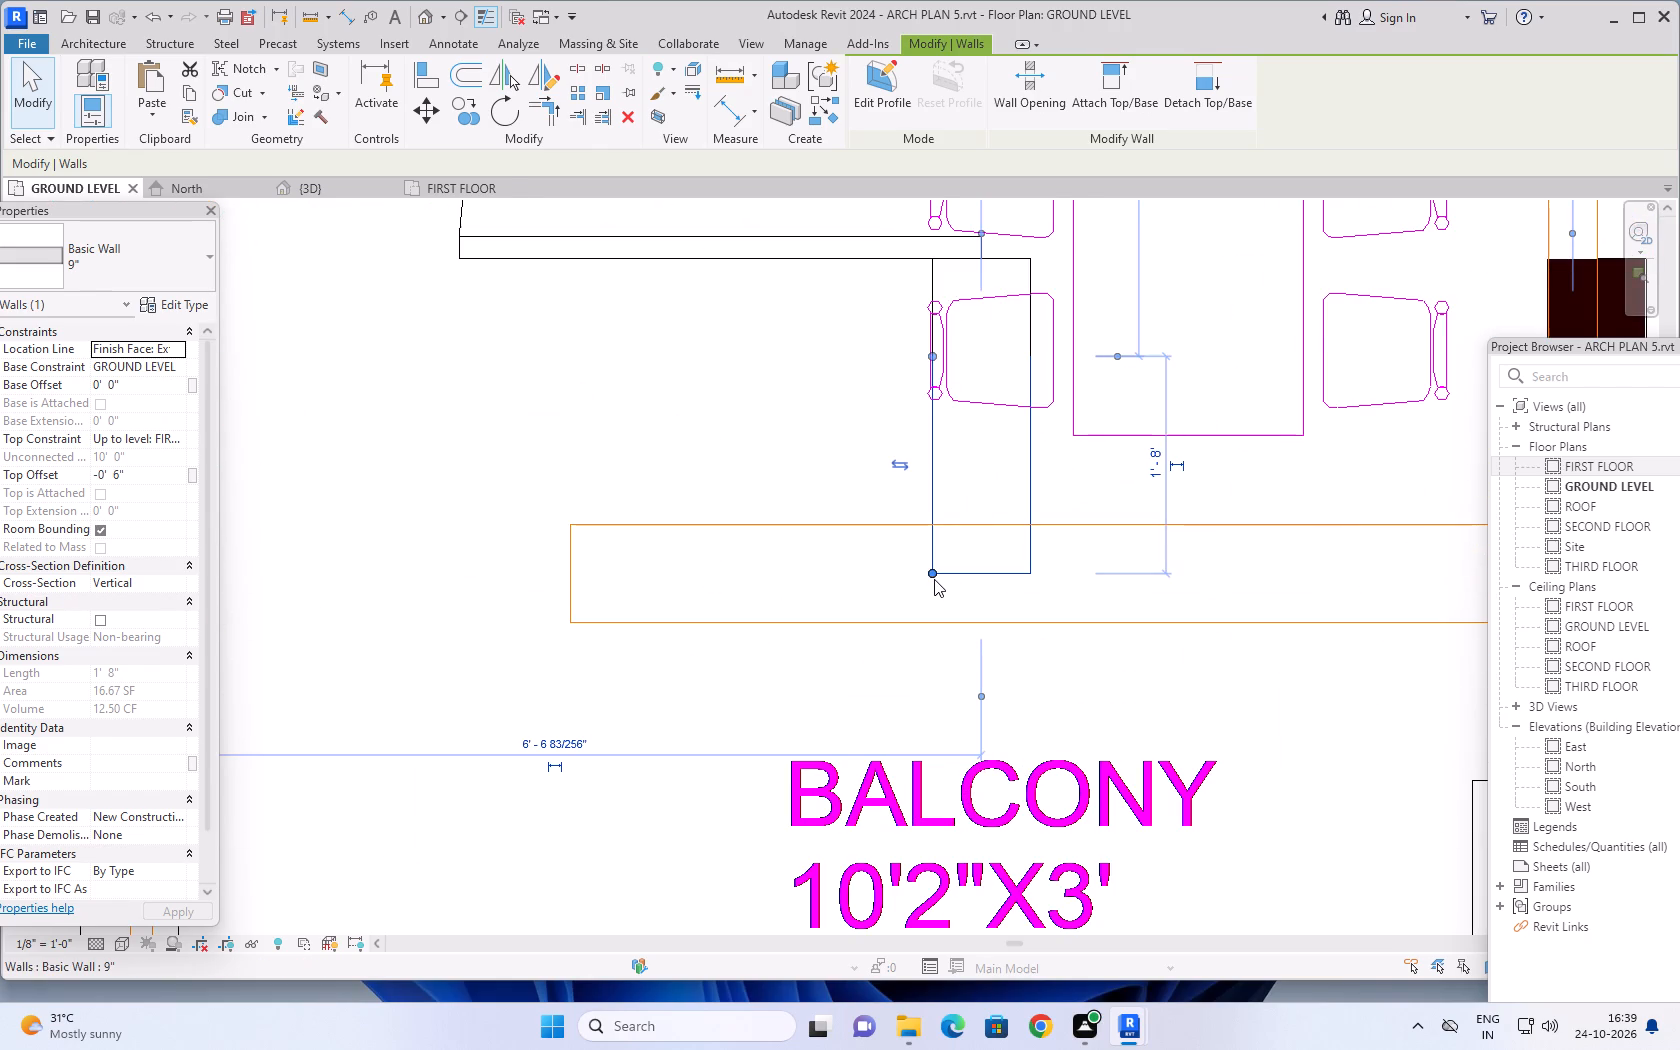
{"action": "left_click_drag", "start_coordinate": [931, 573], "coordinate": [937, 523]}
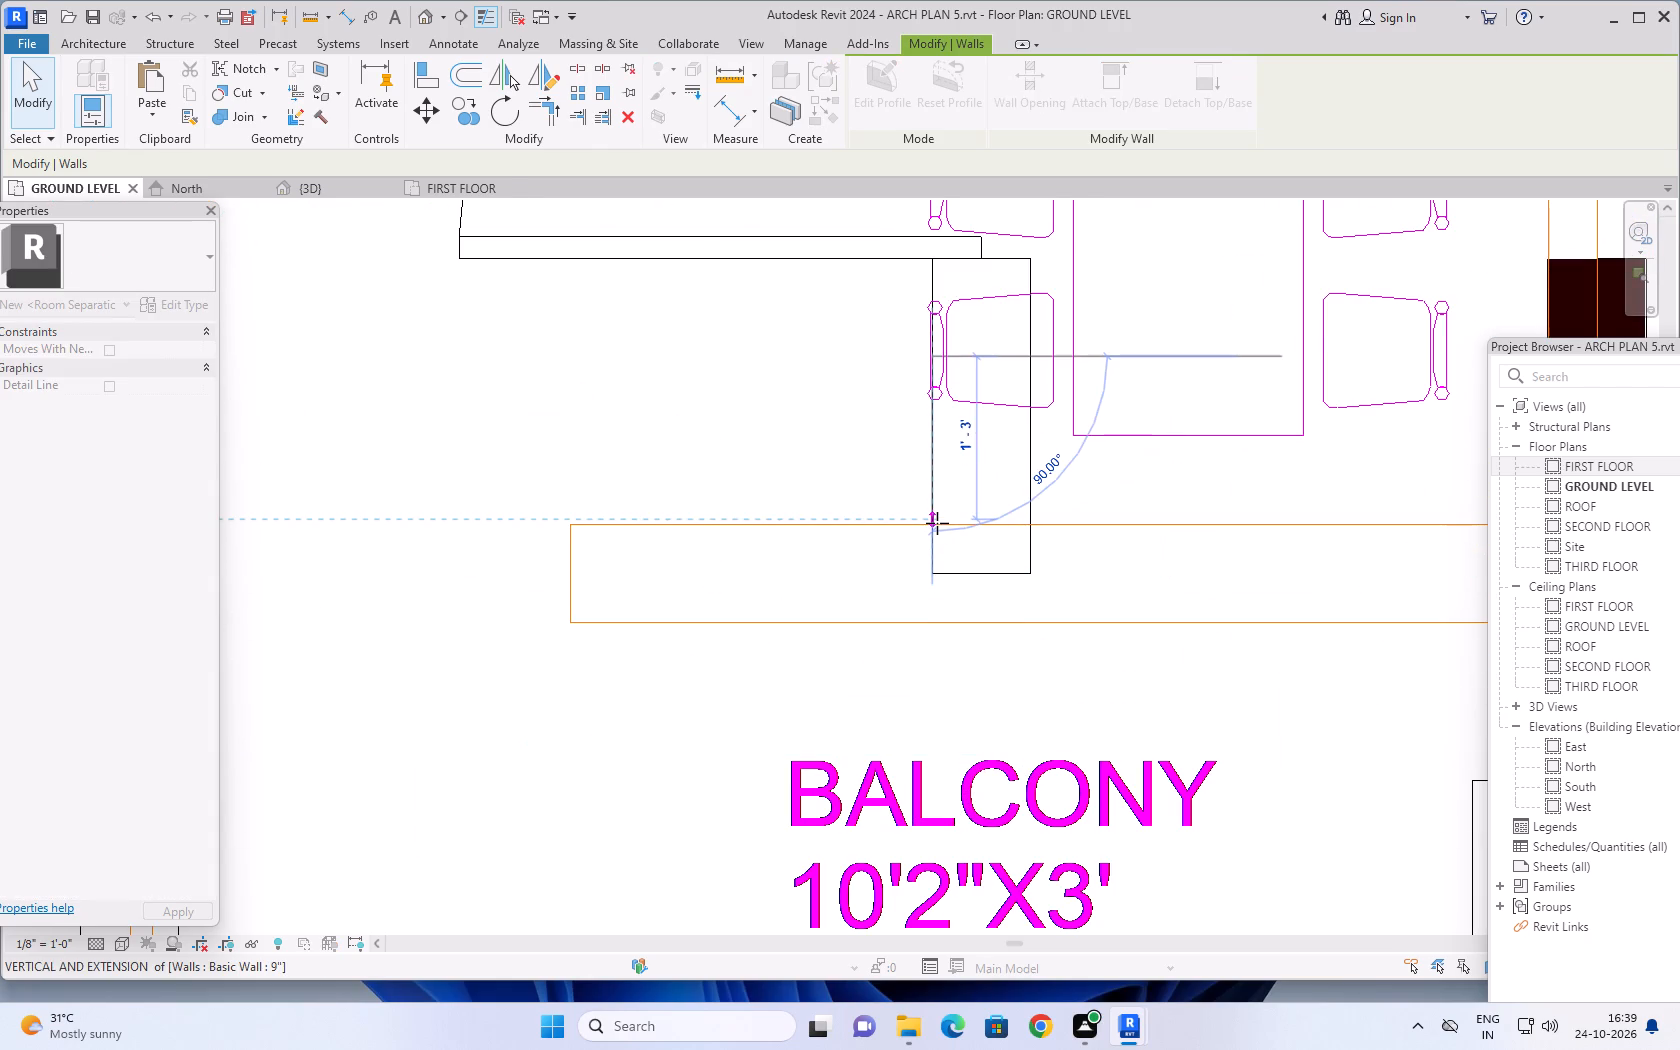
{"action": "left_click_drag", "start_coordinate": [937, 523], "coordinate": [937, 527]}
{"action": "scroll", "coordinate": [592, 451], "scroll_direction": "down", "scroll_amount": 6}
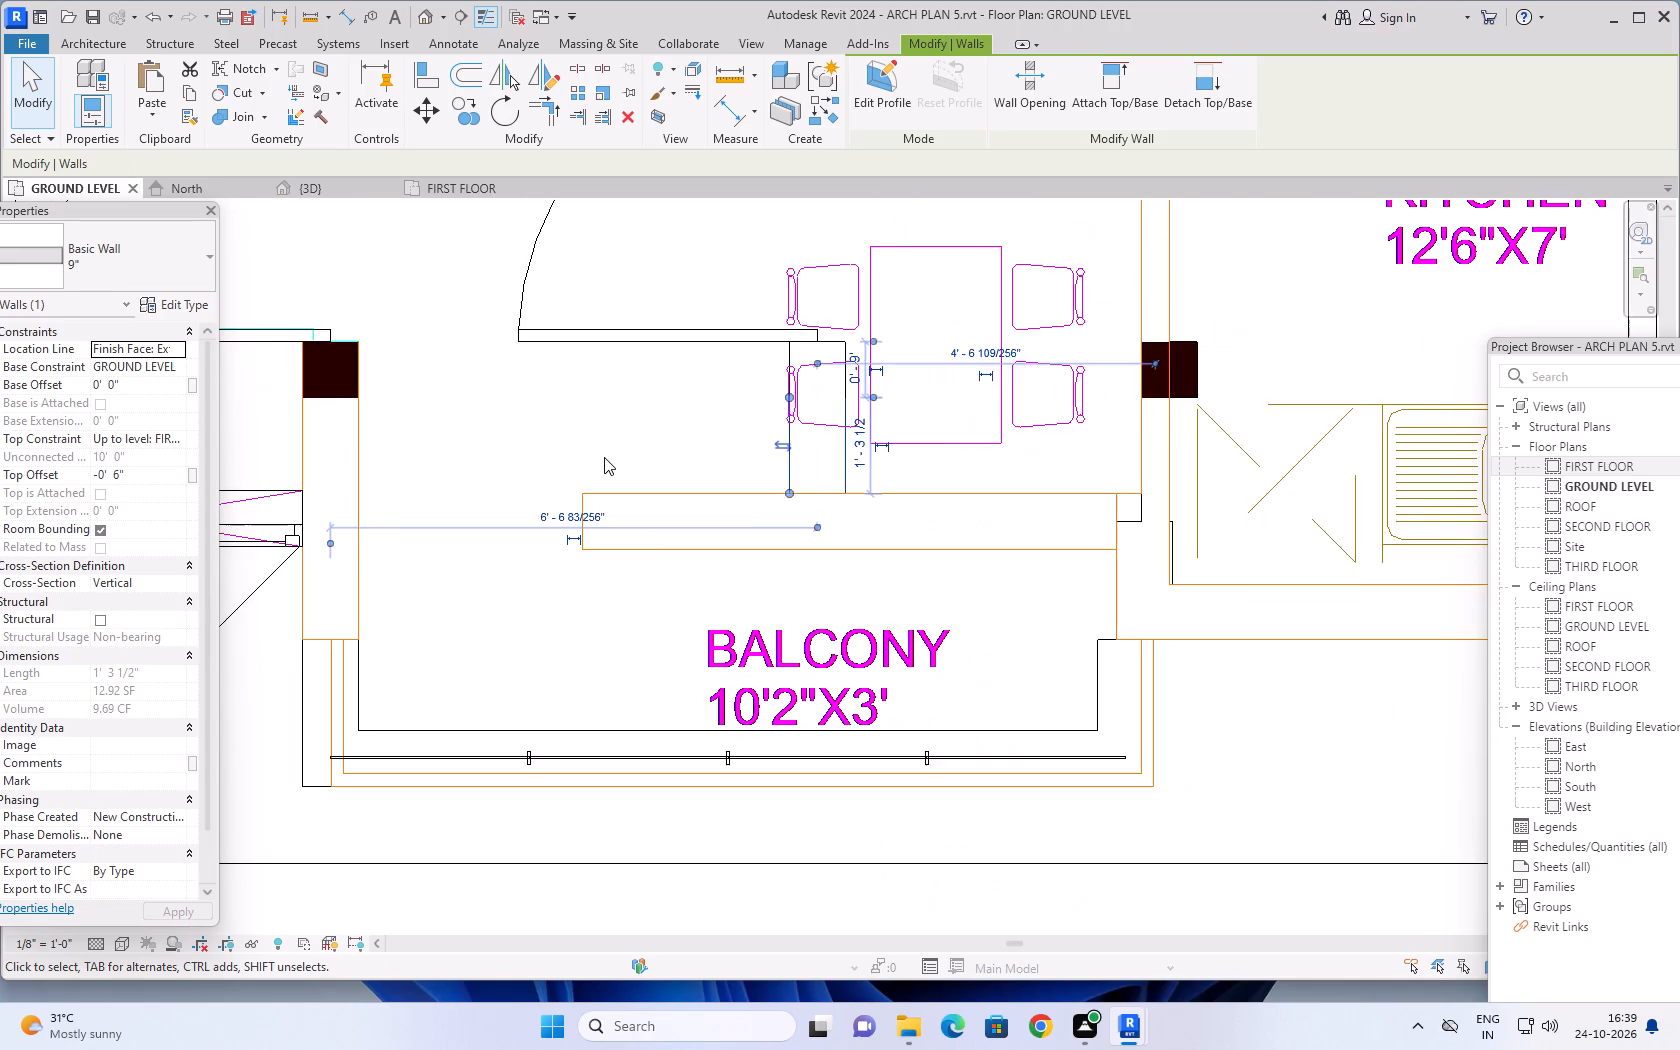
{"action": "scroll", "coordinate": [761, 583], "scroll_direction": "down", "scroll_amount": 2}
Set the GROUND LEVEL plan to the Shaded visual style and clear the wall selection.
{"action": "middle_click_drag", "start_coordinate": [855, 574], "coordinate": [769, 594]}
{"action": "scroll", "coordinate": [887, 549], "scroll_direction": "up", "scroll_amount": 4}
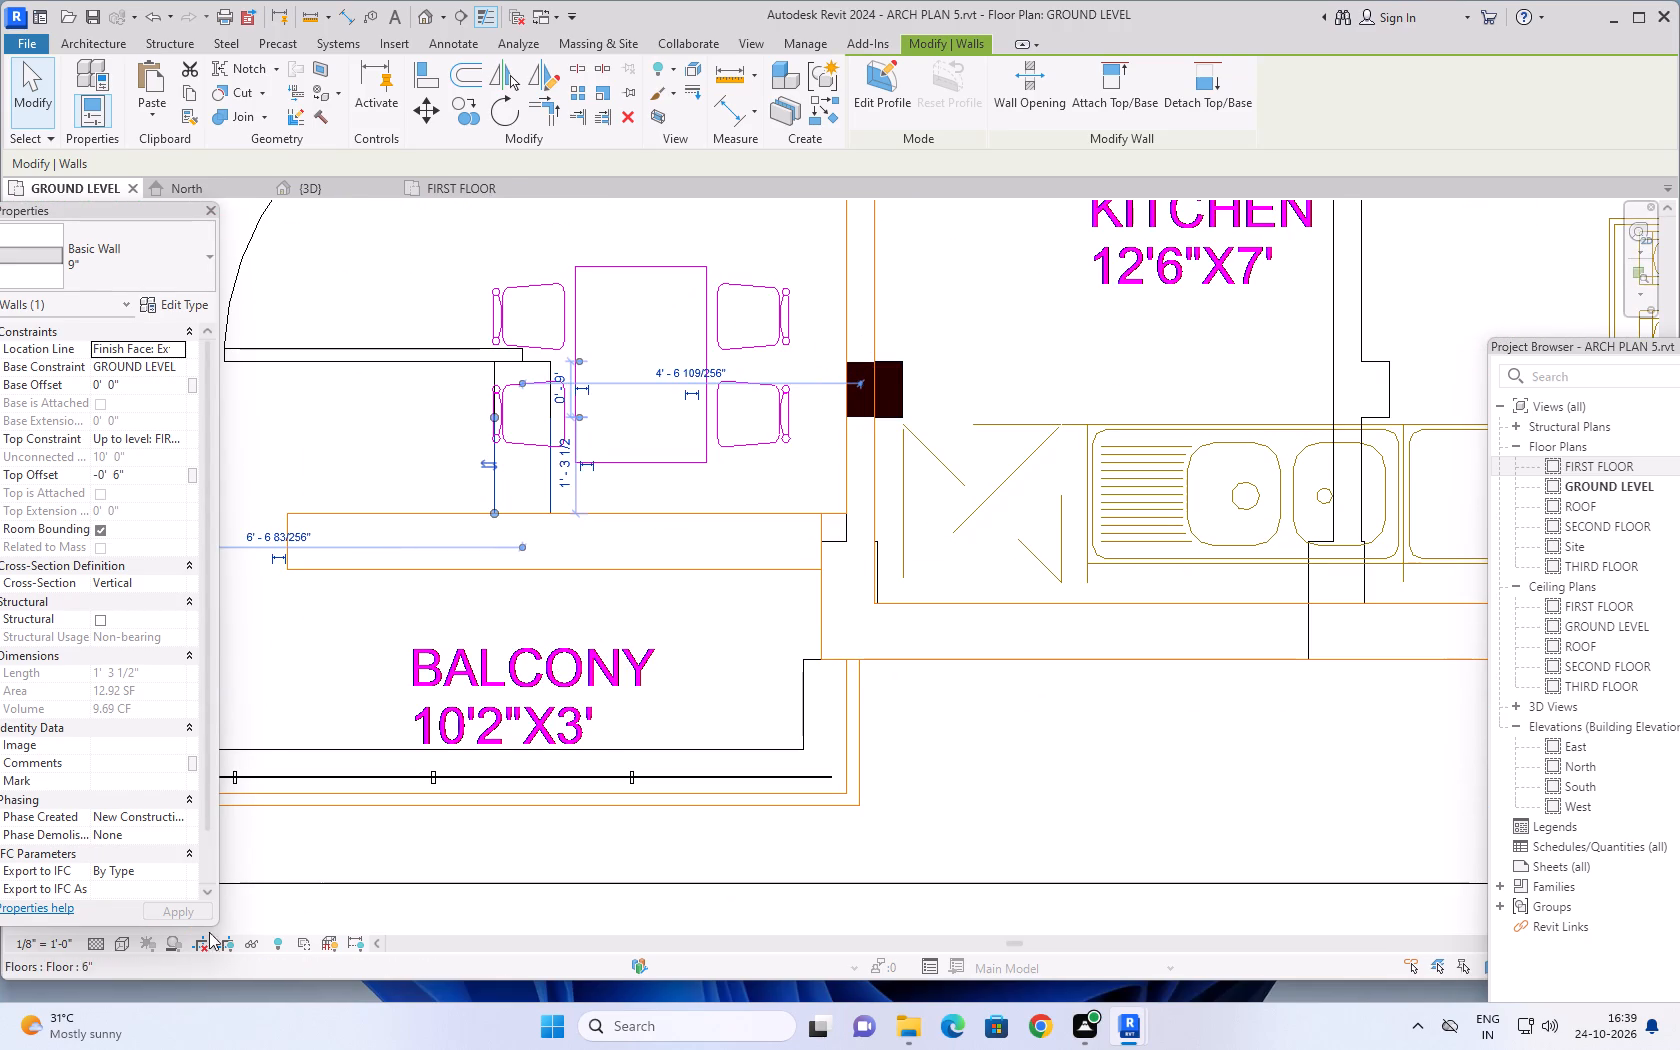
{"action": "left_click", "coordinate": [127, 941]}
{"action": "left_click", "coordinate": [157, 863]}
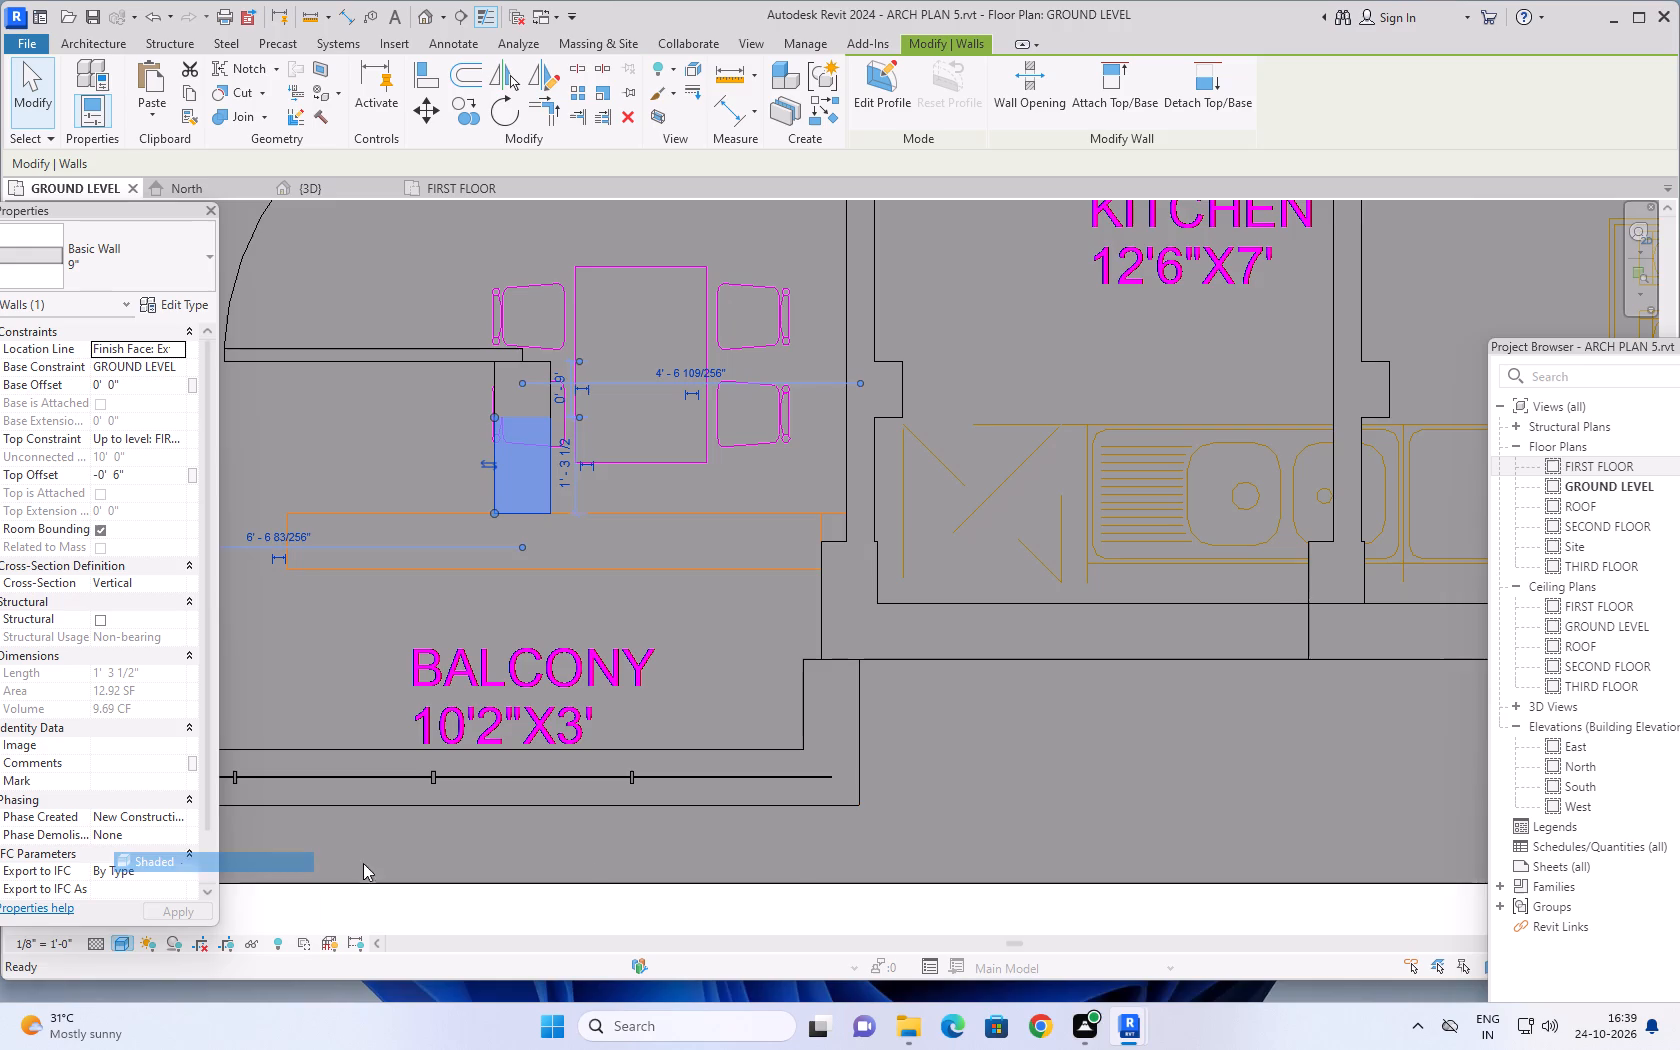
{"action": "scroll", "coordinate": [978, 778], "scroll_direction": "down", "scroll_amount": 10}
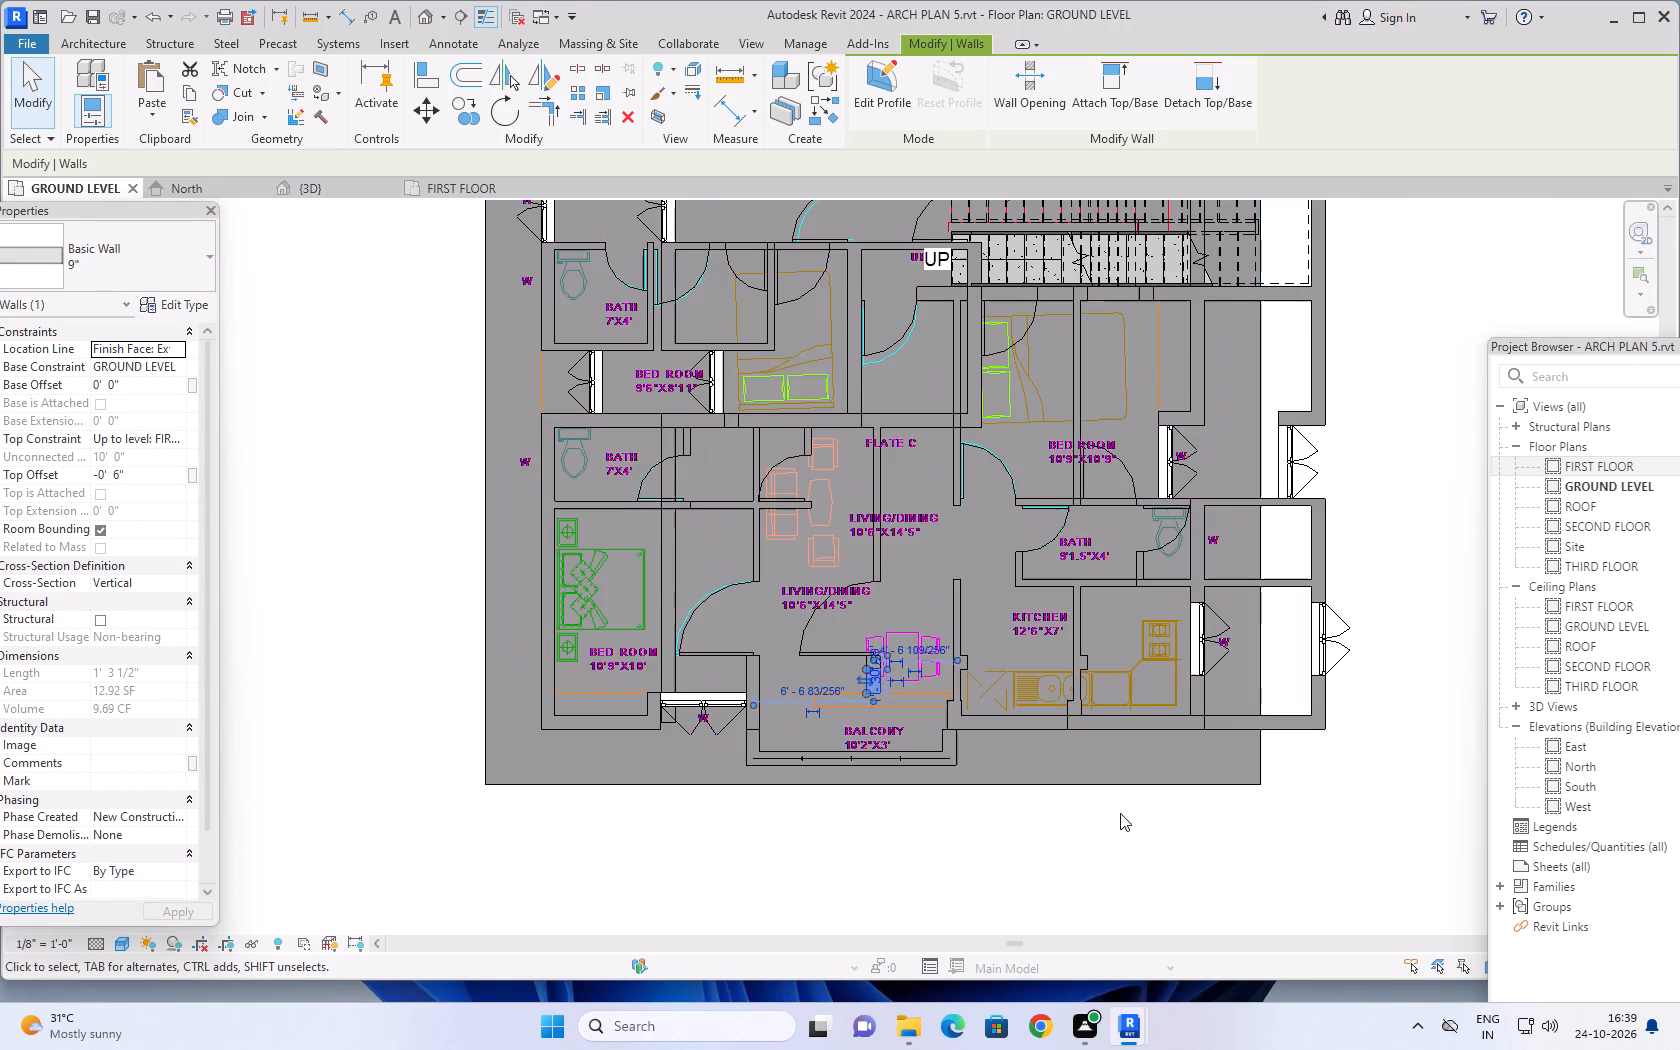
{"action": "key", "text": "Escape"}
{"action": "key", "text": "Escape"}
{"action": "key", "text": "Escape"}
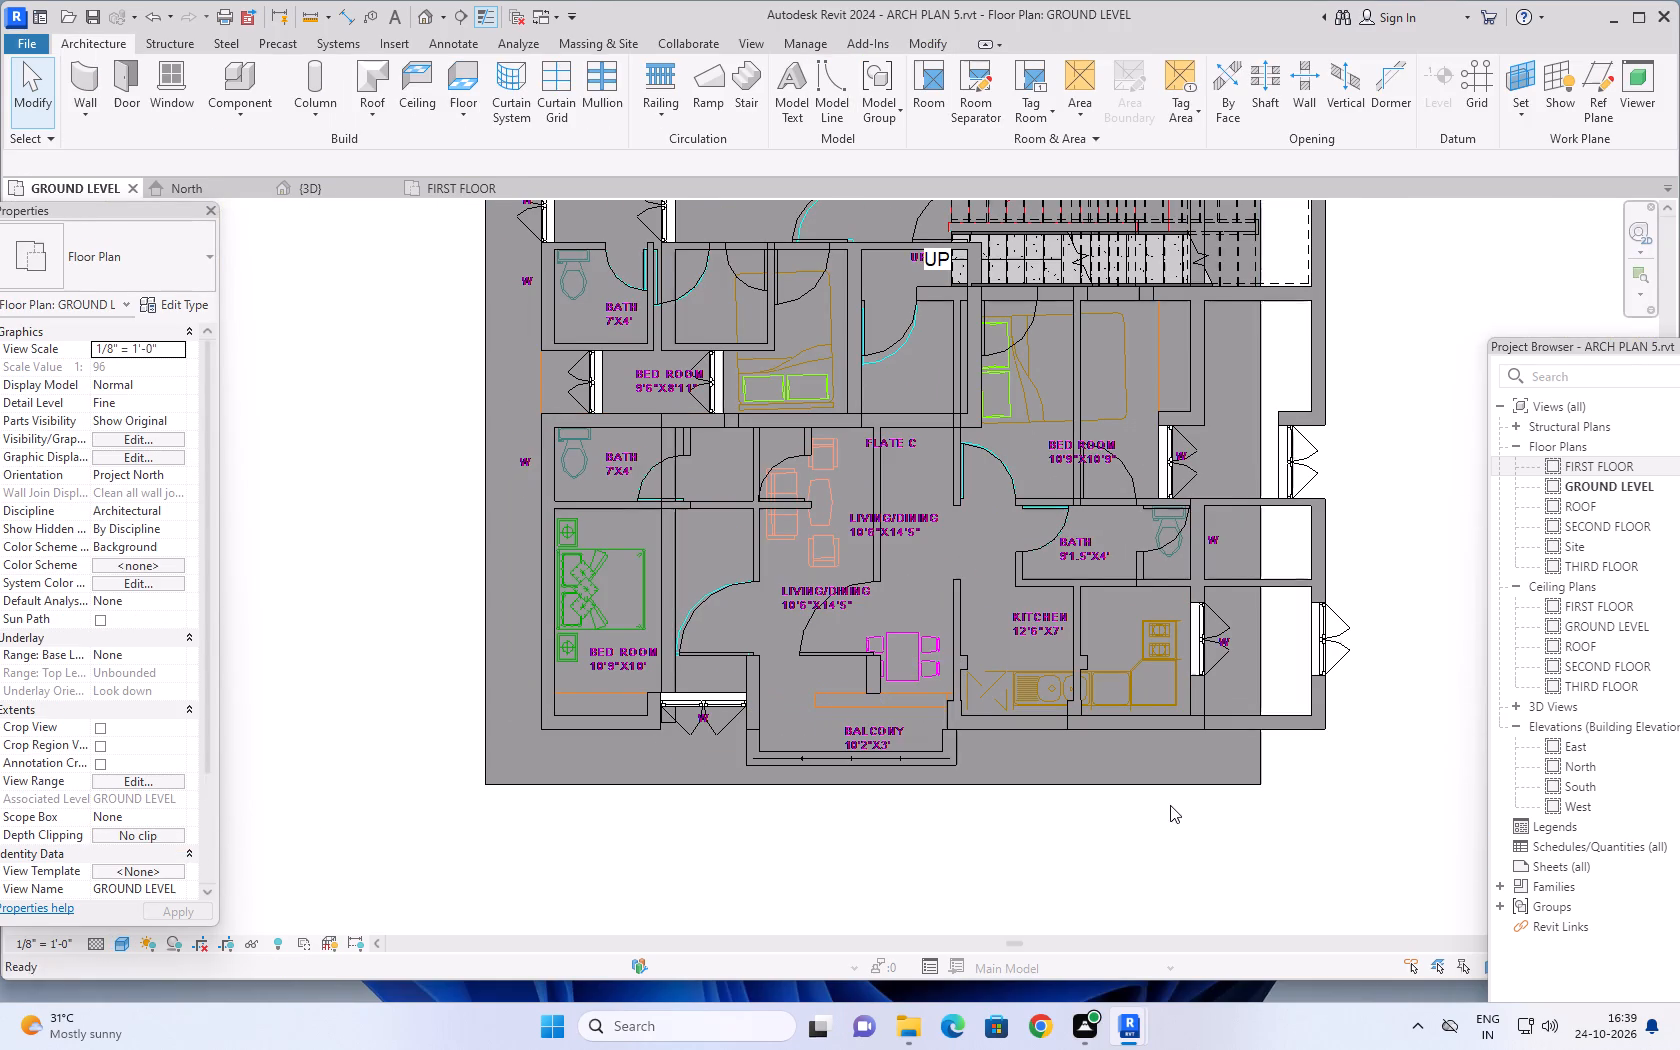
Temporarily hide the 6" floor slab in the GROUND LEVEL plan.
{"action": "left_click", "coordinate": [1170, 785]}
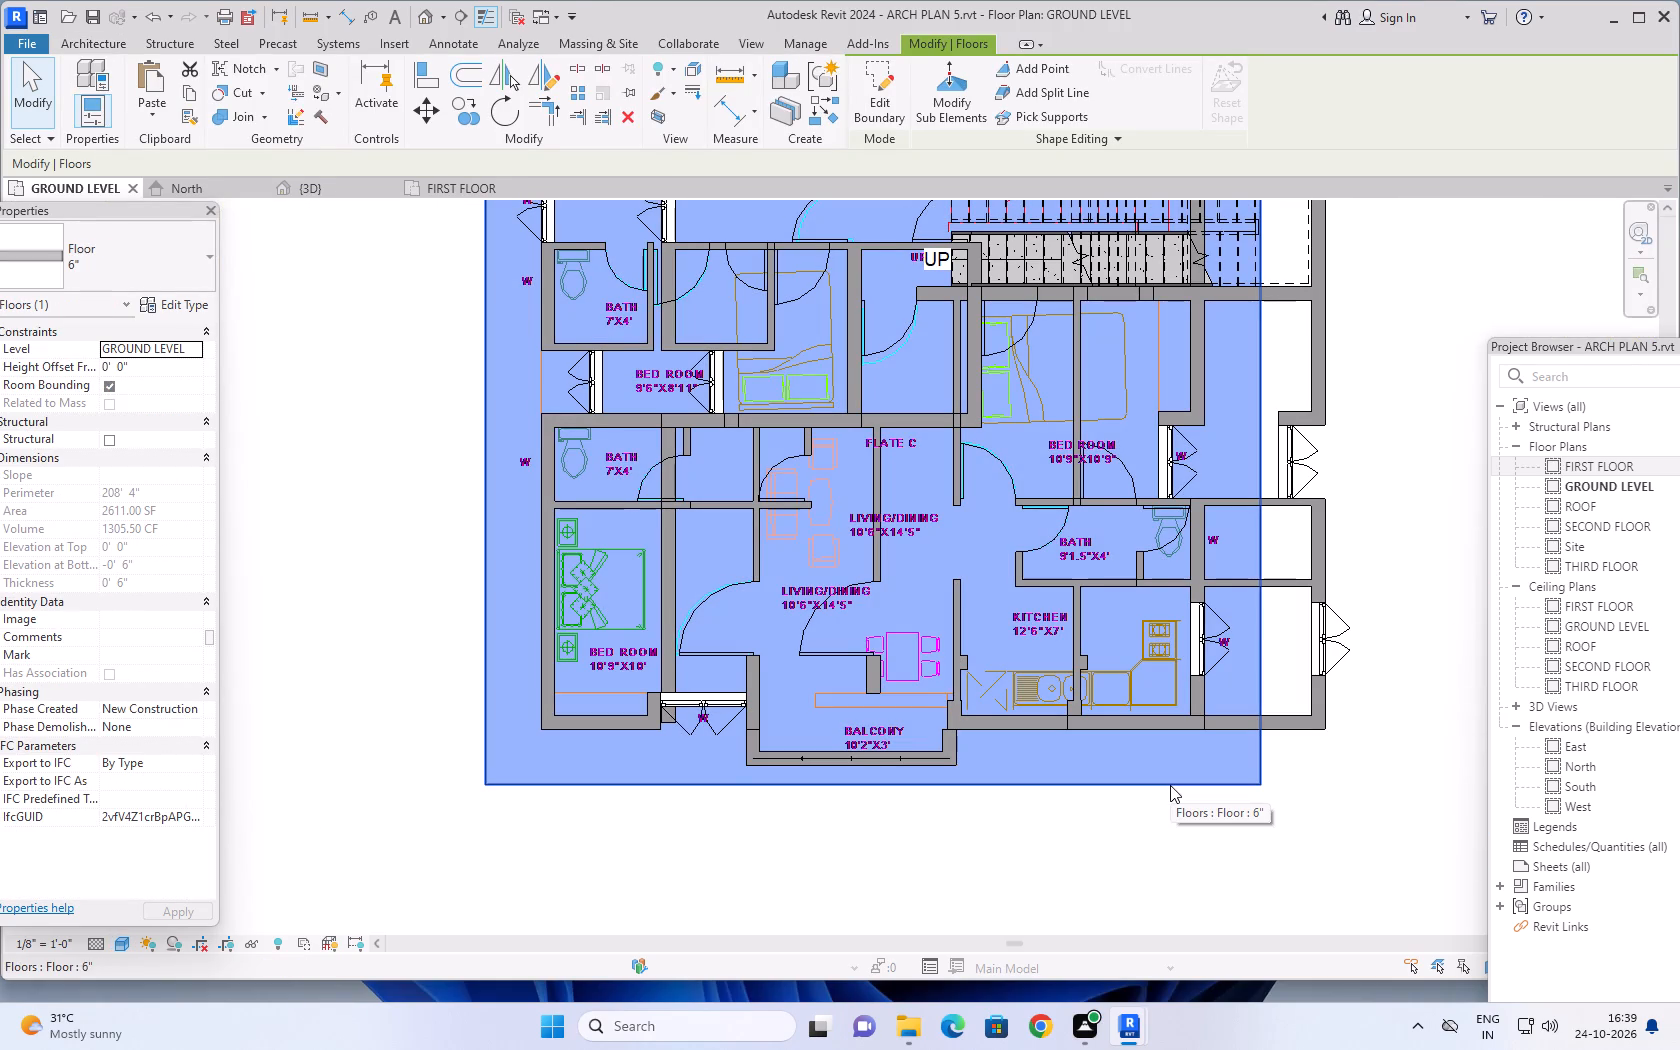
{"action": "type", "text": "HH"}
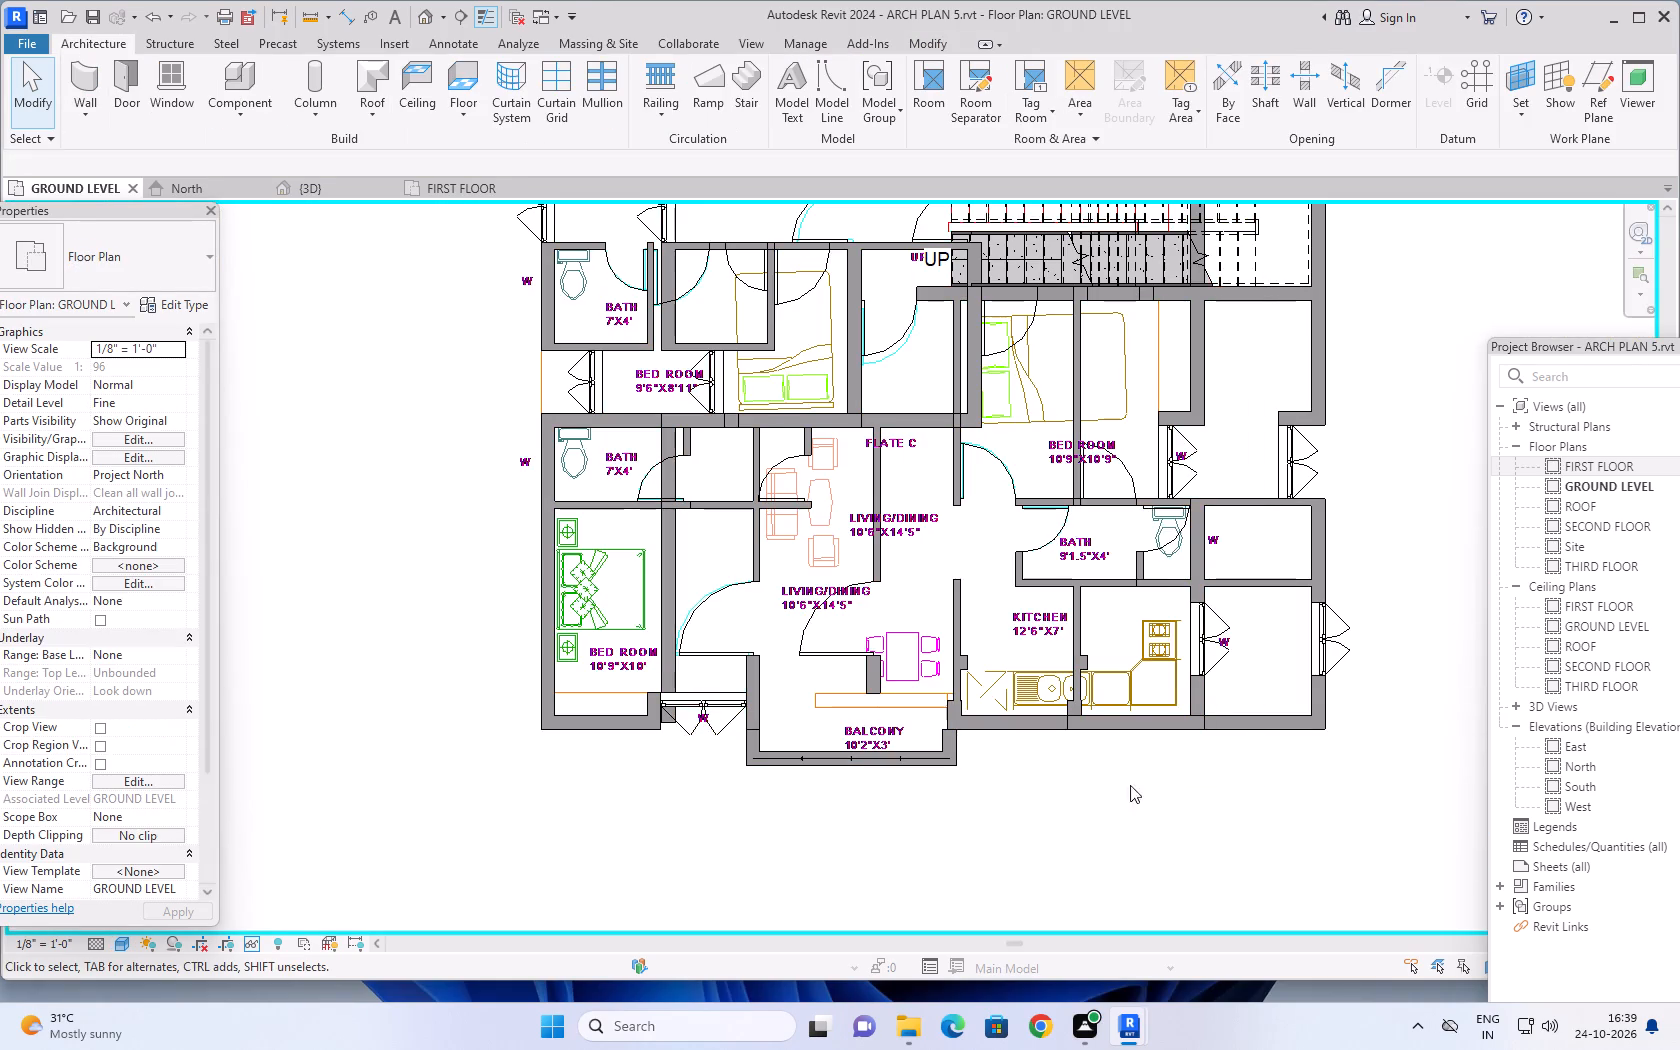
Check the walls around the balcony and adjoining rooms in the GROUND LEVEL plan and from several angles in 3D.
{"action": "scroll", "coordinate": [1067, 794], "scroll_direction": "down", "scroll_amount": 2}
{"action": "middle_click_drag", "start_coordinate": [1091, 817], "coordinate": [1034, 826]}
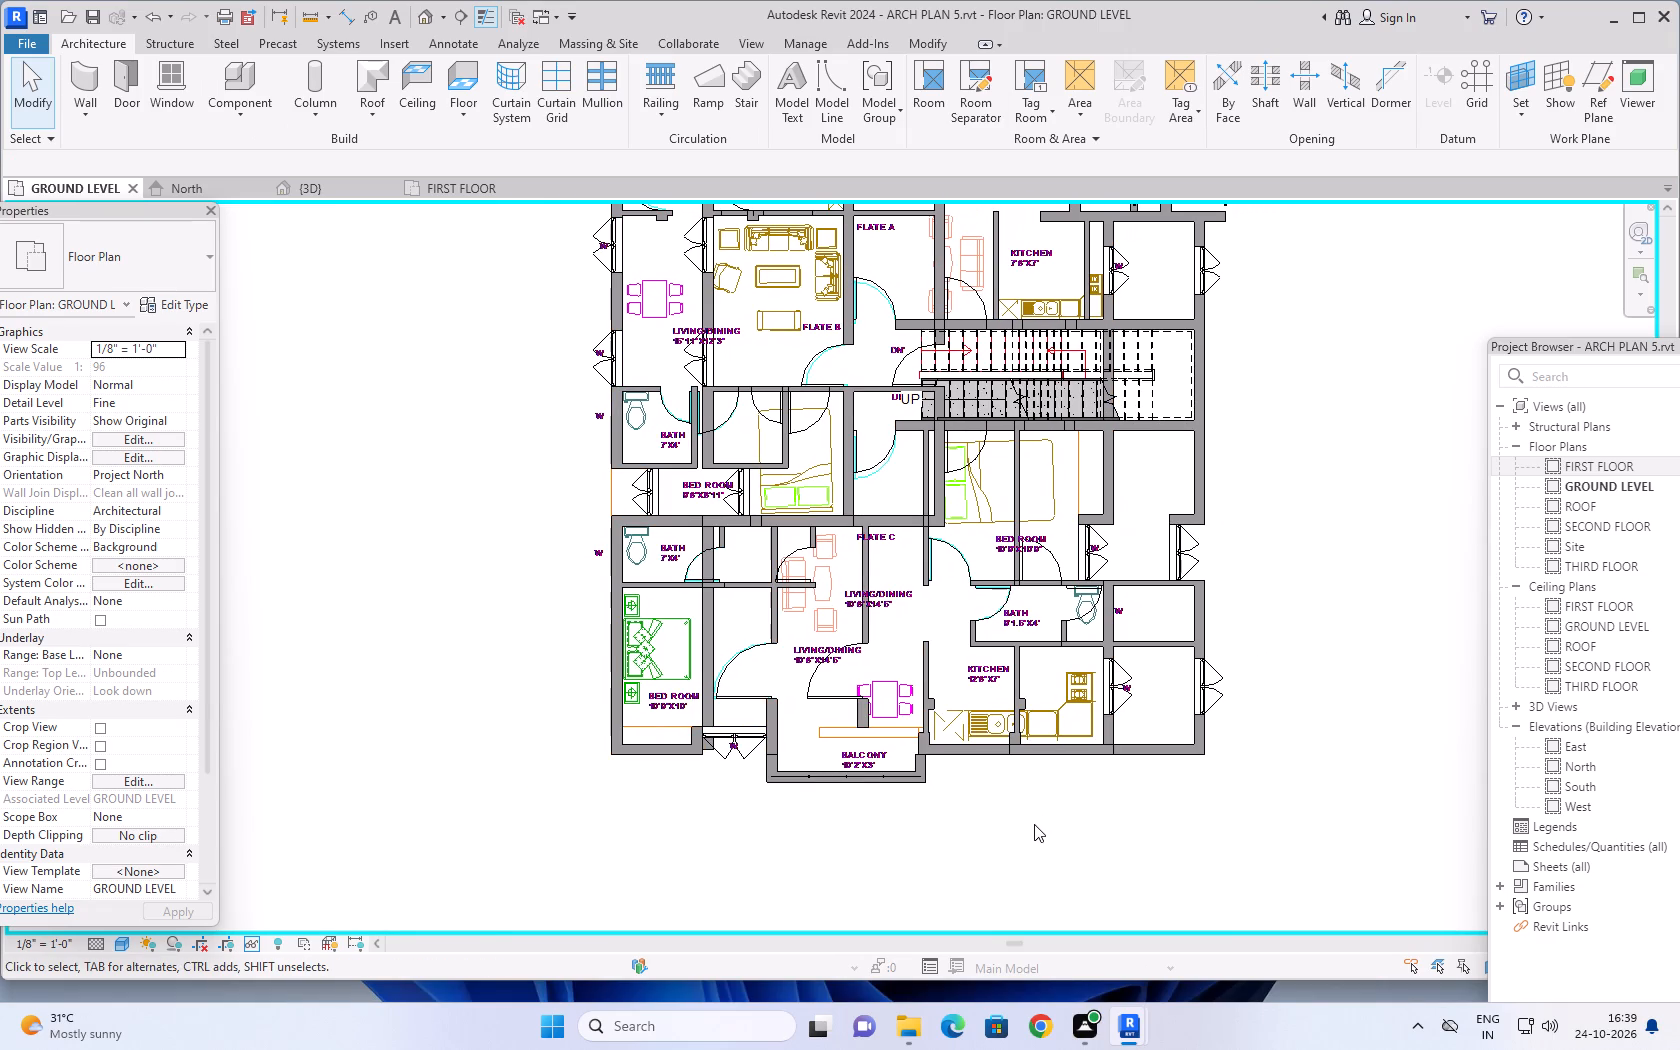
{"action": "scroll", "coordinate": [715, 793], "scroll_direction": "up", "scroll_amount": 6}
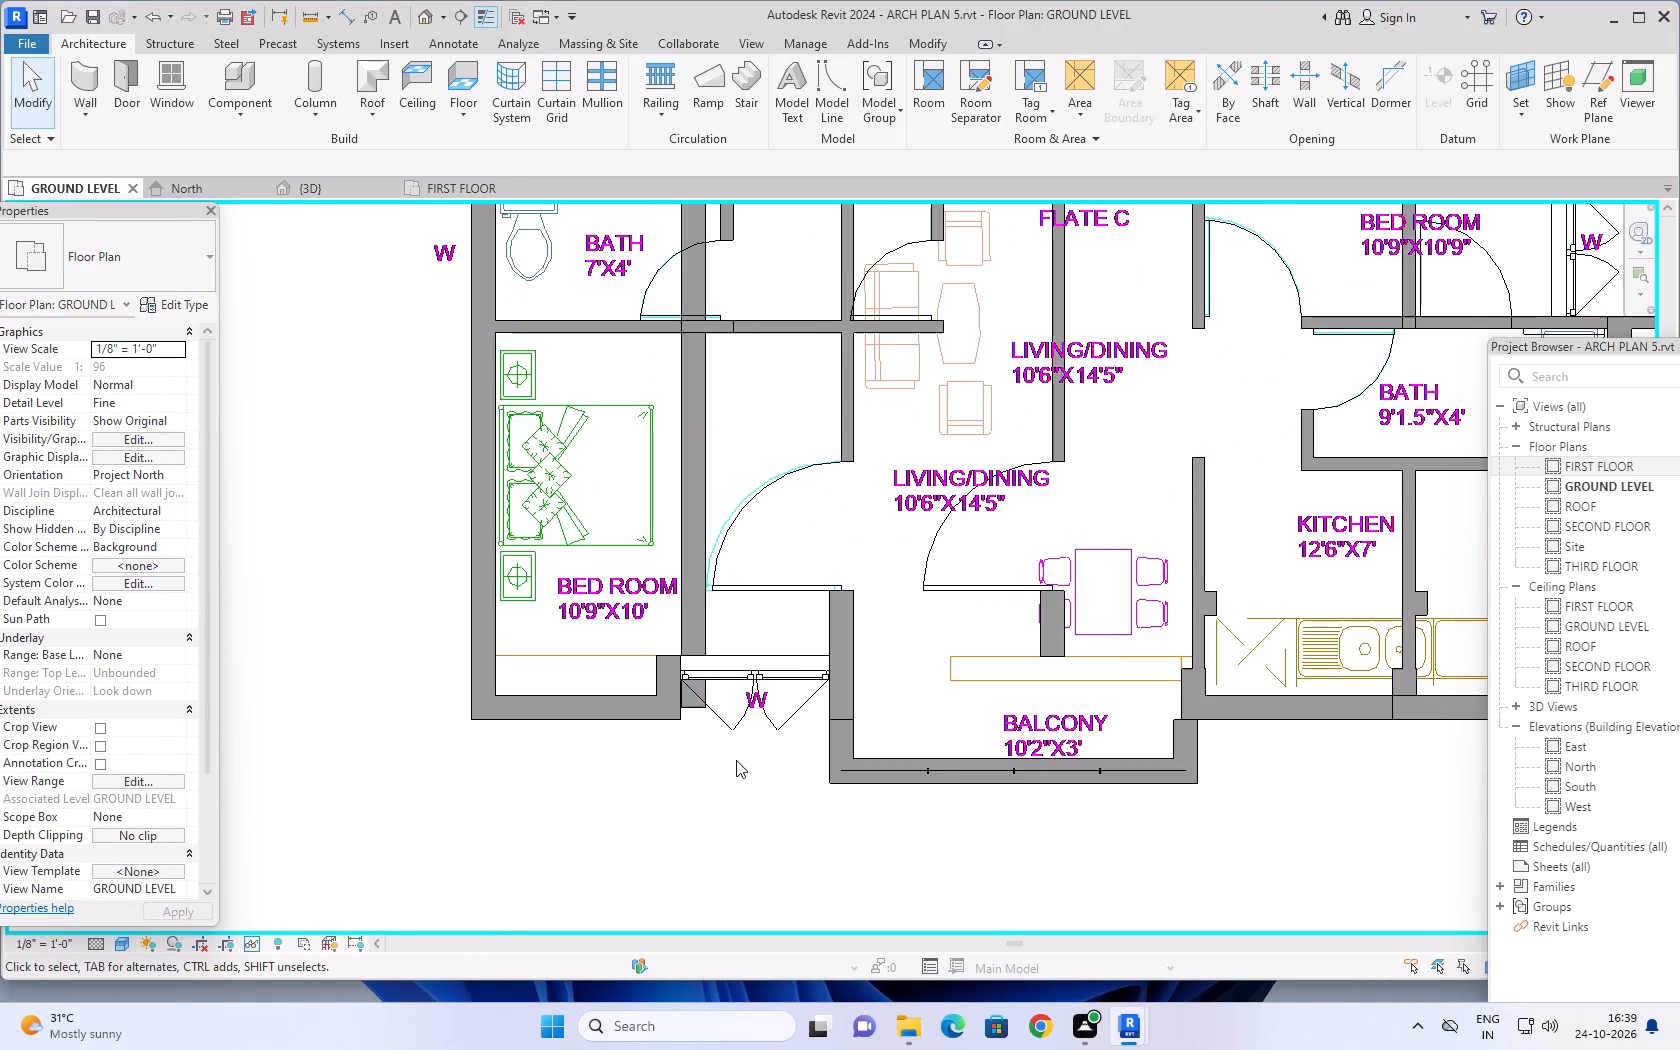
{"action": "scroll", "coordinate": [736, 760], "scroll_direction": "down", "scroll_amount": 3}
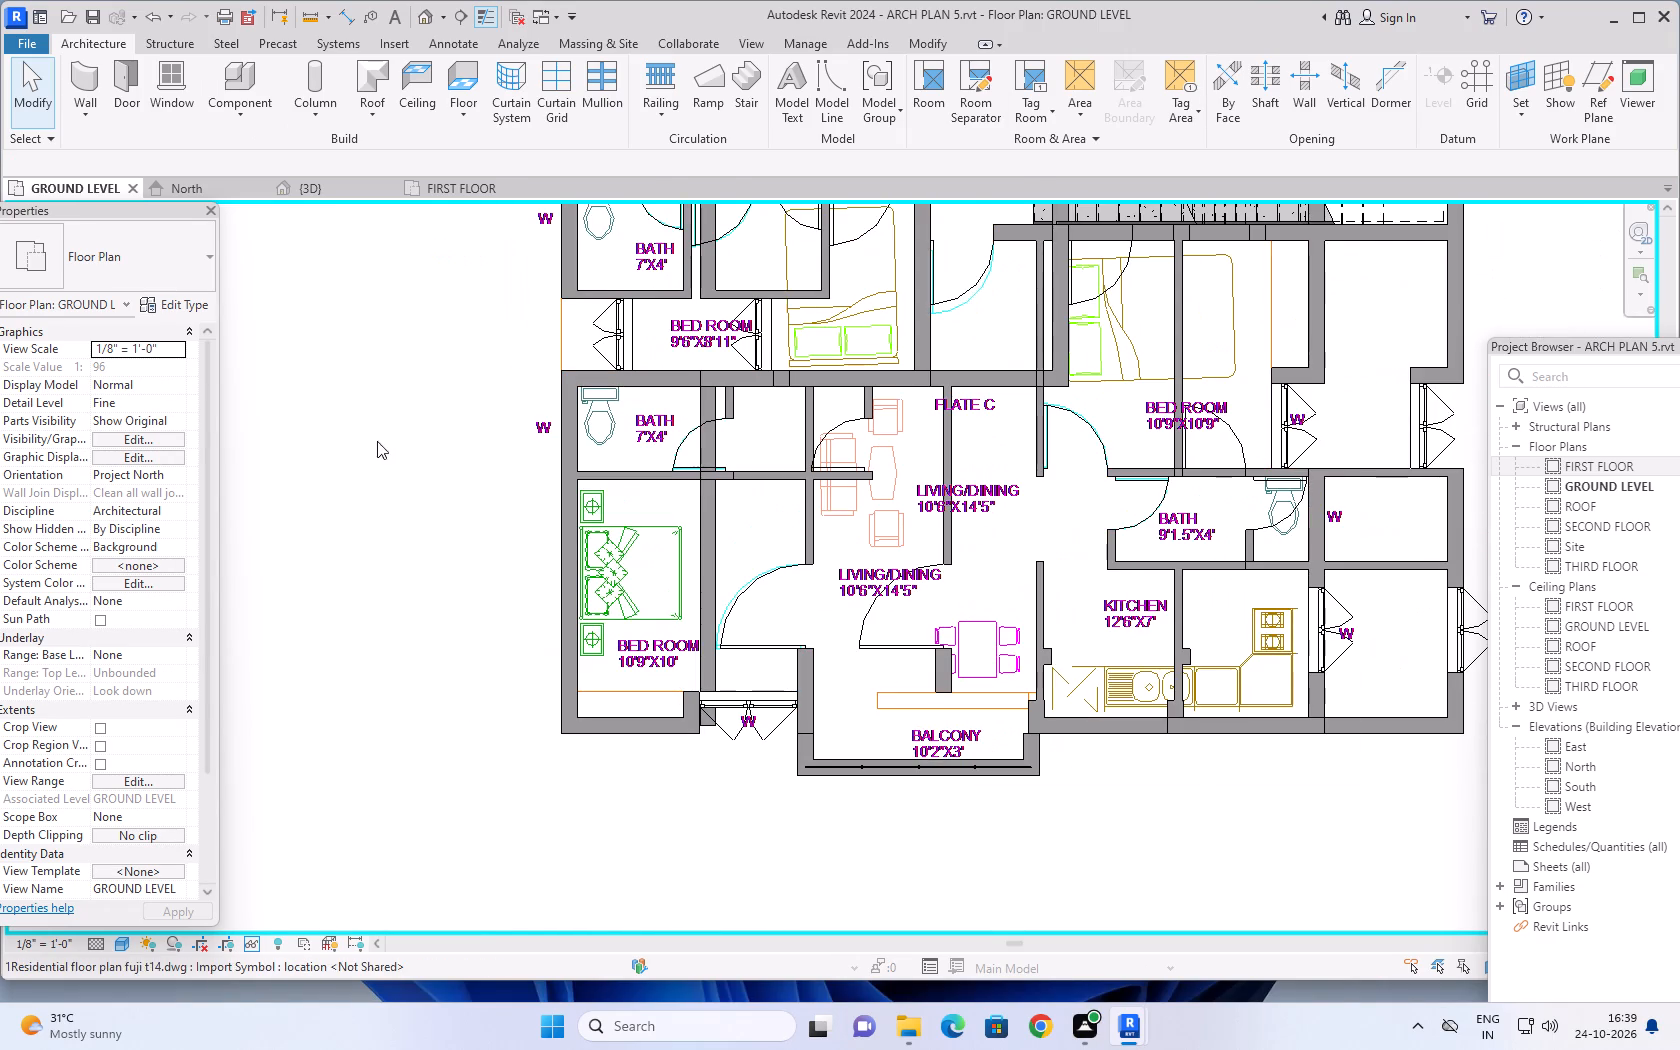
{"action": "left_click", "coordinate": [326, 197]}
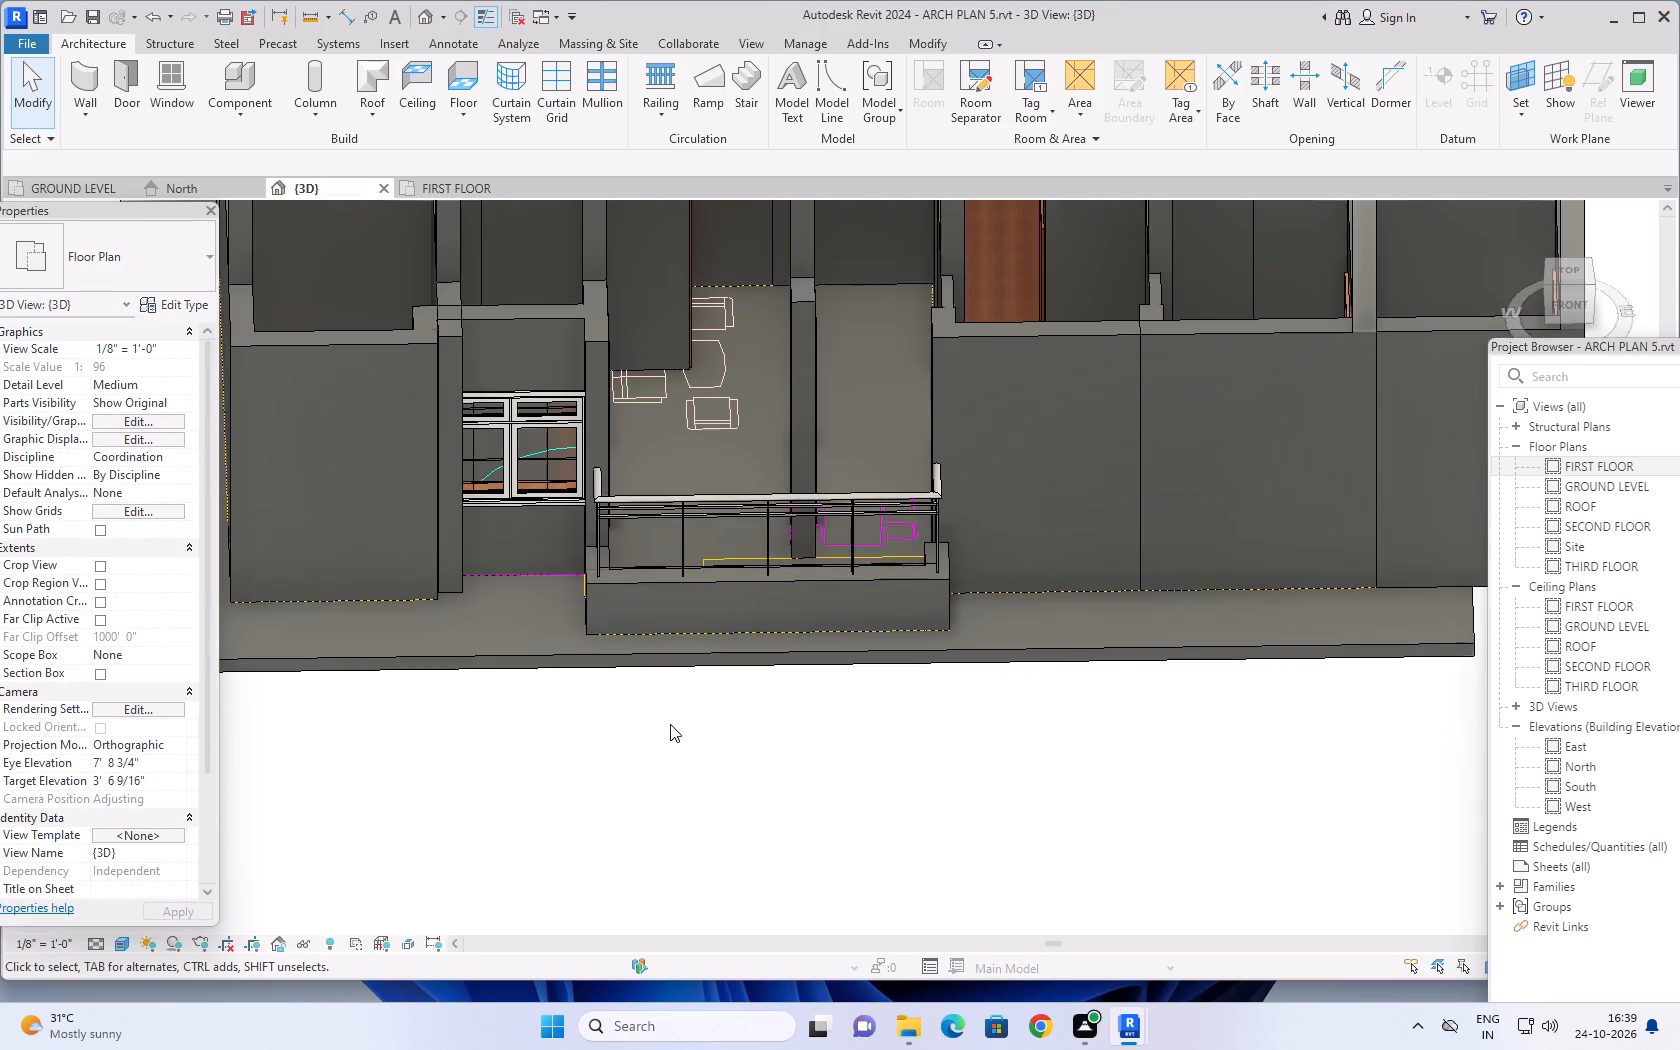
{"action": "scroll", "coordinate": [670, 724], "scroll_direction": "down", "scroll_amount": 2}
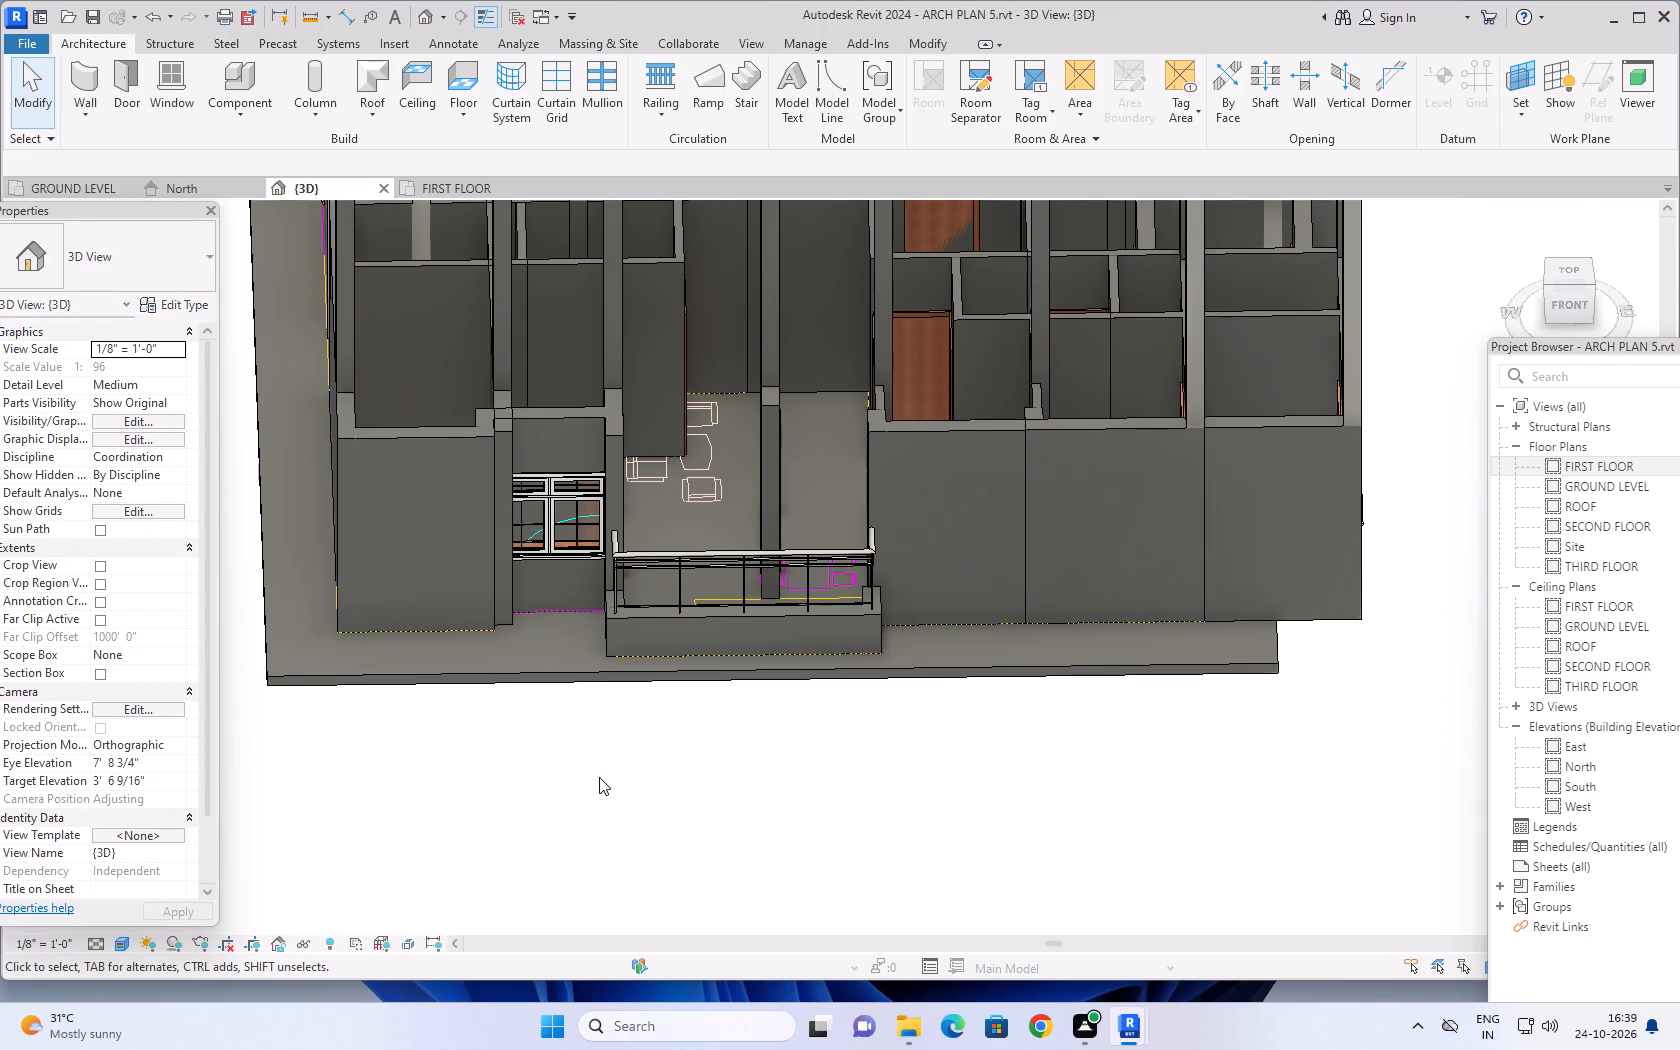
{"action": "middle_click_drag", "start_coordinate": [595, 781], "coordinate": [857, 675], "text": "shift"}
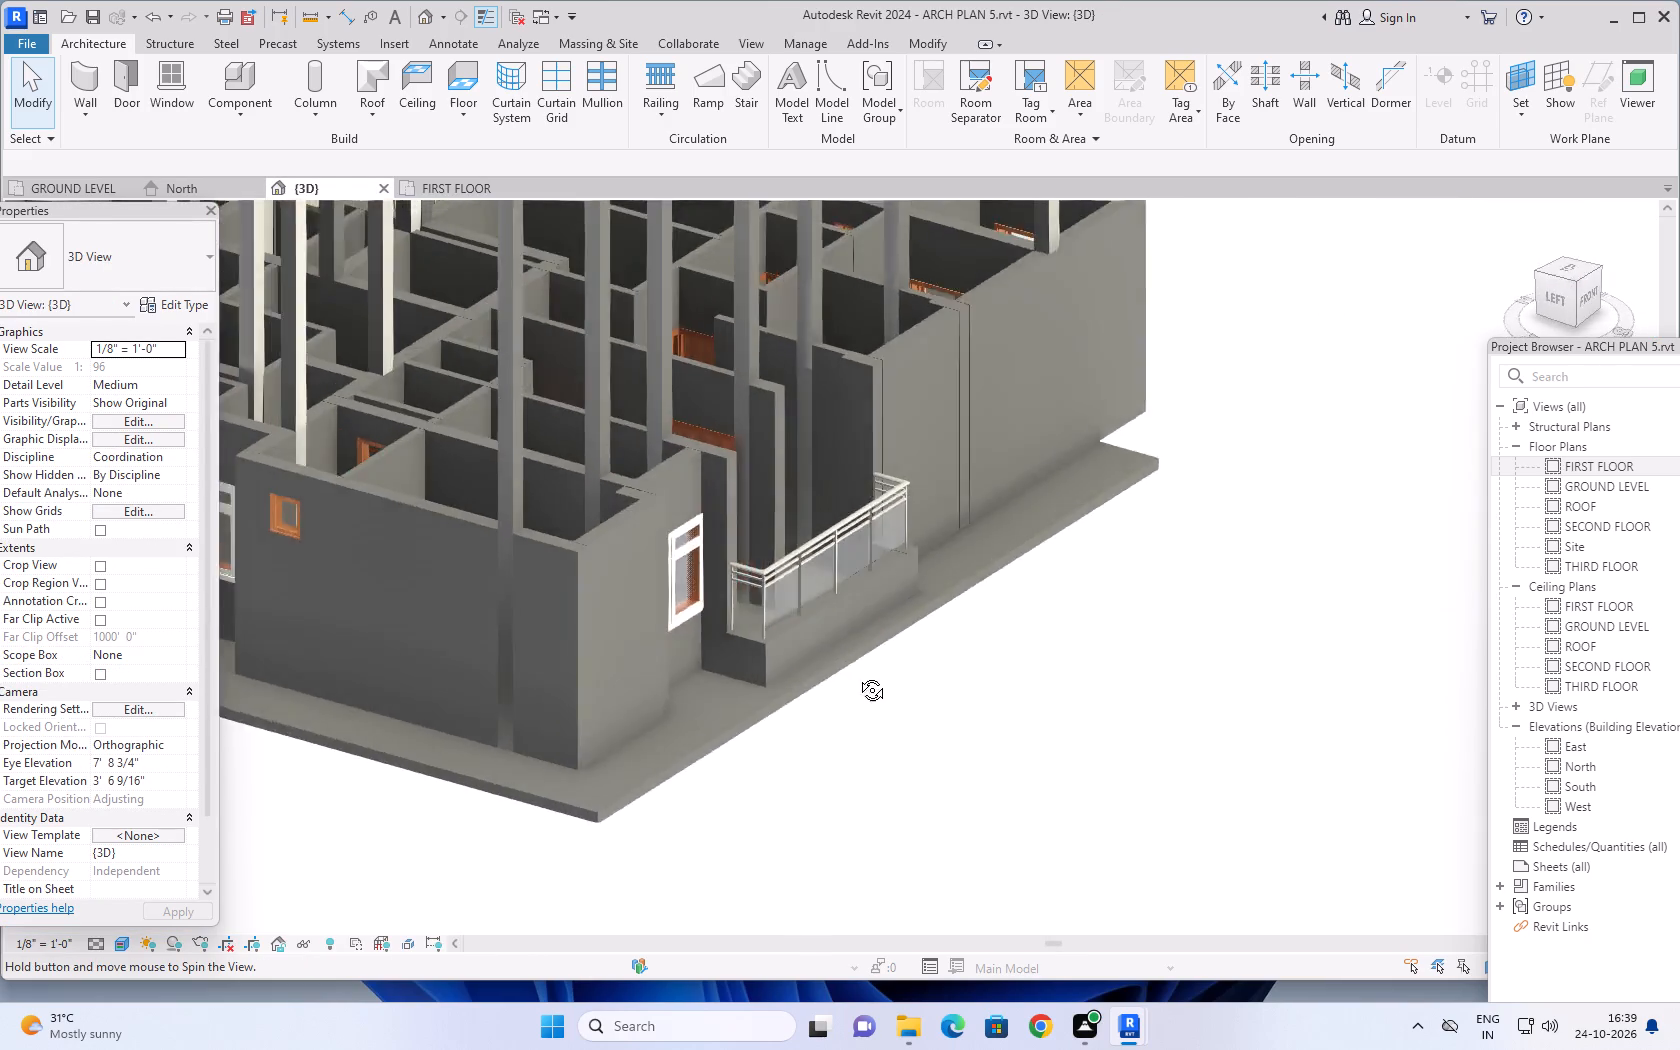
{"action": "middle_click_drag", "start_coordinate": [857, 675], "coordinate": [752, 849], "text": "shift"}
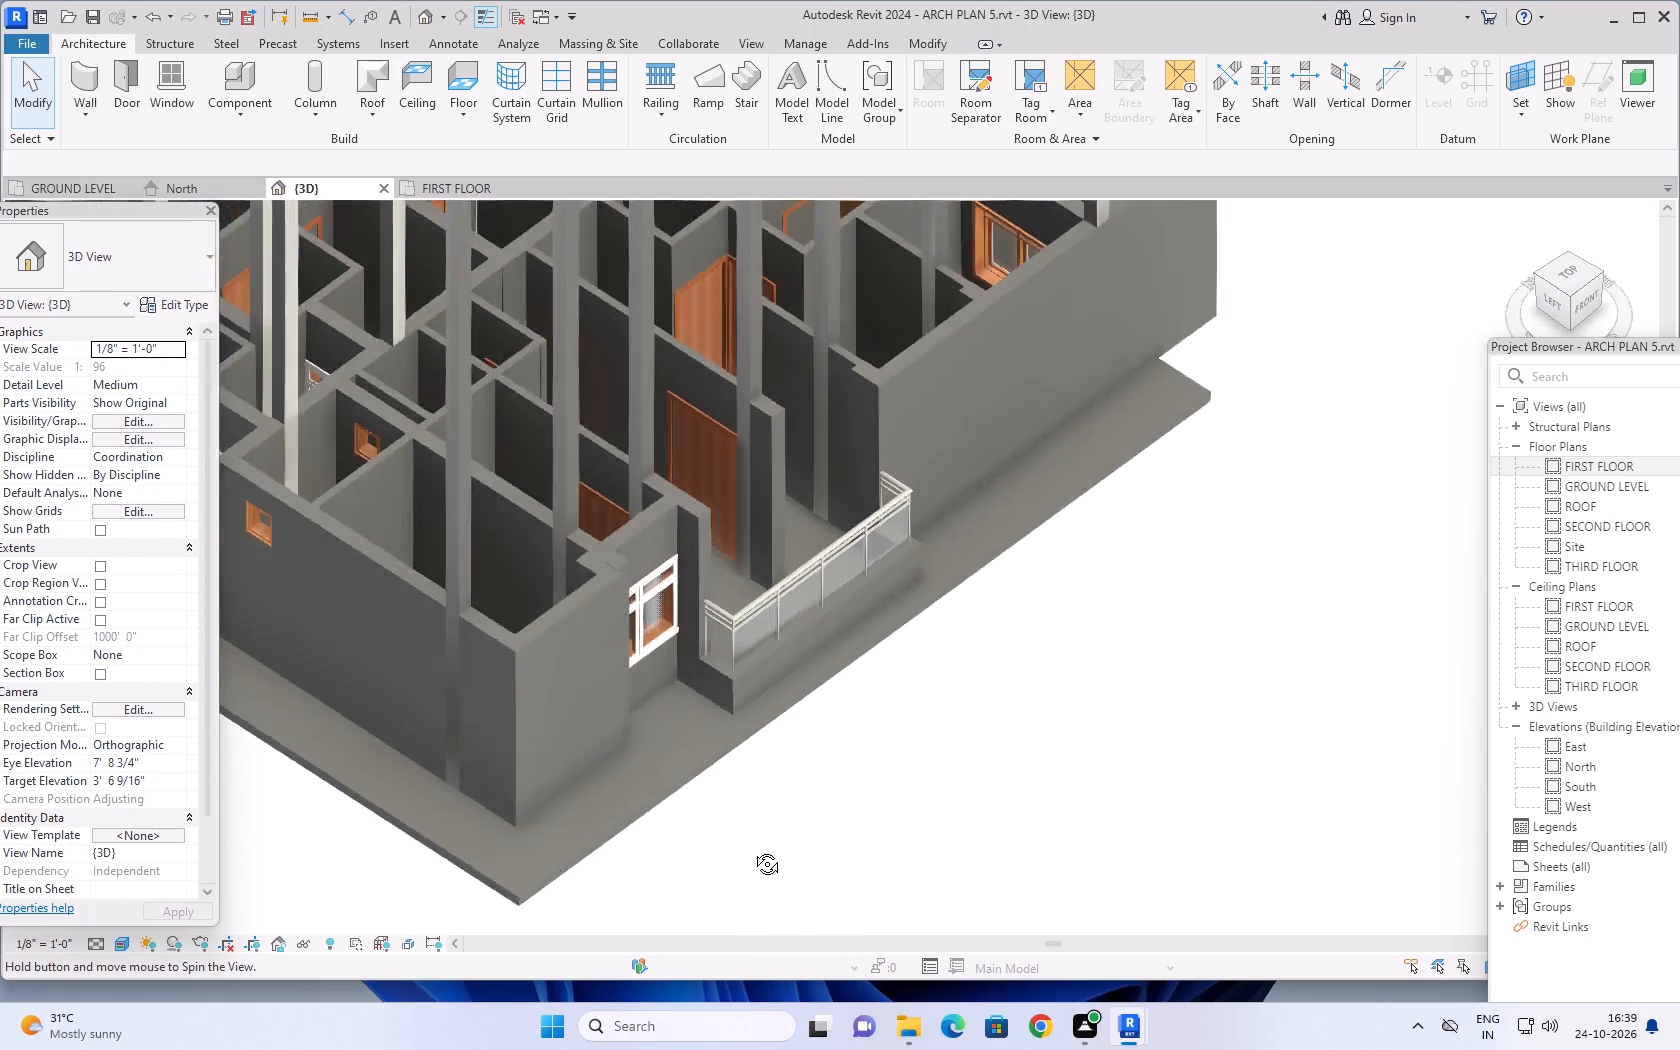
{"action": "middle_click_drag", "start_coordinate": [752, 849], "coordinate": [671, 858], "text": "shift"}
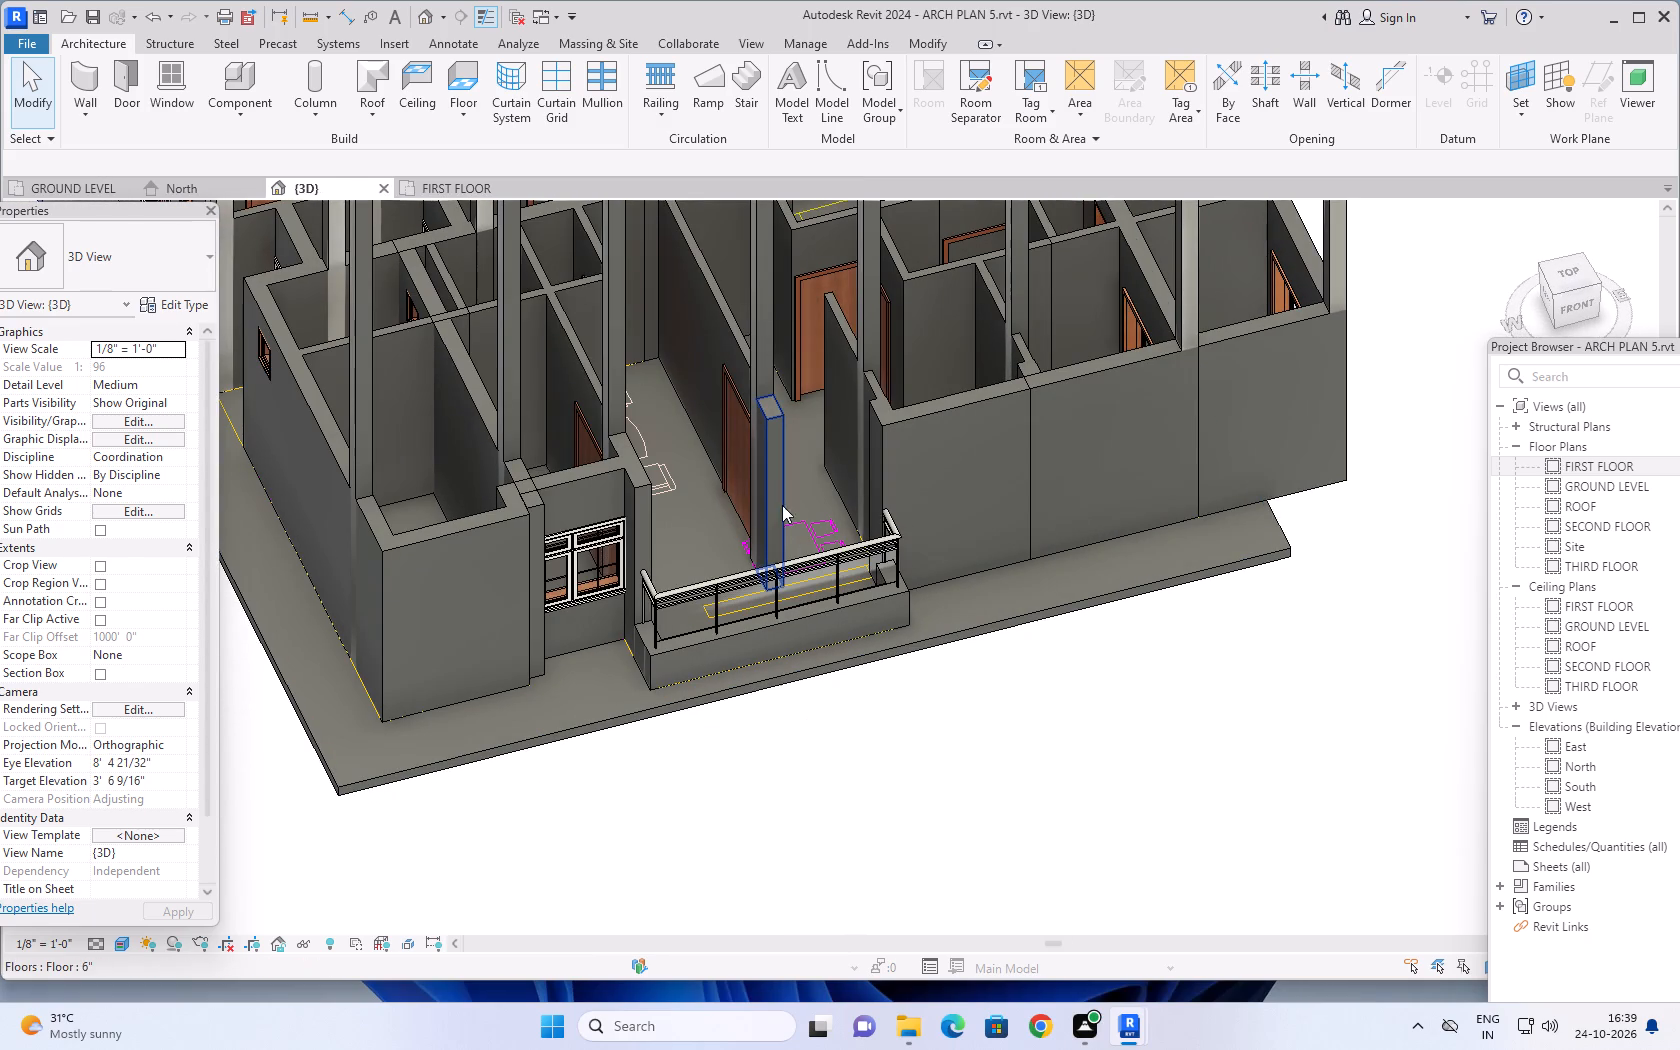
Check the wall stub by the balcony in 3D, the North elevation and FIRST FLOOR plan, and examine the GROUND LEVEL plan's walls.
{"action": "left_click", "coordinate": [772, 486]}
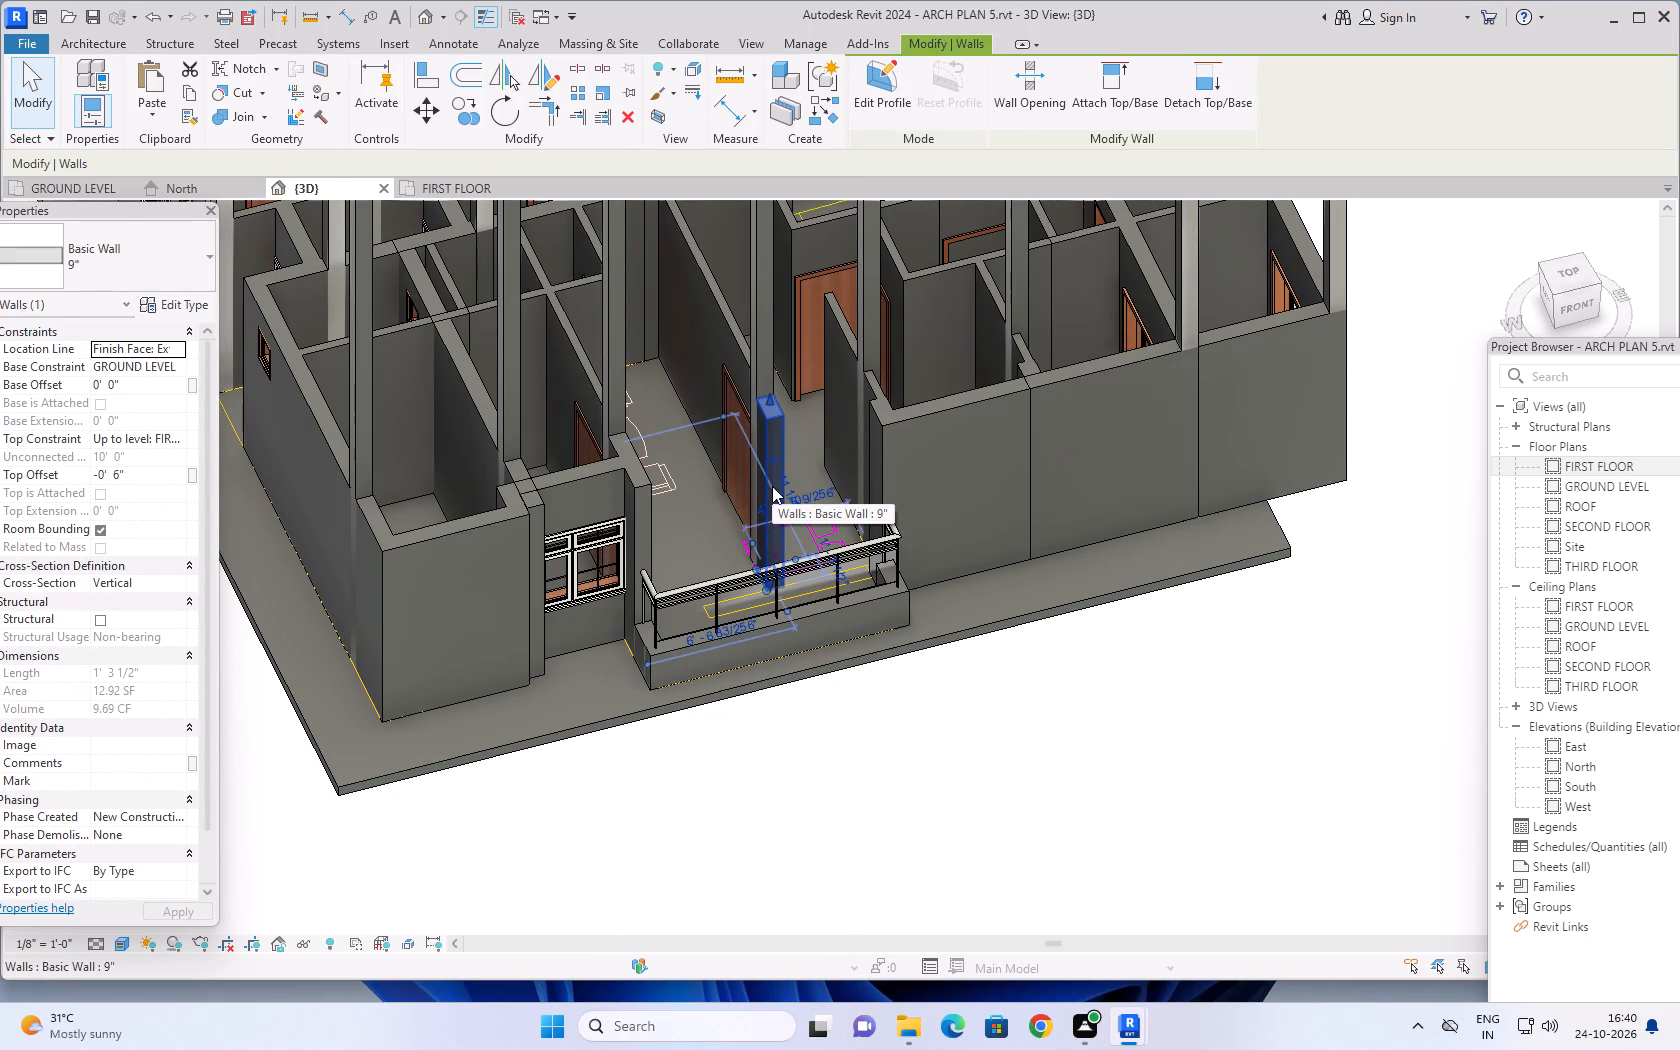
{"action": "key", "text": "Escape"}
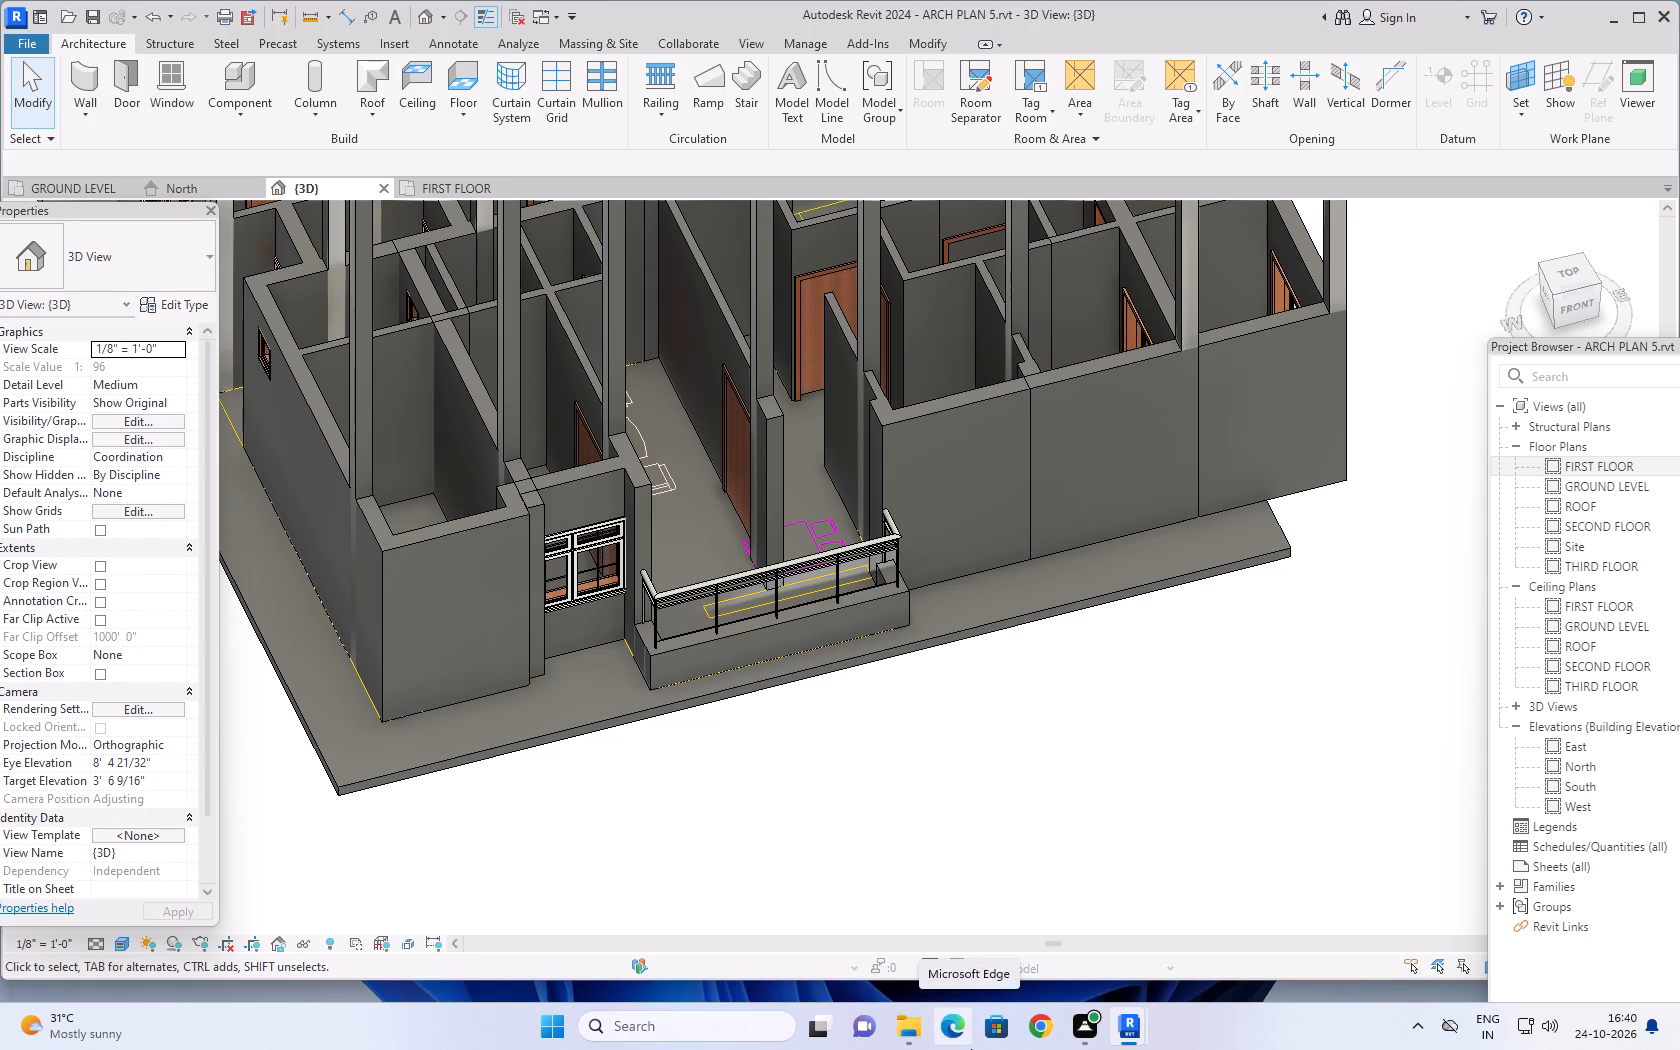
{"action": "left_click", "coordinate": [191, 185]}
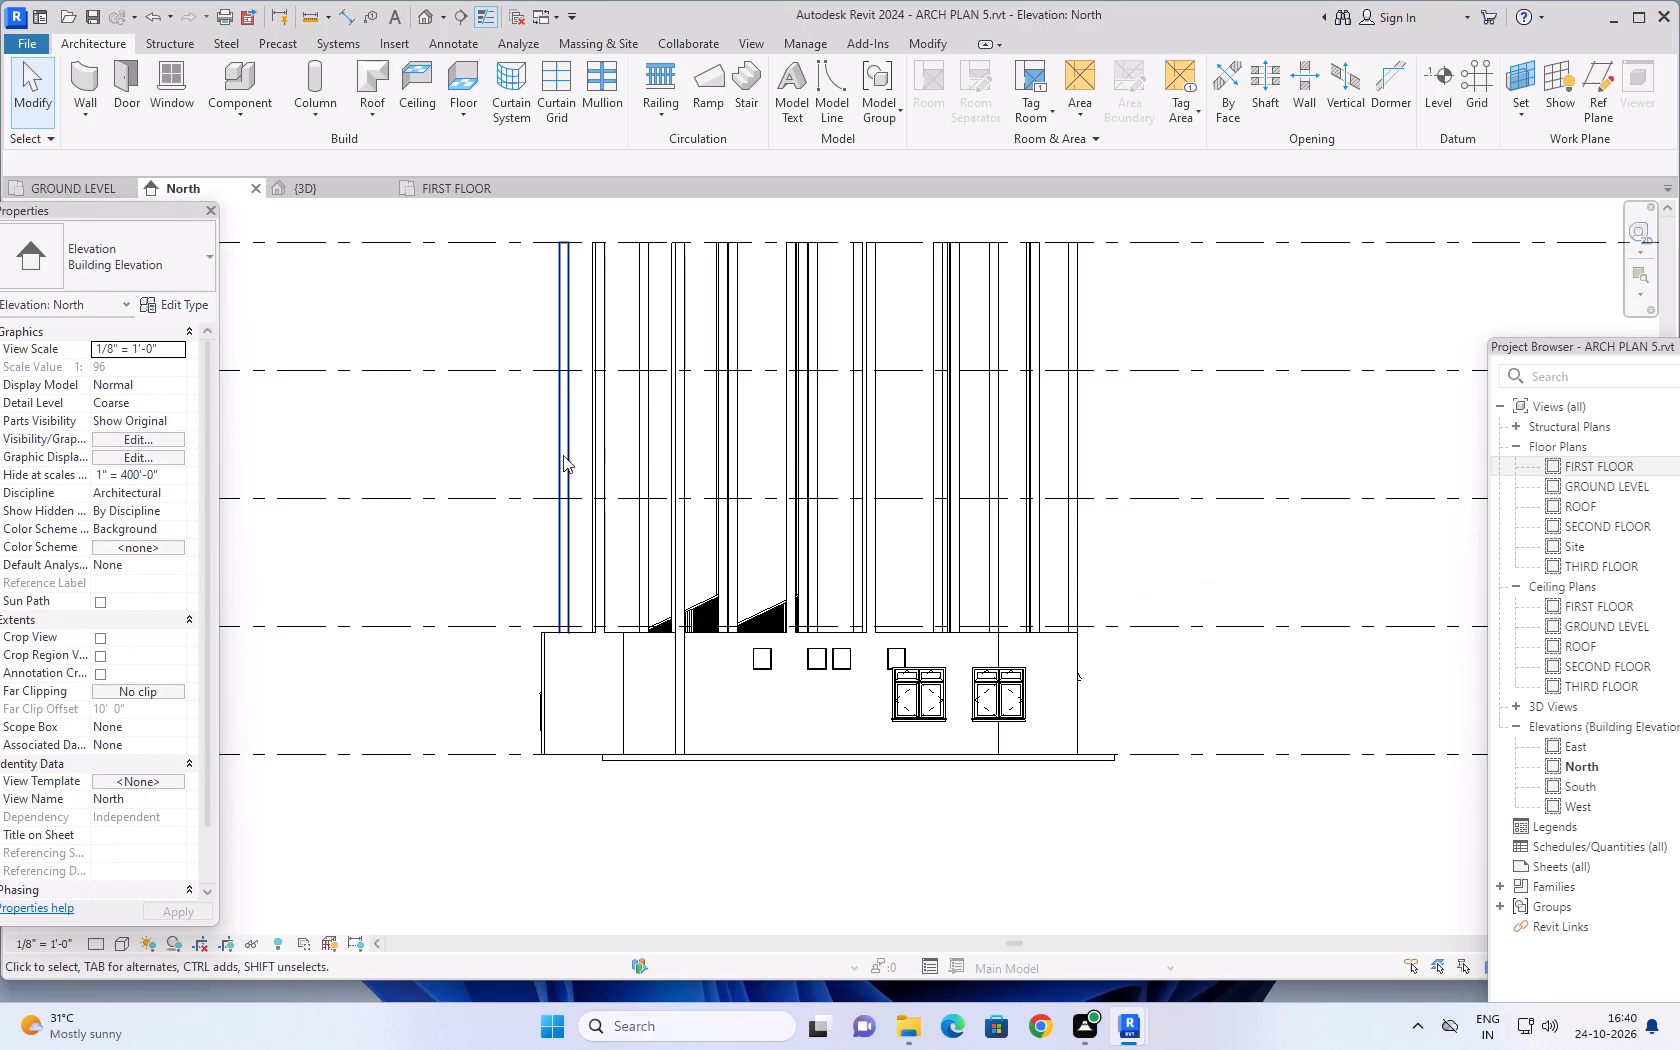
{"action": "left_click", "coordinate": [473, 191]}
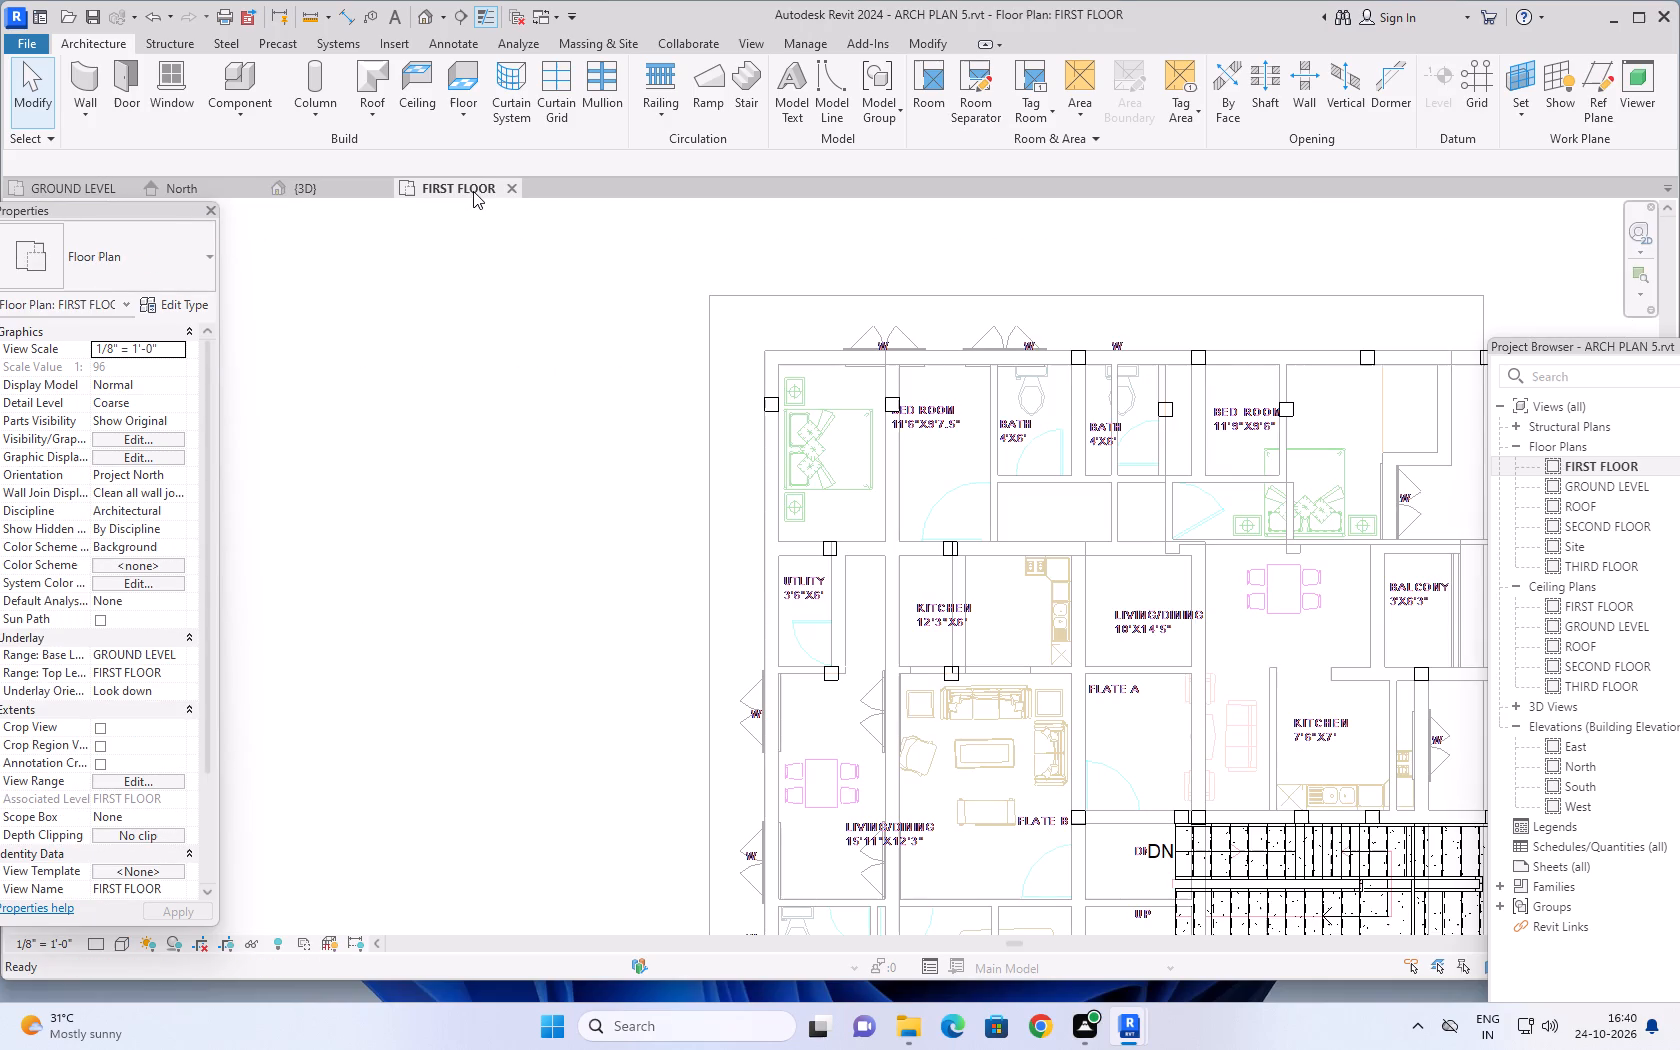
{"action": "left_click", "coordinate": [76, 185]}
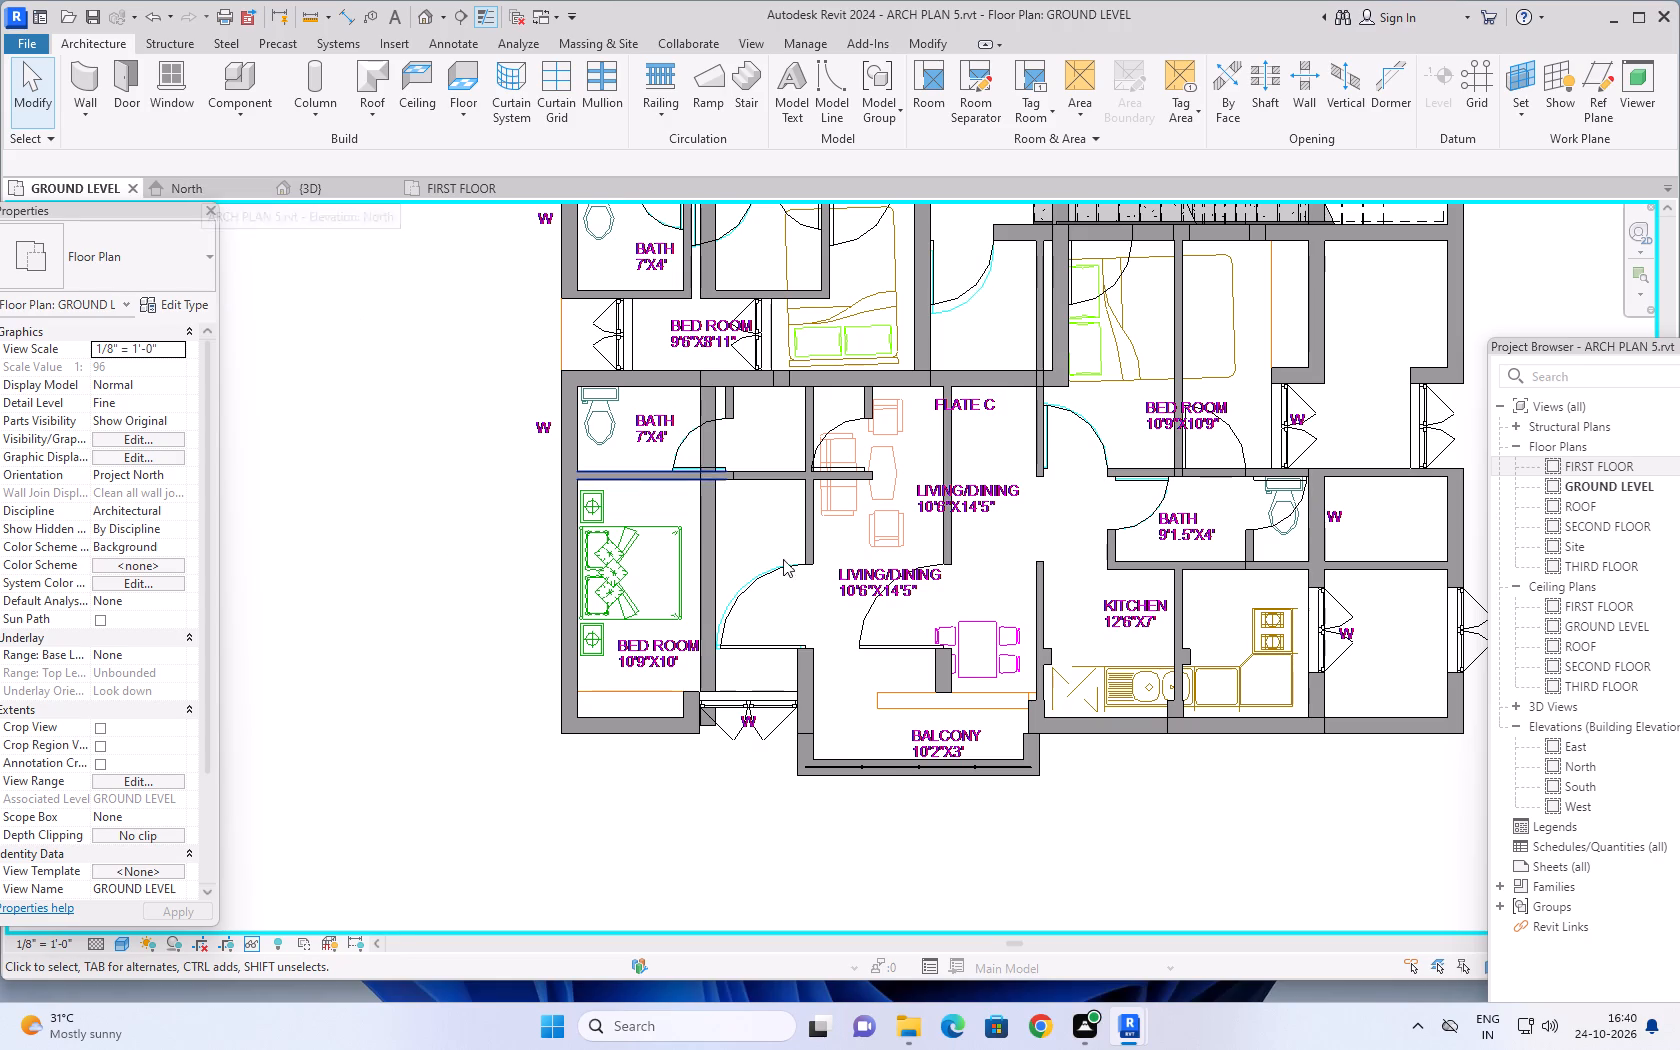
{"action": "scroll", "coordinate": [949, 718], "scroll_direction": "up", "scroll_amount": 3}
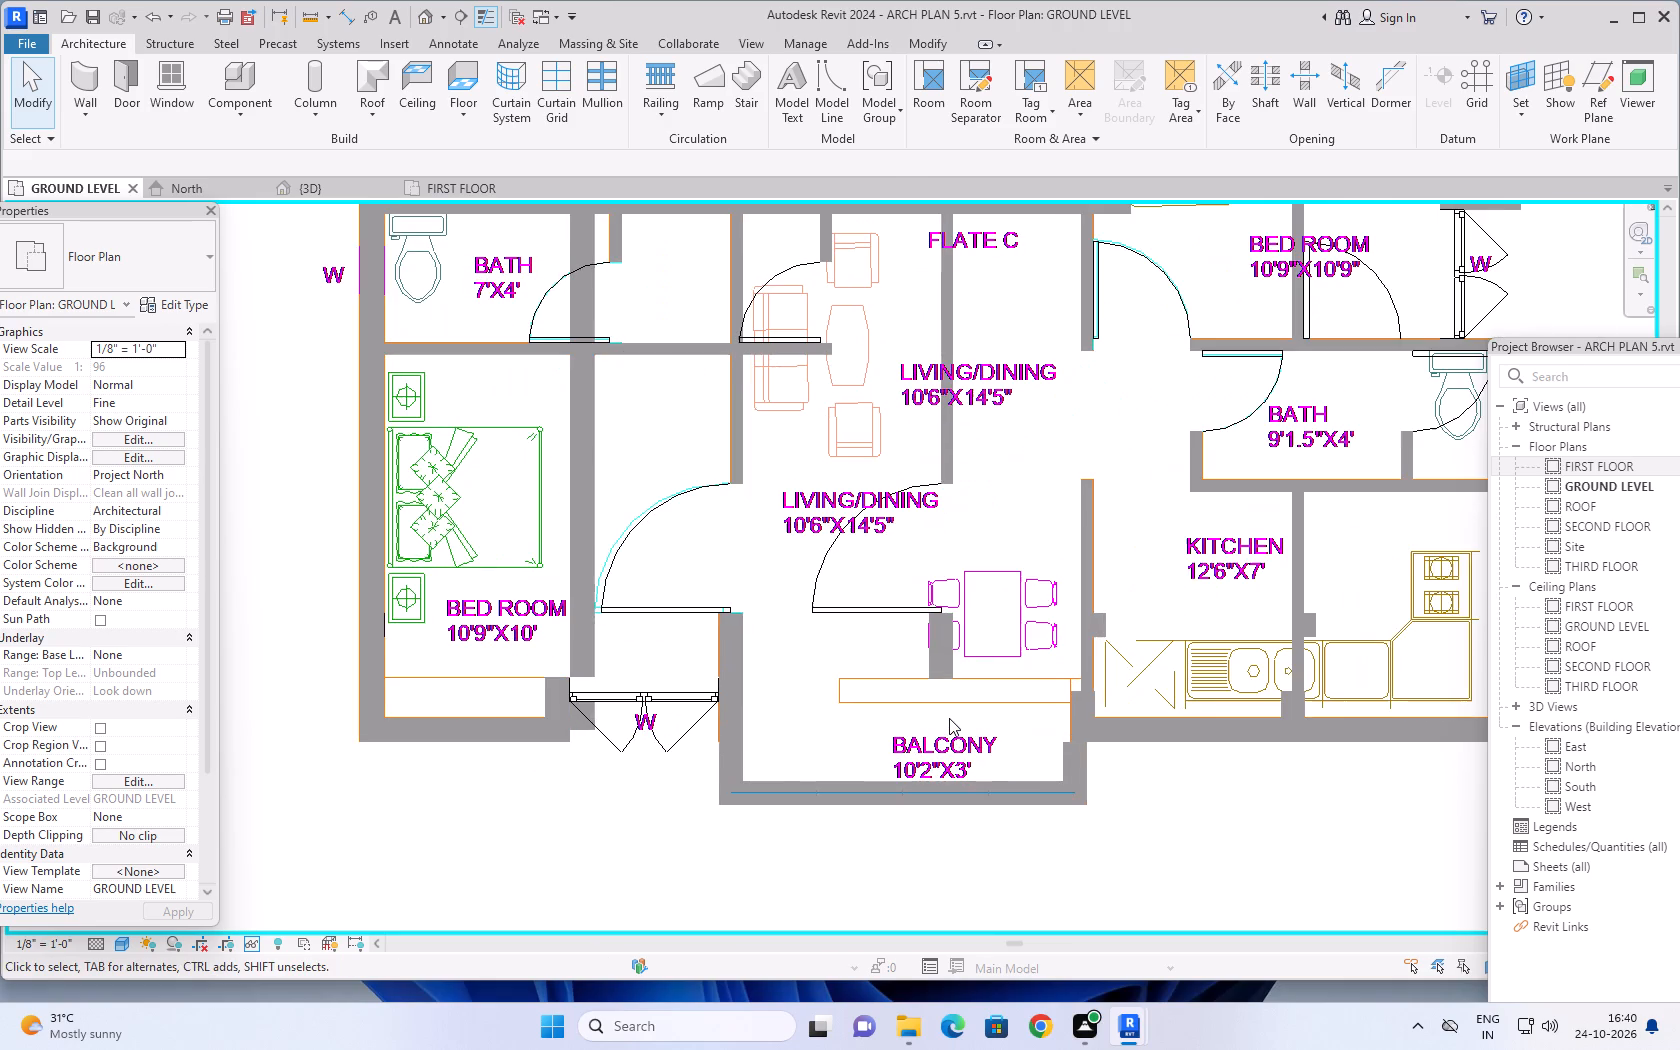
{"action": "scroll", "coordinate": [952, 709], "scroll_direction": "down", "scroll_amount": 4}
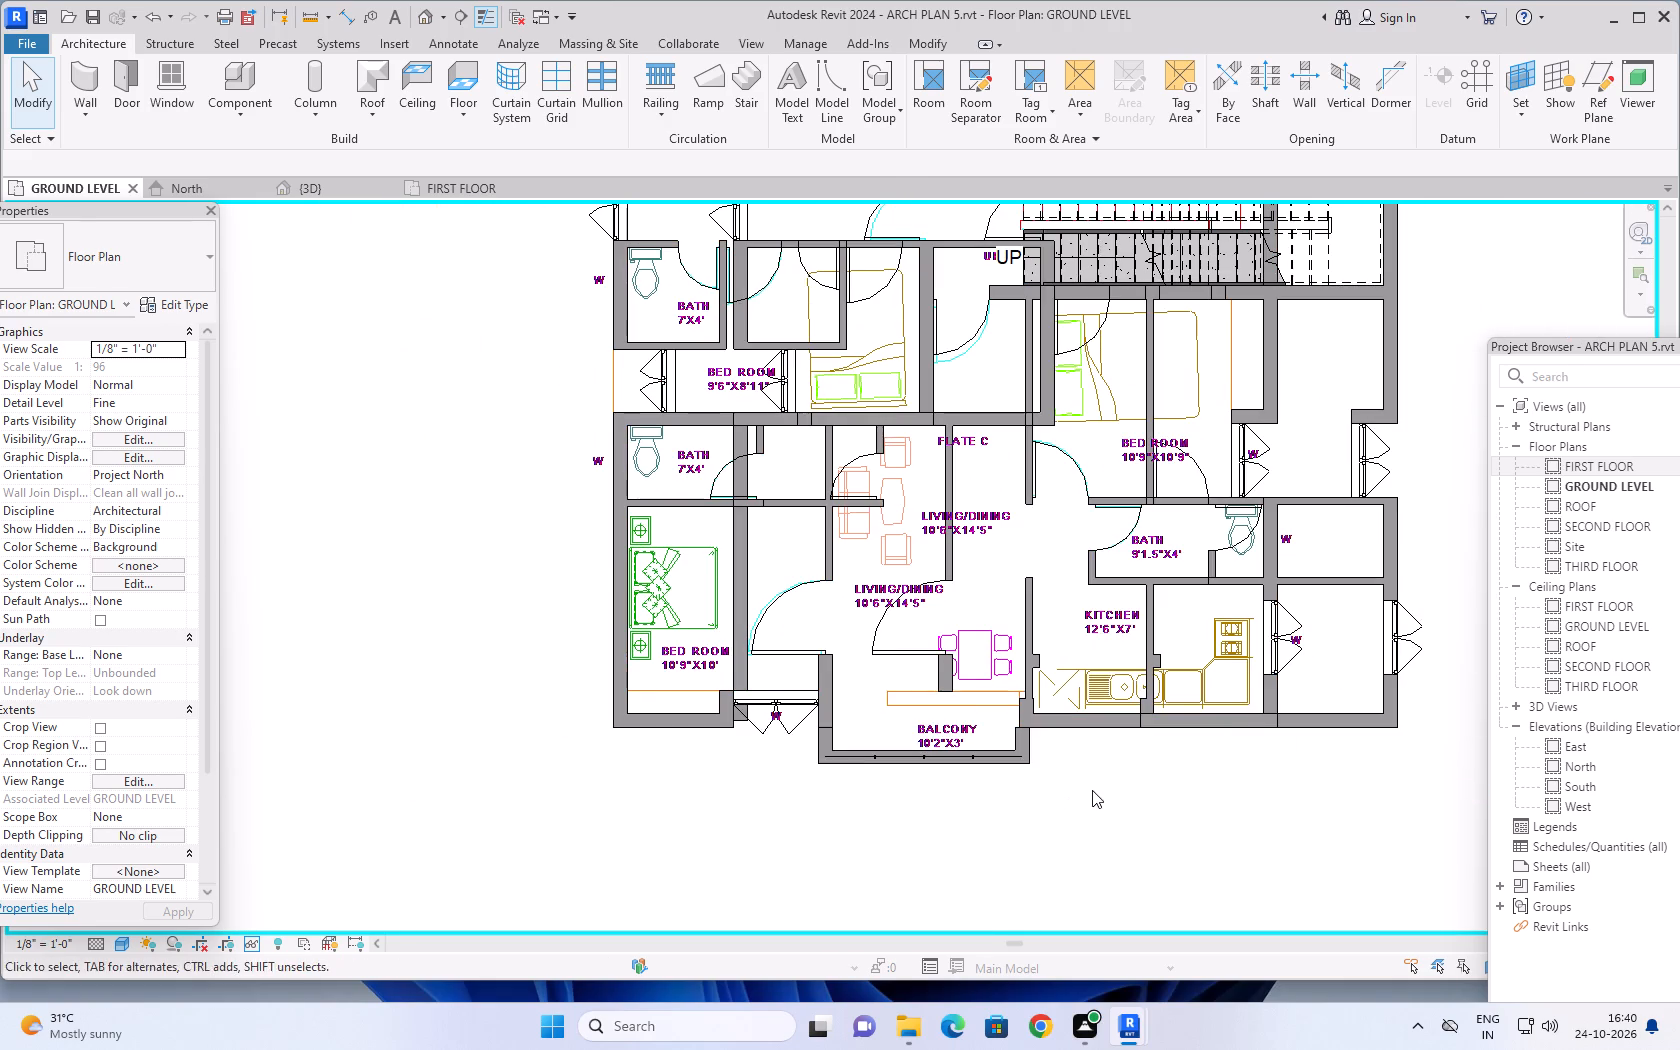
{"action": "middle_click_drag", "start_coordinate": [1091, 789], "coordinate": [1011, 804]}
{"action": "scroll", "coordinate": [915, 748], "scroll_direction": "up", "scroll_amount": 5}
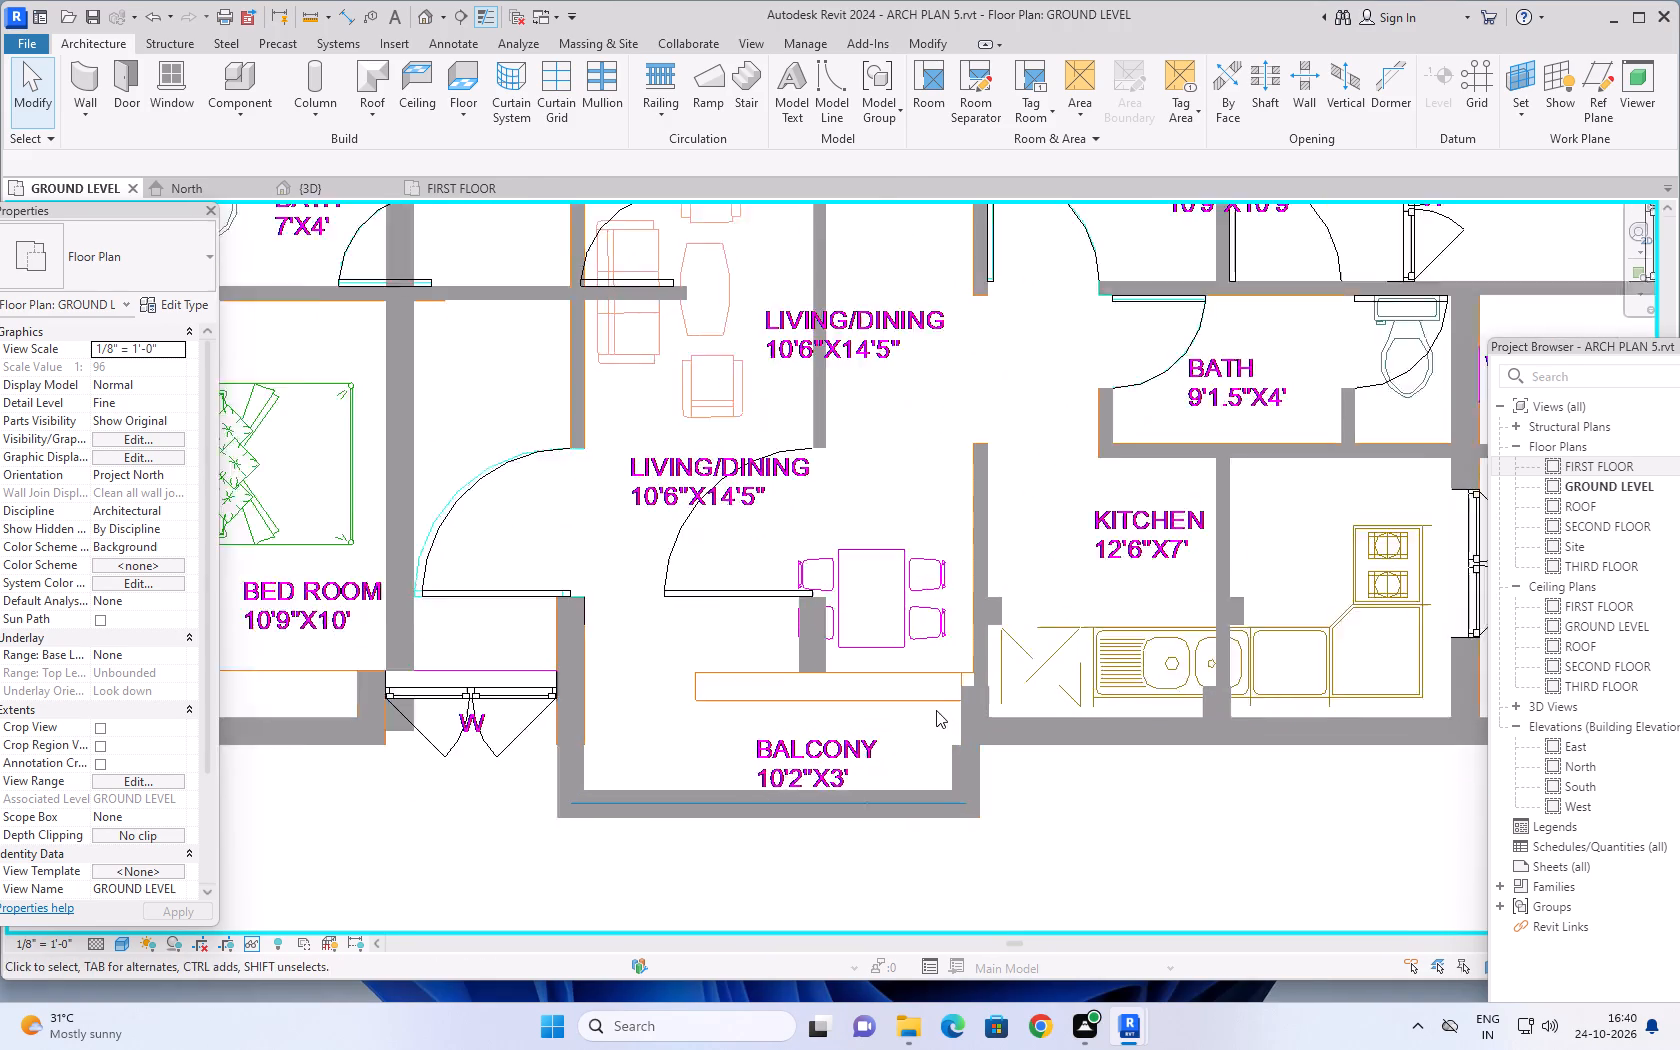
{"action": "scroll", "coordinate": [936, 710], "scroll_direction": "up", "scroll_amount": 3}
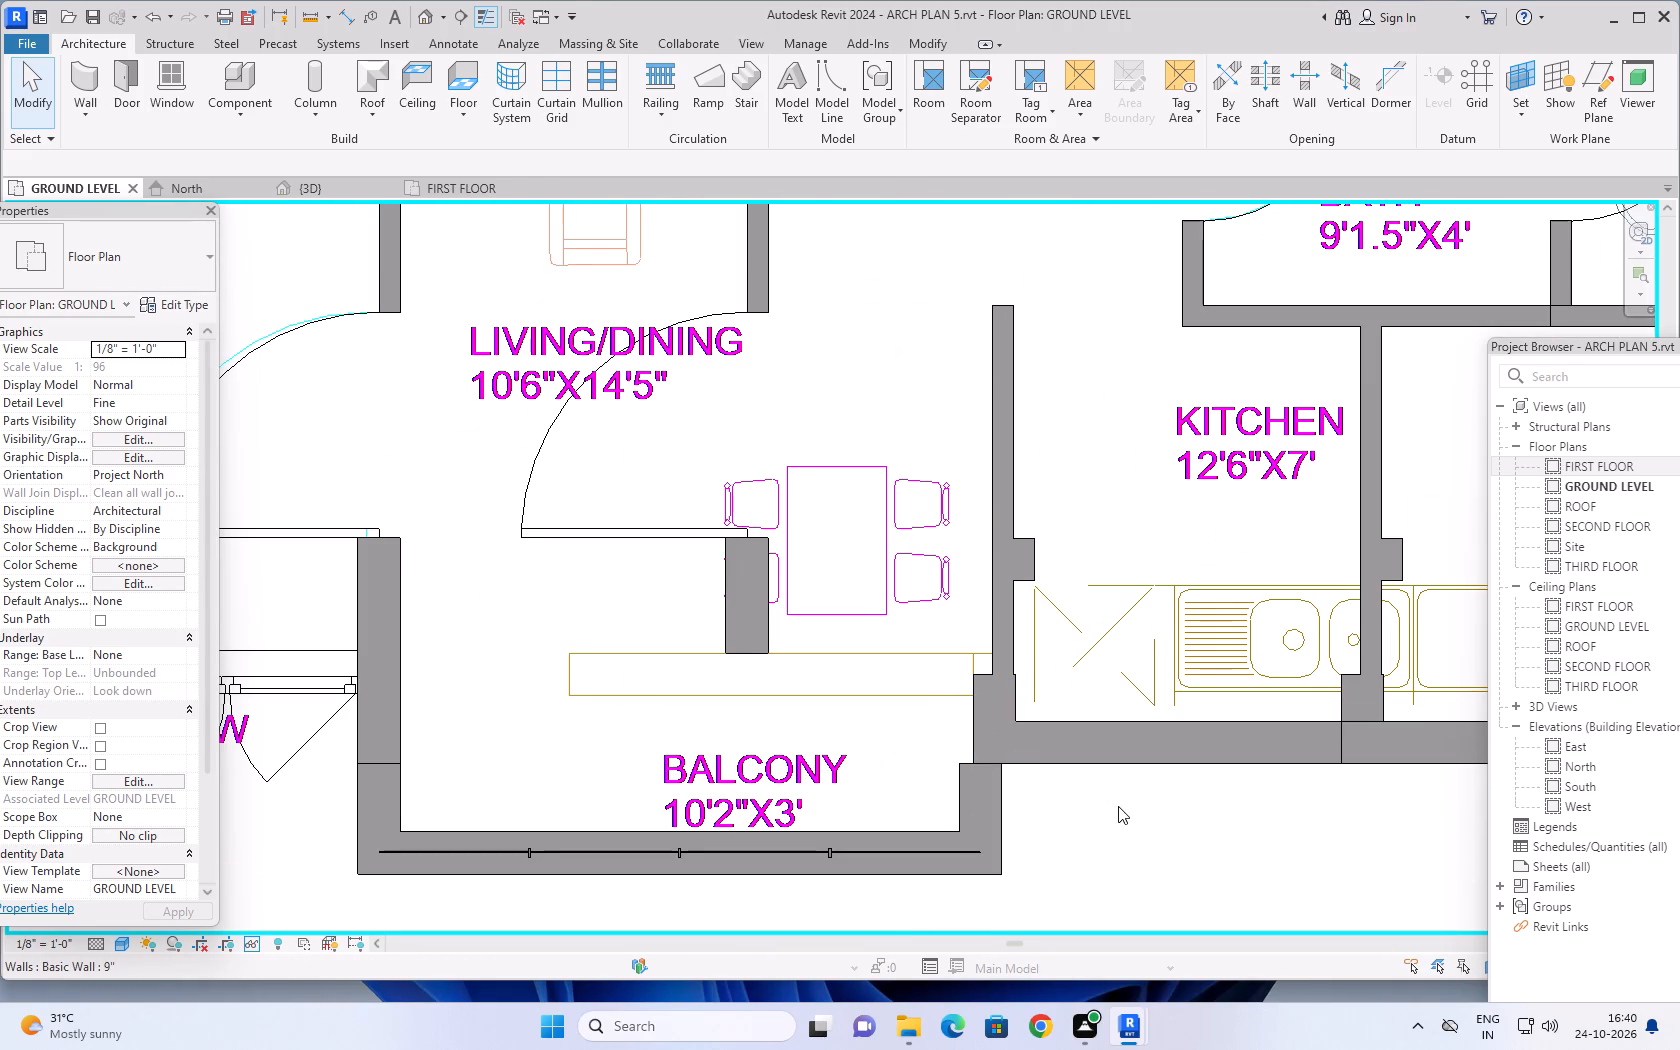
{"action": "middle_click_drag", "start_coordinate": [1117, 808], "coordinate": [1029, 787]}
{"action": "scroll", "coordinate": [1037, 785], "scroll_direction": "down", "scroll_amount": 5}
{"action": "middle_click_drag", "start_coordinate": [1119, 812], "coordinate": [988, 802]}
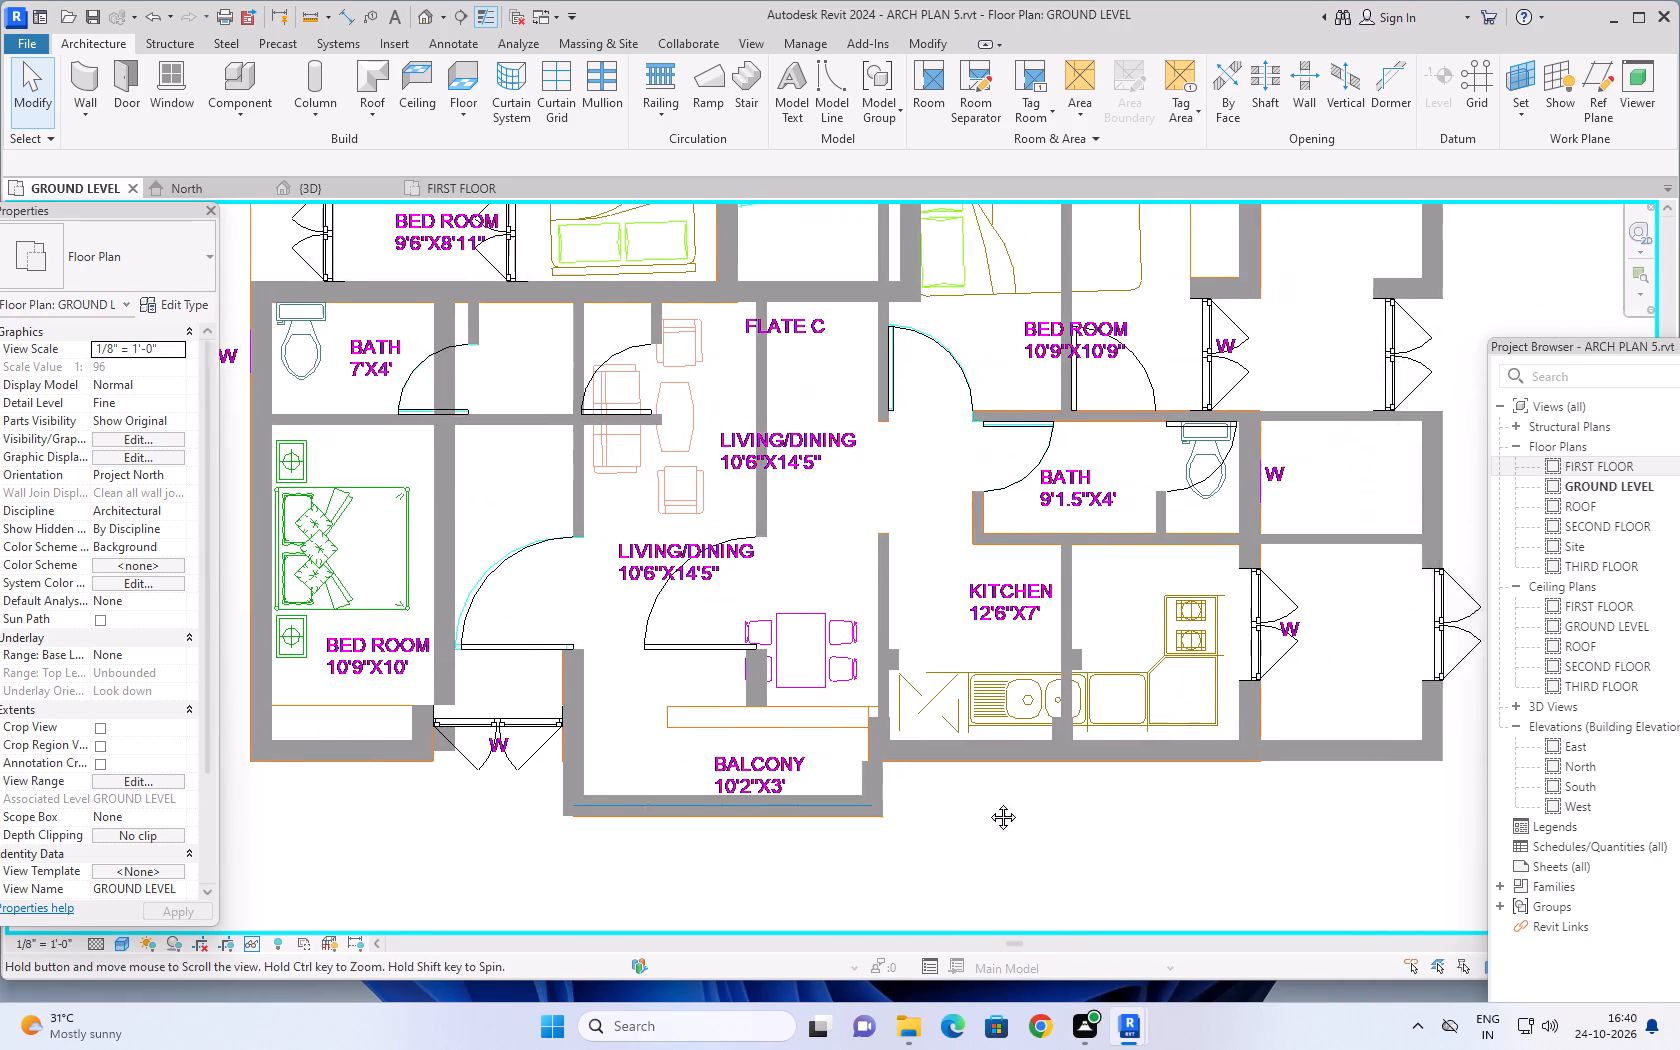
{"action": "middle_click_drag", "start_coordinate": [988, 802], "coordinate": [987, 801]}
{"action": "scroll", "coordinate": [984, 800], "scroll_direction": "up", "scroll_amount": 1}
{"action": "scroll", "coordinate": [1014, 795], "scroll_direction": "down", "scroll_amount": 5}
{"action": "middle_click_drag", "start_coordinate": [1113, 799], "coordinate": [1103, 836]}
{"action": "middle_click_drag", "start_coordinate": [1297, 579], "coordinate": [1297, 665]}
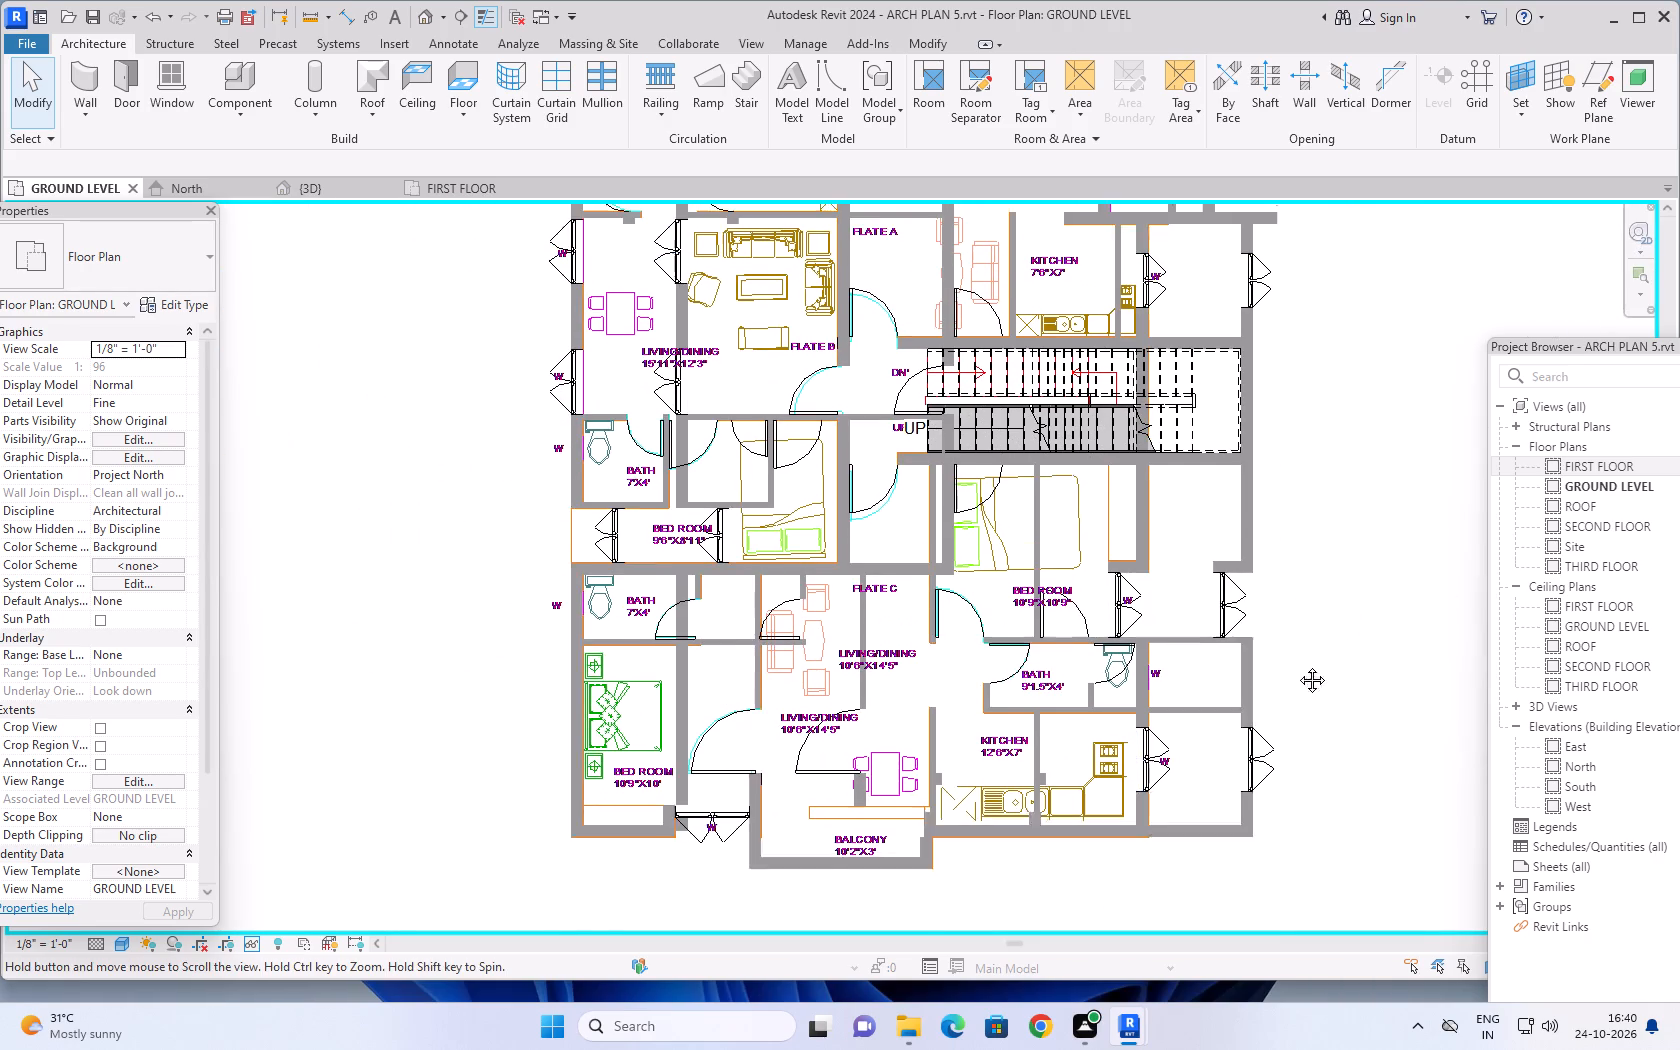
{"action": "middle_click_drag", "start_coordinate": [1297, 665], "coordinate": [1280, 746]}
{"action": "scroll", "coordinate": [1280, 746], "scroll_direction": "down", "scroll_amount": 1}
{"action": "middle_click_drag", "start_coordinate": [1327, 645], "coordinate": [1327, 655]}
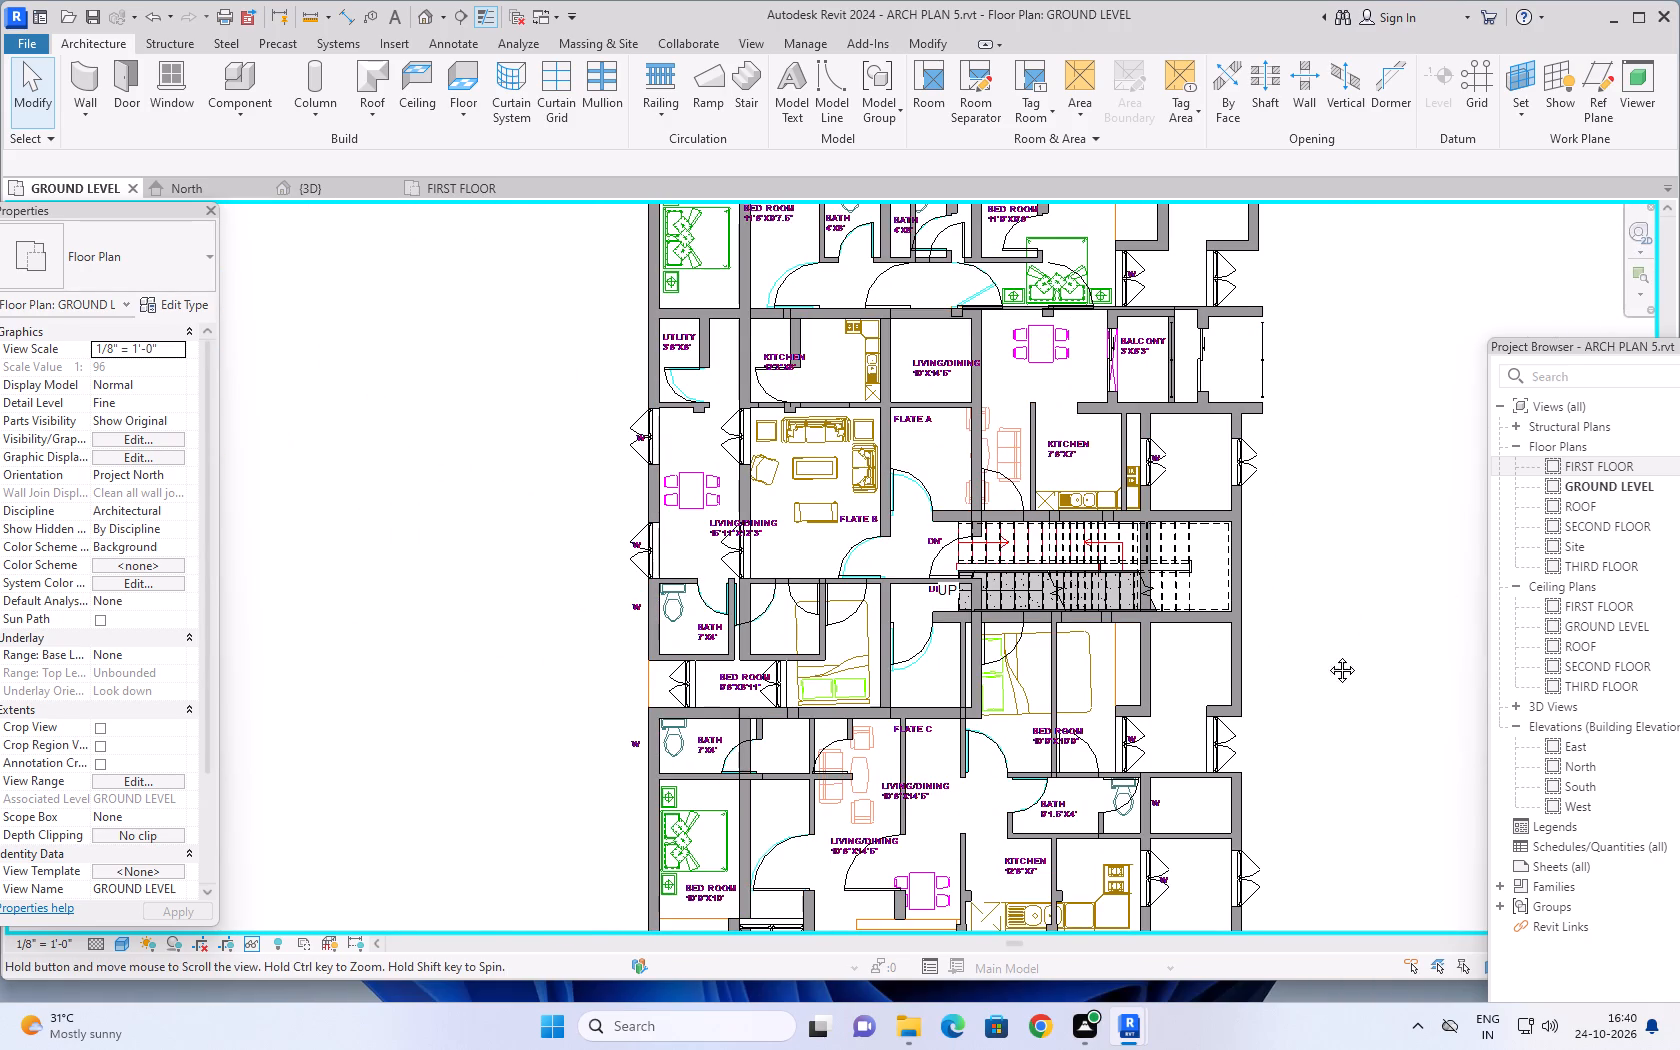
{"action": "middle_click_drag", "start_coordinate": [1327, 655], "coordinate": [1297, 761]}
{"action": "middle_click_drag", "start_coordinate": [1306, 737], "coordinate": [1300, 566]}
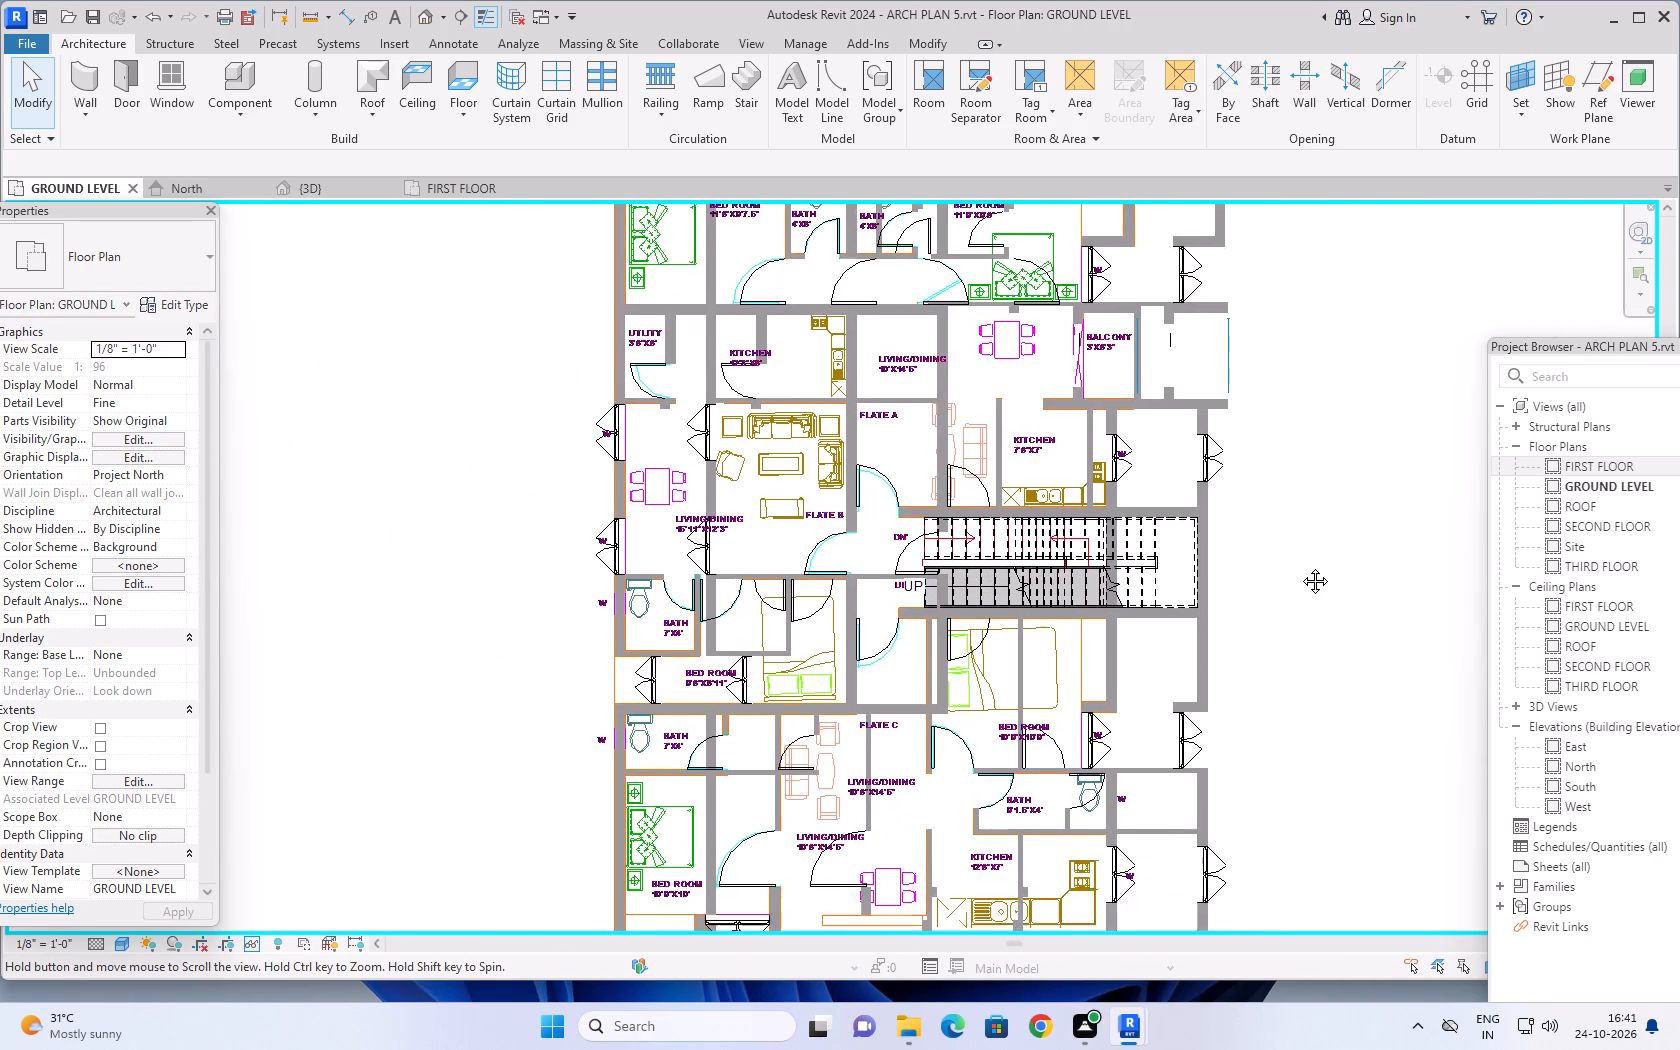
{"action": "middle_click_drag", "start_coordinate": [1300, 566], "coordinate": [1300, 432]}
{"action": "scroll", "coordinate": [826, 726], "scroll_direction": "up", "scroll_amount": 3}
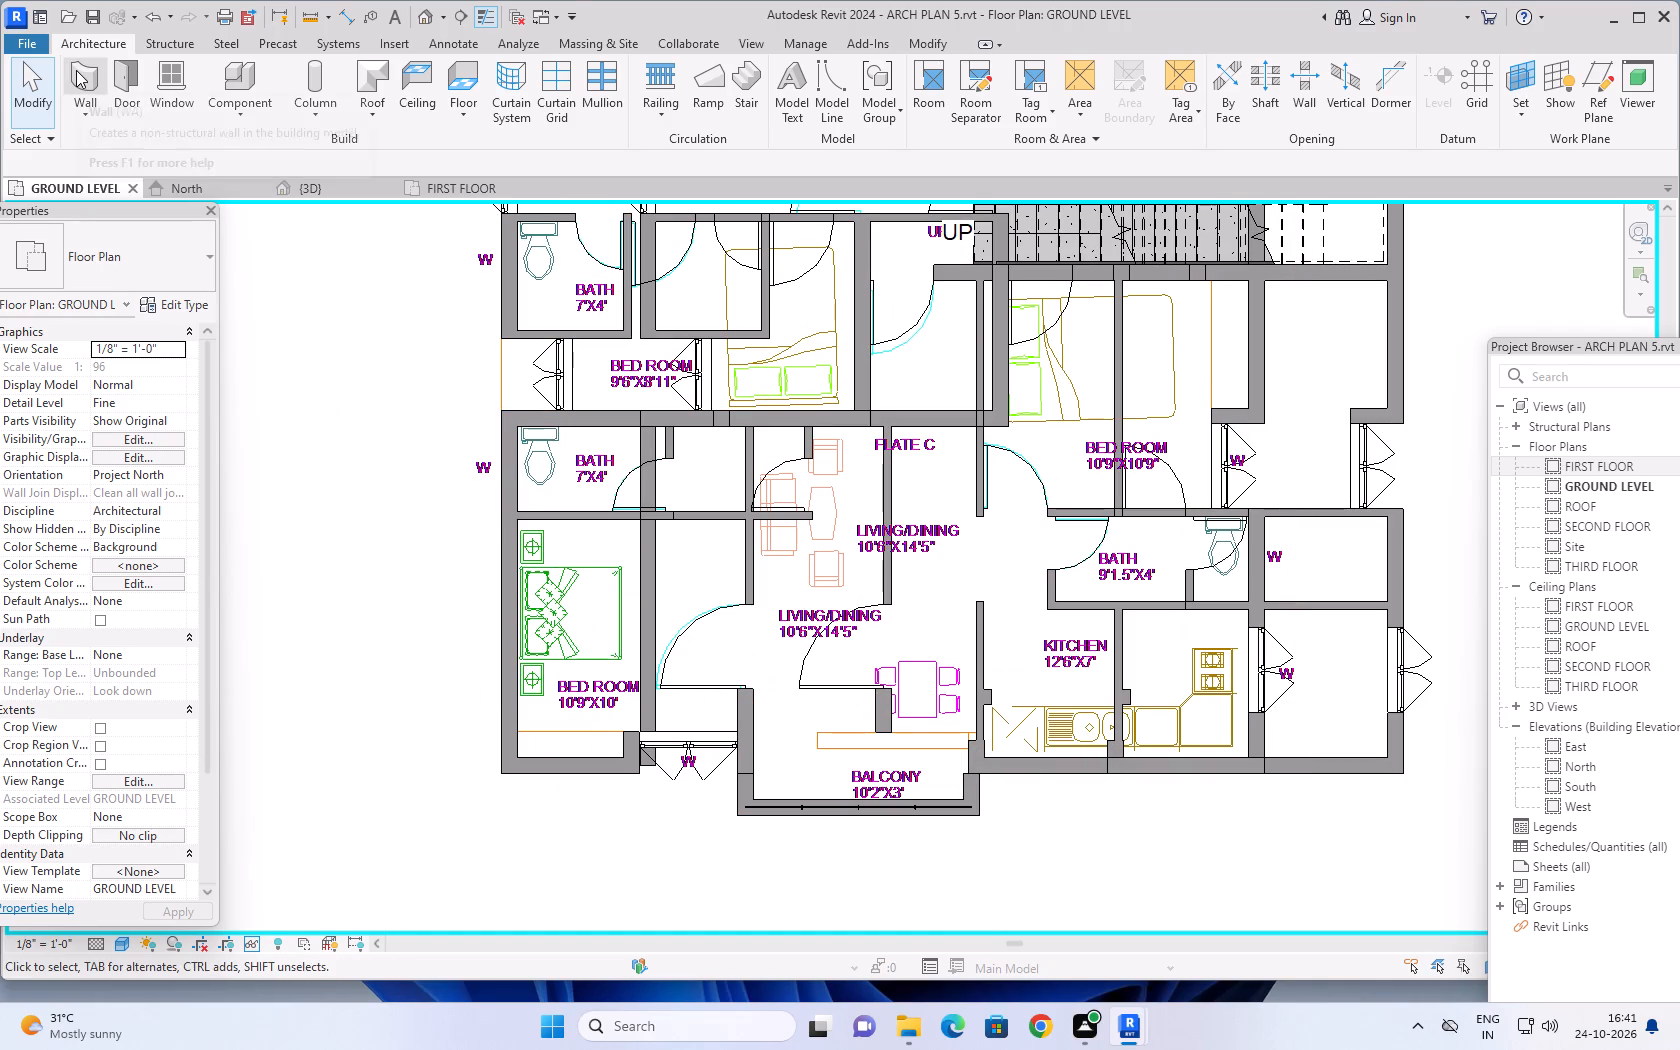
Start the Wall command, dismiss the save reminder, and save the project.
{"action": "left_click", "coordinate": [77, 70]}
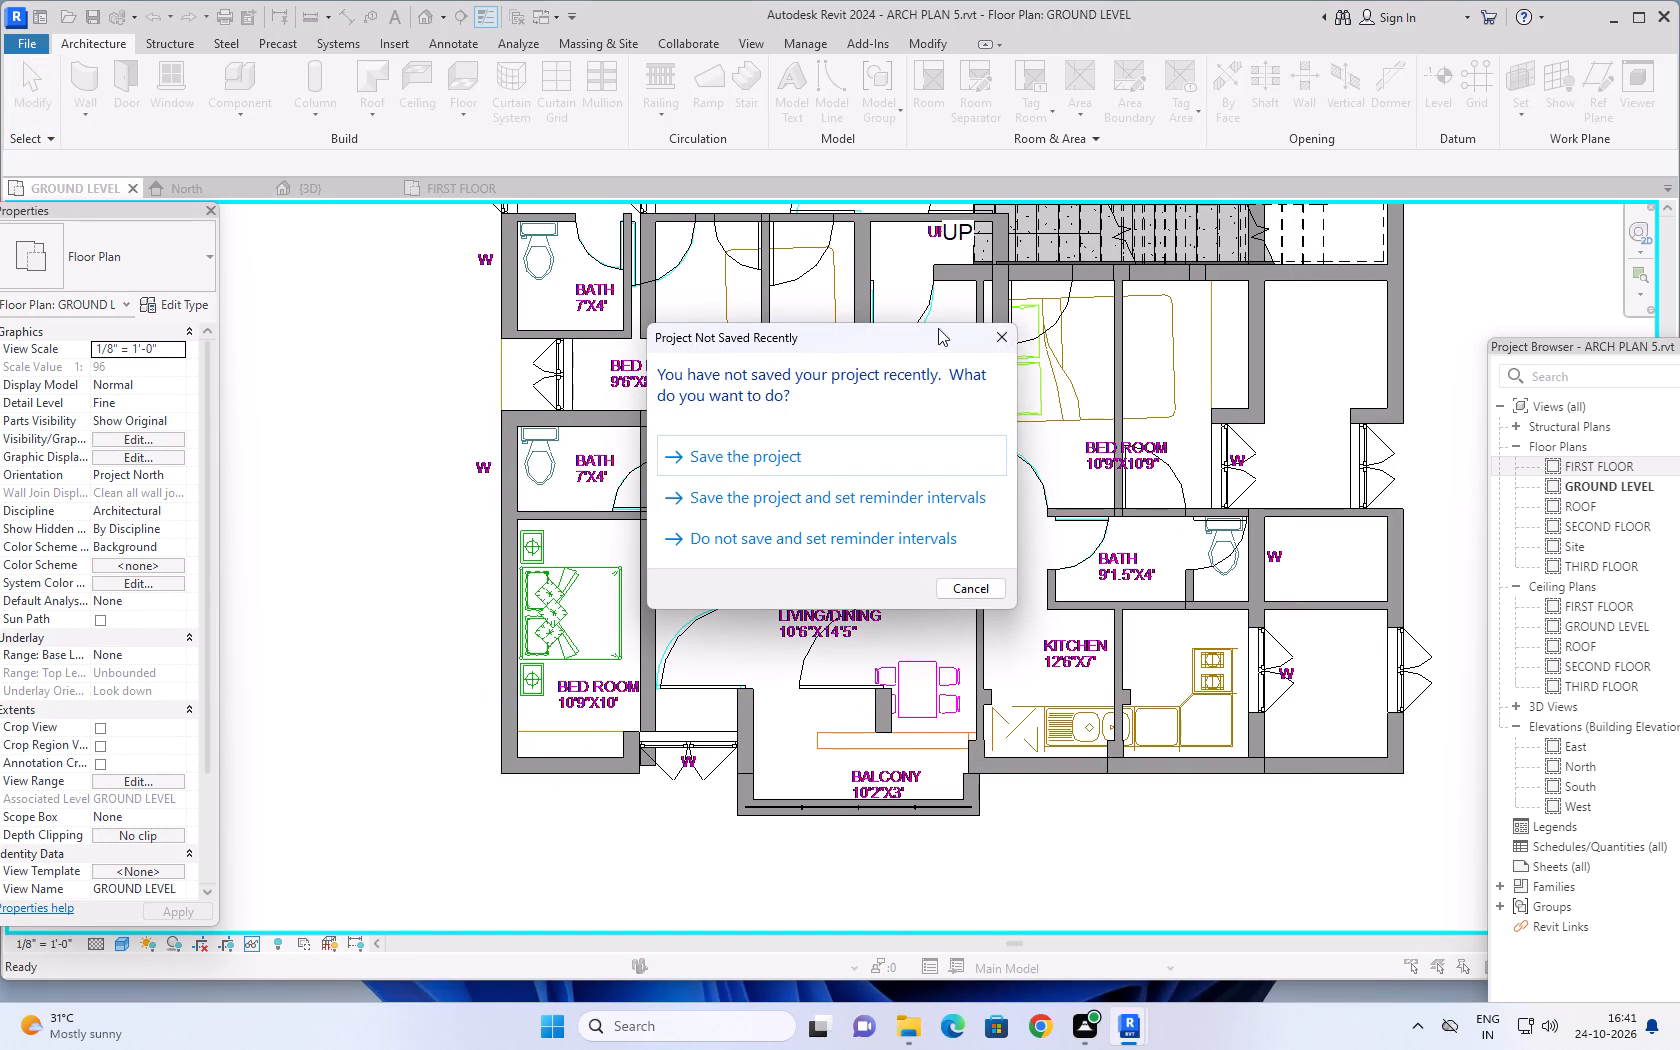
{"action": "left_click", "coordinate": [1007, 335]}
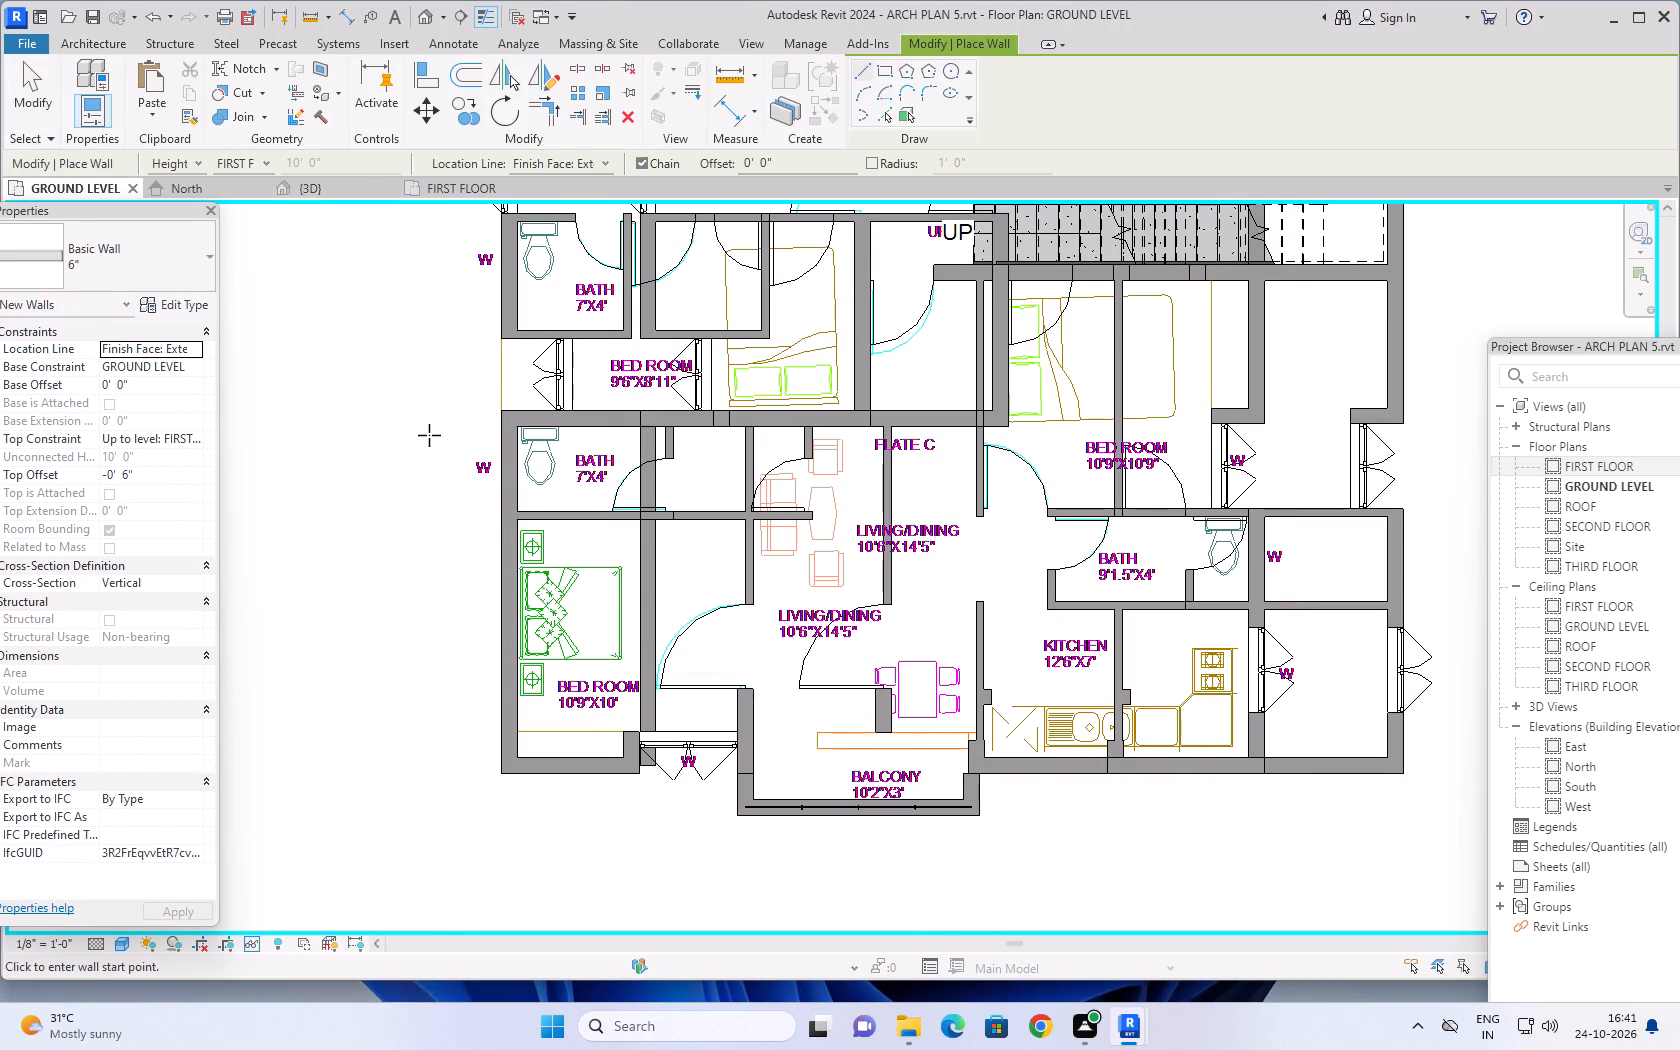
{"action": "key", "text": "ctrl+s"}
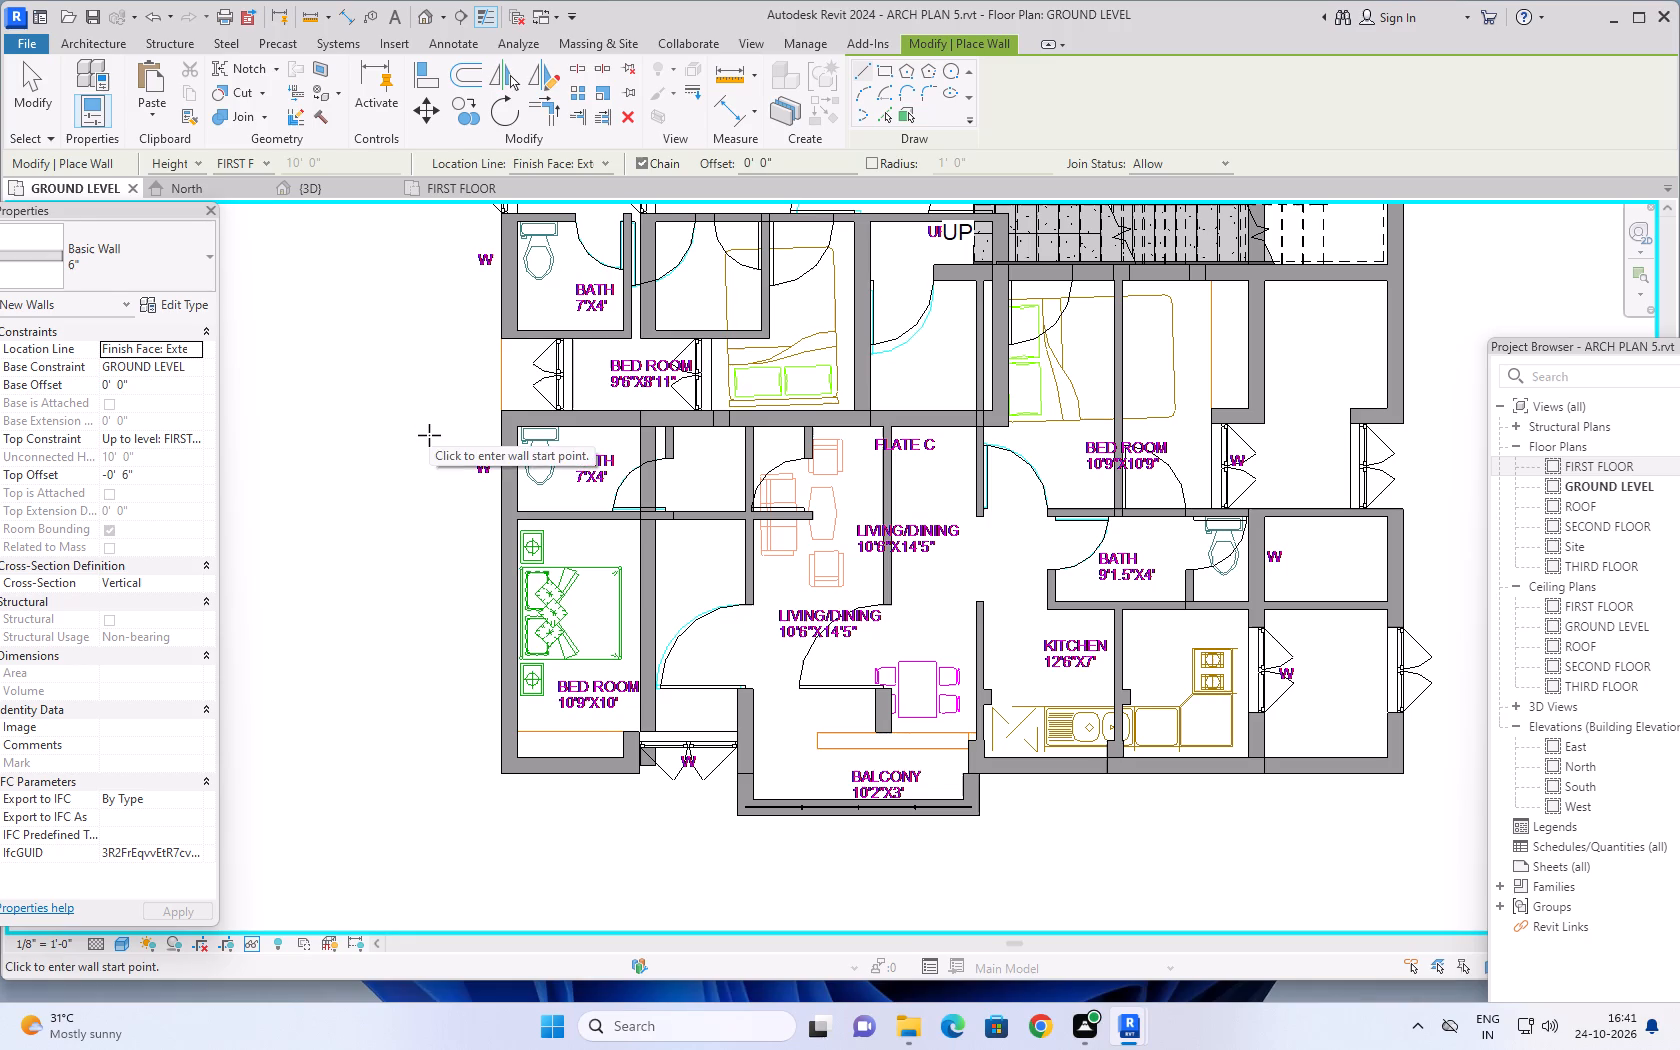
Draw a 9" wall about 10'-2" long between the balcony and the living/dining room, following the imported drawing's wall line between the side walls.
{"action": "left_click", "coordinate": [177, 251]}
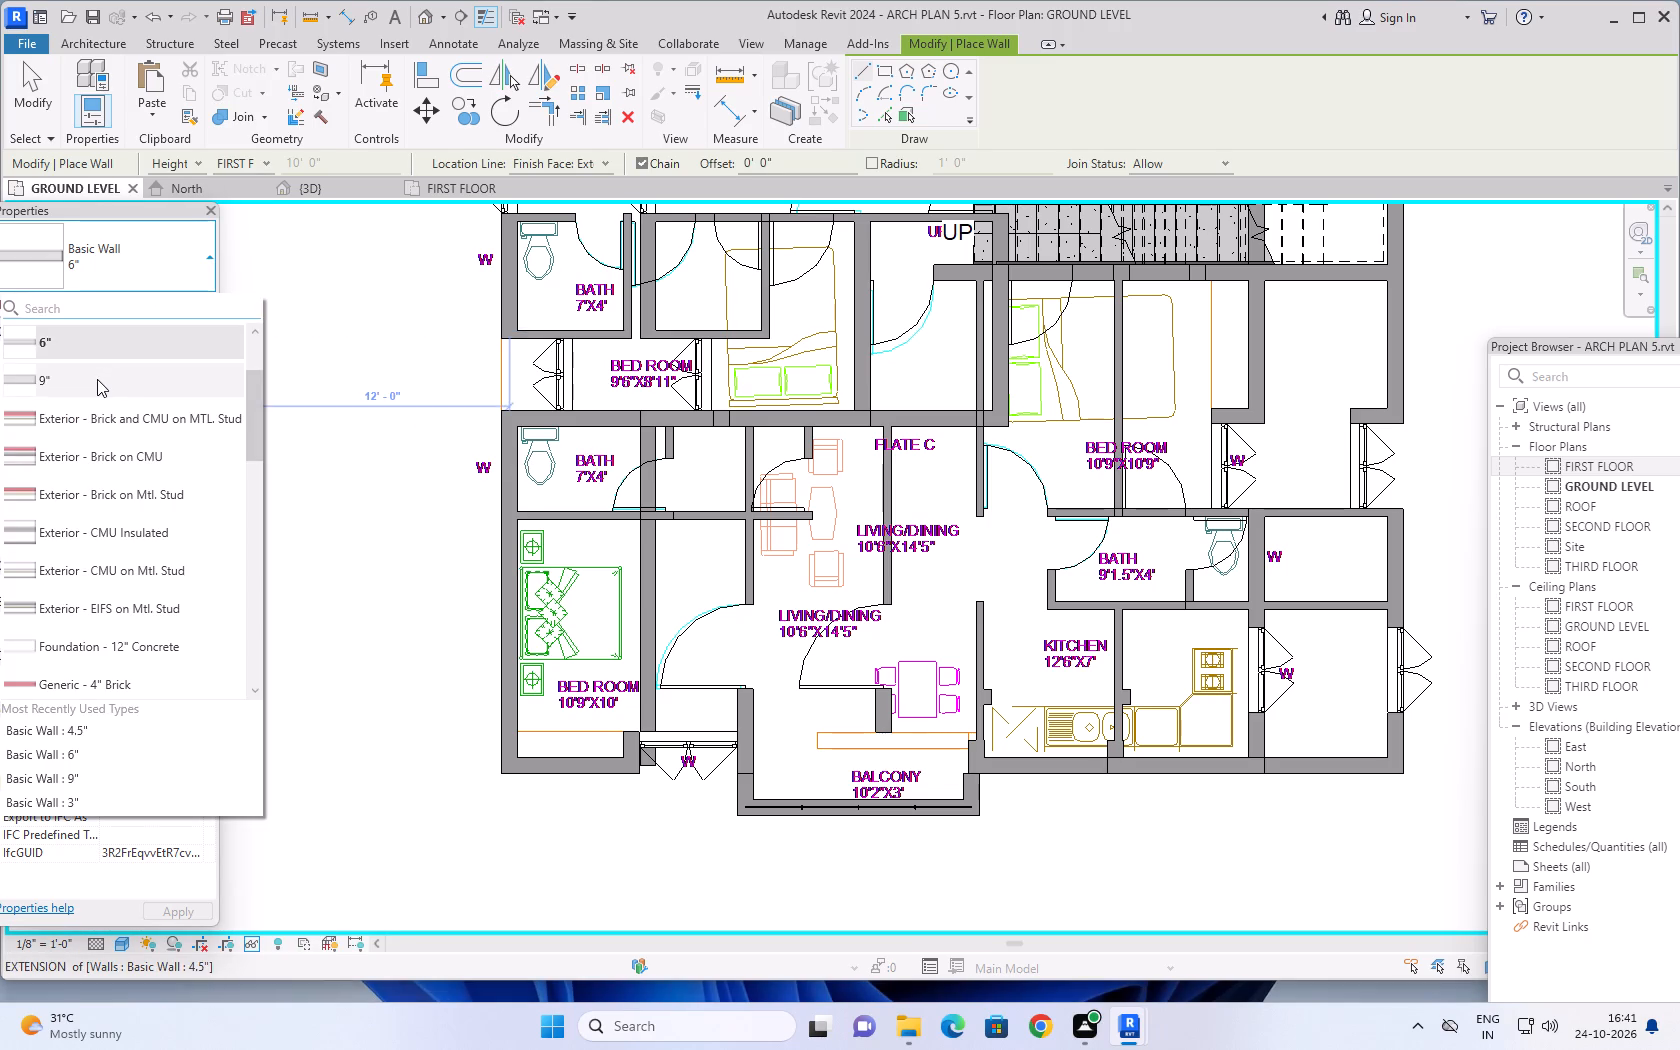
{"action": "left_click", "coordinate": [97, 379]}
{"action": "scroll", "coordinate": [939, 747], "scroll_direction": "up", "scroll_amount": 8}
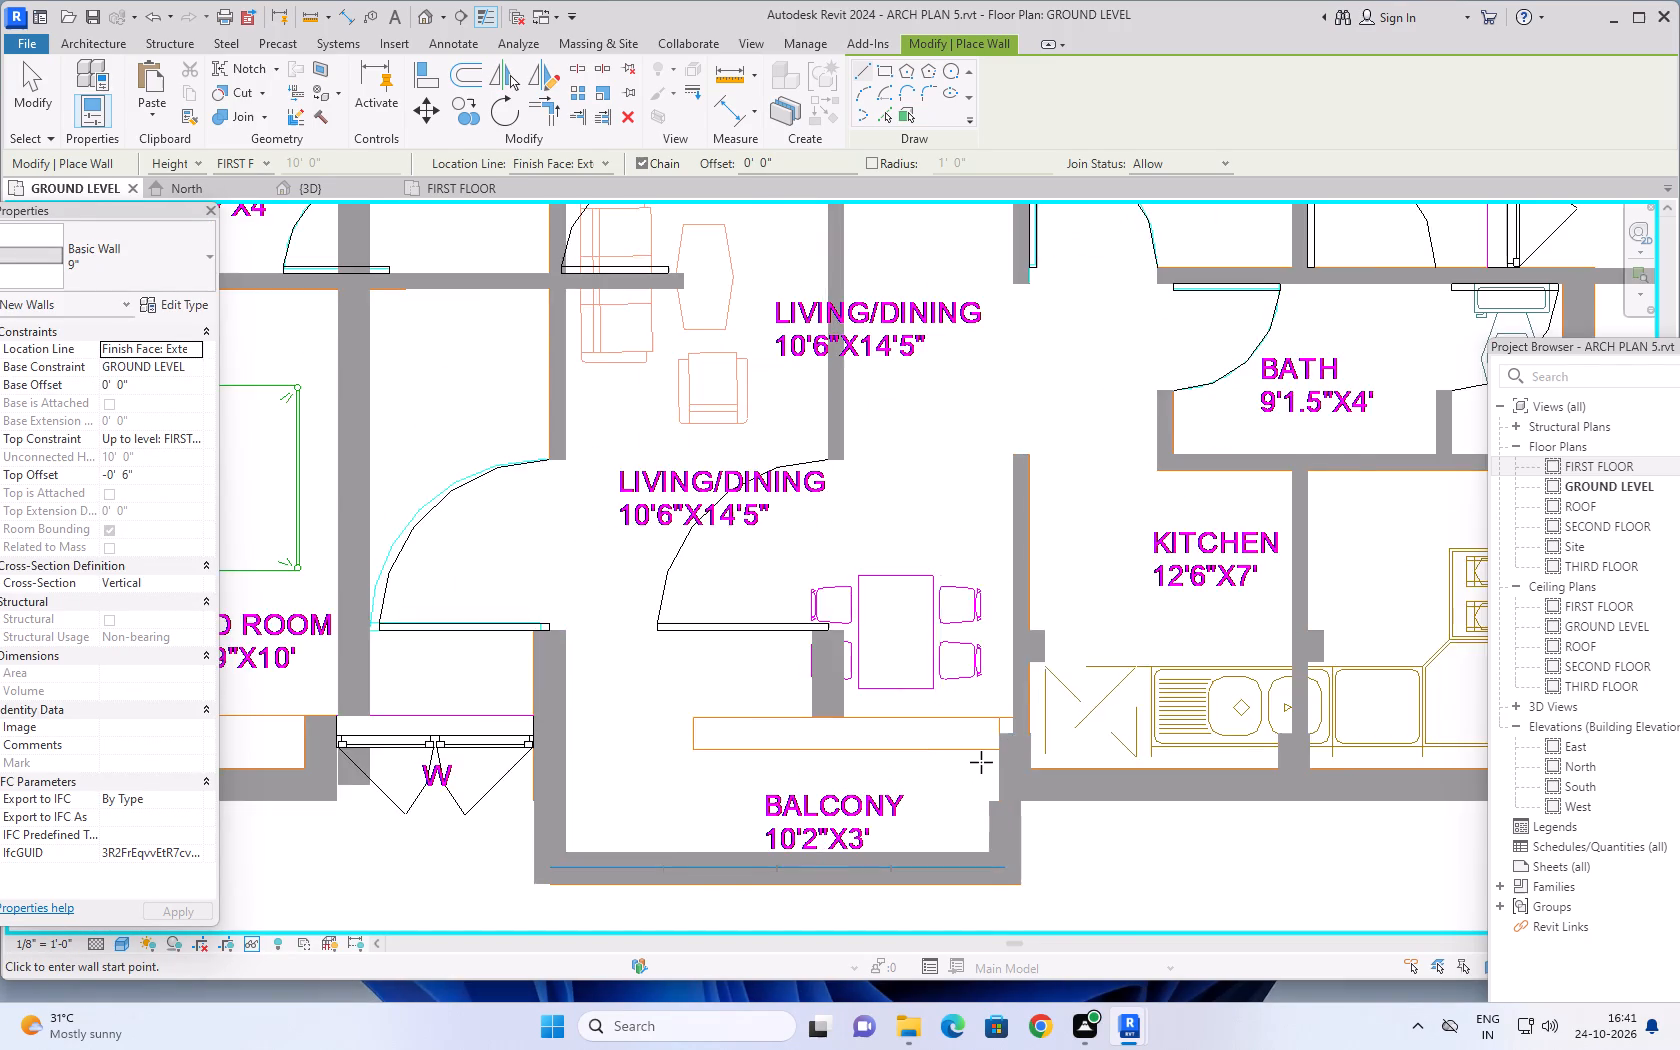
{"action": "scroll", "coordinate": [981, 762], "scroll_direction": "up", "scroll_amount": 6}
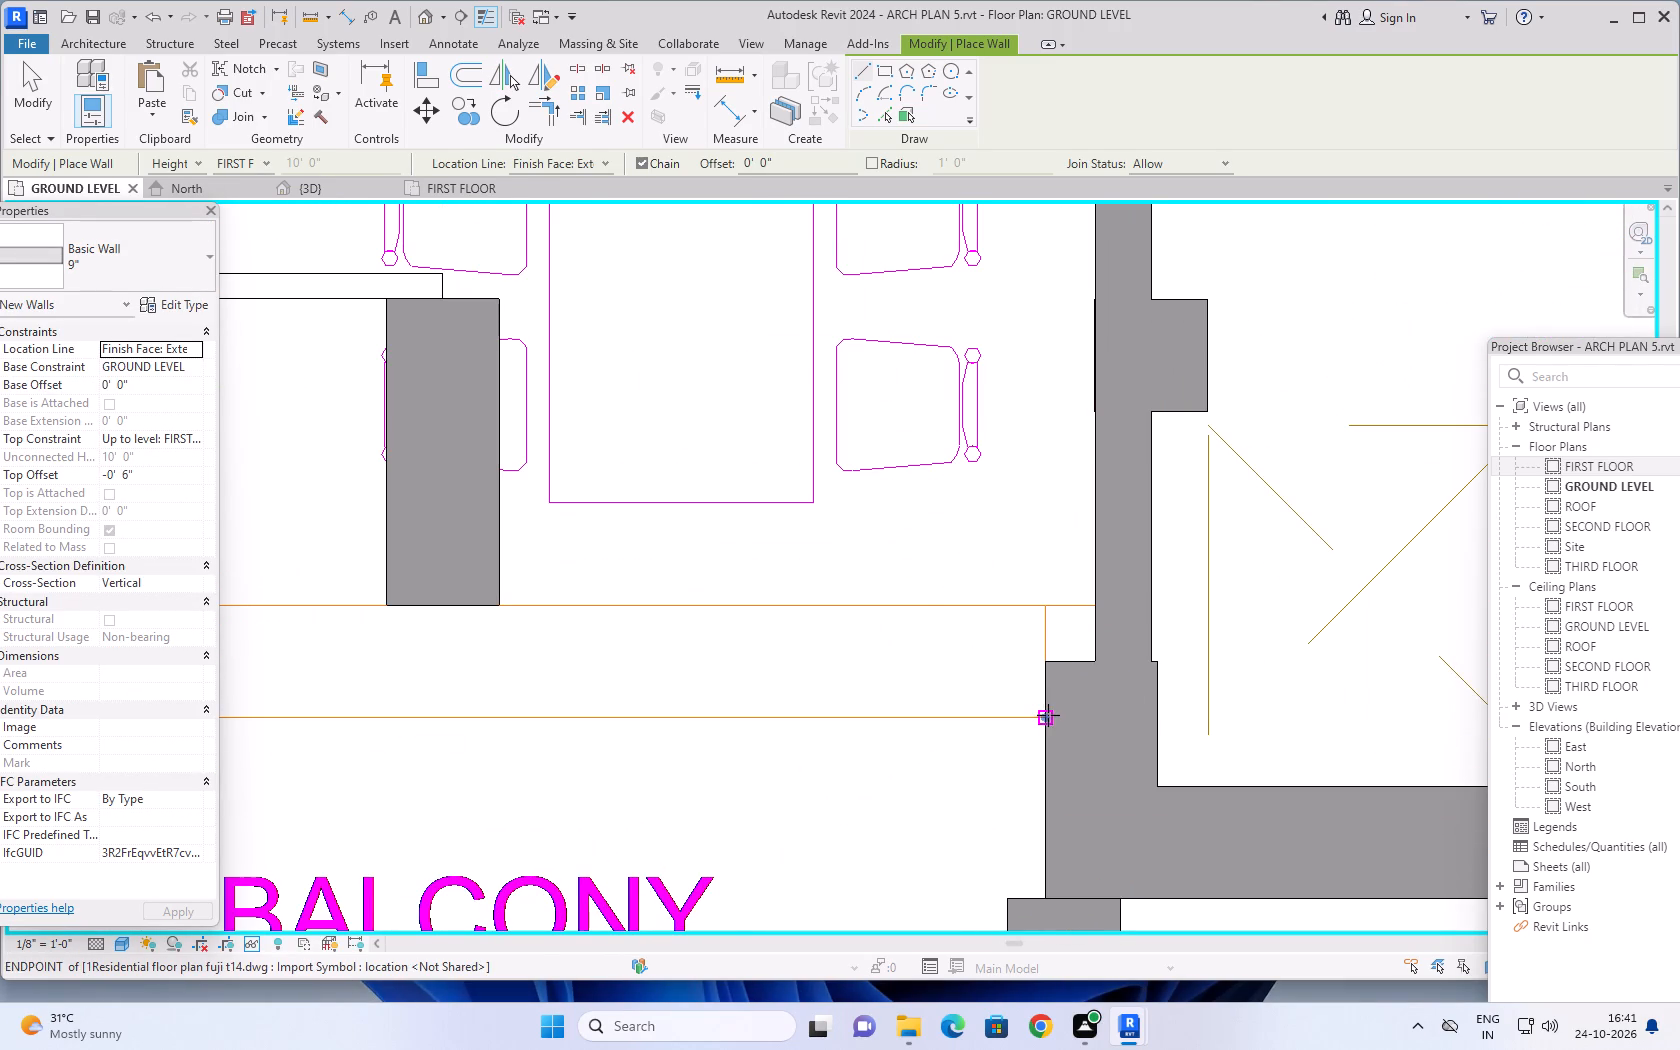
{"action": "left_click", "coordinate": [1048, 715]}
{"action": "scroll", "coordinate": [521, 704], "scroll_direction": "down", "scroll_amount": 3}
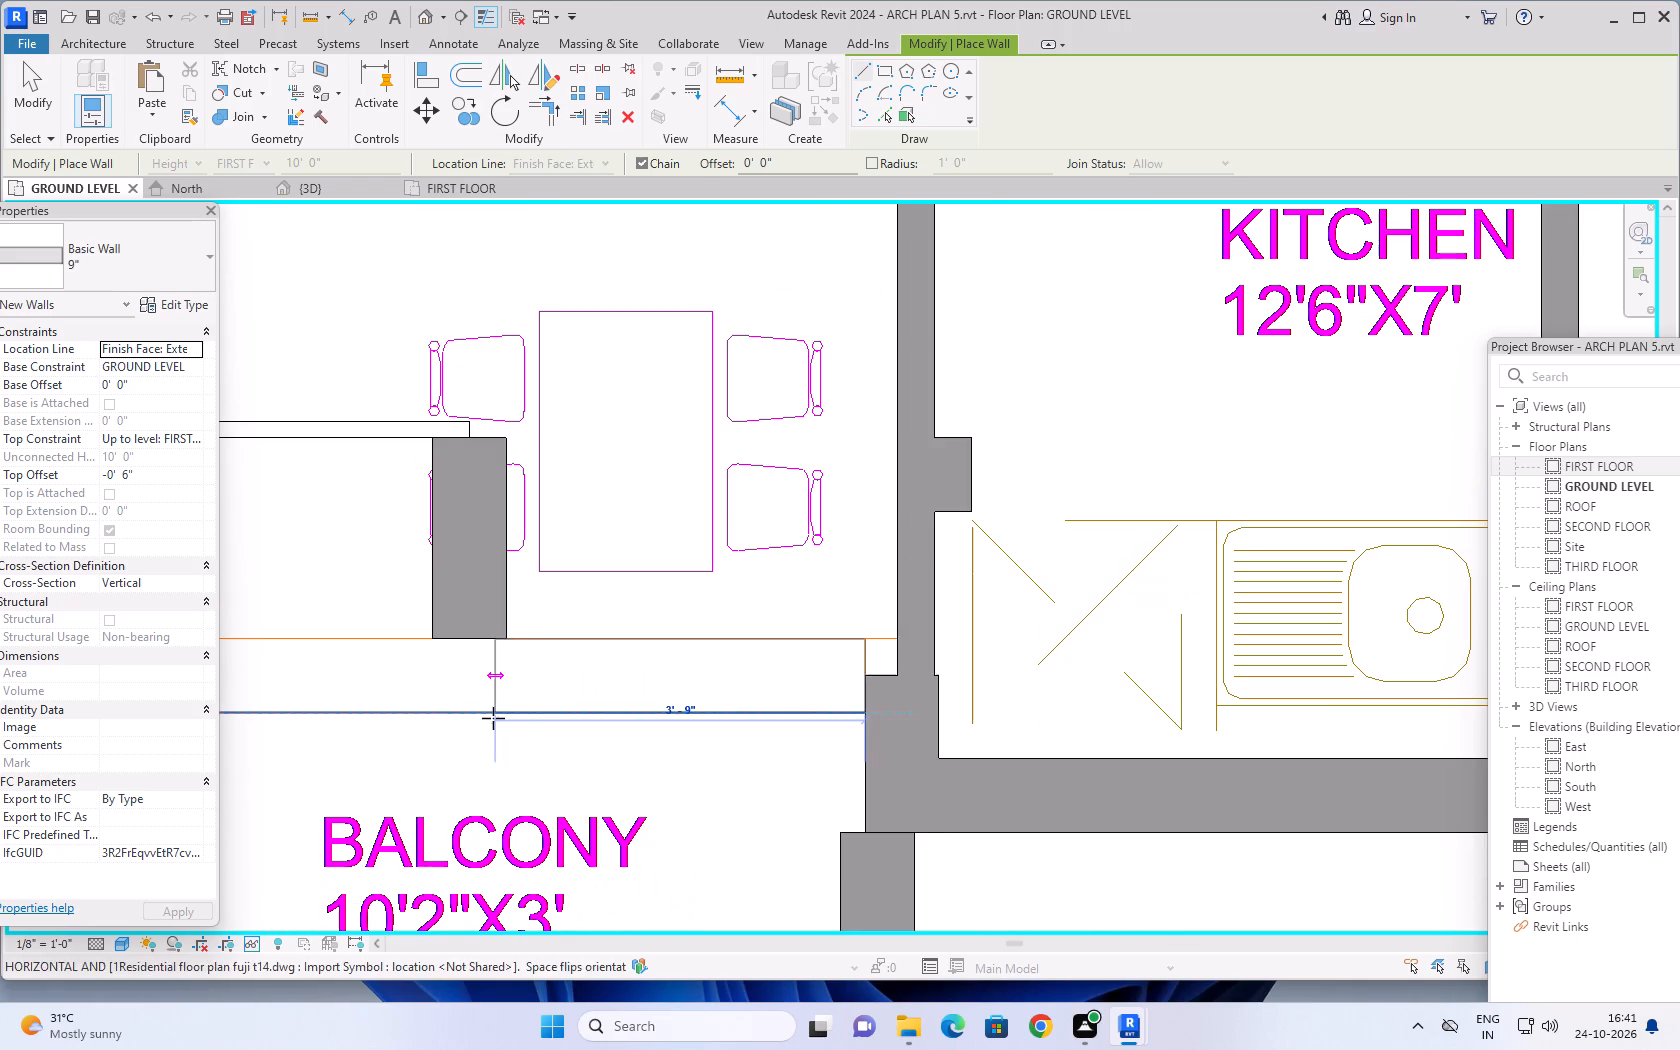
{"action": "middle_click_drag", "start_coordinate": [493, 718], "coordinate": [1203, 685]}
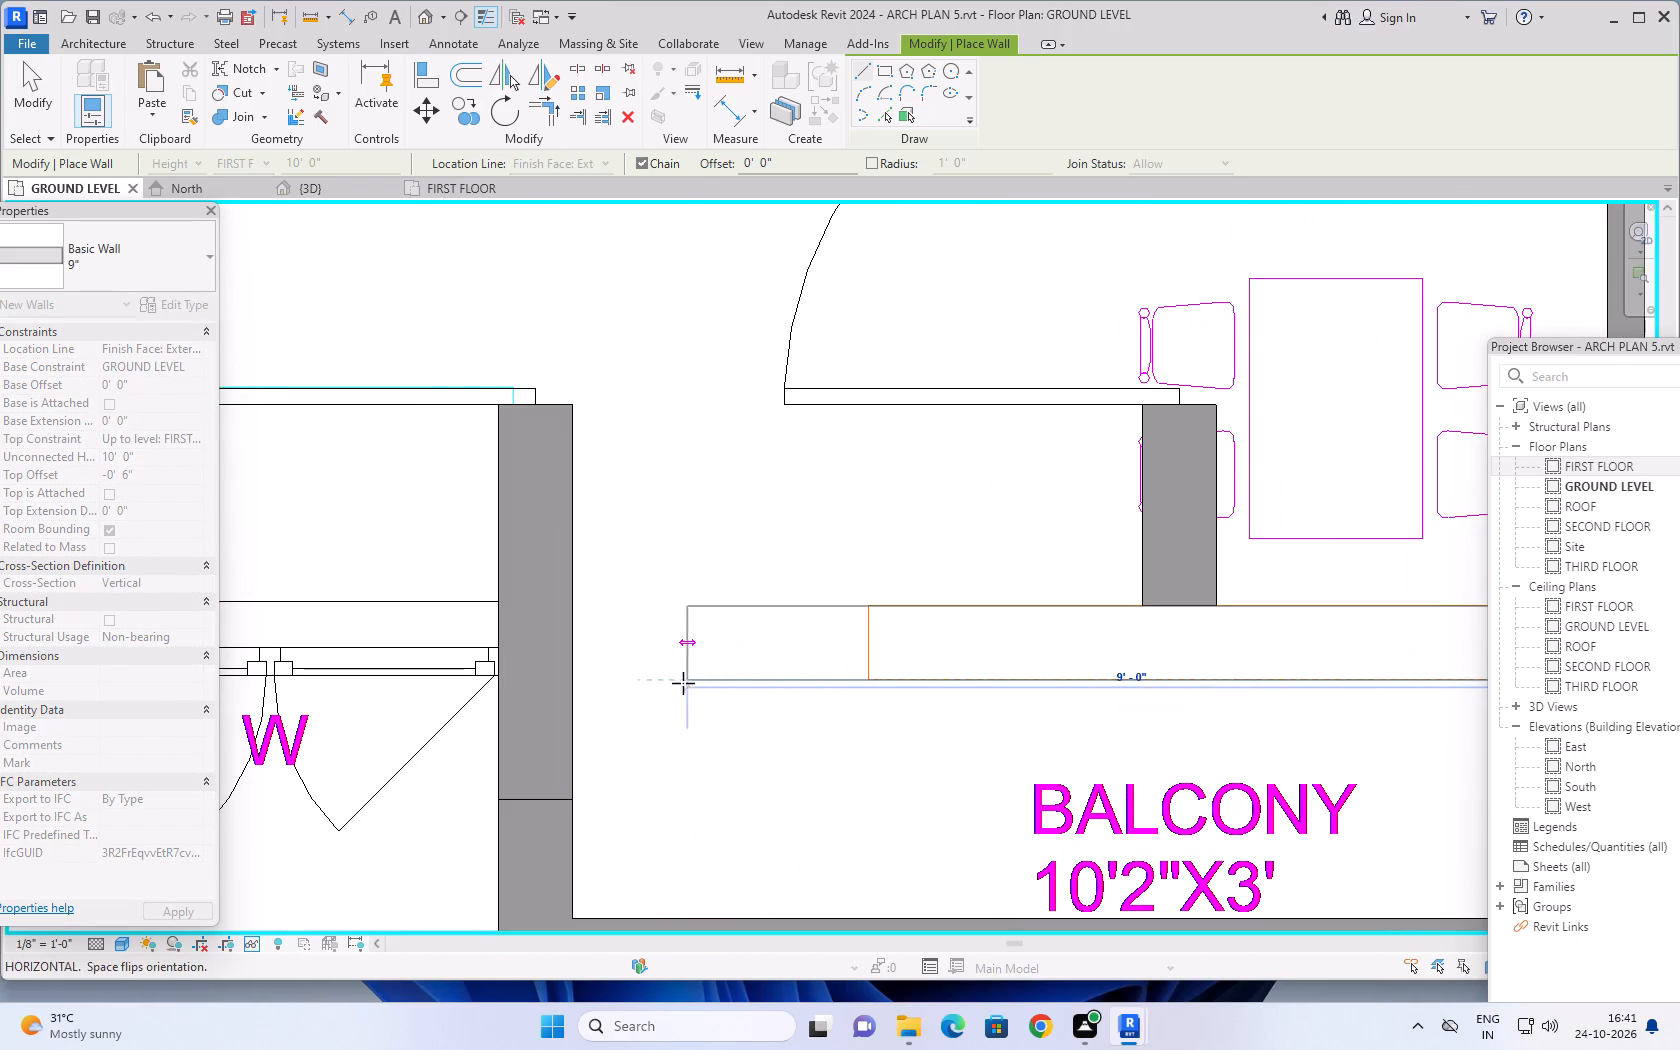
{"action": "left_click", "coordinate": [572, 679]}
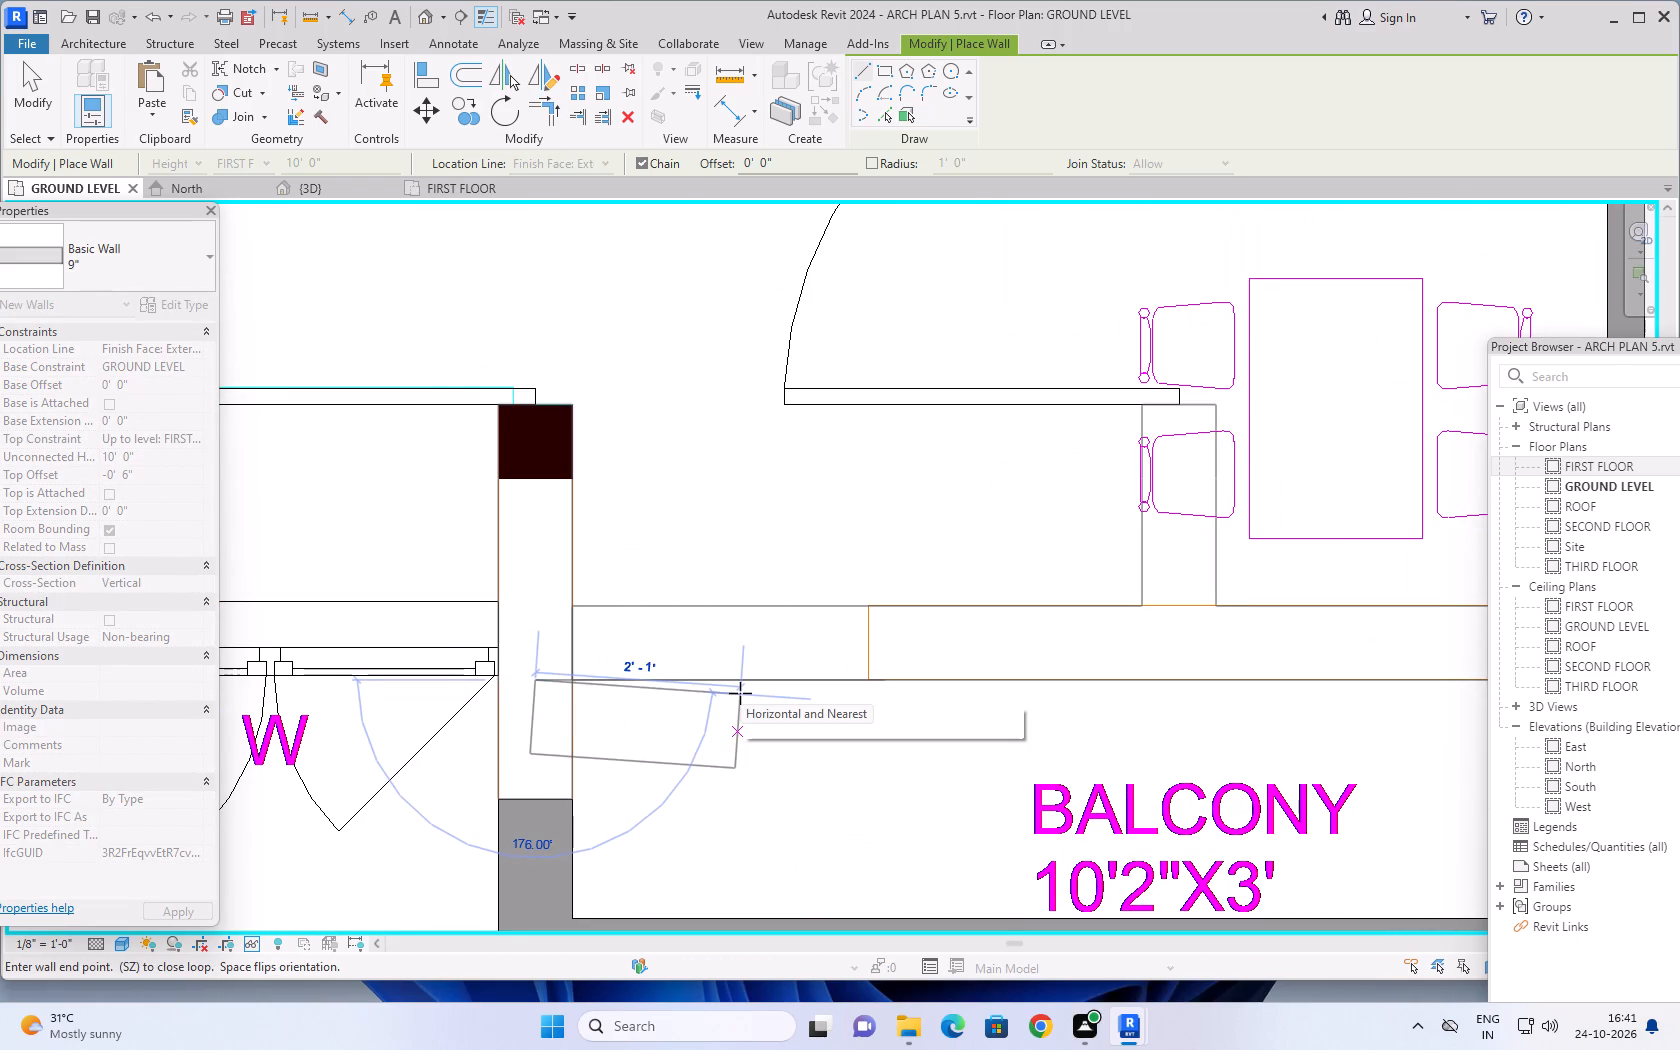
{"action": "key", "text": "Escape"}
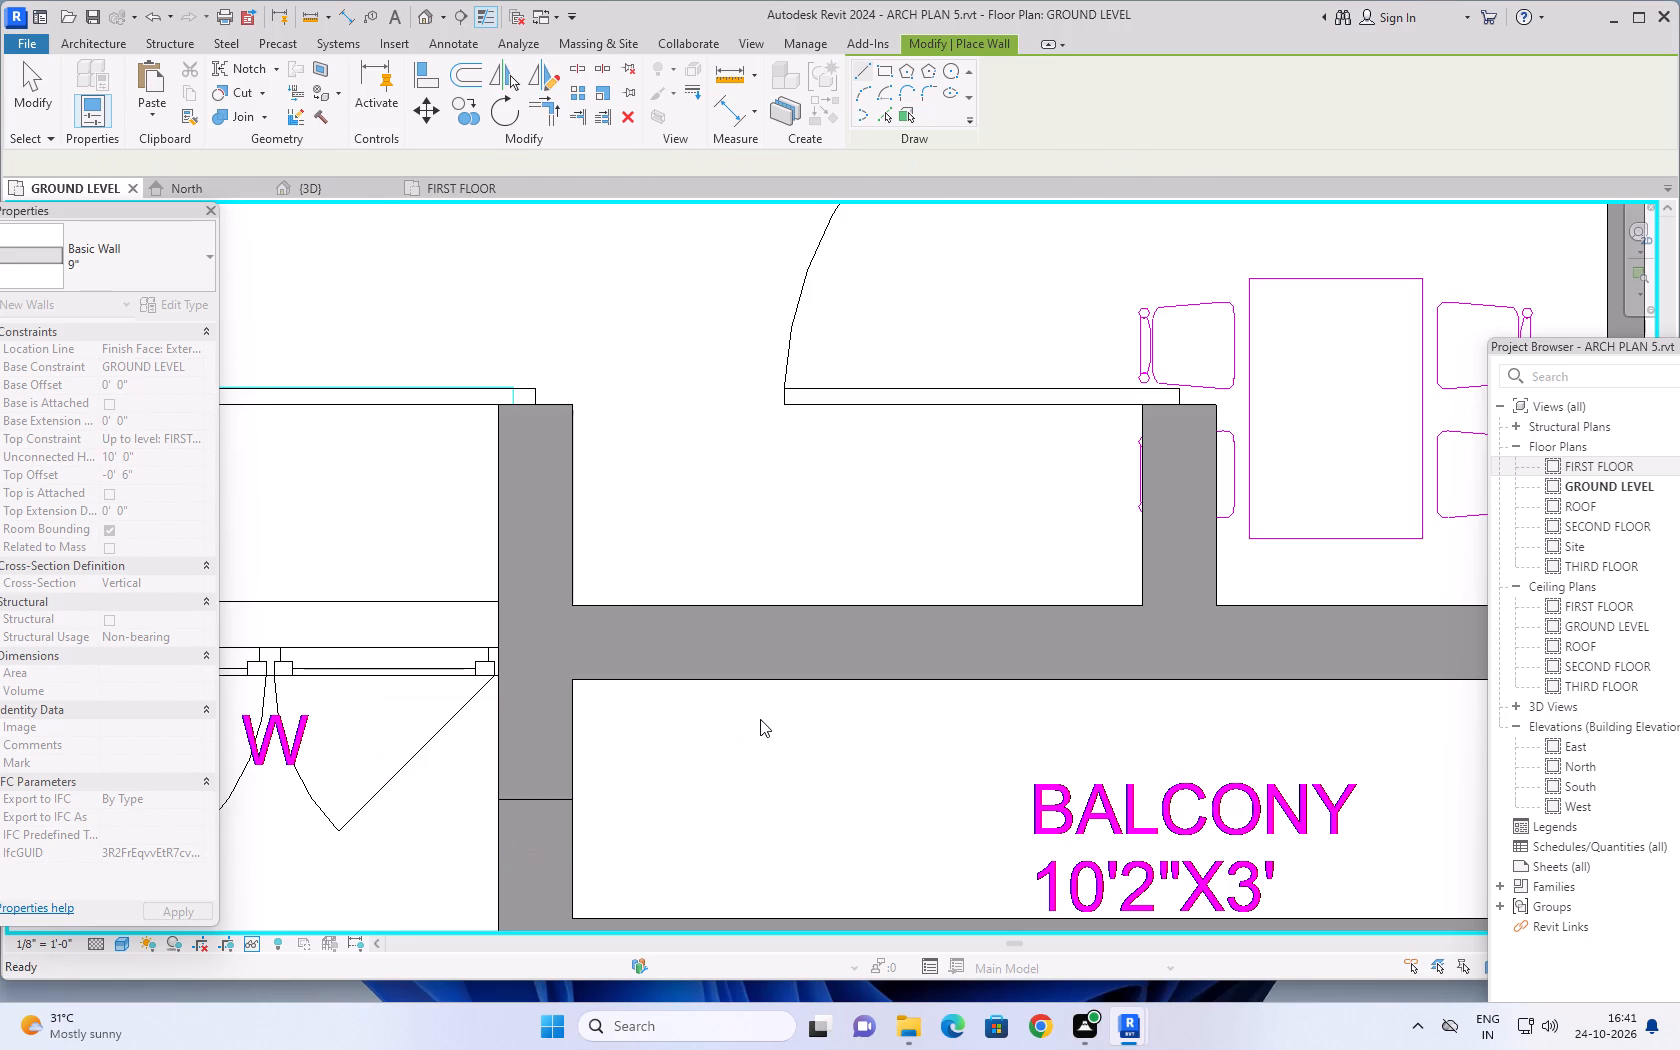
{"action": "scroll", "coordinate": [848, 759], "scroll_direction": "down", "scroll_amount": 5}
{"action": "middle_click_drag", "start_coordinate": [864, 769], "coordinate": [844, 730]}
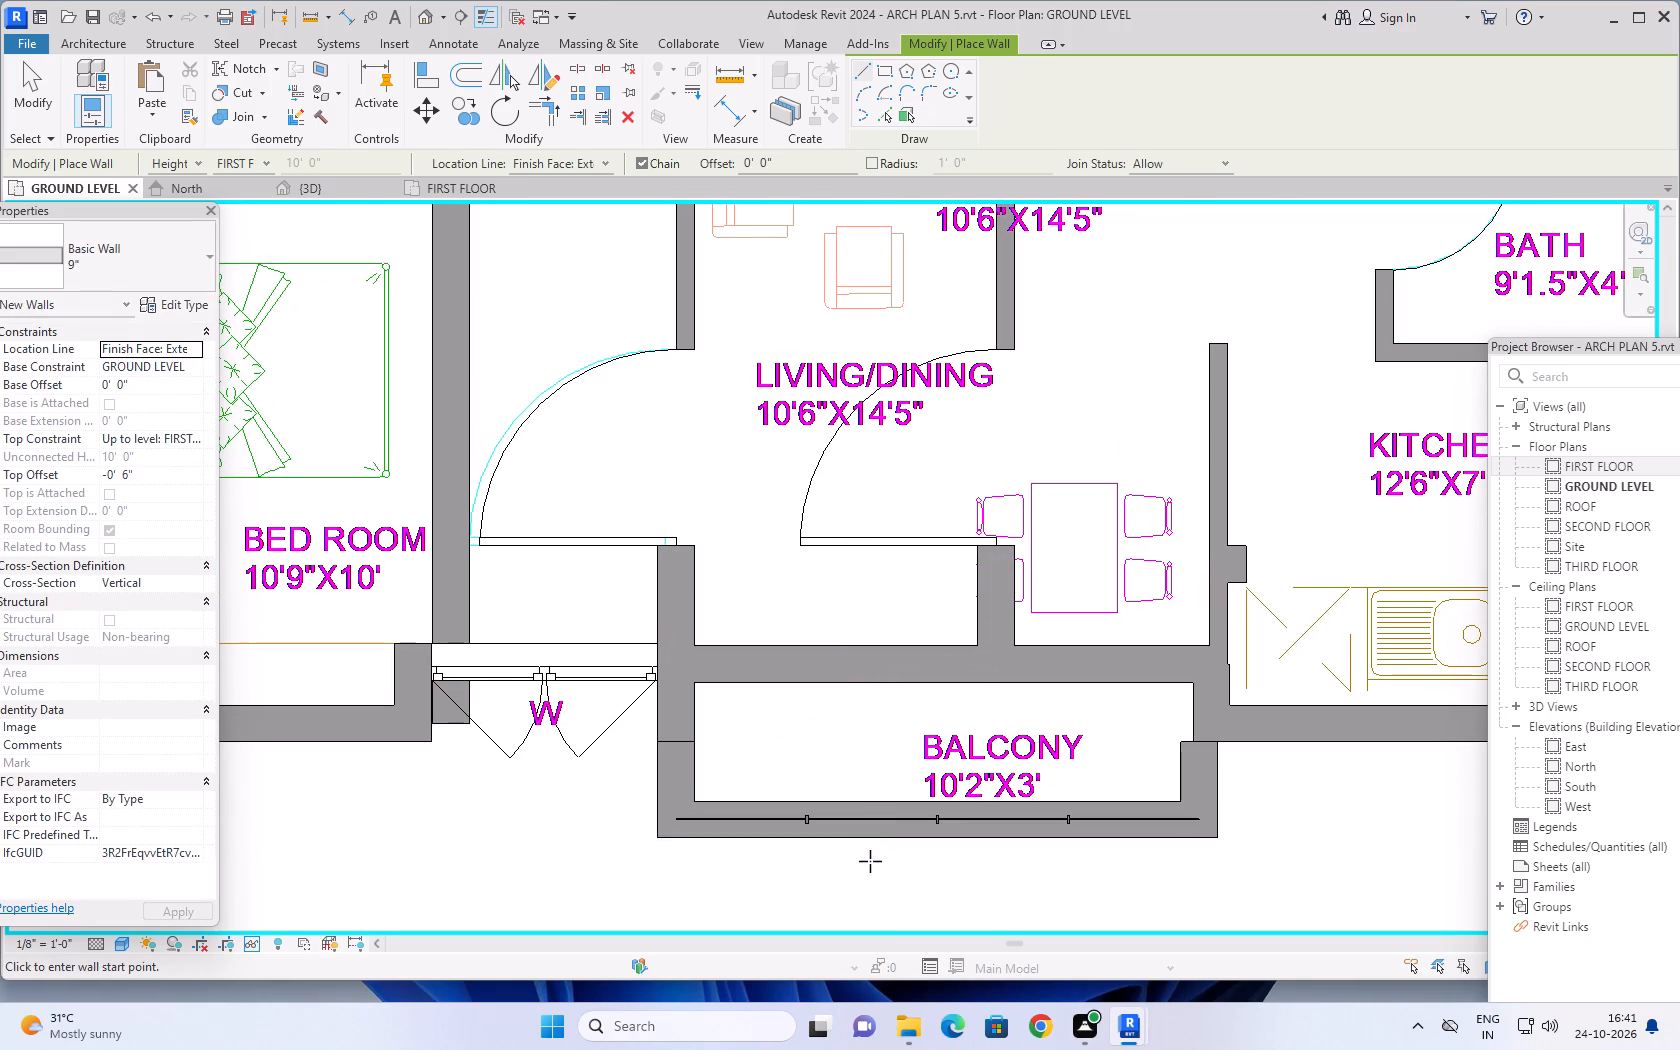
{"action": "scroll", "coordinate": [869, 861], "scroll_direction": "down", "scroll_amount": 2}
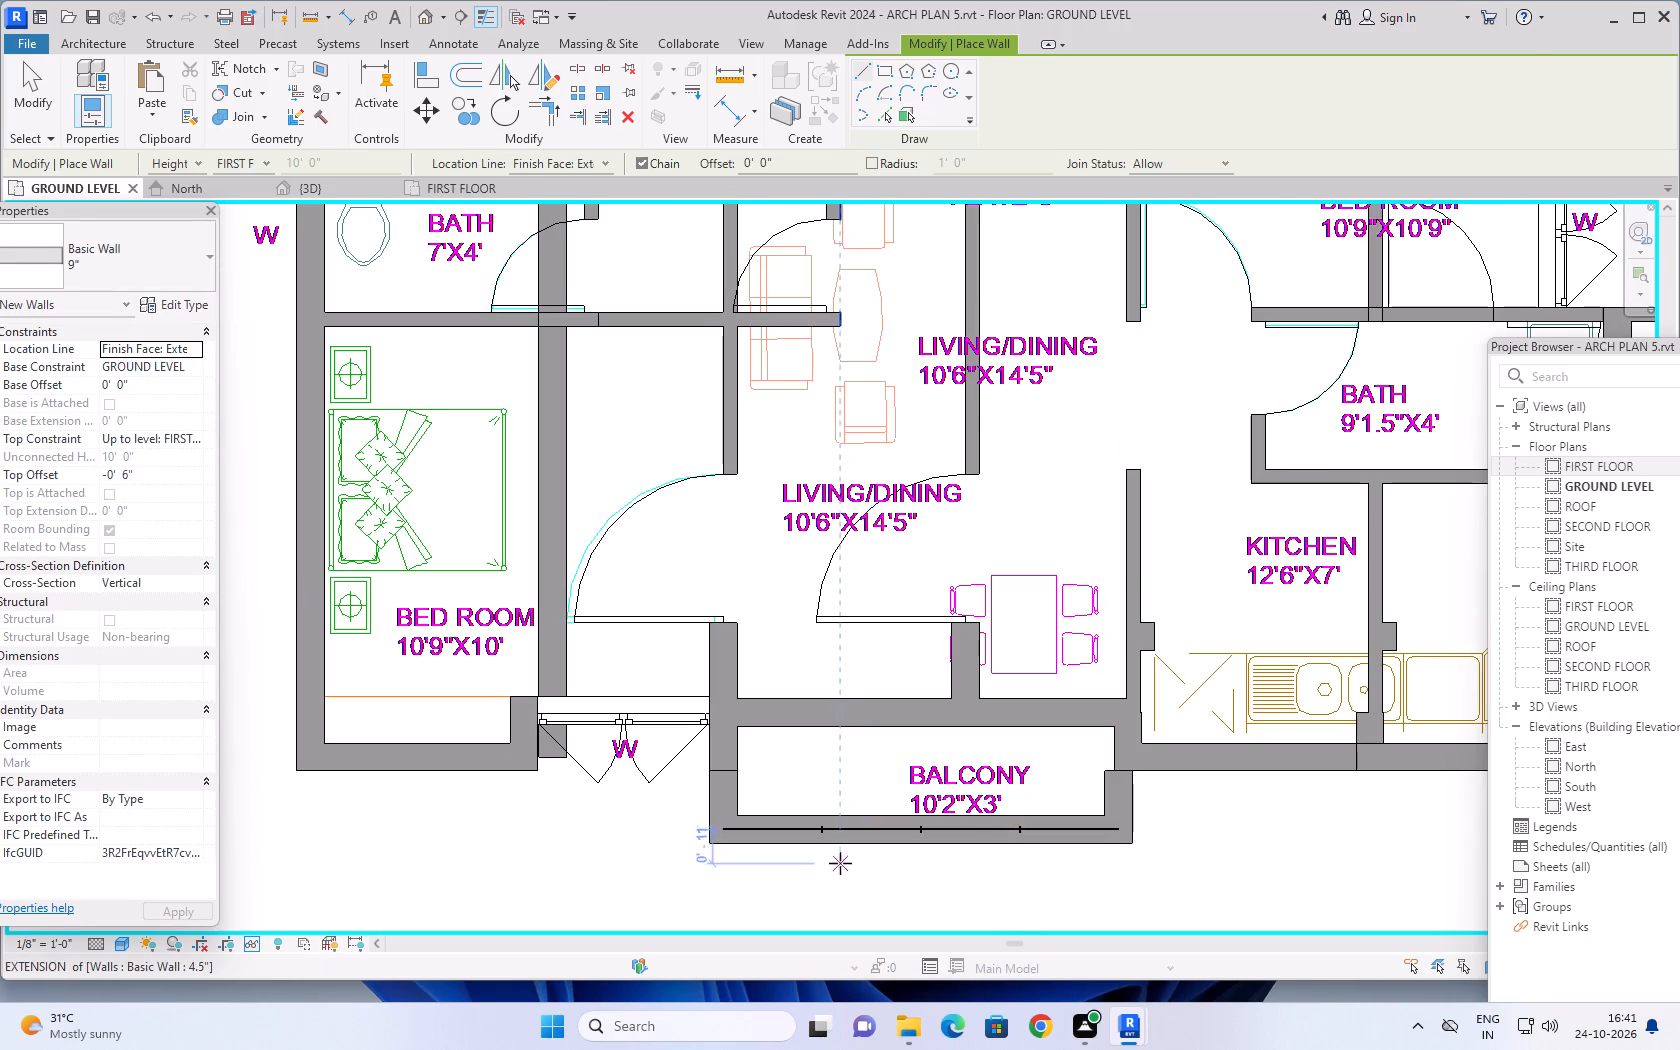
{"action": "key", "text": "Escape"}
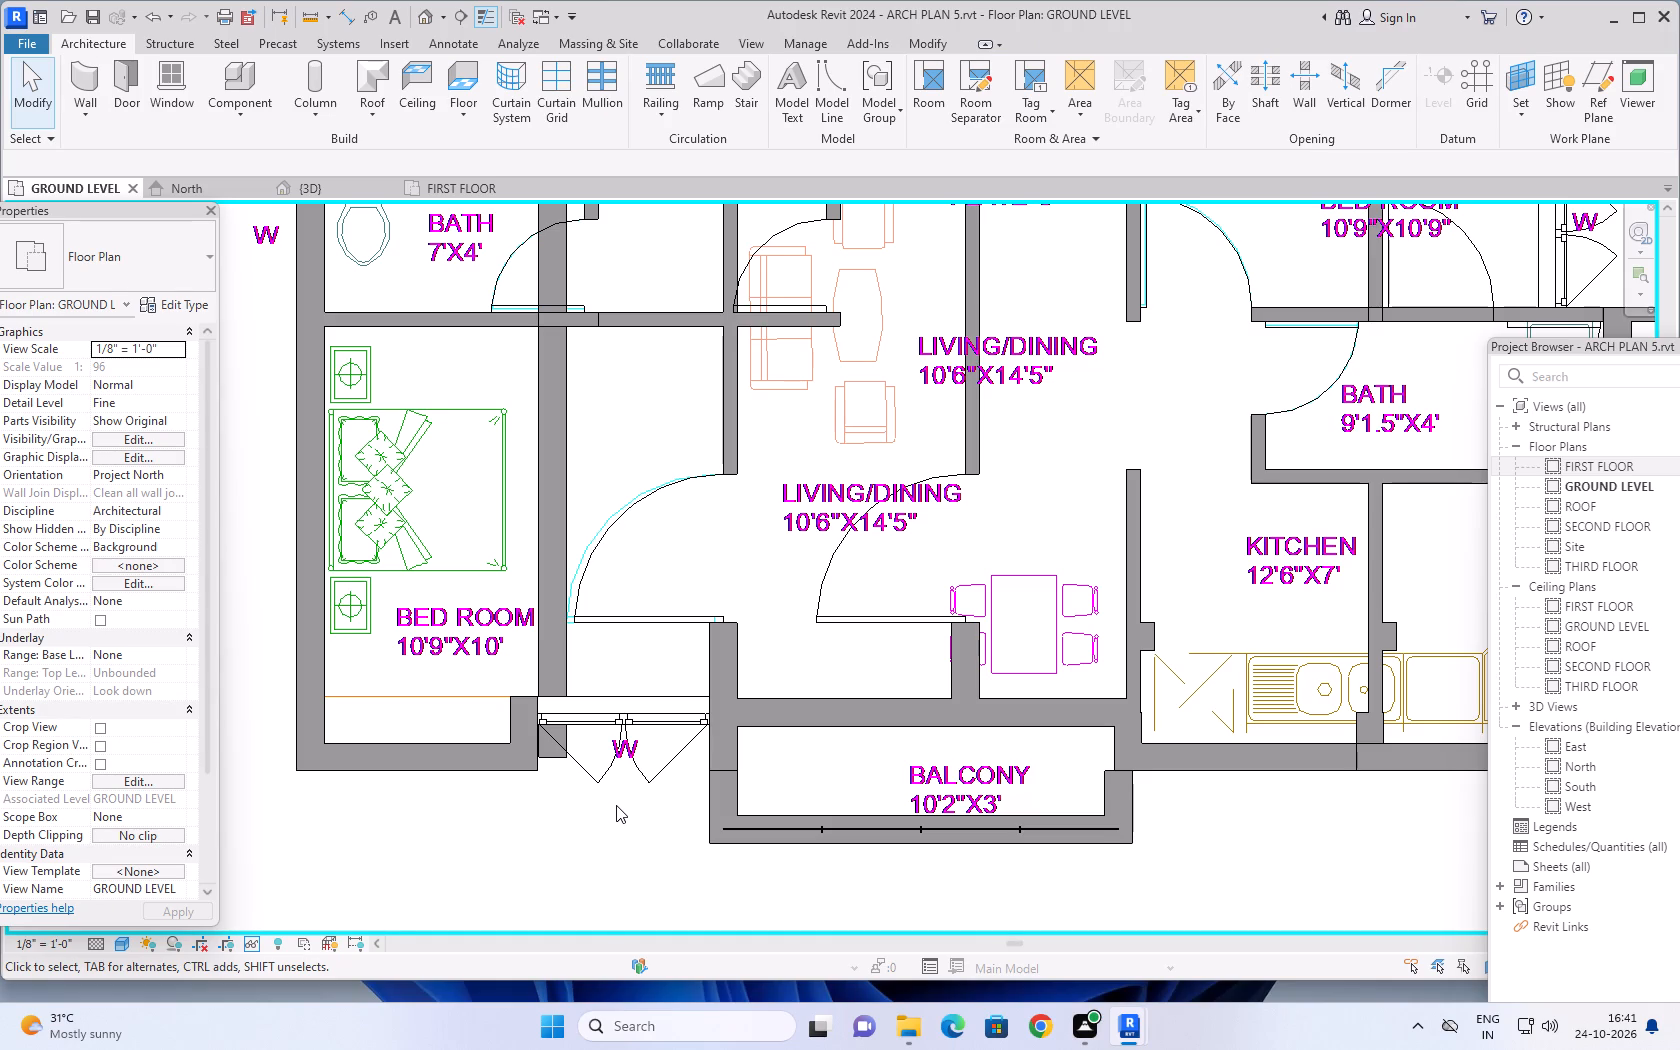
{"action": "key", "text": "Escape"}
Examine the whole GROUND LEVEL plan, then the walls around the balcony and kitchens, for remaining layout errors.
{"action": "scroll", "coordinate": [1170, 810], "scroll_direction": "down", "scroll_amount": 3}
{"action": "middle_click_drag", "start_coordinate": [1245, 851], "coordinate": [1128, 844]}
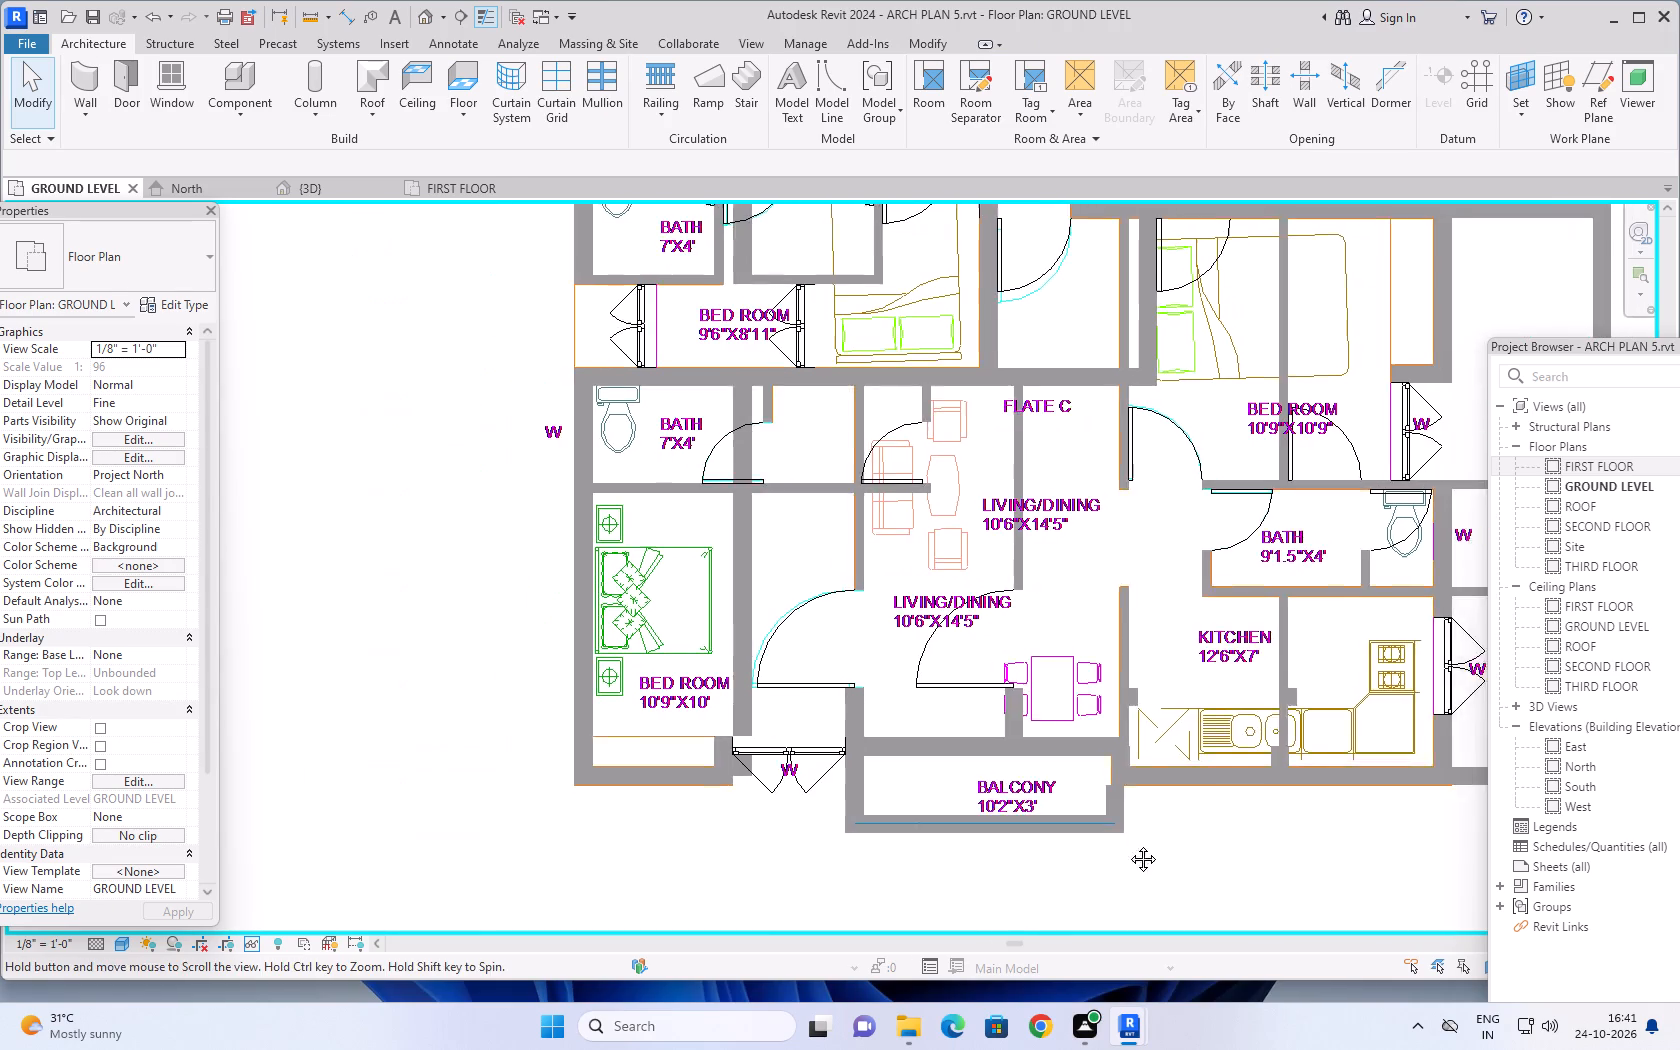
{"action": "middle_click_drag", "start_coordinate": [1128, 844], "coordinate": [901, 818]}
{"action": "scroll", "coordinate": [926, 826], "scroll_direction": "down", "scroll_amount": 1}
{"action": "scroll", "coordinate": [1313, 670], "scroll_direction": "down", "scroll_amount": 2}
{"action": "middle_click_drag", "start_coordinate": [1356, 568], "coordinate": [1302, 690]}
{"action": "scroll", "coordinate": [1306, 622], "scroll_direction": "down", "scroll_amount": 1}
{"action": "middle_click_drag", "start_coordinate": [1323, 485], "coordinate": [1313, 647]}
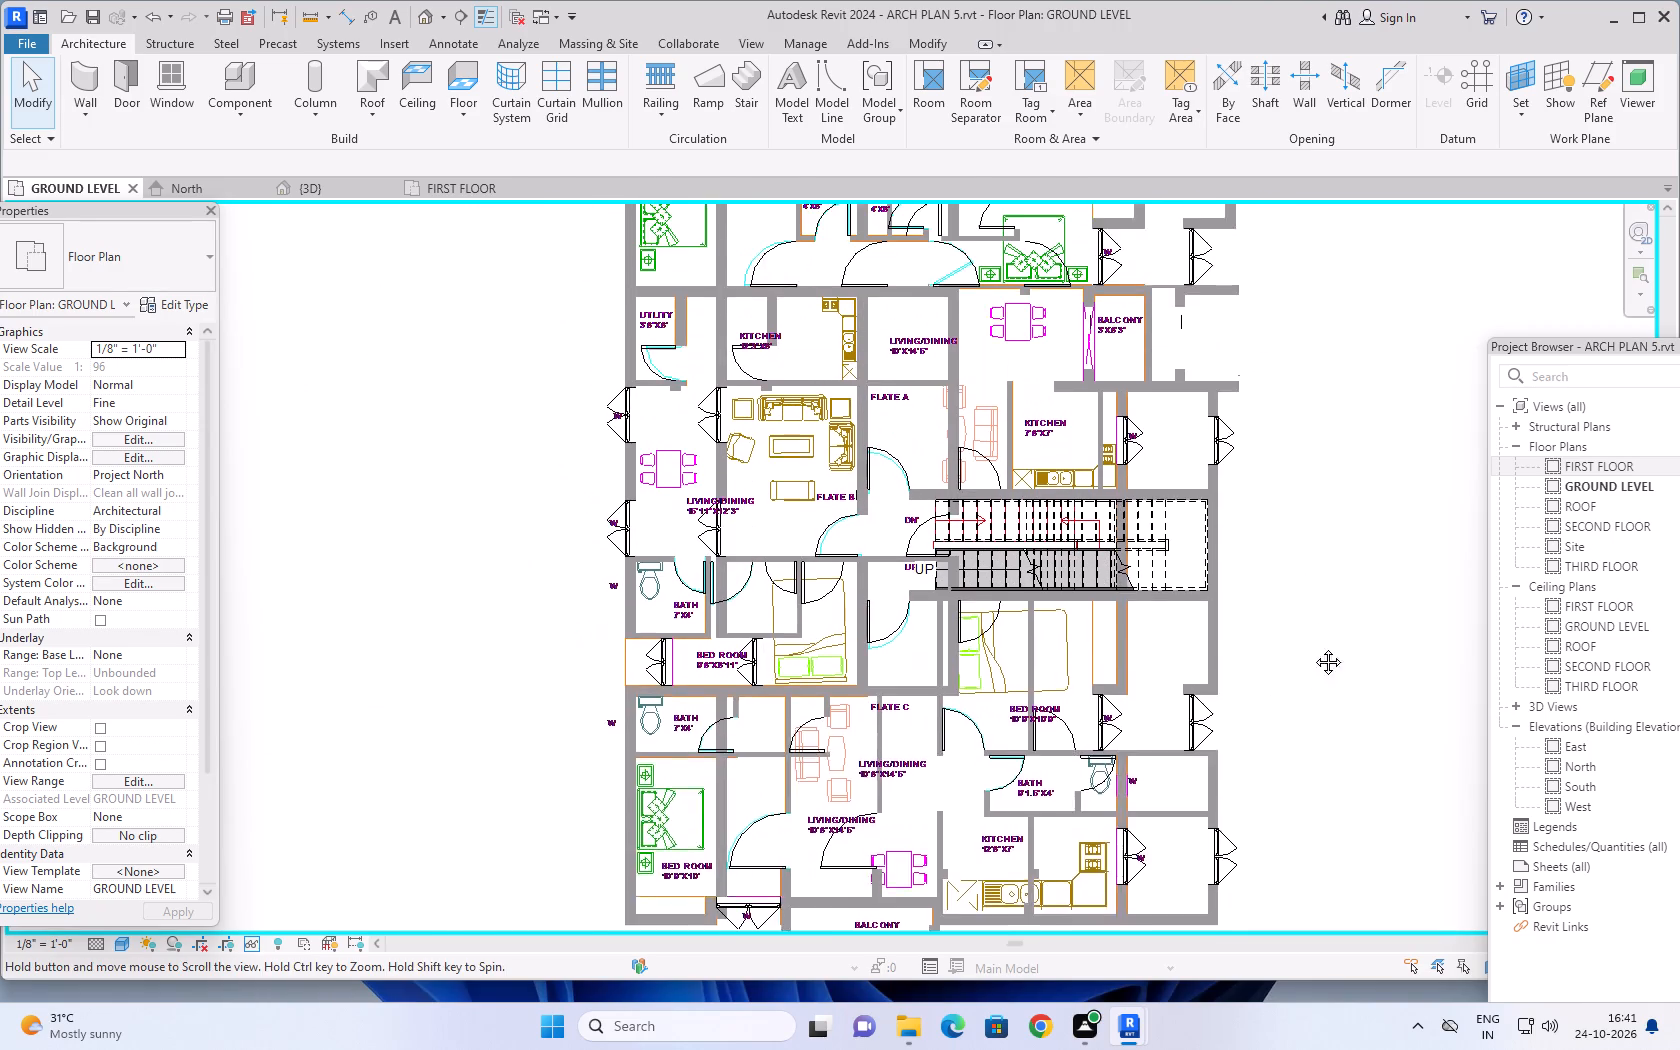
{"action": "middle_click_drag", "start_coordinate": [1313, 647], "coordinate": [1303, 711]}
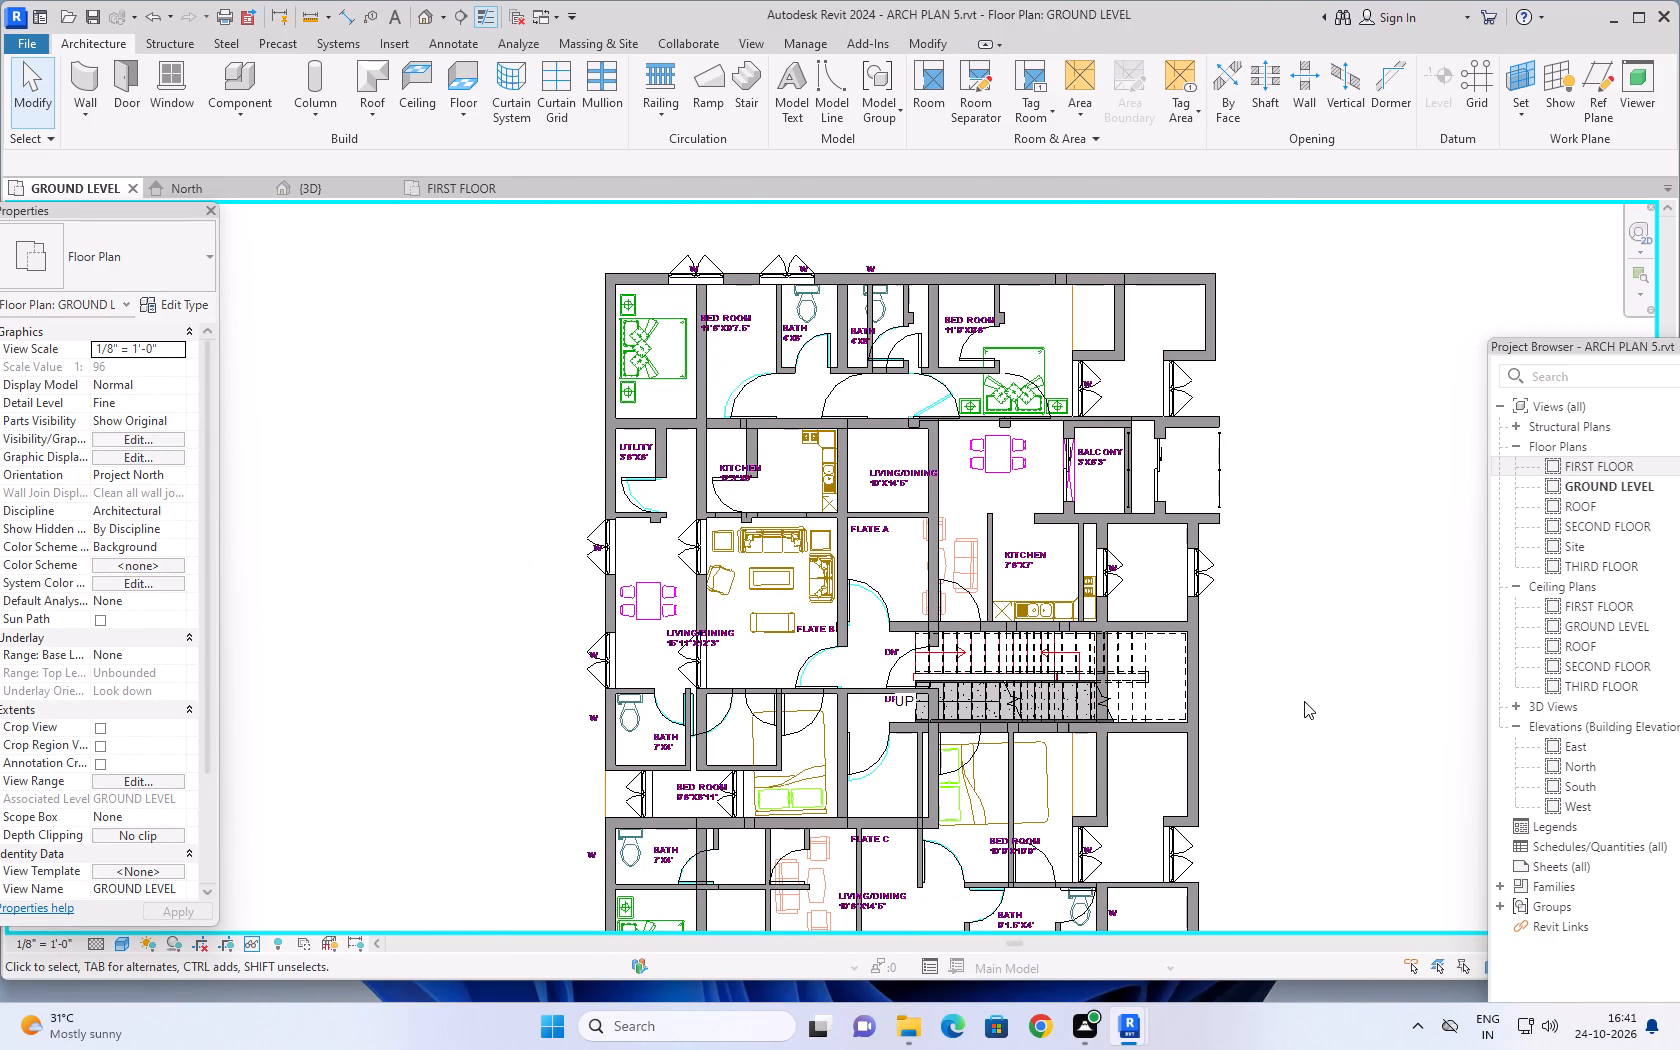
{"action": "middle_click_drag", "start_coordinate": [1303, 697], "coordinate": [1292, 601]}
{"action": "scroll", "coordinate": [1292, 599], "scroll_direction": "down", "scroll_amount": 2}
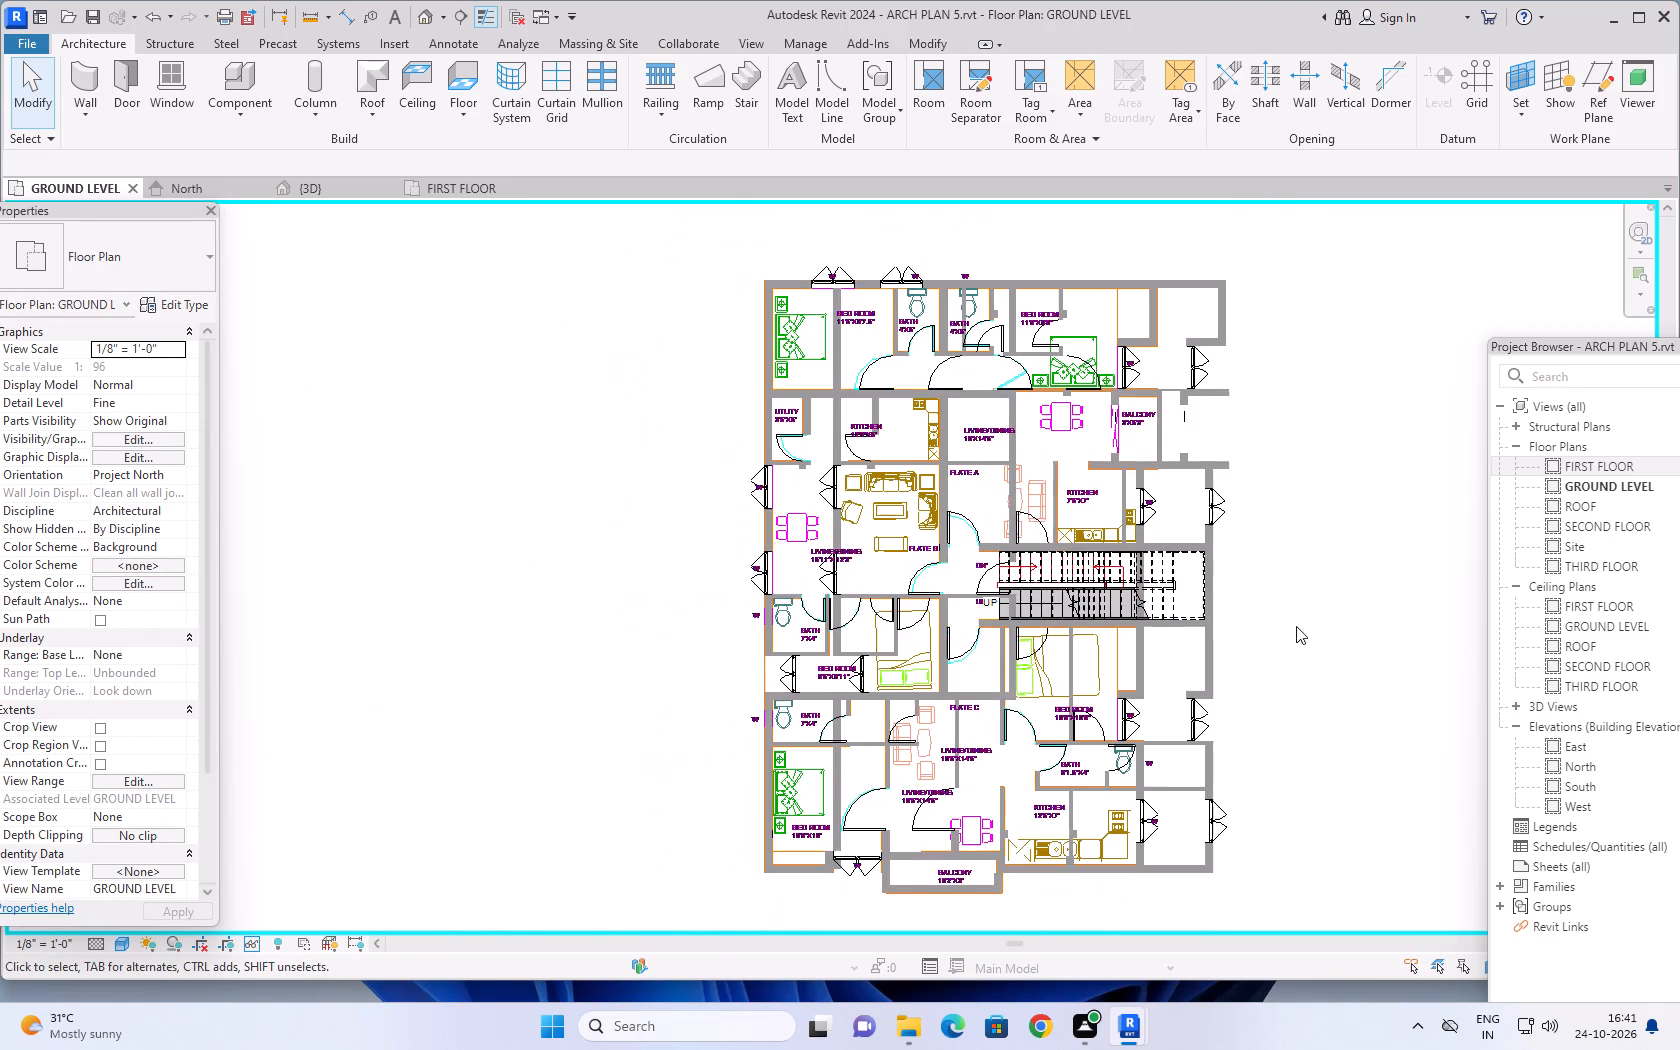
{"action": "middle_click_drag", "start_coordinate": [1296, 644], "coordinate": [1283, 552]}
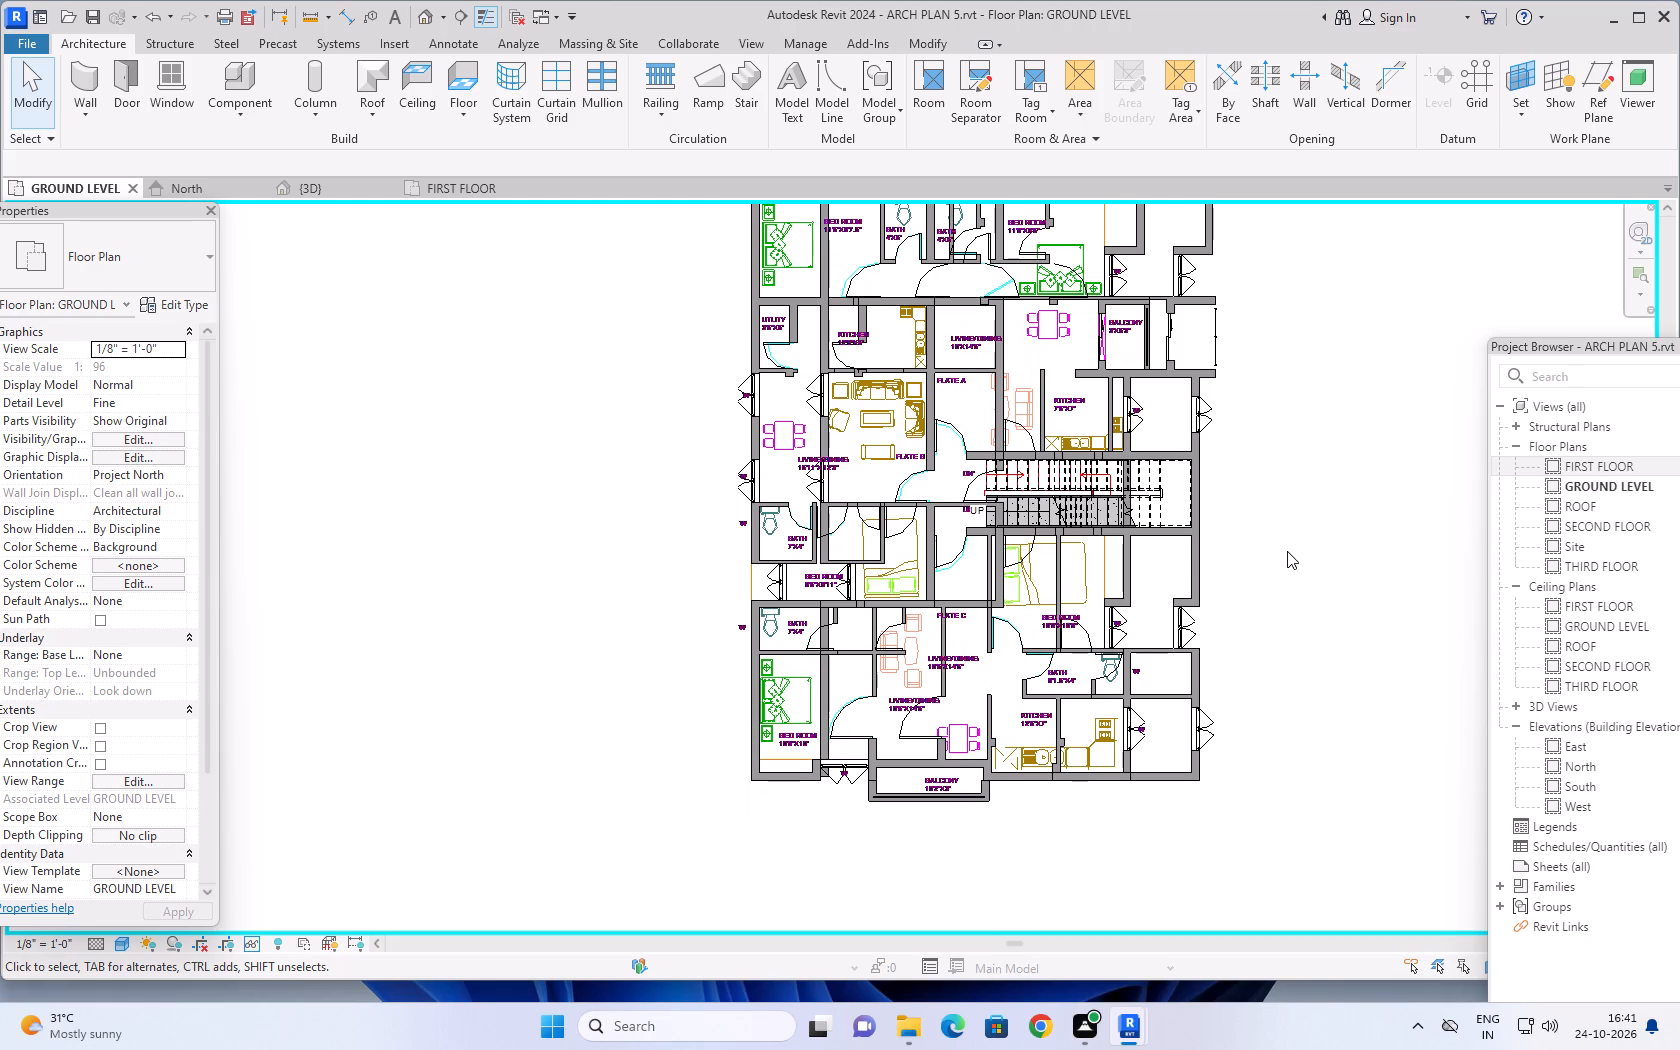
{"action": "scroll", "coordinate": [1095, 818], "scroll_direction": "up", "scroll_amount": 13}
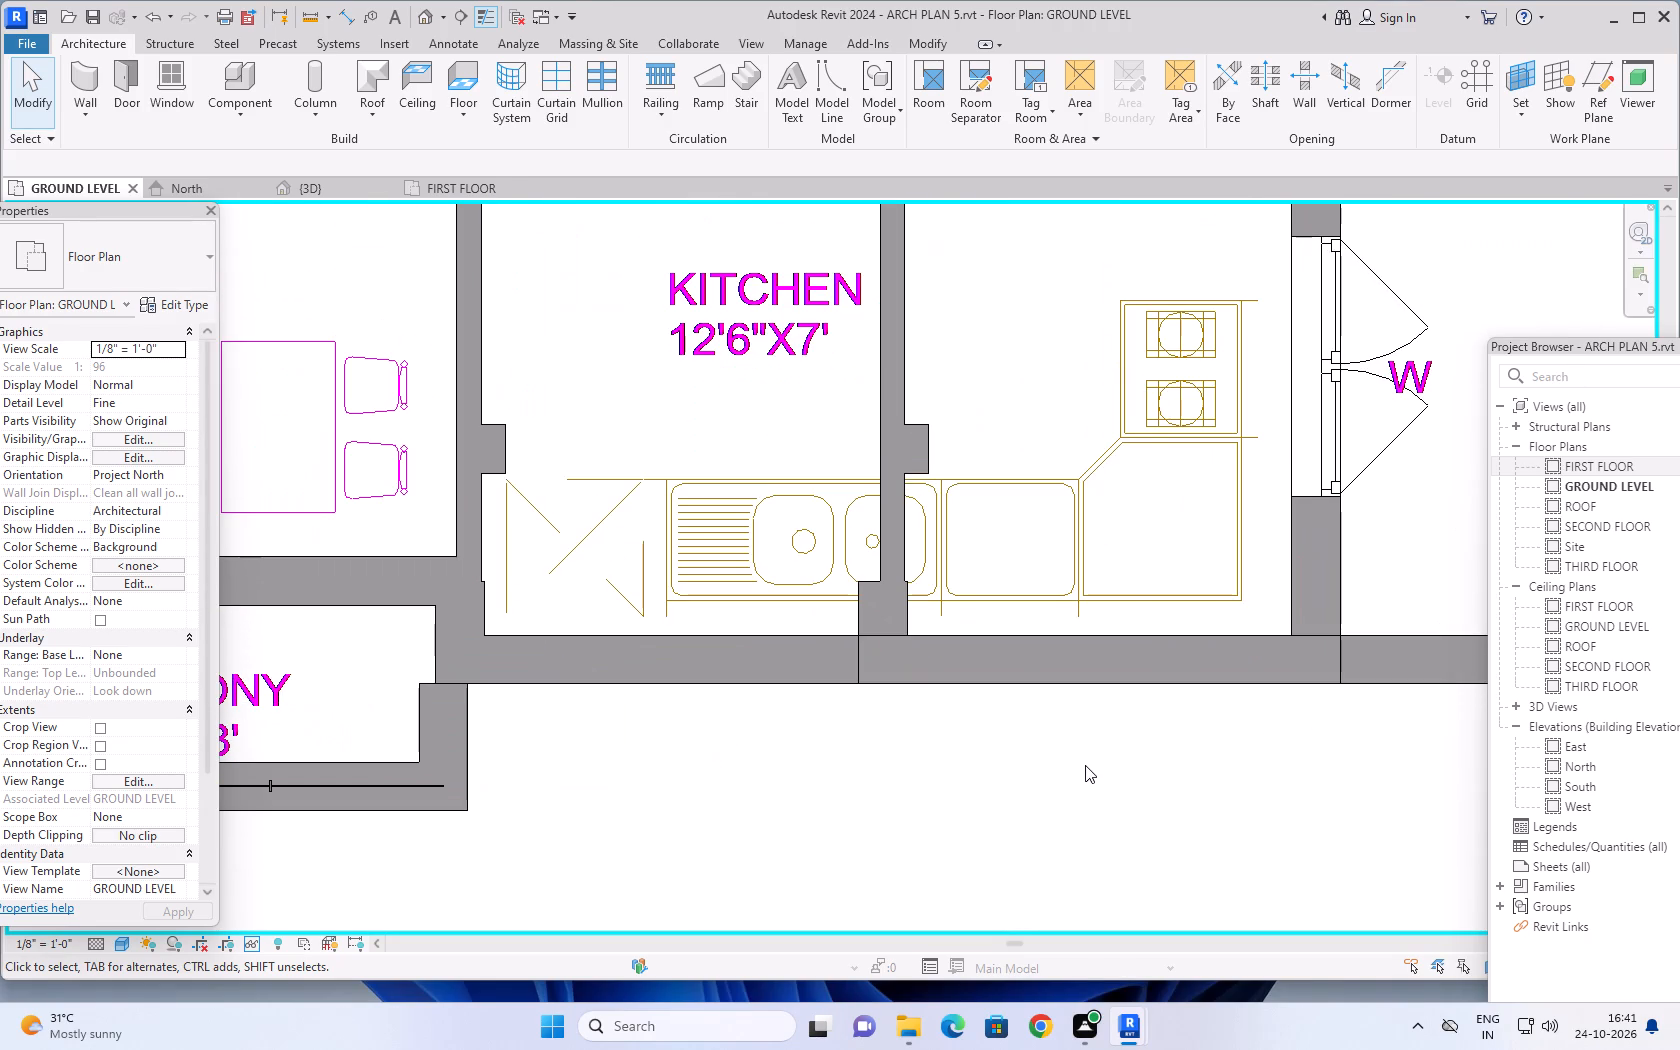
{"action": "scroll", "coordinate": [1085, 765], "scroll_direction": "down", "scroll_amount": 5}
{"action": "middle_click_drag", "start_coordinate": [1120, 802], "coordinate": [1075, 772]}
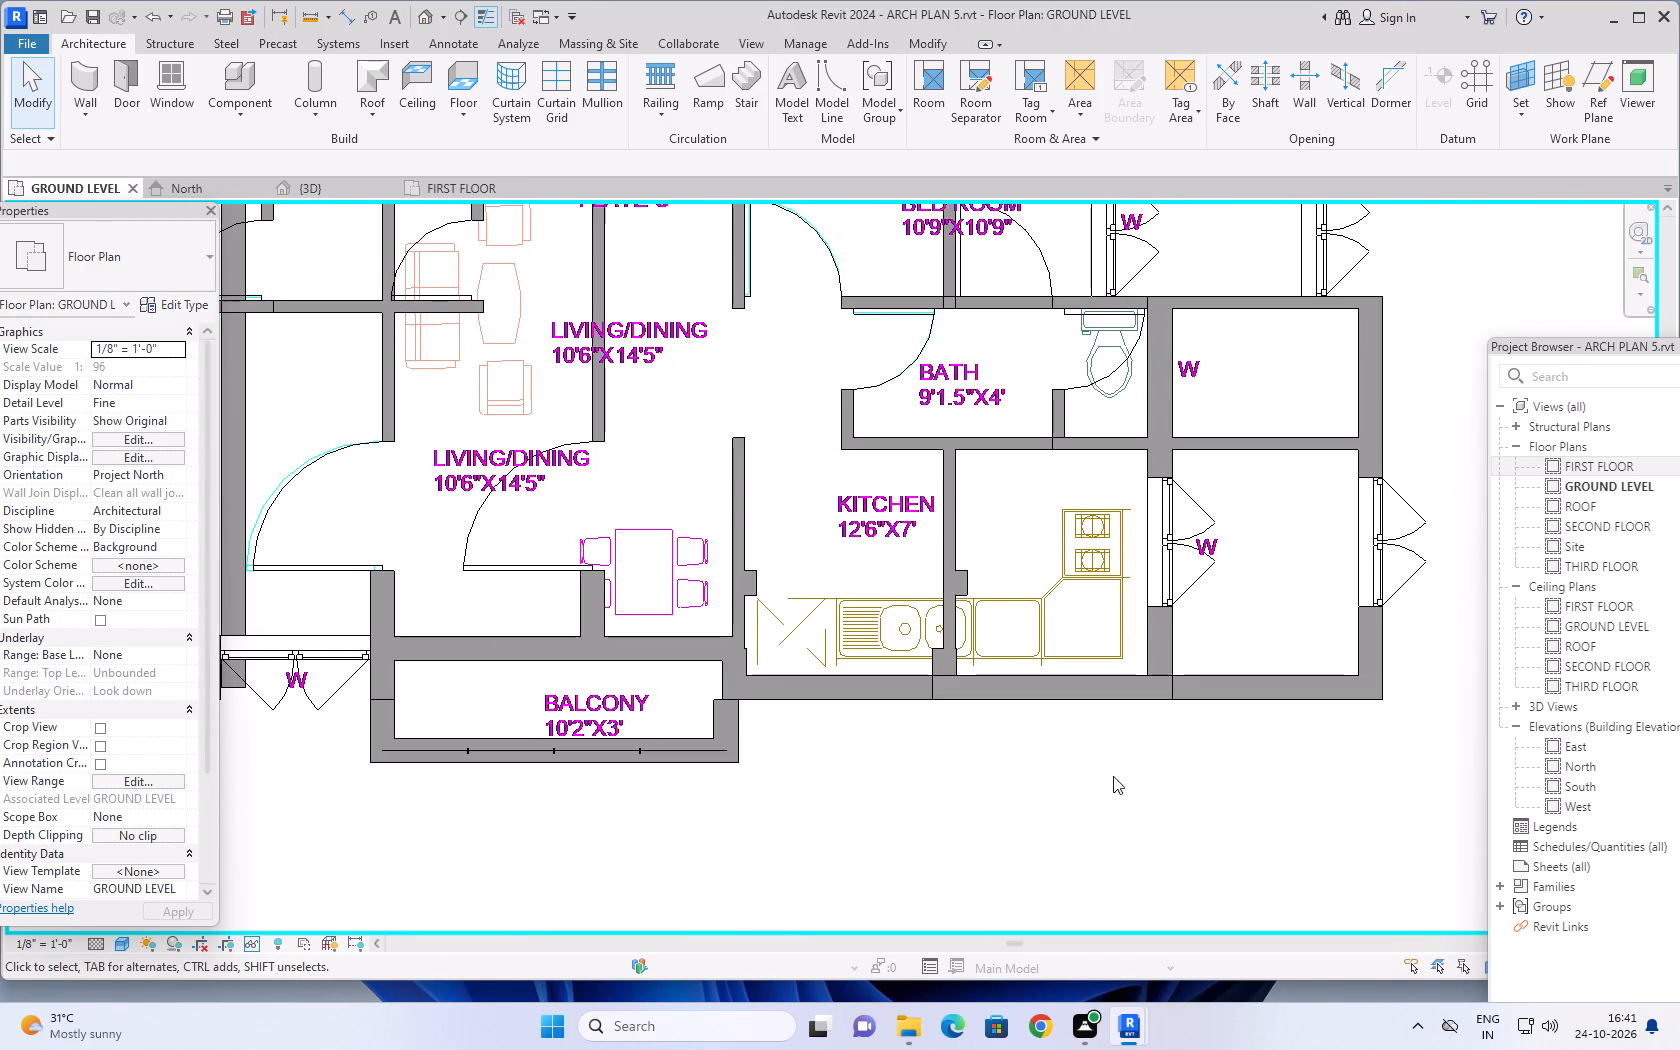
{"action": "scroll", "coordinate": [1213, 757], "scroll_direction": "down", "scroll_amount": 3}
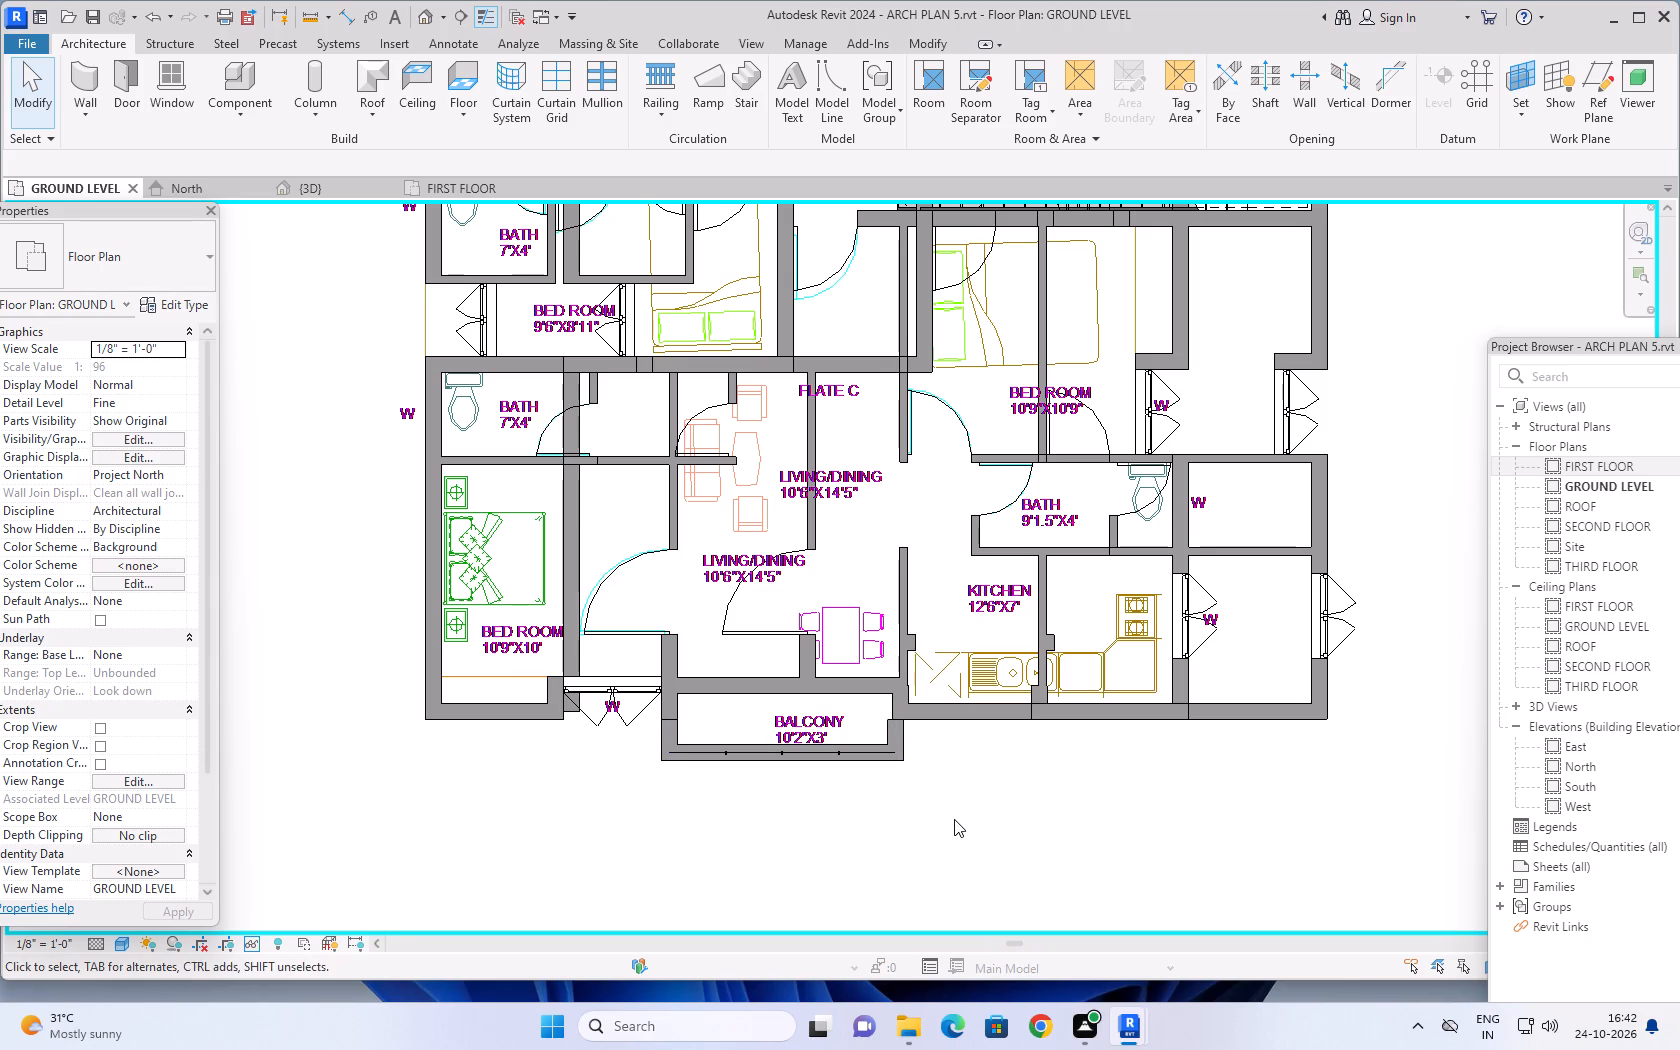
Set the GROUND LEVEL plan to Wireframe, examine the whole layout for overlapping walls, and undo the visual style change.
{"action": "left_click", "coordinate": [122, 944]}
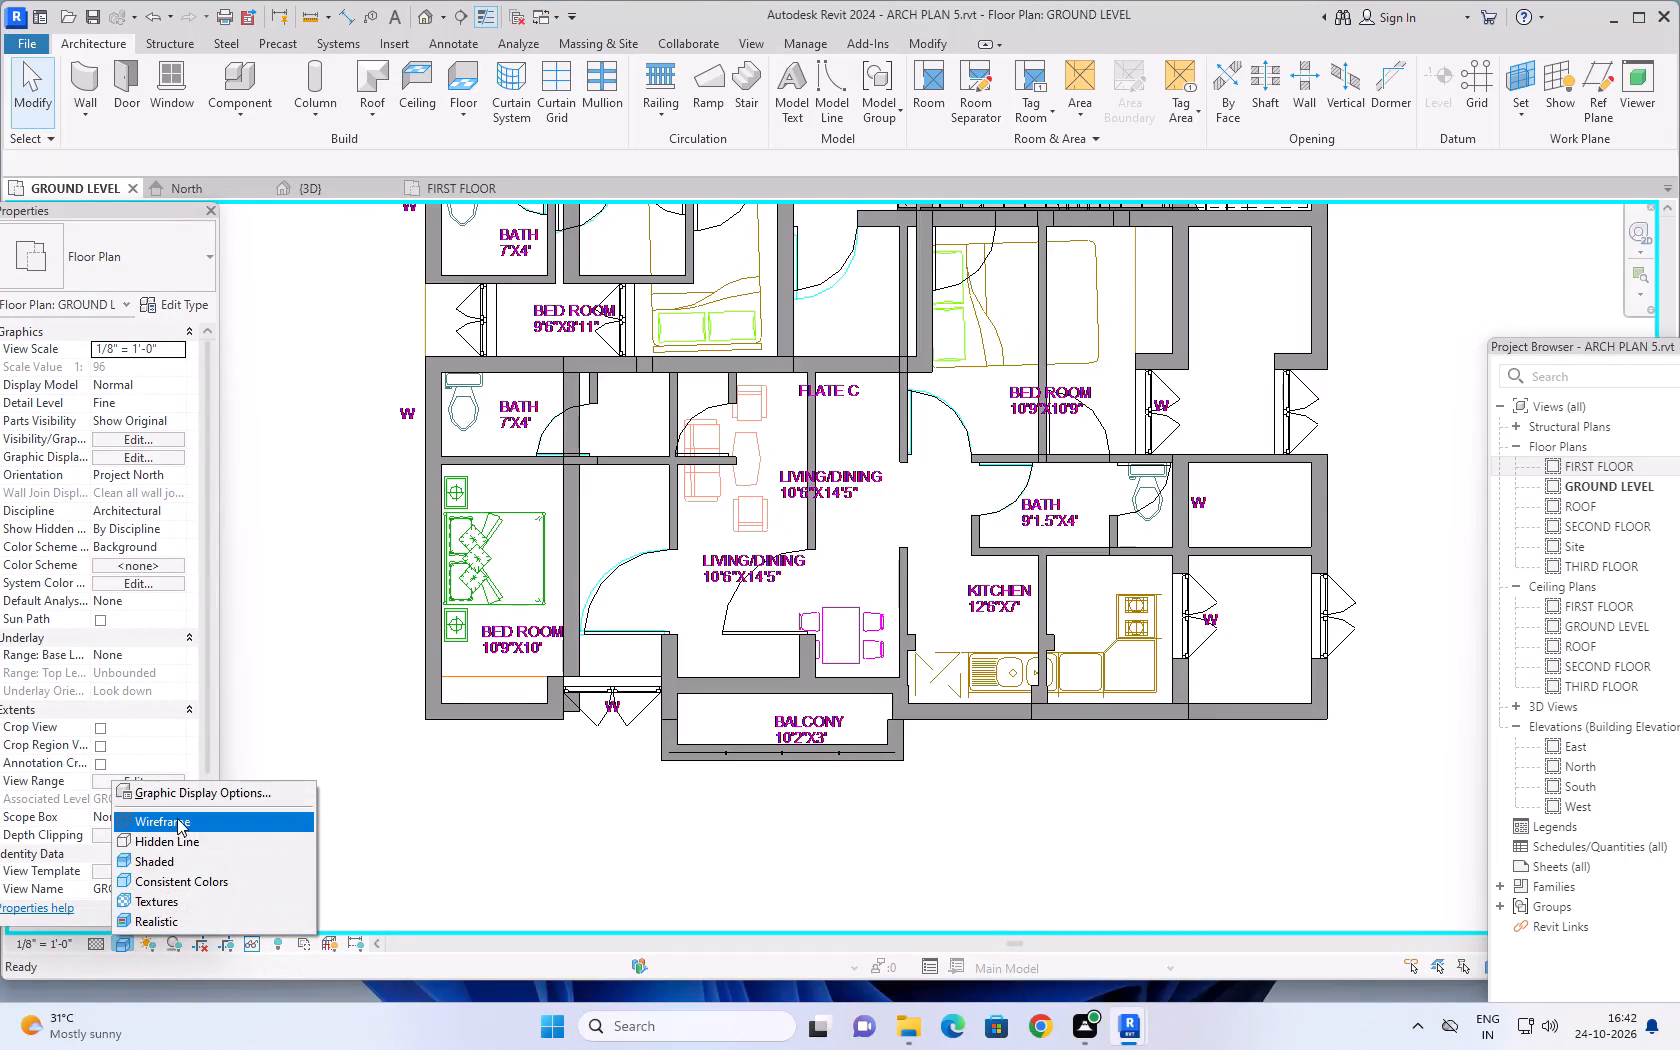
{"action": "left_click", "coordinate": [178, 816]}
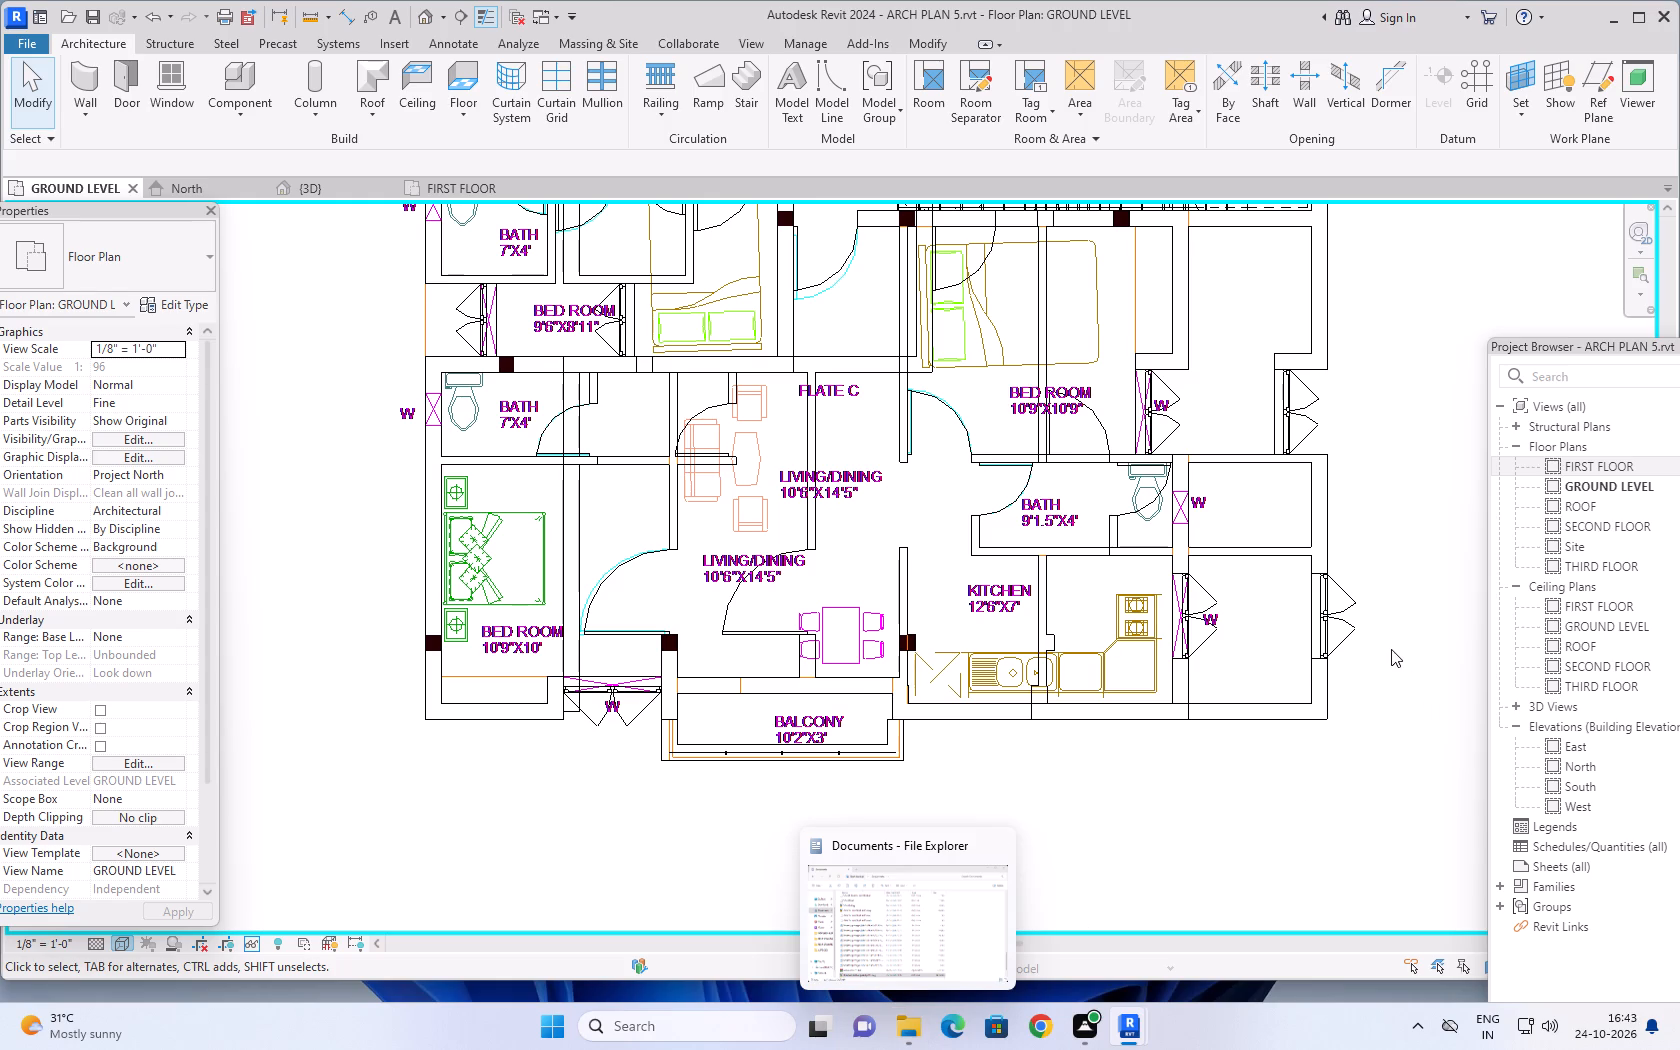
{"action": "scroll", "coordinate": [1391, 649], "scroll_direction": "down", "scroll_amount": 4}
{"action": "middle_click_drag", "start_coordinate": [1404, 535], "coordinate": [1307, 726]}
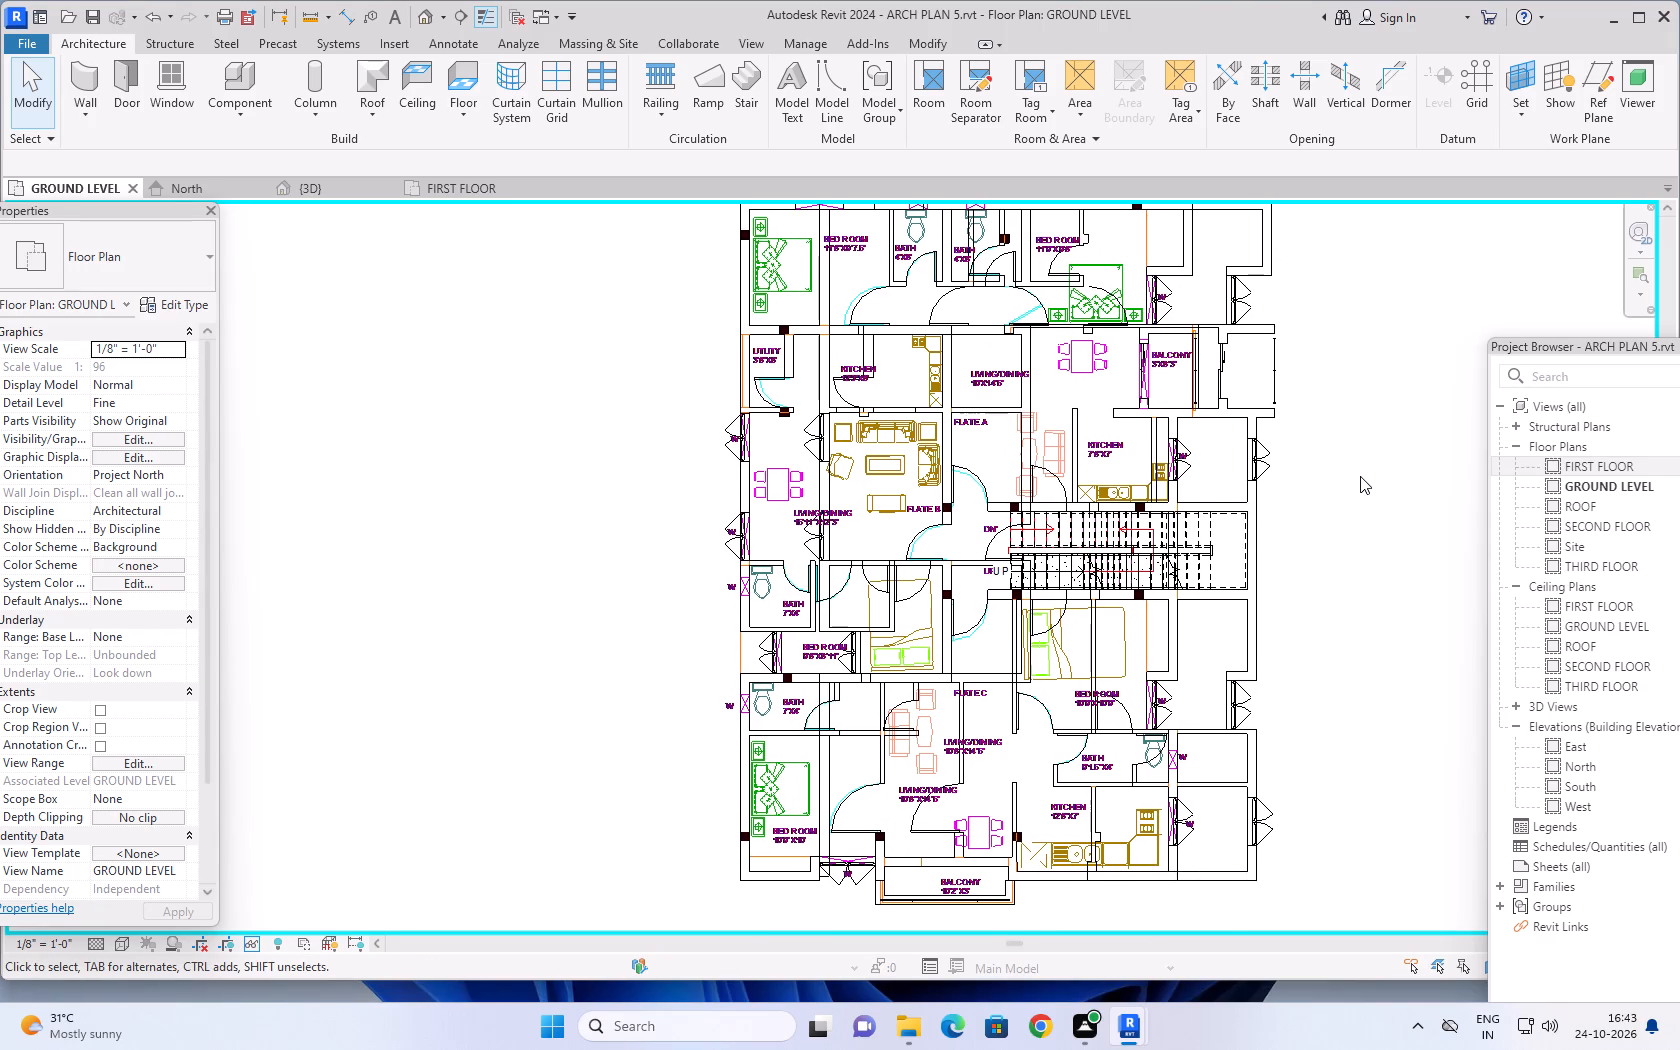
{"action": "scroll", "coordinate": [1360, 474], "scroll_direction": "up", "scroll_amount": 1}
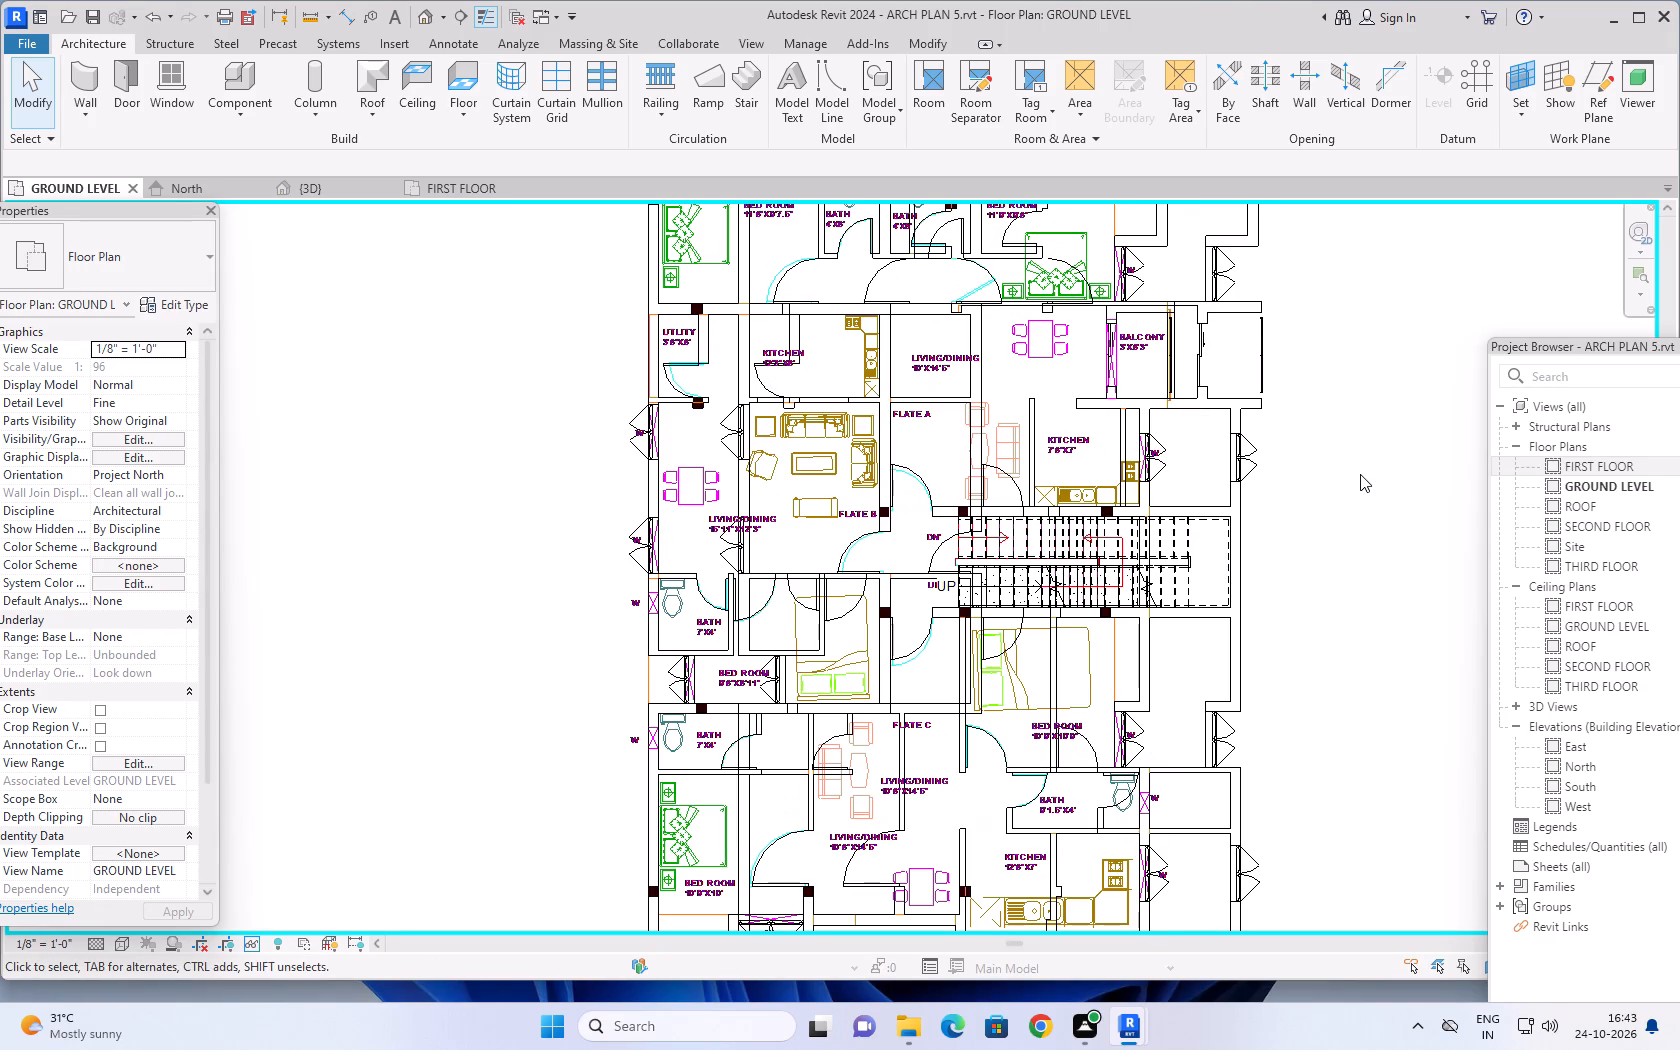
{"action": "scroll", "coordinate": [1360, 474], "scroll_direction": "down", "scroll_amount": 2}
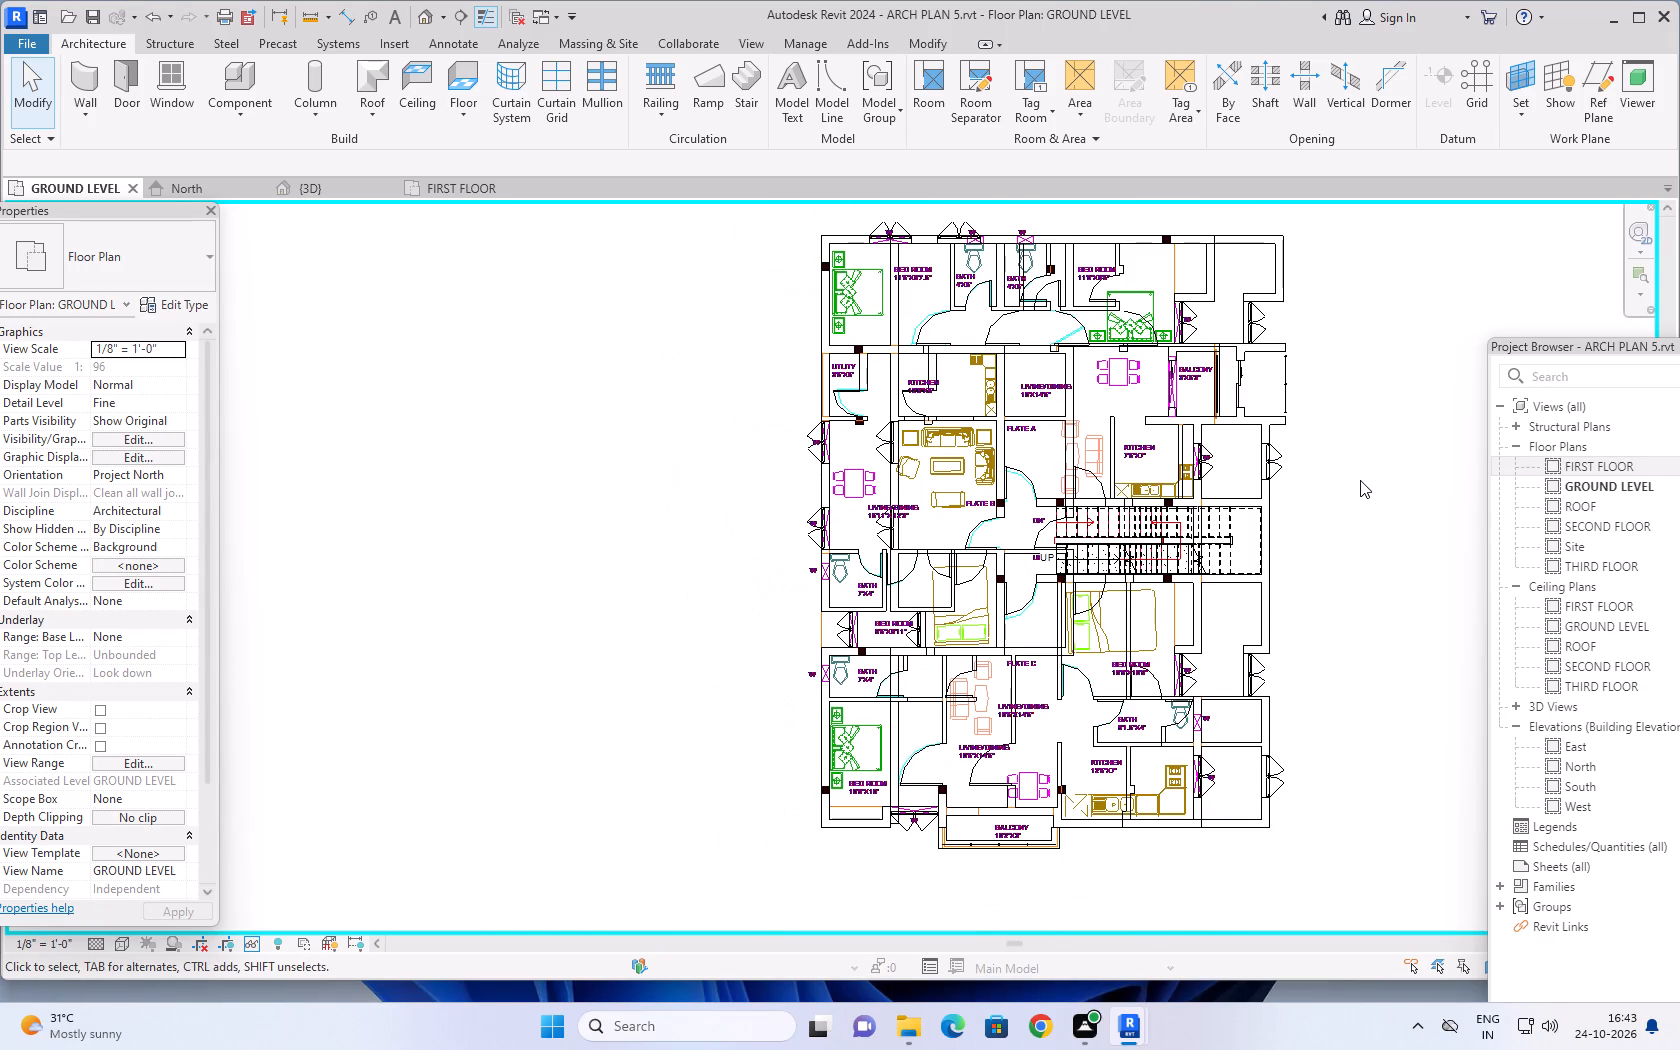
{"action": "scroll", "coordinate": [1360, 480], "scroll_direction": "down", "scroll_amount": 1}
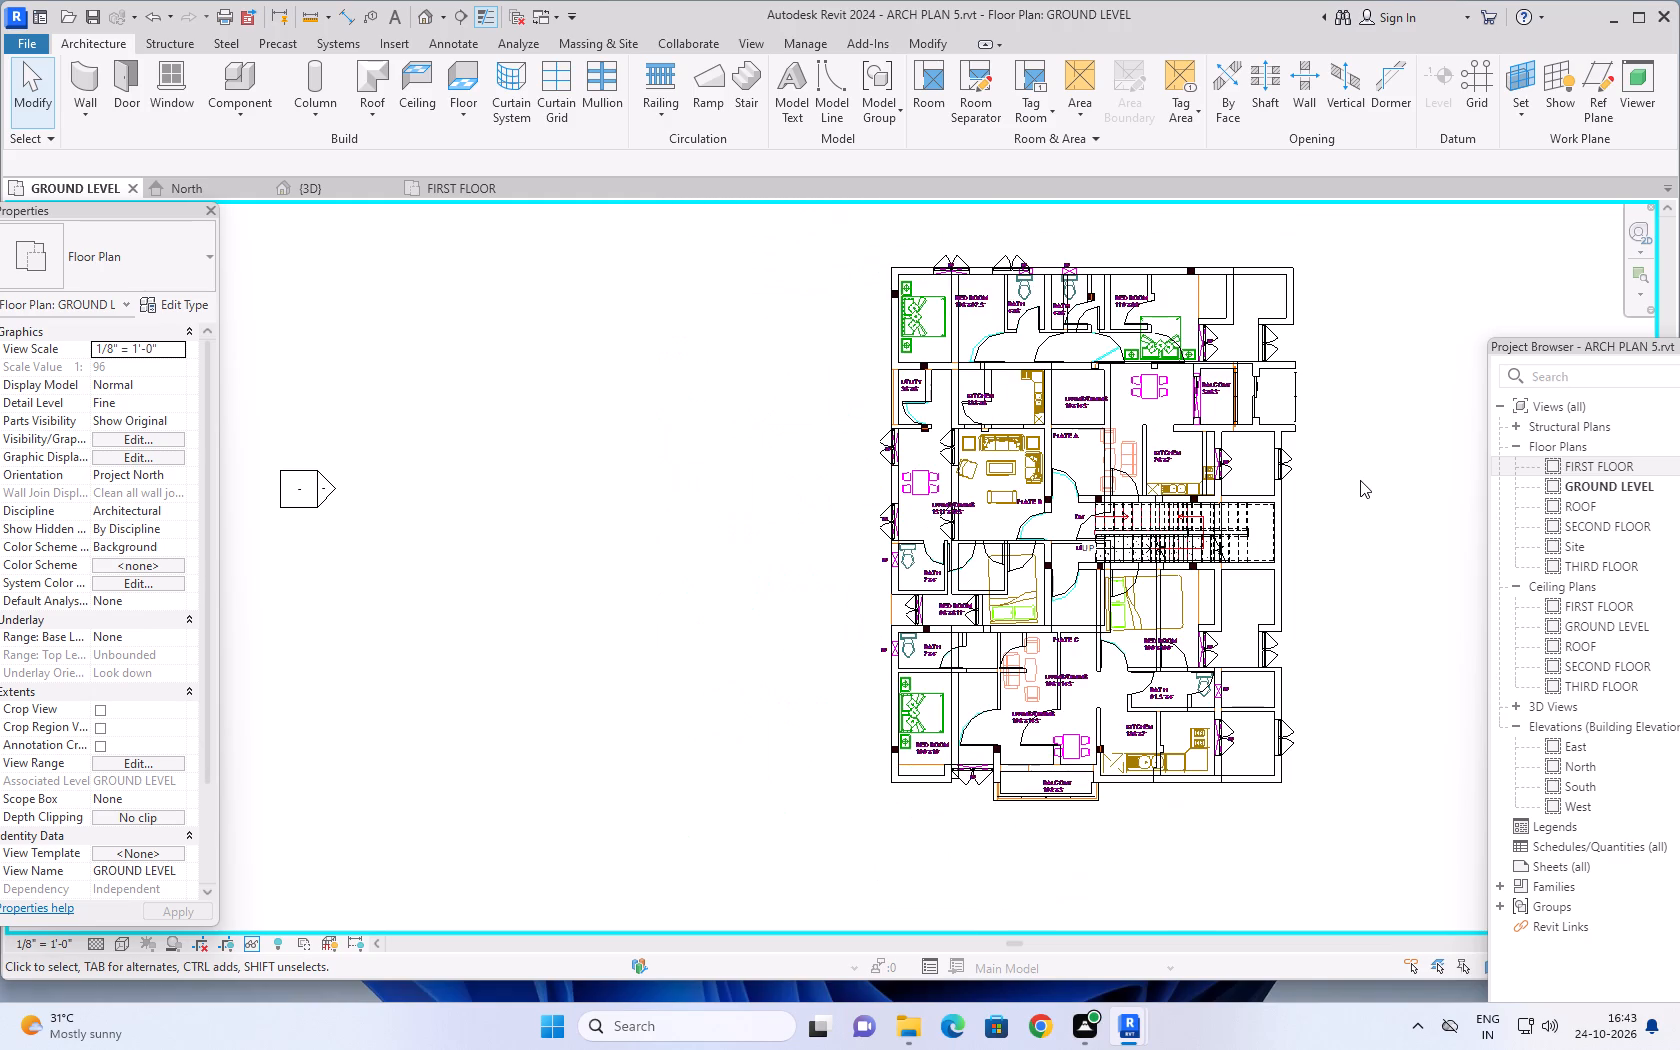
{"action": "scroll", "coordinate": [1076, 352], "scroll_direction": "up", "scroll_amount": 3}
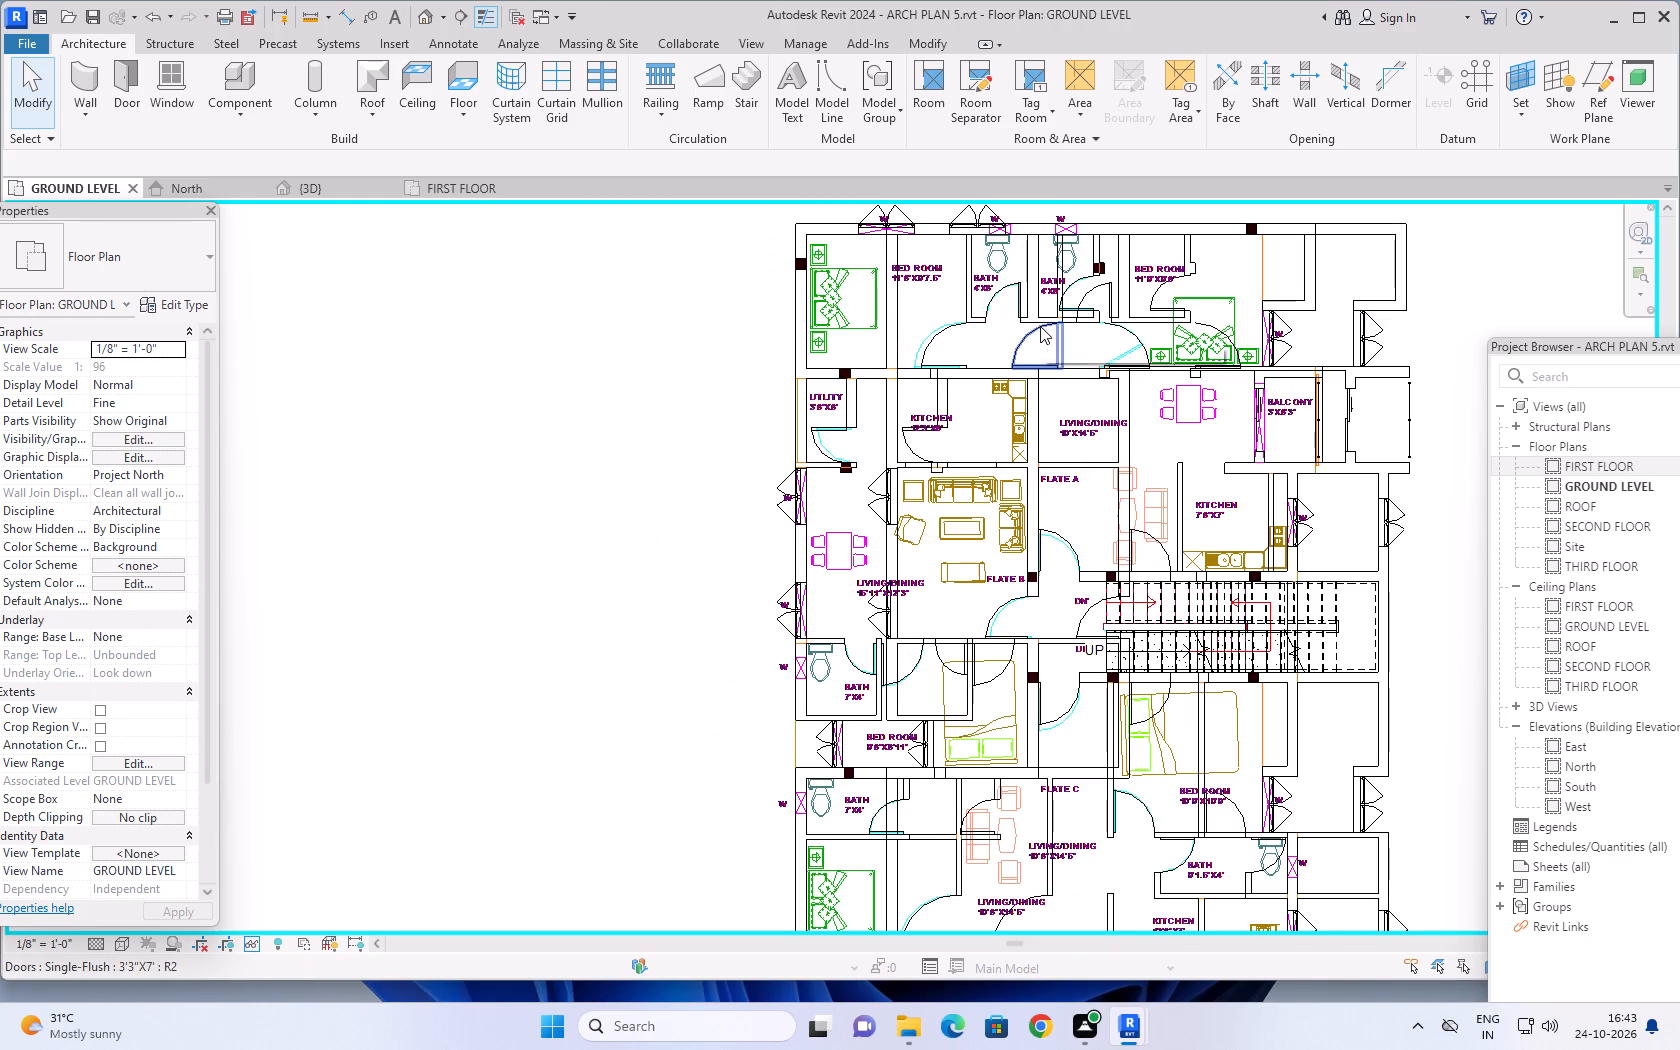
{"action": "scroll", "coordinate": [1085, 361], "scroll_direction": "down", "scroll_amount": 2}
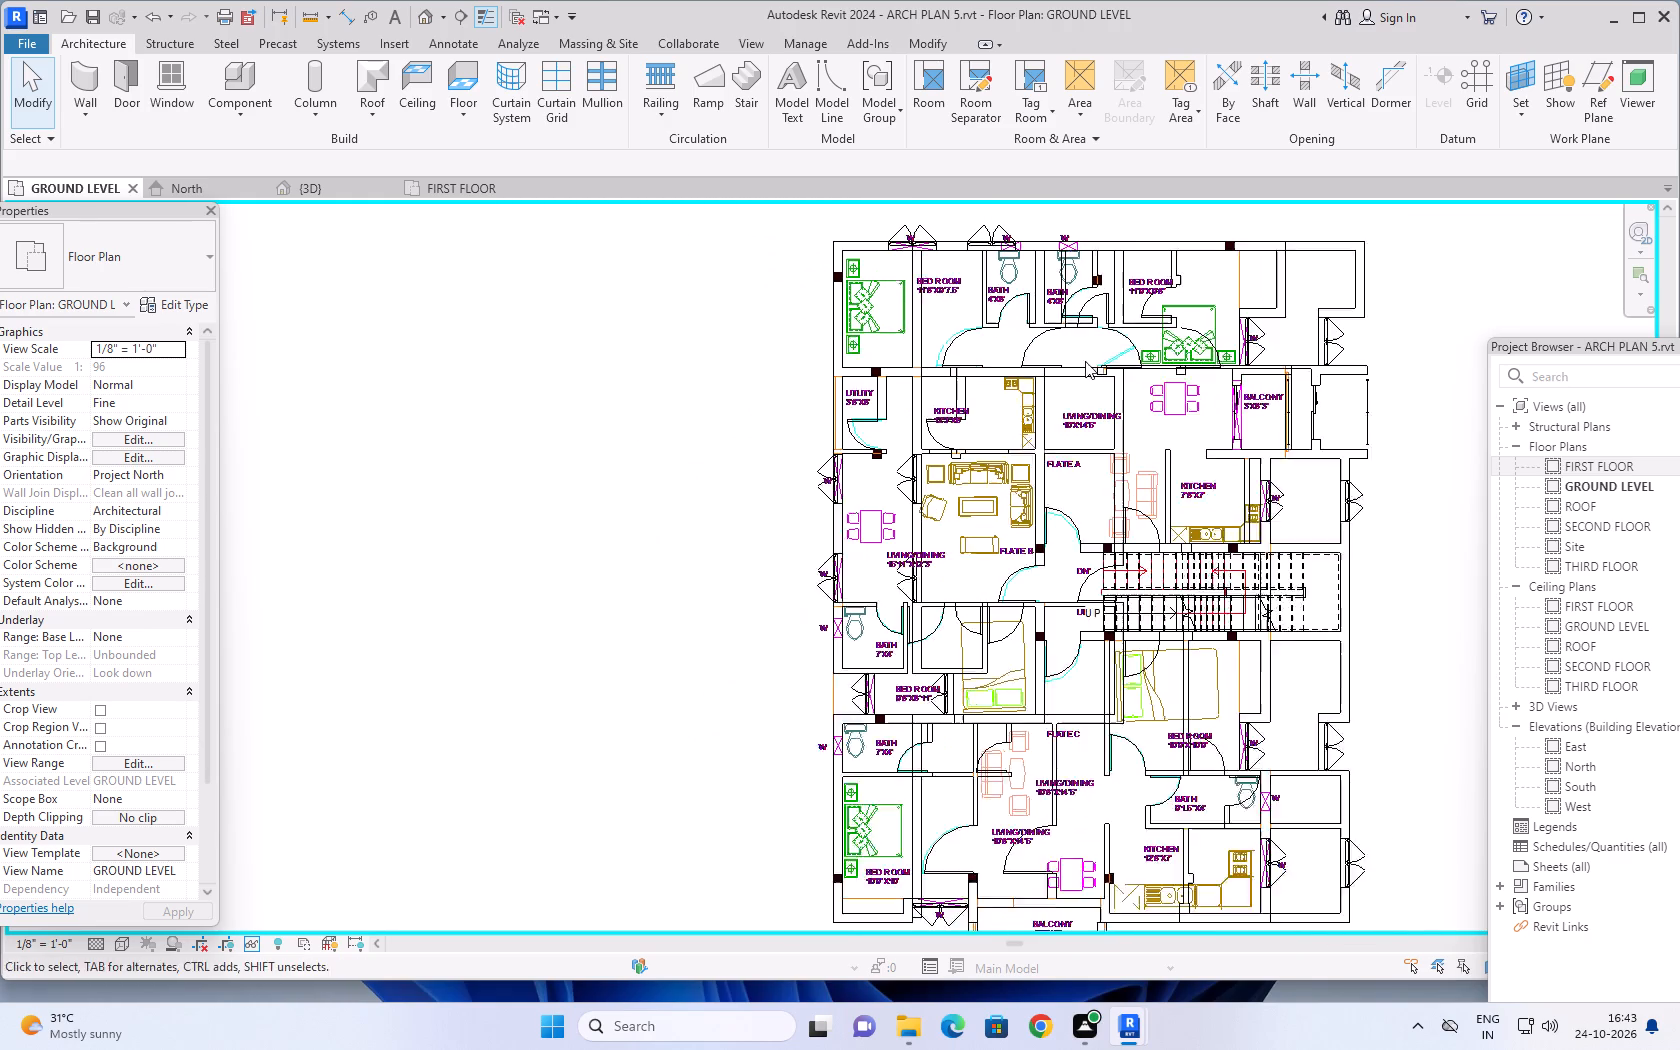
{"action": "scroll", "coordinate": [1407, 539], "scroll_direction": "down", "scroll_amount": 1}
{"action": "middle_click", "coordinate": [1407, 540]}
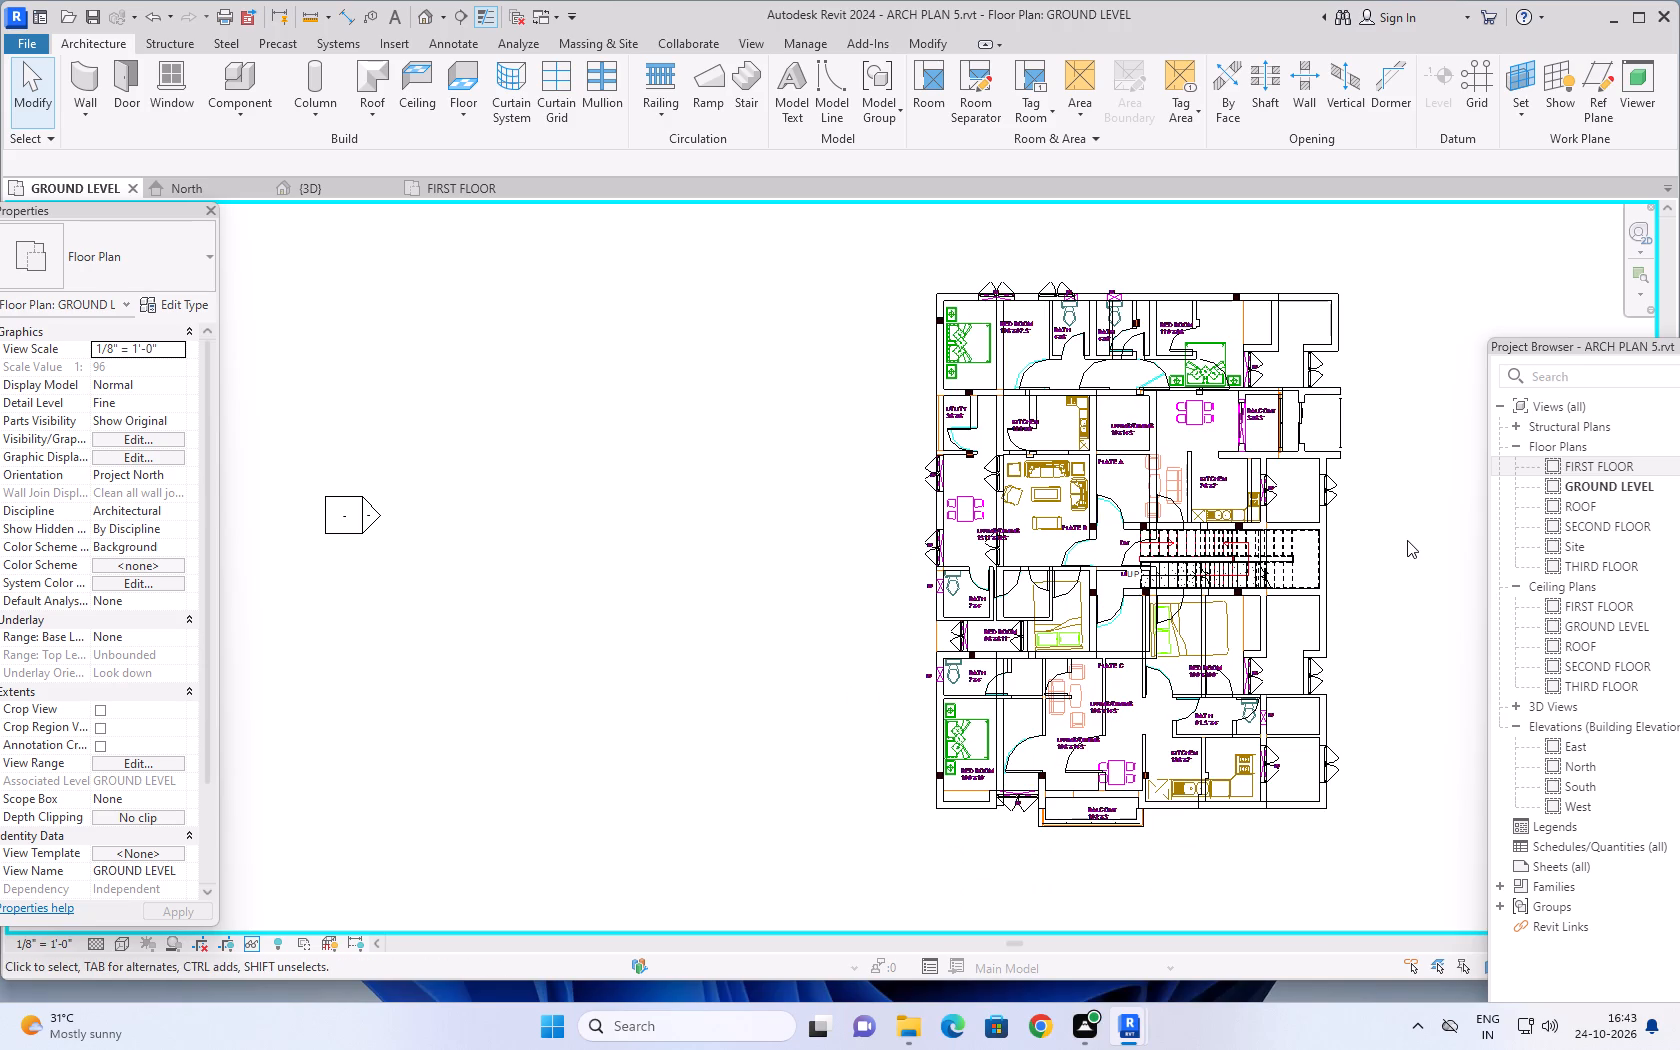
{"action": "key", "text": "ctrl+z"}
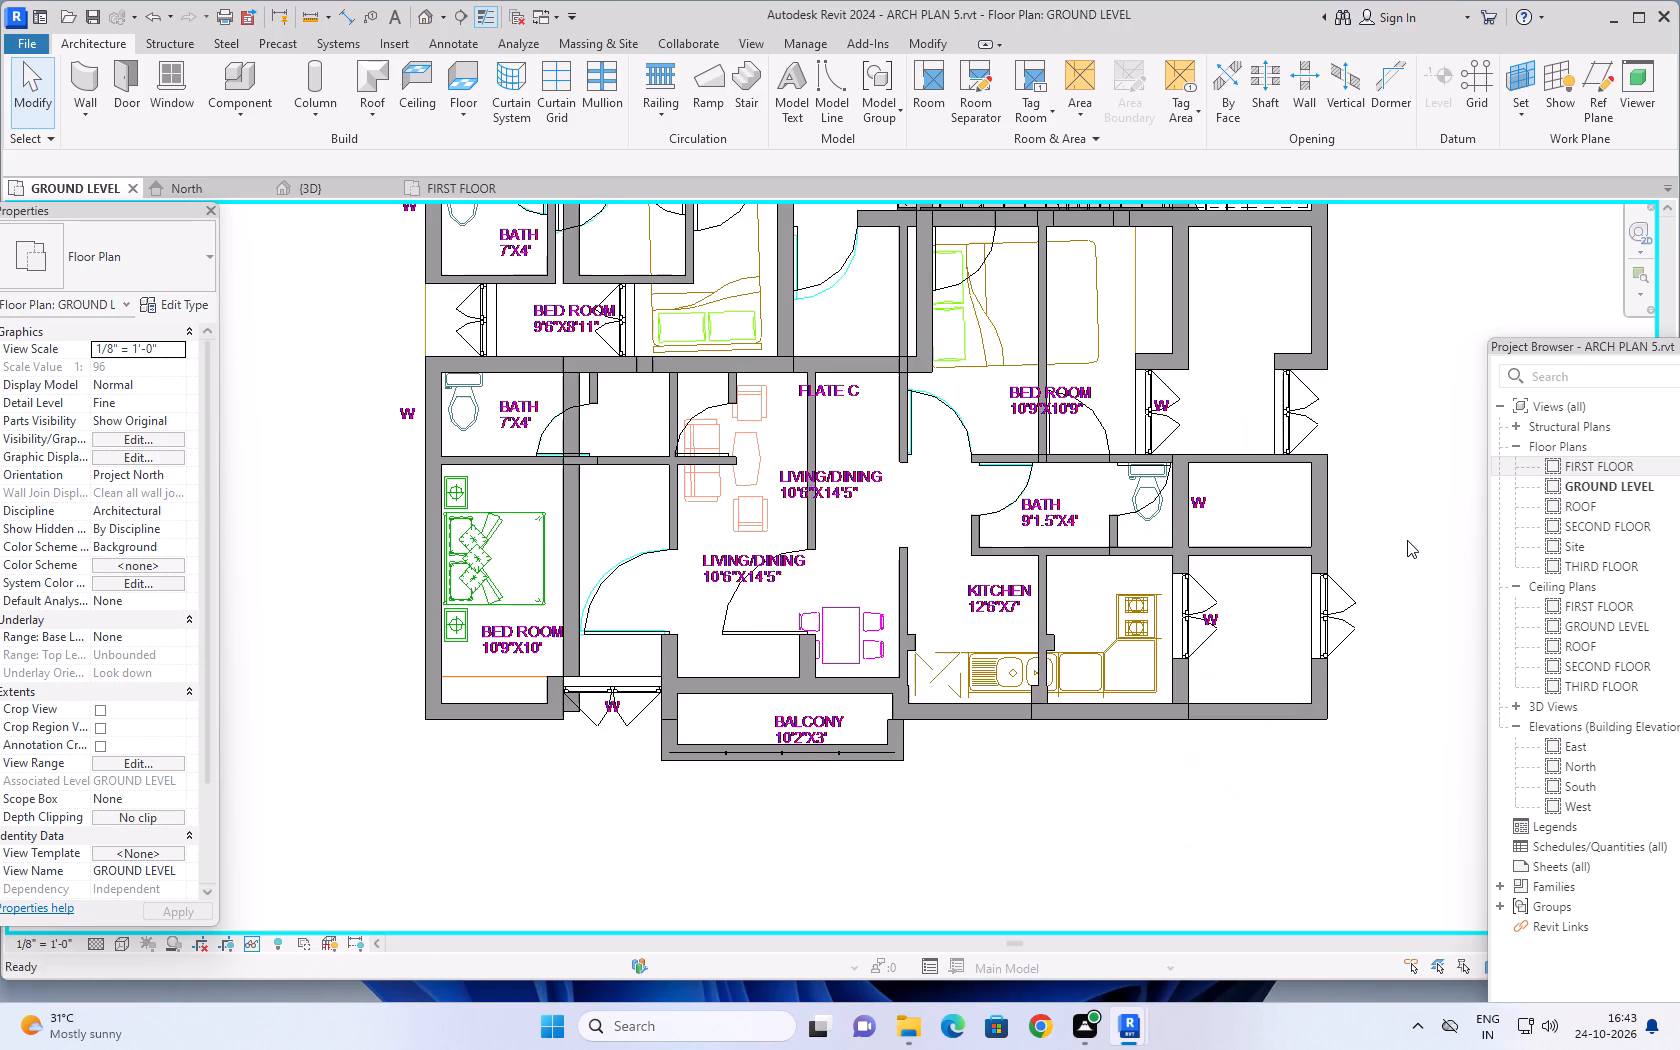
Repeatedly undo the recent GROUND LEVEL edits, back to the plan without the offset duplicate walls, doors and windows.
{"action": "scroll", "coordinate": [1432, 643], "scroll_direction": "down", "scroll_amount": 3}
{"action": "scroll", "coordinate": [1402, 749], "scroll_direction": "down", "scroll_amount": 2}
{"action": "middle_click_drag", "start_coordinate": [1381, 782], "coordinate": [1177, 857]}
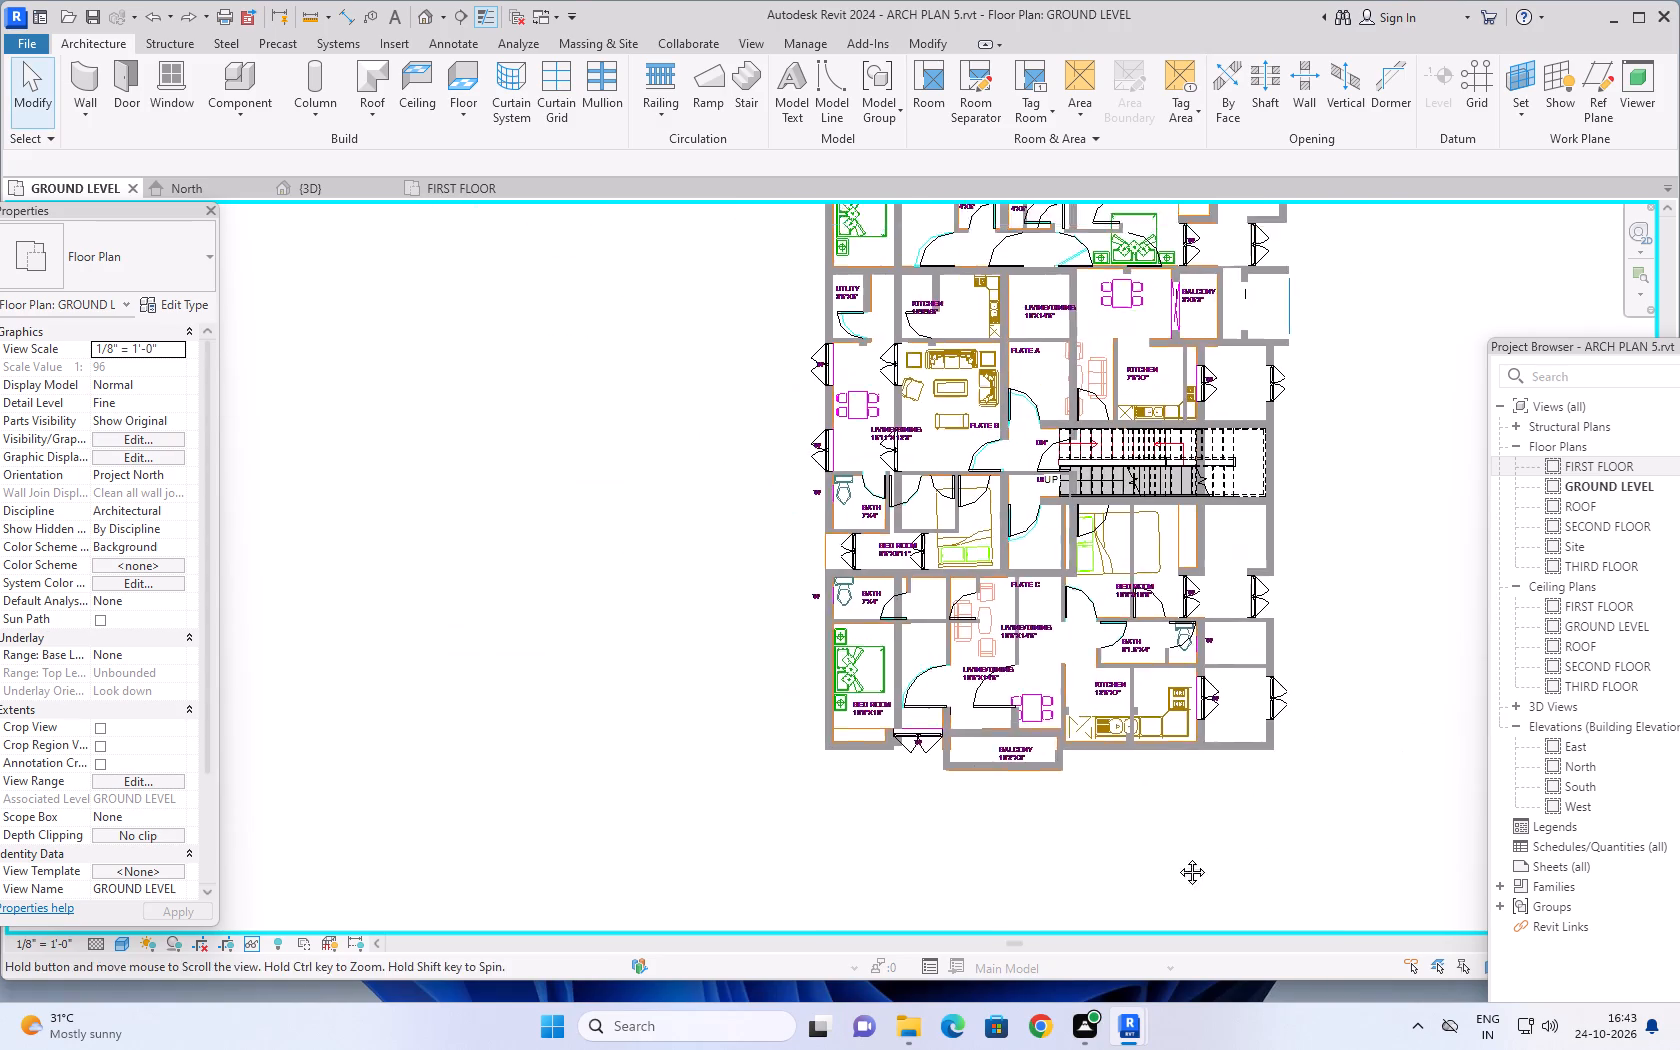
{"action": "middle_click_drag", "start_coordinate": [1177, 857], "coordinate": [1165, 861]}
{"action": "scroll", "coordinate": [1300, 624], "scroll_direction": "down", "scroll_amount": 2}
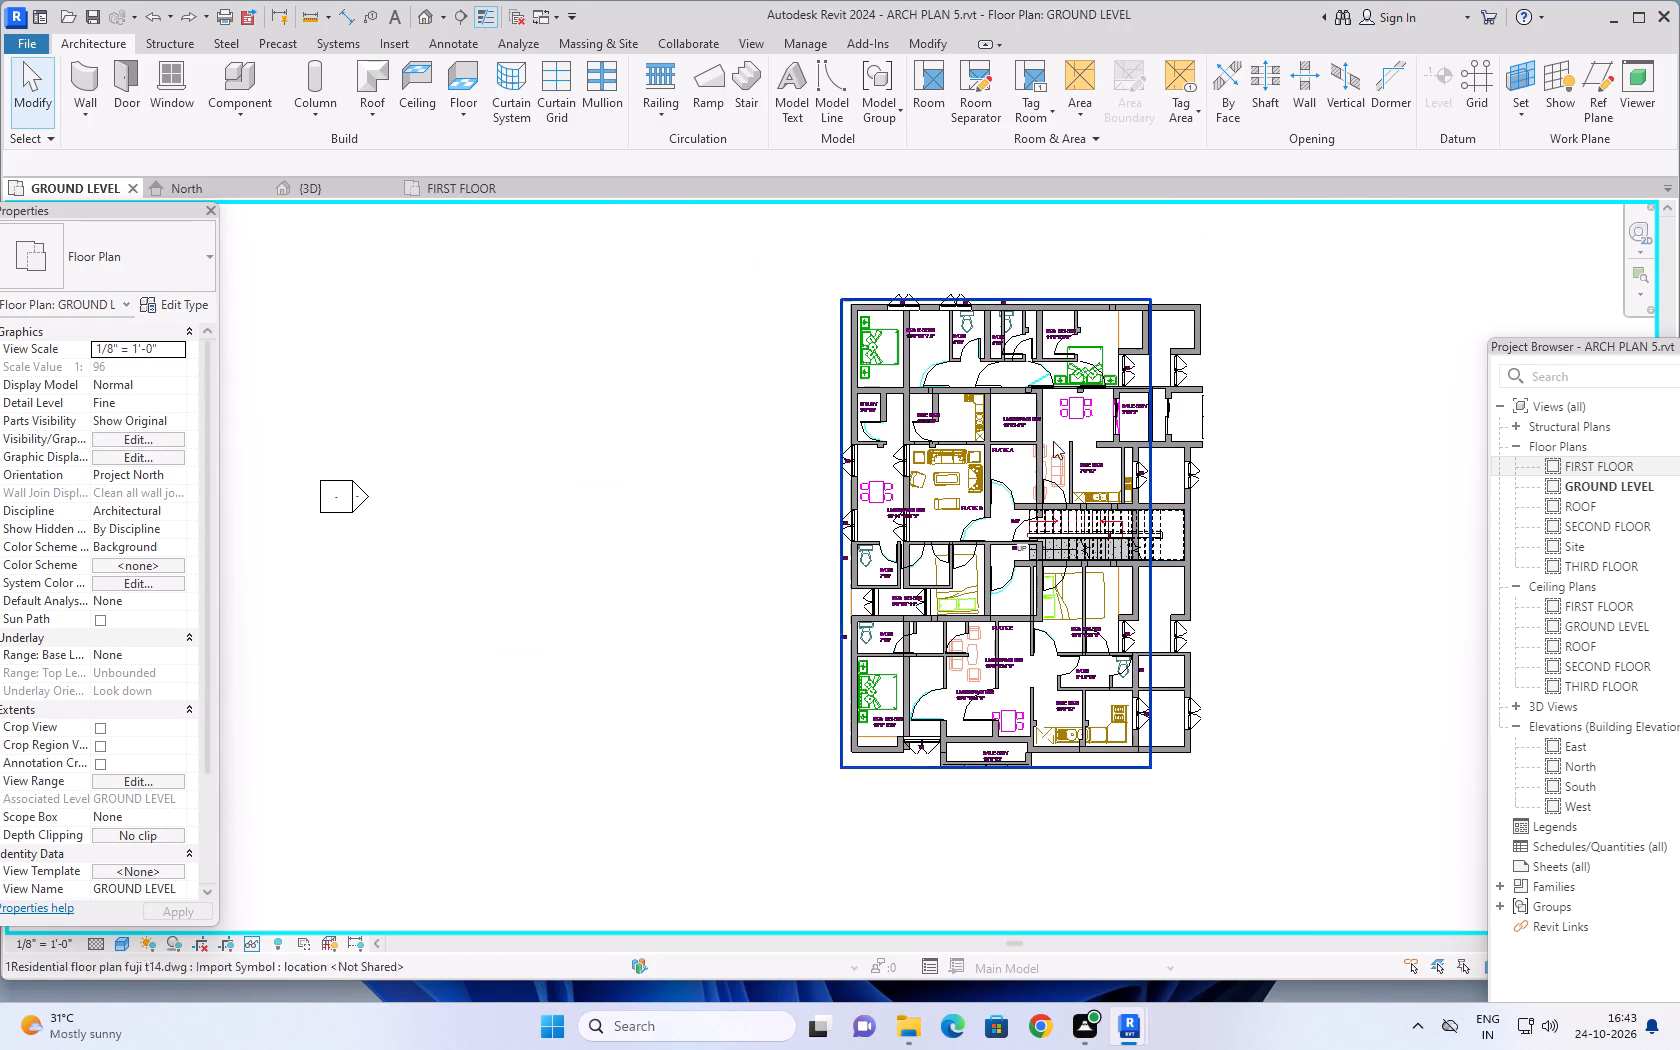
{"action": "key", "text": "ctrl+z"}
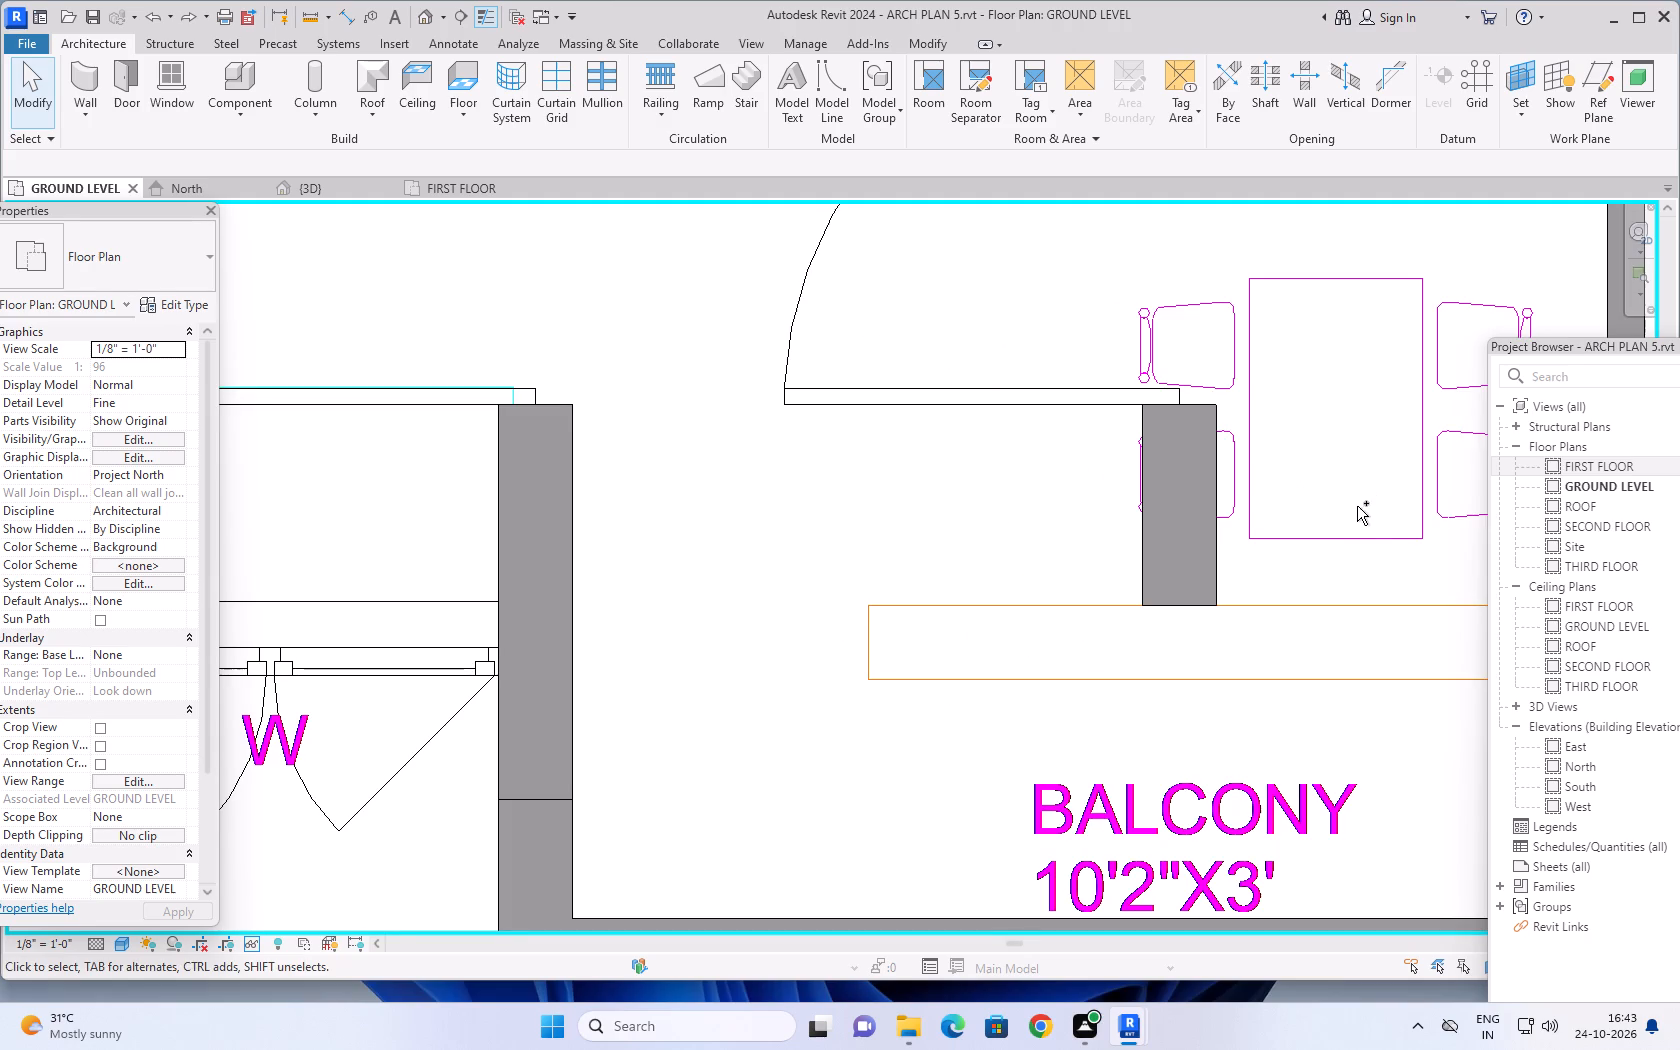
{"action": "scroll", "coordinate": [1357, 509], "scroll_direction": "down", "scroll_amount": 2, "text": "ctrl"}
{"action": "key", "text": "ctrl+z"}
{"action": "key", "text": "ctrl+z"}
{"action": "key", "text": "ctrl+z"}
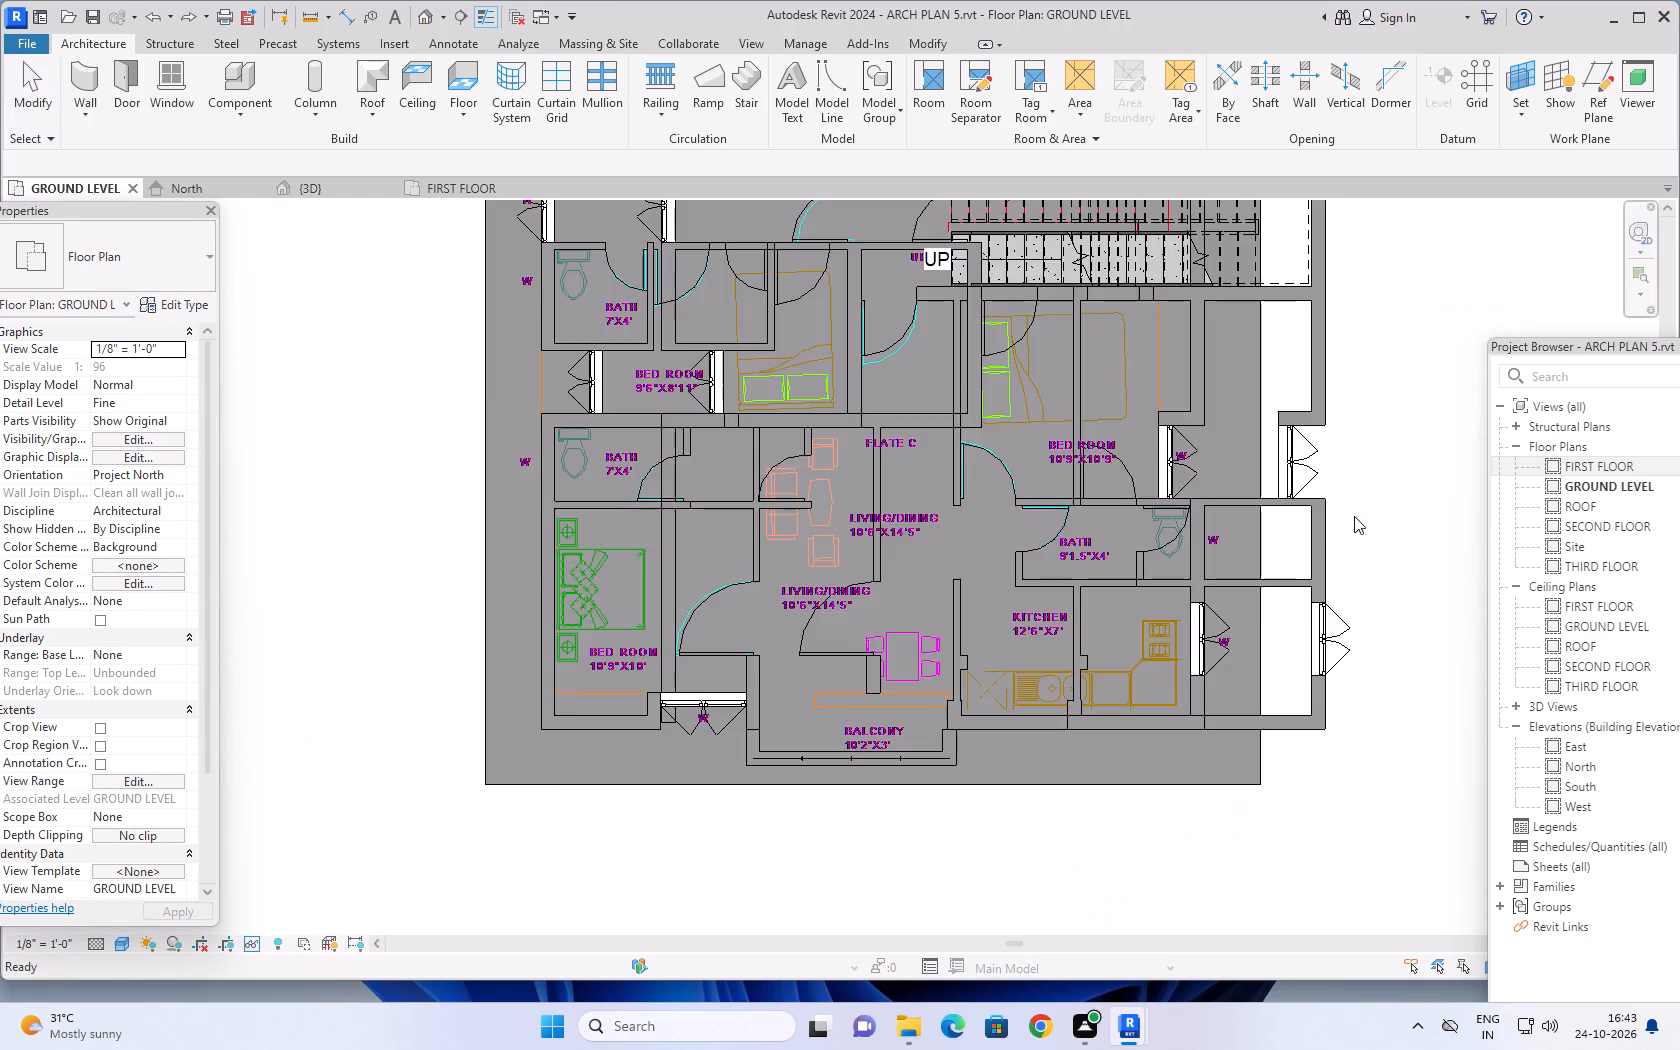
{"action": "key", "text": "ctrl+z"}
{"action": "key", "text": "ctrl+z"}
{"action": "key", "text": "ctrl+z"}
{"action": "key", "text": "ctrl+z"}
{"action": "key", "text": "ctrl+z"}
{"action": "key", "text": "ctrl+z"}
{"action": "key", "text": "ctrl+z"}
{"action": "key", "text": "ctrl+z"}
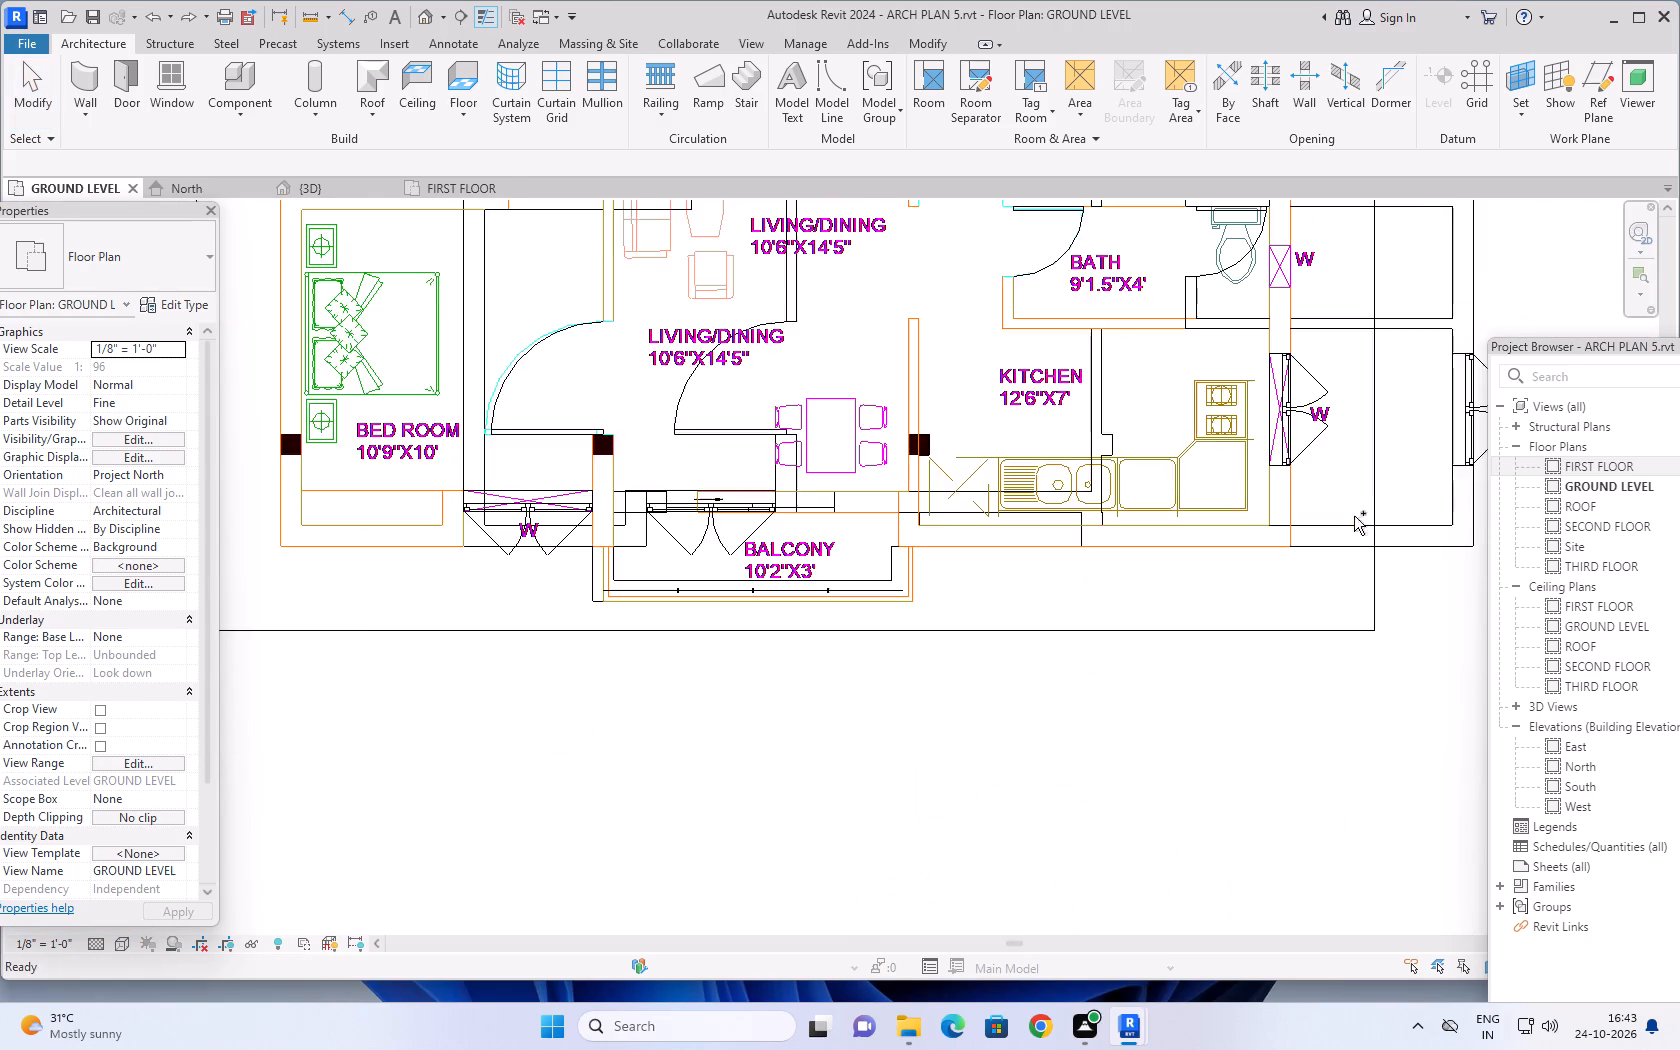
{"action": "key", "text": "ctrl+z"}
{"action": "key", "text": "ctrl+z"}
{"action": "key", "text": "ctrl+z"}
{"action": "key", "text": "ctrl+z"}
Check the restored GROUND LEVEL plan, and examine the walls, balcony and openings from several sides in 3D.
{"action": "scroll", "coordinate": [1354, 516], "scroll_direction": "down", "scroll_amount": 11}
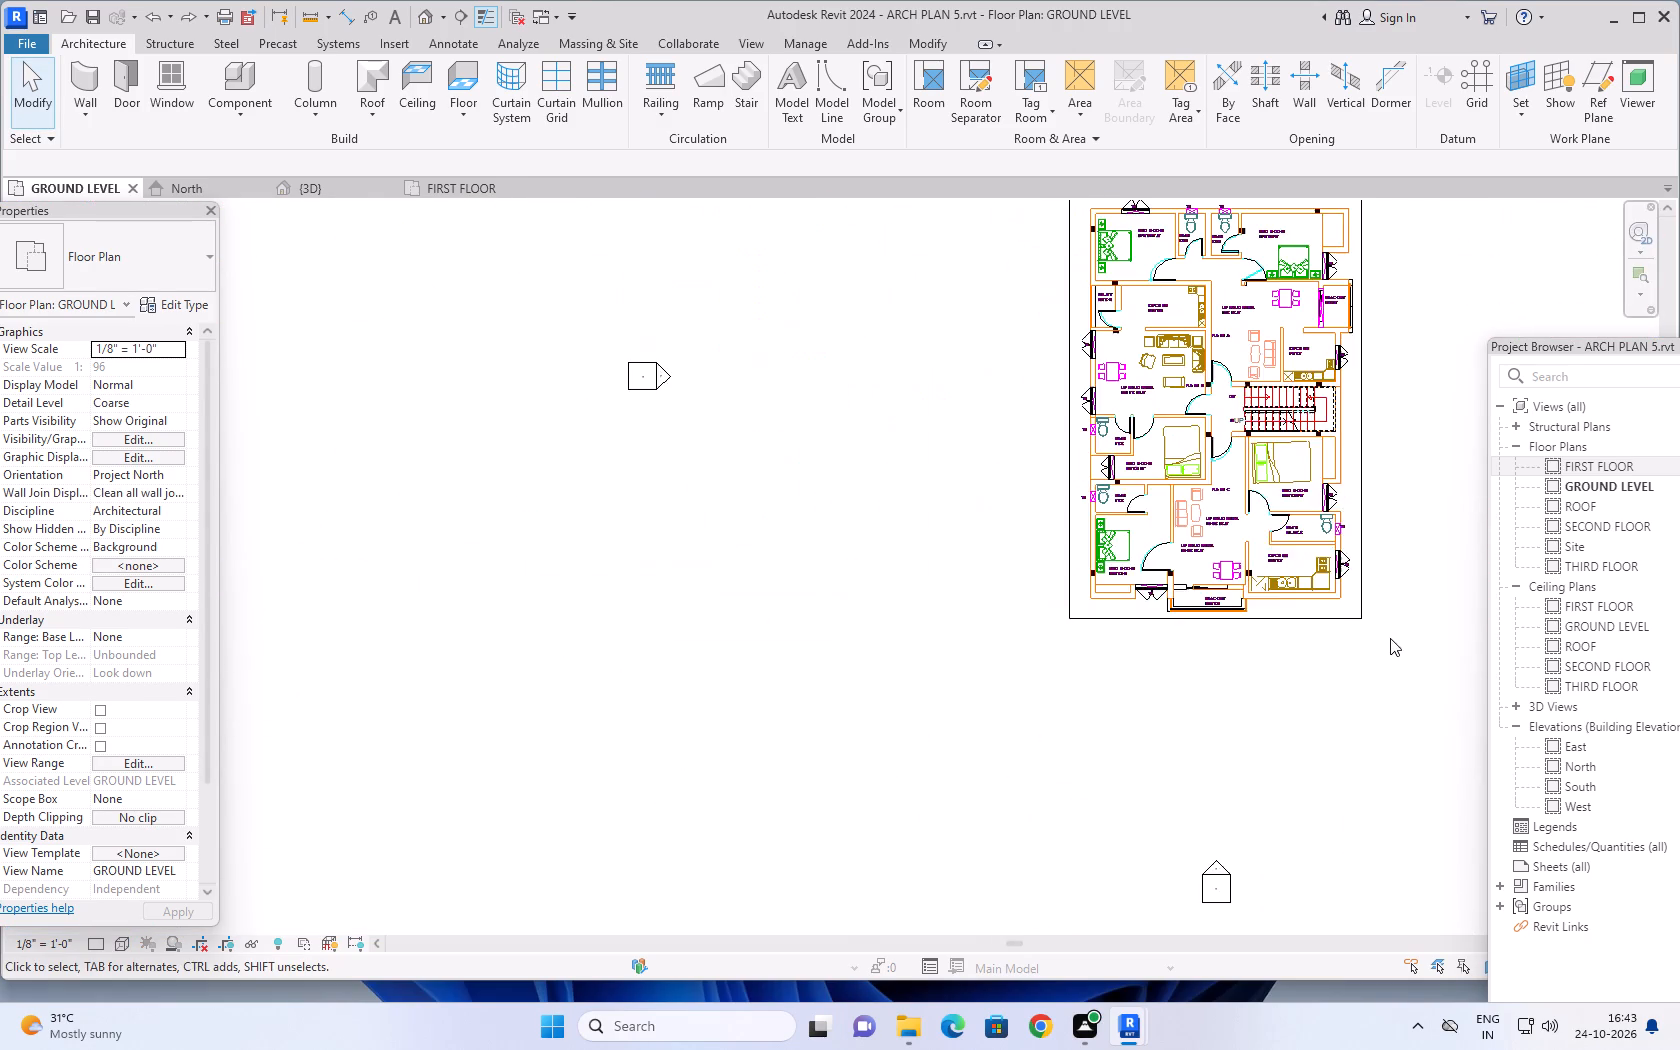
{"action": "middle_click_drag", "start_coordinate": [1383, 646], "coordinate": [1293, 760]}
{"action": "scroll", "coordinate": [1330, 474], "scroll_direction": "up", "scroll_amount": 3}
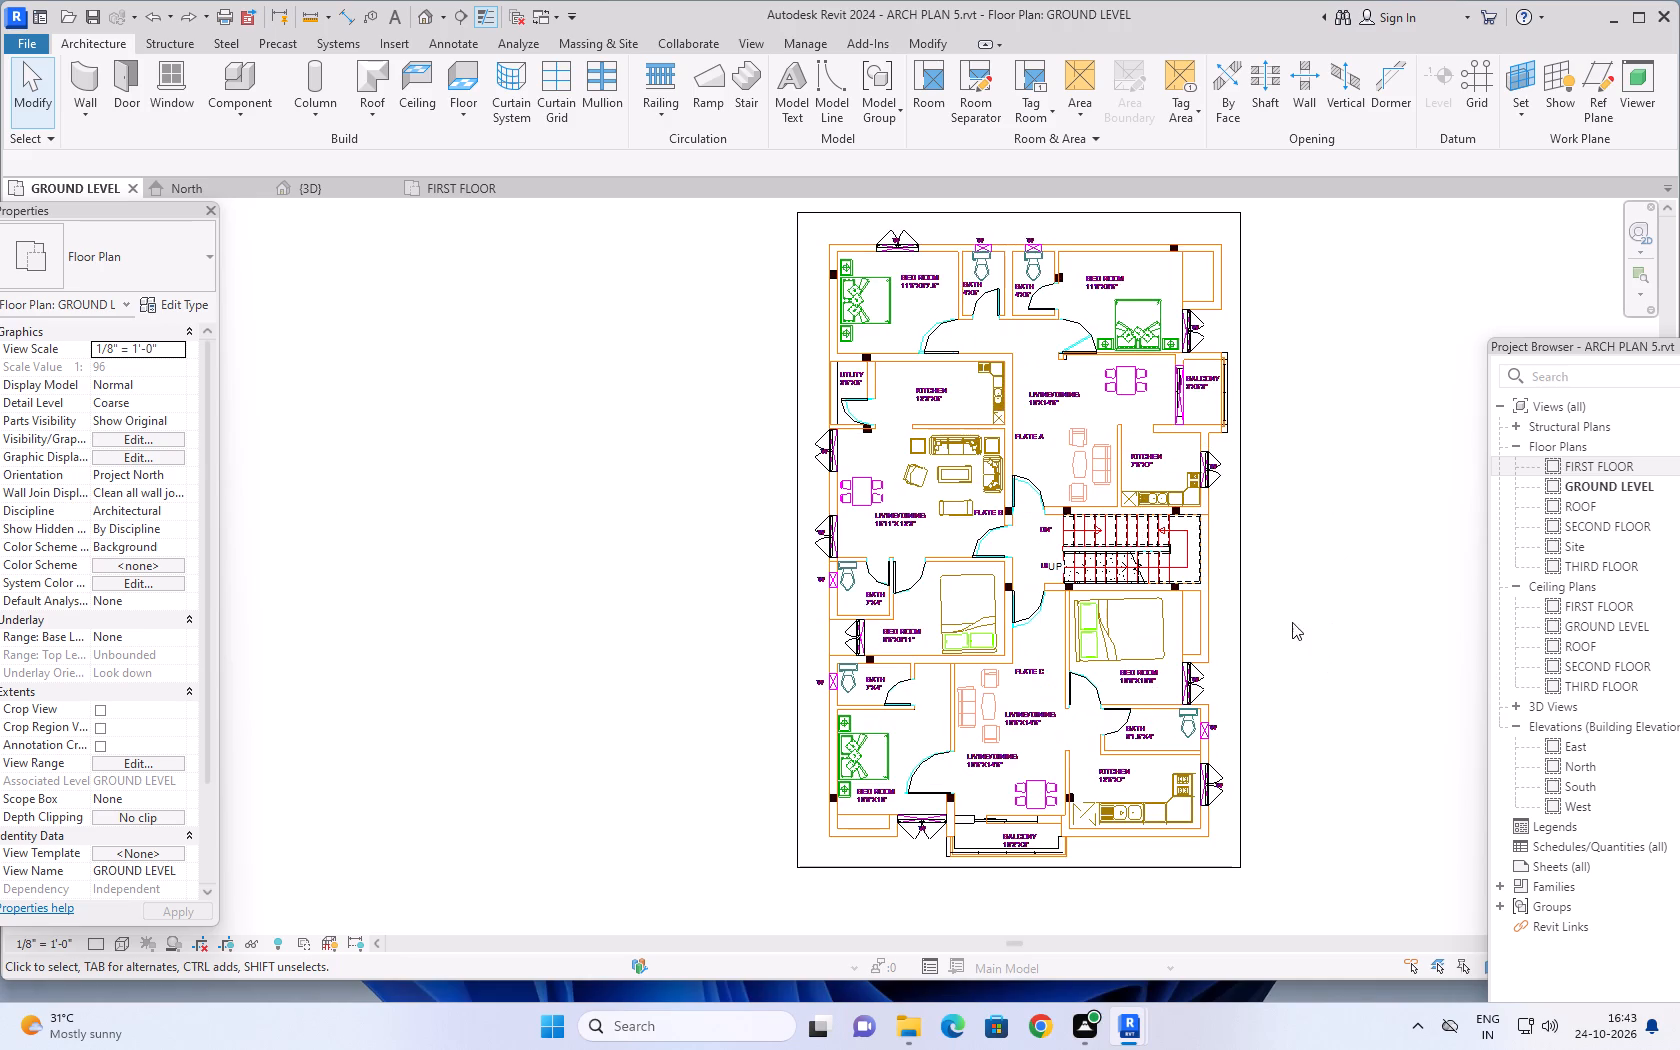
{"action": "middle_click_drag", "start_coordinate": [1290, 624], "coordinate": [1335, 576]}
{"action": "scroll", "coordinate": [1262, 637], "scroll_direction": "up", "scroll_amount": 3}
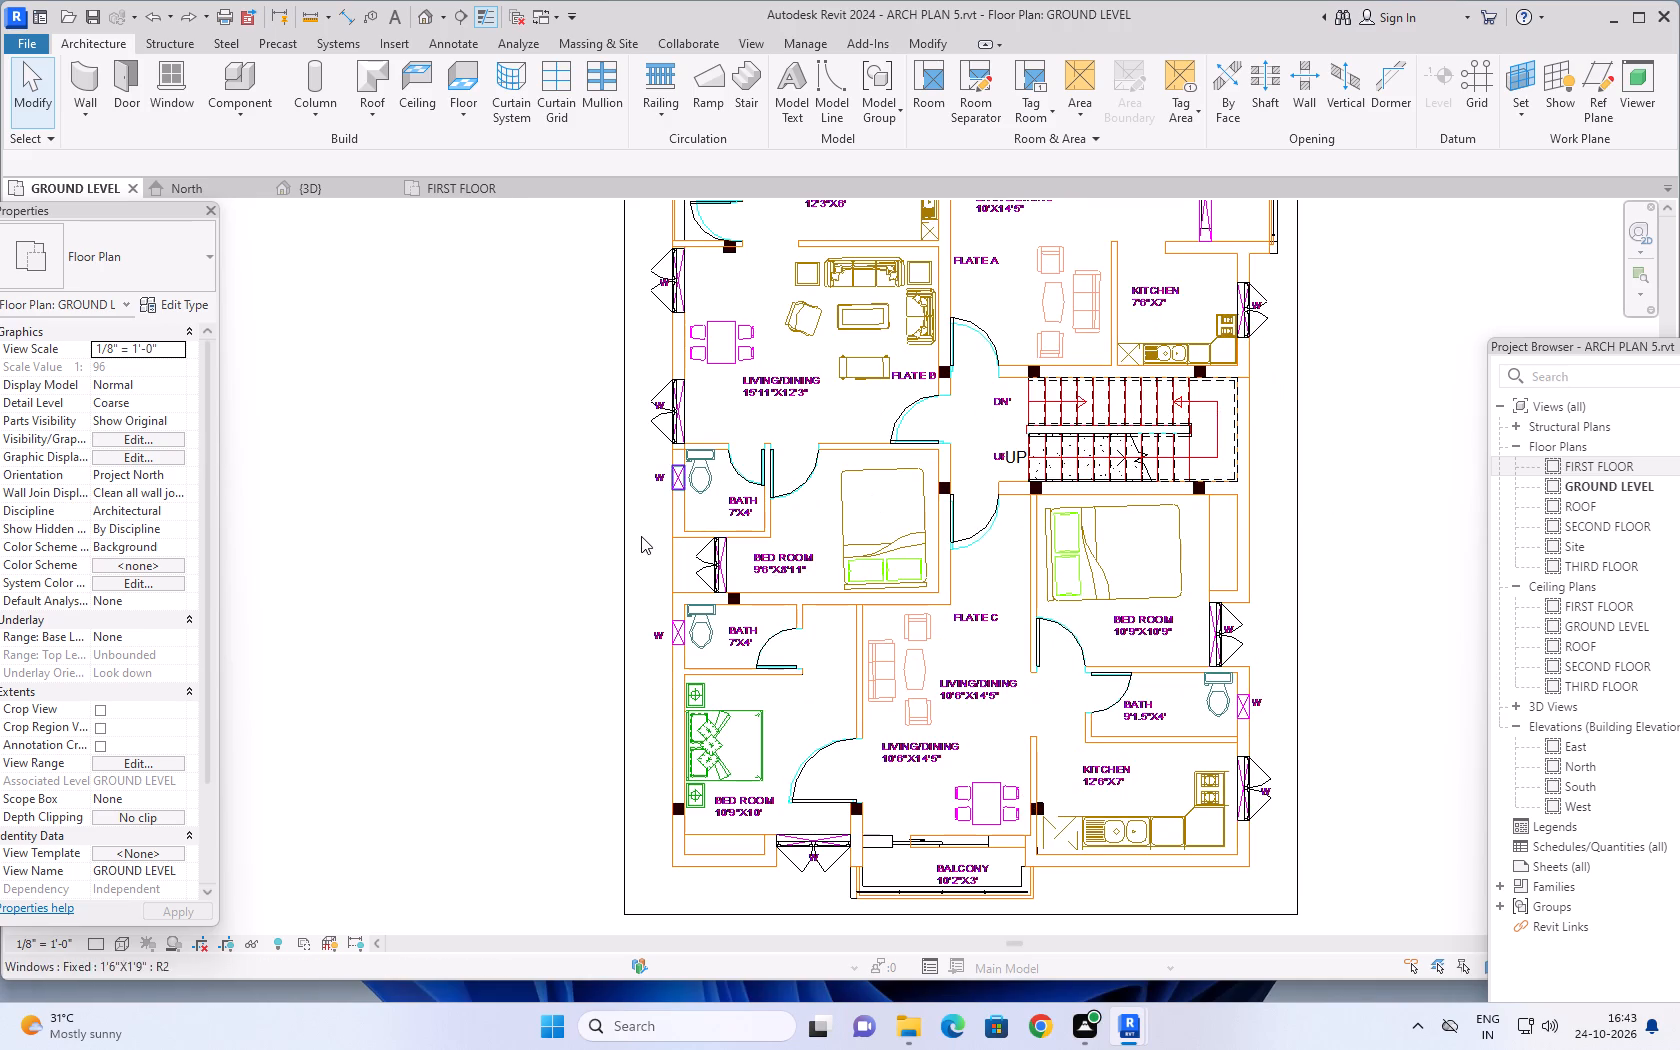
{"action": "left_click", "coordinate": [303, 183]}
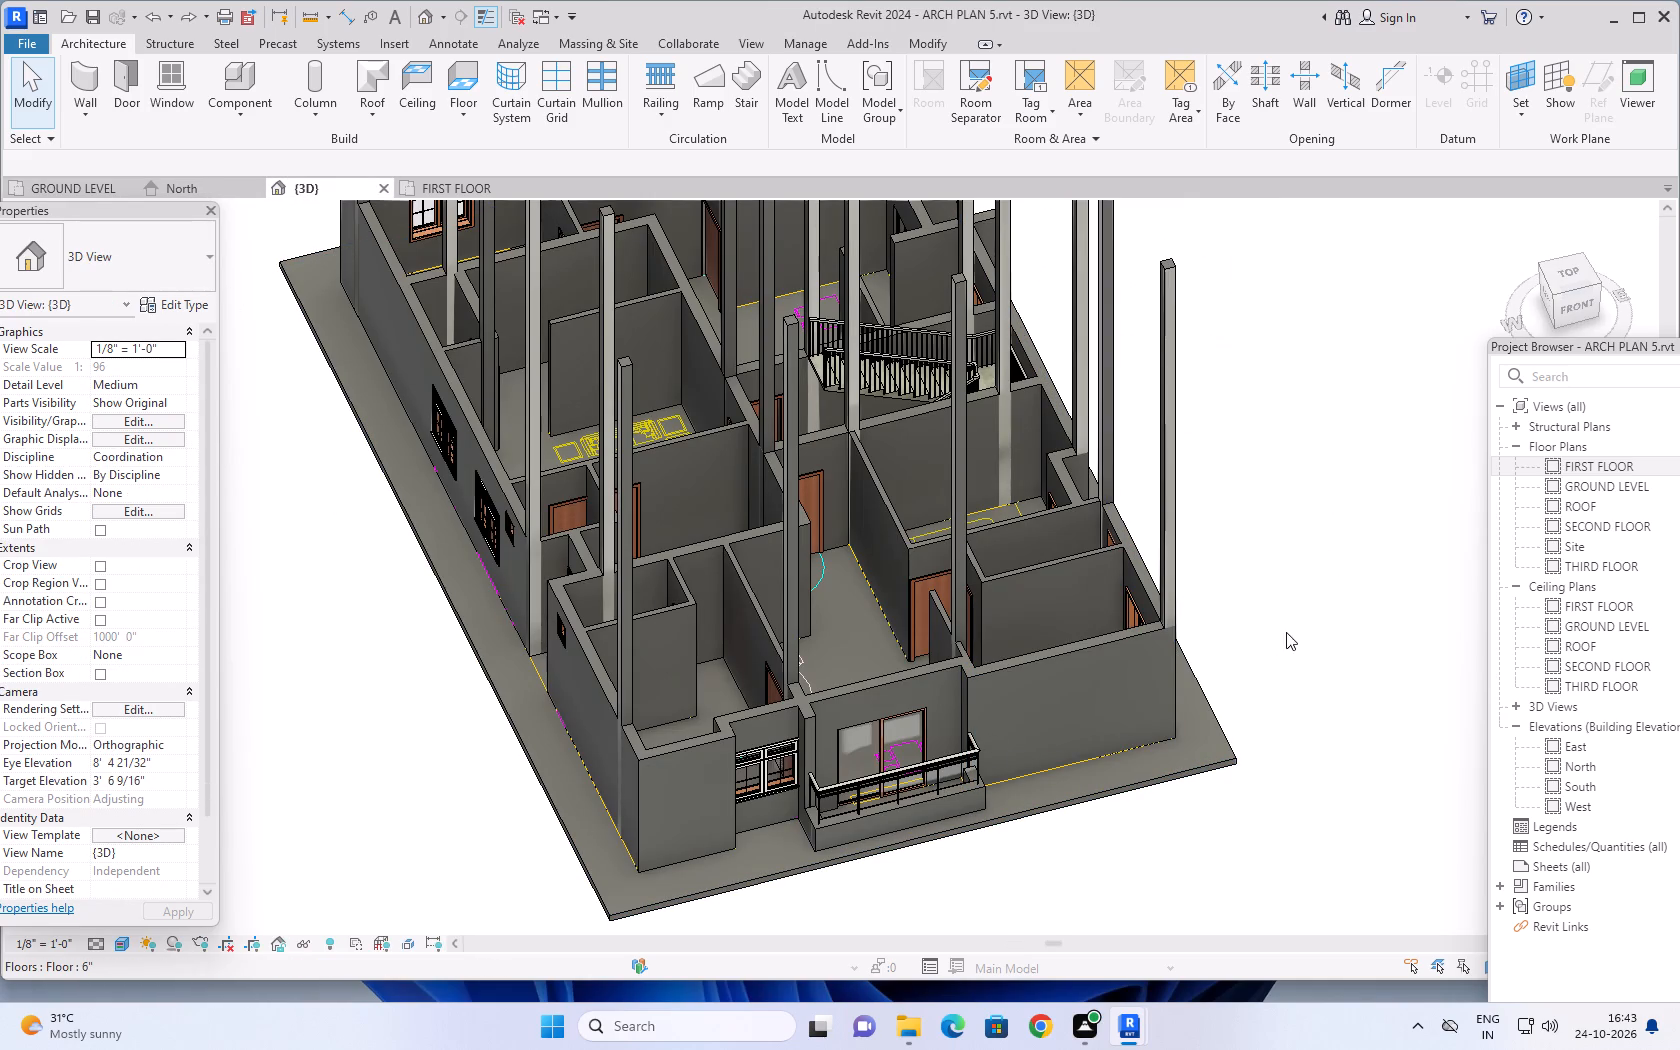
{"action": "middle_click_drag", "start_coordinate": [1334, 708], "coordinate": [1311, 731]}
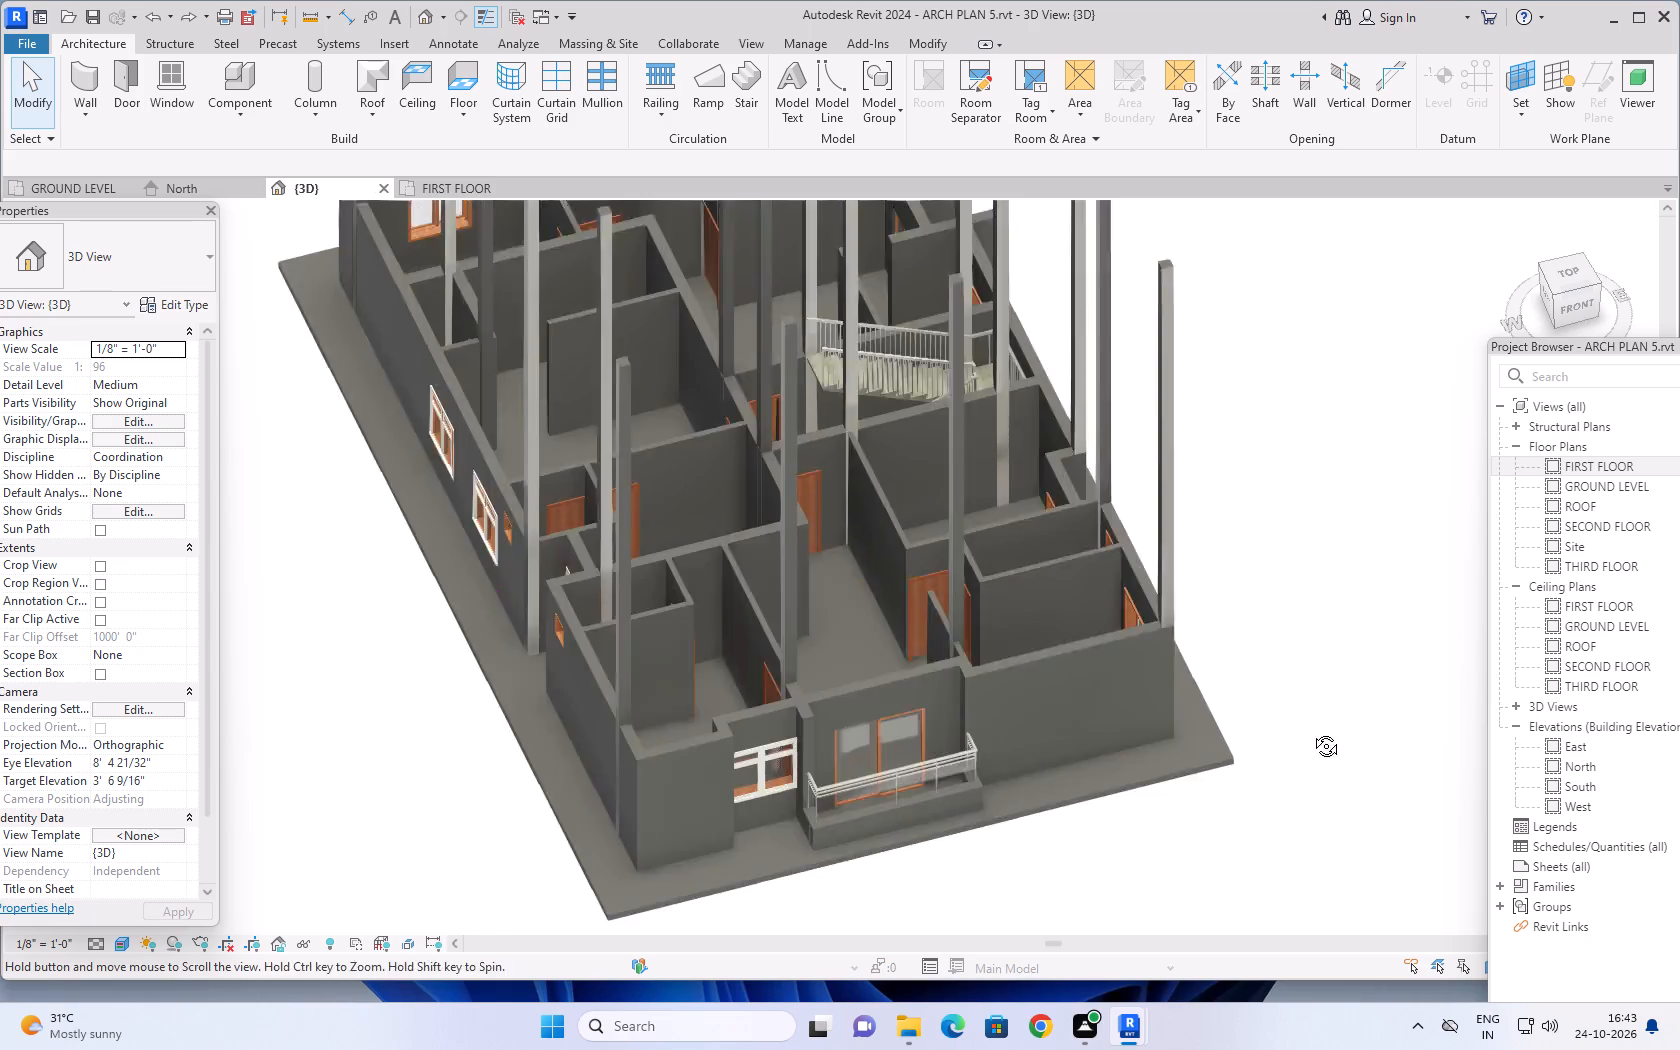
{"action": "middle_click_drag", "start_coordinate": [1311, 731], "coordinate": [989, 716]}
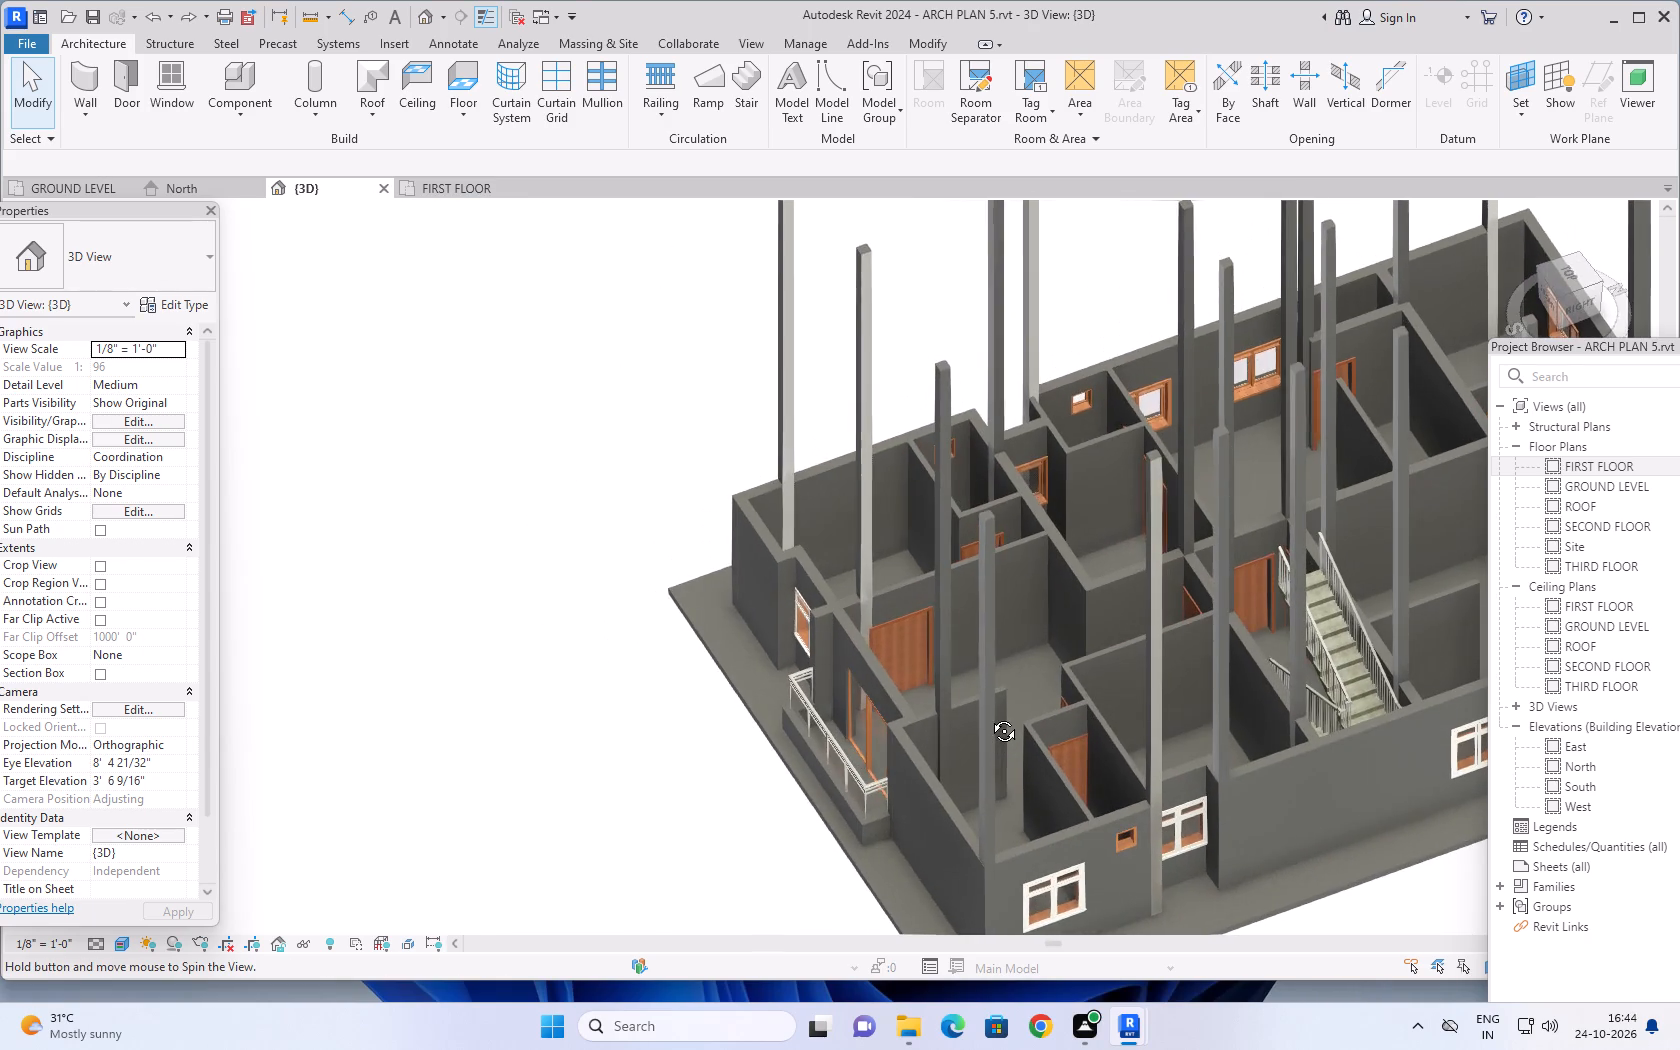
{"action": "middle_click_drag", "start_coordinate": [989, 716], "coordinate": [1316, 870]}
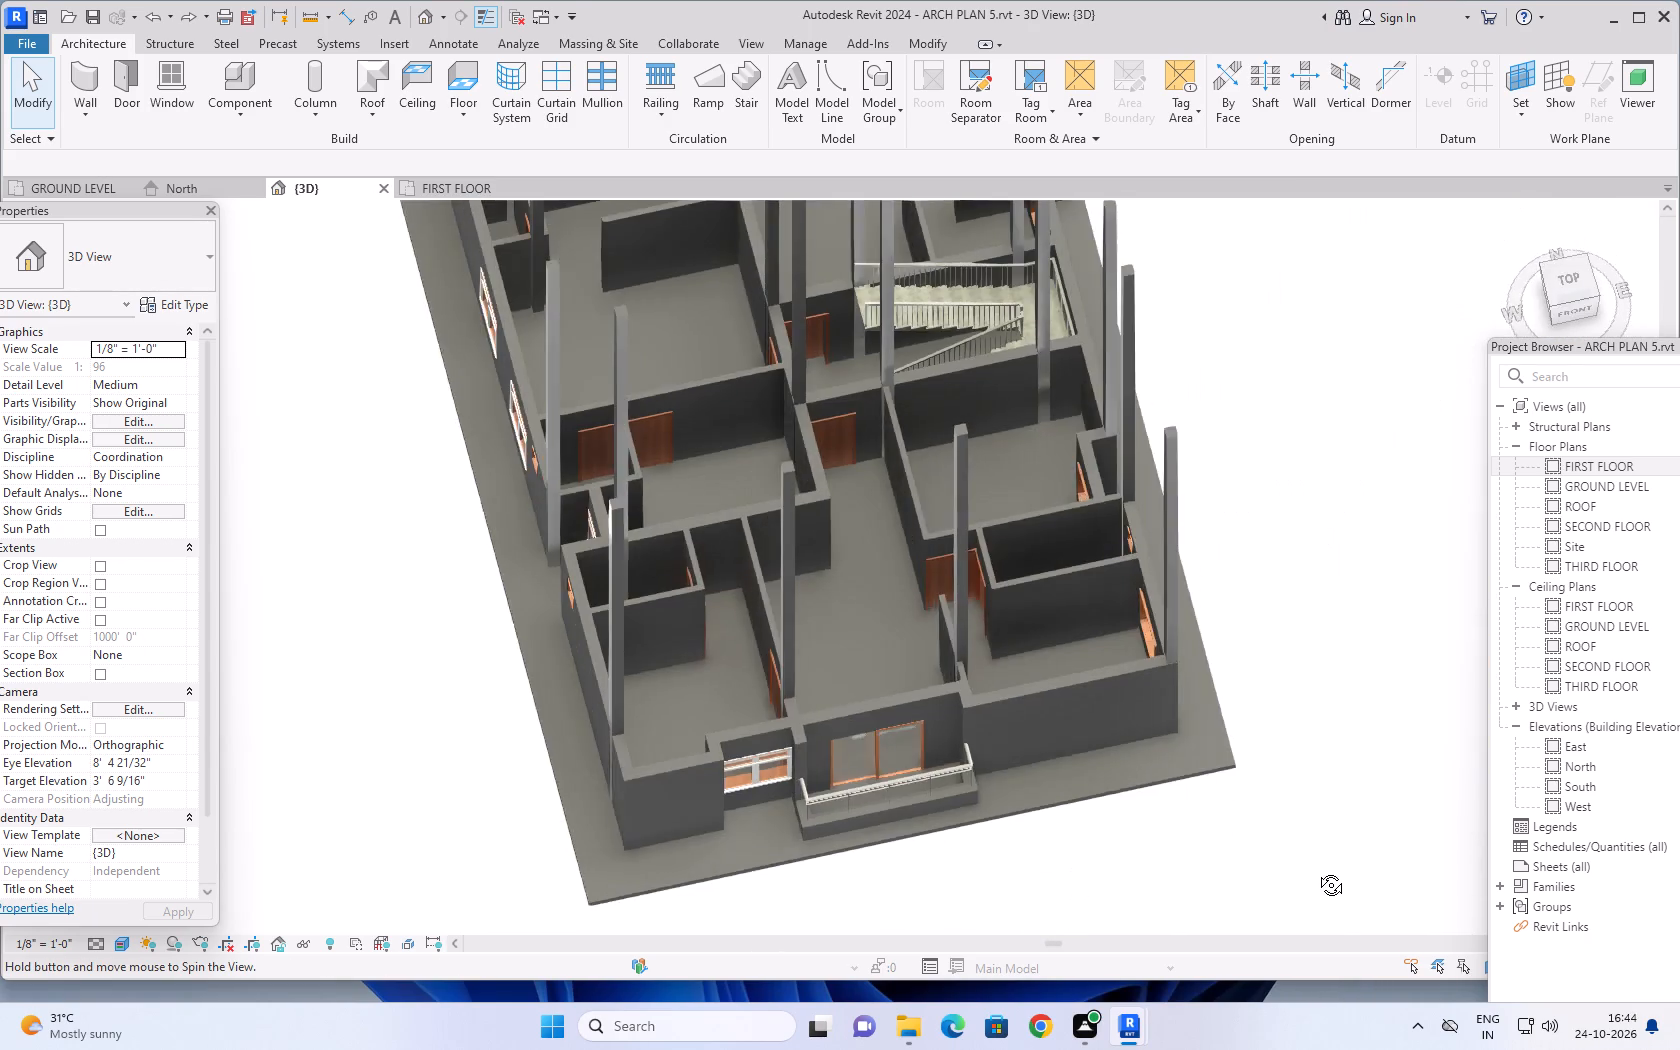
{"action": "middle_click_drag", "start_coordinate": [1316, 870], "coordinate": [1046, 768]}
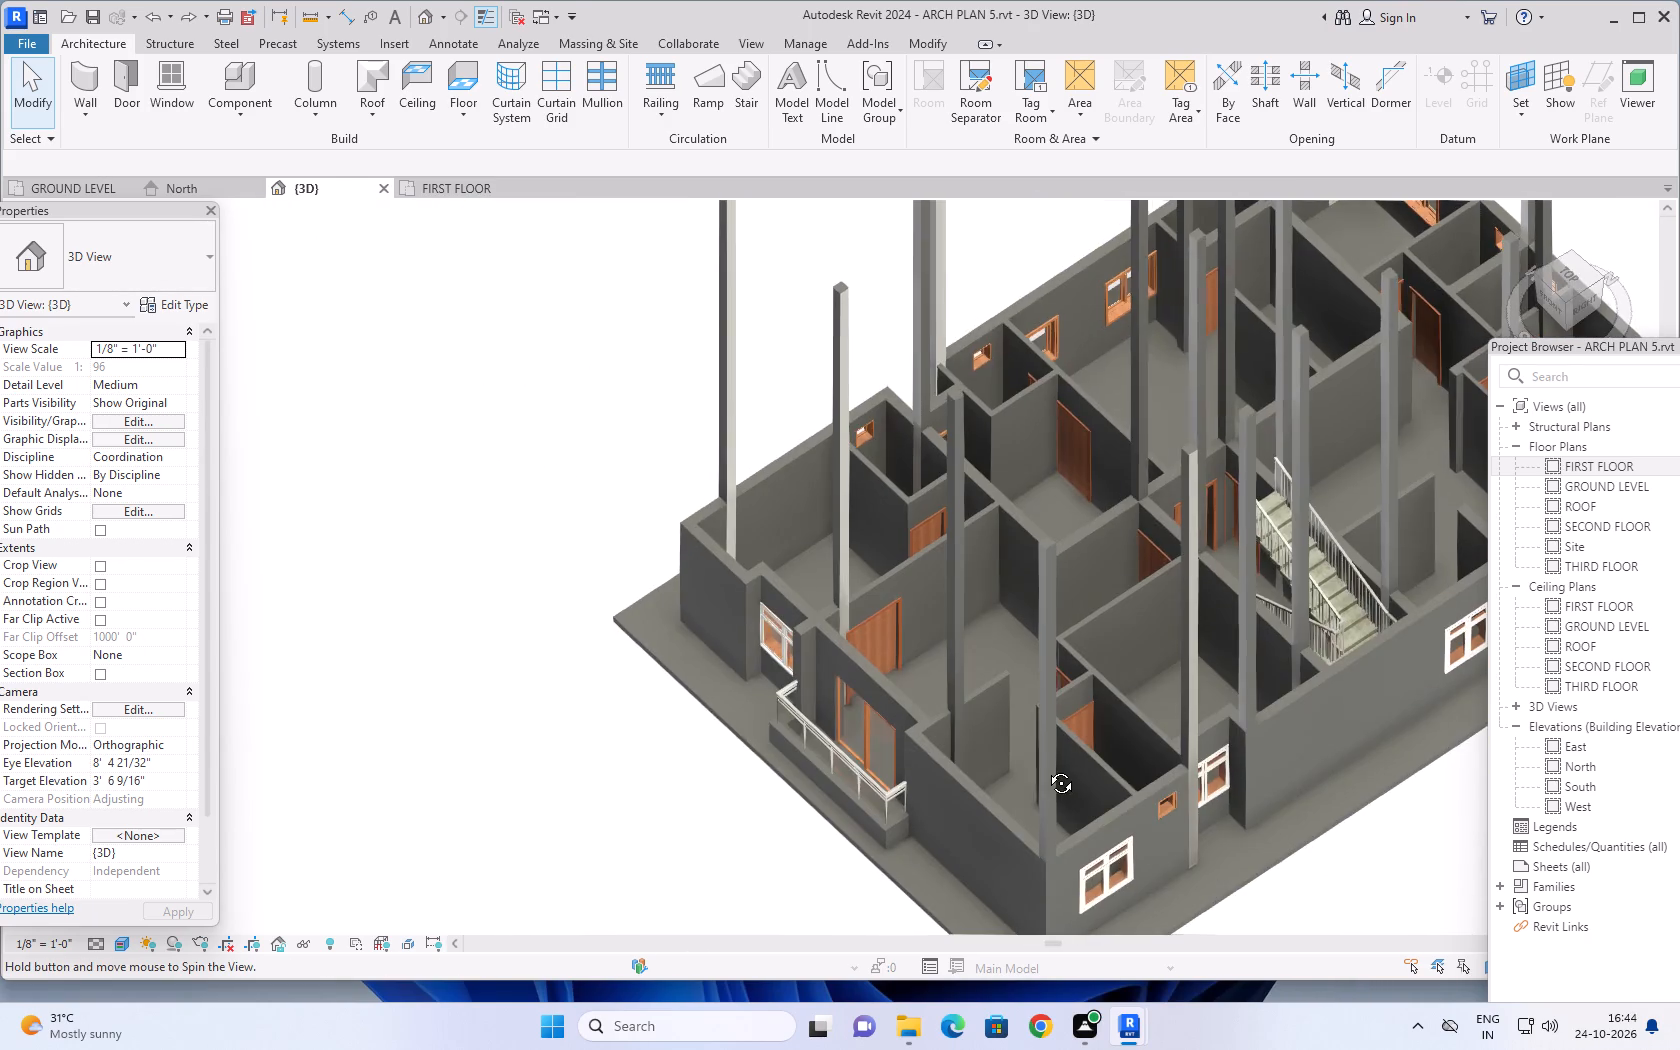
{"action": "middle_click_drag", "start_coordinate": [1046, 768], "coordinate": [1186, 682]}
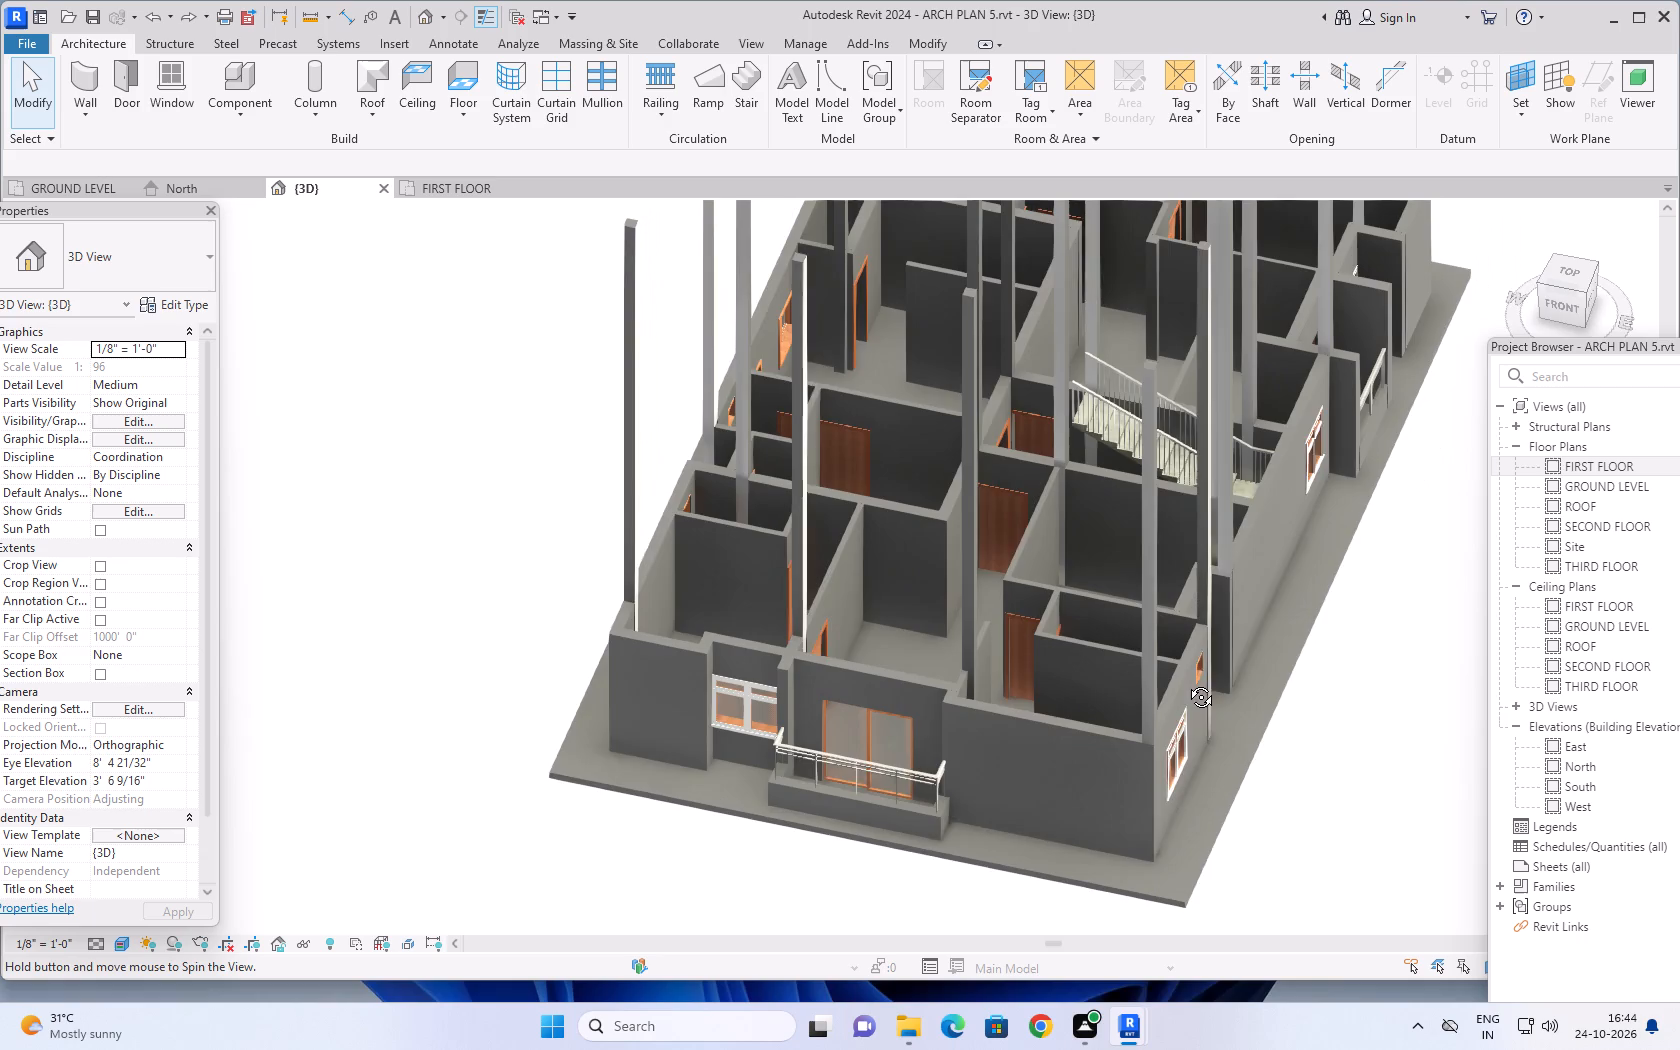
{"action": "middle_click_drag", "start_coordinate": [1186, 682], "coordinate": [1206, 674]}
{"action": "middle_click_drag", "start_coordinate": [1285, 755], "coordinate": [1175, 826], "text": "shift"}
Return to the GROUND LEVEL floor plan and set its visual style to Shaded.
{"action": "left_click", "coordinate": [56, 195]}
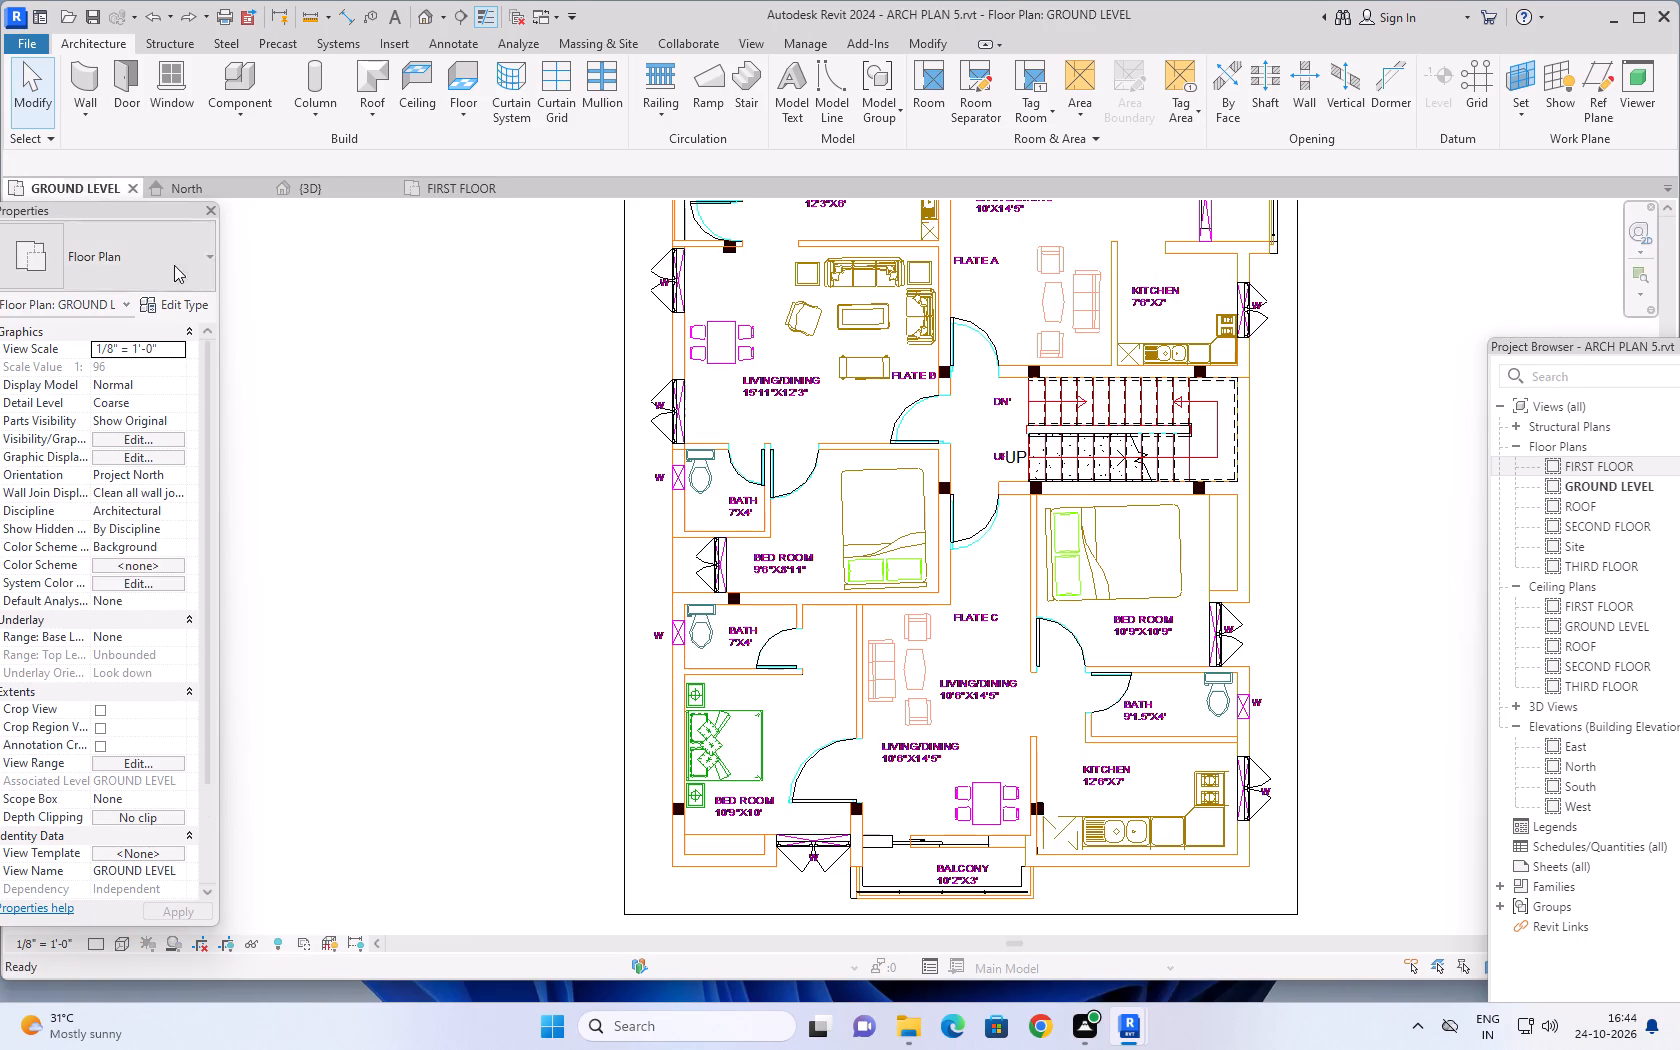
{"action": "scroll", "coordinate": [1268, 665], "scroll_direction": "down", "scroll_amount": 1}
{"action": "scroll", "coordinate": [1389, 597], "scroll_direction": "down", "scroll_amount": 1}
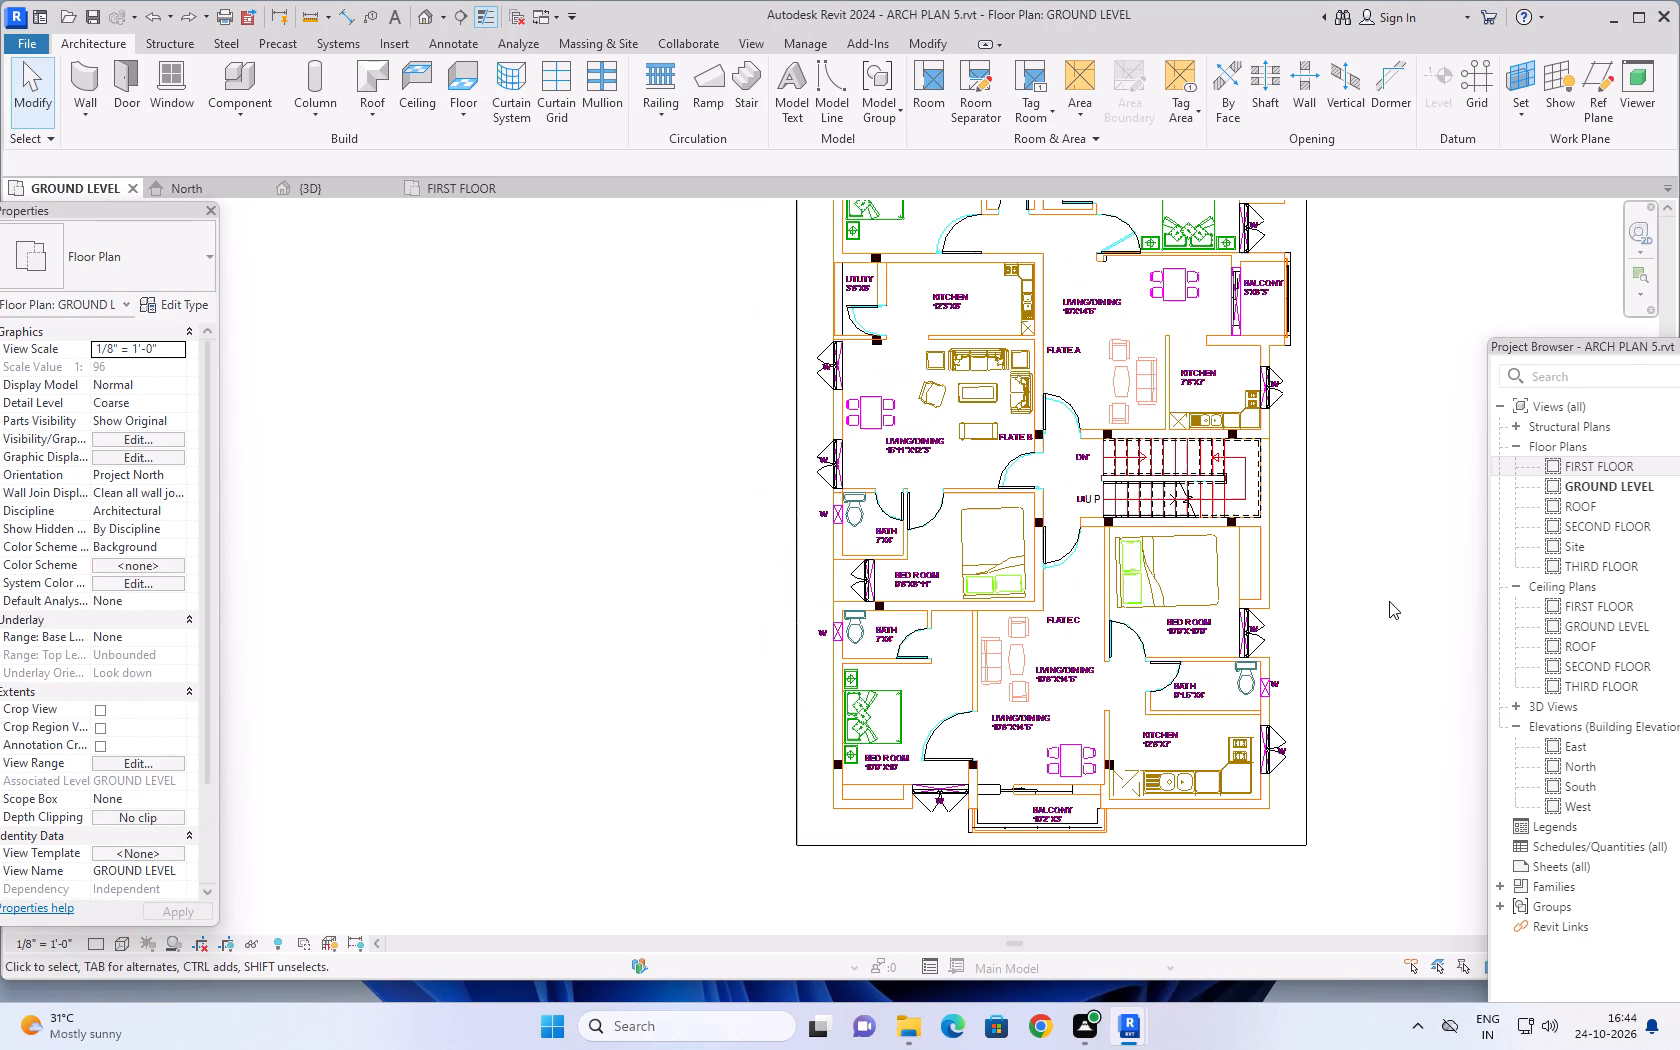
{"action": "middle_click_drag", "start_coordinate": [1383, 605], "coordinate": [1388, 763]}
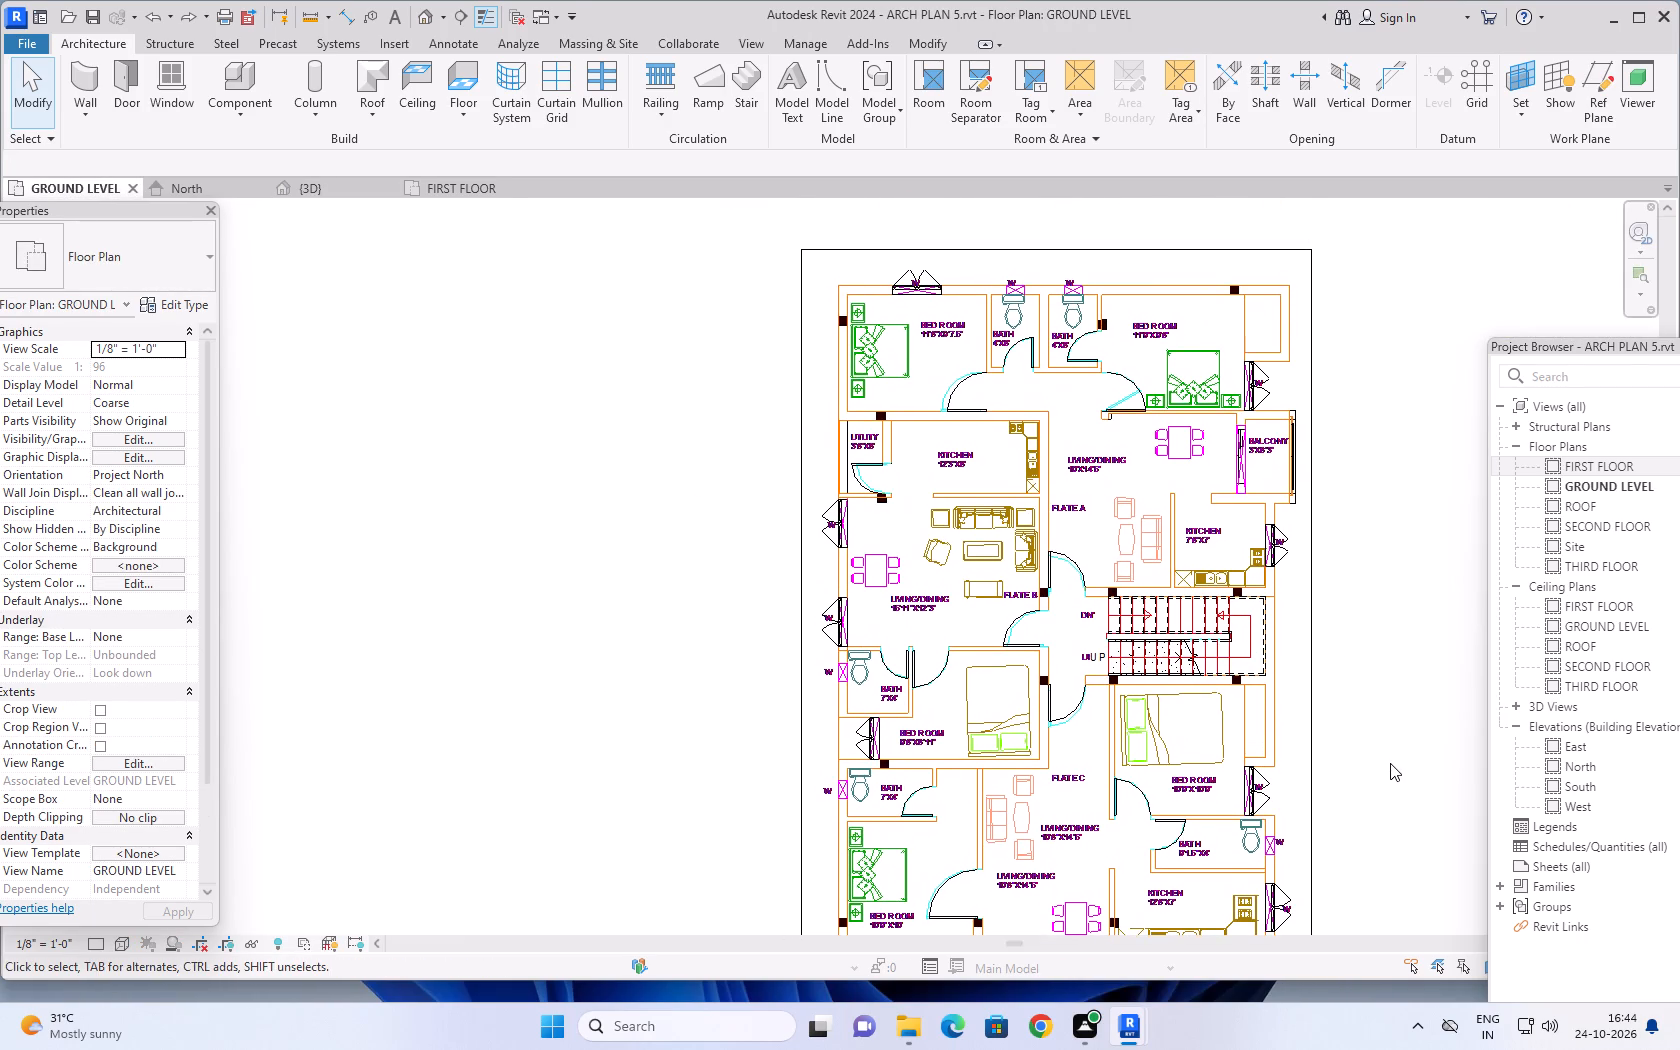
{"action": "left_click", "coordinate": [121, 940]}
{"action": "left_click", "coordinate": [152, 866]}
Temporarily hide the 6" floor slab in the GROUND LEVEL plan.
{"action": "scroll", "coordinate": [588, 716], "scroll_direction": "down", "scroll_amount": 1}
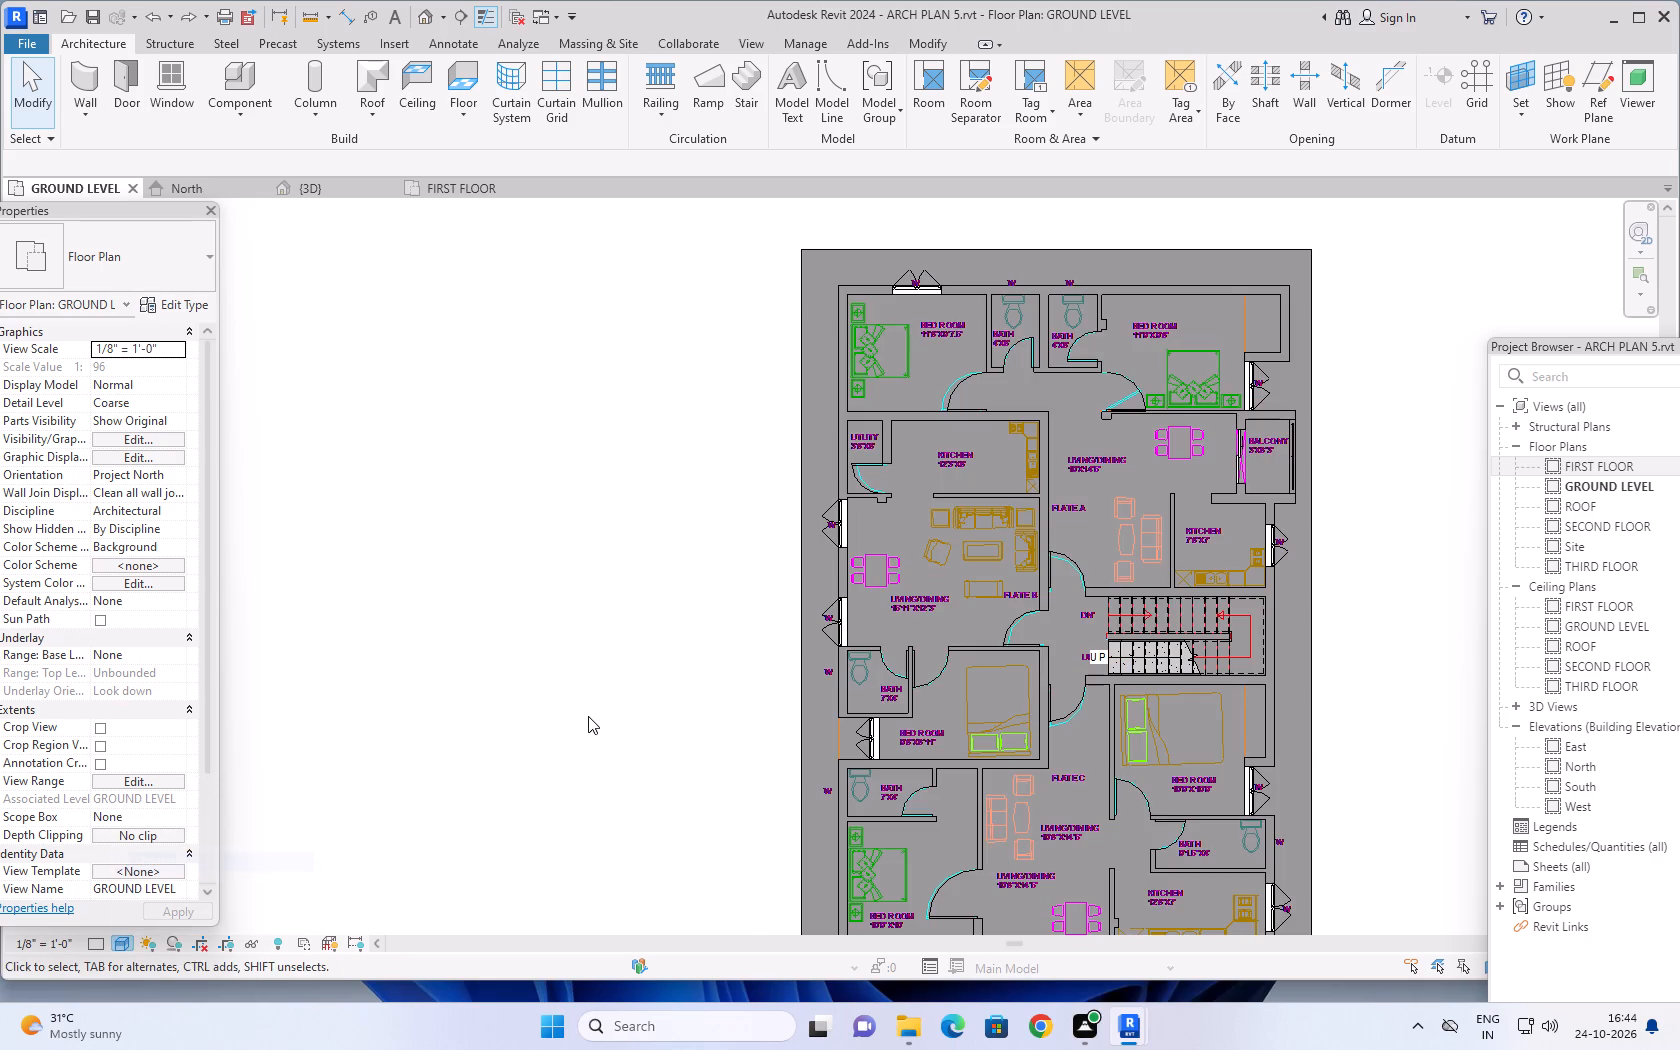
{"action": "scroll", "coordinate": [588, 716], "scroll_direction": "down", "scroll_amount": 2}
{"action": "middle_click_drag", "start_coordinate": [1126, 697], "coordinate": [1198, 456]}
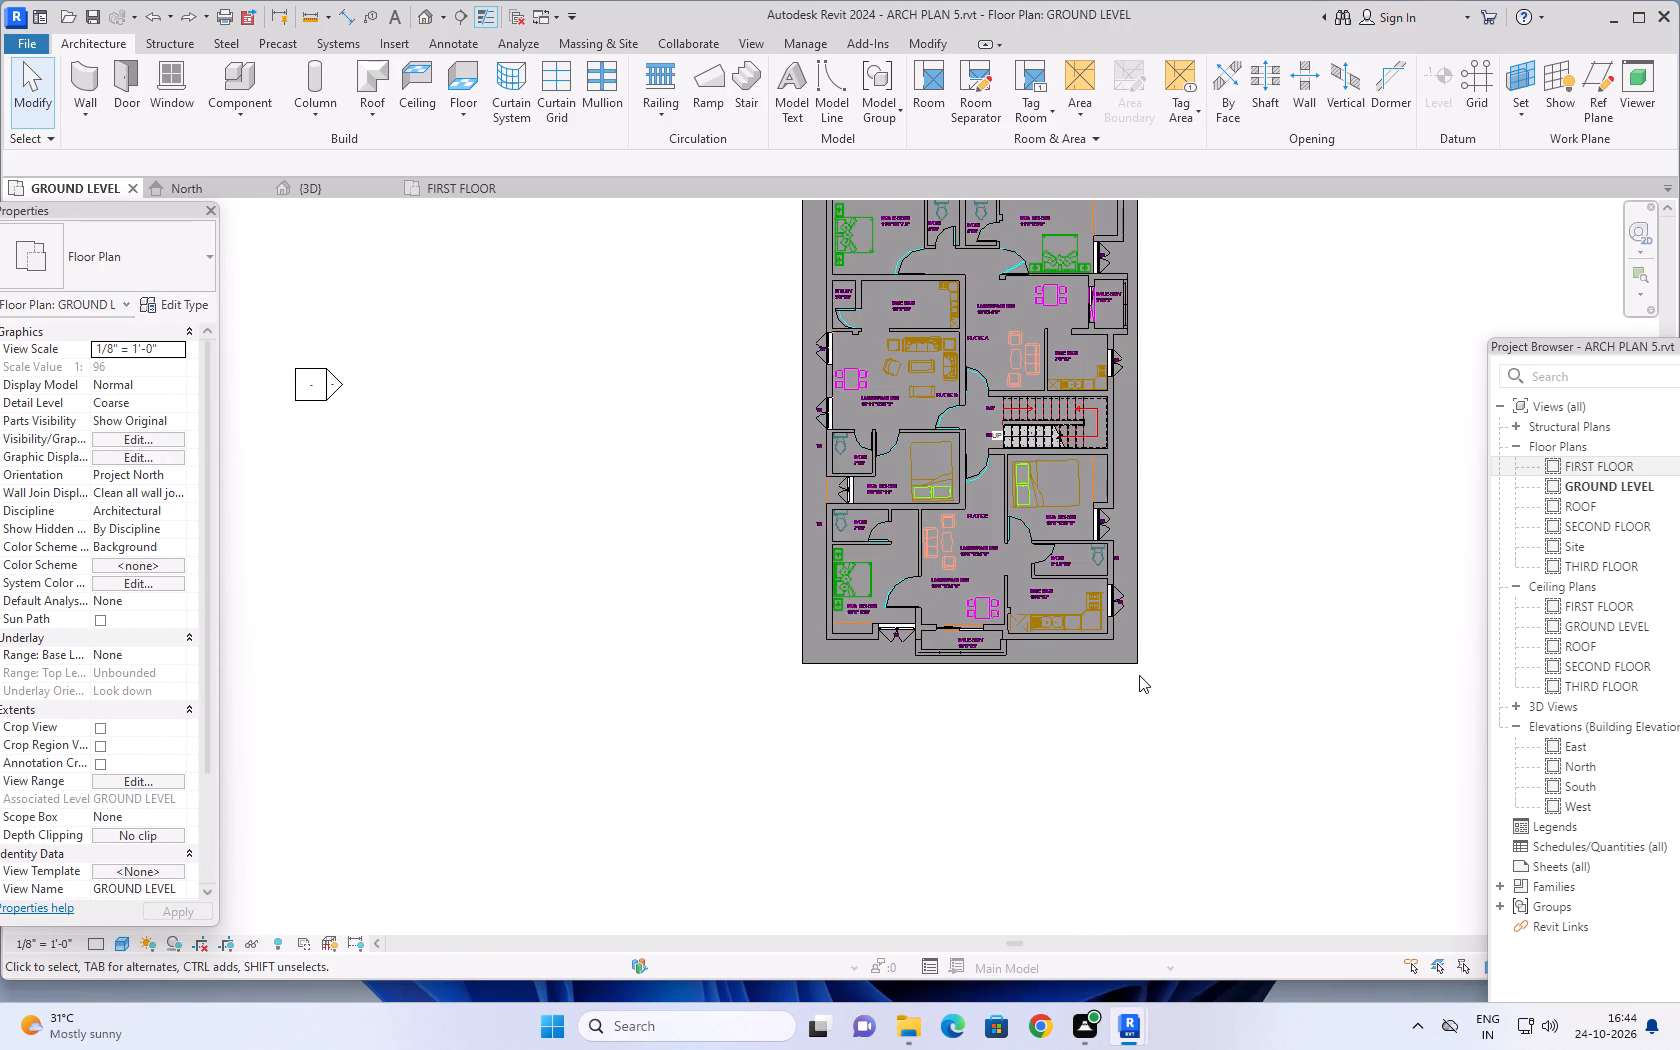
{"action": "left_click", "coordinate": [1131, 663]}
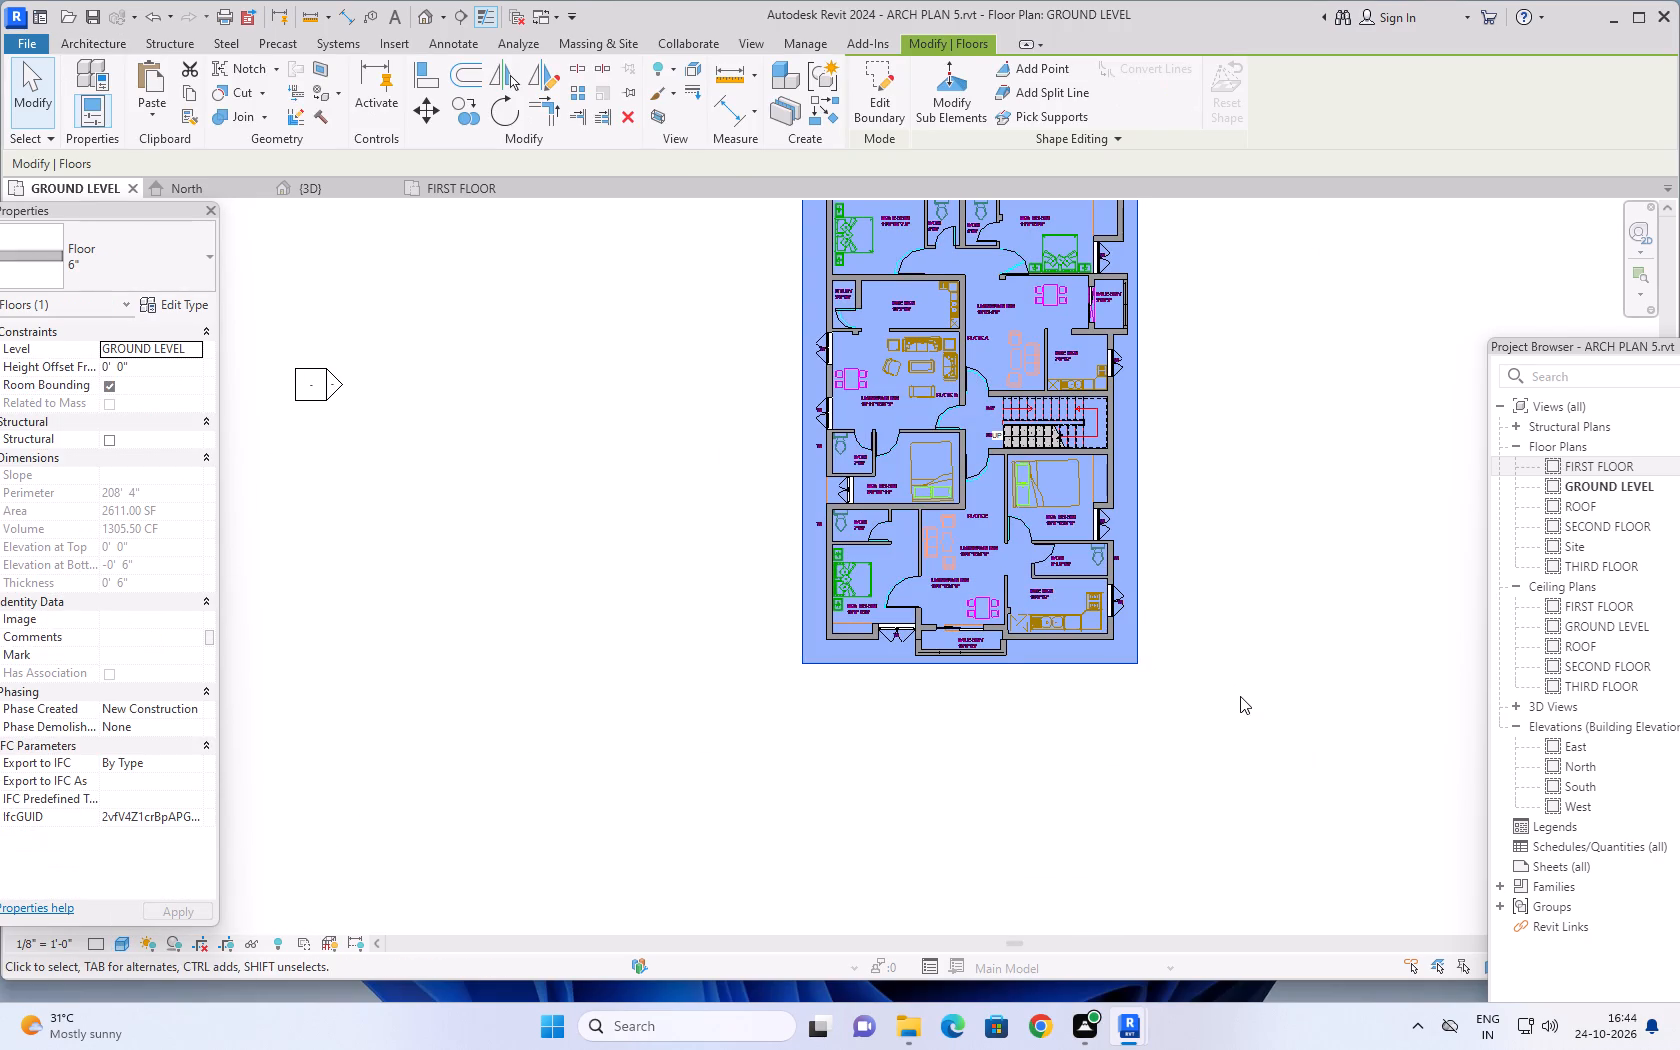
{"action": "type", "text": "HH"}
Examine the whole GROUND LEVEL plan with the floor hidden, and open the 3D view.
{"action": "middle_click_drag", "start_coordinate": [1214, 509], "coordinate": [1214, 686]}
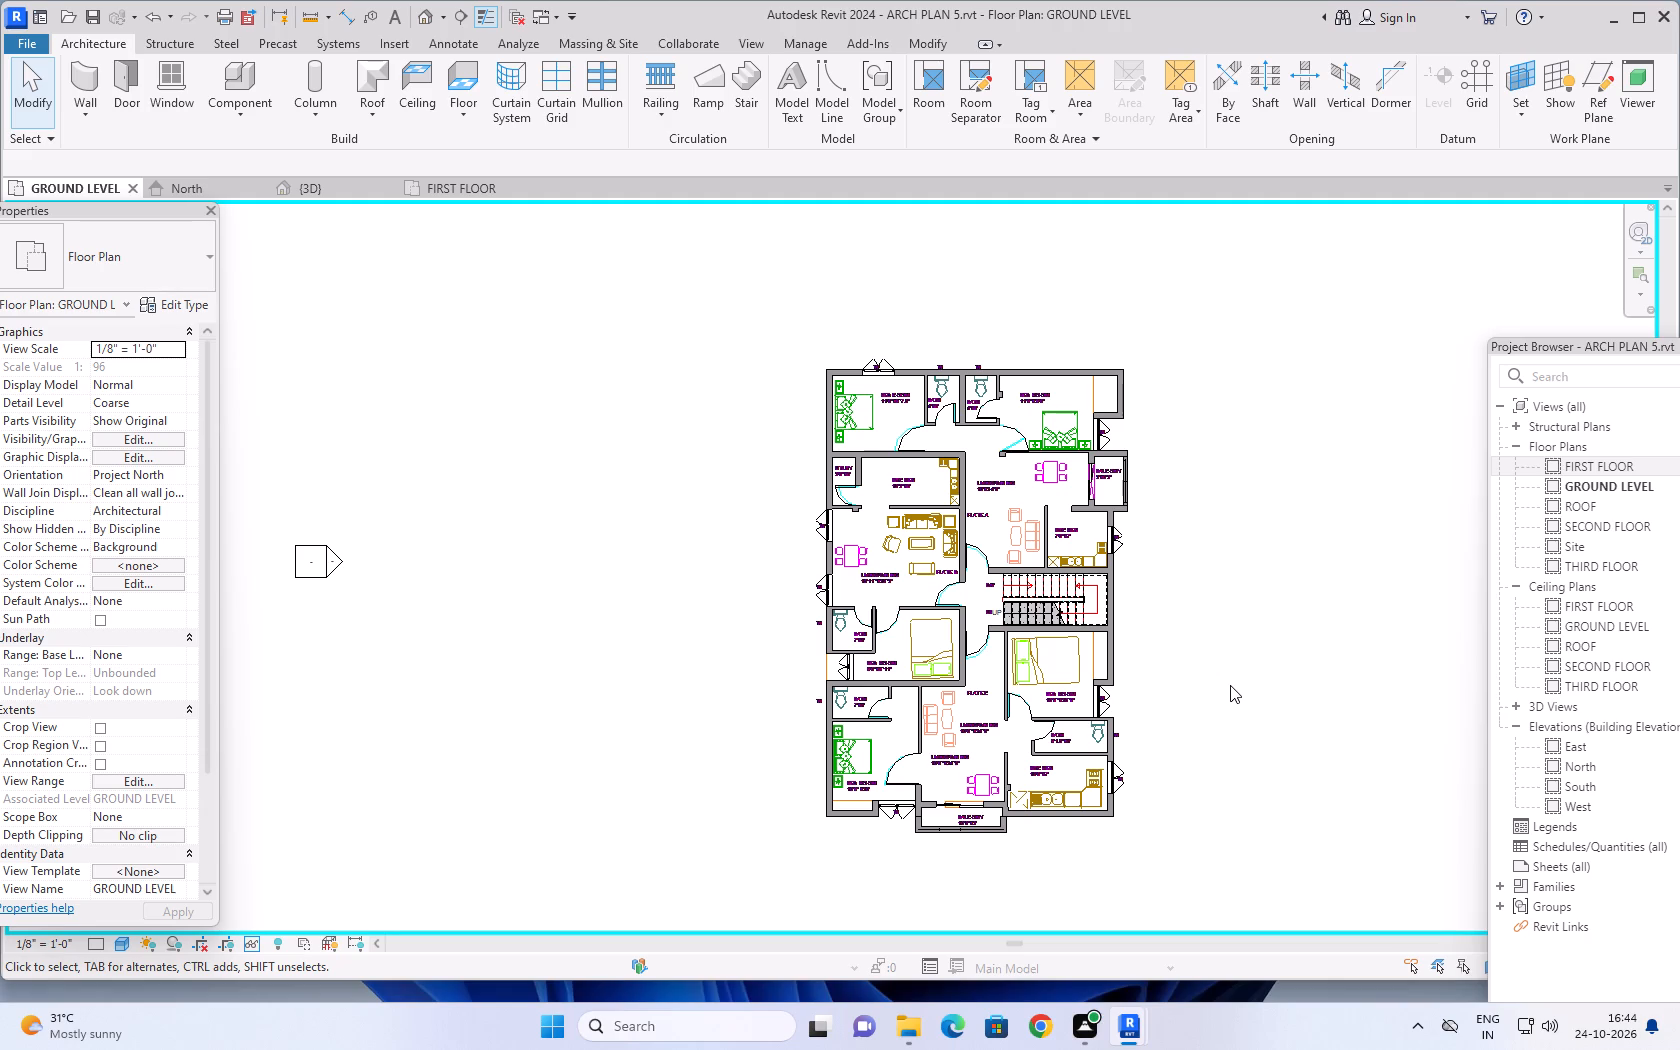
{"action": "scroll", "coordinate": [1211, 681], "scroll_direction": "down", "scroll_amount": 1}
{"action": "middle_click_drag", "start_coordinate": [1194, 650], "coordinate": [1212, 559]}
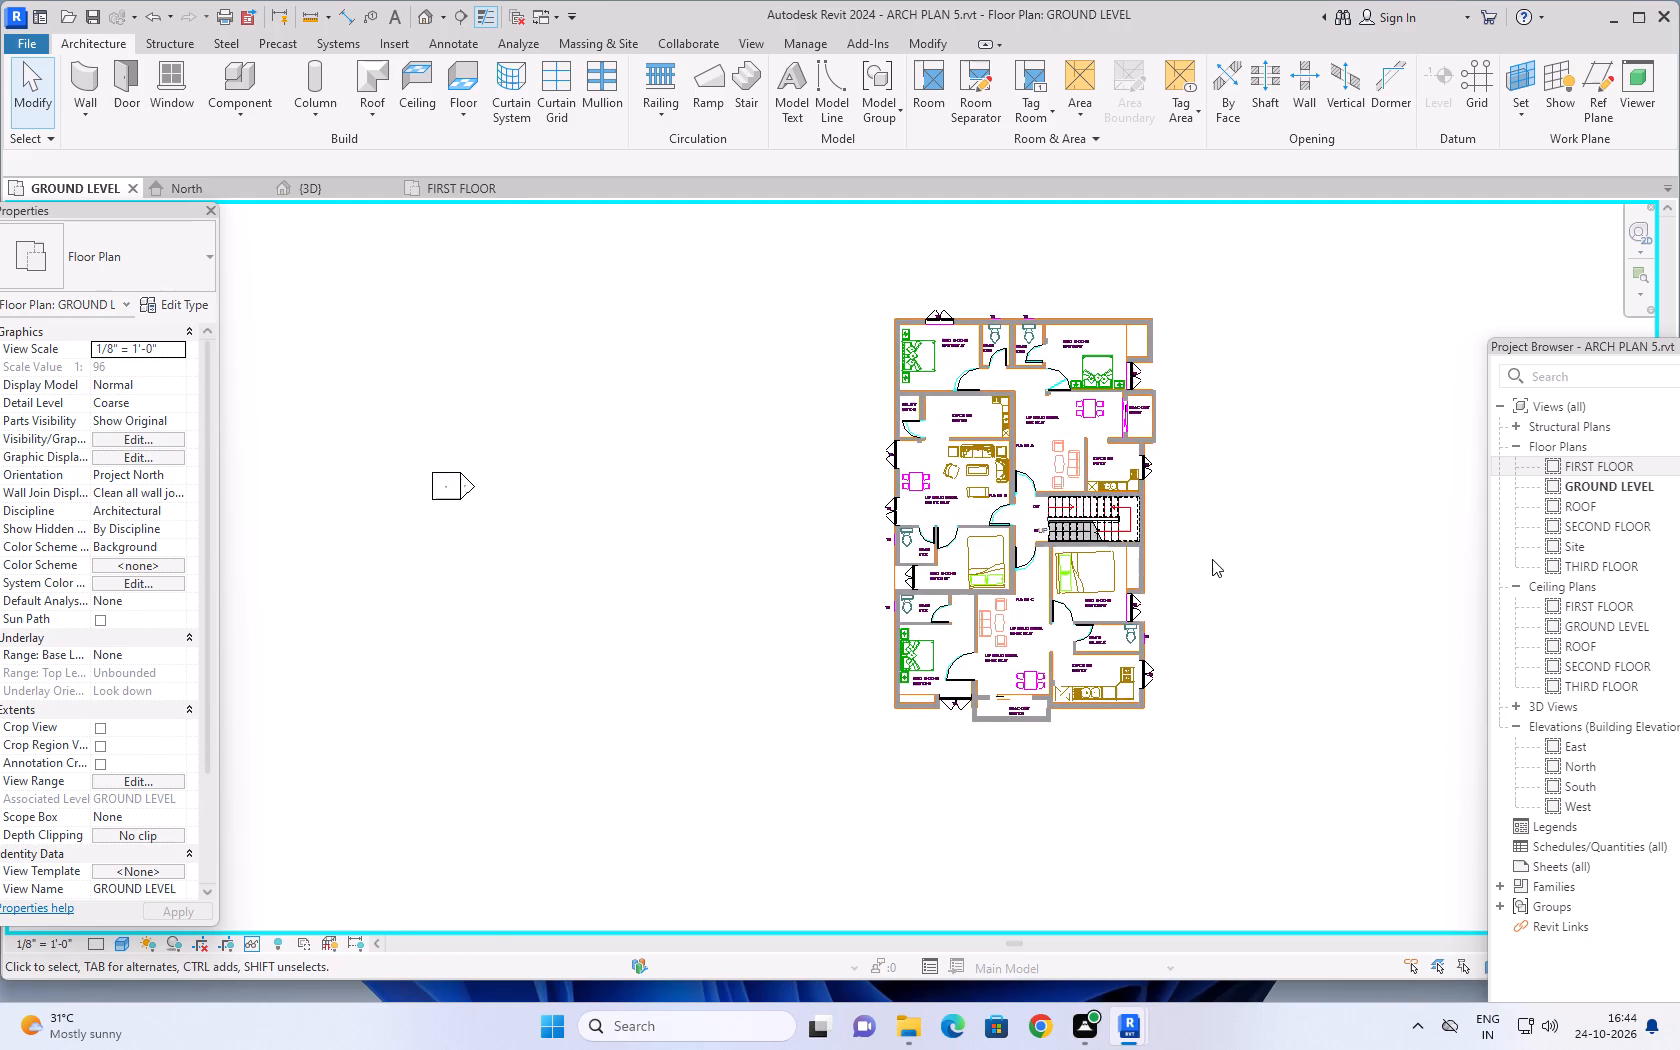
{"action": "scroll", "coordinate": [1212, 564], "scroll_direction": "up", "scroll_amount": 2}
{"action": "middle_click_drag", "start_coordinate": [1220, 559], "coordinate": [1203, 626]}
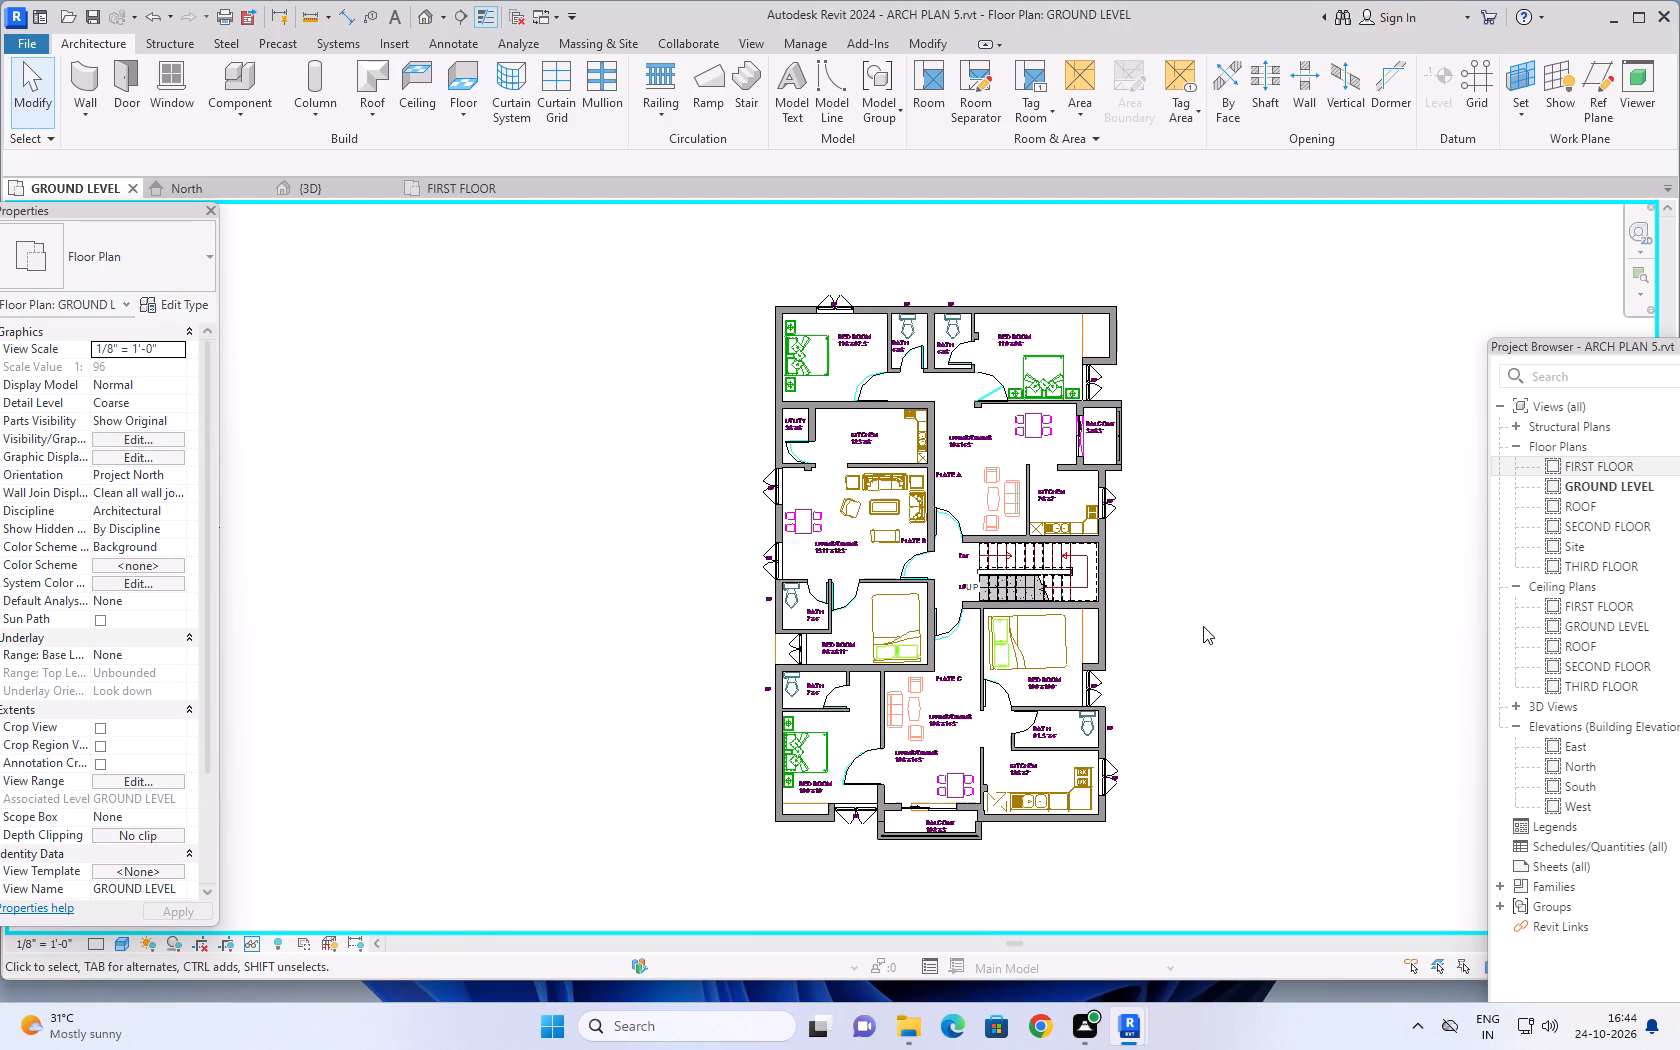
{"action": "middle_click_drag", "start_coordinate": [1202, 660], "coordinate": [1200, 614]}
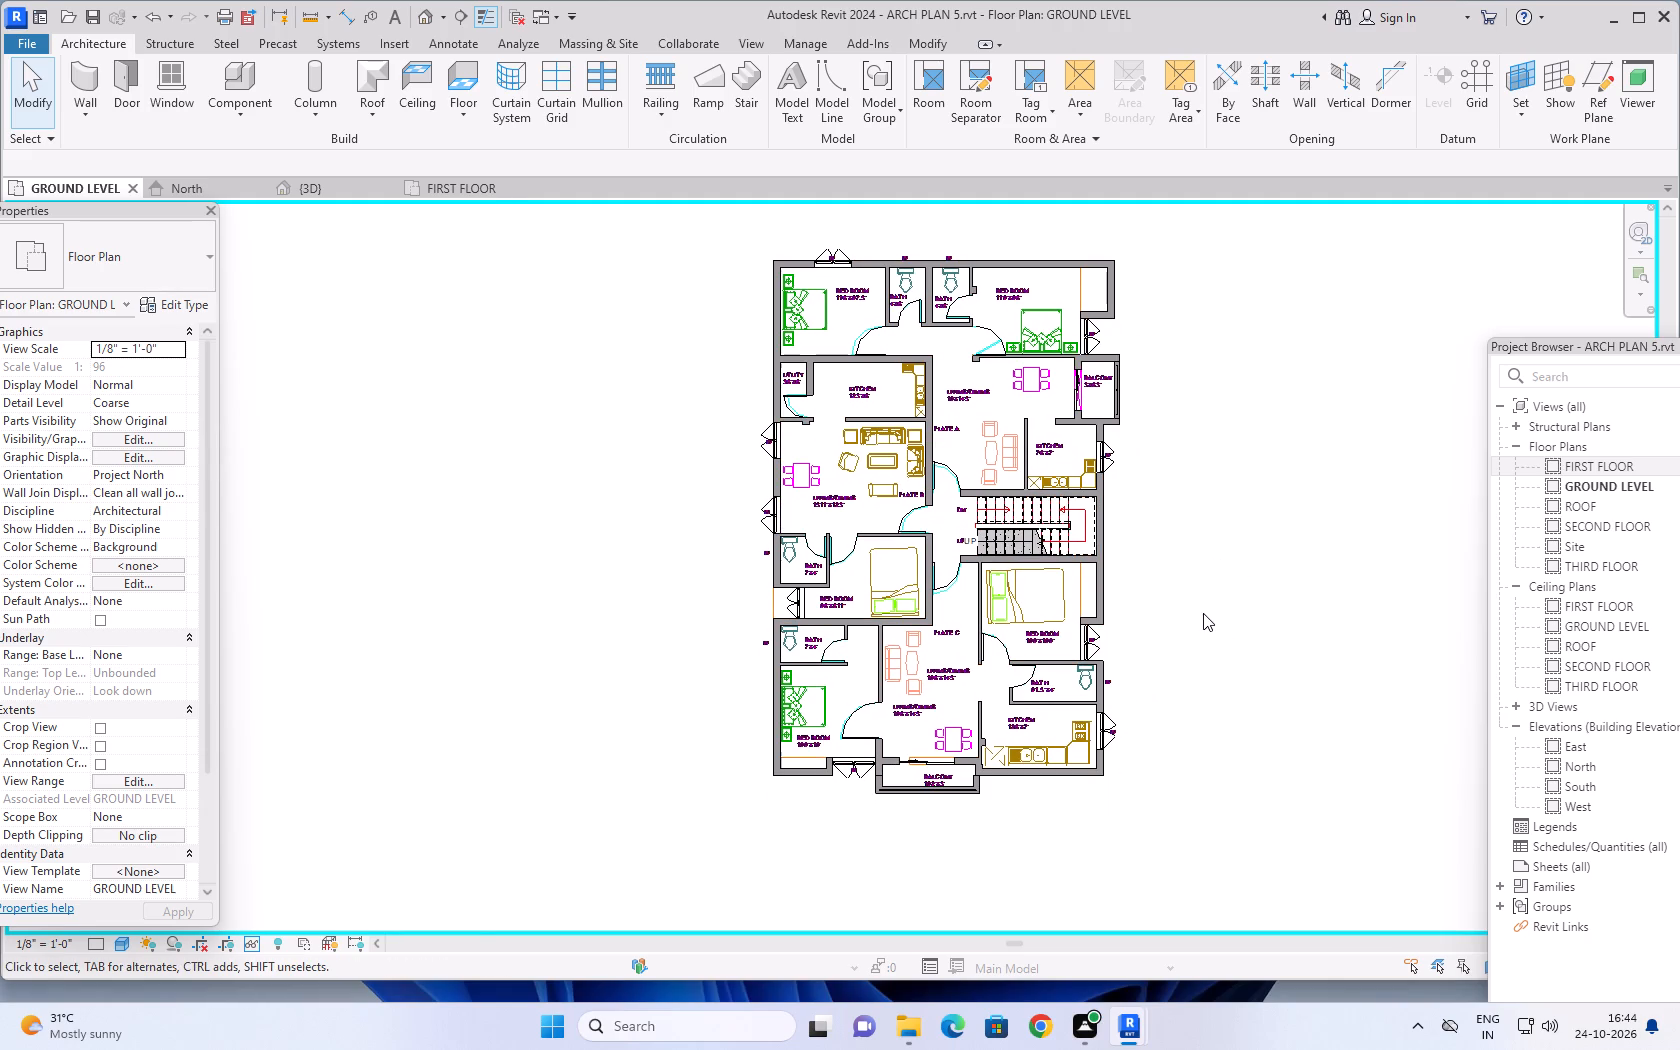
{"action": "left_click", "coordinate": [339, 180]}
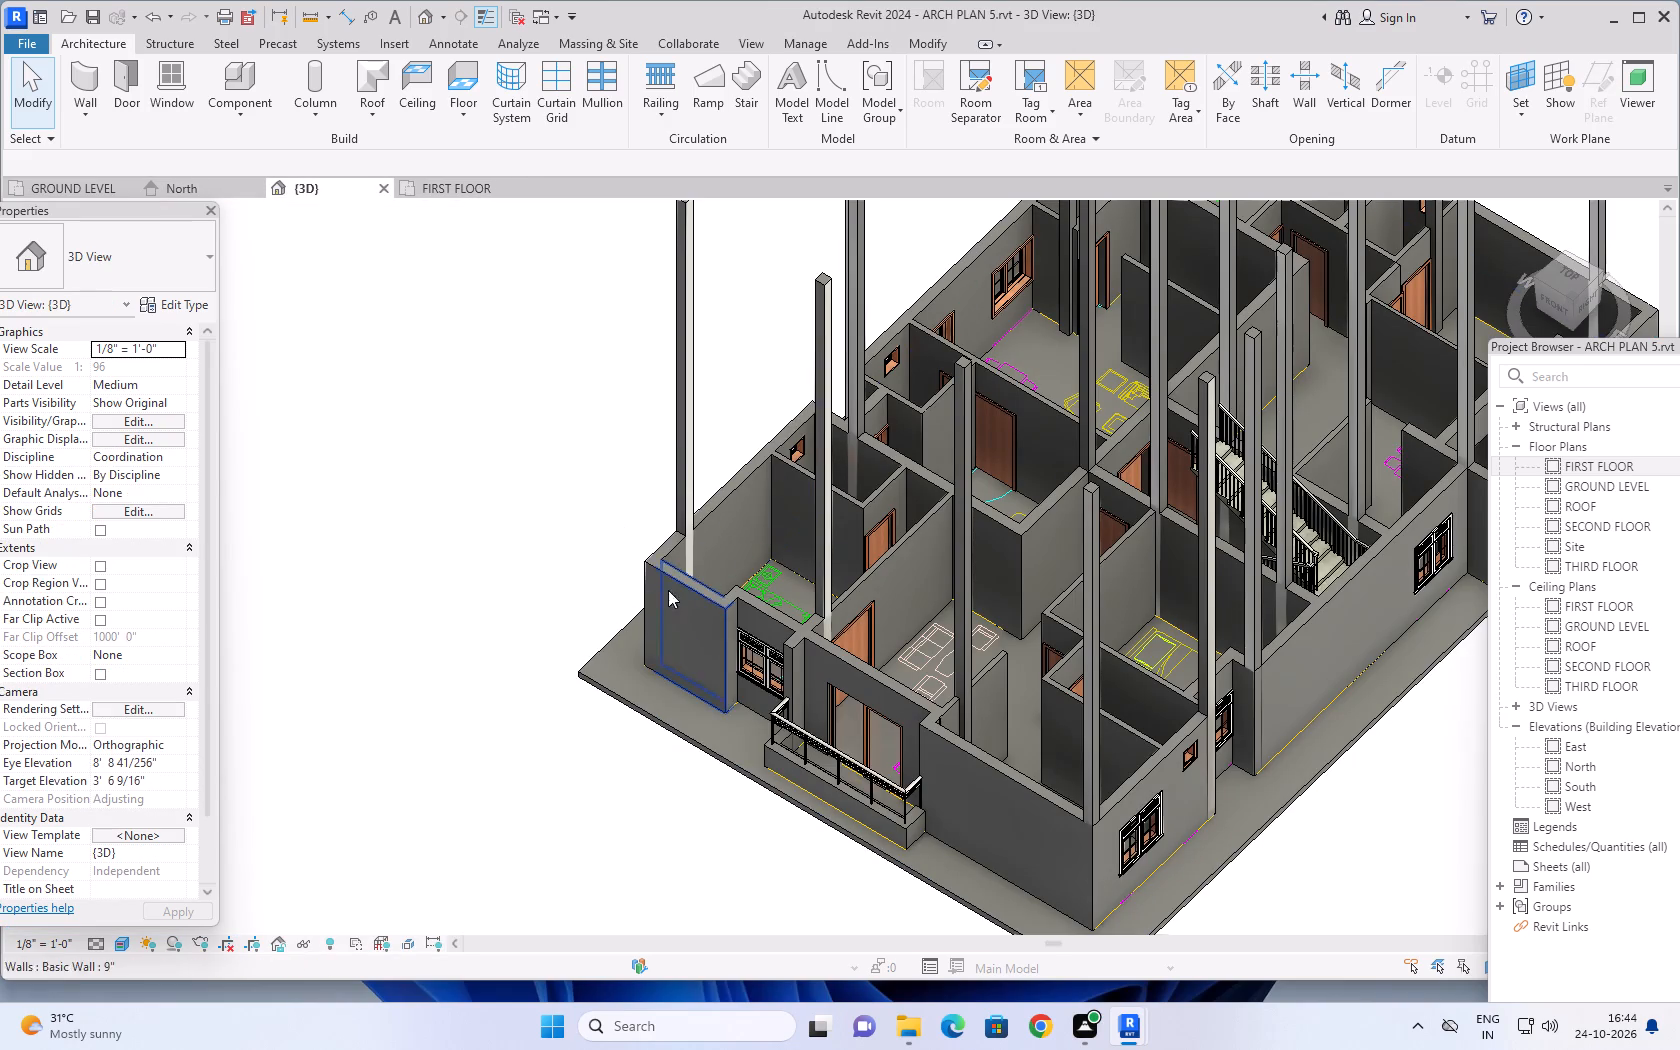
Examine the ground level's front balcony, then the walls, windows and second balcony along the stair side in 3D.
{"action": "middle_click_drag", "start_coordinate": [483, 567], "coordinate": [425, 445]}
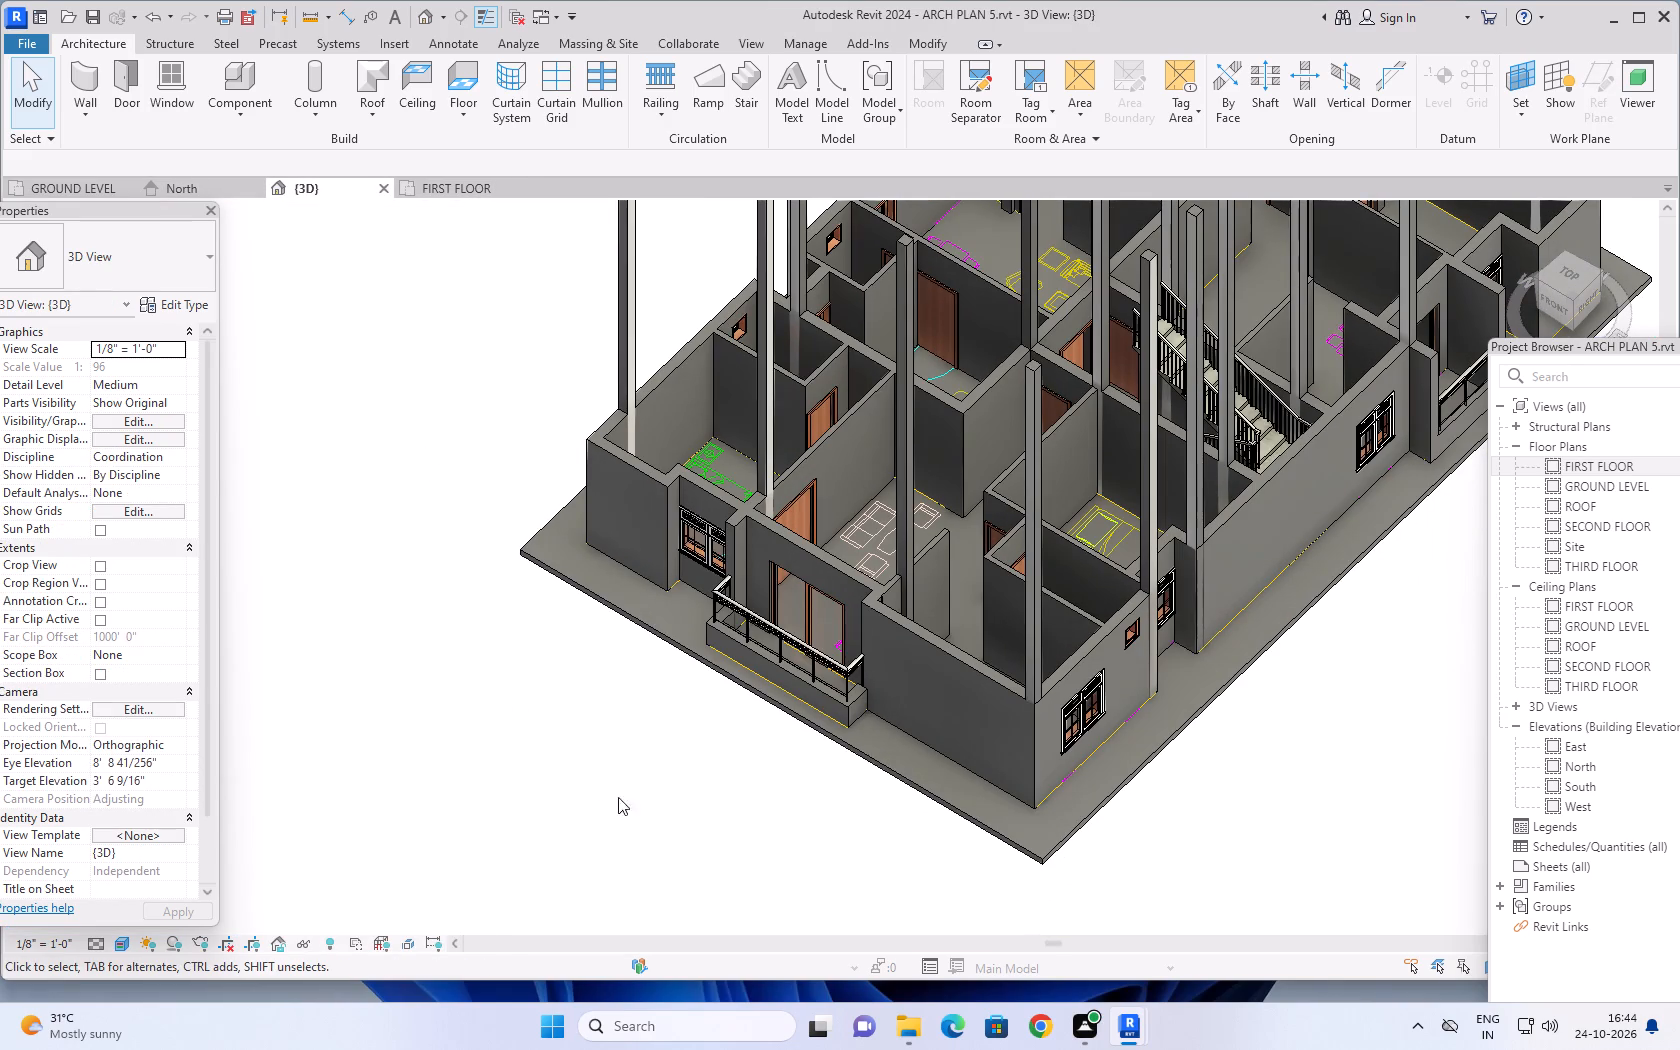
{"action": "middle_click_drag", "start_coordinate": [630, 809], "coordinate": [924, 763], "text": "shift"}
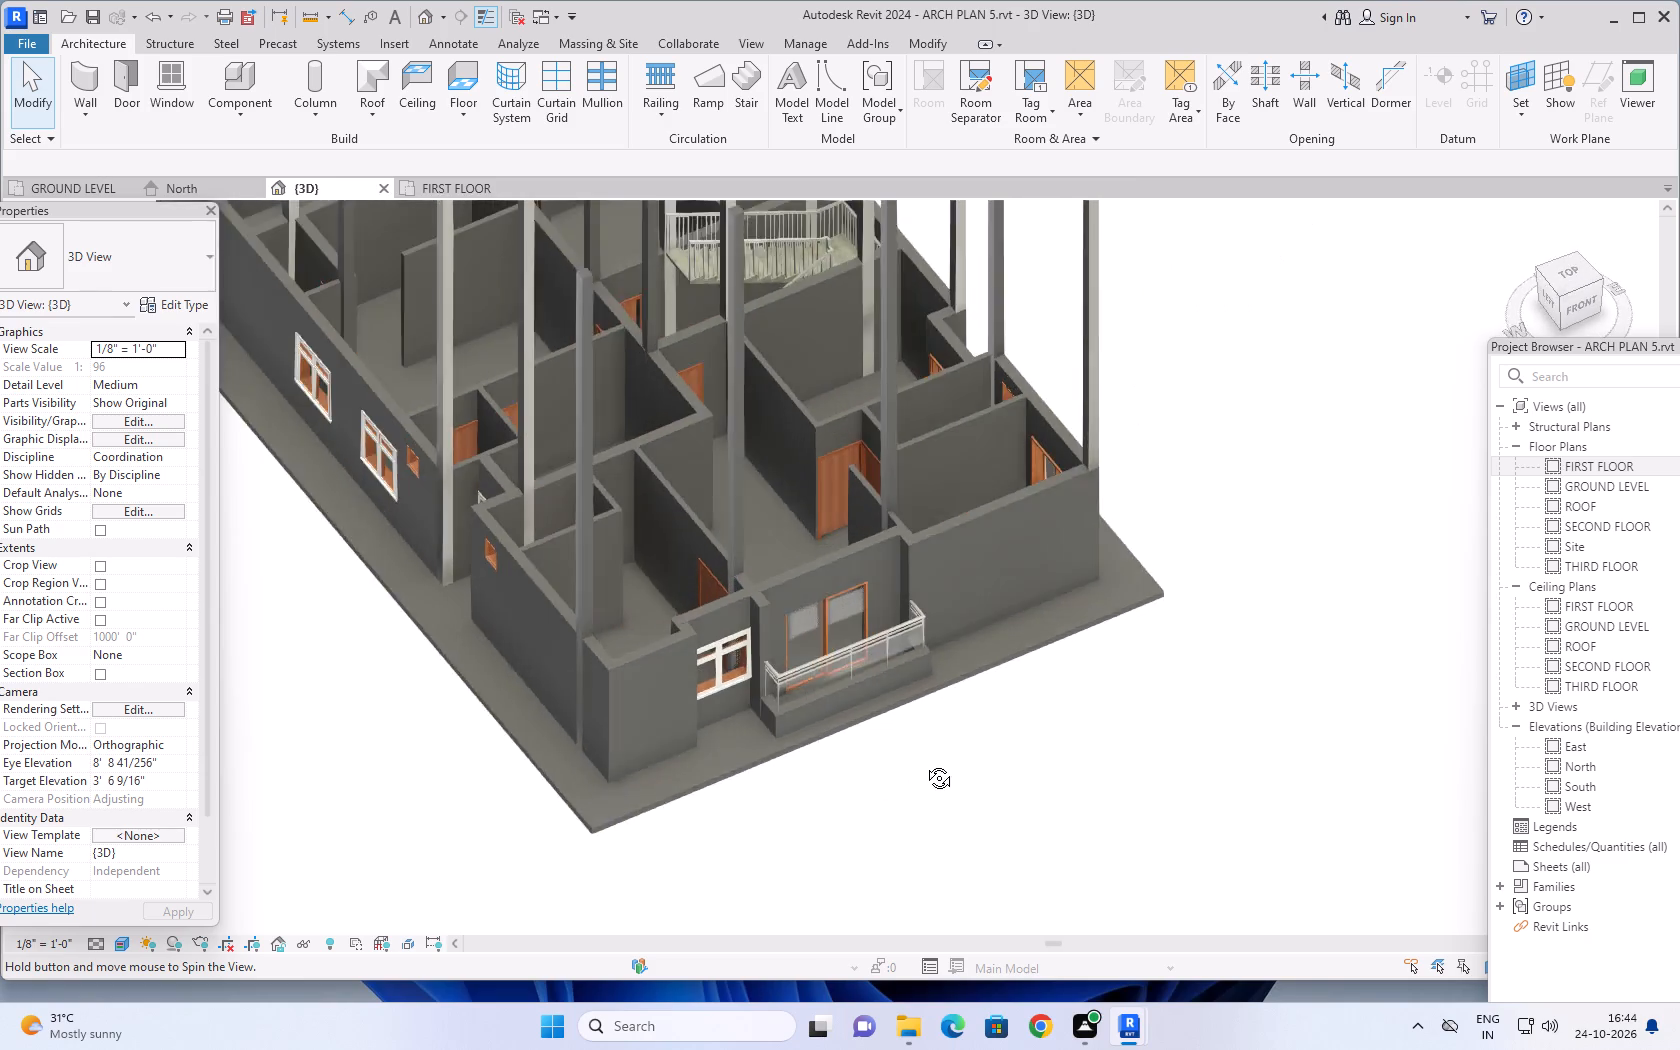
{"action": "middle_click_drag", "start_coordinate": [924, 763], "coordinate": [792, 809], "text": "shift"}
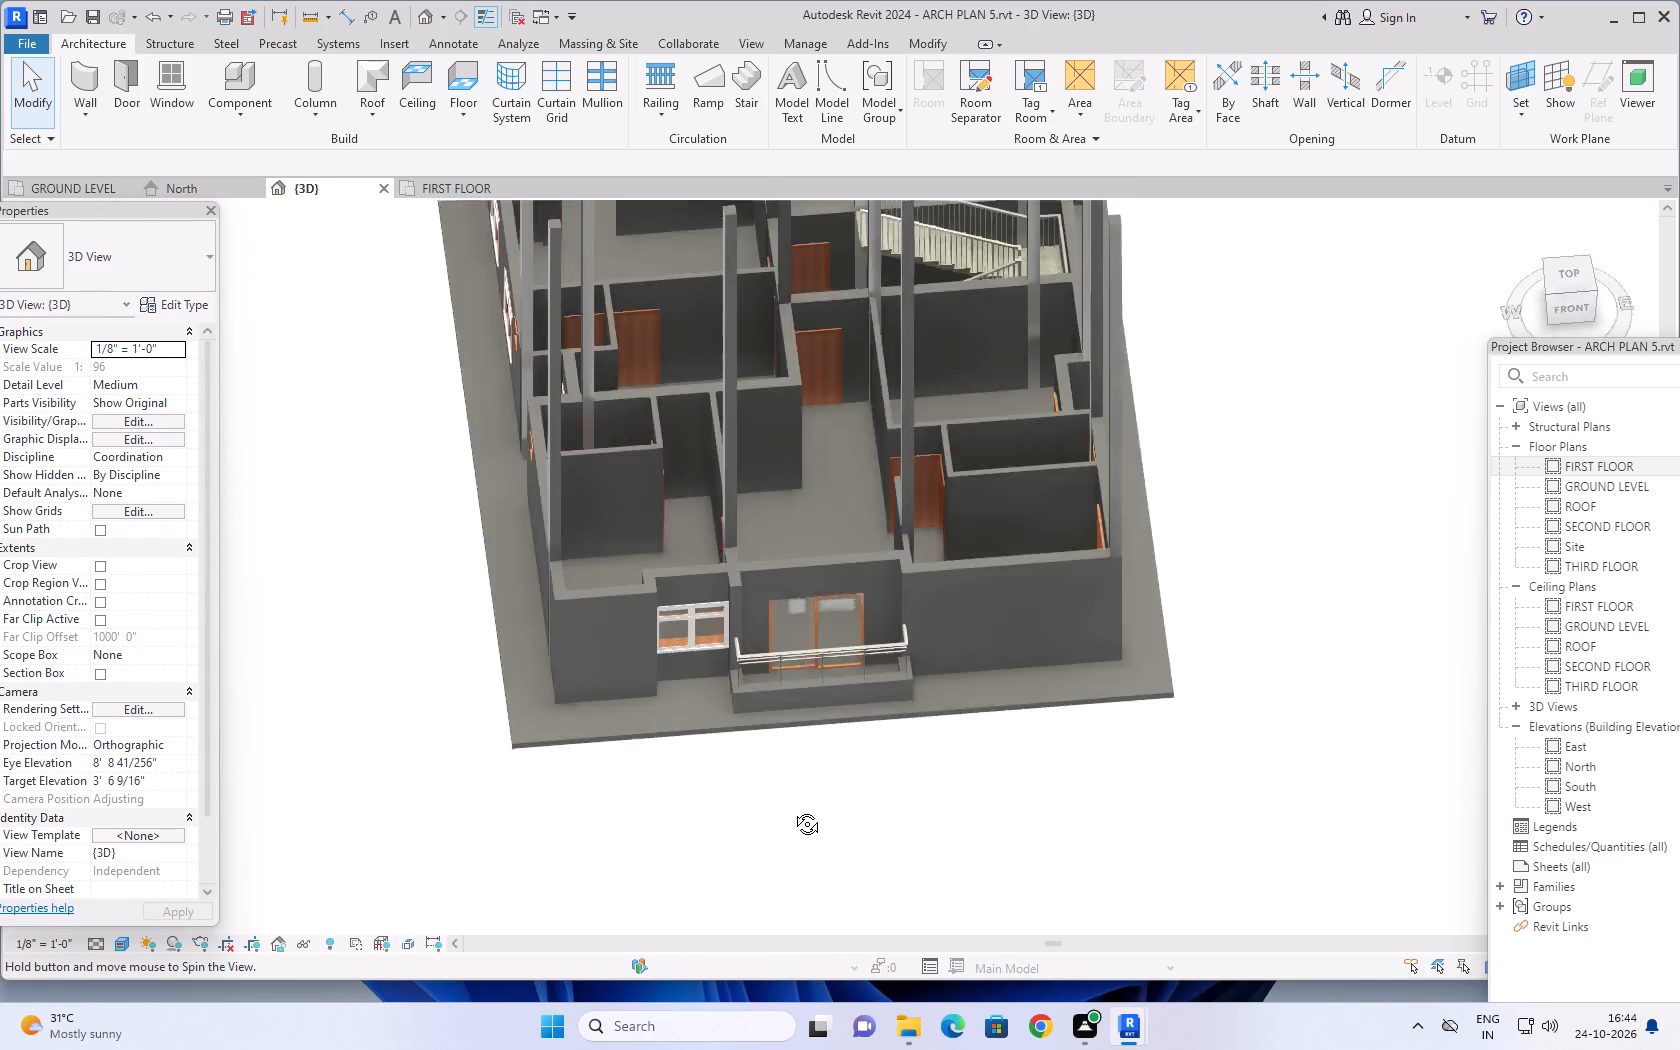
{"action": "middle_click_drag", "start_coordinate": [792, 809], "coordinate": [736, 788], "text": "shift"}
{"action": "middle_click_drag", "start_coordinate": [1240, 642], "coordinate": [1196, 554]}
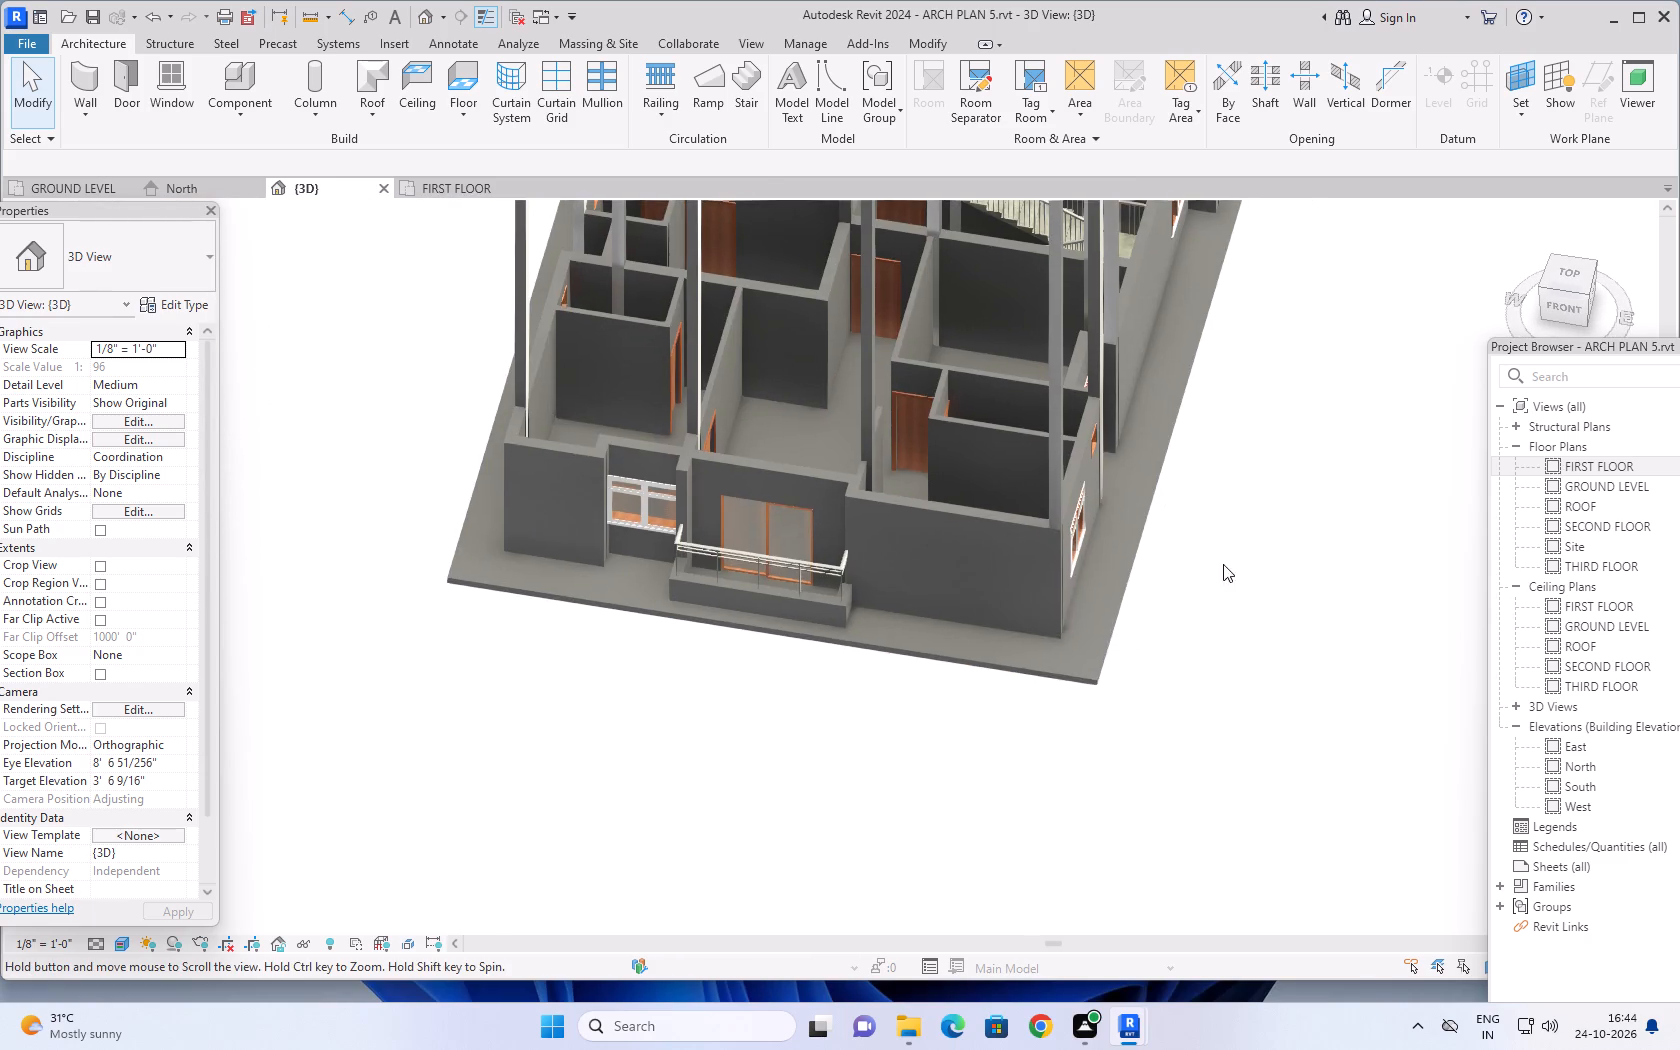
{"action": "middle_click_drag", "start_coordinate": [1263, 579], "coordinate": [1134, 457], "text": "shift"}
{"action": "middle_click_drag", "start_coordinate": [1316, 568], "coordinate": [1168, 569]}
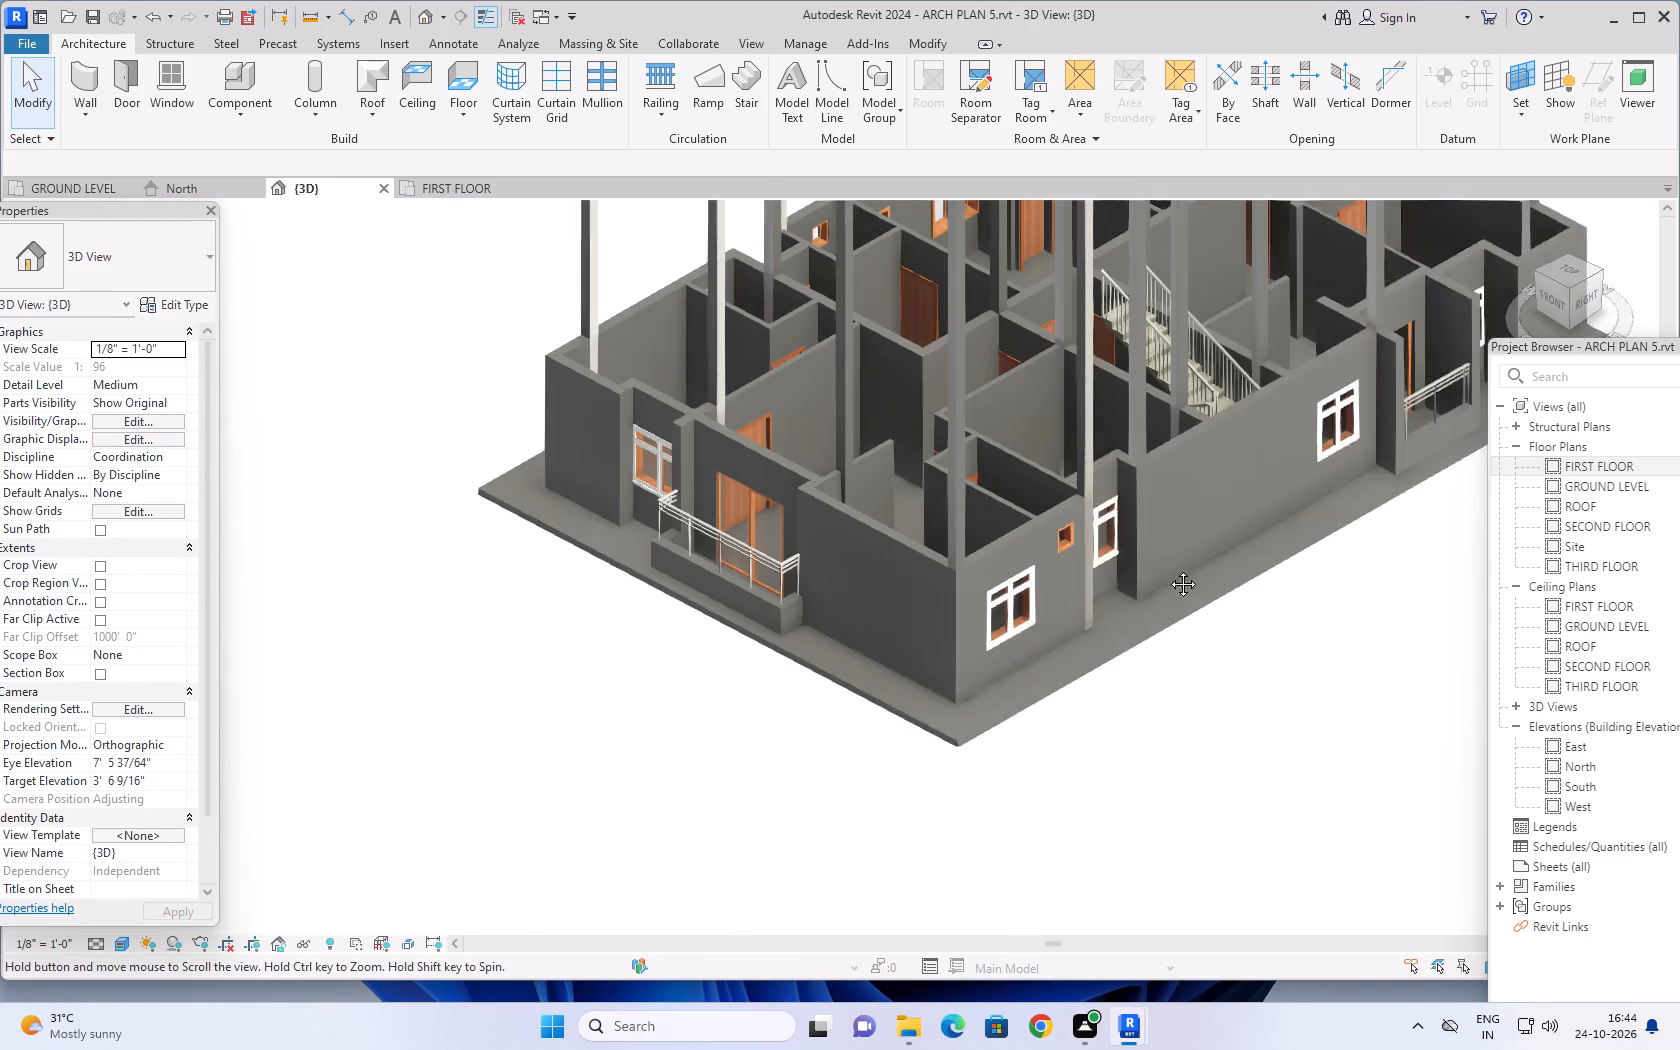
{"action": "middle_click_drag", "start_coordinate": [1168, 569], "coordinate": [982, 549]}
{"action": "middle_click_drag", "start_coordinate": [1224, 483], "coordinate": [1237, 644]}
{"action": "middle_click_drag", "start_coordinate": [1302, 591], "coordinate": [1260, 671], "text": "shift"}
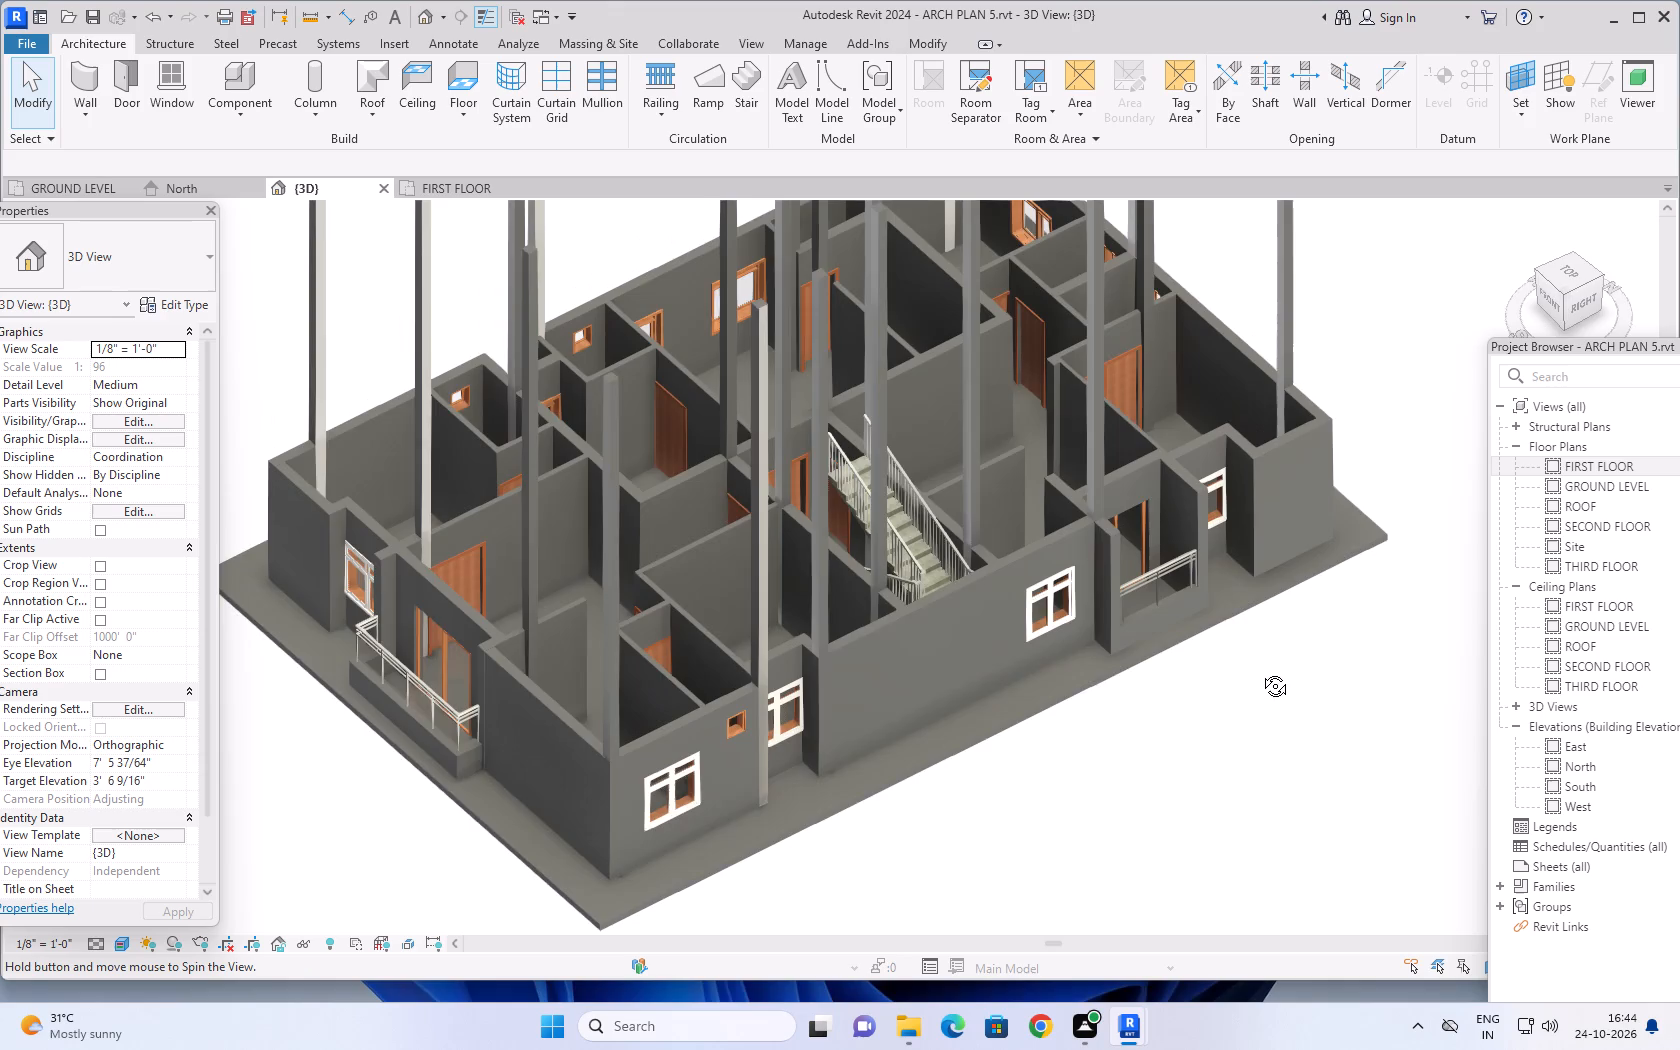
{"action": "middle_click_drag", "start_coordinate": [1260, 671], "coordinate": [1217, 698], "text": "shift"}
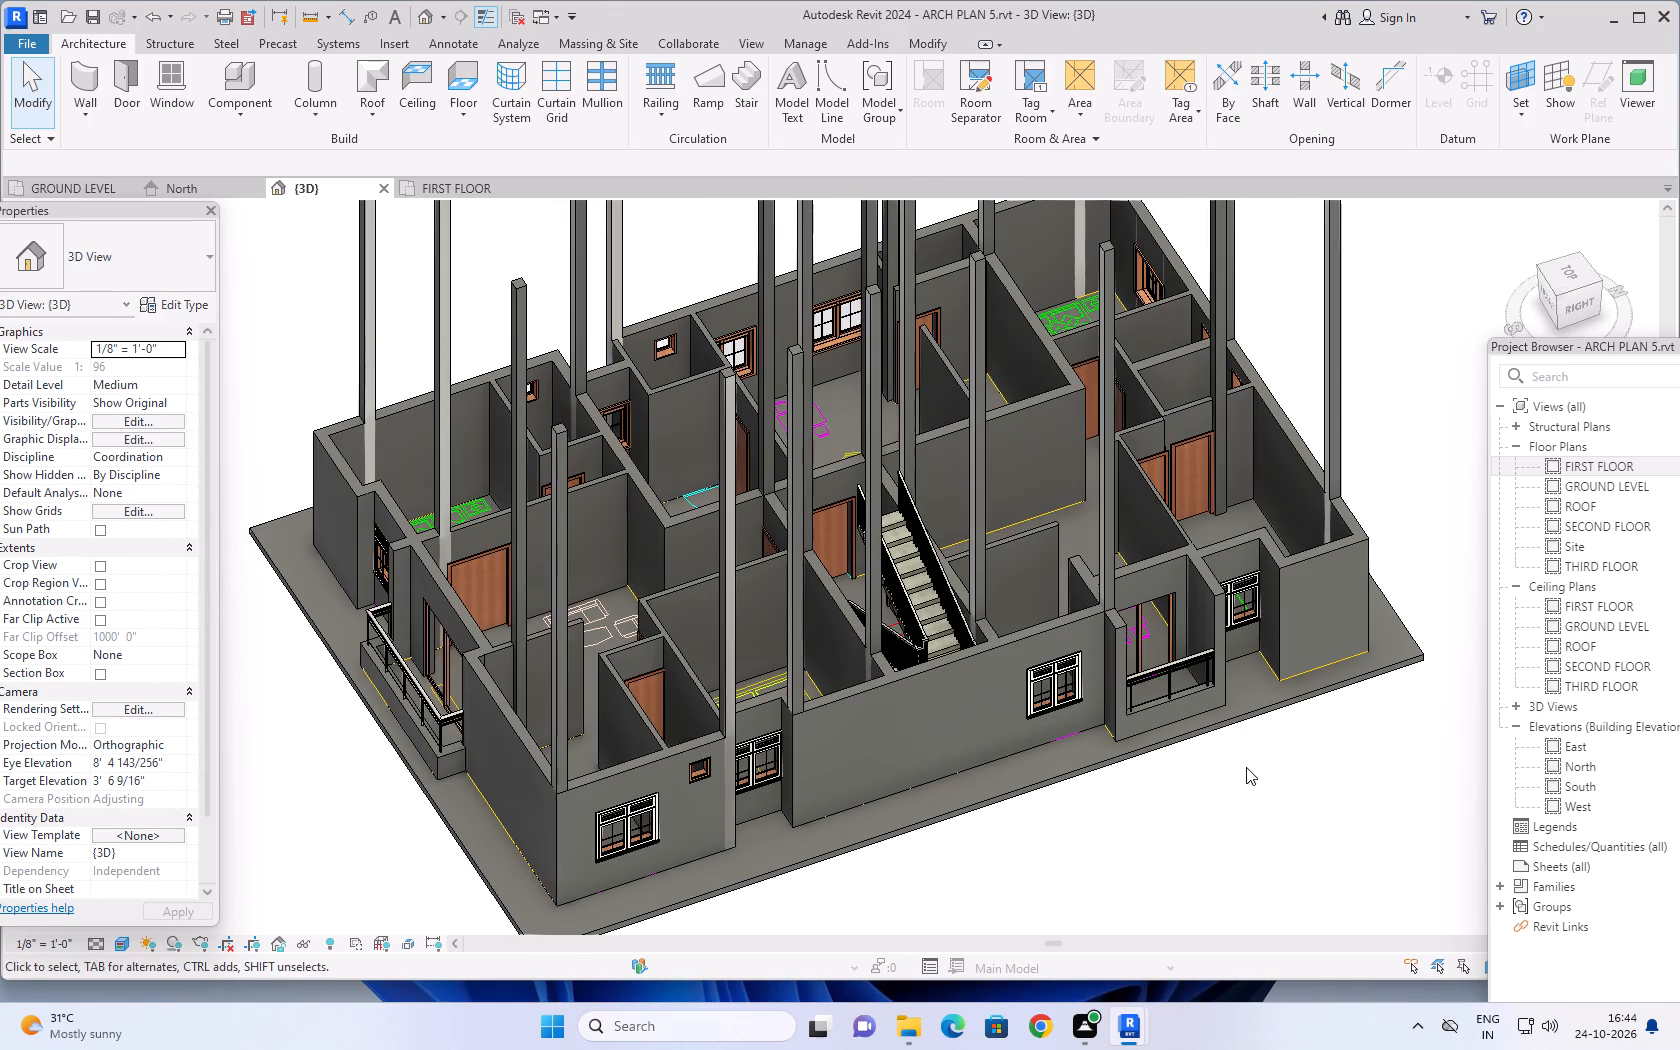
{"action": "middle_click_drag", "start_coordinate": [1232, 781], "coordinate": [1144, 675]}
{"action": "middle_click_drag", "start_coordinate": [1183, 695], "coordinate": [1156, 745]}
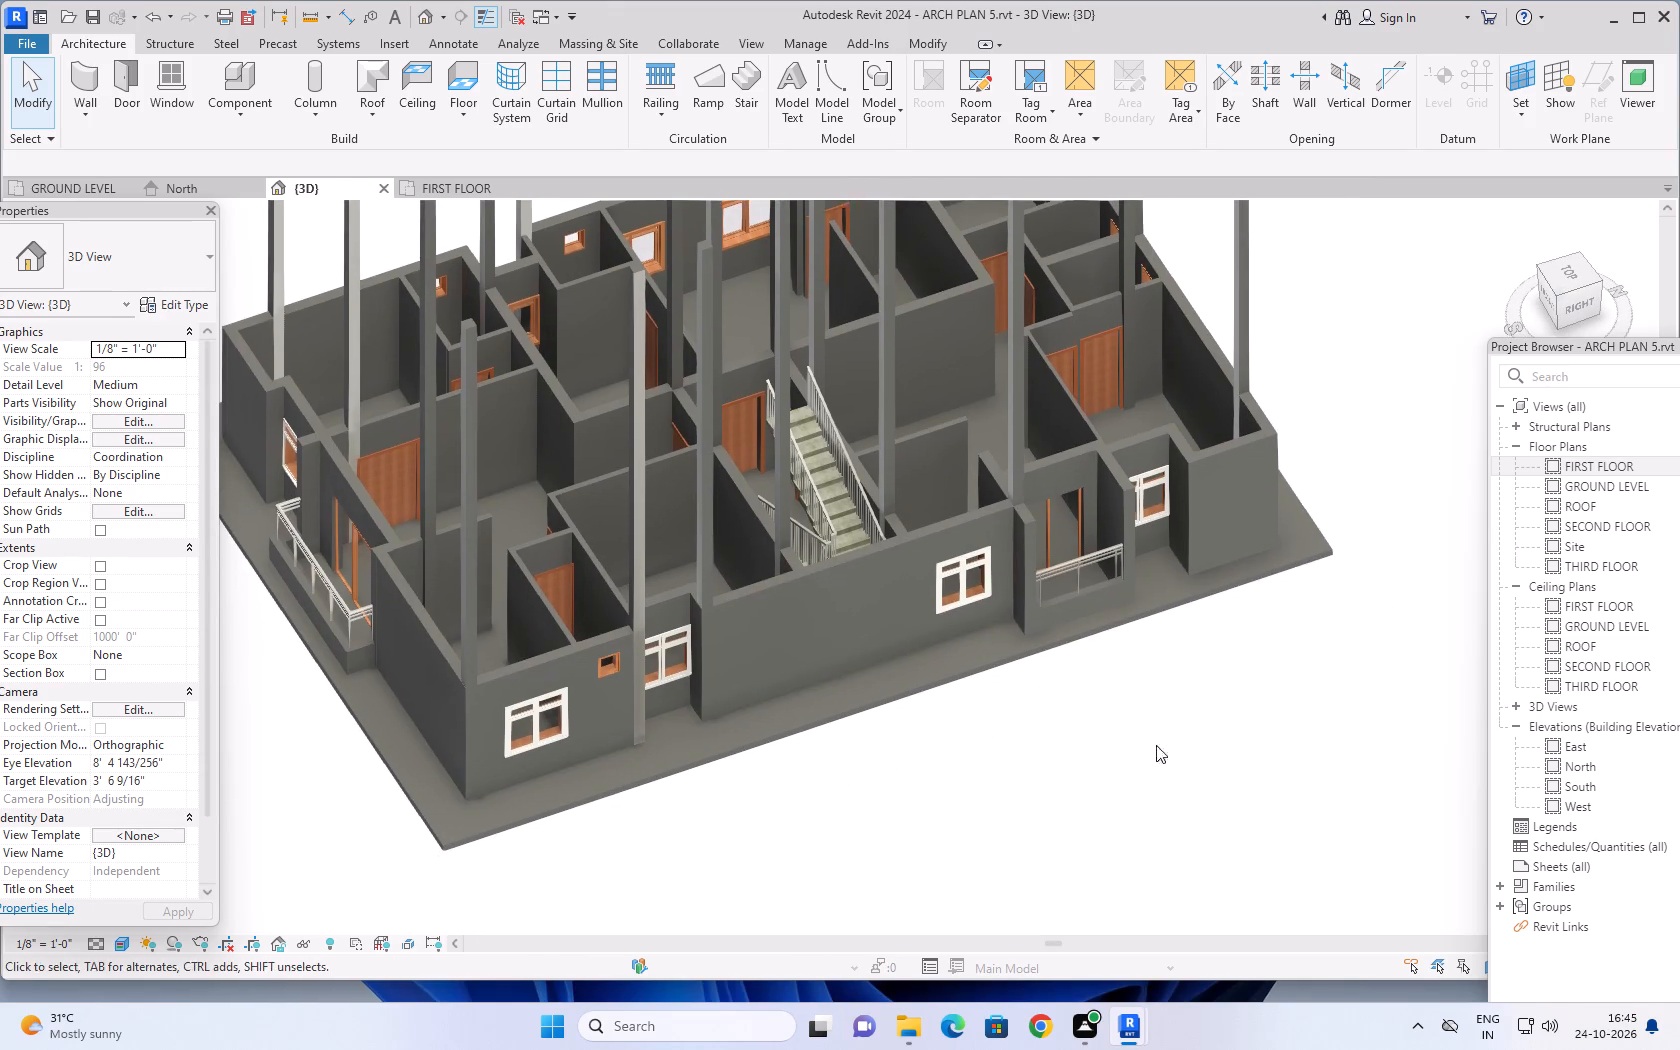
{"action": "middle_click_drag", "start_coordinate": [1156, 745], "coordinate": [1033, 808]}
{"action": "middle_click_drag", "start_coordinate": [1314, 751], "coordinate": [1321, 612]}
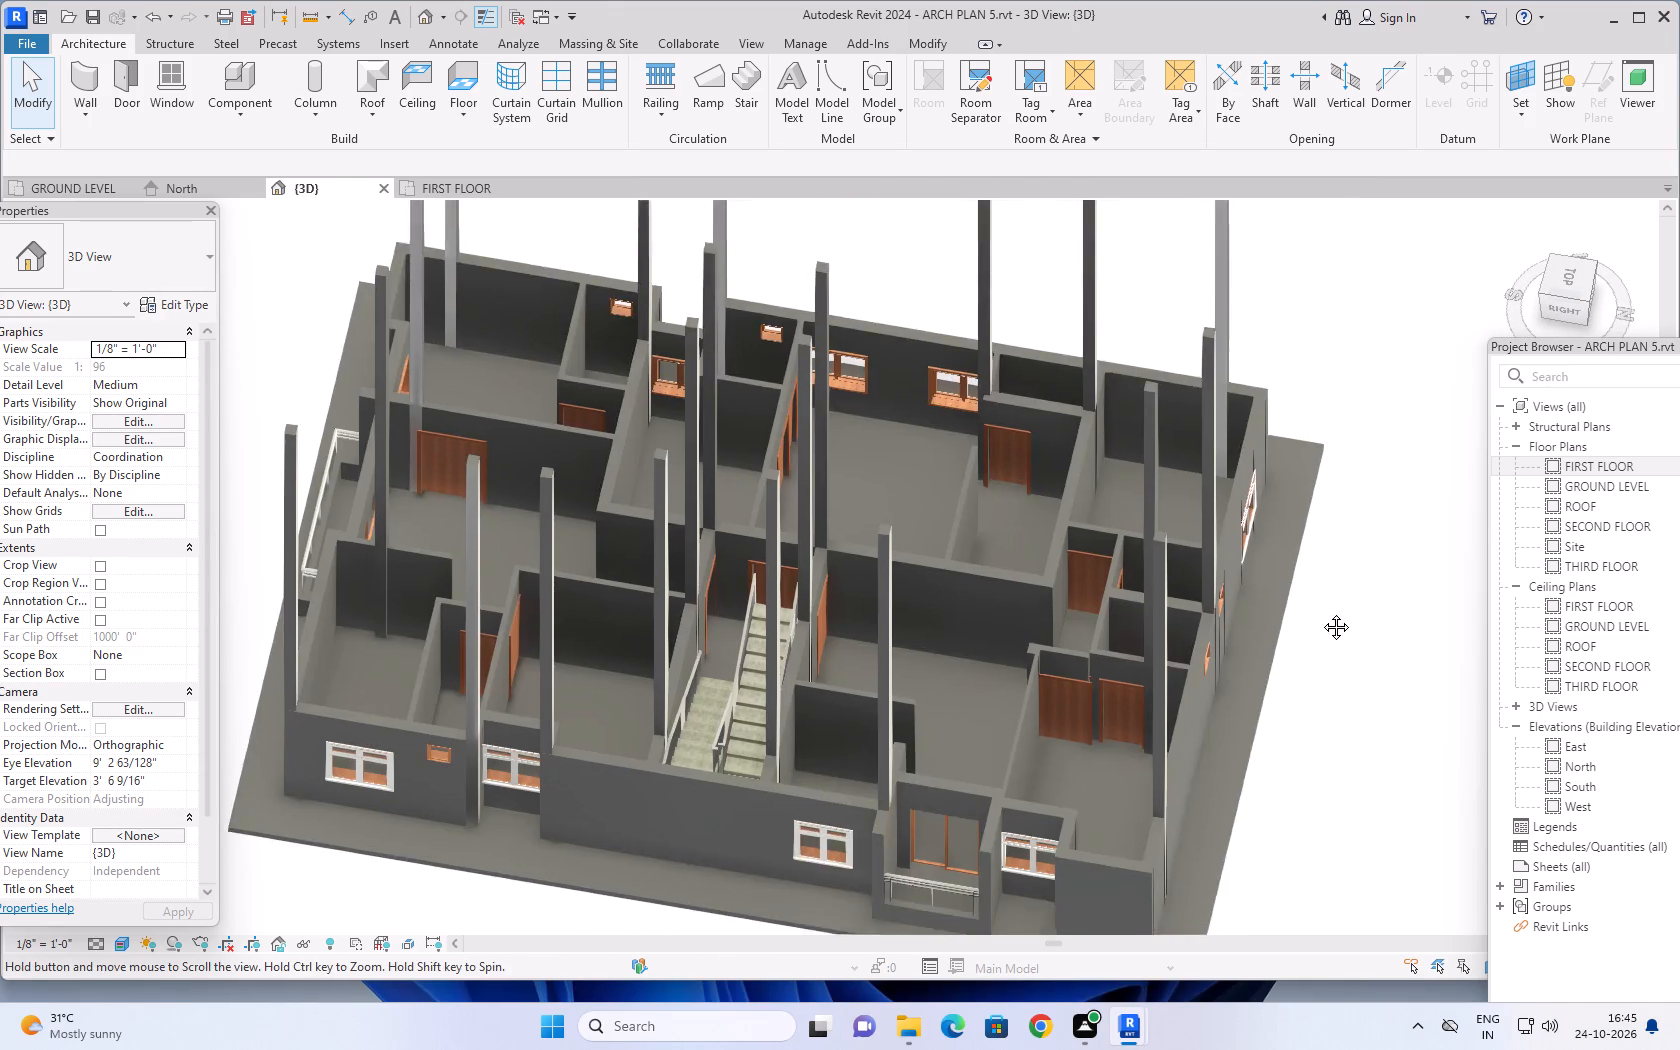
{"action": "middle_click_drag", "start_coordinate": [1321, 612], "coordinate": [1337, 518]}
{"action": "middle_click_drag", "start_coordinate": [1358, 605], "coordinate": [1328, 552]}
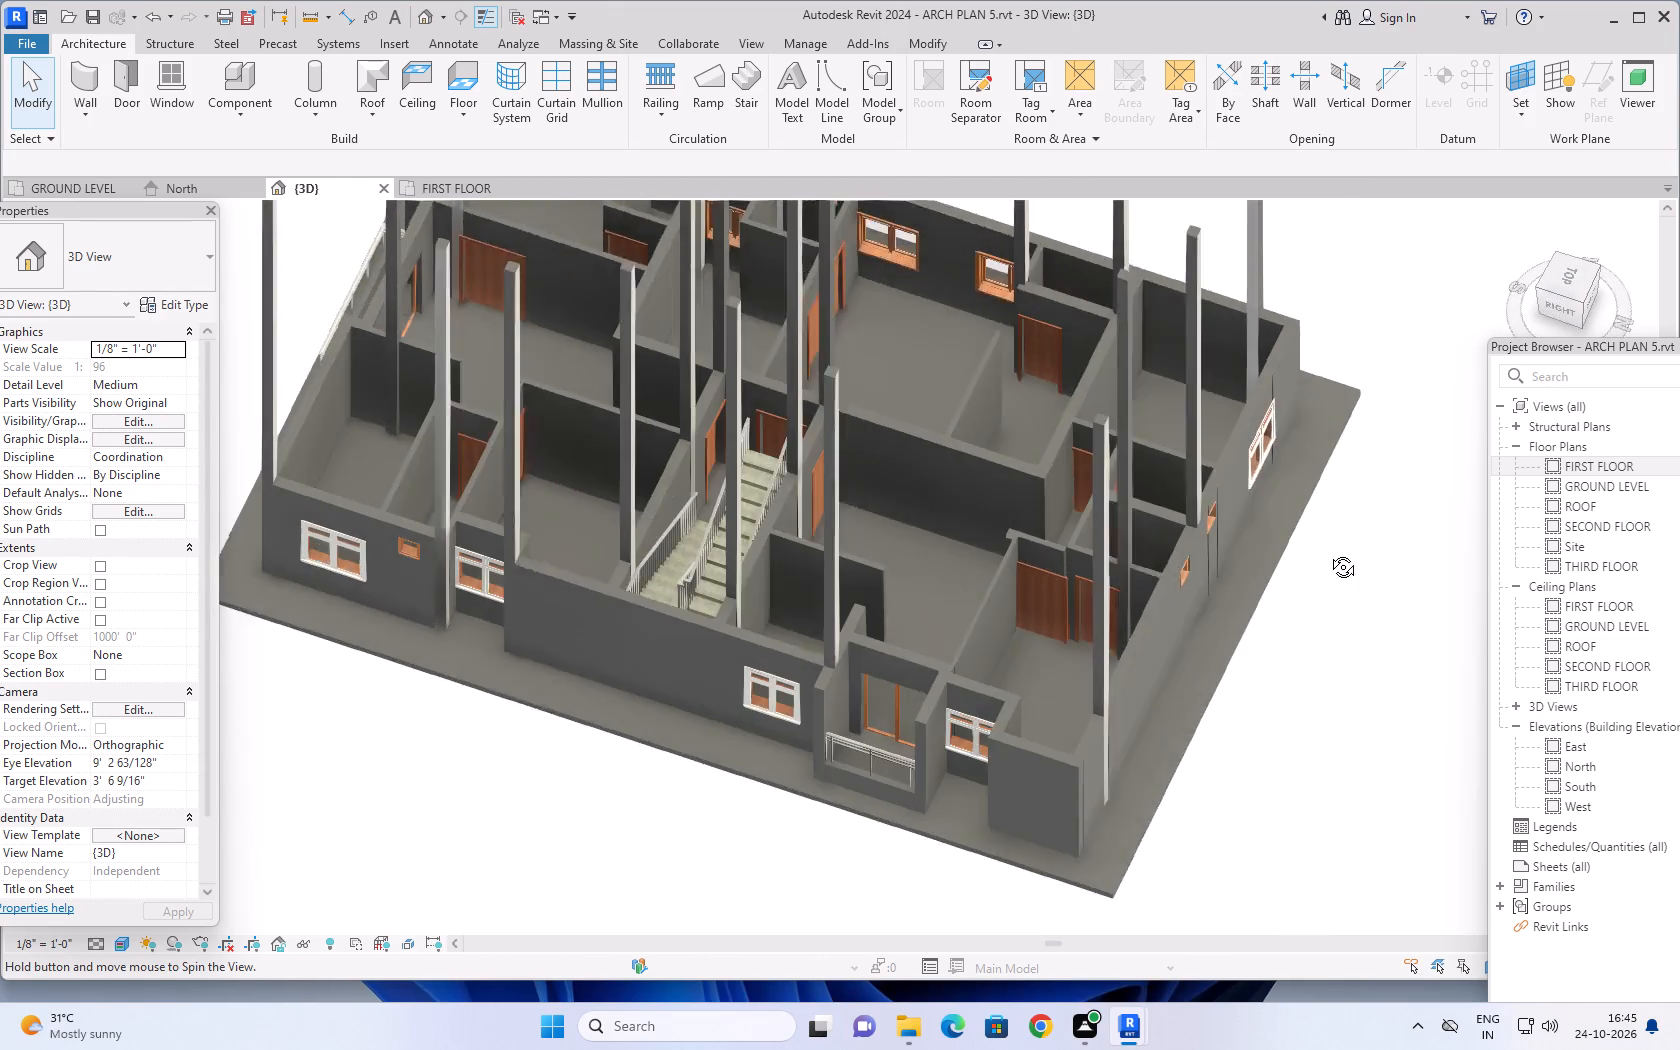
{"action": "middle_click_drag", "start_coordinate": [1328, 552], "coordinate": [1177, 736]}
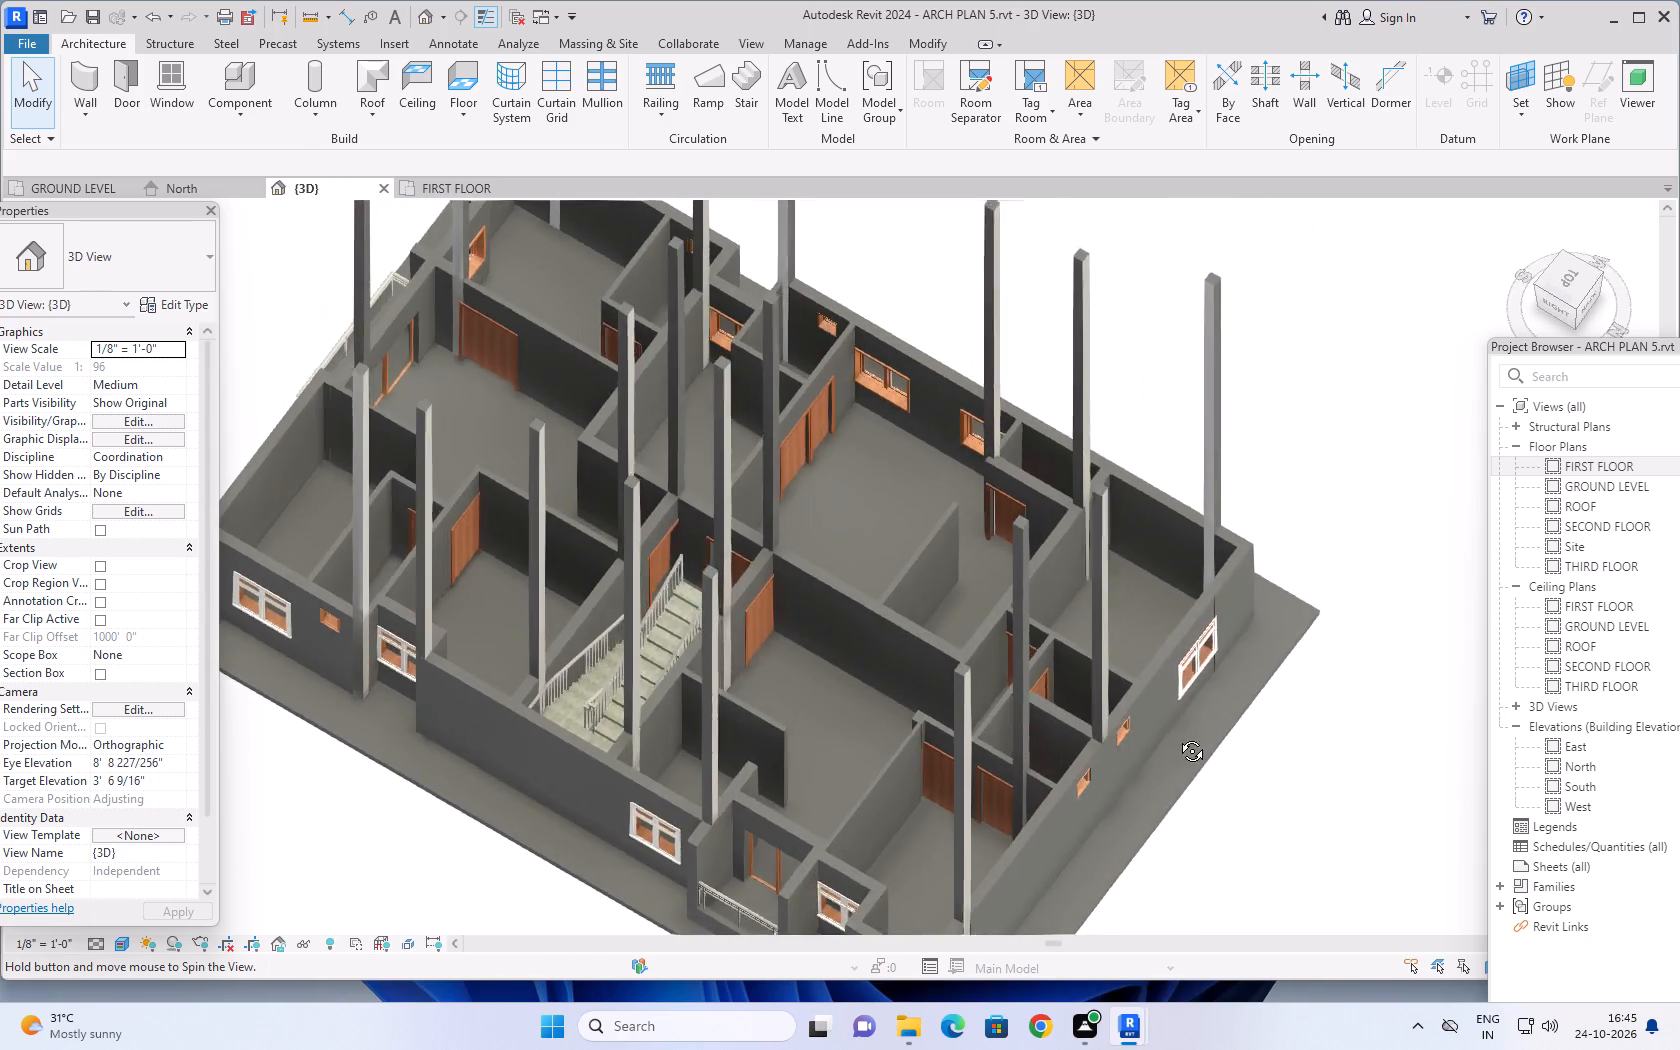
{"action": "middle_click_drag", "start_coordinate": [1177, 736], "coordinate": [1033, 690]}
Examine the ground level's rear and remaining long side in 3D, ending at the front balcony and the kitchen's front wall.
{"action": "middle_click_drag", "start_coordinate": [1001, 743], "coordinate": [1229, 381]}
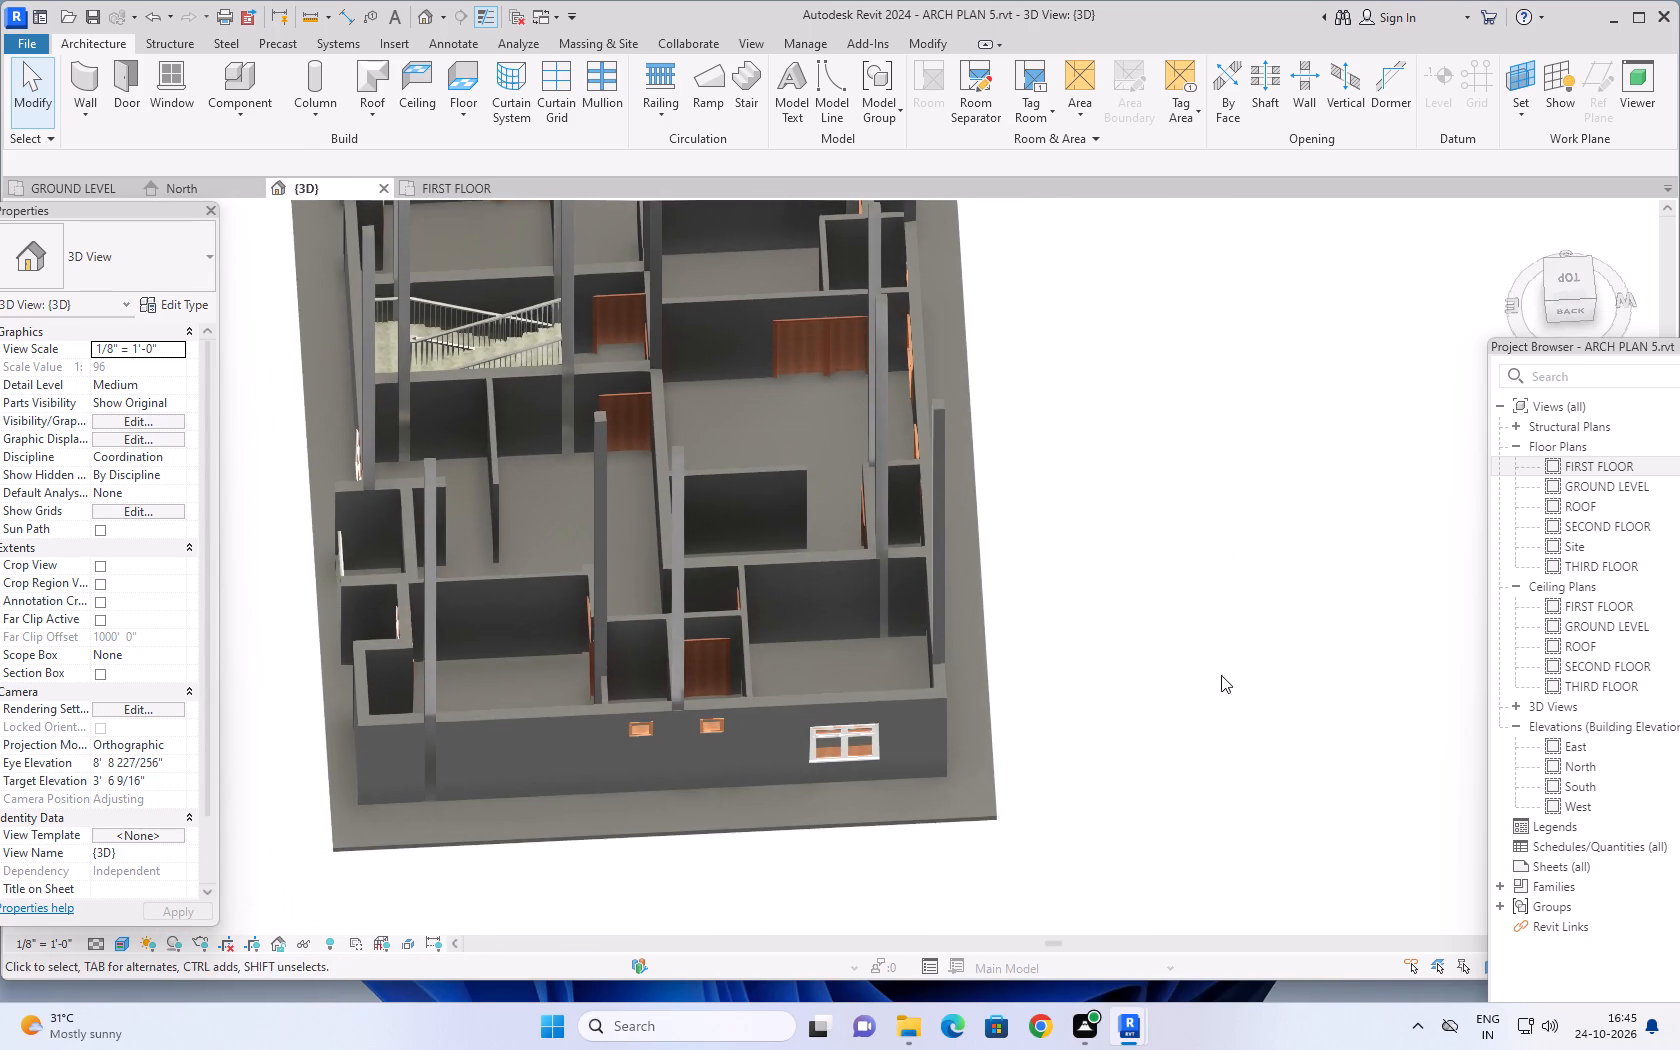
{"action": "middle_click_drag", "start_coordinate": [1215, 678], "coordinate": [1170, 722], "text": "shift"}
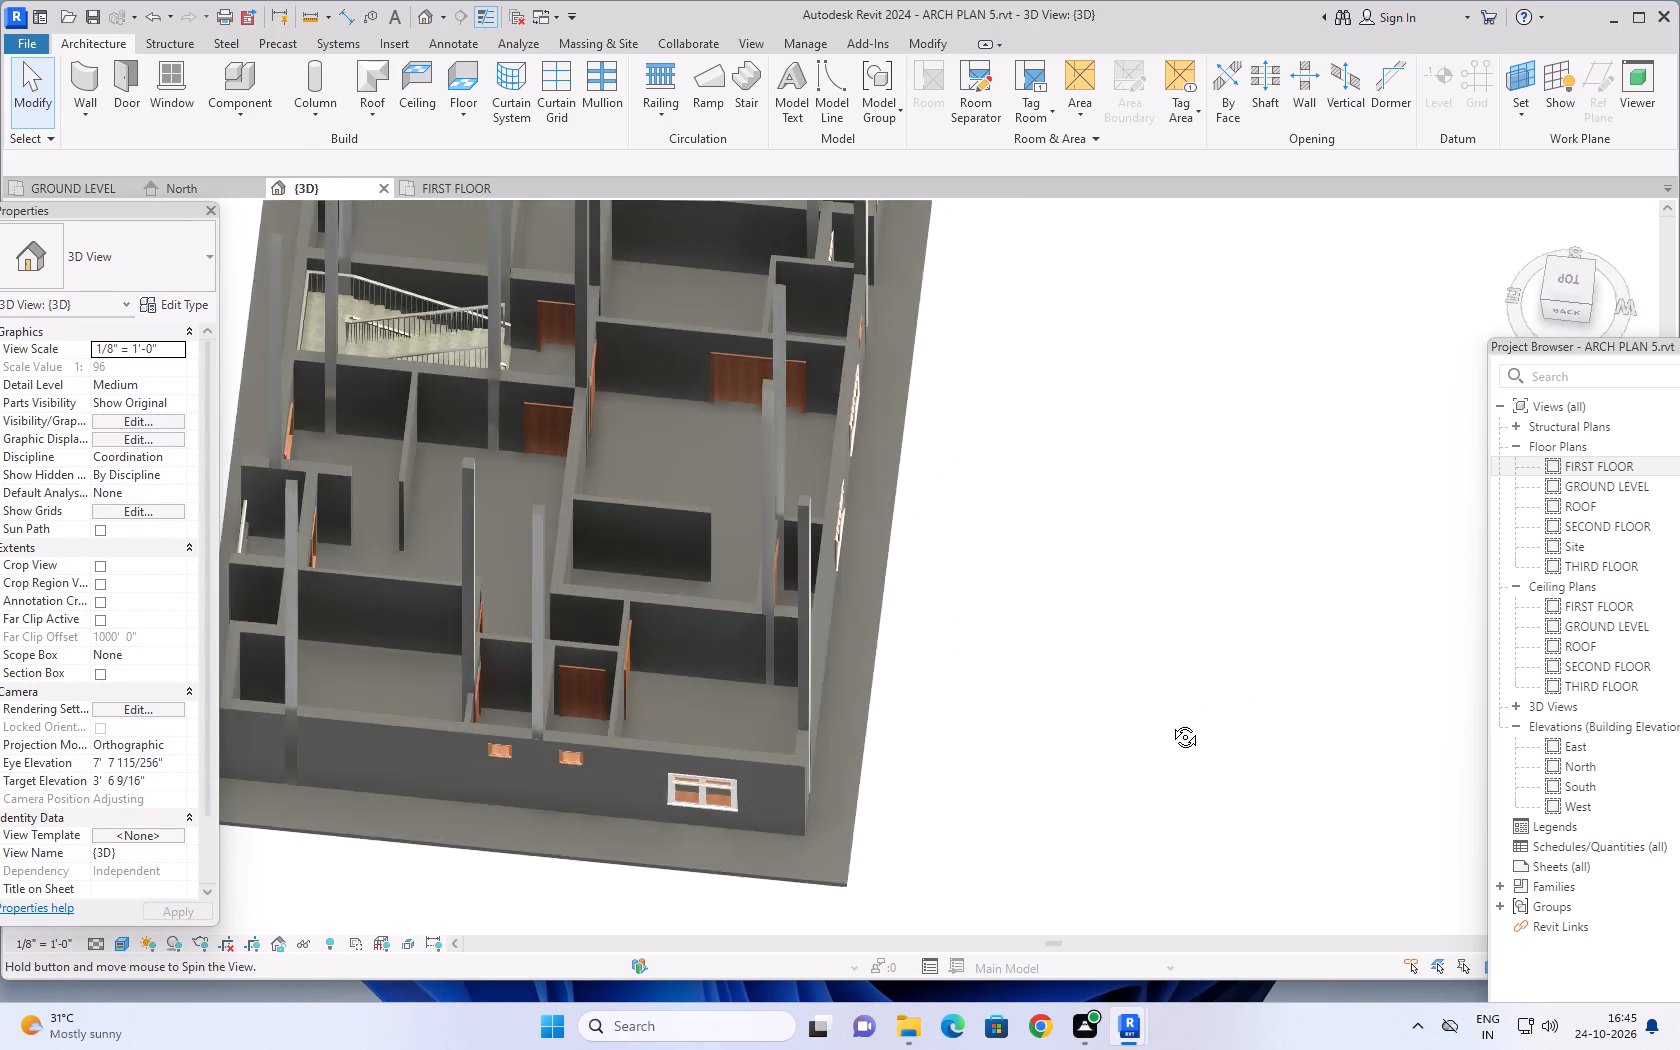
{"action": "middle_click_drag", "start_coordinate": [1170, 722], "coordinate": [985, 765], "text": "shift"}
{"action": "middle_click_drag", "start_coordinate": [996, 543], "coordinate": [1202, 772]}
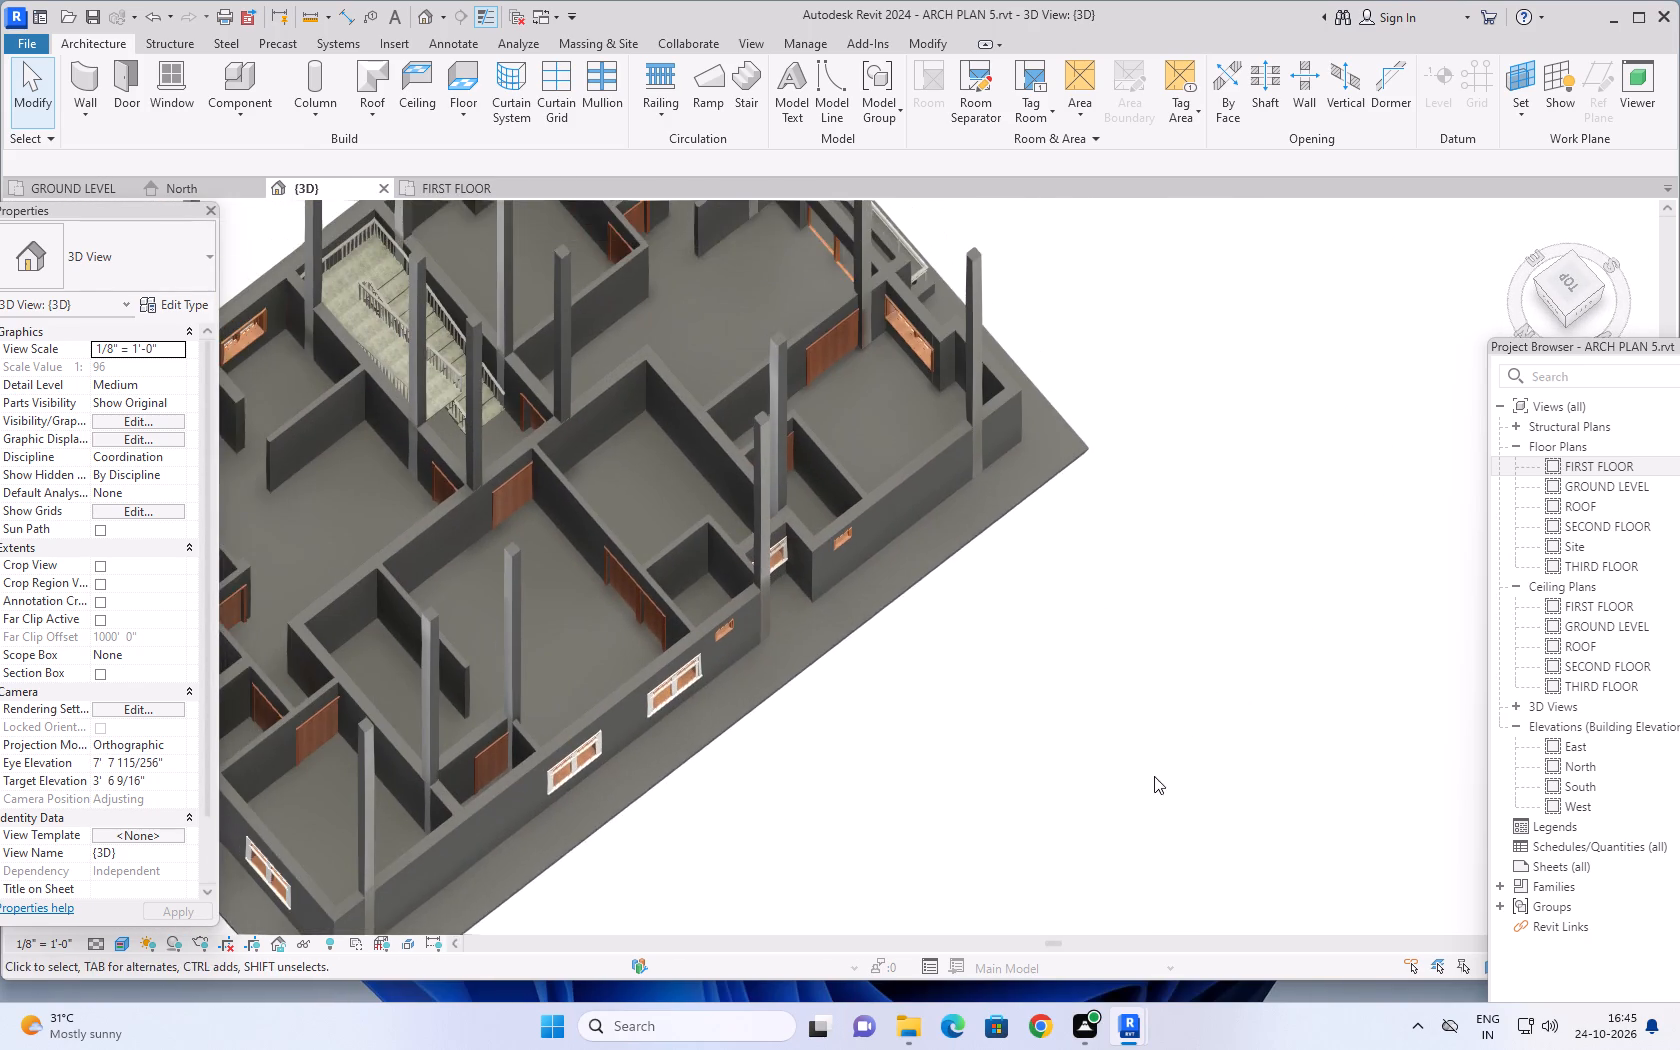
{"action": "middle_click_drag", "start_coordinate": [1153, 776], "coordinate": [1134, 472], "text": "shift"}
{"action": "middle_click_drag", "start_coordinate": [1135, 487], "coordinate": [1013, 799]}
{"action": "middle_click_drag", "start_coordinate": [1059, 656], "coordinate": [1277, 509]}
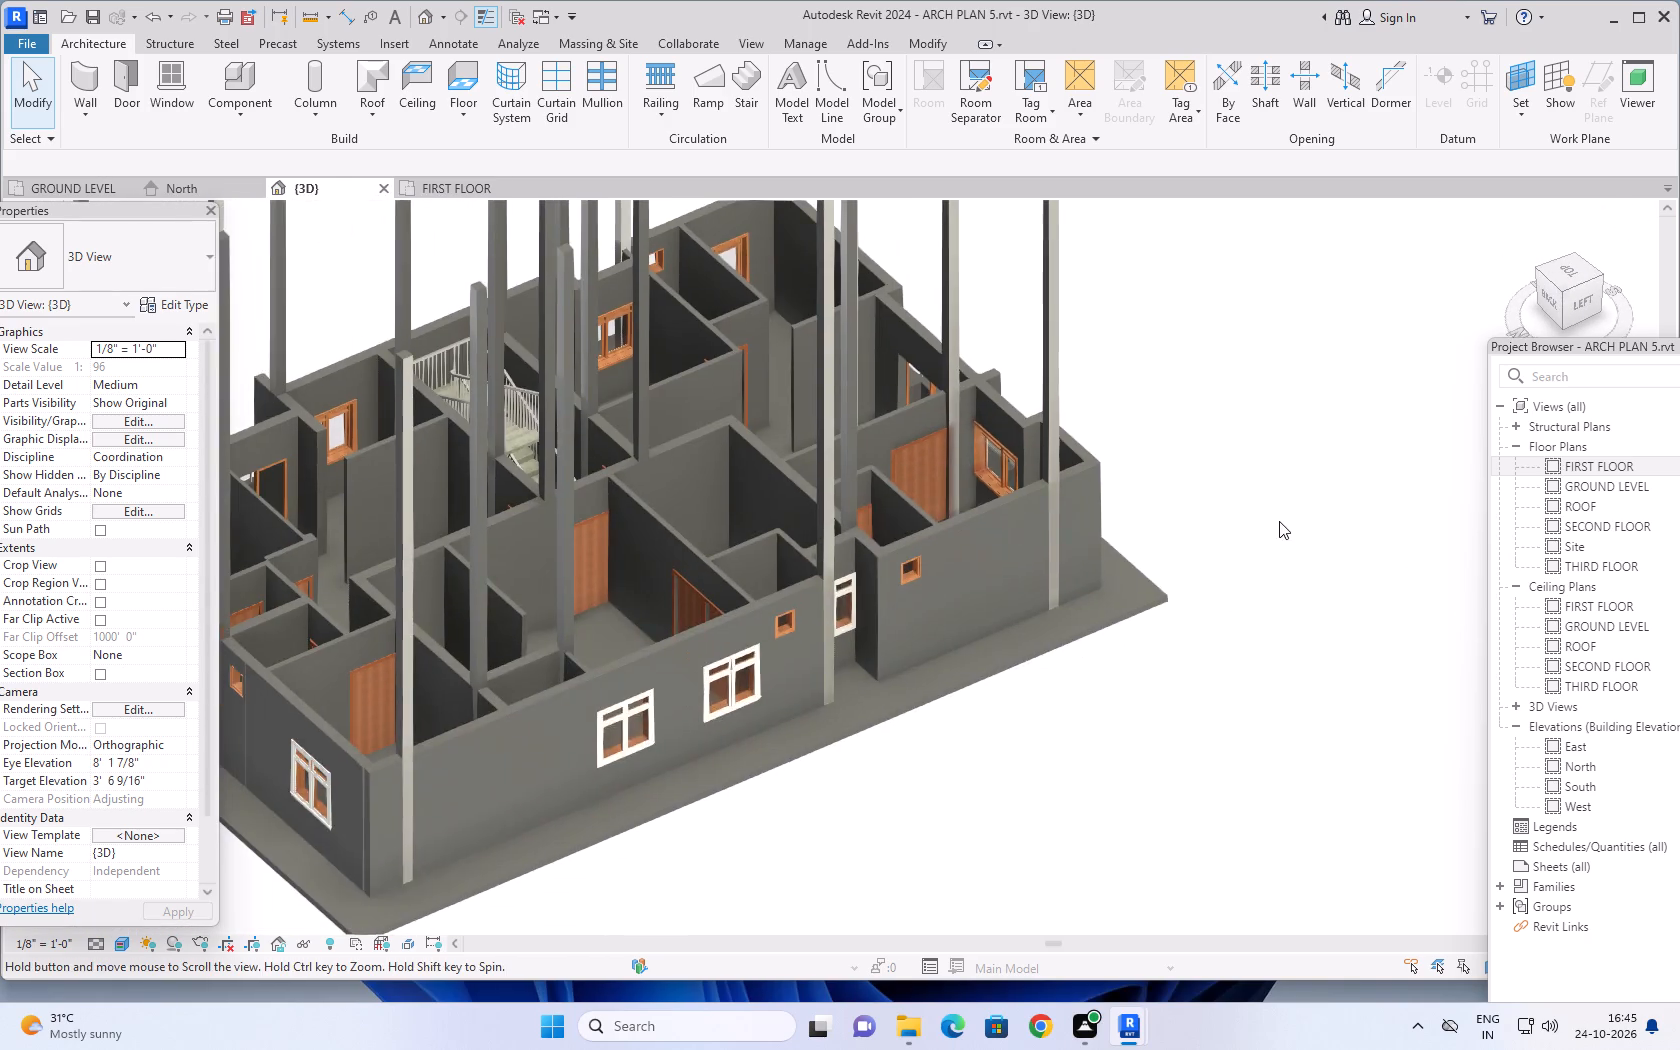
{"action": "middle_click_drag", "start_coordinate": [1277, 557], "coordinate": [858, 659], "text": "shift"}
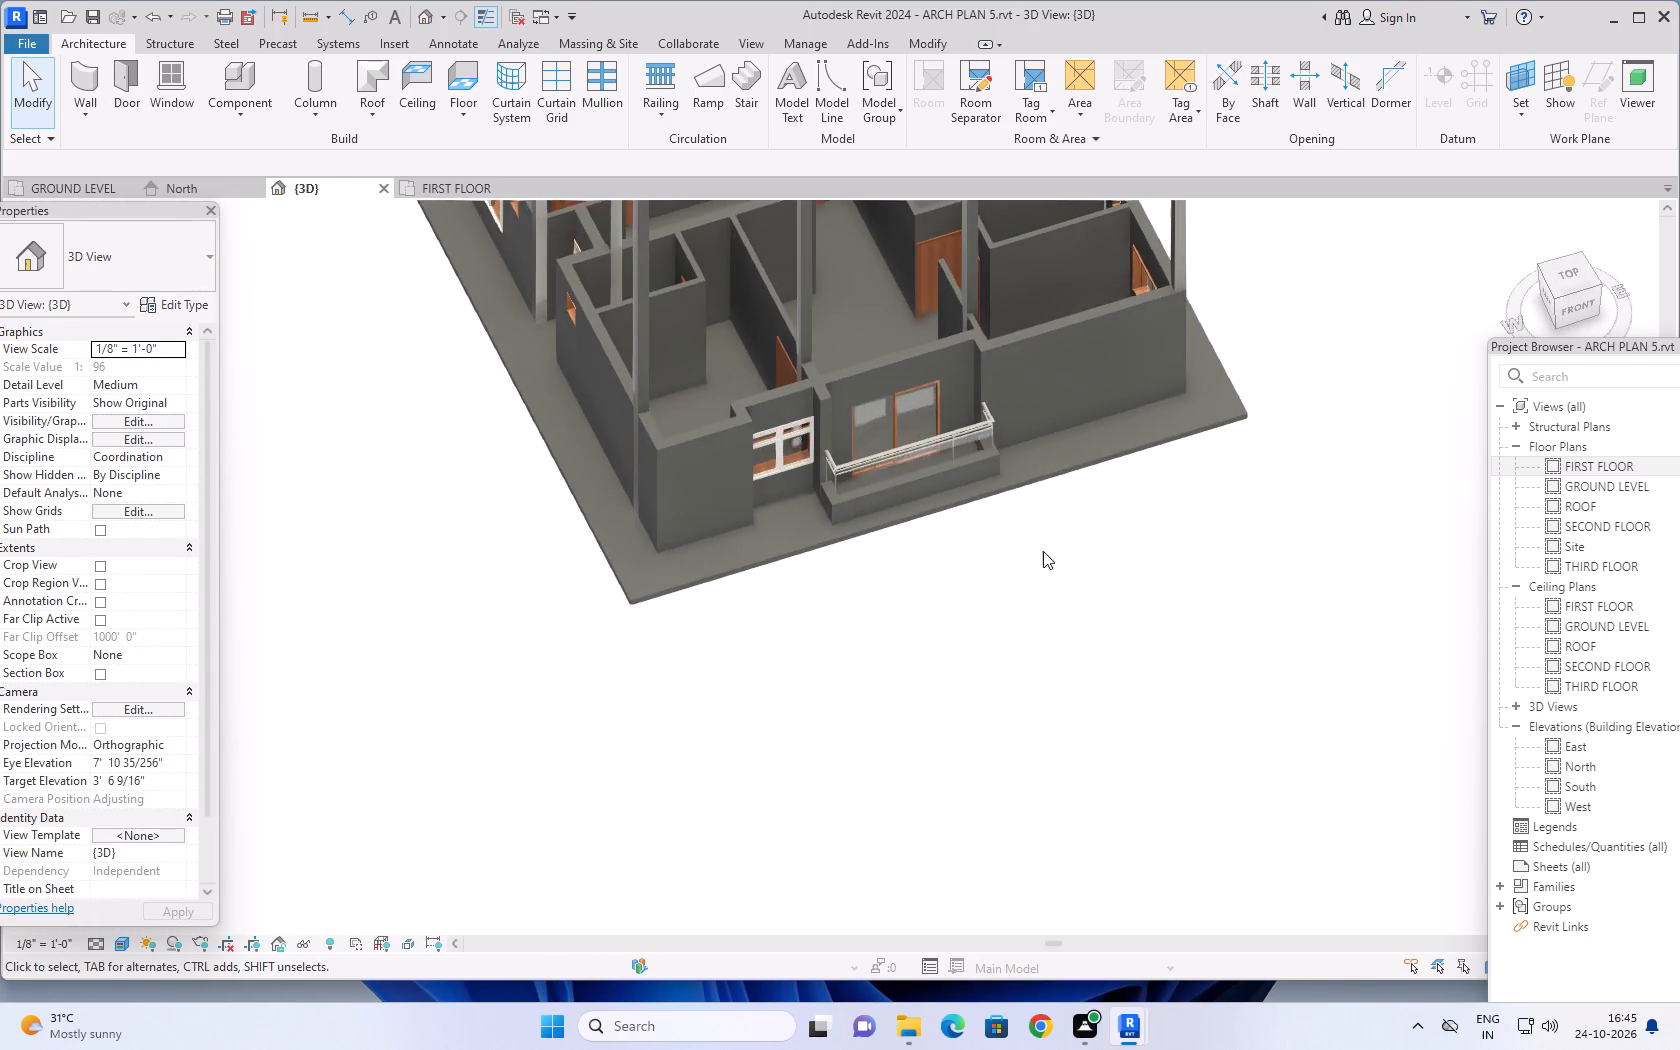
{"action": "middle_click_drag", "start_coordinate": [1043, 551], "coordinate": [964, 758]}
{"action": "middle_click_drag", "start_coordinate": [1016, 750], "coordinate": [995, 639]}
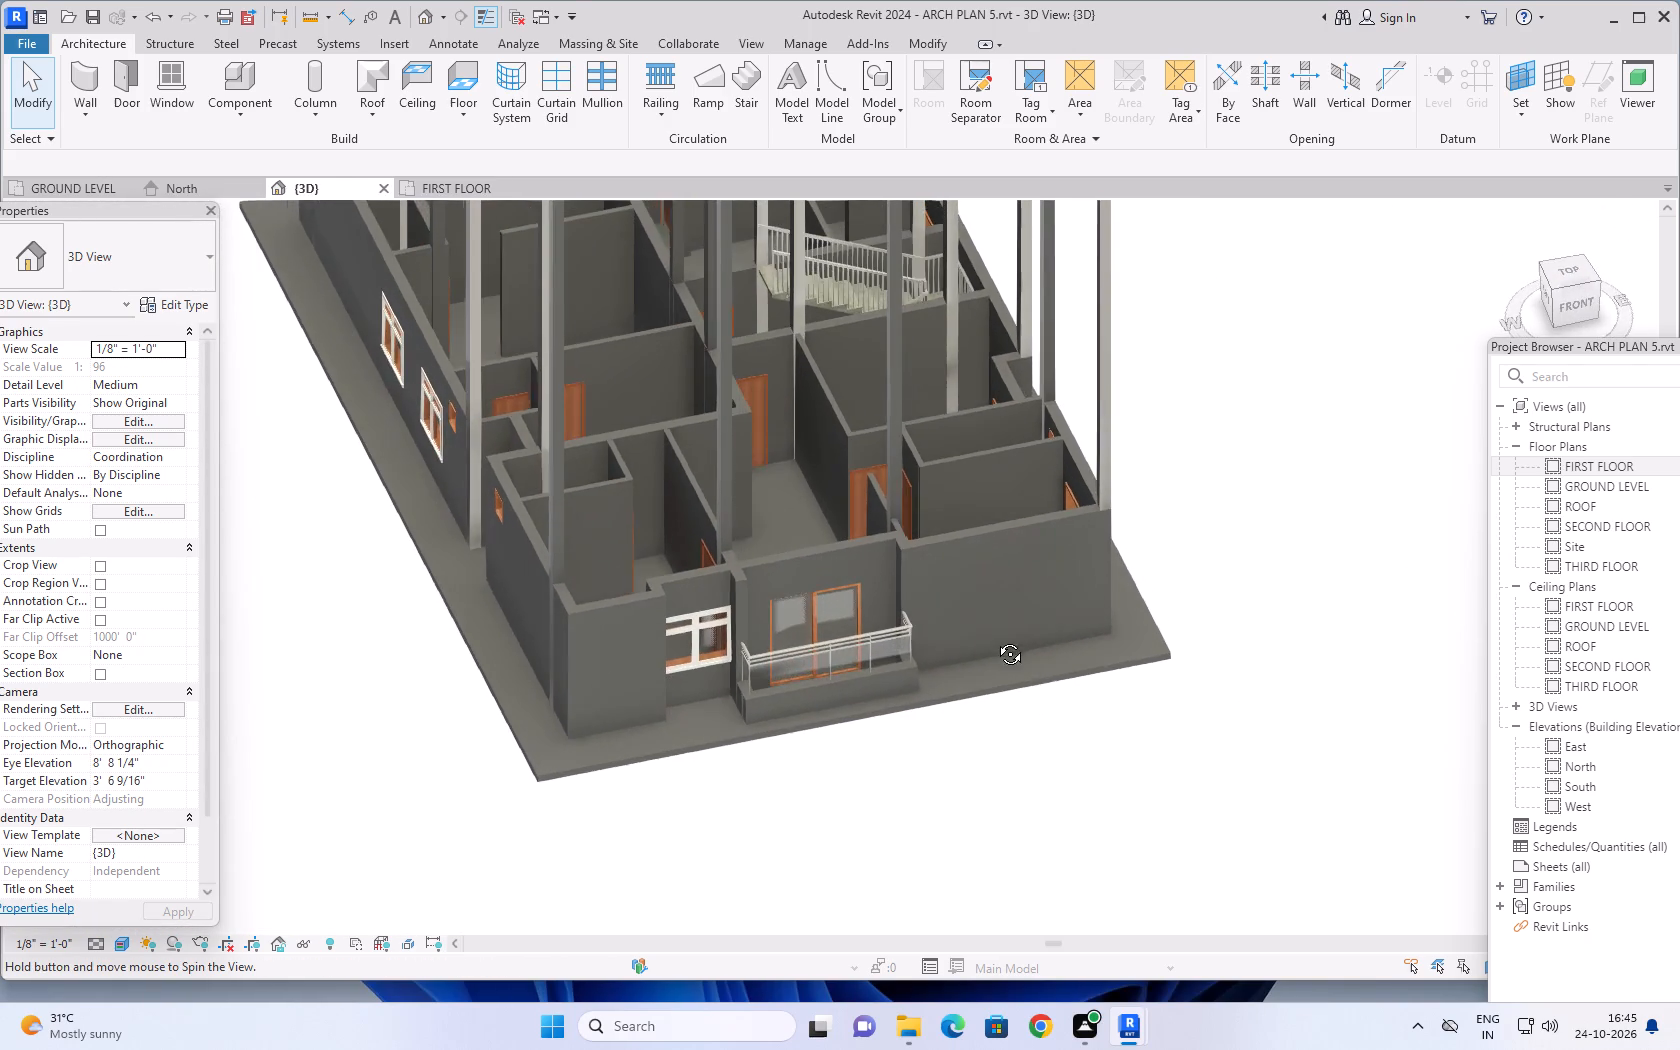
{"action": "middle_click_drag", "start_coordinate": [995, 639], "coordinate": [989, 632]}
{"action": "middle_click_drag", "start_coordinate": [1080, 822], "coordinate": [1005, 745], "text": "shift"}
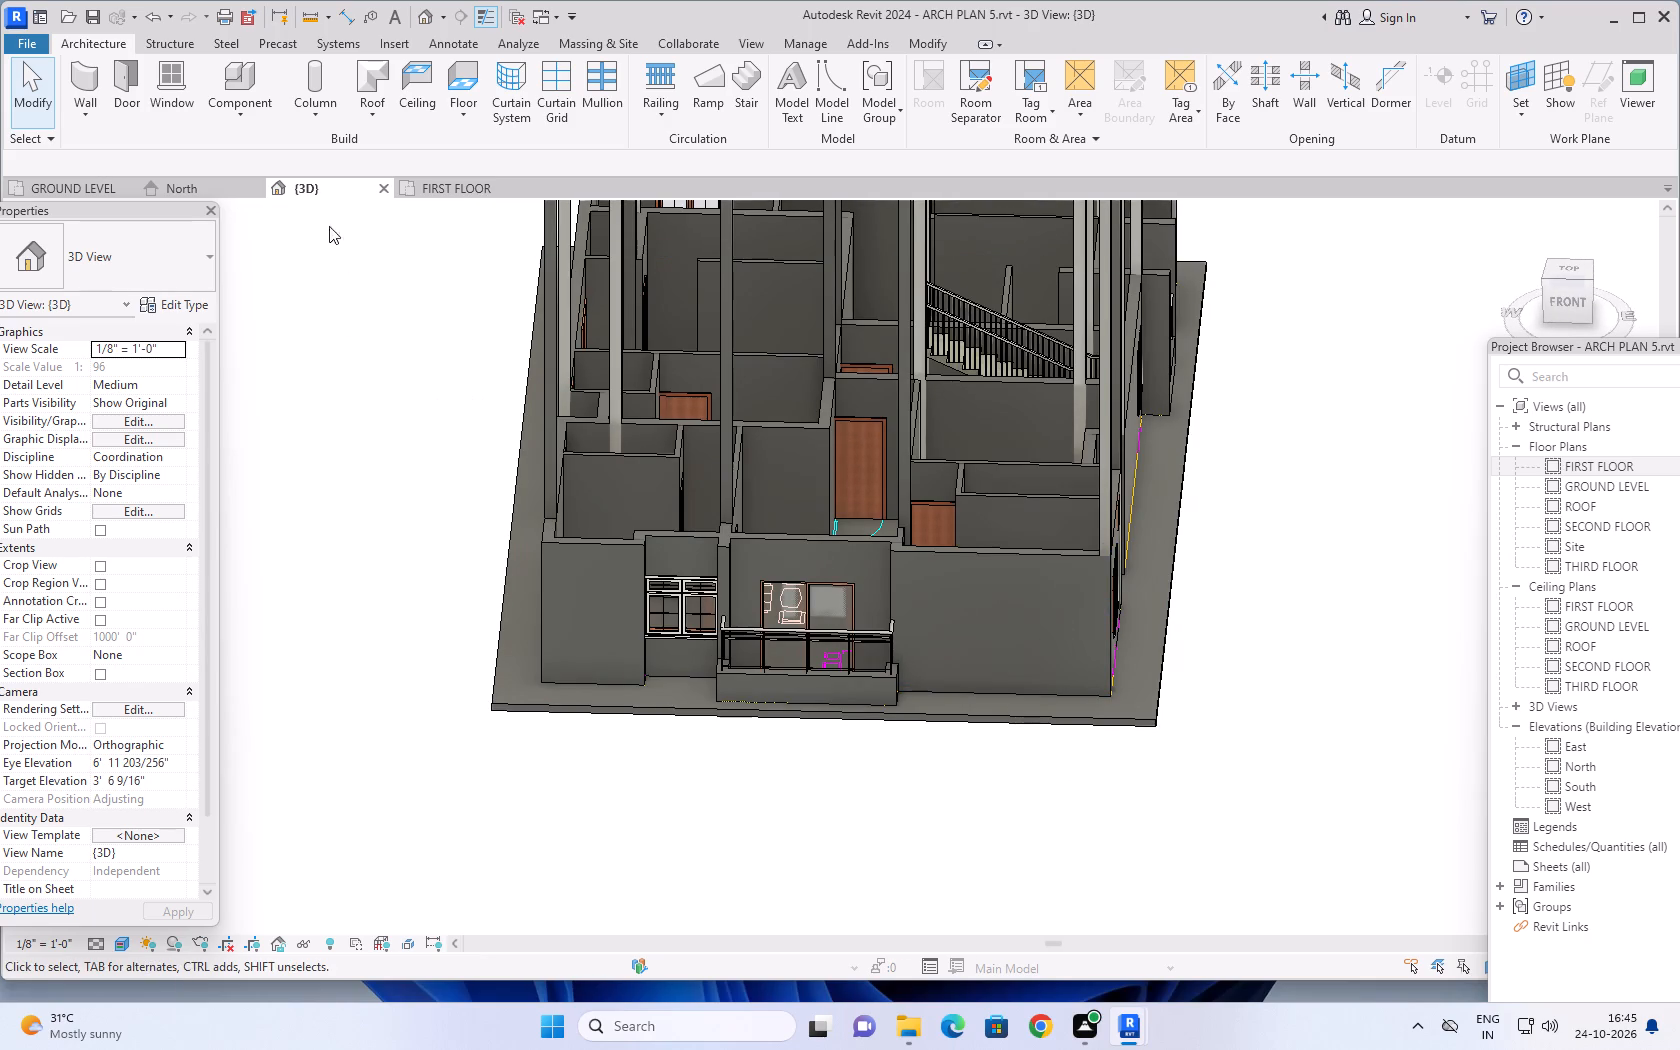
In the GROUND LEVEL plan, place a 3'X4' Window-Casement-Double-Awning-Double in Flat C's kitchen wall by the sink, about 6'-7 1/4" from each end.
{"action": "left_click", "coordinate": [65, 183]}
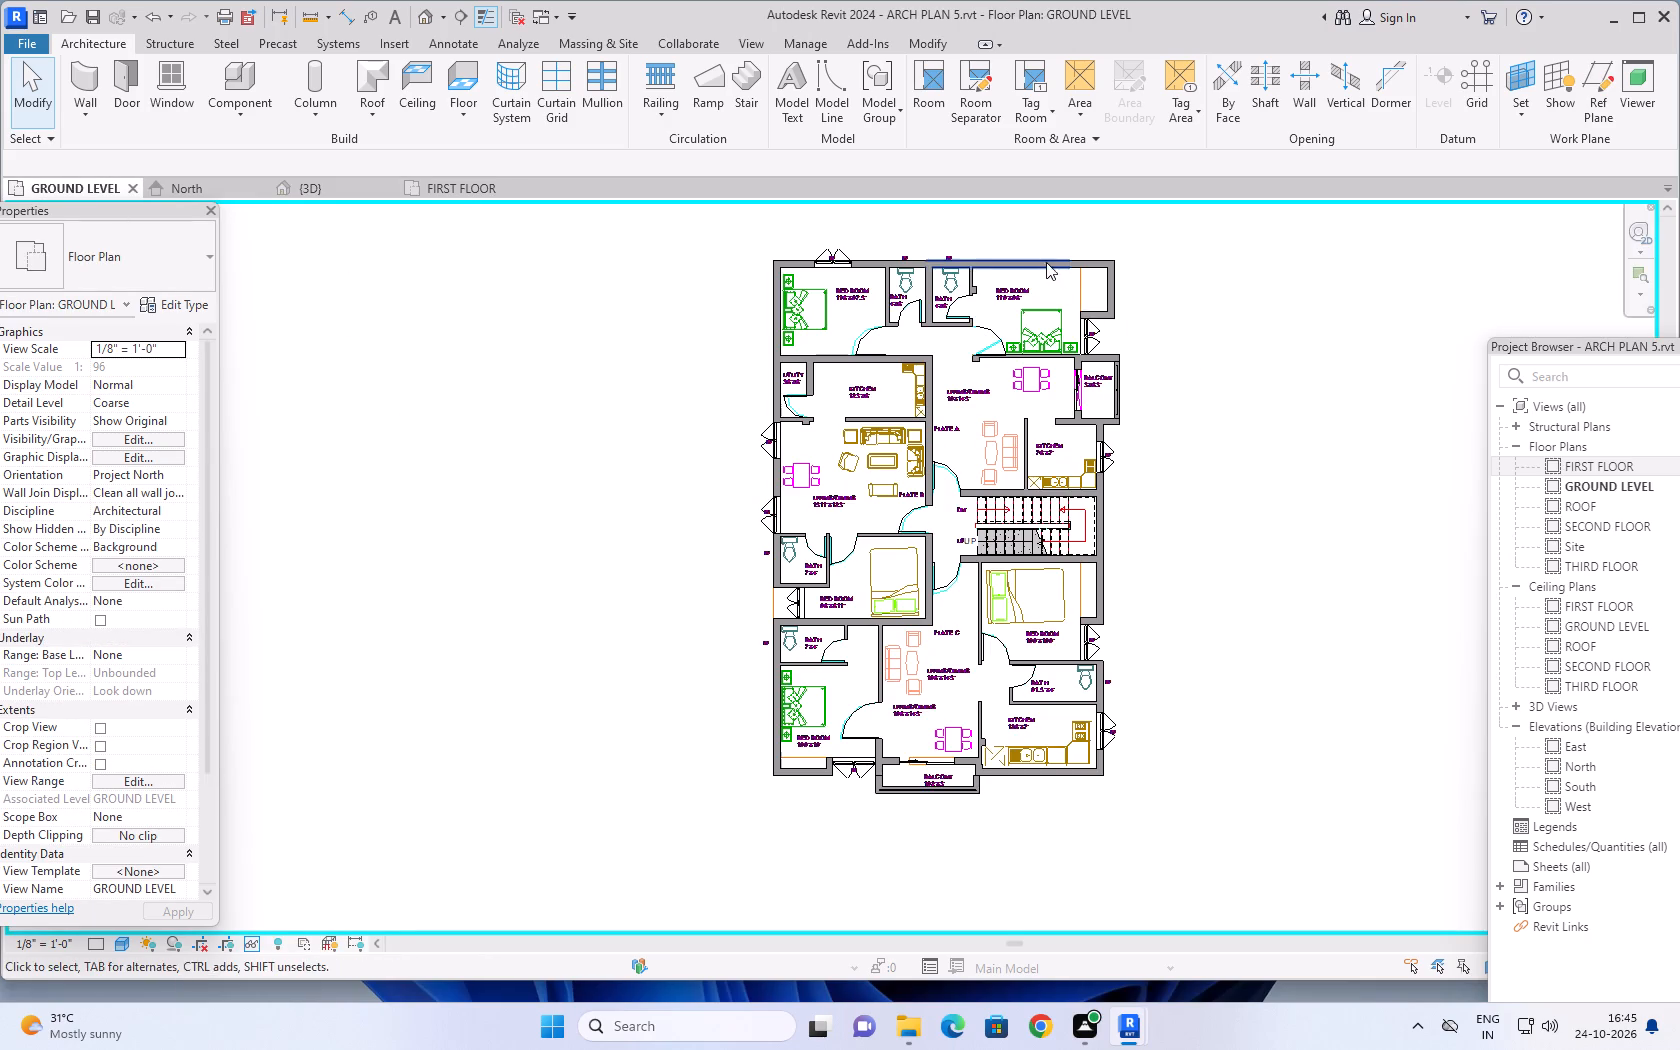
{"action": "left_click", "coordinate": [902, 249]}
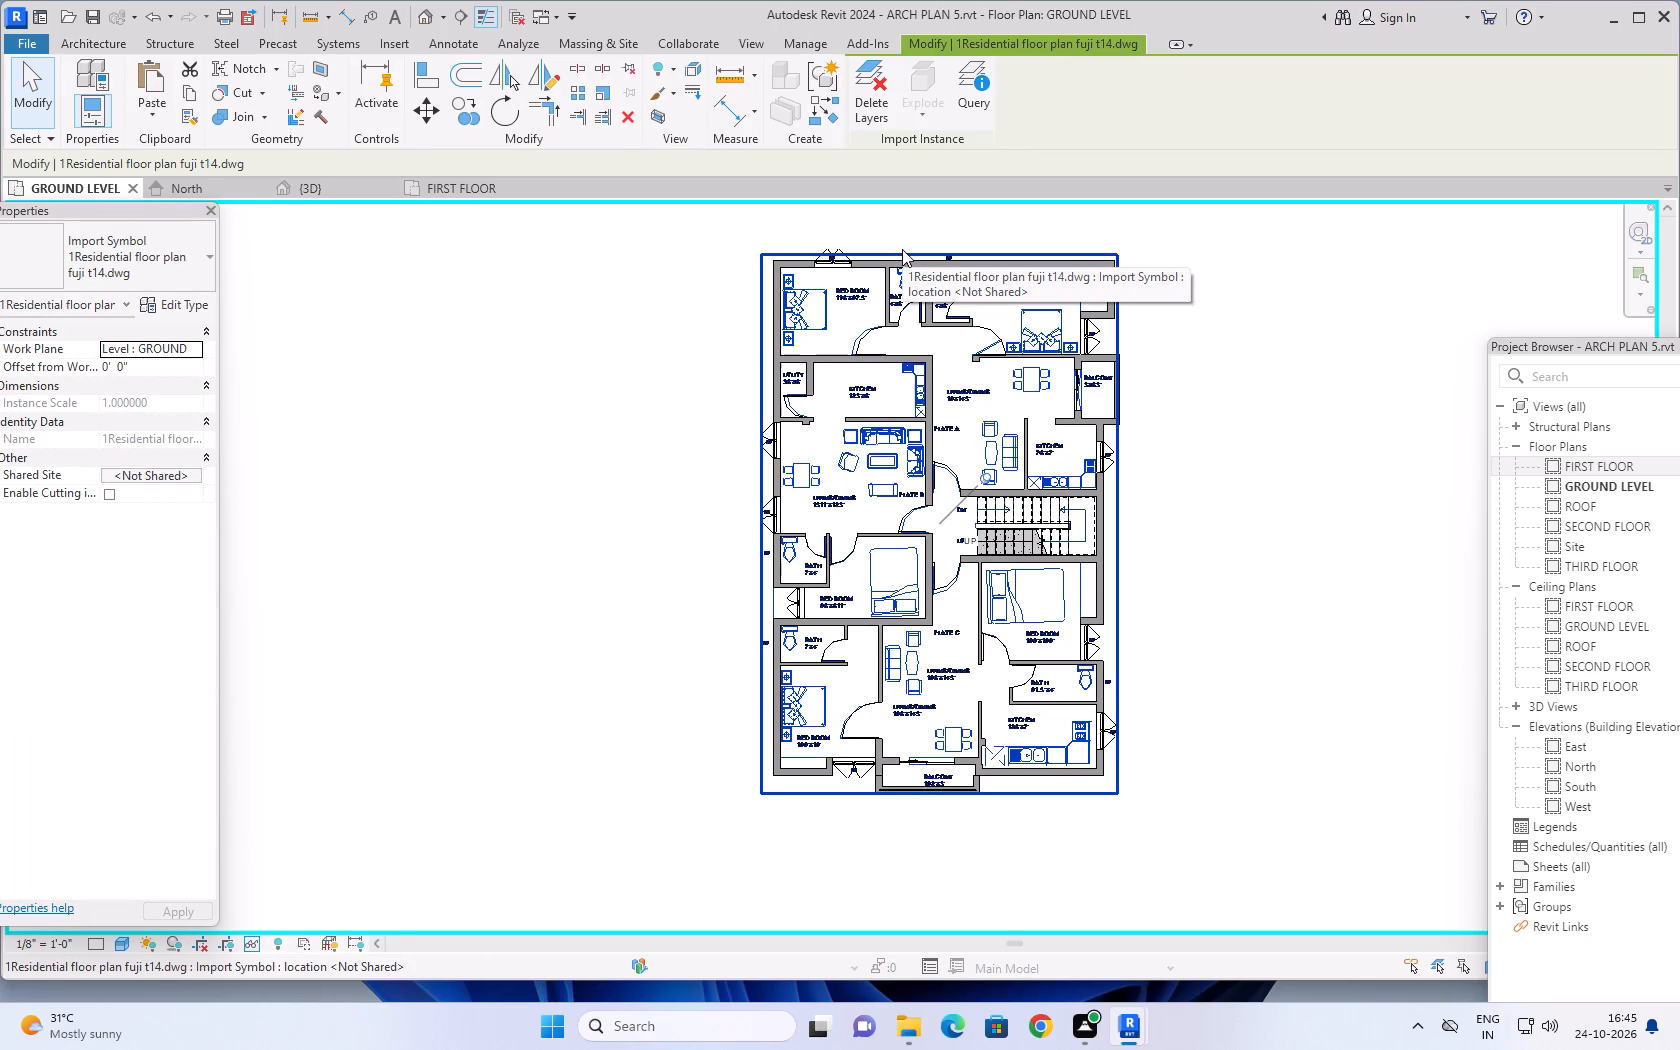
{"action": "key", "text": "Escape"}
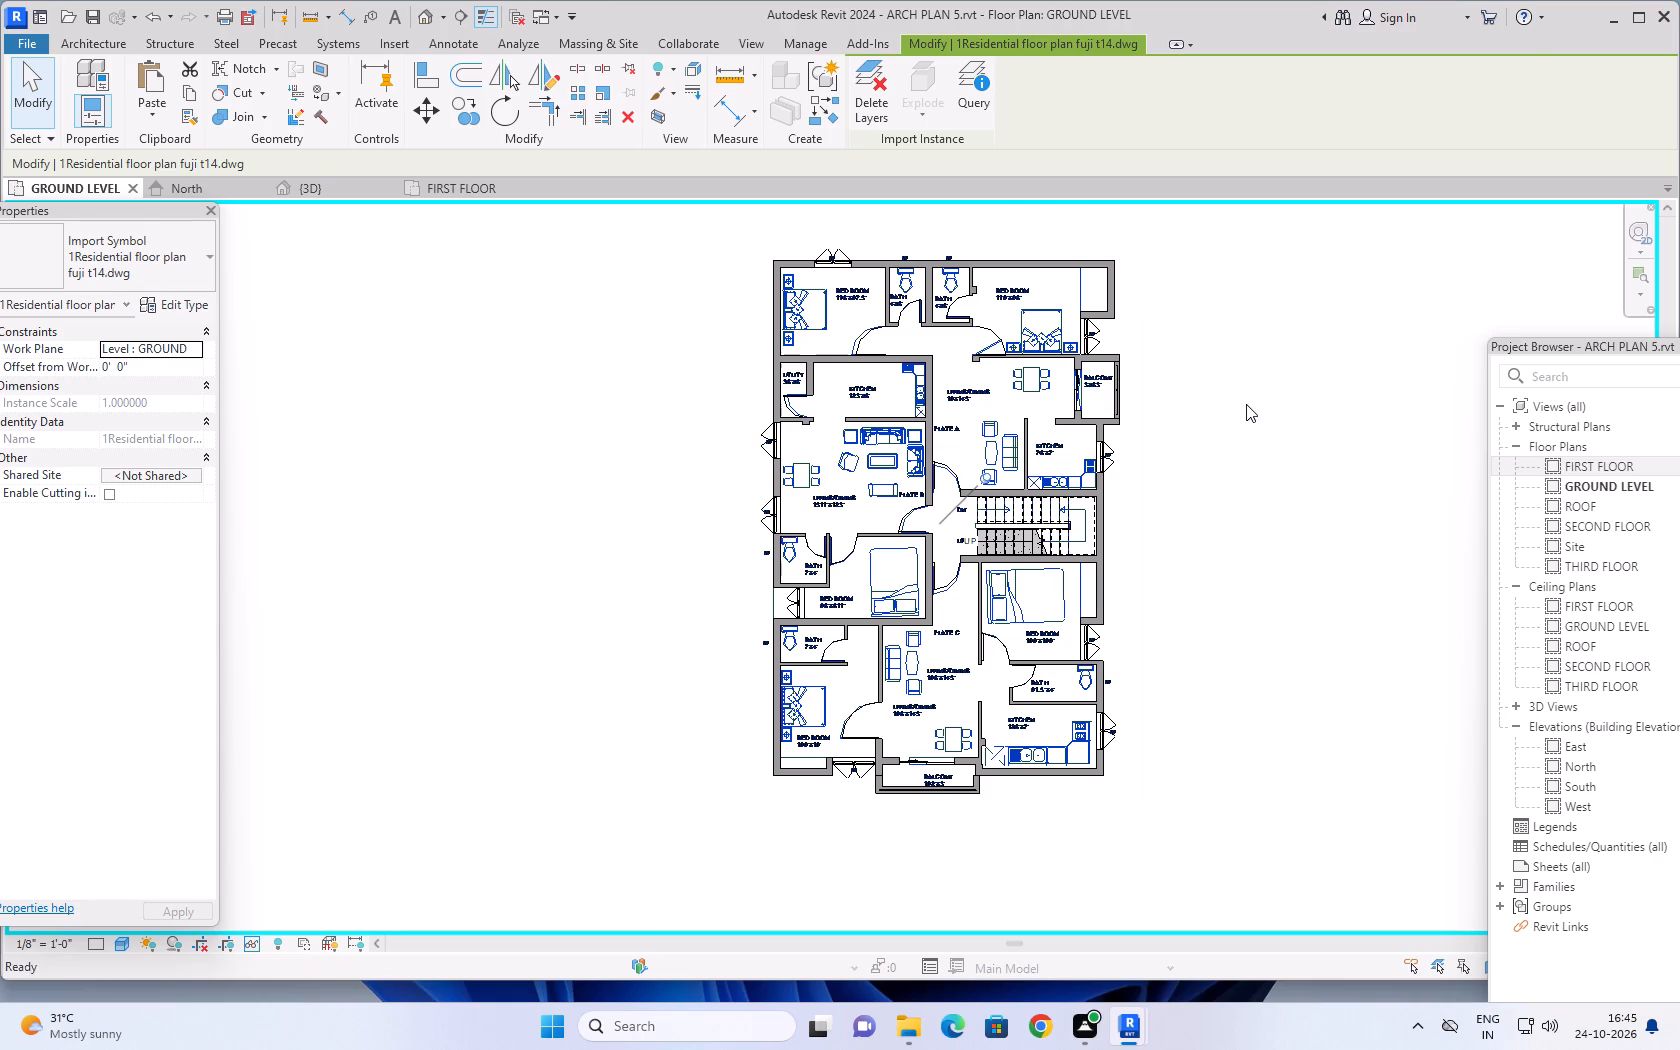
{"action": "middle_click_drag", "start_coordinate": [1201, 644], "coordinate": [1146, 524]}
{"action": "scroll", "coordinate": [980, 703], "scroll_direction": "up", "scroll_amount": 4}
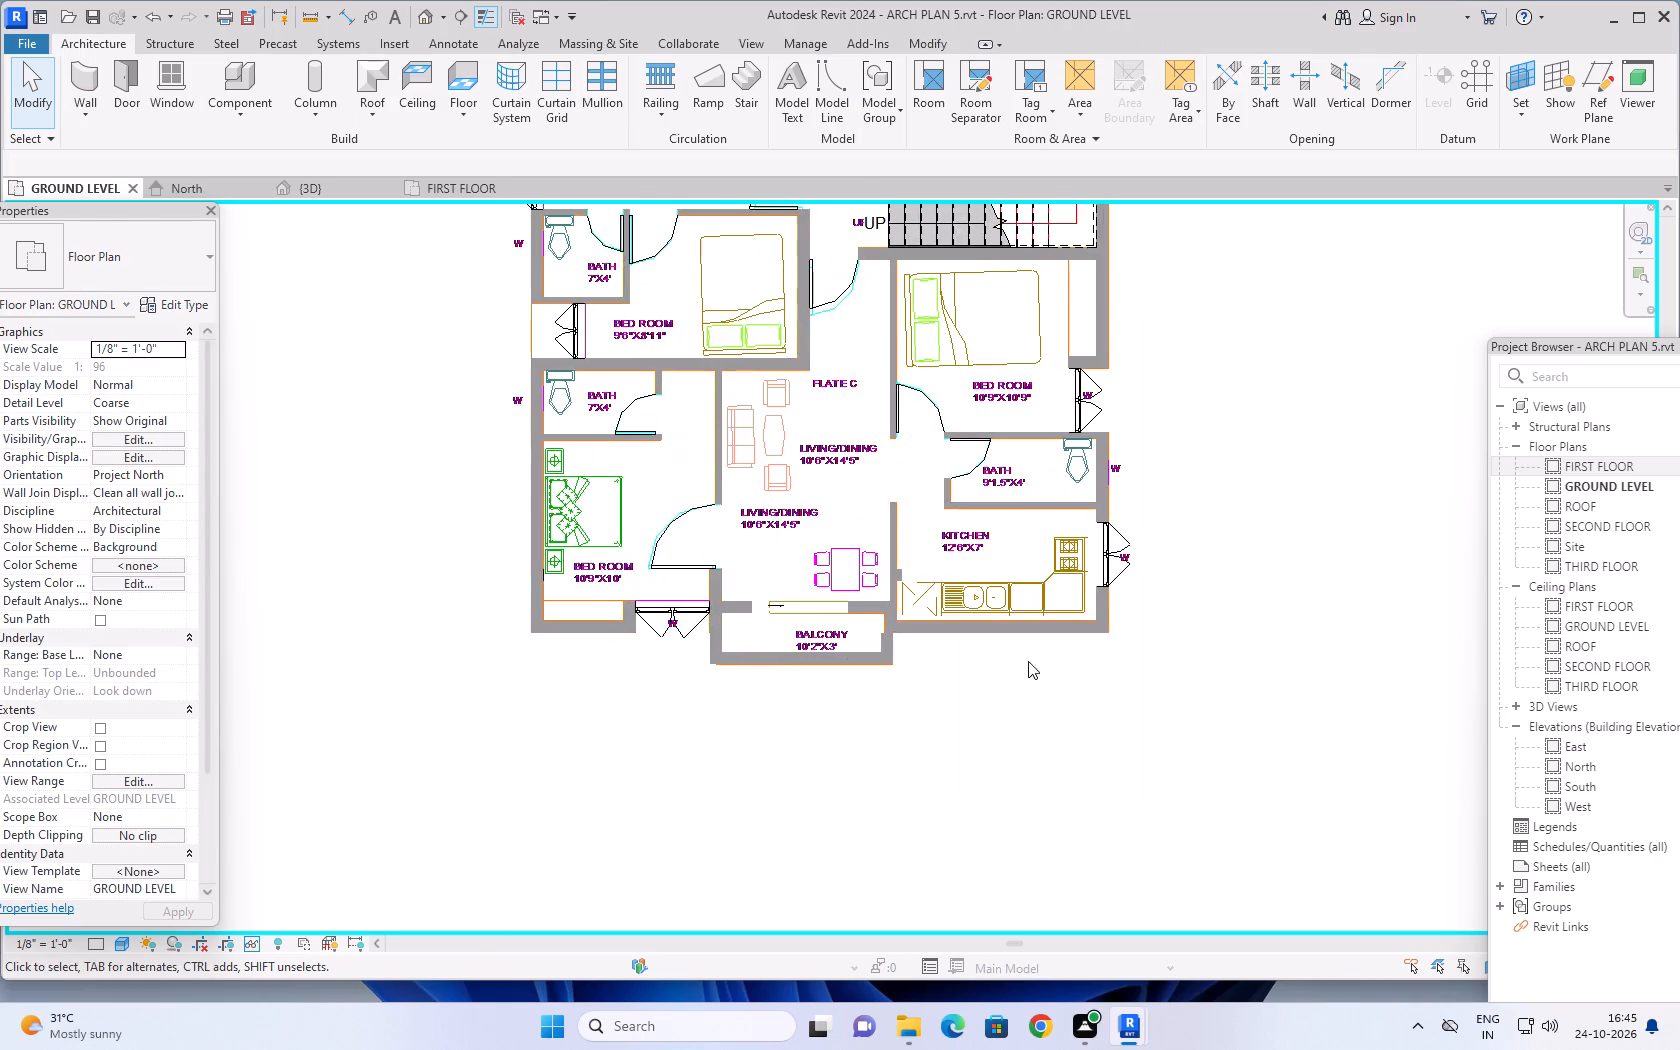
{"action": "middle_click_drag", "start_coordinate": [1091, 673], "coordinate": [977, 760]}
{"action": "scroll", "coordinate": [1032, 714], "scroll_direction": "up", "scroll_amount": 1}
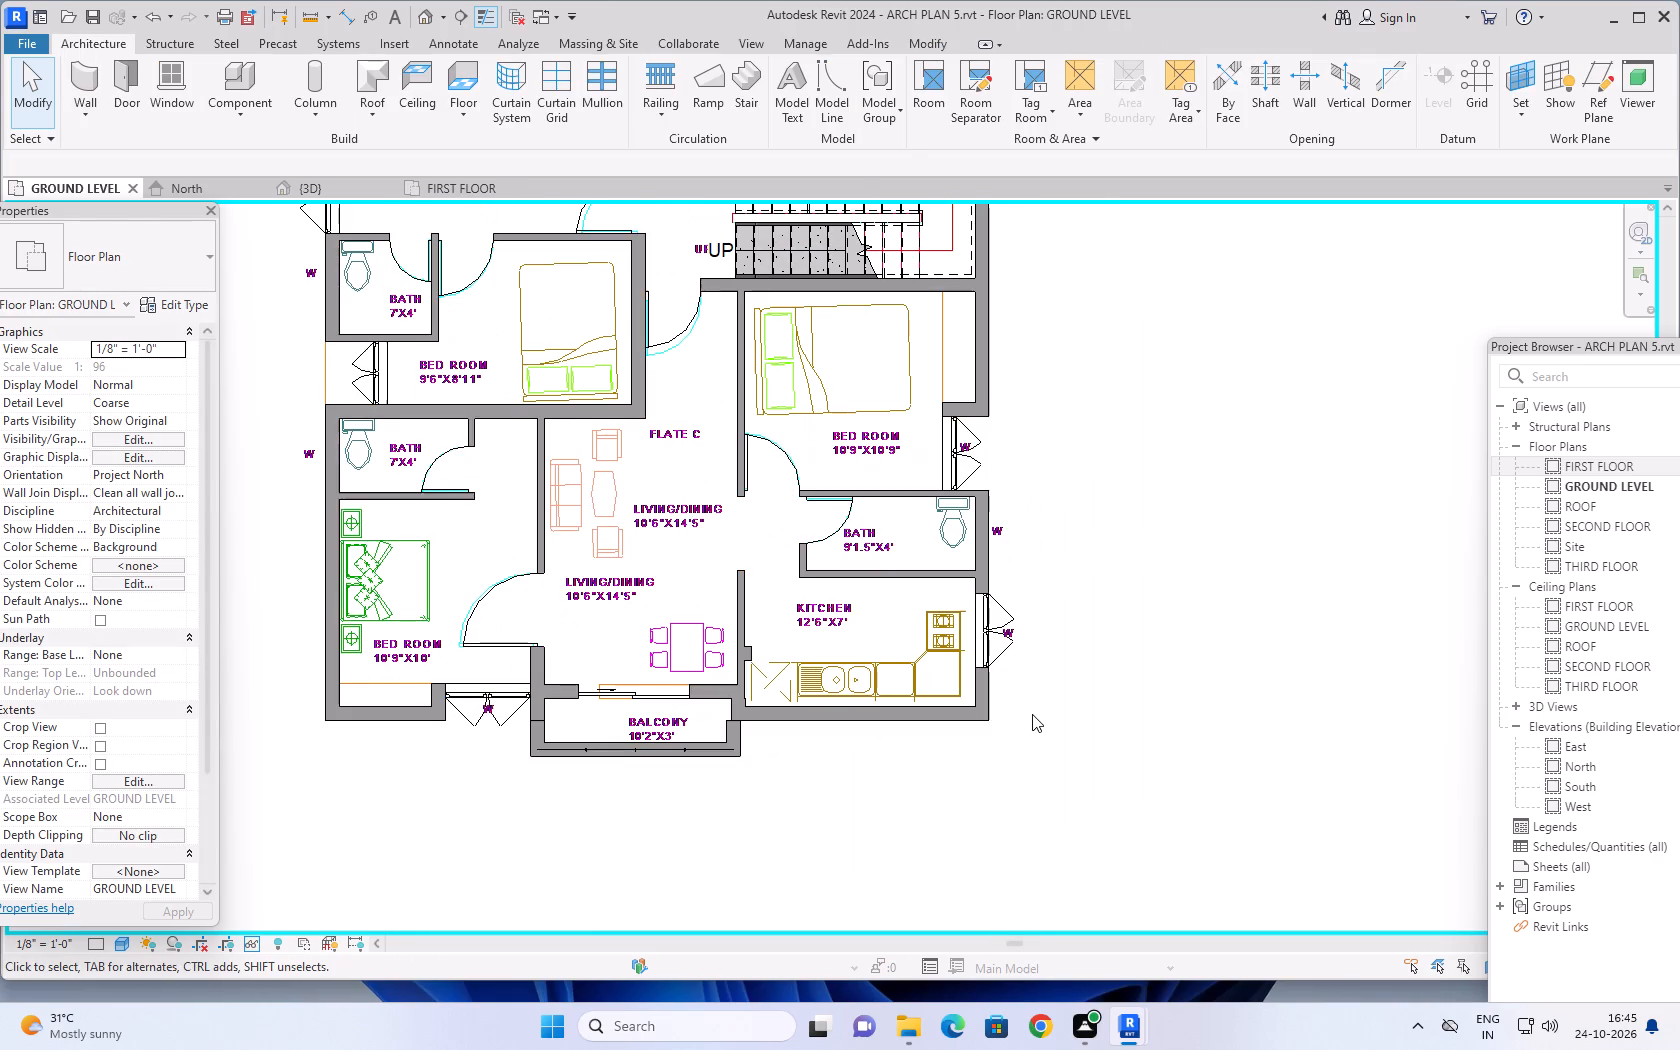
{"action": "scroll", "coordinate": [1032, 714], "scroll_direction": "up", "scroll_amount": 1}
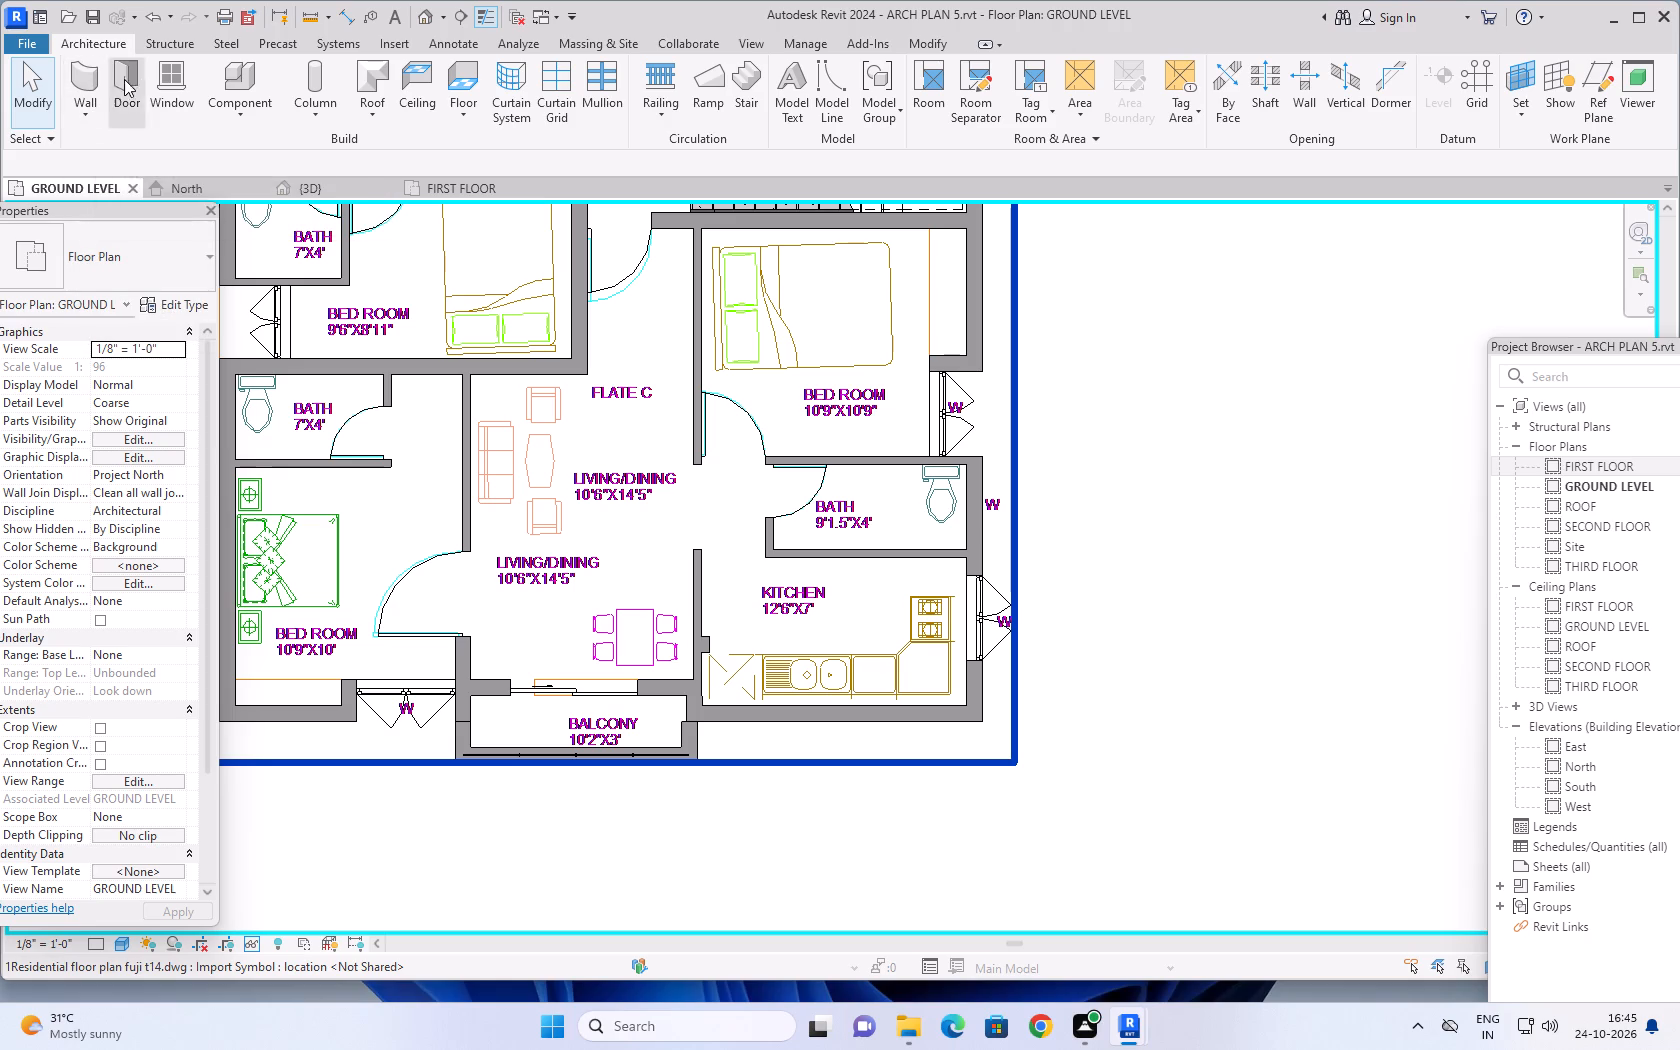
{"action": "left_click", "coordinate": [164, 74]}
{"action": "left_click", "coordinate": [160, 262]}
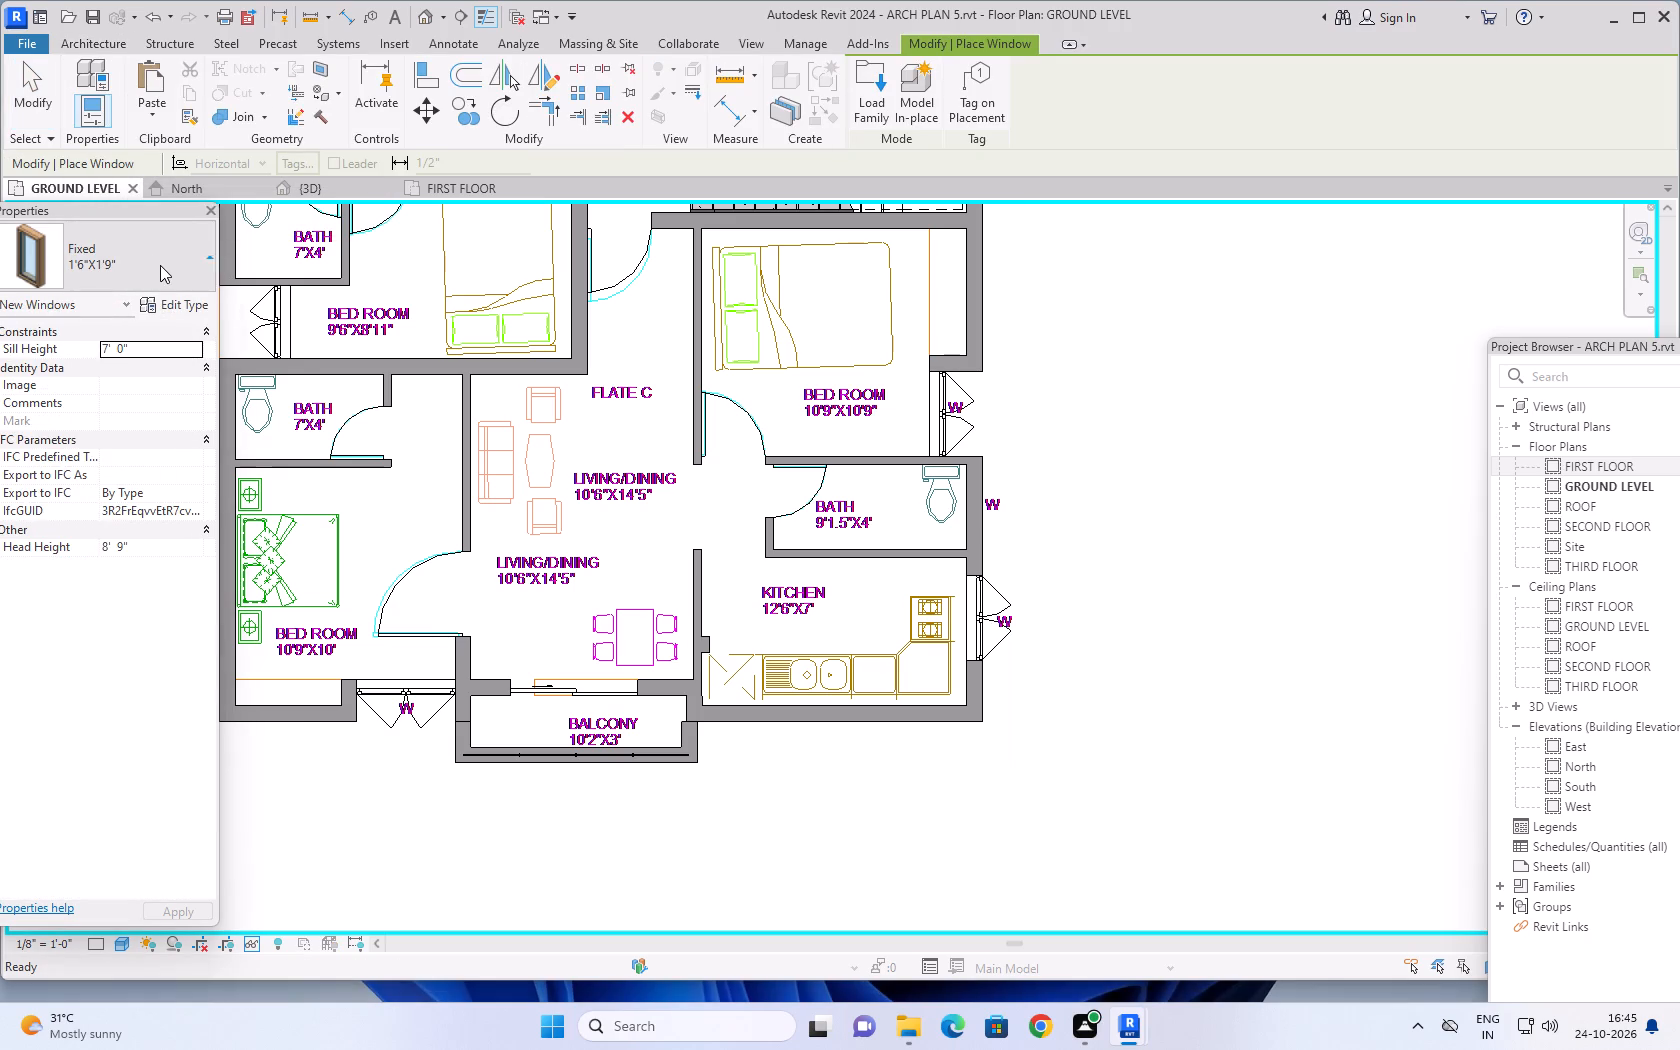
{"action": "scroll", "coordinate": [88, 610], "scroll_direction": "down", "scroll_amount": 2}
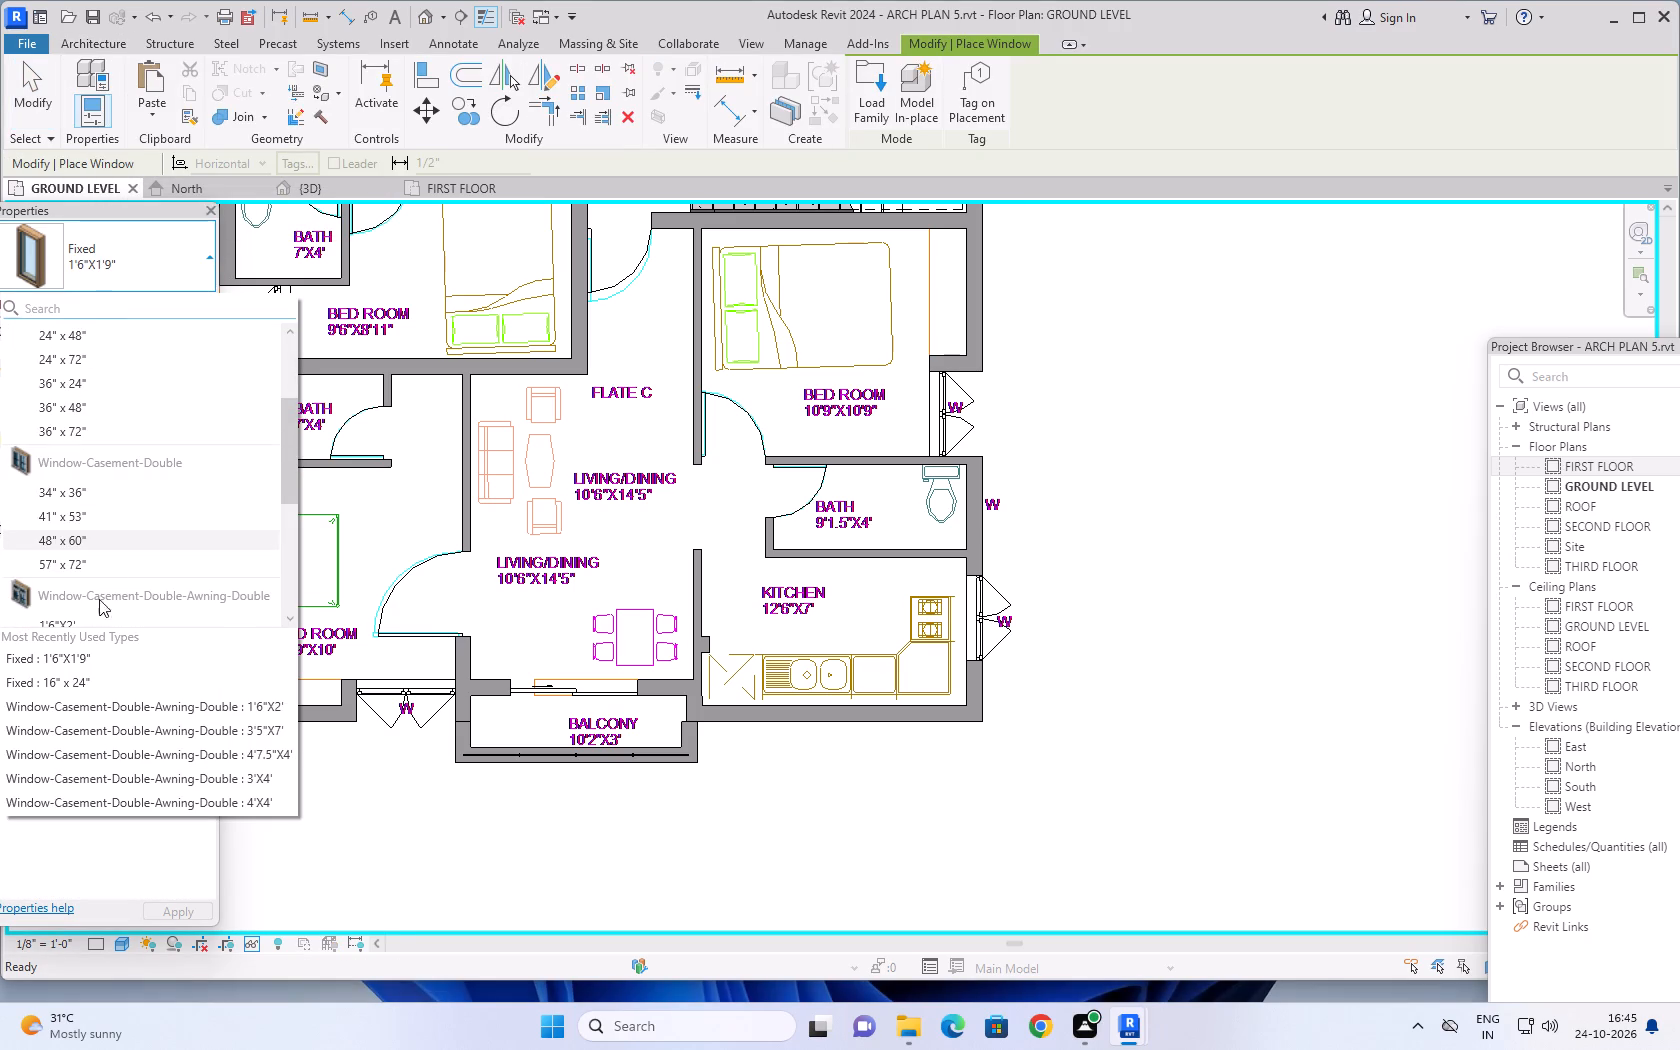
{"action": "scroll", "coordinate": [122, 495], "scroll_direction": "down", "scroll_amount": 1}
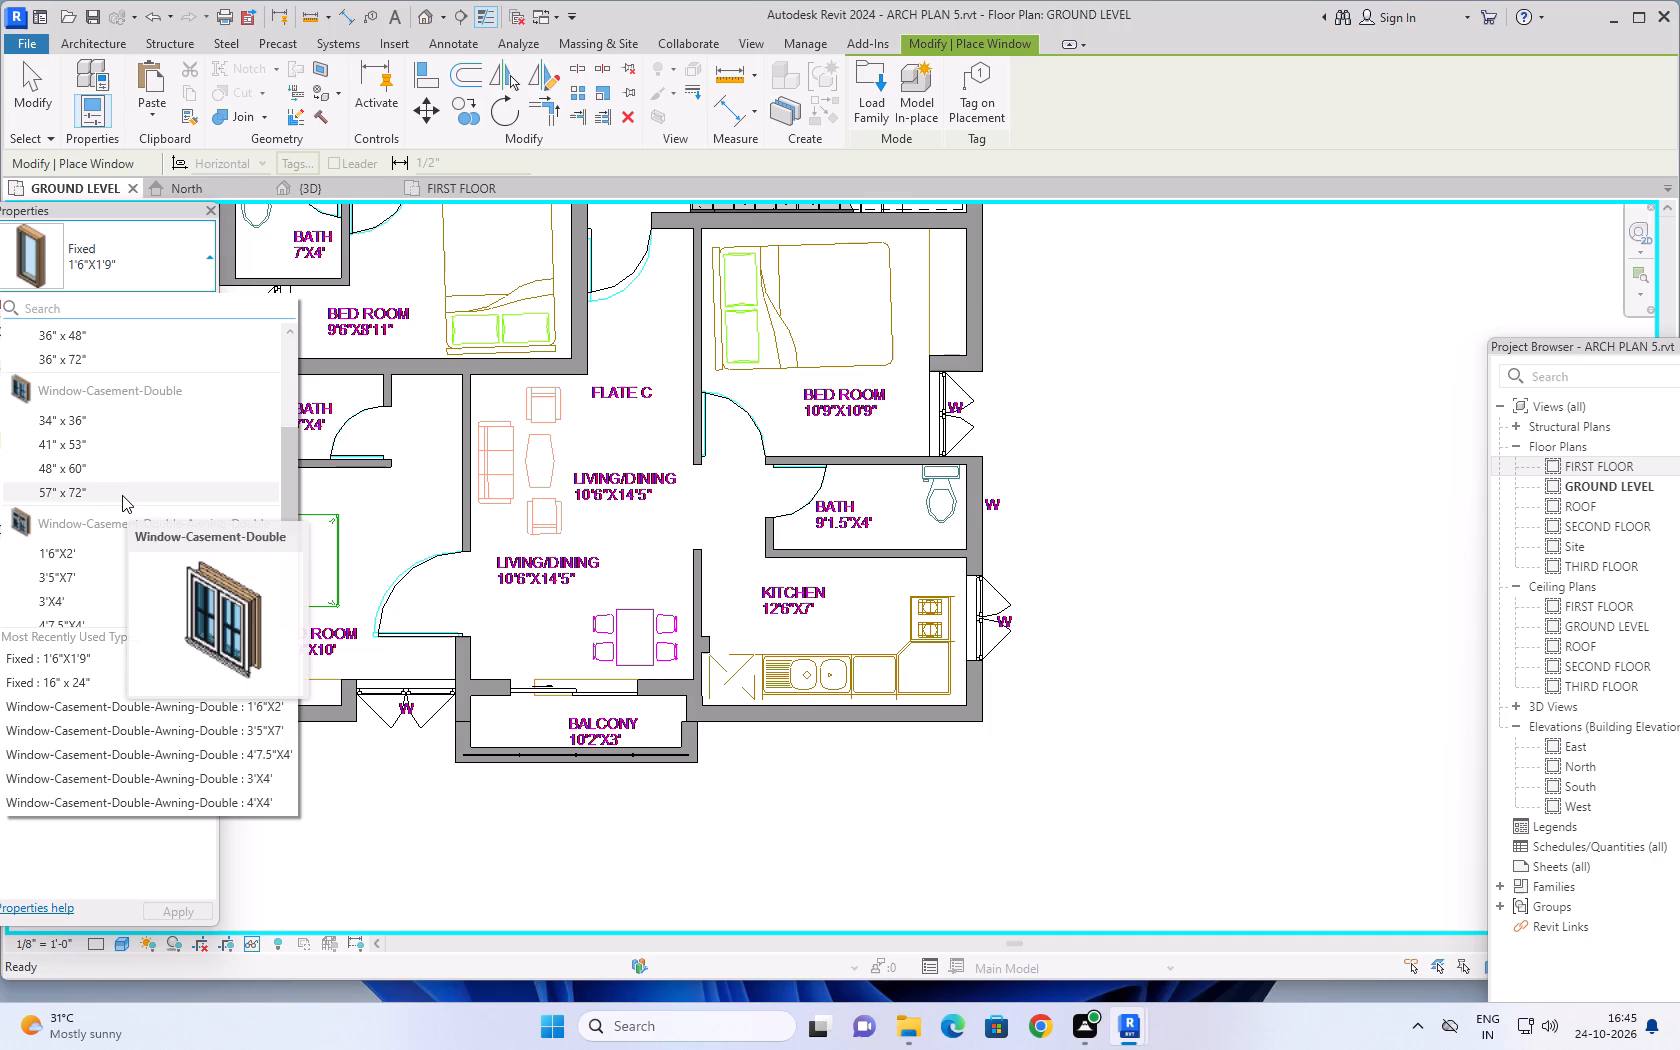
{"action": "scroll", "coordinate": [134, 444], "scroll_direction": "down", "scroll_amount": 2}
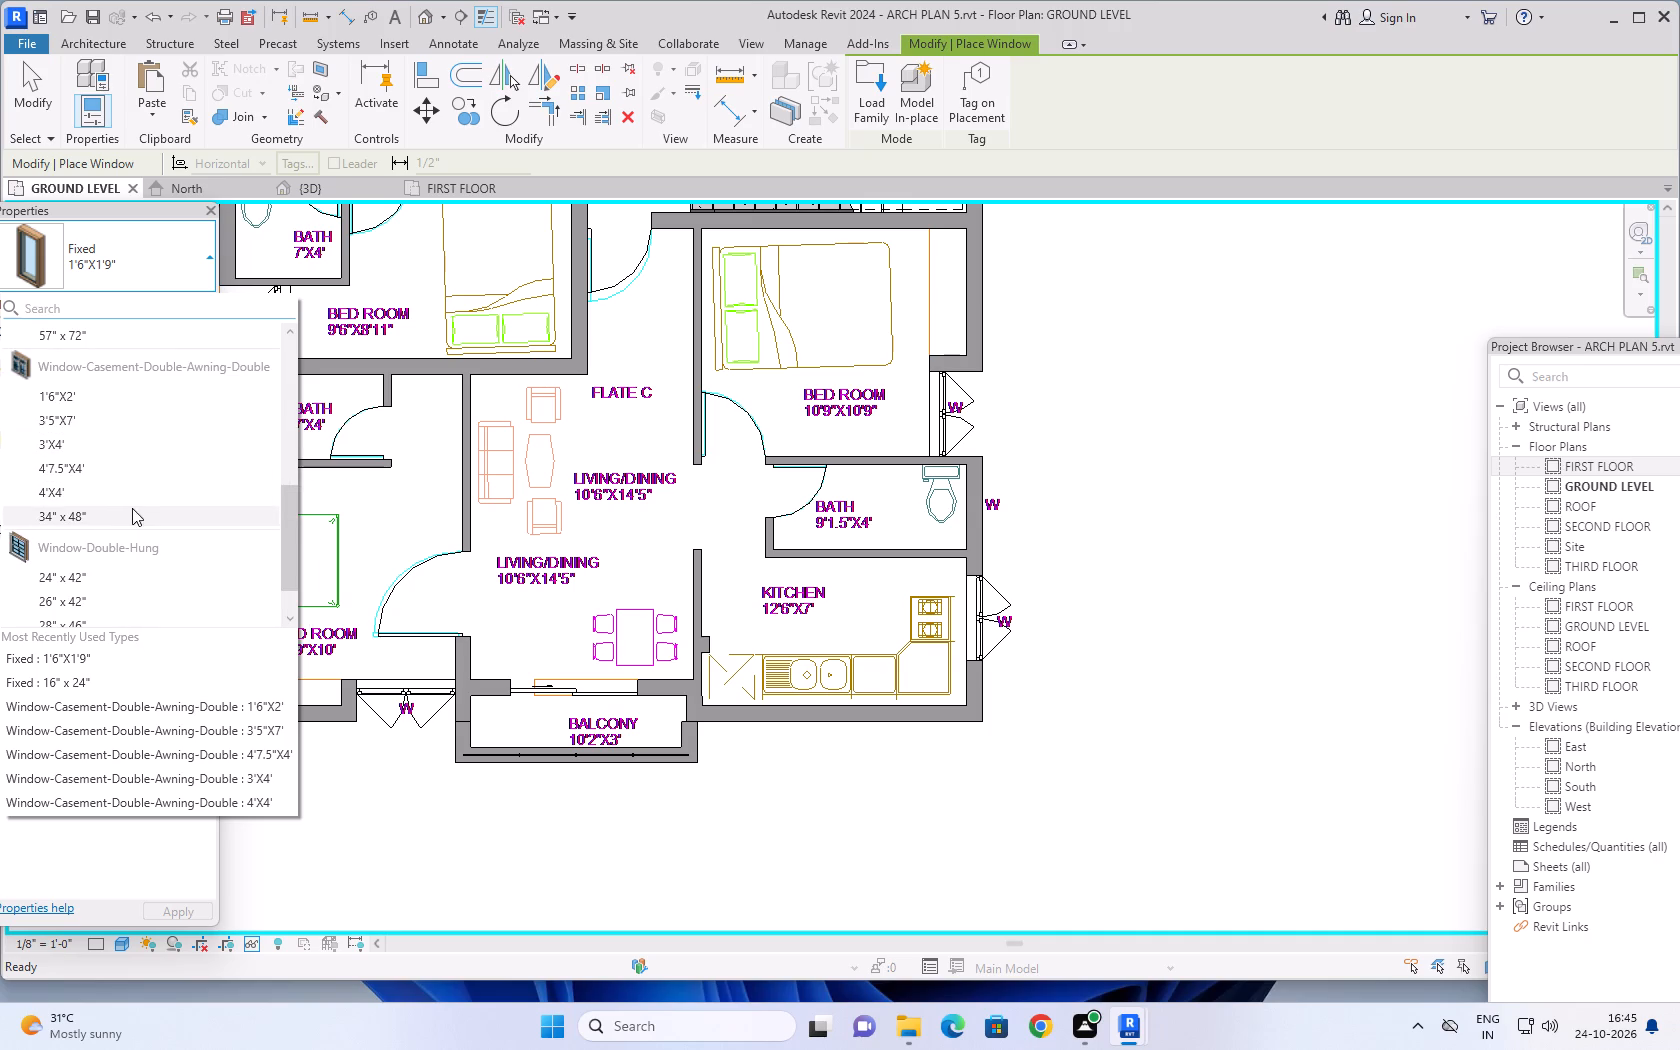
{"action": "left_click", "coordinate": [137, 441]}
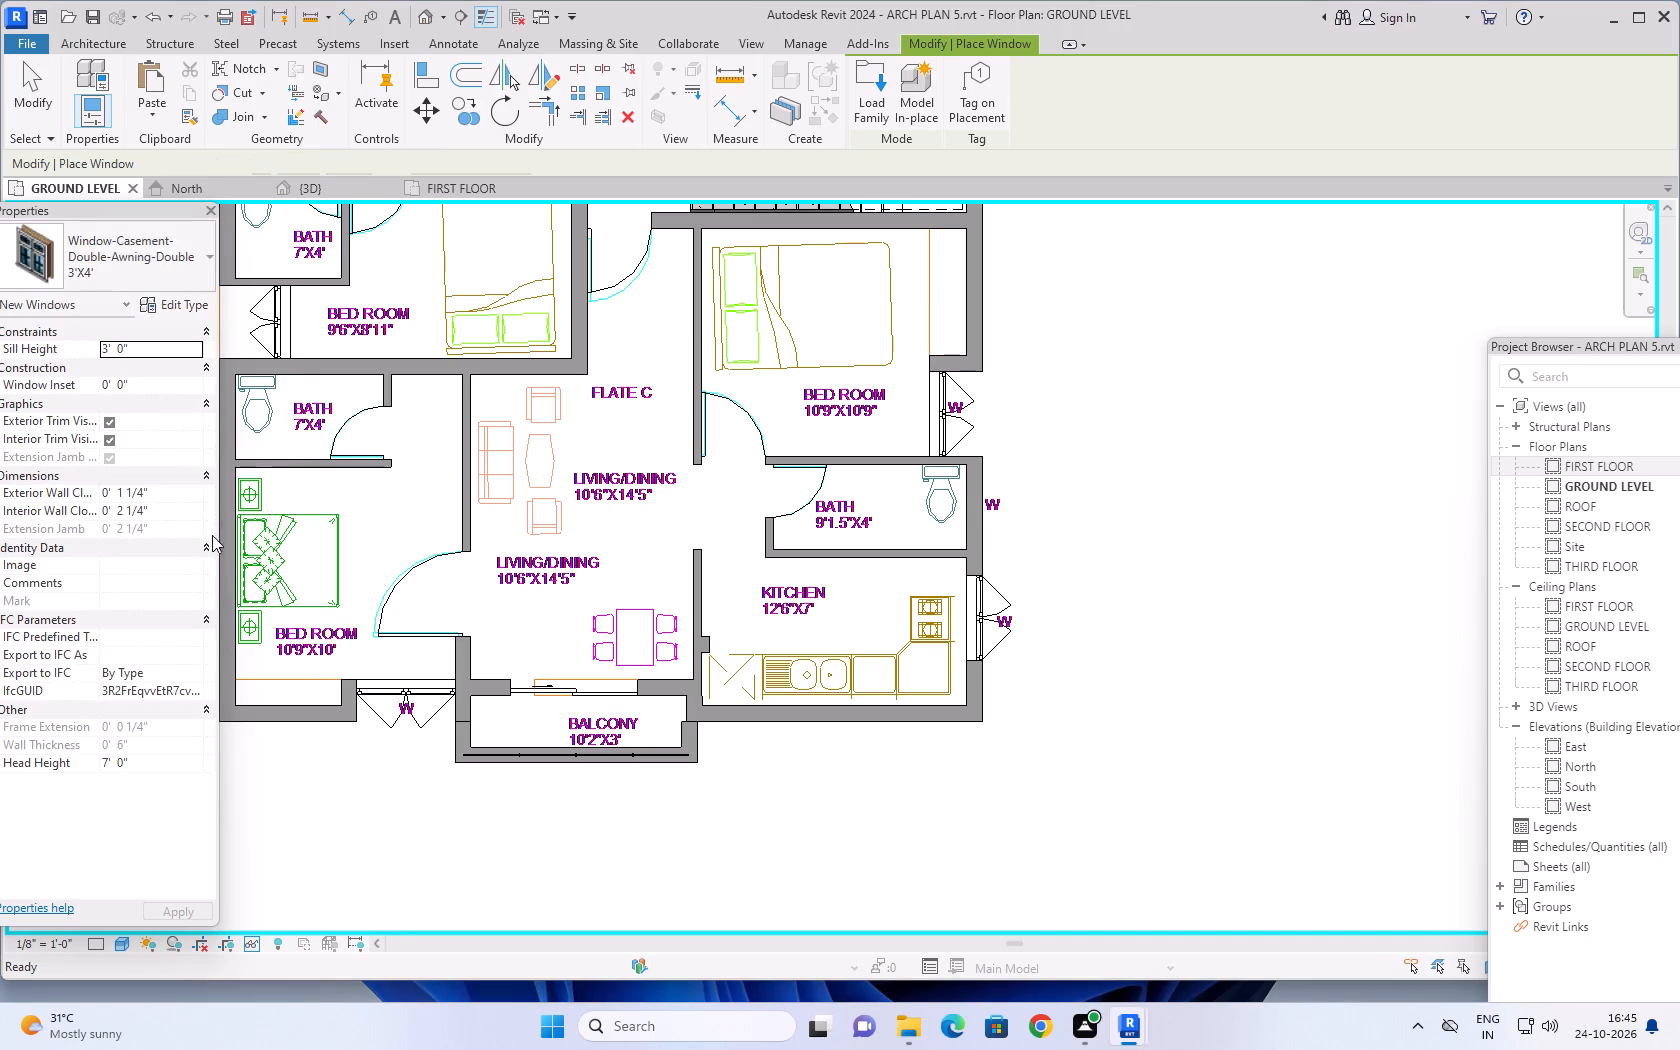
{"action": "left_click", "coordinate": [828, 719]}
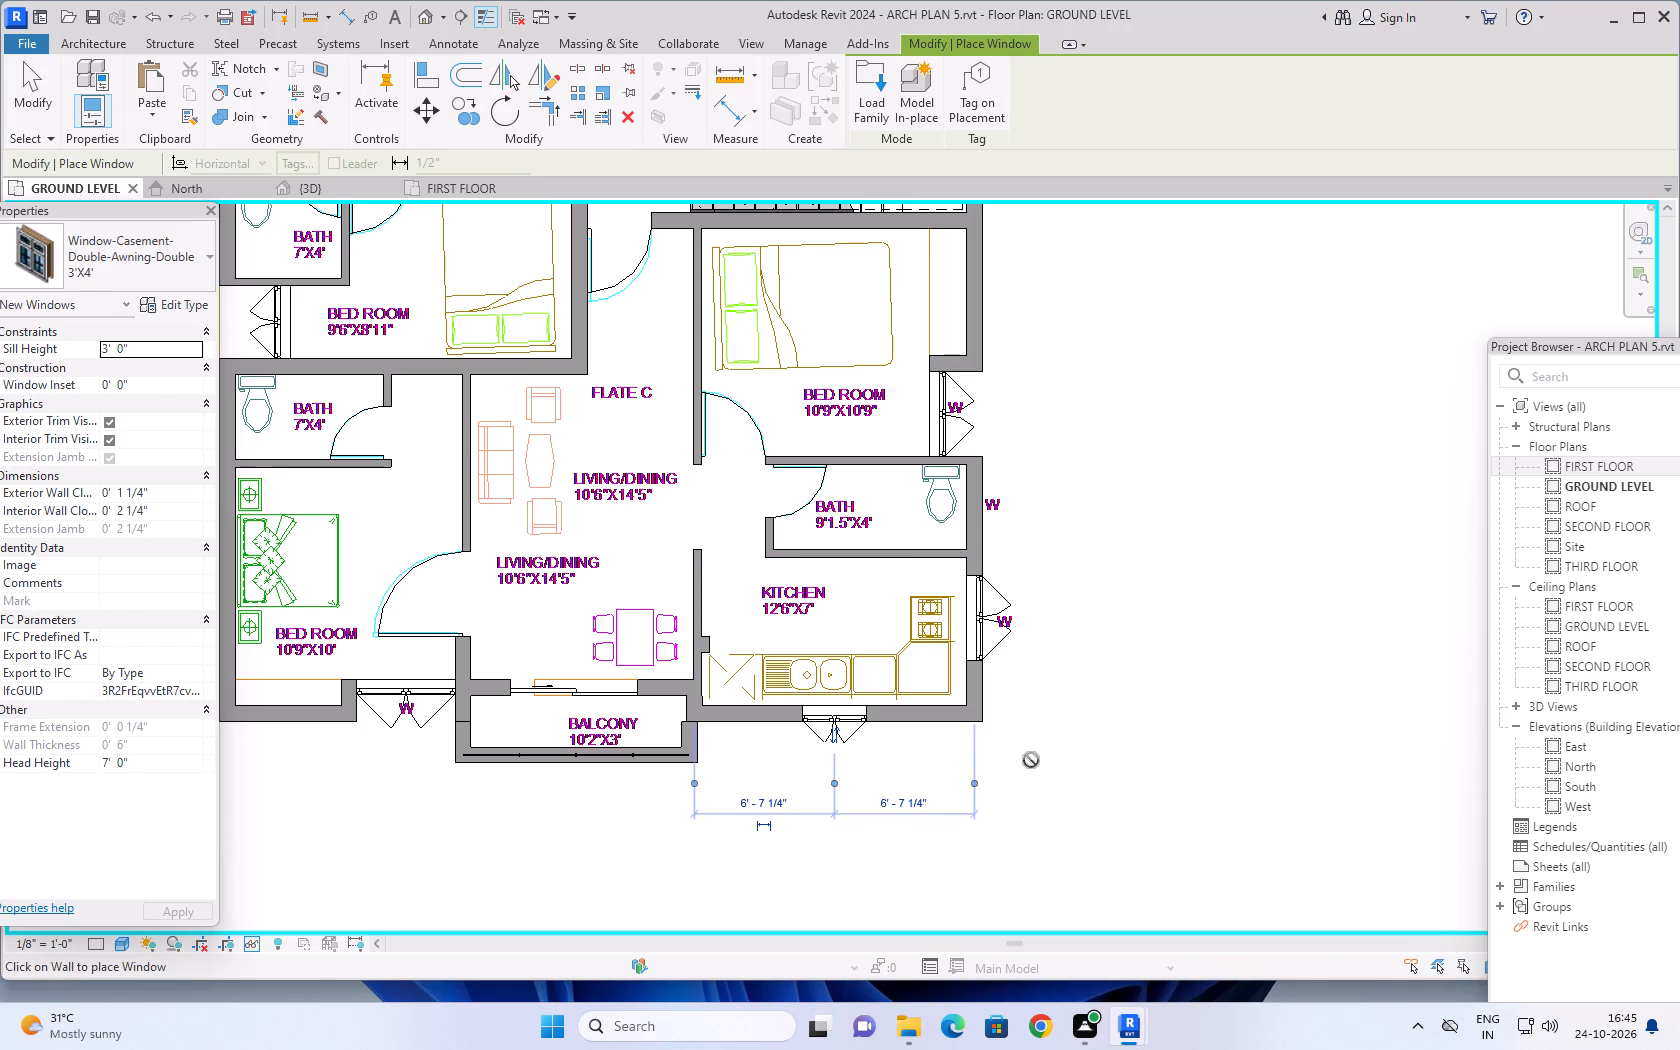
{"action": "key", "text": "Escape"}
Check the whole GROUND LEVEL plan and the new kitchen window on the front facade in 3D.
{"action": "scroll", "coordinate": [1065, 742], "scroll_direction": "down", "scroll_amount": 2}
{"action": "middle_click_drag", "start_coordinate": [1092, 710], "coordinate": [1074, 740]}
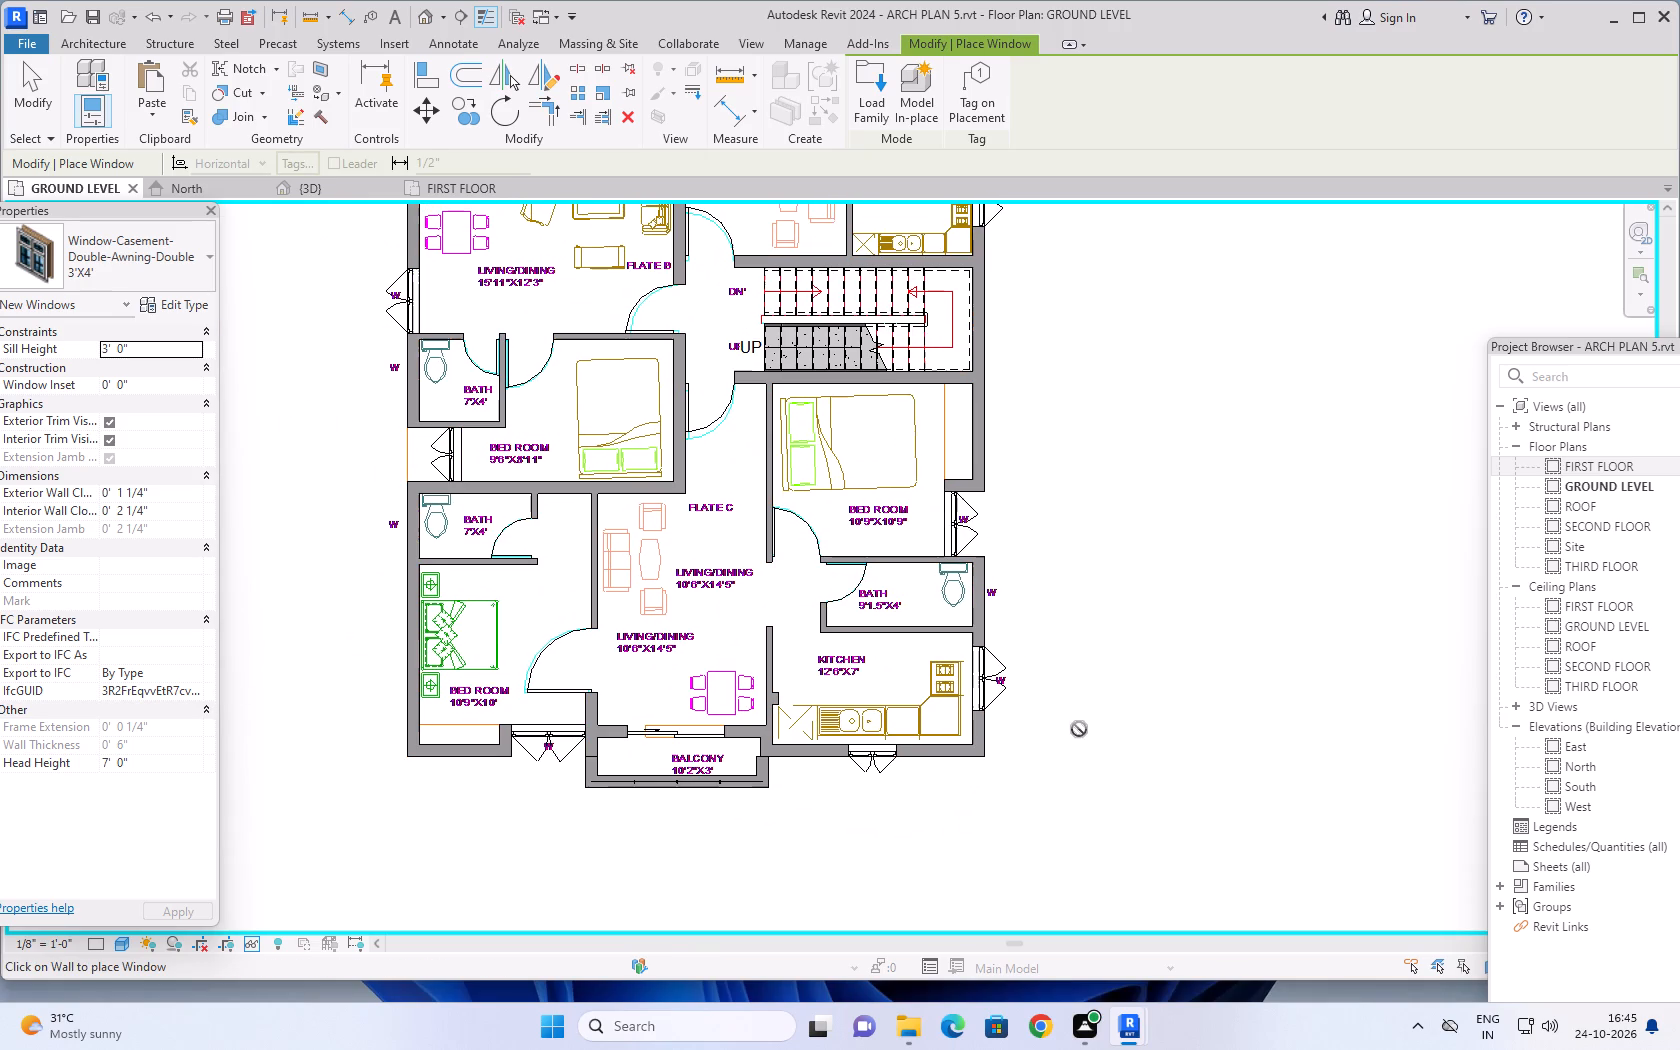
{"action": "scroll", "coordinate": [1095, 547], "scroll_direction": "down", "scroll_amount": 1}
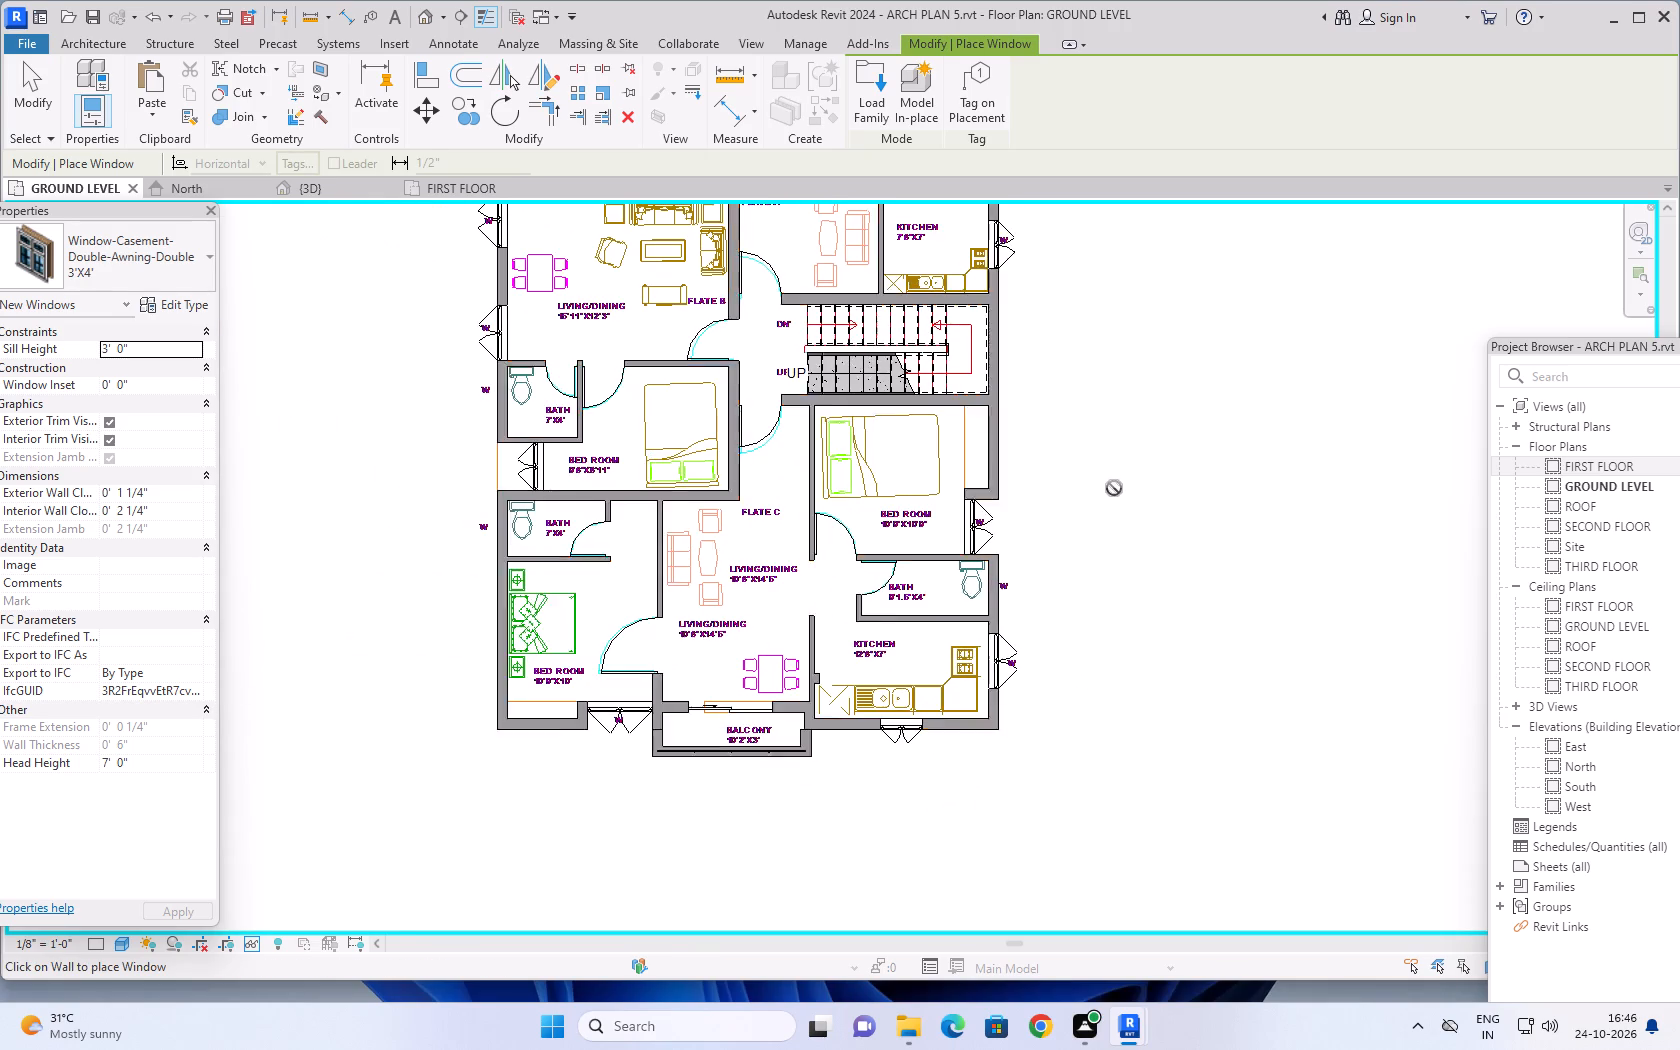
{"action": "scroll", "coordinate": [1114, 488], "scroll_direction": "down", "scroll_amount": 2}
{"action": "middle_click_drag", "start_coordinate": [1130, 452], "coordinate": [1089, 633]}
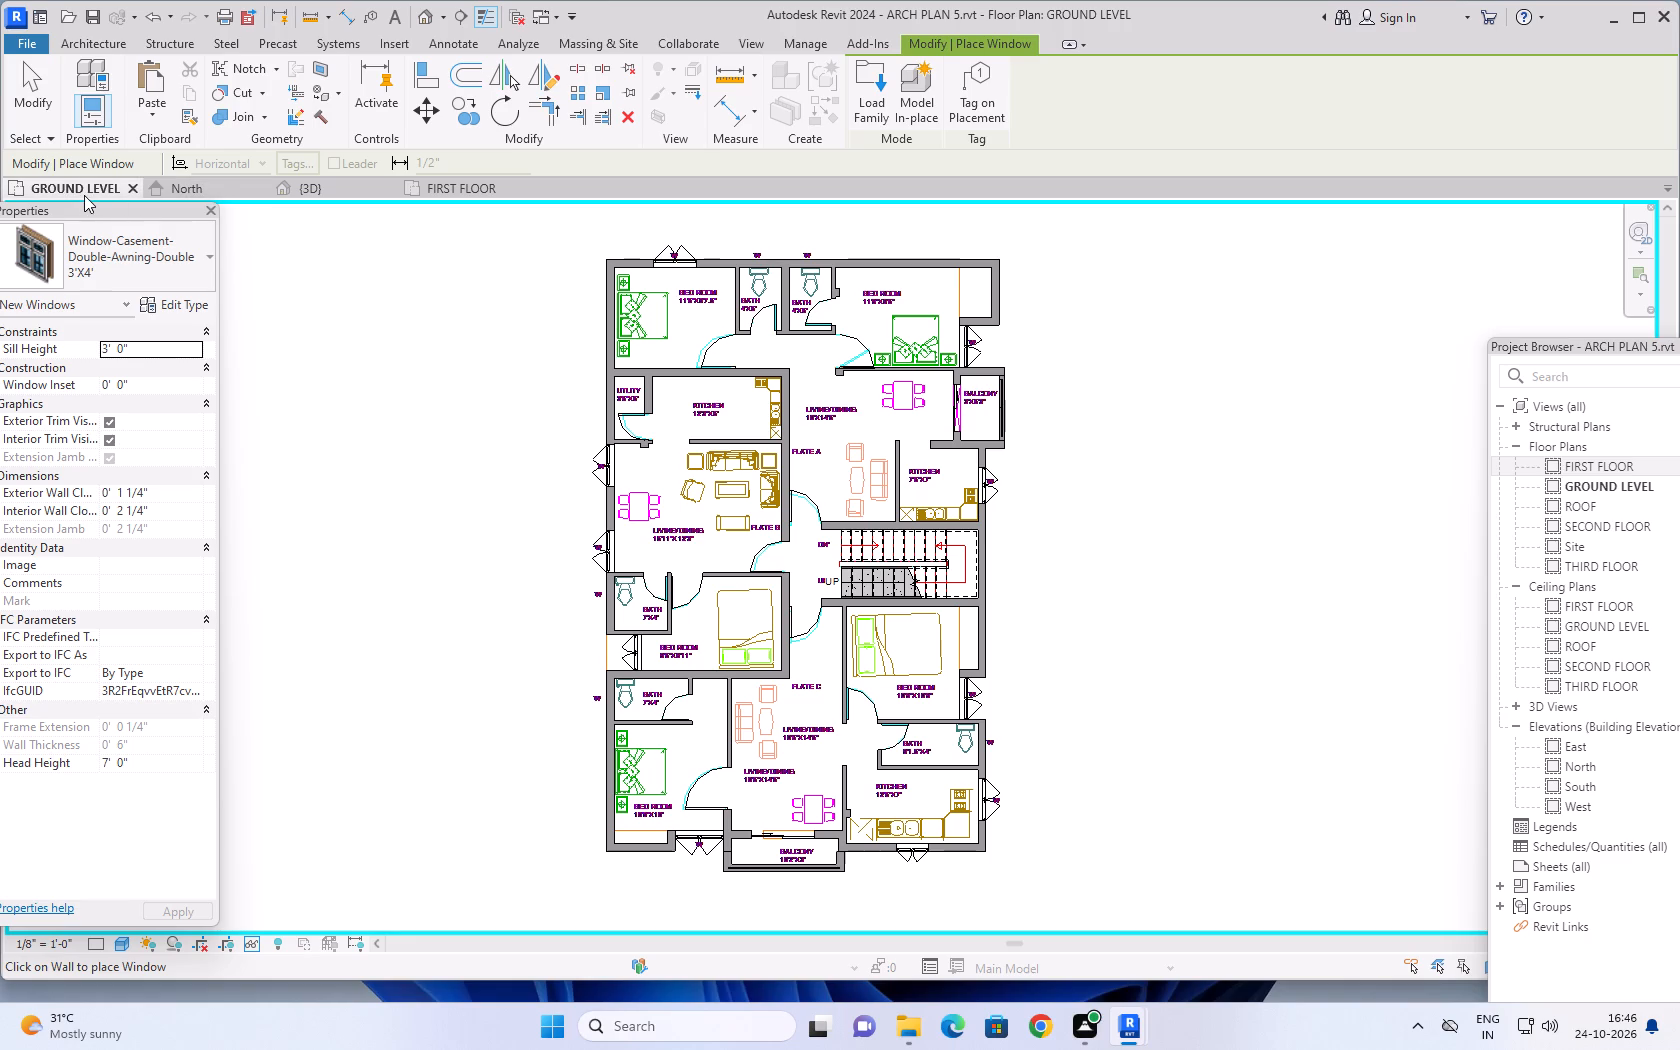
{"action": "left_click", "coordinate": [323, 193]}
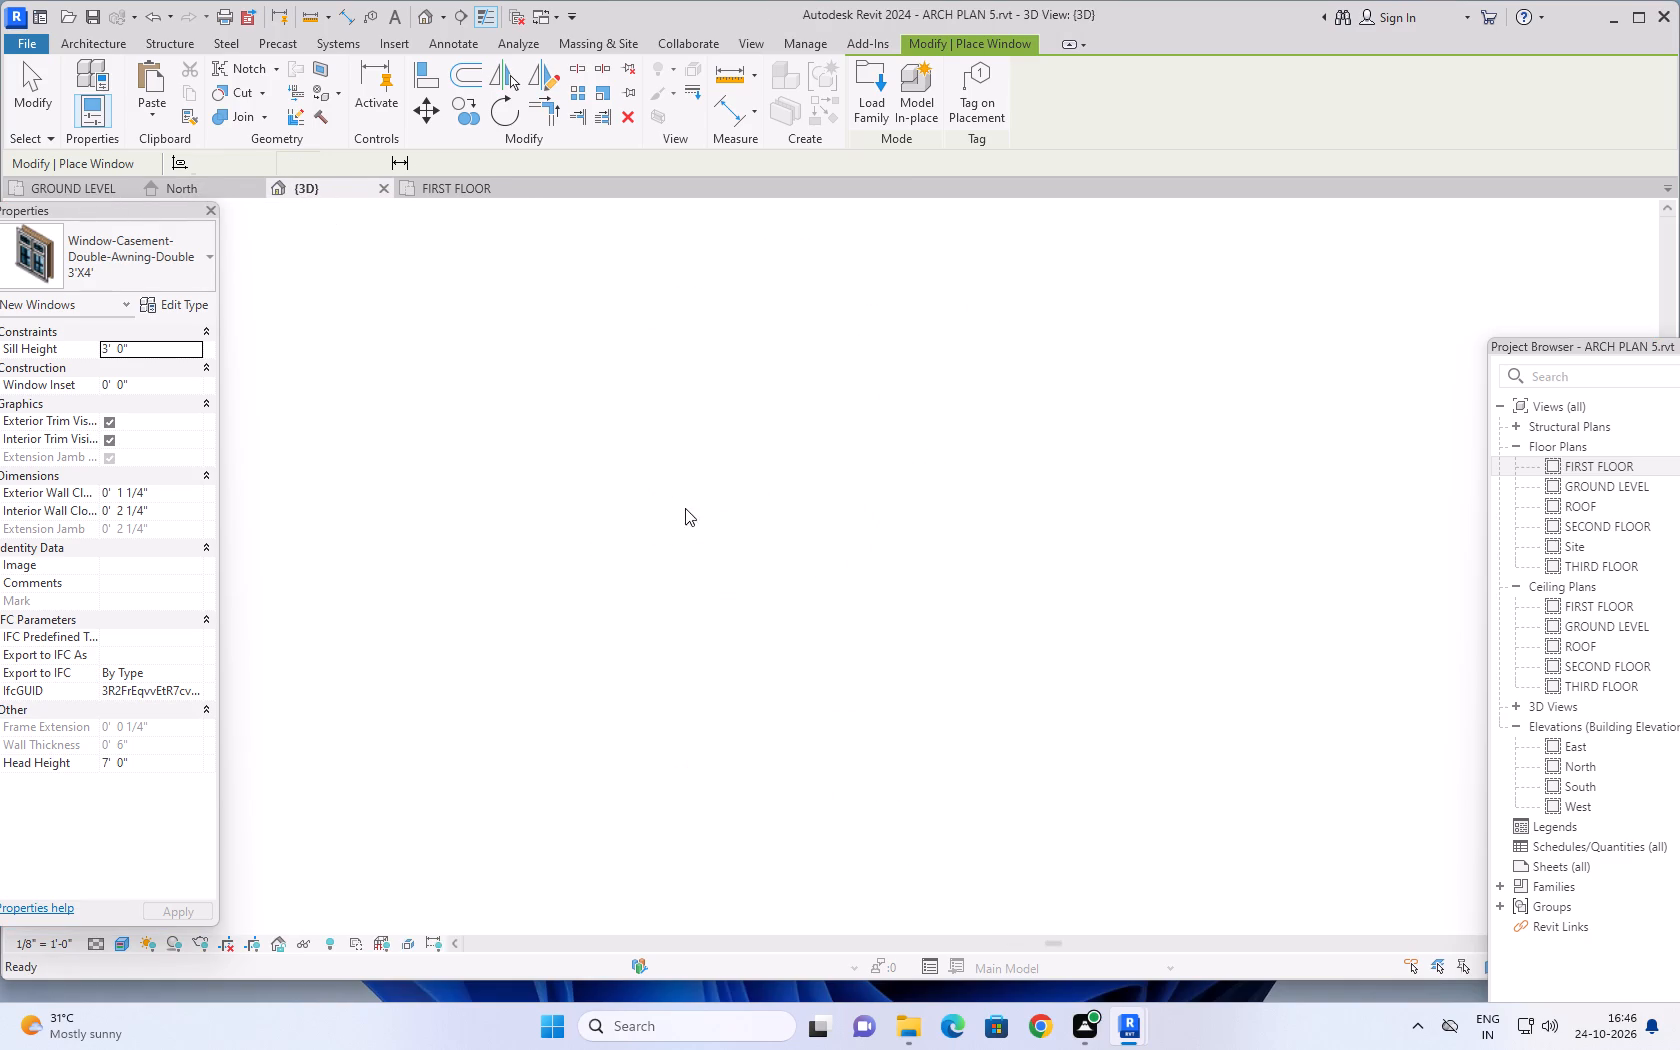
{"action": "scroll", "coordinate": [748, 542], "scroll_direction": "down", "scroll_amount": 1}
{"action": "scroll", "coordinate": [1019, 792], "scroll_direction": "down", "scroll_amount": 1}
{"action": "key", "text": "Escape"}
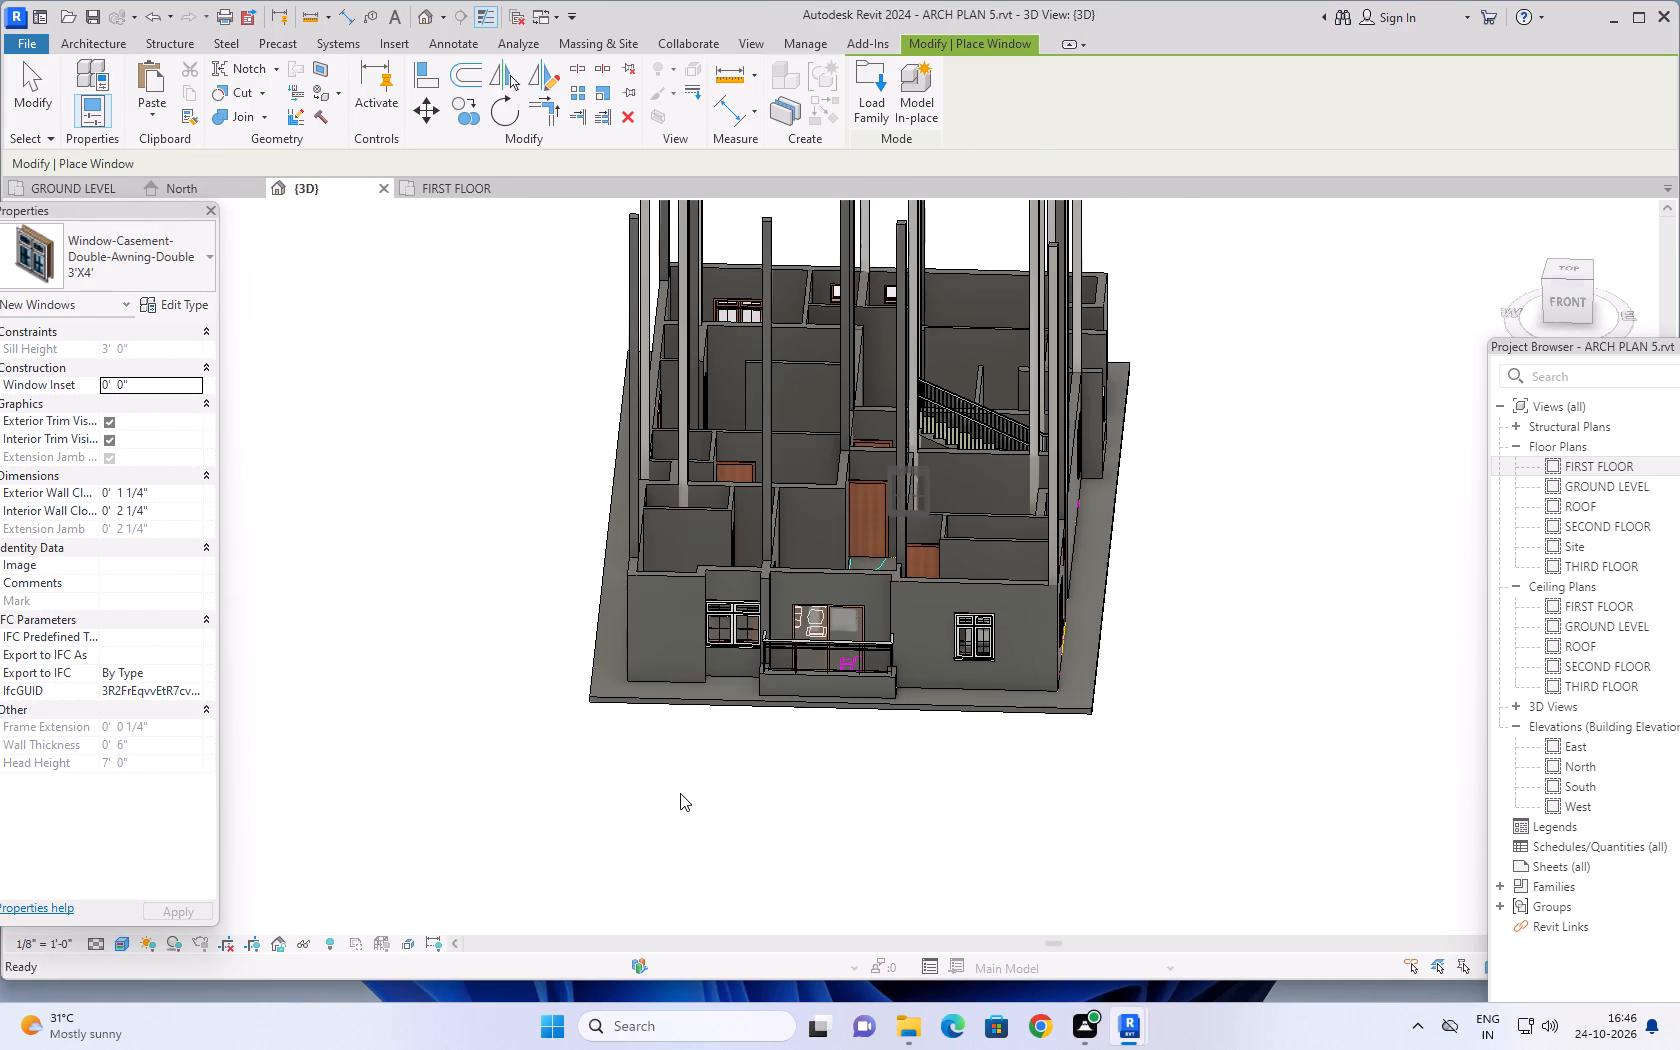
Examine the ground level's facades, windows and balconies in 3D from the long sides and the front.
{"action": "key", "text": "Escape"}
{"action": "middle_click_drag", "start_coordinate": [685, 796], "coordinate": [994, 739], "text": "shift"}
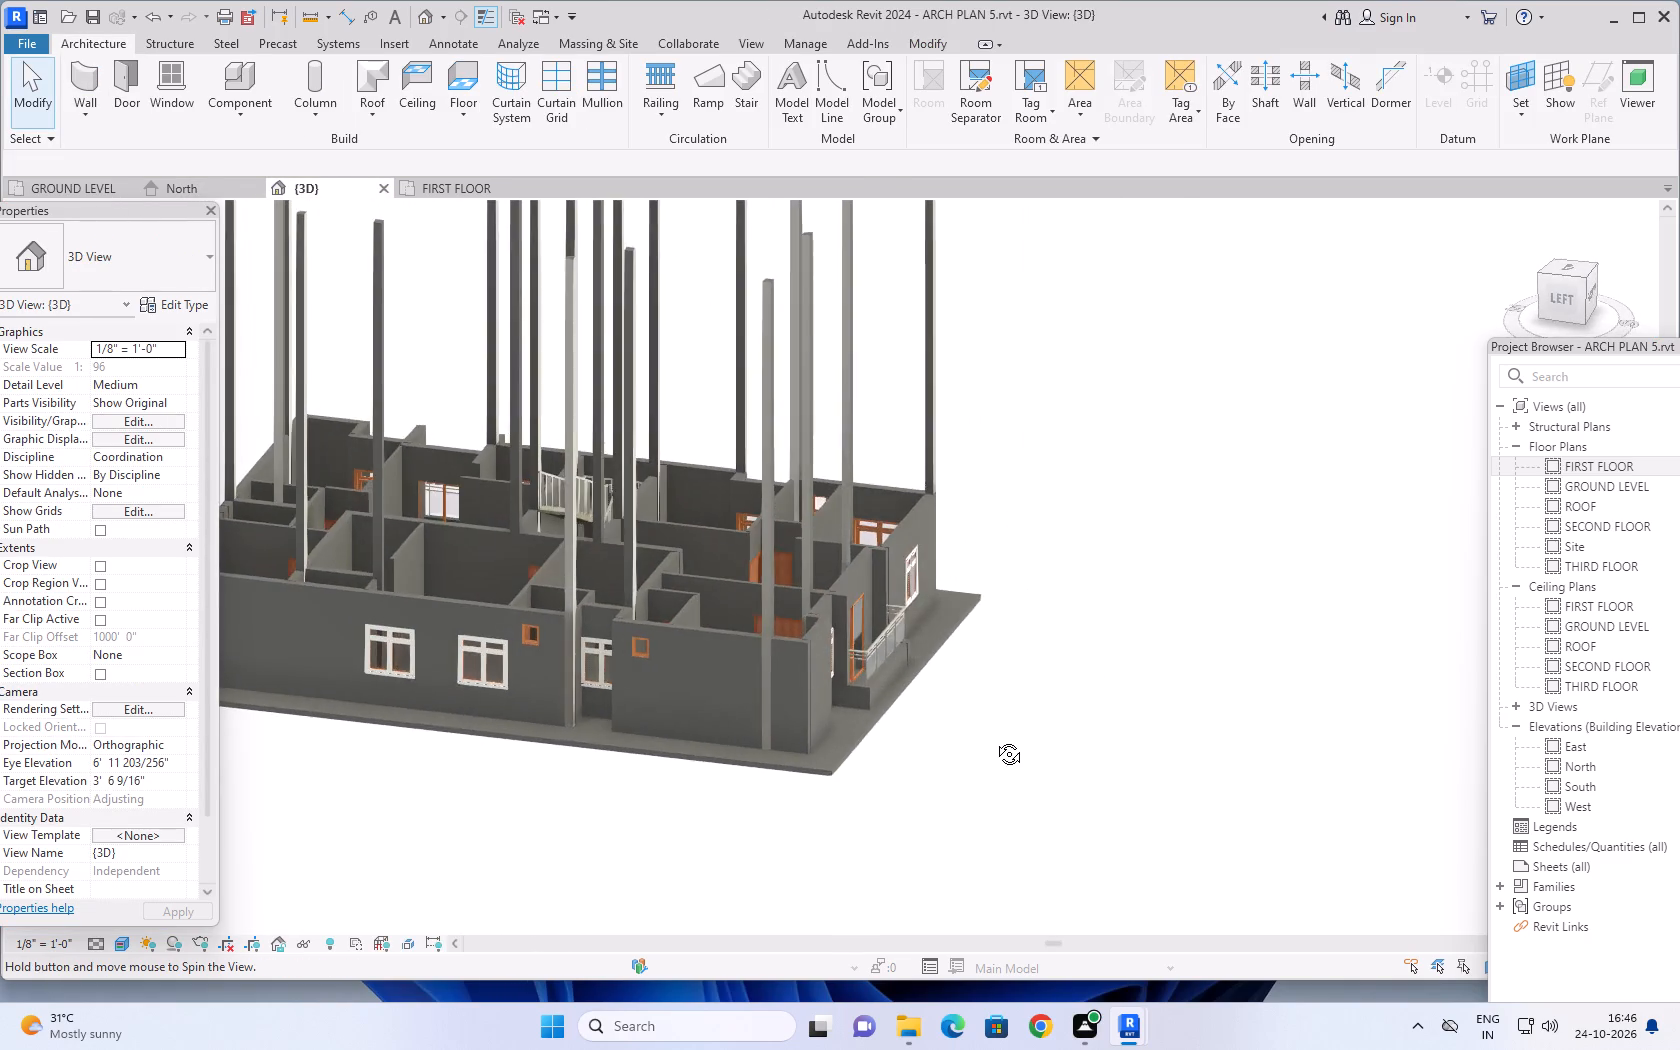
{"action": "middle_click_drag", "start_coordinate": [994, 739], "coordinate": [576, 793], "text": "shift"}
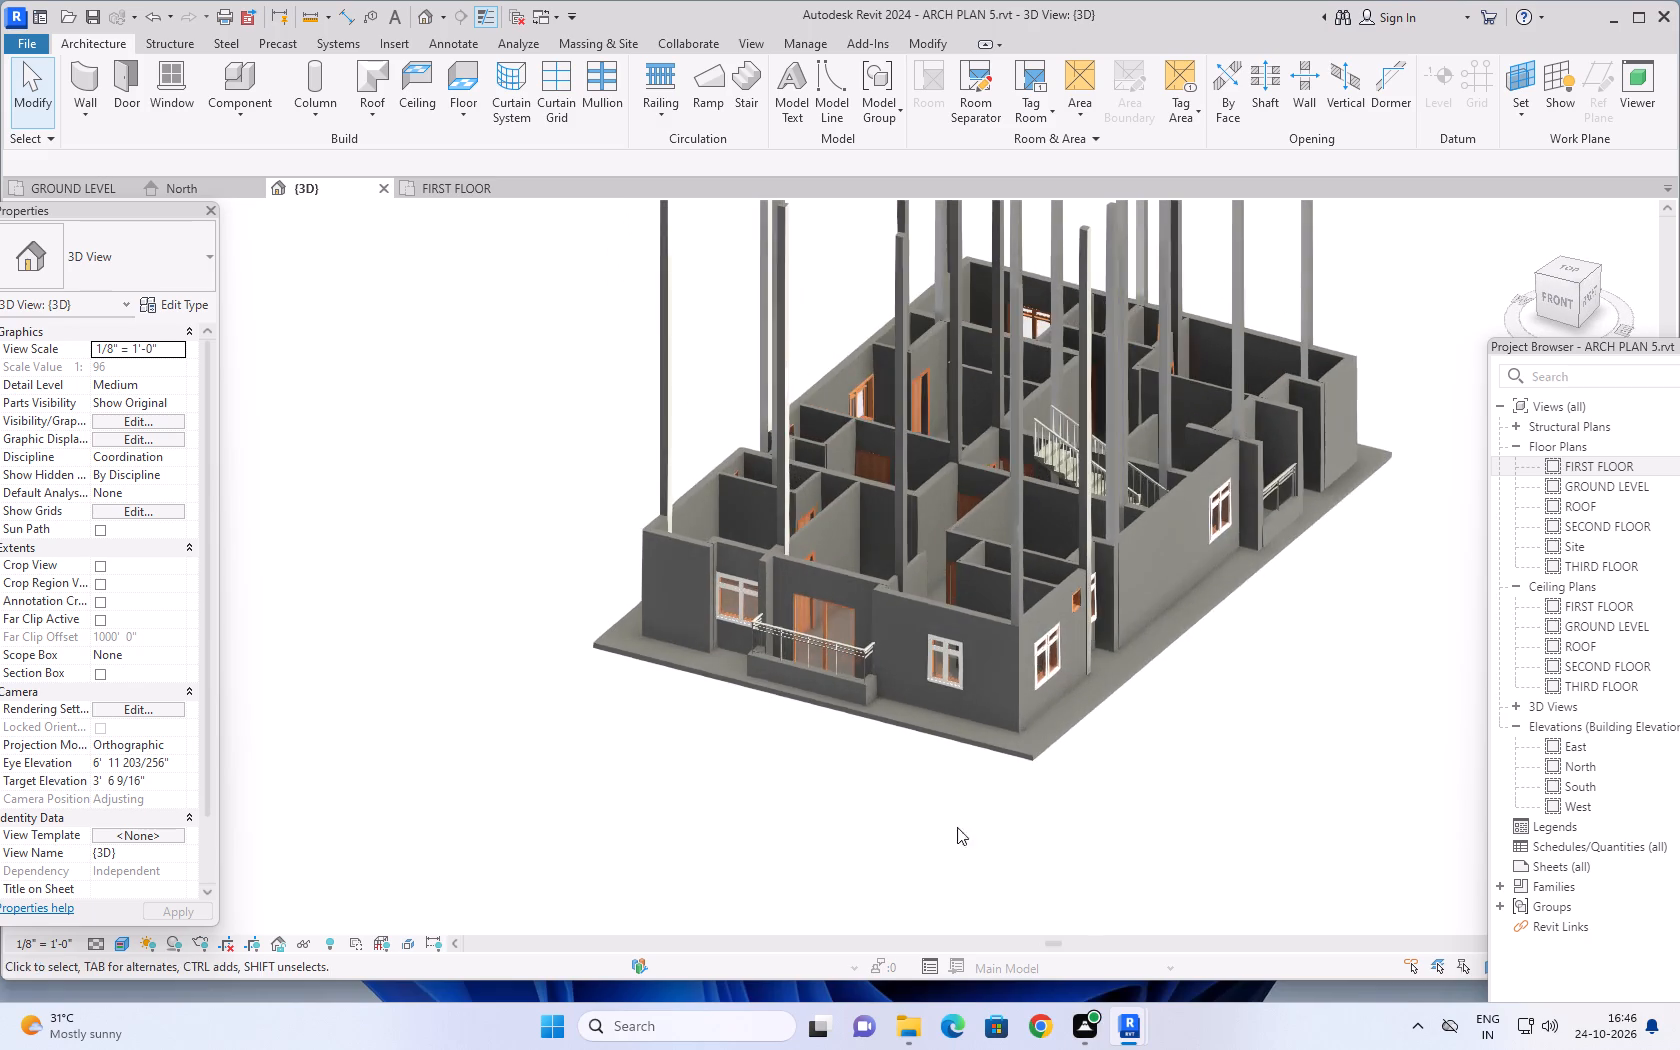
{"action": "middle_click_drag", "start_coordinate": [1069, 797], "coordinate": [821, 803]}
{"action": "middle_click_drag", "start_coordinate": [1059, 749], "coordinate": [862, 791], "text": "shift"}
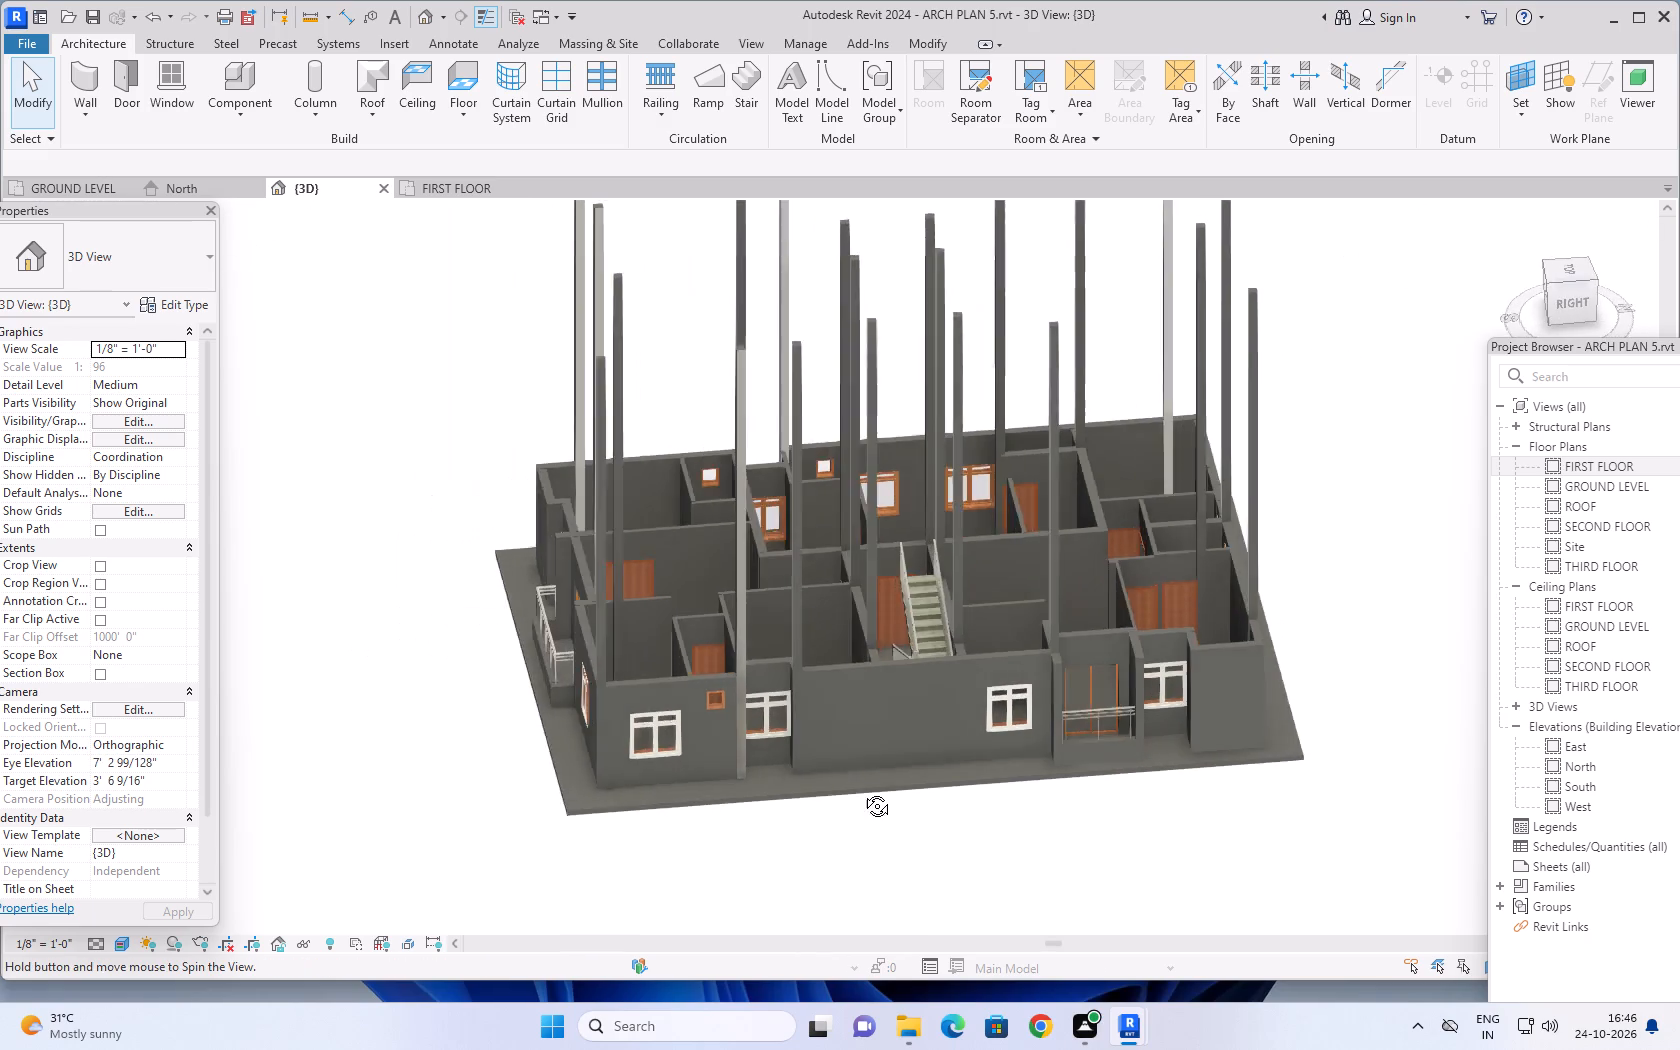
{"action": "middle_click_drag", "start_coordinate": [862, 791], "coordinate": [983, 774], "text": "shift"}
{"action": "middle_click_drag", "start_coordinate": [1042, 754], "coordinate": [867, 782]}
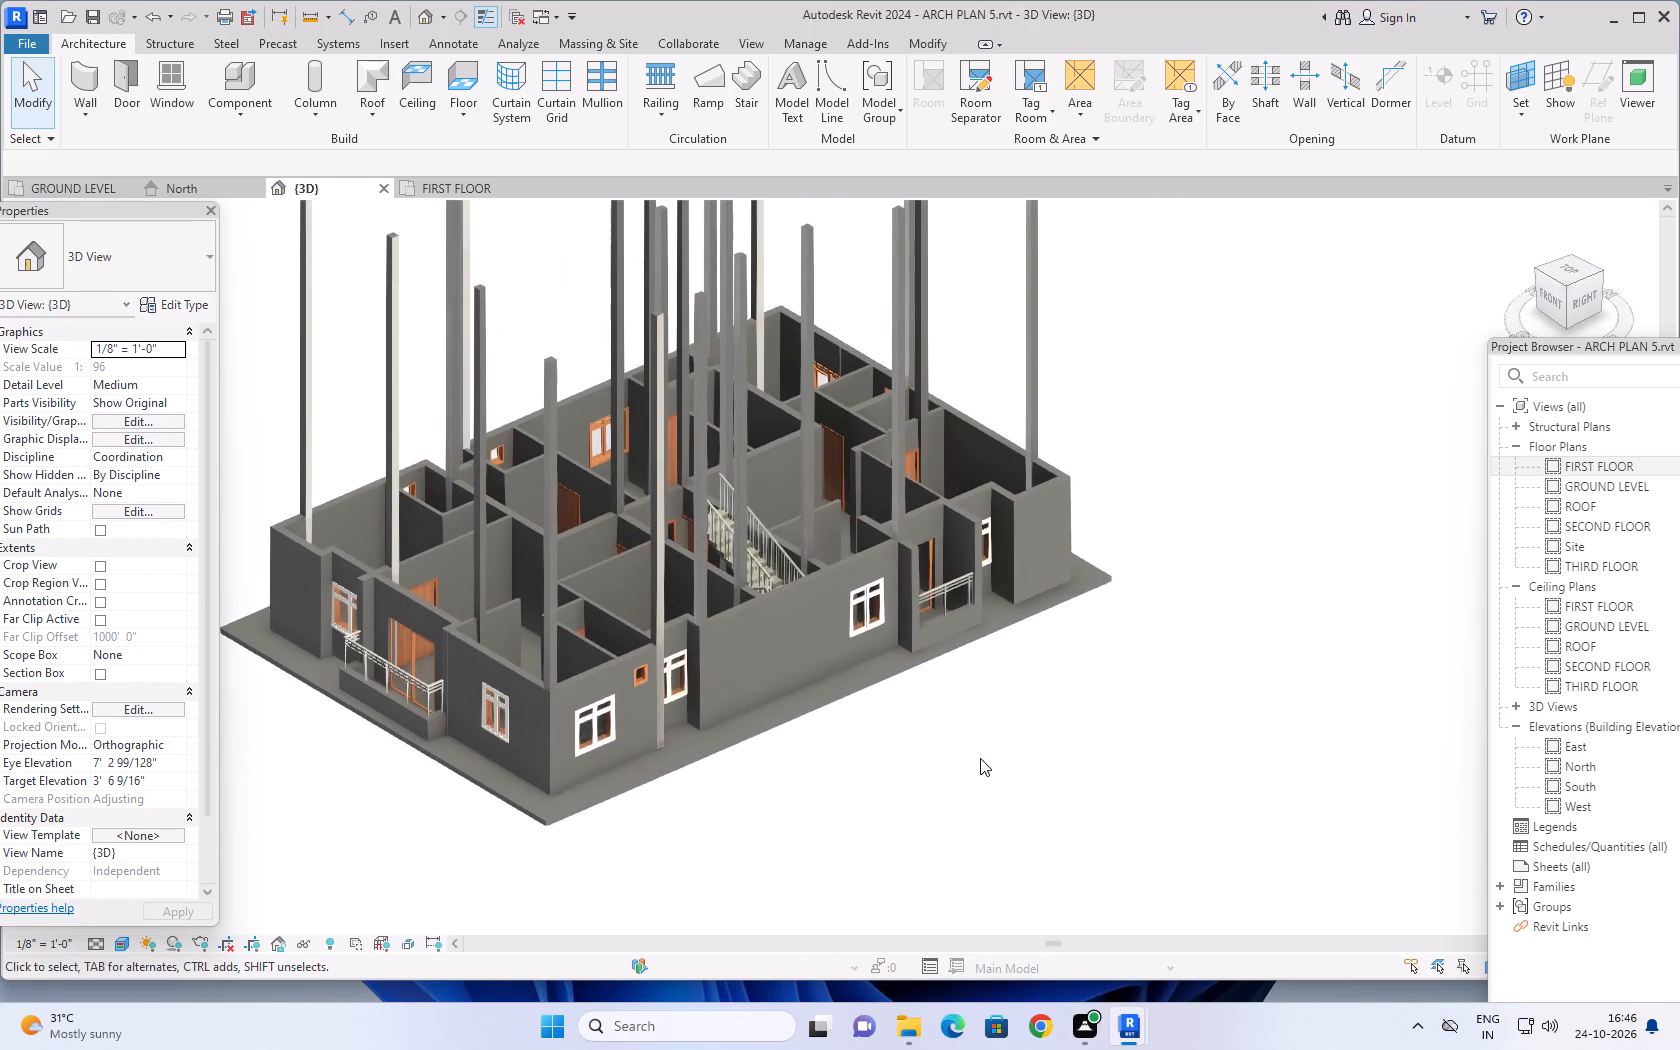
{"action": "middle_click_drag", "start_coordinate": [980, 758], "coordinate": [1028, 717], "text": "shift"}
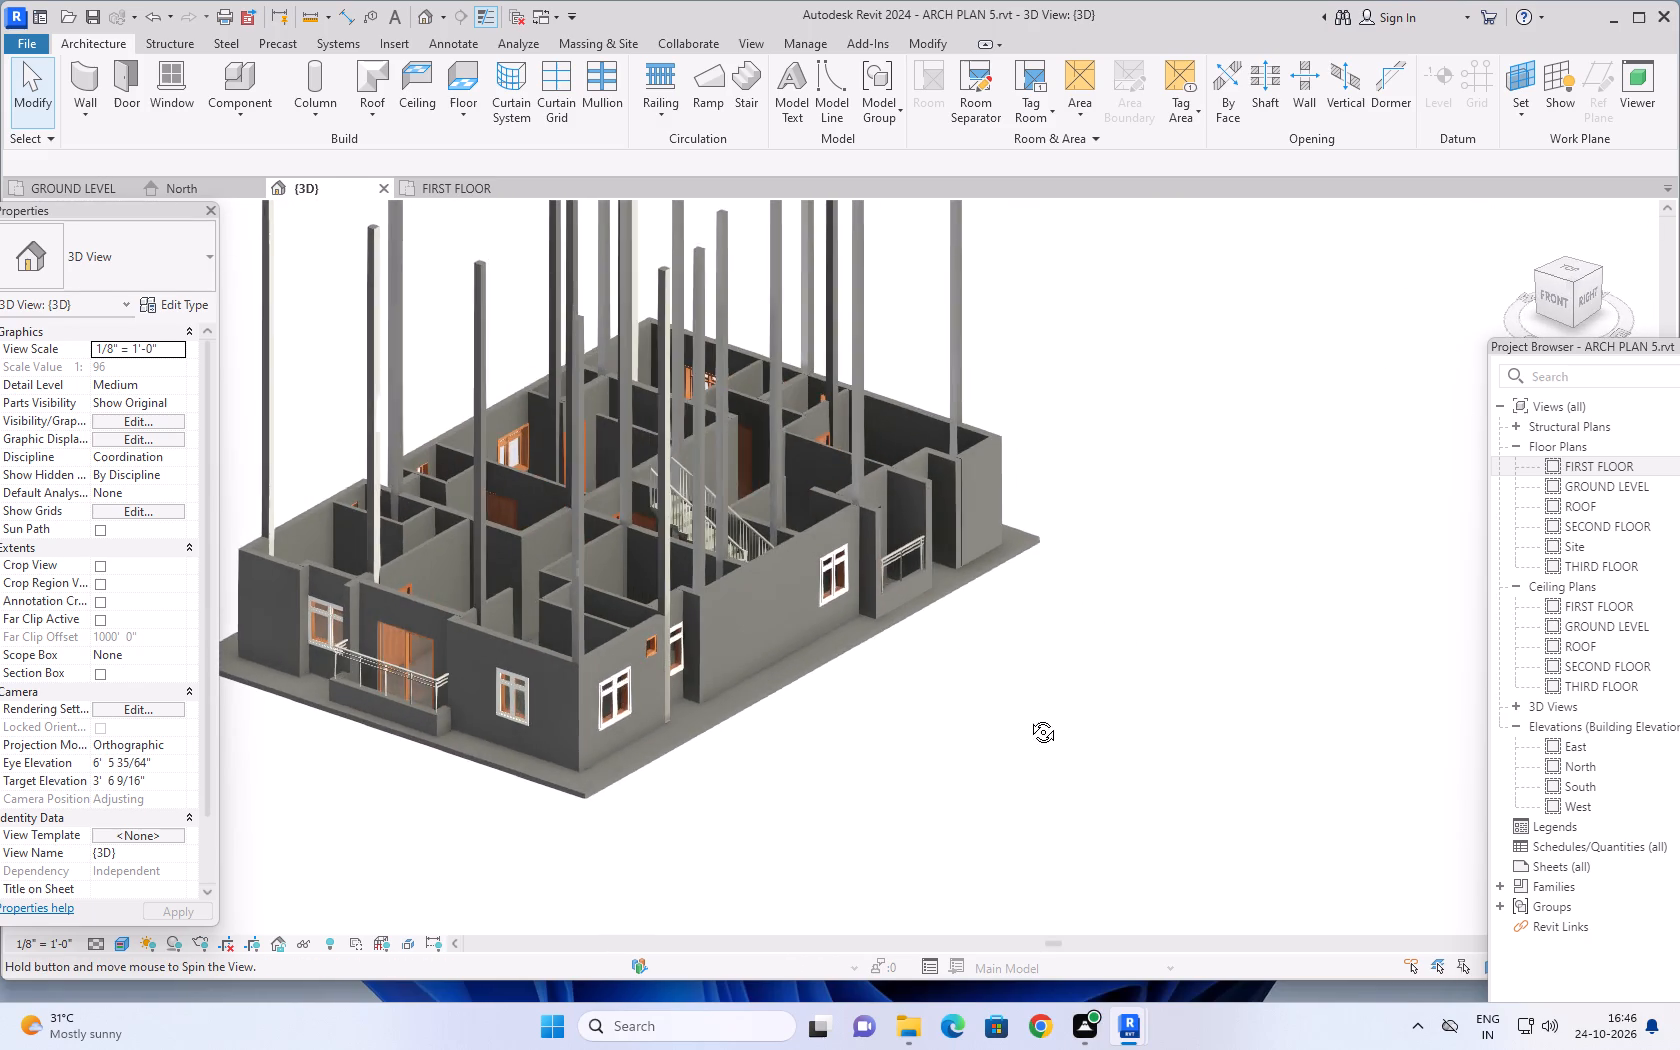
{"action": "middle_click_drag", "start_coordinate": [1028, 717], "coordinate": [1000, 753], "text": "shift"}
{"action": "middle_click_drag", "start_coordinate": [884, 777], "coordinate": [1039, 786], "text": "shift"}
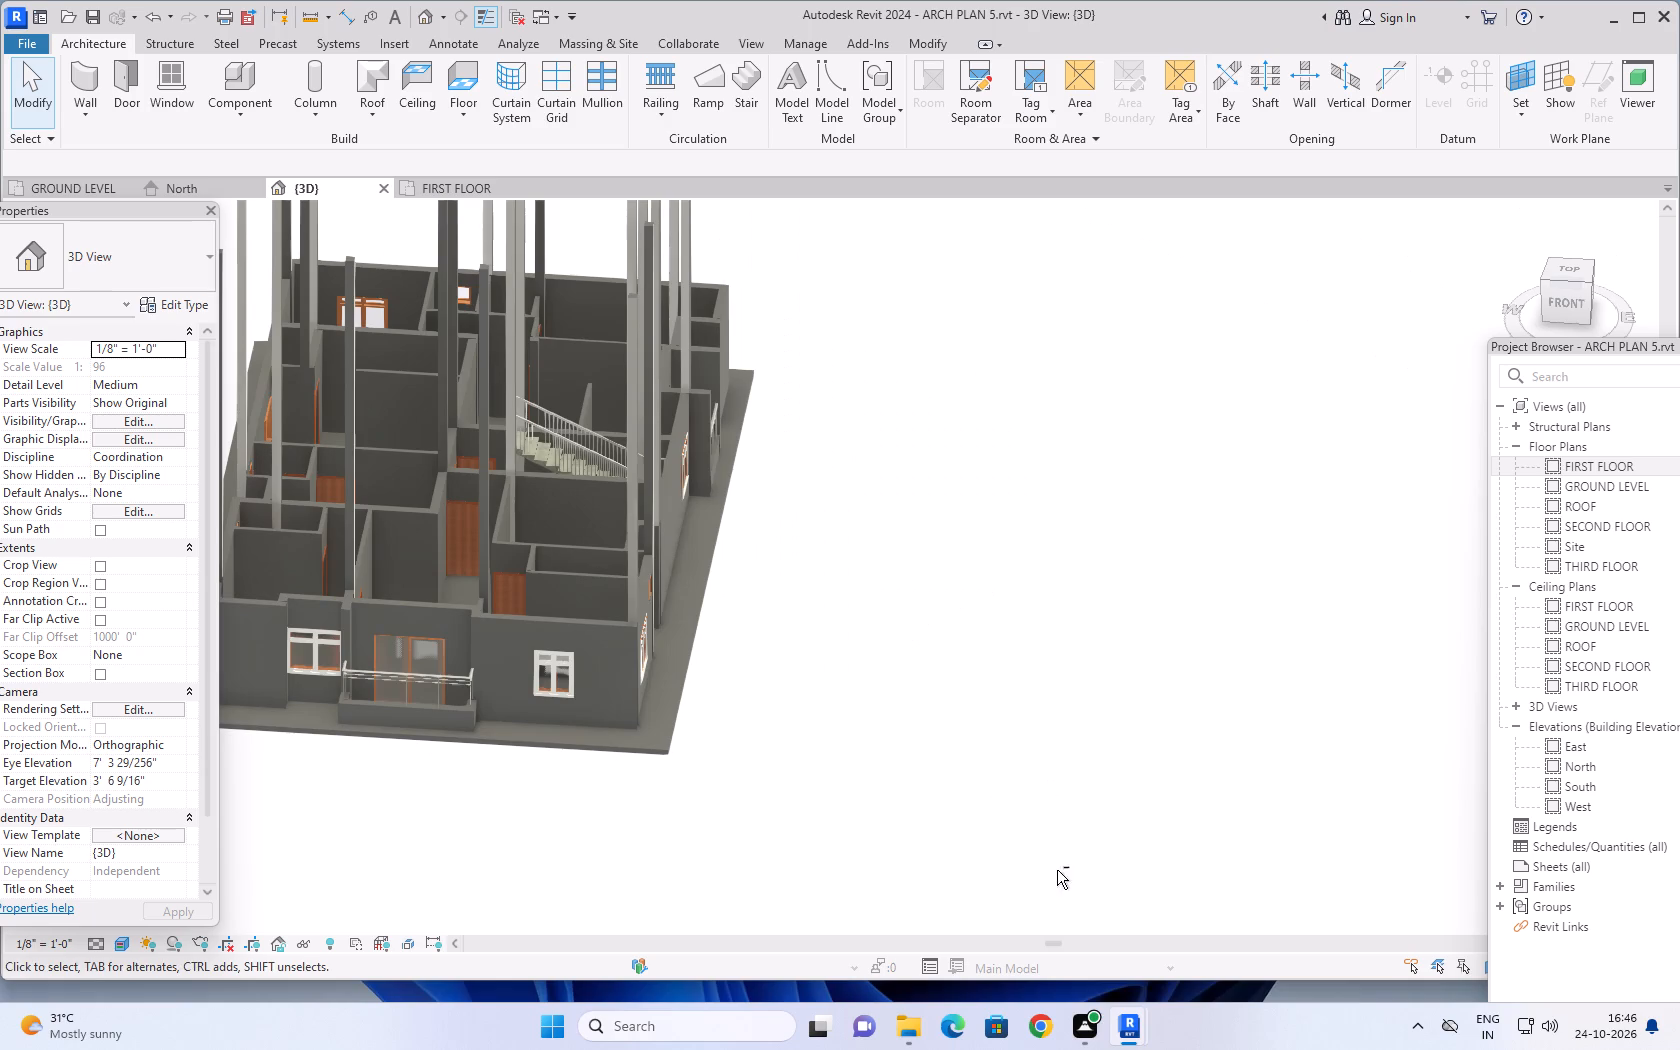
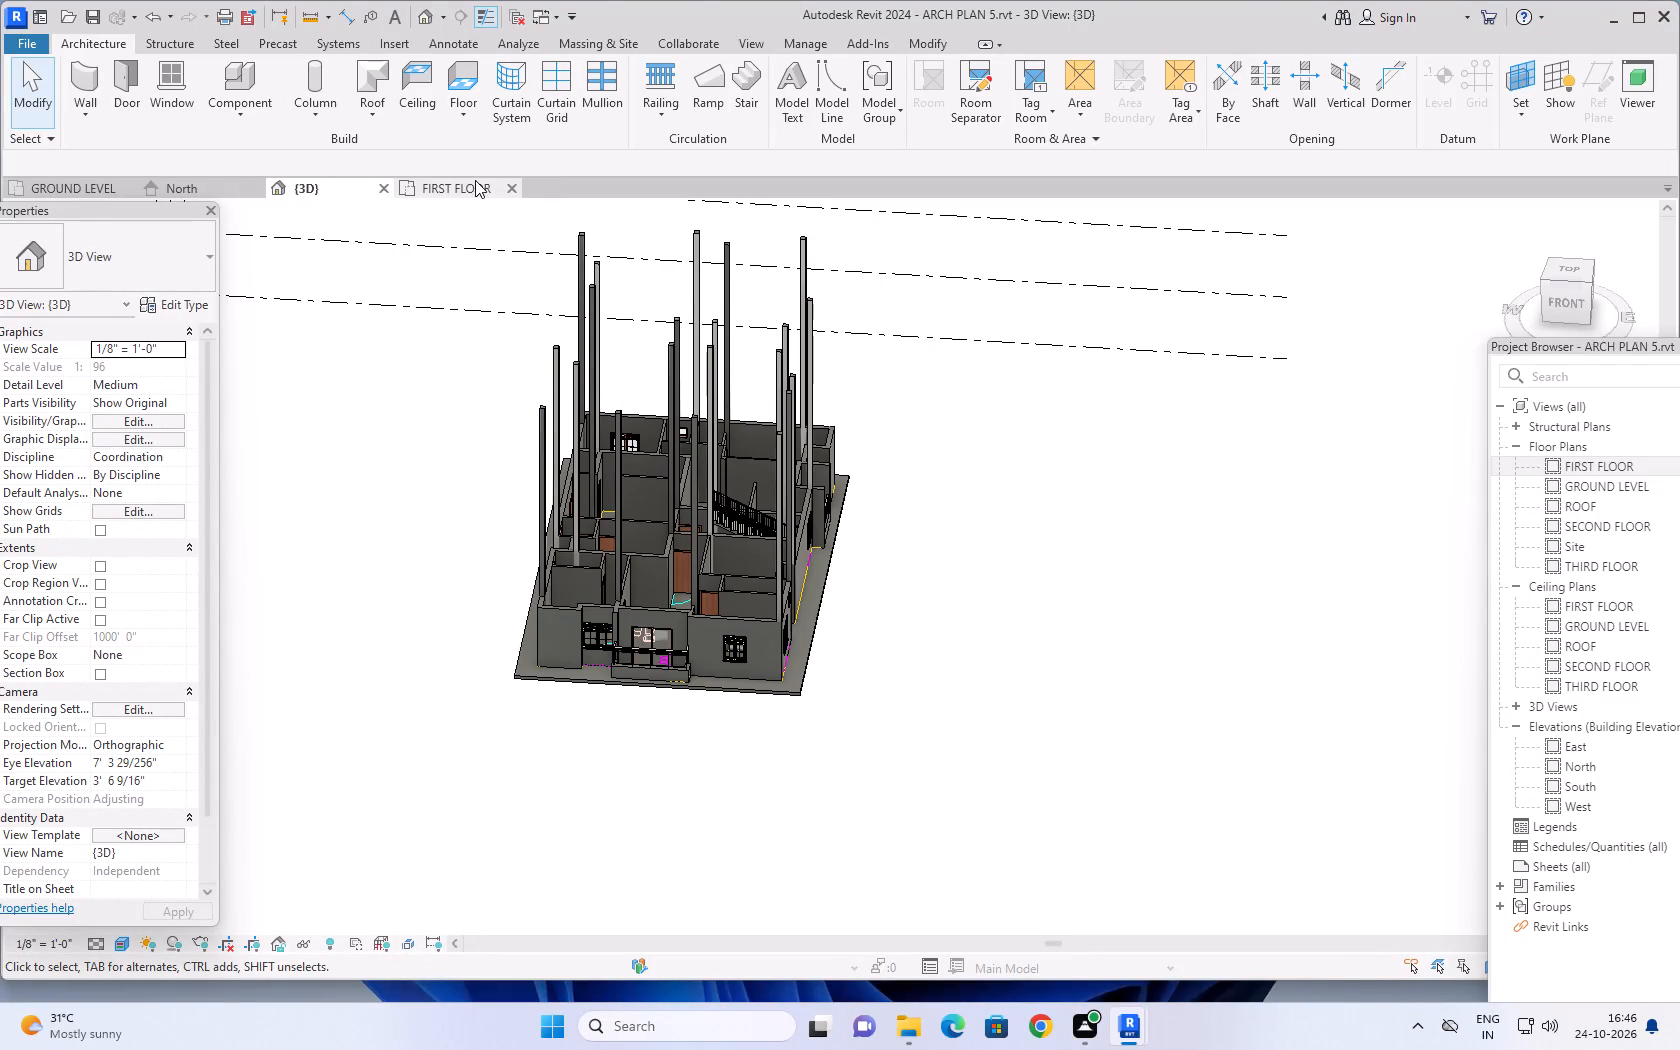
Examine the whole FIRST FLOOR plan, including the walls and columns around the outer bedroom corner.
{"action": "left_click", "coordinate": [448, 184]}
{"action": "scroll", "coordinate": [653, 570], "scroll_direction": "down", "scroll_amount": 3}
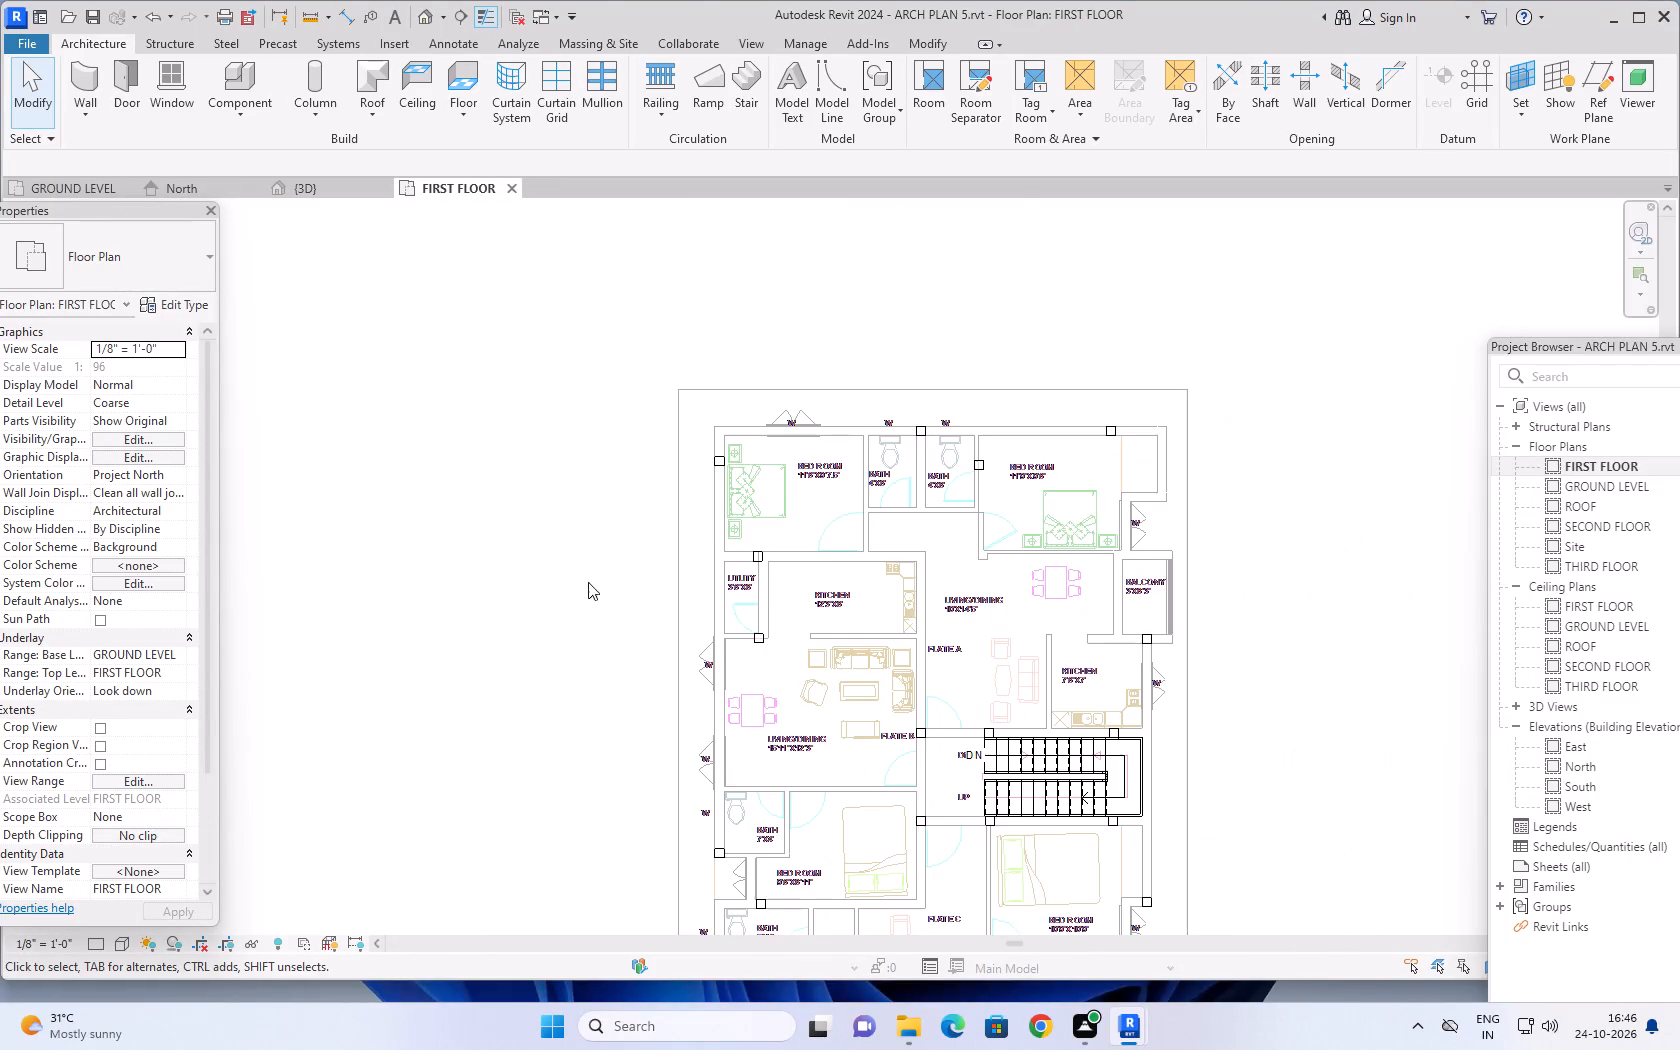
{"action": "middle_click_drag", "start_coordinate": [562, 587], "coordinate": [513, 433]}
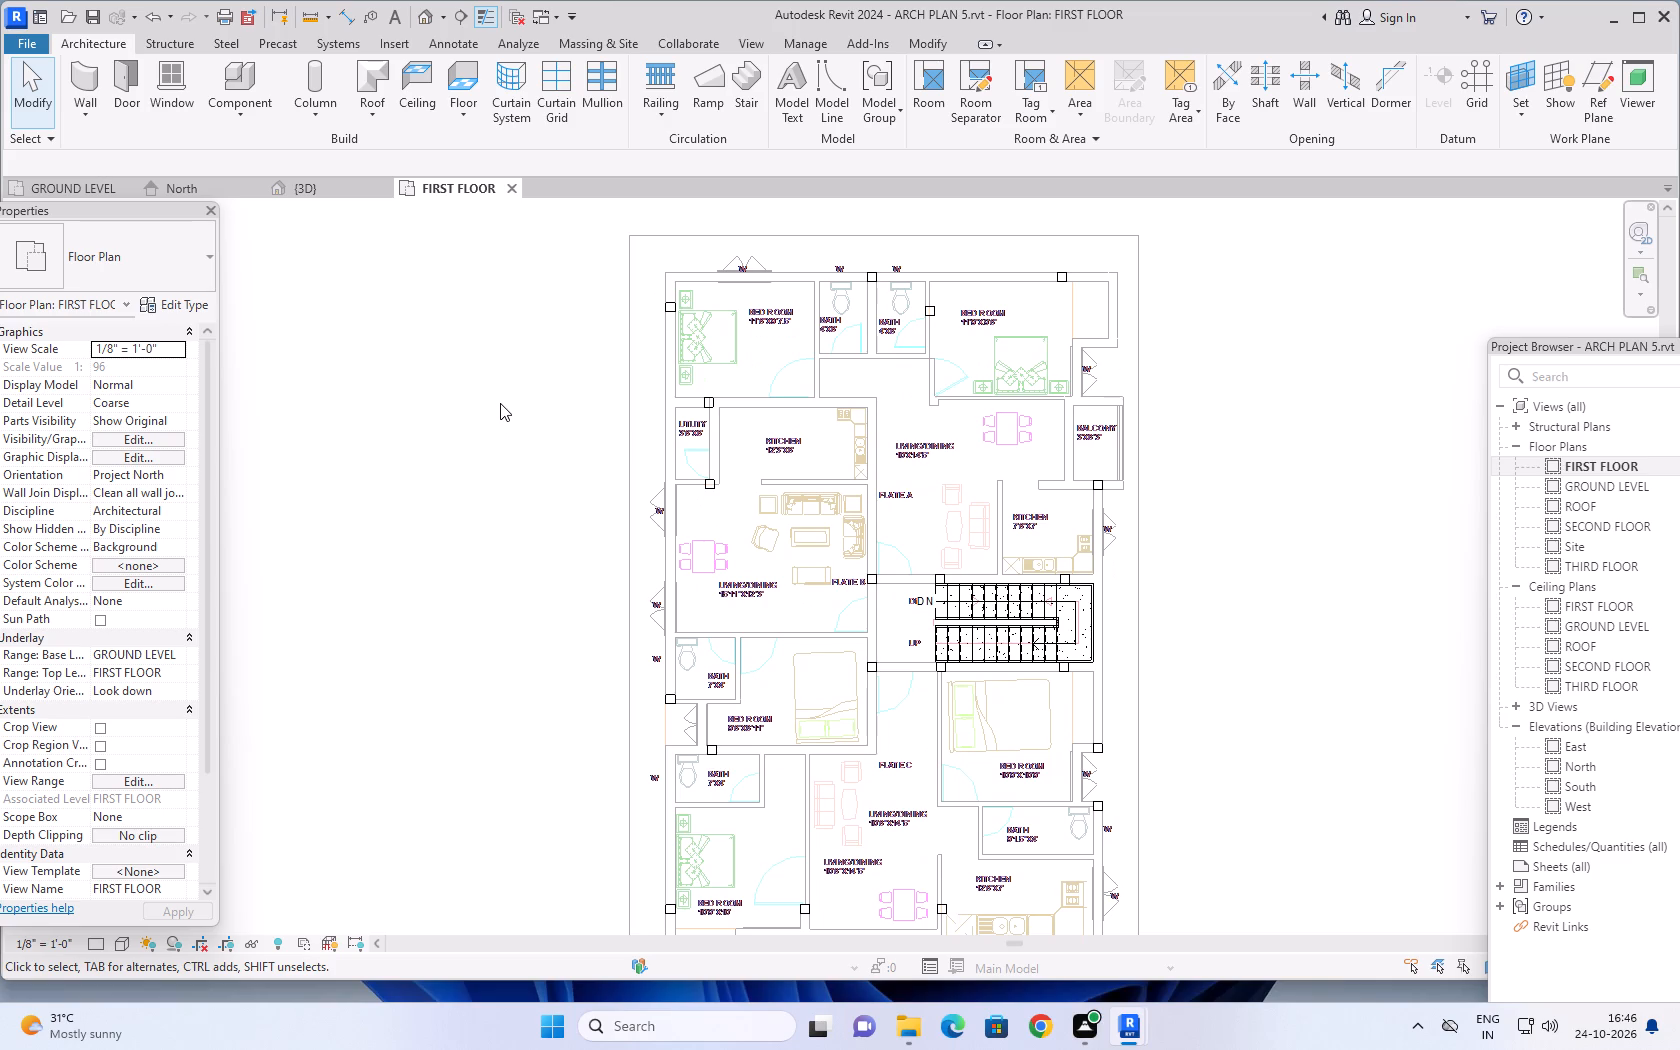
{"action": "scroll", "coordinate": [492, 402], "scroll_direction": "down", "scroll_amount": 3}
{"action": "middle_click_drag", "start_coordinate": [1040, 512], "coordinate": [1039, 506]}
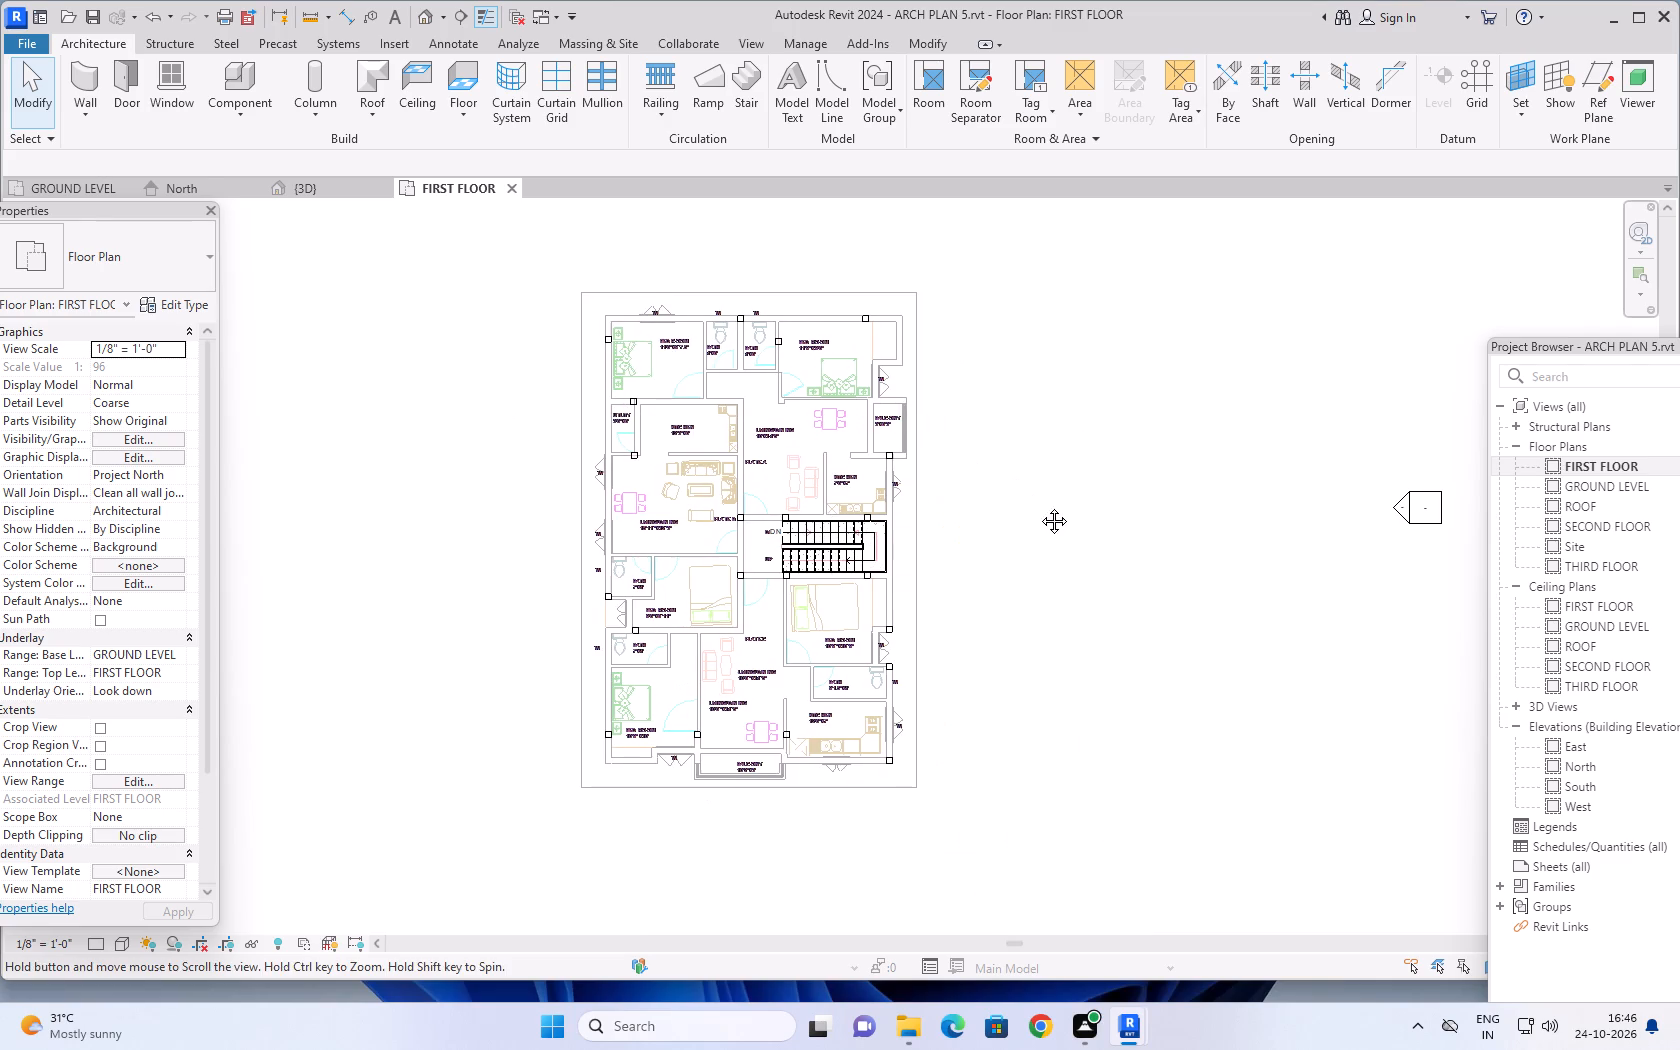
{"action": "middle_click_drag", "start_coordinate": [1039, 506], "coordinate": [1053, 481]}
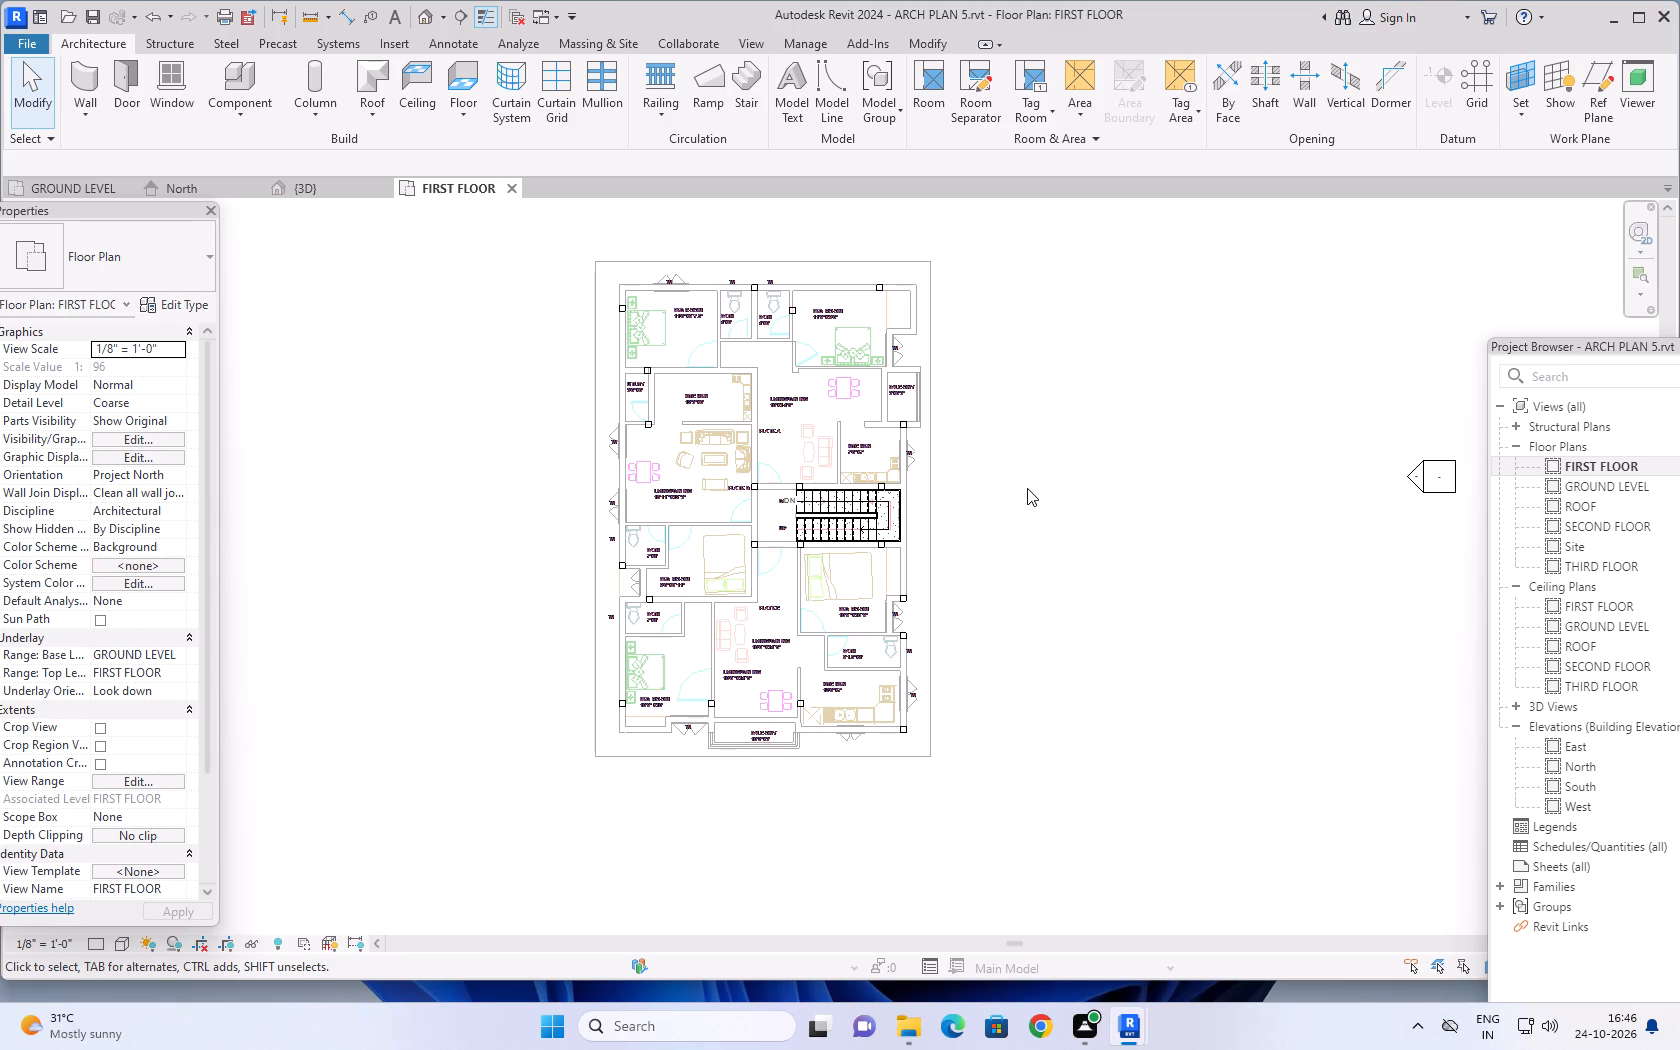
{"action": "middle_click_drag", "start_coordinate": [1028, 453], "coordinate": [1006, 543]}
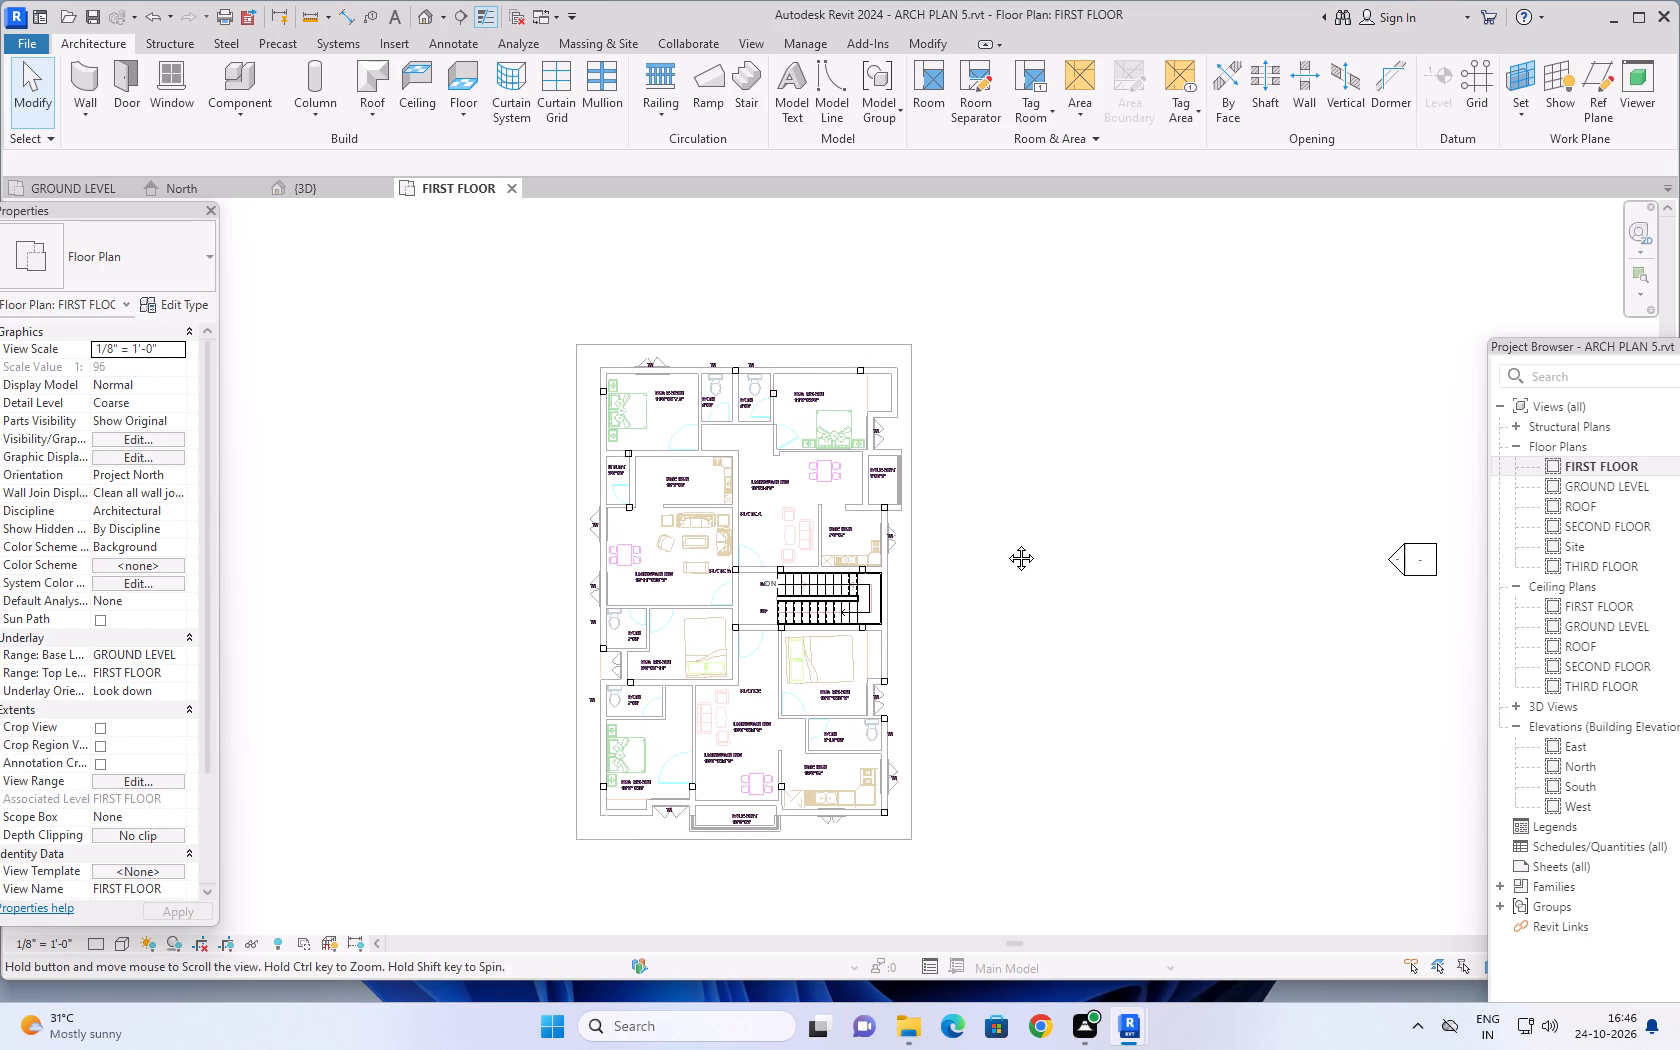
{"action": "middle_click_drag", "start_coordinate": [1006, 543], "coordinate": [1004, 548]}
{"action": "scroll", "coordinate": [561, 393], "scroll_direction": "up", "scroll_amount": 9}
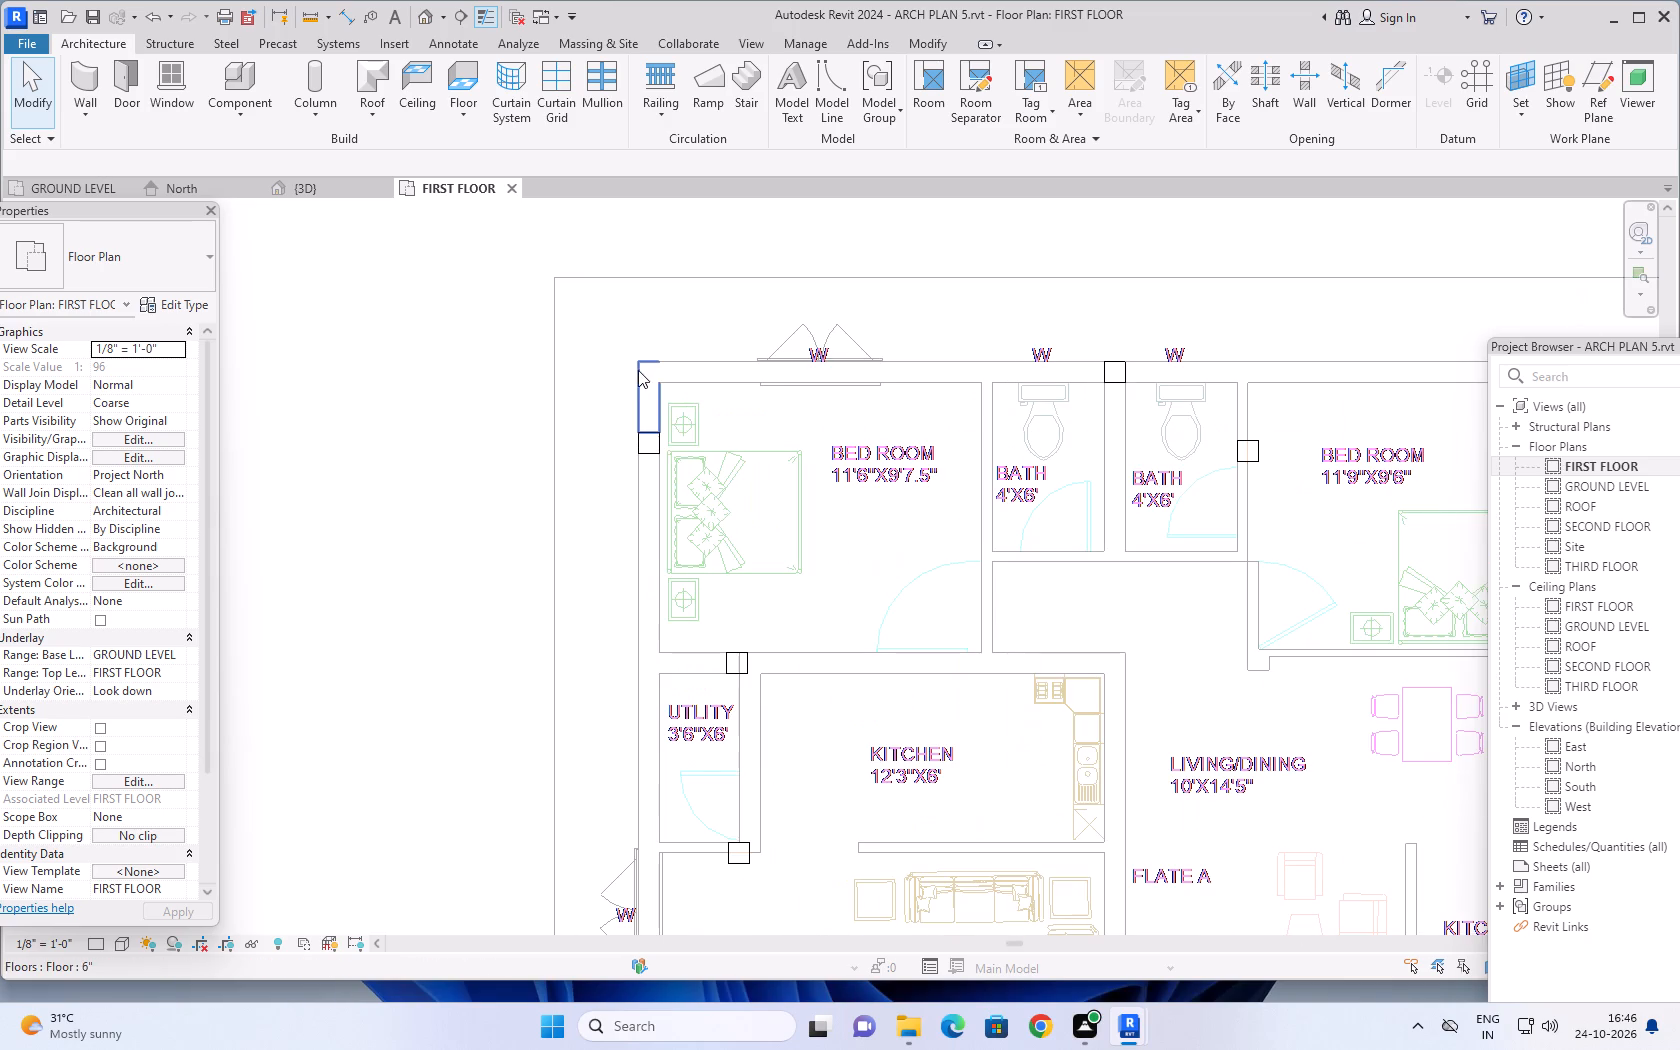
{"action": "scroll", "coordinate": [602, 408], "scroll_direction": "down", "scroll_amount": 5}
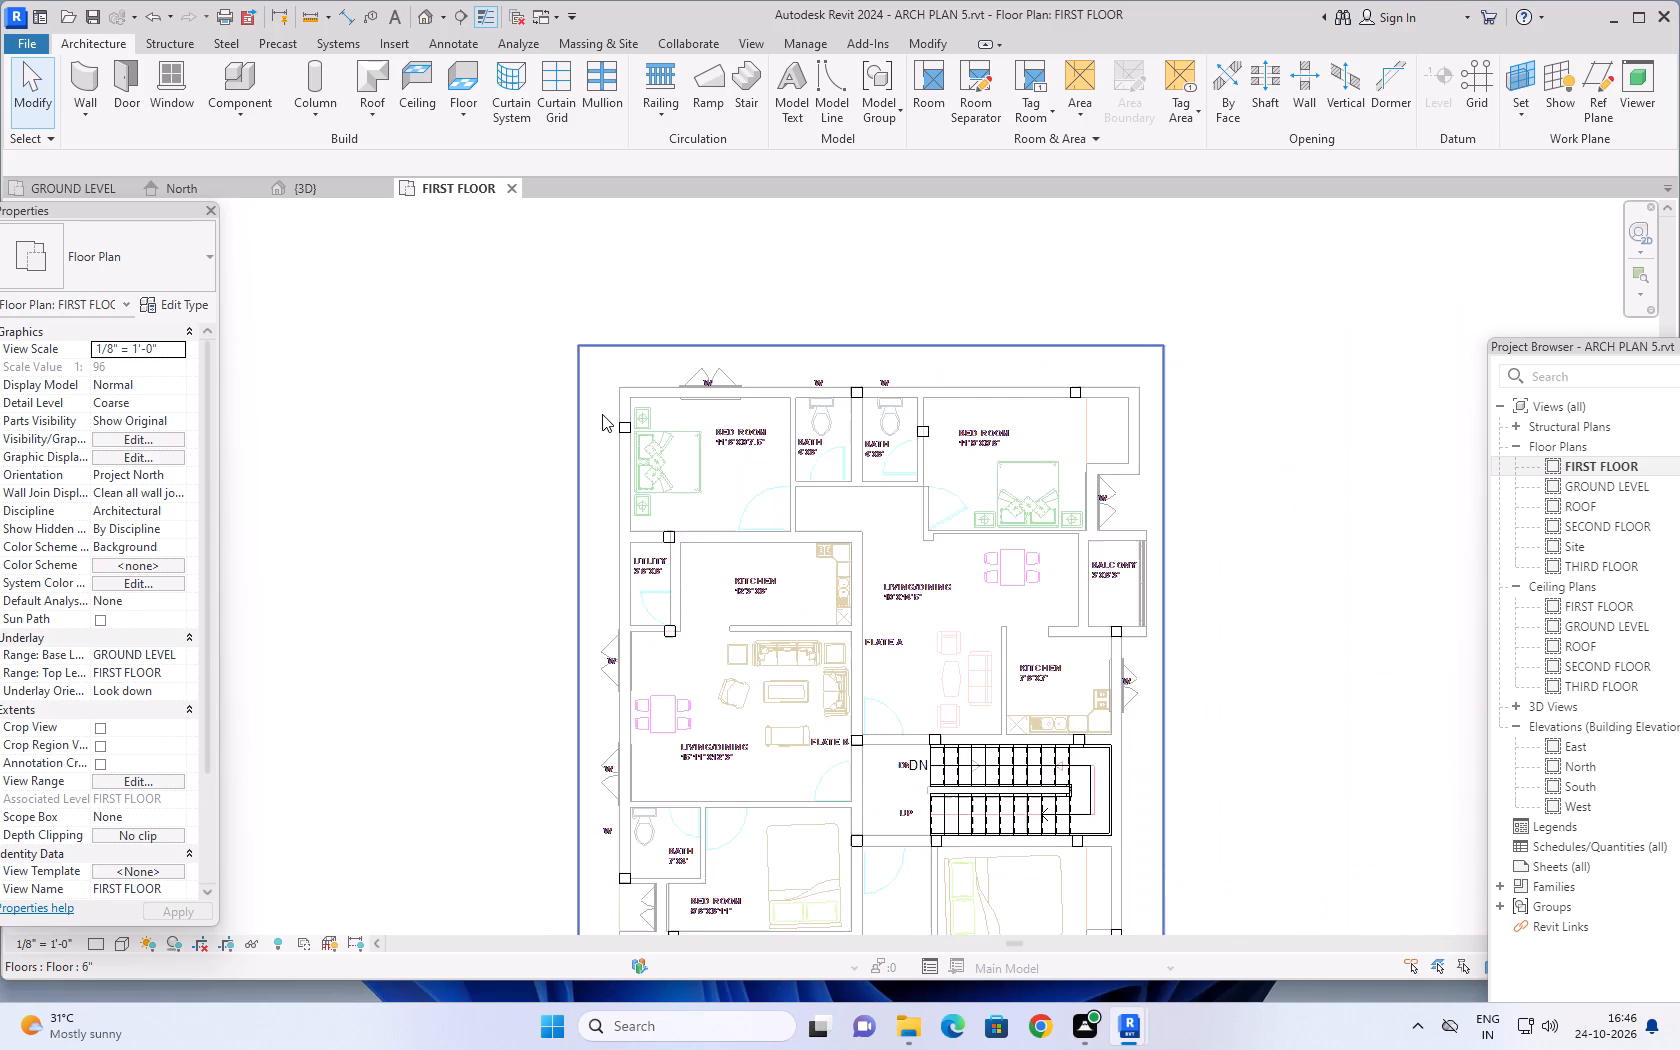
{"action": "scroll", "coordinate": [602, 414], "scroll_direction": "down", "scroll_amount": 5}
{"action": "middle_click_drag", "start_coordinate": [945, 497], "coordinate": [941, 452]}
{"action": "scroll", "coordinate": [906, 417], "scroll_direction": "up", "scroll_amount": 1}
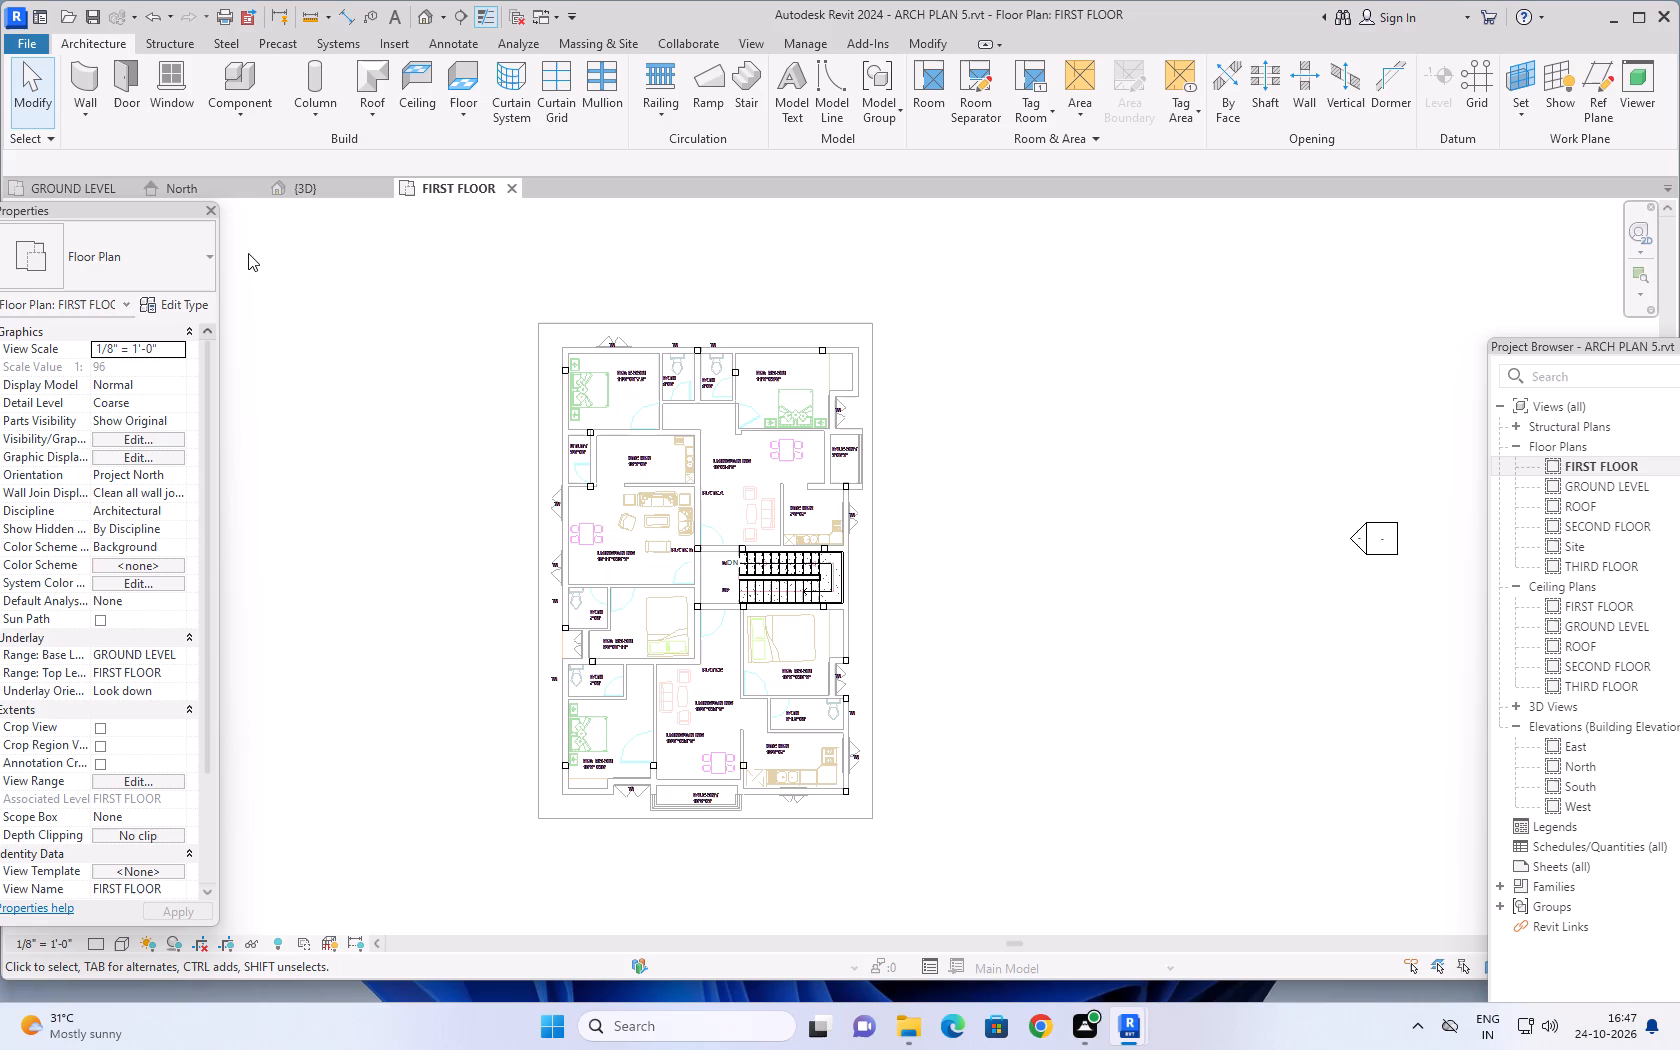
In the North elevation, select all visible 9"X9" rectangular columns and set their top level to FIRST FLOOR.
{"action": "left_click", "coordinate": [209, 182]}
{"action": "scroll", "coordinate": [789, 472], "scroll_direction": "down", "scroll_amount": 2}
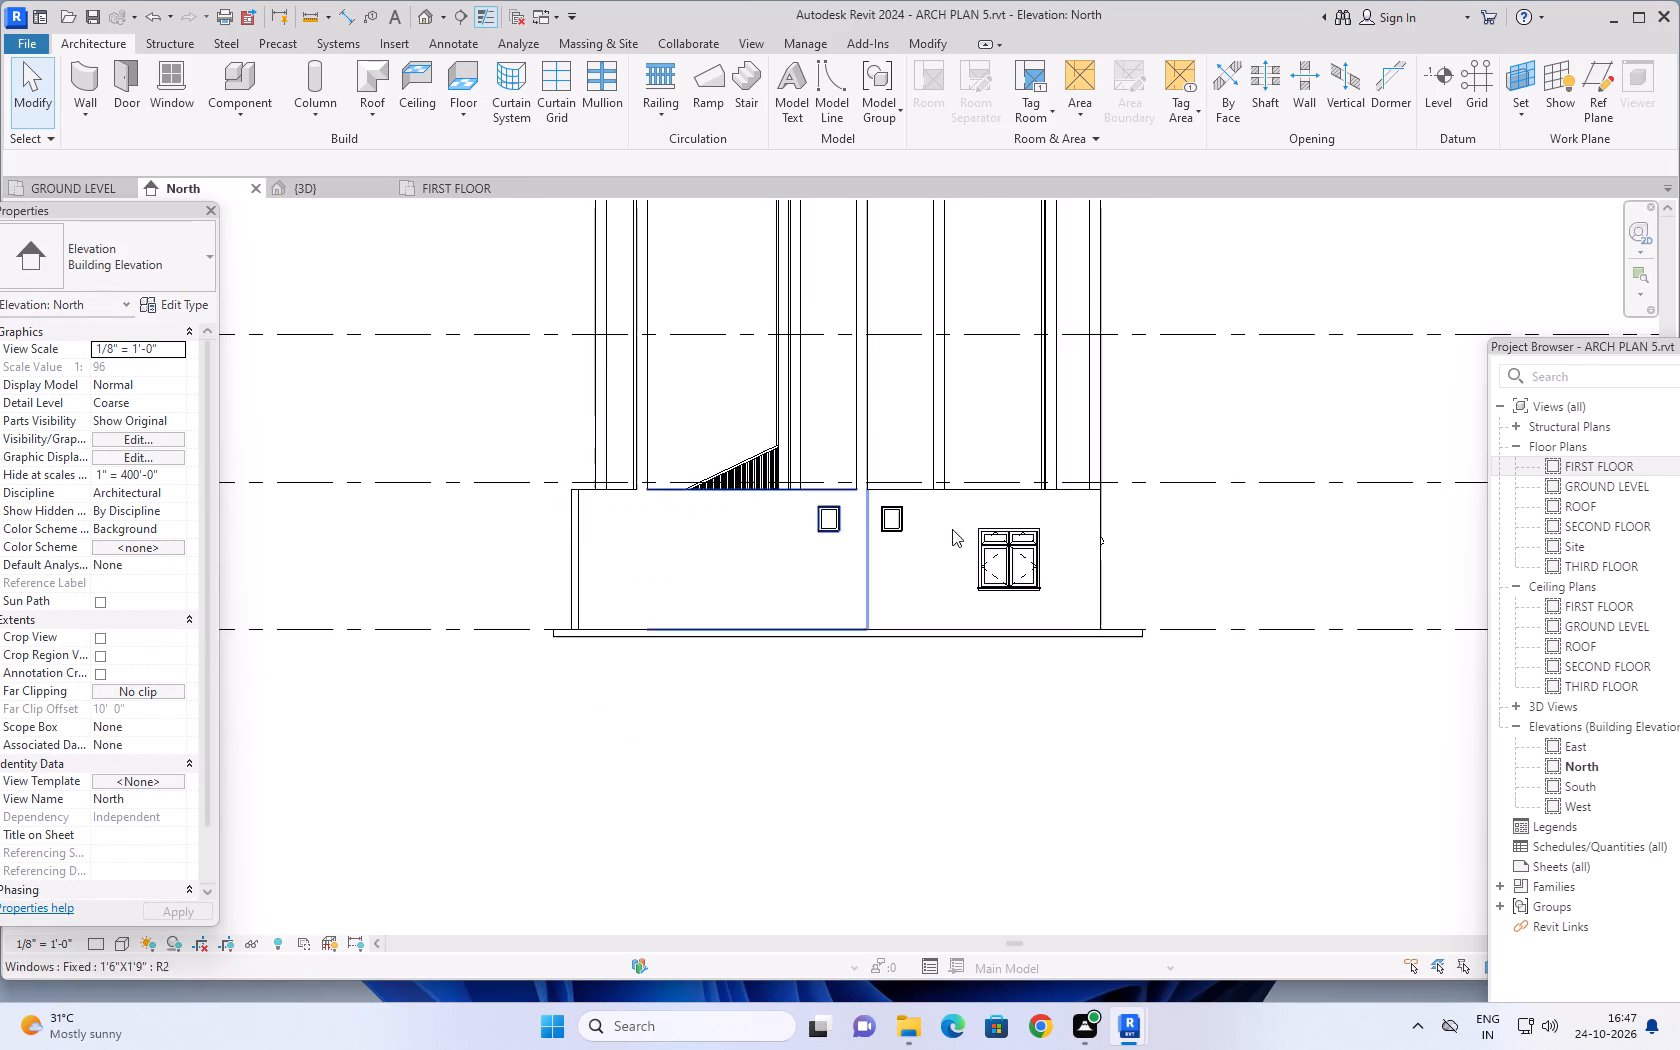
{"action": "scroll", "coordinate": [952, 529], "scroll_direction": "down", "scroll_amount": 3}
{"action": "middle_click_drag", "start_coordinate": [1148, 818], "coordinate": [1009, 939]}
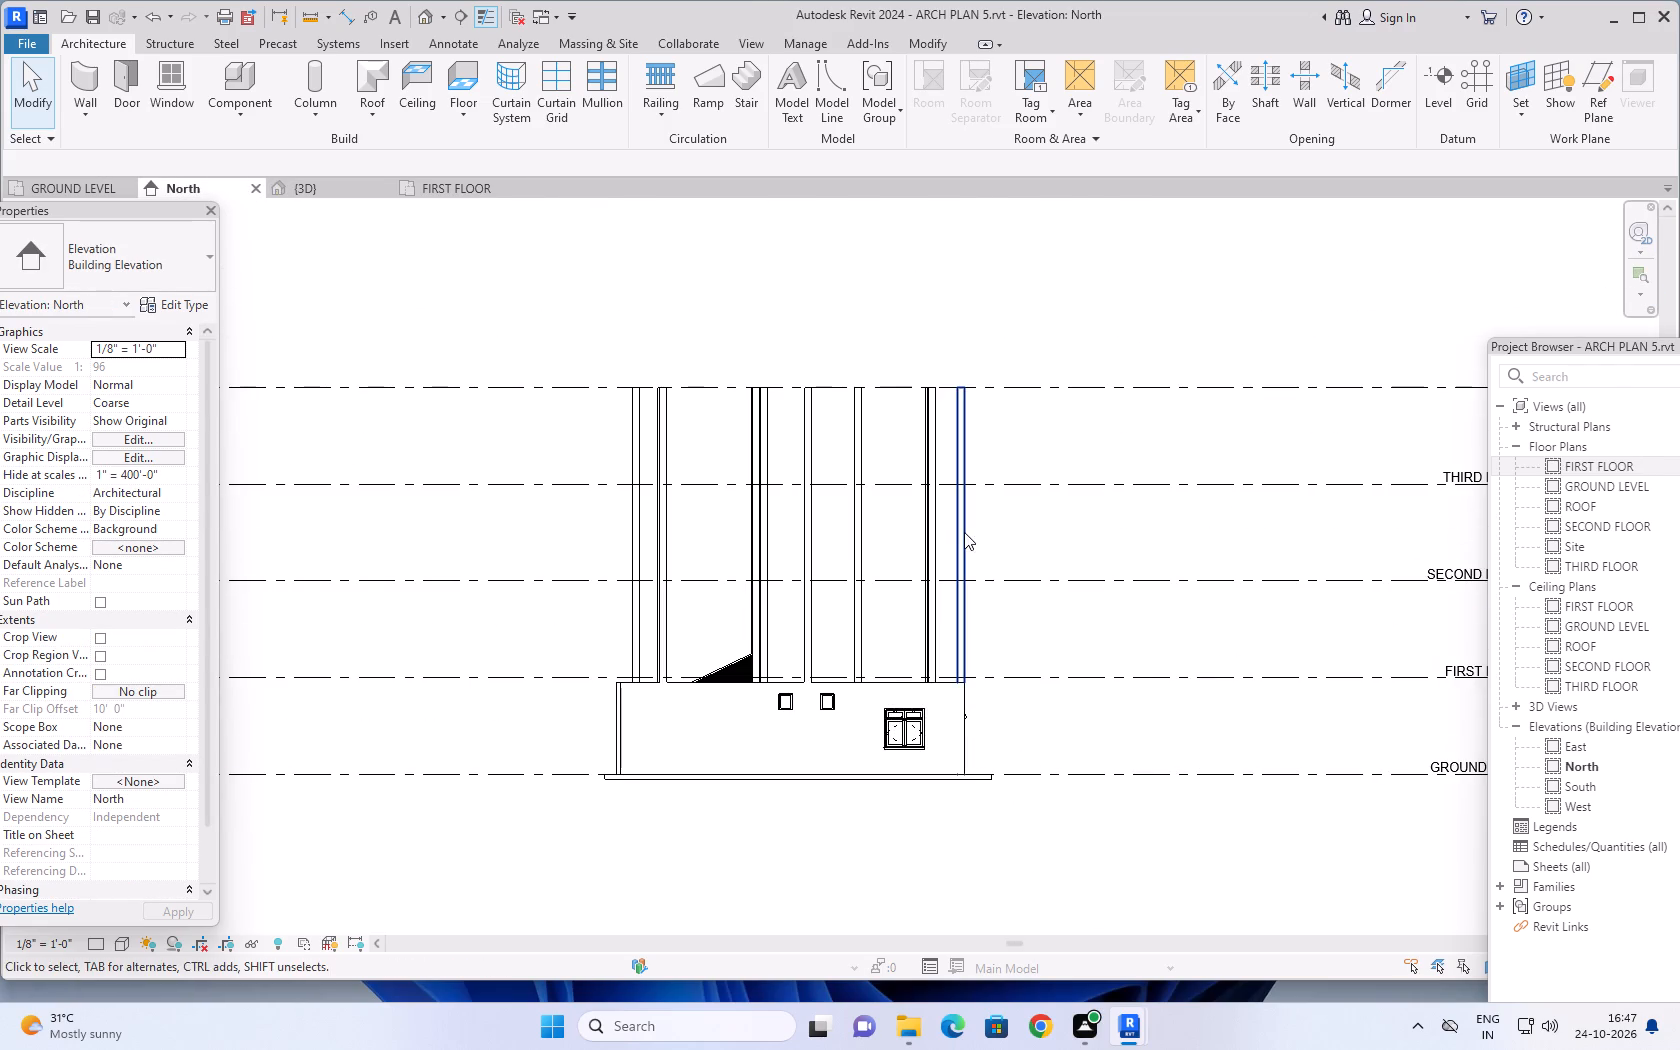
{"action": "left_click", "coordinate": [964, 532]}
{"action": "right_click", "coordinate": [980, 523]}
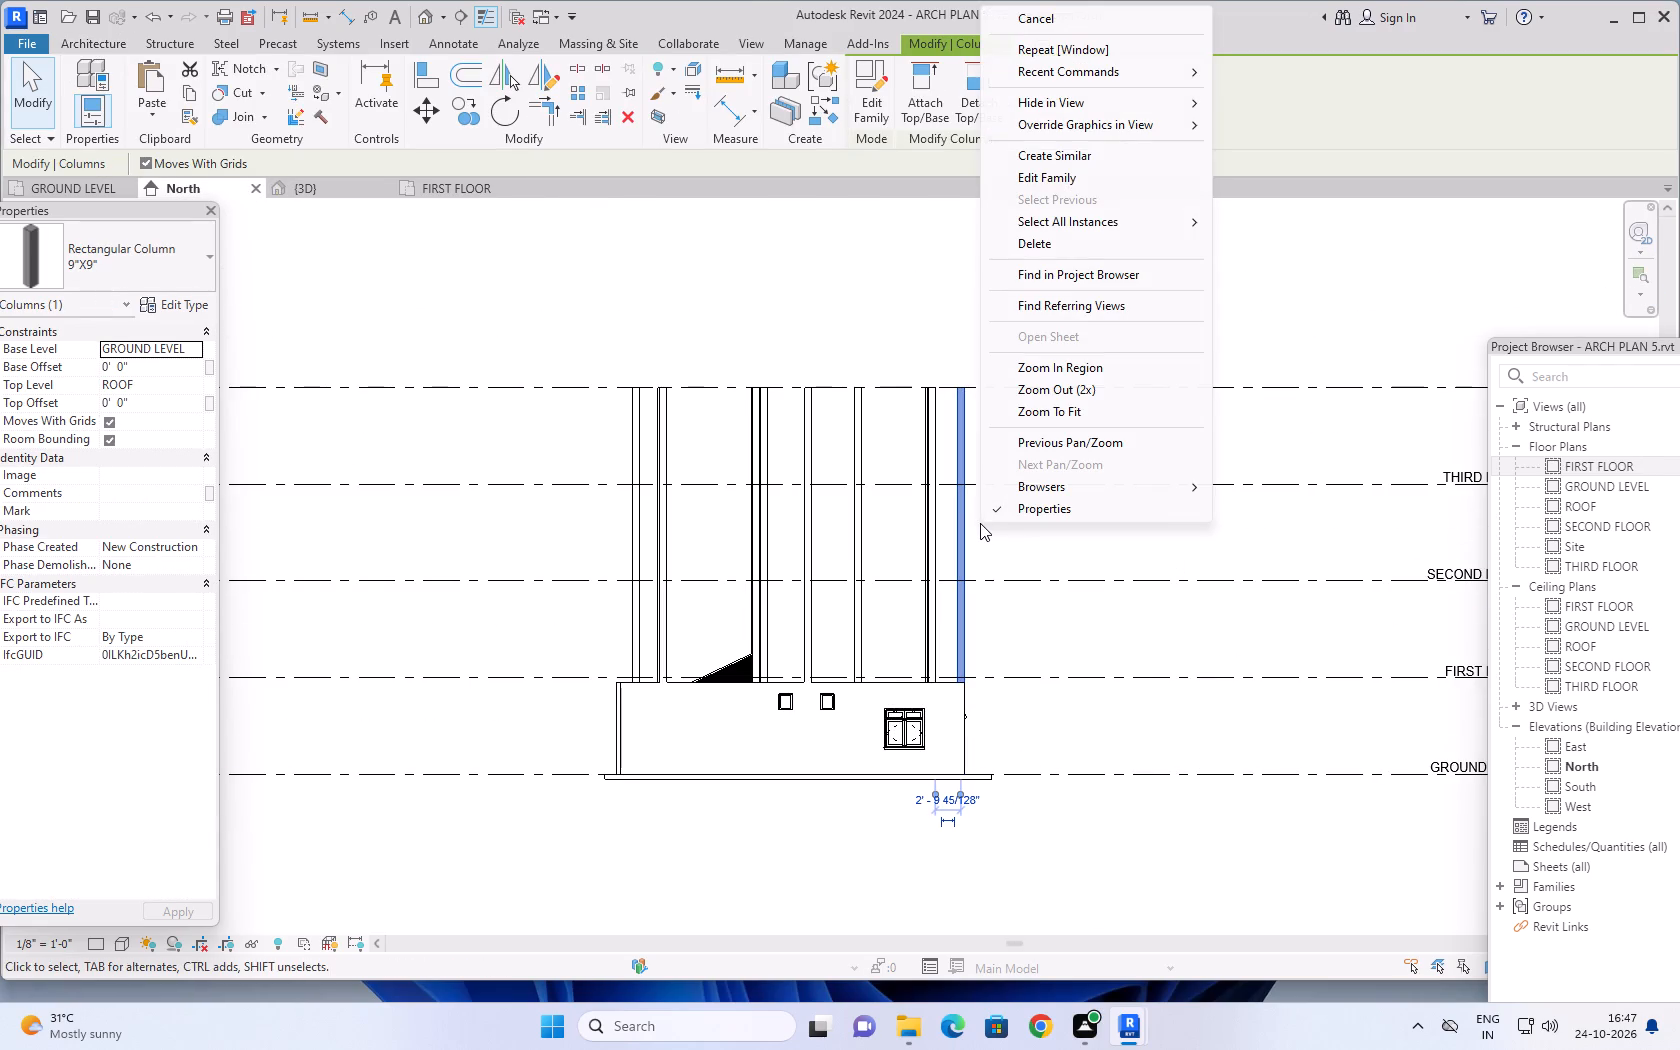
{"action": "left_click", "coordinate": [1098, 223]}
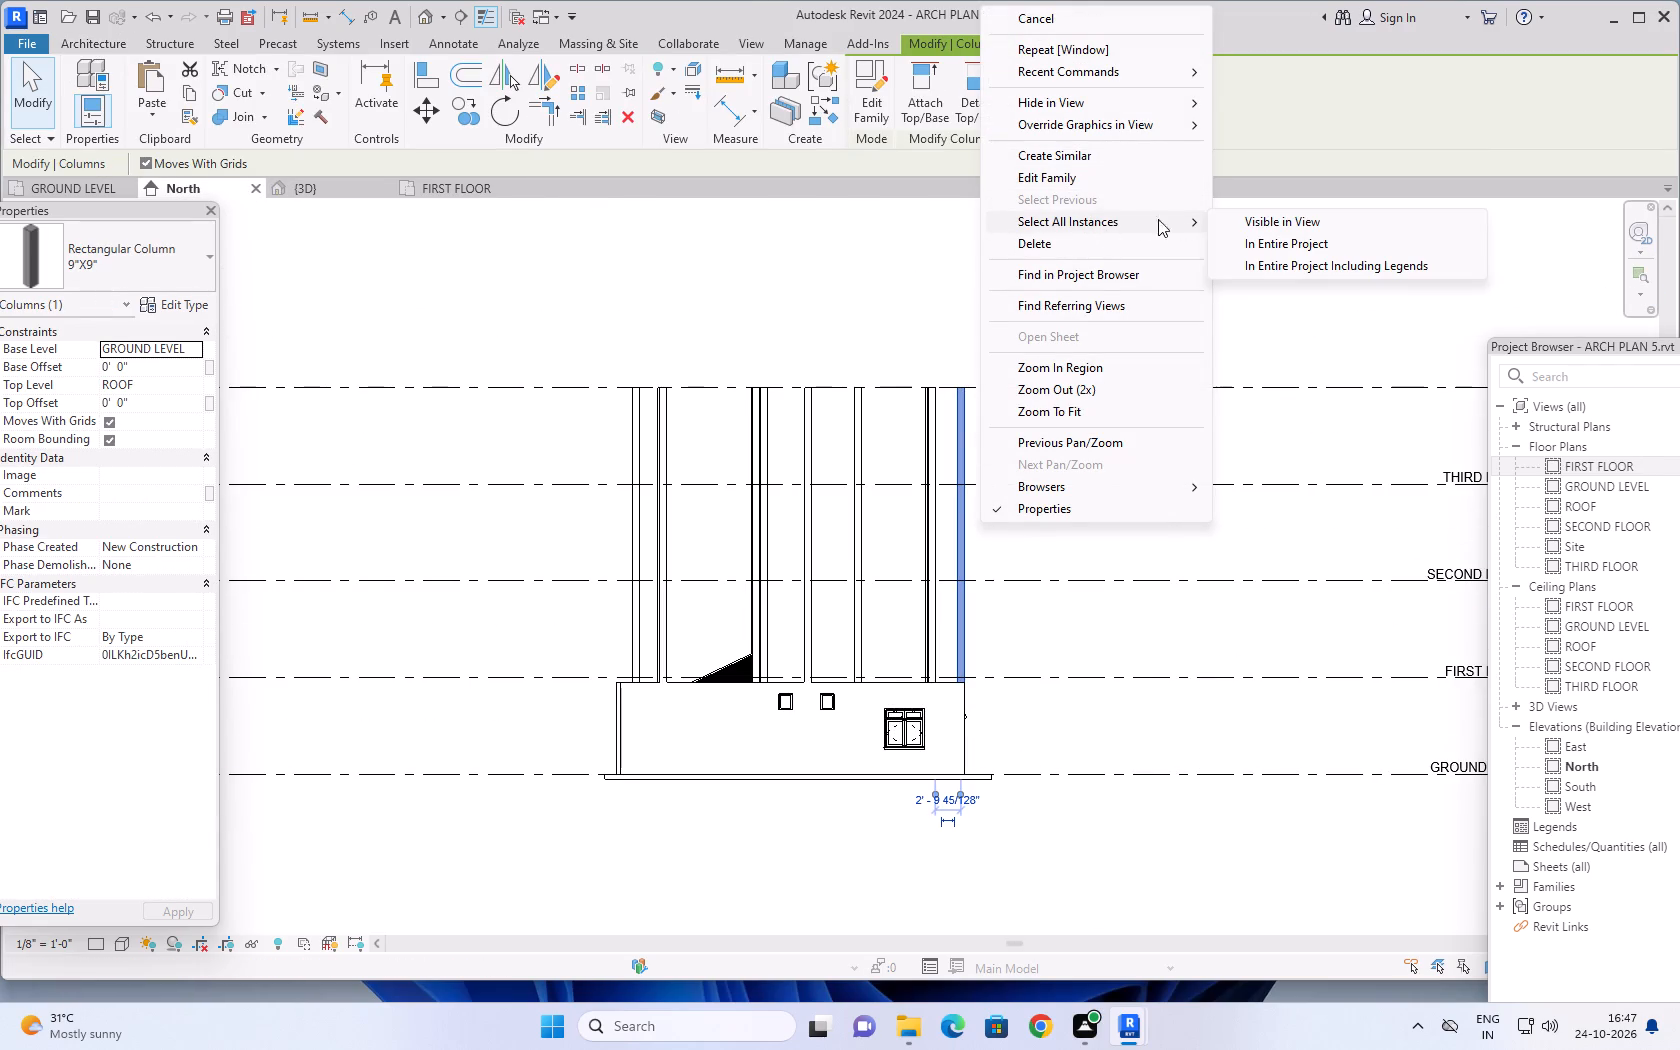
{"action": "left_click", "coordinate": [1256, 215]}
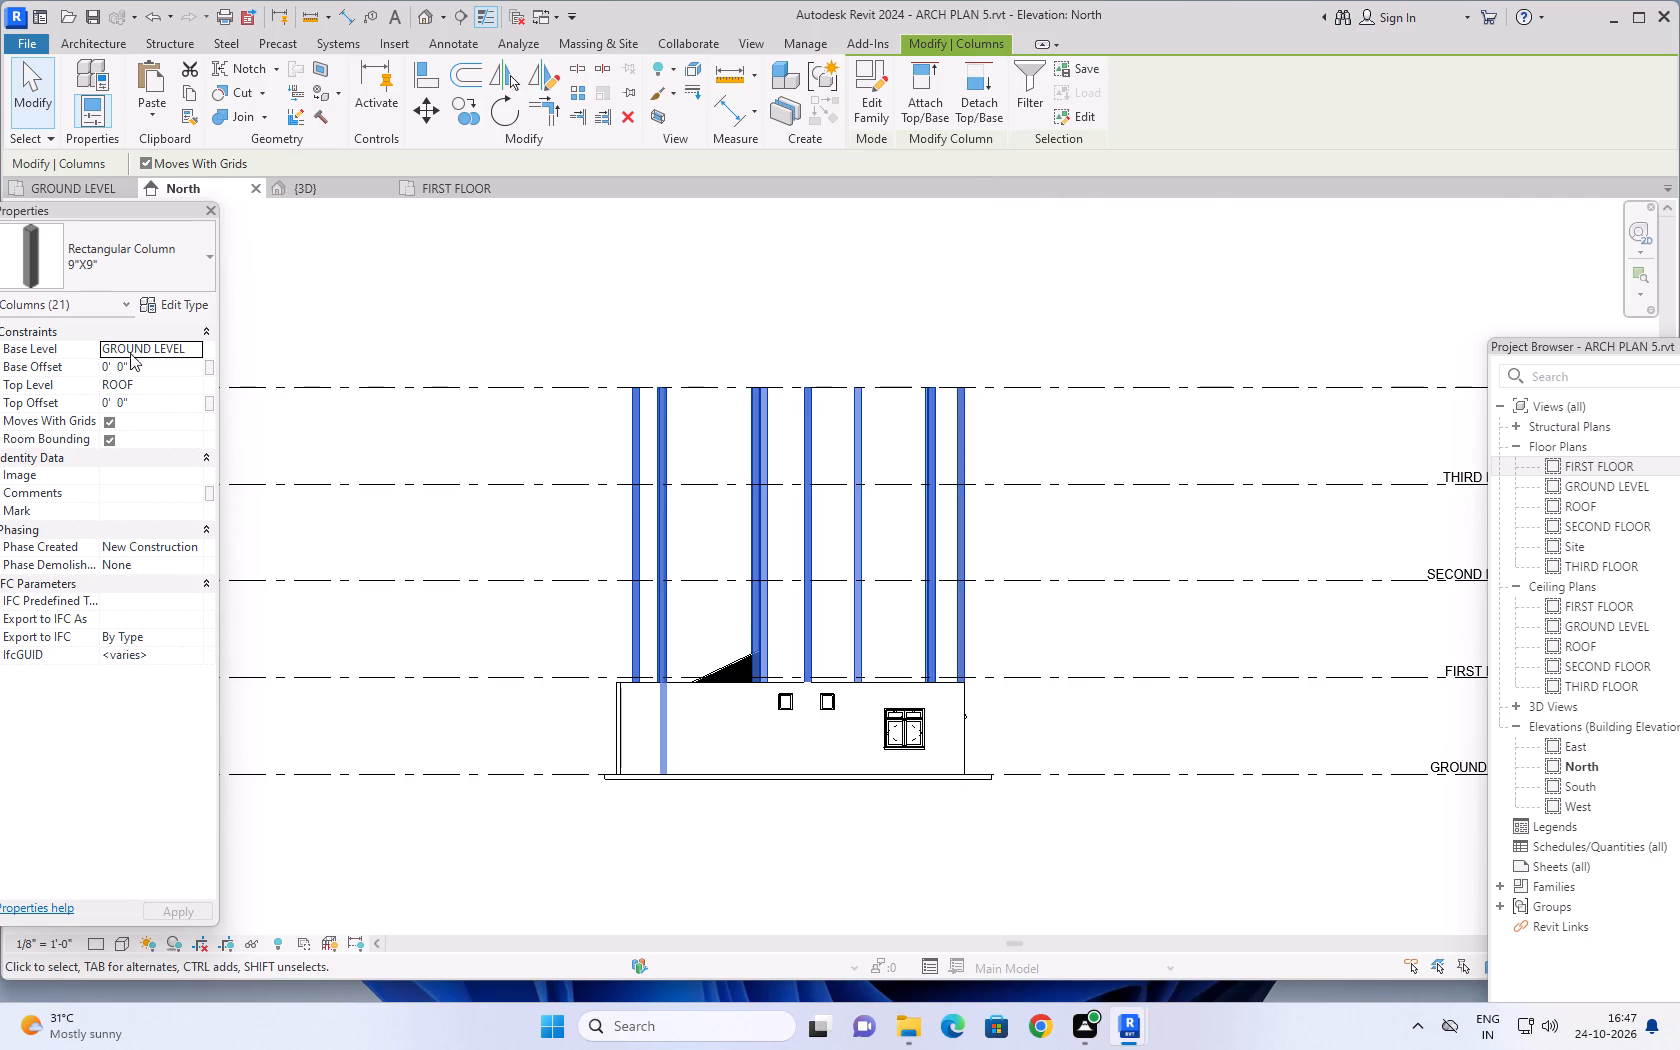
{"action": "left_click", "coordinate": [175, 388]}
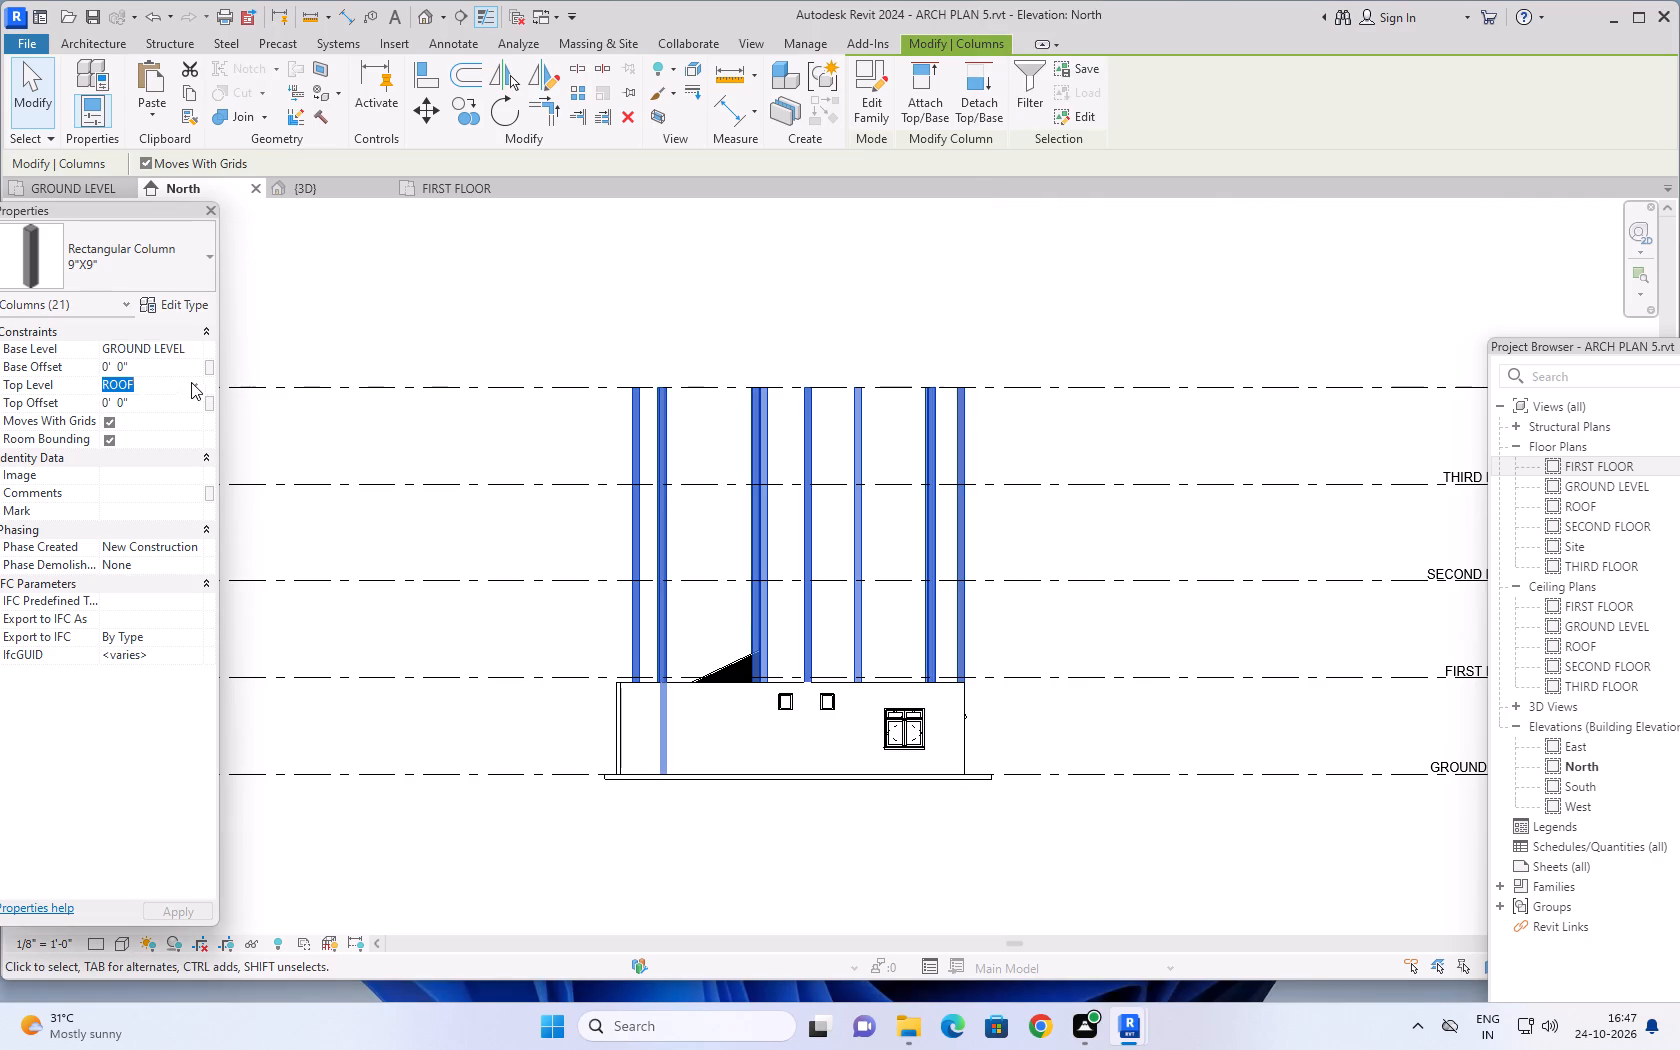
{"action": "left_click", "coordinate": [191, 382]}
{"action": "left_click", "coordinate": [163, 416]}
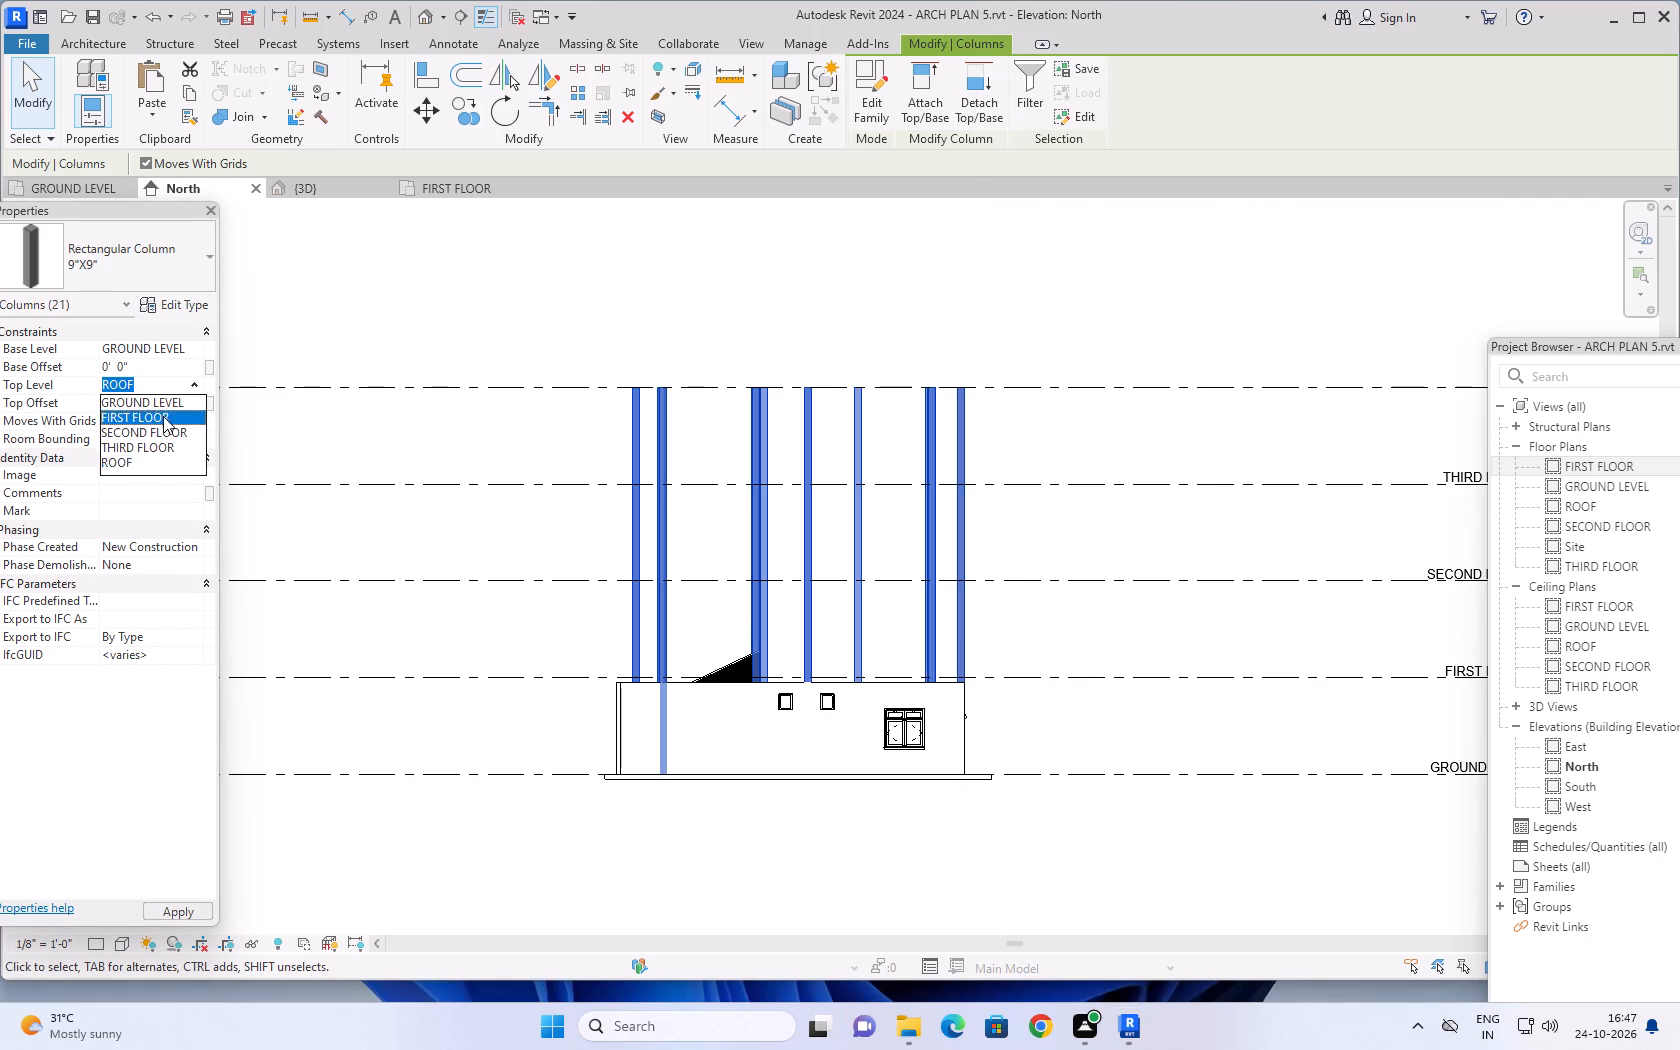
{"action": "key", "text": "Escape"}
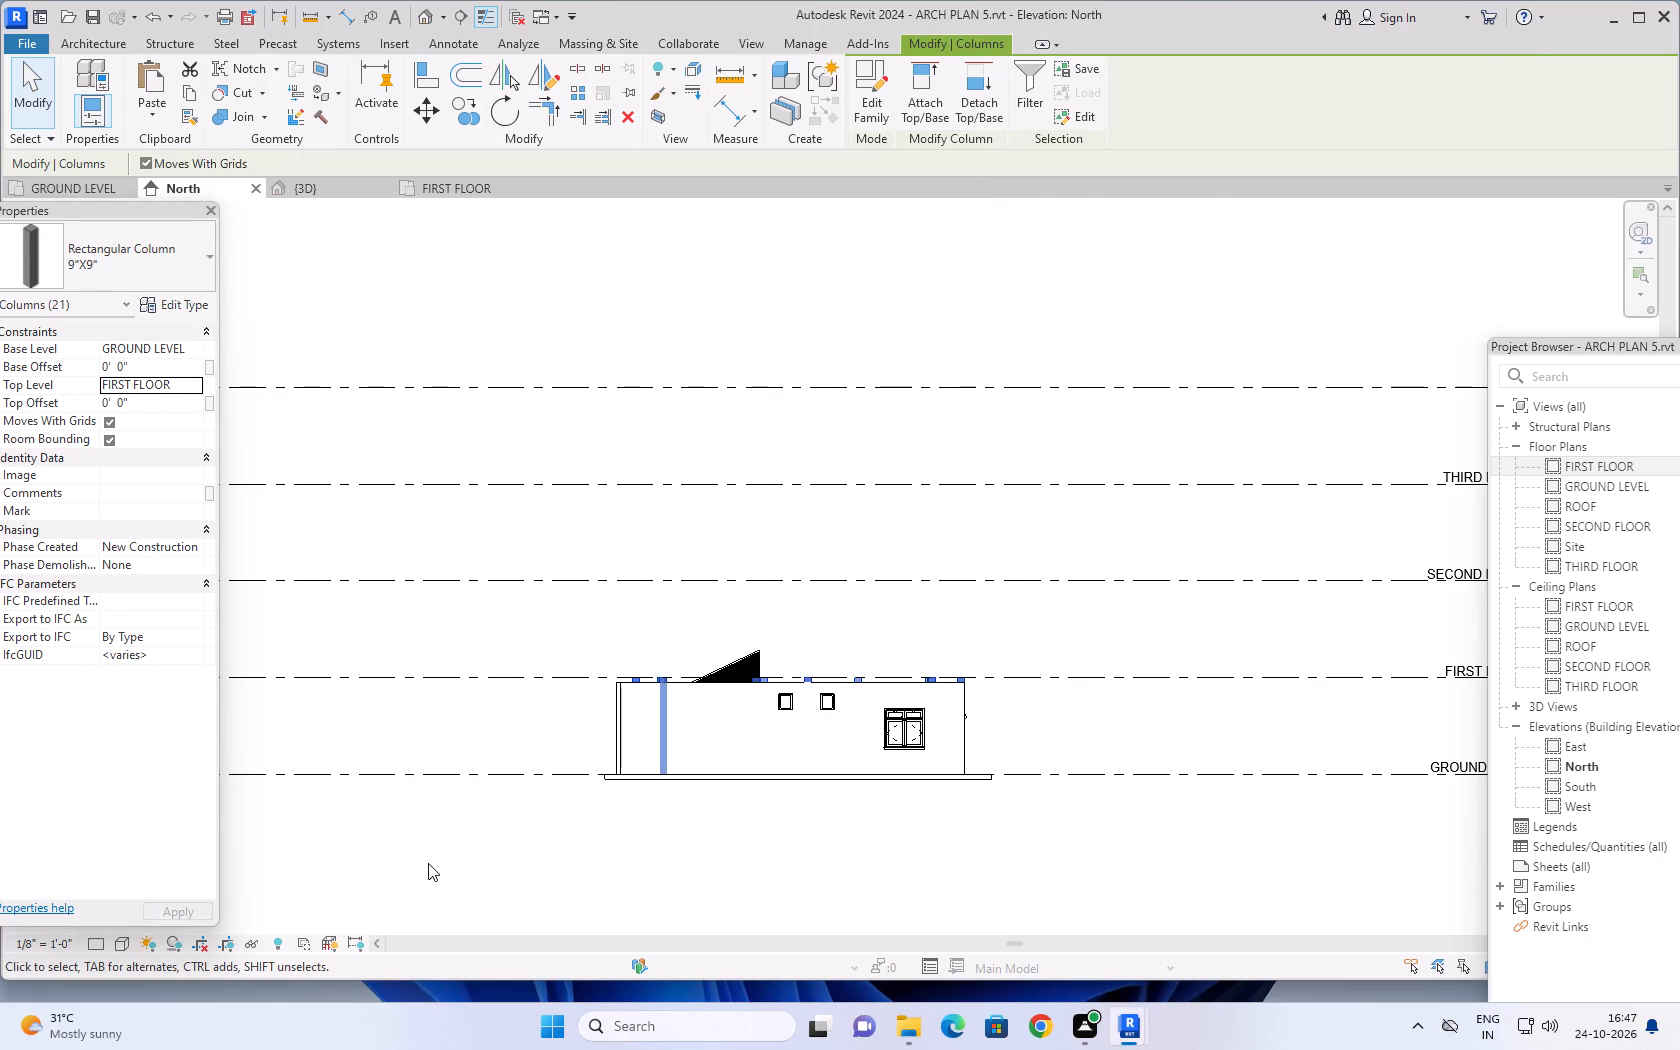
{"action": "key", "text": "Escape"}
{"action": "middle_click_drag", "start_coordinate": [694, 892], "coordinate": [673, 894]}
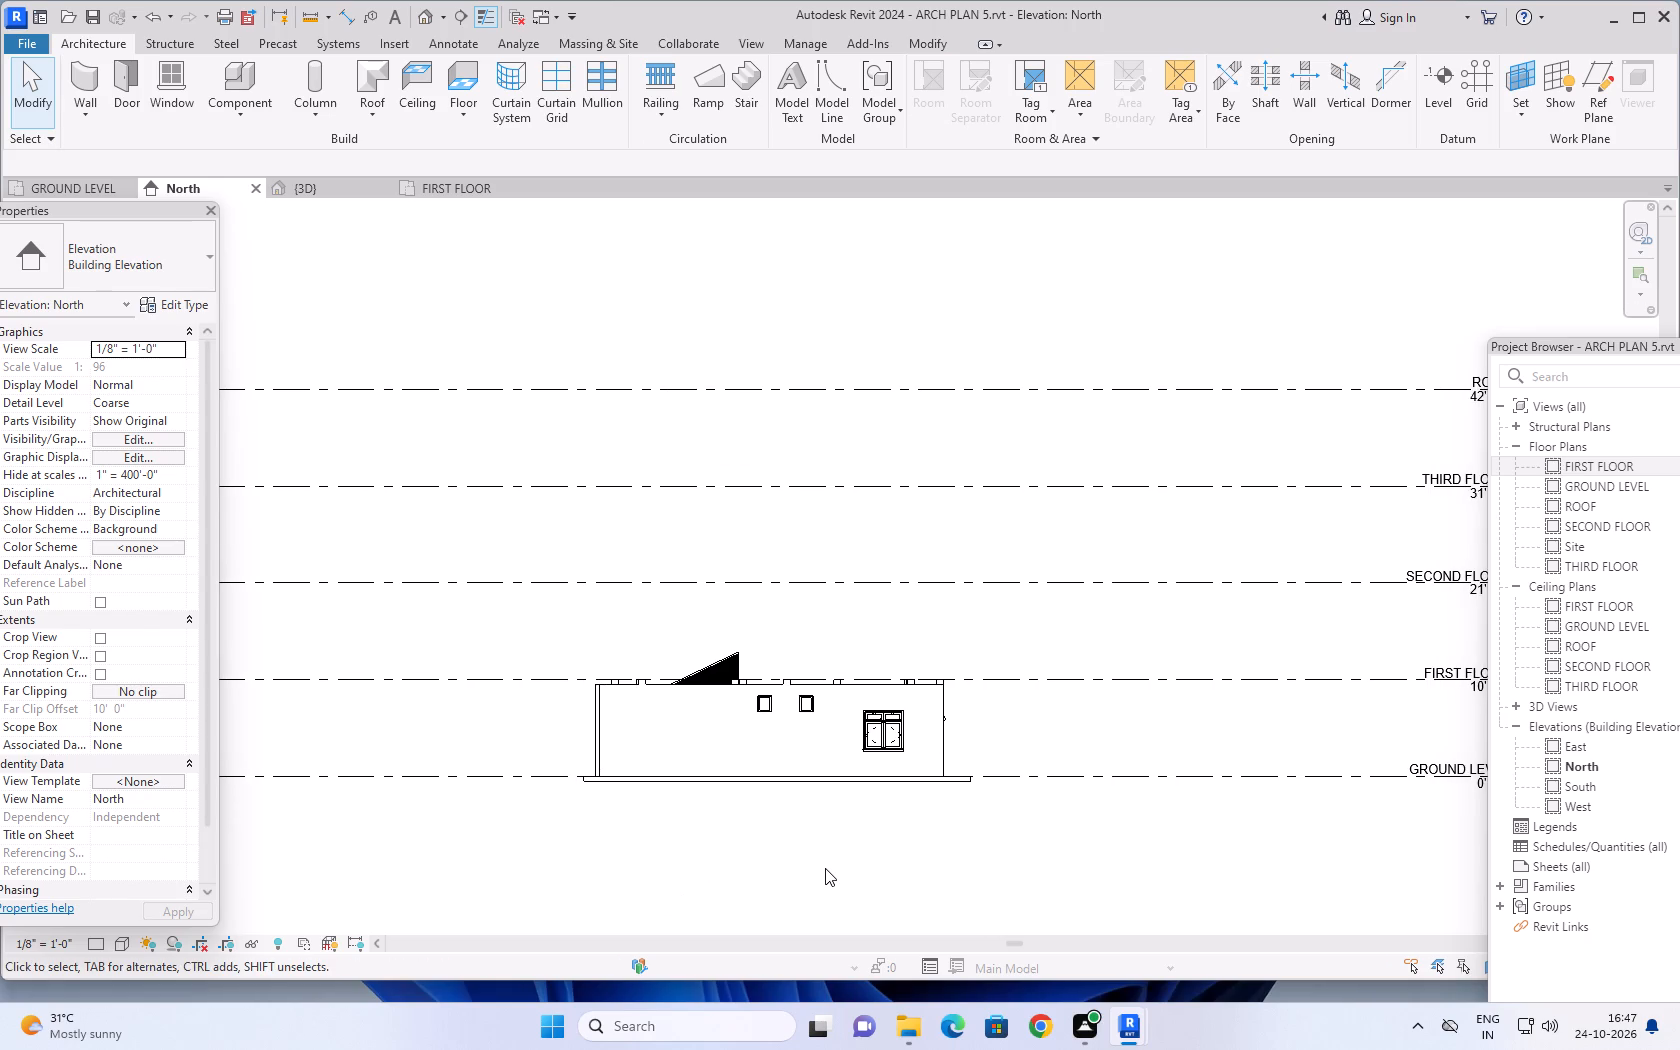
{"action": "scroll", "coordinate": [825, 868], "scroll_direction": "up", "scroll_amount": 2}
{"action": "middle_click_drag", "start_coordinate": [853, 847], "coordinate": [864, 871]}
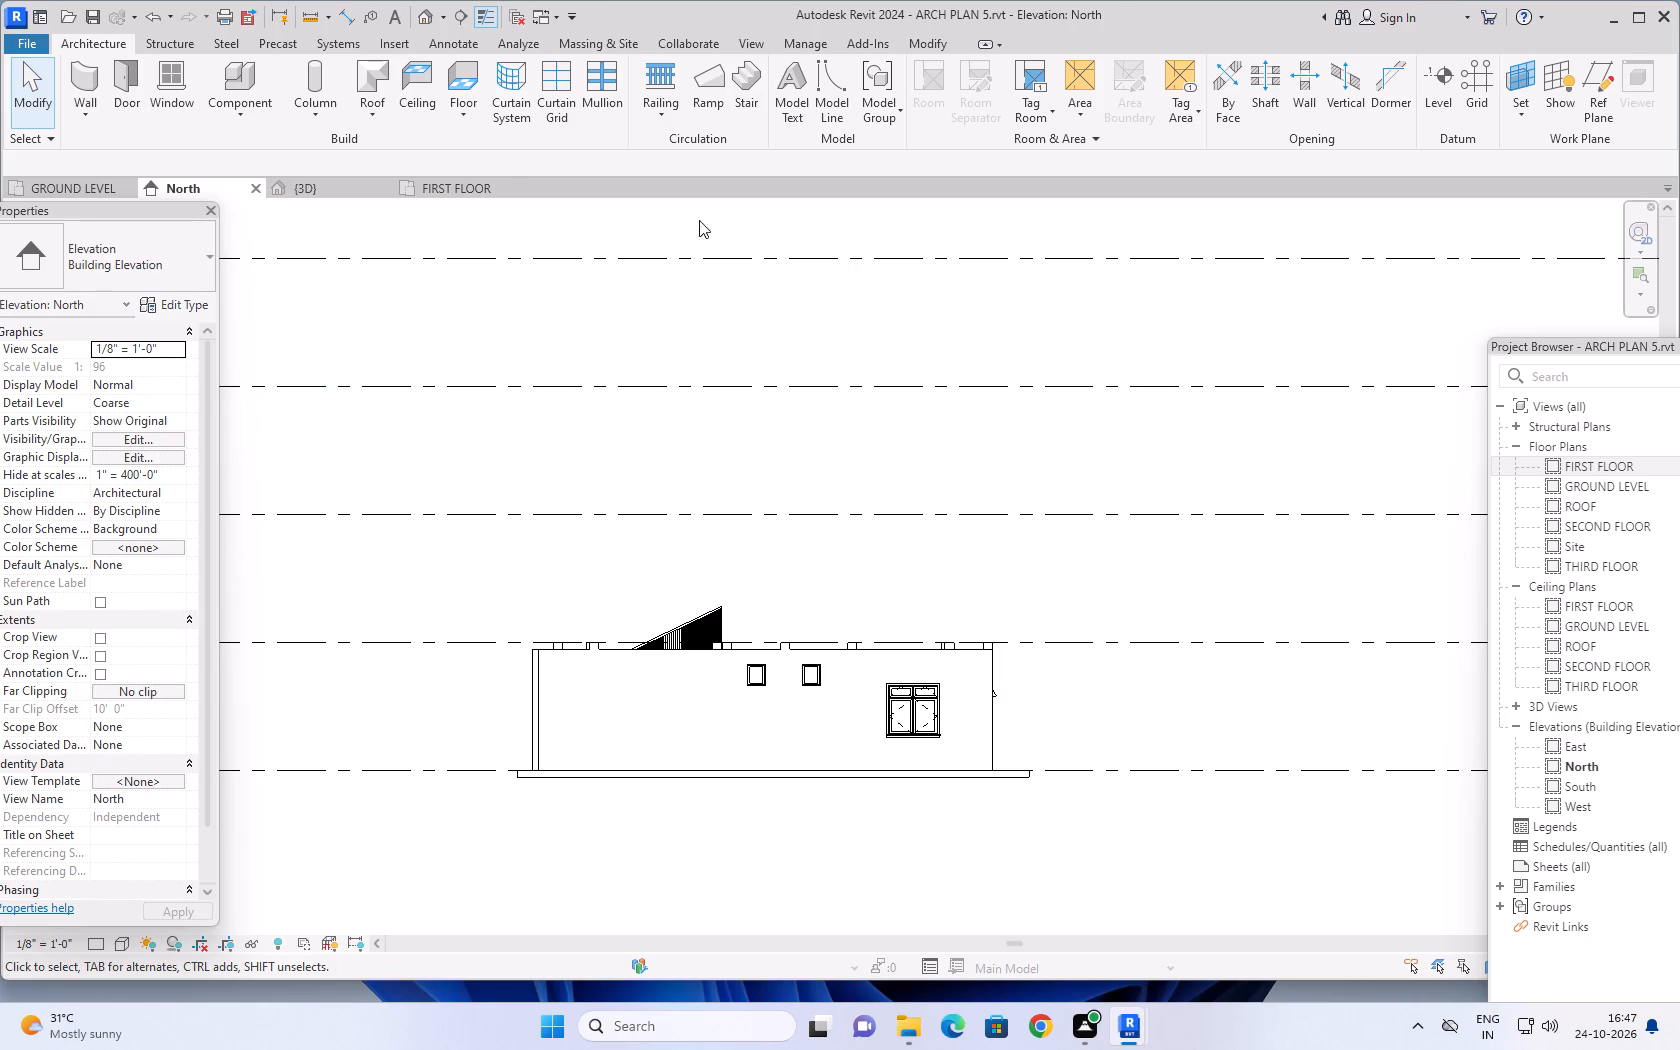
On FIRST FLOOR, start a 6" floor boundary at the 11'6"X9'7.5" bedroom's outer corner, following the outer wall to the column before the 9'6"X8'11" bedroom's window recess.
{"action": "left_click", "coordinate": [491, 192]}
{"action": "scroll", "coordinate": [719, 340], "scroll_direction": "down", "scroll_amount": 1}
{"action": "middle_click_drag", "start_coordinate": [1065, 410], "coordinate": [1166, 423]}
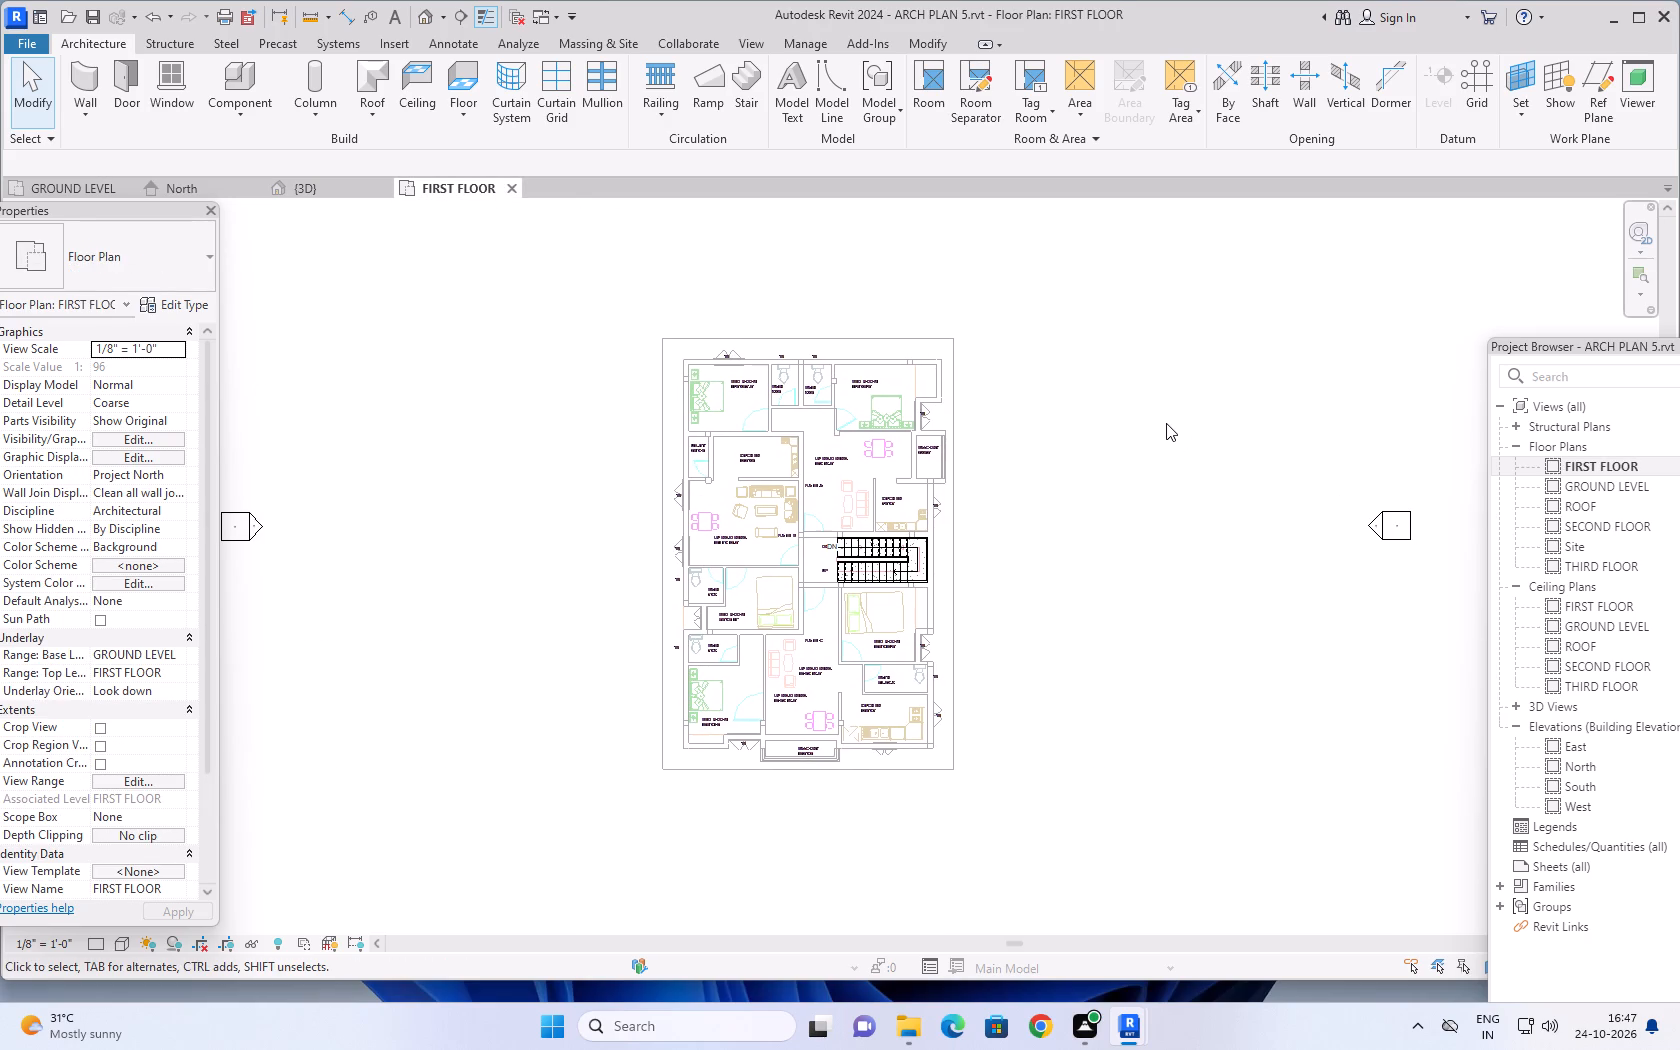
{"action": "scroll", "coordinate": [1166, 423], "scroll_direction": "down", "scroll_amount": 1}
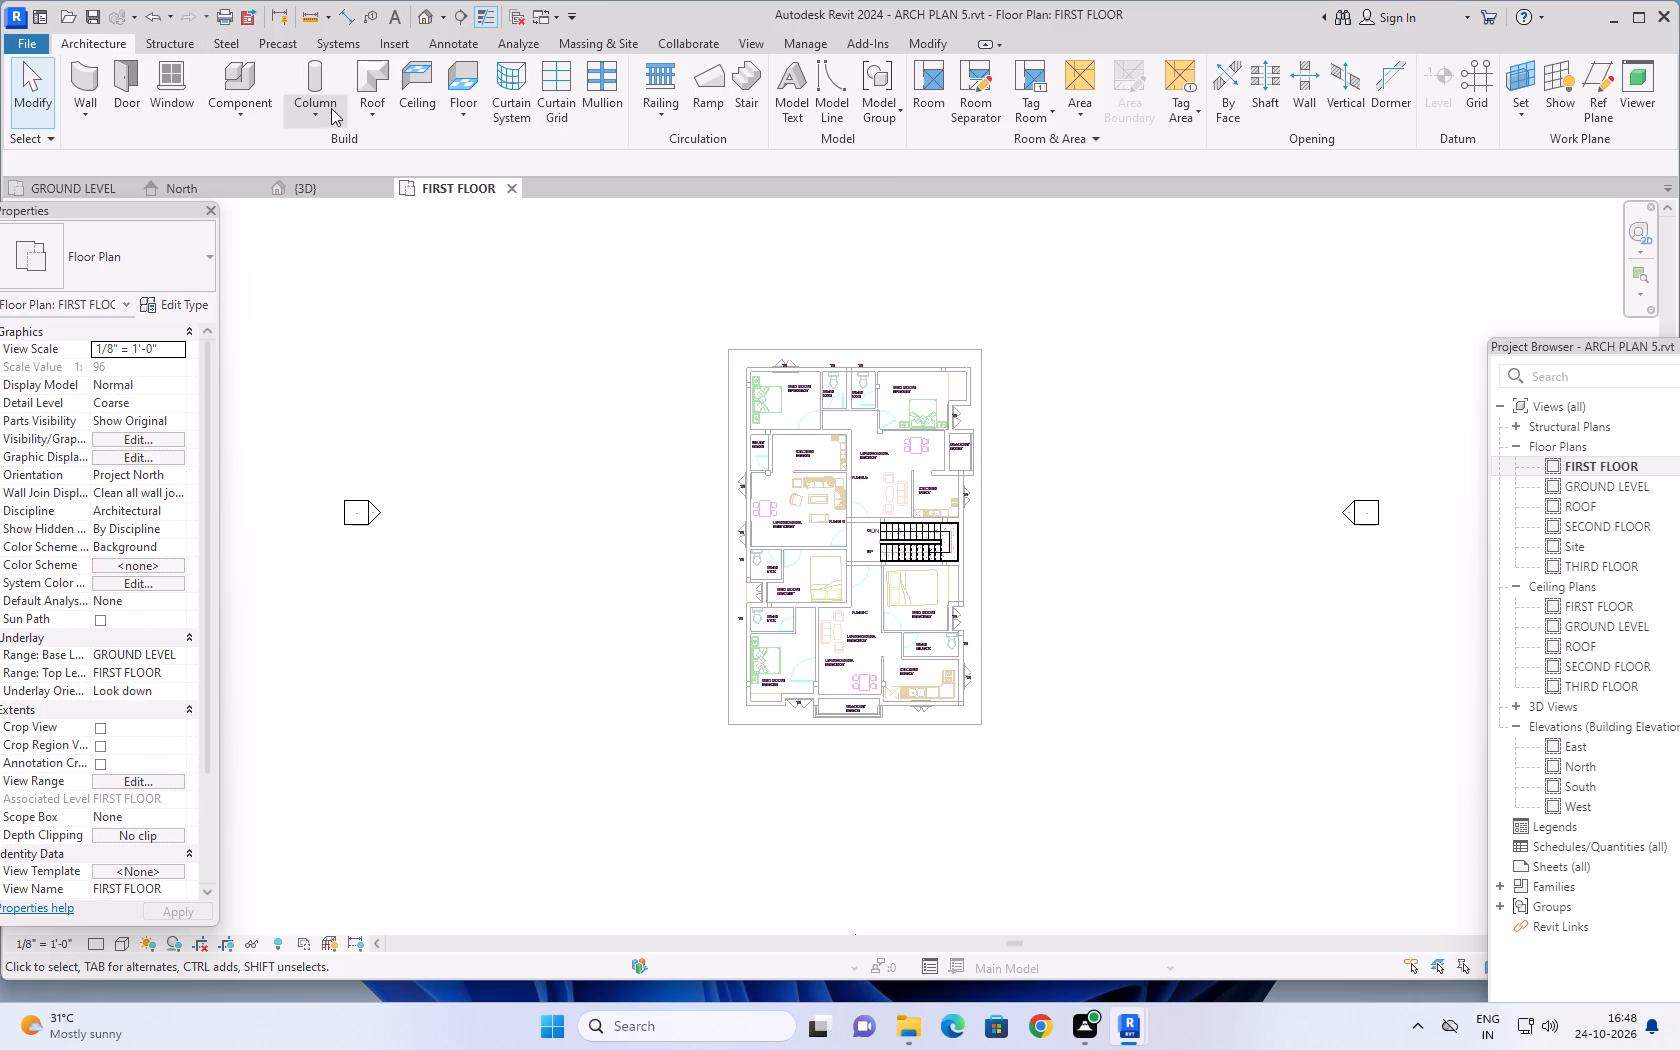
{"action": "left_click", "coordinate": [365, 119]}
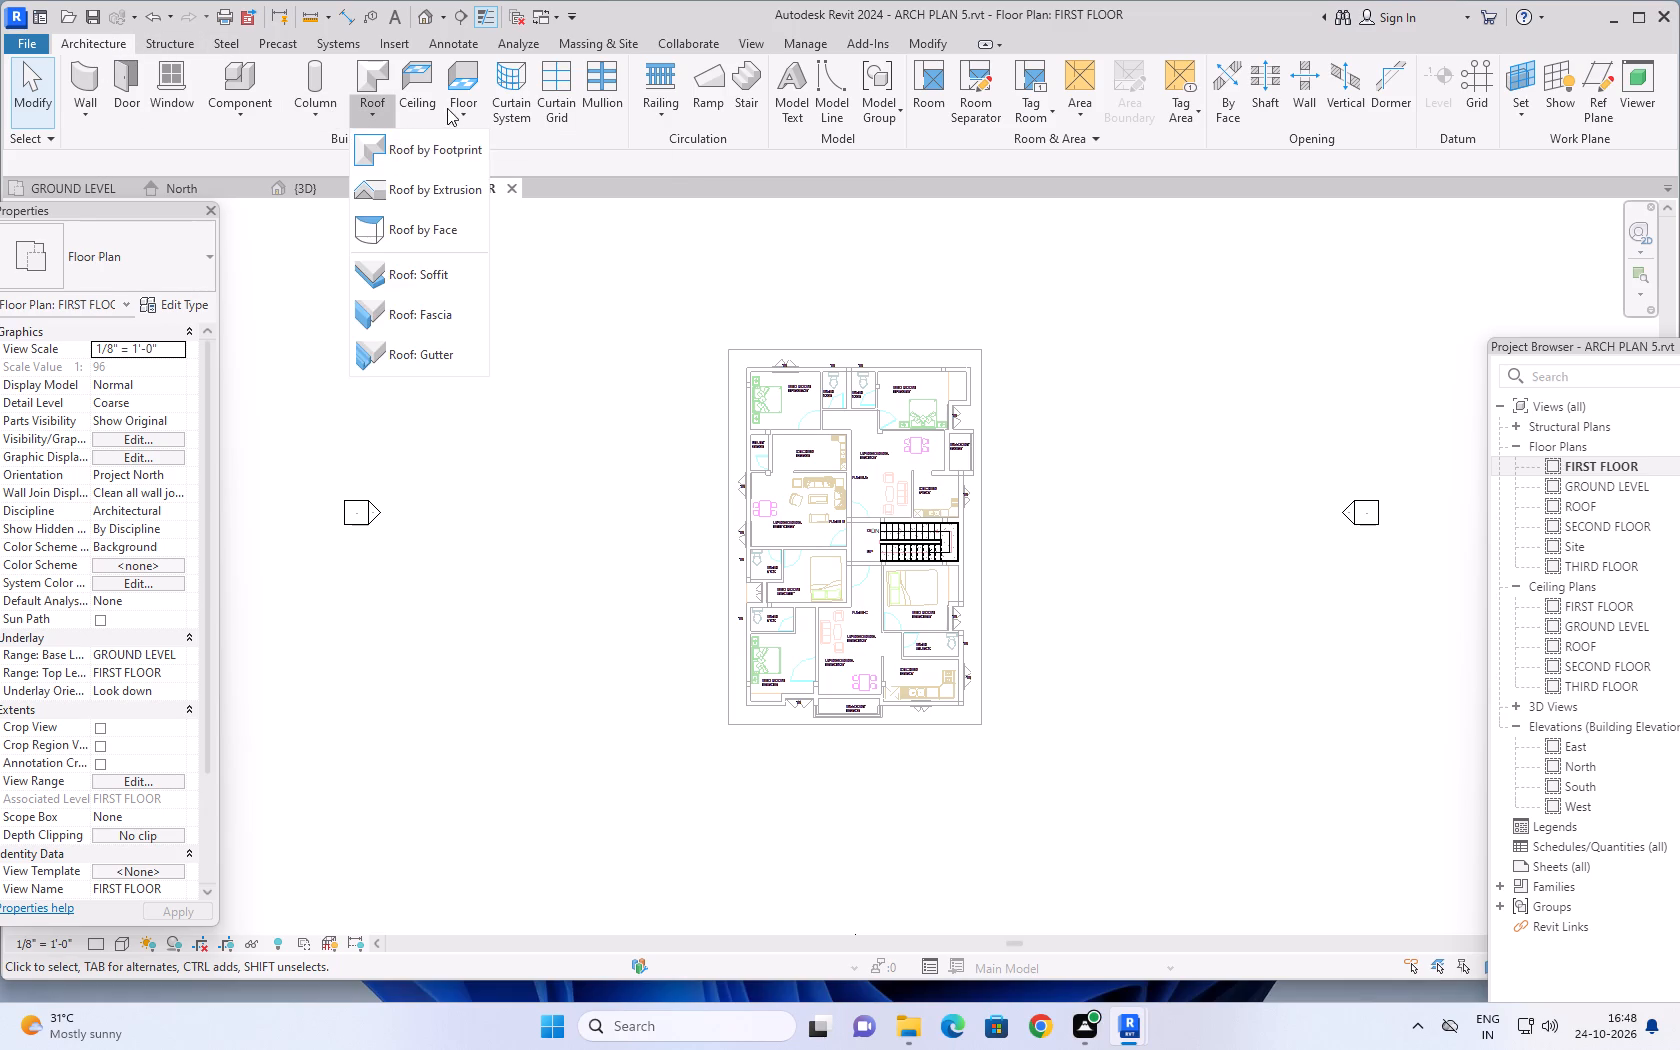
{"action": "left_click", "coordinate": [458, 112]}
{"action": "left_click", "coordinate": [479, 146]}
{"action": "scroll", "coordinate": [771, 343], "scroll_direction": "up", "scroll_amount": 4}
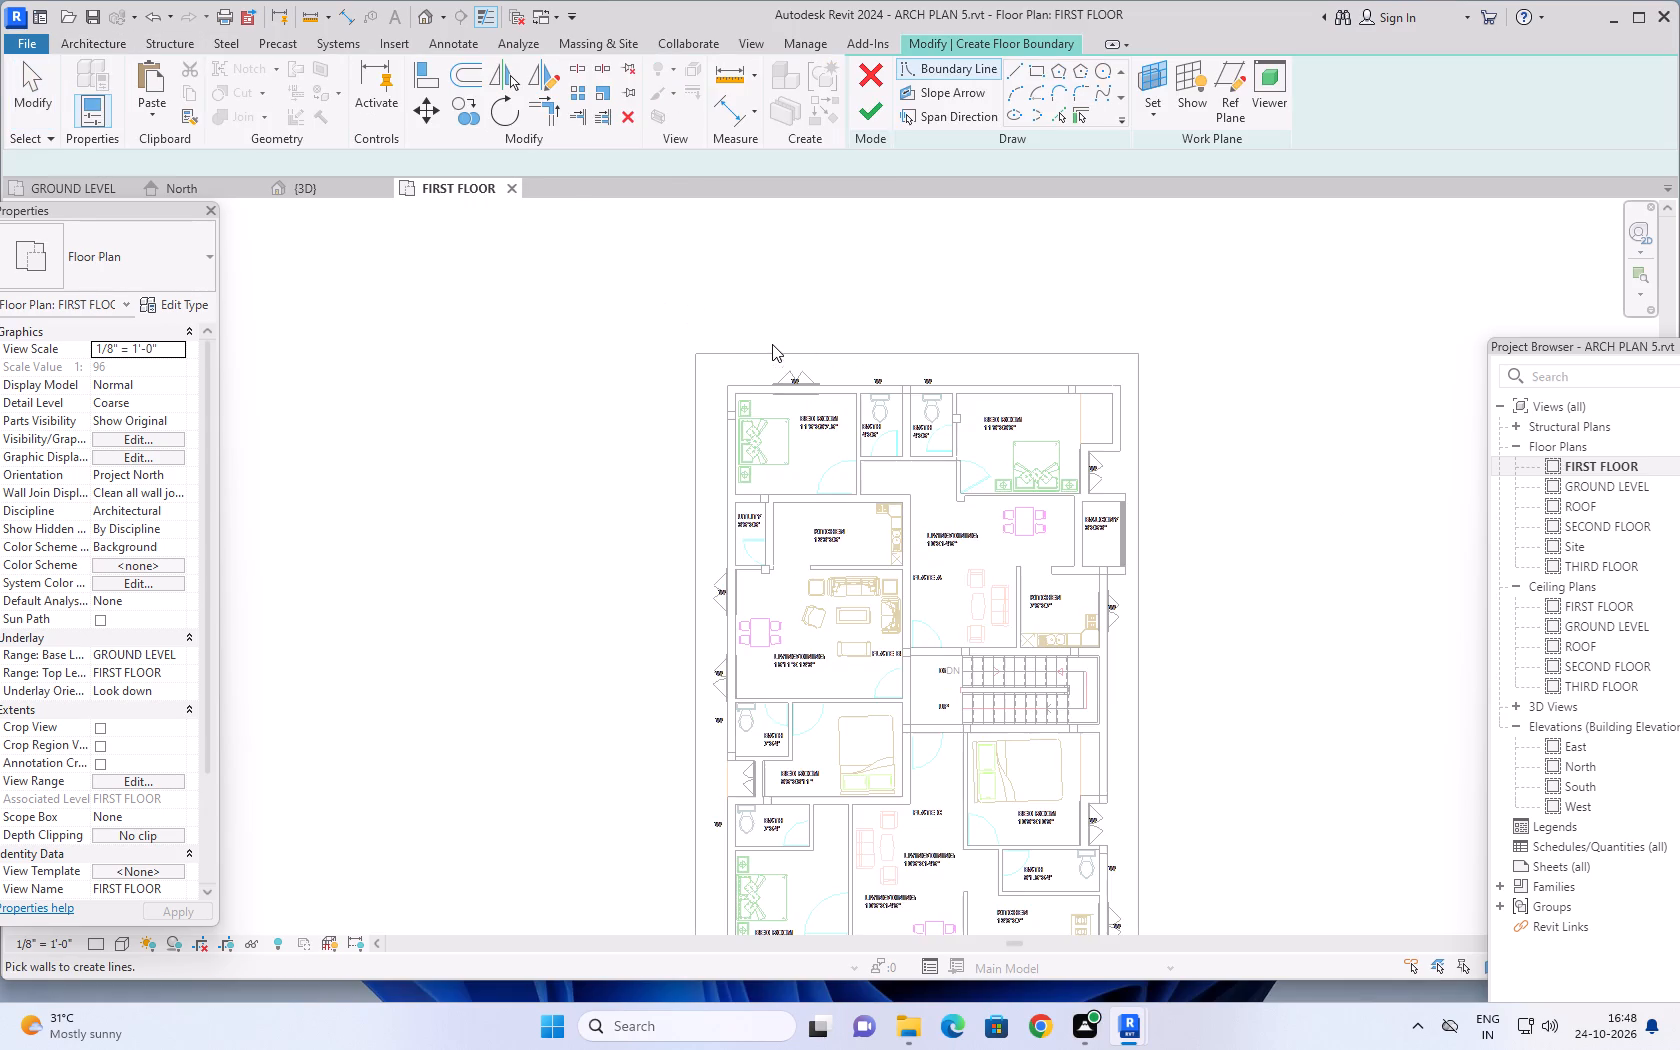
{"action": "middle_click_drag", "start_coordinate": [789, 328], "coordinate": [694, 270]}
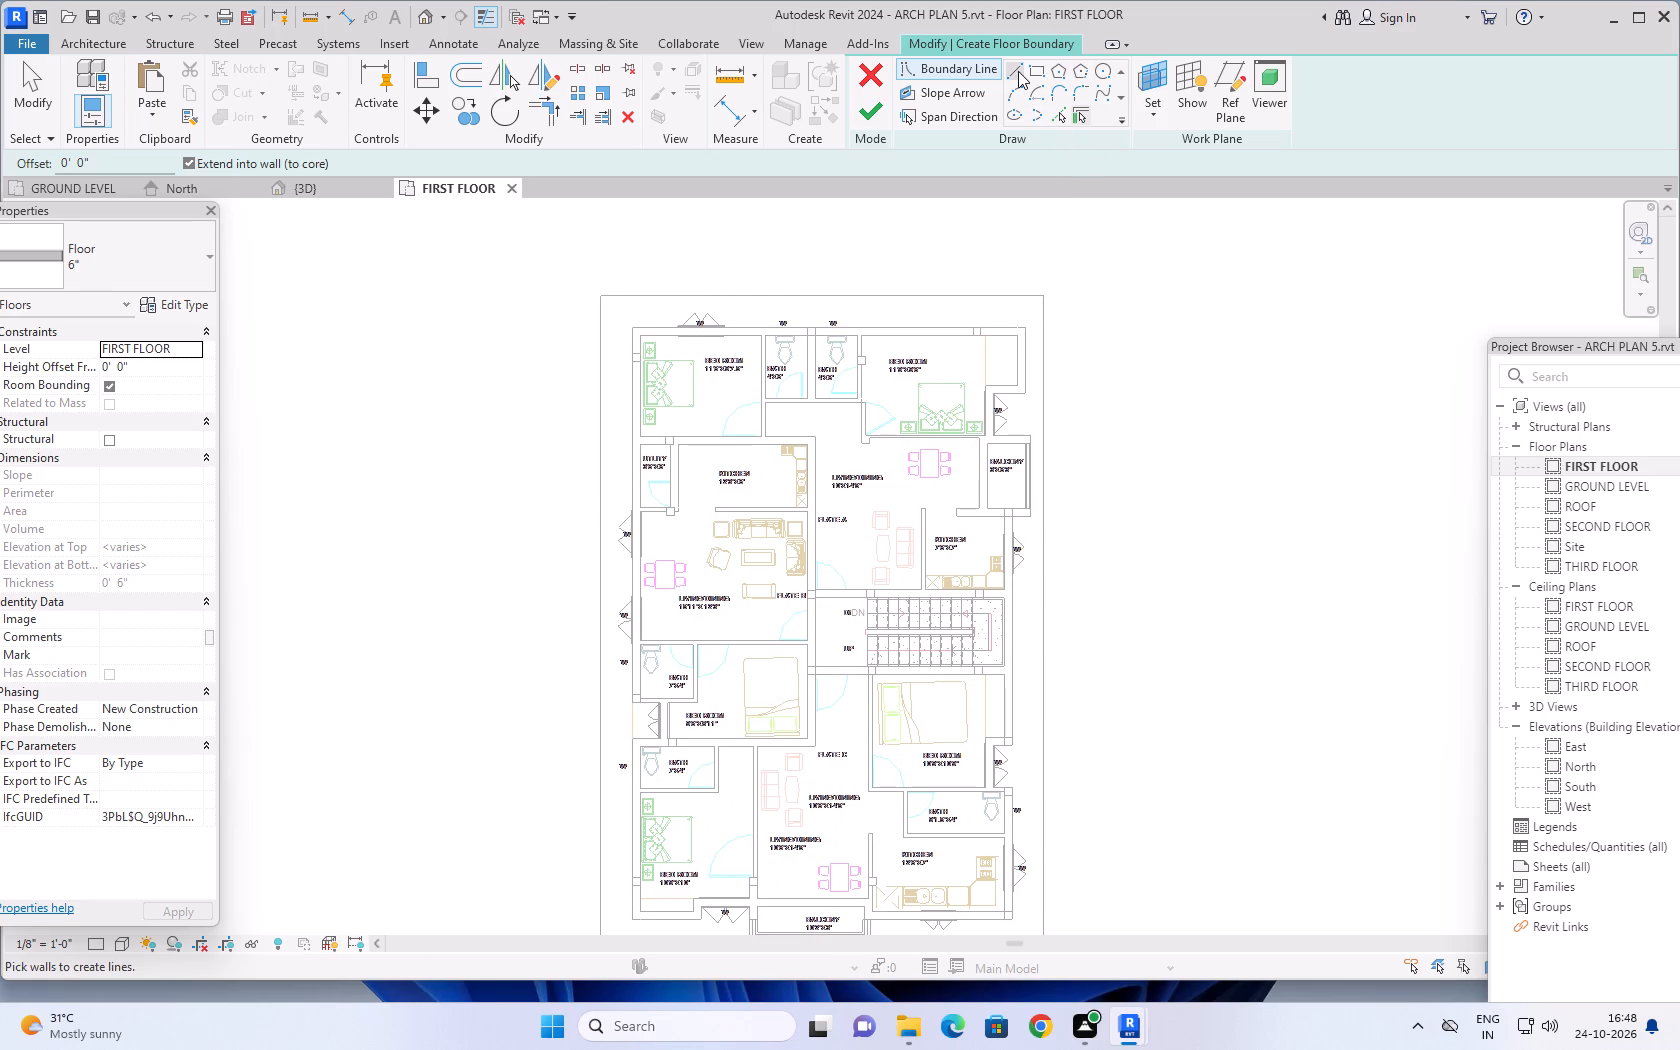
{"action": "left_click", "coordinate": [1018, 71]}
{"action": "scroll", "coordinate": [657, 296], "scroll_direction": "up", "scroll_amount": 7}
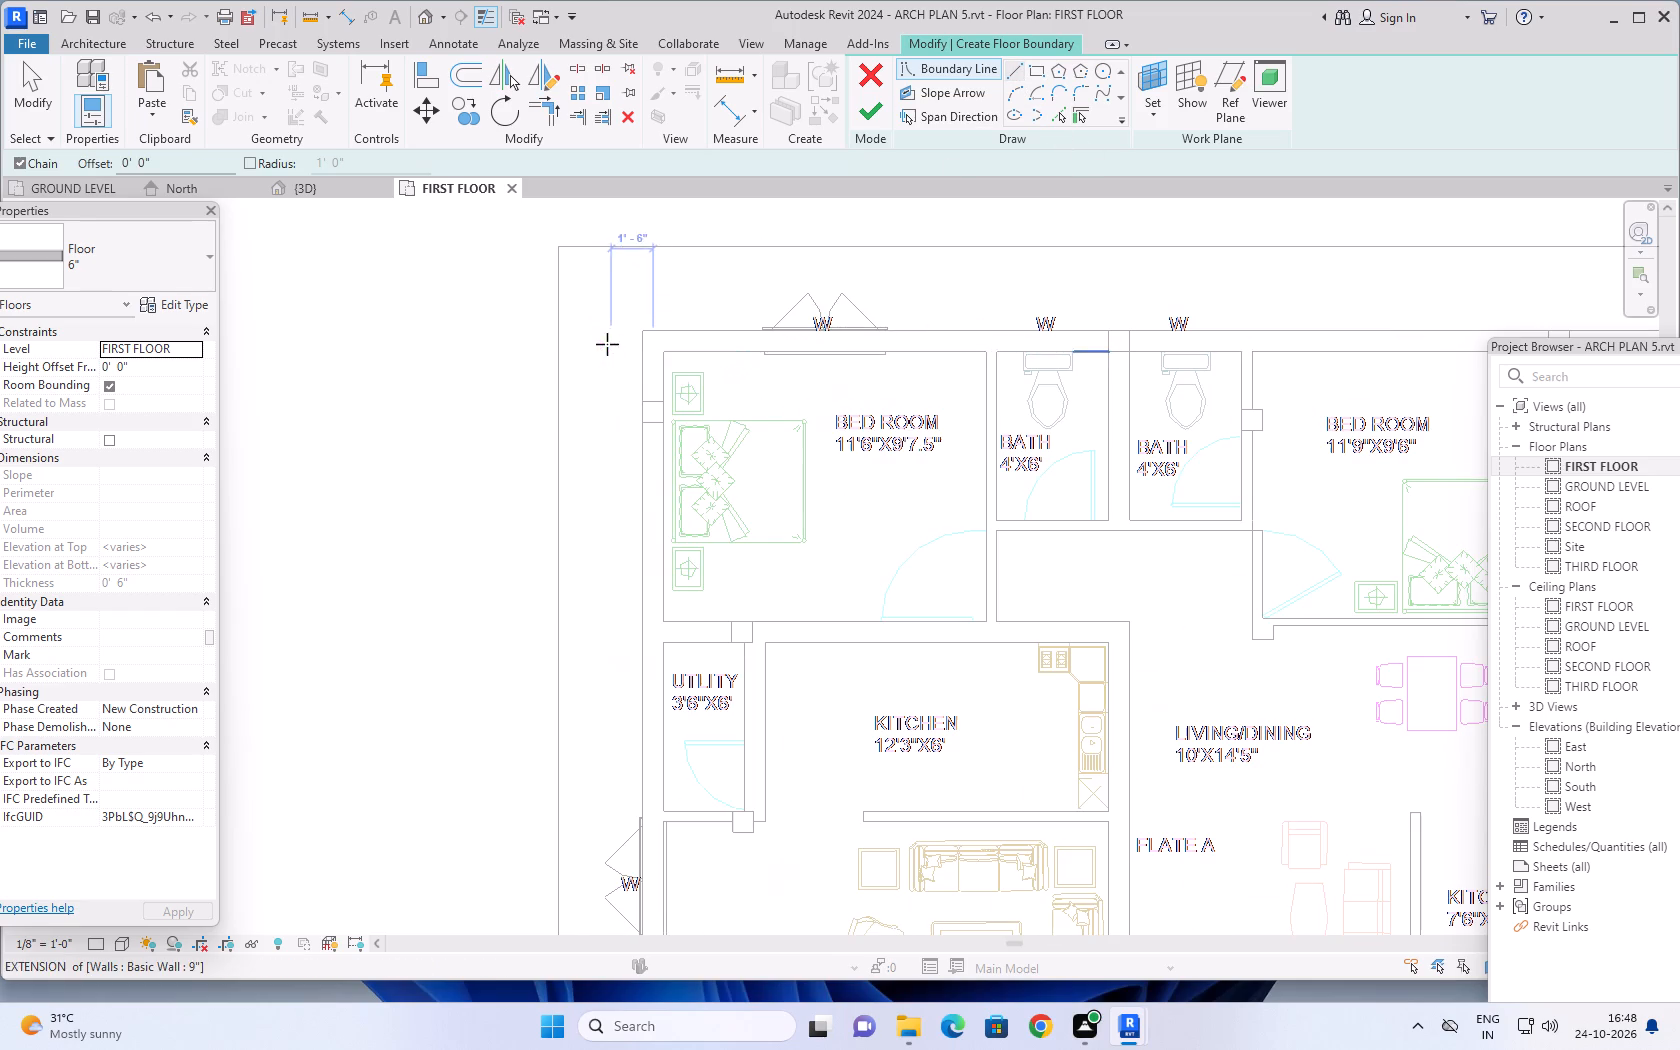
{"action": "left_click", "coordinate": [643, 332]}
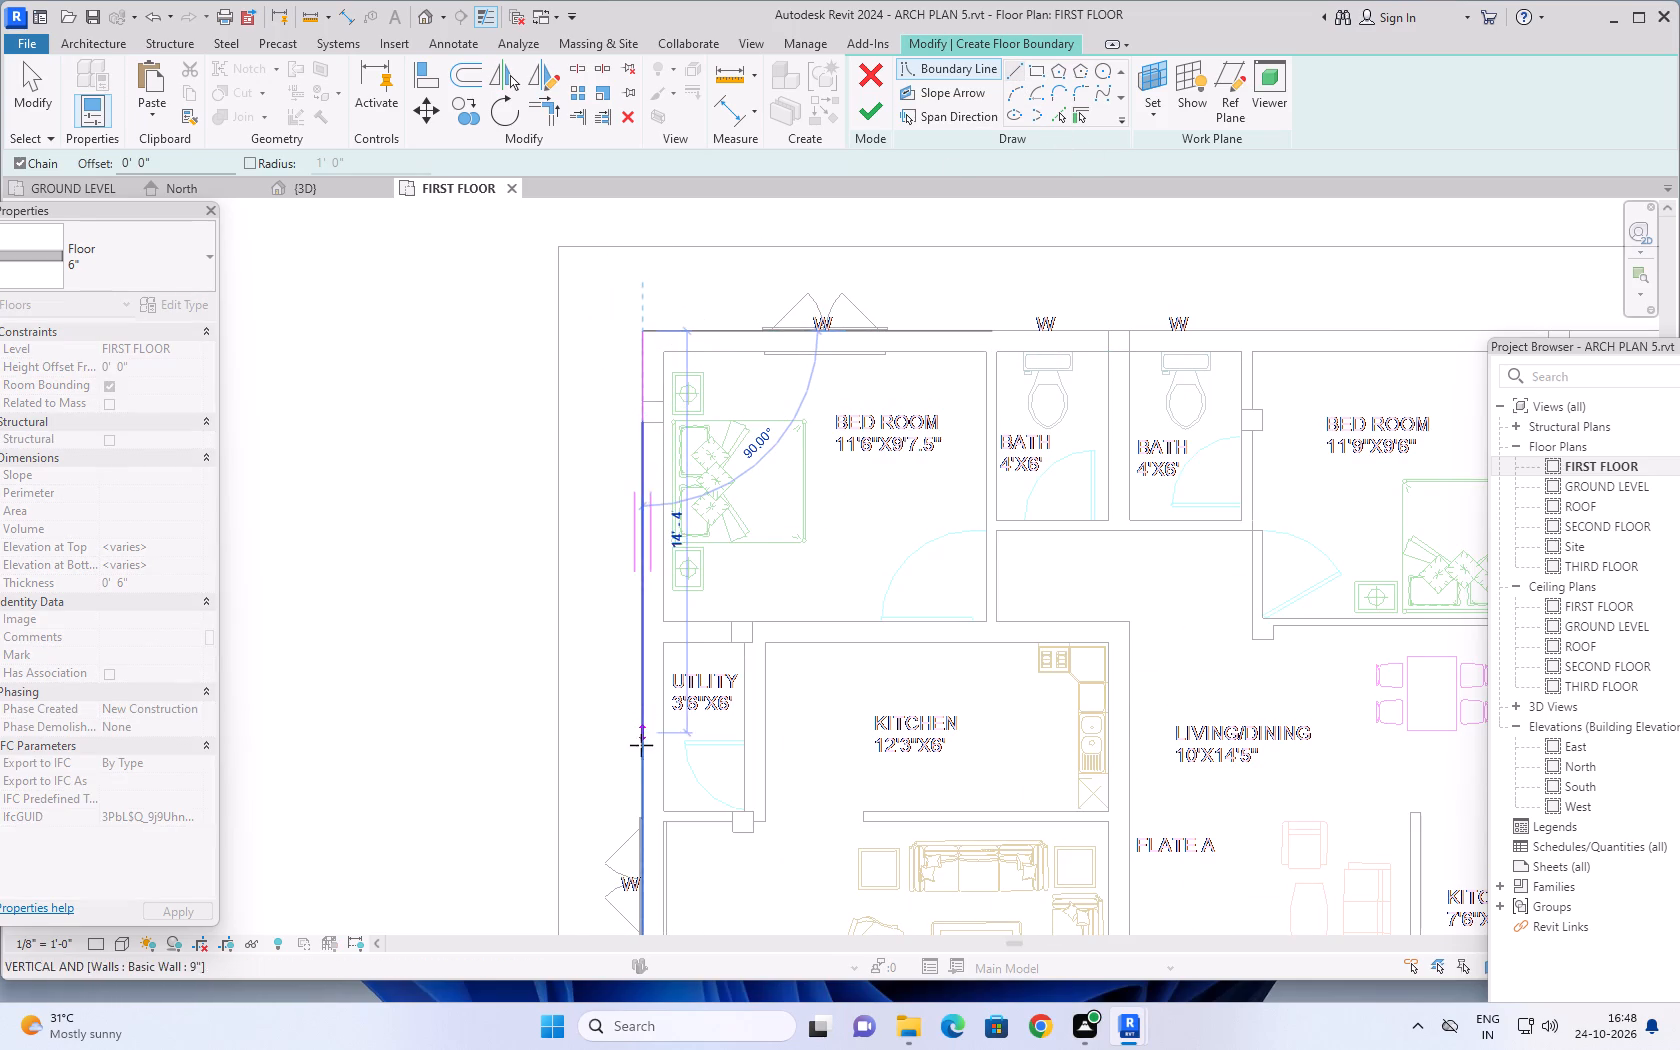
{"action": "scroll", "coordinate": [641, 745], "scroll_direction": "down", "scroll_amount": 4}
{"action": "middle_click_drag", "start_coordinate": [630, 837], "coordinate": [620, 248]}
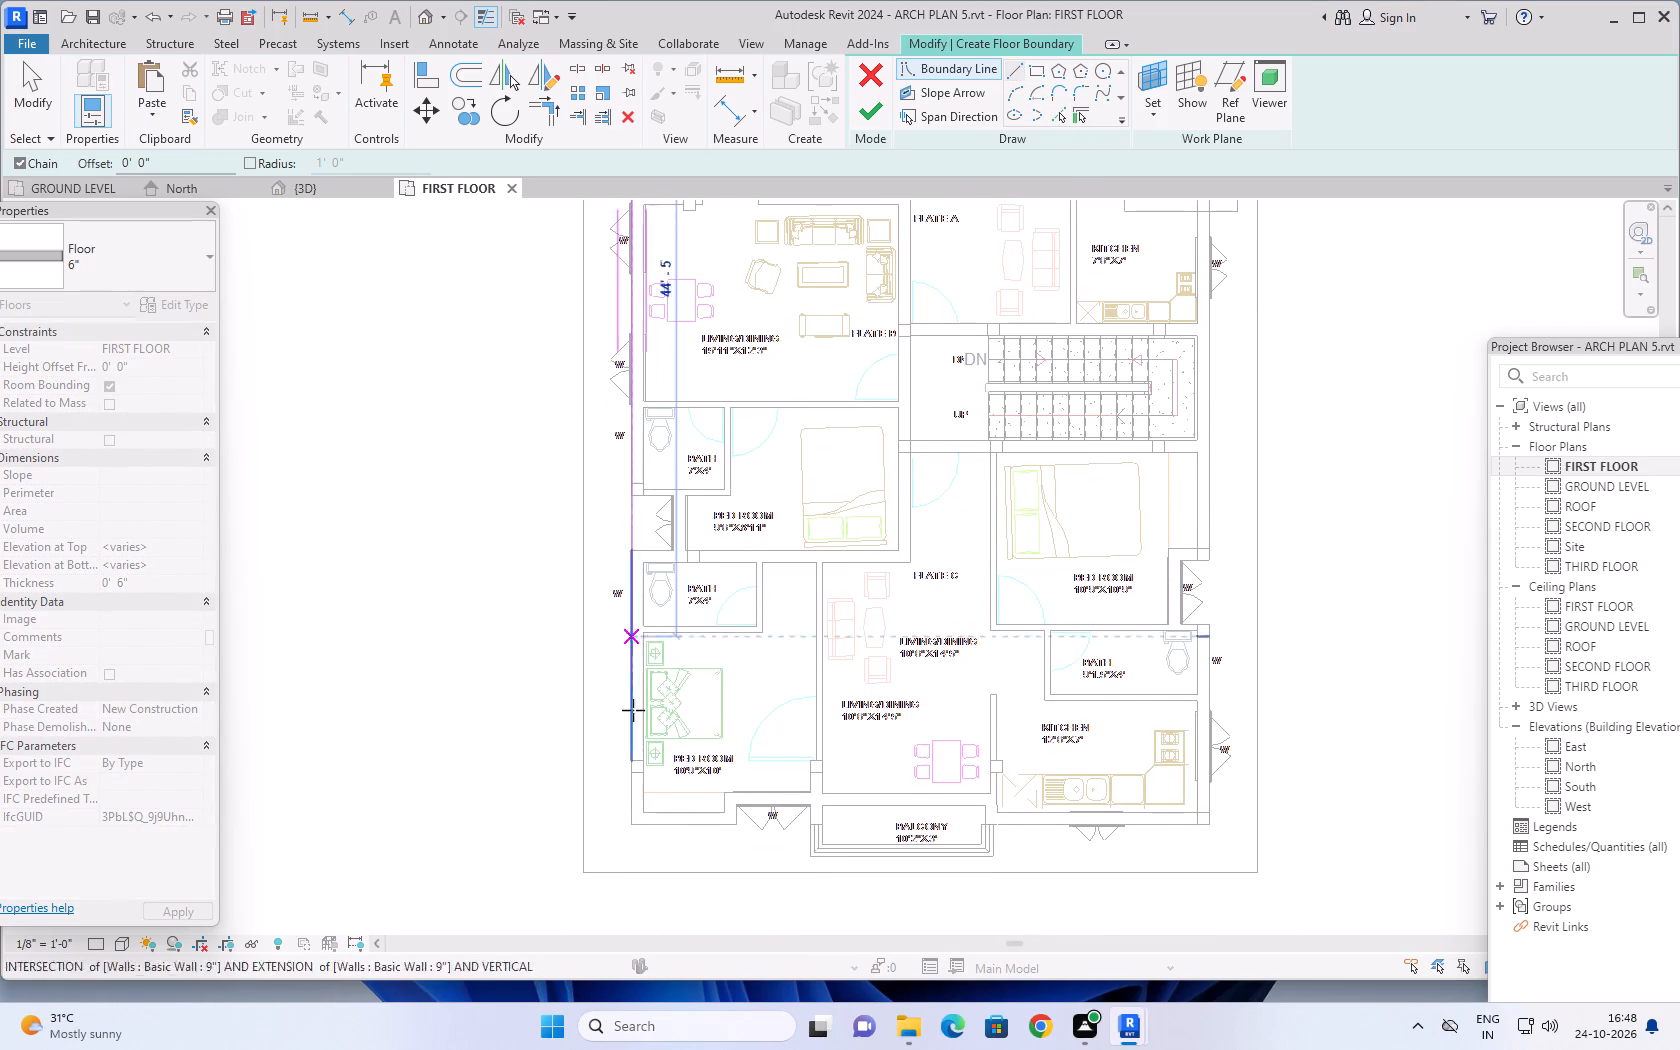
{"action": "scroll", "coordinate": [633, 846], "scroll_direction": "up", "scroll_amount": 4}
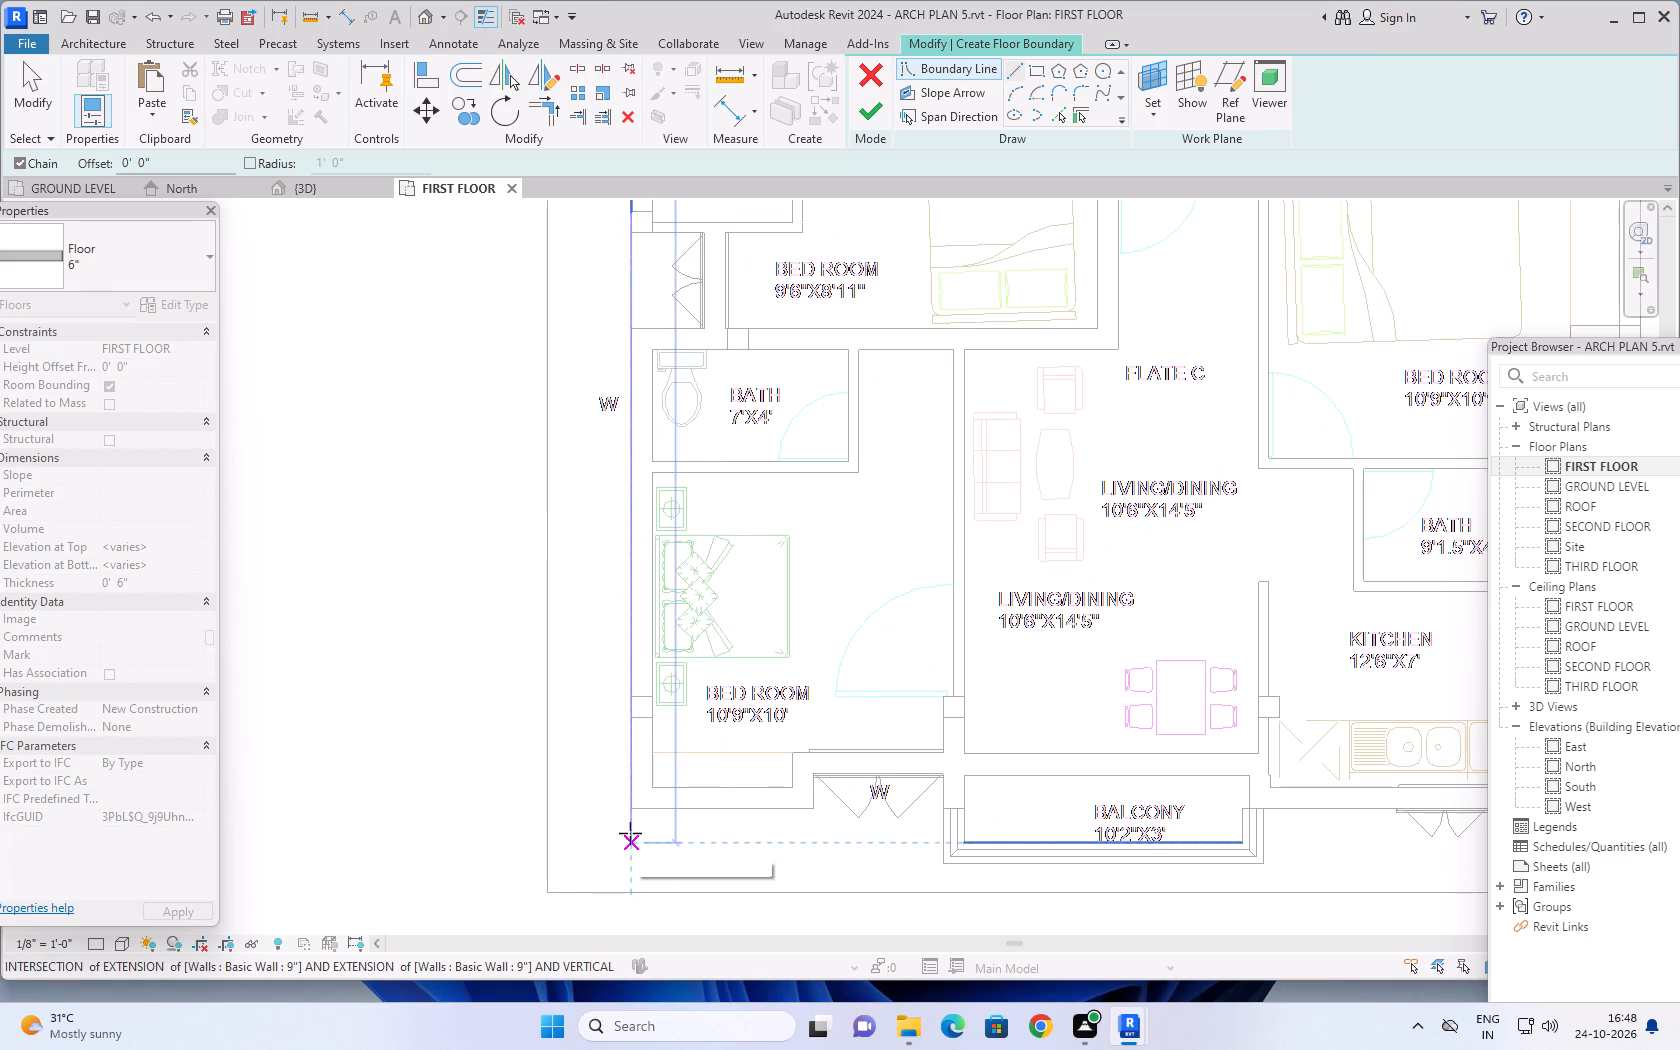
{"action": "scroll", "coordinate": [583, 553], "scroll_direction": "down", "scroll_amount": 1}
{"action": "middle_click_drag", "start_coordinate": [583, 538], "coordinate": [585, 900]}
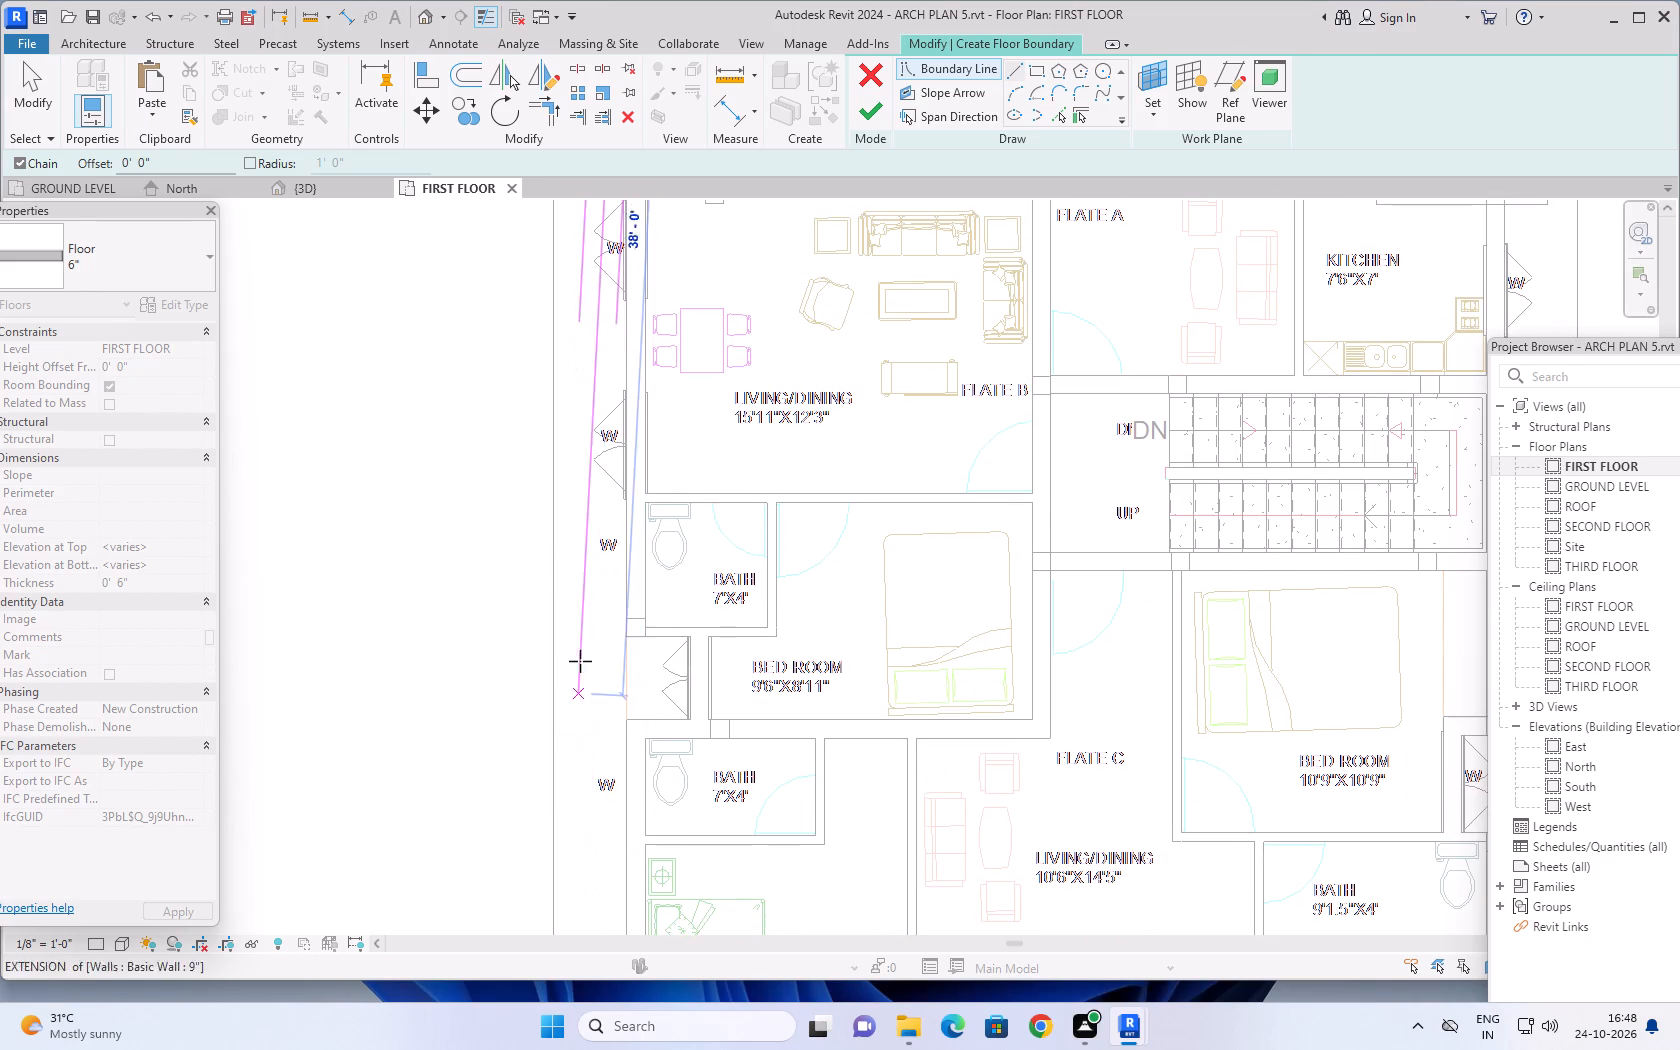
{"action": "scroll", "coordinate": [595, 631], "scroll_direction": "up", "scroll_amount": 8}
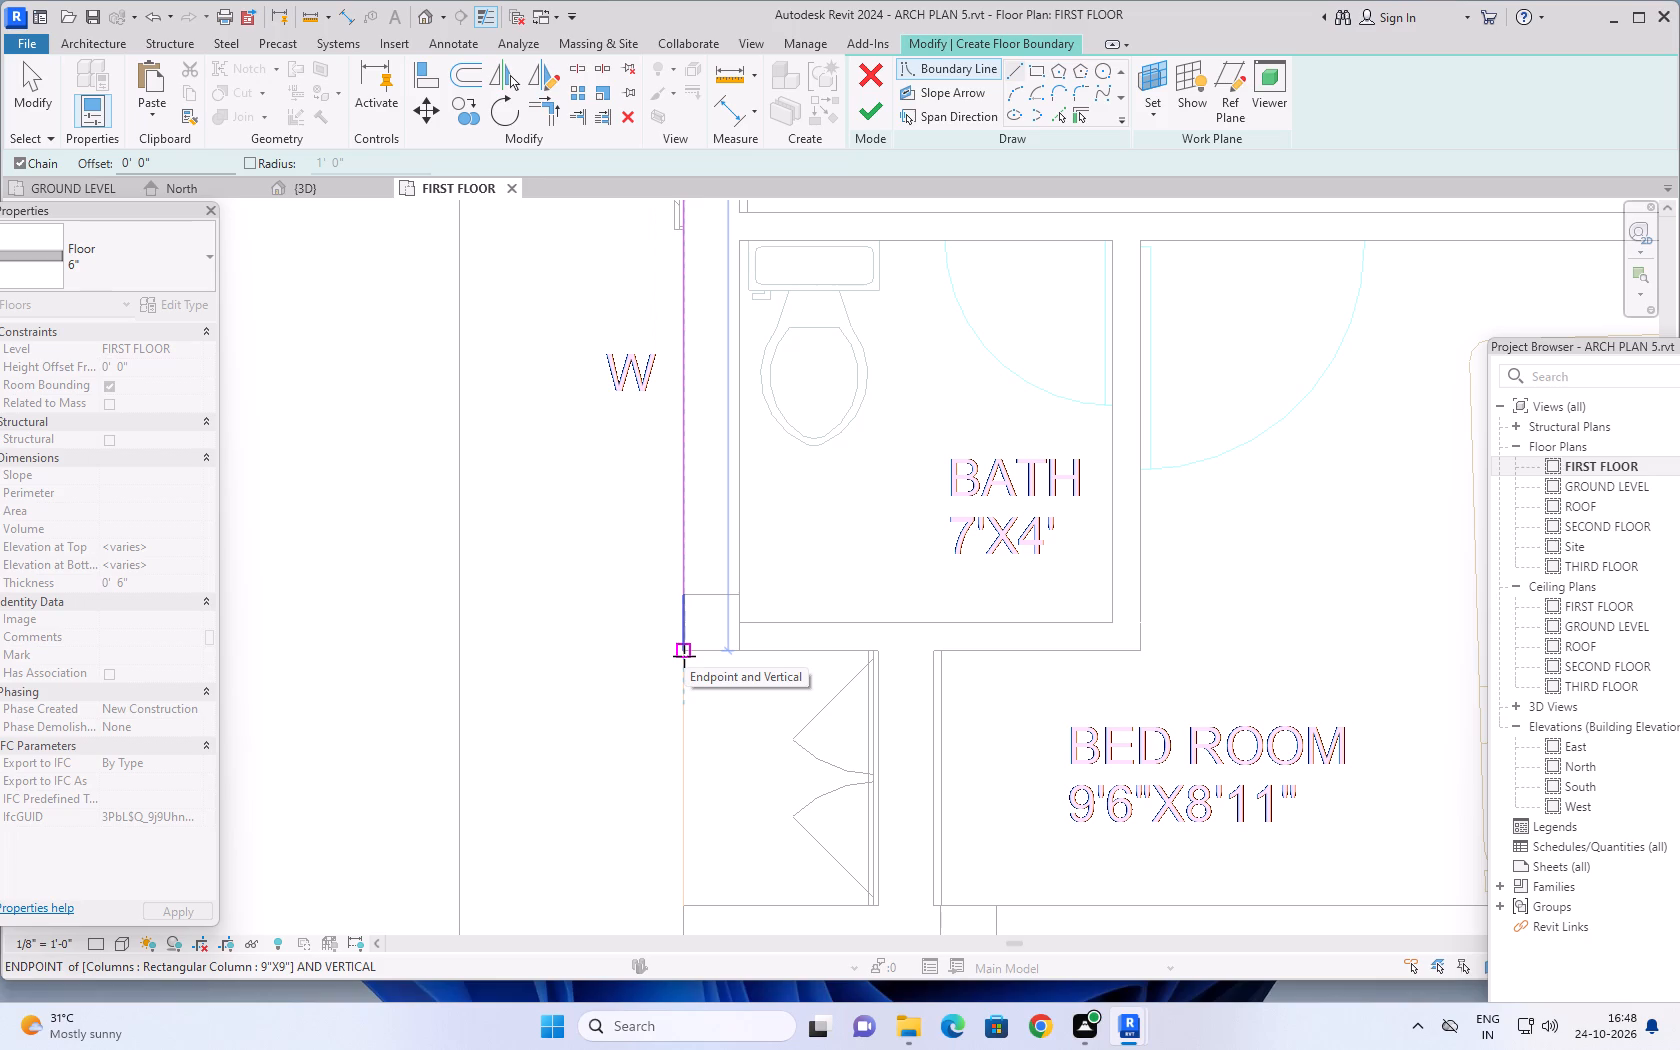
{"action": "scroll", "coordinate": [684, 656], "scroll_direction": "down", "scroll_amount": 8}
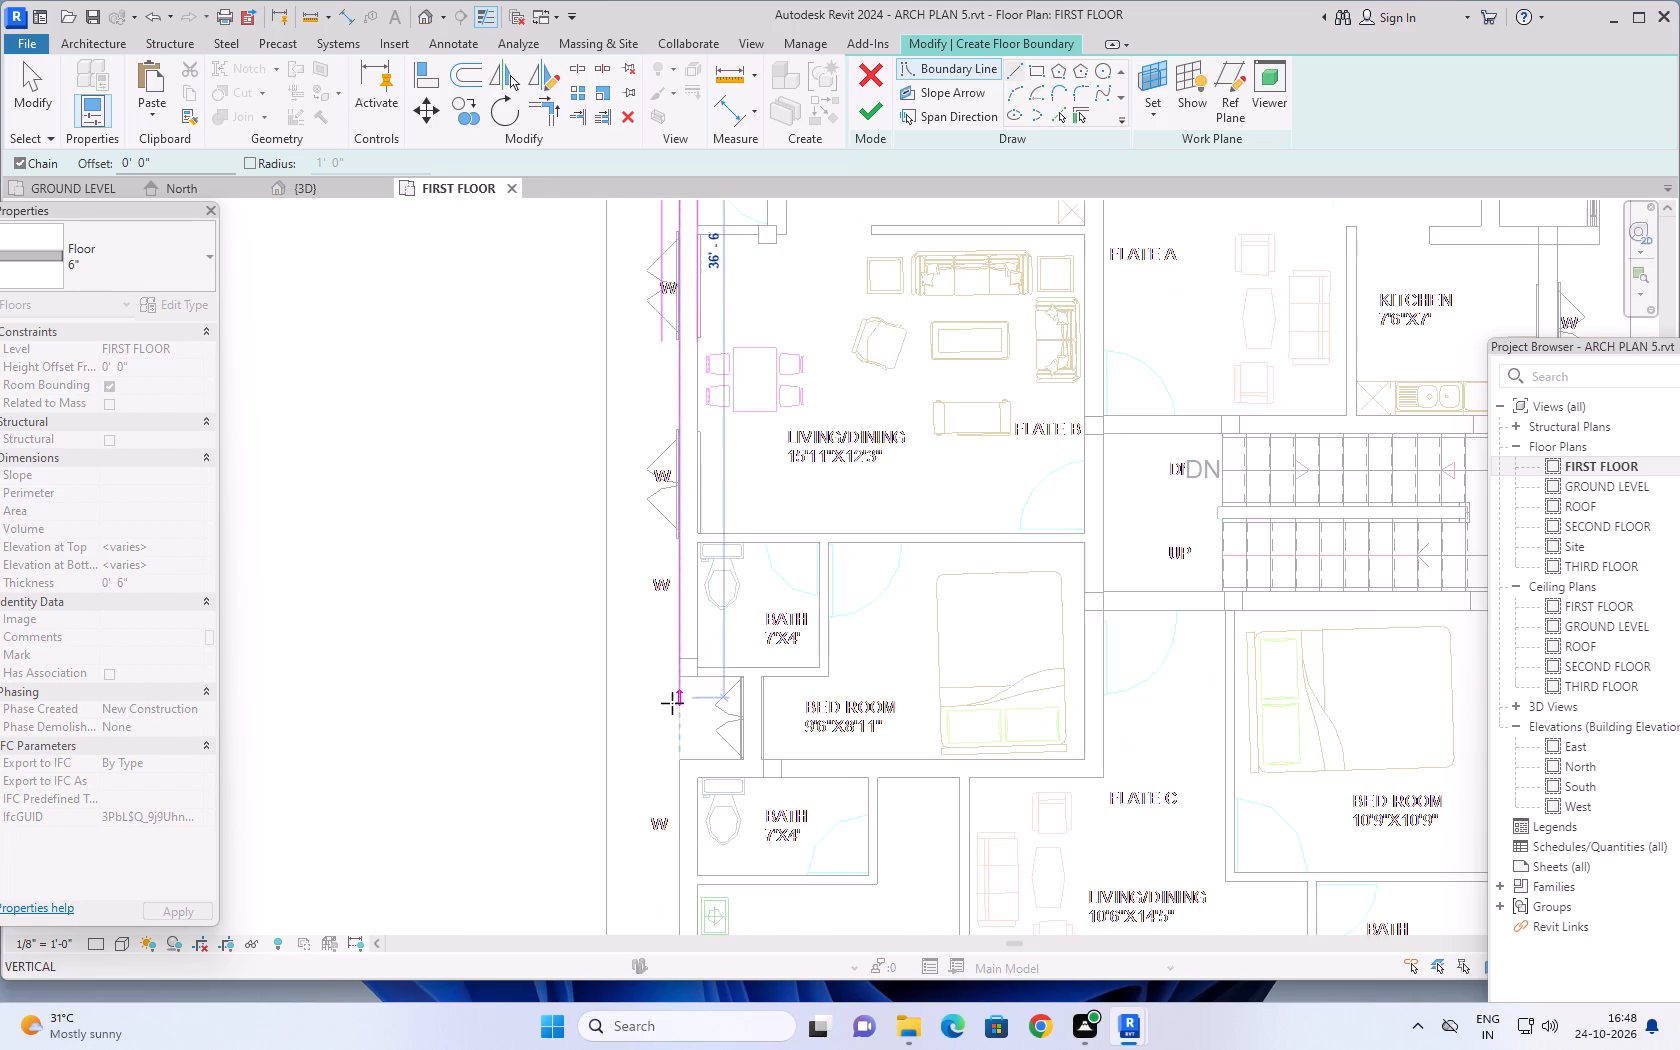
{"action": "scroll", "coordinate": [672, 703], "scroll_direction": "down", "scroll_amount": 5}
{"action": "middle_click_drag", "start_coordinate": [668, 733], "coordinate": [669, 348]}
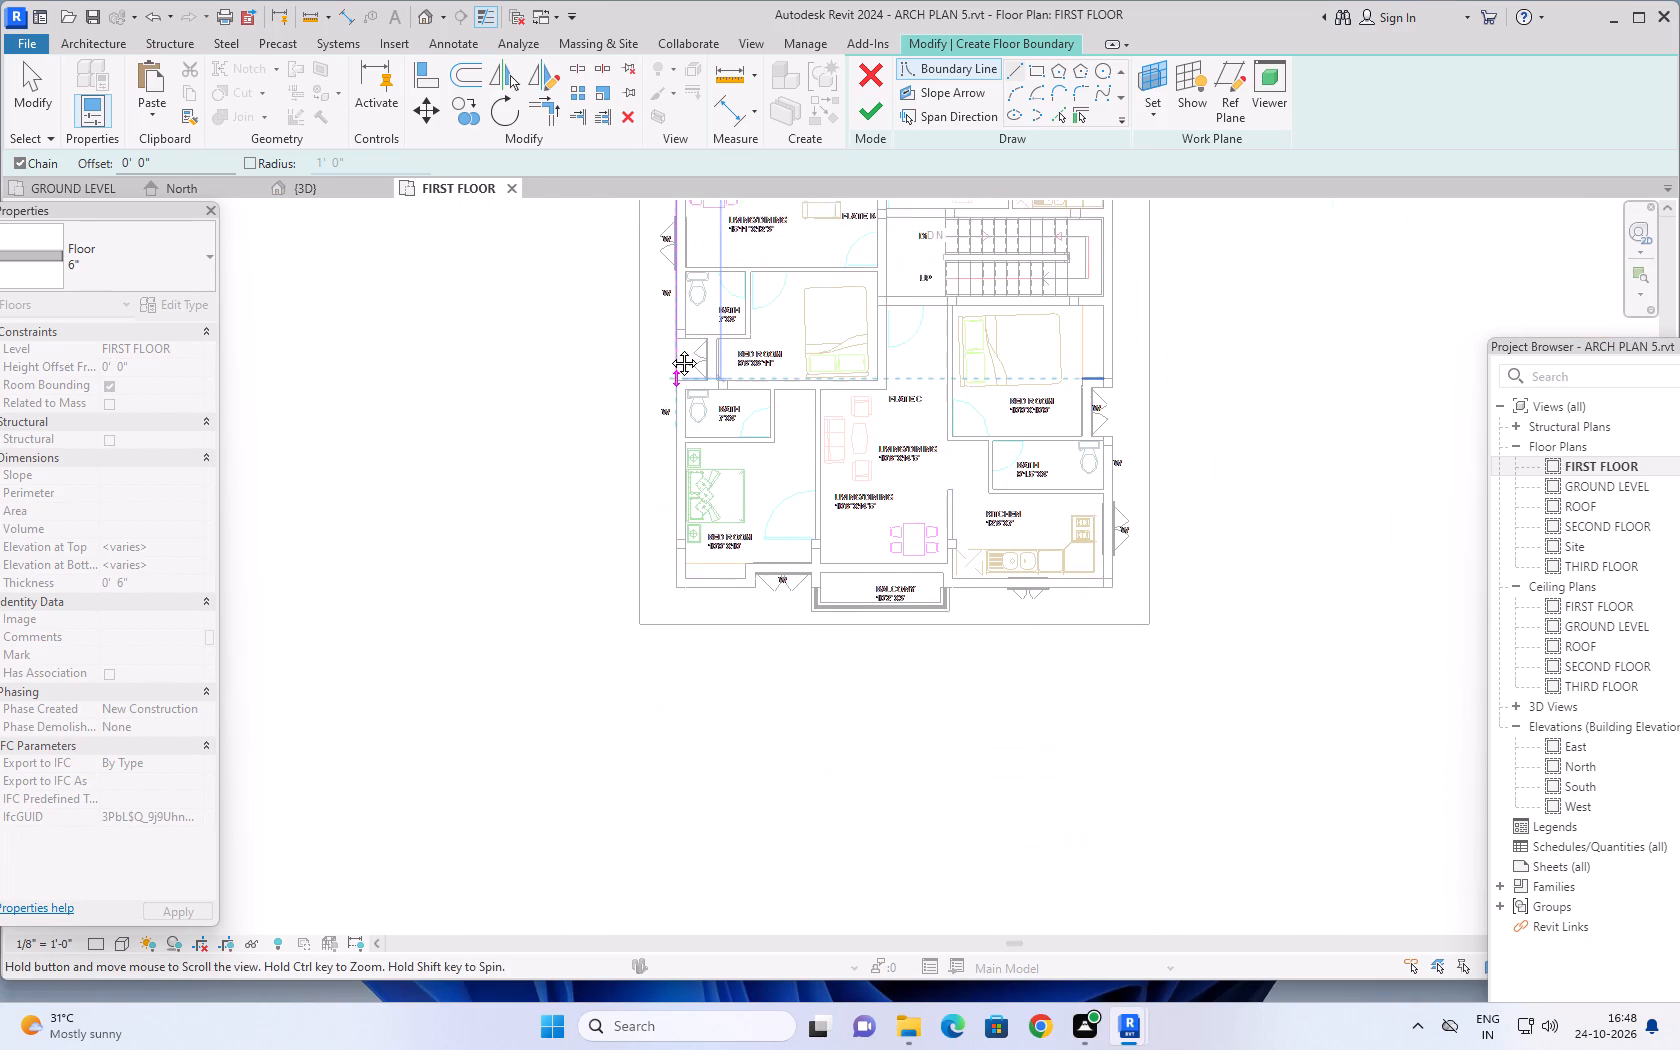
{"action": "middle_click_drag", "start_coordinate": [669, 348], "coordinate": [669, 343]}
{"action": "scroll", "coordinate": [674, 551], "scroll_direction": "up", "scroll_amount": 4}
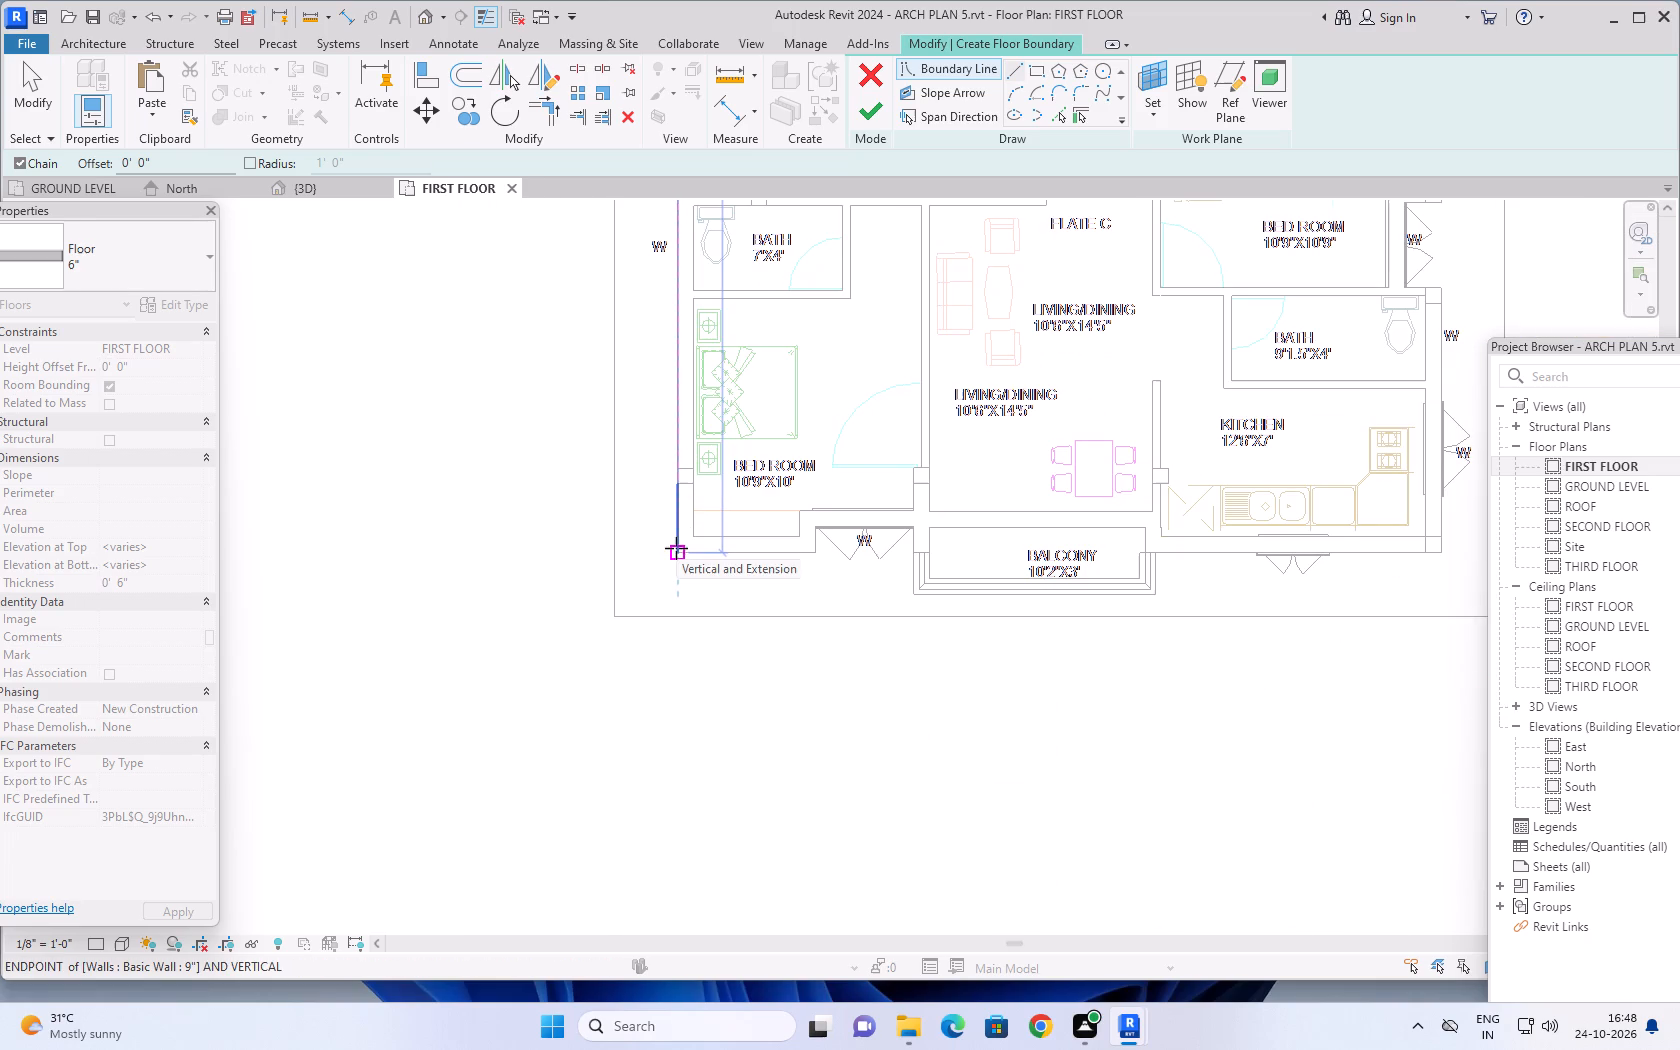
{"action": "scroll", "coordinate": [676, 548], "scroll_direction": "down", "scroll_amount": 4}
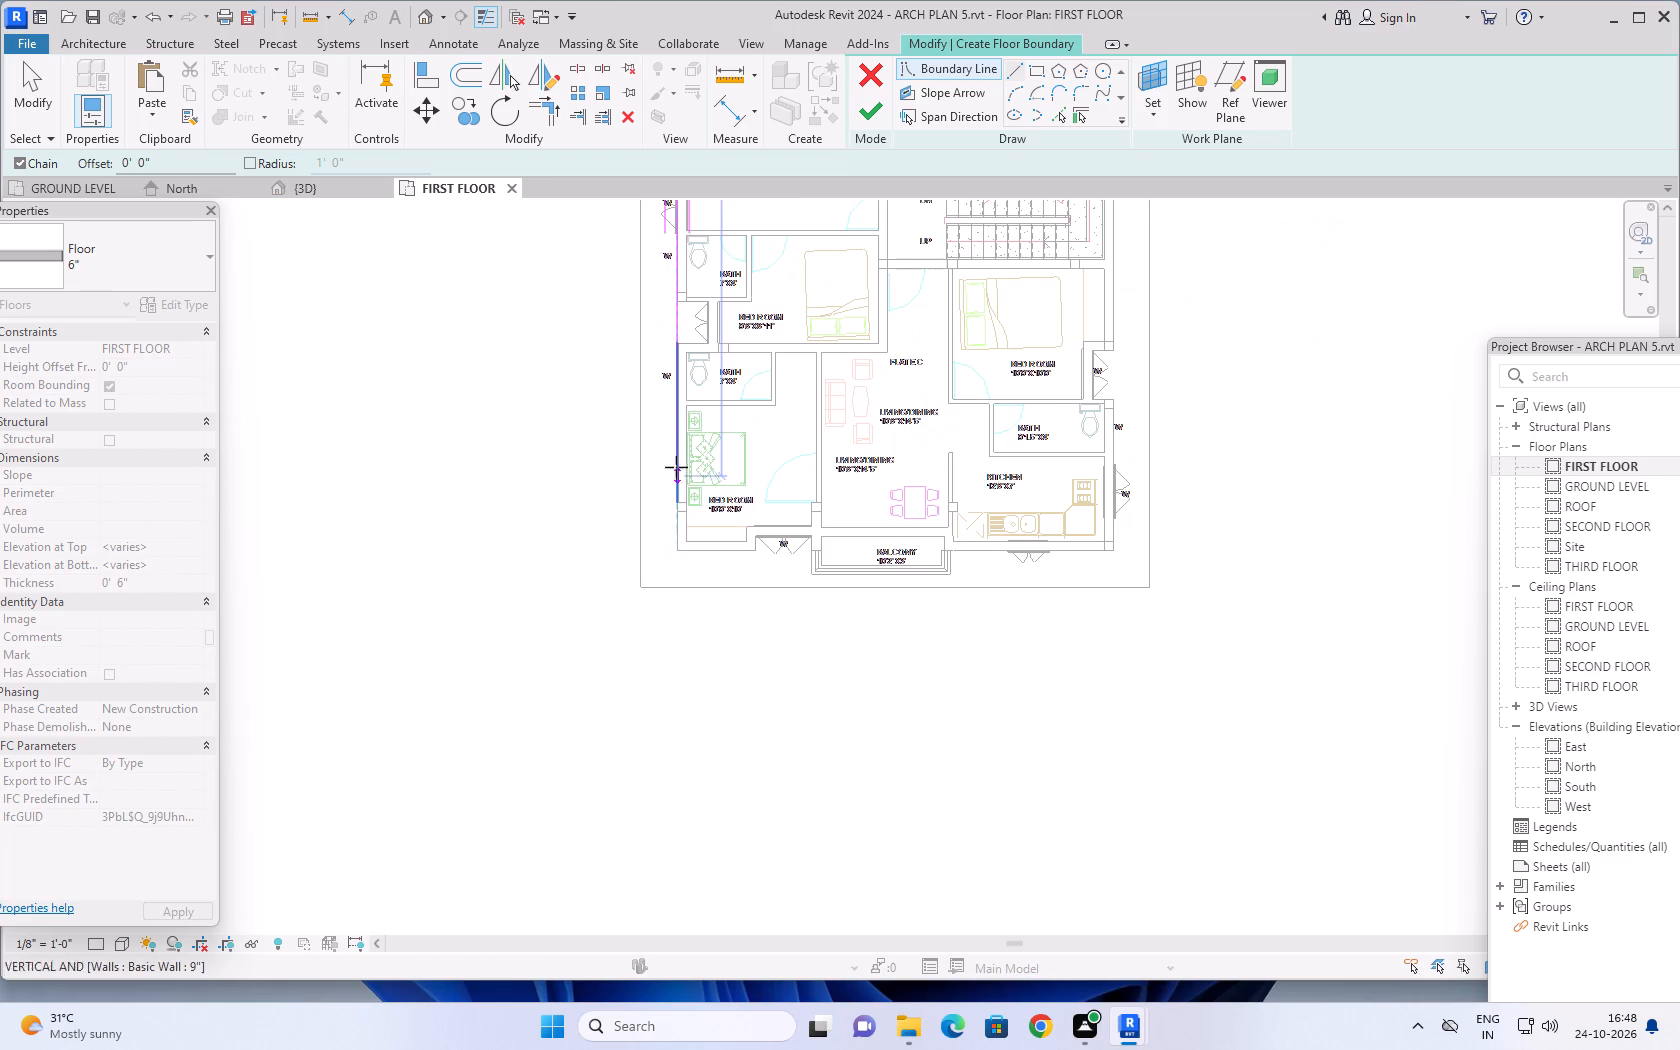
{"action": "scroll", "coordinate": [676, 461], "scroll_direction": "down", "scroll_amount": 2}
{"action": "middle_click_drag", "start_coordinate": [651, 416], "coordinate": [655, 630]}
{"action": "scroll", "coordinate": [679, 517], "scroll_direction": "up", "scroll_amount": 4}
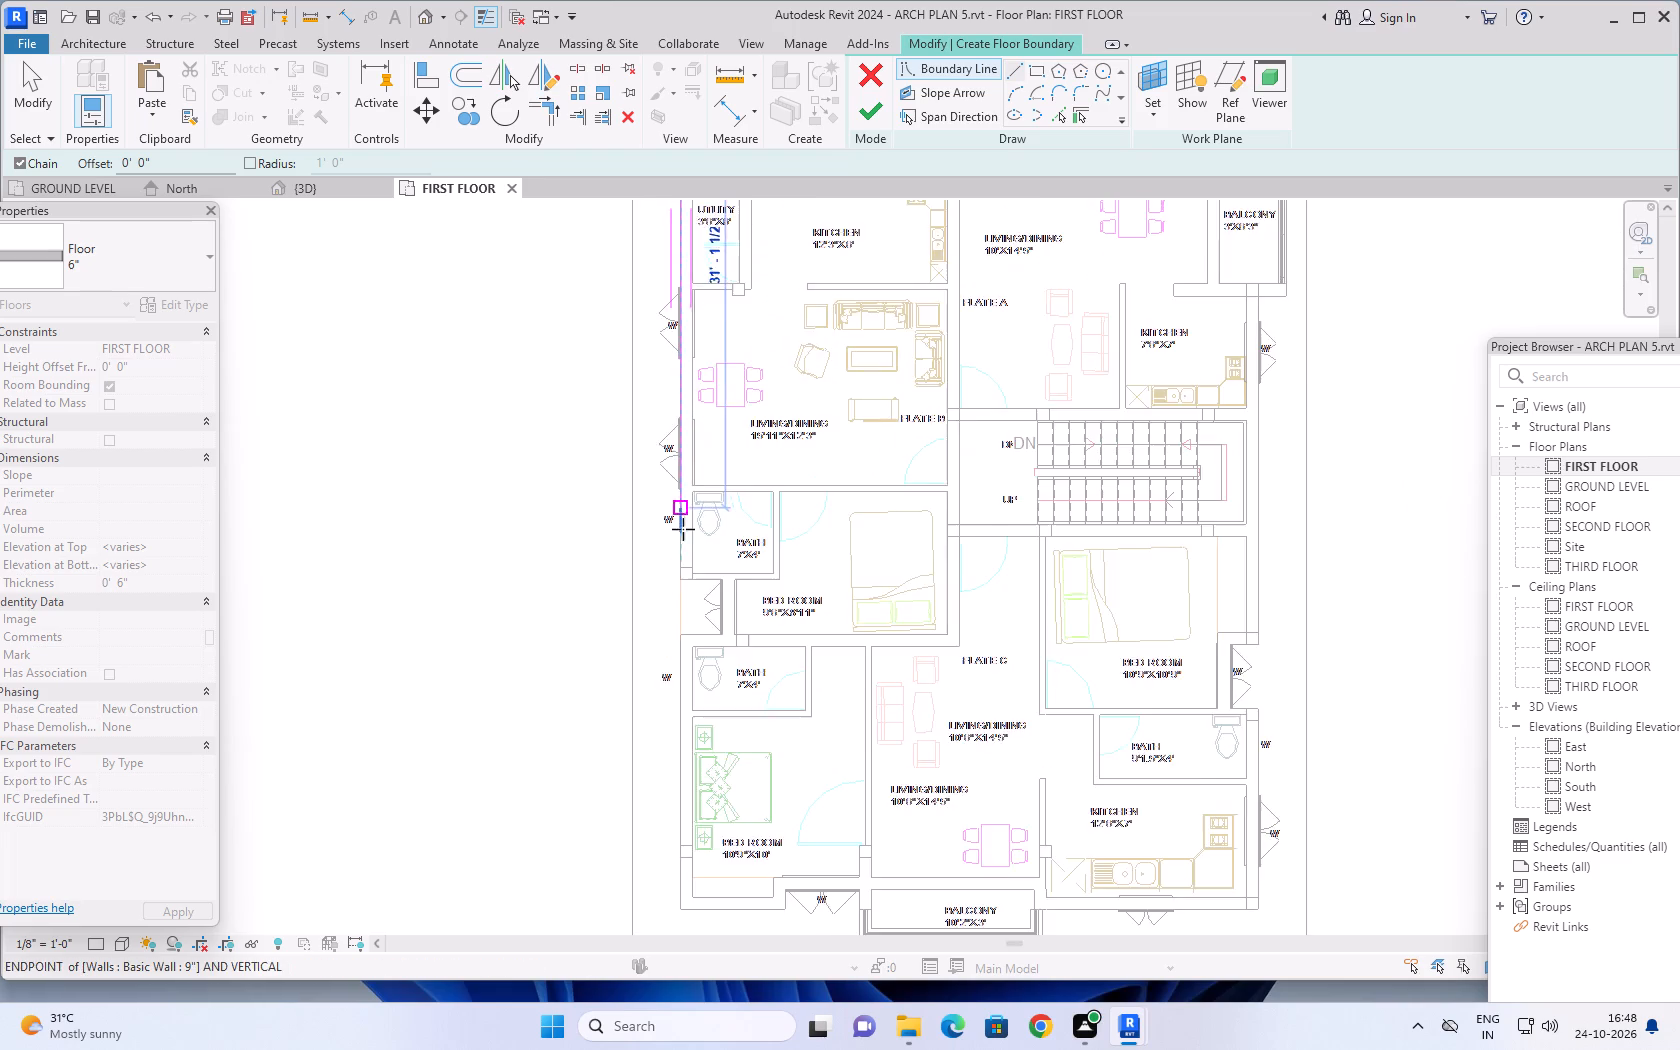
{"action": "scroll", "coordinate": [683, 550], "scroll_direction": "up", "scroll_amount": 11}
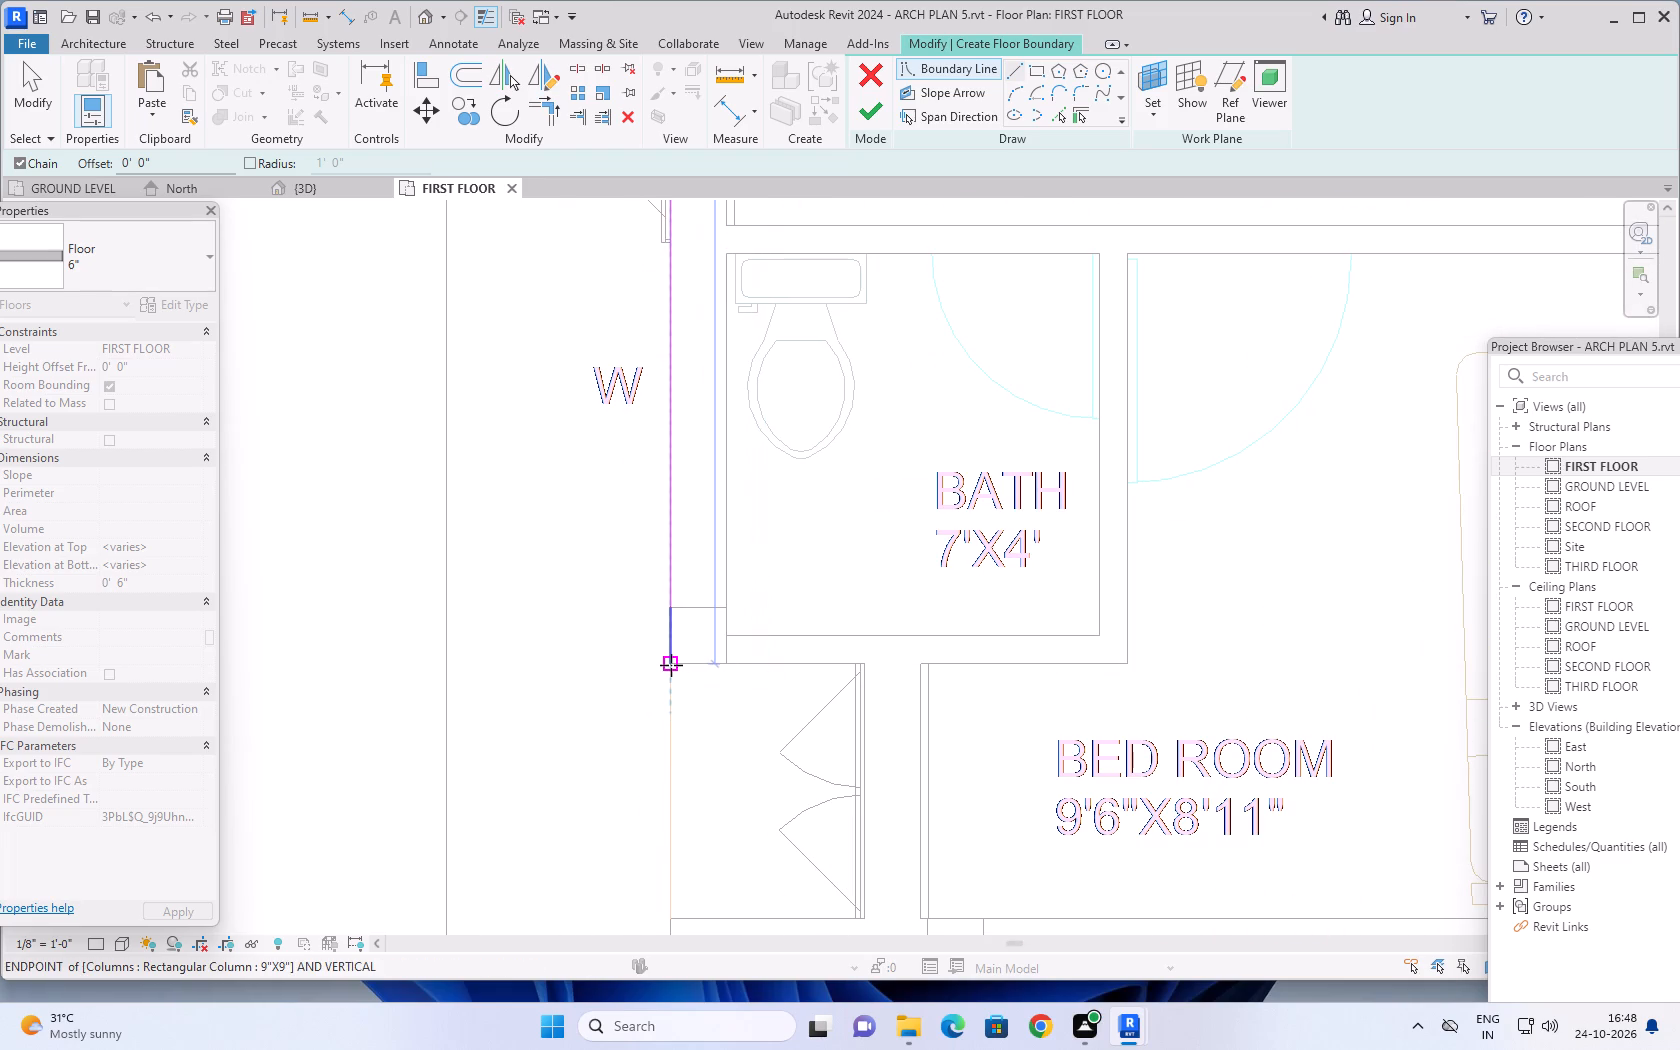
{"action": "left_click", "coordinate": [671, 665]}
Trace the floor boundary around the 9'6"X8'11" bedroom's window recess, about 2'-6" deep and 3'-5" long, back to the outer wall face.
{"action": "scroll", "coordinate": [855, 660], "scroll_direction": "up", "scroll_amount": 5}
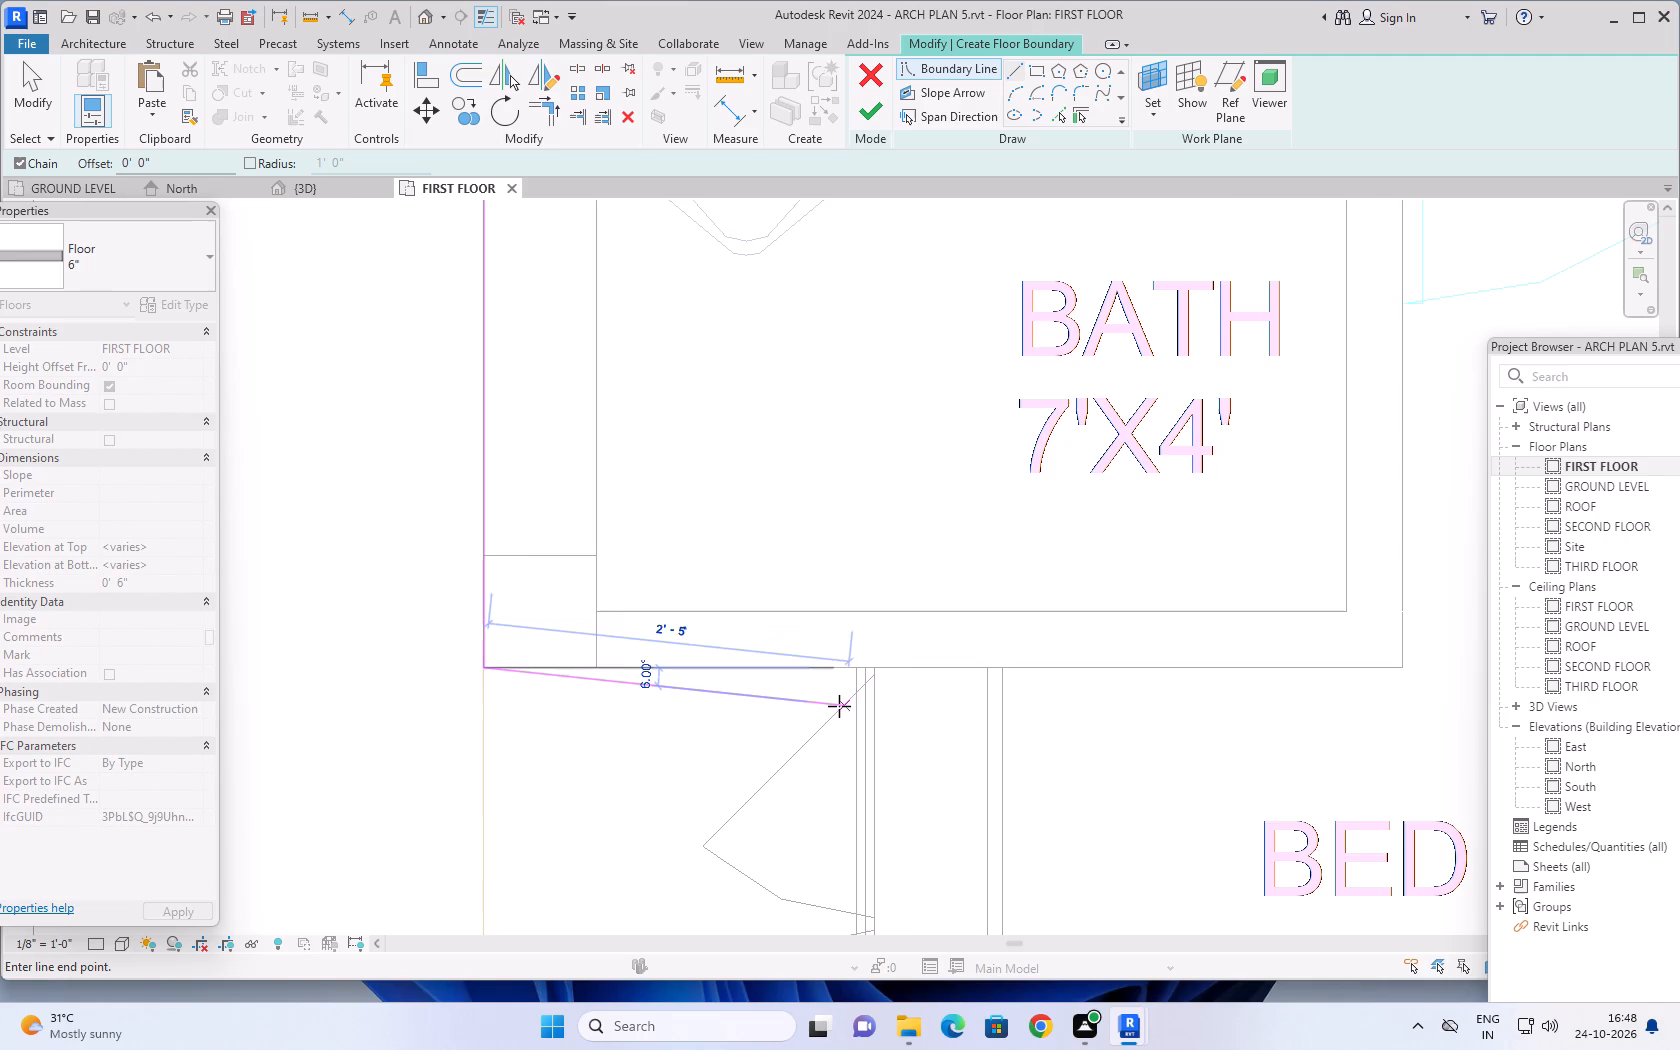
{"action": "scroll", "coordinate": [839, 706], "scroll_direction": "up", "scroll_amount": 5}
{"action": "left_click", "coordinate": [871, 628]}
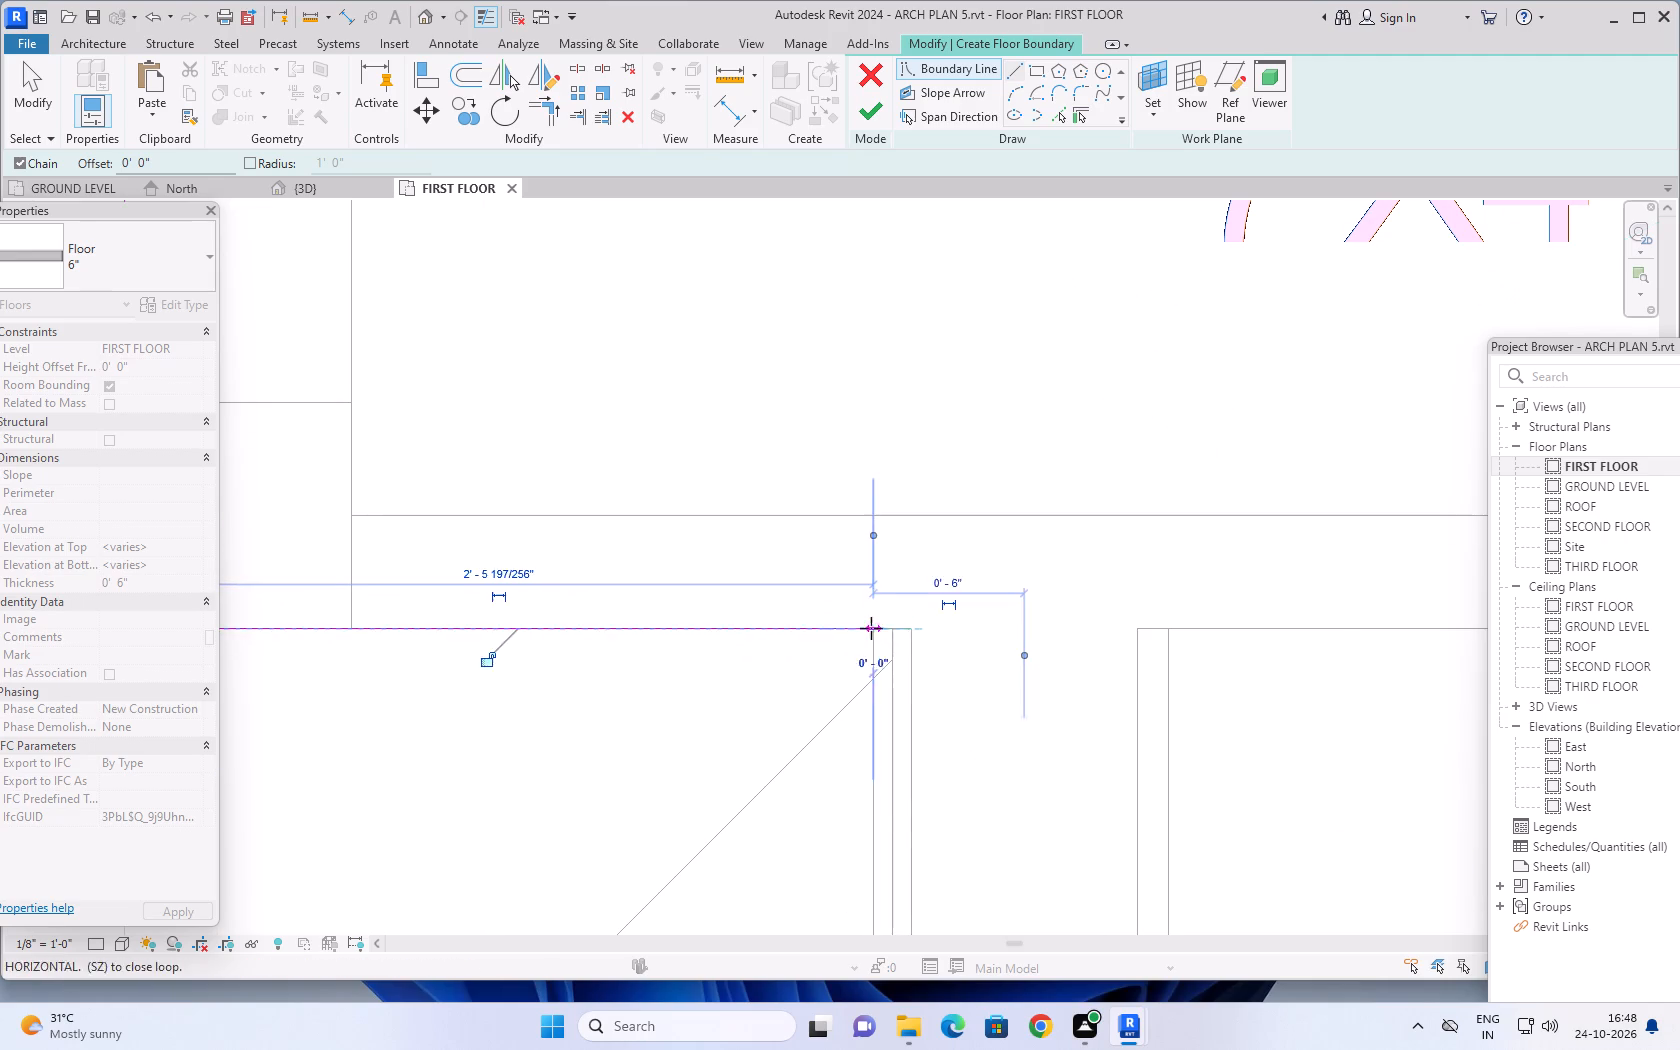
{"action": "scroll", "coordinate": [863, 719], "scroll_direction": "down", "scroll_amount": 3}
{"action": "middle_click_drag", "start_coordinate": [861, 739], "coordinate": [854, 320]}
{"action": "scroll", "coordinate": [879, 773], "scroll_direction": "down", "scroll_amount": 1}
{"action": "middle_click_drag", "start_coordinate": [861, 799], "coordinate": [861, 522]}
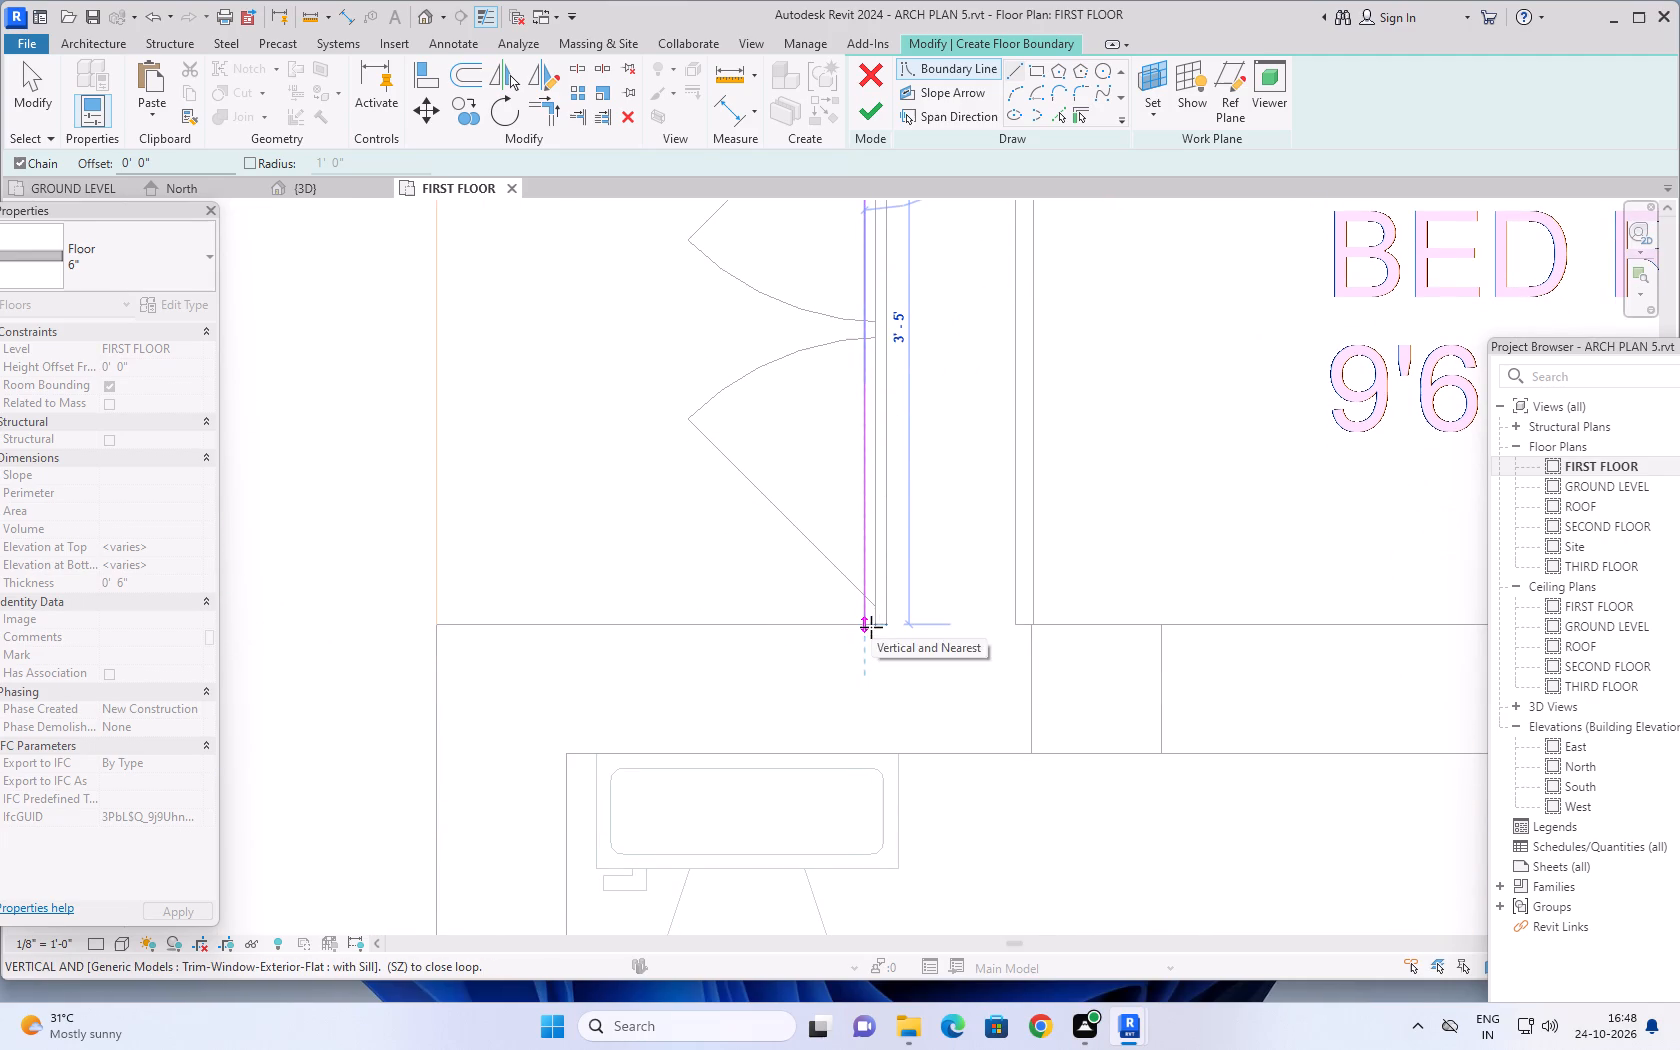
{"action": "left_click", "coordinate": [865, 626]}
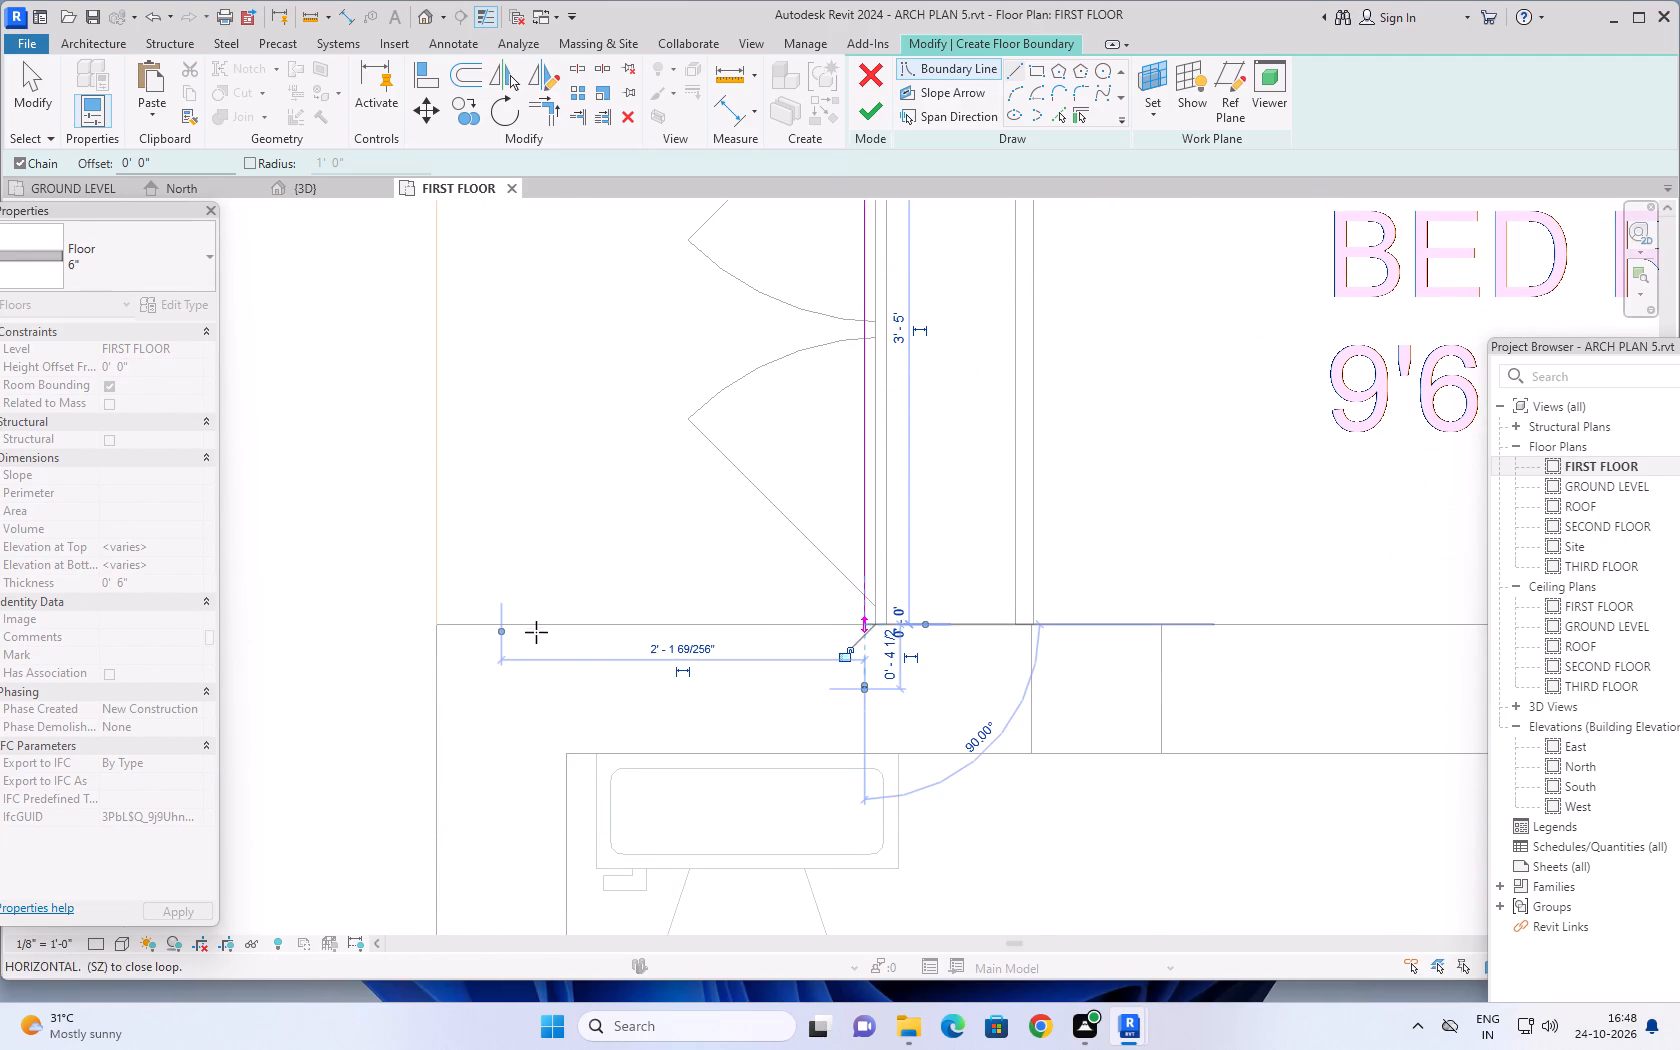
{"action": "left_click", "coordinate": [439, 627]}
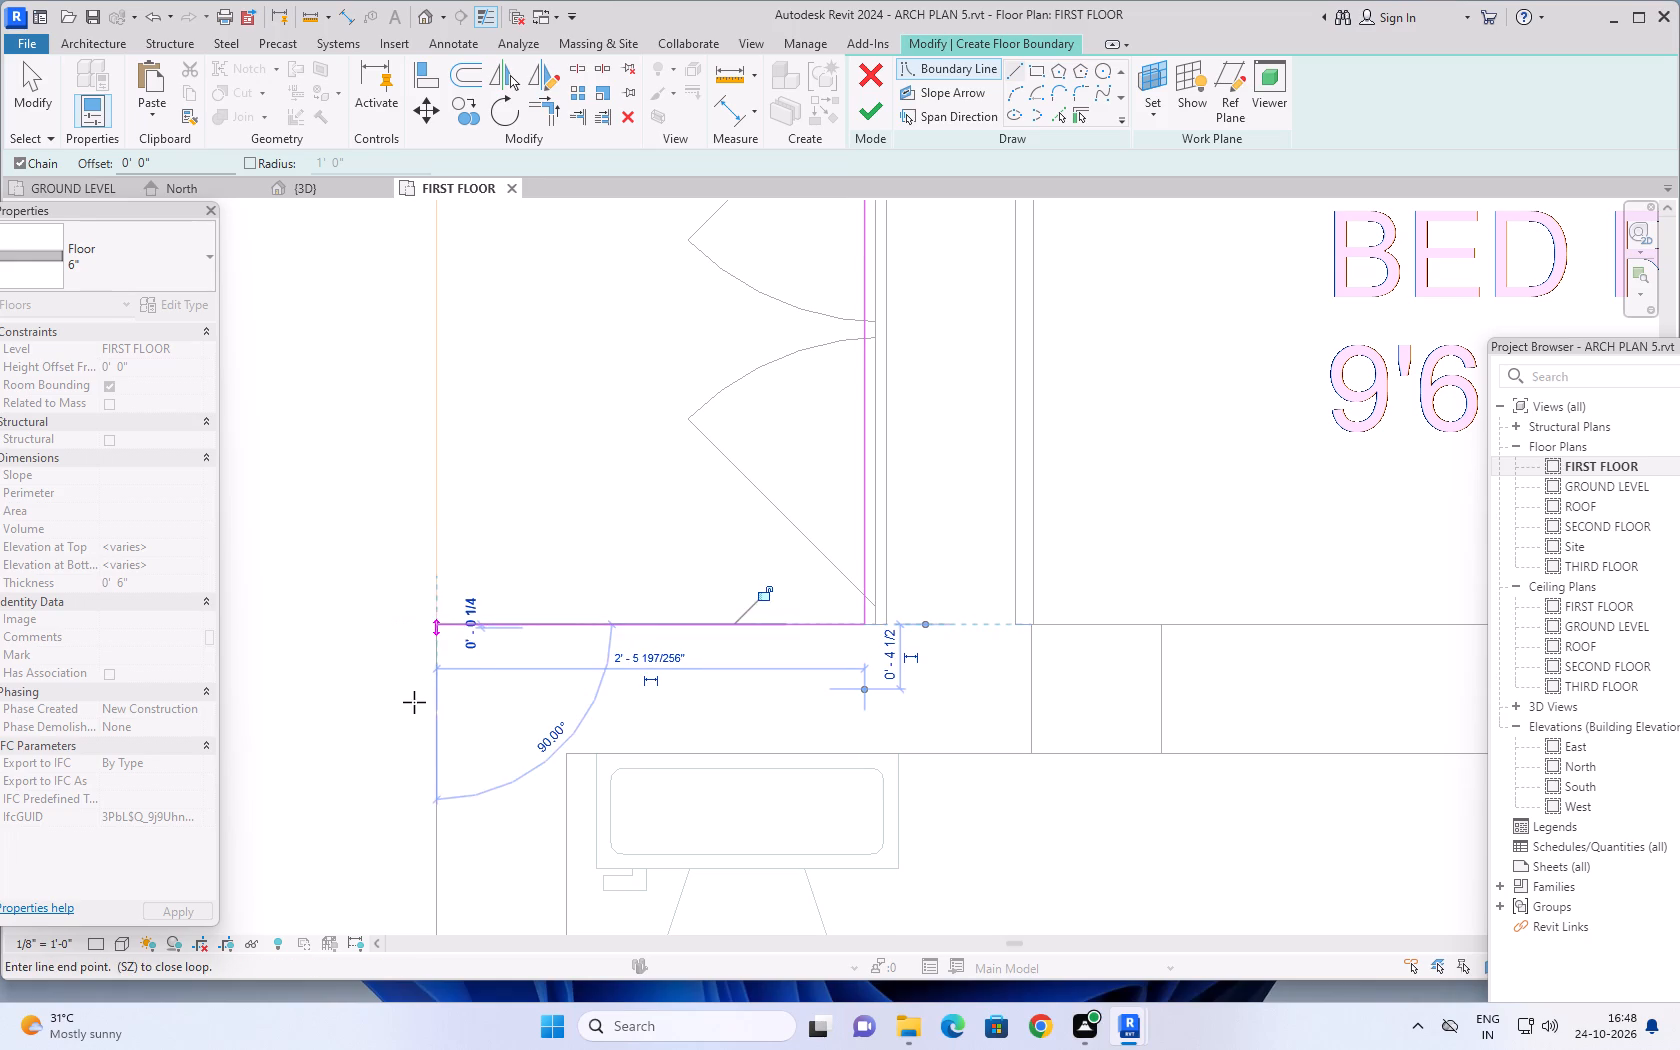
Continue the boundary about 17'-1 1/2" to the 10'9"X10' bedroom's outer corner and 6'-6" along its balcony-side wall to the window recess.
{"action": "scroll", "coordinate": [424, 761], "scroll_direction": "down", "scroll_amount": 8}
{"action": "middle_click_drag", "start_coordinate": [421, 782], "coordinate": [455, 335]}
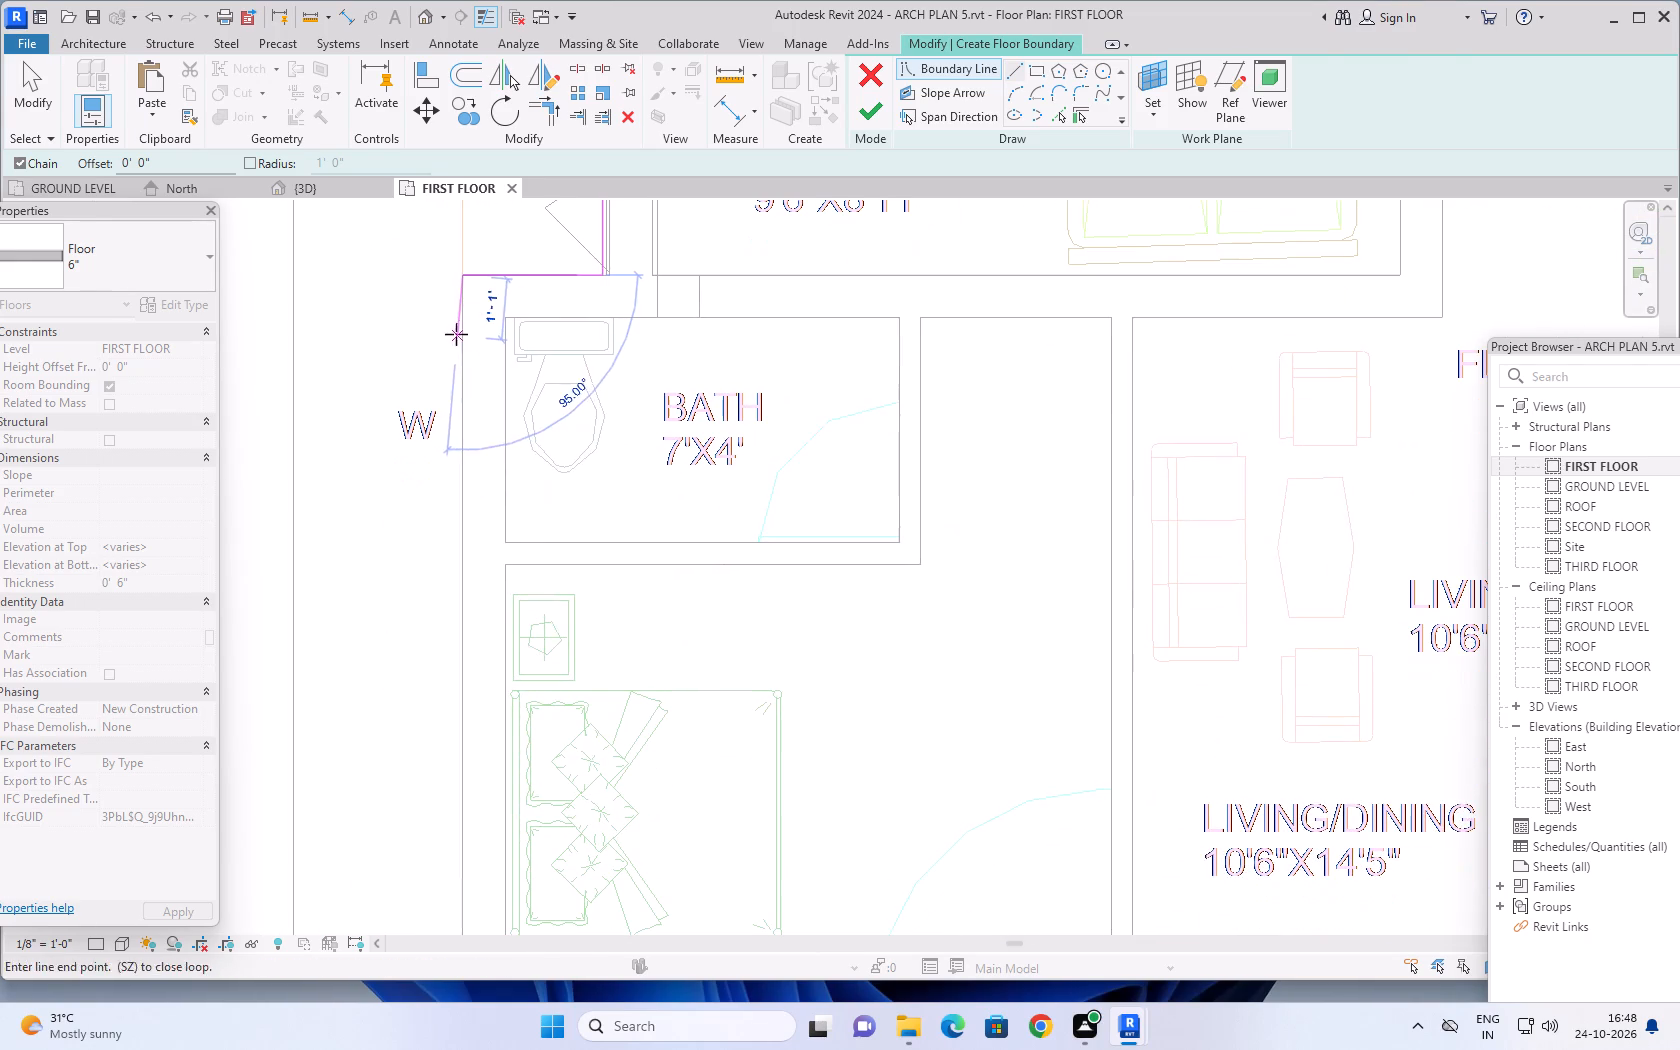
{"action": "scroll", "coordinate": [445, 668], "scroll_direction": "down", "scroll_amount": 3}
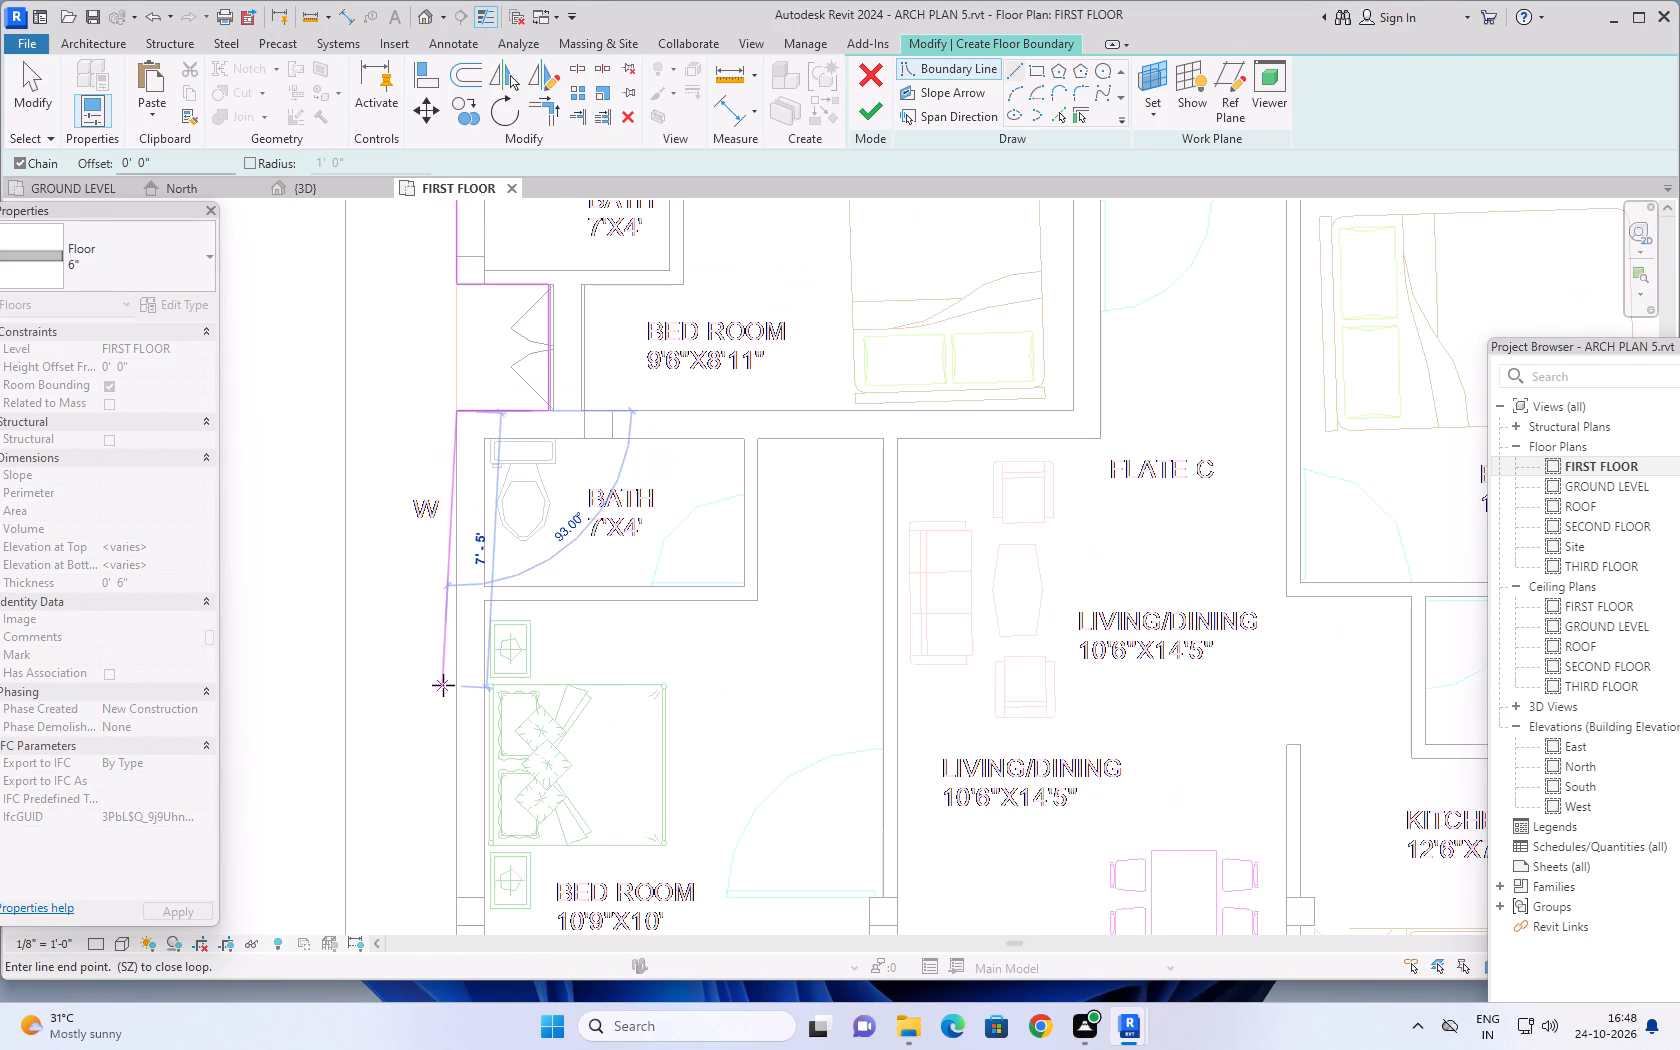
{"action": "middle_click_drag", "start_coordinate": [443, 684], "coordinate": [442, 372]}
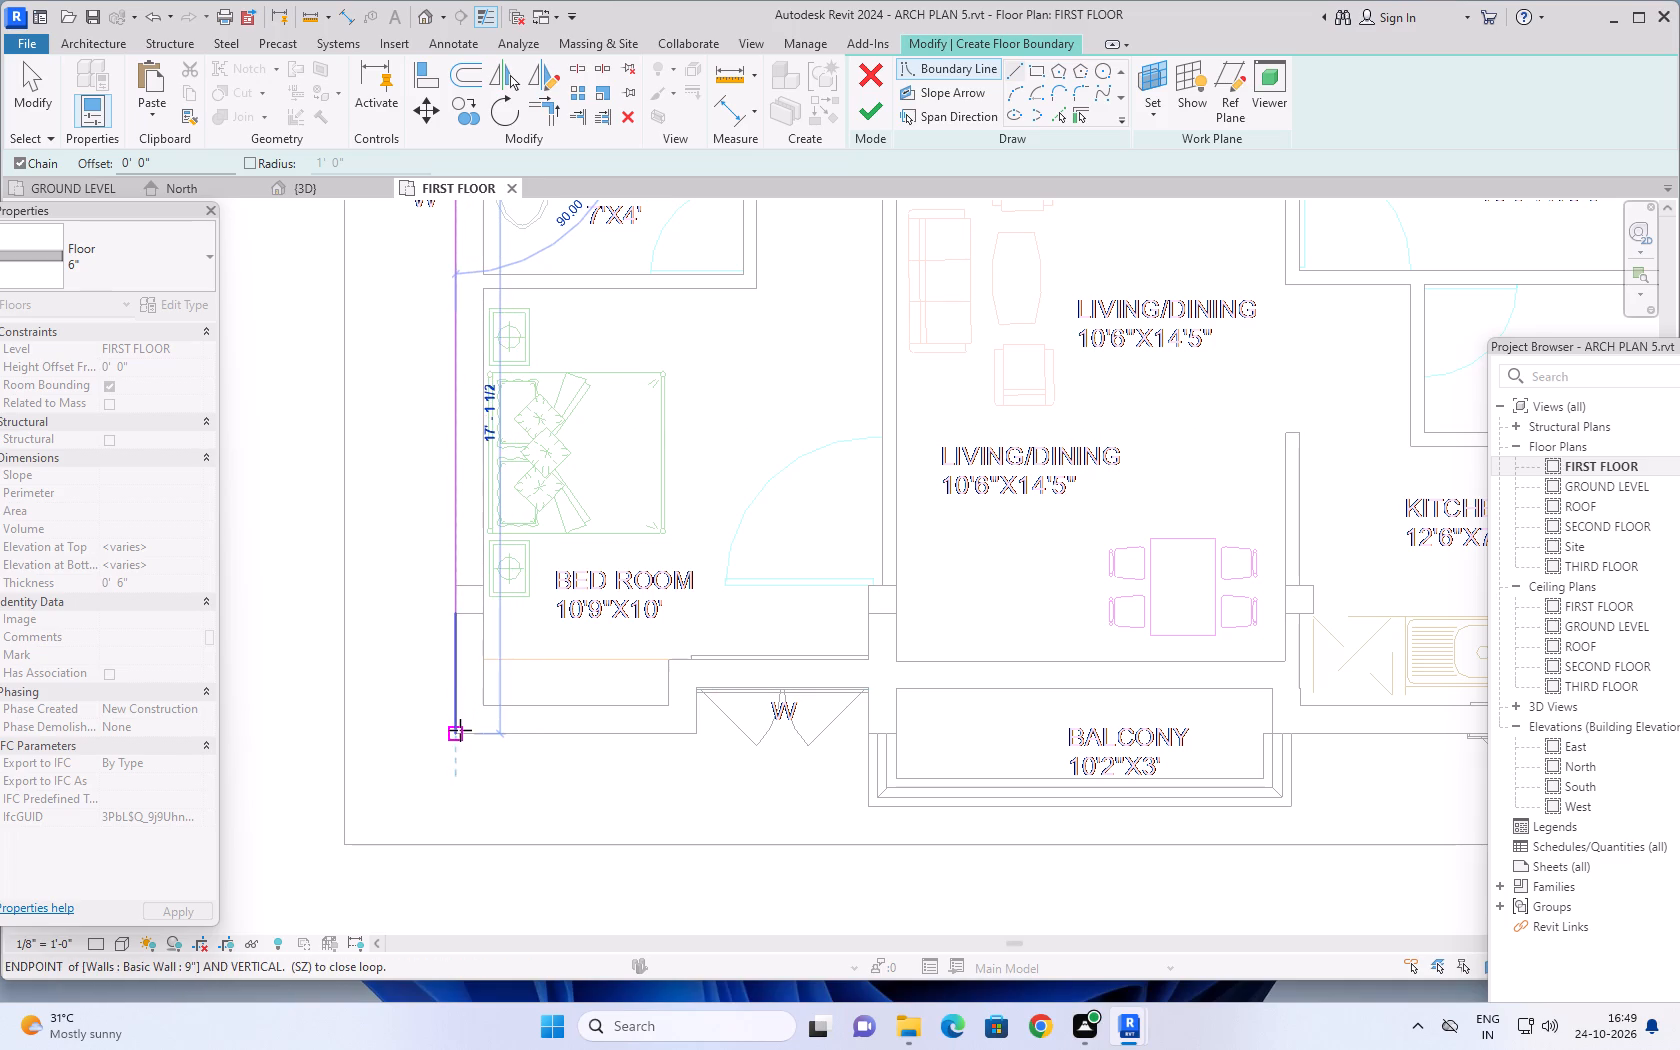
{"action": "left_click", "coordinate": [459, 733]}
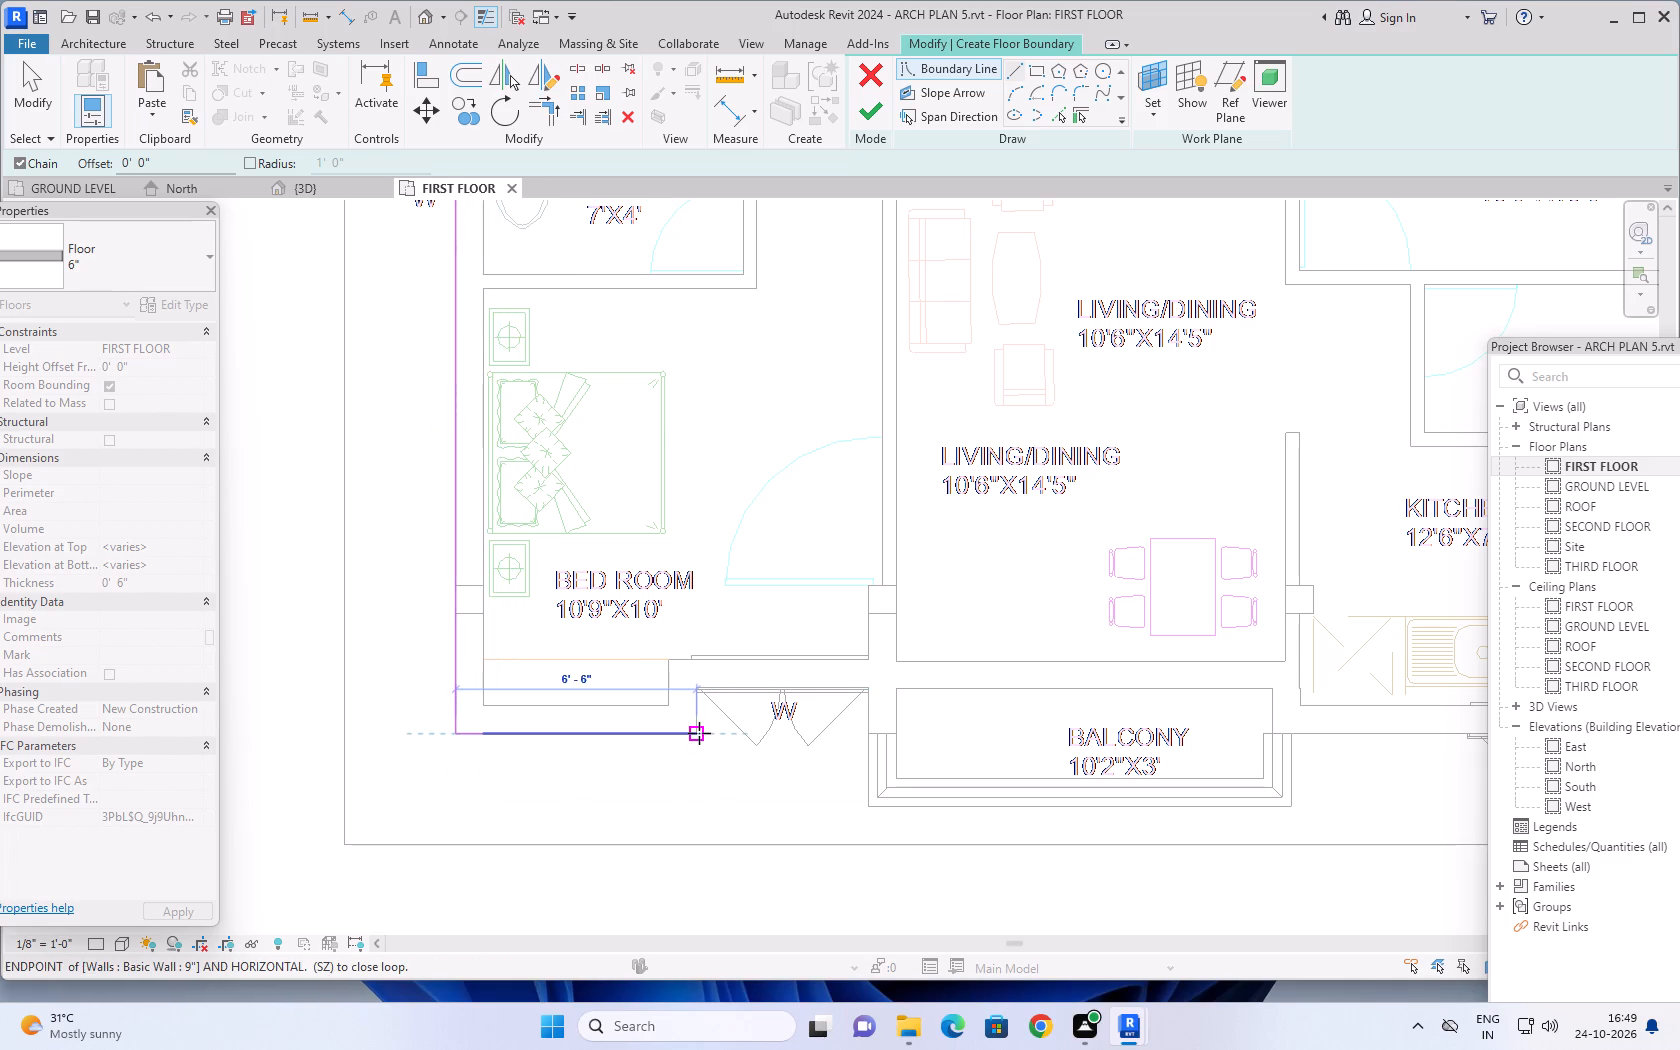
{"action": "left_click", "coordinate": [699, 733]}
Trace the floor boundary into the window recess of the 10'9"X10' bedroom beside the balcony.
{"action": "scroll", "coordinate": [722, 746], "scroll_direction": "up", "scroll_amount": 5}
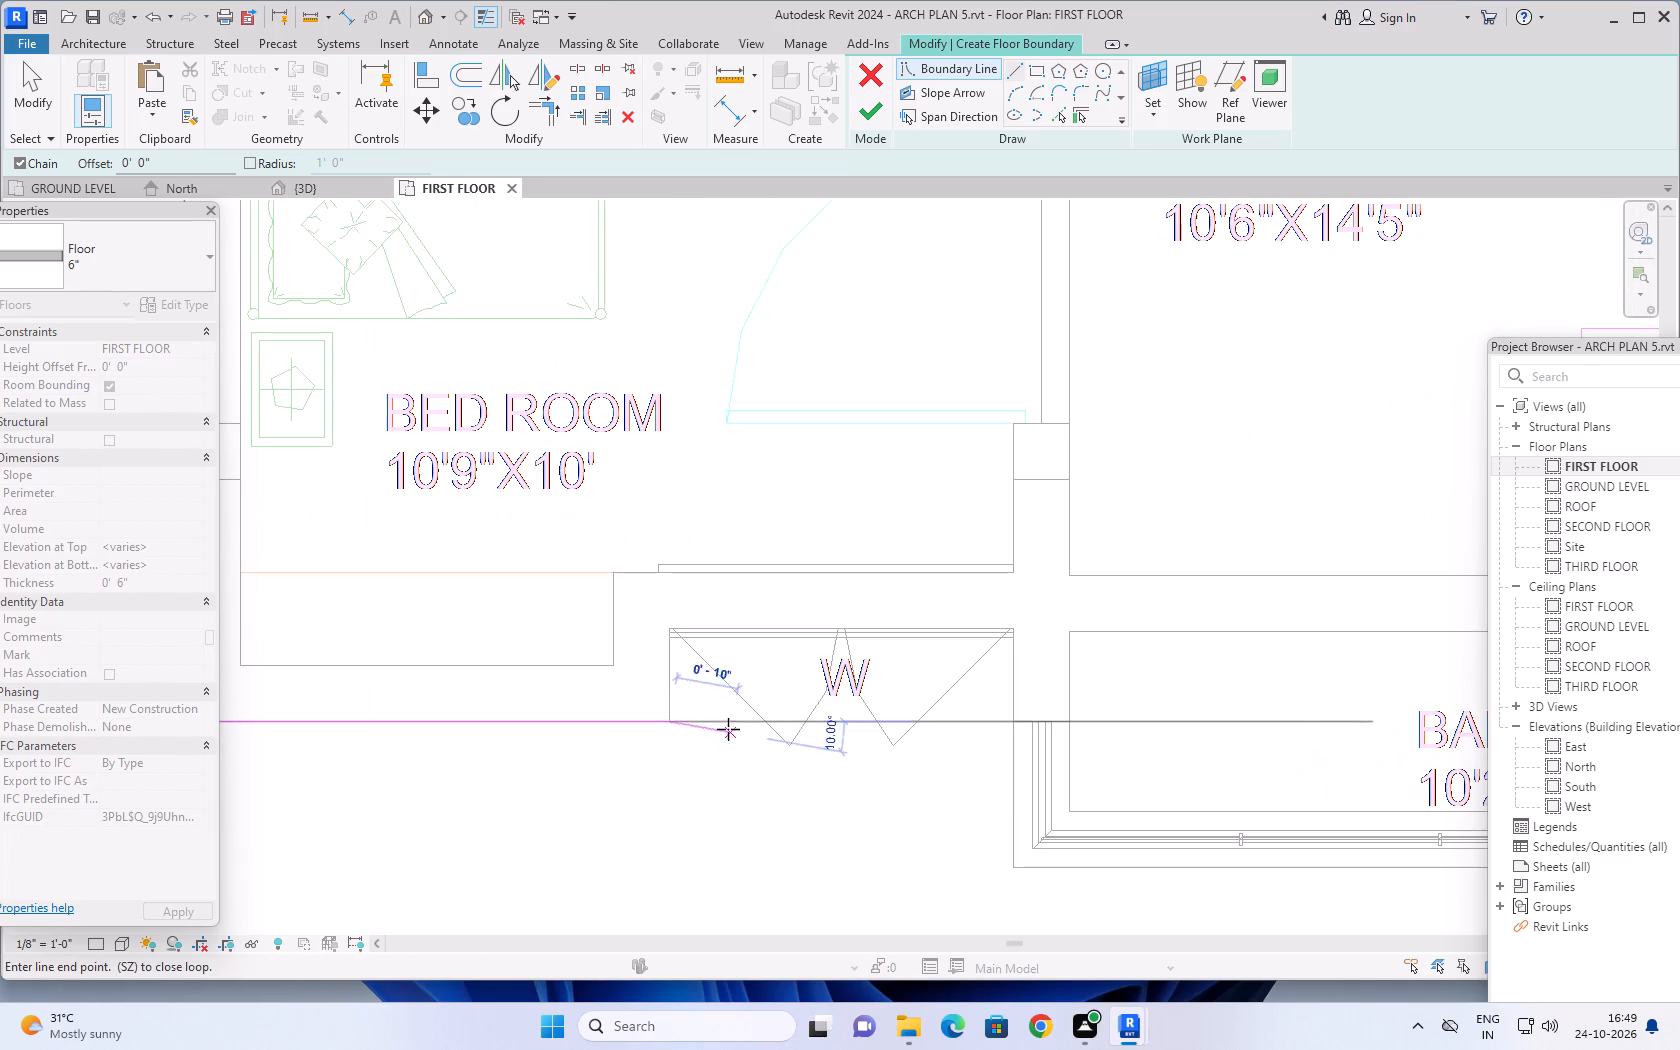
{"action": "scroll", "coordinate": [725, 721], "scroll_direction": "up", "scroll_amount": 4}
{"action": "scroll", "coordinate": [656, 596], "scroll_direction": "up", "scroll_amount": 3}
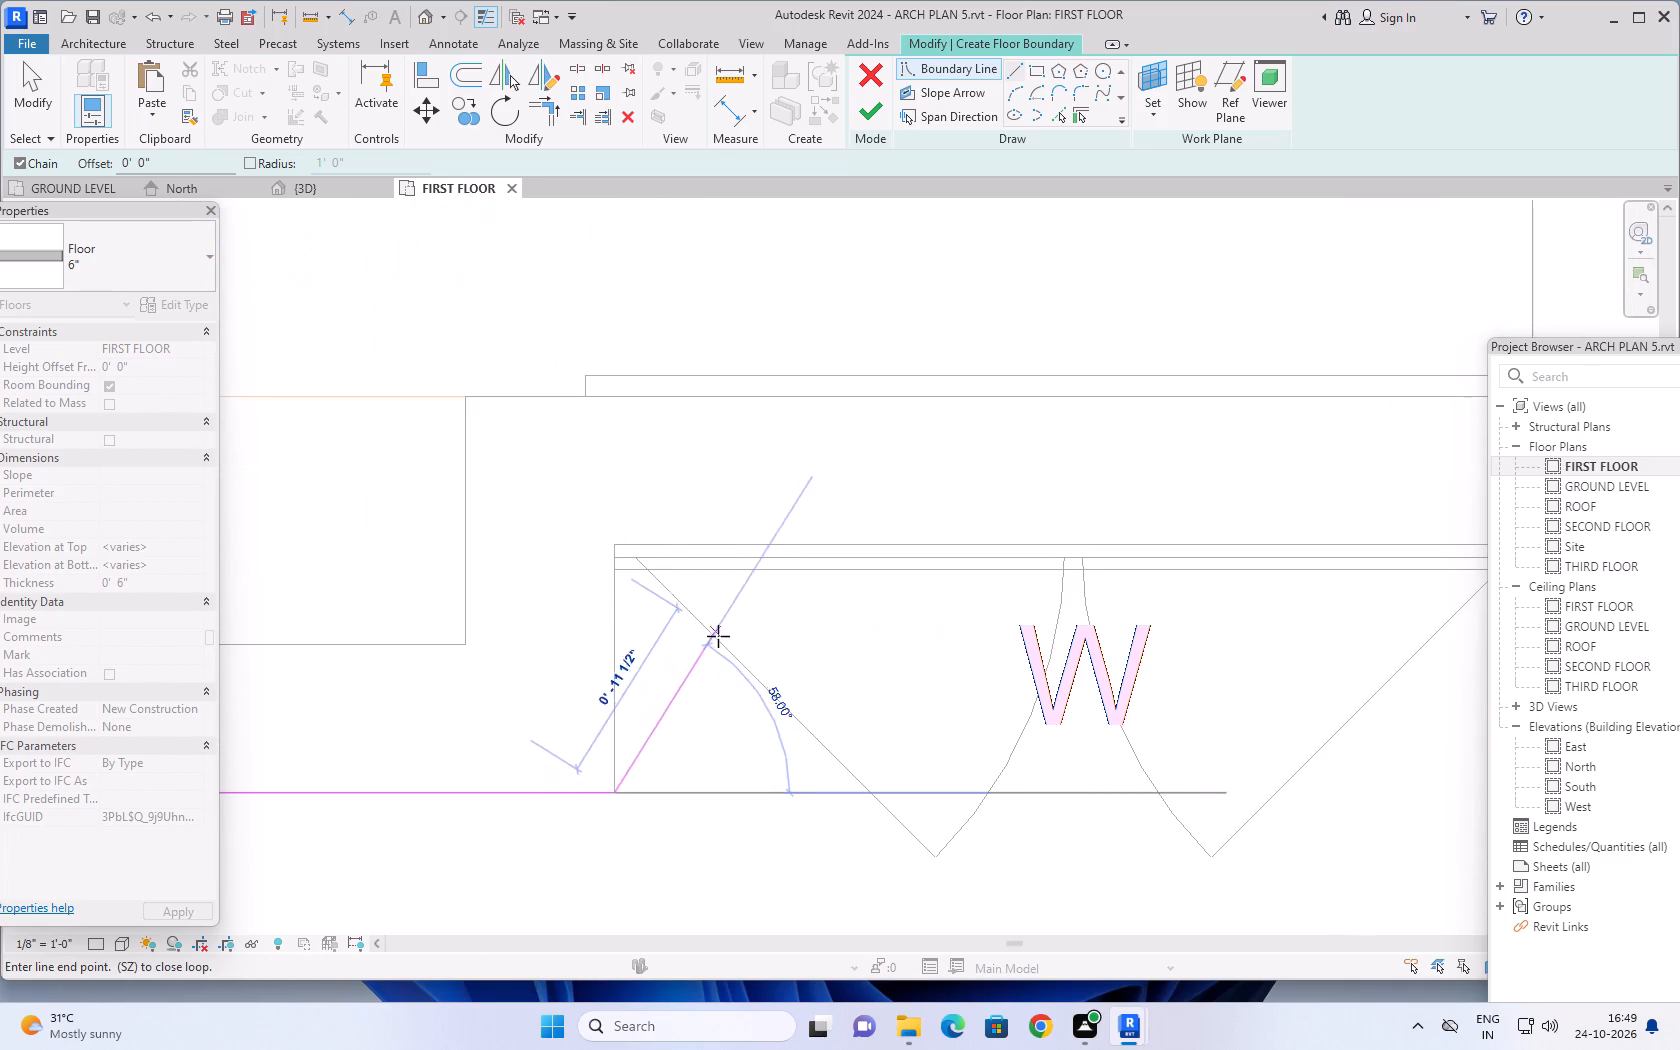
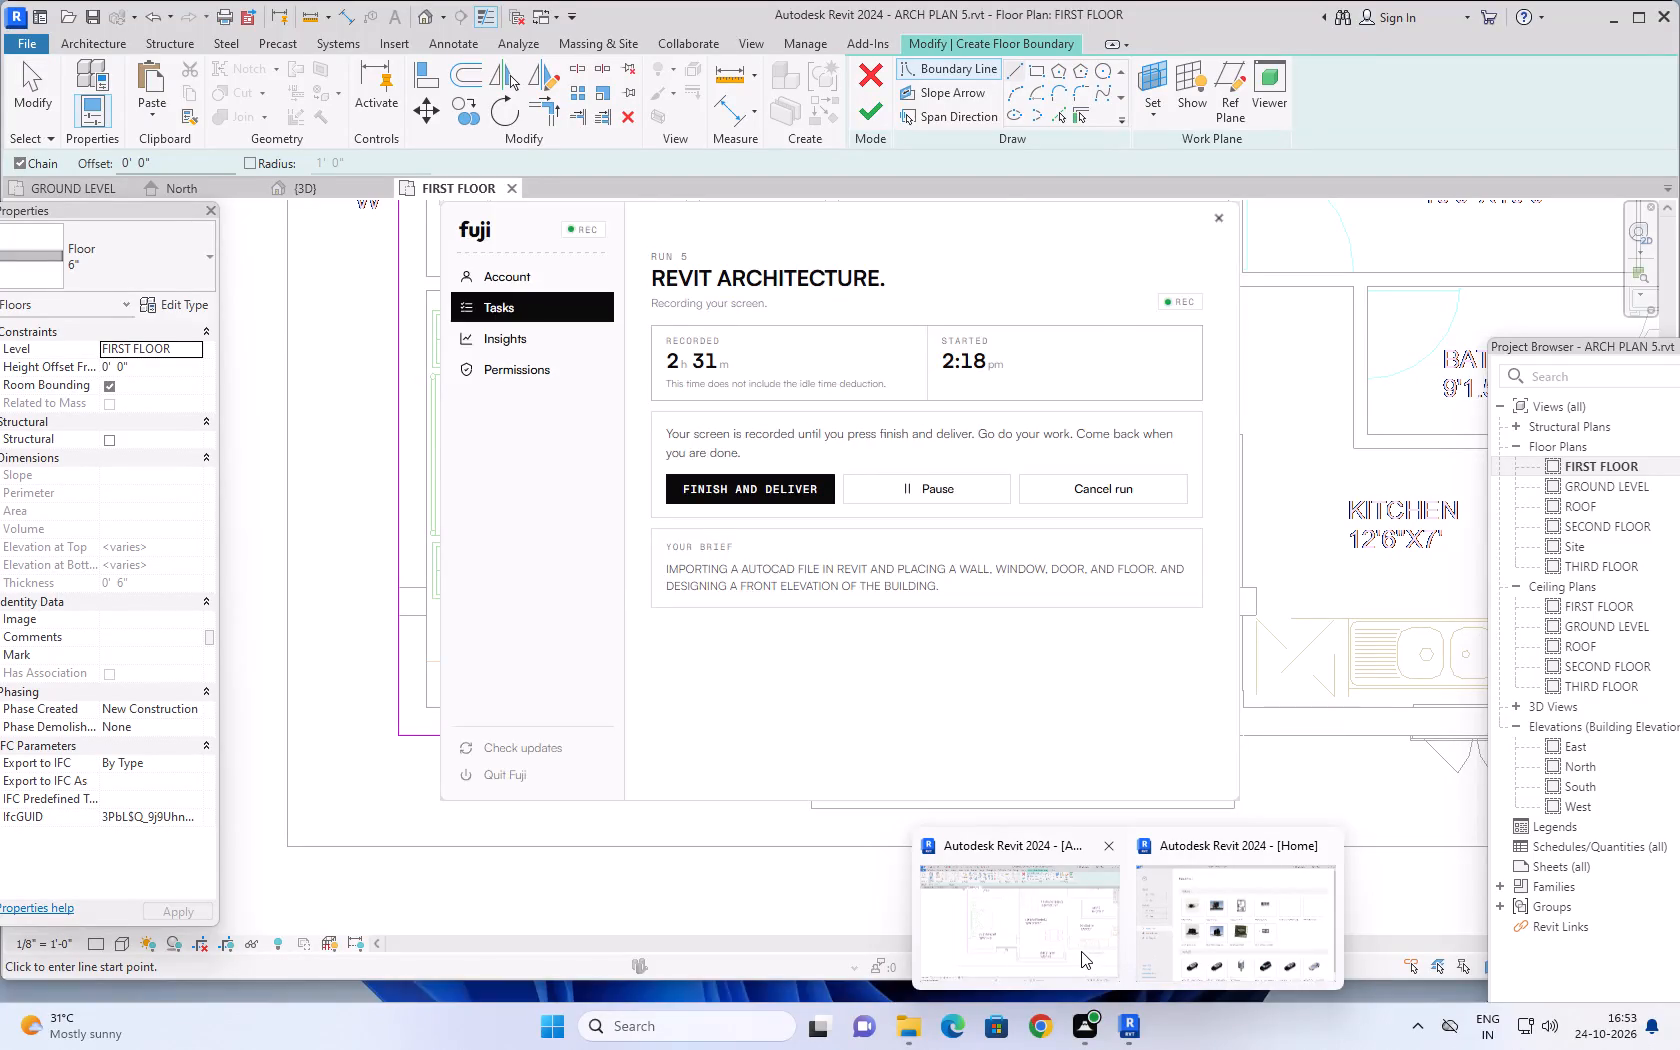
Switch back to the ARCH PLAN 5 project in Revit, returning to the whole FIRST FLOOR boundary sketch.
{"action": "left_click", "coordinate": [1081, 948]}
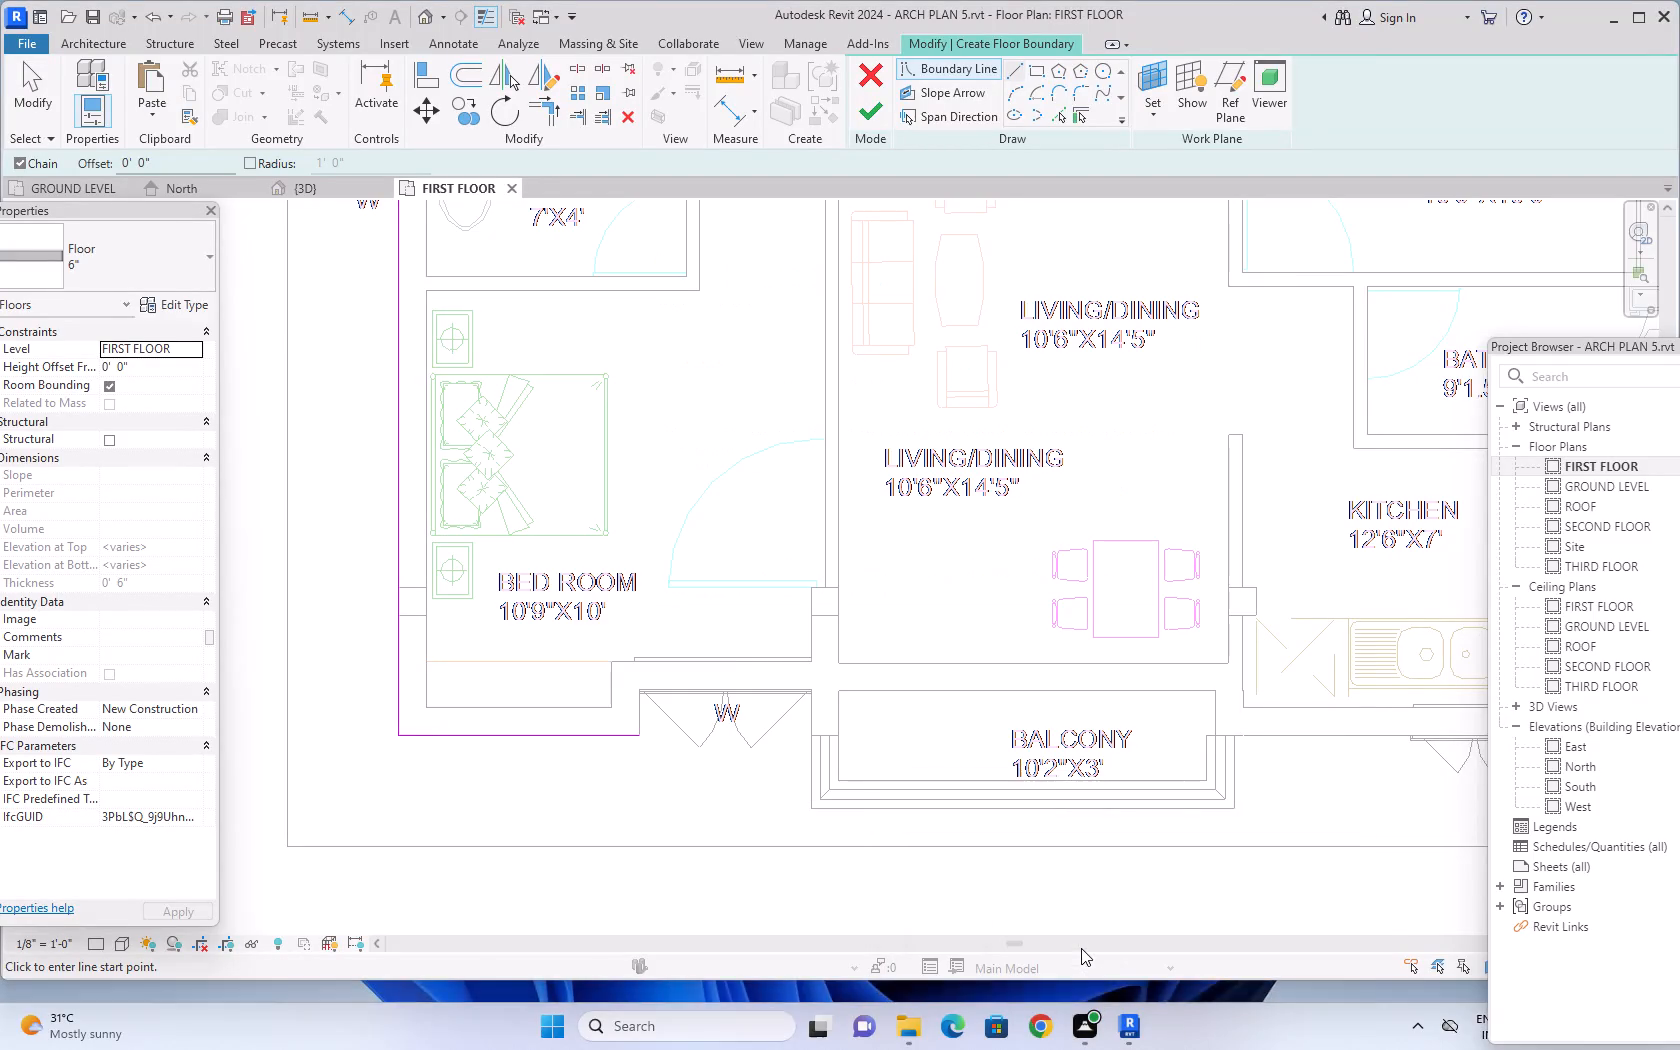
{"action": "scroll", "coordinate": [1154, 789], "scroll_direction": "down", "scroll_amount": 7}
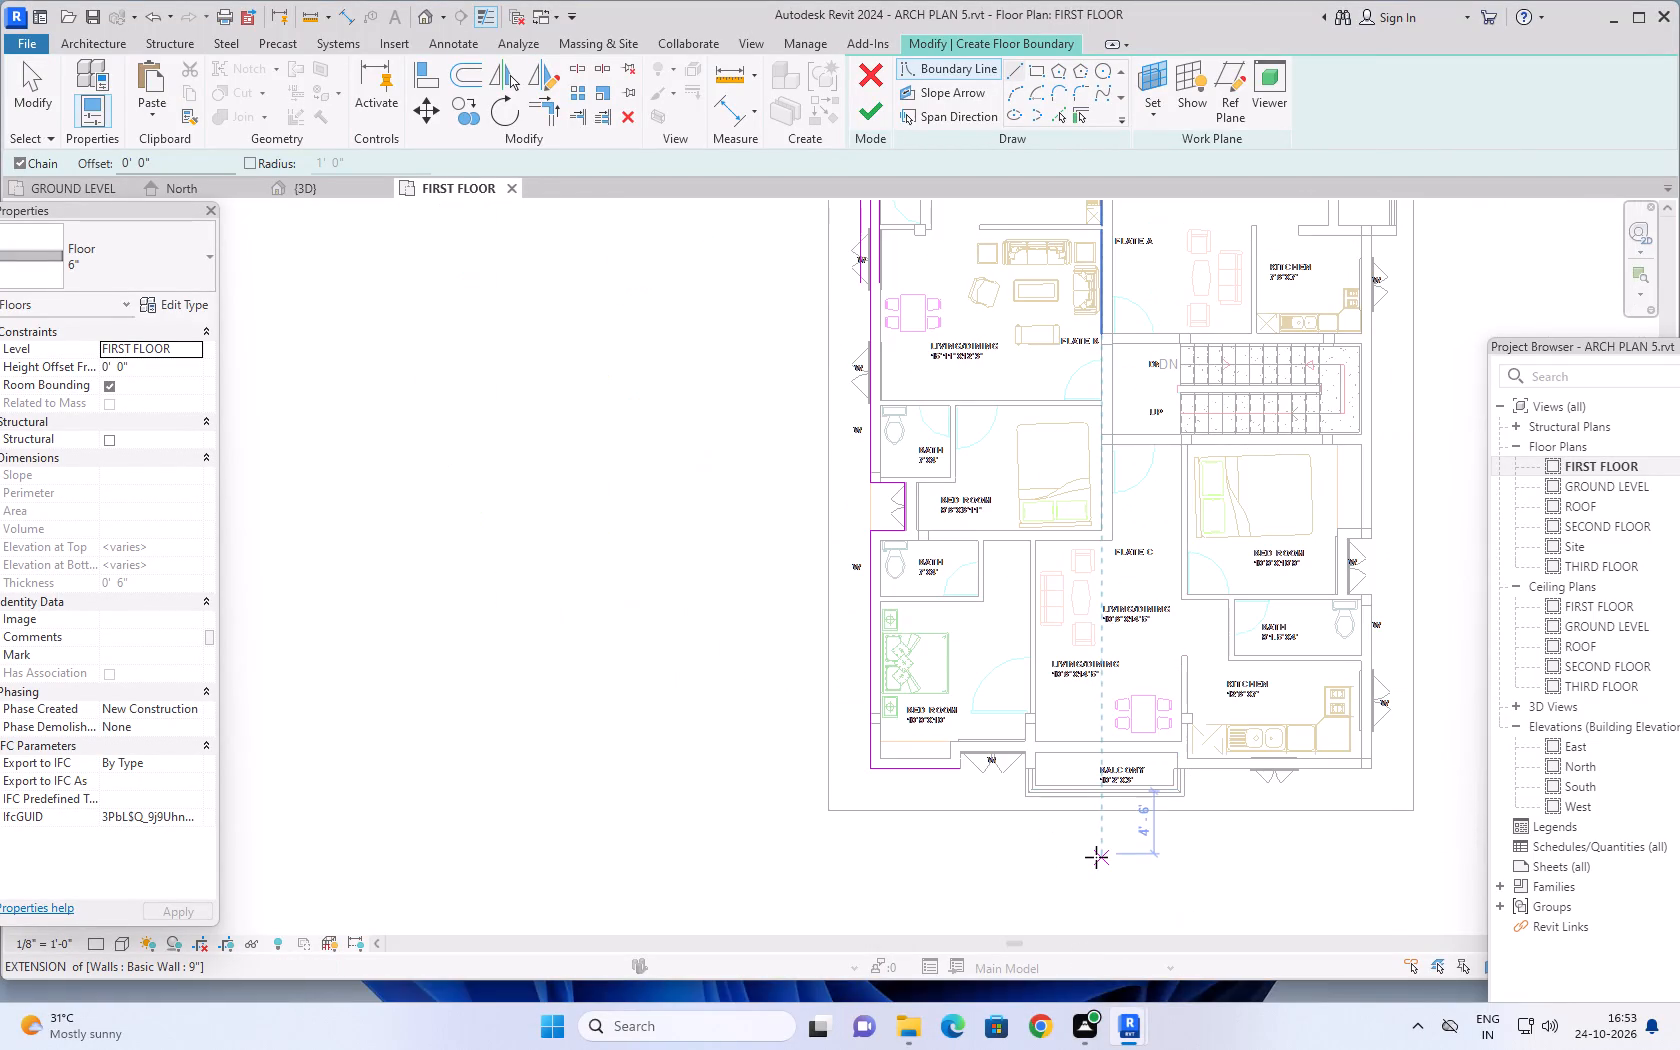
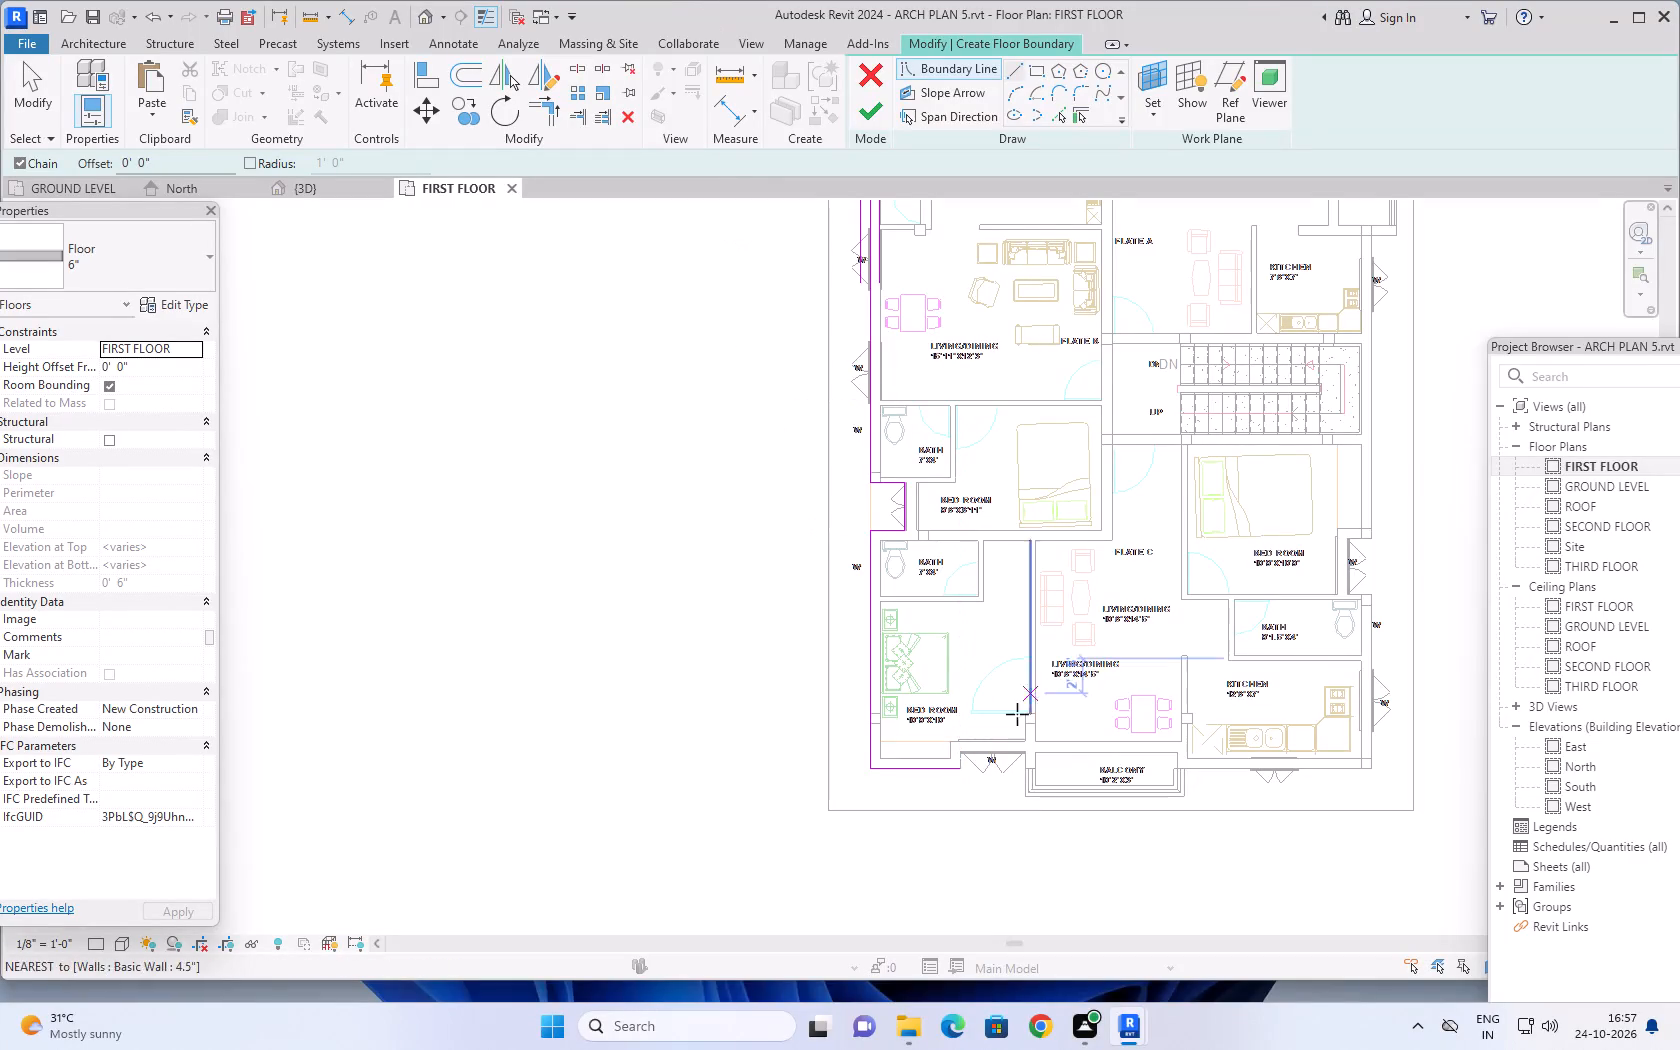
Trace the floor boundary into the south window recess of the 10'9"X10' bedroom and about 4'-7 1/2" along the window sill.
{"action": "scroll", "coordinate": [985, 779], "scroll_direction": "up", "scroll_amount": 13}
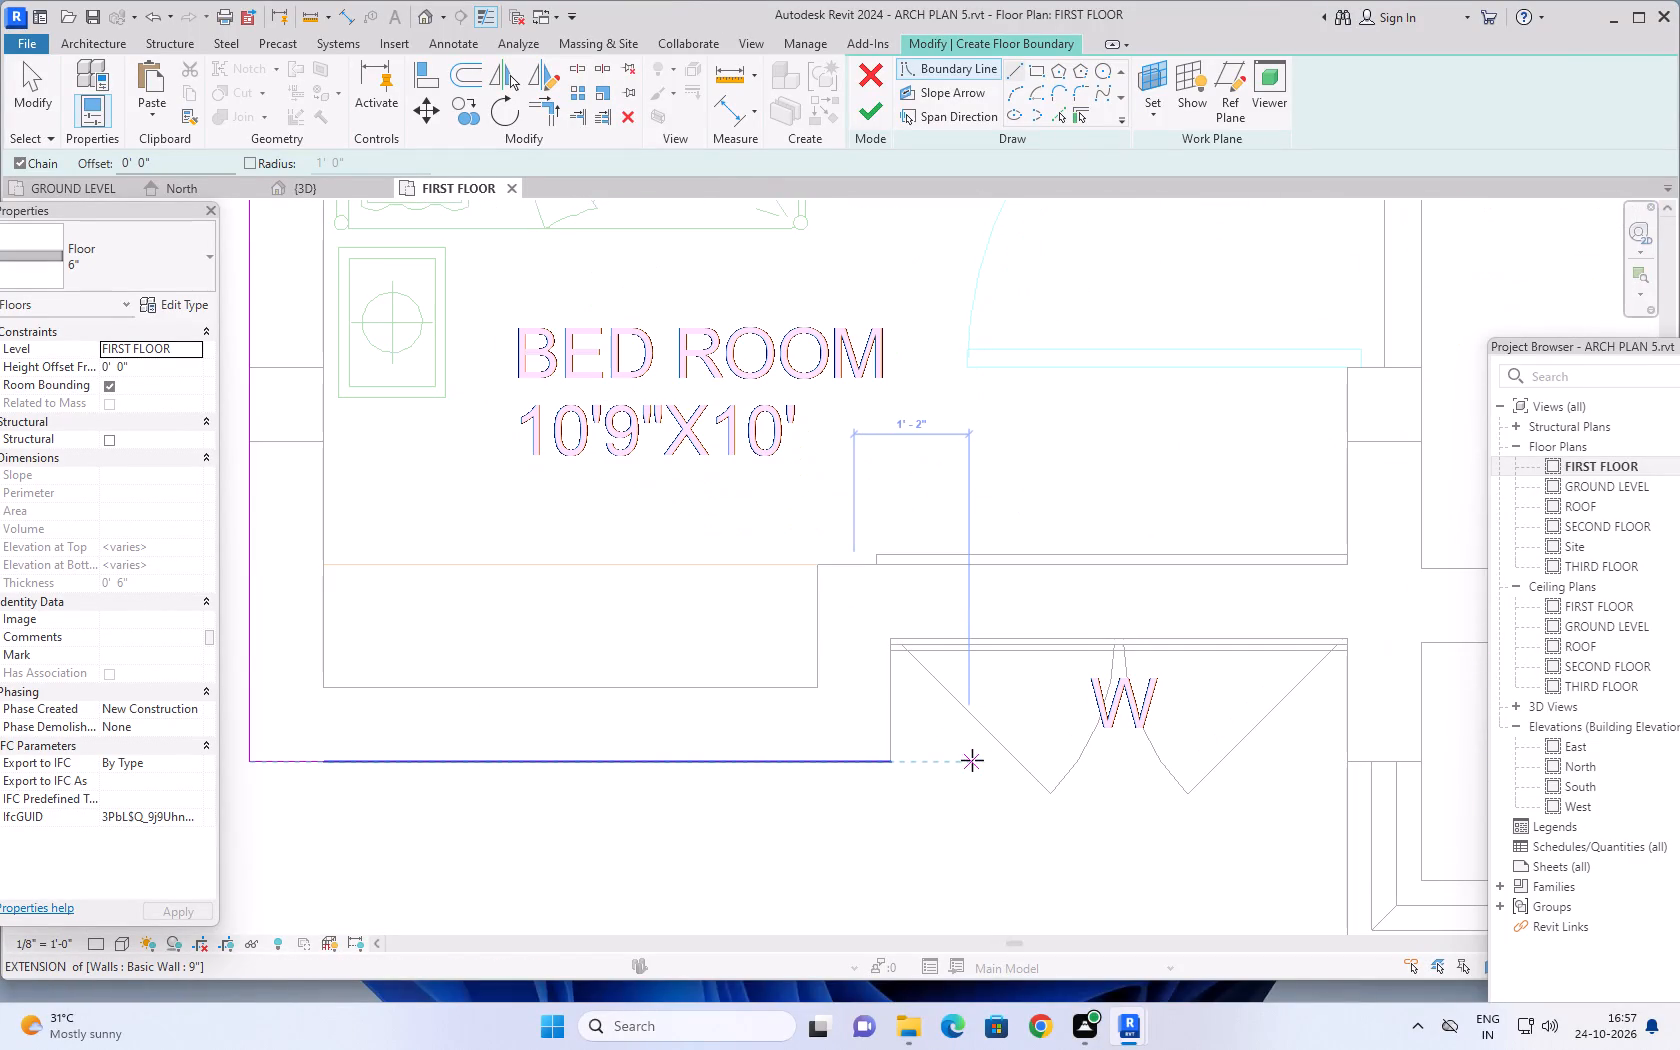
{"action": "scroll", "coordinate": [944, 731], "scroll_direction": "up", "scroll_amount": 4}
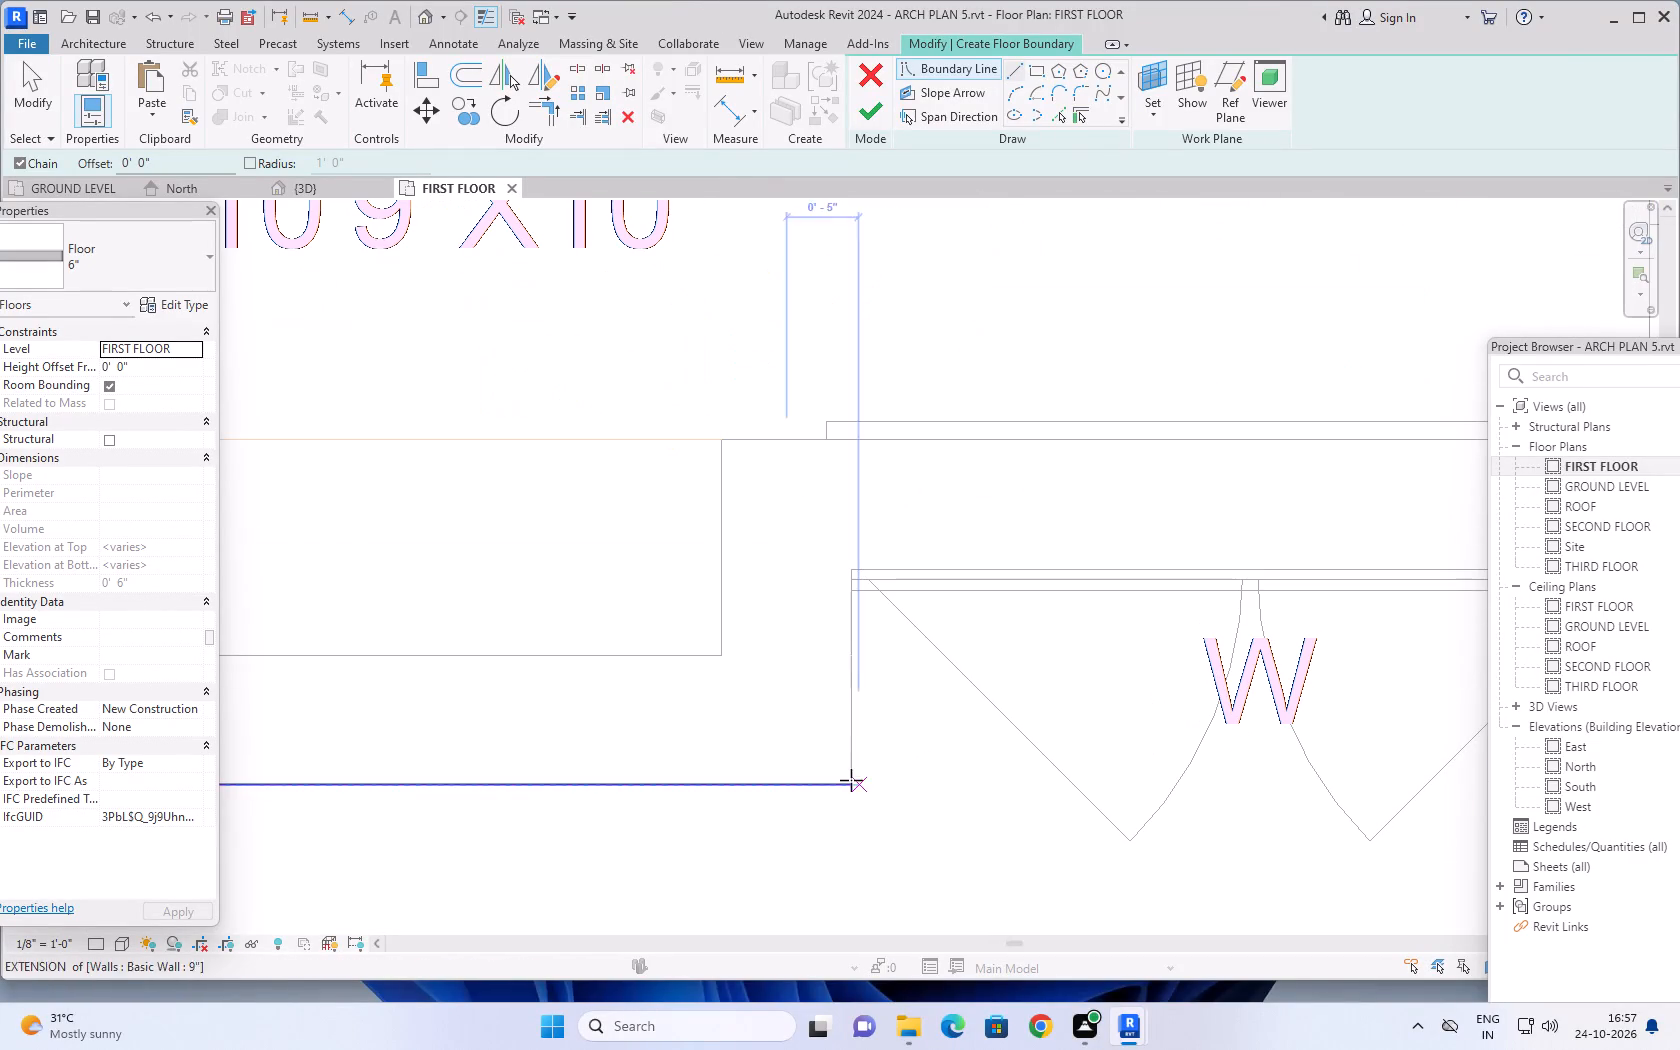
{"action": "left_click", "coordinate": [853, 782]}
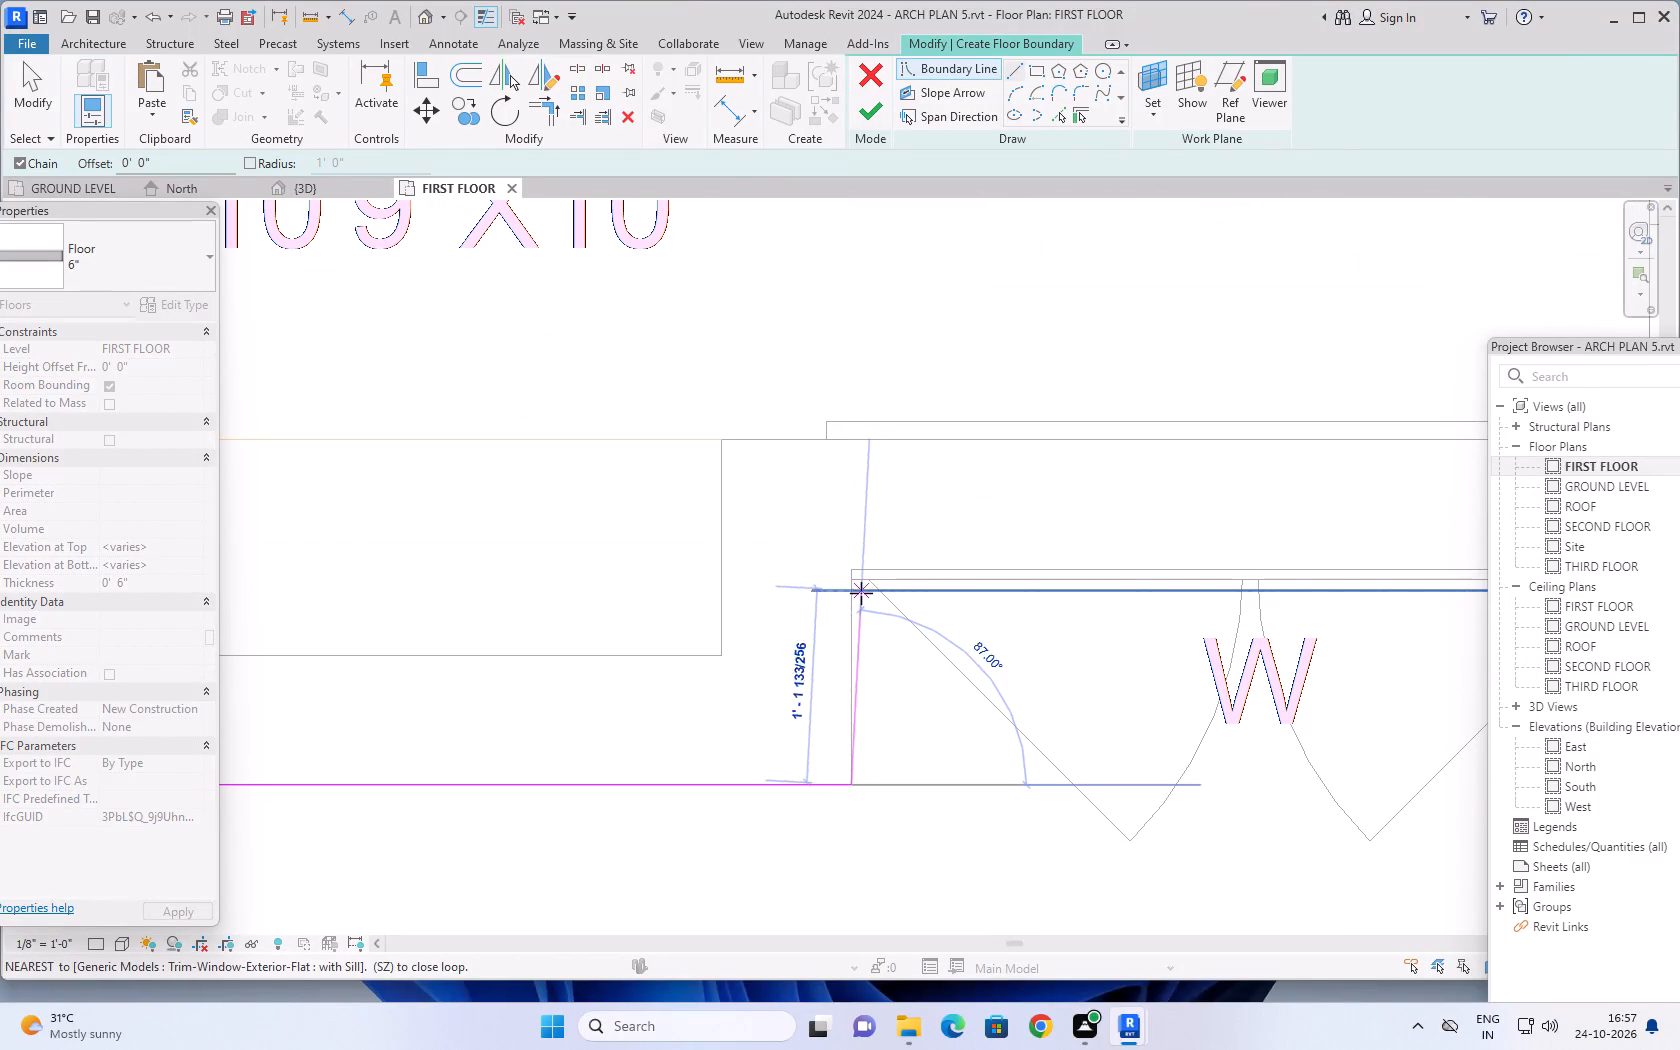
{"action": "scroll", "coordinate": [855, 595], "scroll_direction": "down", "scroll_amount": 1}
{"action": "scroll", "coordinate": [860, 619], "scroll_direction": "up", "scroll_amount": 6}
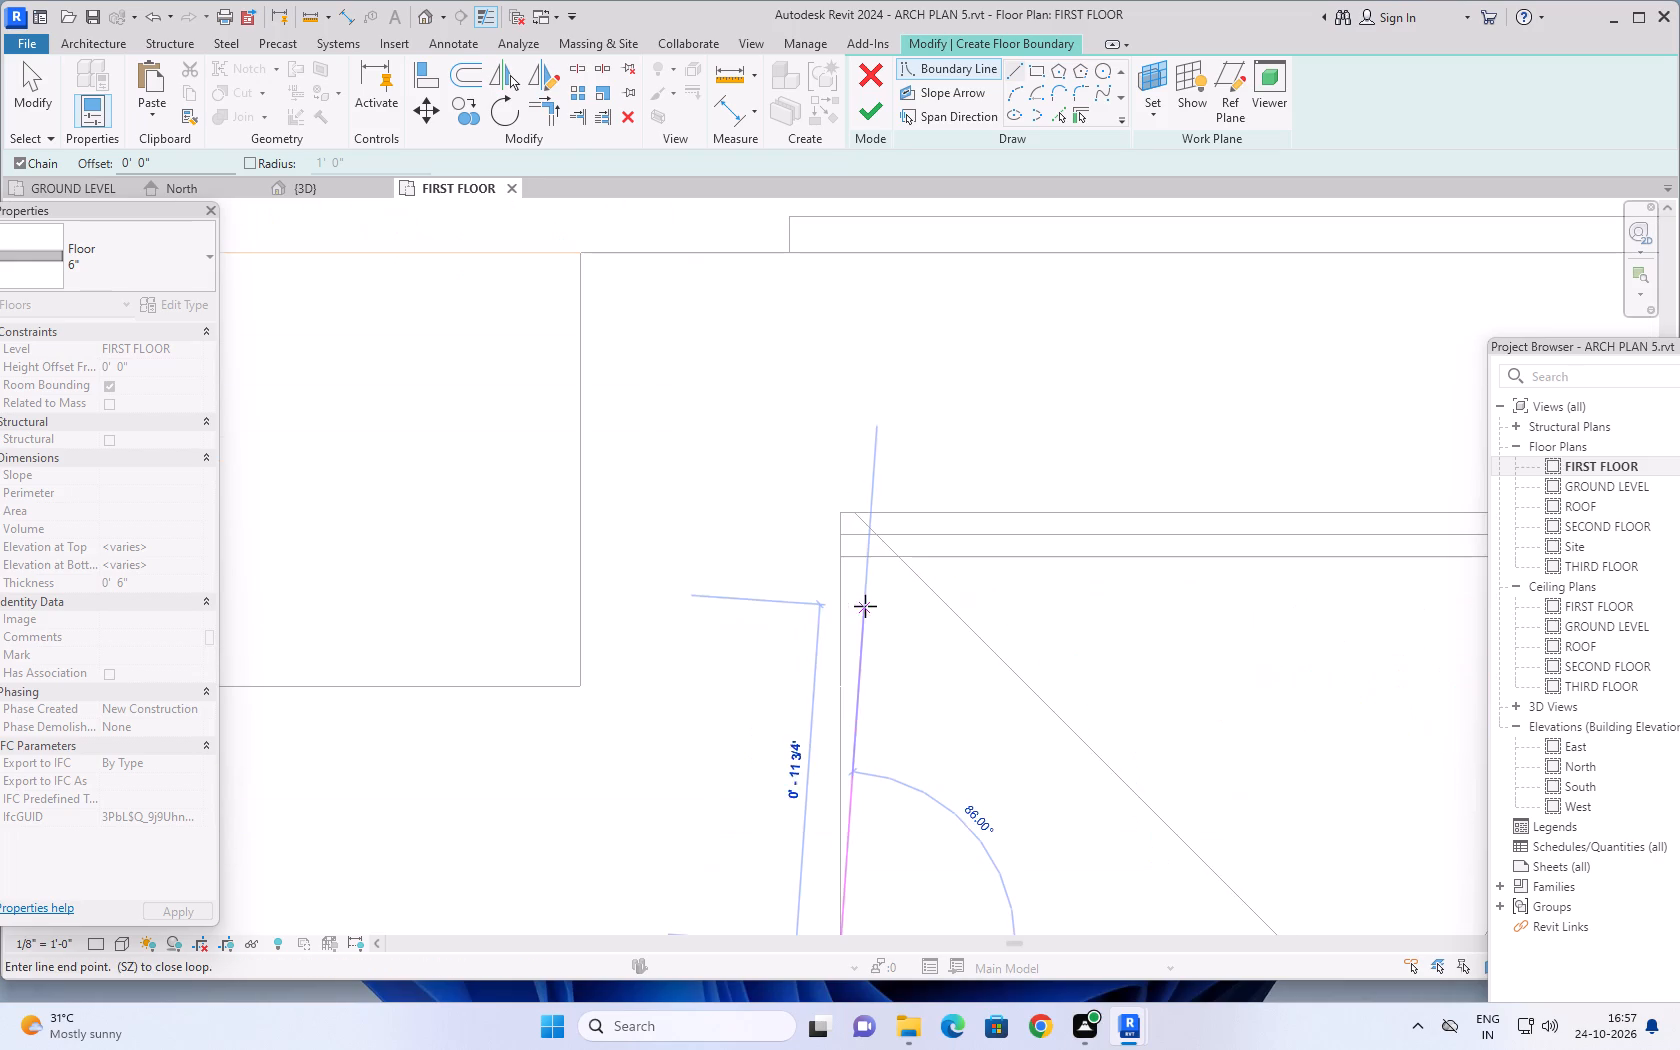
{"action": "left_click", "coordinate": [842, 558]}
{"action": "scroll", "coordinate": [1150, 615], "scroll_direction": "down", "scroll_amount": 7}
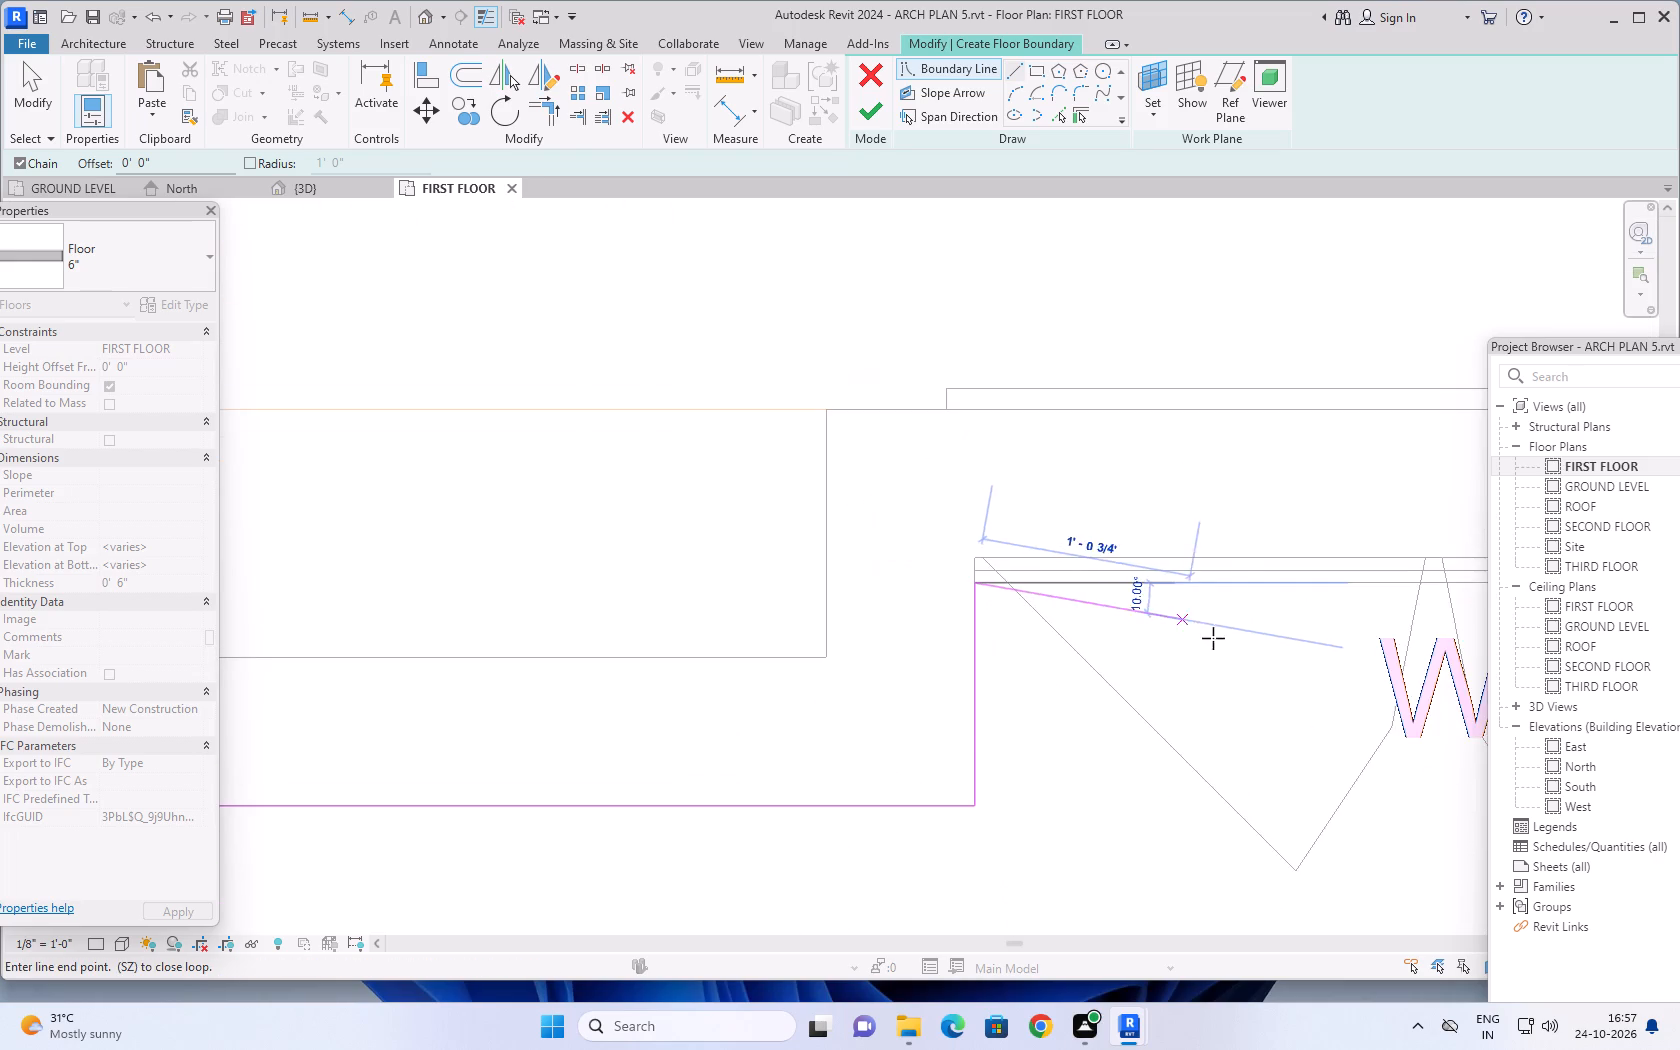
{"action": "scroll", "coordinate": [1213, 638], "scroll_direction": "down", "scroll_amount": 1}
{"action": "middle_click_drag", "start_coordinate": [1230, 633], "coordinate": [549, 646]}
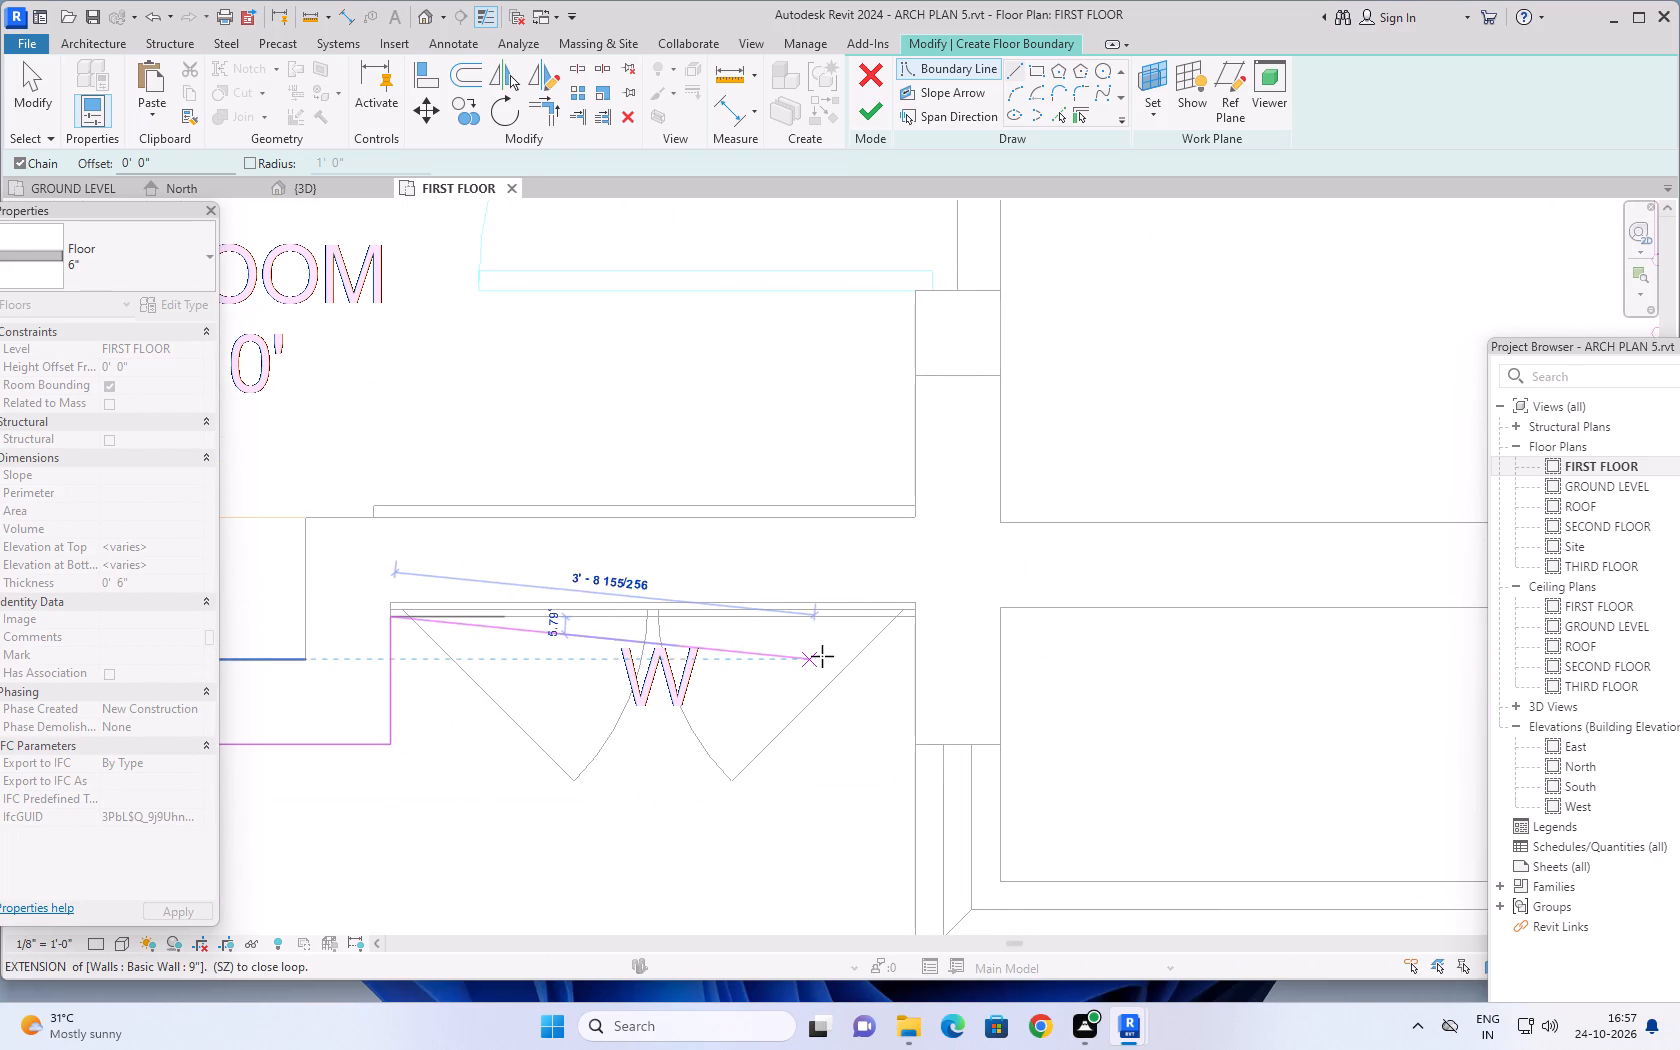
{"action": "scroll", "coordinate": [859, 655], "scroll_direction": "up", "scroll_amount": 3}
{"action": "scroll", "coordinate": [946, 616], "scroll_direction": "up", "scroll_amount": 4}
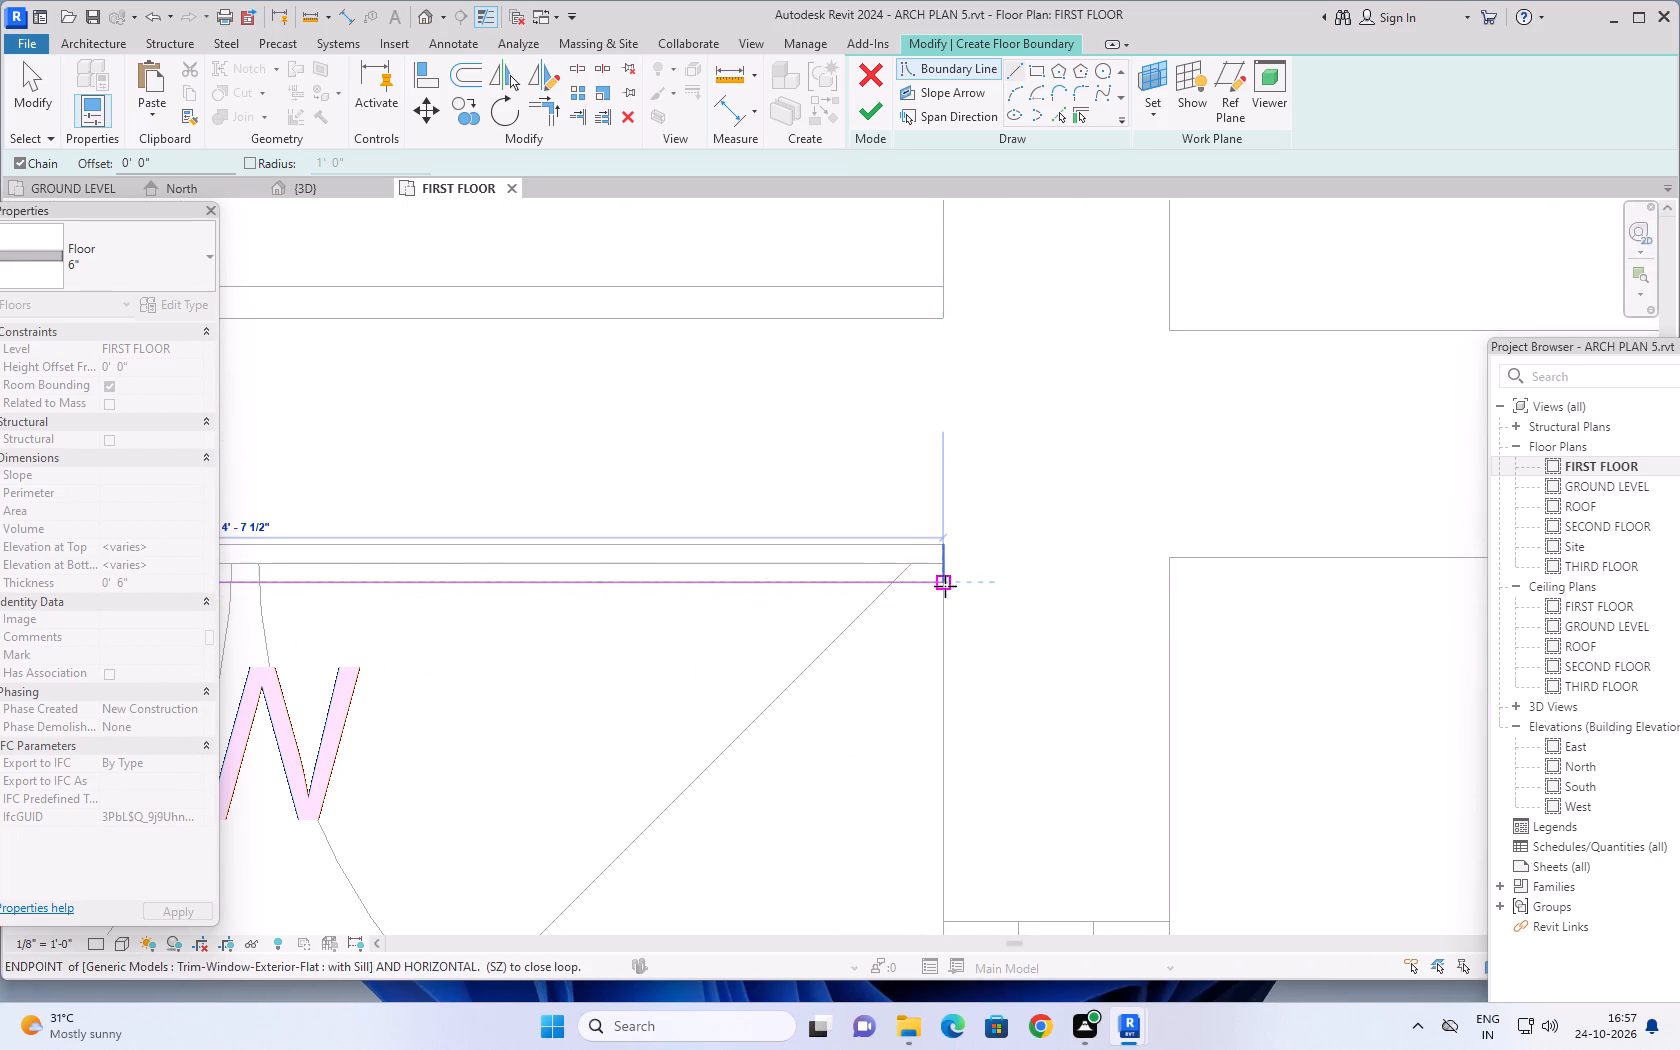
{"action": "left_click", "coordinate": [944, 584]}
Continue the boundary out of the recess and around the outer edge of the 10'2"X3' balcony, back to the kitchen's south wall.
{"action": "scroll", "coordinate": [915, 781], "scroll_direction": "down", "scroll_amount": 7}
{"action": "middle_click_drag", "start_coordinate": [916, 802], "coordinate": [910, 799]}
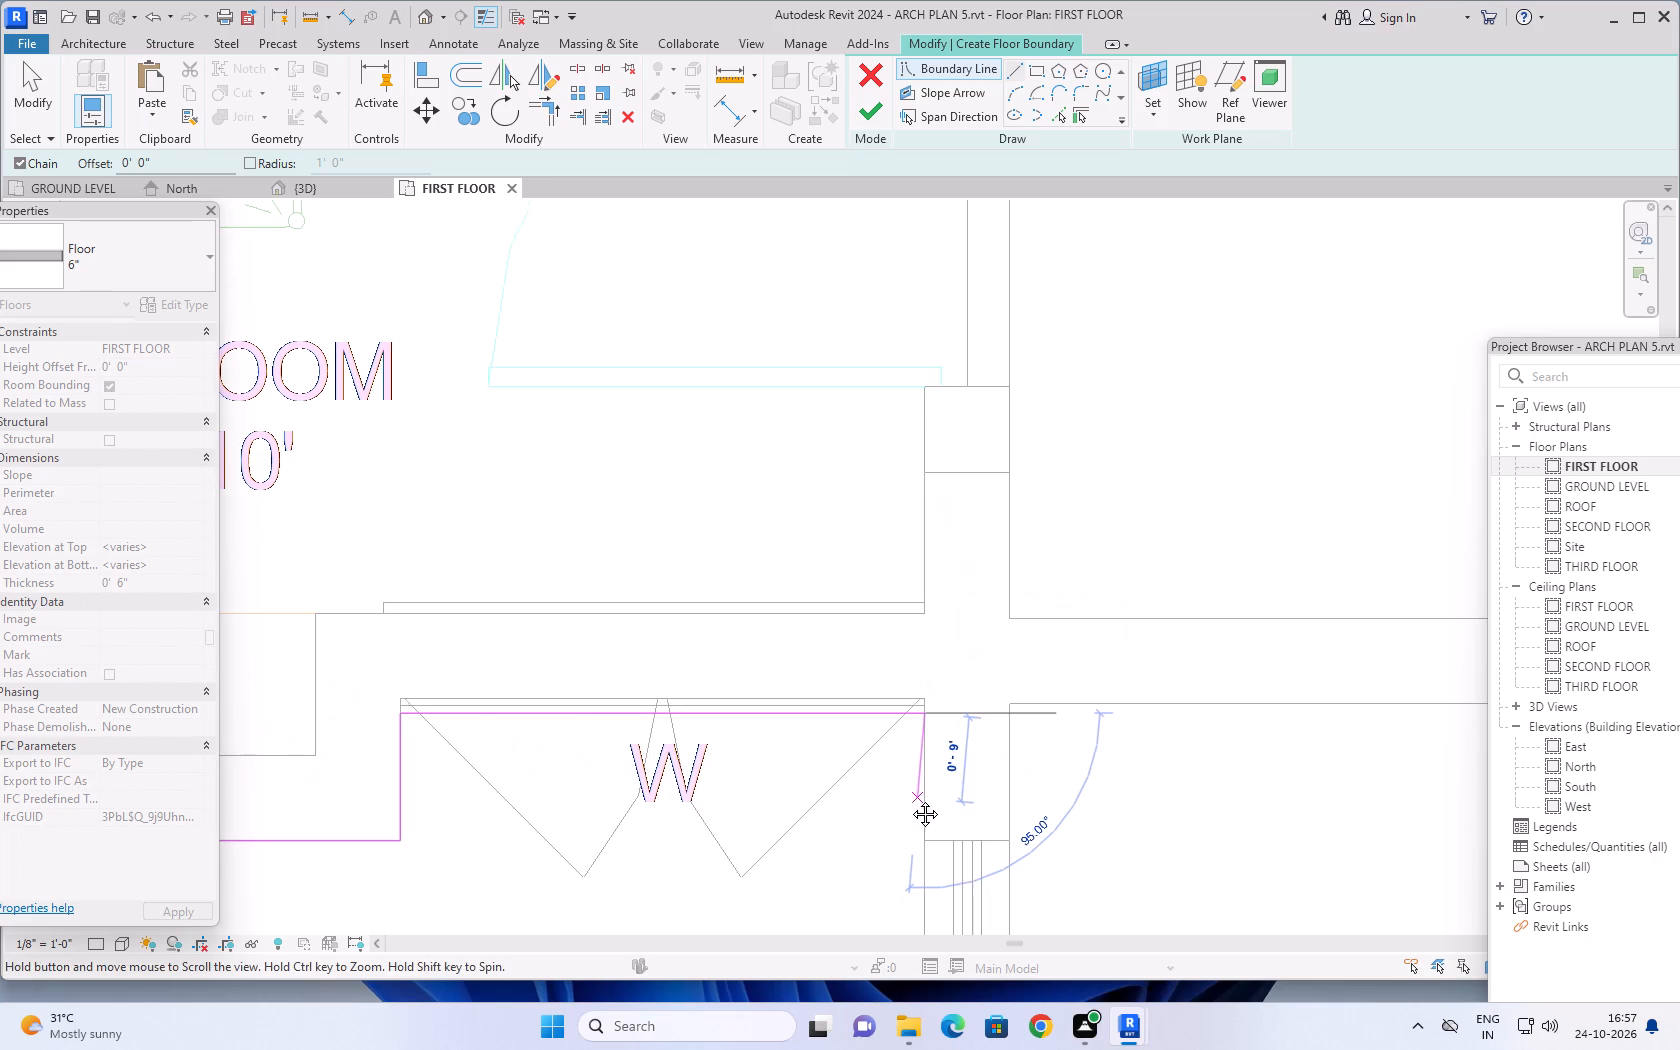
{"action": "middle_click_drag", "start_coordinate": [910, 799], "coordinate": [869, 508]}
{"action": "scroll", "coordinate": [888, 650], "scroll_direction": "down", "scroll_amount": 2}
{"action": "scroll", "coordinate": [883, 757], "scroll_direction": "up", "scroll_amount": 1}
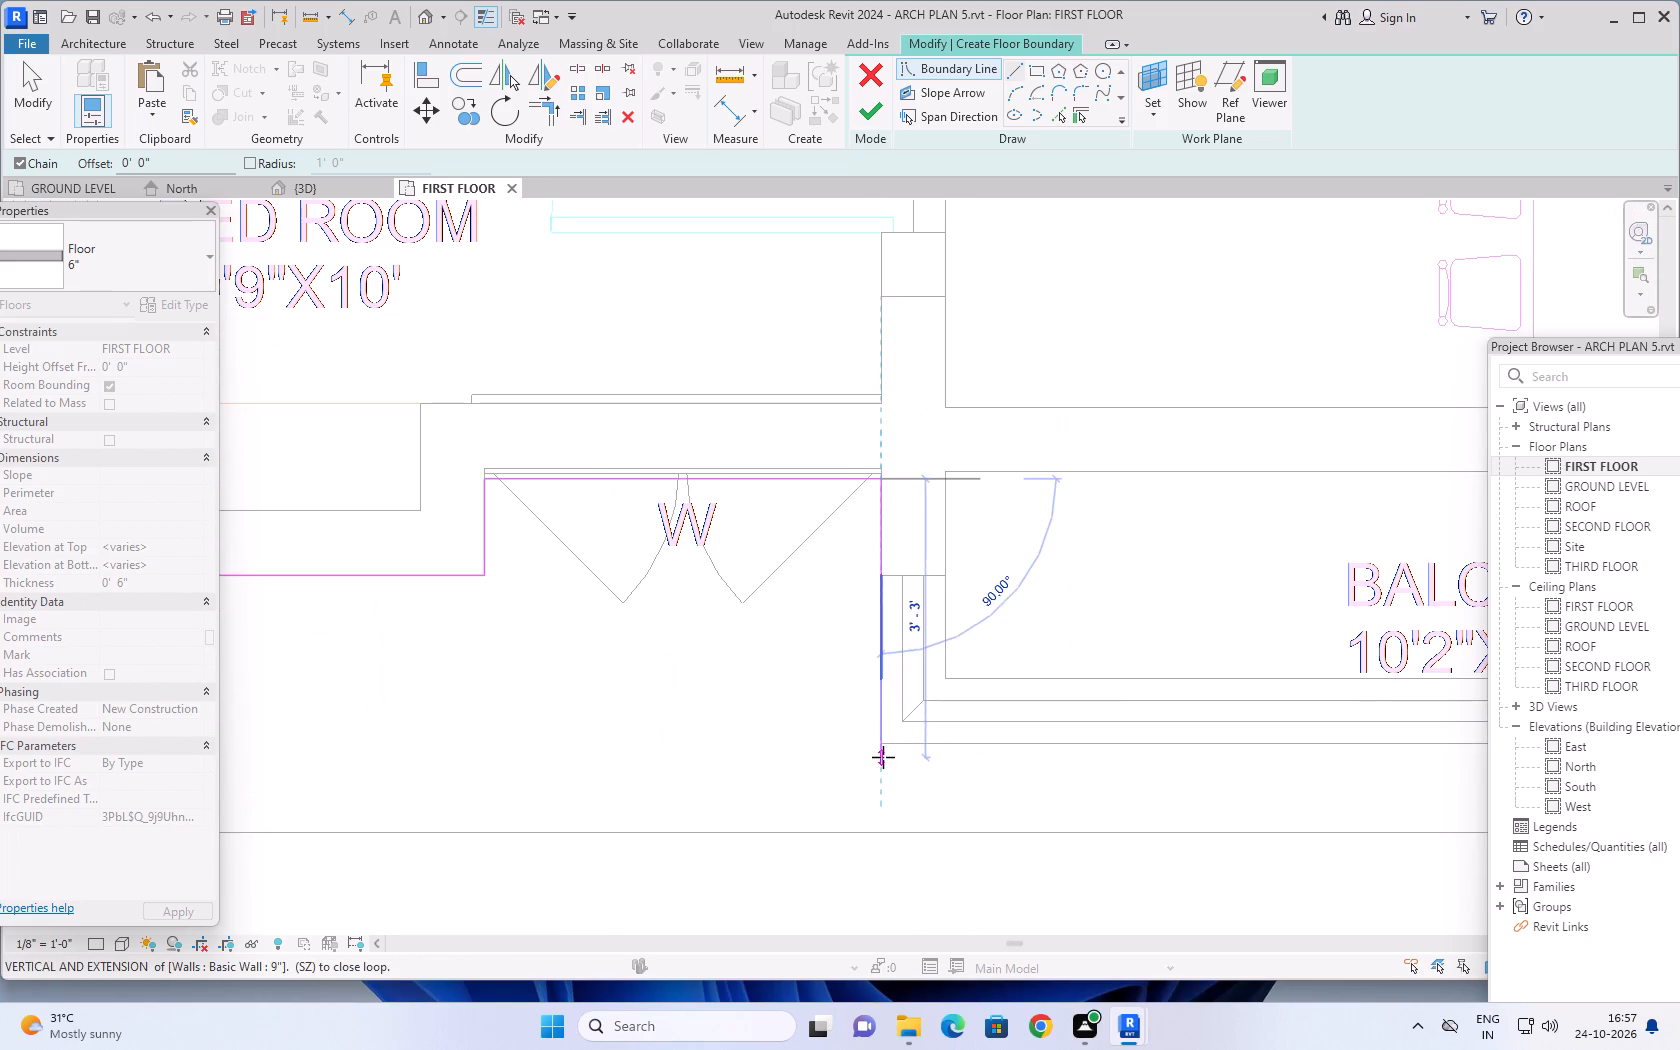
{"action": "scroll", "coordinate": [883, 757], "scroll_direction": "up", "scroll_amount": 1}
{"action": "left_click", "coordinate": [878, 736]}
{"action": "scroll", "coordinate": [1123, 770], "scroll_direction": "down", "scroll_amount": 3}
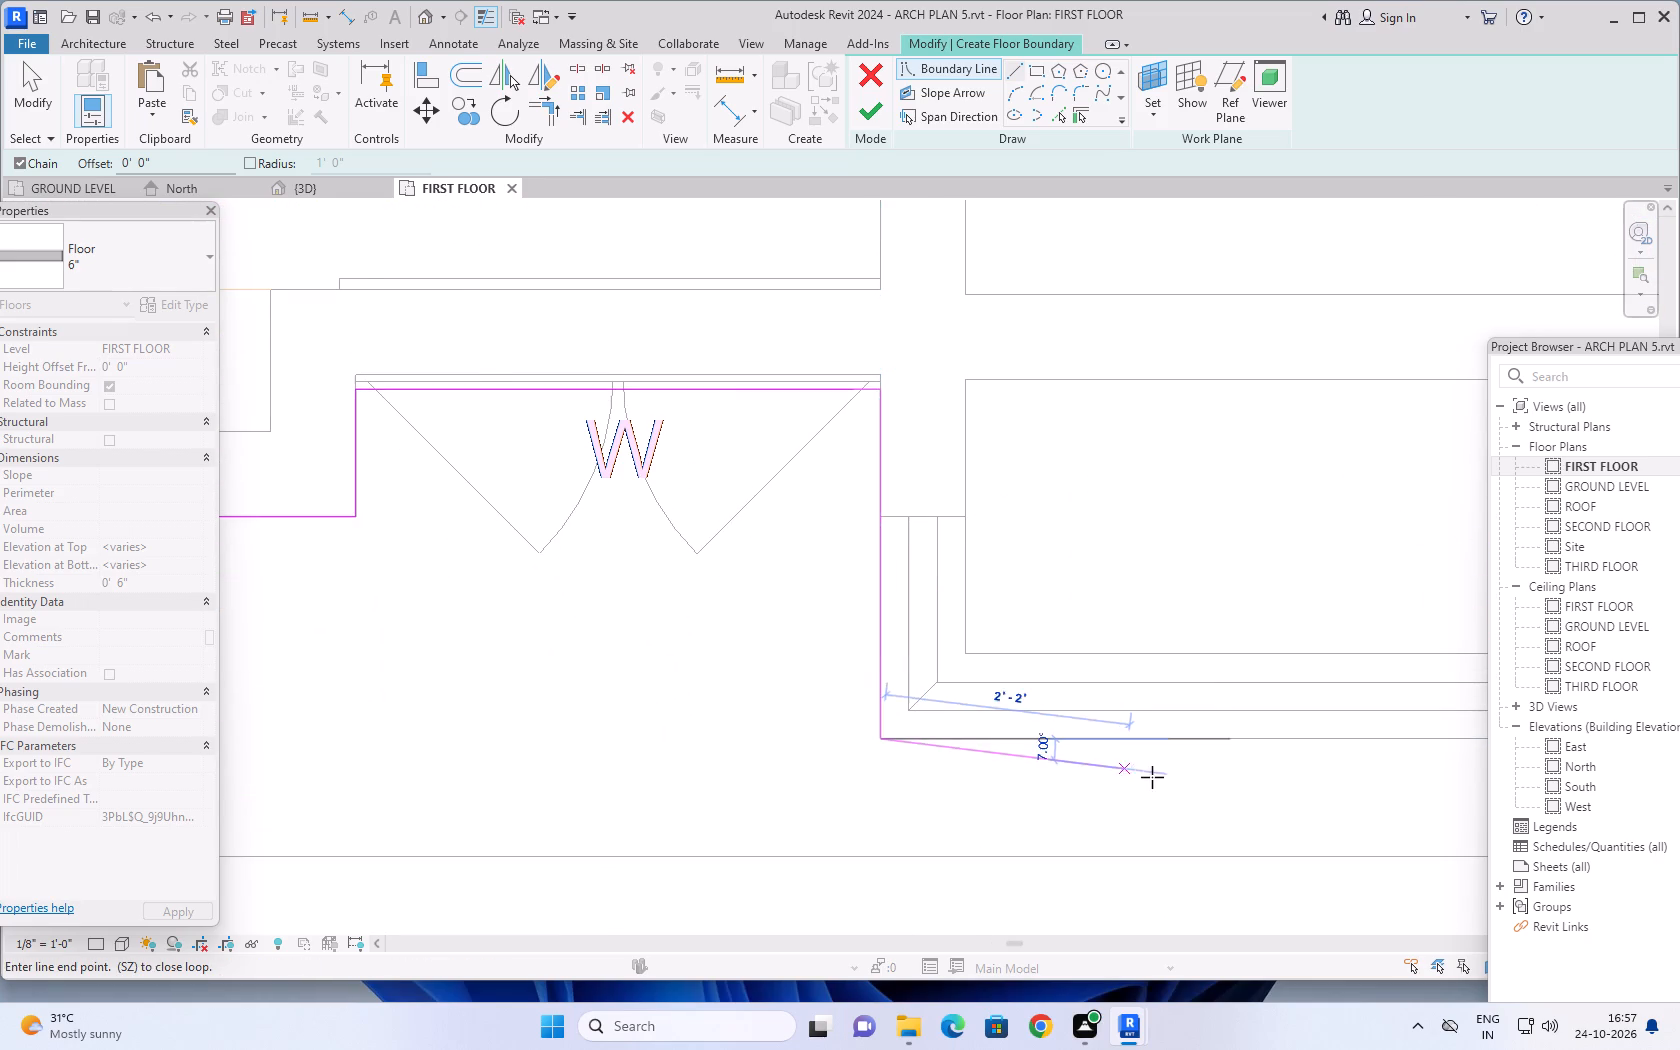
{"action": "scroll", "coordinate": [1158, 774], "scroll_direction": "down", "scroll_amount": 3}
{"action": "middle_click_drag", "start_coordinate": [1213, 761], "coordinate": [489, 788]}
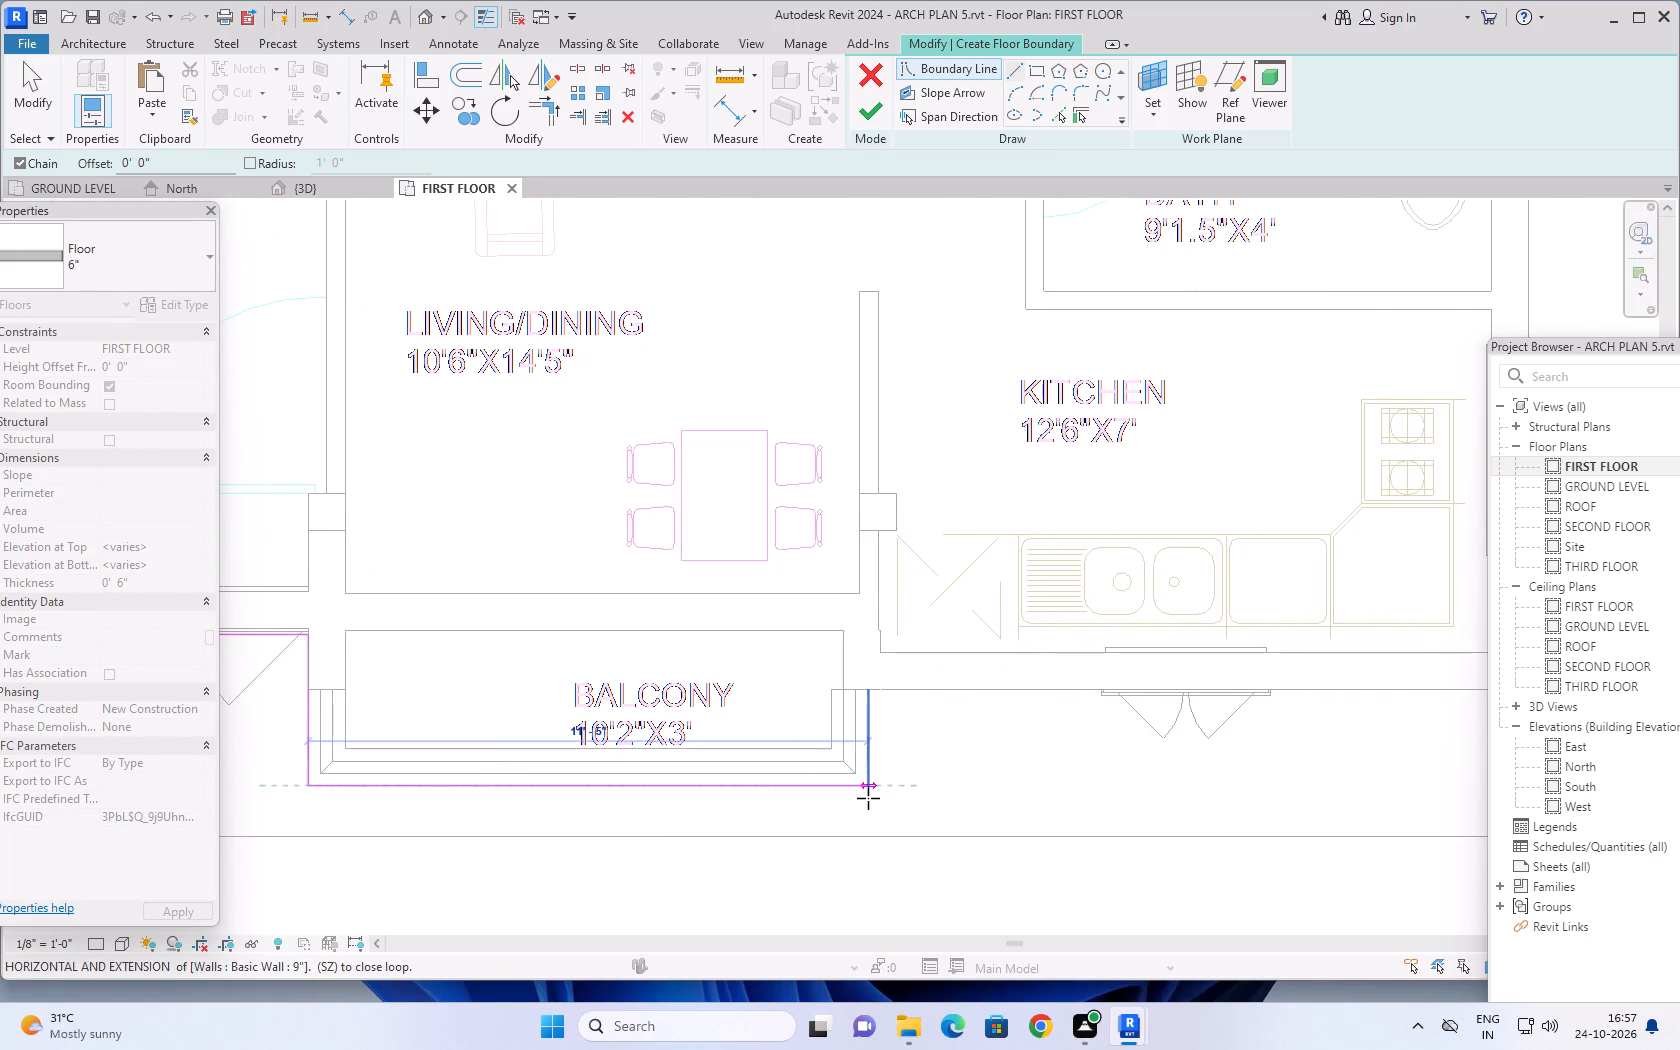
{"action": "scroll", "coordinate": [868, 798], "scroll_direction": "up", "scroll_amount": 9}
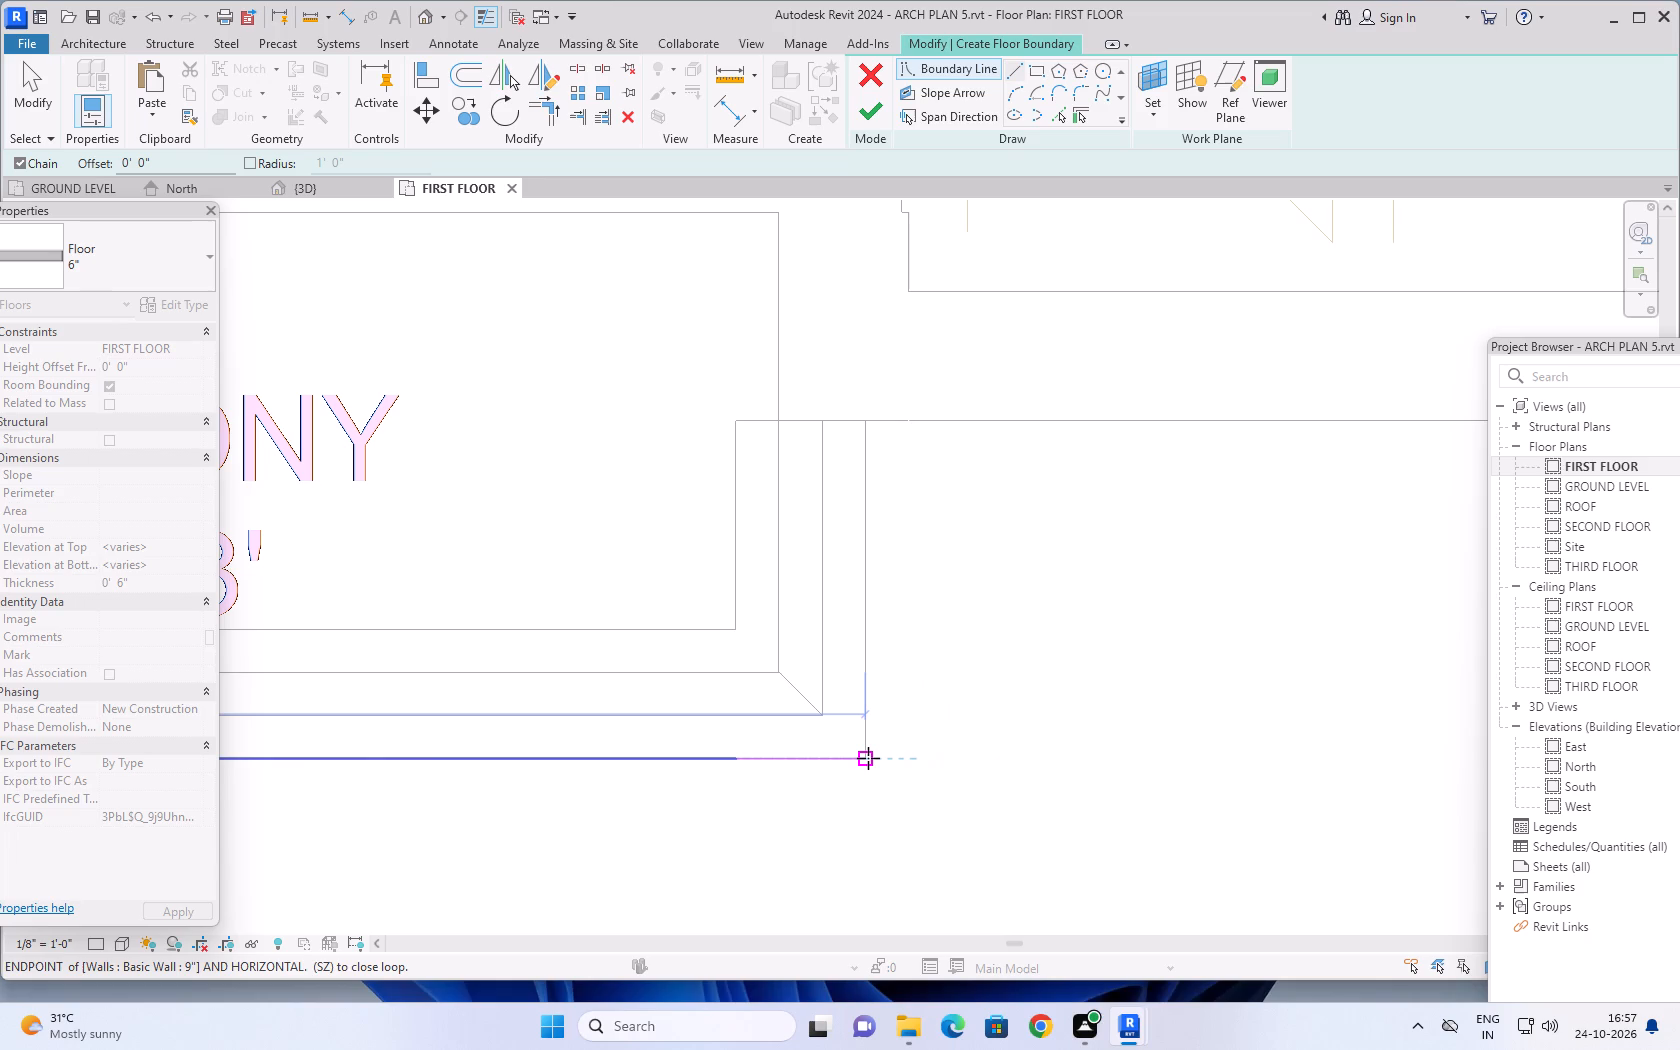
{"action": "left_click", "coordinate": [868, 758]}
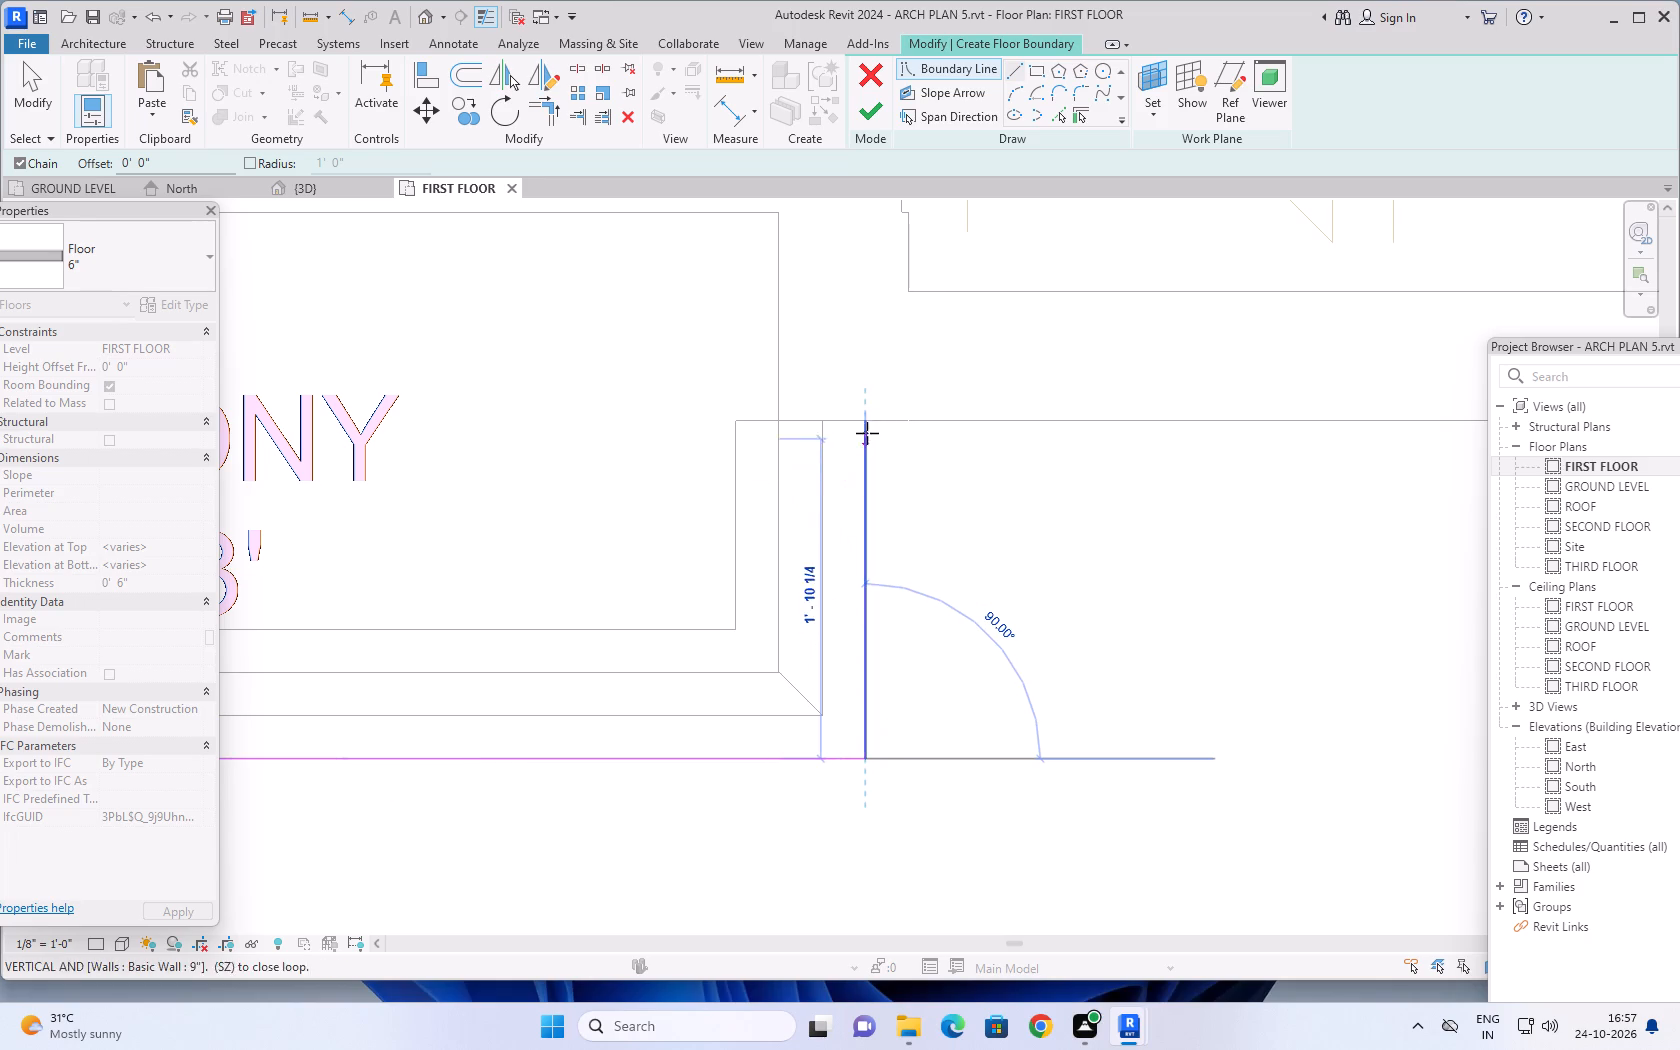
{"action": "left_click", "coordinate": [864, 419]}
Extend the boundary about 13'-5 1/2" along the outer face of the 12'6"X7' kitchen's south wall to the southeast building corner.
{"action": "scroll", "coordinate": [1362, 464], "scroll_direction": "down", "scroll_amount": 7}
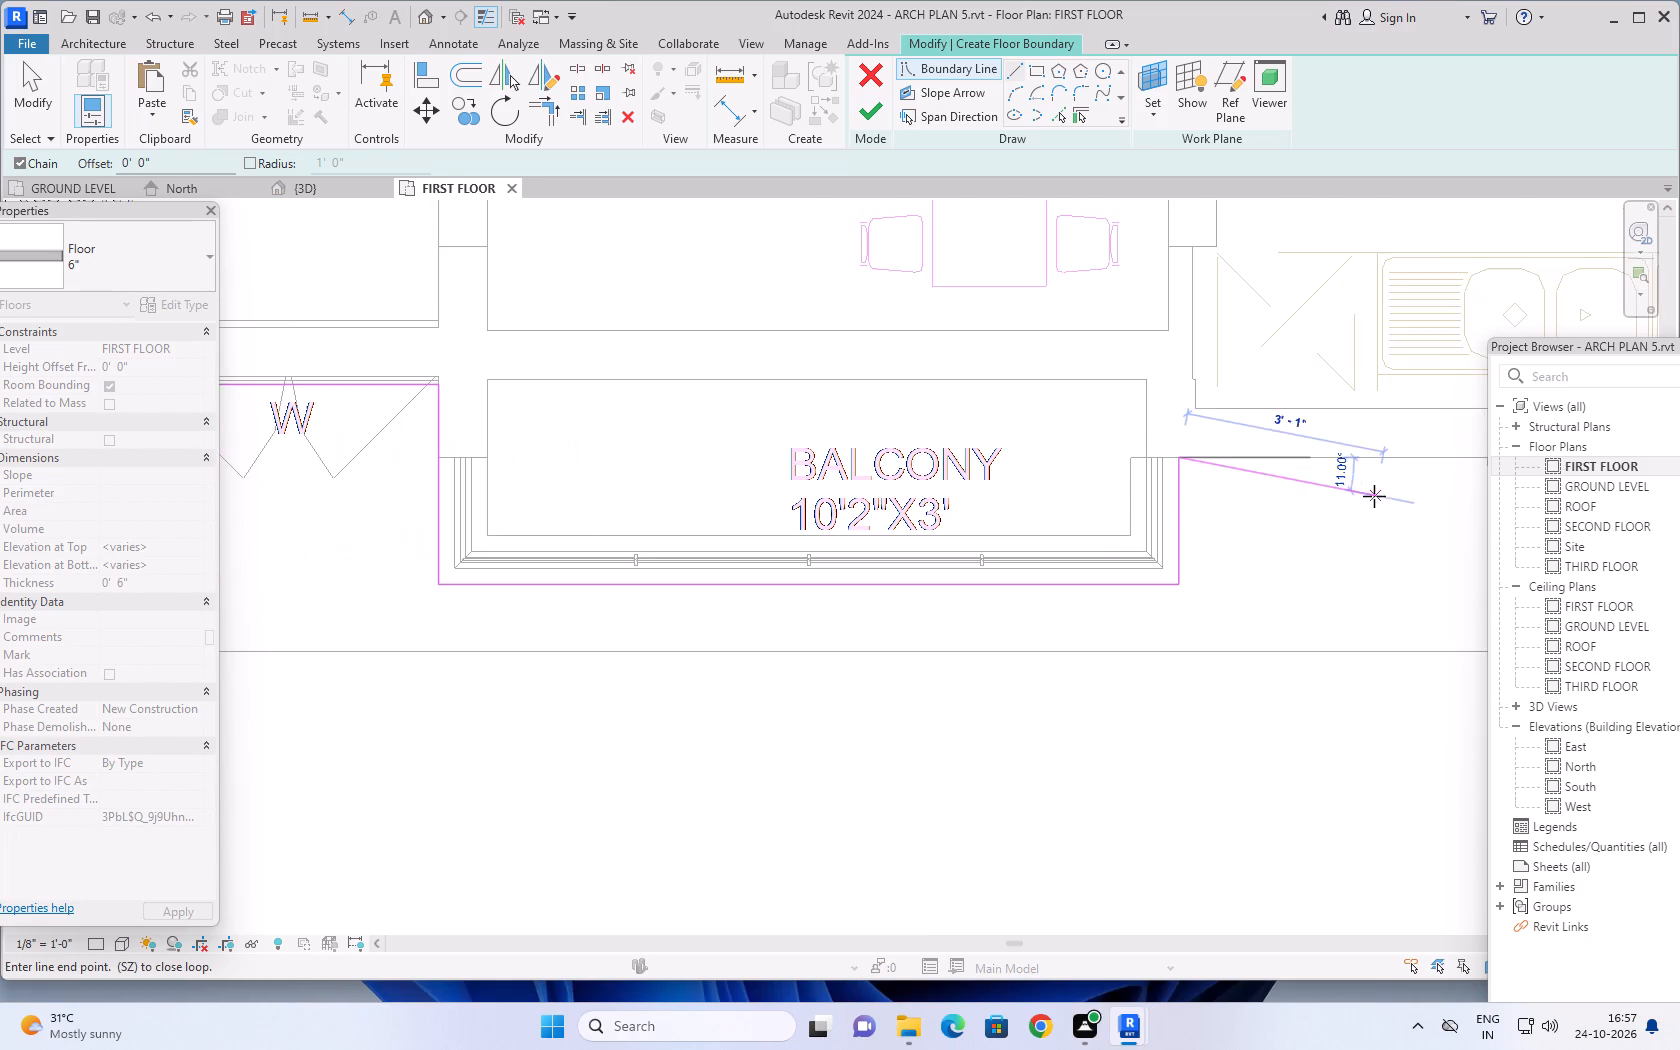
{"action": "scroll", "coordinate": [1374, 496], "scroll_direction": "down", "scroll_amount": 3}
{"action": "middle_click_drag", "start_coordinate": [1386, 511], "coordinate": [702, 580]}
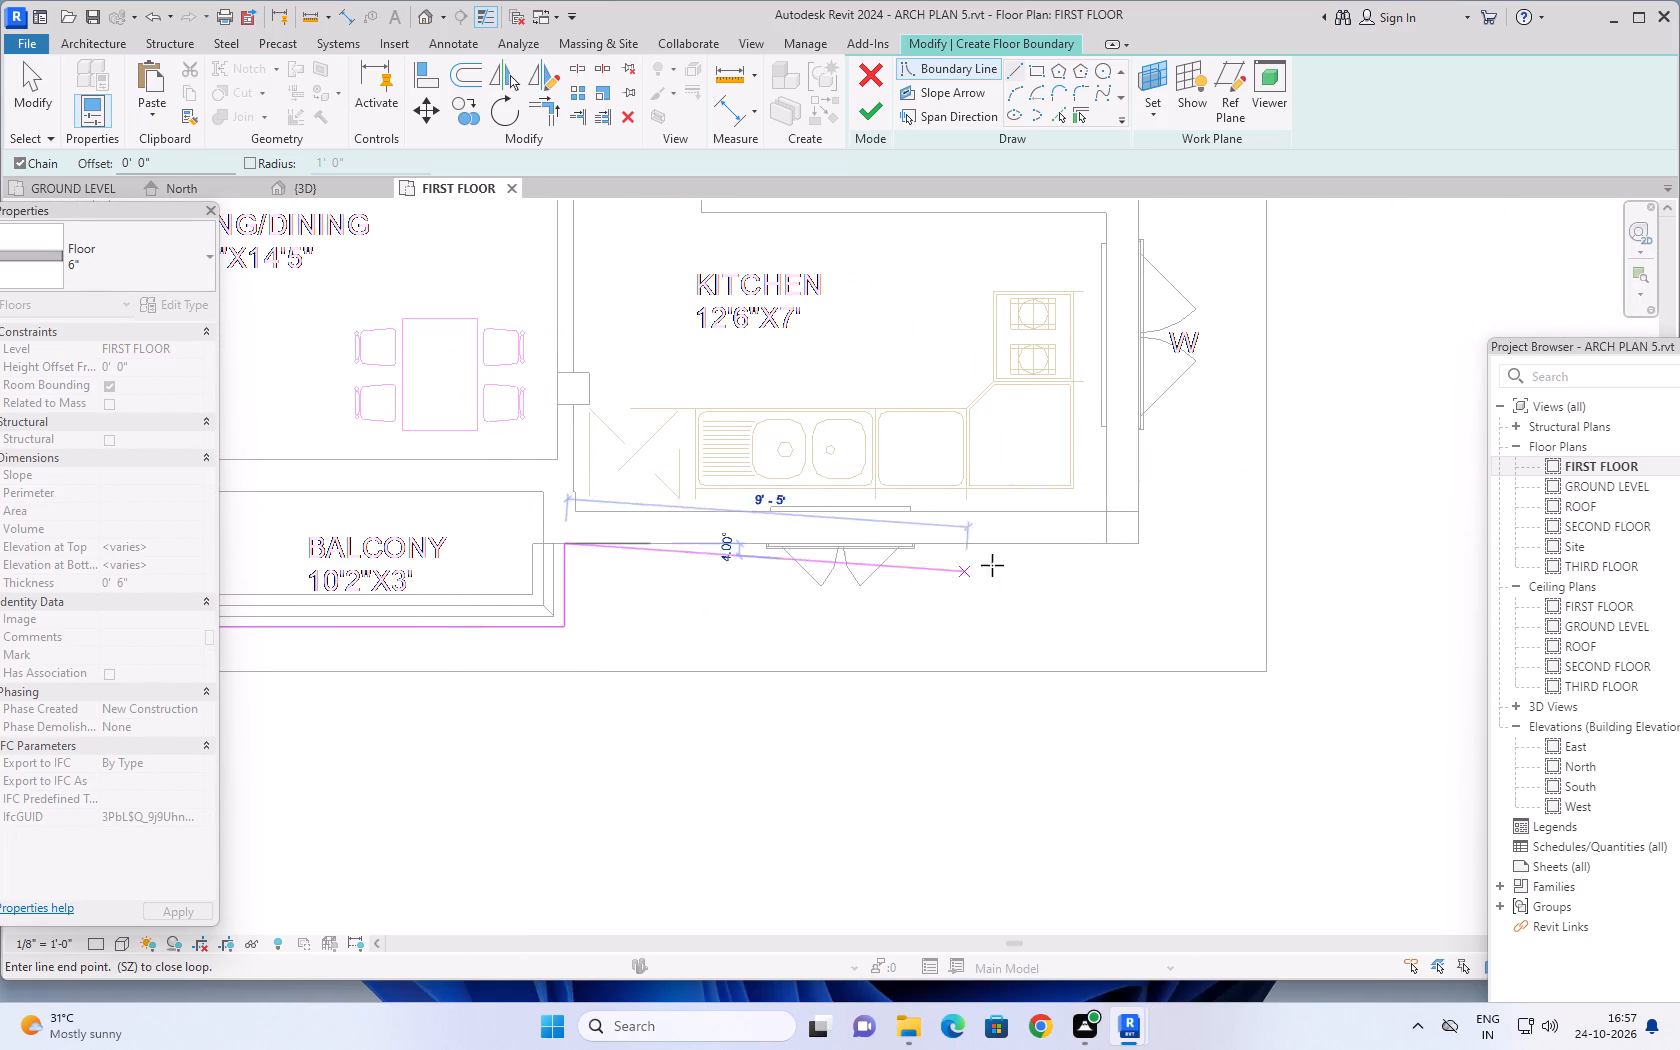
{"action": "scroll", "coordinate": [1133, 553], "scroll_direction": "up", "scroll_amount": 4}
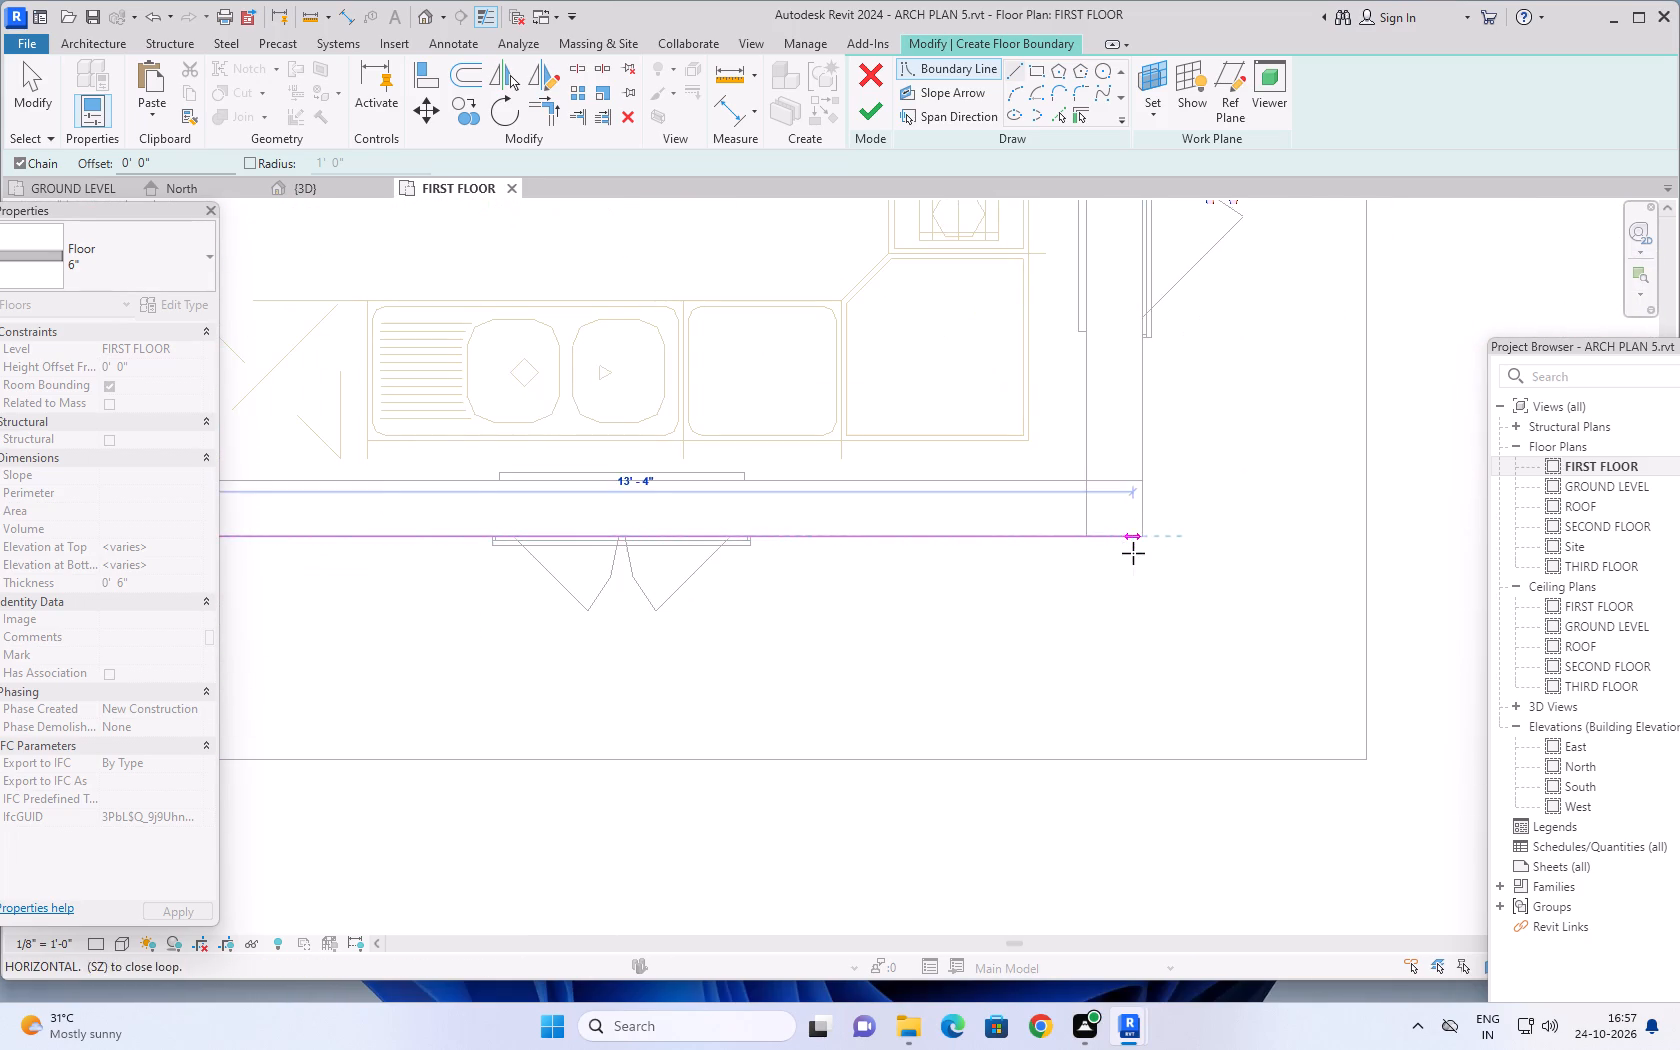
{"action": "left_click", "coordinate": [1144, 538]}
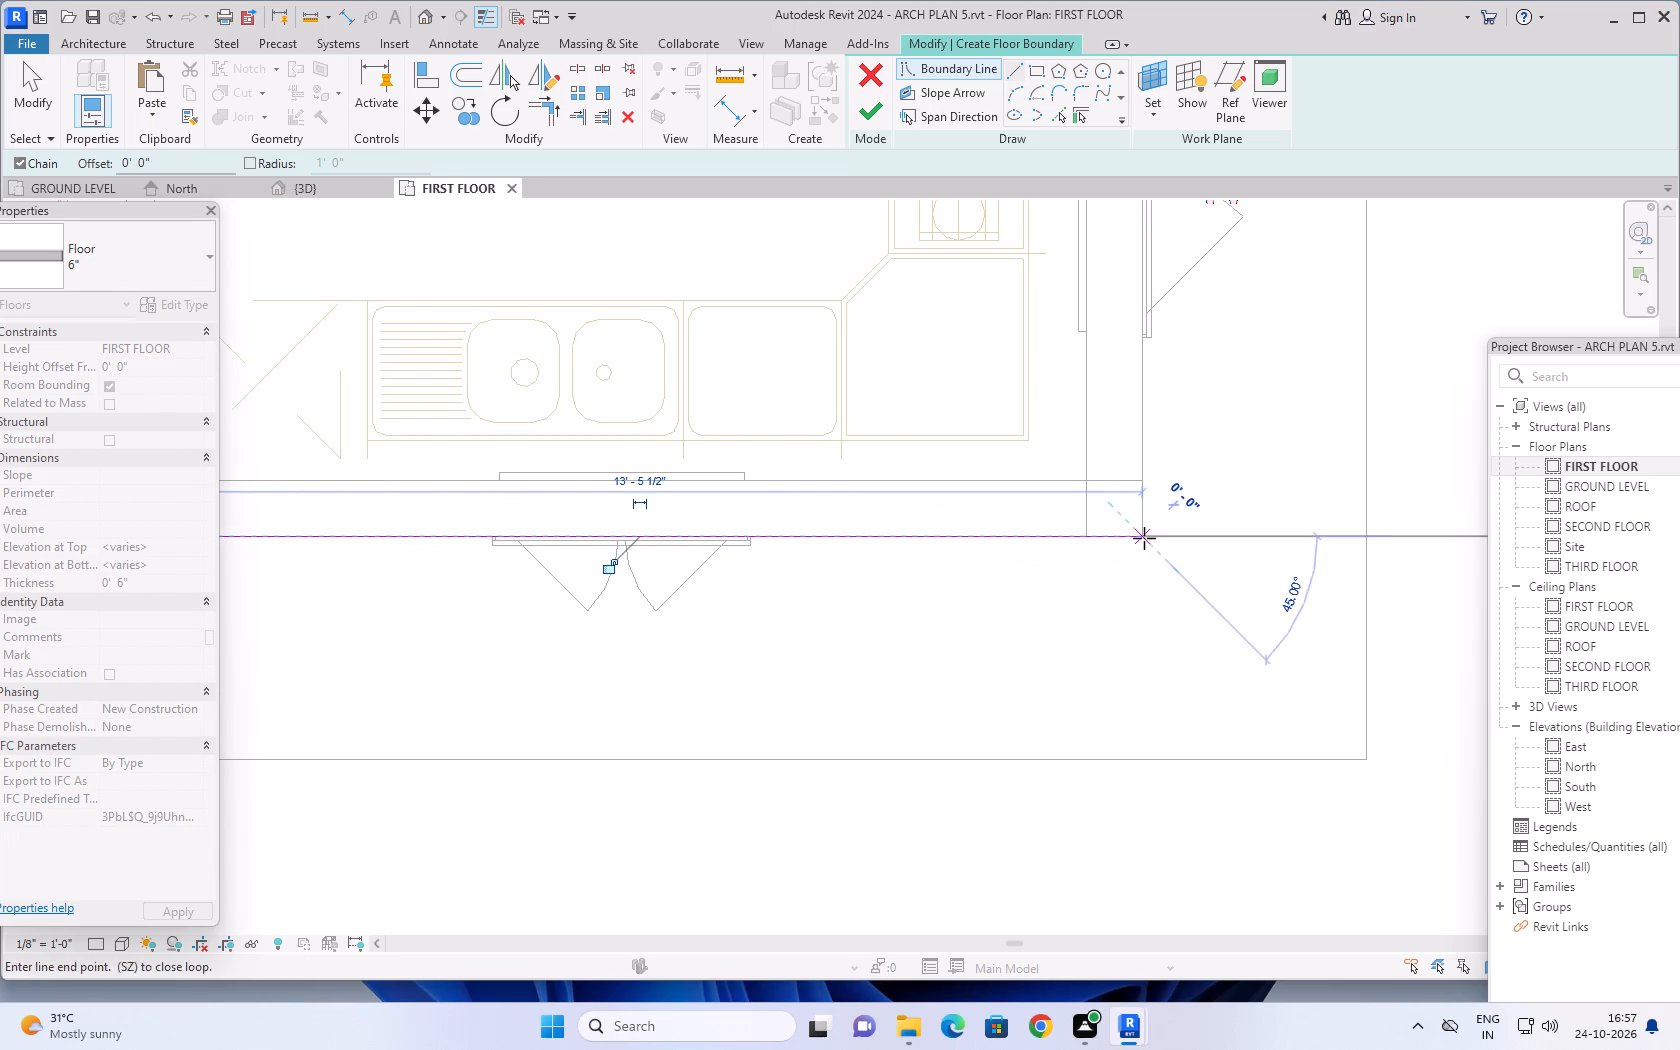
Run the boundary north along the outer east wall, past the kitchen and bath, to the lower corner of the 10'9"X10'9" bedroom's window recess.
{"action": "scroll", "coordinate": [1185, 374], "scroll_direction": "down", "scroll_amount": 7}
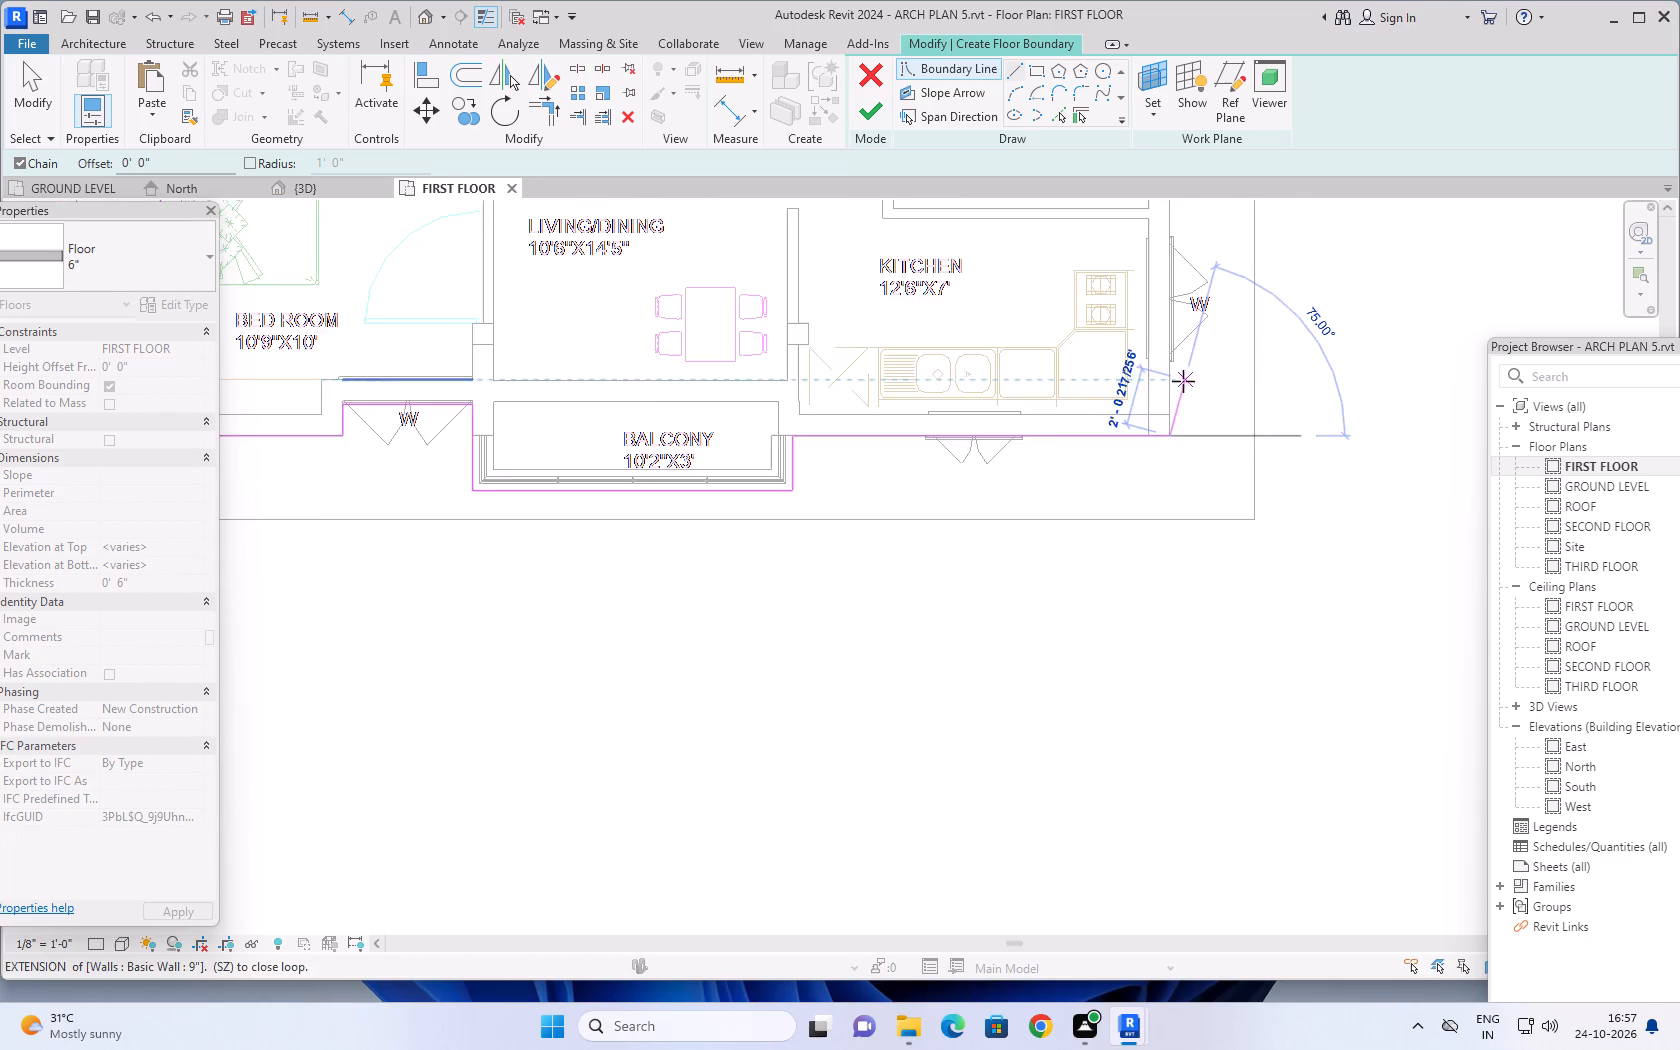
{"action": "scroll", "coordinate": [1183, 381], "scroll_direction": "down", "scroll_amount": 7}
{"action": "middle_click_drag", "start_coordinate": [1185, 293], "coordinate": [1187, 346]}
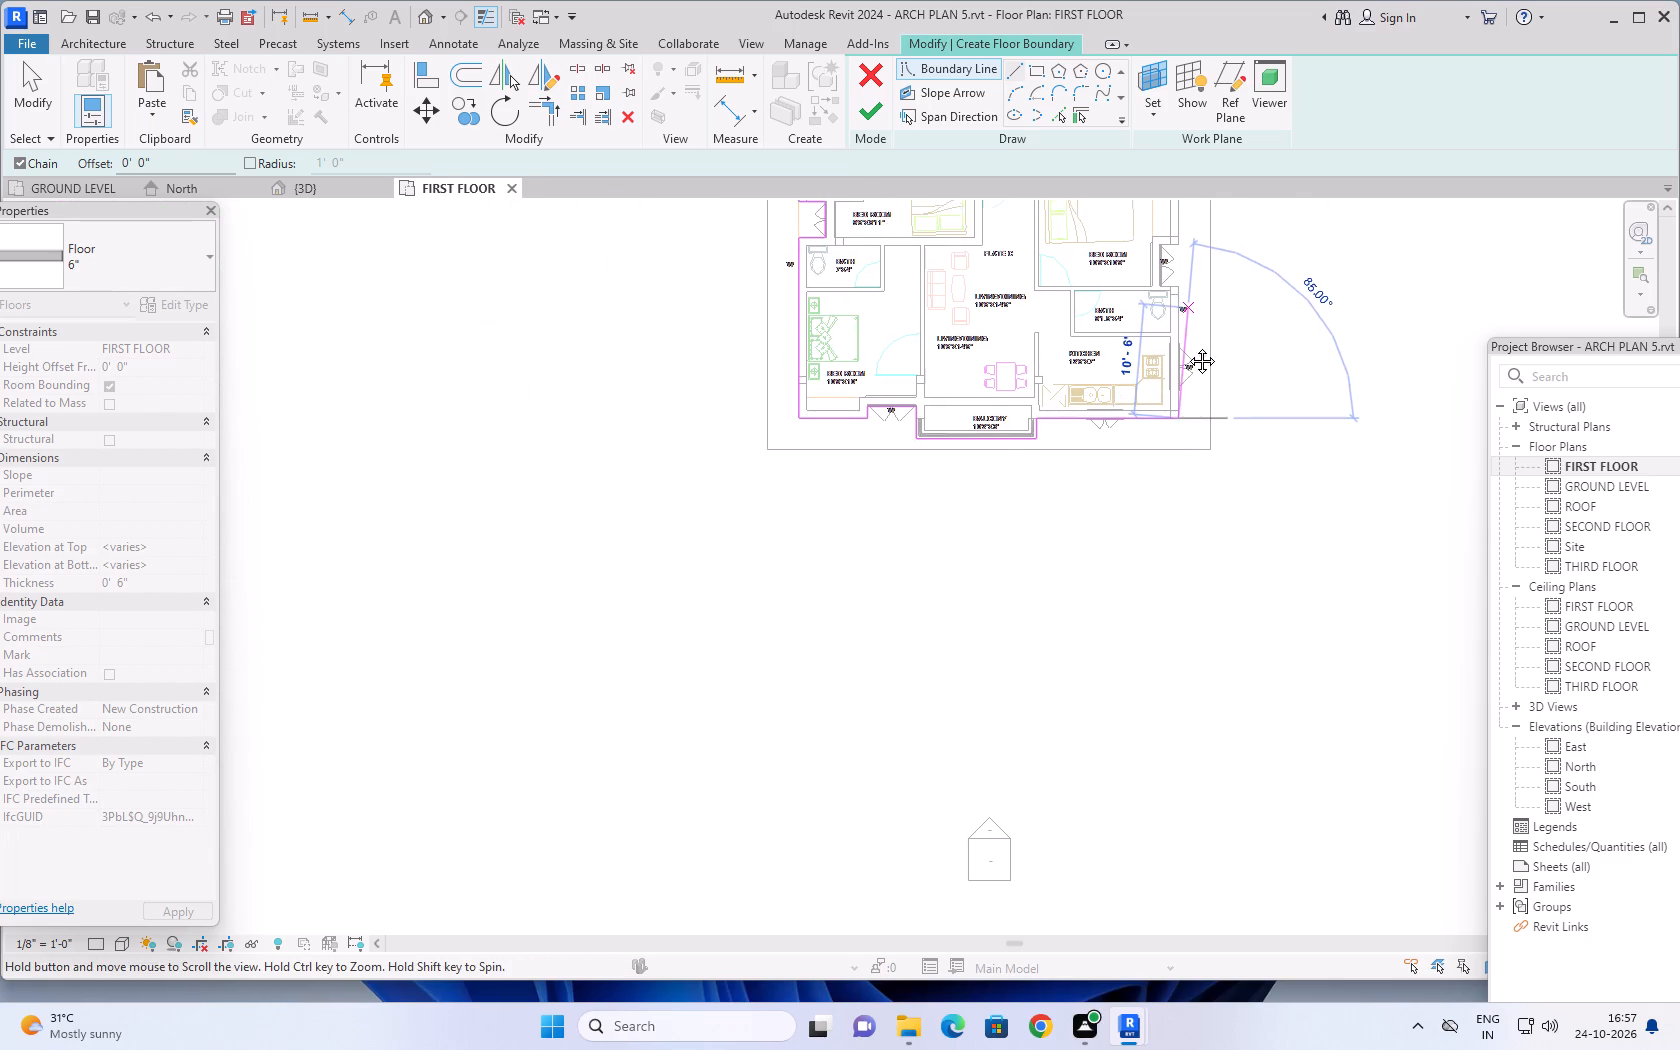
{"action": "middle_click_drag", "start_coordinate": [1187, 346], "coordinate": [1189, 524]}
{"action": "scroll", "coordinate": [1182, 507], "scroll_direction": "up", "scroll_amount": 15}
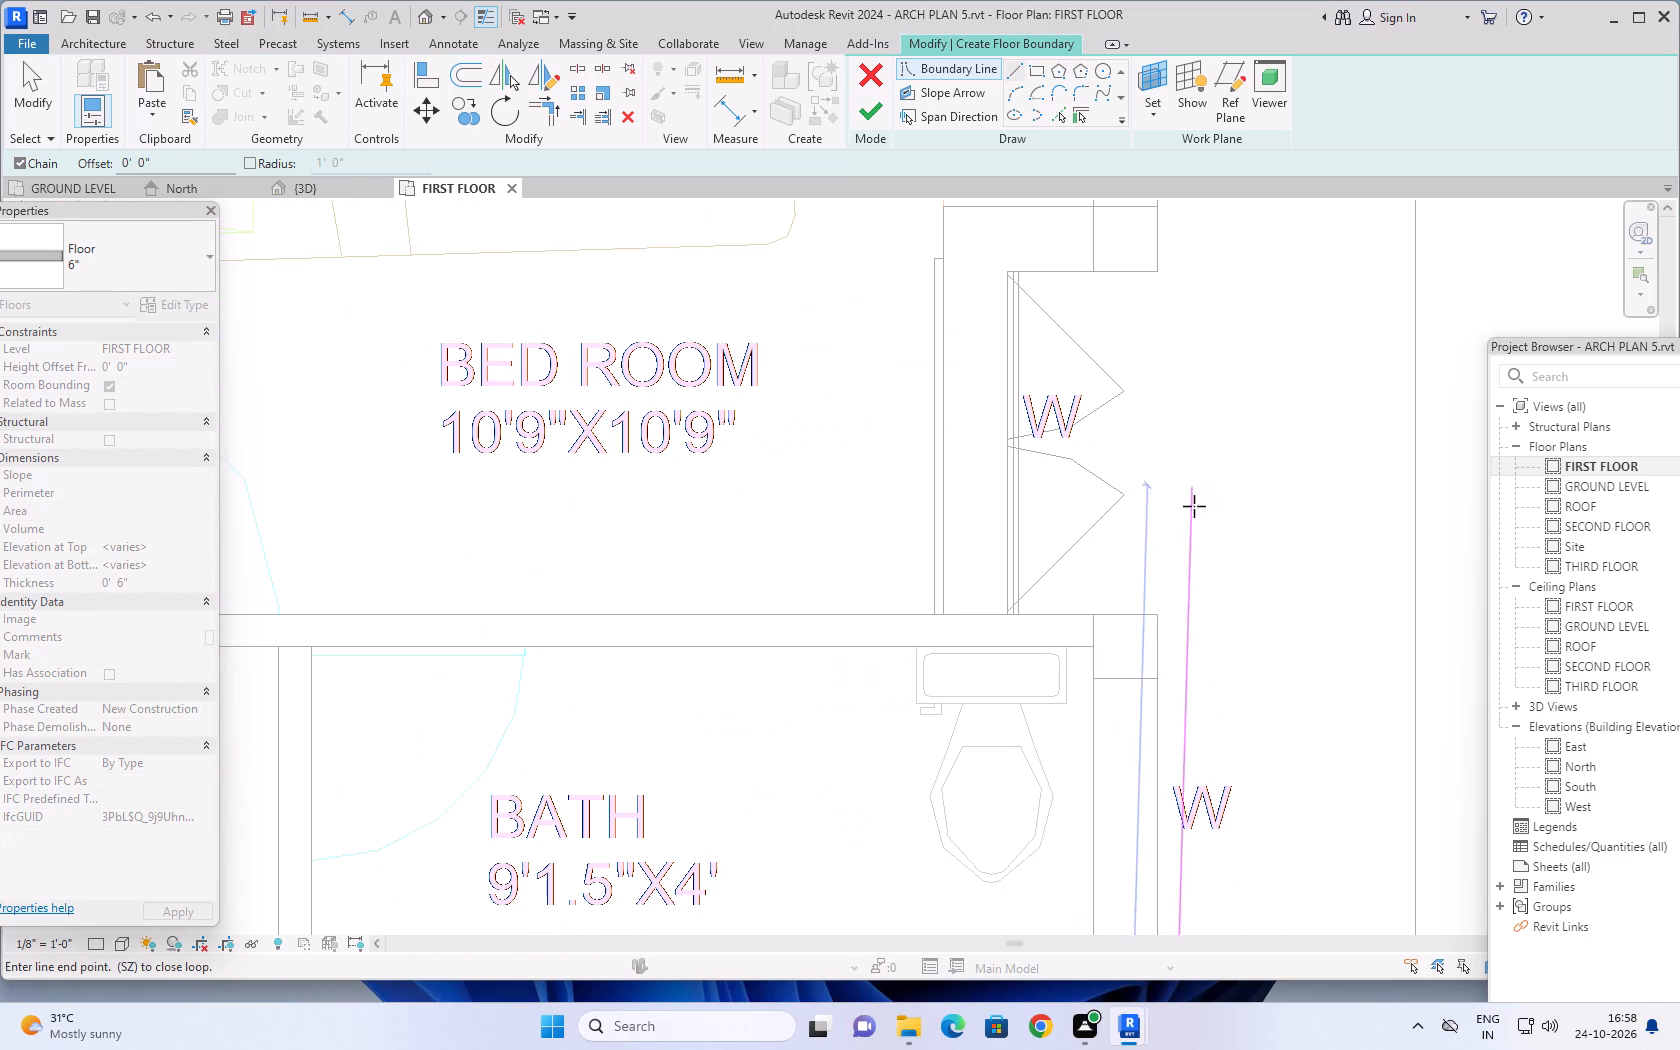
{"action": "left_click", "coordinate": [1157, 610]}
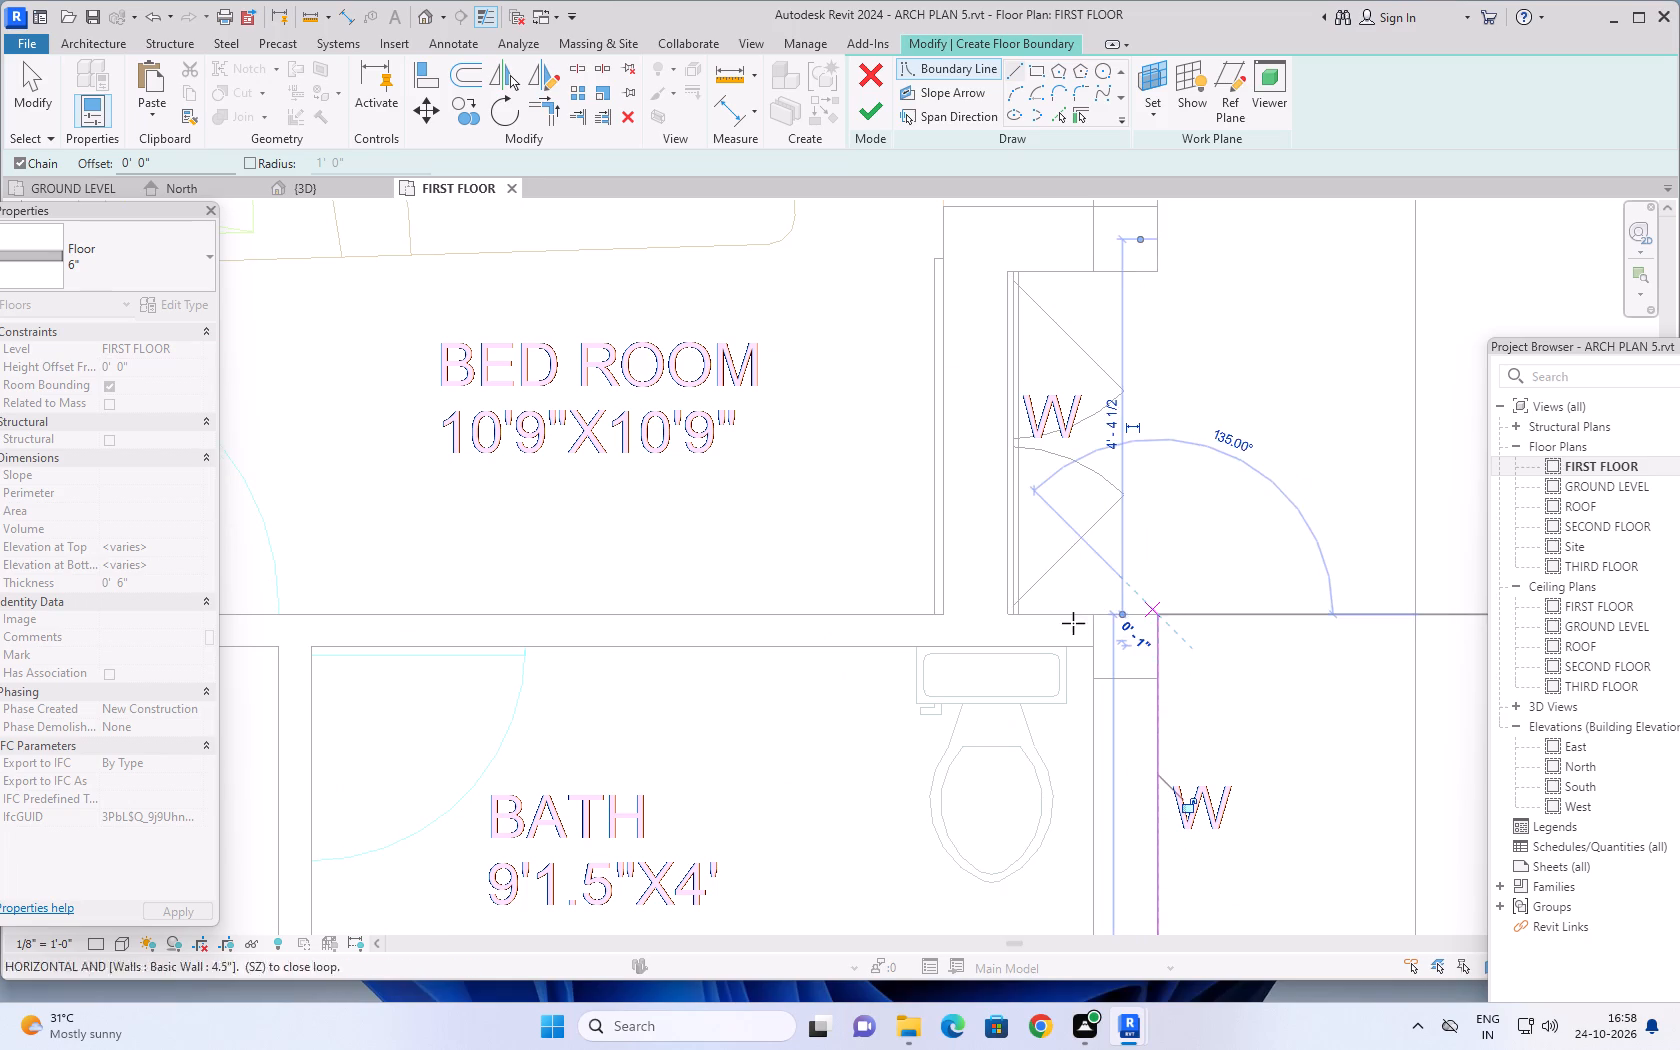
Trace the boundary around the east window recess of the 10'9"X10'9" bedroom, returning to the outer wall face.
{"action": "scroll", "coordinate": [1015, 618], "scroll_direction": "up", "scroll_amount": 5}
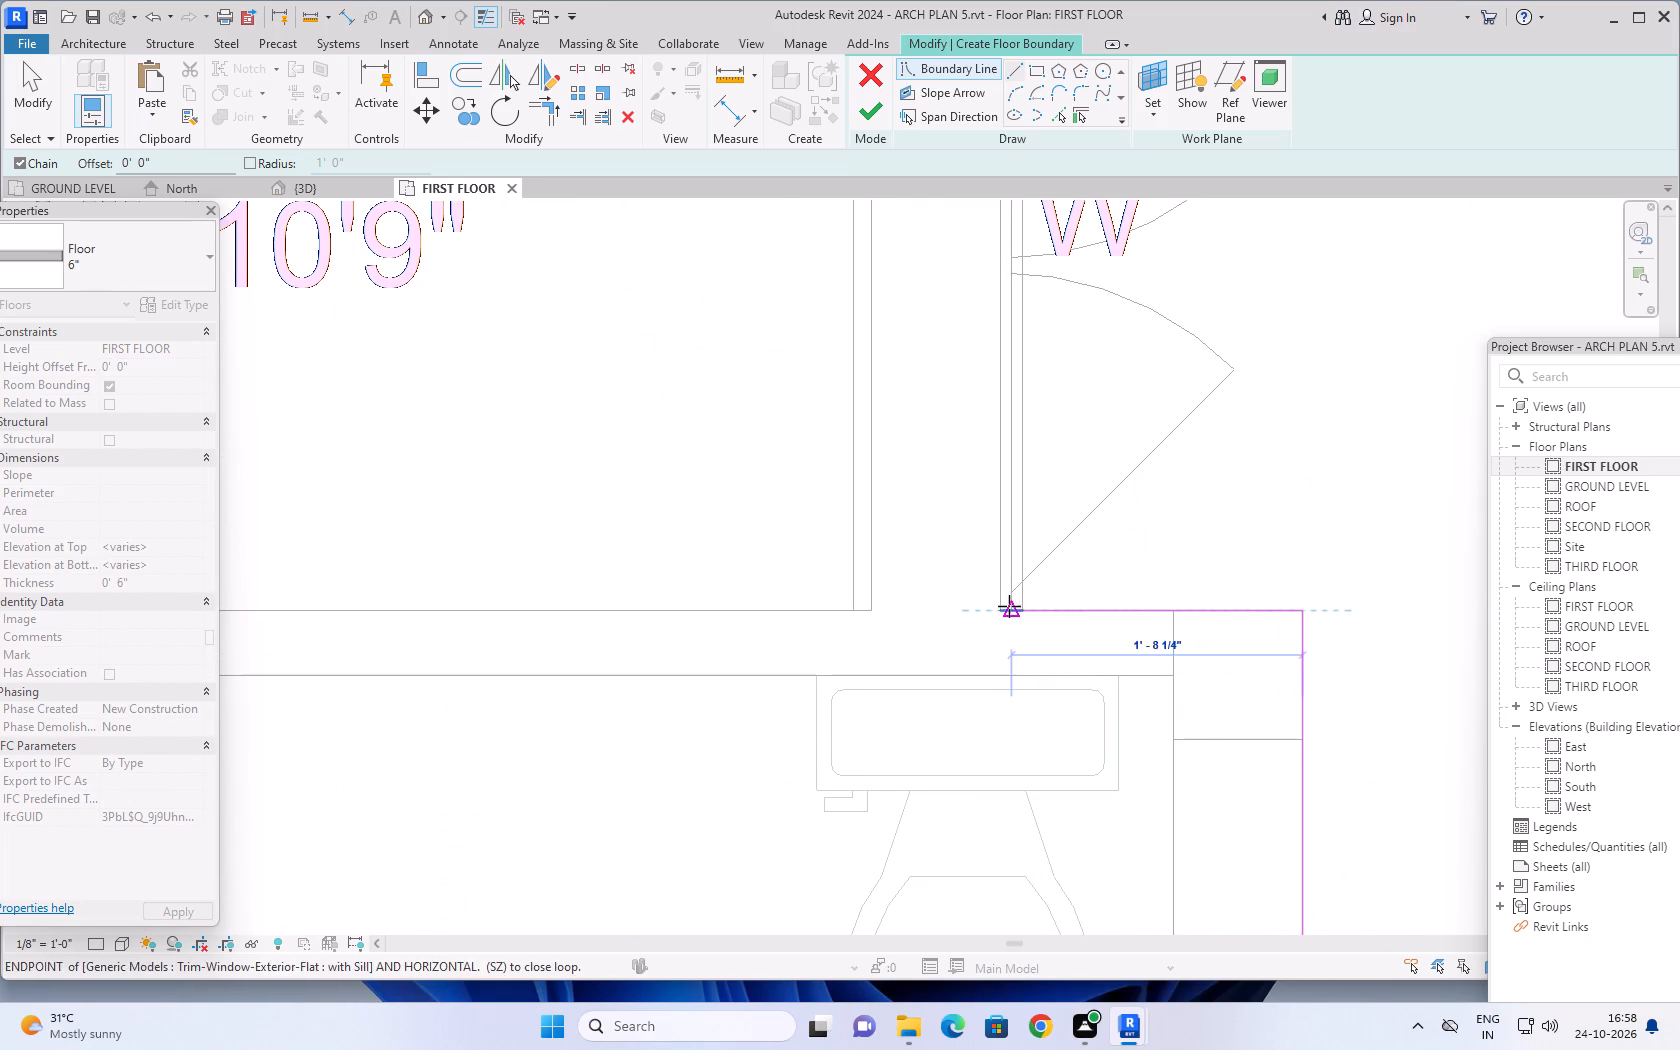
{"action": "left_click", "coordinate": [1000, 608]}
{"action": "scroll", "coordinate": [984, 435], "scroll_direction": "down", "scroll_amount": 6}
{"action": "middle_click_drag", "start_coordinate": [994, 386], "coordinate": [1001, 705]}
{"action": "scroll", "coordinate": [988, 544], "scroll_direction": "up", "scroll_amount": 8}
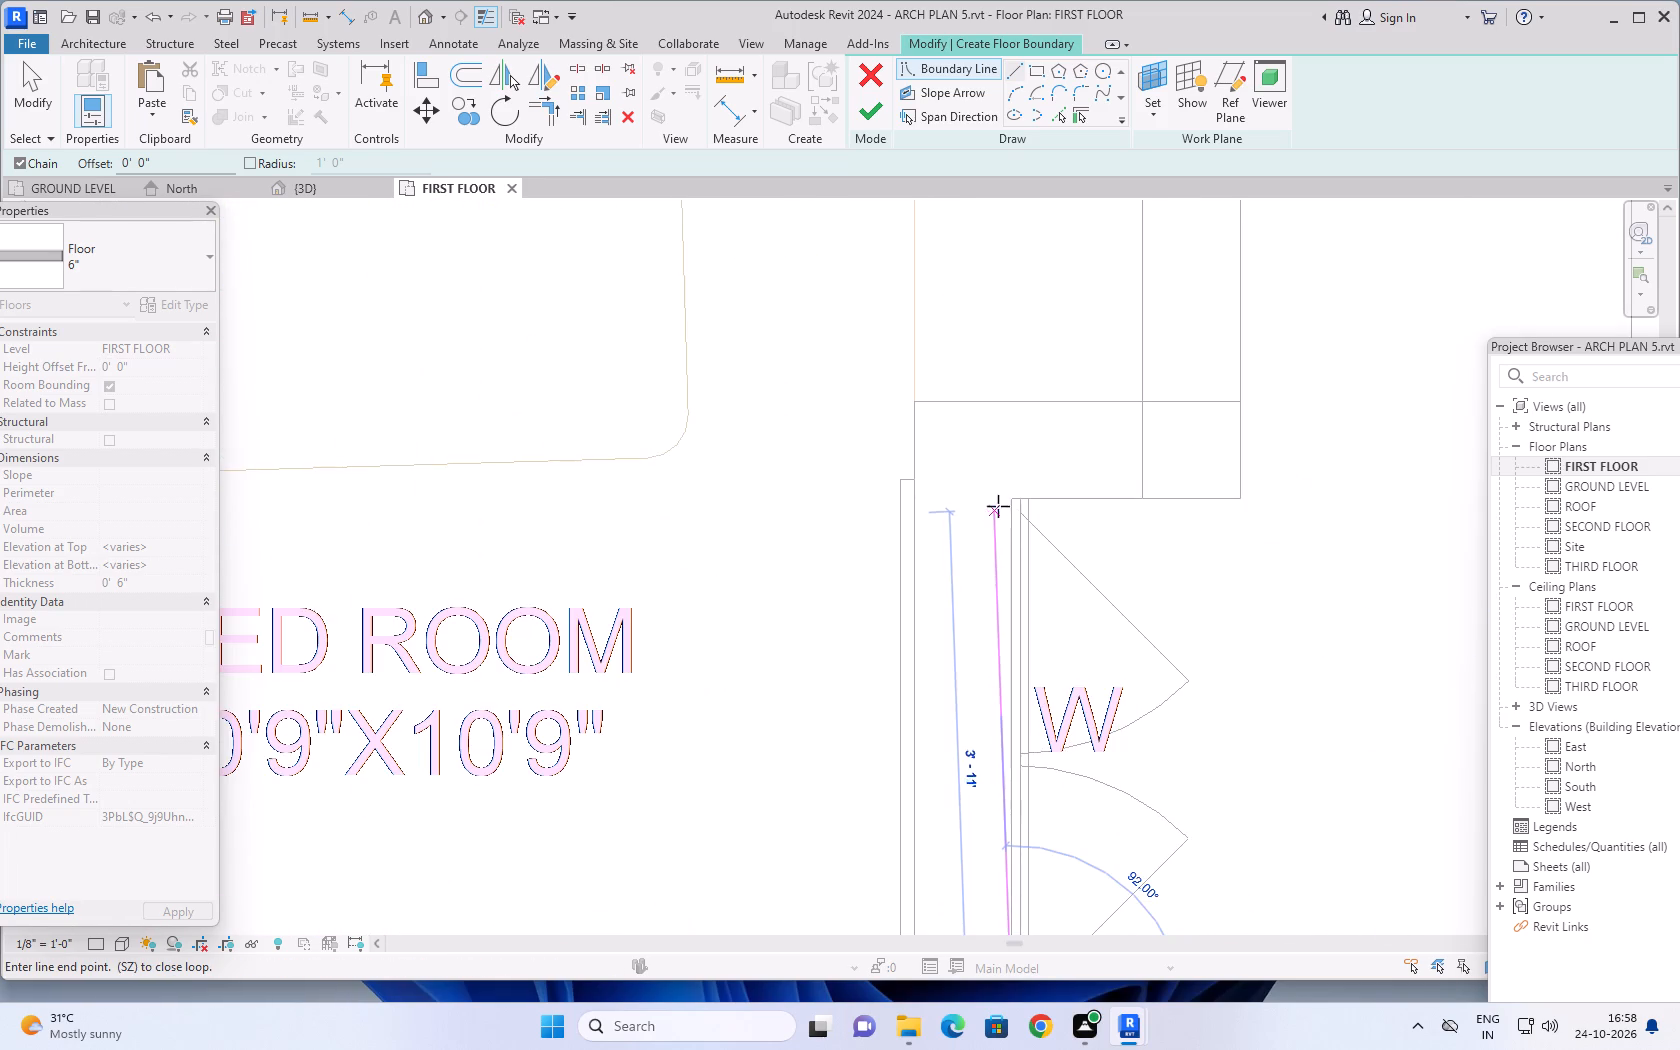
{"action": "left_click", "coordinate": [1025, 492]}
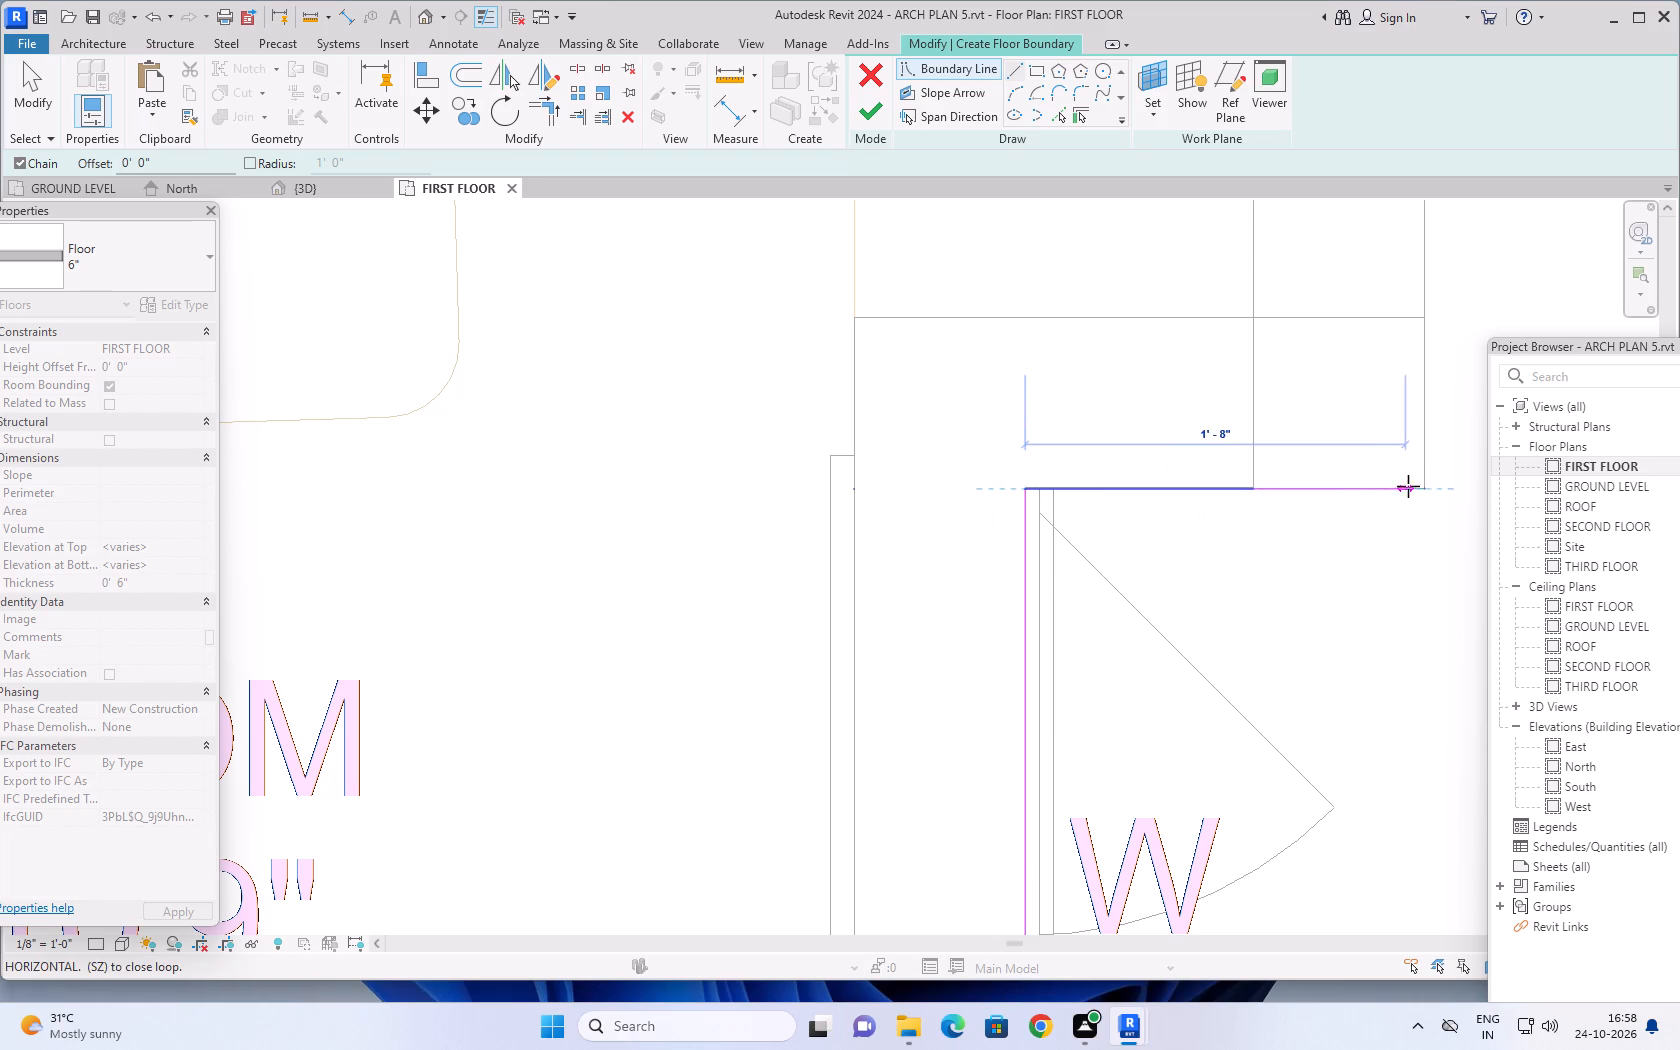
{"action": "left_click", "coordinate": [1424, 488]}
Run the boundary north past the staircase and the 7'6"X7' kitchen to the corner where the east wall meets the balcony wall.
{"action": "scroll", "coordinate": [1414, 533], "scroll_direction": "down", "scroll_amount": 11}
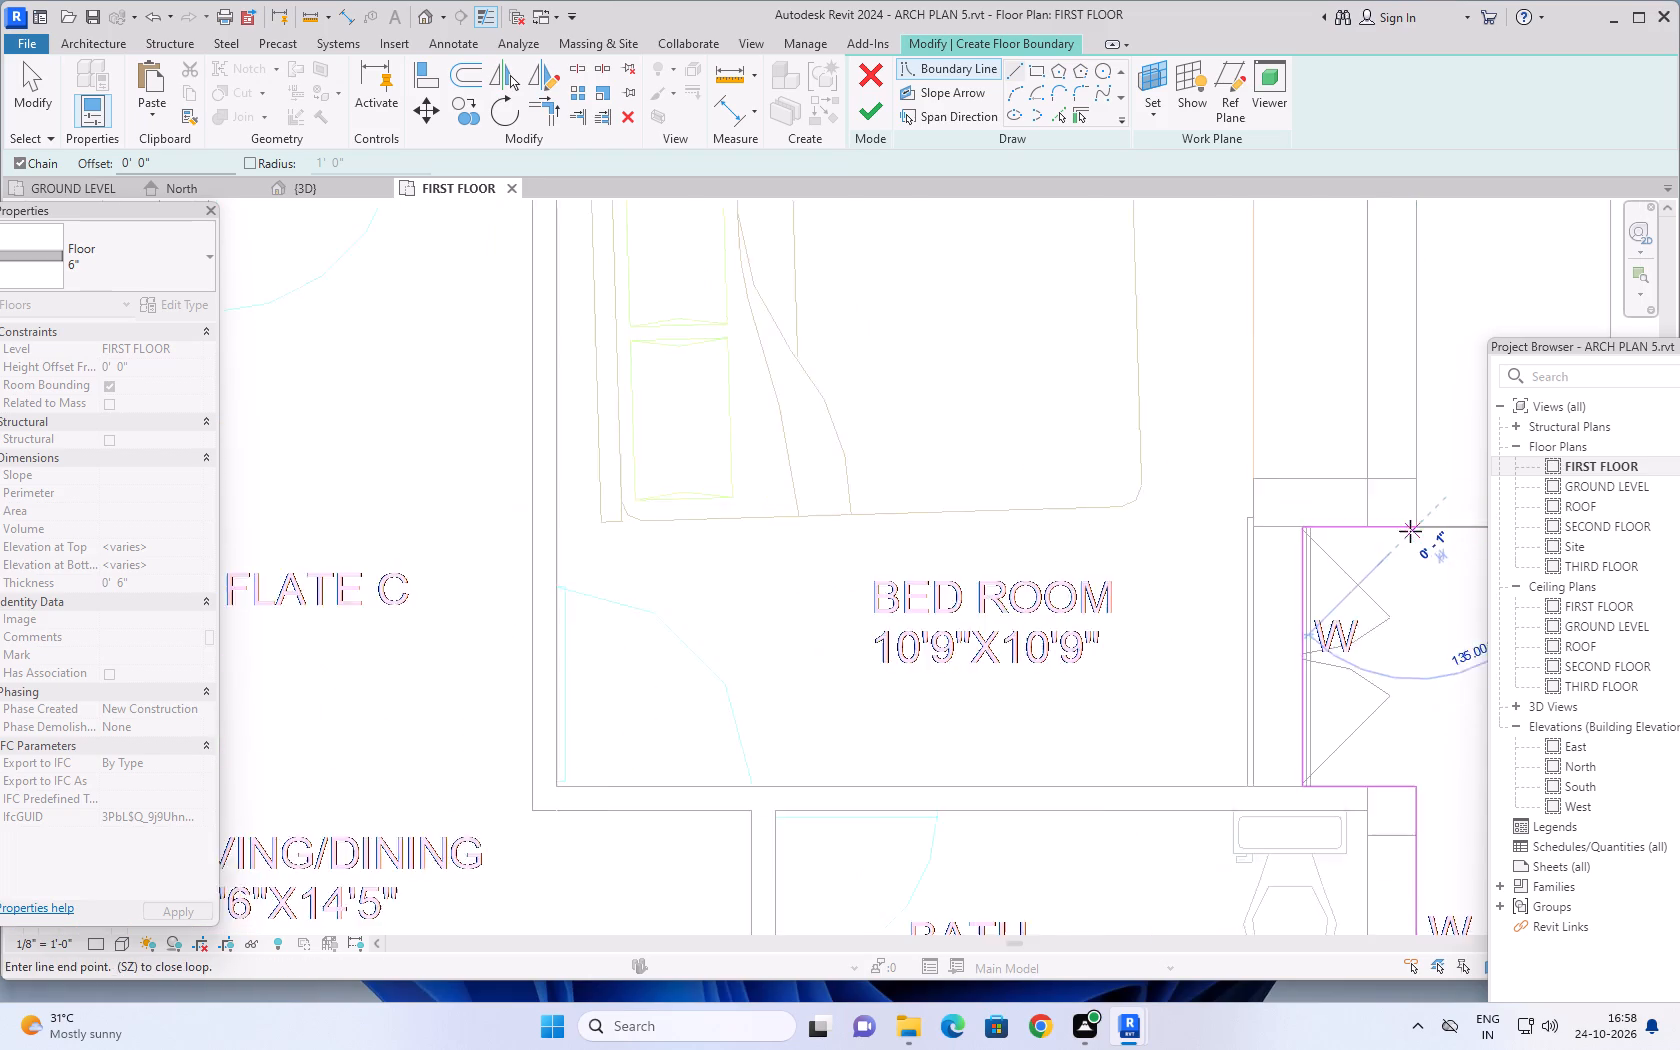
{"action": "scroll", "coordinate": [1410, 531], "scroll_direction": "down", "scroll_amount": 1}
{"action": "middle_click_drag", "start_coordinate": [1439, 311], "coordinate": [1315, 759]}
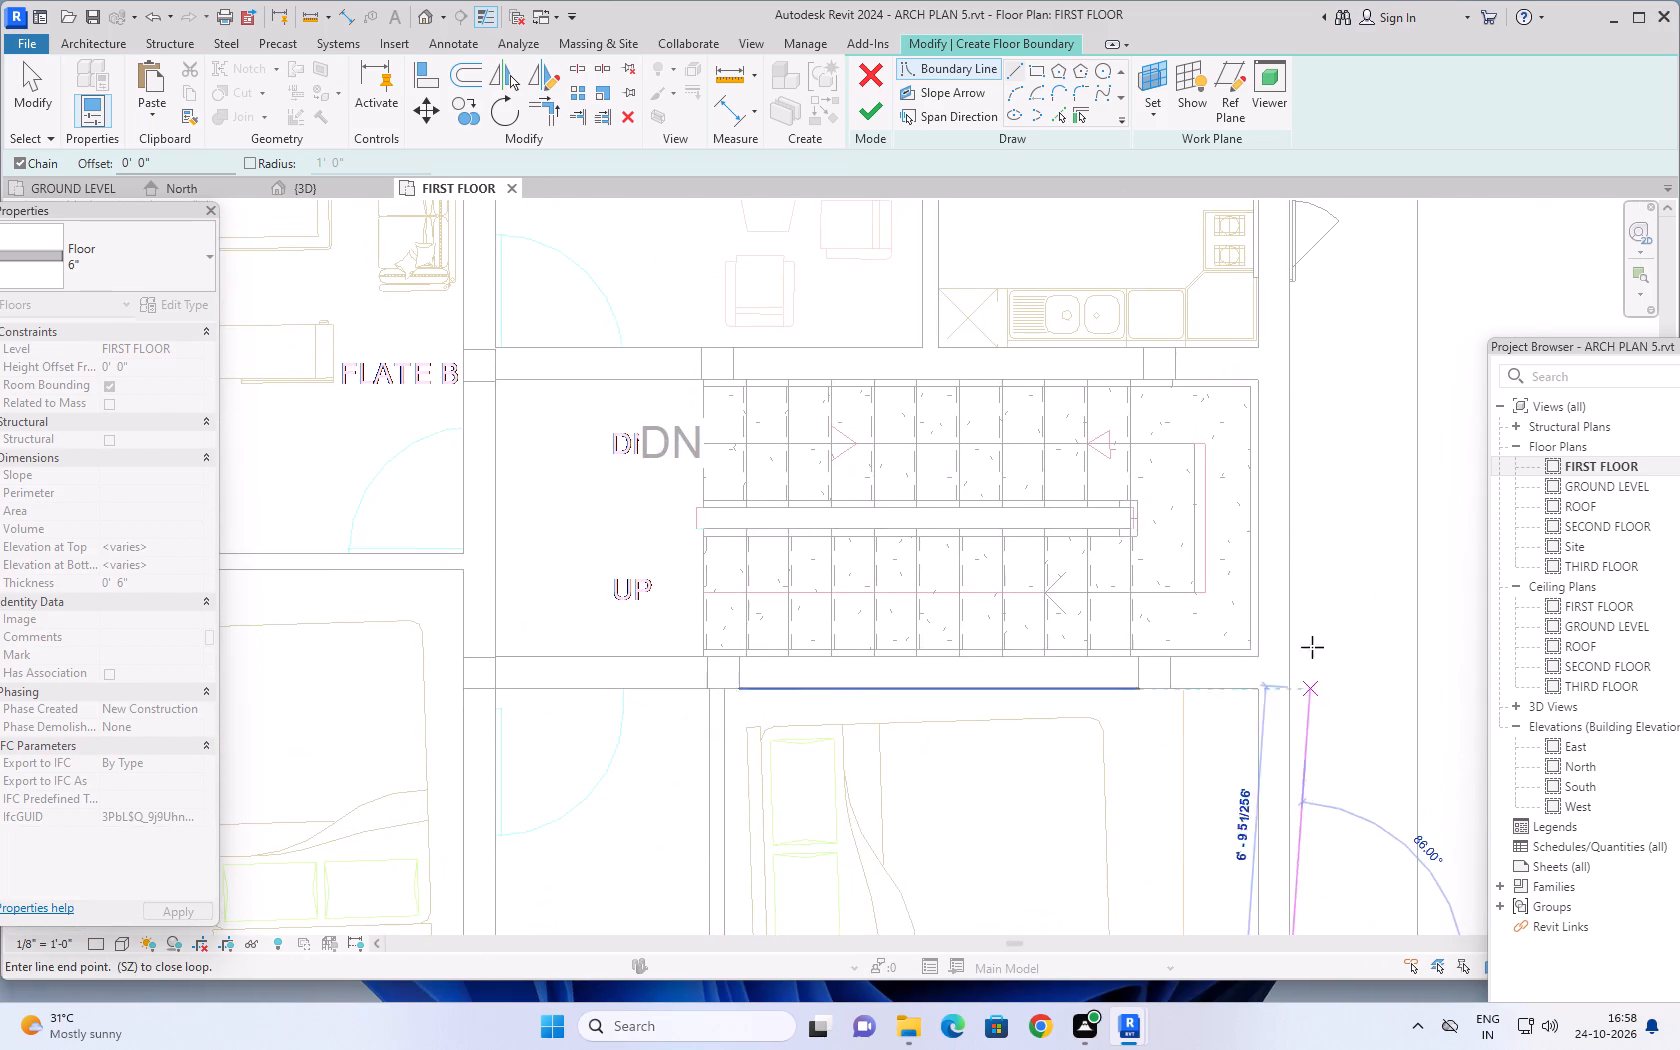
{"action": "scroll", "coordinate": [1305, 557], "scroll_direction": "down", "scroll_amount": 8}
{"action": "middle_click_drag", "start_coordinate": [1315, 501], "coordinate": [1203, 790]}
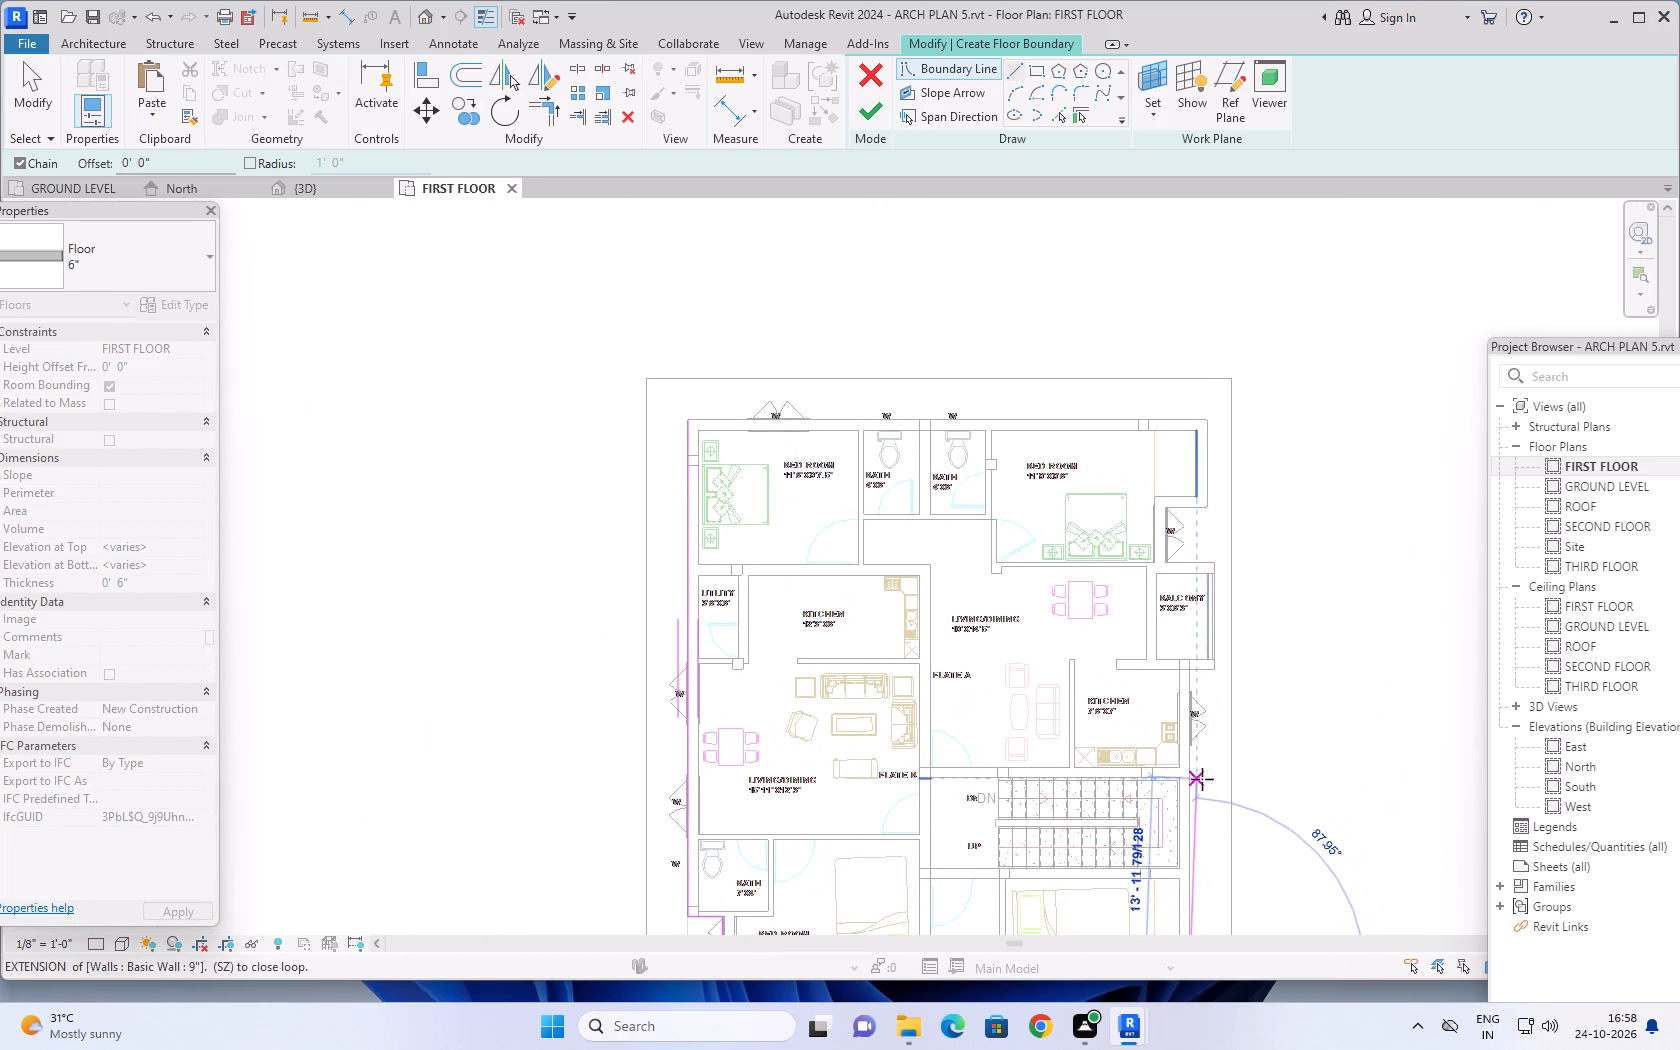
{"action": "scroll", "coordinate": [1187, 680], "scroll_direction": "up", "scroll_amount": 15}
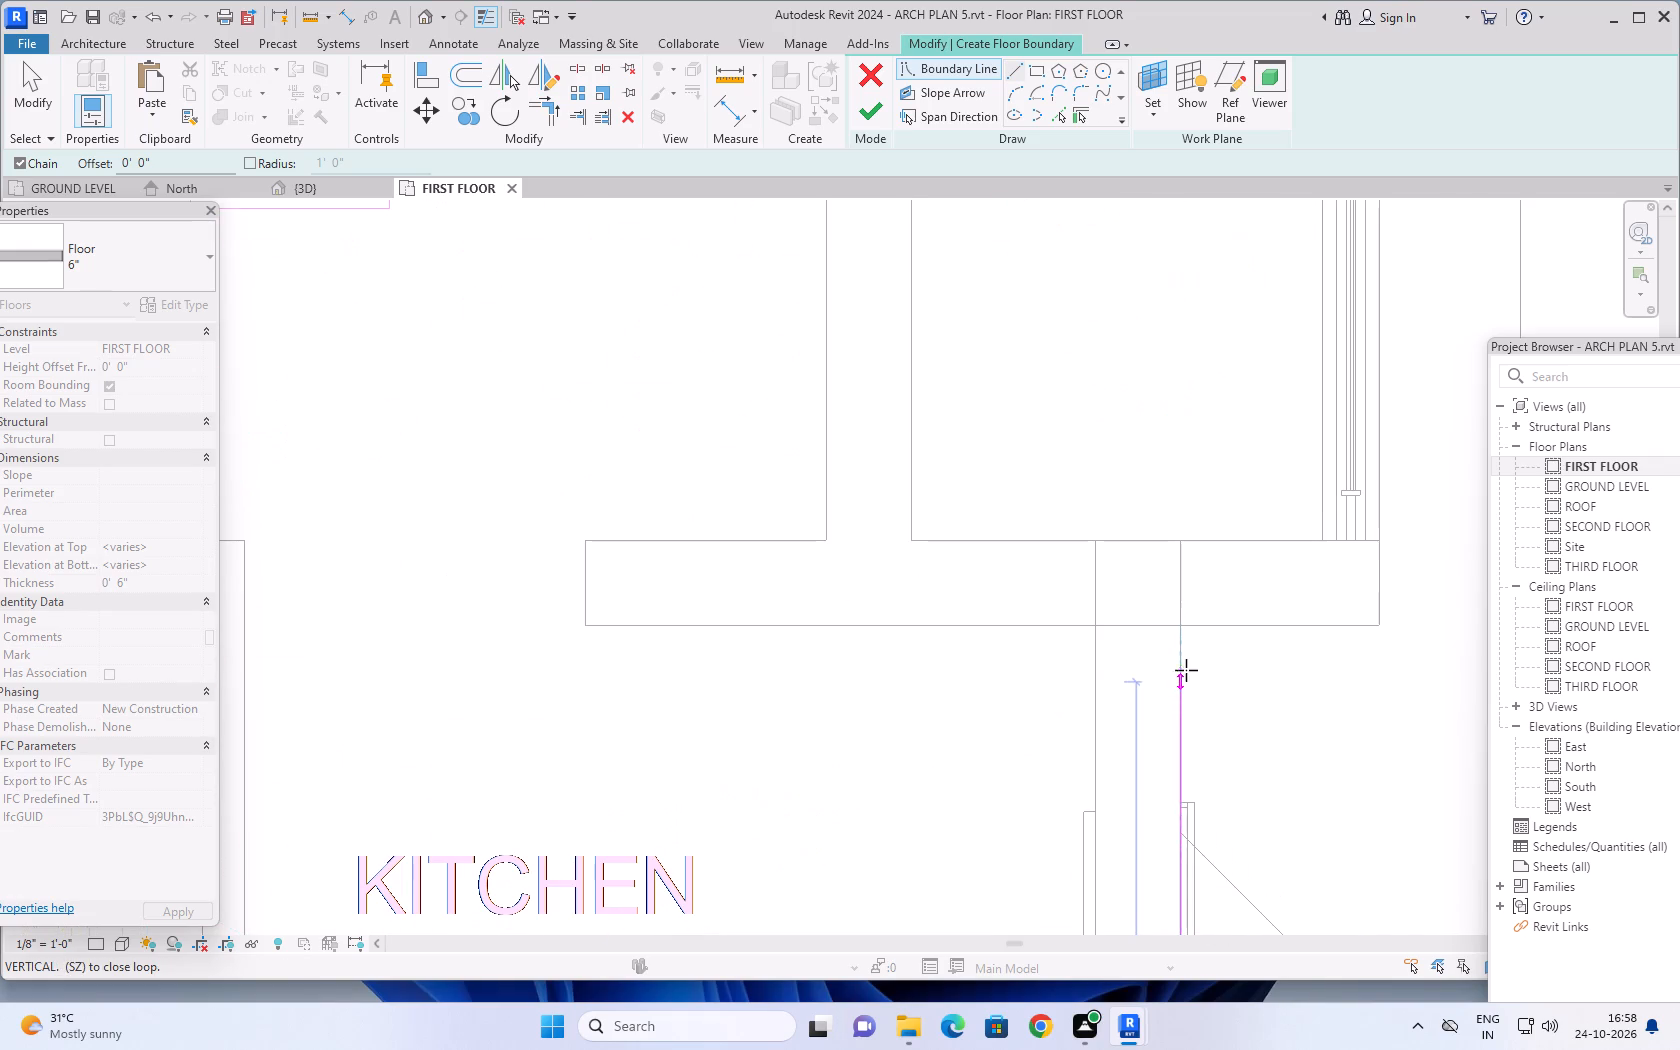
{"action": "scroll", "coordinate": [1186, 648], "scroll_direction": "up", "scroll_amount": 7}
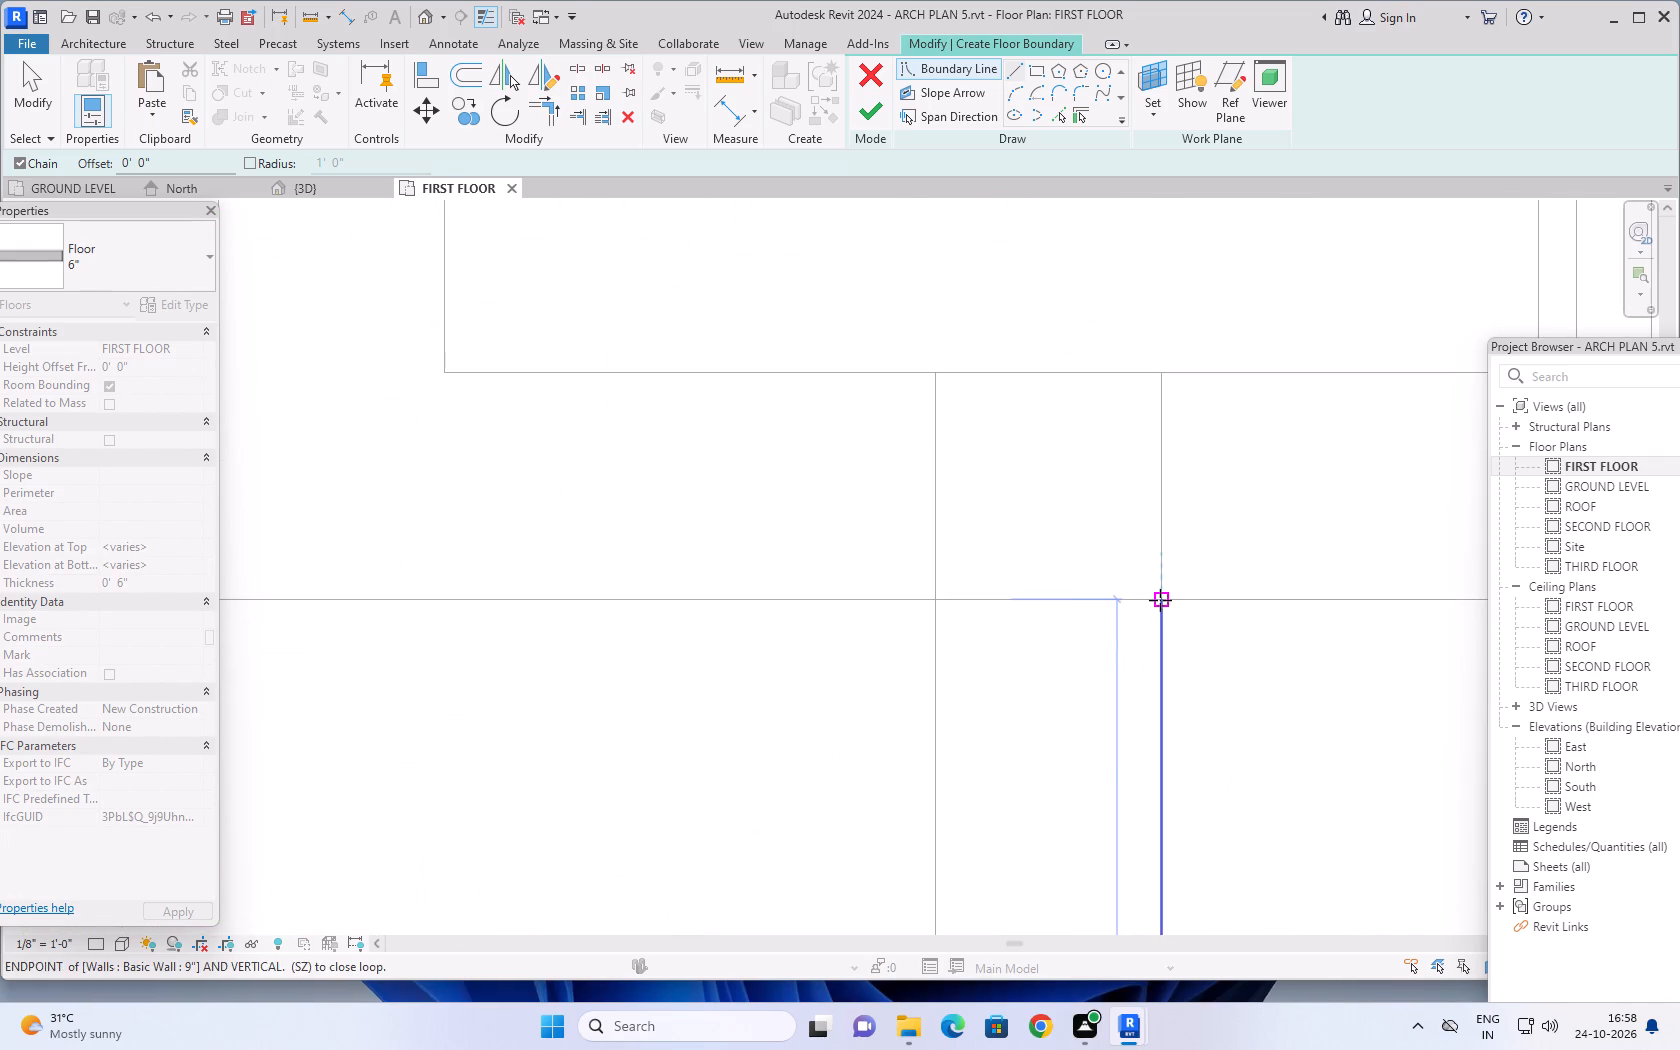
{"action": "left_click", "coordinate": [1160, 600]}
Extend the boundary about 1'-9" east along the balcony wall to the southeast outer corner of the 3'X6'3" balcony.
{"action": "scroll", "coordinate": [1314, 667], "scroll_direction": "down", "scroll_amount": 9}
{"action": "middle_click_drag", "start_coordinate": [1320, 676], "coordinate": [1305, 680]}
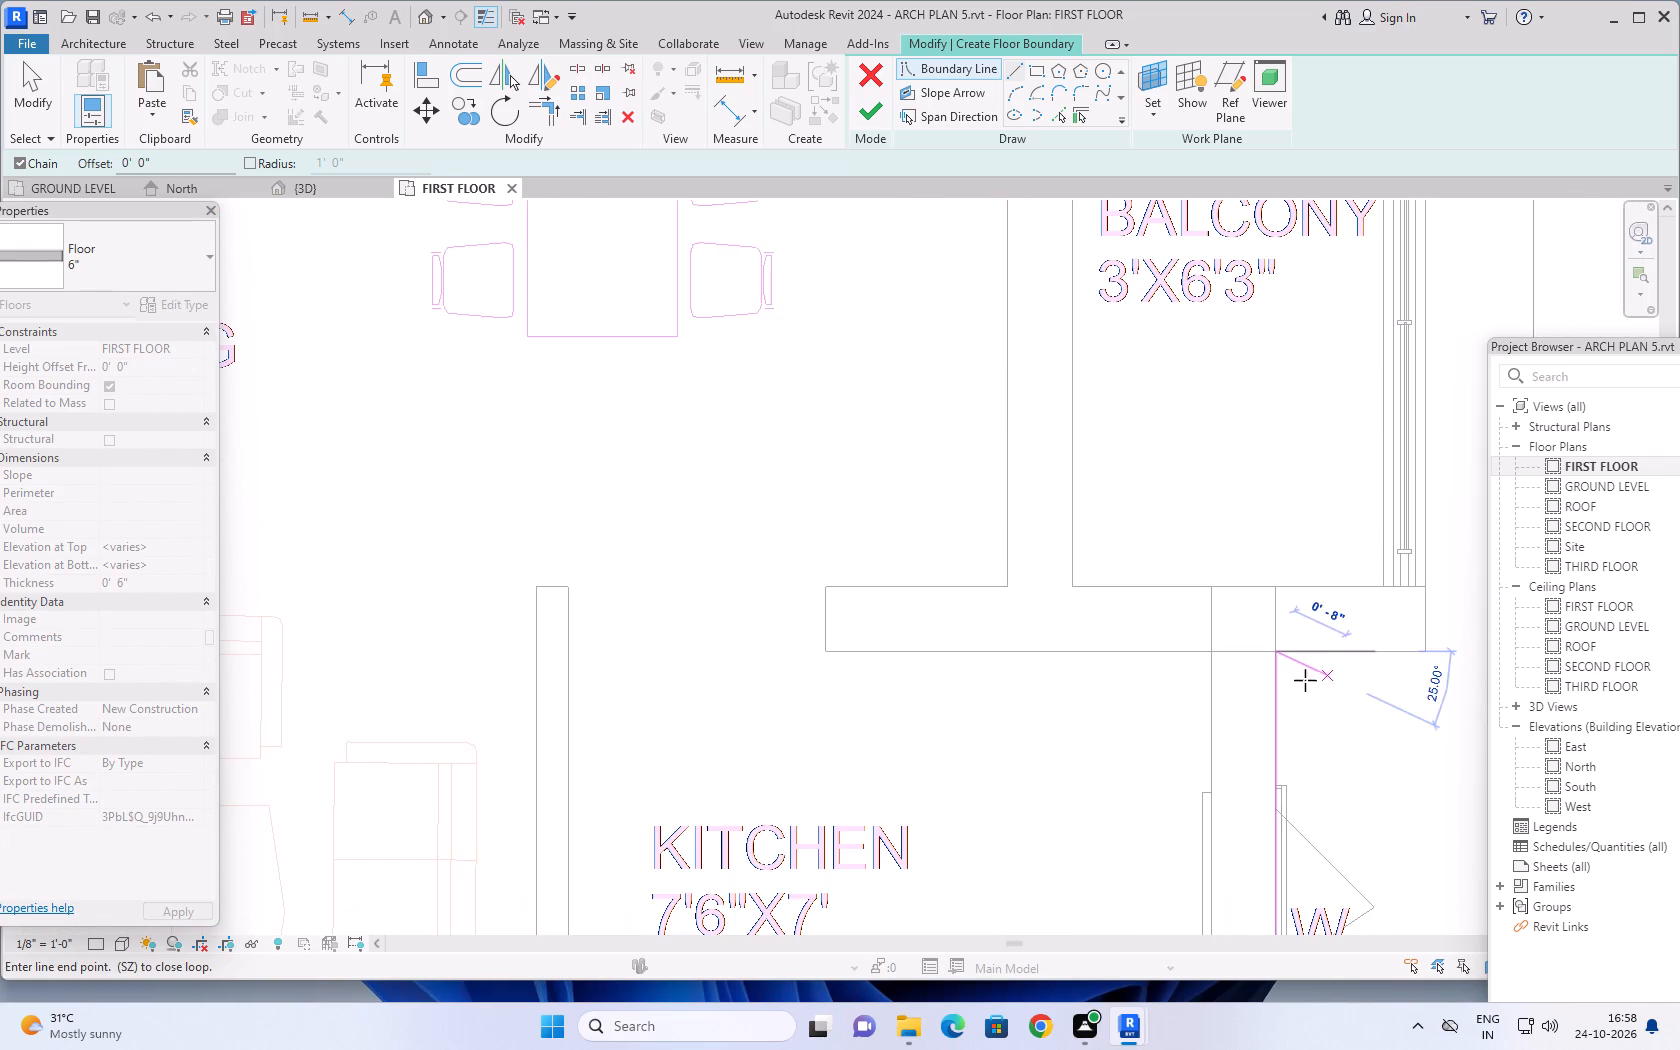
{"action": "middle_click_drag", "start_coordinate": [1305, 680], "coordinate": [868, 747]}
{"action": "scroll", "coordinate": [975, 745], "scroll_direction": "up", "scroll_amount": 5}
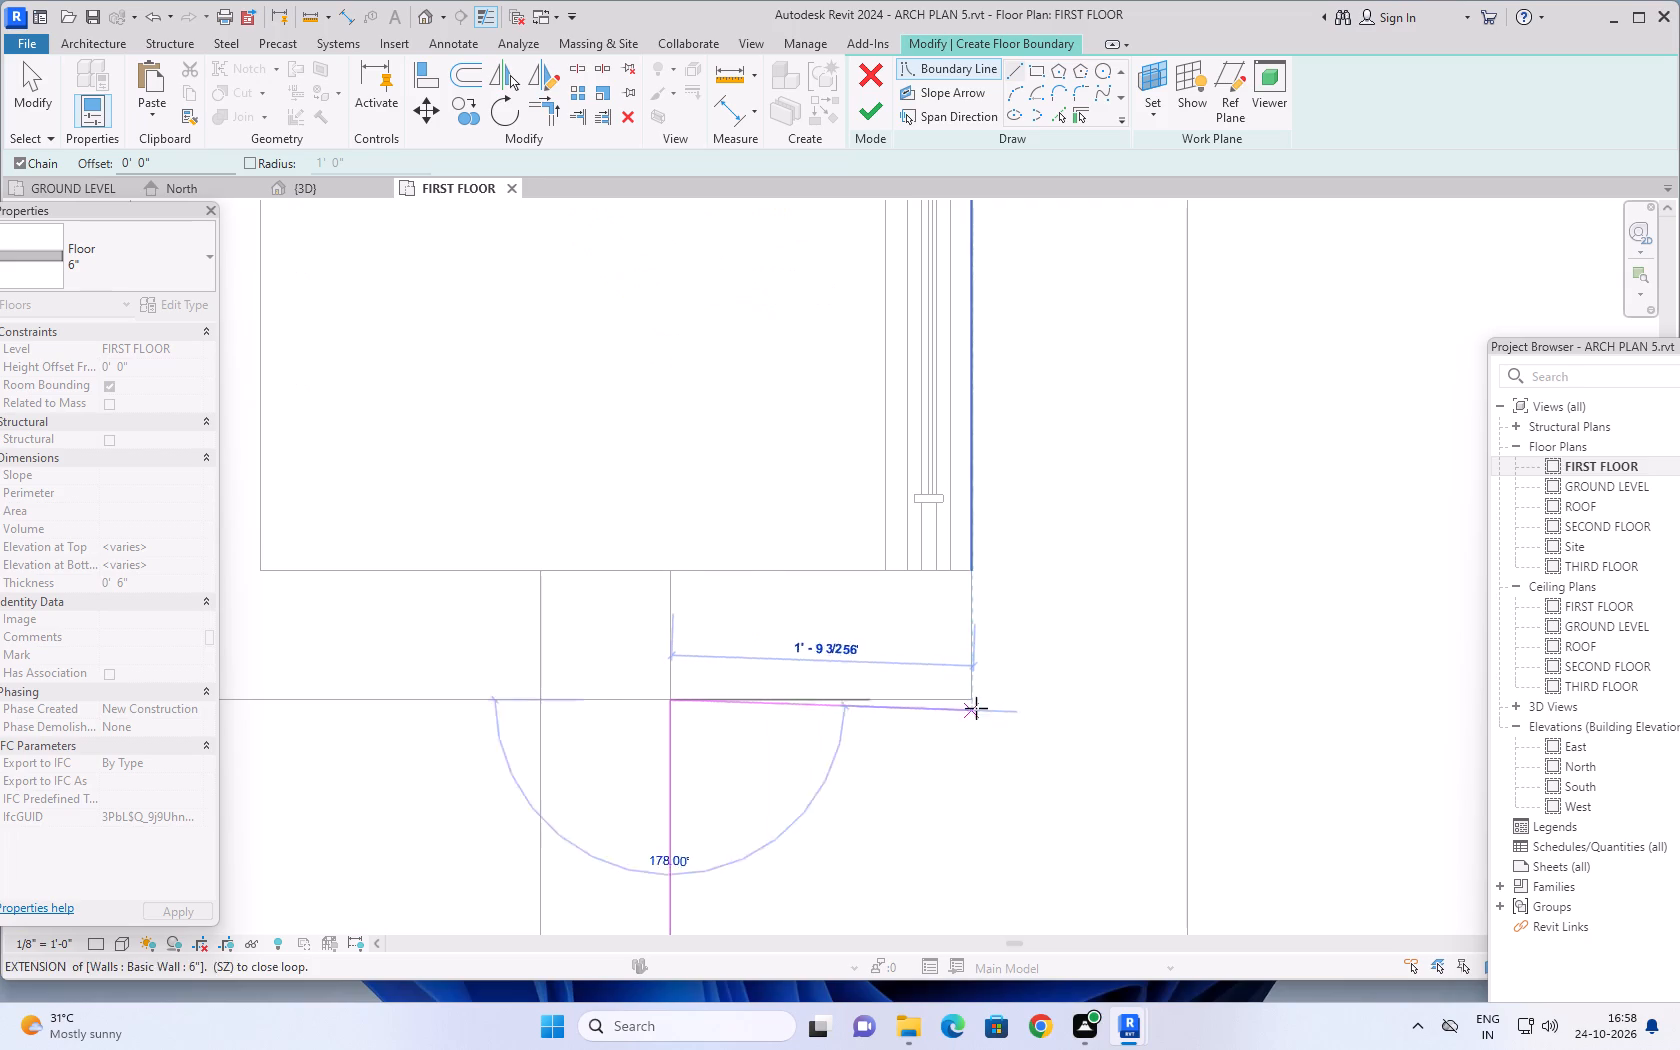
{"action": "left_click", "coordinate": [975, 703]}
Run the boundary north along the outer edge of the 3'X6'3" balcony to its corner beside the bedroom window recess.
{"action": "scroll", "coordinate": [1014, 471], "scroll_direction": "down", "scroll_amount": 2}
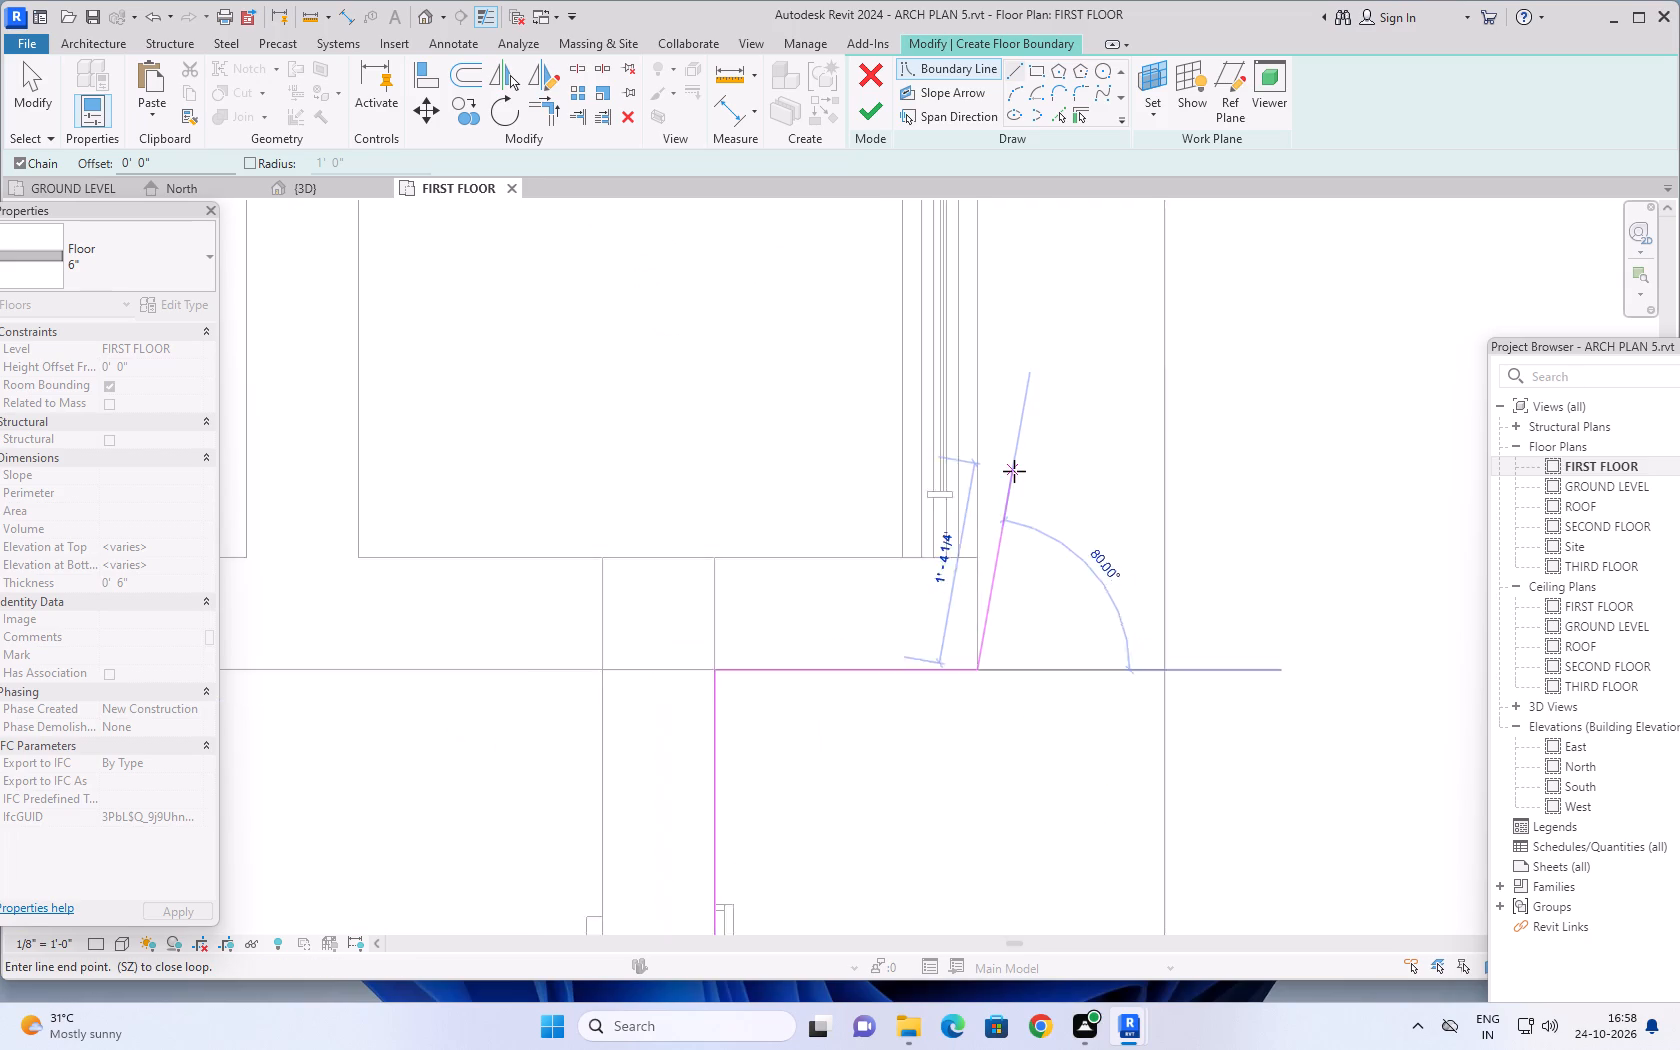
{"action": "scroll", "coordinate": [1014, 471], "scroll_direction": "down", "scroll_amount": 8}
{"action": "scroll", "coordinate": [1021, 368], "scroll_direction": "down", "scroll_amount": 3}
{"action": "middle_click_drag", "start_coordinate": [1016, 286], "coordinate": [999, 611]}
{"action": "scroll", "coordinate": [1016, 318], "scroll_direction": "down", "scroll_amount": 1}
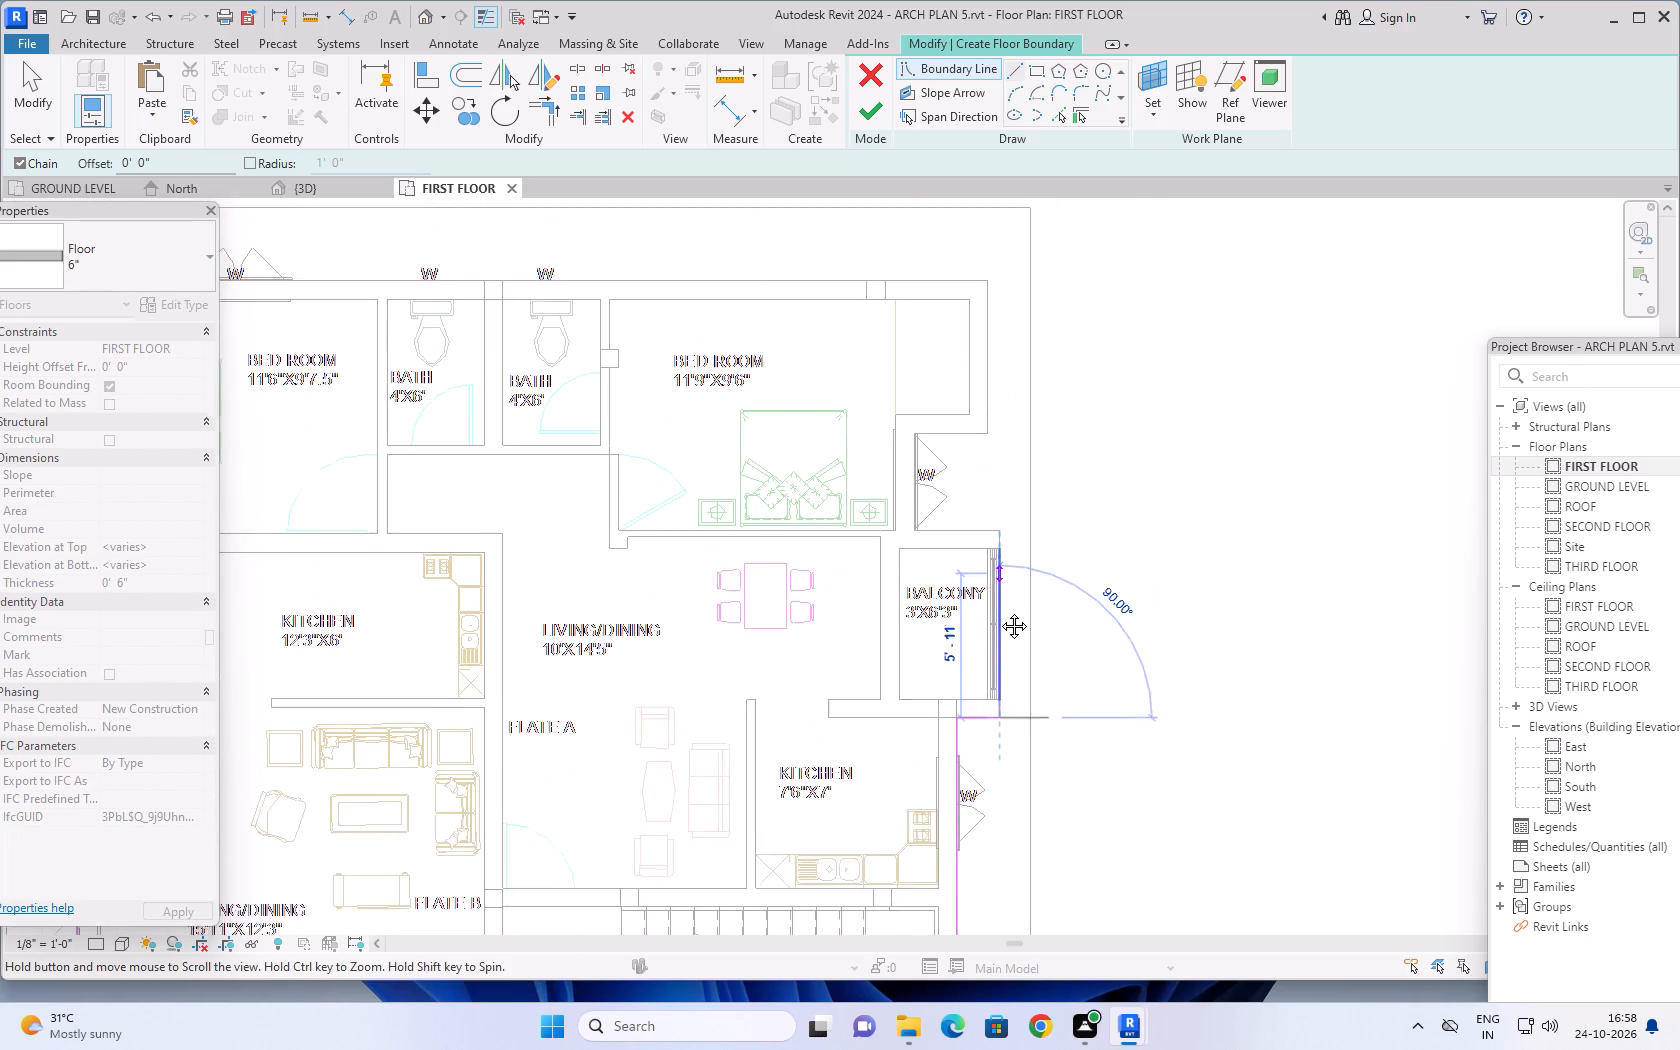
{"action": "middle_click_drag", "start_coordinate": [999, 611], "coordinate": [997, 620]}
{"action": "scroll", "coordinate": [988, 598], "scroll_direction": "up", "scroll_amount": 10}
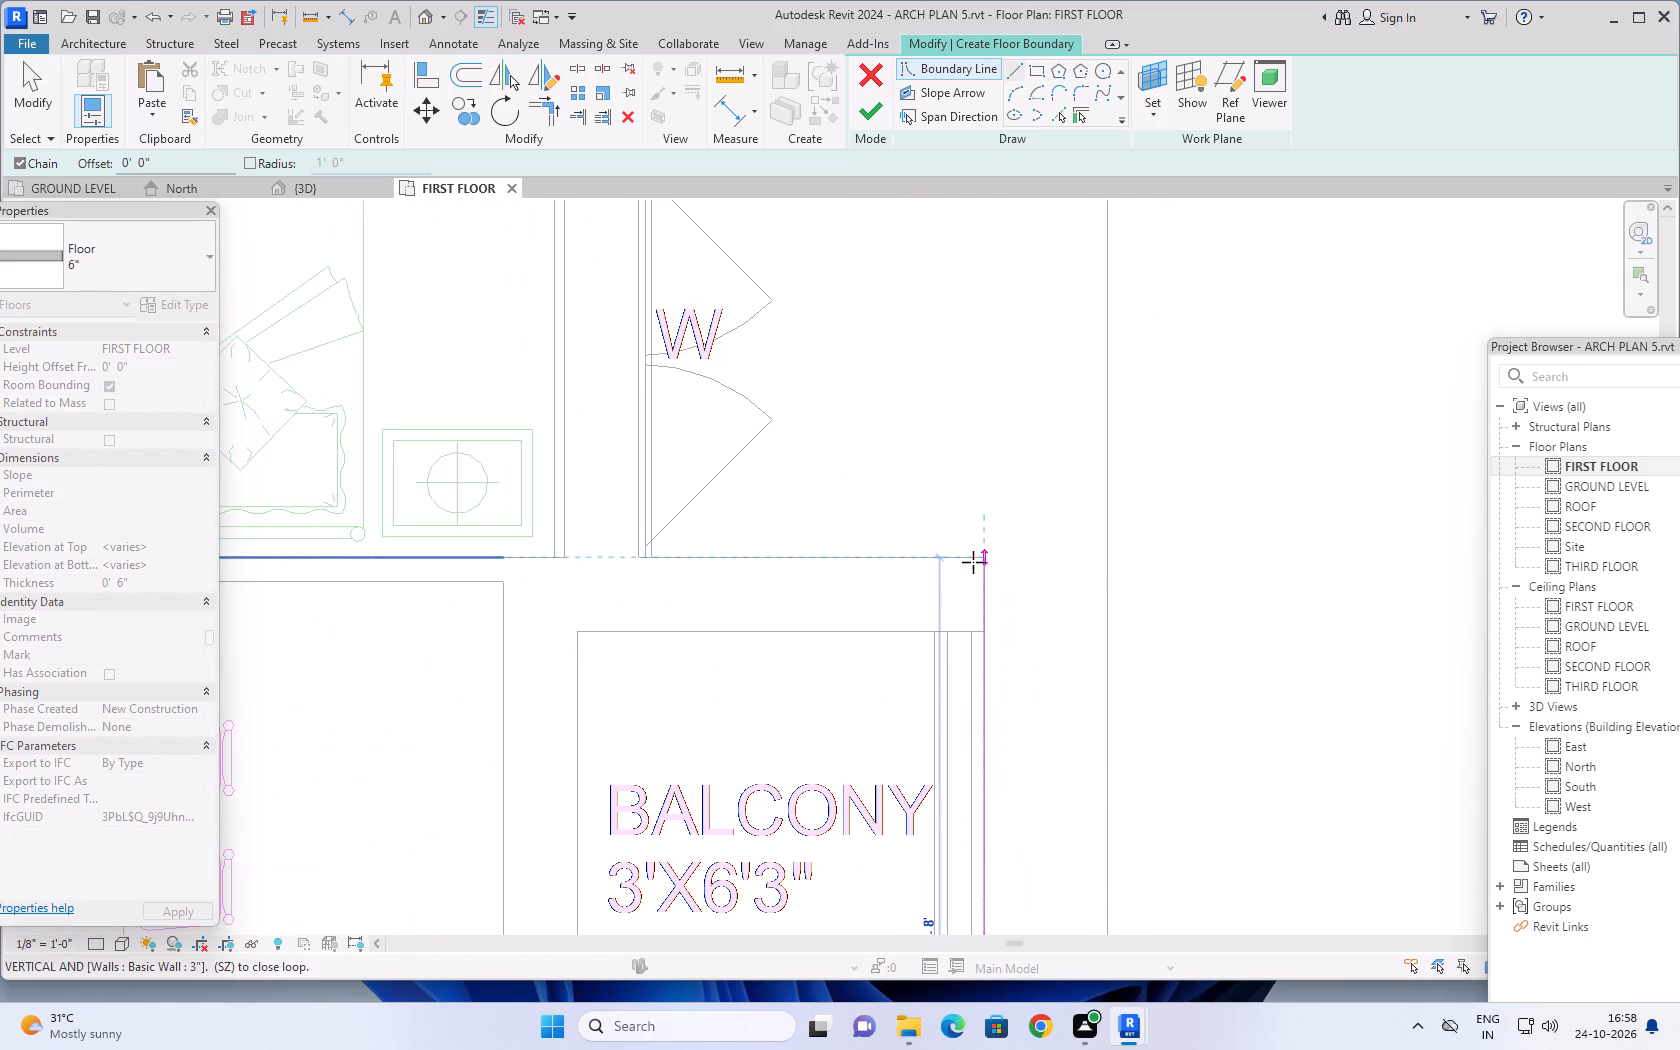
{"action": "left_click", "coordinate": [986, 558]}
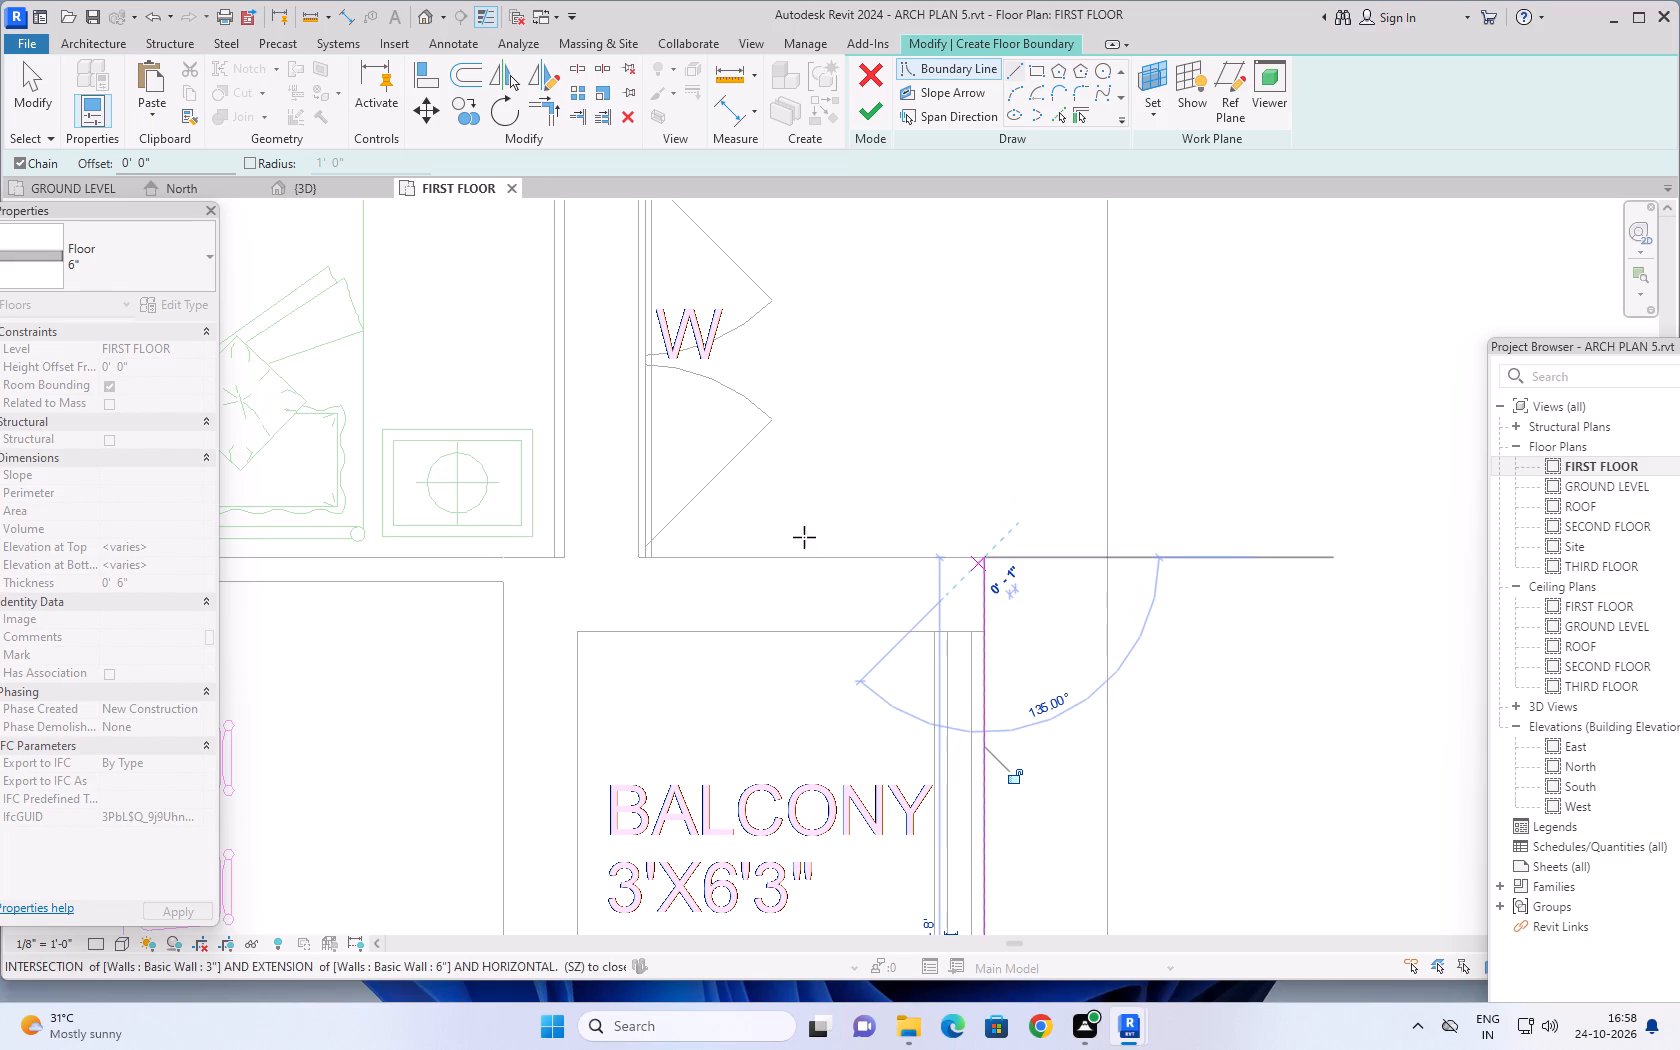
Trace the boundary around the east window recess of the 11'9"X9'6" bedroom, starting about 3'-6" west along the balcony wall and returning to the outer wall corner.
{"action": "scroll", "coordinate": [636, 562], "scroll_direction": "up", "scroll_amount": 7}
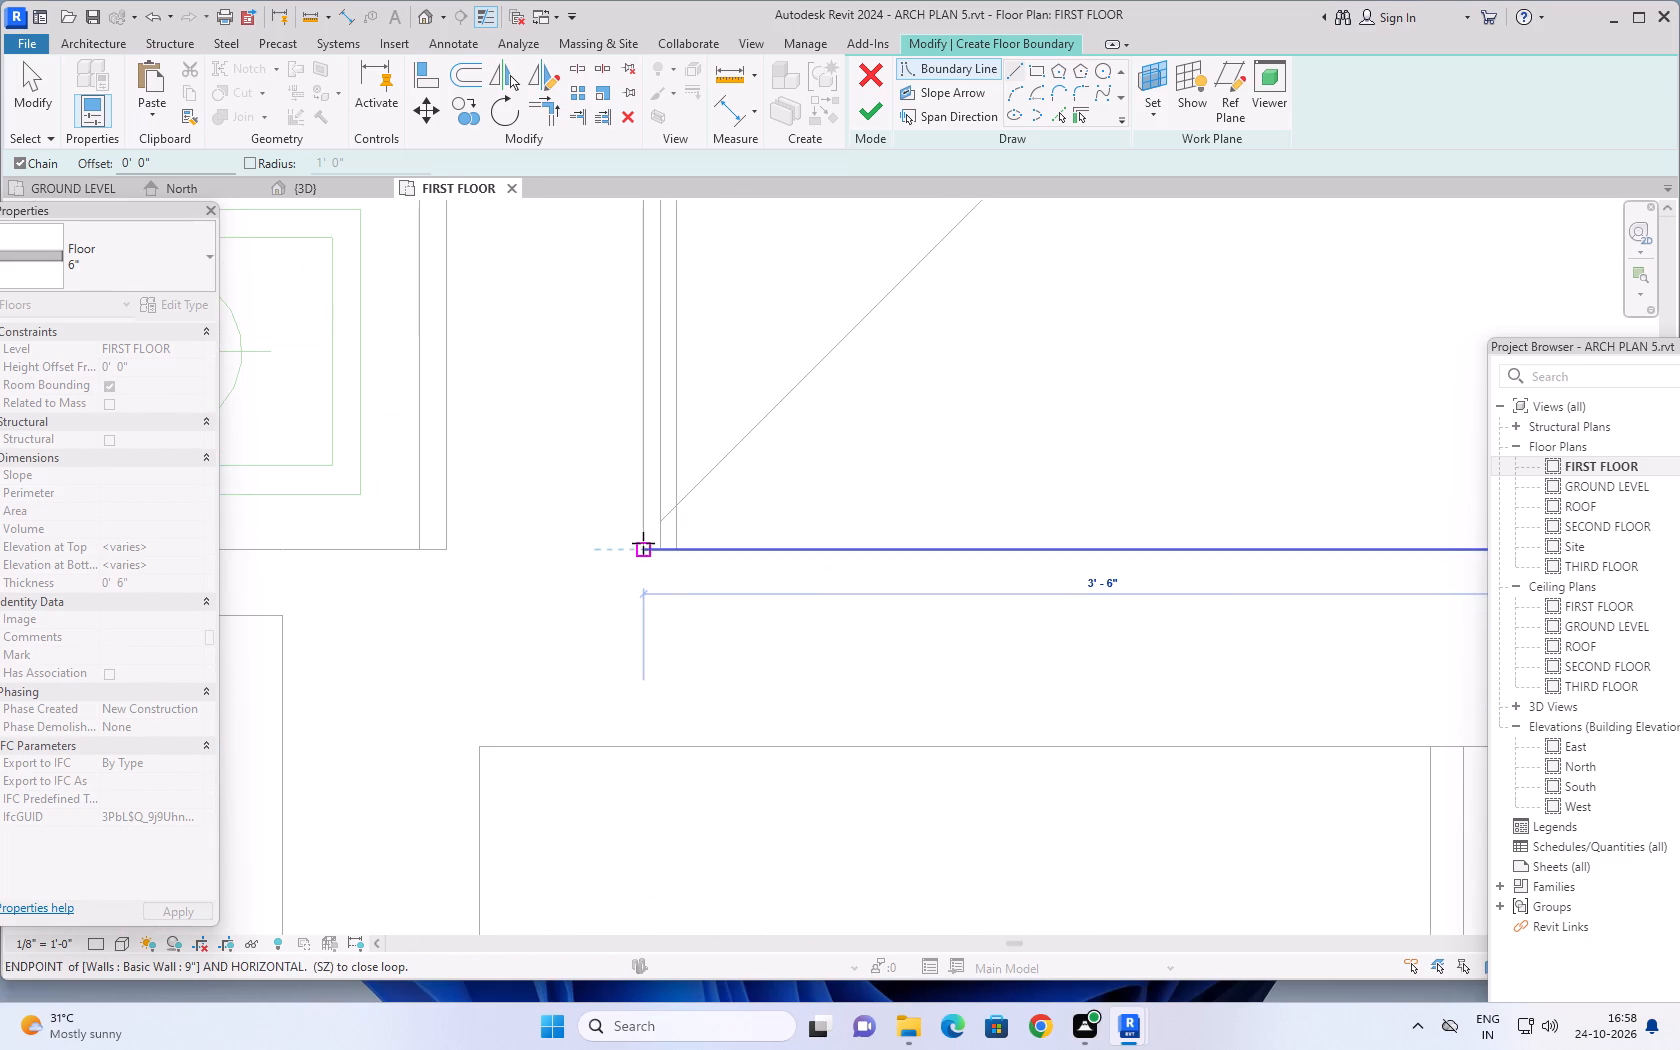
{"action": "left_click", "coordinate": [643, 543]}
{"action": "scroll", "coordinate": [673, 430], "scroll_direction": "down", "scroll_amount": 11}
{"action": "scroll", "coordinate": [694, 342], "scroll_direction": "down", "scroll_amount": 1}
{"action": "middle_click_drag", "start_coordinate": [694, 342], "coordinate": [722, 734]}
{"action": "scroll", "coordinate": [694, 341], "scroll_direction": "down", "scroll_amount": 1}
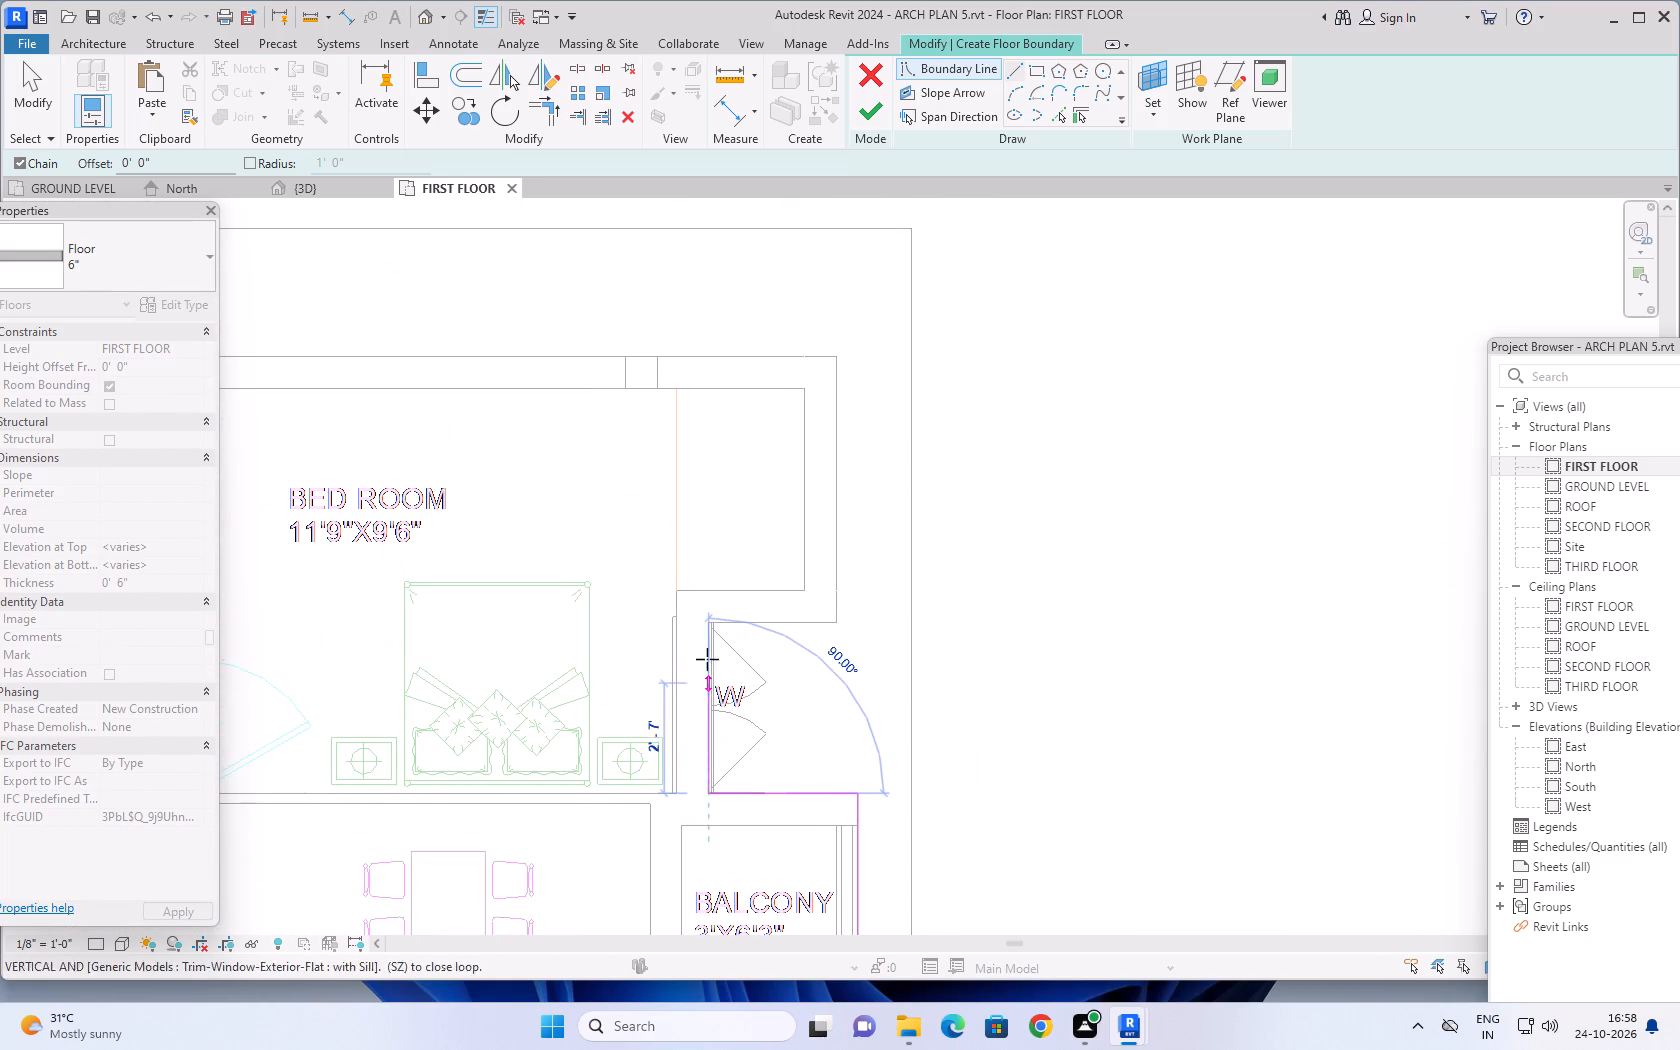
{"action": "scroll", "coordinate": [704, 622], "scroll_direction": "up", "scroll_amount": 11}
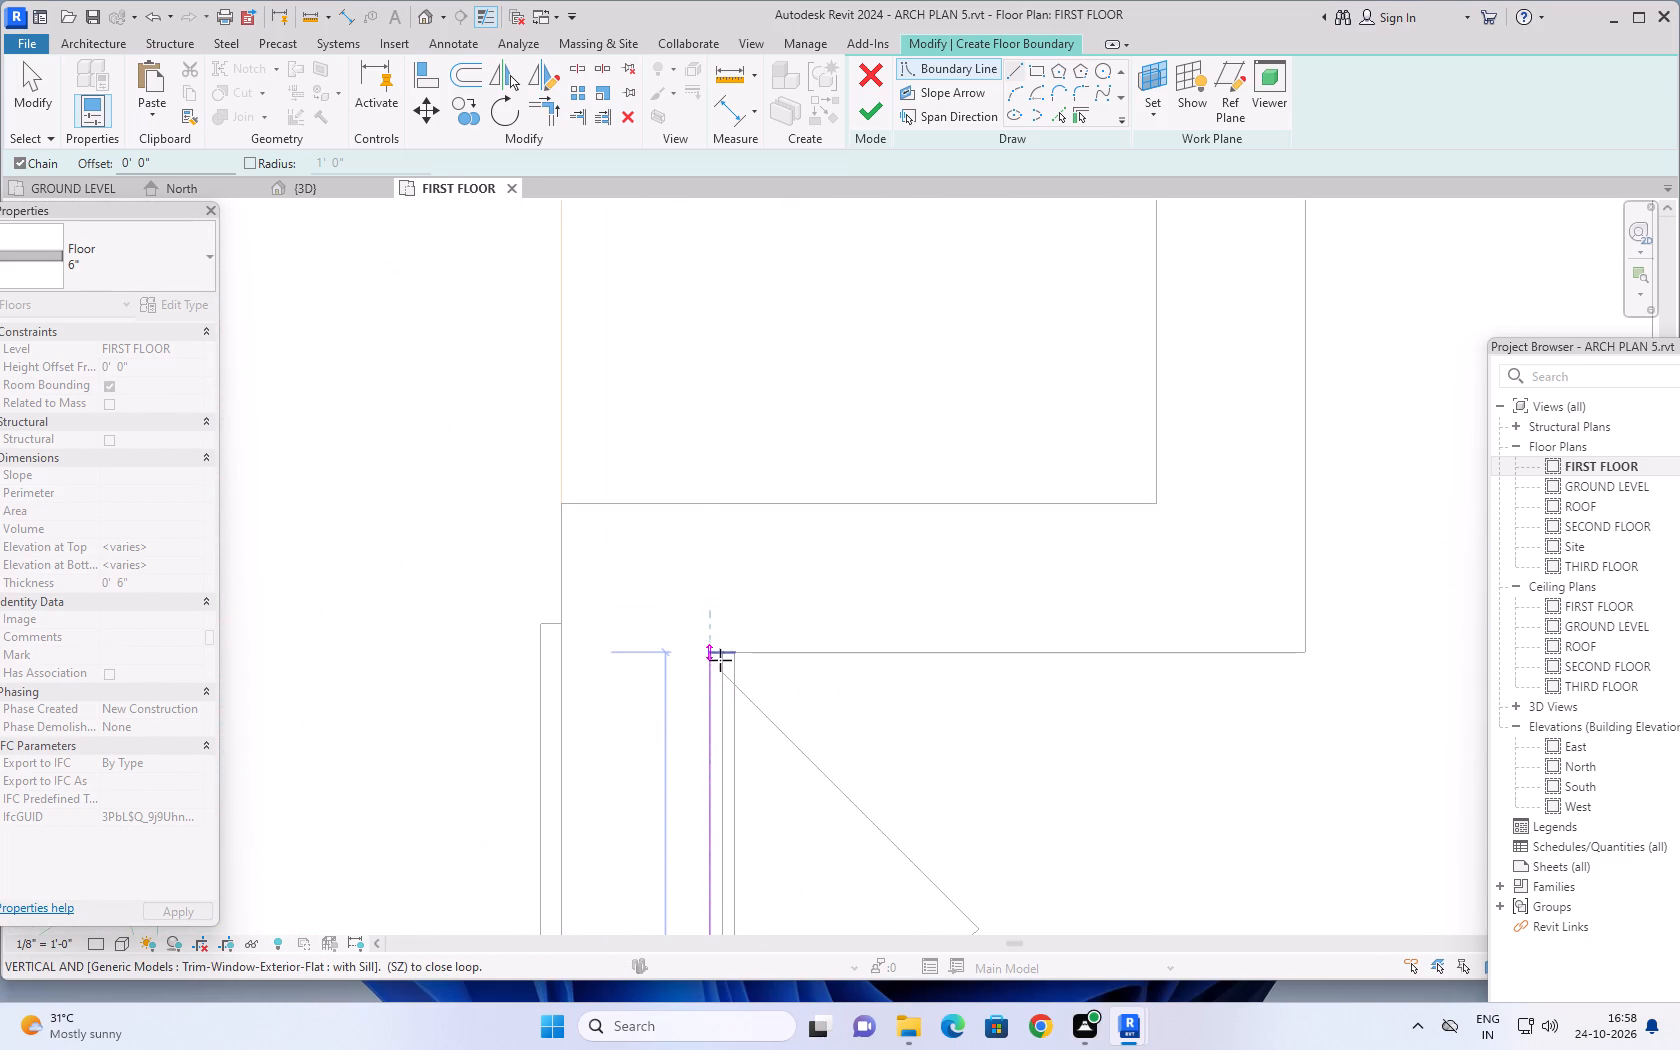
{"action": "left_click", "coordinate": [709, 653]}
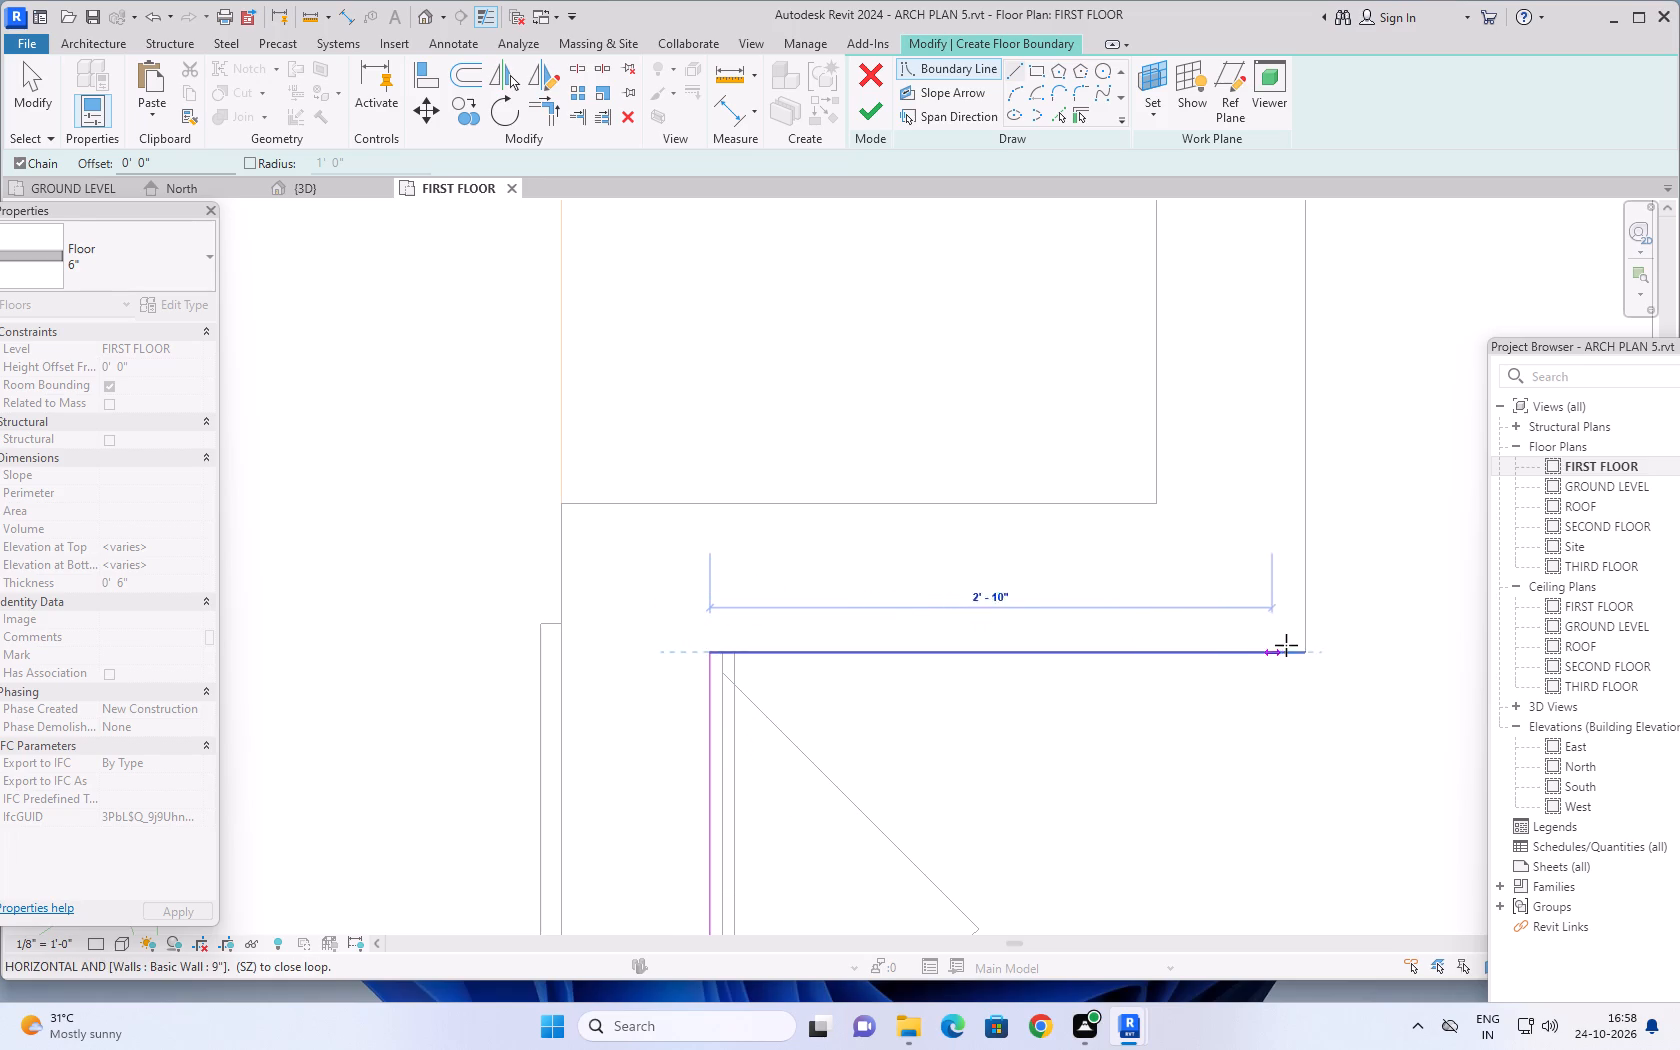
{"action": "left_click", "coordinate": [1305, 654]}
Run the boundary north along the outer east wall of the 11'9"X9'6" bedroom to the building's northeast corner.
{"action": "scroll", "coordinate": [1317, 435], "scroll_direction": "down", "scroll_amount": 7}
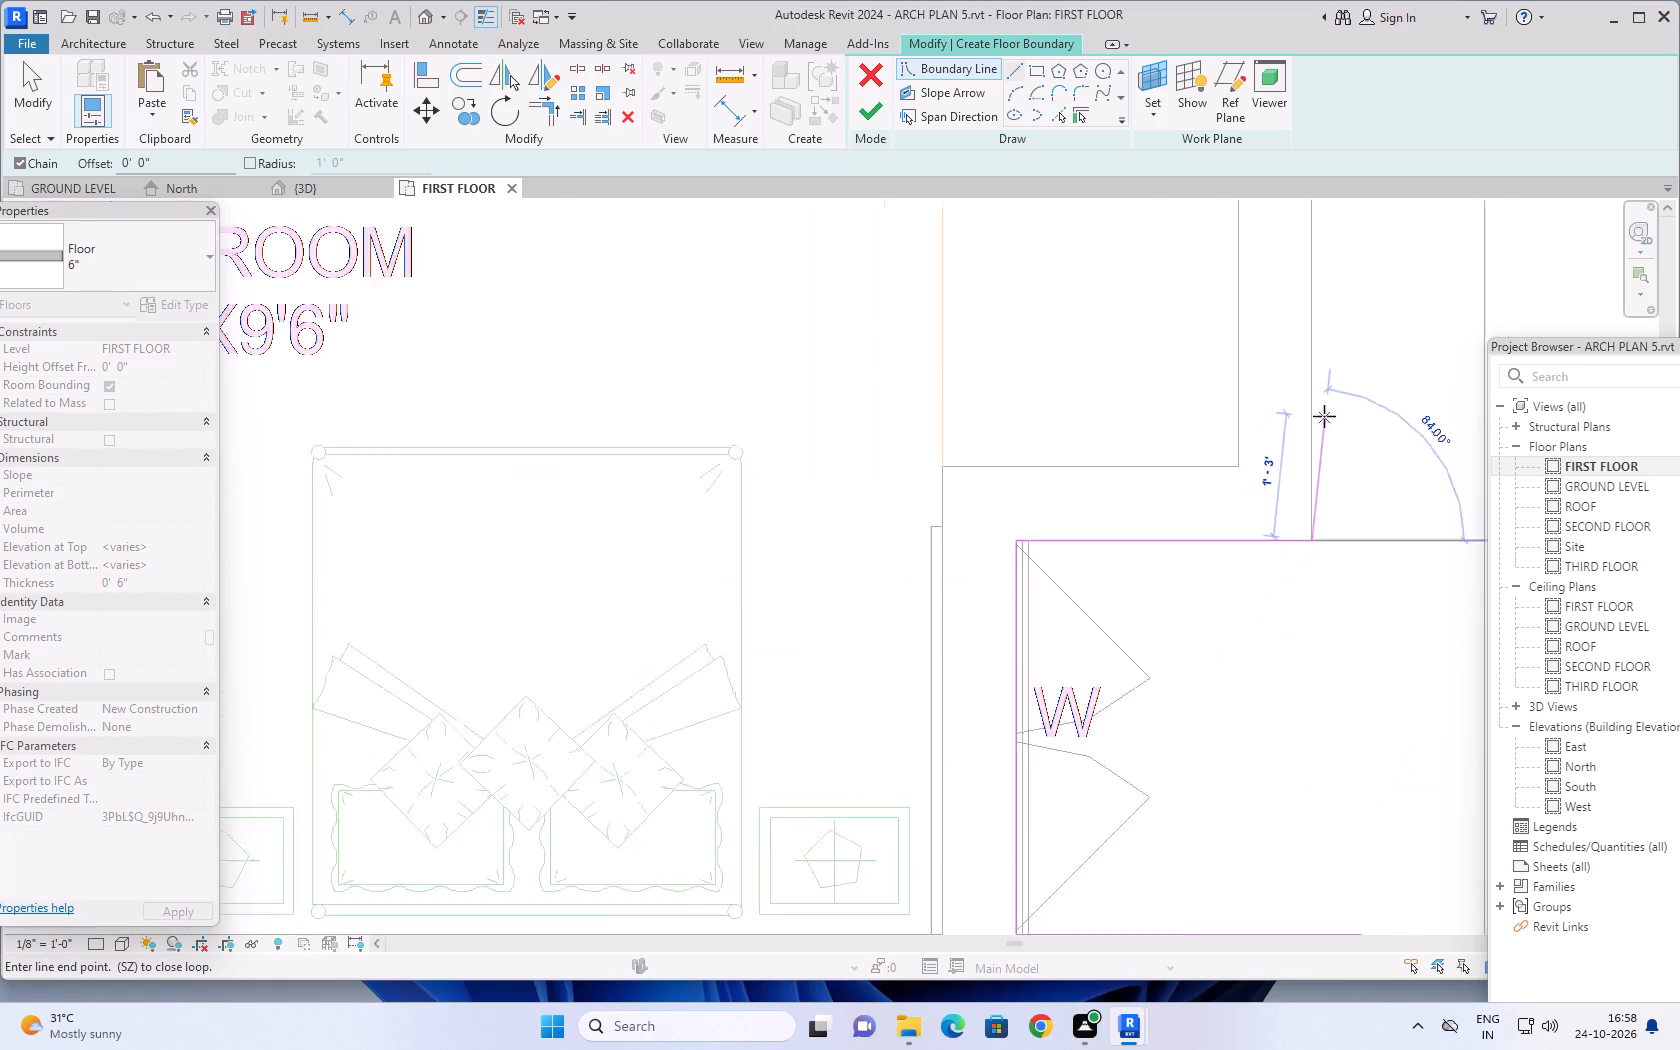
{"action": "scroll", "coordinate": [1324, 416], "scroll_direction": "down", "scroll_amount": 9}
{"action": "middle_click_drag", "start_coordinate": [1335, 371], "coordinate": [1293, 658]}
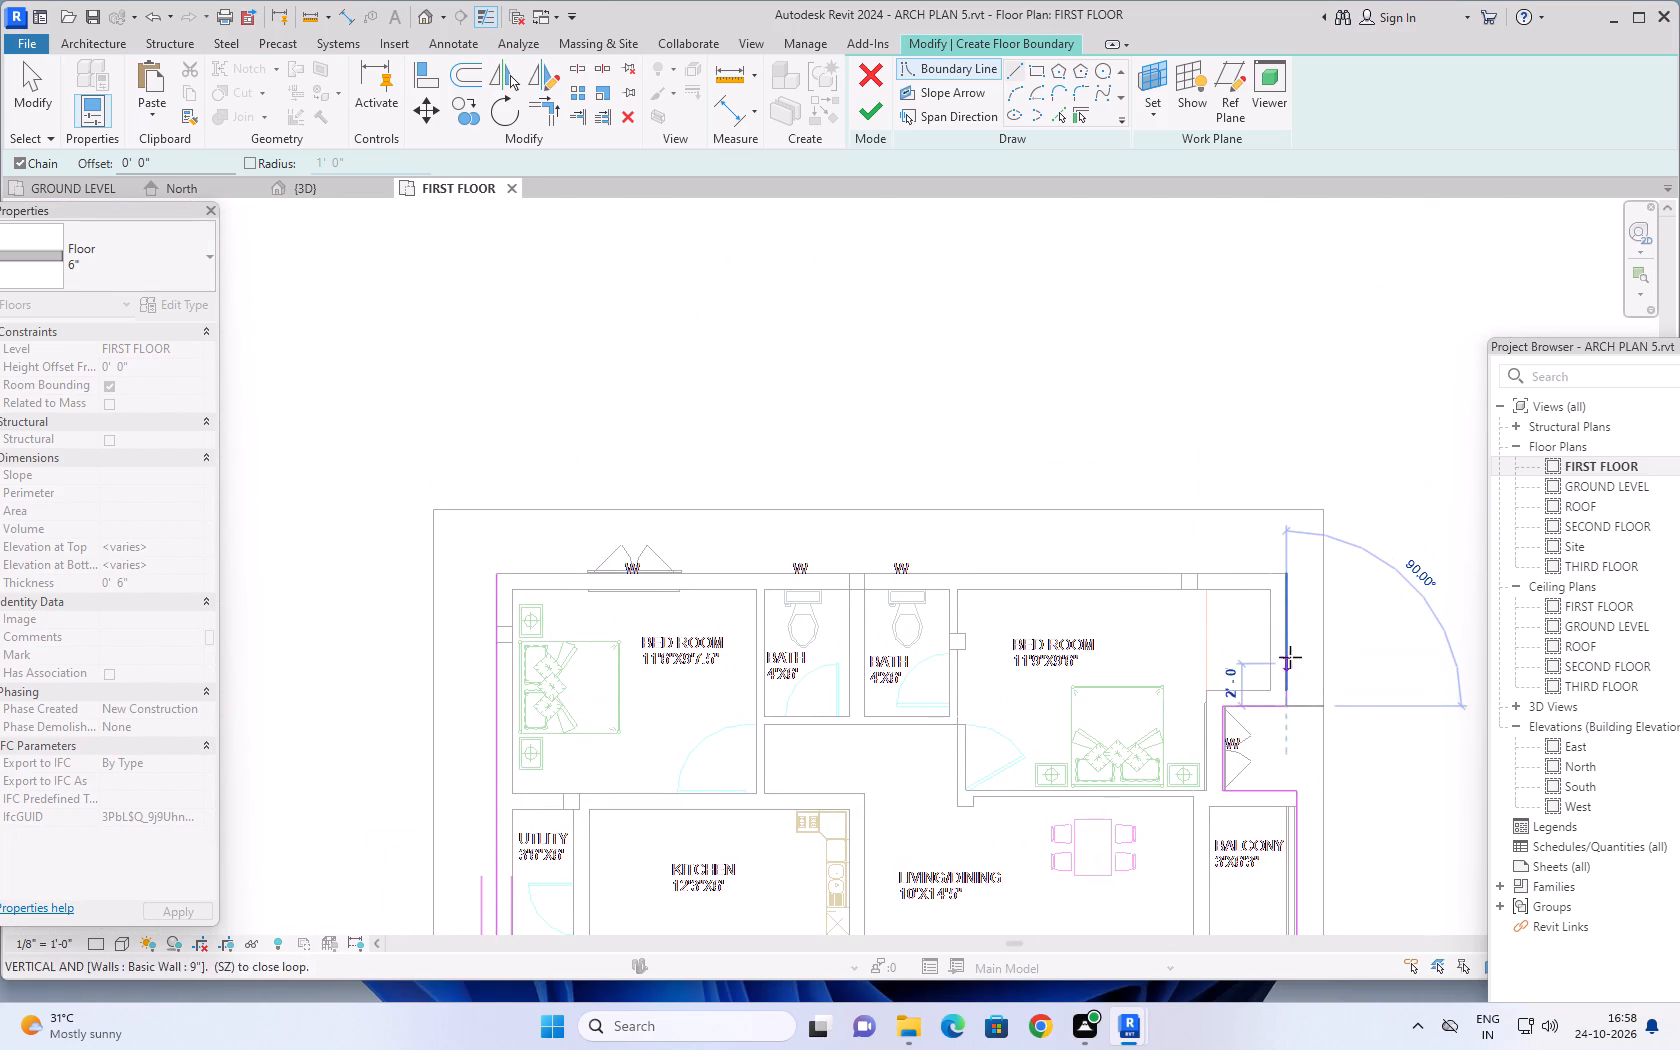
{"action": "scroll", "coordinate": [1287, 581], "scroll_direction": "up", "scroll_amount": 10}
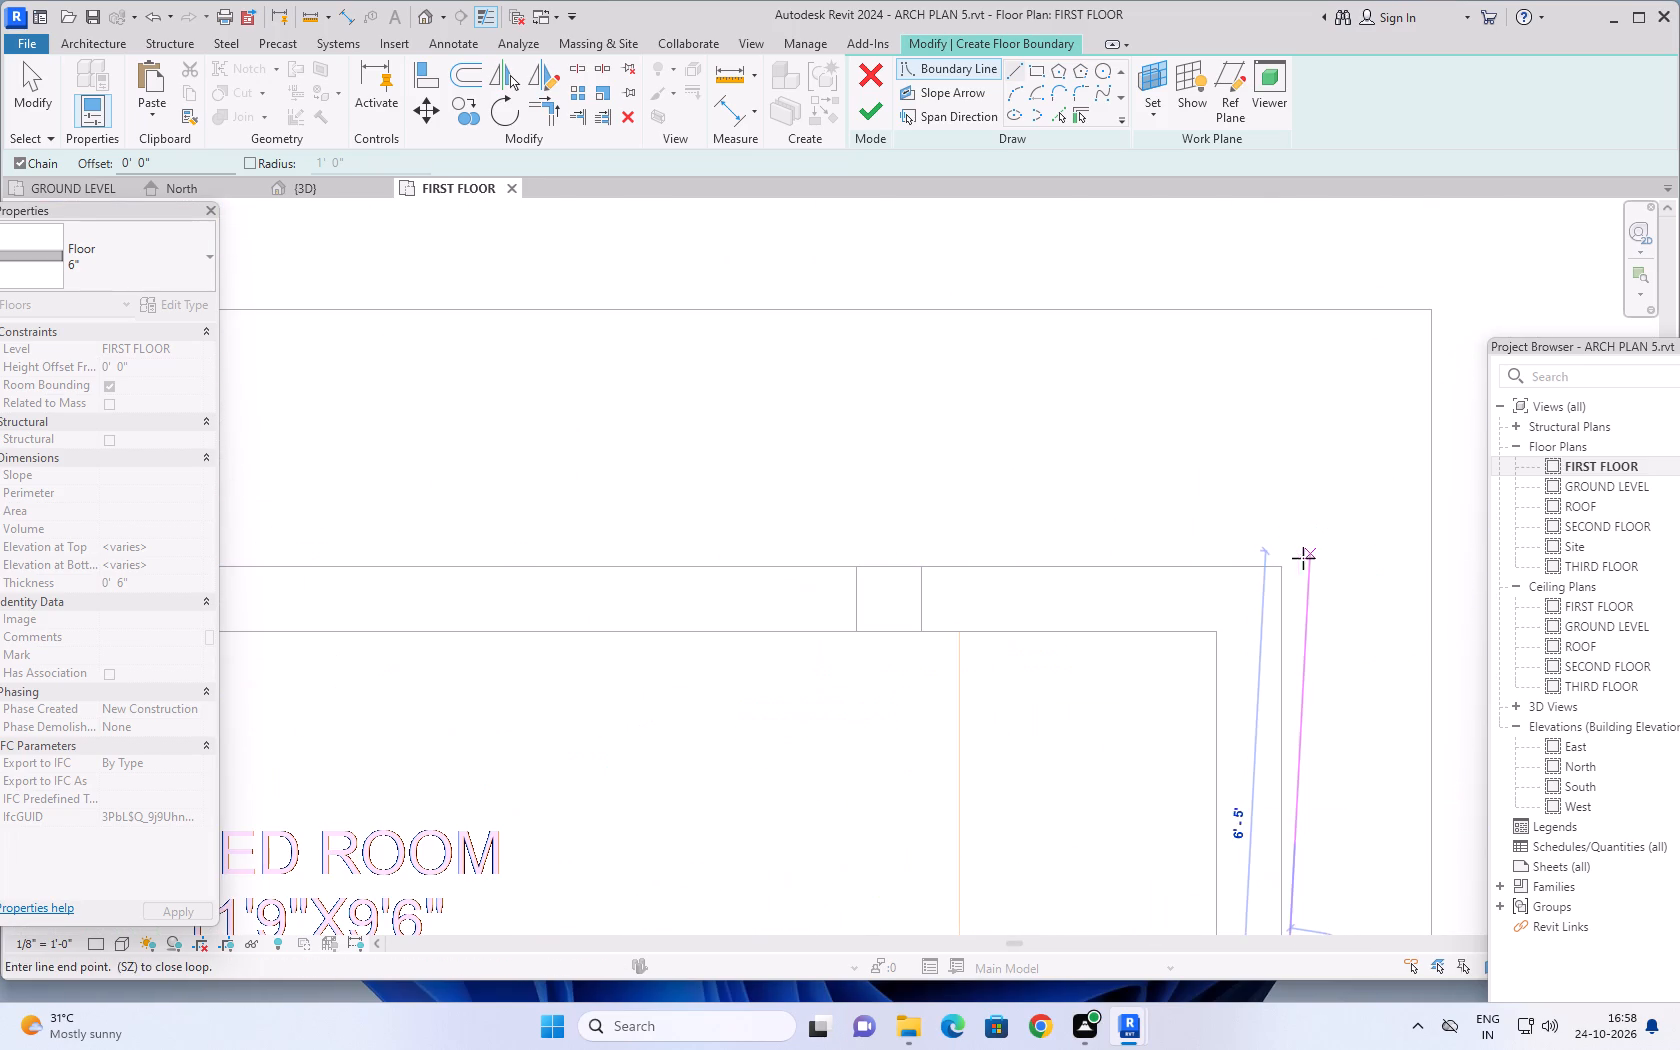
{"action": "left_click", "coordinate": [1279, 573]}
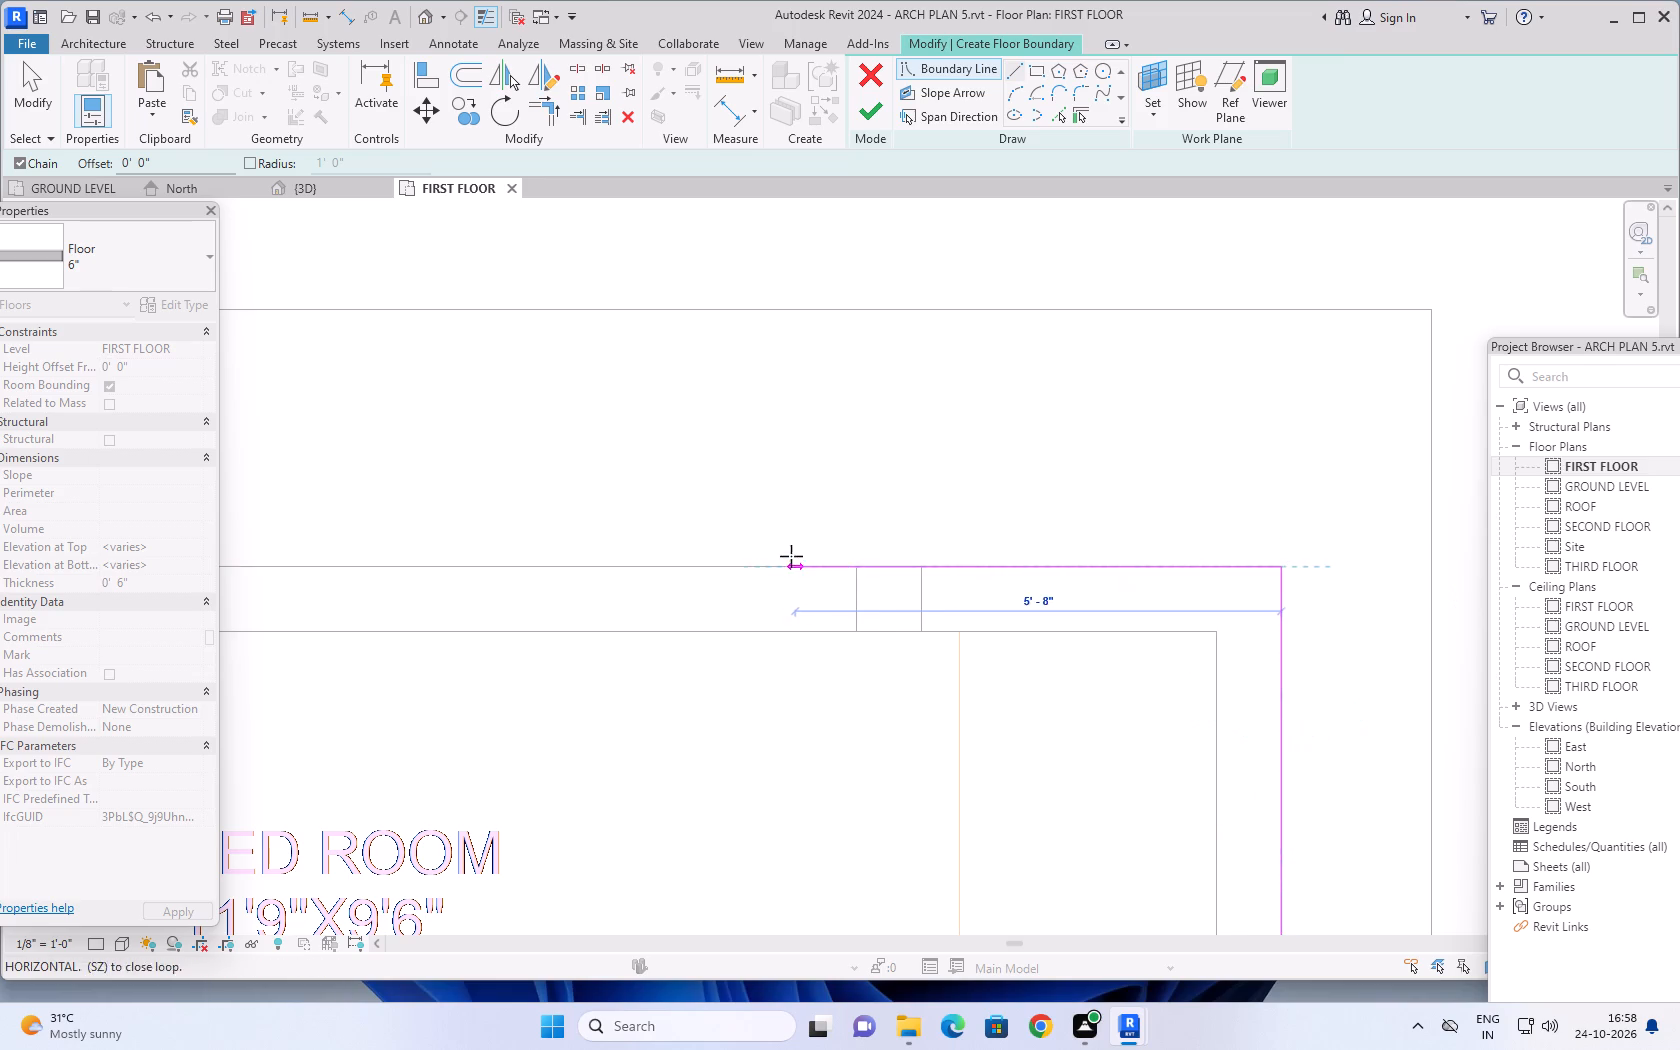
Close the floor boundary west along the north wall to the northwest outer corner of the 11'6"X9'7.5" bedroom and end line drawing.
{"action": "scroll", "coordinate": [772, 569], "scroll_direction": "down", "scroll_amount": 19}
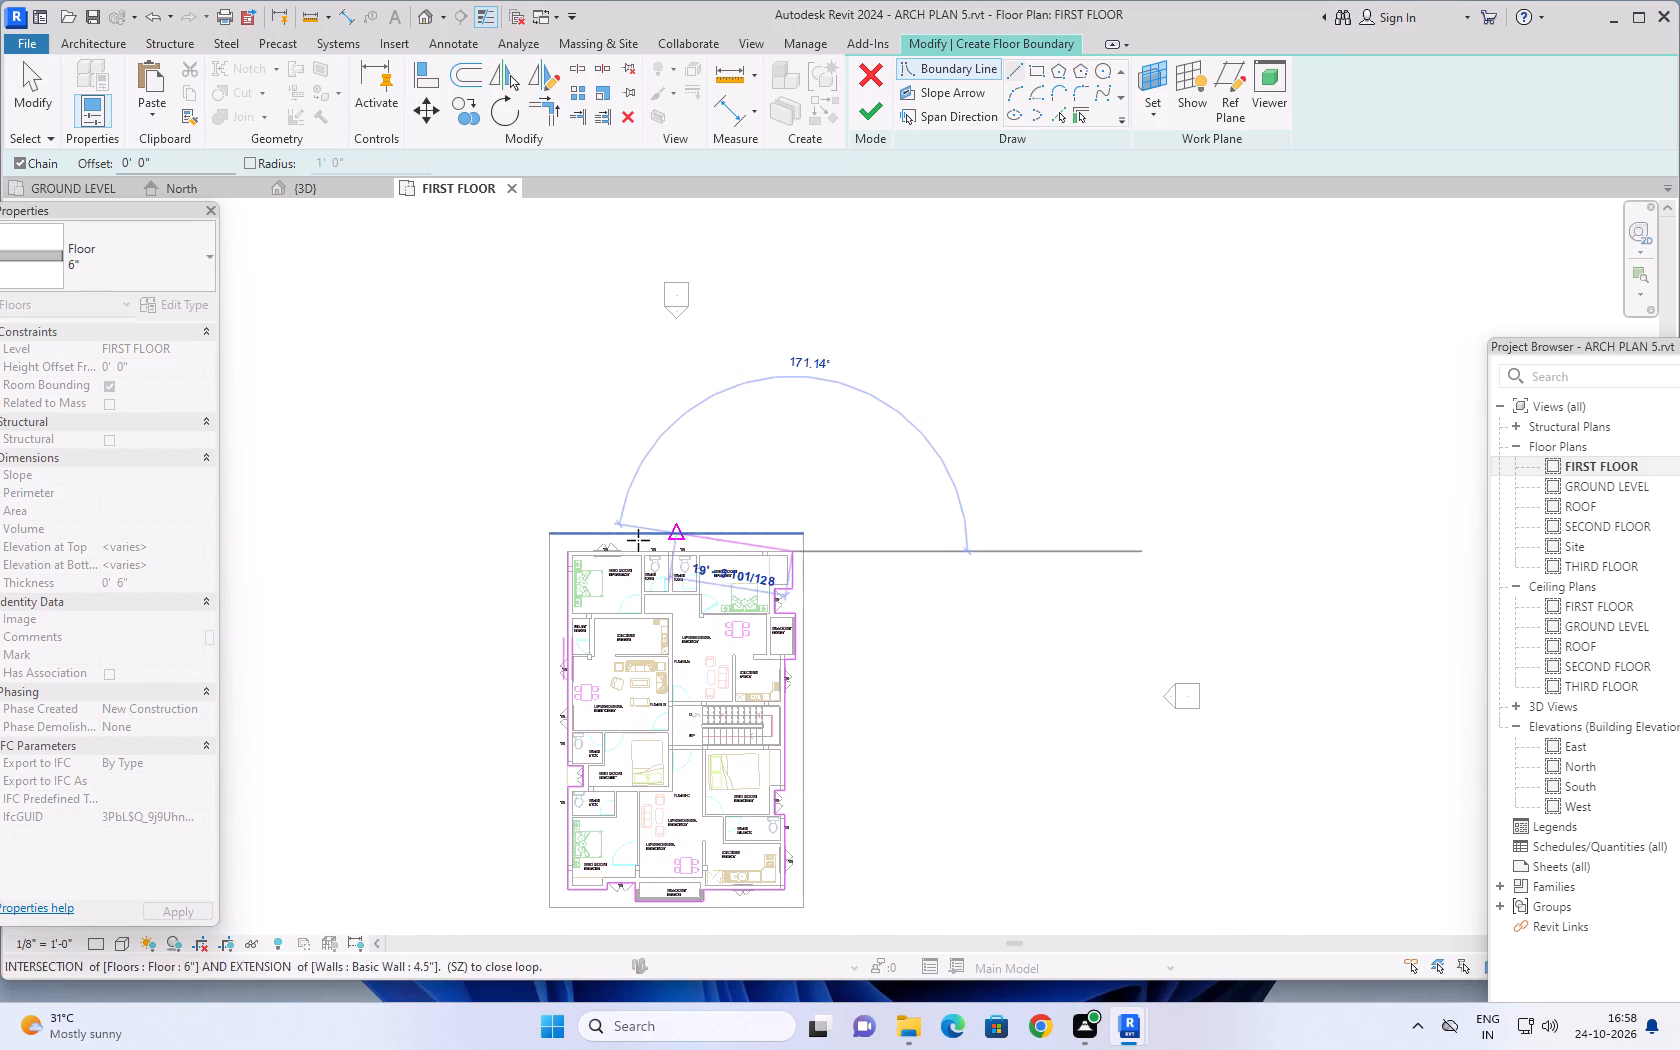
{"action": "scroll", "coordinate": [573, 545], "scroll_direction": "up", "scroll_amount": 18}
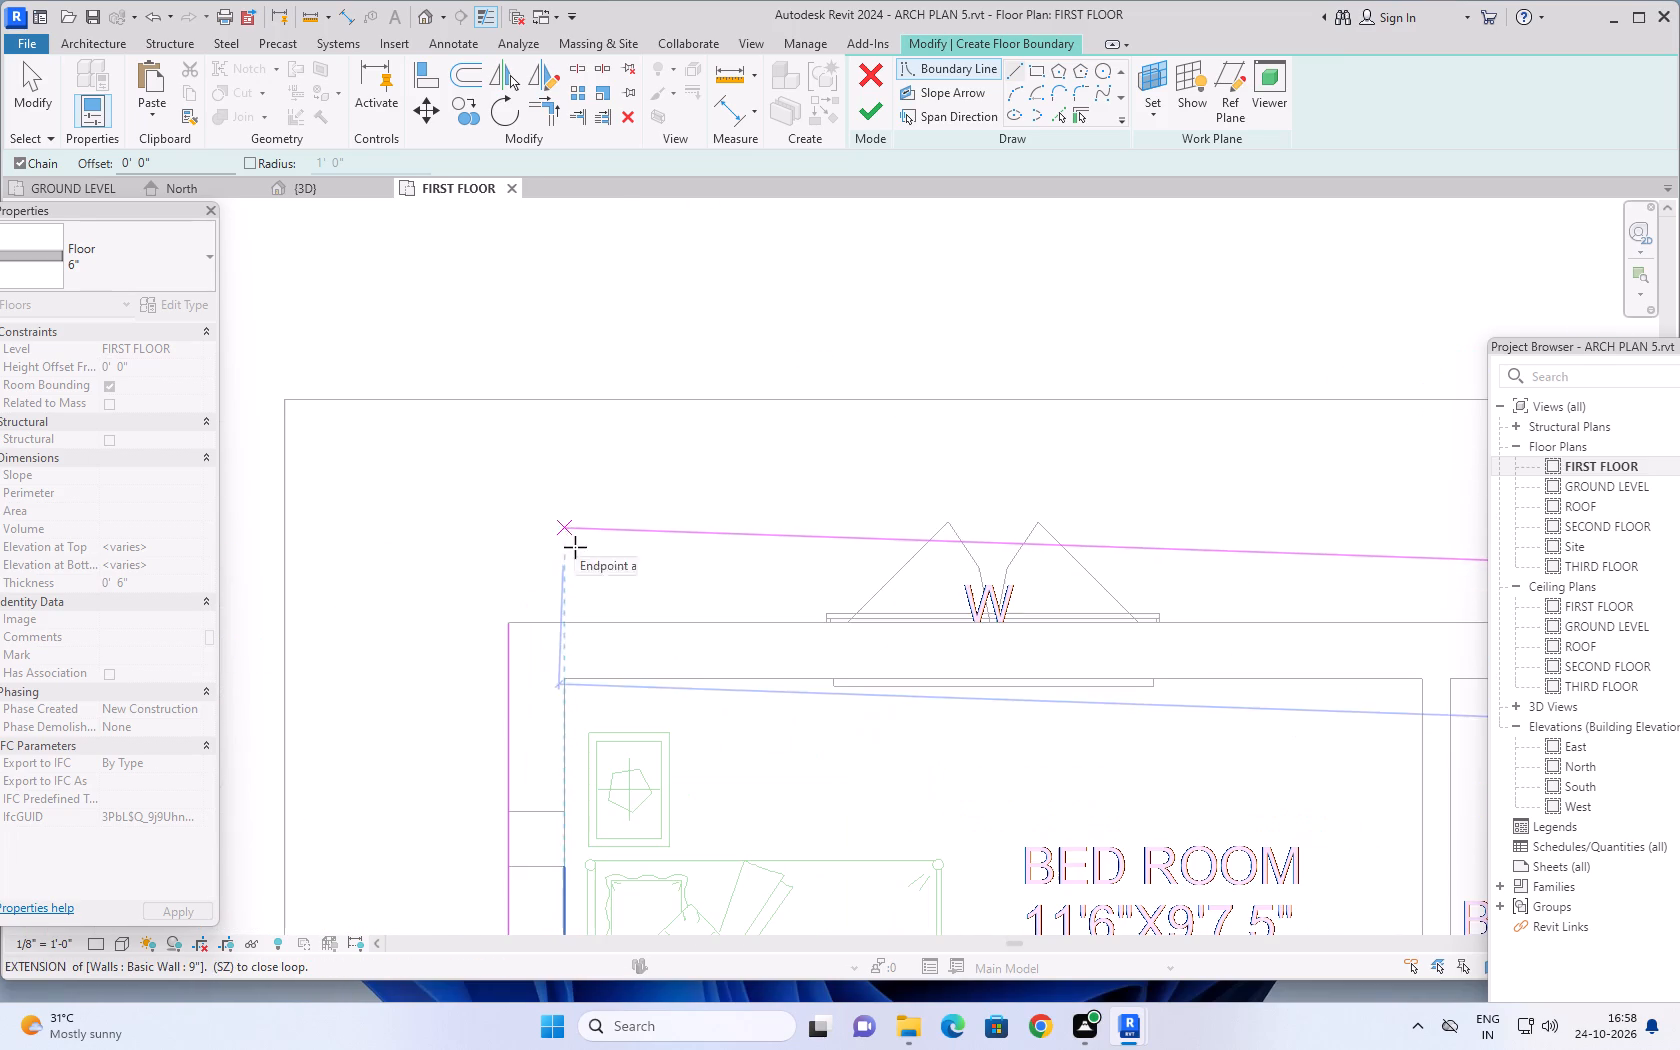
{"action": "left_click", "coordinate": [511, 624]}
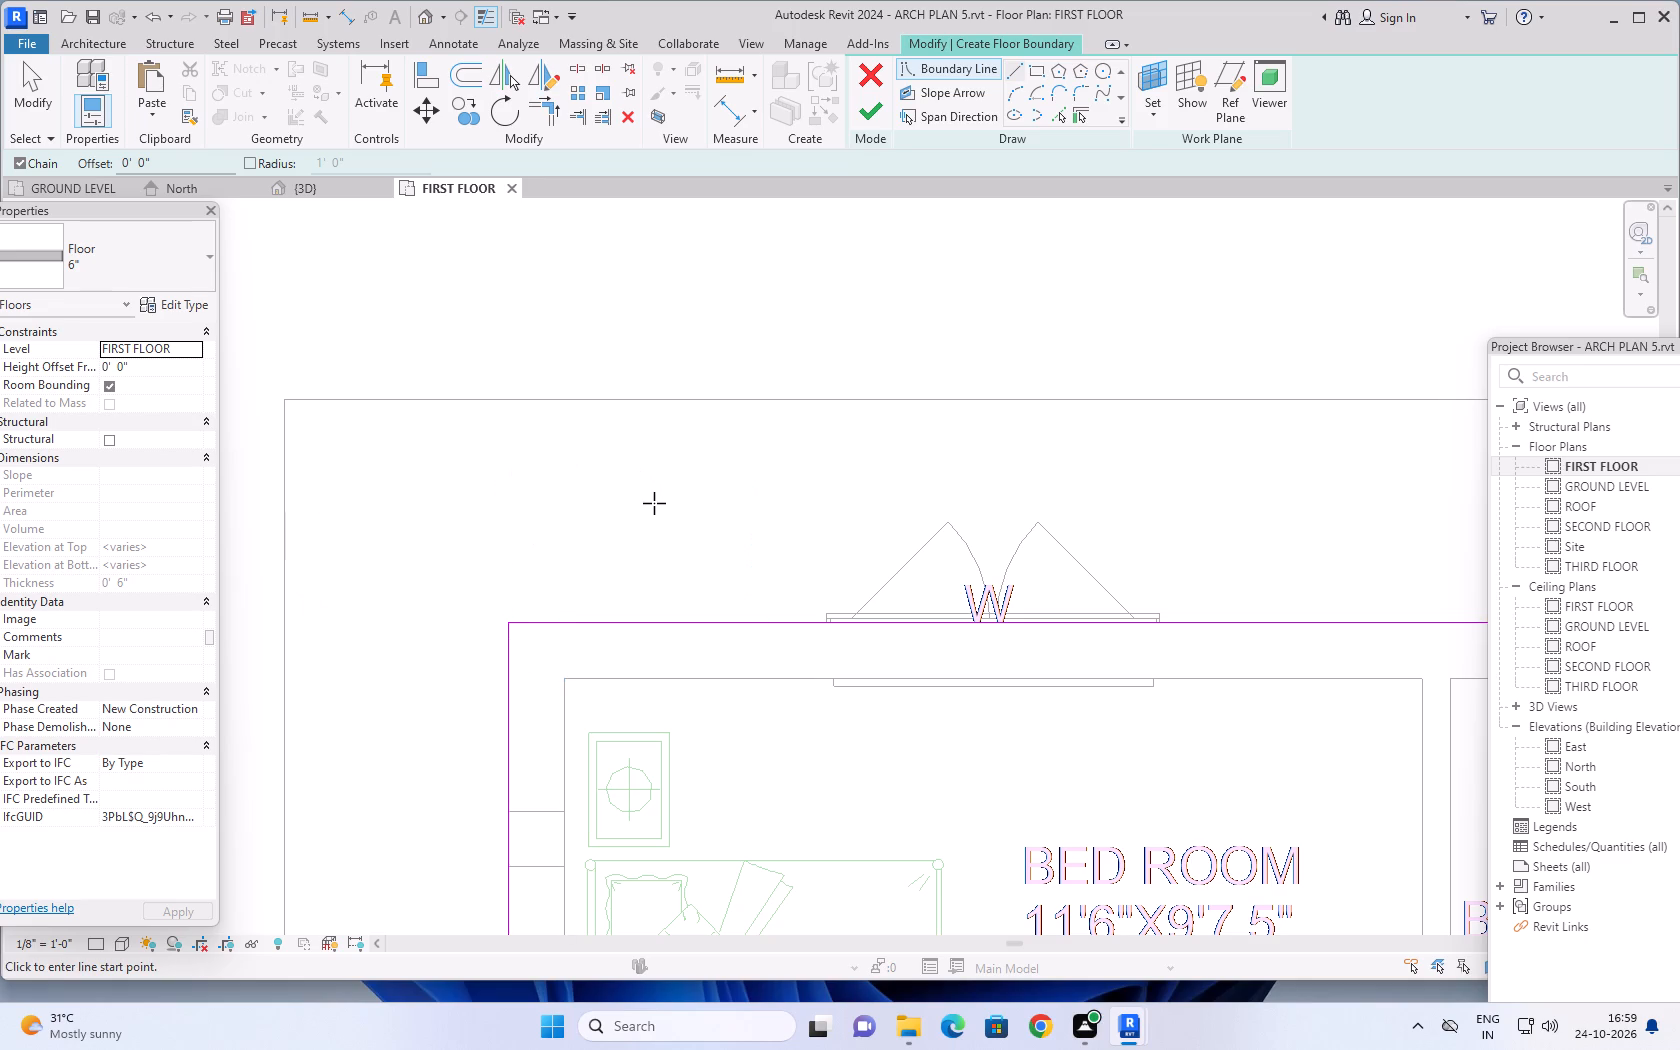
{"action": "scroll", "coordinate": [657, 503], "scroll_direction": "down", "scroll_amount": 15}
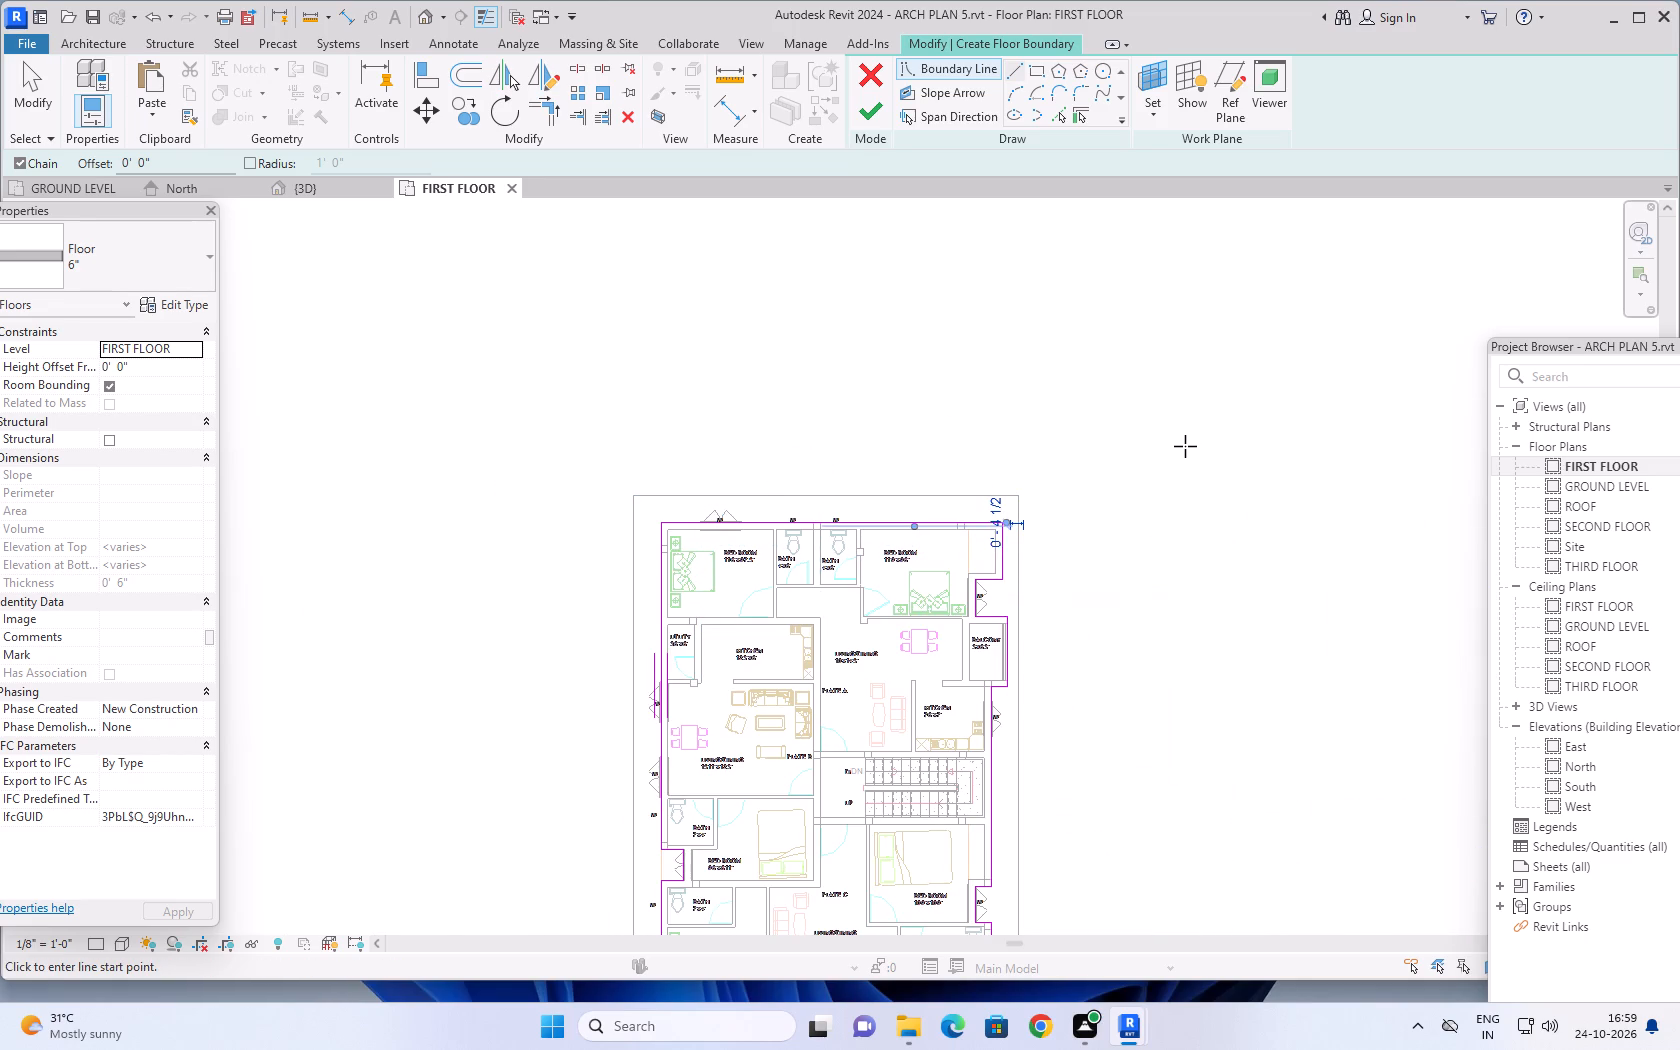
{"action": "key", "text": "Escape"}
{"action": "middle_click_drag", "start_coordinate": [1161, 563], "coordinate": [1108, 418]}
{"action": "key", "text": "Escape"}
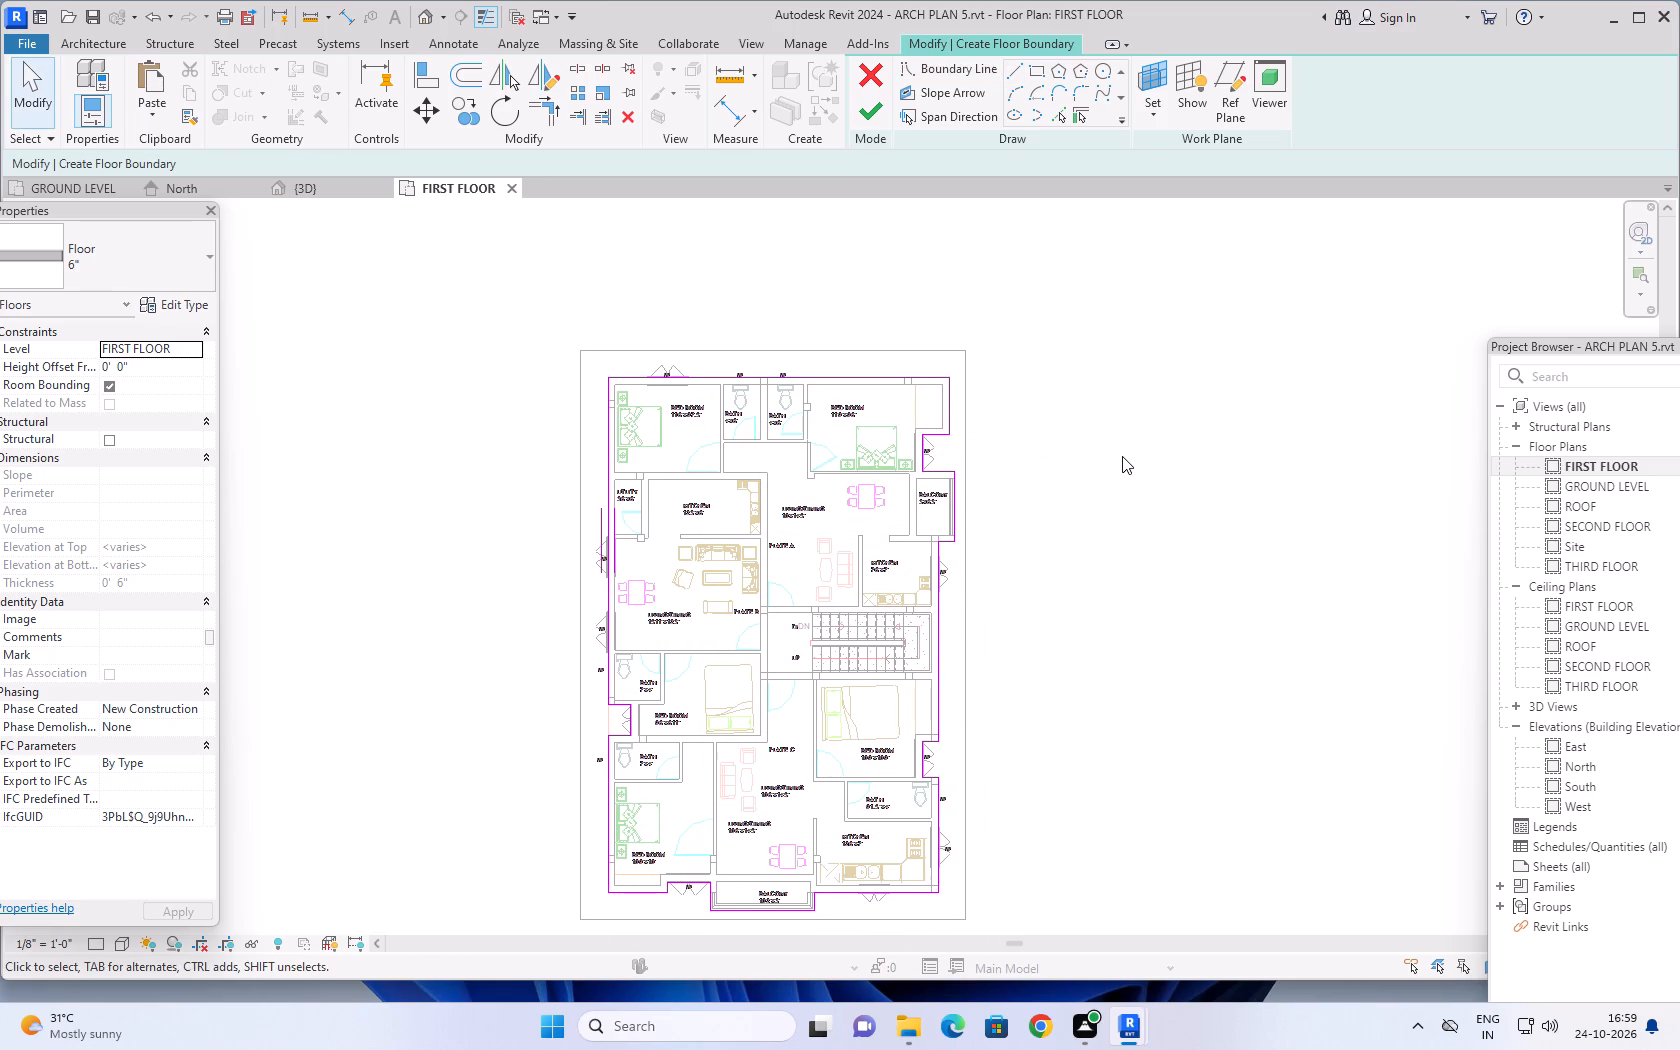
Align the boundary line in the south window recess of the 10'9"X10' bedroom with the outer wall face.
{"action": "scroll", "coordinate": [1134, 502], "scroll_direction": "down", "scroll_amount": 1}
{"action": "middle_click_drag", "start_coordinate": [1146, 608], "coordinate": [1122, 495]}
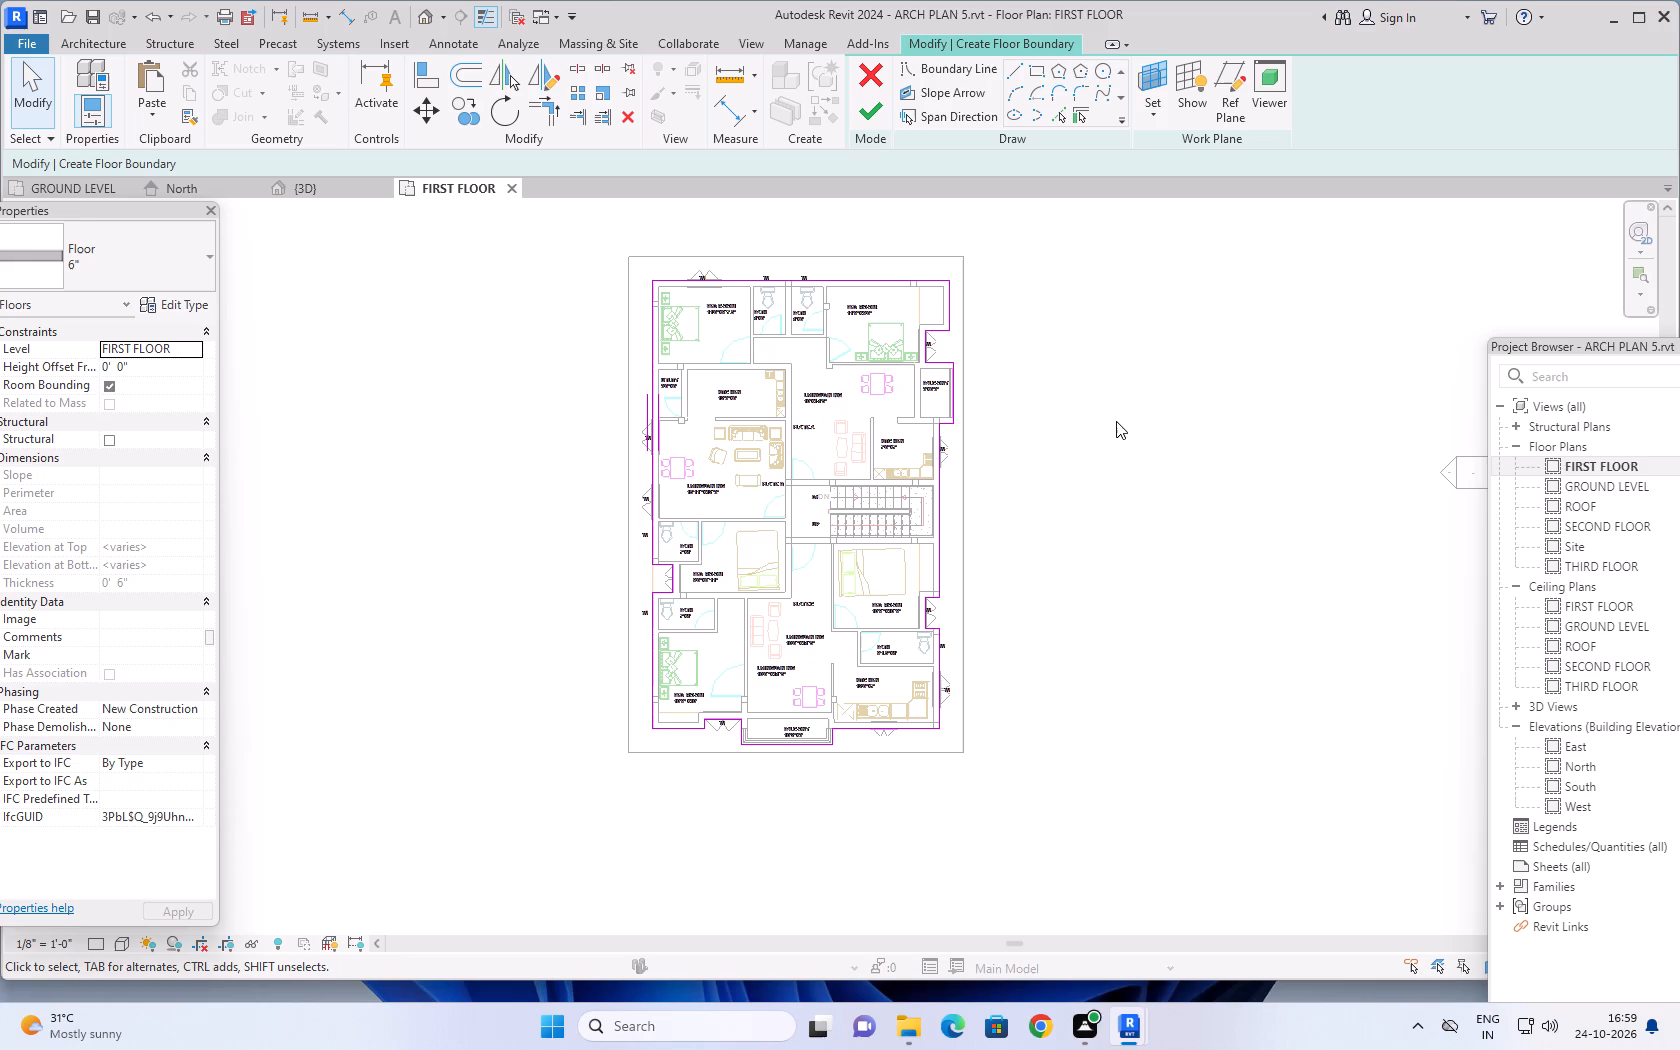
{"action": "scroll", "coordinate": [701, 732], "scroll_direction": "up", "scroll_amount": 5}
{"action": "scroll", "coordinate": [681, 622], "scroll_direction": "up", "scroll_amount": 4}
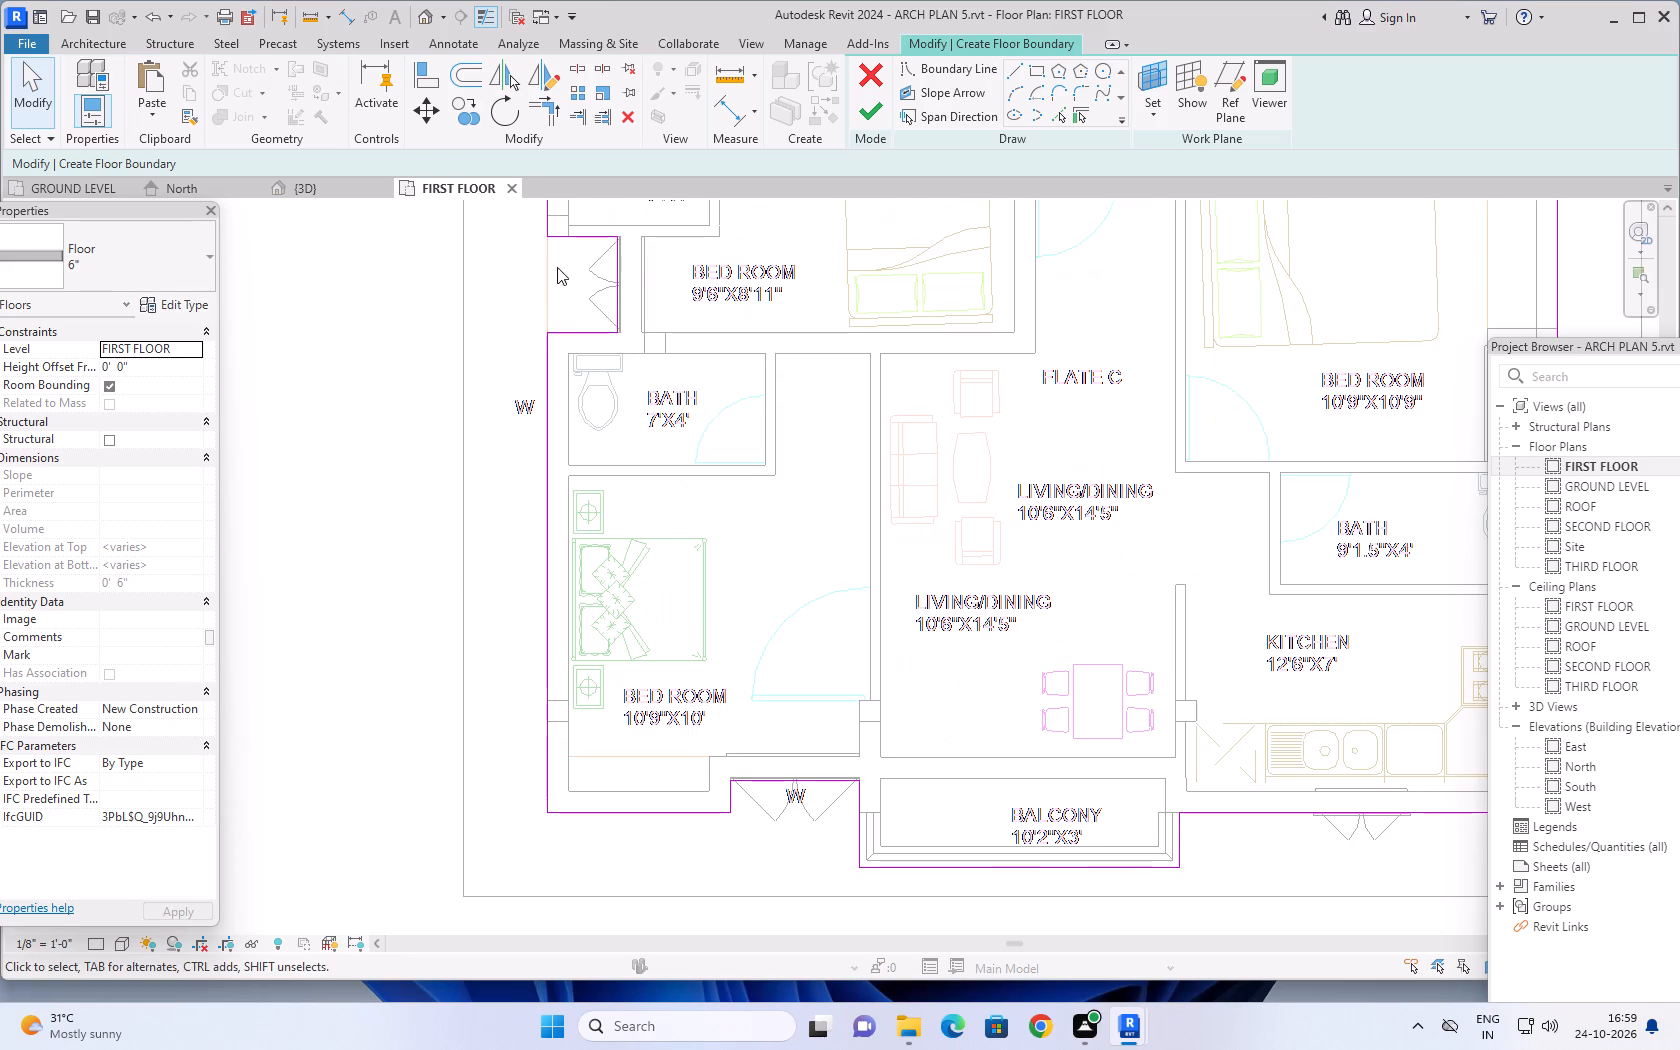
{"action": "left_click", "coordinate": [419, 74]}
{"action": "scroll", "coordinate": [789, 852], "scroll_direction": "up", "scroll_amount": 5}
{"action": "scroll", "coordinate": [721, 723], "scroll_direction": "up", "scroll_amount": 6}
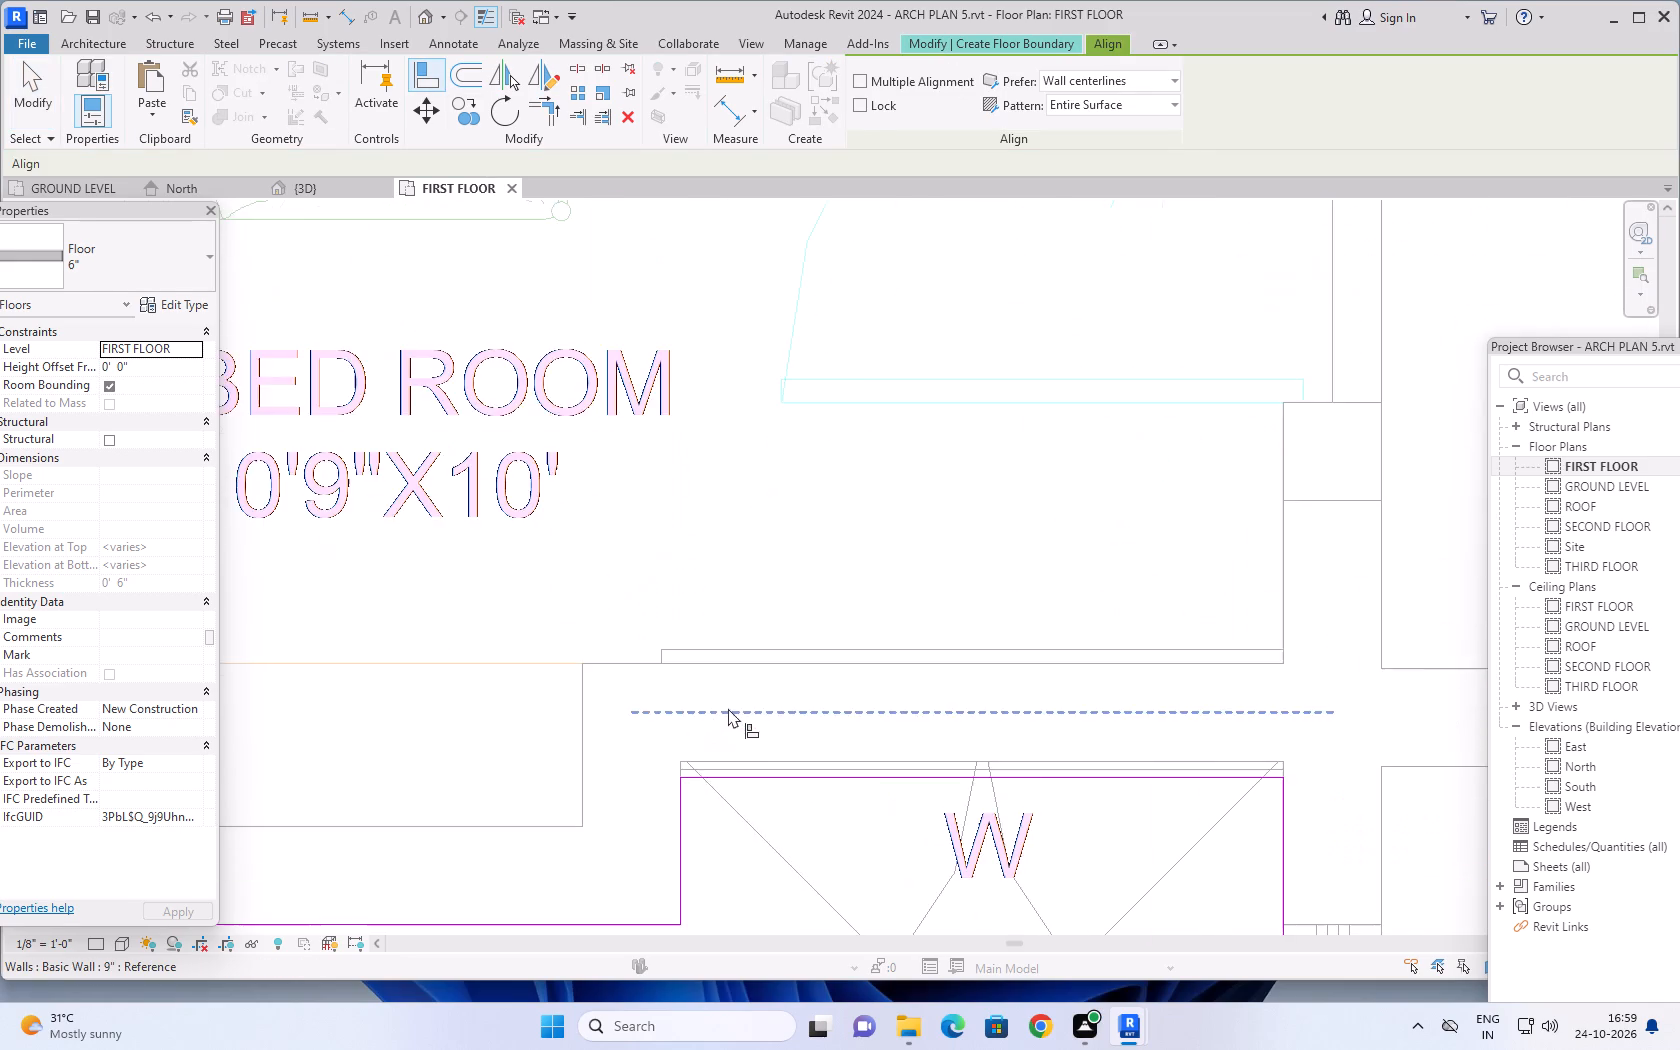
{"action": "scroll", "coordinate": [730, 740], "scroll_direction": "up", "scroll_amount": 6}
{"action": "left_click", "coordinate": [730, 784]}
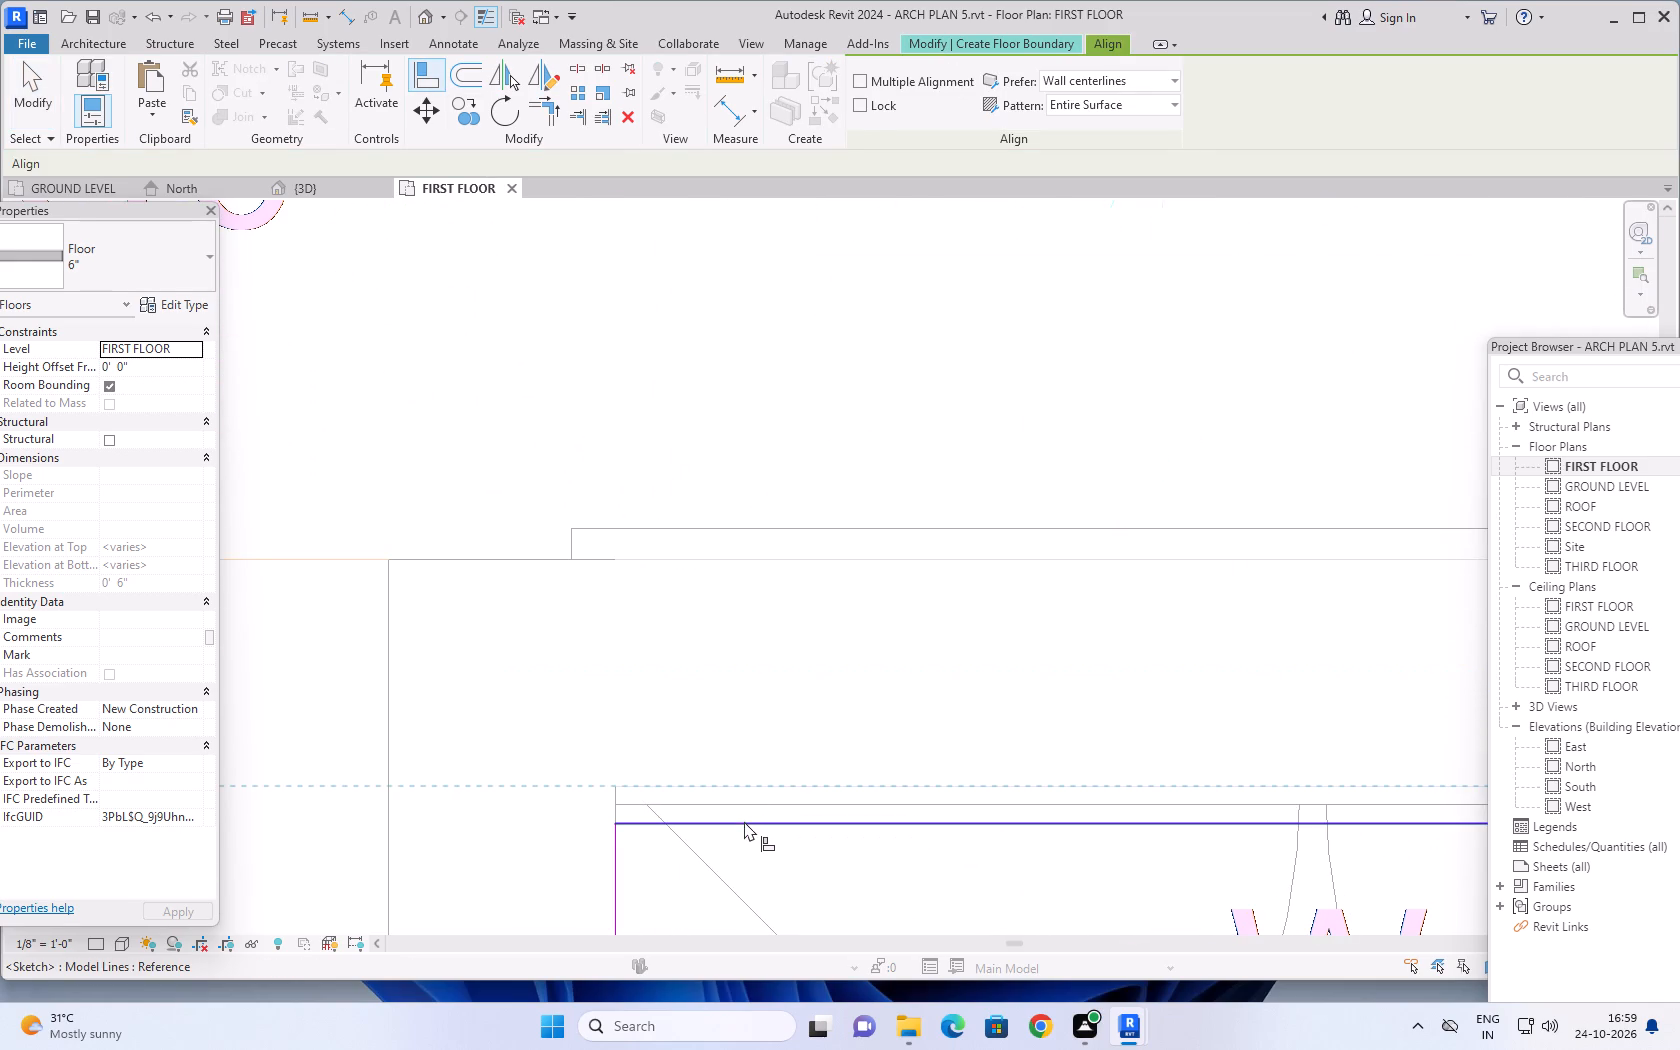
{"action": "left_click", "coordinate": [744, 821]}
Align the boundary line in the west window recess of the 9'6"X8'11" bedroom with the outer wall face.
{"action": "scroll", "coordinate": [826, 660], "scroll_direction": "down", "scroll_amount": 13}
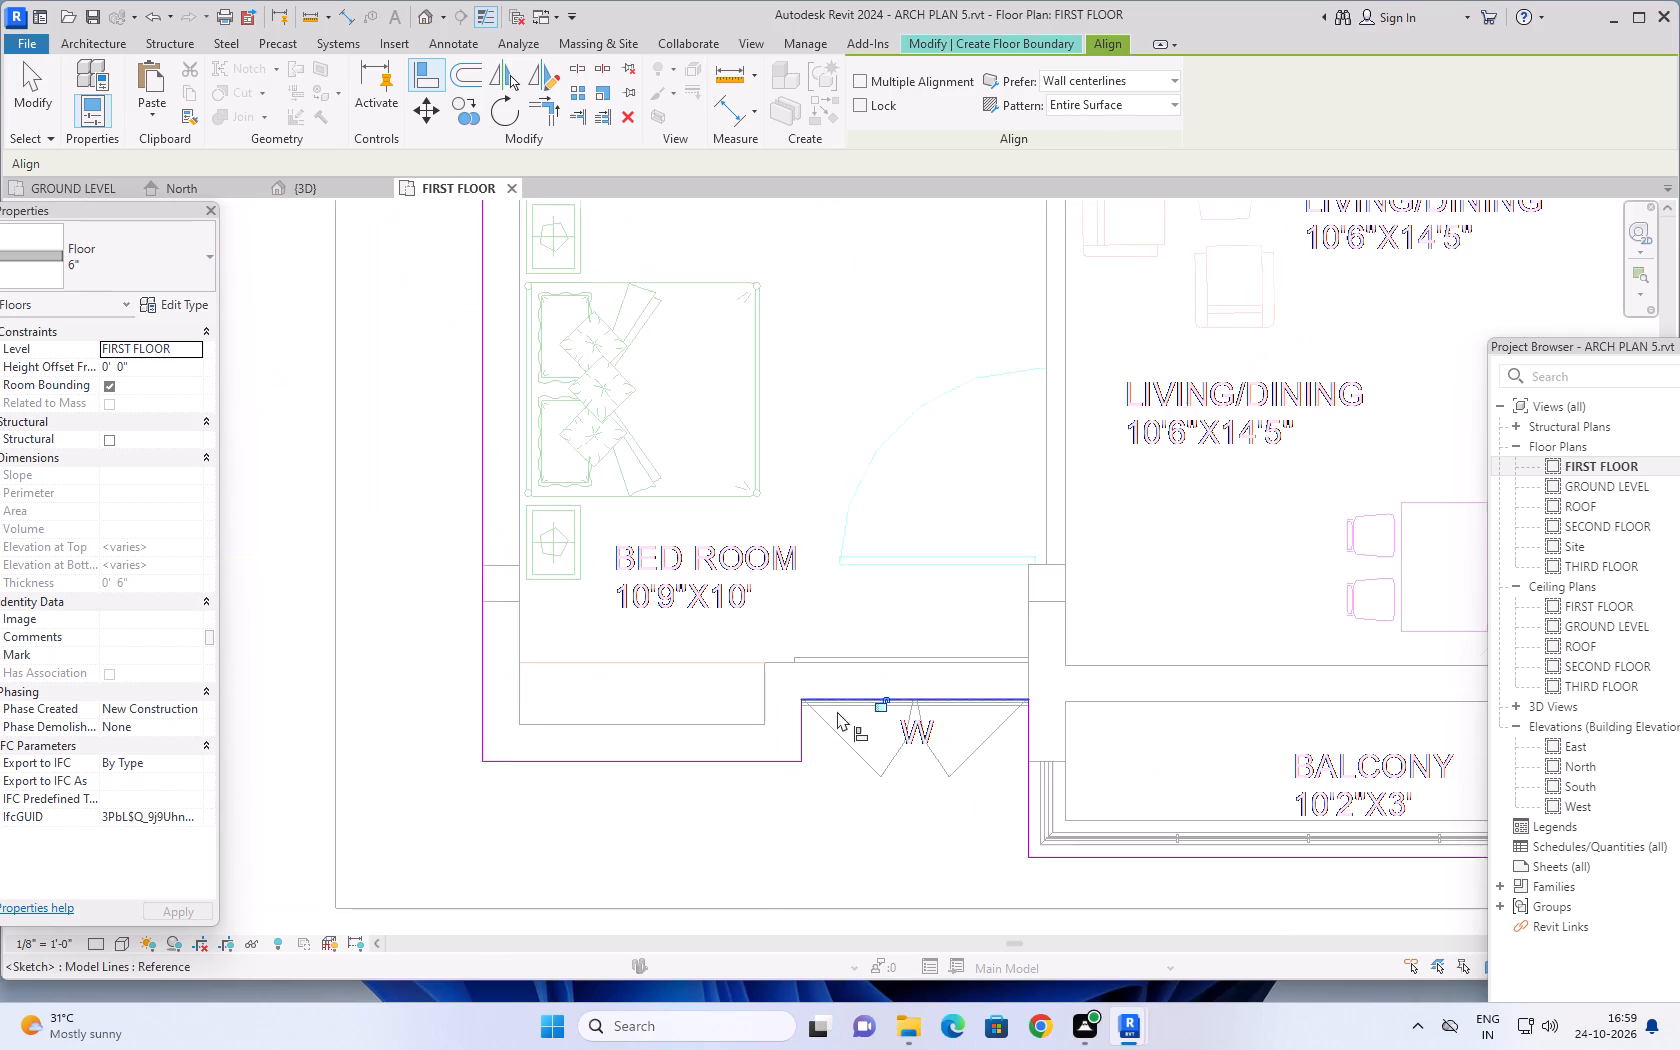
{"action": "scroll", "coordinate": [837, 711], "scroll_direction": "down", "scroll_amount": 6}
{"action": "middle_click_drag", "start_coordinate": [641, 582], "coordinate": [639, 837]}
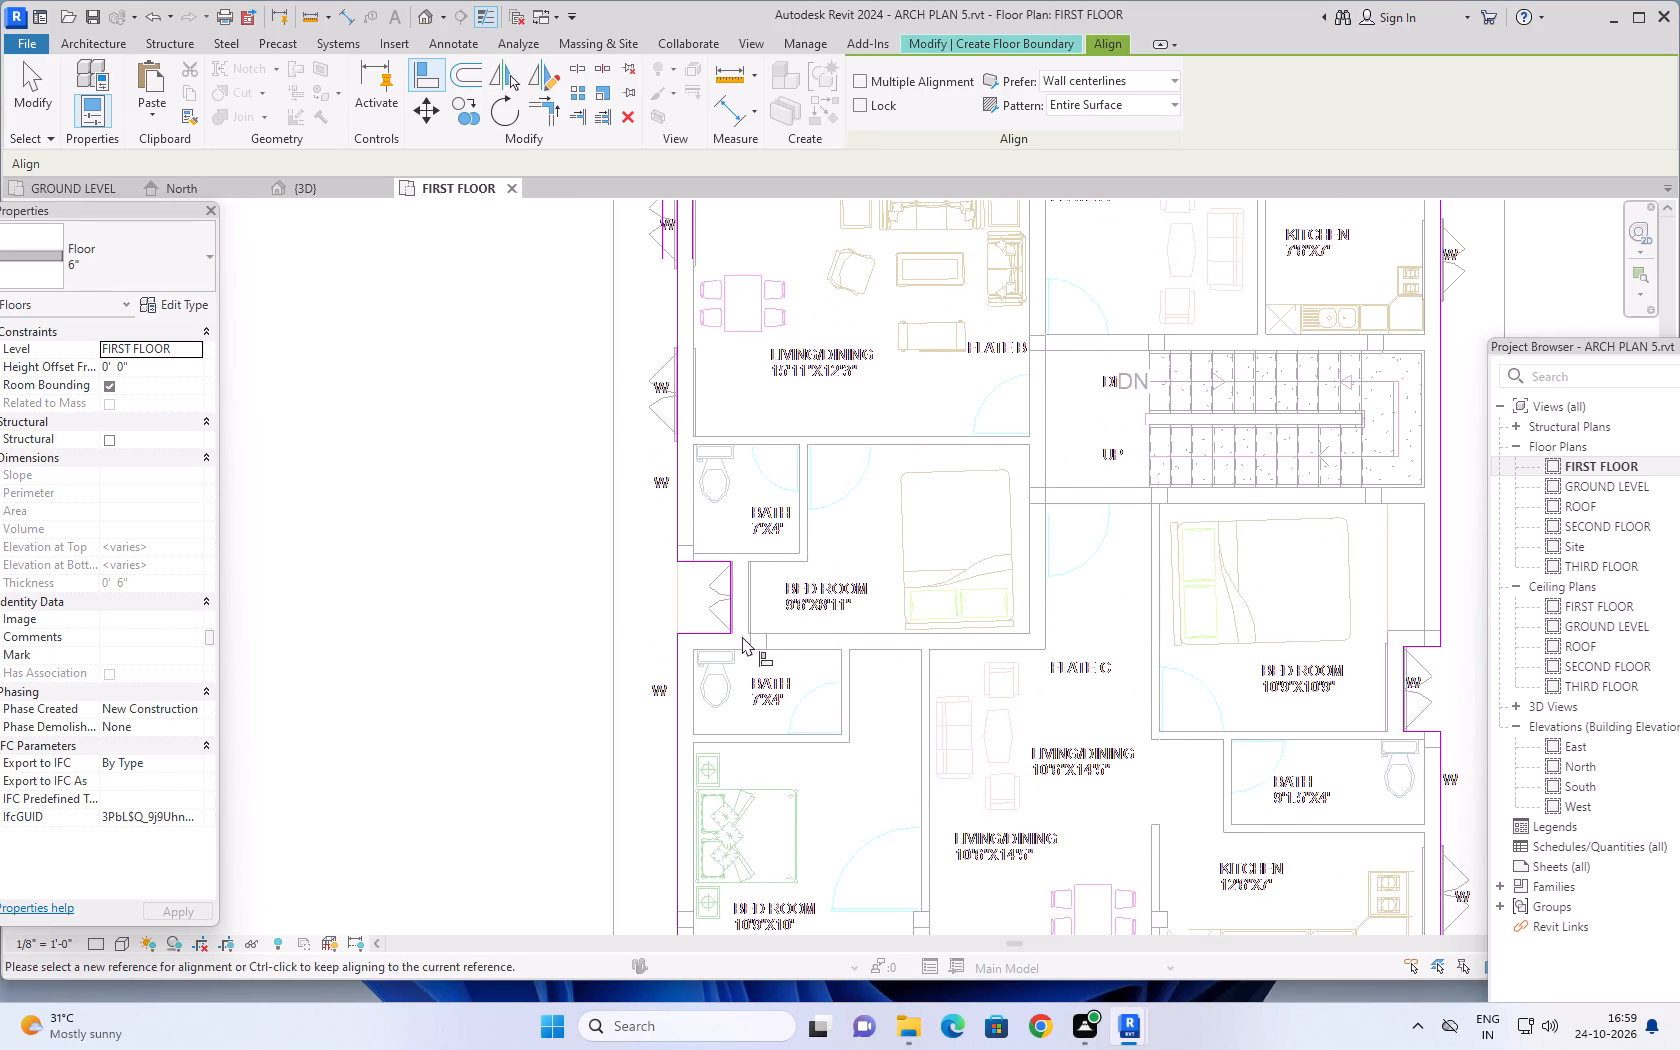
{"action": "scroll", "coordinate": [738, 576], "scroll_direction": "up", "scroll_amount": 17}
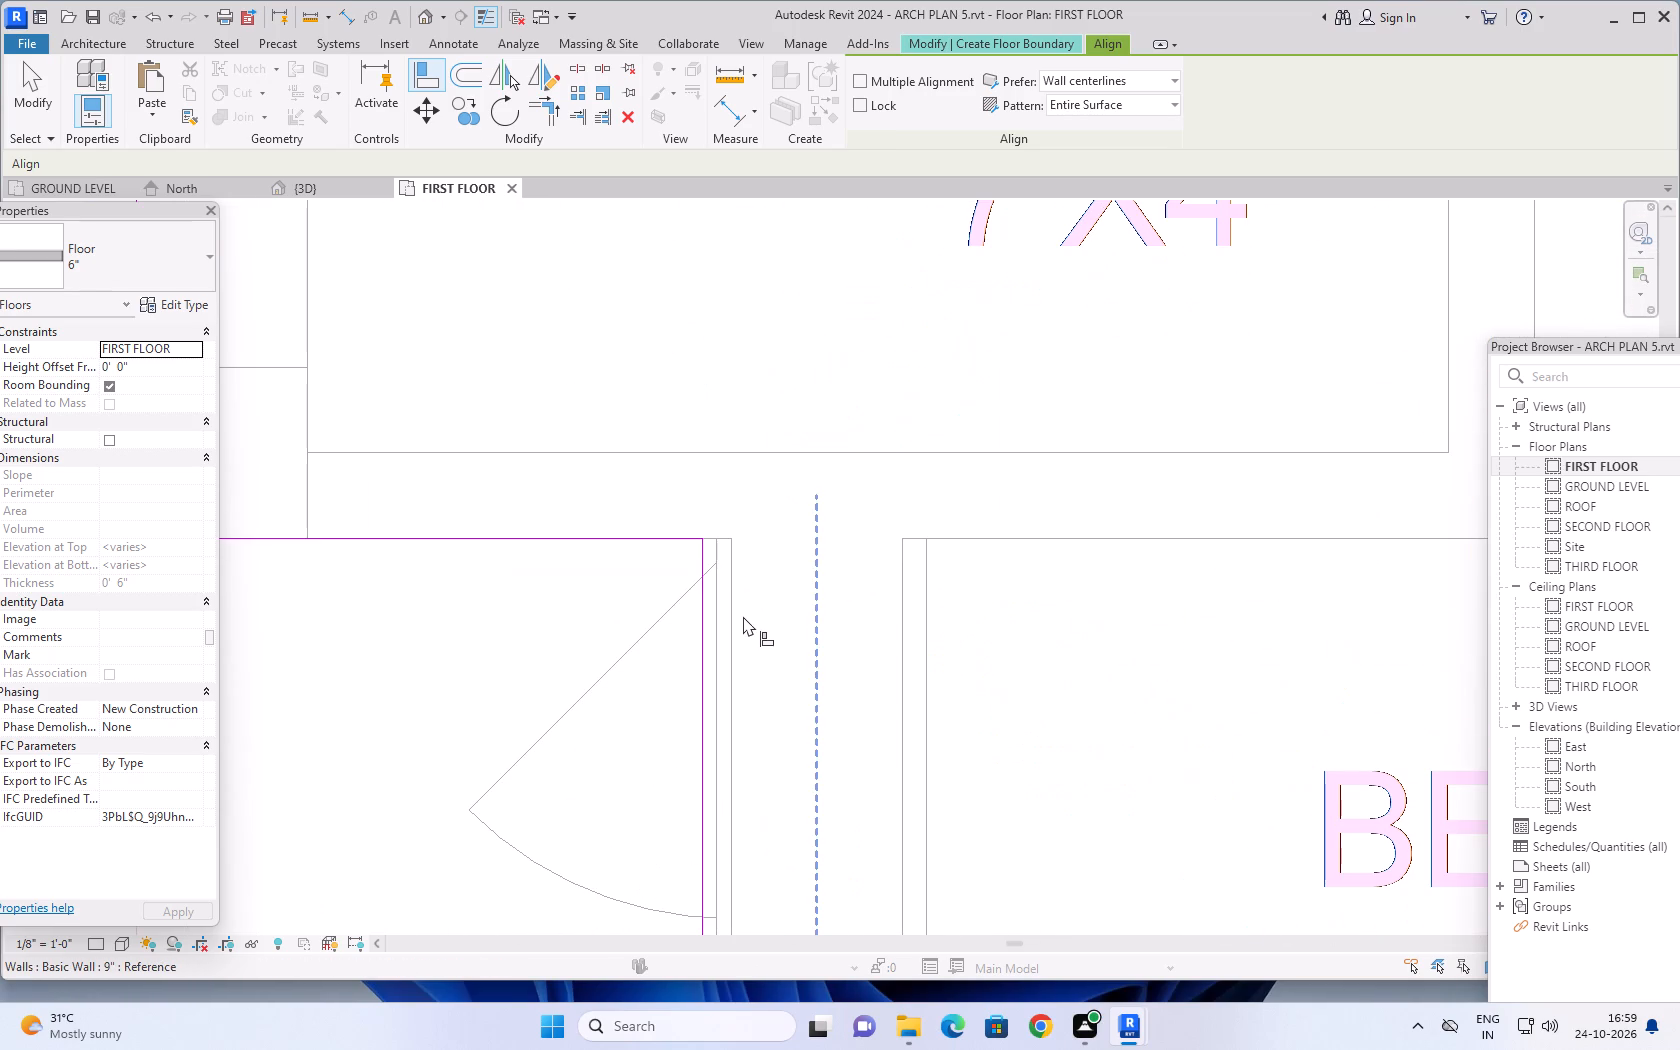
{"action": "left_click", "coordinate": [734, 609]}
{"action": "left_click", "coordinate": [705, 627]}
Finish the floor boundary sketch to create the 6" first floor slab and deselect it.
{"action": "scroll", "coordinate": [799, 634], "scroll_direction": "down", "scroll_amount": 19}
{"action": "scroll", "coordinate": [819, 637], "scroll_direction": "down", "scroll_amount": 5}
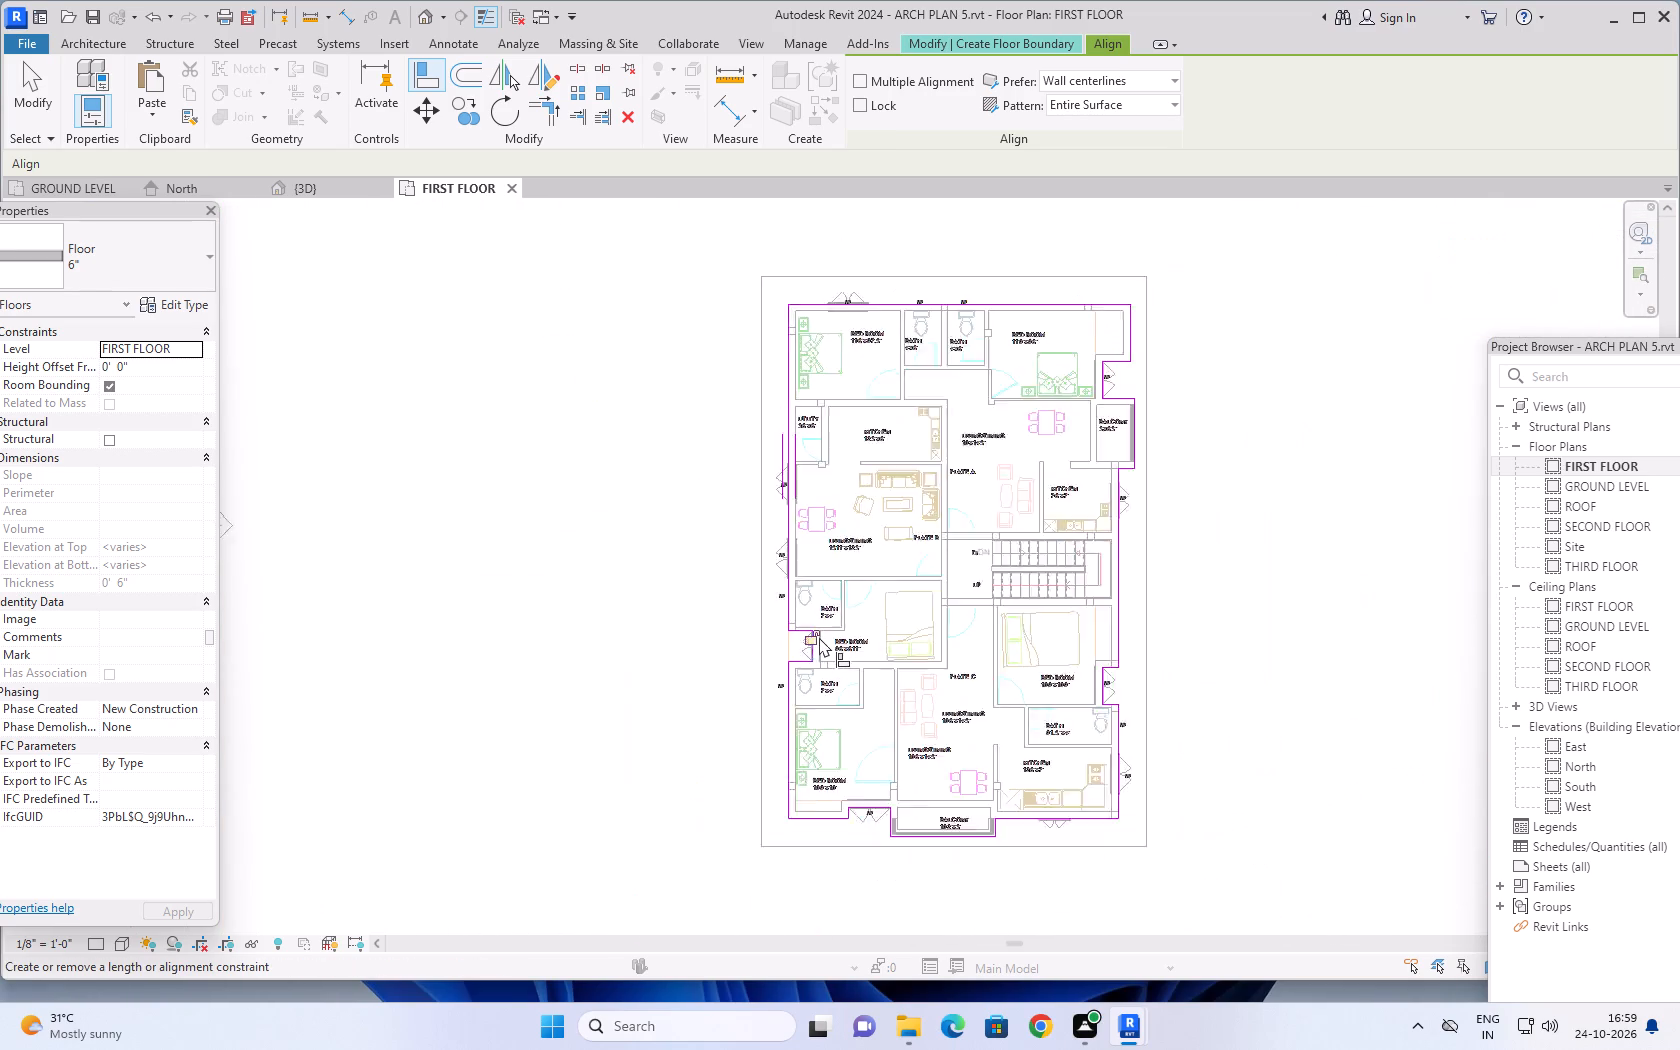
{"action": "scroll", "coordinate": [819, 638], "scroll_direction": "down", "scroll_amount": 2}
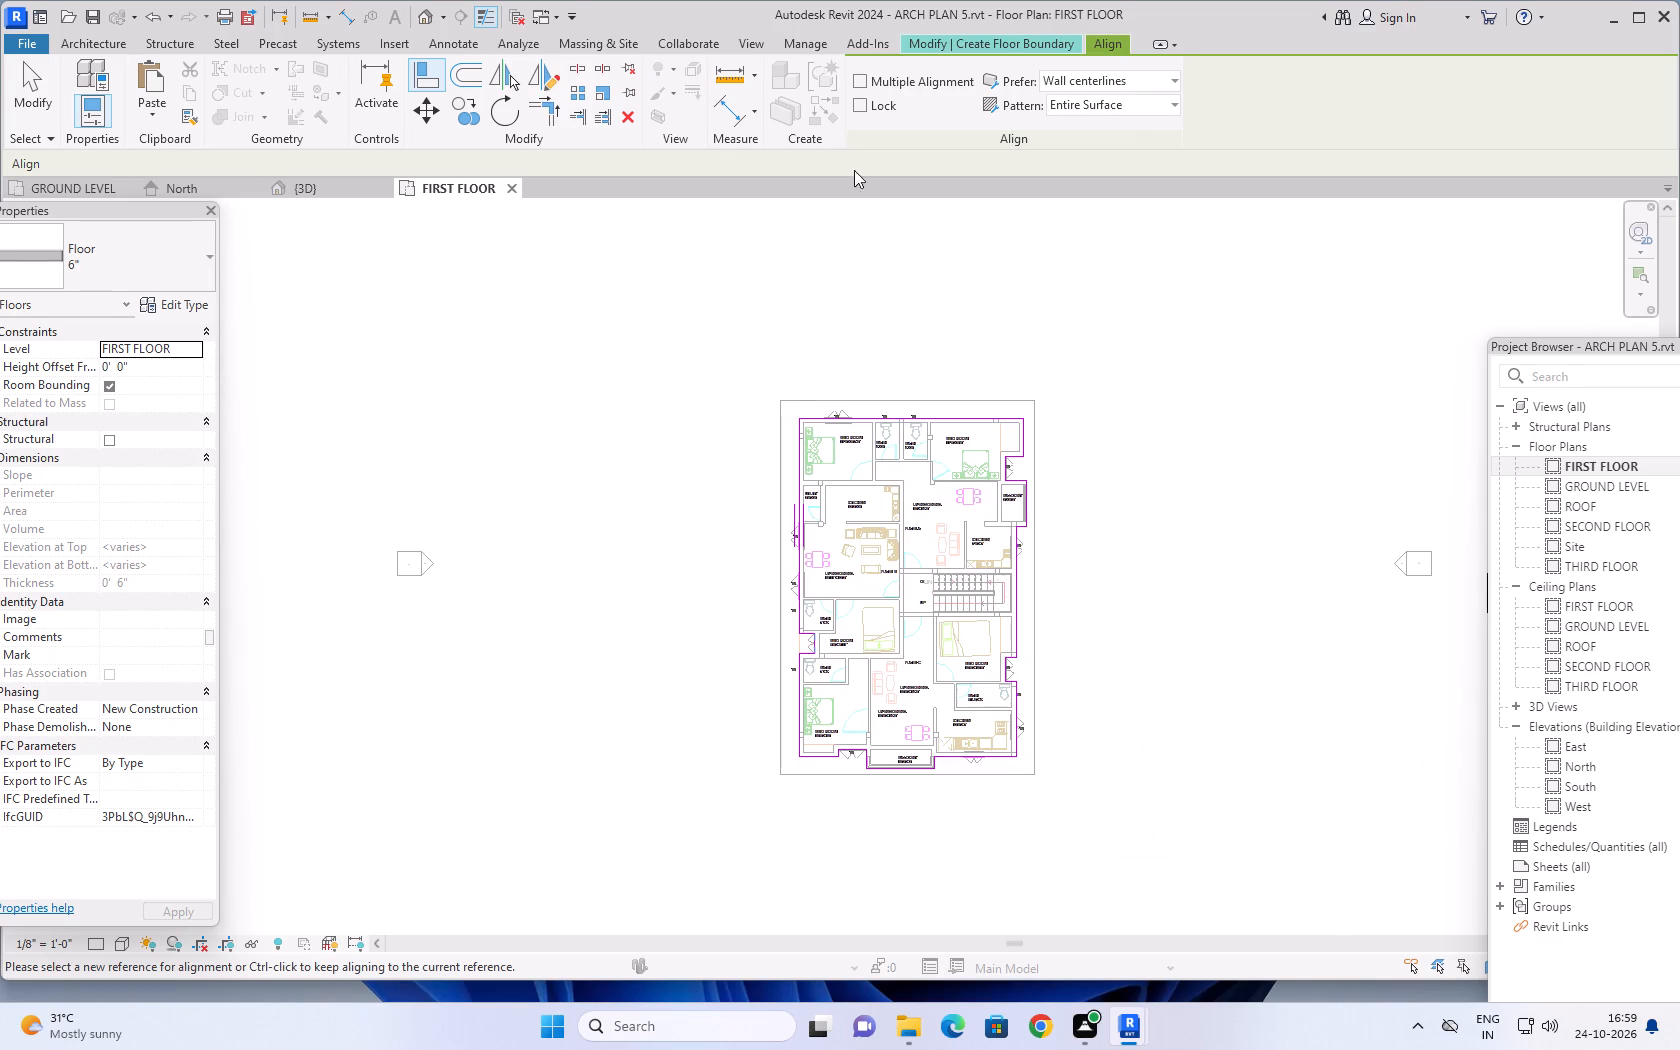
{"action": "left_click", "coordinate": [1007, 40]}
{"action": "left_click", "coordinate": [877, 111]}
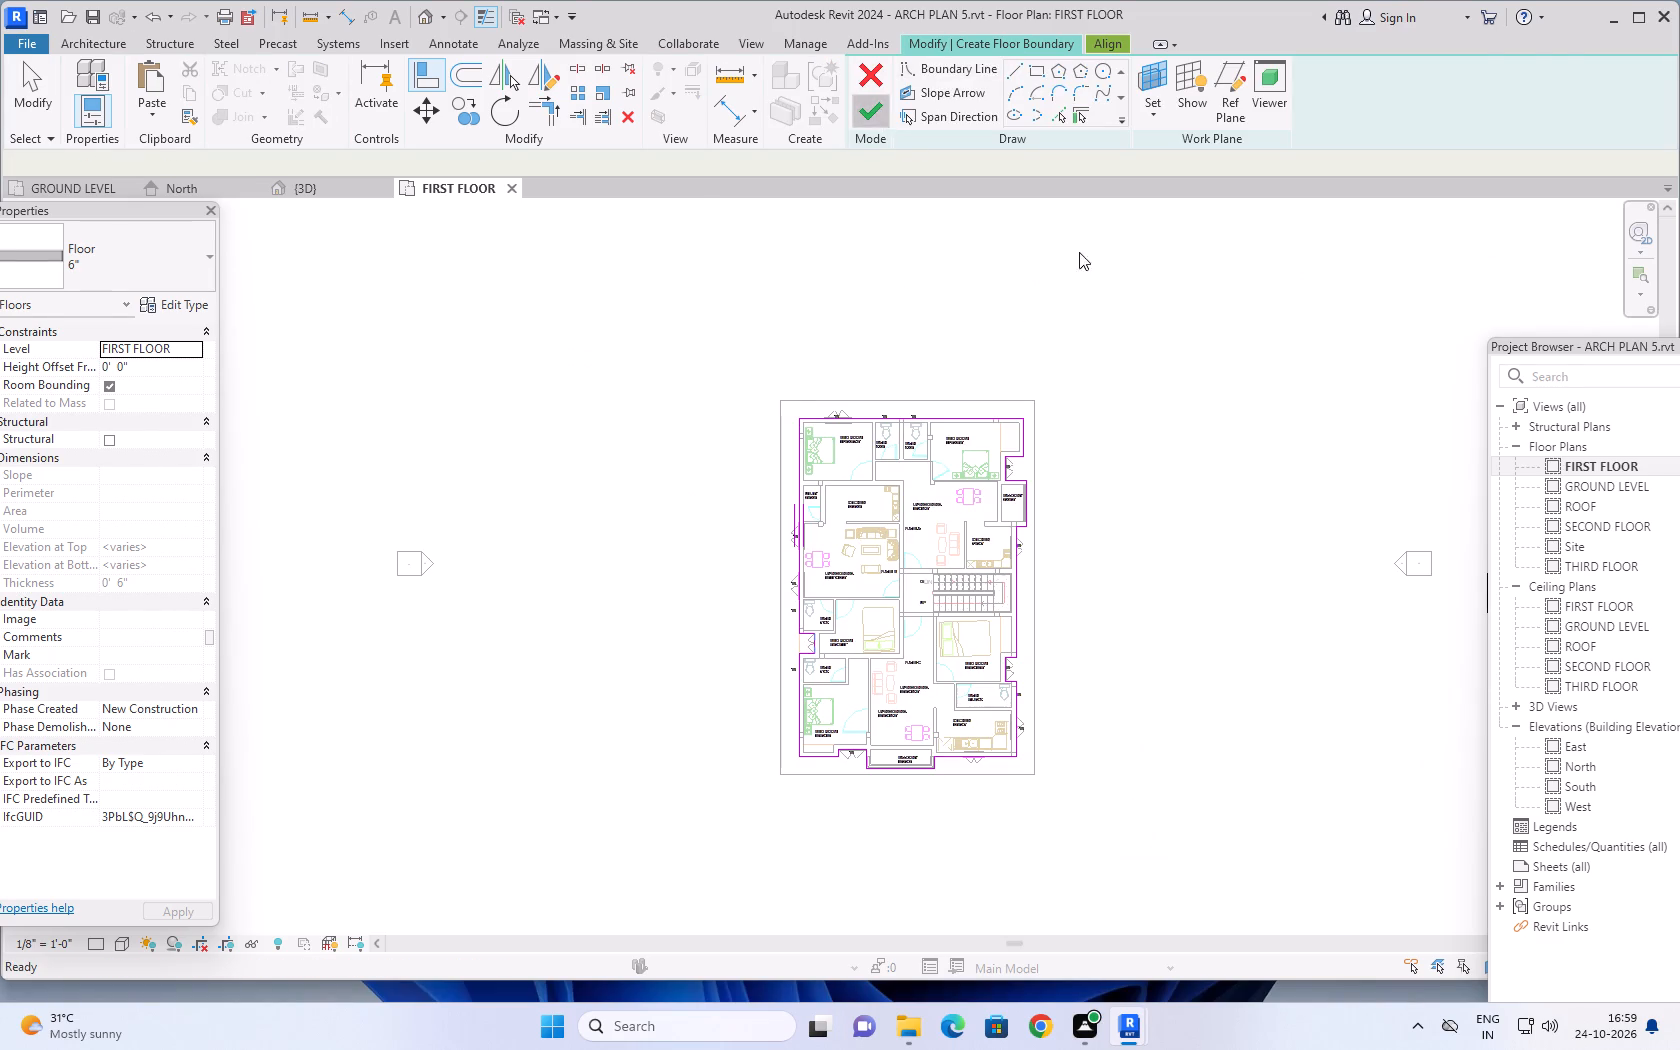
{"action": "scroll", "coordinate": [1174, 407], "scroll_direction": "down", "scroll_amount": 2}
{"action": "middle_click_drag", "start_coordinate": [1133, 454], "coordinate": [1016, 413]}
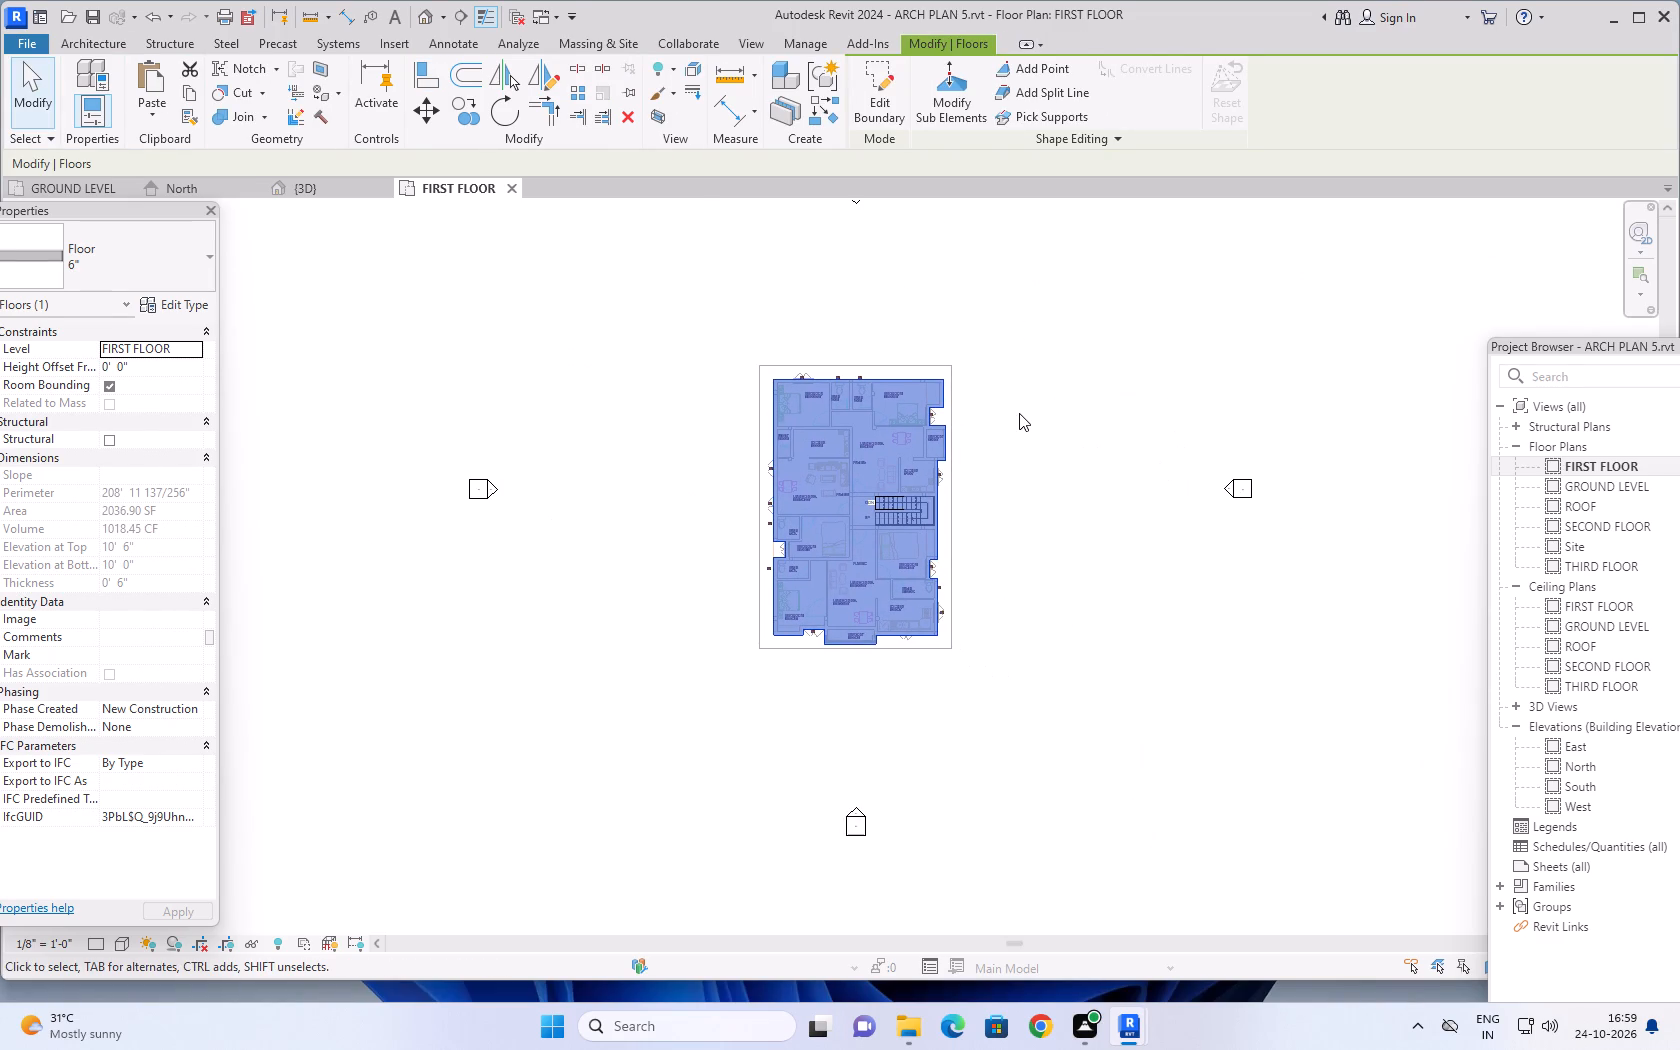
{"action": "key", "text": "Escape"}
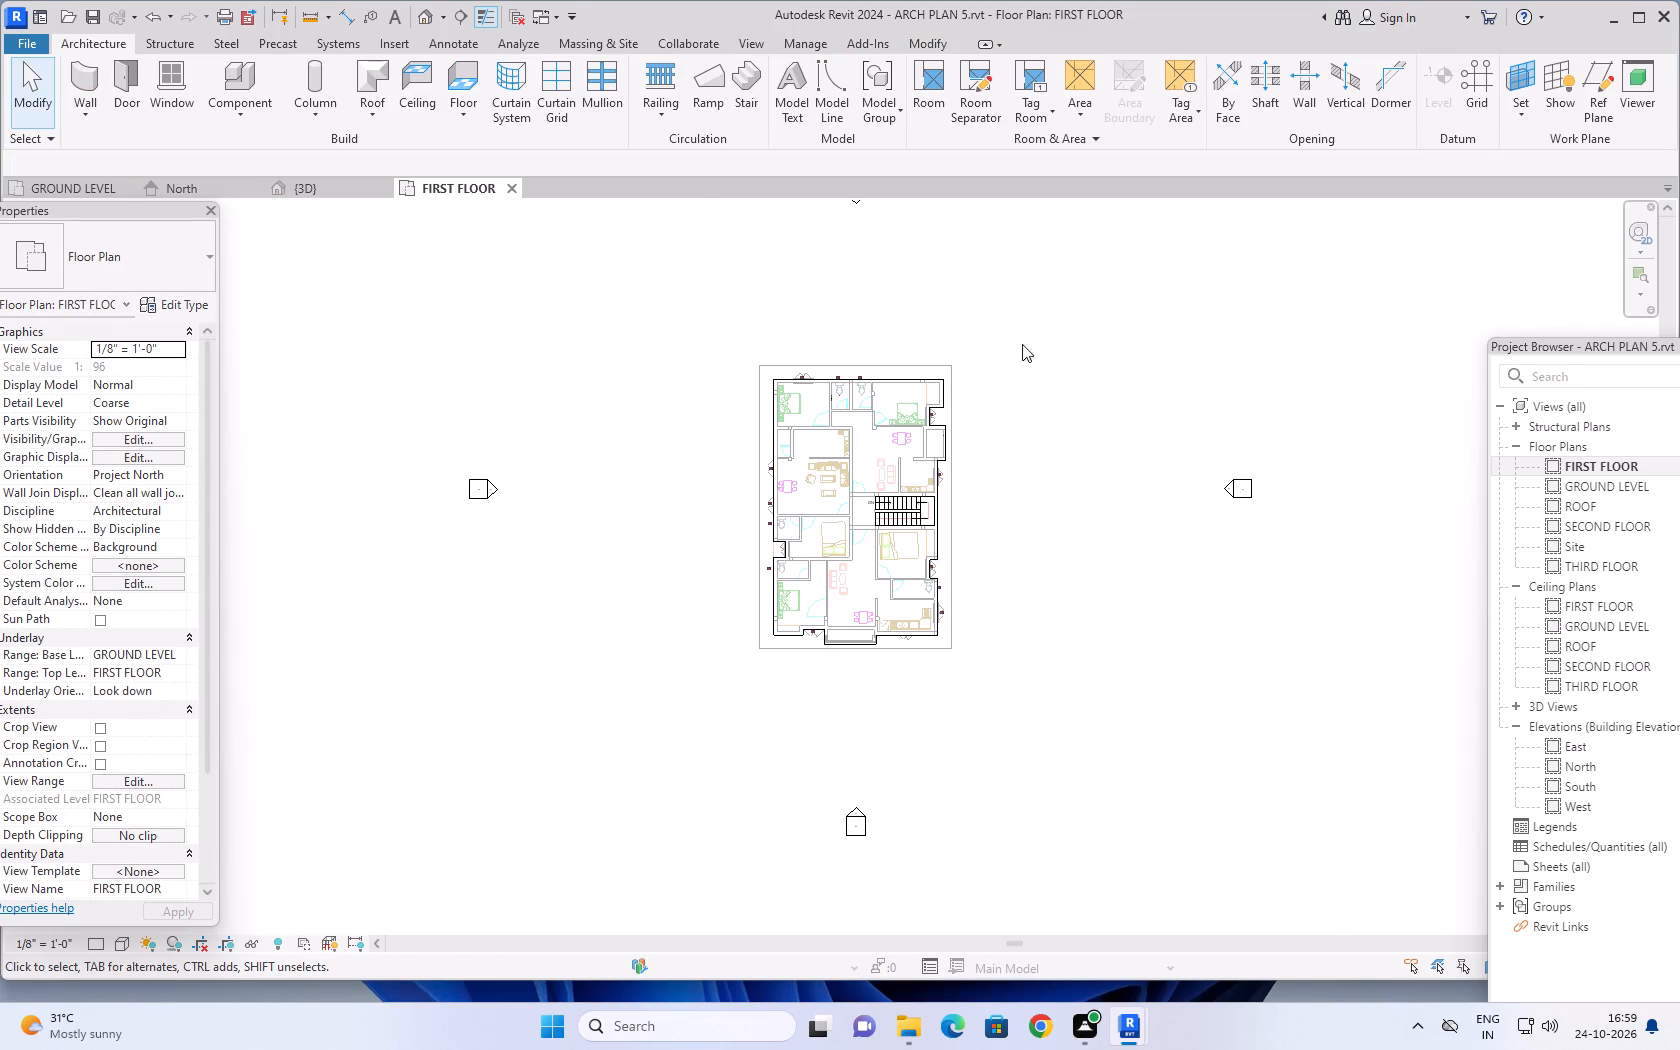
Inspect the slab on top of the building from several sides in the 3D view.
{"action": "left_click", "coordinate": [319, 190]}
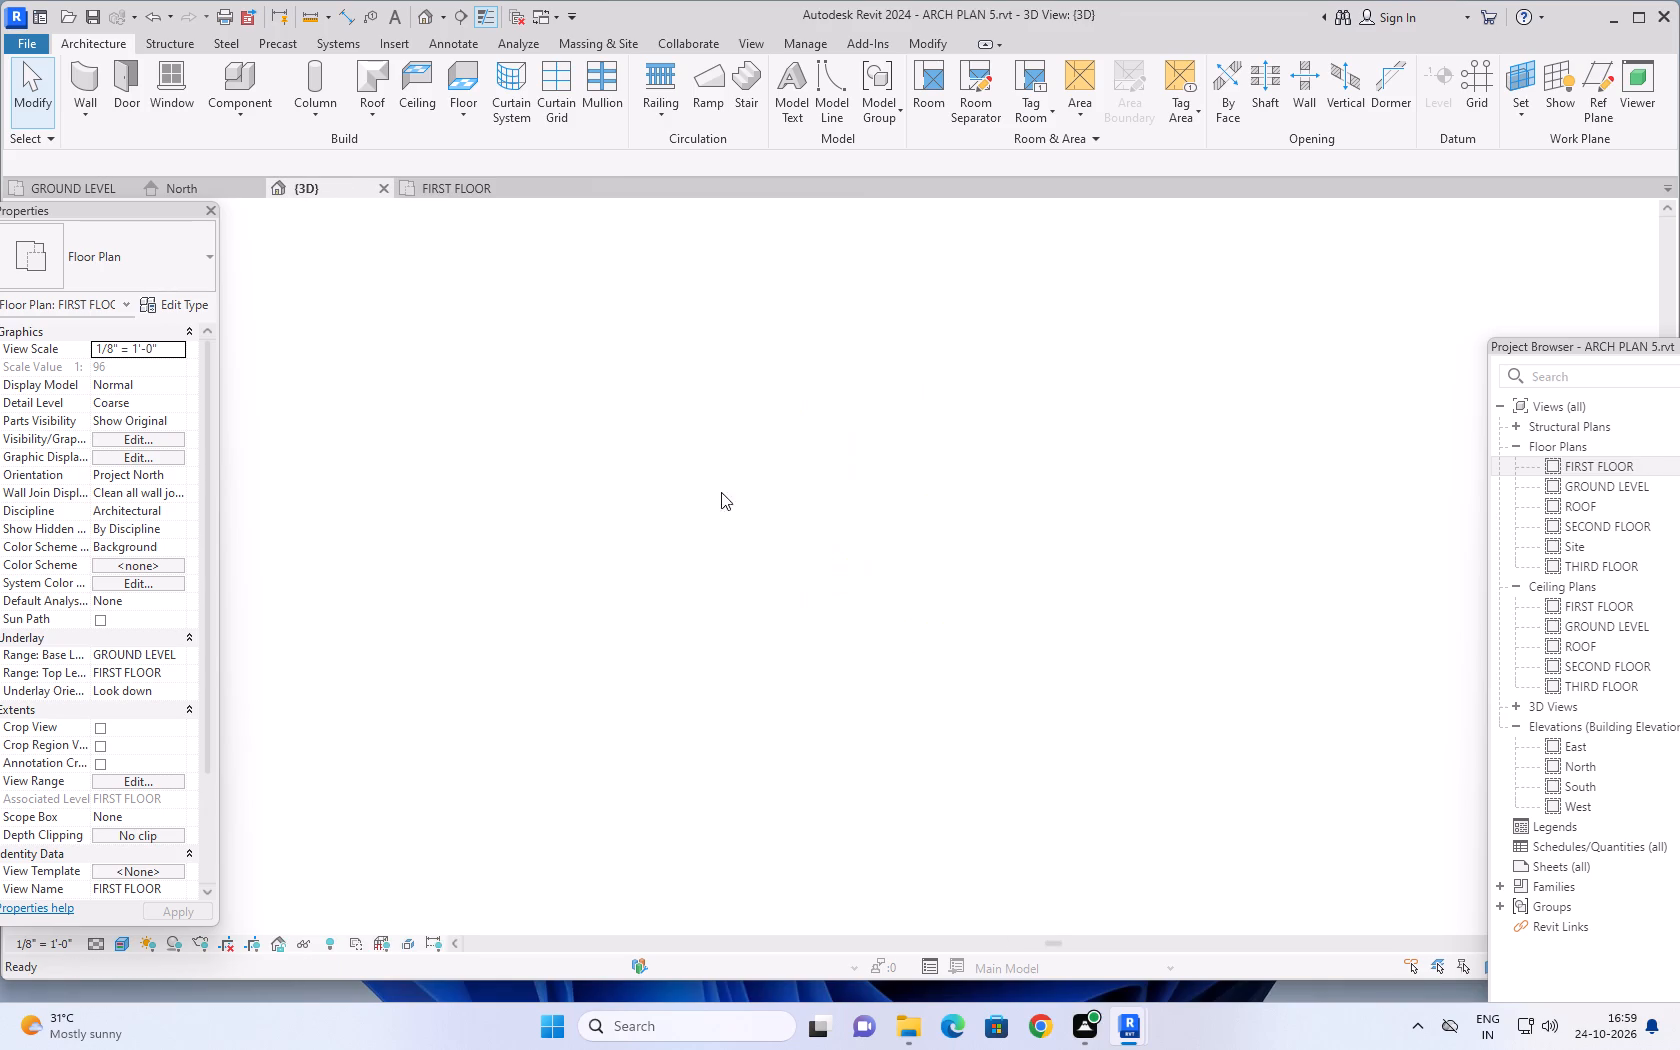
{"action": "middle_click_drag", "start_coordinate": [920, 702], "coordinate": [897, 698], "text": "shift"}
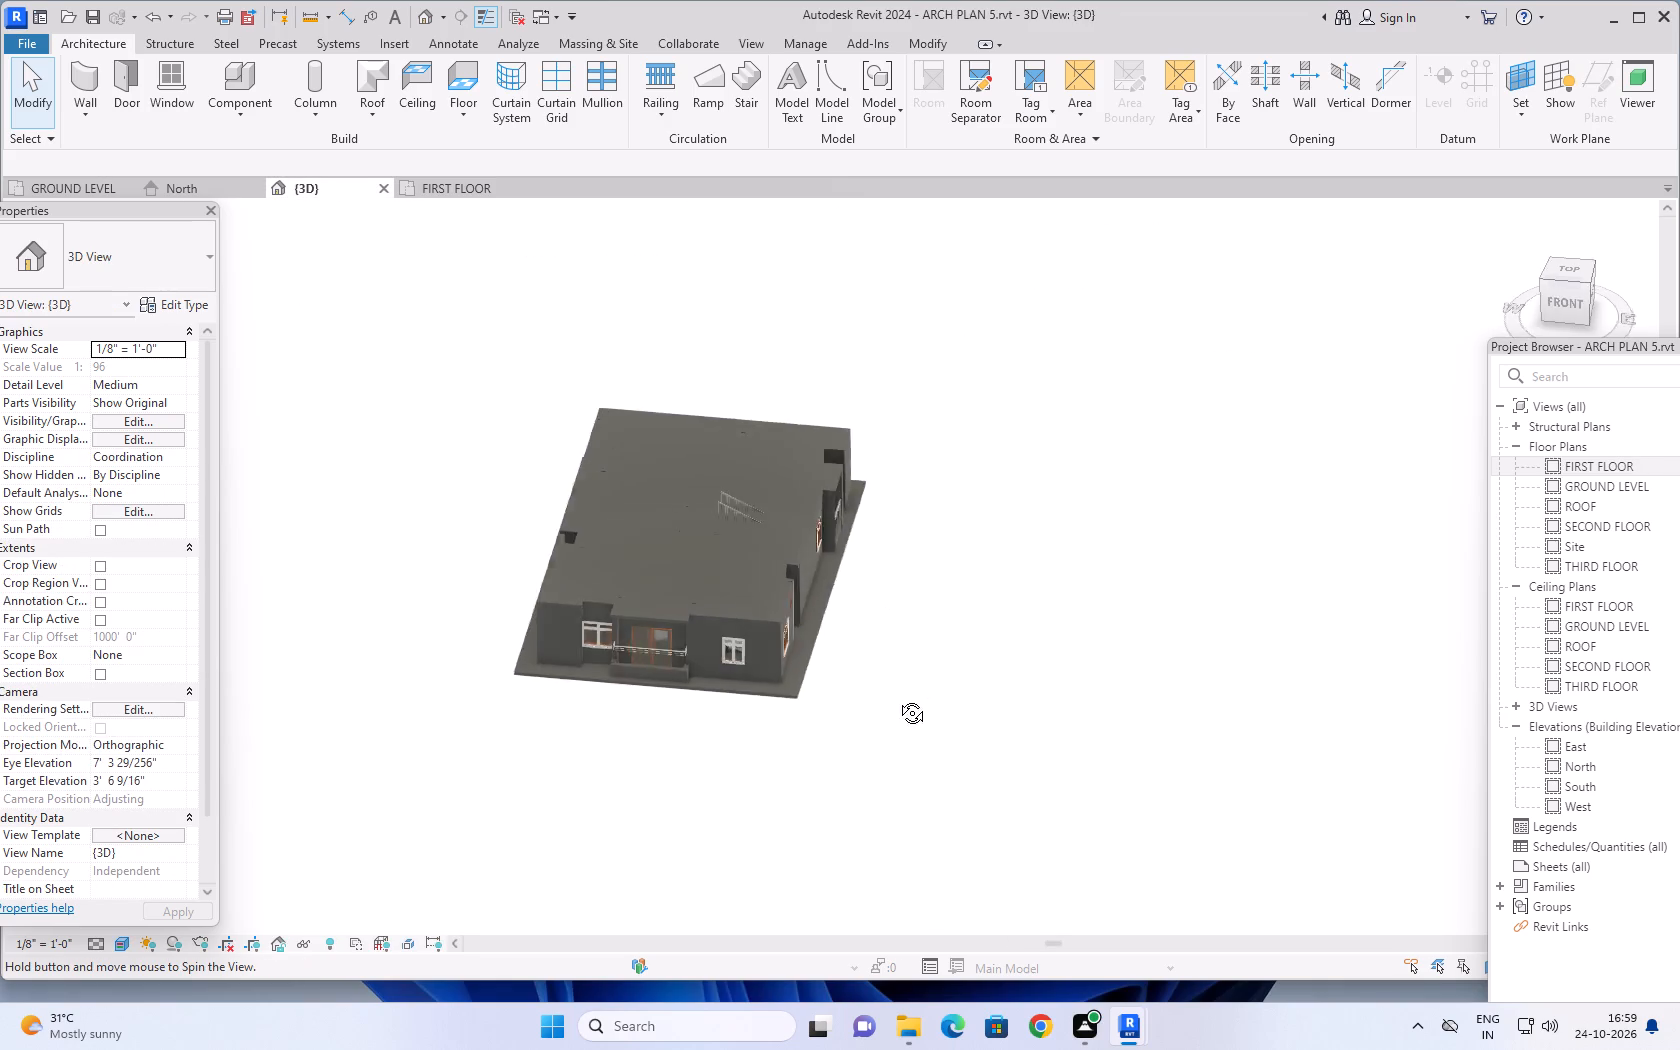
{"action": "middle_click_drag", "start_coordinate": [897, 698], "coordinate": [675, 748], "text": "shift"}
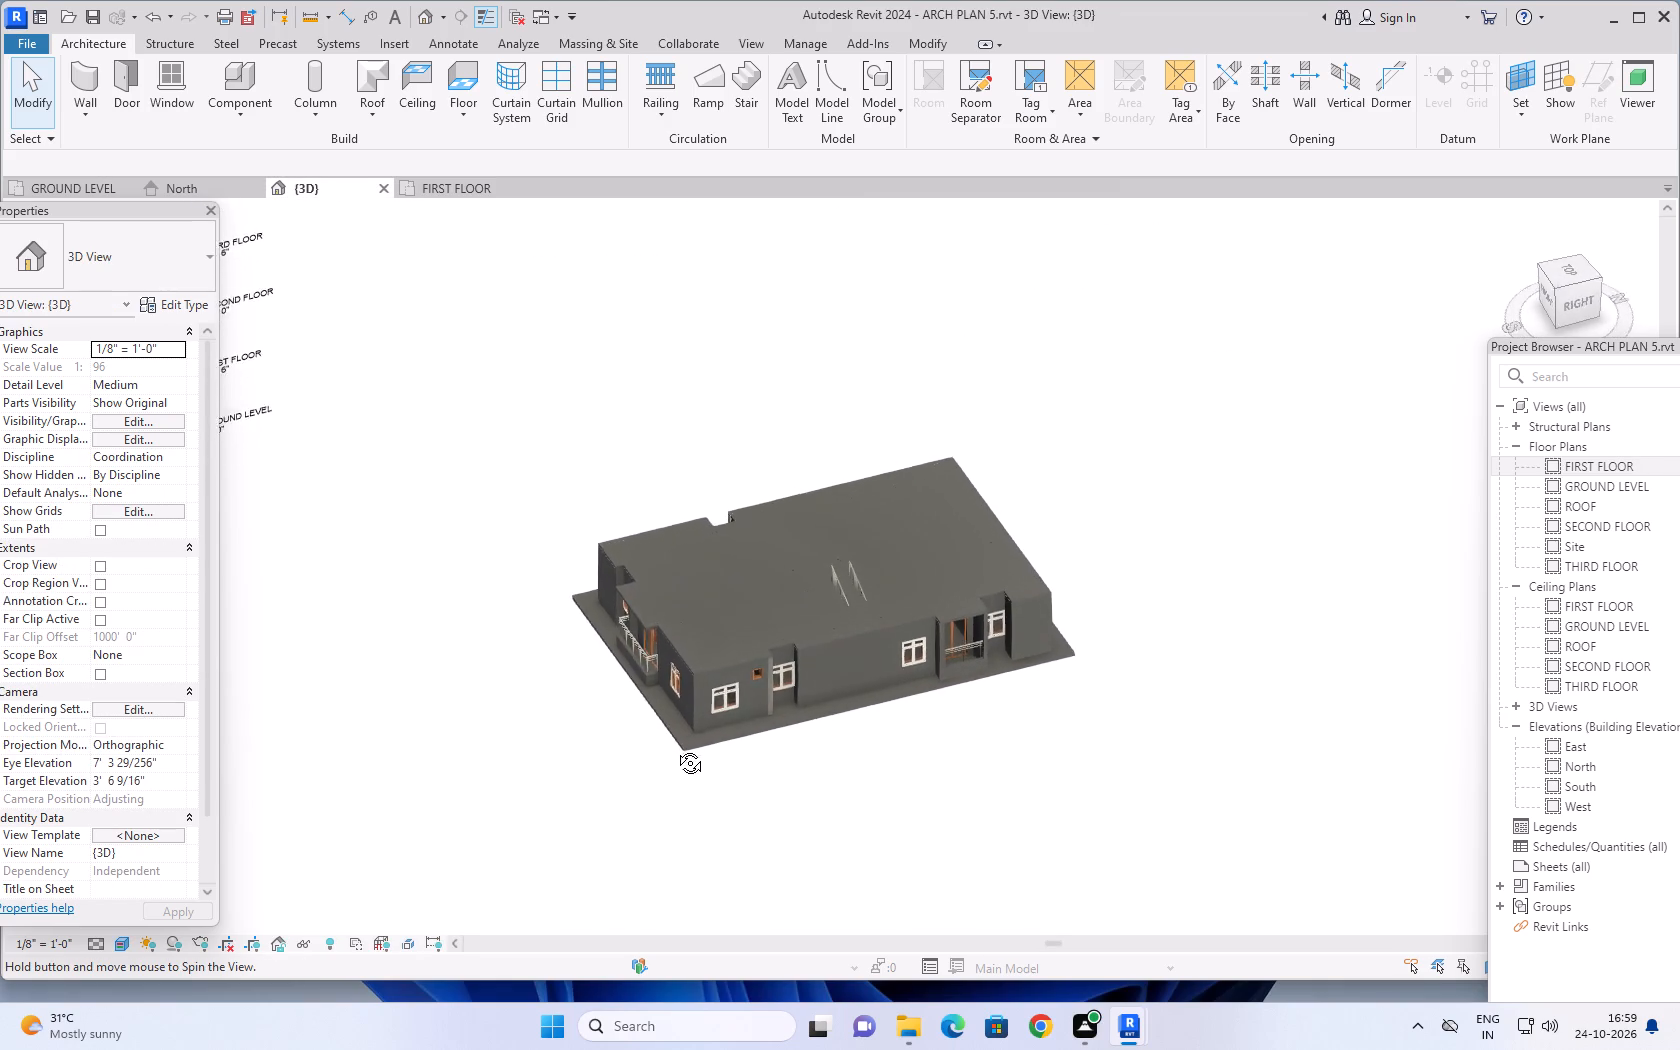
{"action": "middle_click_drag", "start_coordinate": [675, 748], "coordinate": [877, 675], "text": "shift"}
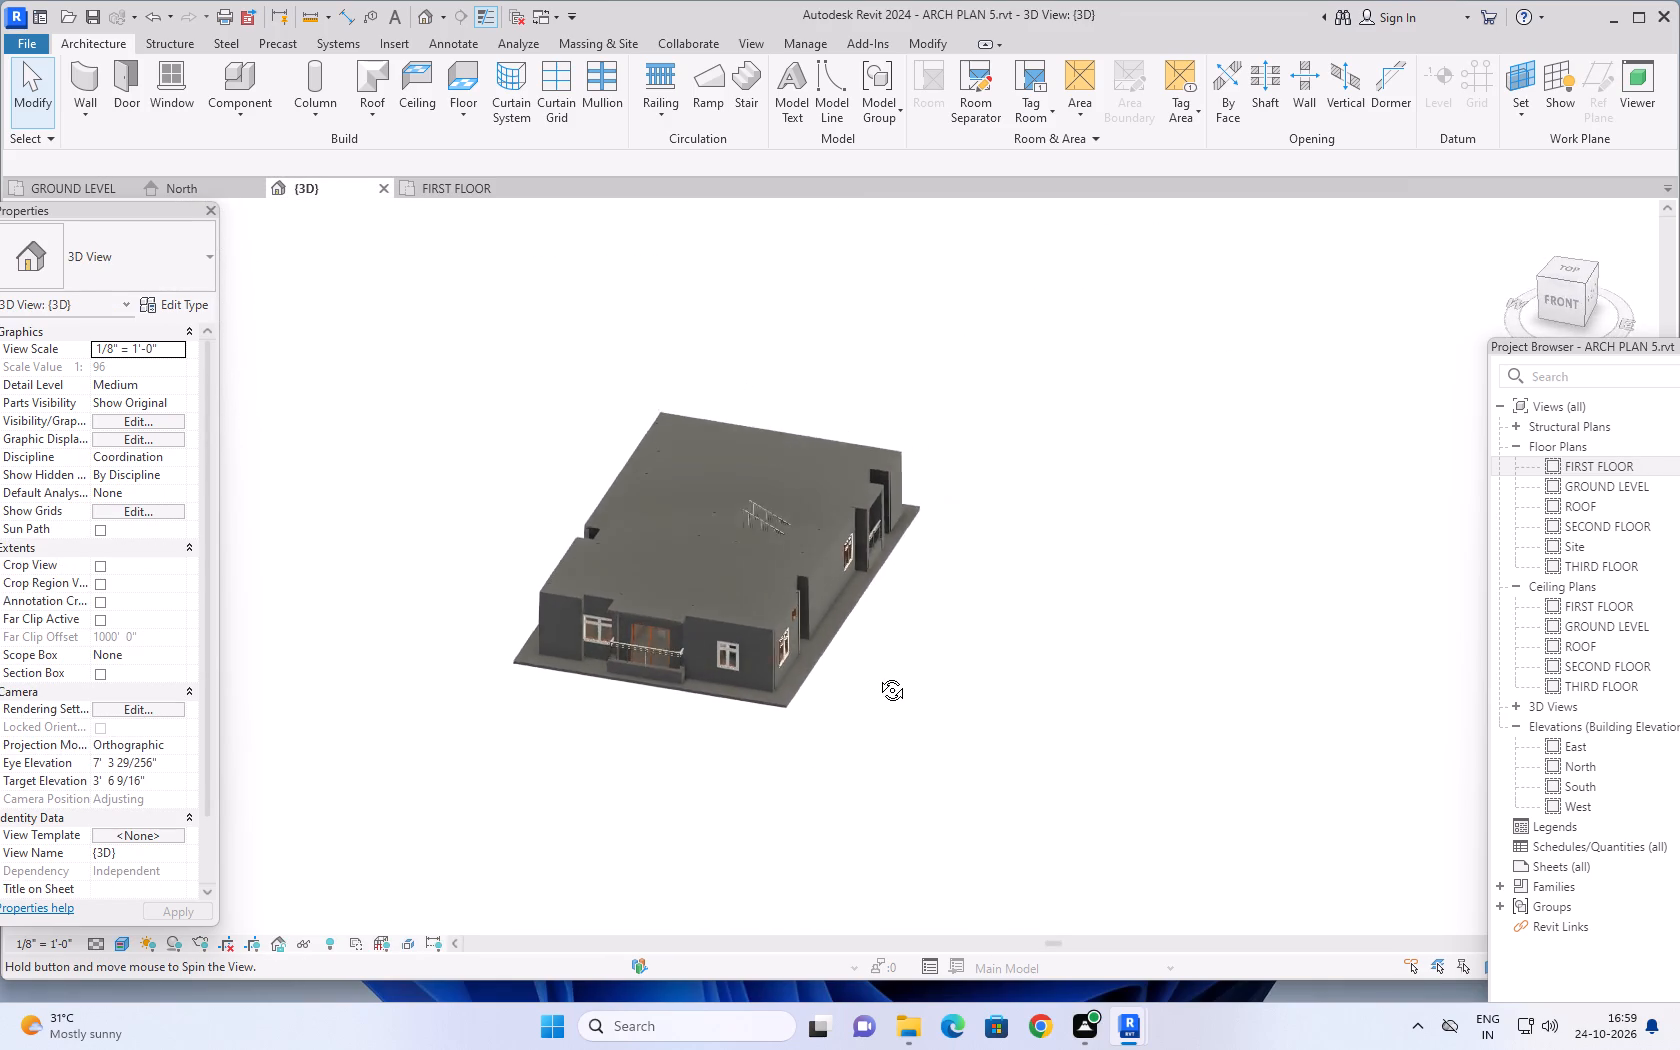
{"action": "middle_click_drag", "start_coordinate": [877, 675], "coordinate": [903, 591], "text": "shift"}
Copy the first floor slab to the clipboard from the North elevation and clear the selection.
{"action": "left_click", "coordinate": [221, 180]}
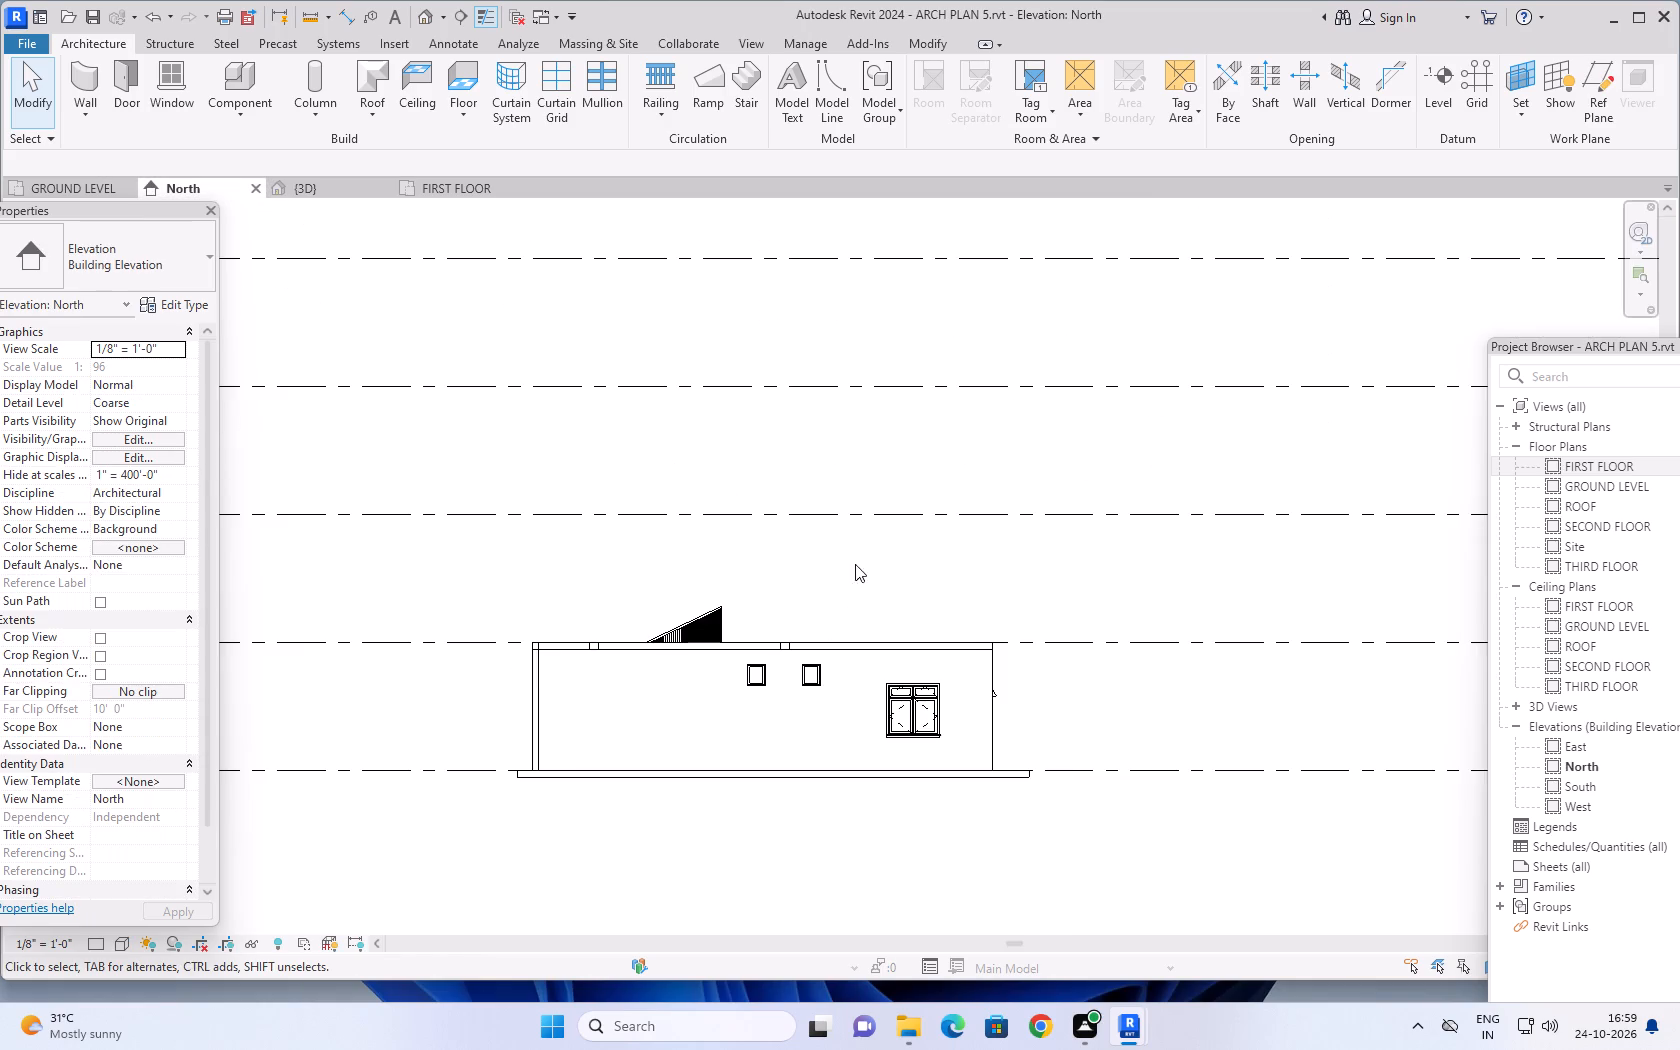
{"action": "scroll", "coordinate": [981, 650], "scroll_direction": "up", "scroll_amount": 5}
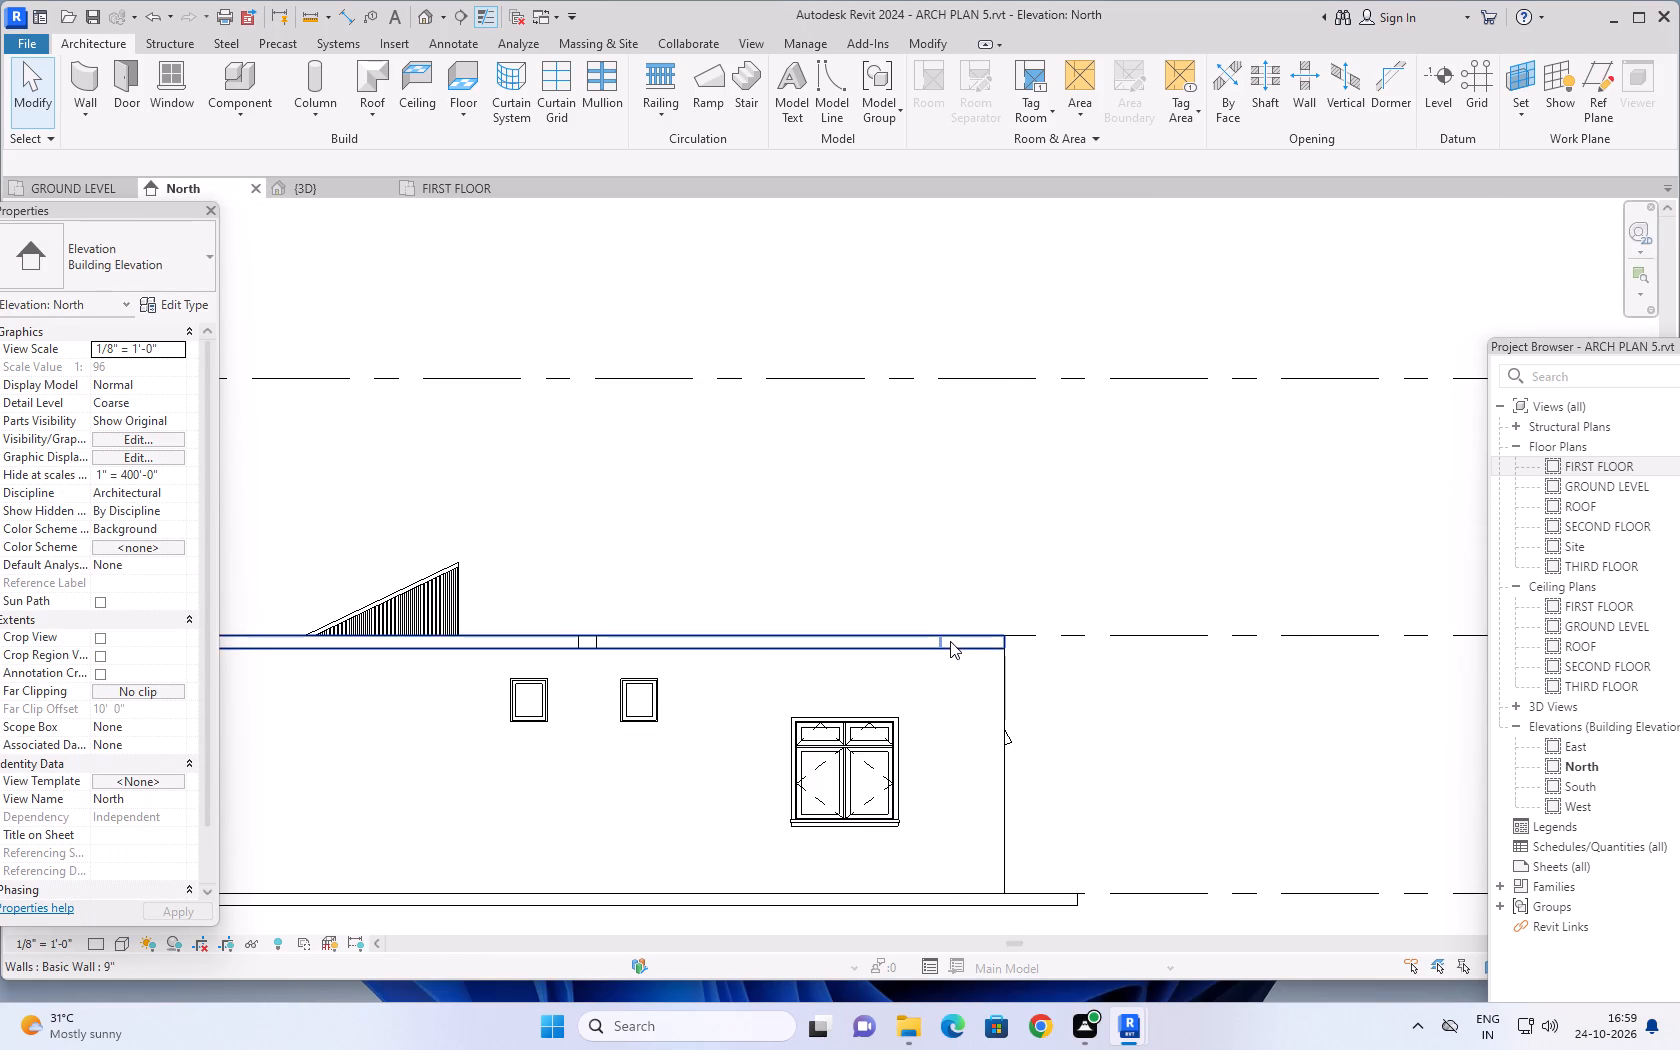
{"action": "left_click", "coordinate": [949, 641]}
{"action": "scroll", "coordinate": [1022, 546], "scroll_direction": "down", "scroll_amount": 4}
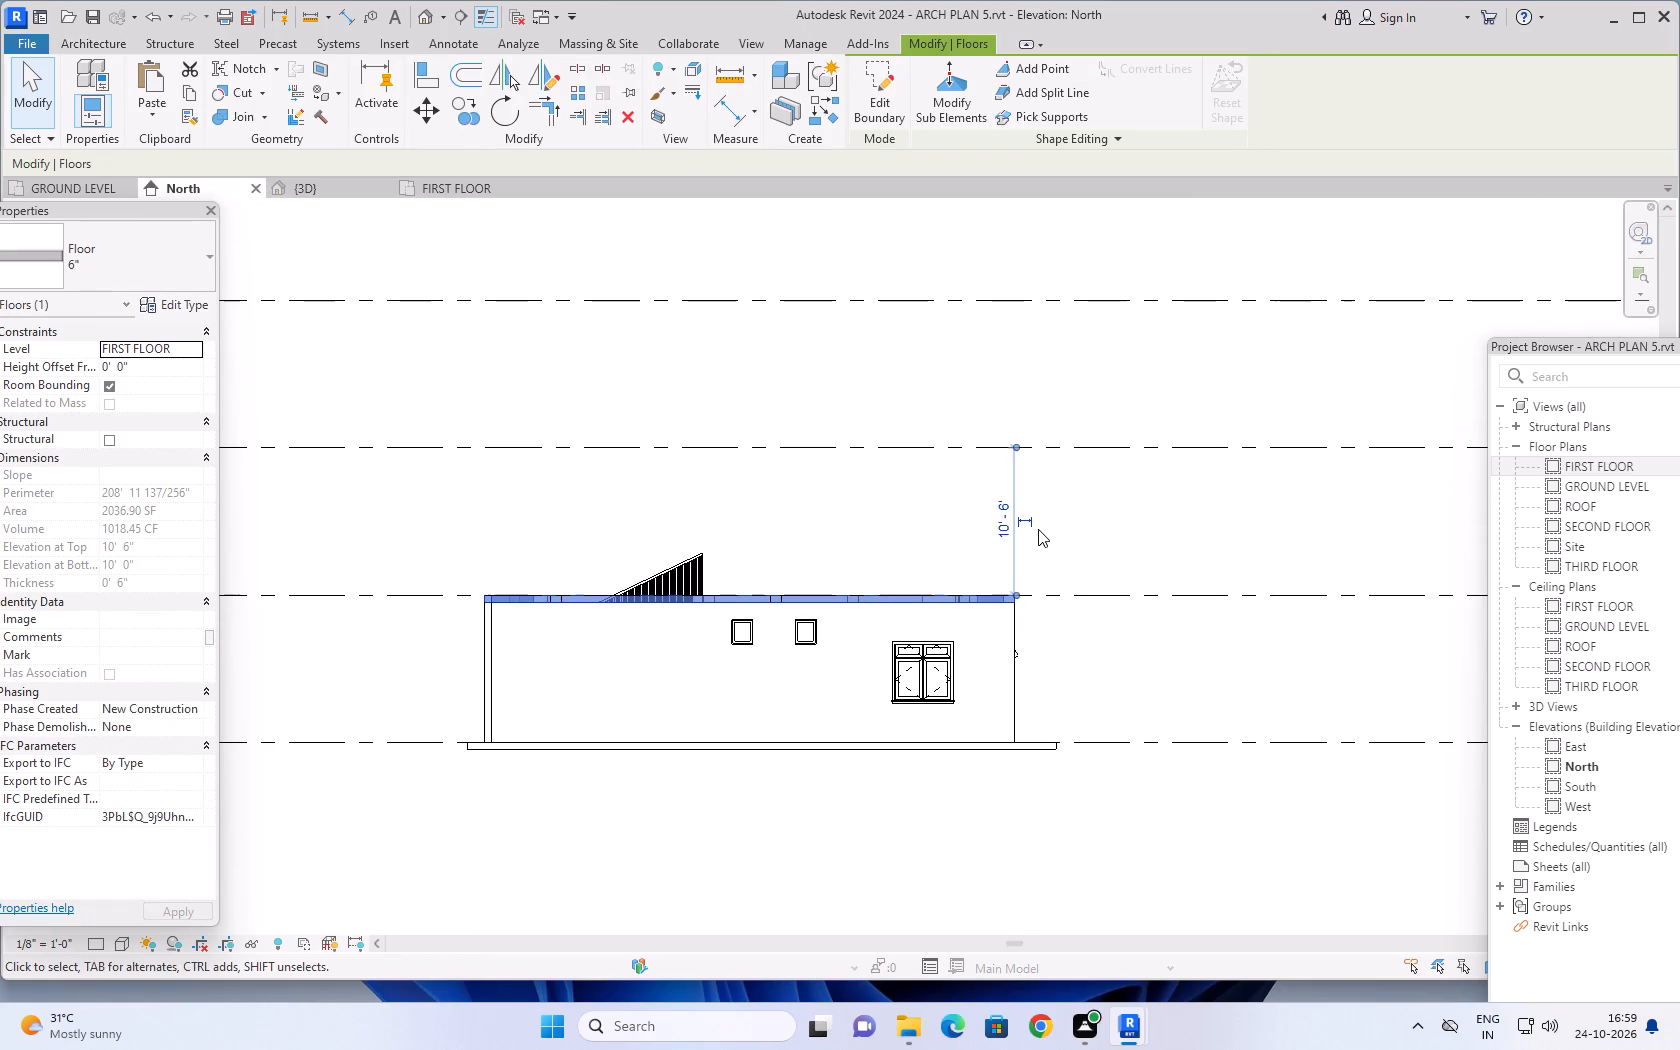
{"action": "left_click", "coordinate": [192, 93]}
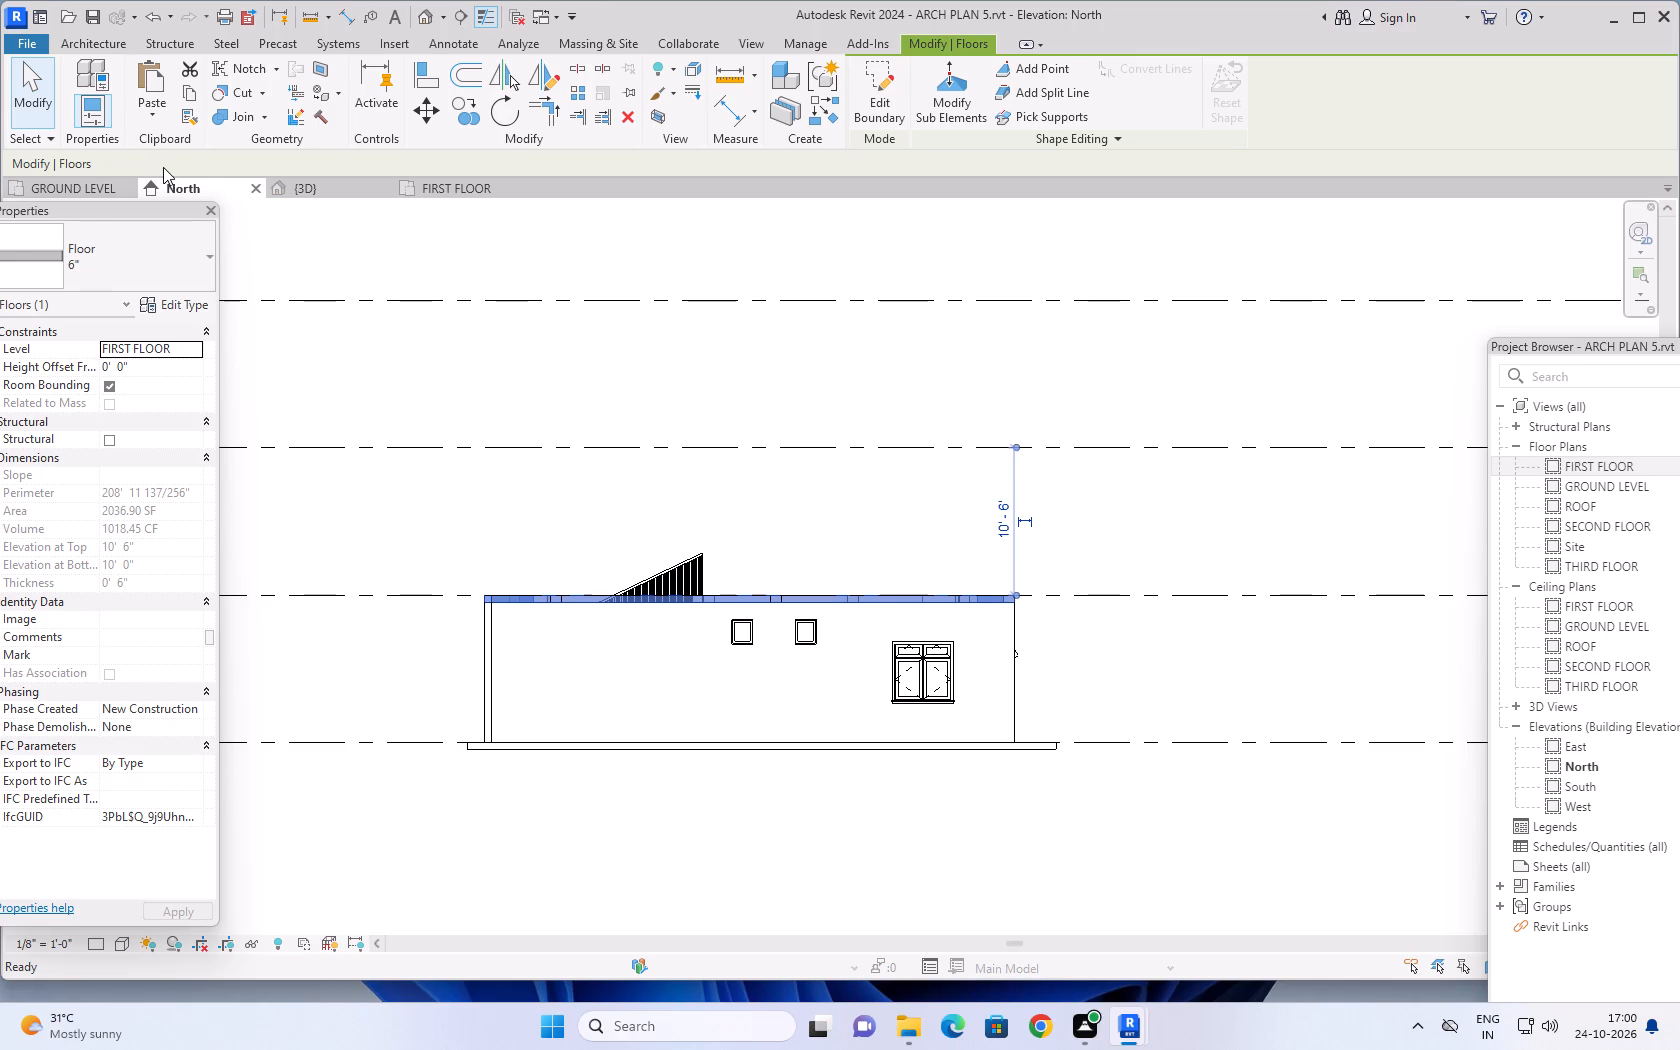
{"action": "key", "text": "Escape"}
{"action": "key", "text": "Escape"}
{"action": "key", "text": "Escape"}
{"action": "key", "text": "Escape"}
{"action": "key", "text": "Escape"}
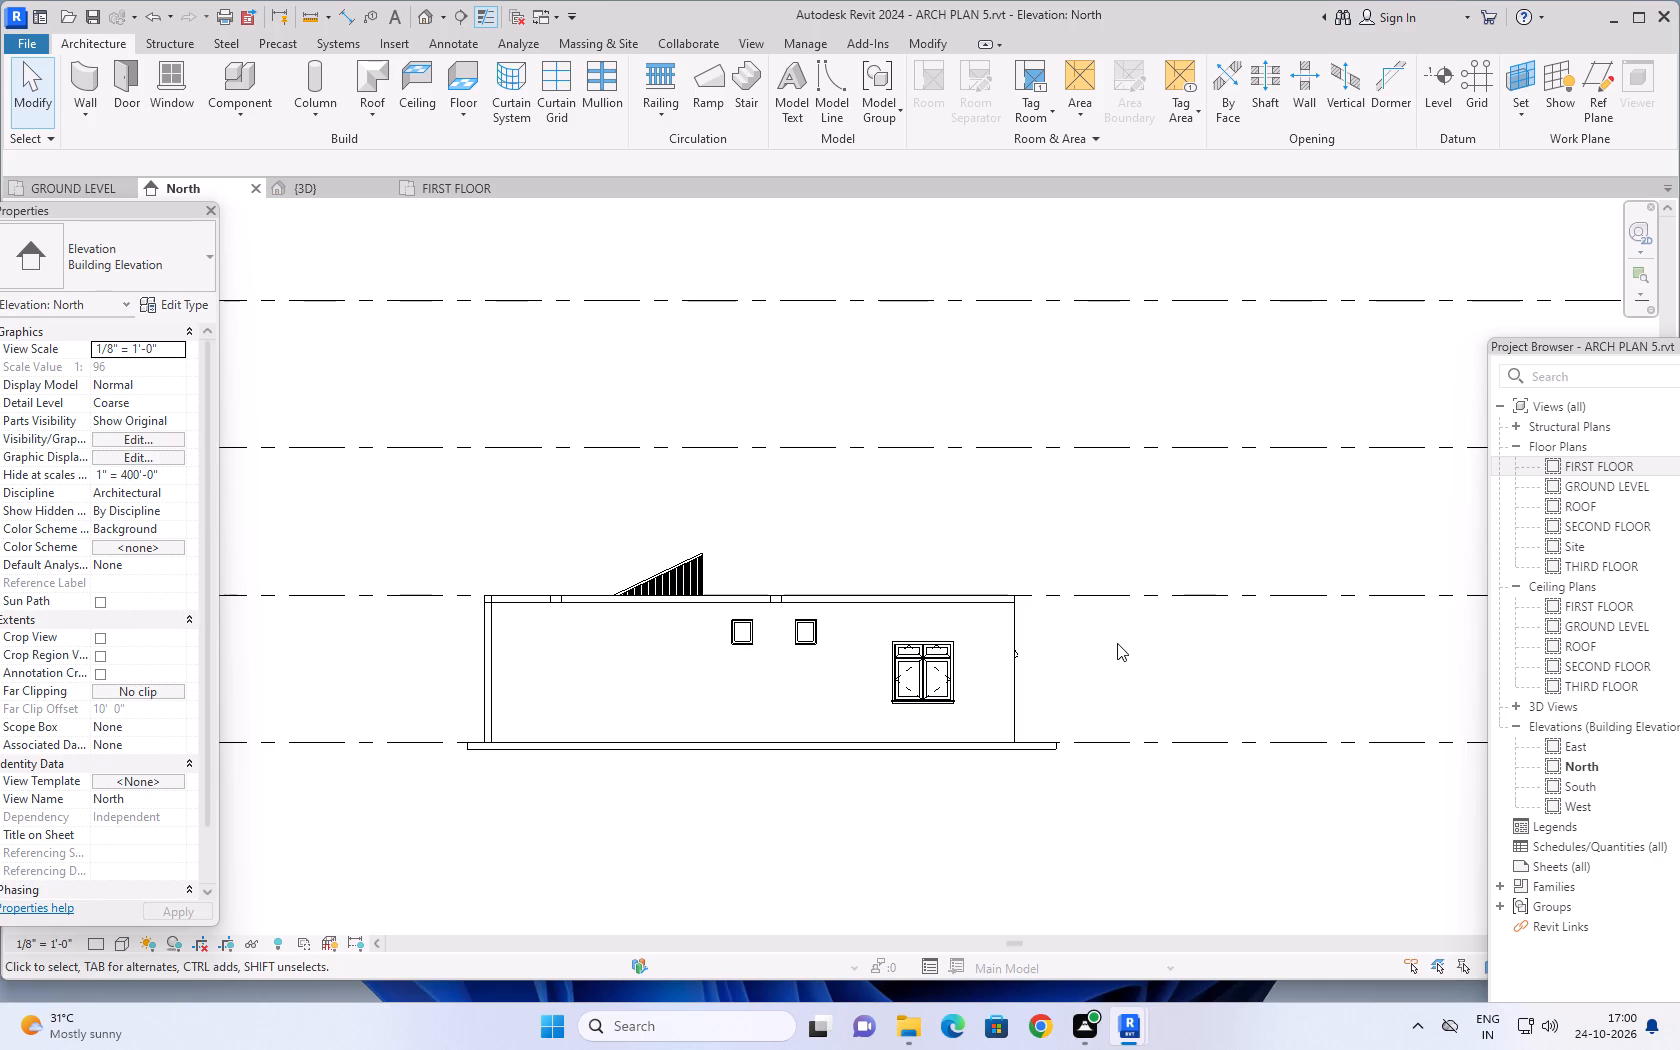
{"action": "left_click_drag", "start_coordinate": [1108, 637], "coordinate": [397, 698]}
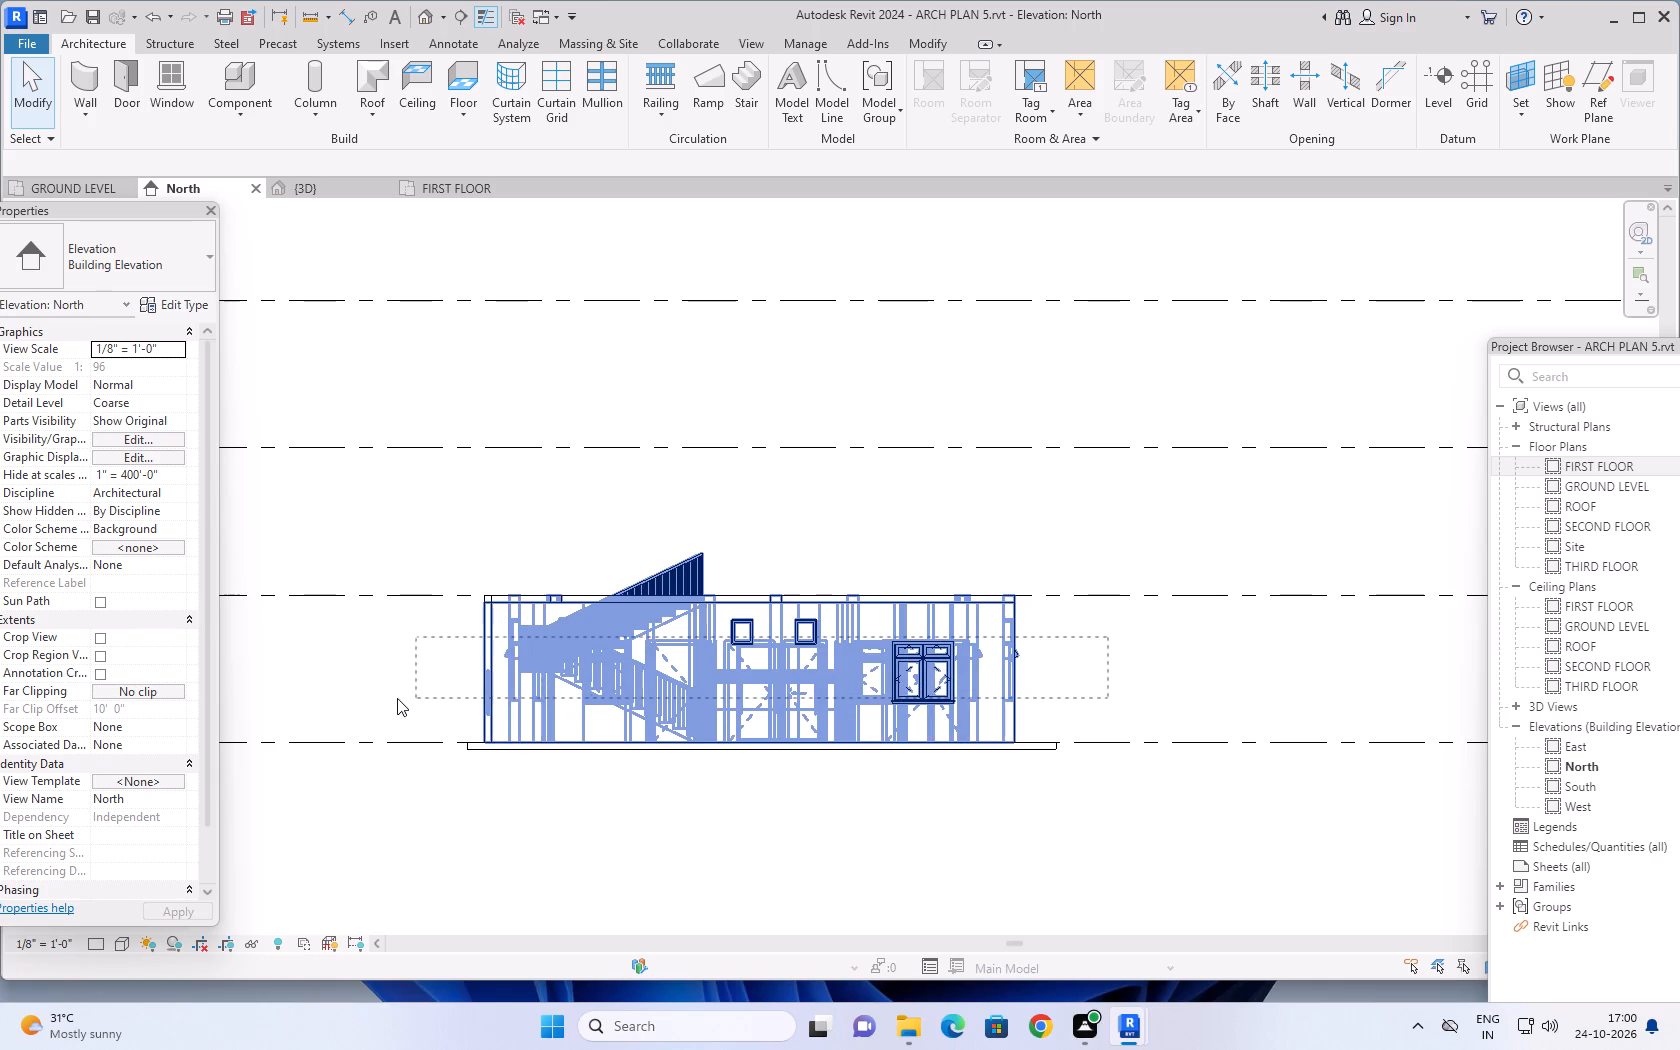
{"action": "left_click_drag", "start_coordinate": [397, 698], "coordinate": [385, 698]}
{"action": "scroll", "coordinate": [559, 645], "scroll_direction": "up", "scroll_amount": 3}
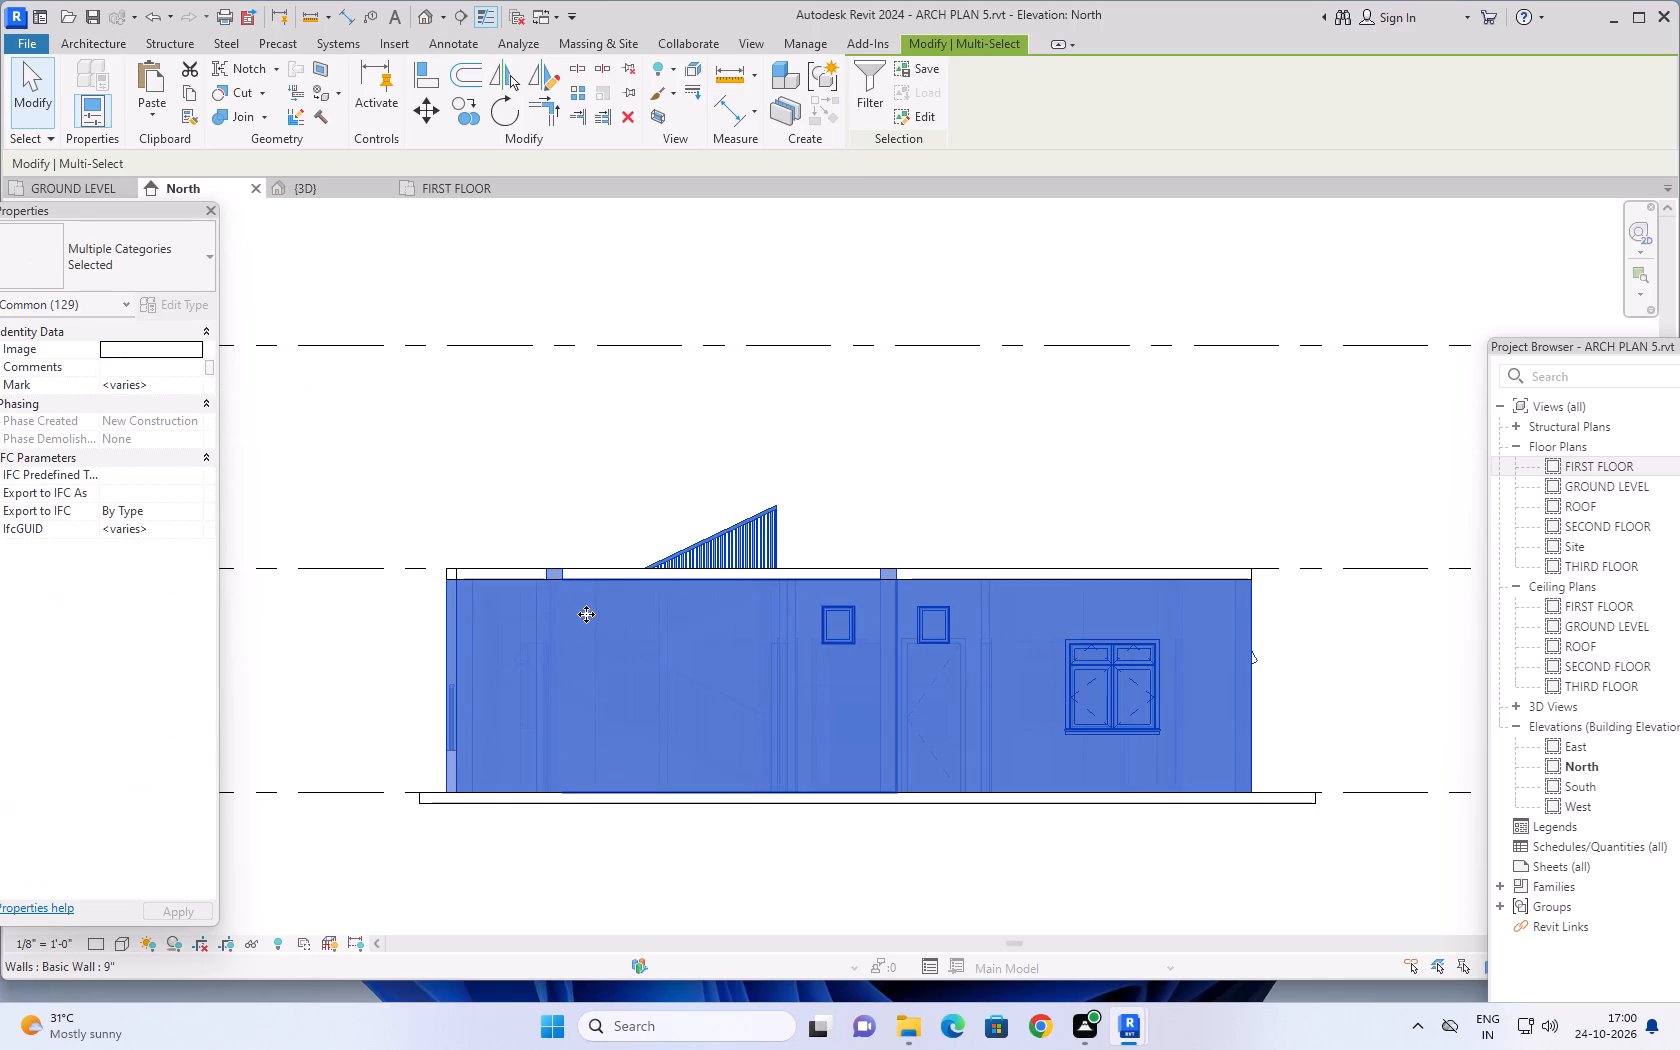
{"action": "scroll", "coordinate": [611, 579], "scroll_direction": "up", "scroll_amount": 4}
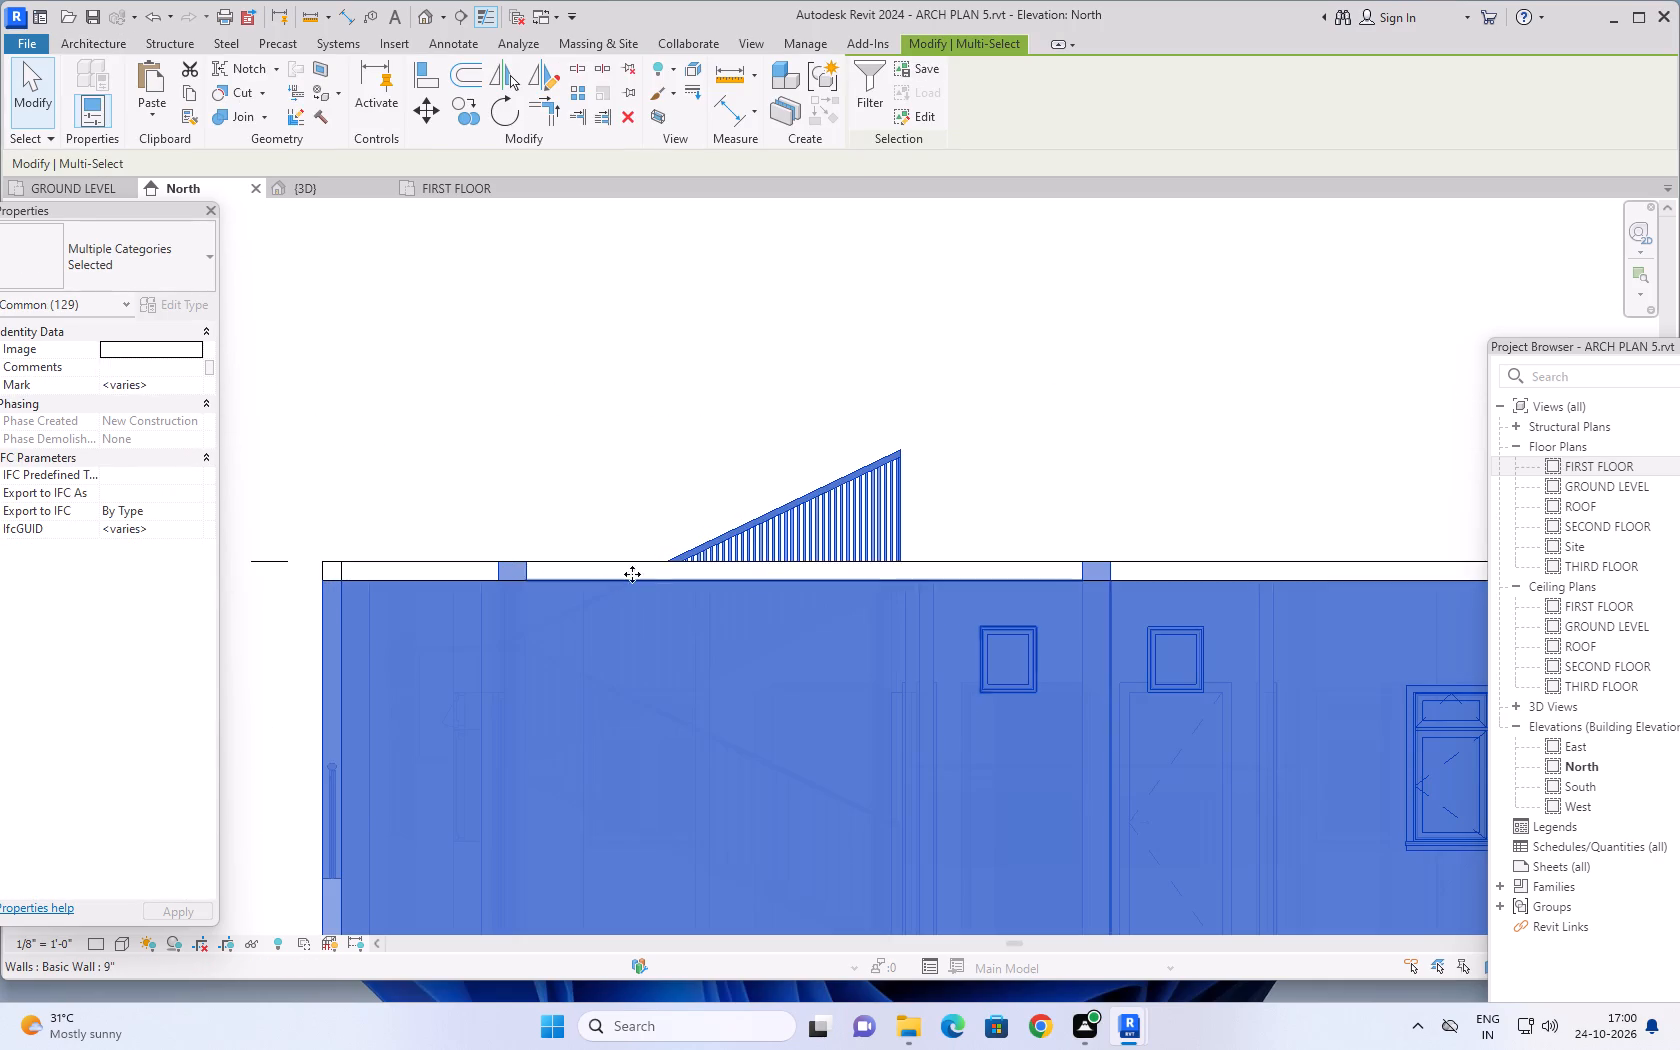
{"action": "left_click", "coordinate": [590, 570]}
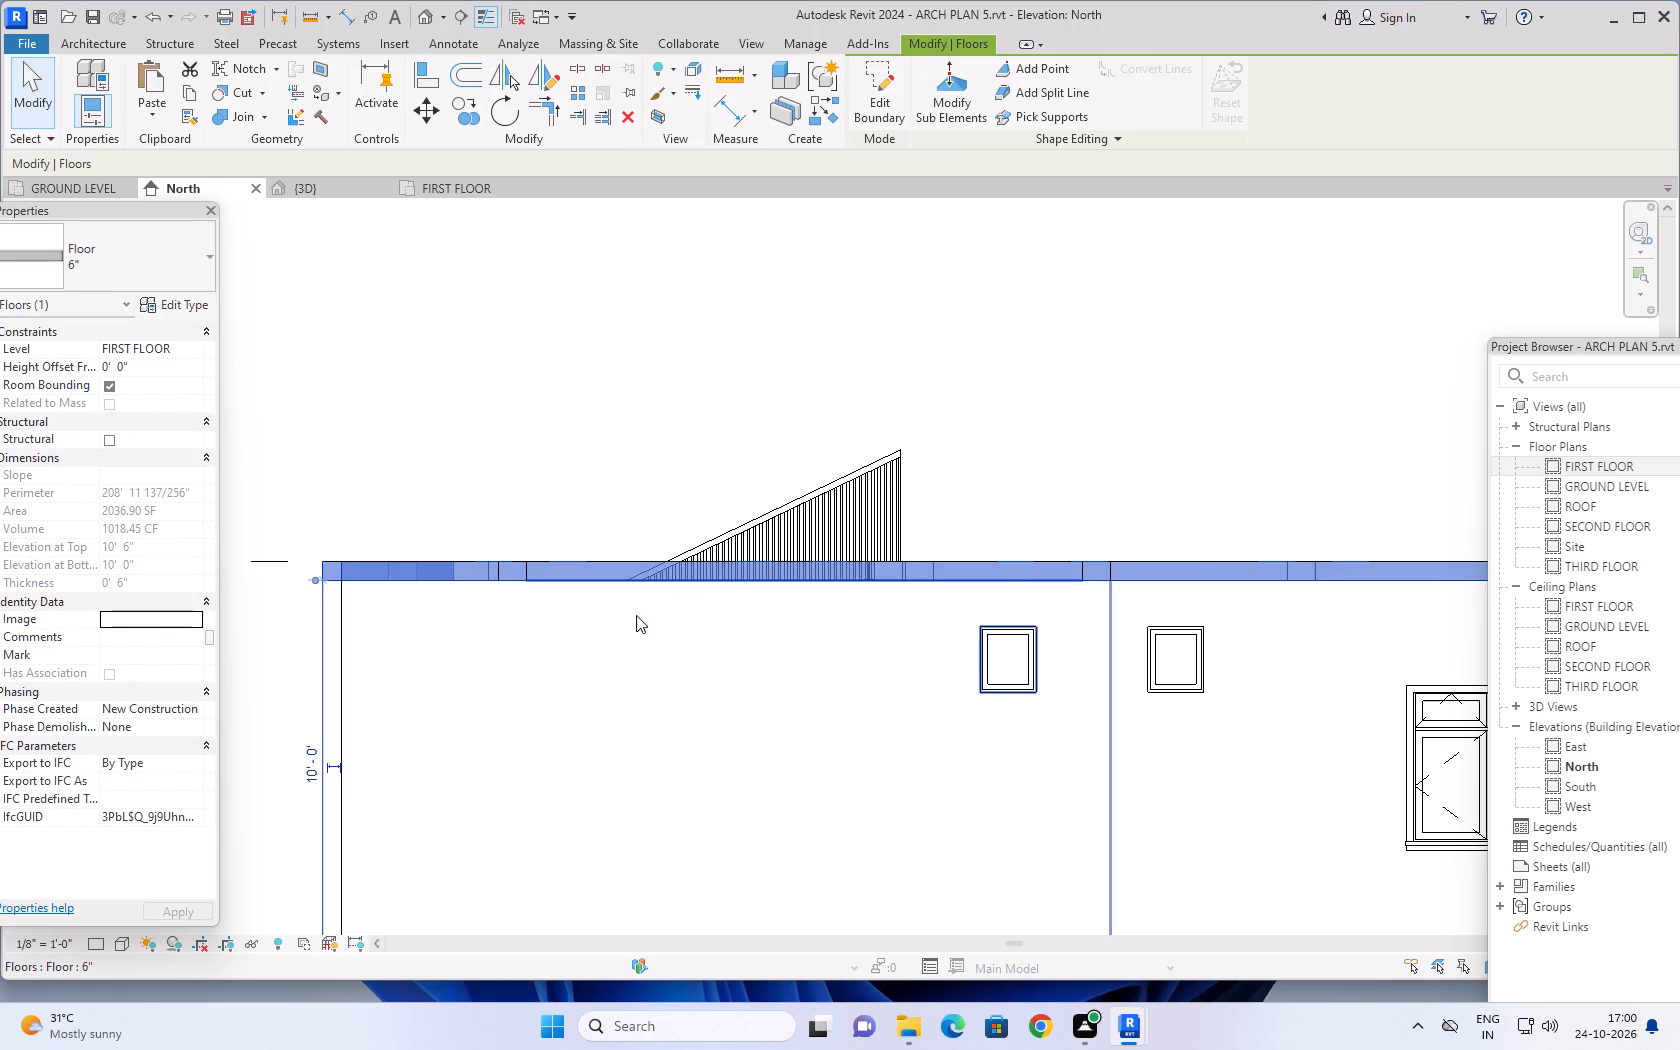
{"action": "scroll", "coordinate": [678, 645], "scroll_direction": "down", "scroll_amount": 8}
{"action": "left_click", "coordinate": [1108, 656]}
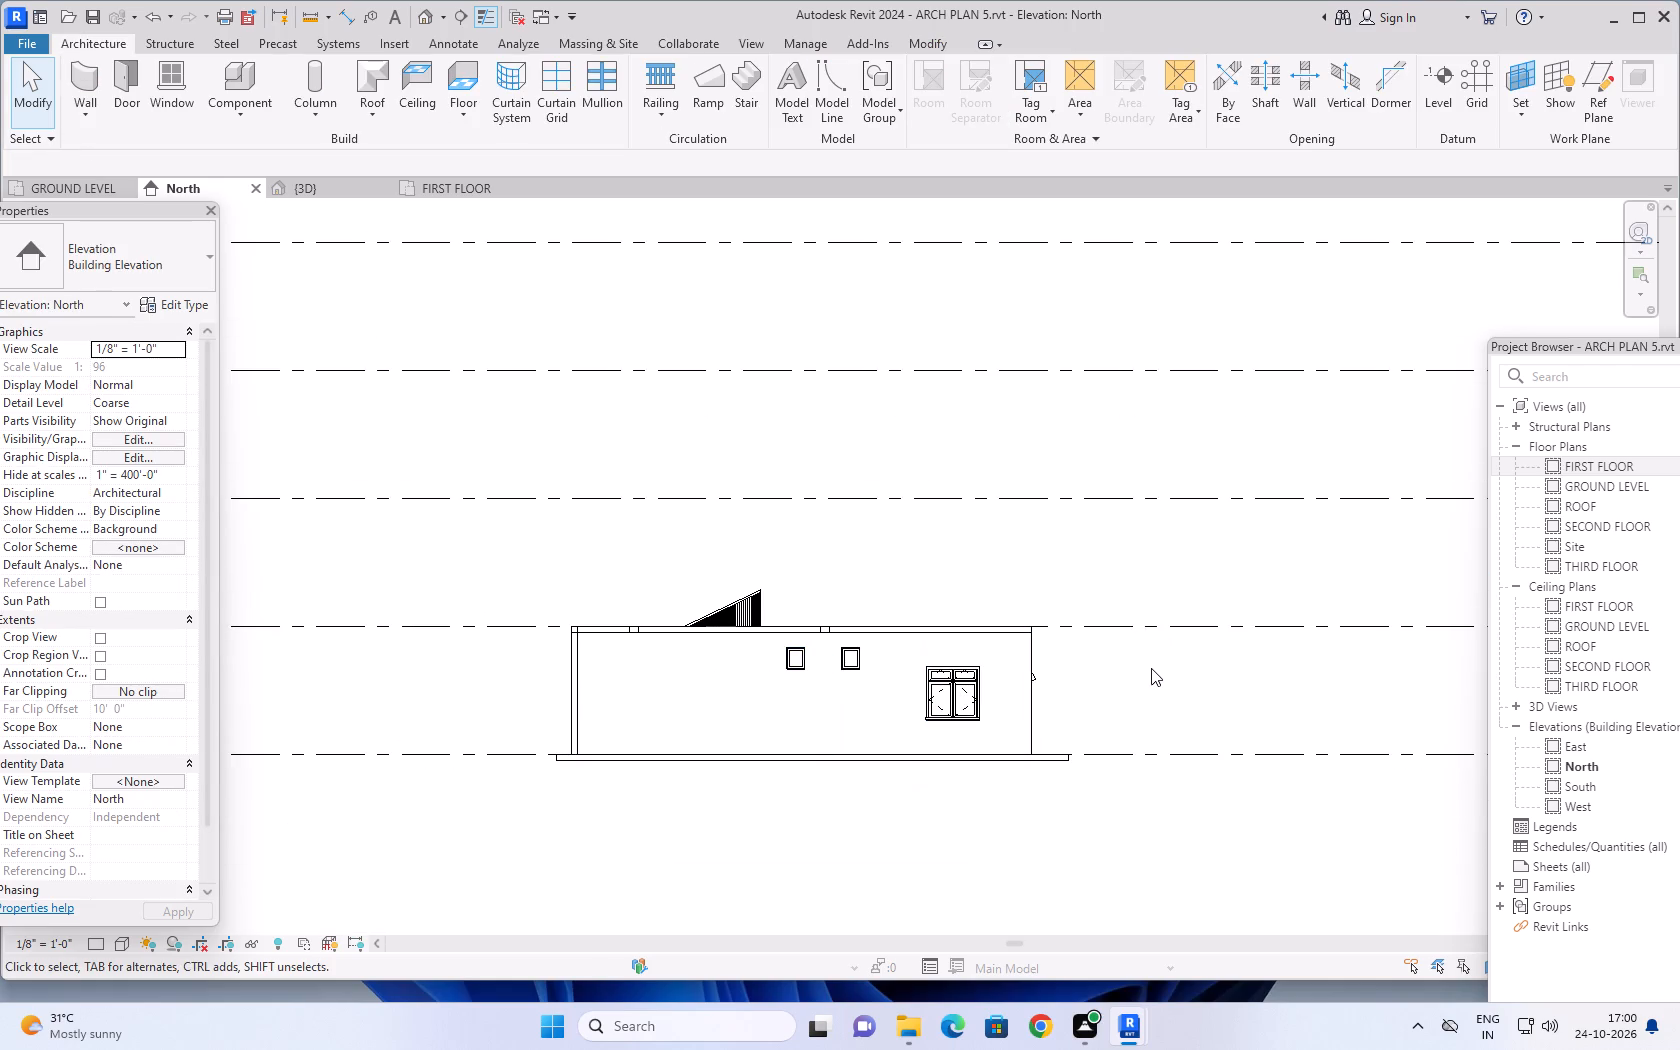
Copy all the ground storey elements, including the staircase railing, together with the 6" first floor slab to the clipboard.
{"action": "left_click_drag", "start_coordinate": [1154, 667], "coordinate": [690, 697]}
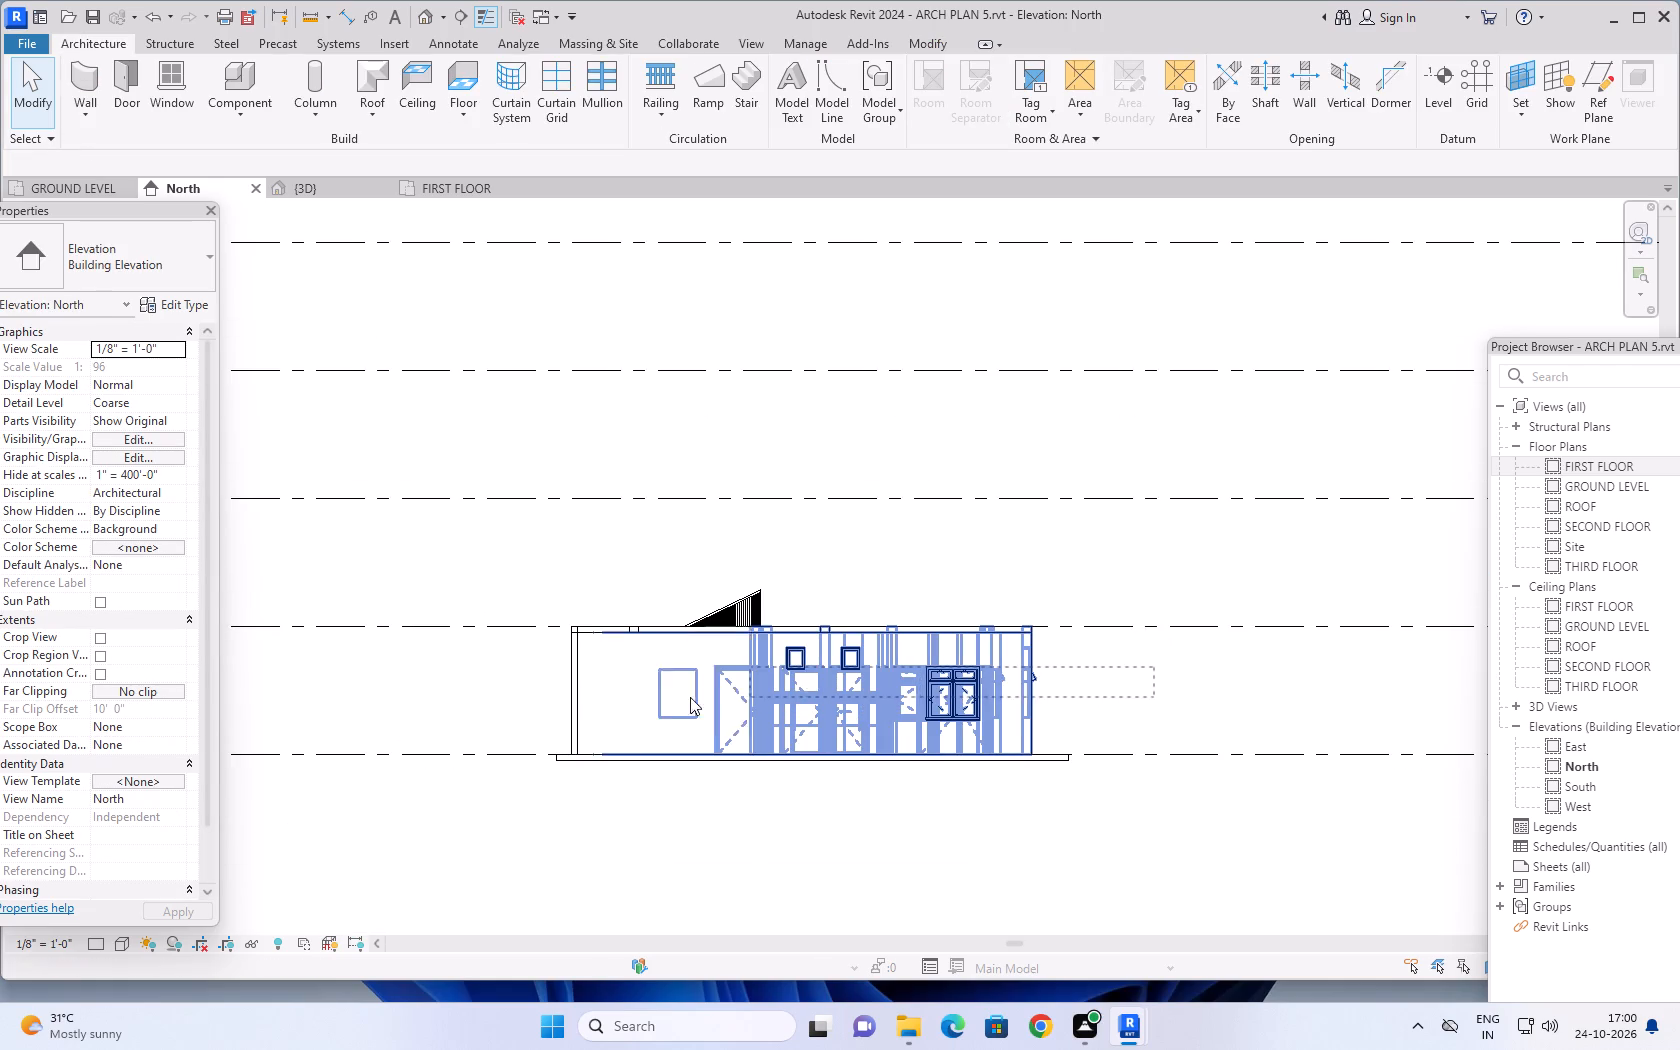
{"action": "left_click_drag", "start_coordinate": [690, 697], "coordinate": [446, 710]}
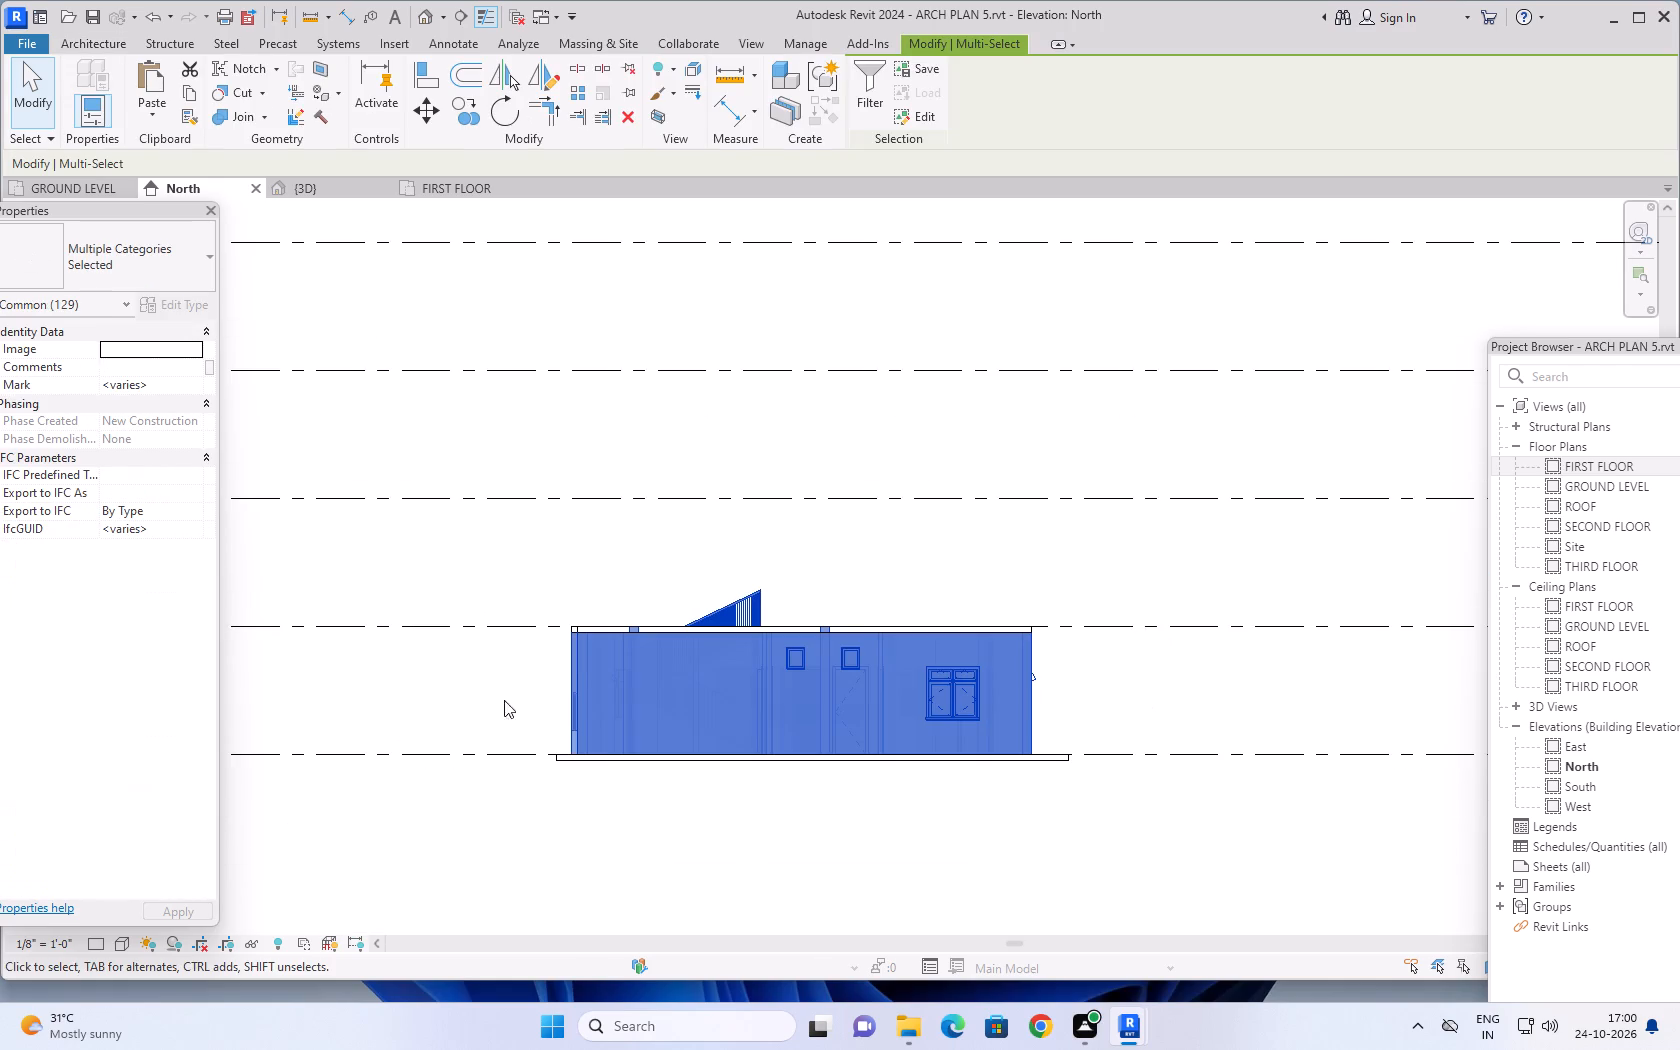
{"action": "scroll", "coordinate": [590, 661], "scroll_direction": "up", "scroll_amount": 6}
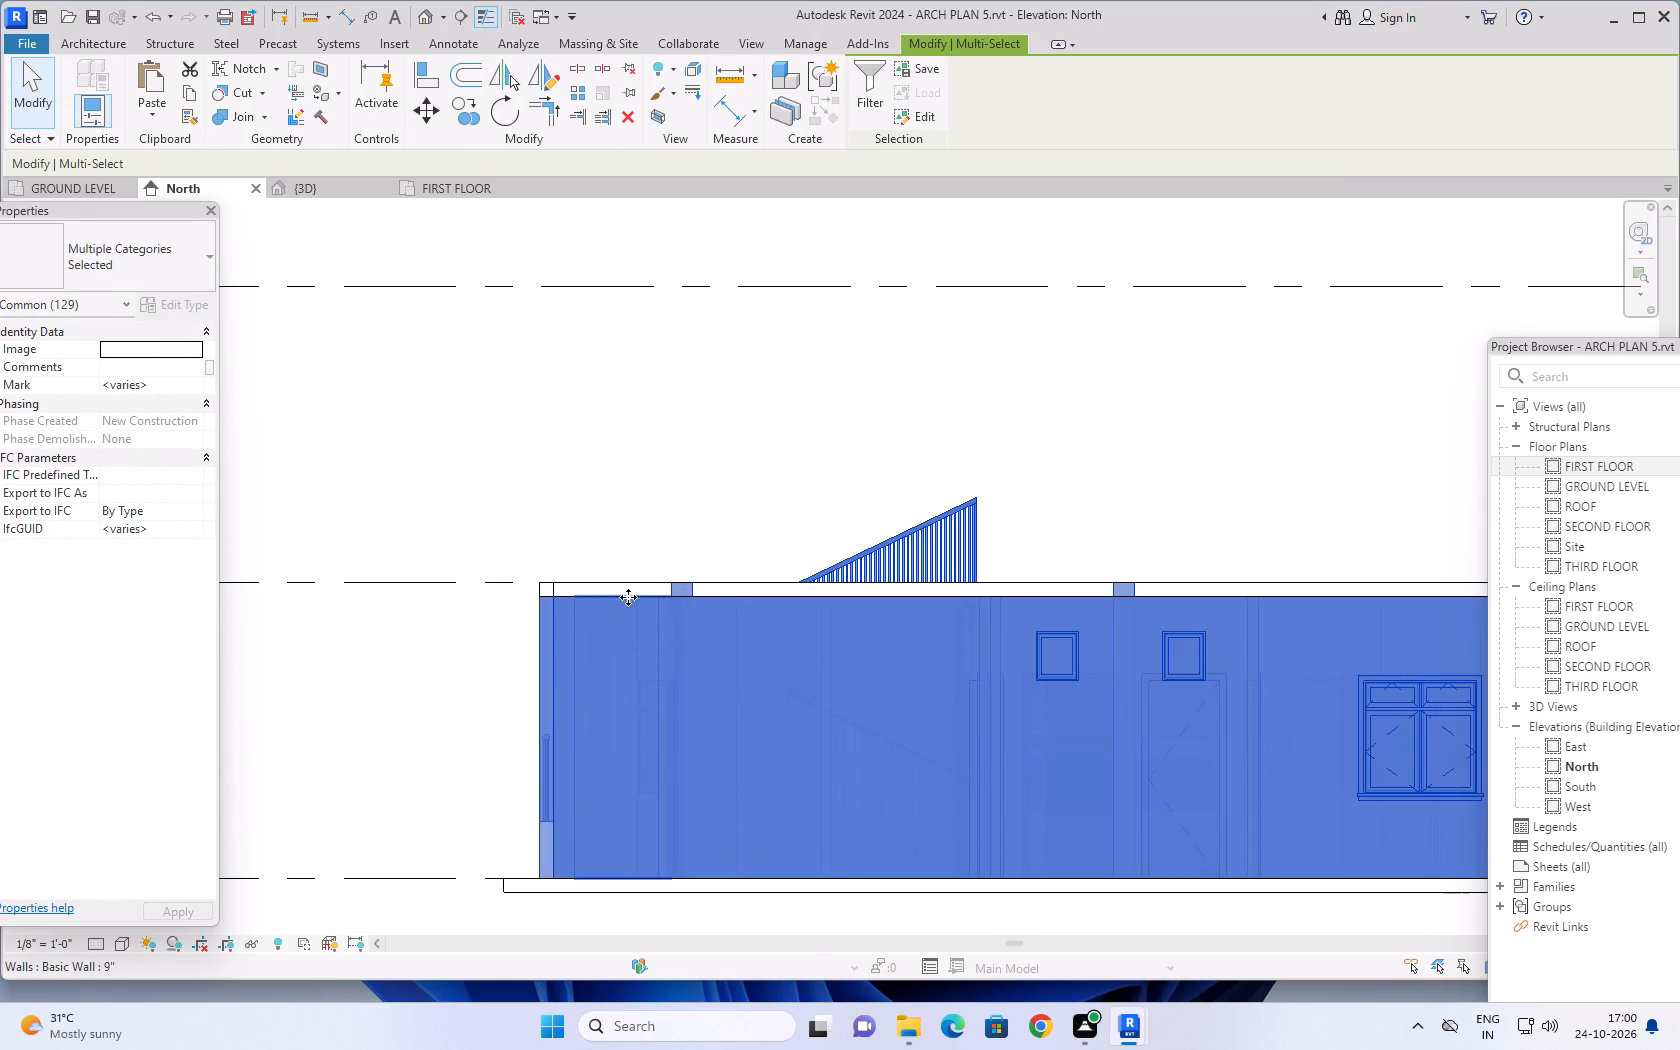
{"action": "left_click", "coordinate": [768, 588], "text": "ctrl"}
{"action": "scroll", "coordinate": [910, 648], "scroll_direction": "down", "scroll_amount": 5}
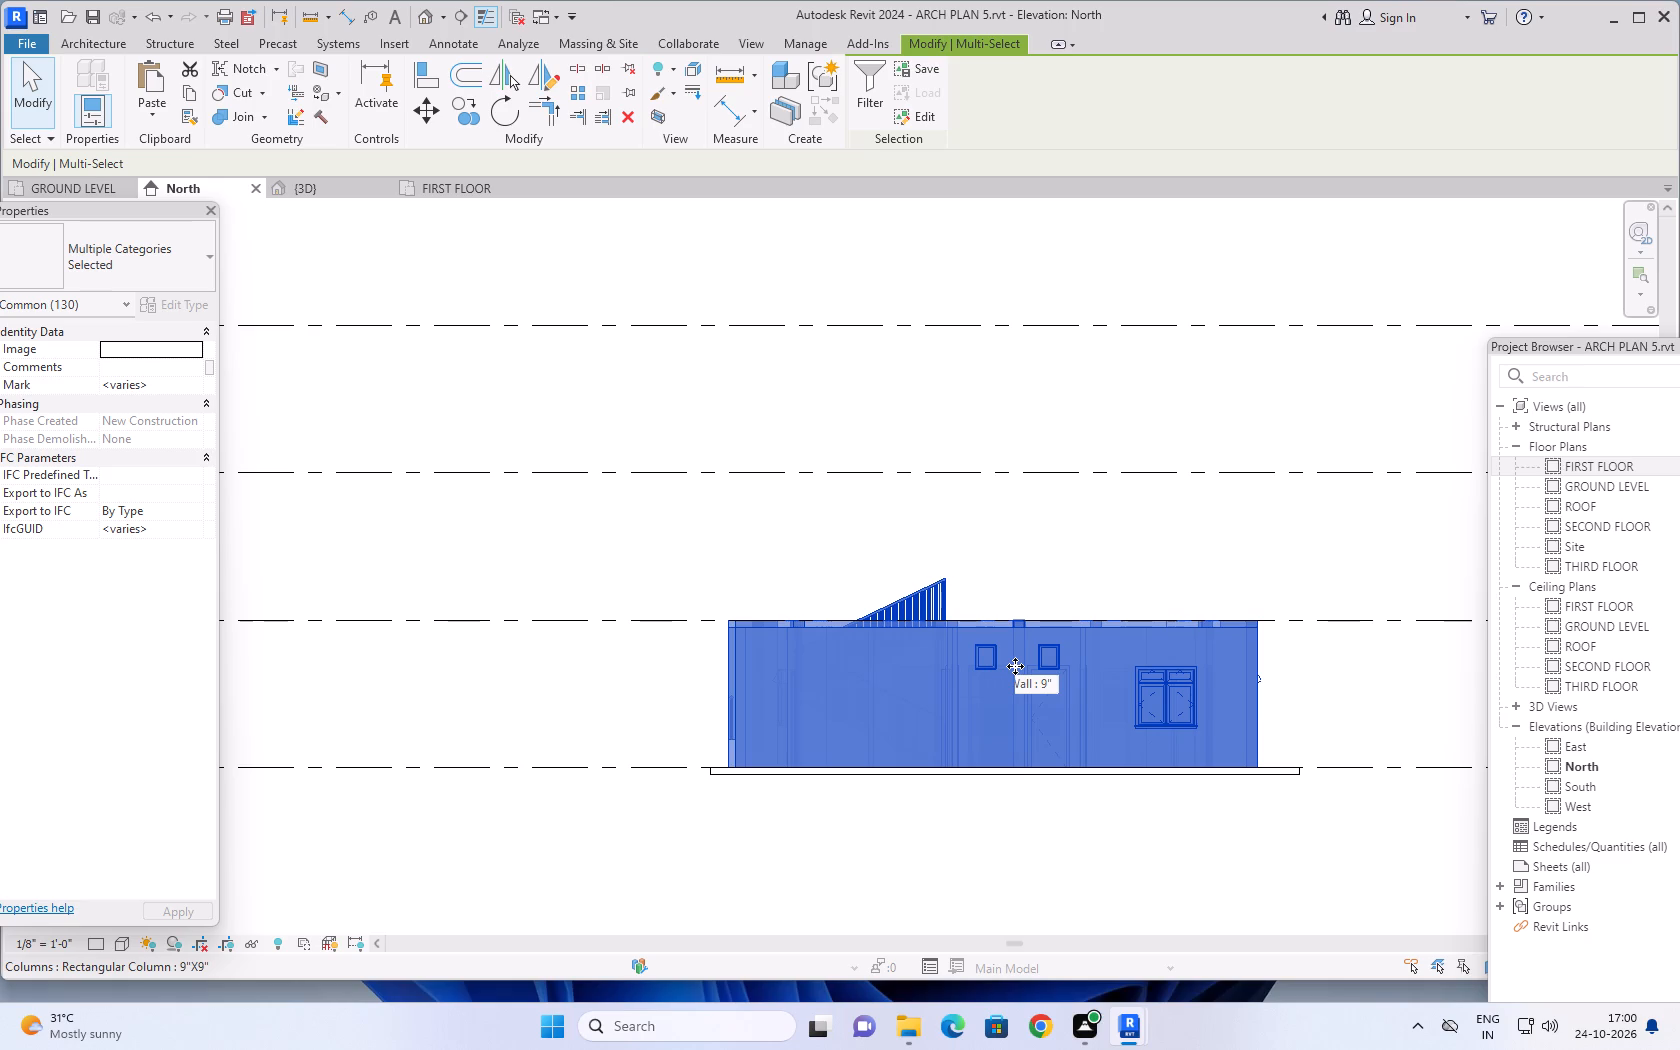
{"action": "scroll", "coordinate": [1016, 666], "scroll_direction": "down", "scroll_amount": 5}
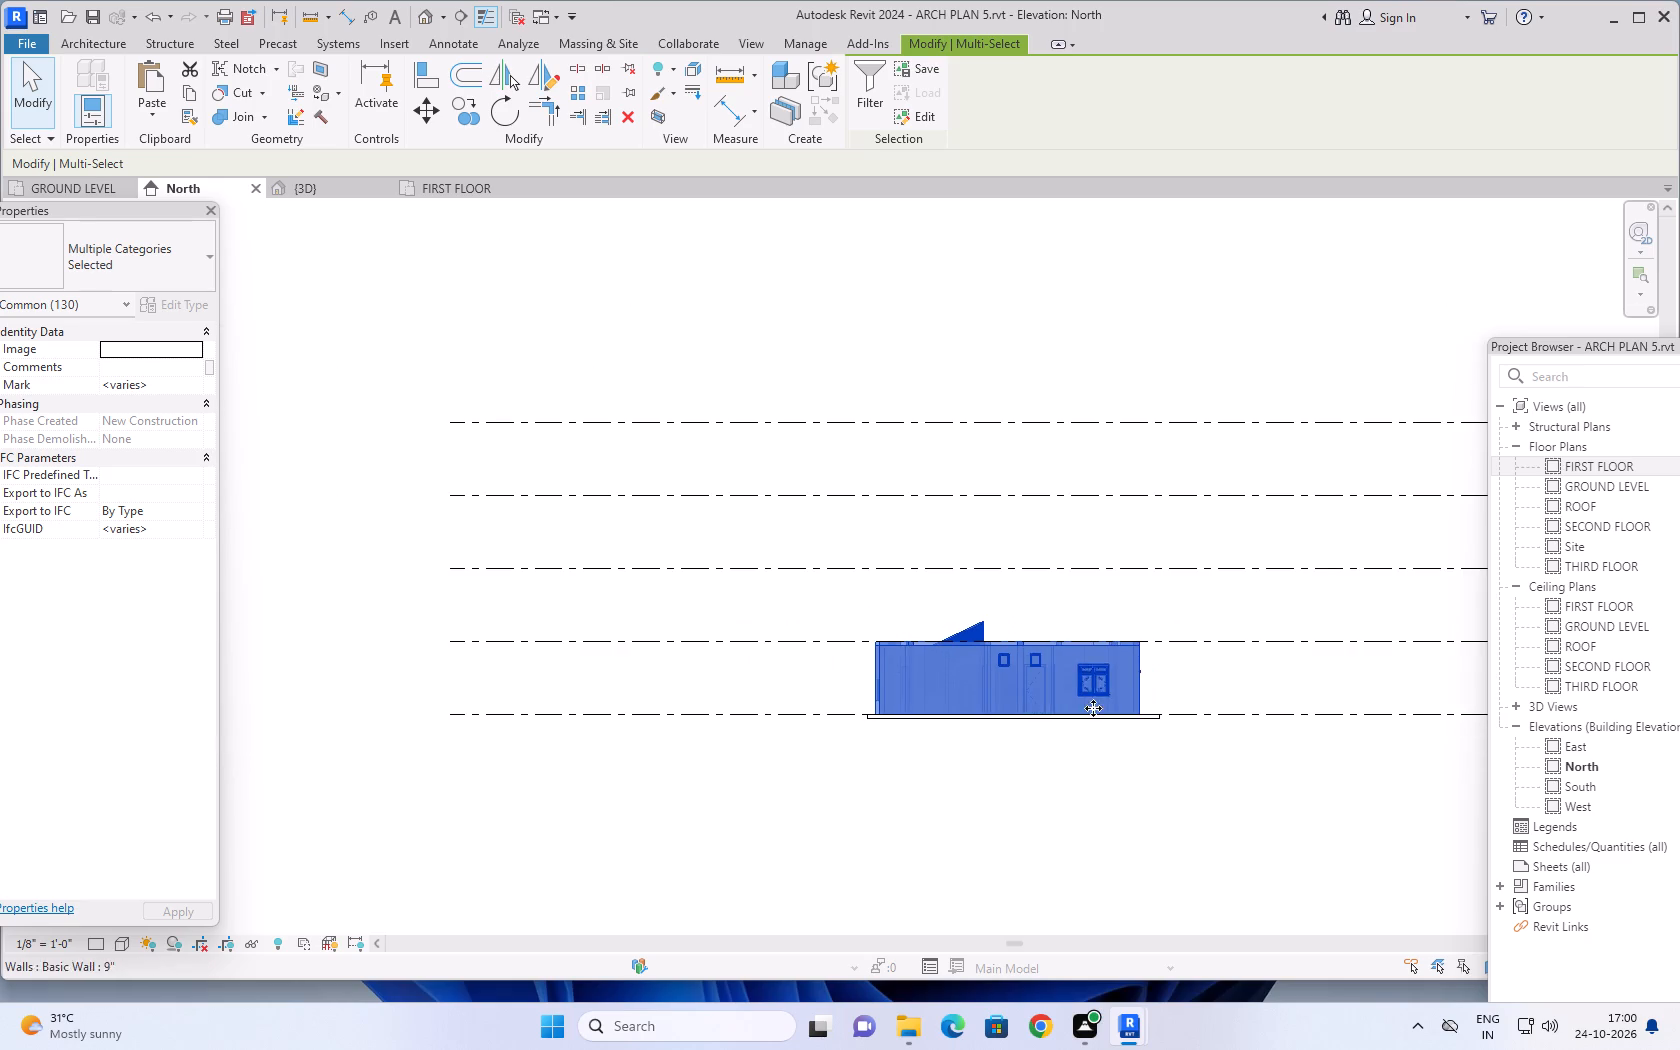
{"action": "middle_click_drag", "start_coordinate": [1187, 787], "coordinate": [947, 840]}
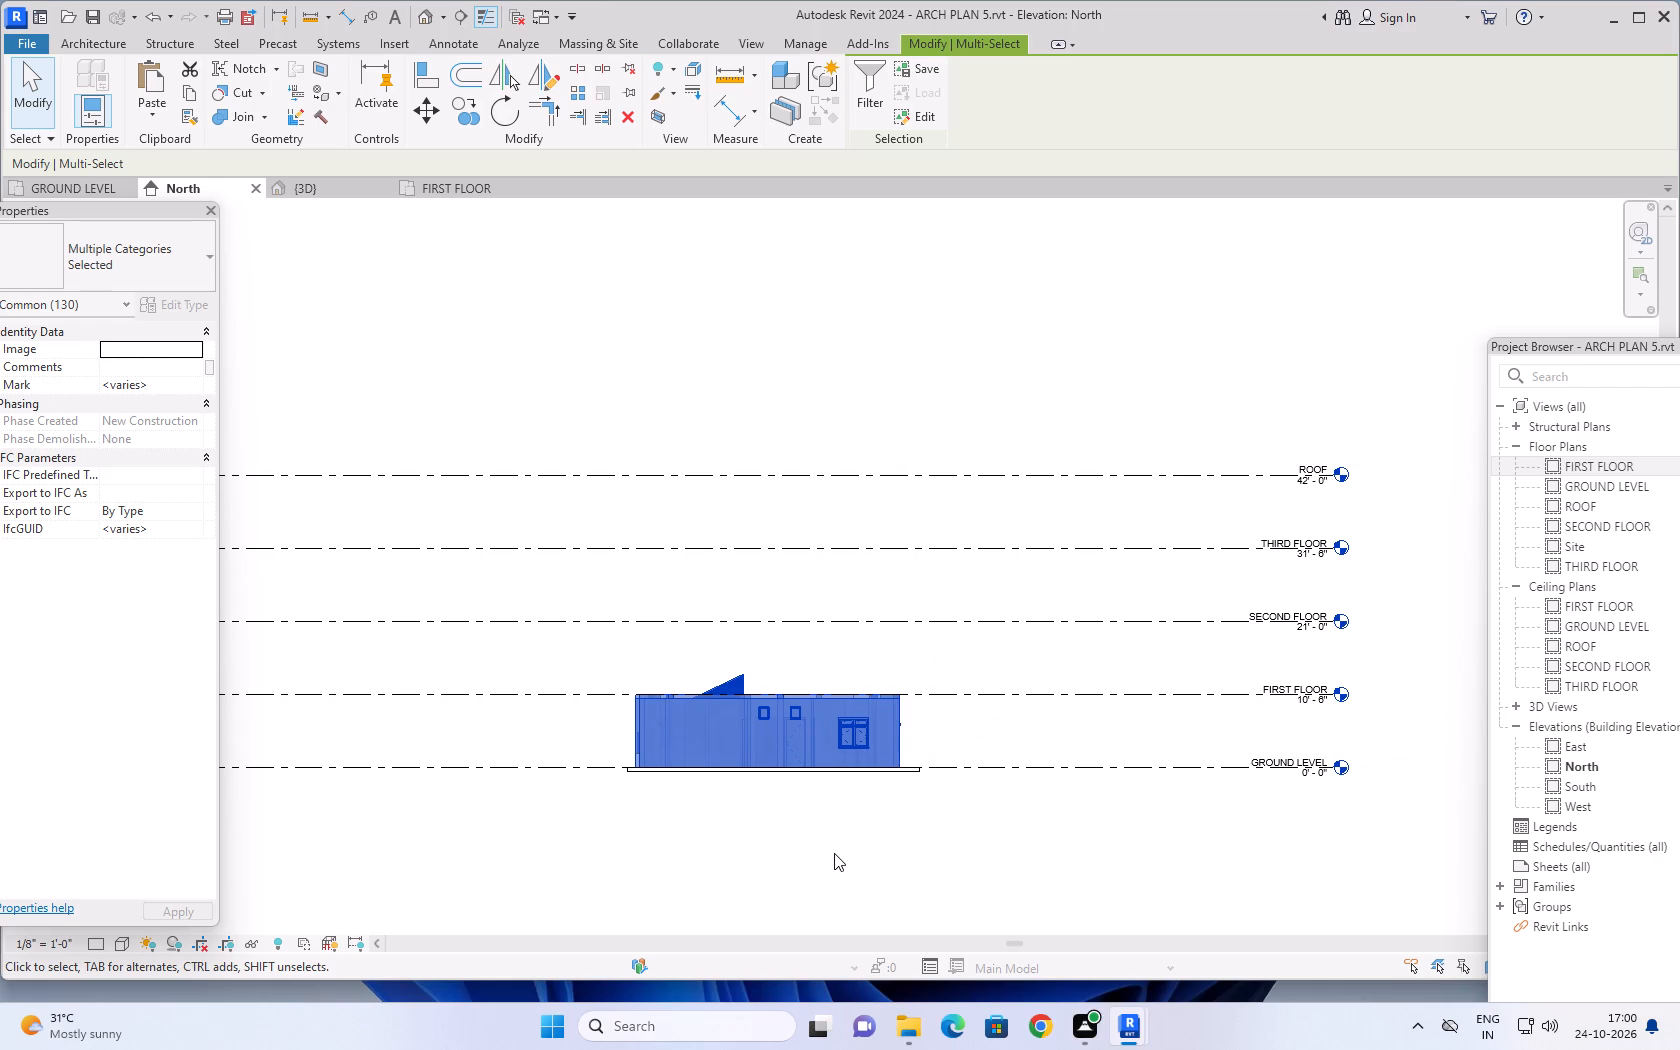
{"action": "scroll", "coordinate": [773, 844], "scroll_direction": "up", "scroll_amount": 2}
{"action": "scroll", "coordinate": [773, 844], "scroll_direction": "down", "scroll_amount": 1}
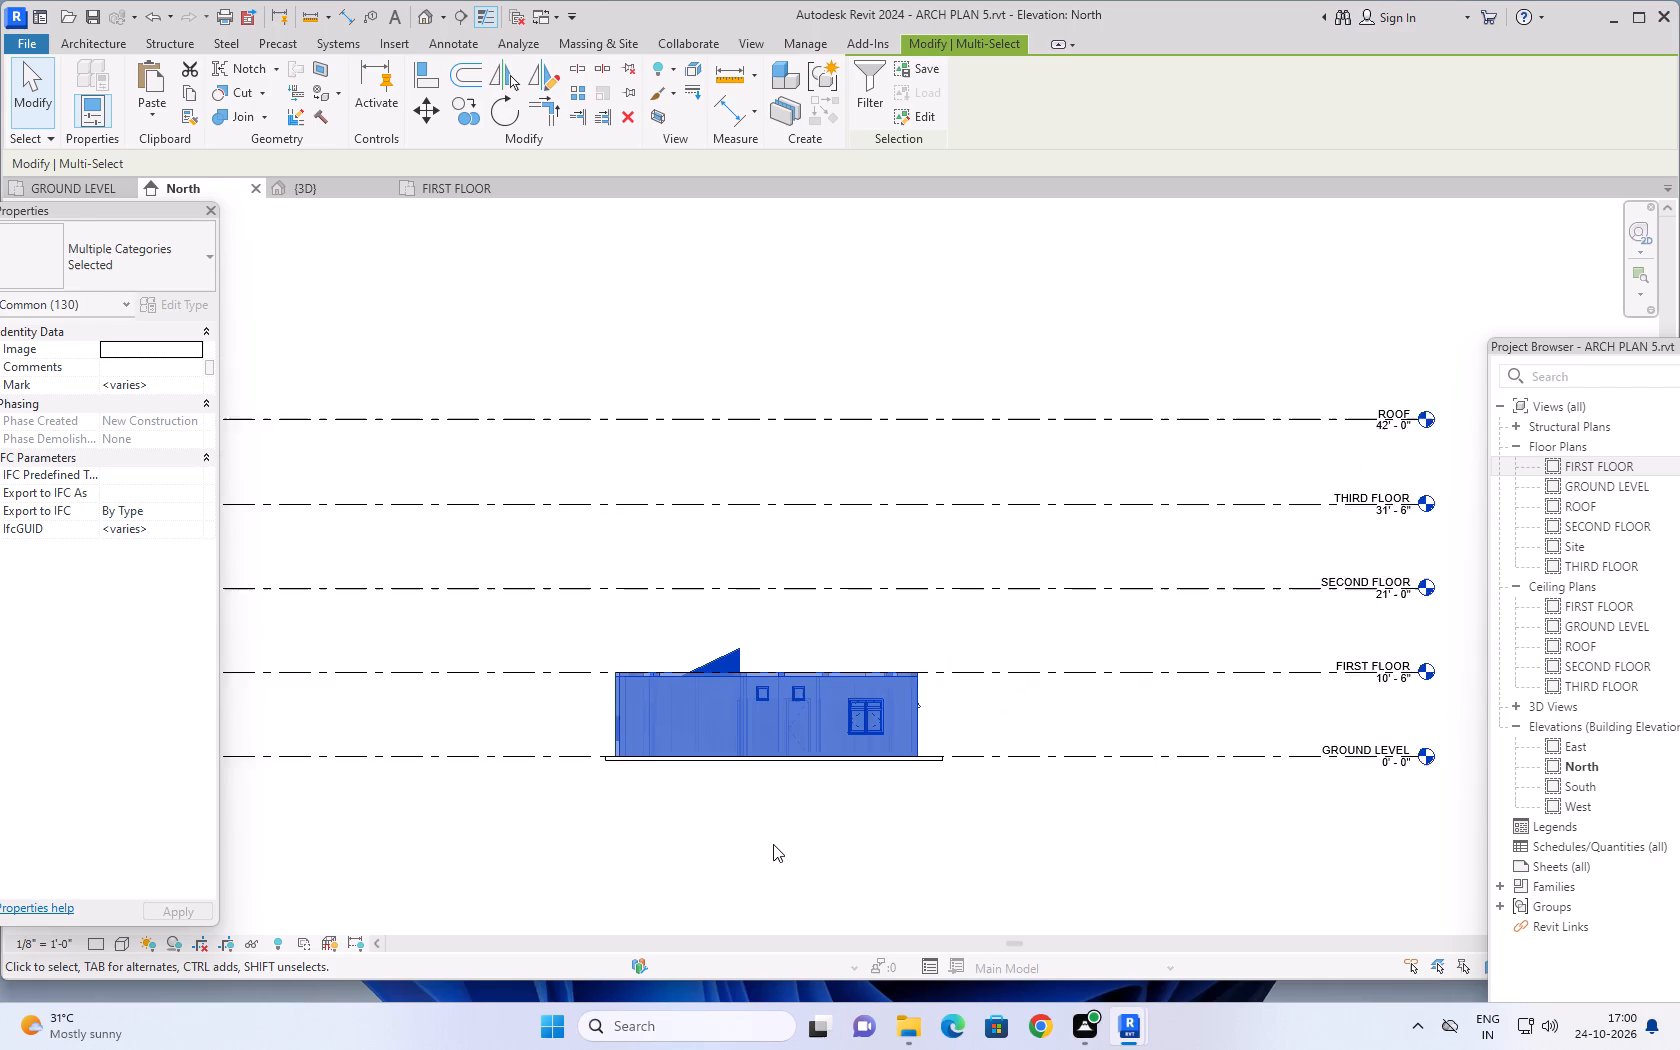
{"action": "scroll", "coordinate": [773, 844], "scroll_direction": "down", "scroll_amount": 1}
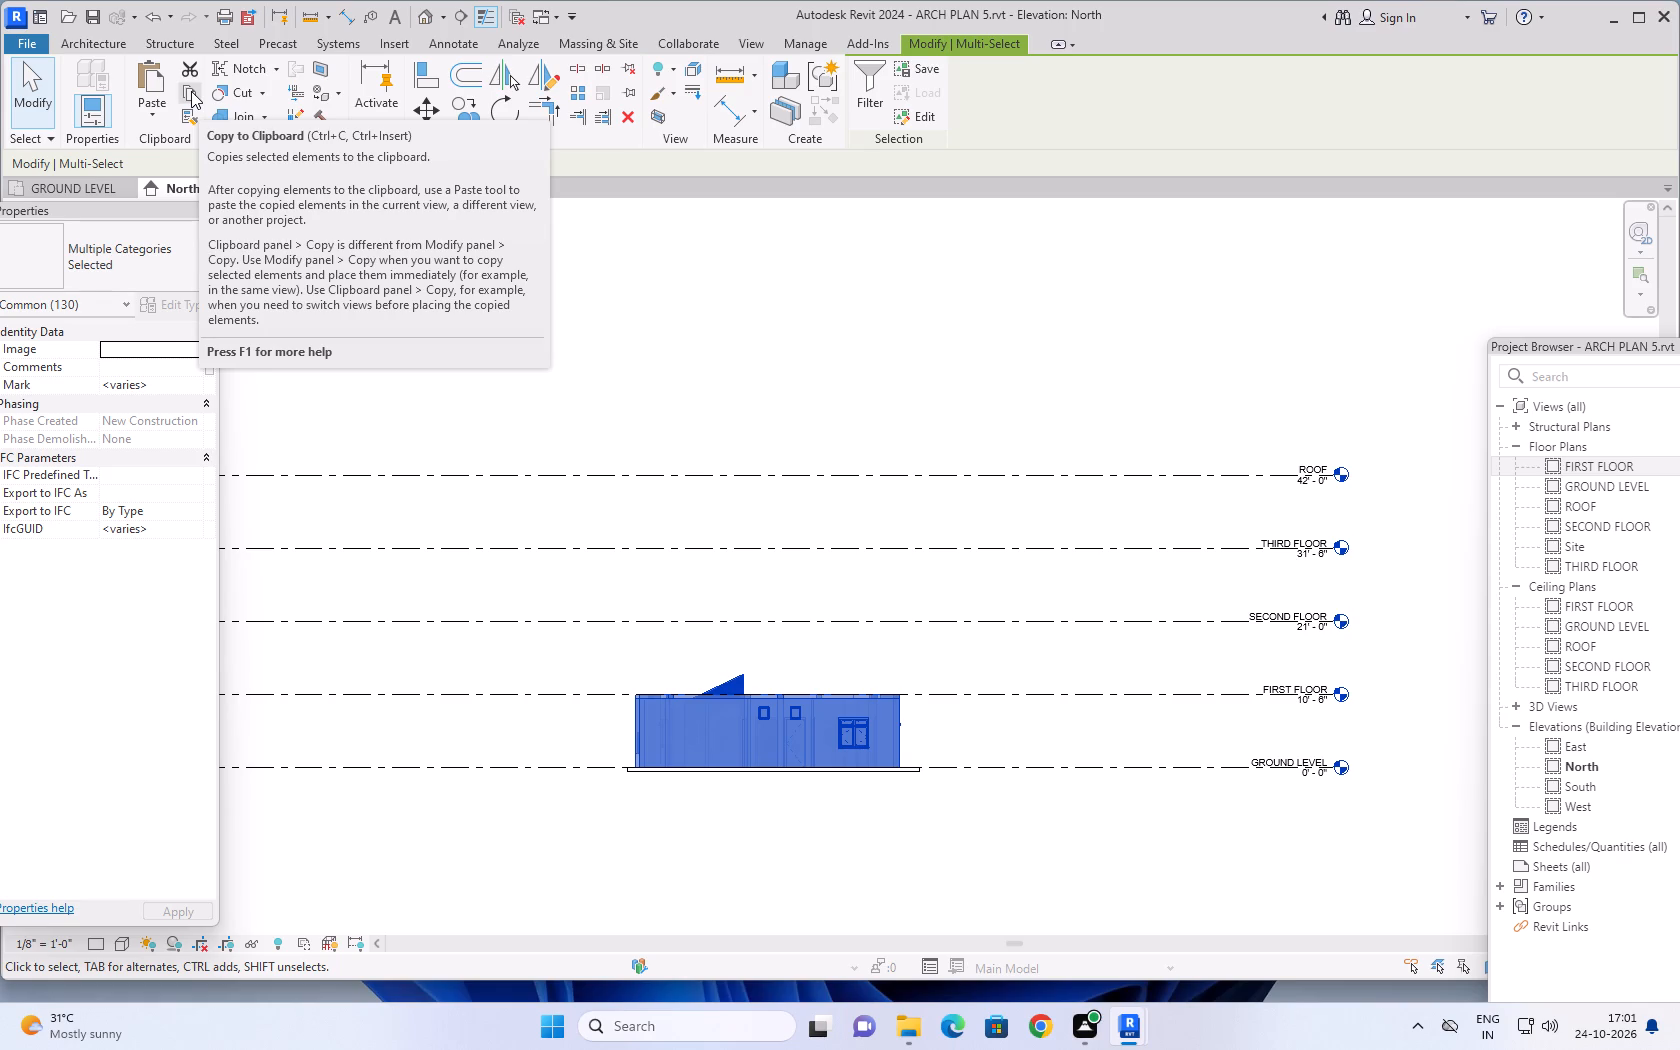
{"action": "left_click", "coordinate": [191, 91]}
Paste the copied storey aligned to the FIRST FLOOR and SECOND FLOOR levels and clear the selection.
{"action": "left_click", "coordinate": [159, 110]}
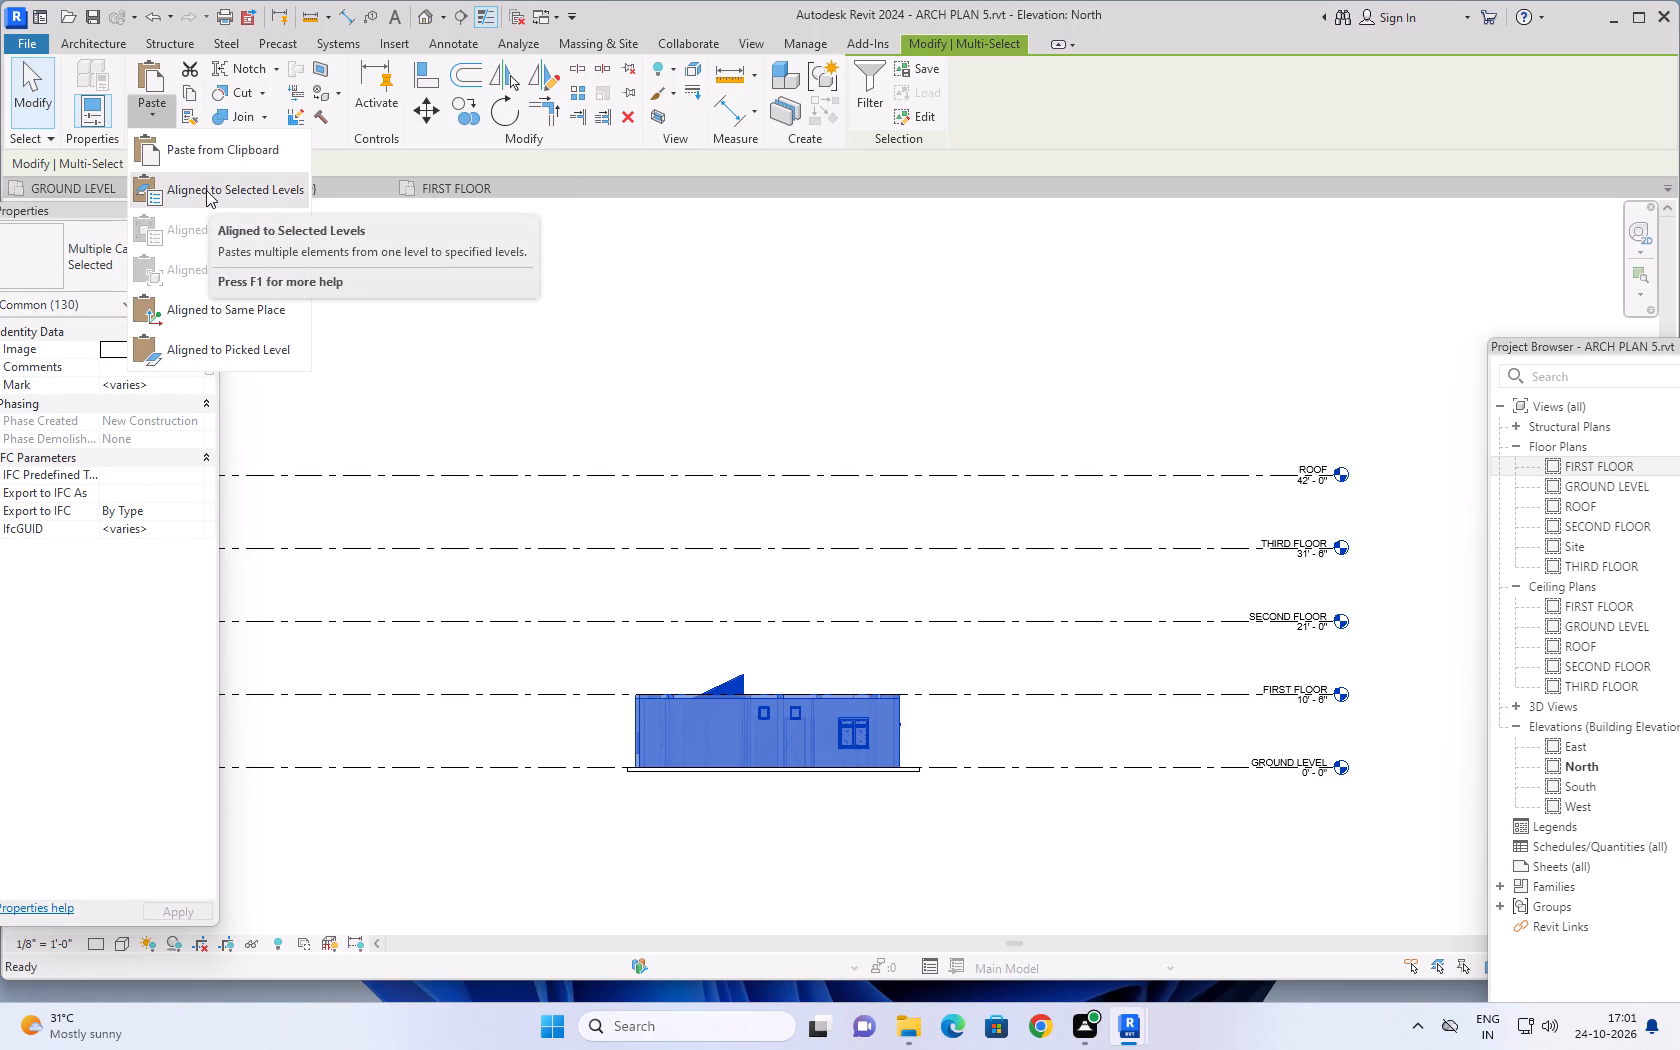
{"action": "left_click", "coordinate": [206, 190]}
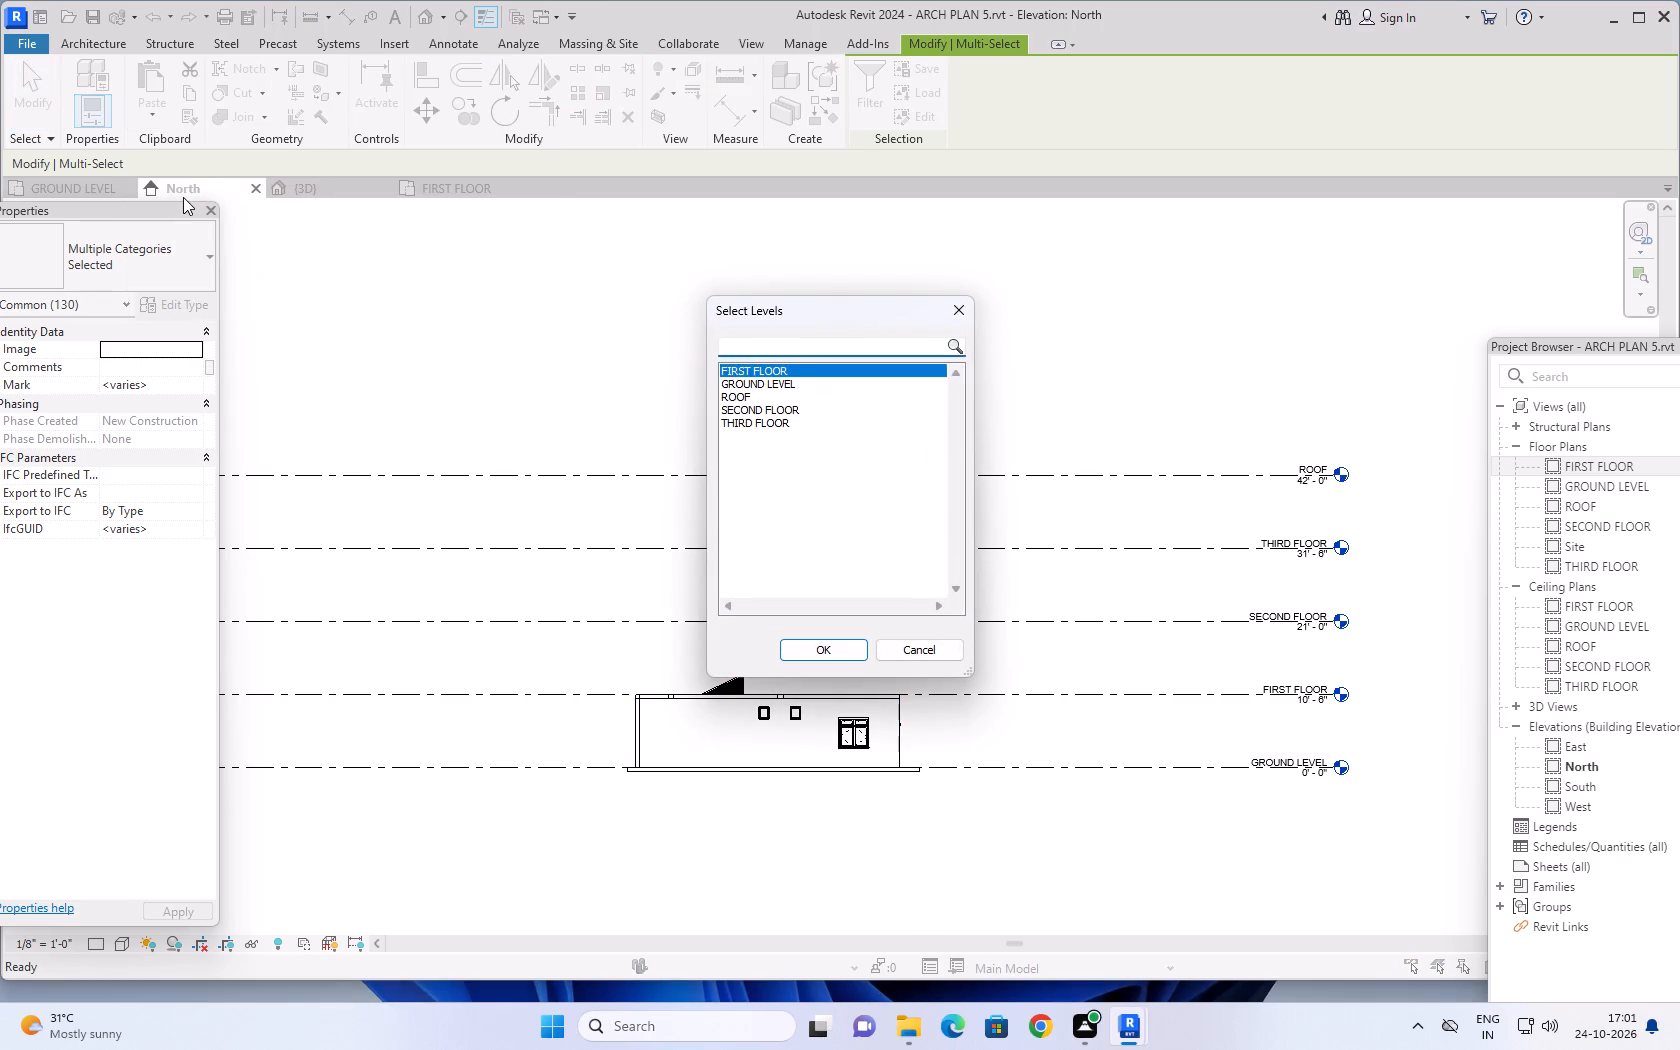
{"action": "left_click", "coordinate": [803, 408], "text": "ctrl"}
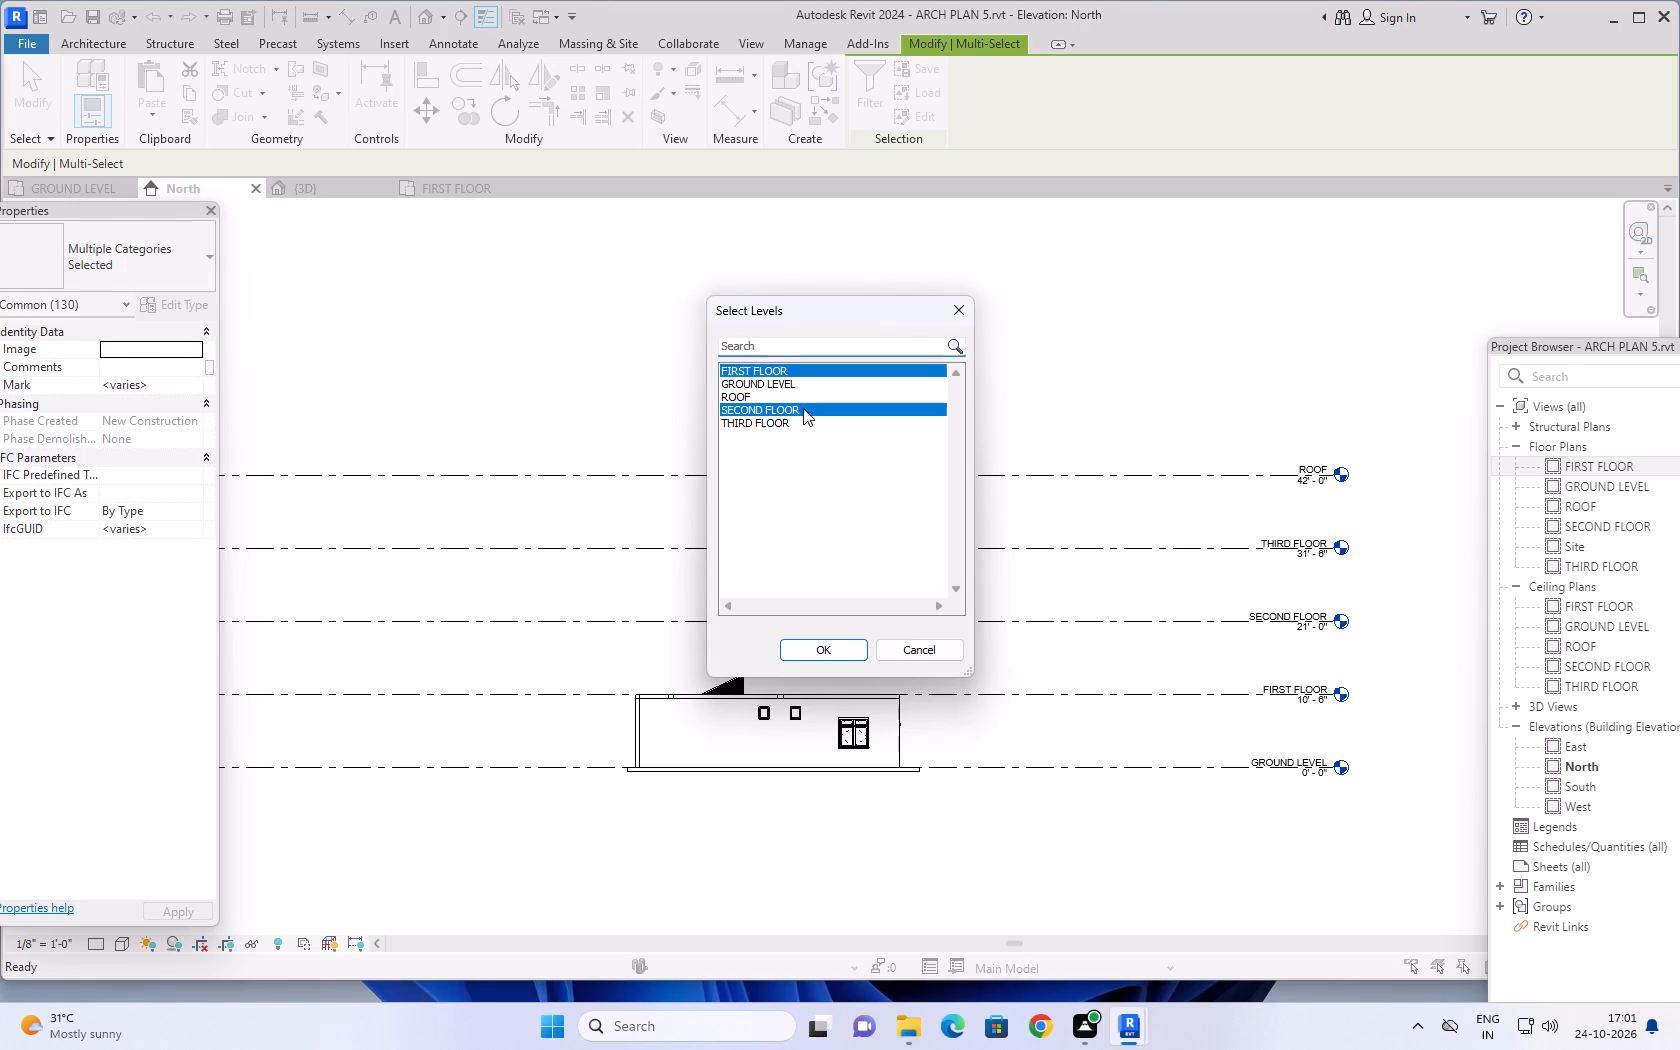
{"action": "left_click", "coordinate": [828, 649]}
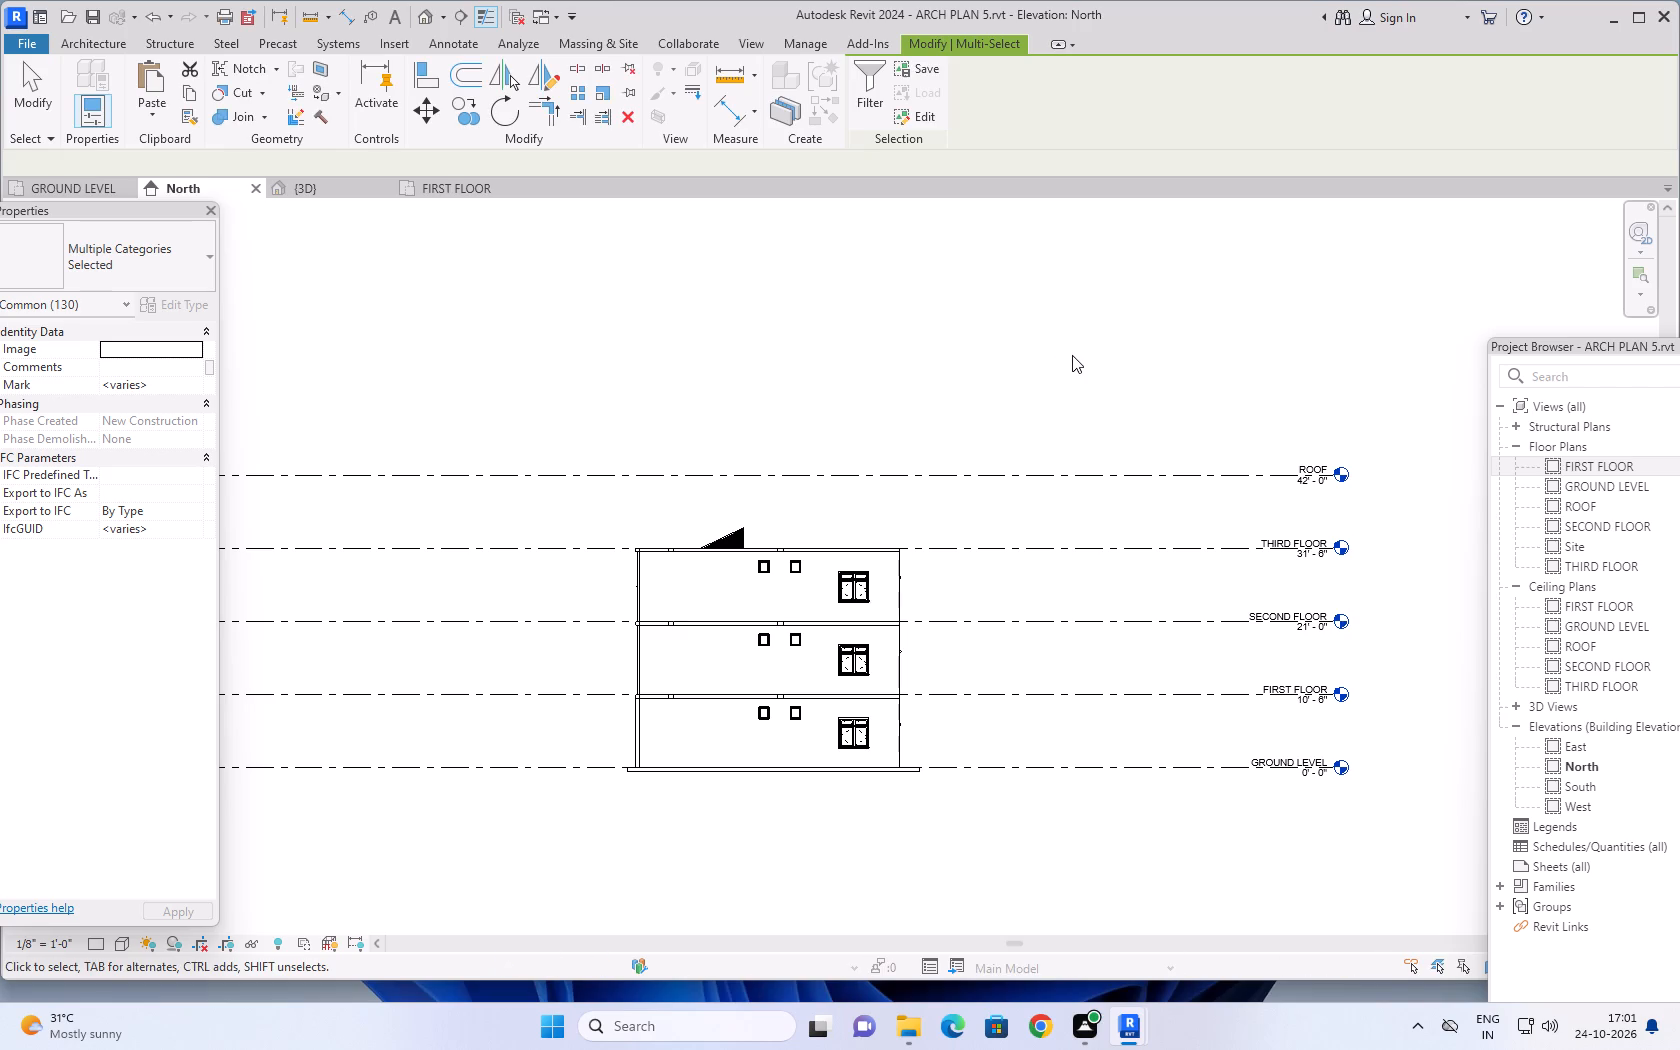
{"action": "left_click", "coordinate": [925, 345]}
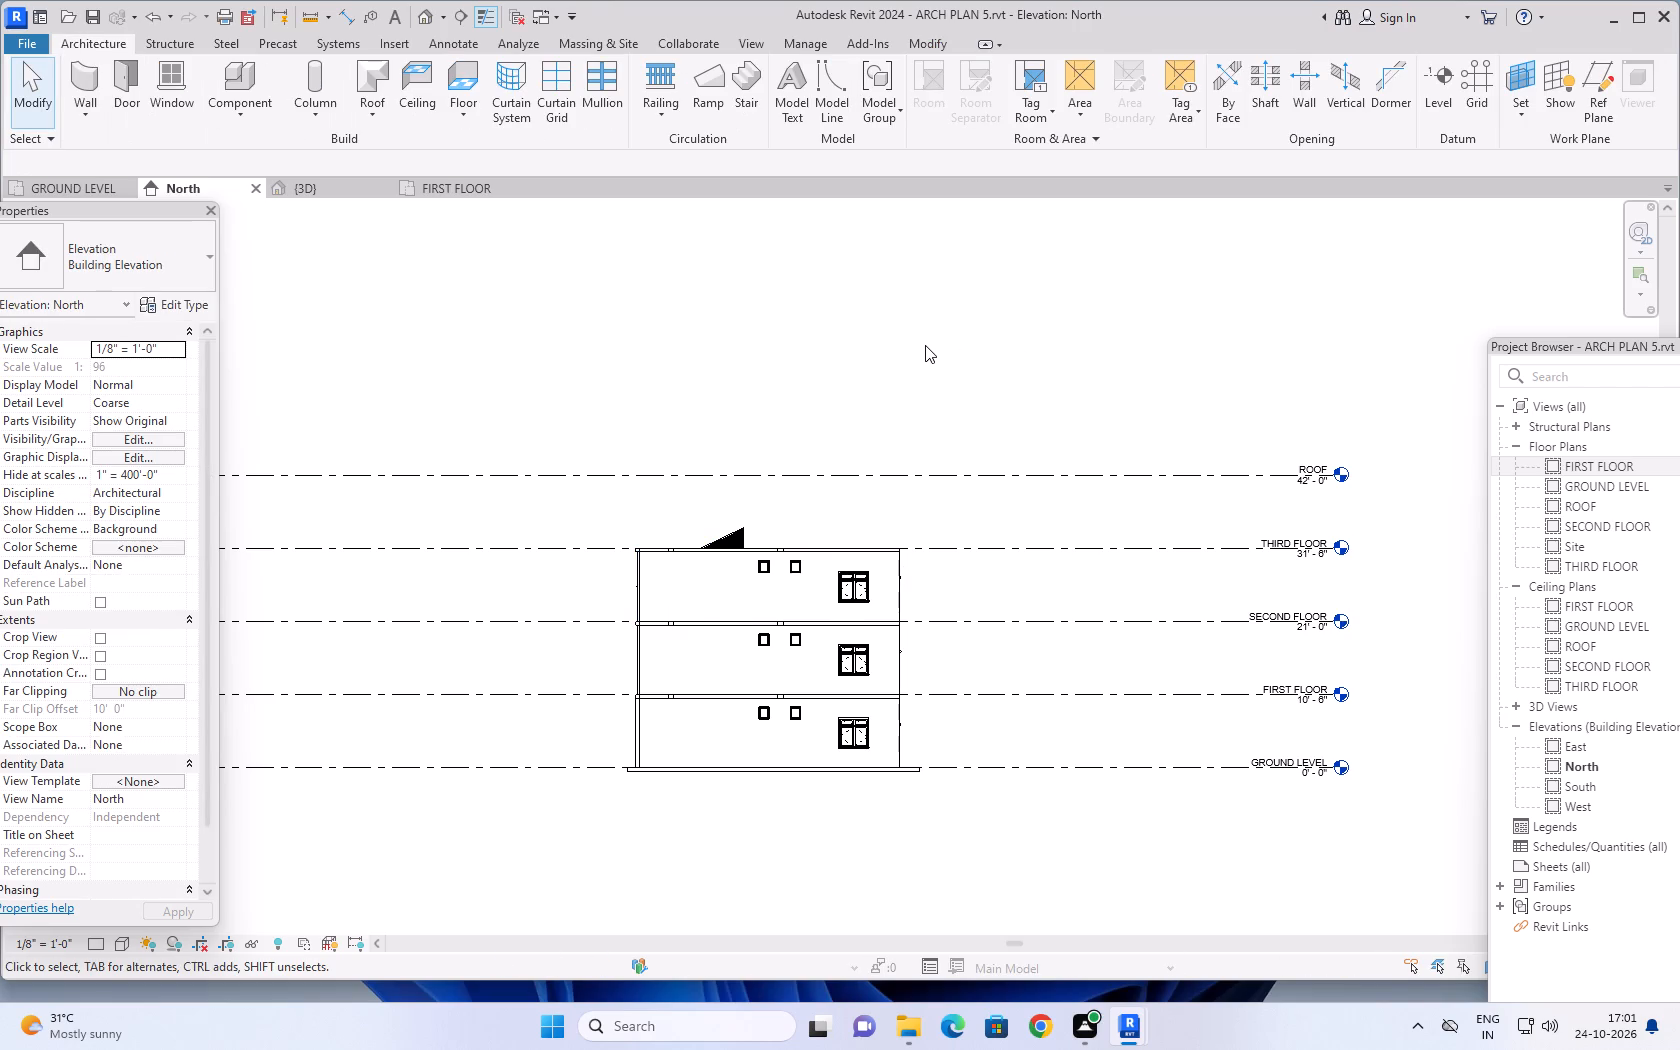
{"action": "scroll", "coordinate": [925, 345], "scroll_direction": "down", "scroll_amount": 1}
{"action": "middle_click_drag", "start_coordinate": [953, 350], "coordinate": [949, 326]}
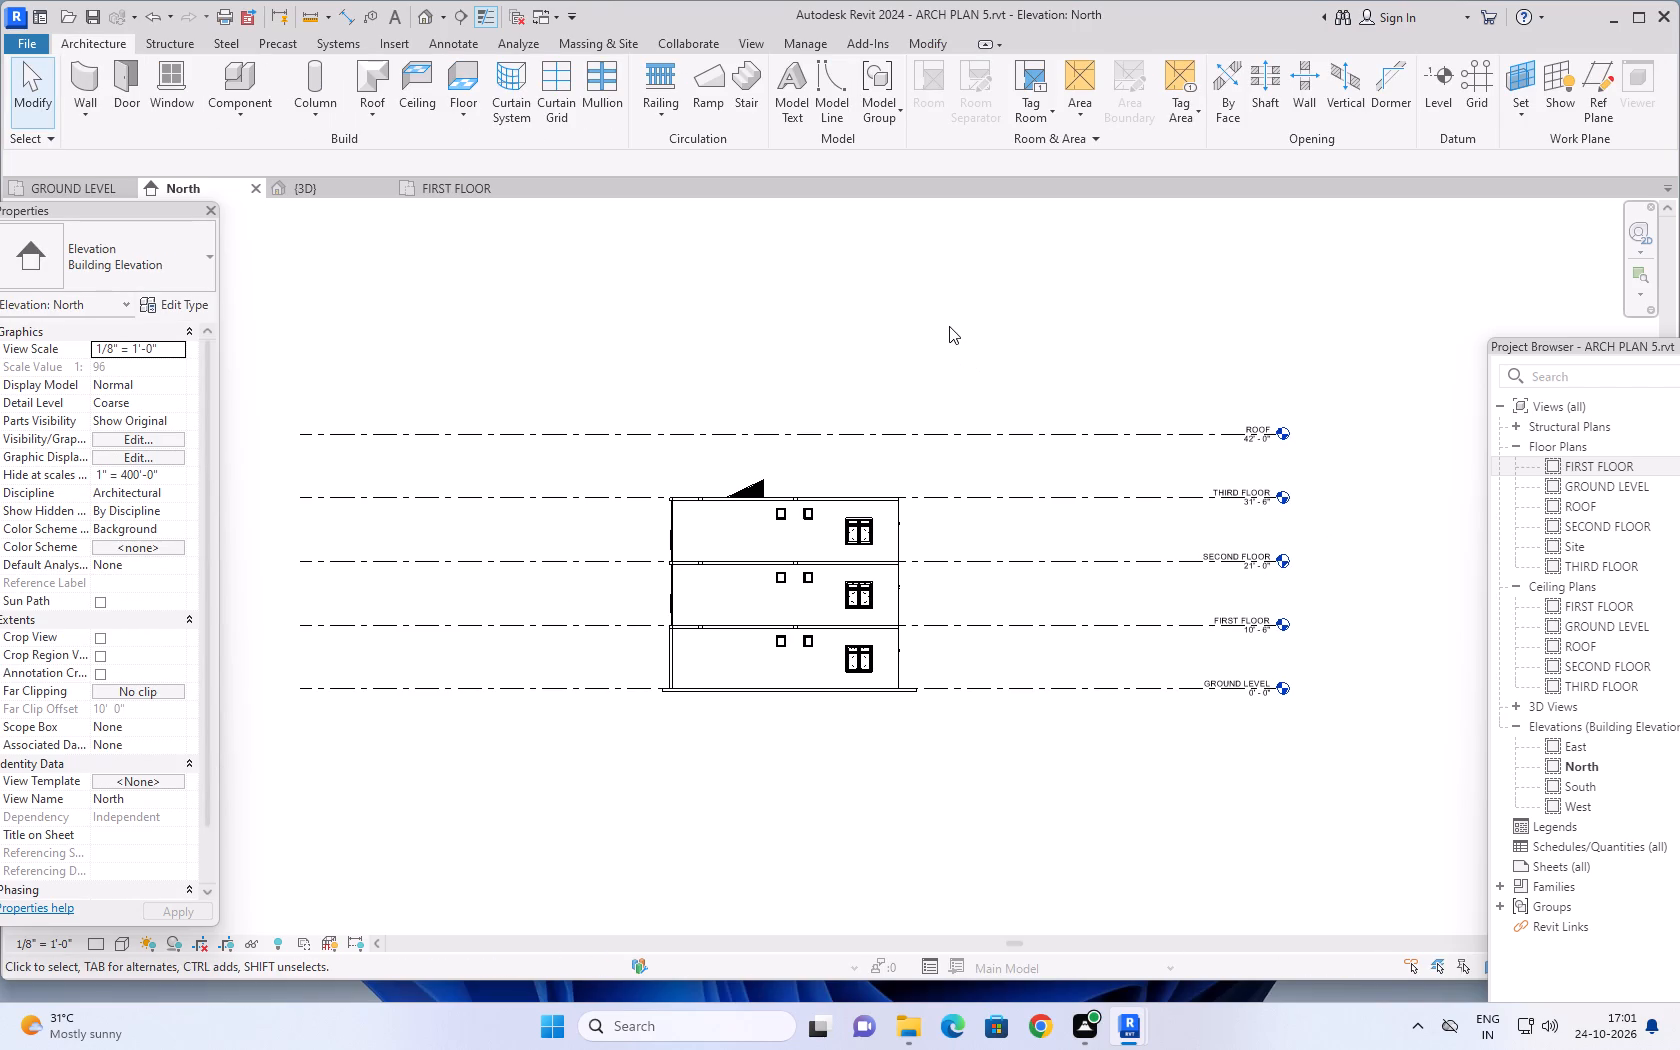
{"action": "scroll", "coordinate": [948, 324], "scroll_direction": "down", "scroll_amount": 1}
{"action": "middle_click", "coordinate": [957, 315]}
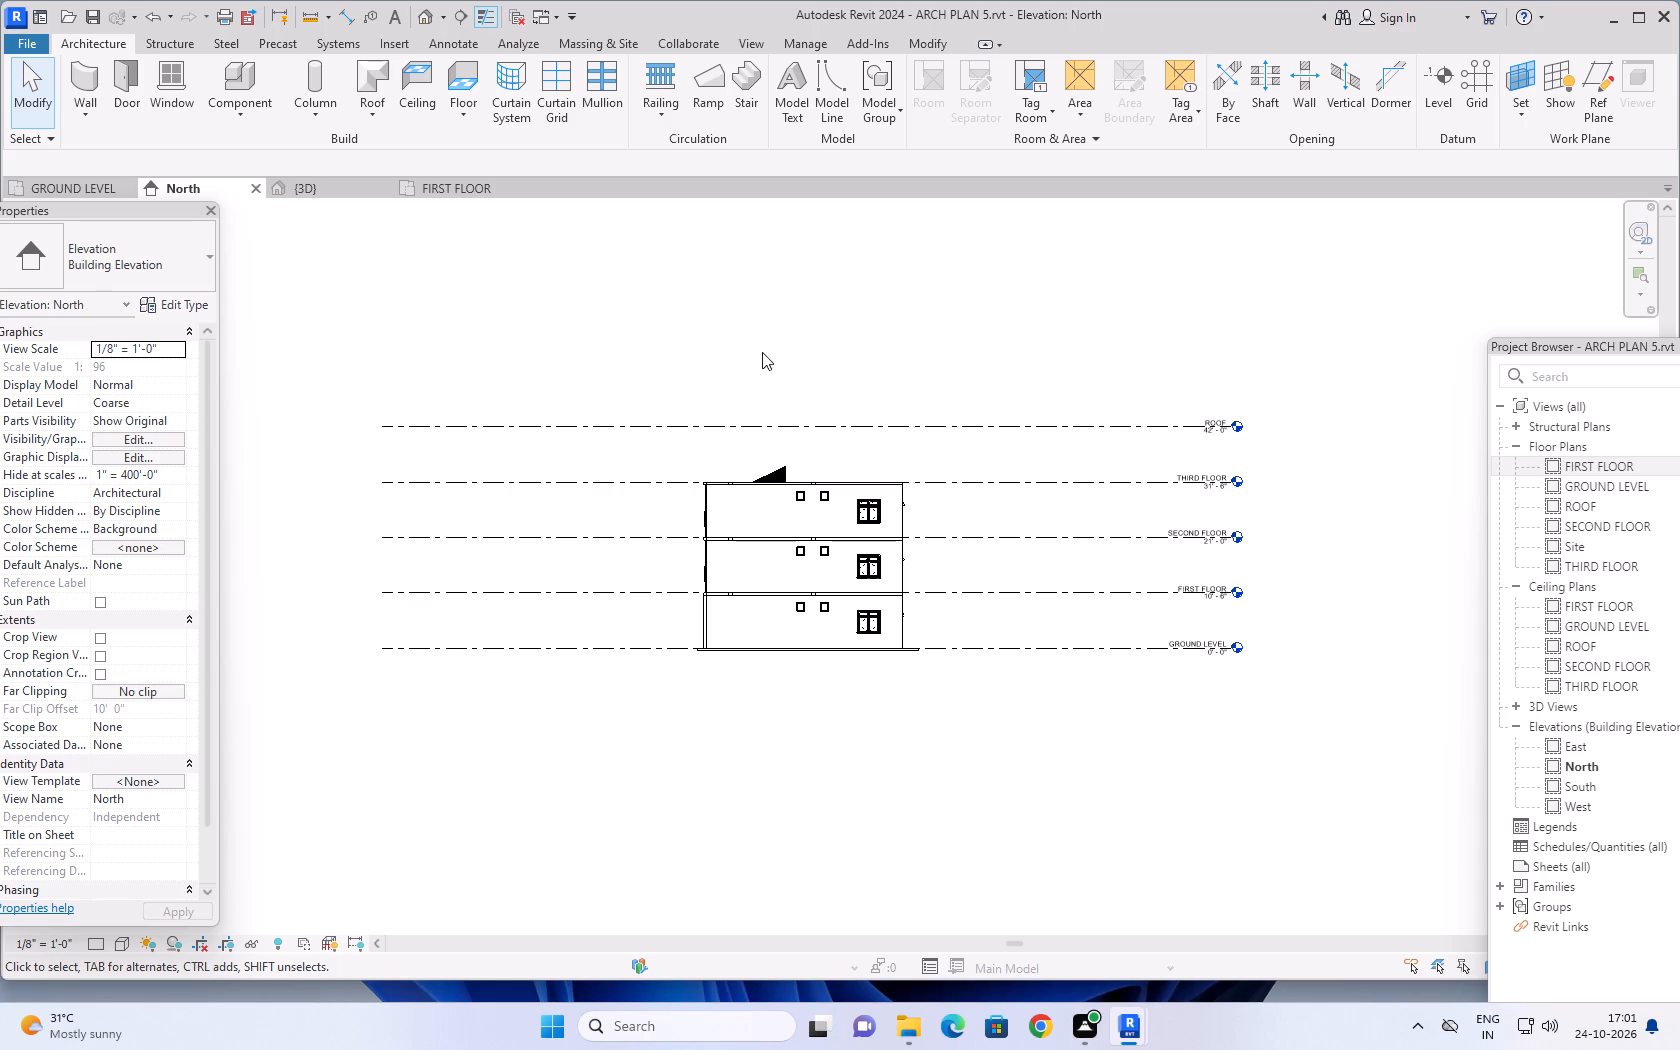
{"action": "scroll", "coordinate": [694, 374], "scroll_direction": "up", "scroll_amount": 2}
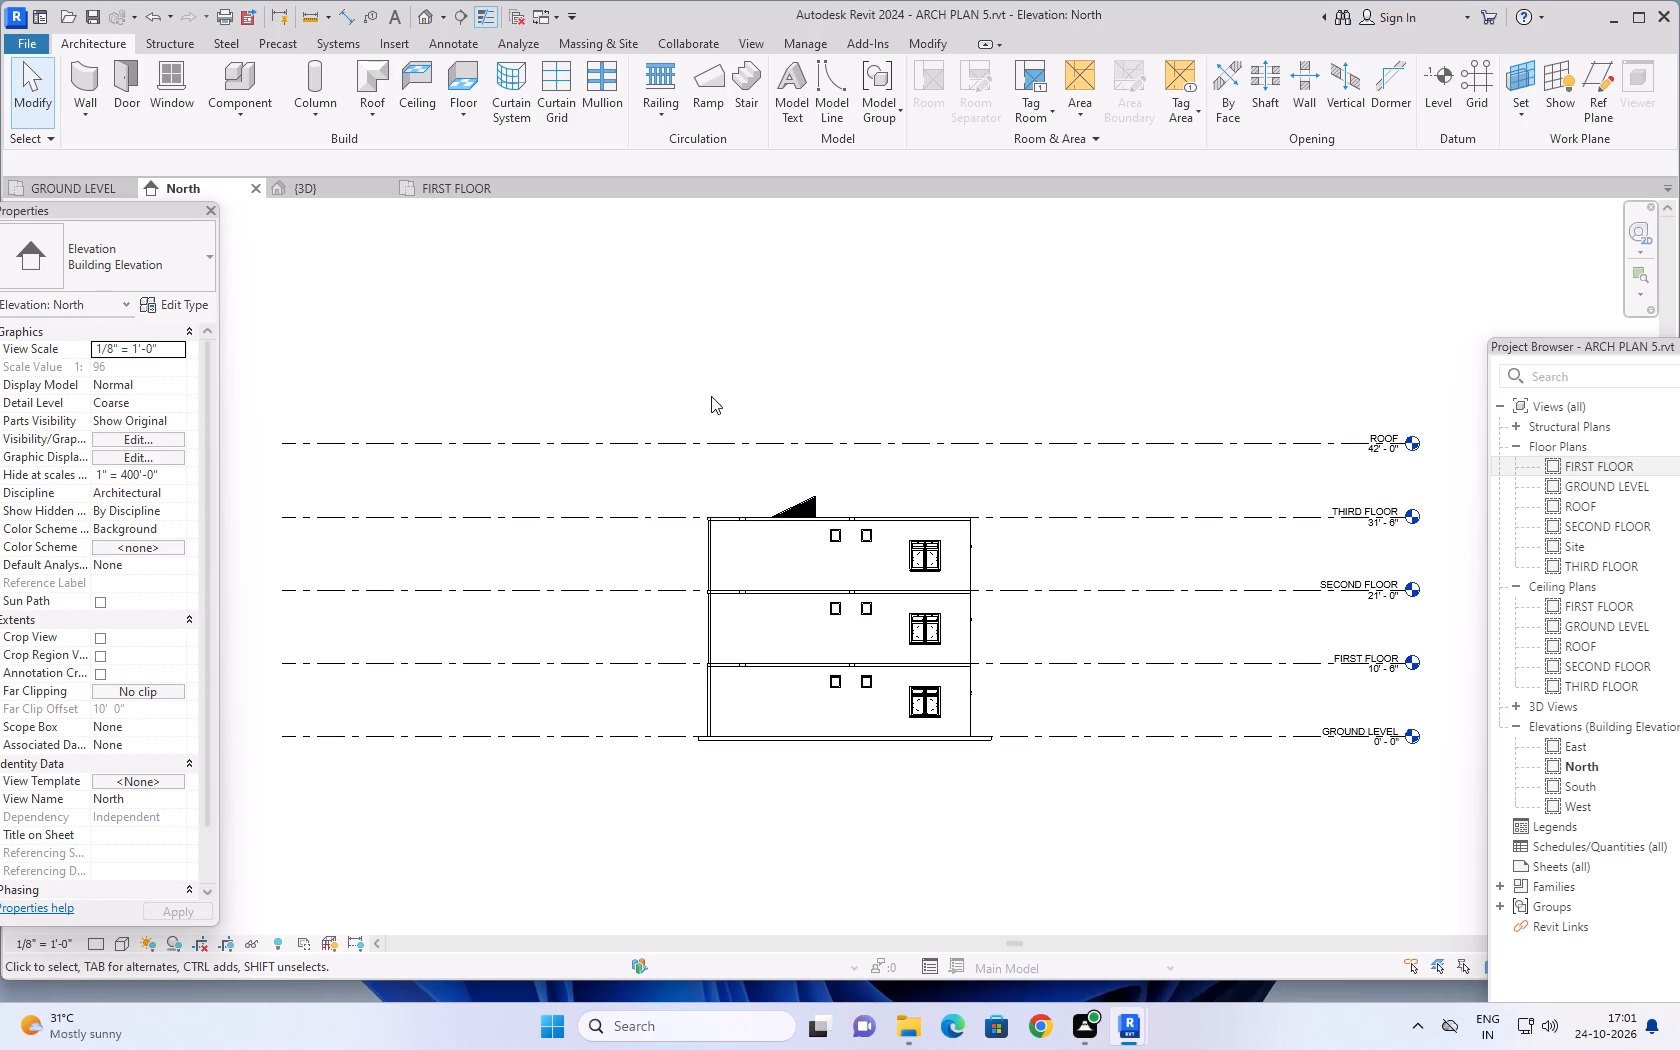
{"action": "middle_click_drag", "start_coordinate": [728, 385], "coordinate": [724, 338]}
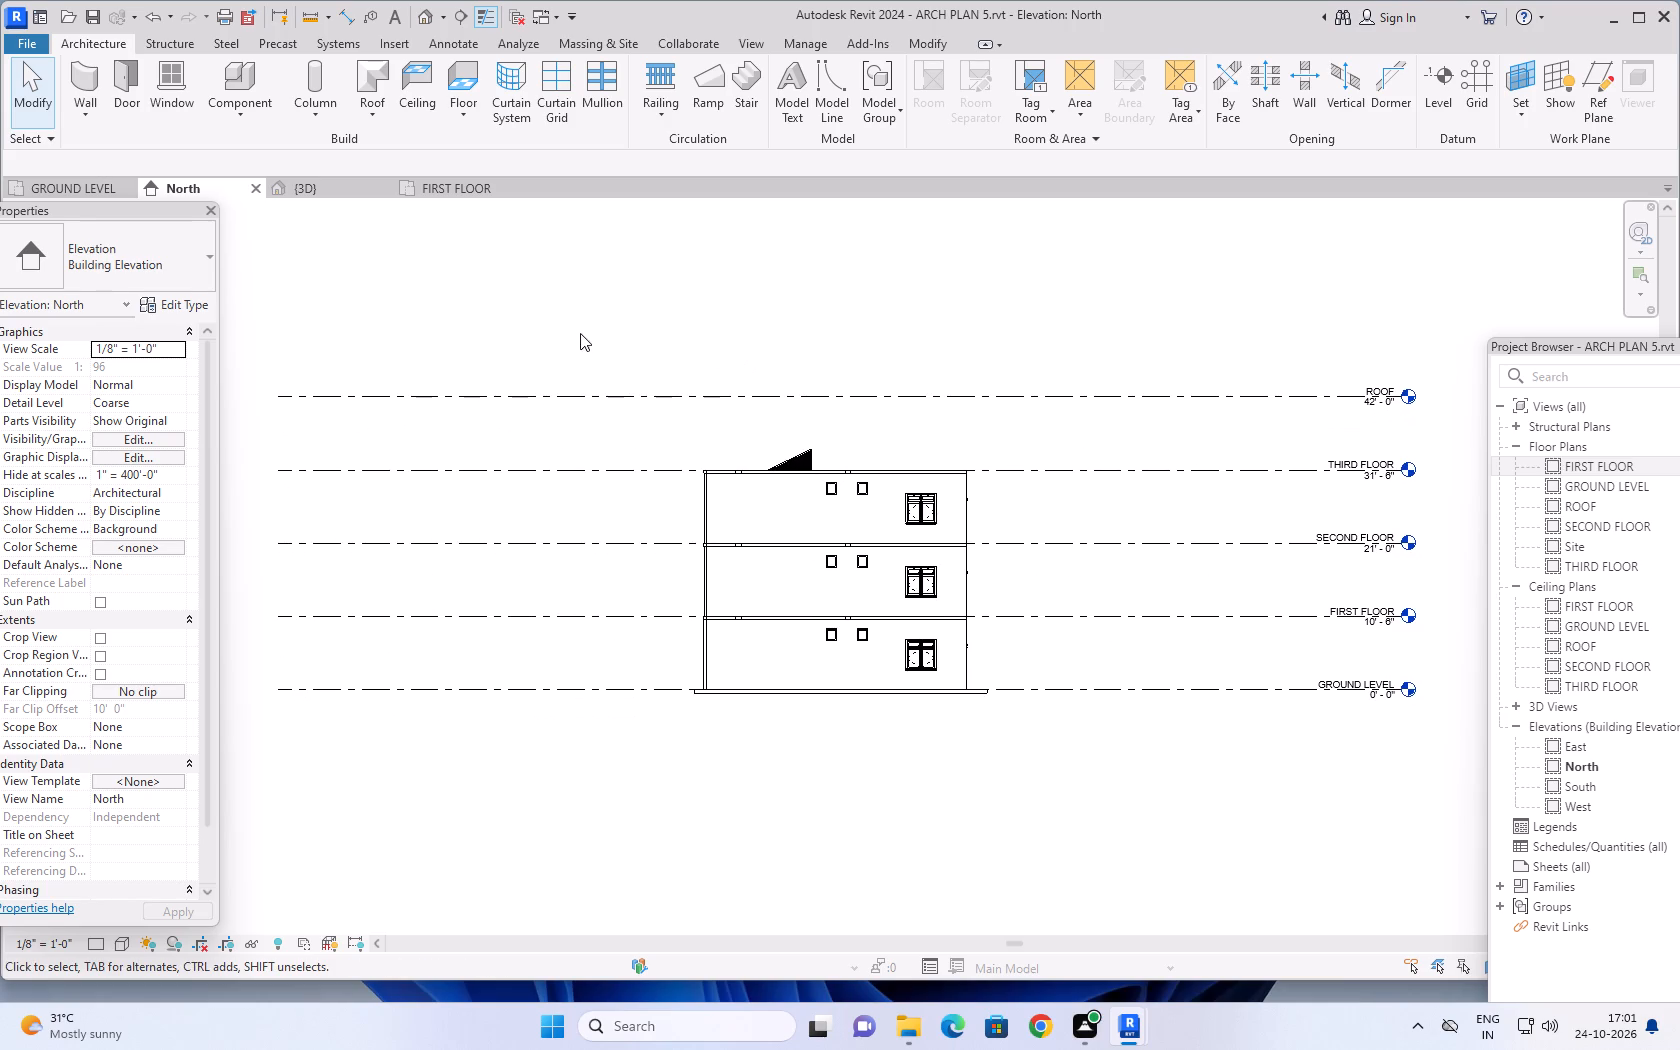
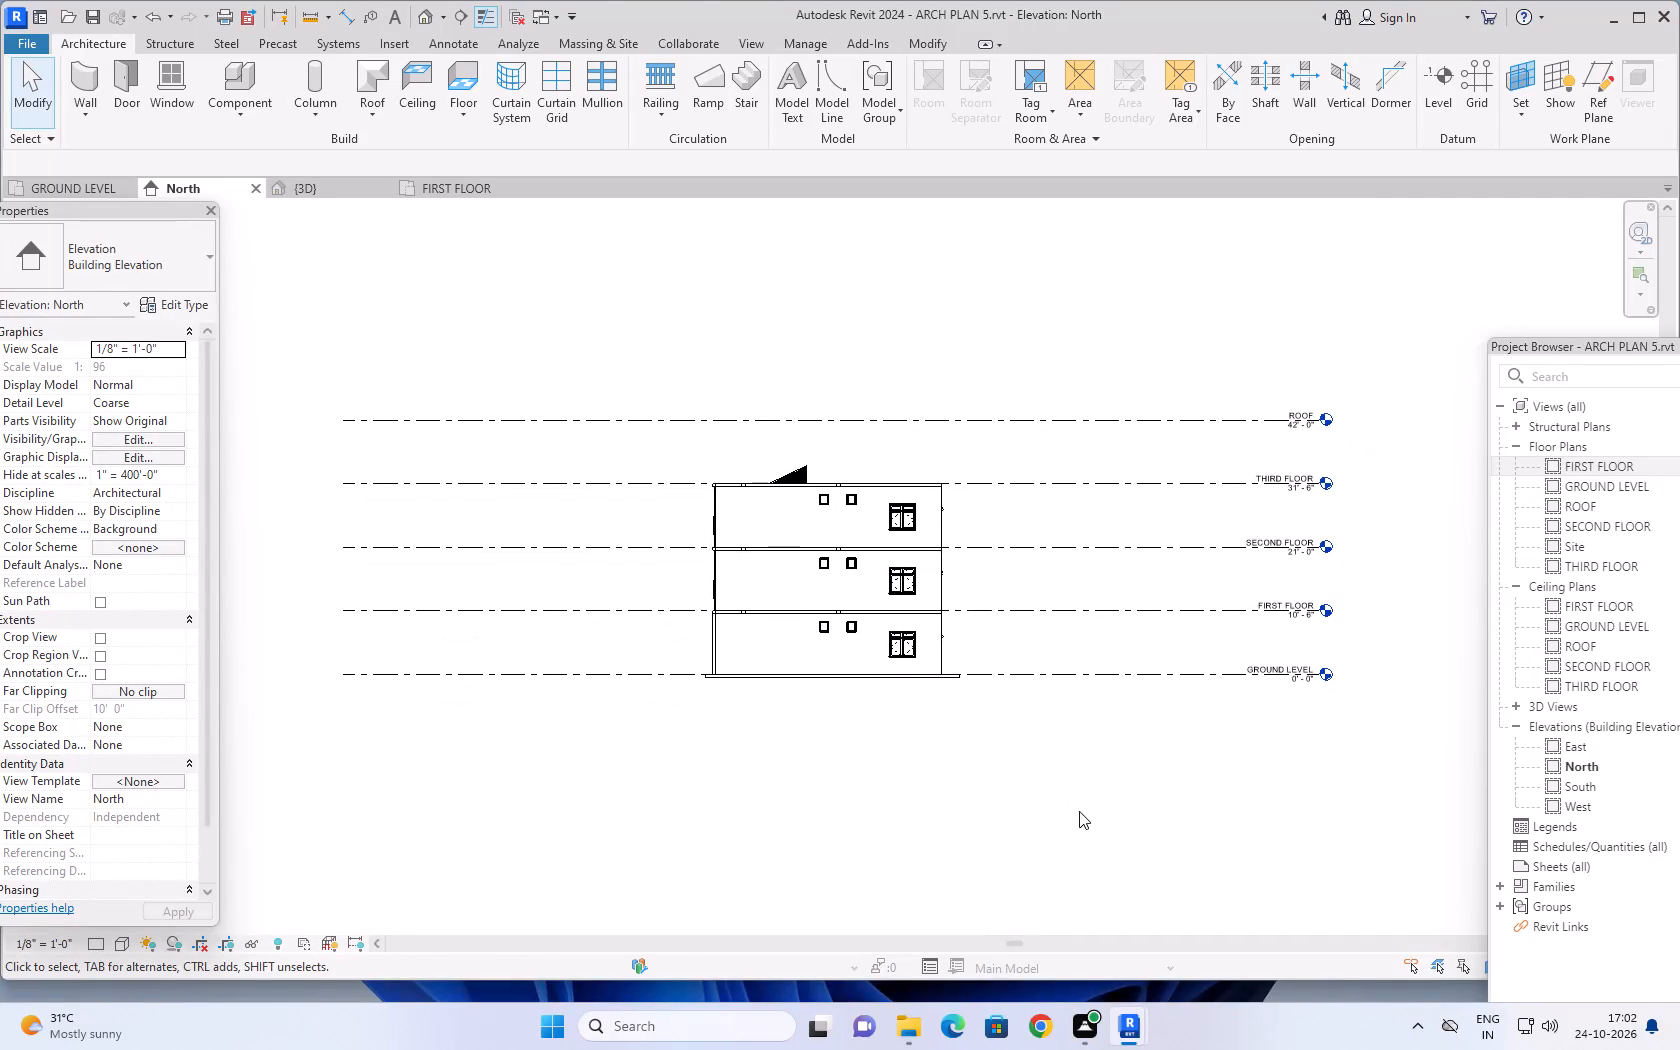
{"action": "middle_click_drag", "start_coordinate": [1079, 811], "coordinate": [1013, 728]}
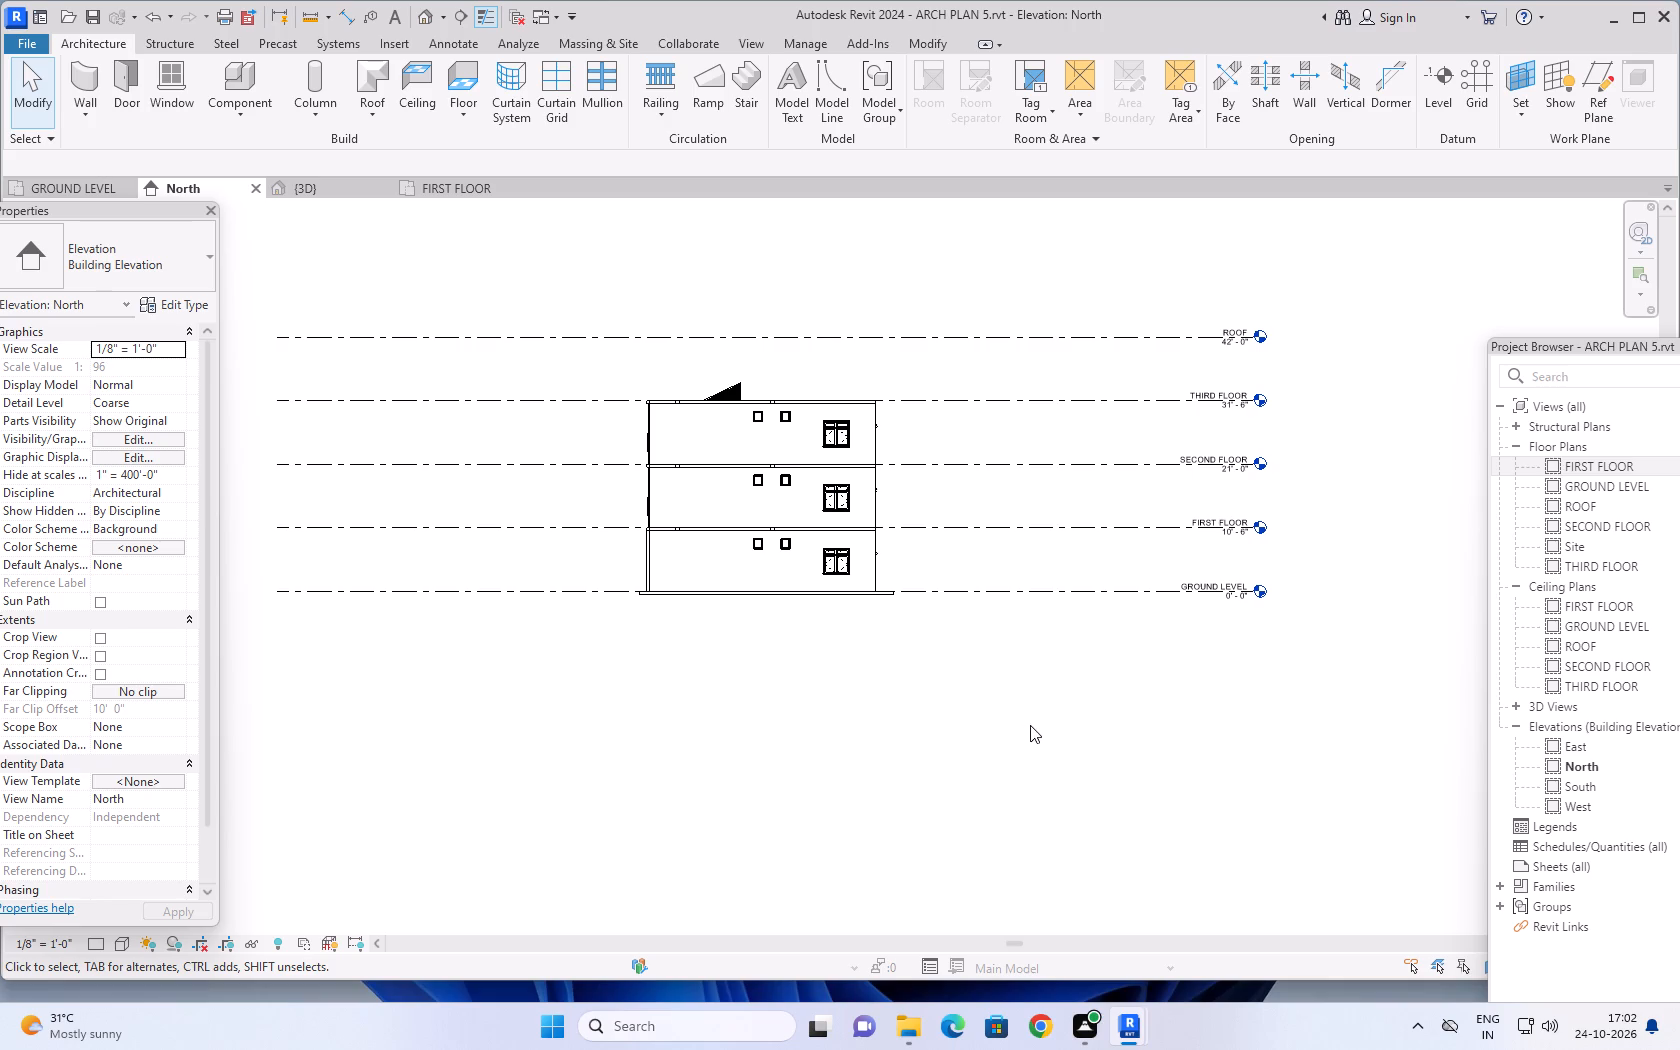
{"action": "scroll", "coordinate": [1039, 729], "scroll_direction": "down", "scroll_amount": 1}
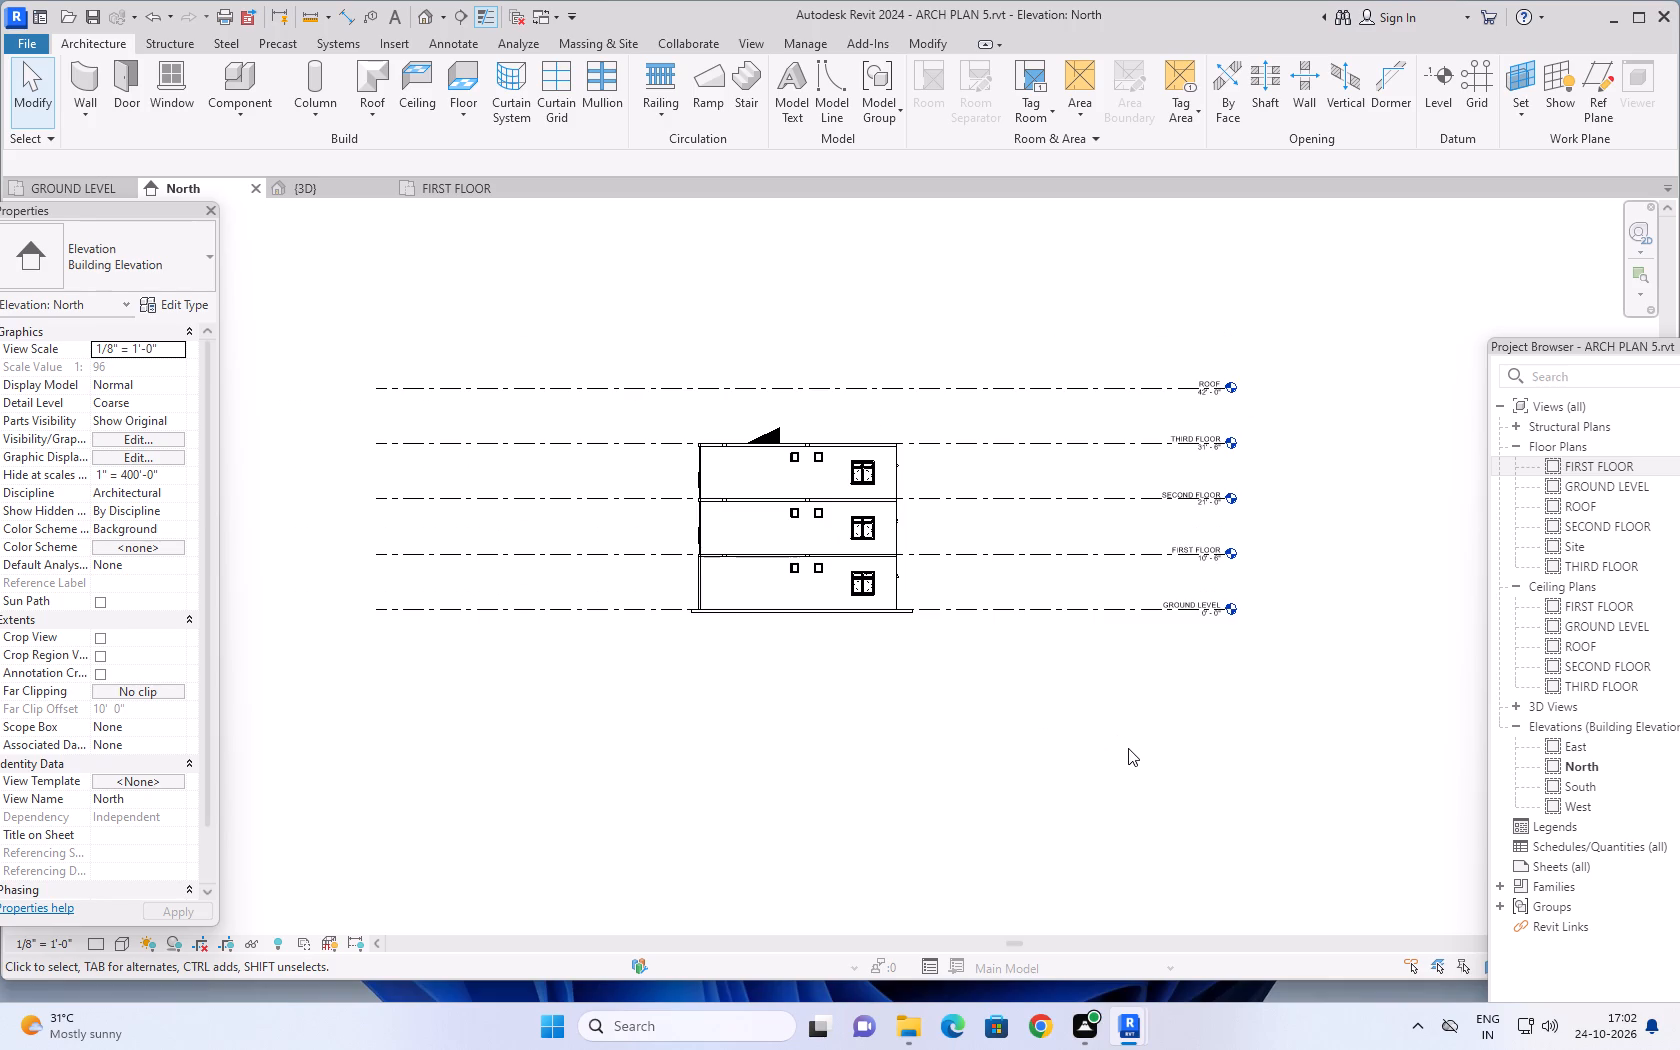
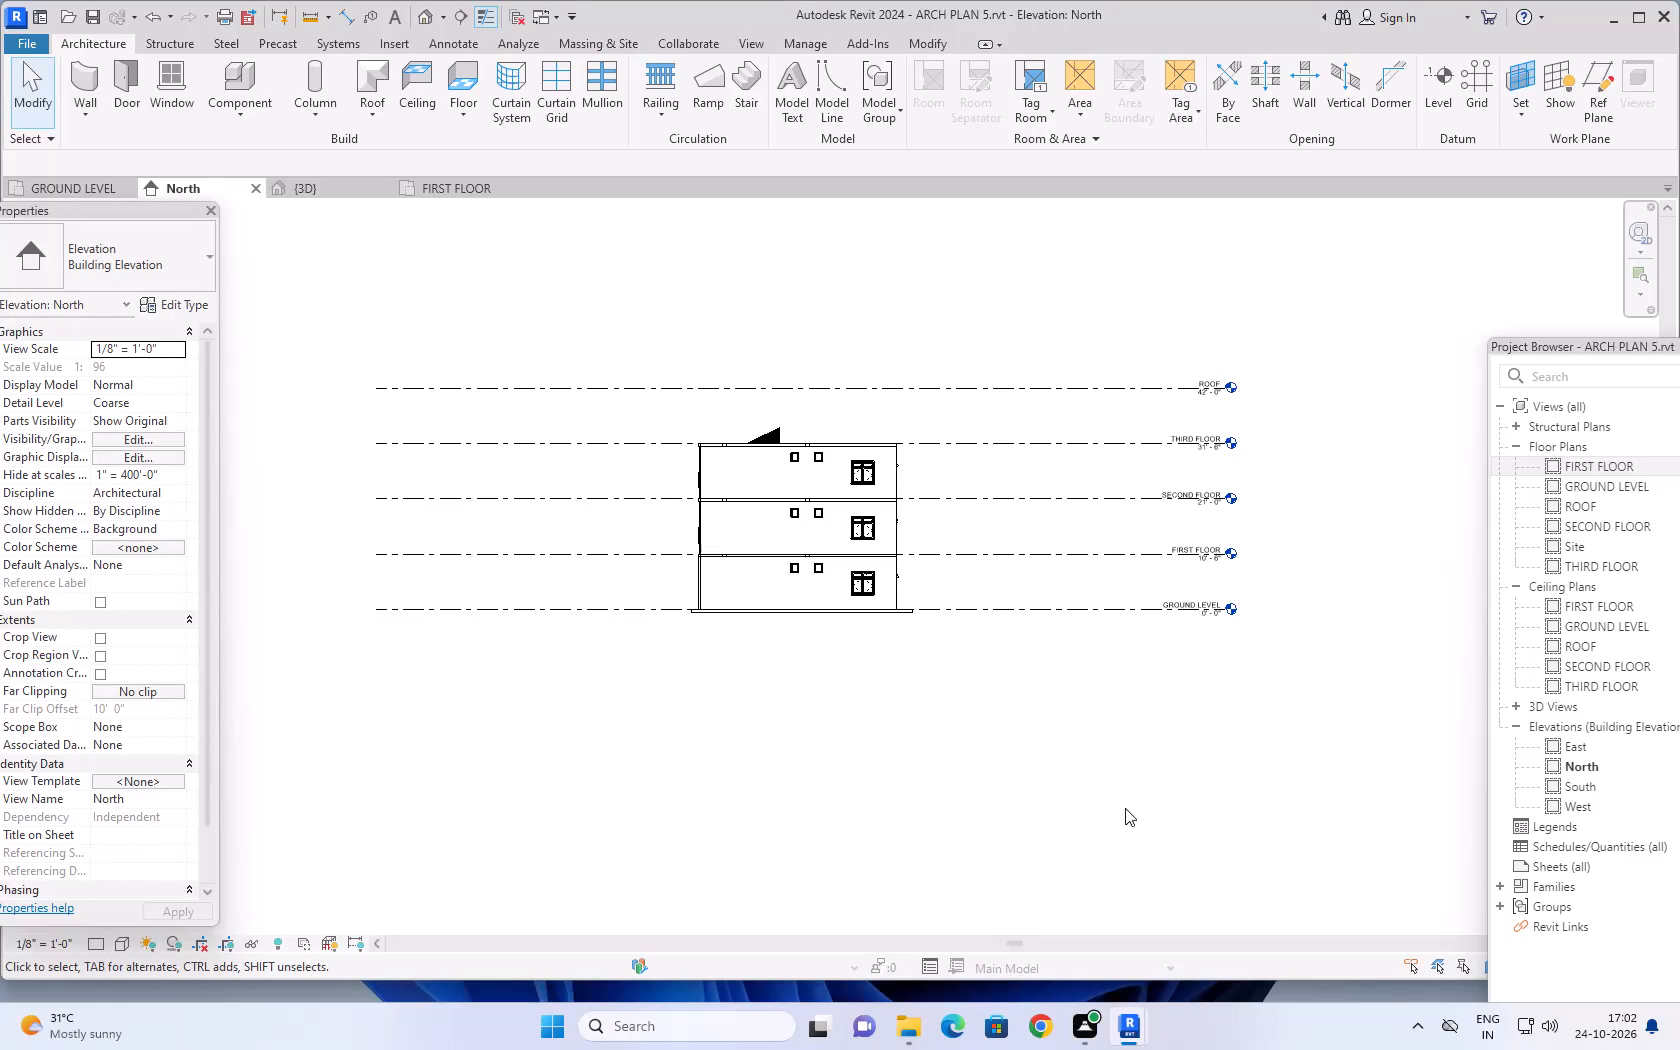
Examine the North elevation and the THIRD FLOOR plan to check how the stair meets the upper levels.
{"action": "scroll", "coordinate": [1090, 807], "scroll_direction": "down", "scroll_amount": 1}
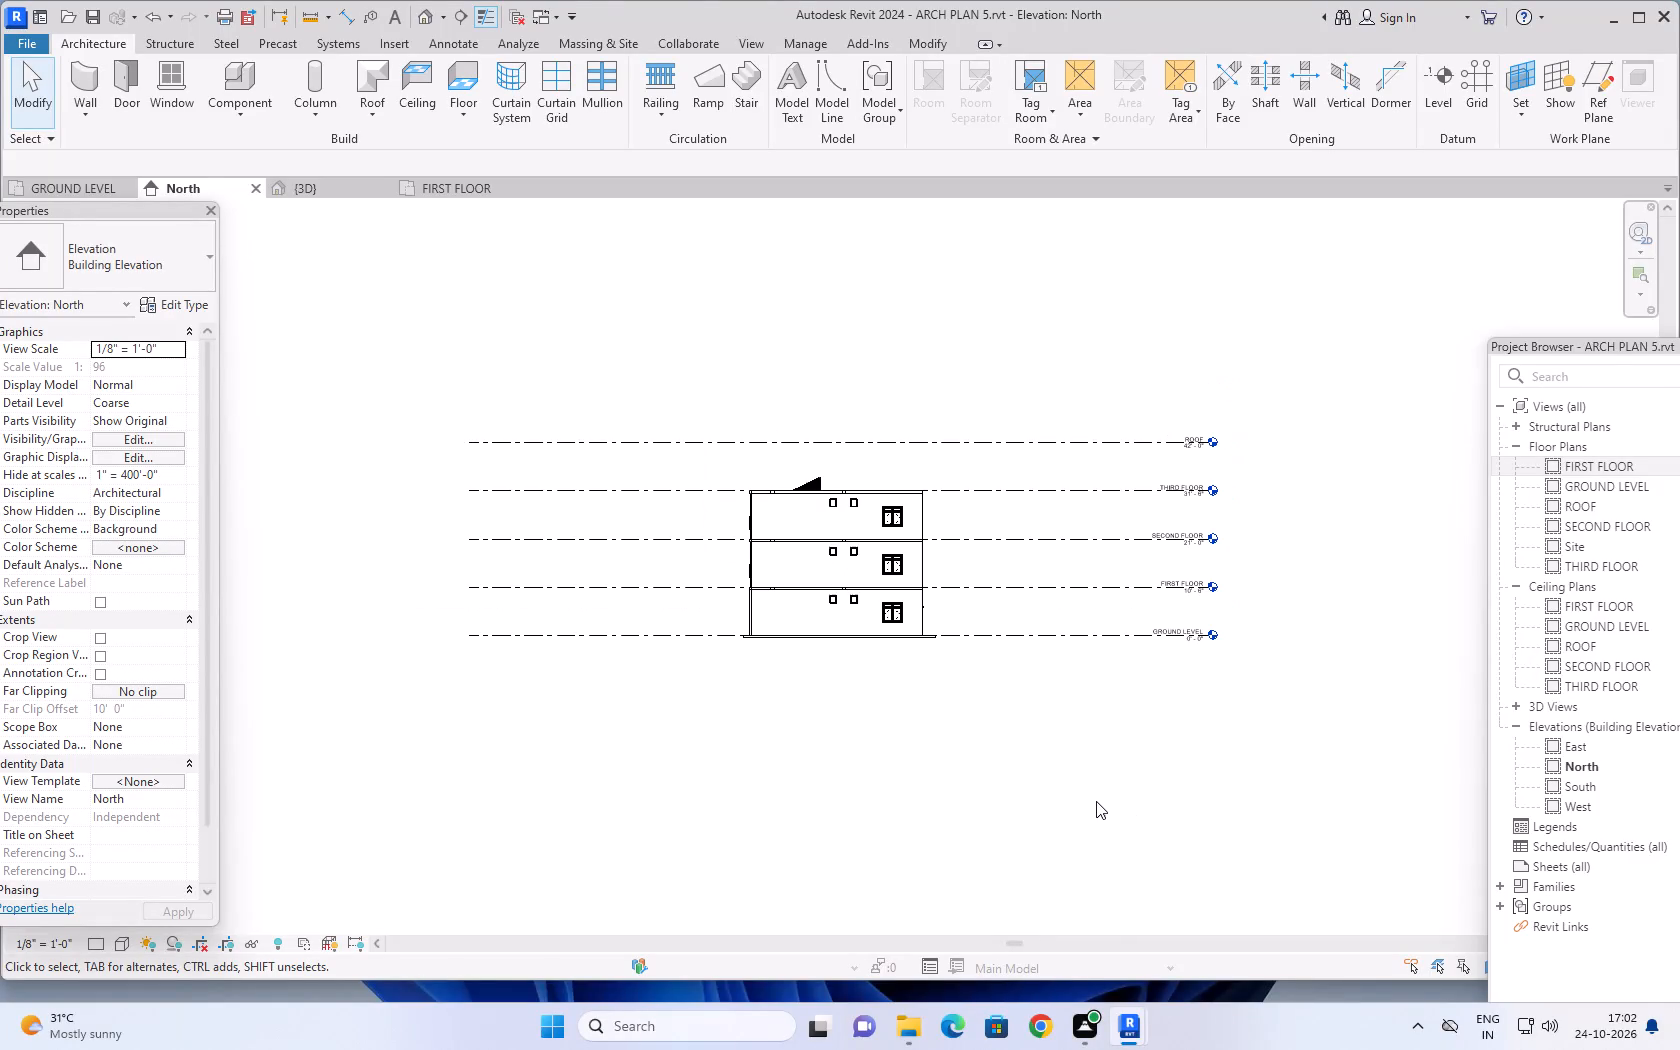
{"action": "middle_click_drag", "start_coordinate": [1117, 763], "coordinate": [1140, 774]}
{"action": "scroll", "coordinate": [1121, 776], "scroll_direction": "up", "scroll_amount": 3}
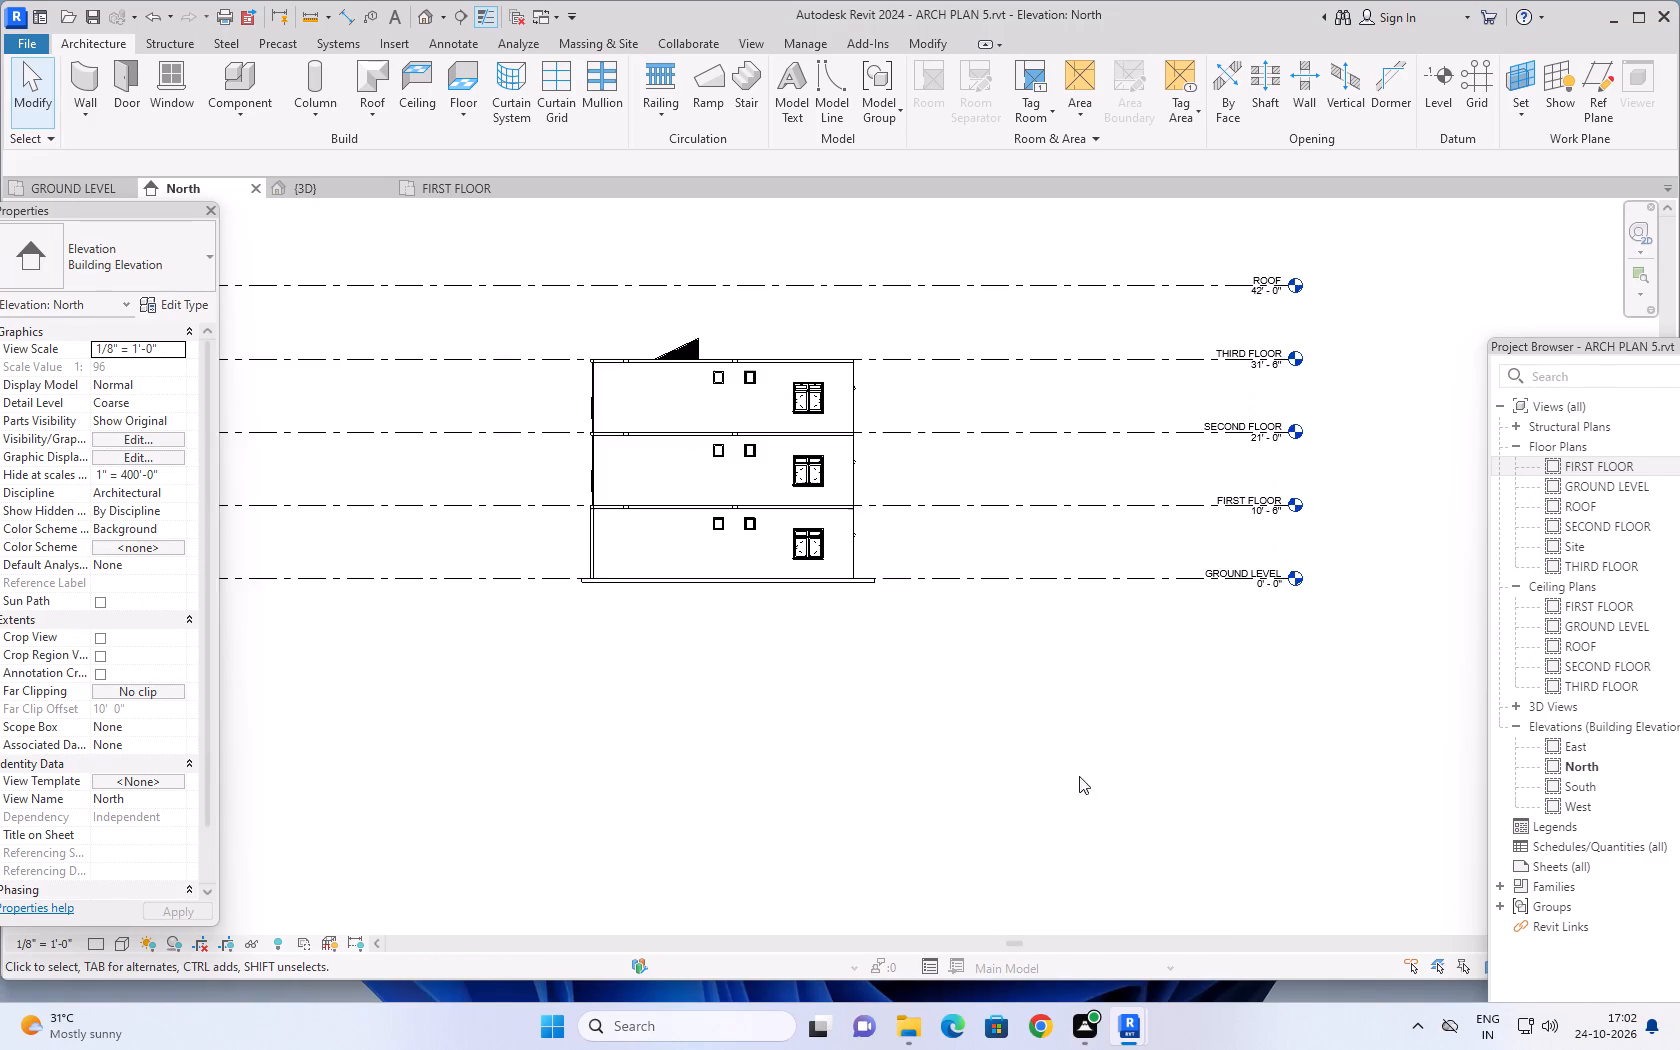
{"action": "middle_click_drag", "start_coordinate": [1016, 726], "coordinate": [1092, 779]}
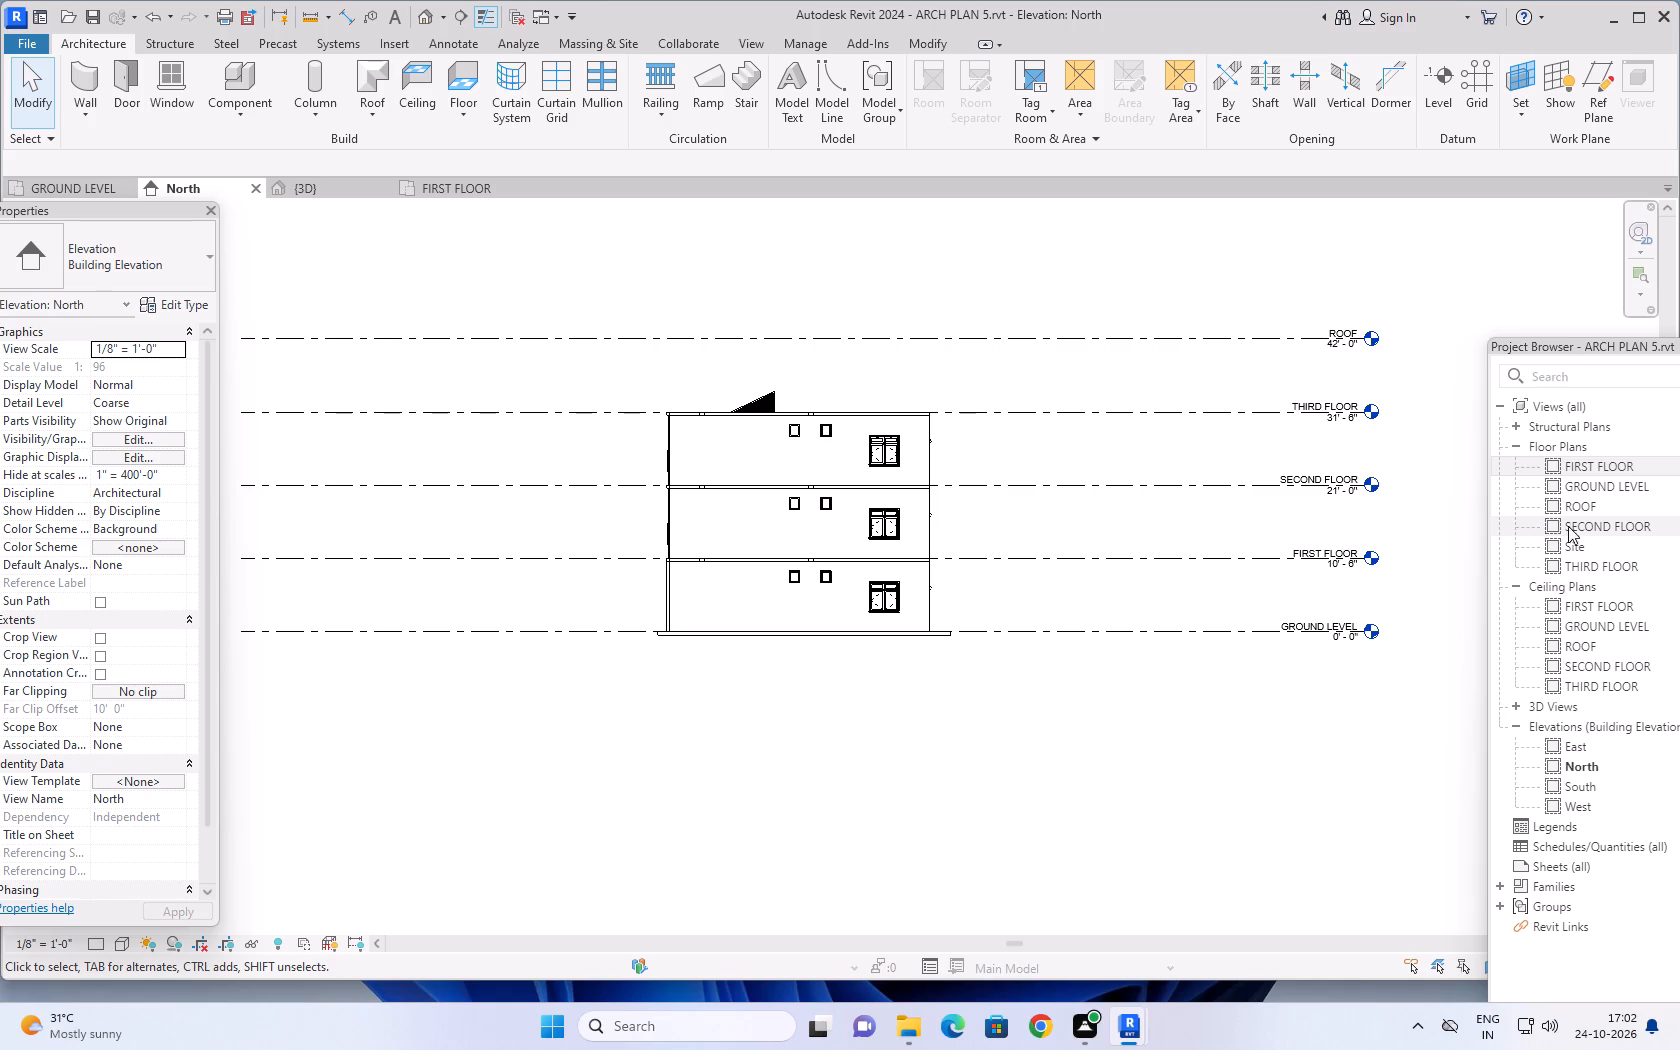
{"action": "double_click", "coordinate": [1578, 562]}
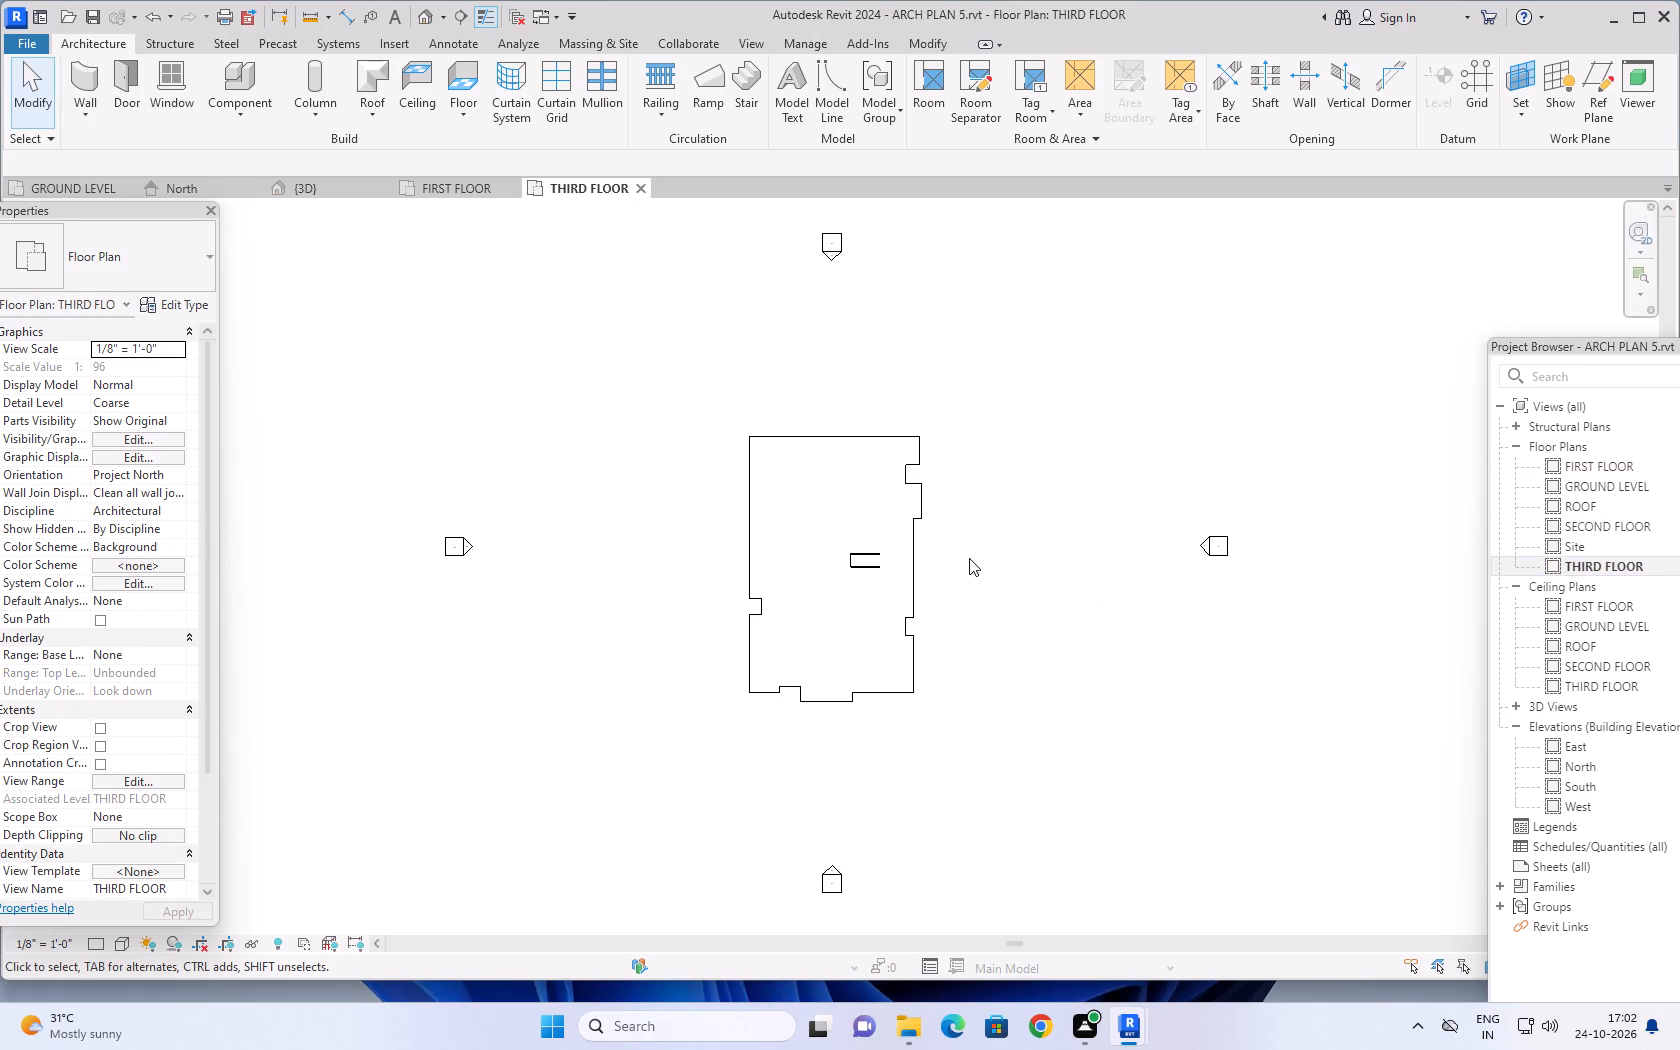
{"action": "scroll", "coordinate": [969, 558], "scroll_direction": "up", "scroll_amount": 6}
{"action": "scroll", "coordinate": [735, 583], "scroll_direction": "up", "scroll_amount": 5}
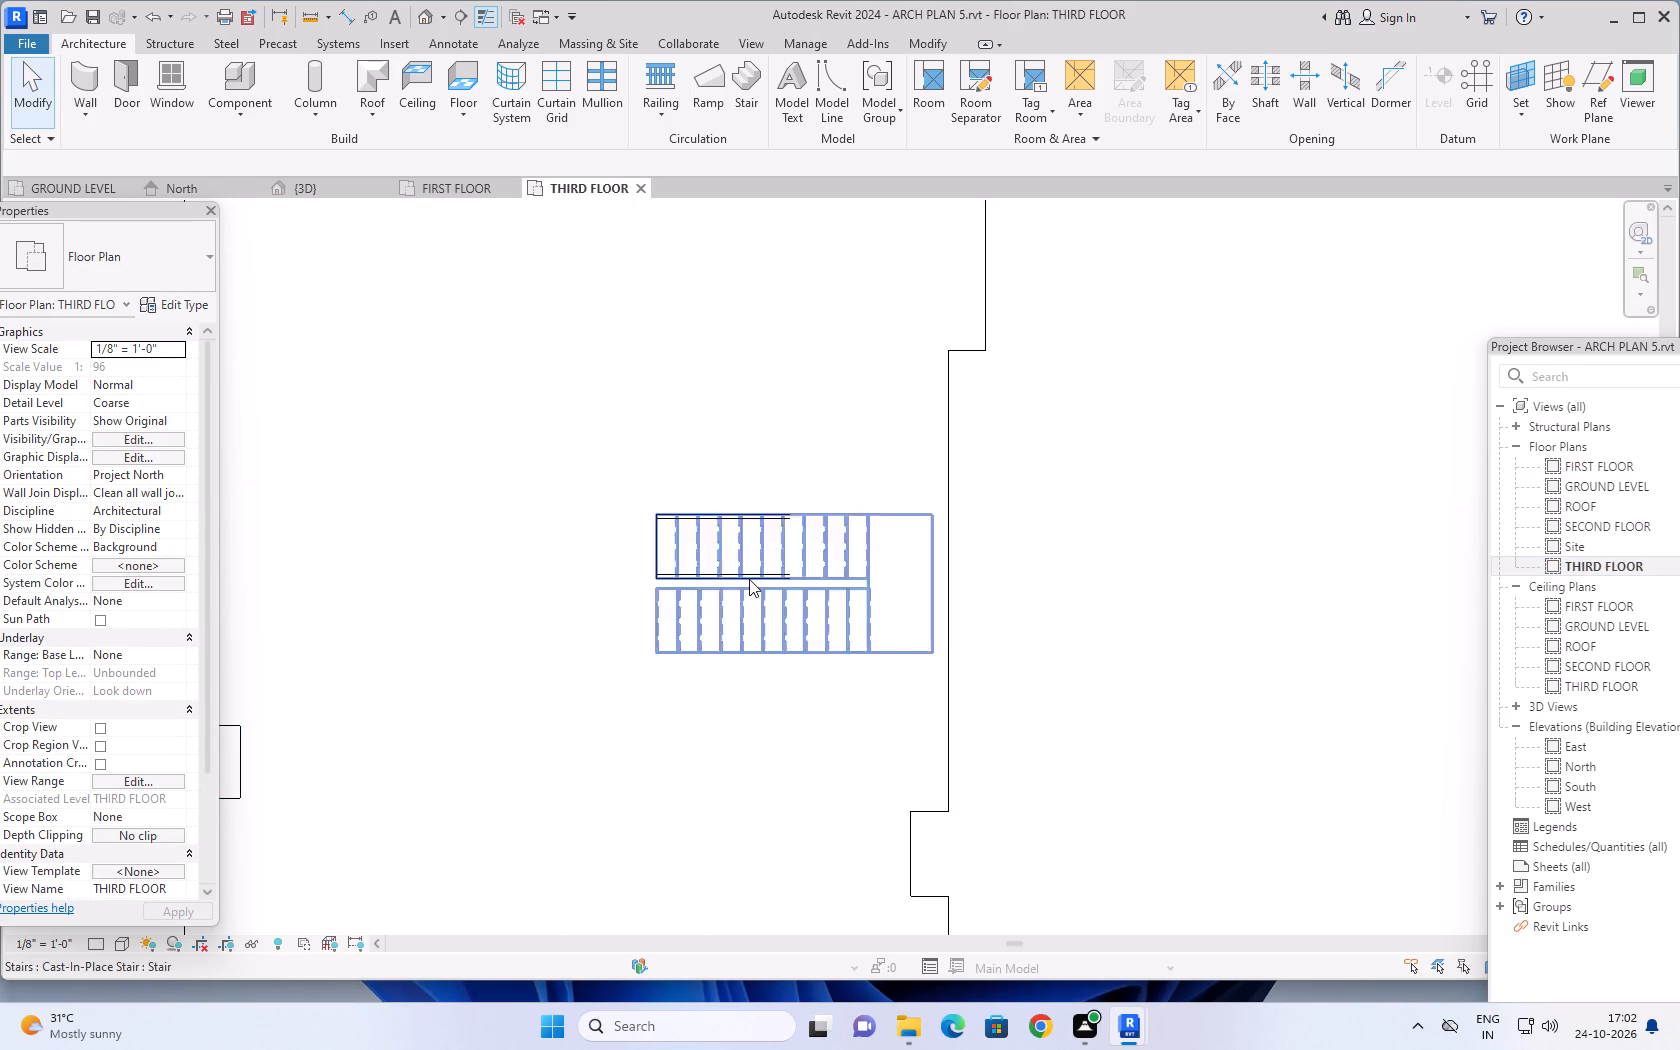
{"action": "scroll", "coordinate": [1164, 527], "scroll_direction": "down", "scroll_amount": 6}
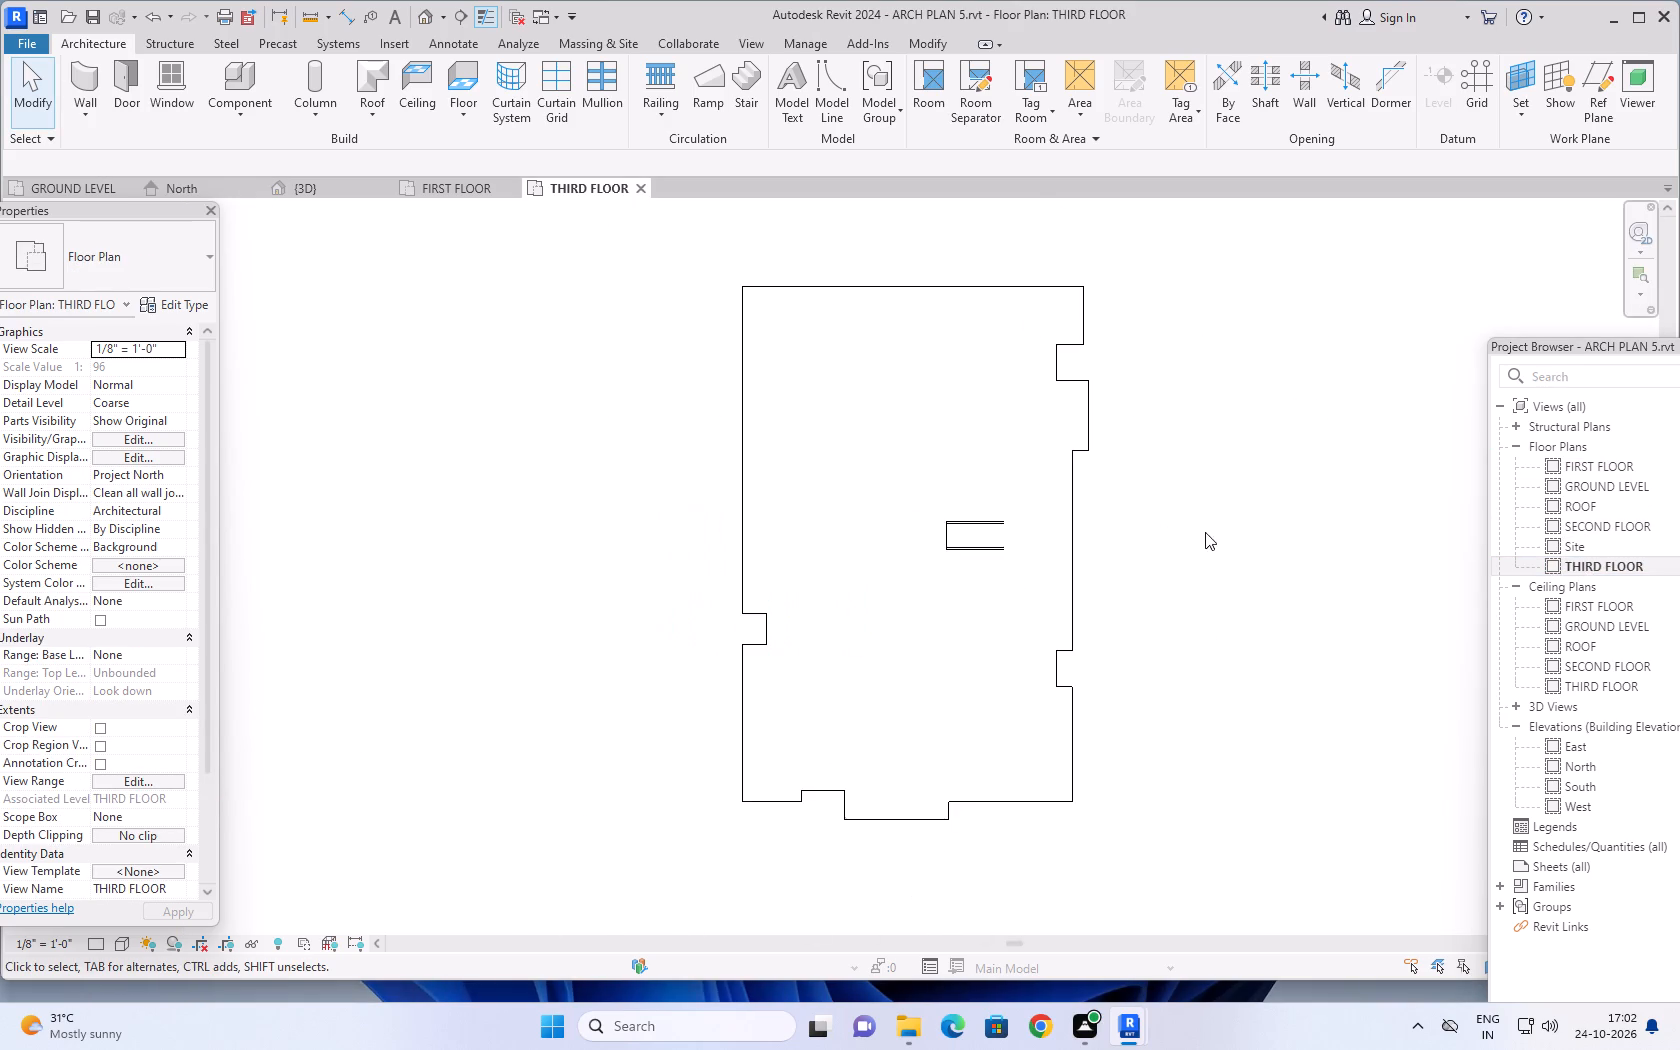
{"action": "middle_click_drag", "start_coordinate": [1218, 533], "coordinate": [1189, 513]}
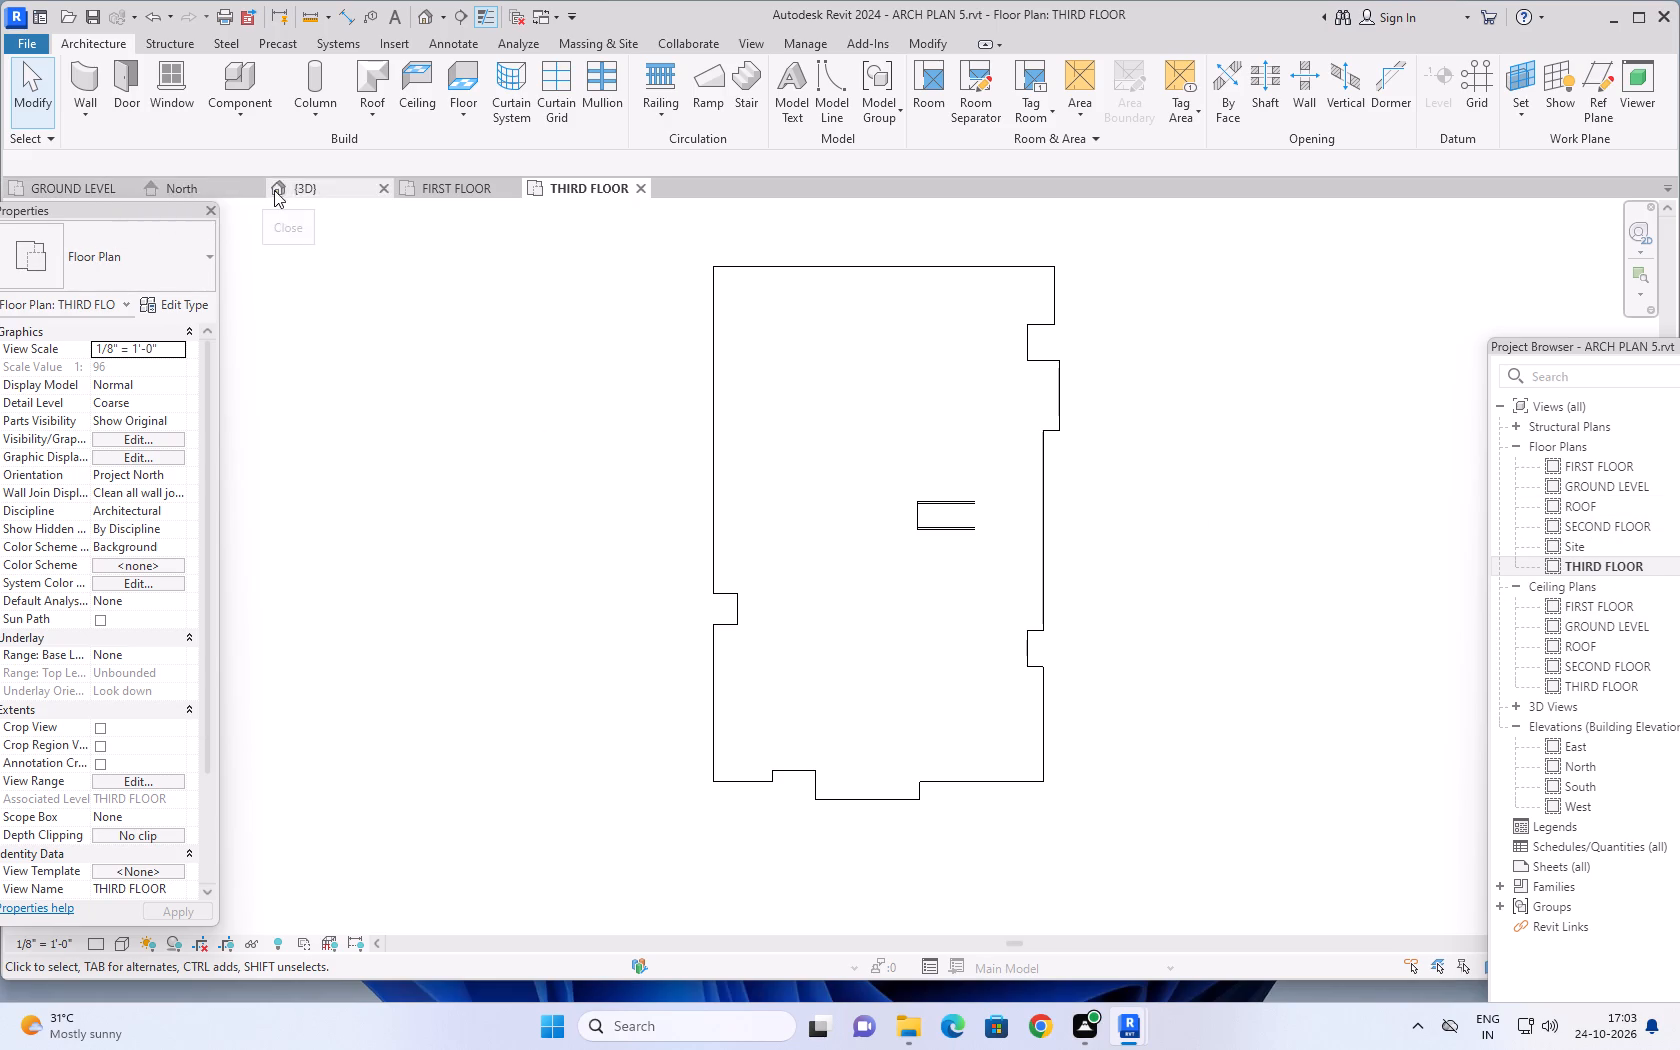
{"action": "left_click", "coordinate": [212, 190]}
{"action": "scroll", "coordinate": [1011, 716], "scroll_direction": "down", "scroll_amount": 1}
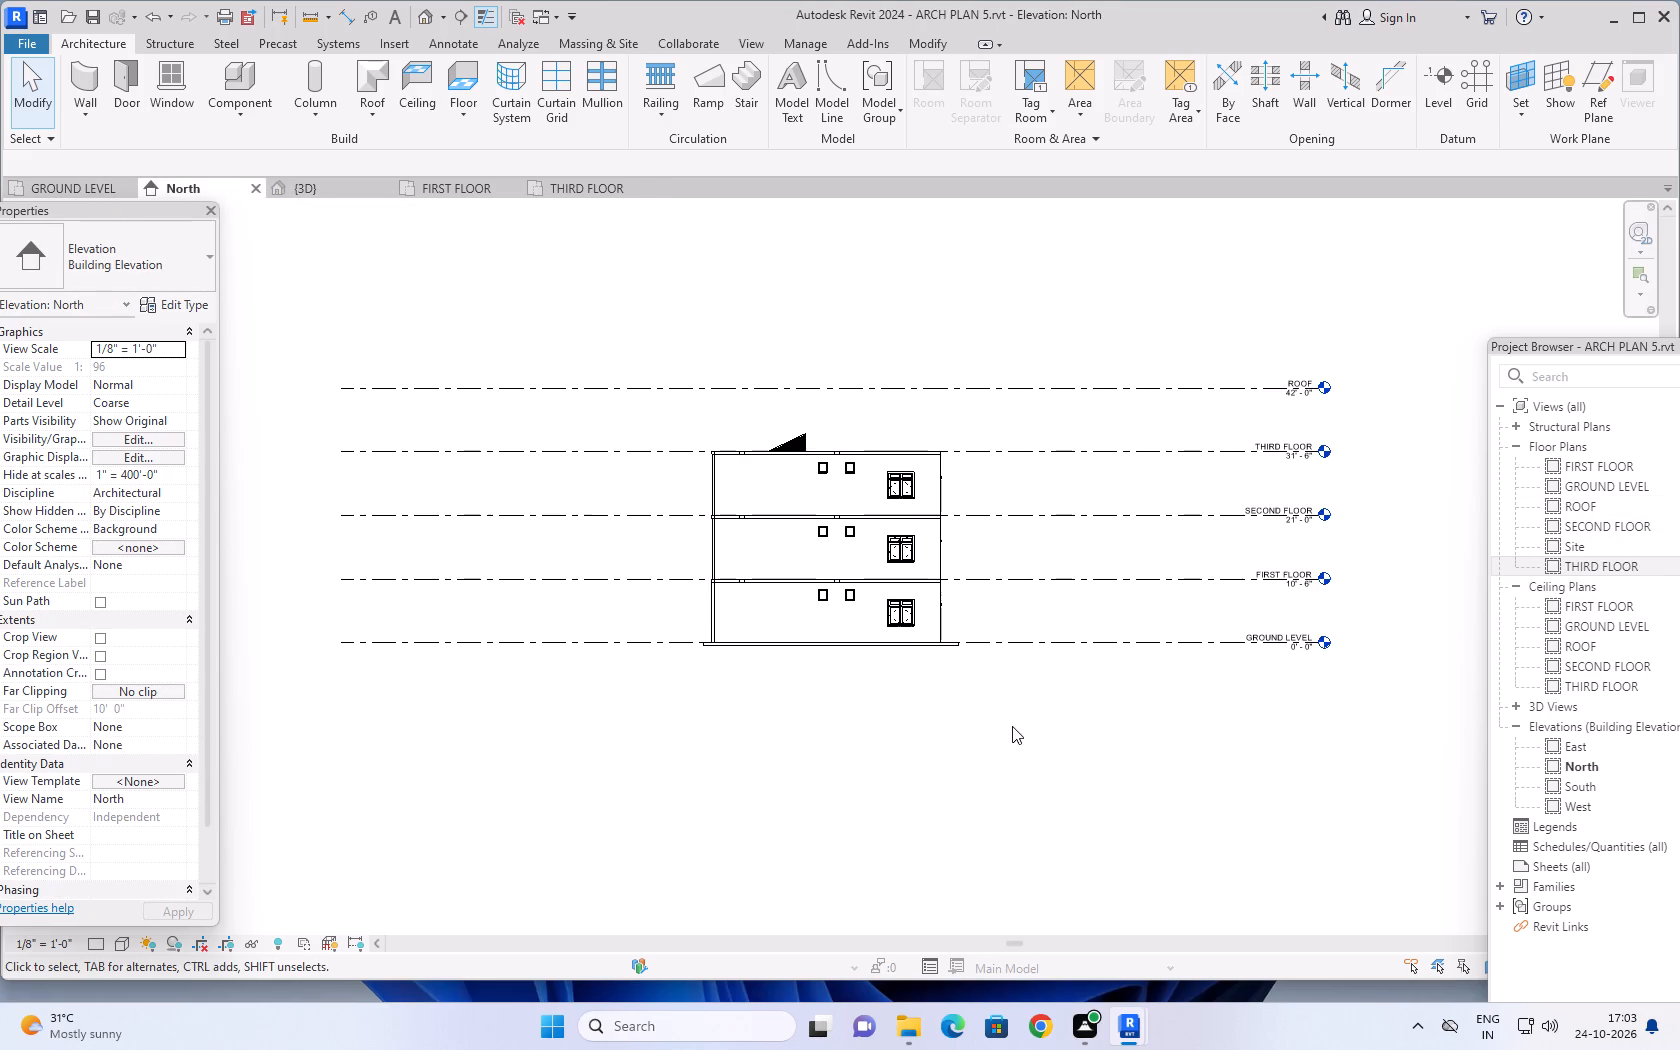
{"action": "middle_click_drag", "start_coordinate": [1014, 727], "coordinate": [1002, 747]}
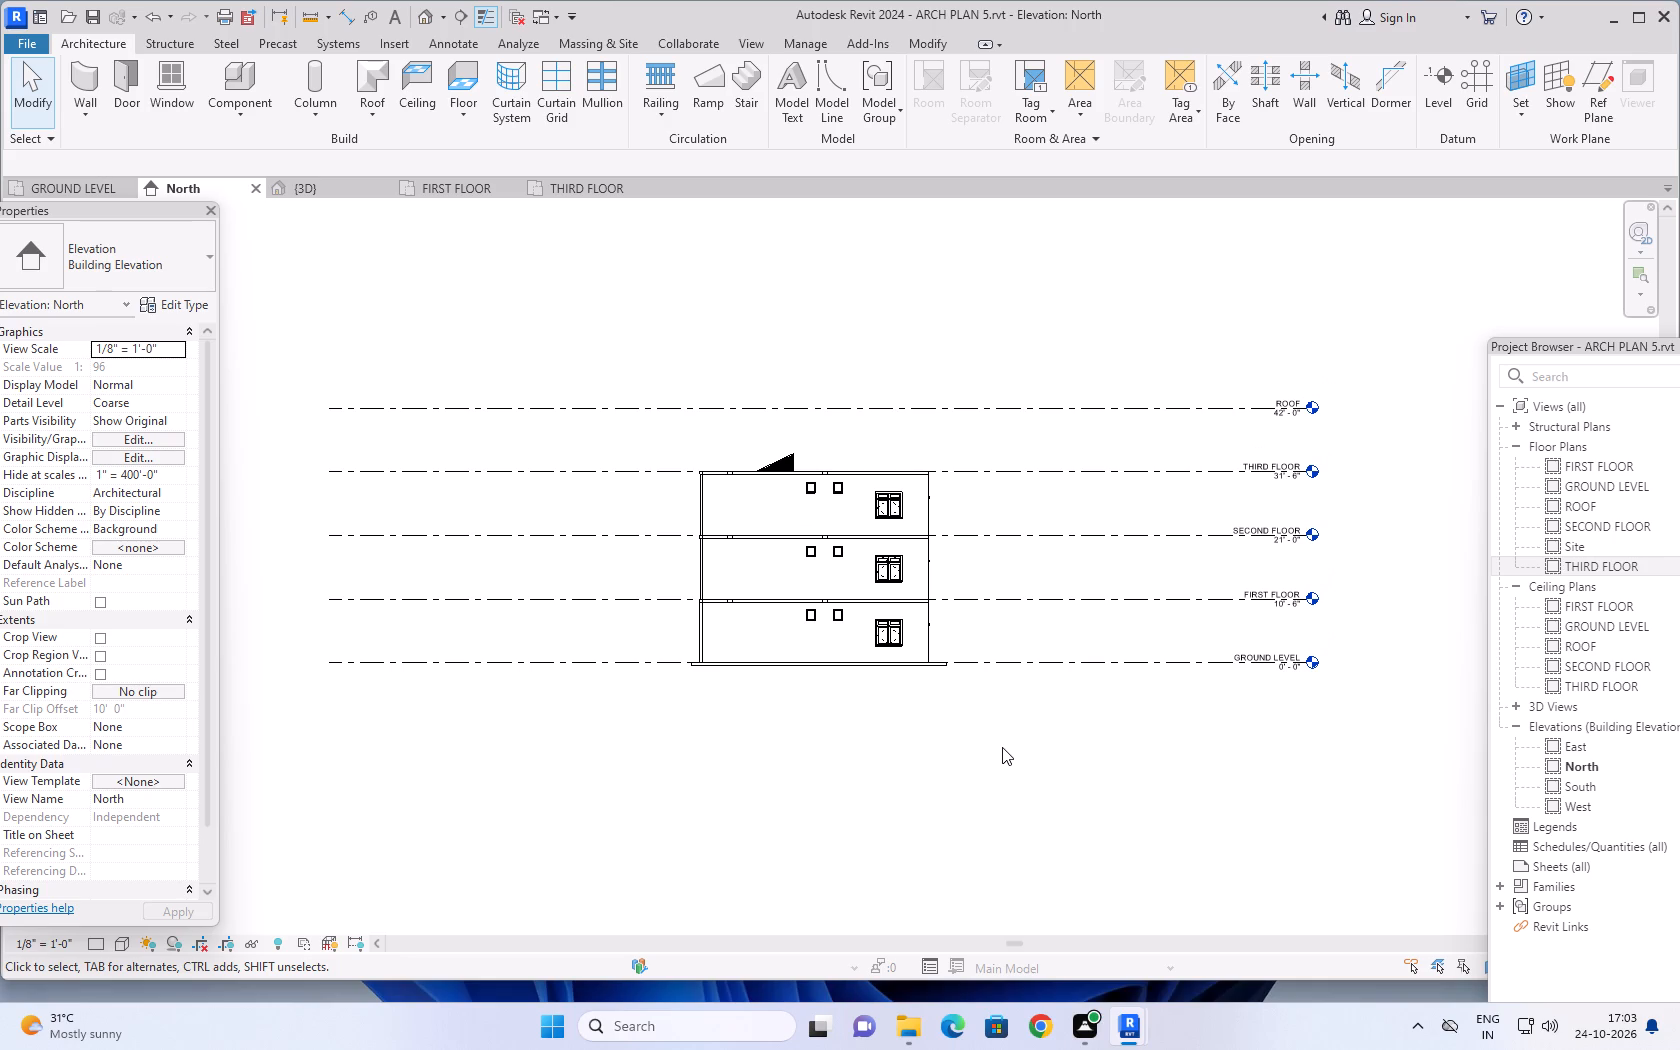
Set the GROUND LEVEL floor plan's visual style to Wireframe.
{"action": "left_click", "coordinate": [72, 186]}
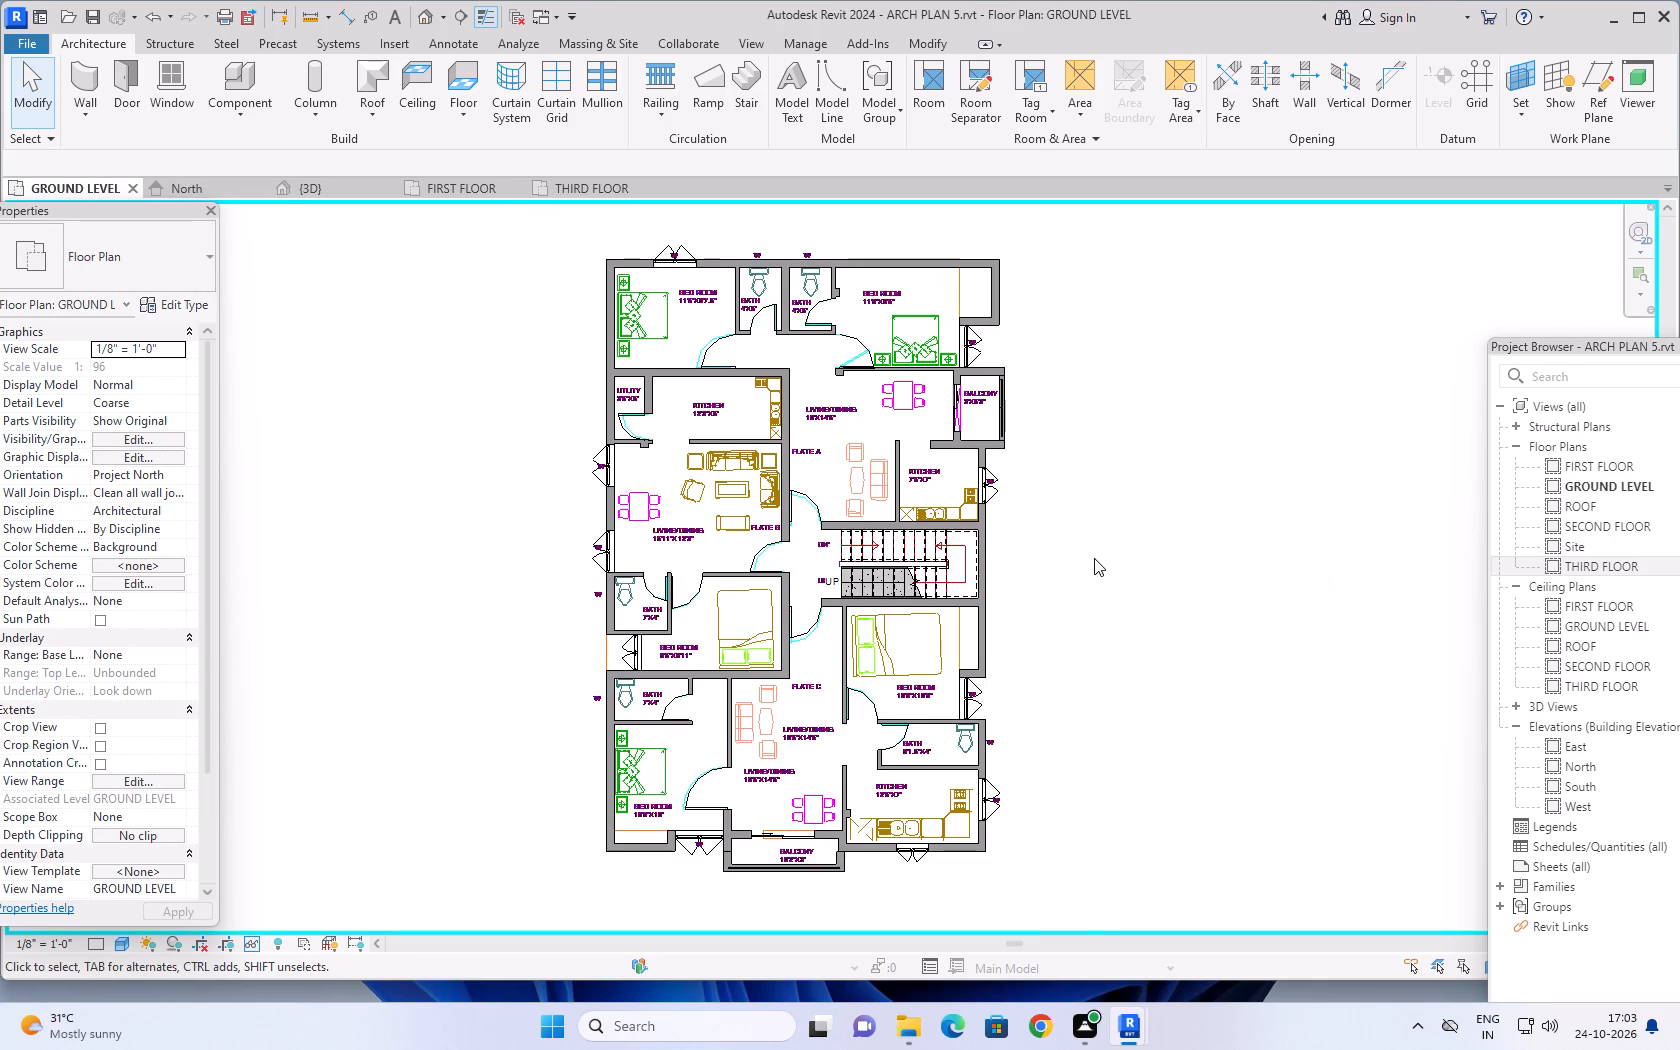
{"action": "scroll", "coordinate": [1094, 558], "scroll_direction": "up", "scroll_amount": 1}
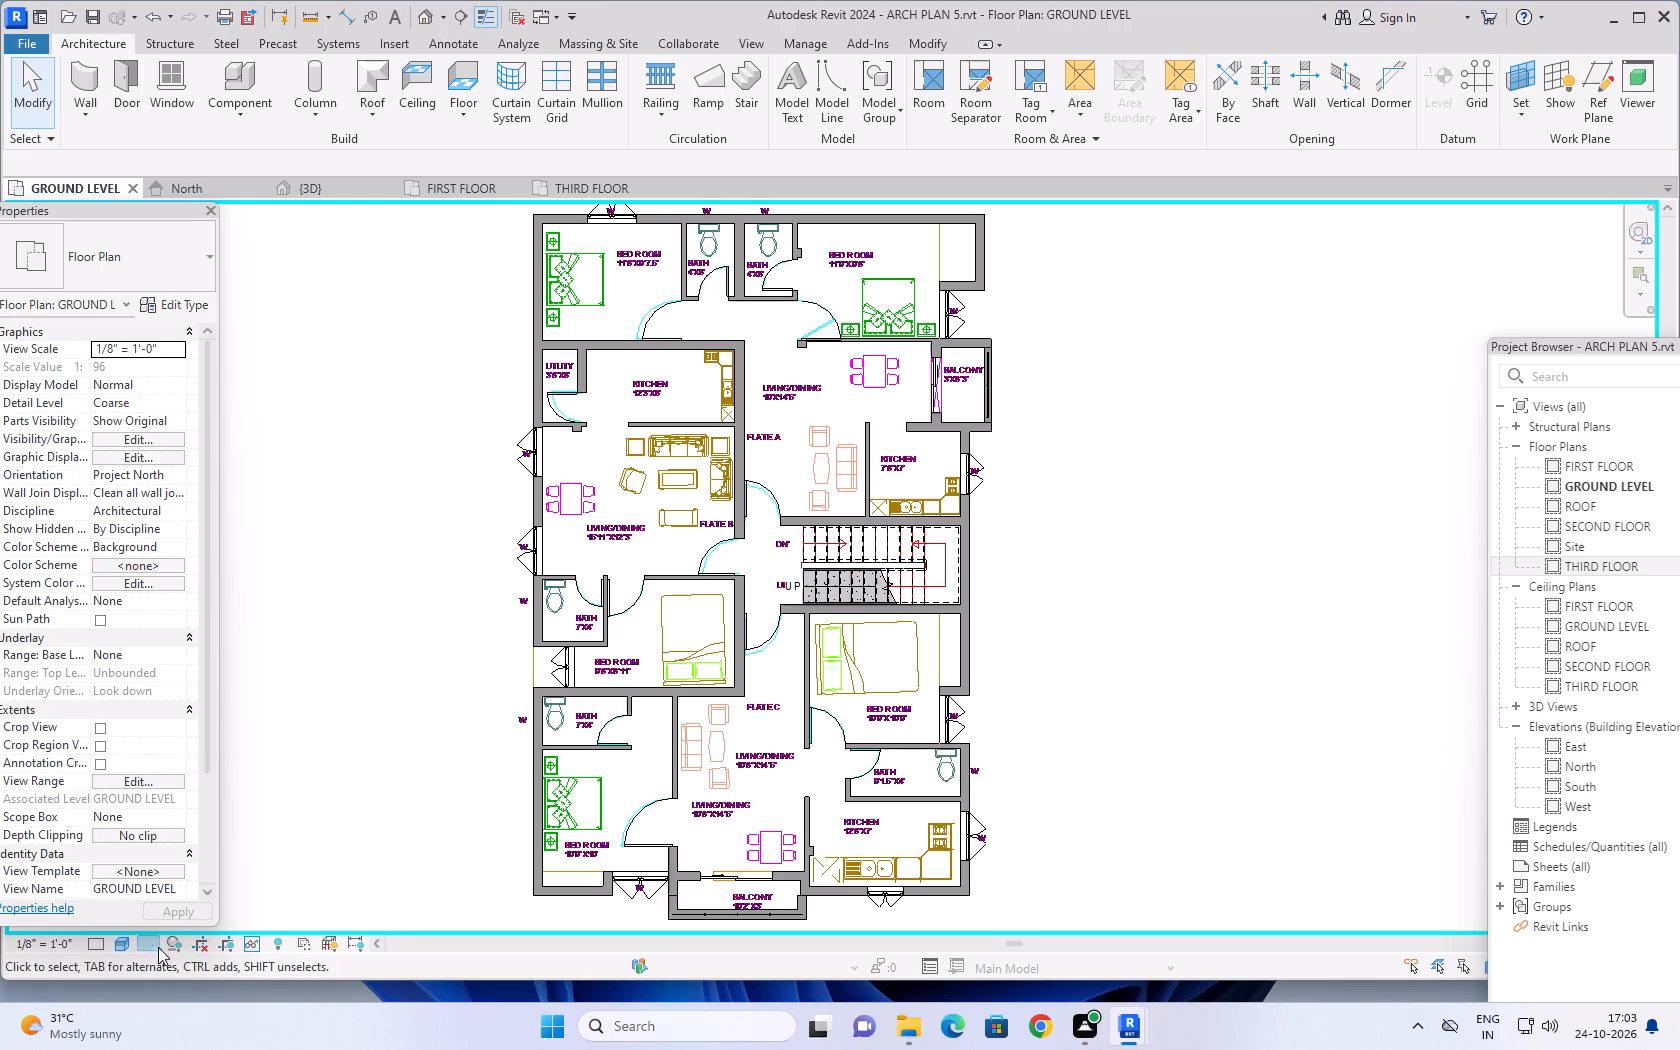
{"action": "left_click", "coordinate": [129, 942]}
{"action": "left_click", "coordinate": [166, 824]}
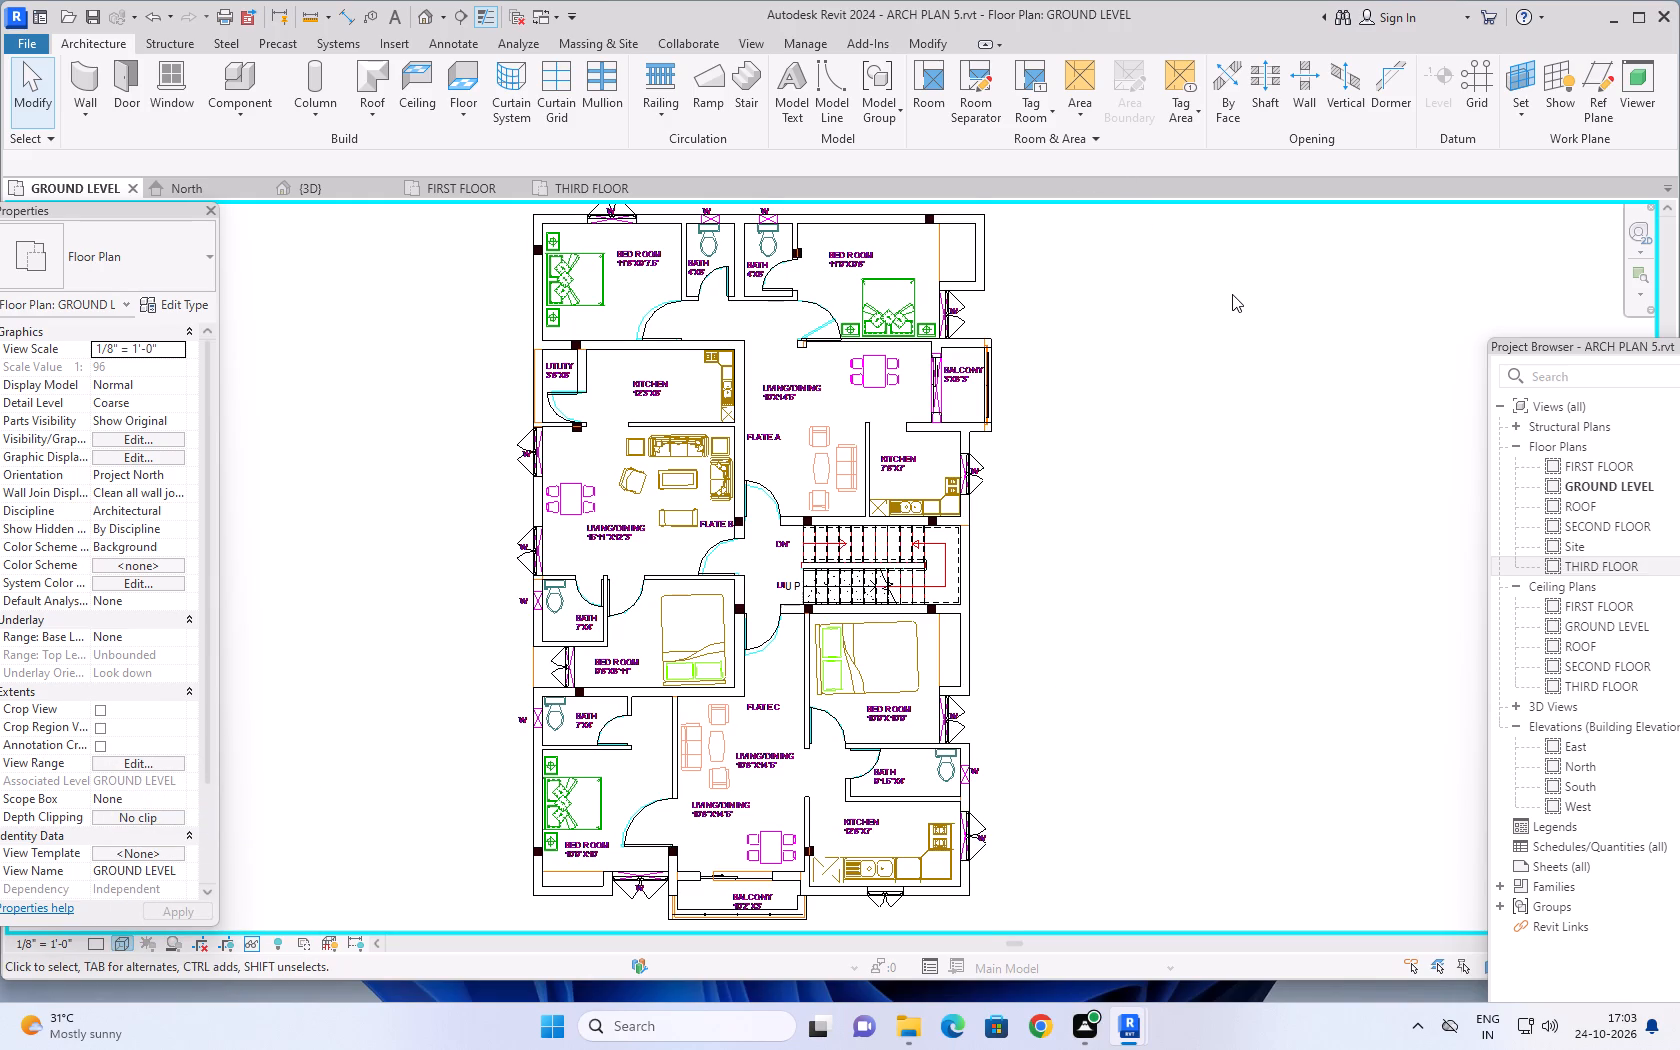
Create a rectangular shaft opening about 14'-10" by 8'-0" around the staircase on the GROUND LEVEL plan.
{"action": "left_click", "coordinate": [1260, 81]}
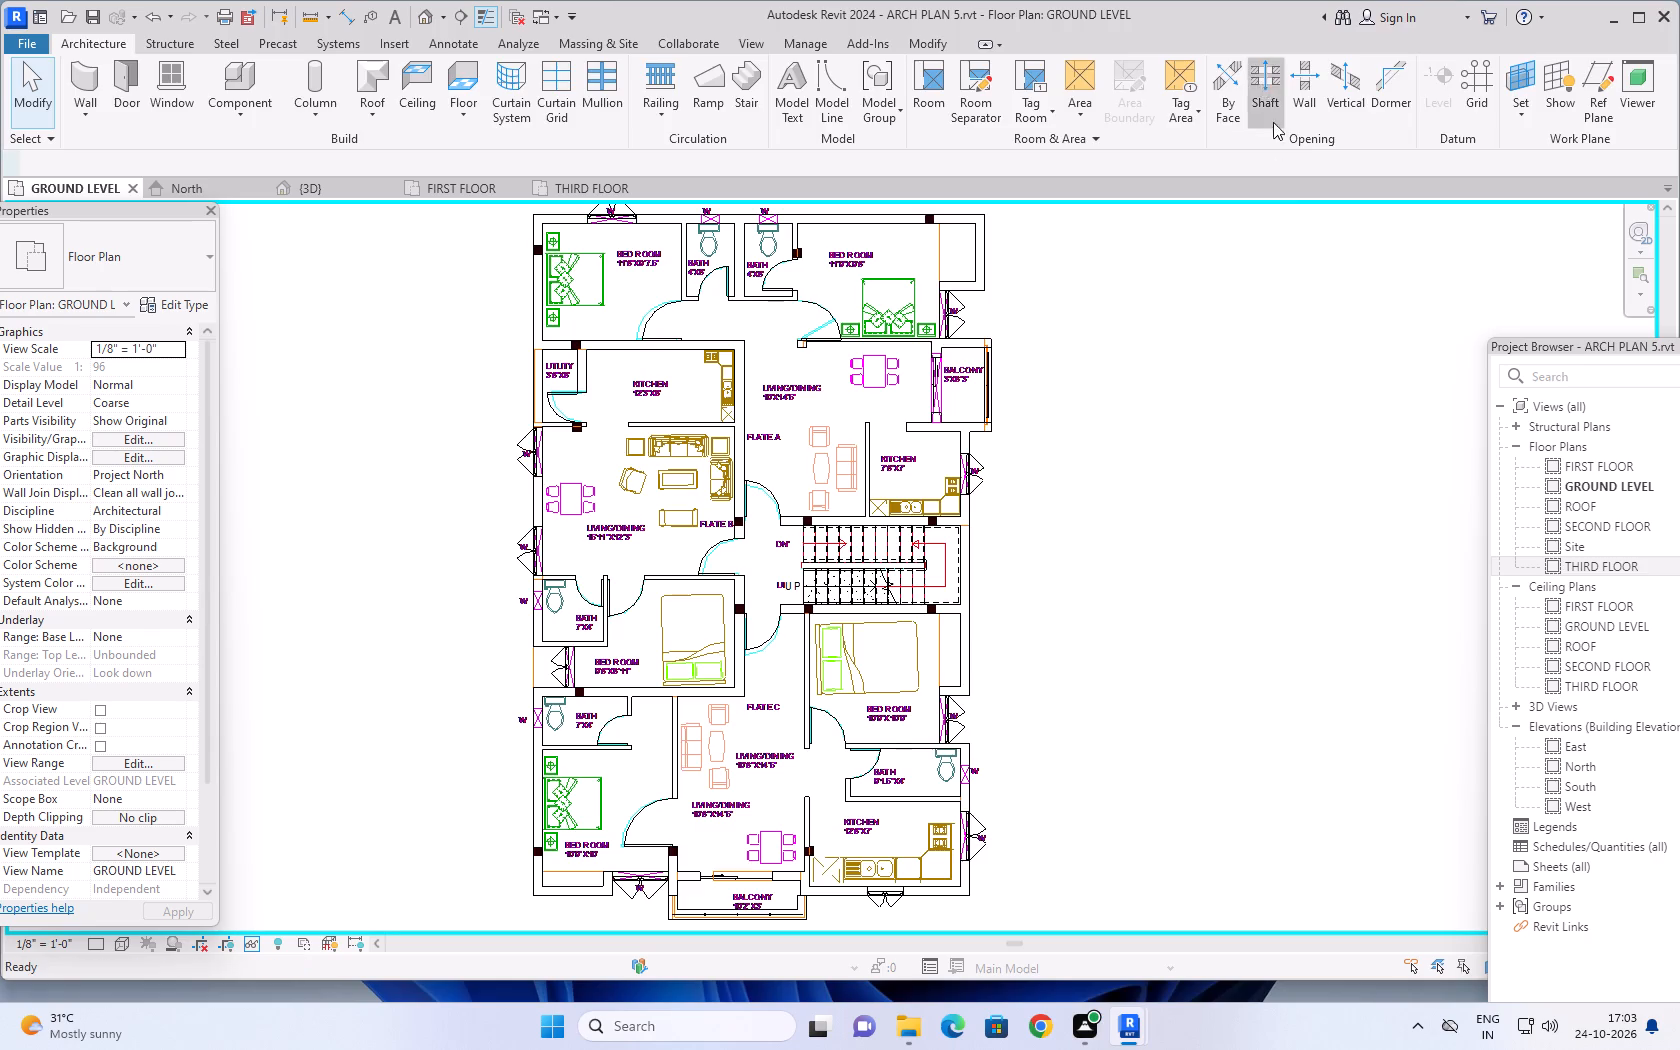
{"action": "left_click", "coordinate": [1040, 66]}
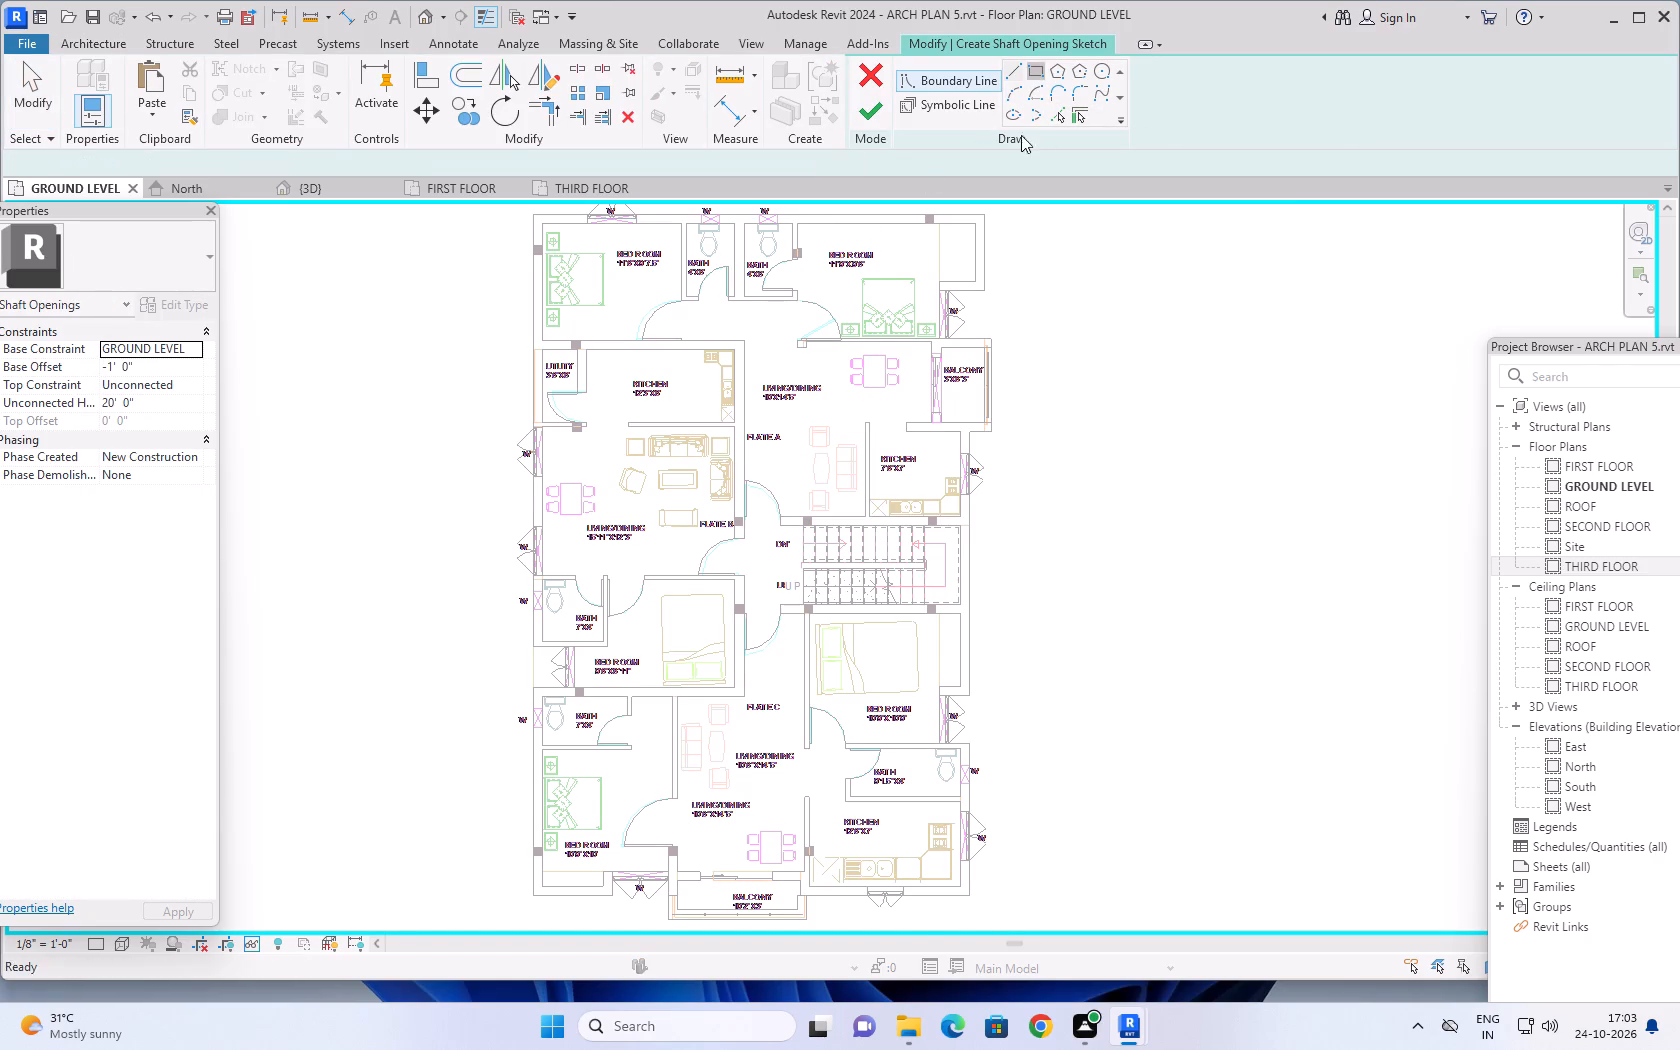
{"action": "scroll", "coordinate": [802, 540], "scroll_direction": "up", "scroll_amount": 7}
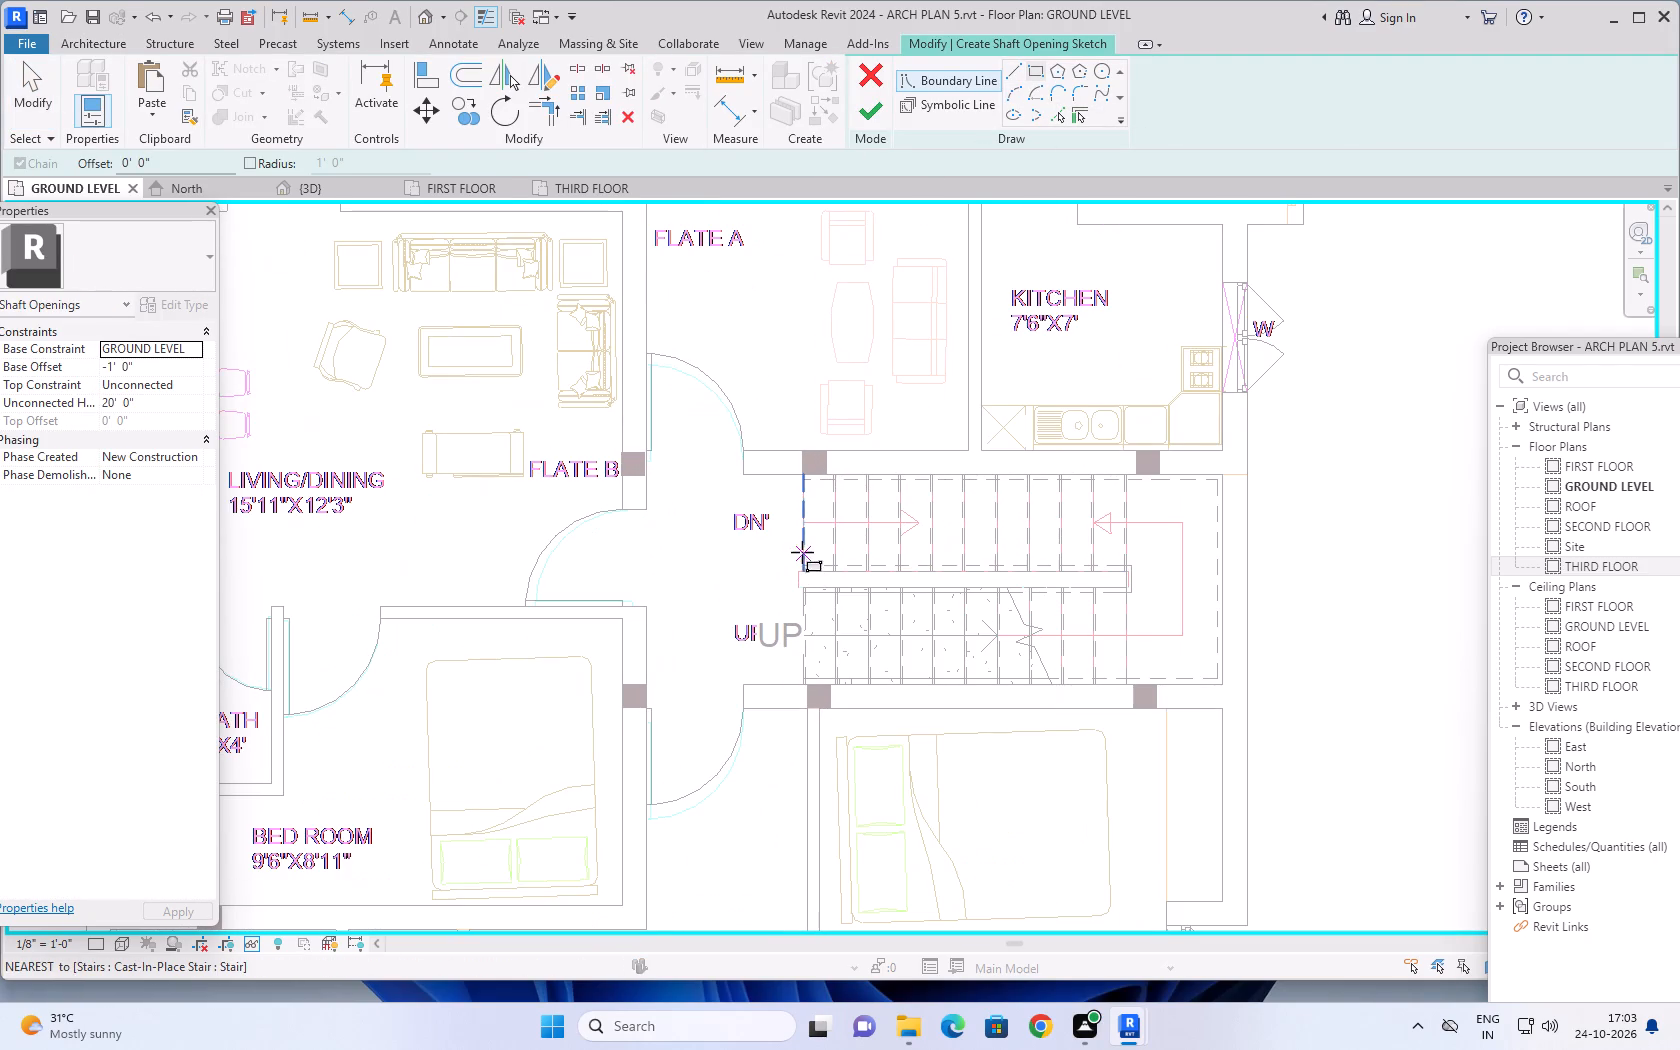
{"action": "left_click", "coordinate": [745, 450]}
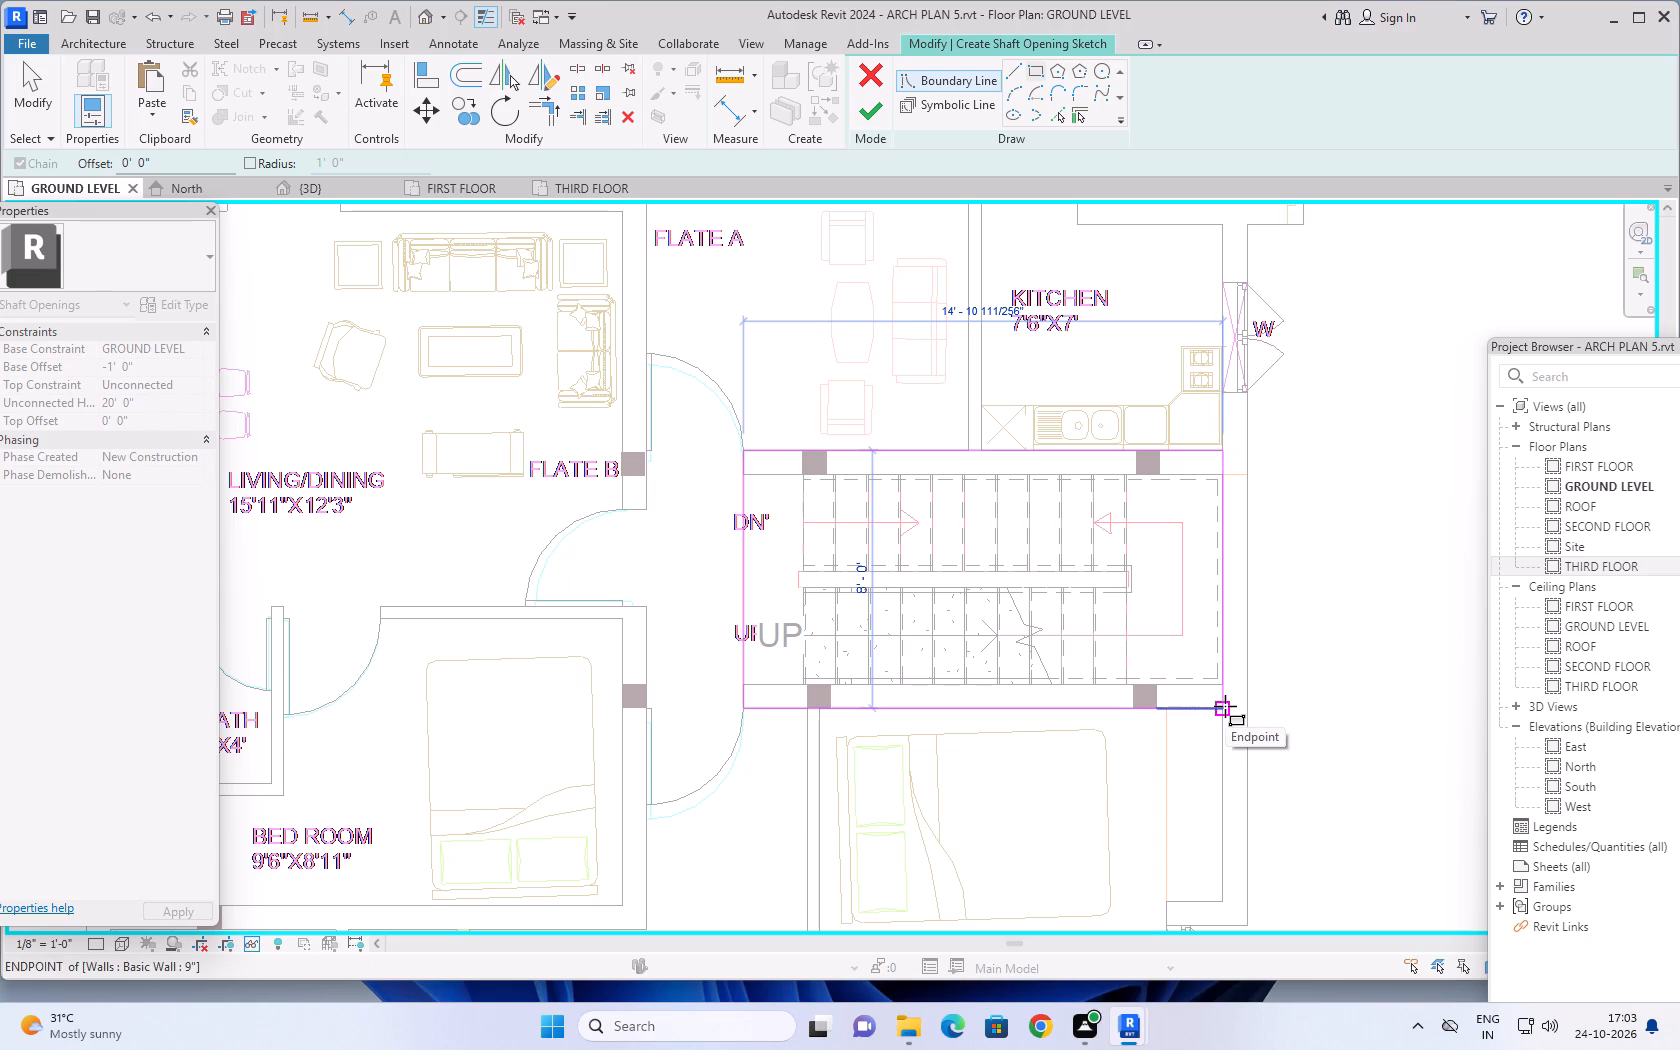
{"action": "left_click", "coordinate": [1225, 706]}
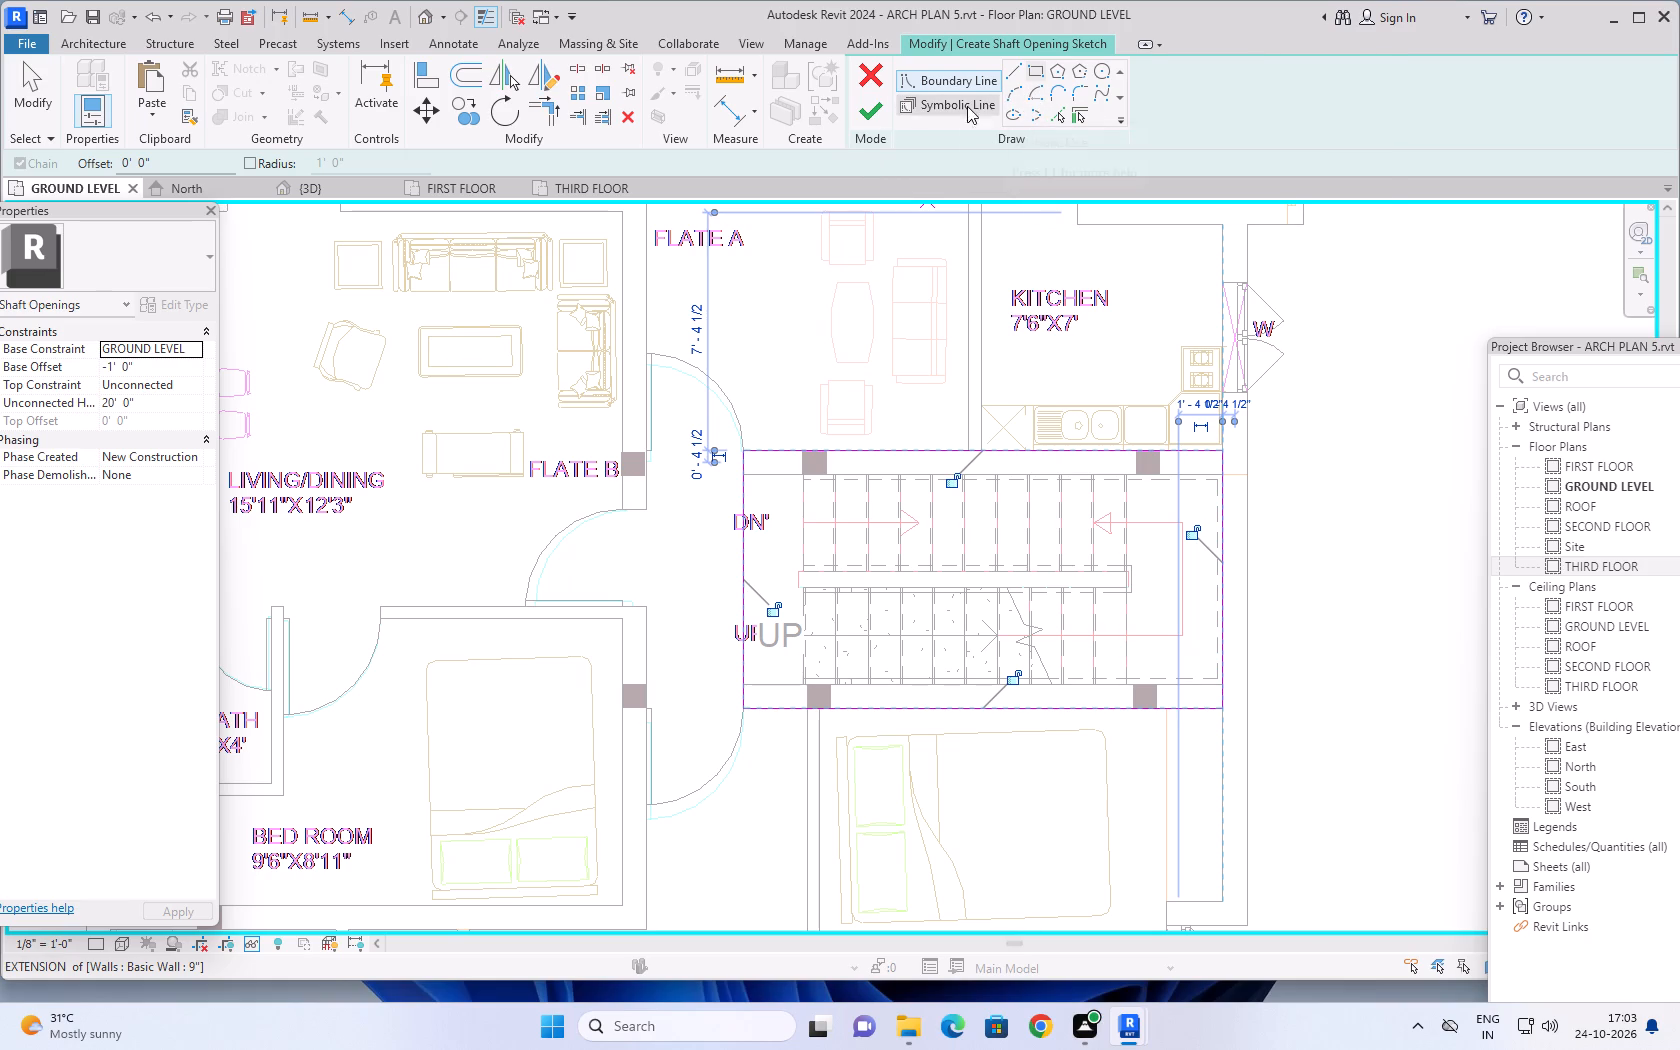
{"action": "left_click", "coordinate": [871, 110]}
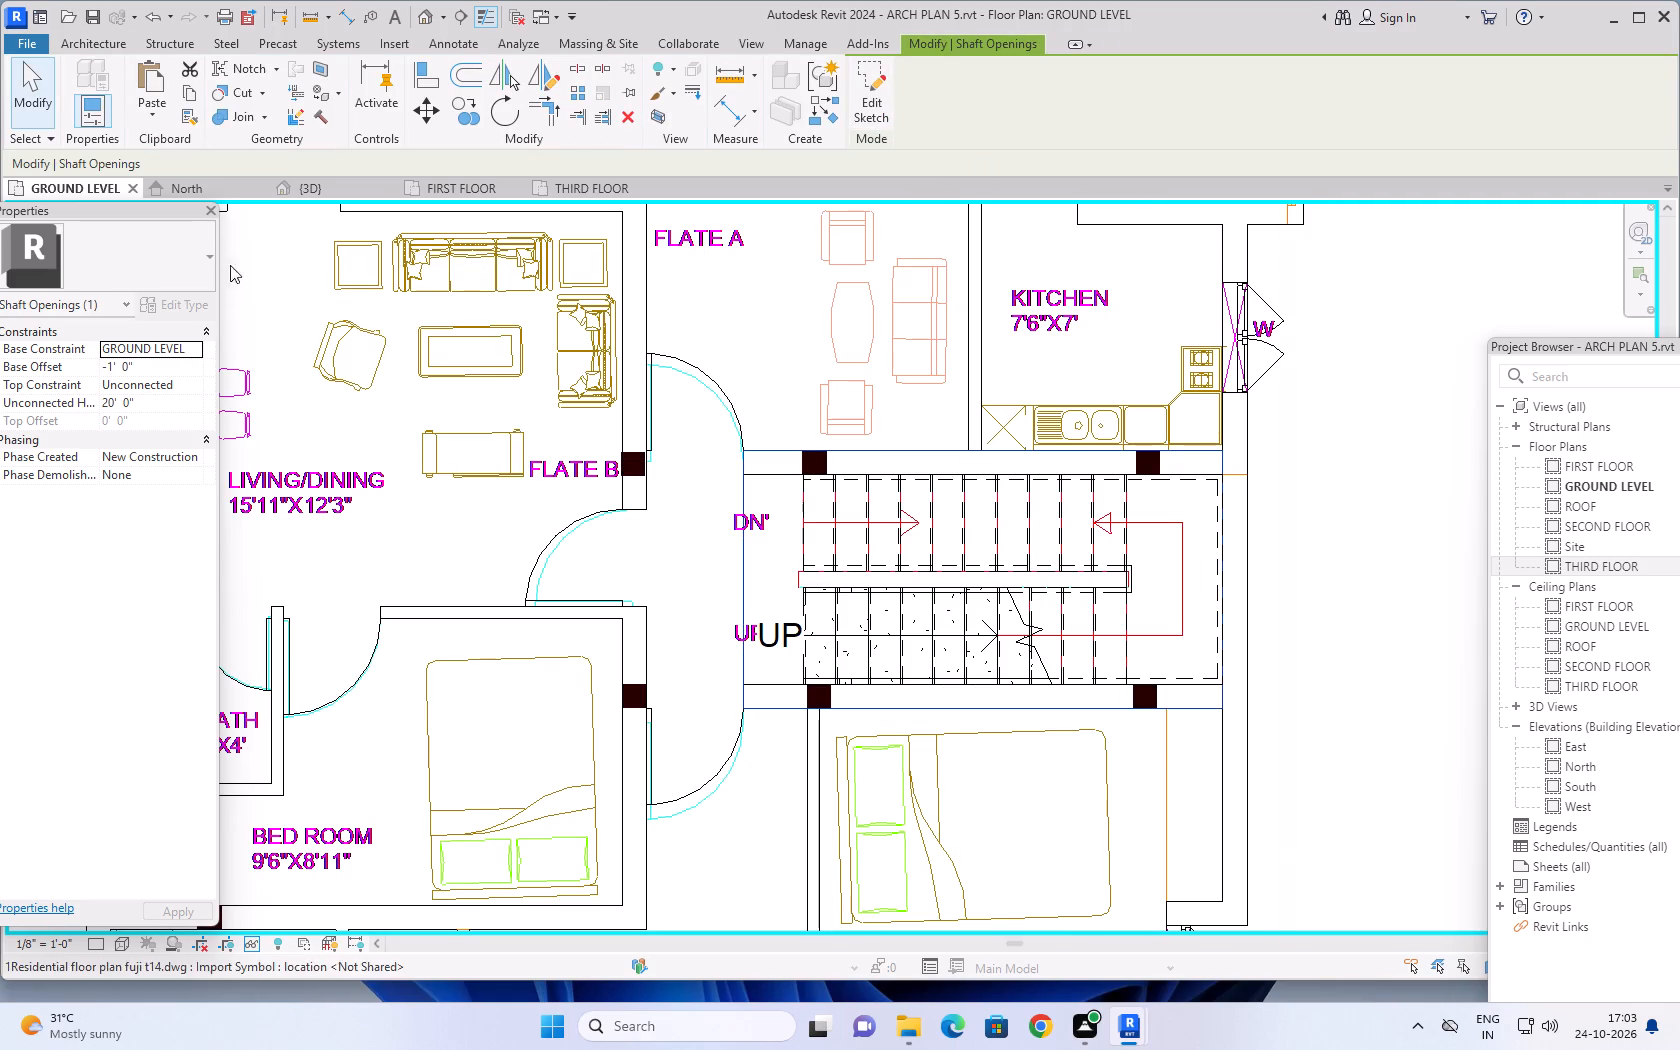
In the 3D view, stretch the shaft opening's top up past the uppermost slab, to an unconnected height of about 37'-2".
{"action": "left_click", "coordinate": [320, 190]}
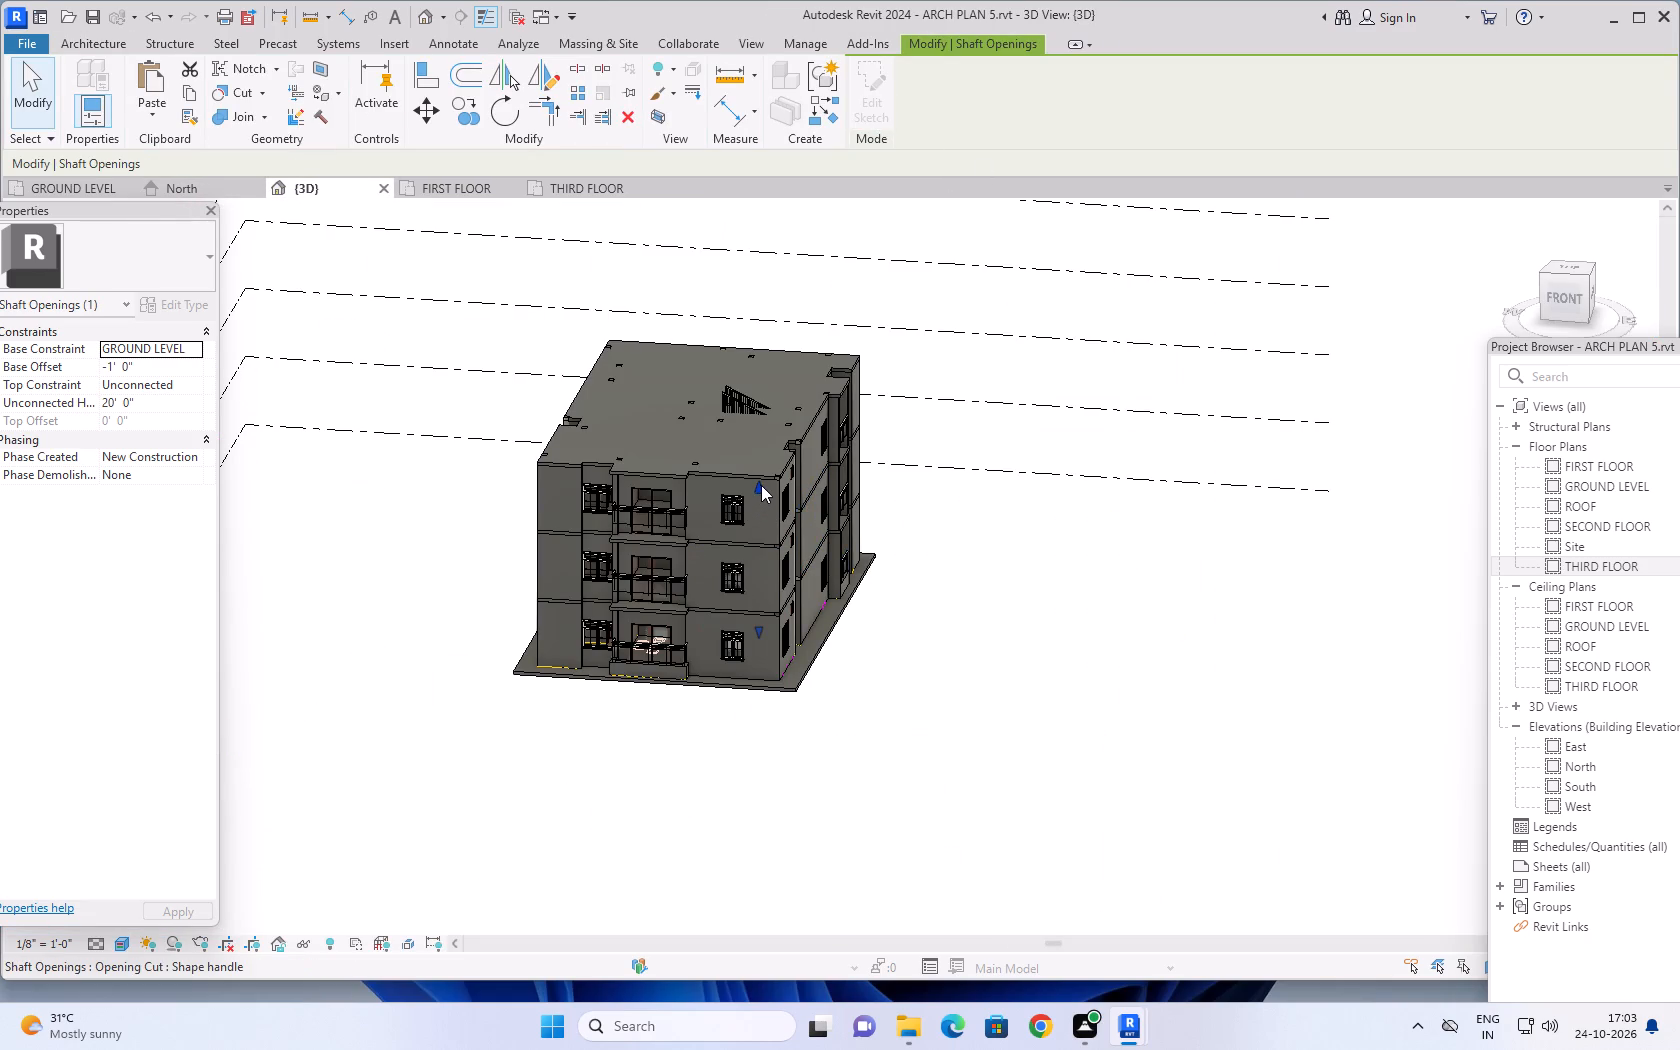
{"action": "left_click_drag", "start_coordinate": [761, 485], "coordinate": [776, 371]}
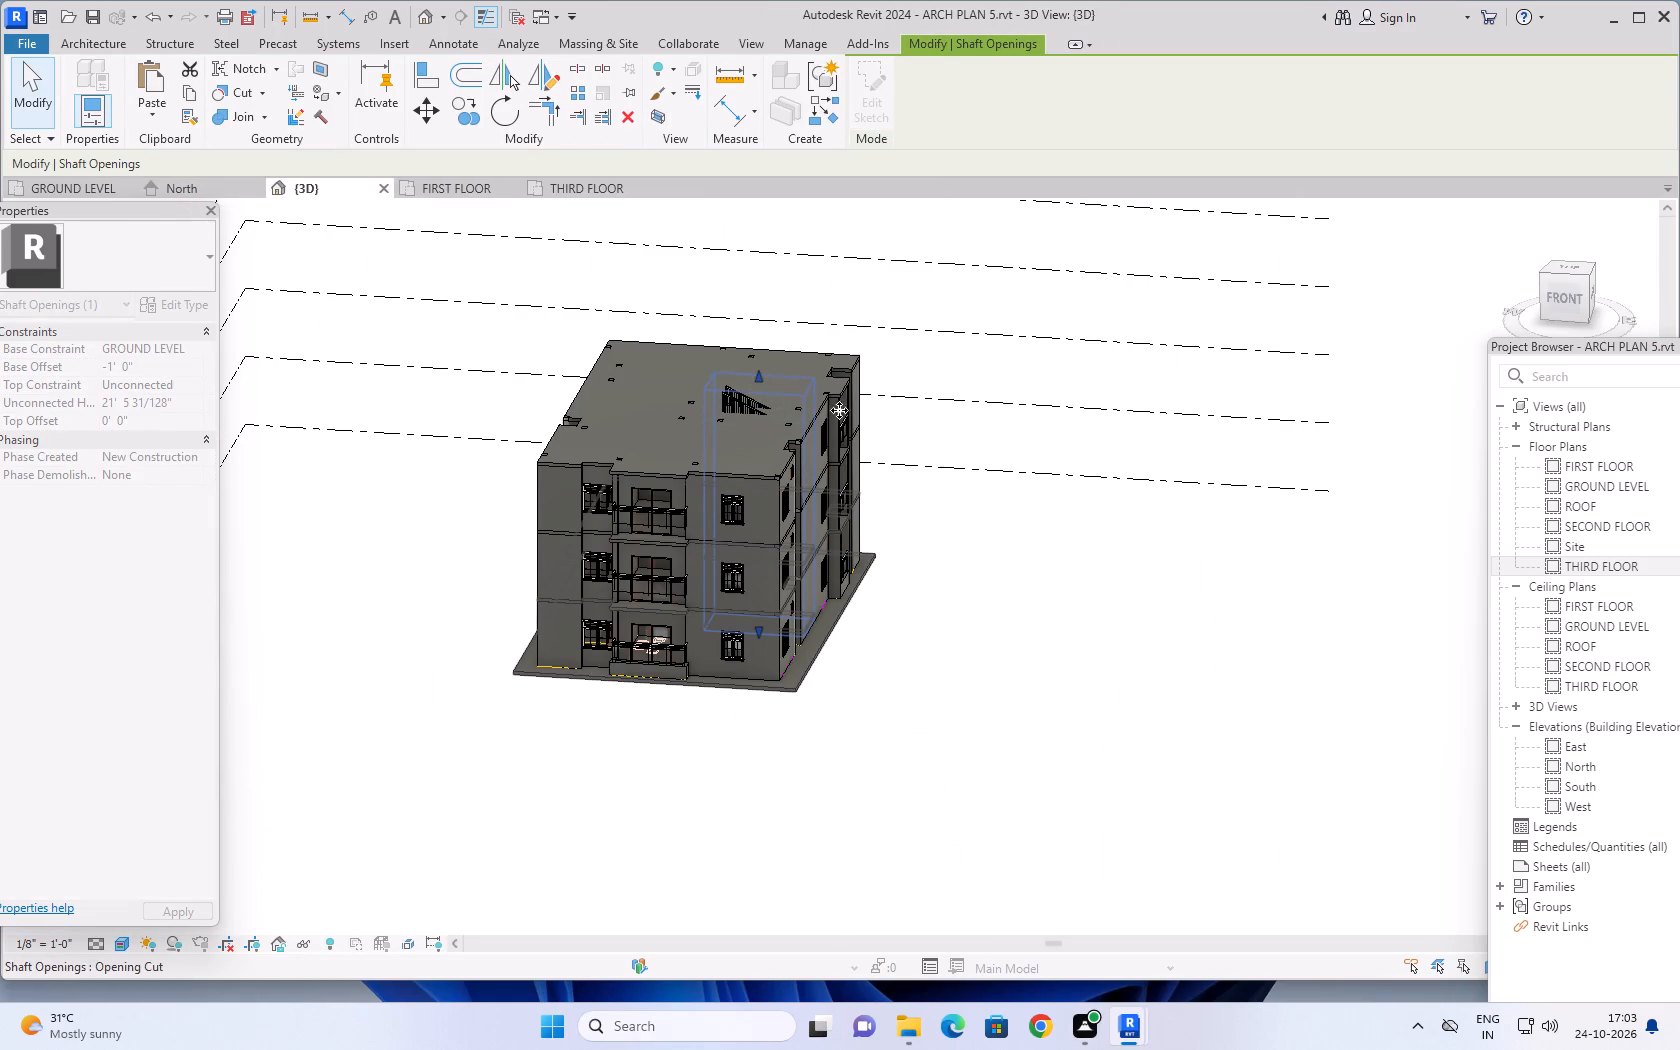
{"action": "left_click", "coordinate": [992, 548]}
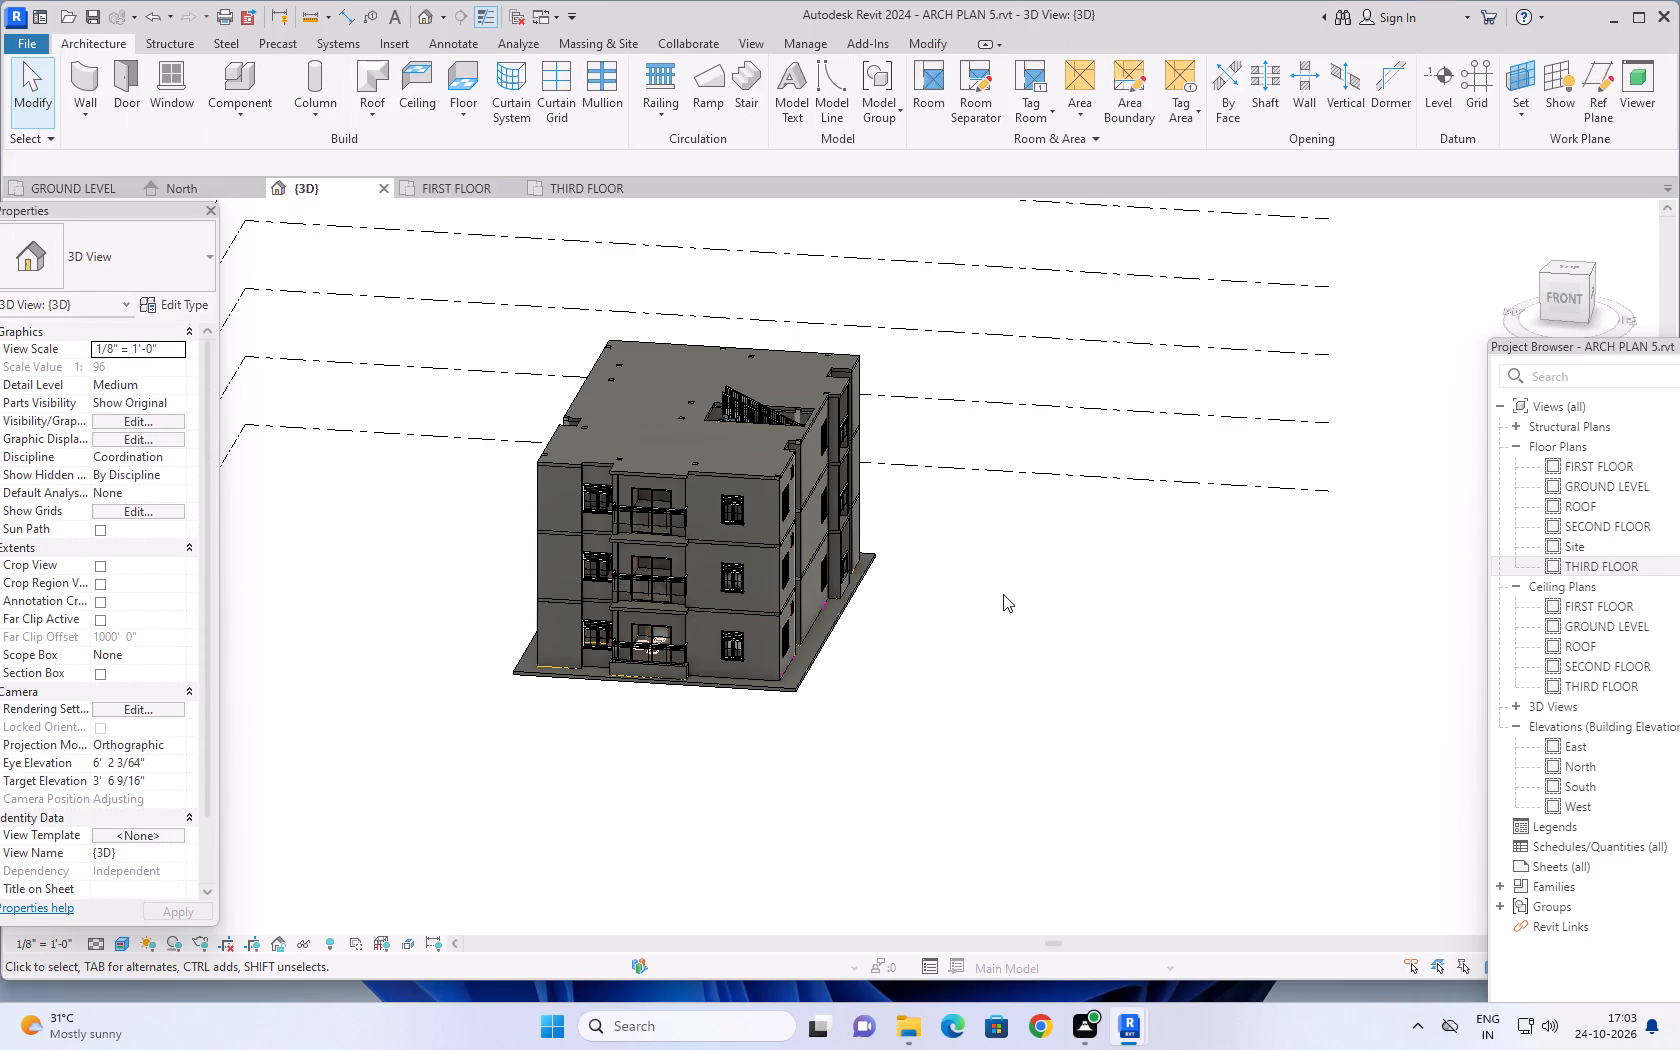
Raise the shaft opening's bottom above the ground slab, to a base offset of about 1'-2".
{"action": "middle_click_drag", "start_coordinate": [995, 663], "coordinate": [789, 690], "text": "shift"}
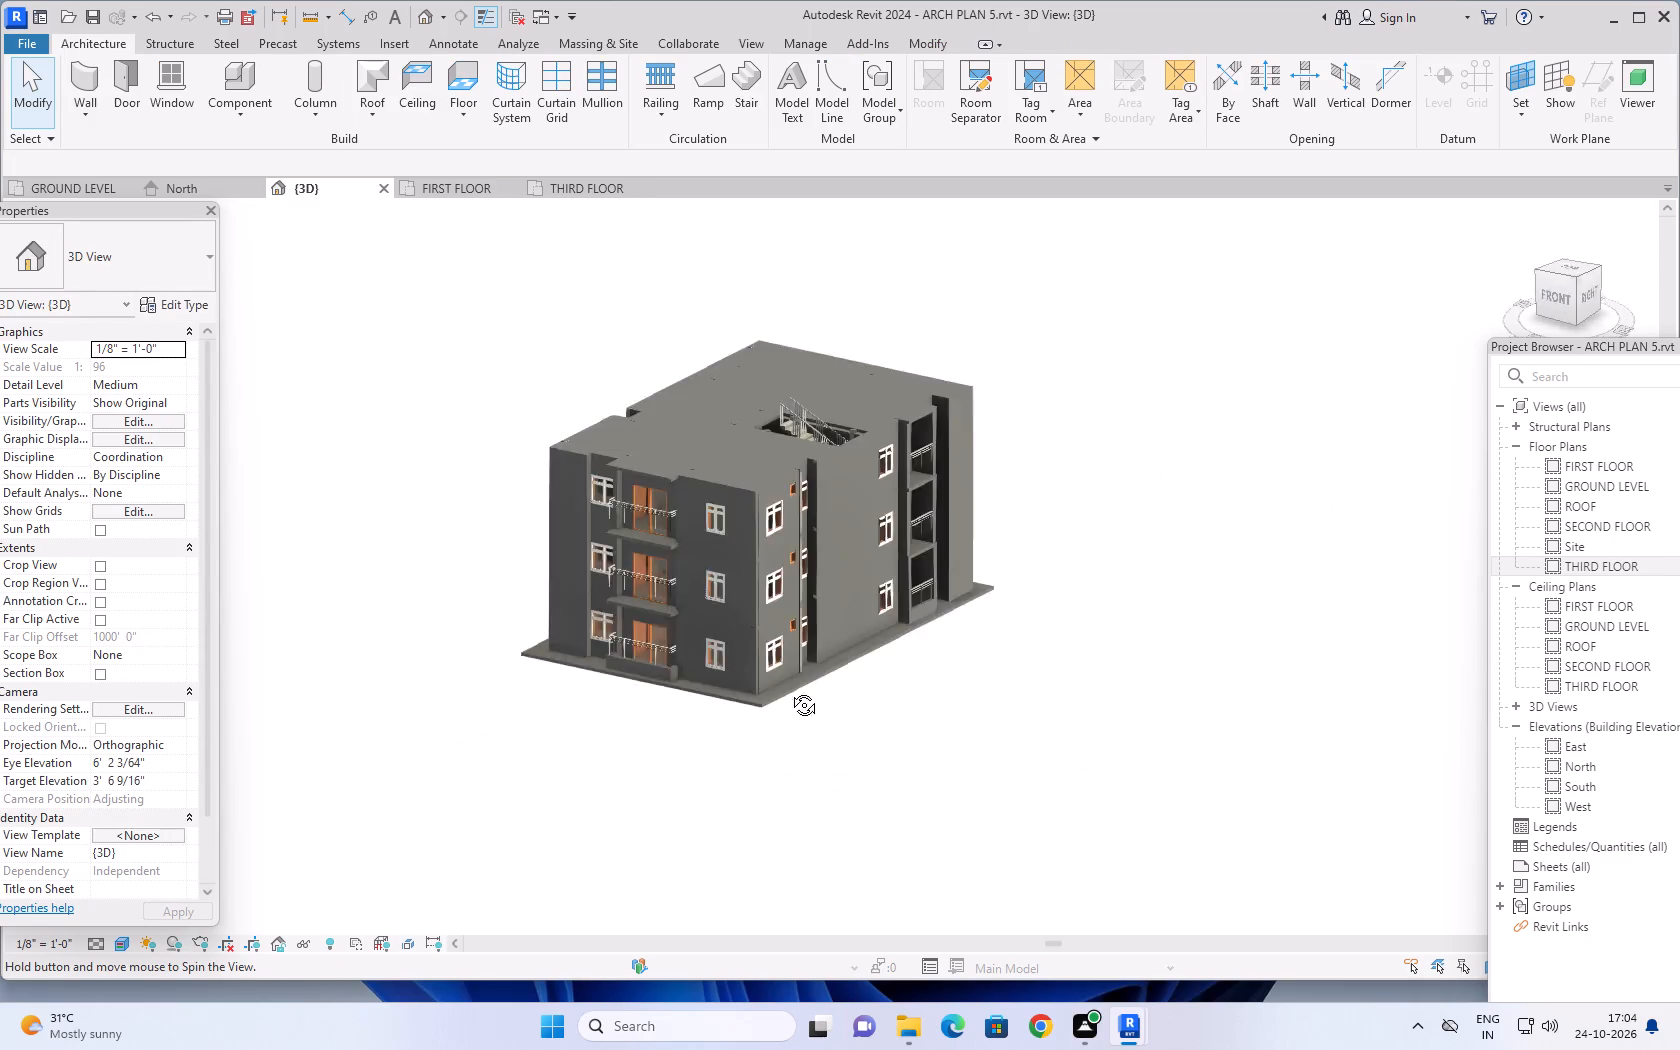
{"action": "middle_click_drag", "start_coordinate": [789, 690], "coordinate": [746, 328], "text": "shift"}
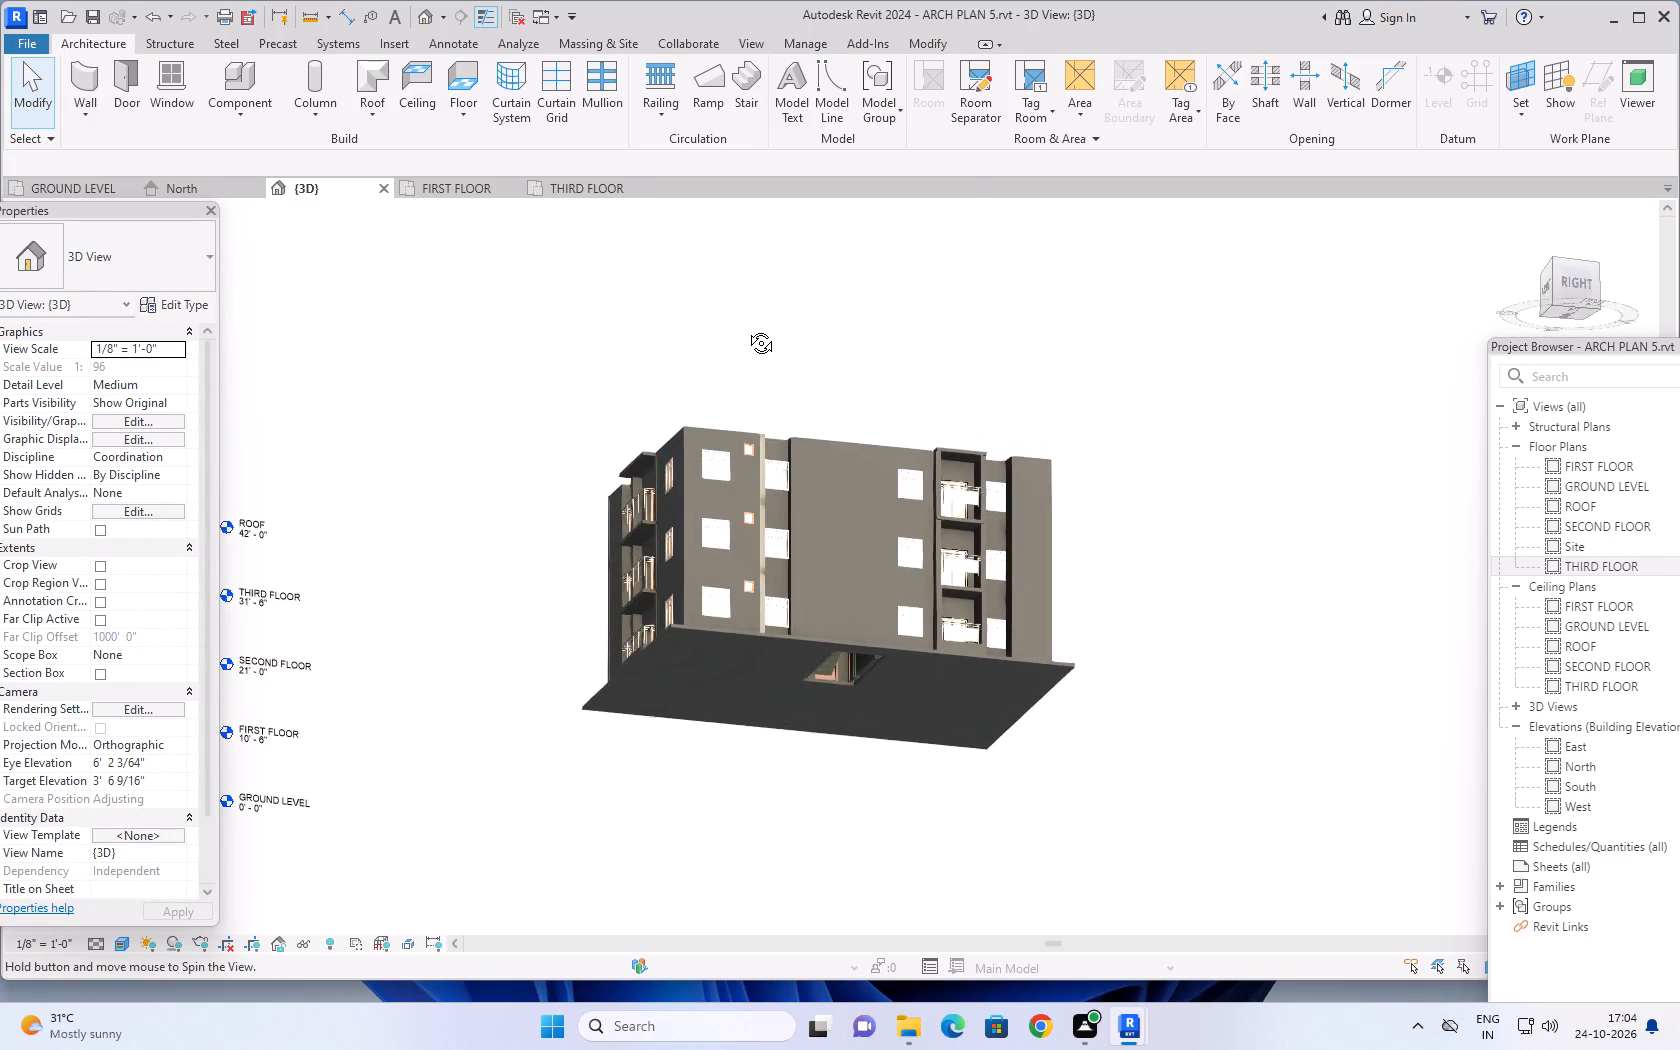
{"action": "middle_click_drag", "start_coordinate": [746, 328], "coordinate": [790, 497], "text": "shift"}
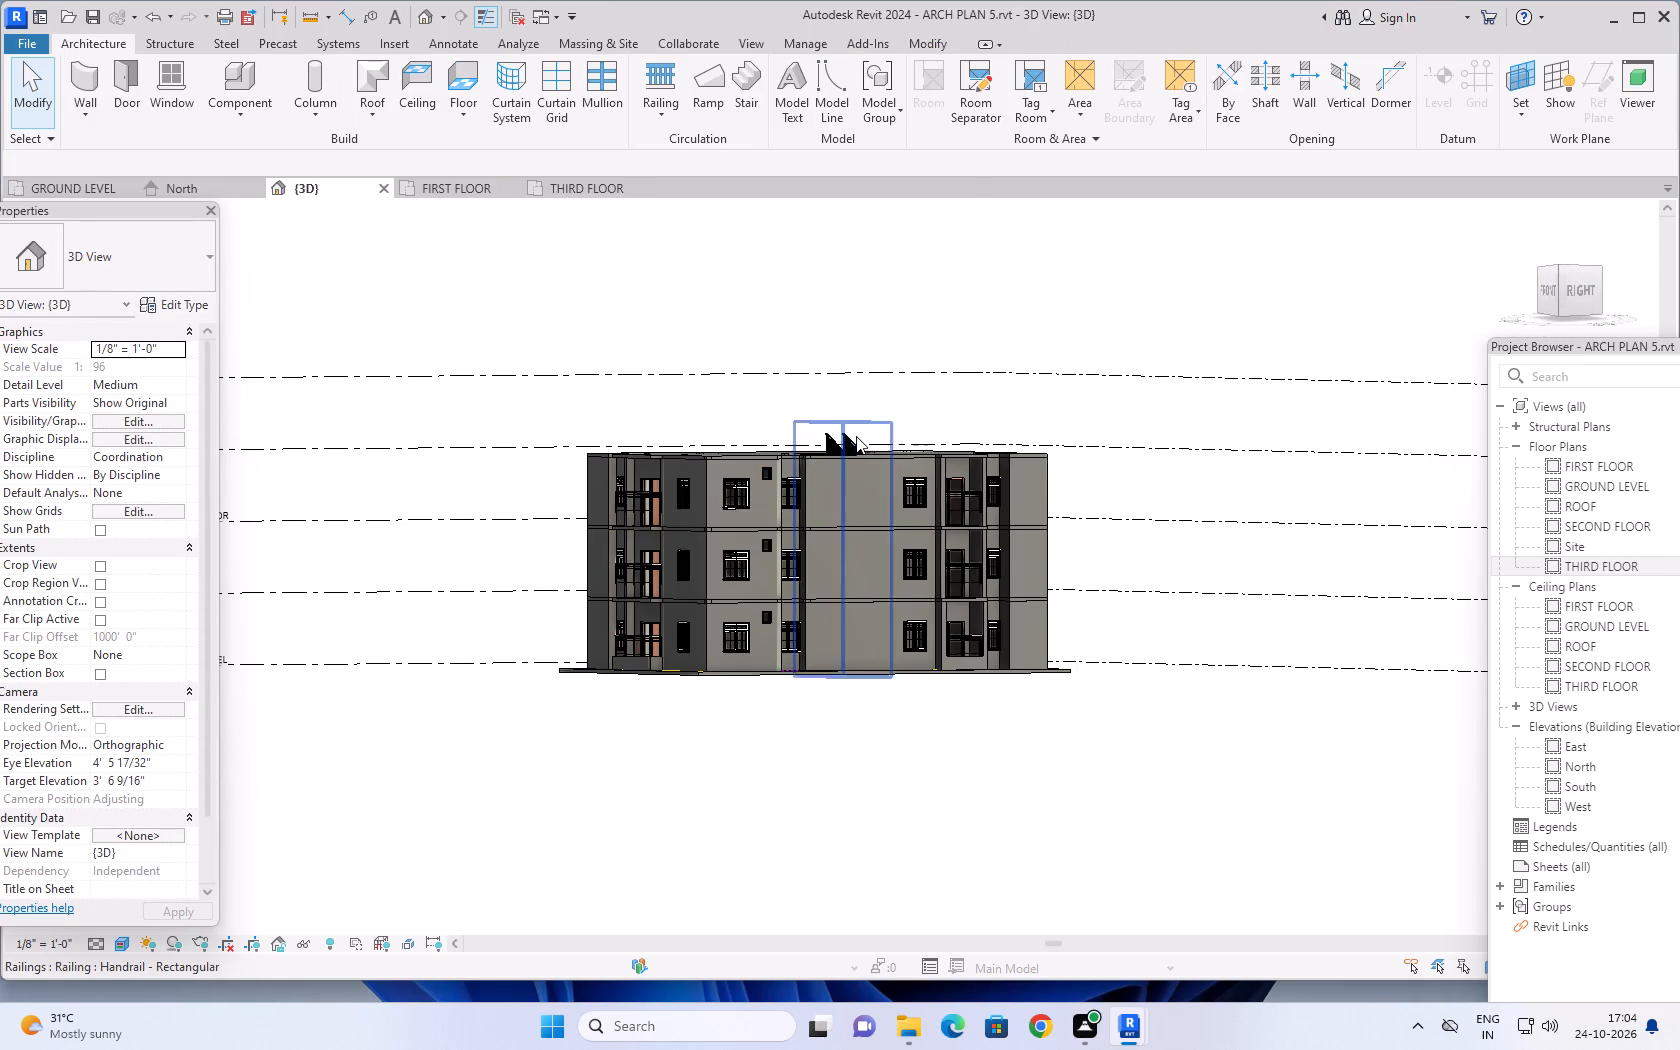
{"action": "left_click", "coordinate": [849, 437]}
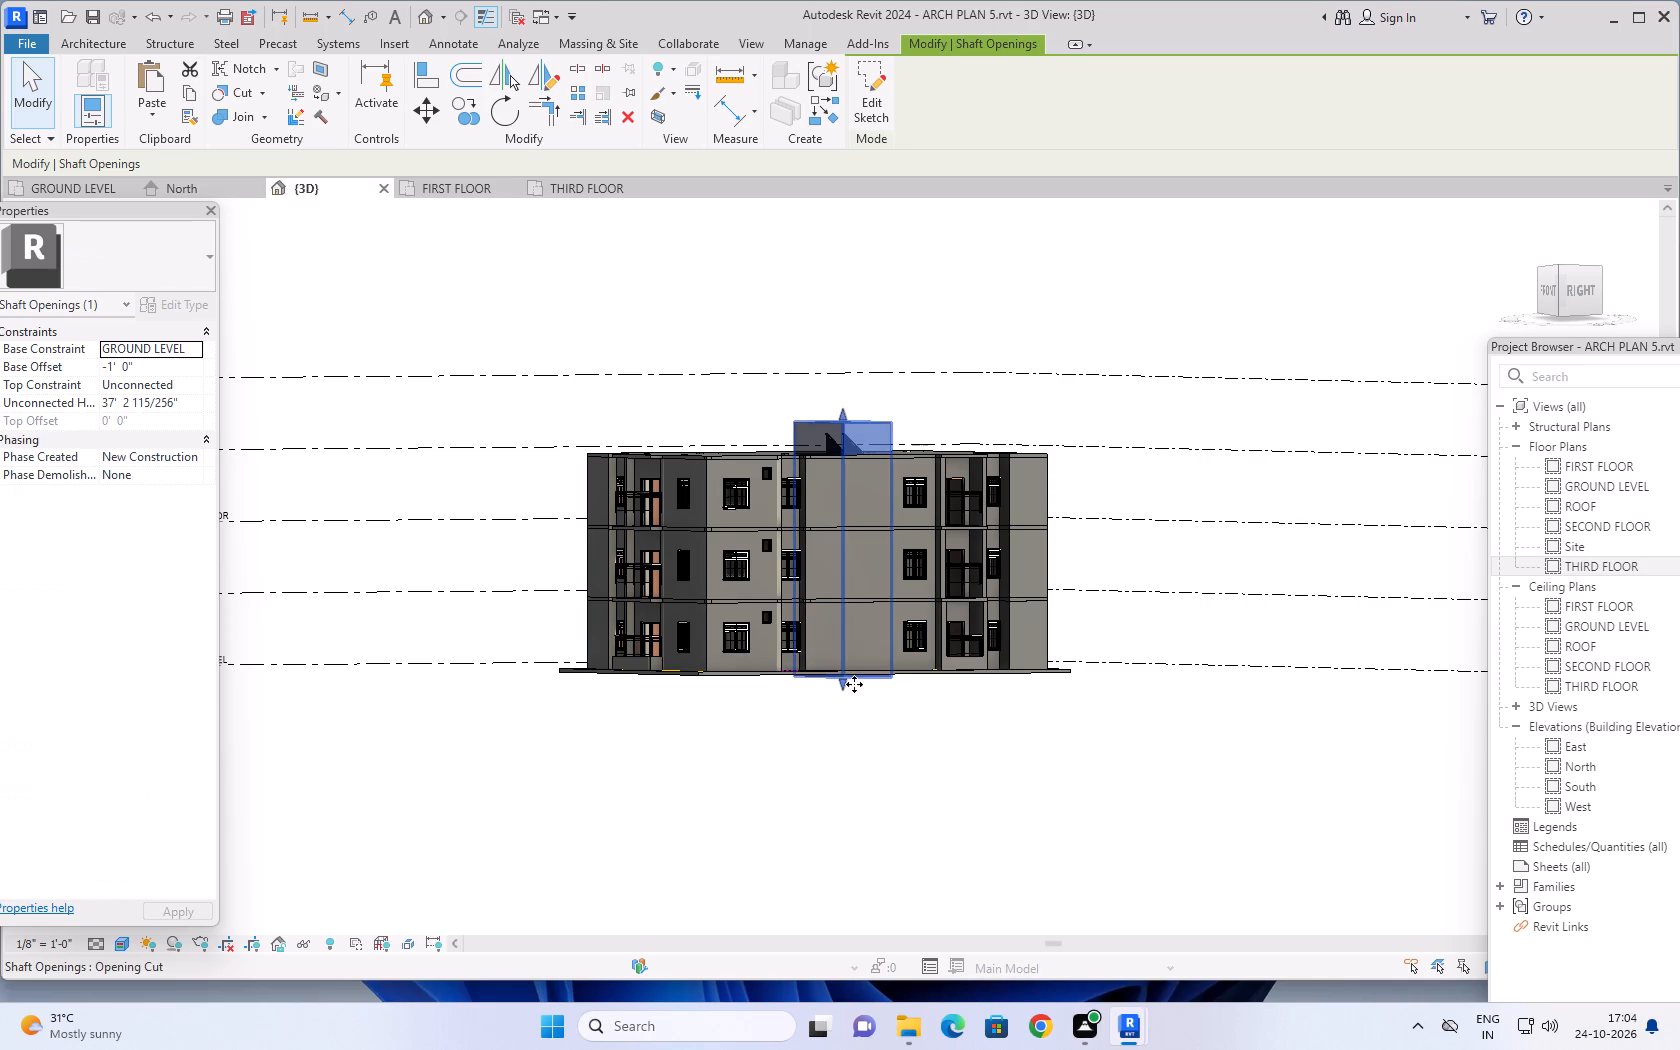
{"action": "left_click_drag", "start_coordinate": [842, 686], "coordinate": [847, 659]}
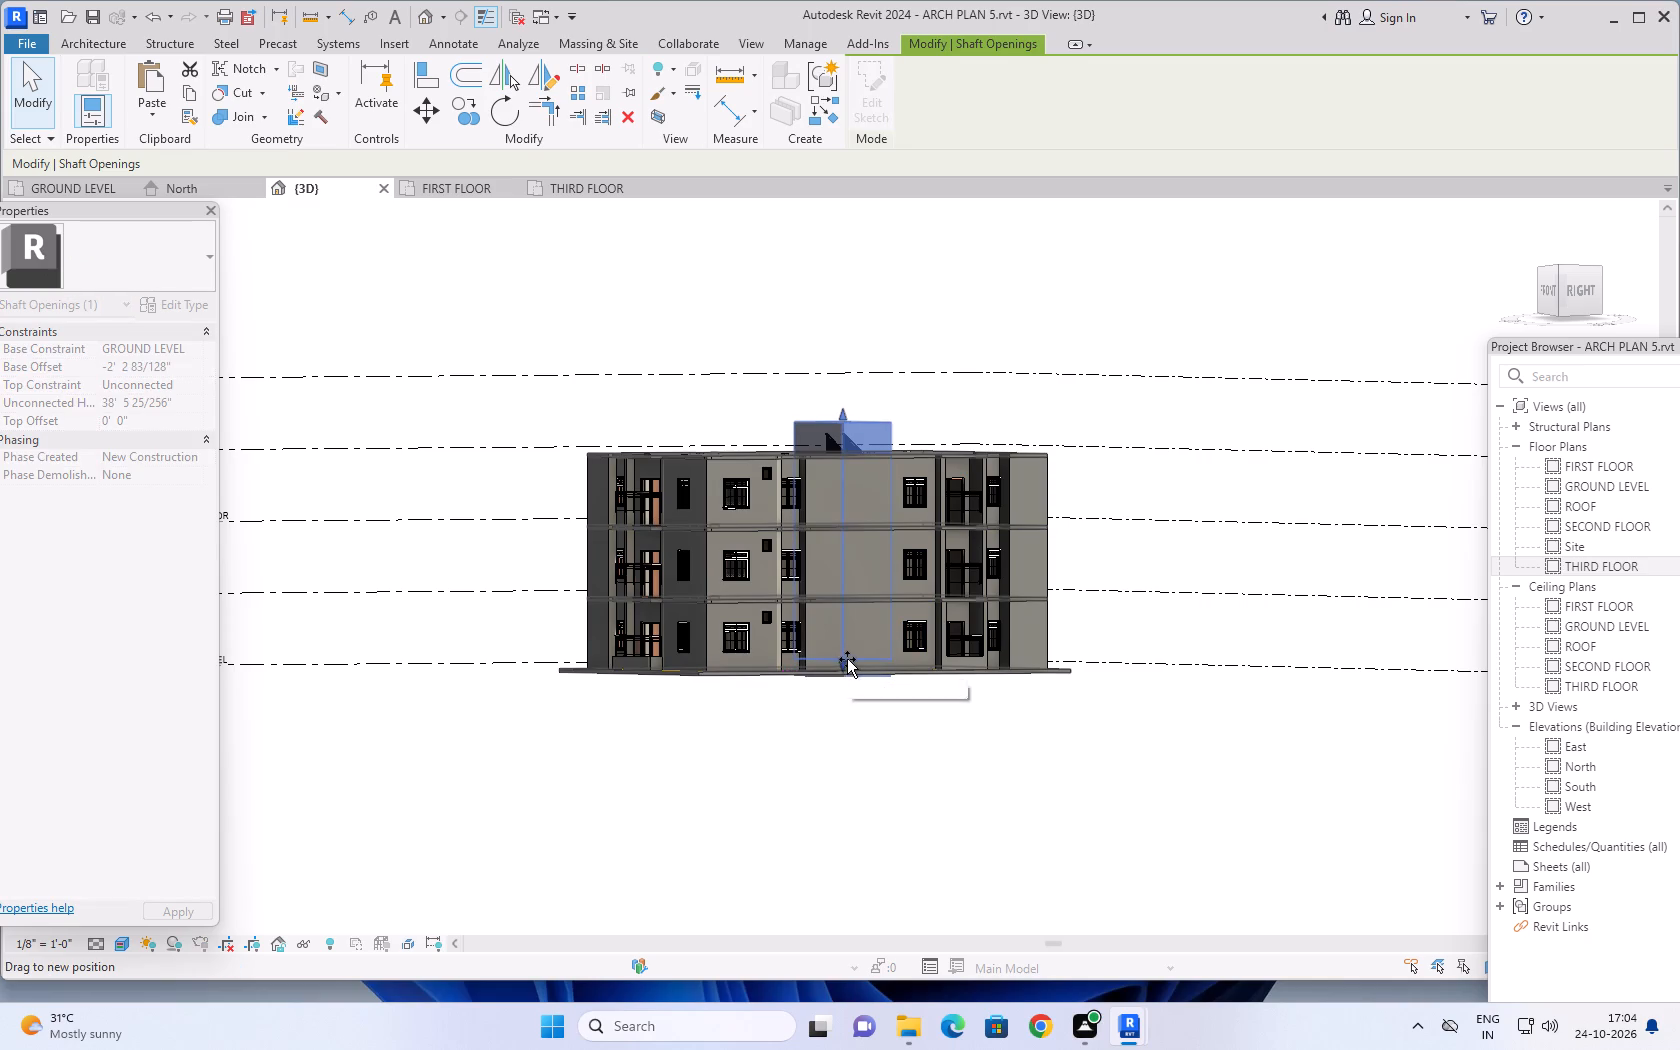
{"action": "left_click_drag", "start_coordinate": [847, 659], "coordinate": [847, 662]}
Inspect the ground slab's underside and the stair opening in the top slab from several angles in 3D.
{"action": "middle_click_drag", "start_coordinate": [902, 730], "coordinate": [934, 574], "text": "shift"}
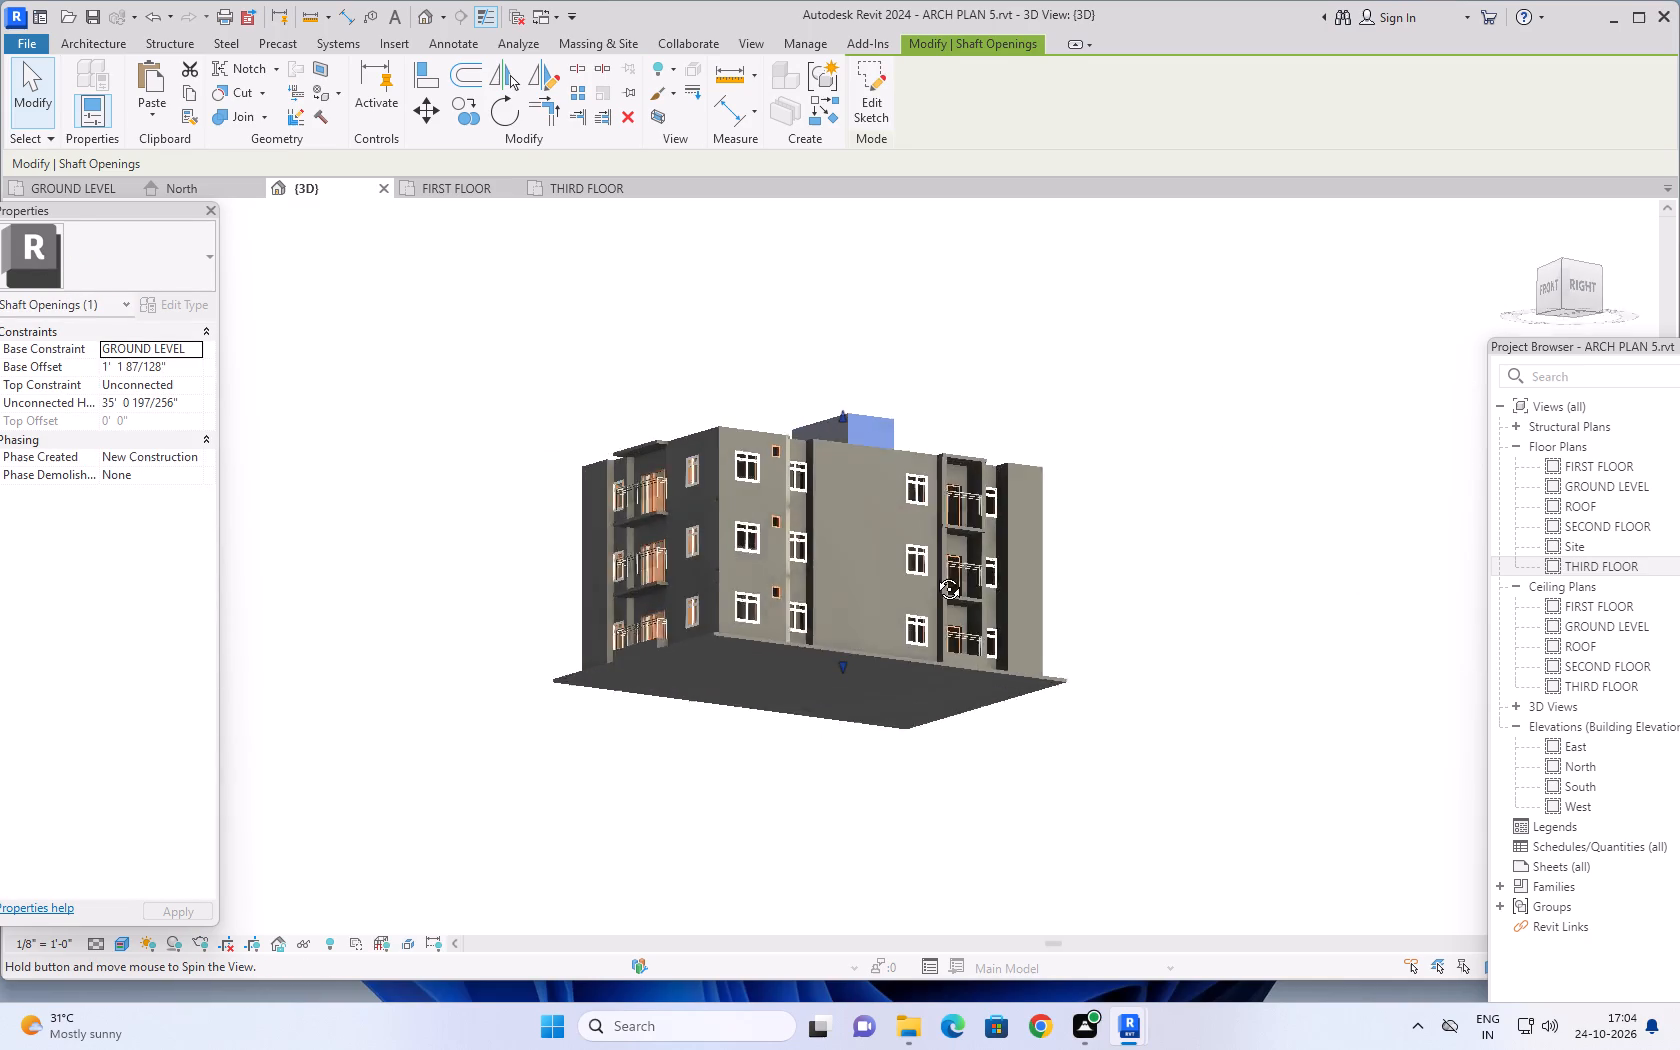
{"action": "middle_click_drag", "start_coordinate": [934, 574], "coordinate": [889, 790], "text": "shift"}
{"action": "middle_click_drag", "start_coordinate": [1118, 564], "coordinate": [1097, 705], "text": "shift"}
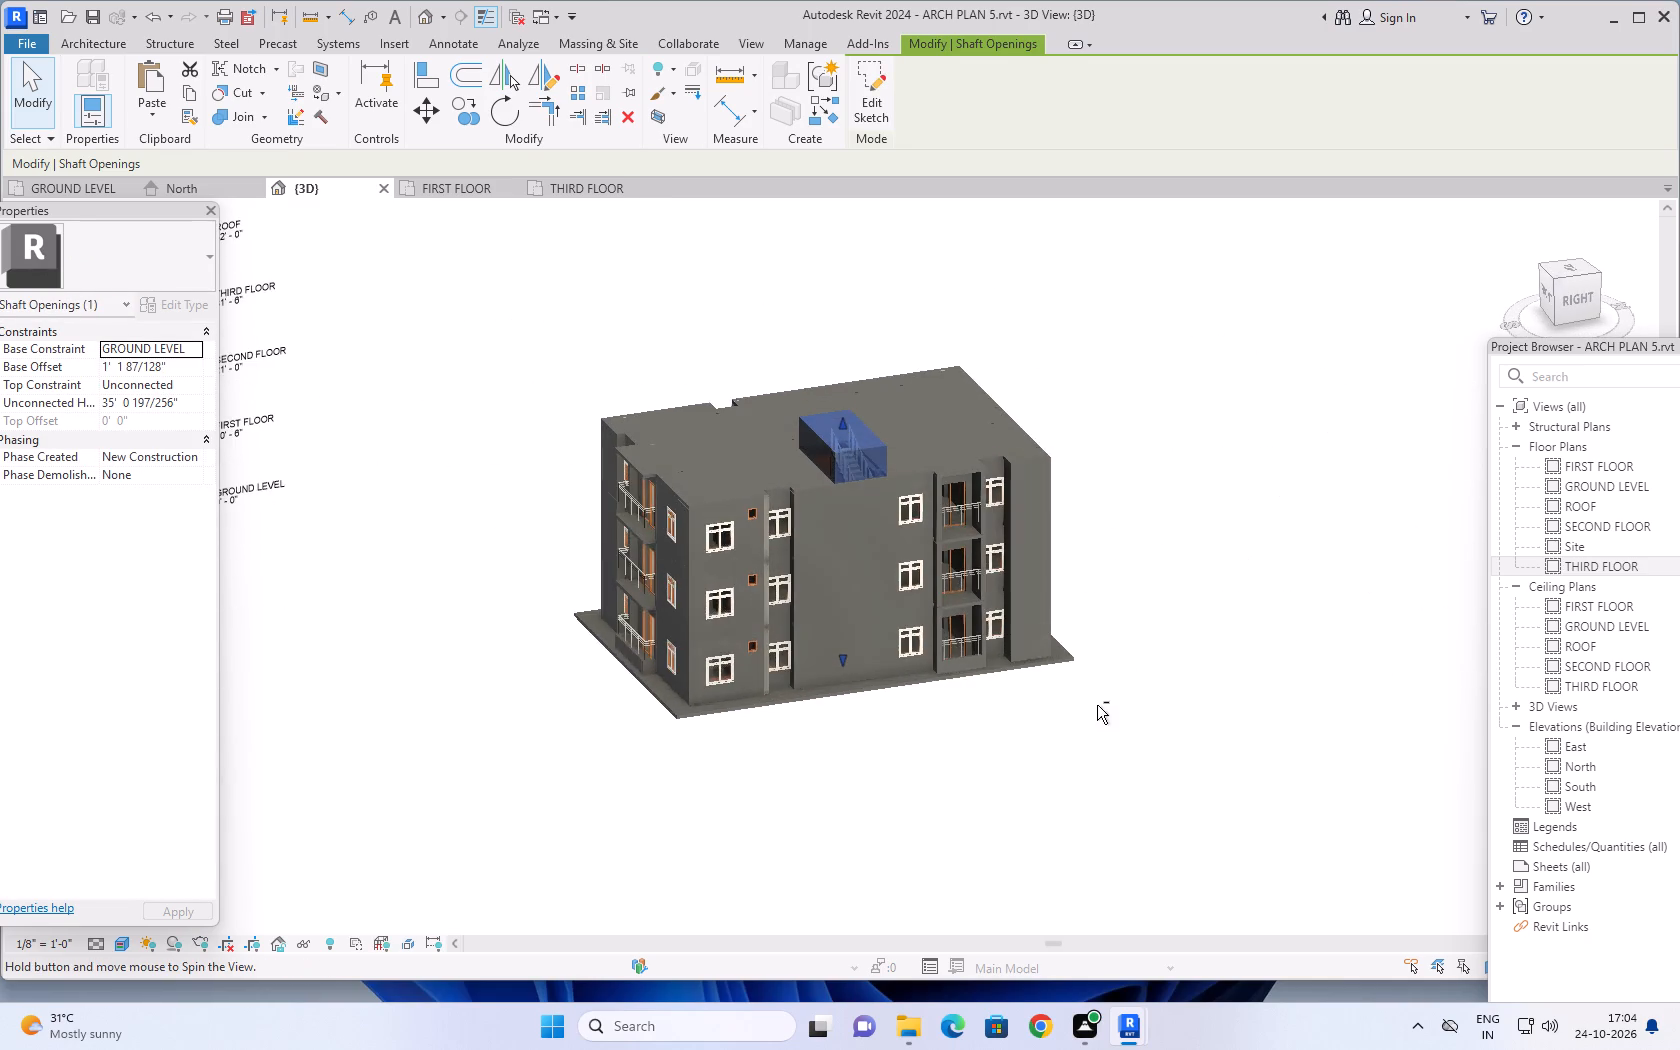
{"action": "scroll", "coordinate": [912, 348], "scroll_direction": "up", "scroll_amount": 3}
{"action": "middle_click_drag", "start_coordinate": [824, 346], "coordinate": [932, 494], "text": "shift"}
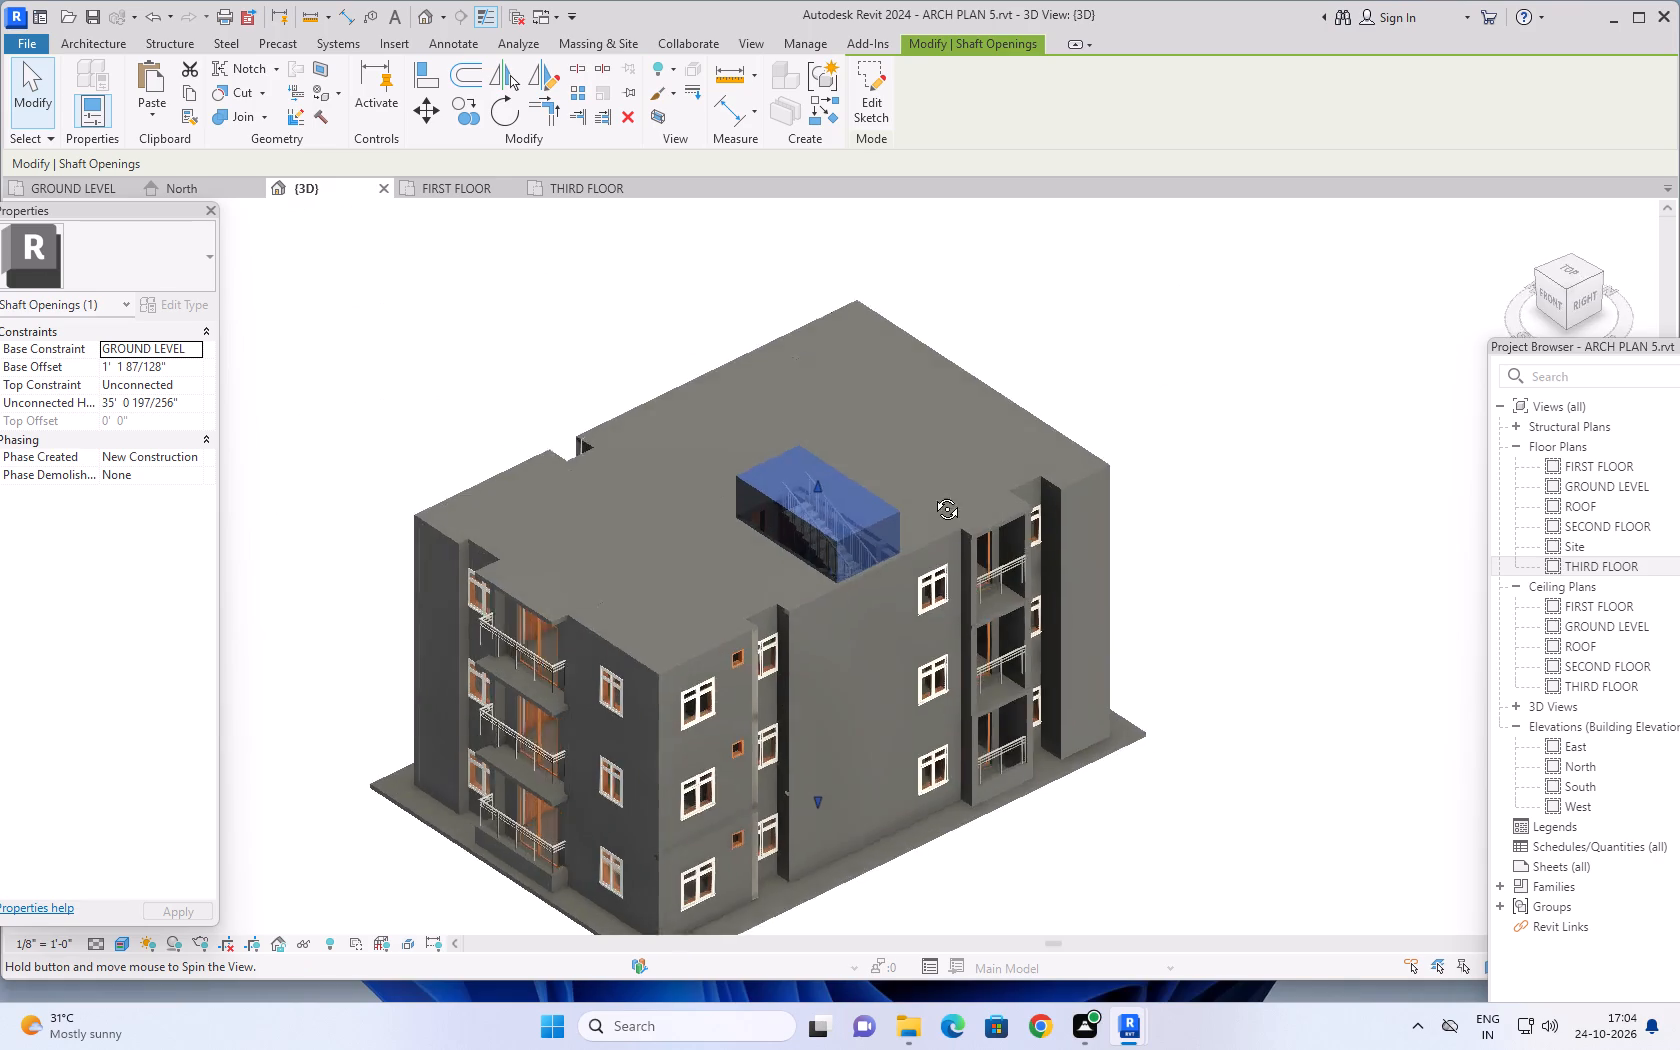
{"action": "middle_click_drag", "start_coordinate": [932, 494], "coordinate": [1151, 652], "text": "shift"}
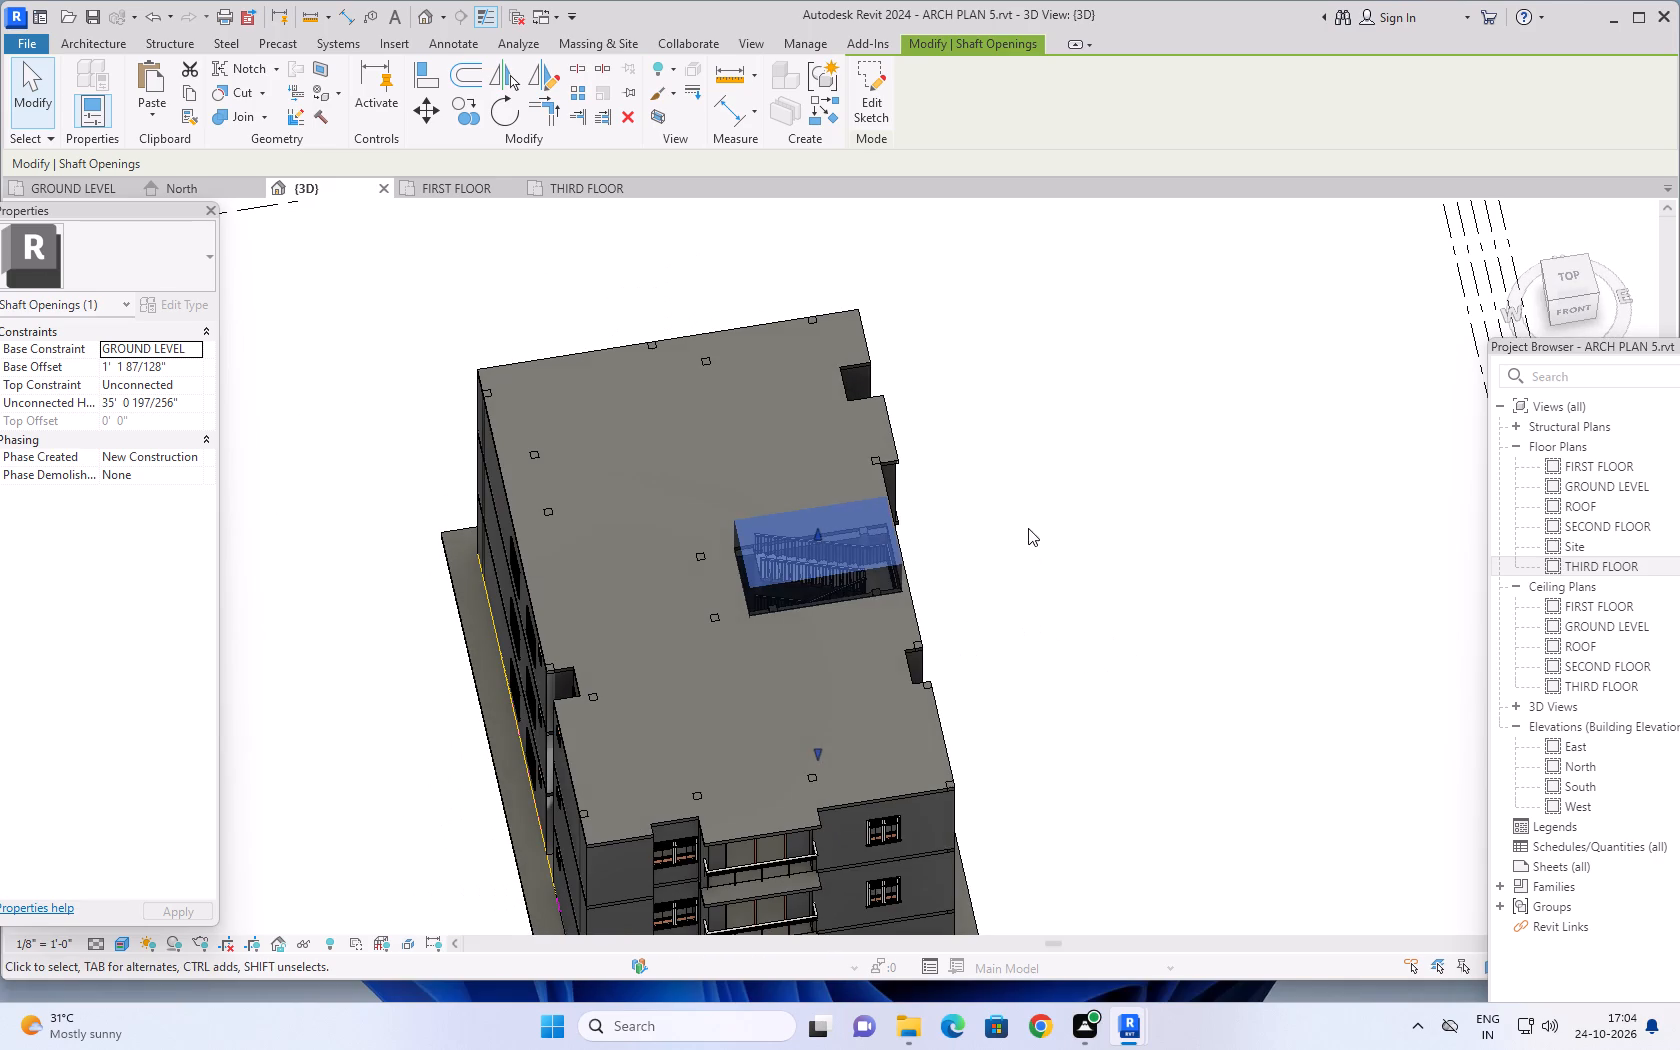
{"action": "left_click", "coordinate": [1028, 528]}
{"action": "middle_click_drag", "start_coordinate": [1089, 563], "coordinate": [1075, 600], "text": "shift"}
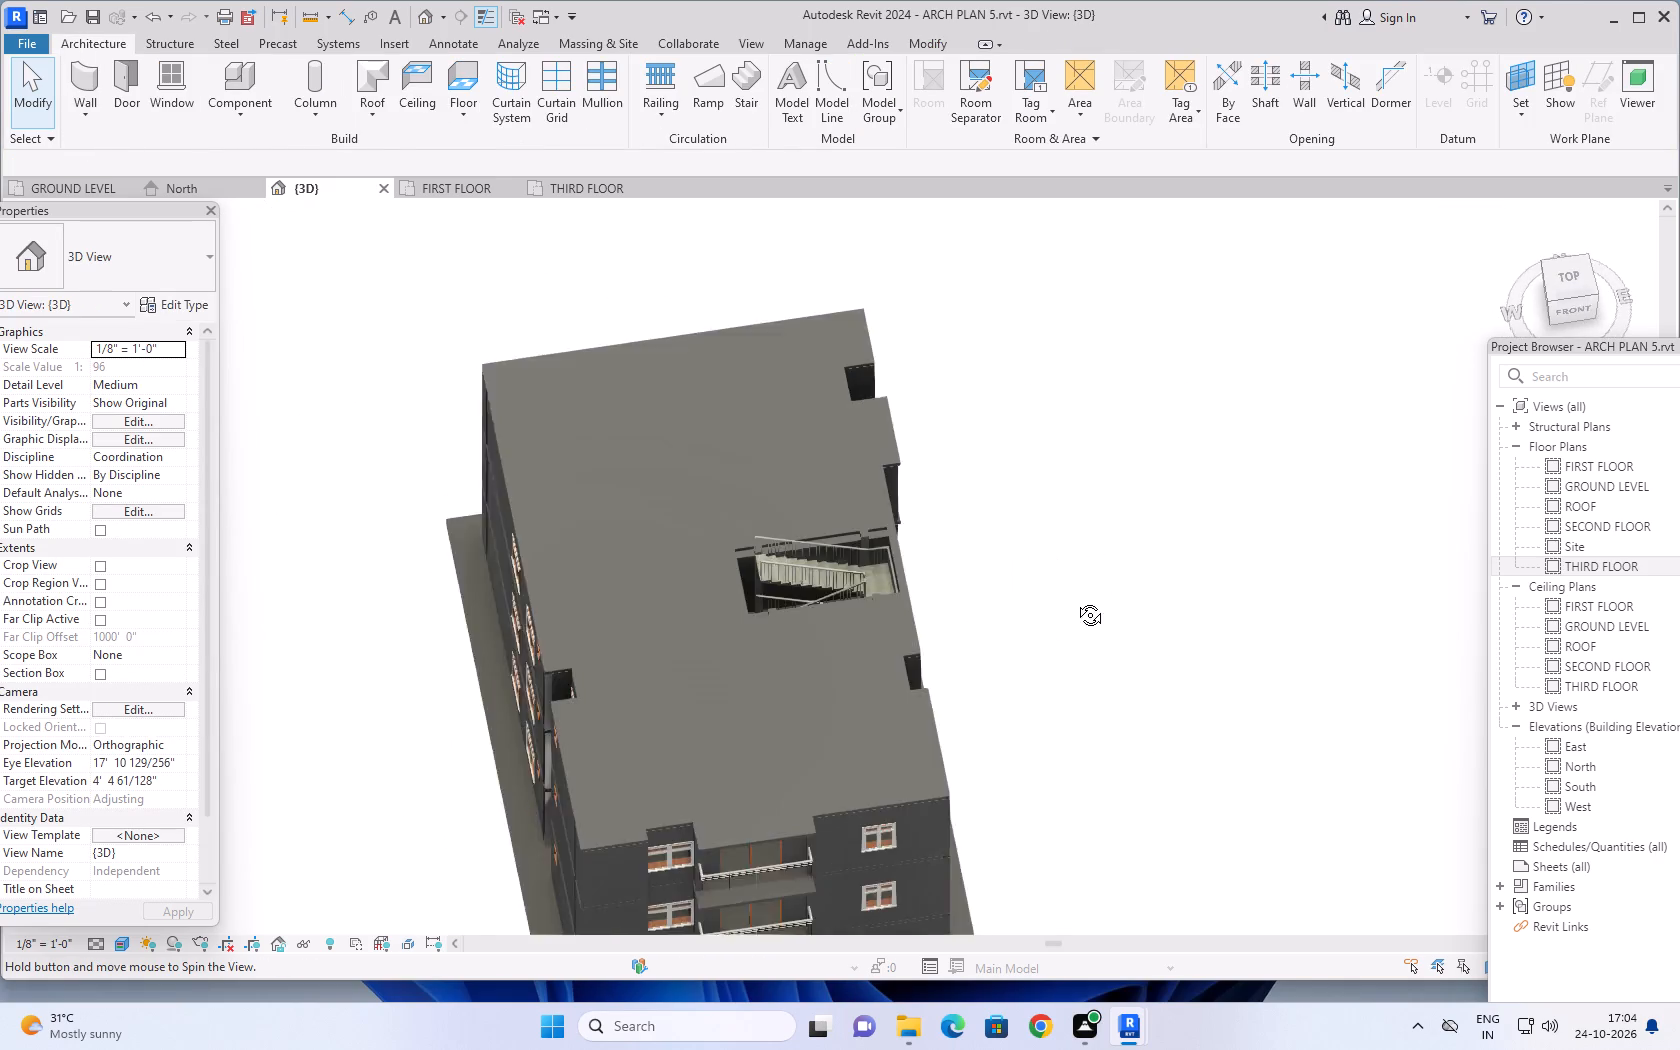
{"action": "middle_click_drag", "start_coordinate": [1075, 600], "coordinate": [705, 472], "text": "shift"}
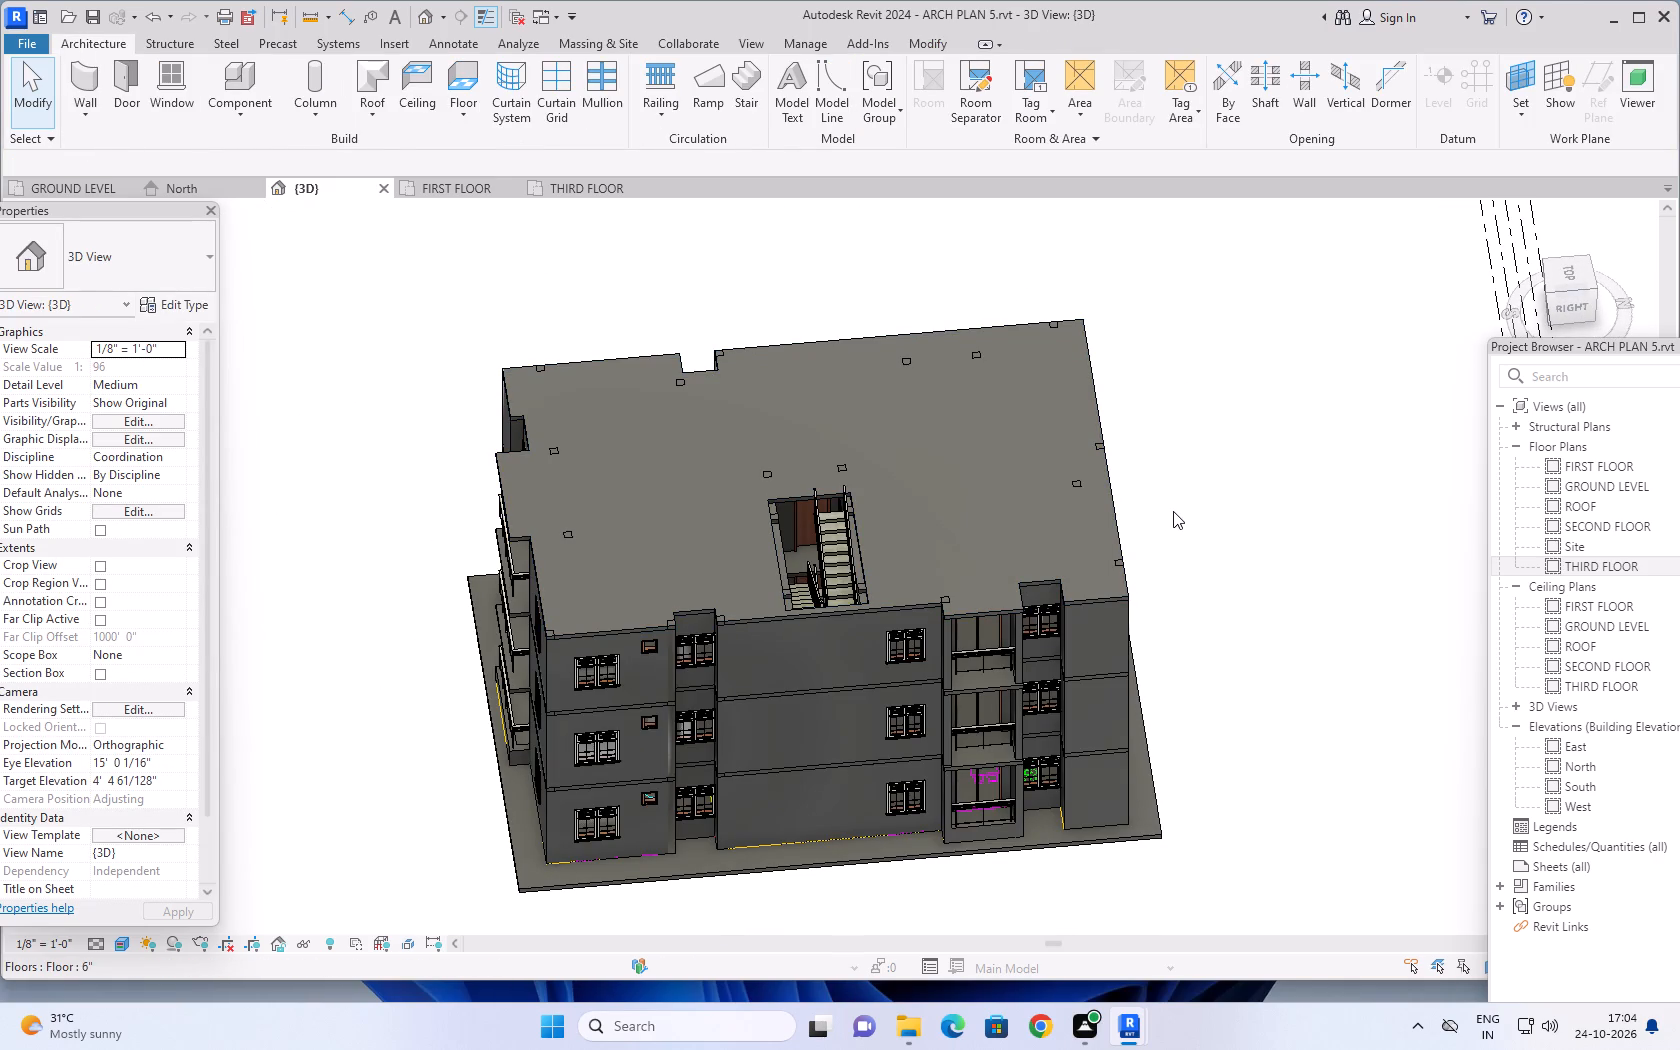
{"action": "scroll", "coordinate": [1185, 508], "scroll_direction": "up", "scroll_amount": 1}
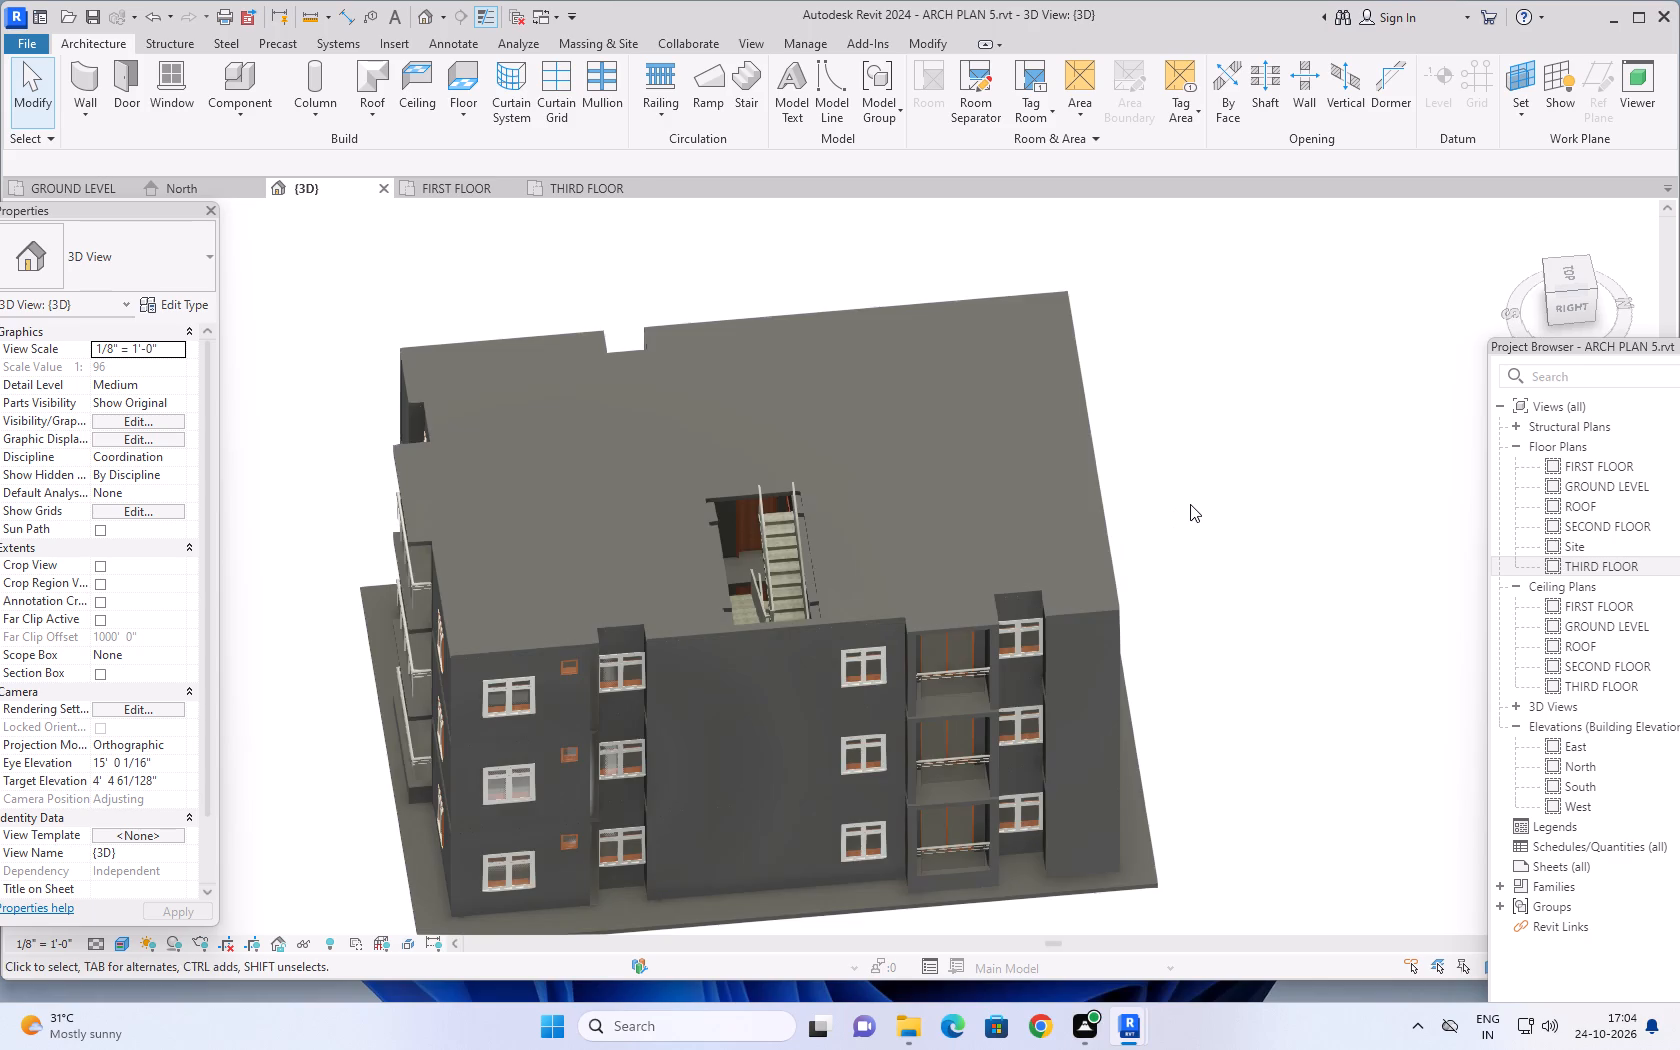
{"action": "middle_click_drag", "start_coordinate": [1202, 496], "coordinate": [1216, 483]}
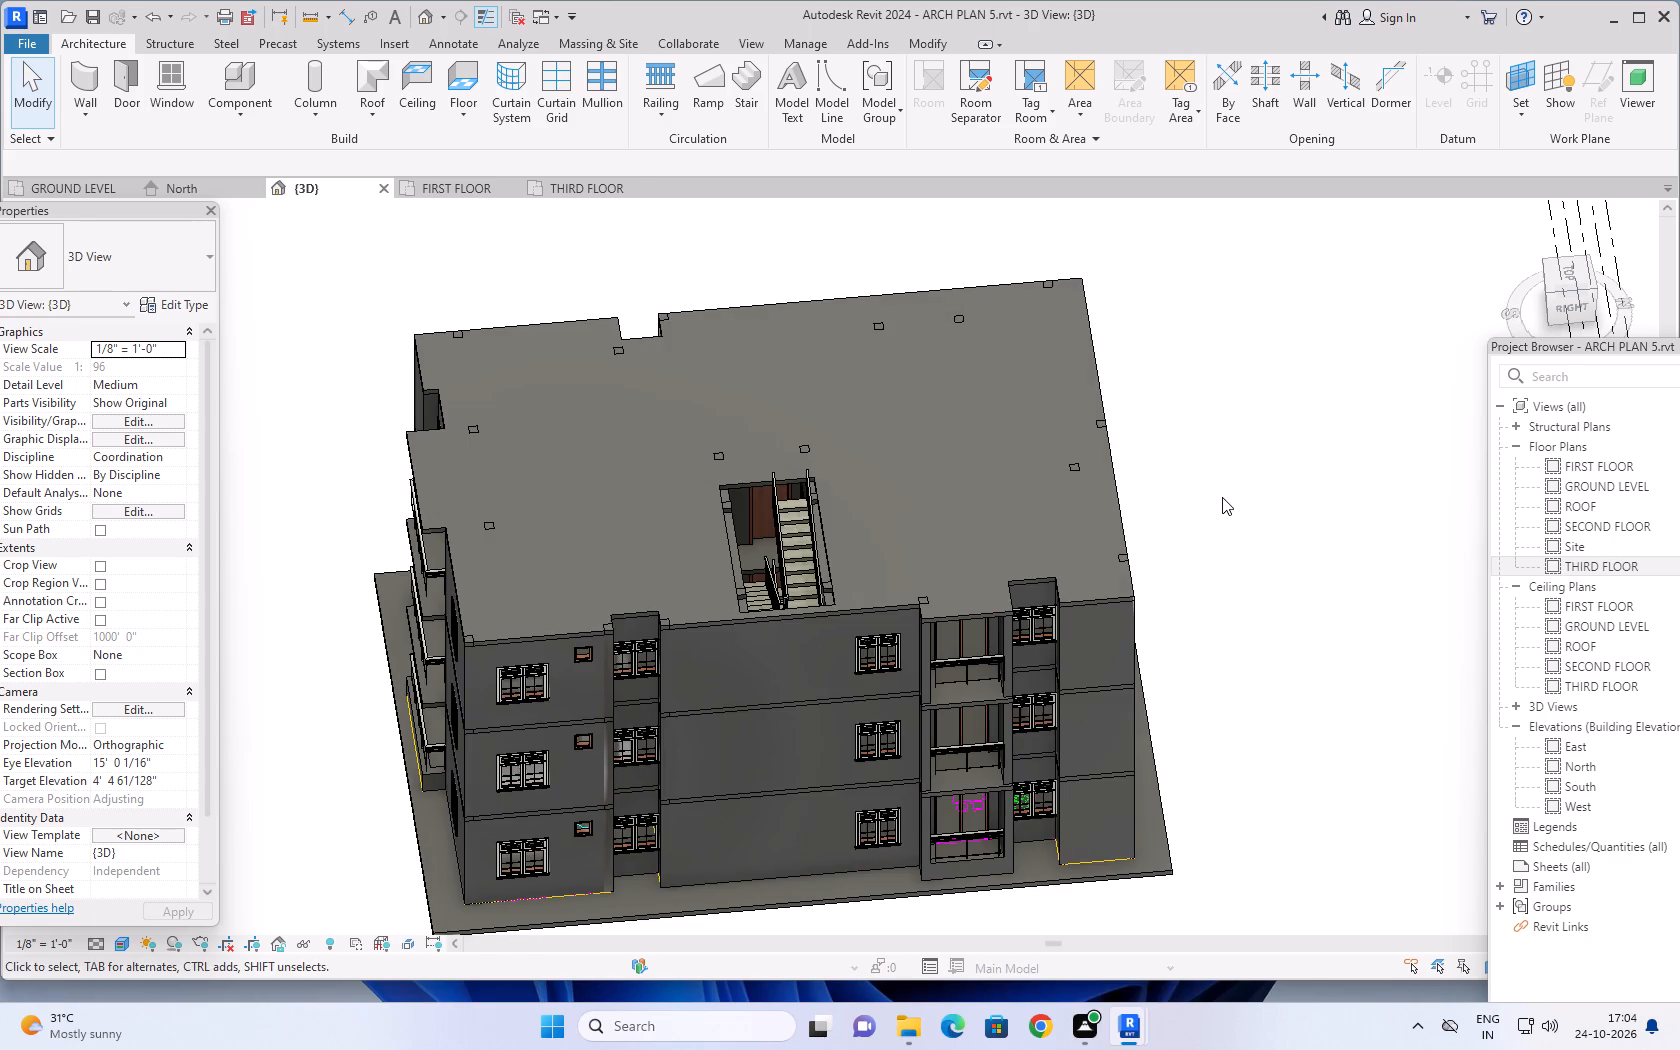
{"action": "middle_click_drag", "start_coordinate": [1226, 498], "coordinate": [1297, 347], "text": "shift"}
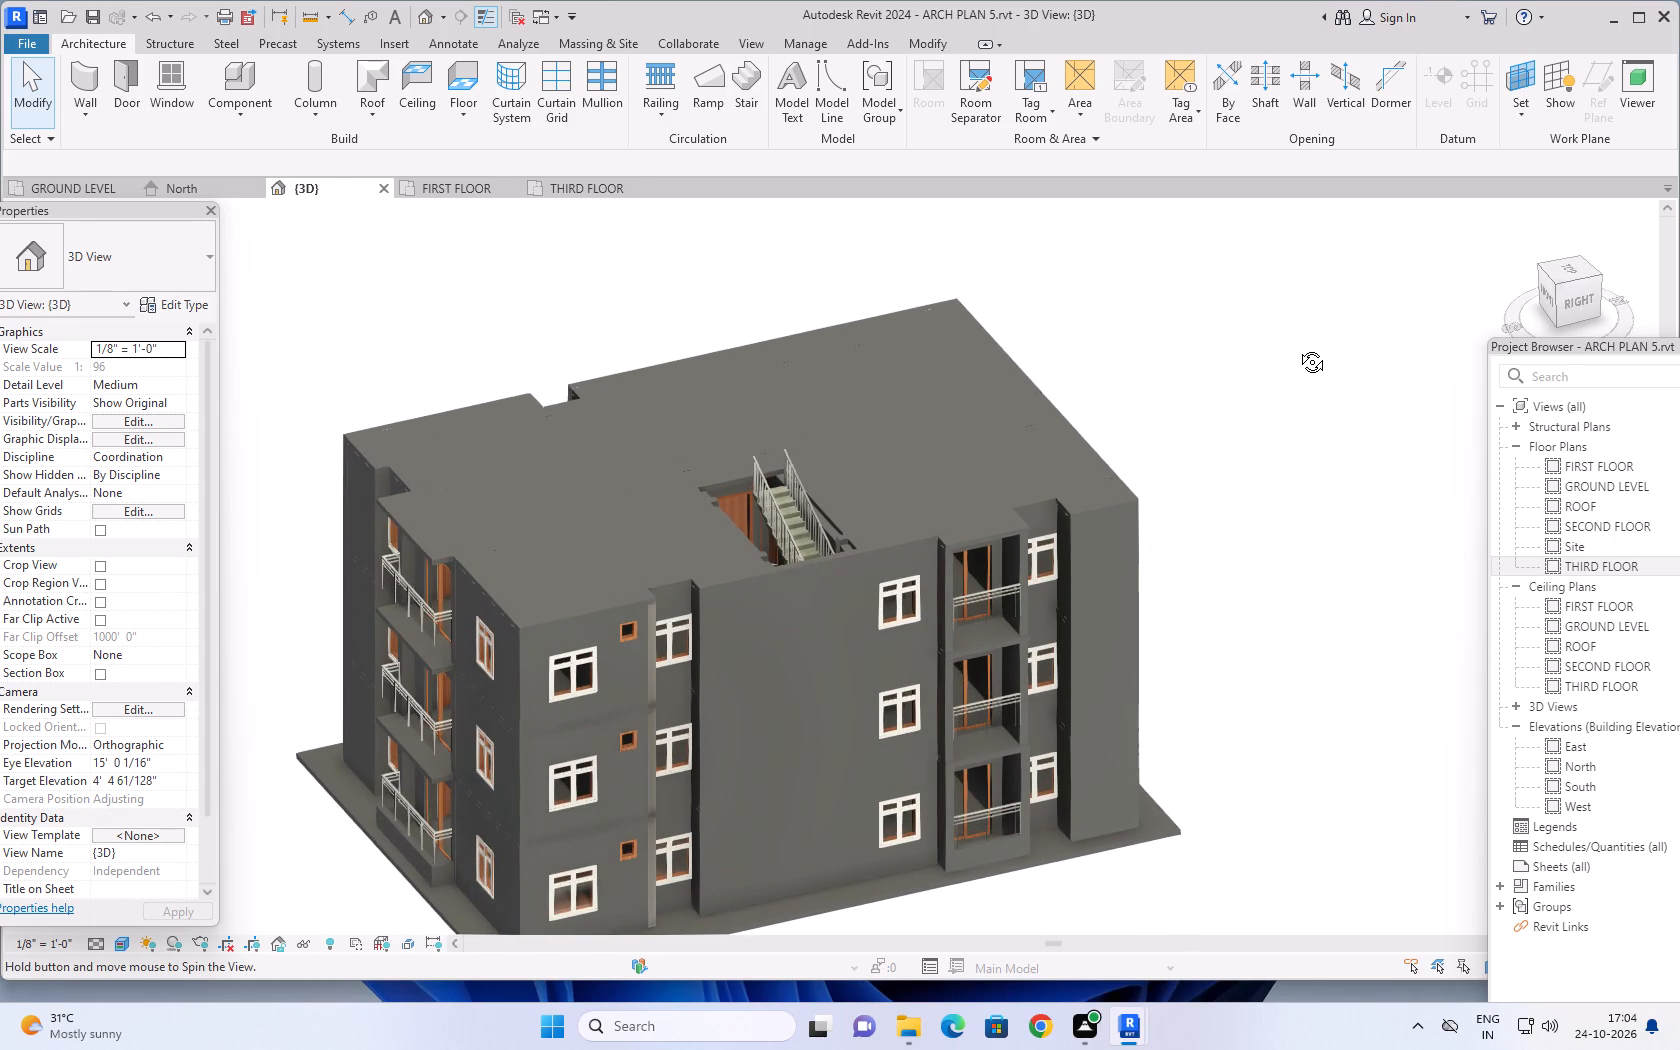
Inspect the staircase and its opening in the top slab from several angles in 3D.
{"action": "middle_click_drag", "start_coordinate": [1297, 347], "coordinate": [1219, 453], "text": "shift"}
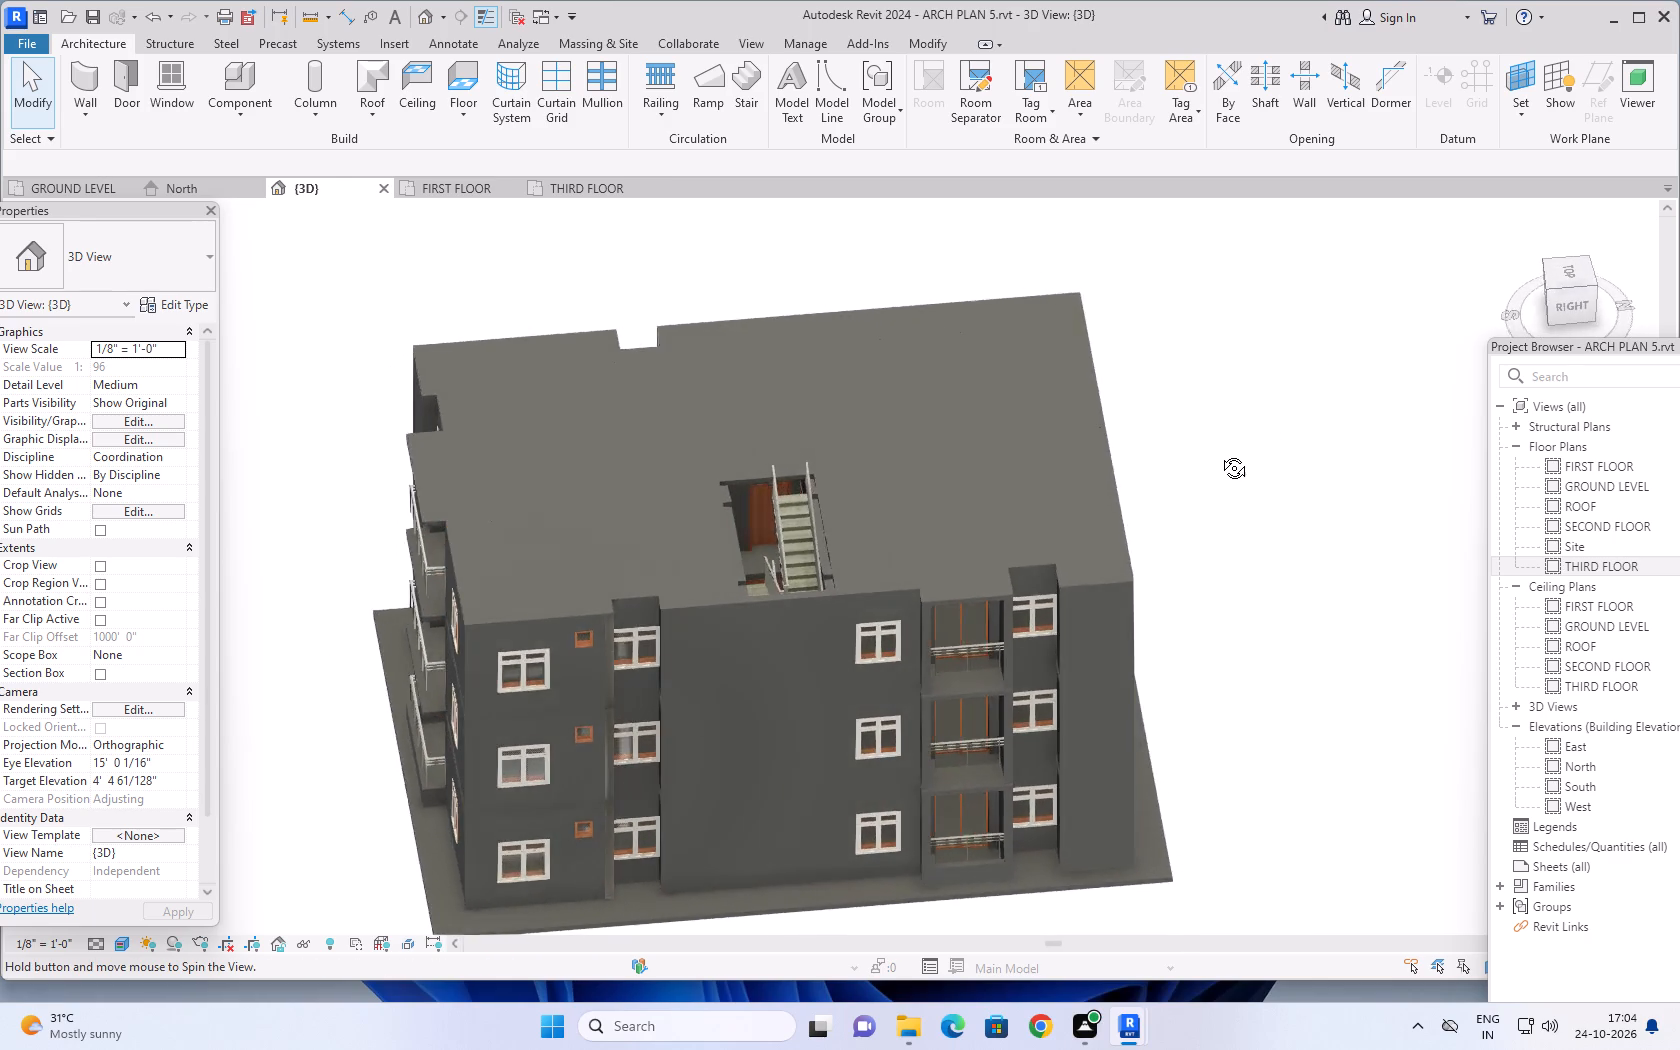
{"action": "middle_click_drag", "start_coordinate": [1219, 453], "coordinate": [1287, 567], "text": "shift"}
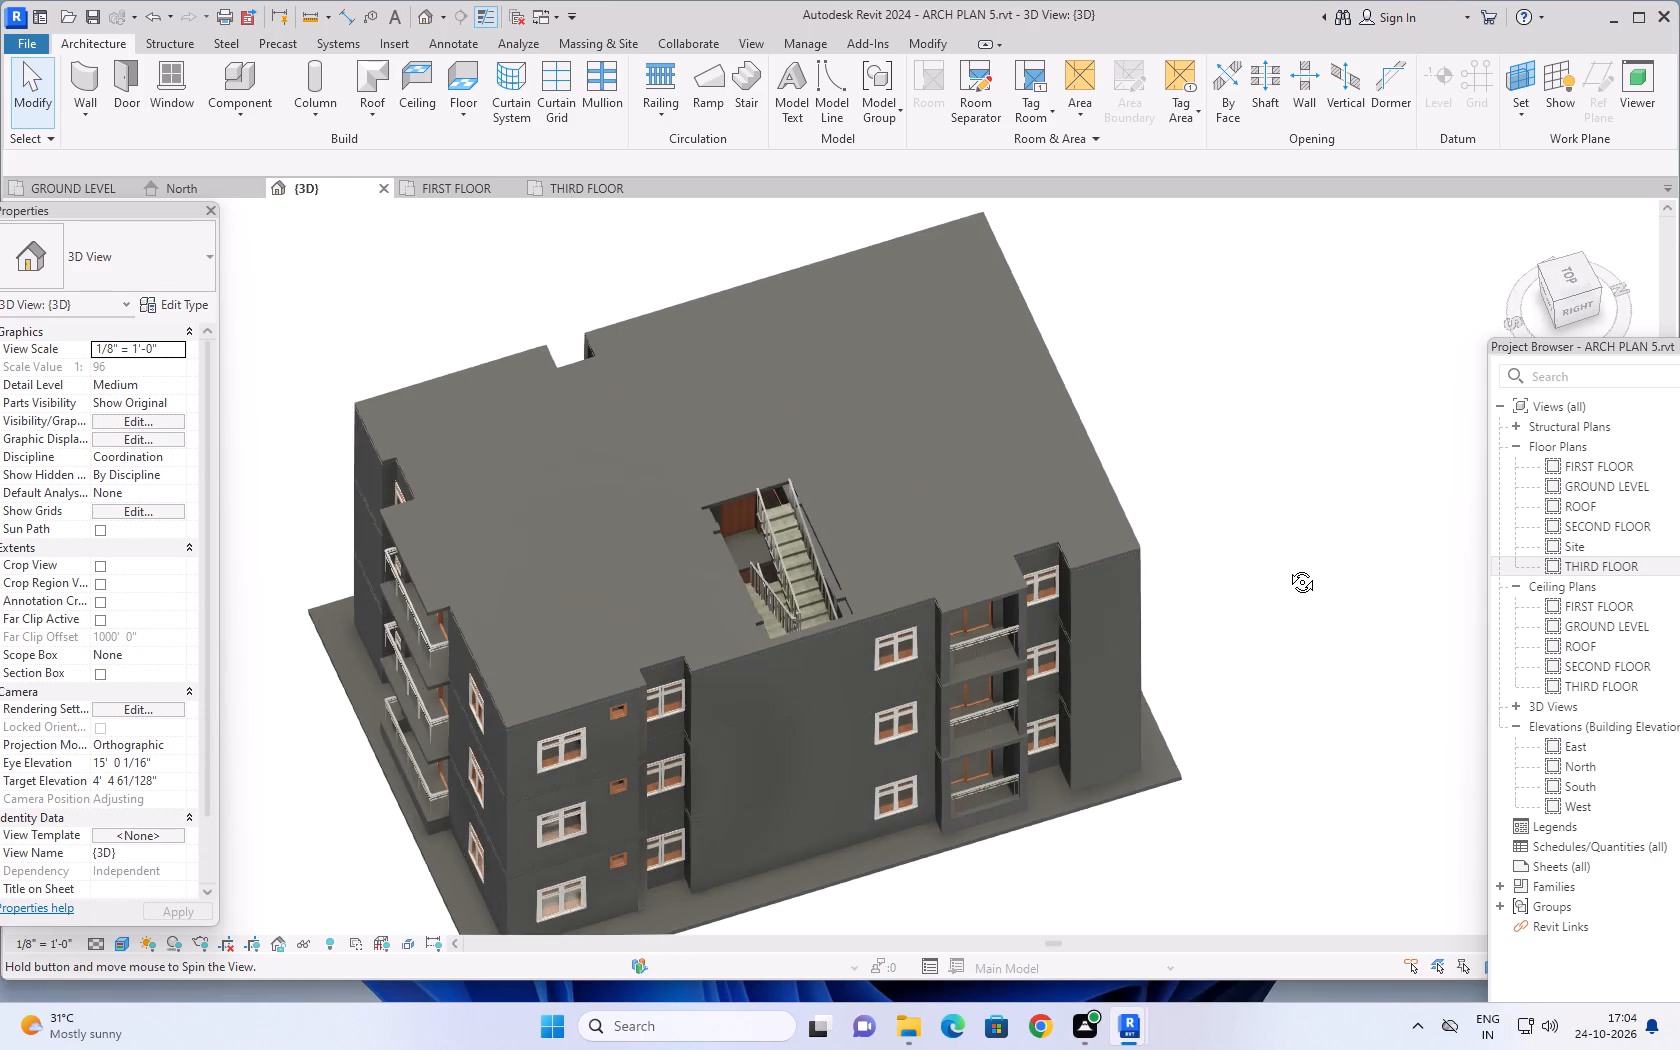
{"action": "middle_click_drag", "start_coordinate": [1287, 567], "coordinate": [1325, 579], "text": "shift"}
{"action": "scroll", "coordinate": [1306, 567], "scroll_direction": "up", "scroll_amount": 1, "text": "shift"}
{"action": "middle_click_drag", "start_coordinate": [1196, 421], "coordinate": [1234, 507], "text": "shift"}
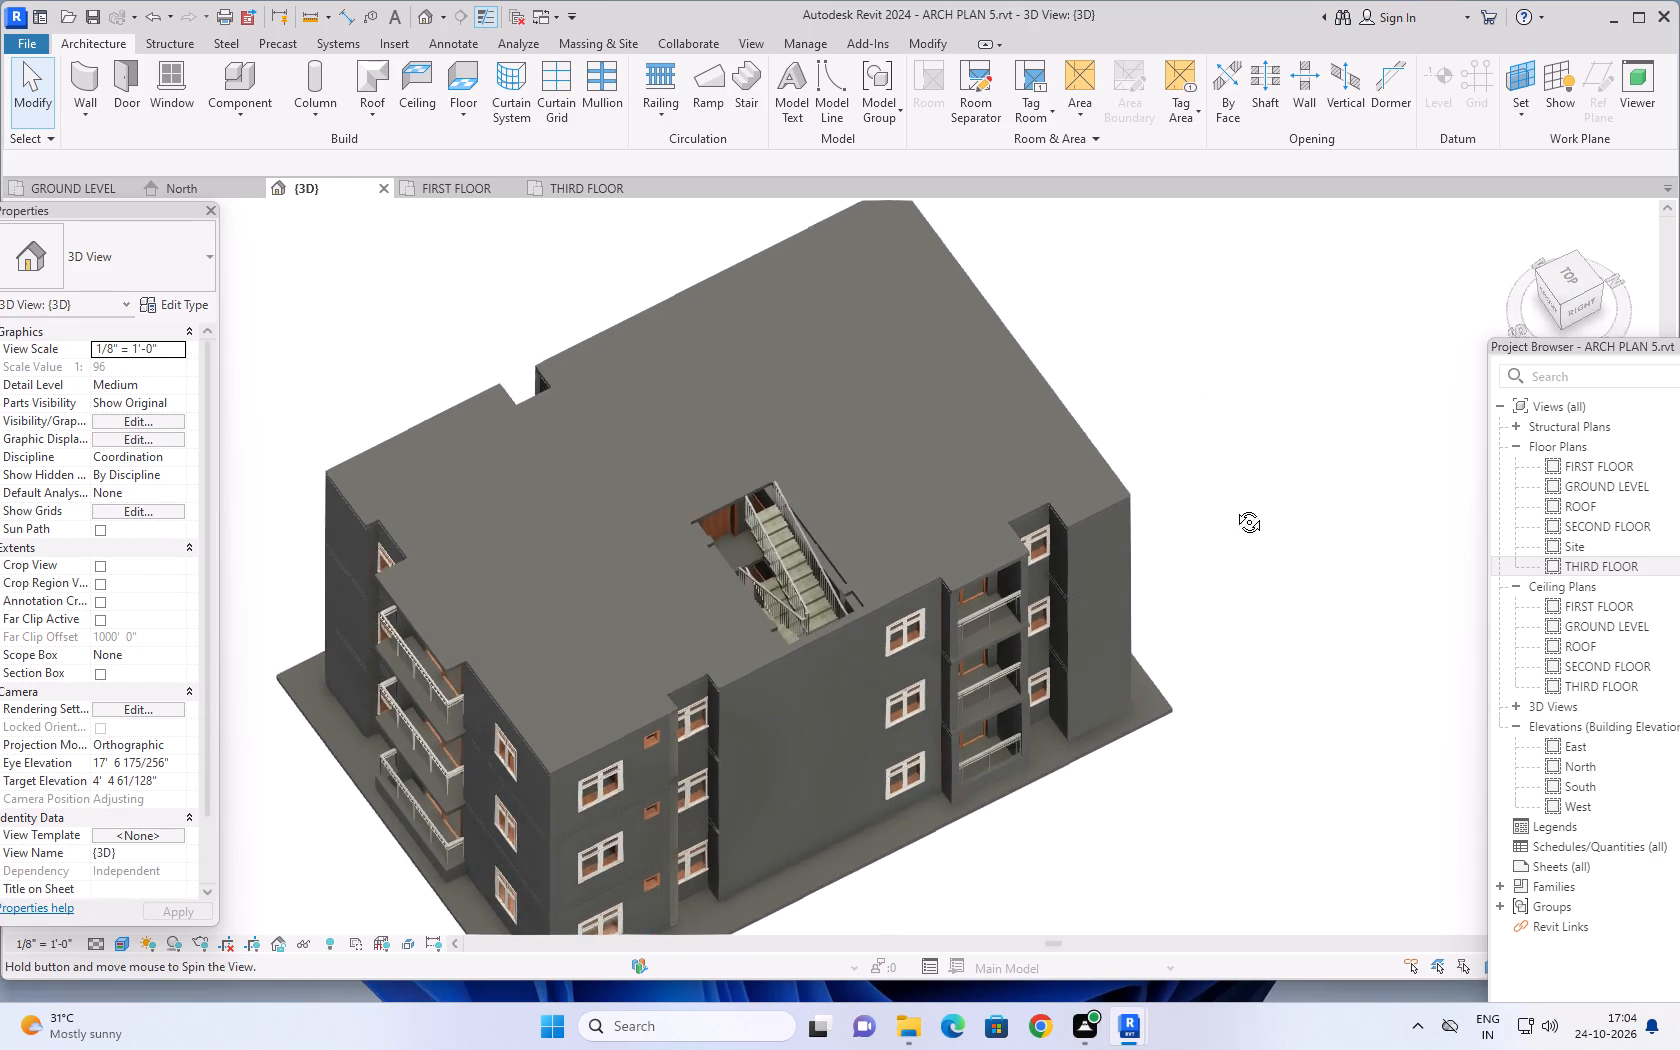
{"action": "middle_click_drag", "start_coordinate": [1234, 507], "coordinate": [1307, 600], "text": "shift"}
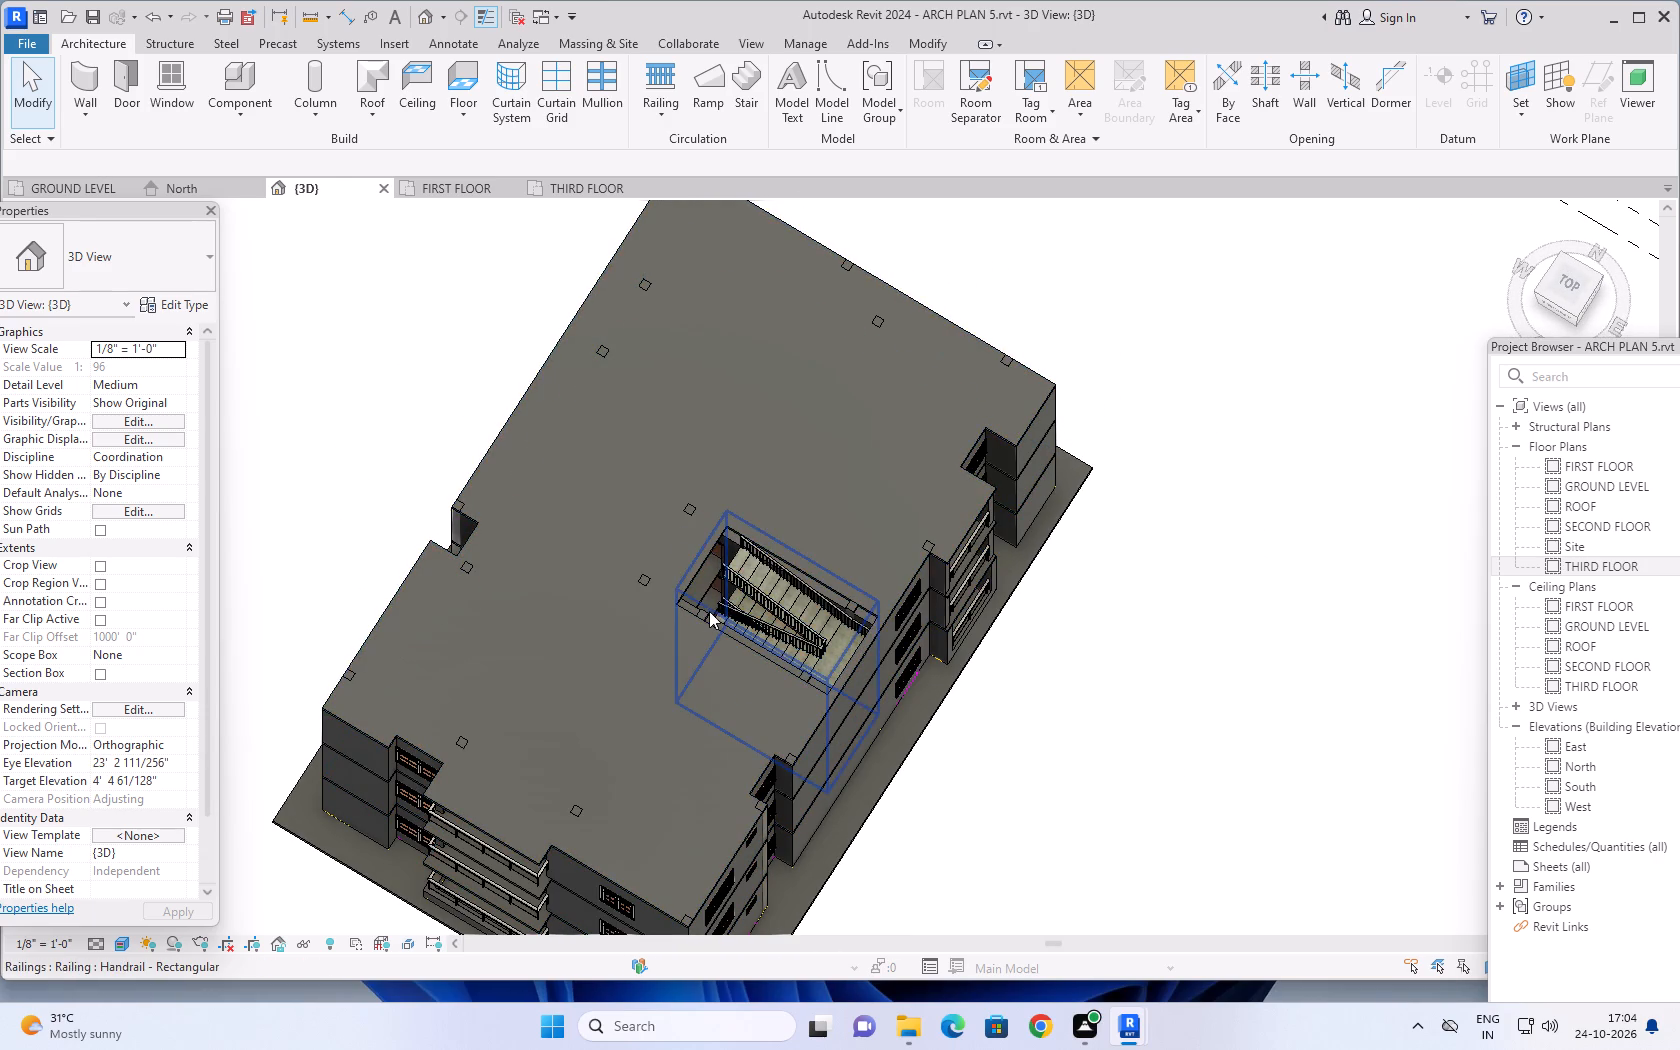
{"action": "scroll", "coordinate": [709, 611], "scroll_direction": "up", "scroll_amount": 4}
{"action": "scroll", "coordinate": [832, 583], "scroll_direction": "down", "scroll_amount": 2}
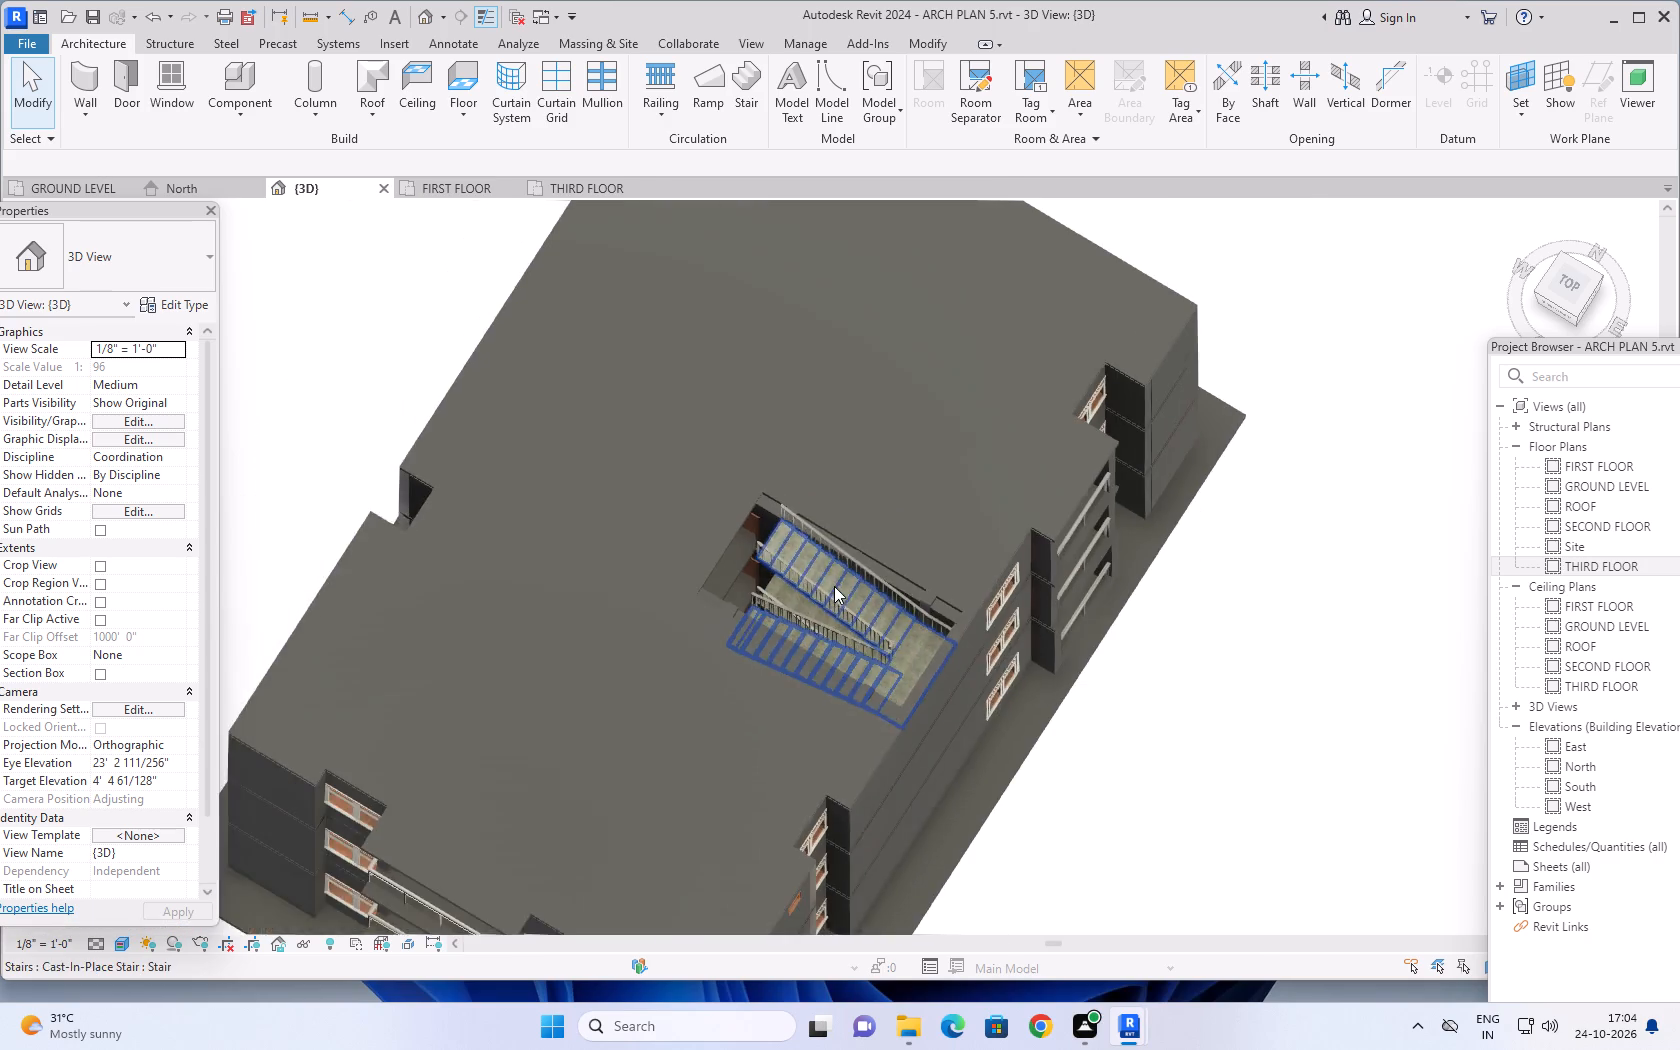
{"action": "scroll", "coordinate": [836, 592], "scroll_direction": "down", "scroll_amount": 2}
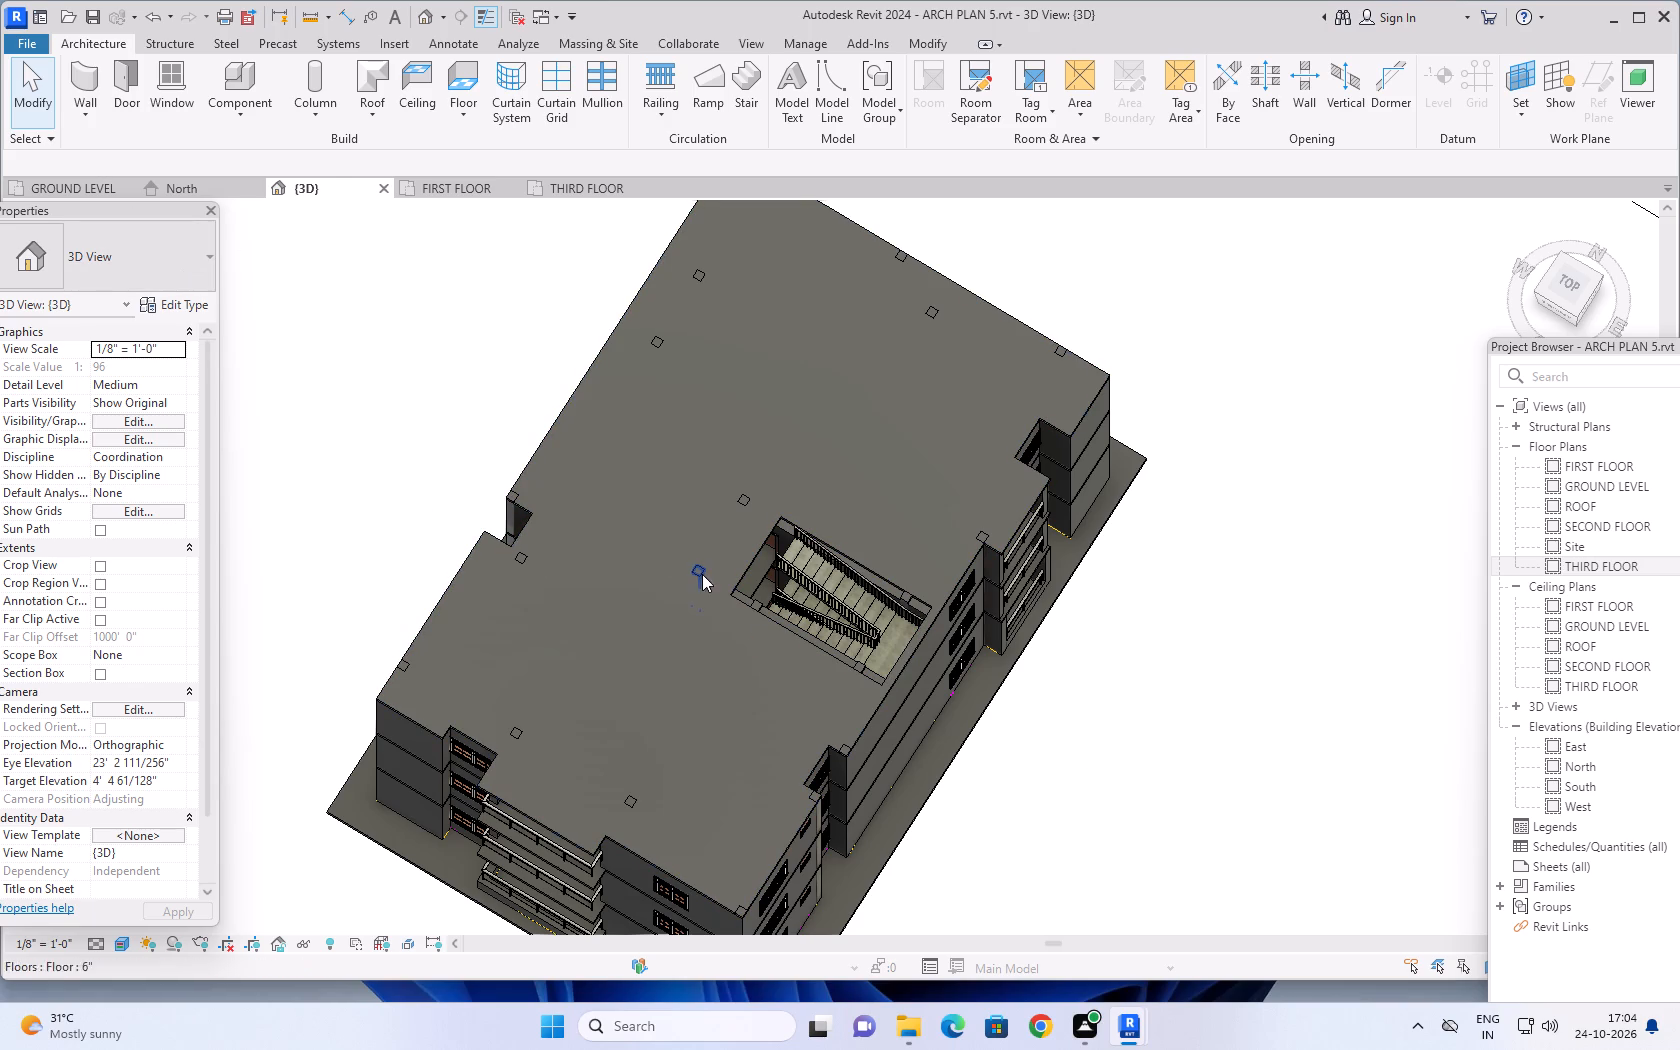
{"action": "middle_click_drag", "start_coordinate": [447, 390], "coordinate": [853, 239], "text": "shift"}
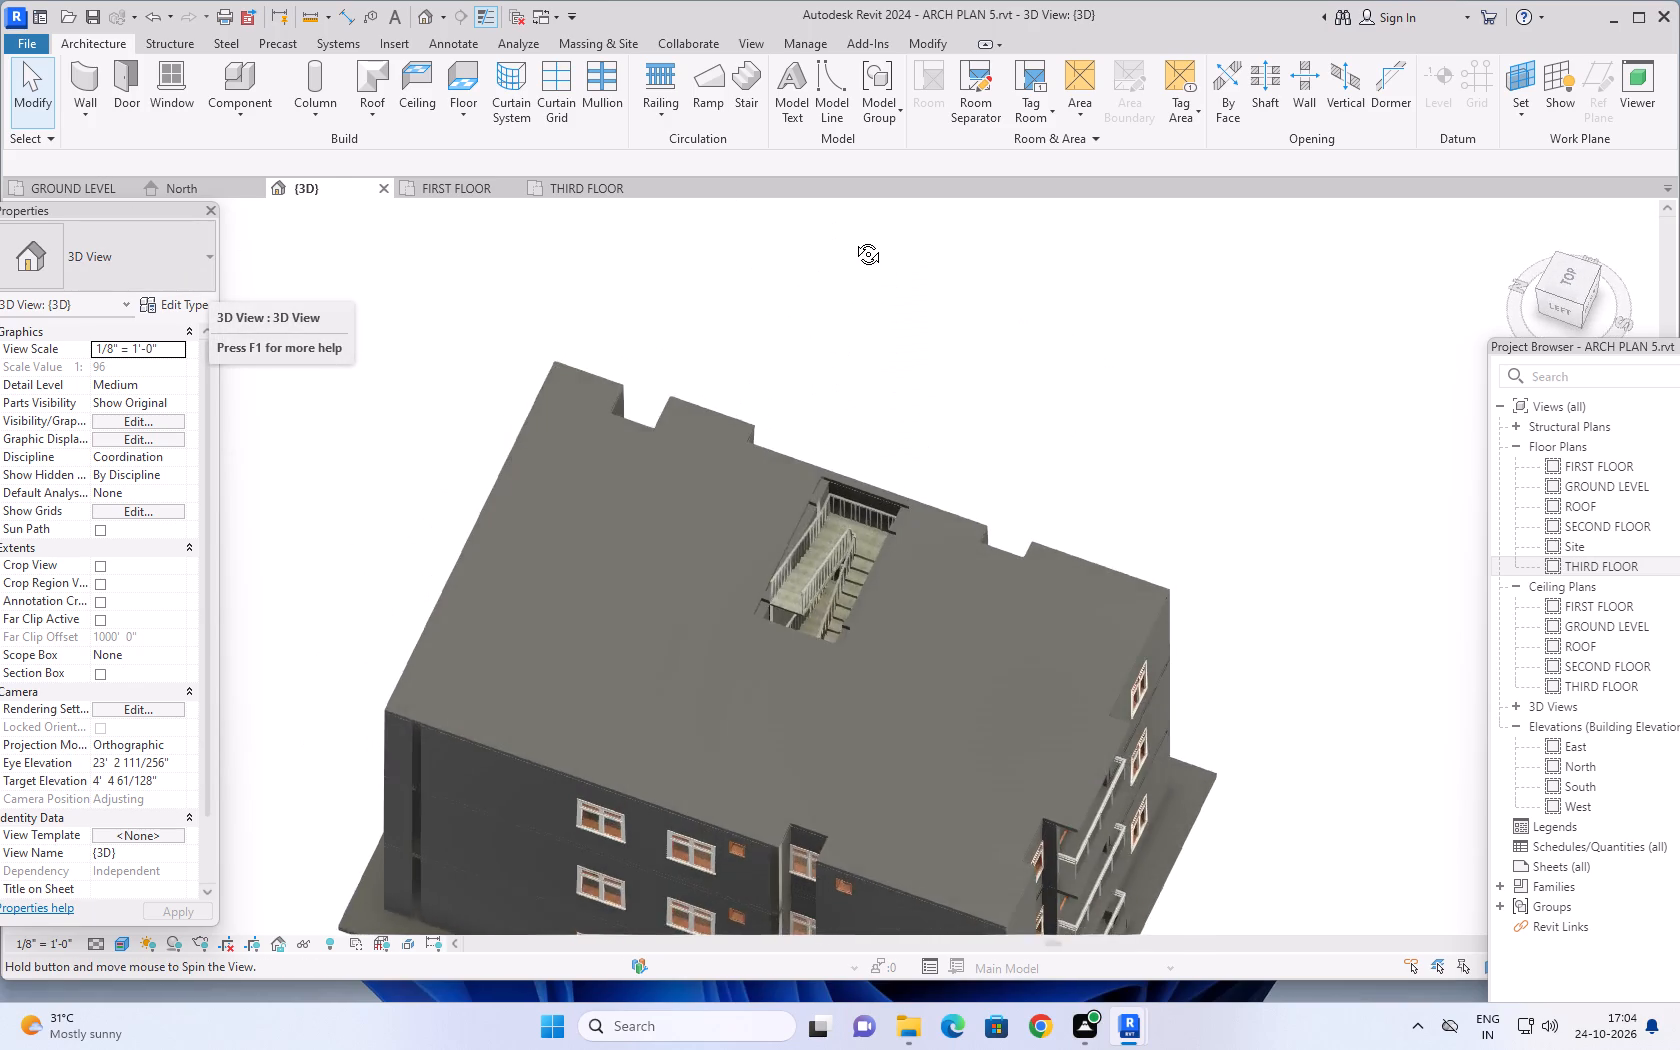
{"action": "middle_click_drag", "start_coordinate": [853, 239], "coordinate": [870, 272], "text": "shift"}
{"action": "middle_click_drag", "start_coordinate": [955, 388], "coordinate": [767, 246], "text": "shift"}
{"action": "middle_click_drag", "start_coordinate": [1086, 558], "coordinate": [1031, 446], "text": "shift"}
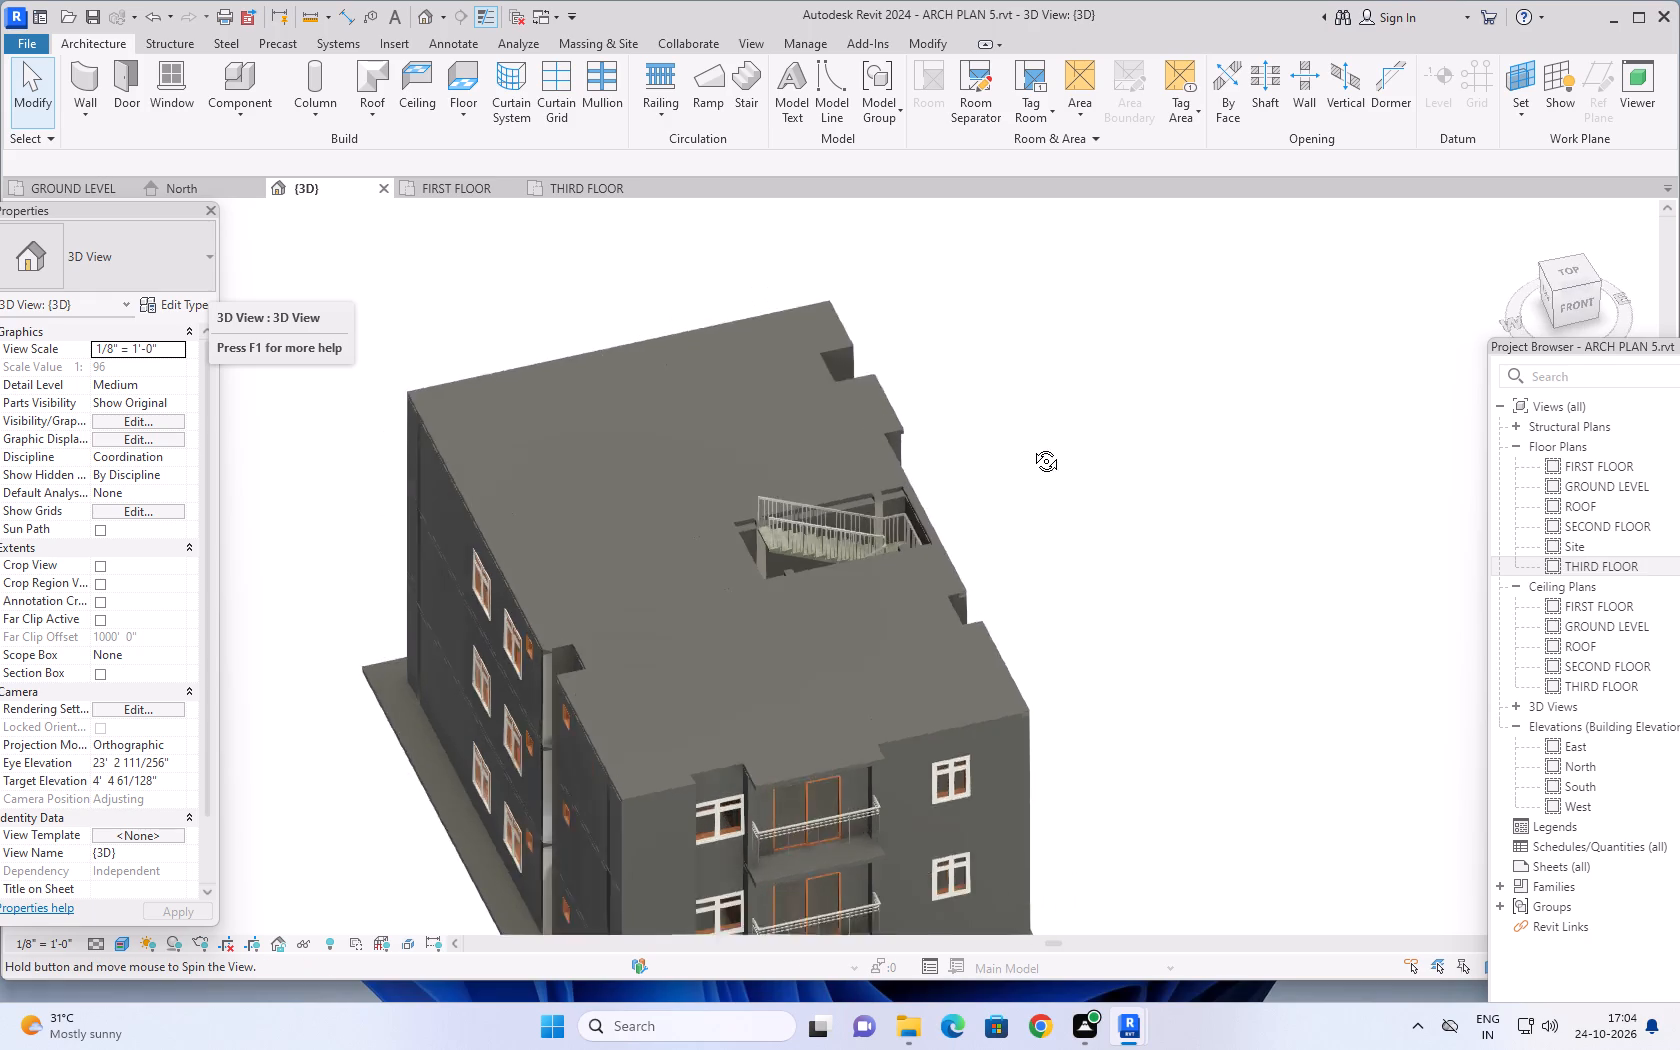
{"action": "middle_click_drag", "start_coordinate": [1031, 446], "coordinate": [1029, 393], "text": "shift"}
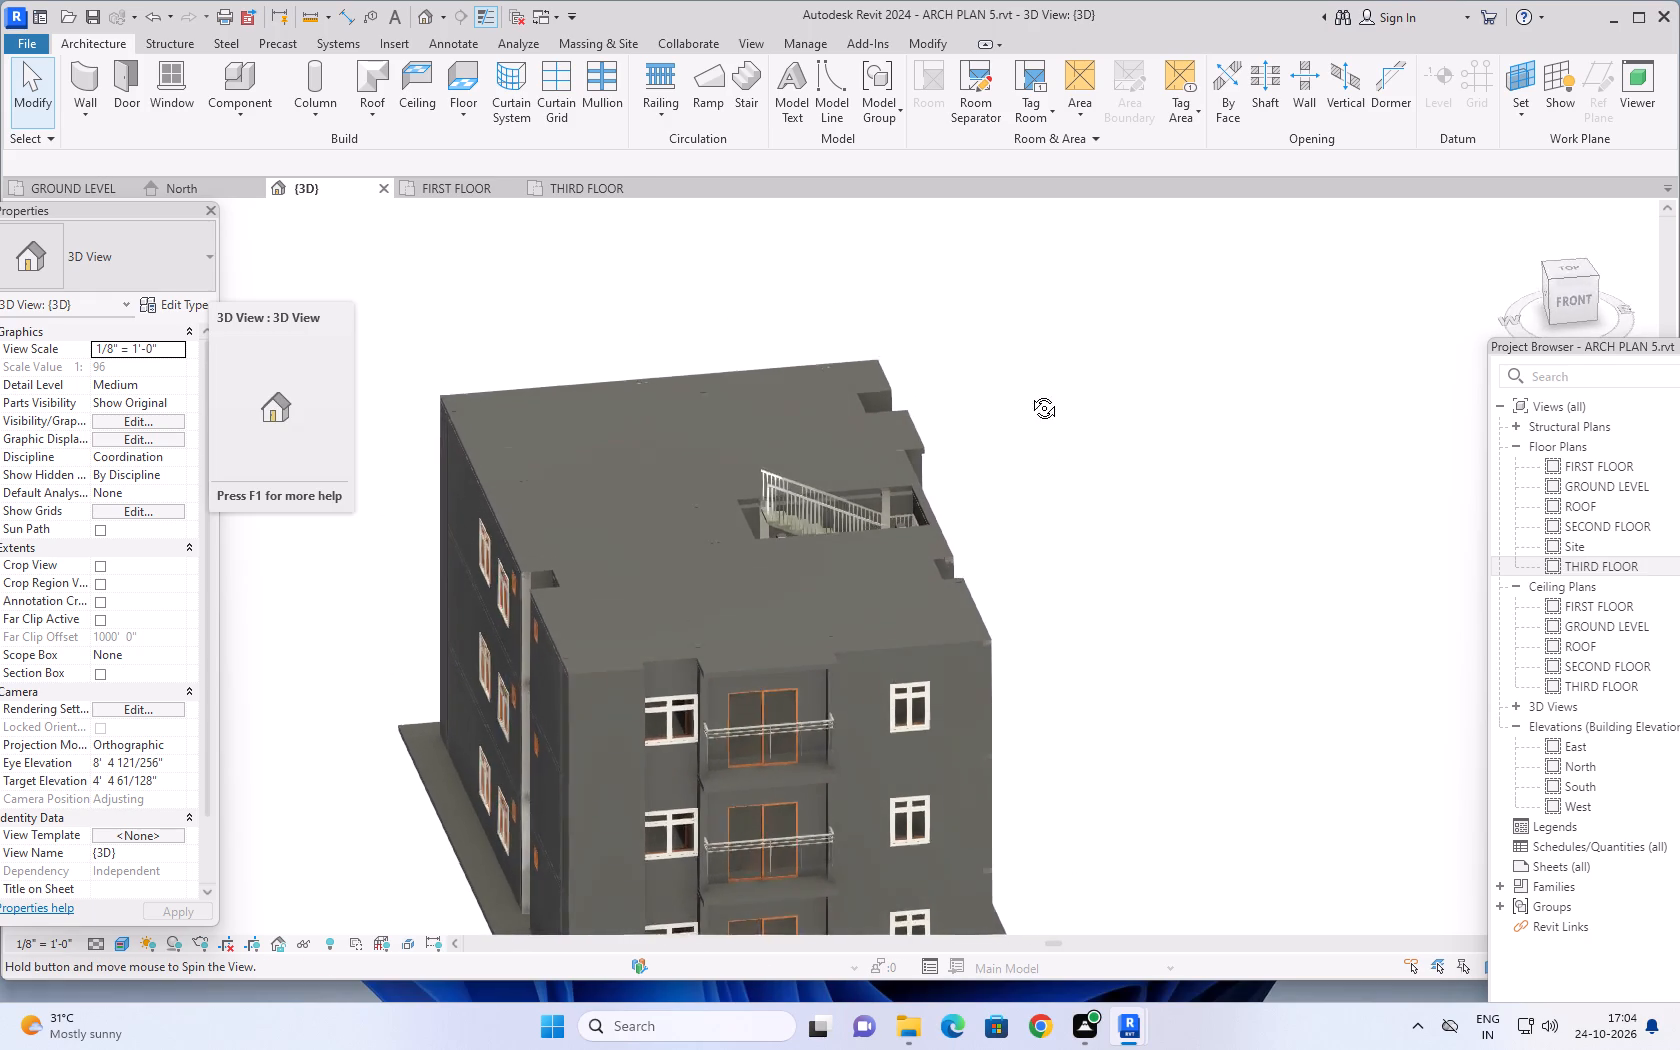
{"action": "middle_click_drag", "start_coordinate": [1029, 393], "coordinate": [1044, 631], "text": "shift"}
{"action": "scroll", "coordinate": [1026, 611], "scroll_direction": "up", "scroll_amount": 1}
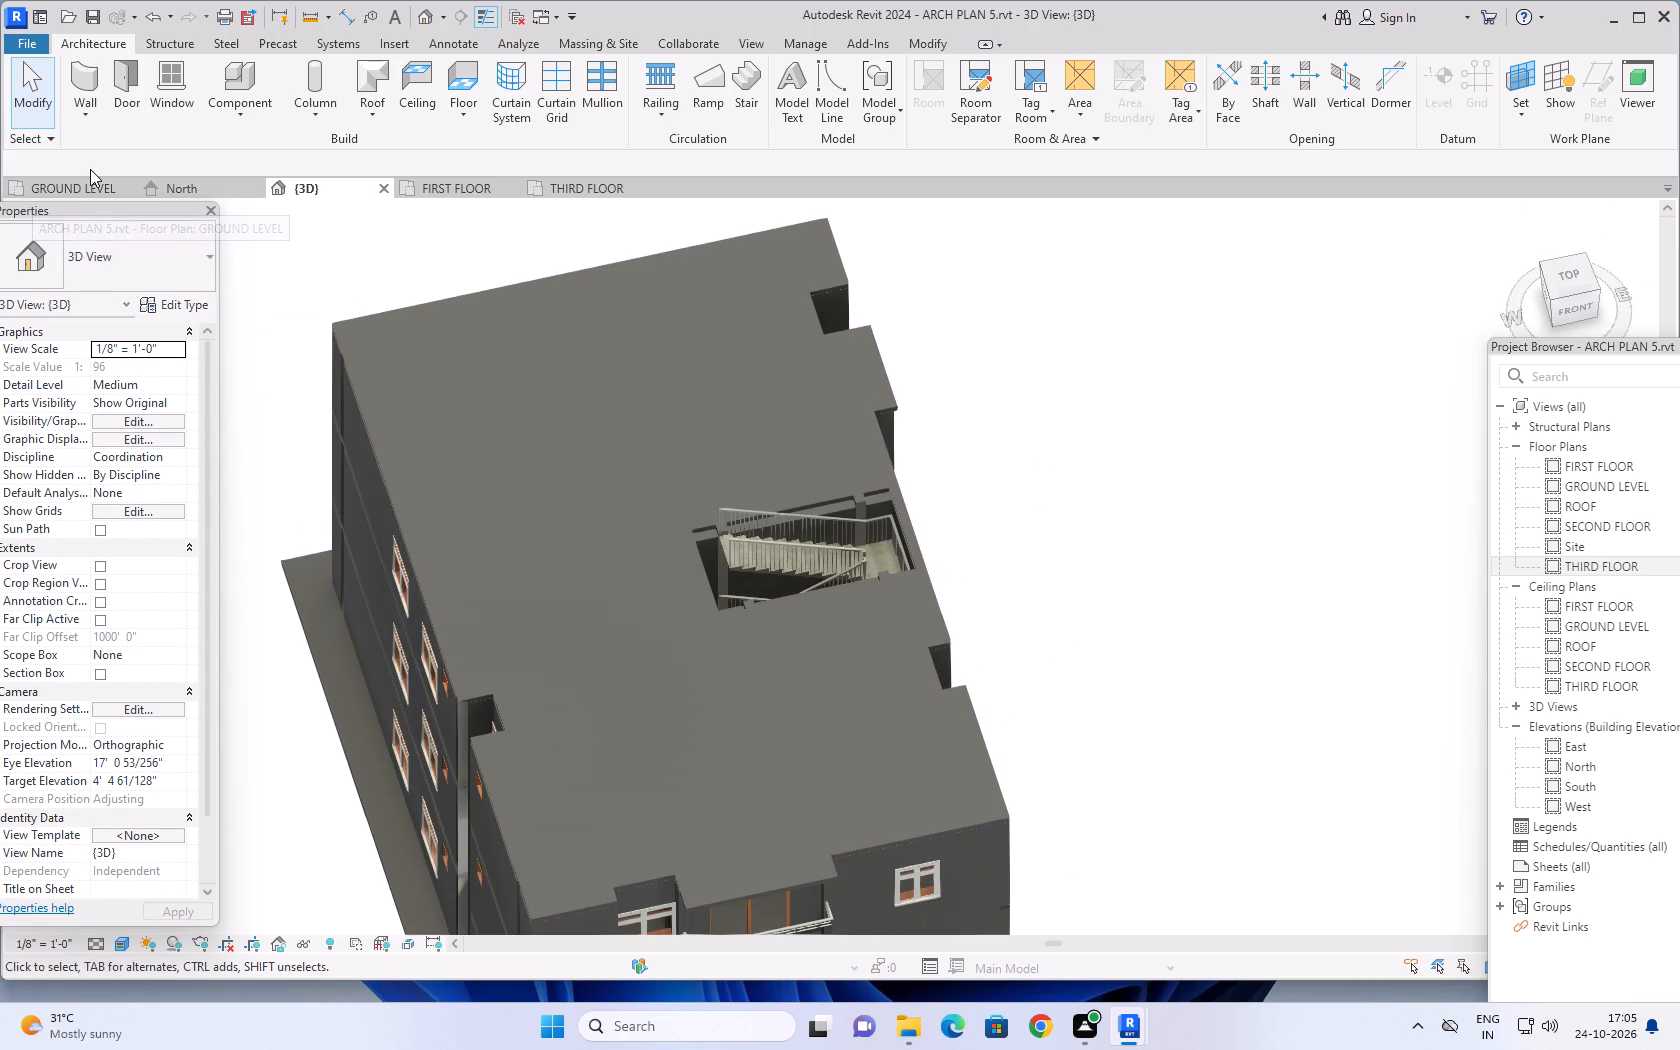
Copy the four 9"X9" columns around the staircase on the GROUND LEVEL plan and paste them aligned to the THIRD FLOOR level.
{"action": "left_click", "coordinate": [84, 195]}
{"action": "scroll", "coordinate": [922, 618], "scroll_direction": "up", "scroll_amount": 2}
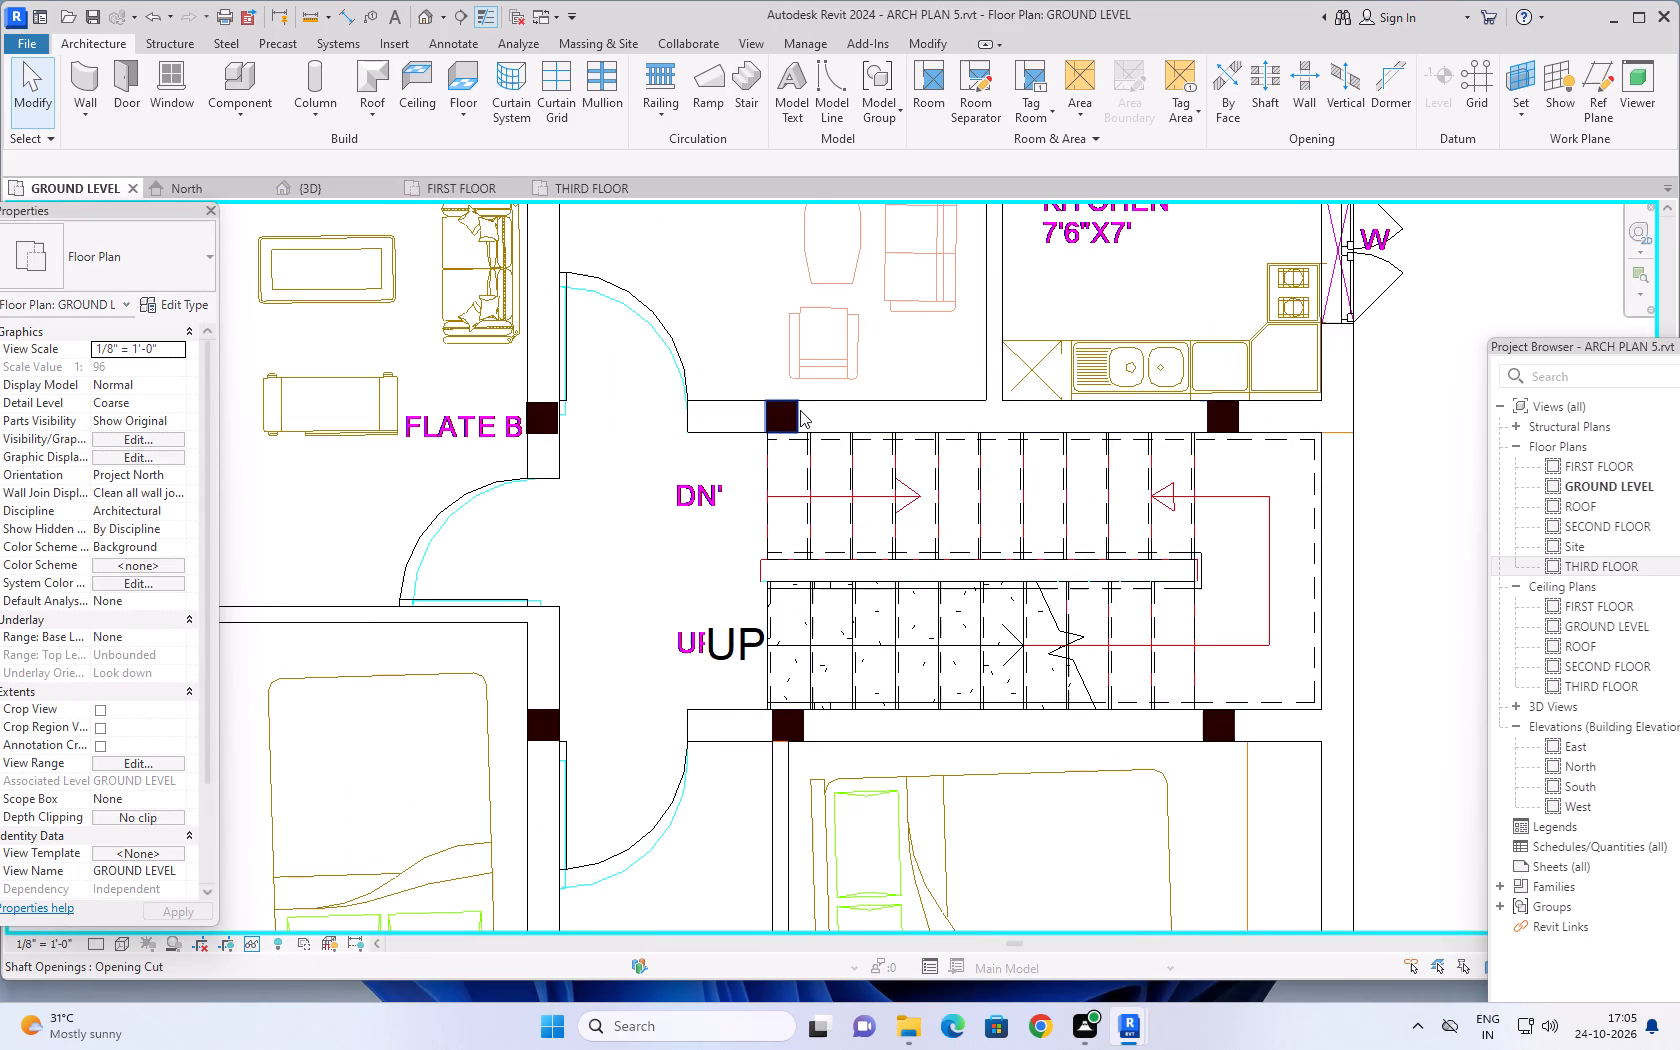
{"action": "left_click", "coordinate": [800, 416]}
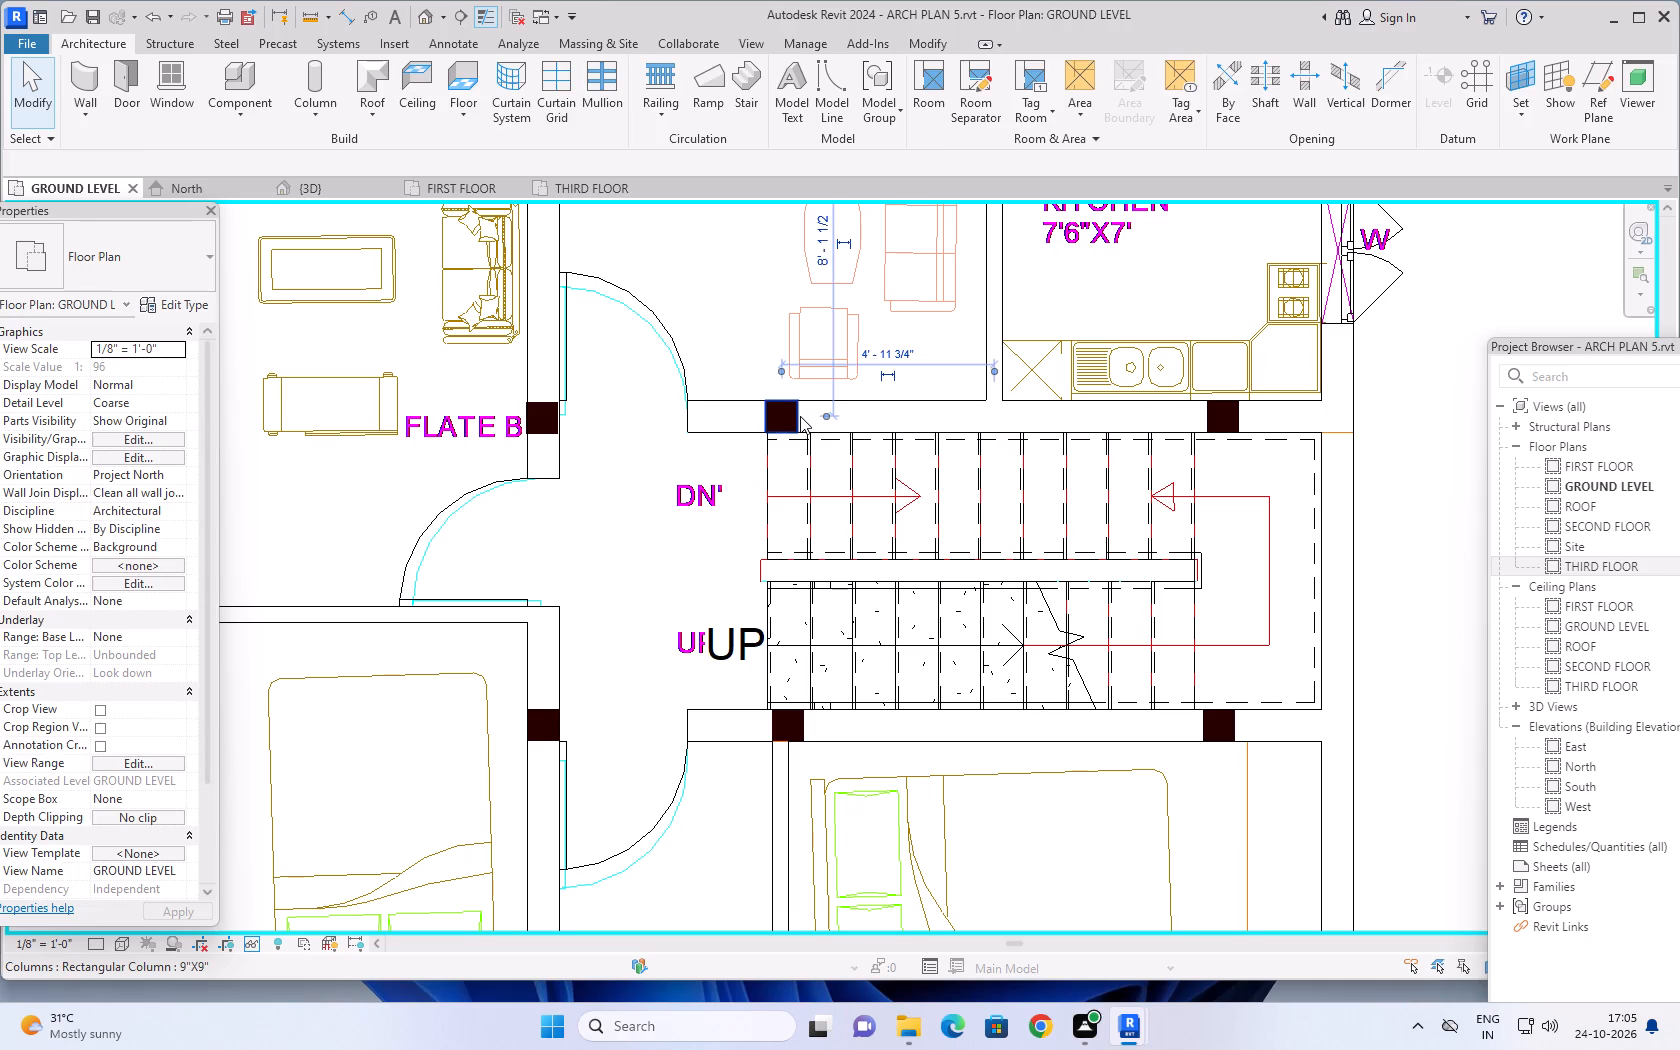
{"action": "left_click", "coordinate": [1238, 417], "text": "ctrl"}
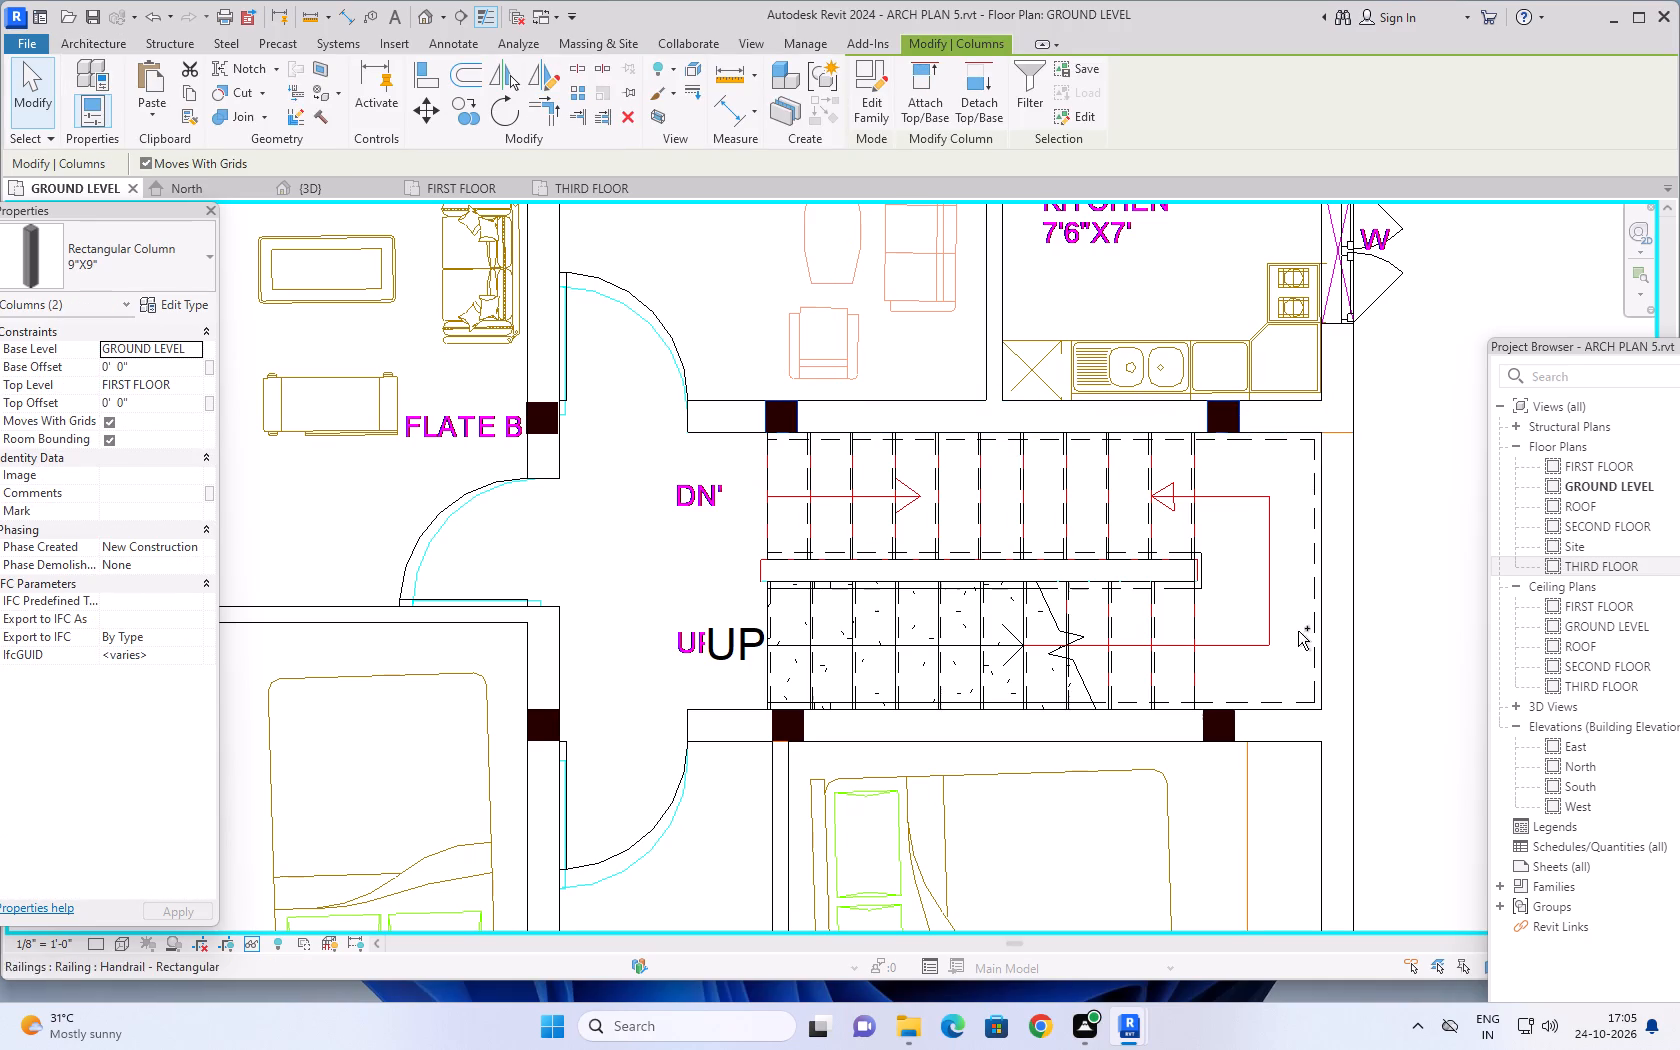
{"action": "left_click", "coordinate": [1234, 726], "text": "ctrl"}
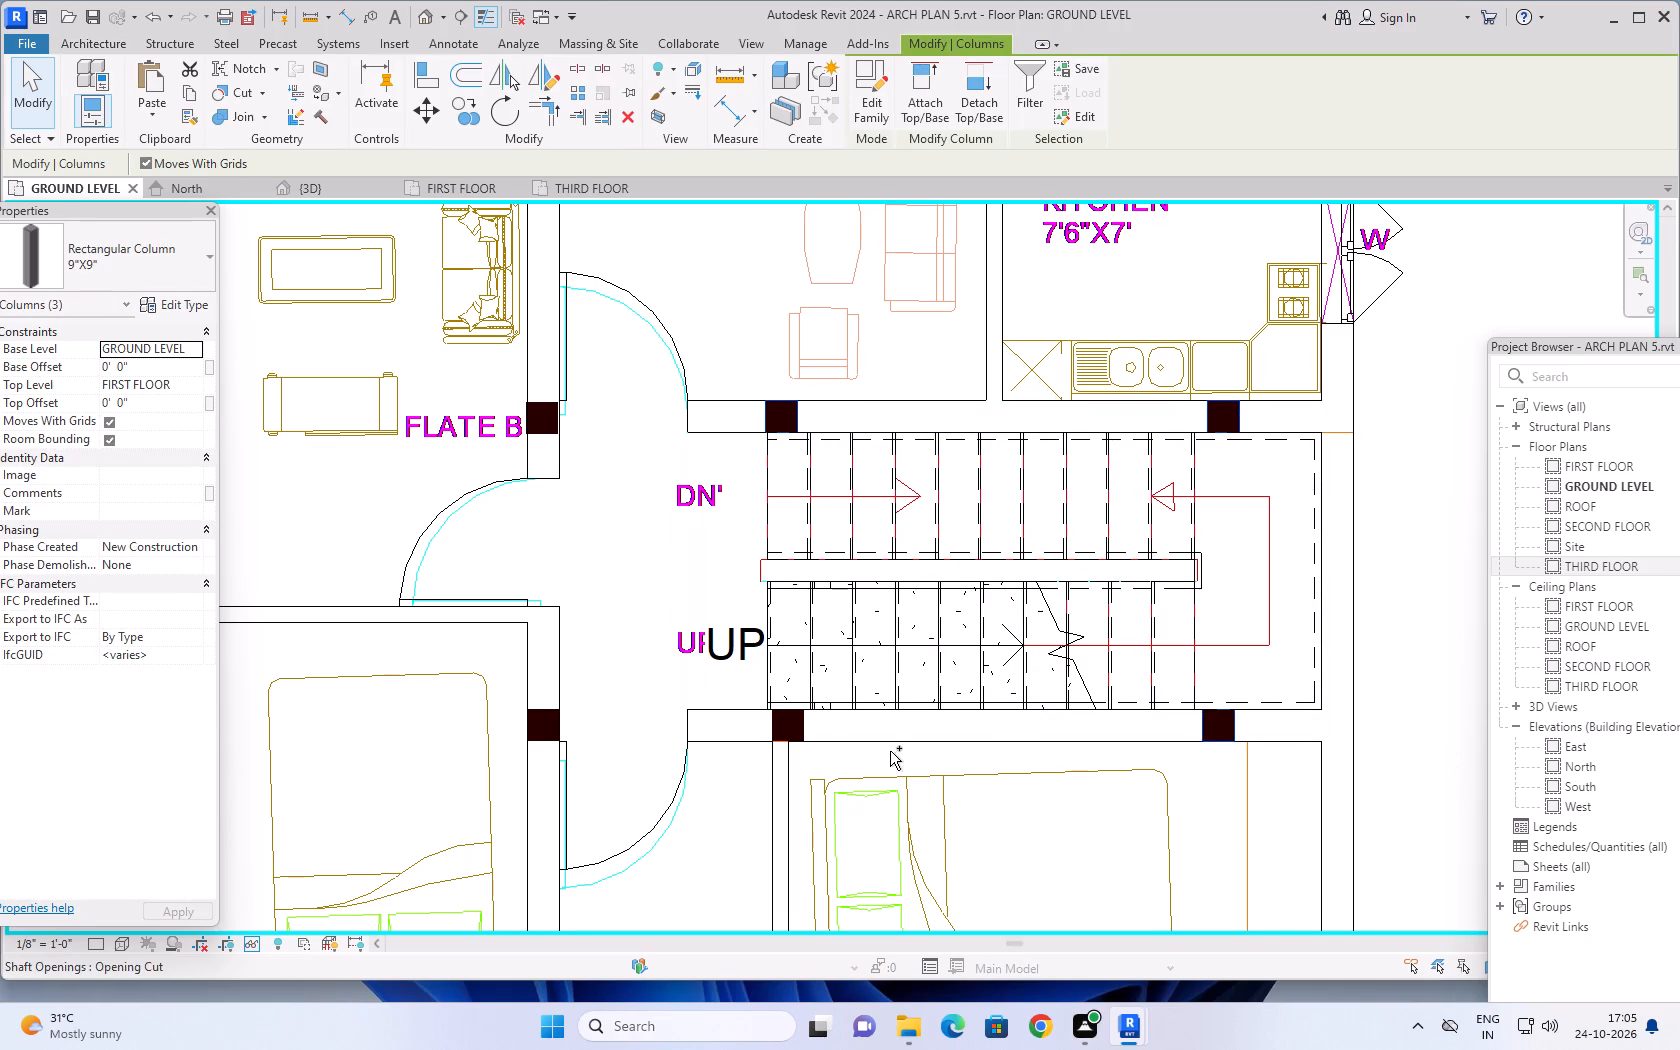
{"action": "left_click", "coordinate": [805, 726], "text": "ctrl"}
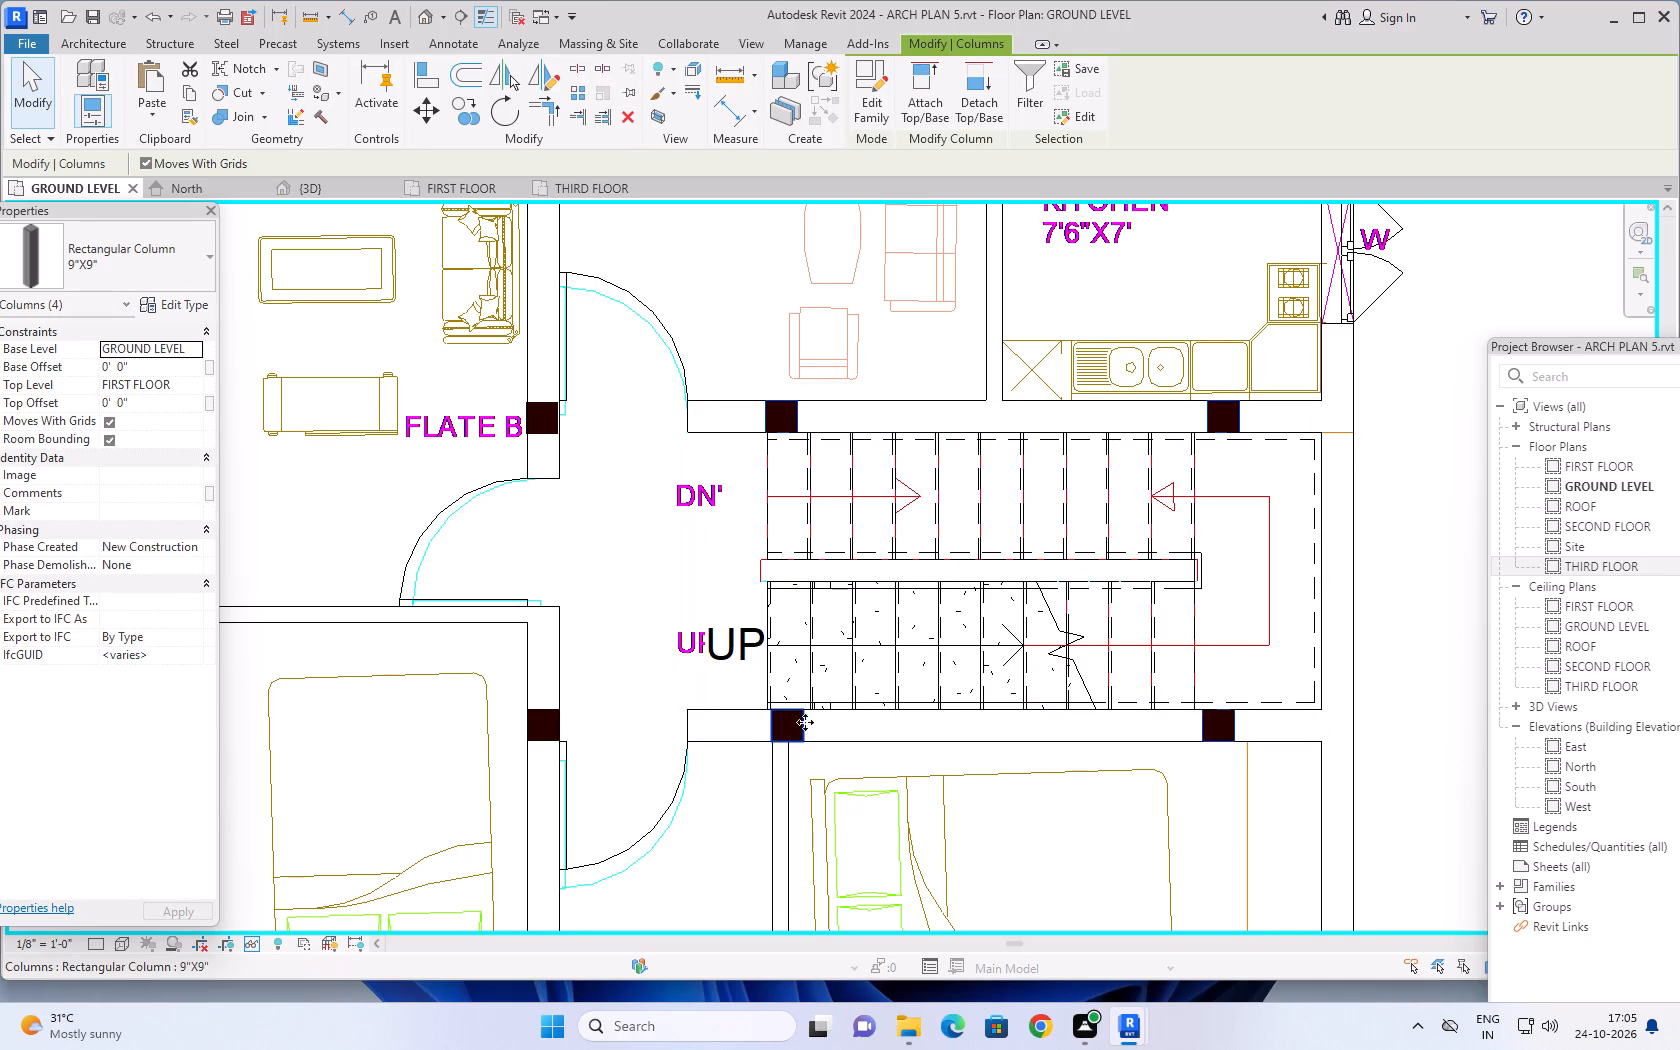
{"action": "left_click", "coordinate": [190, 94]}
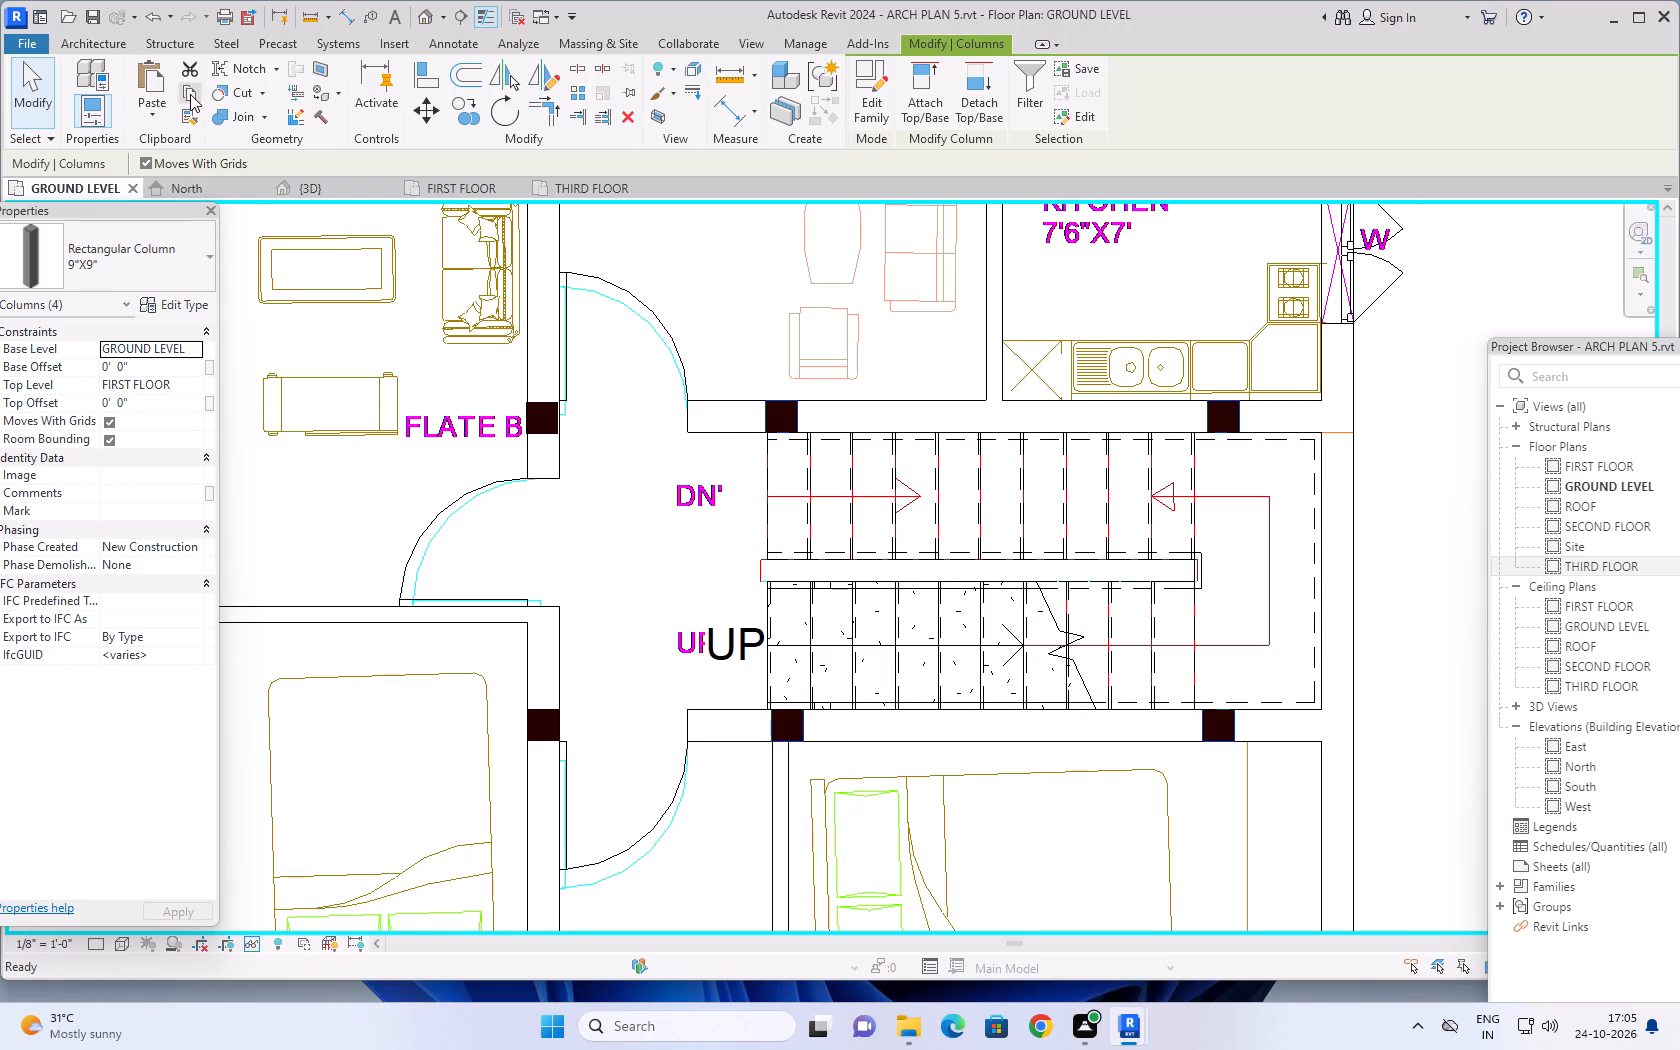
{"action": "left_click", "coordinate": [152, 117]}
{"action": "left_click", "coordinate": [231, 194]}
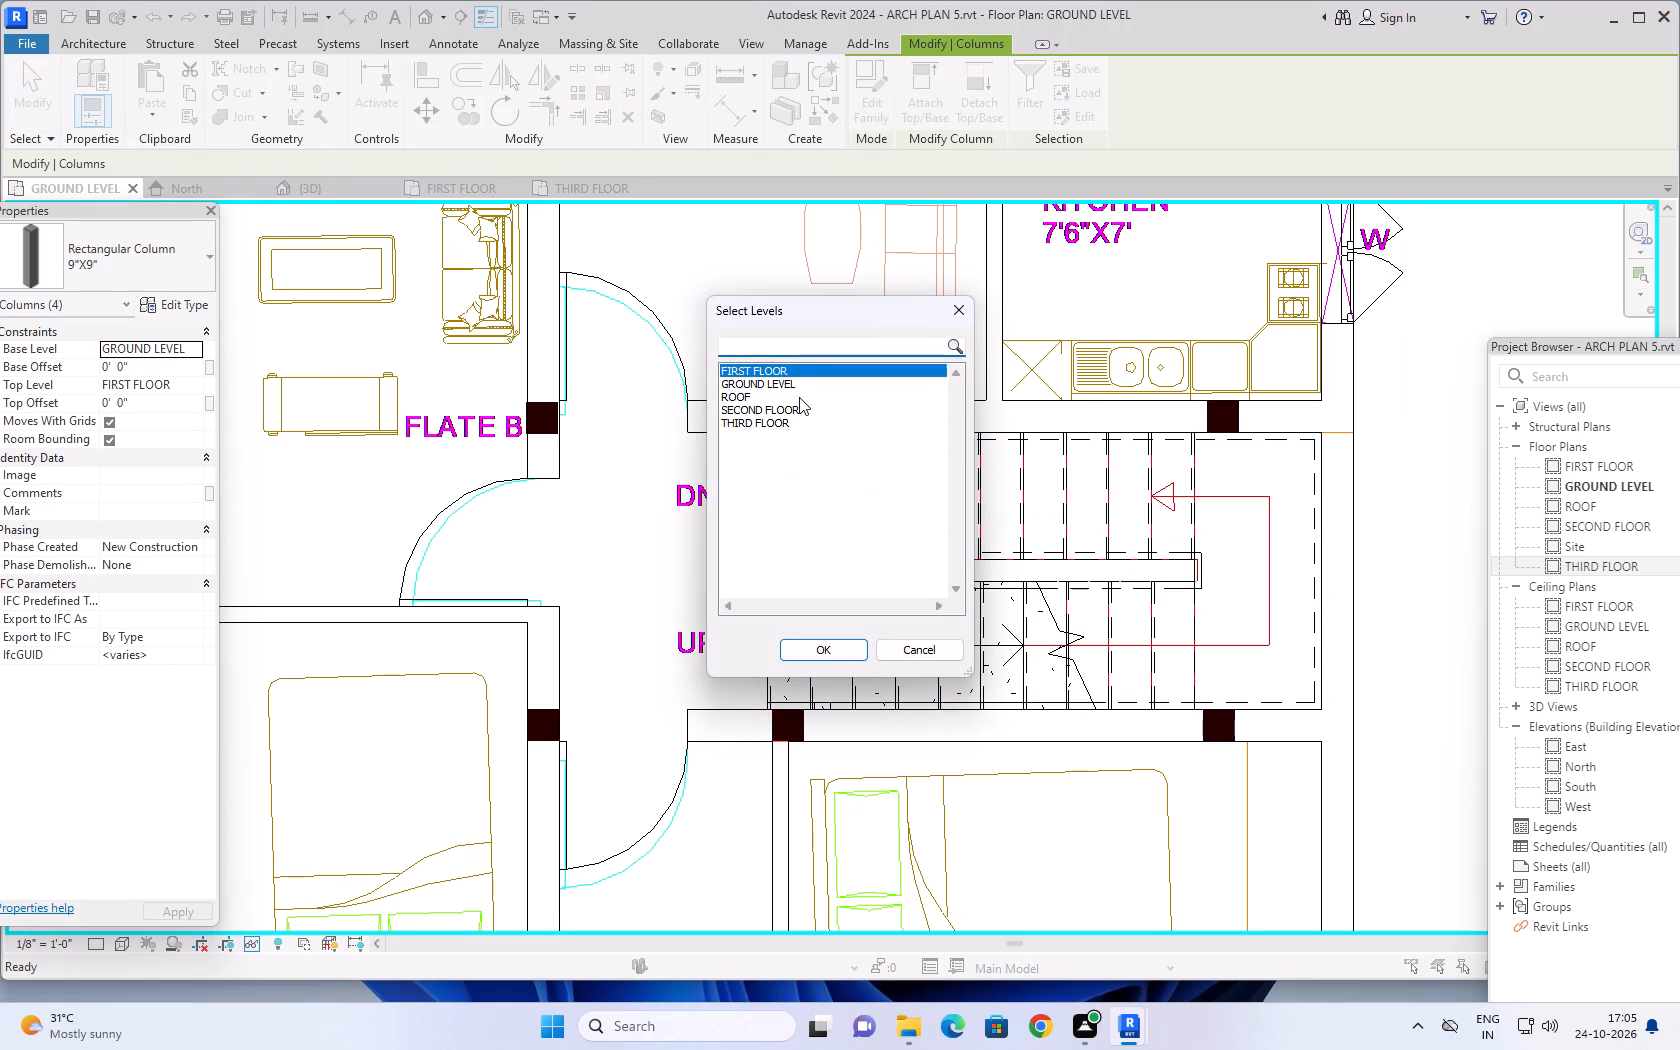
{"action": "left_click", "coordinate": [771, 420]}
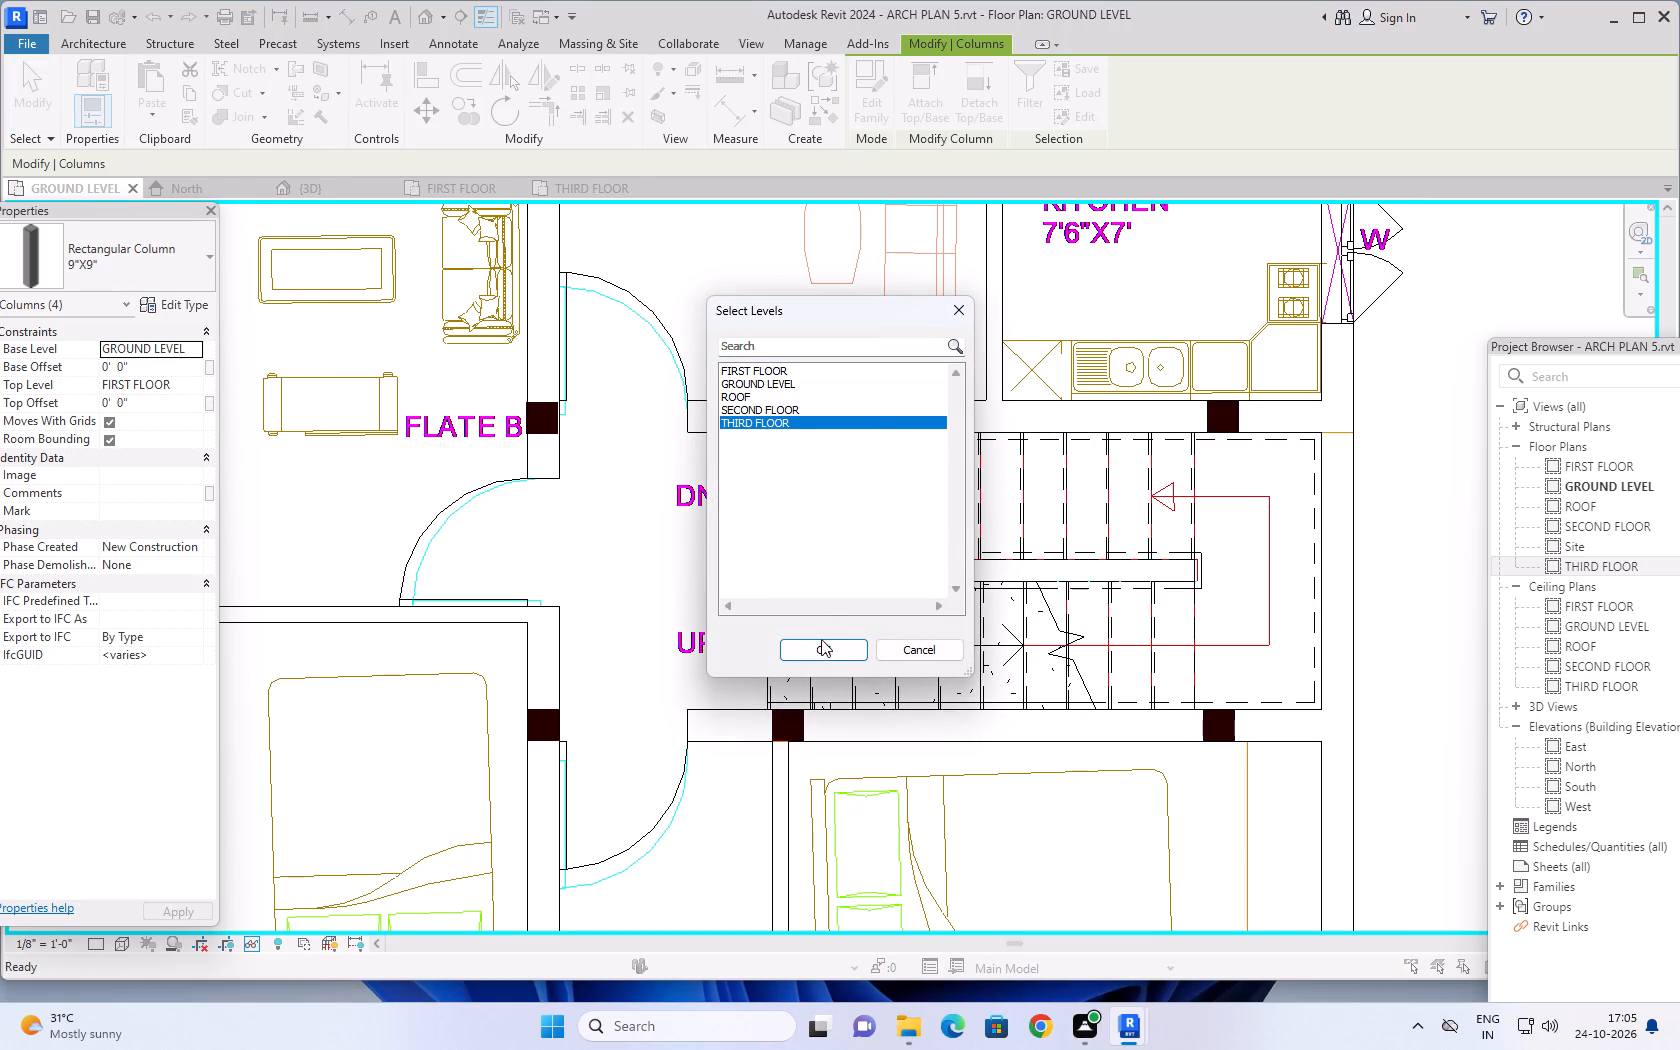
{"action": "left_click", "coordinate": [823, 645]}
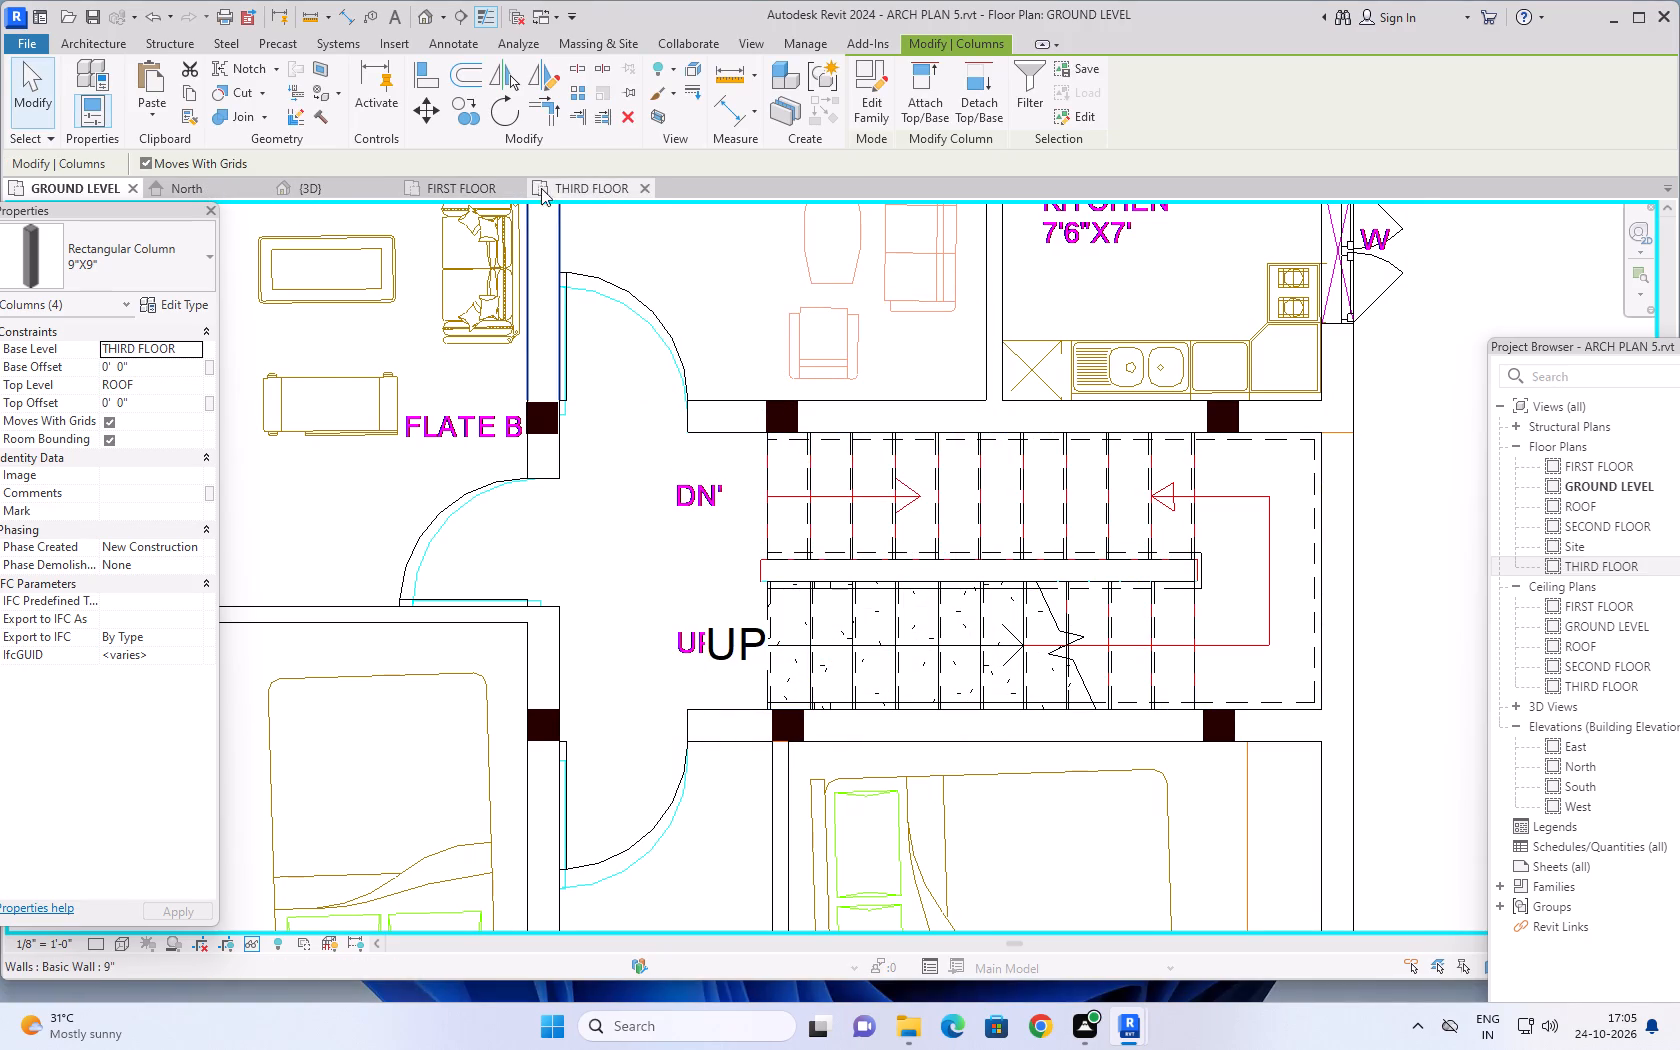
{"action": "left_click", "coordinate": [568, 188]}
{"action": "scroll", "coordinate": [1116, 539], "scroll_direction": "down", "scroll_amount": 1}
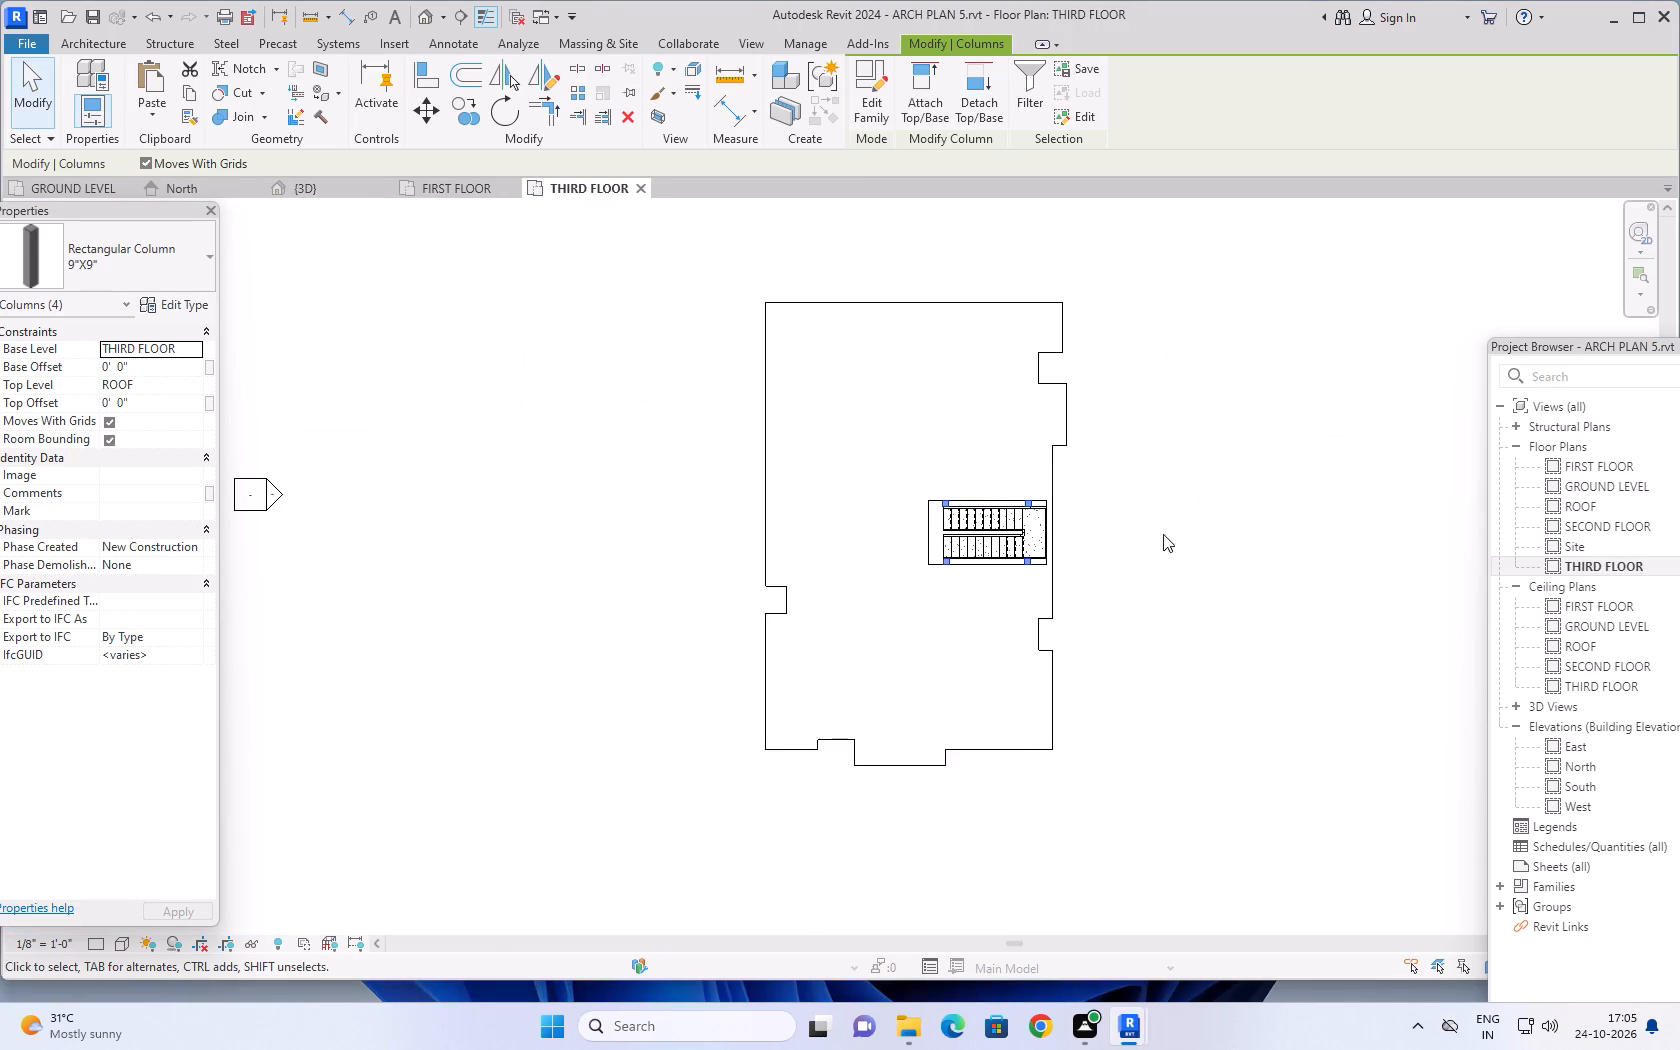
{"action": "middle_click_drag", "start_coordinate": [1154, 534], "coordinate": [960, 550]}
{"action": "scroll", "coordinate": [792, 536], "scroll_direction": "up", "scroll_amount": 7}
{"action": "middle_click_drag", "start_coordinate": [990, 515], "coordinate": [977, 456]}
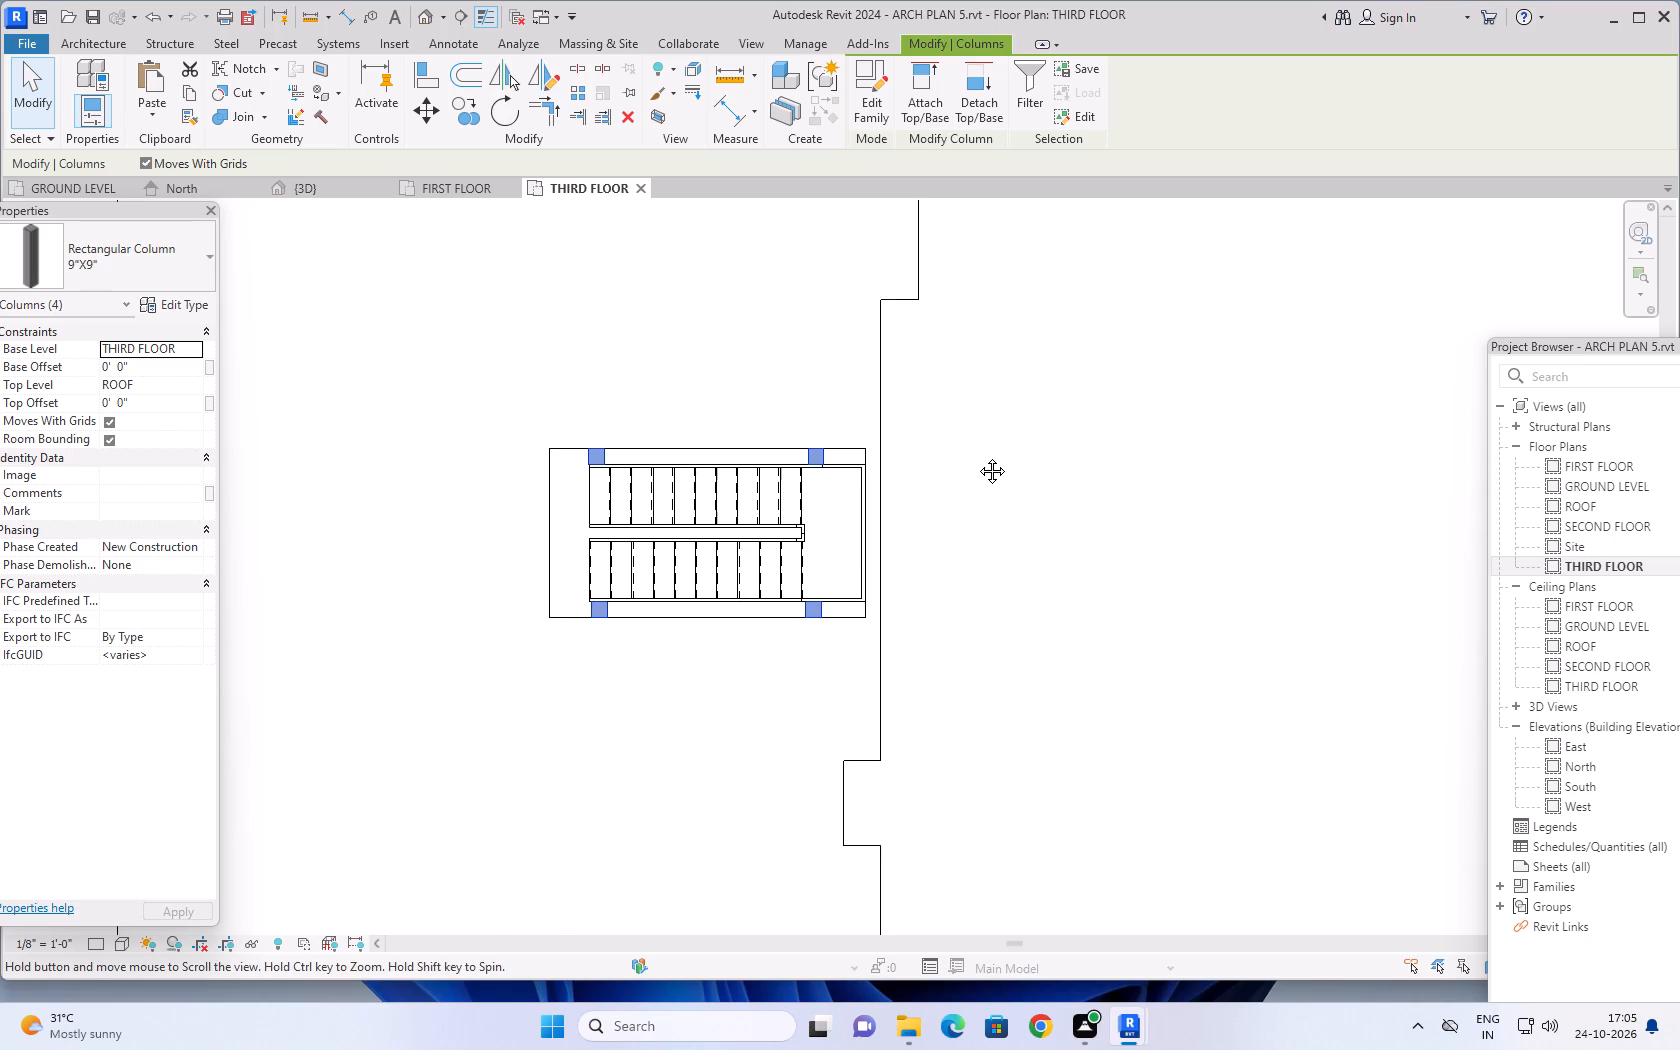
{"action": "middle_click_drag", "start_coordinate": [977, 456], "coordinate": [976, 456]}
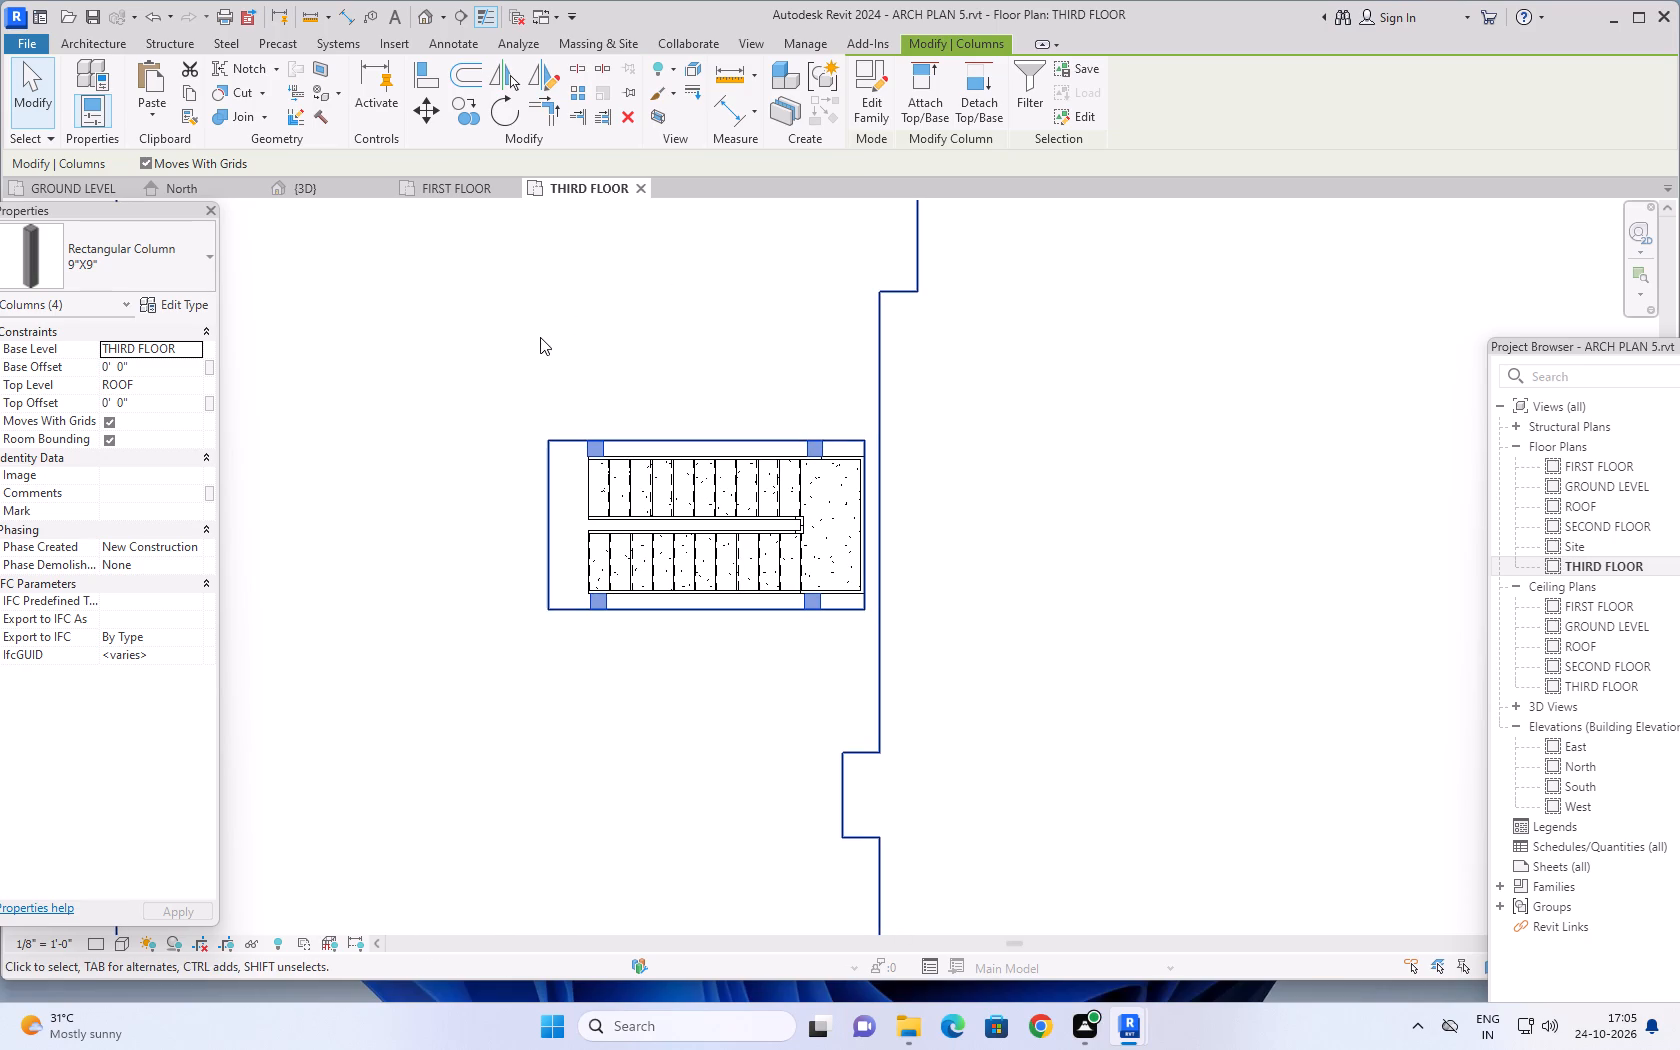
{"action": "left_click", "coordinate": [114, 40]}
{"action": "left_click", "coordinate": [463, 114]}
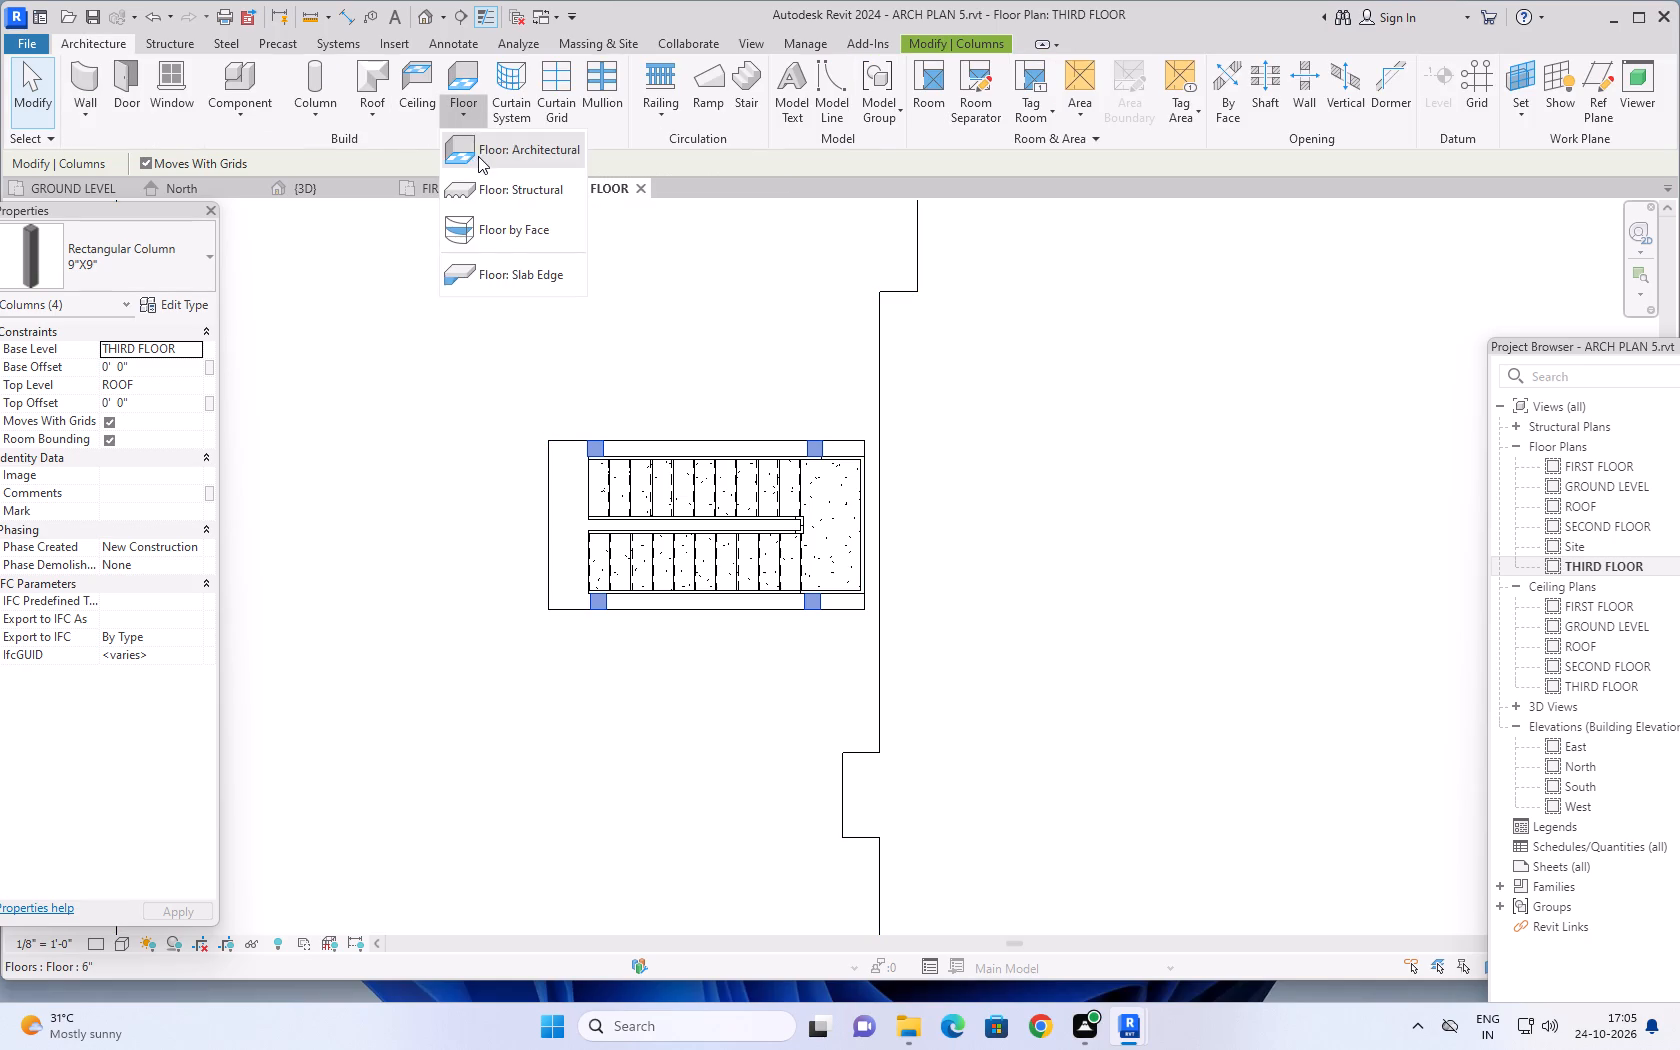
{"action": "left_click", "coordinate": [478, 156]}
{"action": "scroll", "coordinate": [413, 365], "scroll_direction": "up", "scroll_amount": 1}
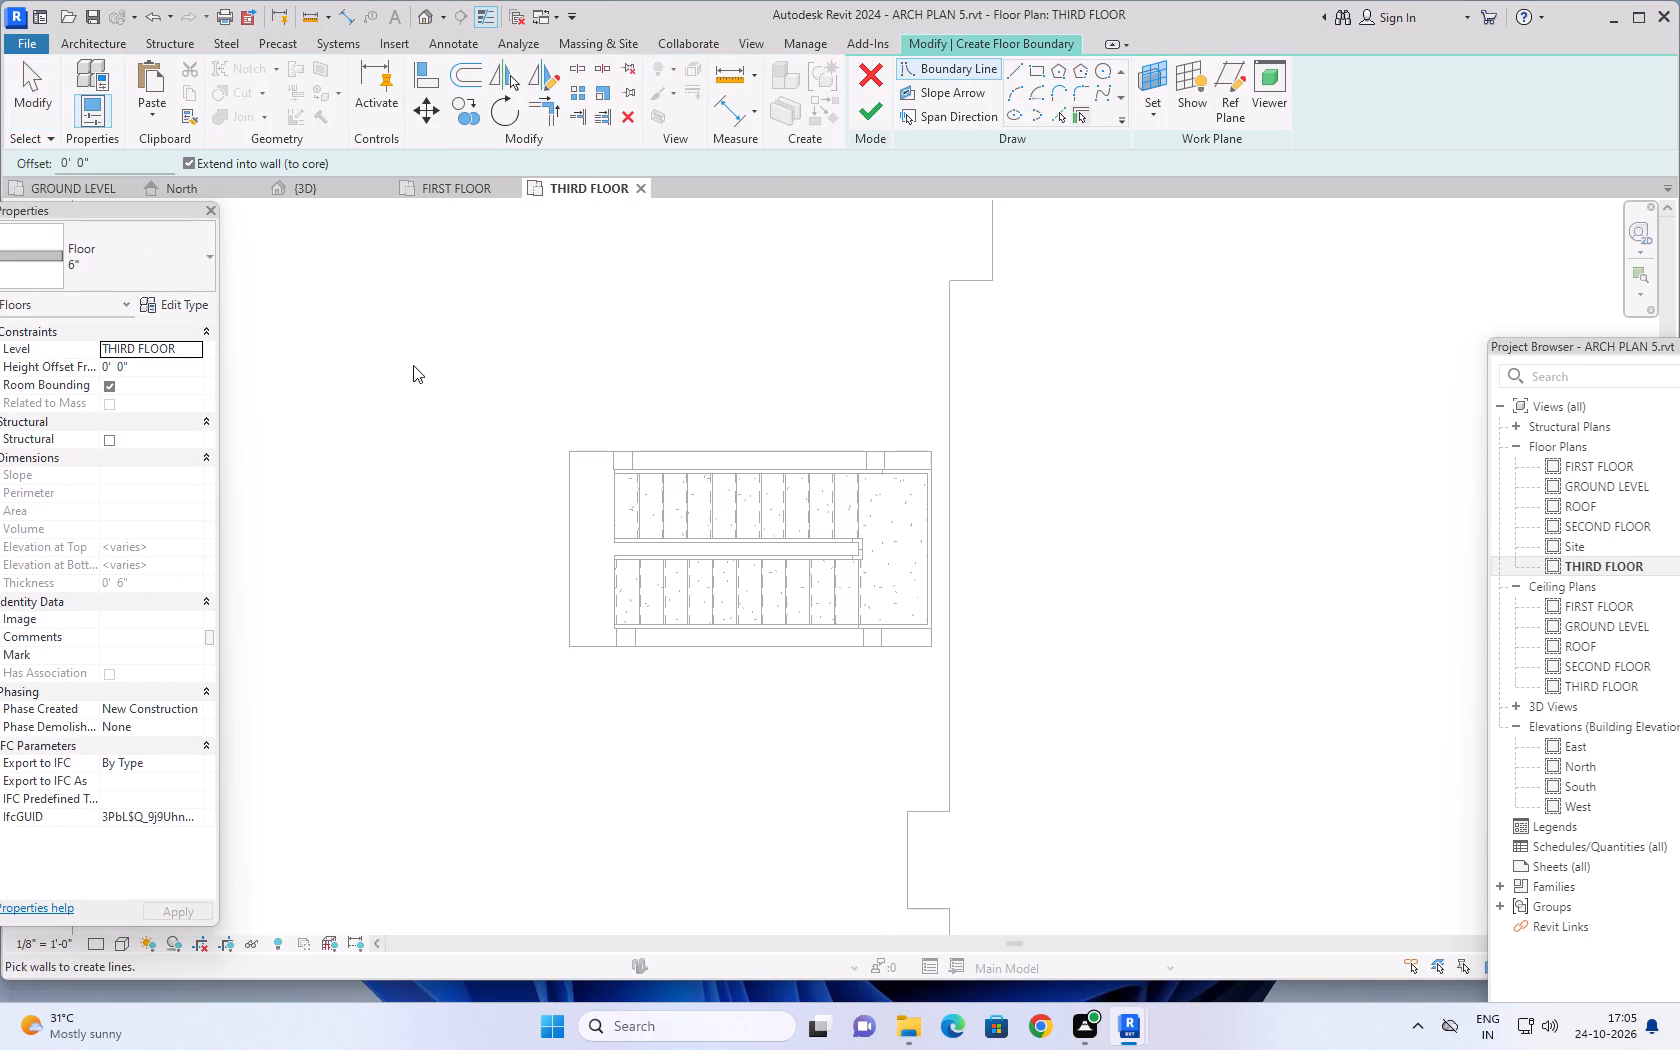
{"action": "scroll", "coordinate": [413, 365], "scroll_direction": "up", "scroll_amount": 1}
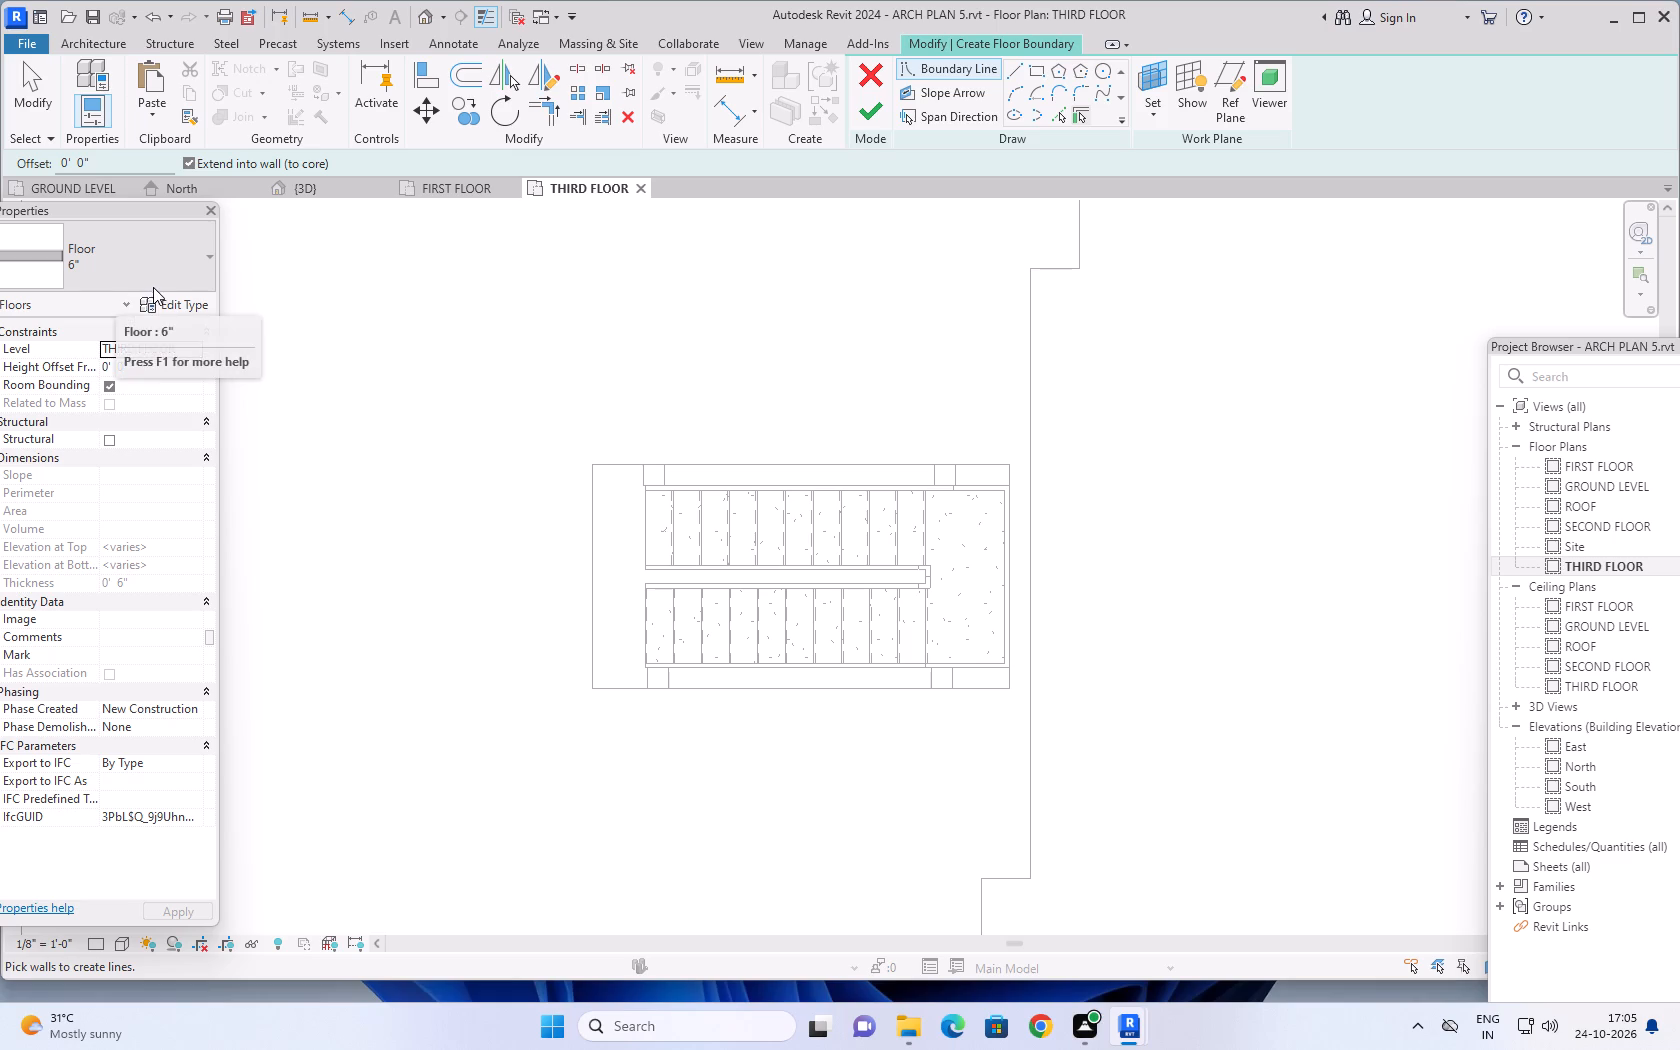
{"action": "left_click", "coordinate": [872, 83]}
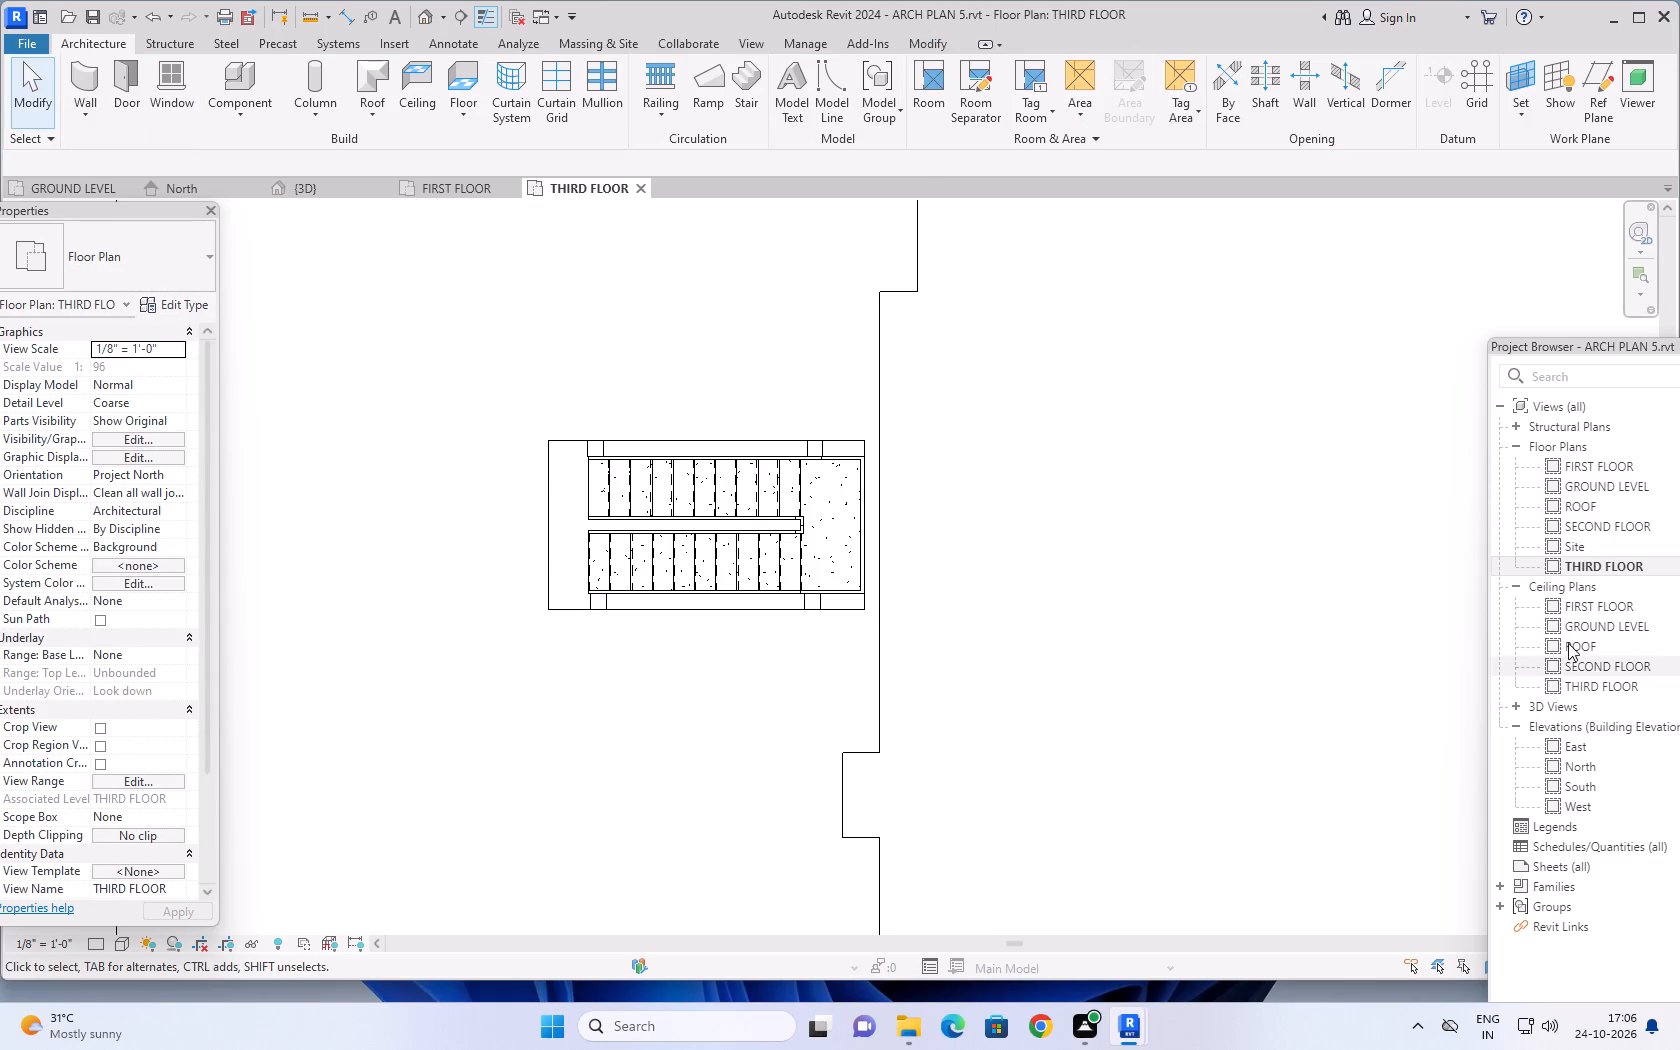
Open the ROOF floor plan and check what it shows.
{"action": "double_click", "coordinate": [1564, 511]}
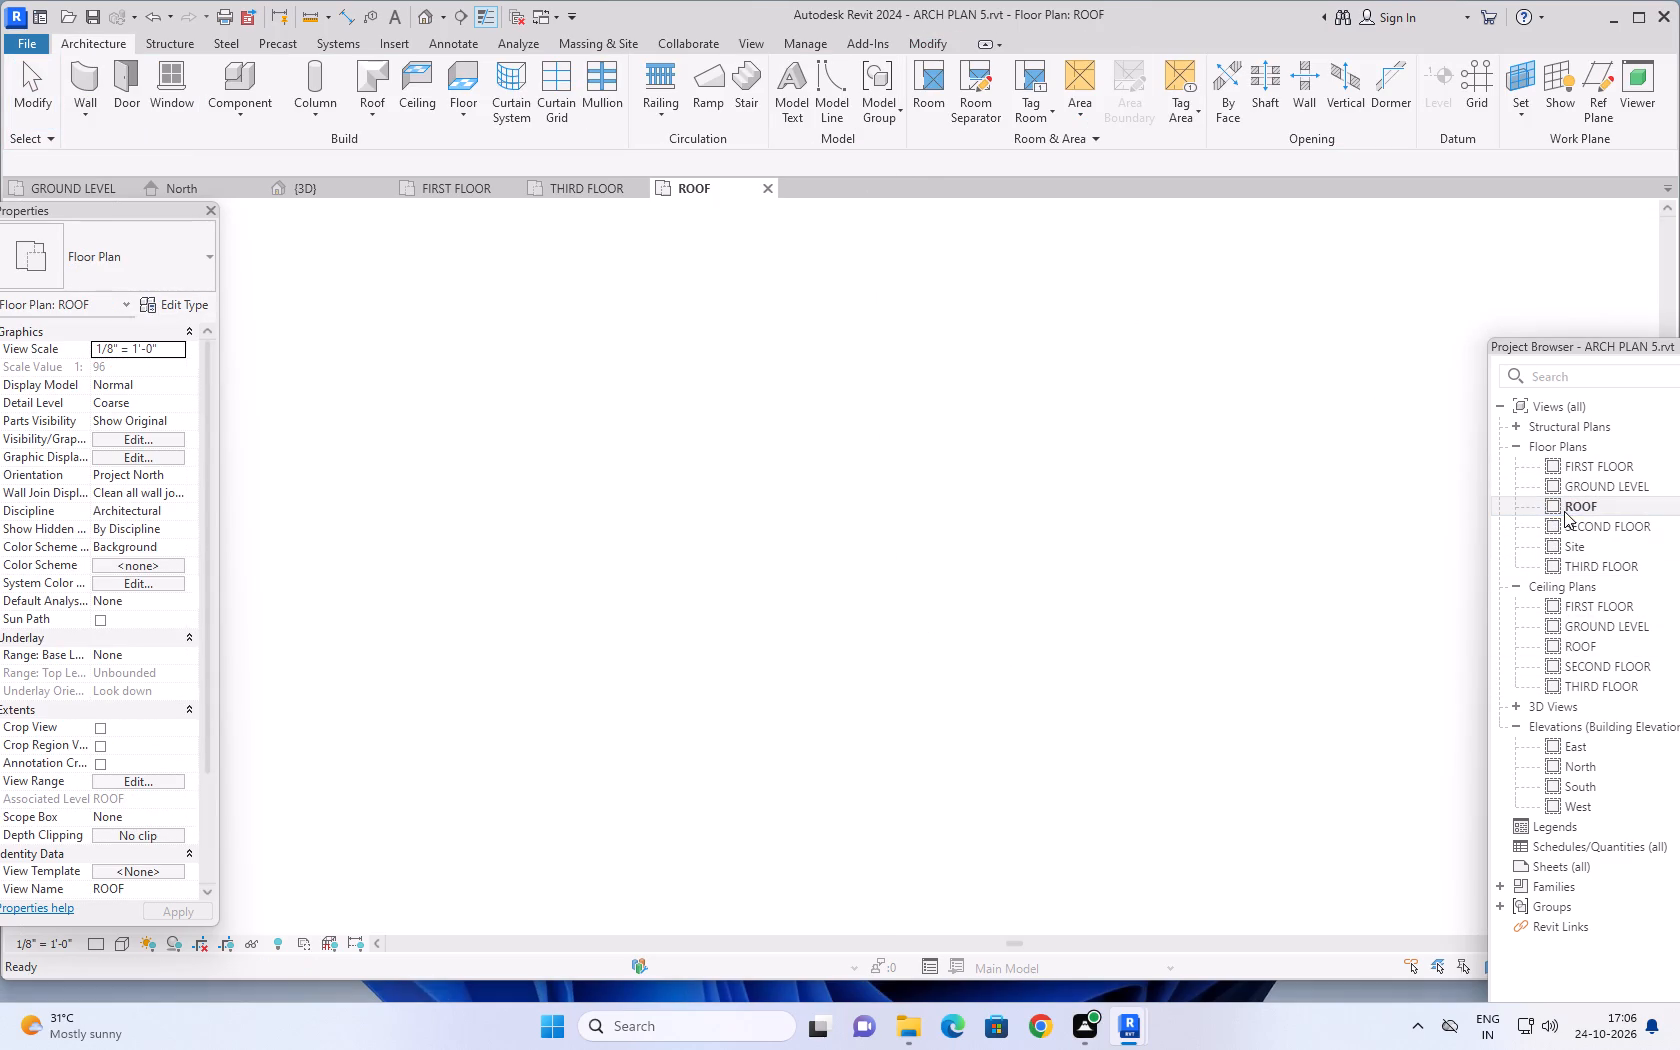
{"action": "scroll", "coordinate": [882, 587], "scroll_direction": "down", "scroll_amount": 12}
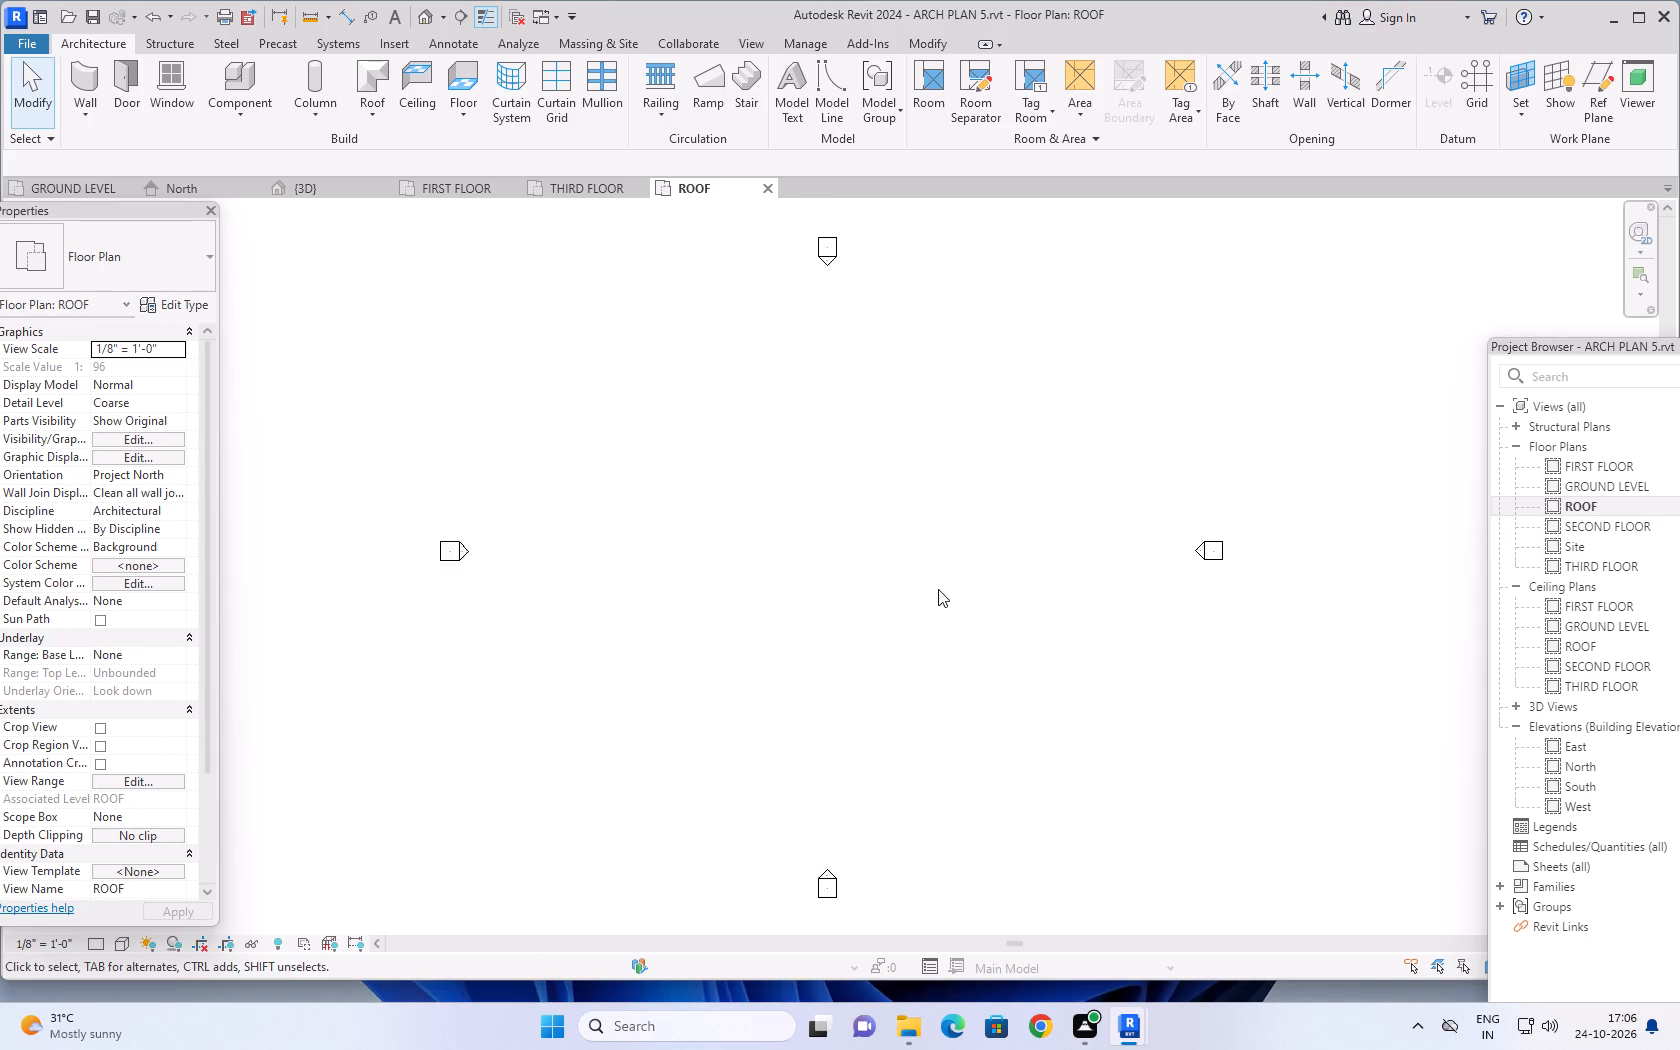
{"action": "scroll", "coordinate": [938, 589], "scroll_direction": "down", "scroll_amount": 1}
{"action": "scroll", "coordinate": [940, 590], "scroll_direction": "up", "scroll_amount": 1}
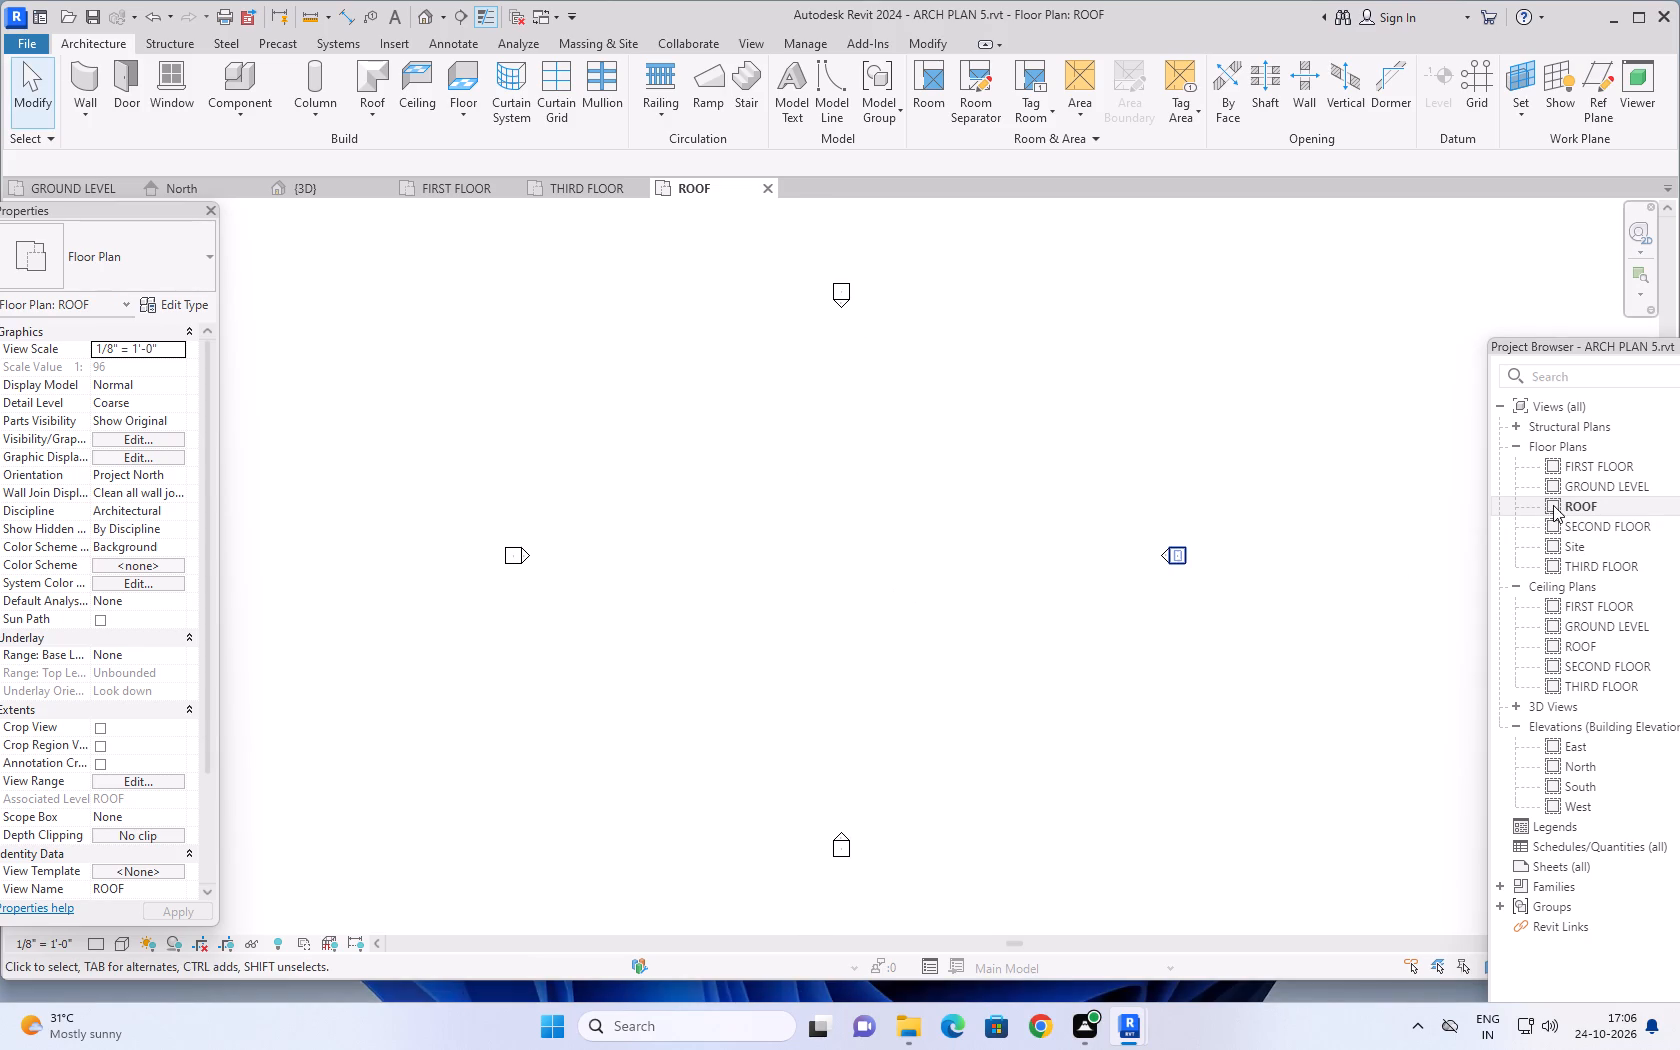
On the THIRD FLOOR plan, create a 6" architectural floor over the staircase, its rectangular boundary offset 2' 0" outward, about 17'-0 1/2" by 12'-0".
{"action": "double_click", "coordinate": [1593, 563]}
{"action": "scroll", "coordinate": [712, 537], "scroll_direction": "down", "scroll_amount": 4}
{"action": "middle_click_drag", "start_coordinate": [769, 629], "coordinate": [792, 629]}
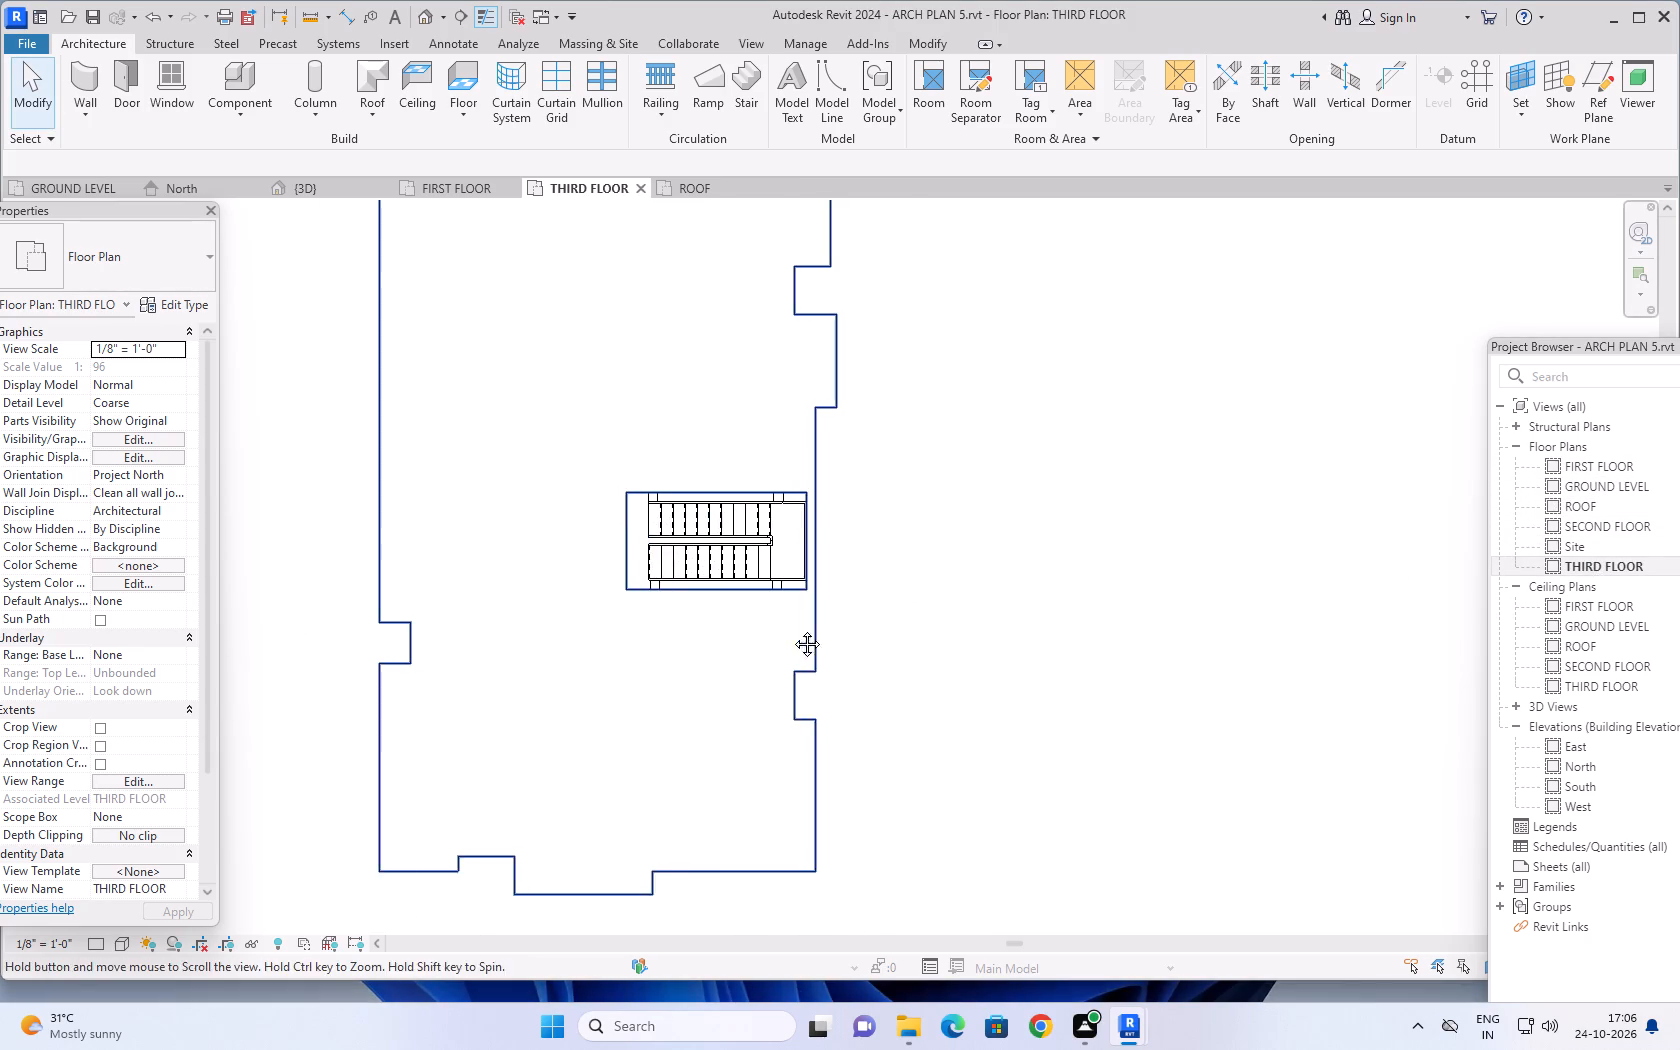
{"action": "middle_click_drag", "start_coordinate": [792, 629], "coordinate": [839, 629]}
{"action": "scroll", "coordinate": [614, 344], "scroll_direction": "up", "scroll_amount": 1}
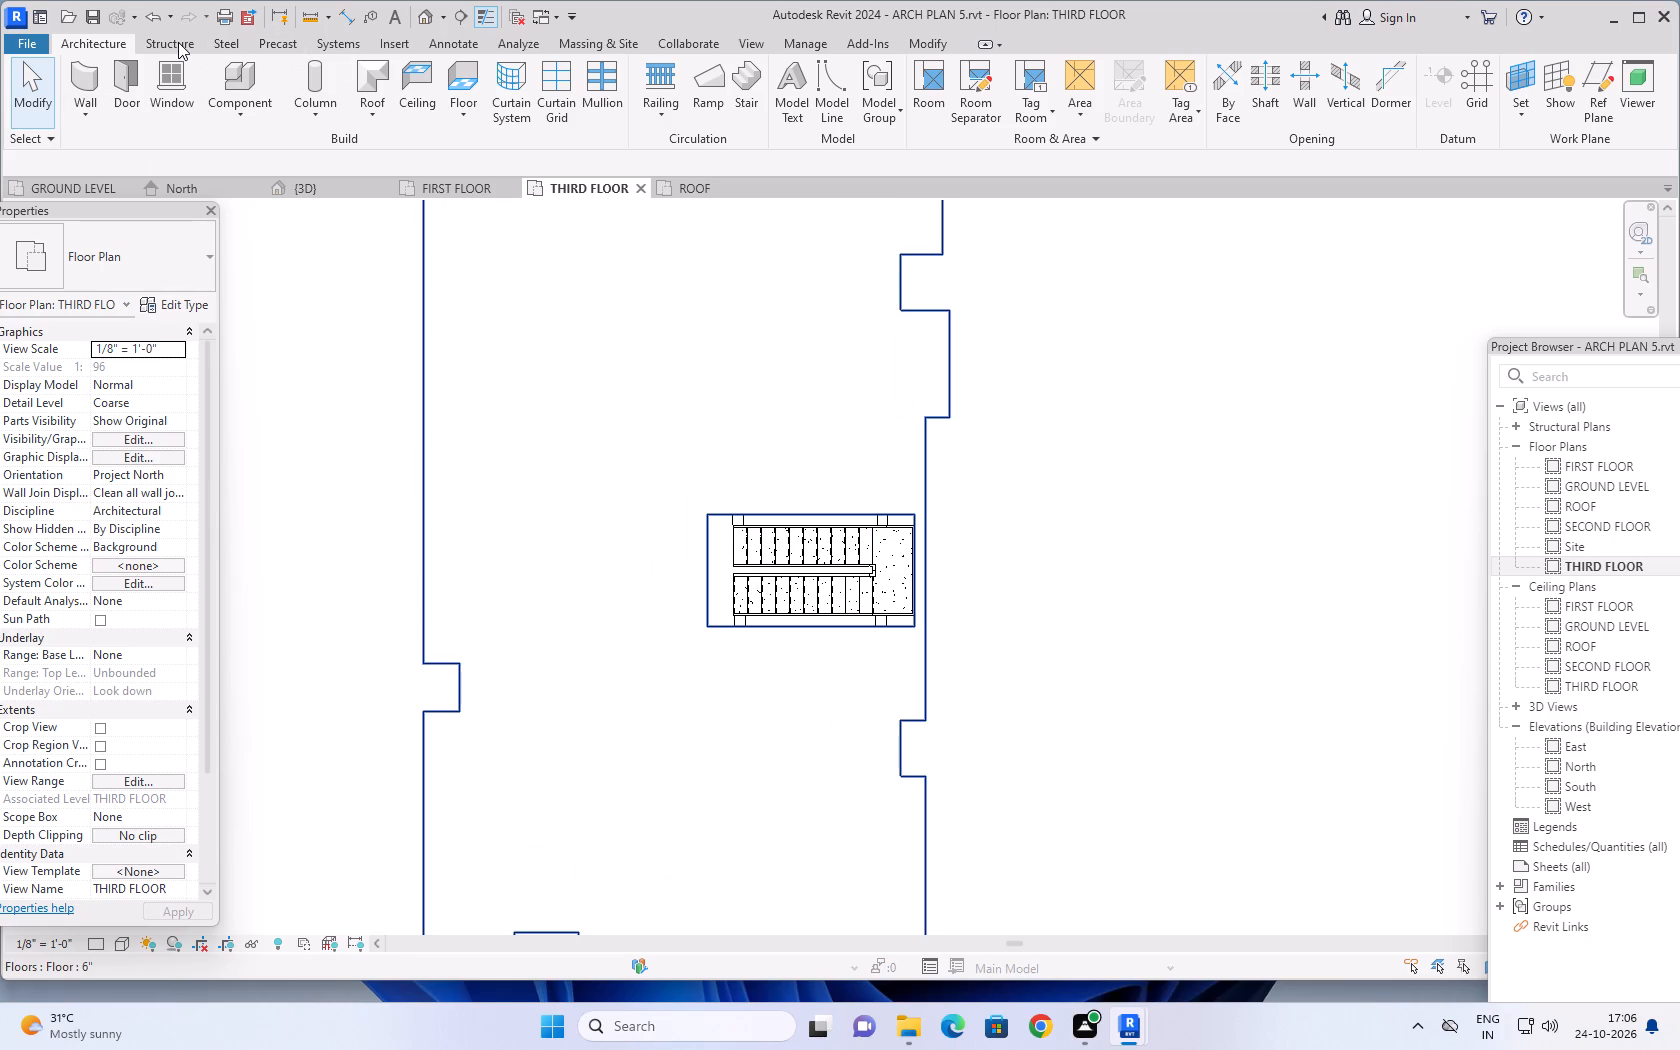
{"action": "left_click", "coordinate": [468, 118]}
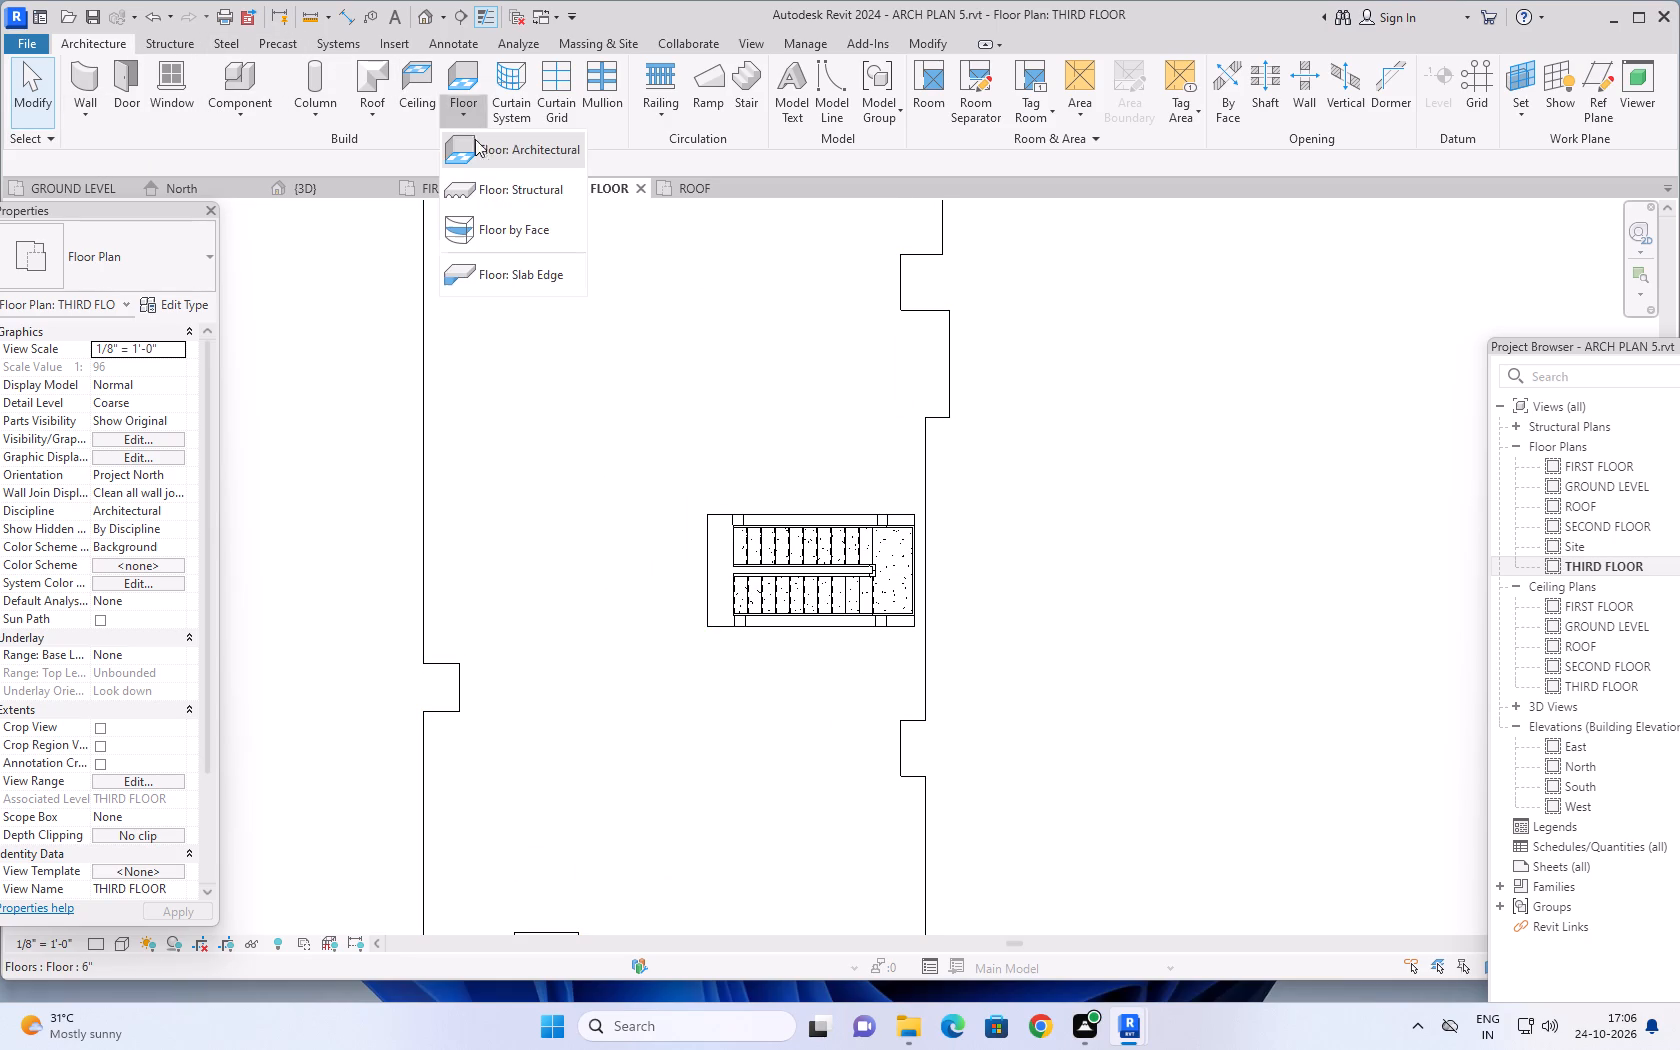
{"action": "left_click", "coordinate": [485, 157]}
{"action": "middle_click_drag", "start_coordinate": [699, 459], "coordinate": [650, 424]}
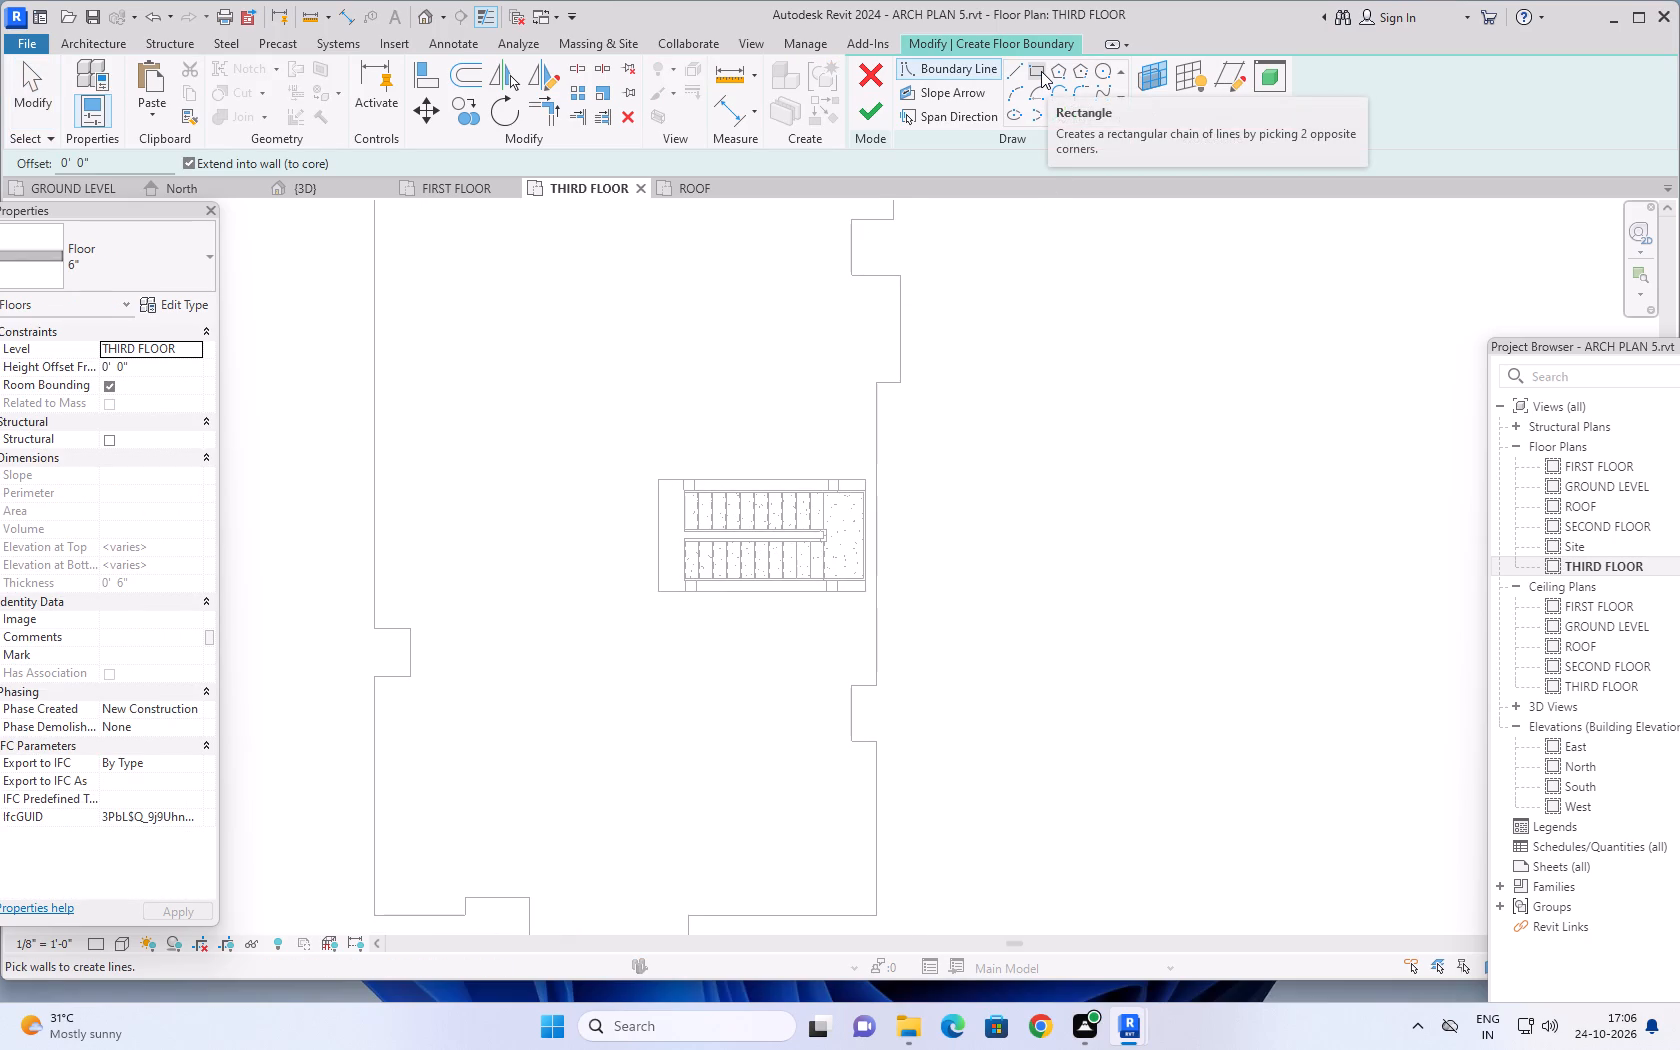
{"action": "left_click", "coordinate": [1039, 71]}
{"action": "scroll", "coordinate": [693, 475], "scroll_direction": "up", "scroll_amount": 4}
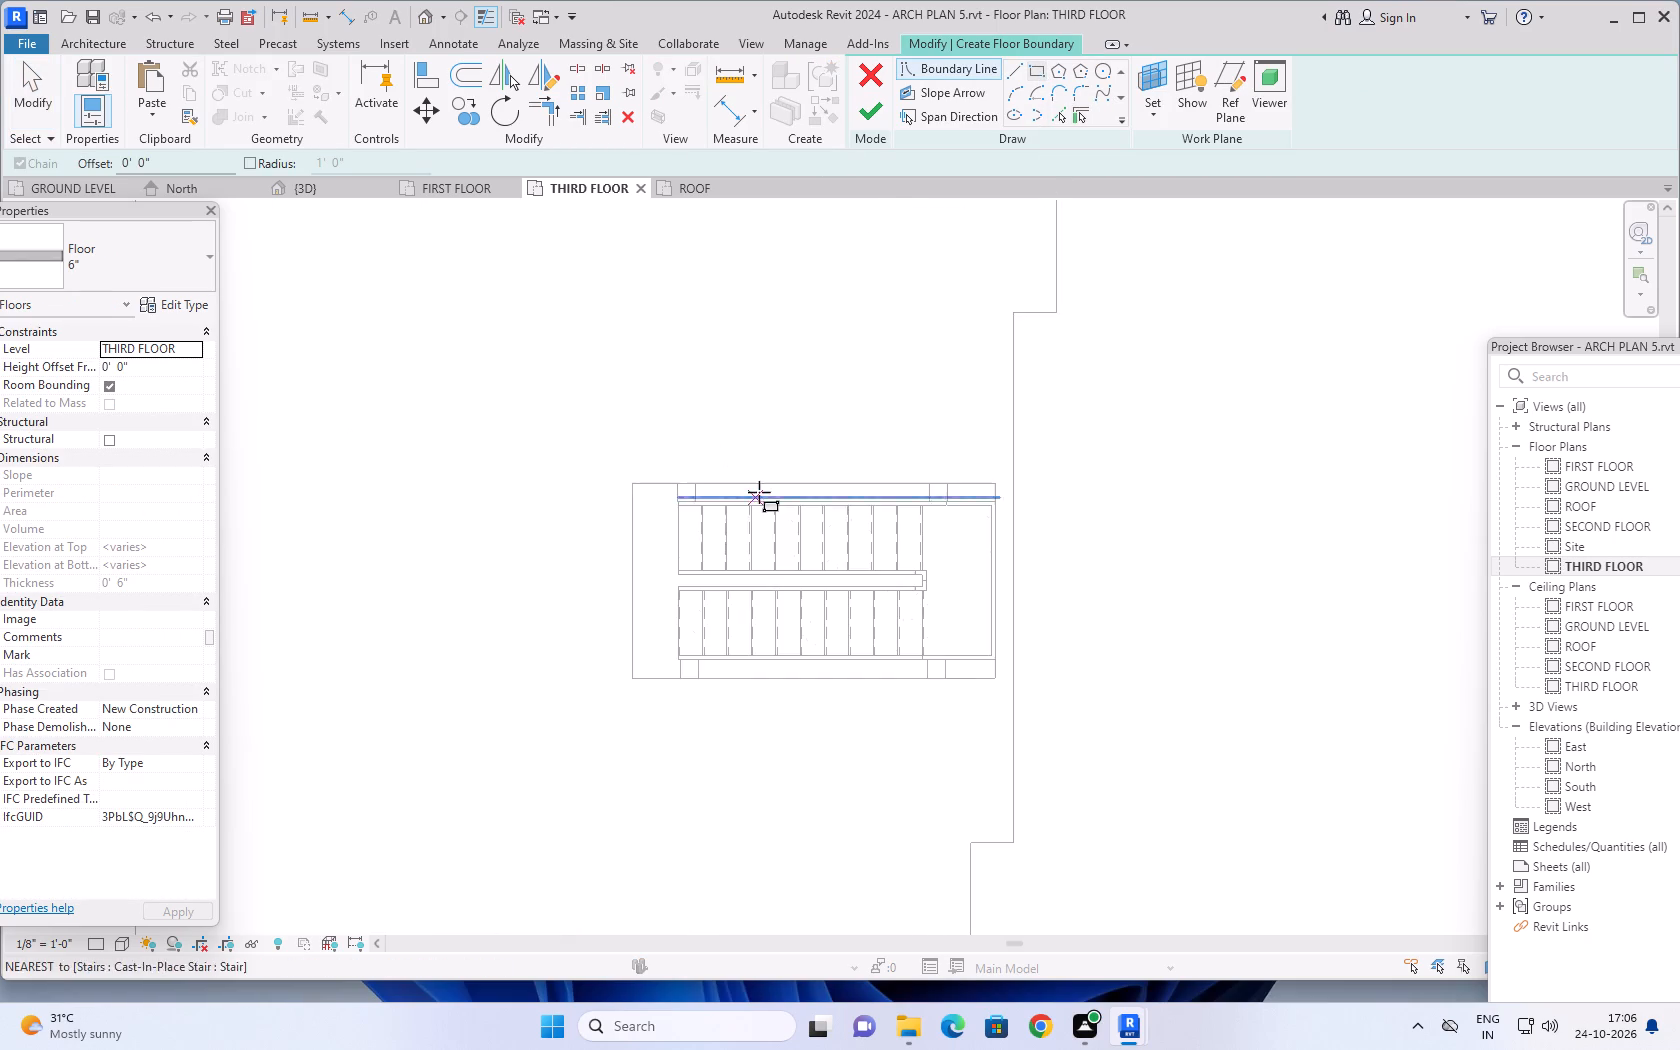
{"action": "scroll", "coordinate": [759, 492], "scroll_direction": "up", "scroll_amount": 5}
{"action": "left_click", "coordinate": [593, 474]}
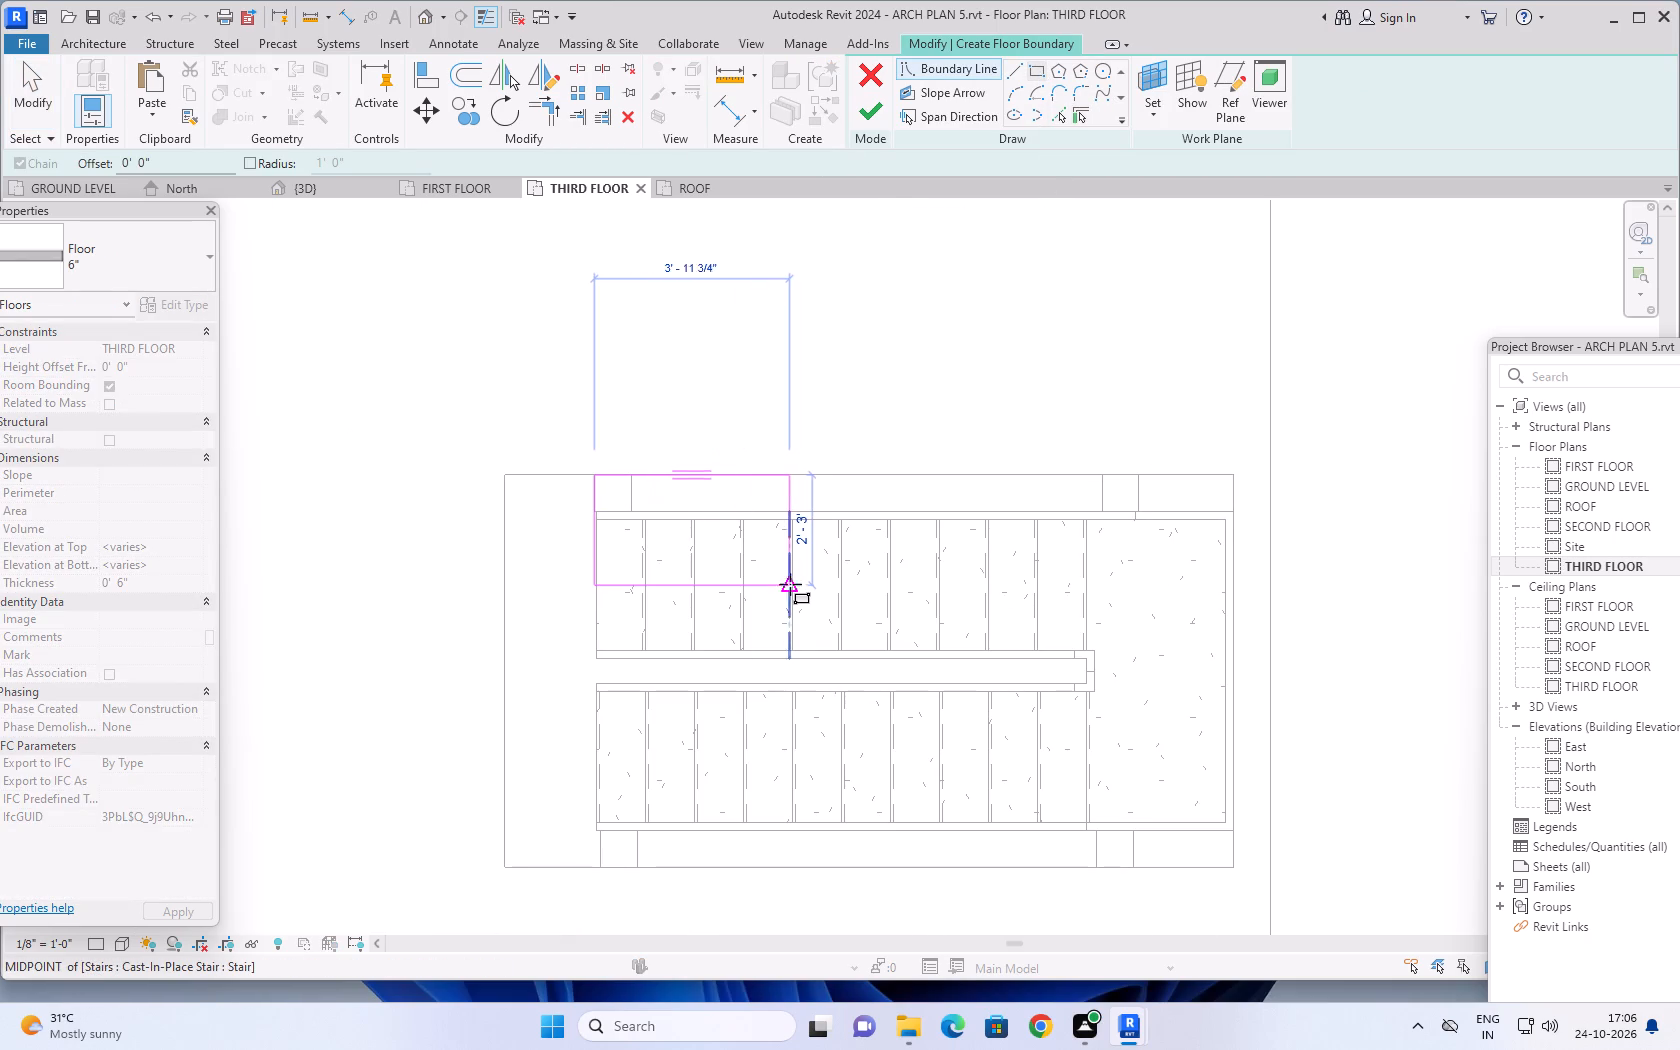
{"action": "left_click", "coordinate": [182, 163]}
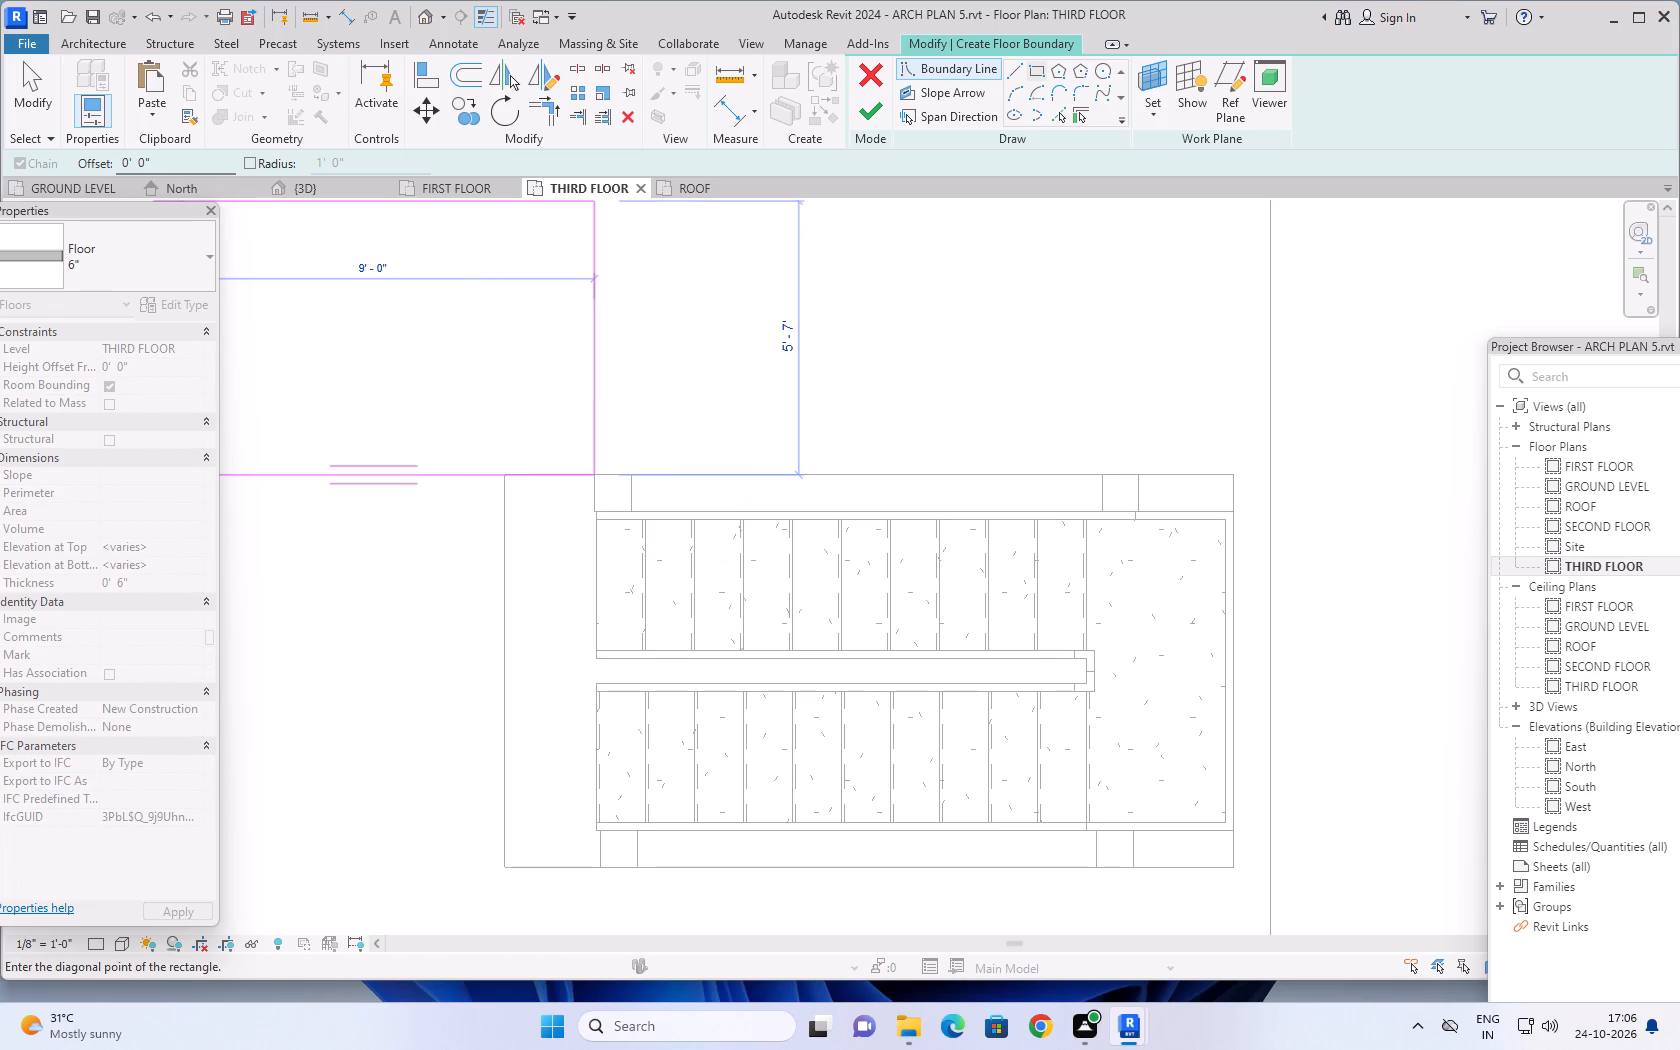
{"action": "key", "text": "BackSpace"}
{"action": "key", "text": "BackSpace"}
{"action": "key", "text": "BackSpace"}
{"action": "key", "text": "BackSpace"}
{"action": "key", "text": "BackSpace"}
{"action": "key", "text": "BackSpace"}
{"action": "key", "text": "BackSpace"}
{"action": "key", "text": "BackSpace"}
{"action": "key", "text": "BackSpace"}
{"action": "key", "text": "BackSpace"}
{"action": "key", "text": "BackSpace"}
{"action": "key", "text": "BackSpace"}
{"action": "key", "text": "BackSpace"}
{"action": "type", "text": "2'"}
{"action": "key", "text": "Return"}
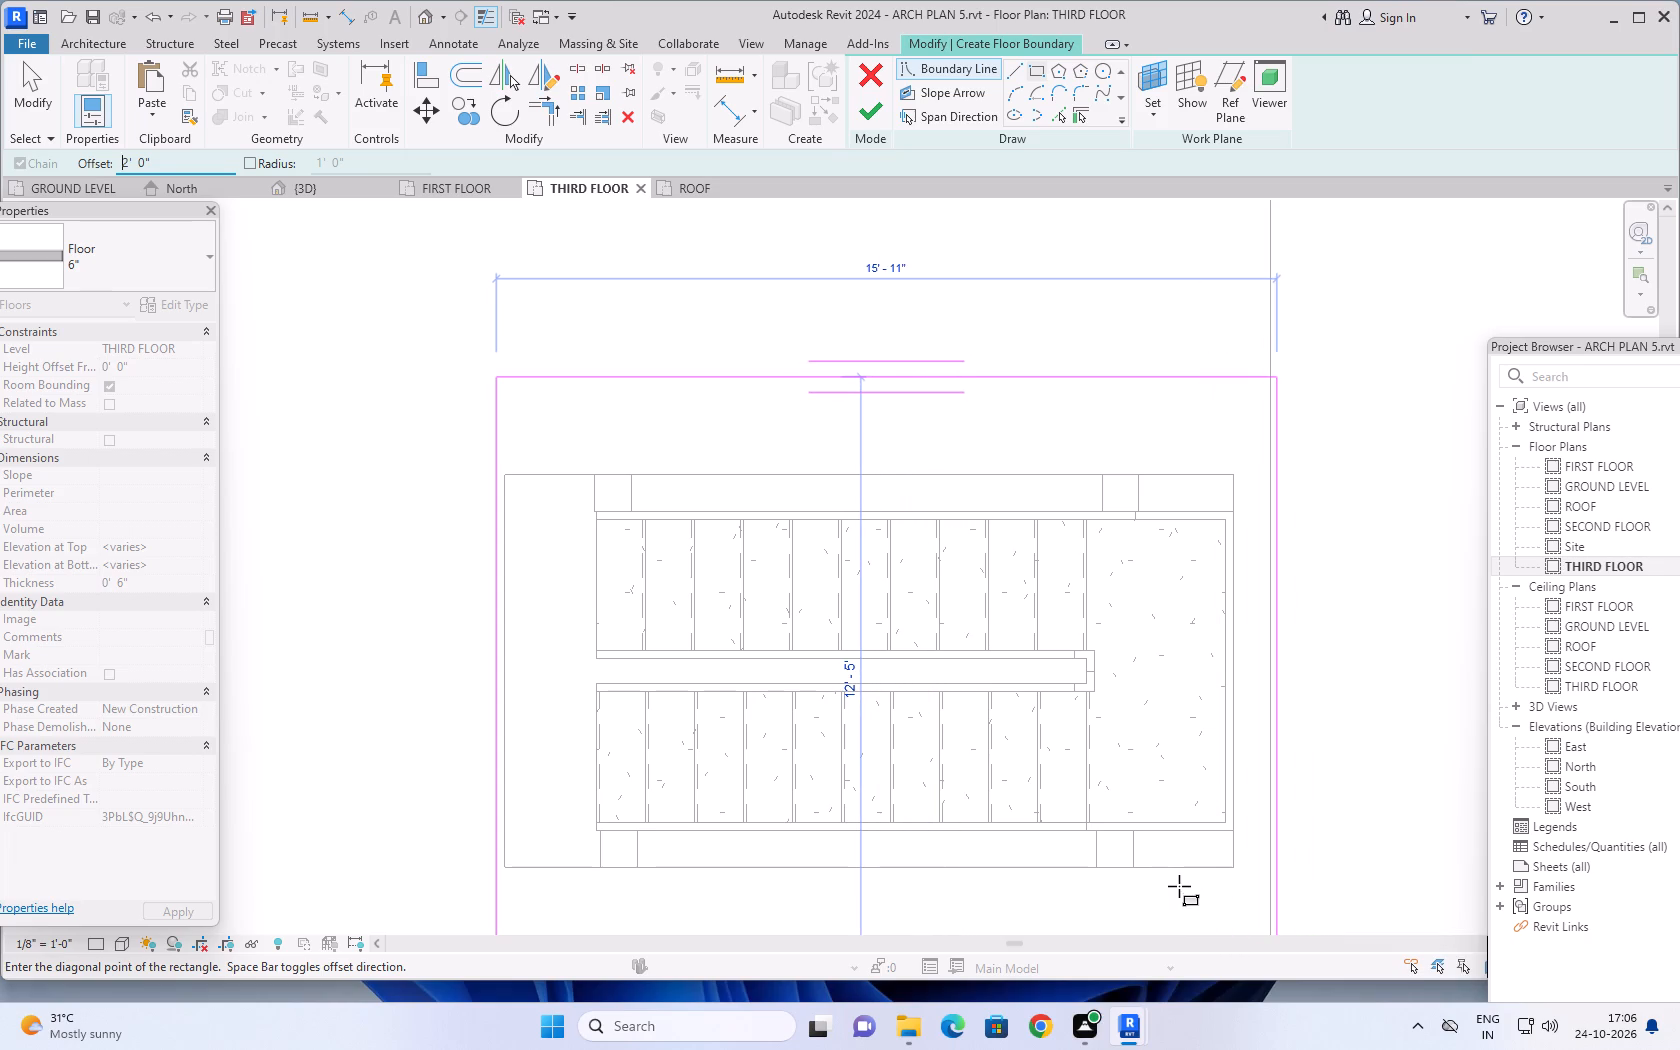
{"action": "scroll", "coordinate": [1179, 886], "scroll_direction": "down", "scroll_amount": 4}
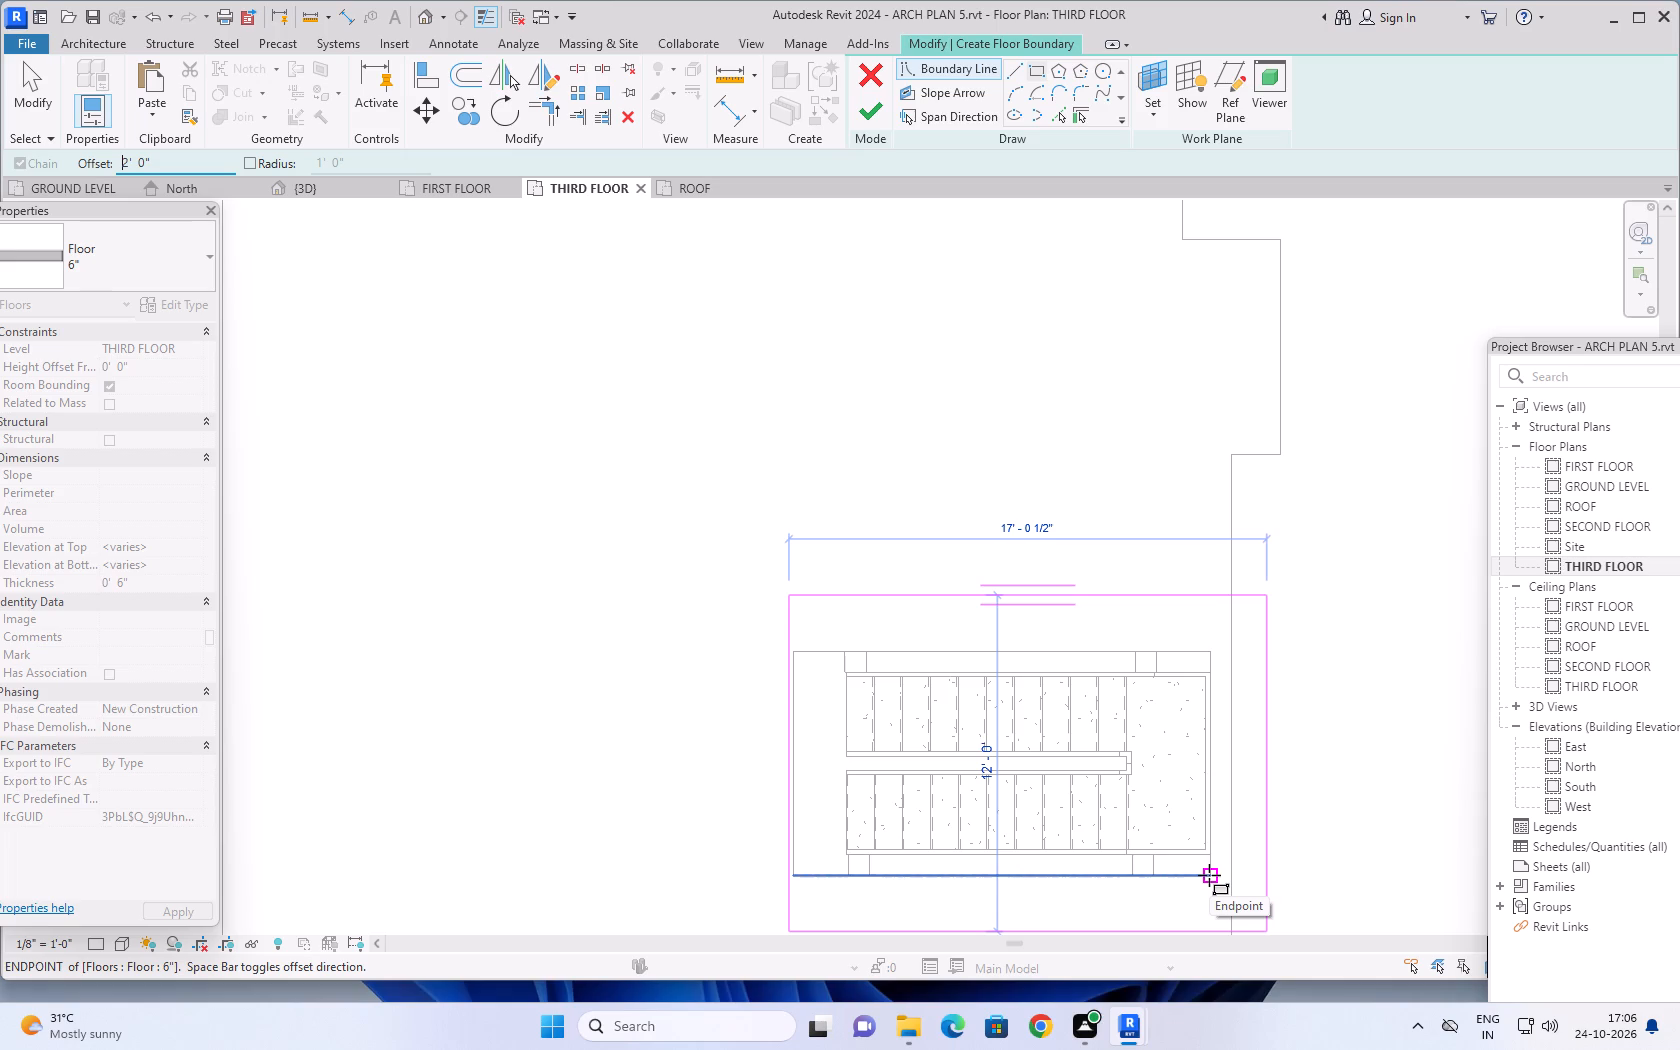
{"action": "key", "text": "Escape"}
{"action": "key", "text": "Escape"}
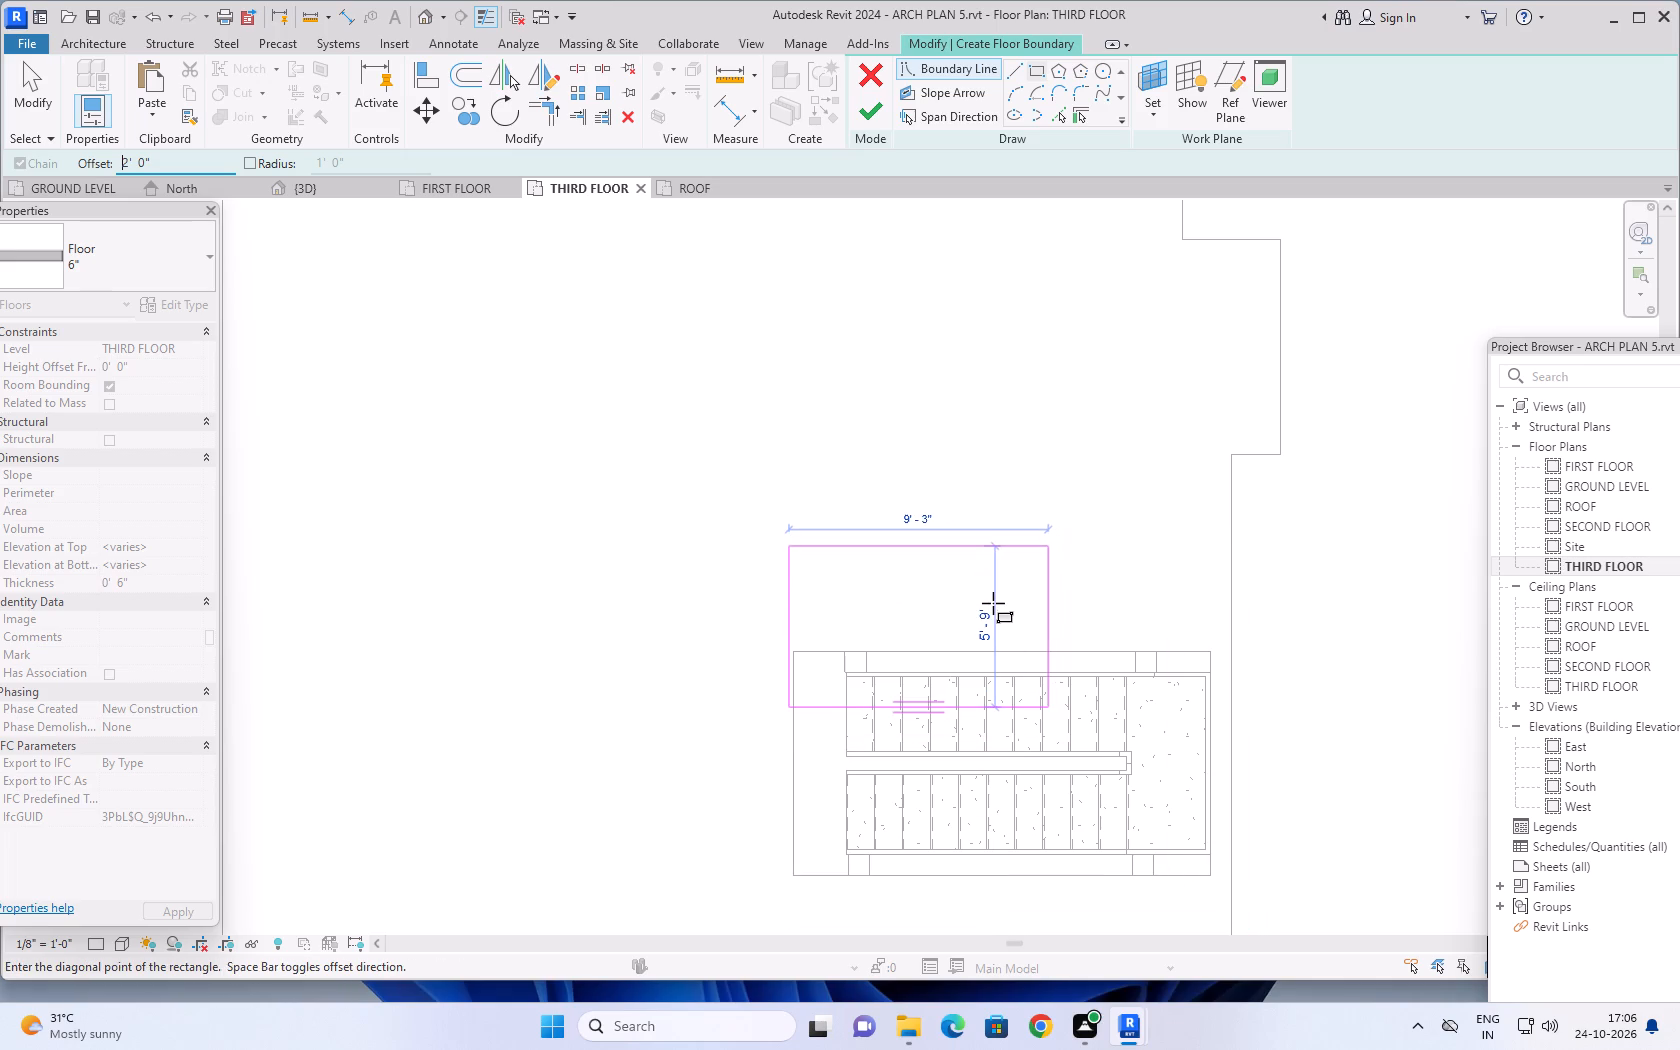
{"action": "left_click", "coordinate": [1210, 877]}
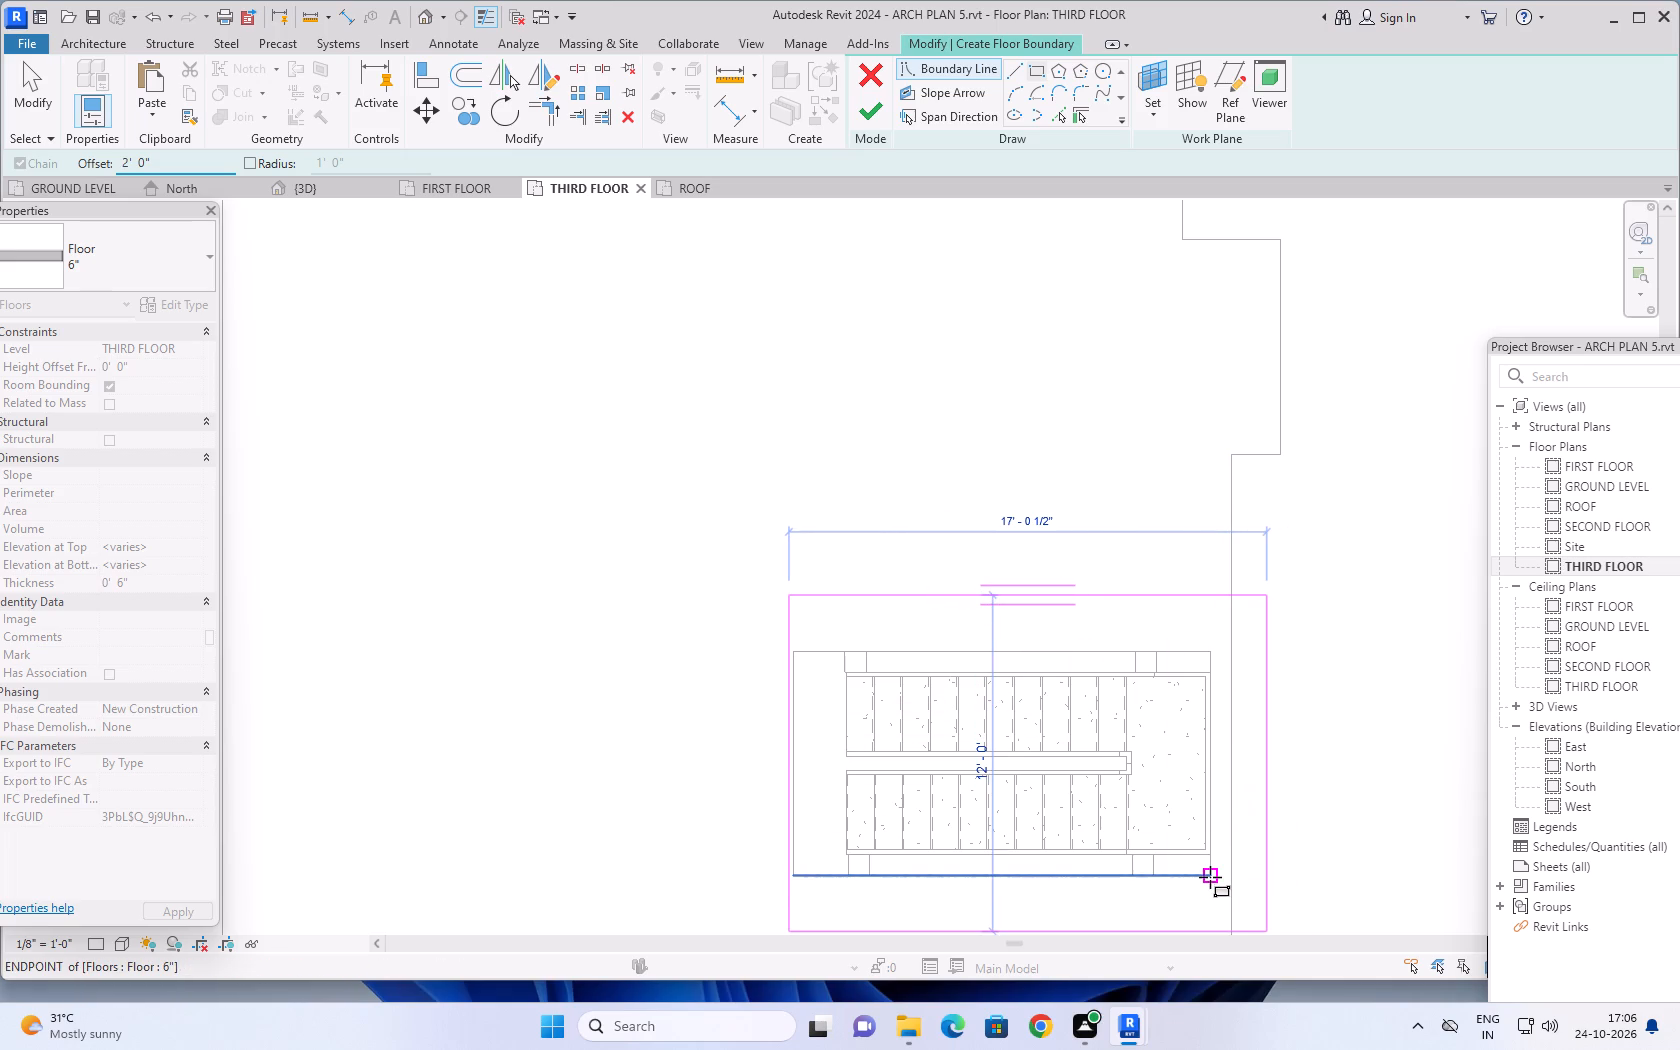
{"action": "left_click", "coordinate": [865, 117]}
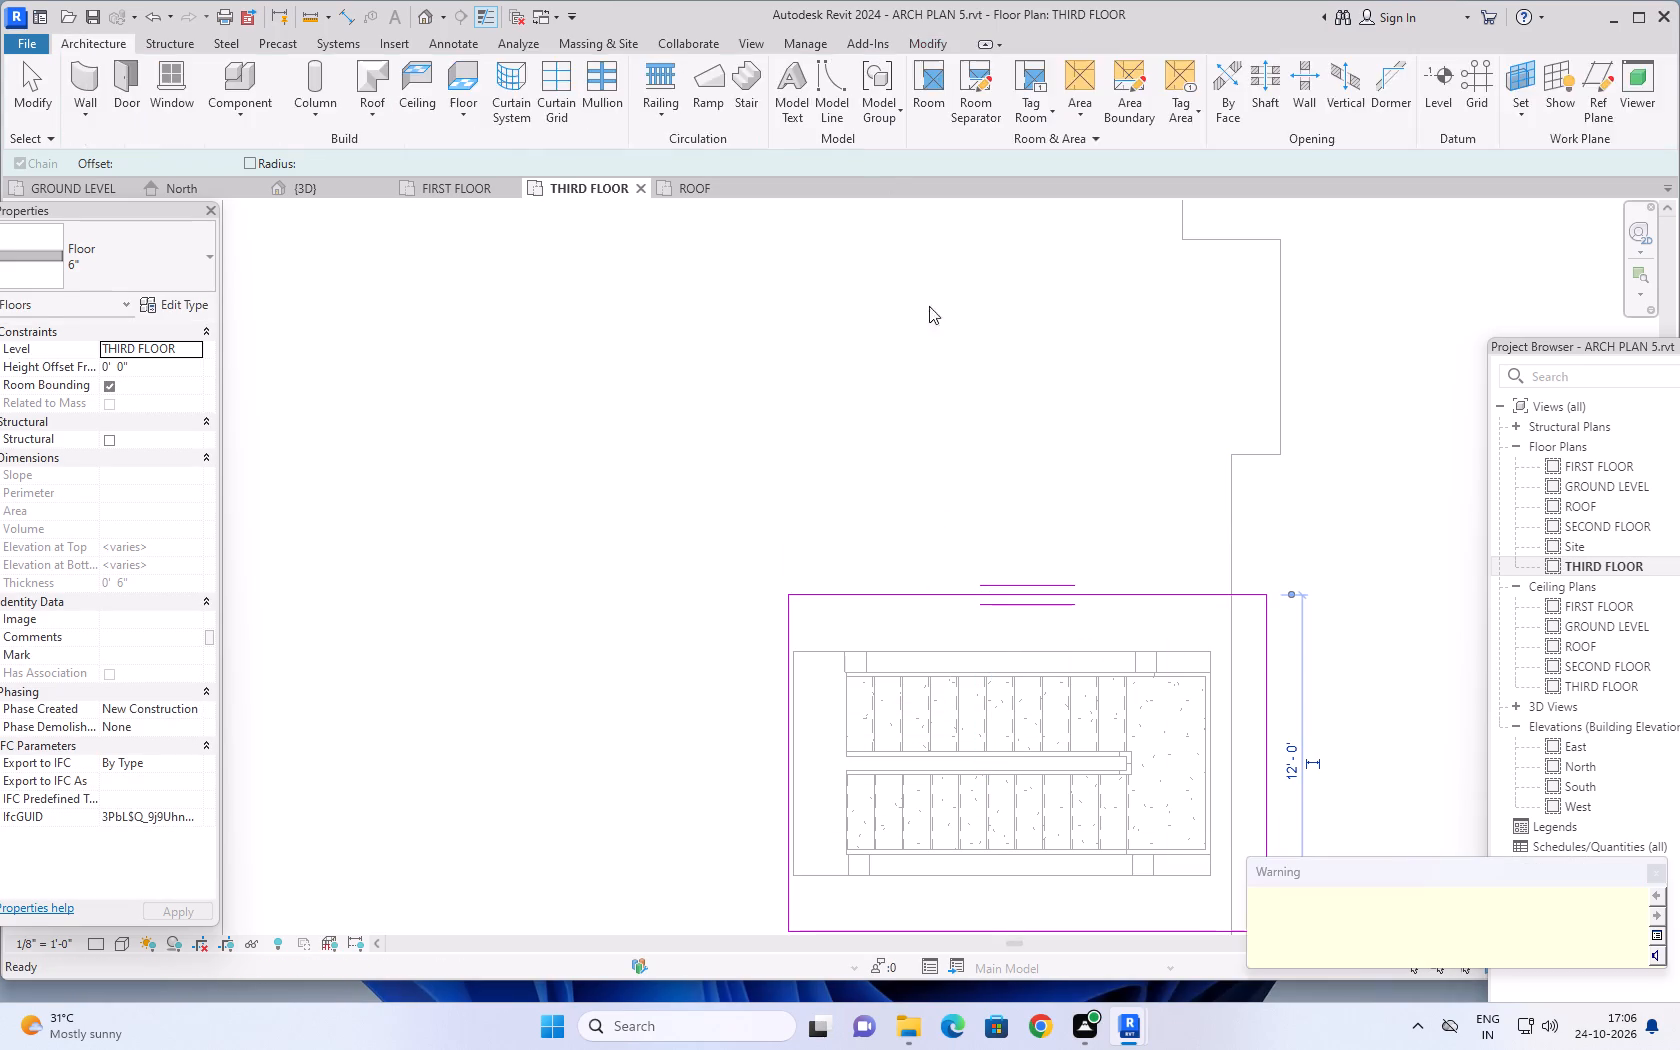
{"action": "scroll", "coordinate": [949, 422], "scroll_direction": "down", "scroll_amount": 1}
{"action": "middle_click_drag", "start_coordinate": [943, 451], "coordinate": [854, 359]}
{"action": "key", "text": "Escape"}
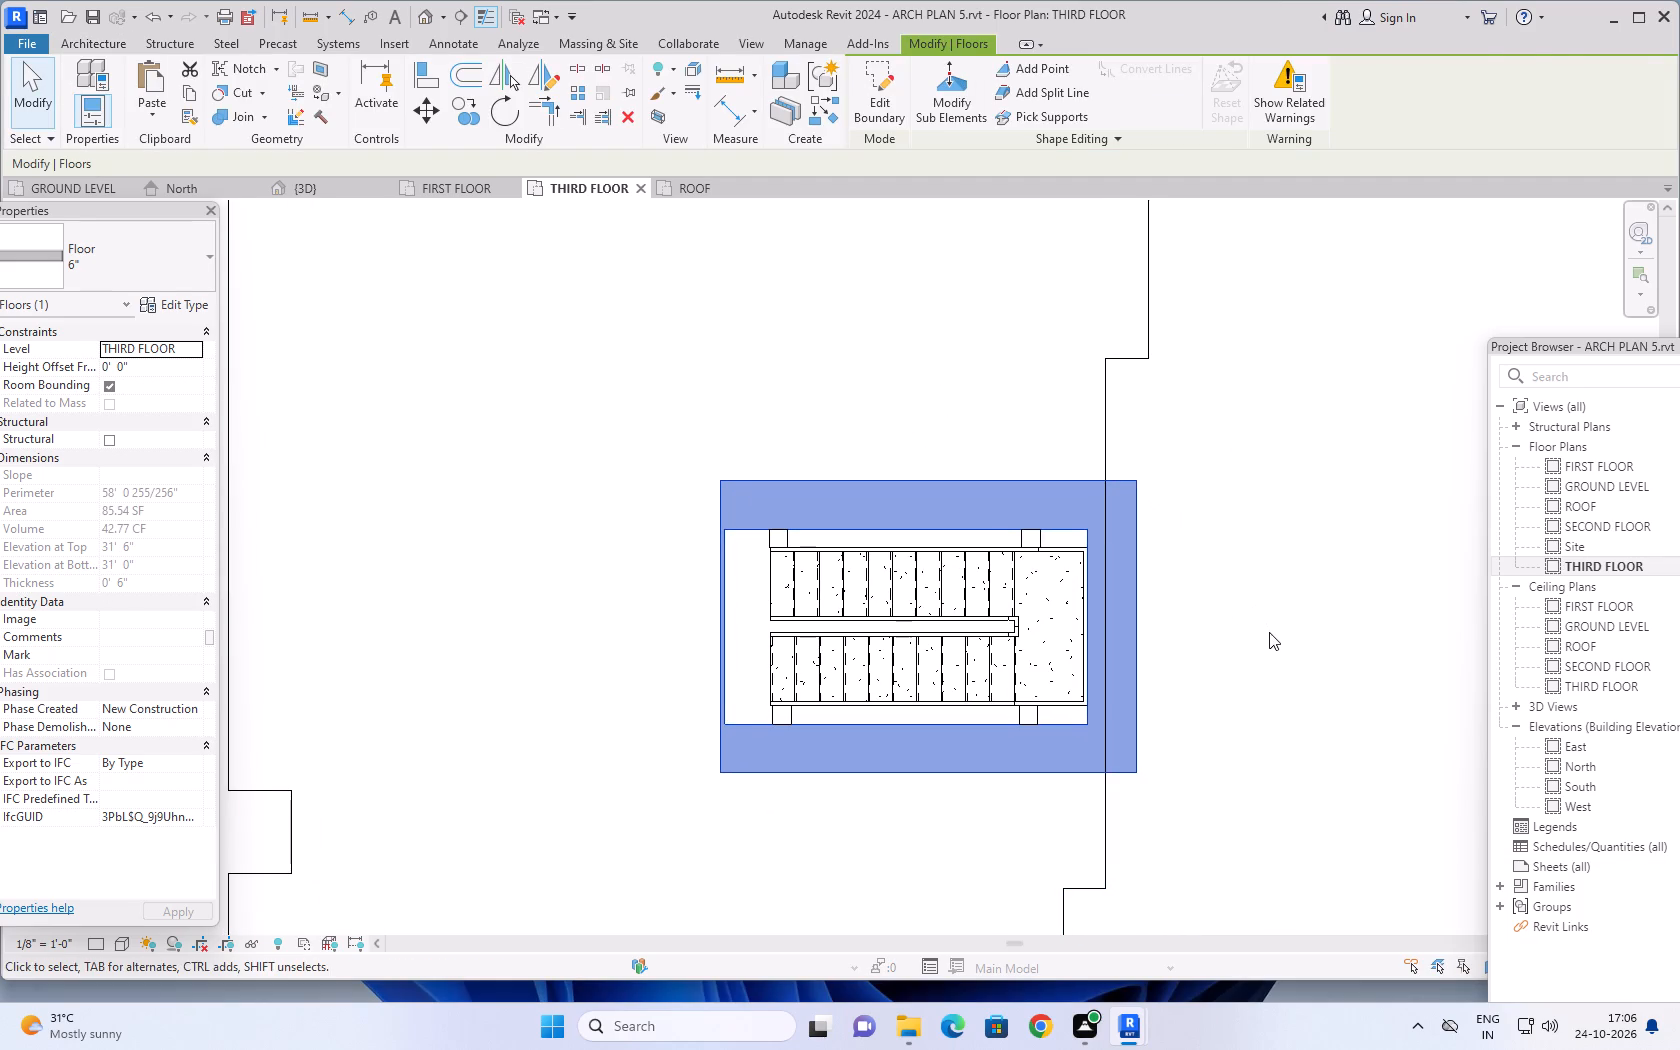
Copy the new rectangular floor around the staircase and paste it aligned to the ROOF level.
{"action": "left_click", "coordinate": [1135, 605]}
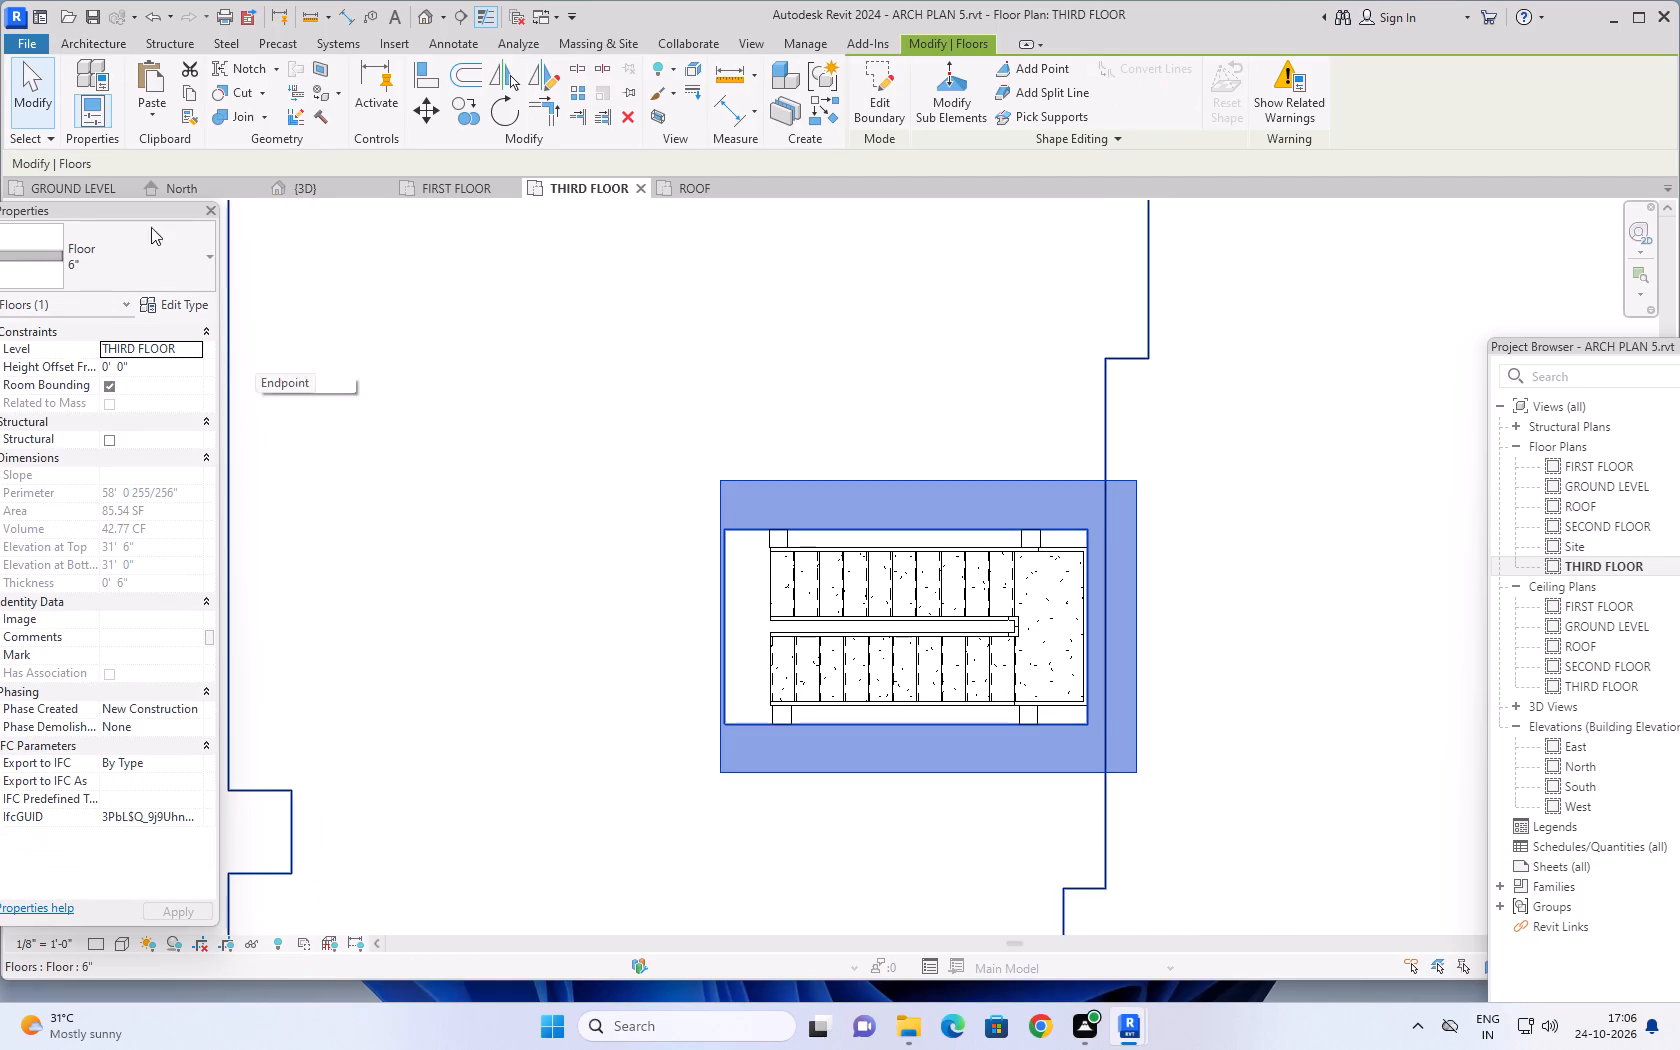
{"action": "left_click", "coordinate": [191, 89]}
{"action": "left_click", "coordinate": [145, 120]}
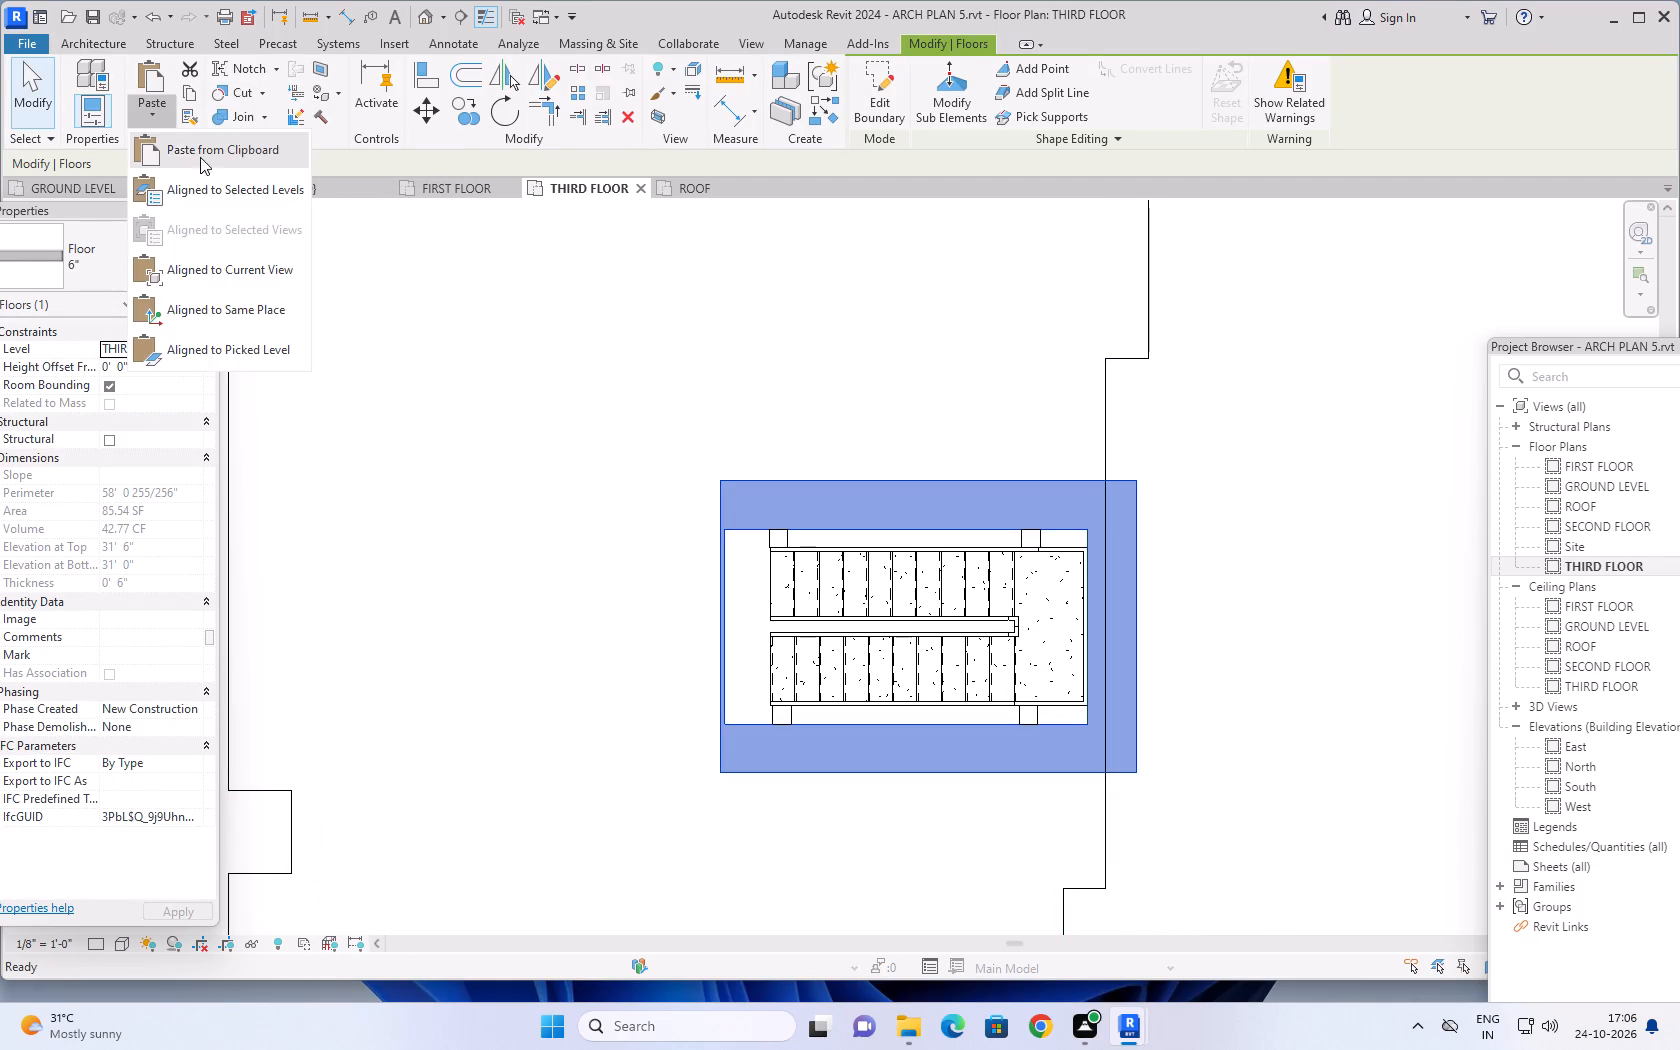
{"action": "left_click", "coordinate": [213, 181]}
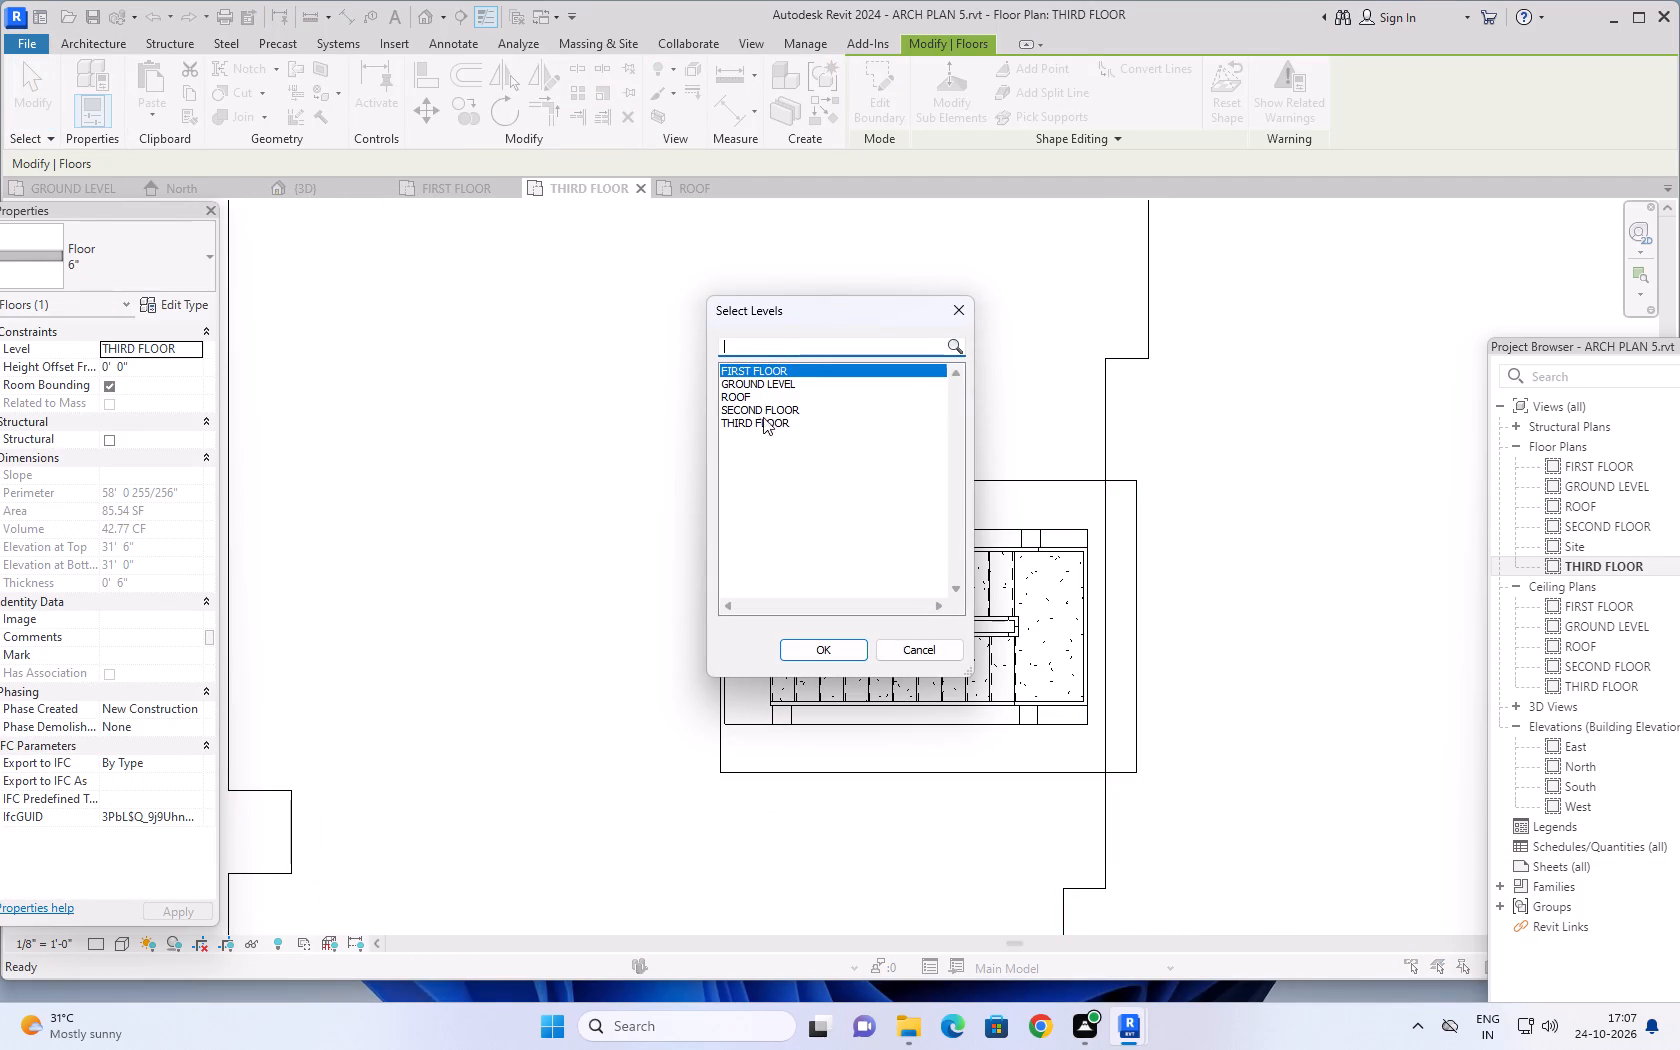
{"action": "left_click", "coordinate": [767, 396]}
{"action": "left_click", "coordinate": [828, 649]}
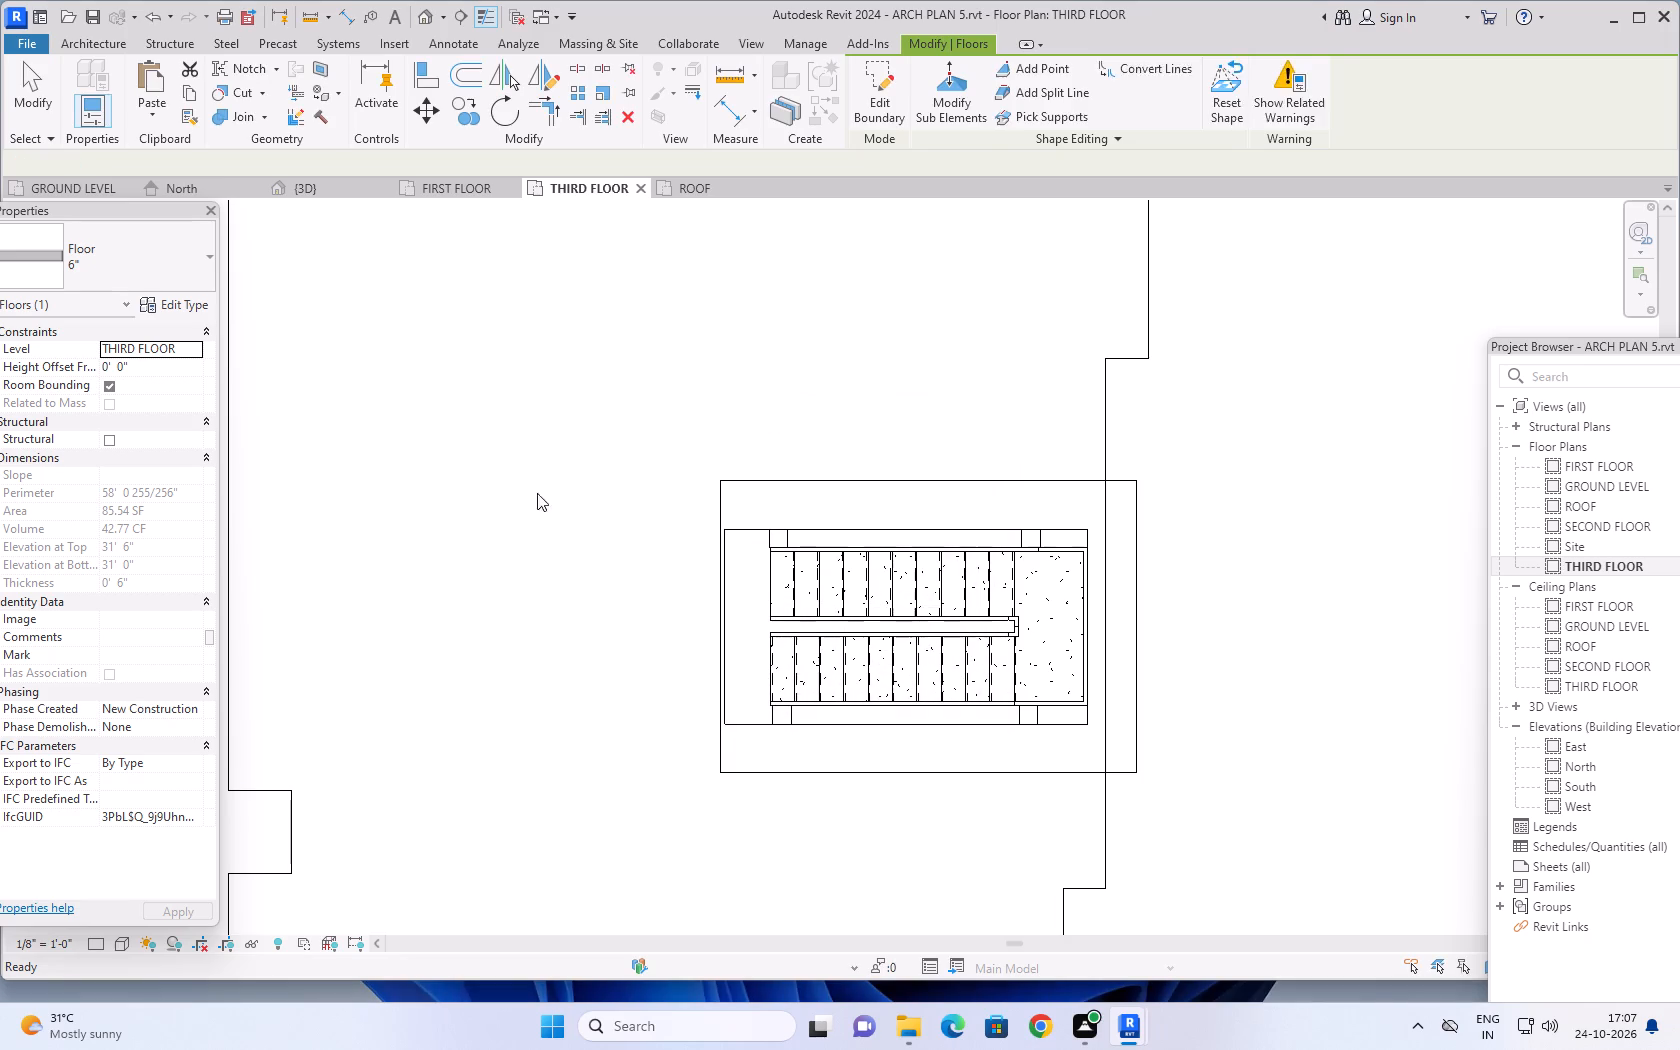
{"action": "key", "text": "Escape"}
{"action": "key", "text": "Escape"}
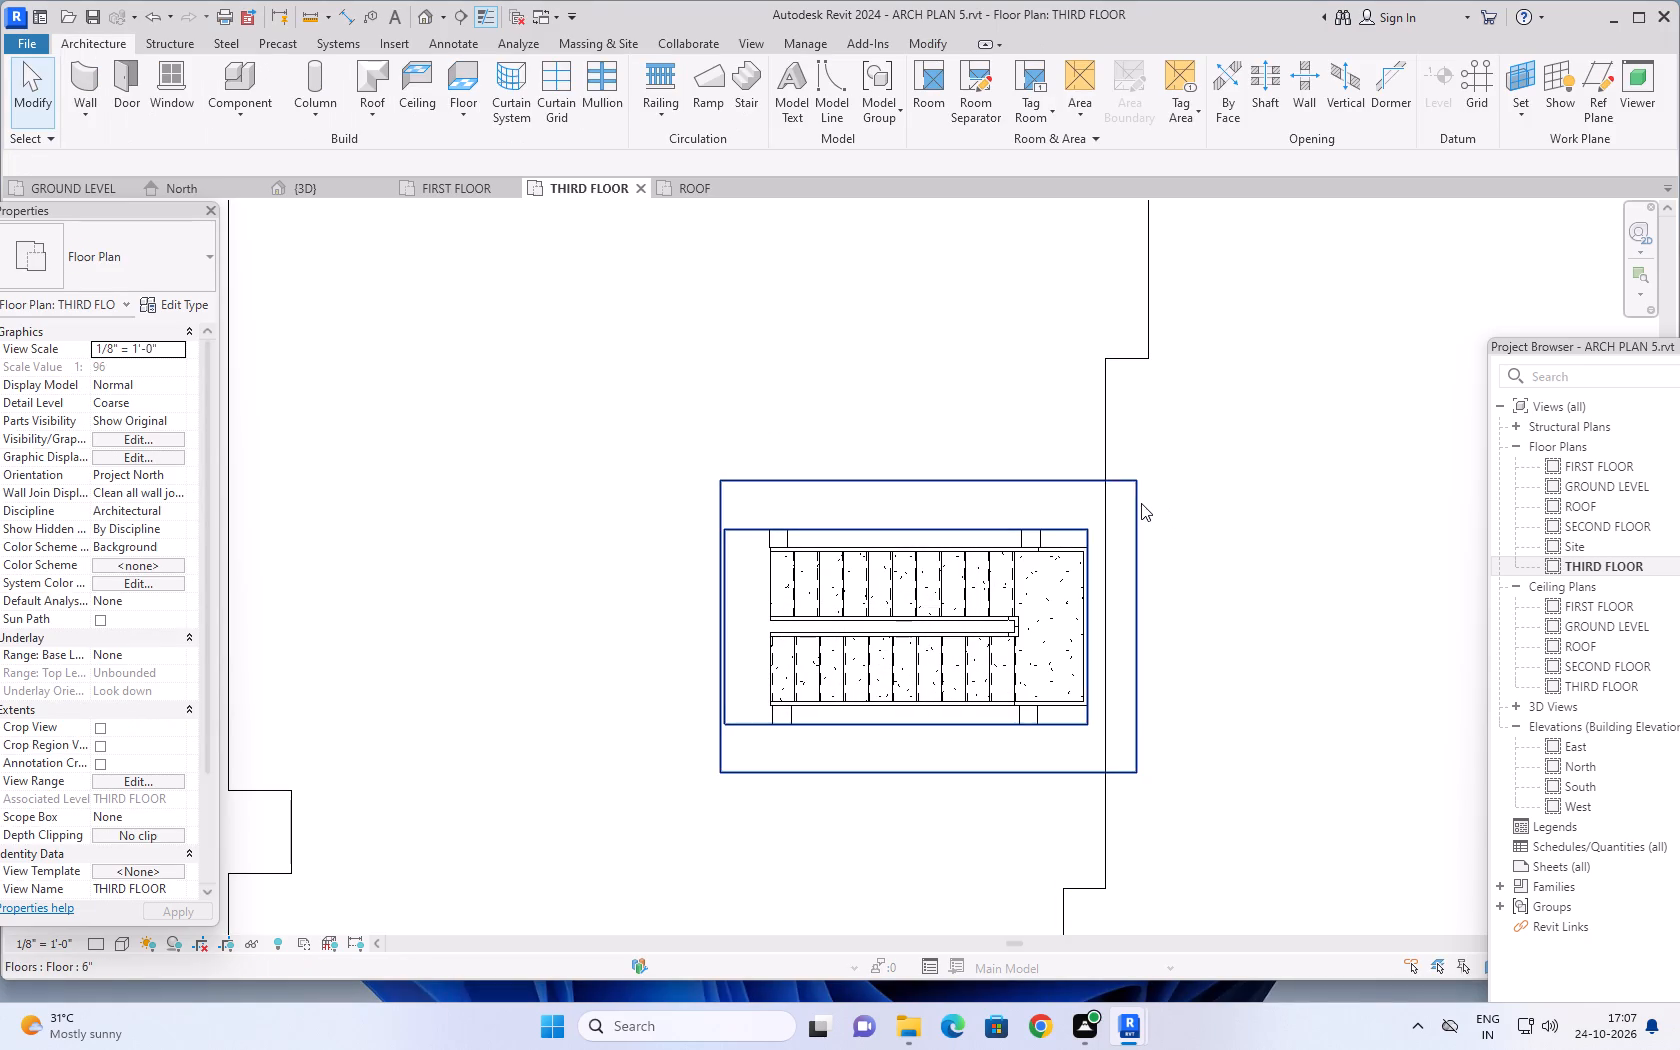
Delete the original rectangular staircase floor from the THIRD FLOOR level.
{"action": "left_click", "coordinate": [1141, 503]}
{"action": "key", "text": "Delete"}
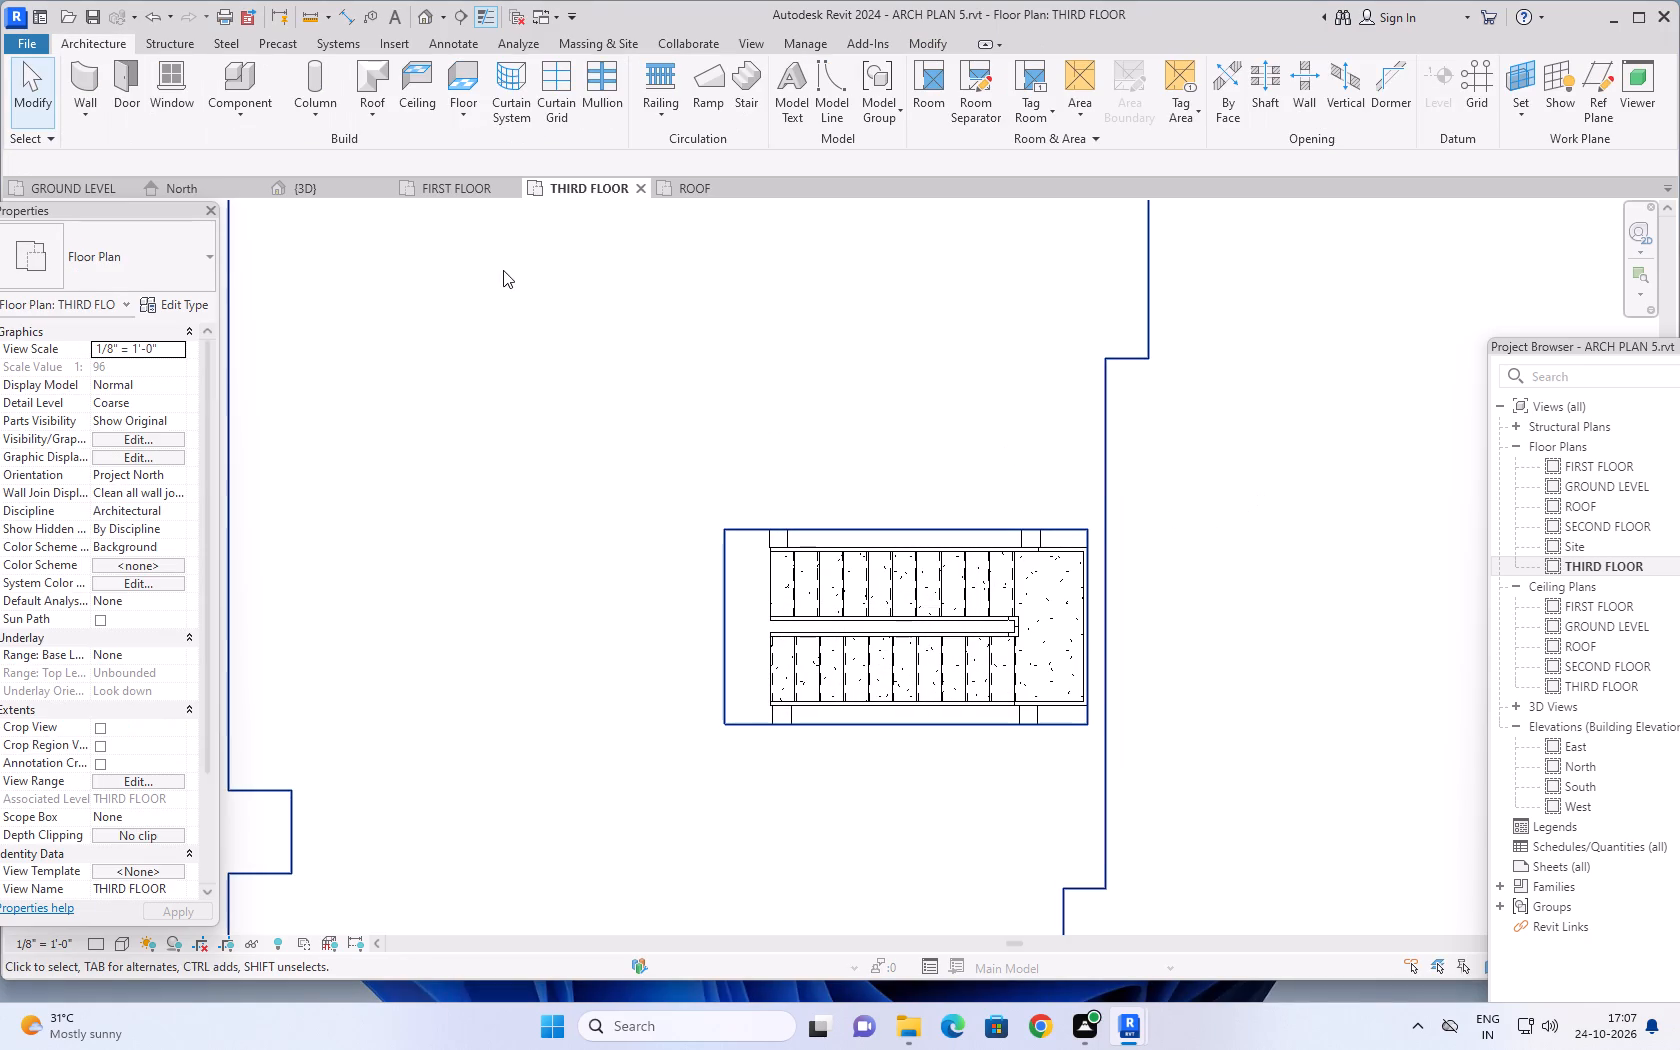
Inspect the staircase cover slab and its supporting columns above the top slab from several angles in 3D.
{"action": "left_click", "coordinate": [344, 180]}
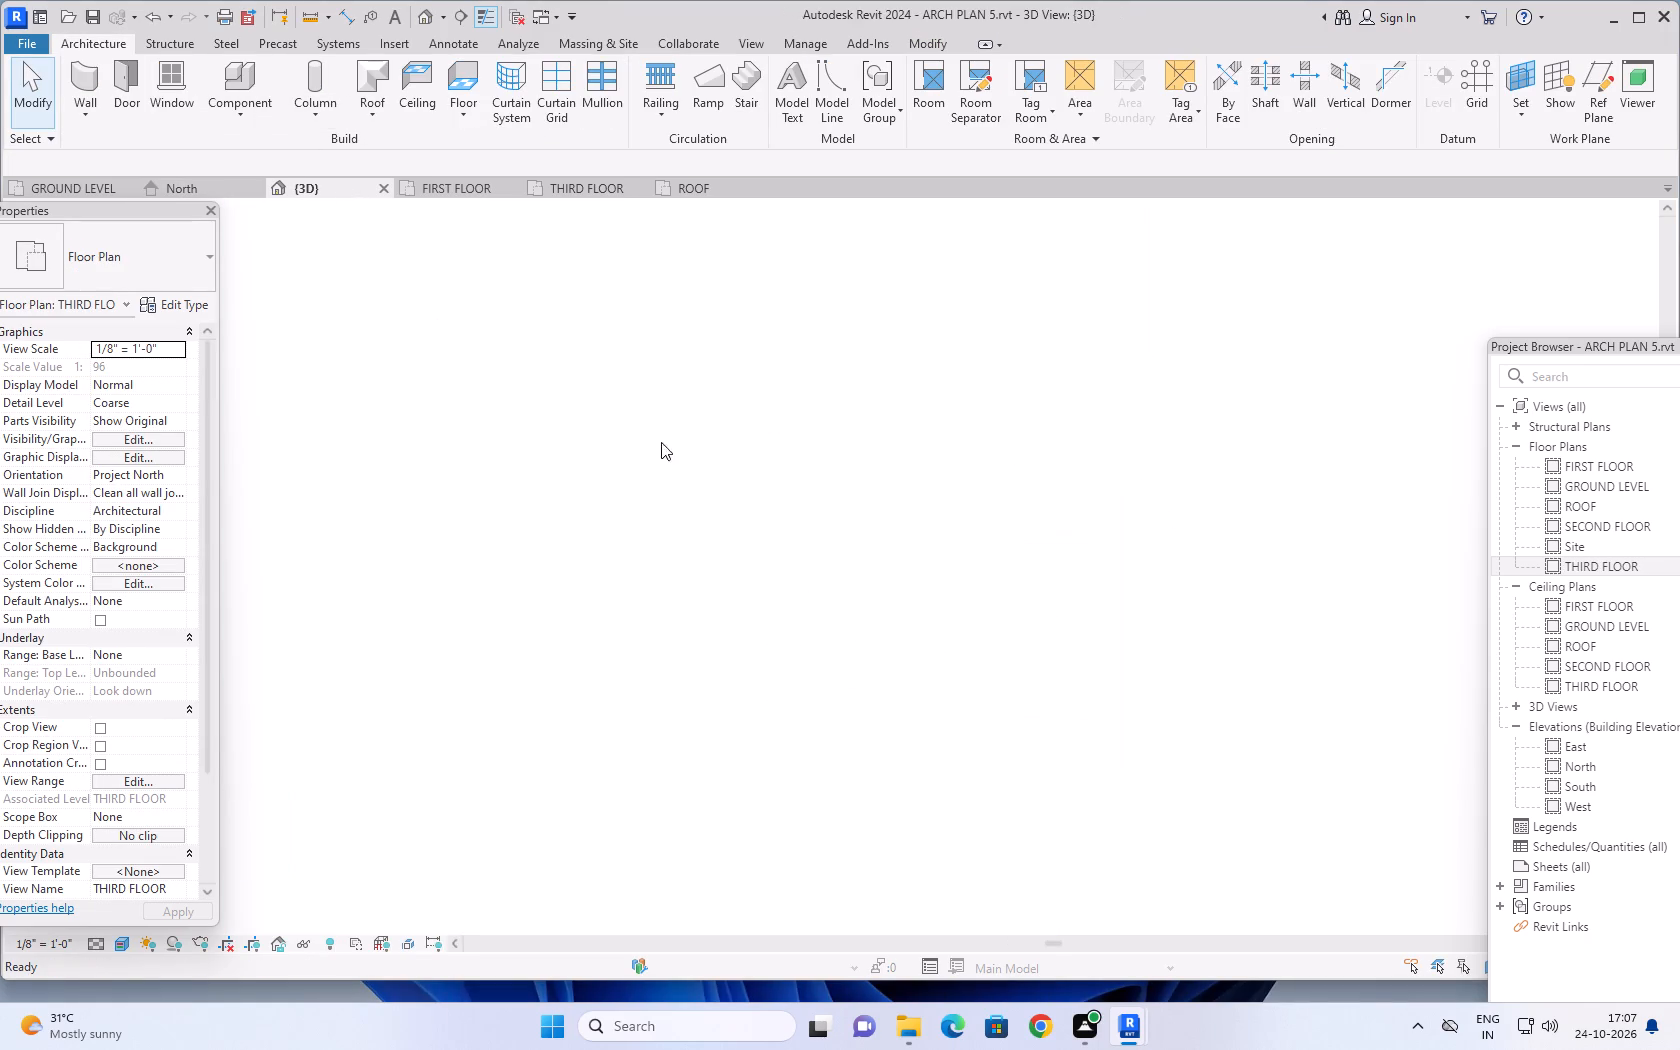
{"action": "scroll", "coordinate": [886, 519], "scroll_direction": "down", "scroll_amount": 2}
{"action": "scroll", "coordinate": [976, 606], "scroll_direction": "down", "scroll_amount": 1}
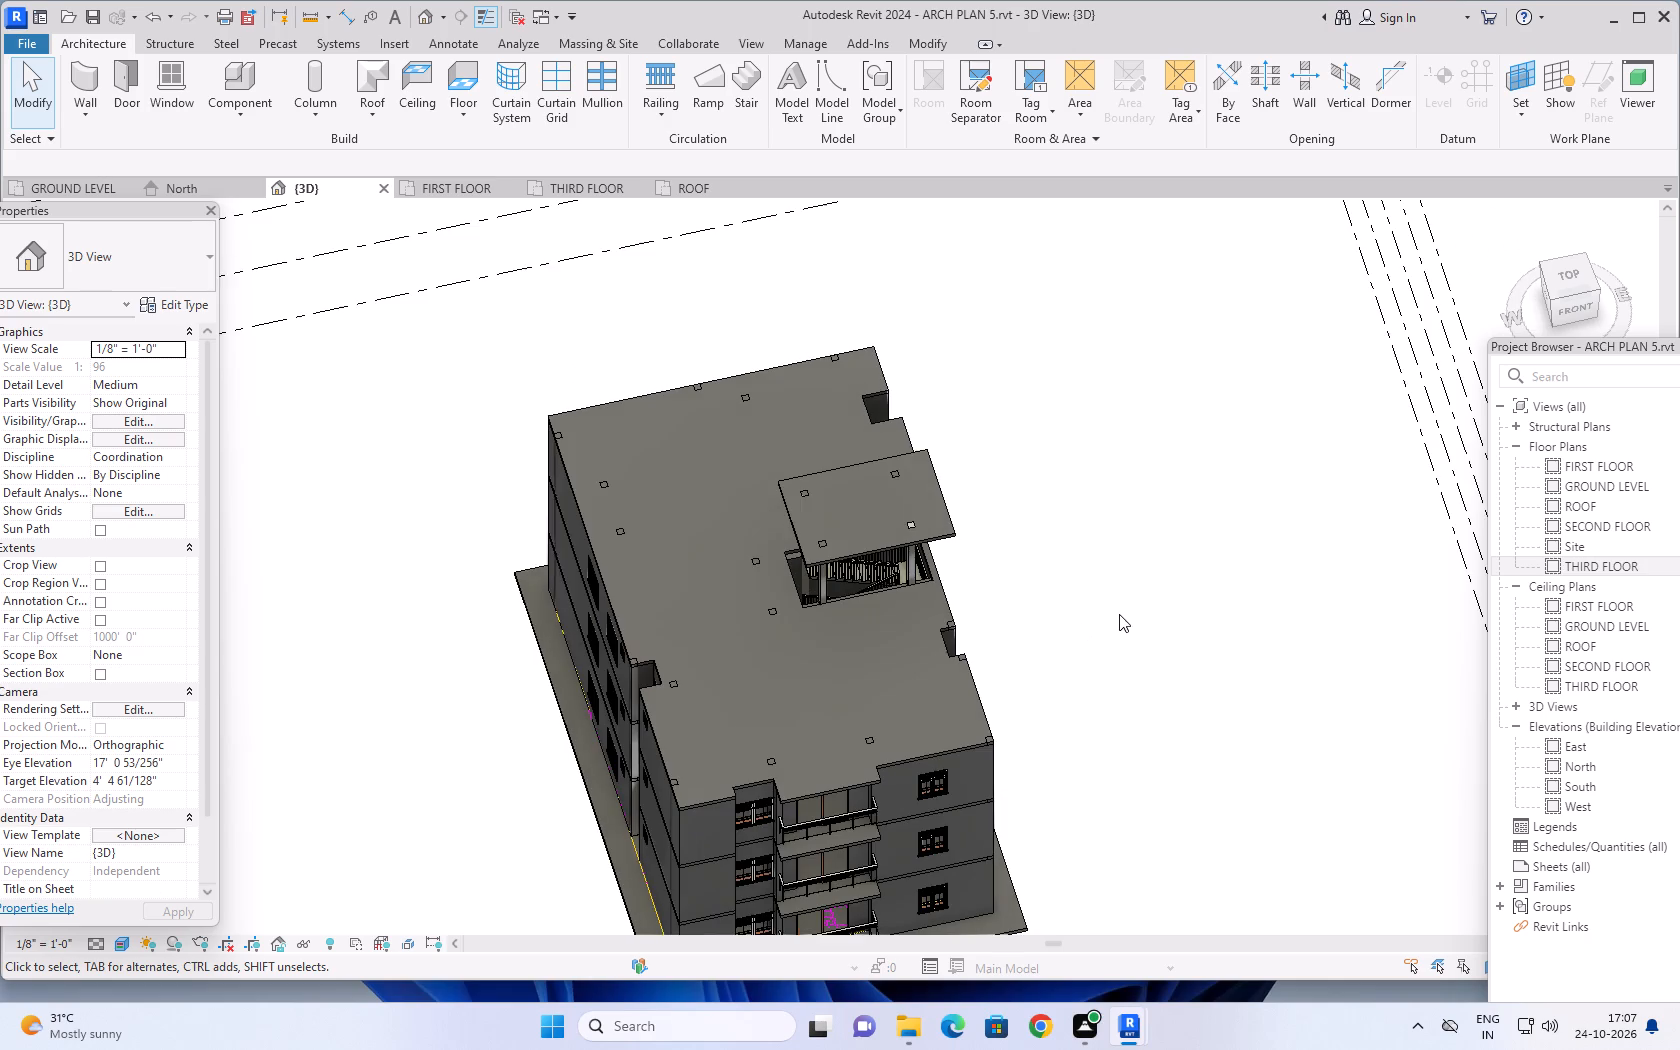
{"action": "middle_click_drag", "start_coordinate": [1128, 614], "coordinate": [667, 382], "text": "shift"}
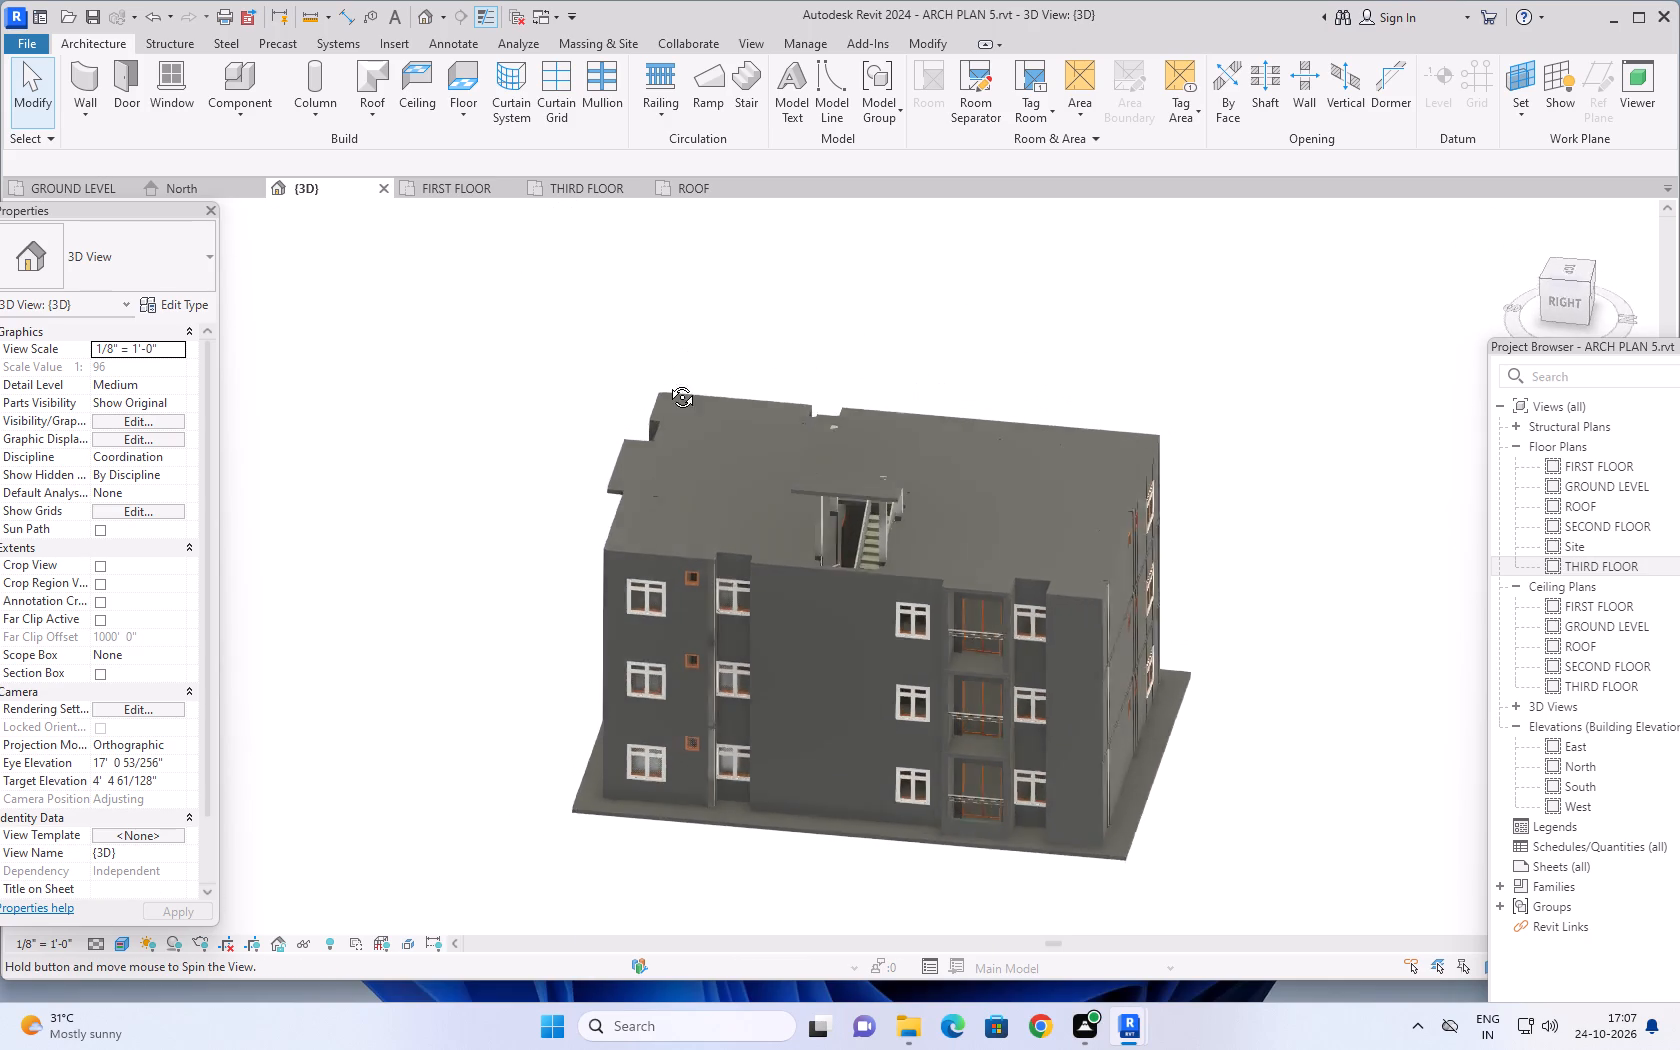
{"action": "middle_click_drag", "start_coordinate": [667, 382], "coordinate": [676, 375], "text": "shift"}
{"action": "scroll", "coordinate": [817, 536], "scroll_direction": "up", "scroll_amount": 3}
{"action": "middle_click_drag", "start_coordinate": [837, 562], "coordinate": [848, 585], "text": "shift"}
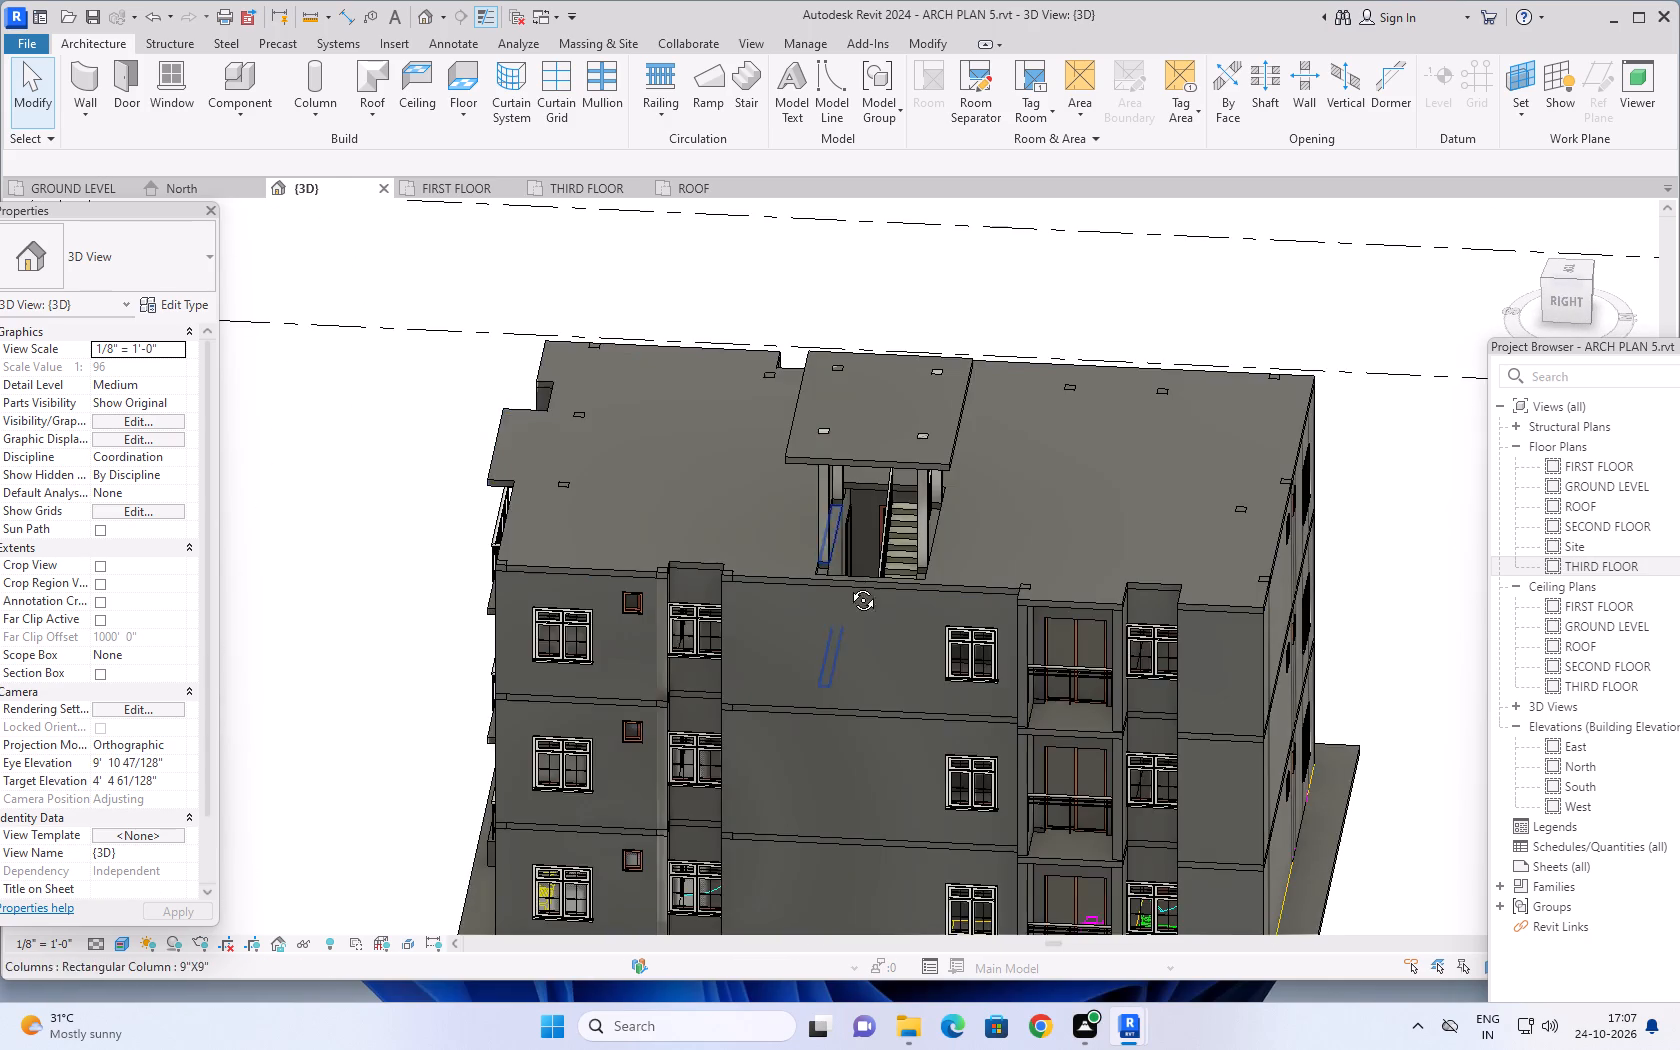
{"action": "middle_click_drag", "start_coordinate": [848, 585], "coordinate": [1218, 715], "text": "shift"}
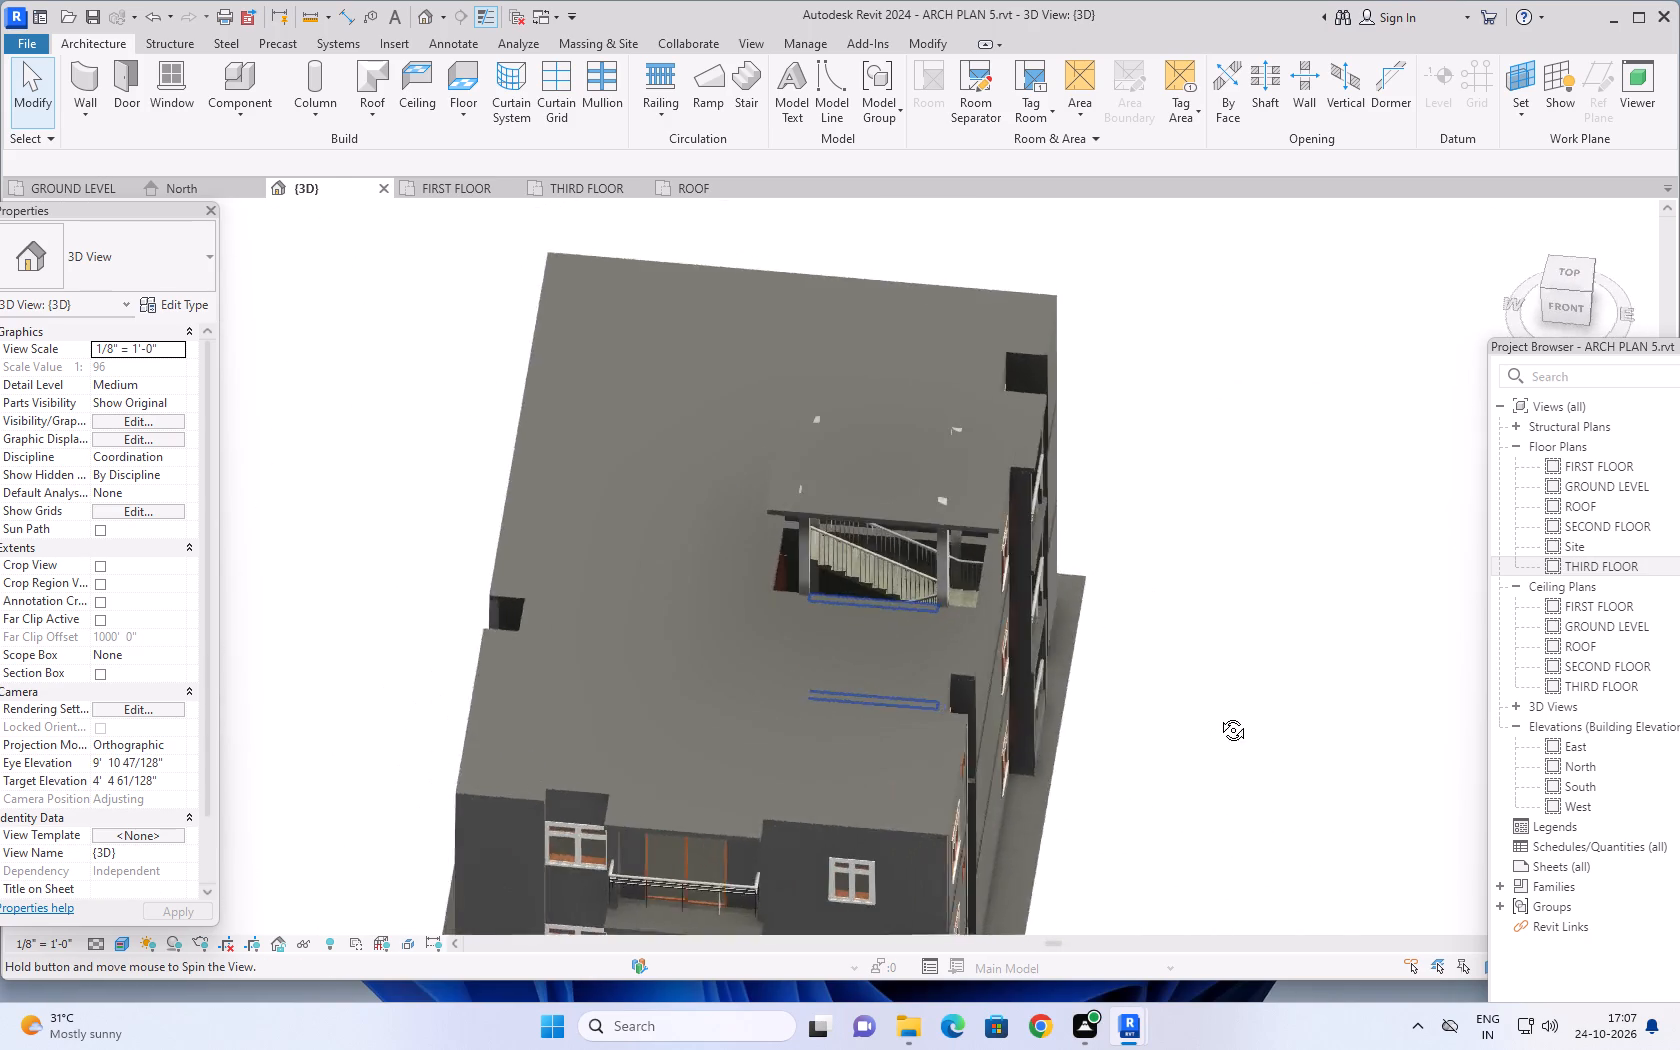
{"action": "middle_click_drag", "start_coordinate": [1218, 715], "coordinate": [1189, 809], "text": "shift"}
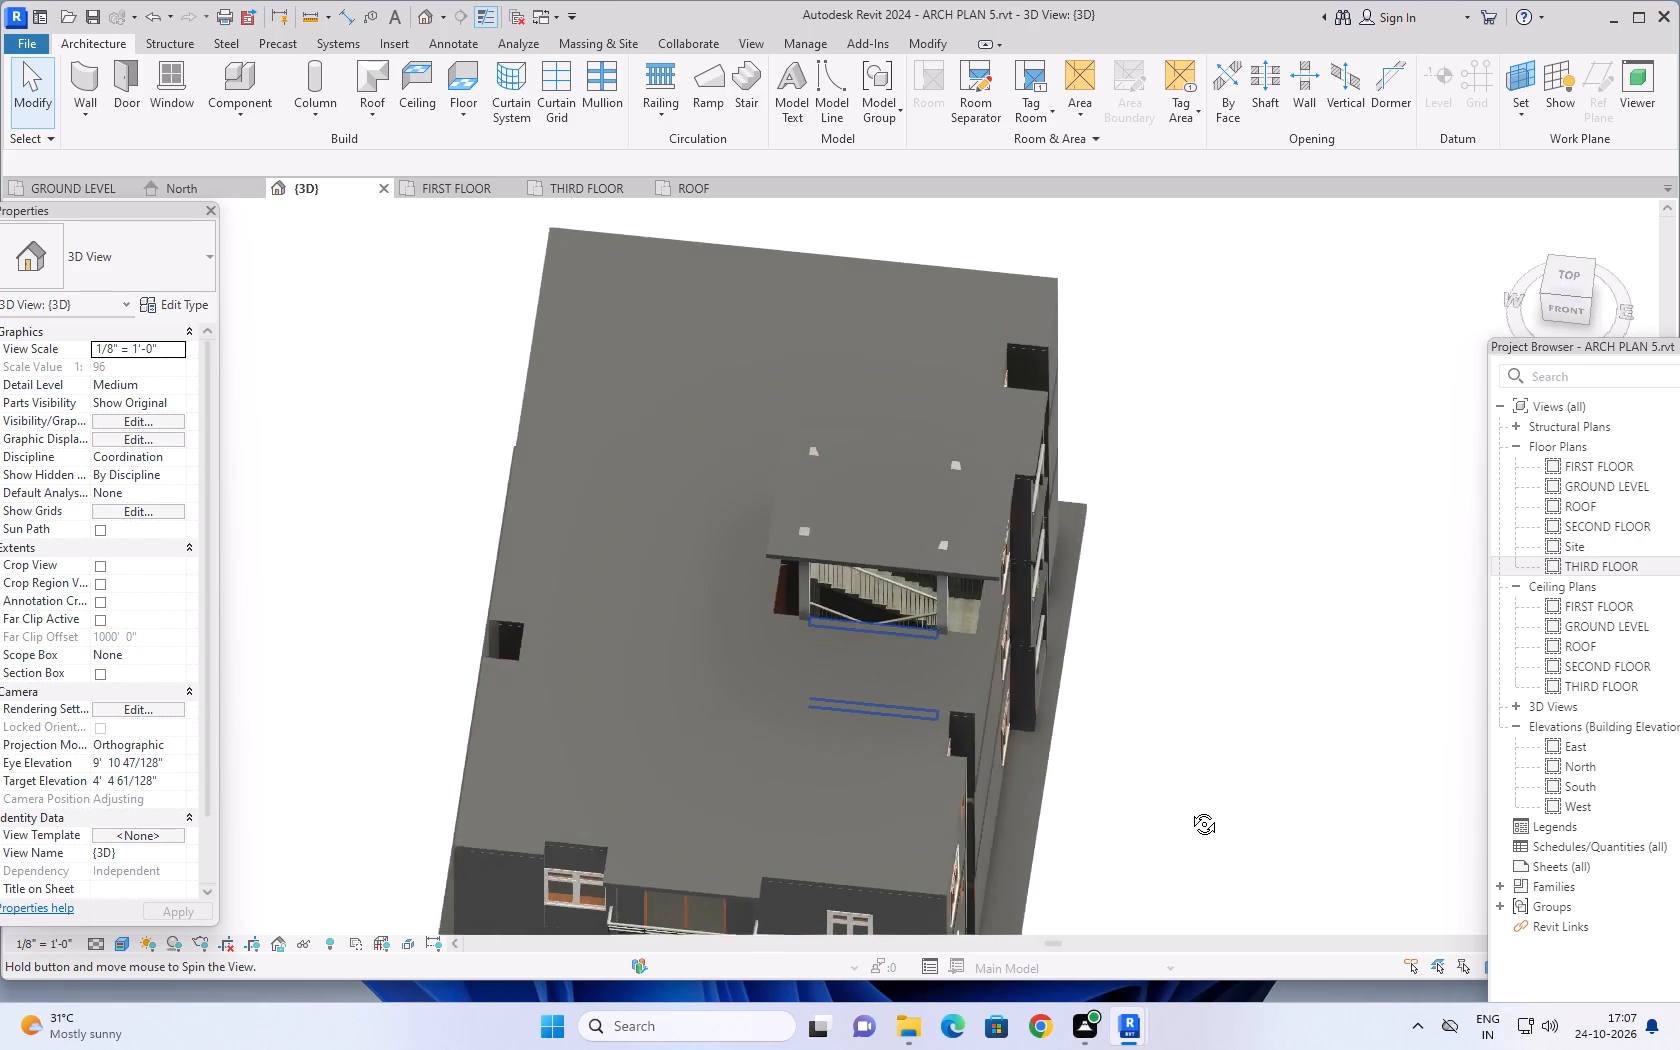
{"action": "middle_click_drag", "start_coordinate": [1189, 809], "coordinate": [1344, 706], "text": "shift"}
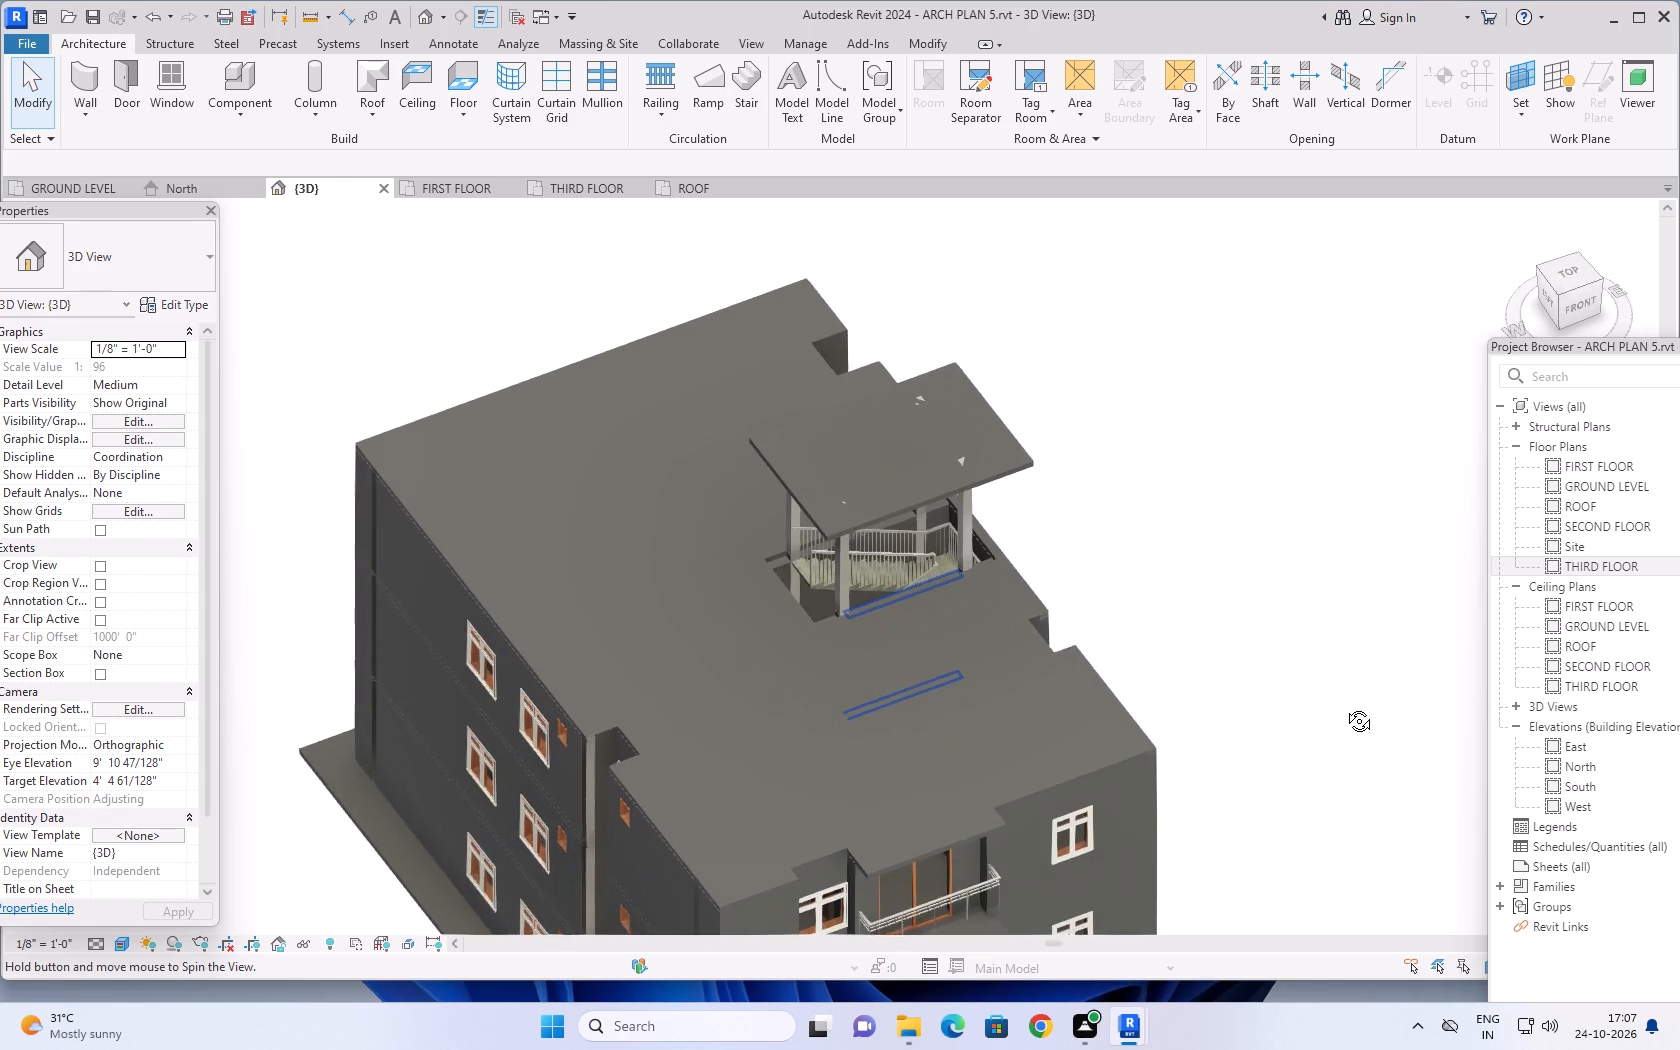
{"action": "middle_click_drag", "start_coordinate": [1344, 706], "coordinate": [1350, 688], "text": "shift"}
{"action": "middle_click_drag", "start_coordinate": [1262, 512], "coordinate": [1256, 536], "text": "shift"}
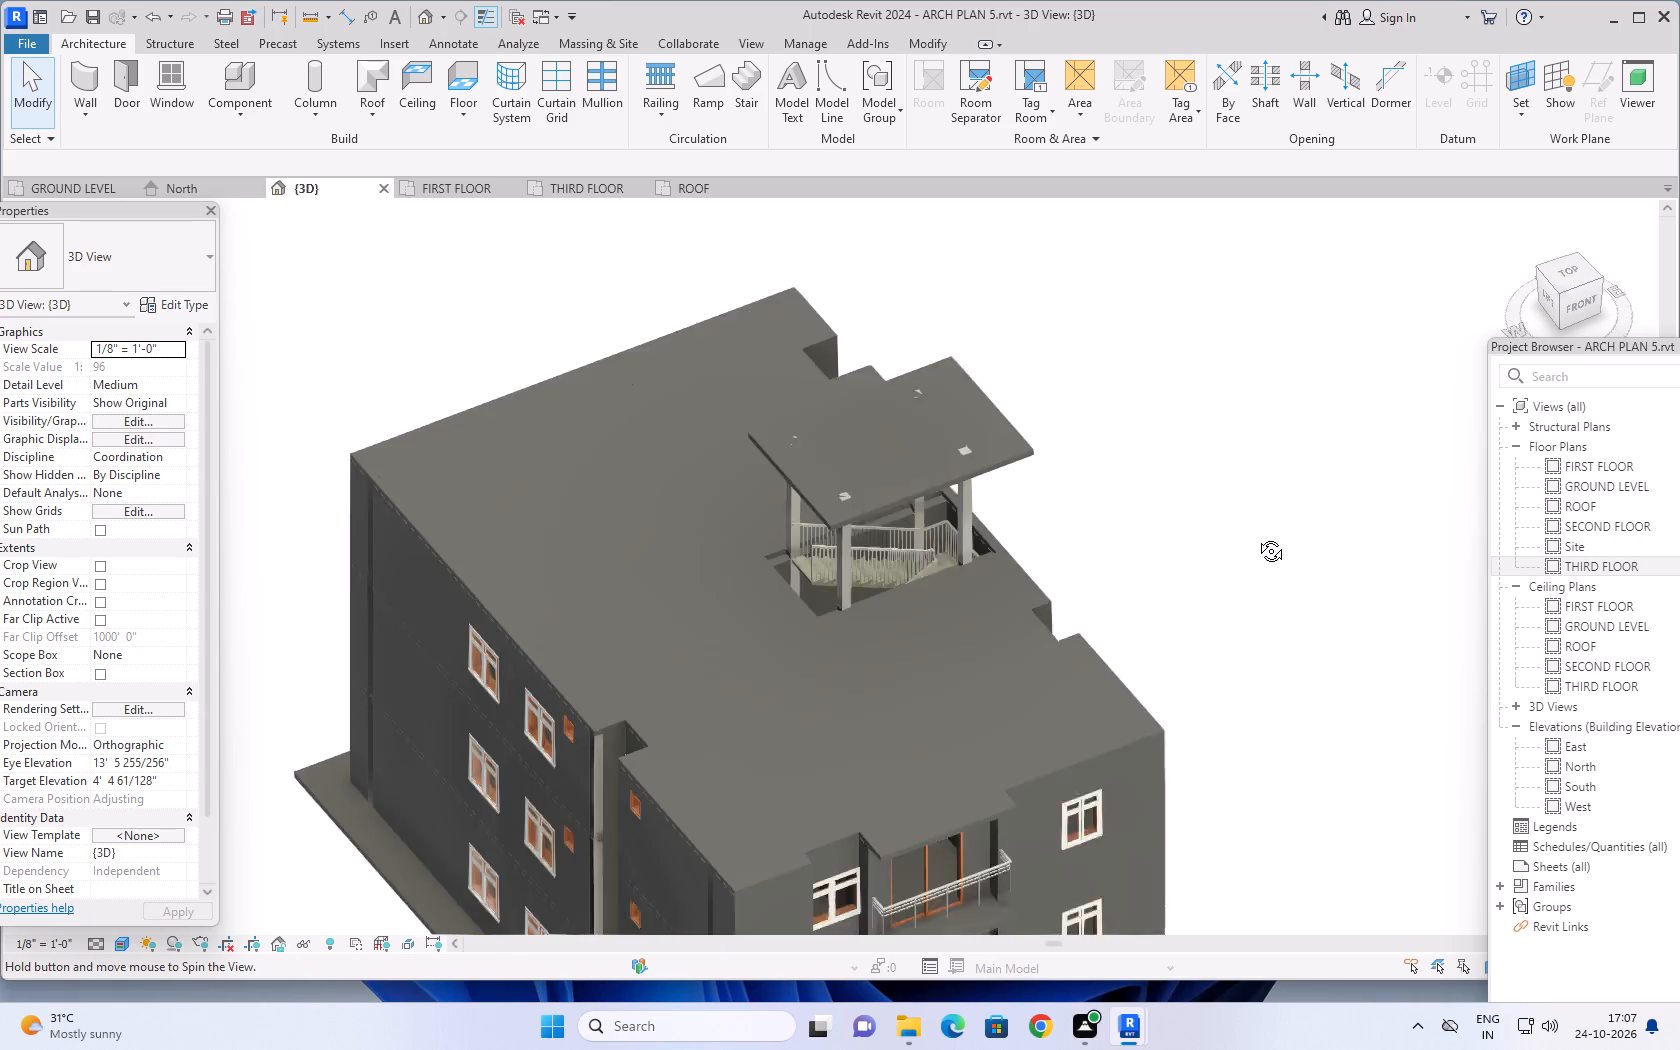
{"action": "middle_click_drag", "start_coordinate": [1256, 536], "coordinate": [1126, 611], "text": "shift"}
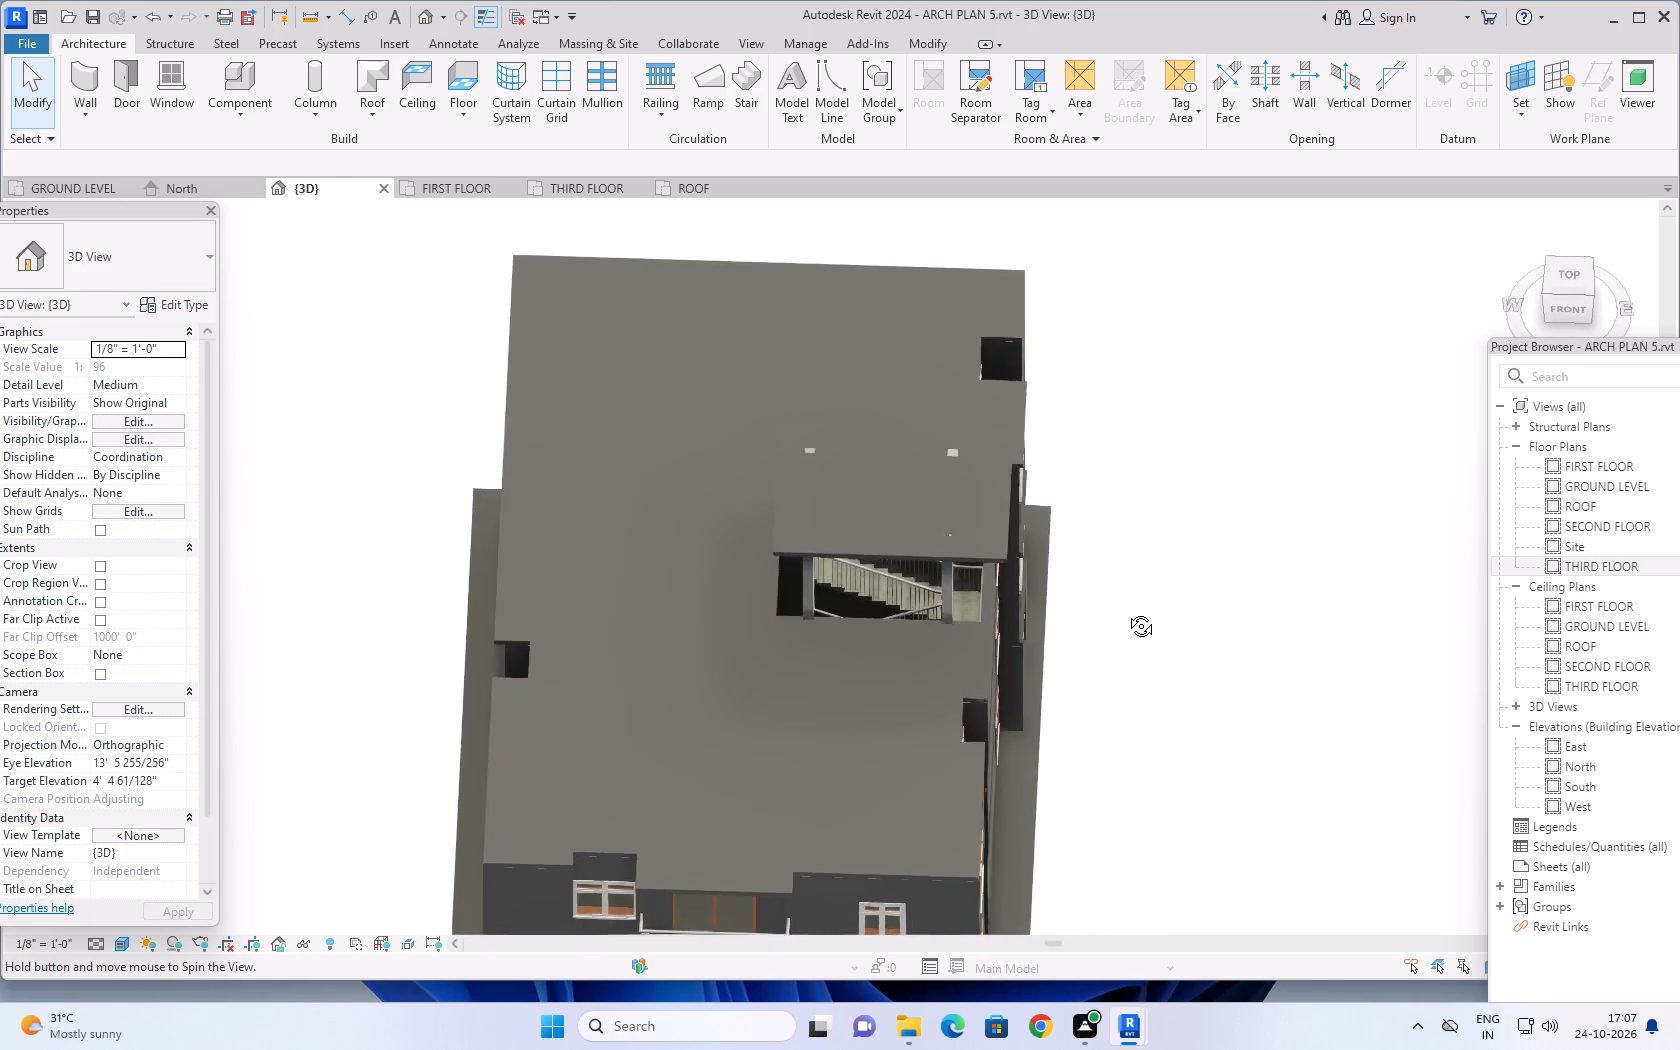
{"action": "middle_click_drag", "start_coordinate": [1126, 611], "coordinate": [1127, 302], "text": "shift"}
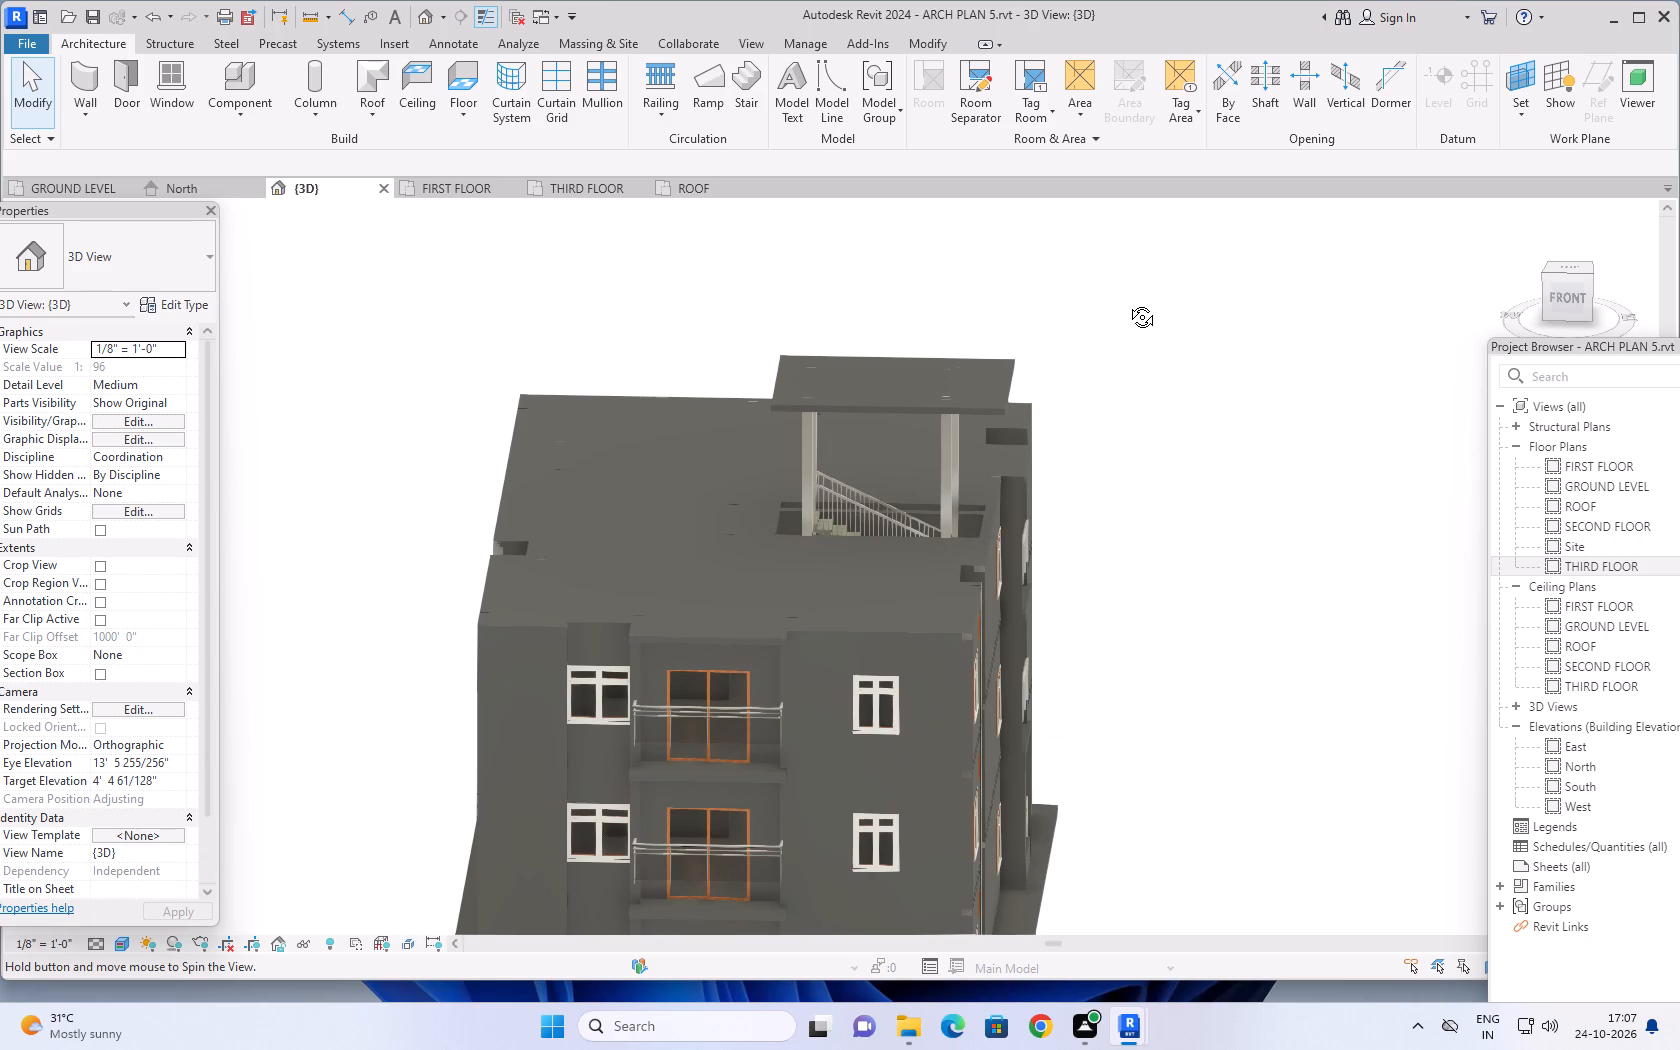
{"action": "middle_click_drag", "start_coordinate": [1127, 302], "coordinate": [1127, 549], "text": "shift"}
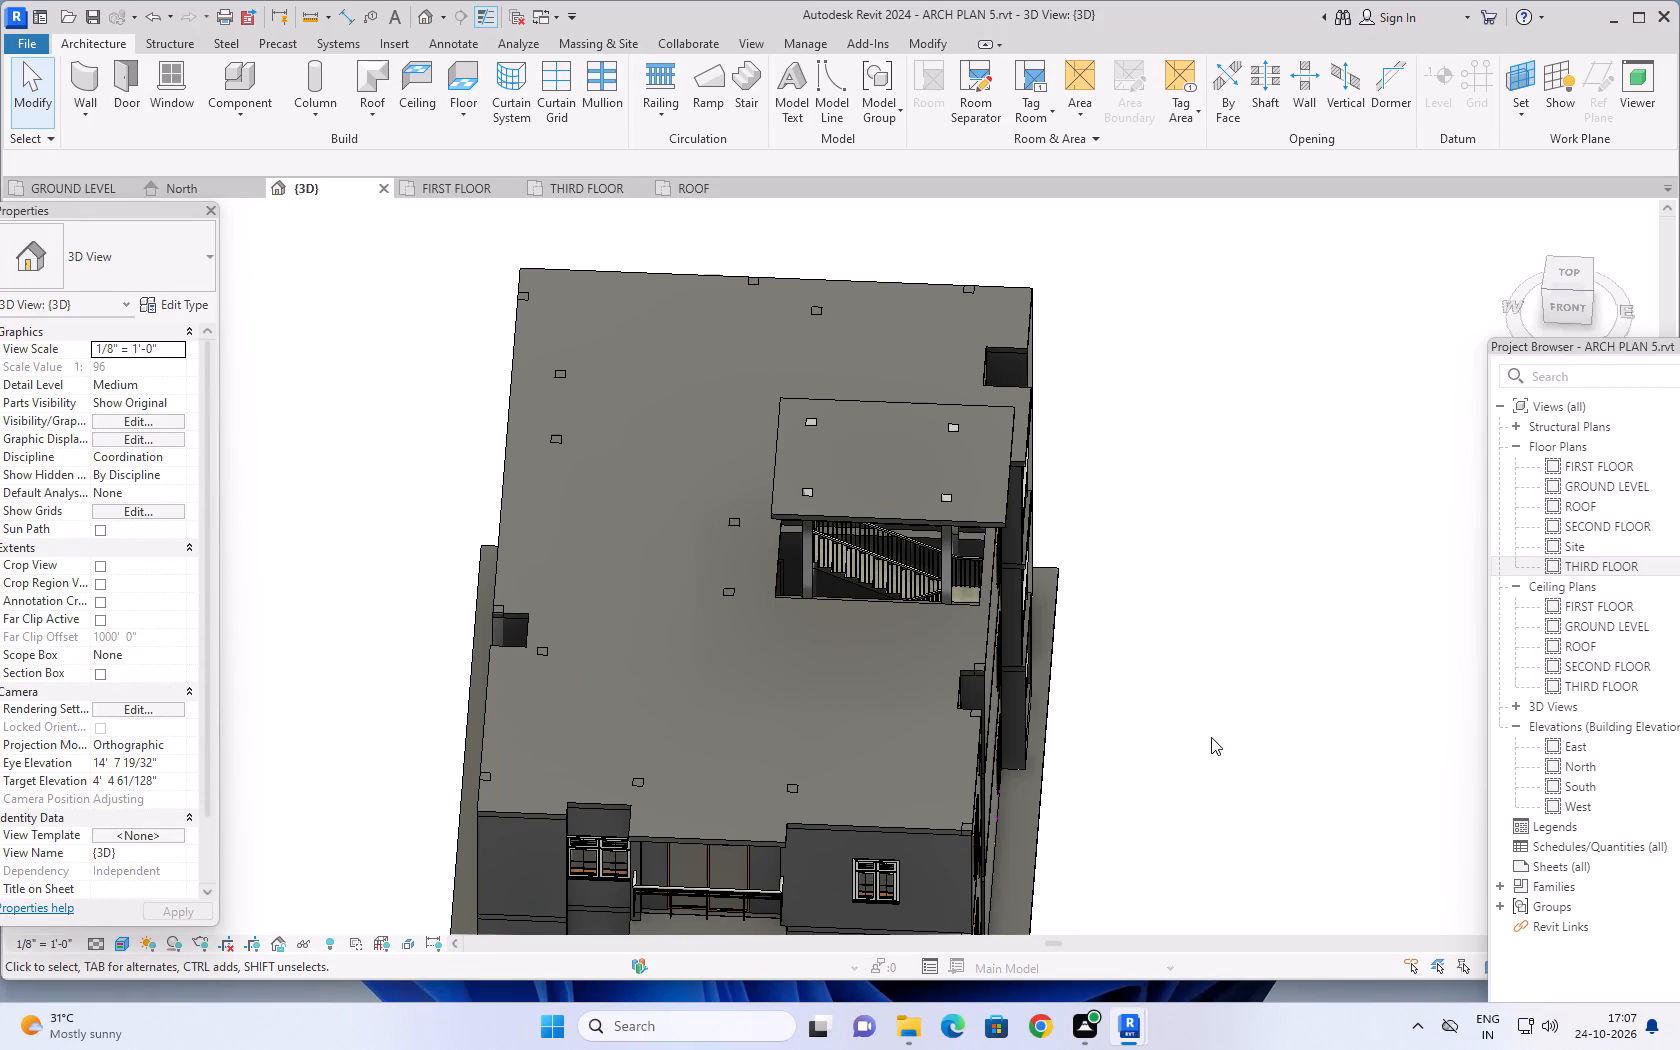
{"action": "middle_click_drag", "start_coordinate": [1205, 734], "coordinate": [1175, 403], "text": "shift"}
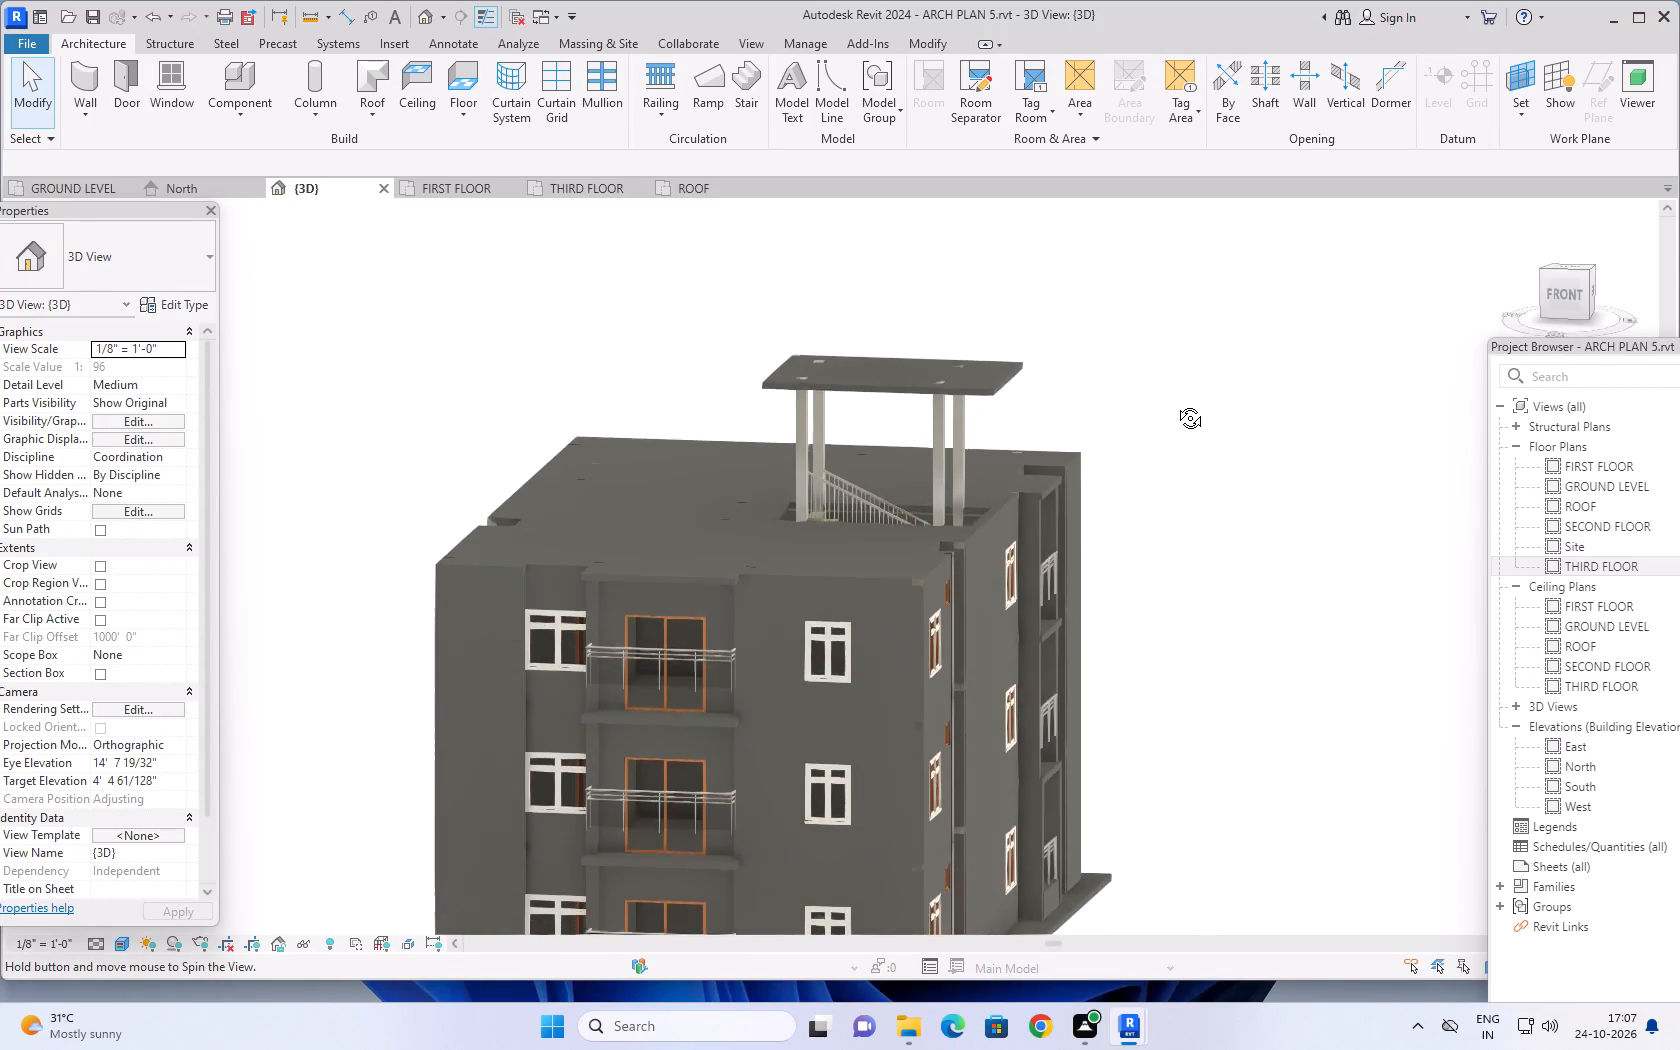
{"action": "middle_click_drag", "start_coordinate": [1175, 403], "coordinate": [1201, 550], "text": "shift"}
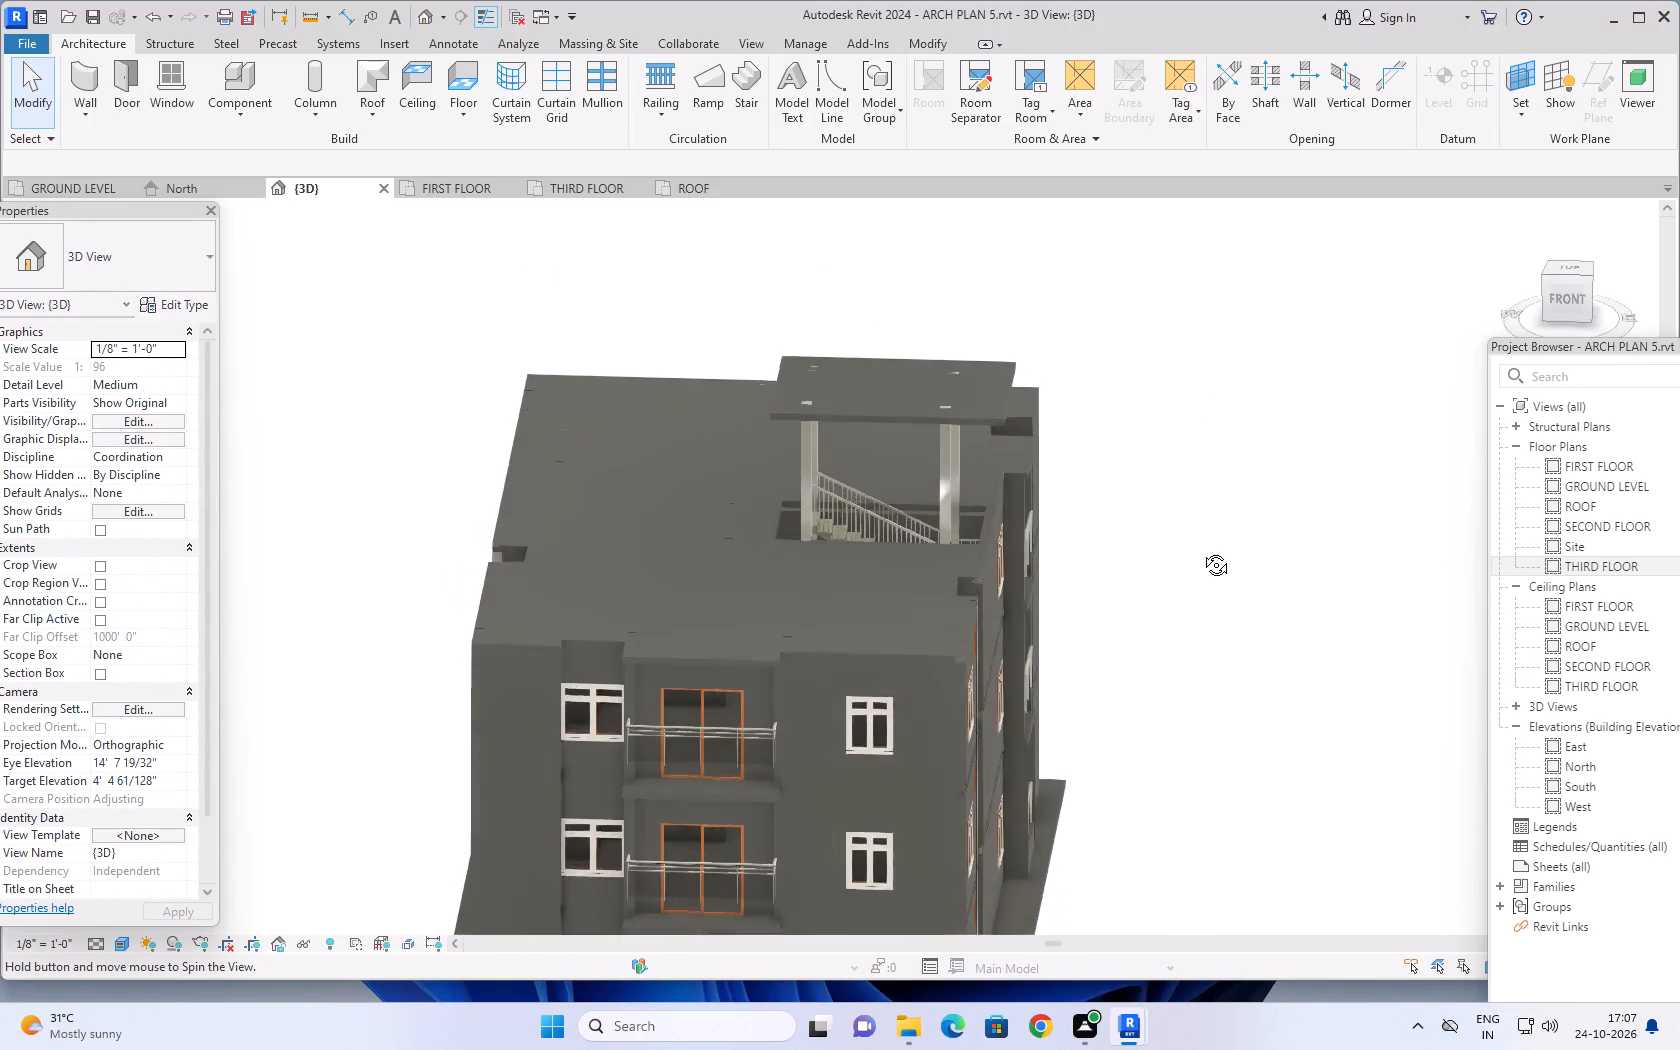
{"action": "middle_click_drag", "start_coordinate": [1201, 550], "coordinate": [1196, 726], "text": "shift"}
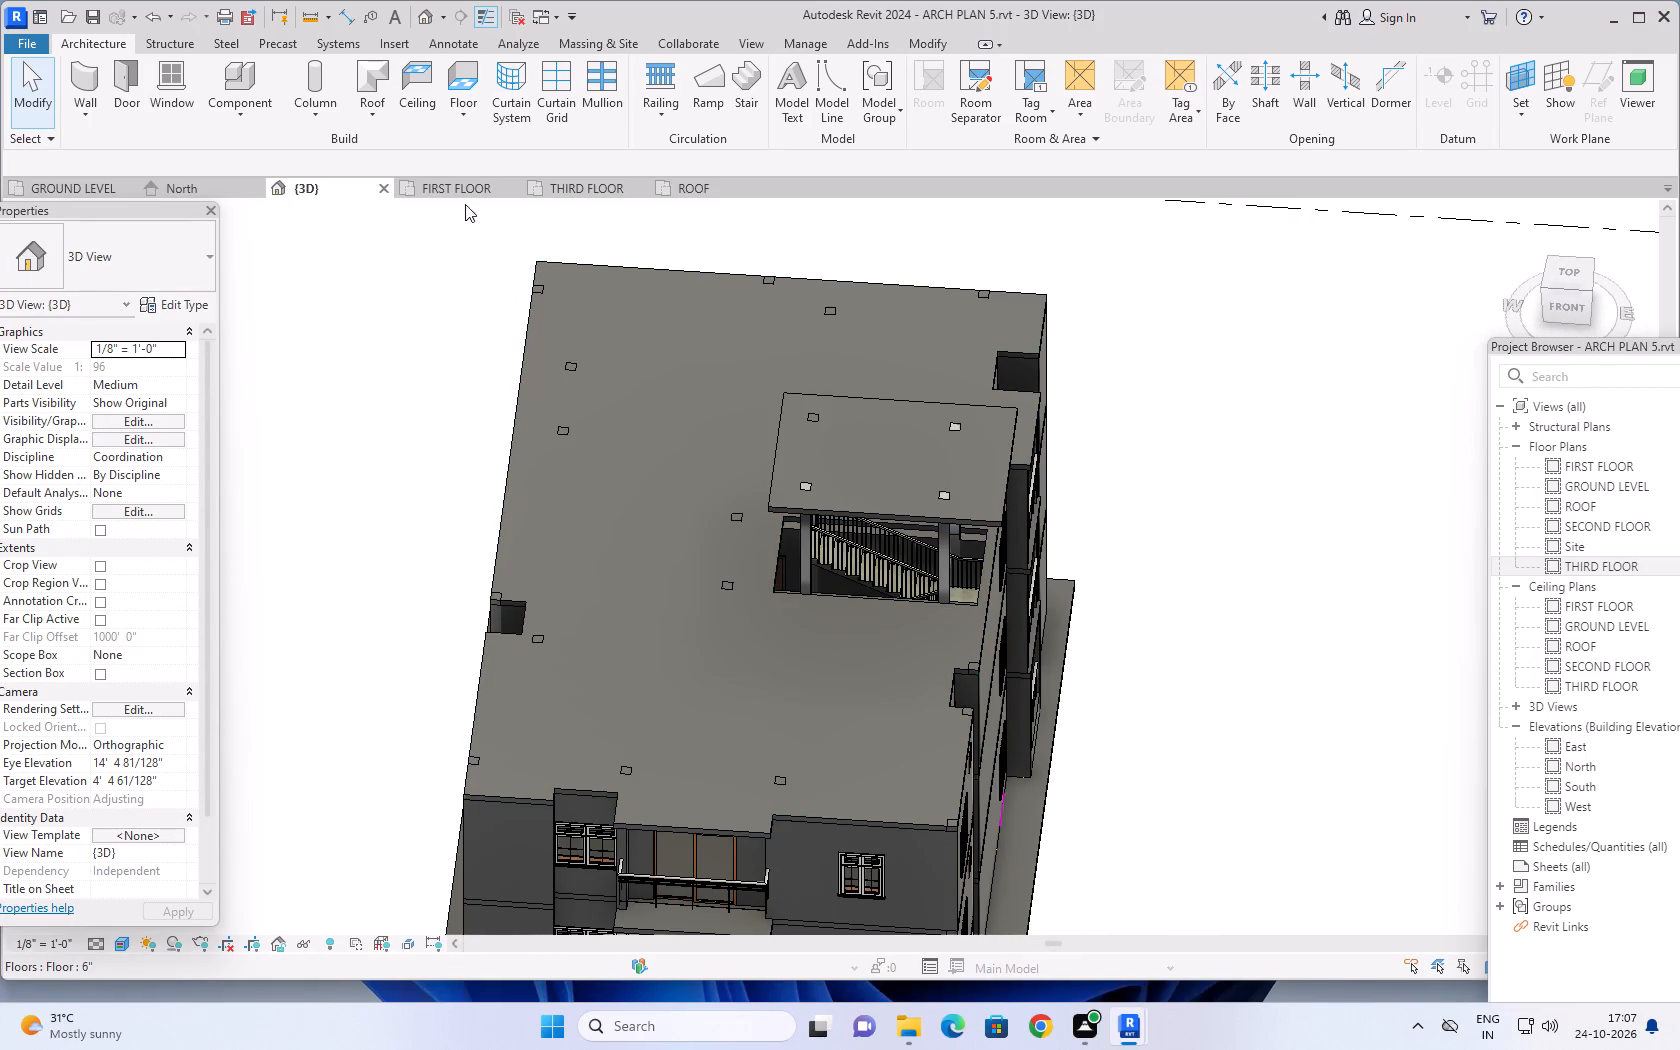
On the THIRD FLOOR plan, draw a Basic Wall 9" about 9'-4 3/8" long between the two columns on the staircase's south side.
{"action": "left_click", "coordinate": [578, 182]}
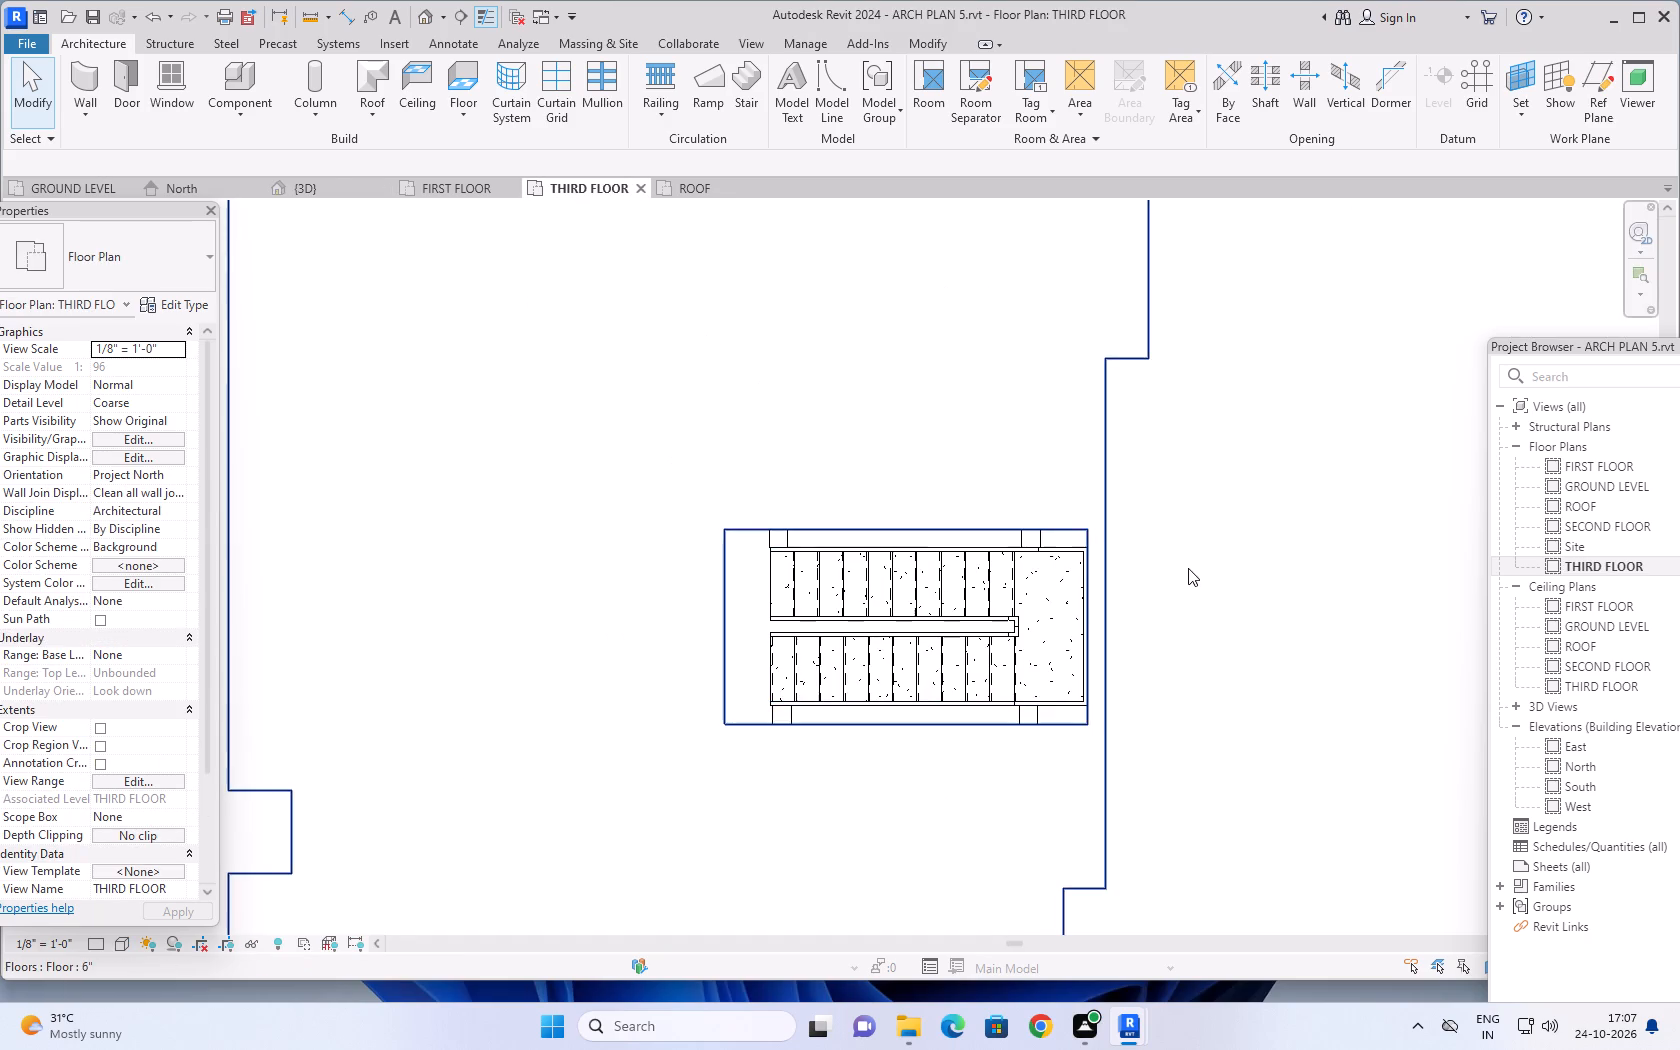
{"action": "middle_click_drag", "start_coordinate": [1226, 555], "coordinate": [1134, 546]}
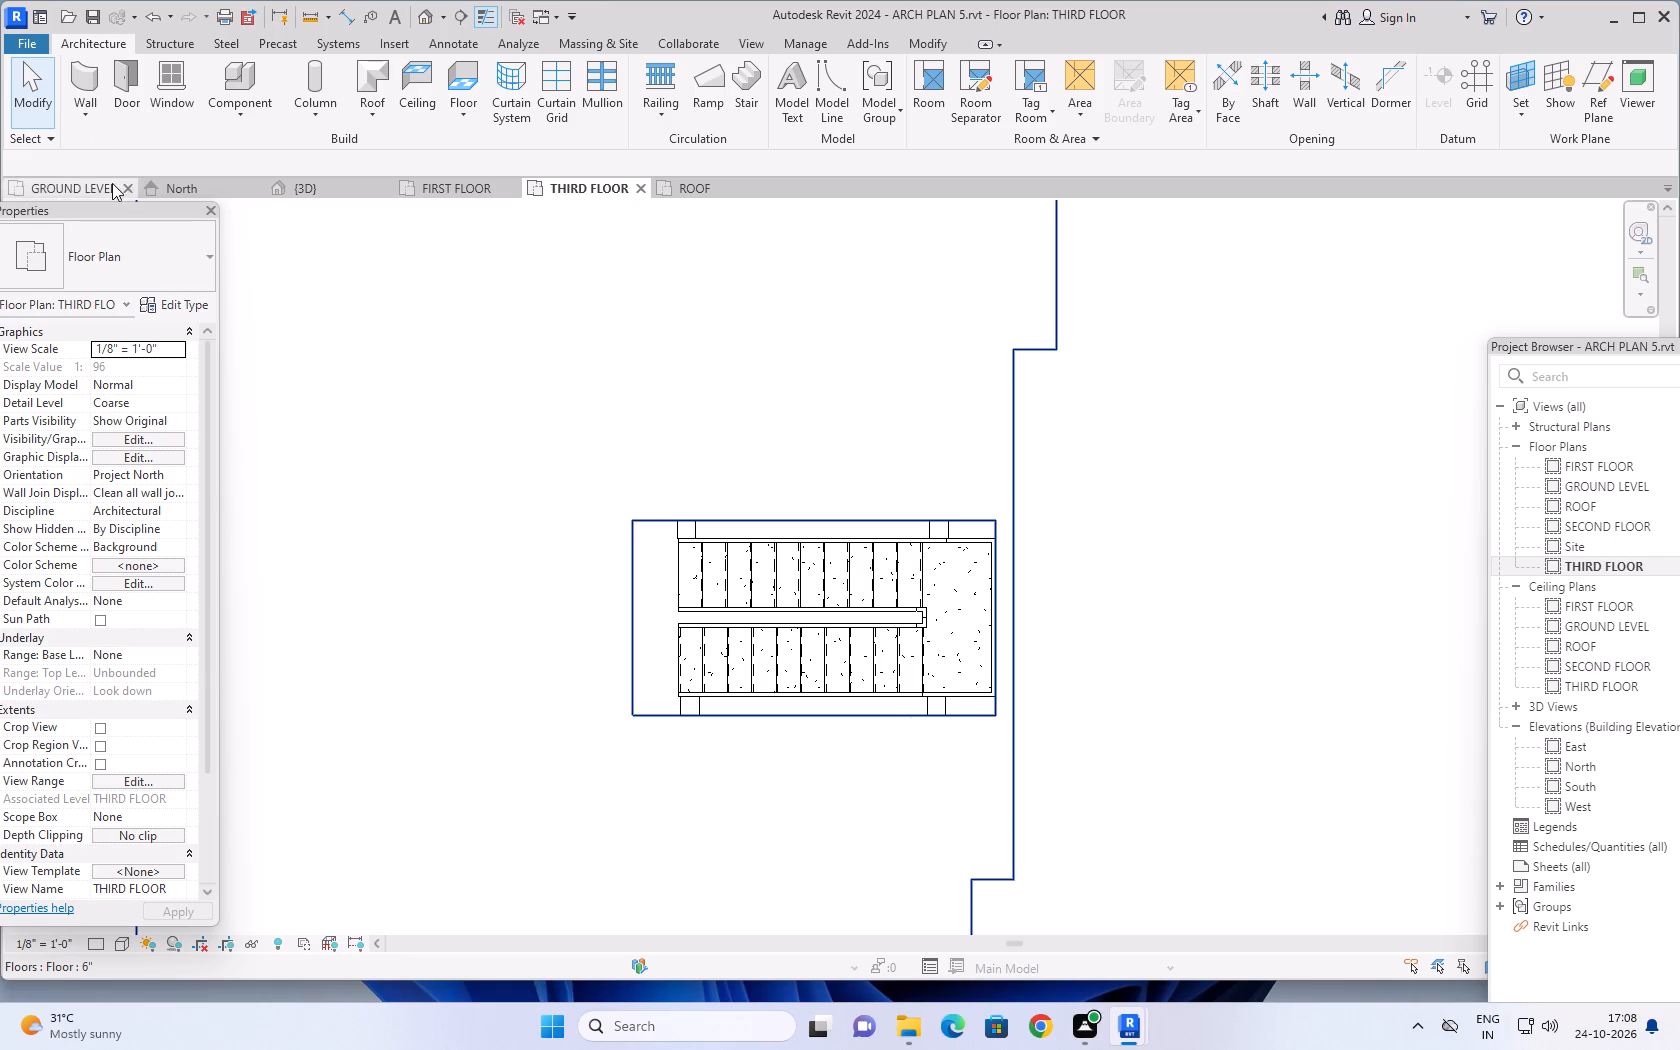
{"action": "left_click", "coordinate": [85, 76]}
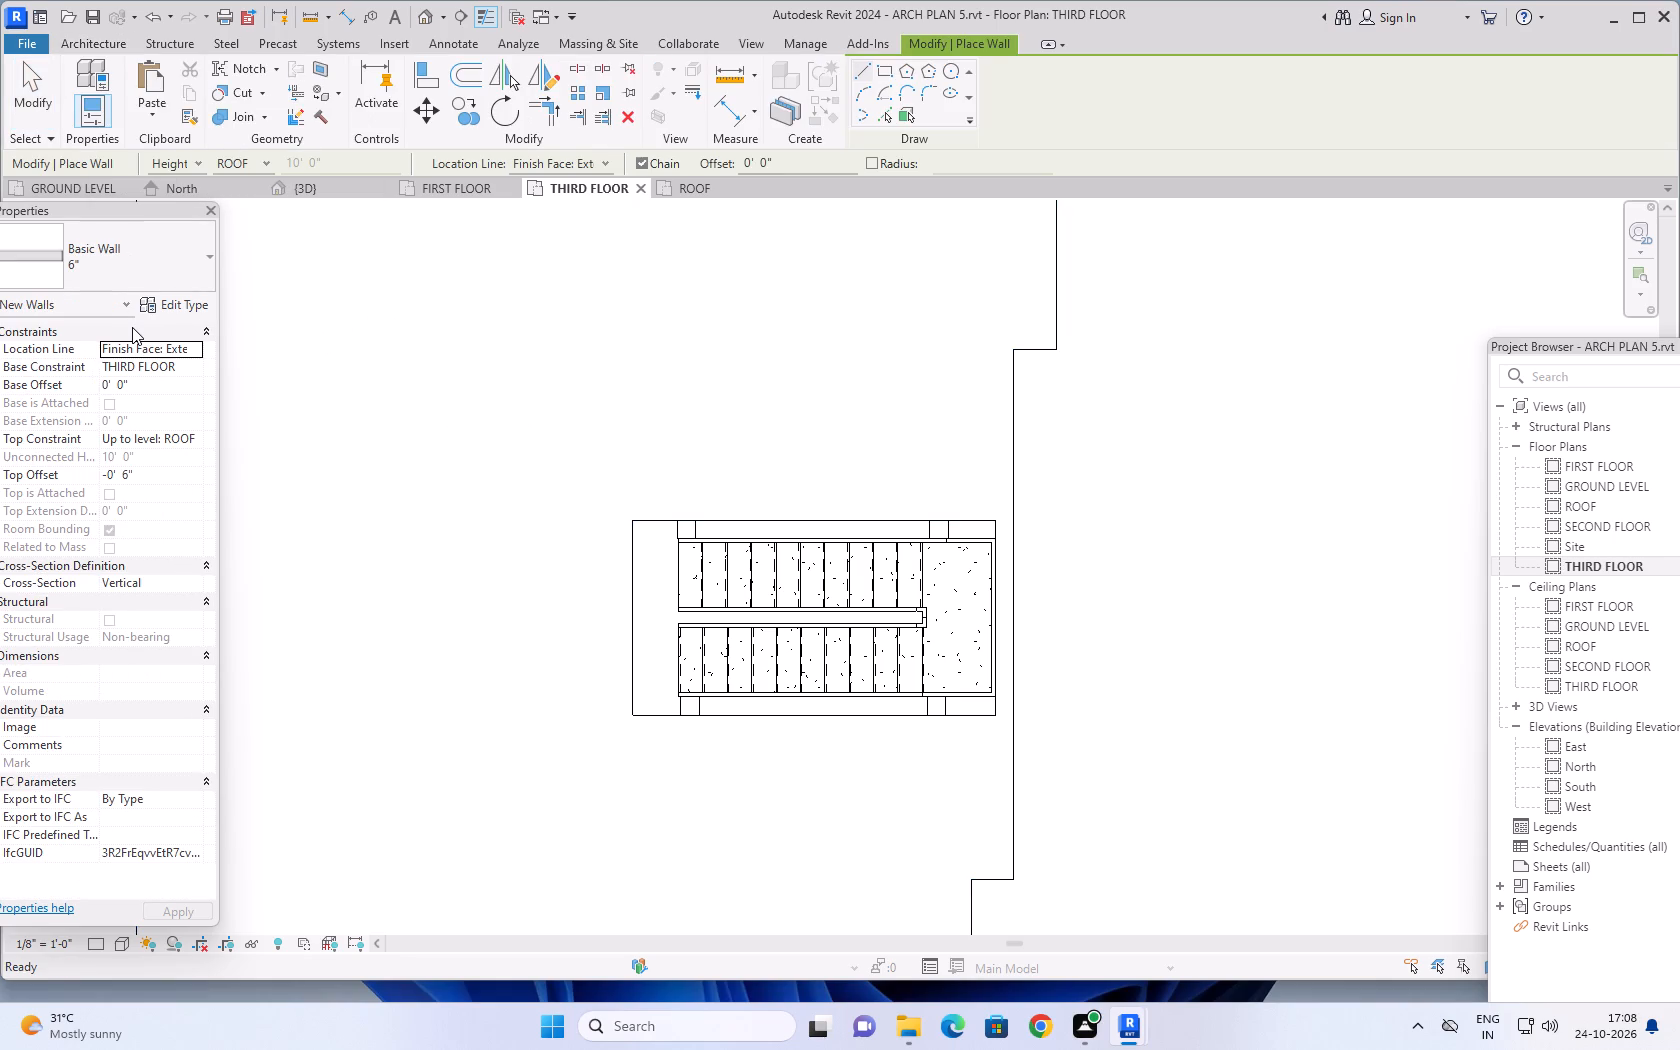
{"action": "left_click", "coordinate": [162, 253]}
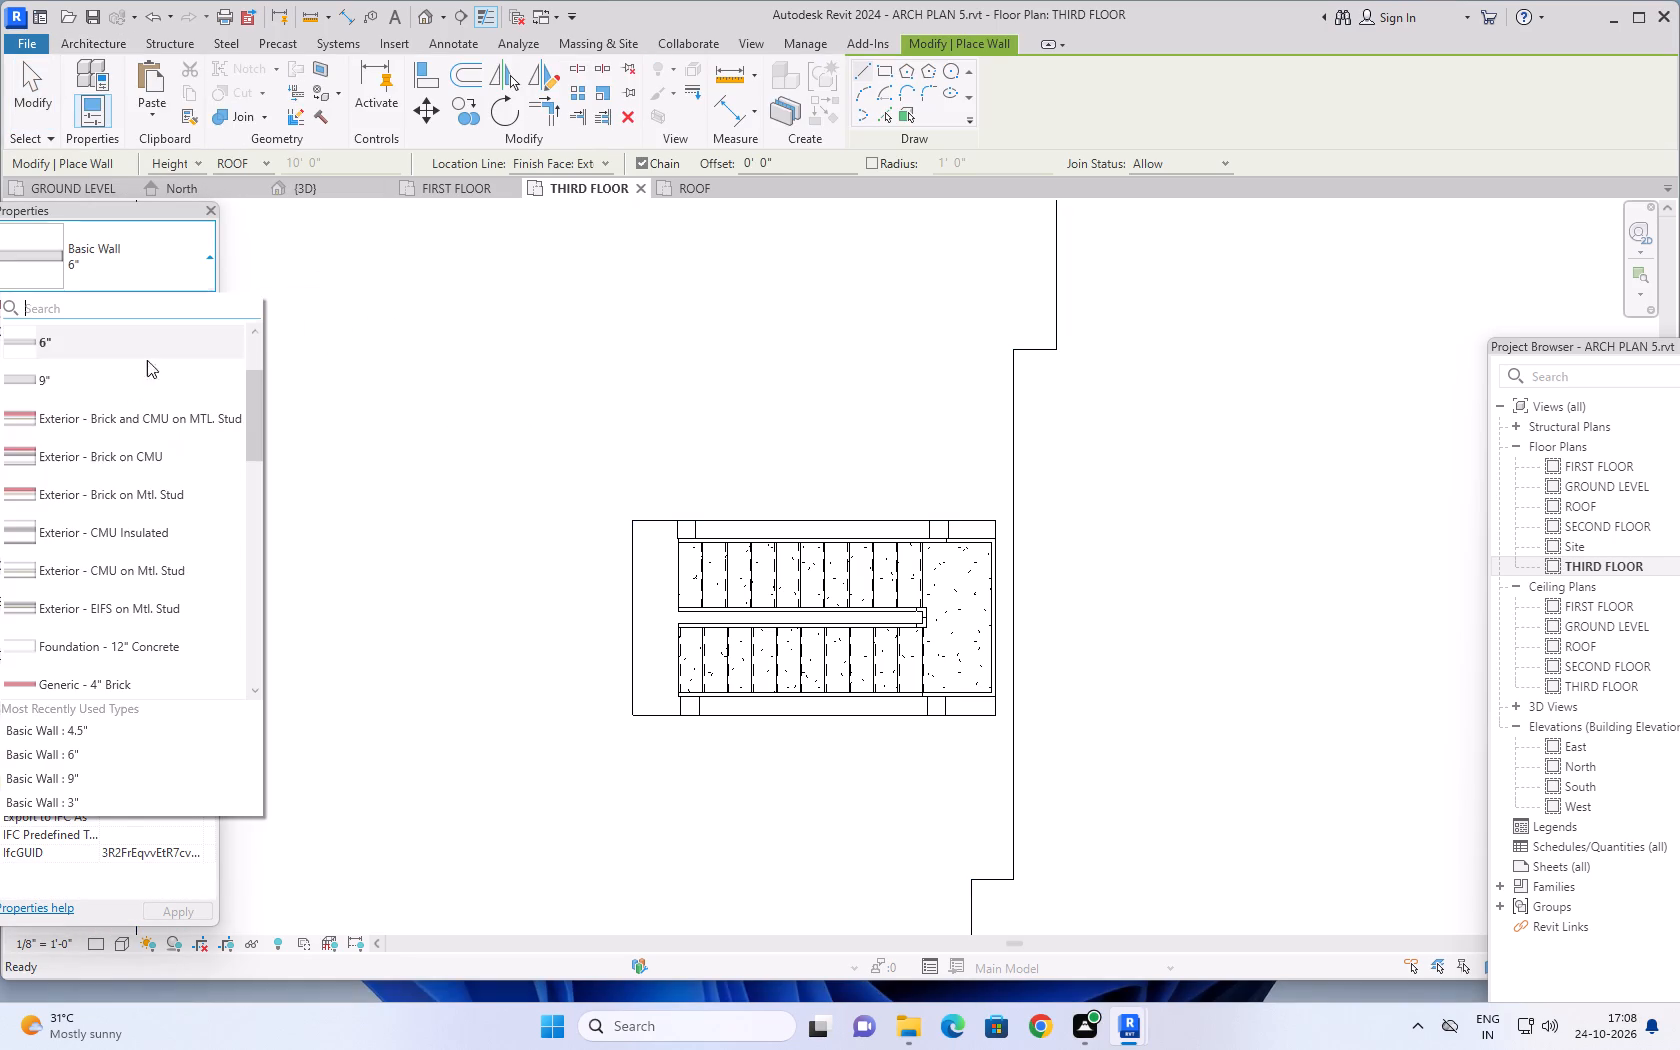
{"action": "left_click", "coordinate": [99, 380]}
{"action": "scroll", "coordinate": [756, 740], "scroll_direction": "up", "scroll_amount": 4}
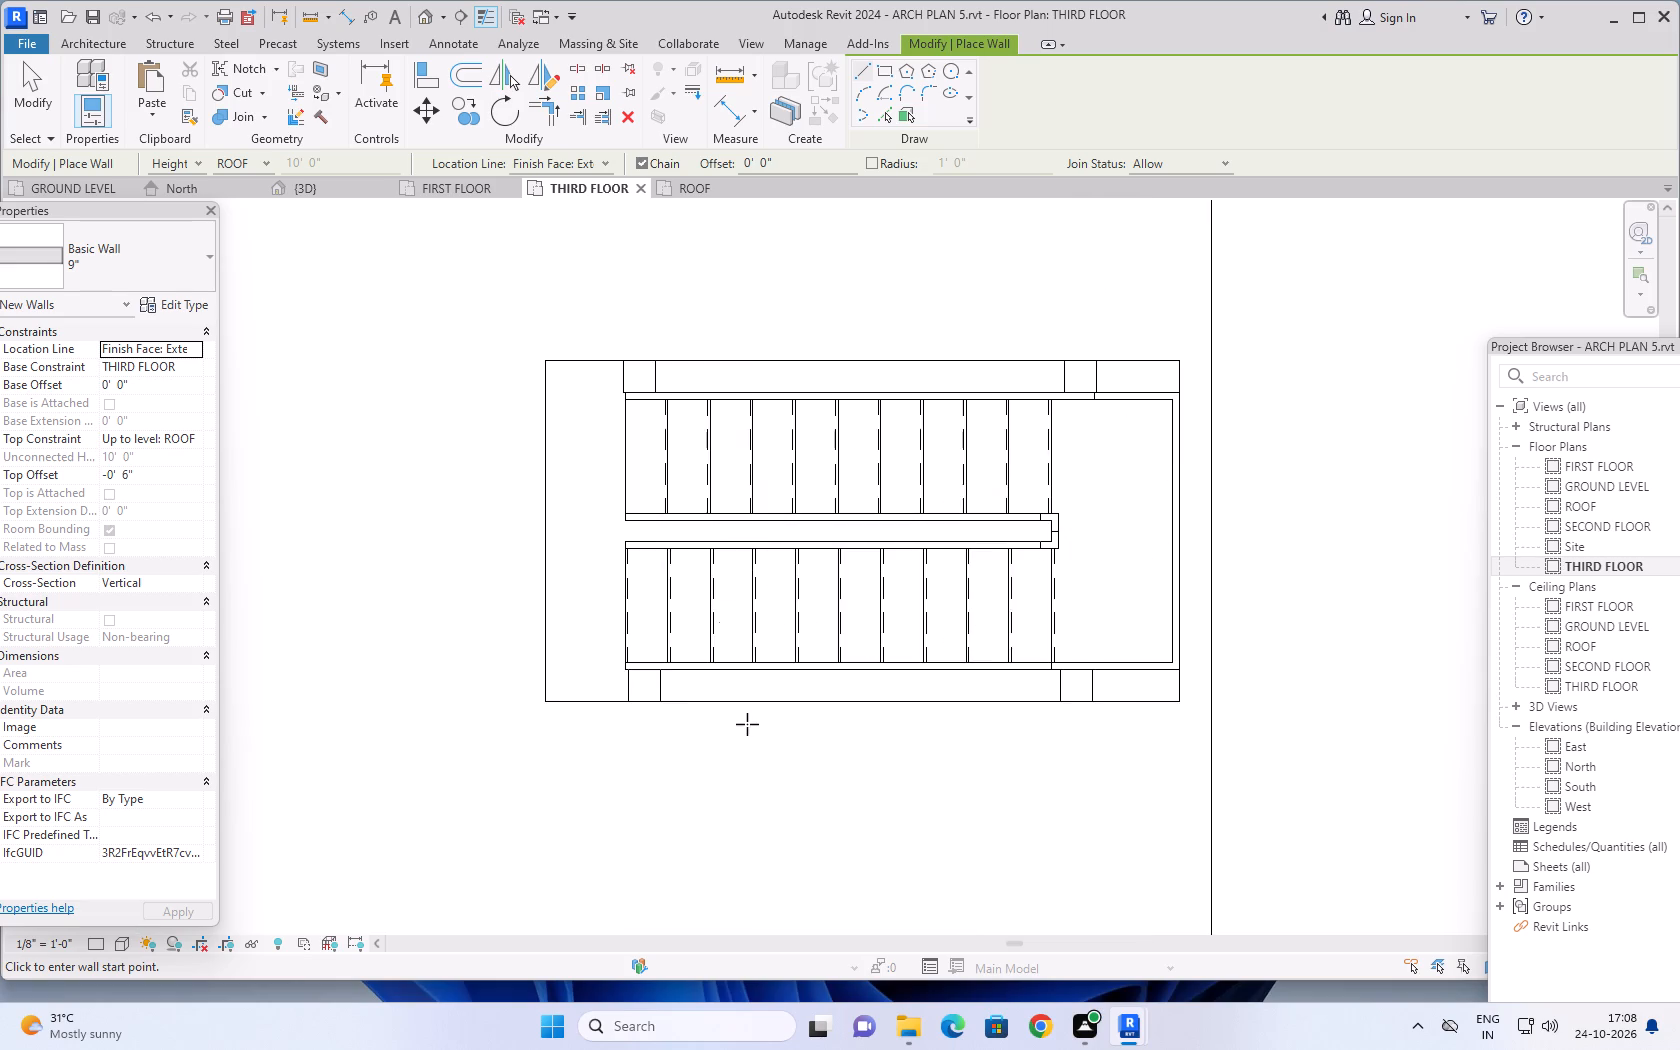
{"action": "scroll", "coordinate": [747, 724], "scroll_direction": "up", "scroll_amount": 4}
{"action": "left_click", "coordinate": [596, 630]}
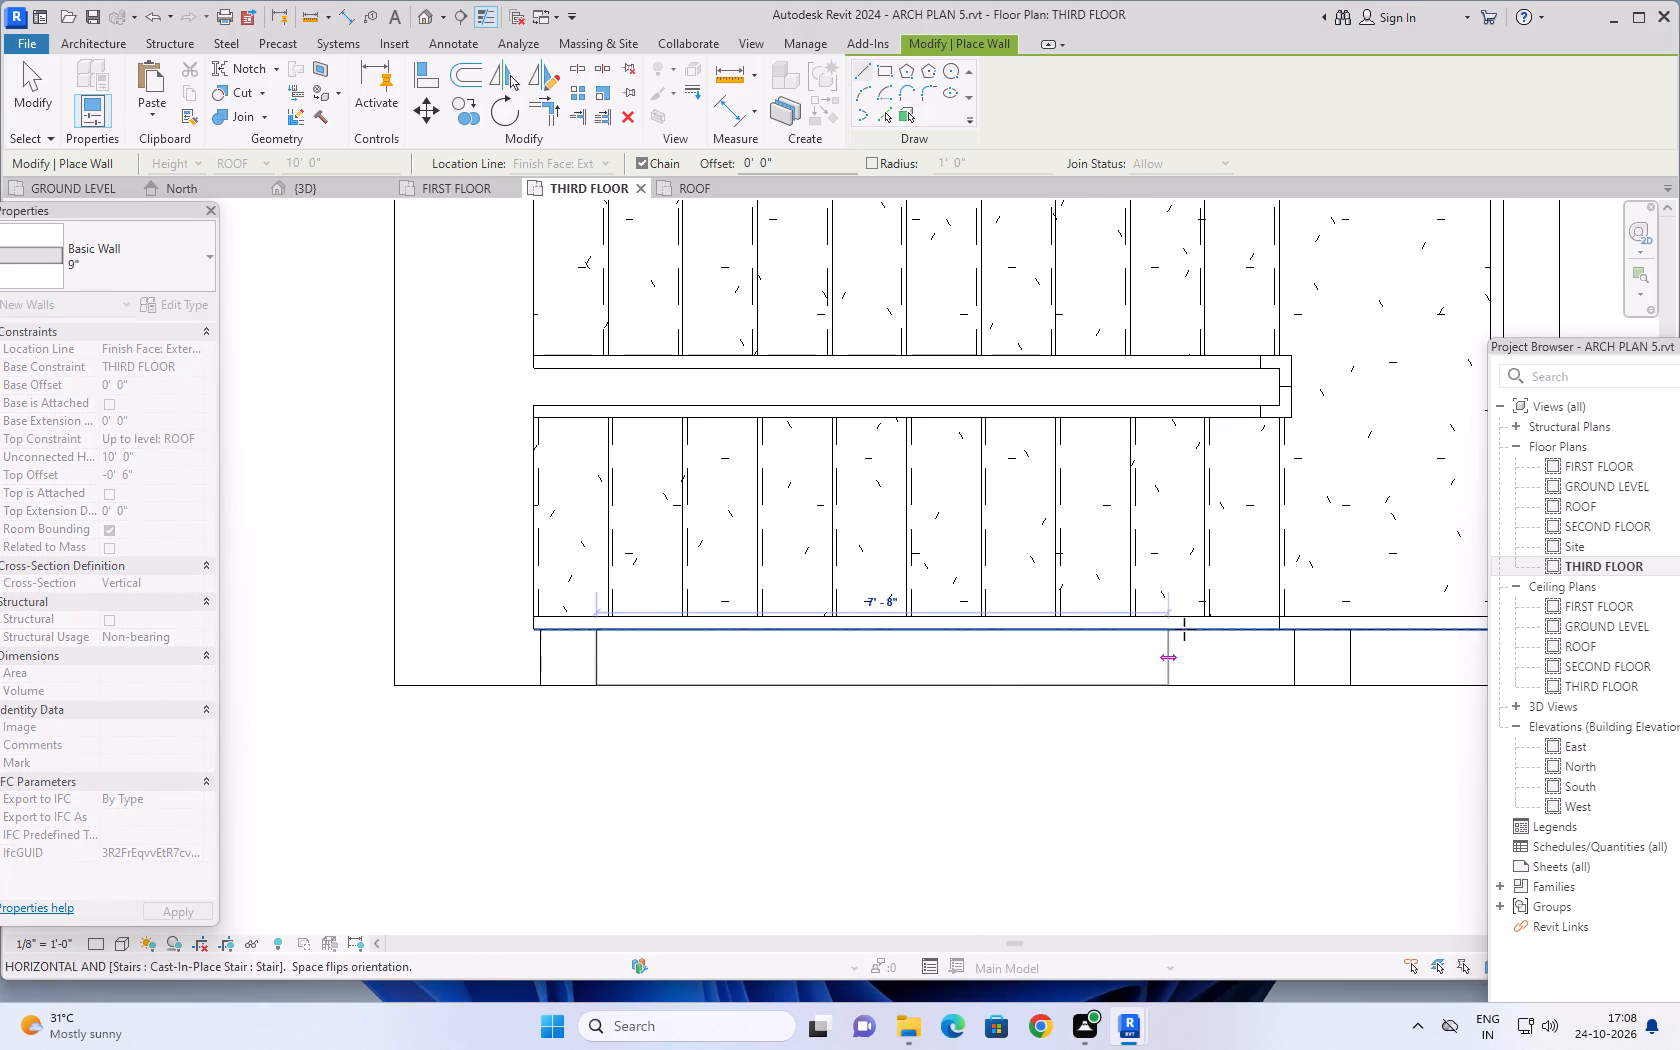
{"action": "left_click", "coordinate": [1294, 634]}
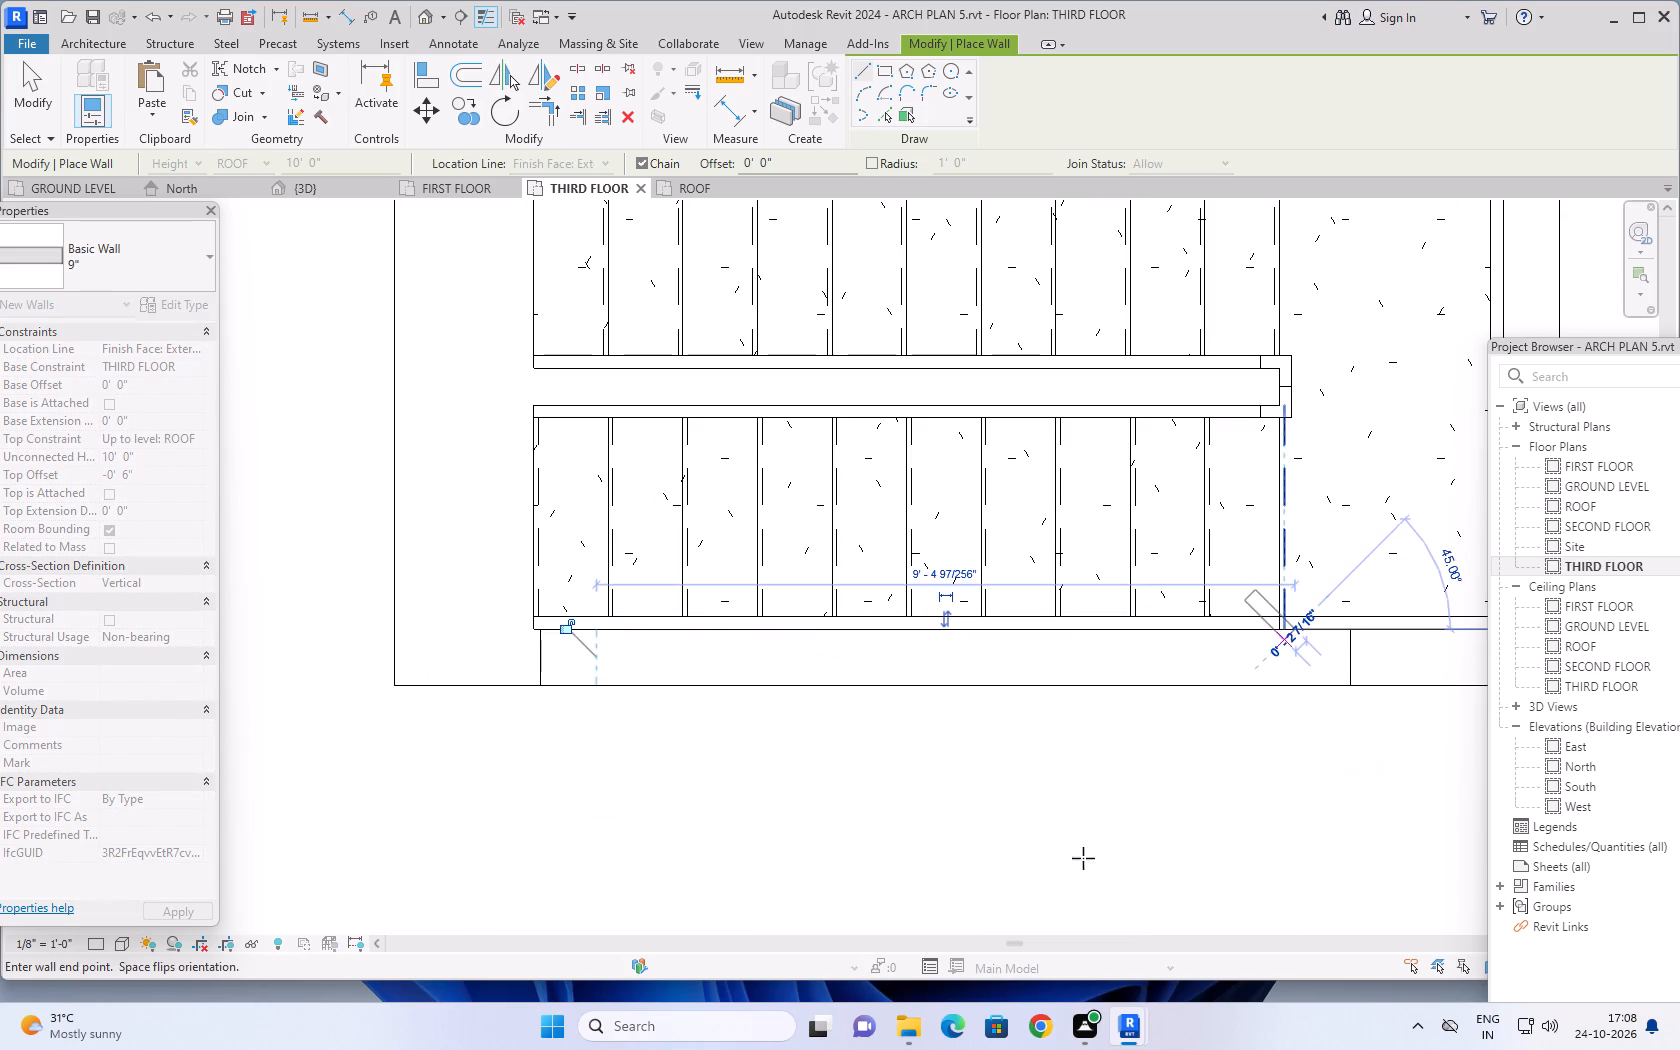
{"action": "scroll", "coordinate": [1109, 842], "scroll_direction": "down", "scroll_amount": 3}
{"action": "middle_click_drag", "start_coordinate": [1146, 825], "coordinate": [492, 867]}
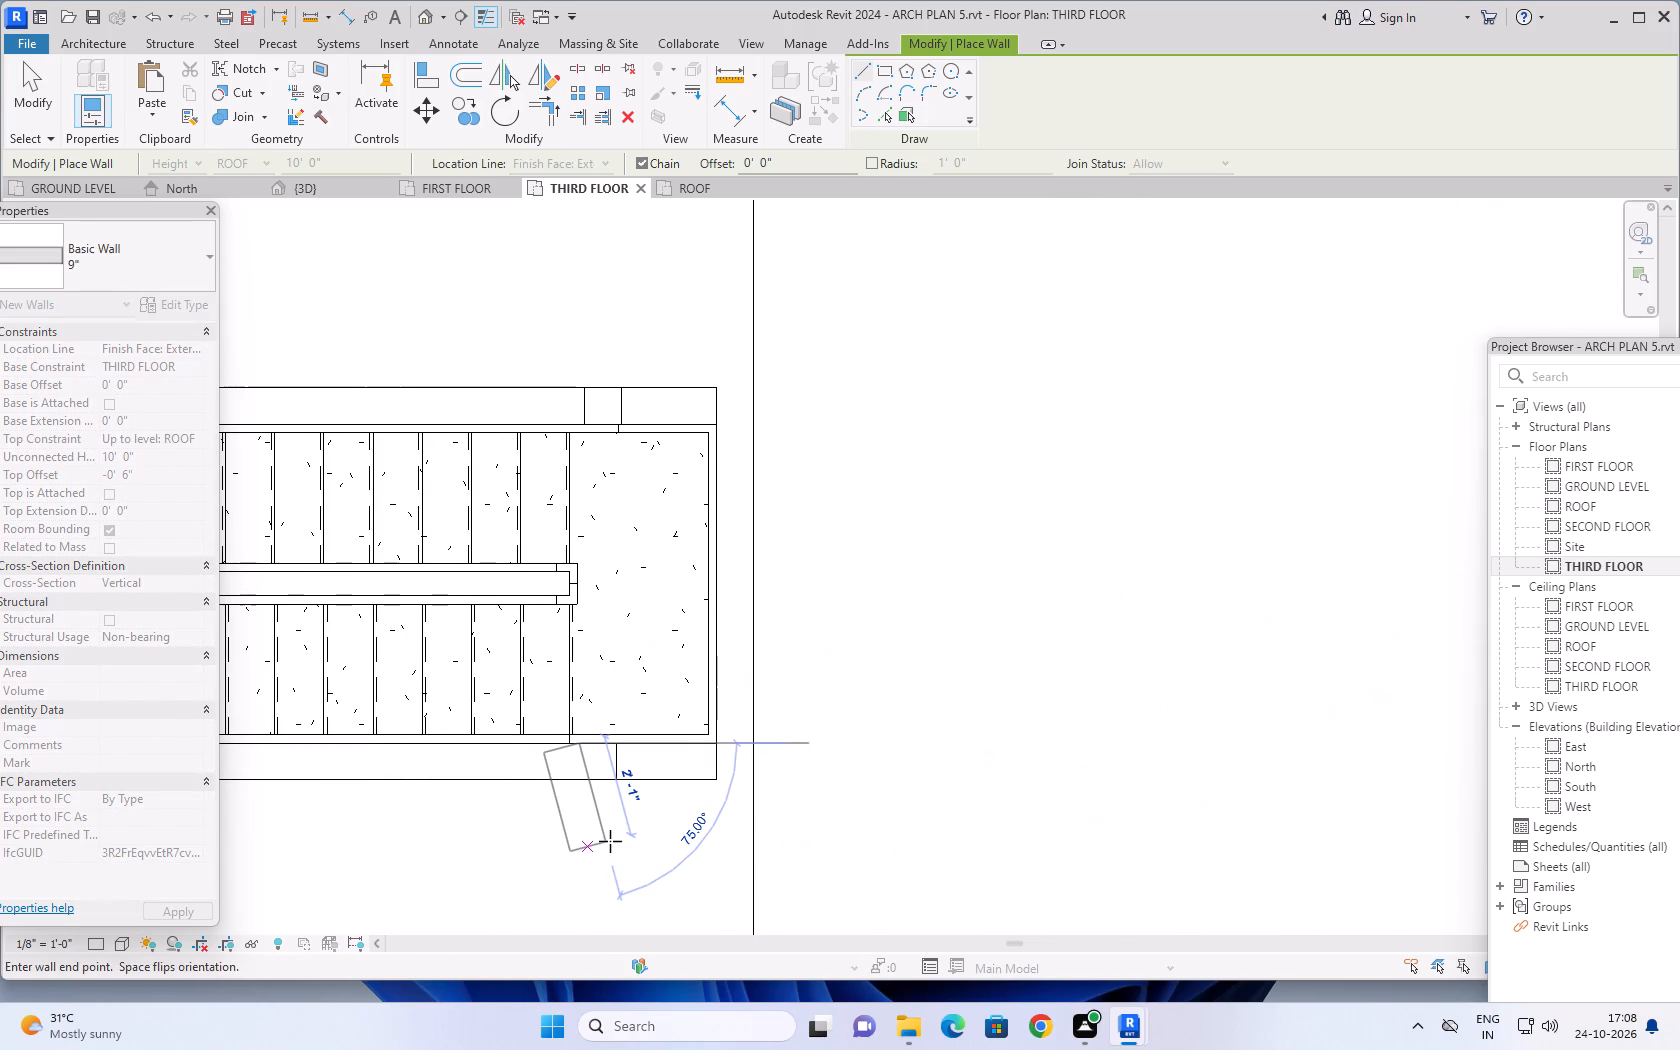
{"action": "key", "text": "Escape"}
Draw a 9" wall about 2'-9 1/2" long from the southeast staircase column east to the main slab's outer edge.
{"action": "scroll", "coordinate": [630, 783], "scroll_direction": "up", "scroll_amount": 3}
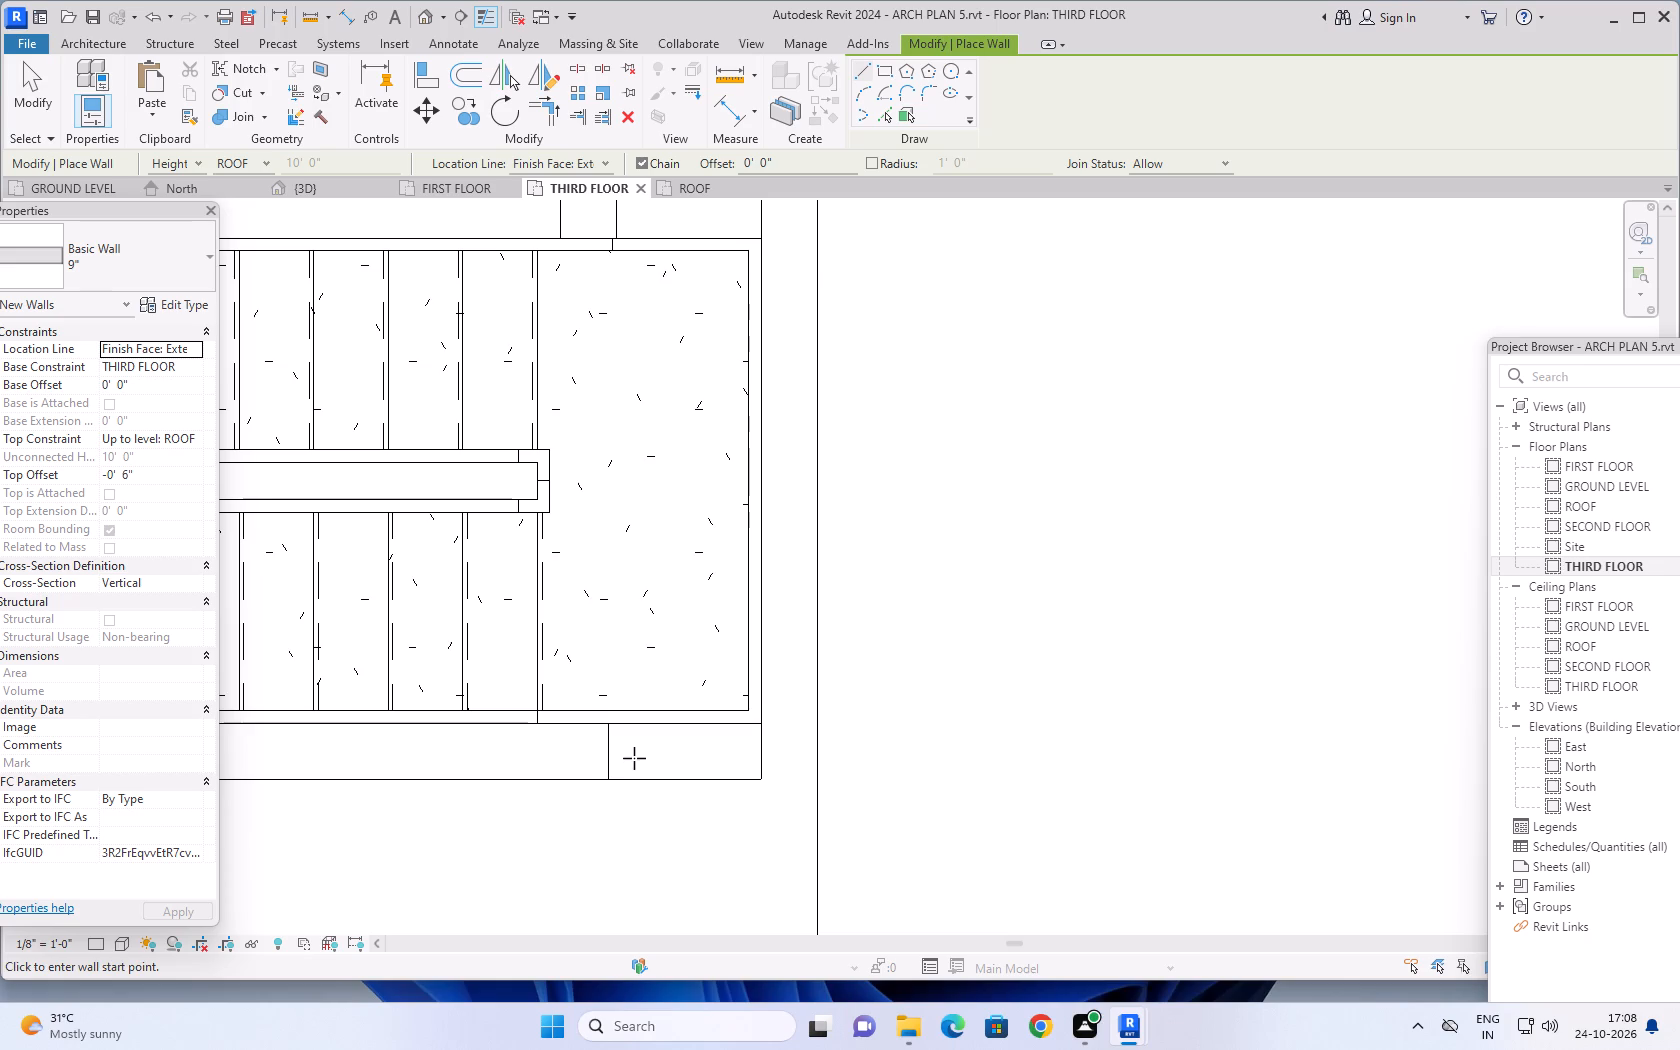
{"action": "left_click", "coordinate": [614, 727]}
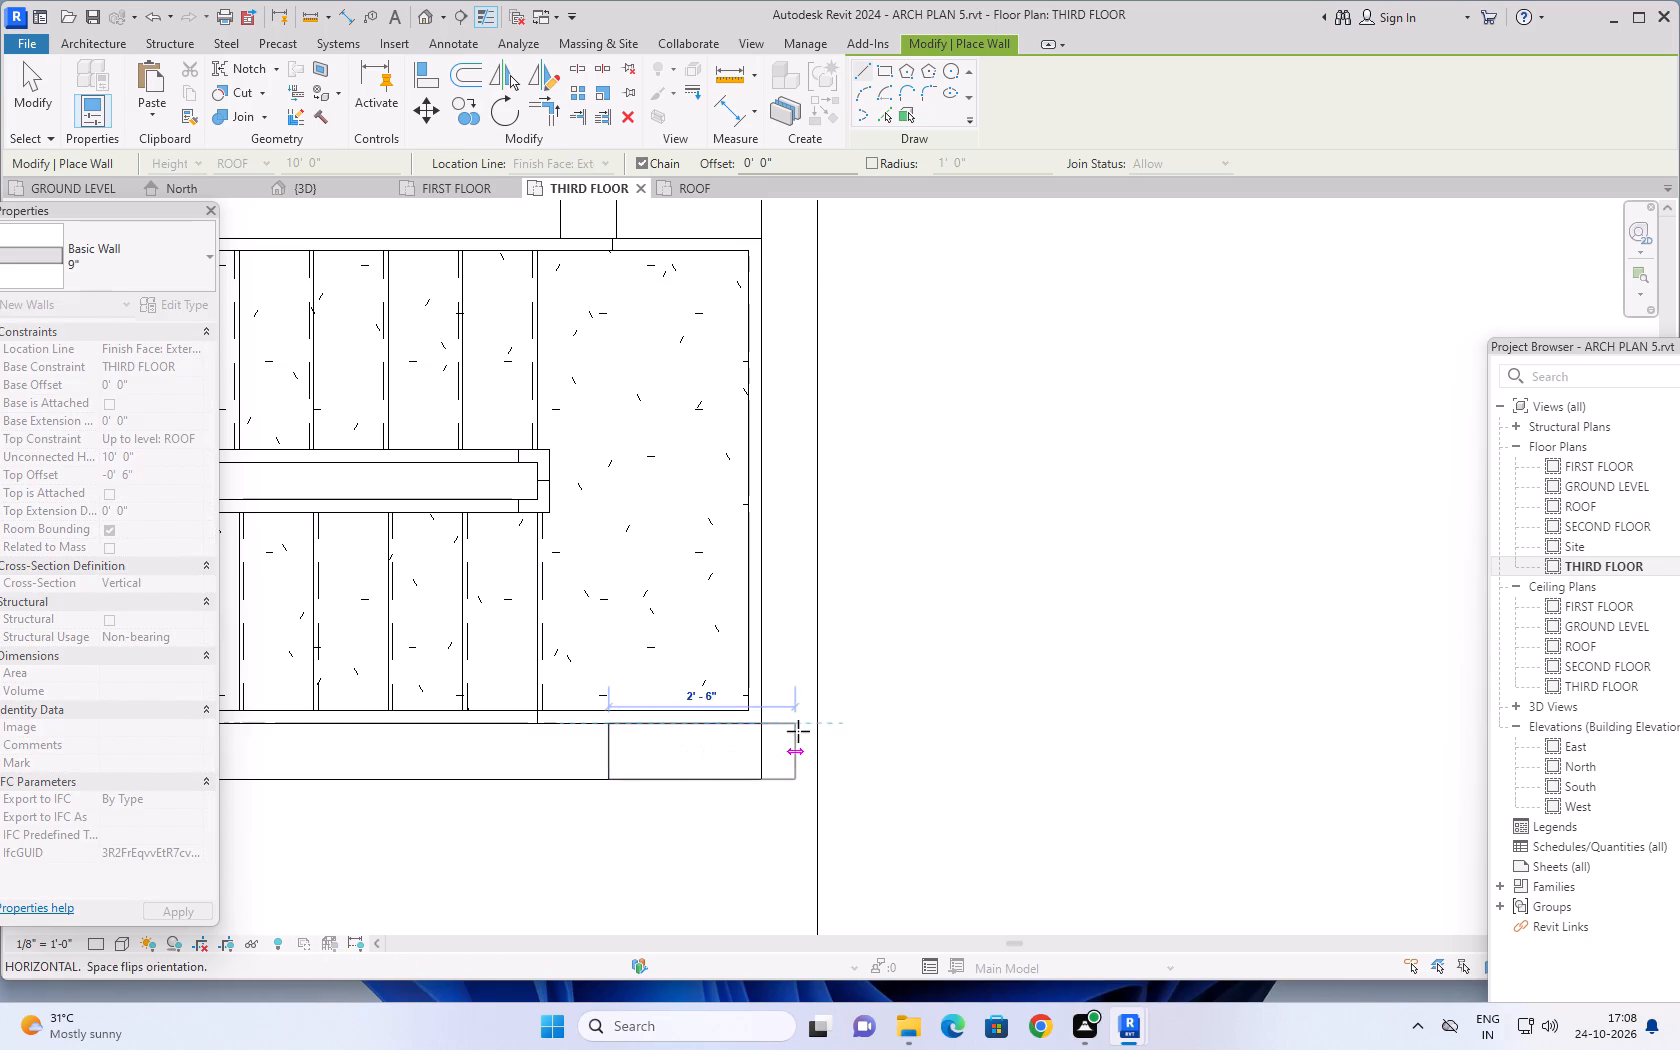
{"action": "left_click", "coordinate": [819, 727]}
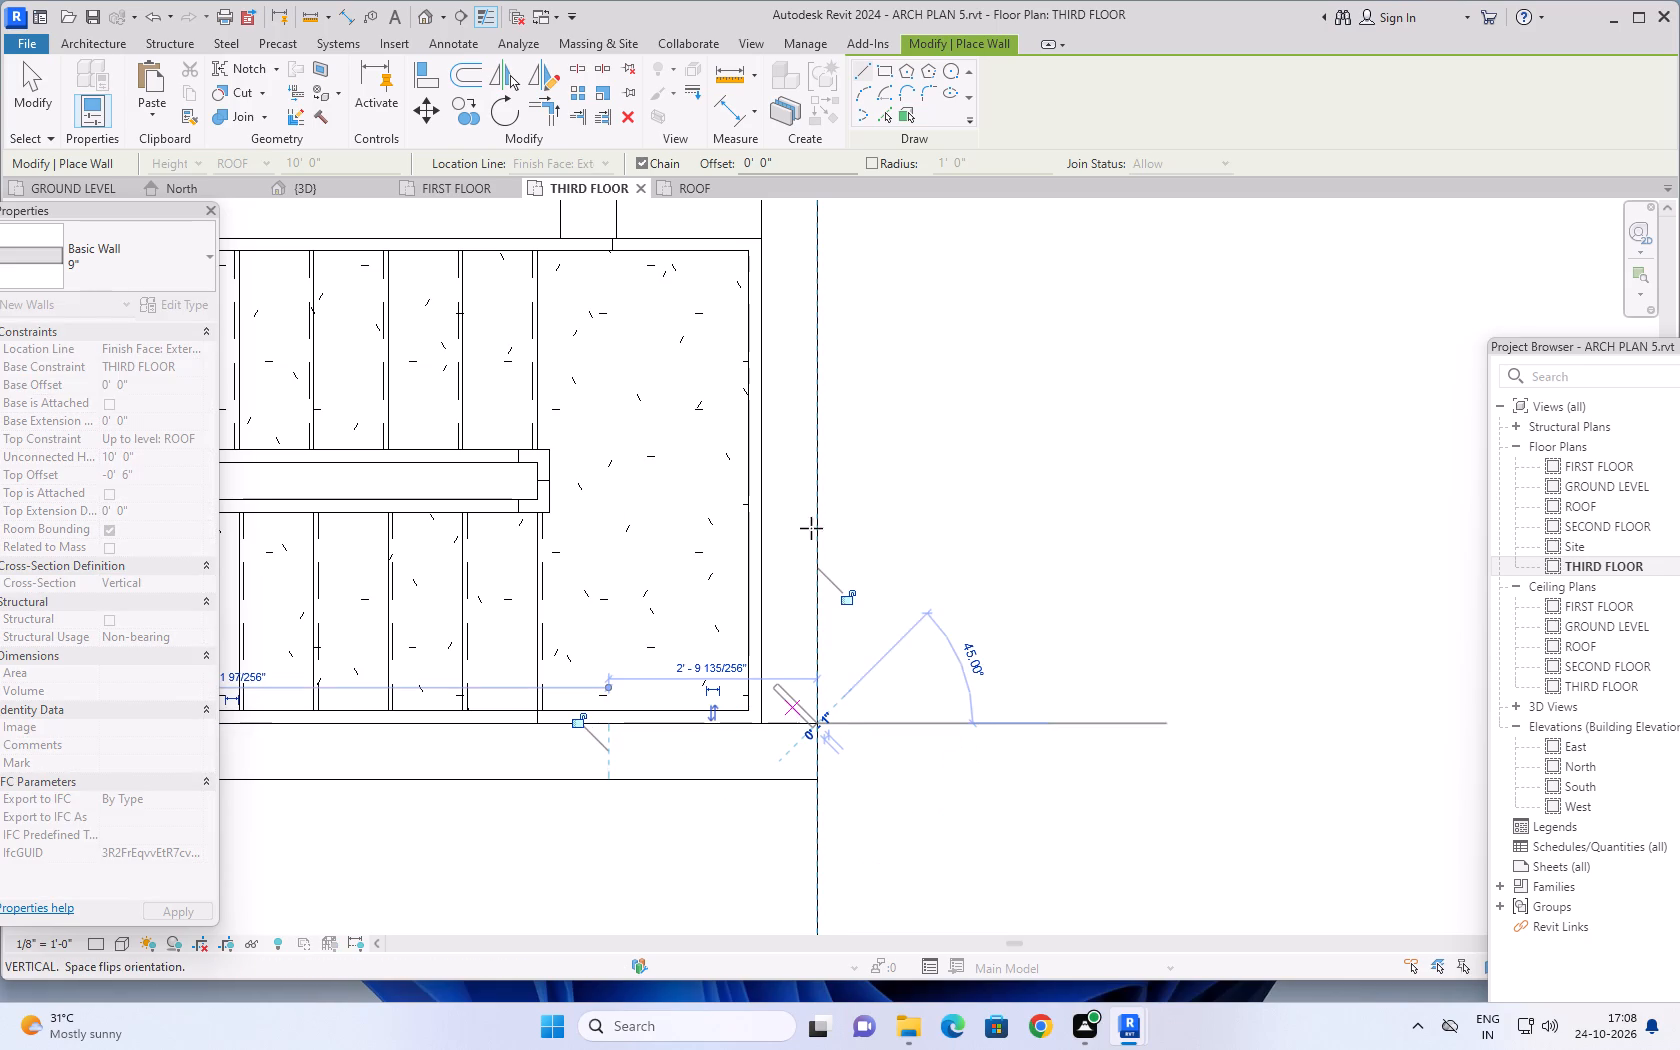
Continue the 9" wall north along the slab's outer edge to the stair opening's north line, flipped to lie inside the edge.
{"action": "scroll", "coordinate": [828, 320], "scroll_direction": "down", "scroll_amount": 1}
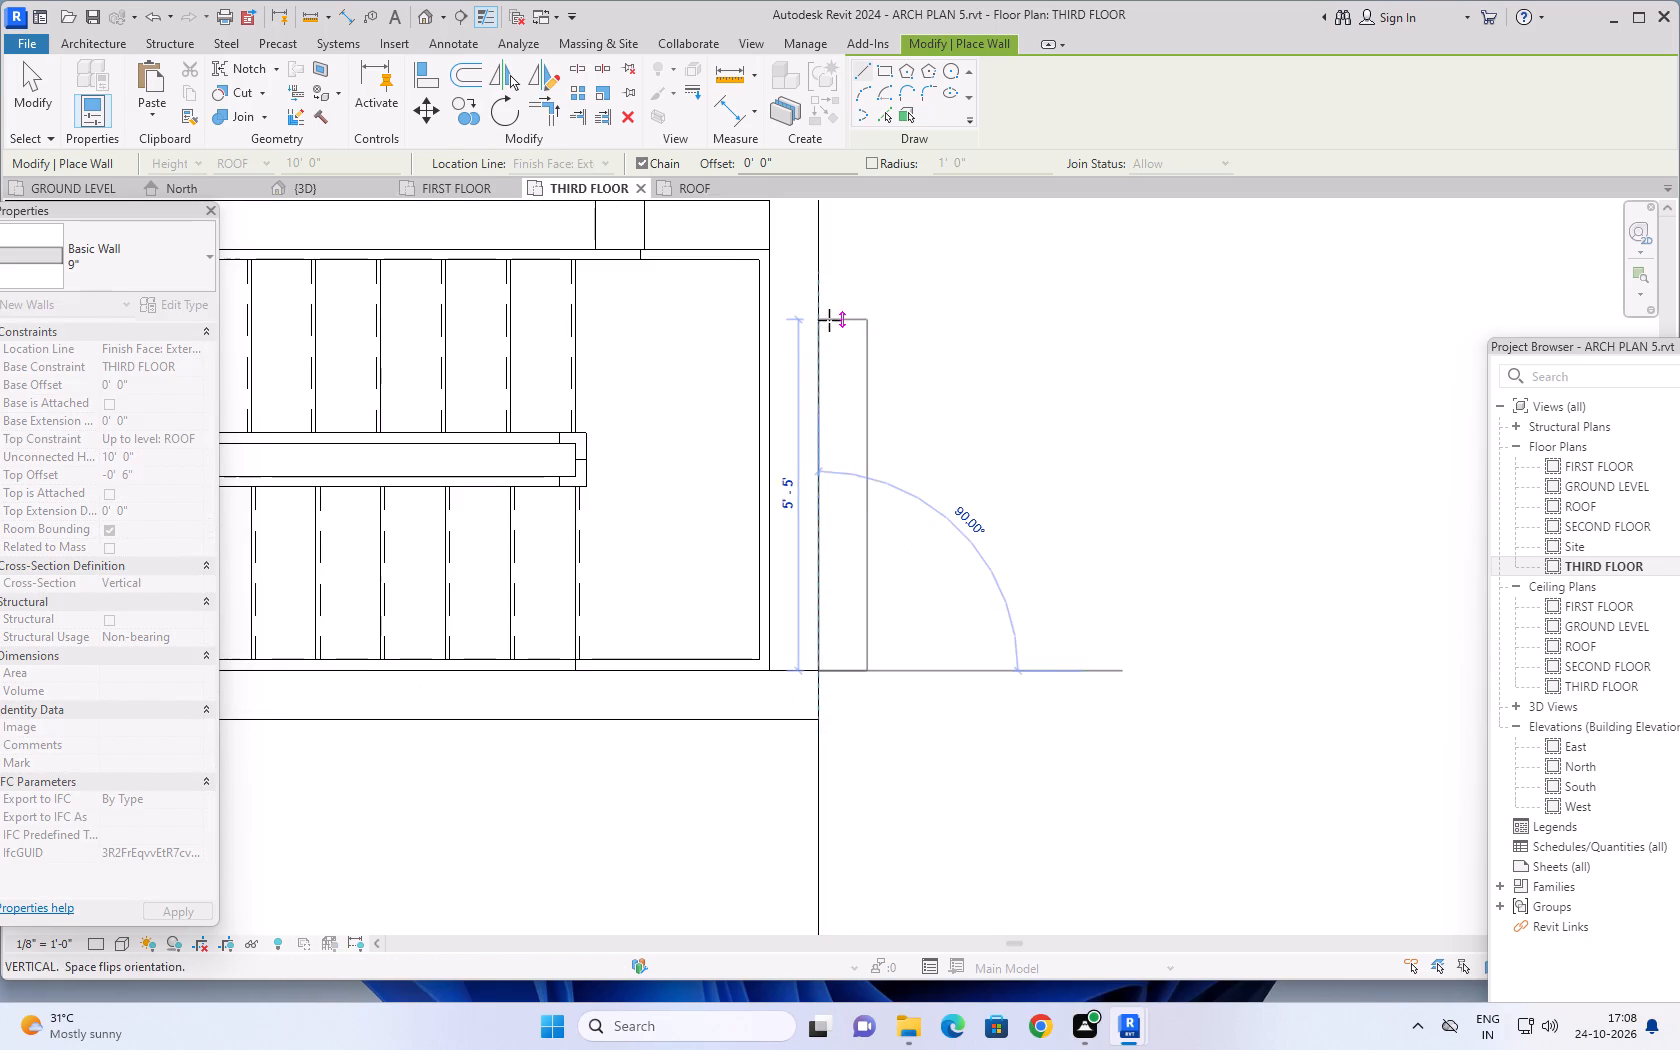
{"action": "middle_click_drag", "start_coordinate": [830, 320], "coordinate": [807, 634]}
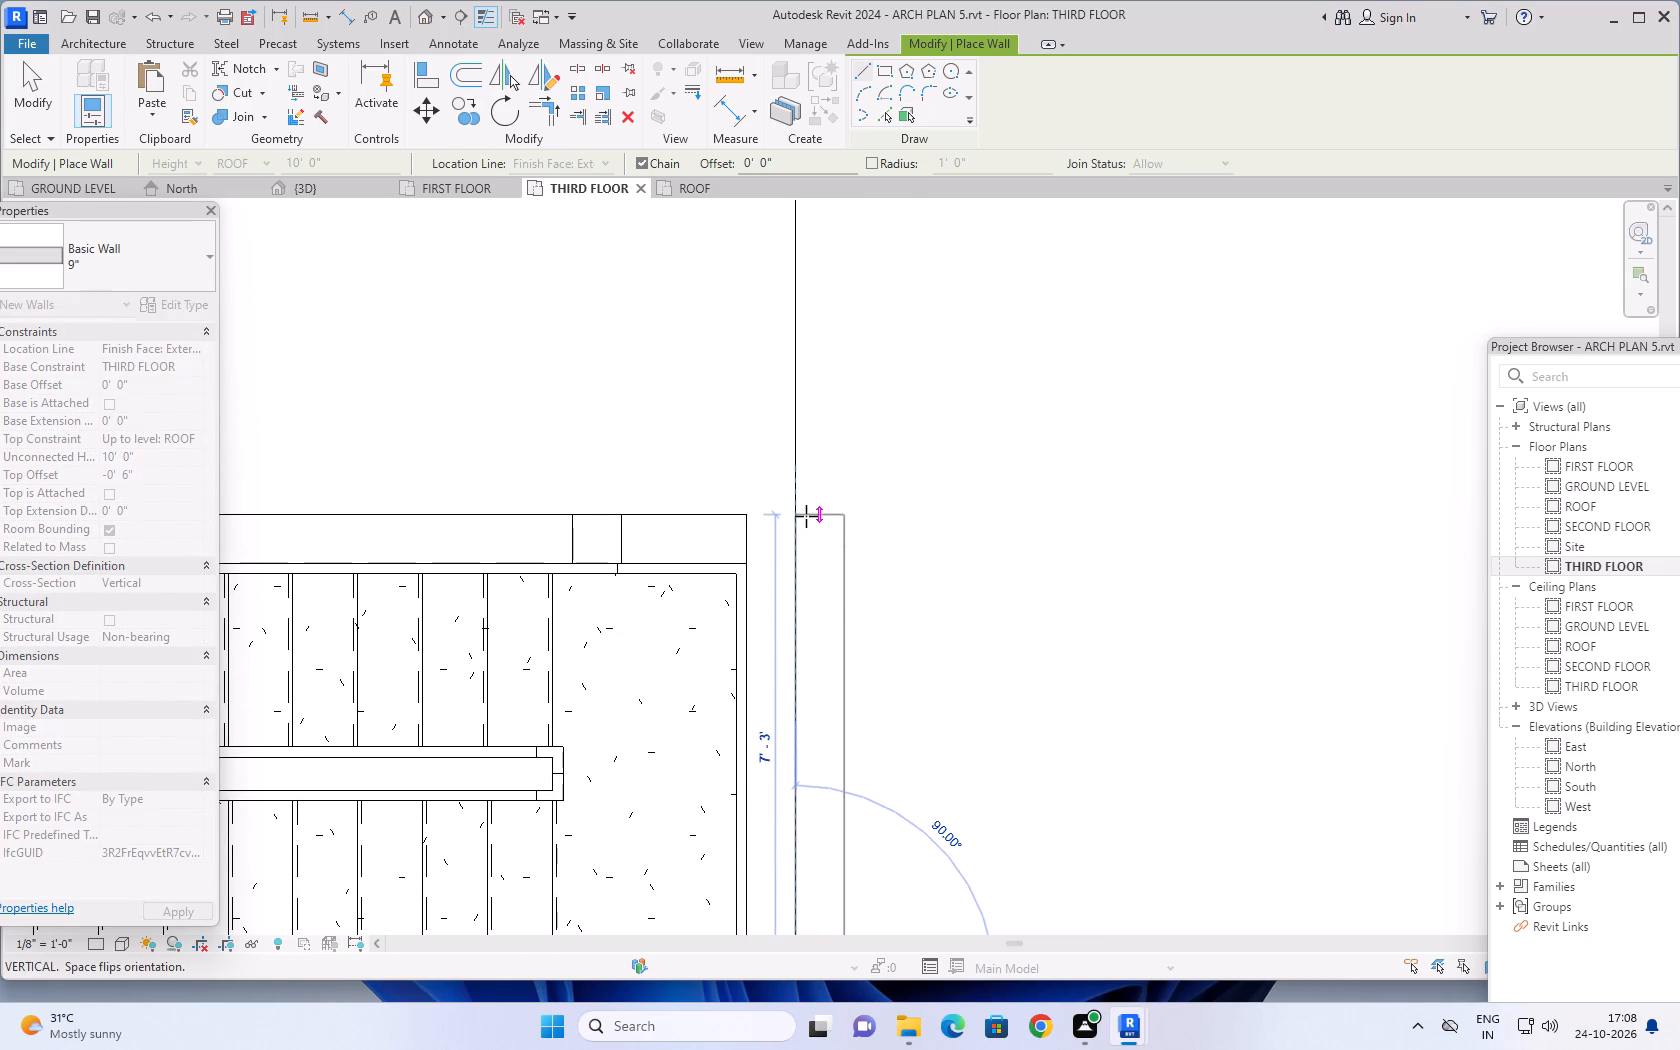
{"action": "key", "text": "space"}
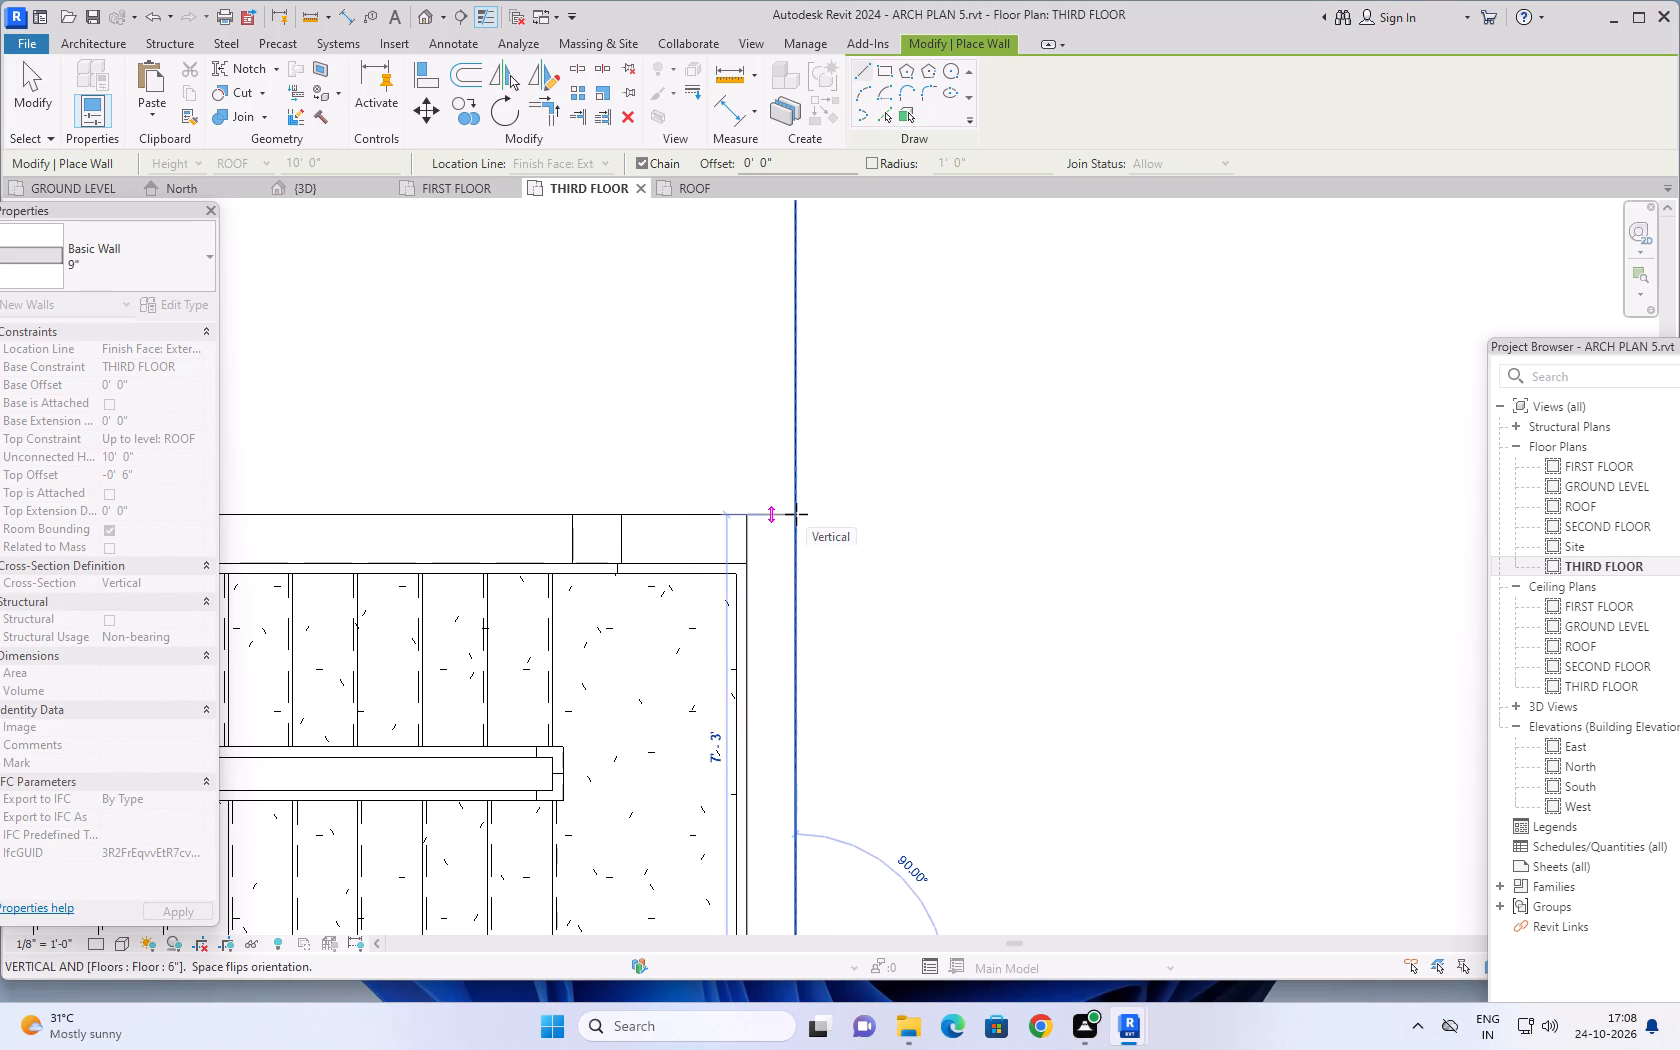
{"action": "scroll", "coordinate": [796, 514], "scroll_direction": "up", "scroll_amount": 10}
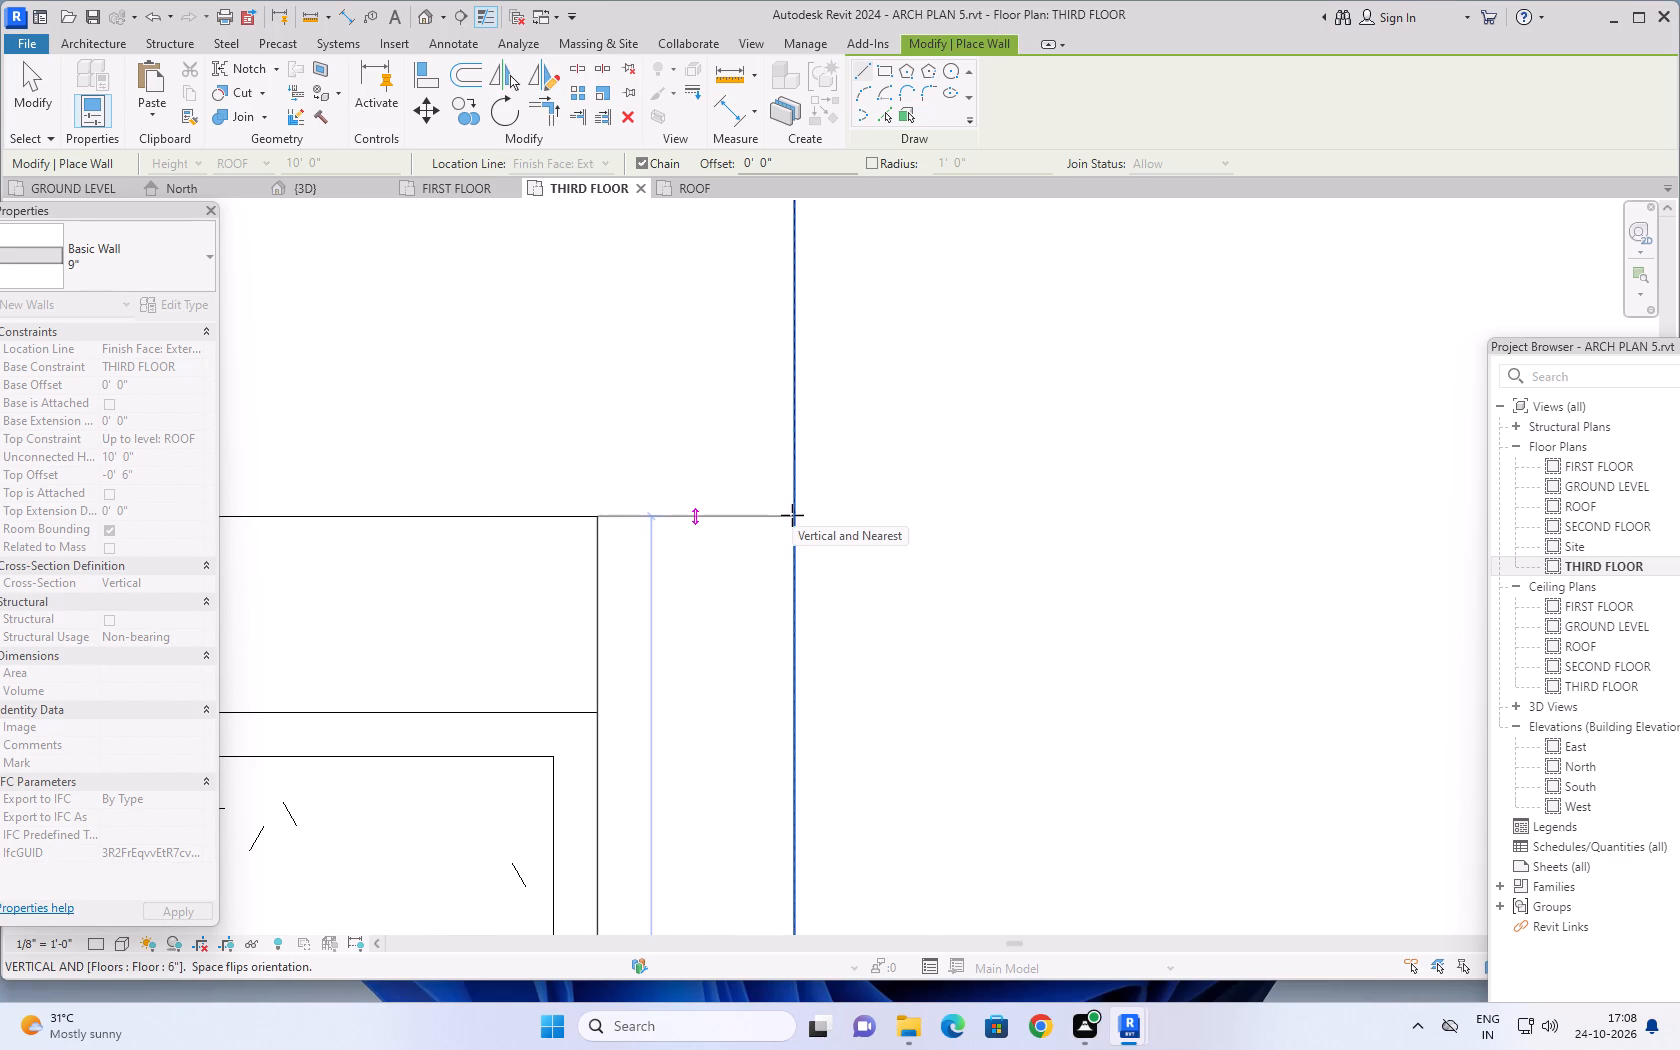
{"action": "scroll", "coordinate": [792, 515], "scroll_direction": "up", "scroll_amount": 1}
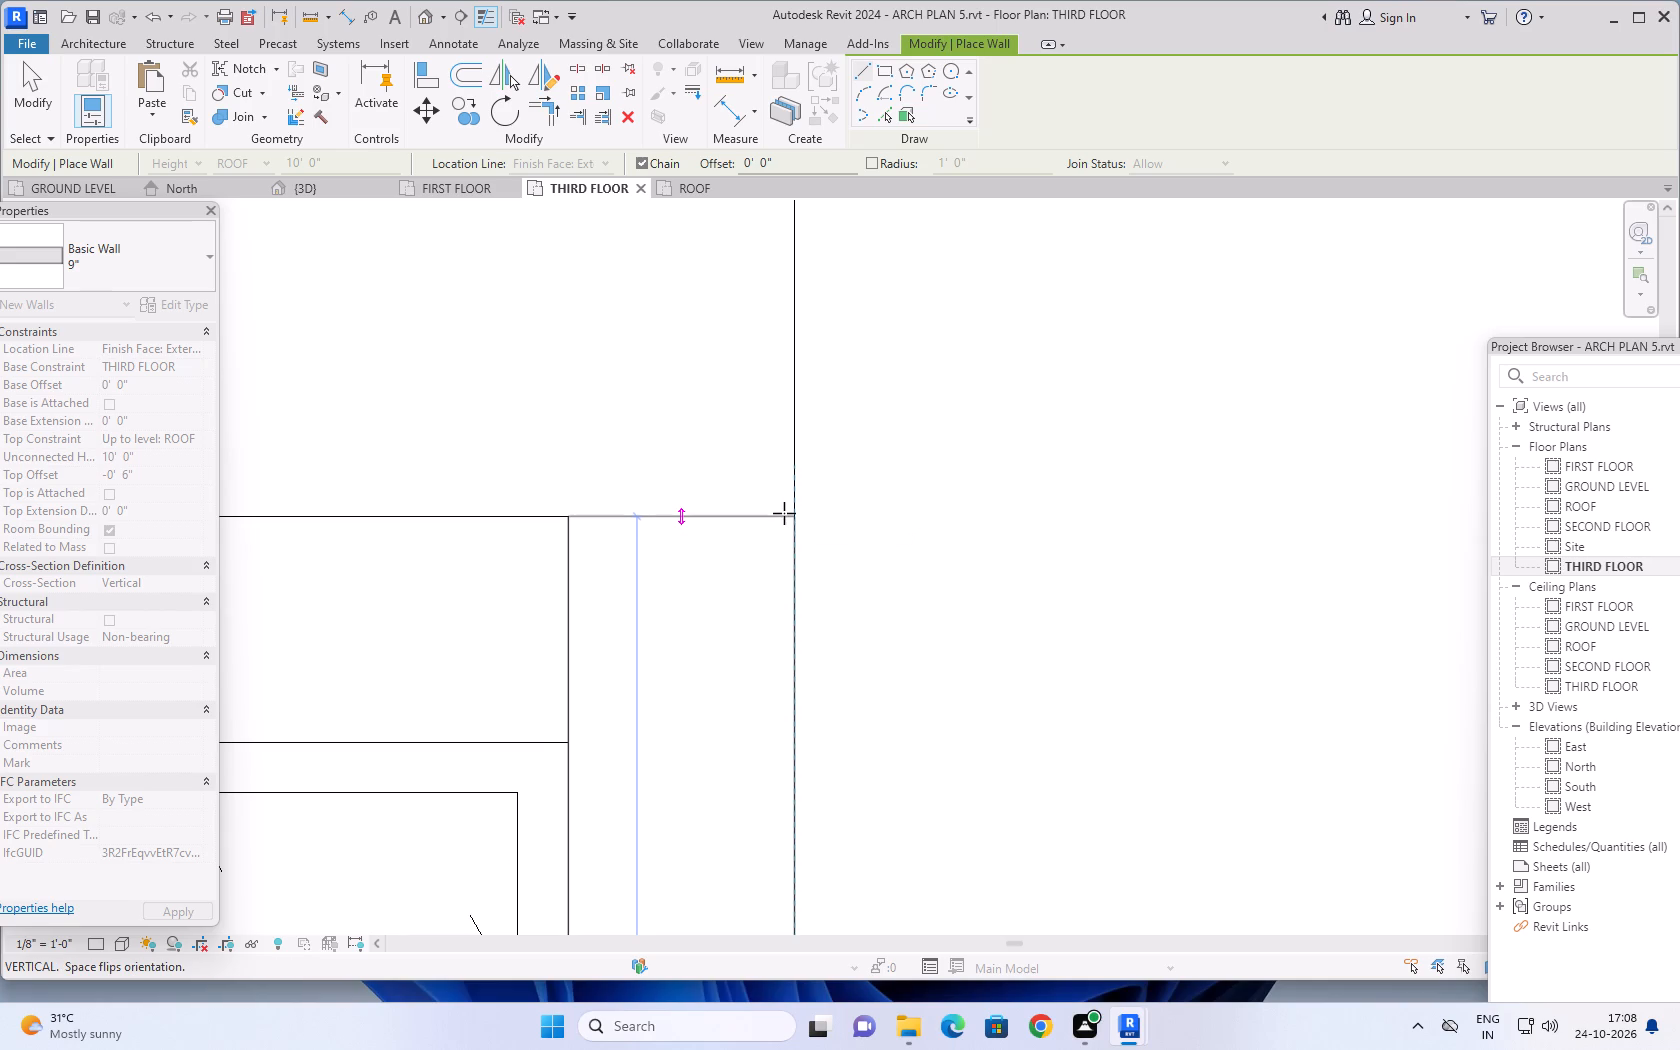
{"action": "scroll", "coordinate": [784, 513], "scroll_direction": "down", "scroll_amount": 2}
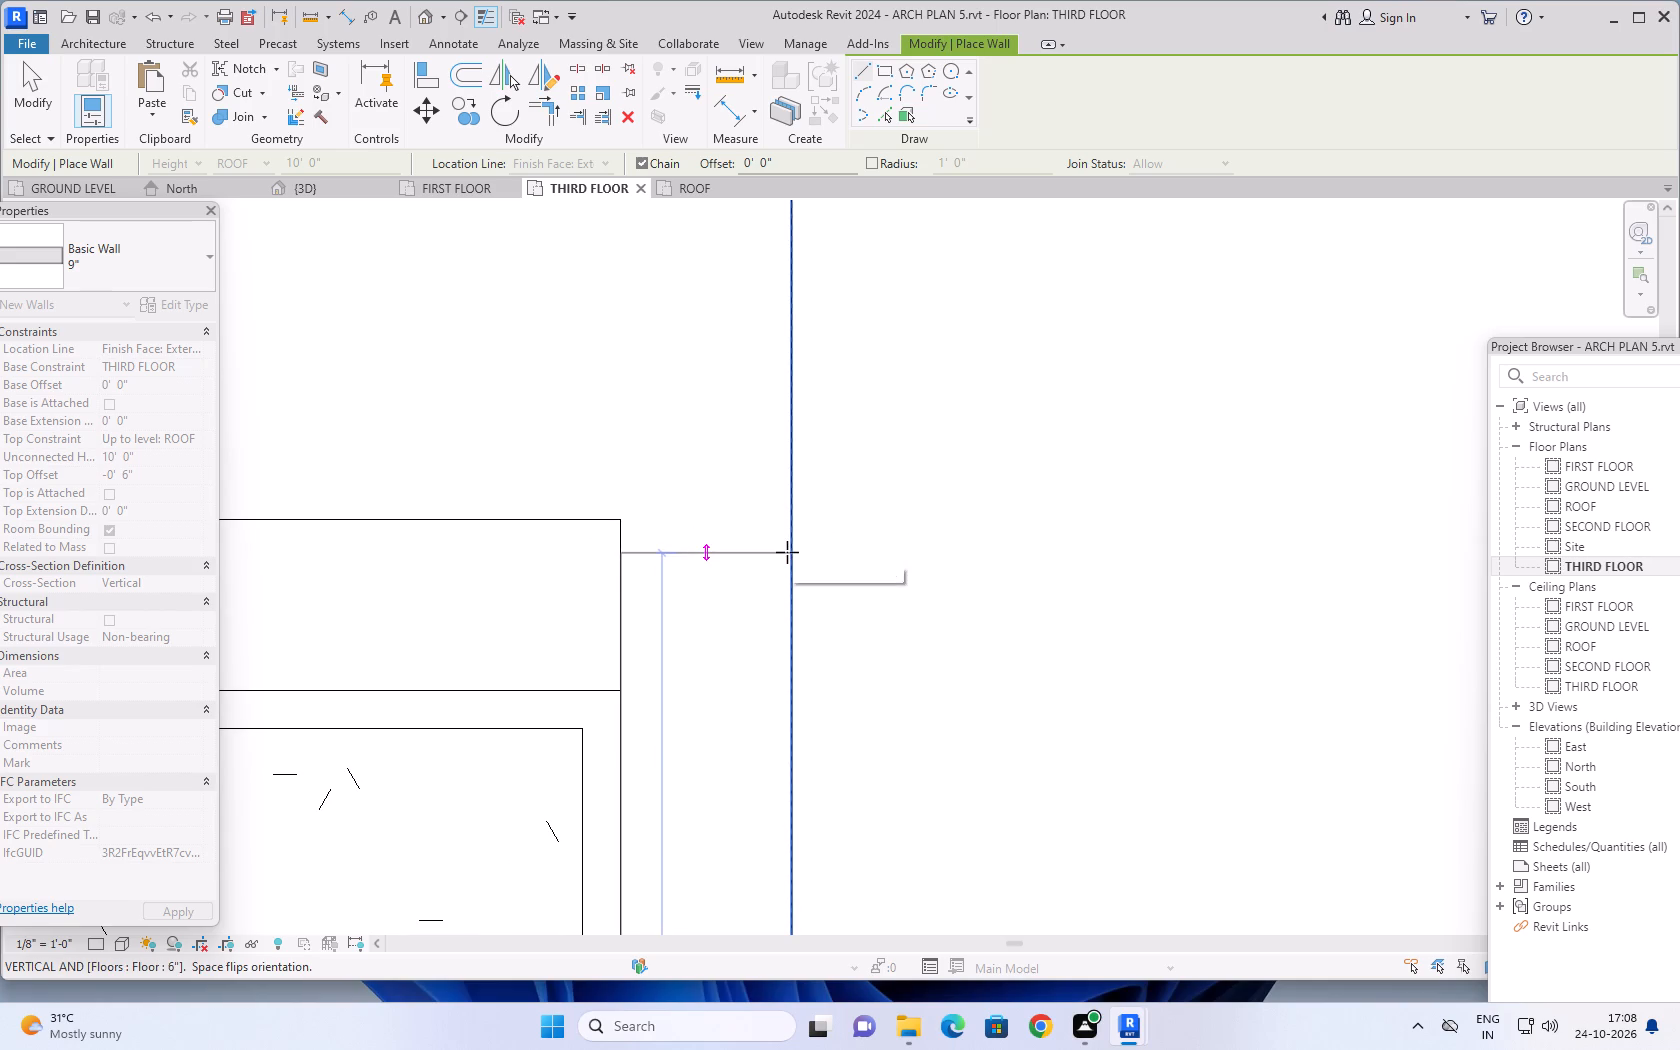
{"action": "scroll", "coordinate": [790, 539], "scroll_direction": "up", "scroll_amount": 3}
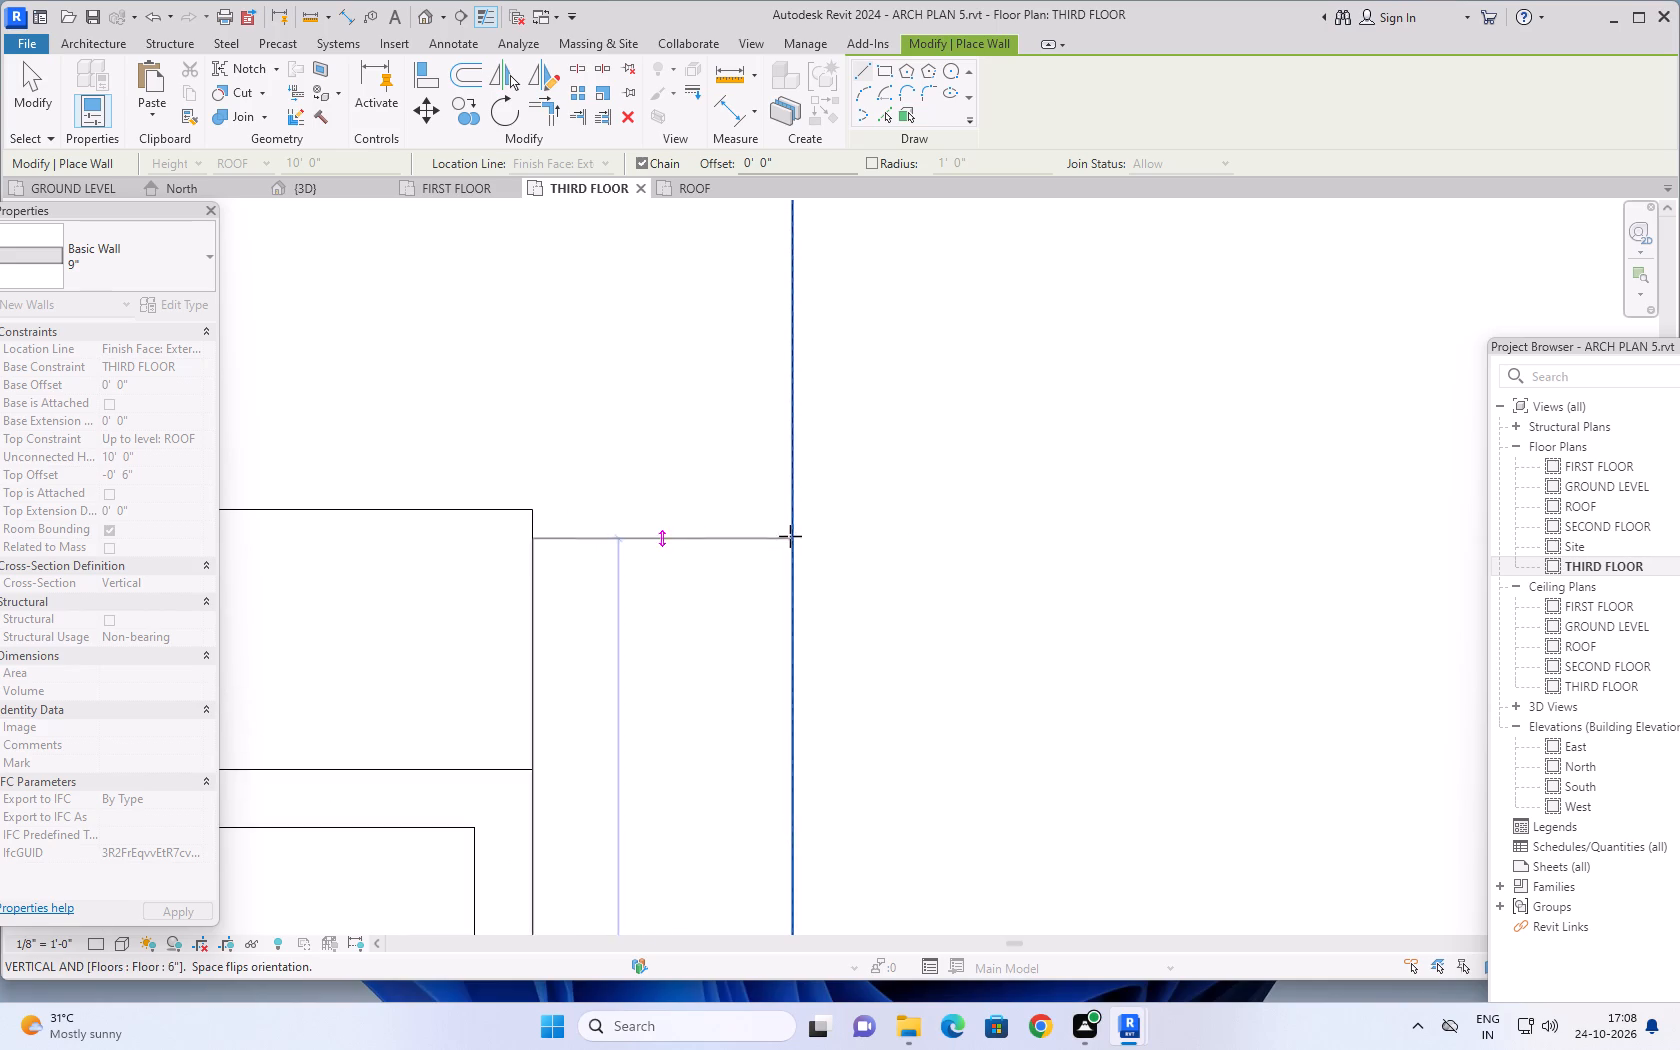
{"action": "scroll", "coordinate": [790, 536], "scroll_direction": "up", "scroll_amount": 1}
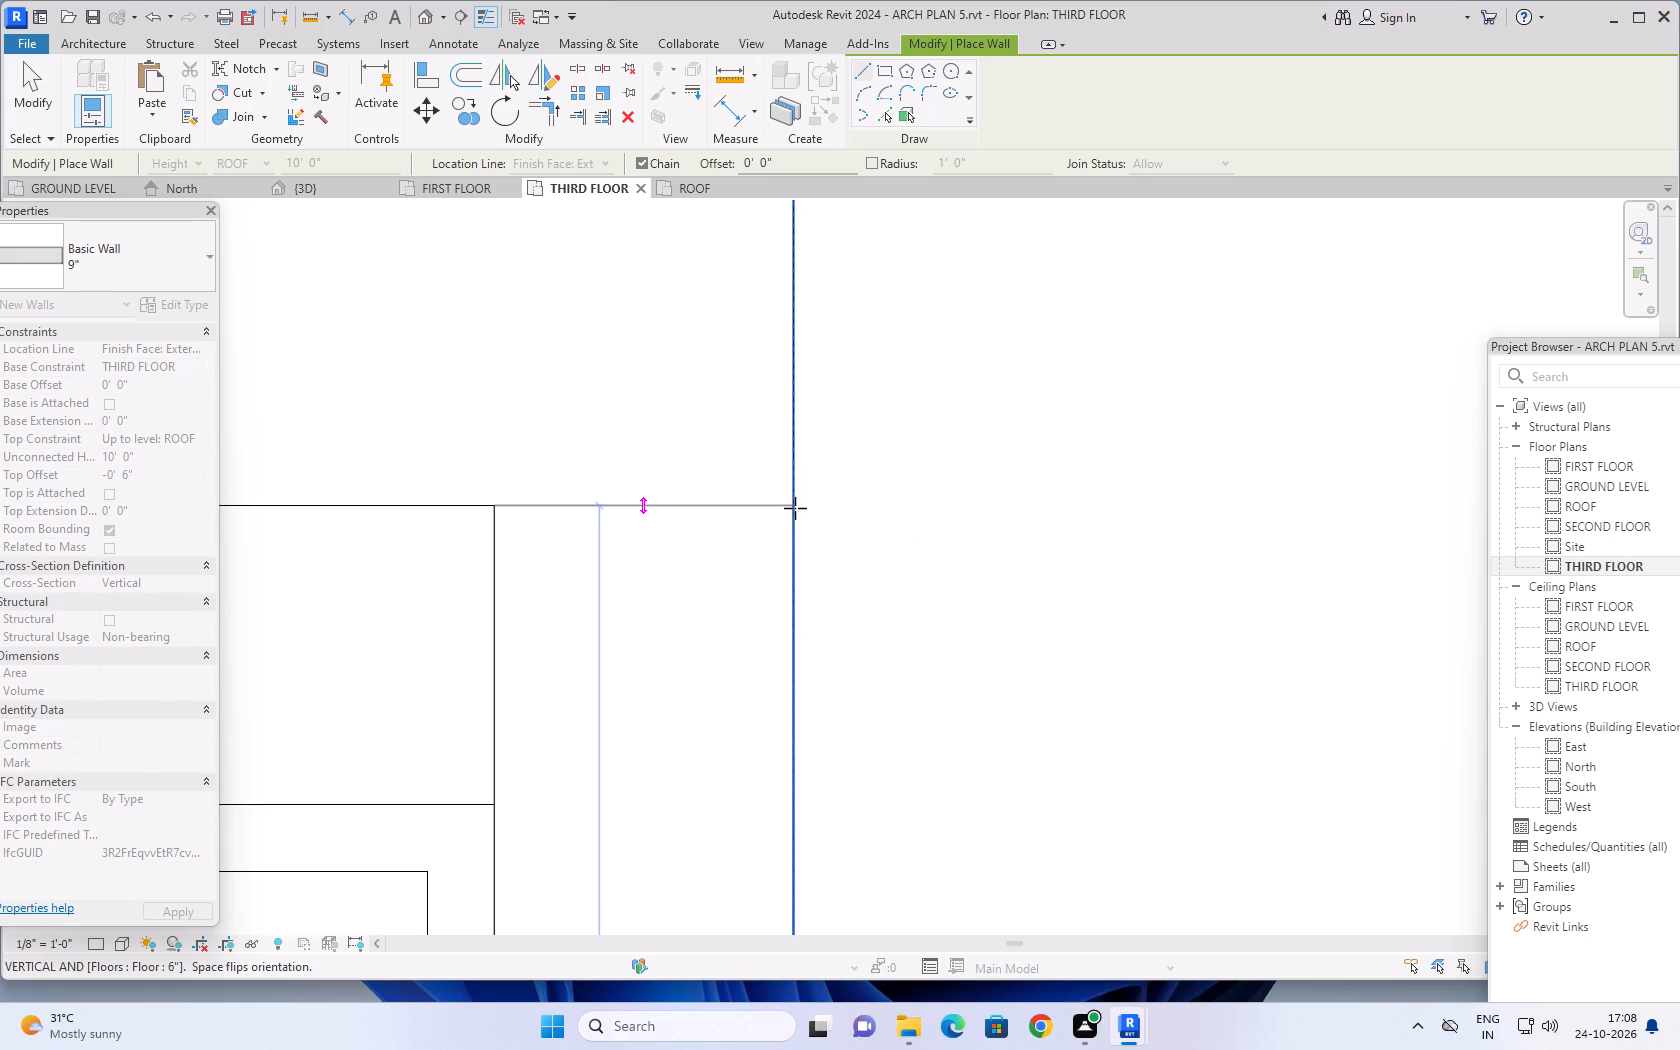
{"action": "left_click", "coordinate": [795, 508]}
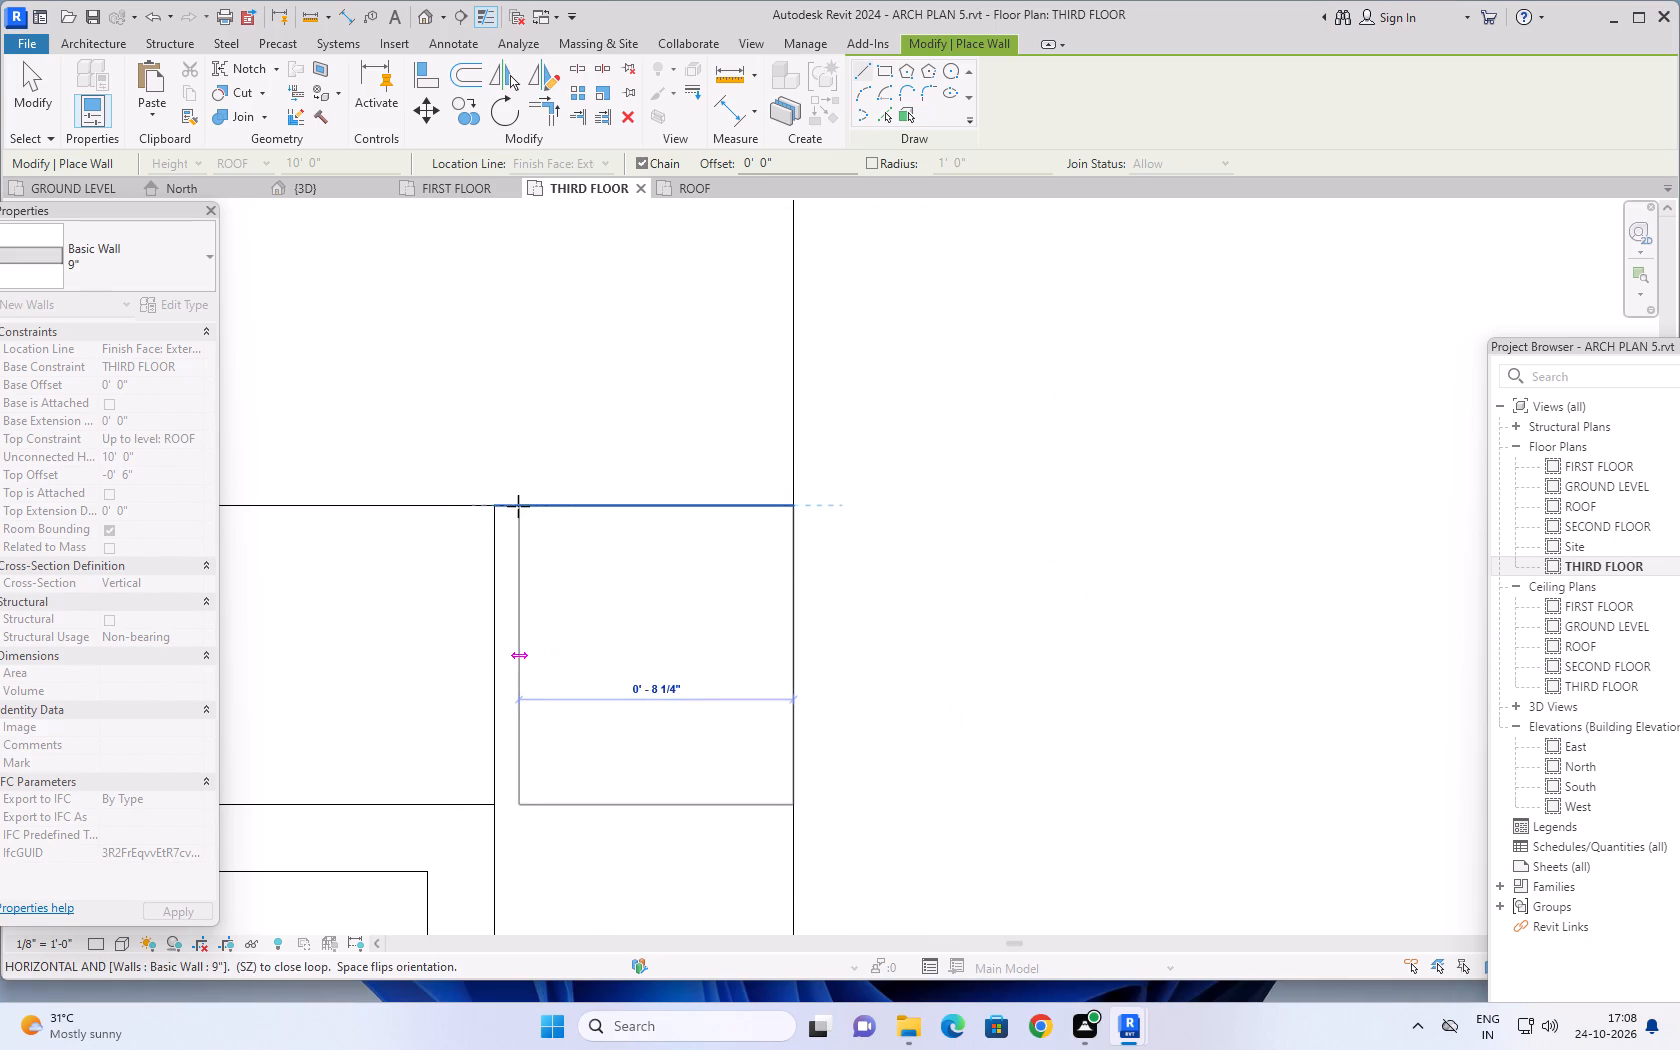
Continue the 9" wall west from the slab edge to the near face of the northeast staircase column, about 2'-8 1/4" long.
{"action": "scroll", "coordinate": [446, 594], "scroll_direction": "down", "scroll_amount": 3}
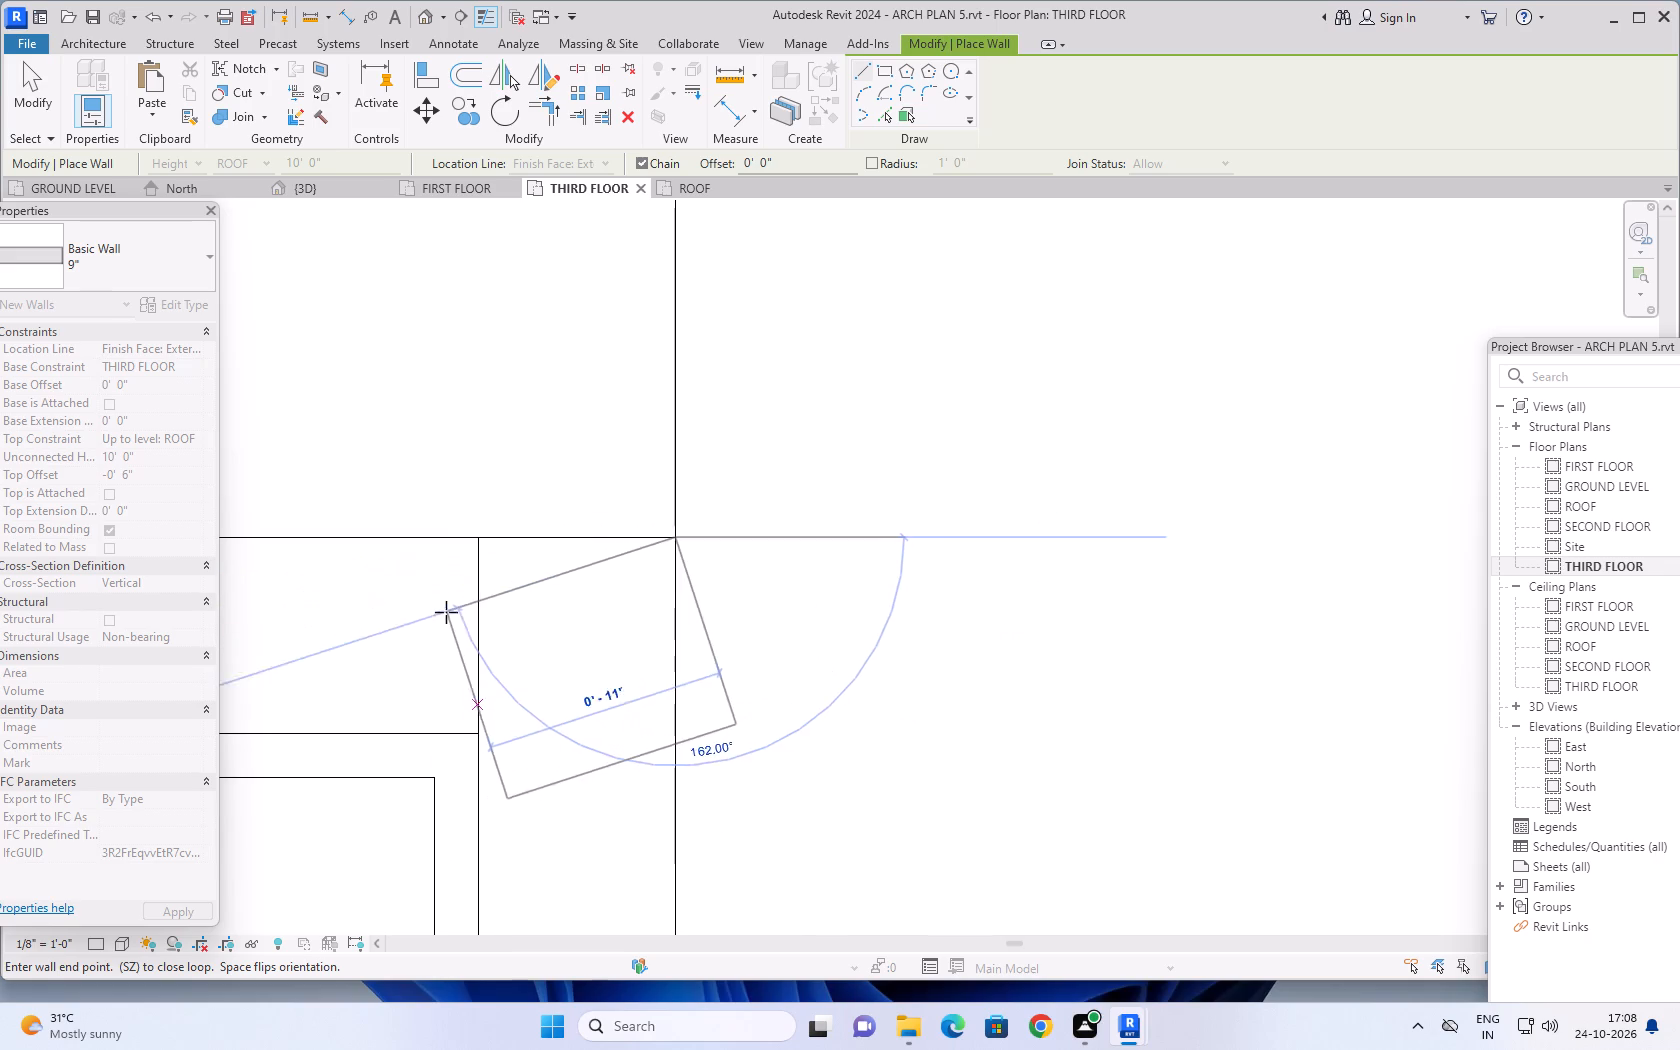
{"action": "middle_click_drag", "start_coordinate": [439, 622], "coordinate": [1095, 511]}
{"action": "scroll", "coordinate": [771, 493], "scroll_direction": "down", "scroll_amount": 4}
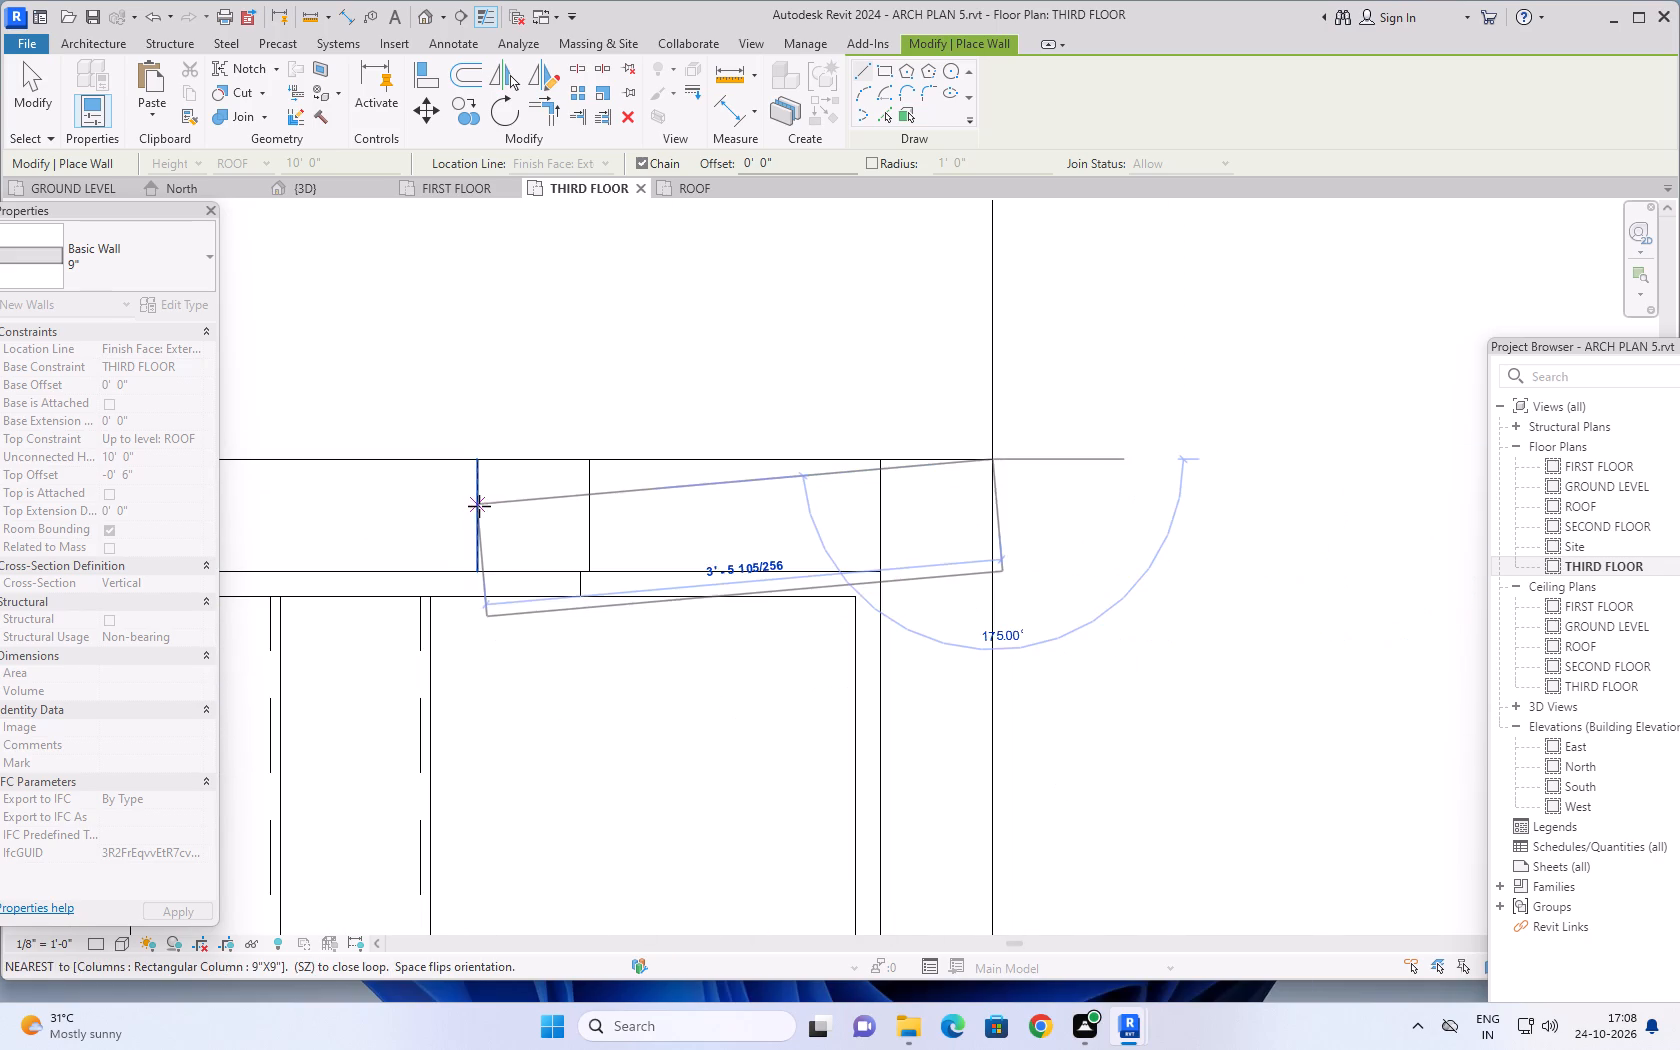
{"action": "scroll", "coordinate": [479, 506], "scroll_direction": "down", "scroll_amount": 3}
{"action": "middle_click_drag", "start_coordinate": [420, 506], "coordinate": [1041, 569]}
{"action": "scroll", "coordinate": [745, 541], "scroll_direction": "down", "scroll_amount": 4}
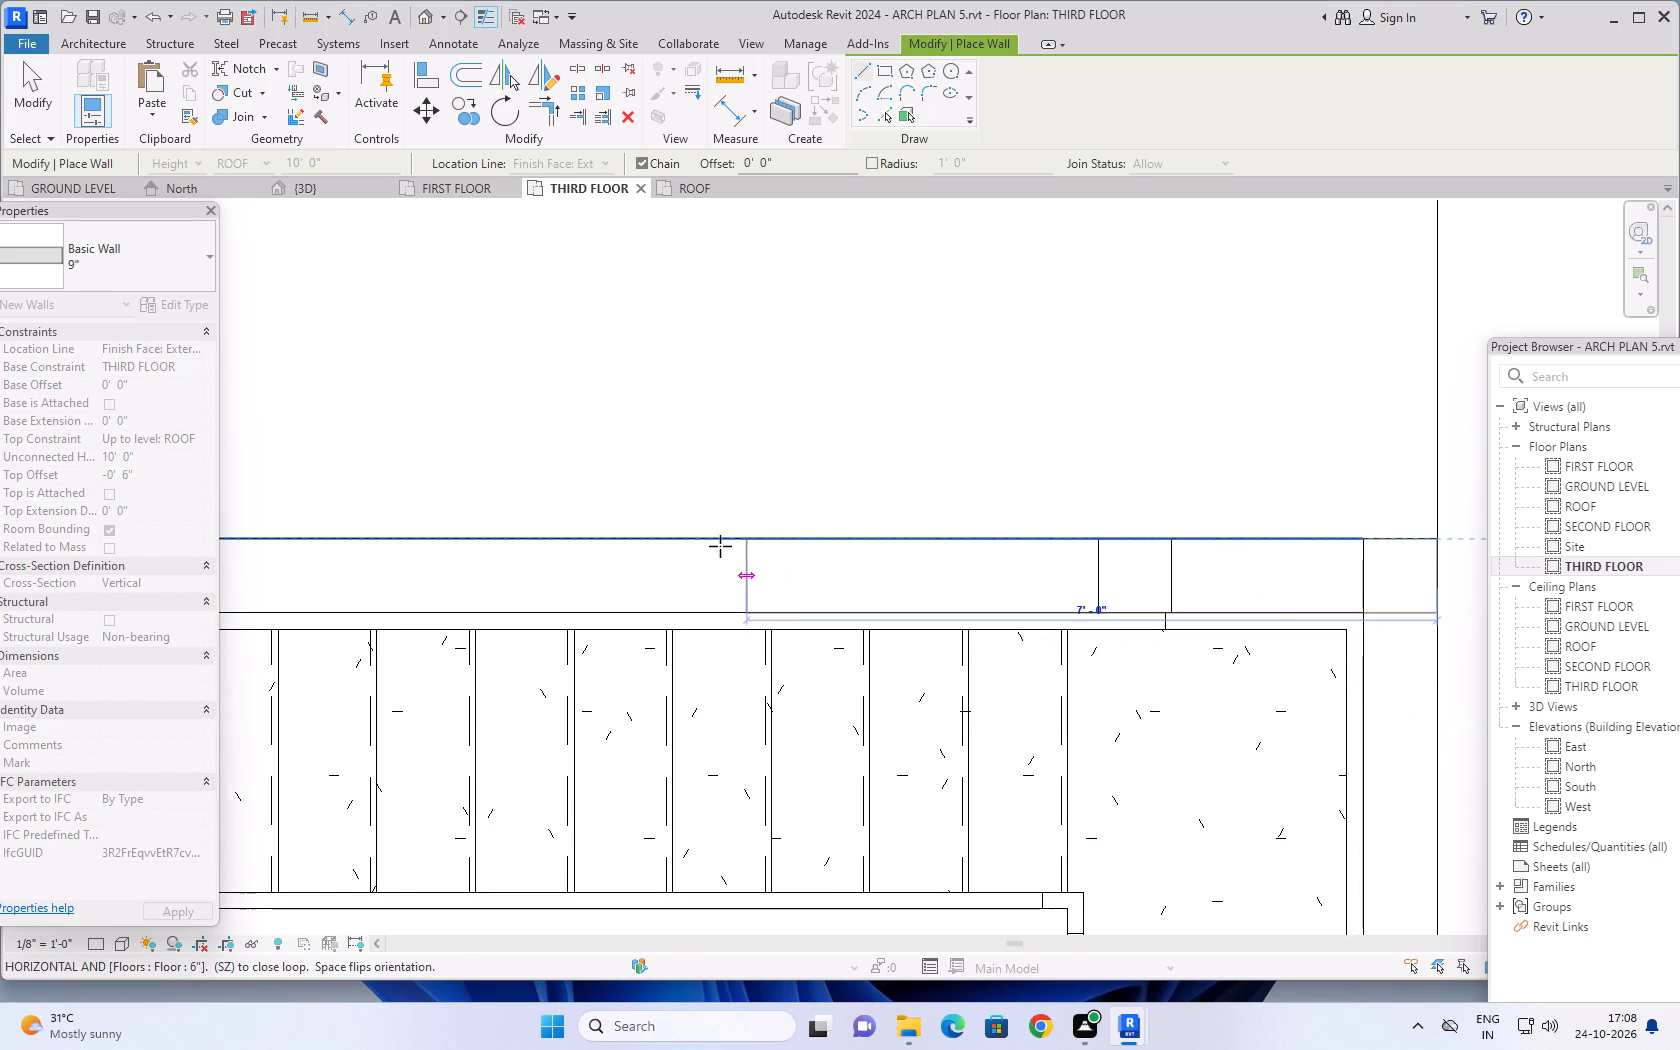
{"action": "scroll", "coordinate": [1011, 542], "scroll_direction": "up", "scroll_amount": 11}
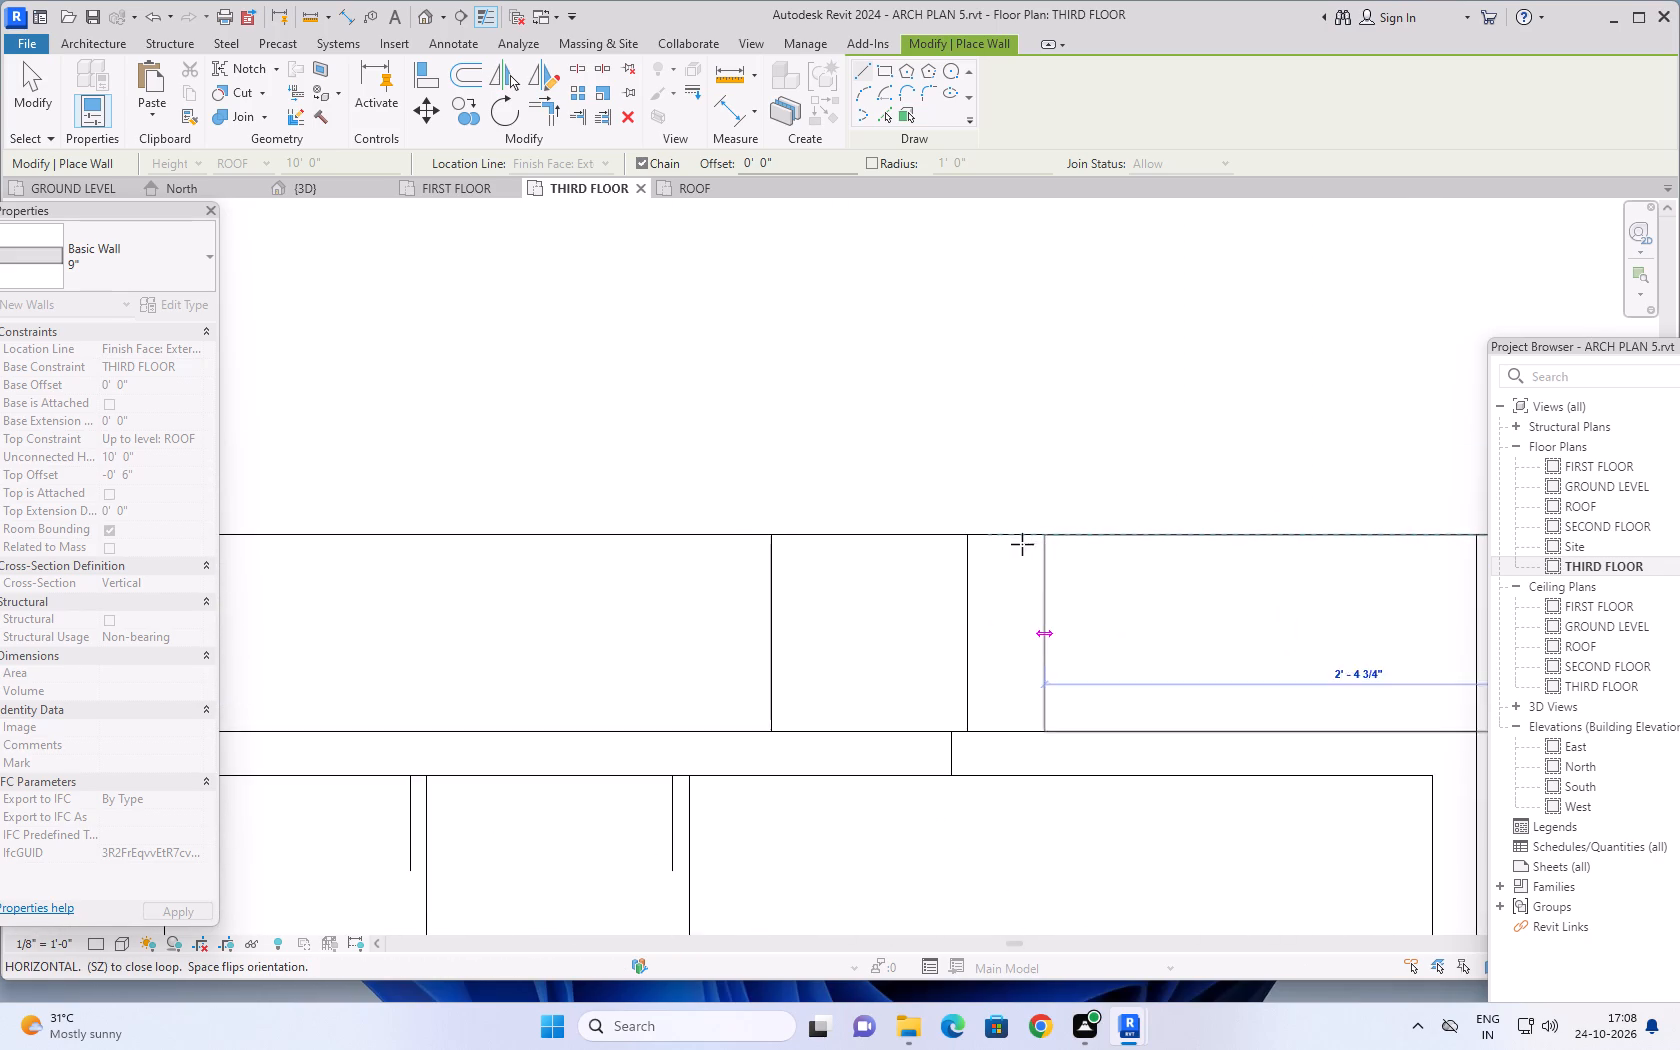
{"action": "scroll", "coordinate": [1022, 544], "scroll_direction": "up", "scroll_amount": 3}
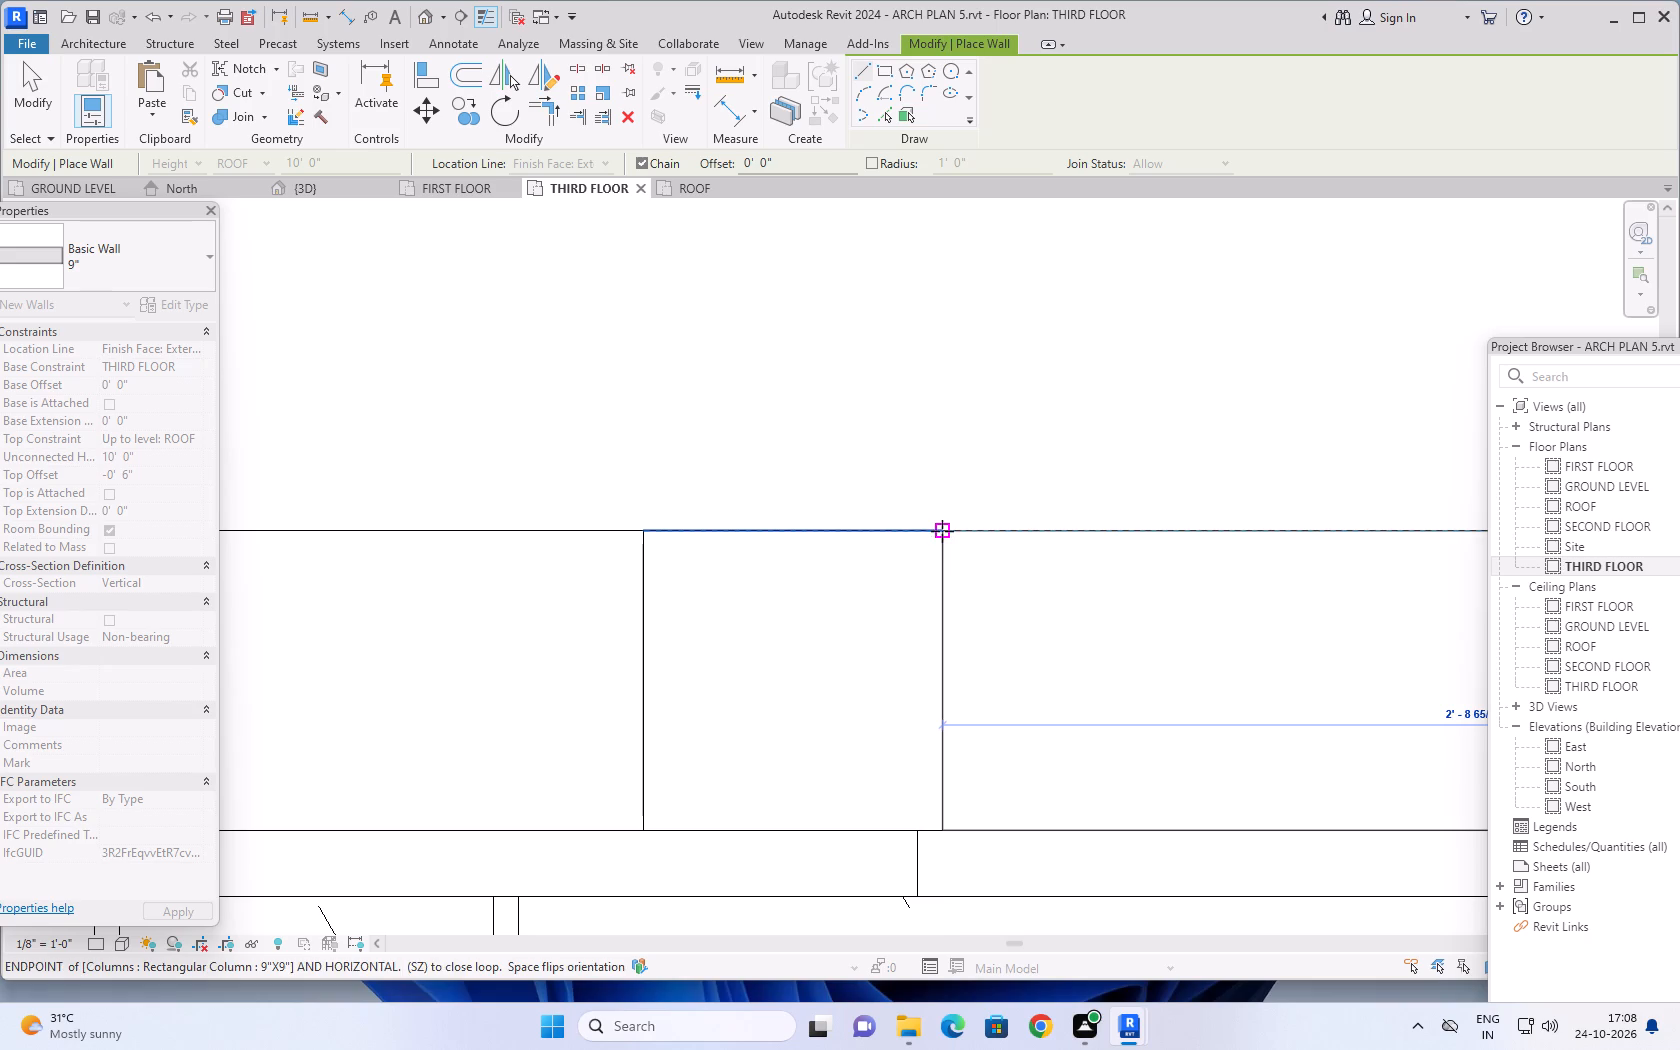
{"action": "left_click", "coordinate": [942, 531]}
{"action": "key", "text": "Escape"}
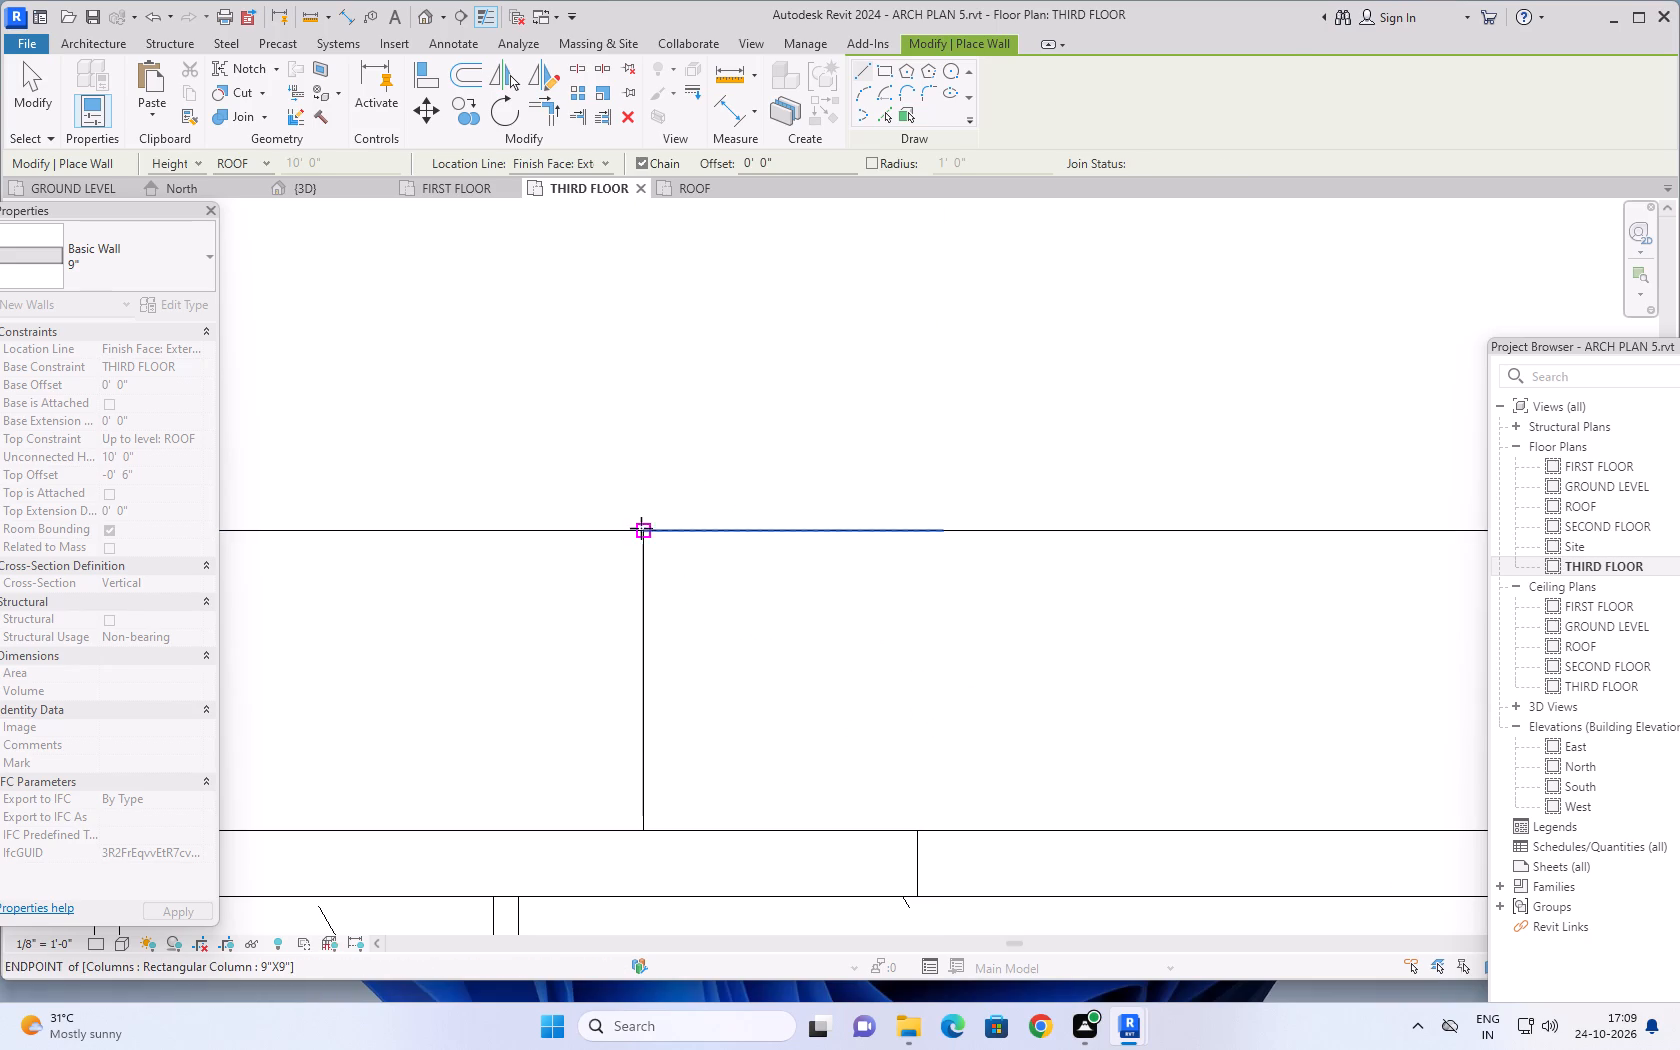
Draw a 9" wall about 9'-7 1/4" long between the two columns on the staircase's north side, flipped toward the stair.
{"action": "left_click", "coordinate": [645, 531]}
{"action": "scroll", "coordinate": [439, 563], "scroll_direction": "down", "scroll_amount": 14}
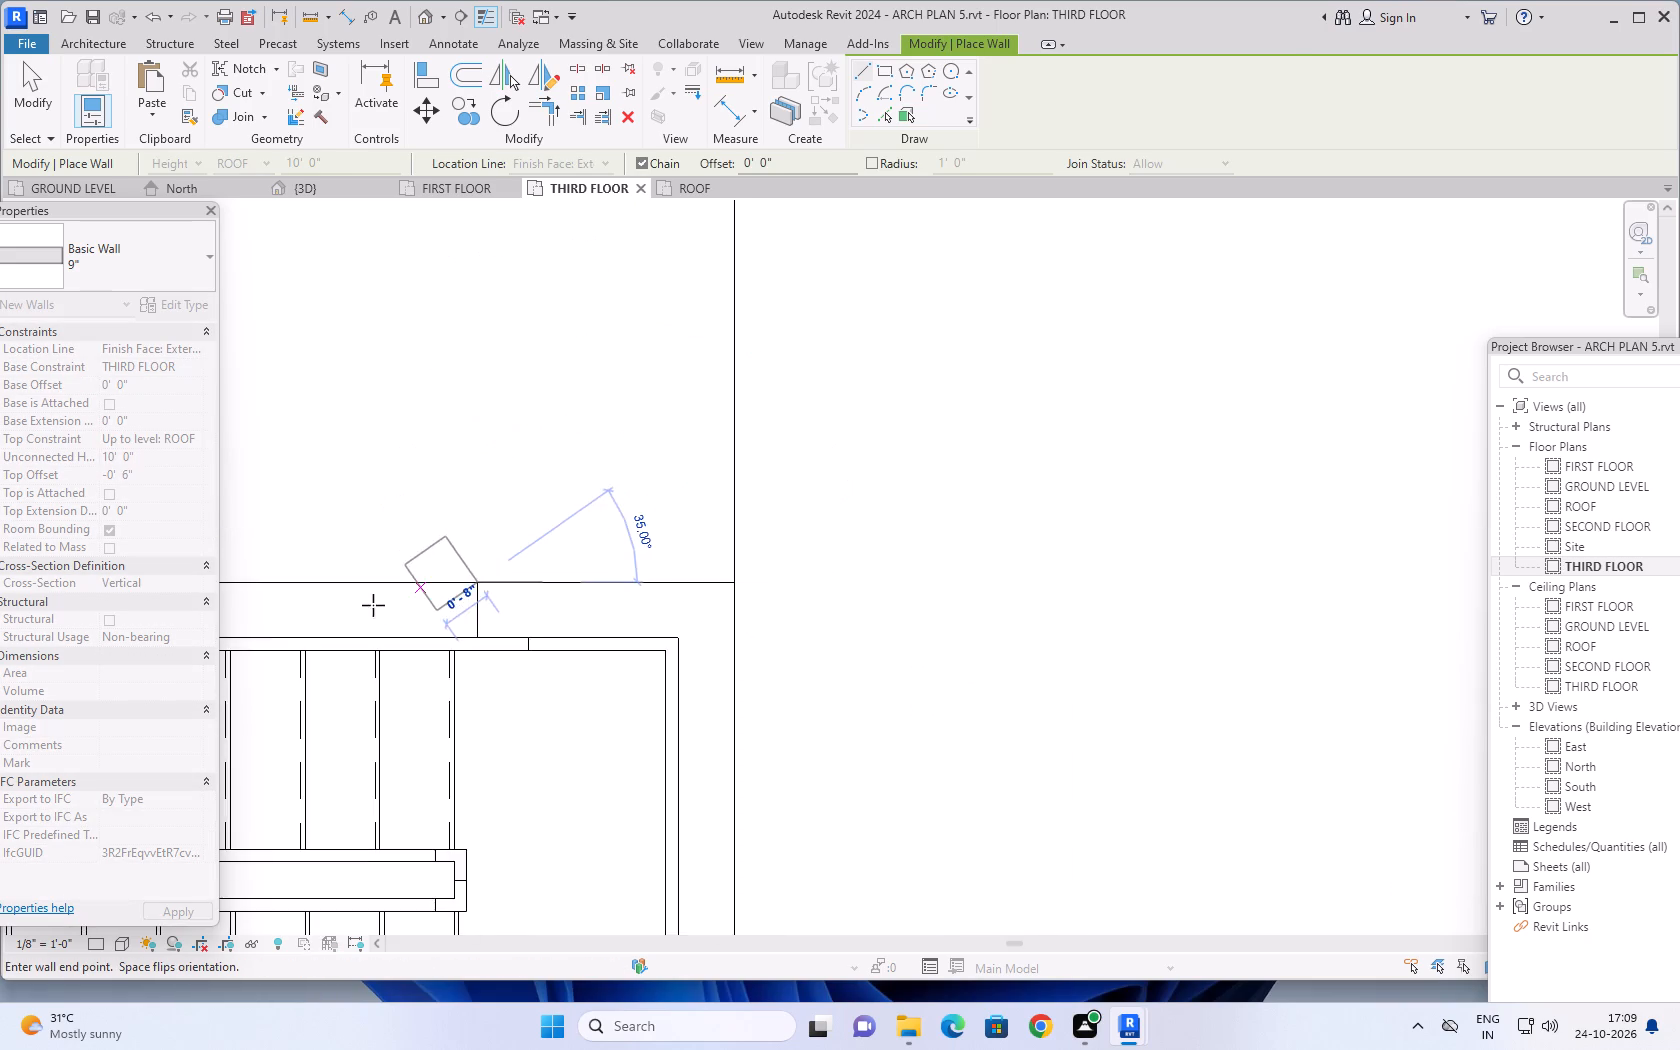
{"action": "middle_click_drag", "start_coordinate": [368, 600], "coordinate": [1176, 563]}
{"action": "scroll", "coordinate": [731, 552], "scroll_direction": "up", "scroll_amount": 4}
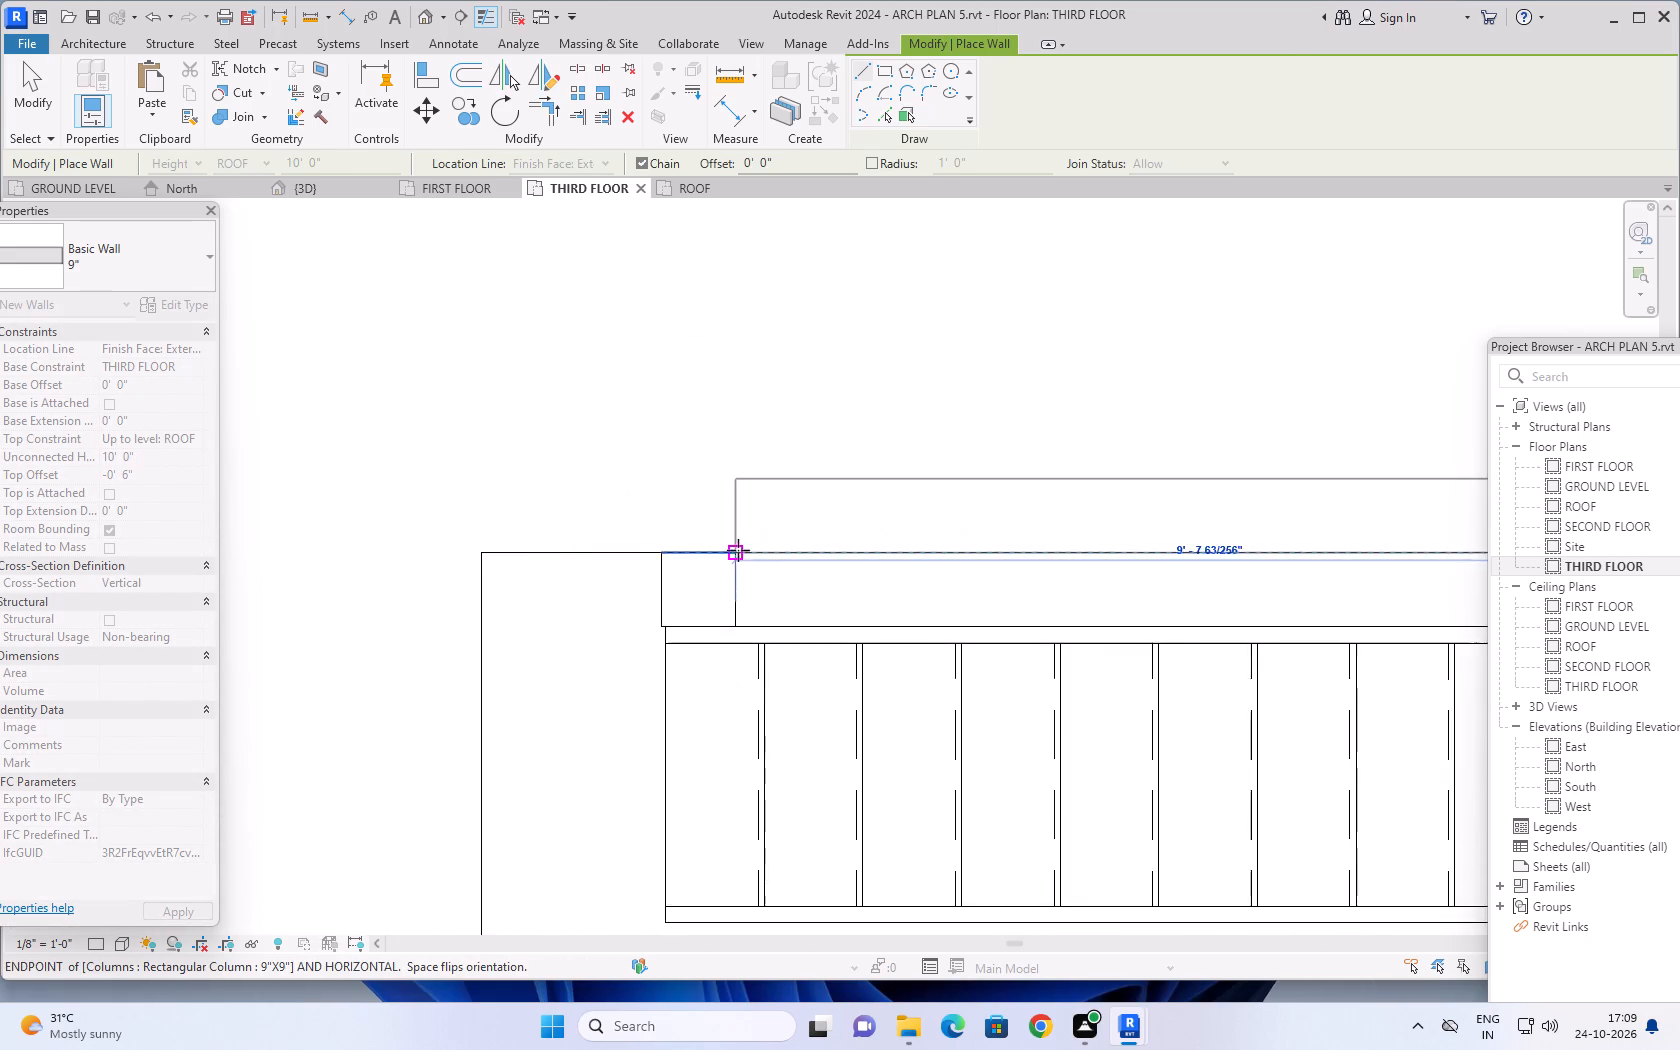
{"action": "scroll", "coordinate": [741, 552], "scroll_direction": "up", "scroll_amount": 4}
{"action": "key", "text": "space"}
{"action": "left_click", "coordinate": [728, 555]}
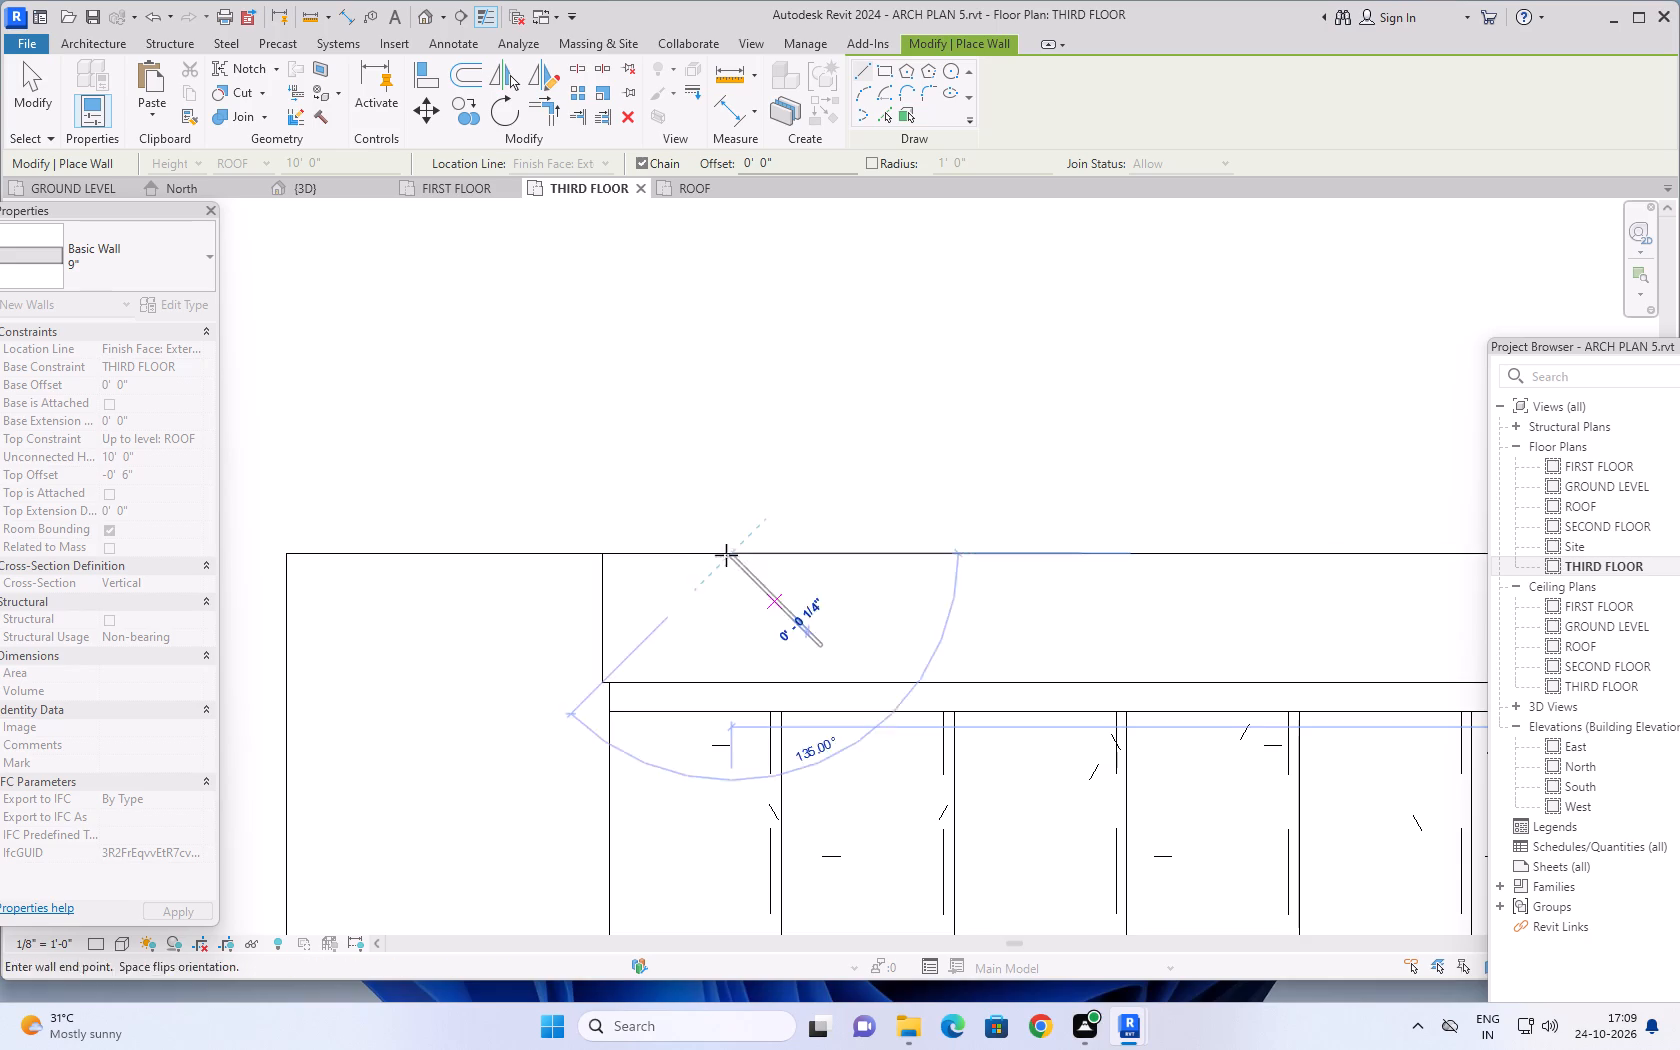
{"action": "key", "text": "Escape"}
Draw a 9" wall about 1'-10" long from the northwest column to the stair opening's northwest corner, flipped toward the opening.
{"action": "scroll", "coordinate": [613, 472], "scroll_direction": "down", "scroll_amount": 7}
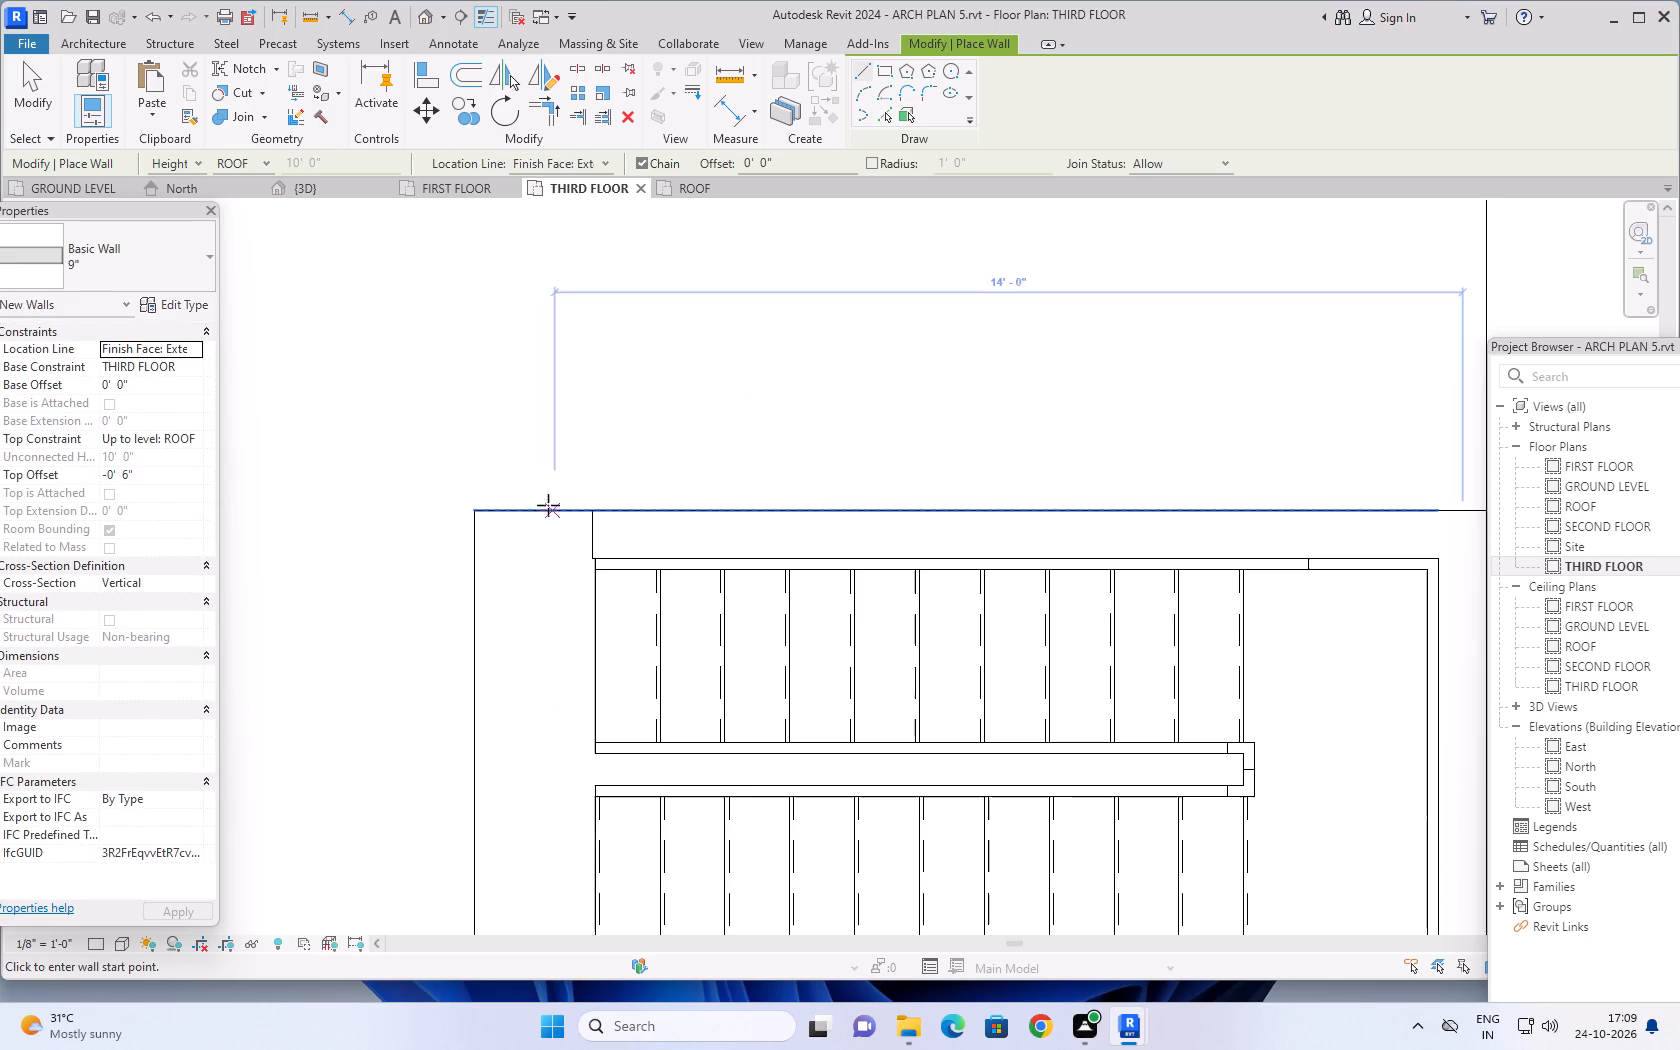
{"action": "scroll", "coordinate": [538, 510], "scroll_direction": "up", "scroll_amount": 5}
{"action": "left_click", "coordinate": [646, 513]}
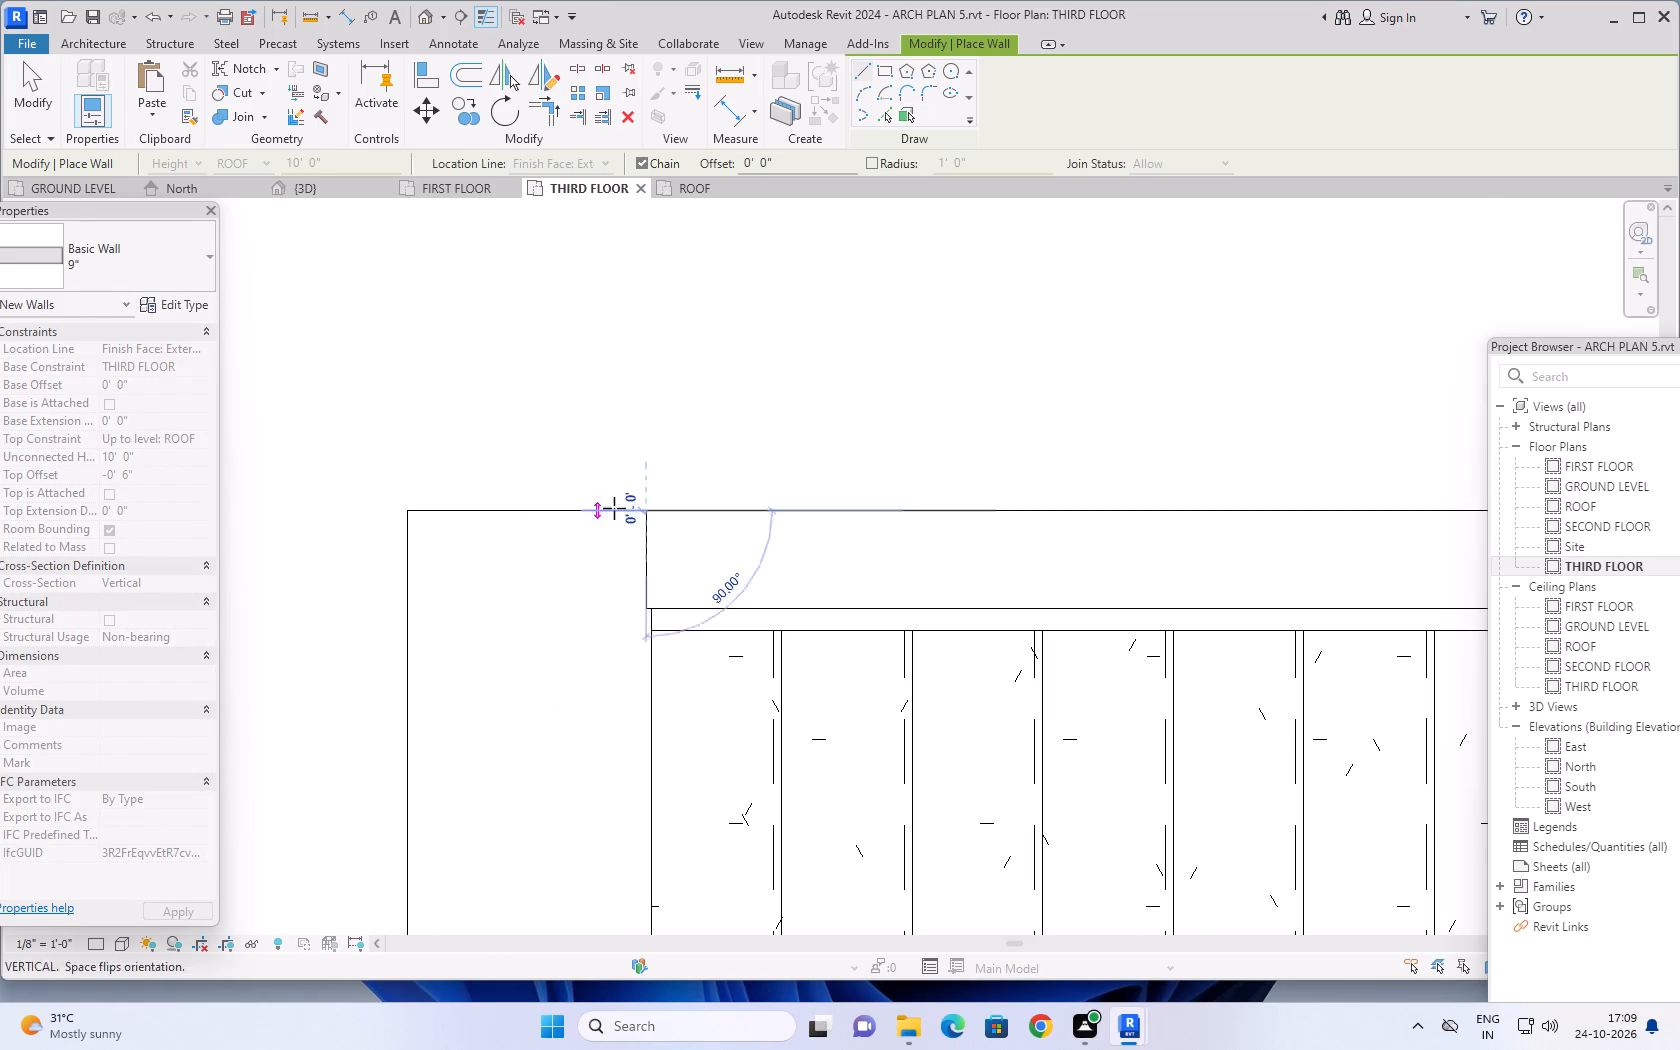
{"action": "key", "text": "space"}
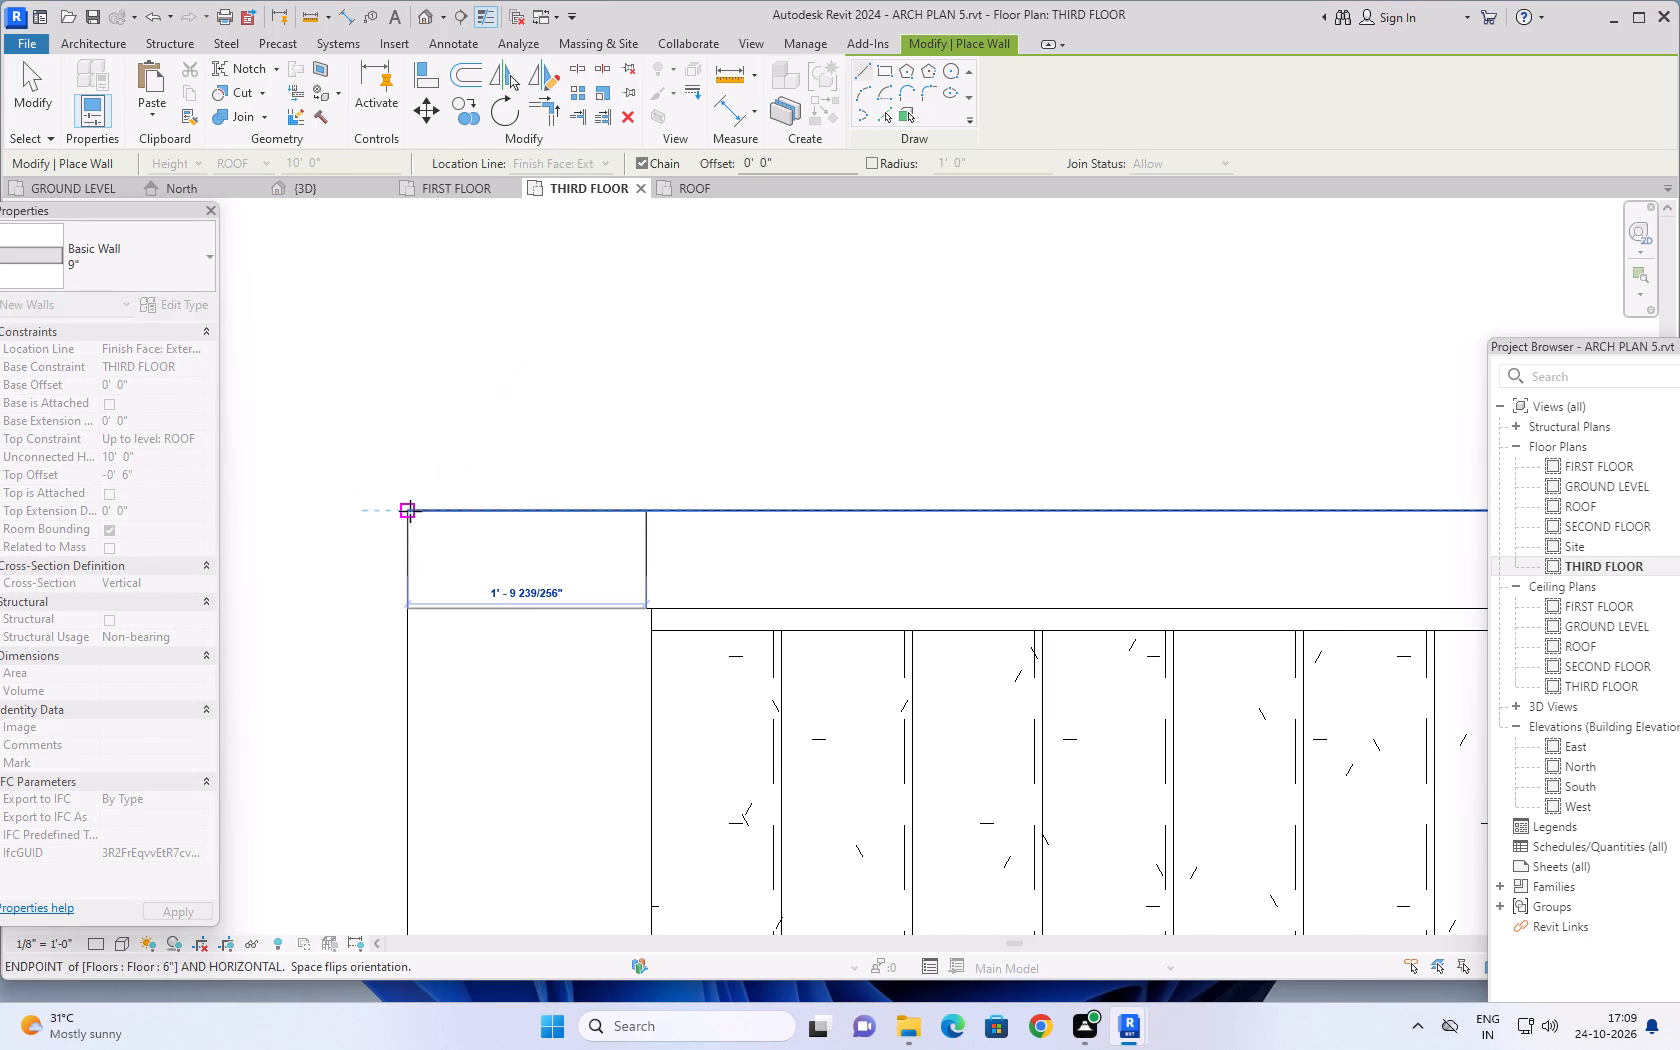
{"action": "left_click", "coordinate": [410, 511]}
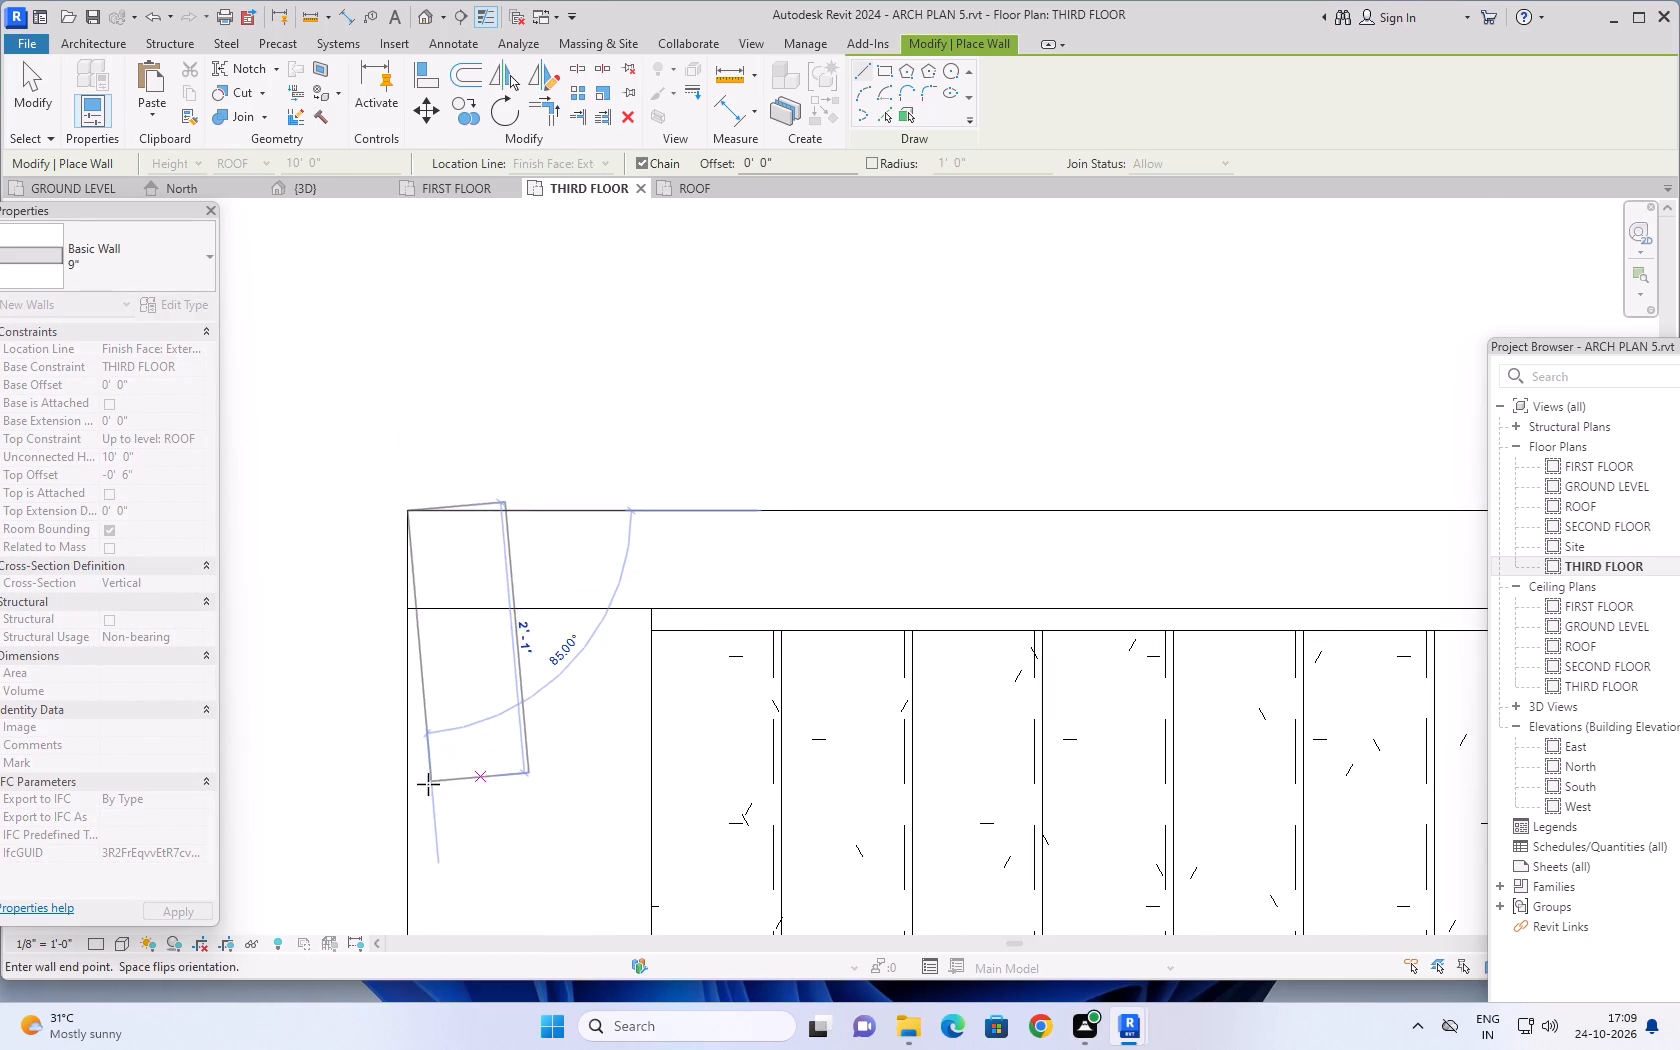
Continue the 9" wall south along the stair opening's west edge to its southwest corner and end the chain.
{"action": "scroll", "coordinate": [427, 787], "scroll_direction": "down", "scroll_amount": 6}
{"action": "middle_click_drag", "start_coordinate": [419, 753], "coordinate": [419, 413]}
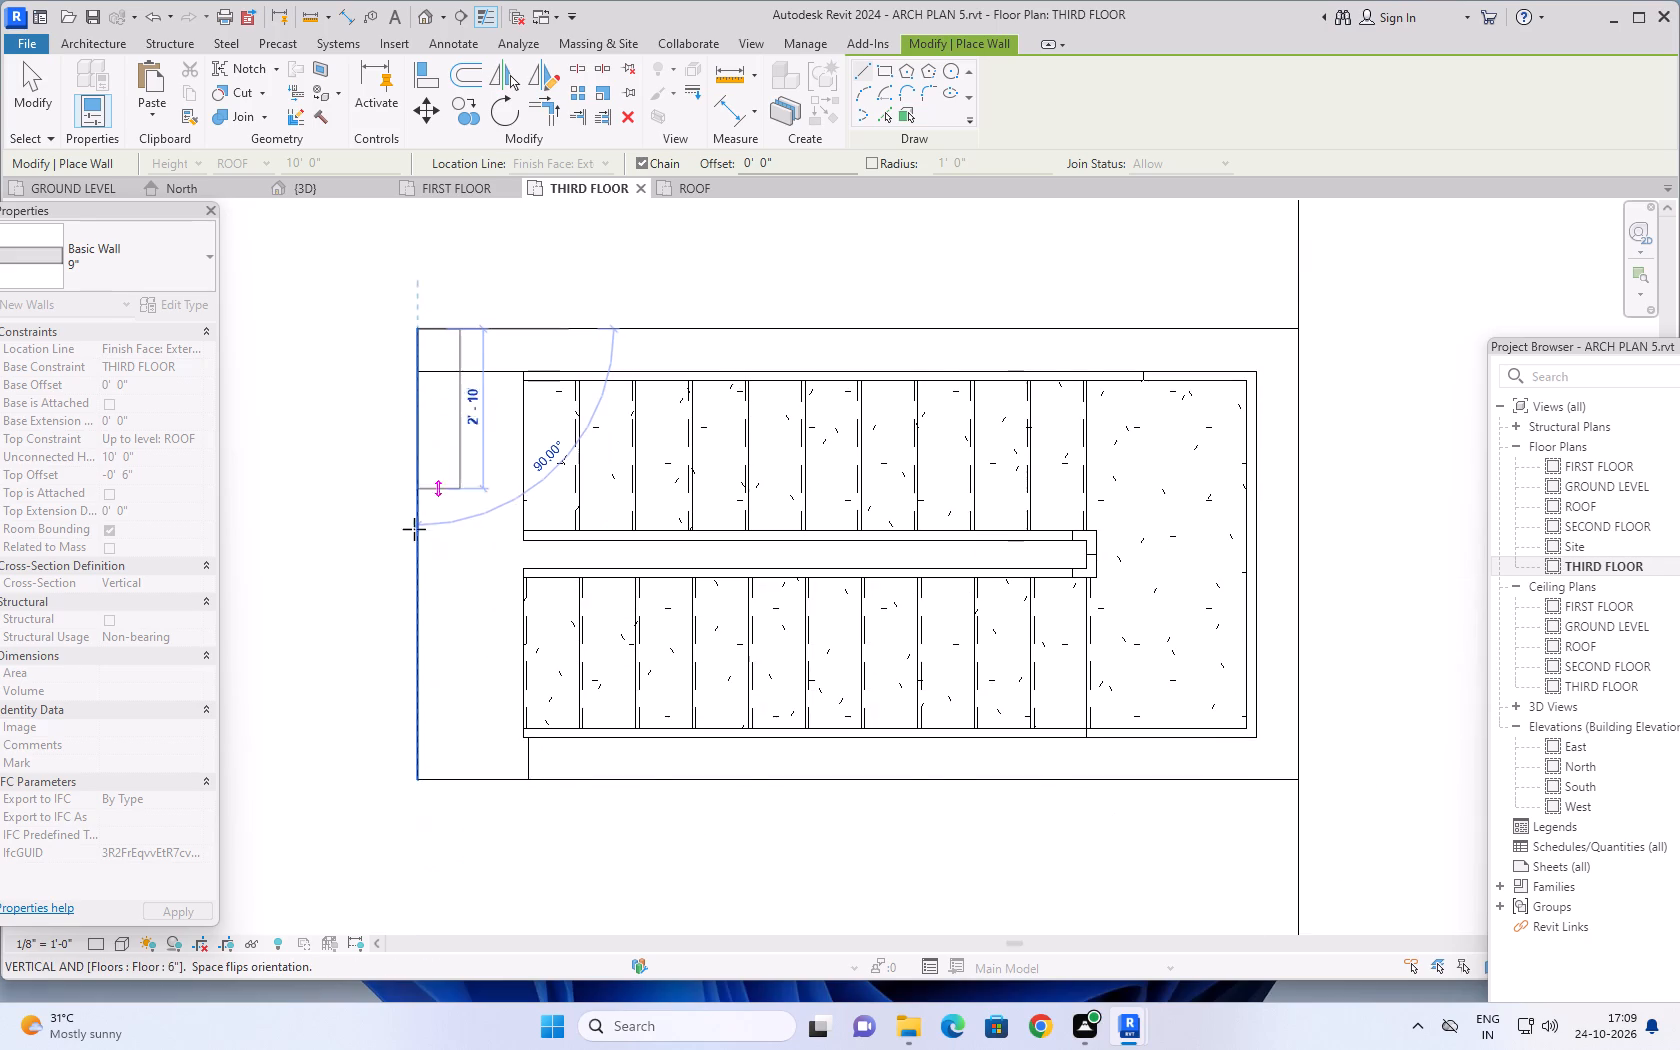
{"action": "scroll", "coordinate": [415, 758], "scroll_direction": "up", "scroll_amount": 4}
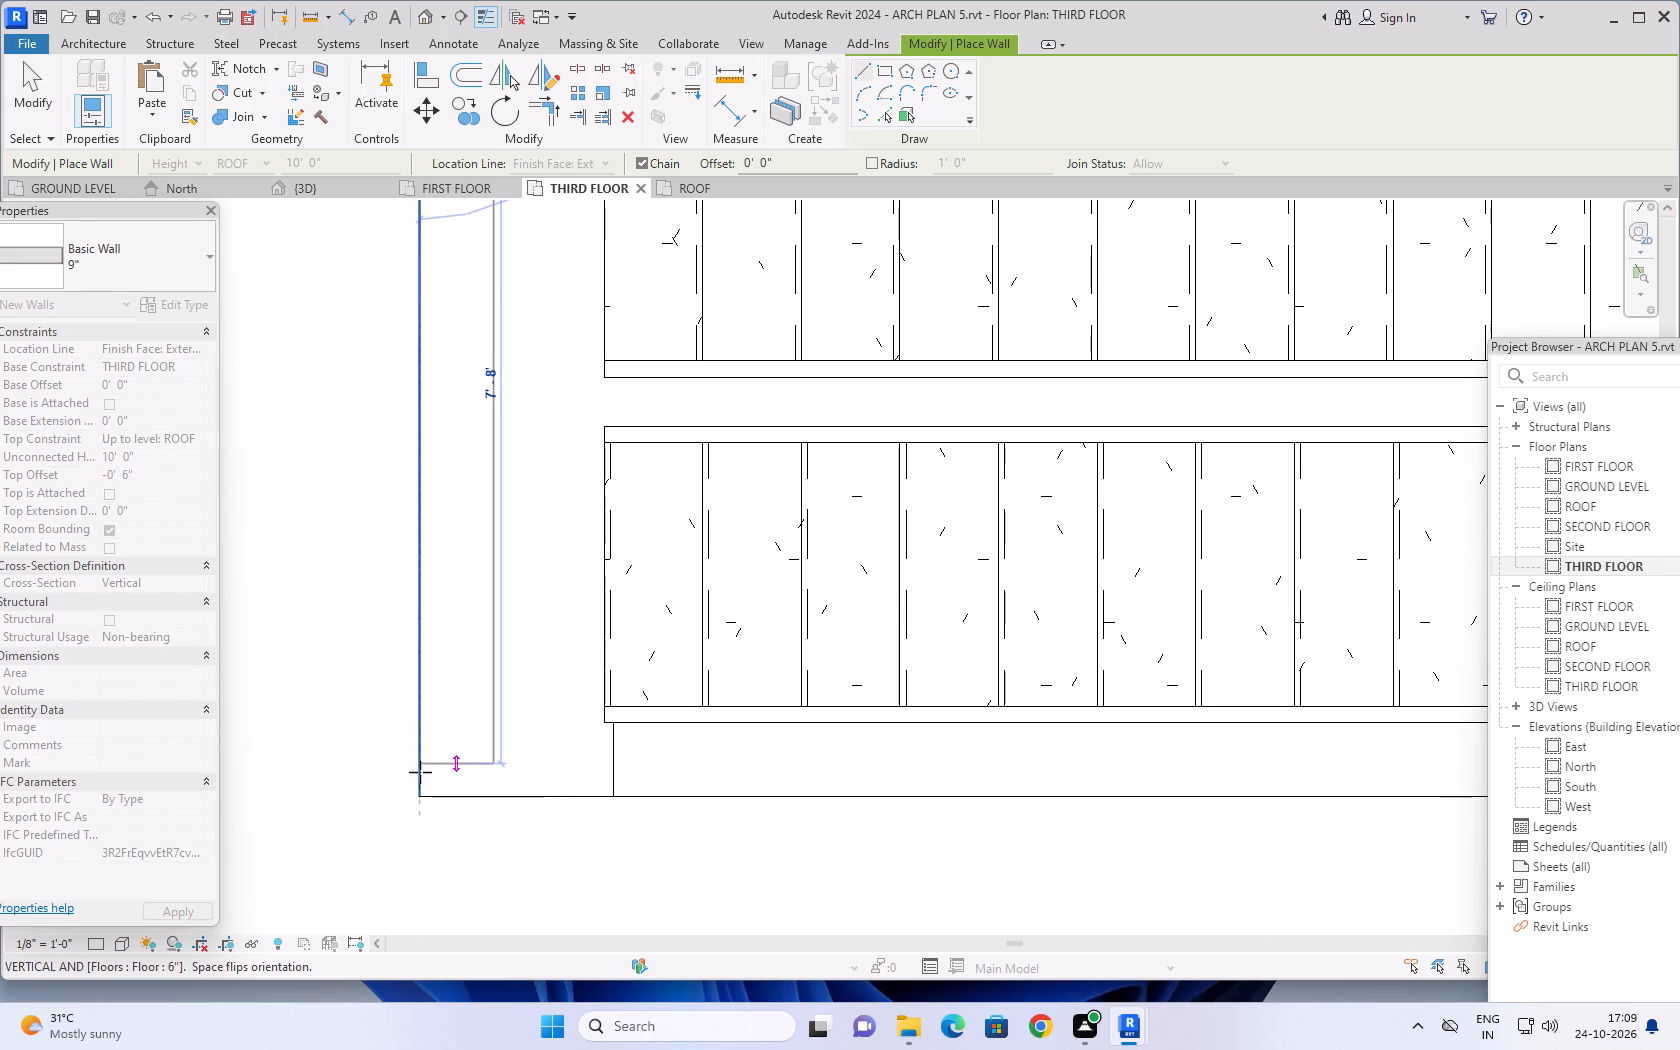
{"action": "left_click", "coordinate": [418, 795]}
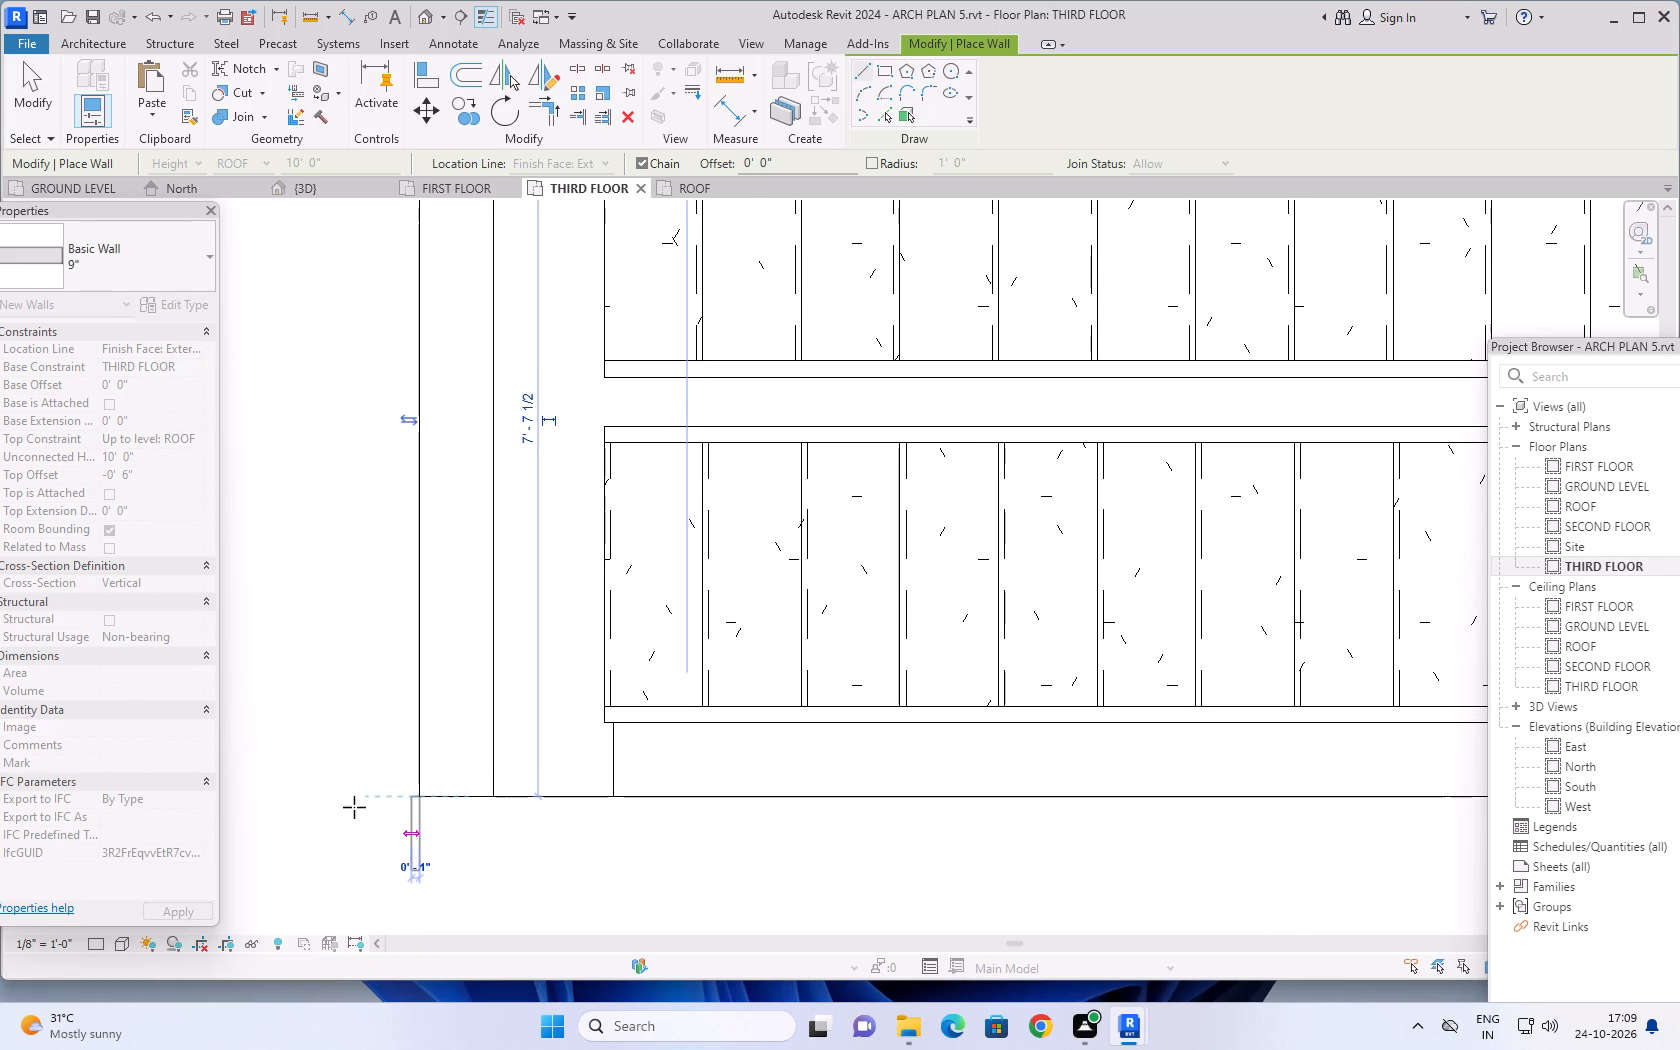
{"action": "key", "text": "Escape"}
Draw a 9" wall about 1'-11 1/2" long from the stair enclosure's southwest corner to the southwest column, flipped toward the stair.
{"action": "scroll", "coordinate": [362, 744], "scroll_direction": "down", "scroll_amount": 2}
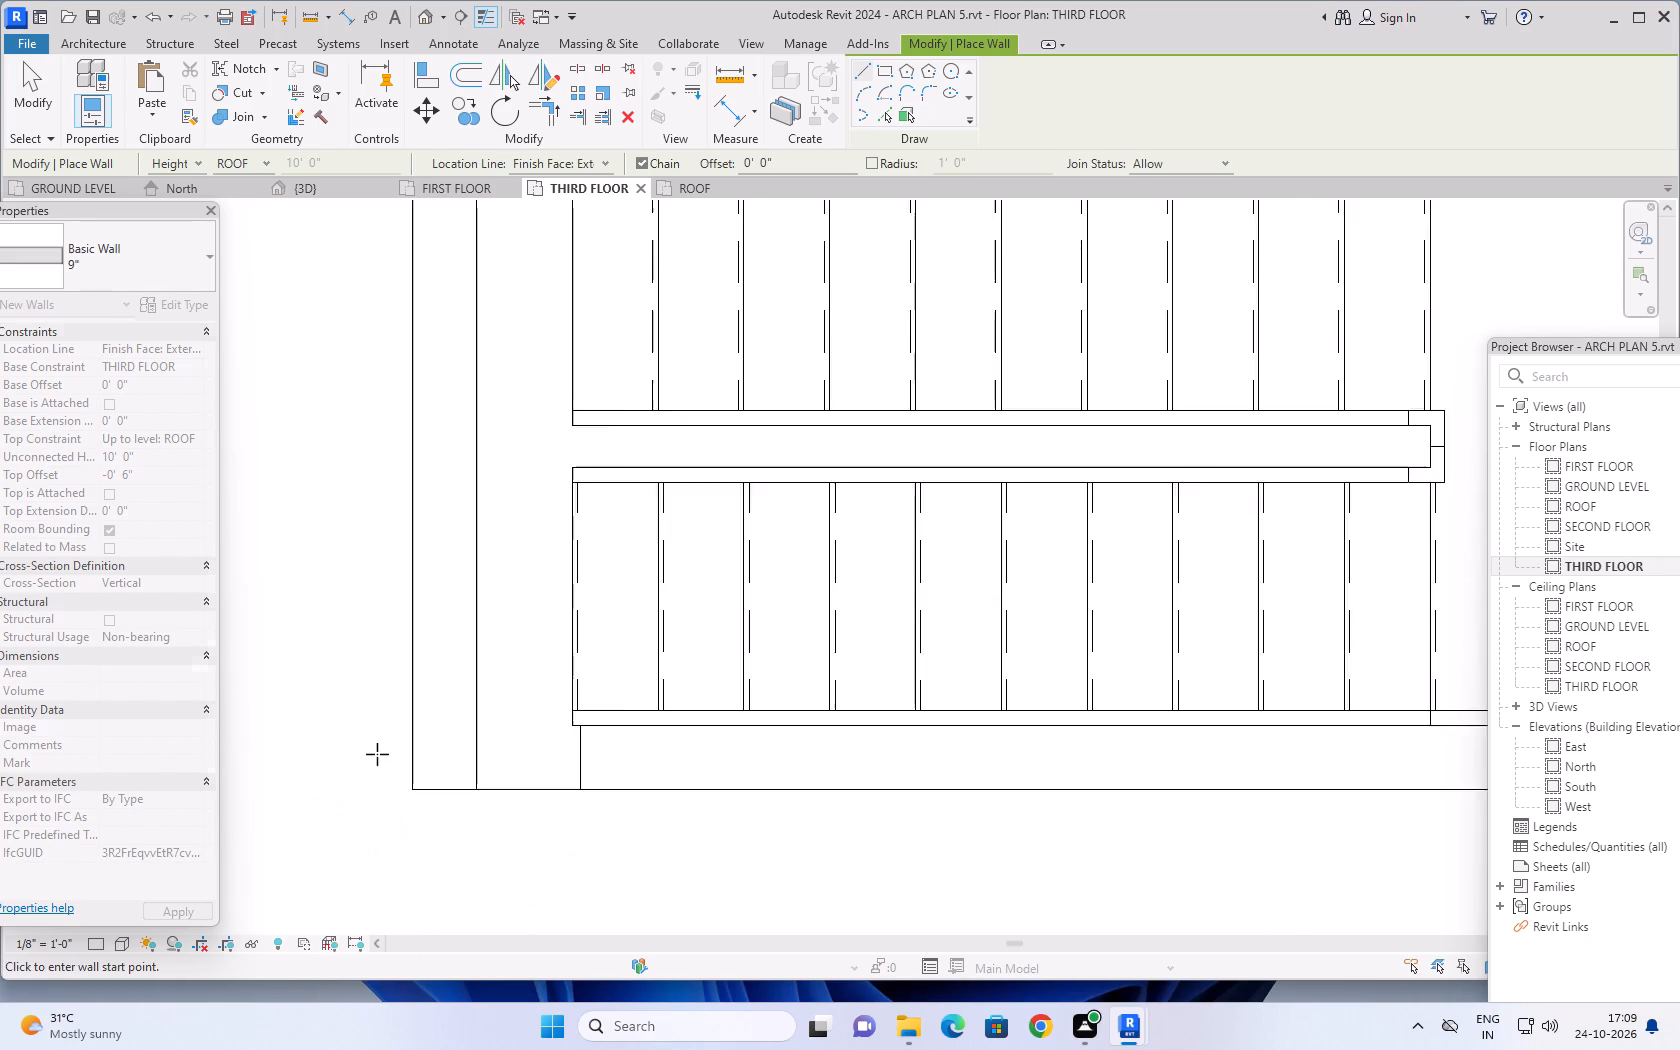
{"action": "scroll", "coordinate": [377, 754], "scroll_direction": "down", "scroll_amount": 1}
{"action": "scroll", "coordinate": [565, 830], "scroll_direction": "down", "scroll_amount": 2}
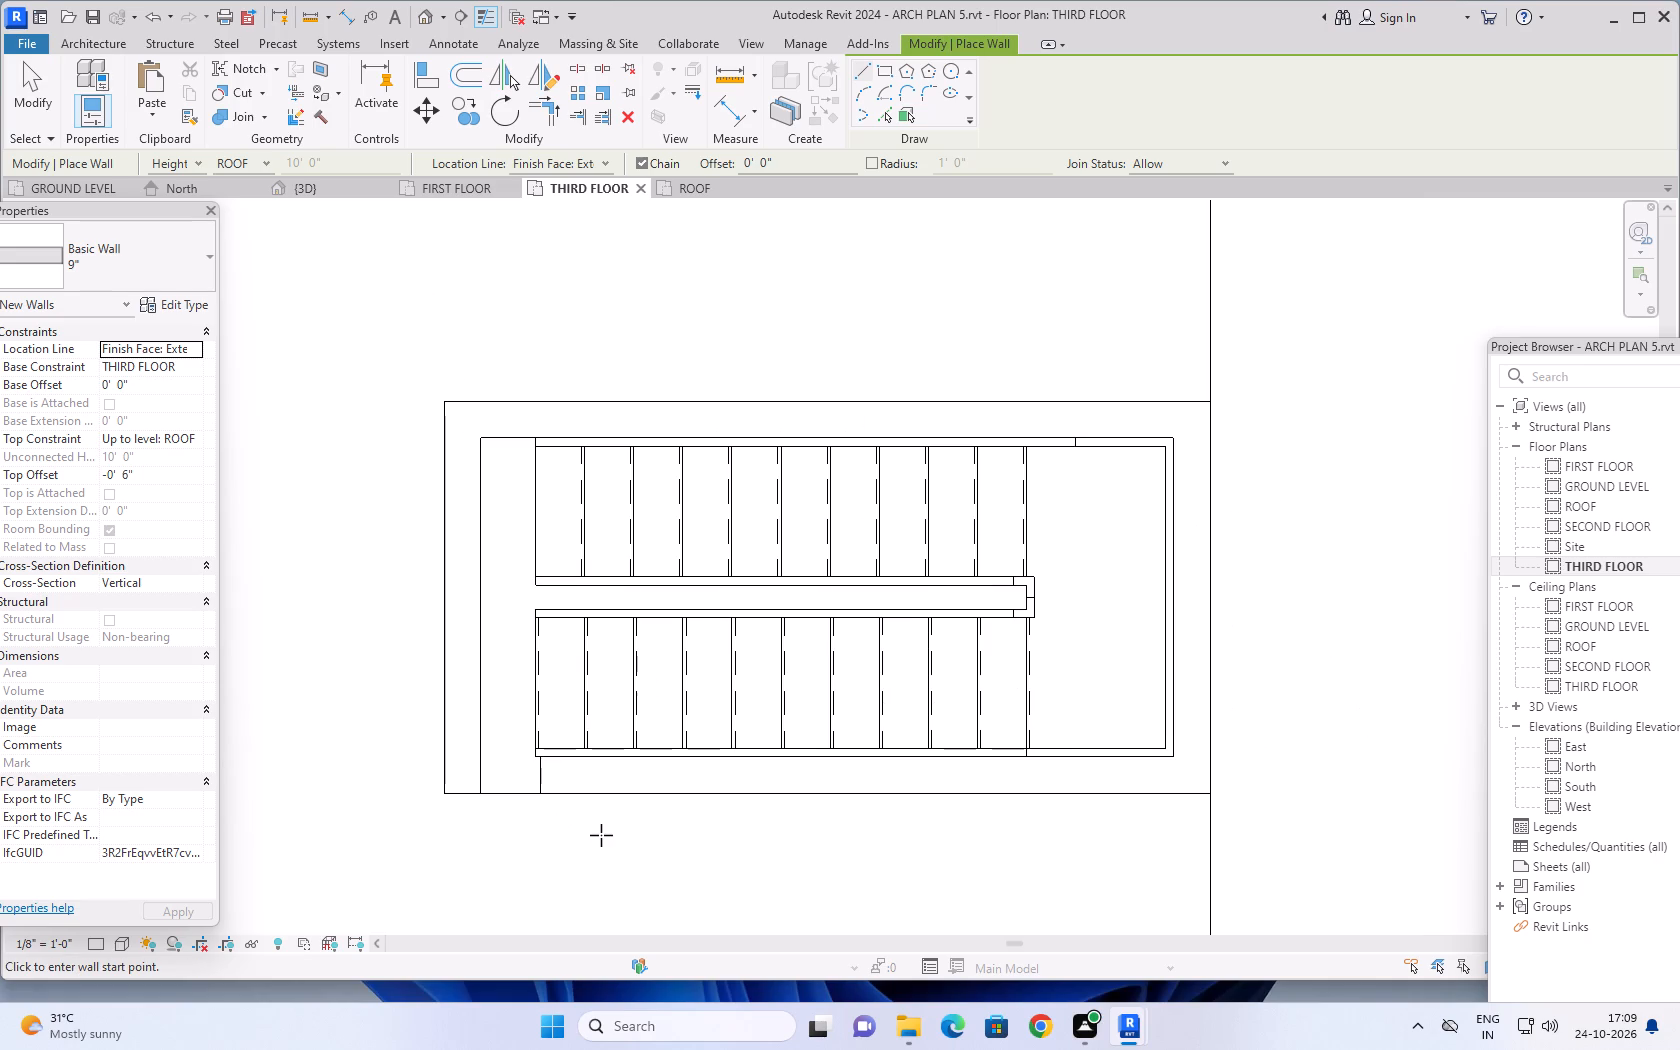
{"action": "middle_click_drag", "start_coordinate": [608, 840], "coordinate": [601, 853]}
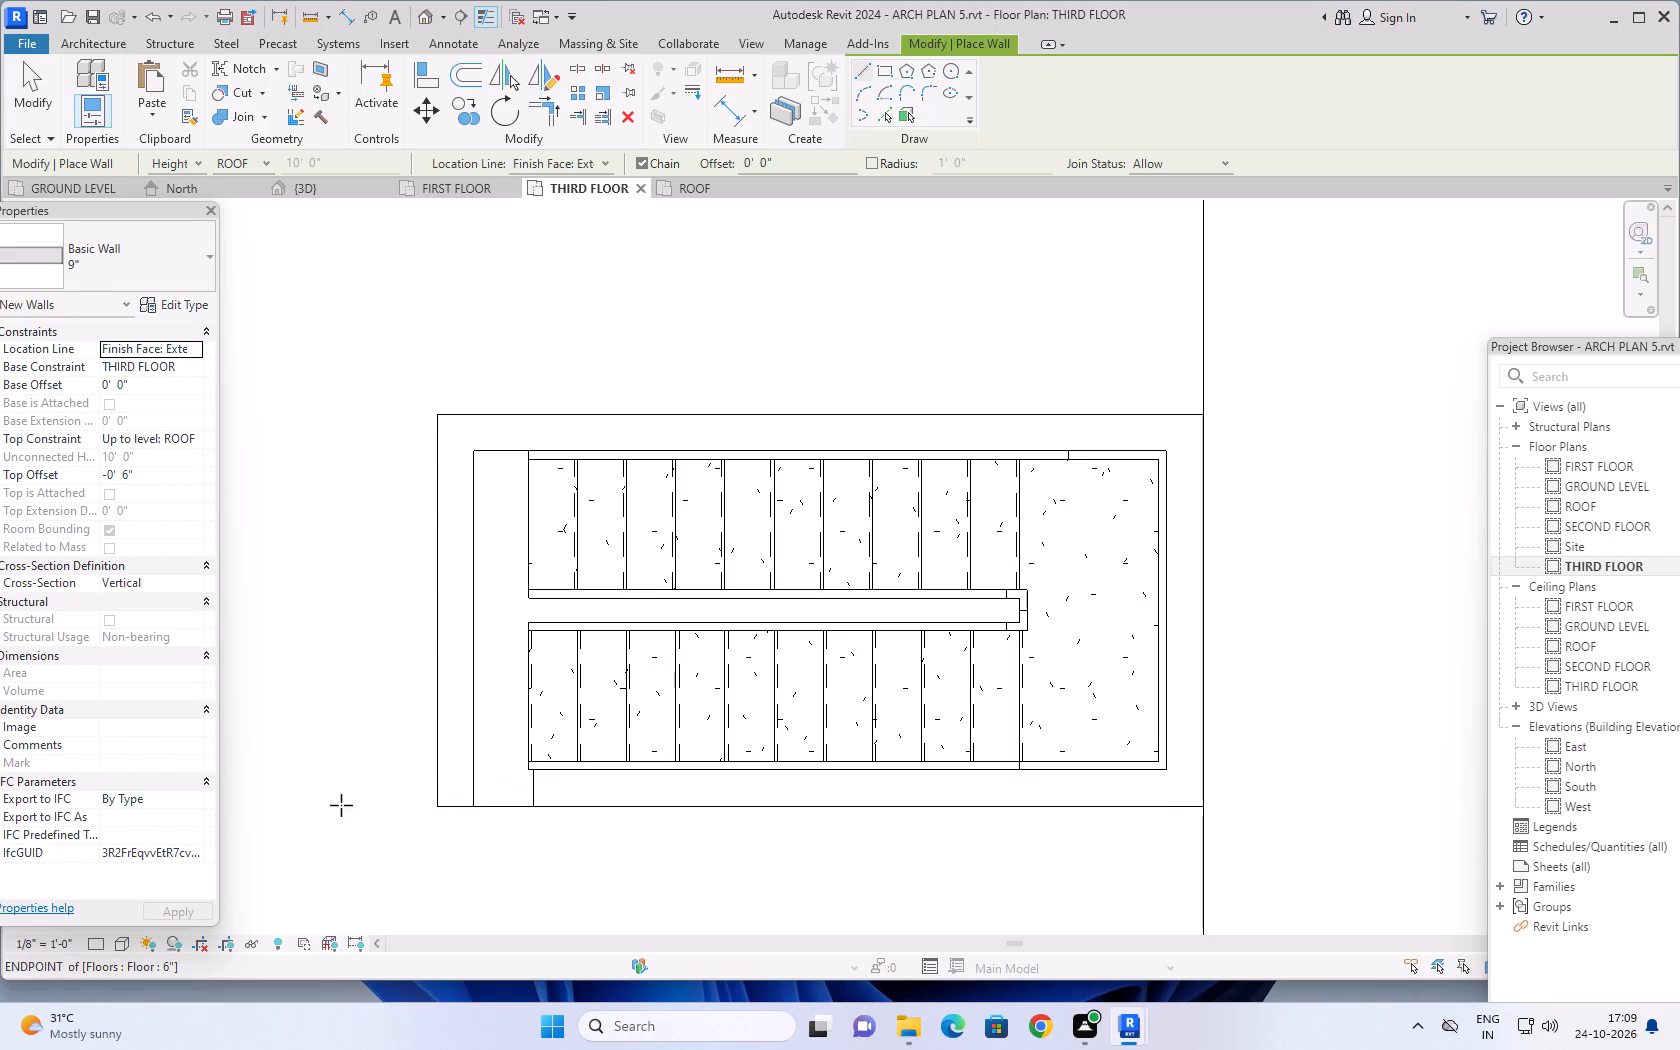
{"action": "left_click", "coordinate": [321, 196]}
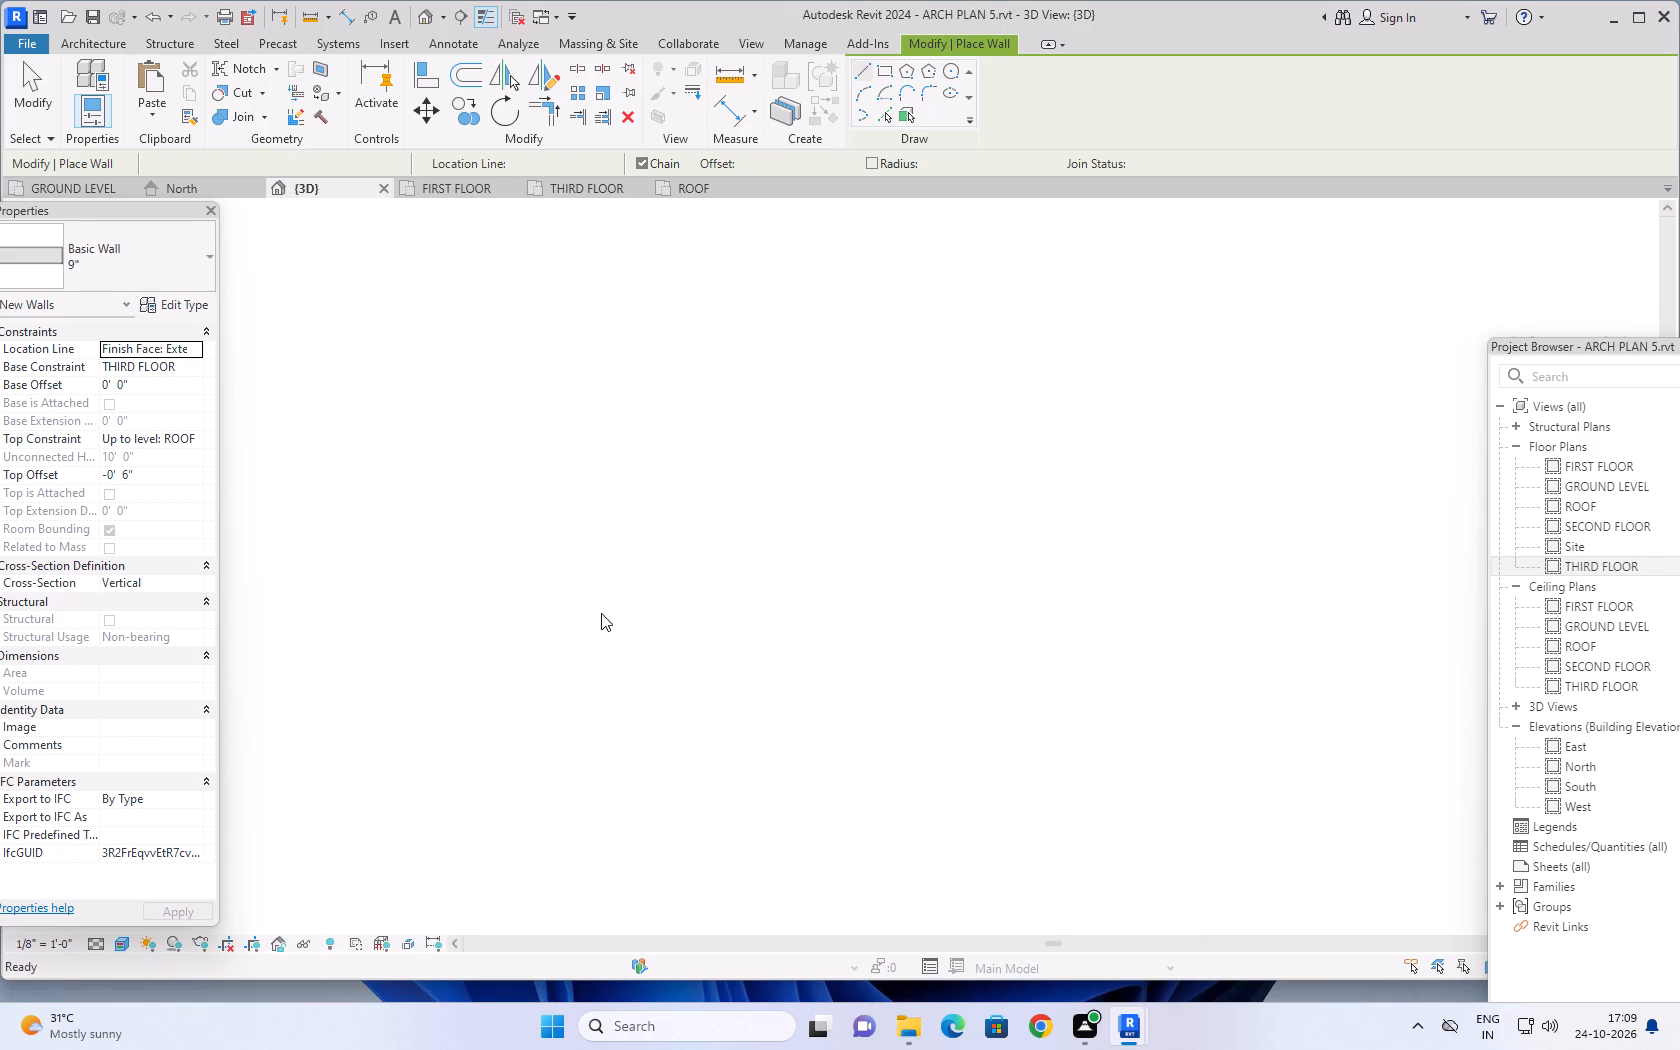
{"action": "scroll", "coordinate": [801, 617], "scroll_direction": "up", "scroll_amount": 4}
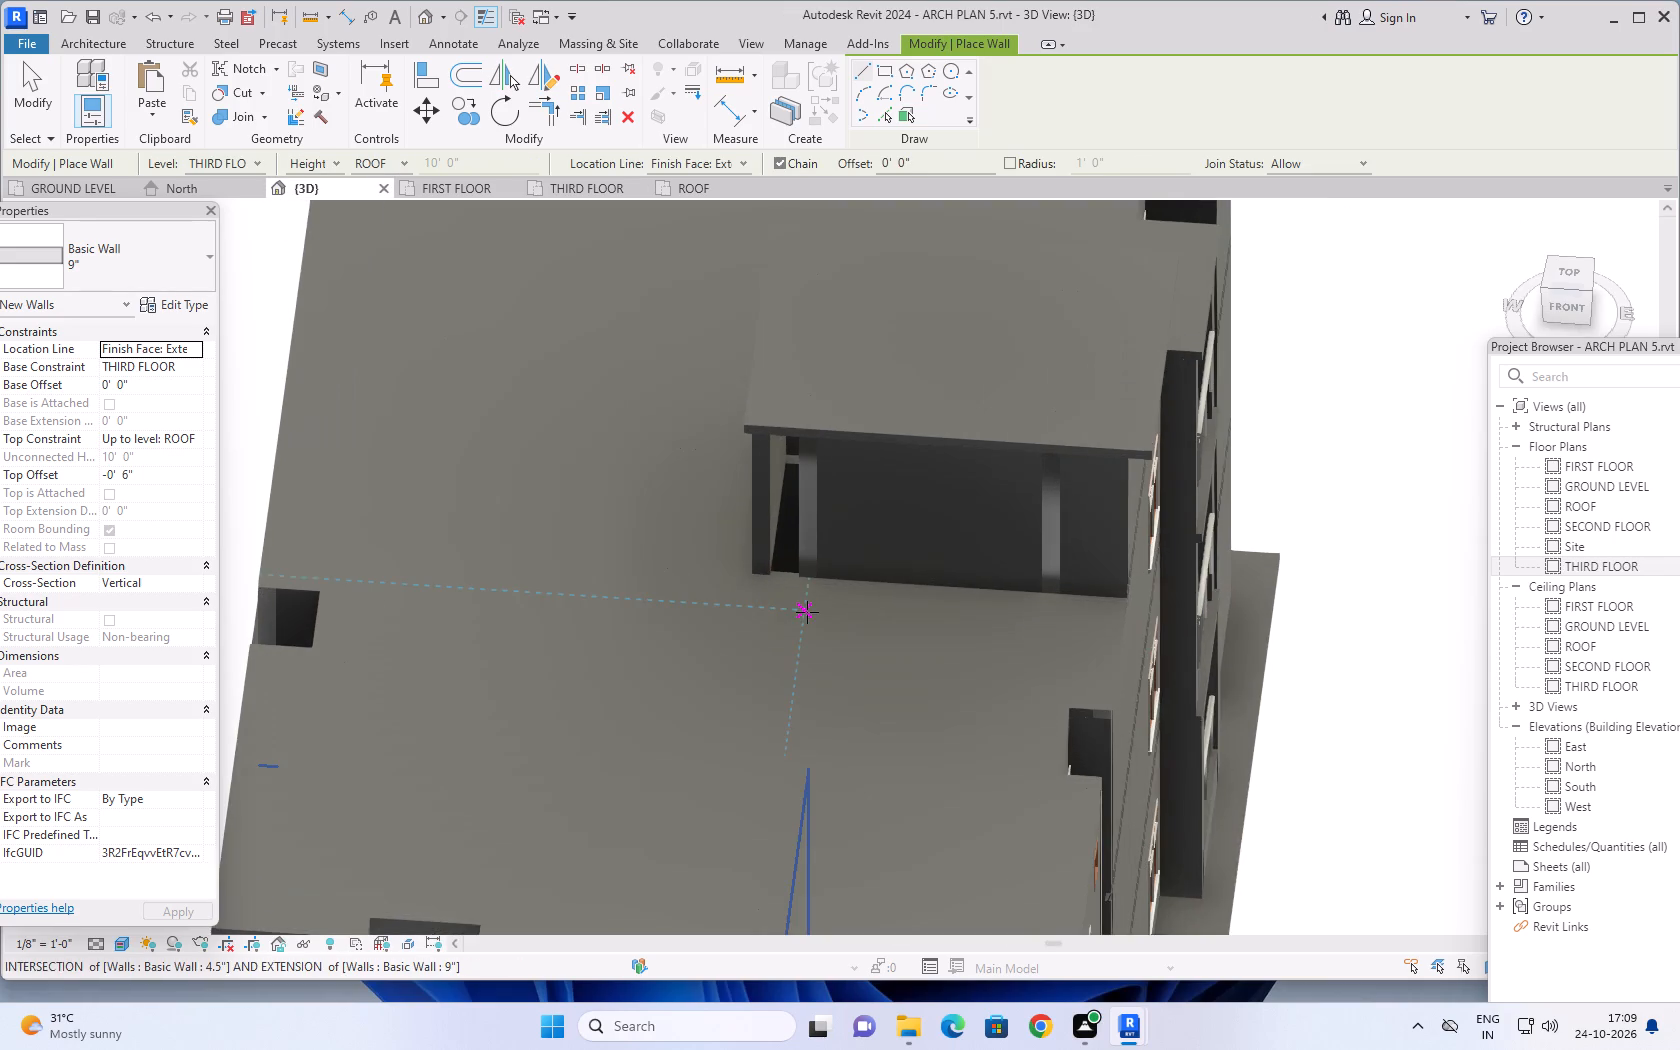
{"action": "scroll", "coordinate": [807, 612], "scroll_direction": "up", "scroll_amount": 1}
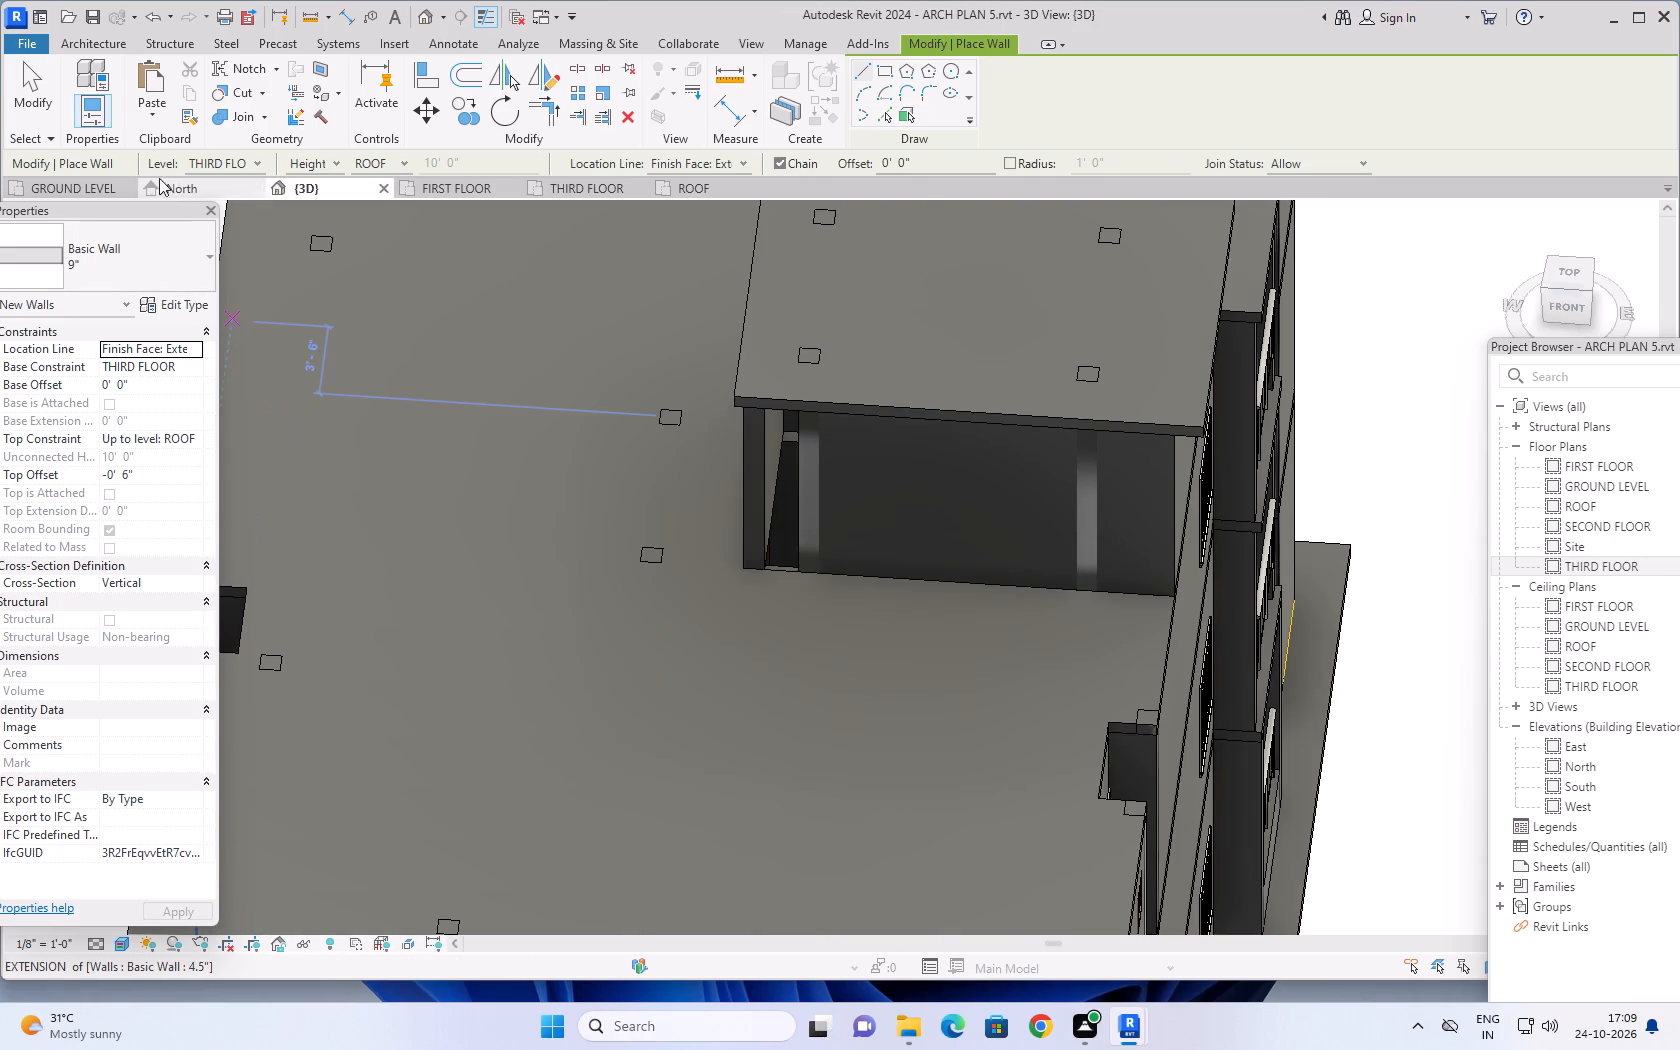
{"action": "left_click", "coordinate": [591, 189]}
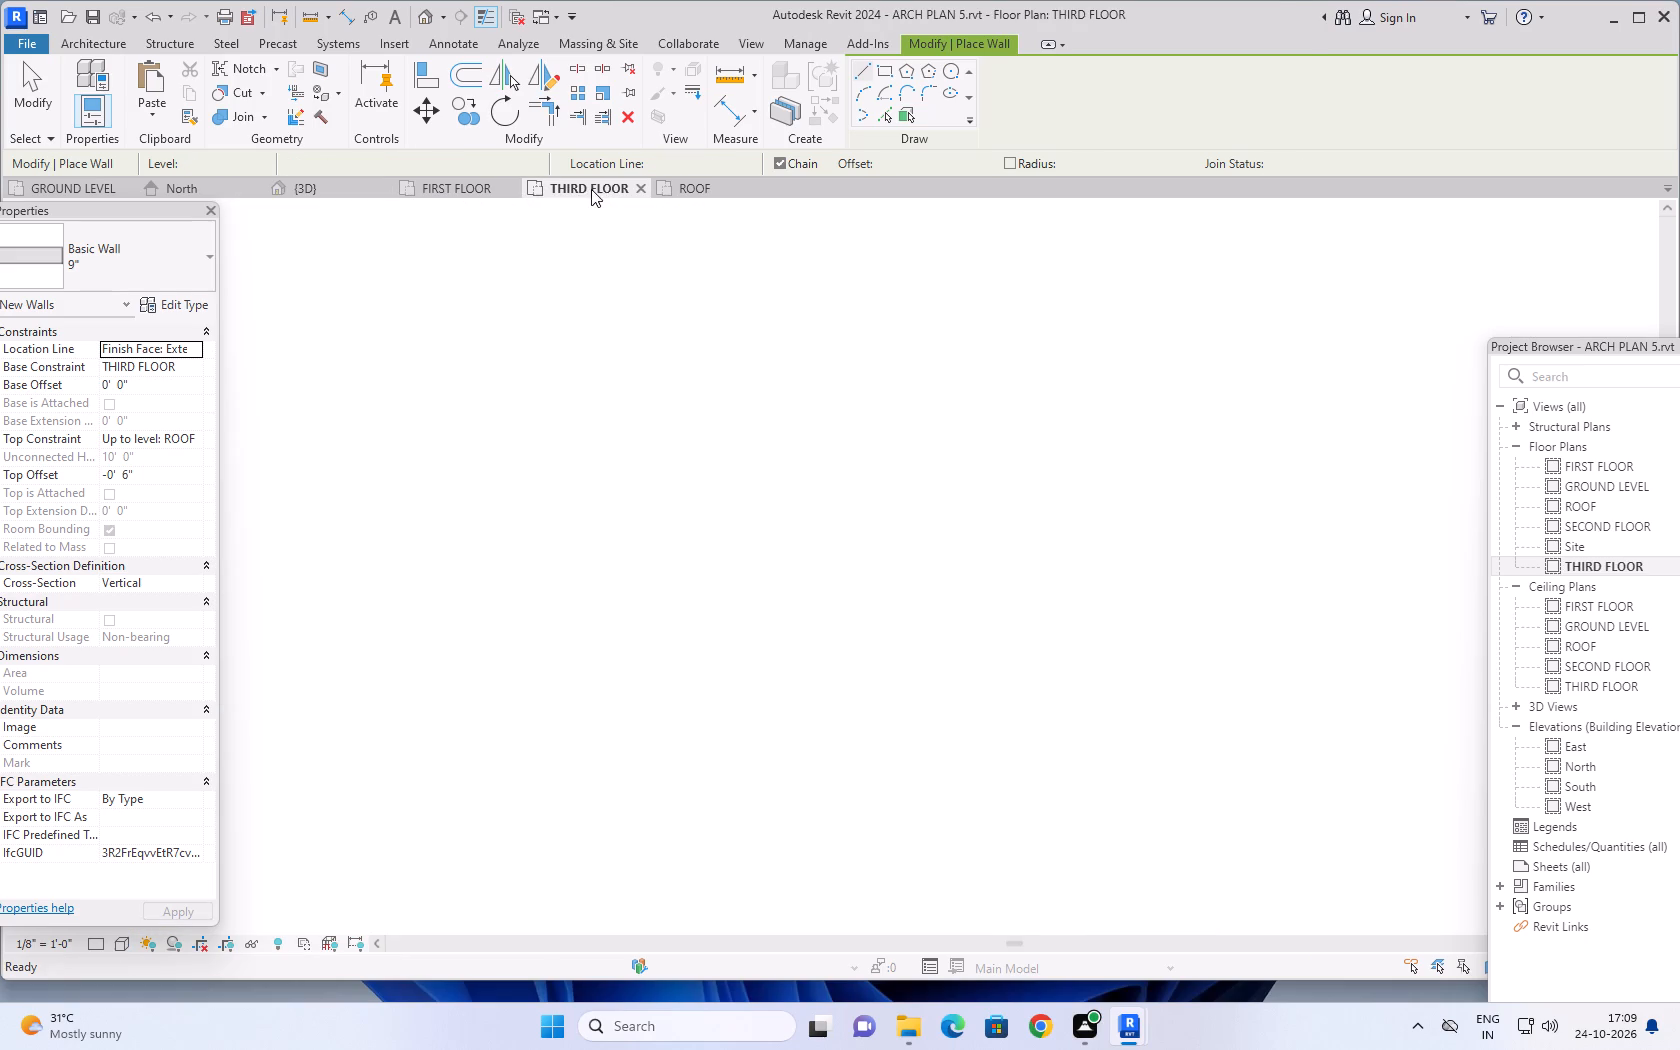
{"action": "scroll", "coordinate": [484, 815], "scroll_direction": "up", "scroll_amount": 3}
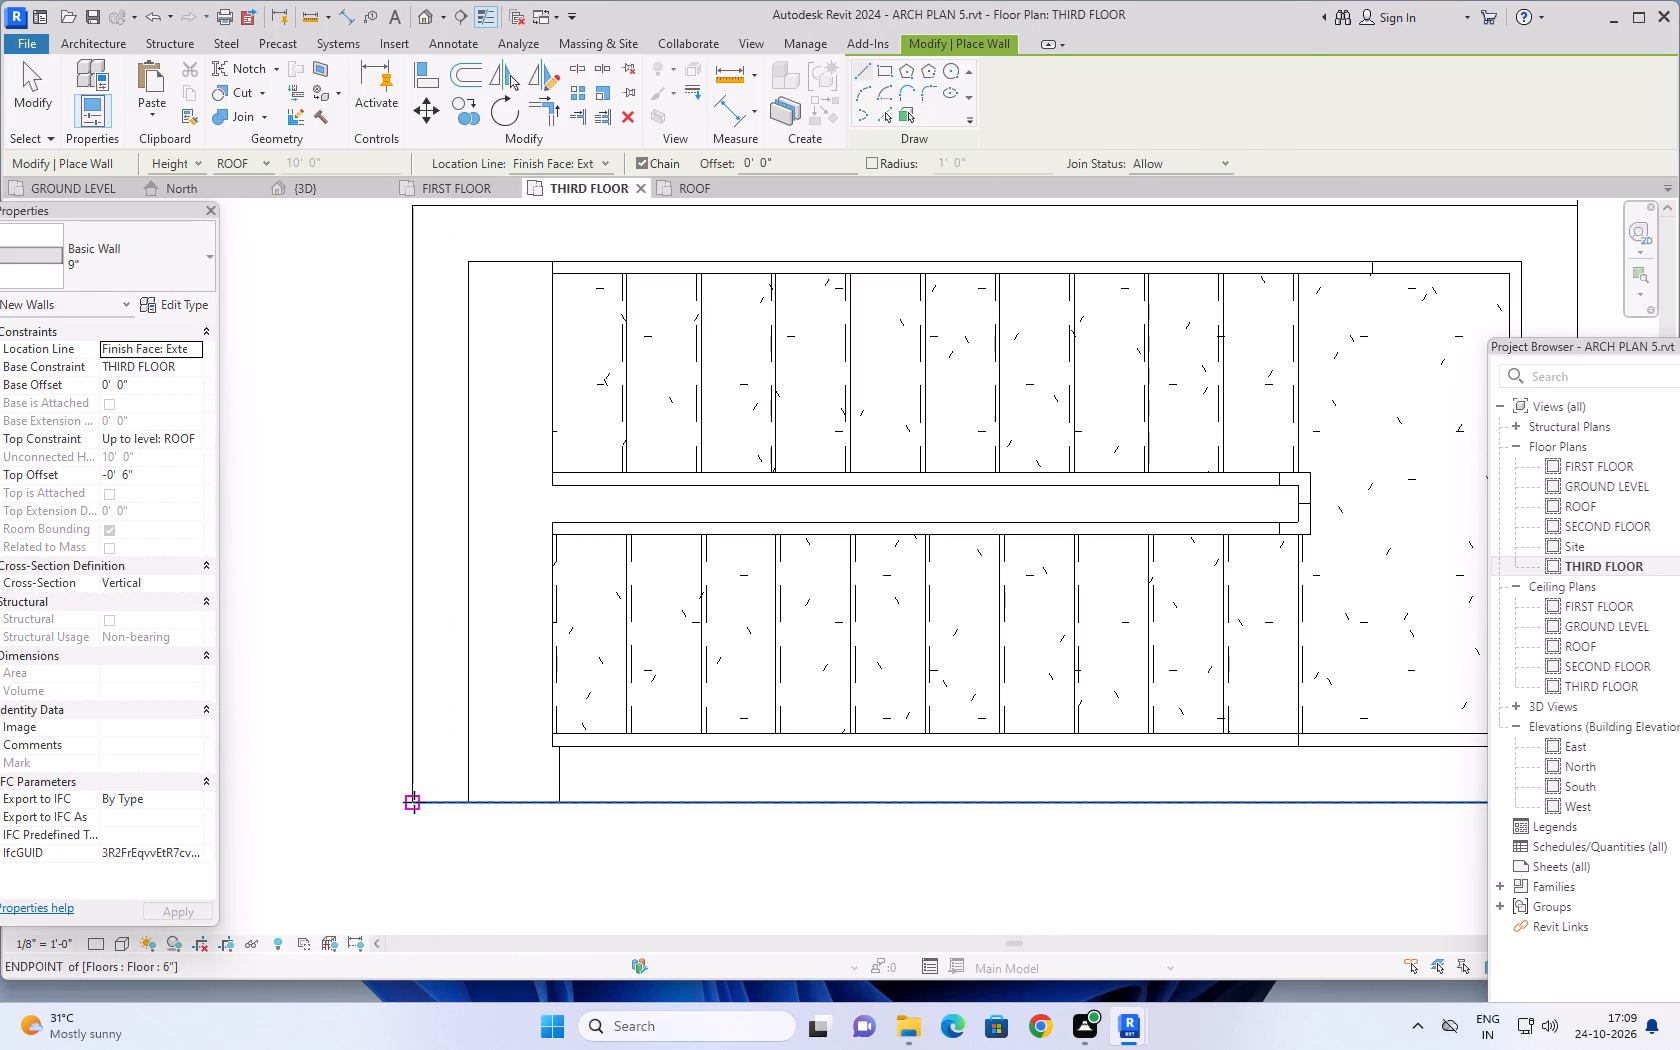
{"action": "left_click", "coordinate": [411, 800]}
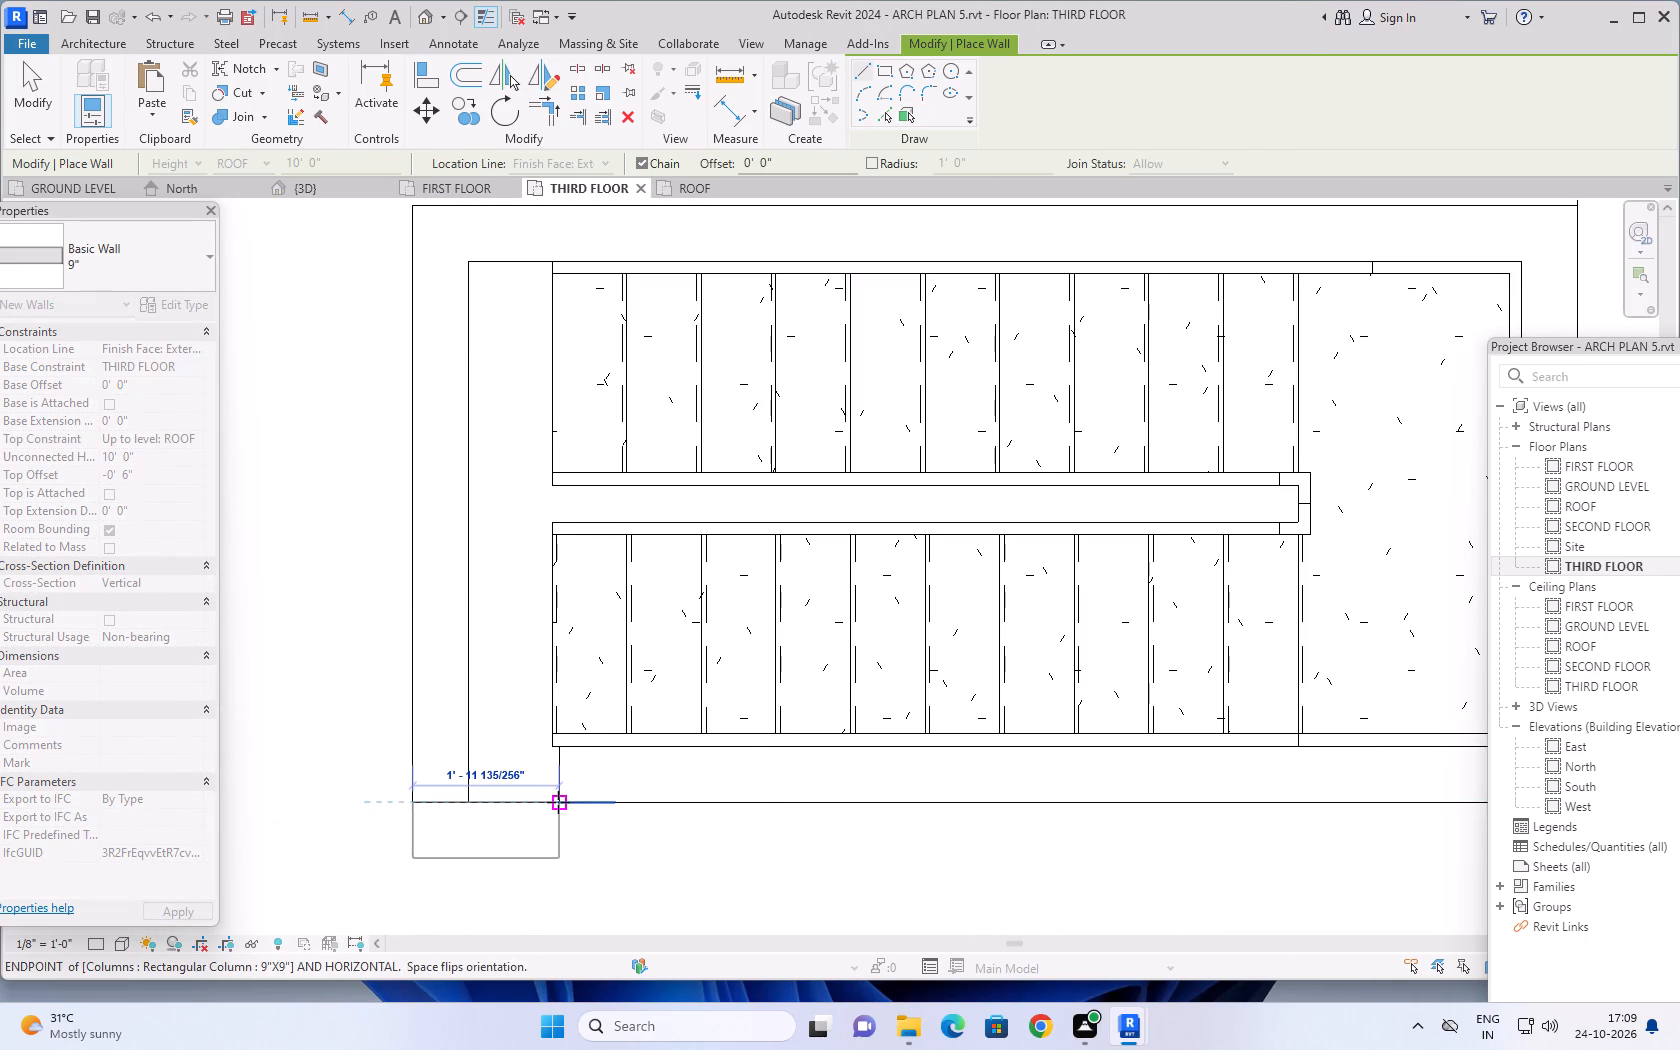
{"action": "key", "text": "space"}
{"action": "left_click", "coordinate": [558, 802]}
{"action": "key", "text": "Escape"}
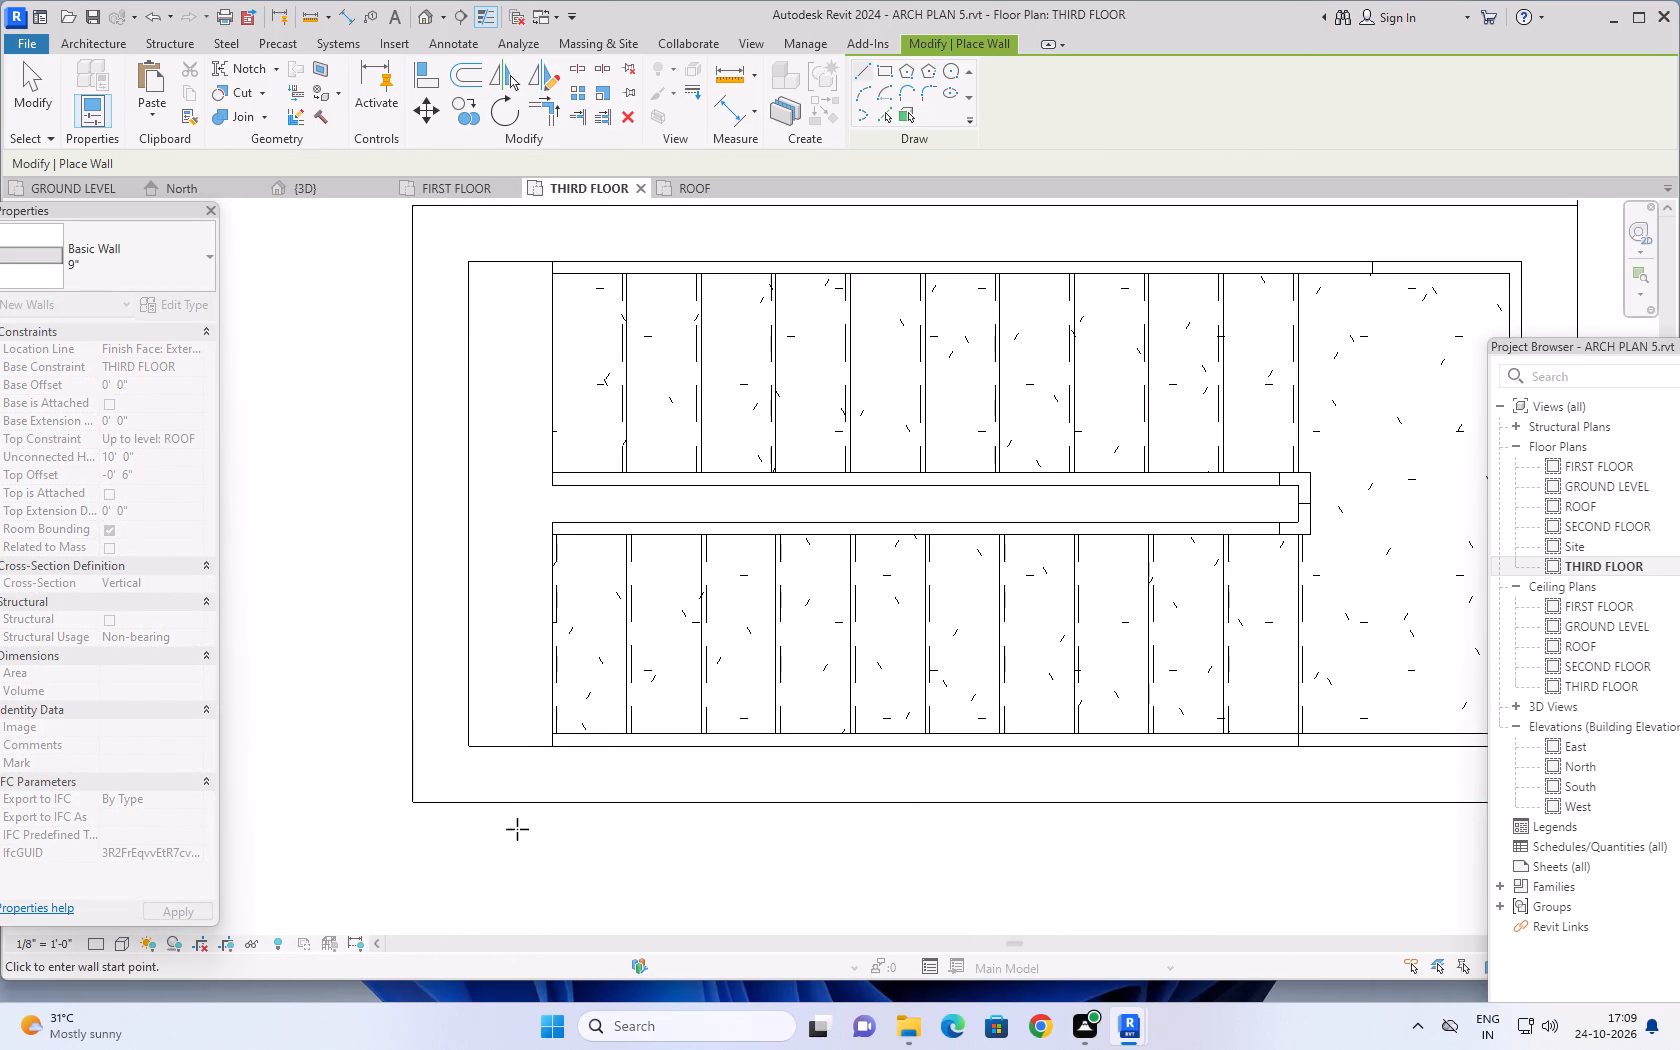
Place a Single-Flush 3'X7' door in the stair enclosure's west wall, near mid-length and opening outward.
{"action": "scroll", "coordinate": [517, 829], "scroll_direction": "down", "scroll_amount": 8}
{"action": "middle_click_drag", "start_coordinate": [658, 845], "coordinate": [694, 760]}
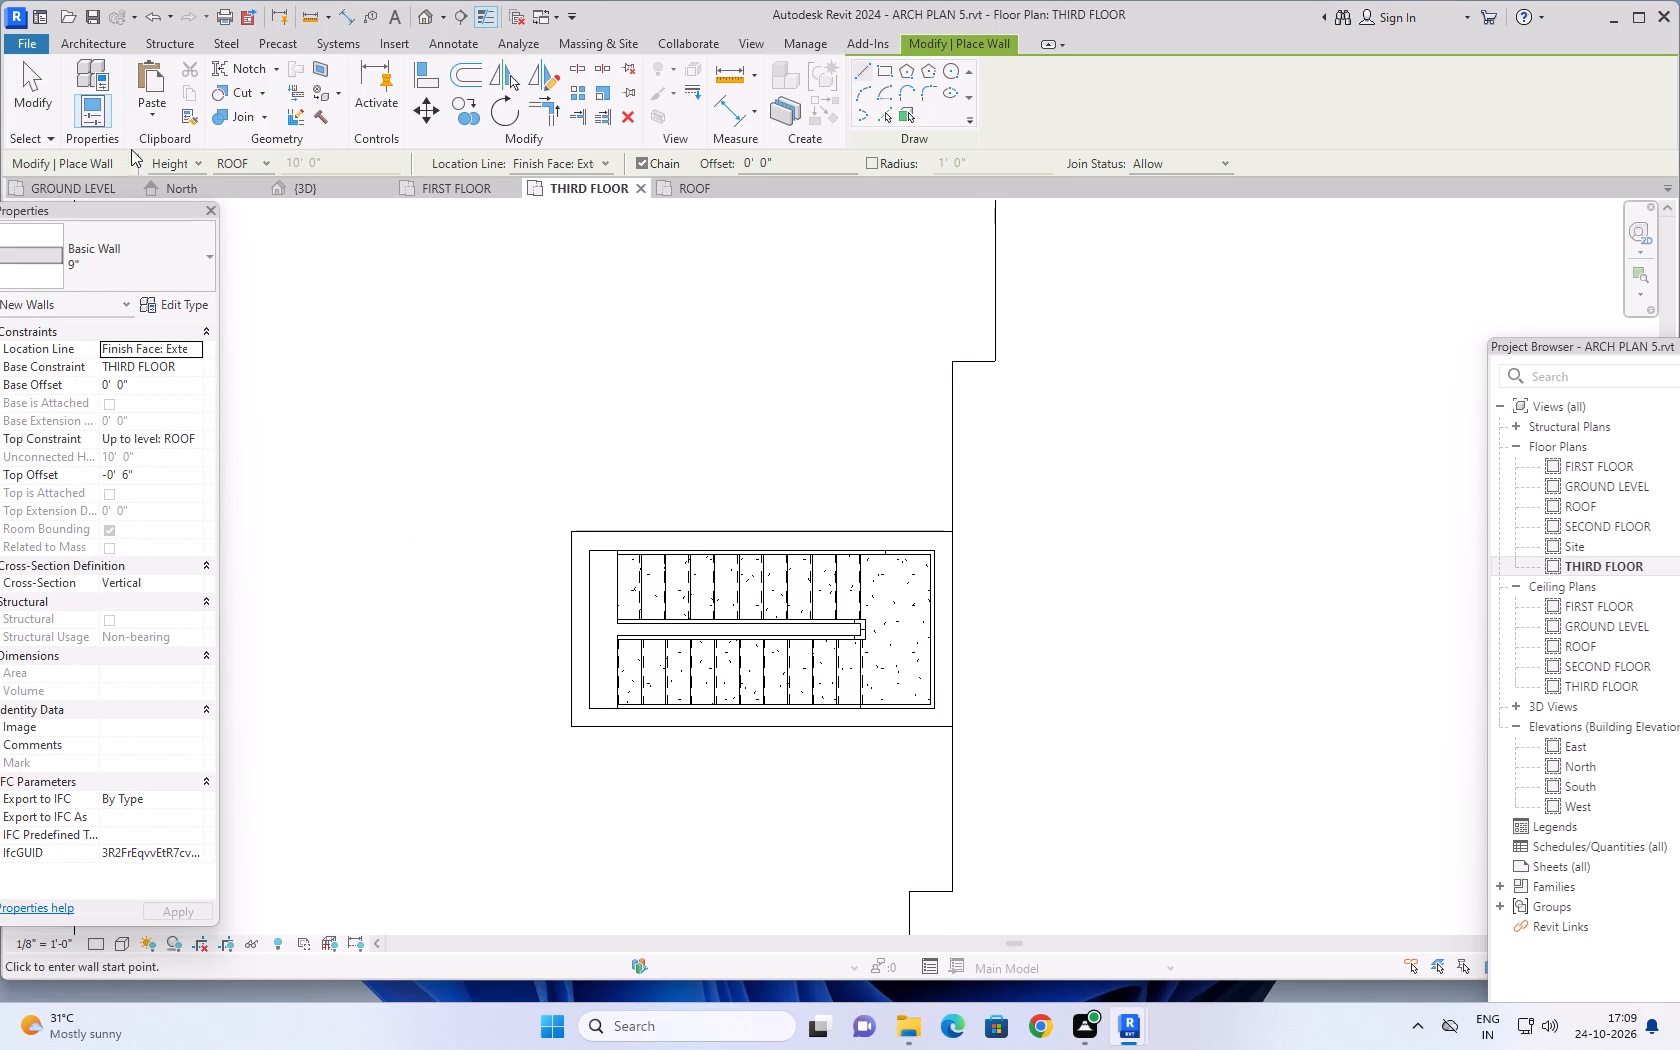
{"action": "left_click", "coordinate": [99, 46]}
{"action": "left_click", "coordinate": [133, 75]}
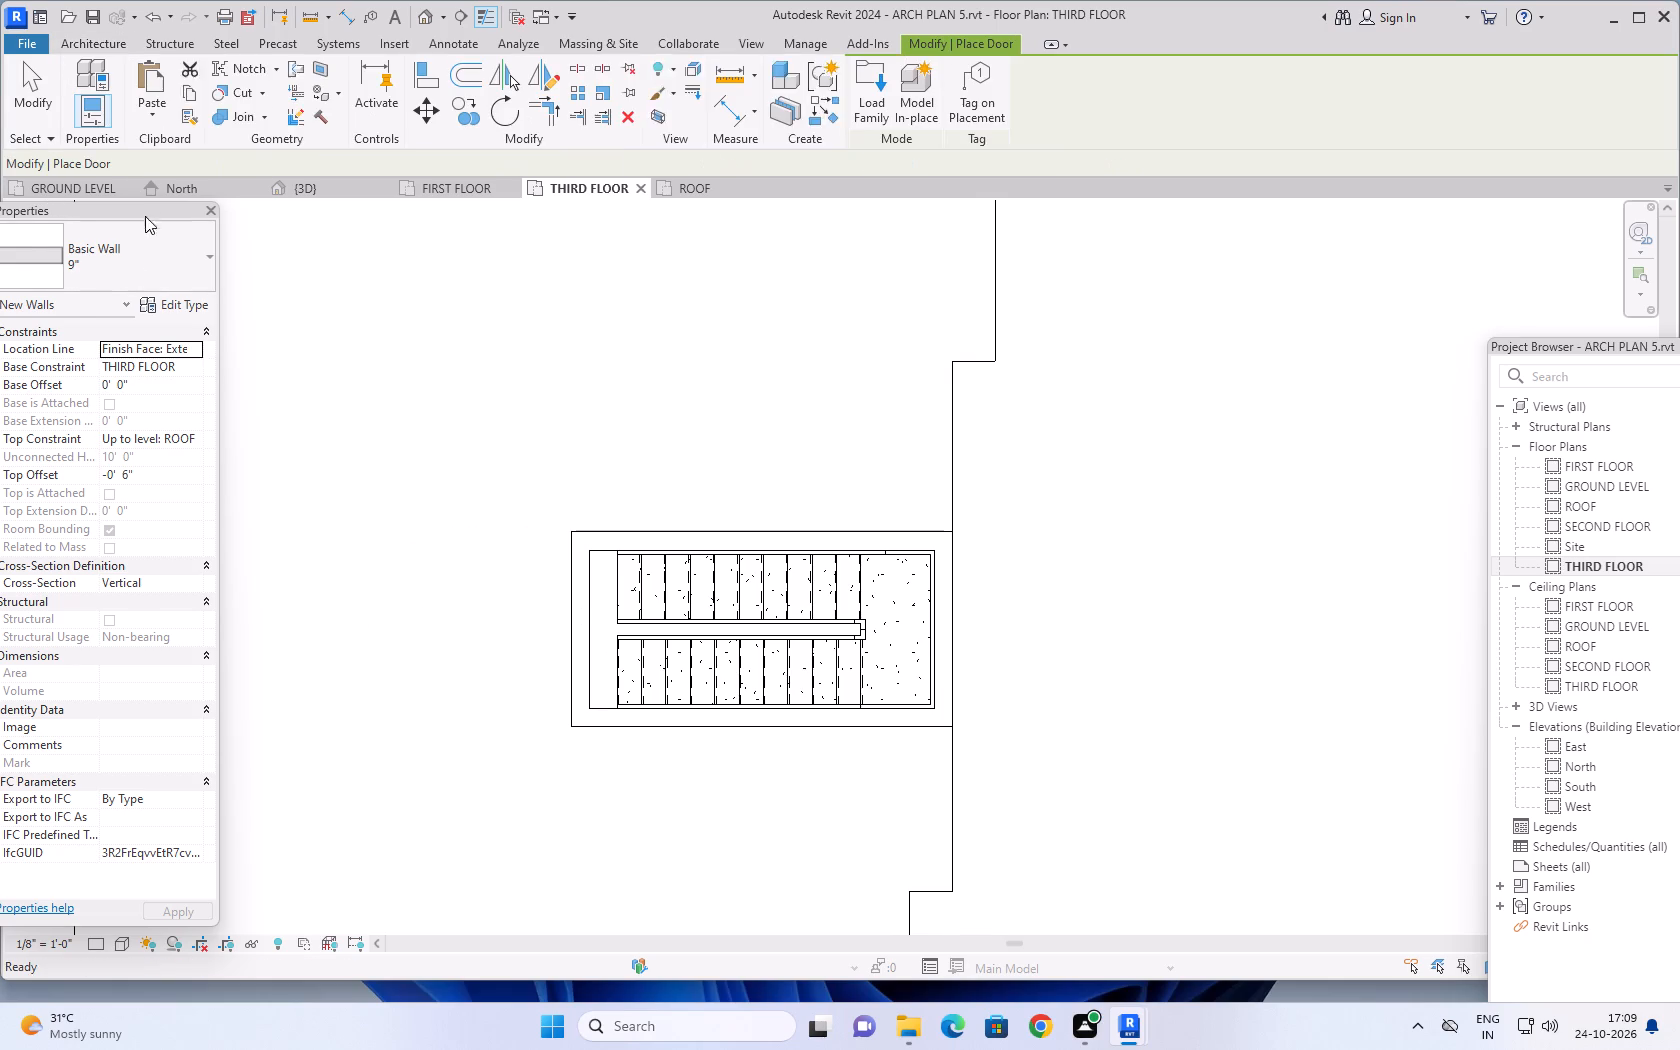
{"action": "left_click", "coordinate": [211, 264]}
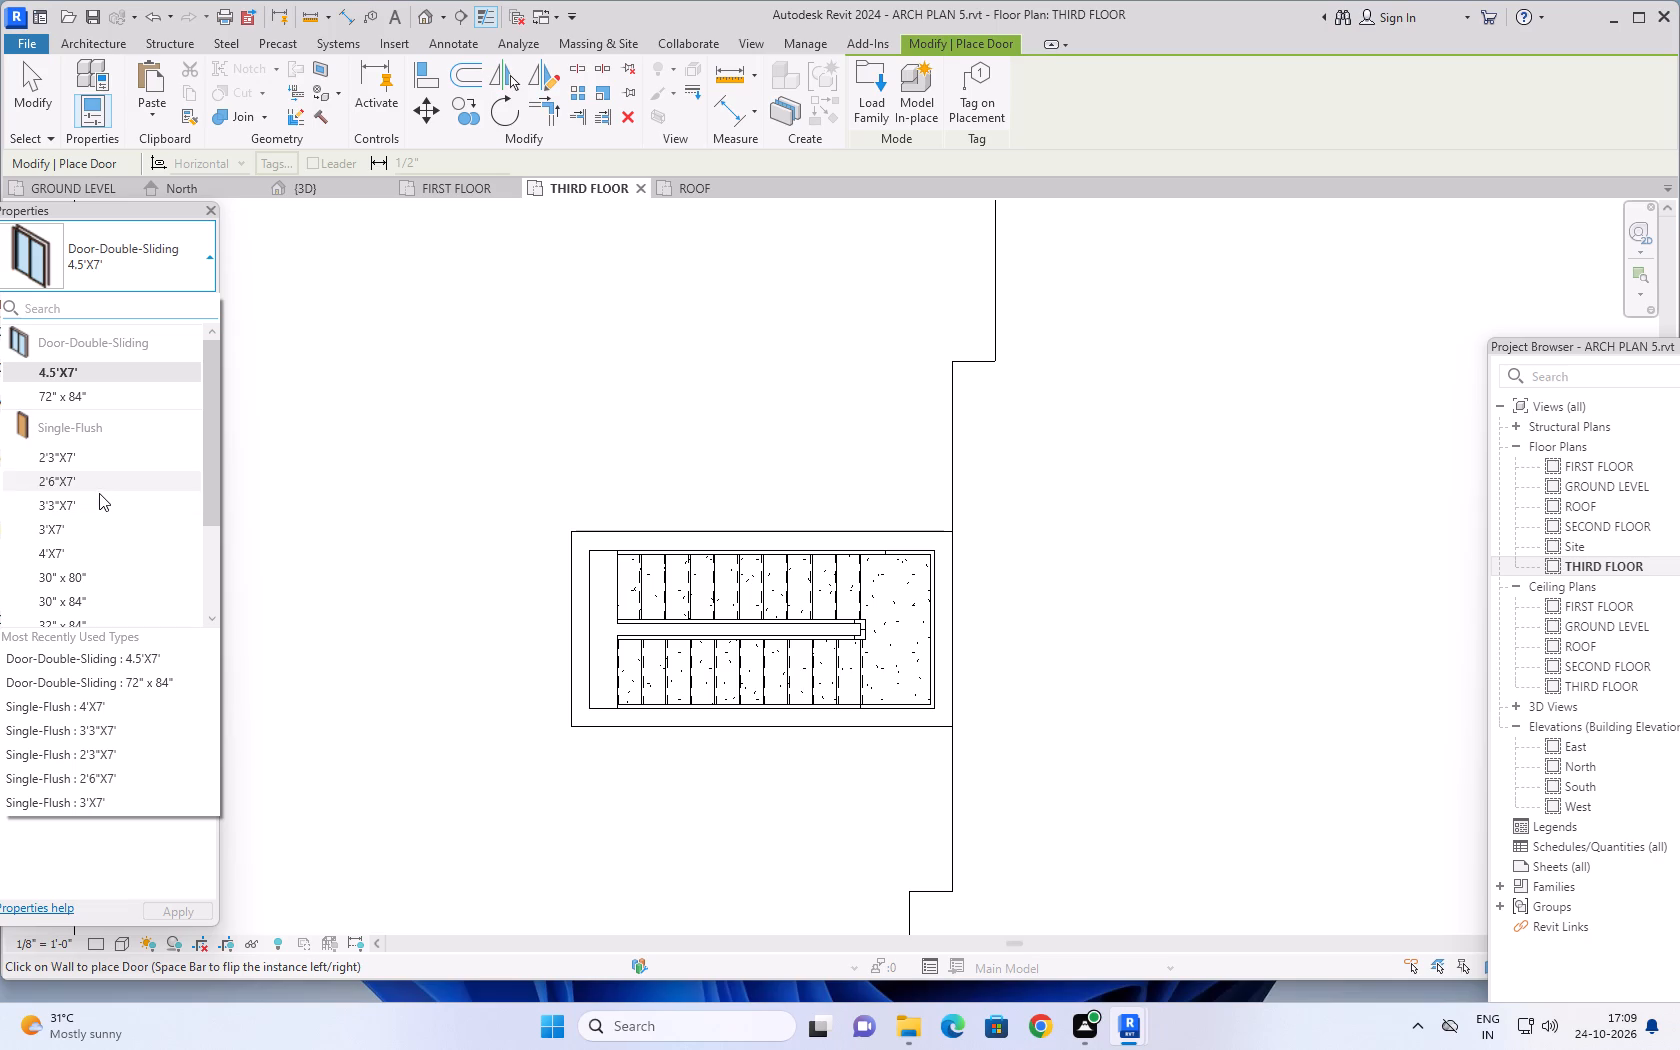
{"action": "left_click", "coordinate": [85, 533]}
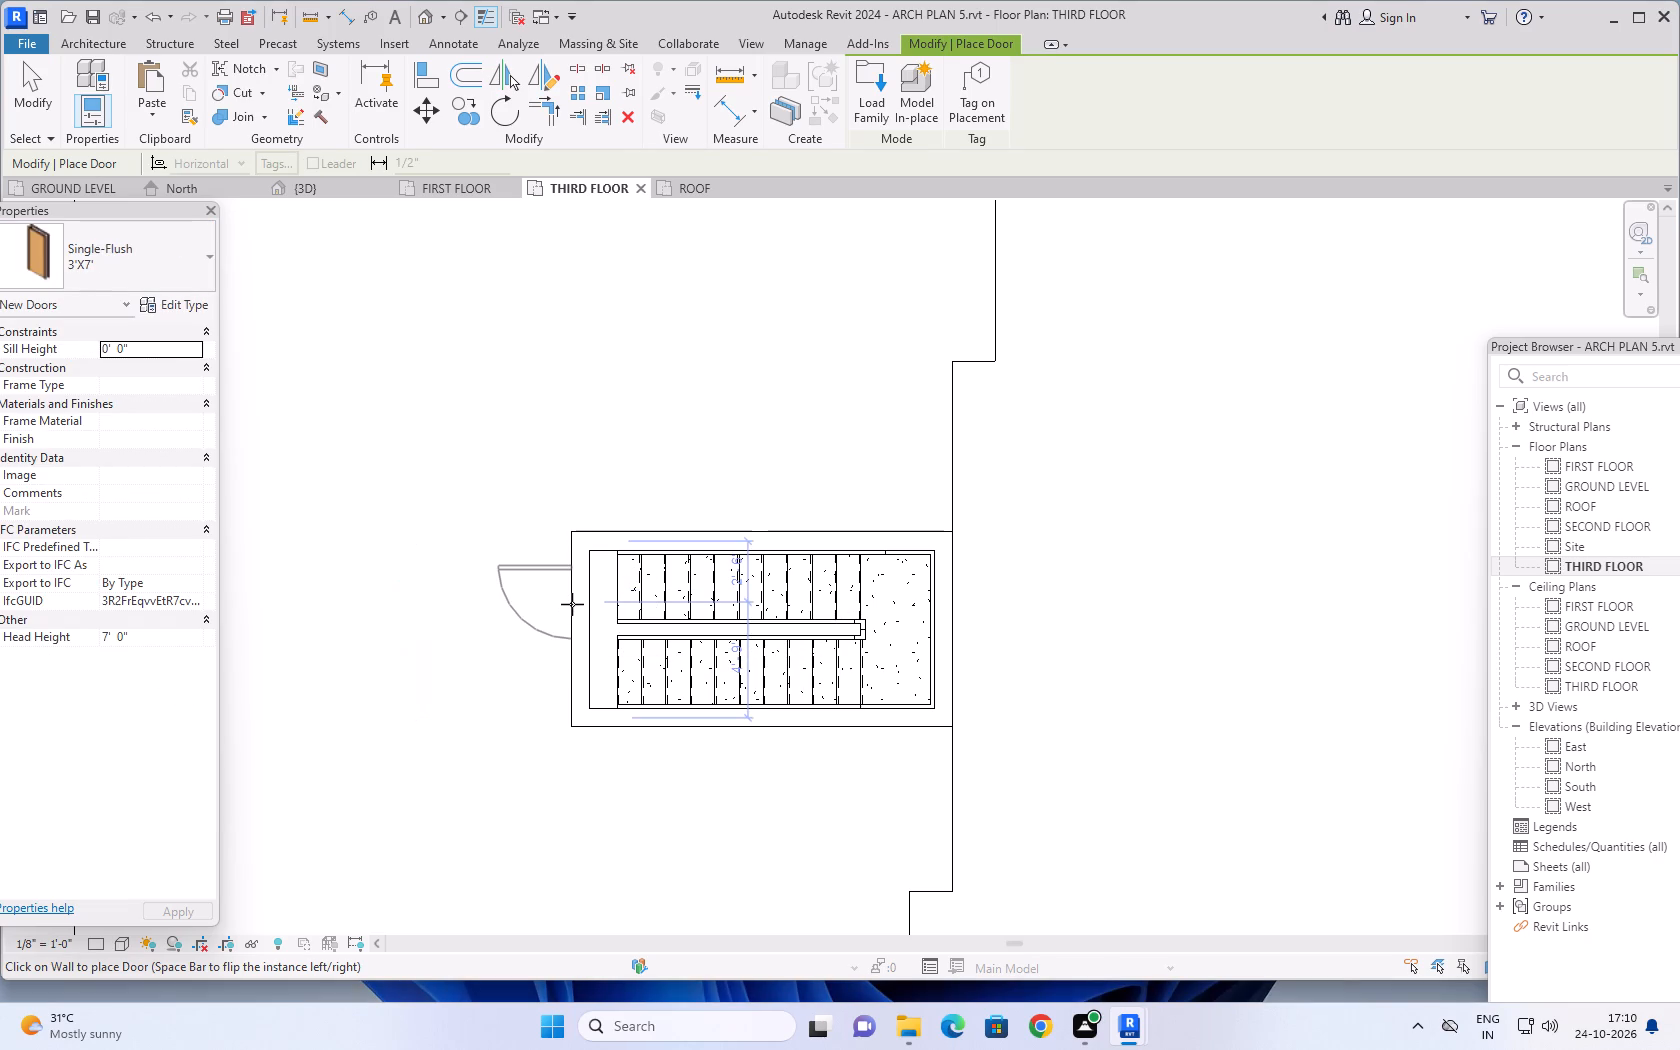
{"action": "left_click", "coordinate": [572, 604]}
{"action": "scroll", "coordinate": [528, 679], "scroll_direction": "down", "scroll_amount": 2}
{"action": "key", "text": "Escape"}
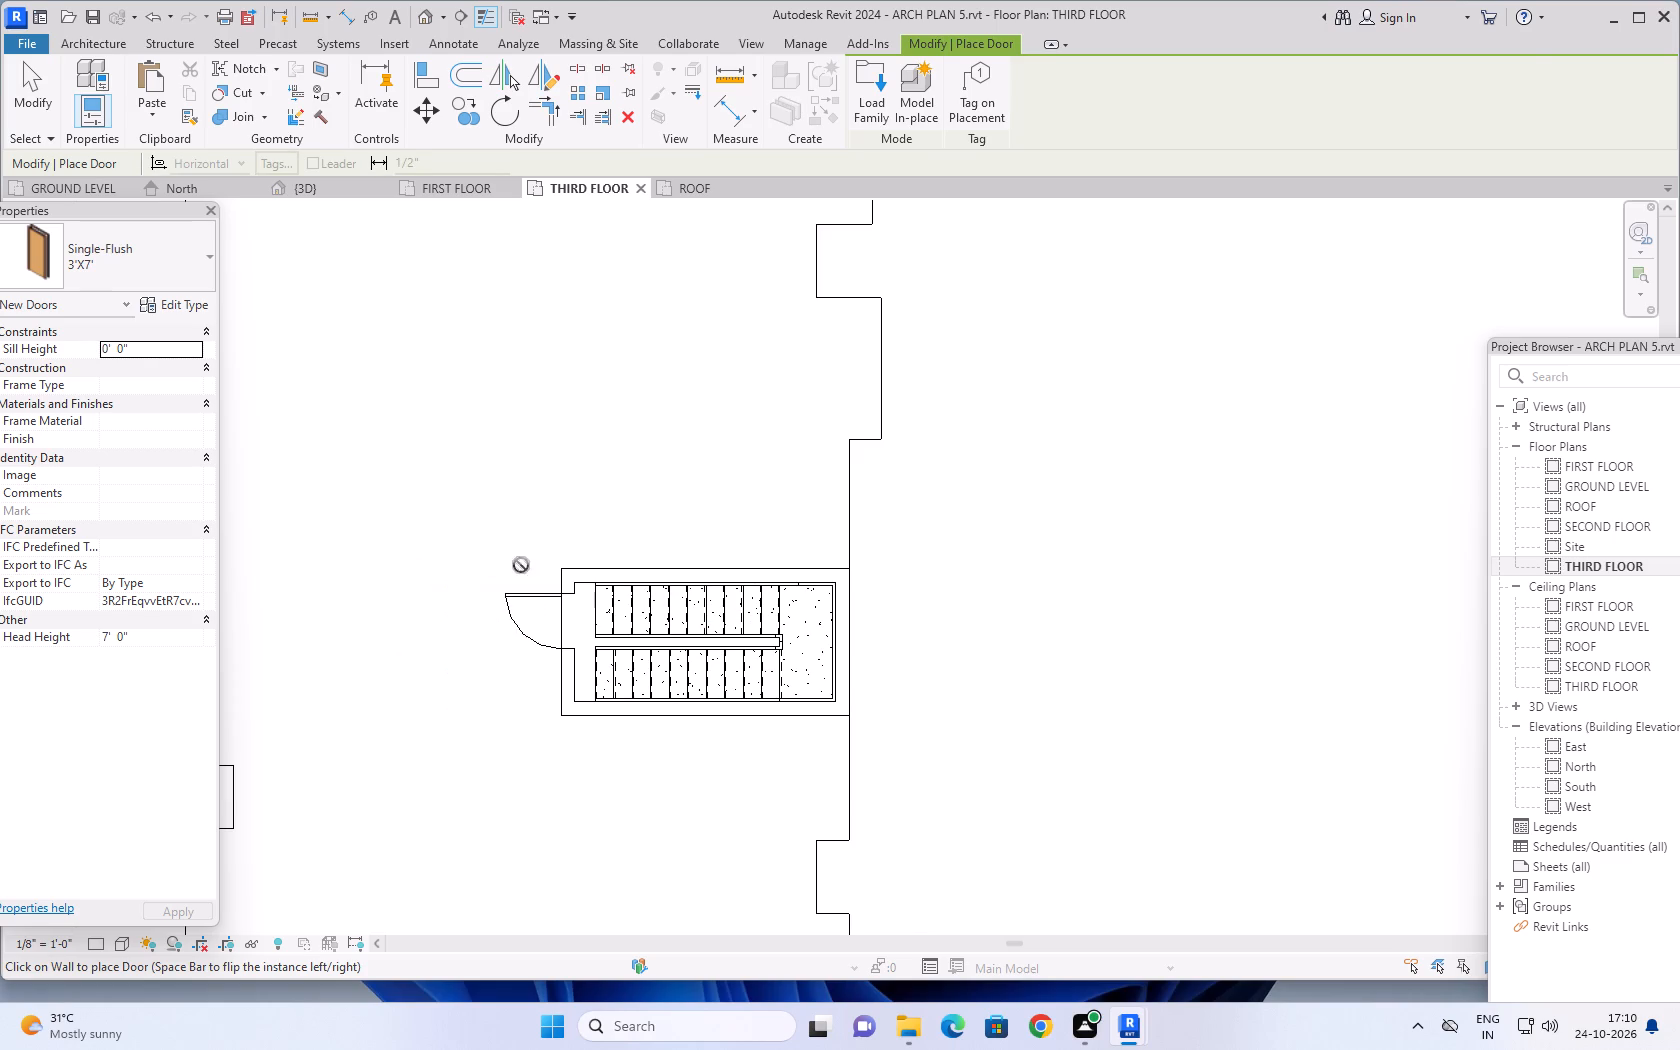
{"action": "key", "text": "Escape"}
{"action": "key", "text": "Escape"}
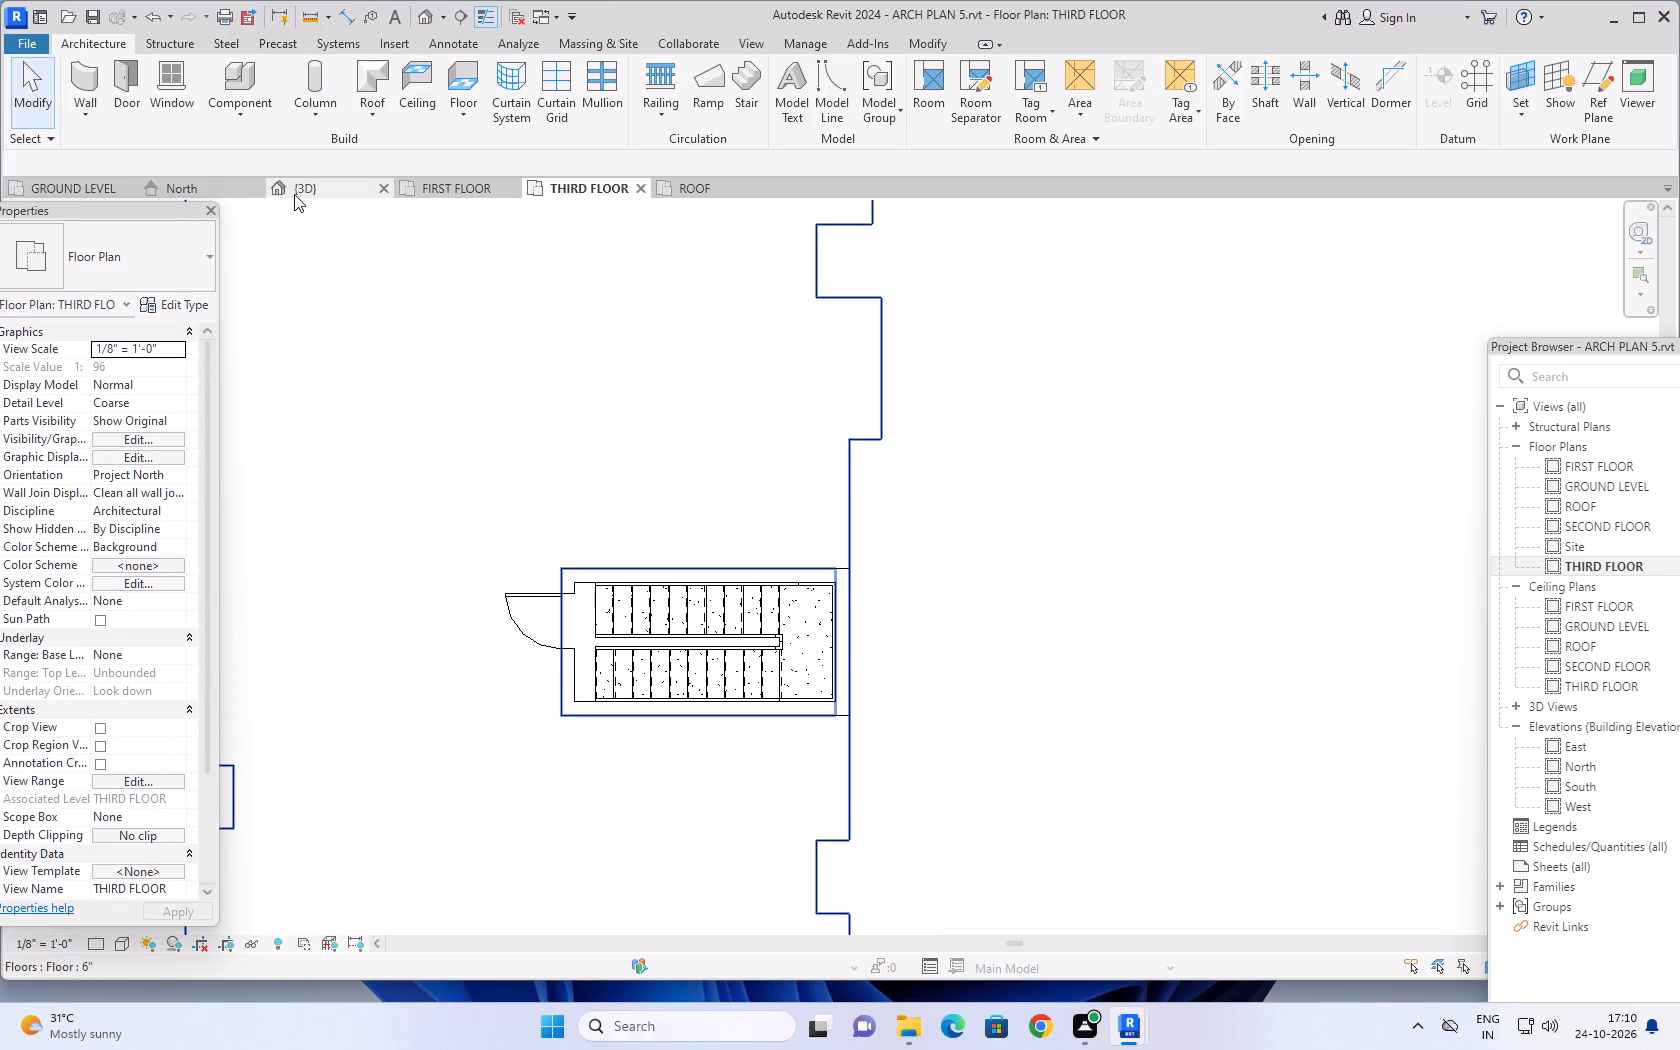
Examine the rooftop stair enclosure, its door and the whole building from all sides in the 3D view.
{"action": "left_click", "coordinate": [308, 188]}
{"action": "scroll", "coordinate": [503, 498], "scroll_direction": "down", "scroll_amount": 2}
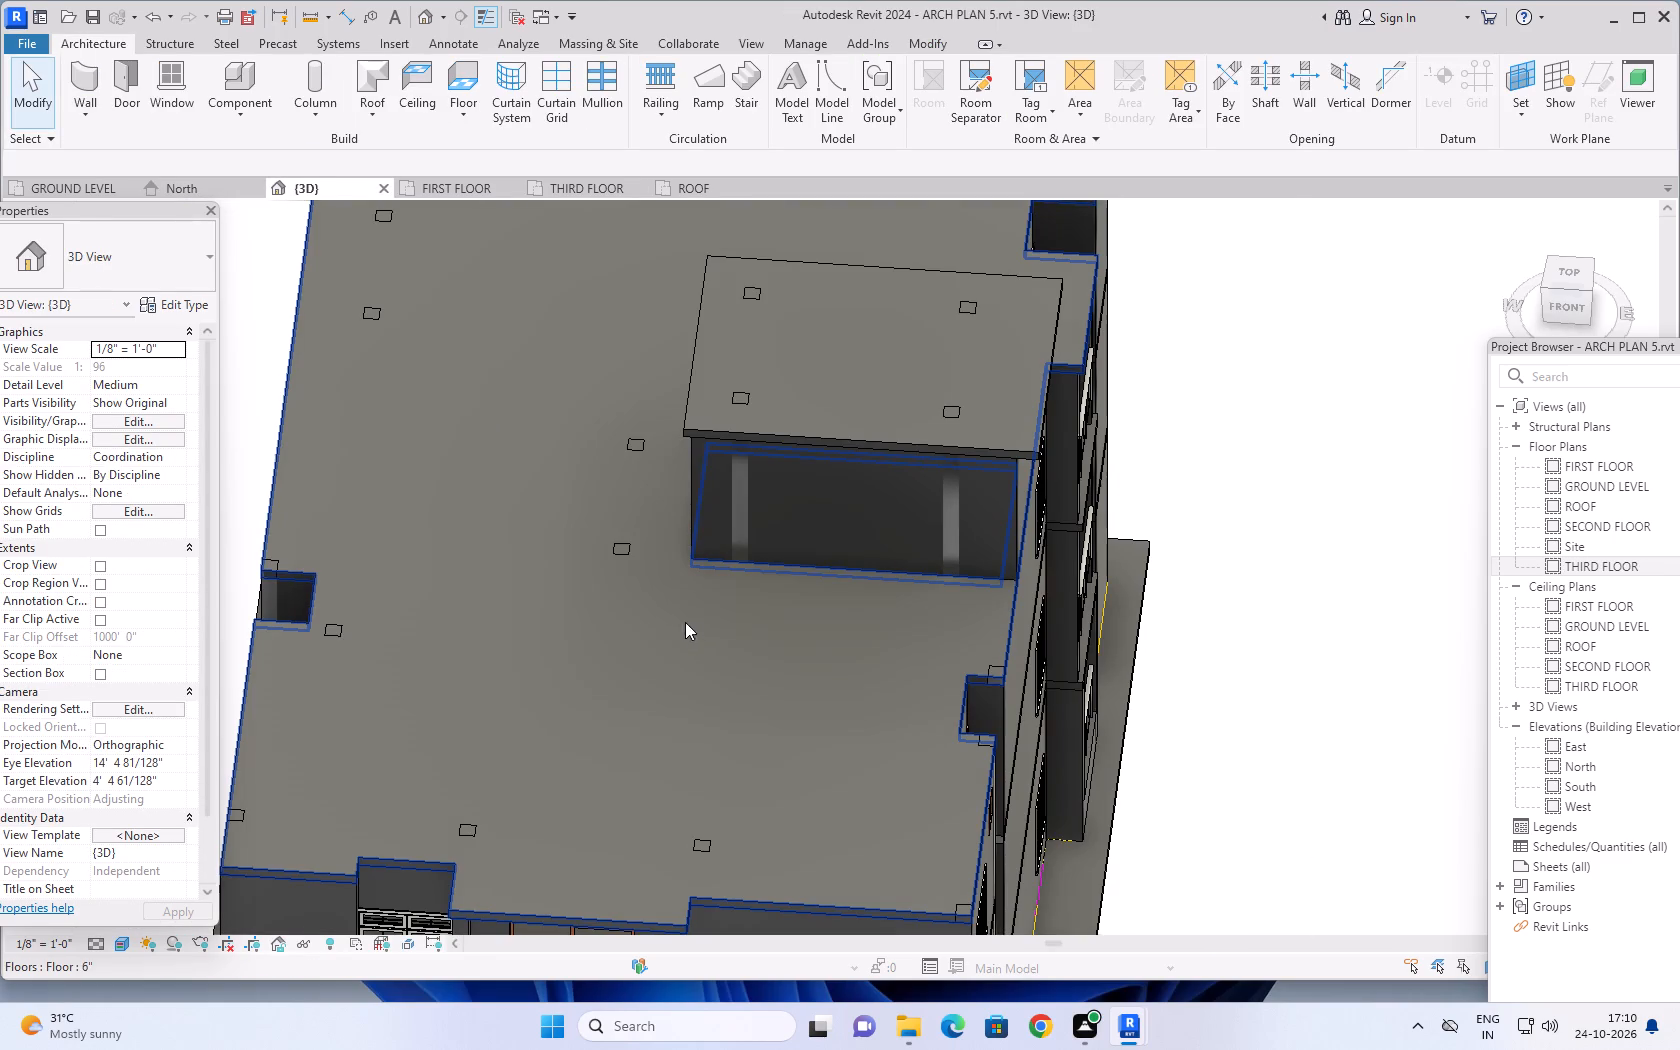
{"action": "middle_click_drag", "start_coordinate": [648, 636], "coordinate": [854, 548], "text": "shift"}
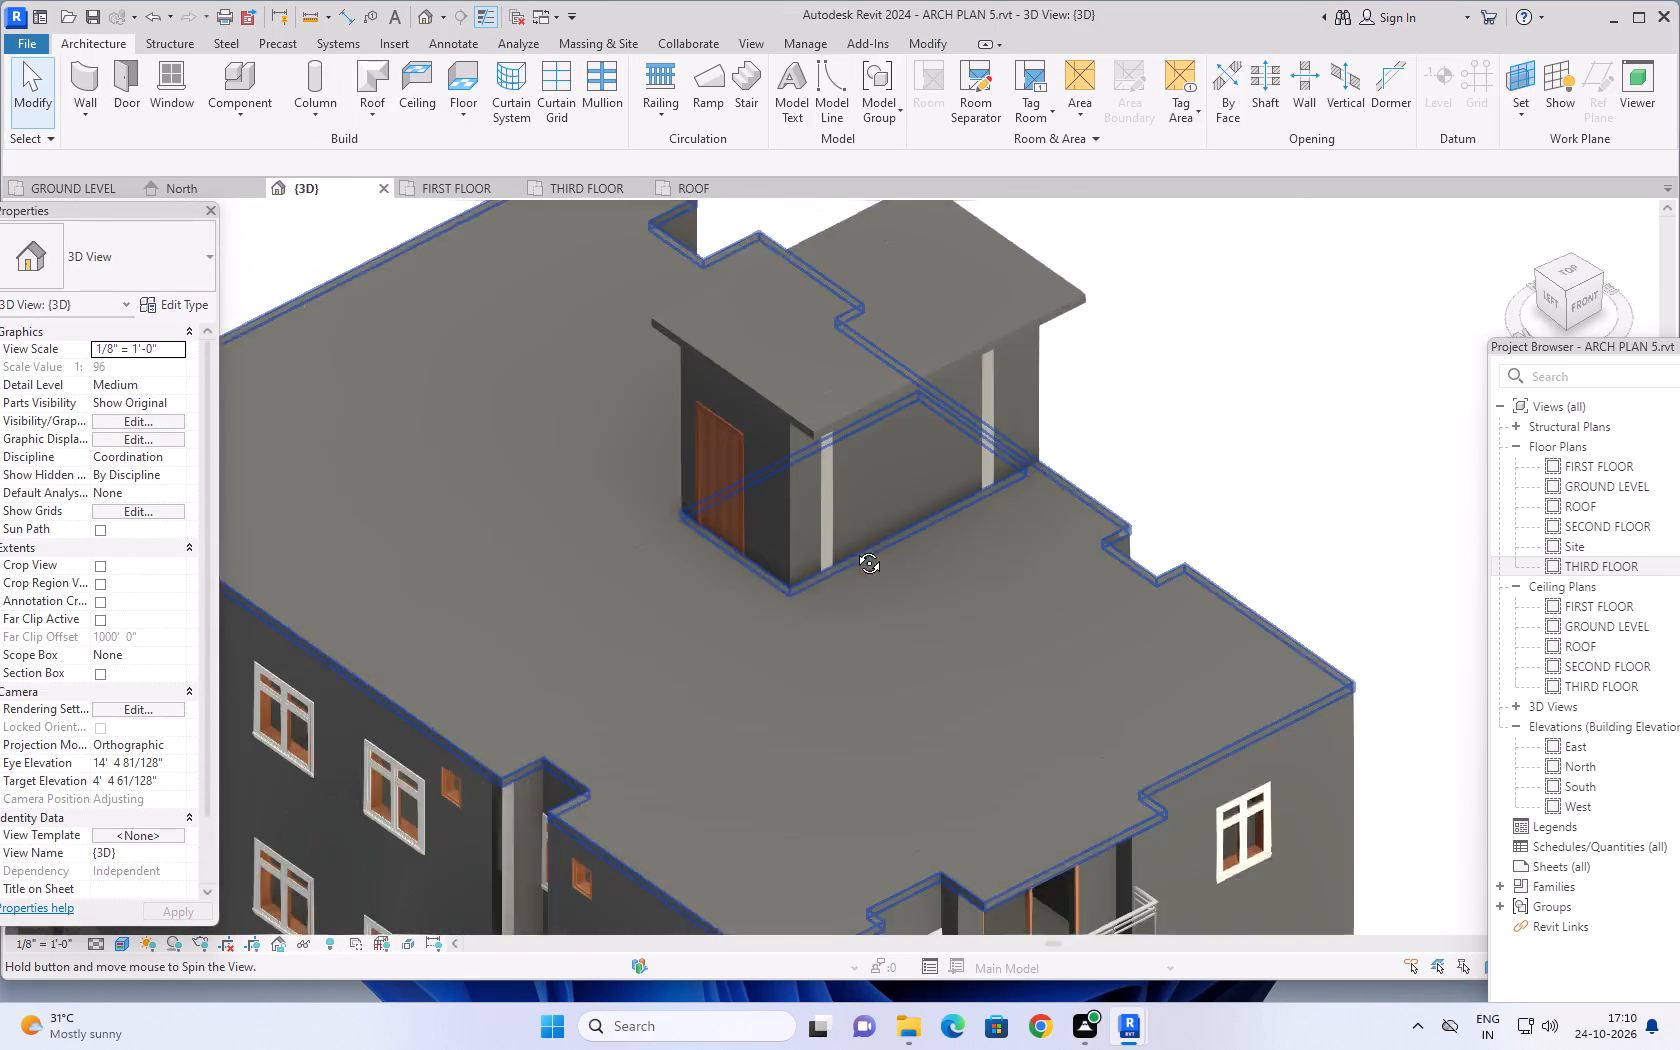
{"action": "middle_click_drag", "start_coordinate": [854, 548], "coordinate": [967, 354], "text": "shift"}
{"action": "scroll", "coordinate": [942, 474], "scroll_direction": "down", "scroll_amount": 2}
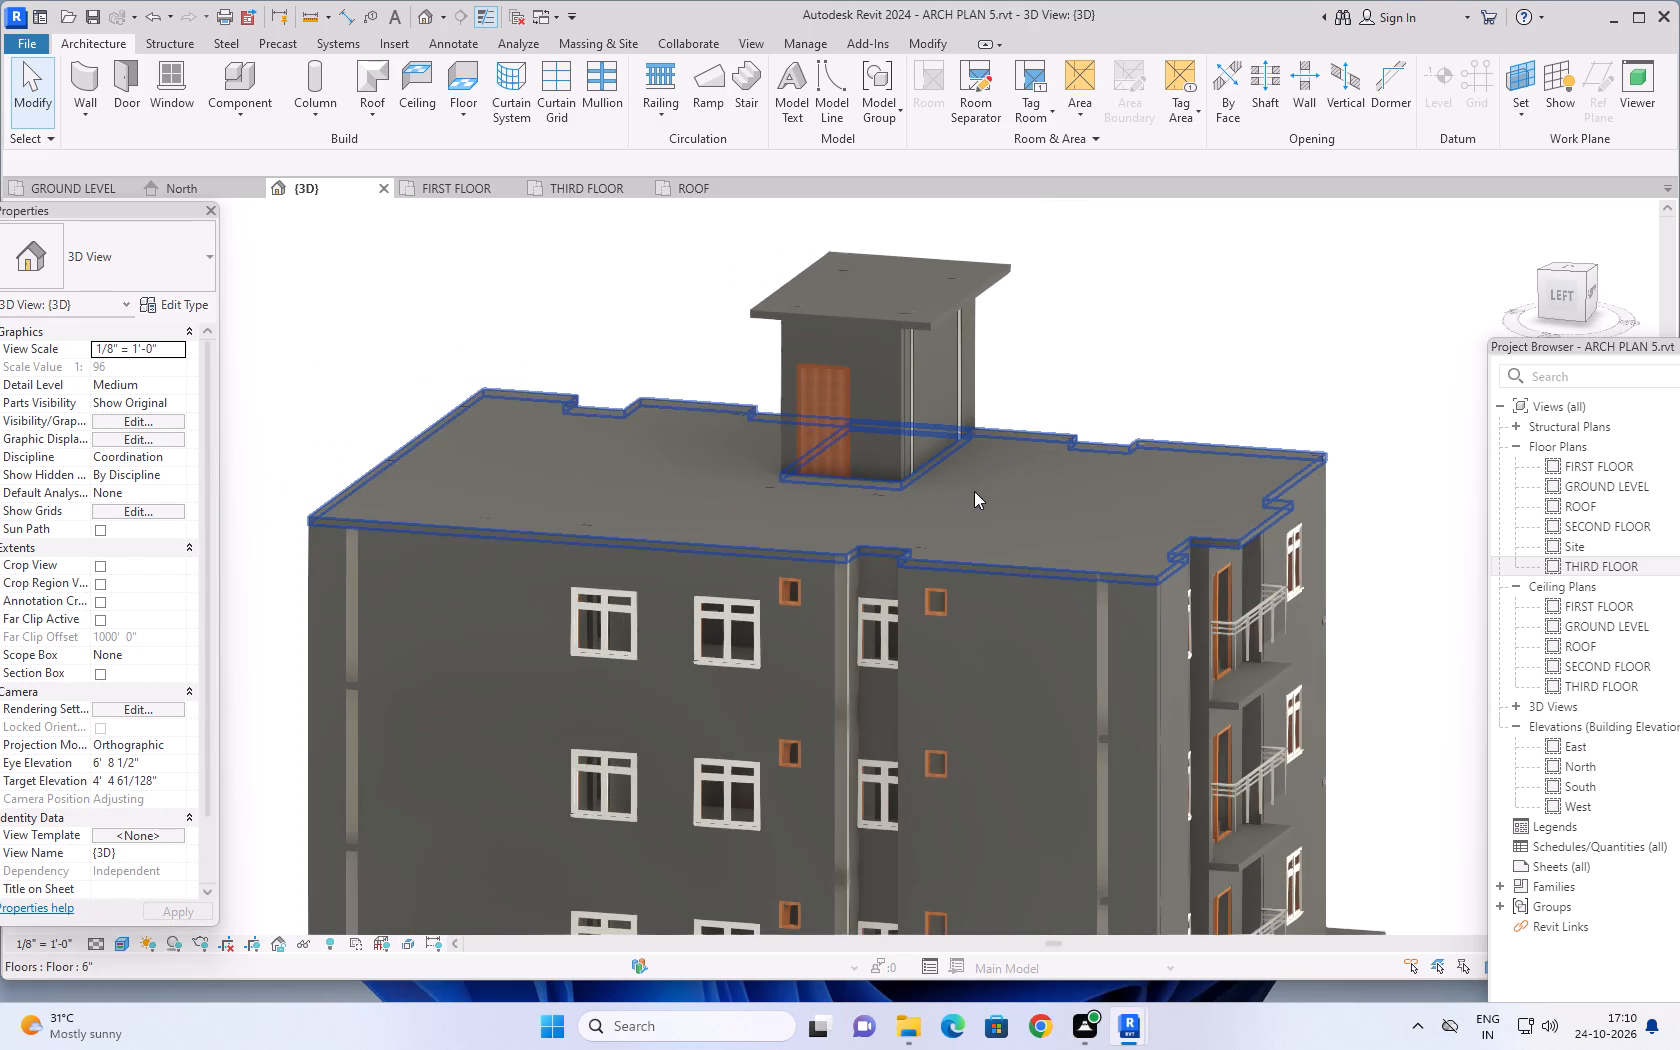
{"action": "scroll", "coordinate": [987, 485], "scroll_direction": "down", "scroll_amount": 1}
{"action": "middle_click_drag", "start_coordinate": [1017, 464], "coordinate": [740, 584]}
{"action": "middle_click_drag", "start_coordinate": [748, 588], "coordinate": [960, 475]}
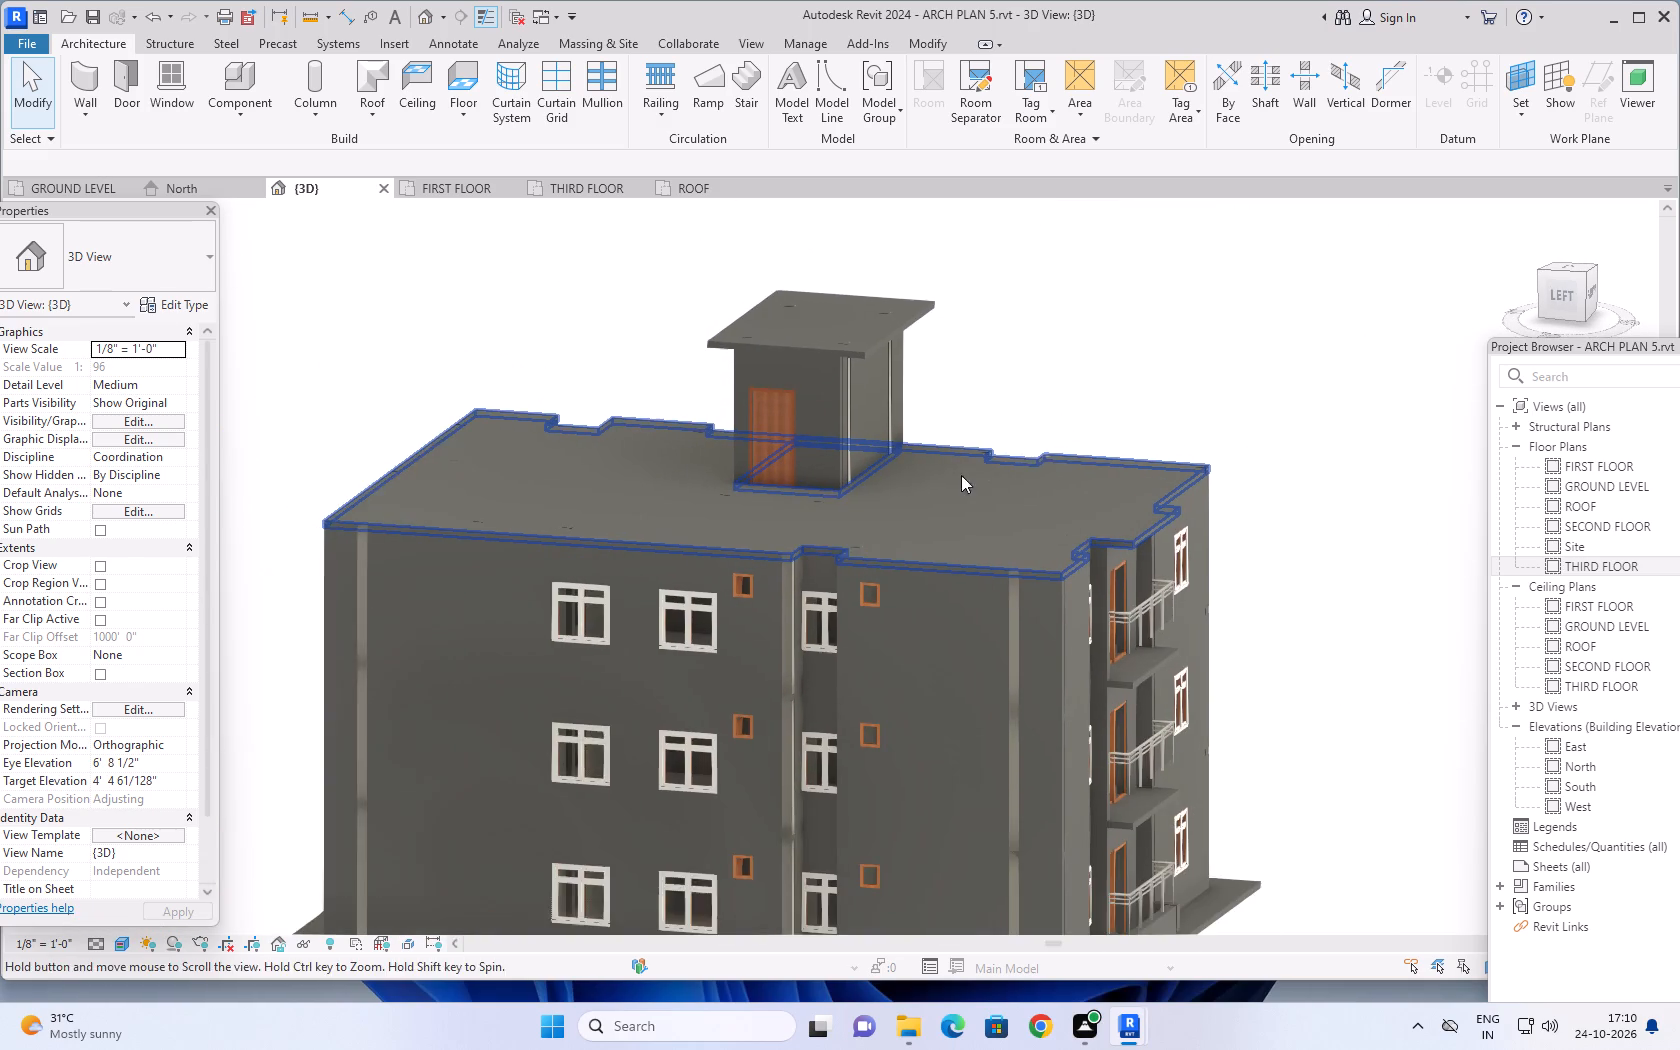
{"action": "middle_click_drag", "start_coordinate": [952, 506], "coordinate": [545, 587], "text": "shift"}
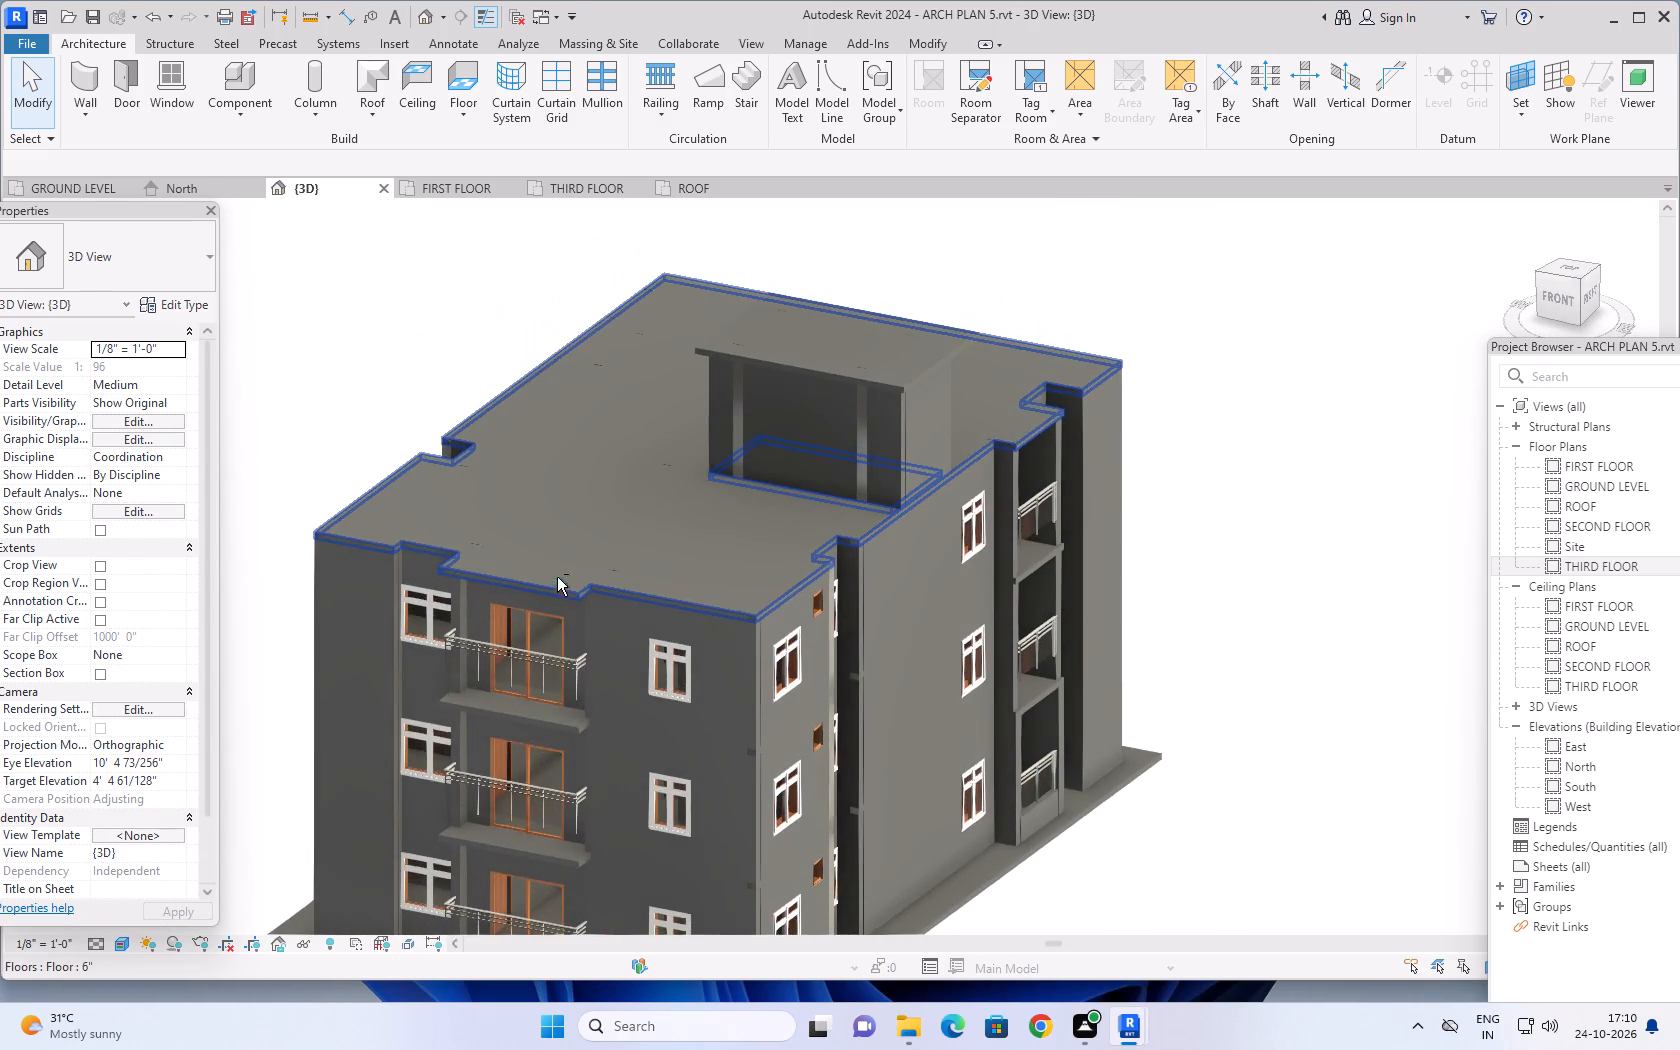
{"action": "scroll", "coordinate": [567, 561], "scroll_direction": "down", "scroll_amount": 2}
{"action": "middle_click_drag", "start_coordinate": [620, 488], "coordinate": [603, 621]}
{"action": "scroll", "coordinate": [620, 493], "scroll_direction": "down", "scroll_amount": 1}
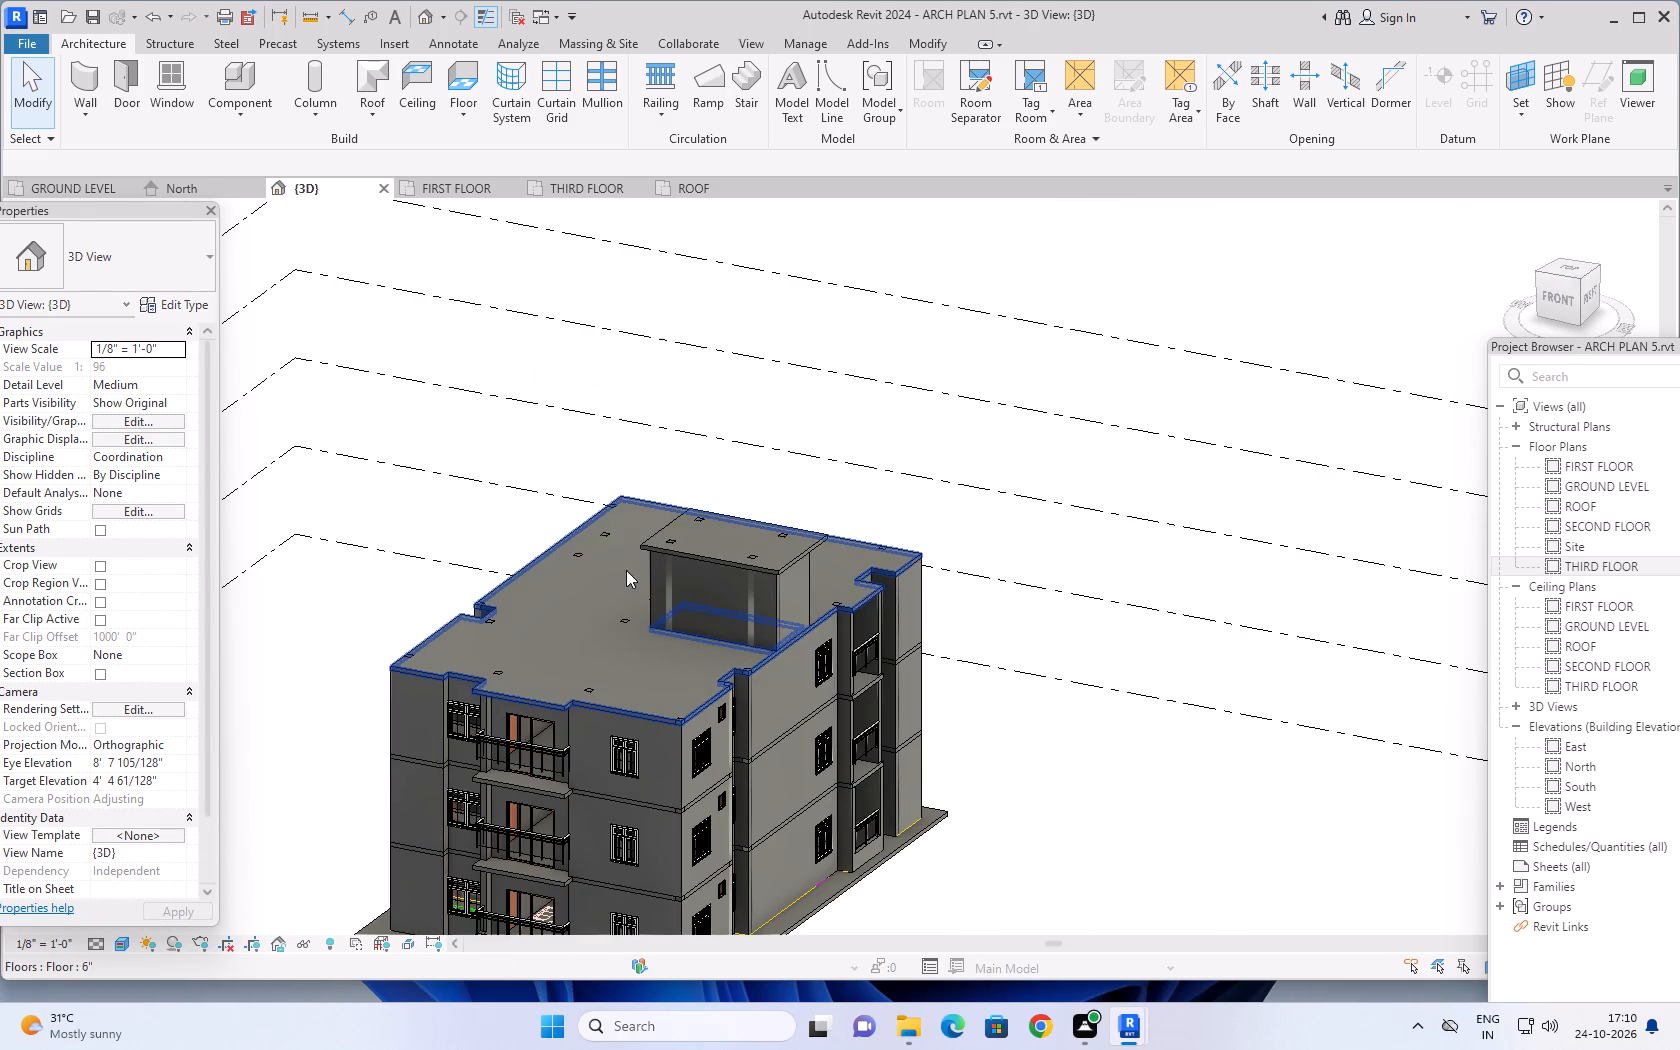
{"action": "middle_click_drag", "start_coordinate": [452, 535], "coordinate": [658, 432]}
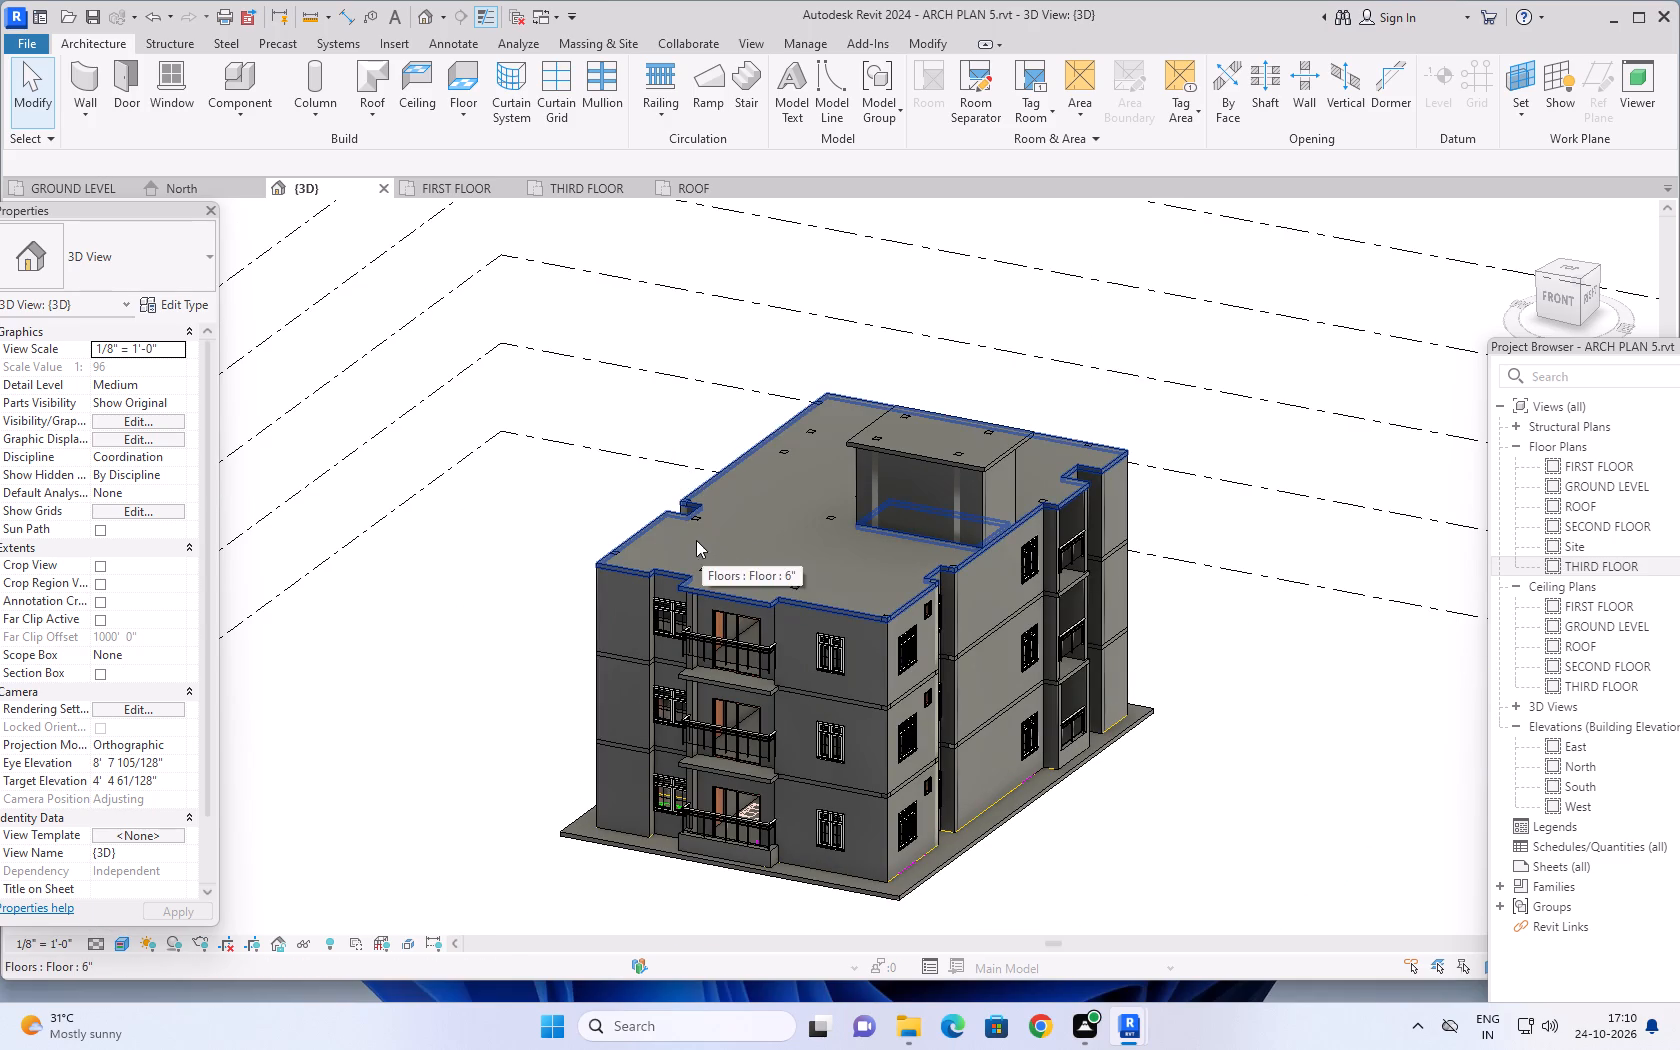
{"action": "middle_click_drag", "start_coordinate": [682, 422], "coordinate": [626, 597]}
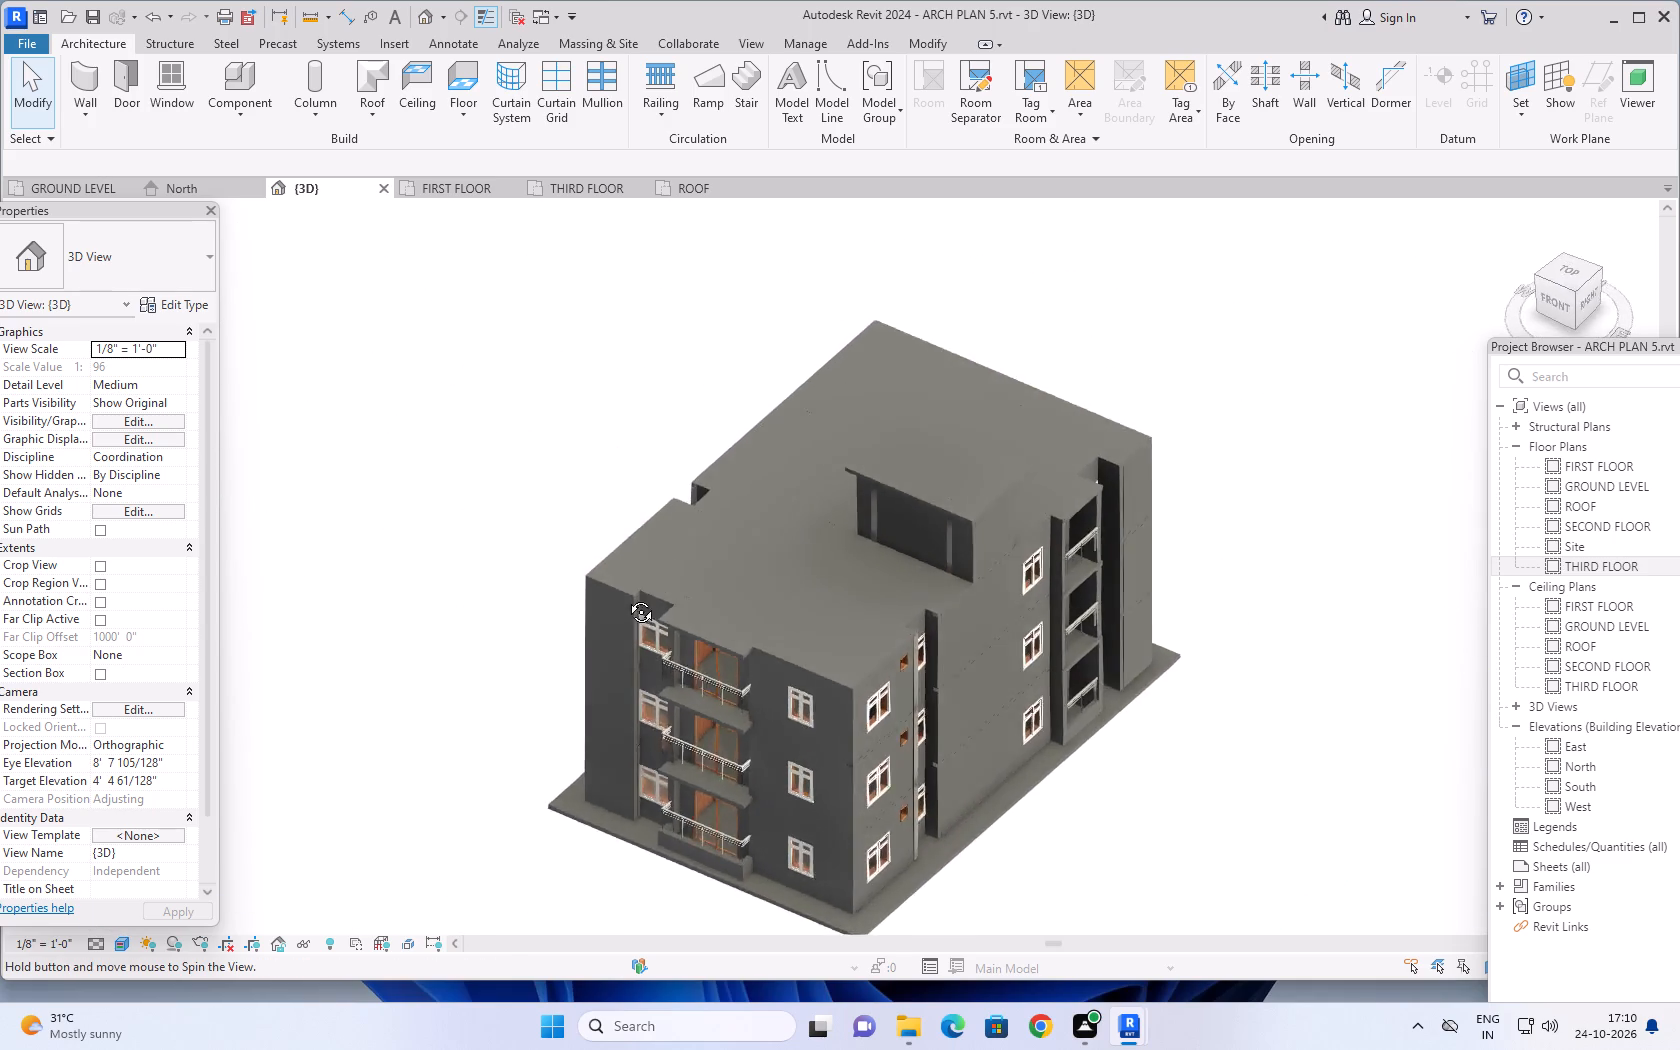
{"action": "middle_click_drag", "start_coordinate": [626, 597], "coordinate": [489, 666]}
{"action": "scroll", "coordinate": [511, 649], "scroll_direction": "down", "scroll_amount": 2}
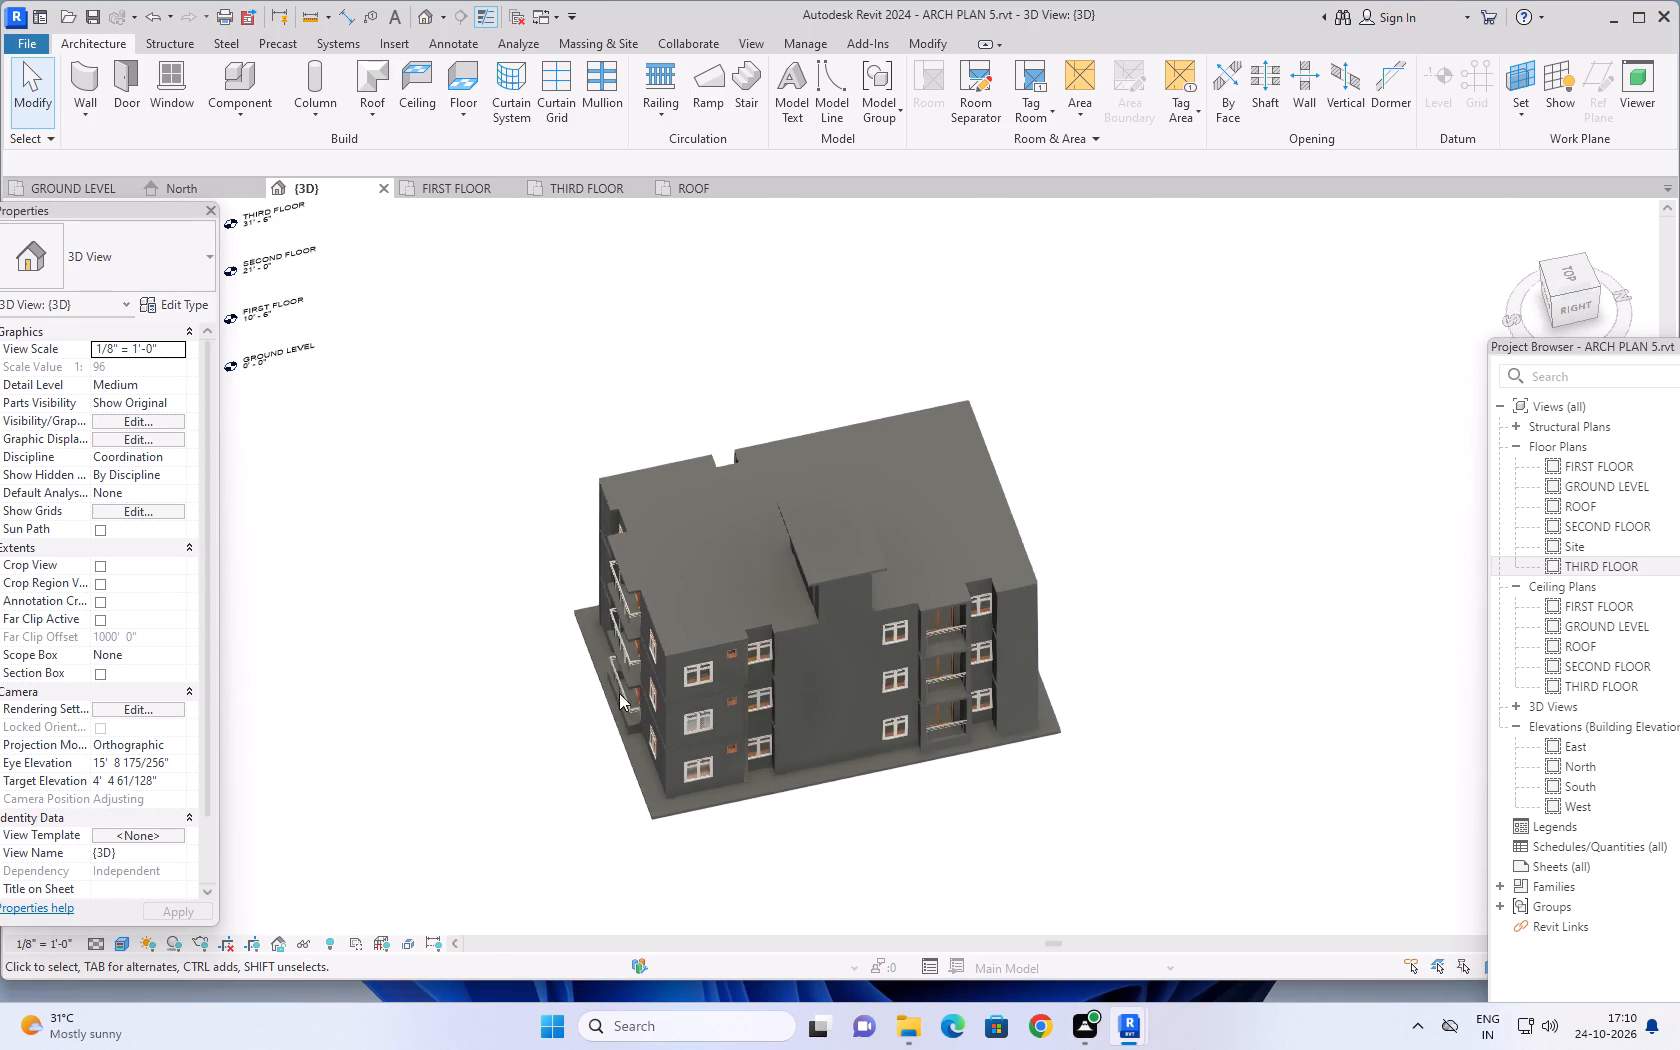
{"action": "middle_click_drag", "start_coordinate": [933, 792], "coordinate": [1165, 731], "text": "shift"}
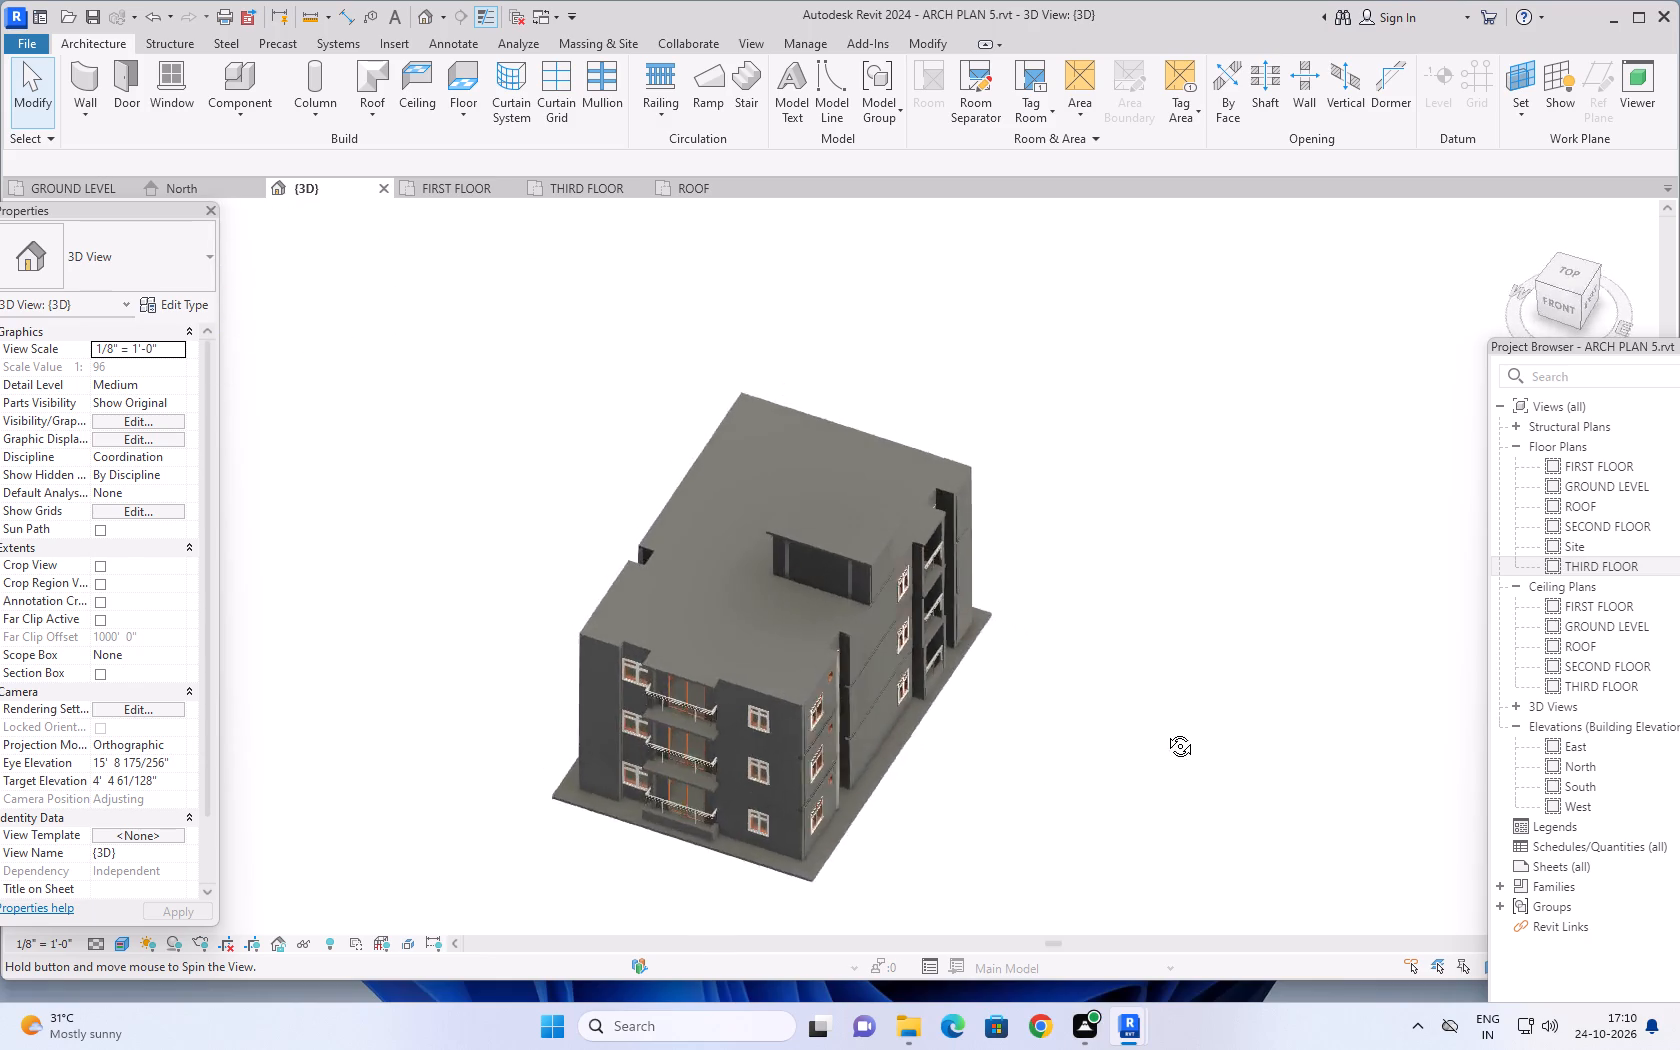
{"action": "middle_click_drag", "start_coordinate": [1165, 731], "coordinate": [1214, 703], "text": "shift"}
{"action": "middle_click_drag", "start_coordinate": [1067, 752], "coordinate": [1061, 521], "text": "shift"}
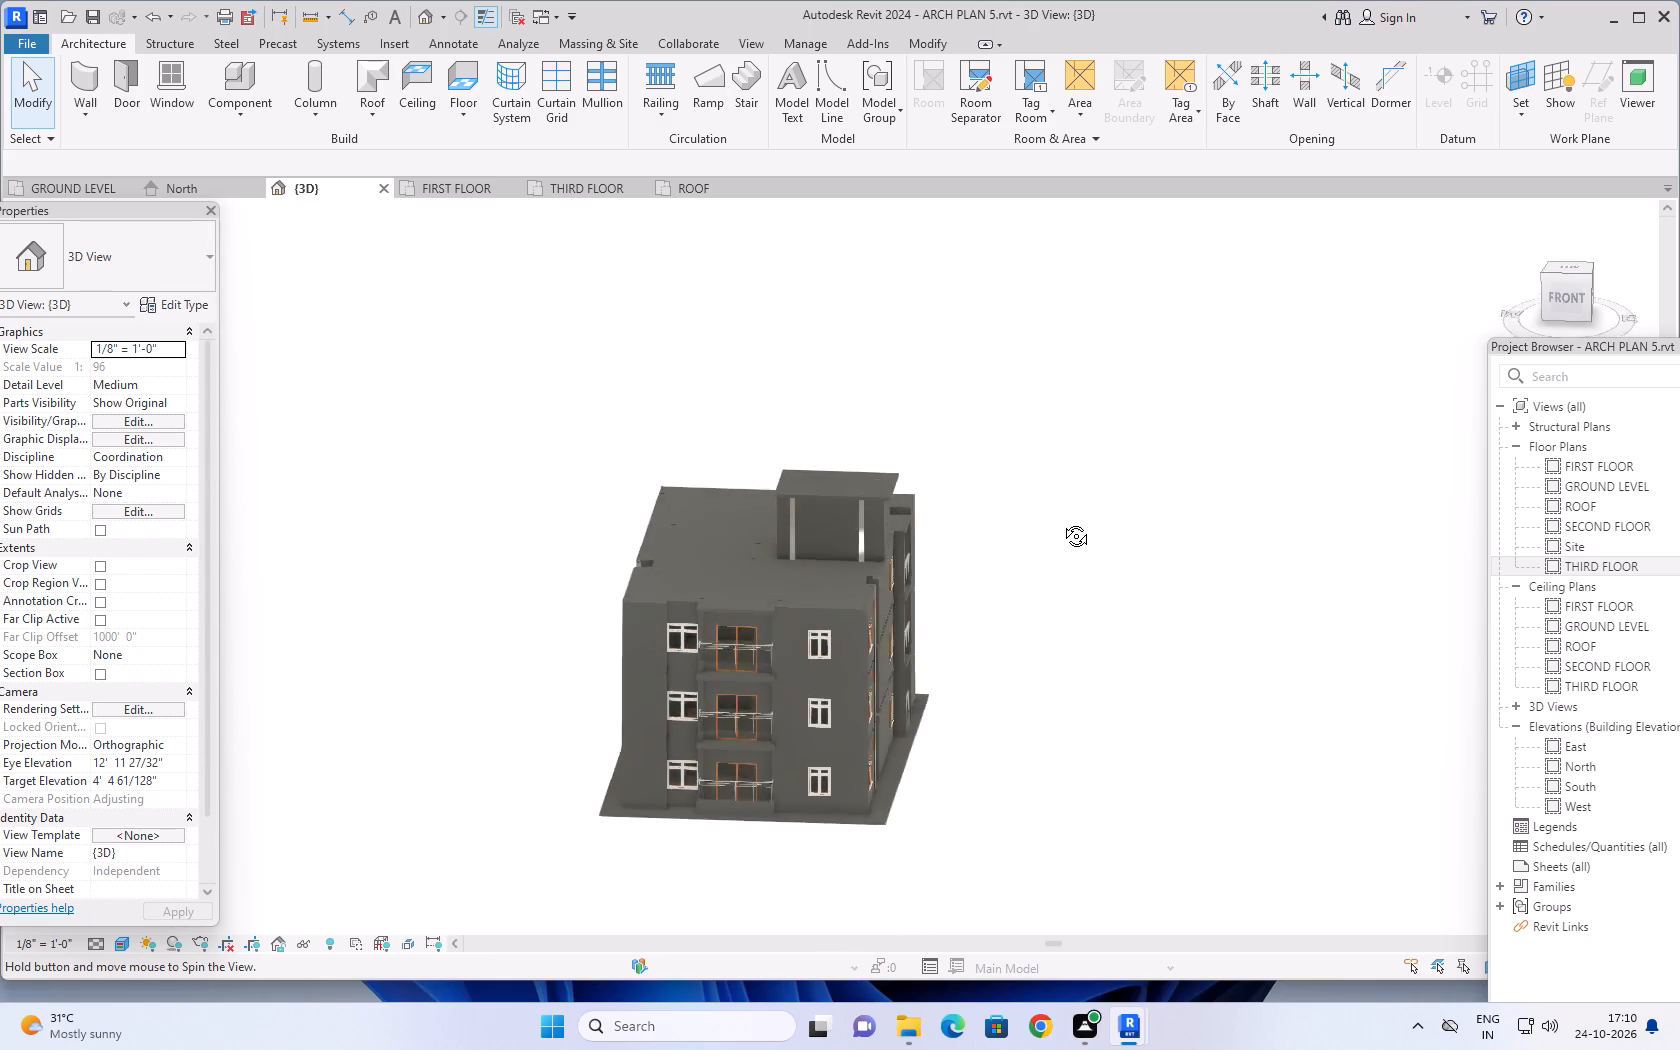
{"action": "middle_click_drag", "start_coordinate": [1061, 521], "coordinate": [1062, 466], "text": "shift"}
{"action": "scroll", "coordinate": [1043, 739], "scroll_direction": "up", "scroll_amount": 1}
{"action": "middle_click_drag", "start_coordinate": [1043, 738], "coordinate": [1204, 687]}
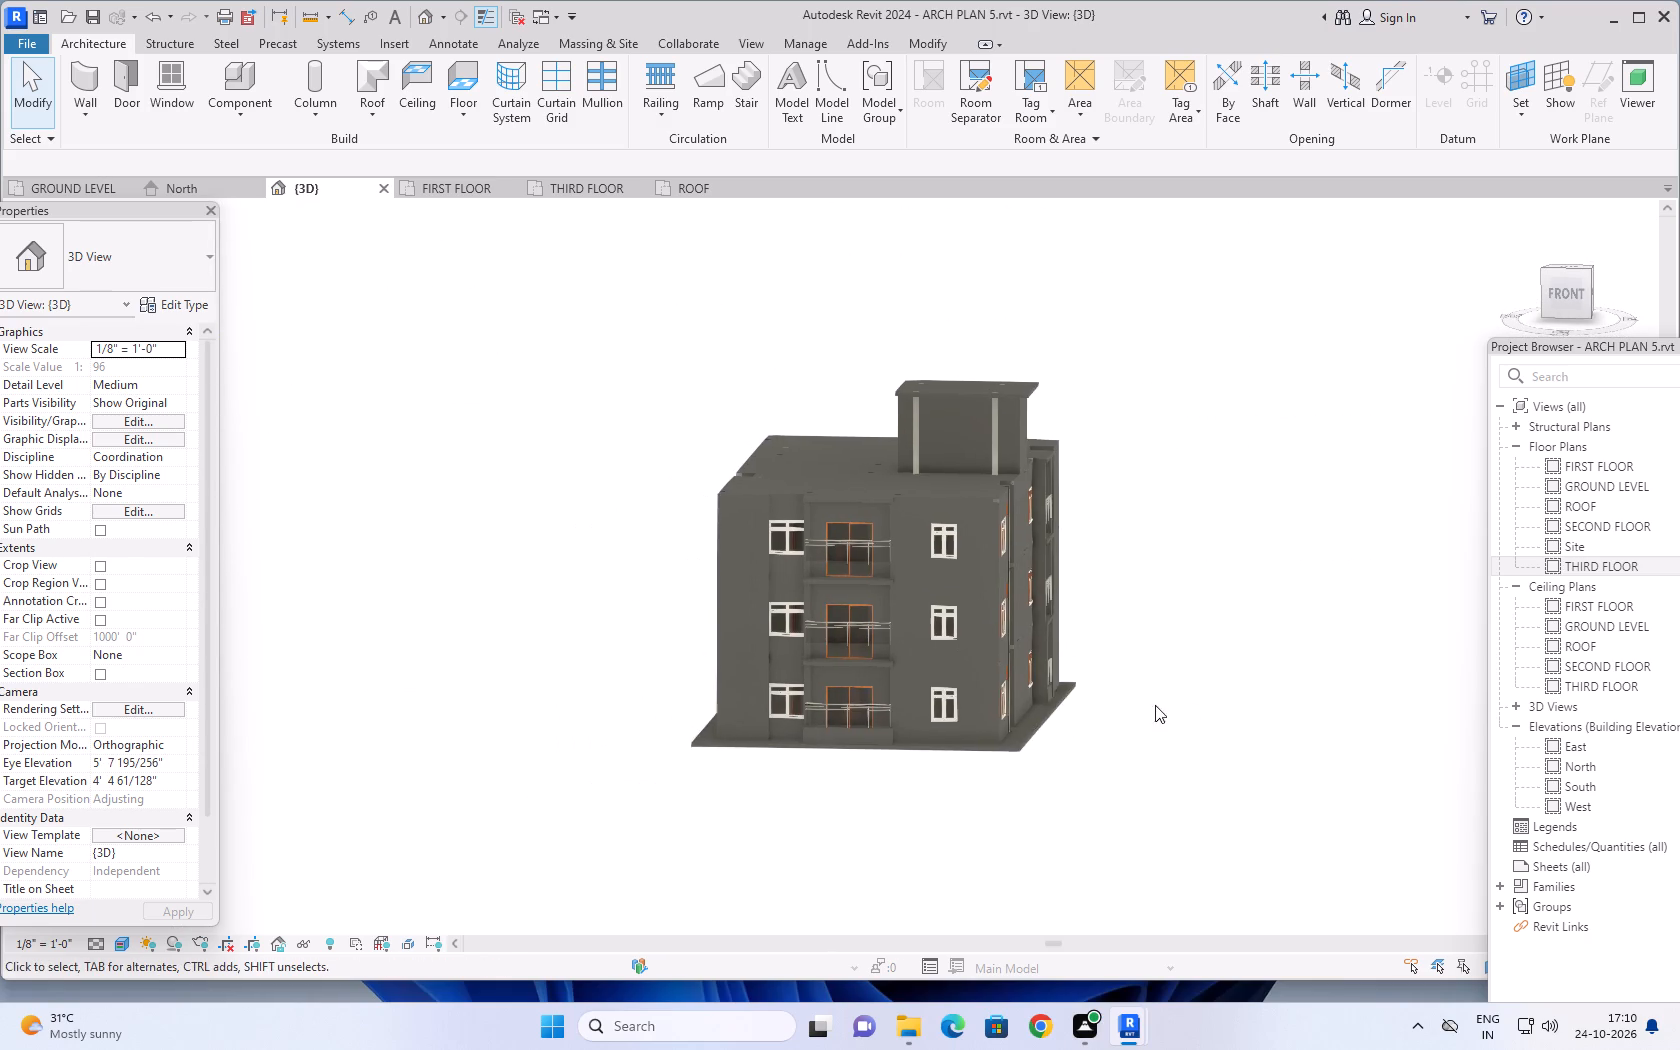
{"action": "middle_click_drag", "start_coordinate": [1151, 702], "coordinate": [1168, 649], "text": "shift"}
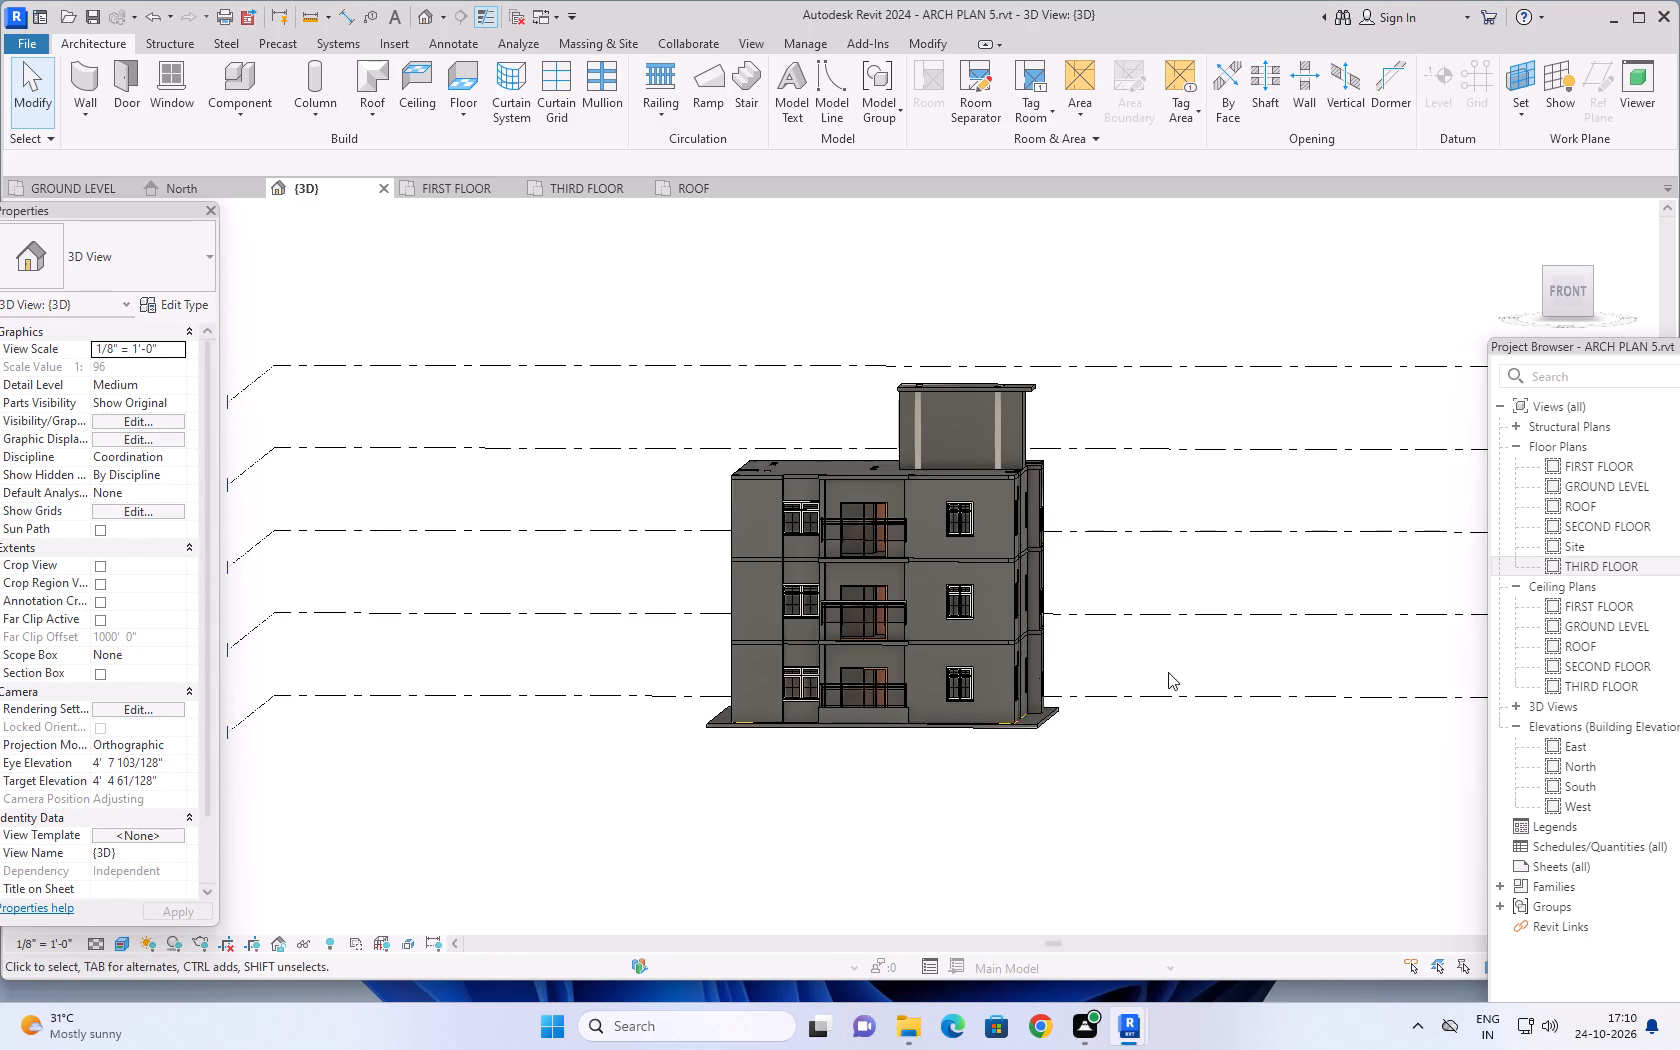
{"action": "middle_click_drag", "start_coordinate": [1168, 671], "coordinate": [1173, 661], "text": "shift"}
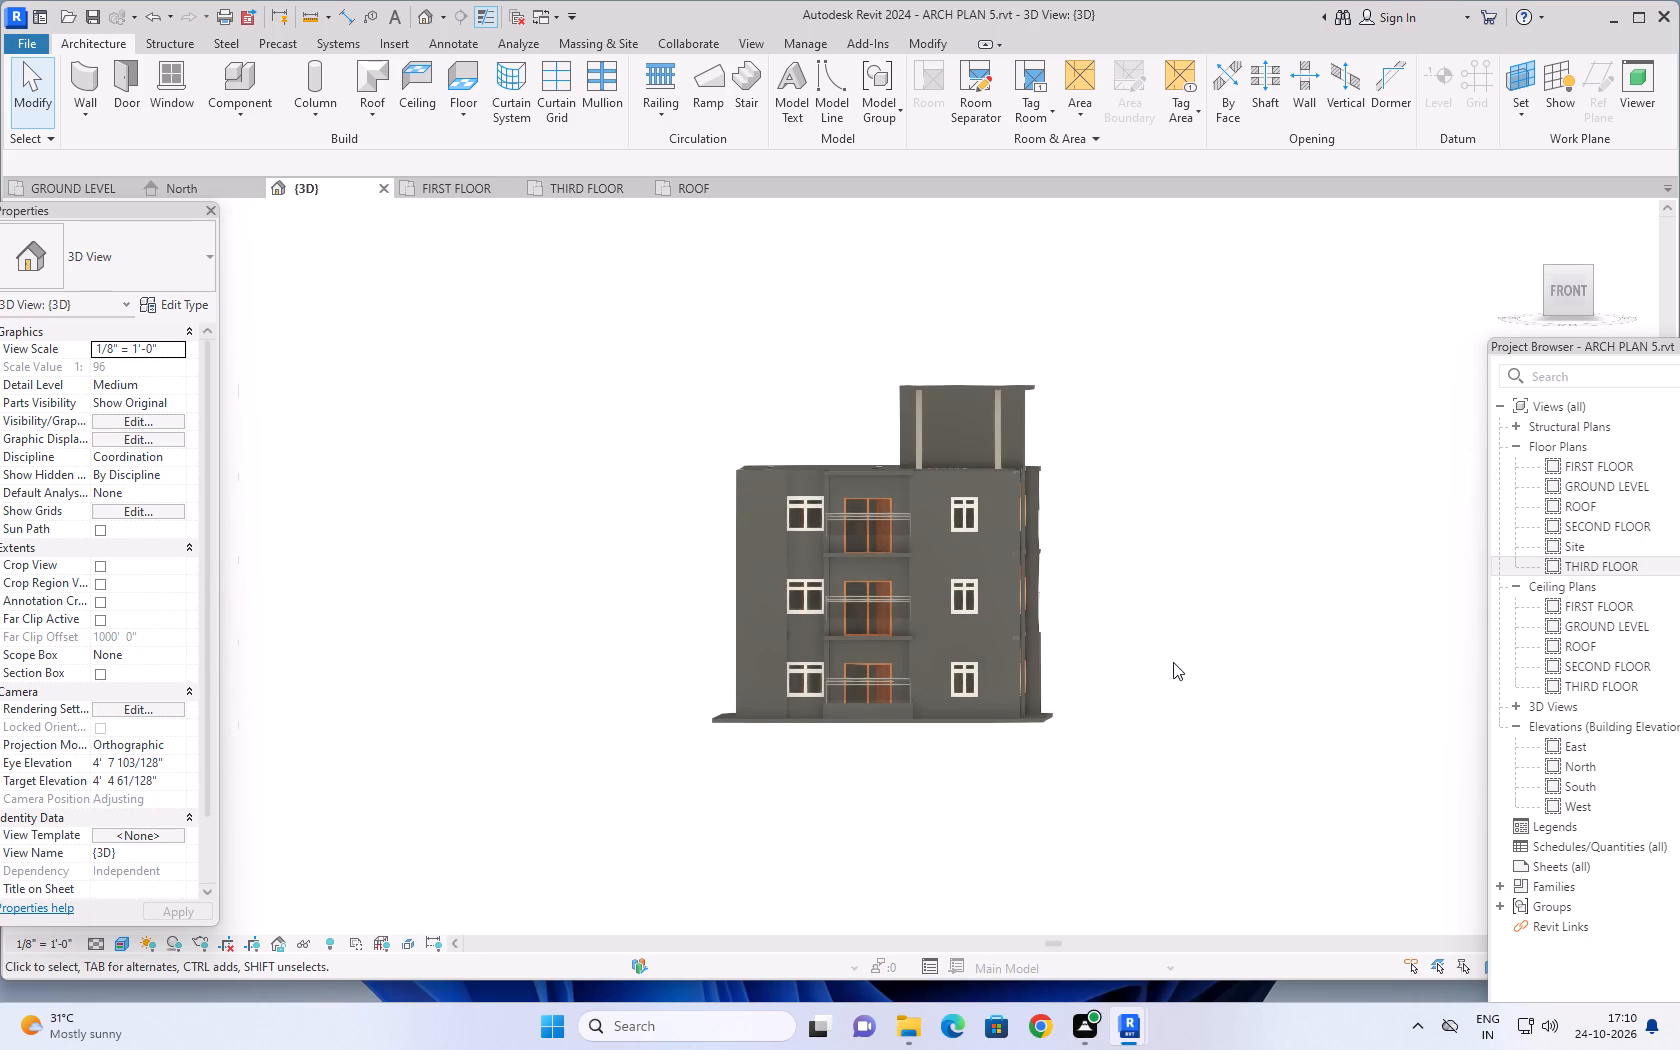
{"action": "middle_click_drag", "start_coordinate": [1106, 833], "coordinate": [1125, 827]}
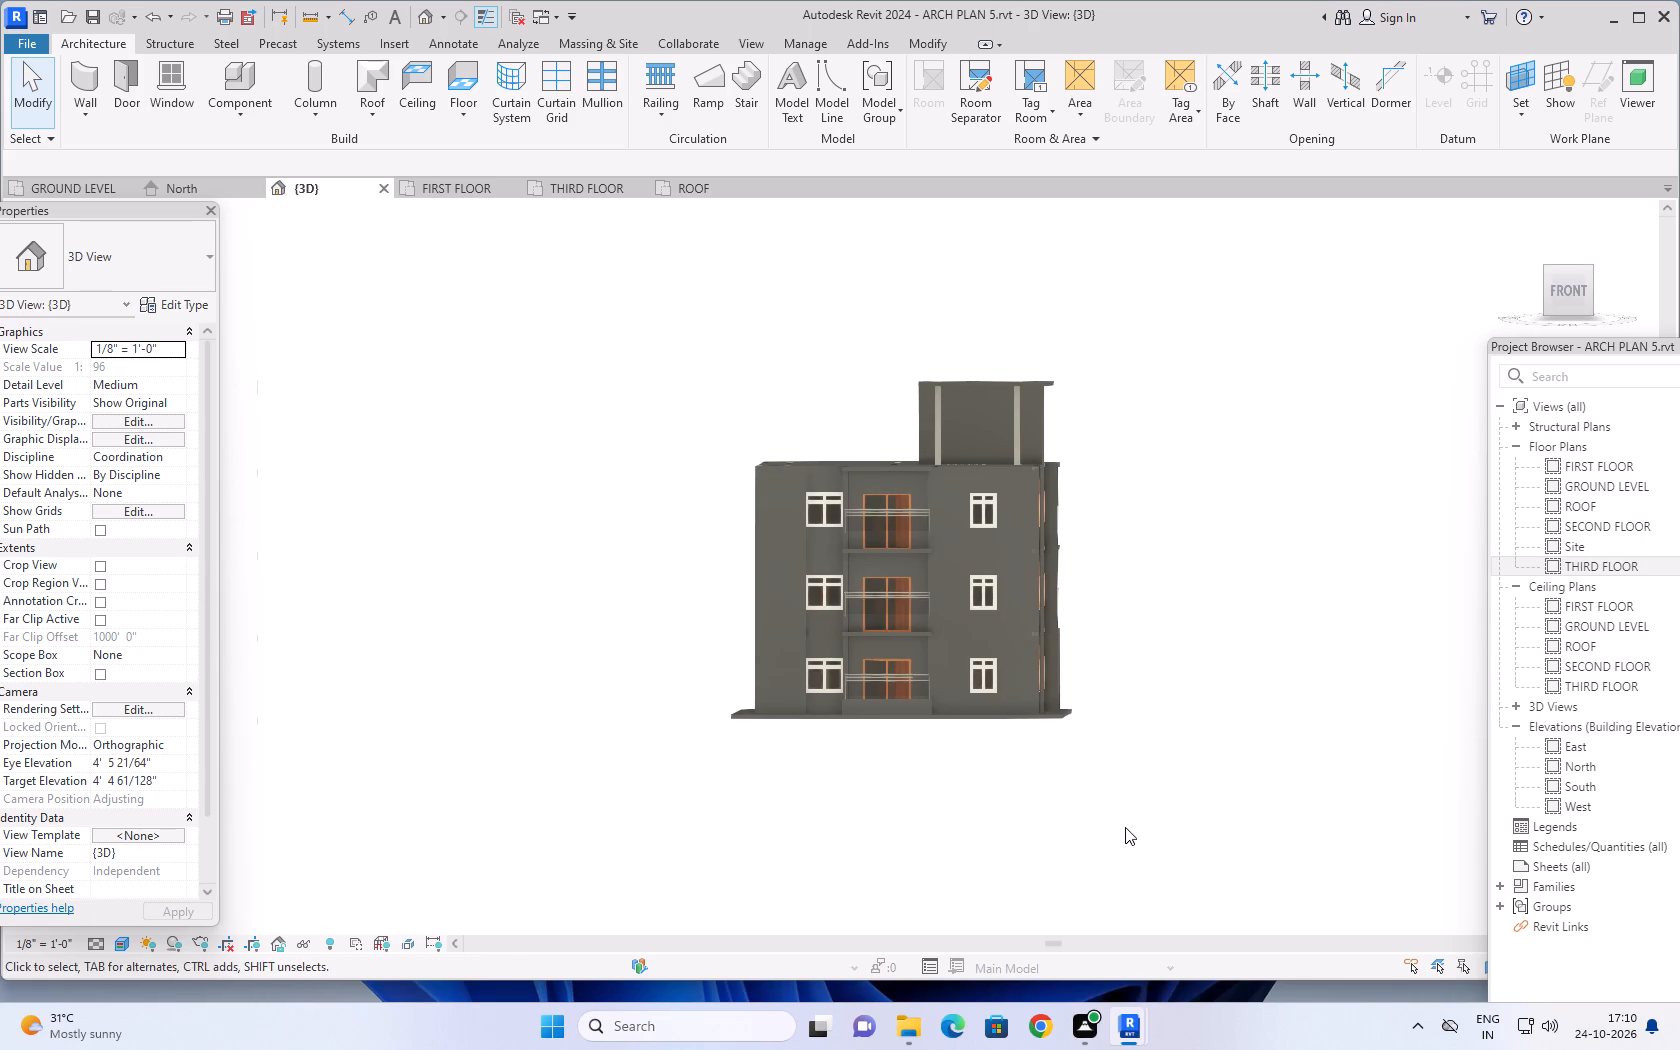
{"action": "middle_click_drag", "start_coordinate": [1121, 795], "coordinate": [1157, 810]}
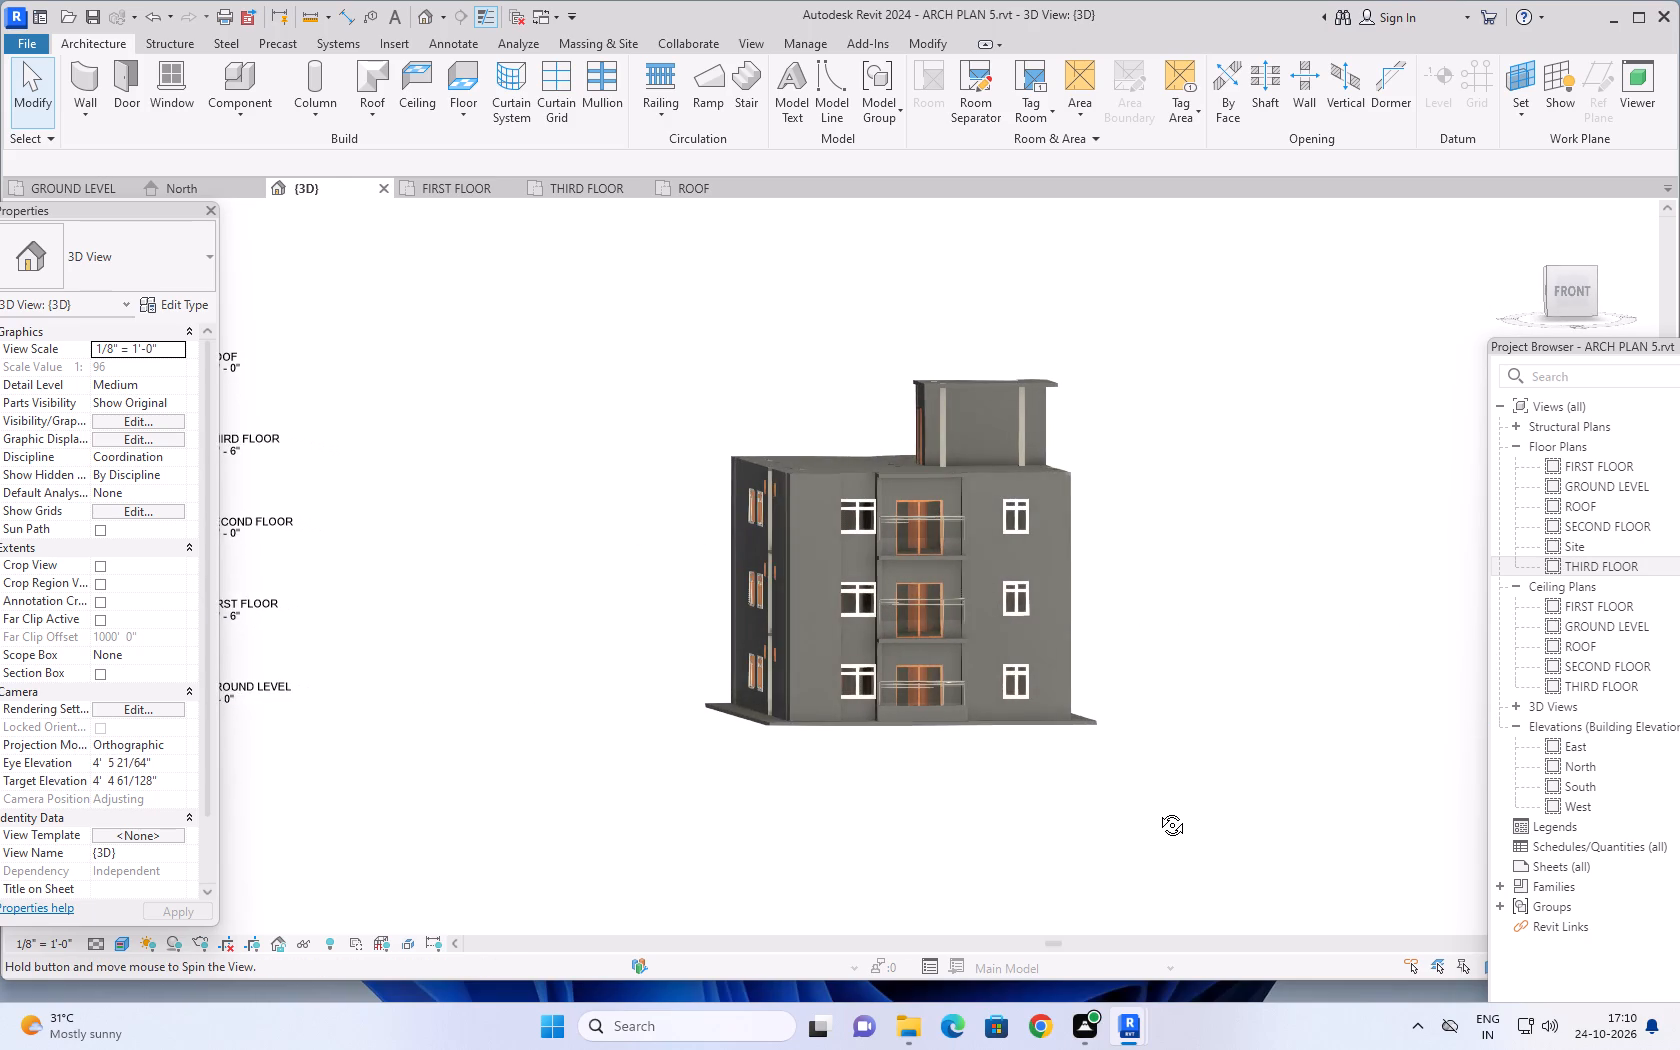
In the North elevation, select the storey between GROUND LEVEL and FIRST FLOOR, filter to doors, walls and windows, and delete them.
{"action": "middle_click_drag", "start_coordinate": [1157, 810], "coordinate": [953, 852]}
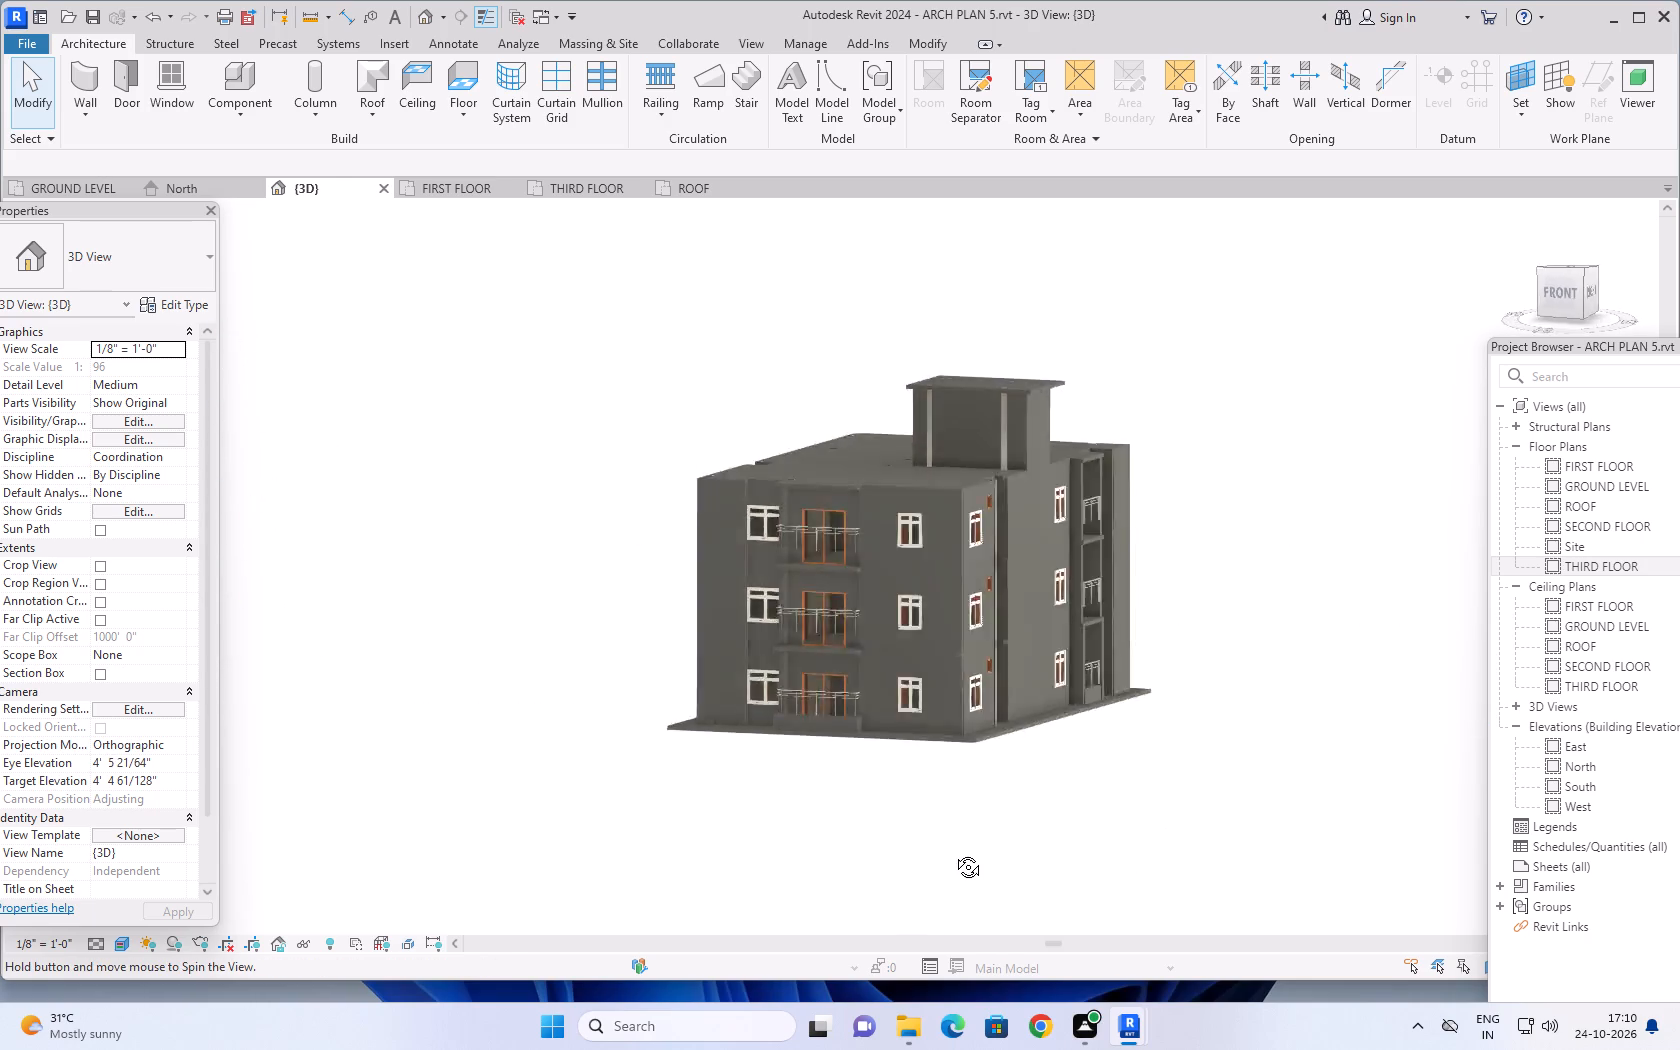
{"action": "middle_click_drag", "start_coordinate": [953, 852], "coordinate": [771, 879]}
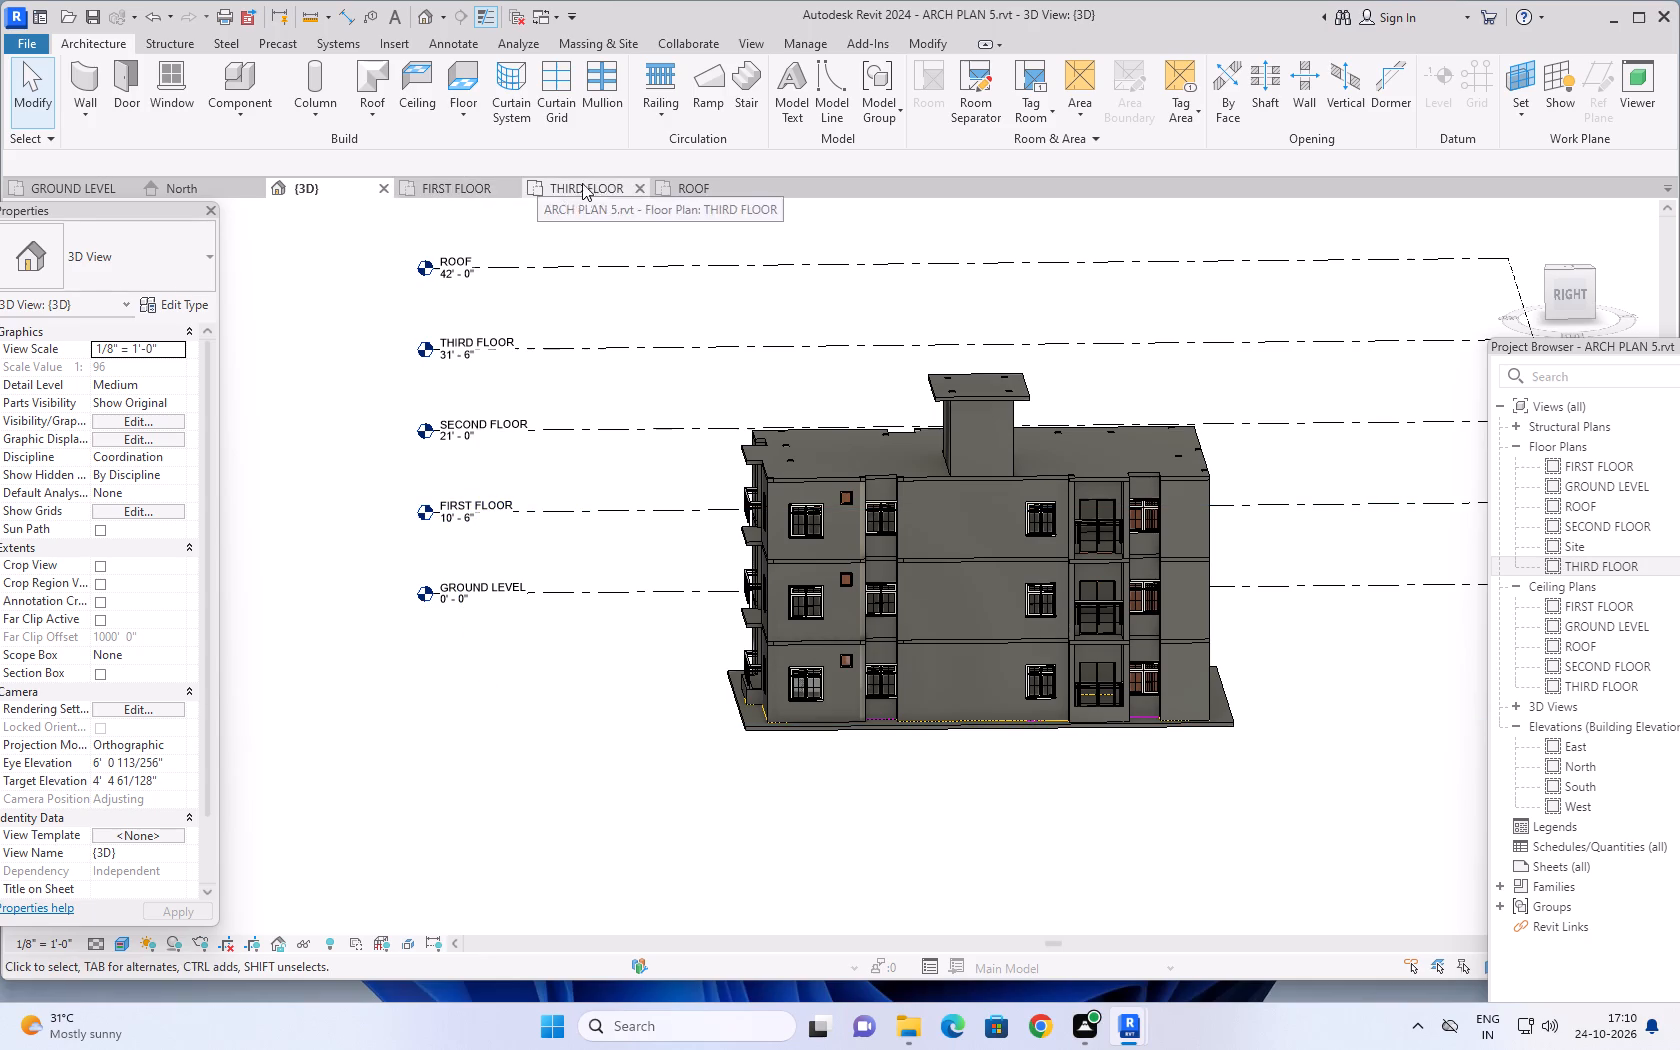
{"action": "left_click", "coordinate": [190, 186]}
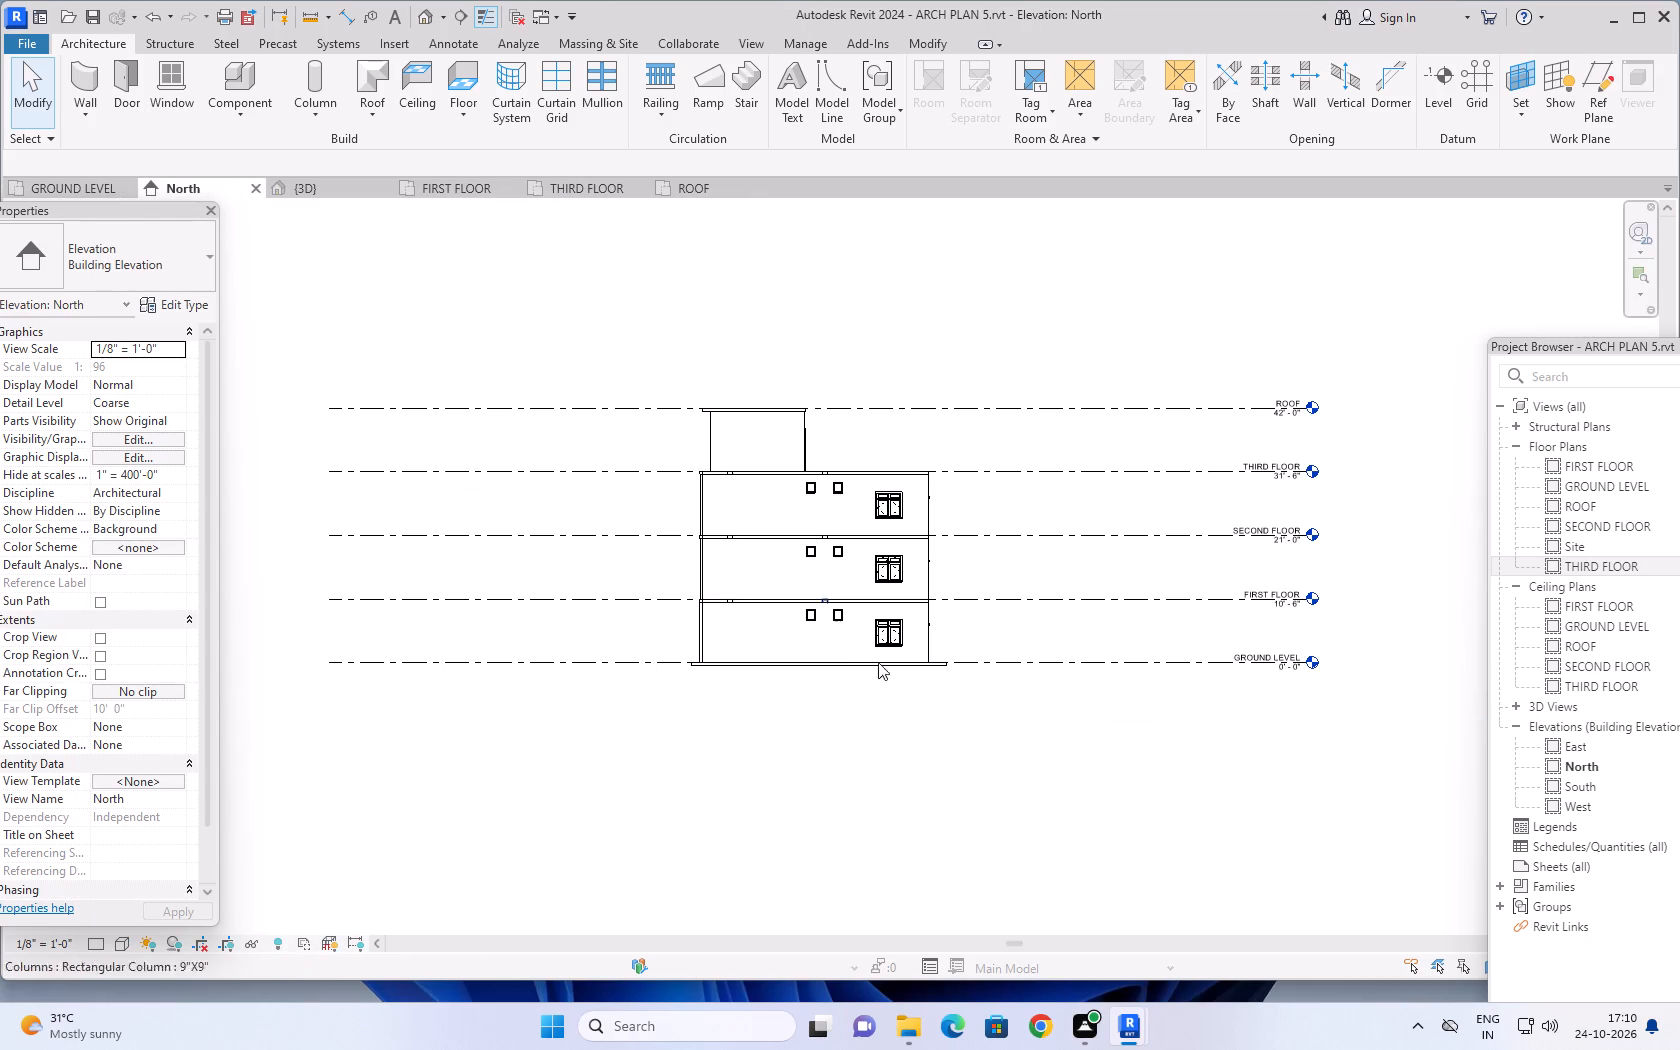
{"action": "scroll", "coordinate": [942, 717], "scroll_direction": "up", "scroll_amount": 2}
{"action": "middle_click_drag", "start_coordinate": [925, 701], "coordinate": [1087, 754]}
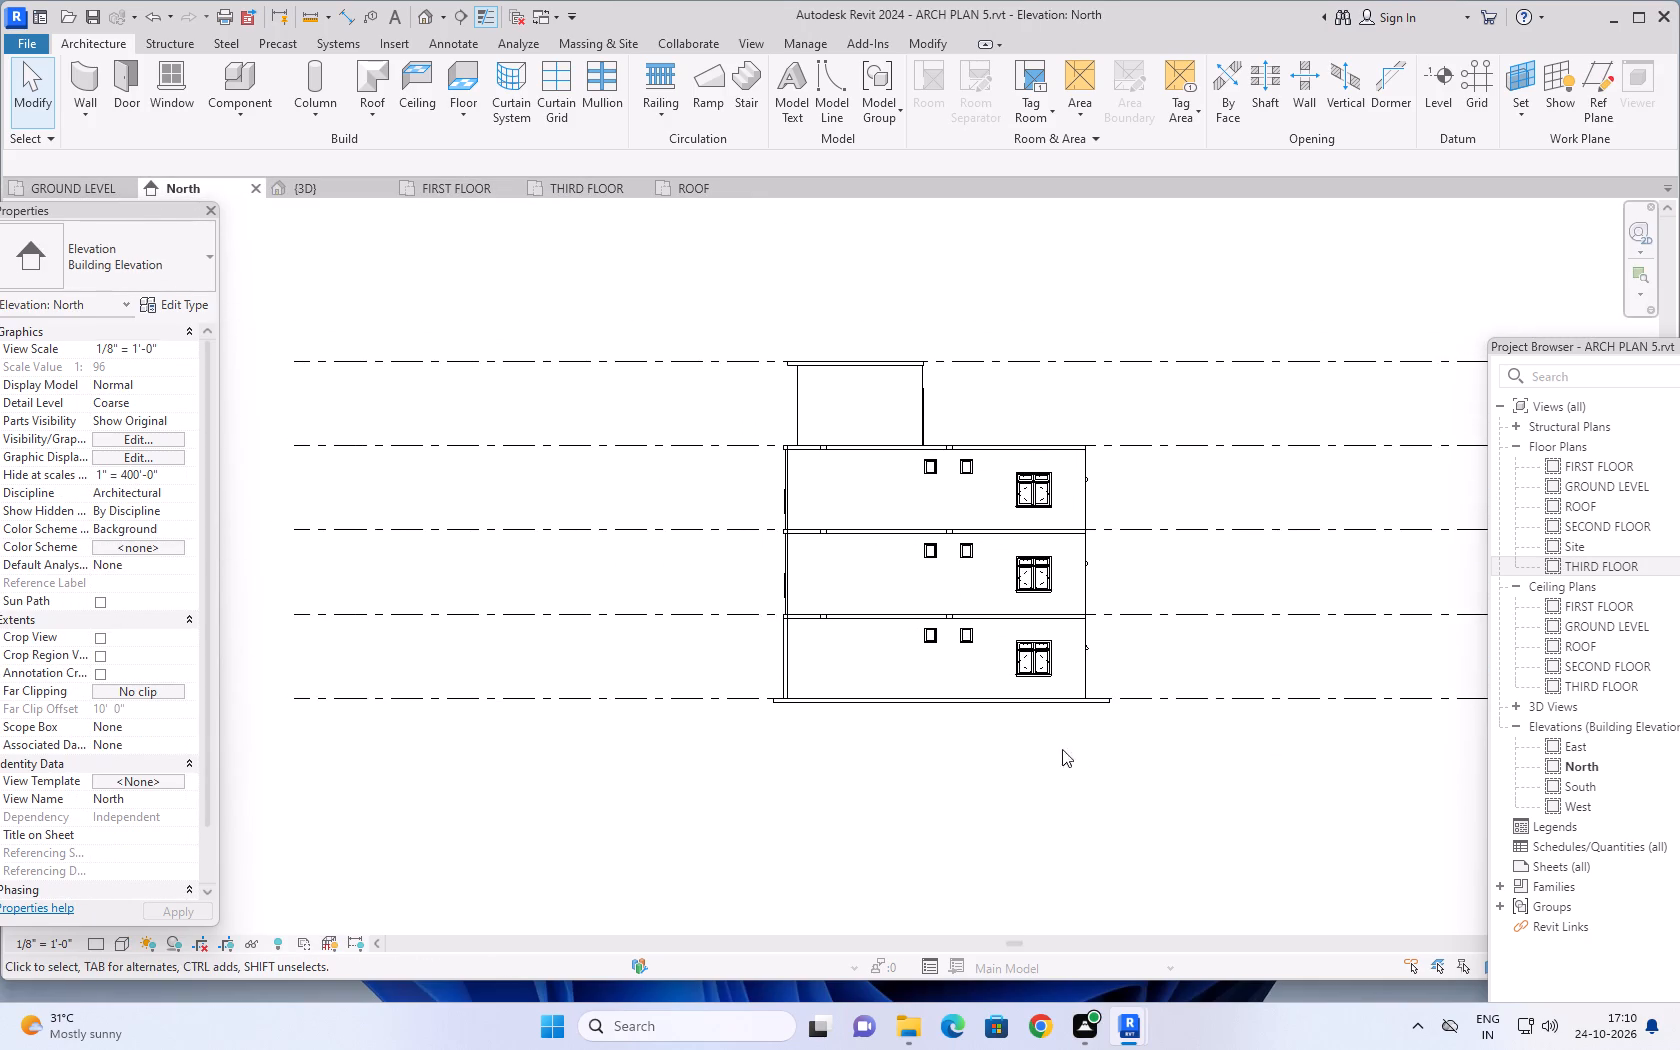
{"action": "scroll", "coordinate": [1018, 719], "scroll_direction": "up", "scroll_amount": 4}
{"action": "left_click_drag", "start_coordinate": [1199, 584], "coordinate": [909, 622]}
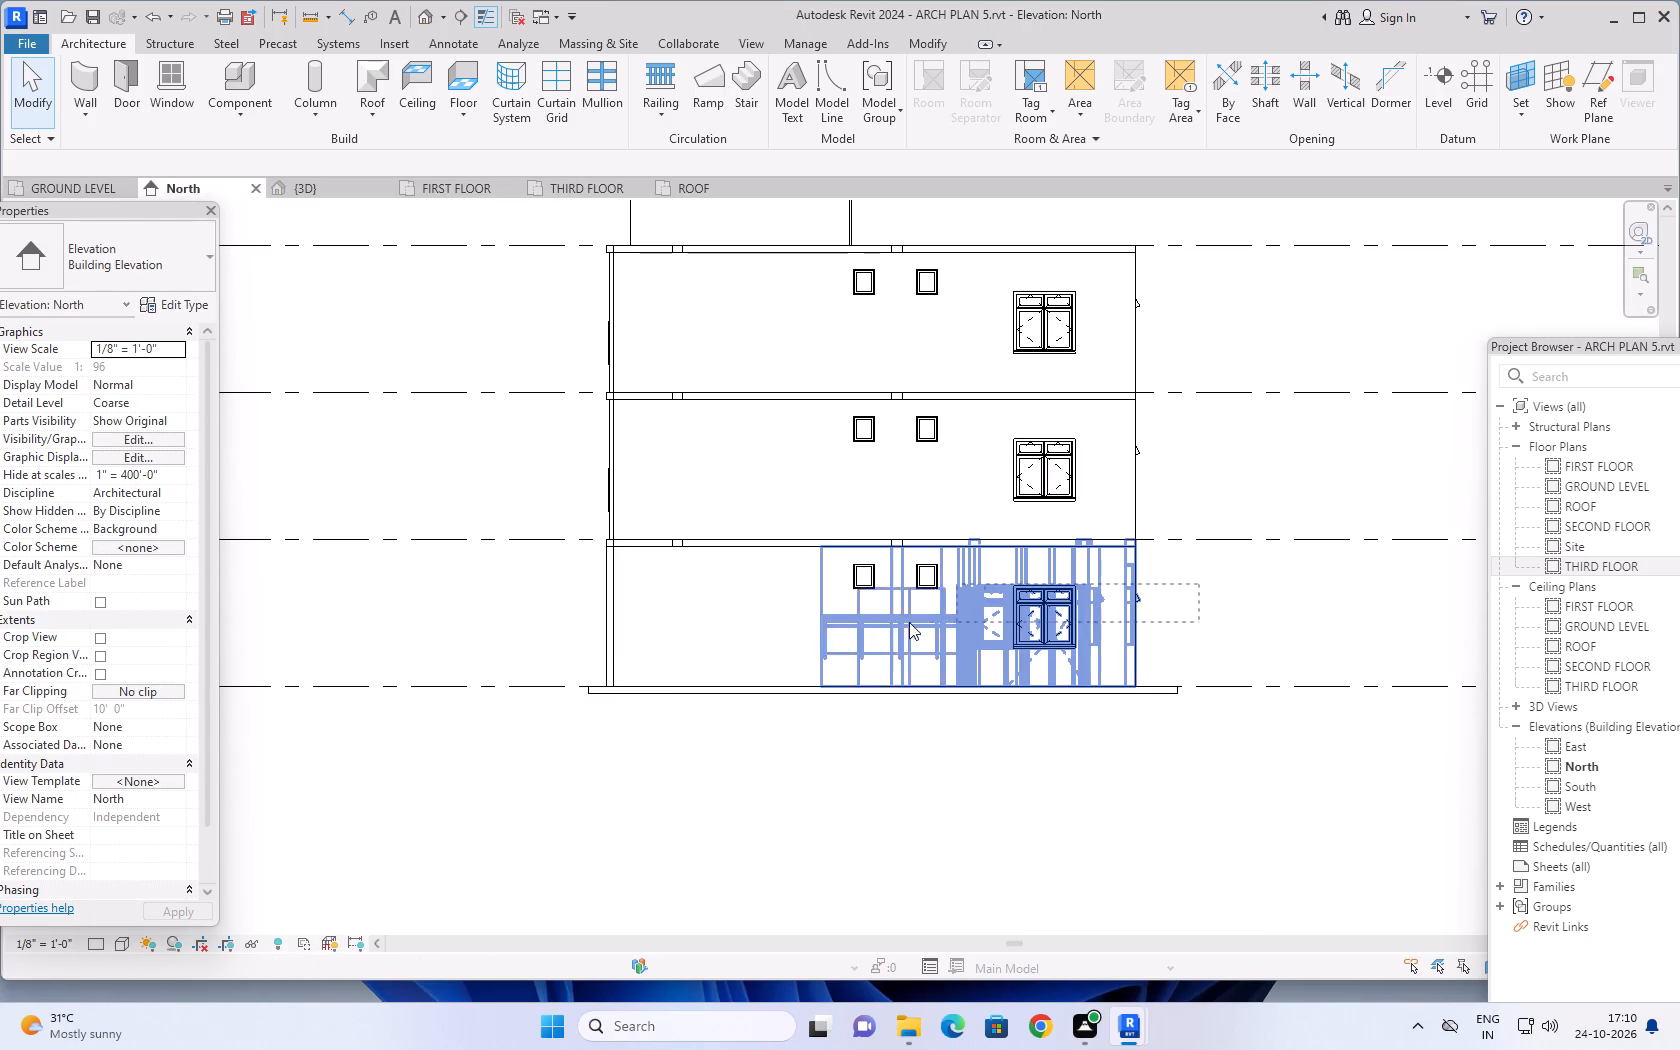
{"action": "left_click_drag", "start_coordinate": [909, 622], "coordinate": [506, 644]}
{"action": "scroll", "coordinate": [807, 847], "scroll_direction": "down", "scroll_amount": 2}
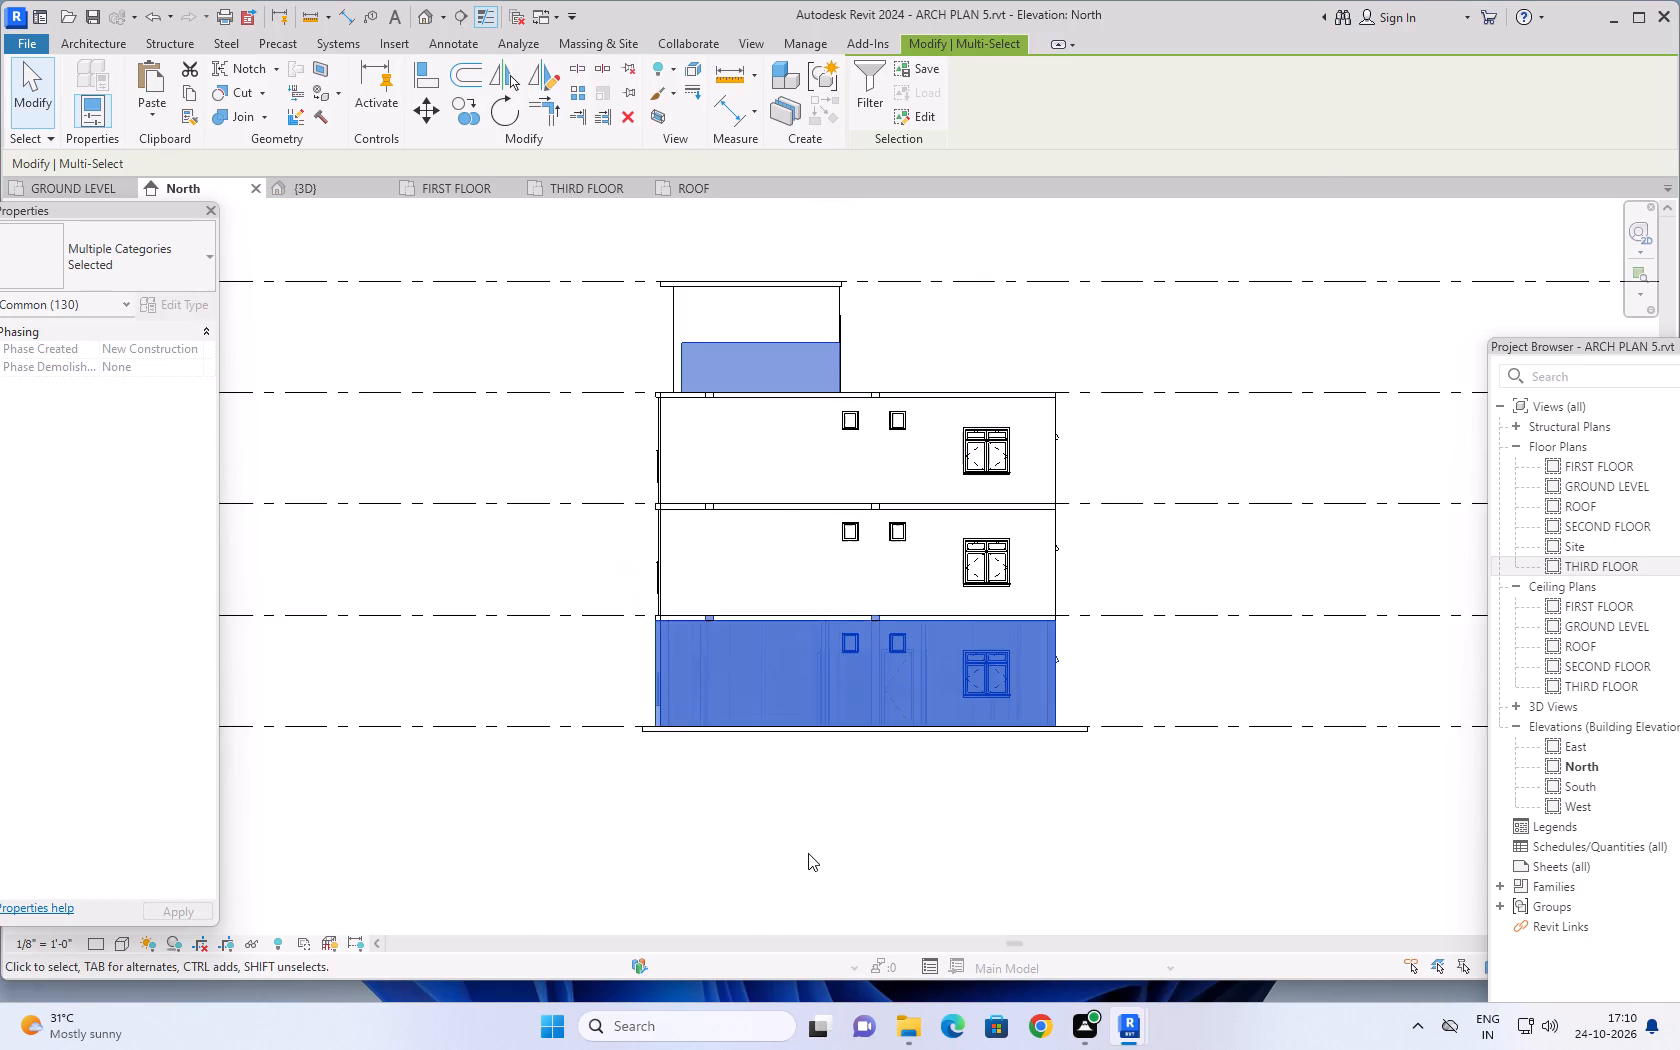
{"action": "middle_click_drag", "start_coordinate": [812, 845], "coordinate": [766, 889]}
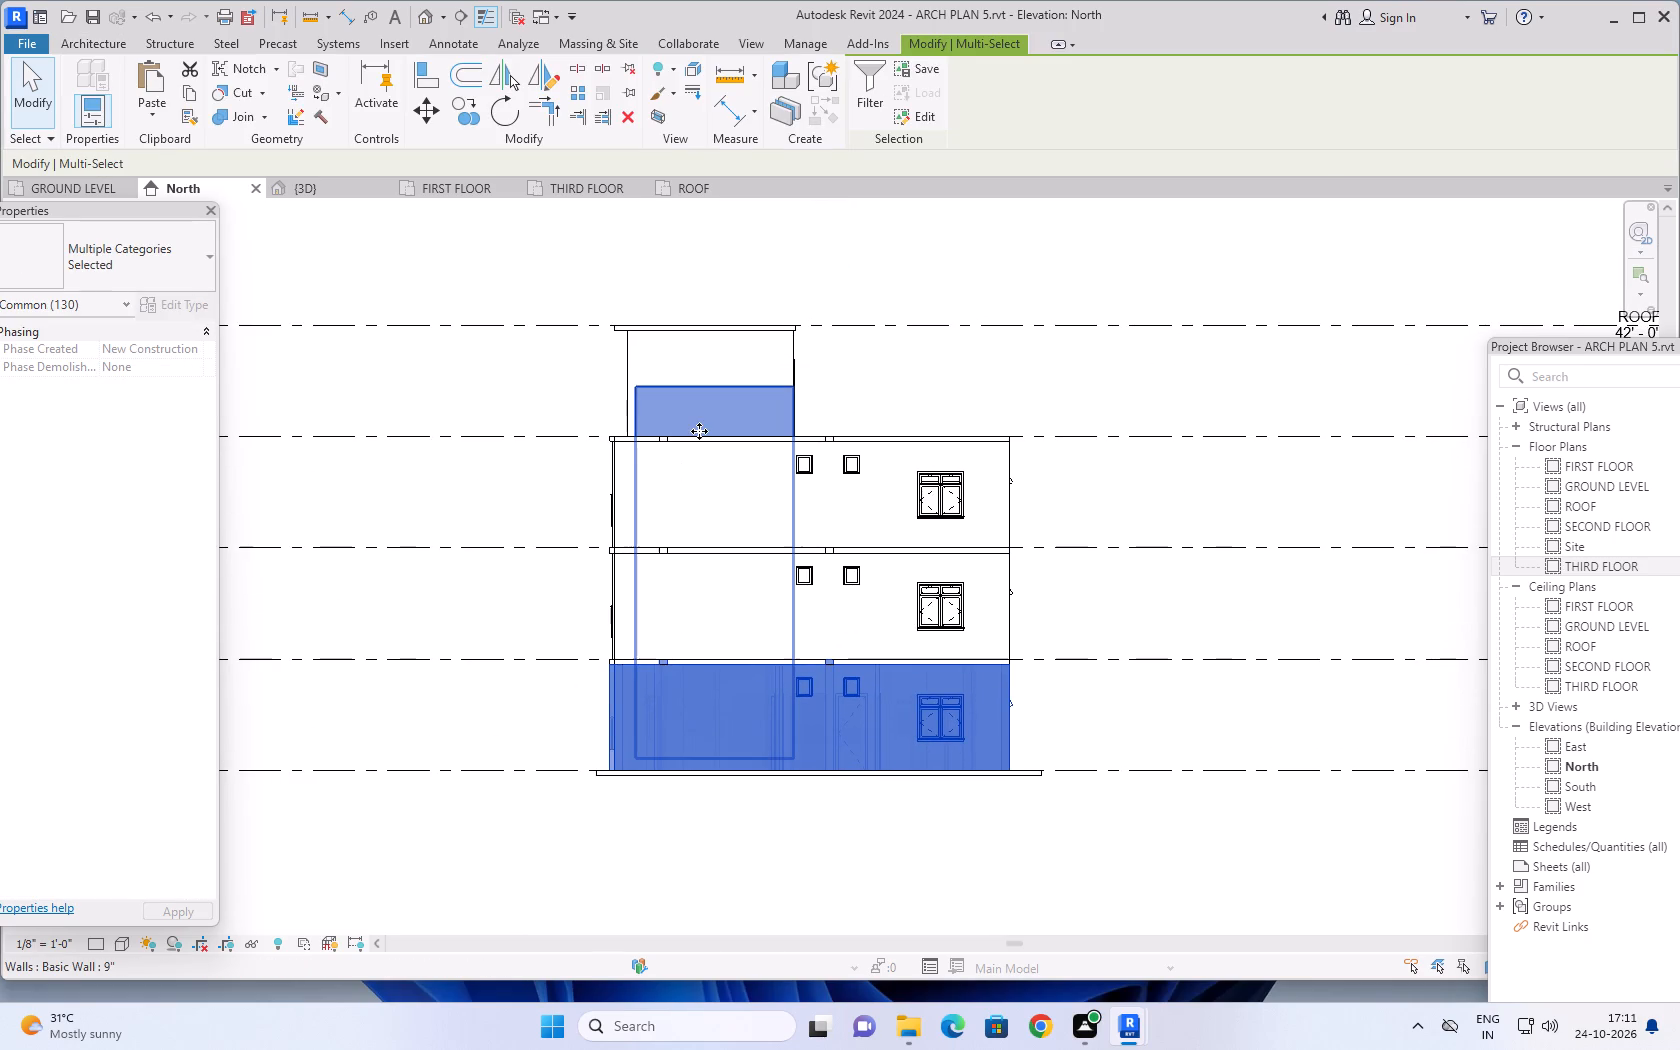
{"action": "left_click", "coordinate": [880, 71]}
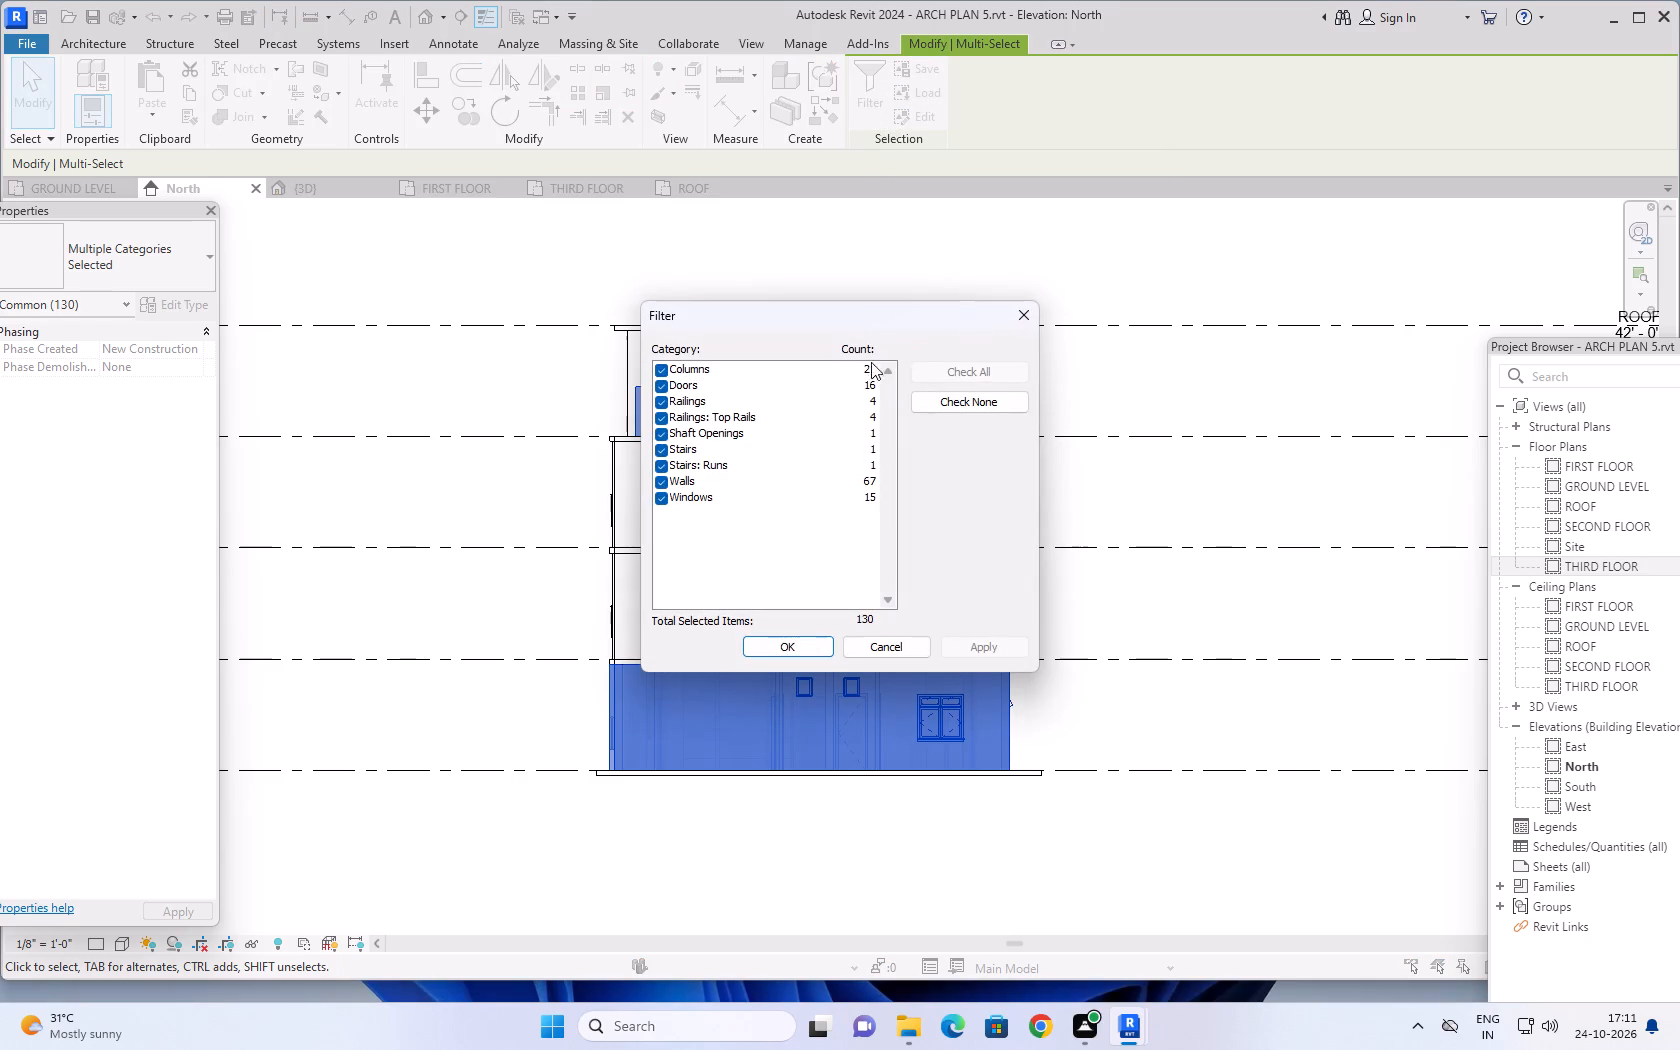
{"action": "left_click", "coordinate": [1004, 395]}
{"action": "scroll", "coordinate": [653, 403], "scroll_direction": "up", "scroll_amount": 1}
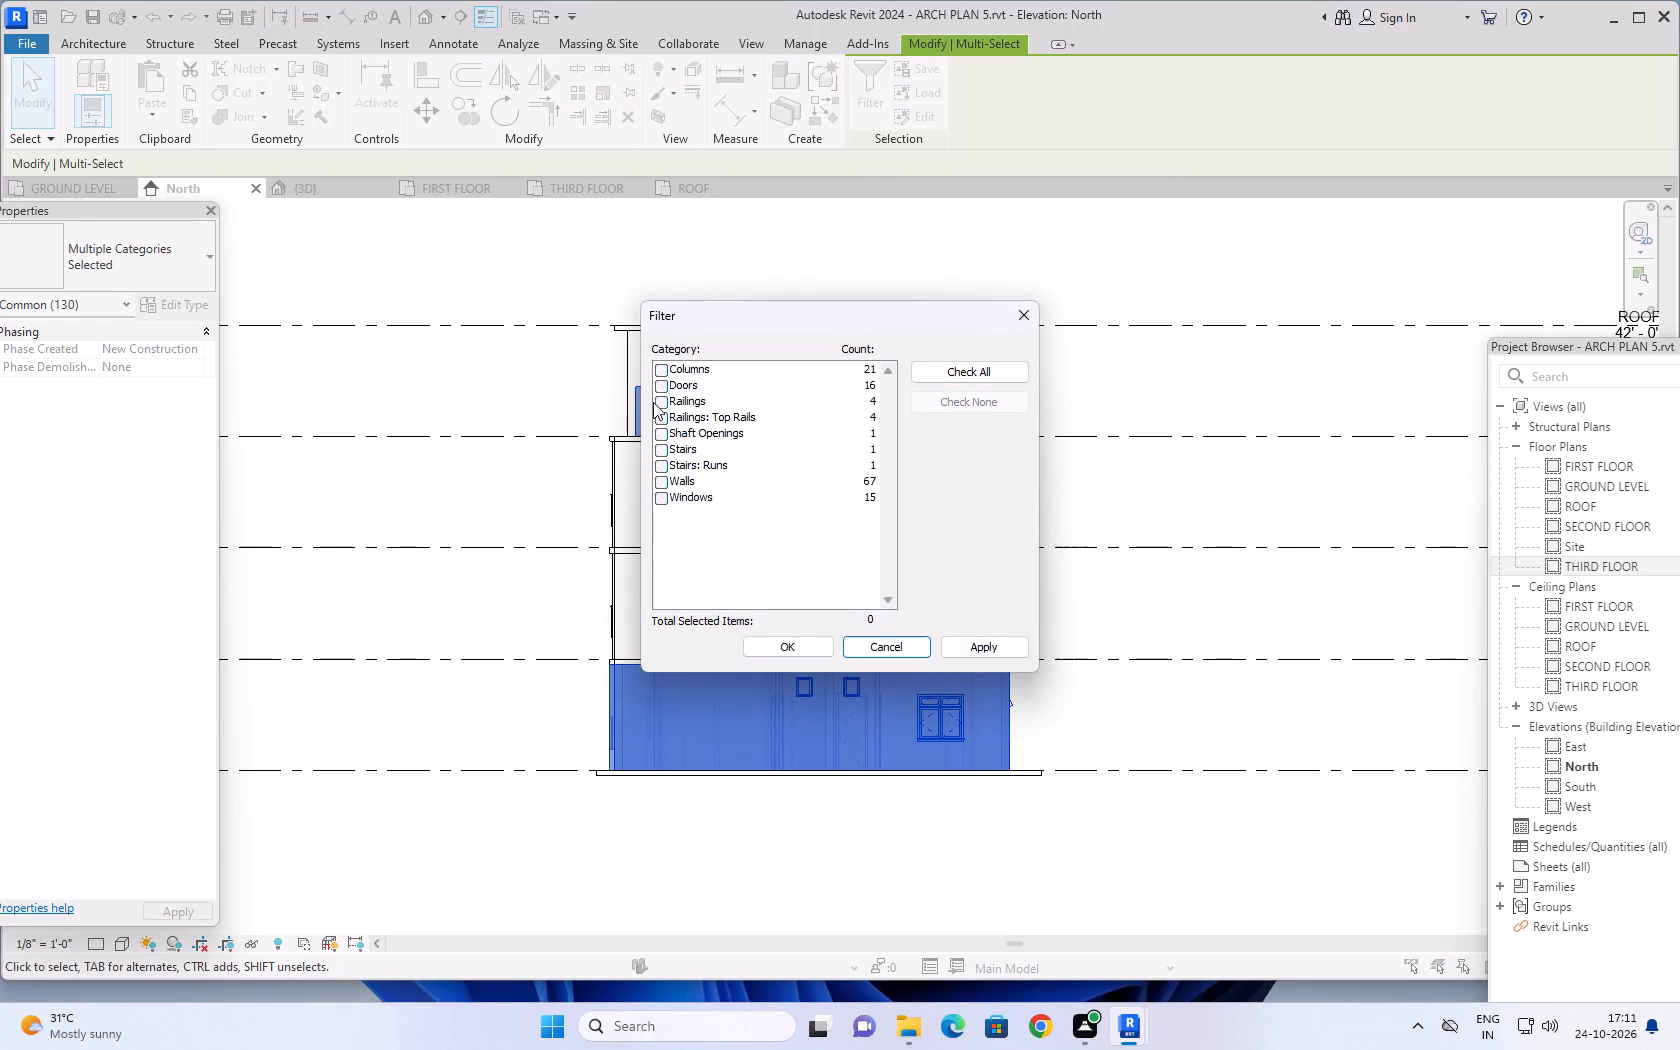
{"action": "left_click", "coordinate": [661, 383]}
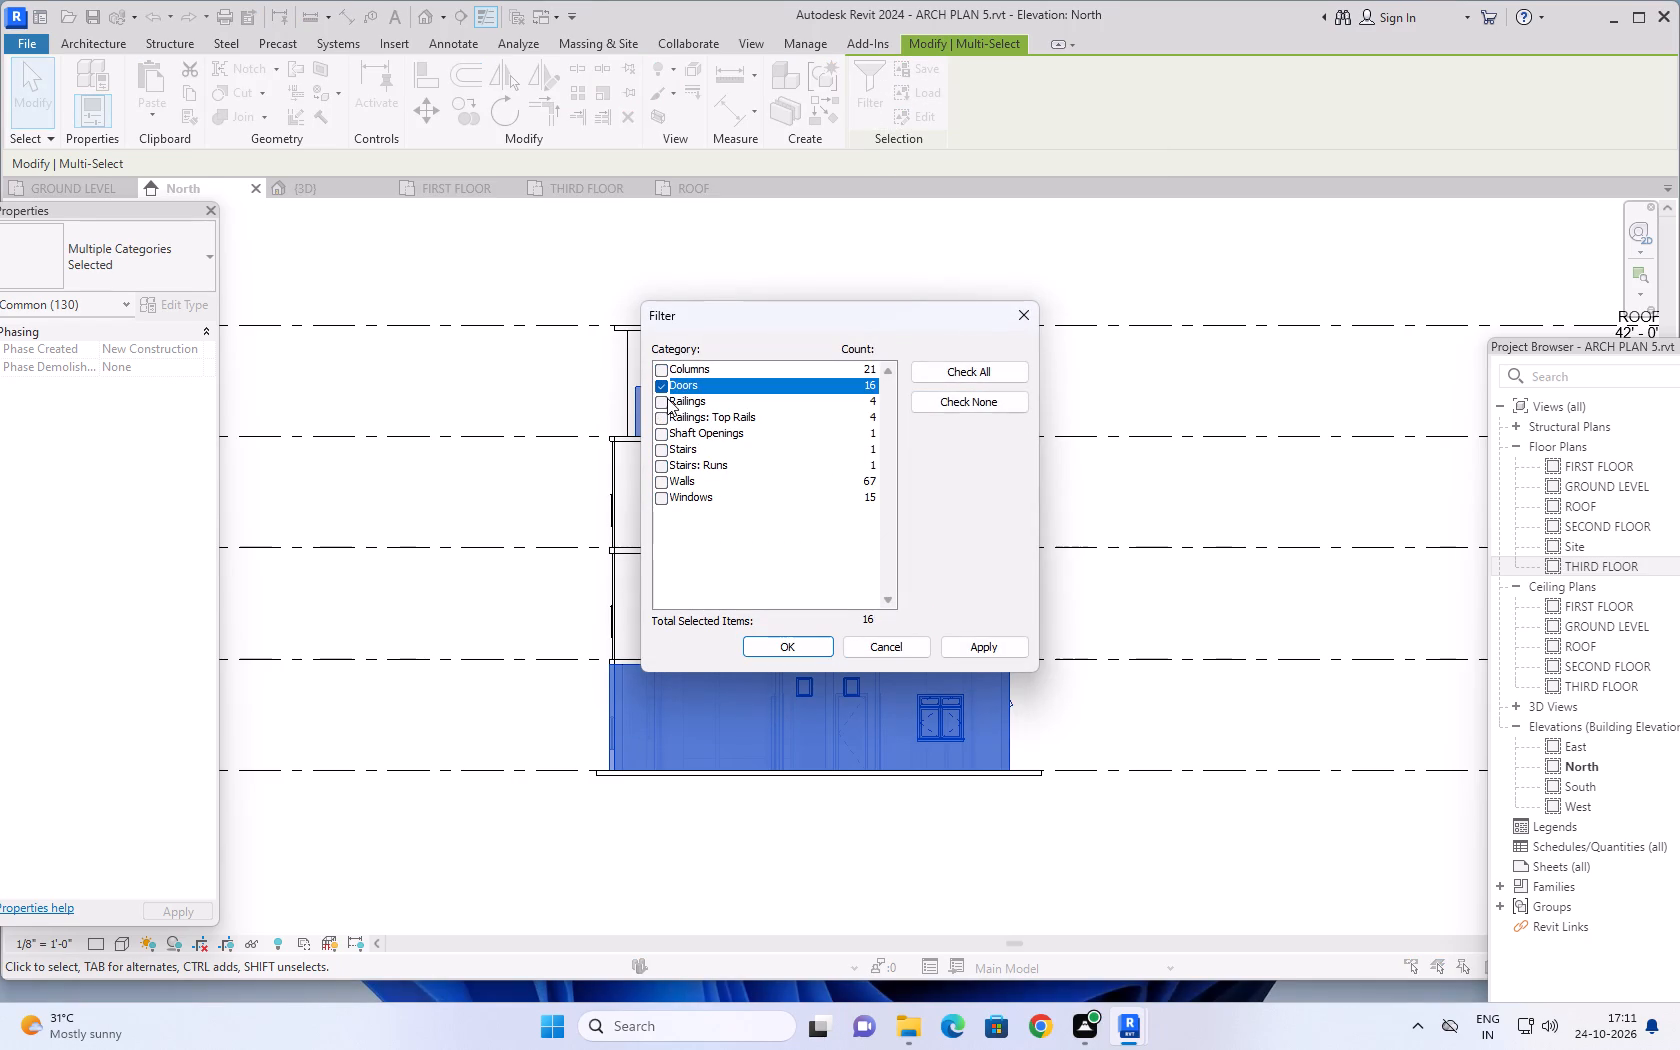
{"action": "left_click", "coordinate": [664, 481]}
{"action": "left_click", "coordinate": [661, 500]}
{"action": "left_click", "coordinate": [963, 640]}
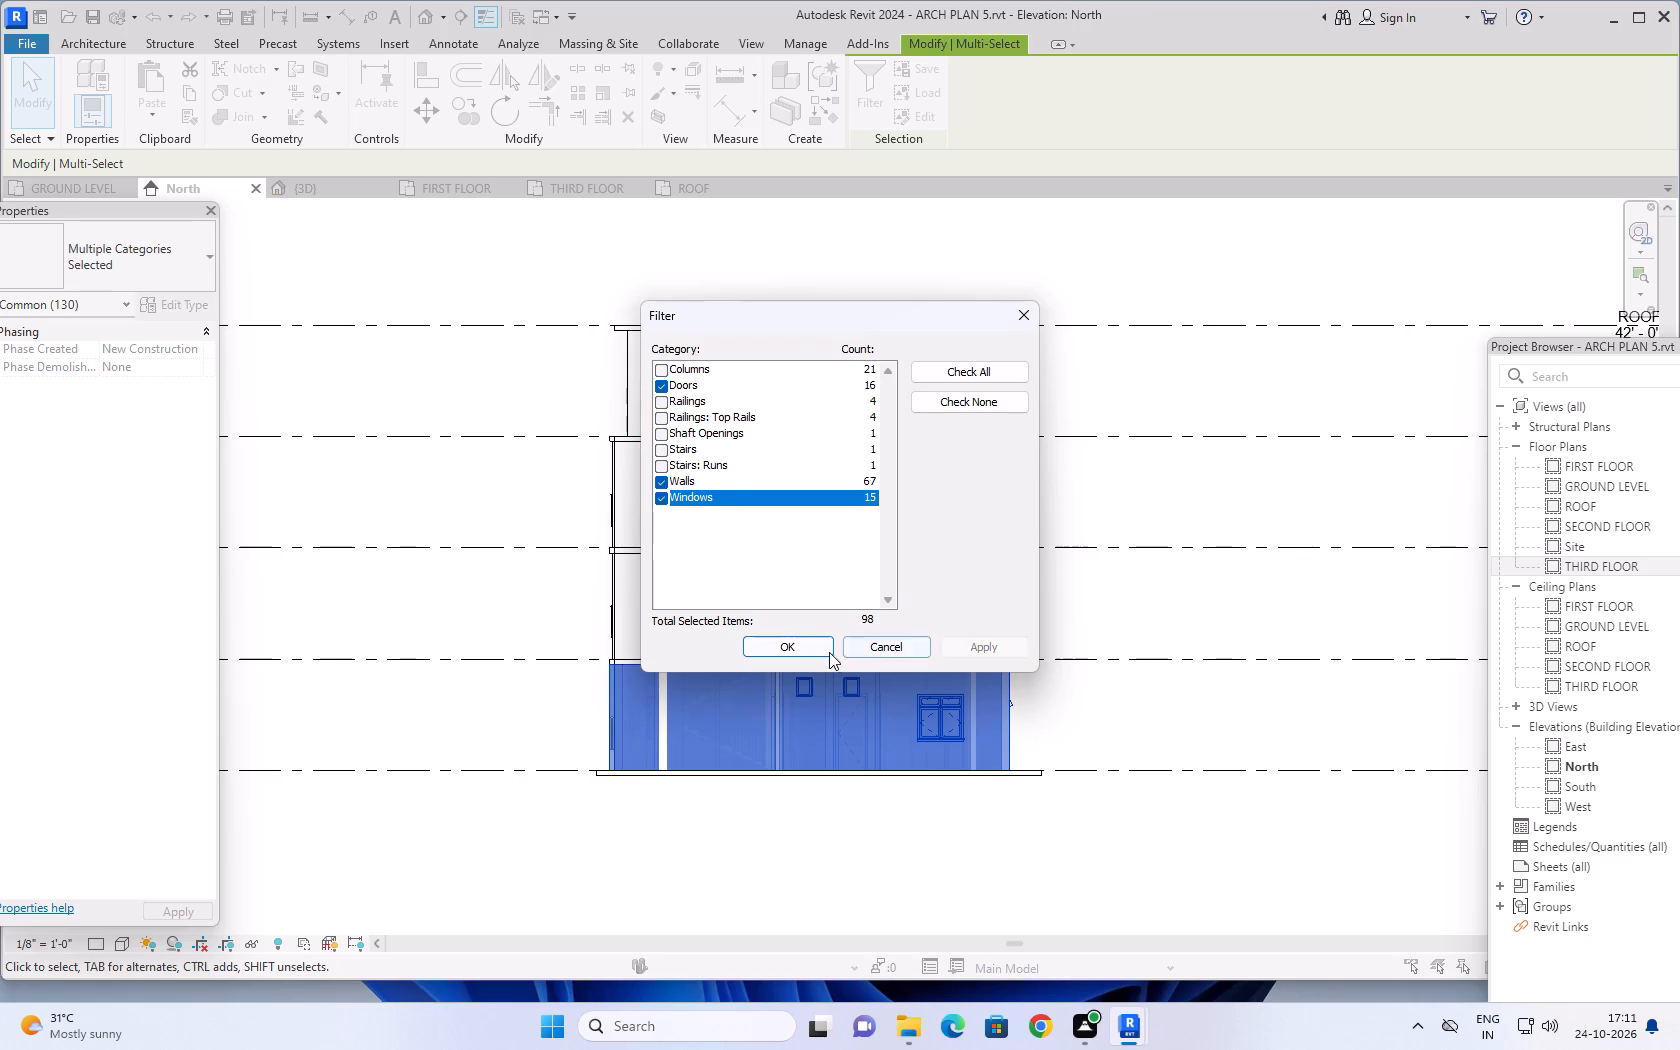
{"action": "left_click", "coordinate": [805, 649]}
{"action": "key", "text": "Delete"}
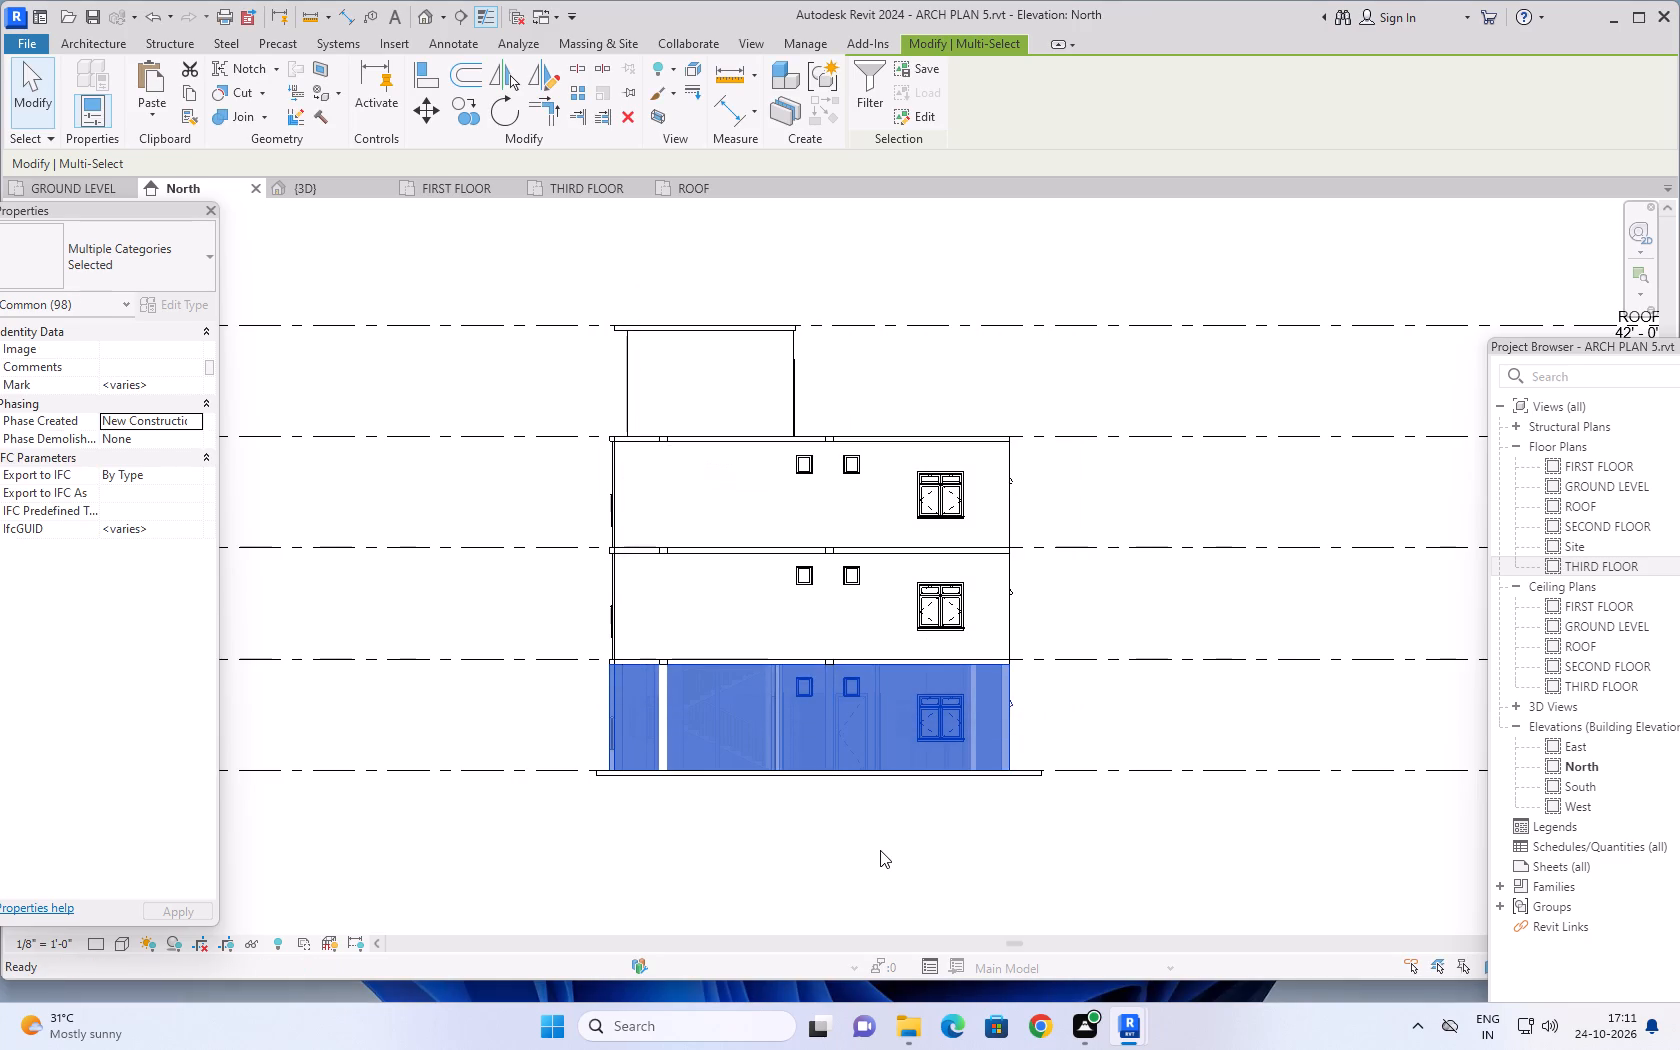
{"action": "scroll", "coordinate": [850, 849], "scroll_direction": "down", "scroll_amount": 1}
{"action": "middle_click_drag", "start_coordinate": [856, 856], "coordinate": [837, 776]}
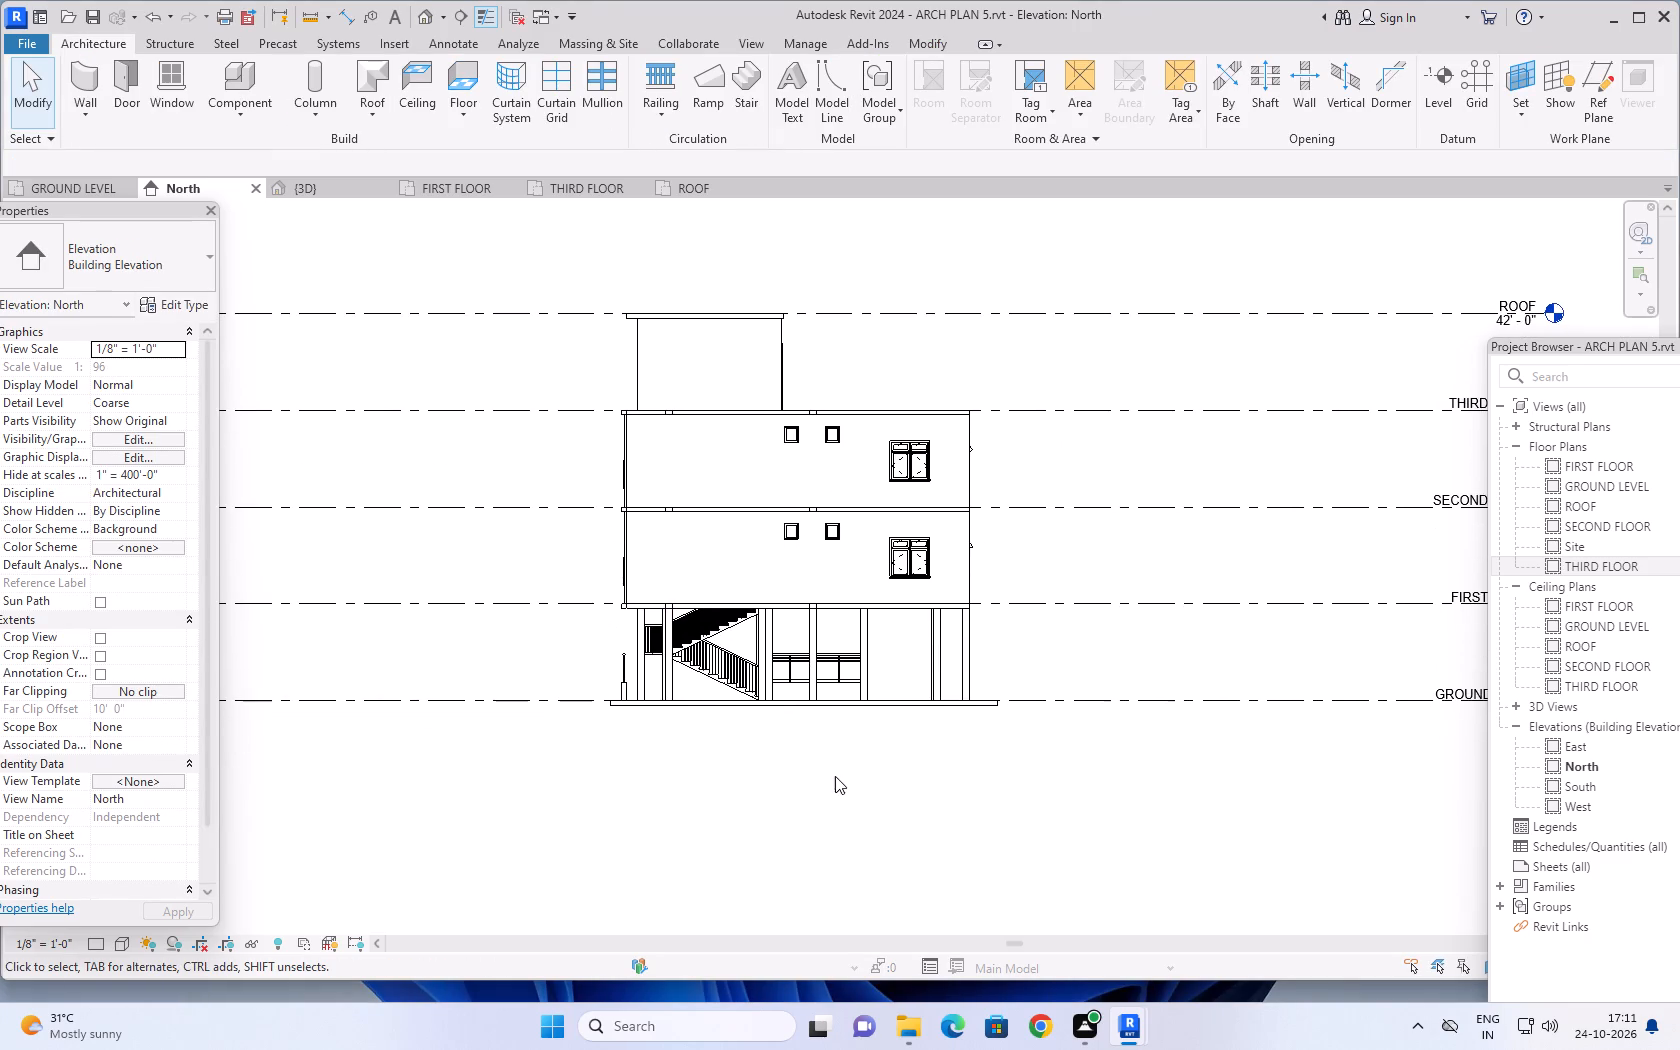
In the 3D view, delete the ground-level 6" parapet wall and its glass panel railing at the east balcony.
{"action": "left_click", "coordinate": [328, 179]}
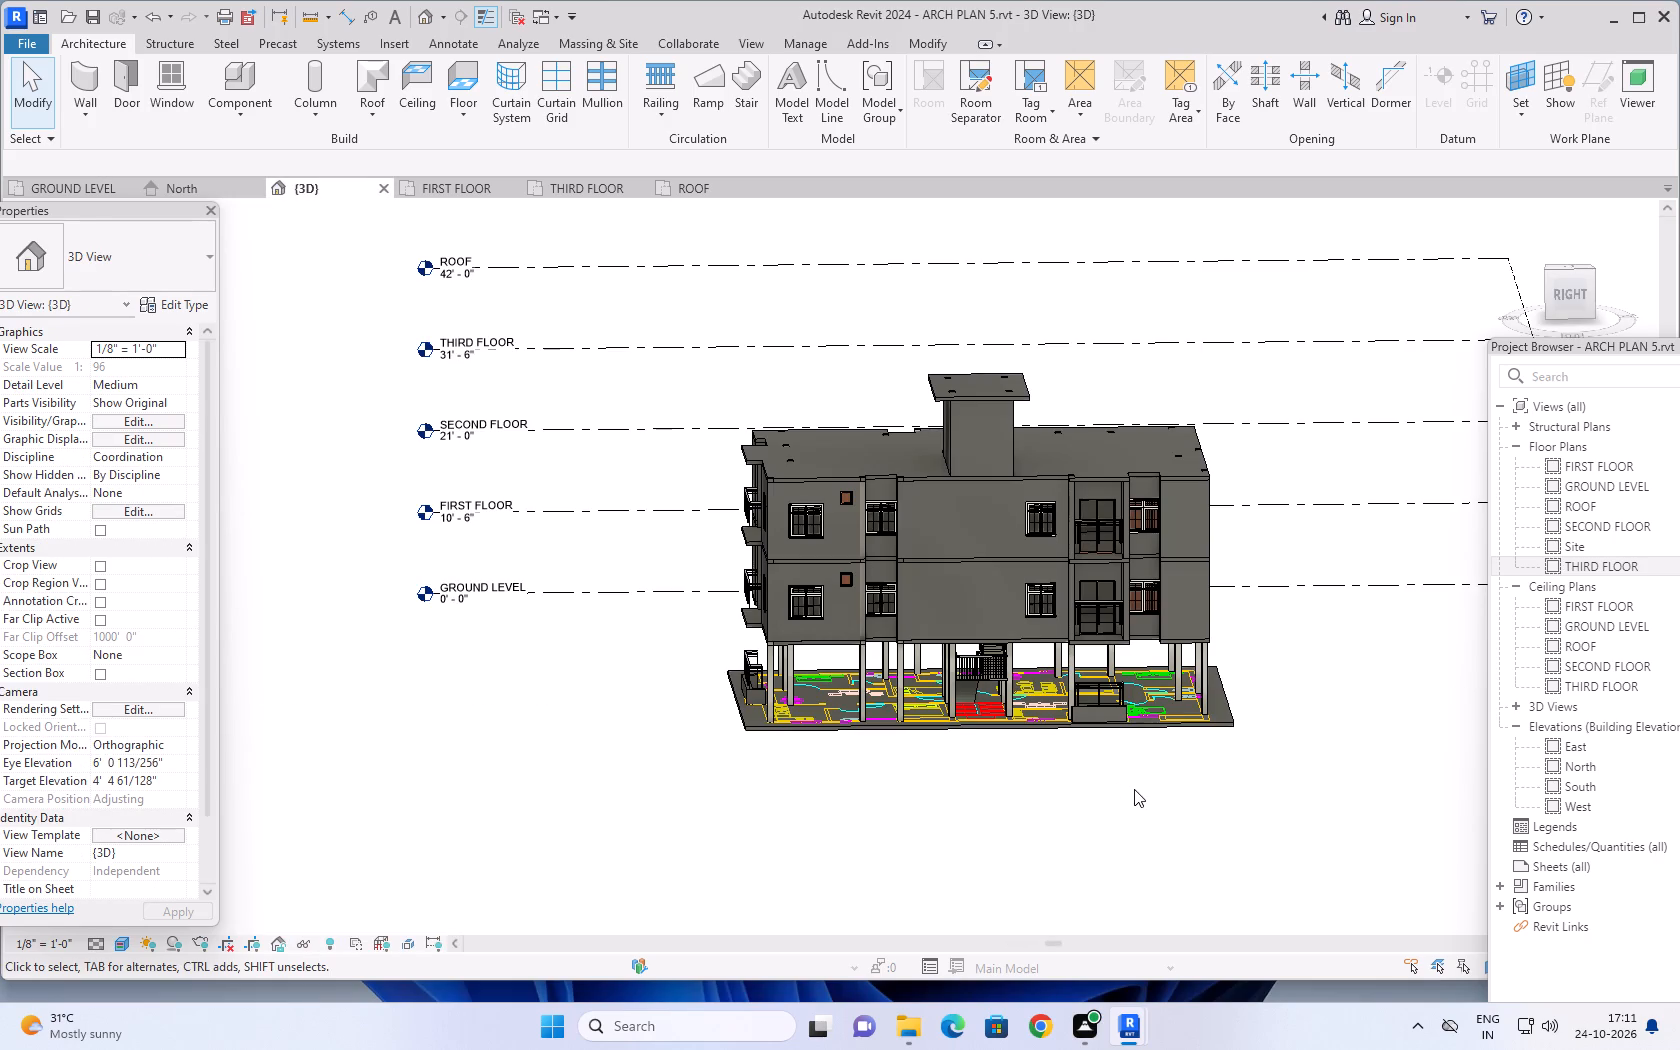
{"action": "middle_click_drag", "start_coordinate": [1127, 790], "coordinate": [899, 818], "text": "shift"}
{"action": "scroll", "coordinate": [989, 739], "scroll_direction": "up", "scroll_amount": 4}
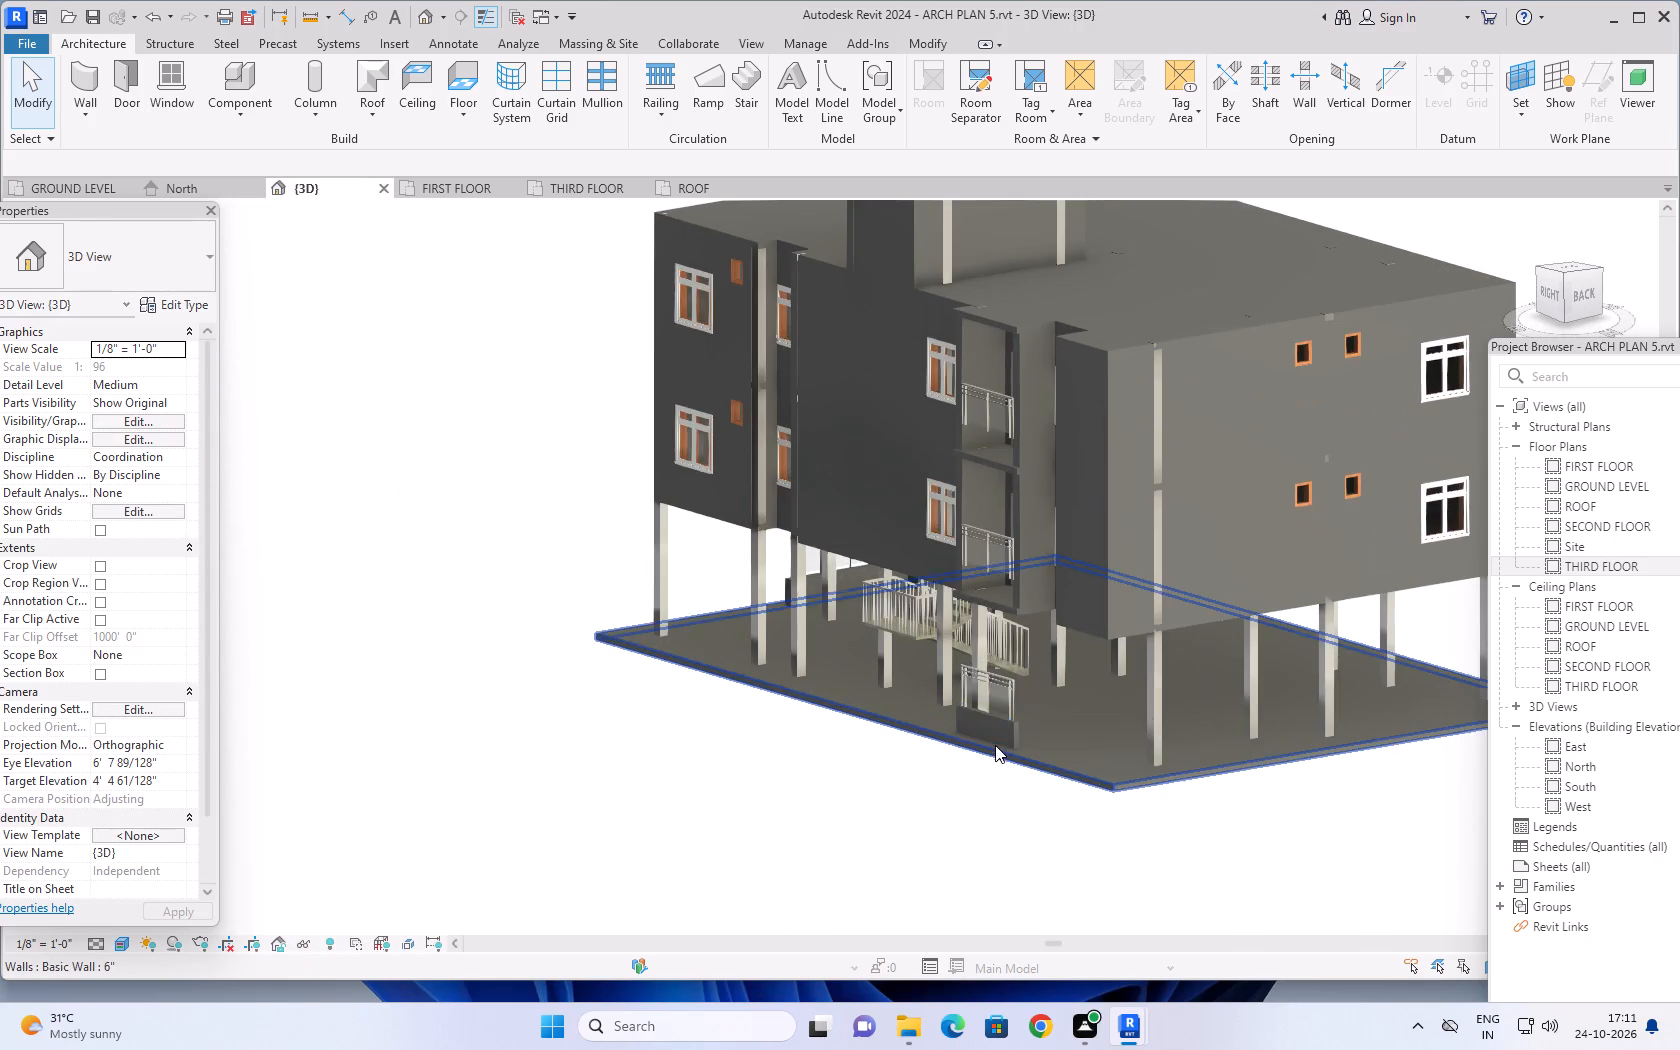
{"action": "scroll", "coordinate": [995, 746], "scroll_direction": "up", "scroll_amount": 1}
{"action": "left_click", "coordinate": [991, 727]}
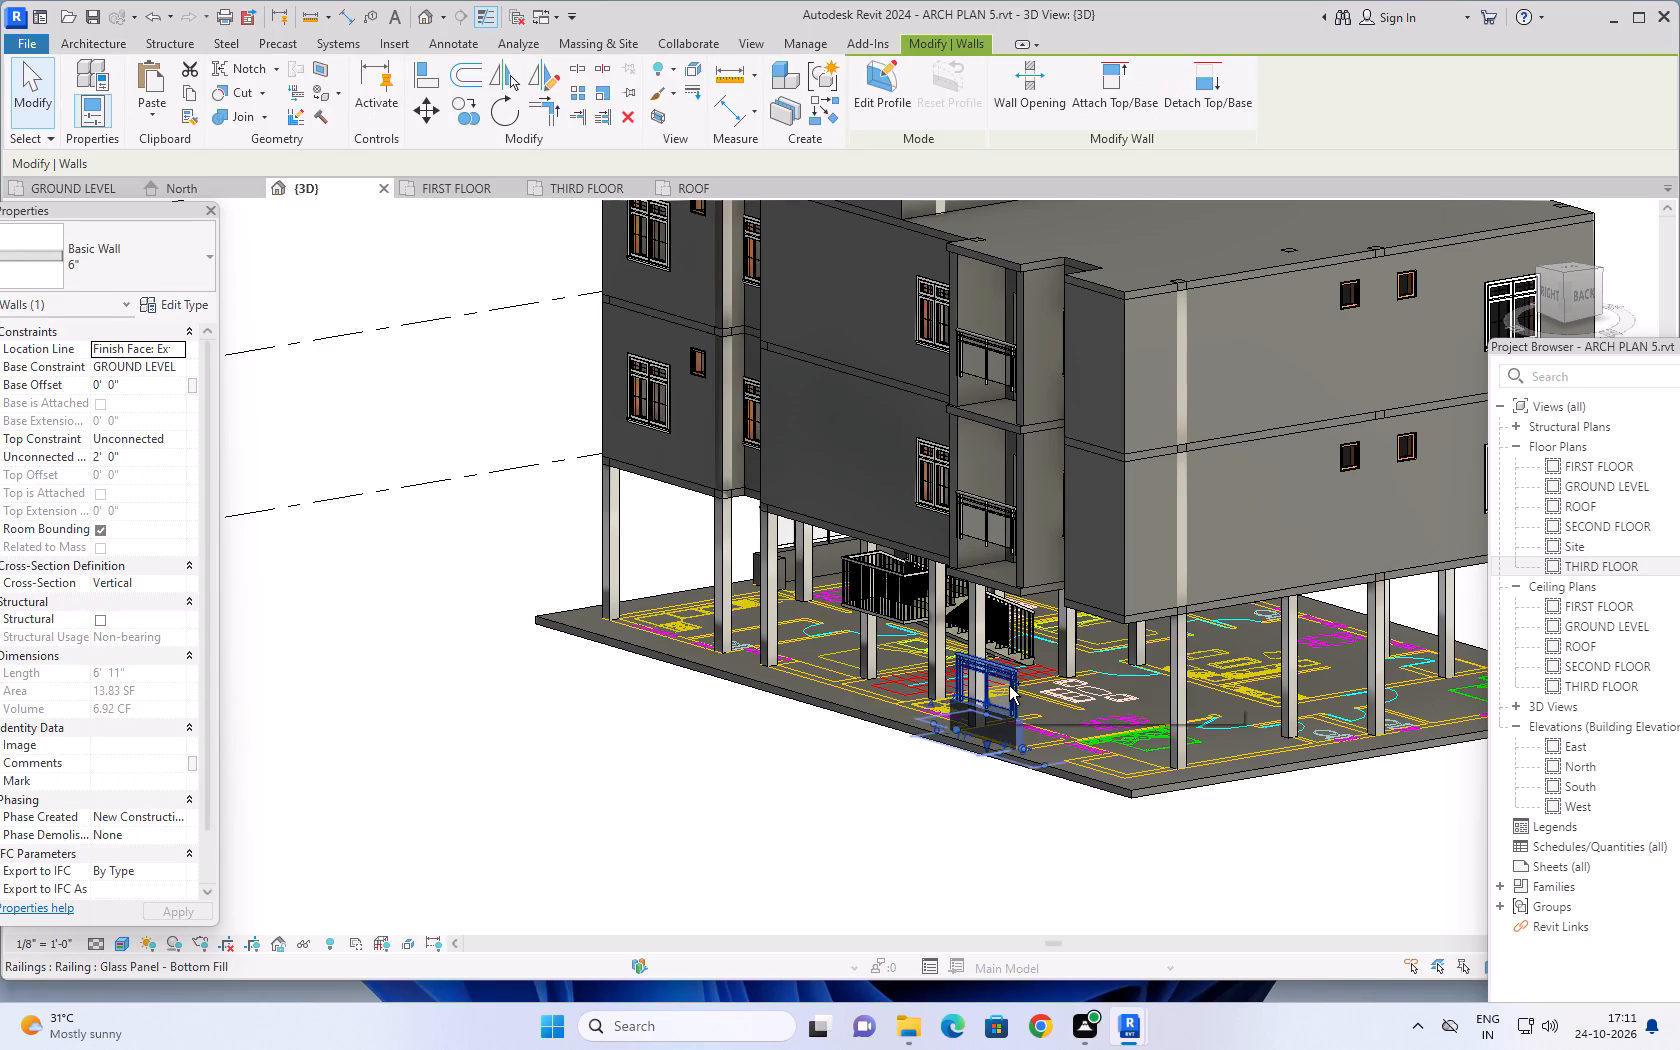
{"action": "left_click", "coordinate": [1009, 686], "text": "ctrl"}
{"action": "key", "text": "Delete"}
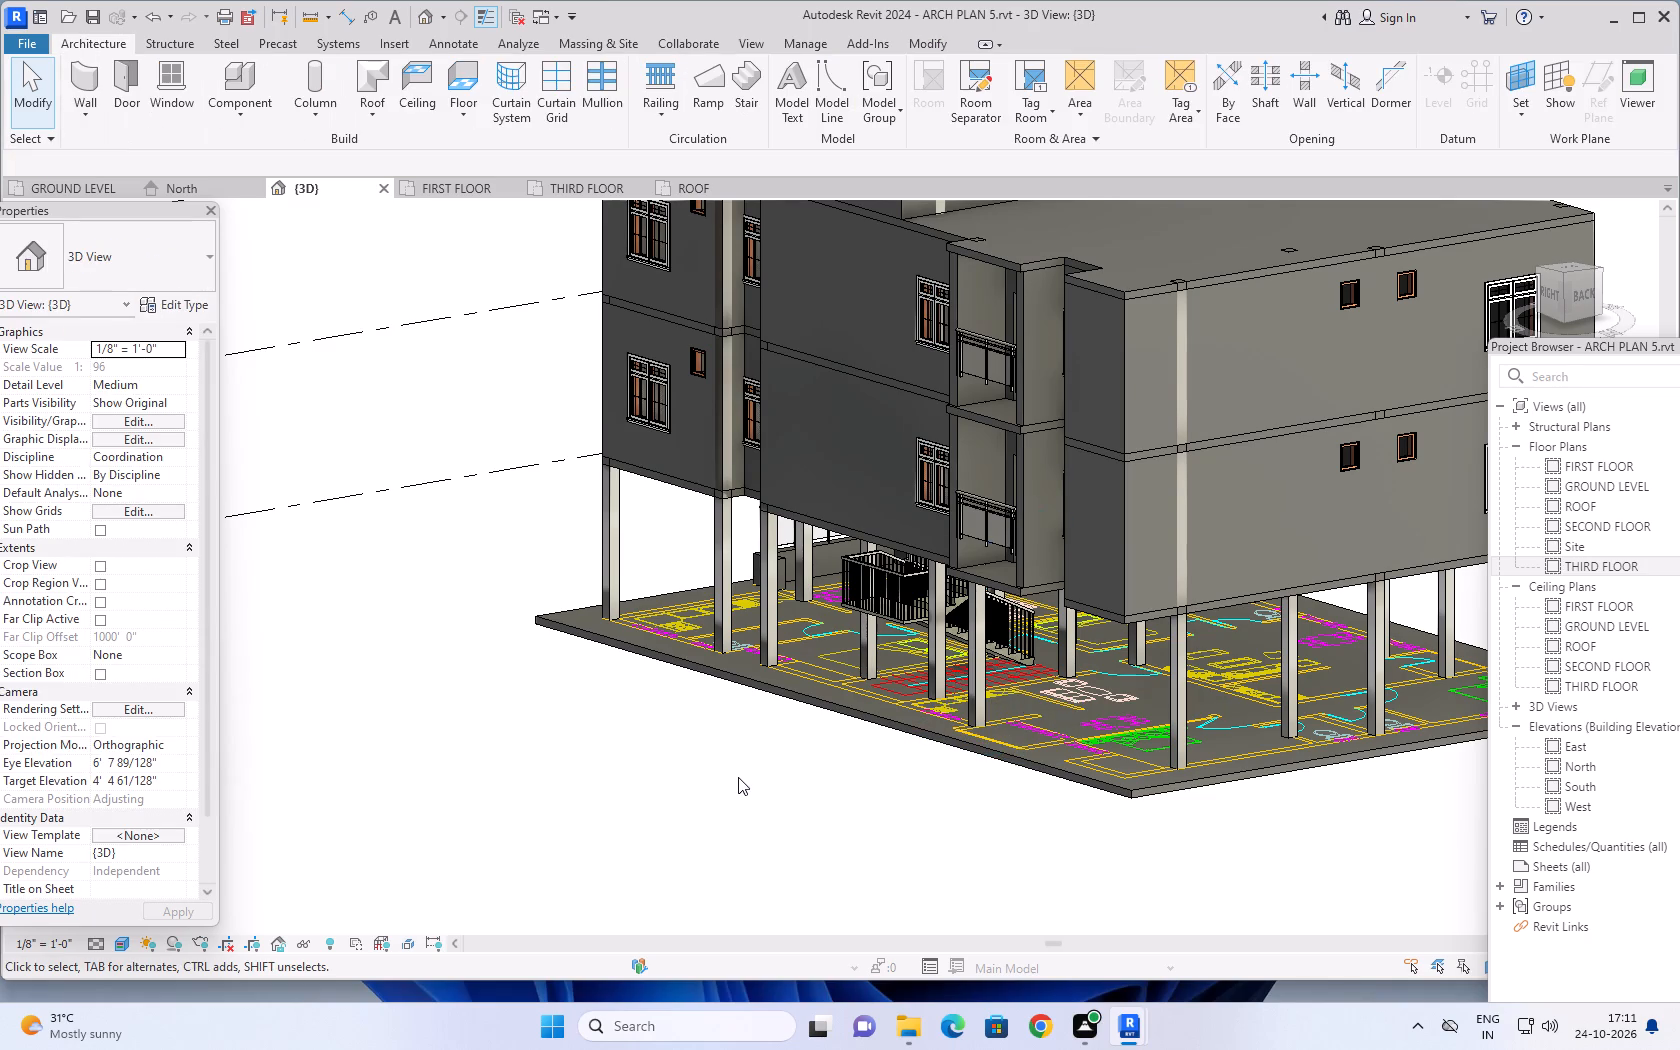
Delete the ground-level south balcony's 9" parapet wall with its glass panel railing and the two short side walls.
{"action": "scroll", "coordinate": [738, 777], "scroll_direction": "down", "scroll_amount": 1}
{"action": "middle_click_drag", "start_coordinate": [697, 794], "coordinate": [1133, 823], "text": "shift"}
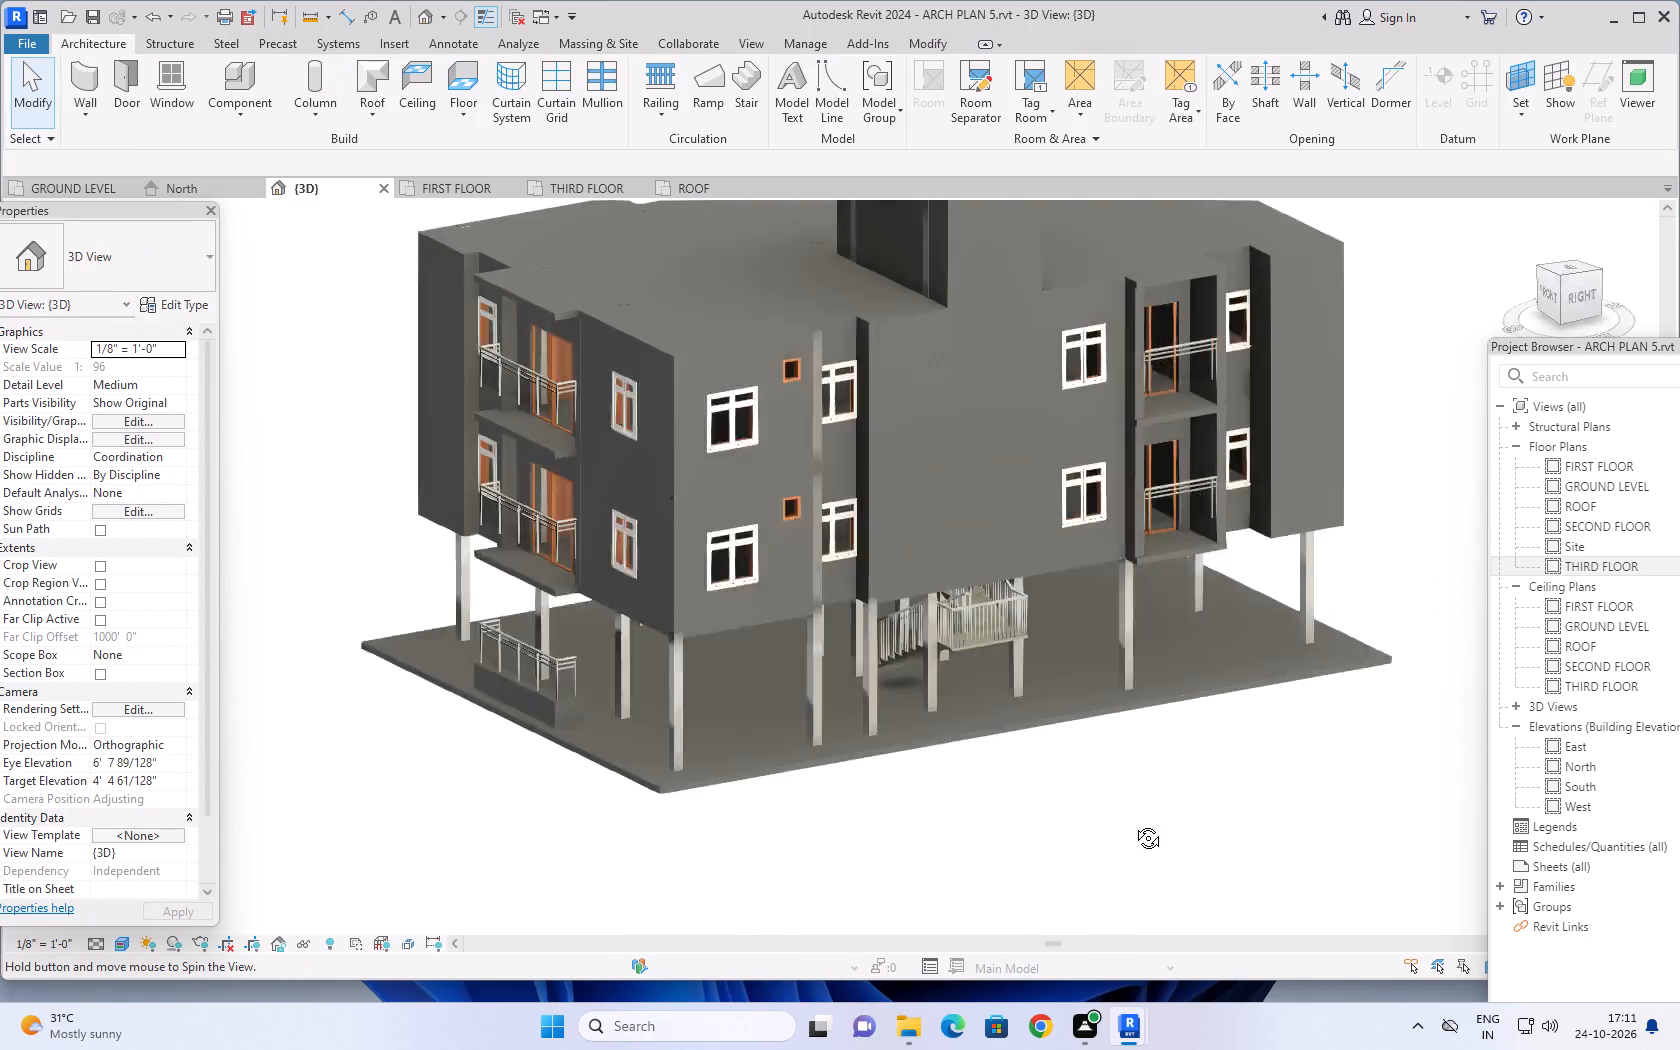
{"action": "middle_click_drag", "start_coordinate": [1133, 823], "coordinate": [1161, 812], "text": "shift"}
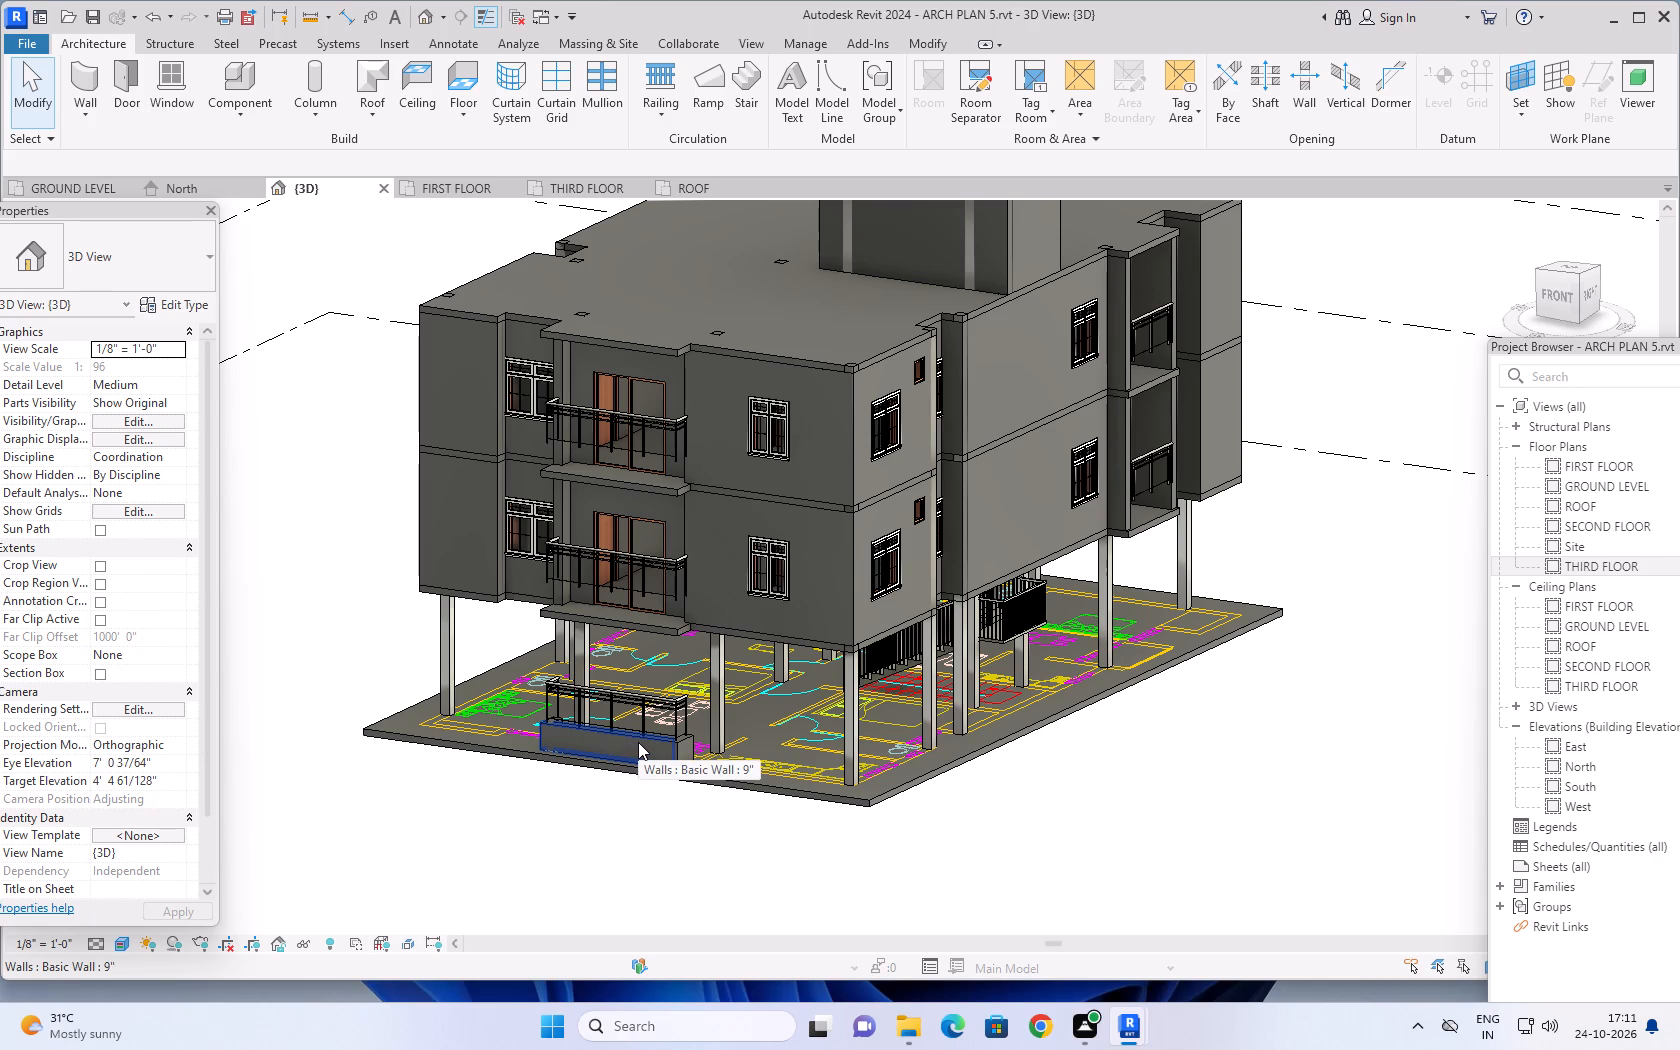
{"action": "left_click", "coordinate": [638, 742]}
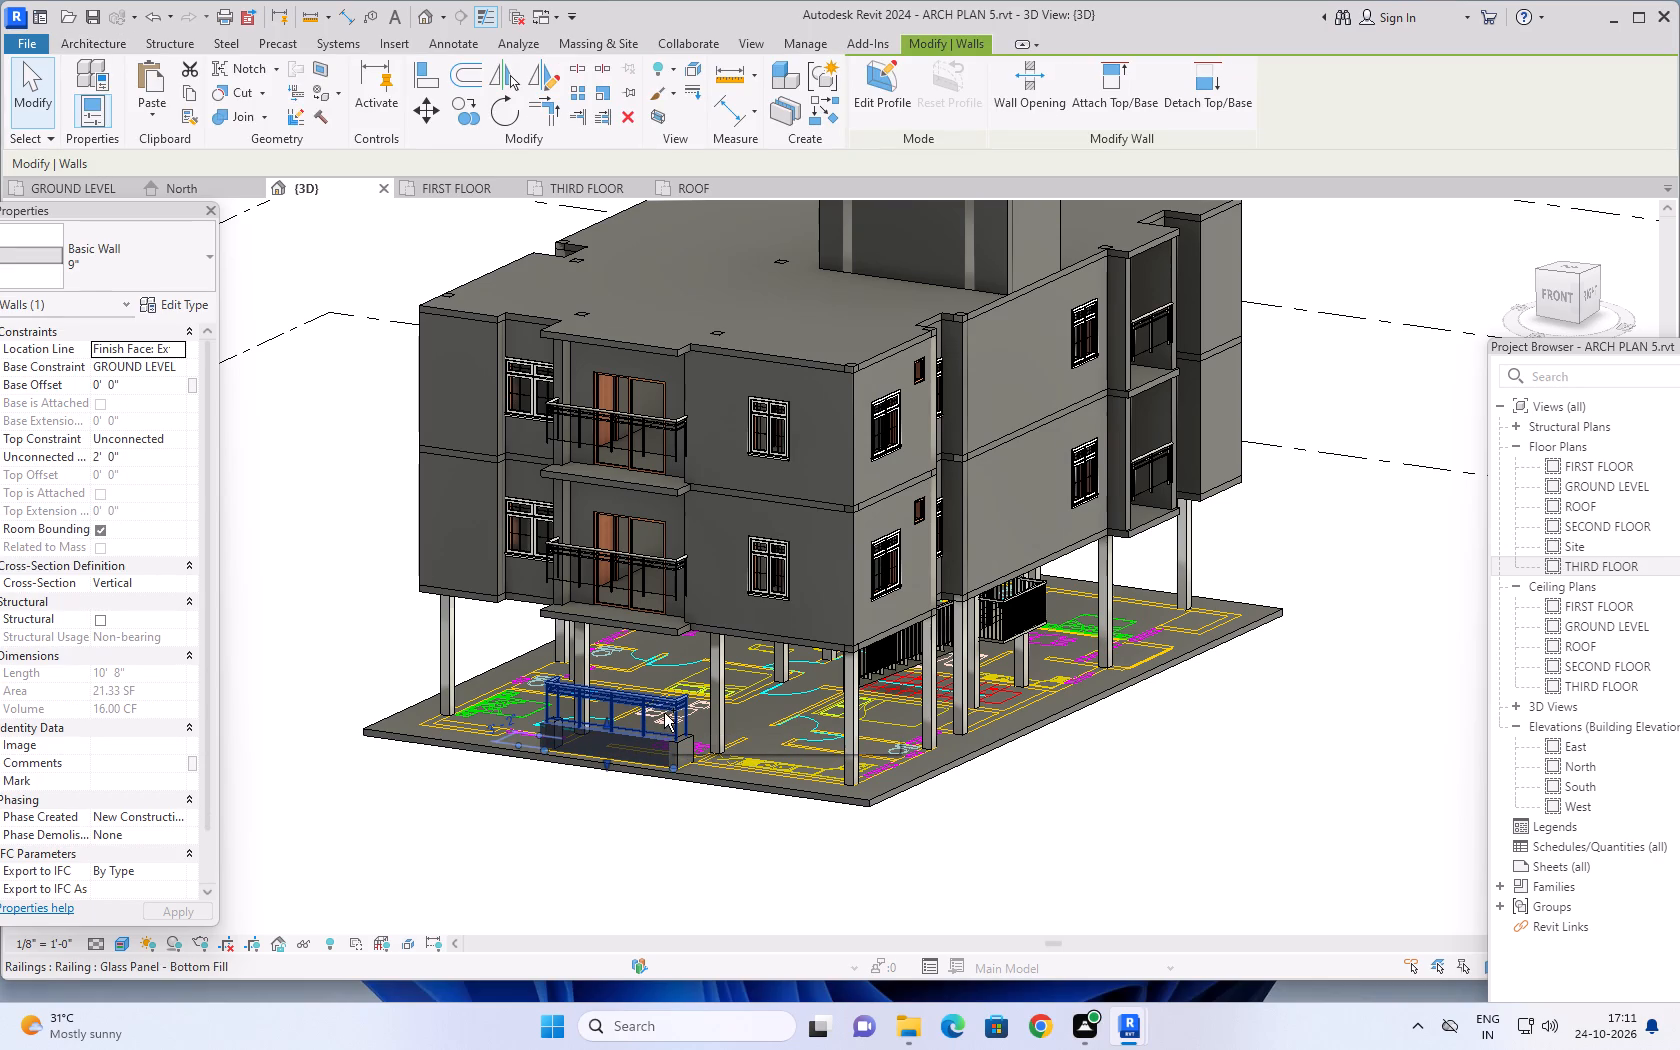
{"action": "left_click", "coordinate": [664, 712], "text": "ctrl"}
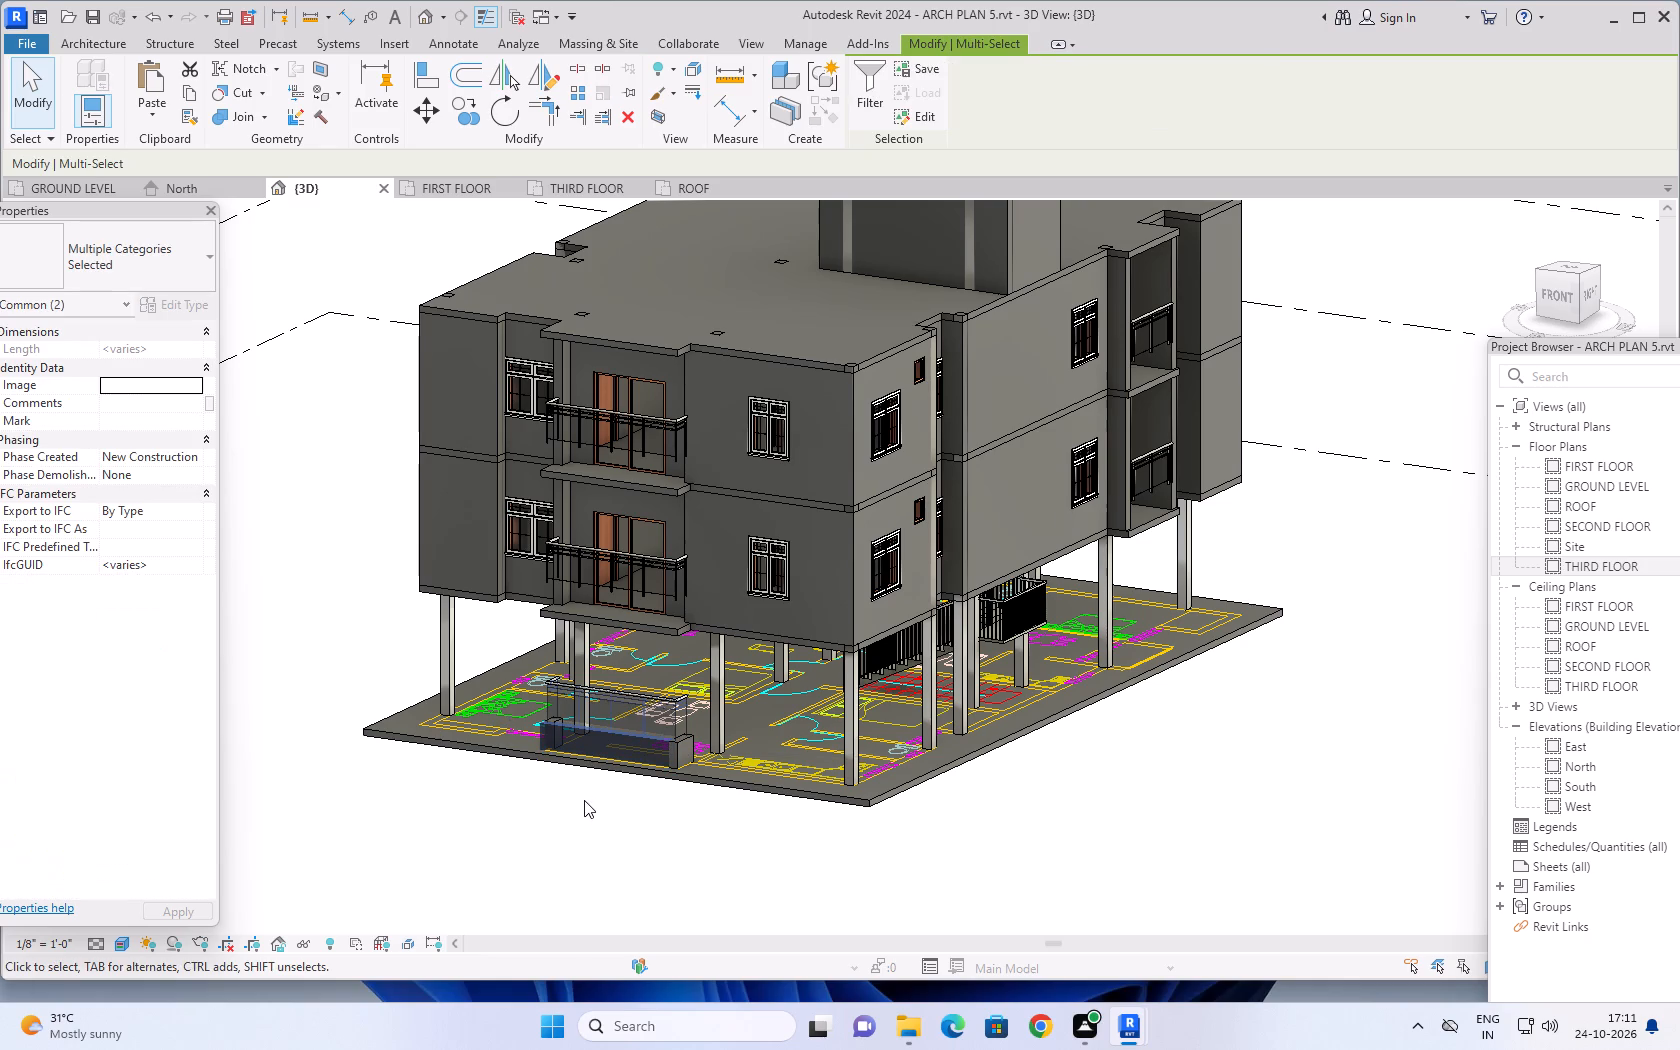
{"action": "key", "text": "Delete"}
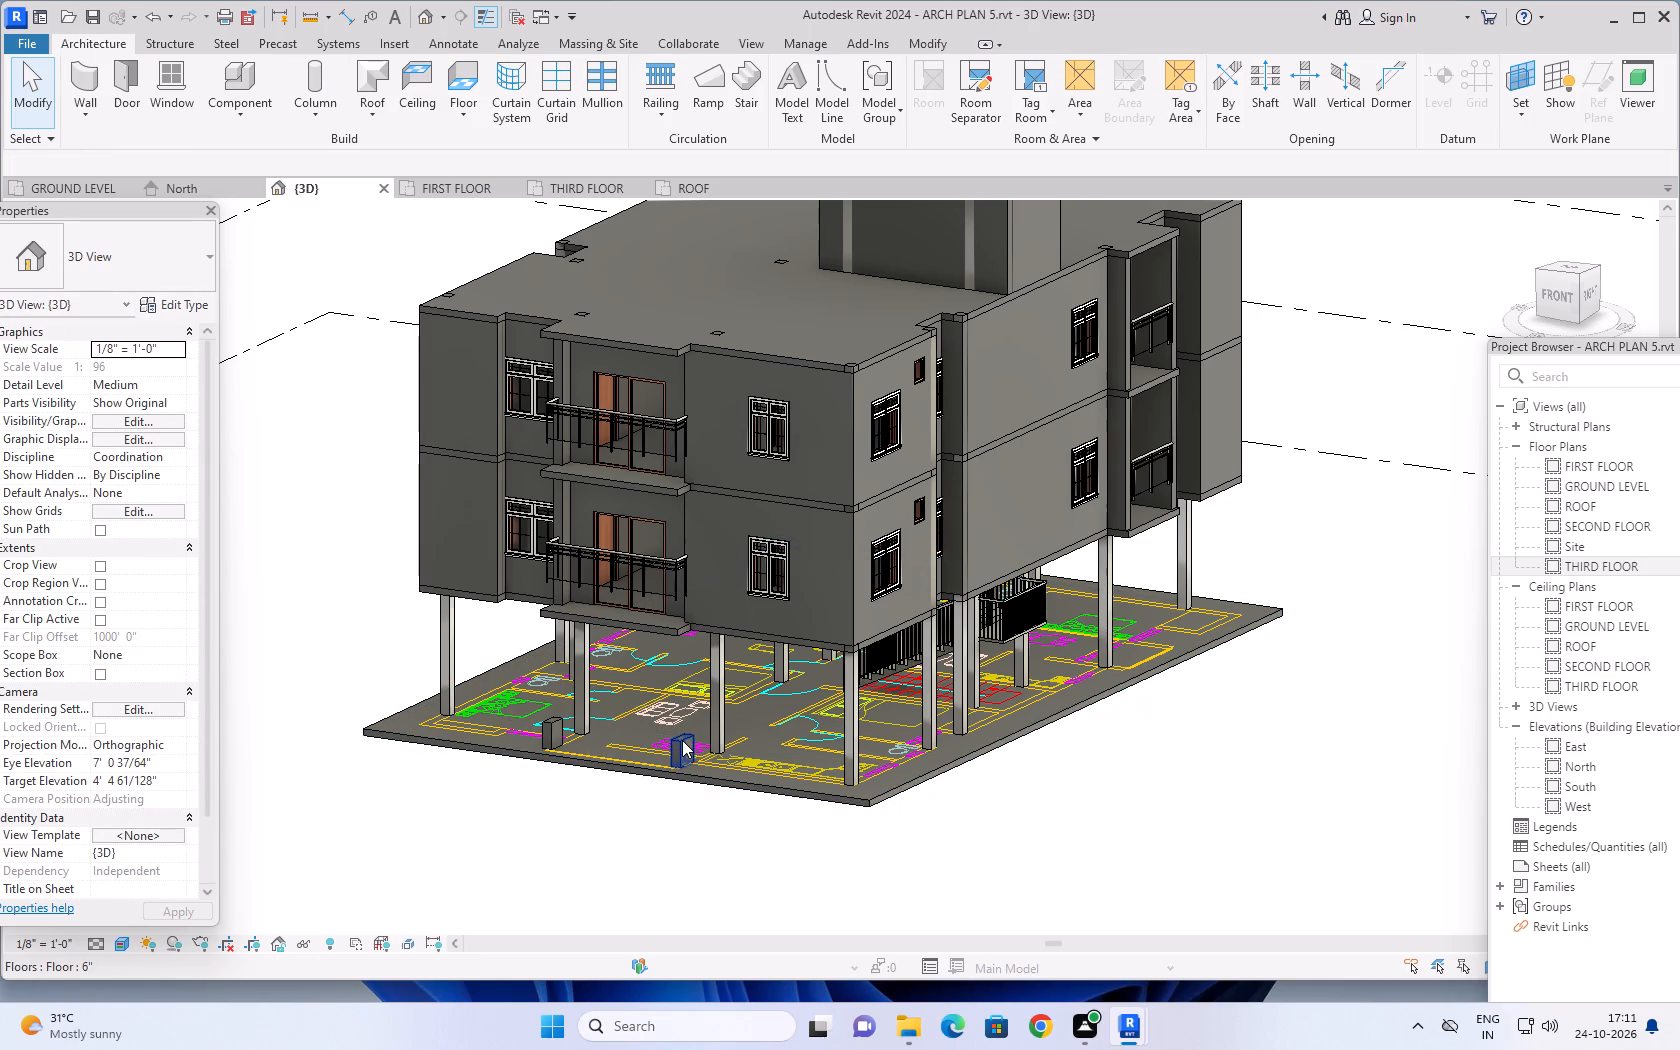
{"action": "left_click", "coordinate": [682, 740]}
{"action": "left_click", "coordinate": [539, 728], "text": "ctrl"}
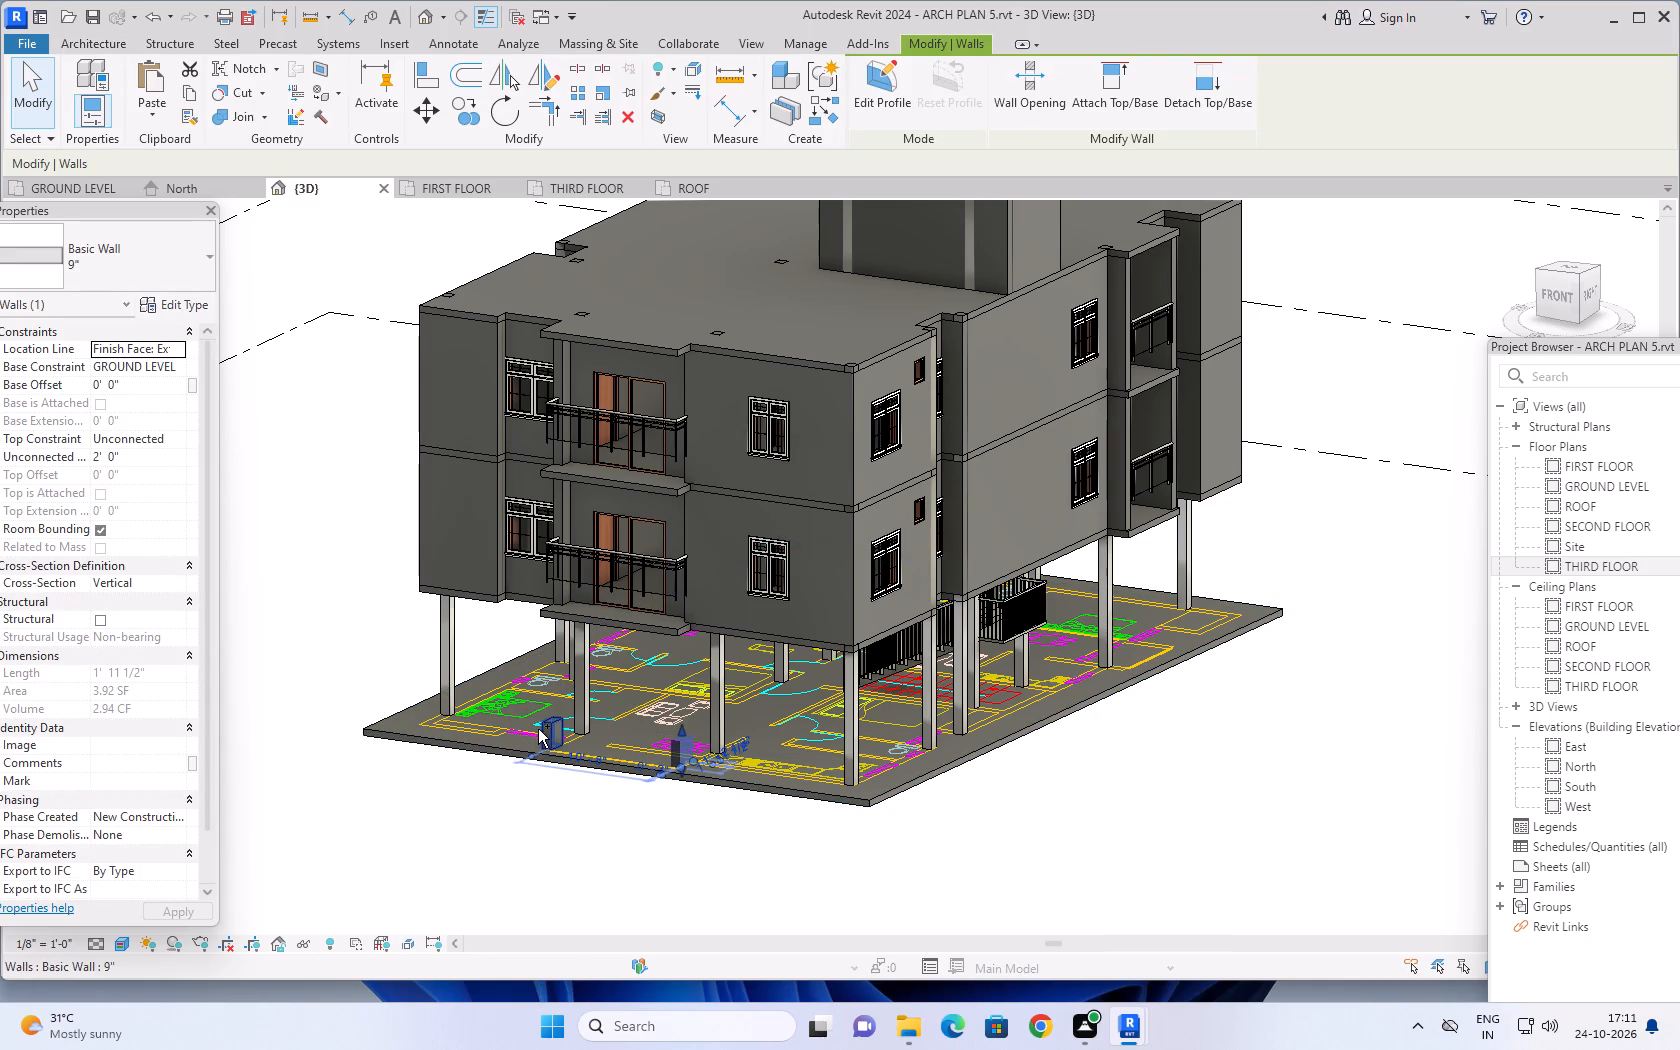
{"action": "key", "text": "Delete"}
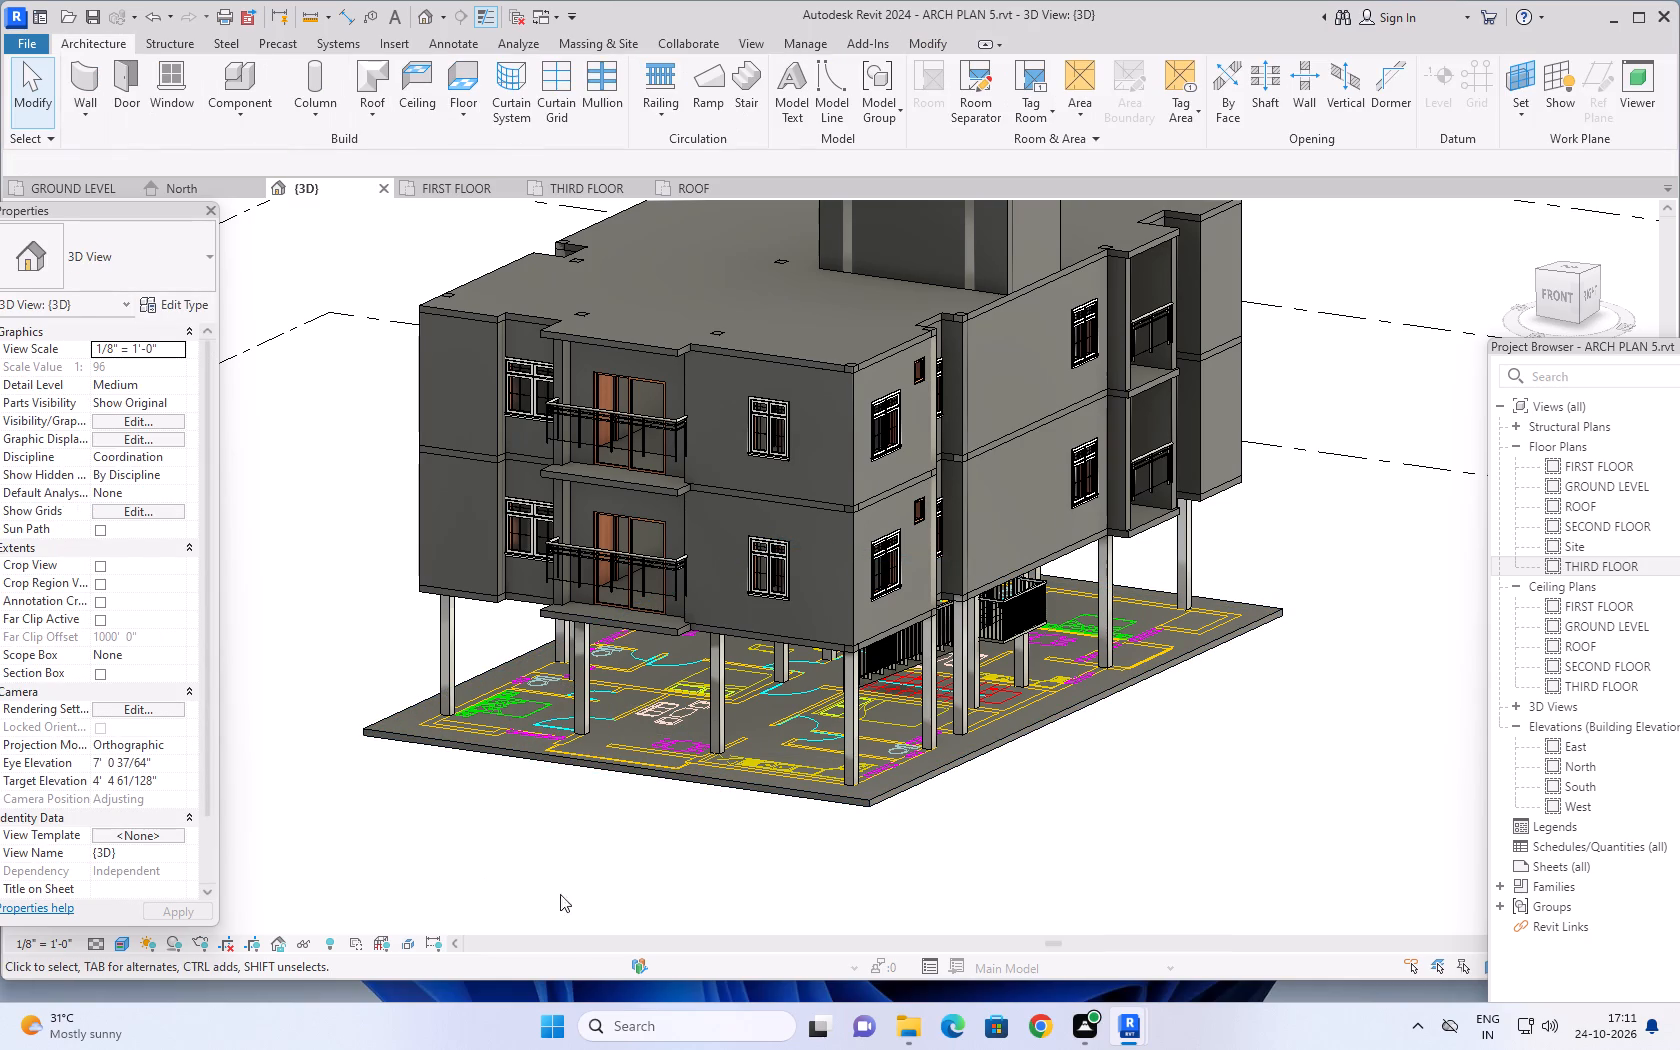
Examine the opened ground storey, its columns and stair, and the whole building from all sides in the 3D view.
{"action": "middle_click_drag", "start_coordinate": [572, 890], "coordinate": [975, 850]}
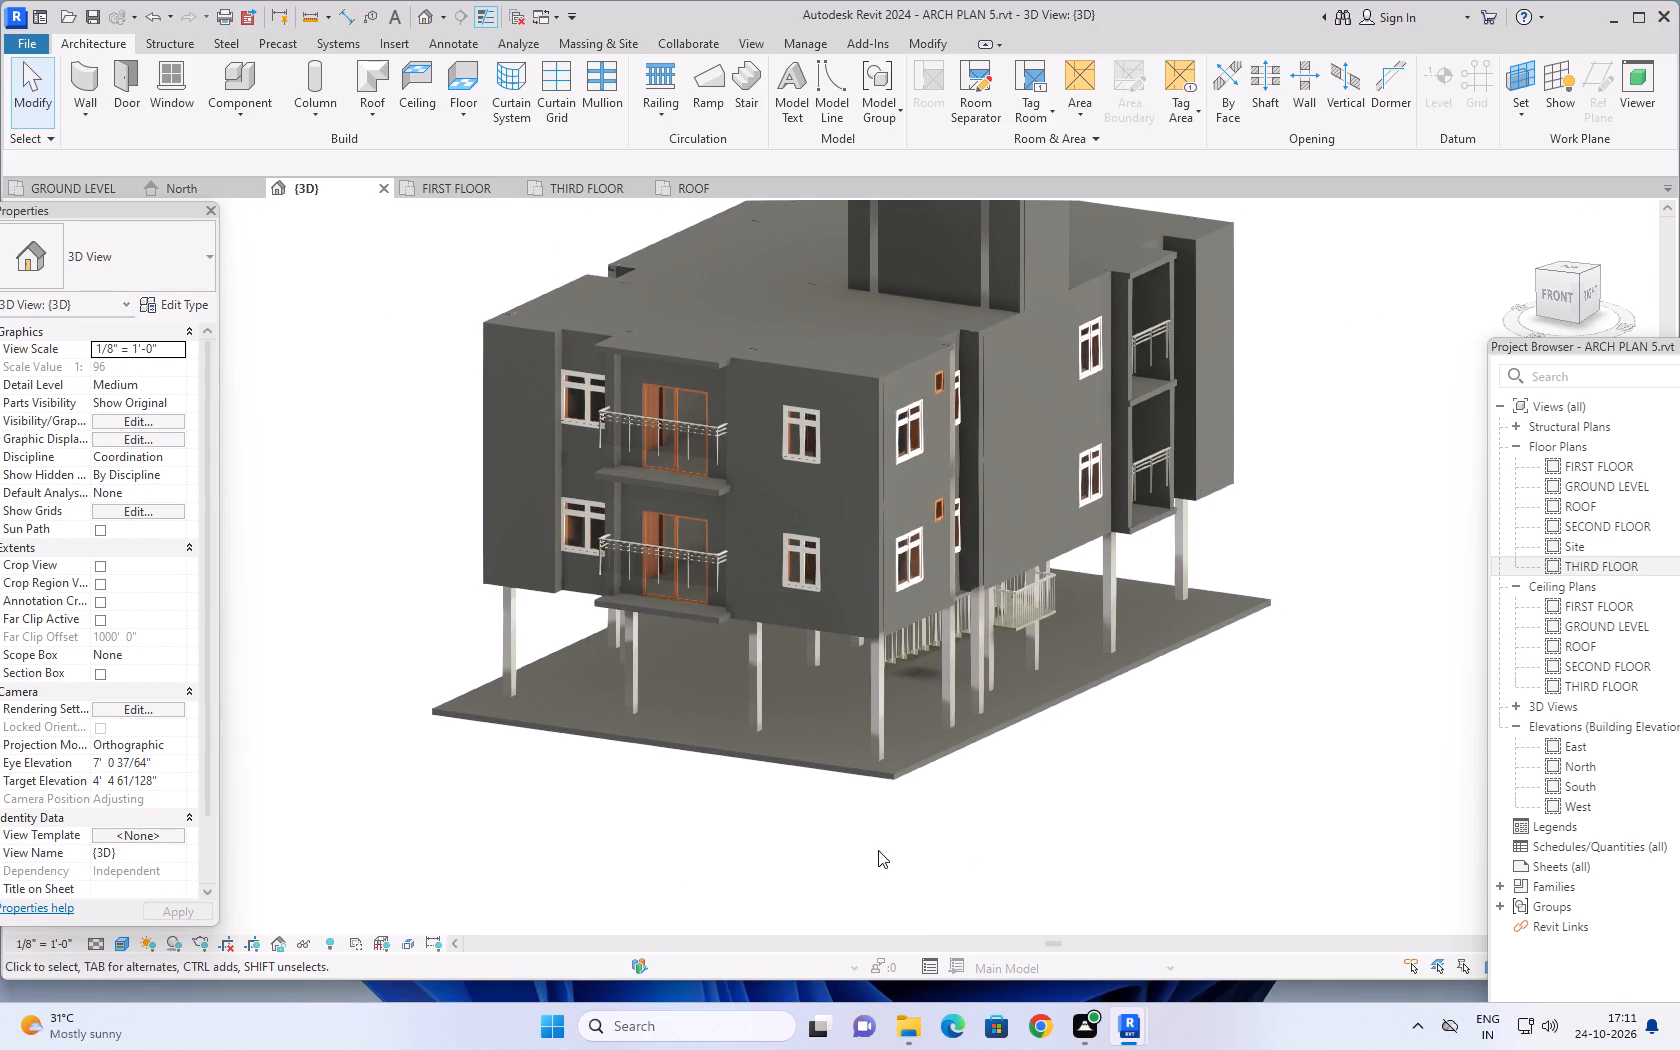
{"action": "middle_click_drag", "start_coordinate": [793, 832], "coordinate": [1143, 792], "text": "shift"}
{"action": "middle_click_drag", "start_coordinate": [735, 804], "coordinate": [948, 840], "text": "shift"}
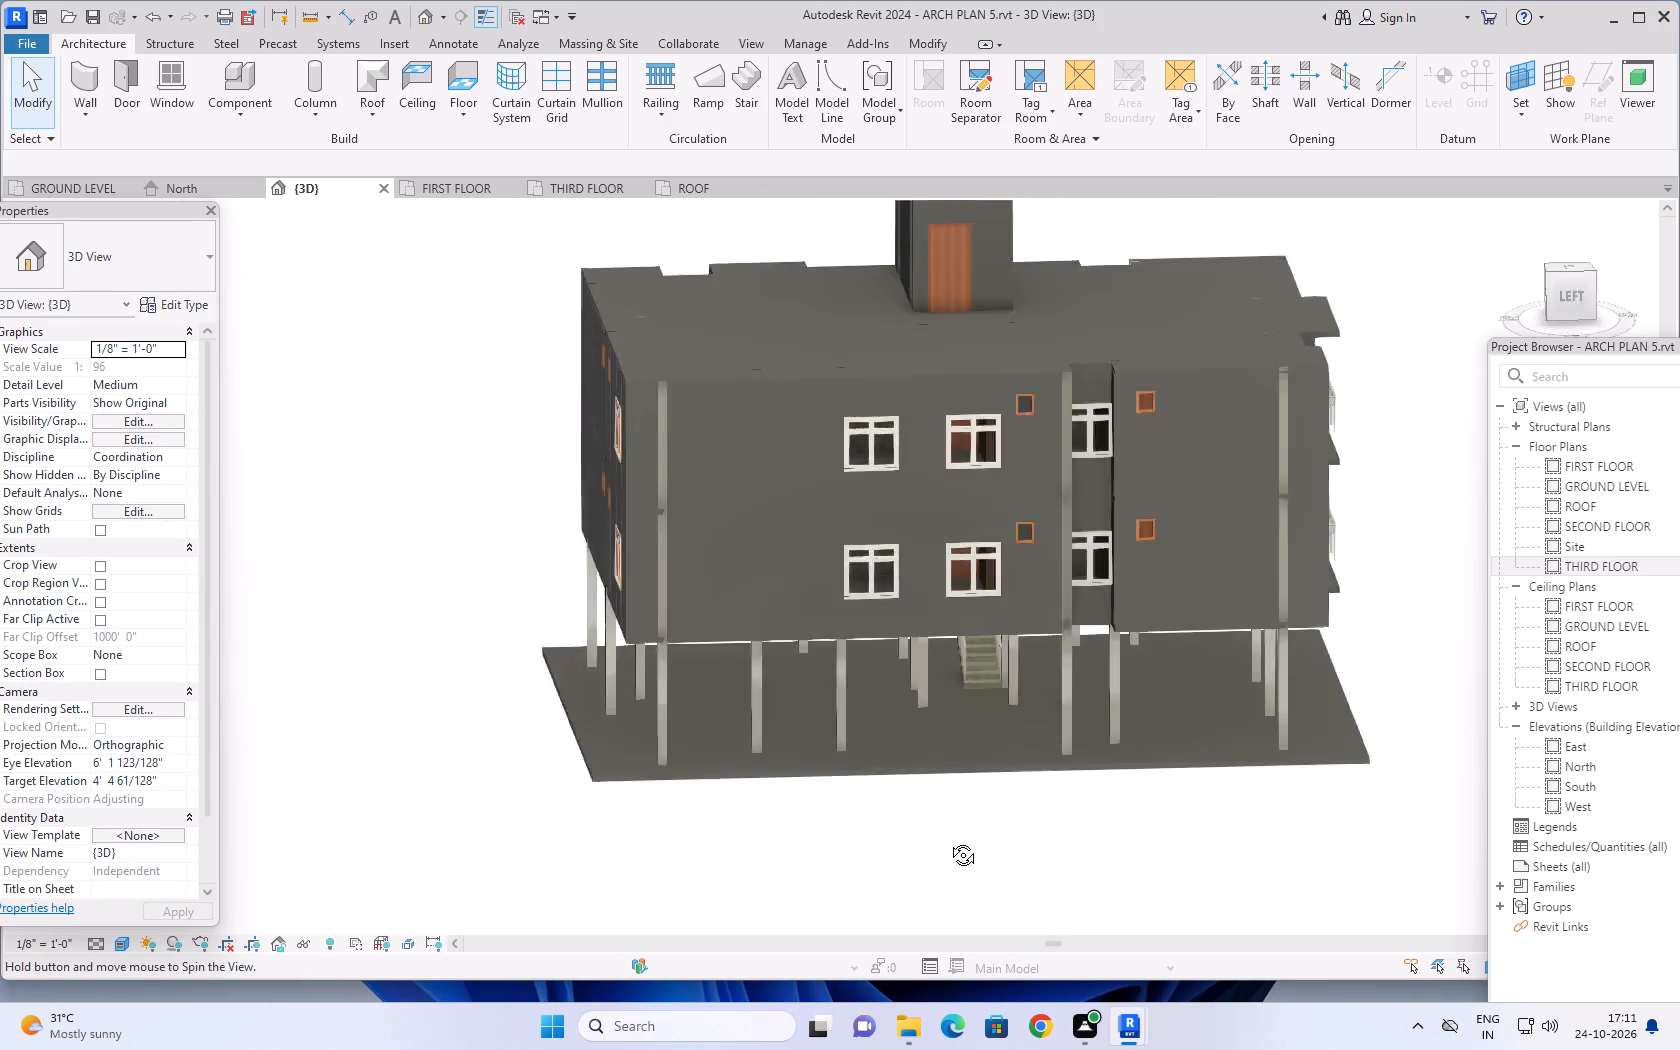
{"action": "middle_click_drag", "start_coordinate": [948, 840], "coordinate": [1379, 731], "text": "shift"}
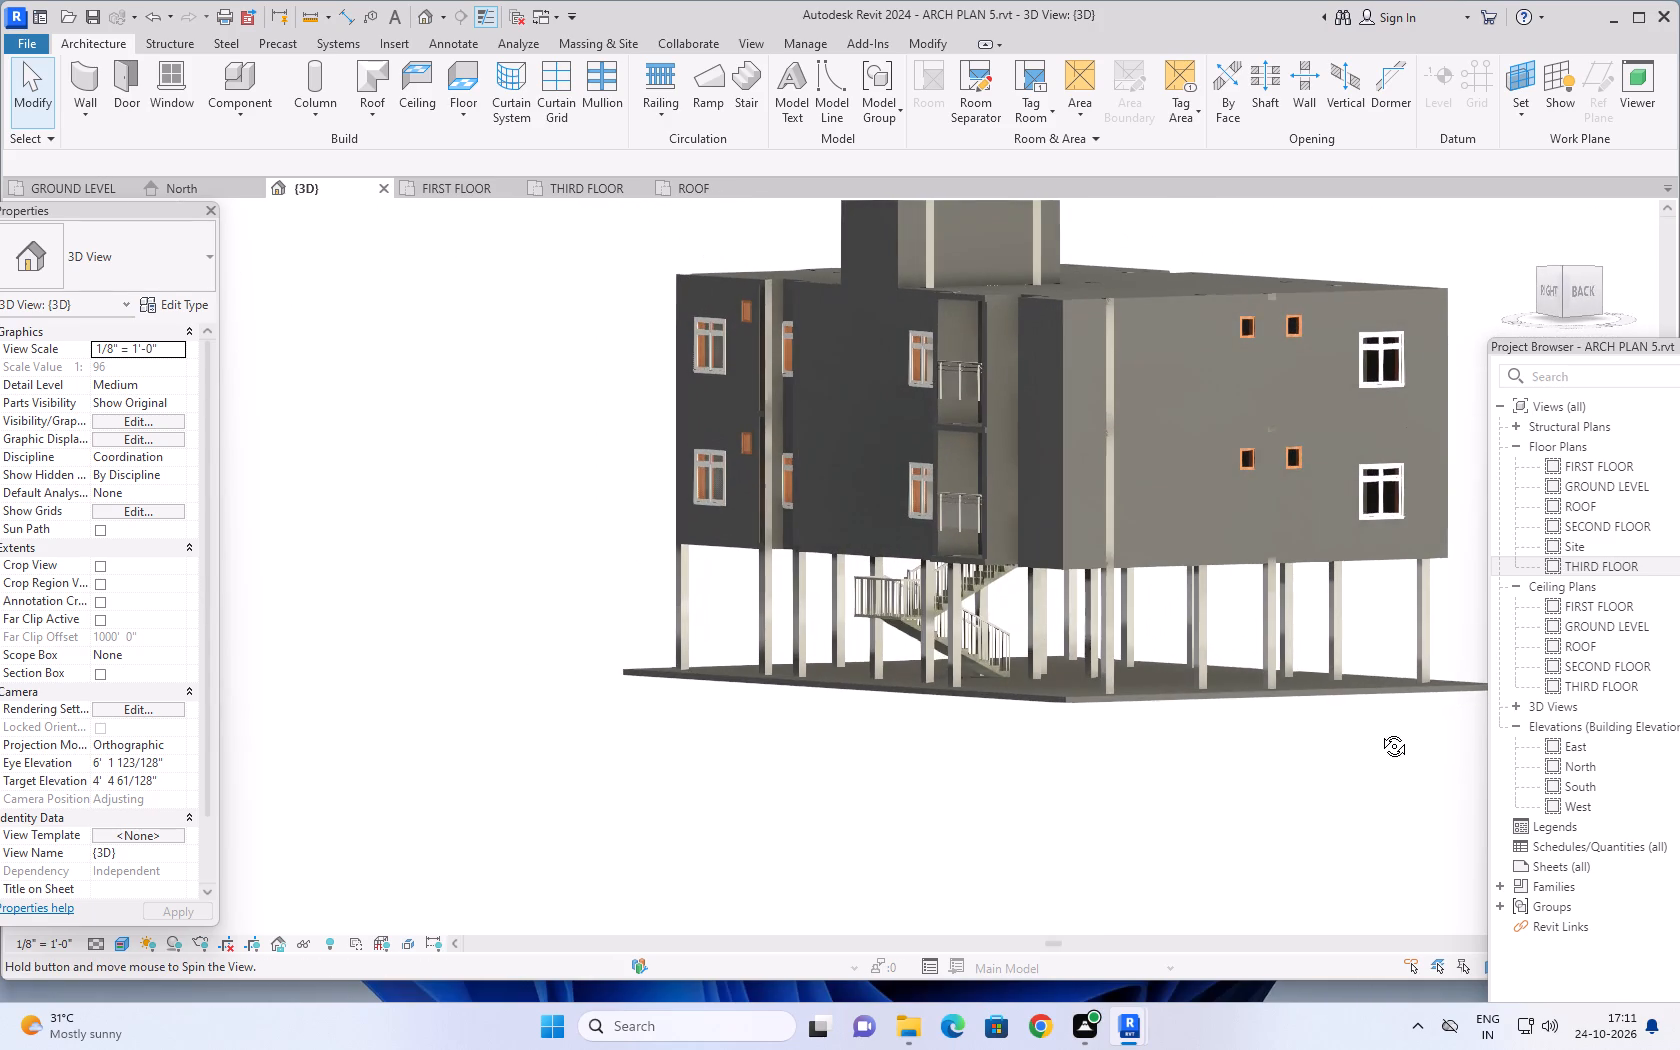
{"action": "middle_click_drag", "start_coordinate": [1379, 731], "coordinate": [645, 864], "text": "shift"}
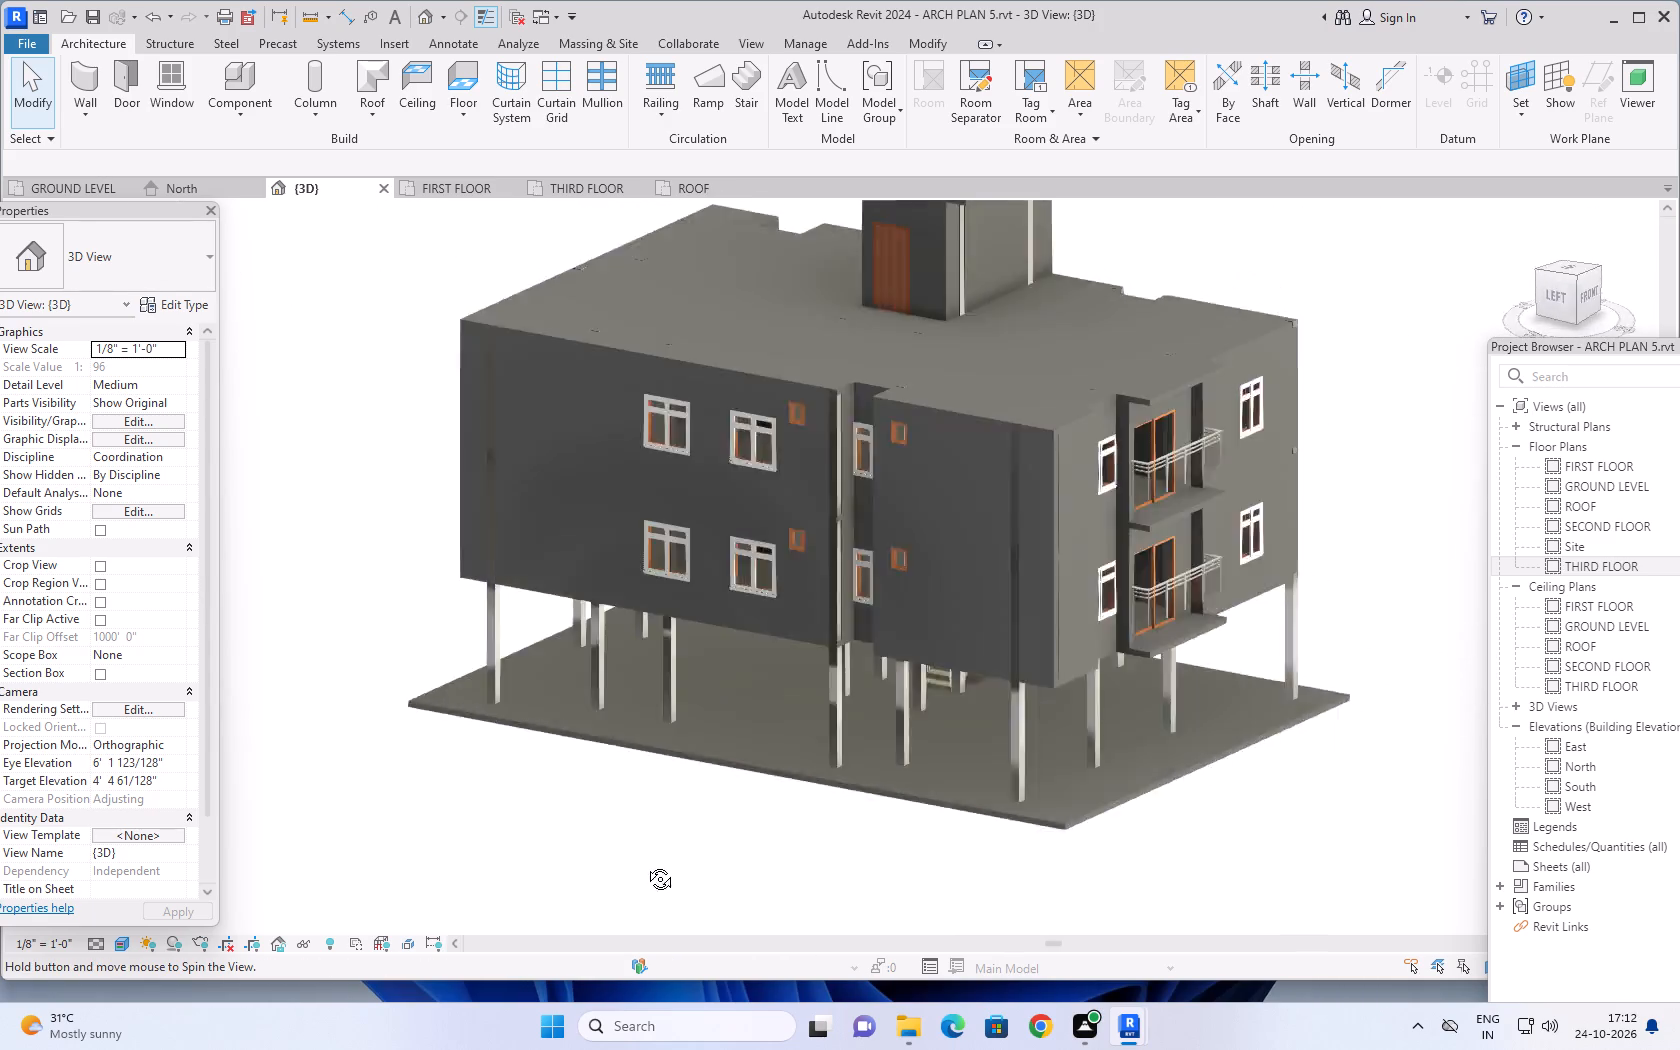
{"action": "middle_click_drag", "start_coordinate": [645, 864], "coordinate": [513, 828], "text": "shift"}
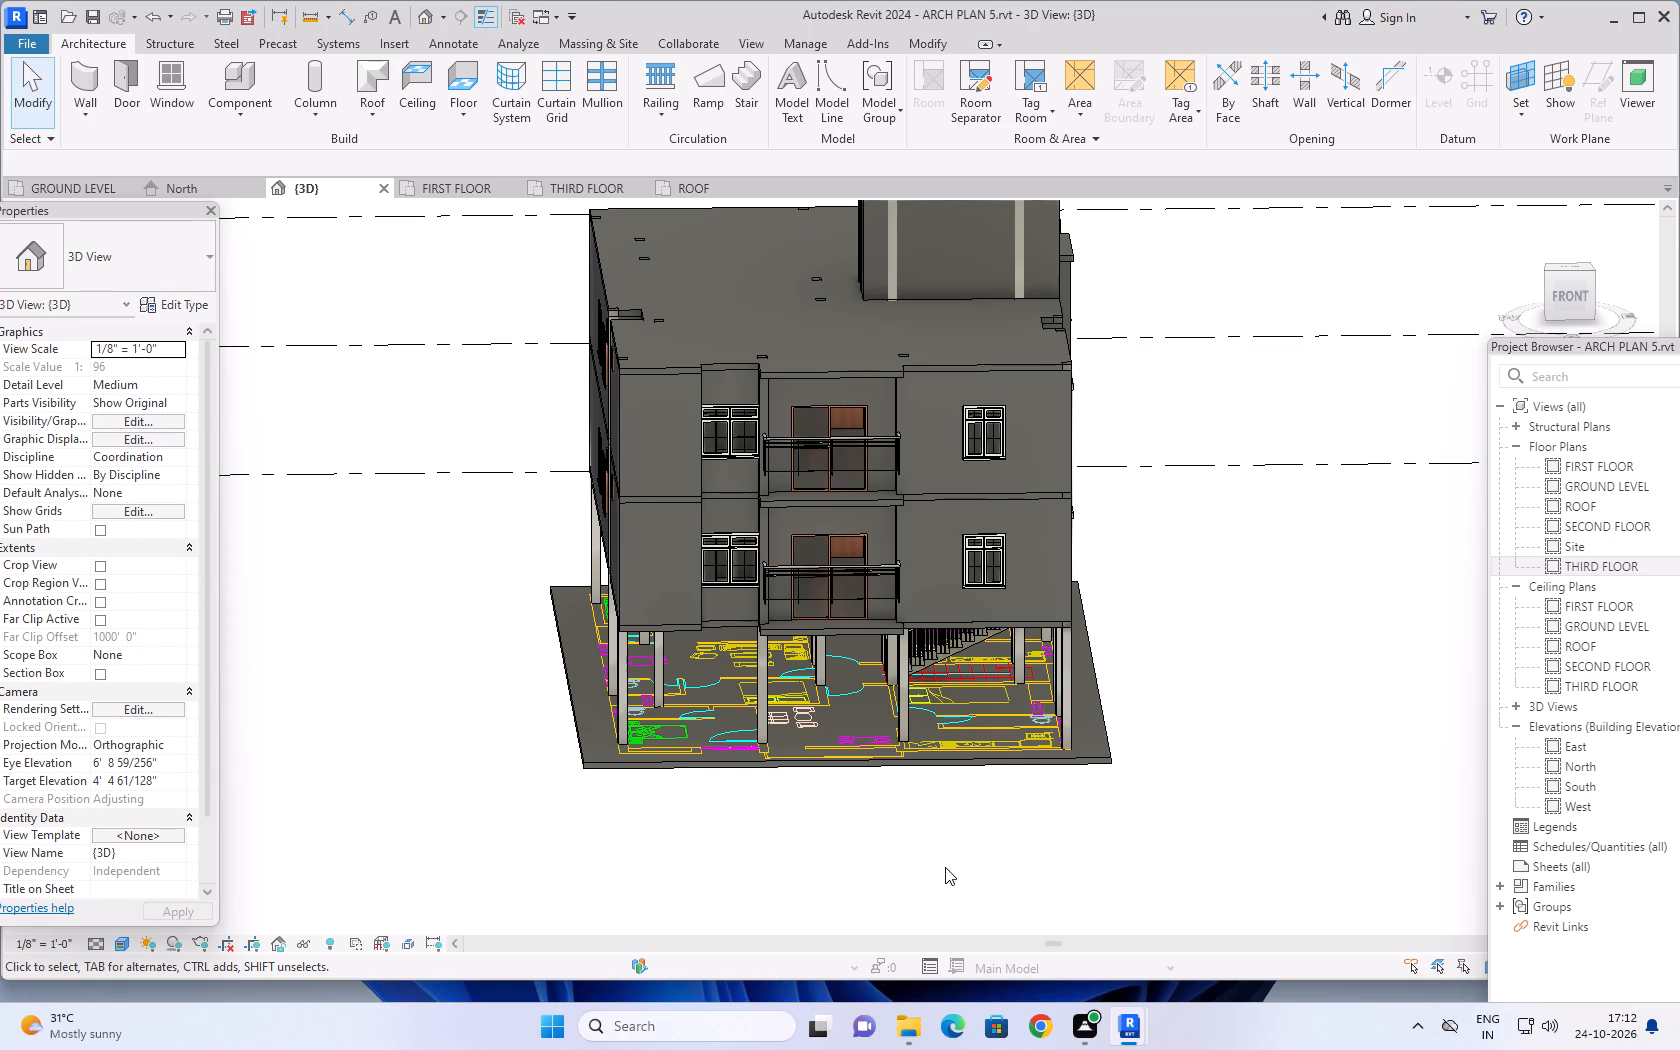
{"action": "key", "text": "Escape"}
{"action": "key", "text": "Escape"}
{"action": "middle_click_drag", "start_coordinate": [914, 875], "coordinate": [1163, 861], "text": "shift"}
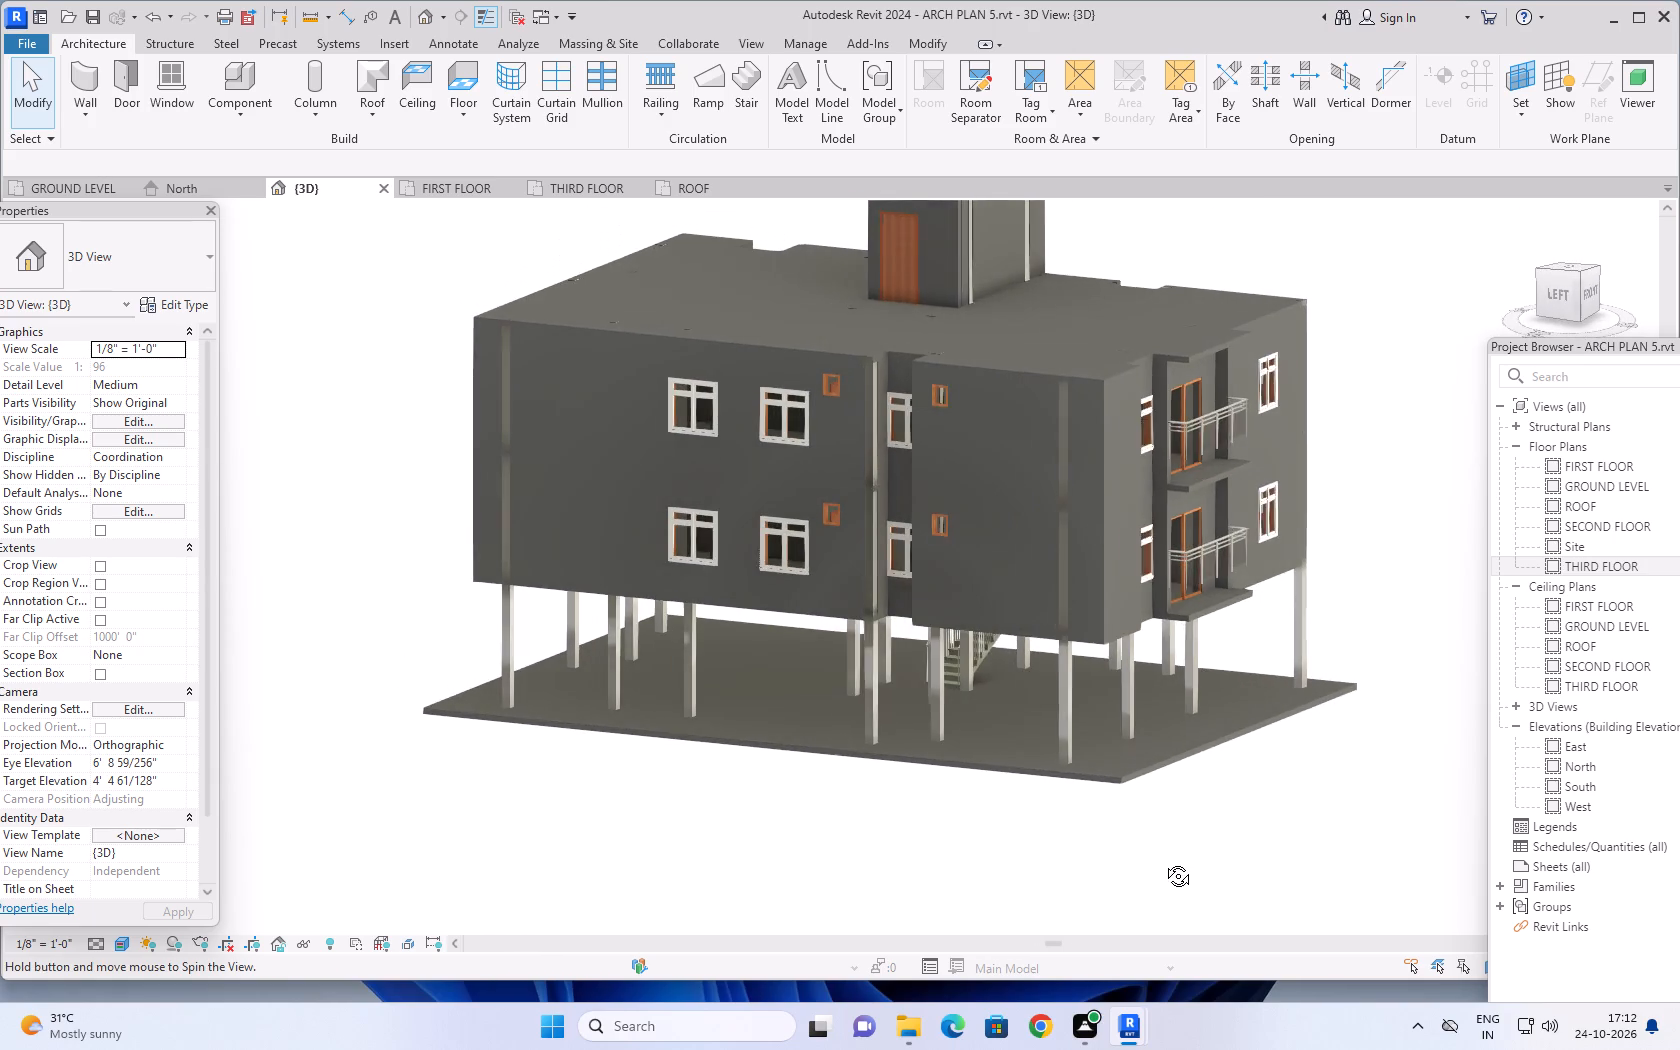
{"action": "middle_click_drag", "start_coordinate": [1163, 861], "coordinate": [1166, 863], "text": "shift"}
{"action": "scroll", "coordinate": [1228, 832], "scroll_direction": "up", "scroll_amount": 3}
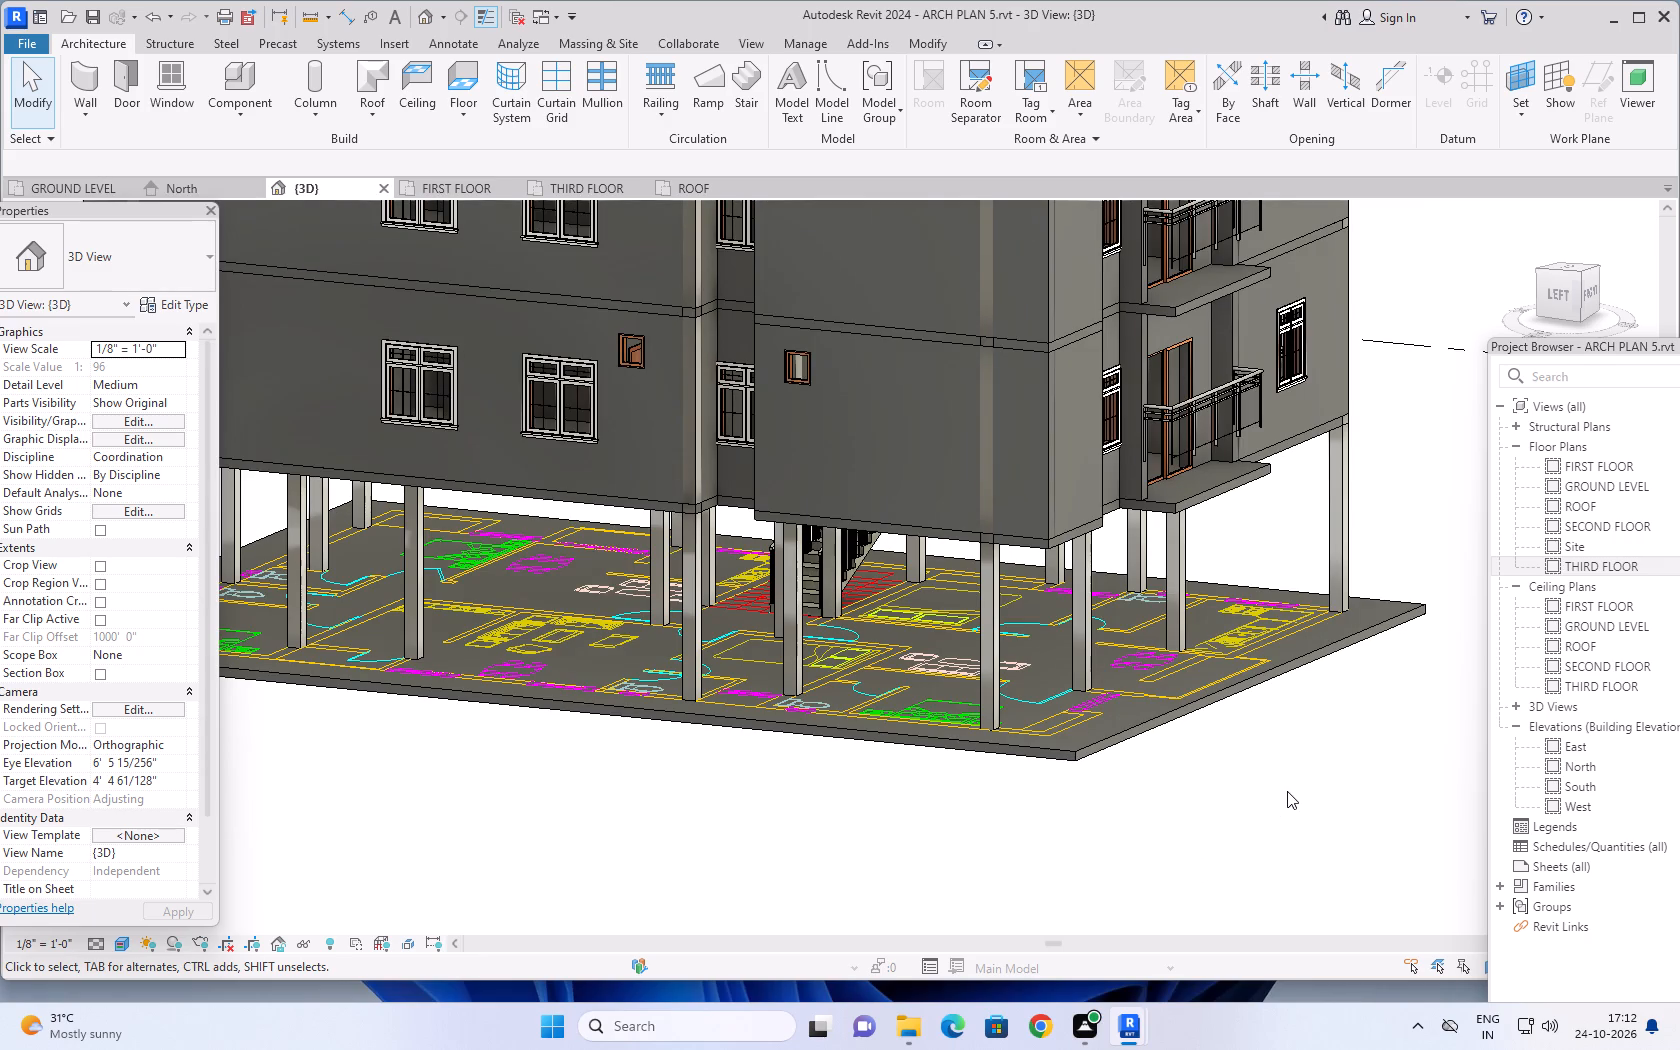
{"action": "middle_click_drag", "start_coordinate": [1290, 788], "coordinate": [1088, 846]}
{"action": "scroll", "coordinate": [726, 407], "scroll_direction": "up", "scroll_amount": 2}
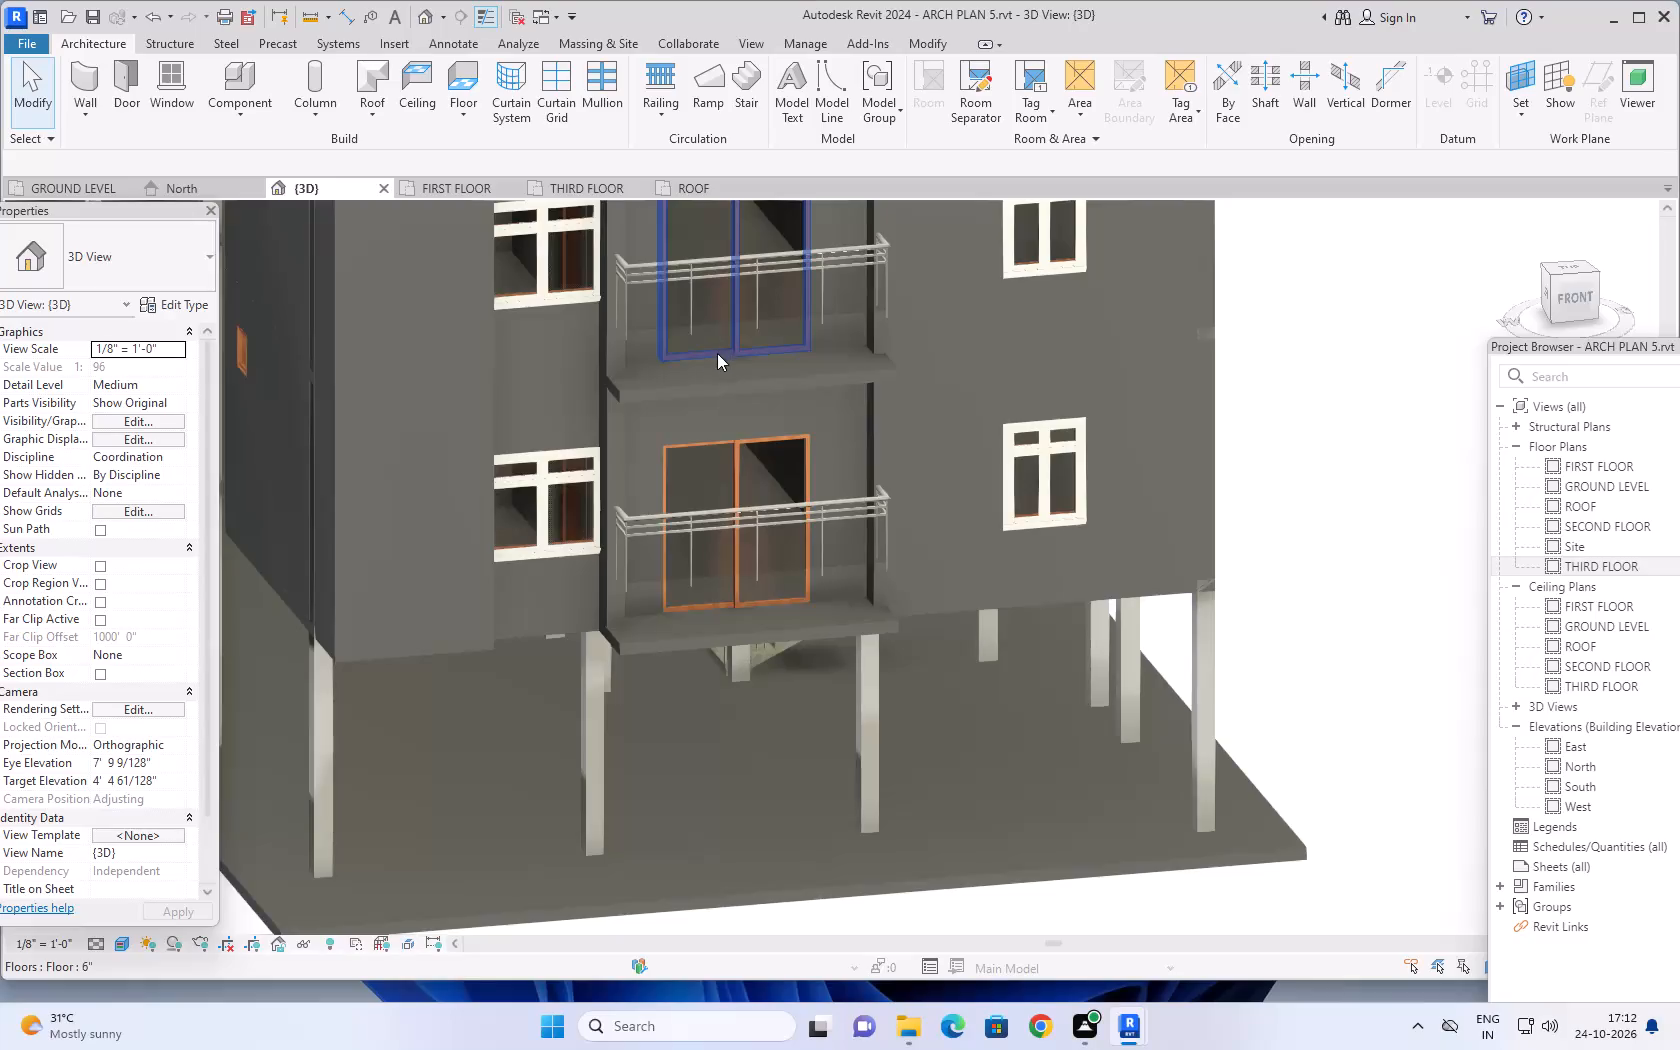
{"action": "scroll", "coordinate": [724, 372], "scroll_direction": "down", "scroll_amount": 3}
{"action": "scroll", "coordinate": [1221, 471], "scroll_direction": "down", "scroll_amount": 4}
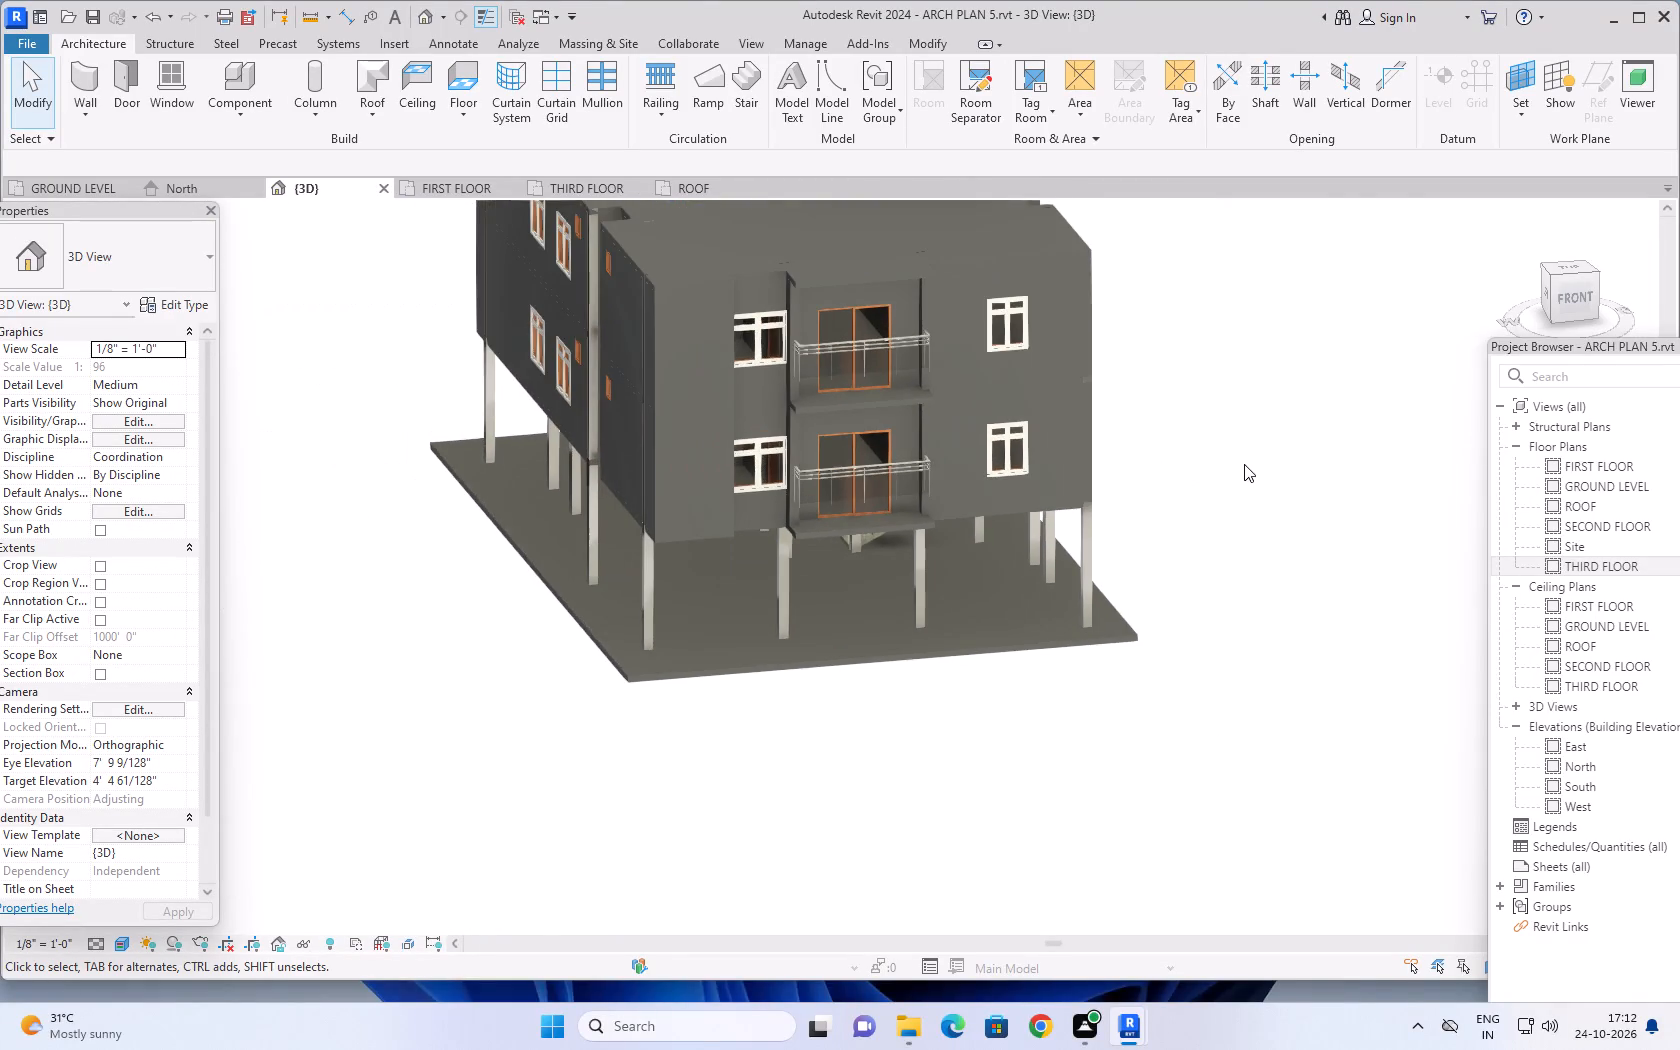
{"action": "middle_click_drag", "start_coordinate": [1284, 382], "coordinate": [1246, 464]}
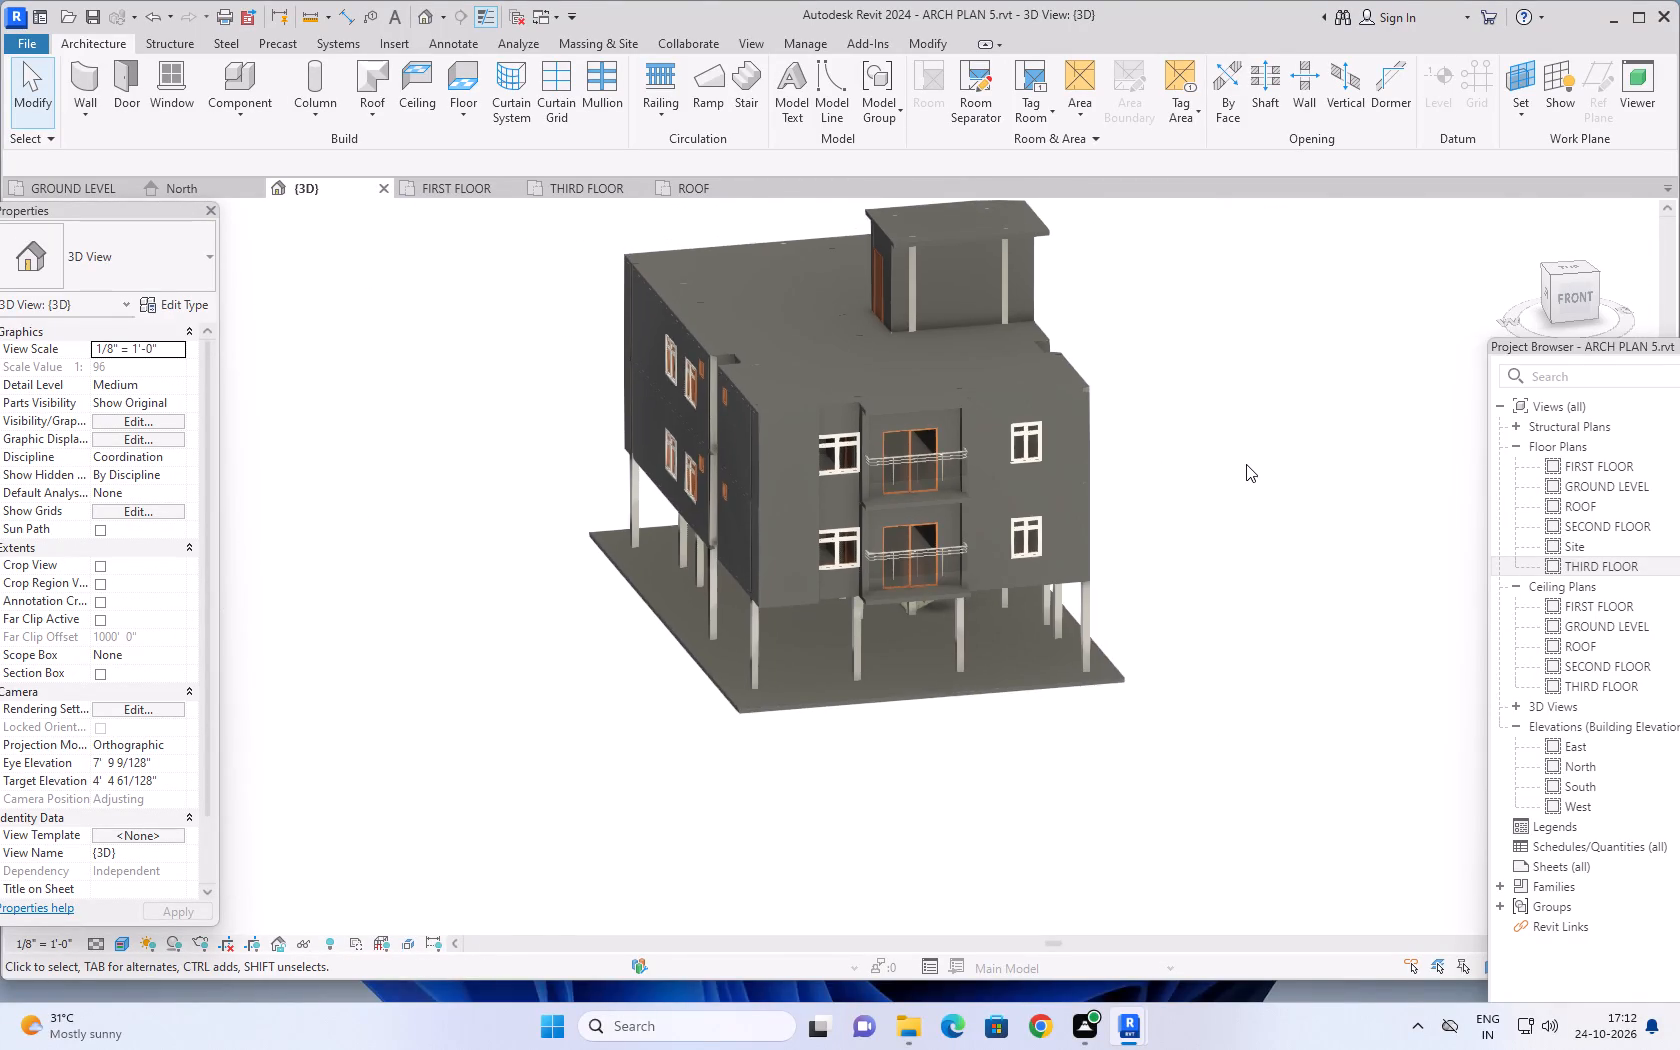
Examine the east and south balconies, their slabs and railings on the upper storeys from several sides in the 3D view.
{"action": "middle_click_drag", "start_coordinate": [1245, 465], "coordinate": [898, 698]}
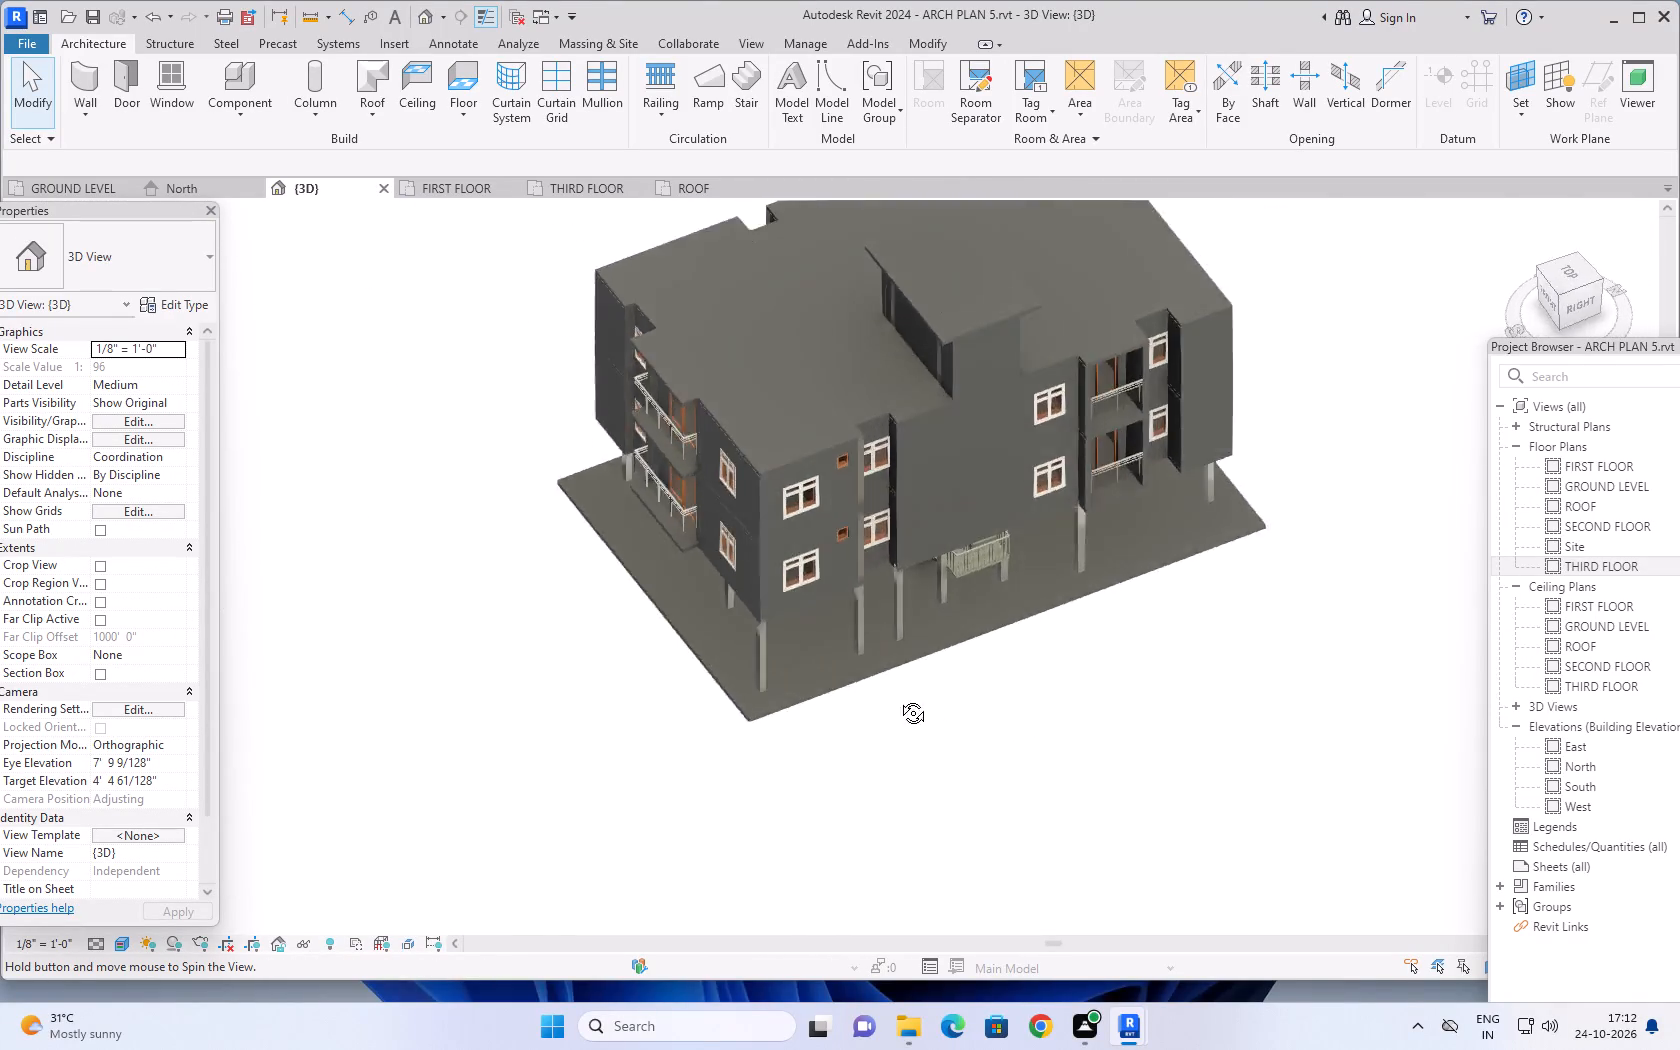
{"action": "middle_click_drag", "start_coordinate": [898, 698], "coordinate": [765, 710]}
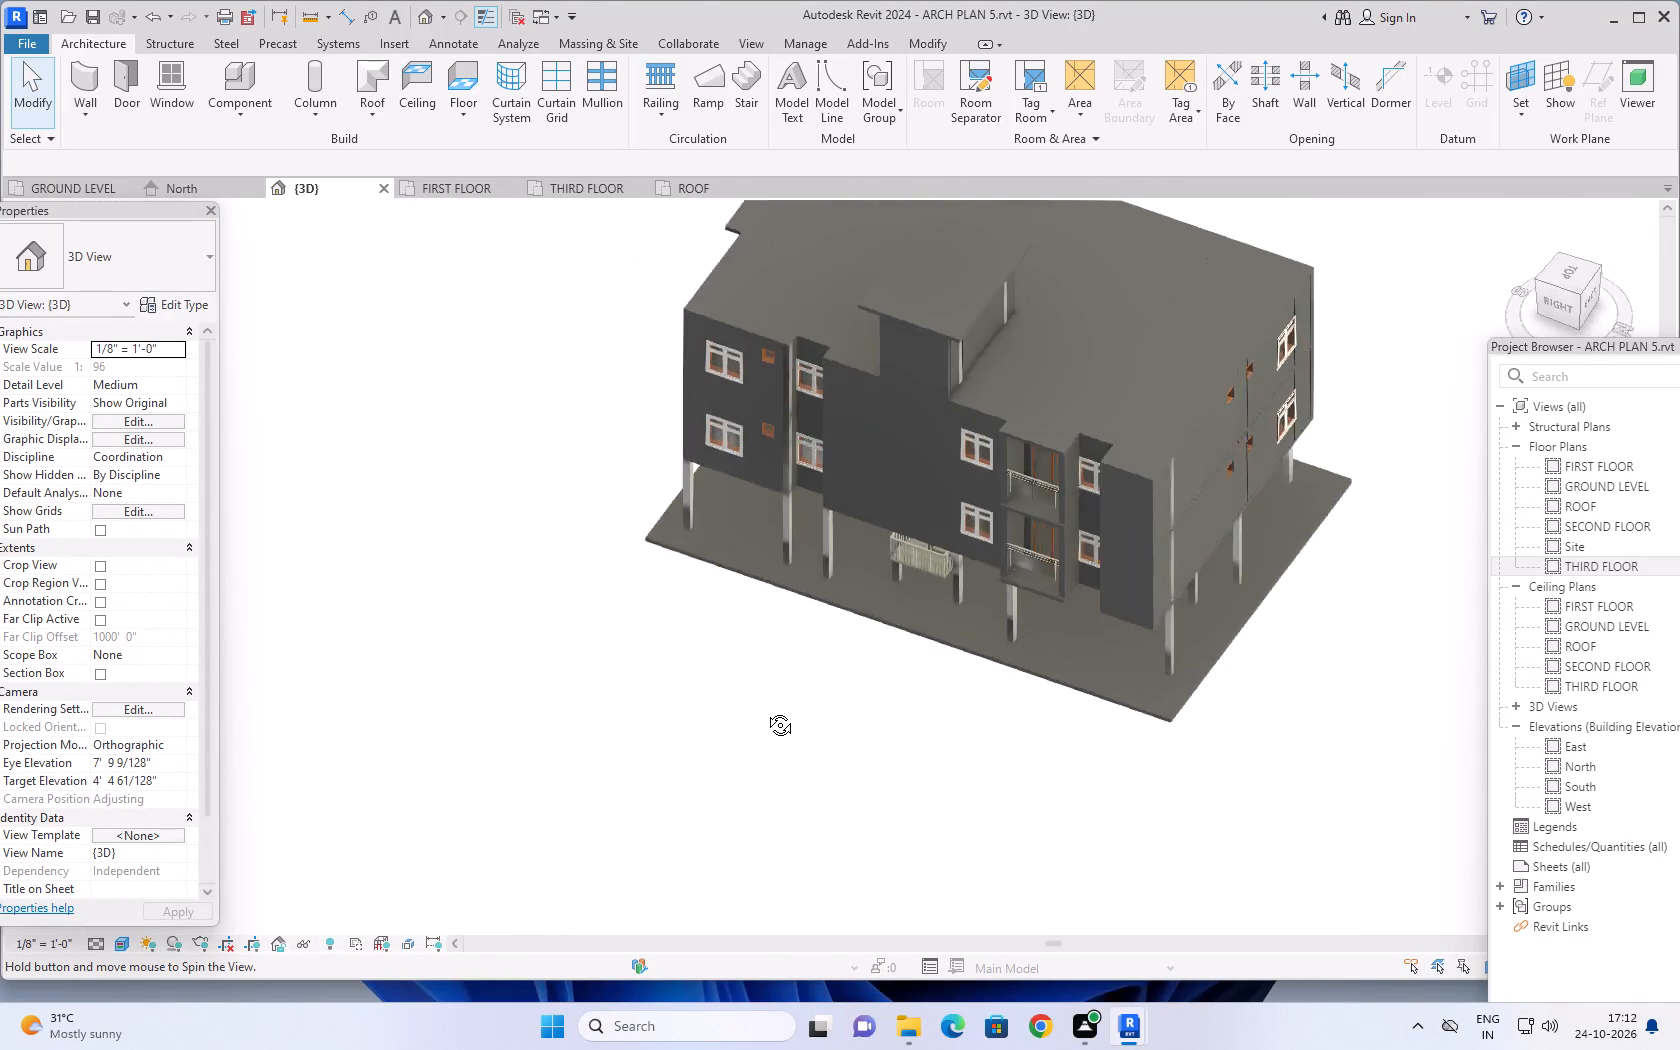
{"action": "middle_click_drag", "start_coordinate": [765, 710], "coordinate": [838, 512]}
{"action": "scroll", "coordinate": [1069, 412], "scroll_direction": "up", "scroll_amount": 4}
{"action": "scroll", "coordinate": [1152, 471], "scroll_direction": "up", "scroll_amount": 3}
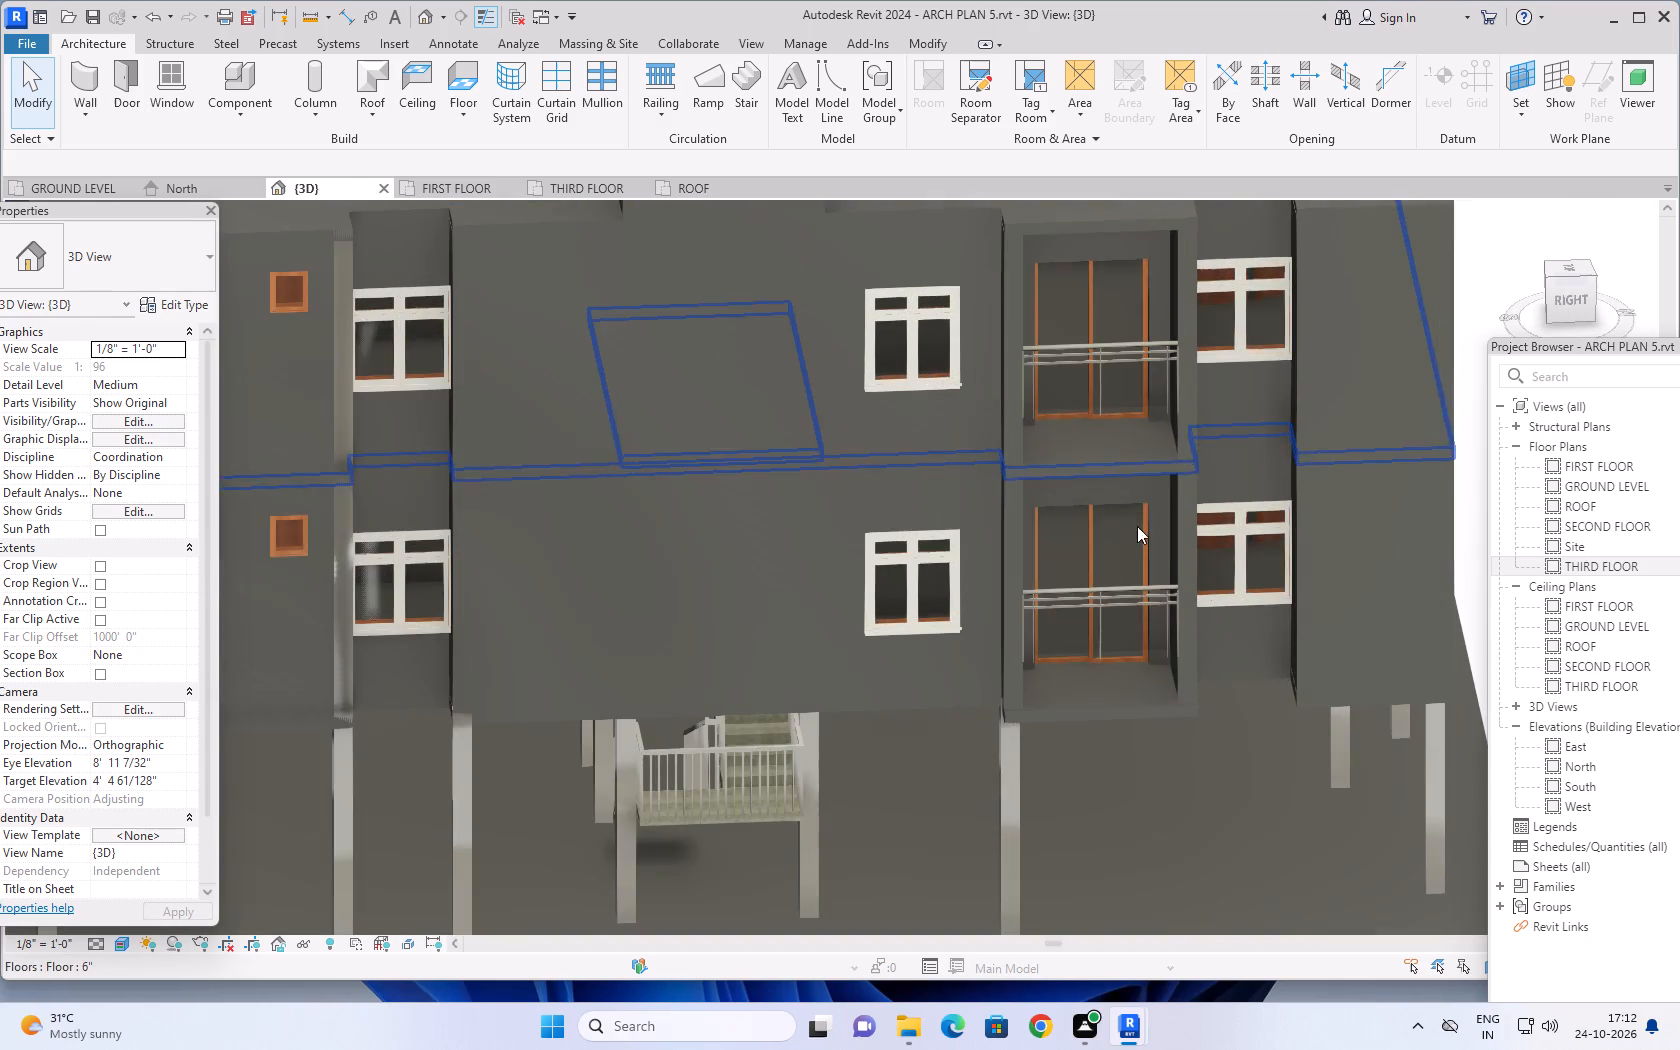
{"action": "middle_click_drag", "start_coordinate": [1130, 524], "coordinate": [1173, 341], "text": "shift"}
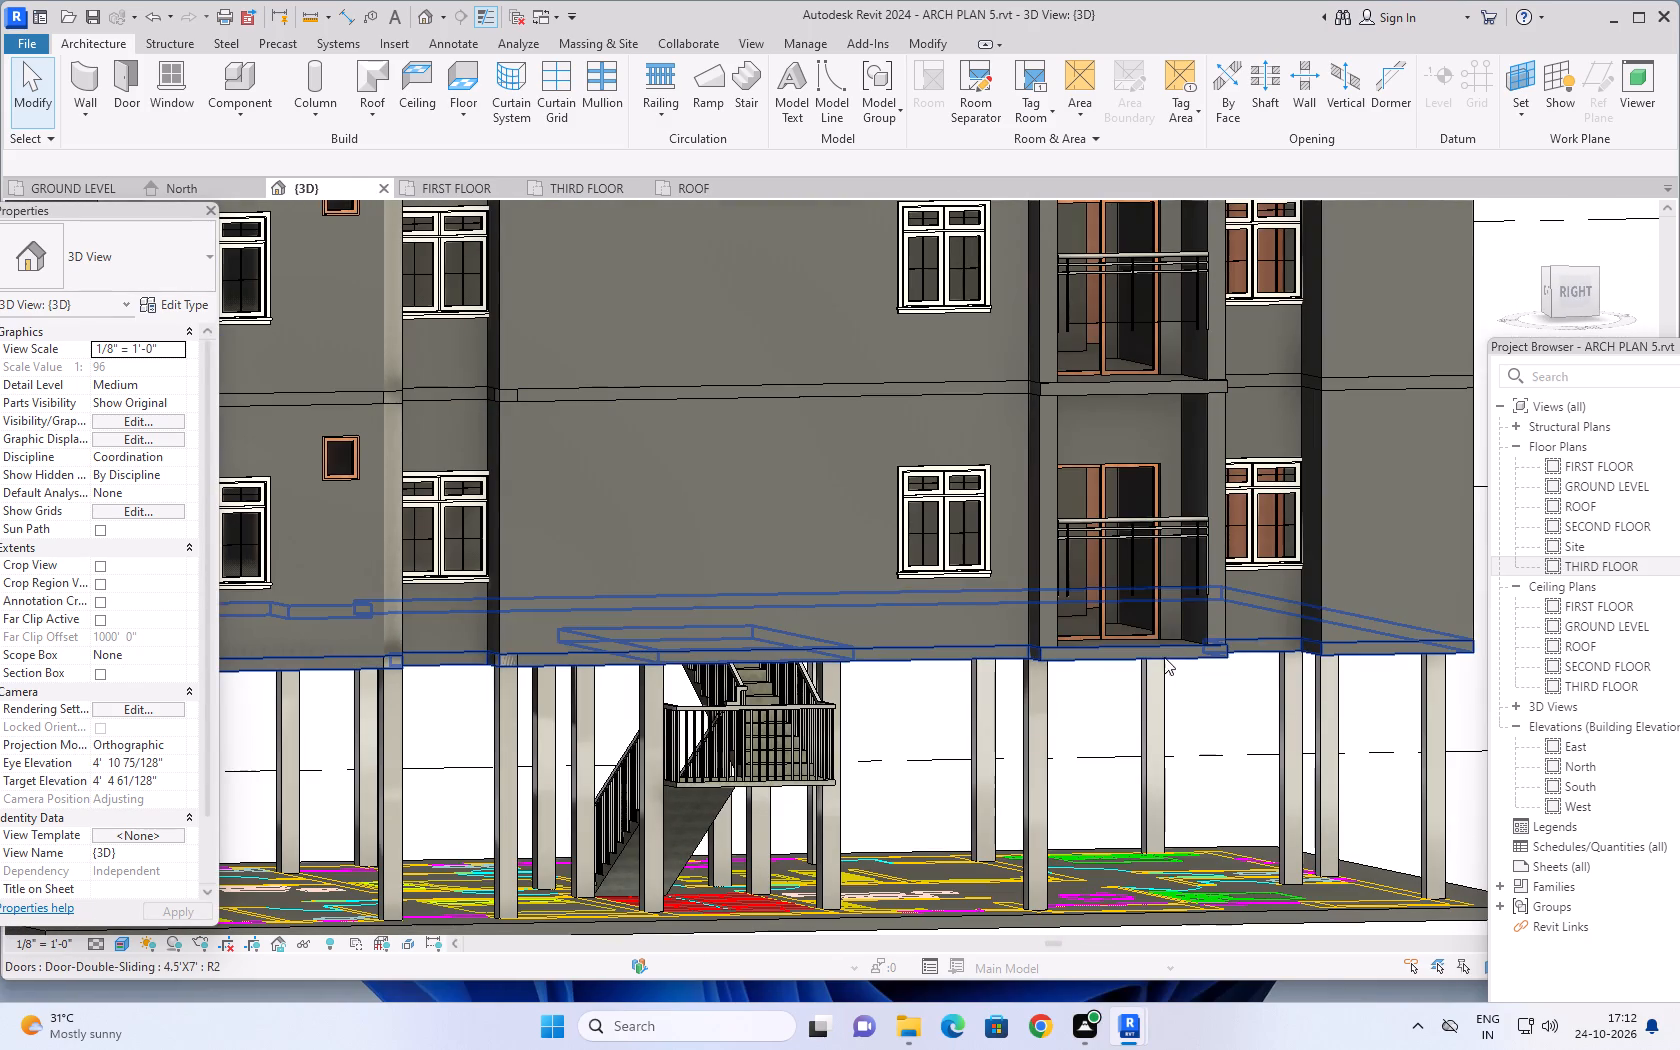
{"action": "scroll", "coordinate": [1153, 624], "scroll_direction": "down", "scroll_amount": 5}
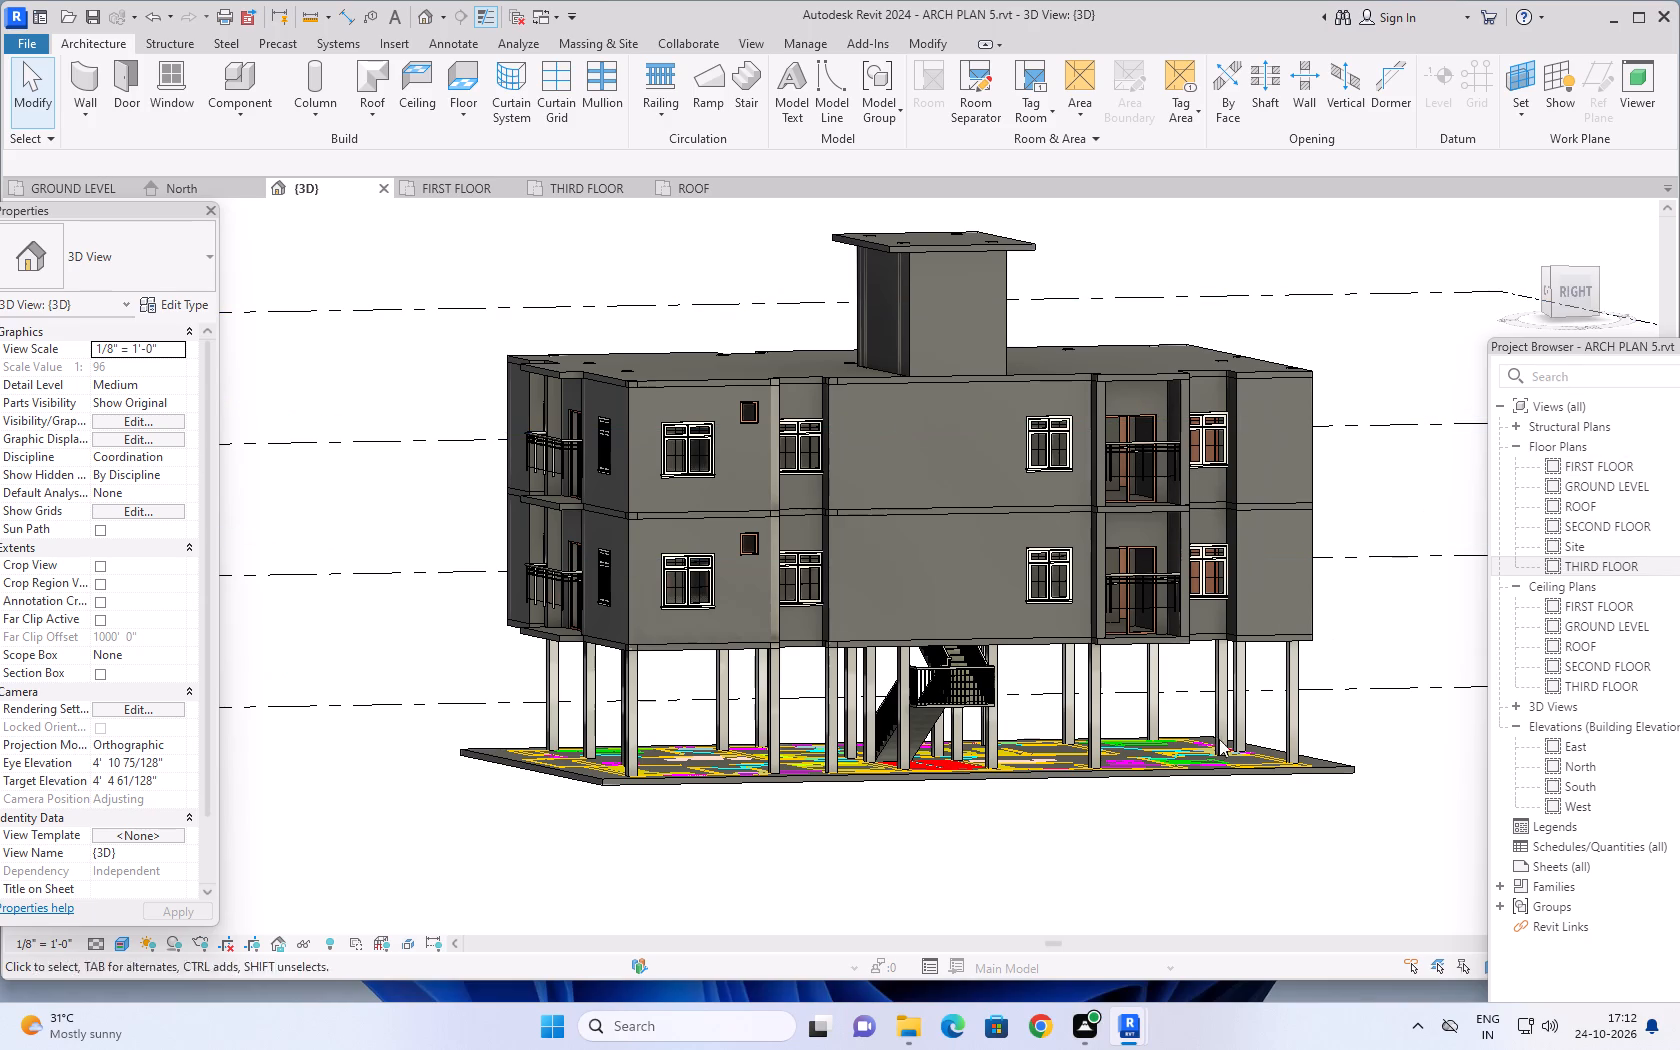
{"action": "scroll", "coordinate": [518, 596], "scroll_direction": "up", "scroll_amount": 9}
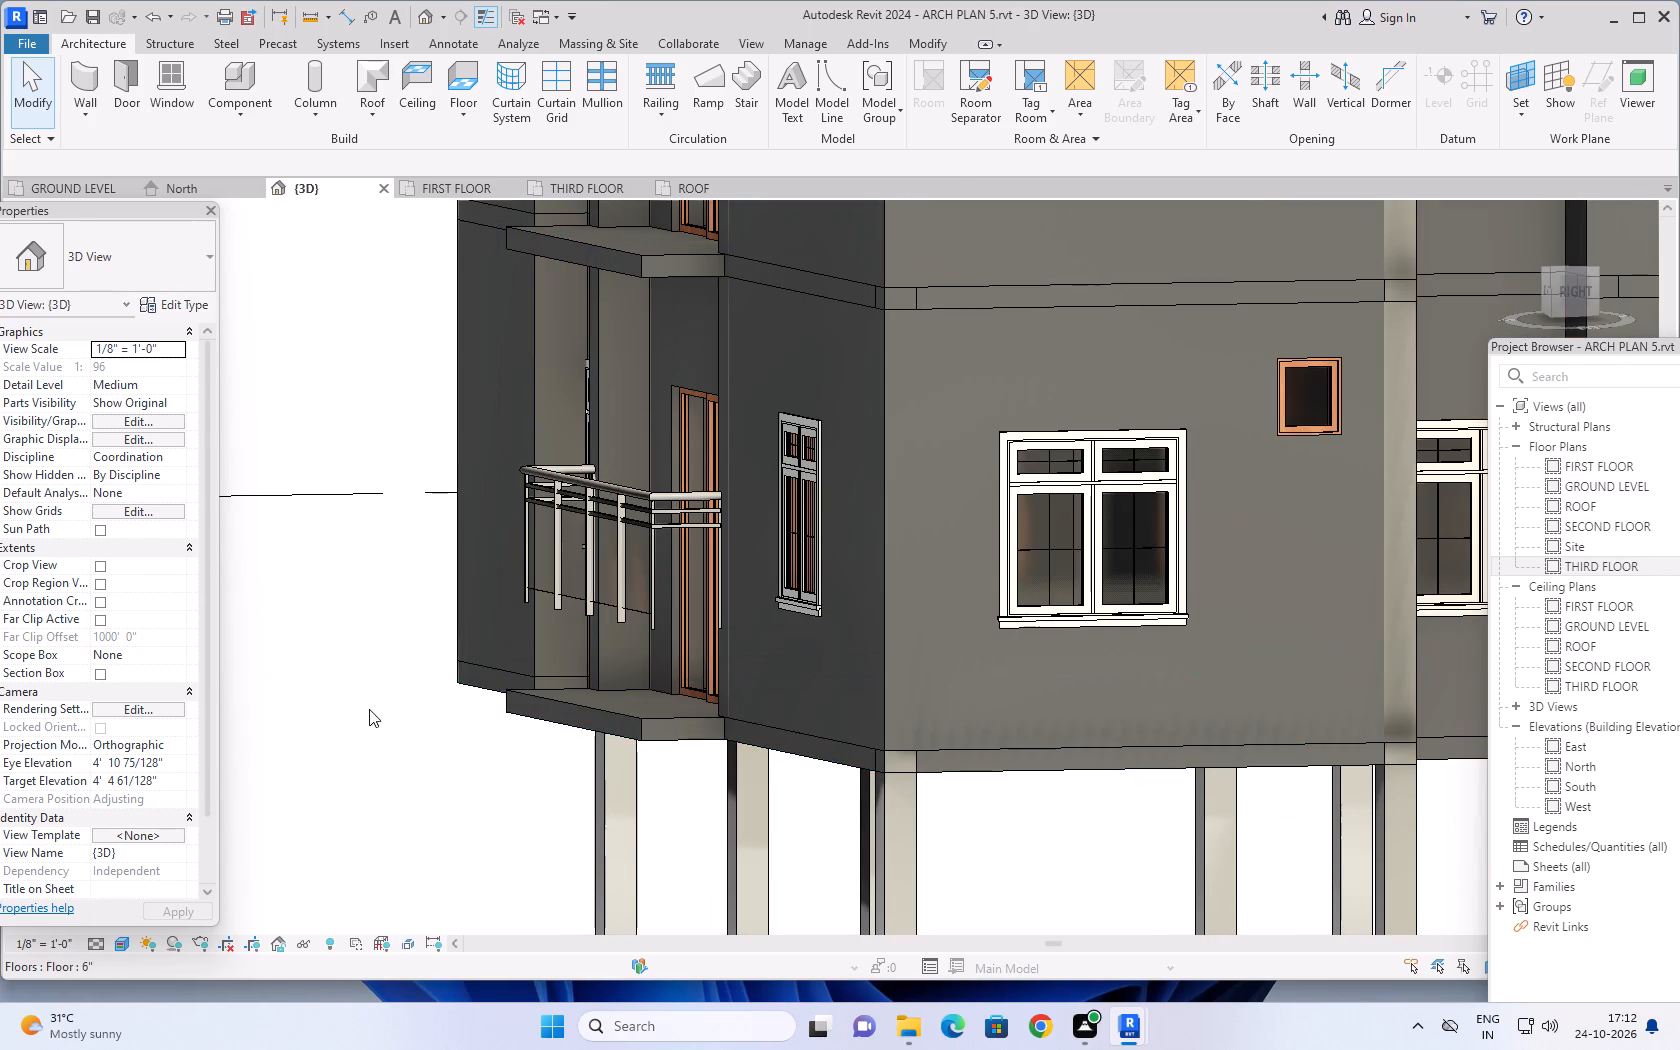
{"action": "middle_click_drag", "start_coordinate": [372, 712], "coordinate": [379, 729], "text": "shift"}
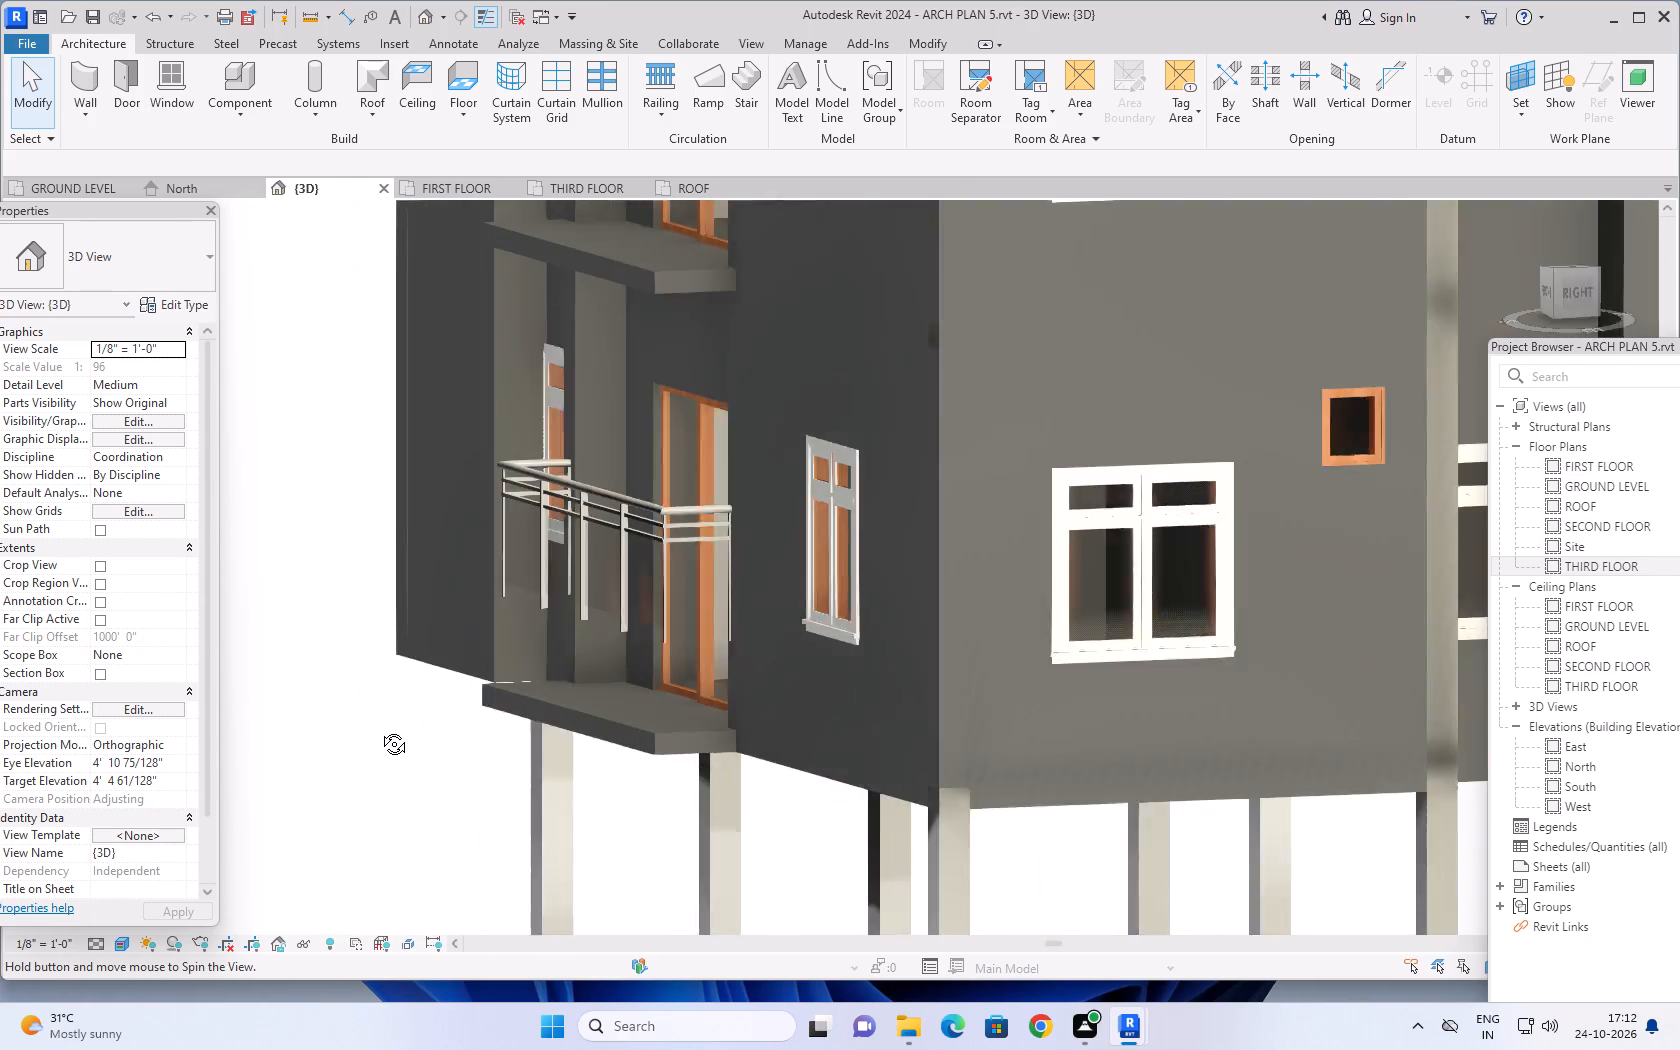
{"action": "middle_click_drag", "start_coordinate": [379, 729], "coordinate": [459, 786], "text": "shift"}
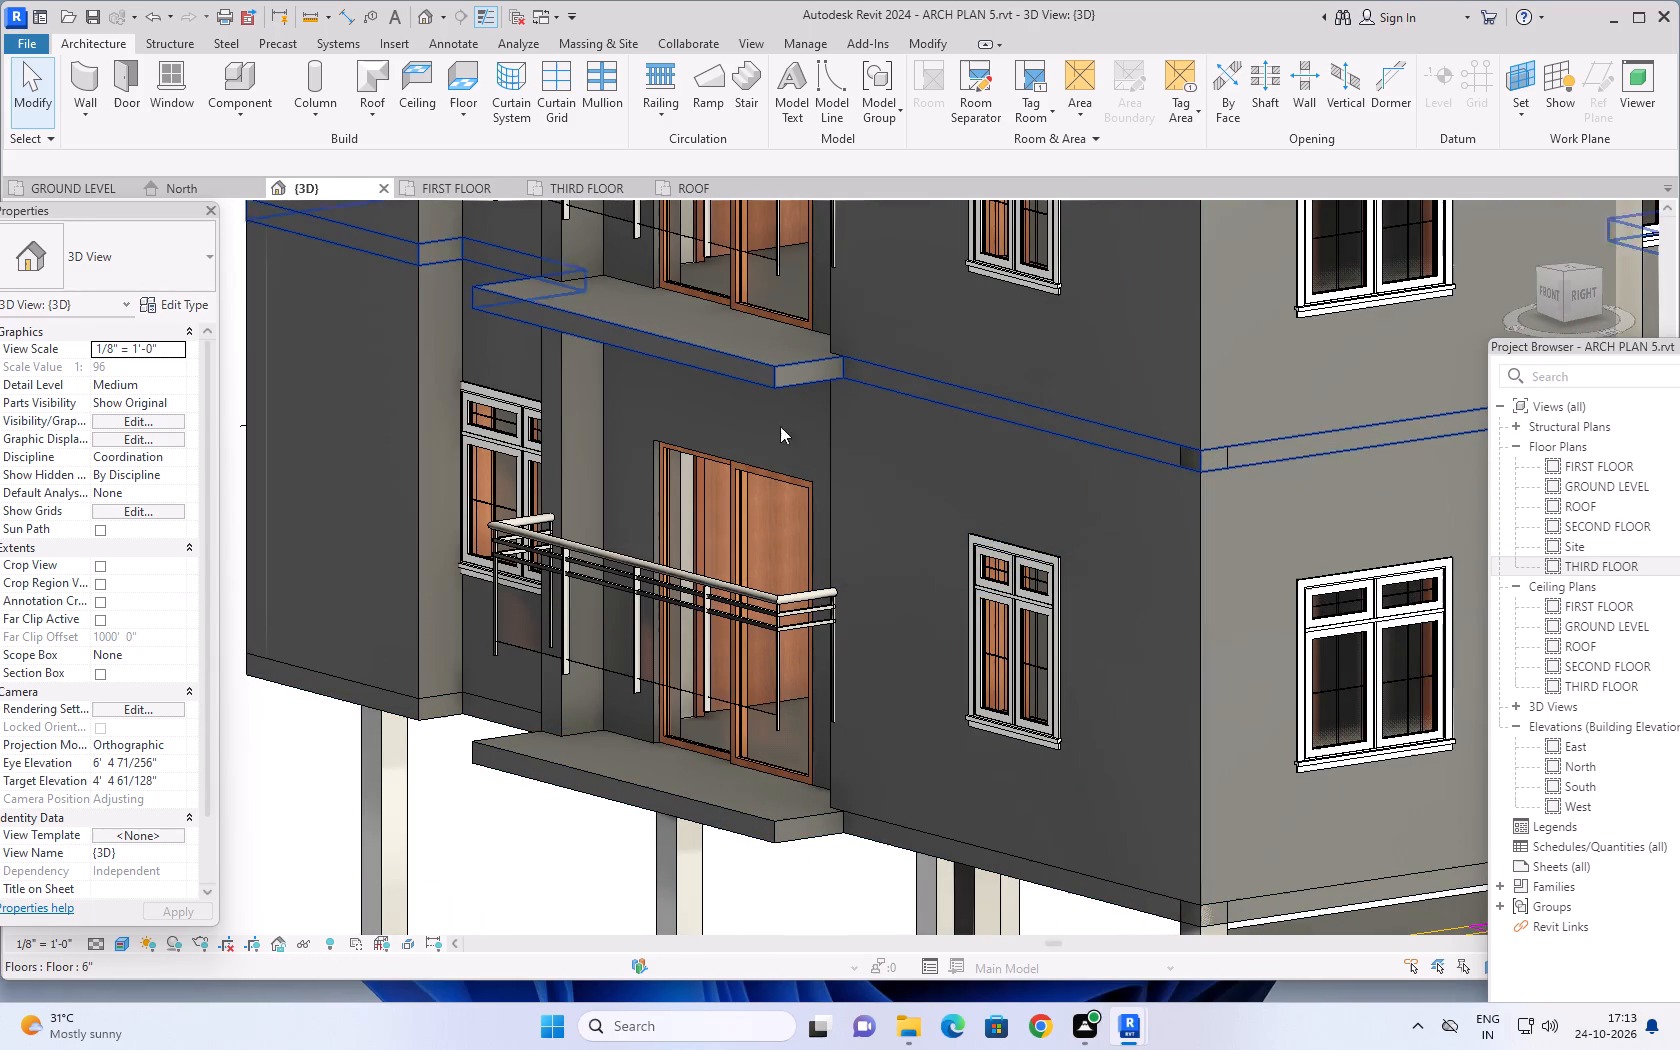
{"action": "scroll", "coordinate": [720, 649], "scroll_direction": "down", "scroll_amount": 4}
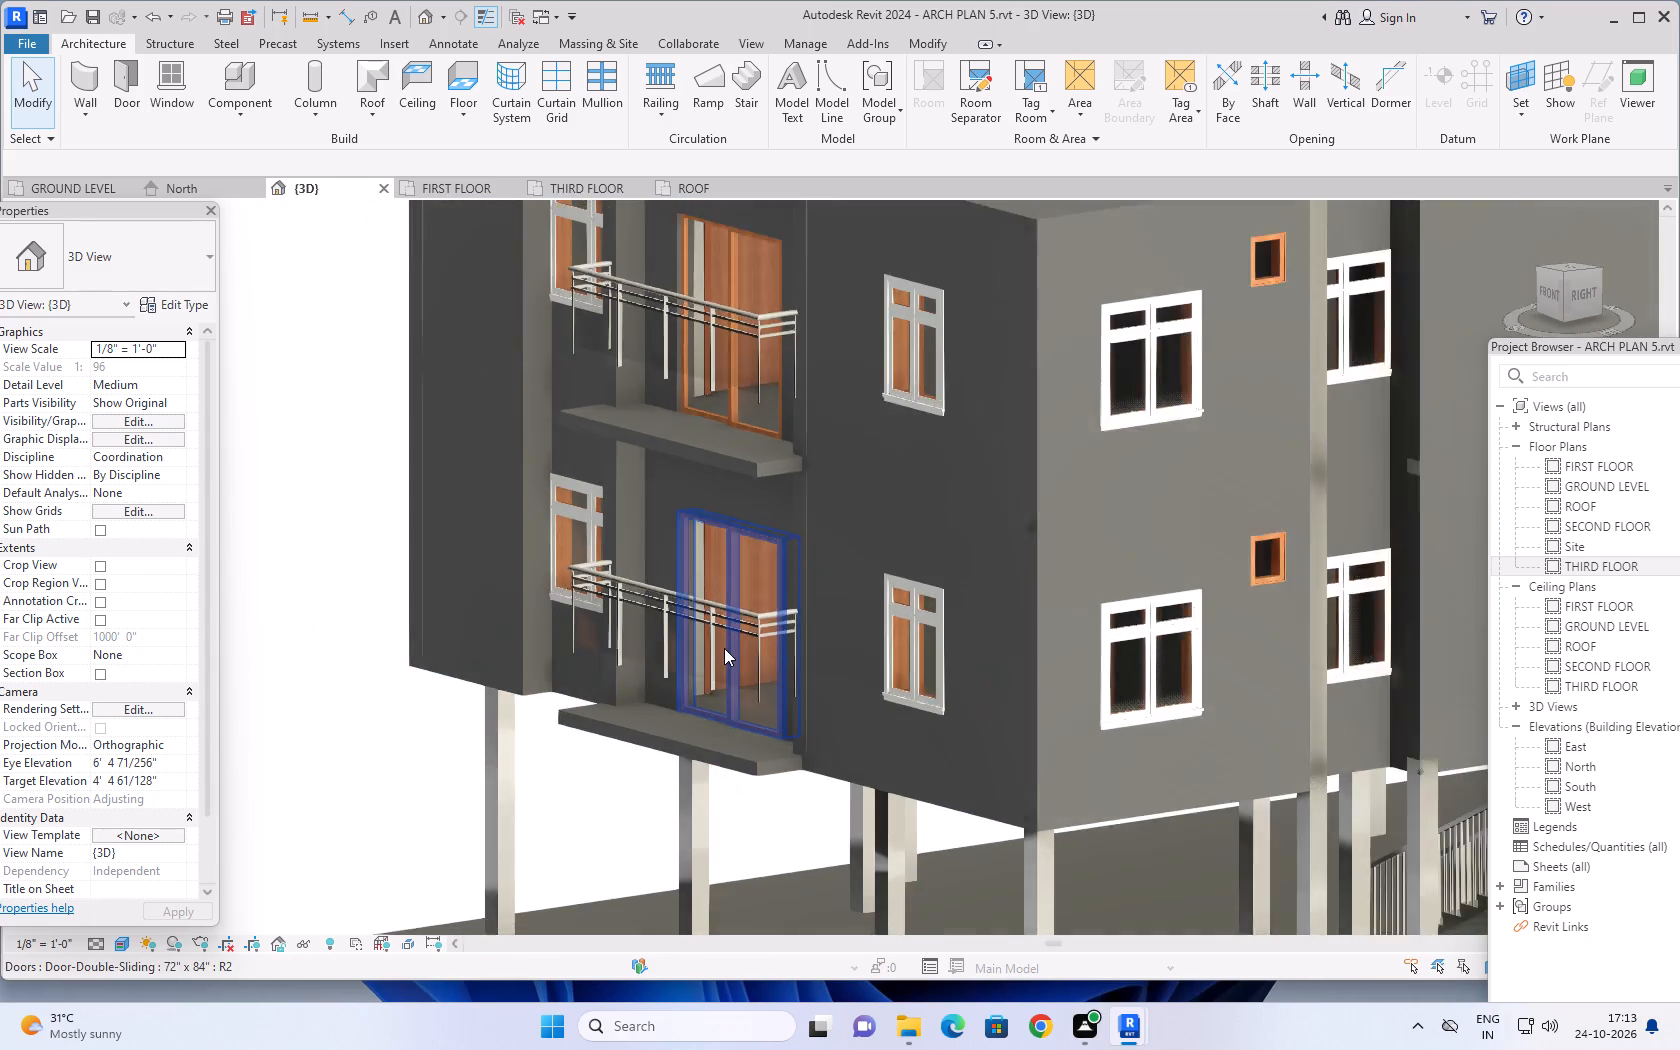
{"action": "scroll", "coordinate": [724, 648], "scroll_direction": "down", "scroll_amount": 1}
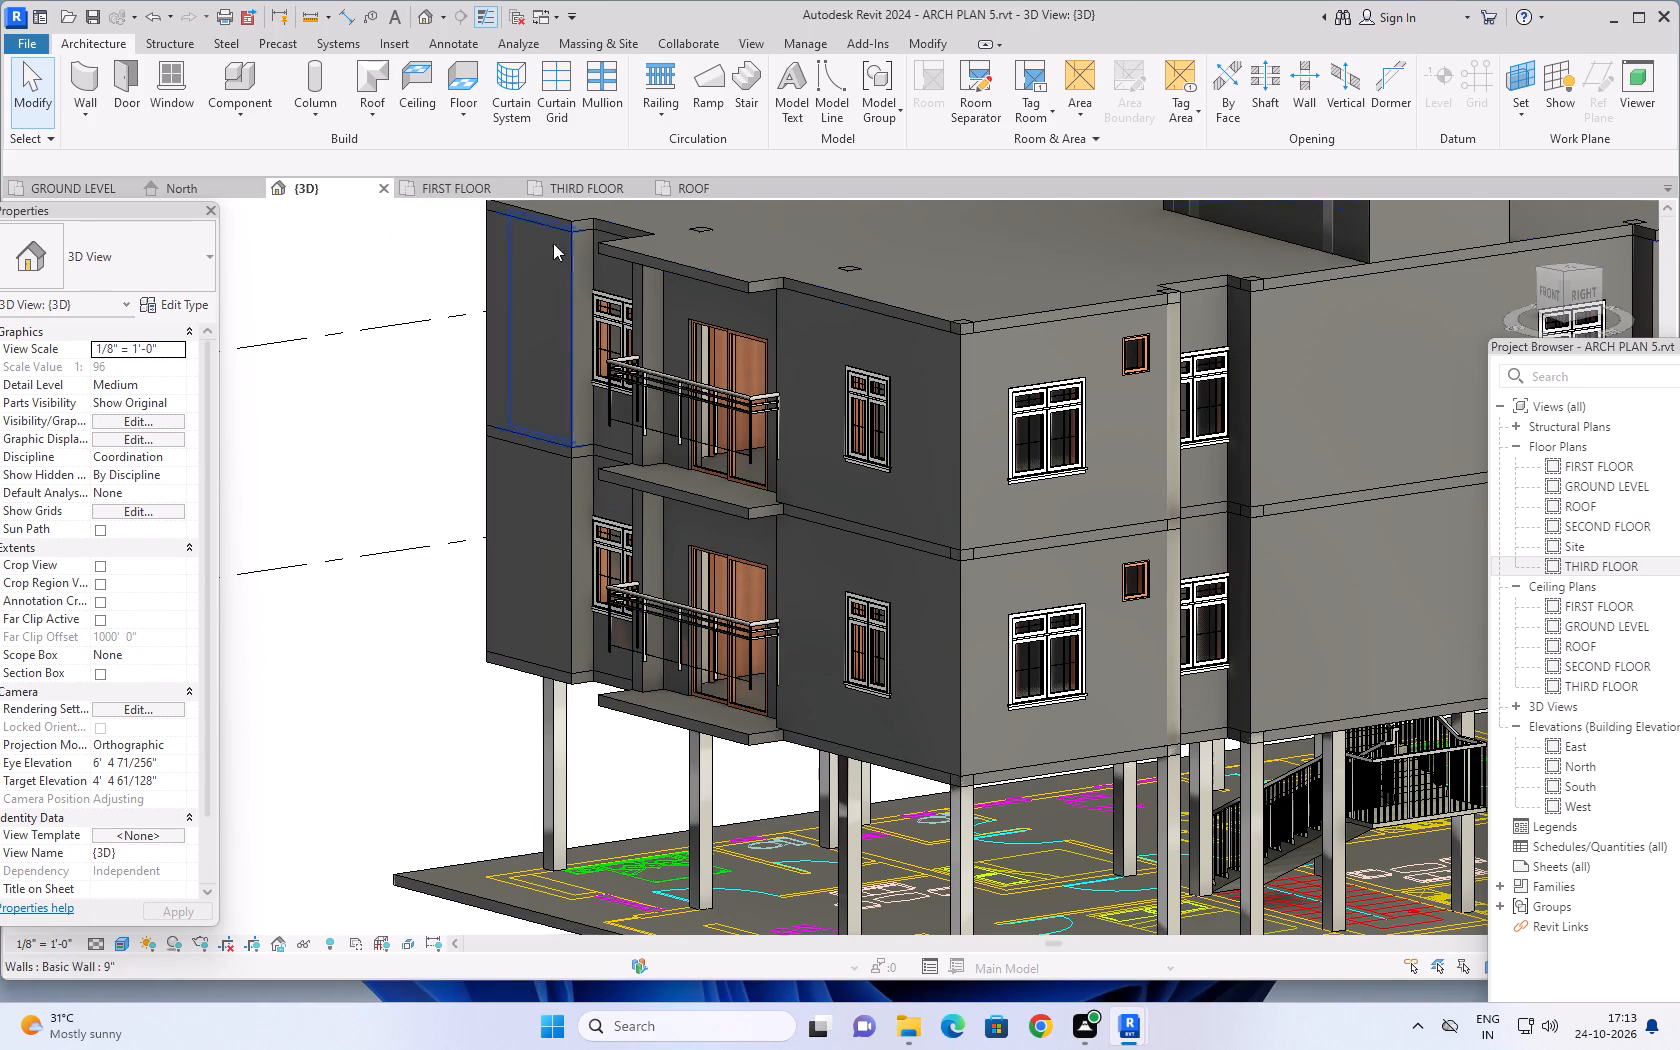
In the FIRST FLOOR plan, set up a 6" basic wall with its top constraint Unconnected and an unconnected height of 2'.
{"action": "left_click", "coordinate": [485, 190]}
{"action": "scroll", "coordinate": [1026, 499], "scroll_direction": "up", "scroll_amount": 4}
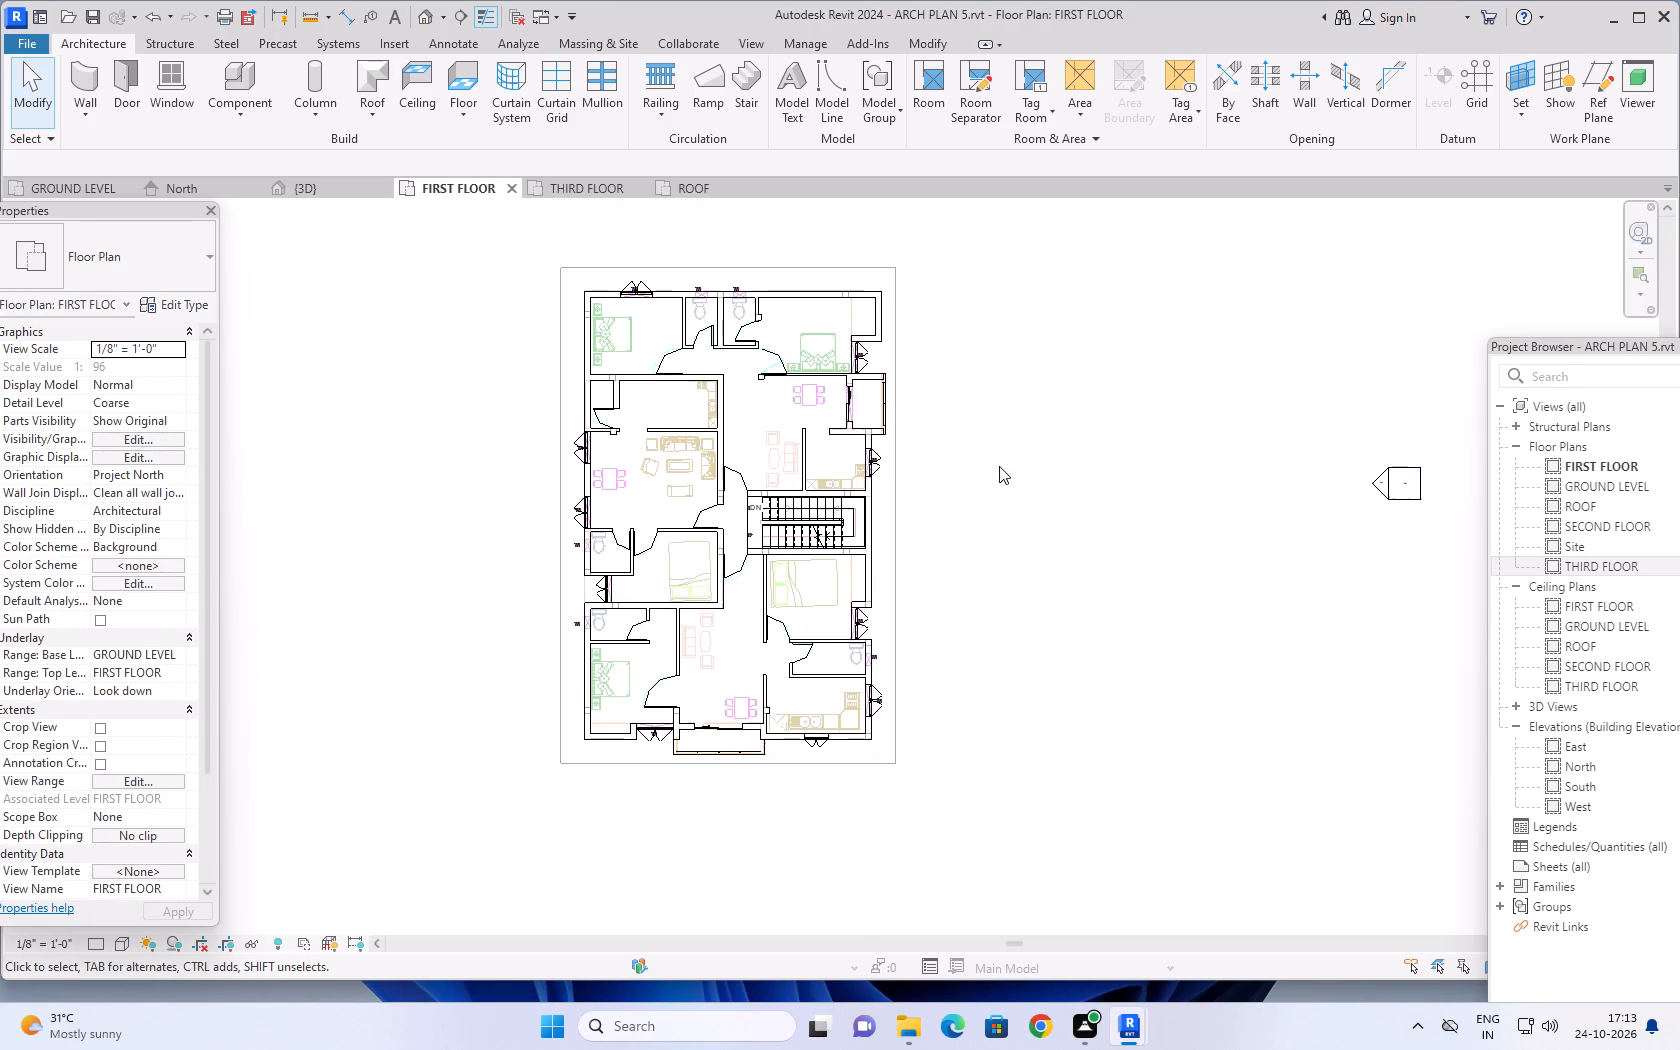
{"action": "scroll", "coordinate": [958, 433], "scroll_direction": "up", "scroll_amount": 3}
{"action": "scroll", "coordinate": [923, 359], "scroll_direction": "up", "scroll_amount": 1}
{"action": "middle_click_drag", "start_coordinate": [924, 359], "coordinate": [1036, 492]}
{"action": "scroll", "coordinate": [948, 502], "scroll_direction": "up", "scroll_amount": 5}
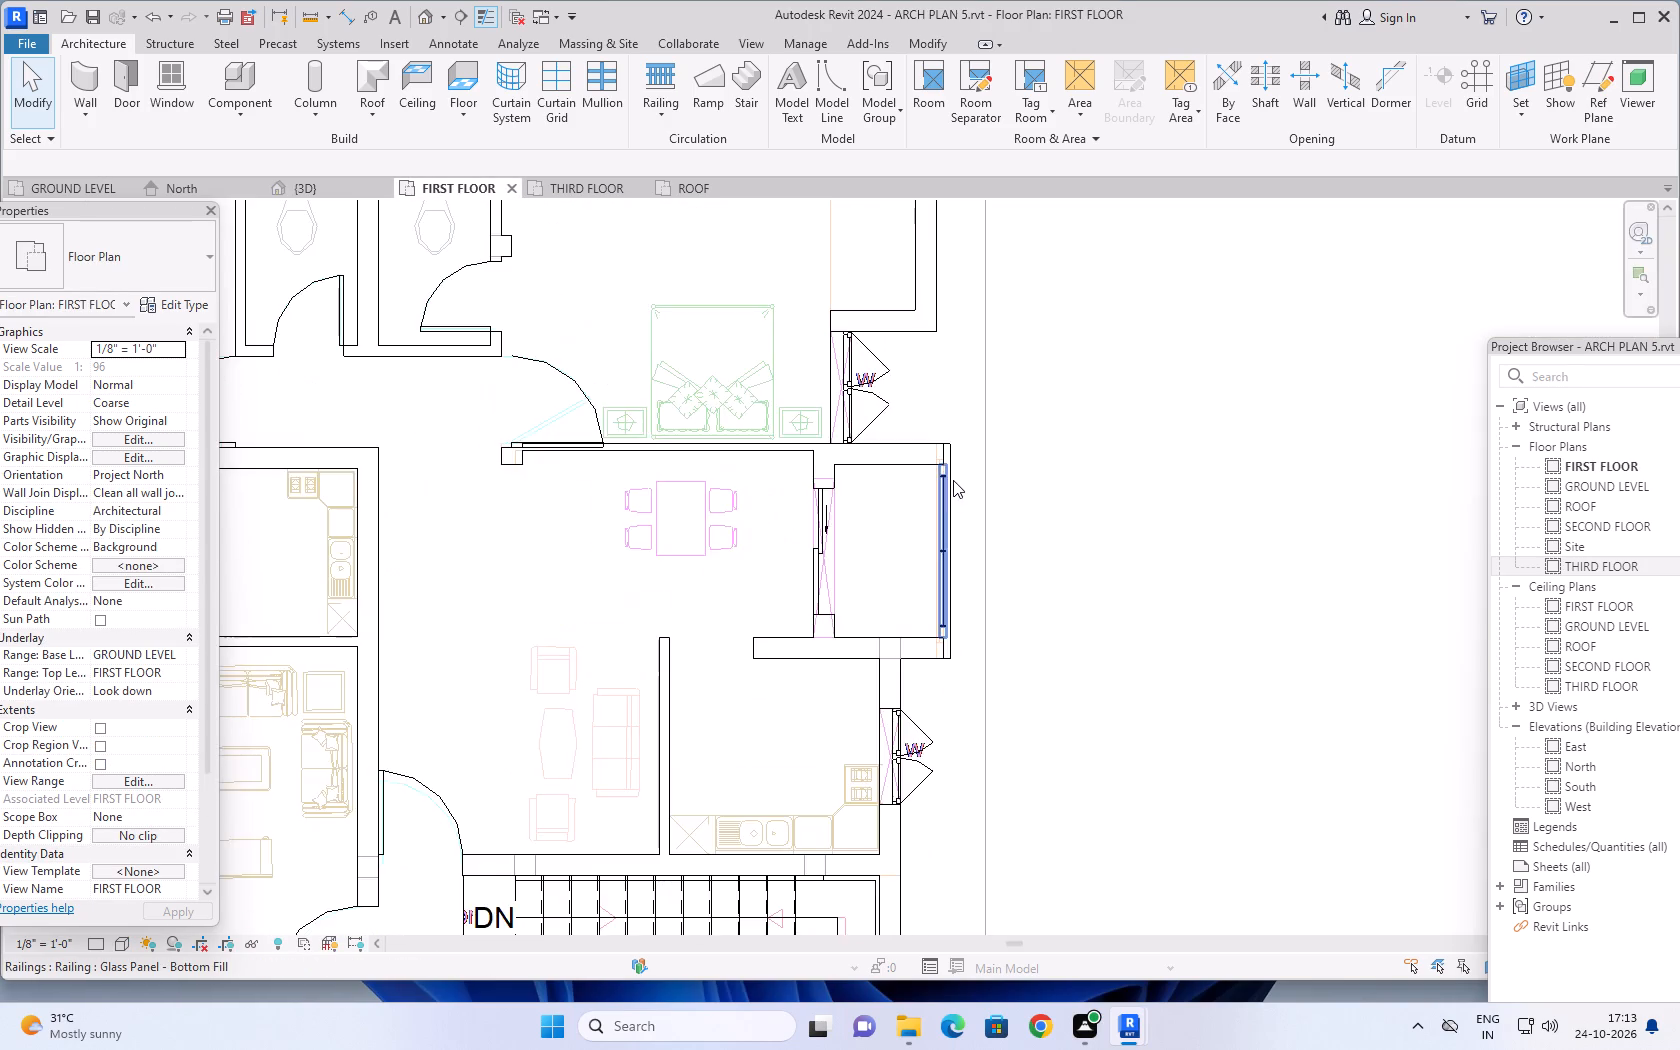
{"action": "scroll", "coordinate": [953, 480], "scroll_direction": "up", "scroll_amount": 7}
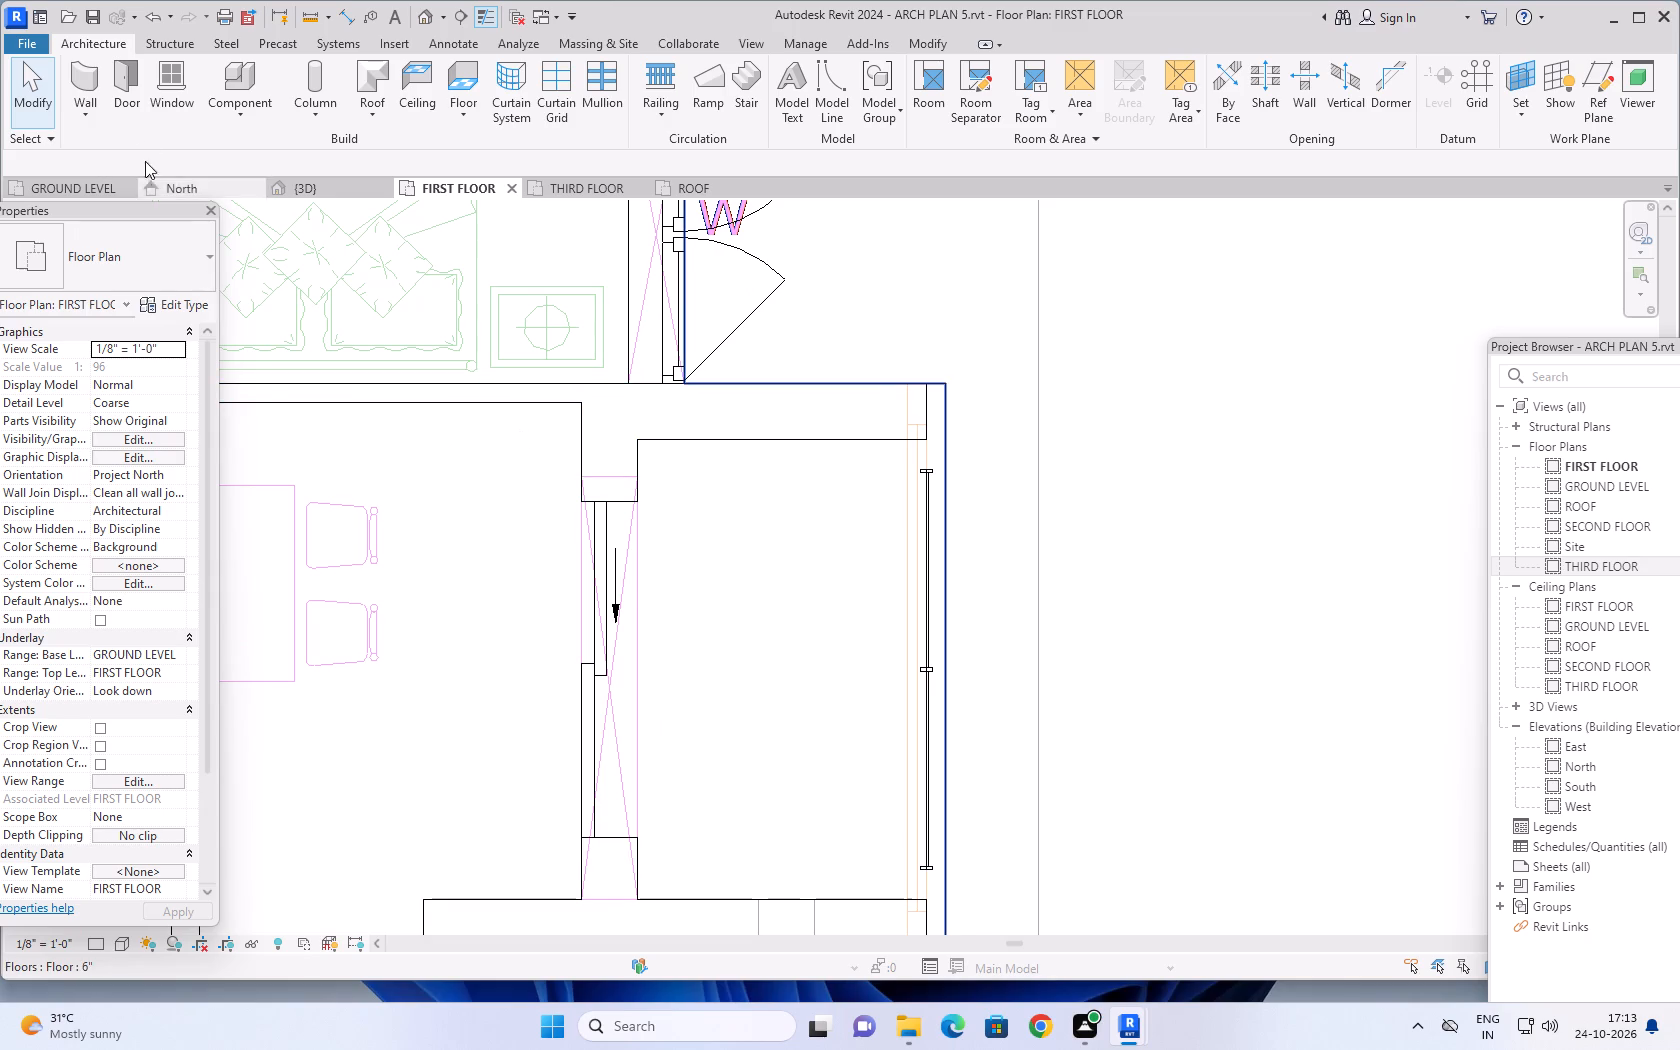
{"action": "left_click", "coordinate": [90, 117]}
{"action": "left_click", "coordinate": [91, 80]}
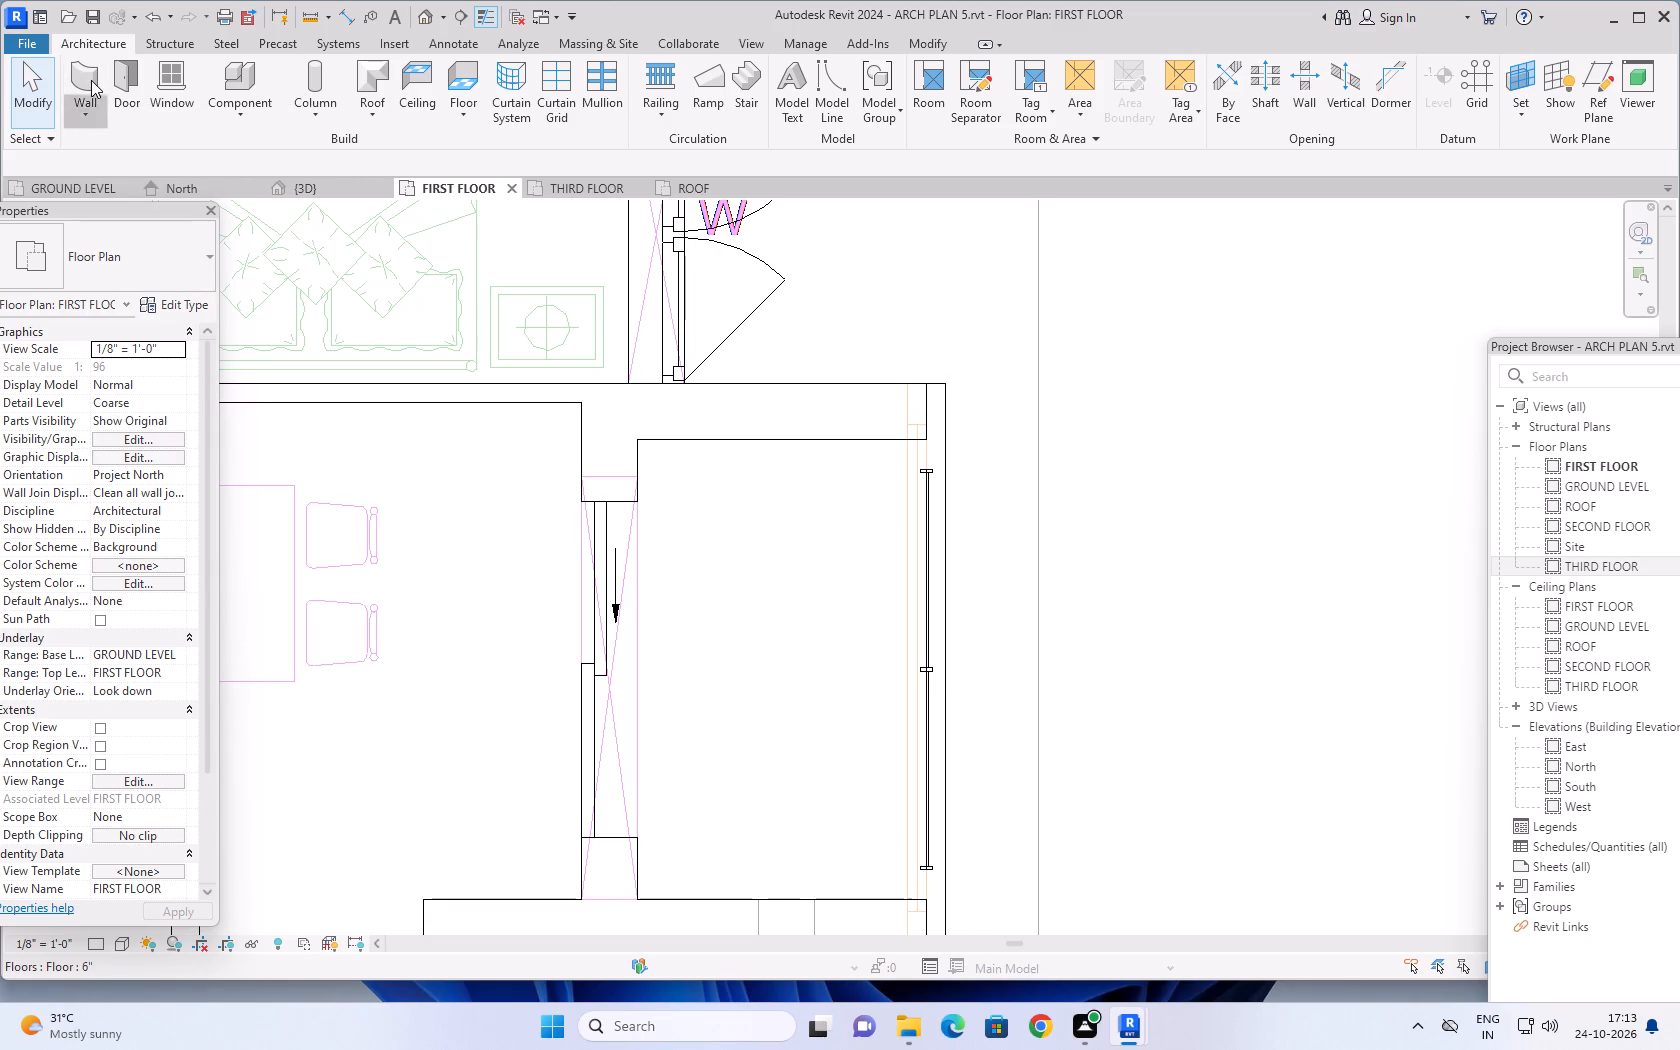
{"action": "left_click", "coordinate": [149, 266]}
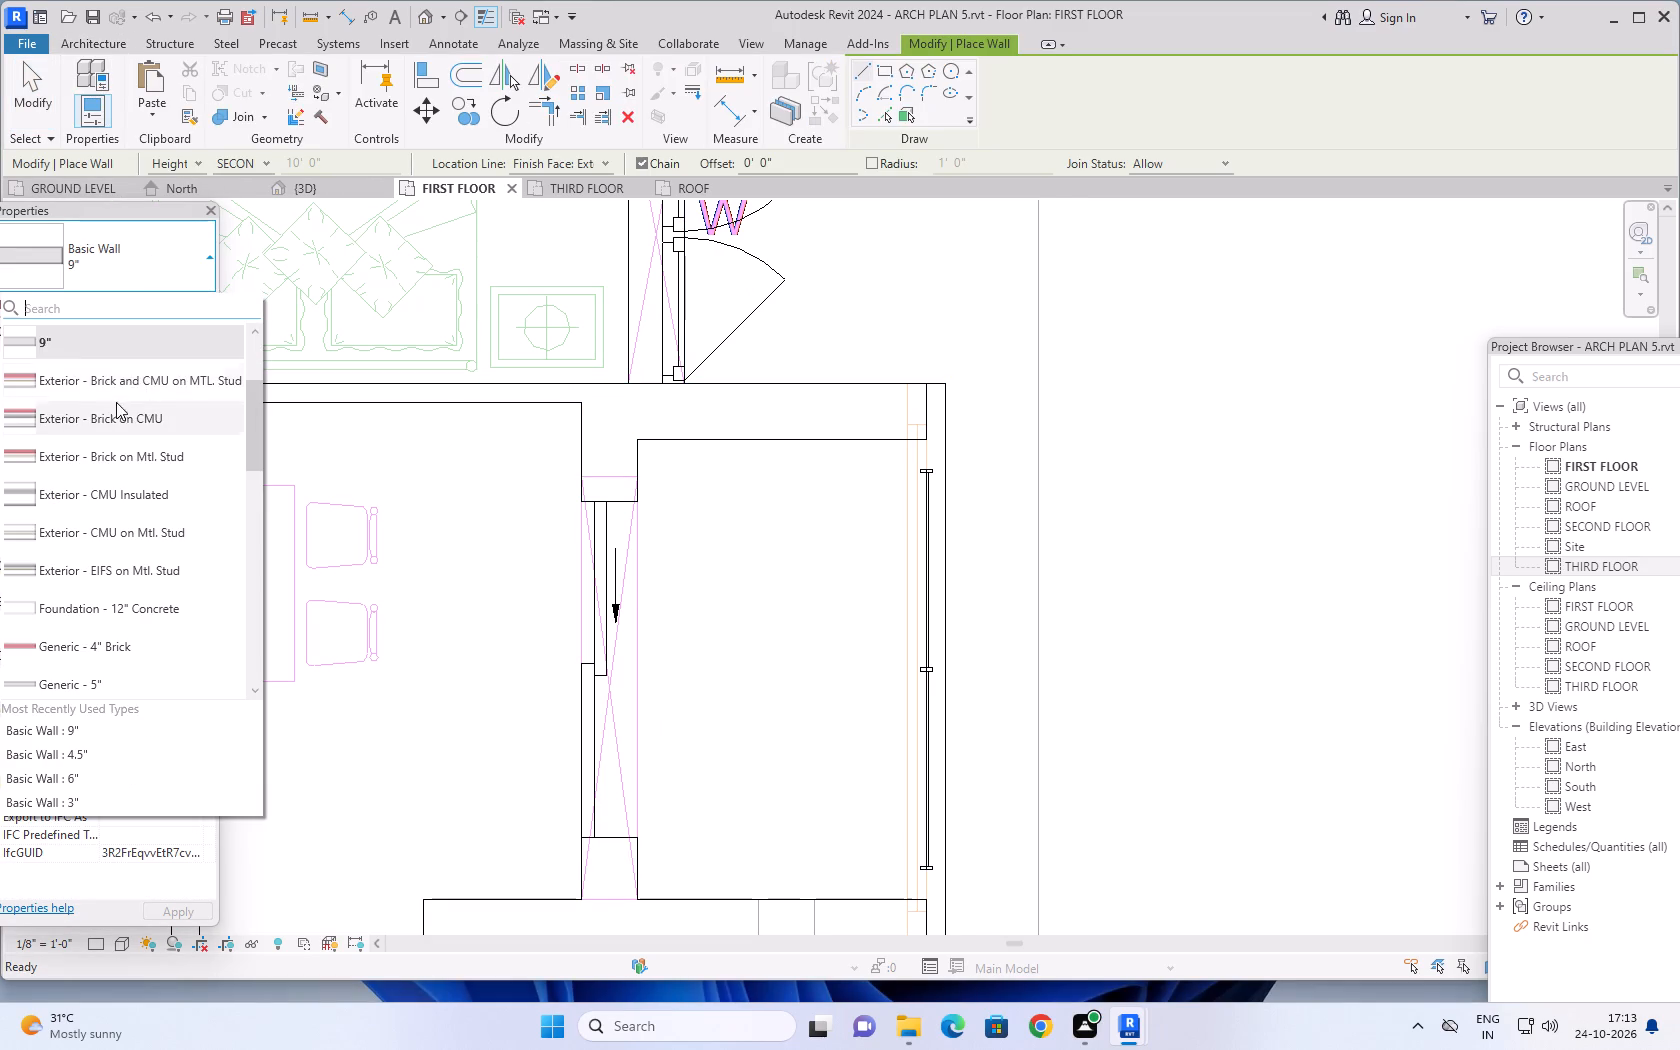
{"action": "scroll", "coordinate": [103, 377], "scroll_direction": "up", "scroll_amount": 5}
{"action": "left_click", "coordinate": [112, 437]}
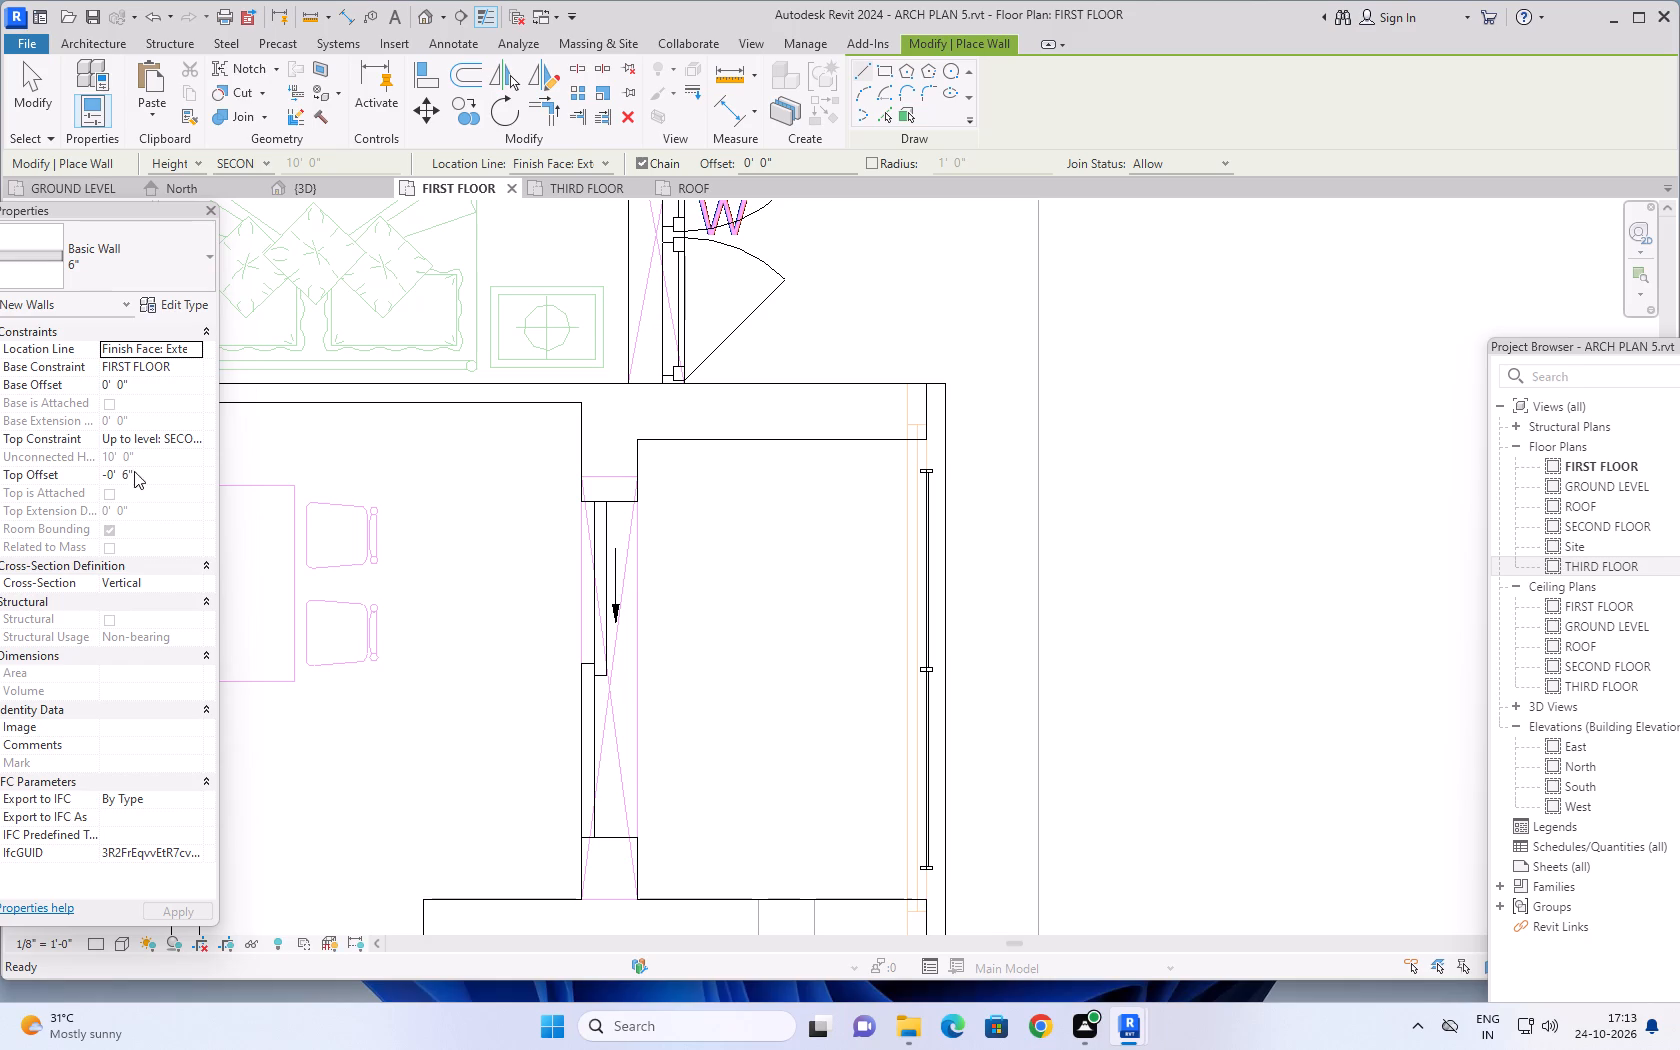
{"action": "left_click", "coordinate": [179, 439]}
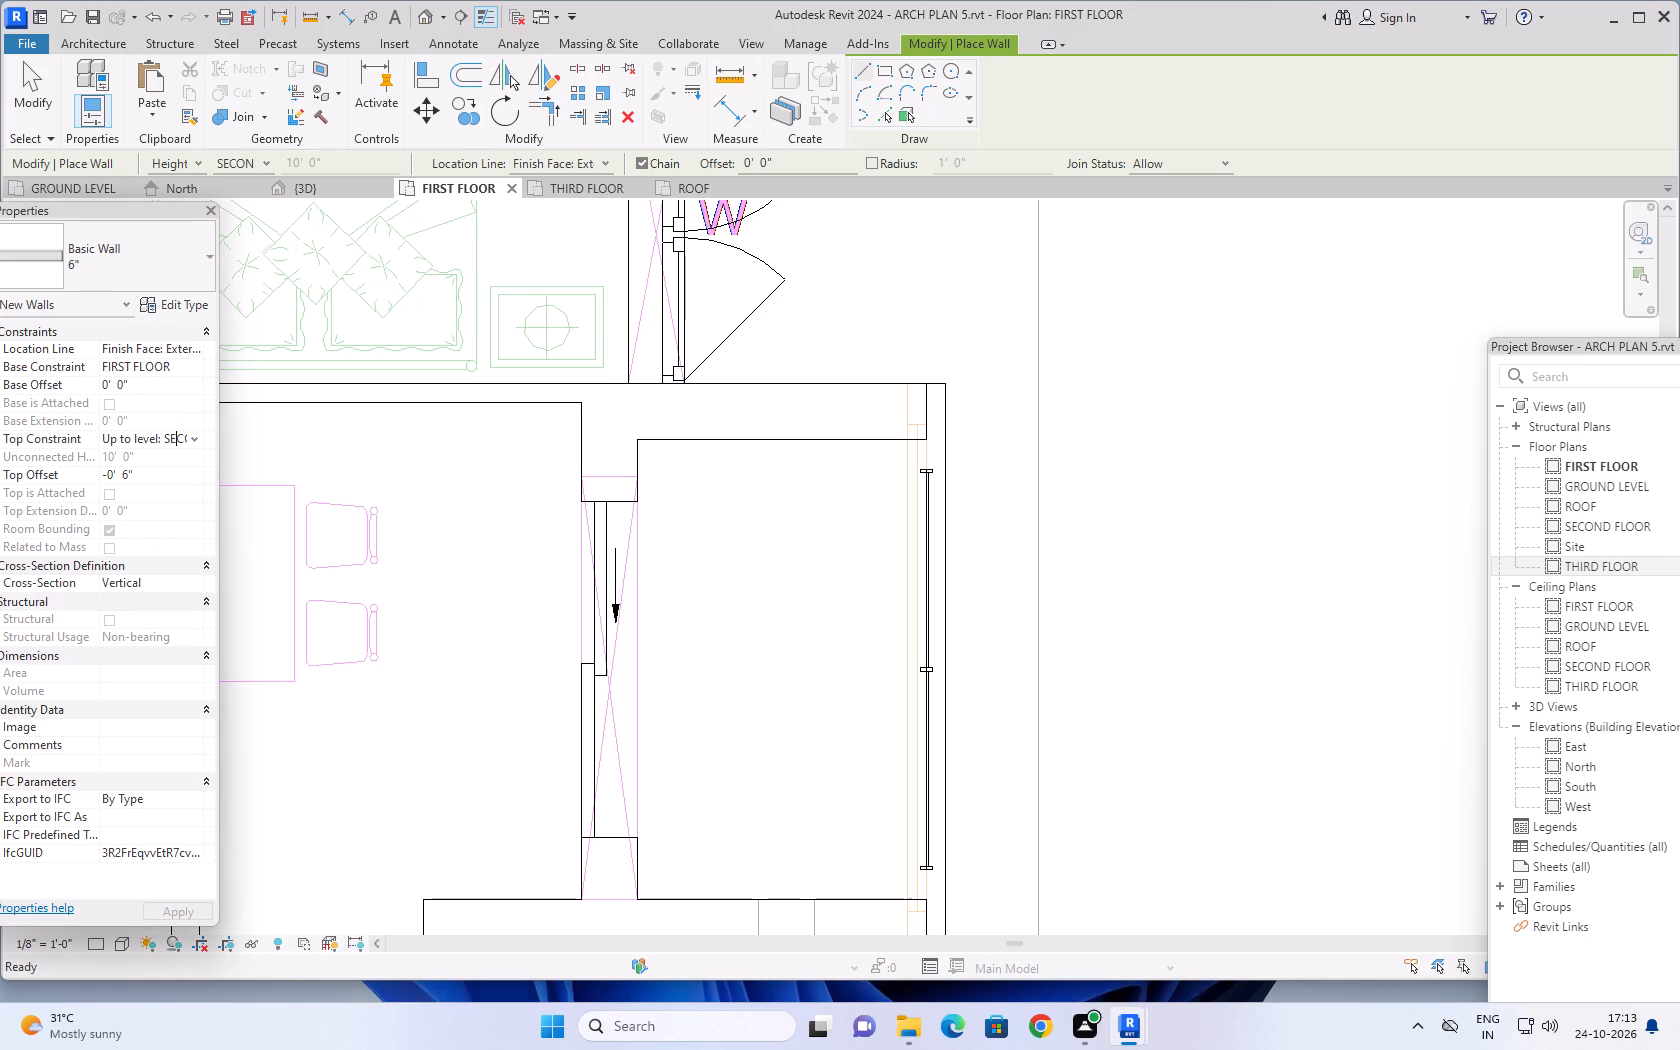
{"action": "left_click", "coordinate": [194, 439]}
{"action": "left_click", "coordinate": [175, 454]}
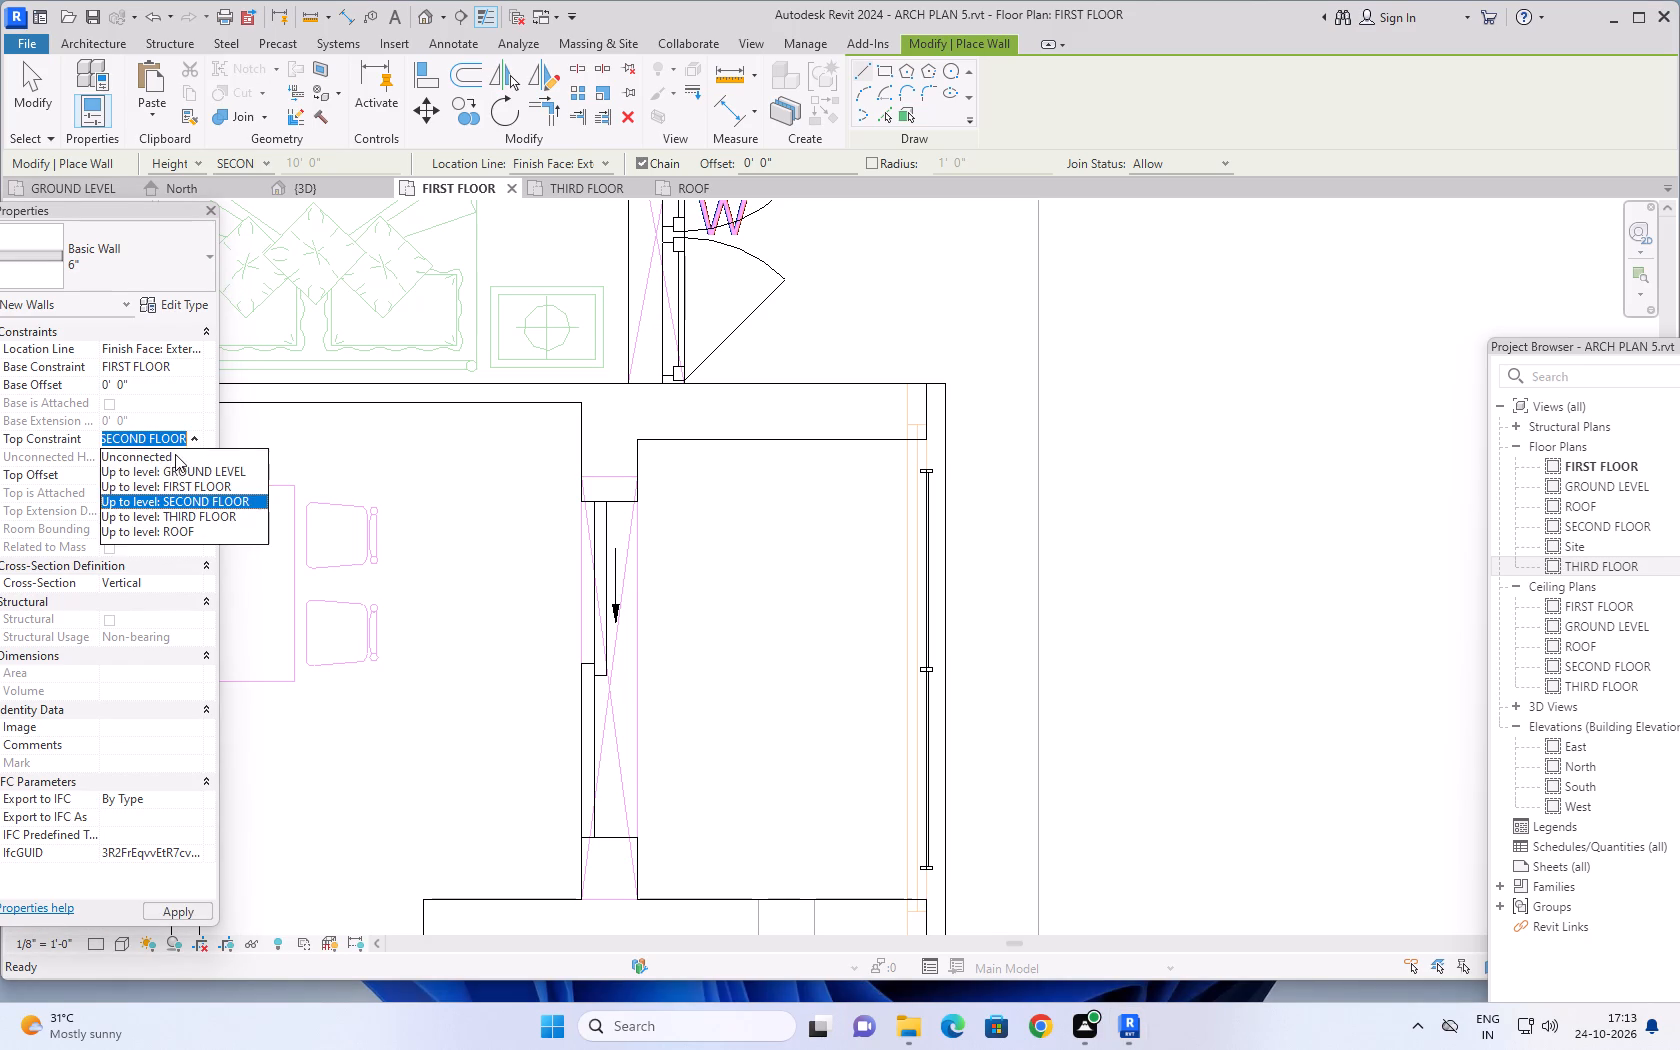
{"action": "left_click", "coordinate": [163, 456]}
{"action": "type", "text": "2'"}
{"action": "key", "text": "Return"}
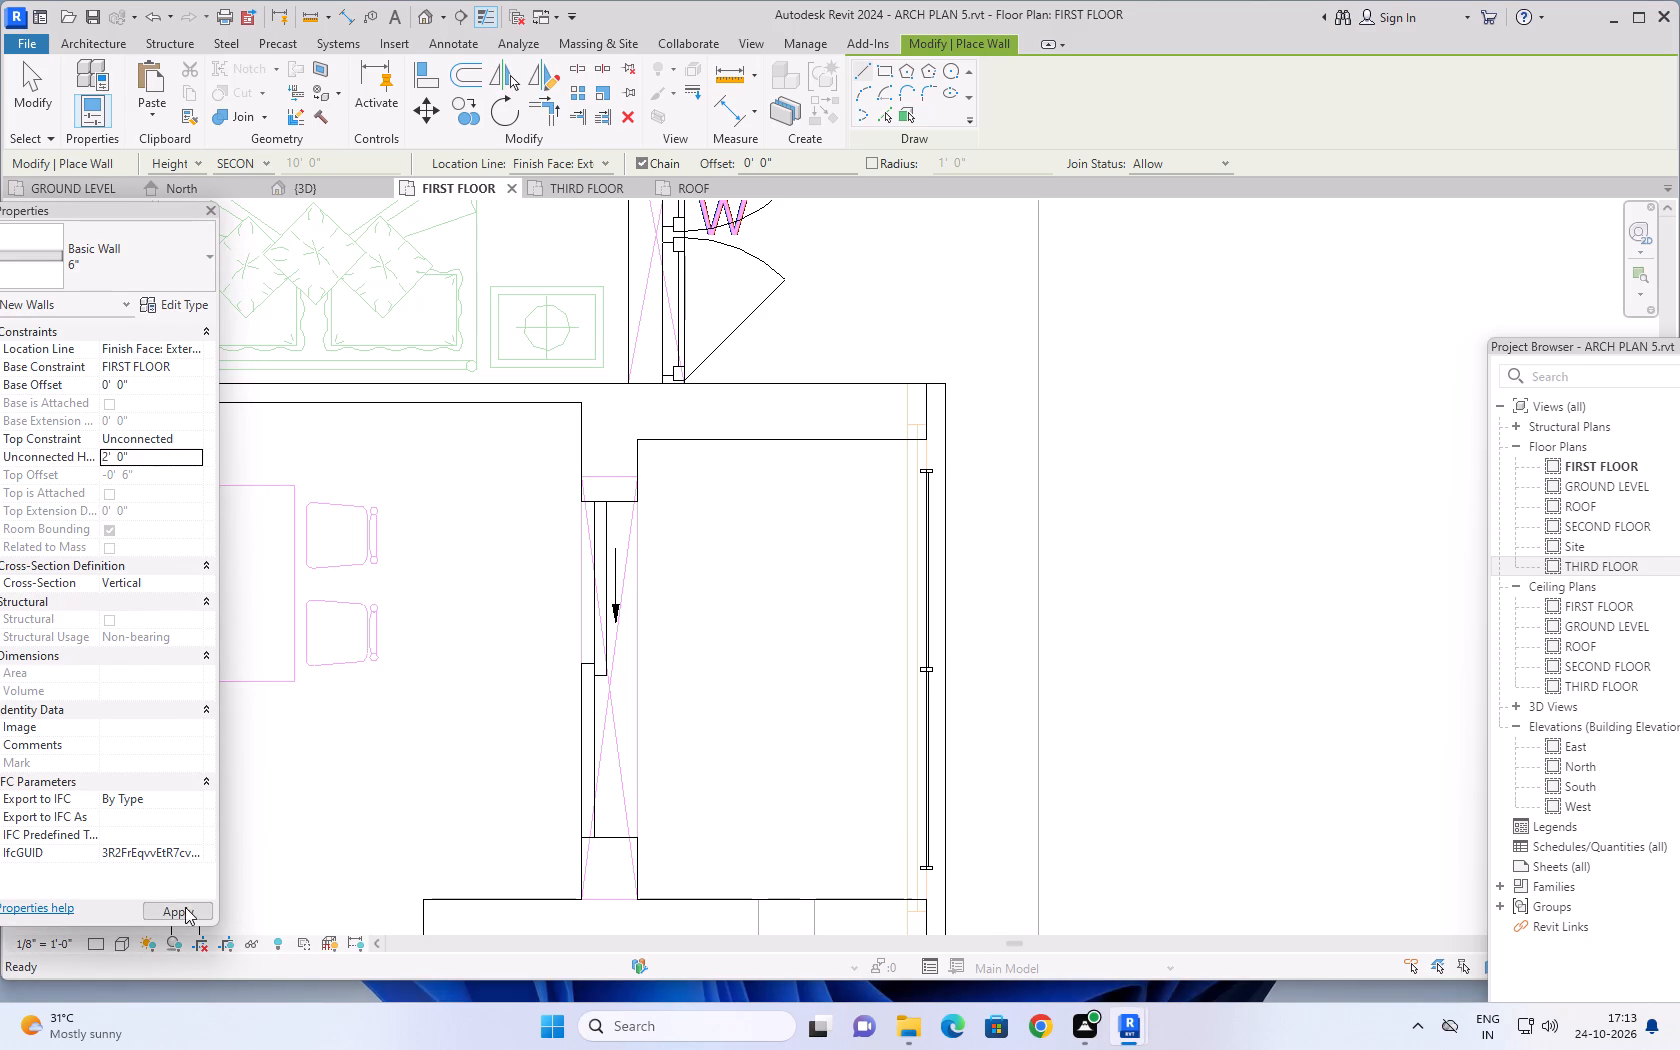
{"action": "left_click", "coordinate": [184, 909]}
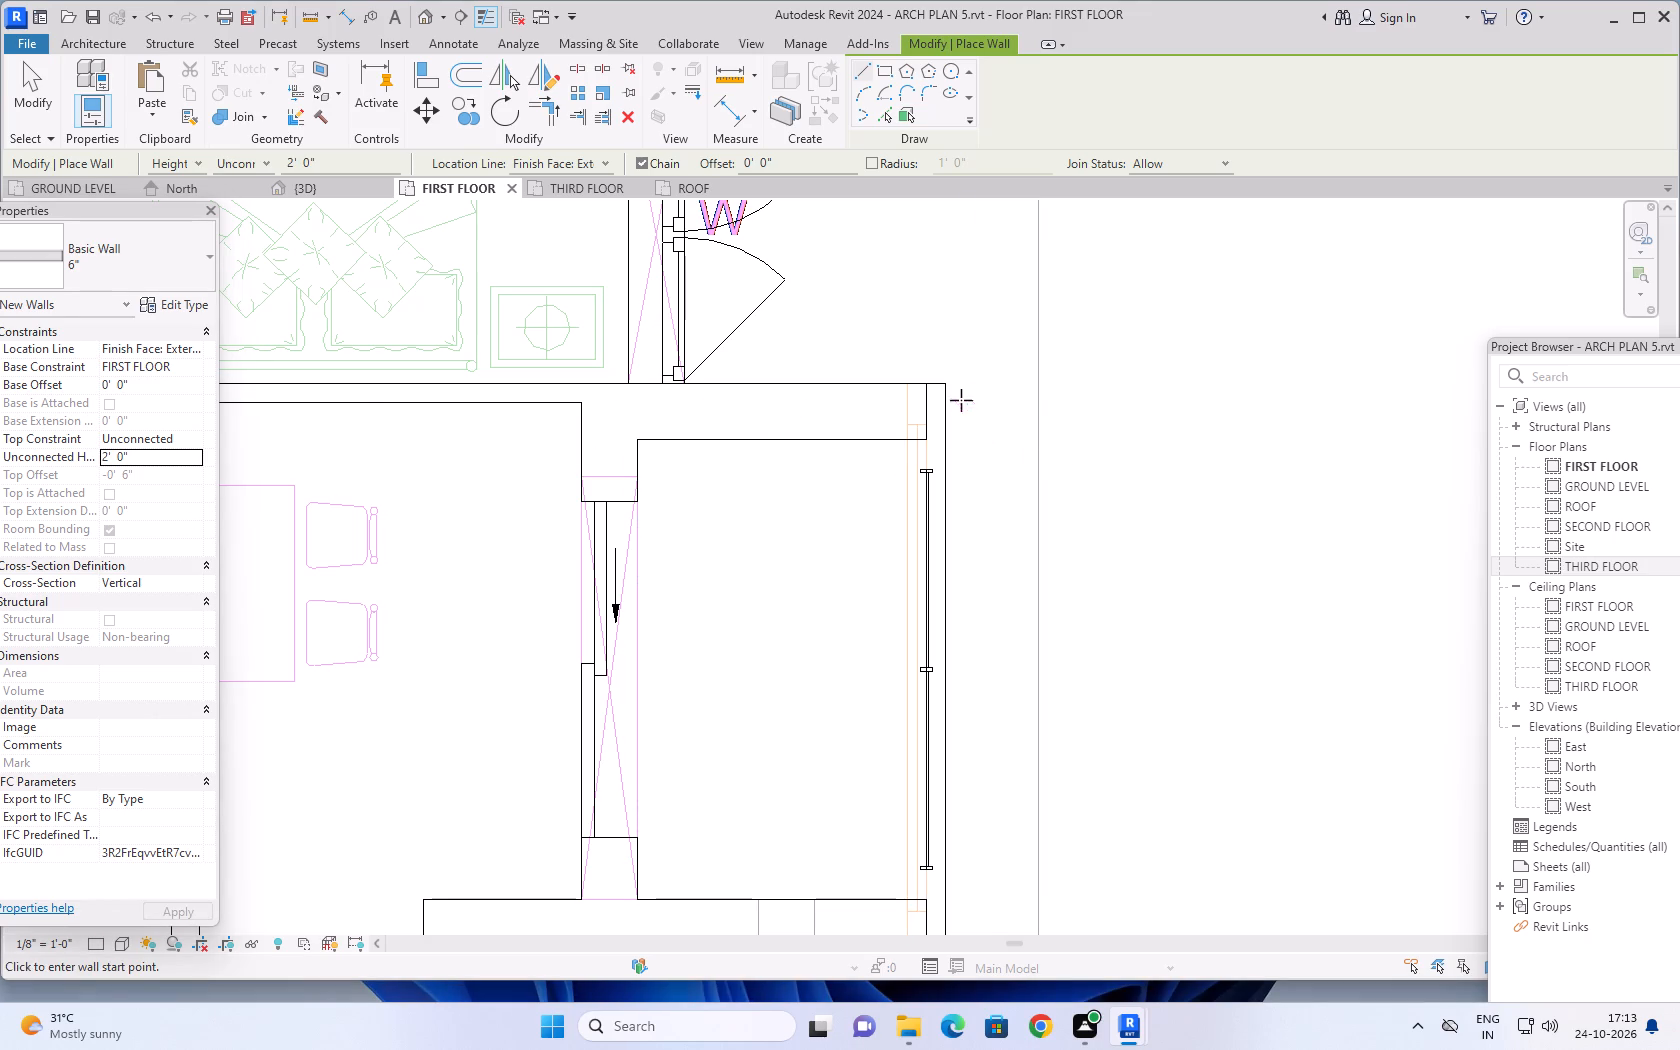
Draw the parapet wall, about 7' 8" long, along the outer slab edge of the first-floor east balcony, from corner to corner.
{"action": "scroll", "coordinate": [958, 395], "scroll_direction": "up", "scroll_amount": 4}
{"action": "scroll", "coordinate": [994, 478], "scroll_direction": "down", "scroll_amount": 6}
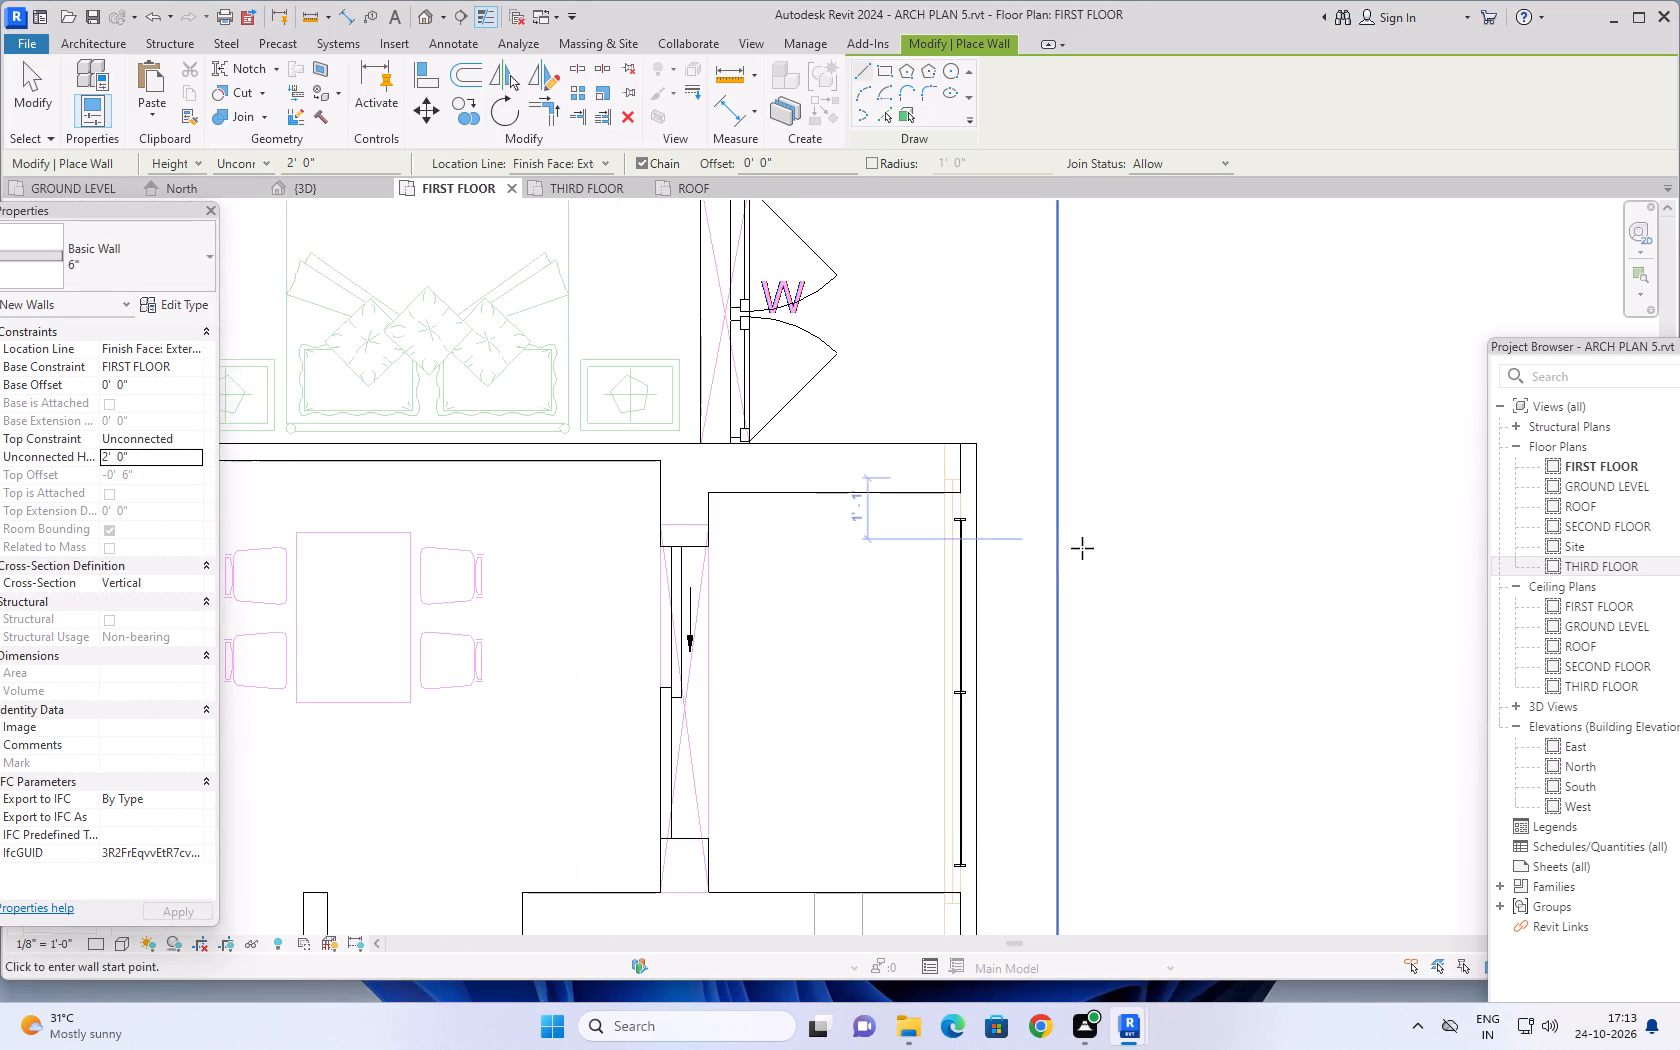
{"action": "middle_click_drag", "start_coordinate": [1096, 539], "coordinate": [1063, 458]}
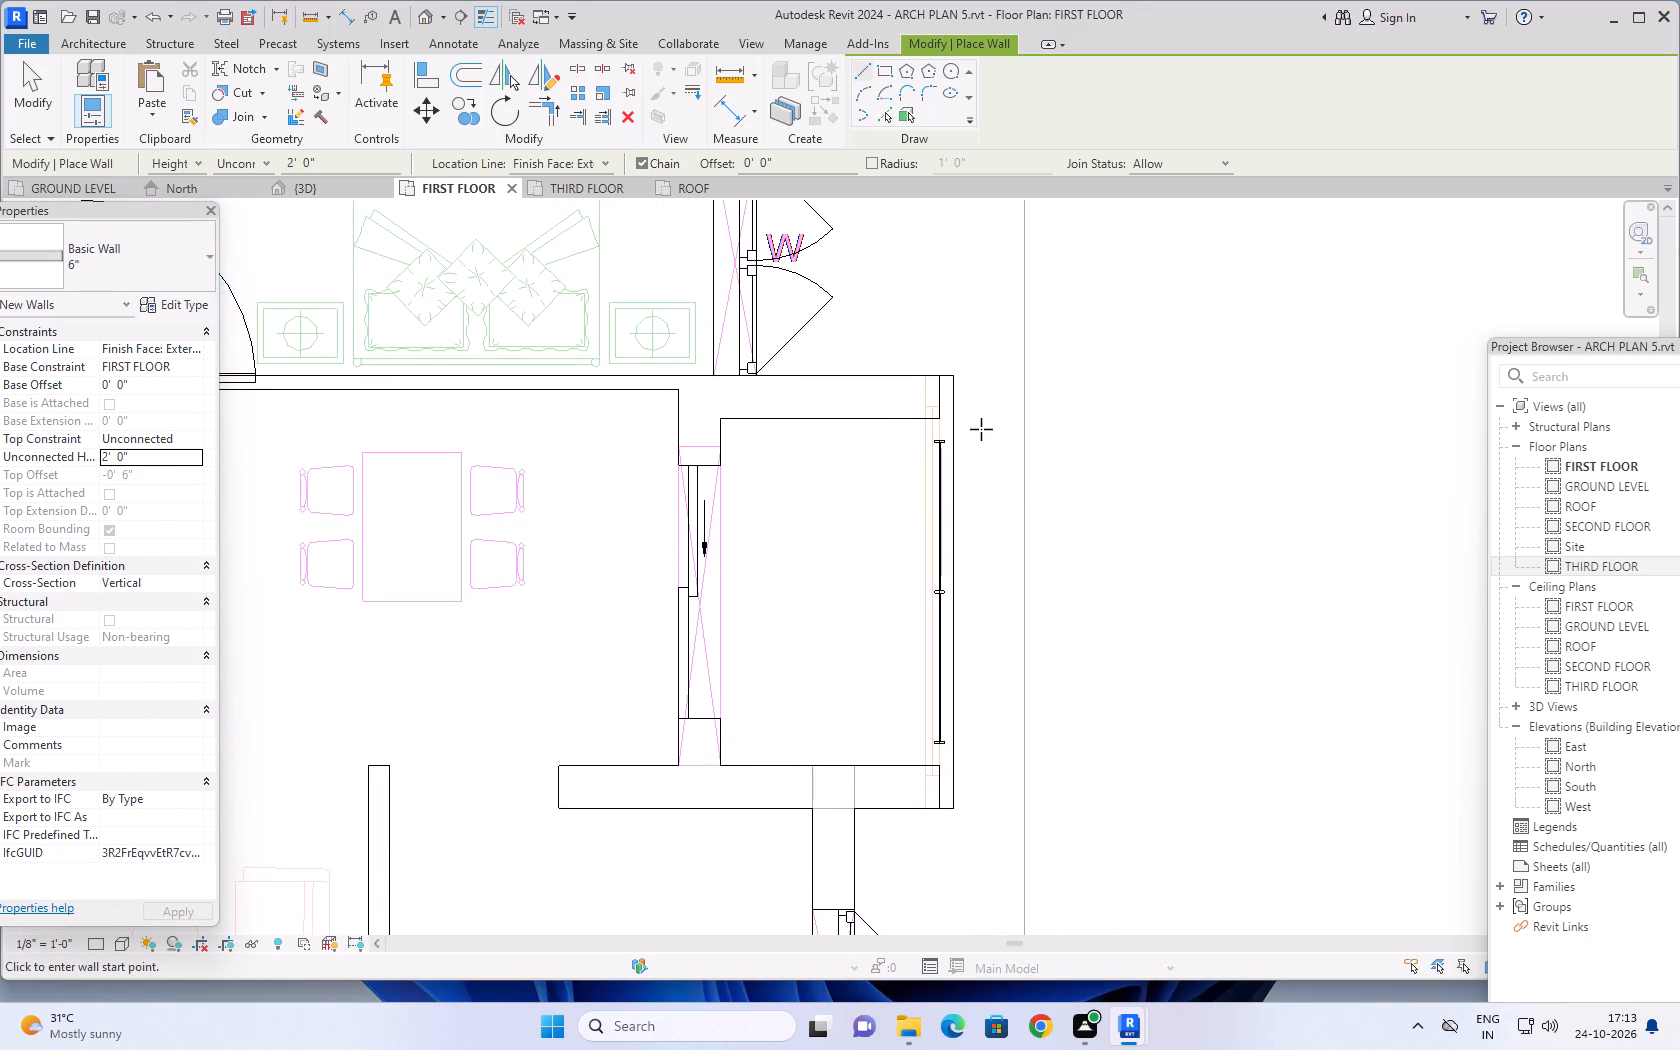
{"action": "scroll", "coordinate": [962, 423], "scroll_direction": "up", "scroll_amount": 3}
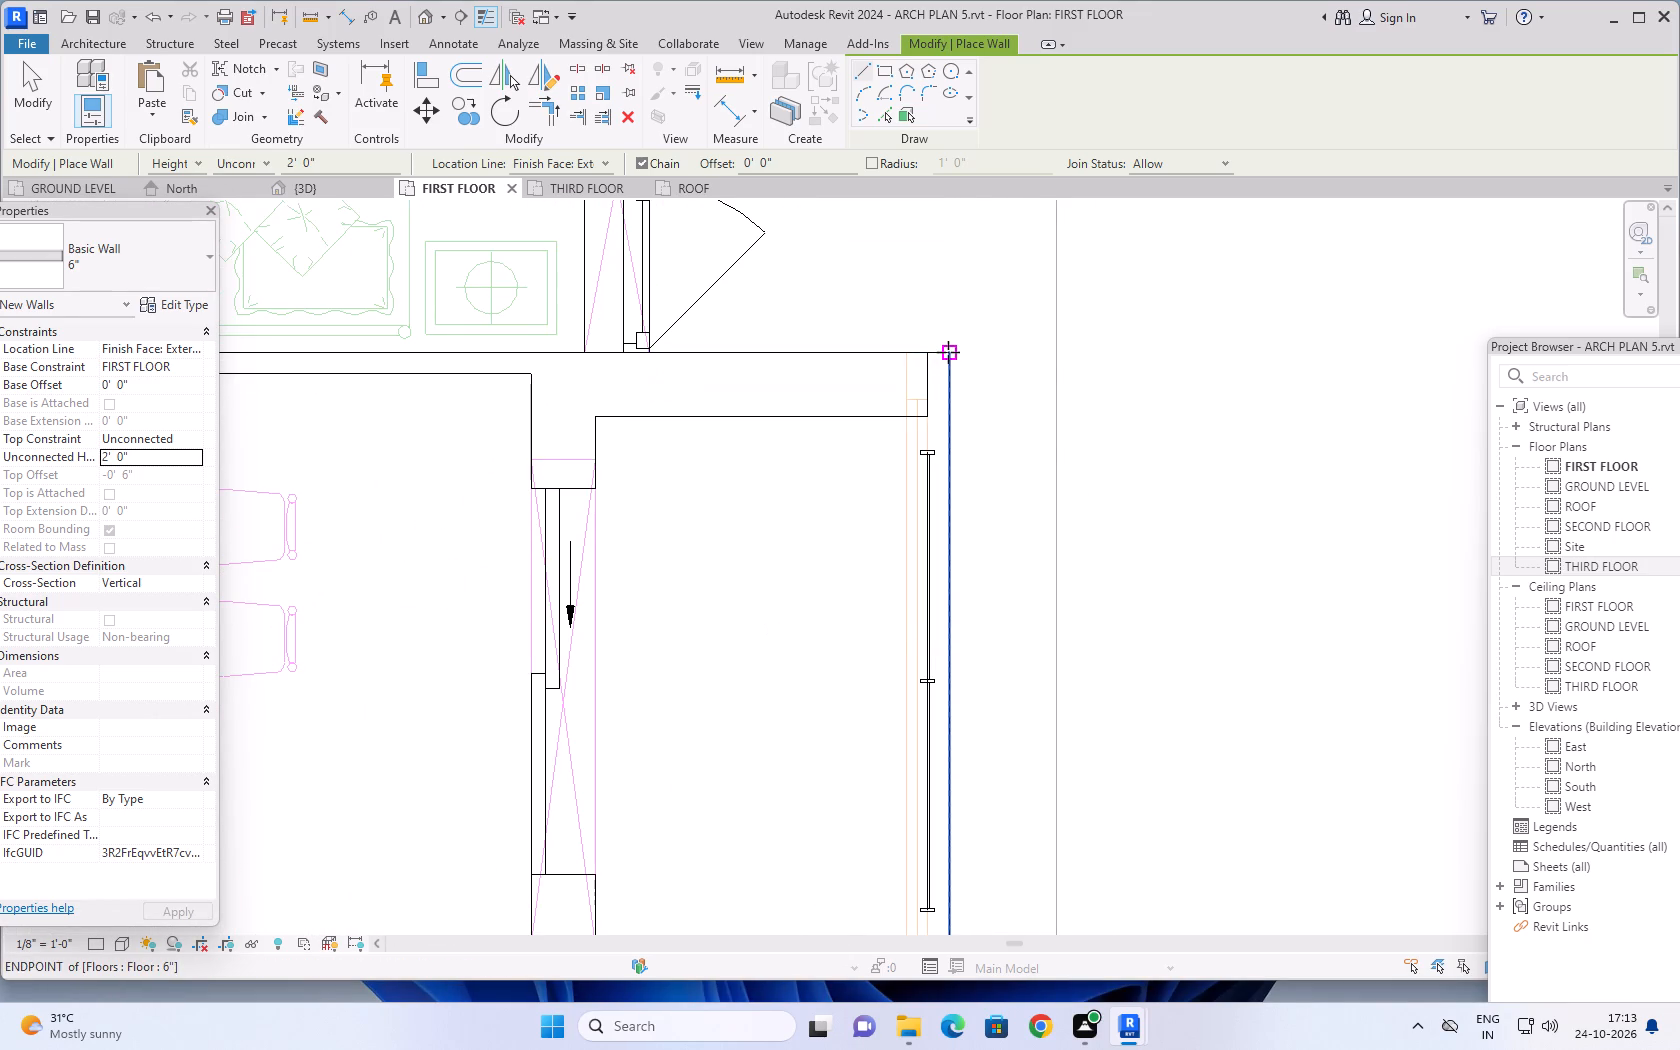
{"action": "left_click", "coordinate": [948, 352]}
{"action": "scroll", "coordinate": [953, 719], "scroll_direction": "down", "scroll_amount": 1}
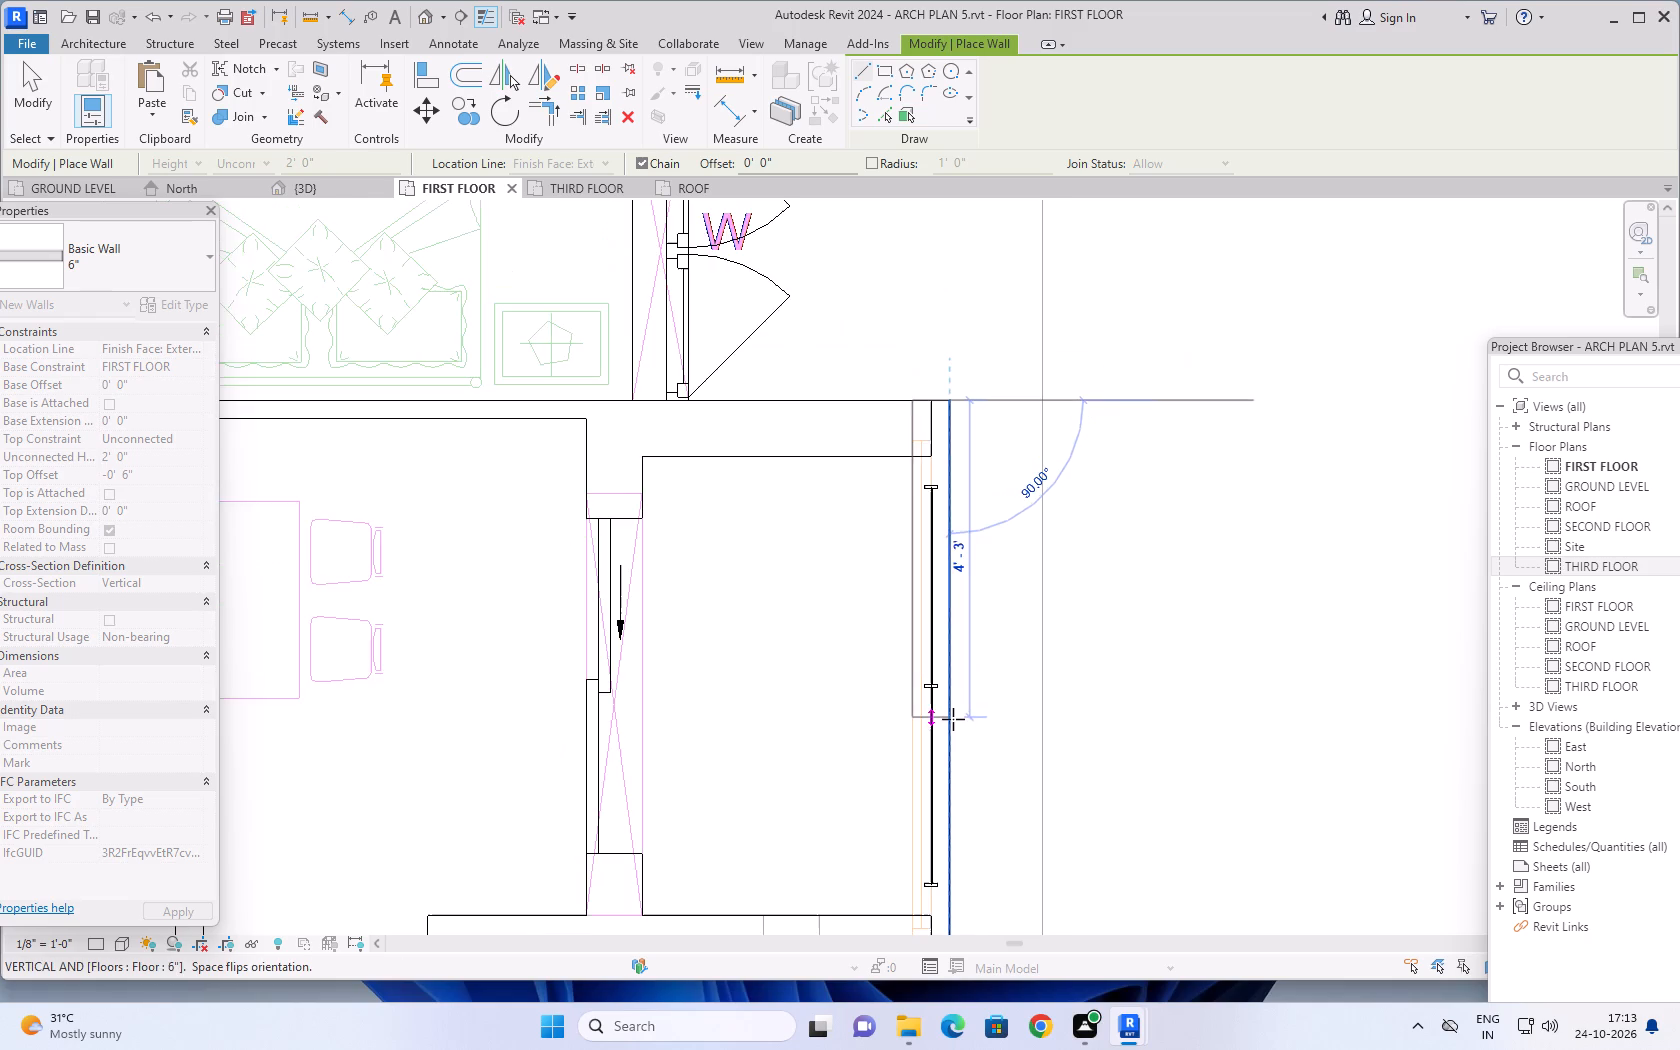
{"action": "middle_click_drag", "start_coordinate": [952, 719], "coordinate": [944, 510]}
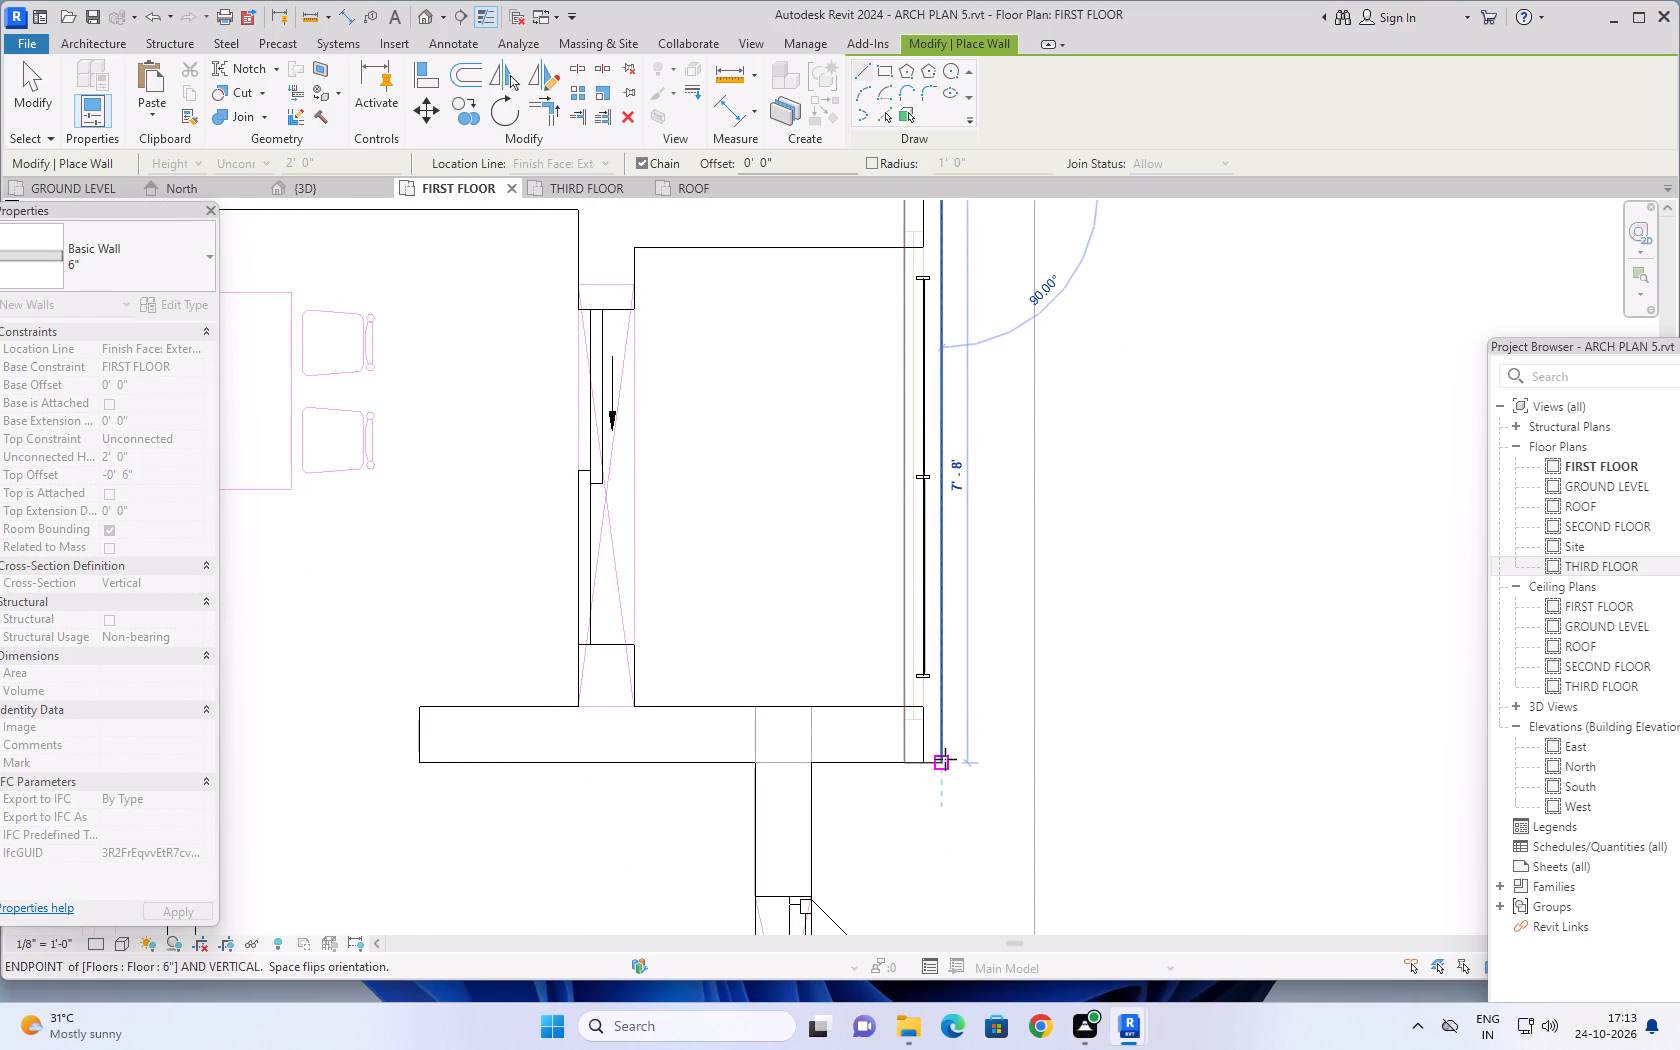
{"action": "left_click", "coordinate": [945, 759]}
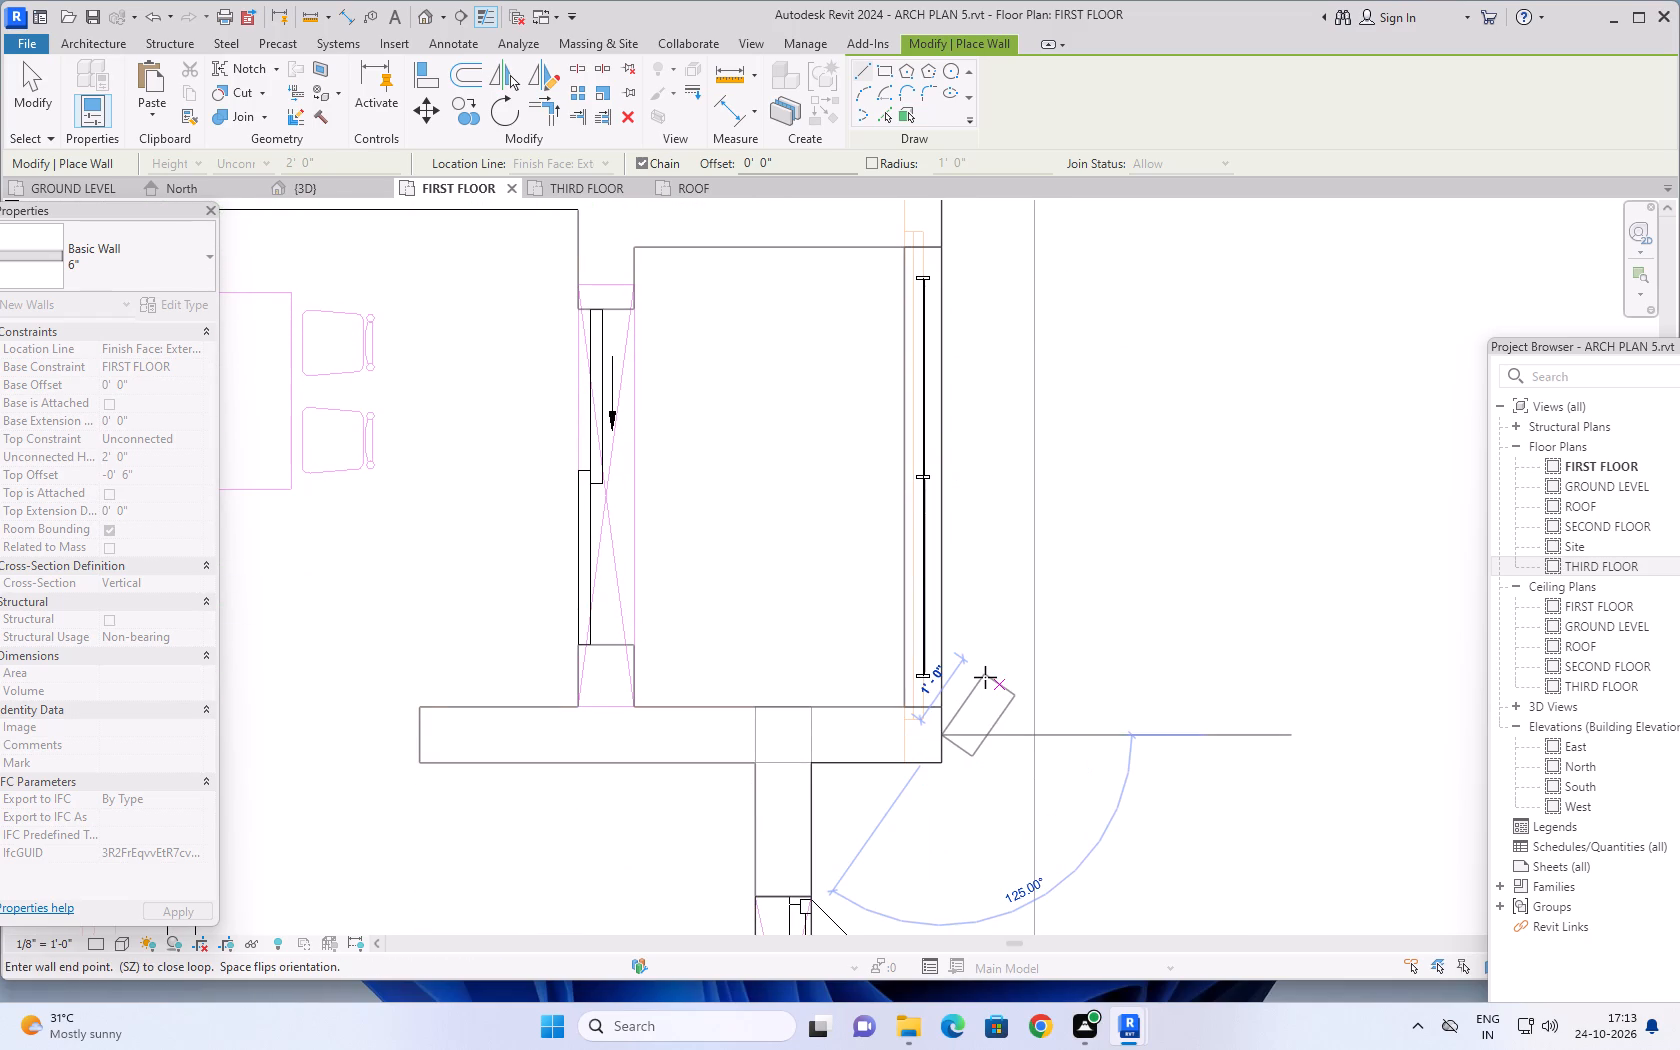
{"action": "key", "text": "Escape"}
{"action": "scroll", "coordinate": [992, 673], "scroll_direction": "down", "scroll_amount": 7}
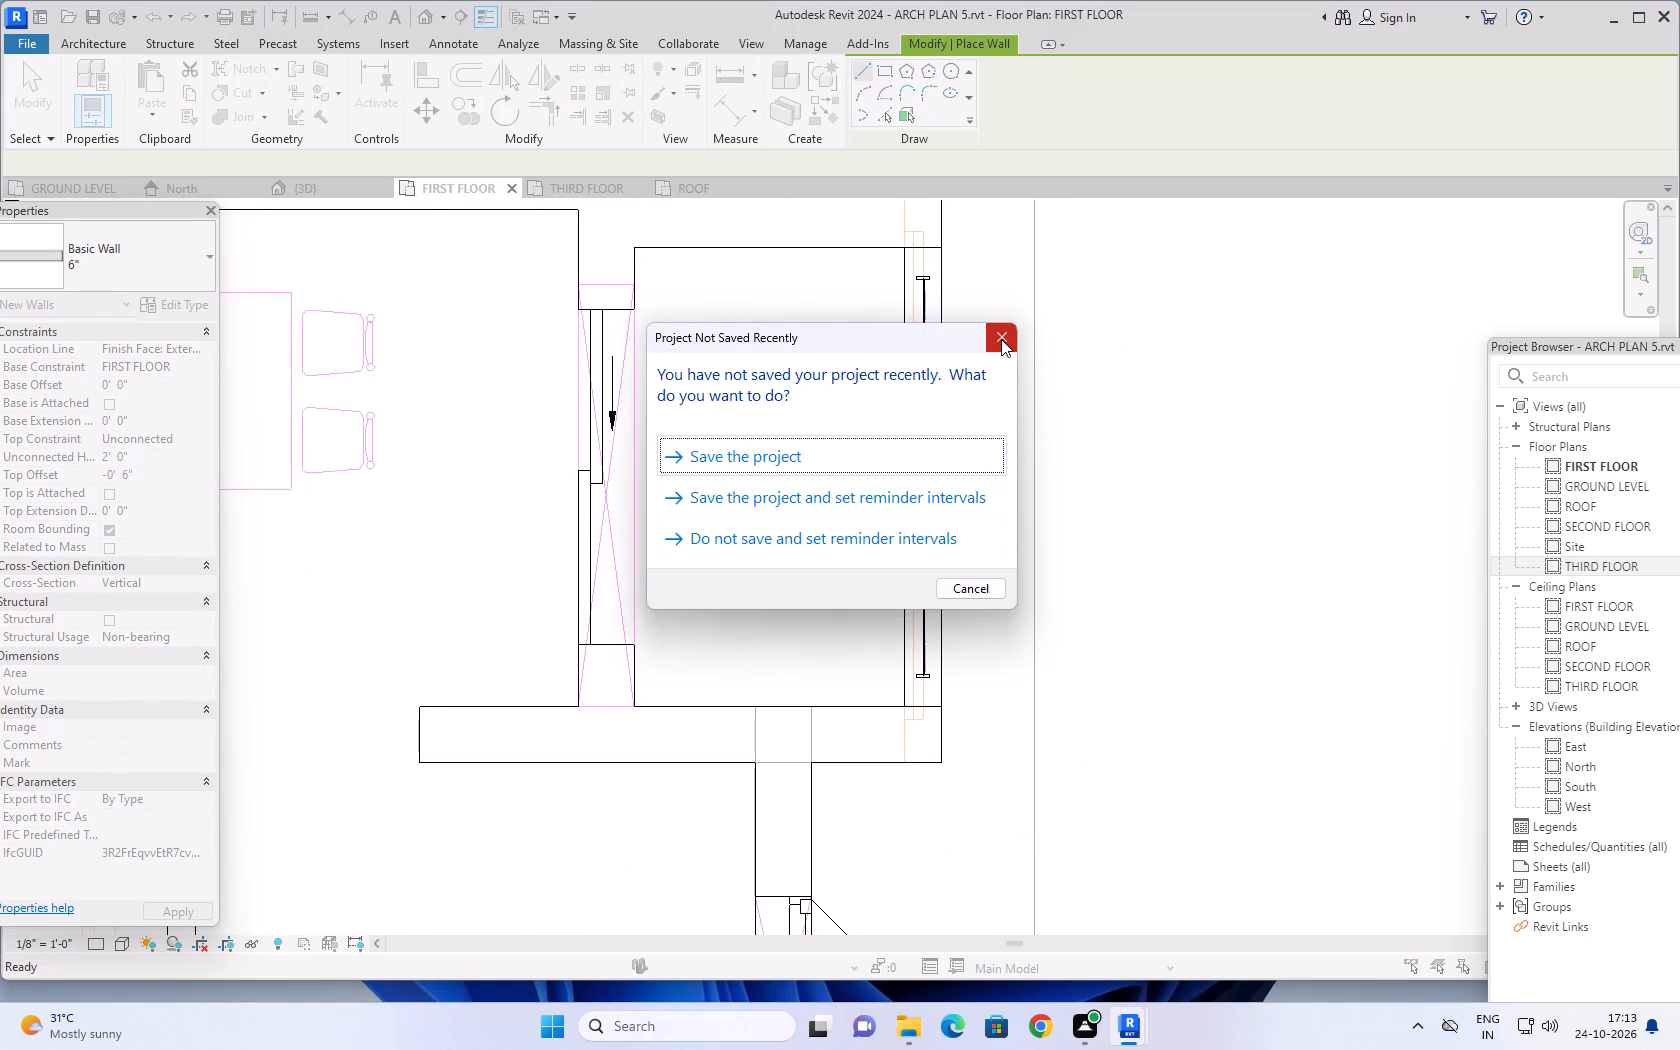
Dismiss the save reminder and save the project.
{"action": "left_click", "coordinate": [1002, 338]}
{"action": "key", "text": "ctrl+s"}
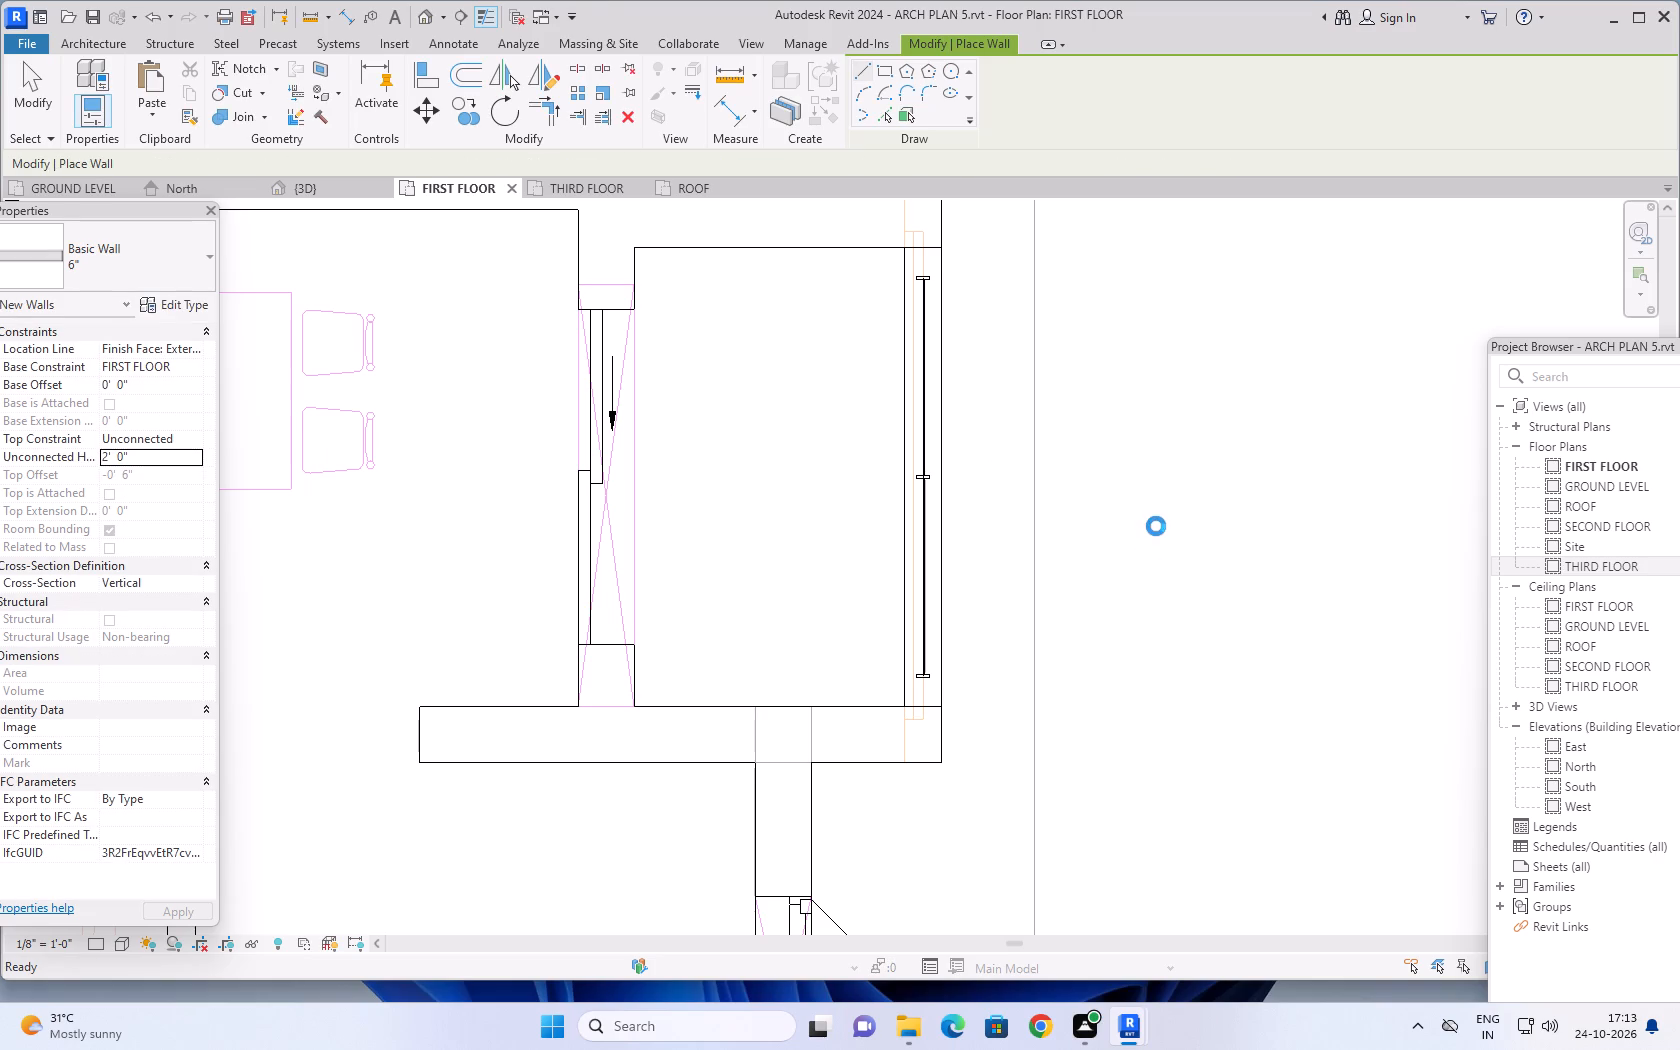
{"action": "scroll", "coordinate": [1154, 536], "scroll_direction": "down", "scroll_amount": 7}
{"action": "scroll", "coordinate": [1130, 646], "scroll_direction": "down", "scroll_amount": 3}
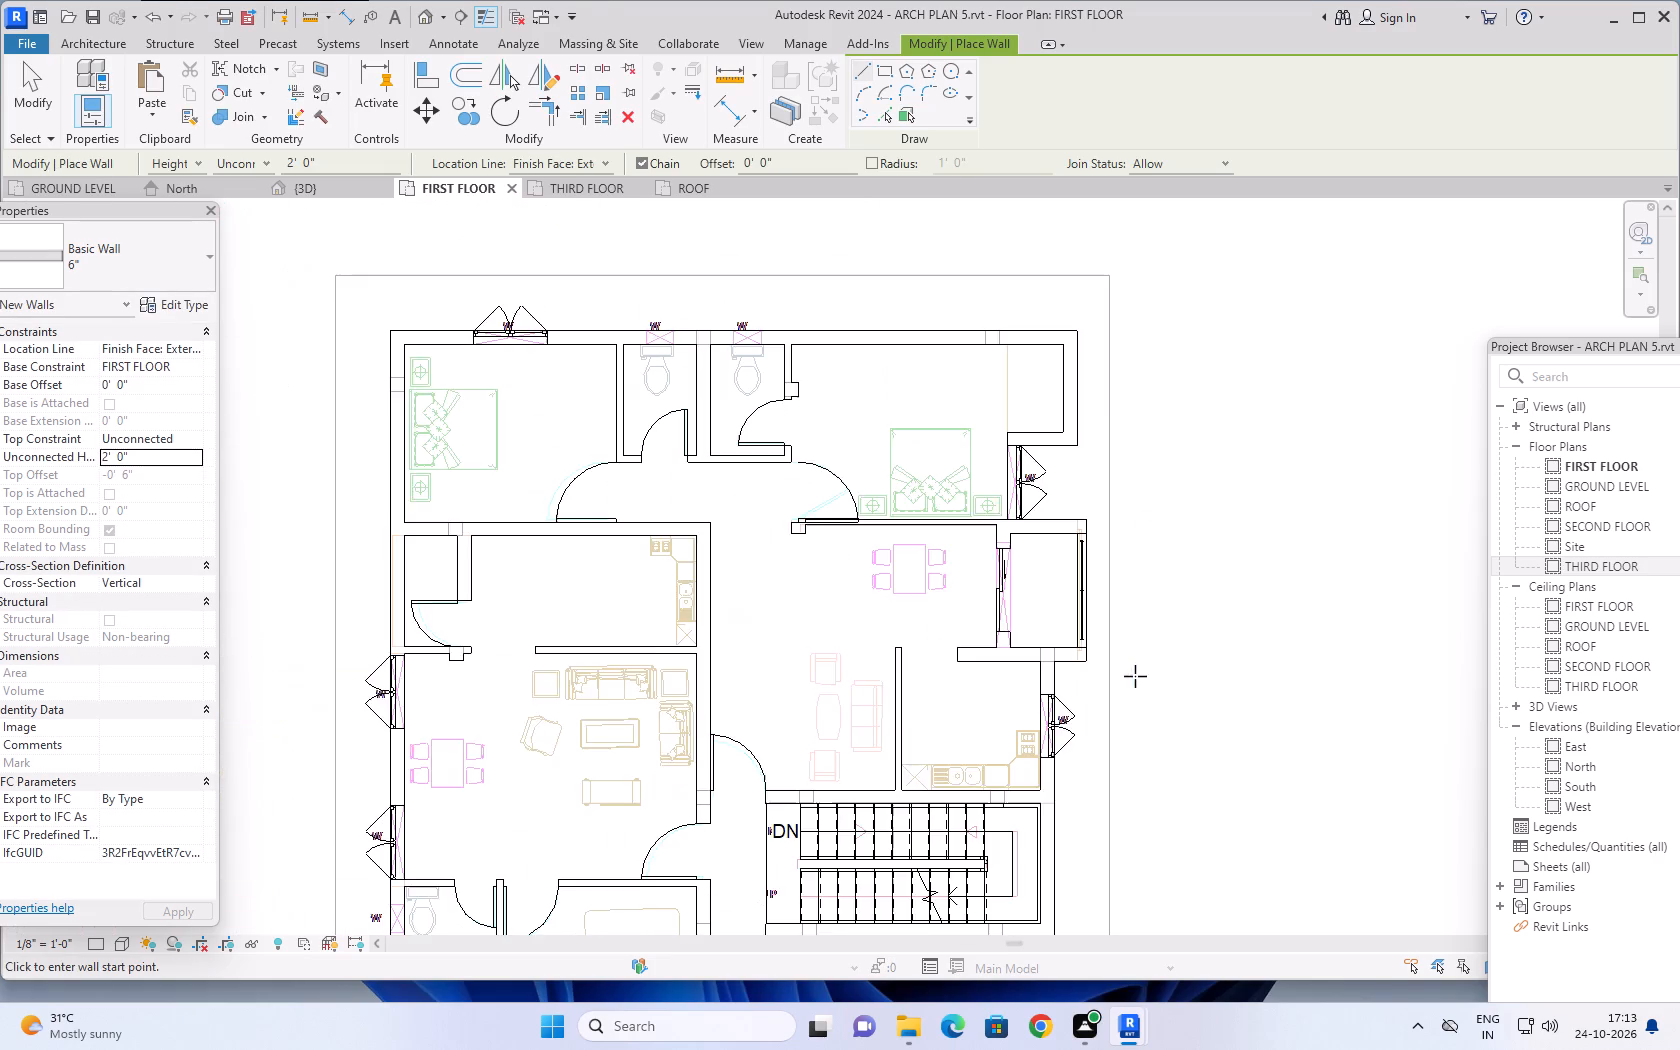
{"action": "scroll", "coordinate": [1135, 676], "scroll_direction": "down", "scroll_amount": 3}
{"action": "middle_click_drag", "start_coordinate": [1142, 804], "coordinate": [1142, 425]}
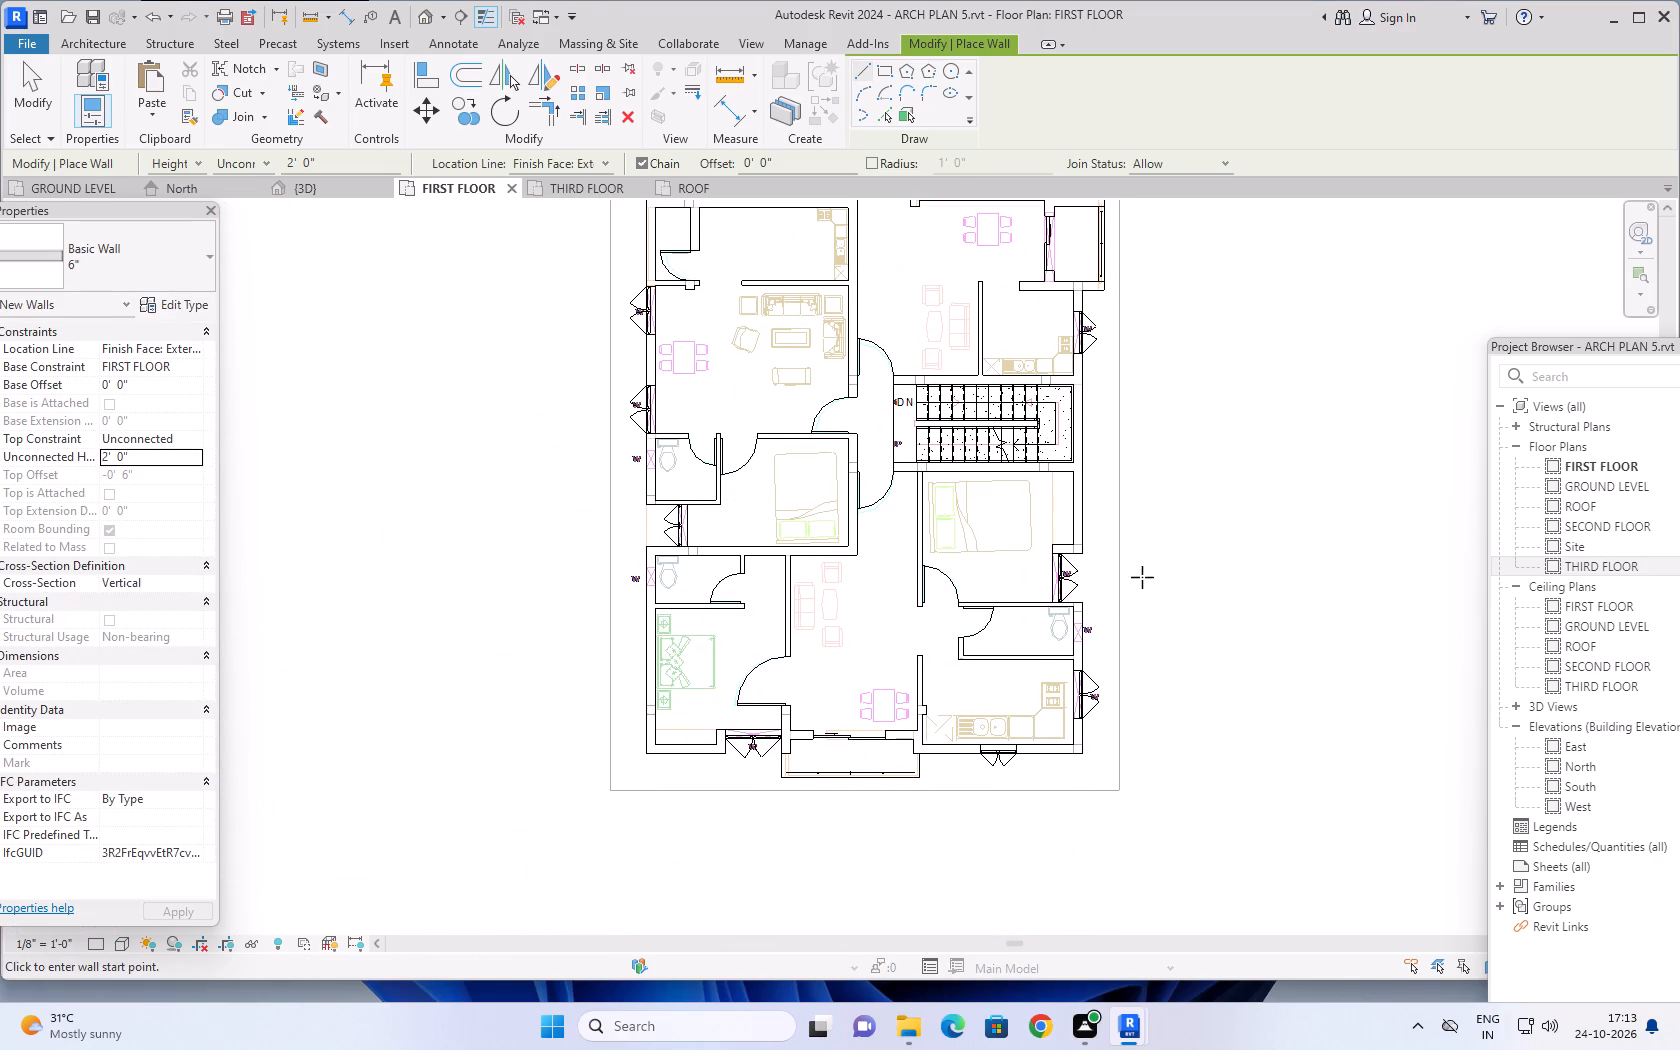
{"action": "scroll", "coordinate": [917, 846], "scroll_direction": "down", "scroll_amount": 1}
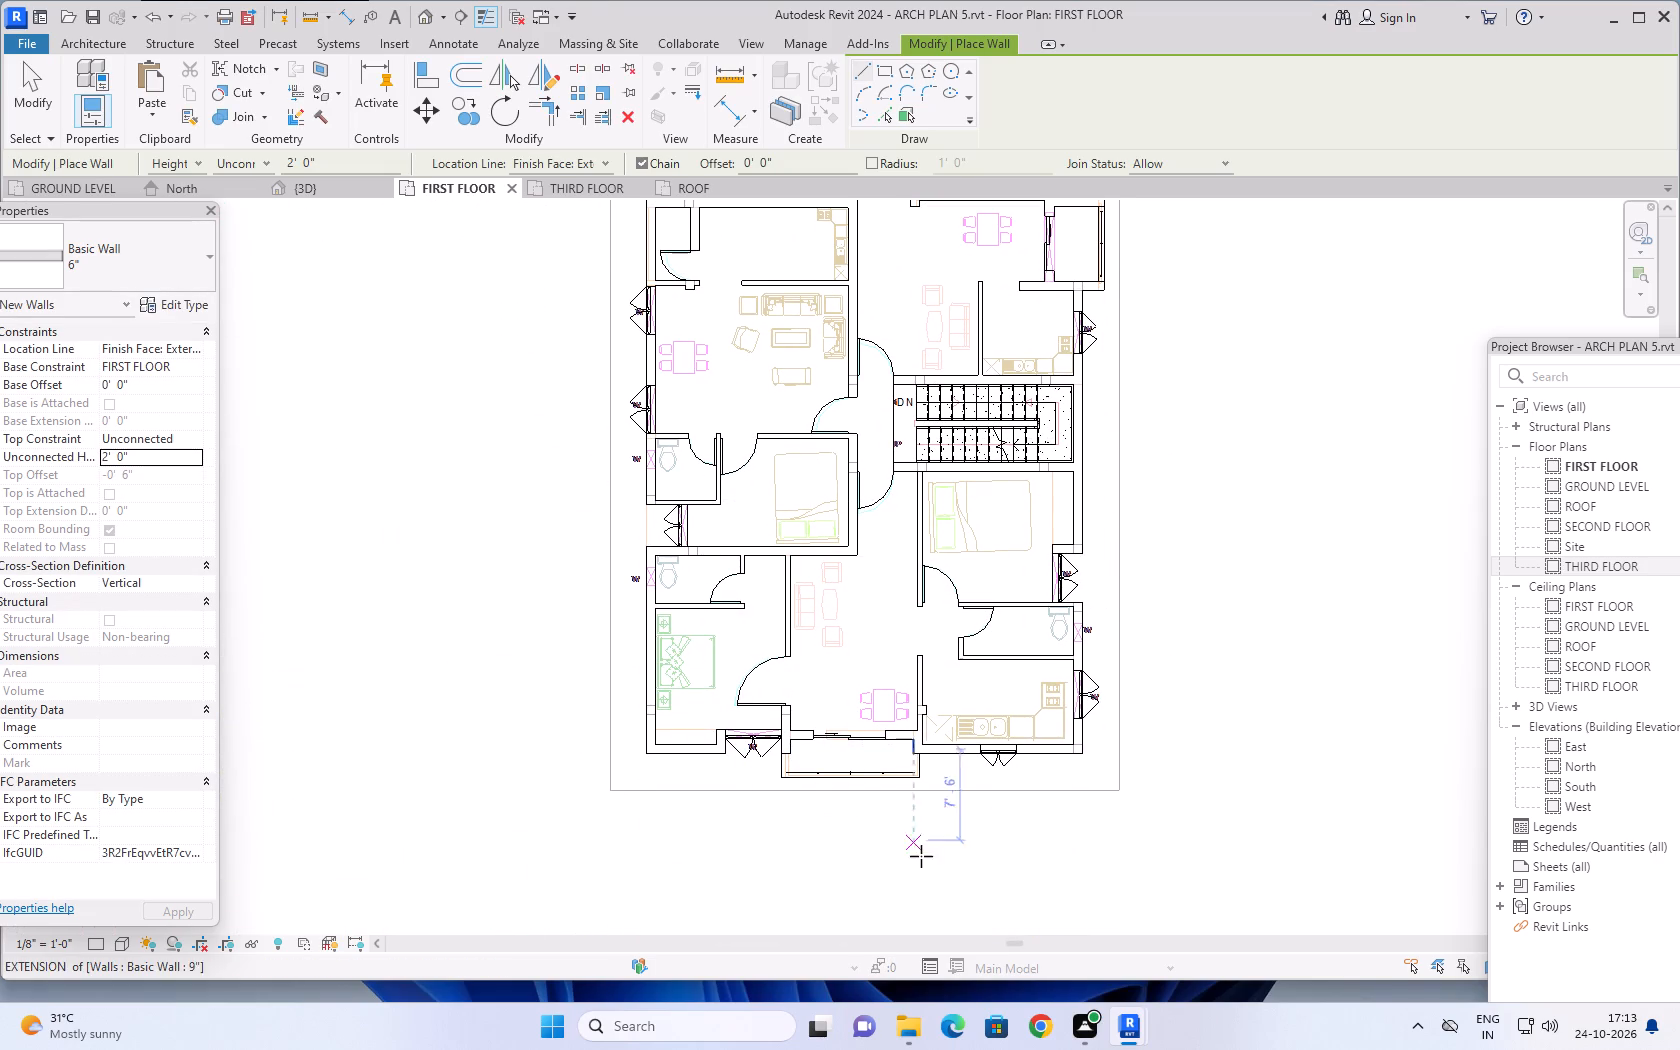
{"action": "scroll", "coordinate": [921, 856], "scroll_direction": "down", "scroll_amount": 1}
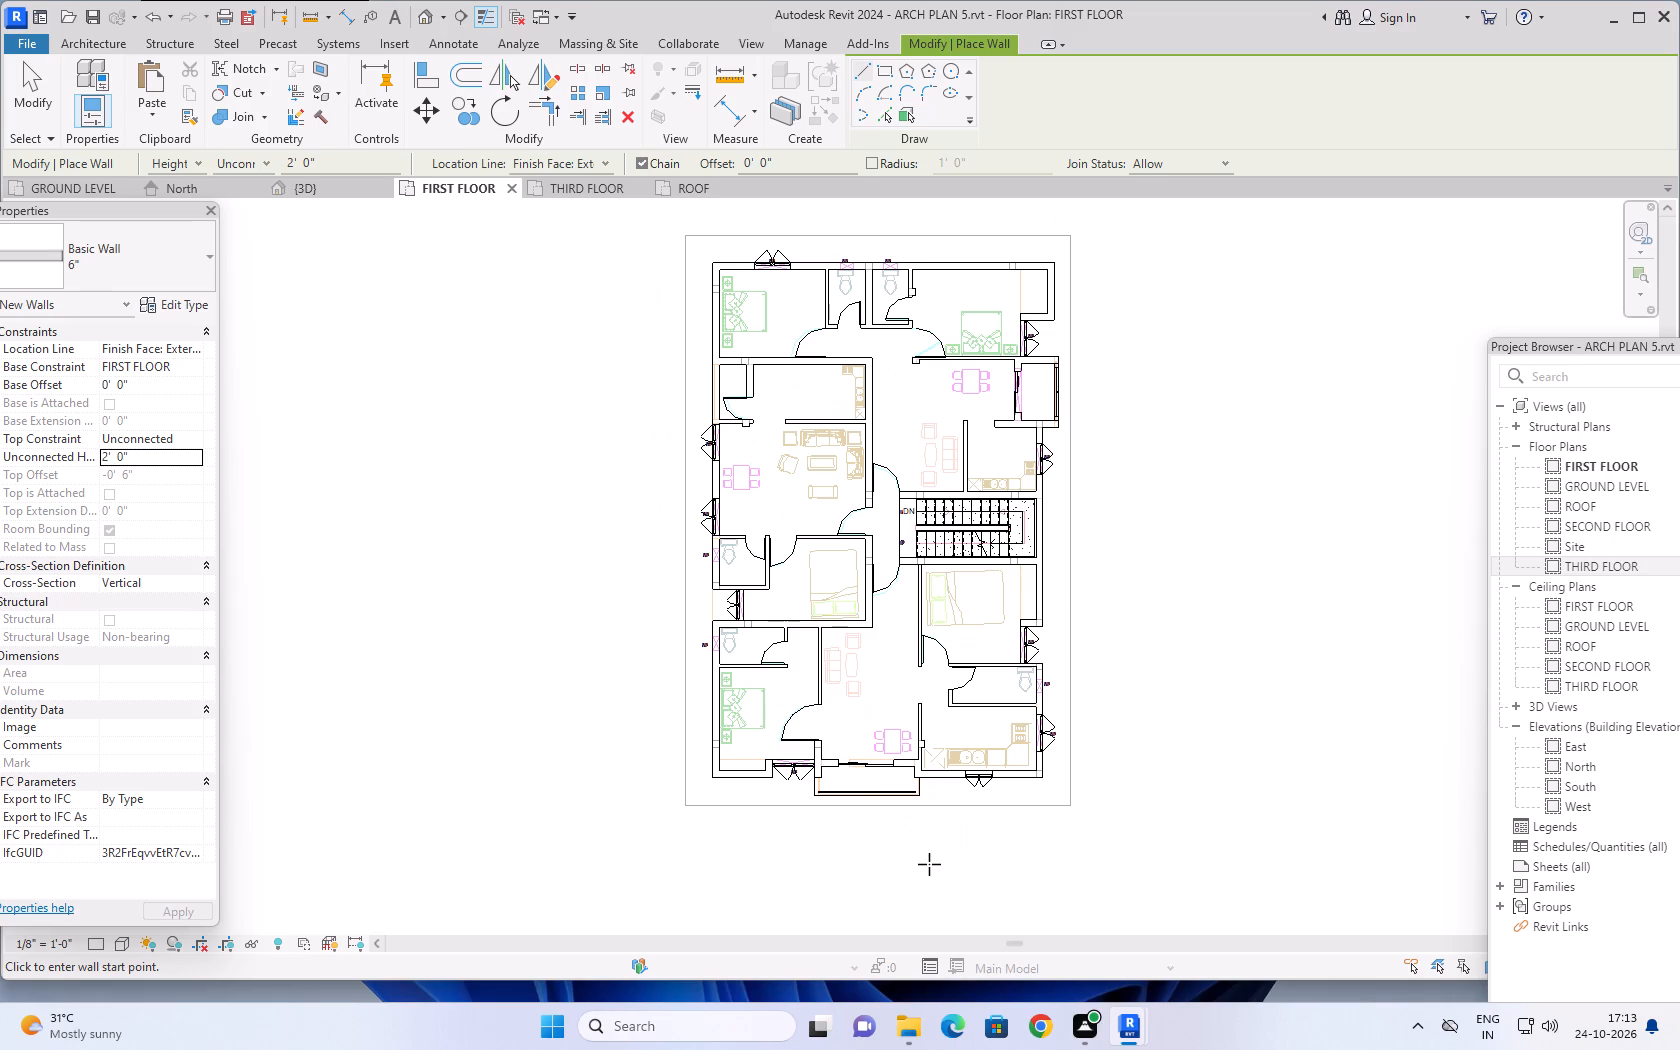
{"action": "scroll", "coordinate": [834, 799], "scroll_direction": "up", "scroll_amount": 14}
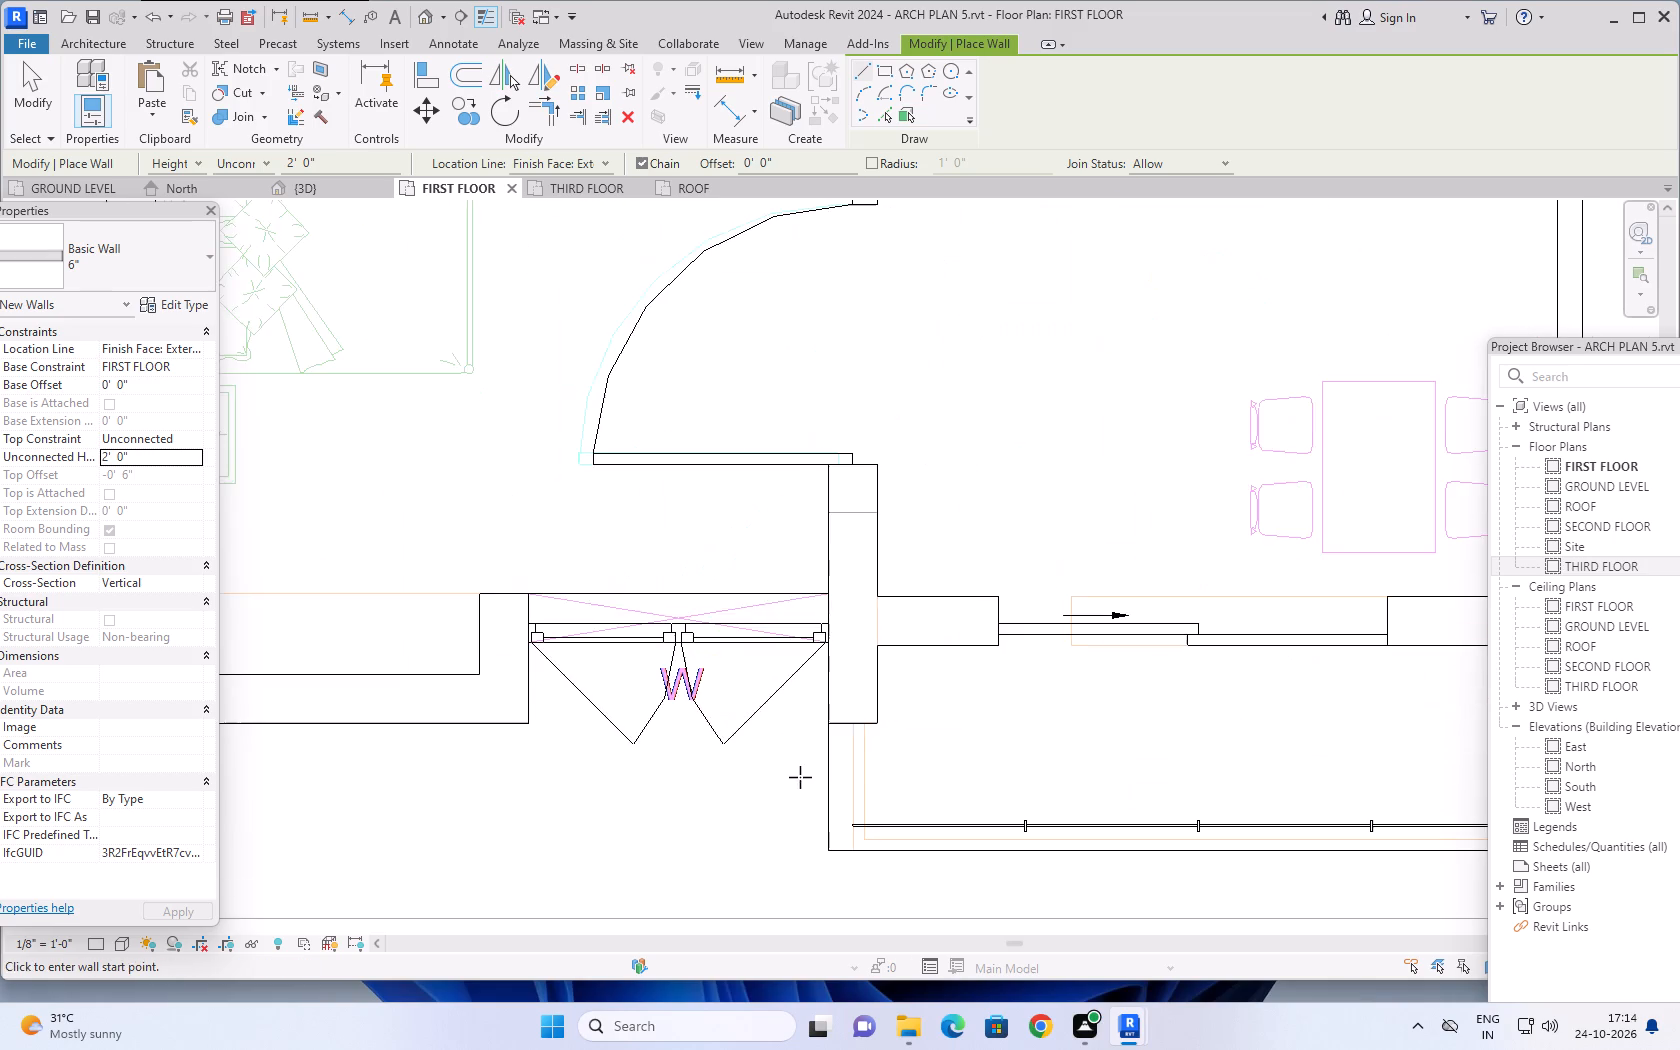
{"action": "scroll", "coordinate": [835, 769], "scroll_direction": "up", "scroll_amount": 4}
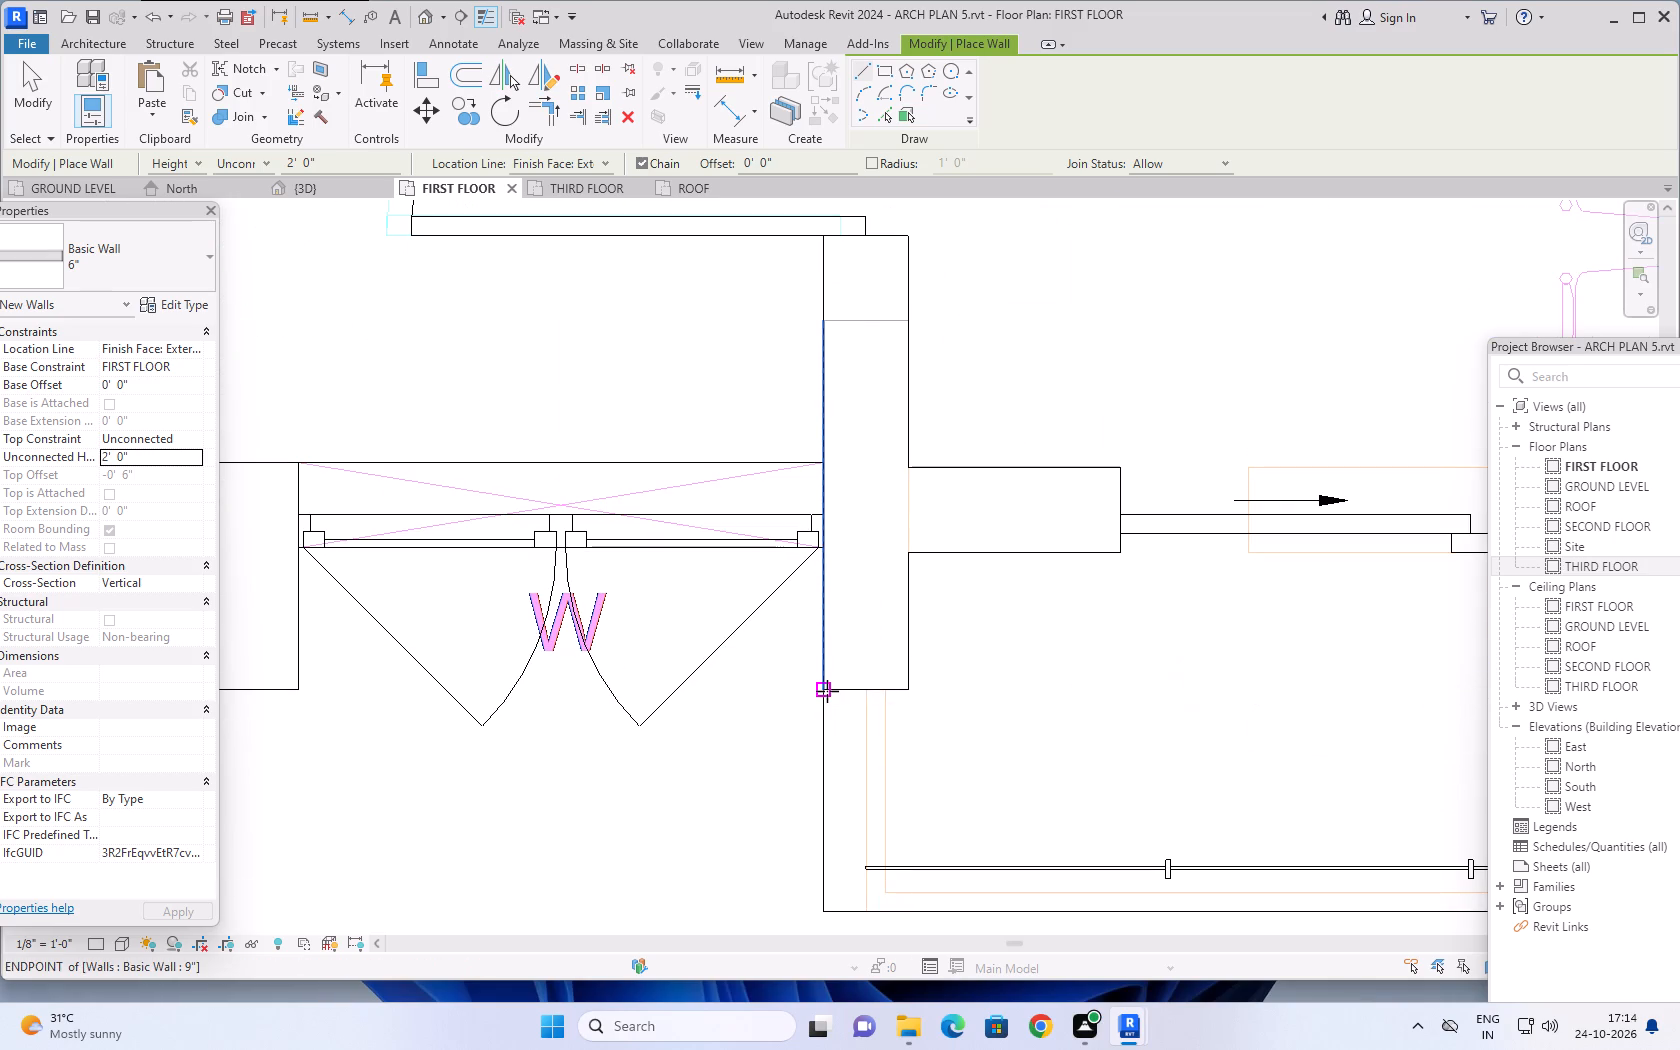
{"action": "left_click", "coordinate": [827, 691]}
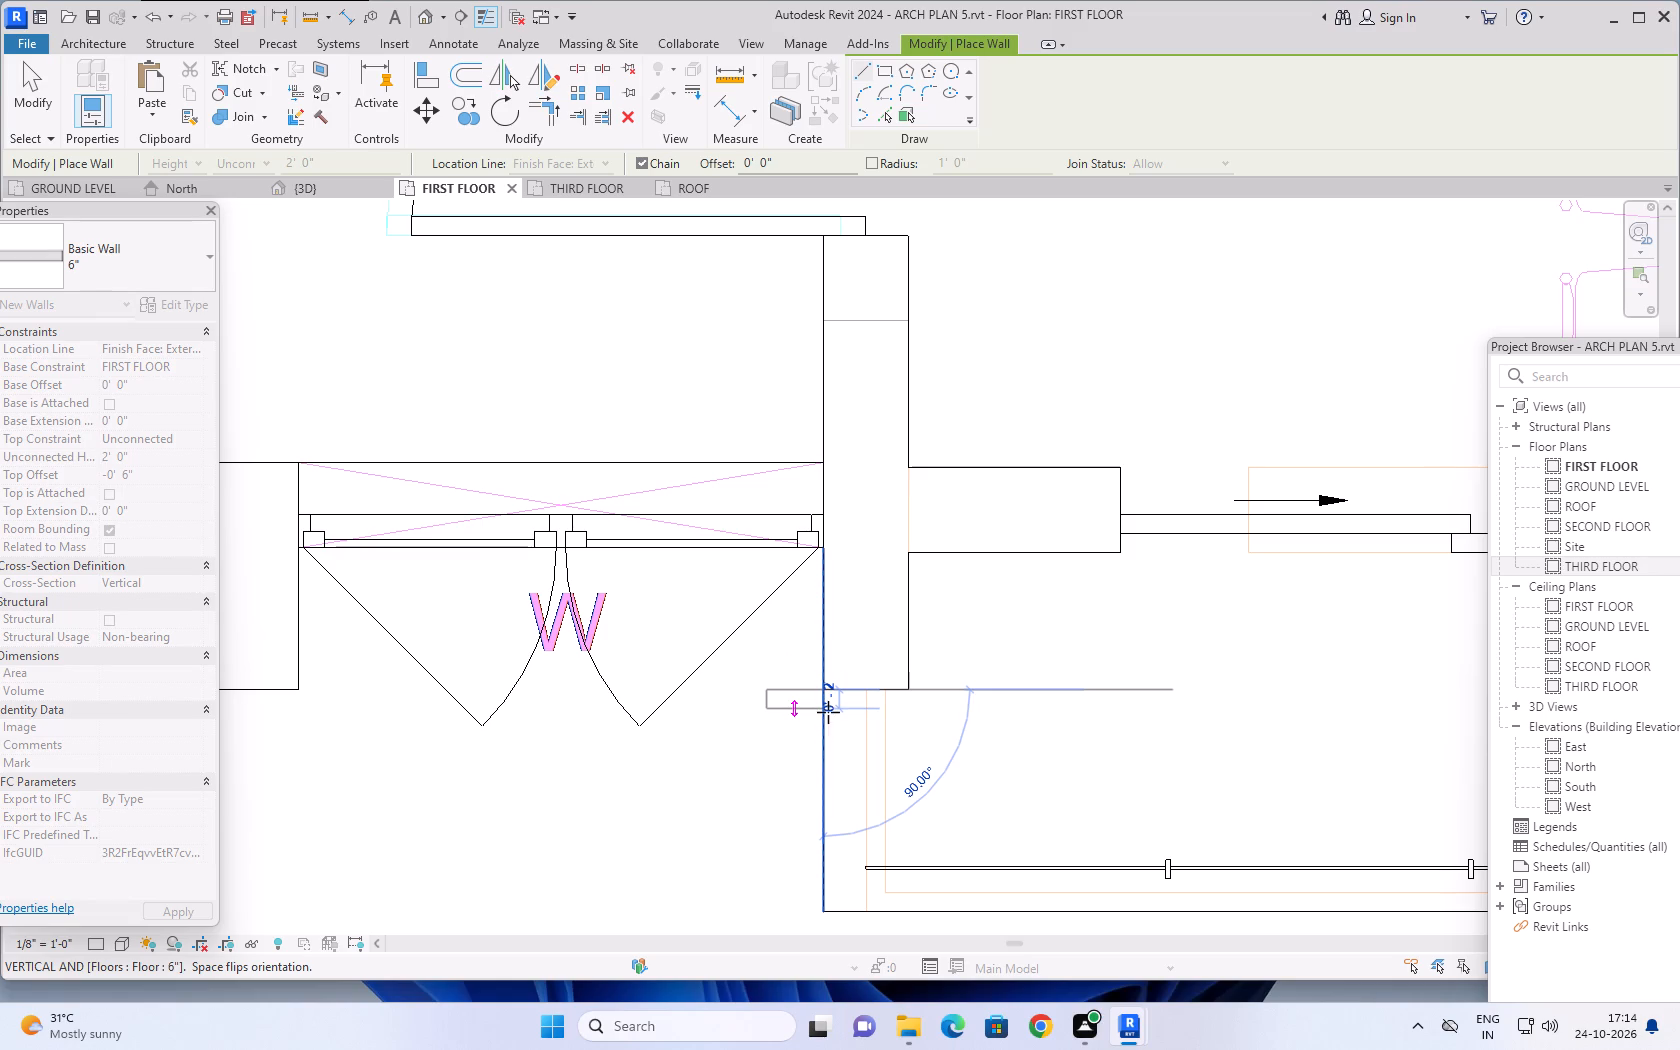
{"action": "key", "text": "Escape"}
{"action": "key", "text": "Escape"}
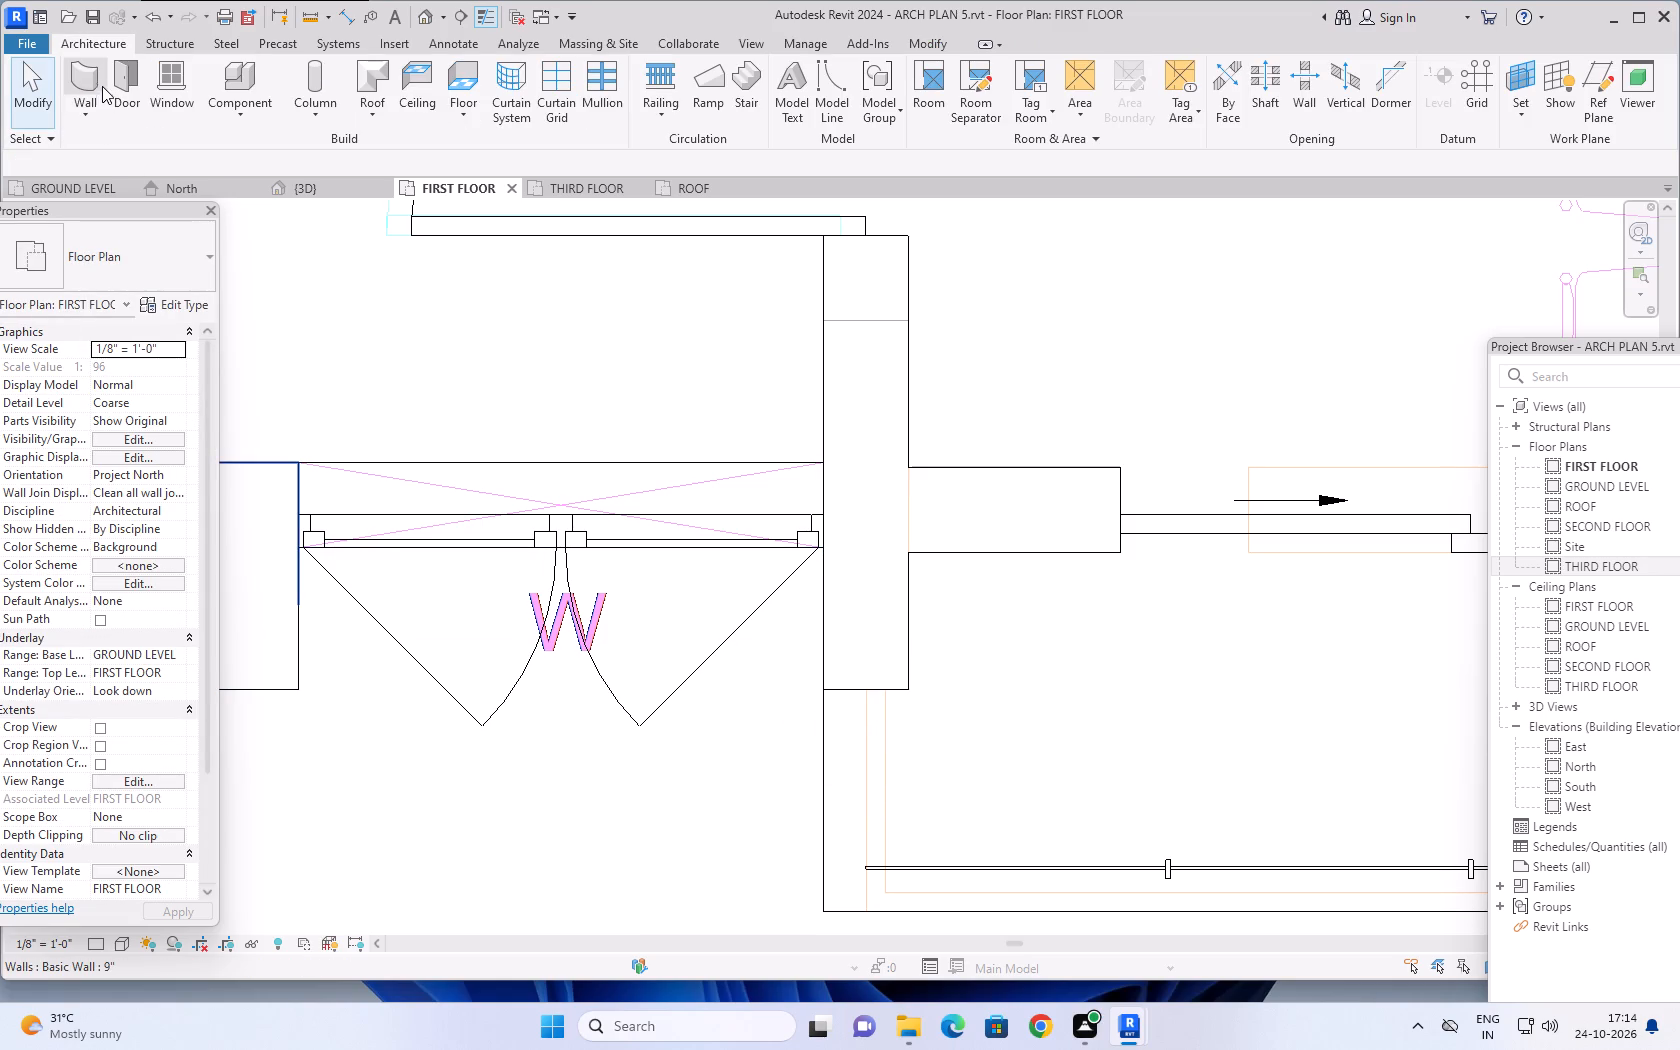
Draw the 6" parapet wall, 2' high, around the first-floor south balcony's slab edge: sides about 1' 11 1/2", front about 11' 2".
{"action": "left_click", "coordinate": [101, 83]}
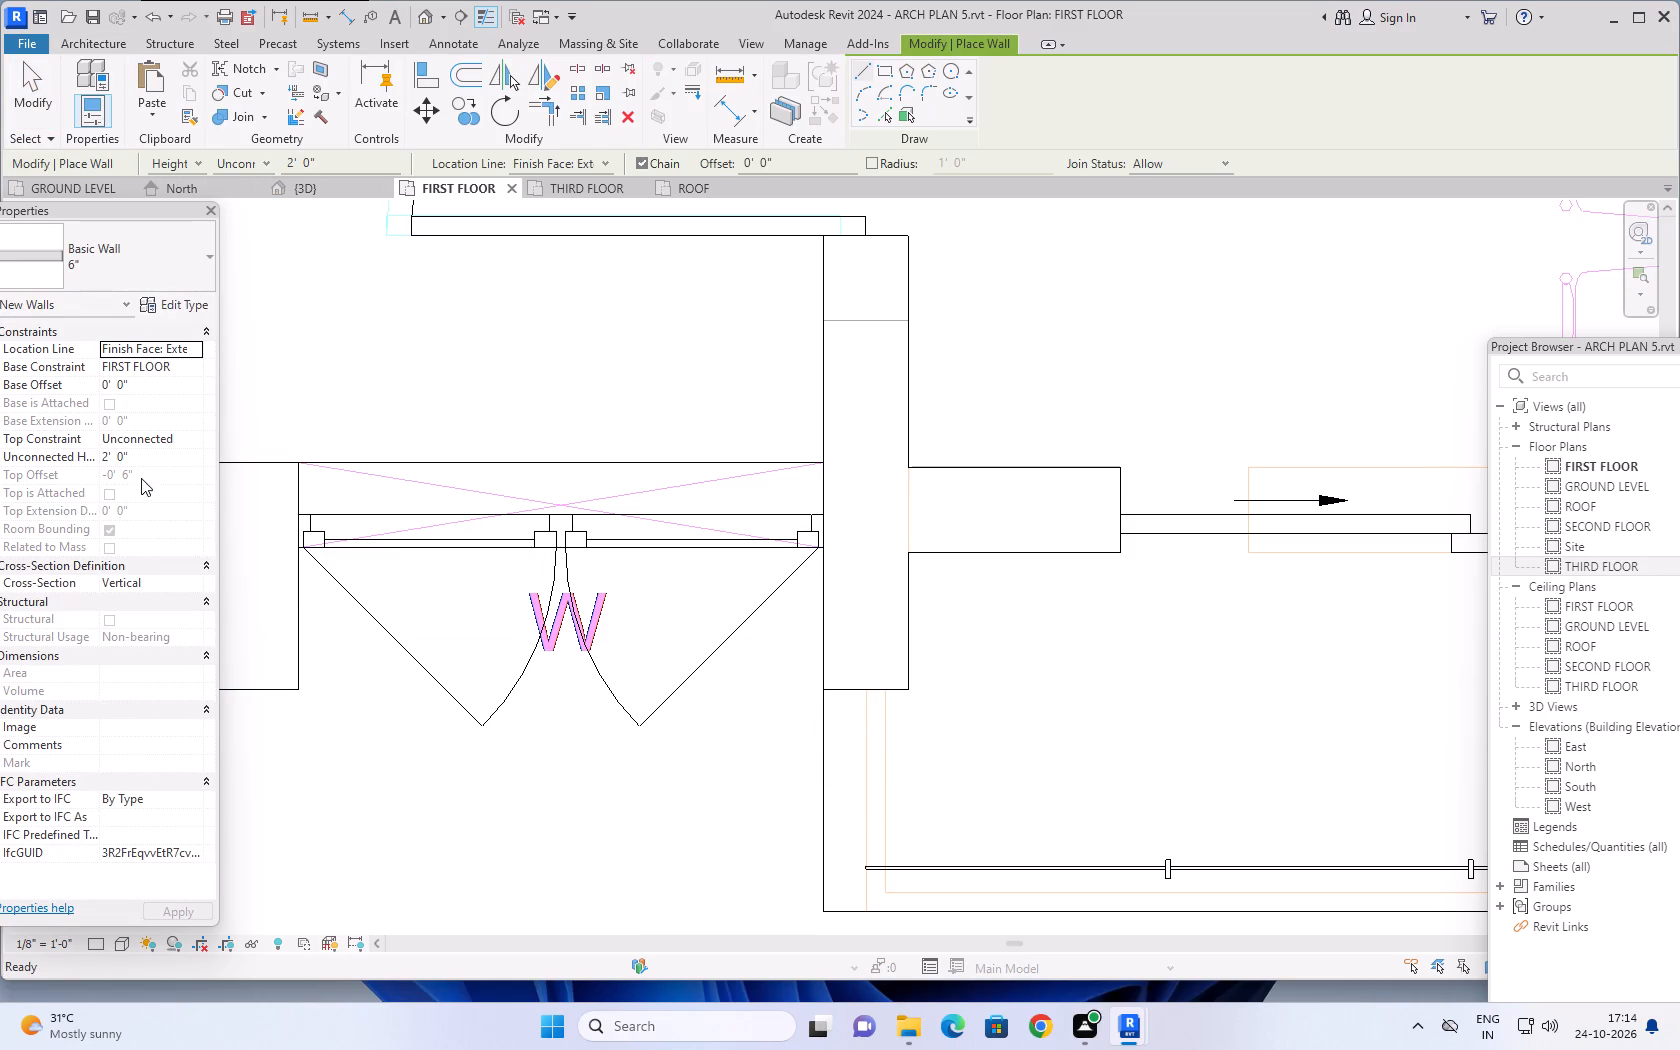
{"action": "left_click", "coordinate": [822, 693]}
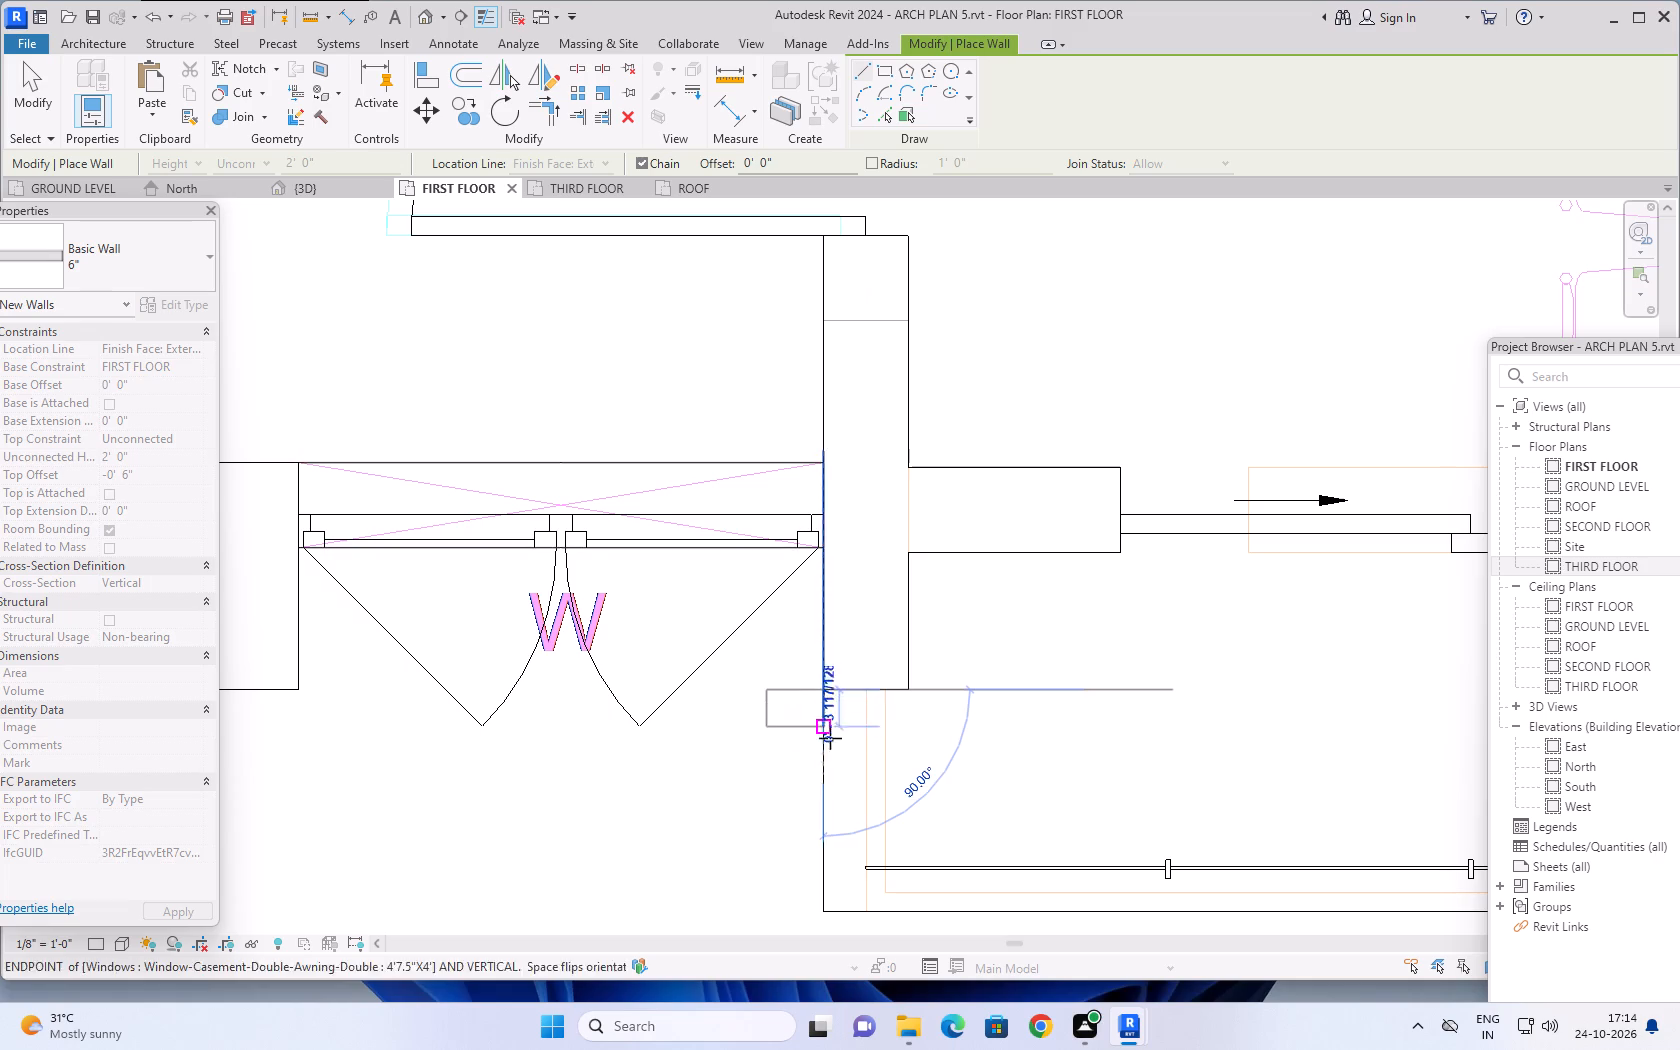
{"action": "scroll", "coordinate": [839, 805], "scroll_direction": "down", "scroll_amount": 1}
{"action": "middle_click_drag", "start_coordinate": [816, 837], "coordinate": [833, 649]}
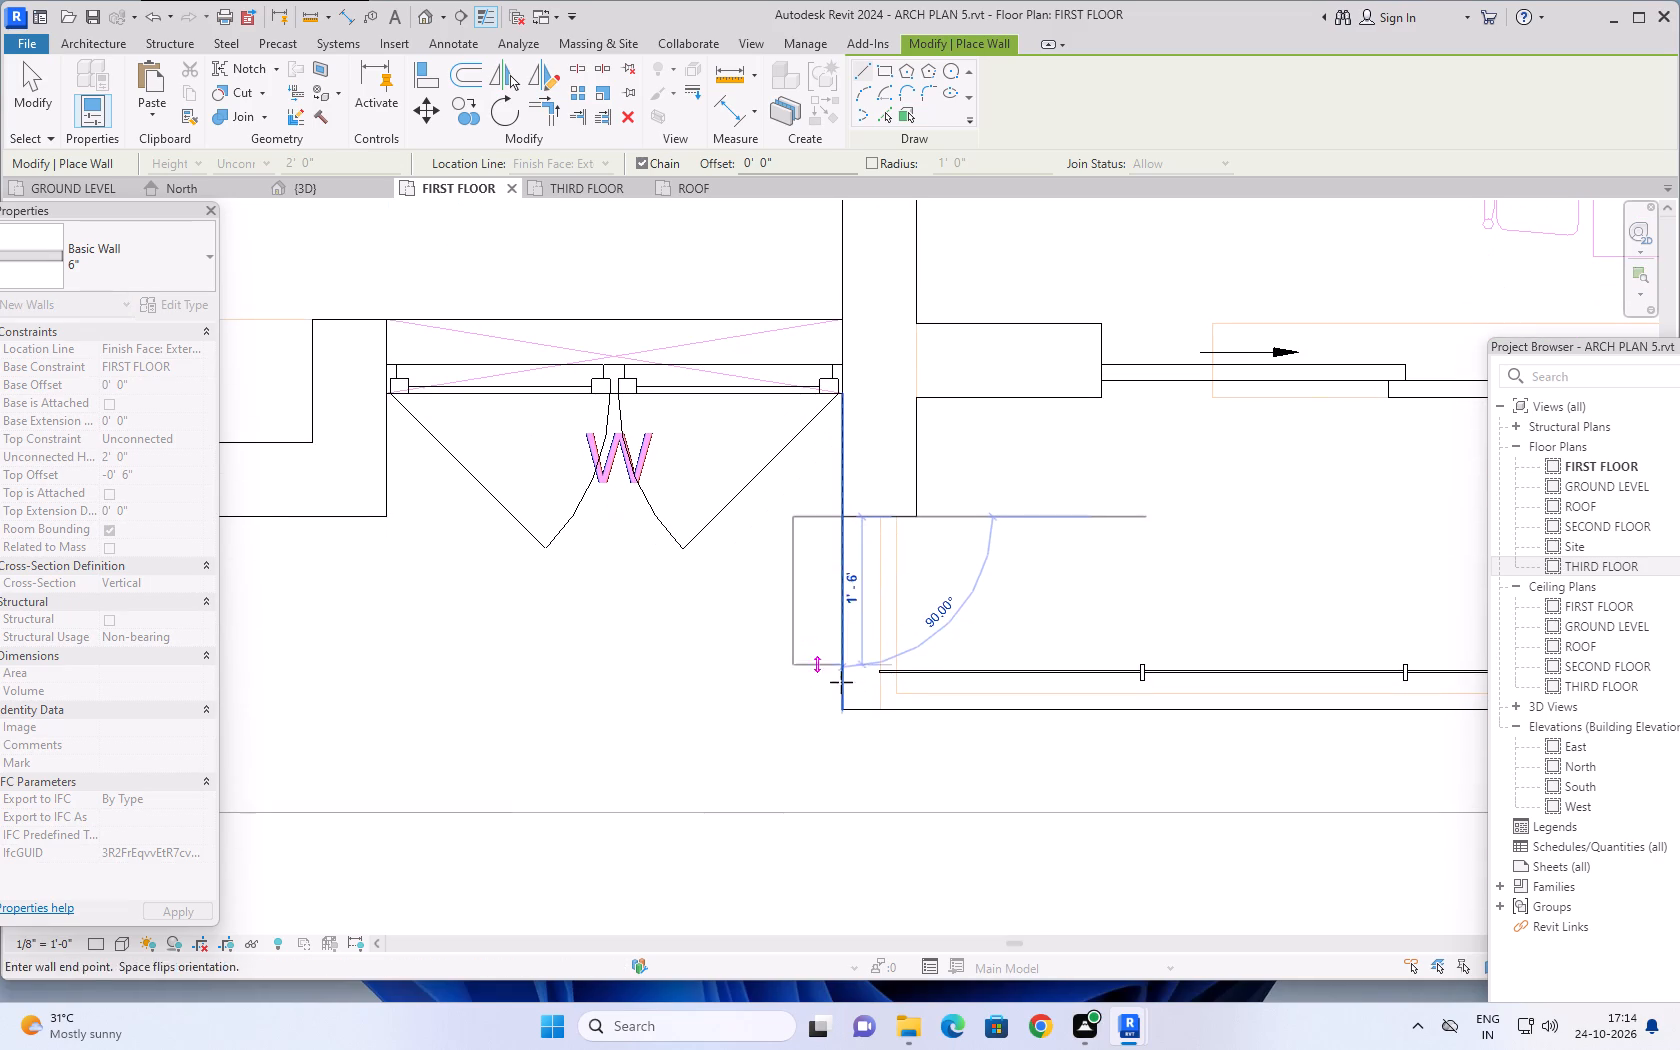
{"action": "key", "text": "space"}
{"action": "left_click", "coordinate": [839, 711]}
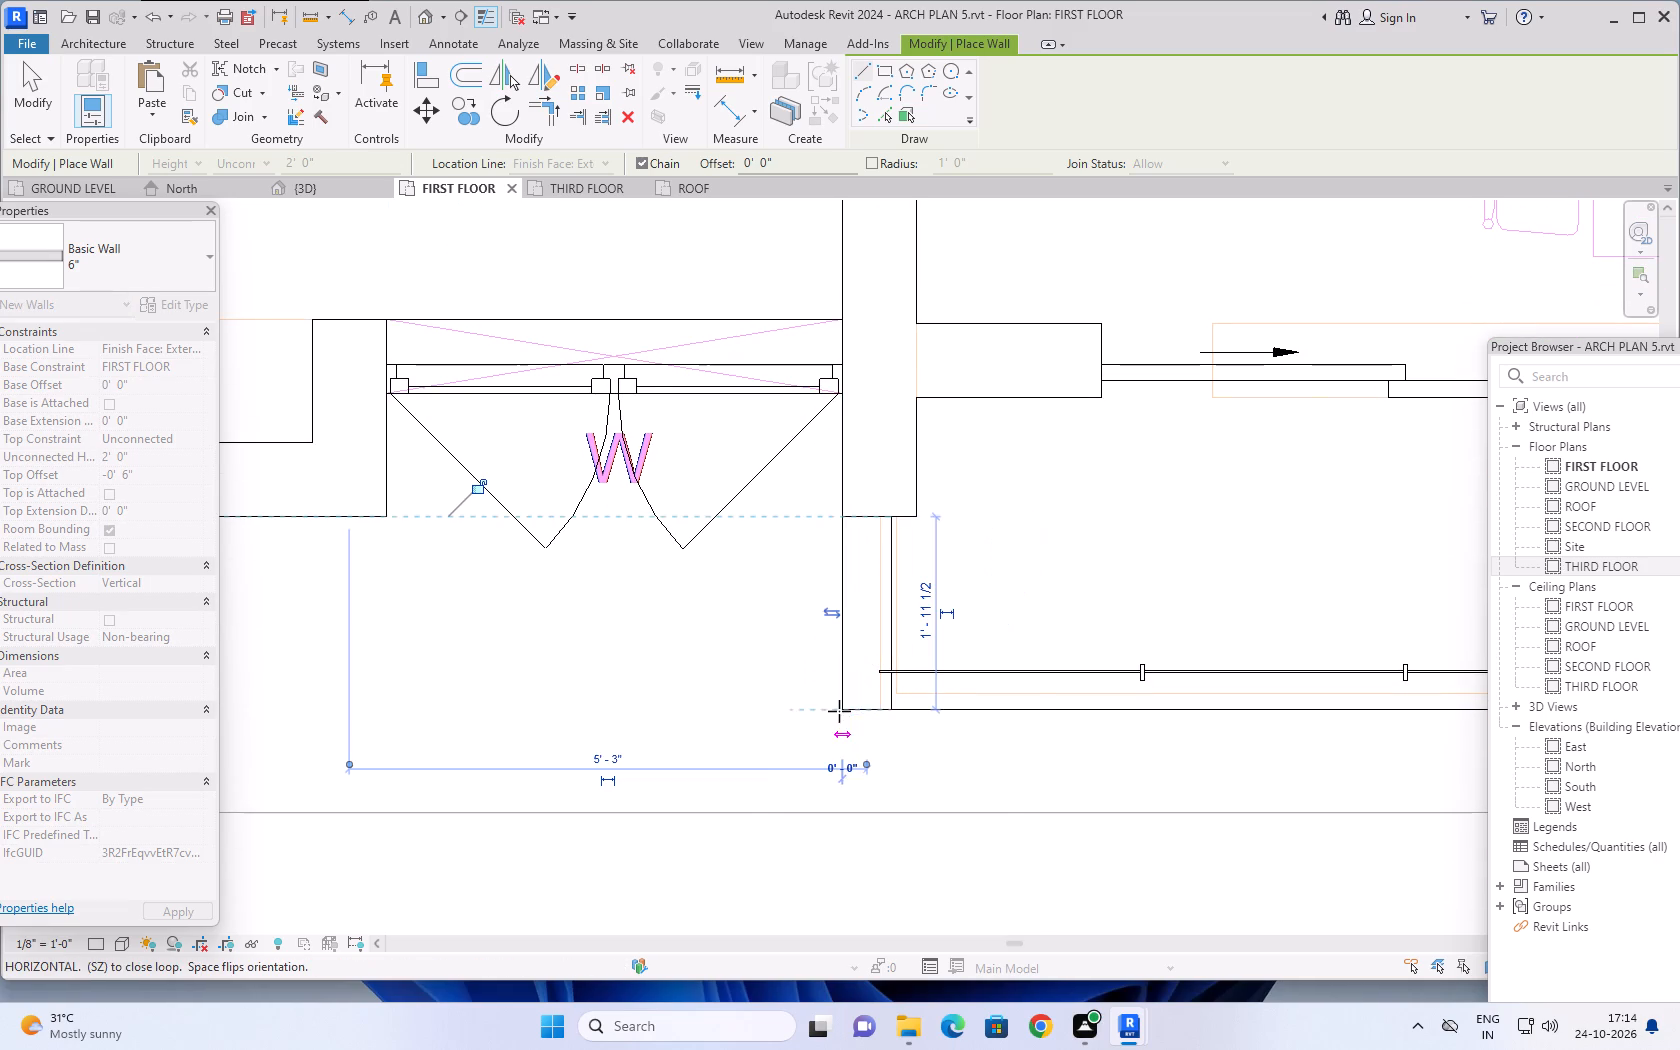
{"action": "scroll", "coordinate": [1171, 718], "scroll_direction": "down", "scroll_amount": 2}
{"action": "middle_click_drag", "start_coordinate": [1207, 722], "coordinate": [283, 739]}
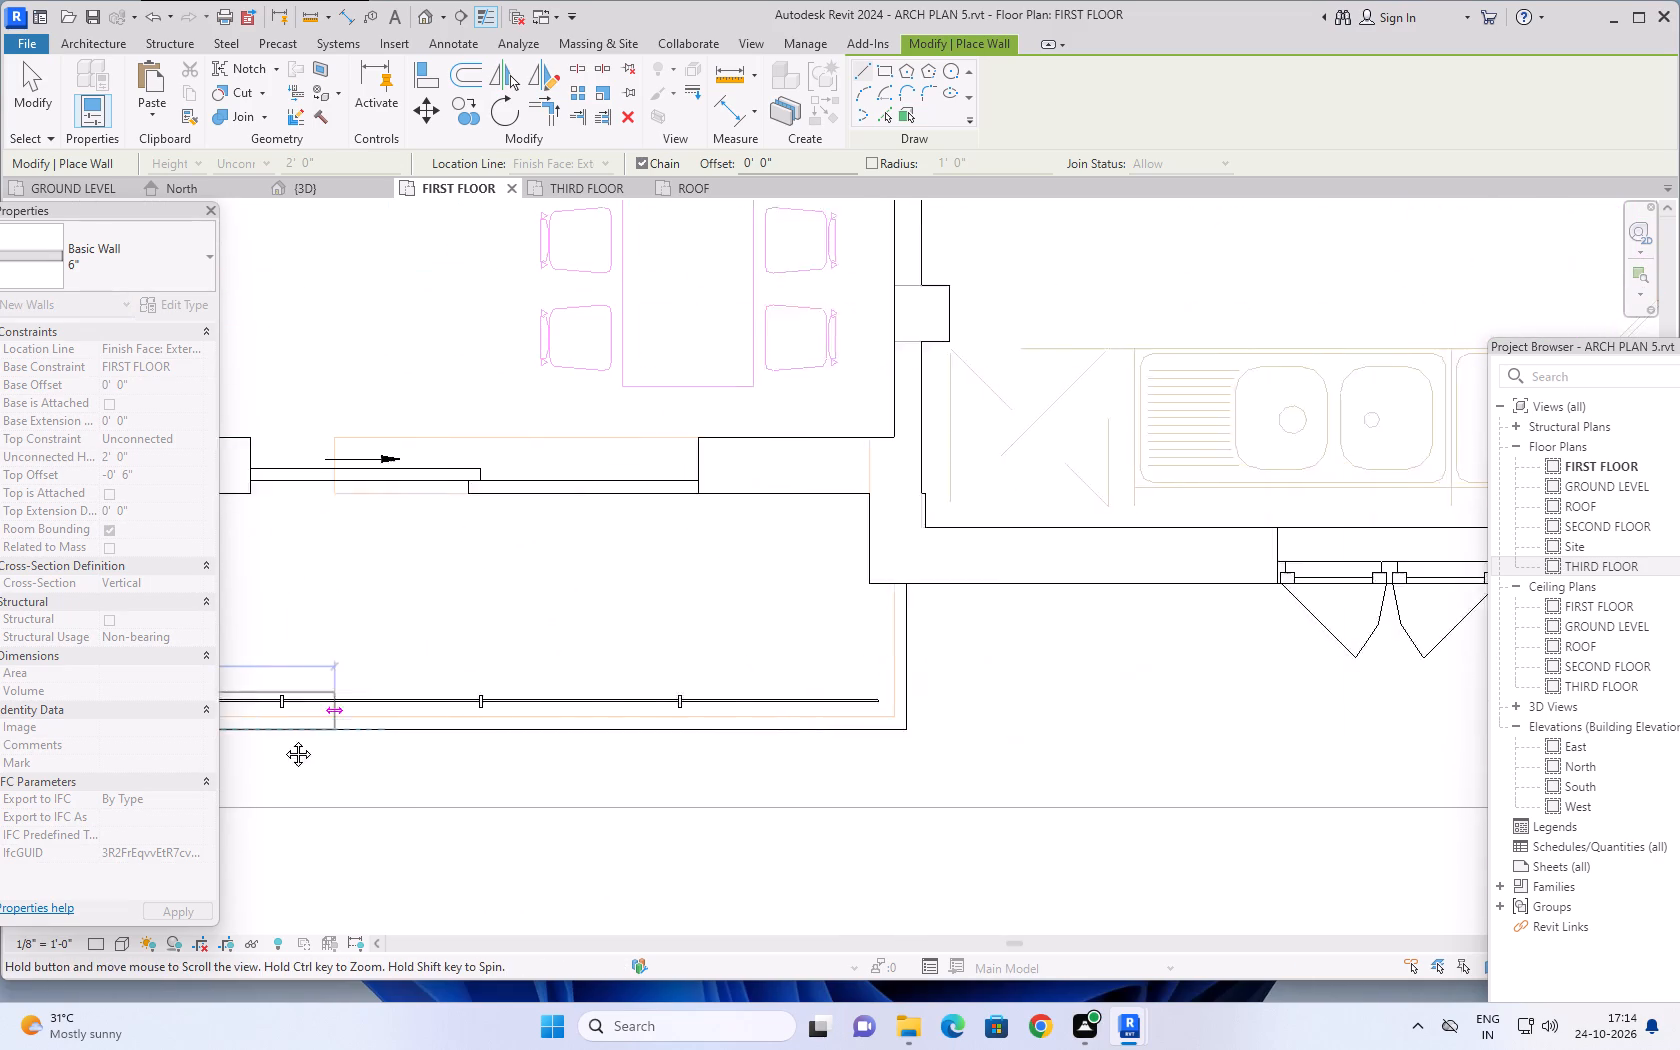
{"action": "middle_click_drag", "start_coordinate": [283, 739], "coordinate": [241, 739]}
{"action": "left_click", "coordinate": [810, 729]}
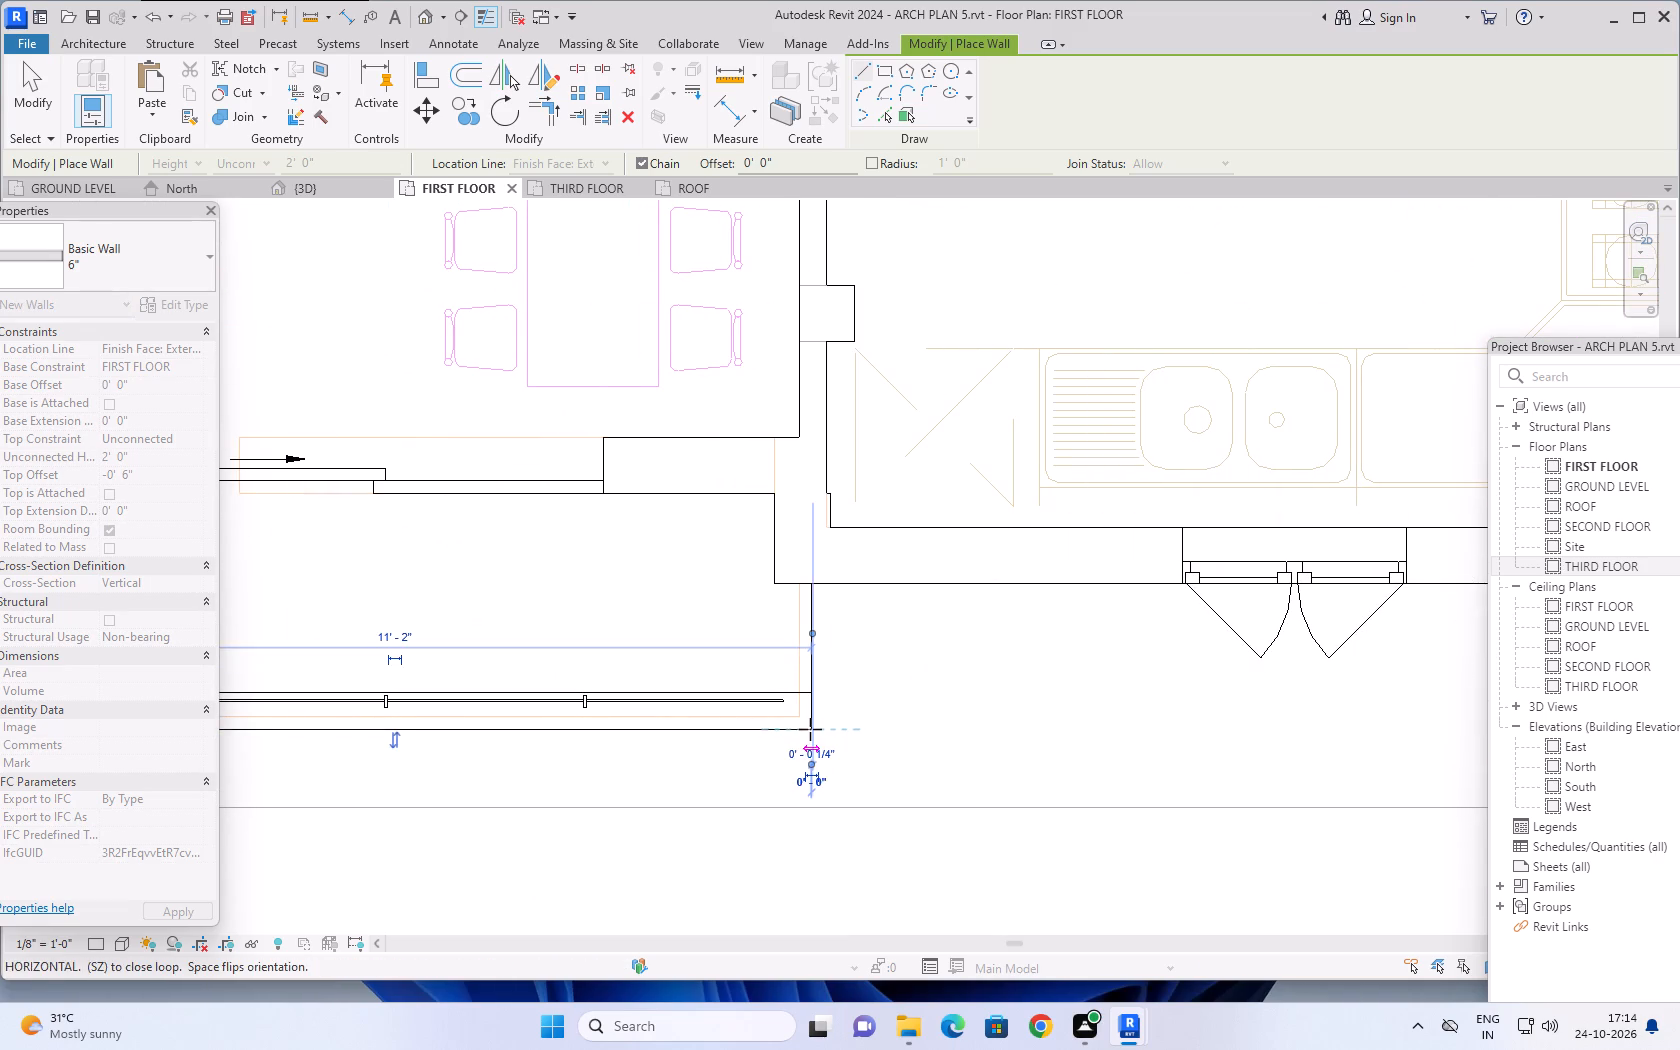
{"action": "left_click", "coordinate": [815, 585]}
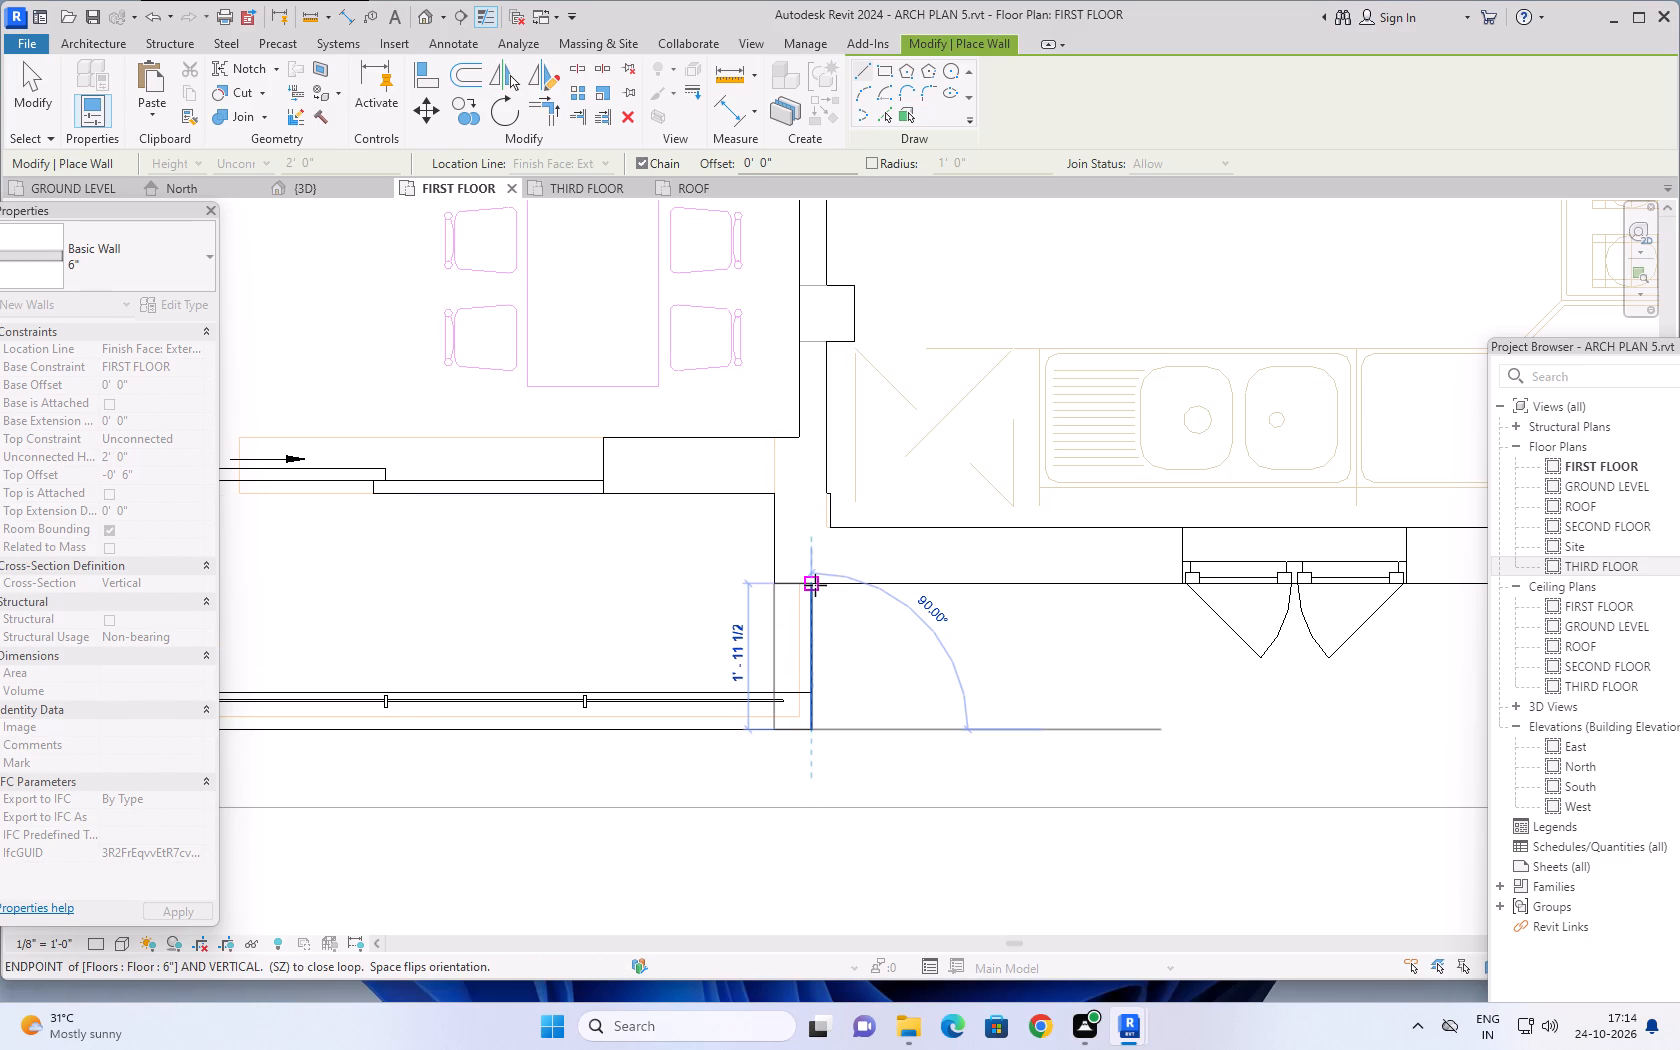
{"action": "key", "text": "Escape"}
{"action": "scroll", "coordinate": [993, 721], "scroll_direction": "down", "scroll_amount": 7}
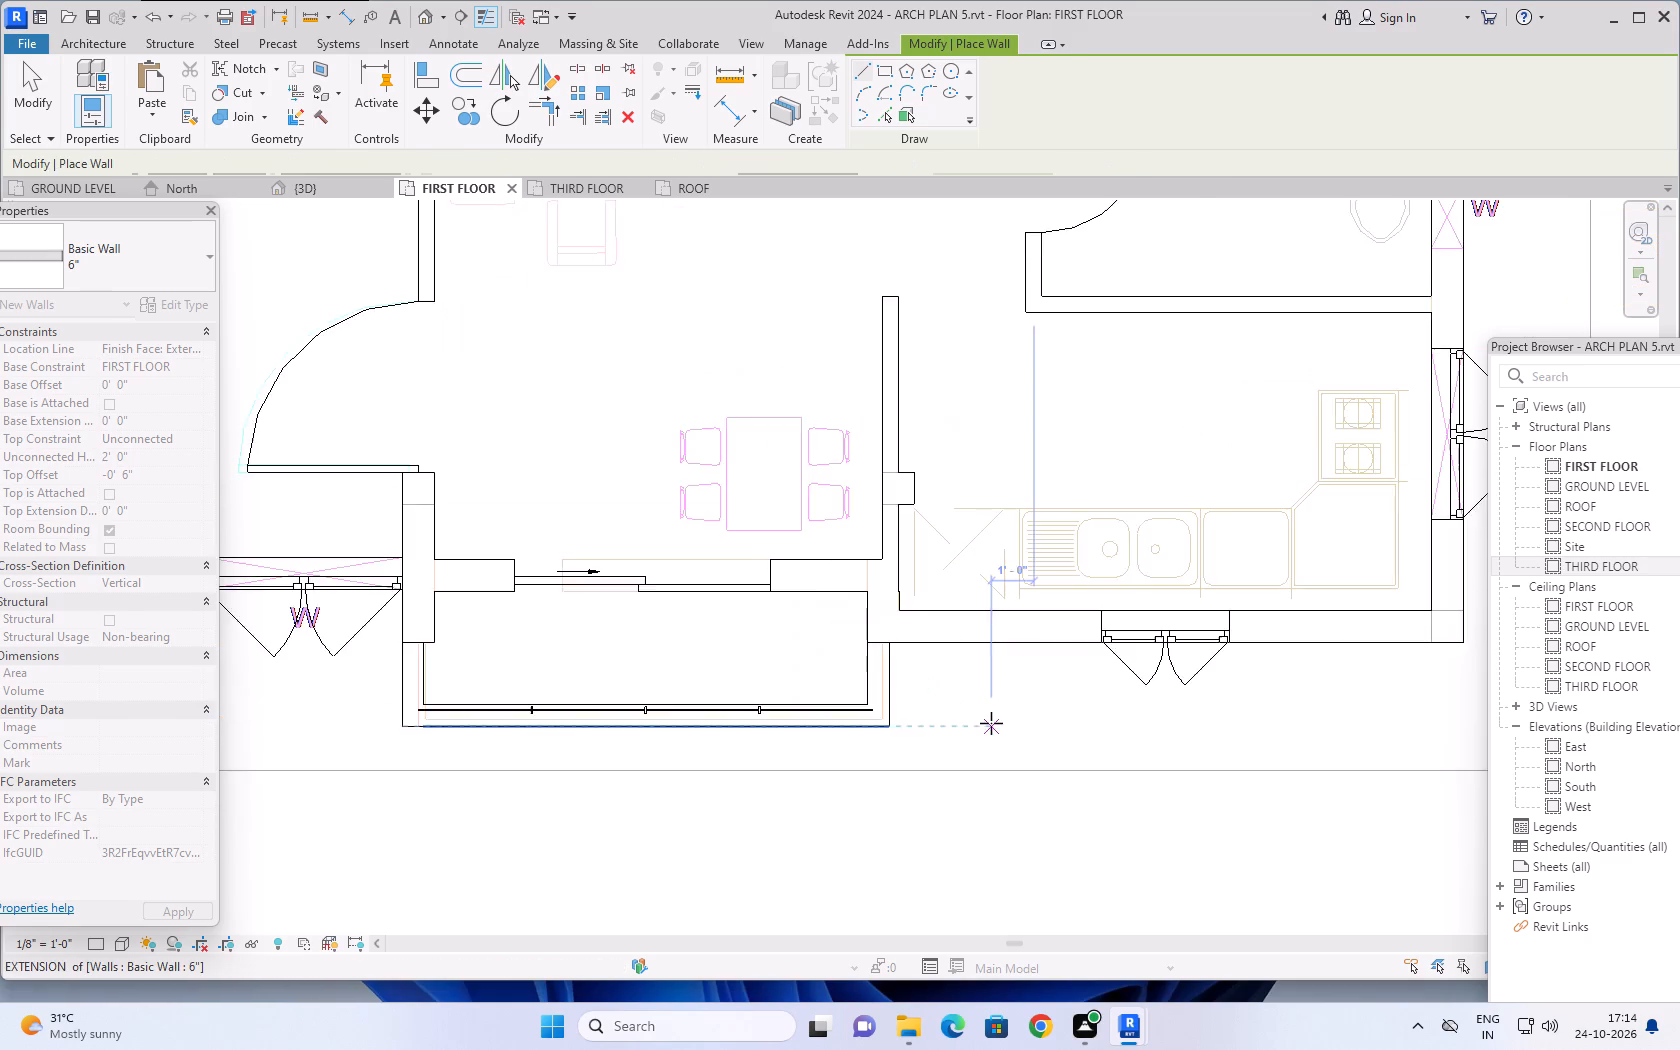
{"action": "scroll", "coordinate": [991, 723], "scroll_direction": "down", "scroll_amount": 6}
{"action": "key", "text": "Escape"}
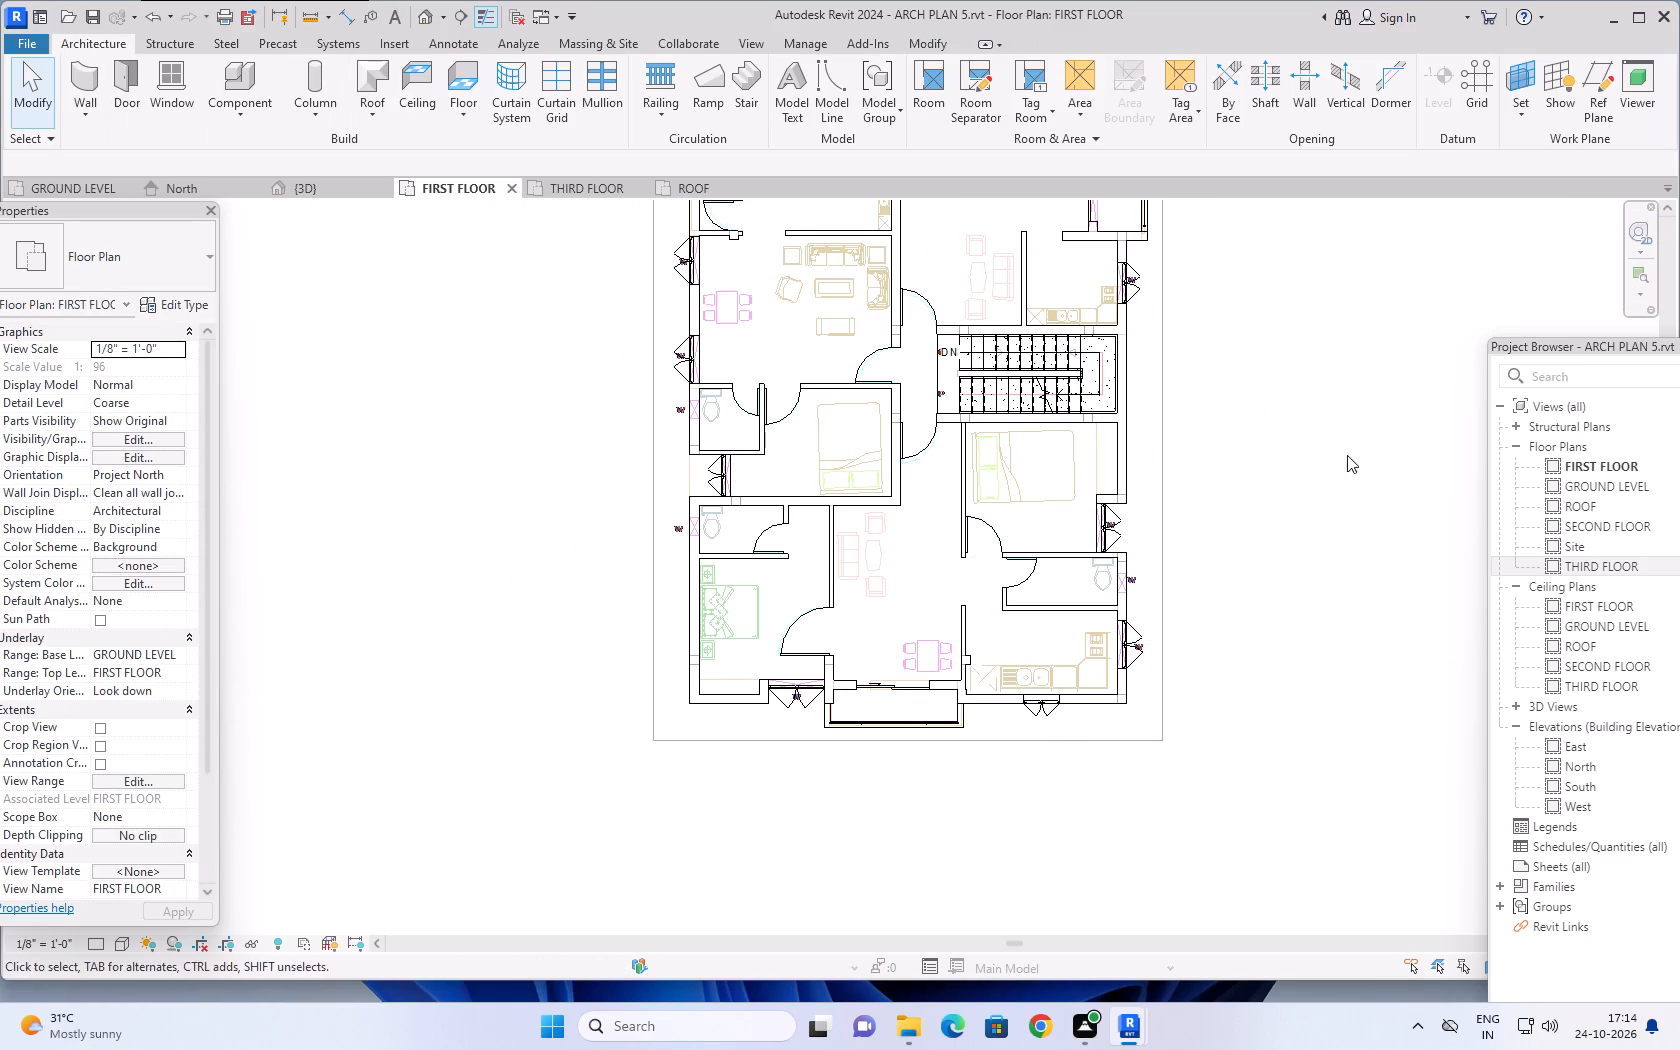
Examine the parapet walls of the first-floor south and east balconies from all sides of the building in the 3D view.
{"action": "left_click", "coordinate": [320, 178]}
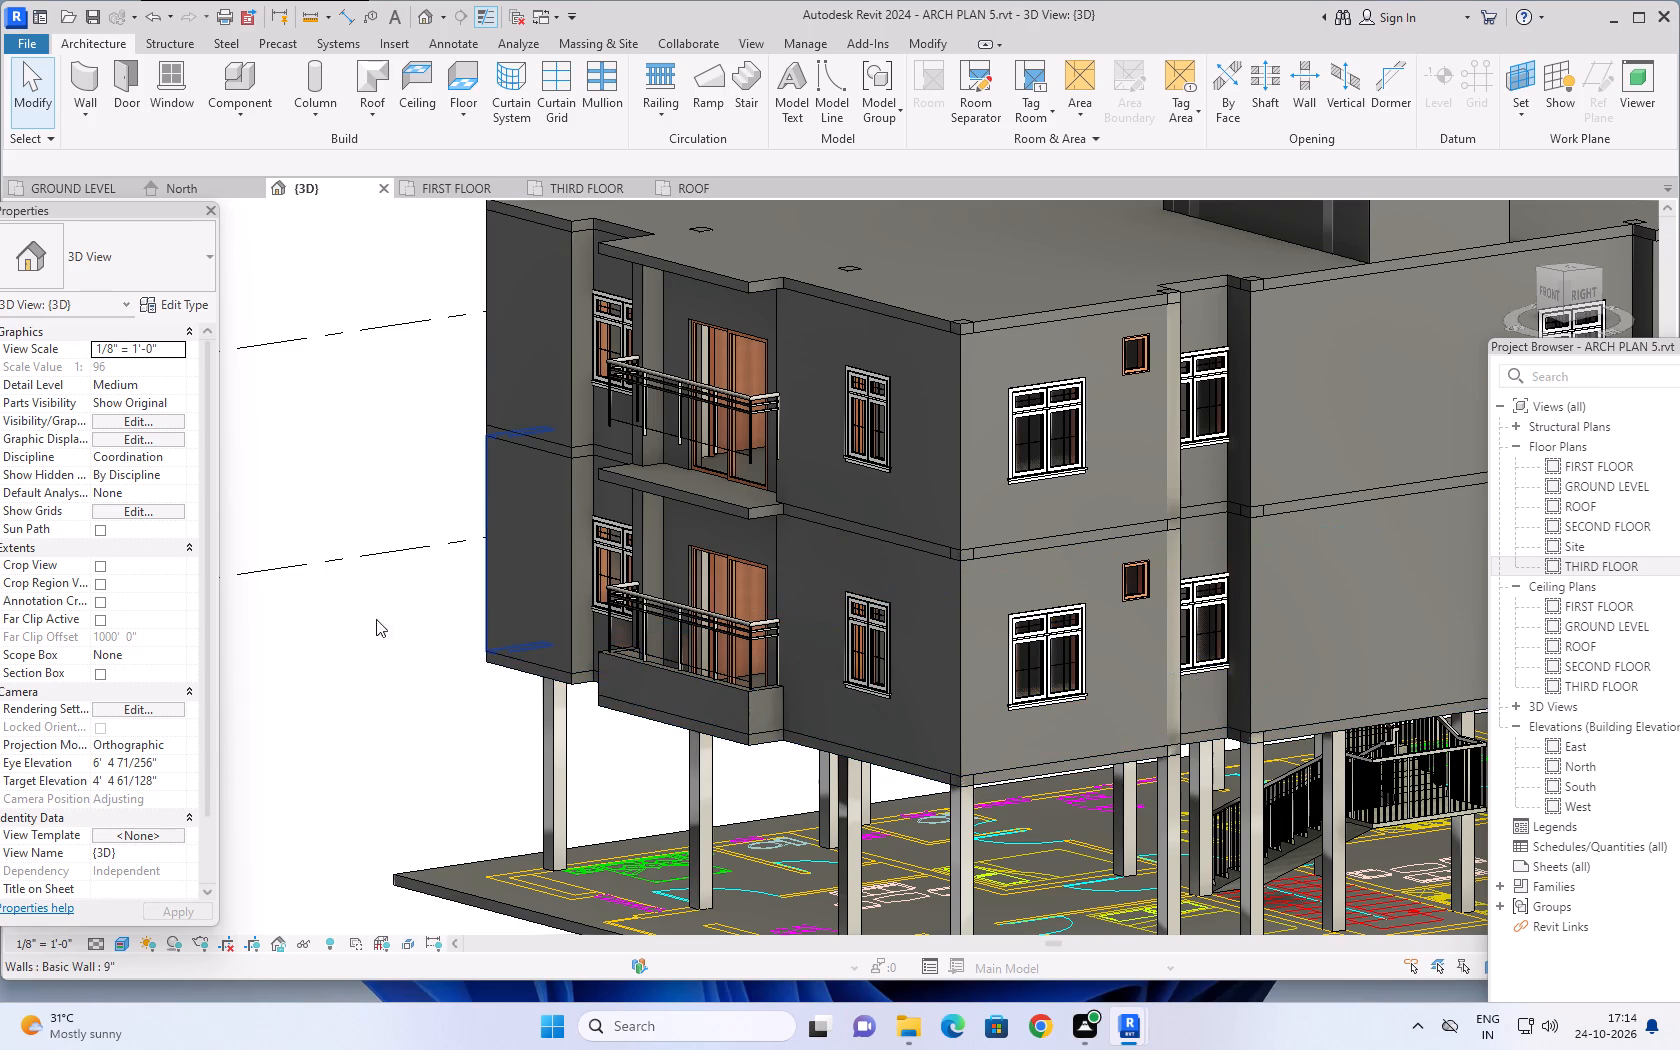
{"action": "middle_click_drag", "start_coordinate": [351, 709], "coordinate": [484, 737], "text": "shift"}
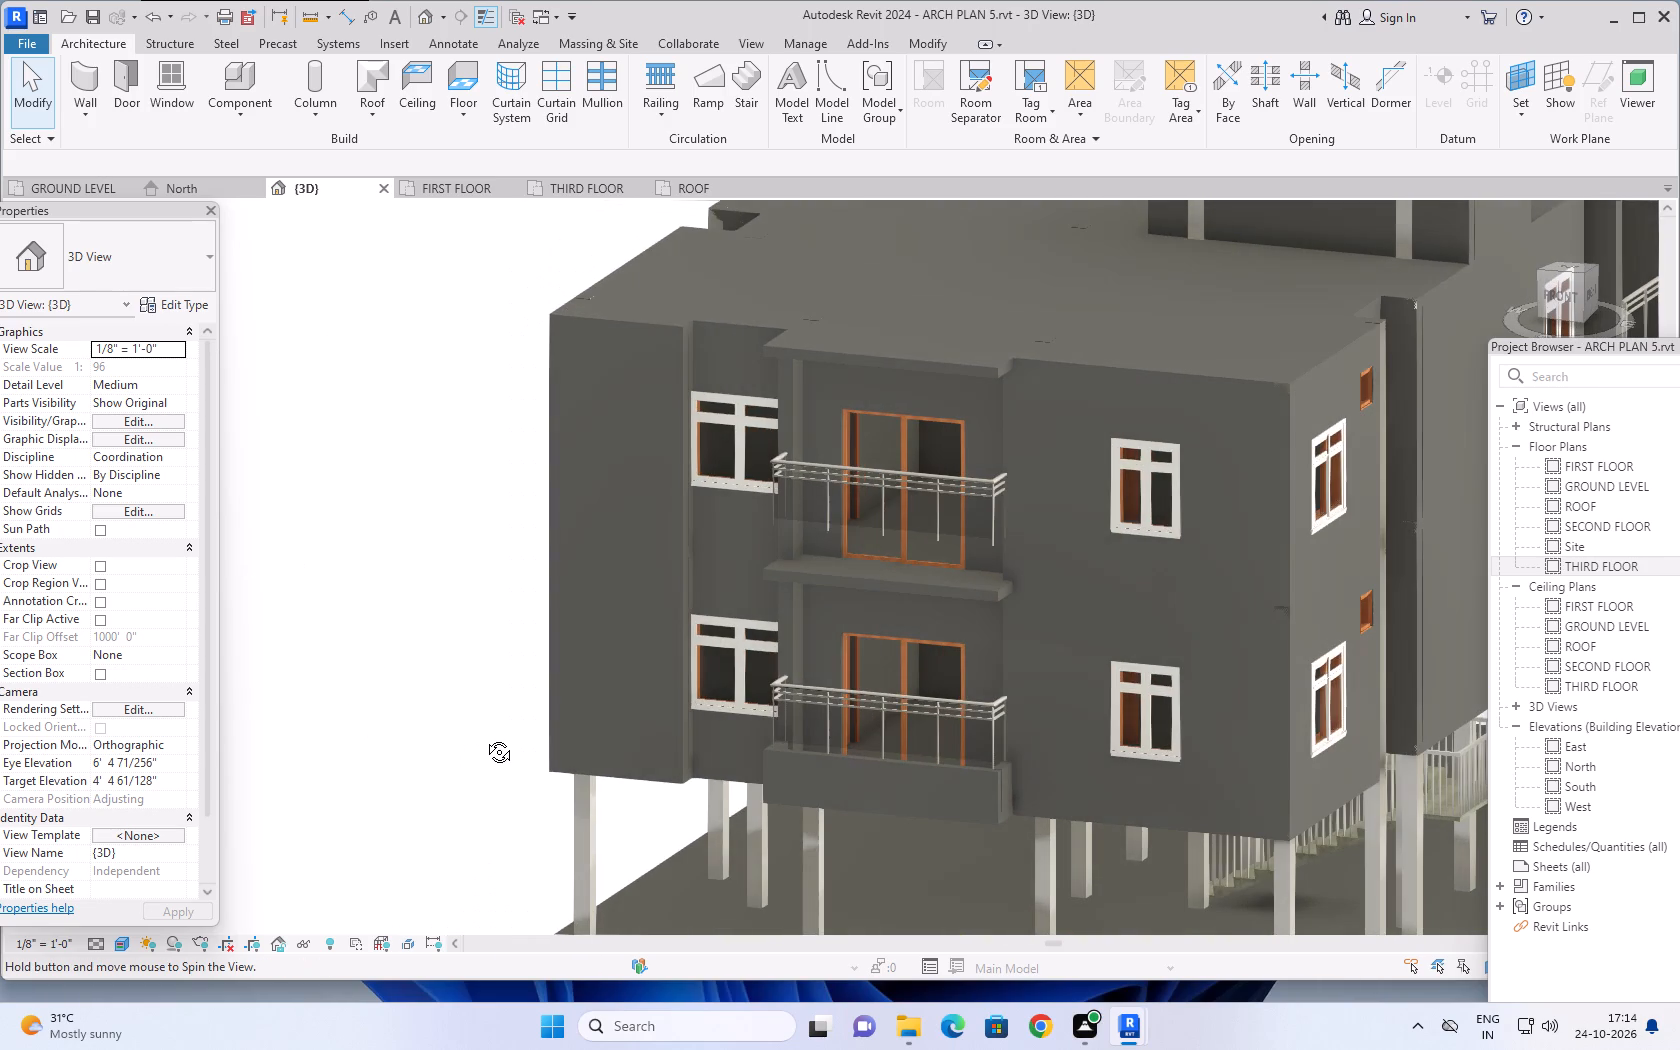
{"action": "middle_click_drag", "start_coordinate": [484, 737], "coordinate": [279, 633], "text": "shift"}
{"action": "middle_click_drag", "start_coordinate": [508, 734], "coordinate": [500, 736], "text": "shift"}
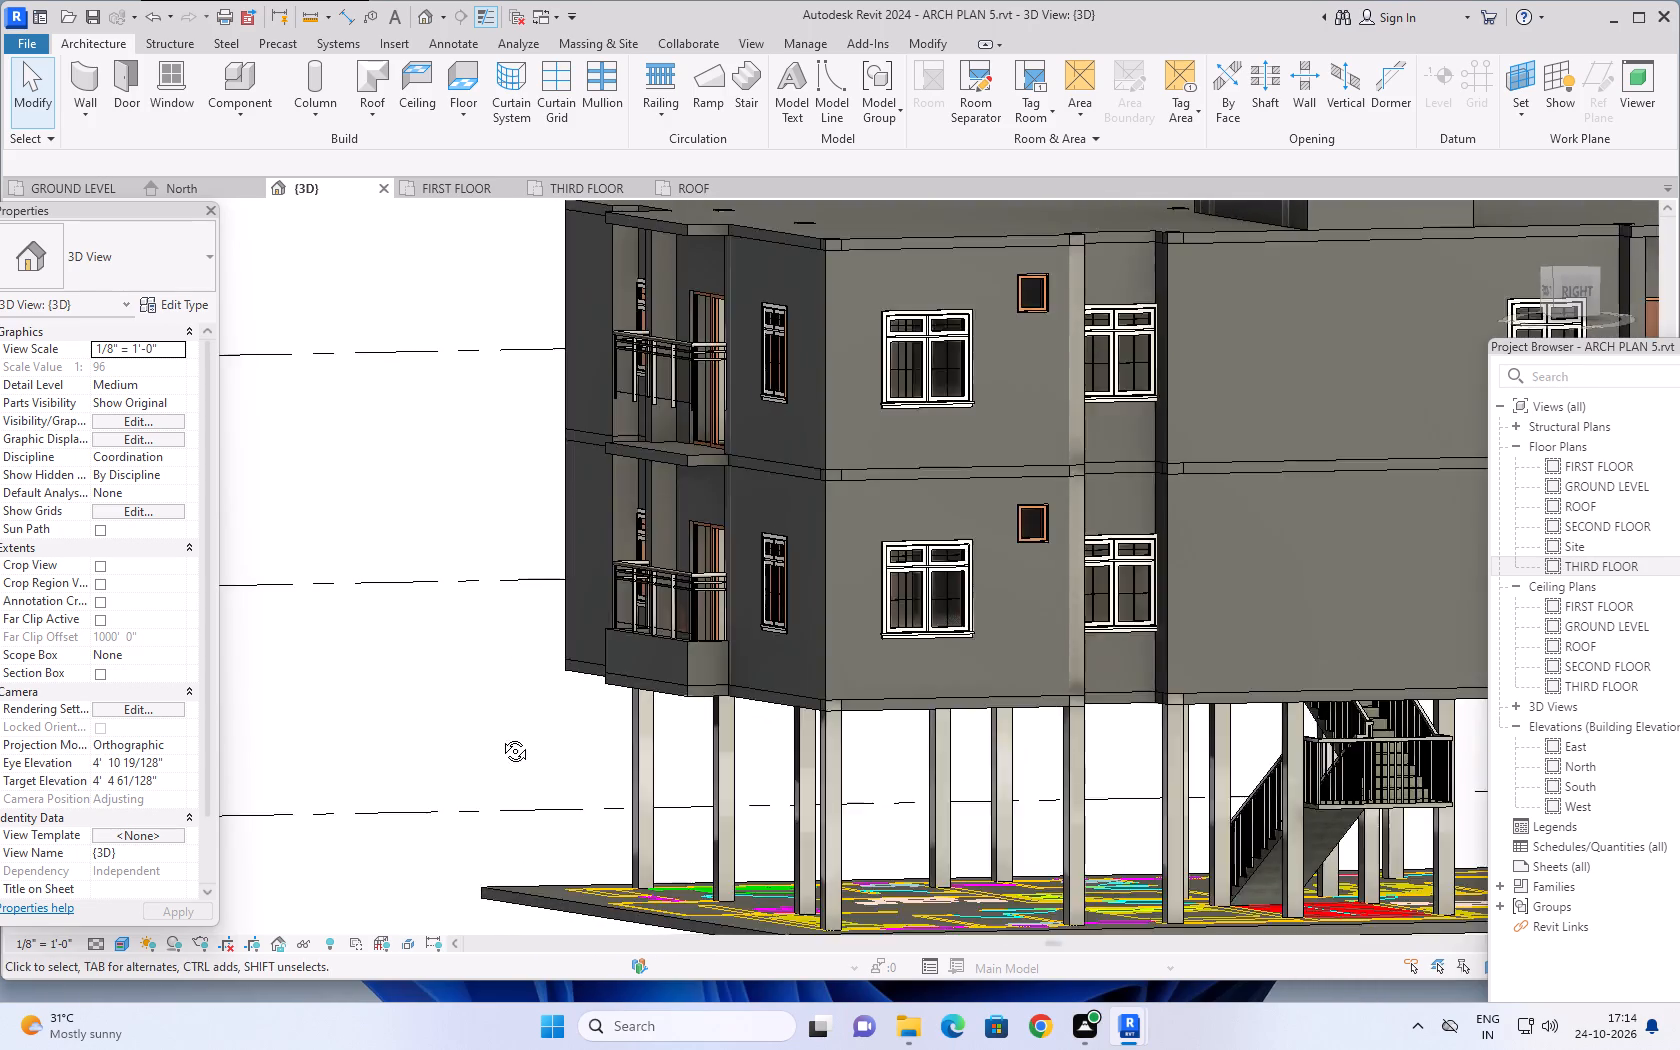
{"action": "middle_click_drag", "start_coordinate": [500, 736], "coordinate": [262, 762], "text": "shift"}
{"action": "scroll", "coordinate": [993, 744], "scroll_direction": "down", "scroll_amount": 2}
{"action": "middle_click_drag", "start_coordinate": [1043, 759], "coordinate": [844, 733]}
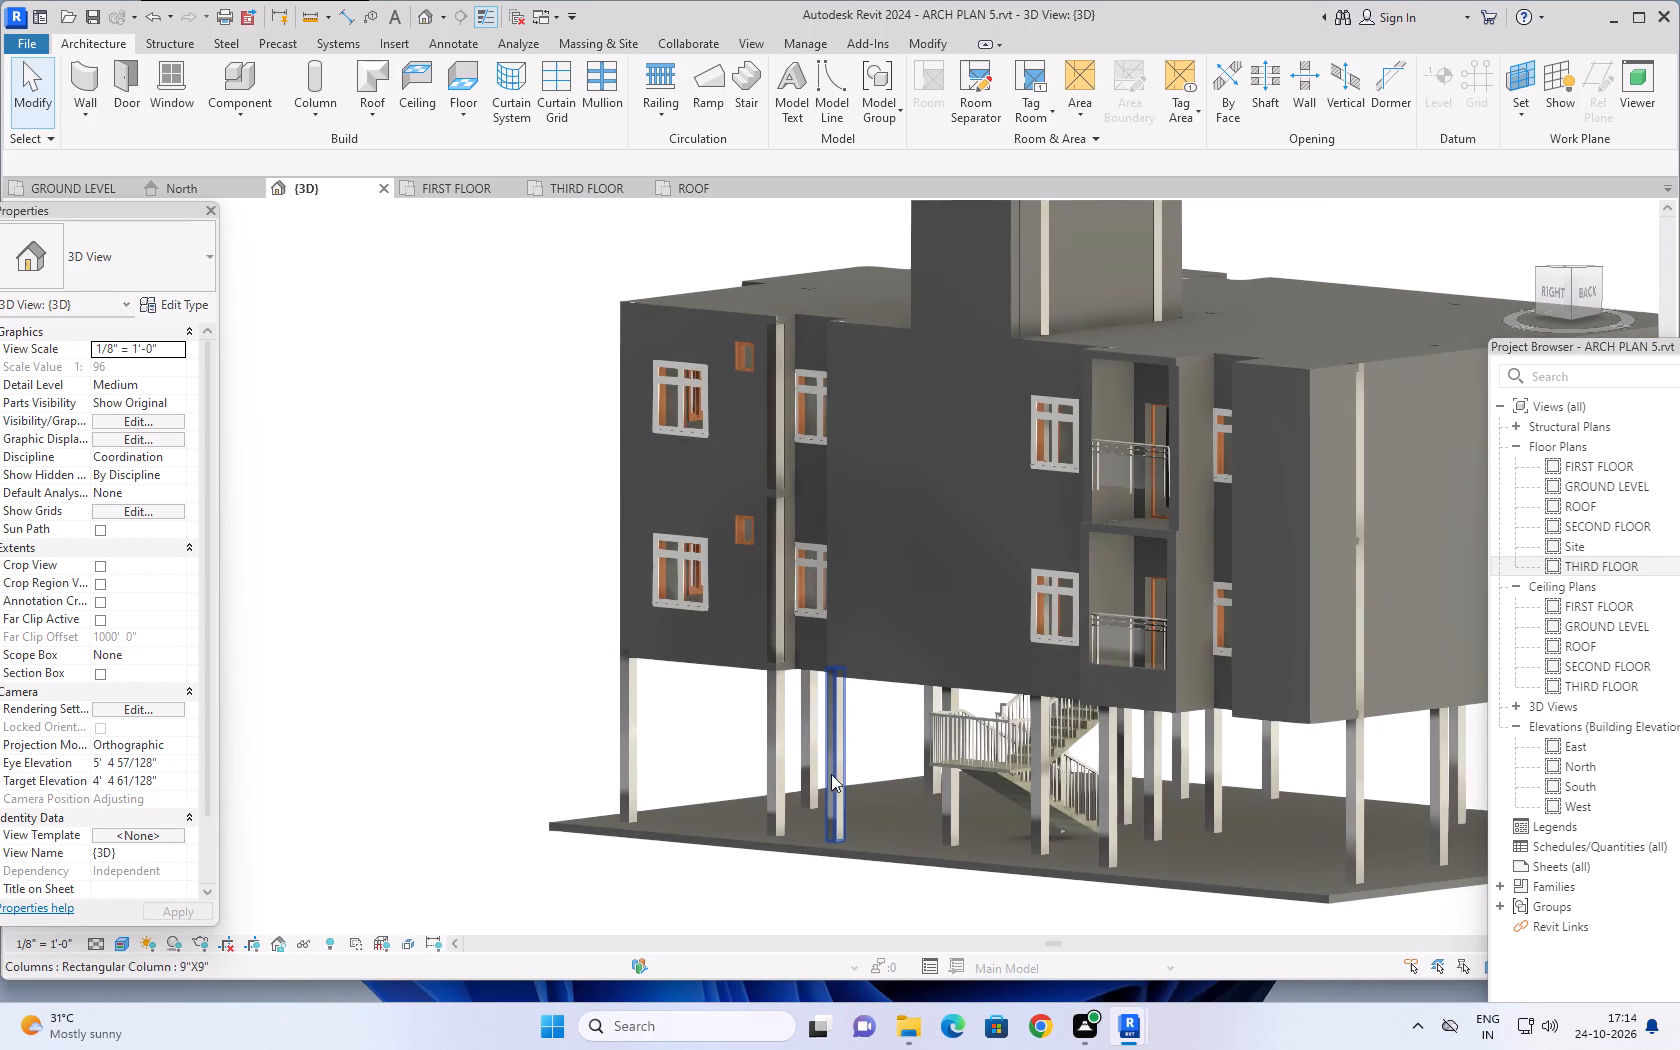
{"action": "middle_click_drag", "start_coordinate": [824, 774], "coordinate": [1340, 782], "text": "shift"}
{"action": "middle_click_drag", "start_coordinate": [903, 754], "coordinate": [1245, 796], "text": "shift"}
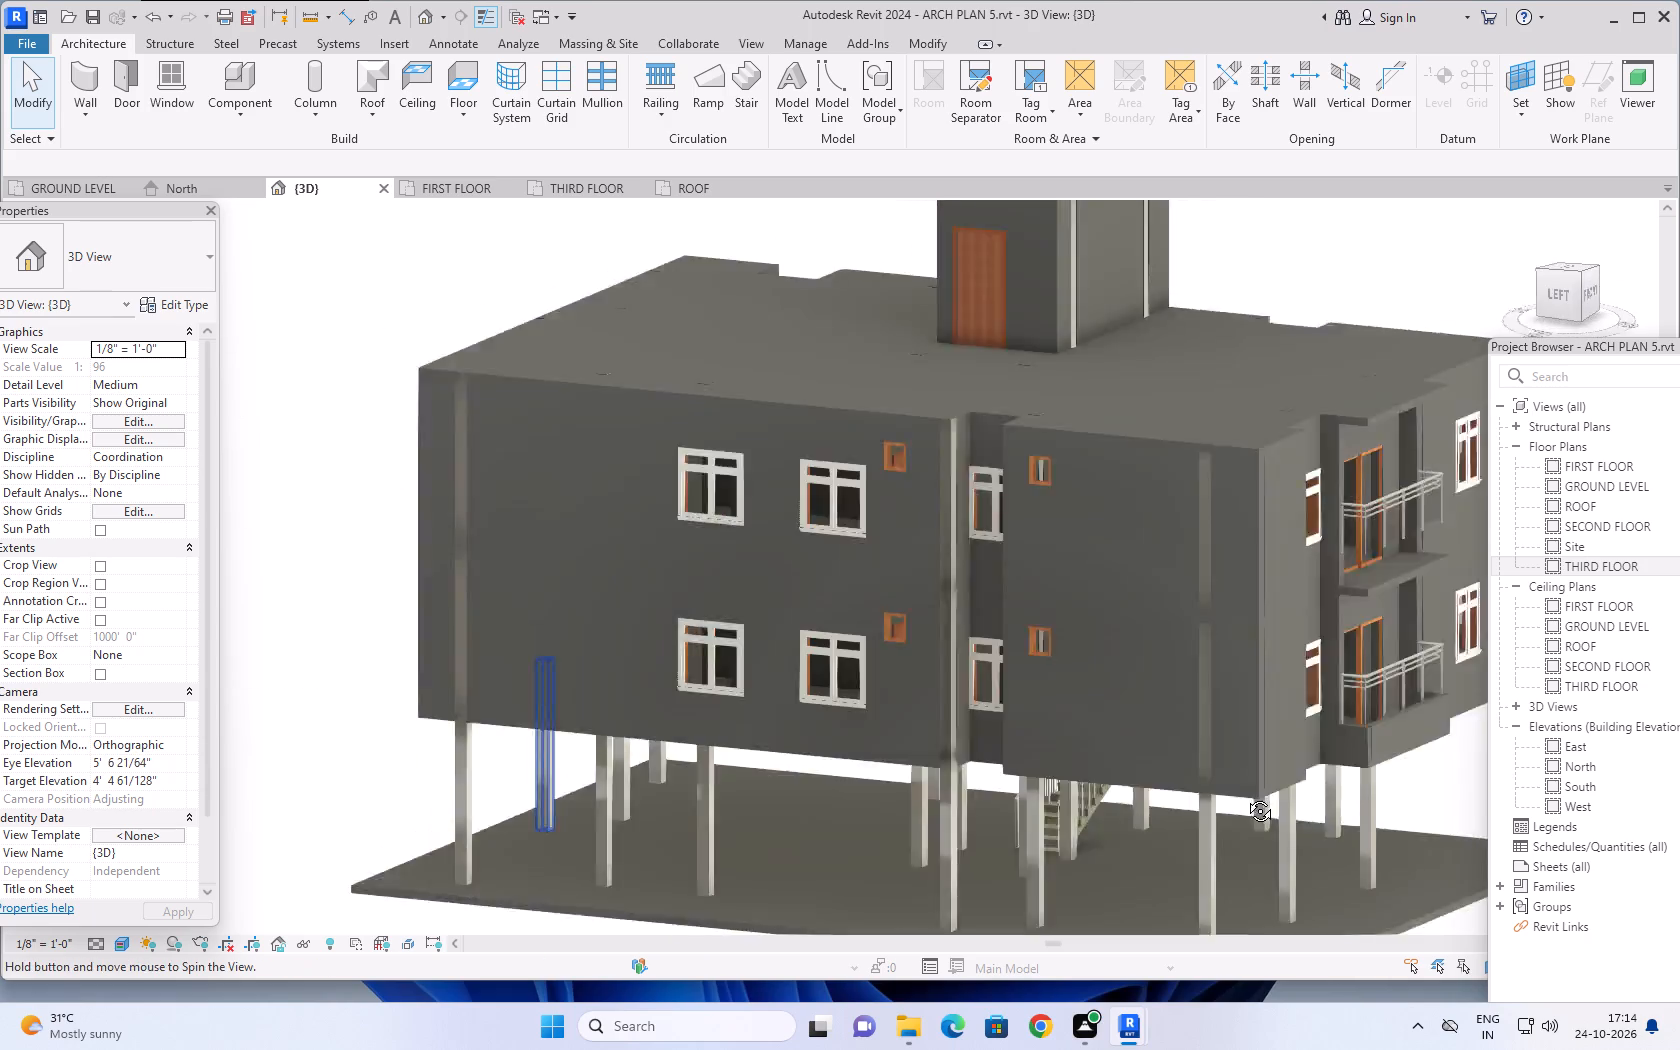
{"action": "middle_click_drag", "start_coordinate": [1245, 796], "coordinate": [1247, 795], "text": "shift"}
{"action": "middle_click_drag", "start_coordinate": [957, 785], "coordinate": [1323, 795], "text": "shift"}
{"action": "middle_click_drag", "start_coordinate": [947, 750], "coordinate": [1141, 797], "text": "shift"}
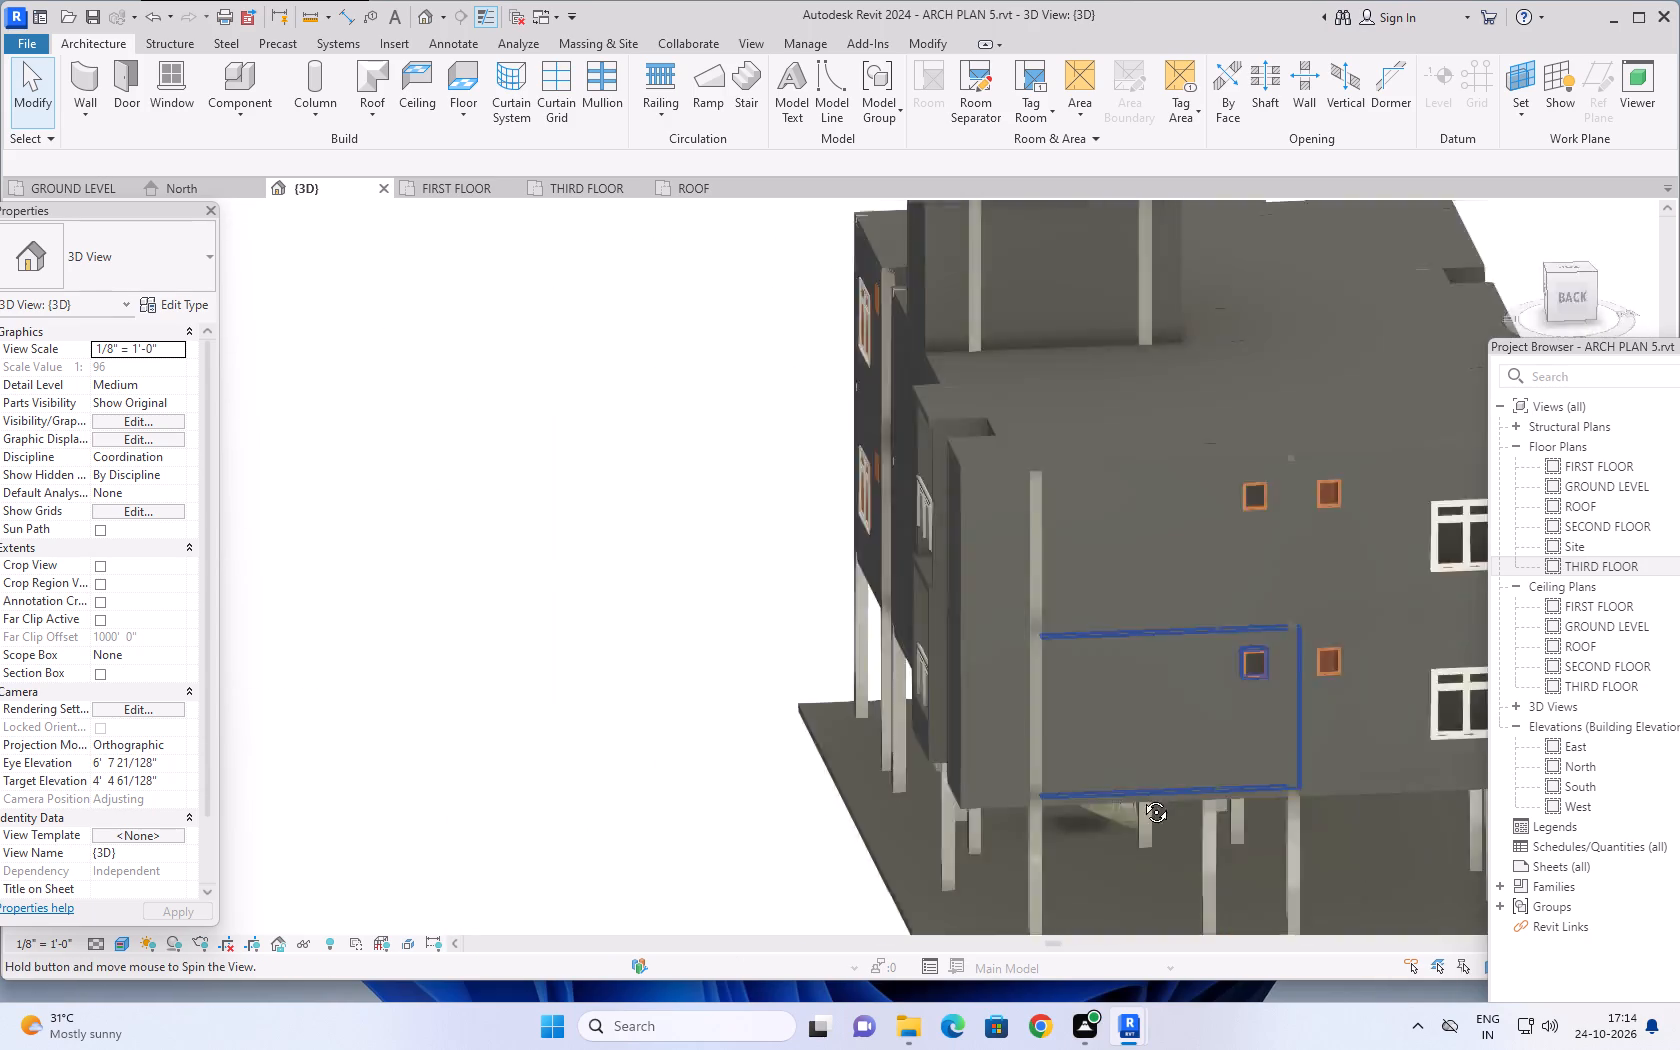
{"action": "middle_click_drag", "start_coordinate": [1141, 797], "coordinate": [1231, 805], "text": "shift"}
{"action": "scroll", "coordinate": [1116, 789], "scroll_direction": "up", "scroll_amount": 4}
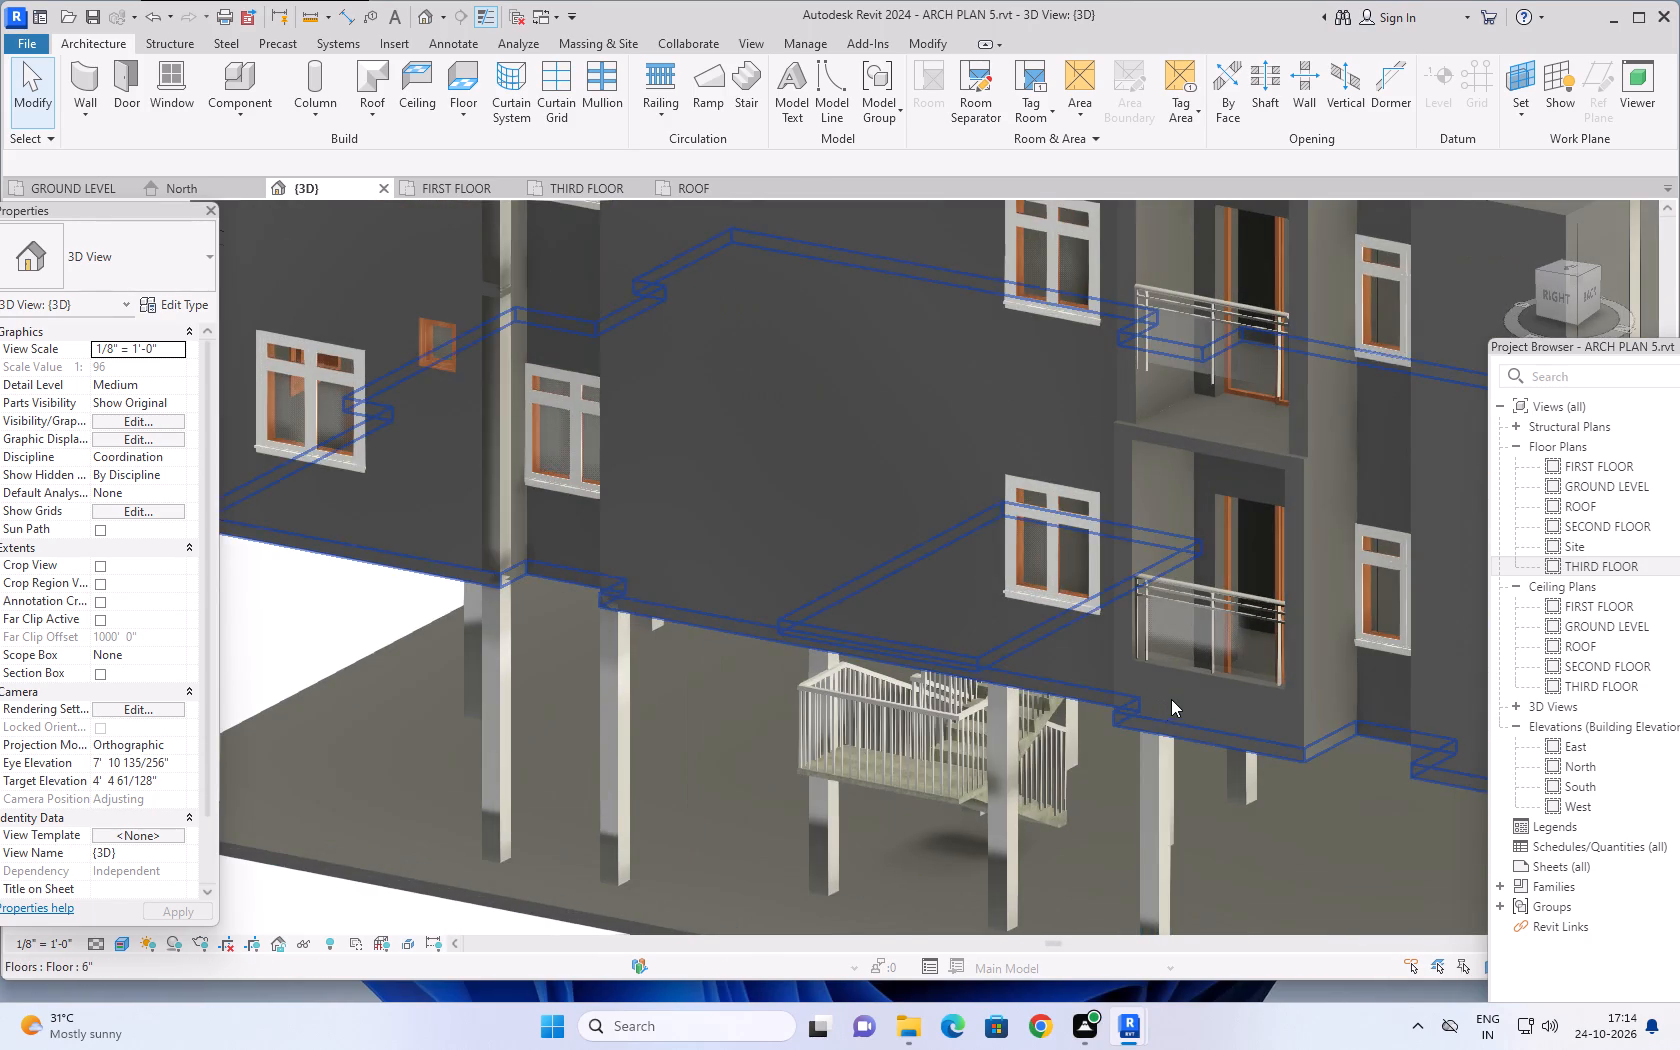
Select the parapet wall of the first-floor east balcony in the 3D view.
{"action": "left_click", "coordinate": [1173, 689]}
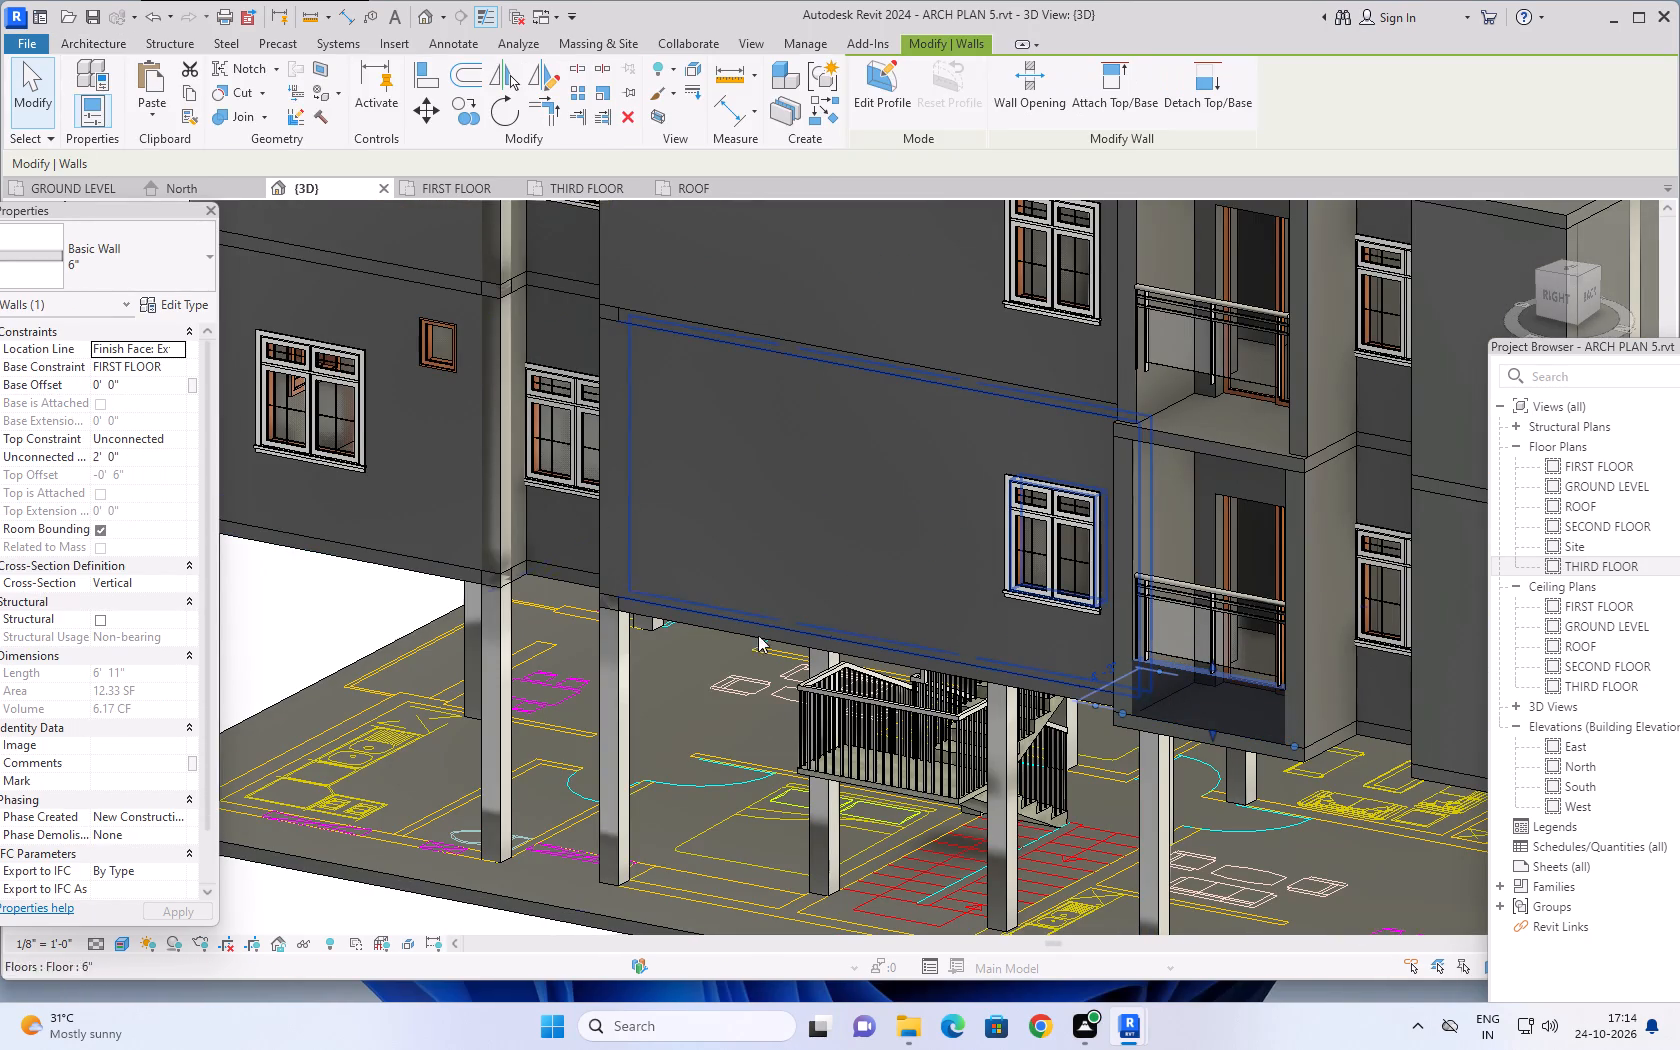
Look over the GROUND LEVEL plan, including the east and south balcony areas.
{"action": "left_click", "coordinate": [75, 186]}
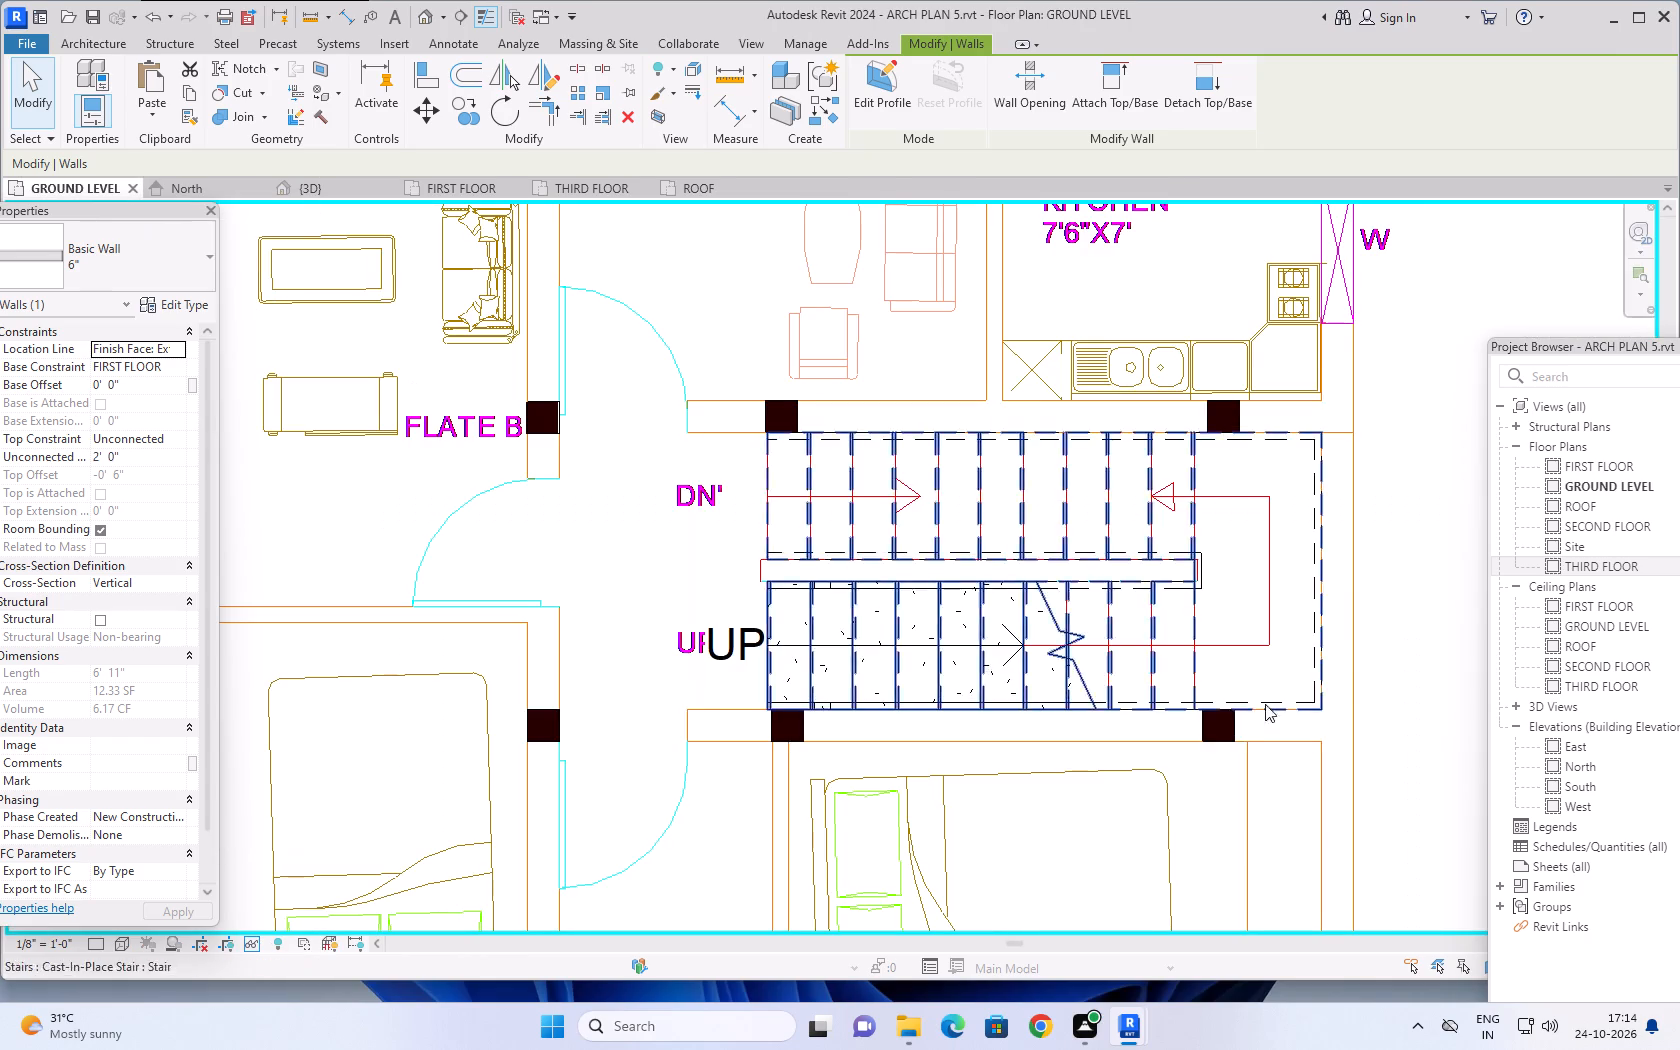
{"action": "scroll", "coordinate": [1309, 685], "scroll_direction": "down", "scroll_amount": 2}
{"action": "scroll", "coordinate": [1387, 664], "scroll_direction": "down", "scroll_amount": 2}
{"action": "middle_click_drag", "start_coordinate": [1421, 648], "coordinate": [1222, 691]}
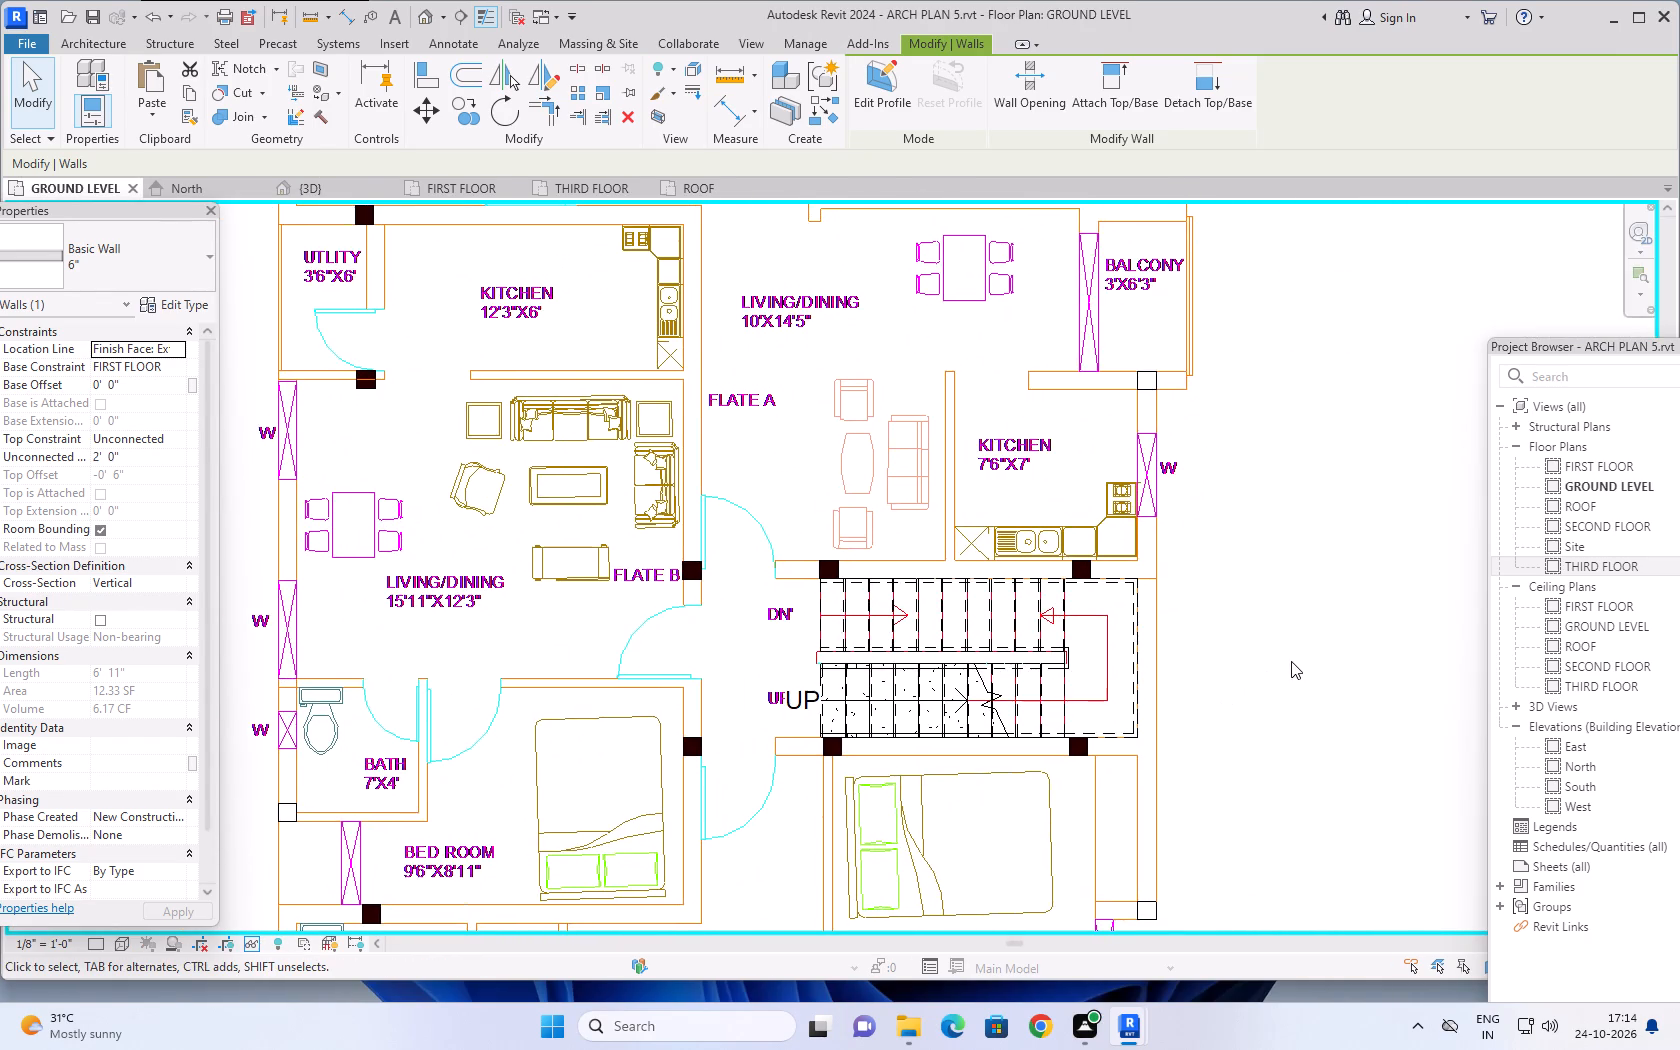
{"action": "scroll", "coordinate": [1291, 661], "scroll_direction": "down", "scroll_amount": 3}
{"action": "middle_click_drag", "start_coordinate": [1306, 685], "coordinate": [1219, 432]}
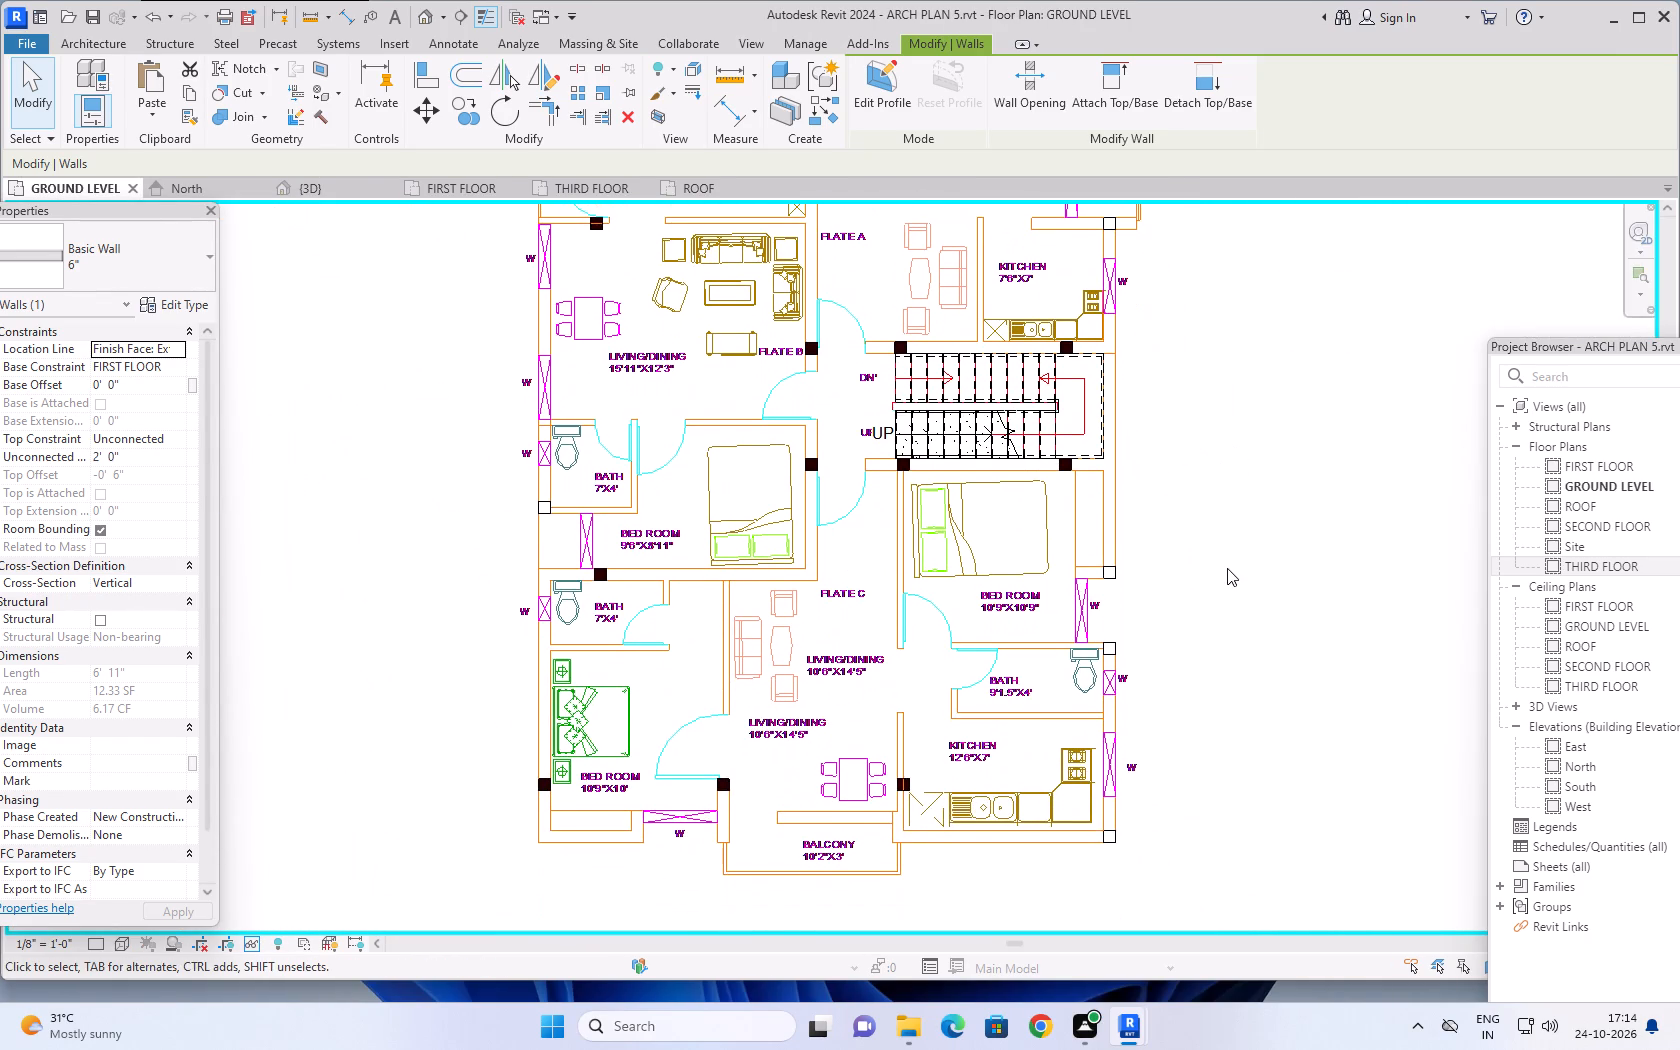
{"action": "middle_click_drag", "start_coordinate": [1231, 504], "coordinate": [1173, 752]}
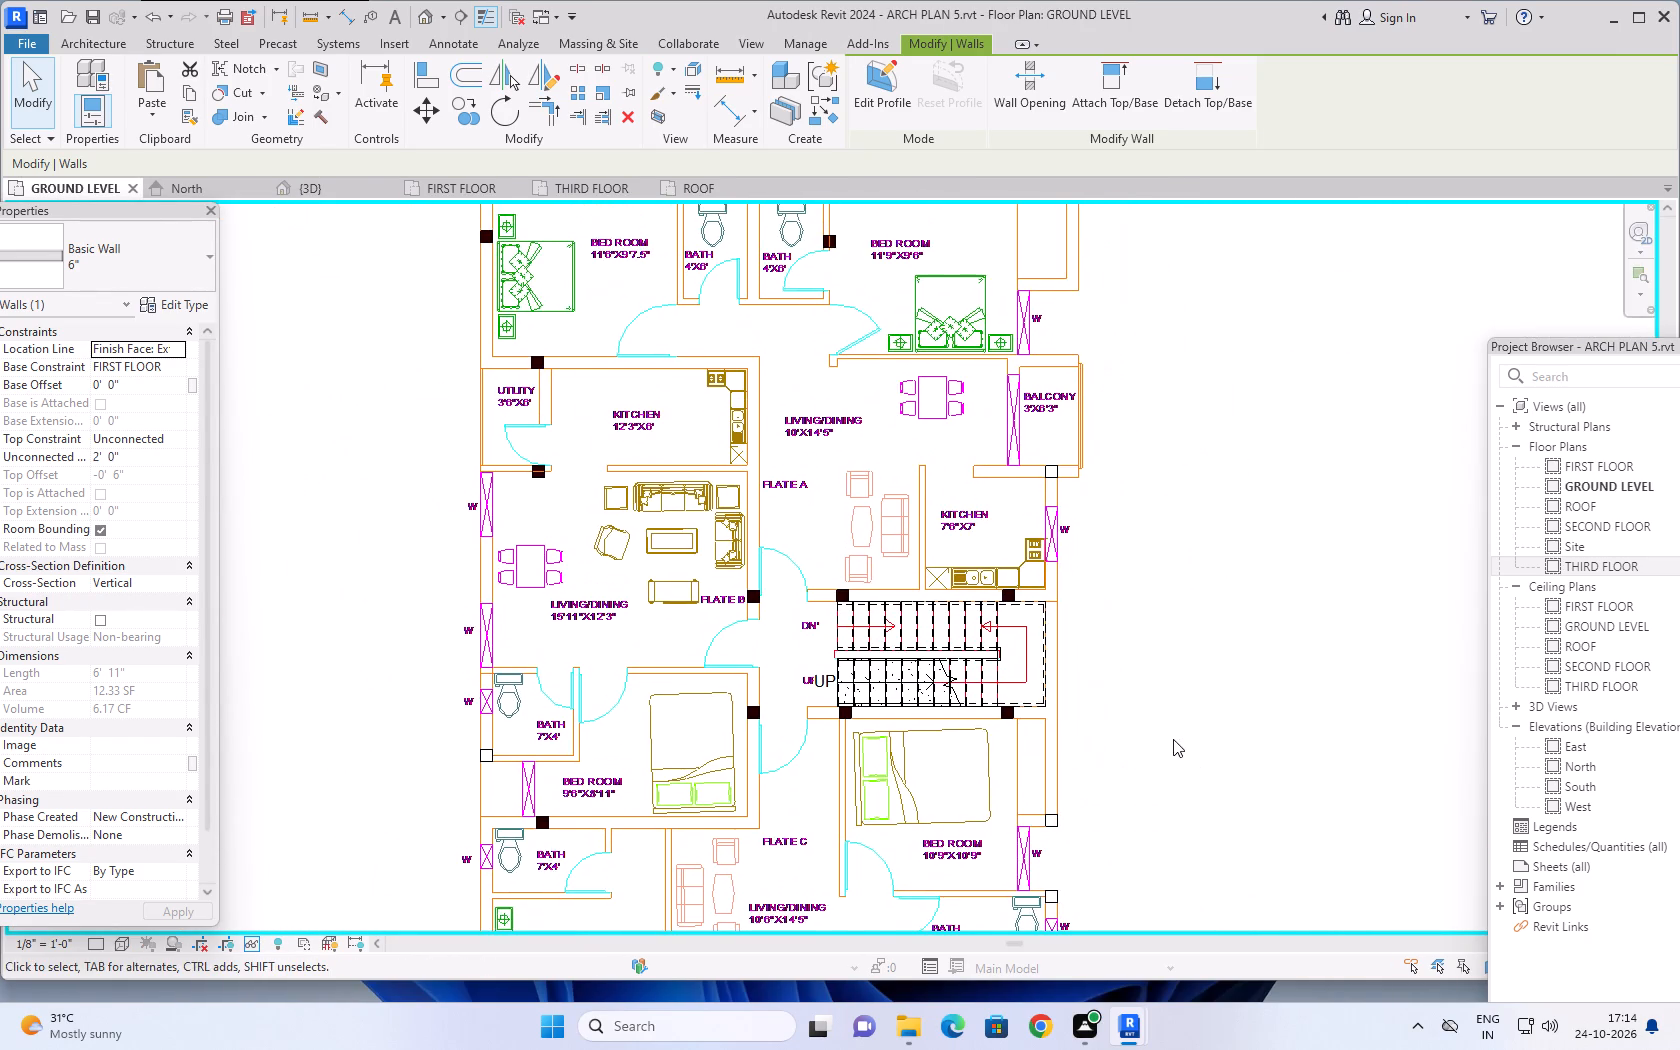
{"action": "scroll", "coordinate": [1179, 674], "scroll_direction": "down", "scroll_amount": 2}
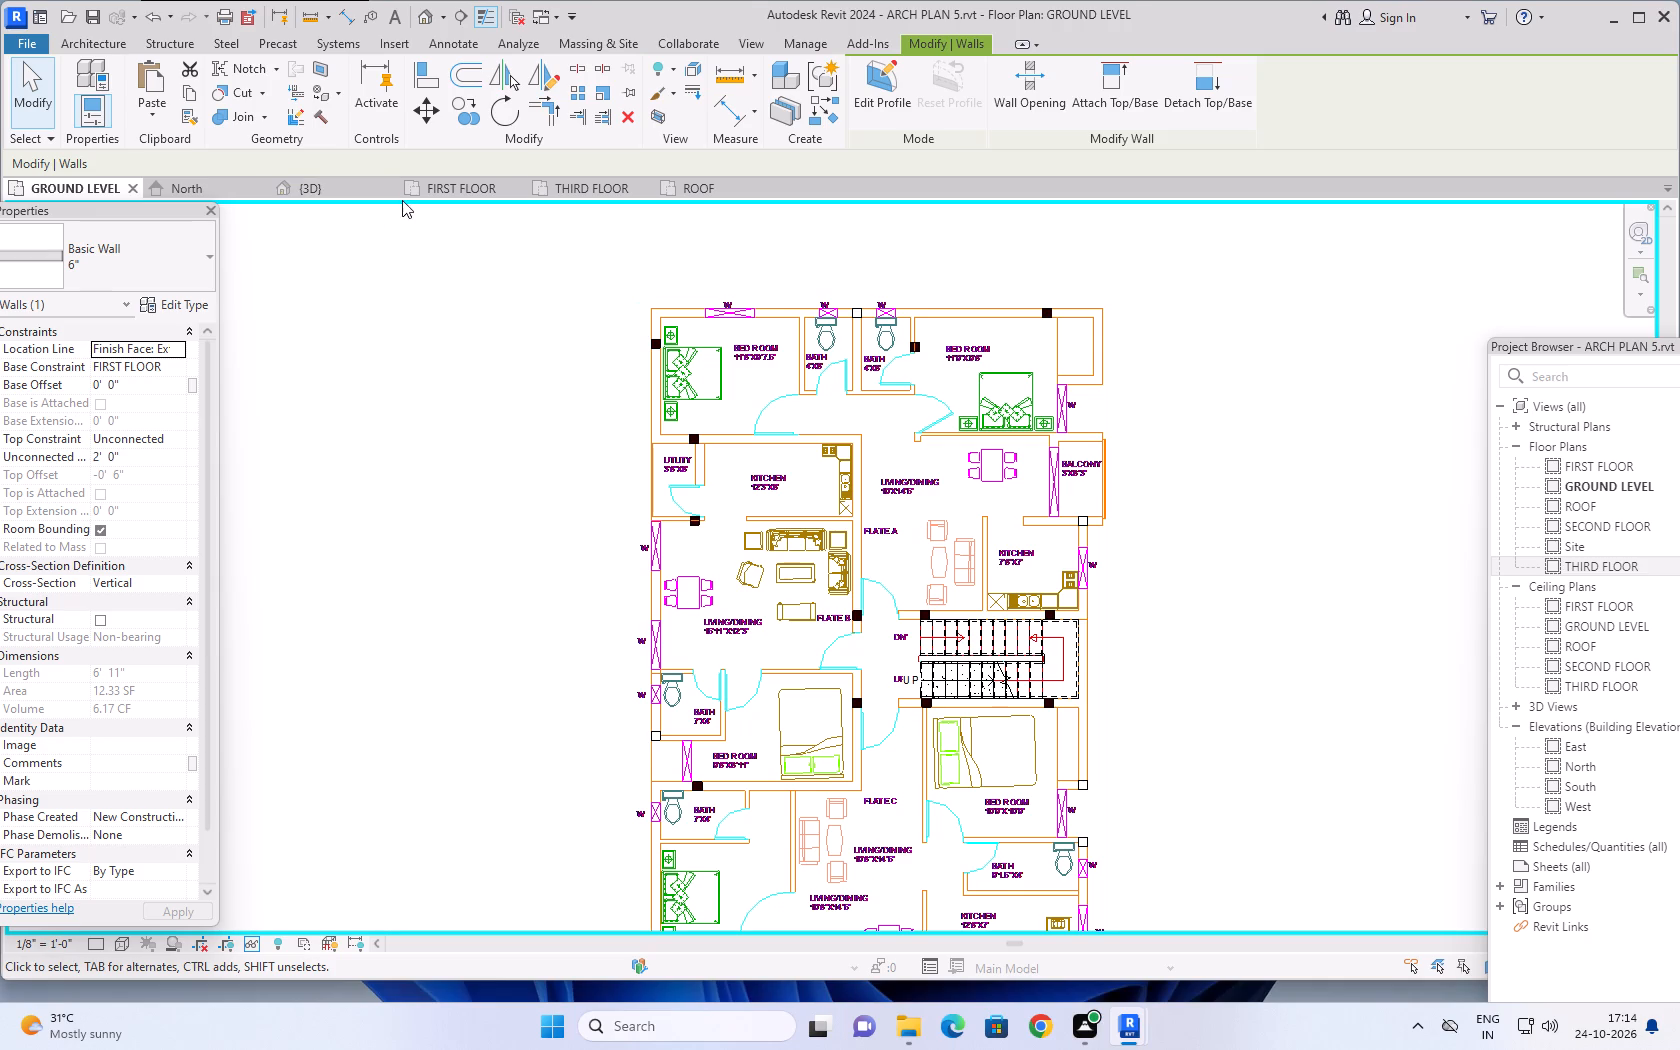
Copy the first-floor east balcony parapet wall and the three south balcony parapet walls, pasting them aligned to the SECOND FLOOR level.
{"action": "left_click", "coordinate": [439, 185]}
{"action": "scroll", "coordinate": [1184, 586], "scroll_direction": "down", "scroll_amount": 1}
{"action": "middle_click_drag", "start_coordinate": [1262, 474], "coordinate": [1118, 644]}
{"action": "scroll", "coordinate": [984, 418], "scroll_direction": "up", "scroll_amount": 3}
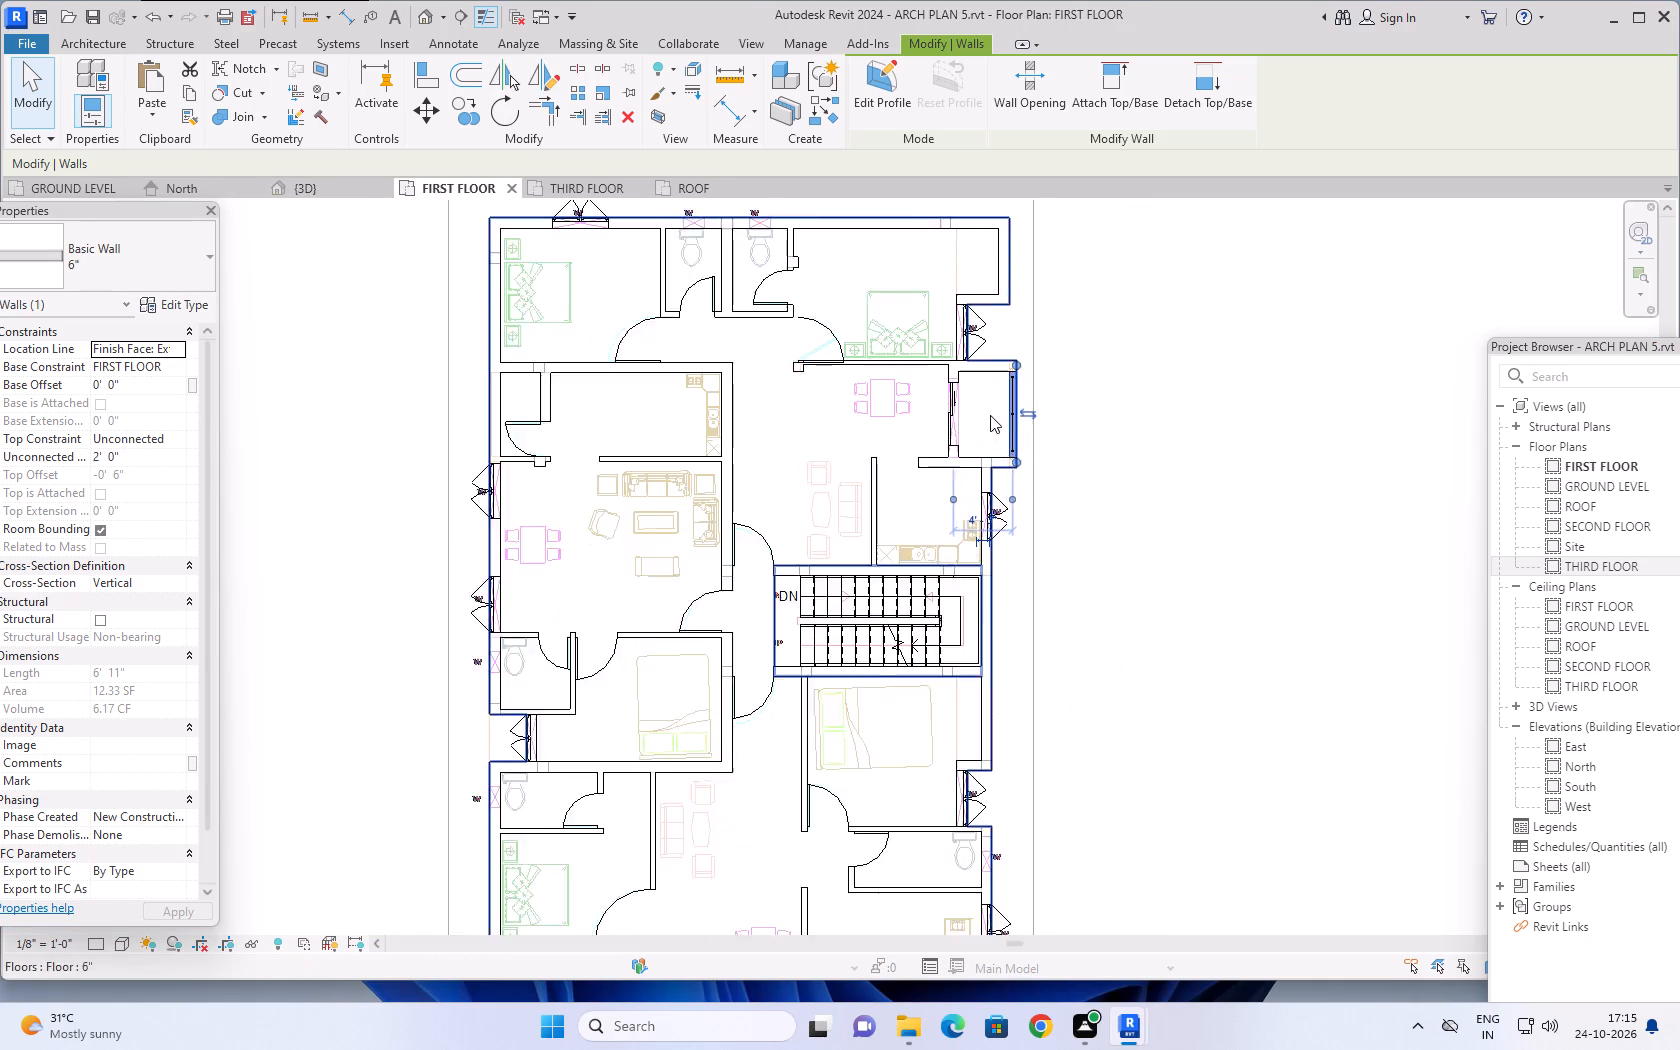
{"action": "middle_click_drag", "start_coordinate": [1174, 595], "coordinate": [1290, 341]}
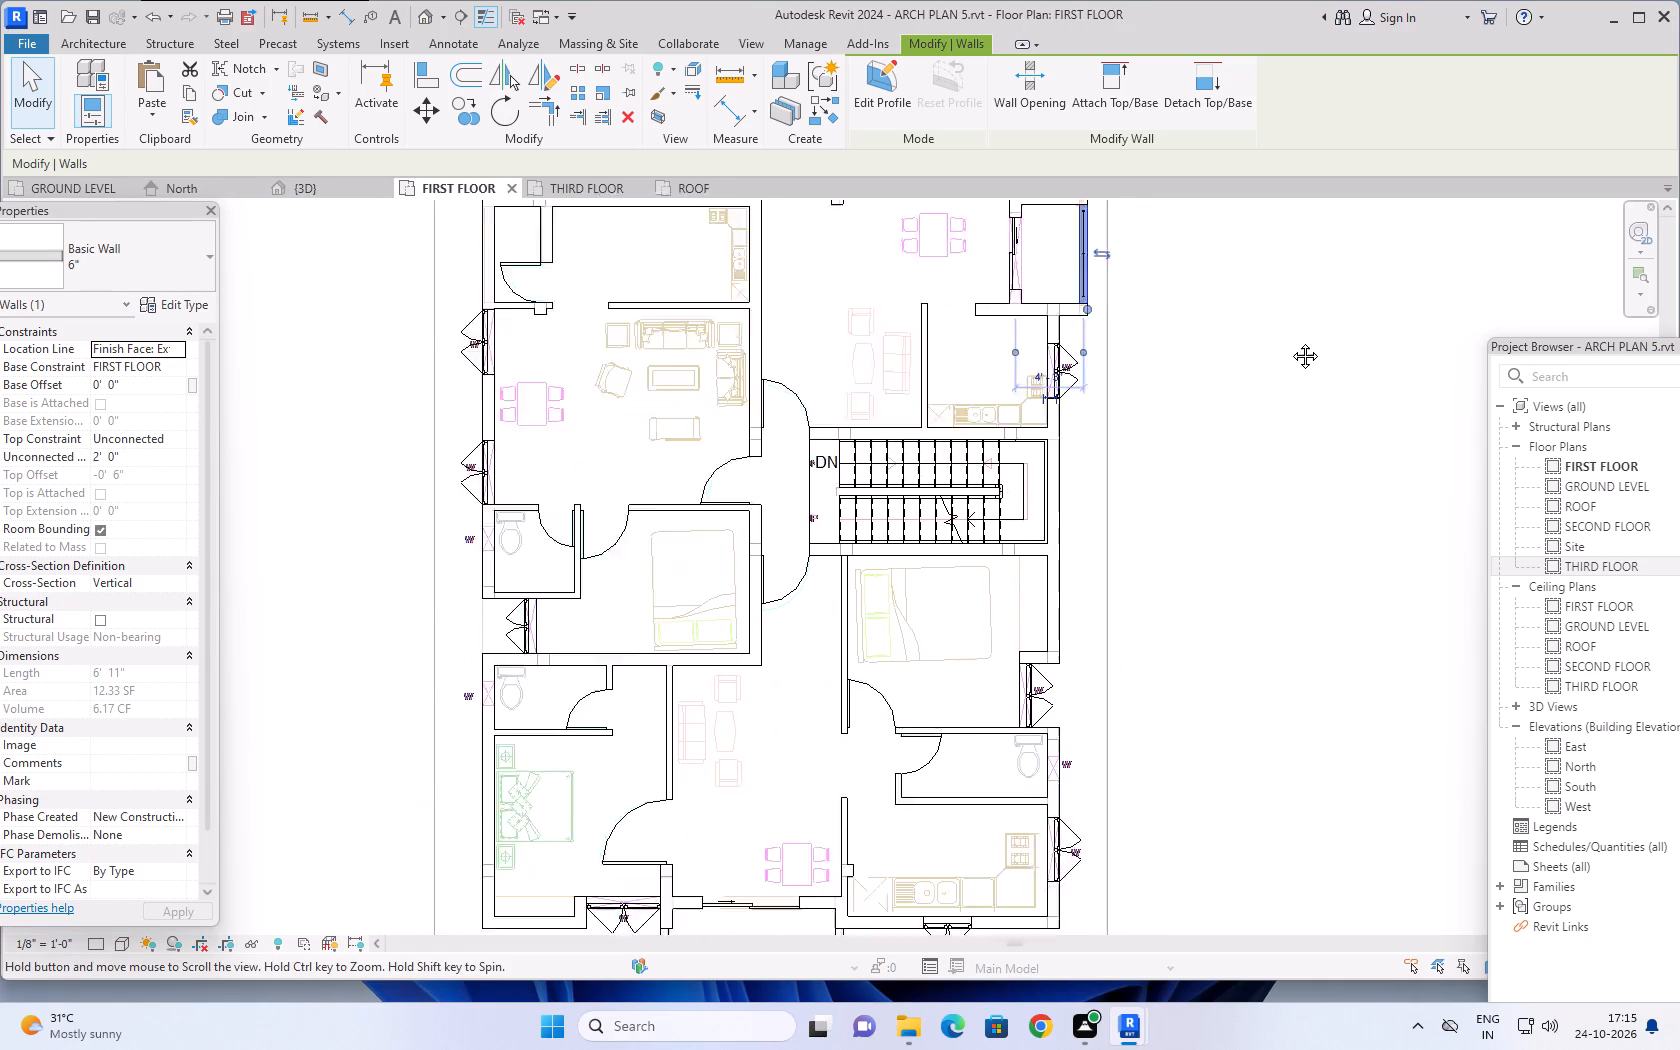
{"action": "middle_click_drag", "start_coordinate": [1290, 341], "coordinate": [1293, 334]}
{"action": "middle_click_drag", "start_coordinate": [1261, 574], "coordinate": [1290, 472]}
{"action": "scroll", "coordinate": [828, 793], "scroll_direction": "up", "scroll_amount": 4}
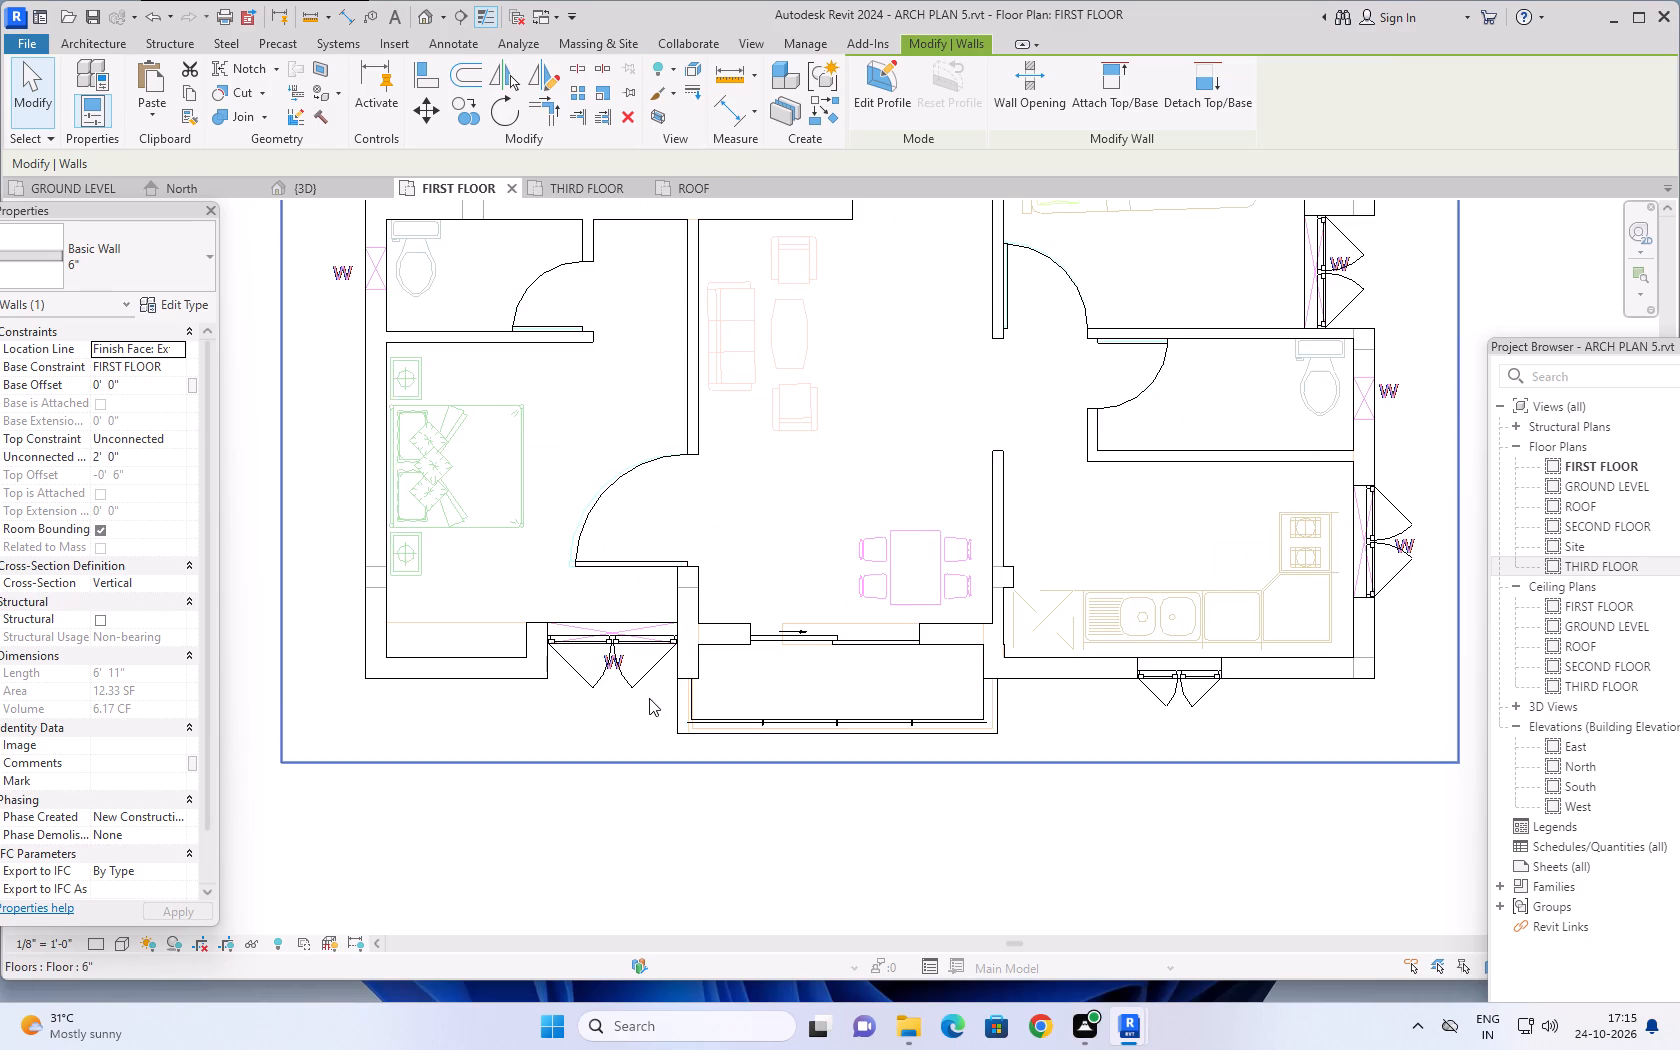
{"action": "scroll", "coordinate": [657, 691], "scroll_direction": "up", "scroll_amount": 2}
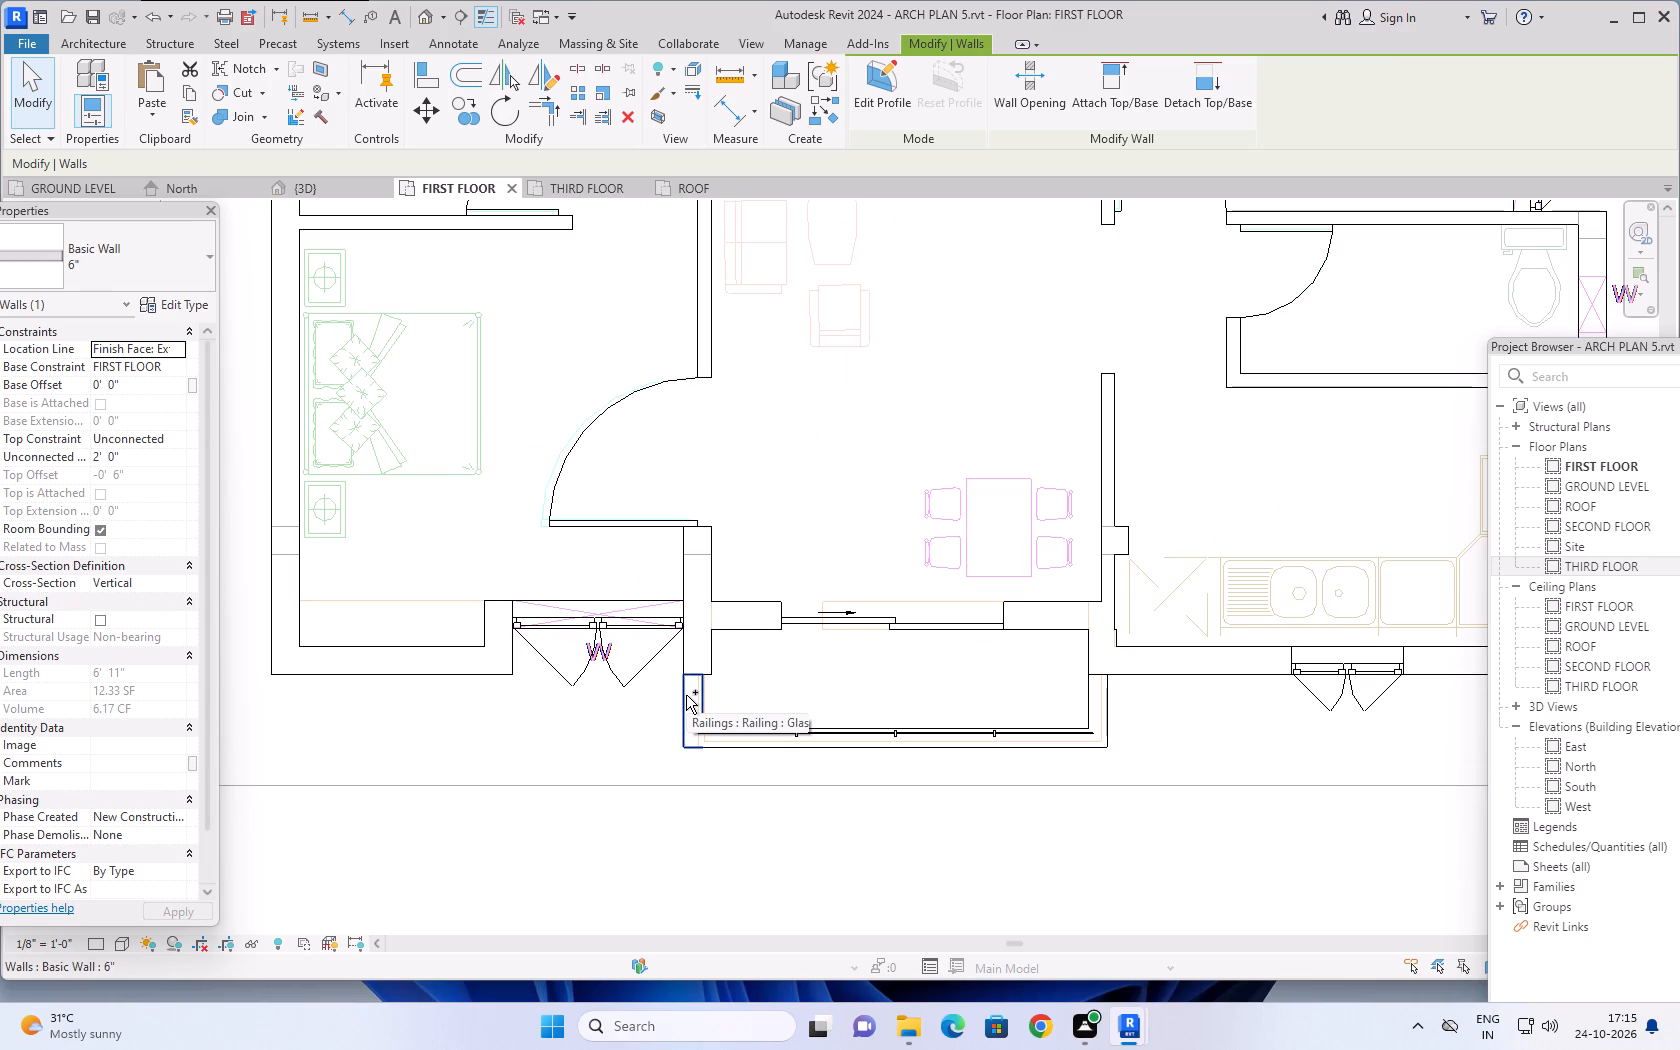
{"action": "left_click", "coordinate": [686, 695], "text": "ctrl"}
{"action": "left_click", "coordinate": [729, 746], "text": "ctrl"}
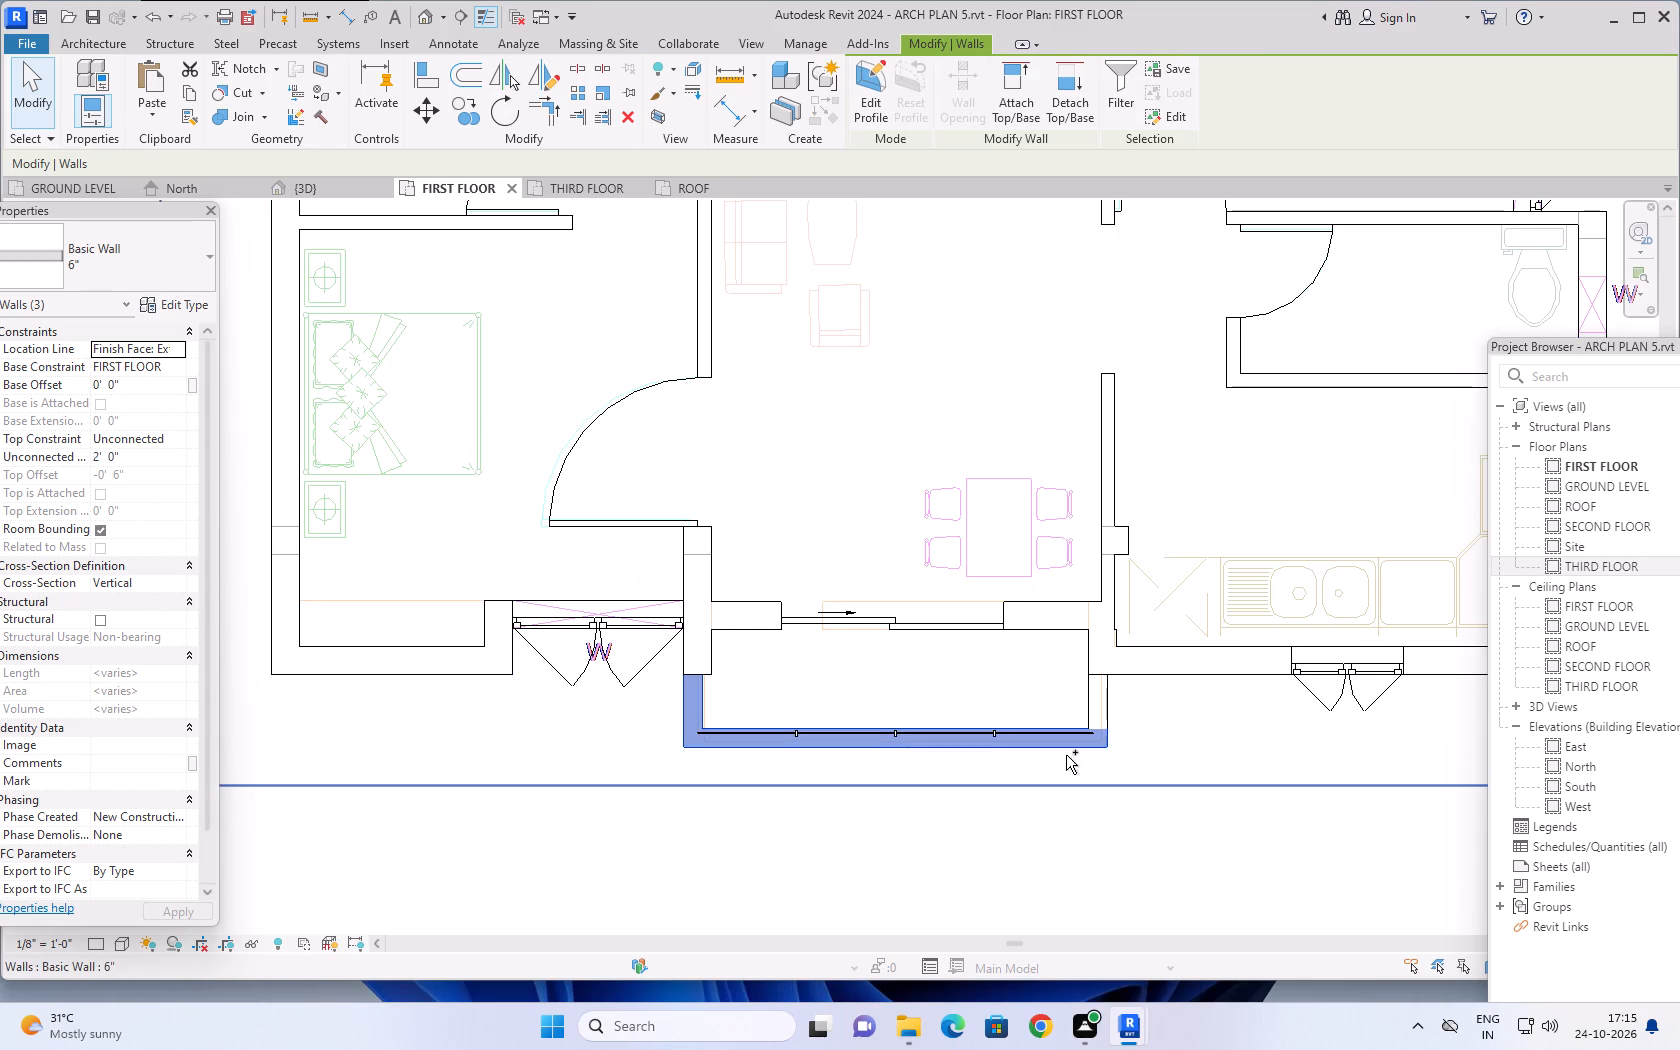
{"action": "left_click", "coordinate": [1109, 705], "text": "ctrl"}
{"action": "scroll", "coordinate": [1162, 724], "scroll_direction": "down", "scroll_amount": 3}
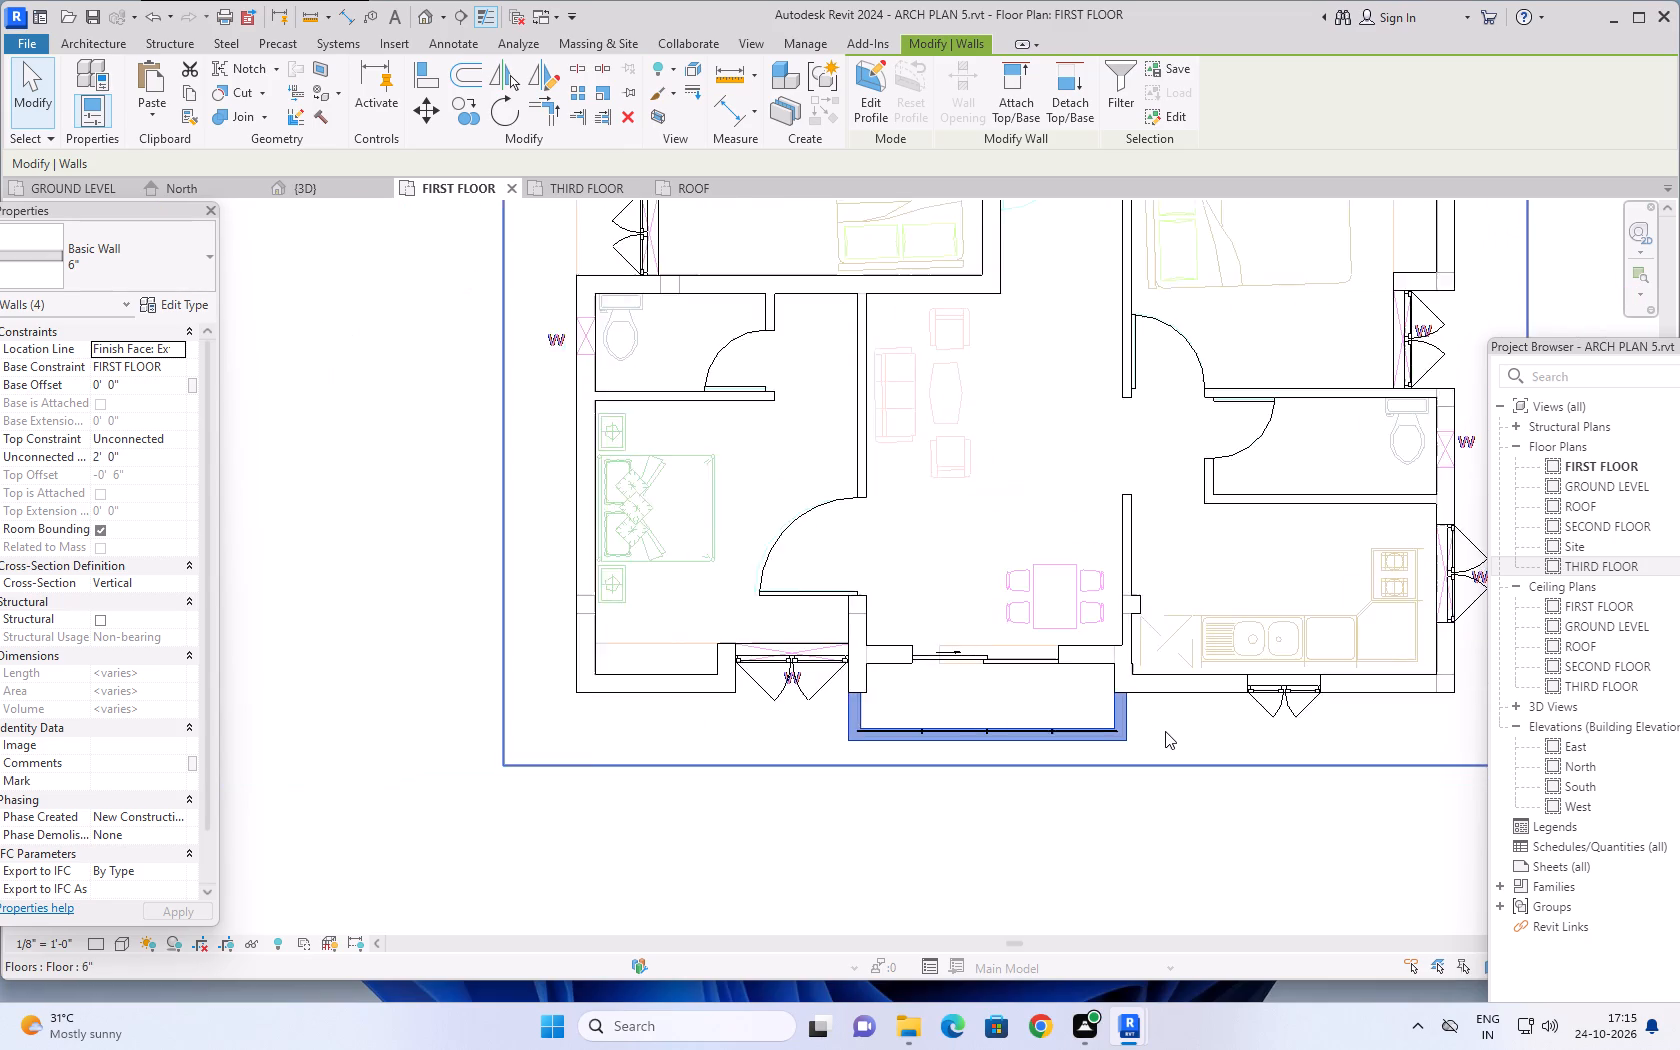
{"action": "scroll", "coordinate": [1165, 731], "scroll_direction": "down", "scroll_amount": 6}
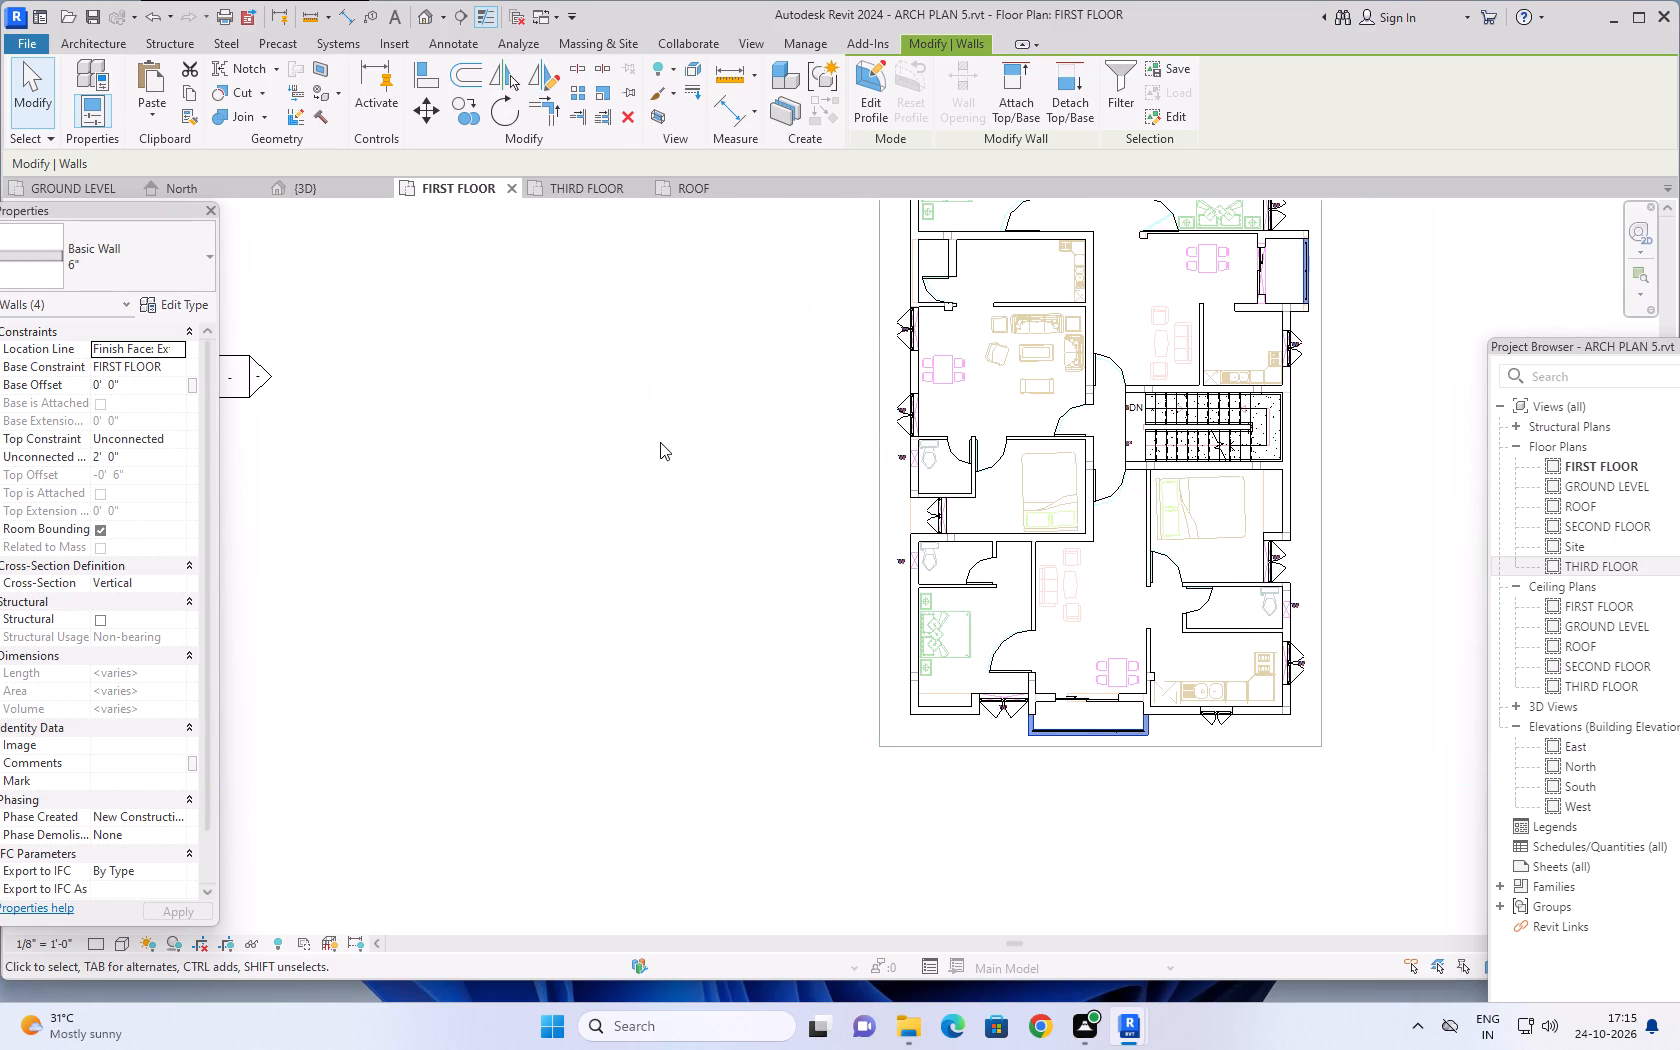
{"action": "left_click", "coordinate": [195, 91]}
{"action": "left_click", "coordinate": [162, 111]}
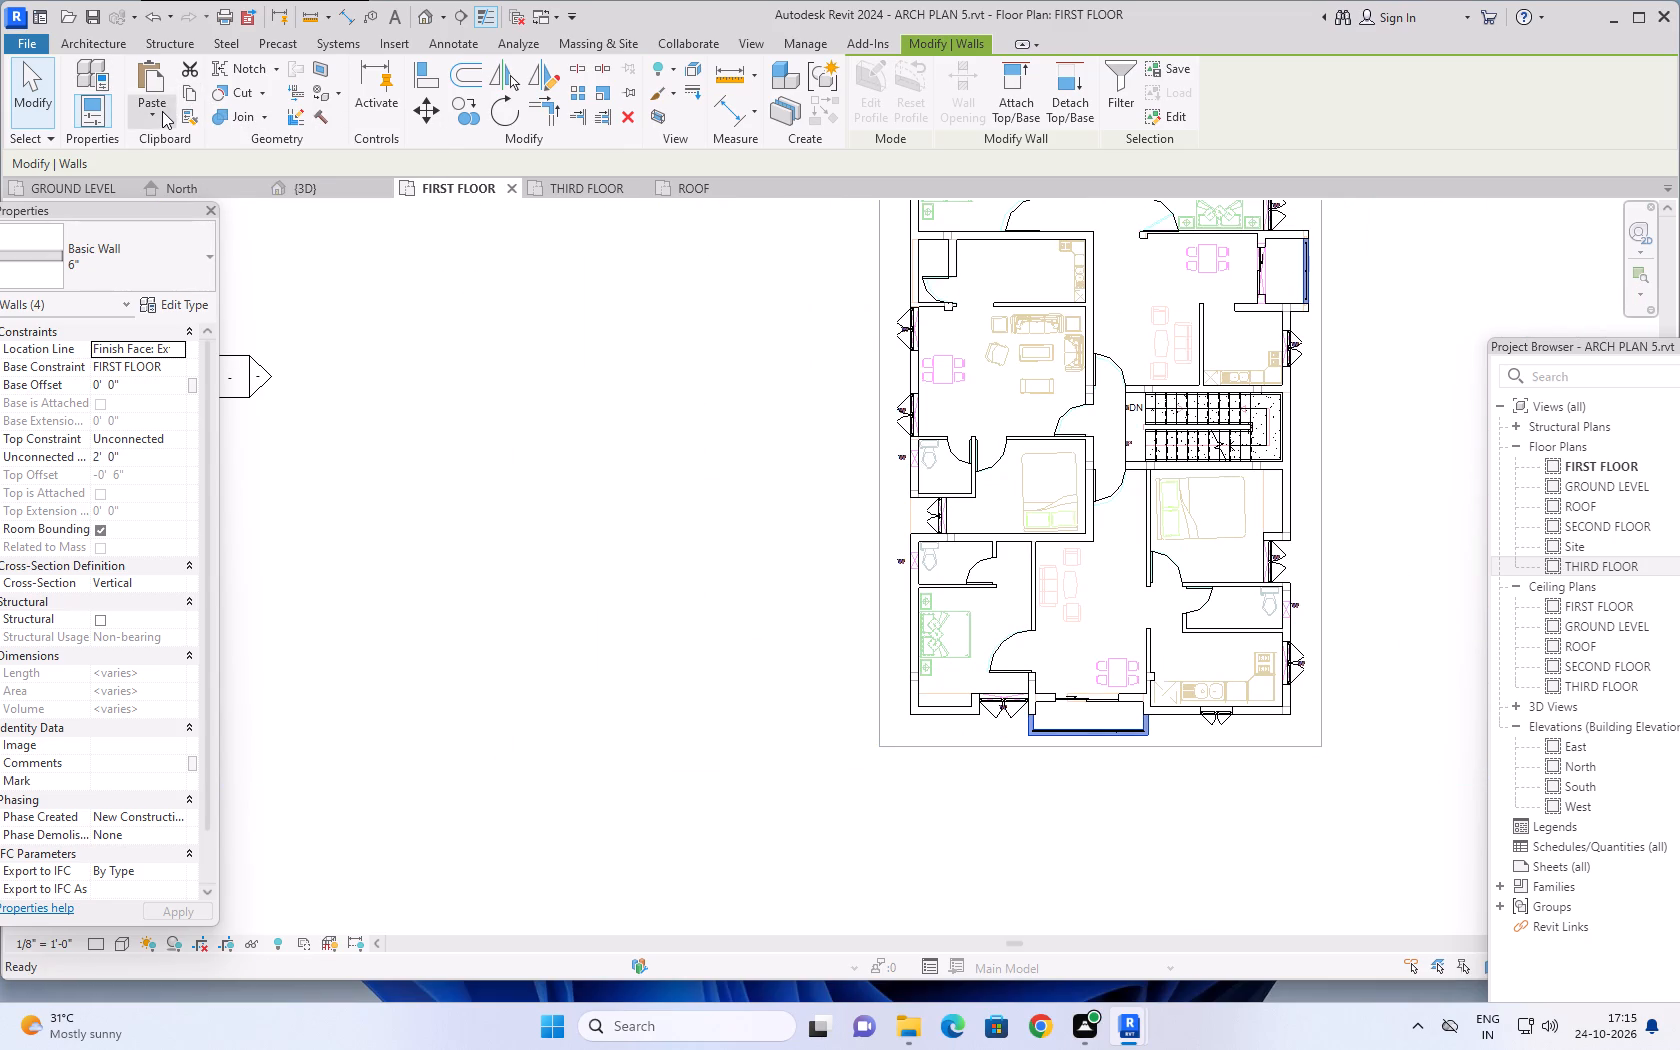
{"action": "left_click", "coordinate": [188, 189]}
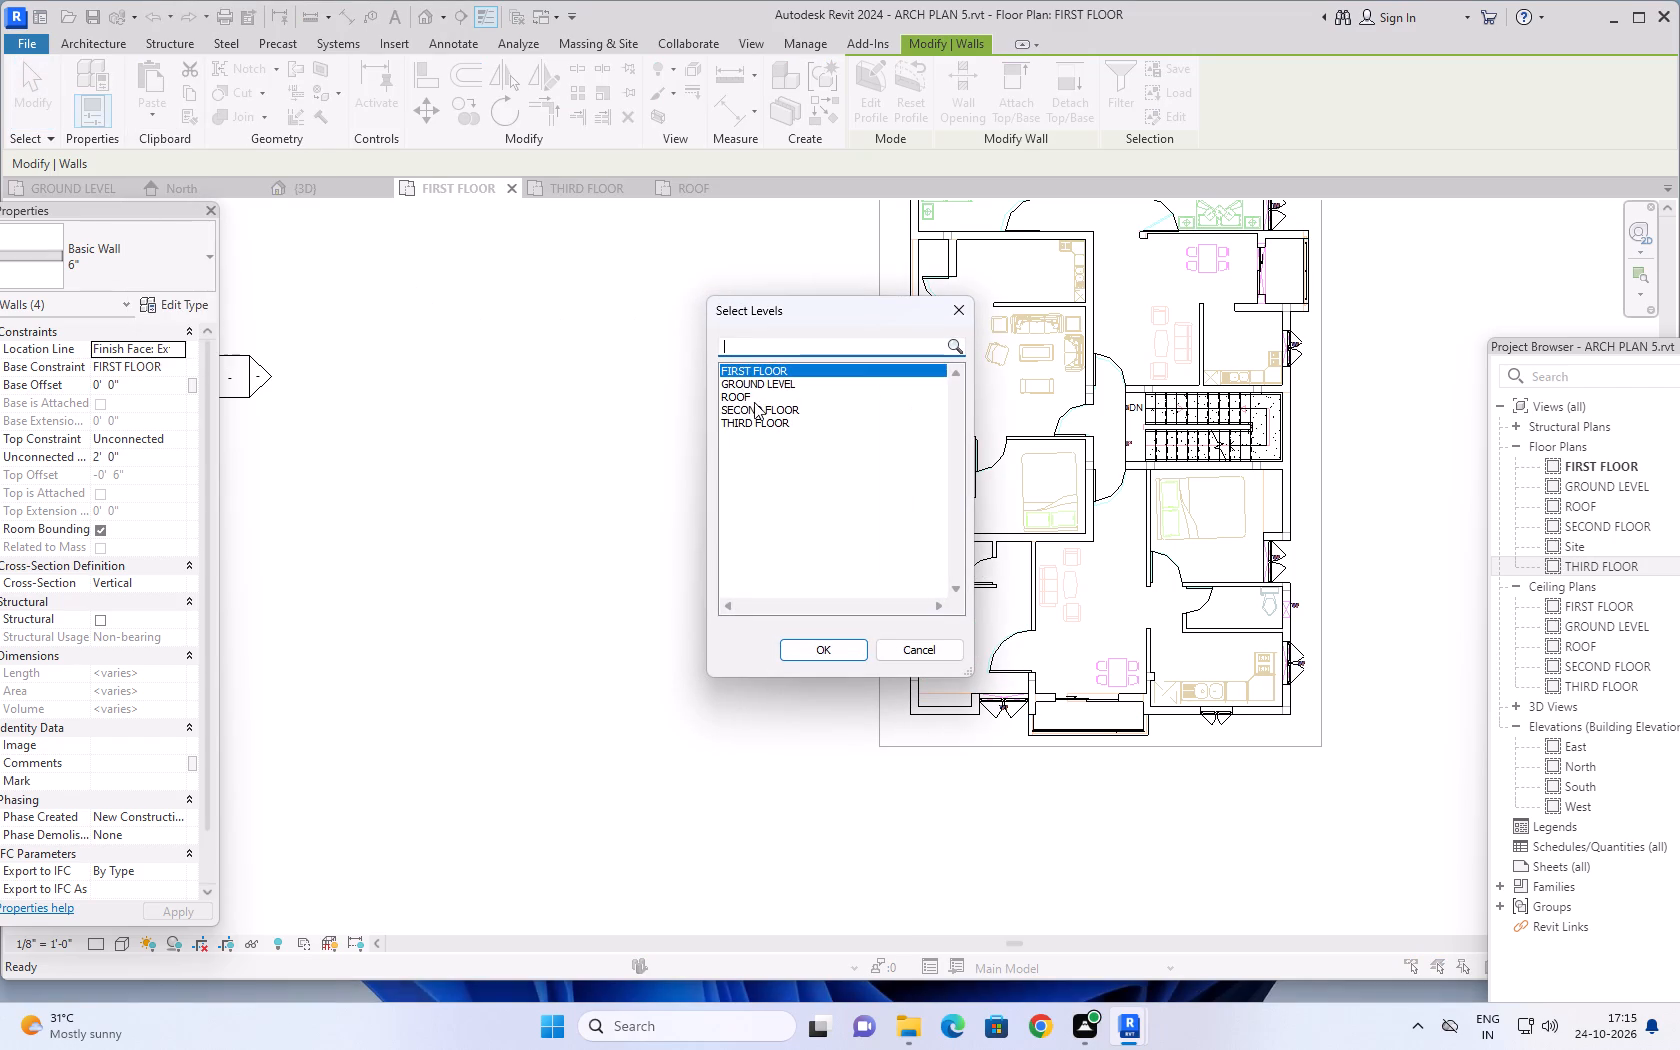
{"action": "left_click", "coordinate": [757, 409]}
{"action": "left_click", "coordinate": [820, 655]}
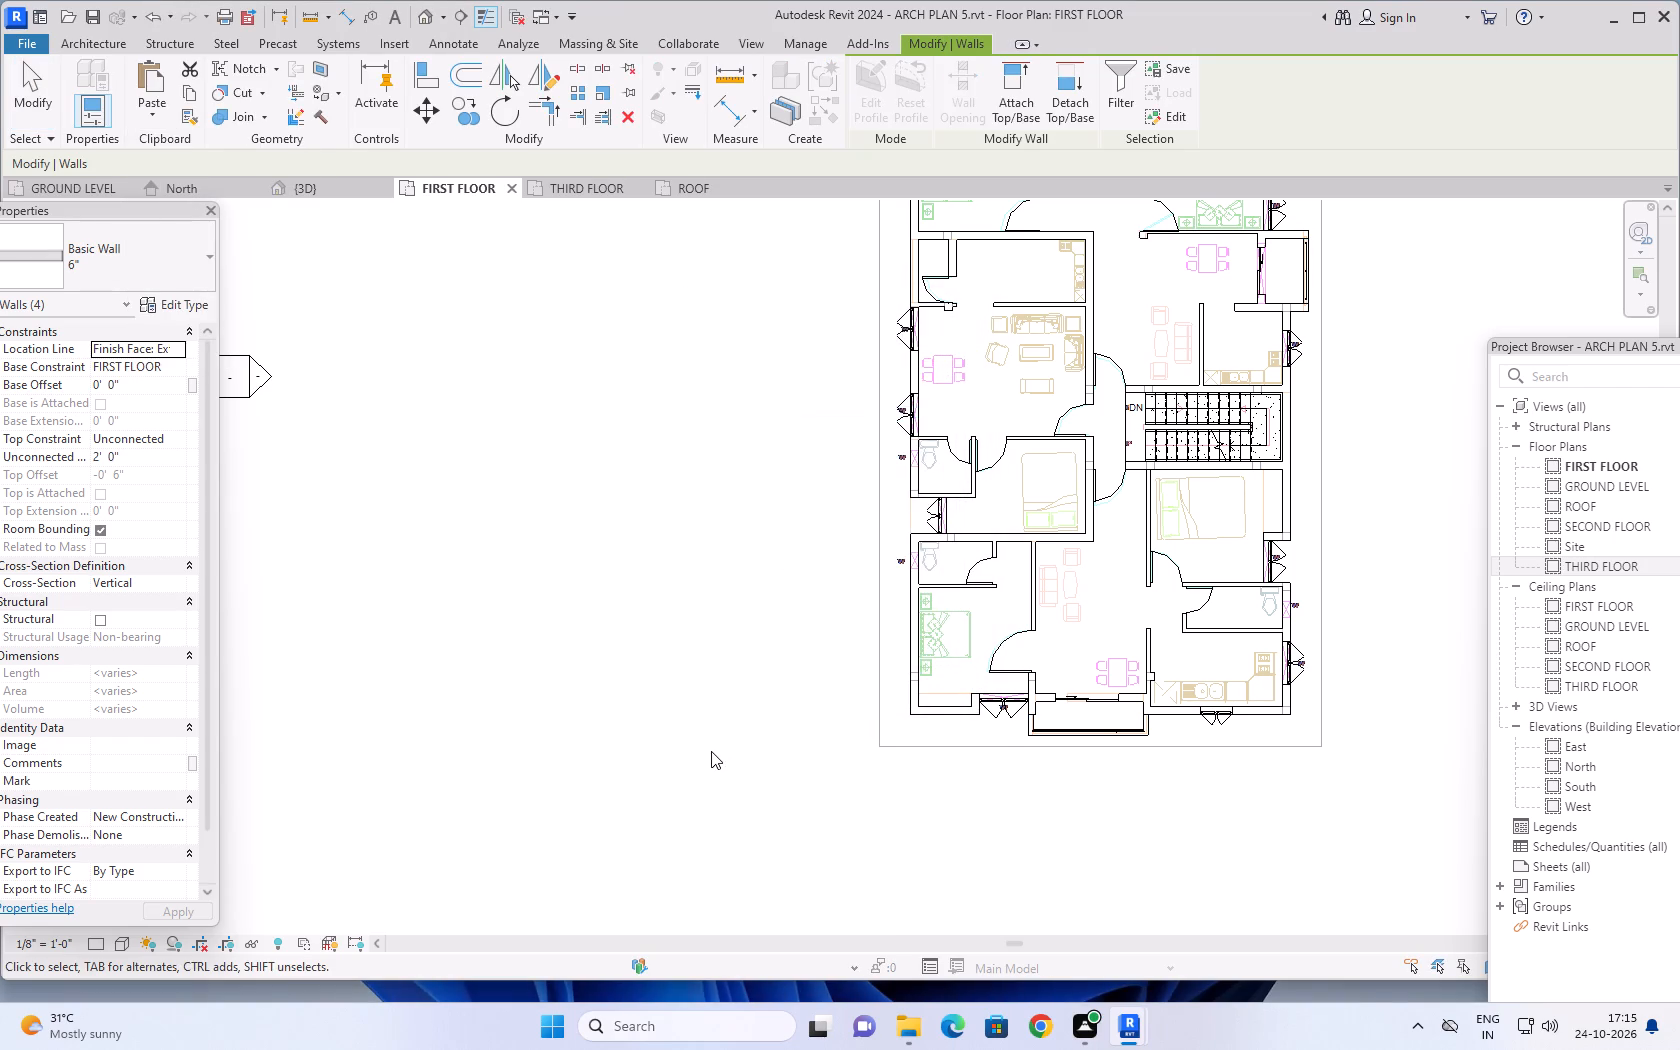
Examine the second-floor balcony parapet walls from all sides of the building in the 3D view.
{"action": "left_click", "coordinate": [318, 190]}
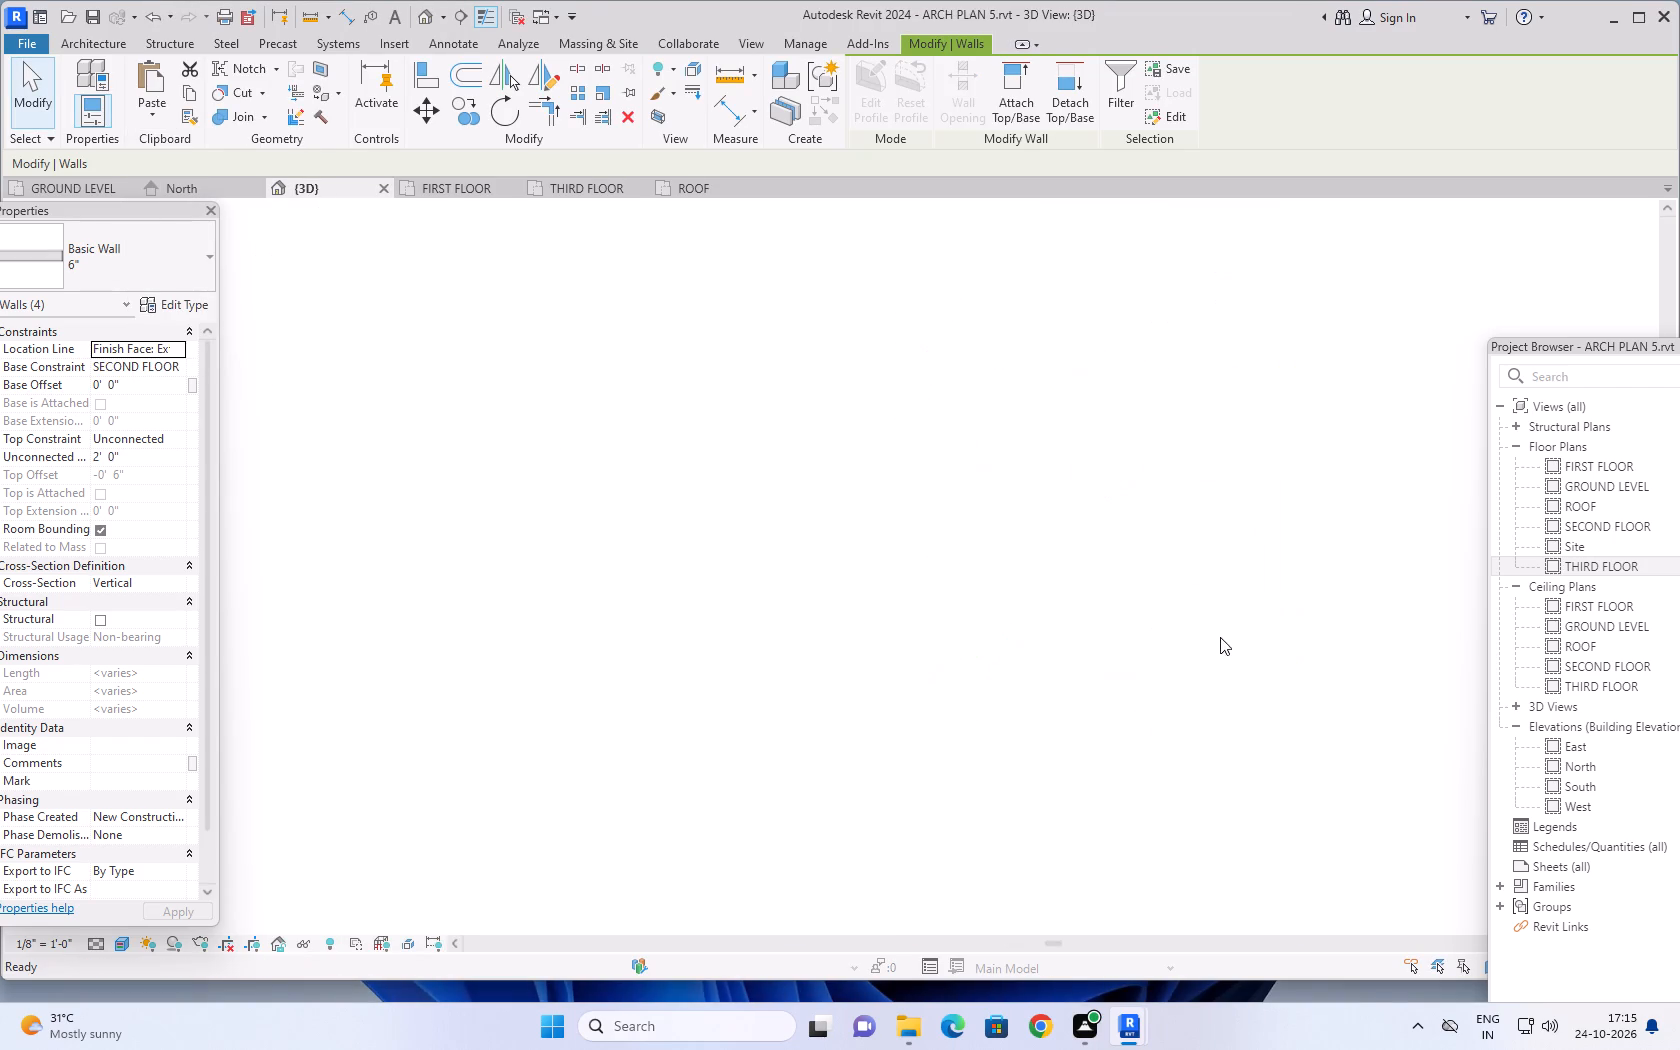
{"action": "key", "text": "Escape"}
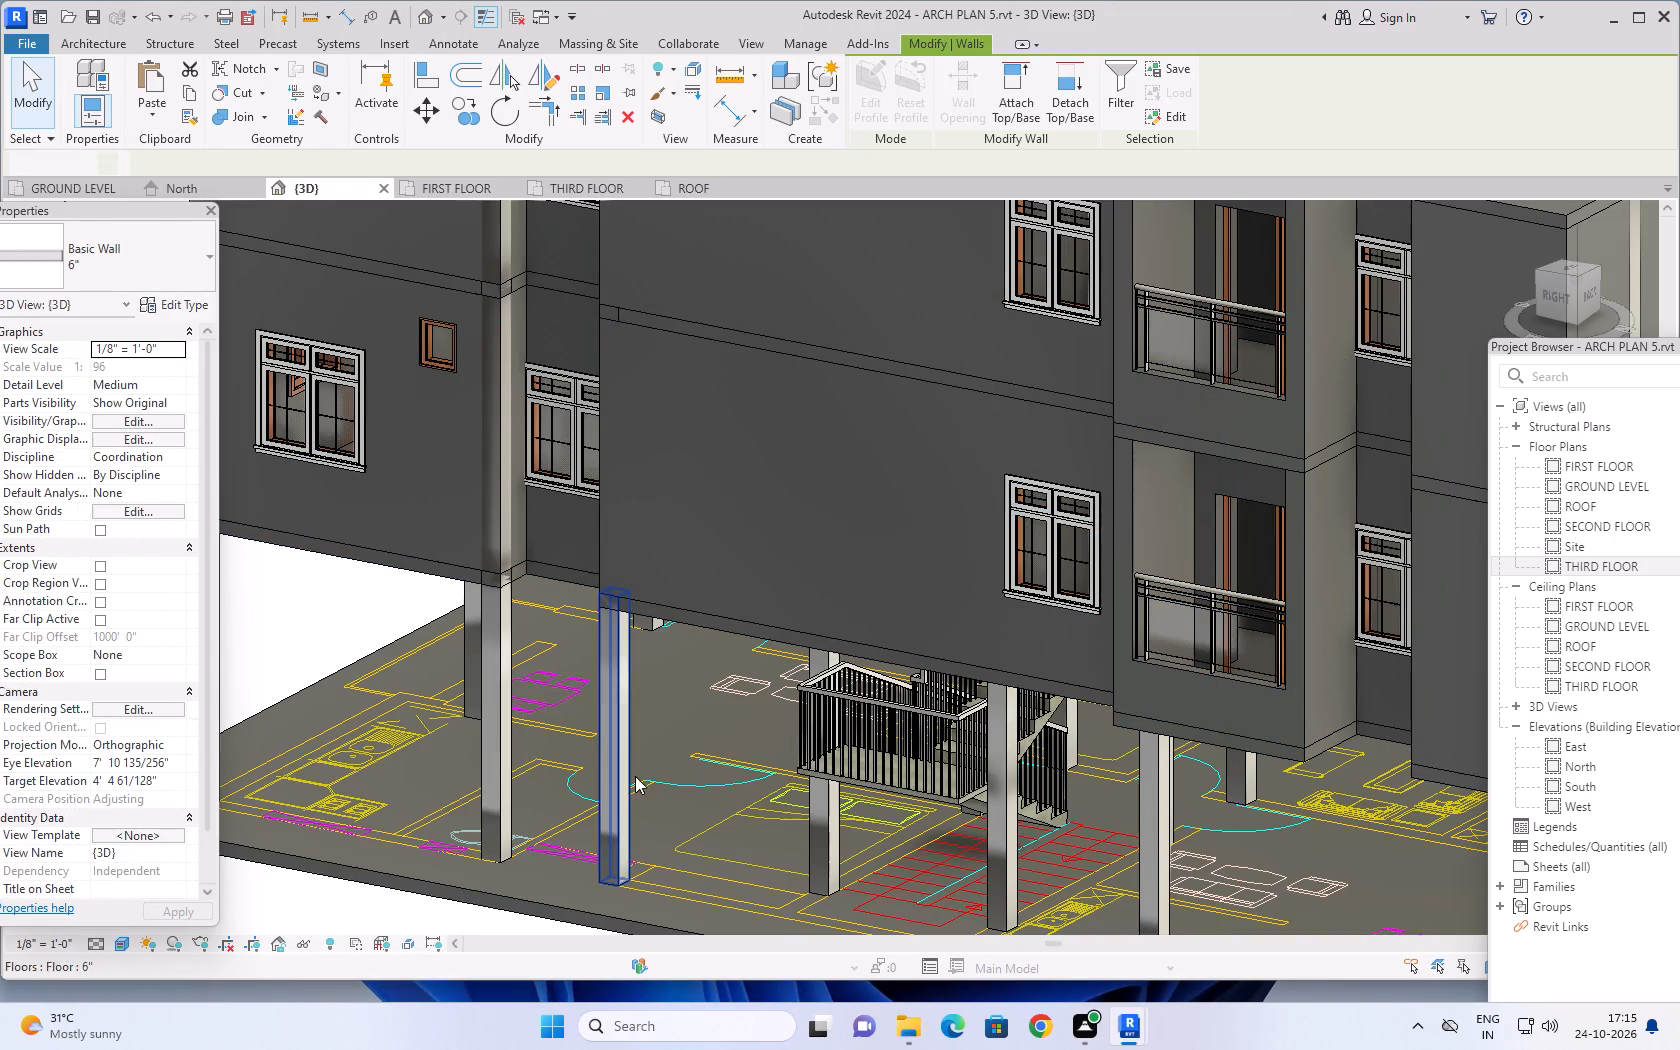
{"action": "key", "text": "Escape"}
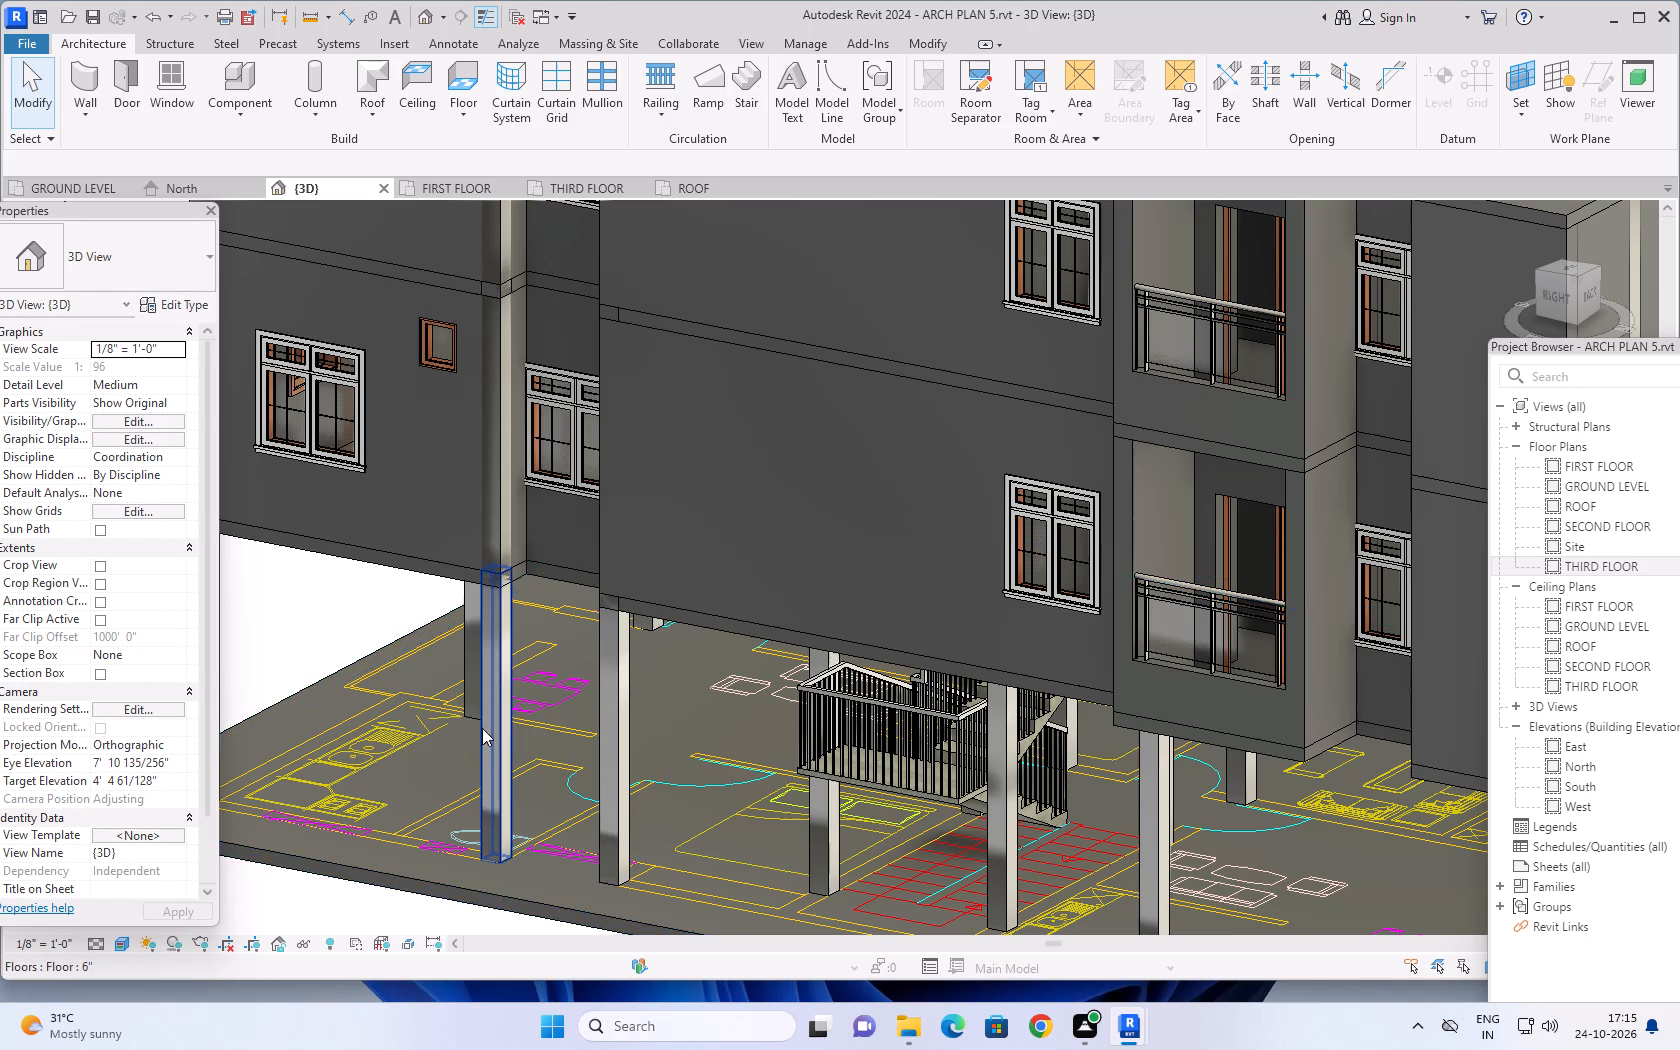
{"action": "middle_click_drag", "start_coordinate": [483, 726], "coordinate": [717, 723], "text": "shift"}
{"action": "scroll", "coordinate": [726, 721], "scroll_direction": "down", "scroll_amount": 3}
{"action": "scroll", "coordinate": [830, 723], "scroll_direction": "down", "scroll_amount": 3}
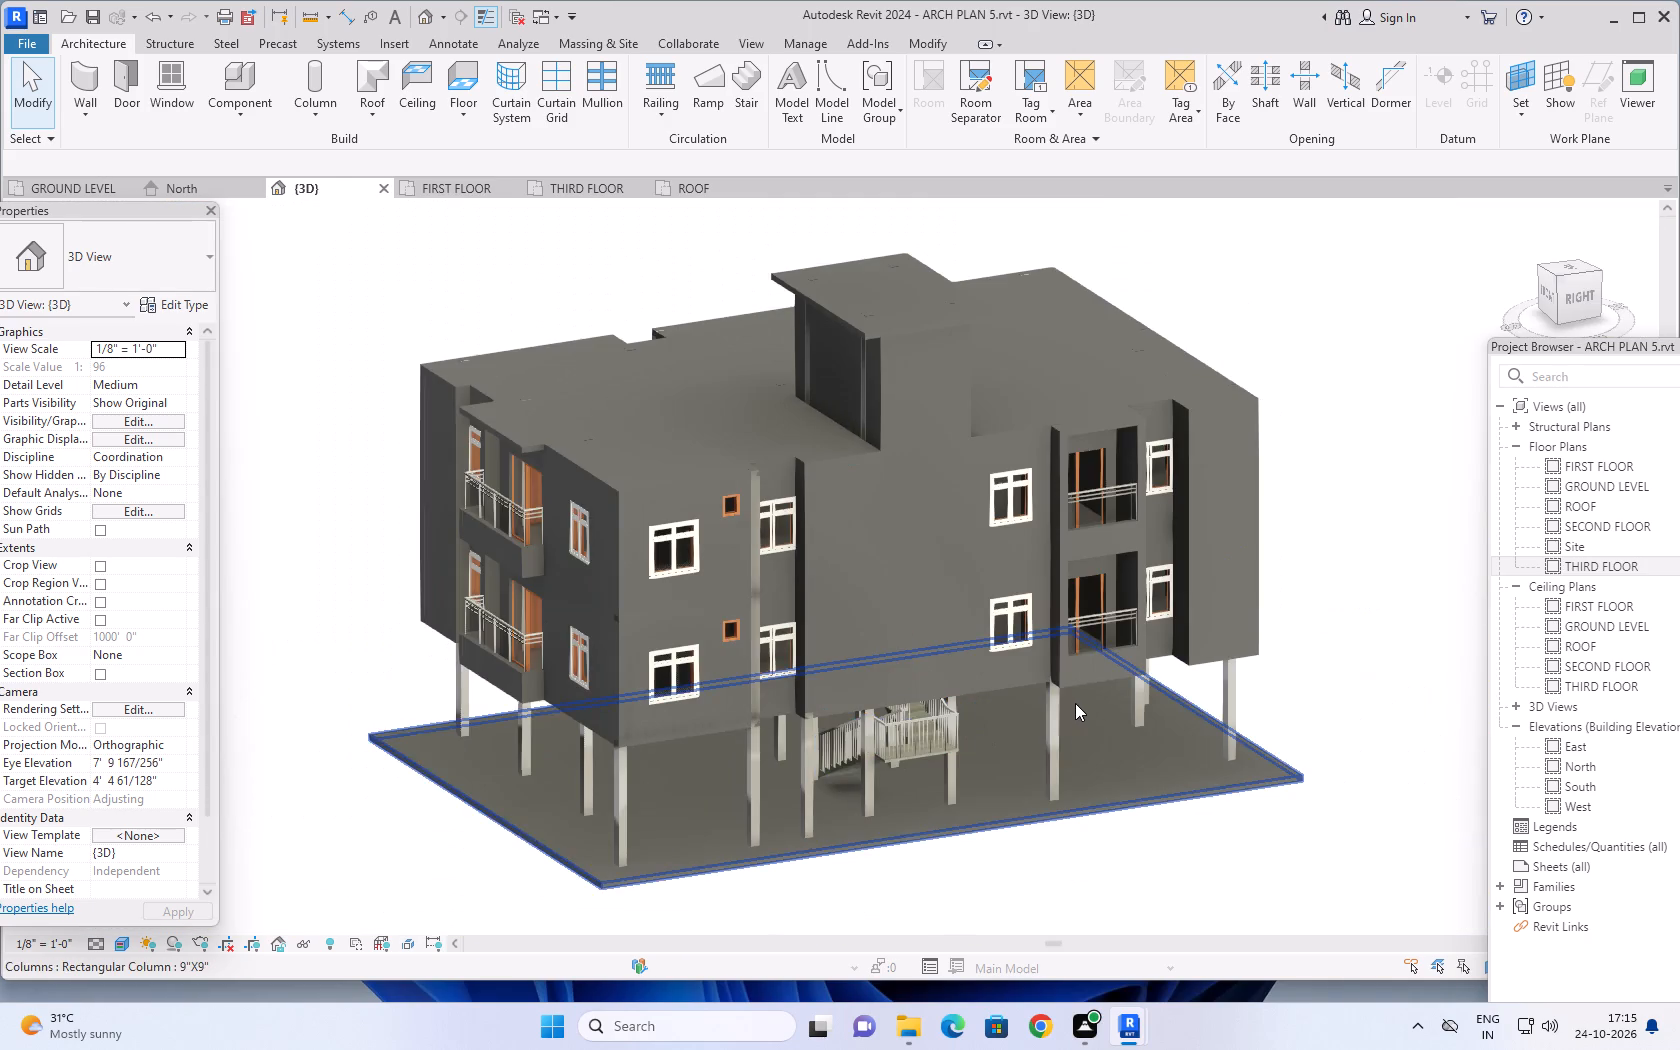
{"action": "middle_click_drag", "start_coordinate": [1076, 702], "coordinate": [547, 702], "text": "shift"}
{"action": "middle_click_drag", "start_coordinate": [1166, 755], "coordinate": [1053, 775], "text": "shift"}
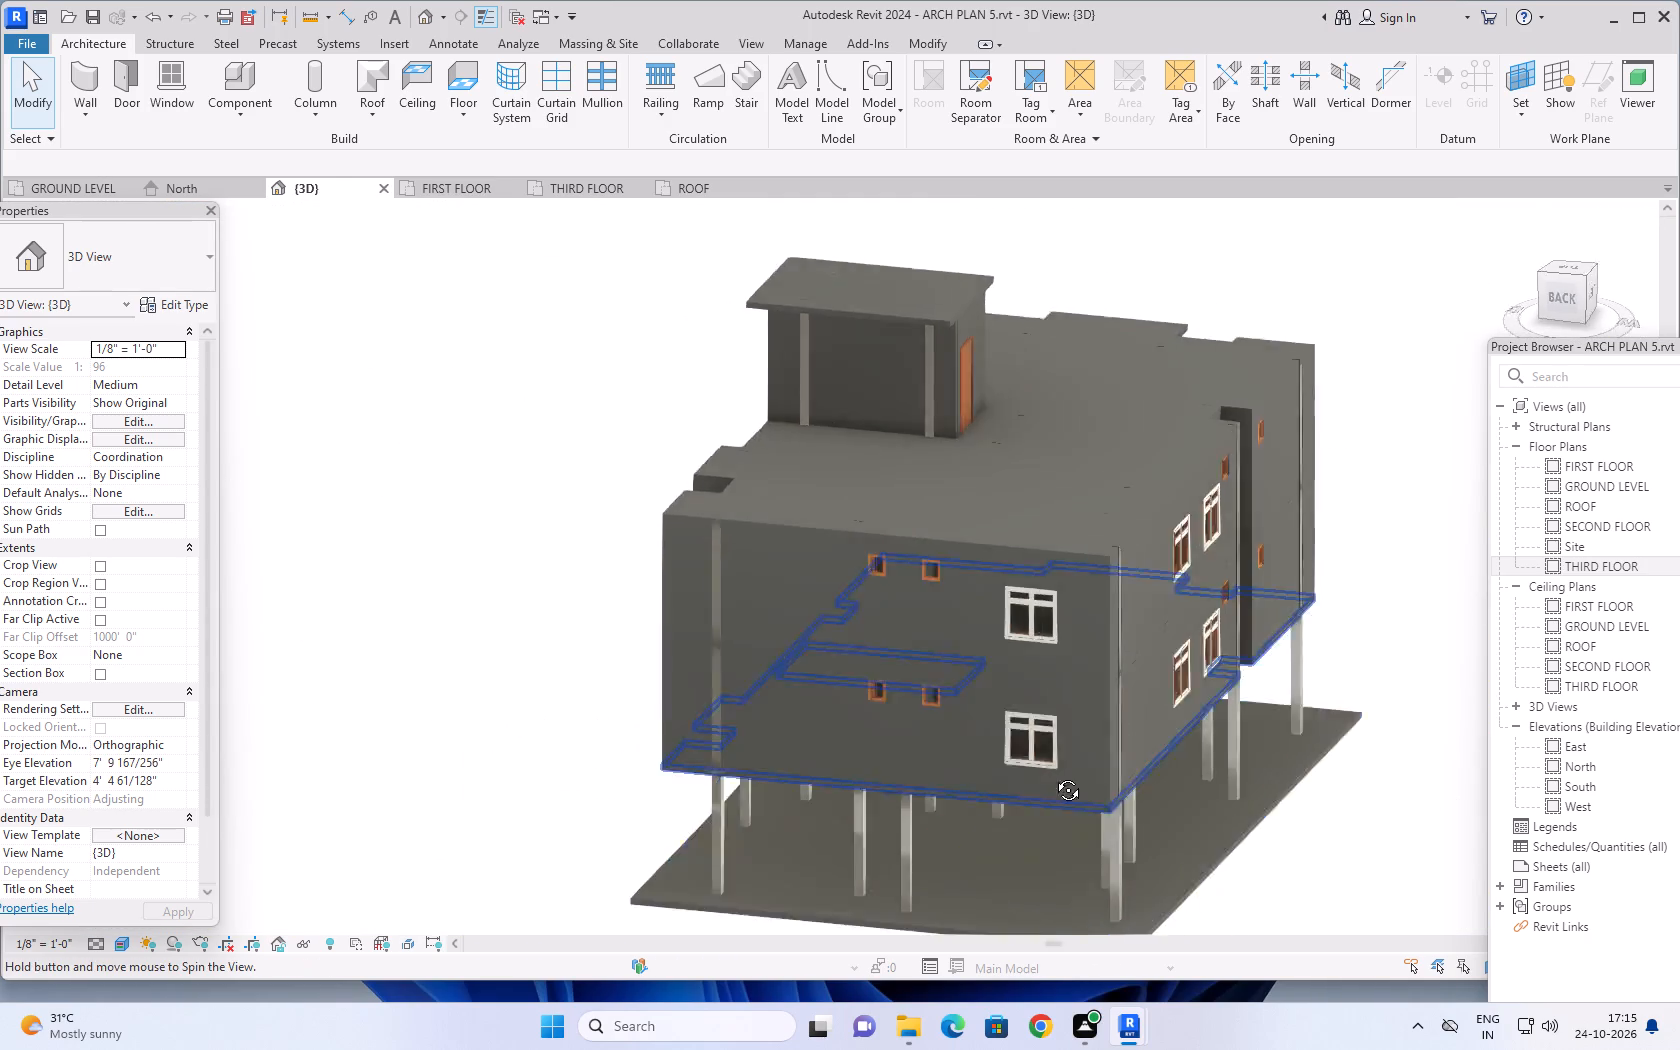
{"action": "middle_click_drag", "start_coordinate": [1053, 775], "coordinate": [601, 744], "text": "shift"}
{"action": "middle_click_drag", "start_coordinate": [969, 755], "coordinate": [871, 716], "text": "shift"}
{"action": "key", "text": "Escape"}
{"action": "key", "text": "Escape"}
{"action": "middle_click_drag", "start_coordinate": [1185, 712], "coordinate": [1252, 669]}
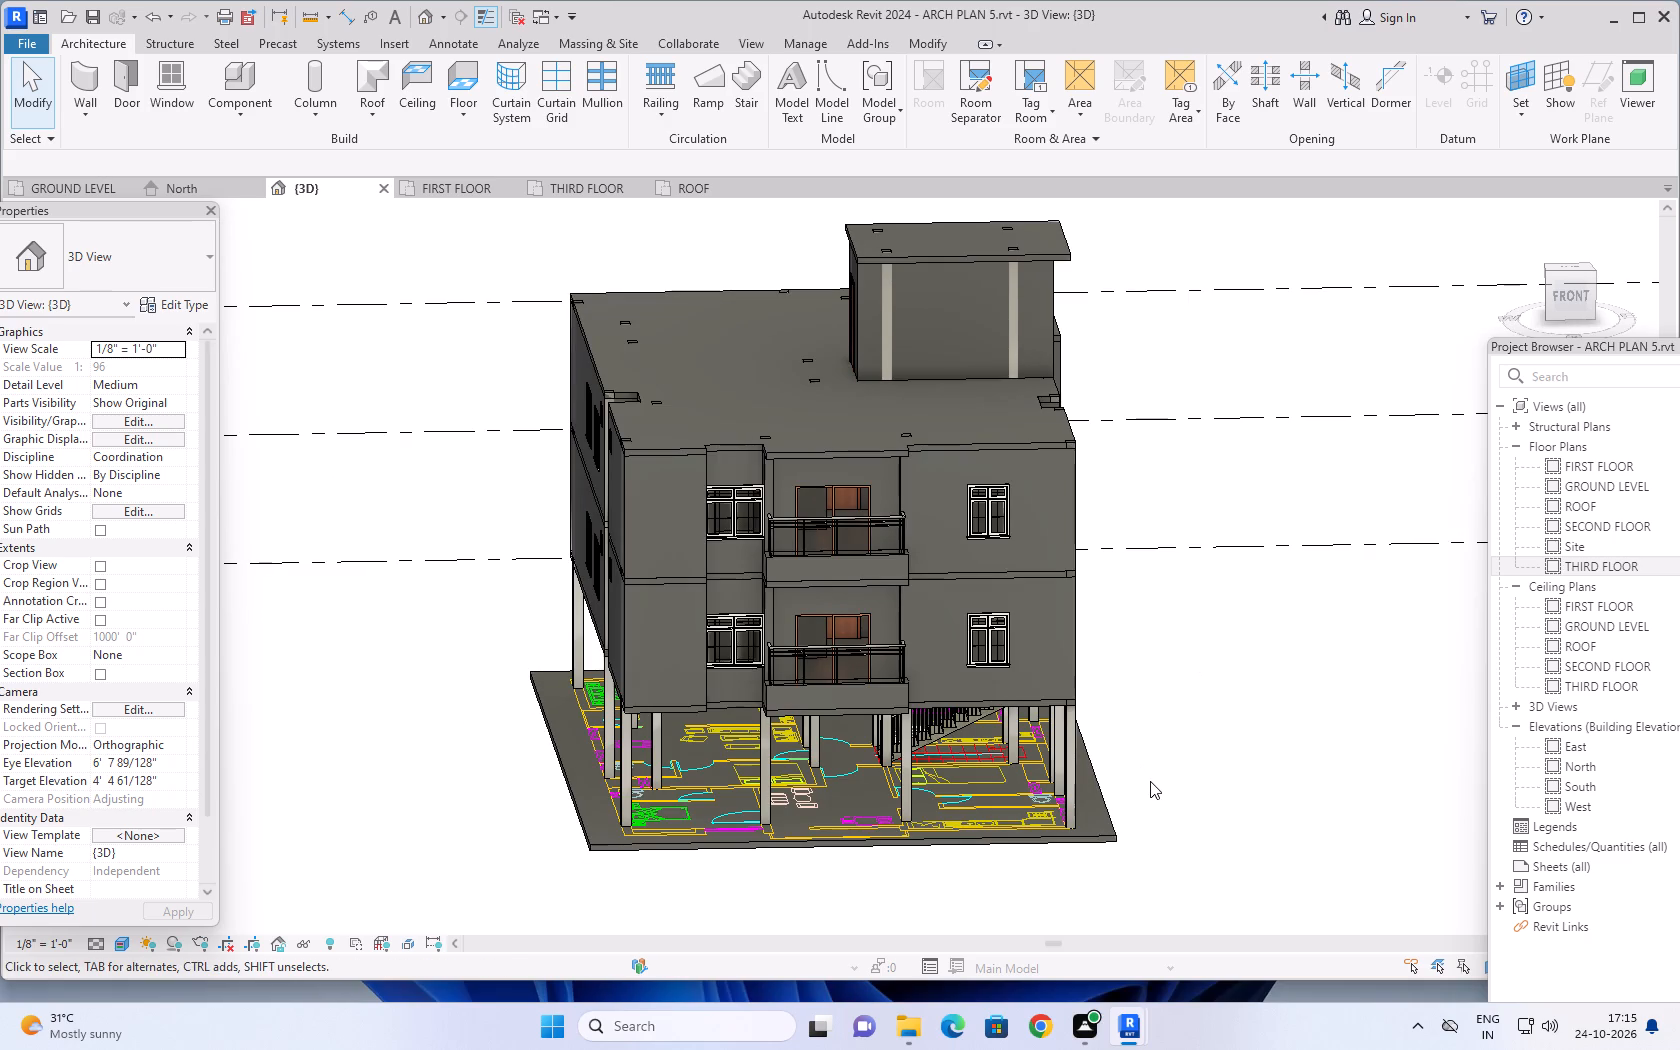
{"action": "scroll", "coordinate": [1060, 775], "scroll_direction": "up", "scroll_amount": 3}
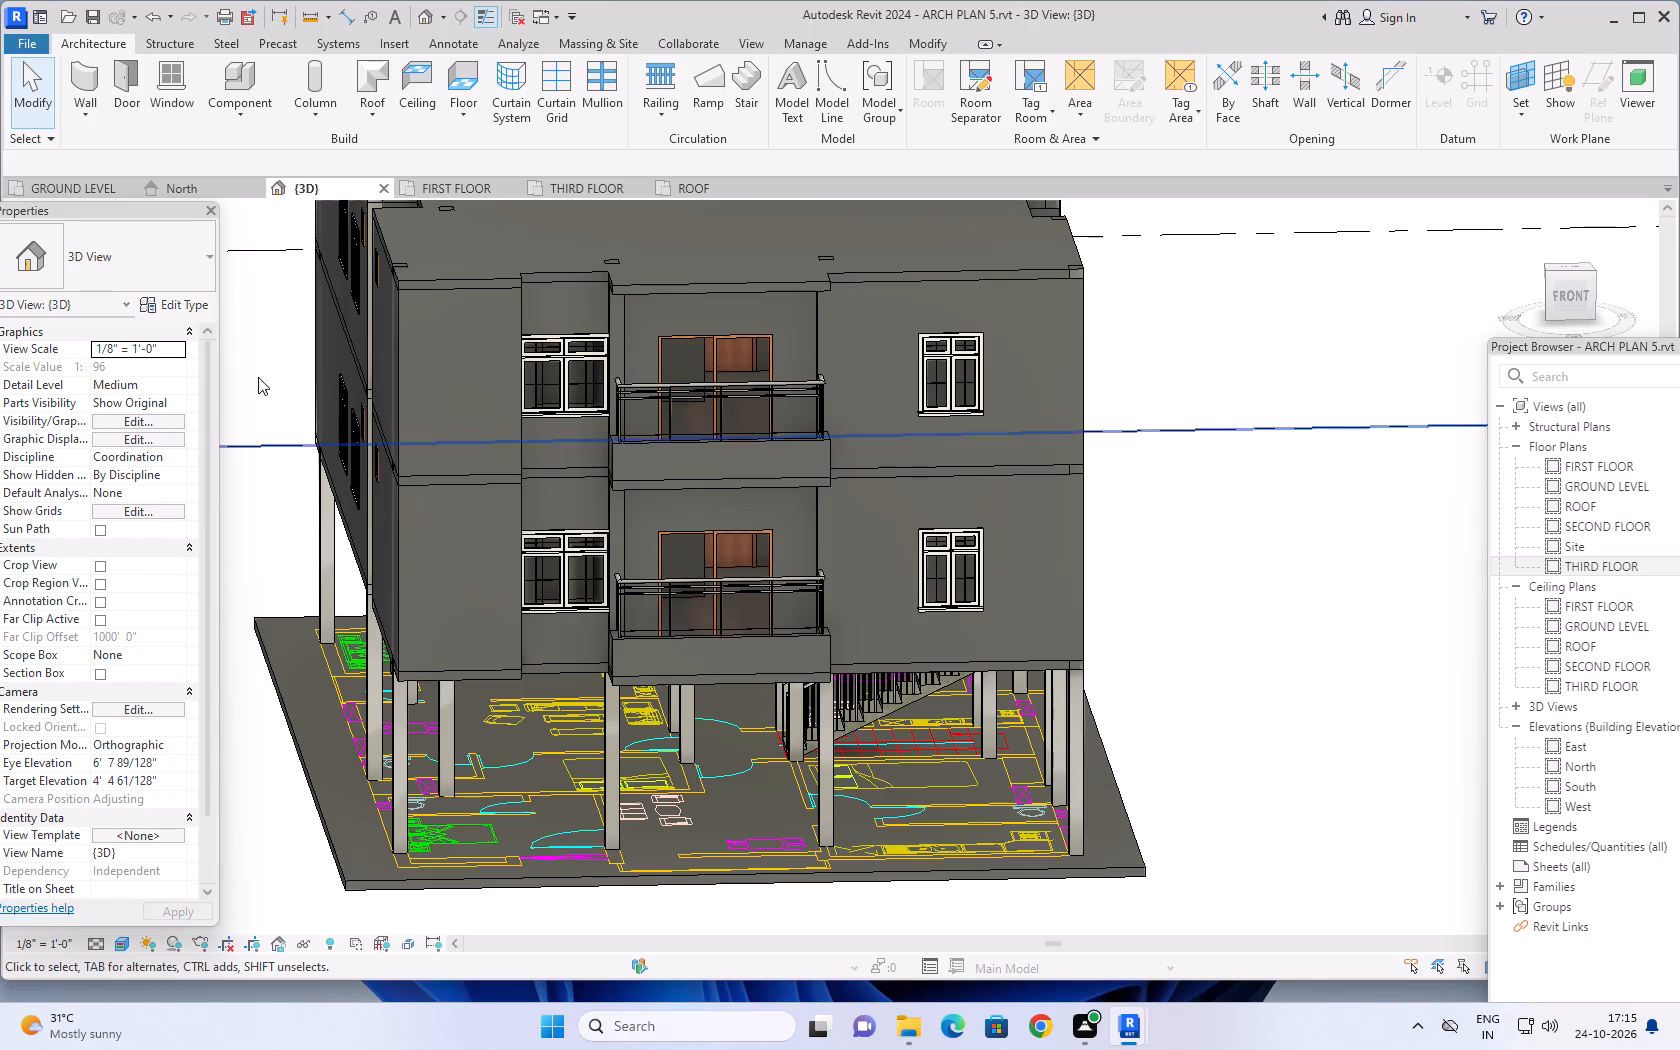
Copy all 9"X9" columns in the GROUND LEVEL plan except the four around the staircase, pasting them aligned to the THIRD FLOOR level.
{"action": "left_click", "coordinate": [97, 193]}
{"action": "scroll", "coordinate": [689, 537], "scroll_direction": "up", "scroll_amount": 5}
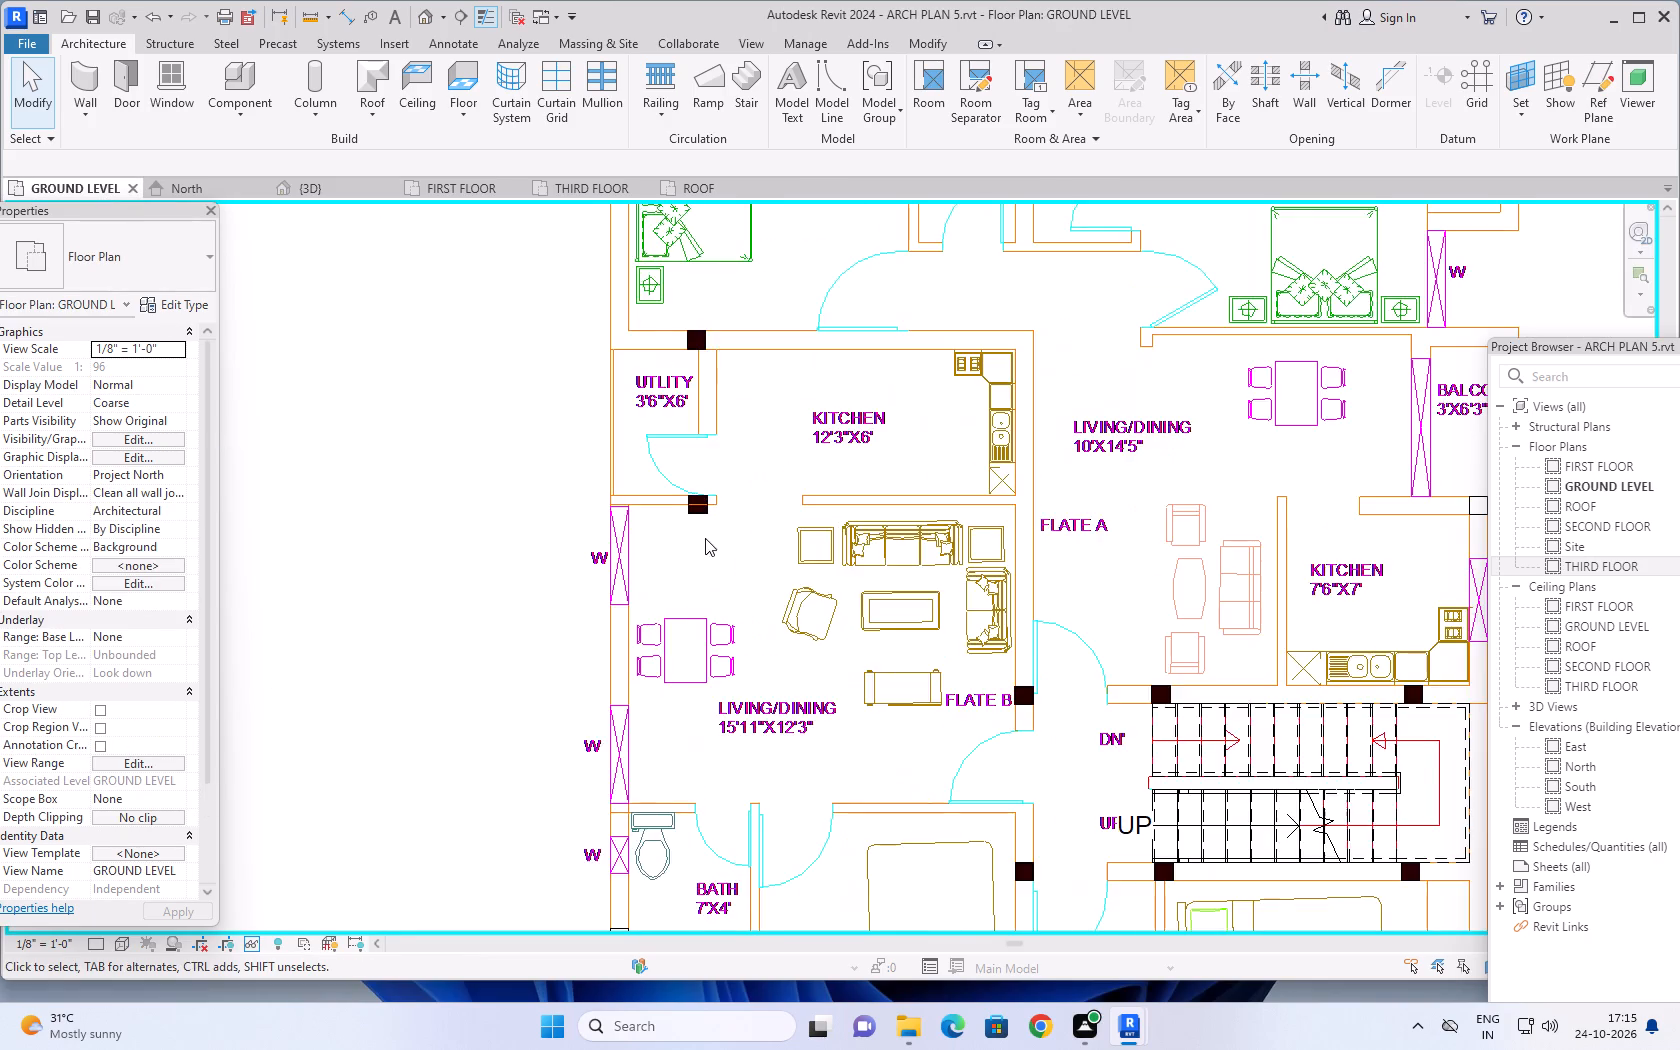
{"action": "scroll", "coordinate": [705, 538], "scroll_direction": "up", "scroll_amount": 3}
{"action": "left_click", "coordinate": [690, 501]}
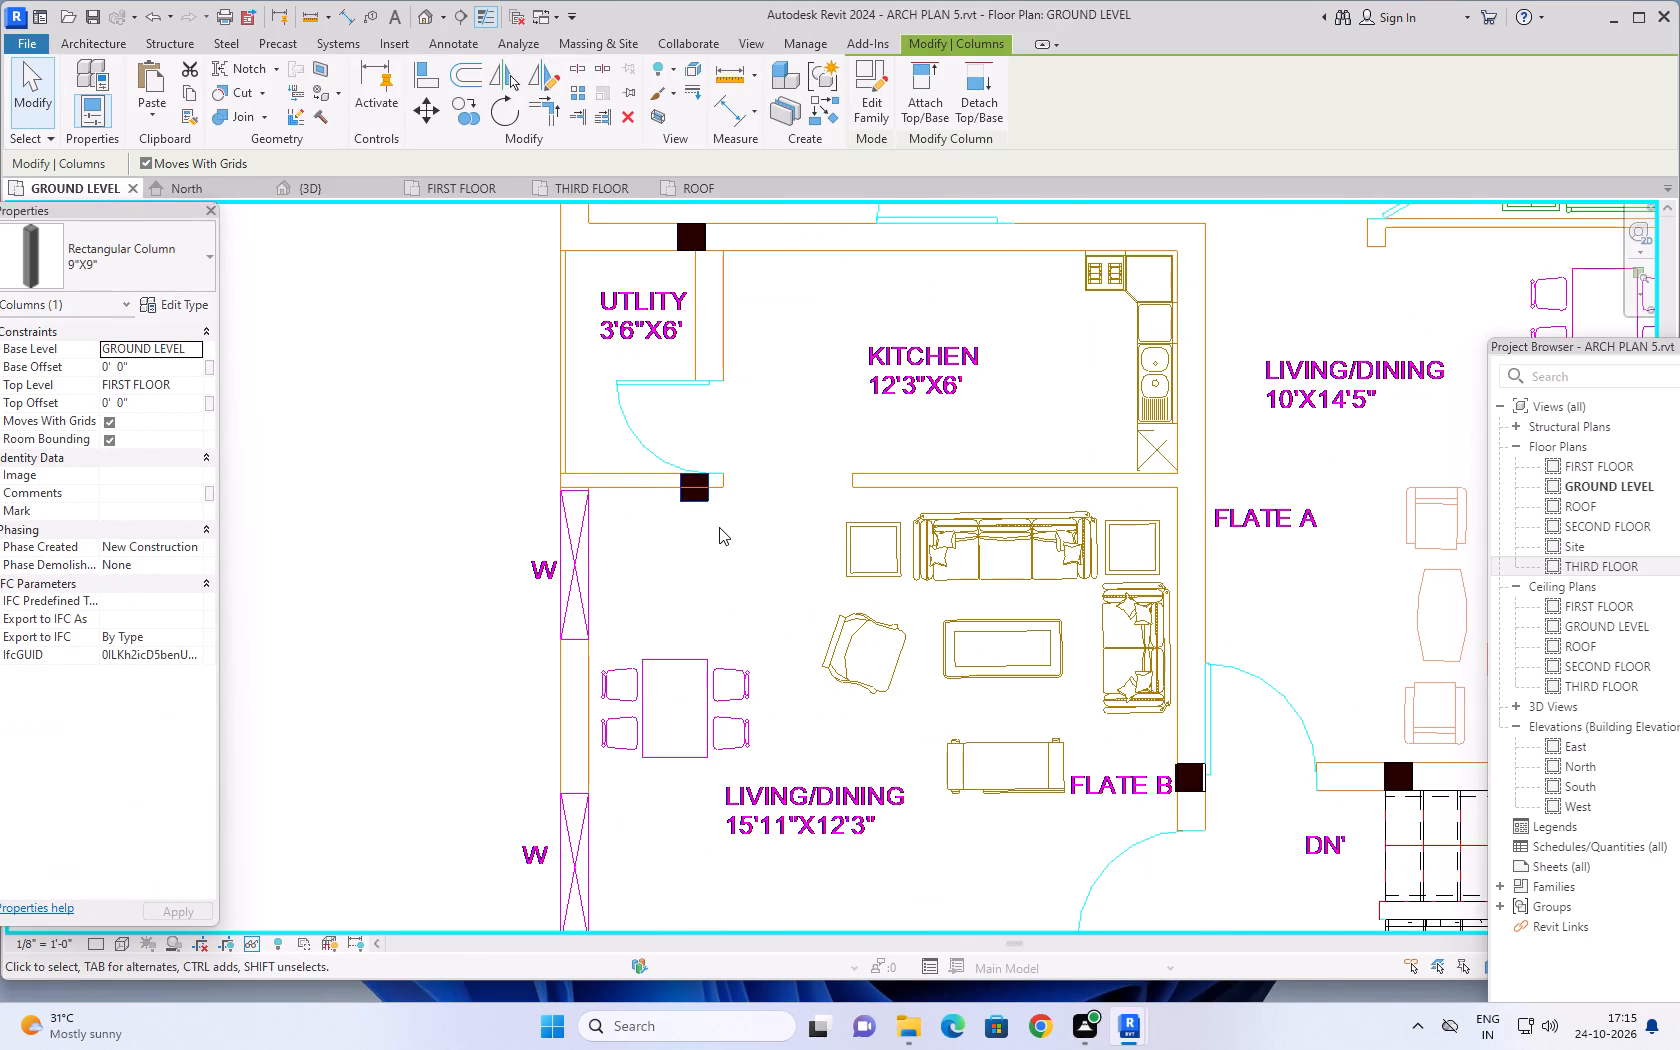
{"action": "right_click", "coordinate": [719, 527]}
{"action": "left_click", "coordinate": [834, 225]}
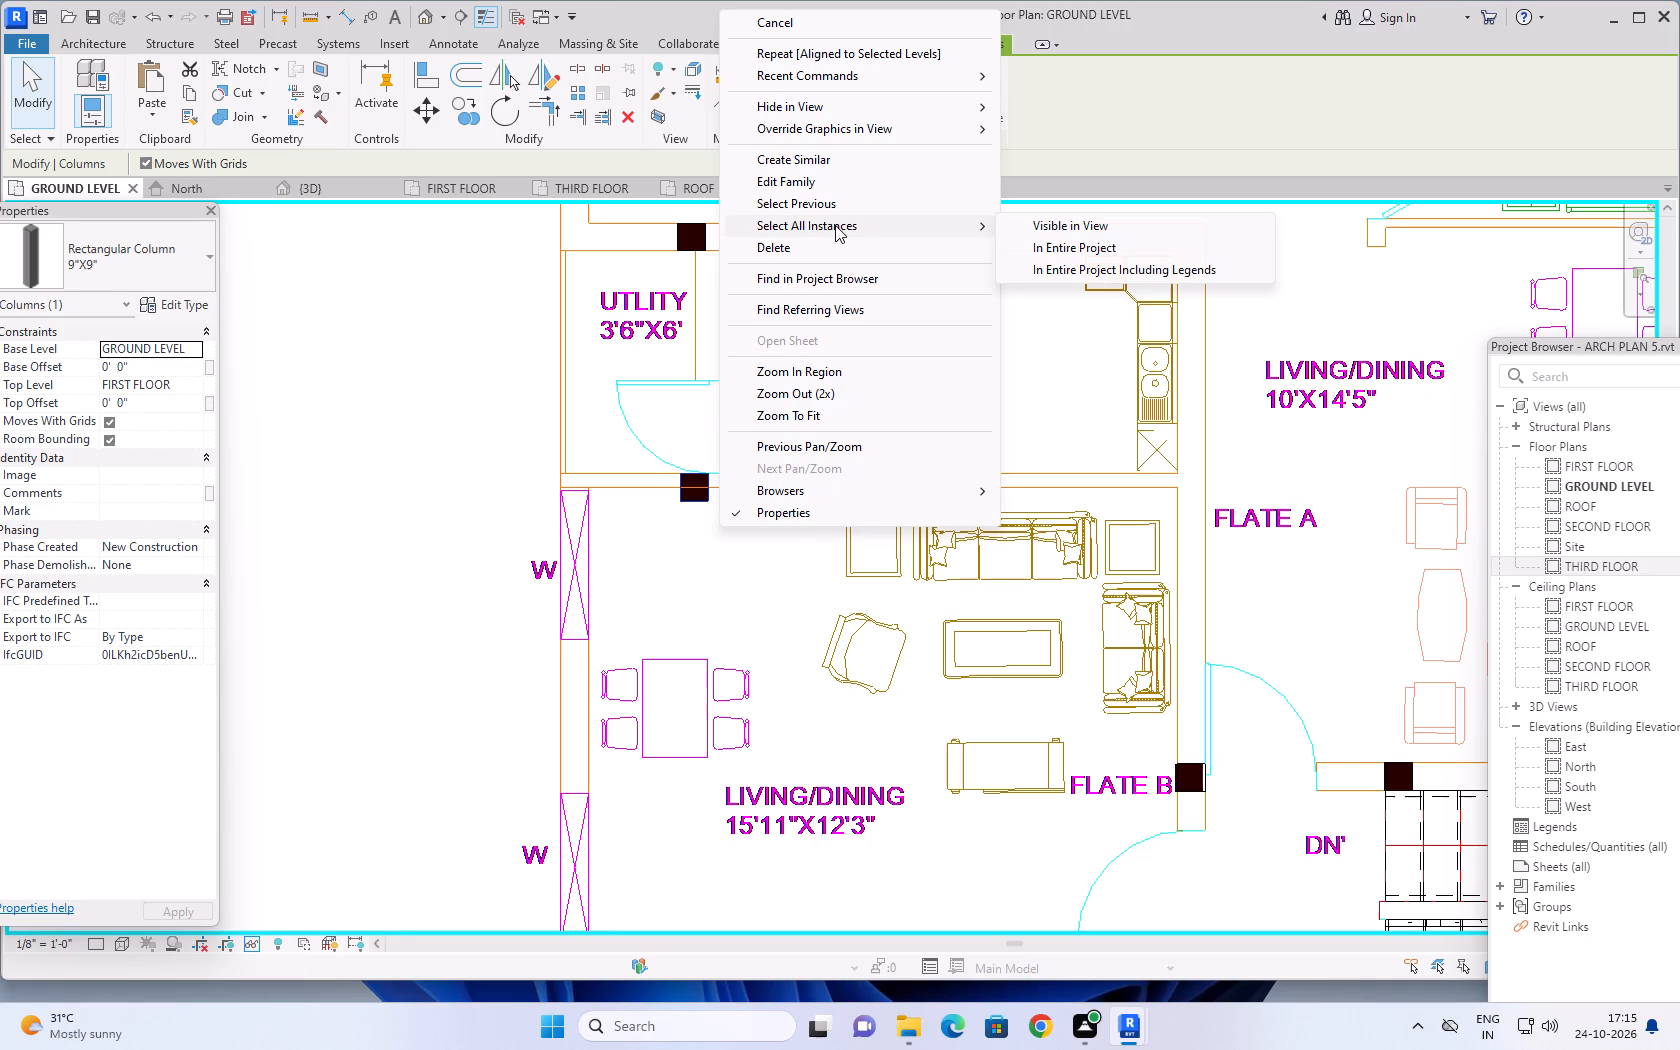
{"action": "left_click", "coordinate": [1061, 226]}
{"action": "scroll", "coordinate": [806, 513], "scroll_direction": "down", "scroll_amount": 1}
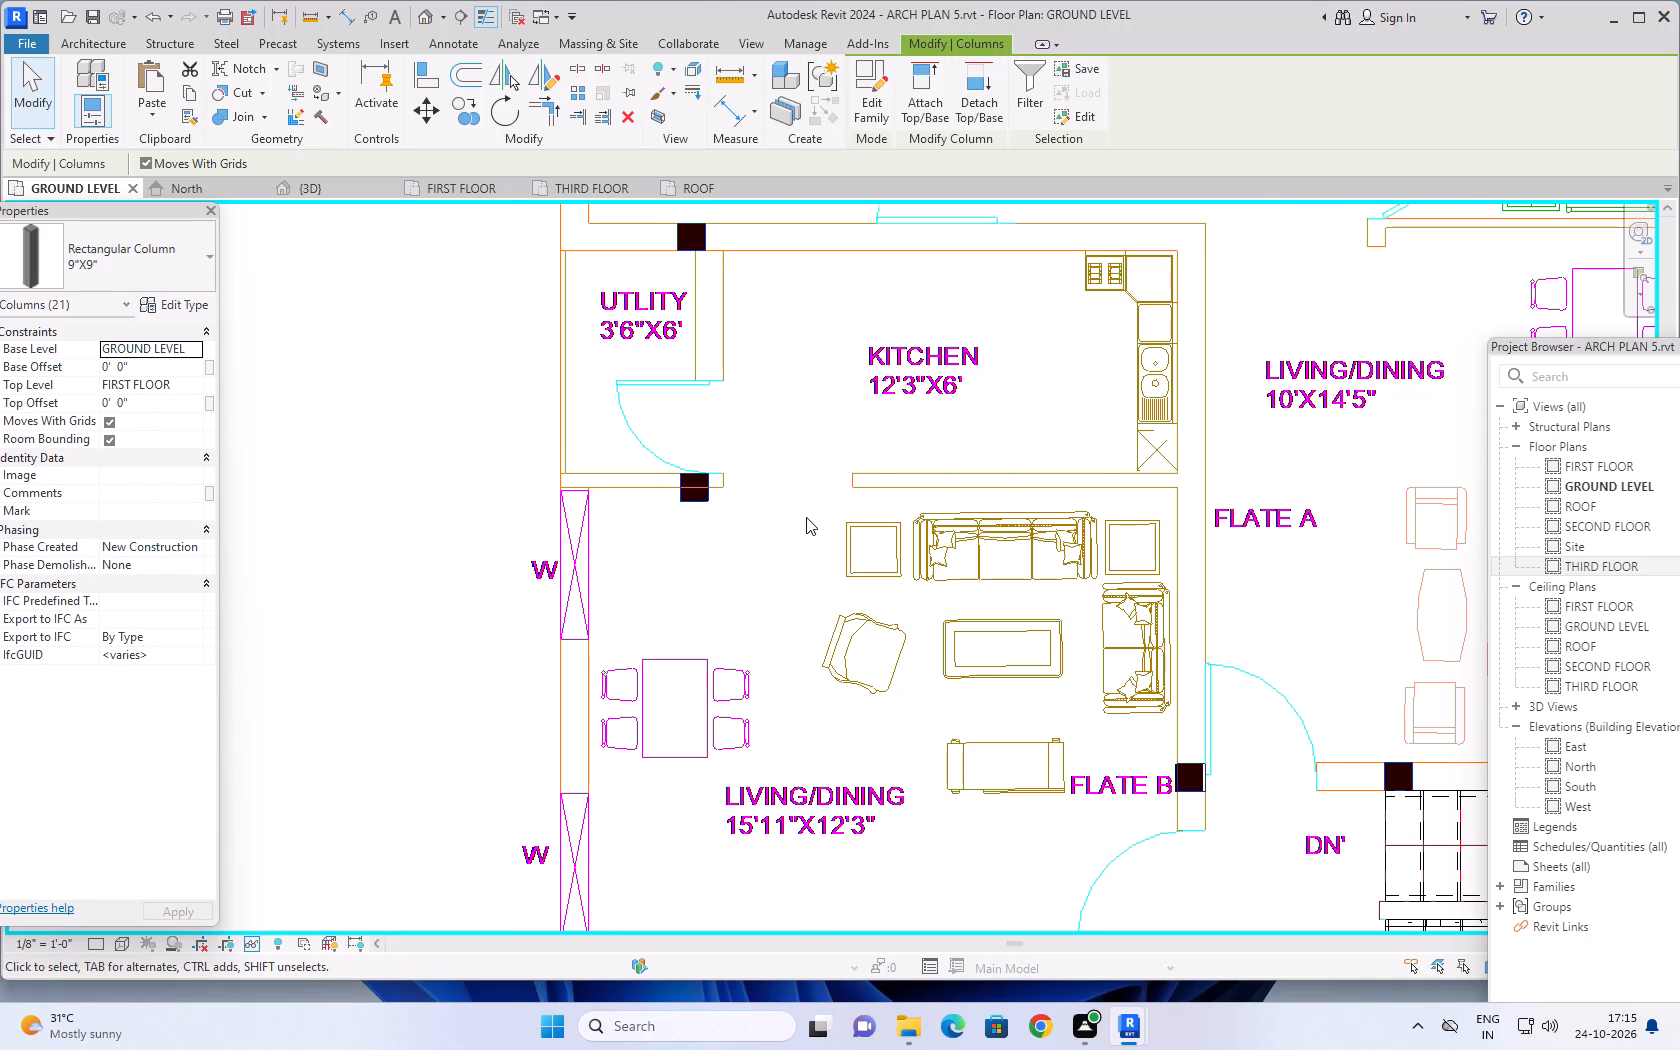
{"action": "scroll", "coordinate": [806, 517], "scroll_direction": "down", "scroll_amount": 4}
{"action": "scroll", "coordinate": [1084, 564], "scroll_direction": "down", "scroll_amount": 2}
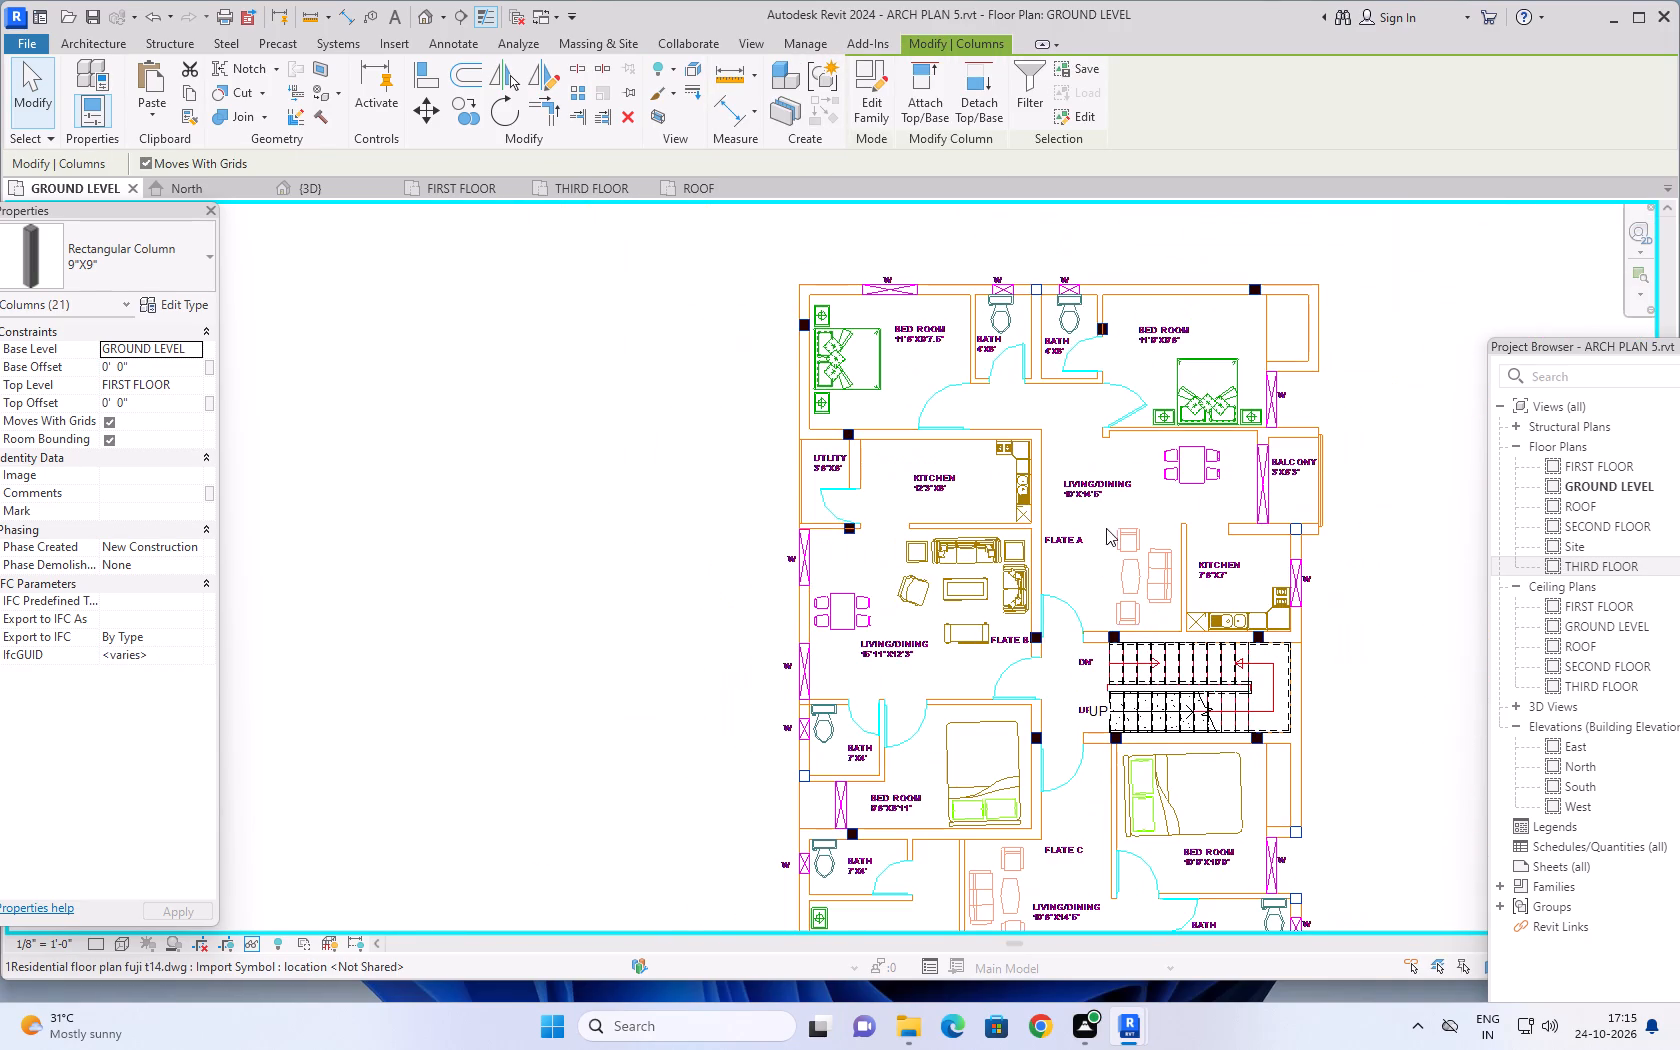
{"action": "middle_click_drag", "start_coordinate": [1095, 541], "coordinate": [916, 459]}
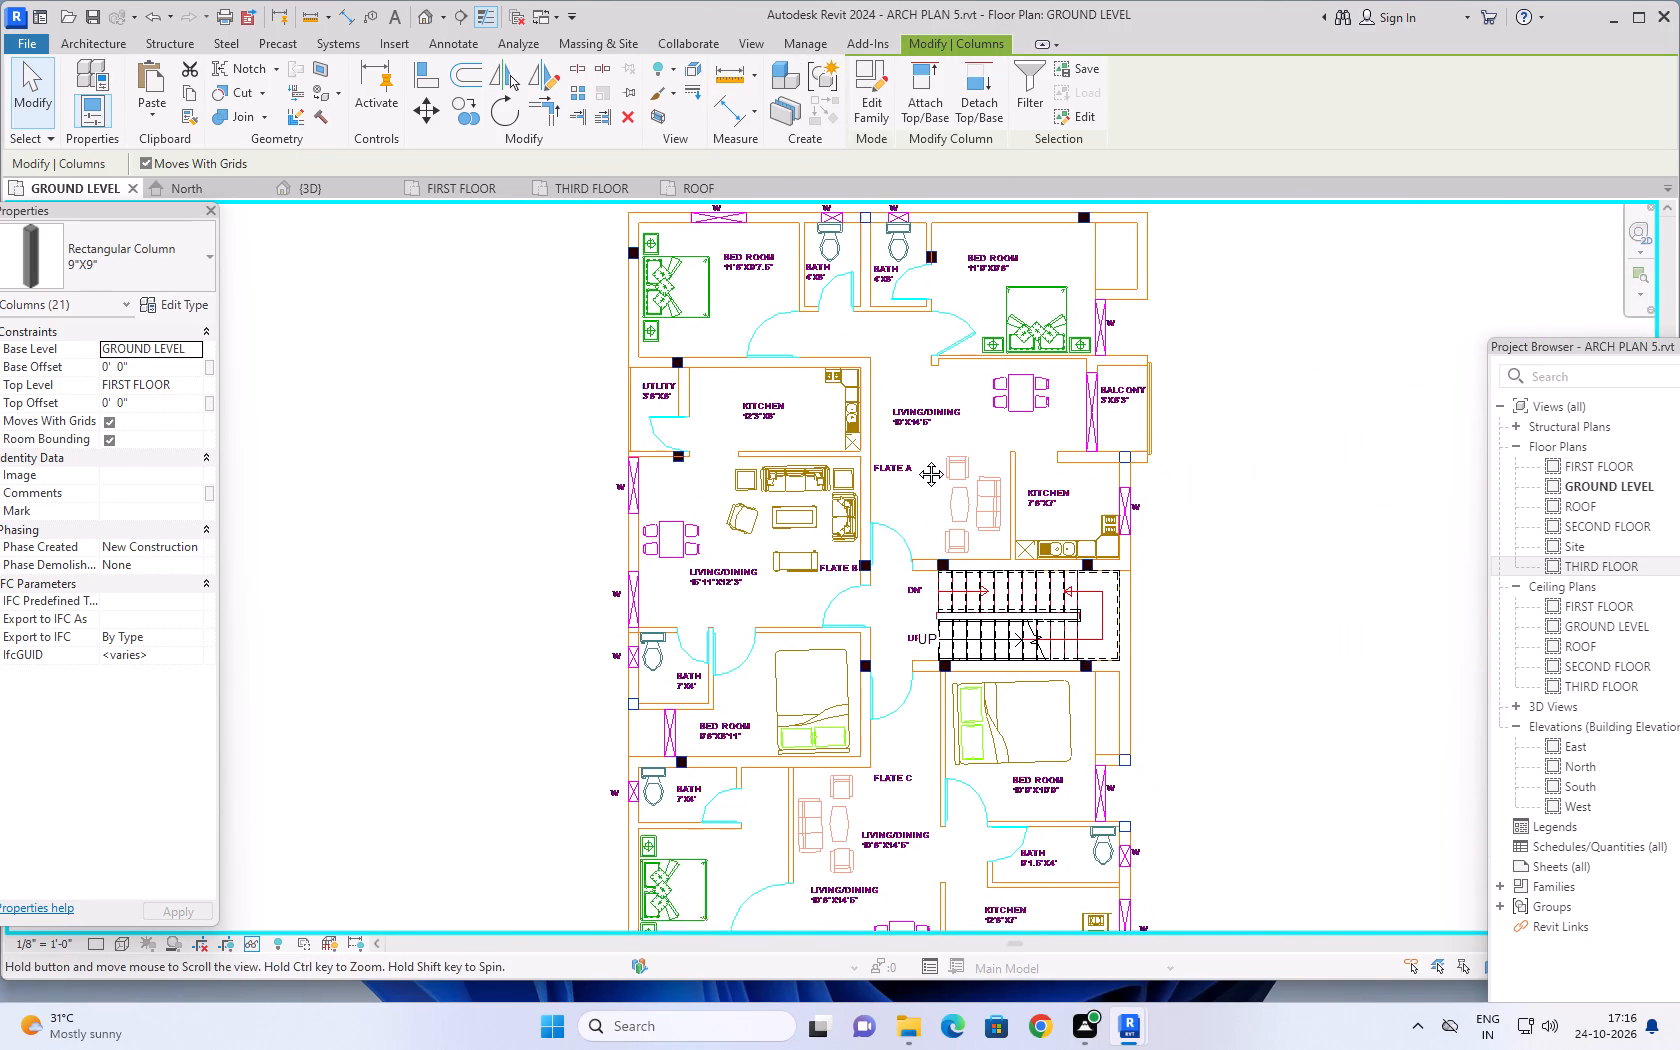
{"action": "middle_click_drag", "start_coordinate": [916, 459], "coordinate": [906, 445]}
{"action": "scroll", "coordinate": [924, 541], "scroll_direction": "up", "scroll_amount": 7}
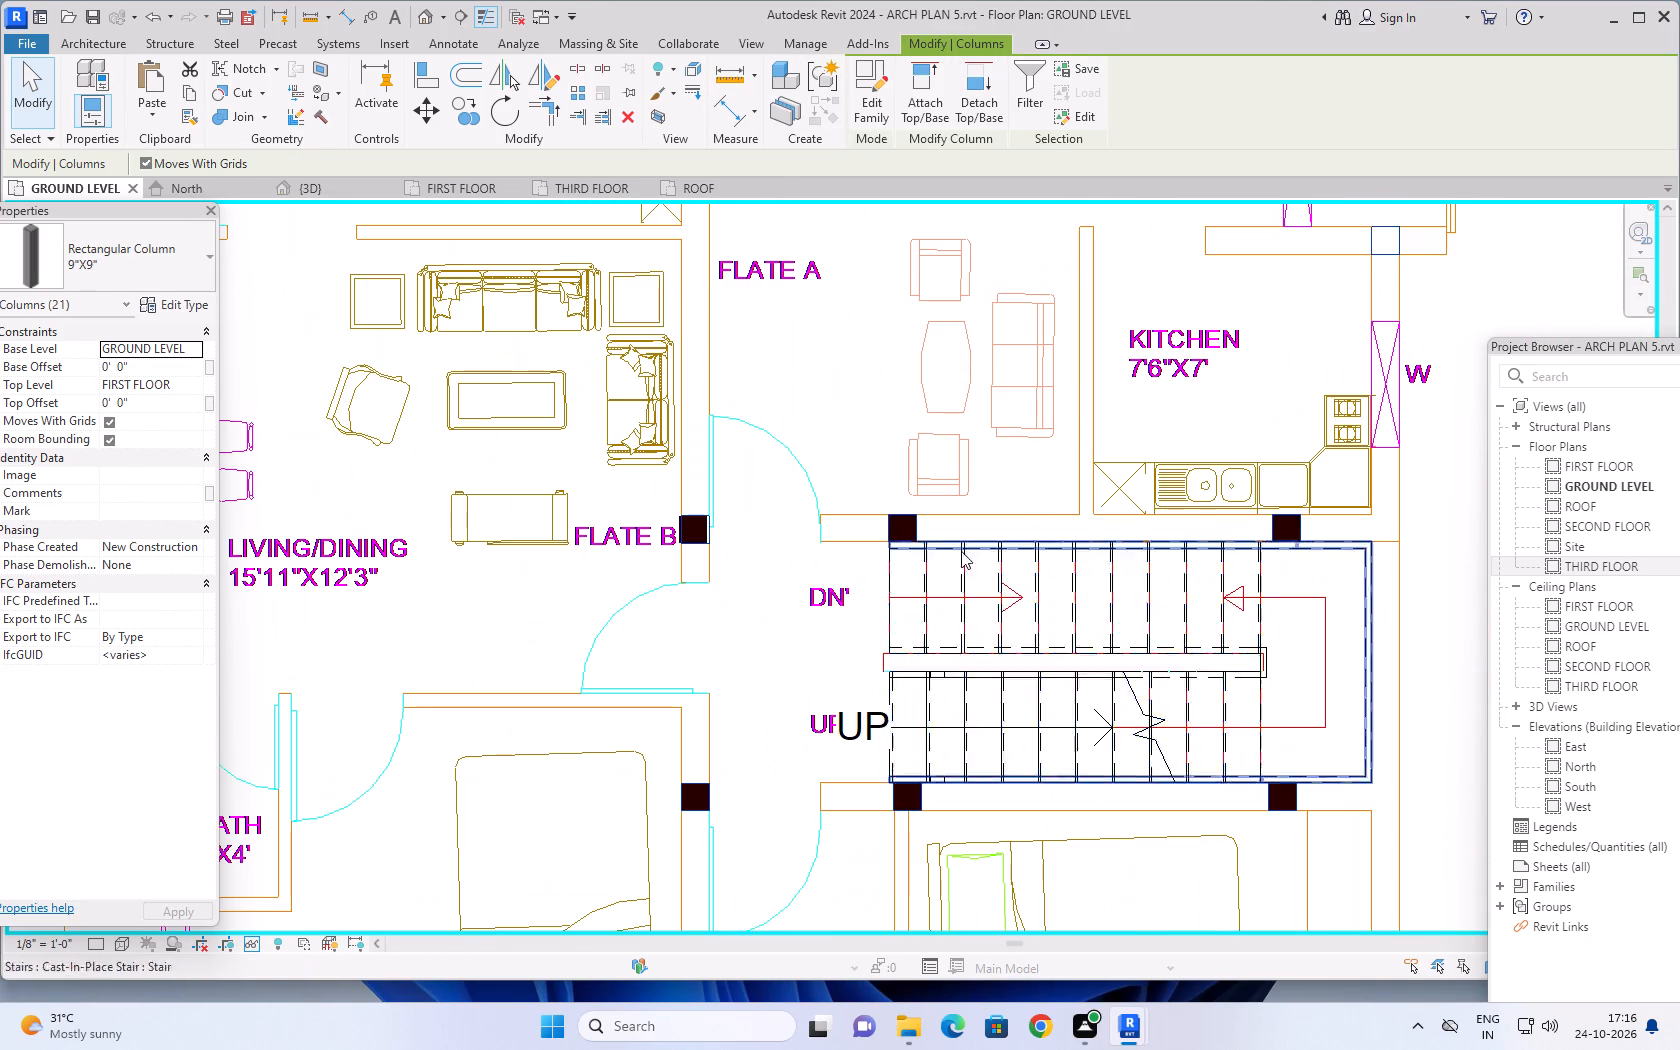
{"action": "left_click", "coordinate": [913, 525], "text": "shift"}
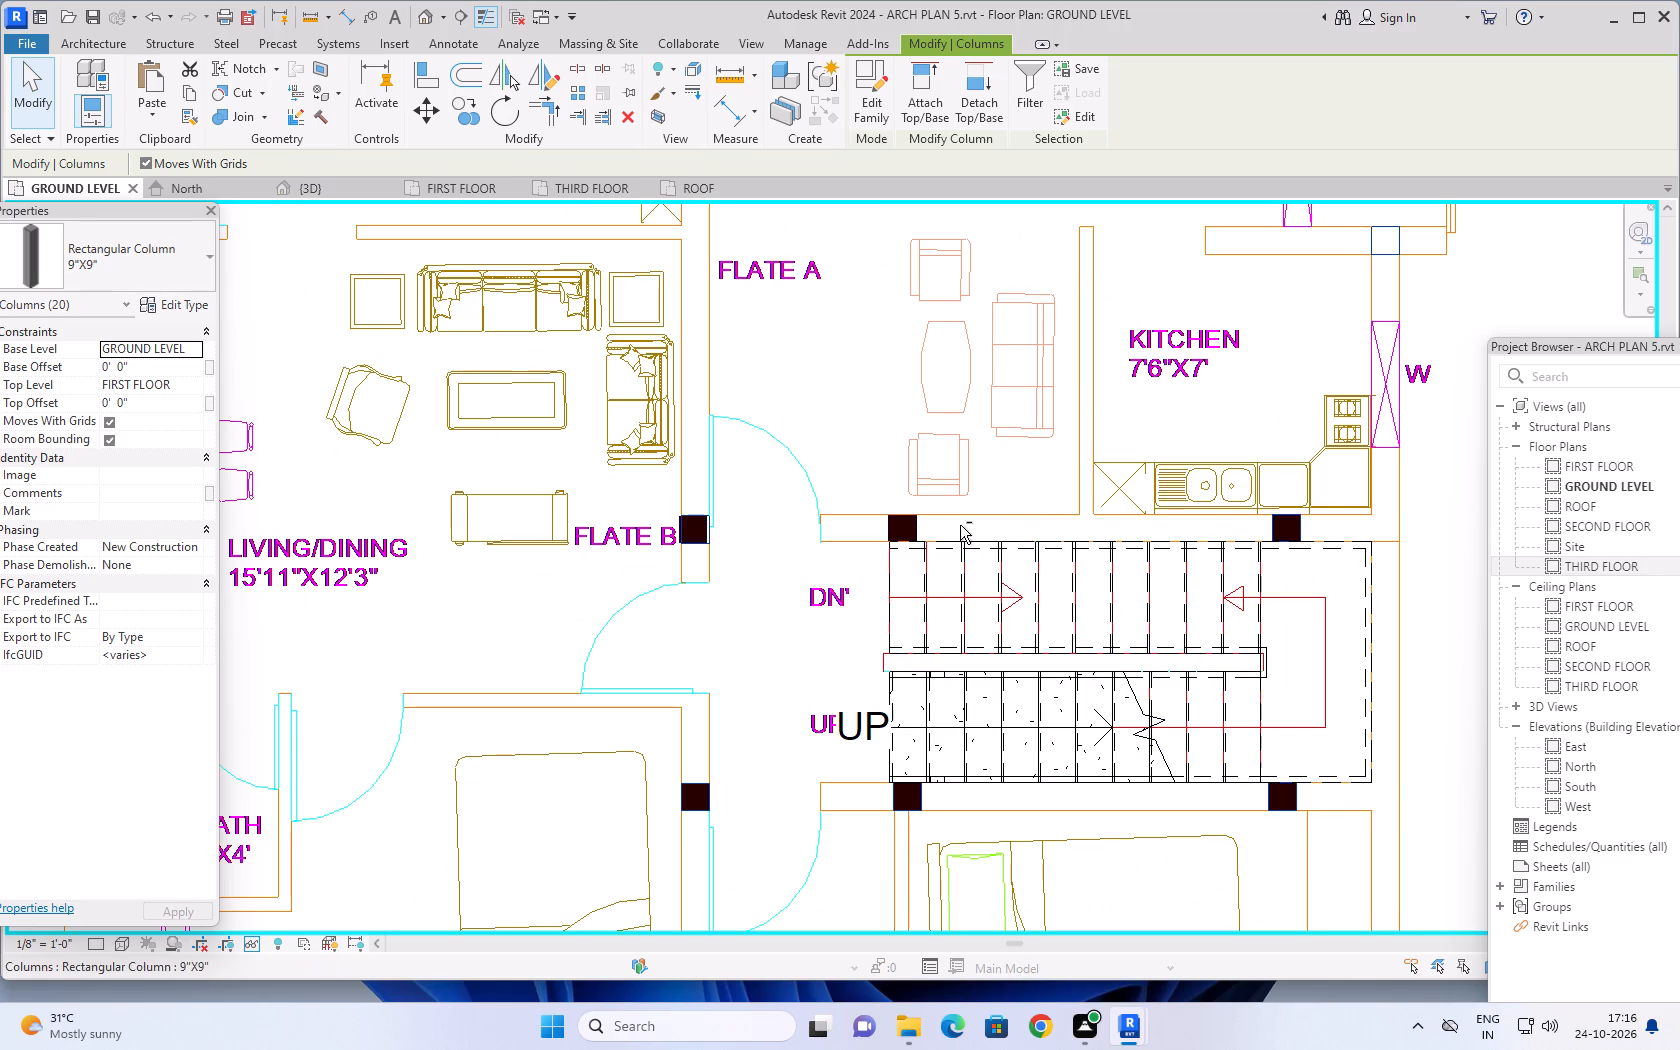
{"action": "left_click", "coordinate": [1287, 529], "text": "shift"}
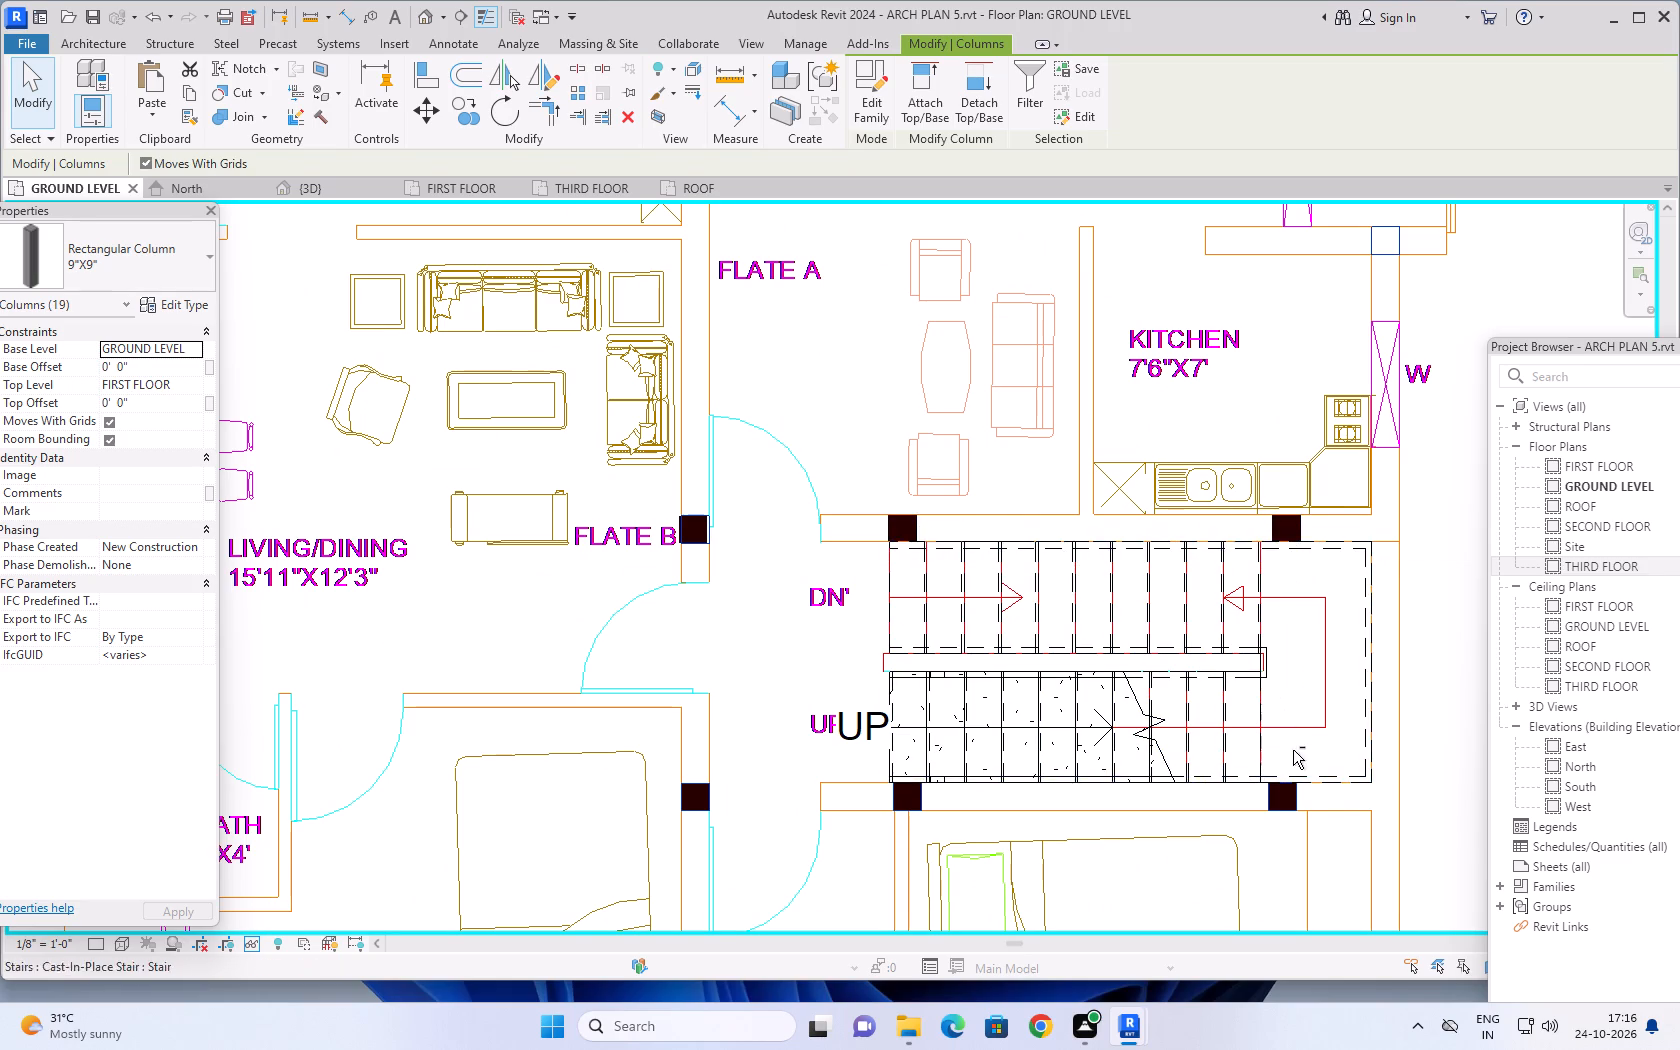
{"action": "left_click", "coordinate": [1288, 796], "text": "shift"}
{"action": "left_click", "coordinate": [911, 791], "text": "shift"}
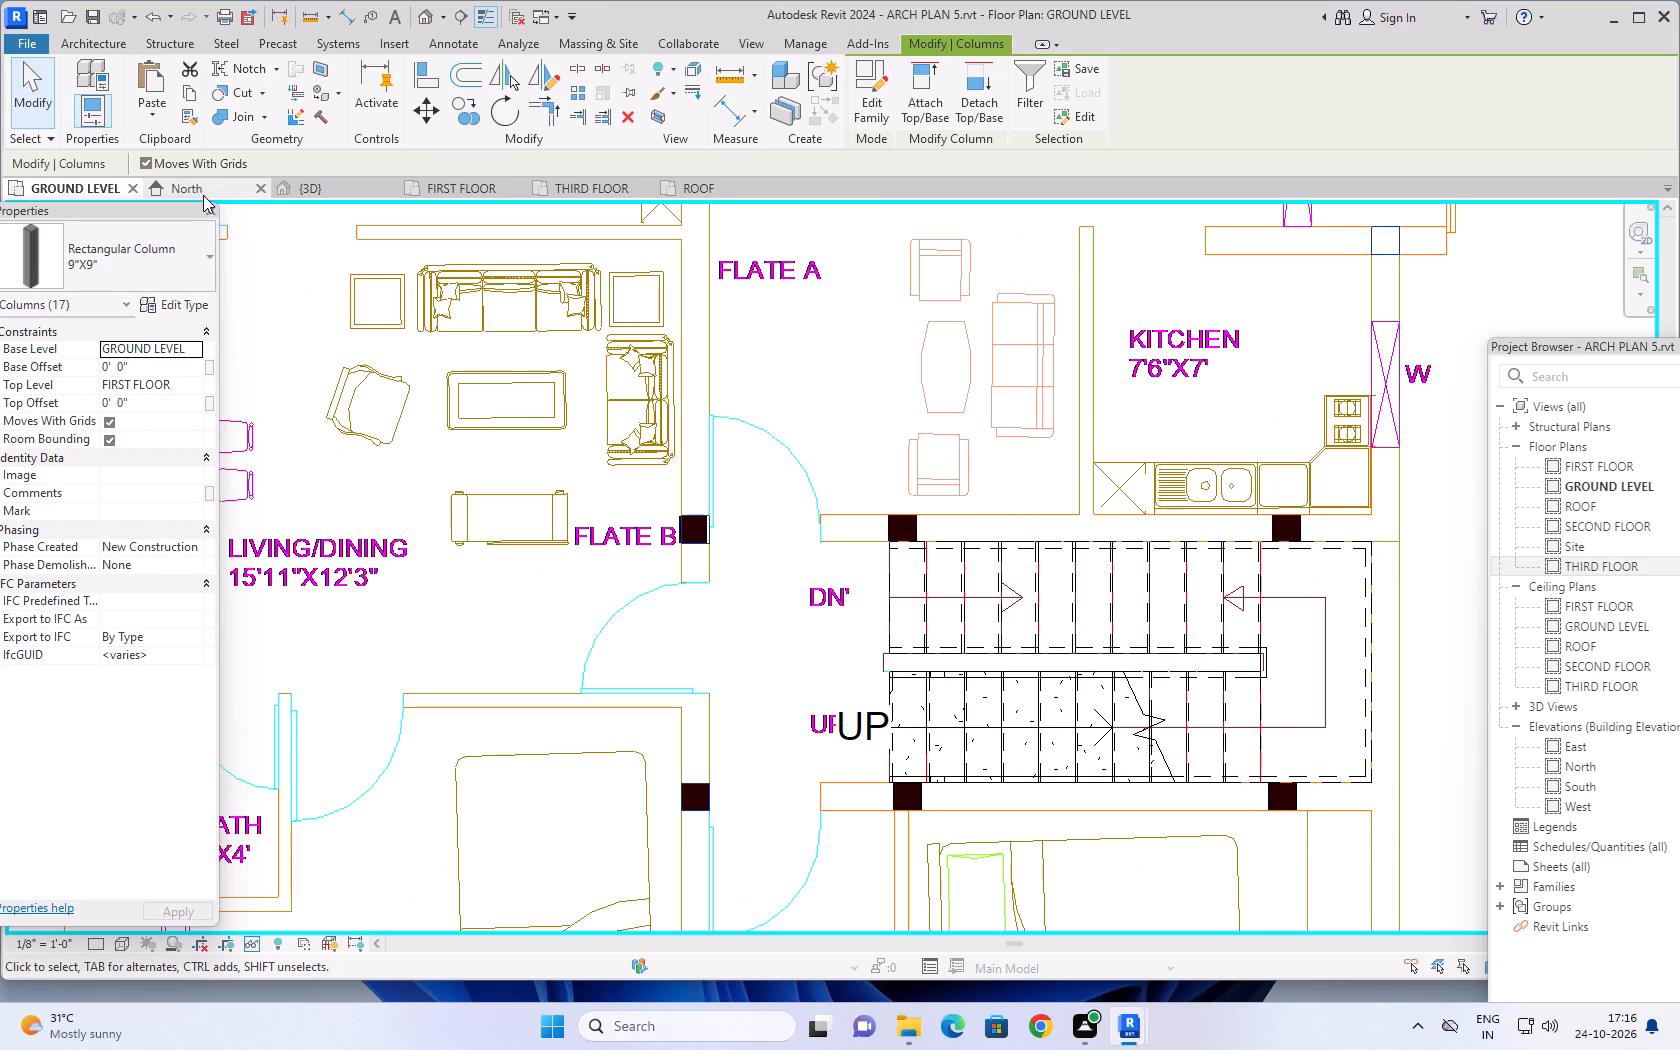
{"action": "left_click", "coordinate": [193, 98]}
{"action": "left_click", "coordinate": [155, 113]}
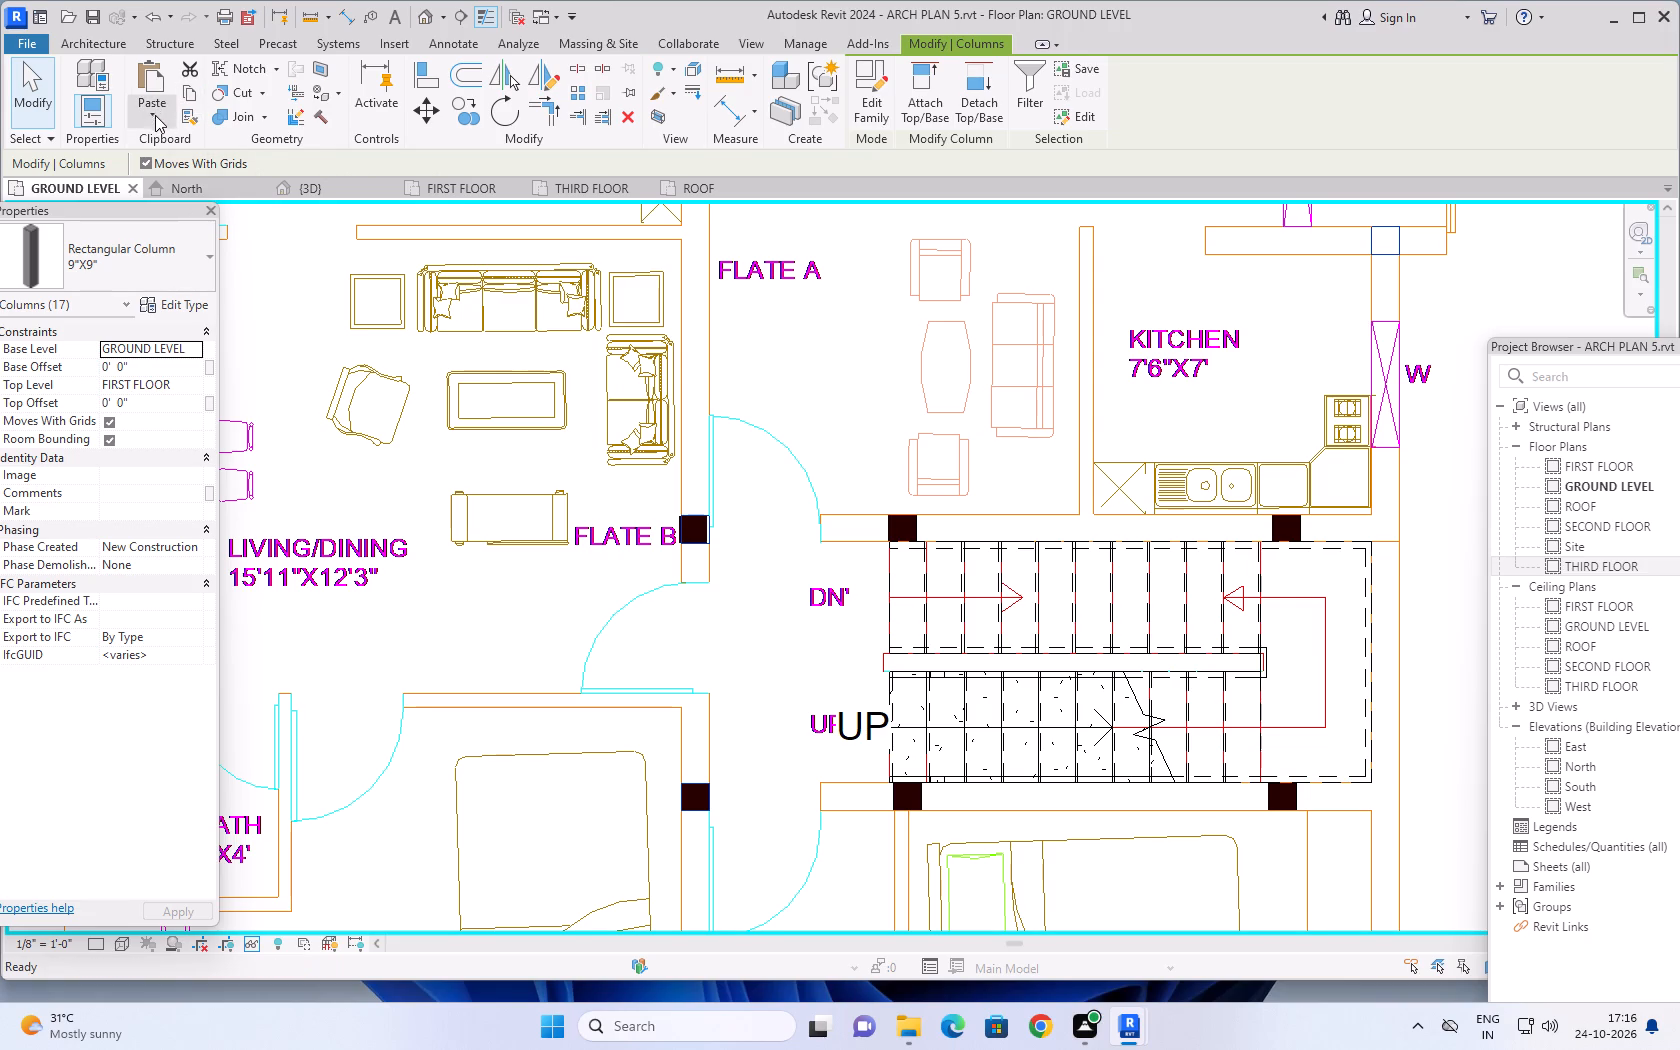
{"action": "left_click", "coordinate": [191, 186]}
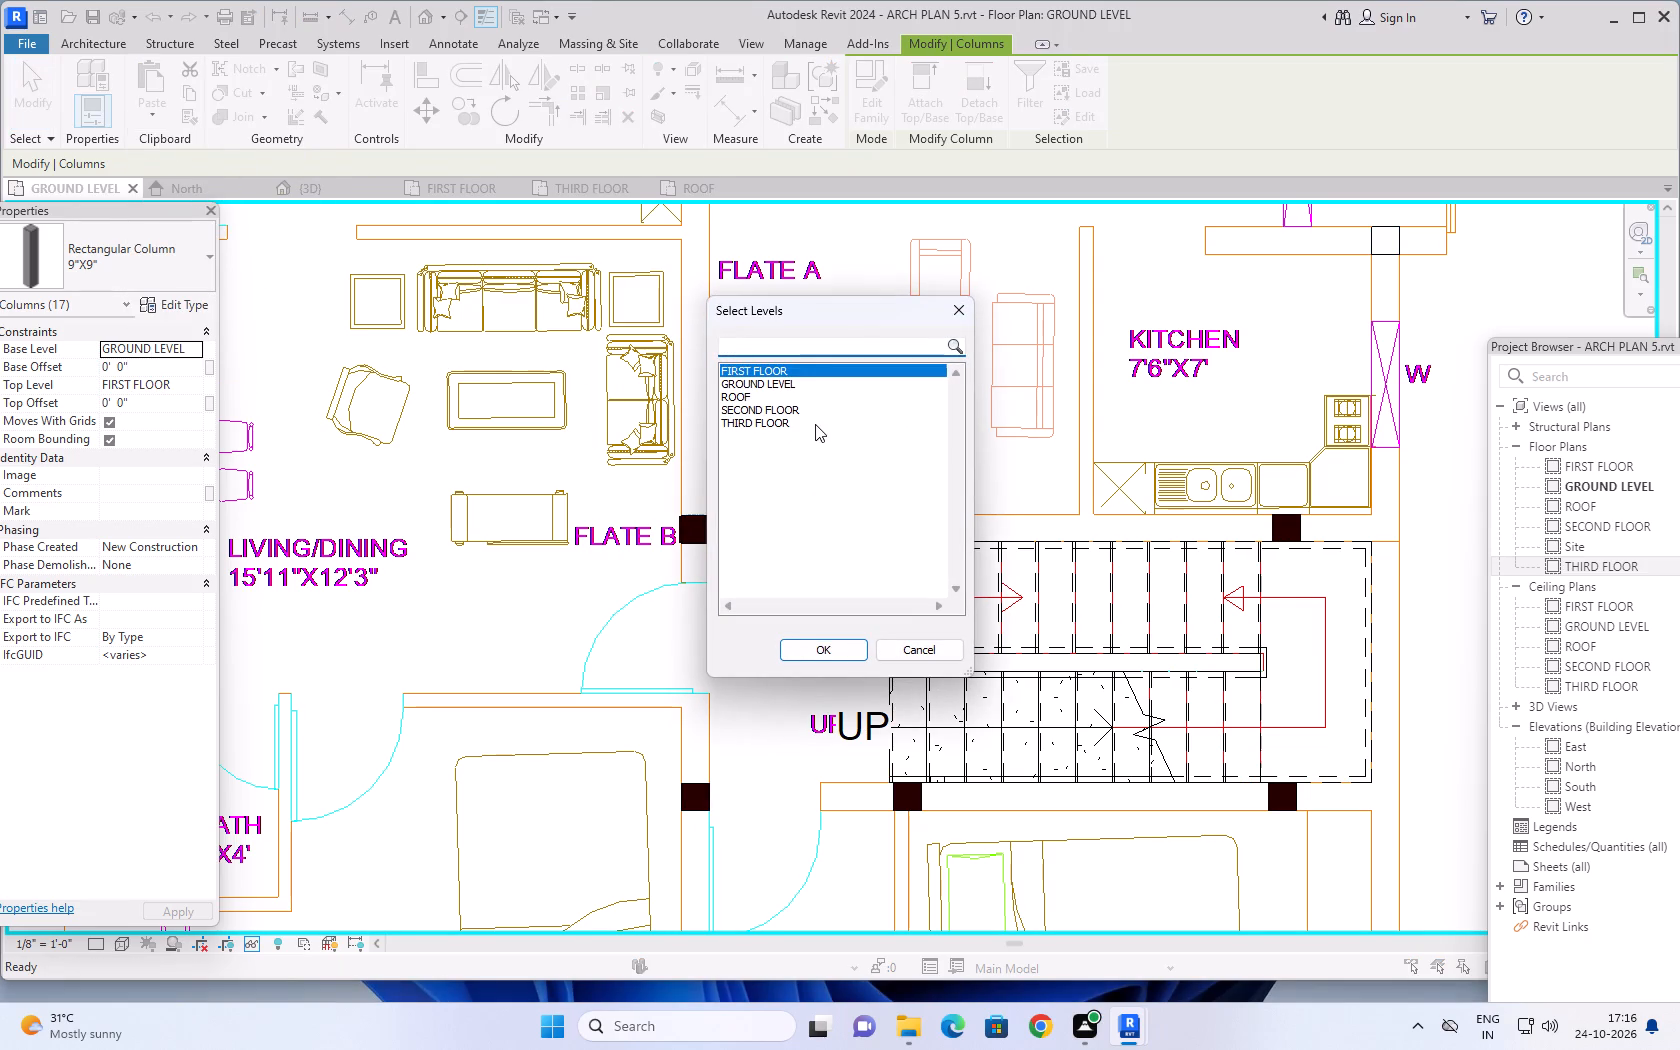
{"action": "left_click", "coordinate": [760, 422]}
{"action": "left_click", "coordinate": [836, 649]}
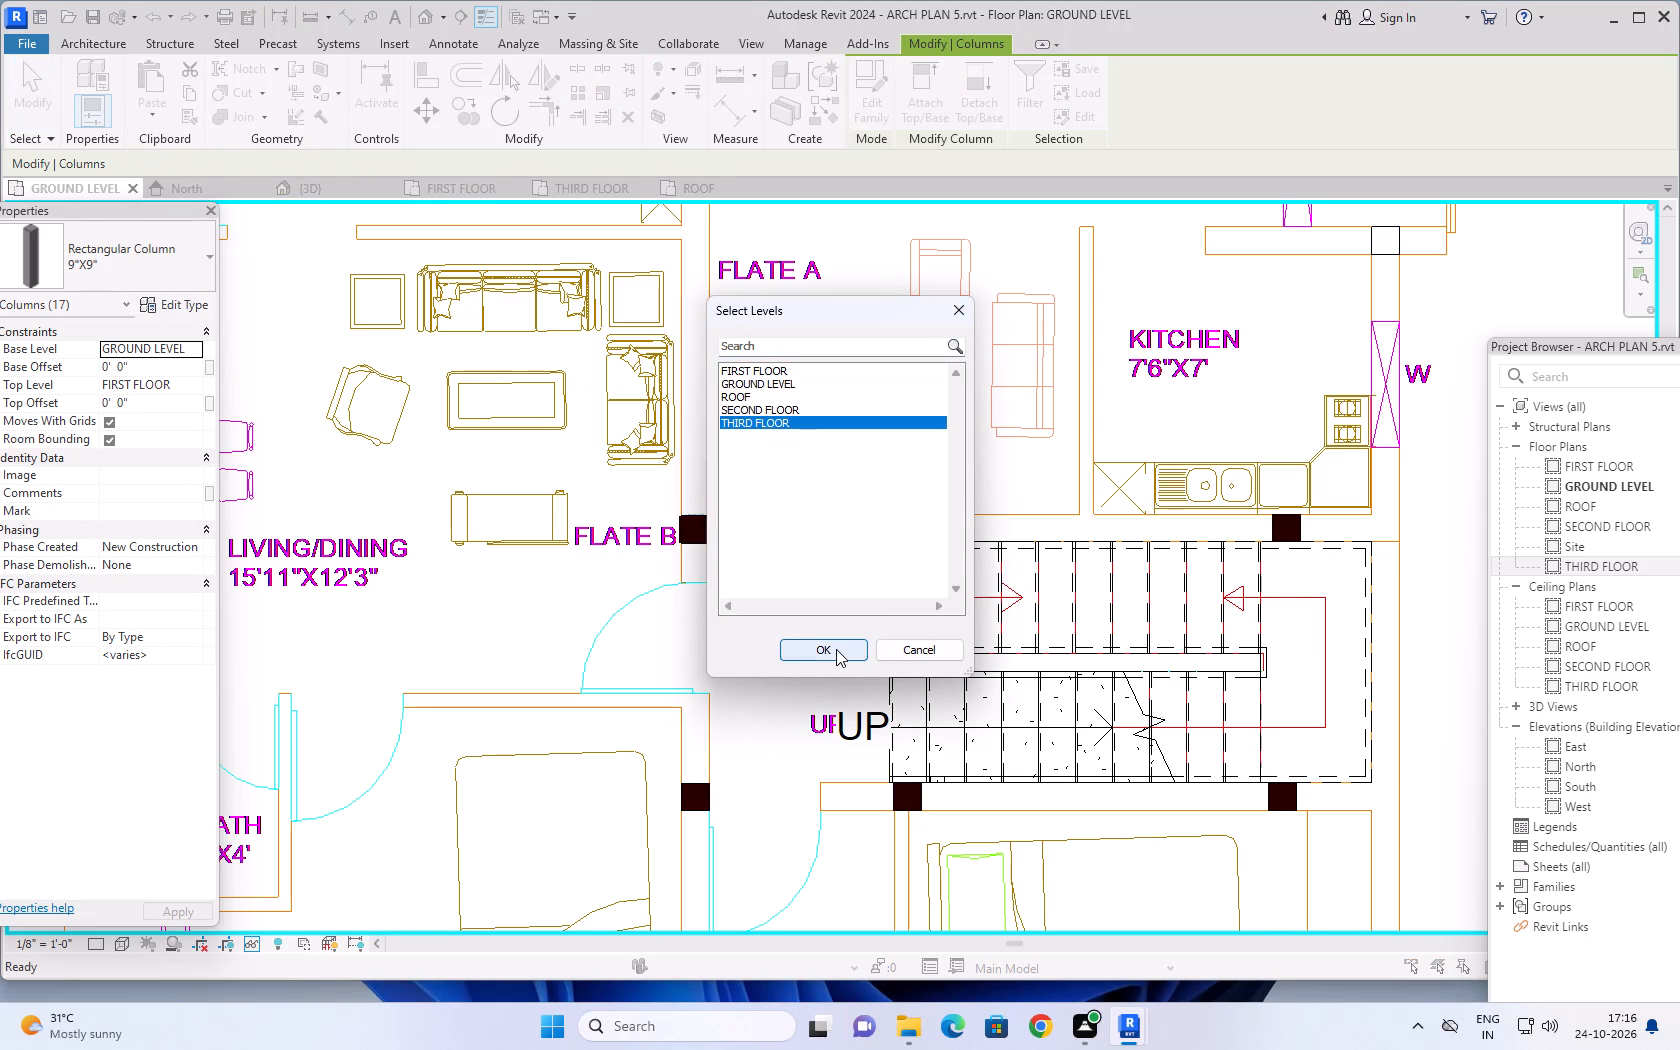
Examine the third-floor columns above the roof slab from several sides of the building in the 3D view.
{"action": "scroll", "coordinate": [862, 510], "scroll_direction": "down", "scroll_amount": 2}
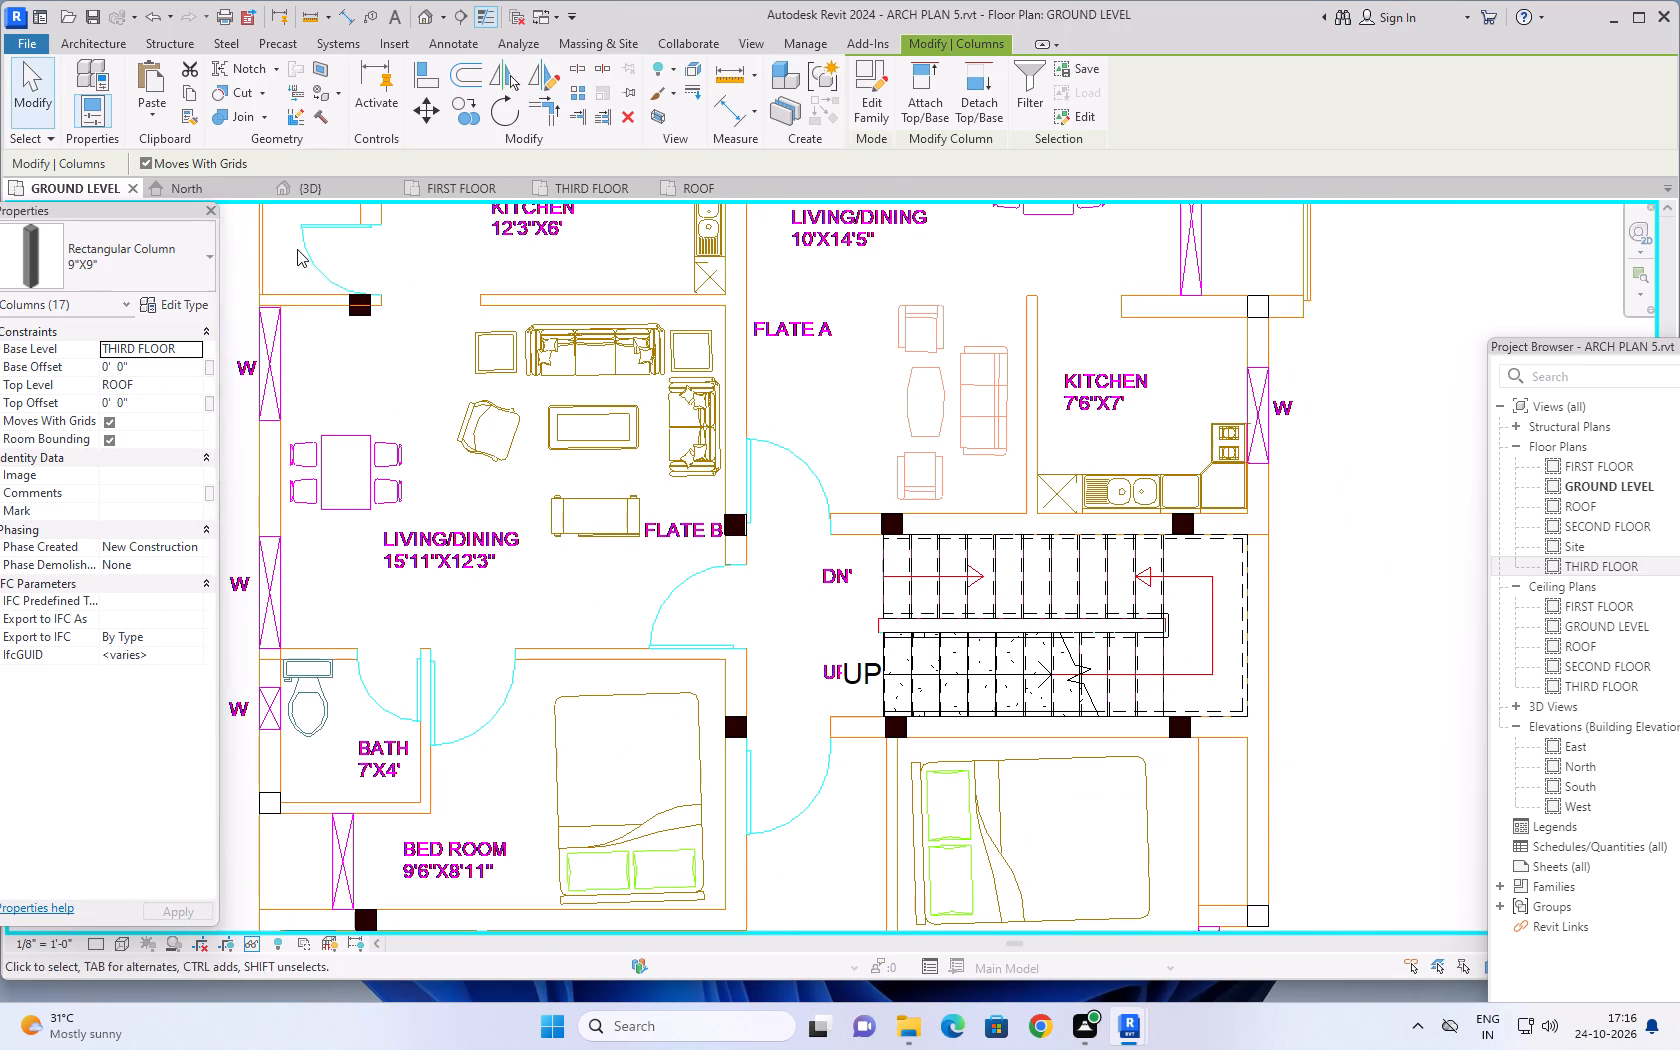
{"action": "left_click", "coordinate": [312, 192]}
{"action": "scroll", "coordinate": [977, 739], "scroll_direction": "down", "scroll_amount": 1}
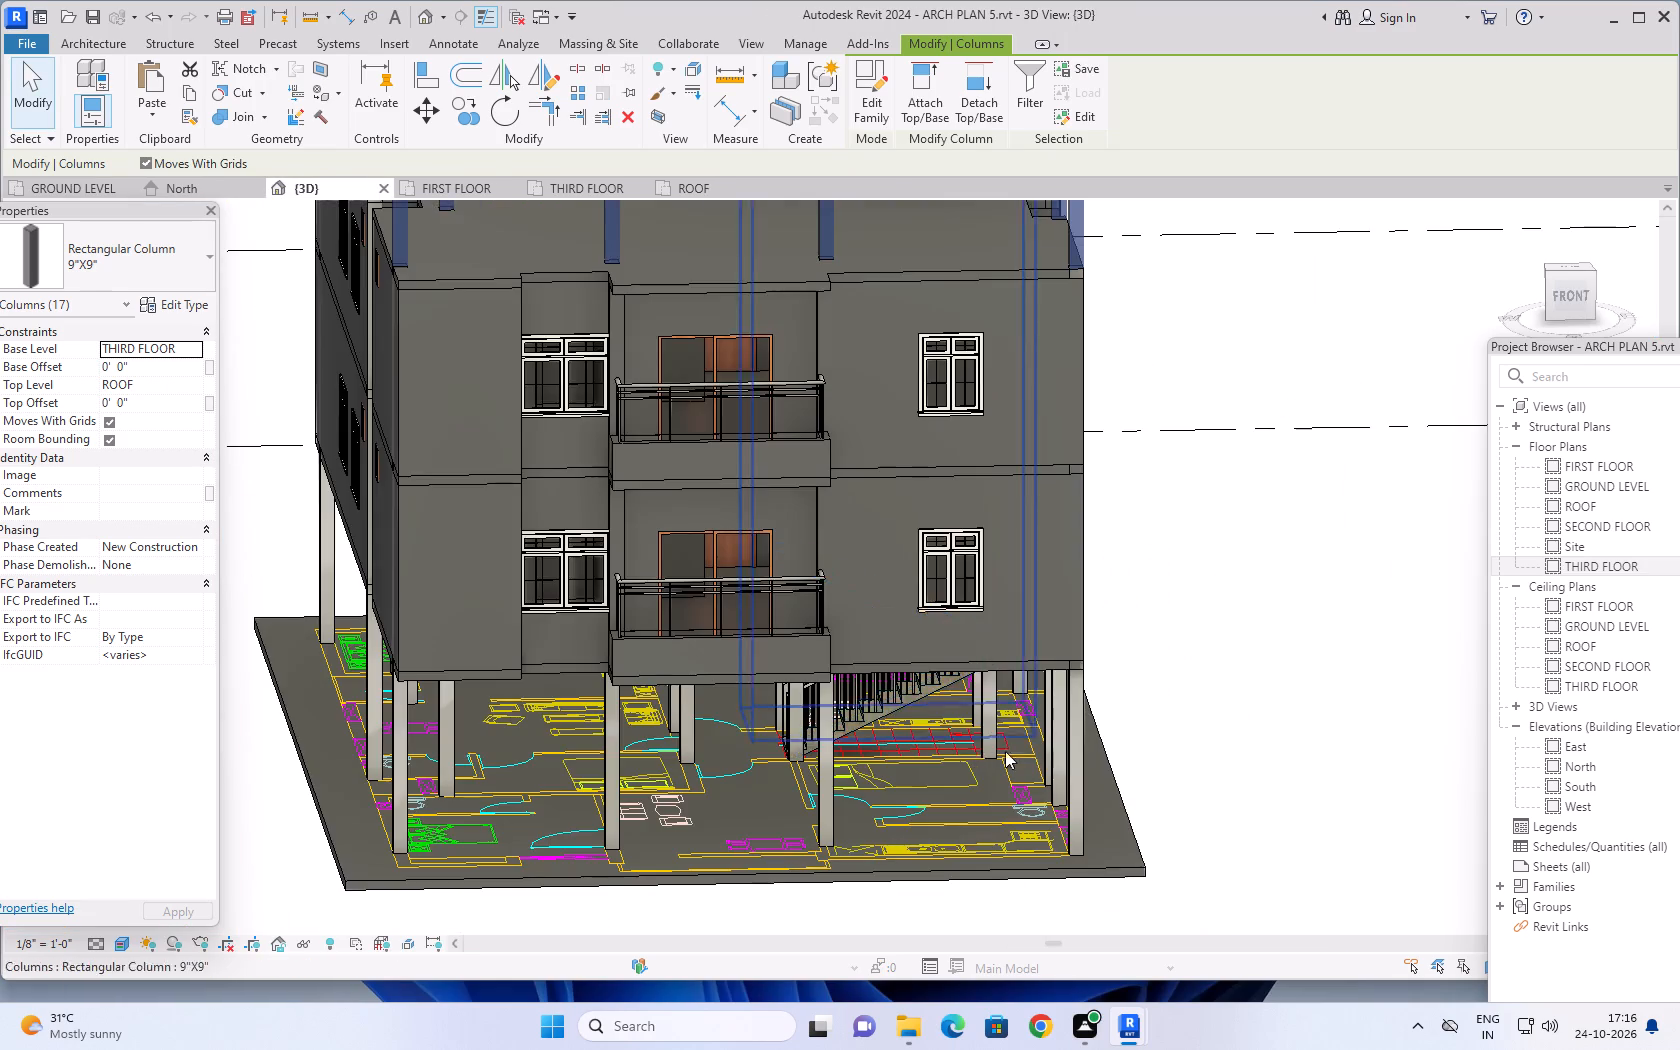
{"action": "scroll", "coordinate": [1005, 751], "scroll_direction": "down", "scroll_amount": 1}
{"action": "scroll", "coordinate": [1209, 731], "scroll_direction": "down", "scroll_amount": 3}
{"action": "key", "text": "Escape"}
{"action": "key", "text": "Escape"}
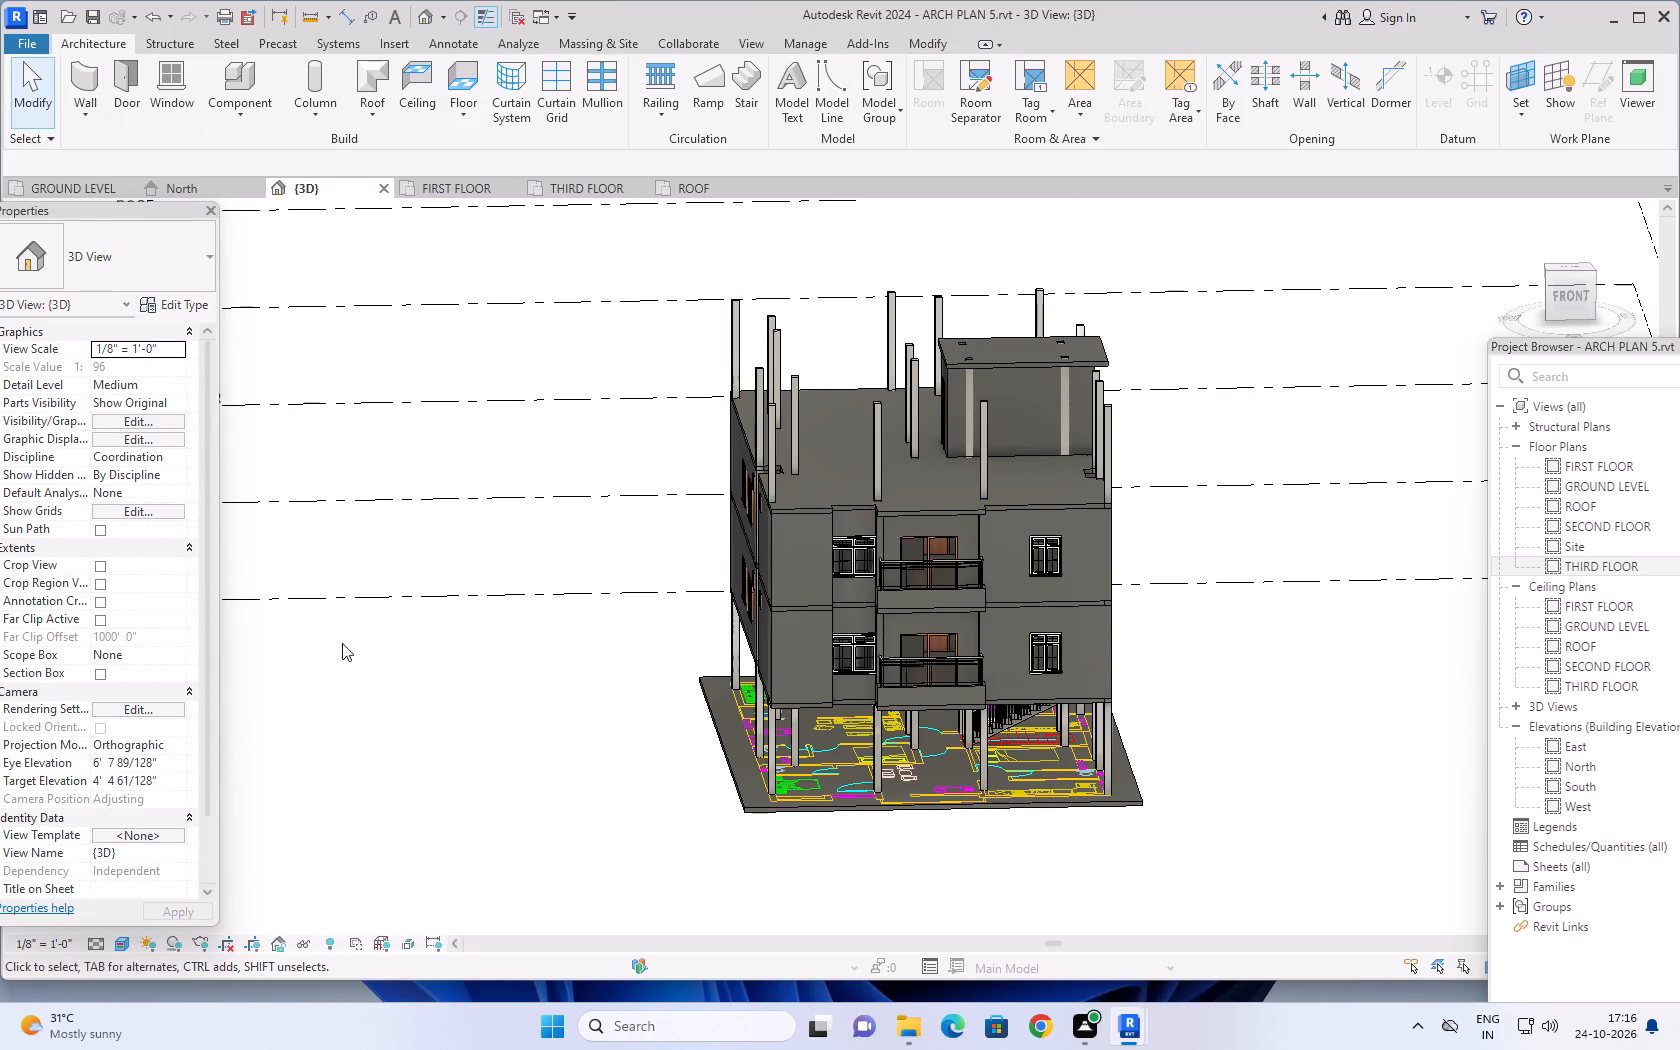
{"action": "middle_click_drag", "start_coordinate": [385, 660], "coordinate": [715, 756], "text": "shift"}
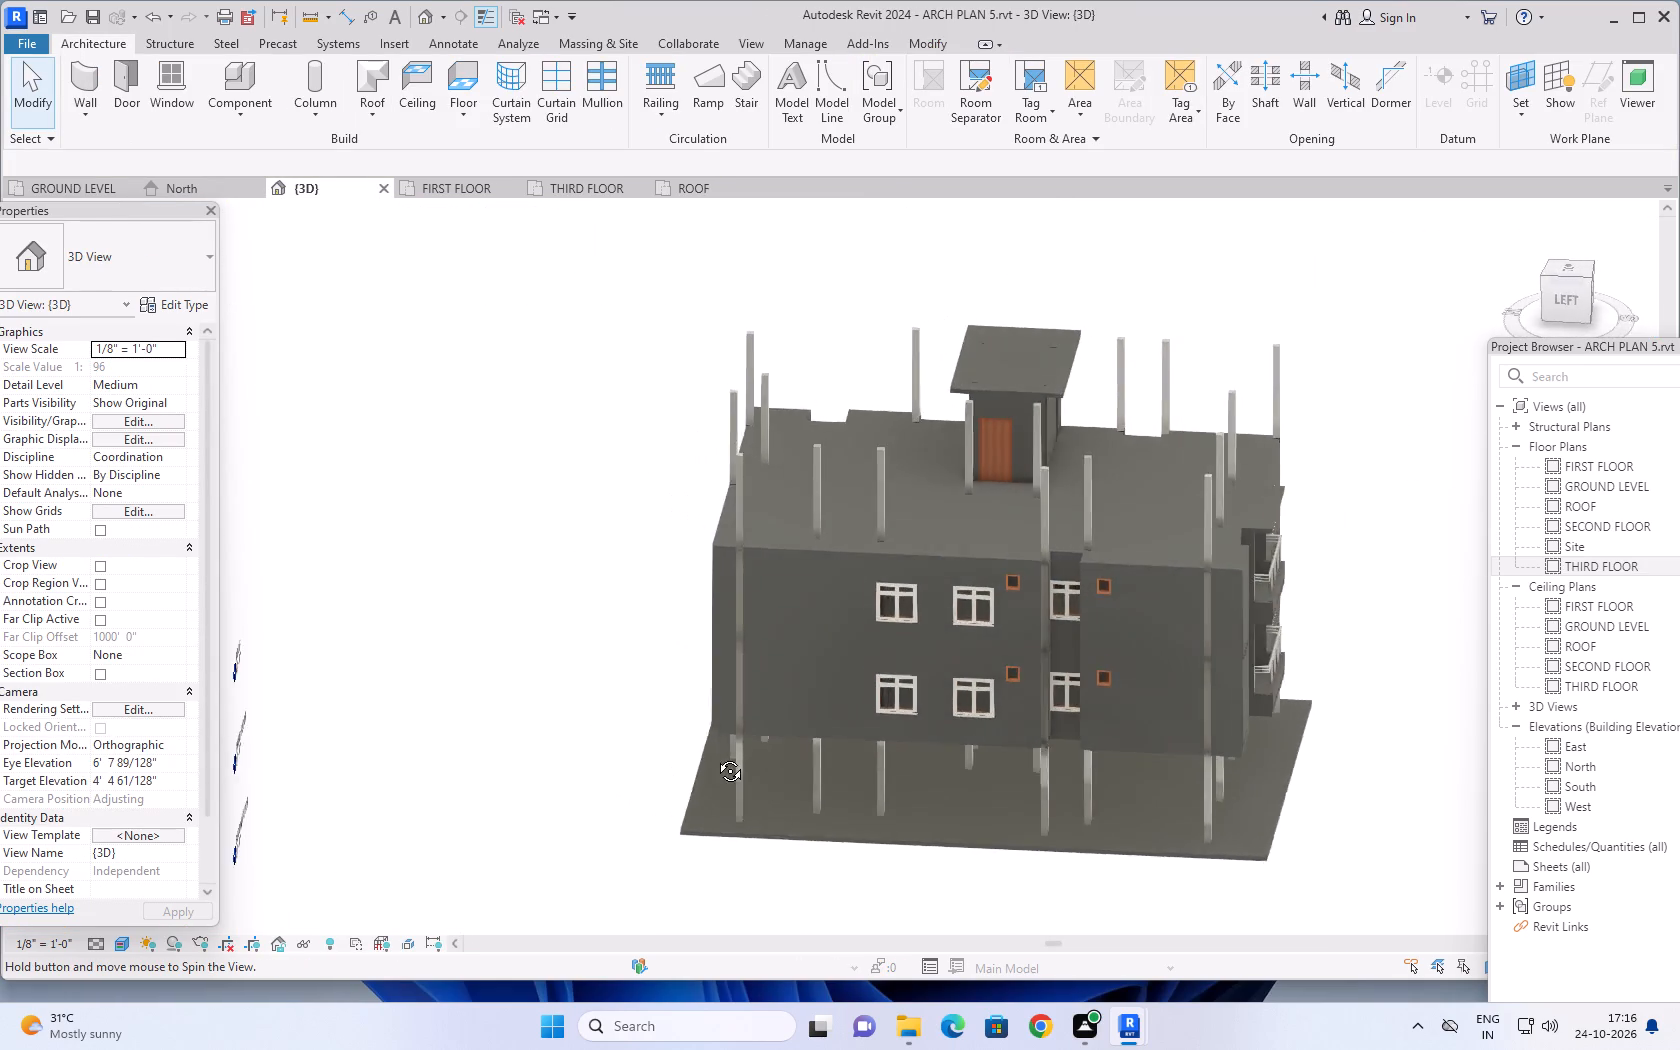
{"action": "middle_click_drag", "start_coordinate": [715, 756], "coordinate": [1068, 716], "text": "shift"}
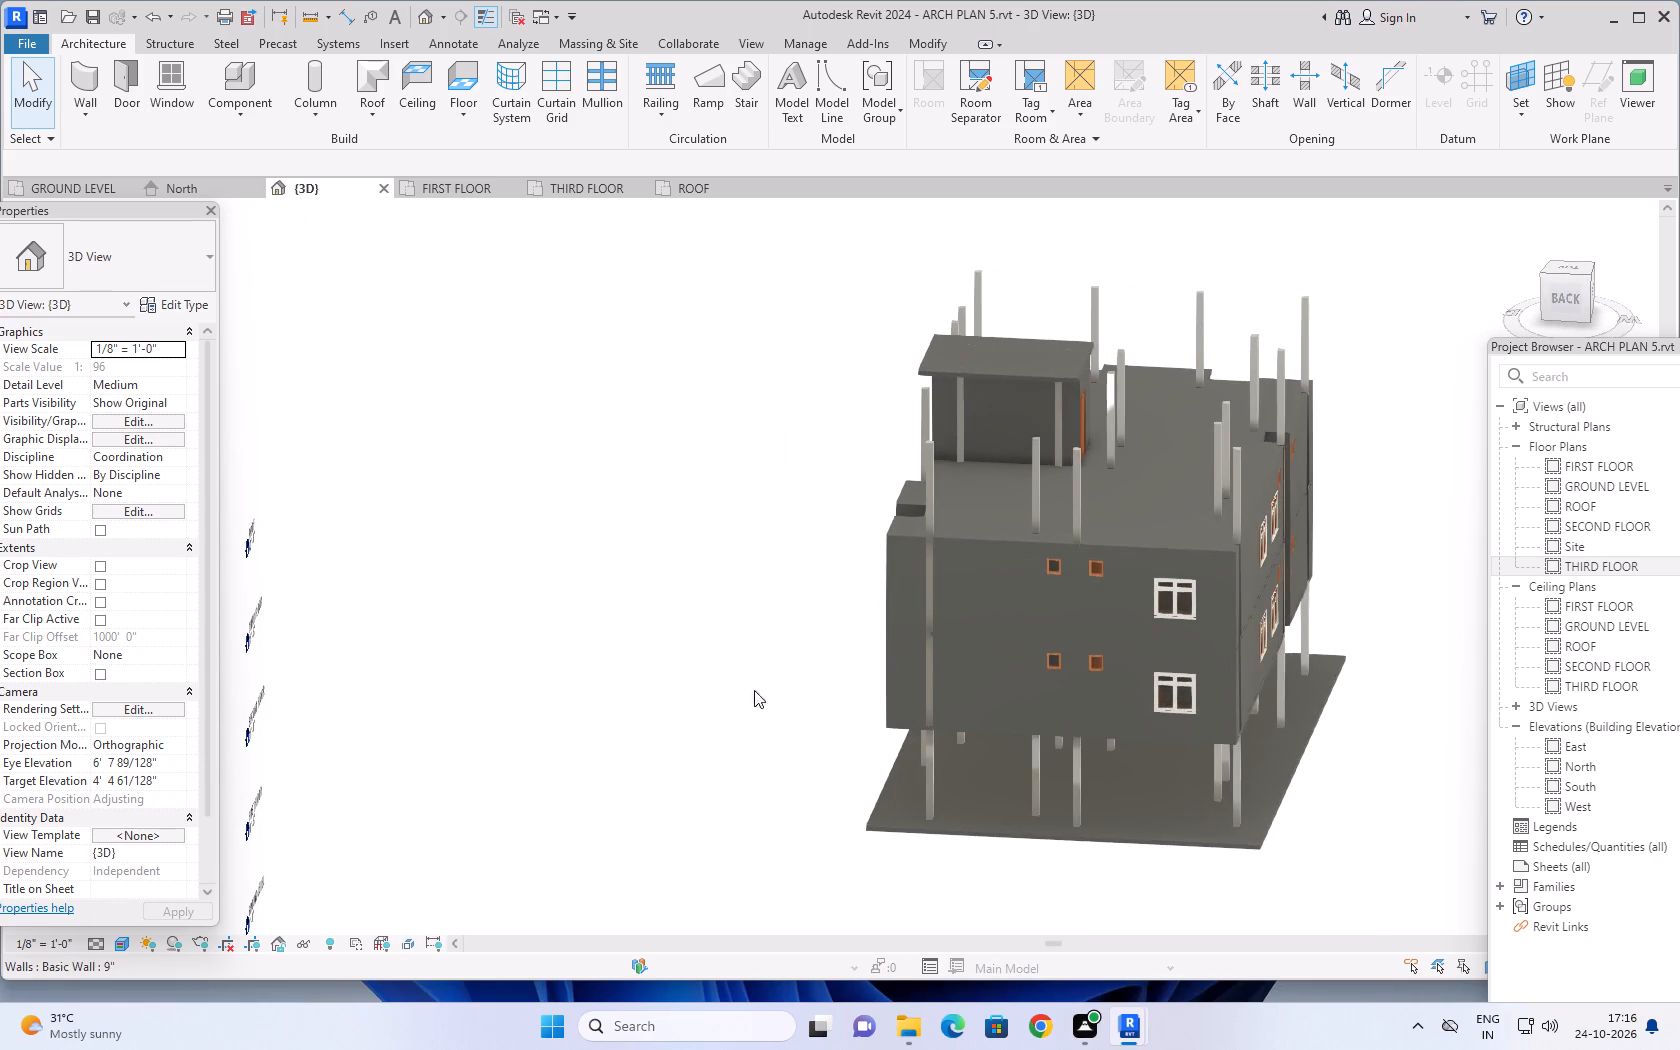
Examine the third-floor columns and staircase roof slab in the 3D view and in the THIRD FLOOR and ROOF plans.
{"action": "middle_click_drag", "start_coordinate": [708, 549], "coordinate": [582, 609]}
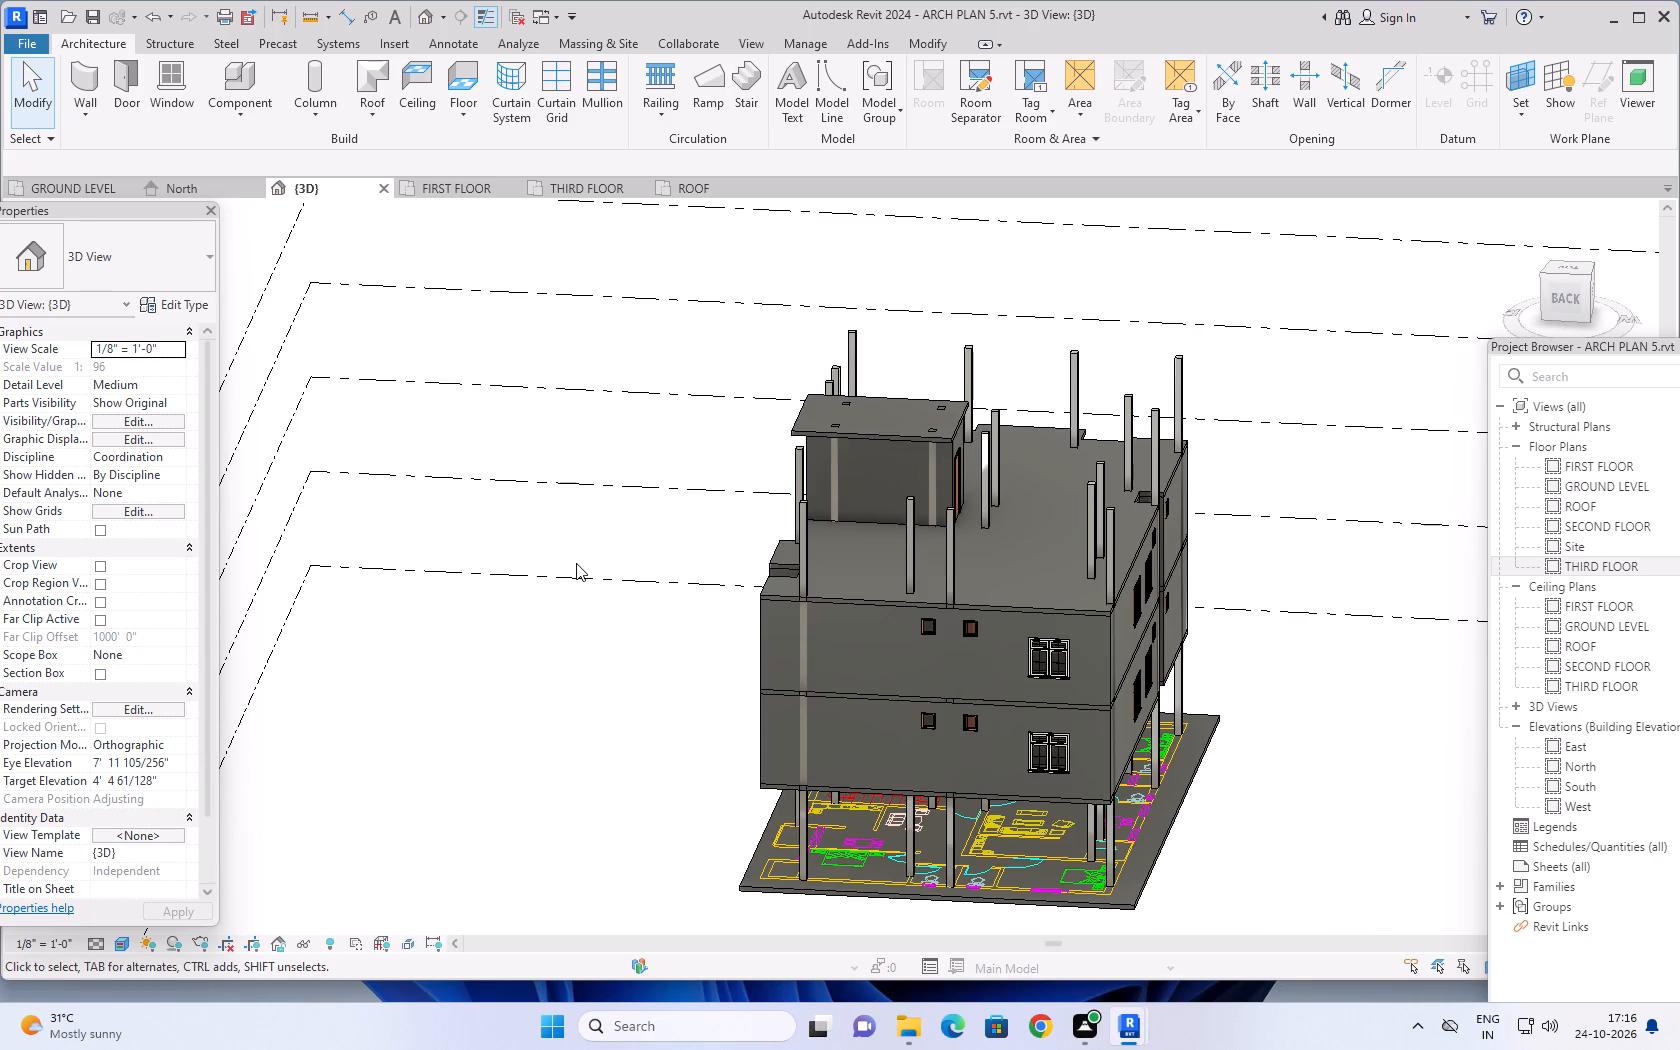
{"action": "middle_click_drag", "start_coordinate": [580, 555], "coordinate": [586, 591], "text": "shift"}
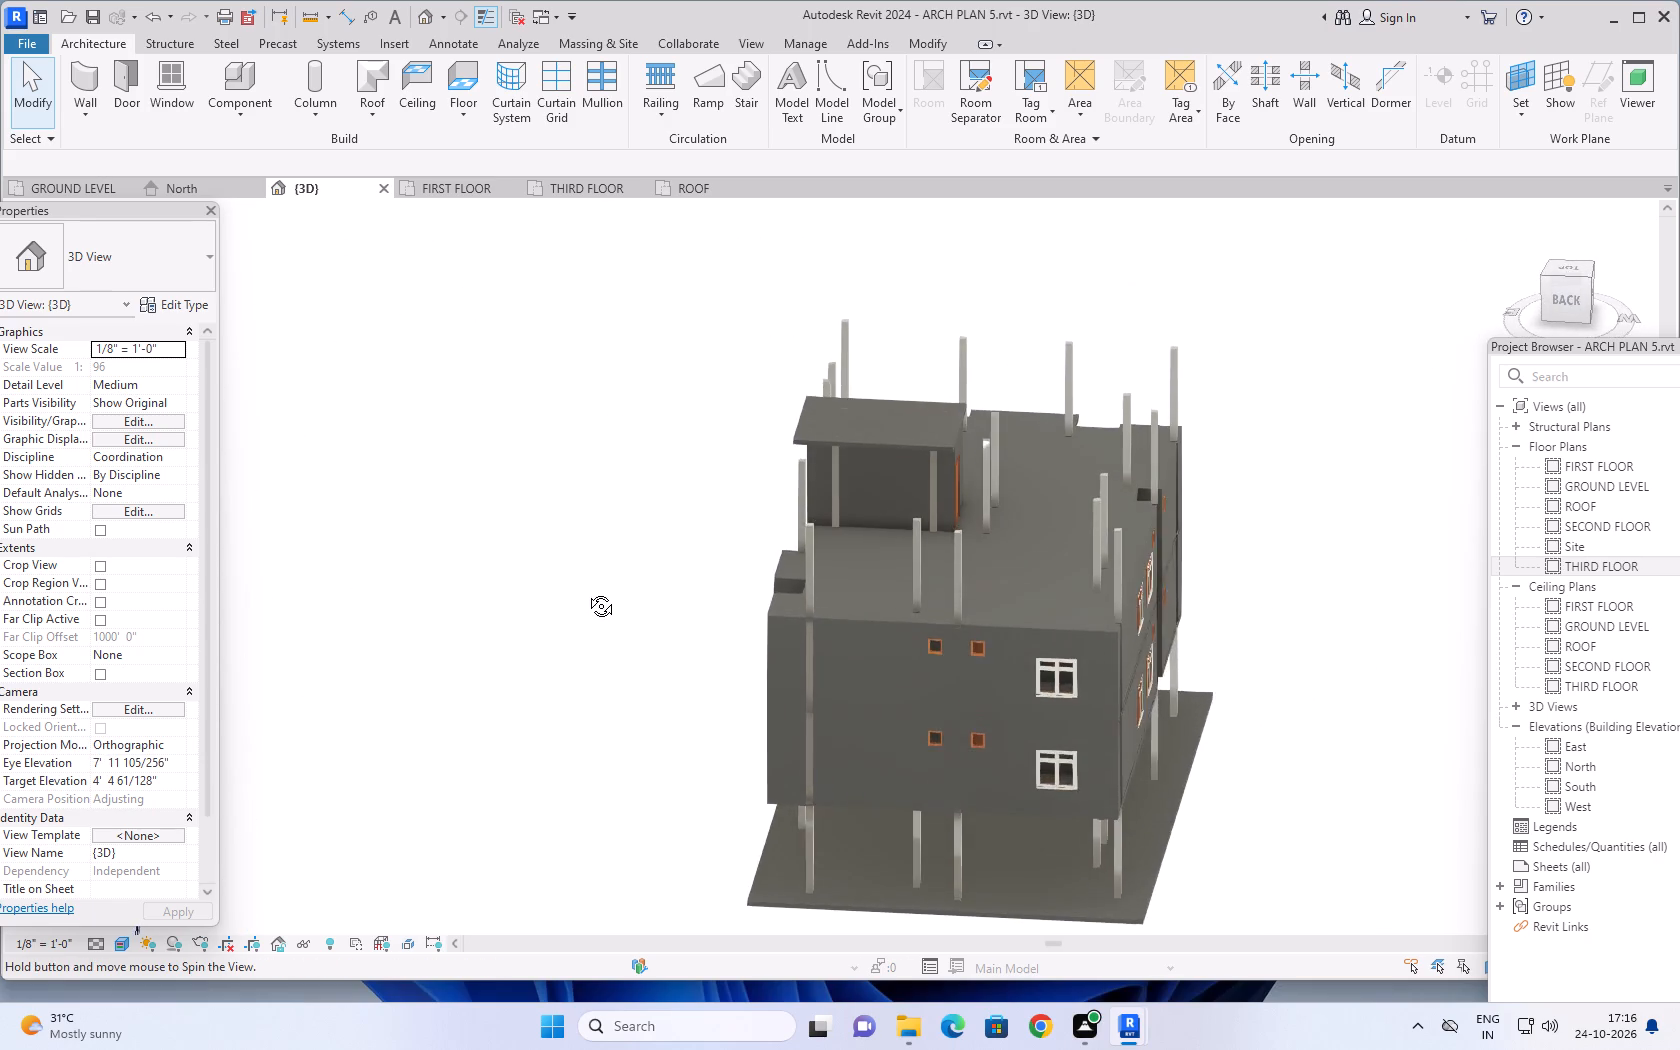
{"action": "middle_click_drag", "start_coordinate": [586, 591], "coordinate": [928, 529], "text": "shift"}
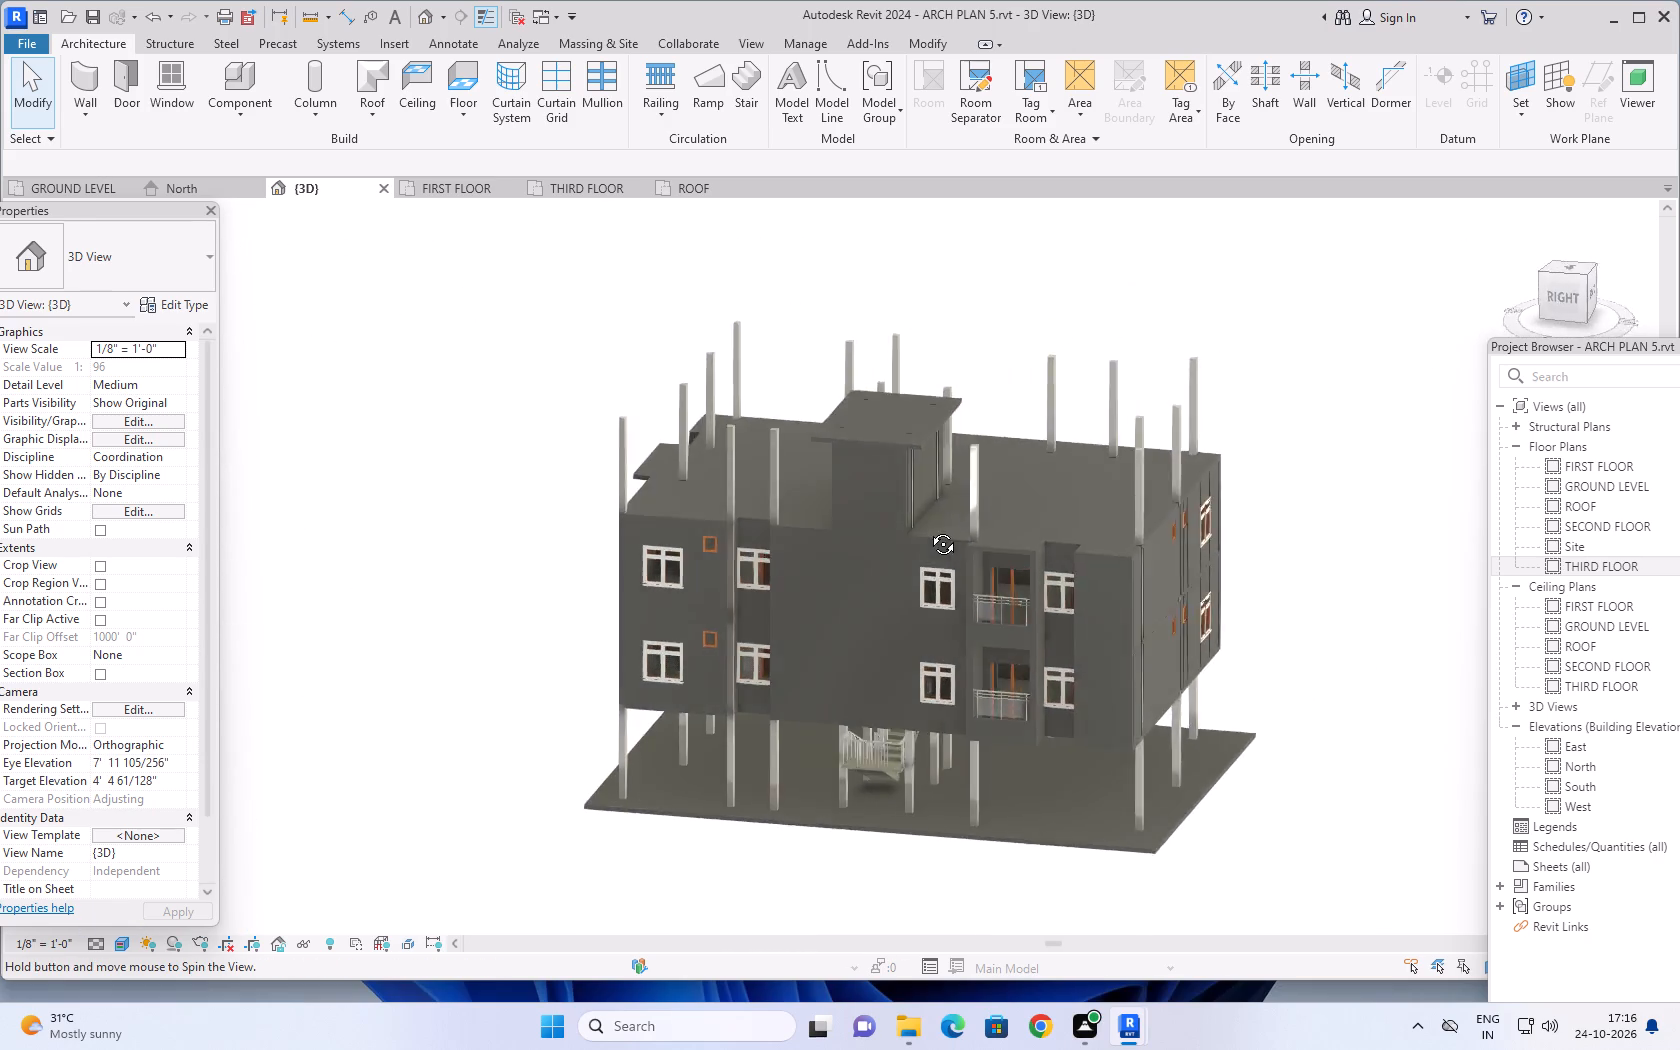
{"action": "middle_click_drag", "start_coordinate": [928, 529], "coordinate": [997, 468], "text": "shift"}
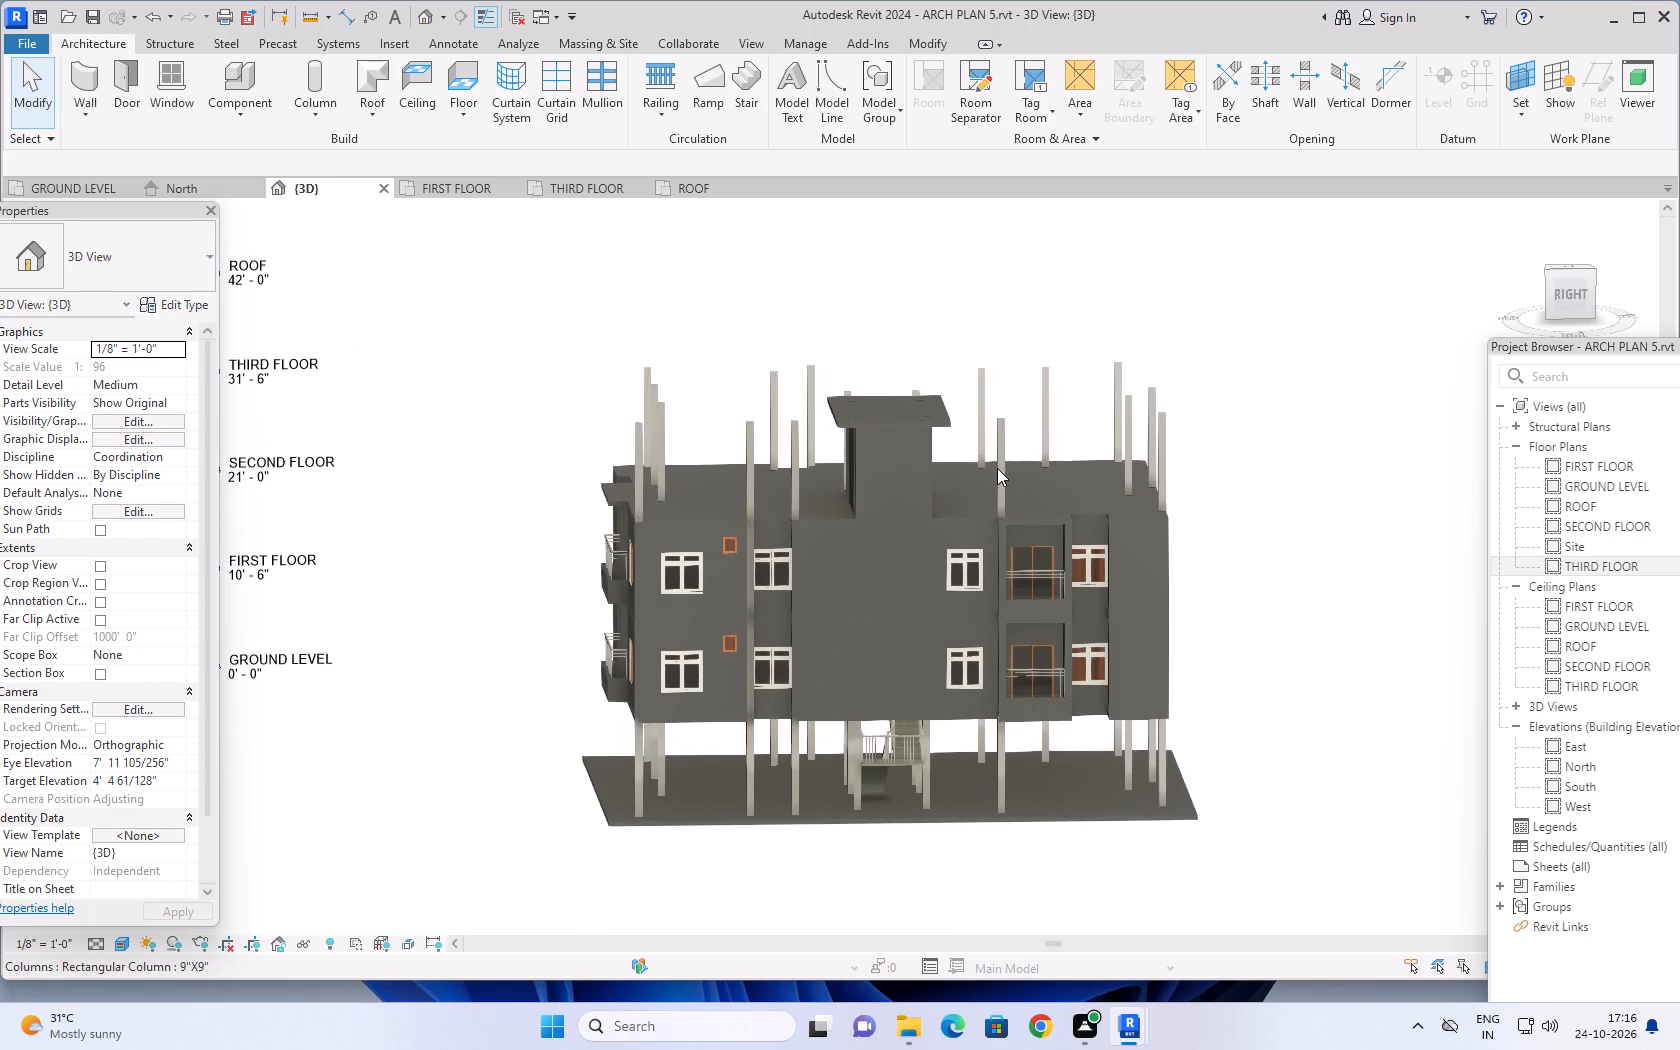
{"action": "middle_click_drag", "start_coordinate": [455, 642], "coordinate": [541, 772], "text": "shift"}
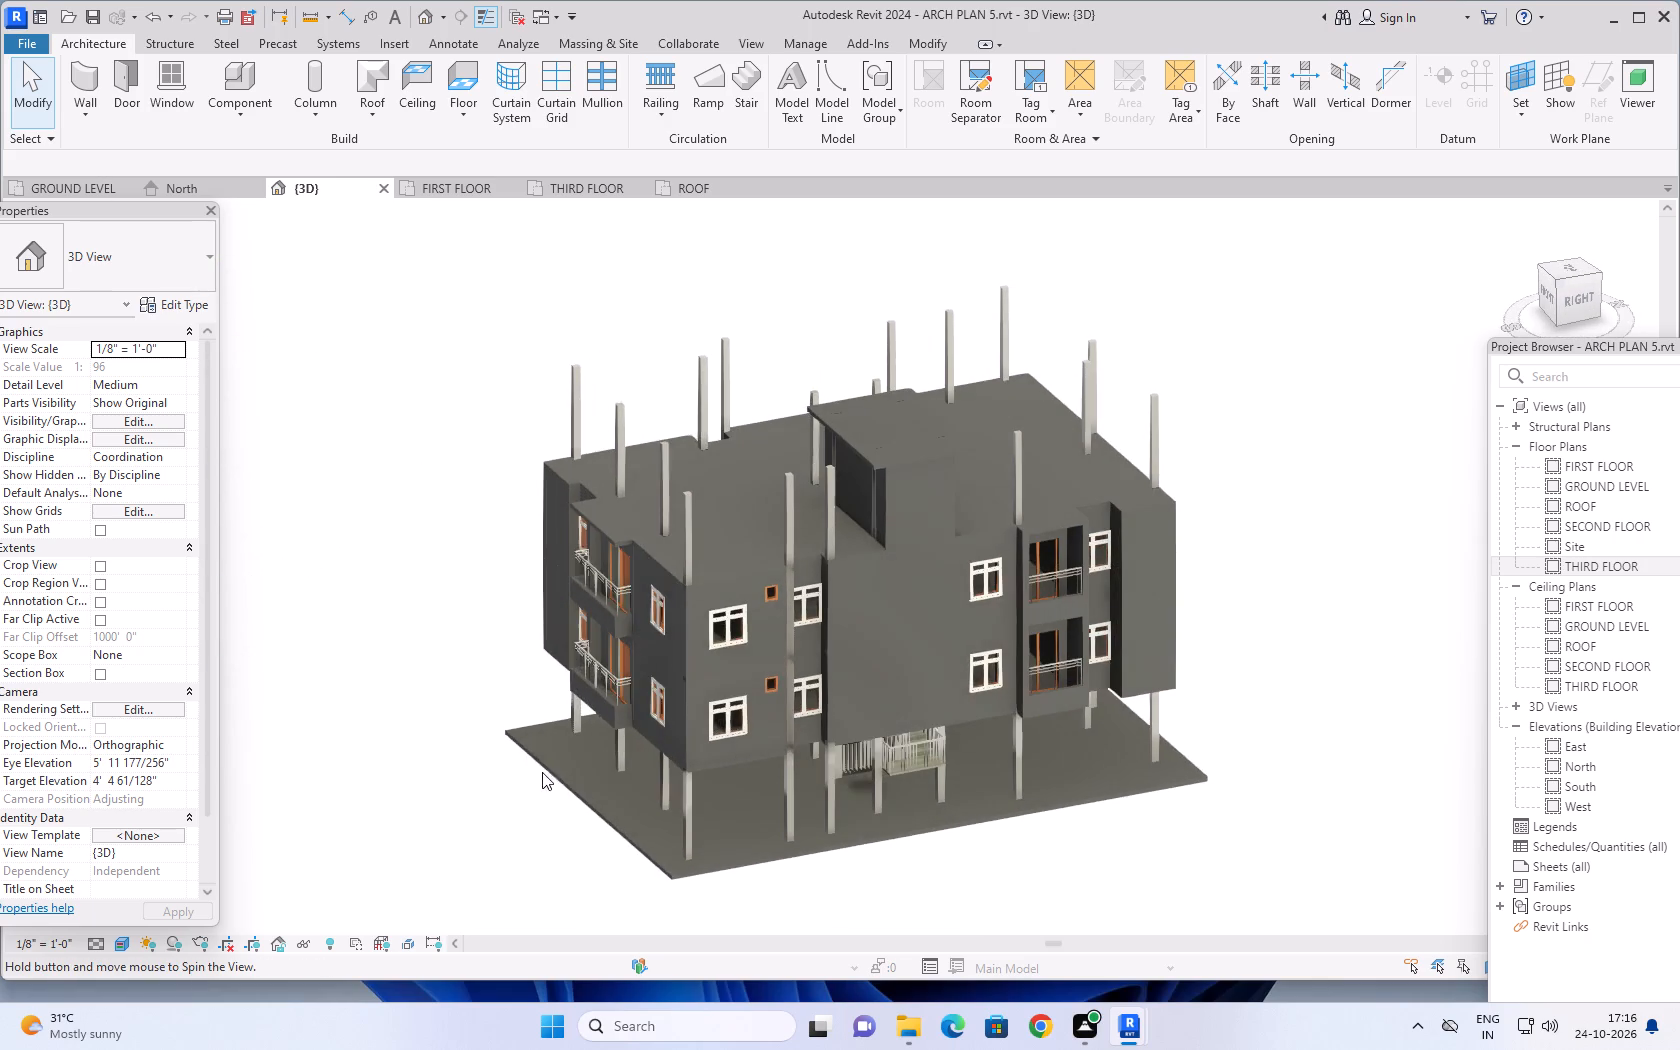
{"action": "left_click", "coordinate": [587, 187]}
{"action": "scroll", "coordinate": [927, 564], "scroll_direction": "down", "scroll_amount": 6}
{"action": "middle_click_drag", "start_coordinate": [951, 584], "coordinate": [949, 536]}
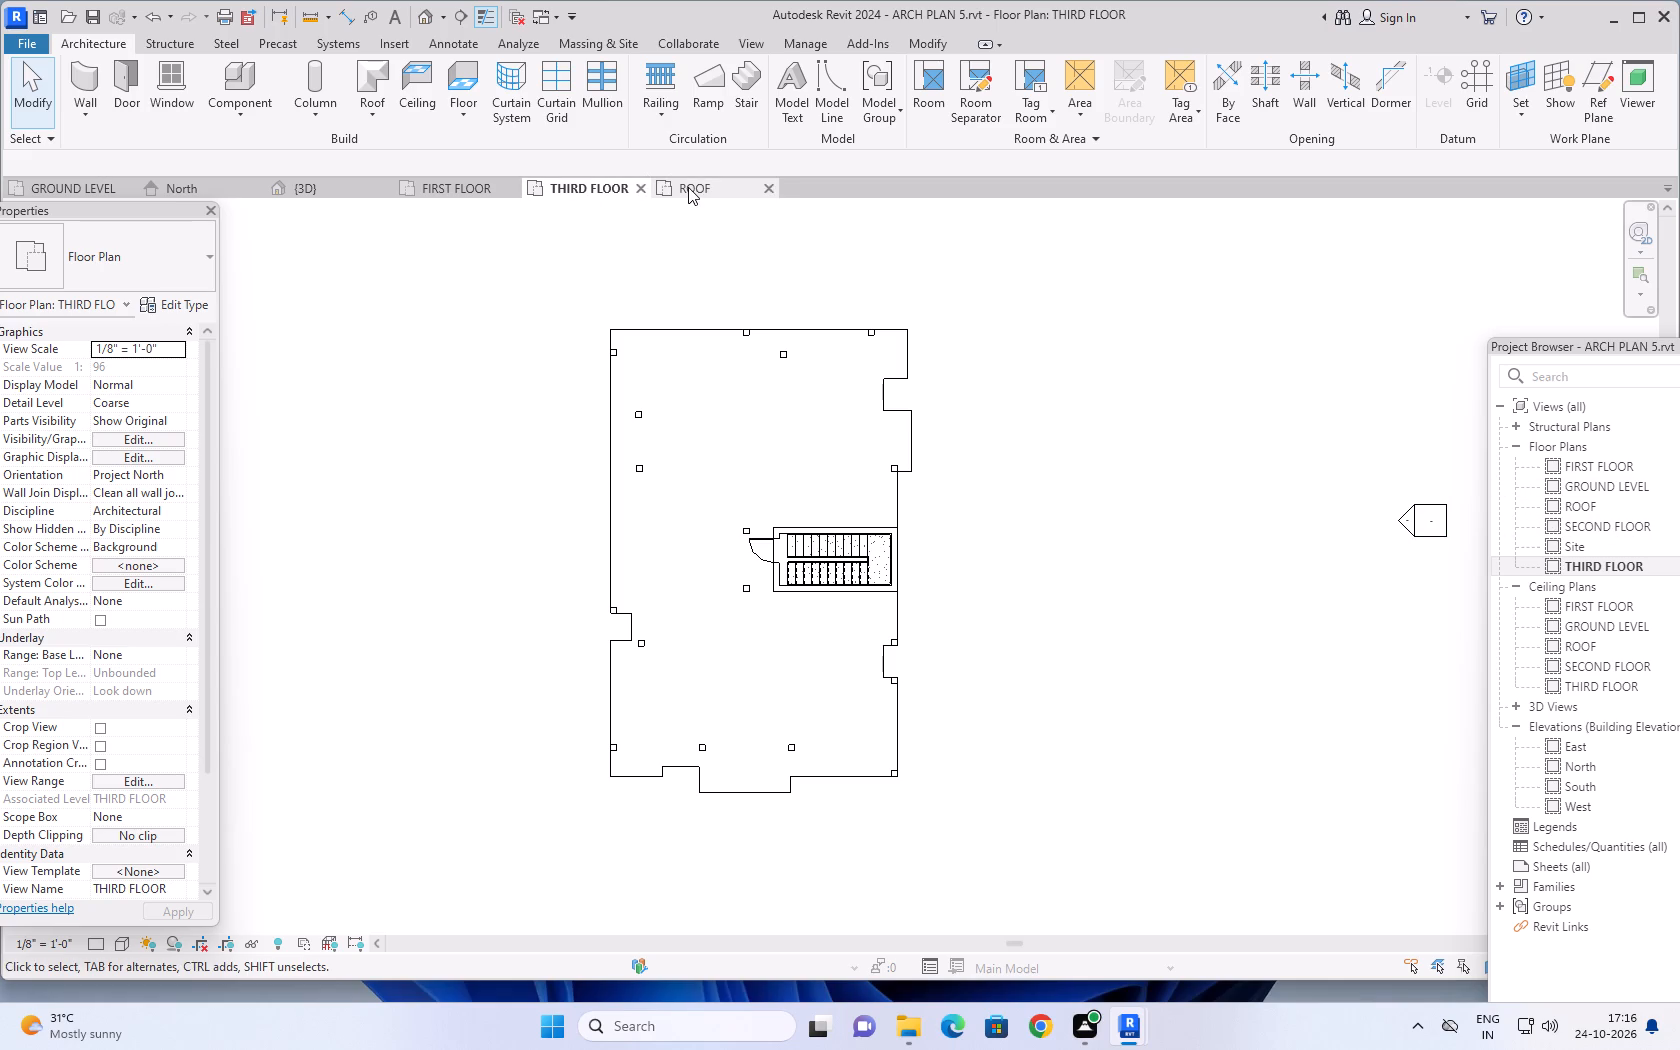
{"action": "double_click", "coordinate": [1593, 507]}
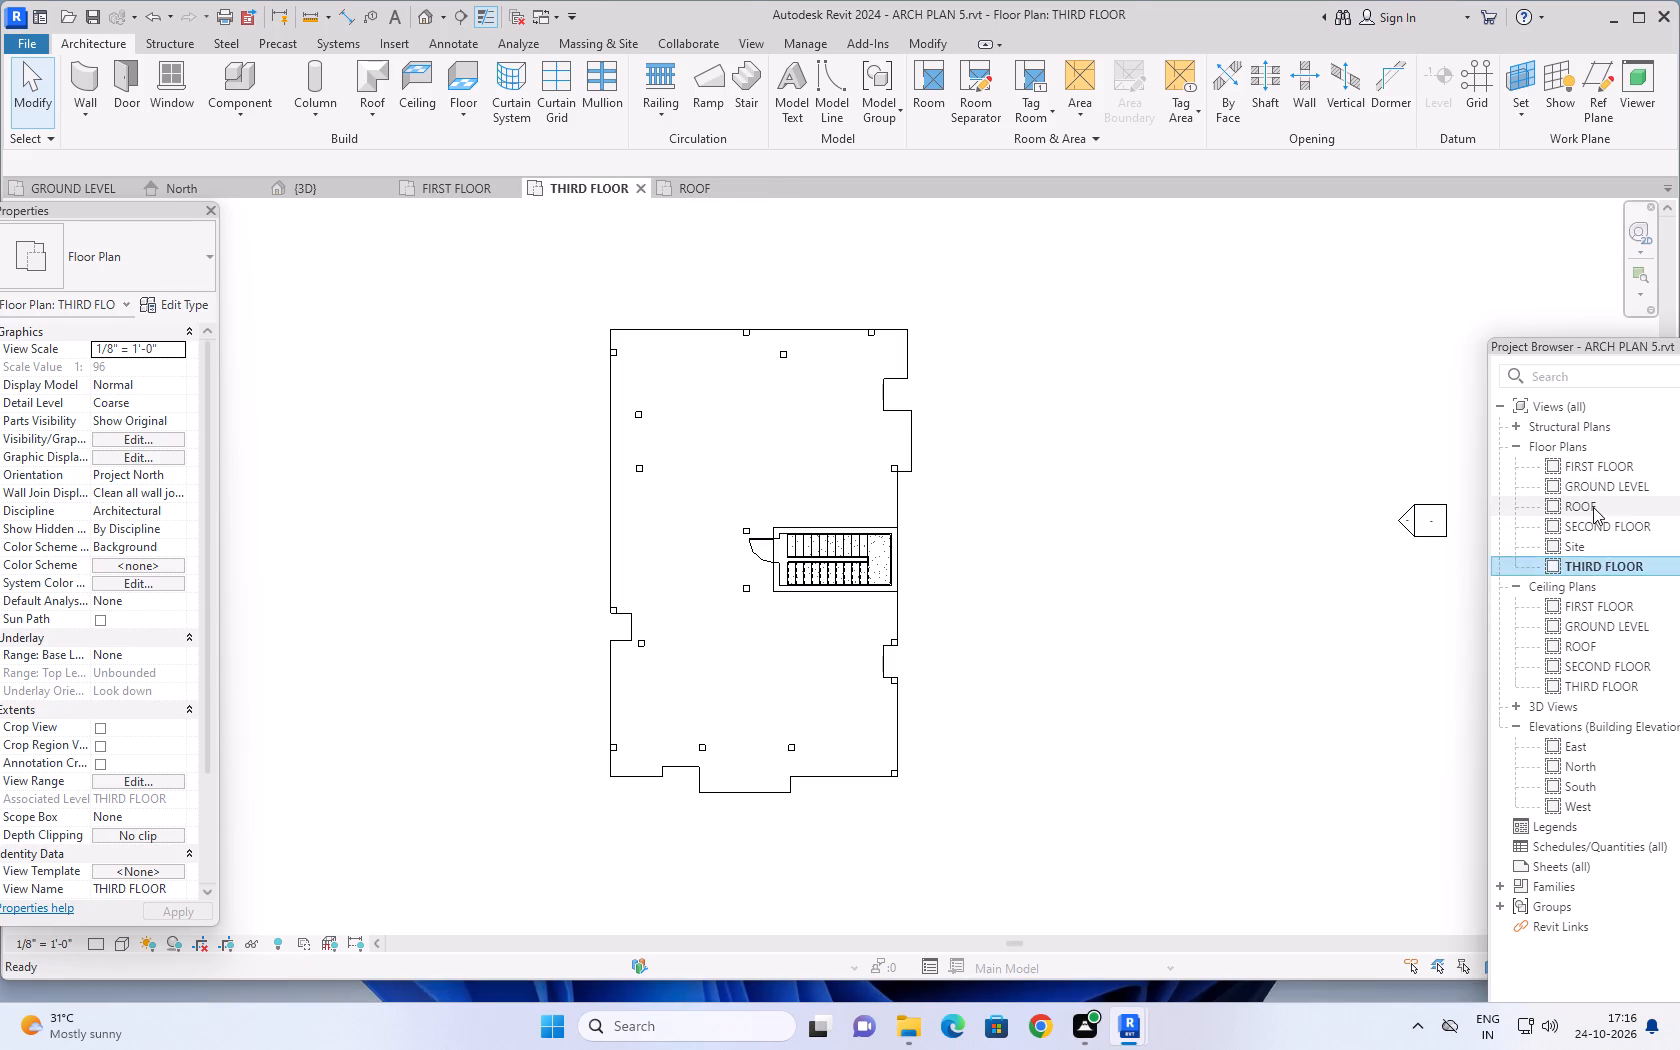
{"action": "scroll", "coordinate": [905, 596], "scroll_direction": "up", "scroll_amount": 5}
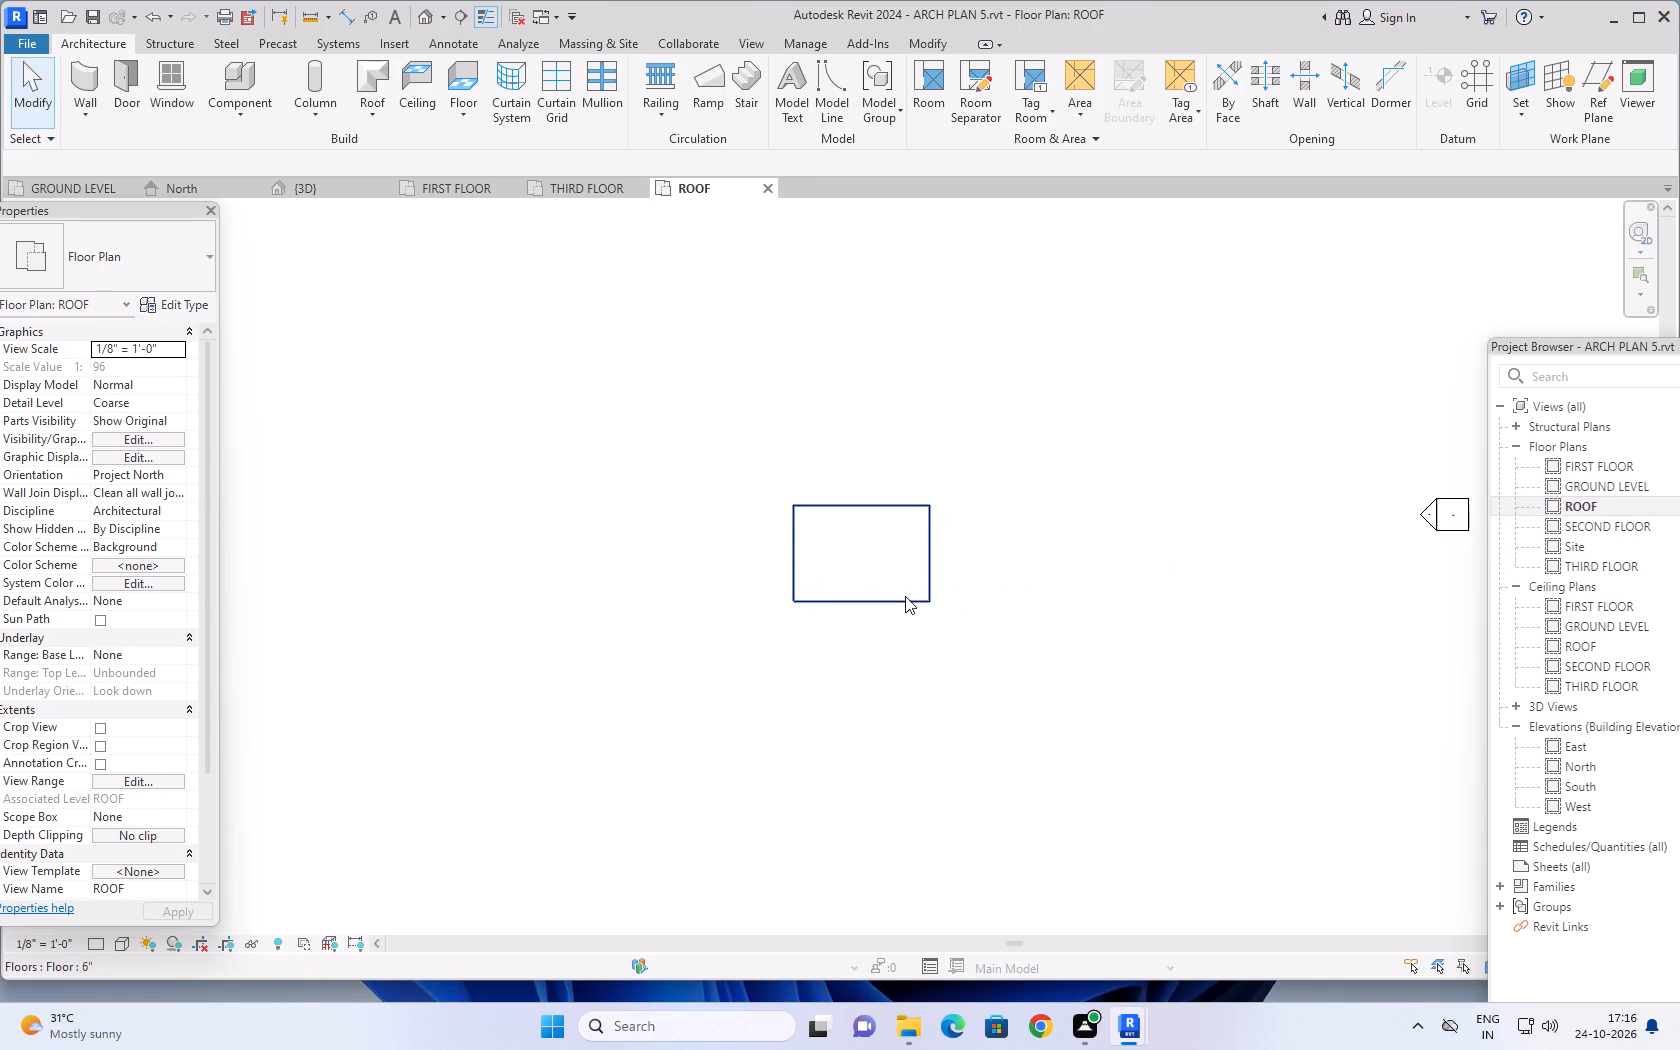
{"action": "scroll", "coordinate": [905, 596], "scroll_direction": "down", "scroll_amount": 4}
{"action": "left_click", "coordinate": [581, 184]}
{"action": "scroll", "coordinate": [1069, 564], "scroll_direction": "down", "scroll_amount": 1}
{"action": "middle_click_drag", "start_coordinate": [1082, 591], "coordinate": [1095, 556]}
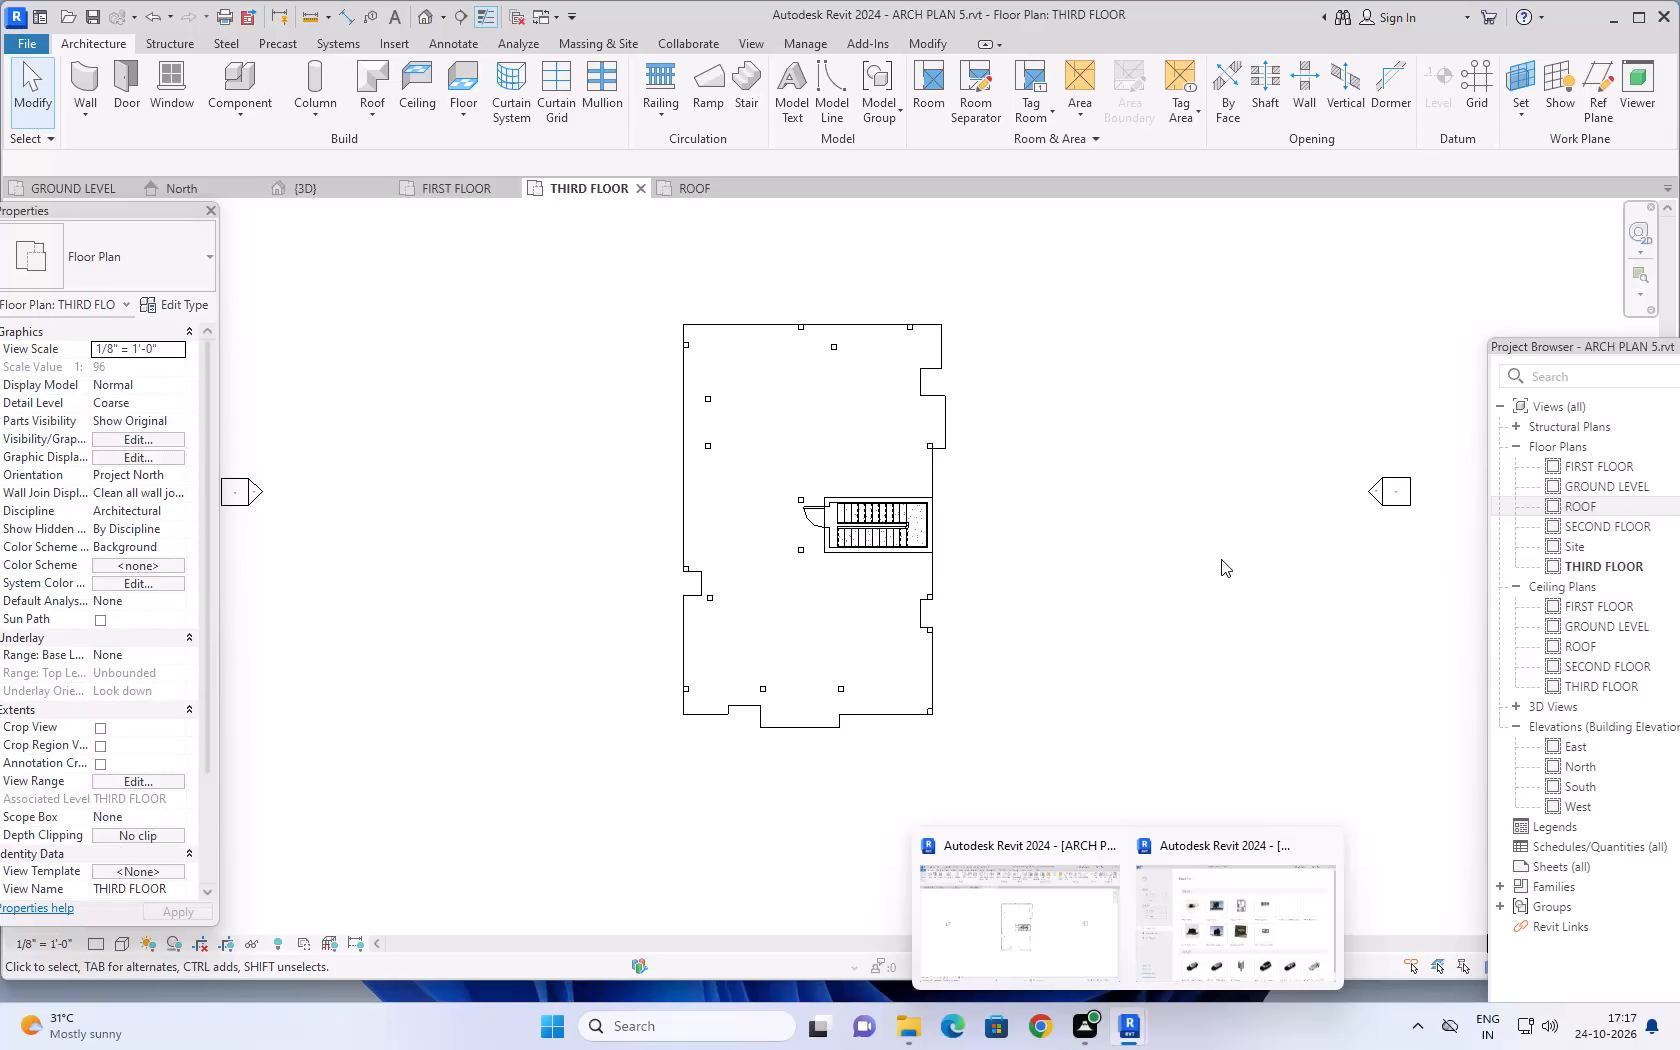
{"action": "scroll", "coordinate": [1176, 609], "scroll_direction": "down", "scroll_amount": 2}
{"action": "middle_click_drag", "start_coordinate": [1192, 619], "coordinate": [1099, 662]}
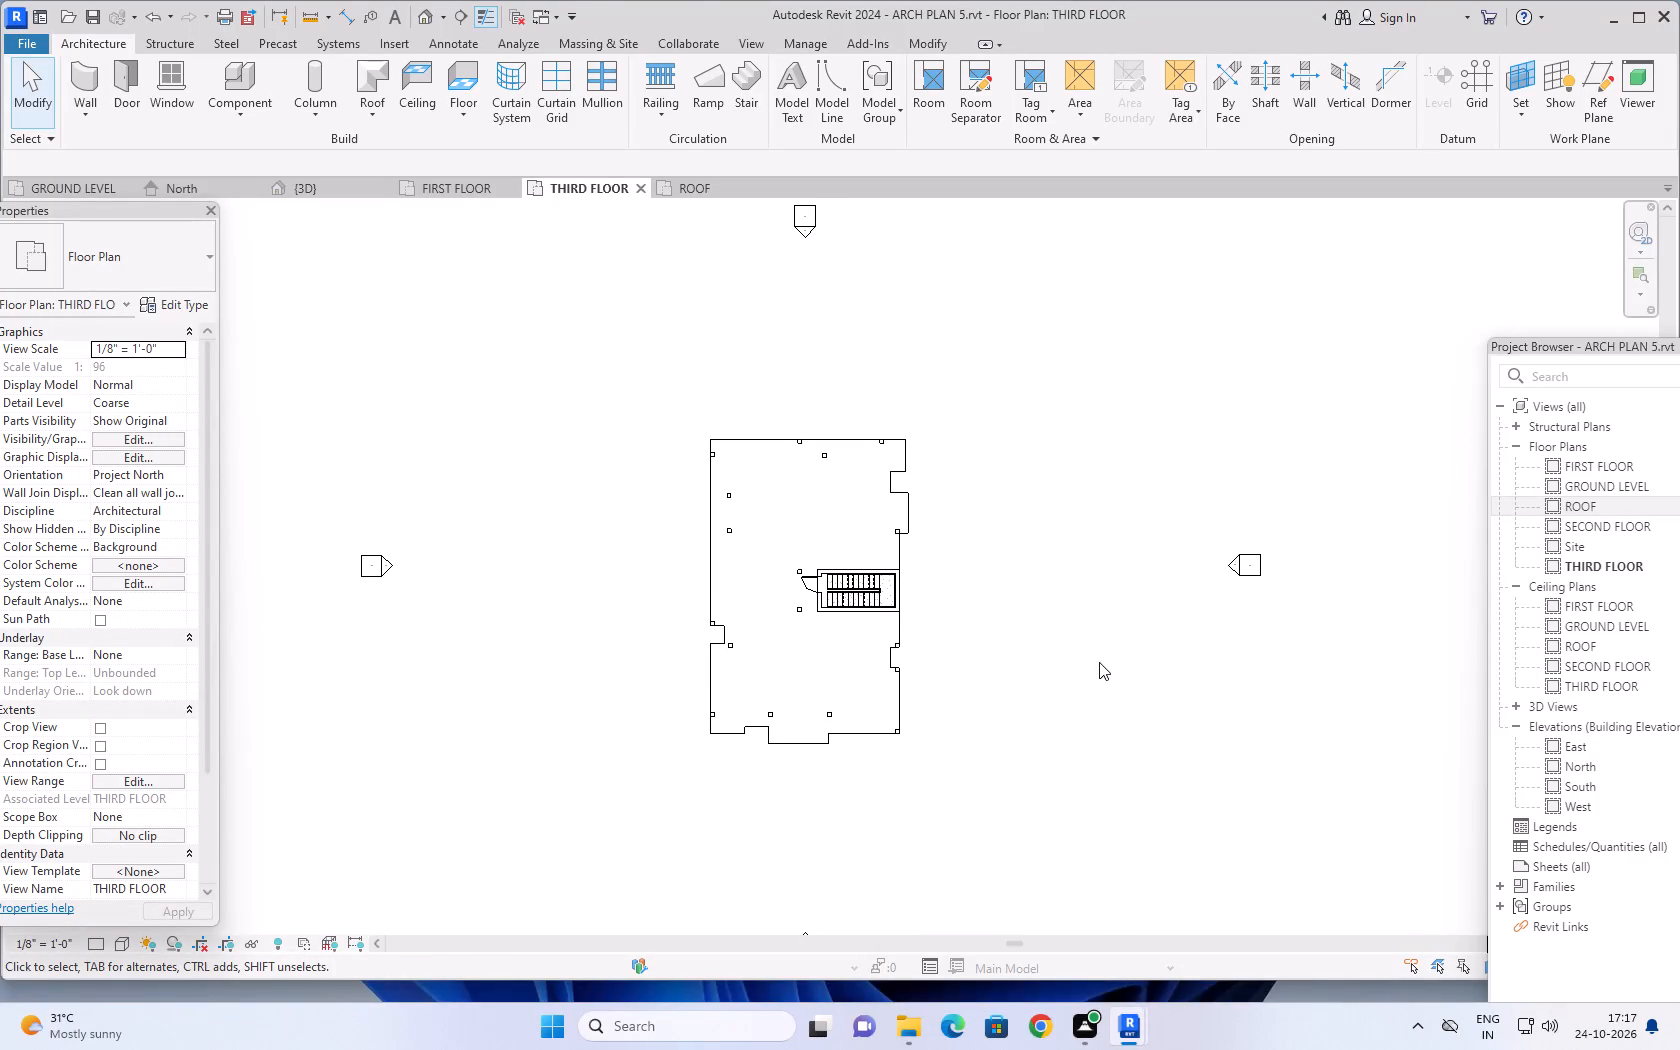
Examine the building's sides in the 3D view, including the front balconies, open ground storey and staircase.
{"action": "left_click", "coordinate": [310, 192]}
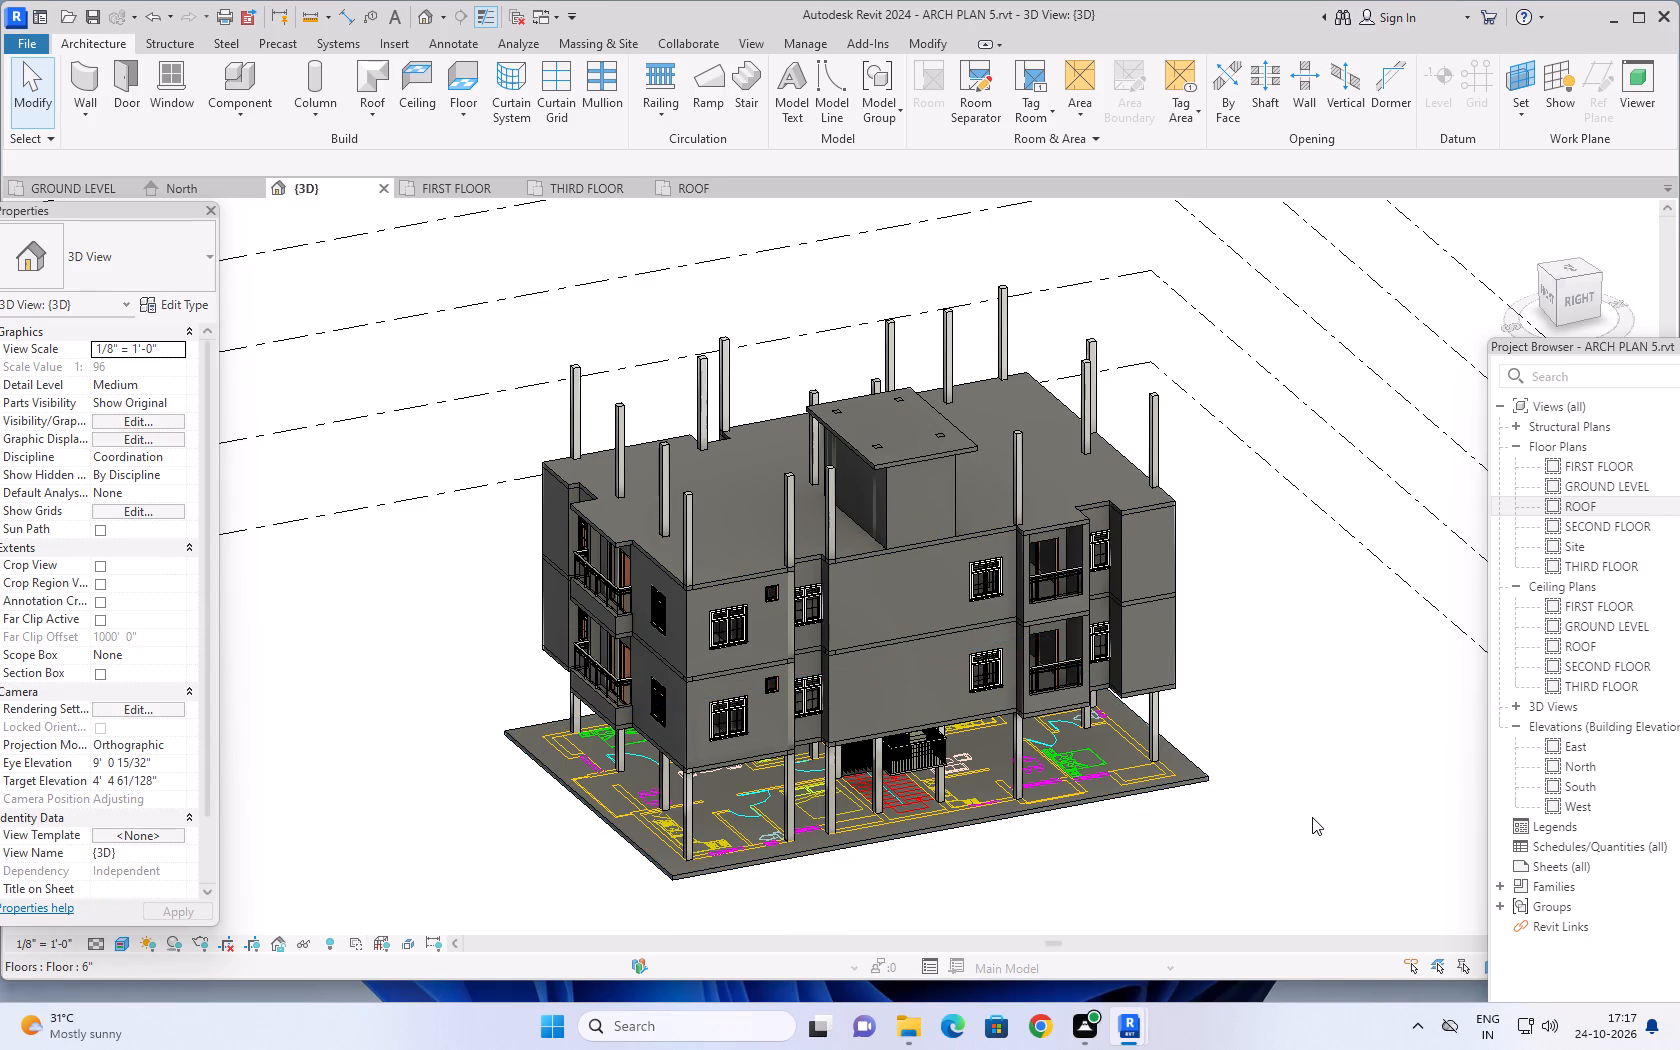
{"action": "middle_click_drag", "start_coordinate": [1303, 765], "coordinate": [1223, 795], "text": "shift"}
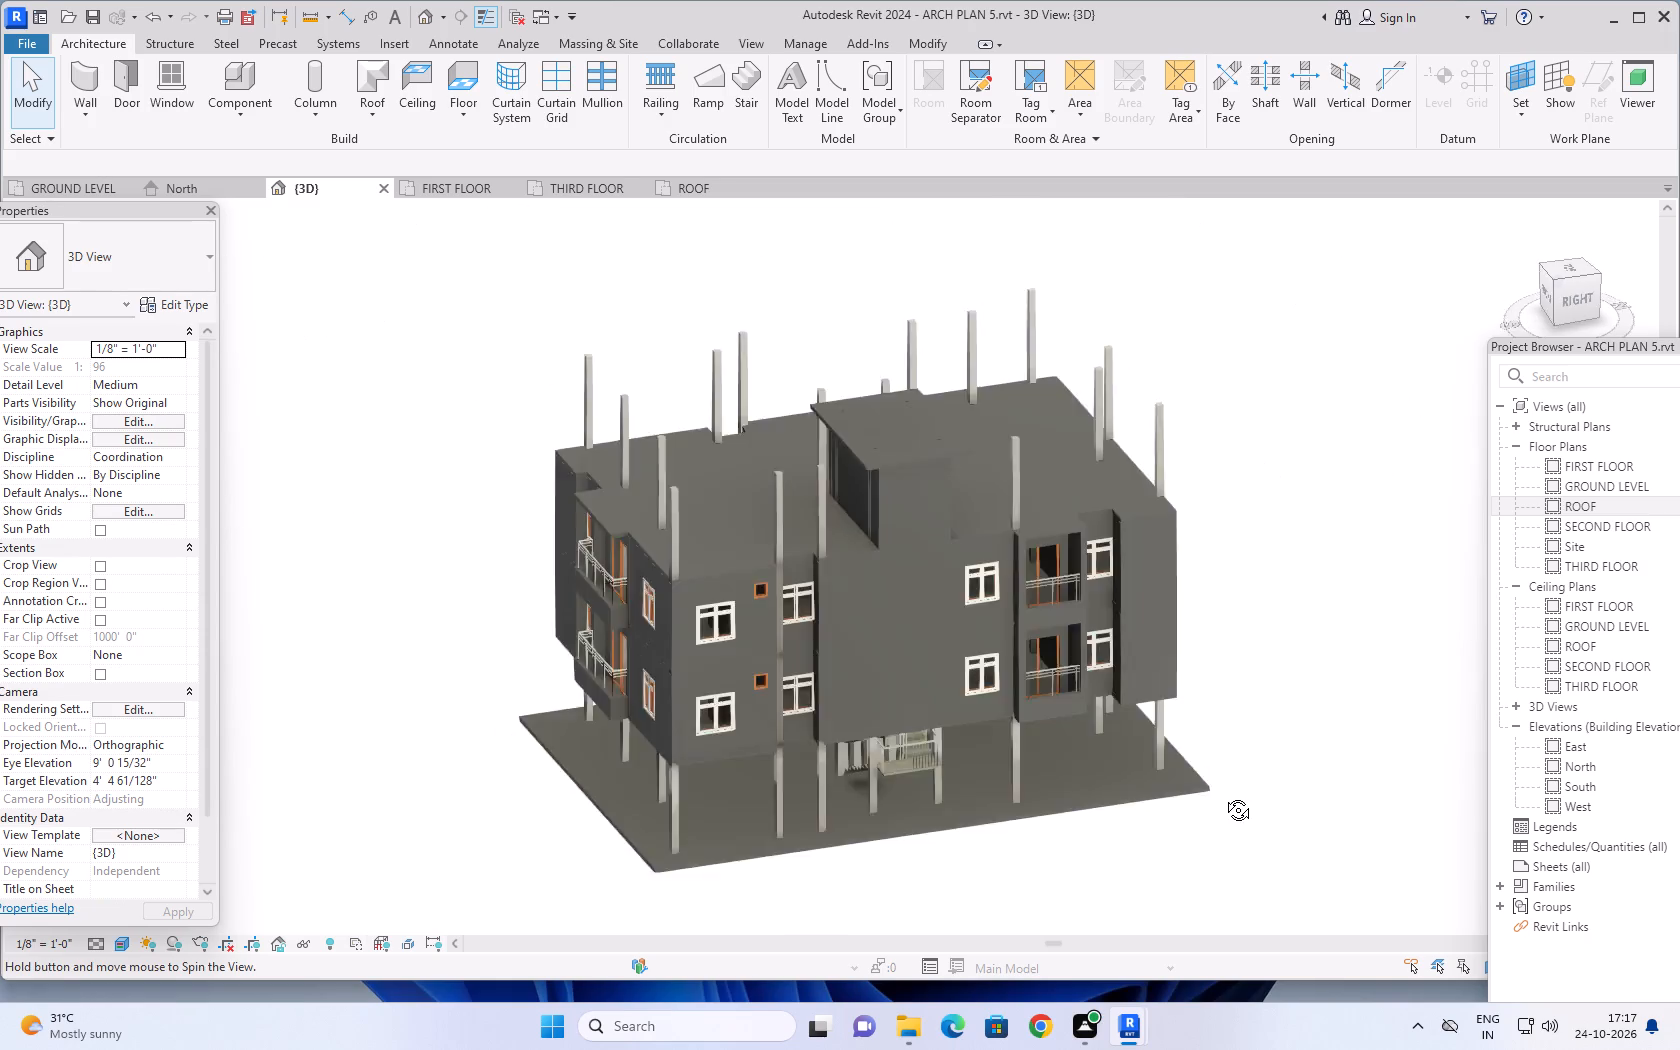
{"action": "middle_click_drag", "start_coordinate": [1223, 795], "coordinate": [1082, 767], "text": "shift"}
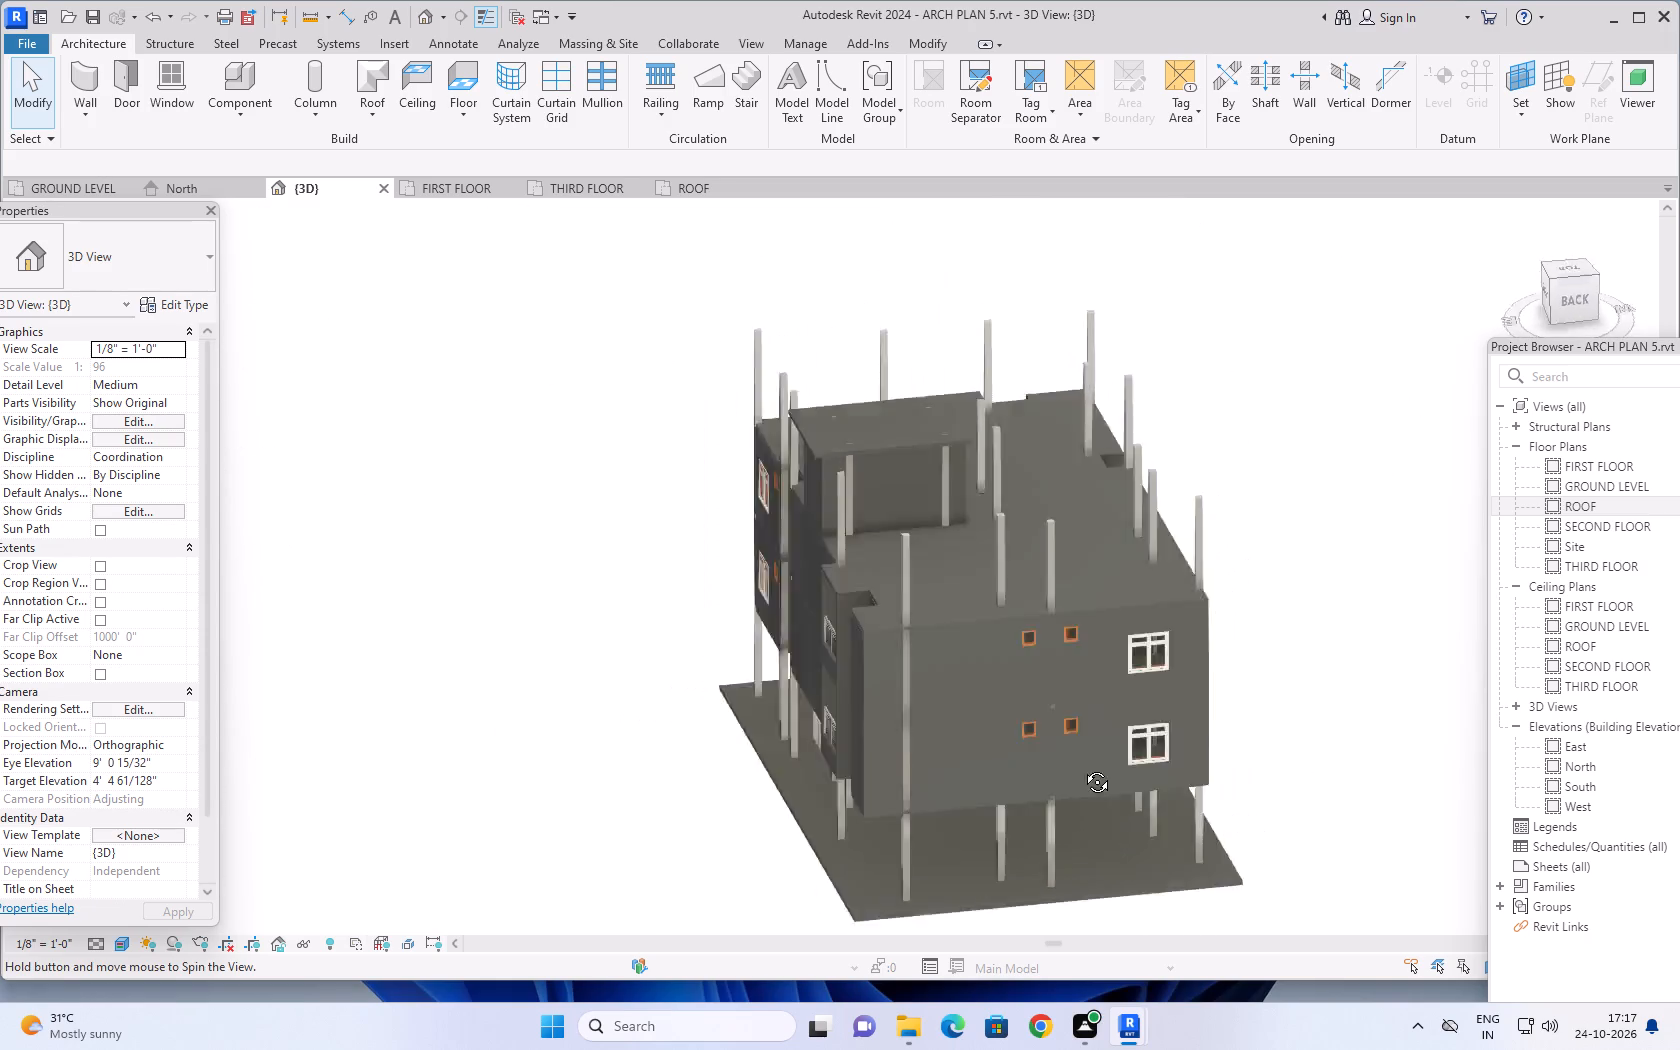
{"action": "middle_click_drag", "start_coordinate": [1082, 767], "coordinate": [1260, 652], "text": "shift"}
{"action": "middle_click_drag", "start_coordinate": [1118, 807], "coordinate": [1334, 781], "text": "shift"}
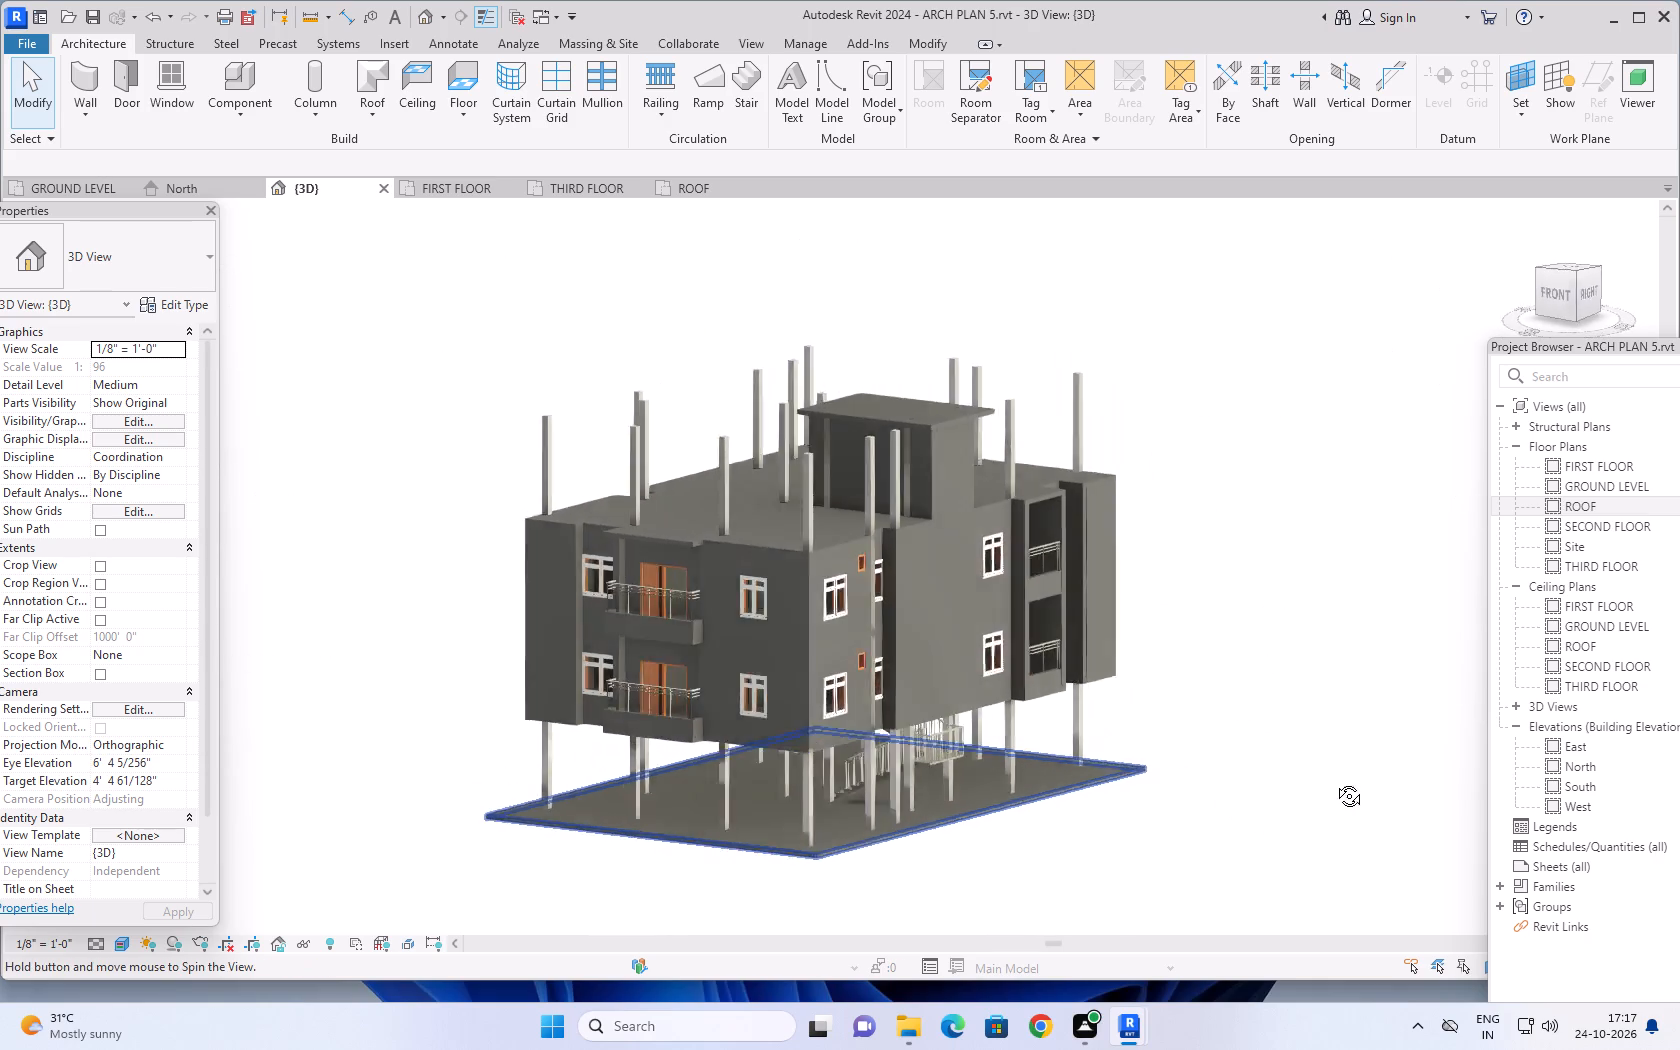
{"action": "middle_click_drag", "start_coordinate": [1334, 781], "coordinate": [1354, 773], "text": "shift"}
{"action": "middle_click_drag", "start_coordinate": [1187, 819], "coordinate": [1369, 733]}
{"action": "middle_click_drag", "start_coordinate": [1317, 758], "coordinate": [1427, 737], "text": "shift"}
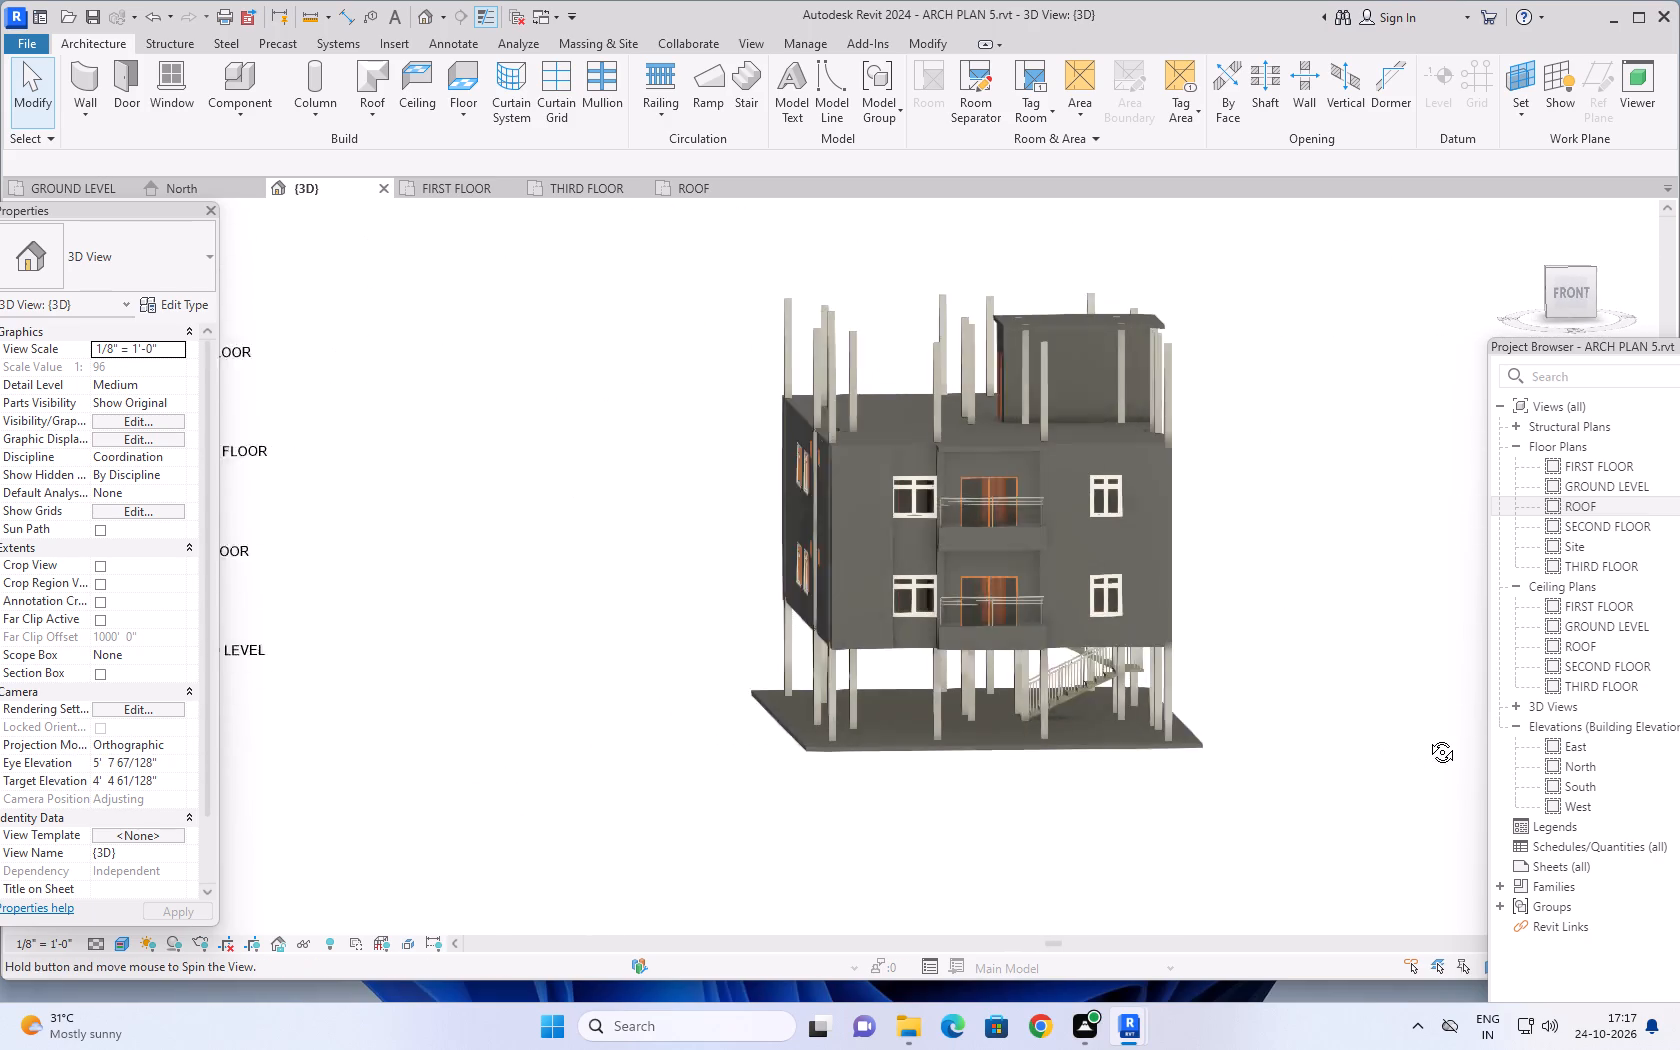
{"action": "middle_click_drag", "start_coordinate": [1427, 737], "coordinate": [1428, 736], "text": "shift"}
{"action": "scroll", "coordinate": [1074, 801], "scroll_direction": "up", "scroll_amount": 1}
{"action": "middle_click_drag", "start_coordinate": [1105, 798], "coordinate": [1268, 789]}
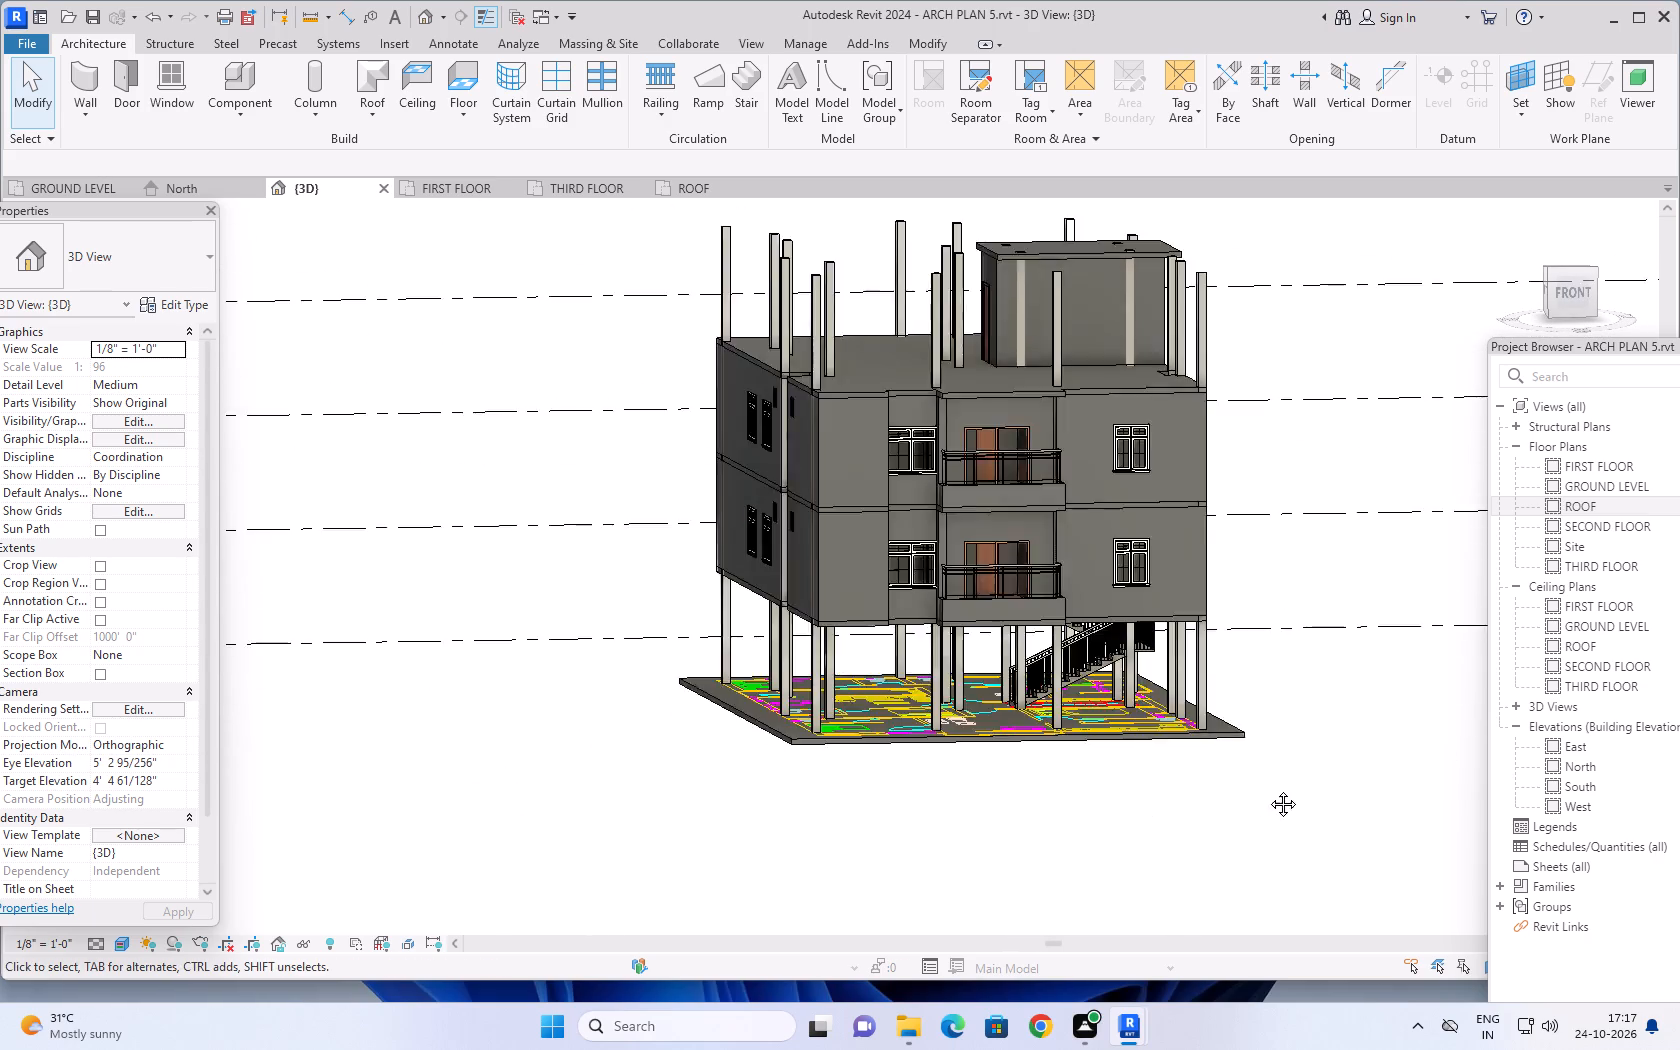
{"action": "middle_click_drag", "start_coordinate": [1268, 789], "coordinate": [1288, 795]}
{"action": "scroll", "coordinate": [1126, 797], "scroll_direction": "up", "scroll_amount": 1}
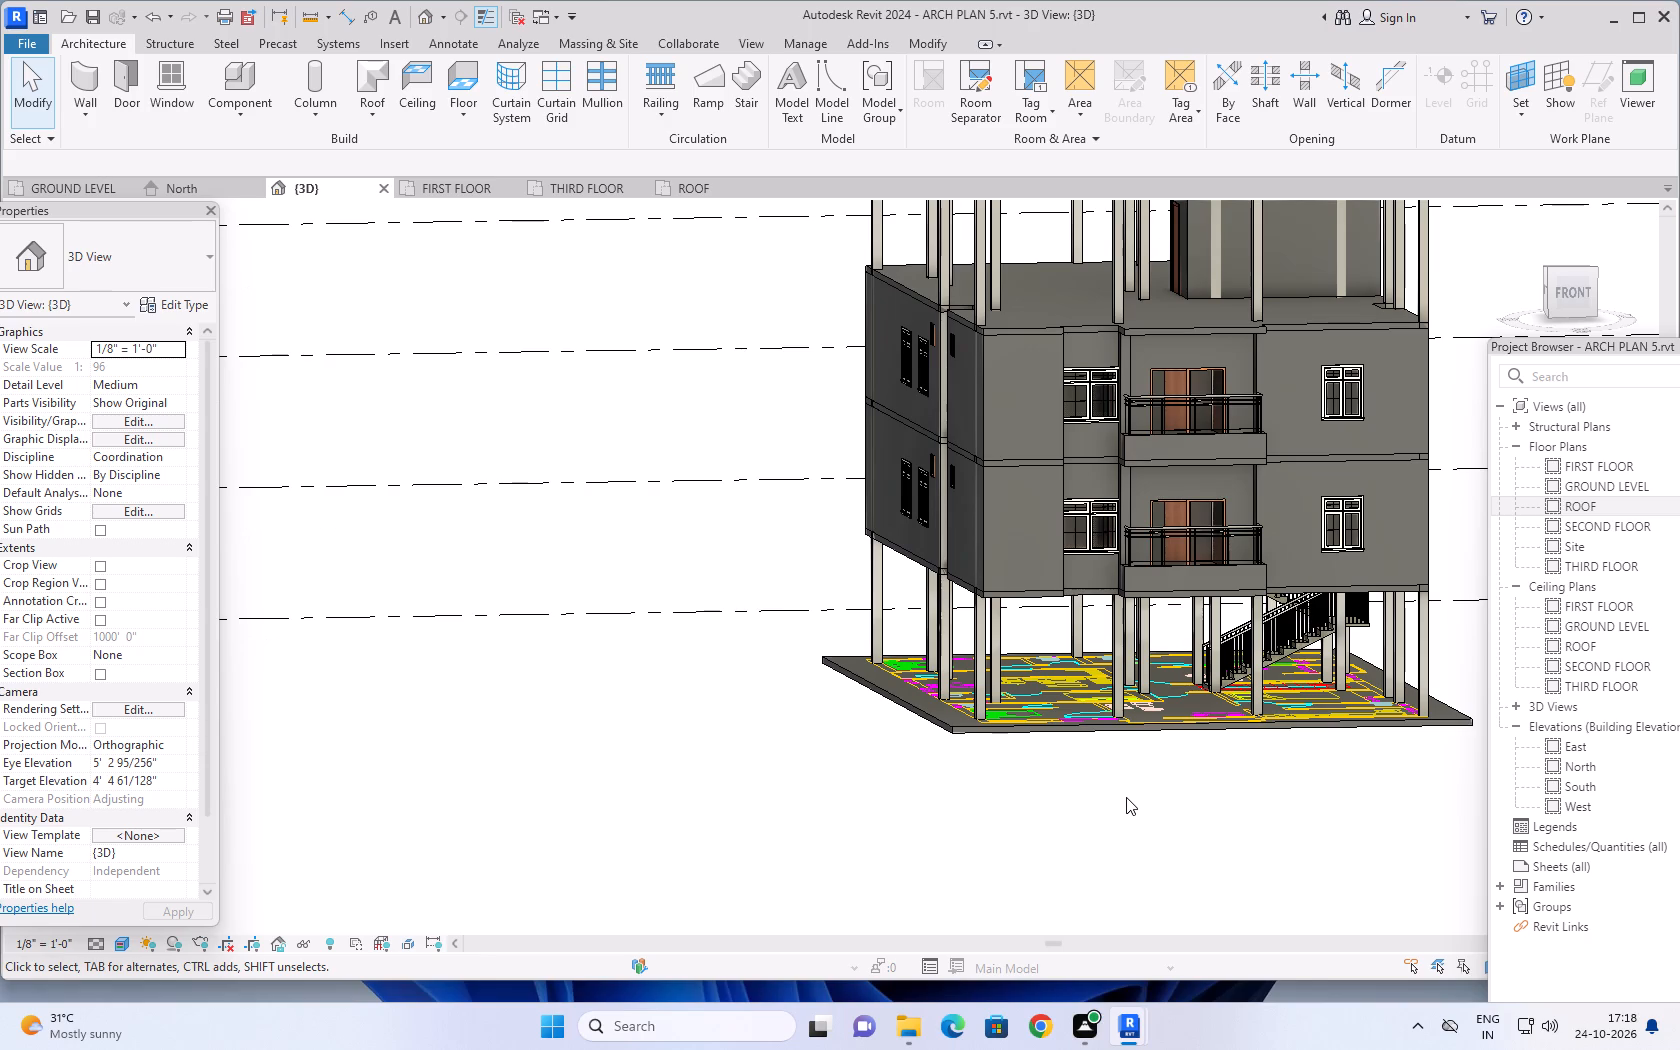
{"action": "scroll", "coordinate": [1126, 797], "scroll_direction": "up", "scroll_amount": 1}
{"action": "middle_click_drag", "start_coordinate": [1226, 785], "coordinate": [1191, 815]}
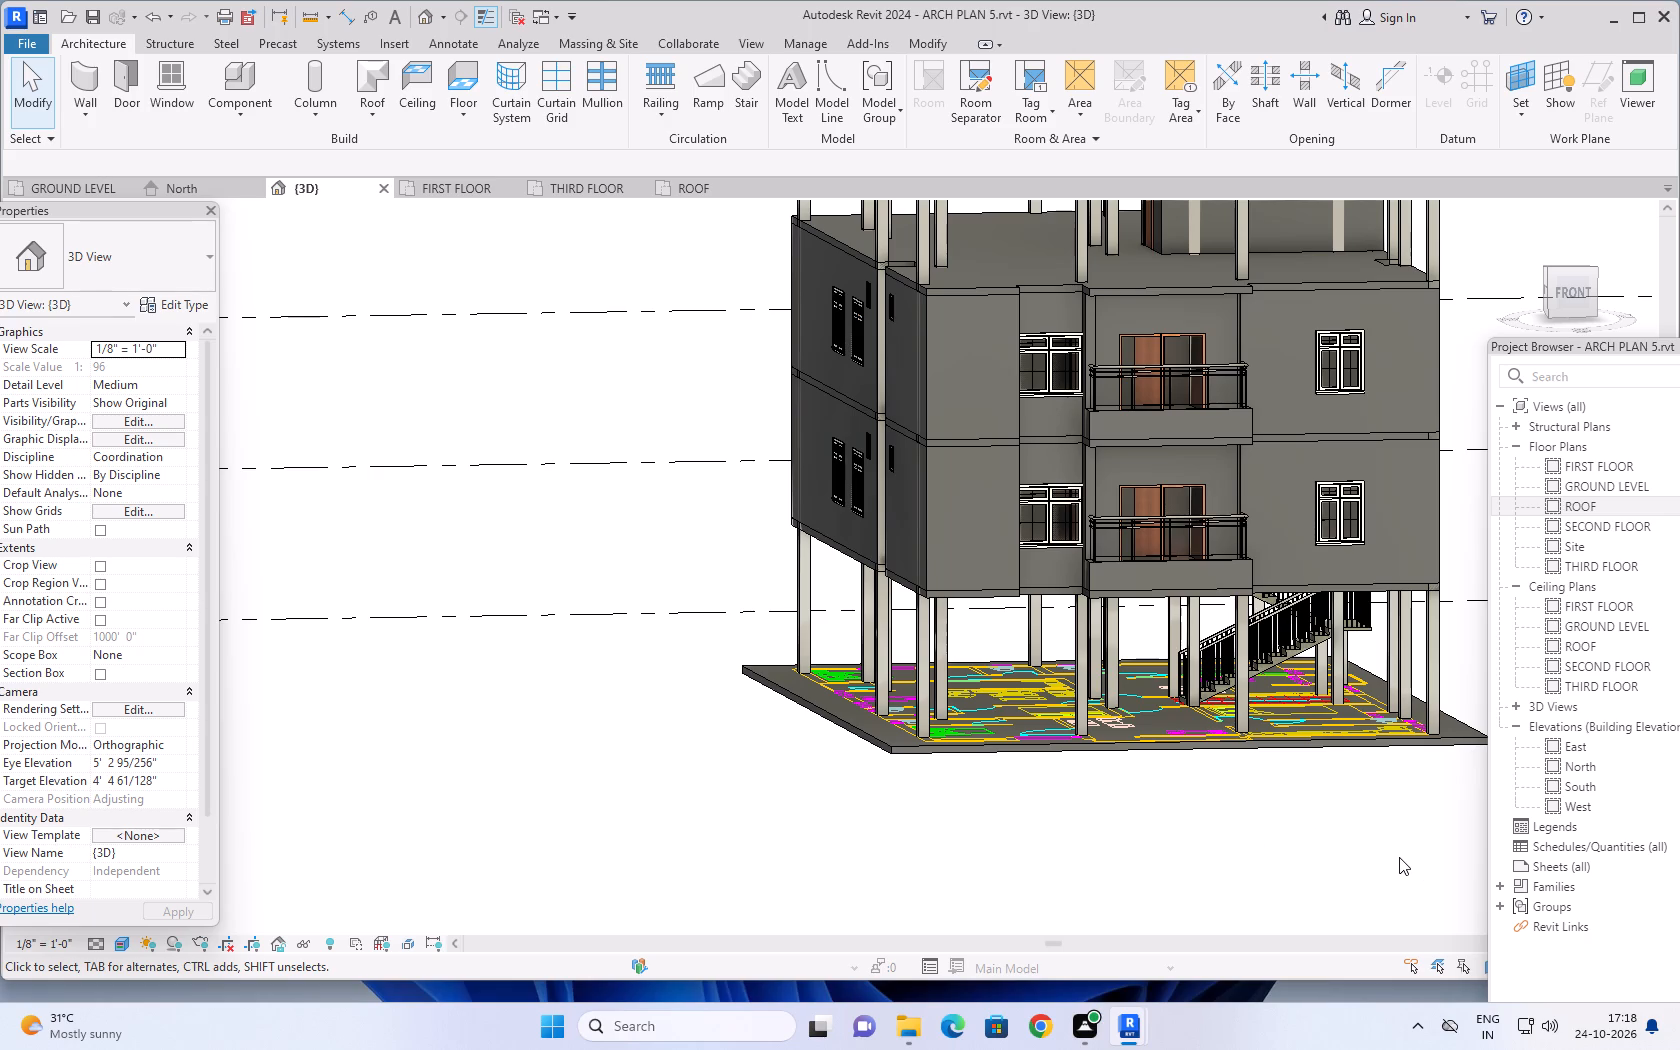
{"action": "scroll", "coordinate": [1400, 860], "scroll_direction": "down", "scroll_amount": 1}
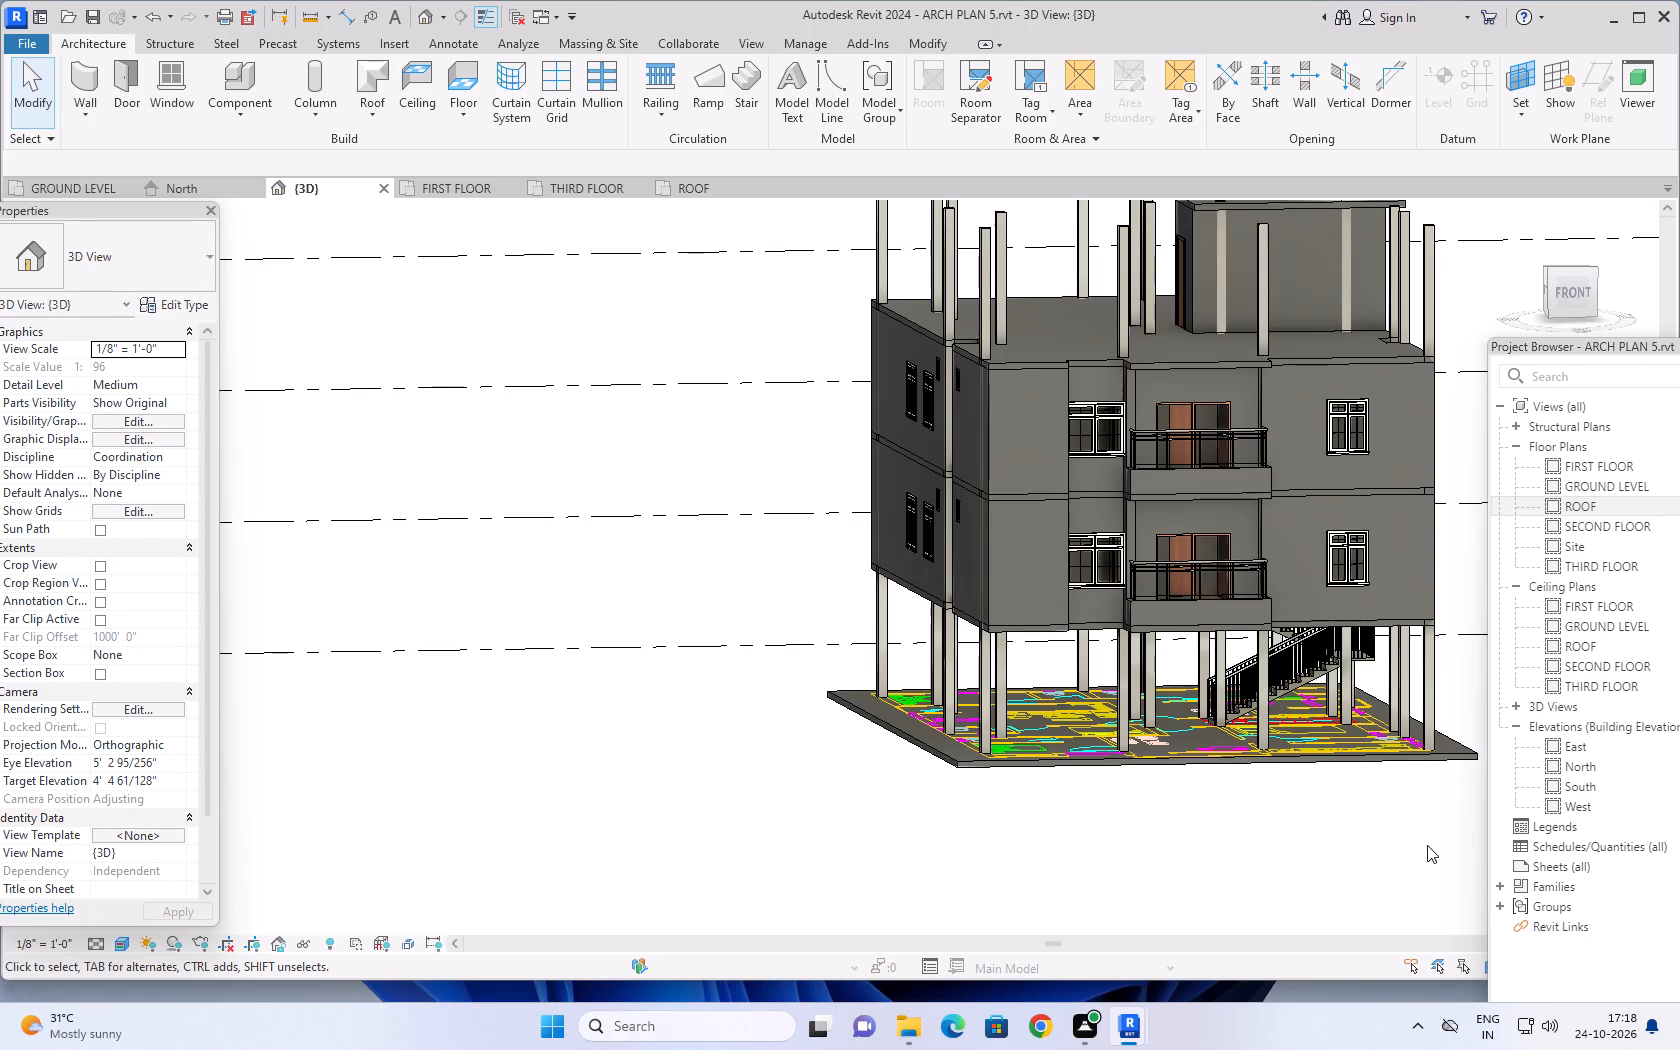
{"action": "scroll", "coordinate": [1363, 850], "scroll_direction": "down", "scroll_amount": 1}
Examine the roof slab, staircase room and third-floor columns in the 3D view from above and around the building.
{"action": "middle_click_drag", "start_coordinate": [1344, 868], "coordinate": [981, 883]}
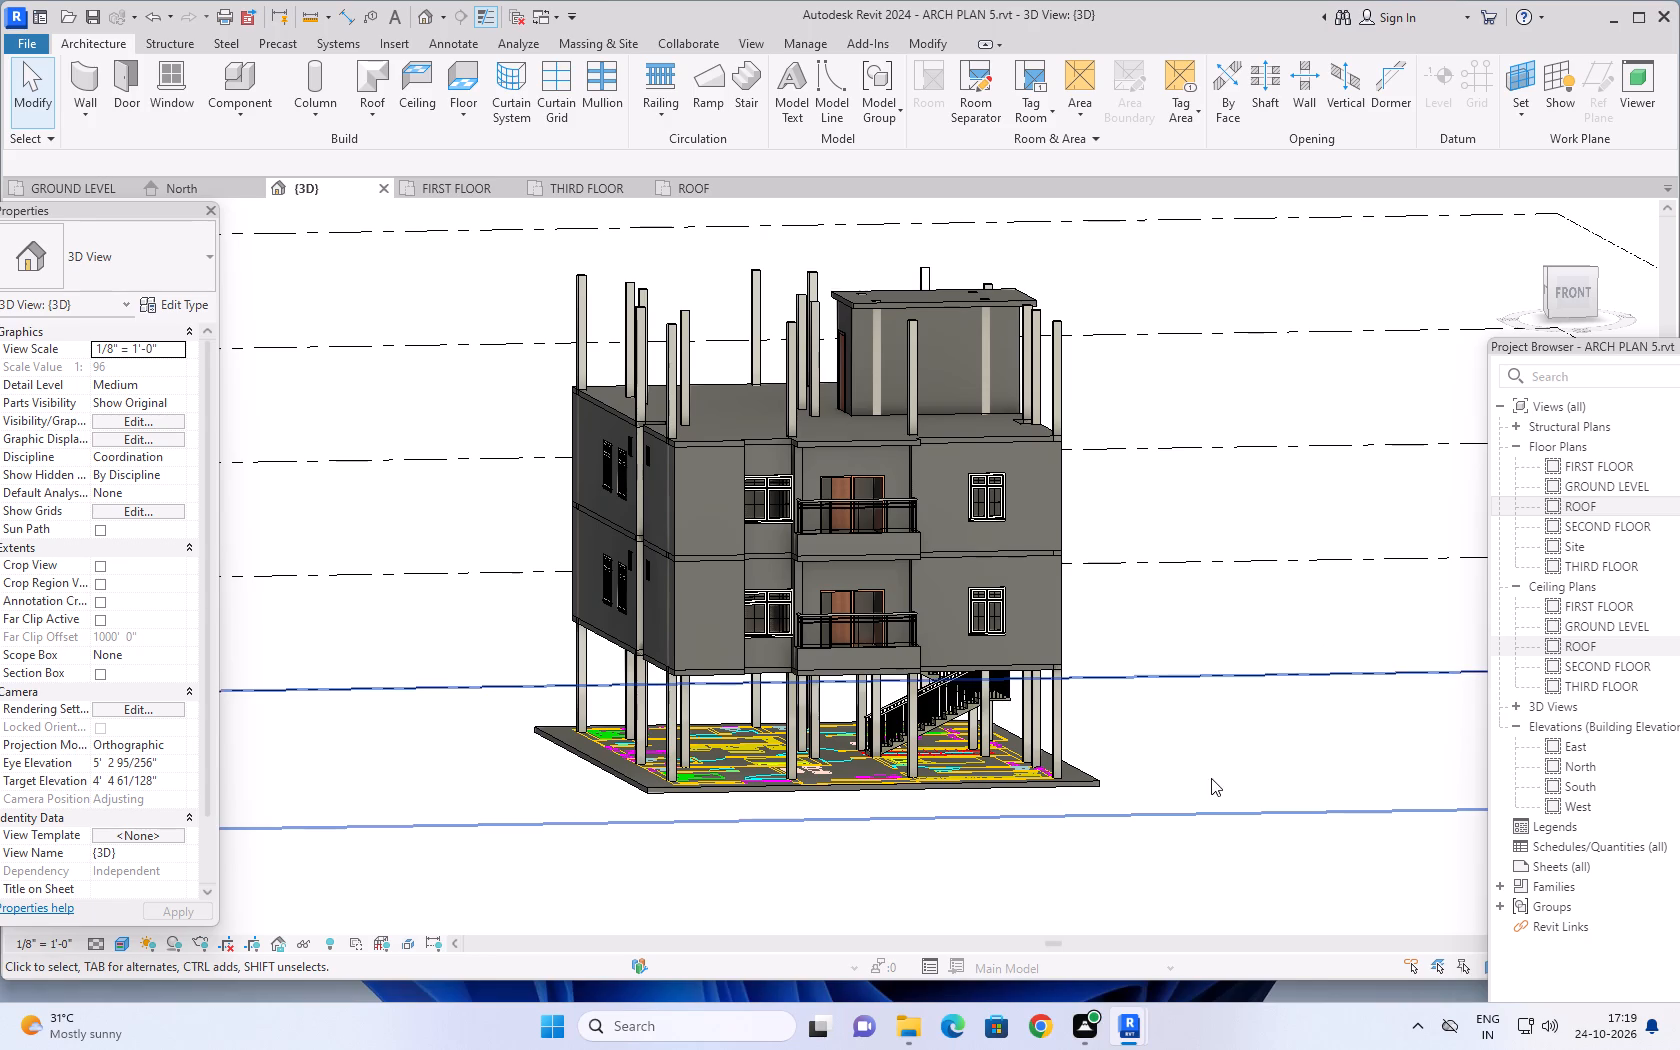
{"action": "scroll", "coordinate": [1211, 785], "scroll_direction": "down", "scroll_amount": 2}
{"action": "middle_click_drag", "start_coordinate": [1234, 803], "coordinate": [1120, 772]}
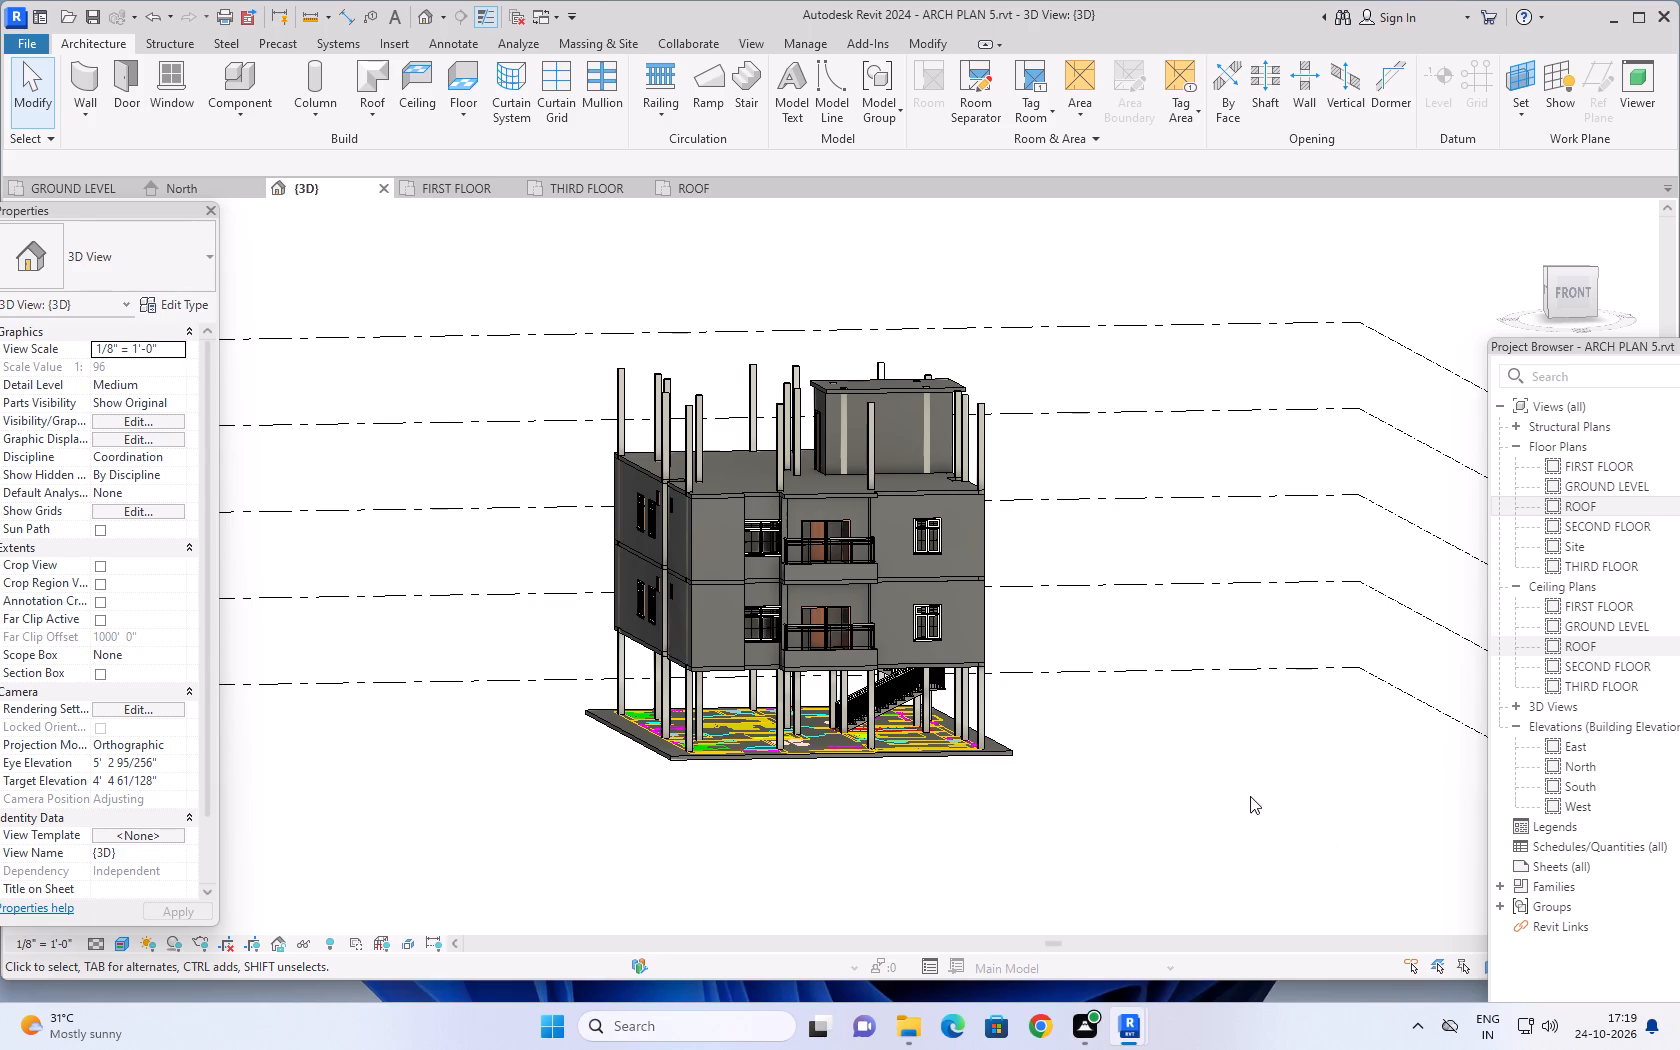
{"action": "middle_click_drag", "start_coordinate": [1223, 755], "coordinate": [1322, 804], "text": "shift"}
{"action": "middle_click_drag", "start_coordinate": [1235, 608], "coordinate": [1203, 759], "text": "shift"}
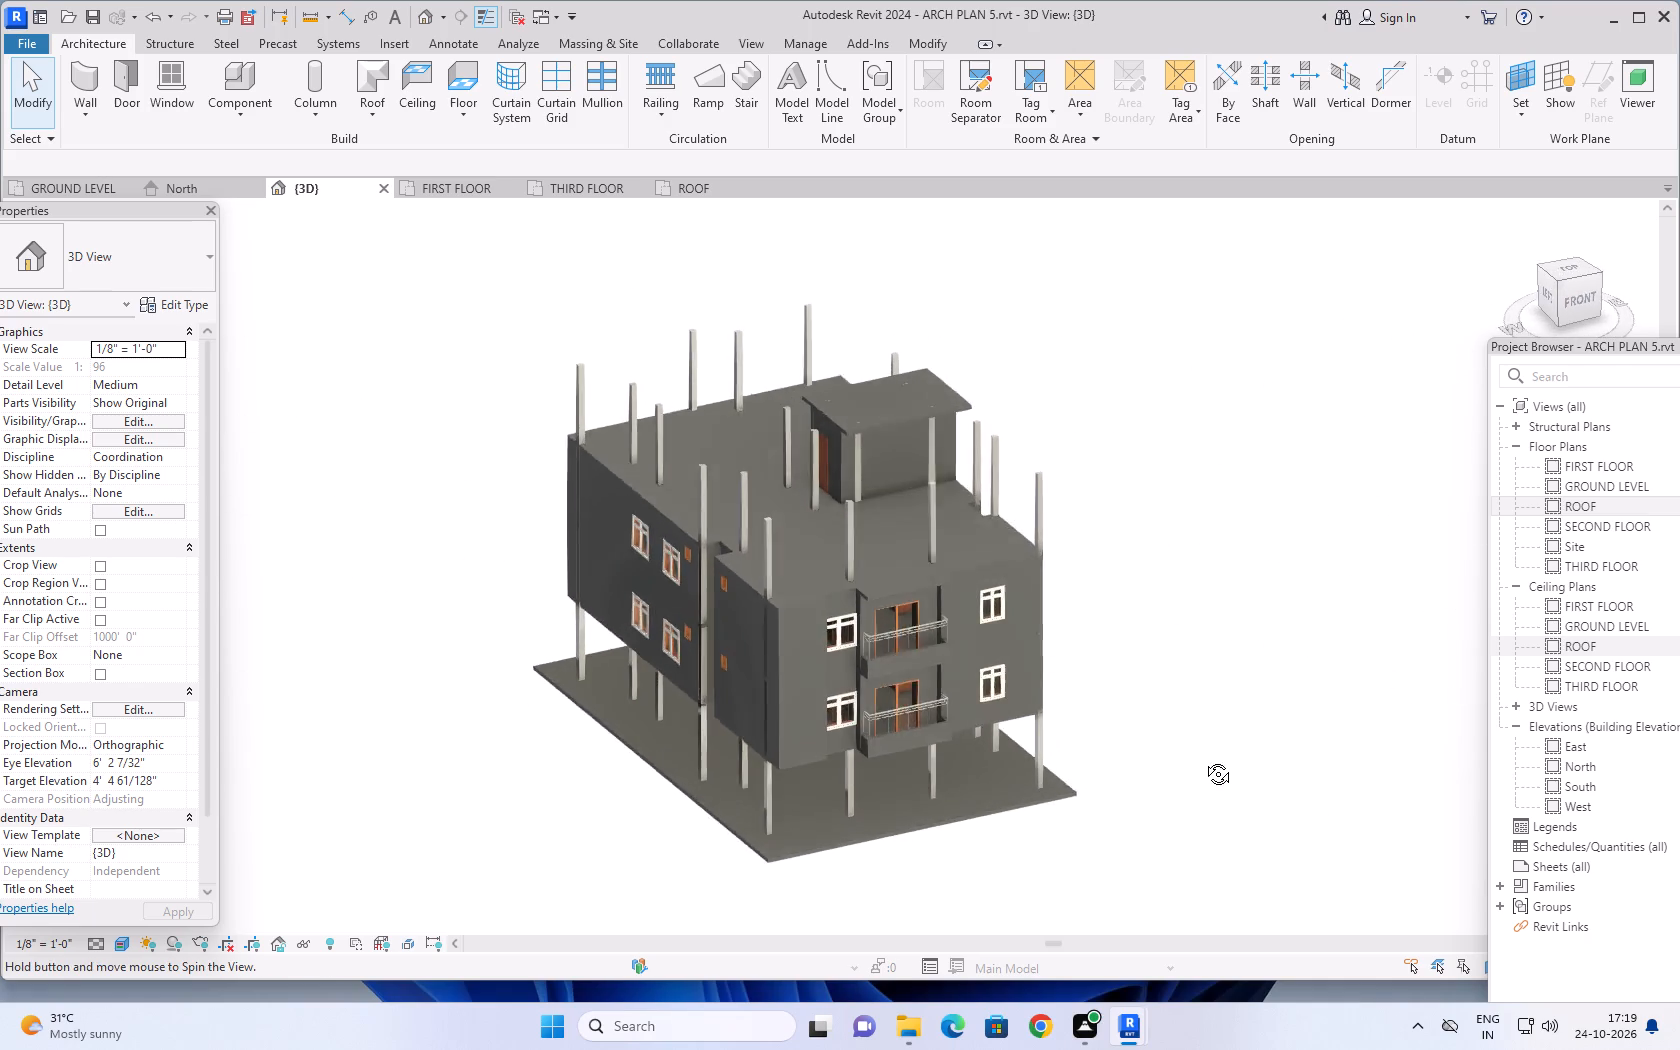
{"action": "middle_click_drag", "start_coordinate": [1203, 759], "coordinate": [1197, 781], "text": "shift"}
{"action": "middle_click_drag", "start_coordinate": [1260, 597], "coordinate": [1192, 691]}
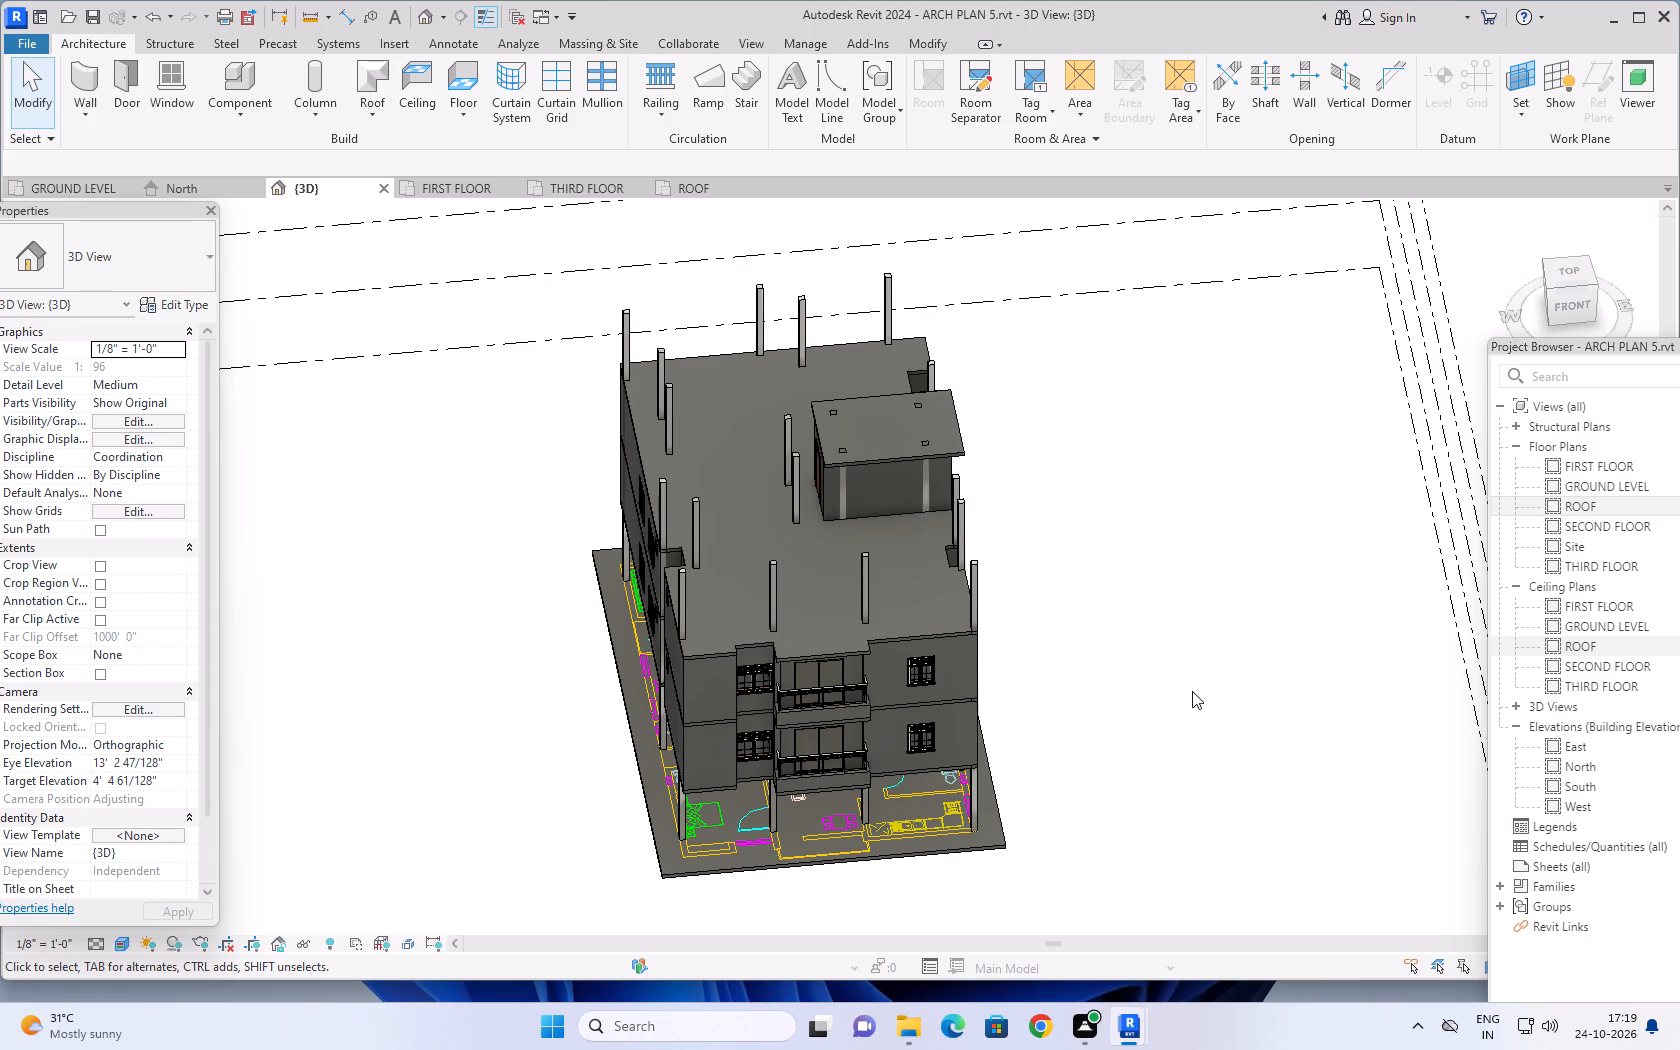
{"action": "scroll", "coordinate": [1192, 691], "scroll_direction": "down", "scroll_amount": 2}
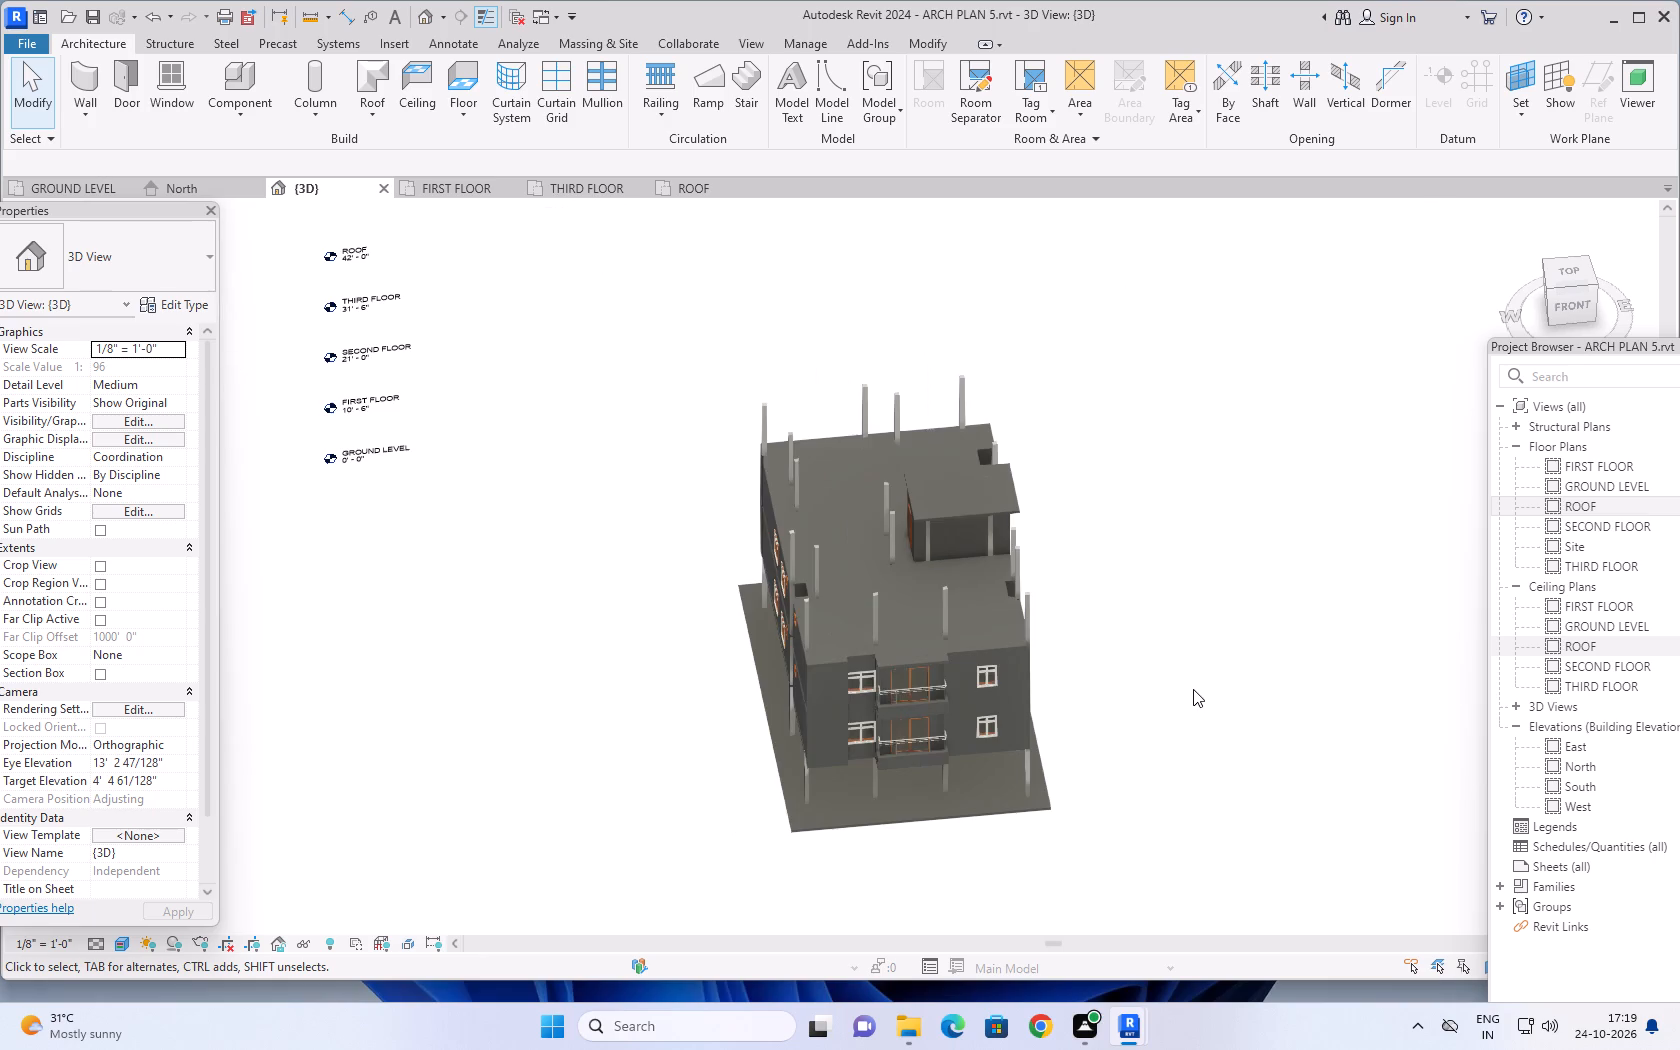
{"action": "middle_click_drag", "start_coordinate": [1235, 716], "coordinate": [1049, 455], "text": "shift"}
{"action": "scroll", "coordinate": [1039, 735], "scroll_direction": "up", "scroll_amount": 2}
{"action": "middle_click_drag", "start_coordinate": [1166, 731], "coordinate": [827, 870], "text": "shift"}
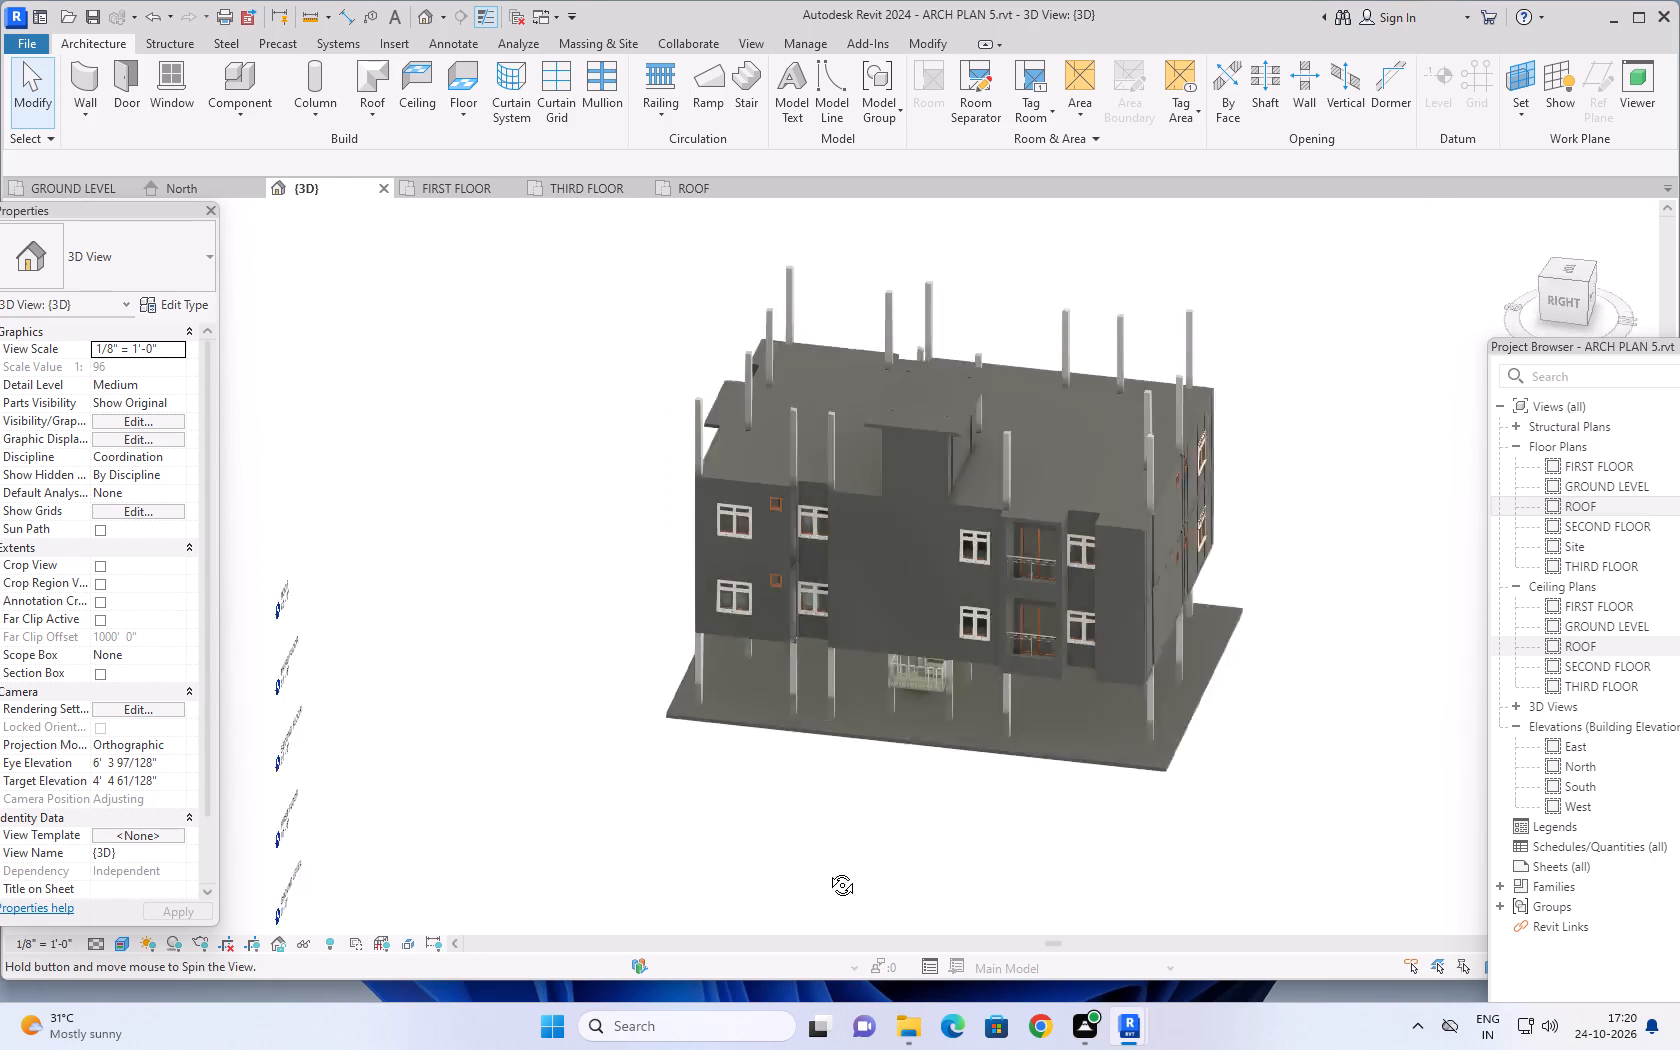
{"action": "middle_click_drag", "start_coordinate": [827, 870], "coordinate": [617, 790], "text": "shift"}
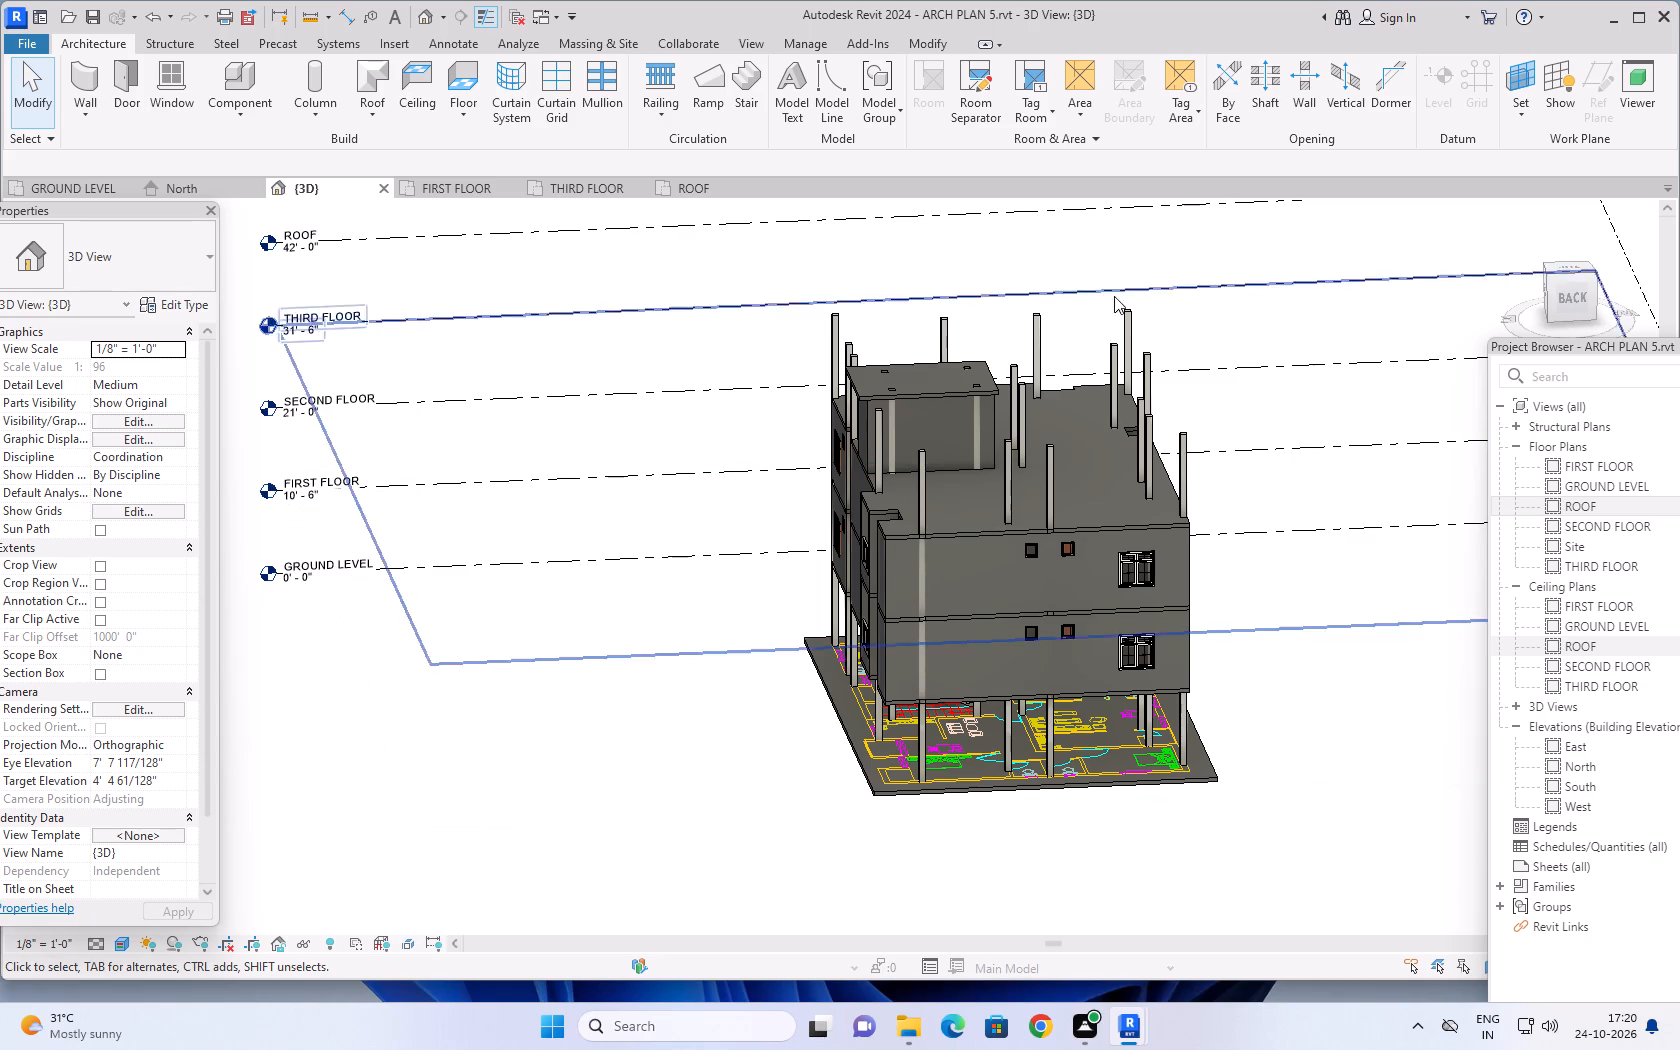
Examine the flat layouts, column positions and staircase in the GROUND LEVEL plan.
{"action": "left_click", "coordinate": [84, 191]}
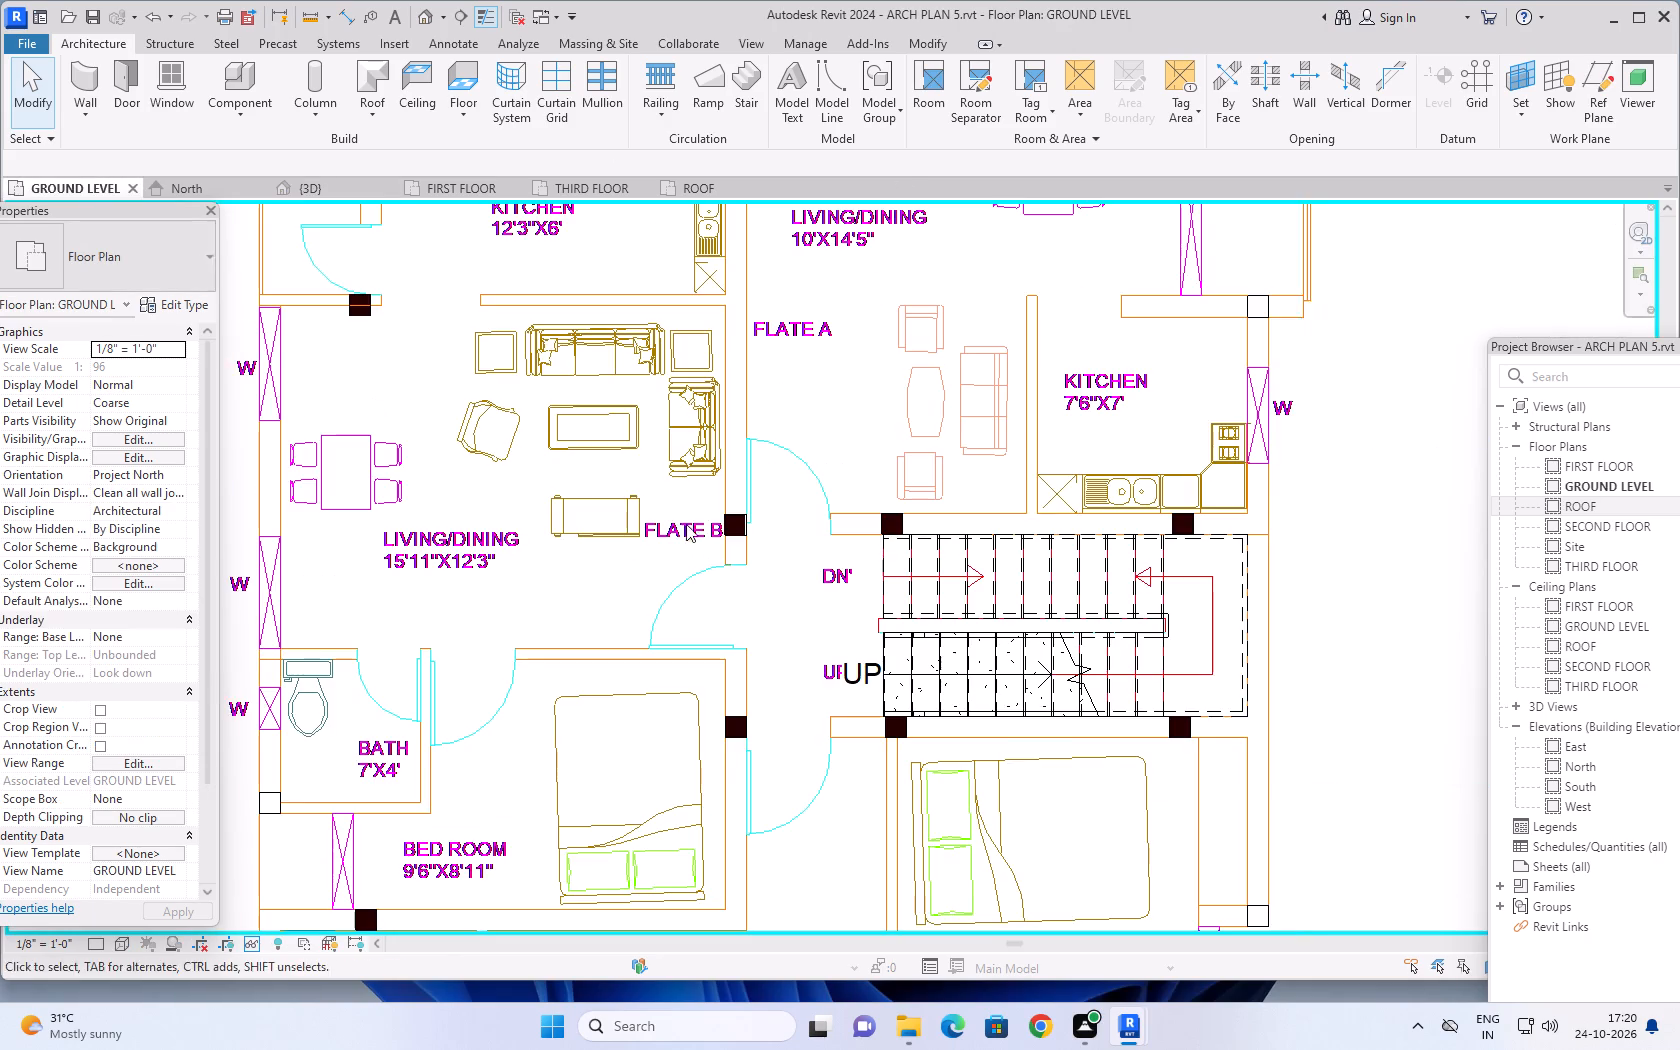
{"action": "scroll", "coordinate": [846, 615], "scroll_direction": "down", "scroll_amount": 10}
{"action": "middle_click_drag", "start_coordinate": [1062, 520], "coordinate": [1080, 445]}
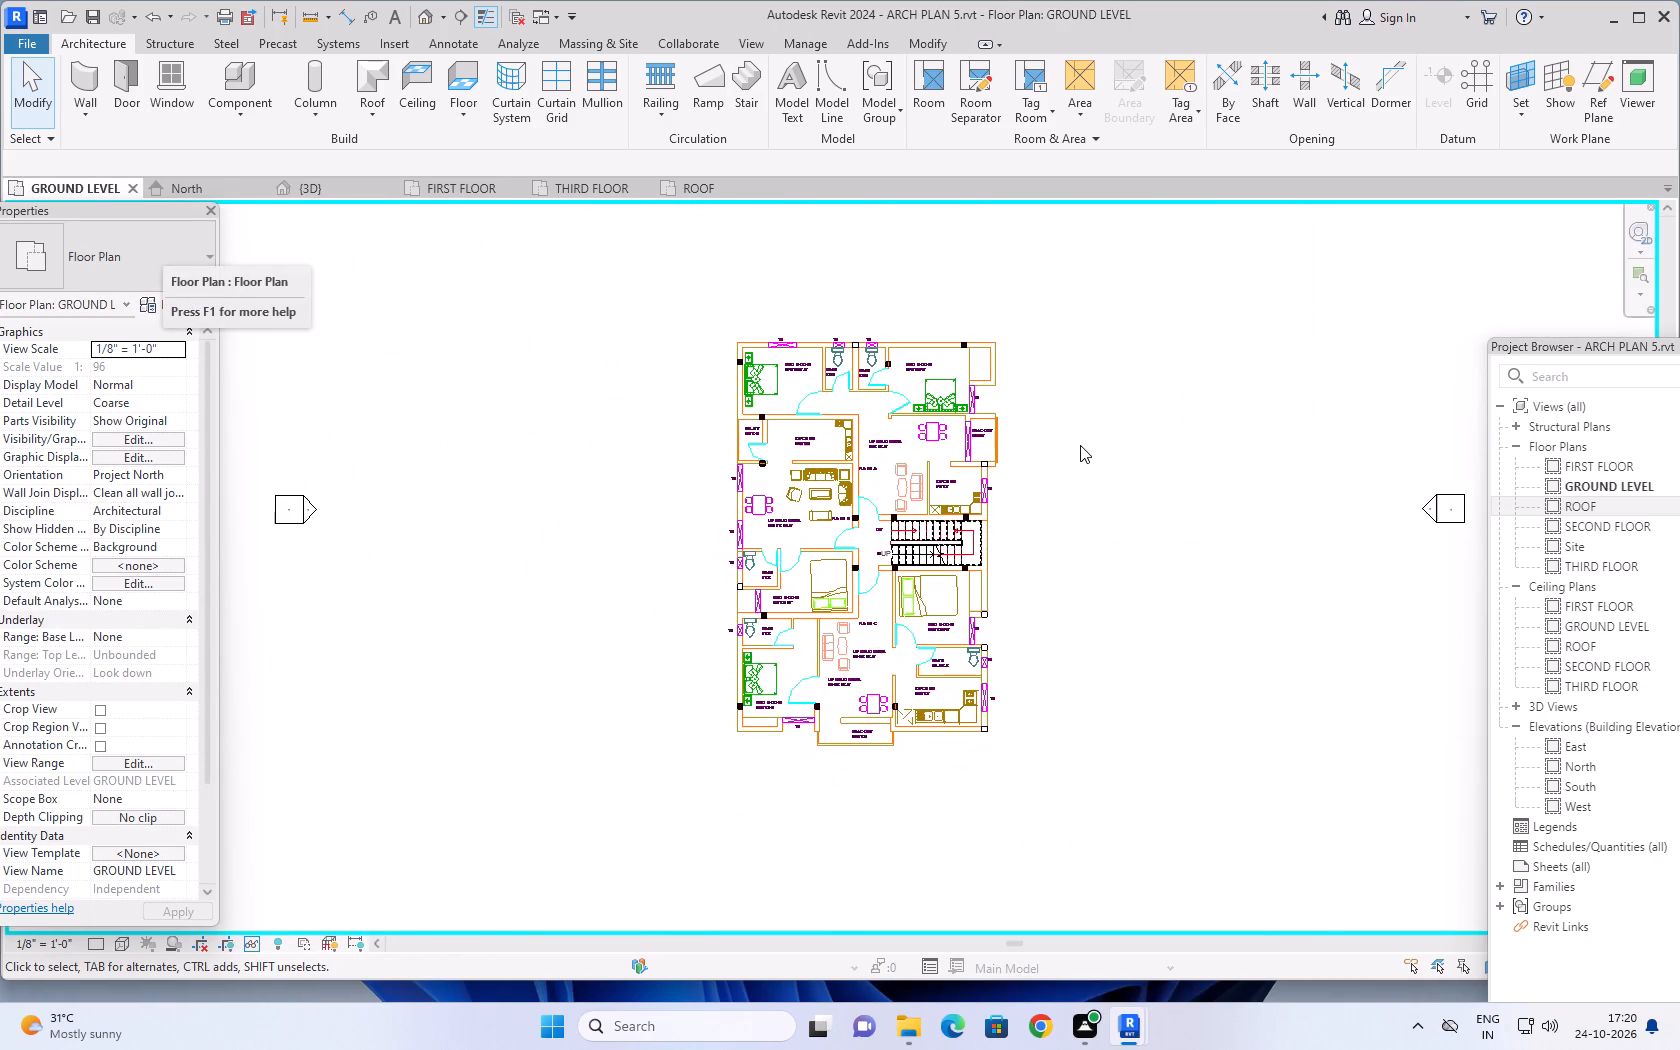
{"action": "scroll", "coordinate": [1080, 445], "scroll_direction": "up", "scroll_amount": 3}
{"action": "middle_click_drag", "start_coordinate": [1086, 375], "coordinate": [1077, 483]}
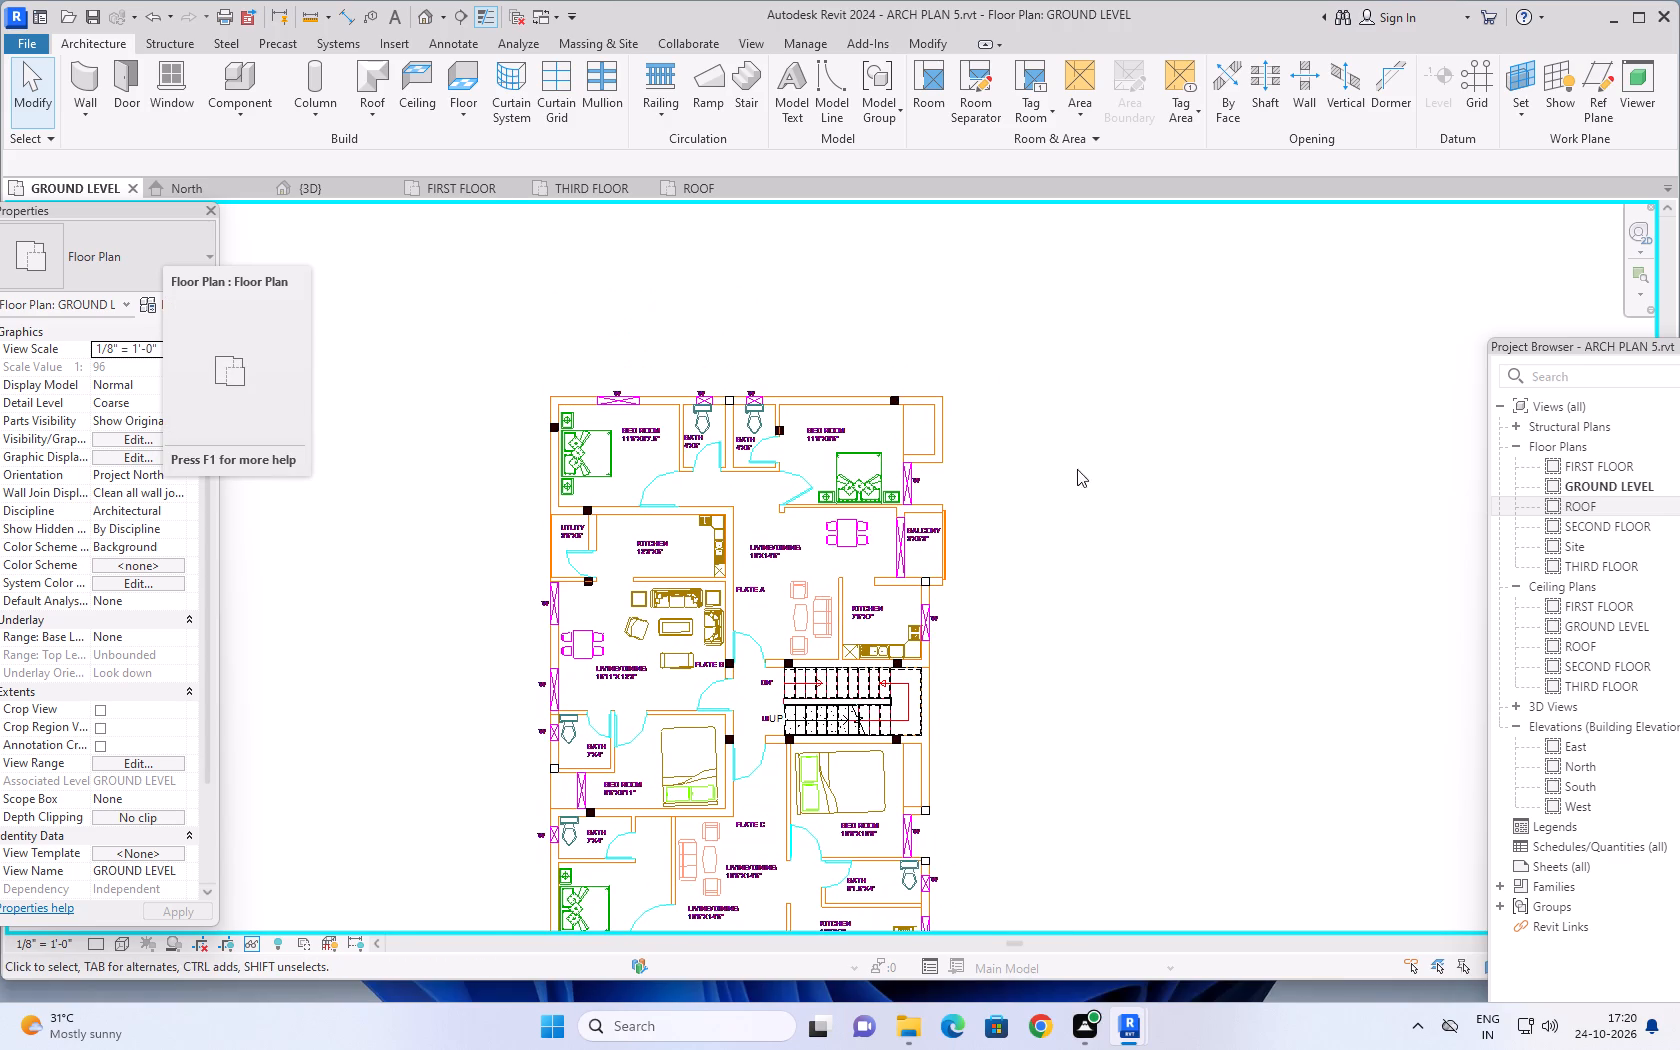
{"action": "scroll", "coordinate": [811, 385], "scroll_direction": "up", "scroll_amount": 4}
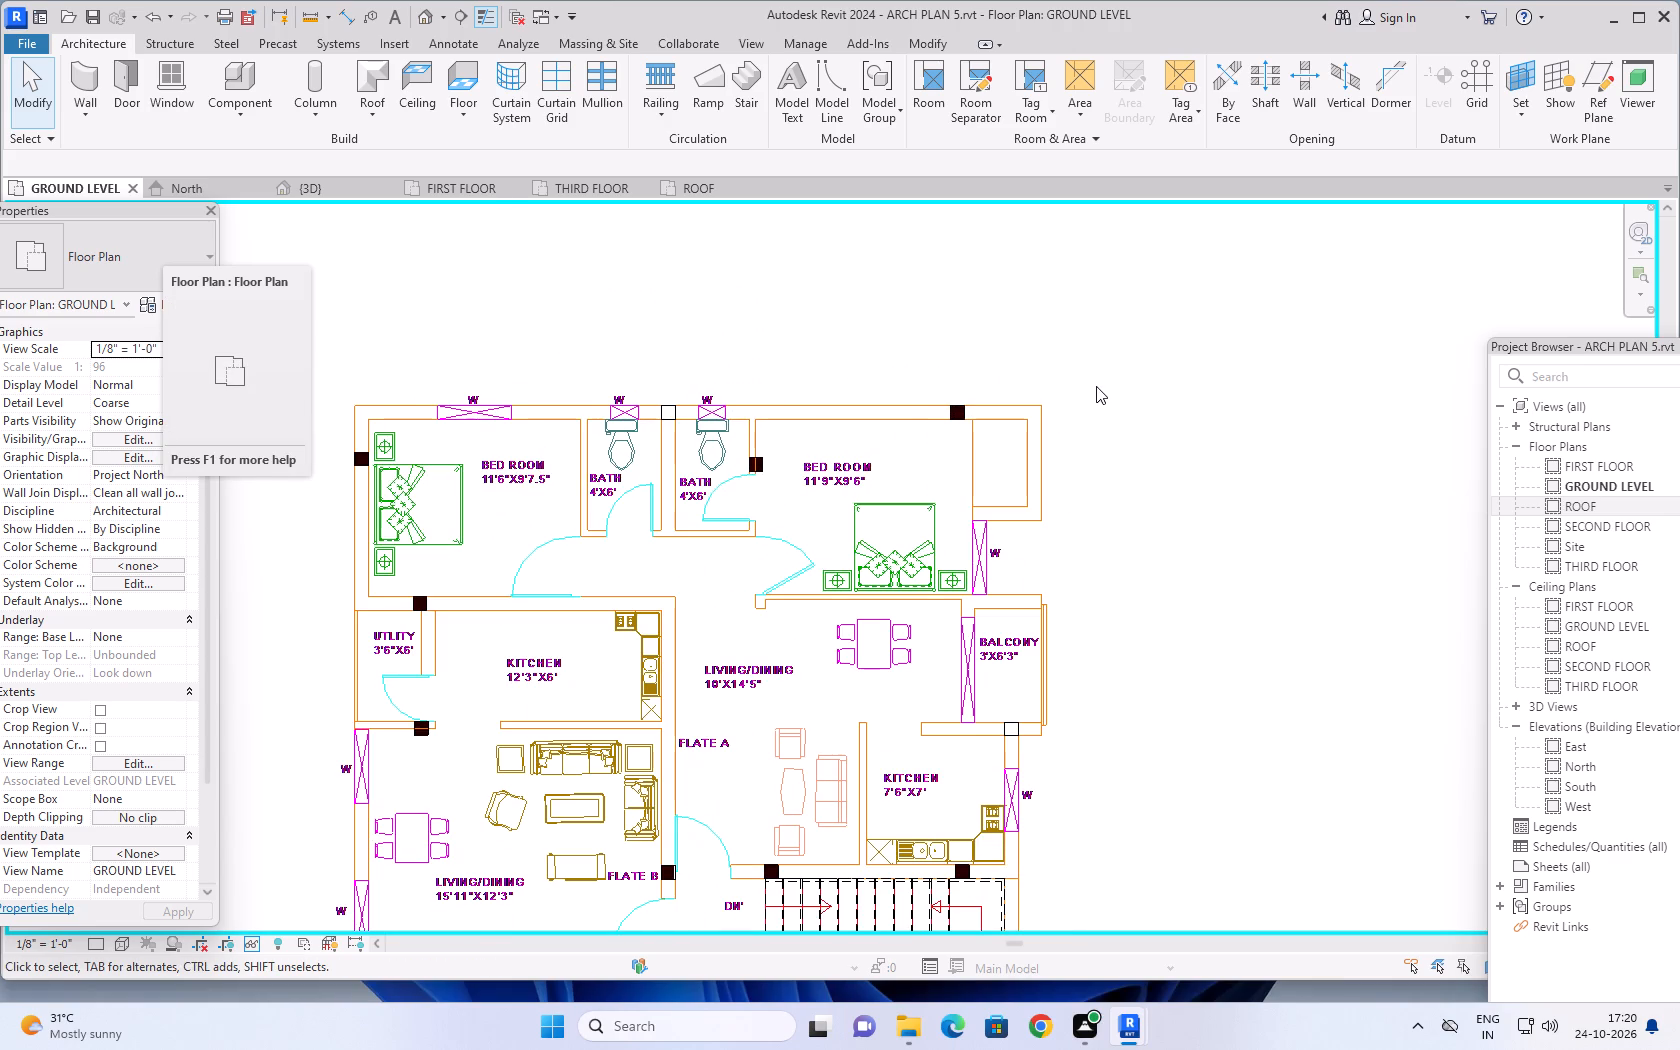
{"action": "scroll", "coordinate": [1096, 386], "scroll_direction": "up", "scroll_amount": 1}
{"action": "scroll", "coordinate": [1105, 386], "scroll_direction": "down", "scroll_amount": 4}
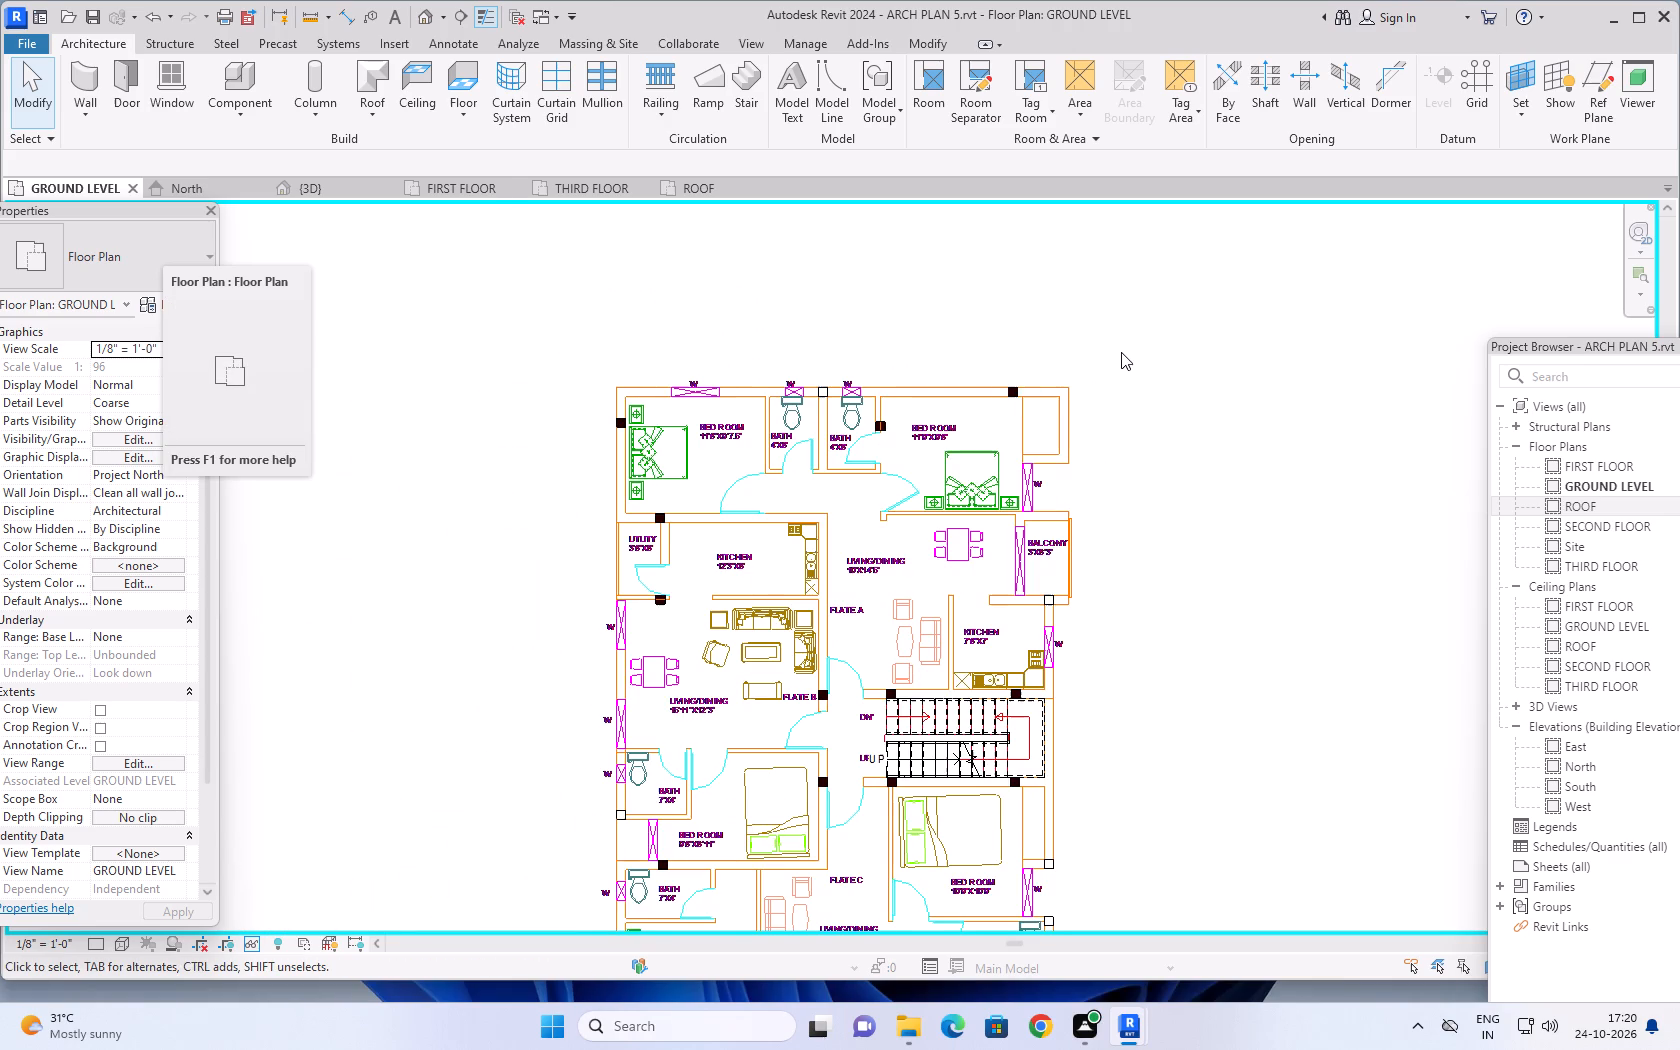
{"action": "scroll", "coordinate": [1121, 354], "scroll_direction": "down", "scroll_amount": 2}
{"action": "middle_click_drag", "start_coordinate": [1136, 342], "coordinate": [1108, 388]}
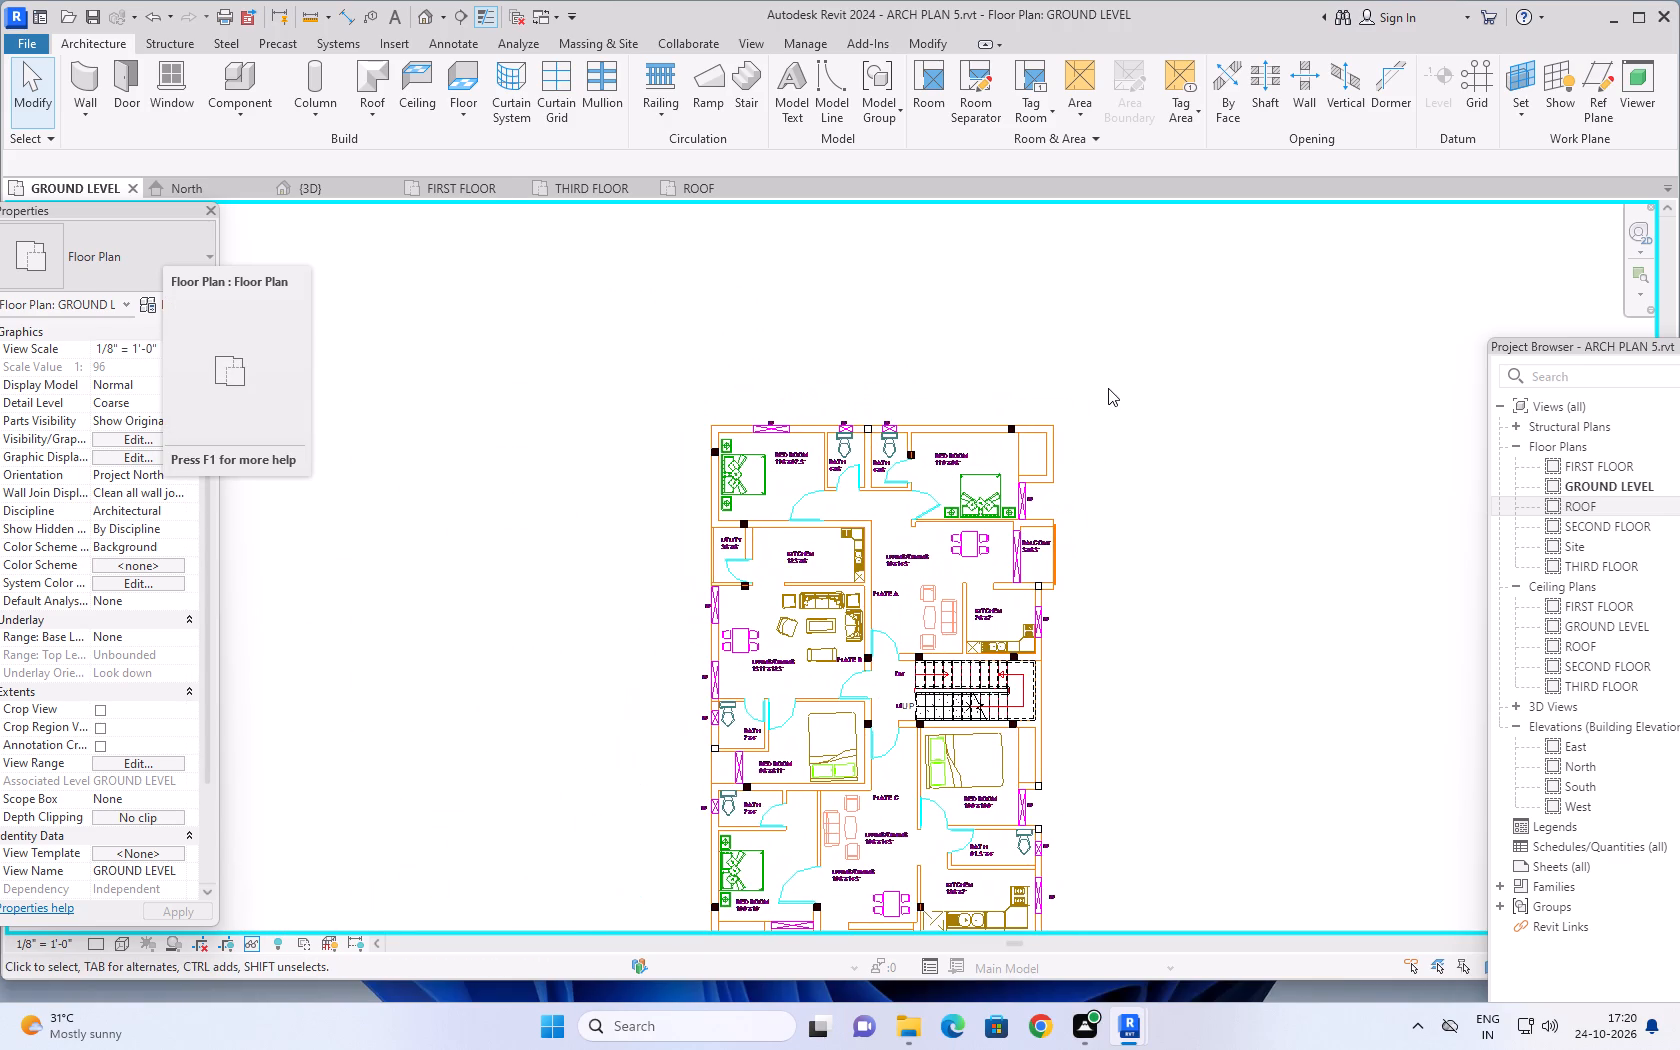
In the FIRST FLOOR plan, place a 4'X4' double casement awning window in the northeast bedroom's north wall, centred about 6'-9" from the bathroom wall.
{"action": "left_click", "coordinate": [455, 188]}
{"action": "scroll", "coordinate": [728, 463], "scroll_direction": "down", "scroll_amount": 5}
{"action": "middle_click_drag", "start_coordinate": [1175, 383], "coordinate": [1133, 513]}
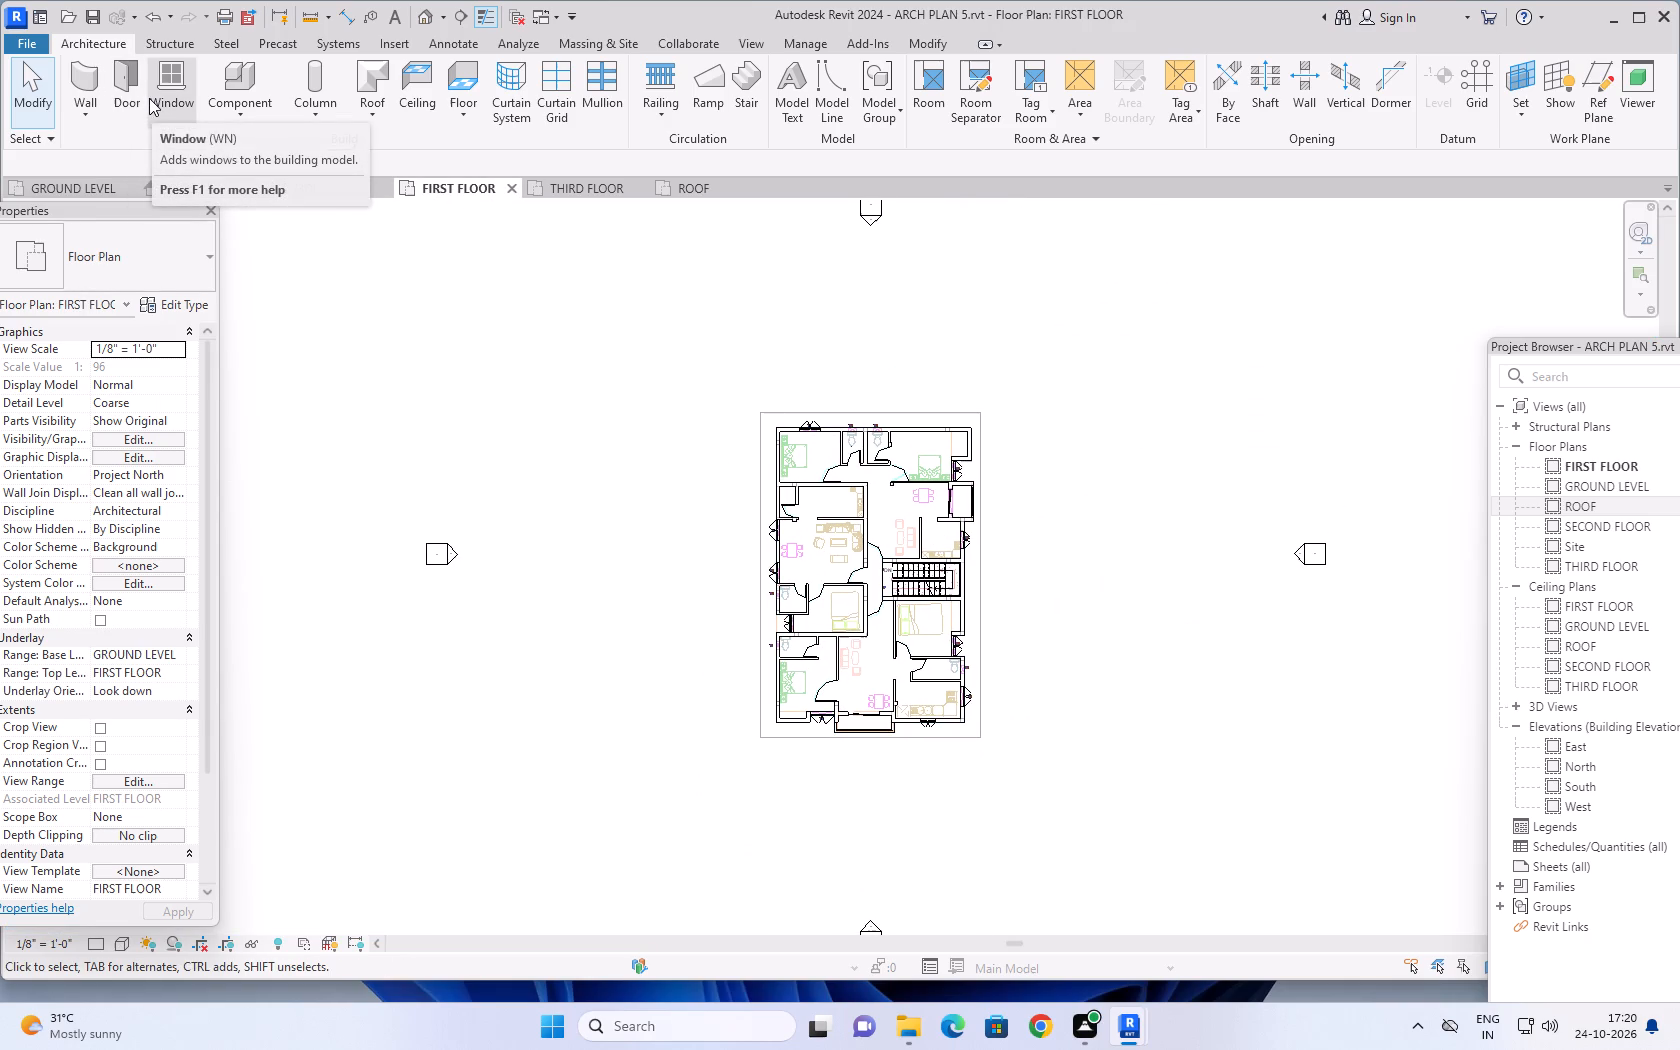
{"action": "left_click", "coordinate": [175, 74]}
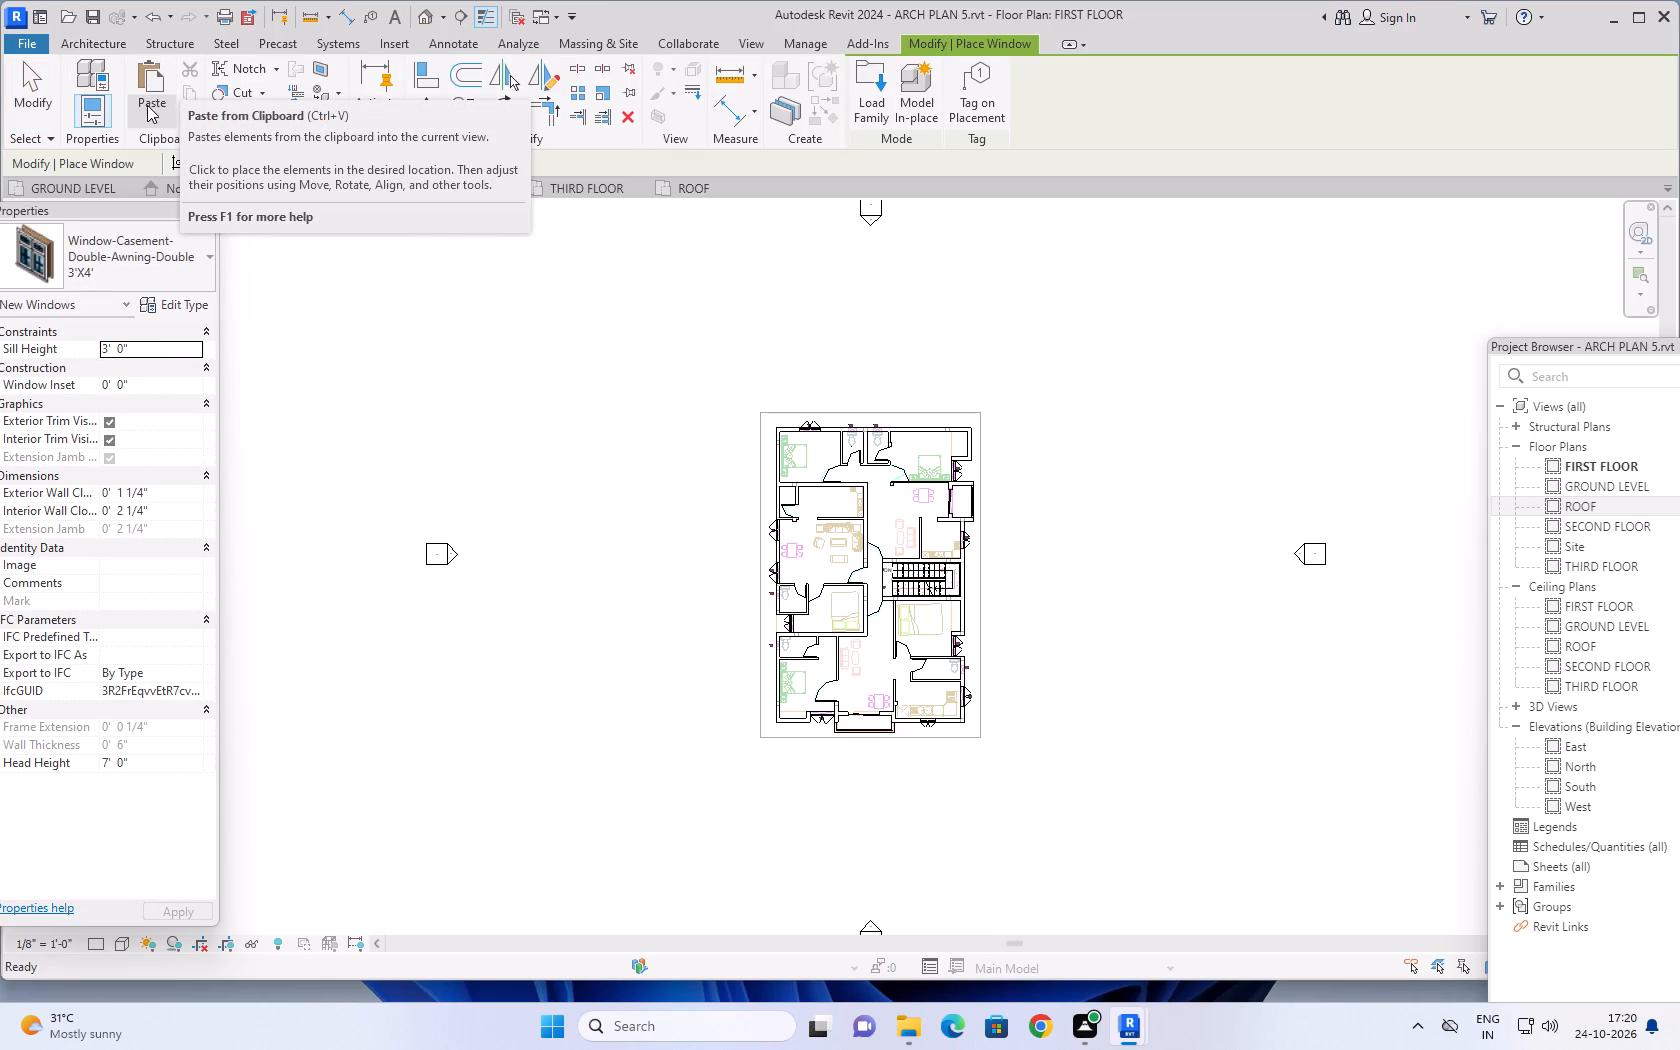
{"action": "left_click", "coordinate": [201, 255]}
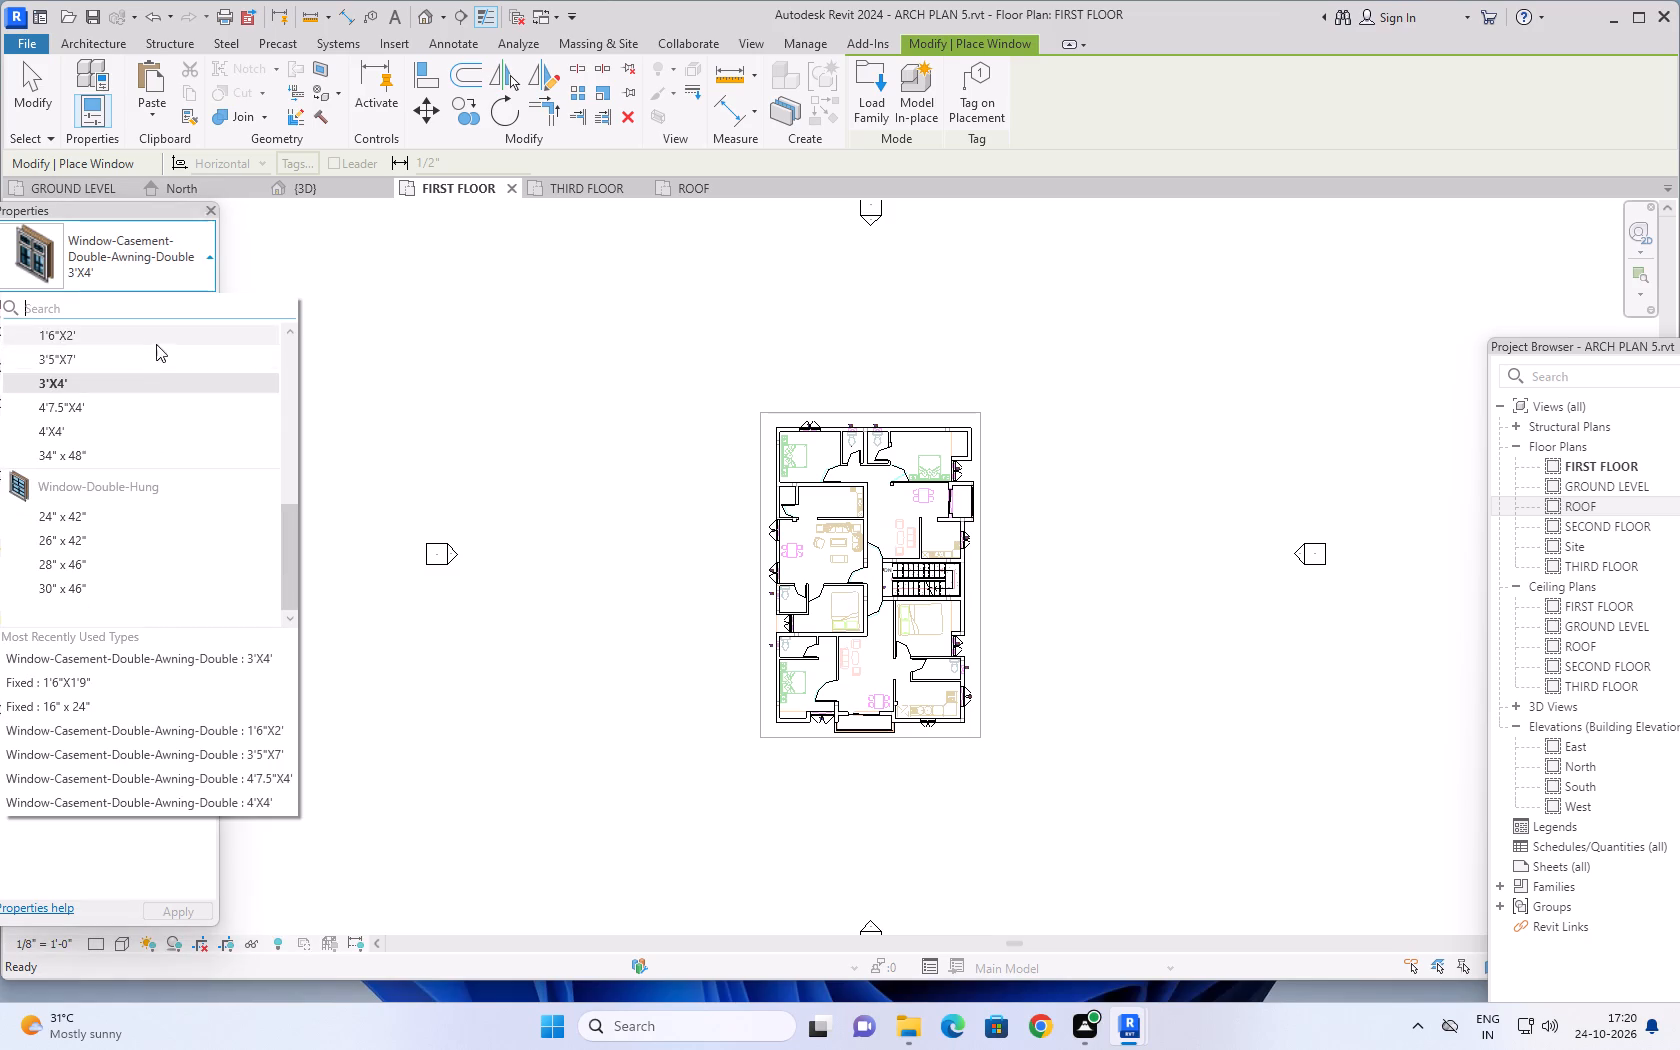
{"action": "left_click", "coordinate": [129, 437]}
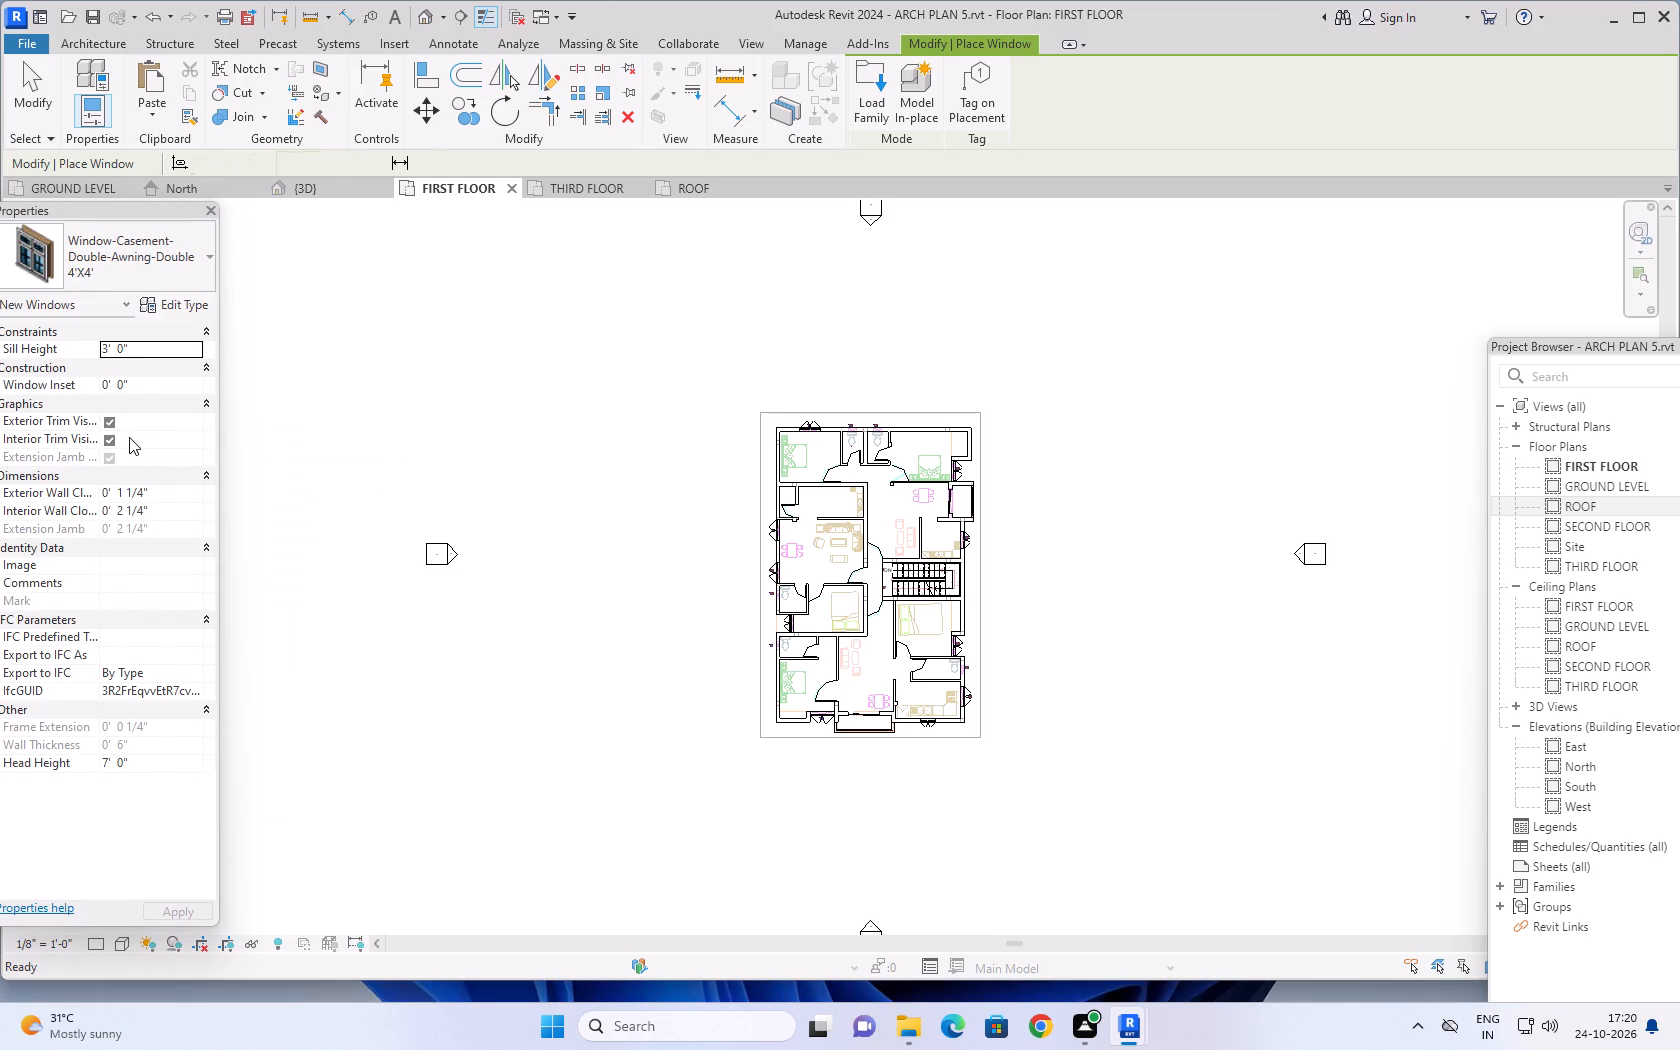
{"action": "scroll", "coordinate": [897, 437], "scroll_direction": "up", "scroll_amount": 4}
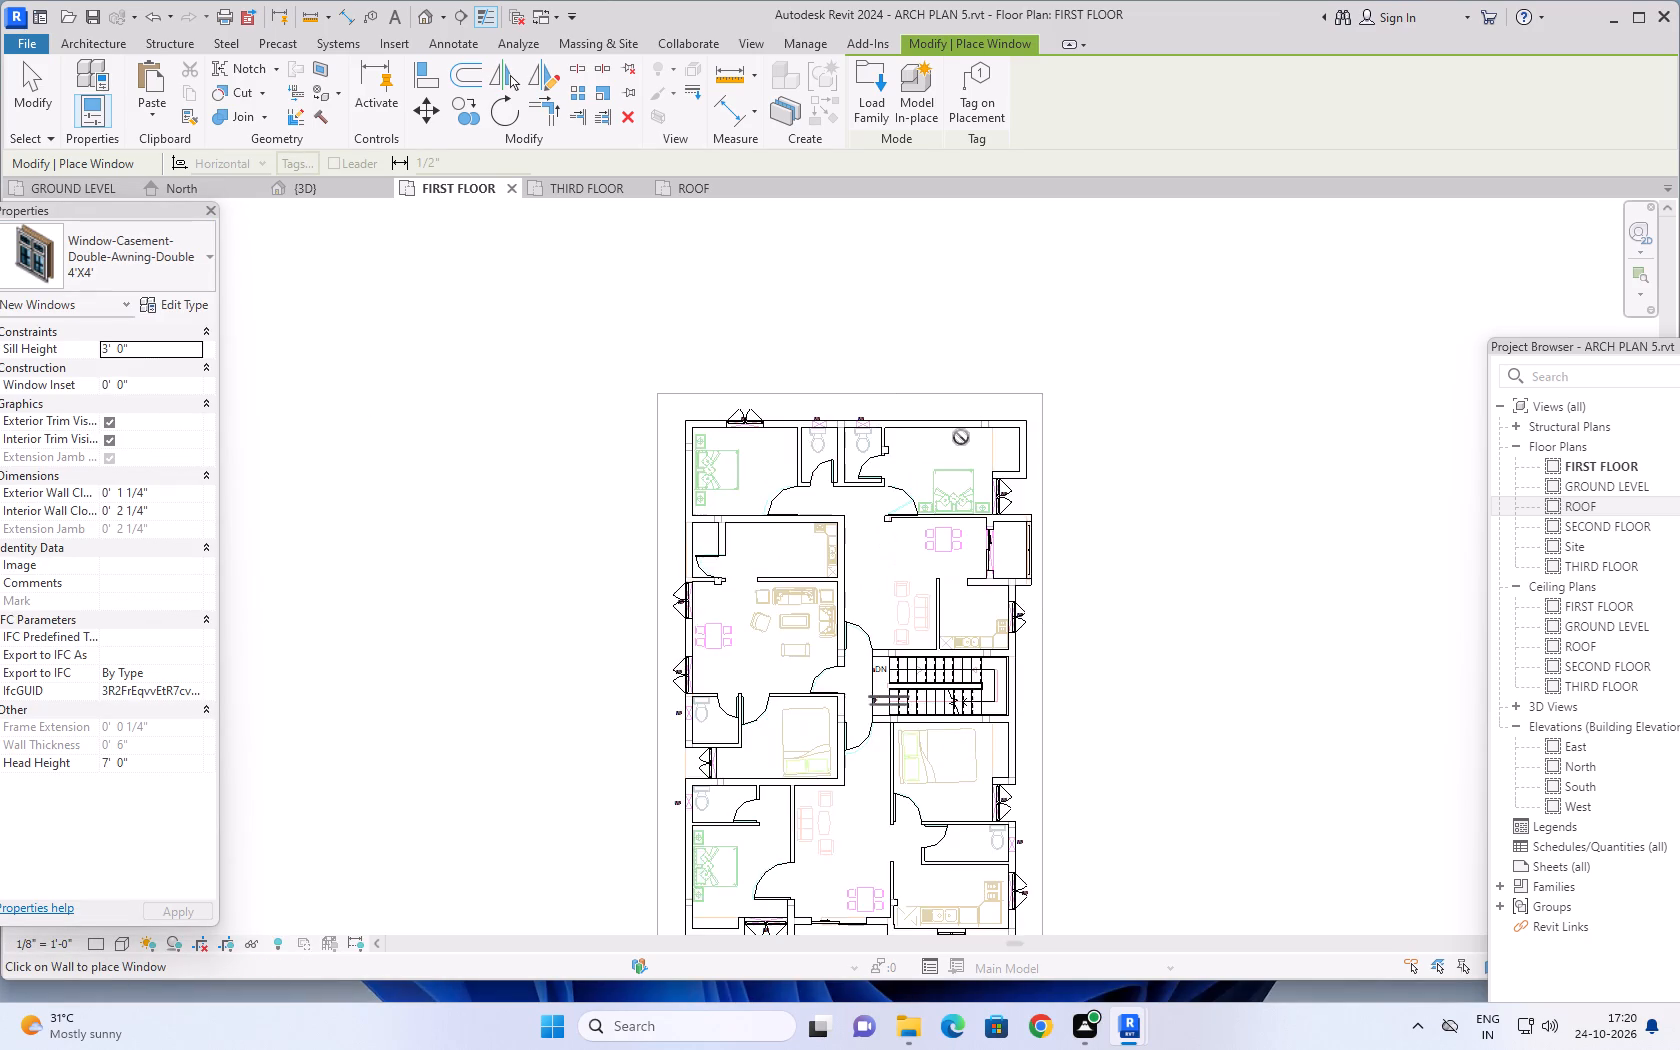
{"action": "scroll", "coordinate": [963, 437], "scroll_direction": "up", "scroll_amount": 5}
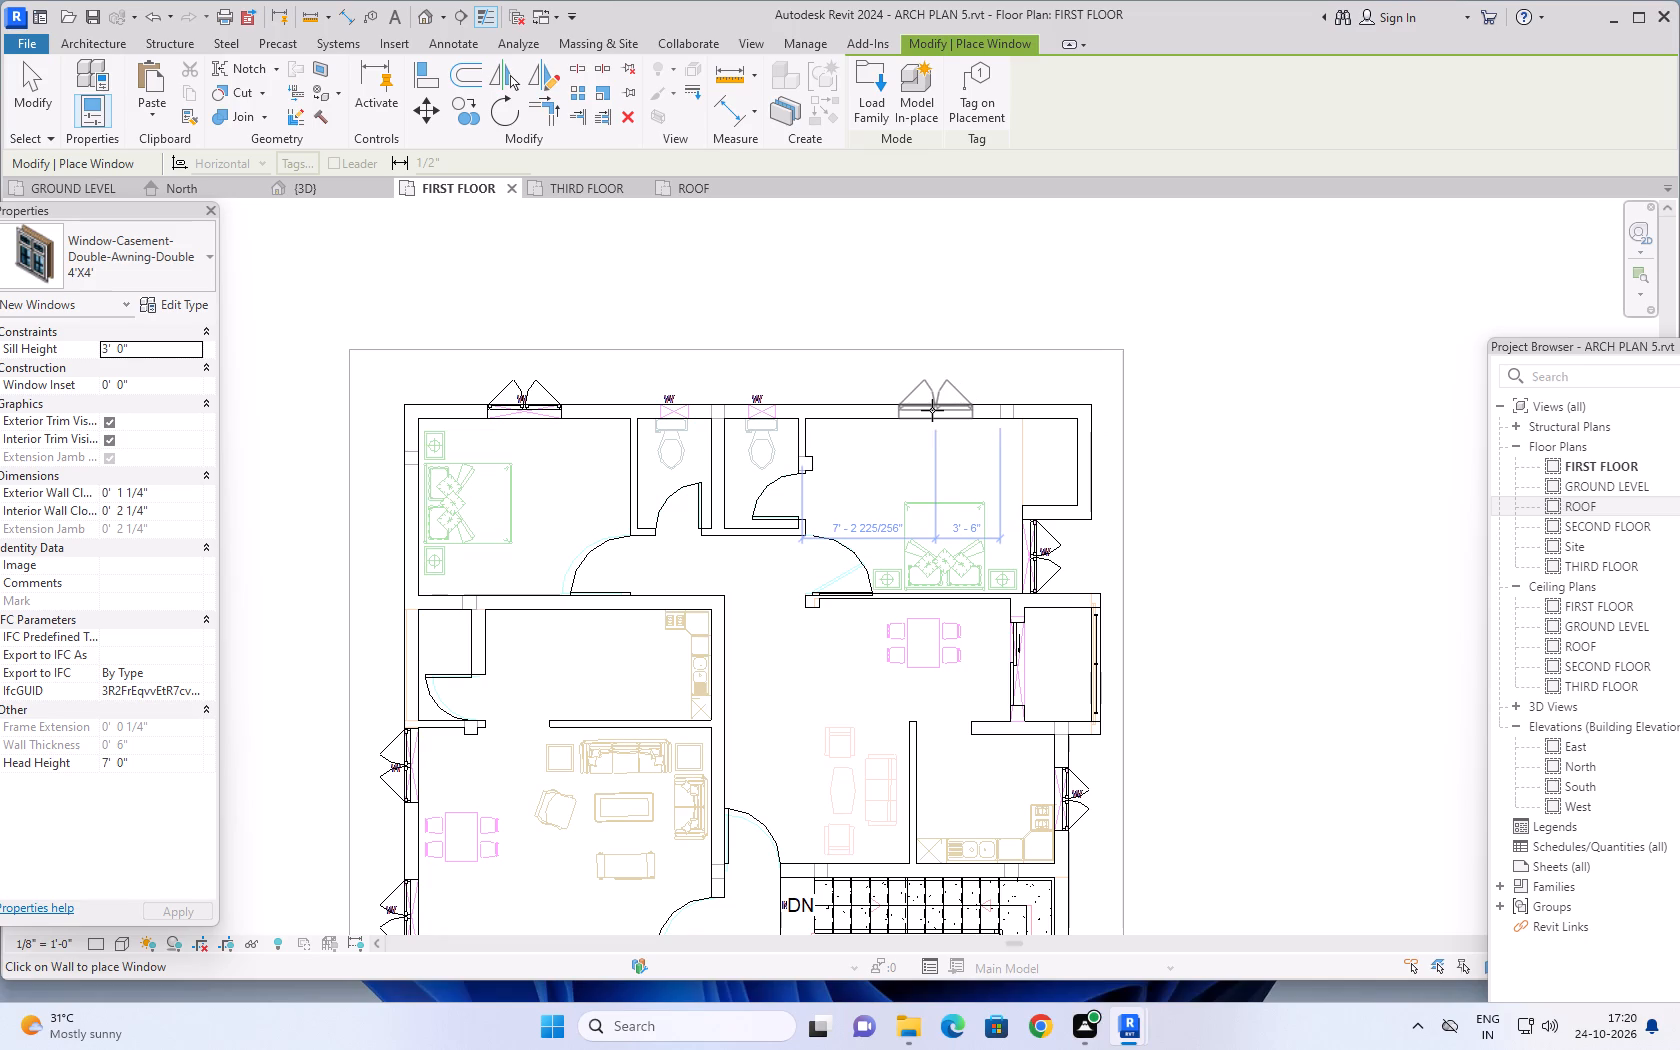
{"action": "left_click", "coordinate": [931, 410]}
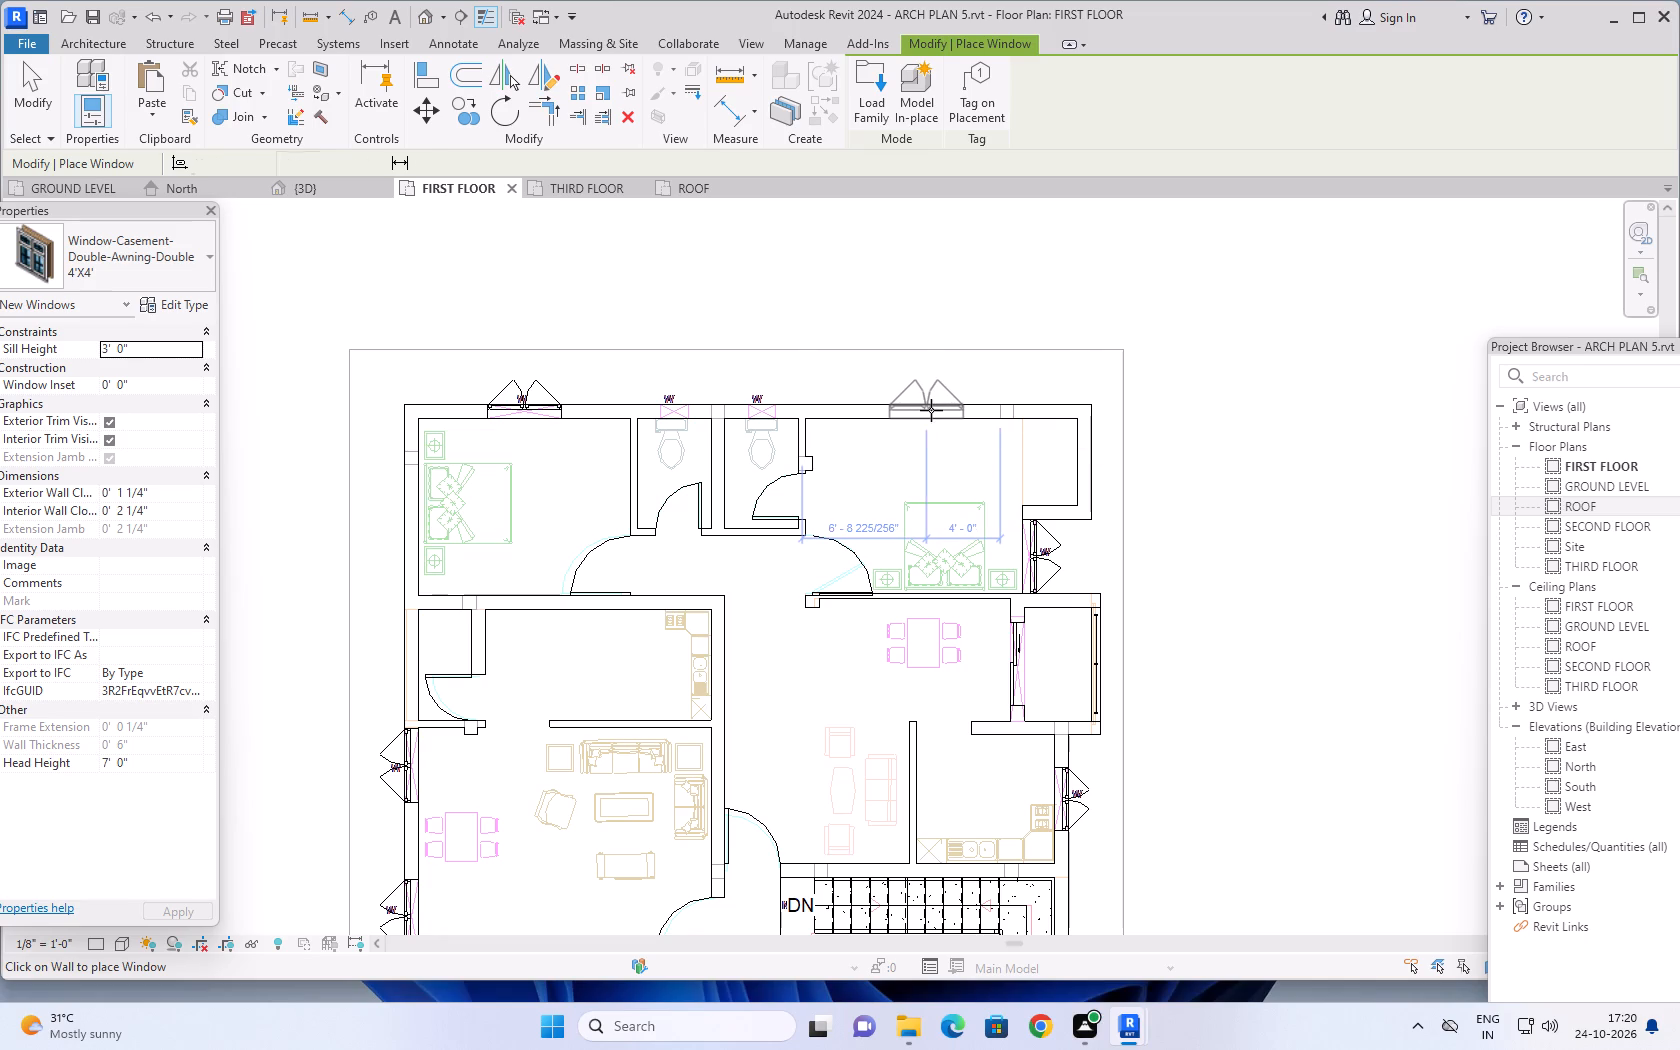
{"action": "scroll", "coordinate": [1071, 344], "scroll_direction": "down", "scroll_amount": 4}
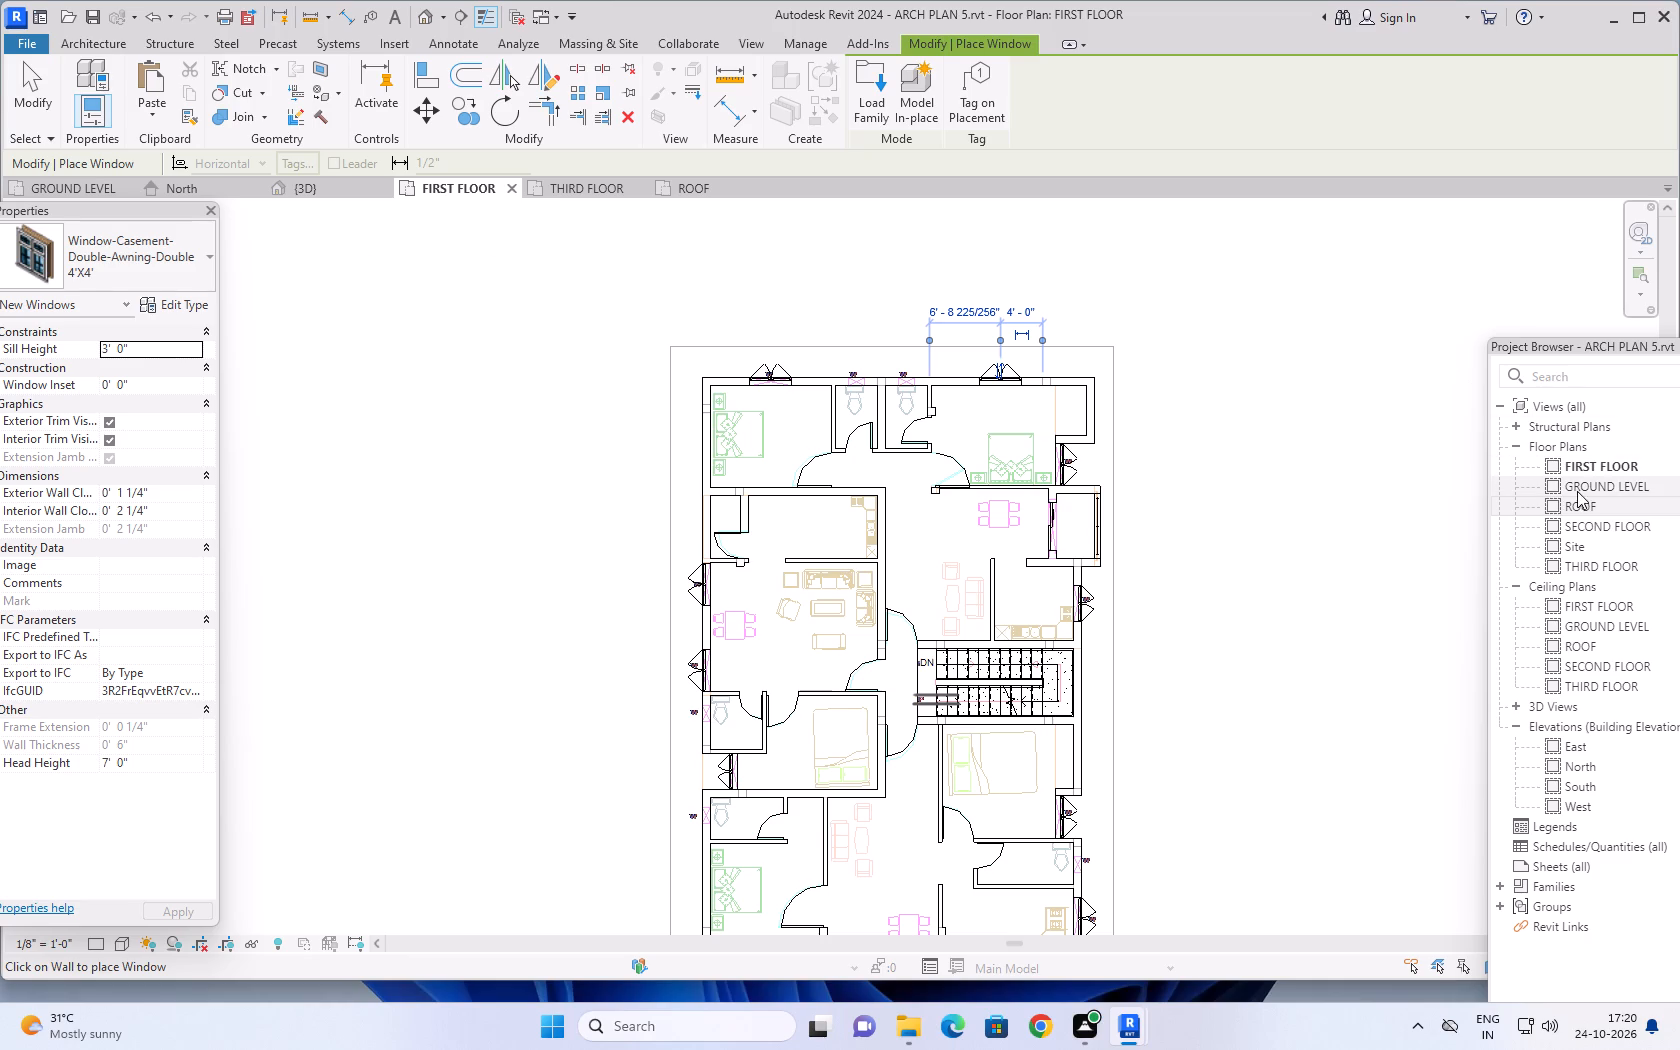
{"action": "key", "text": "Escape"}
{"action": "key", "text": "Escape"}
{"action": "key", "text": "Escape"}
Copy the new northeast bedroom window and paste it aligned to the SECOND FLOOR level.
{"action": "scroll", "coordinate": [1019, 407], "scroll_direction": "up", "scroll_amount": 3}
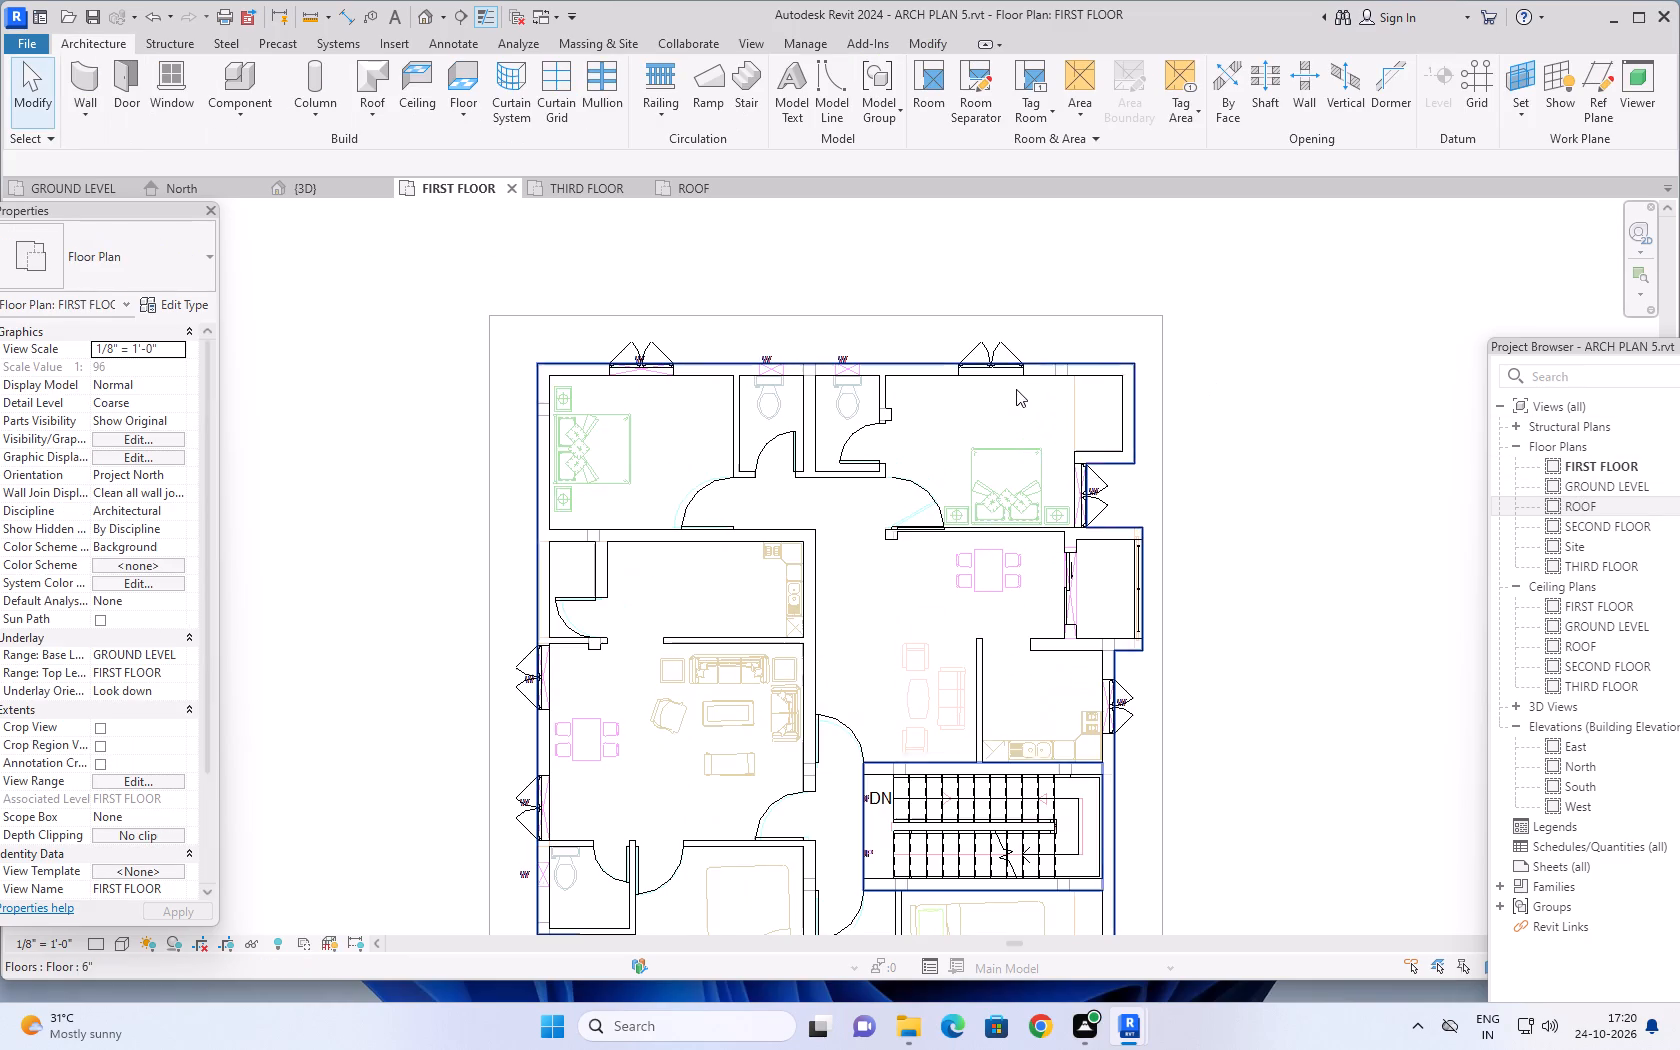
{"action": "left_click", "coordinate": [1006, 378]}
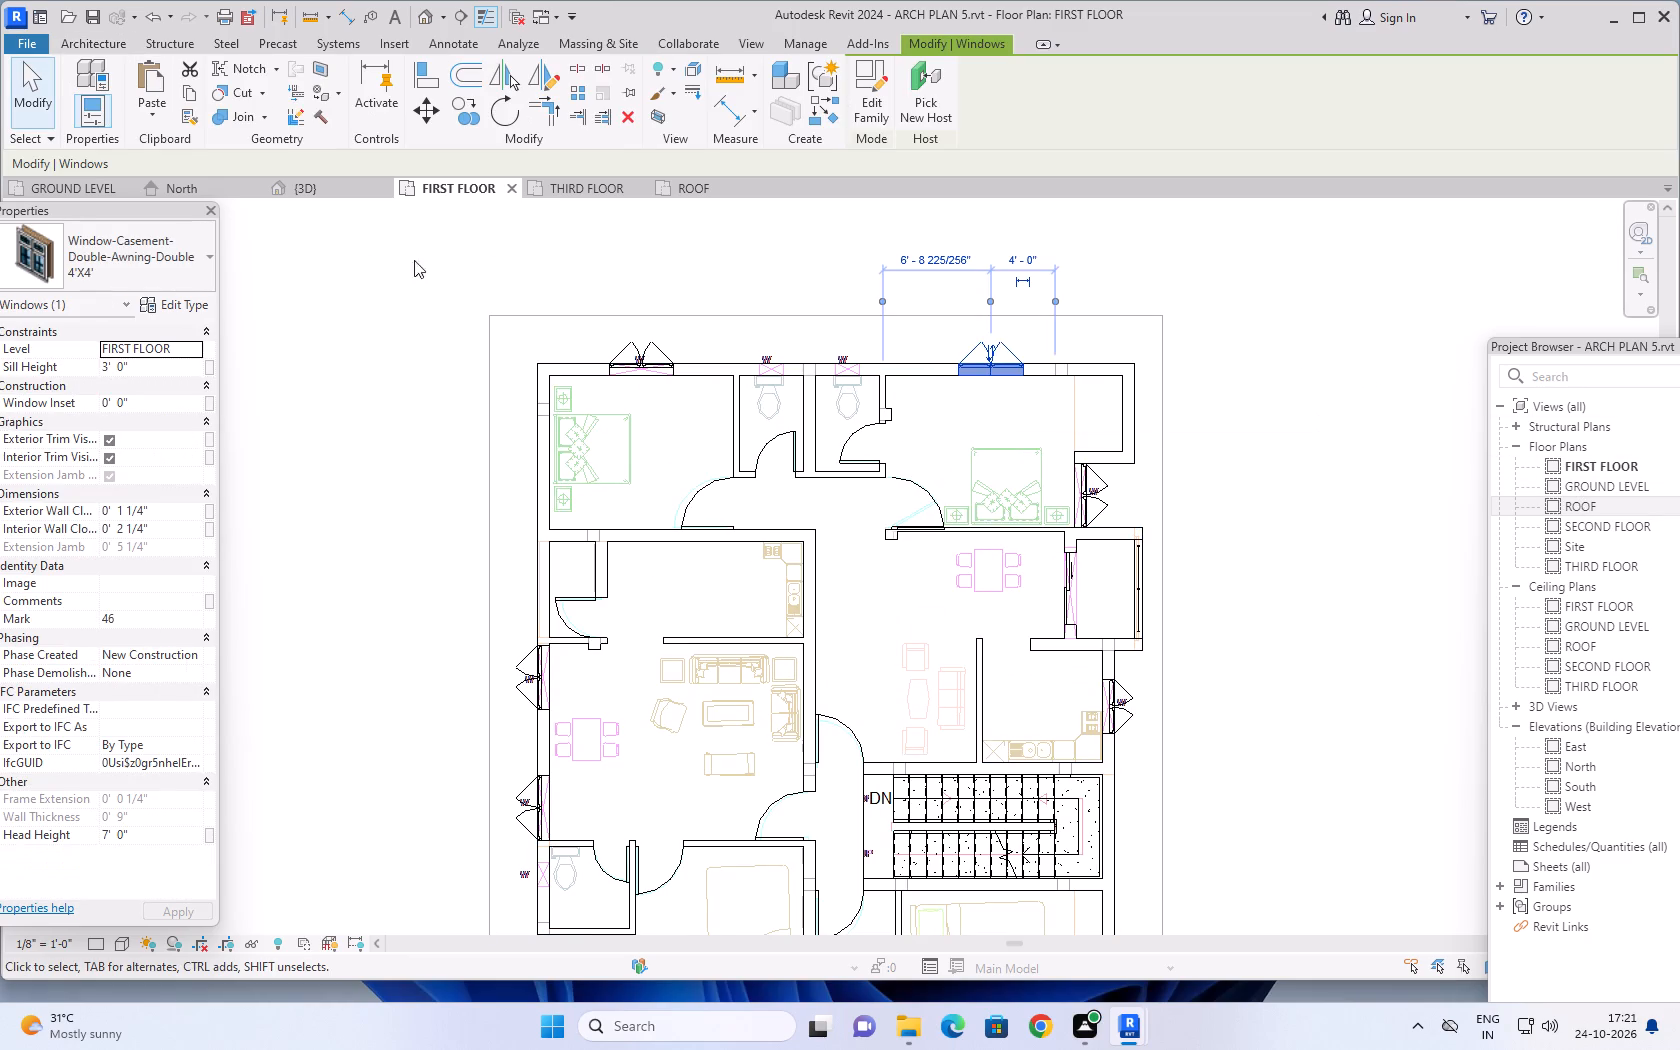
{"action": "left_click", "coordinate": [199, 98]}
{"action": "left_click", "coordinate": [158, 111]}
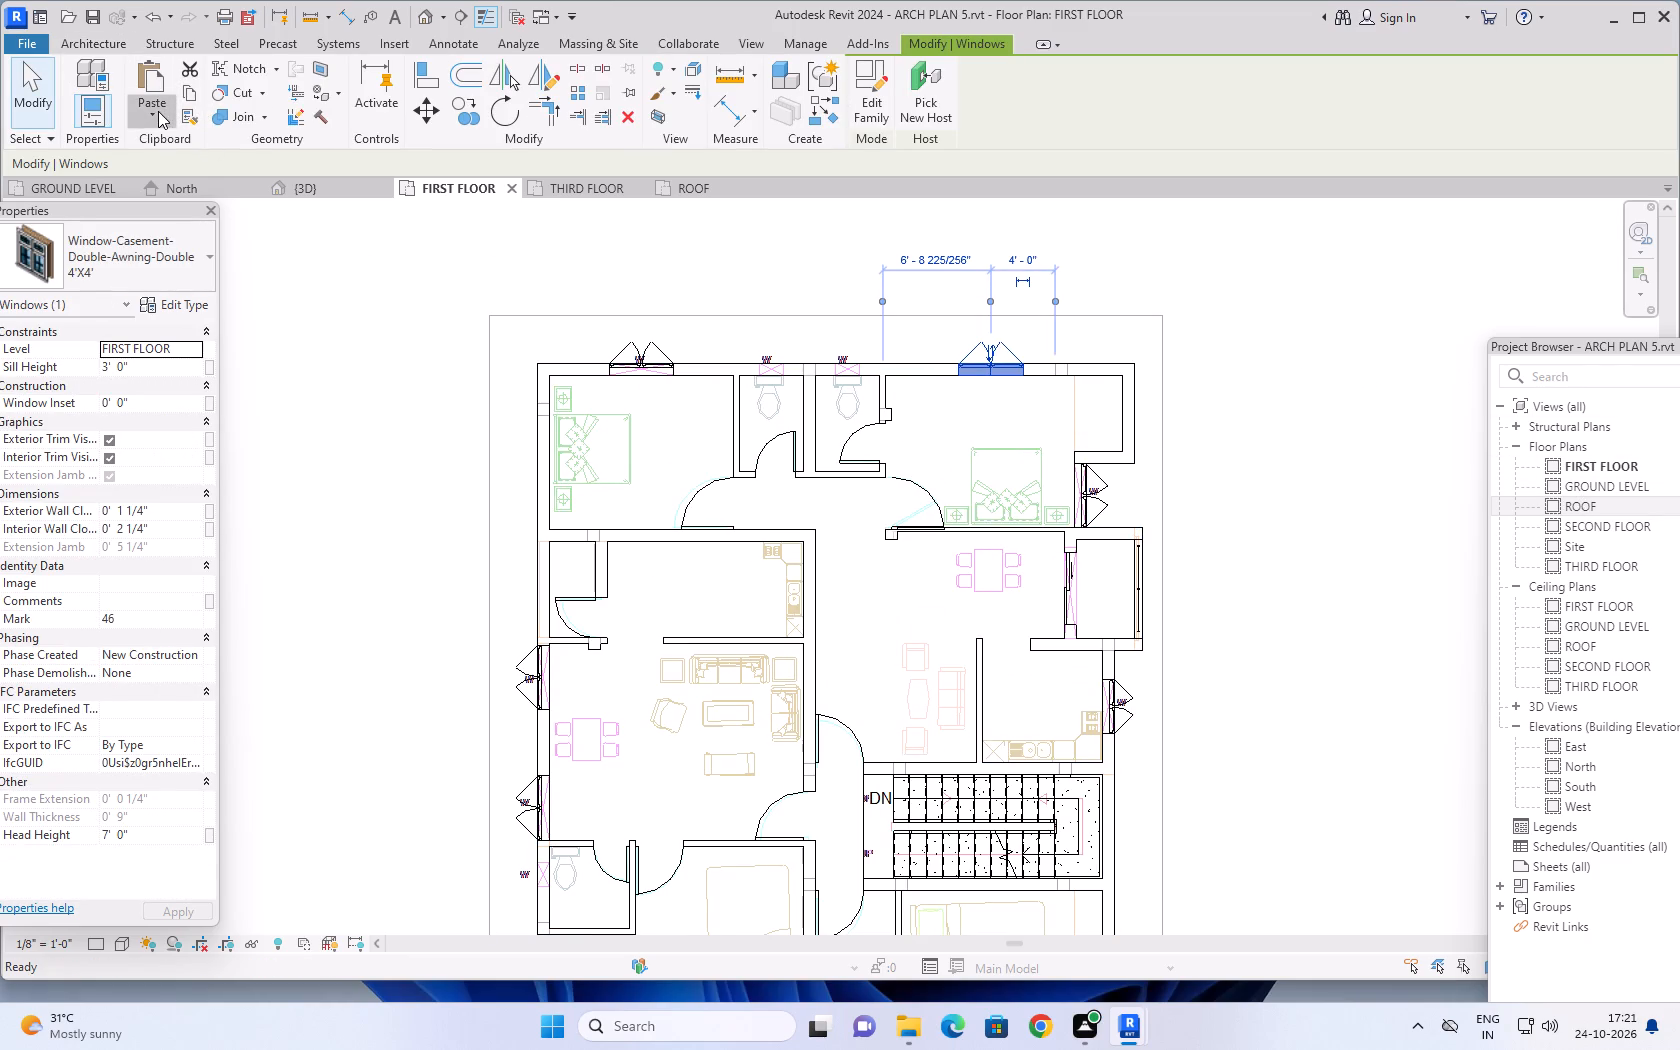
{"action": "left_click", "coordinate": [186, 189]}
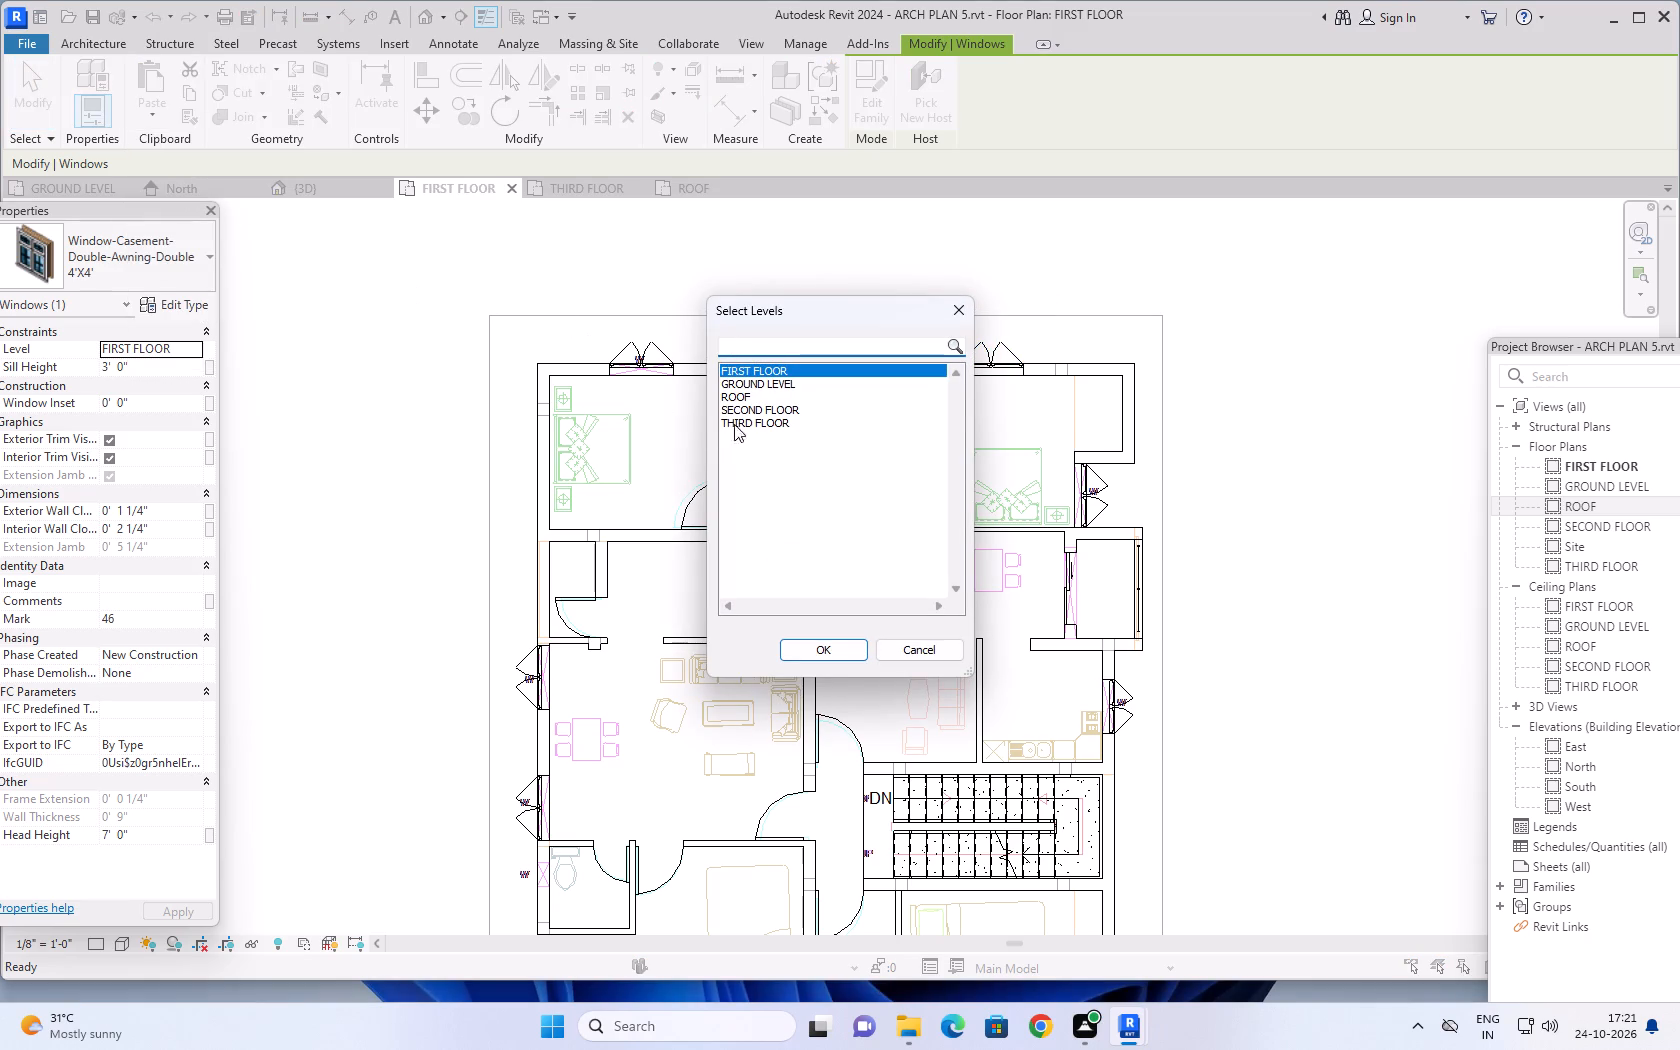
{"action": "left_click", "coordinate": [781, 409]}
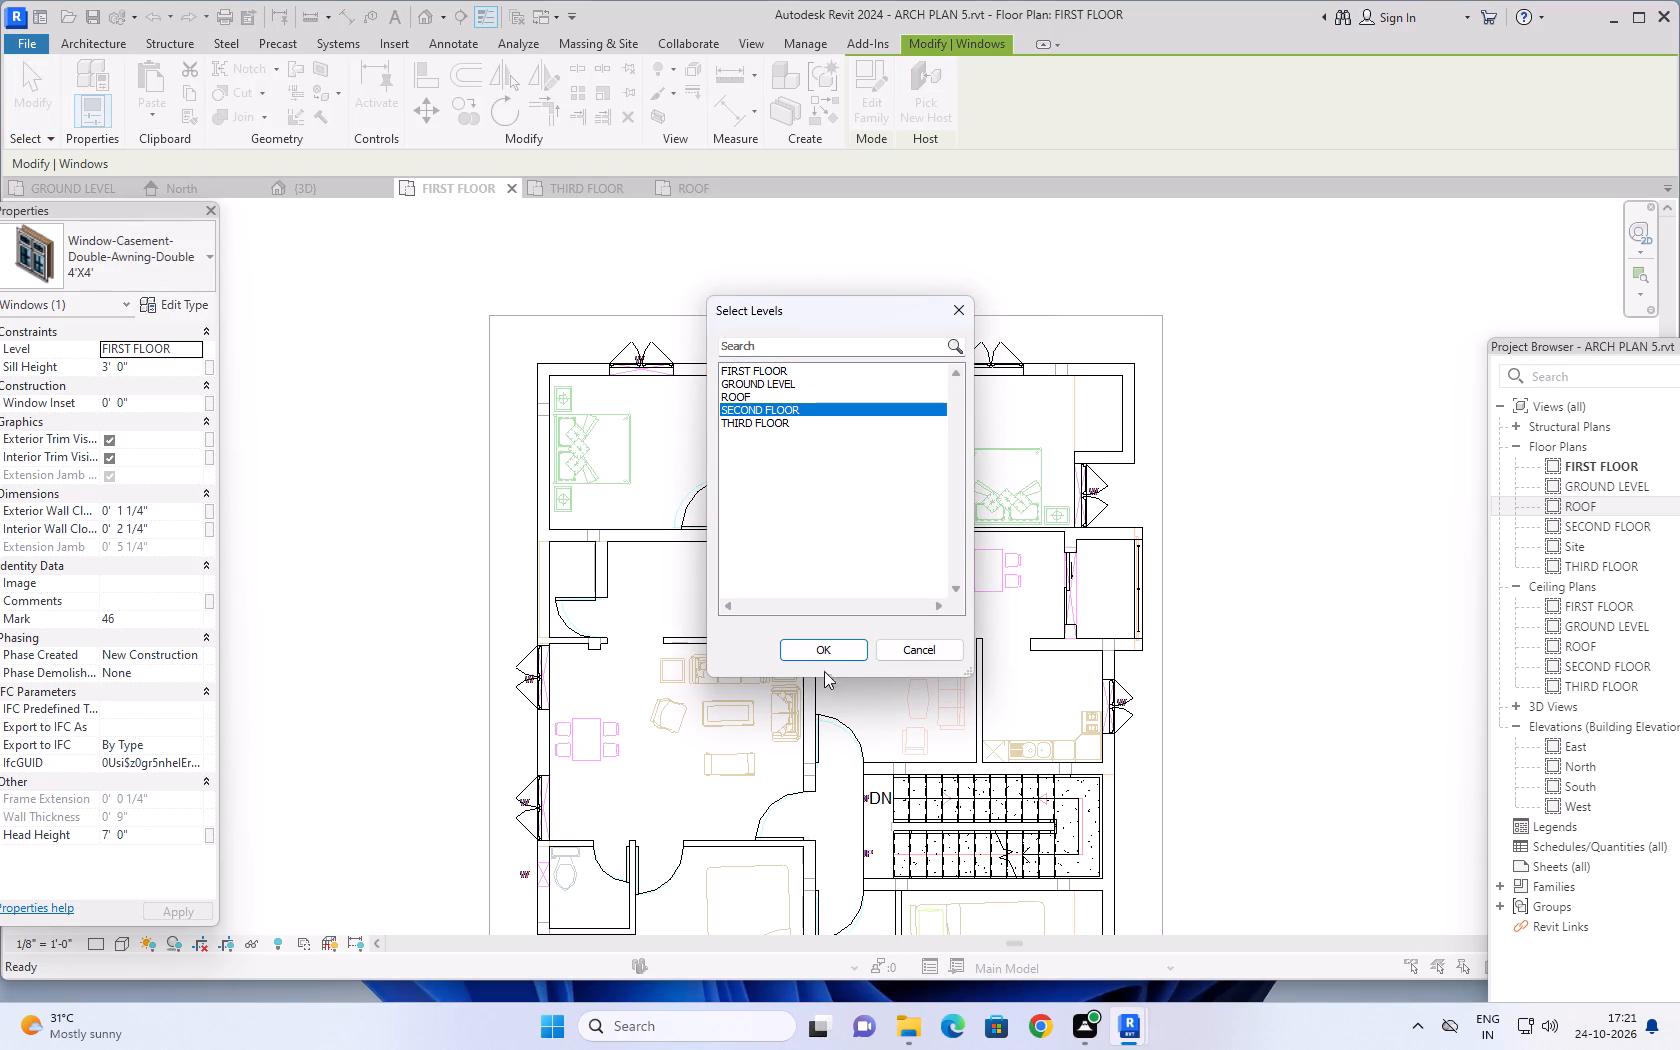
{"action": "left_click", "coordinate": [828, 651]}
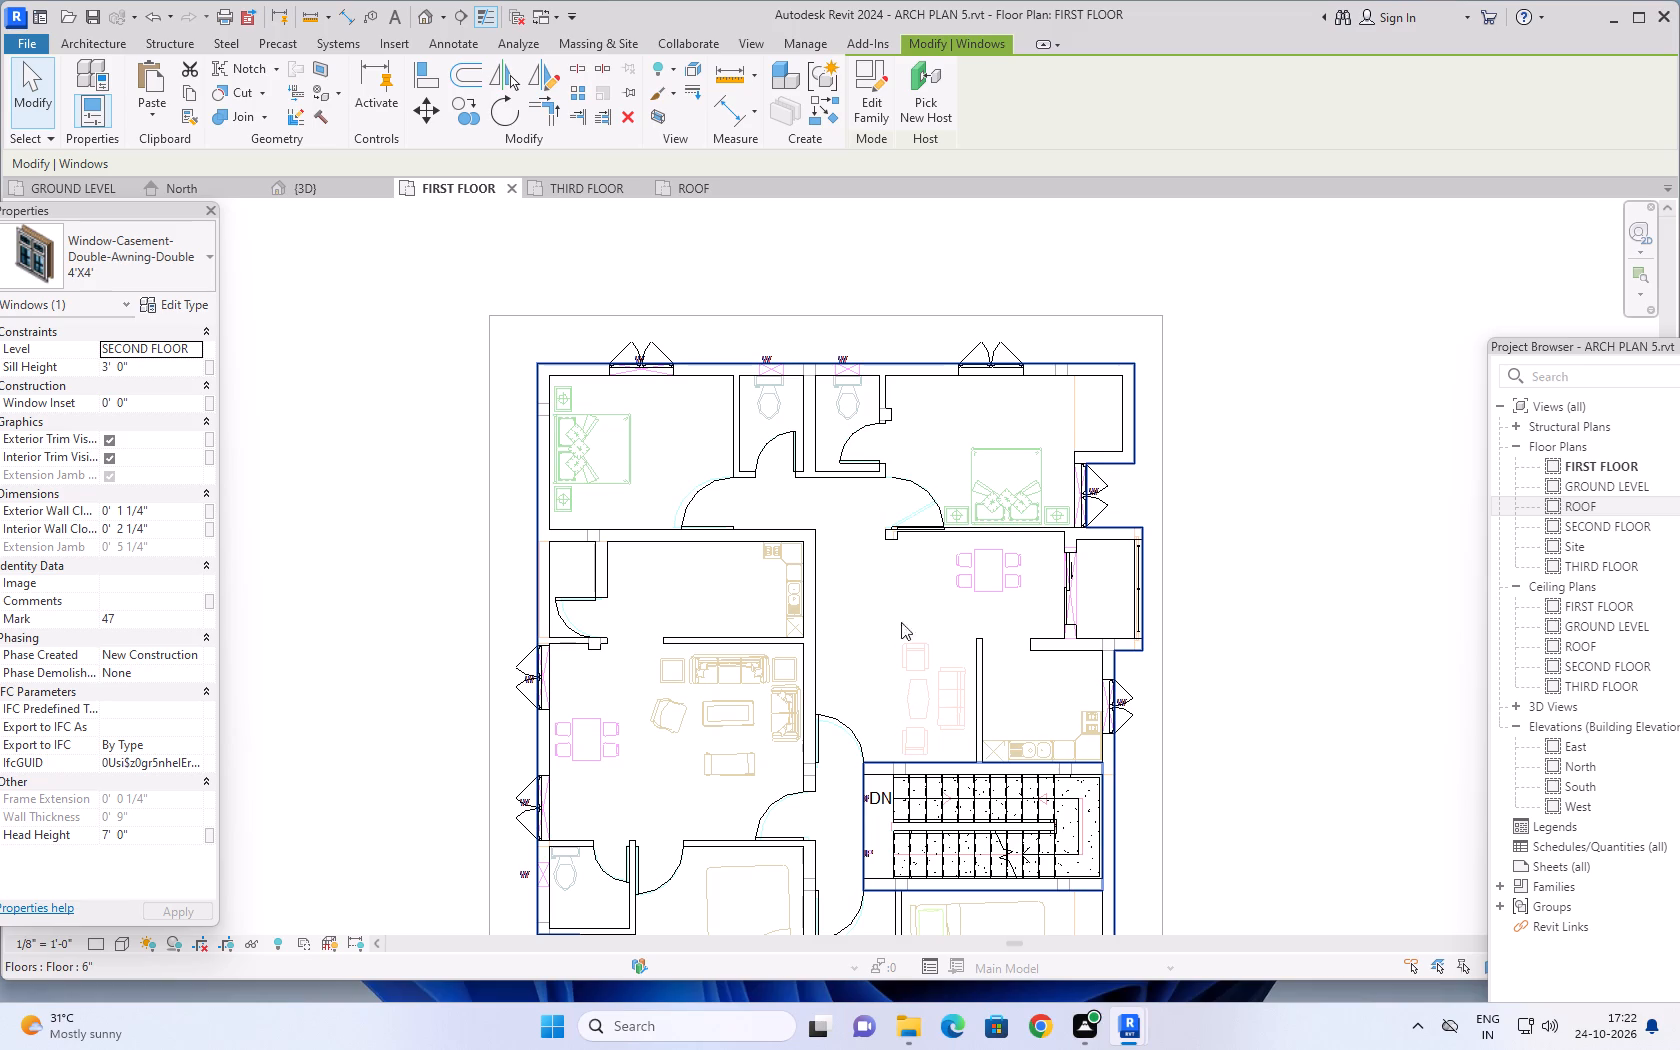
Examine the window positions and flat layouts across the whole FIRST FLOOR plan.
{"action": "scroll", "coordinate": [1237, 623], "scroll_direction": "down", "scroll_amount": 2}
{"action": "middle_click_drag", "start_coordinate": [1261, 672], "coordinate": [1217, 571]}
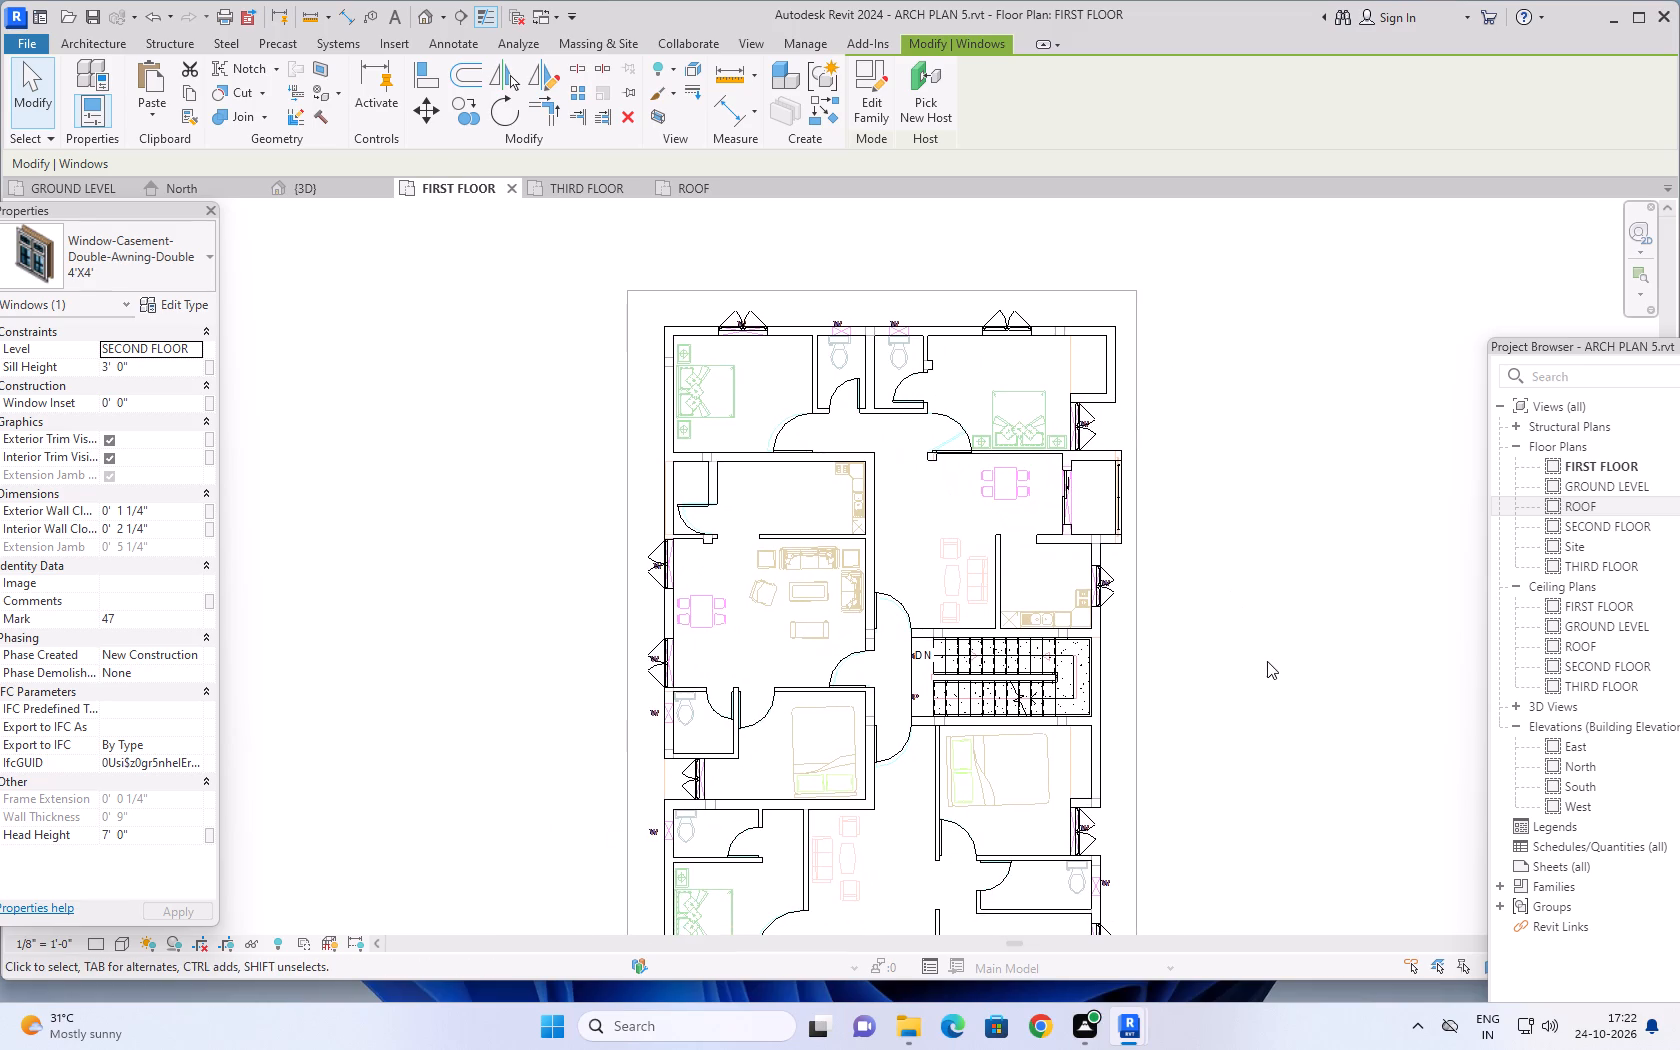
{"action": "middle_click_drag", "start_coordinate": [1259, 657], "coordinate": [1196, 464], "text": "shift"}
{"action": "scroll", "coordinate": [1204, 526], "scroll_direction": "down", "scroll_amount": 2}
{"action": "middle_click_drag", "start_coordinate": [1238, 541], "coordinate": [1232, 556]}
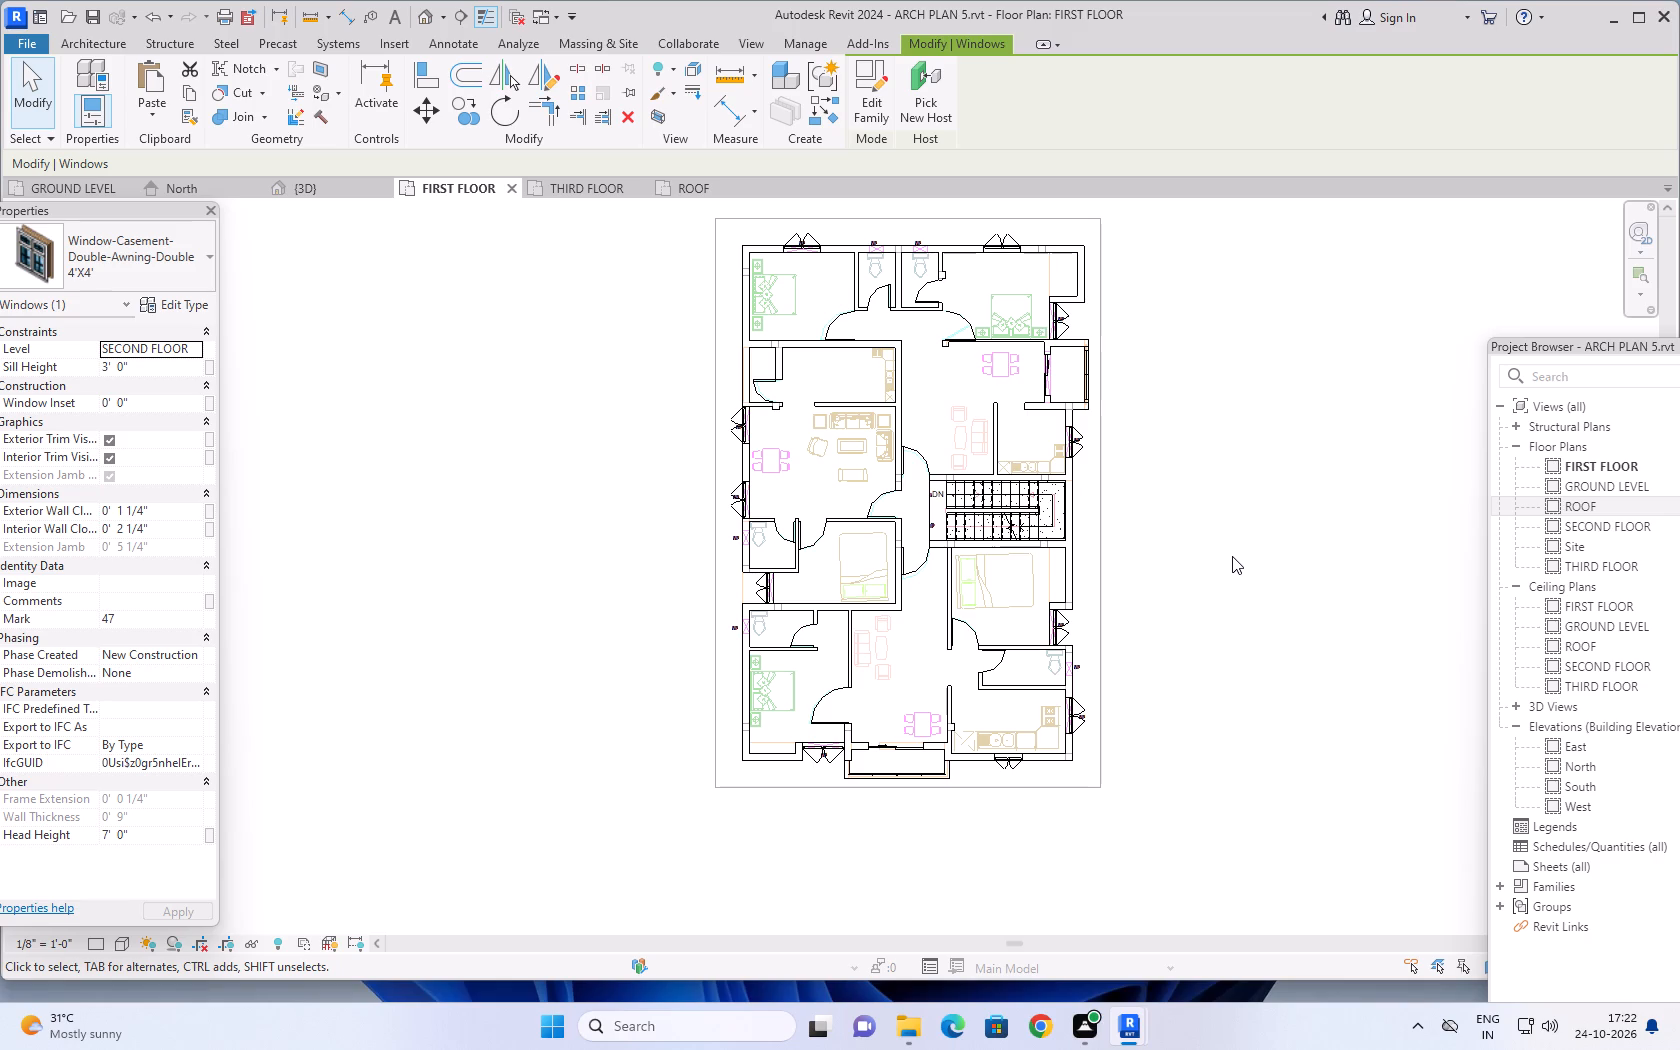
{"action": "scroll", "coordinate": [1232, 582], "scroll_direction": "down", "scroll_amount": 1}
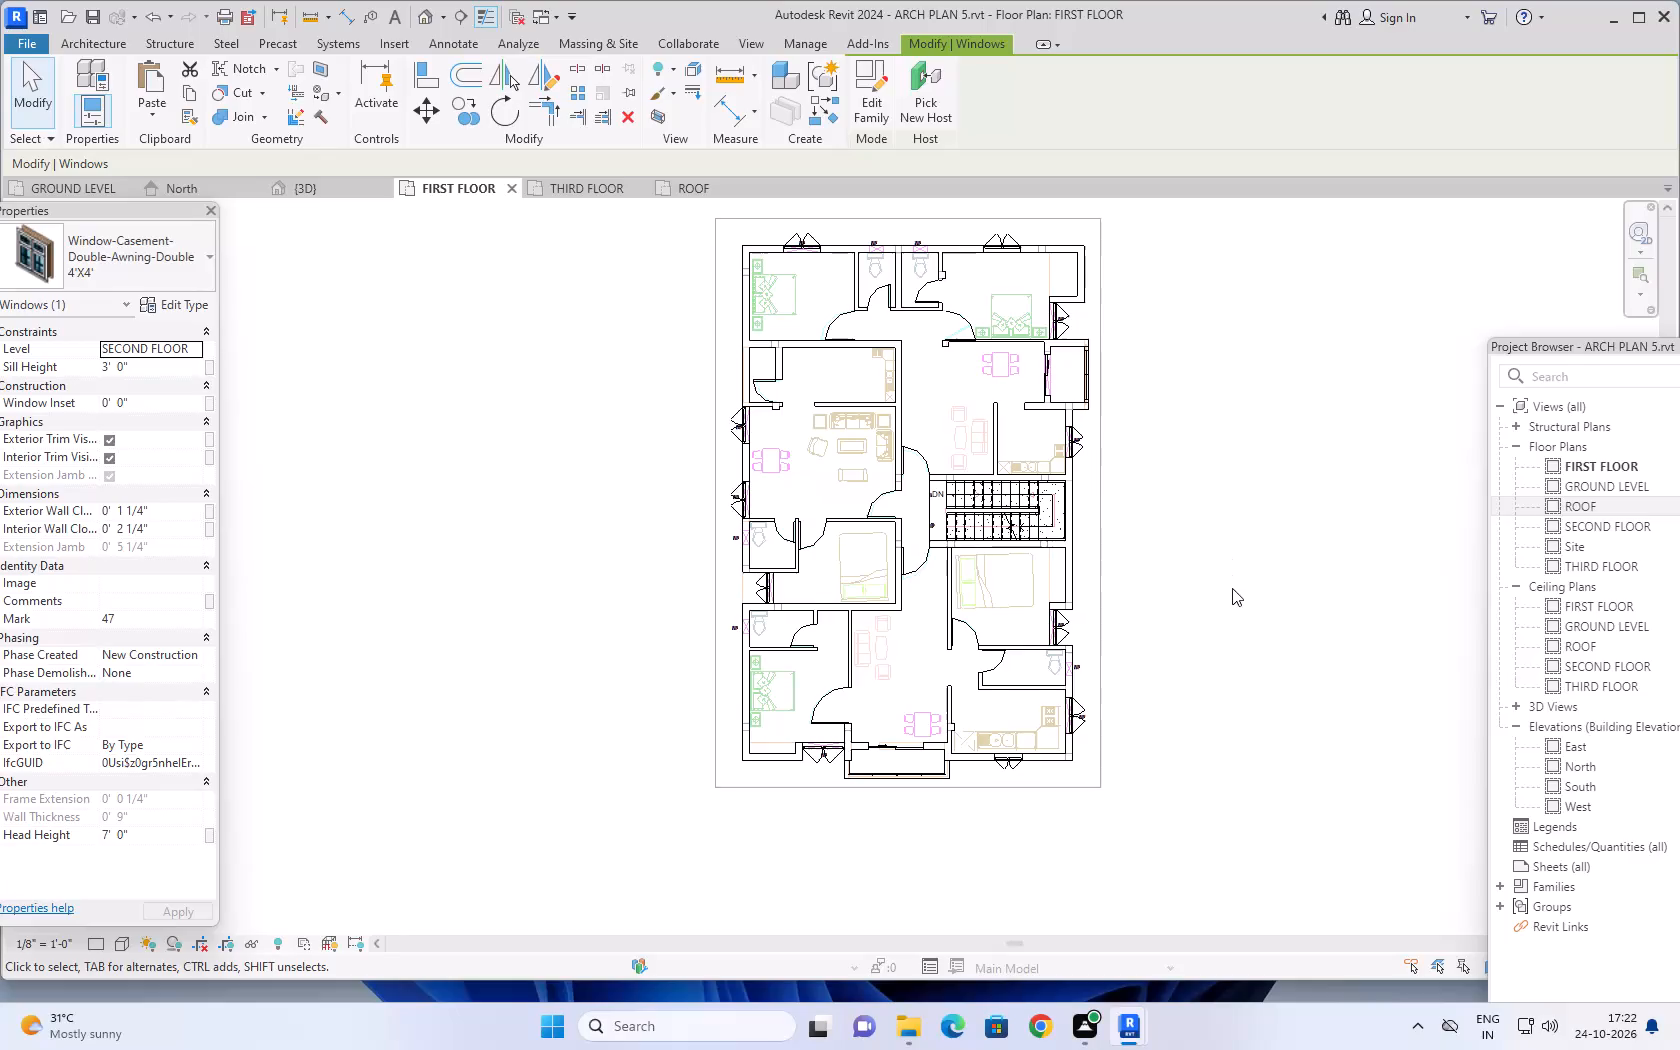
{"action": "middle_click_drag", "start_coordinate": [1285, 565], "coordinate": [1285, 587]}
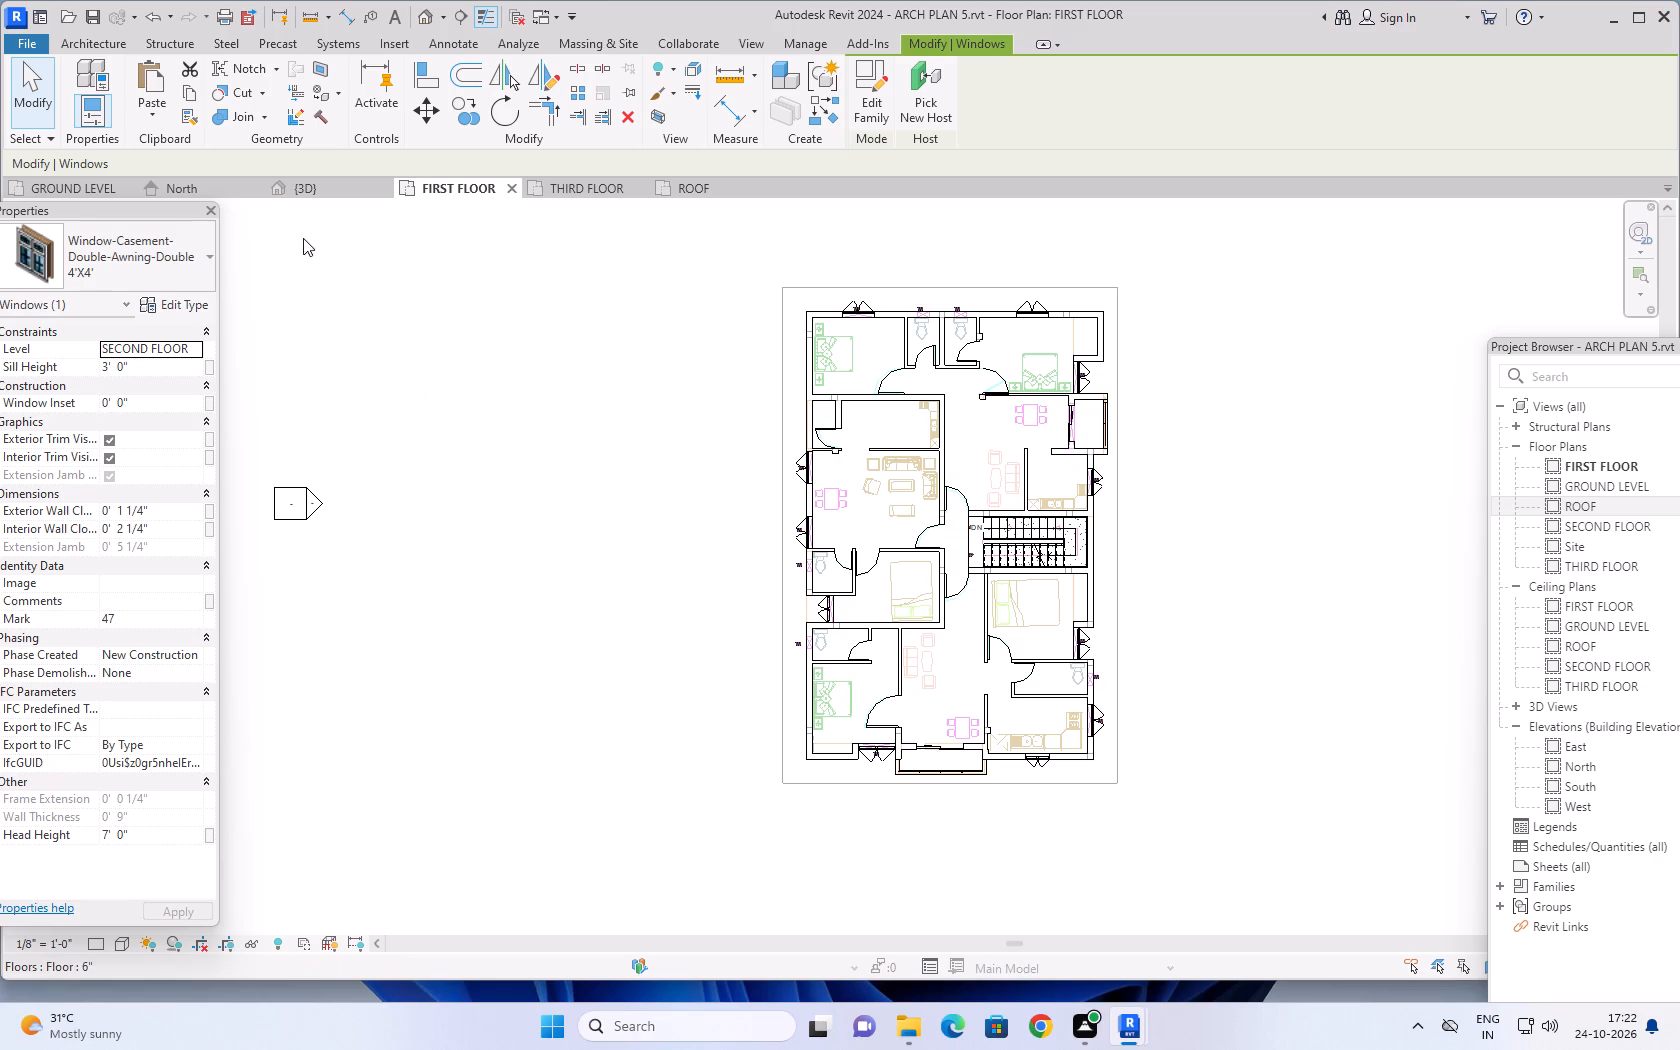
Examine the first- and second-floor windows in the 3D view from the back, left and front of the building.
{"action": "left_click", "coordinate": [321, 192]}
{"action": "scroll", "coordinate": [1008, 547], "scroll_direction": "down", "scroll_amount": 1}
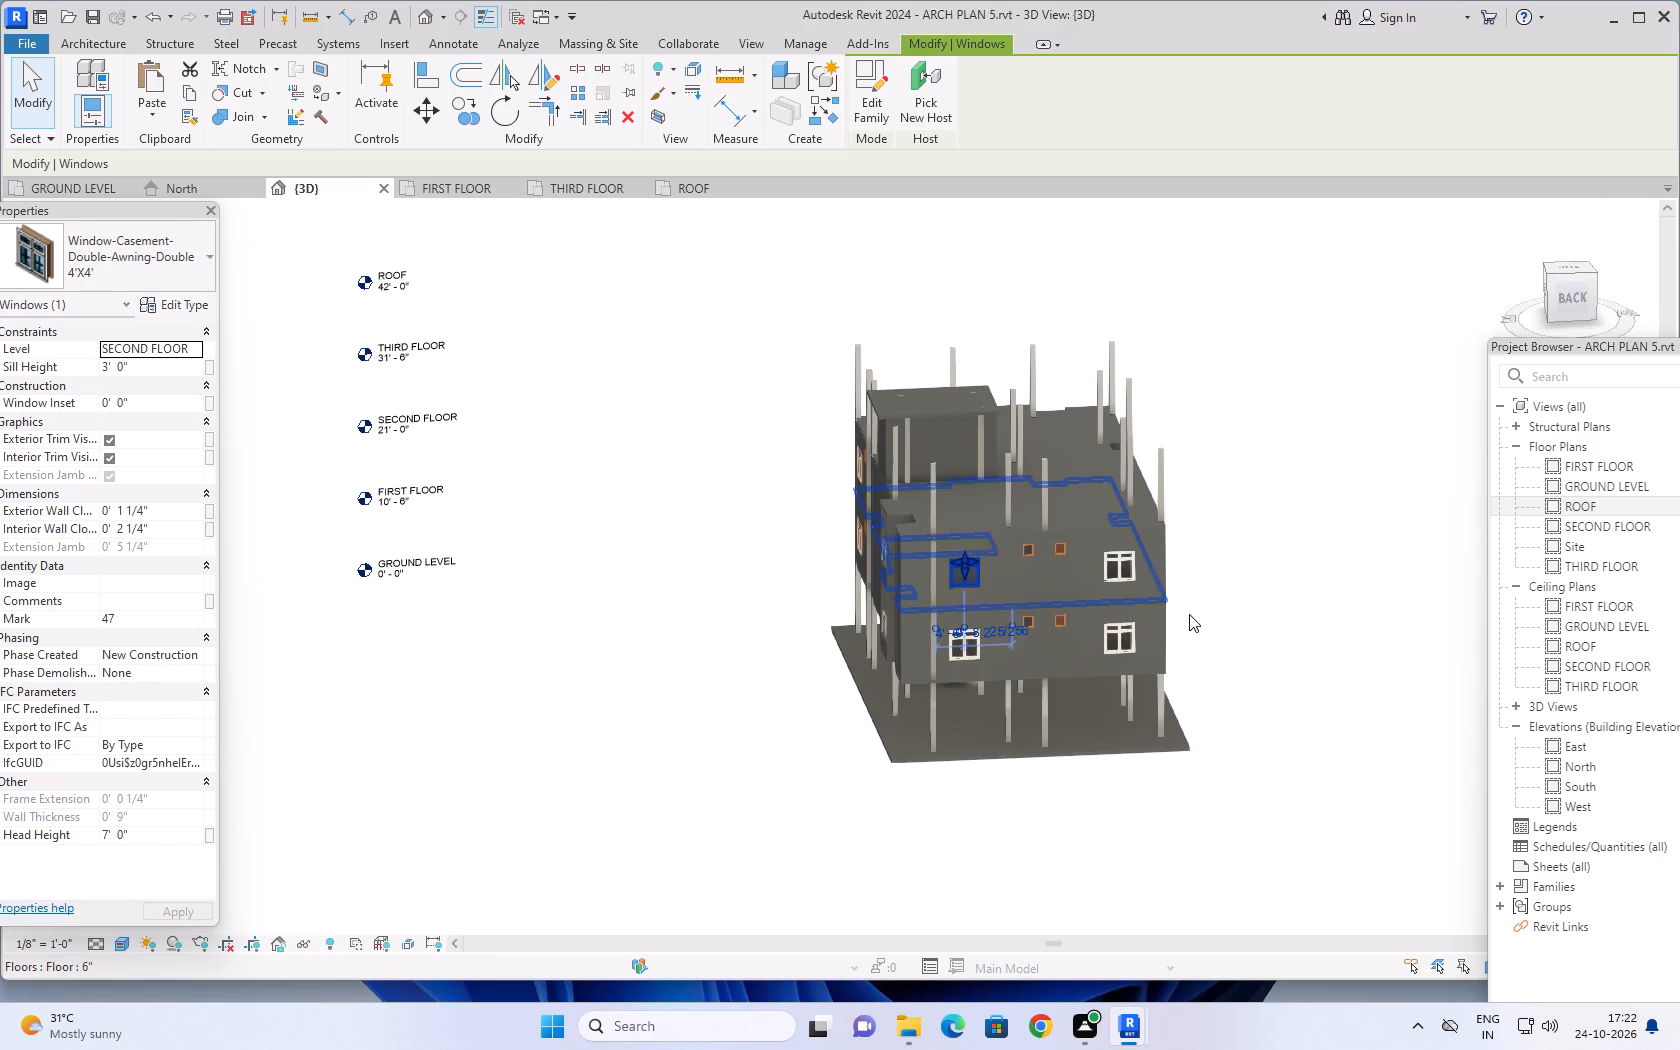
{"action": "left_click", "coordinate": [1575, 290]}
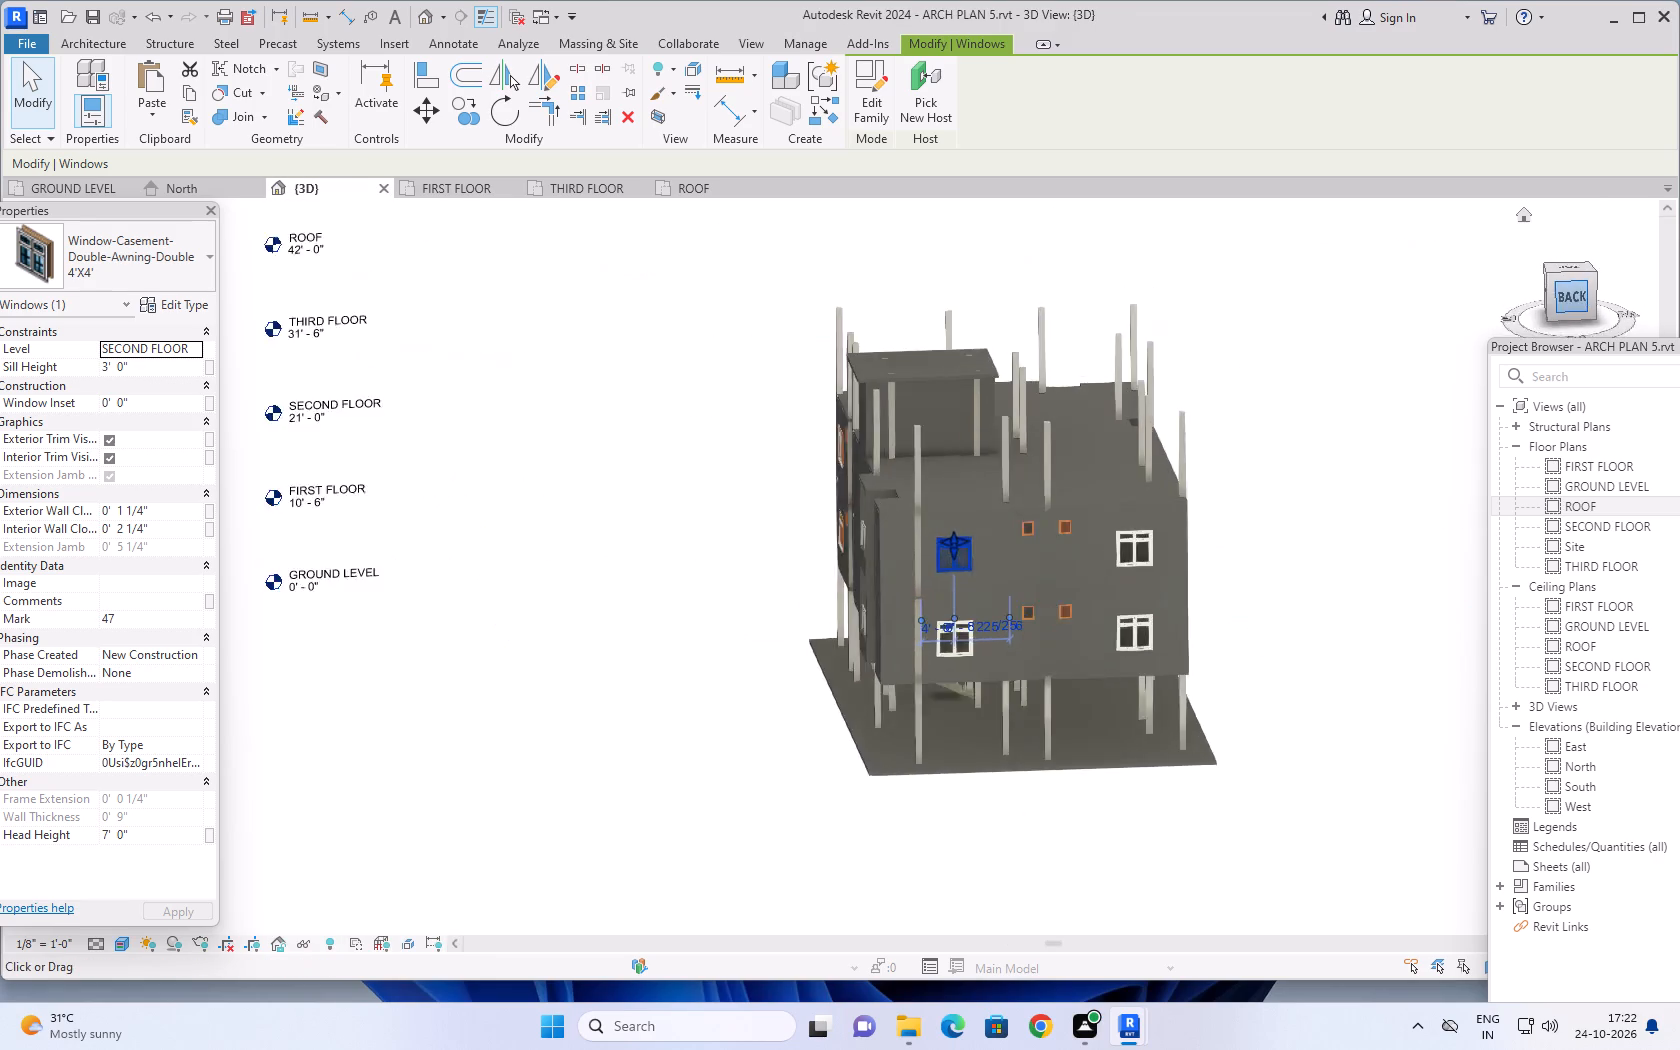
{"action": "left_click", "coordinate": [1605, 284]}
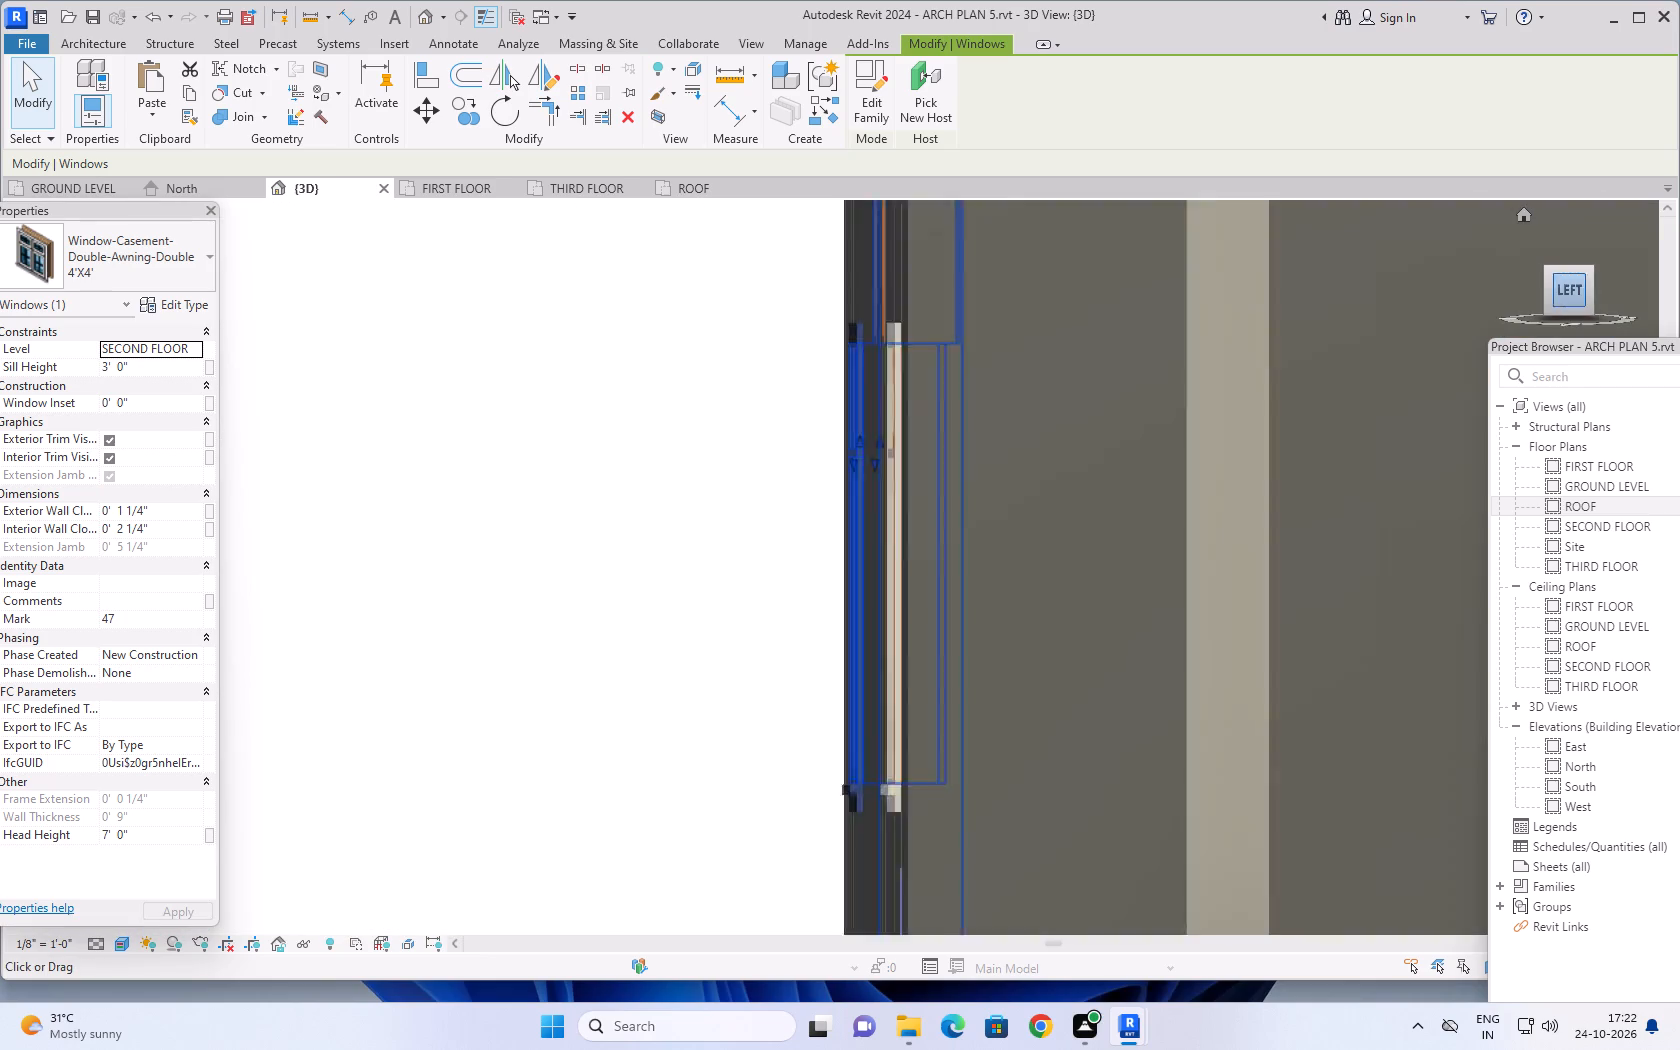
{"action": "left_click", "coordinate": [1606, 286]}
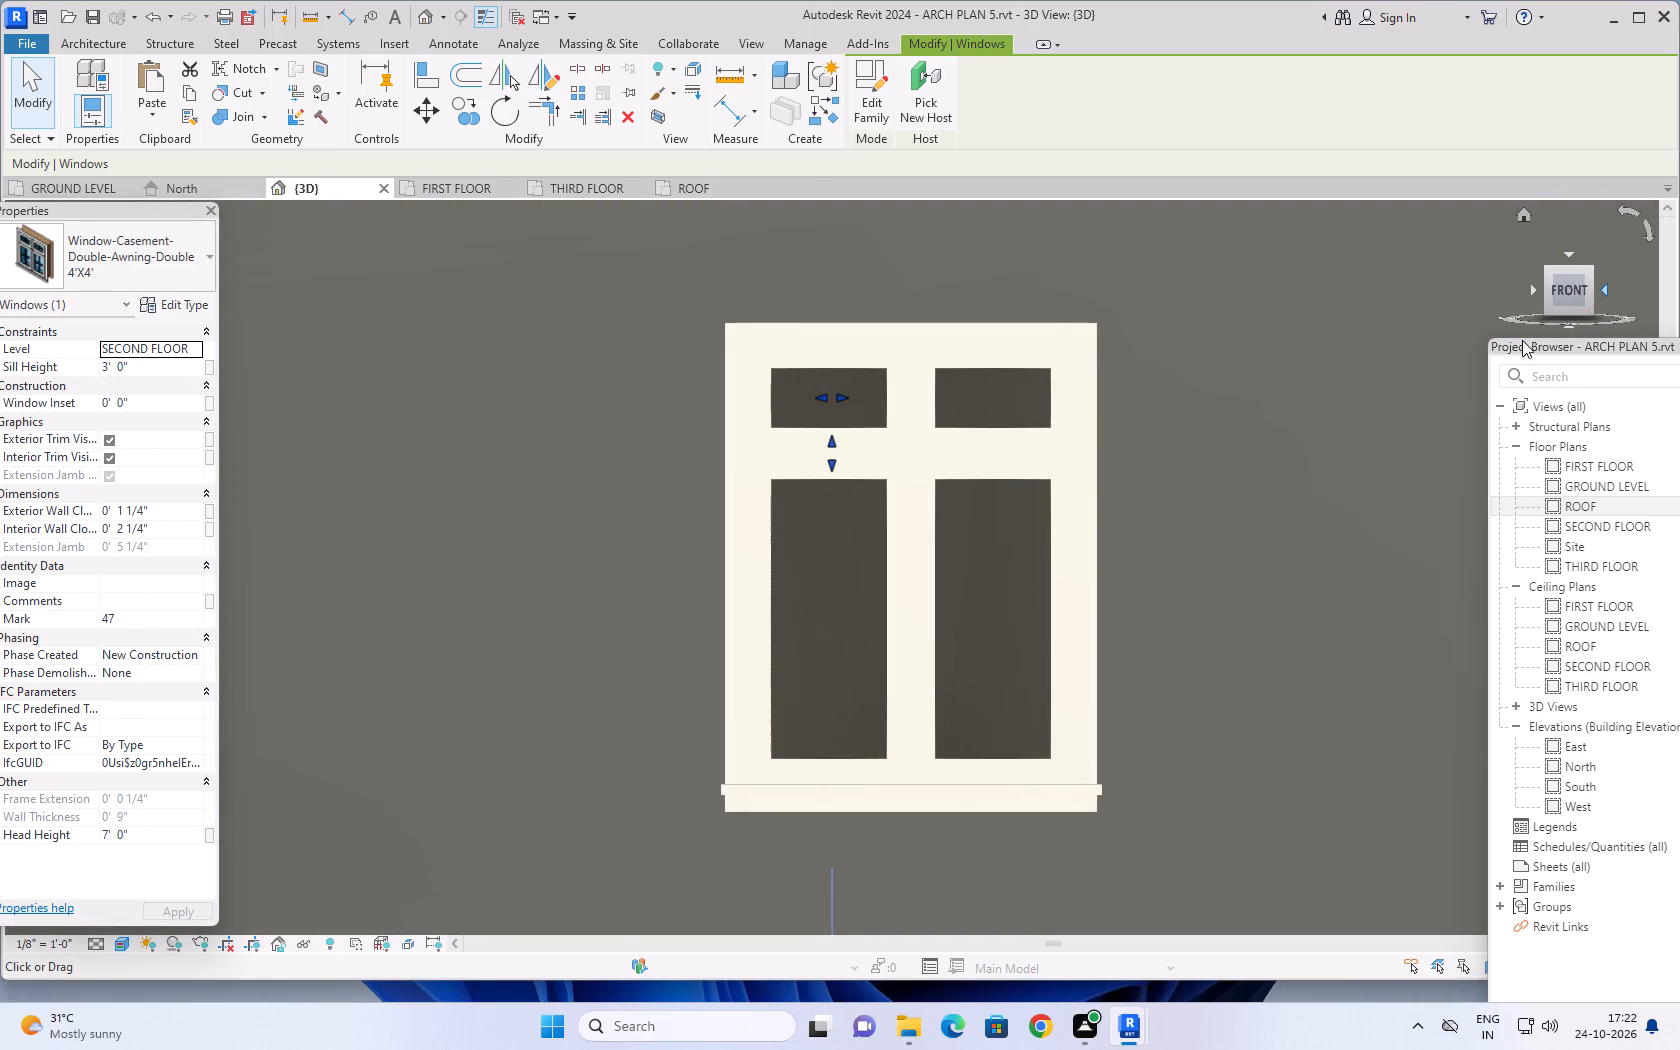
{"action": "scroll", "coordinate": [1271, 441], "scroll_direction": "down", "scroll_amount": 15}
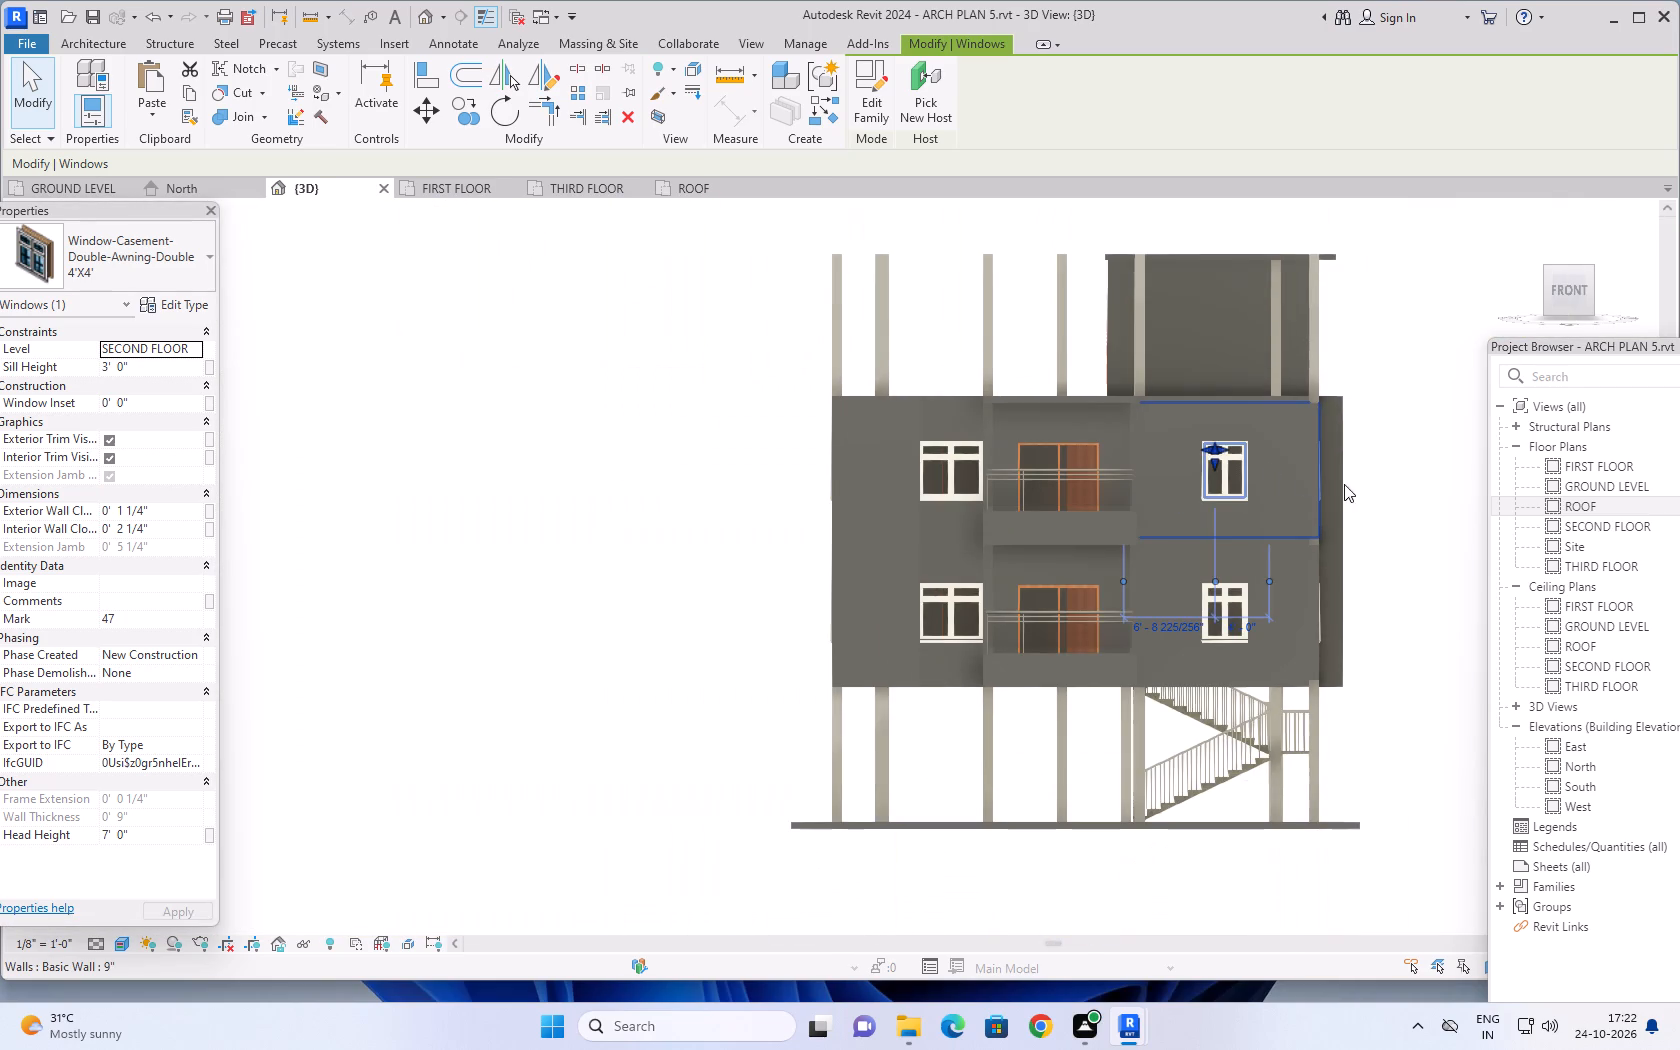
{"action": "middle_click_drag", "start_coordinate": [1363, 468], "coordinate": [1275, 525]}
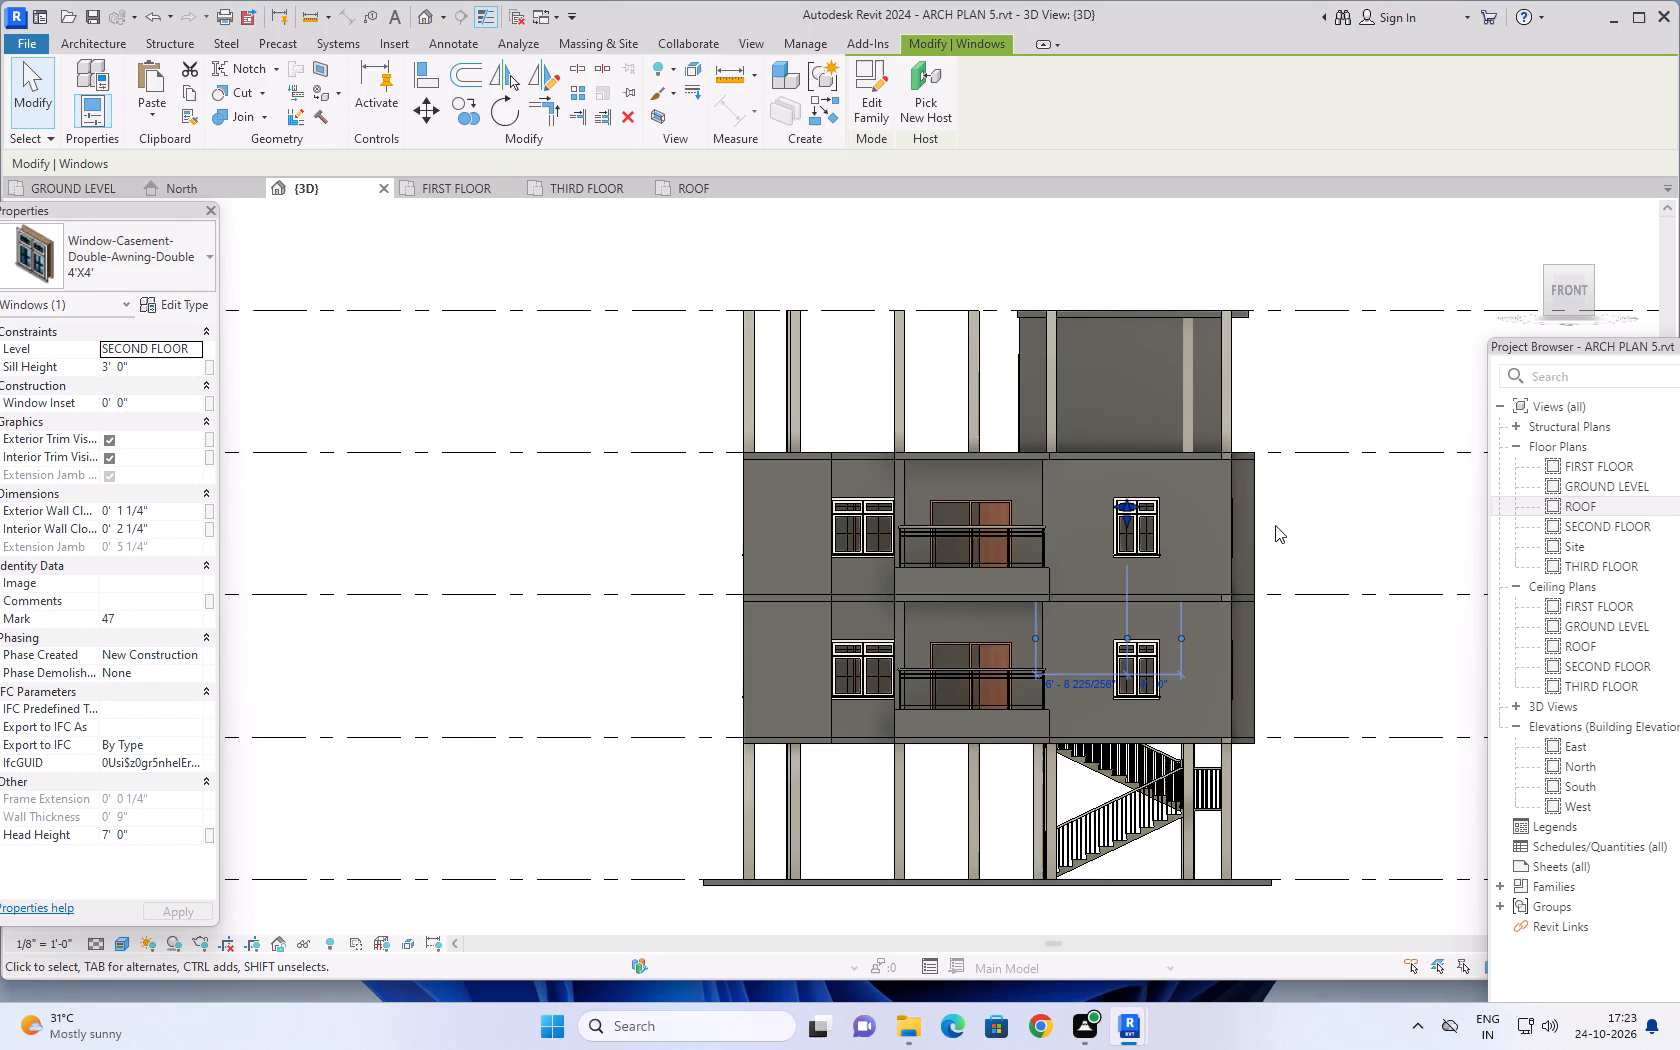
{"action": "scroll", "coordinate": [1359, 522], "scroll_direction": "down", "scroll_amount": 1}
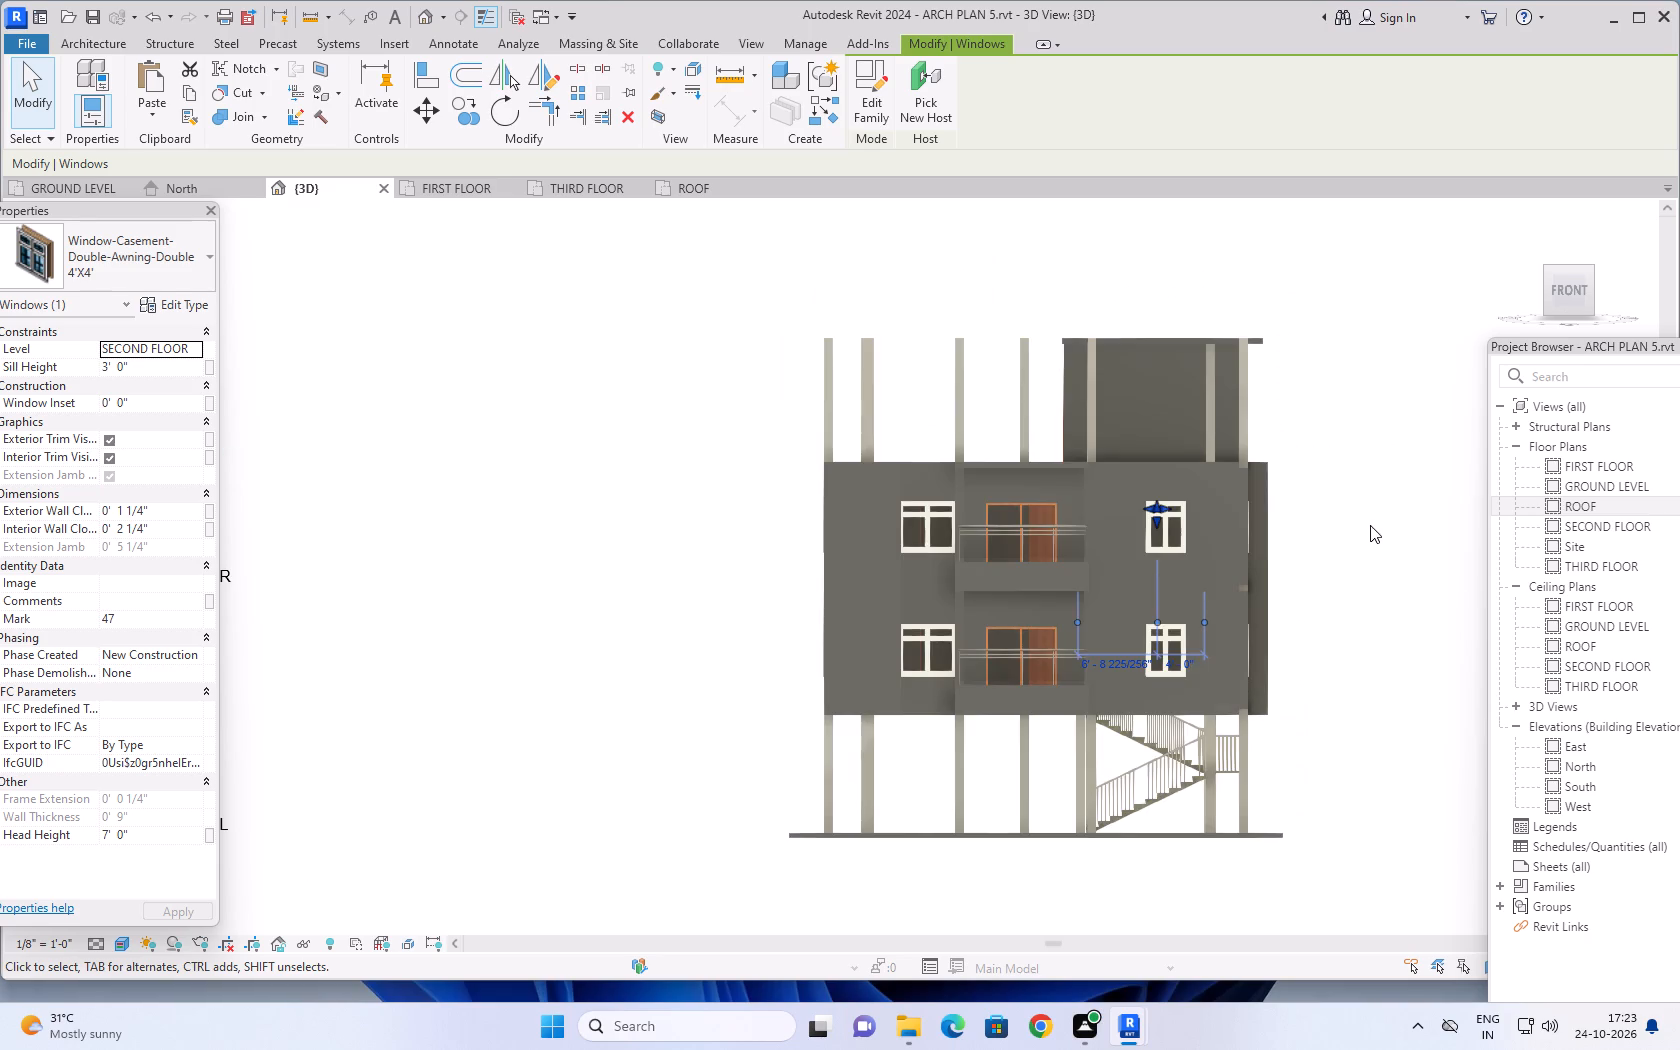
{"action": "middle_click_drag", "start_coordinate": [1370, 525], "coordinate": [1333, 537]}
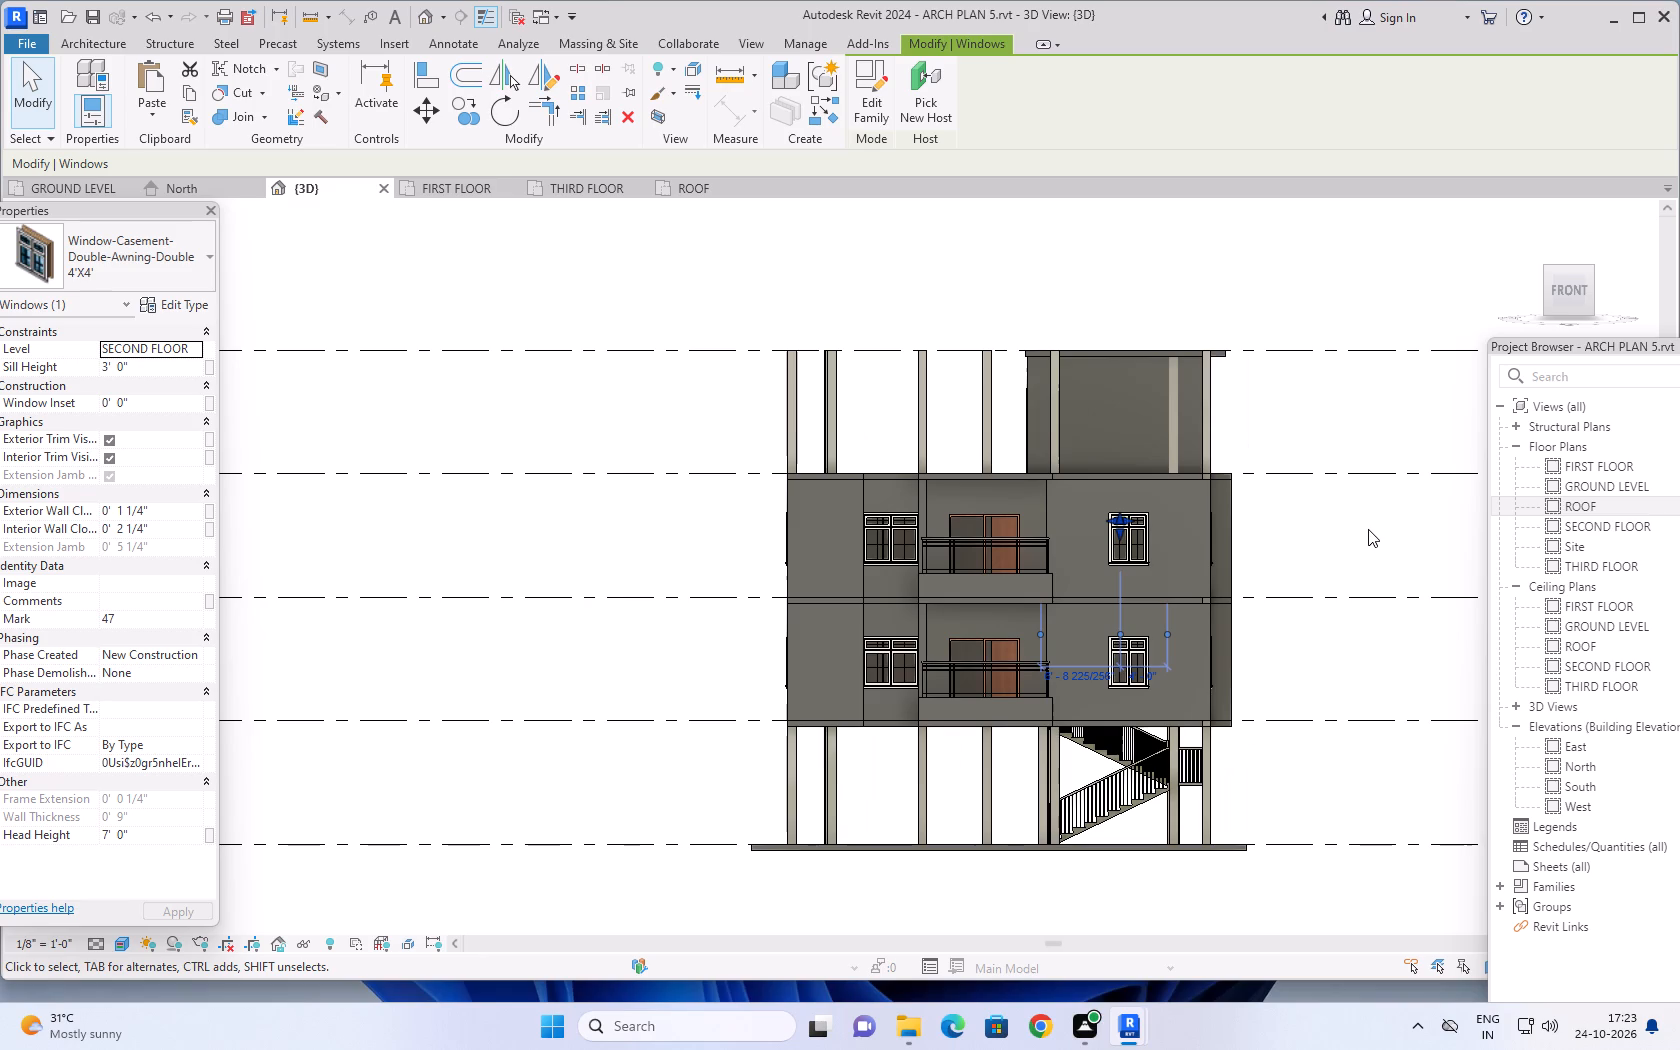
{"action": "scroll", "coordinate": [1348, 527], "scroll_direction": "down", "scroll_amount": 1}
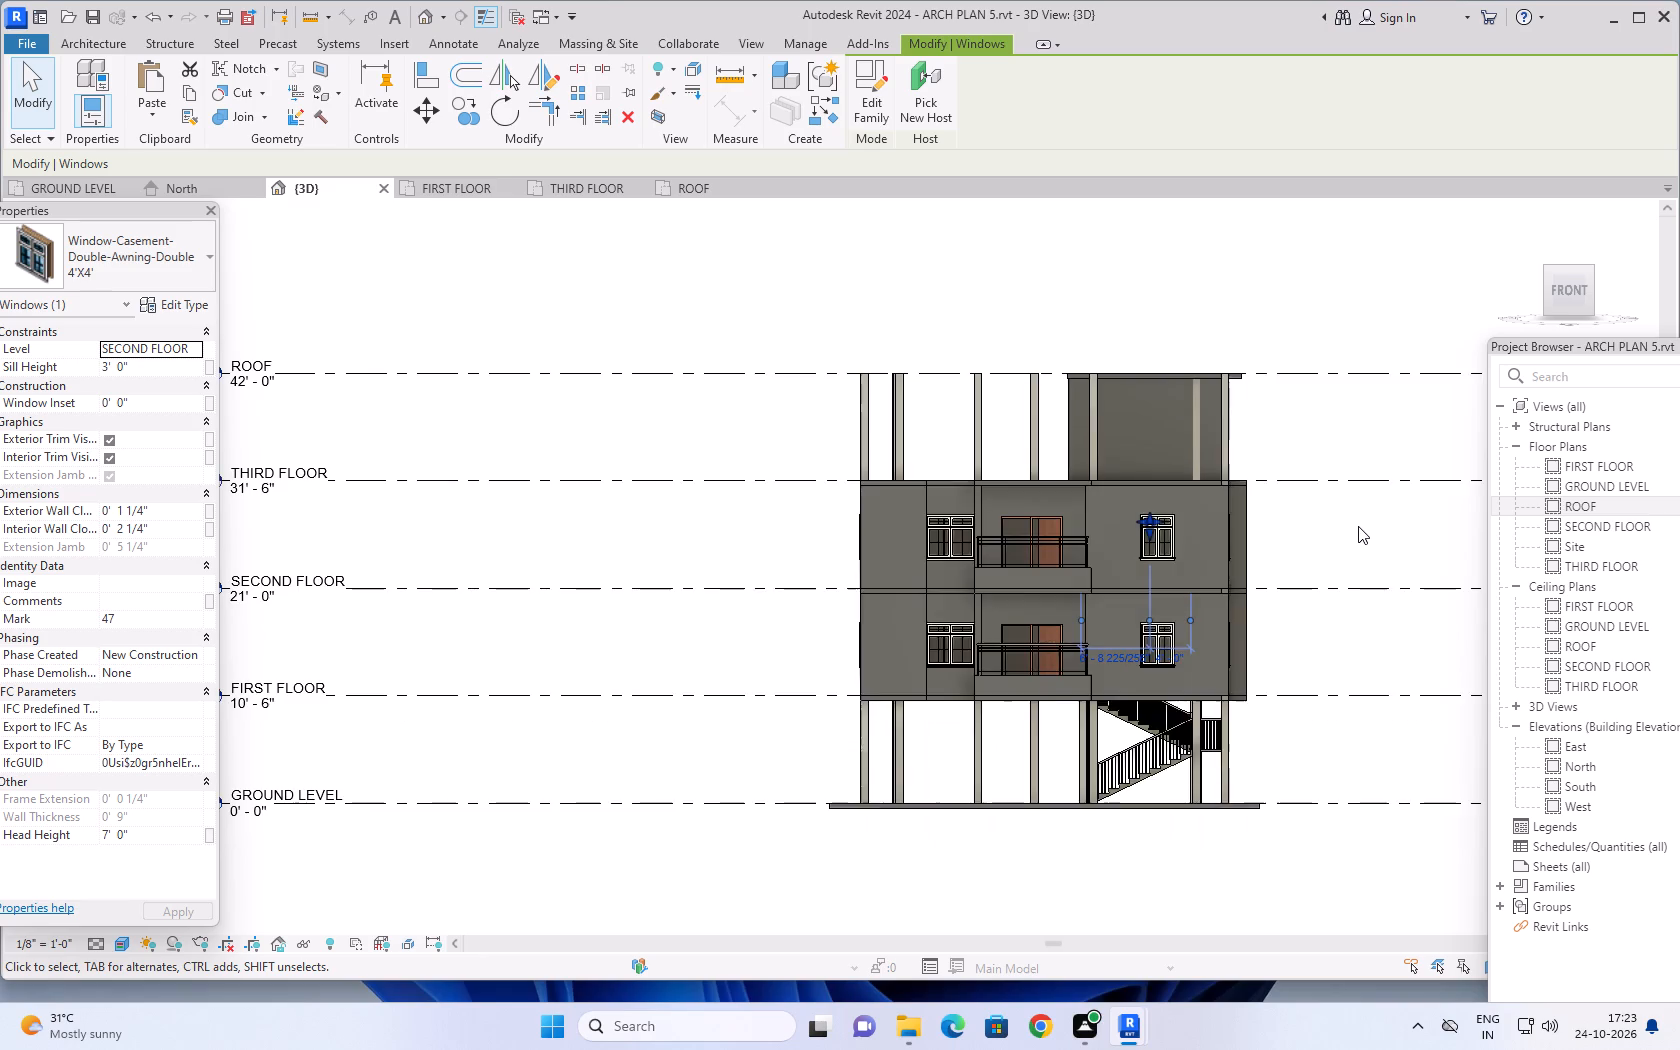
{"action": "middle_click_drag", "start_coordinate": [1358, 526], "coordinate": [1302, 526]}
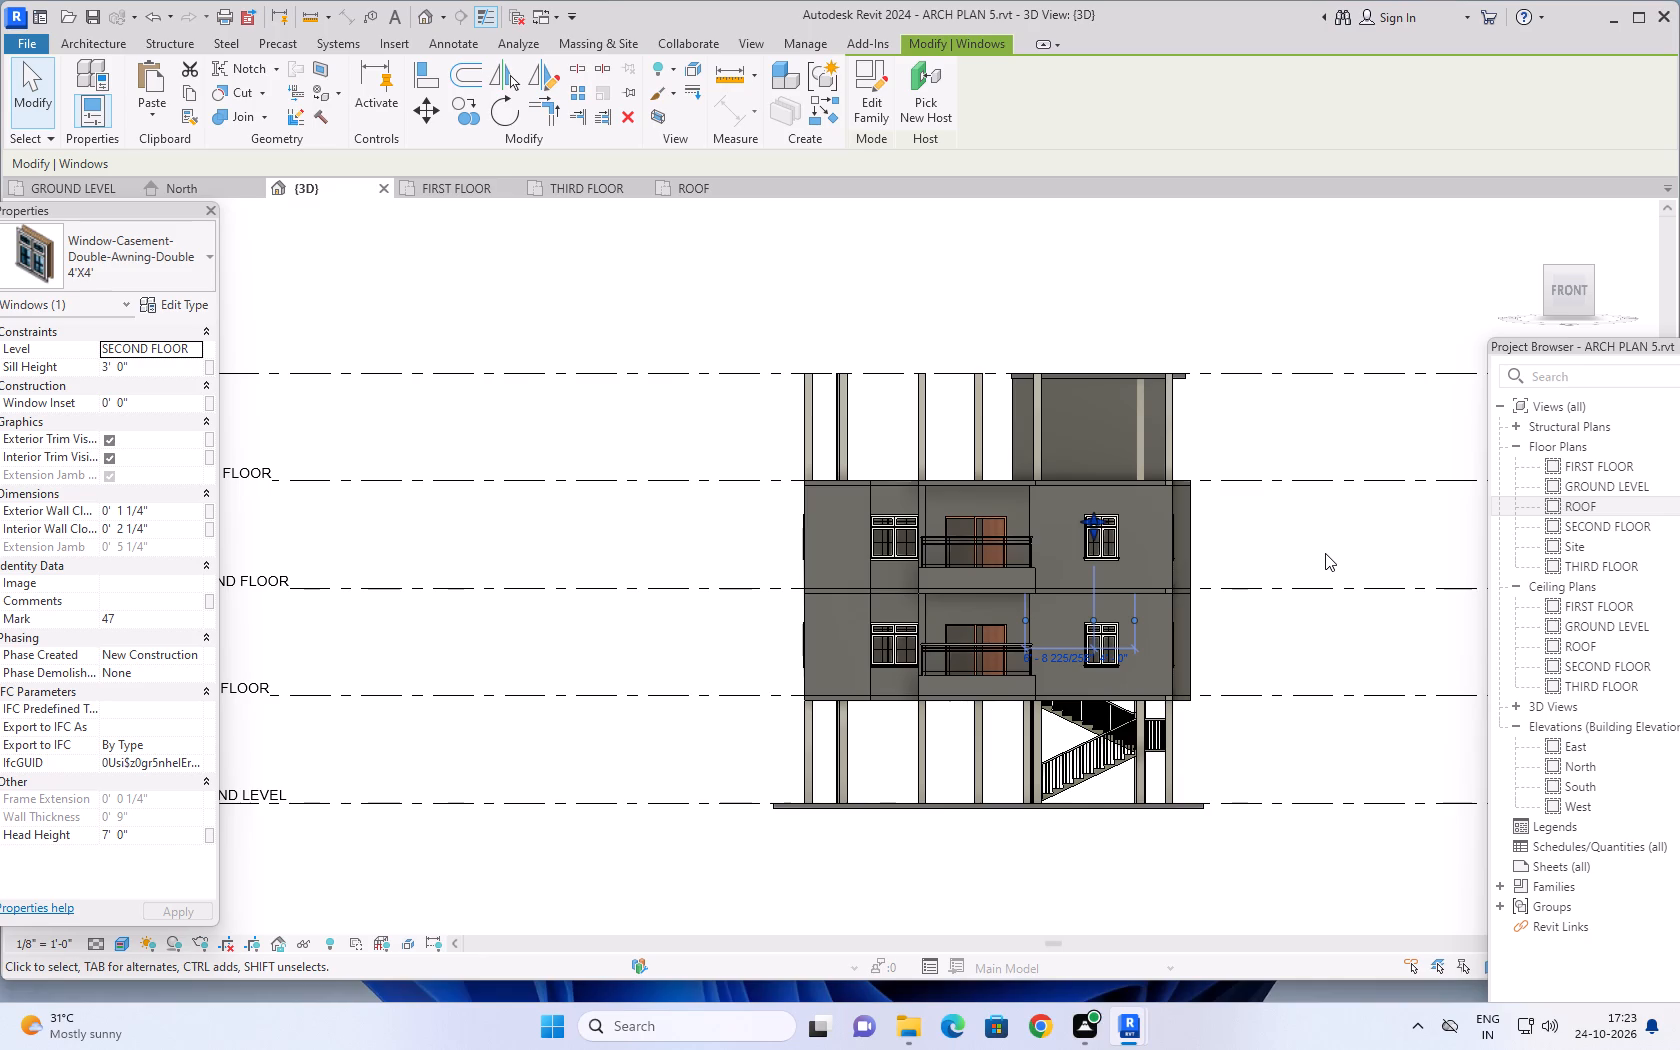
{"action": "scroll", "coordinate": [1244, 211], "scroll_direction": "down", "scroll_amount": 2}
{"action": "middle_click_drag", "start_coordinate": [1288, 271], "coordinate": [1151, 356]}
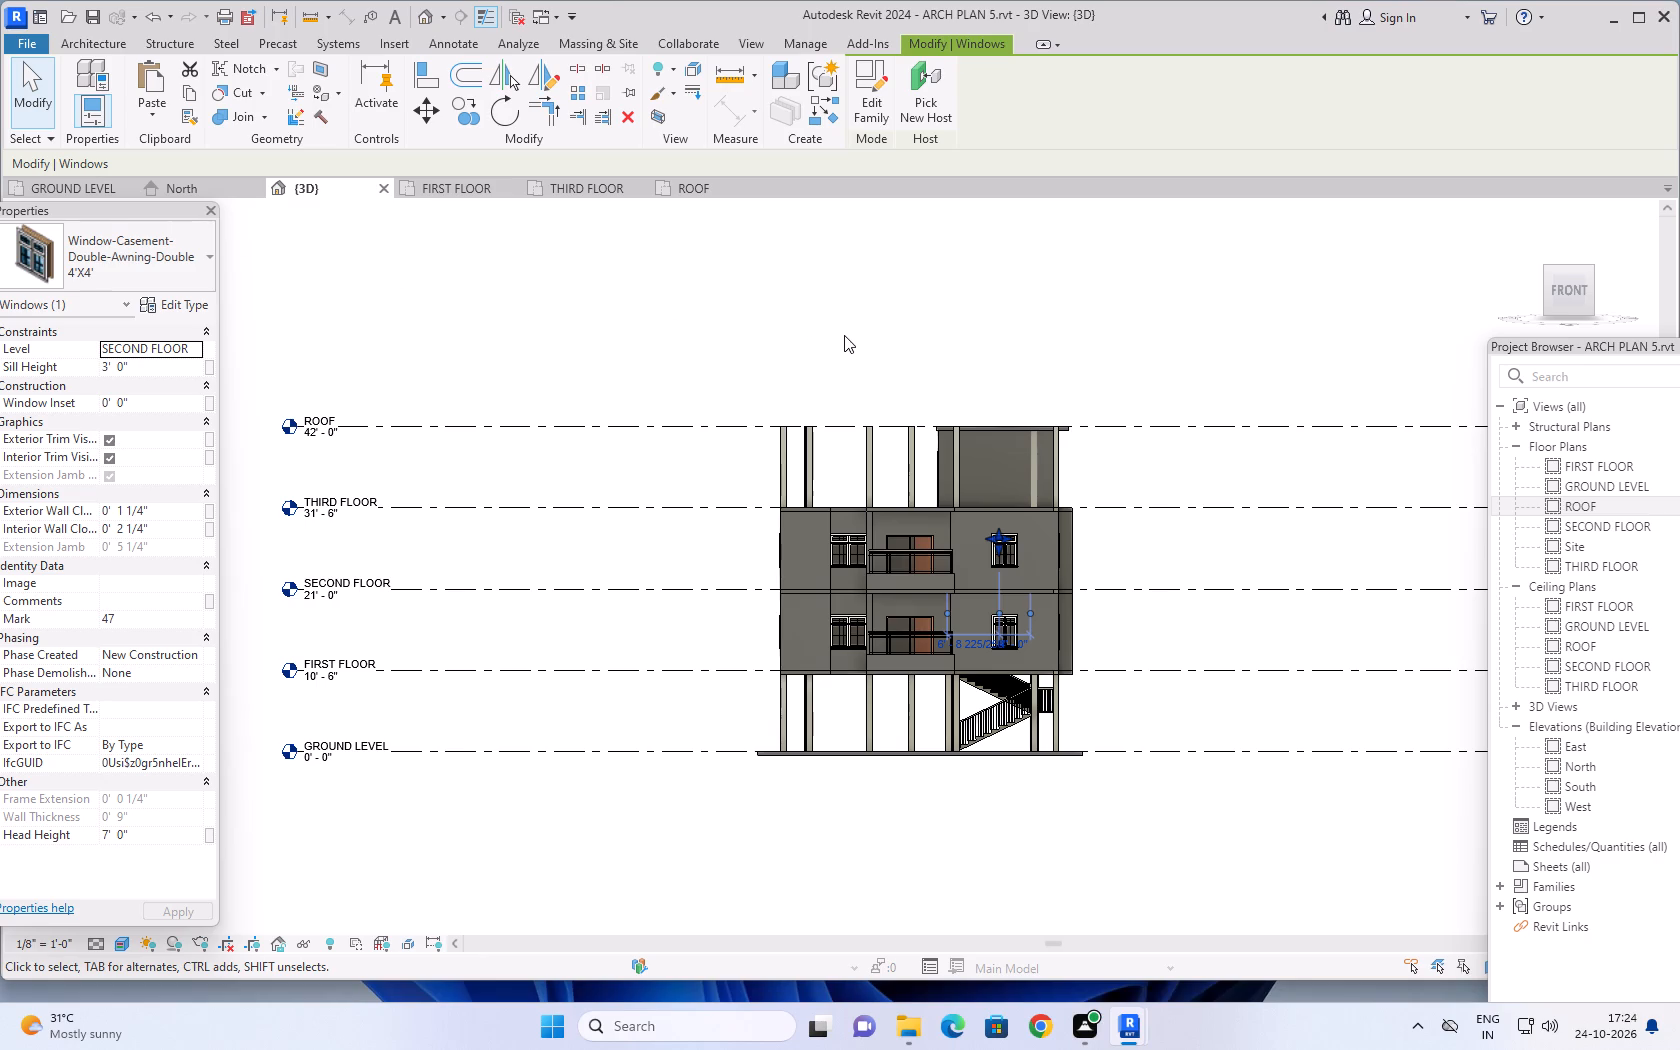
Examine Flat C's bedroom, kitchen, balcony and window positions along the south side of the GROUND LEVEL plan.
{"action": "left_click", "coordinate": [65, 187]}
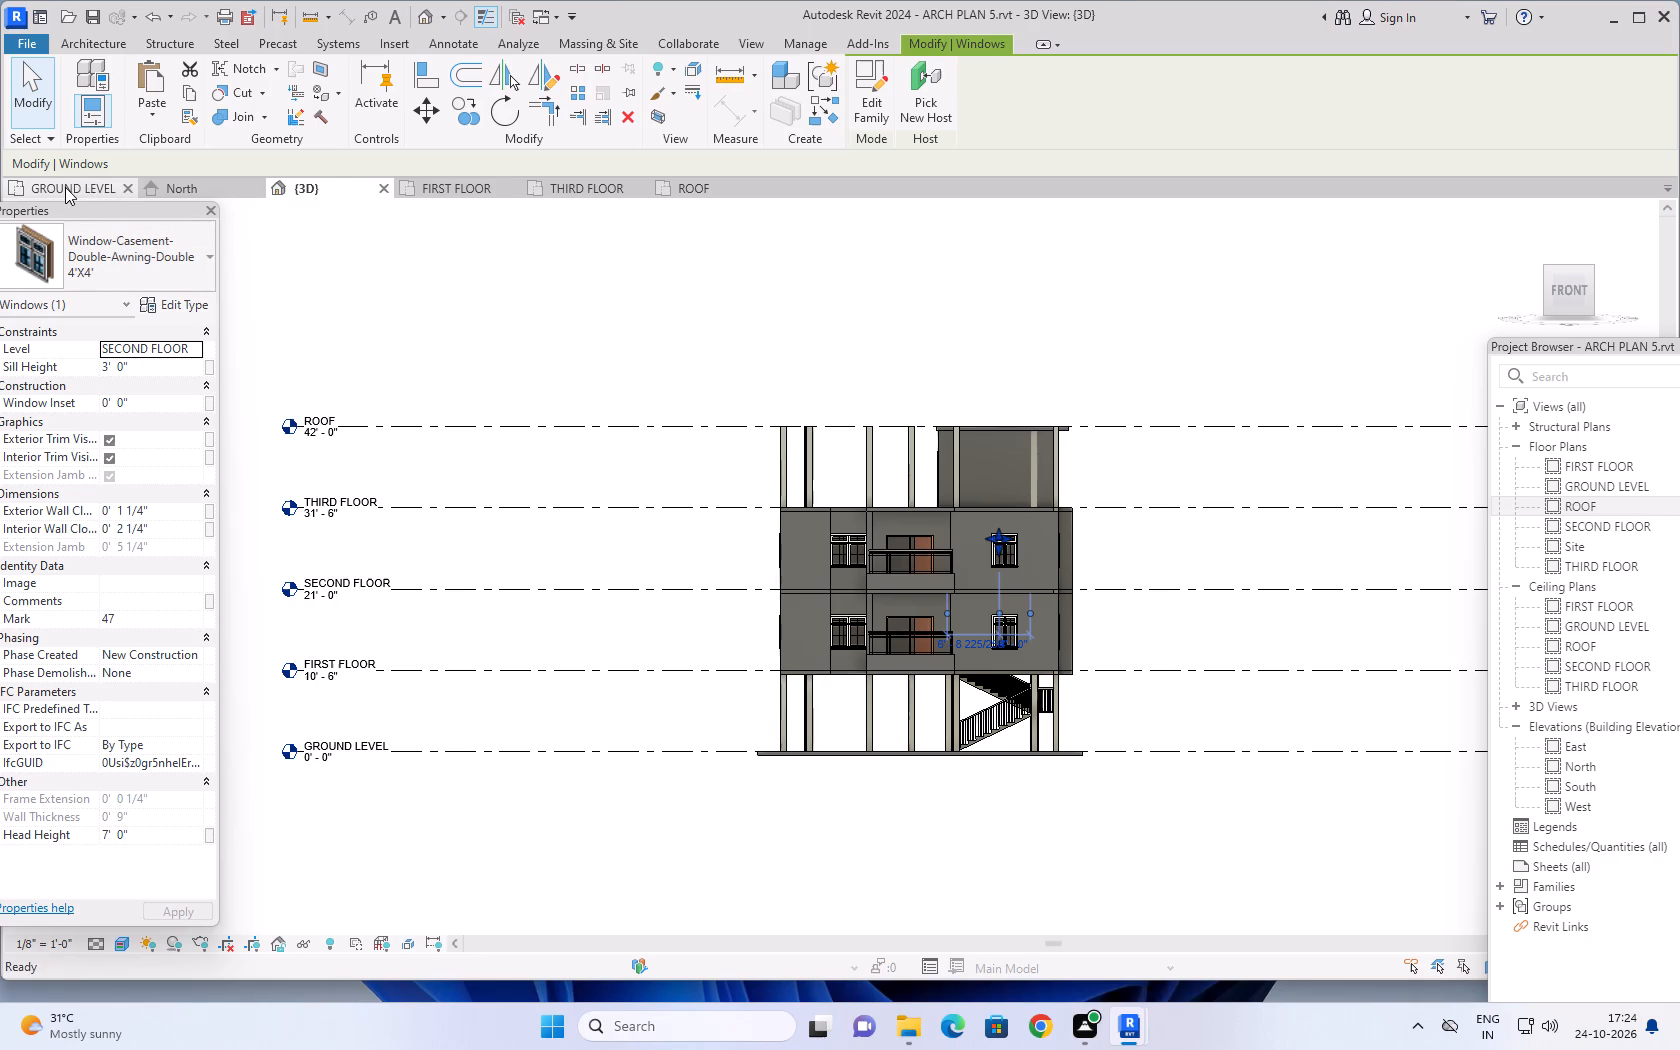
{"action": "scroll", "coordinate": [1077, 628], "scroll_direction": "down", "scroll_amount": 2}
{"action": "middle_click_drag", "start_coordinate": [1150, 722], "coordinate": [1140, 605]}
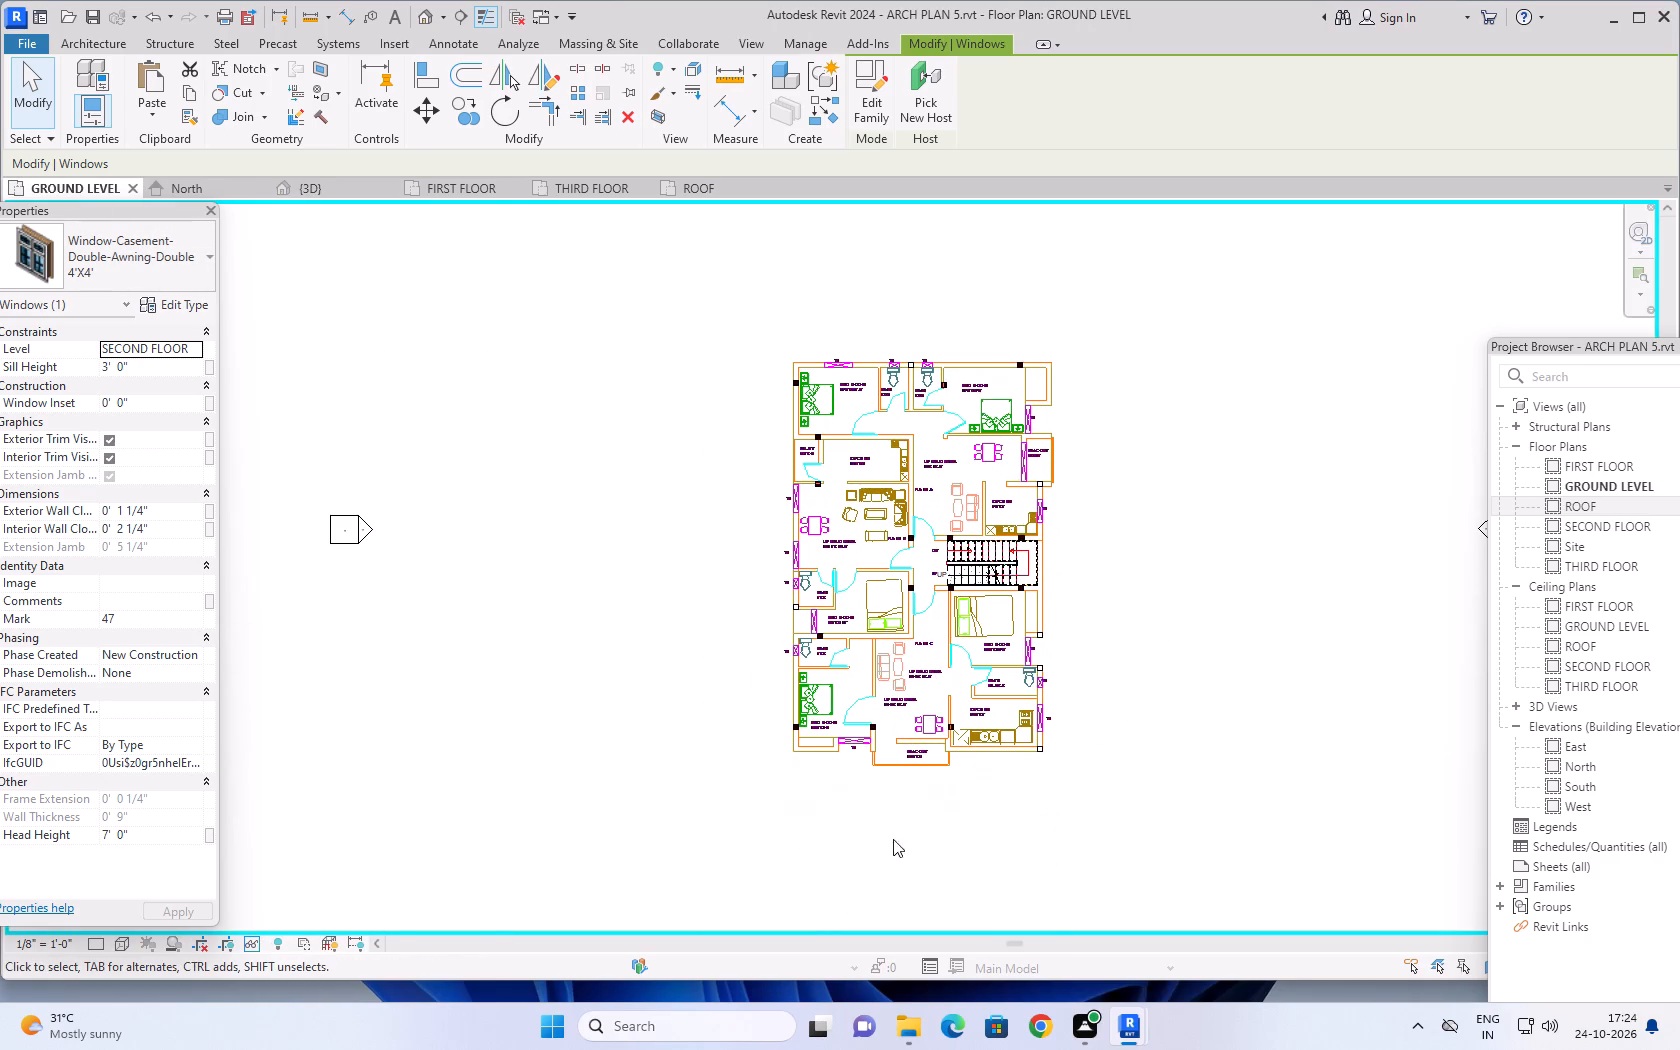
{"action": "scroll", "coordinate": [872, 820], "scroll_direction": "up", "scroll_amount": 8}
{"action": "middle_click_drag", "start_coordinate": [843, 745], "coordinate": [834, 777]}
{"action": "scroll", "coordinate": [834, 777], "scroll_direction": "up", "scroll_amount": 3}
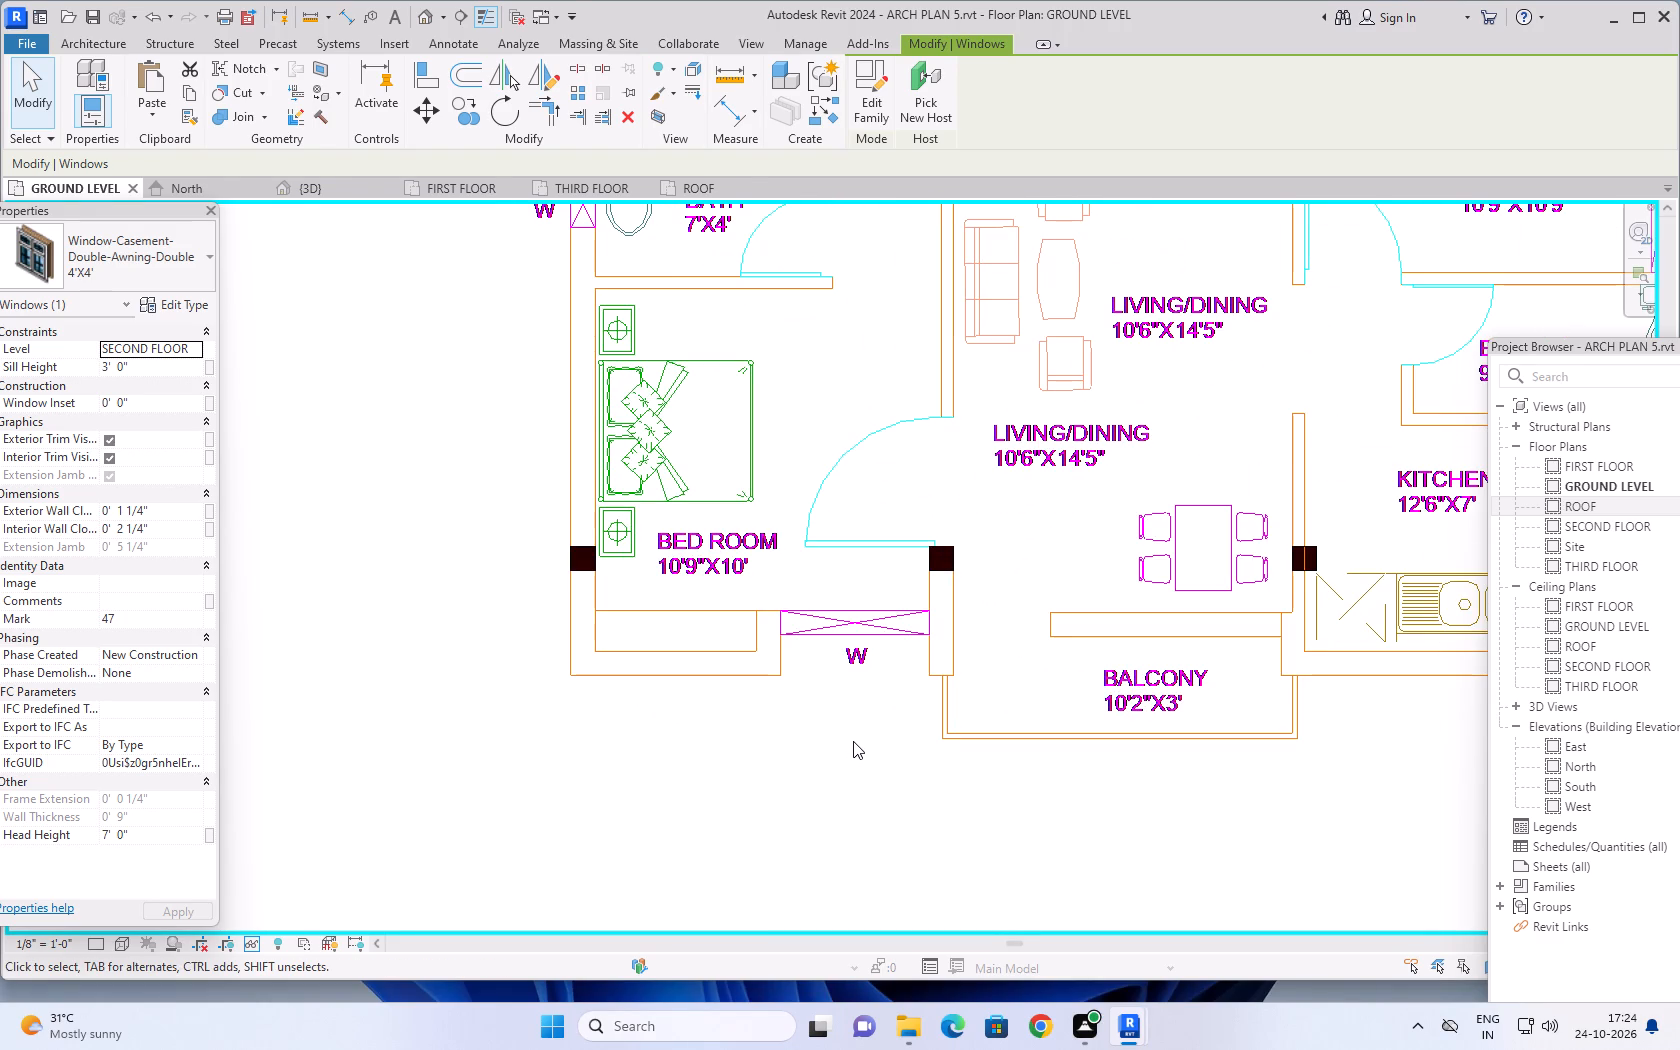
{"action": "scroll", "coordinate": [855, 737], "scroll_direction": "down", "scroll_amount": 2}
{"action": "middle_click_drag", "start_coordinate": [855, 755], "coordinate": [757, 761]}
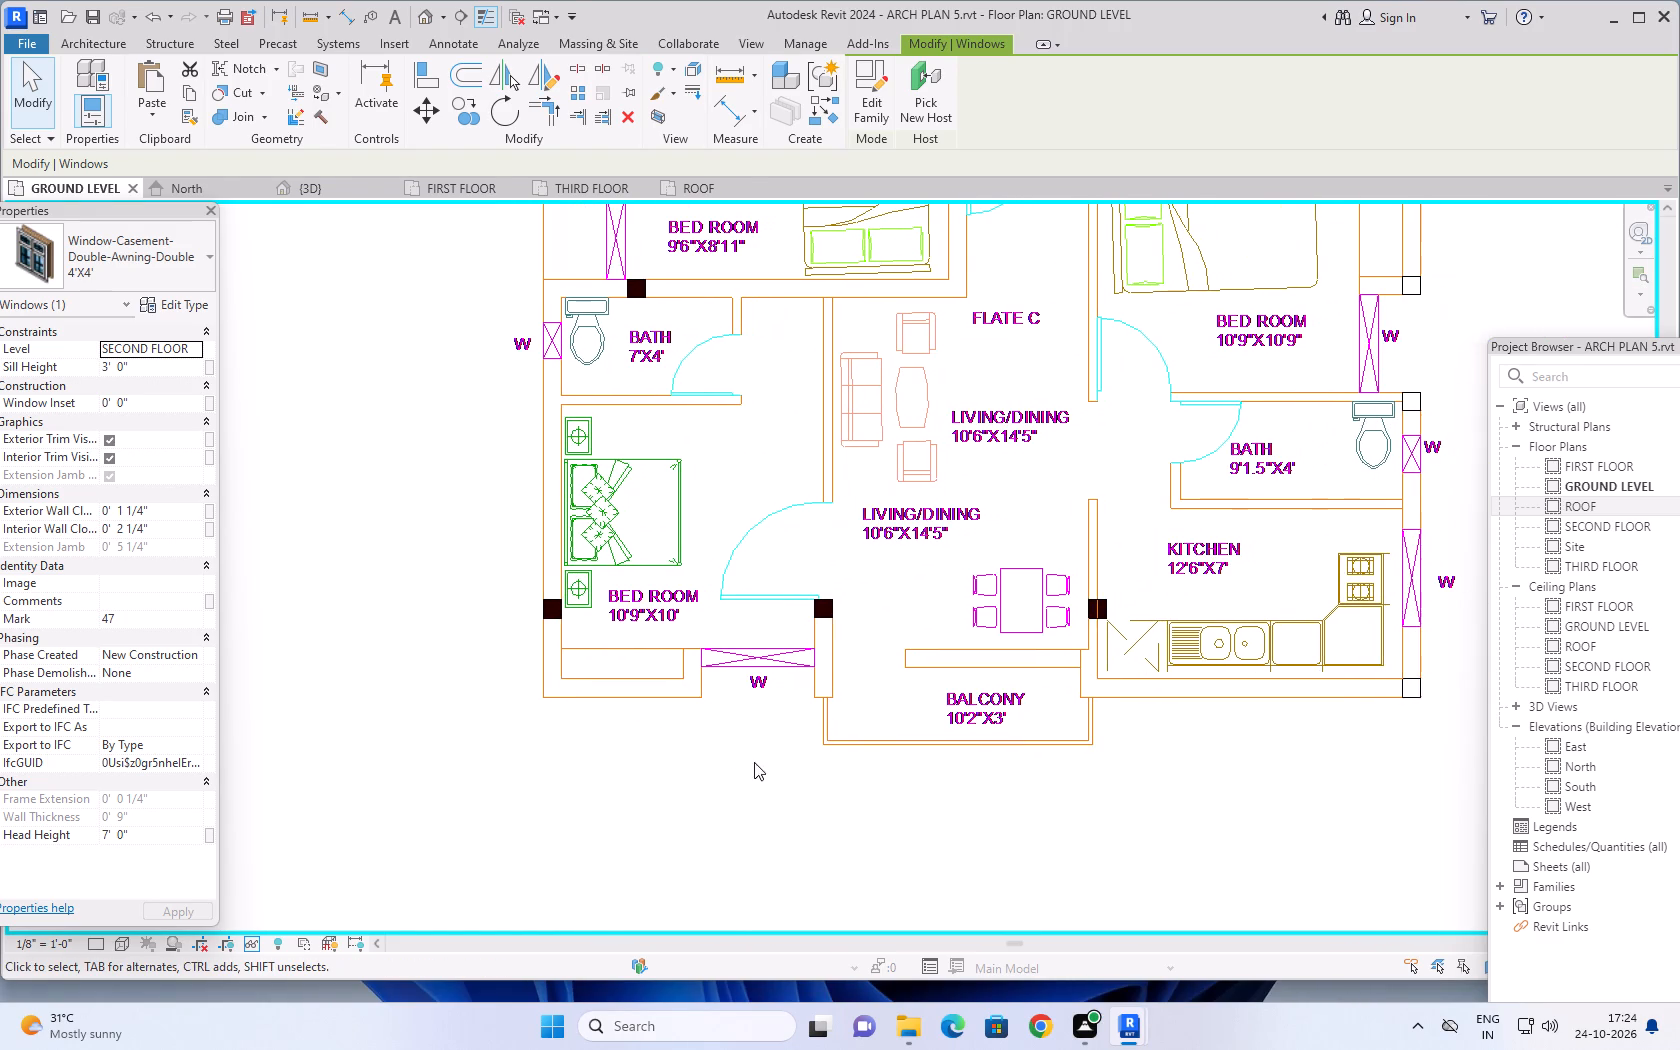
{"action": "scroll", "coordinate": [1188, 809], "scroll_direction": "down", "scroll_amount": 2}
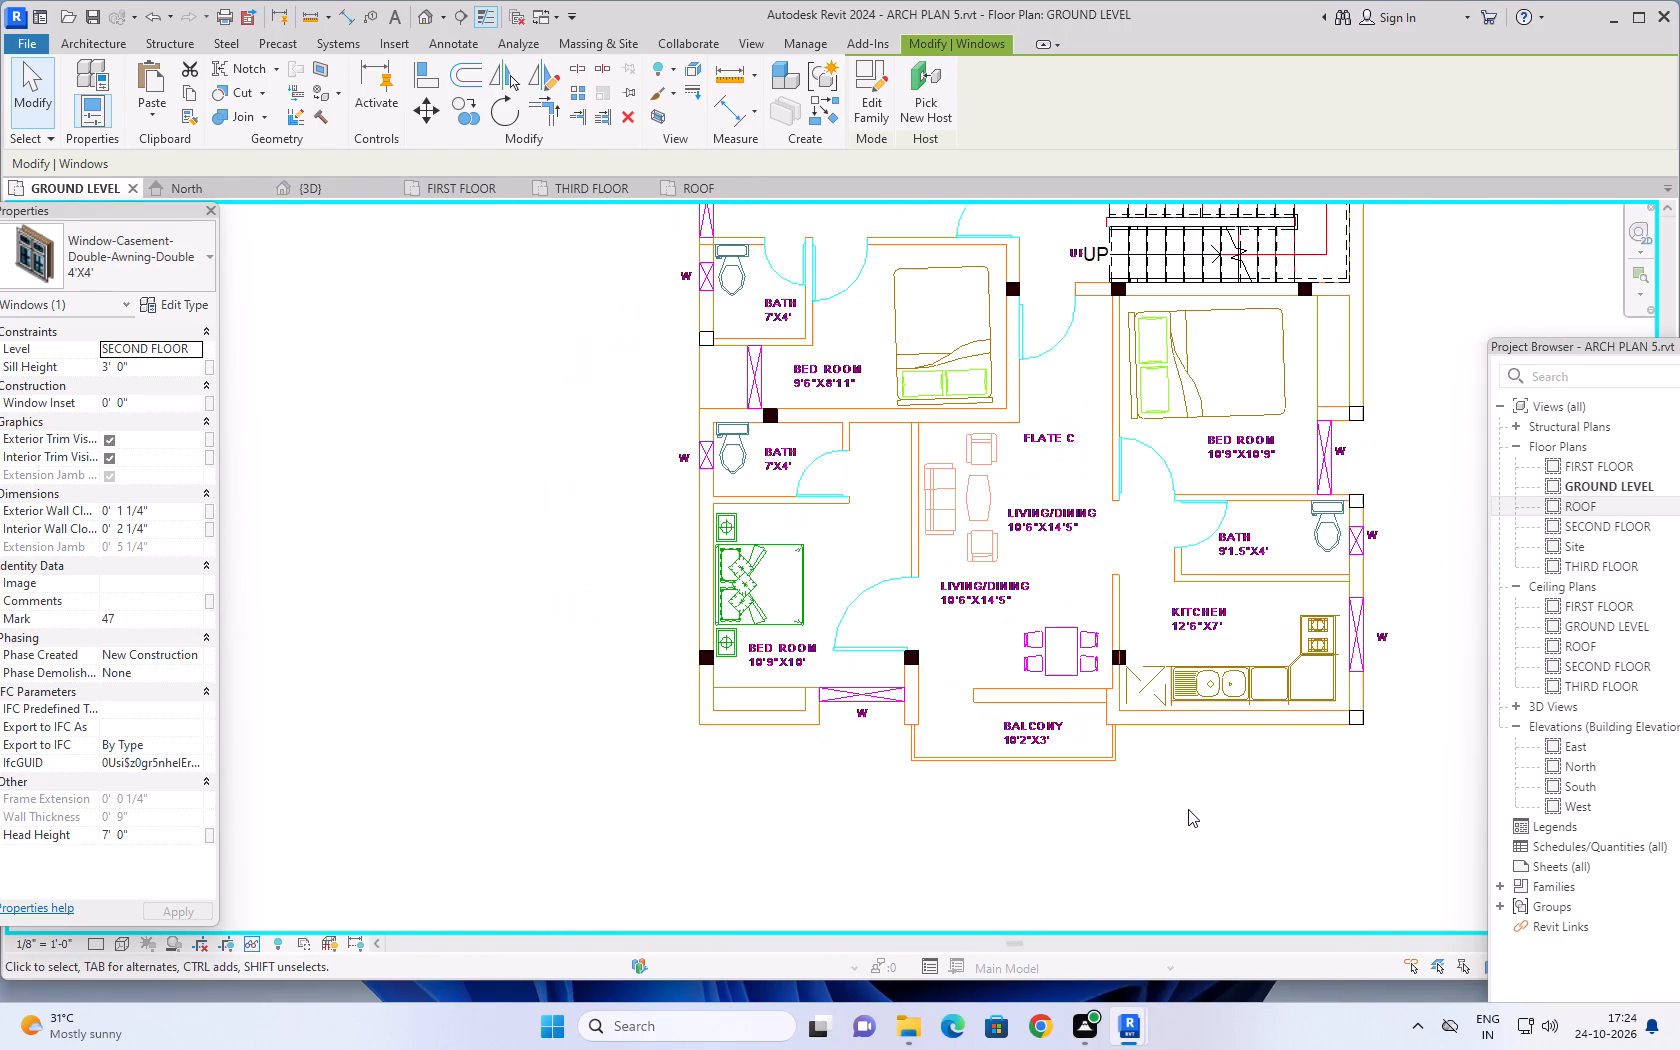
{"action": "middle_click_drag", "start_coordinate": [1227, 811], "coordinate": [1131, 784]}
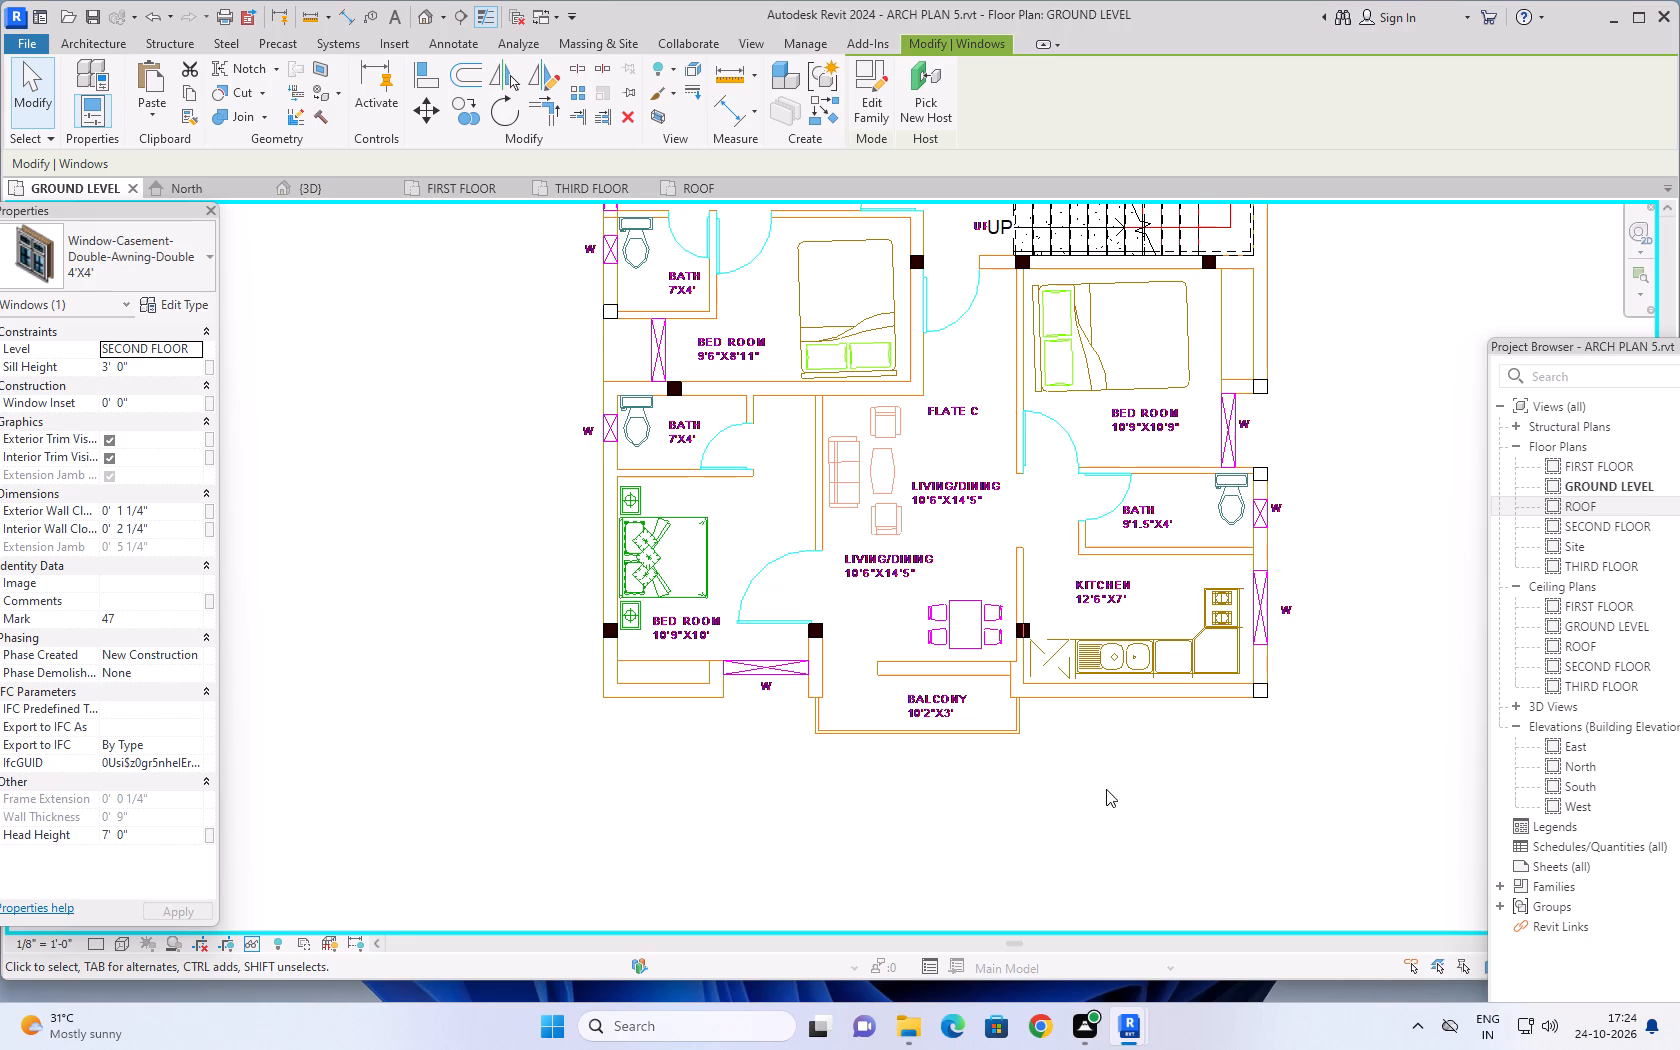
Examine the whole building in the 3D view from the front and from above the front-left corner, and clear the window selection.
{"action": "left_click", "coordinate": [324, 192]}
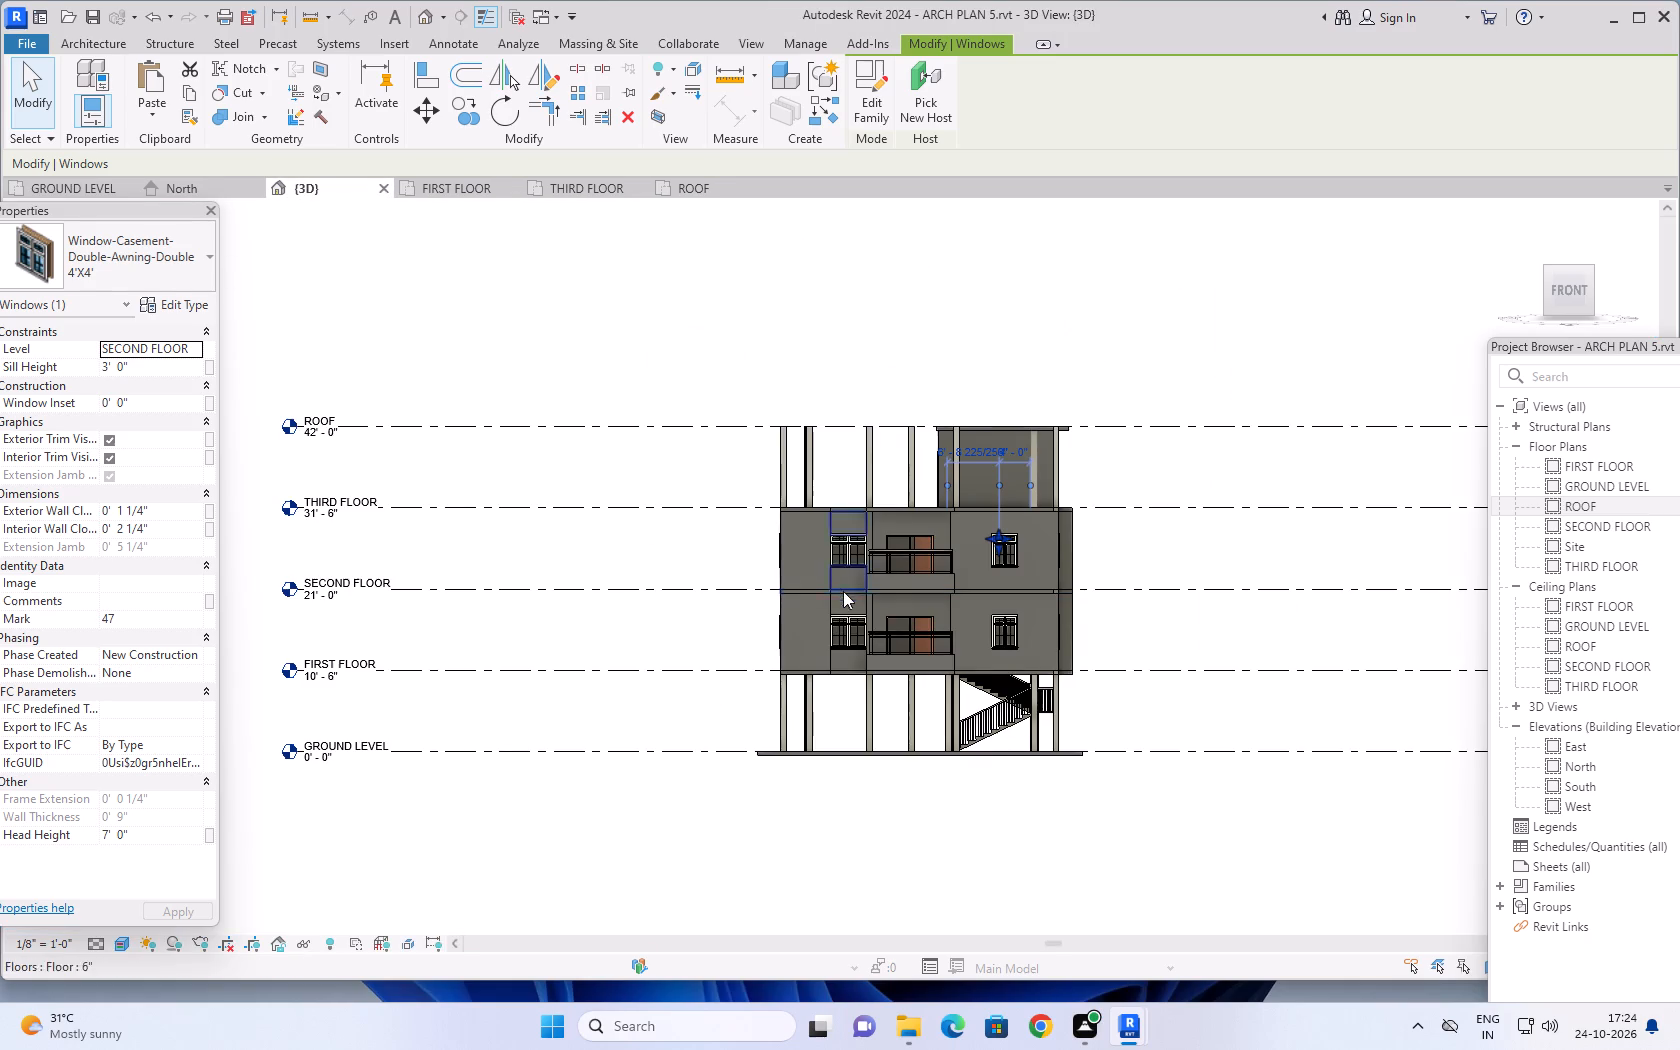
{"action": "middle_click_drag", "start_coordinate": [954, 832], "coordinate": [929, 780]}
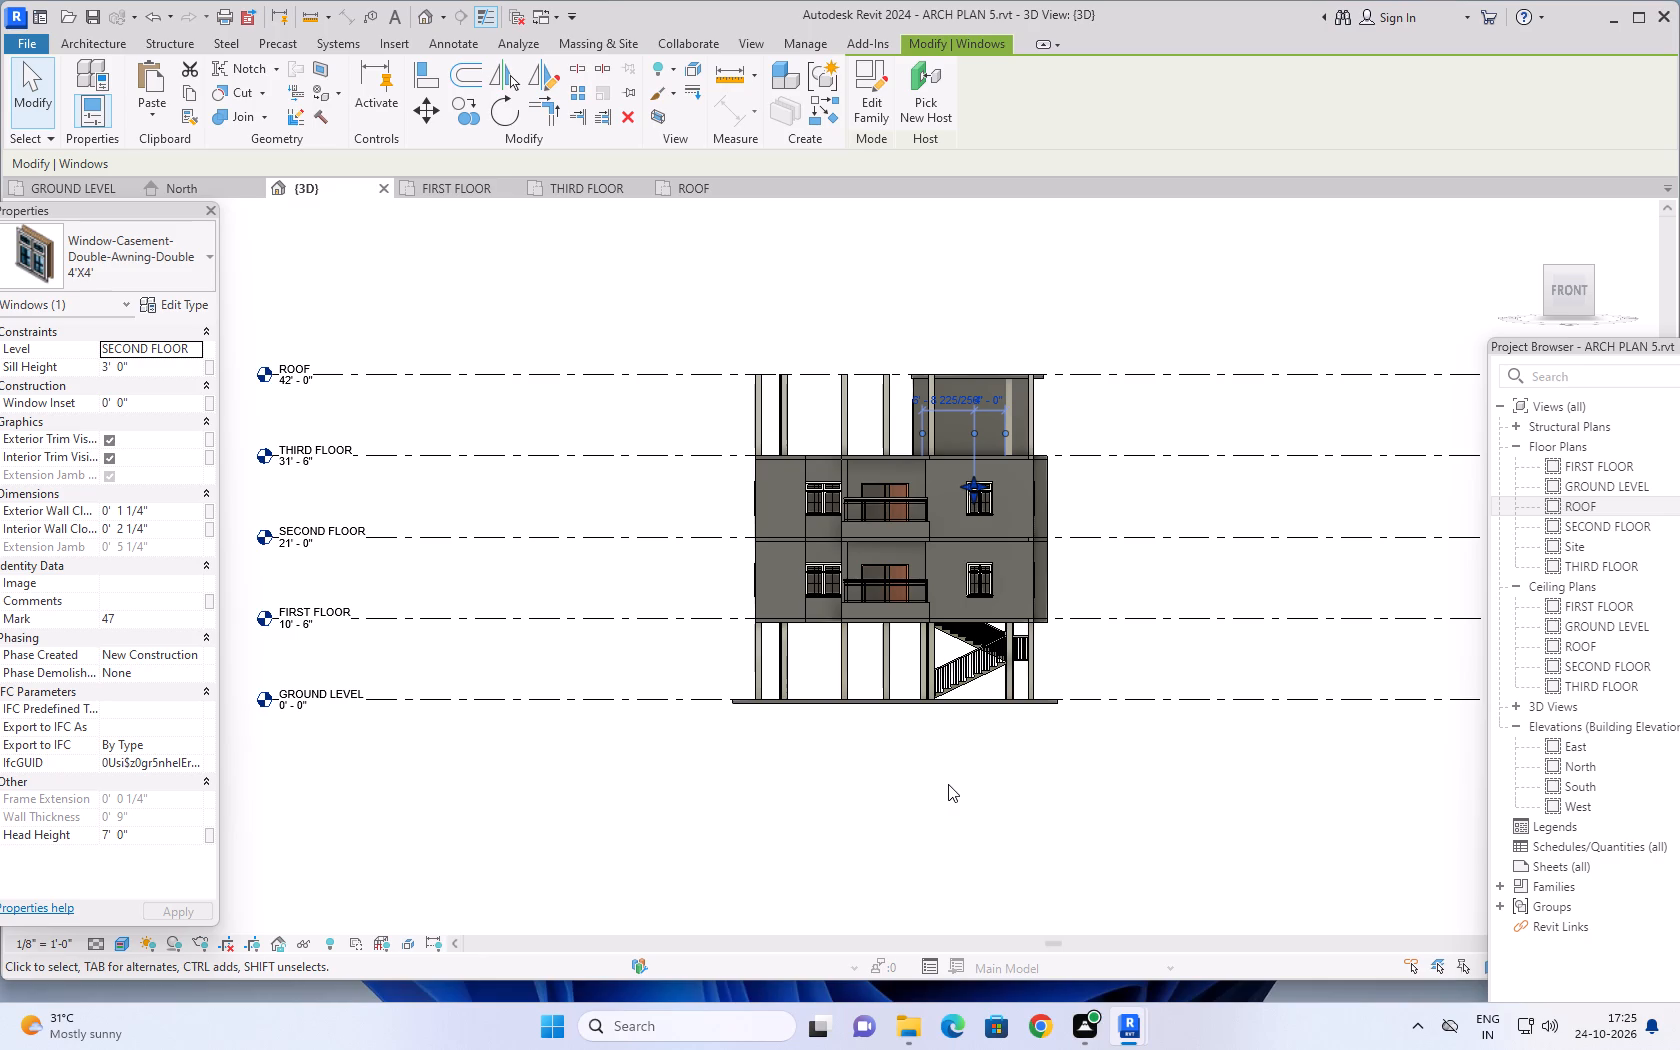
{"action": "scroll", "coordinate": [989, 764], "scroll_direction": "down", "scroll_amount": 2}
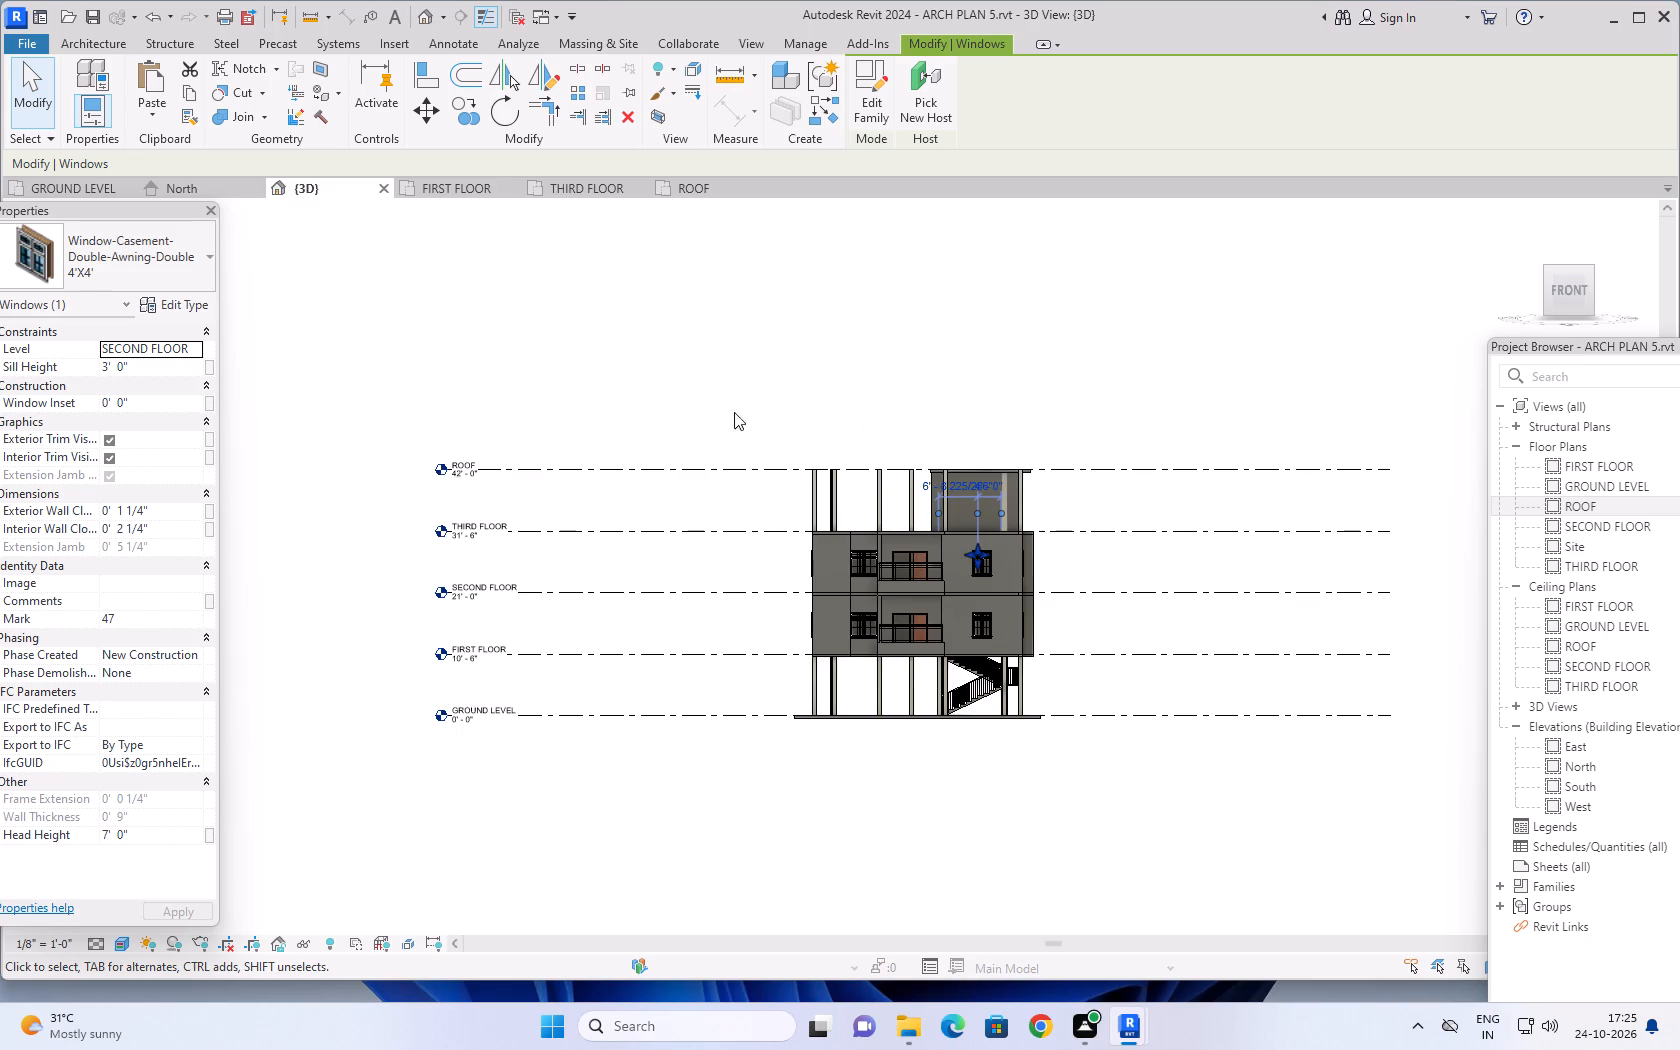
{"action": "middle_click_drag", "start_coordinate": [1003, 339], "coordinate": [1033, 547], "text": "shift"}
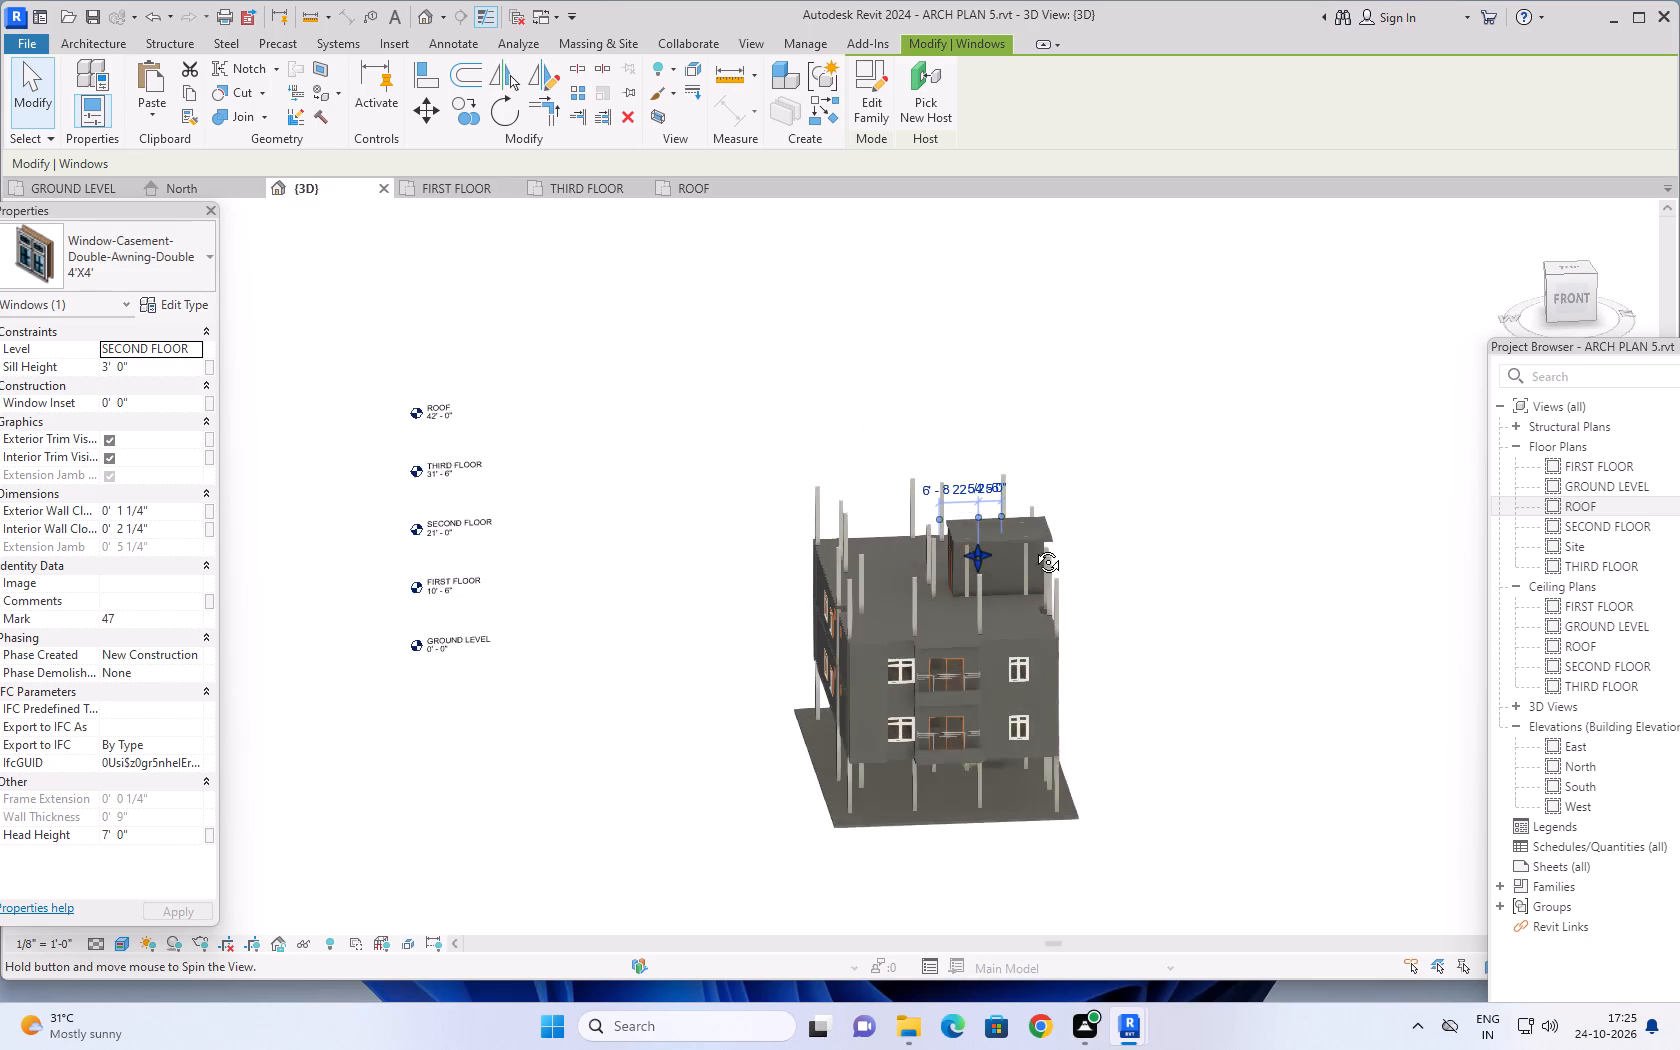
{"action": "middle_click_drag", "start_coordinate": [1033, 547], "coordinate": [1040, 566], "text": "shift"}
{"action": "middle_click_drag", "start_coordinate": [1185, 669], "coordinate": [1110, 506]}
{"action": "middle_click_drag", "start_coordinate": [1108, 538], "coordinate": [1168, 543]}
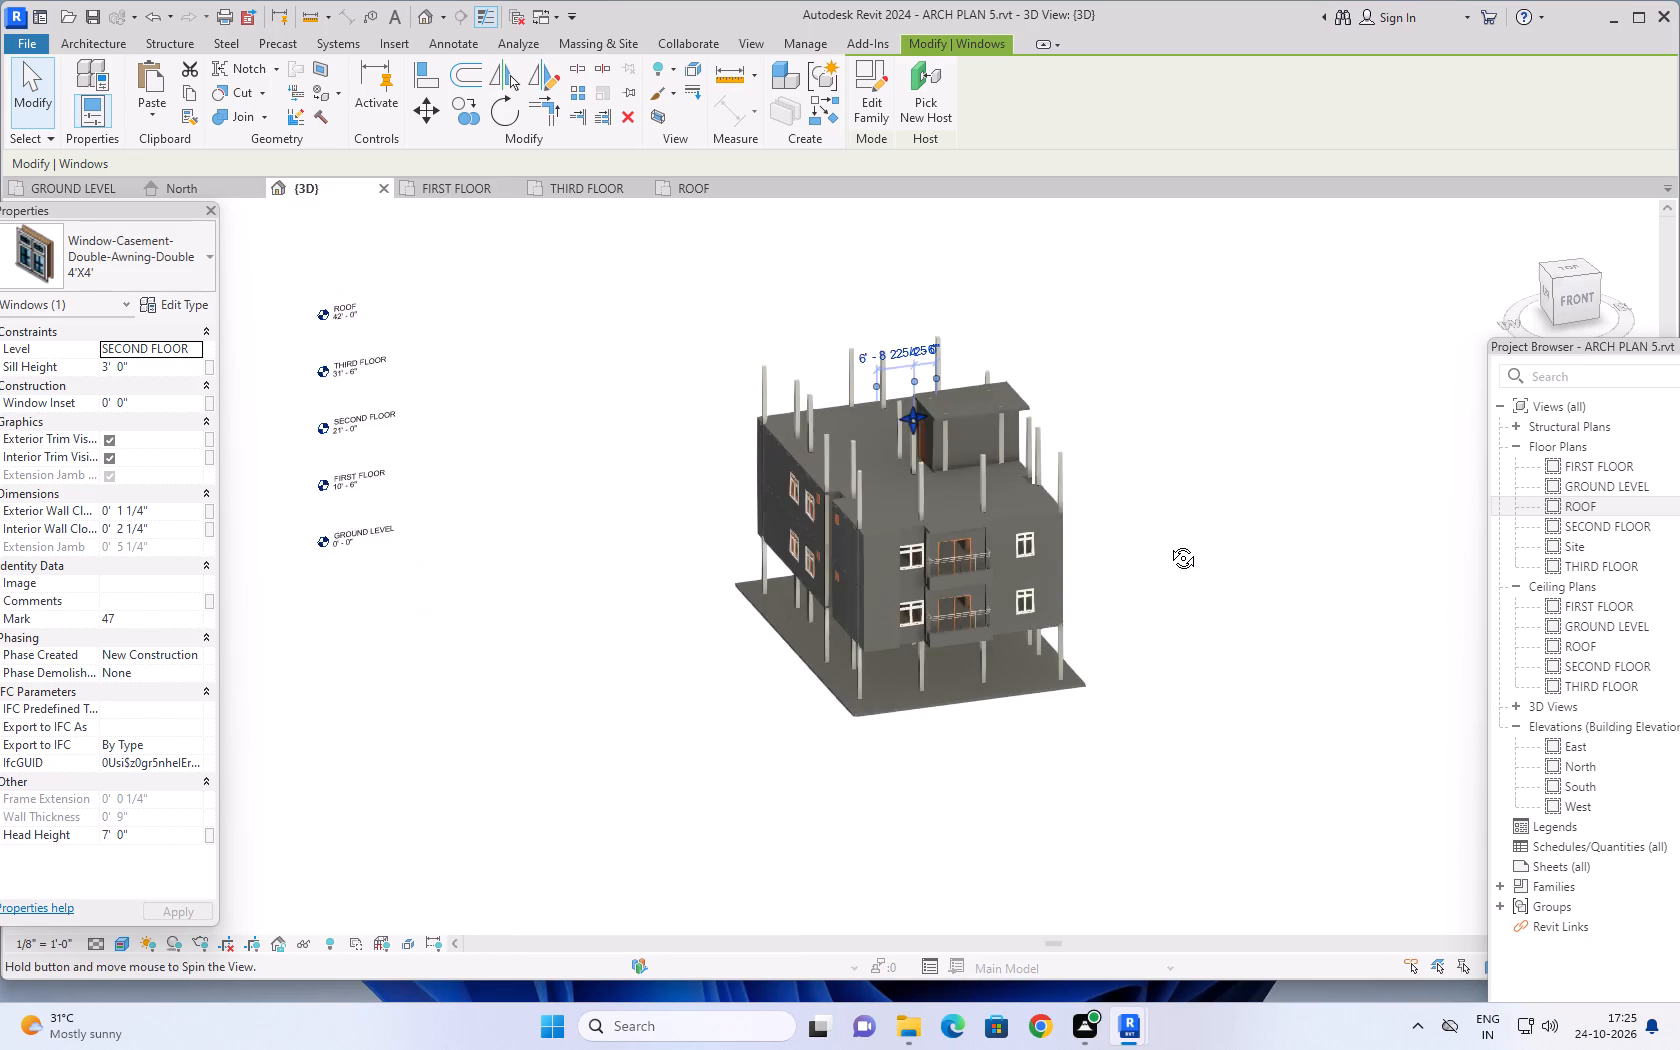
{"action": "middle_click_drag", "start_coordinate": [1168, 543], "coordinate": [1174, 543]}
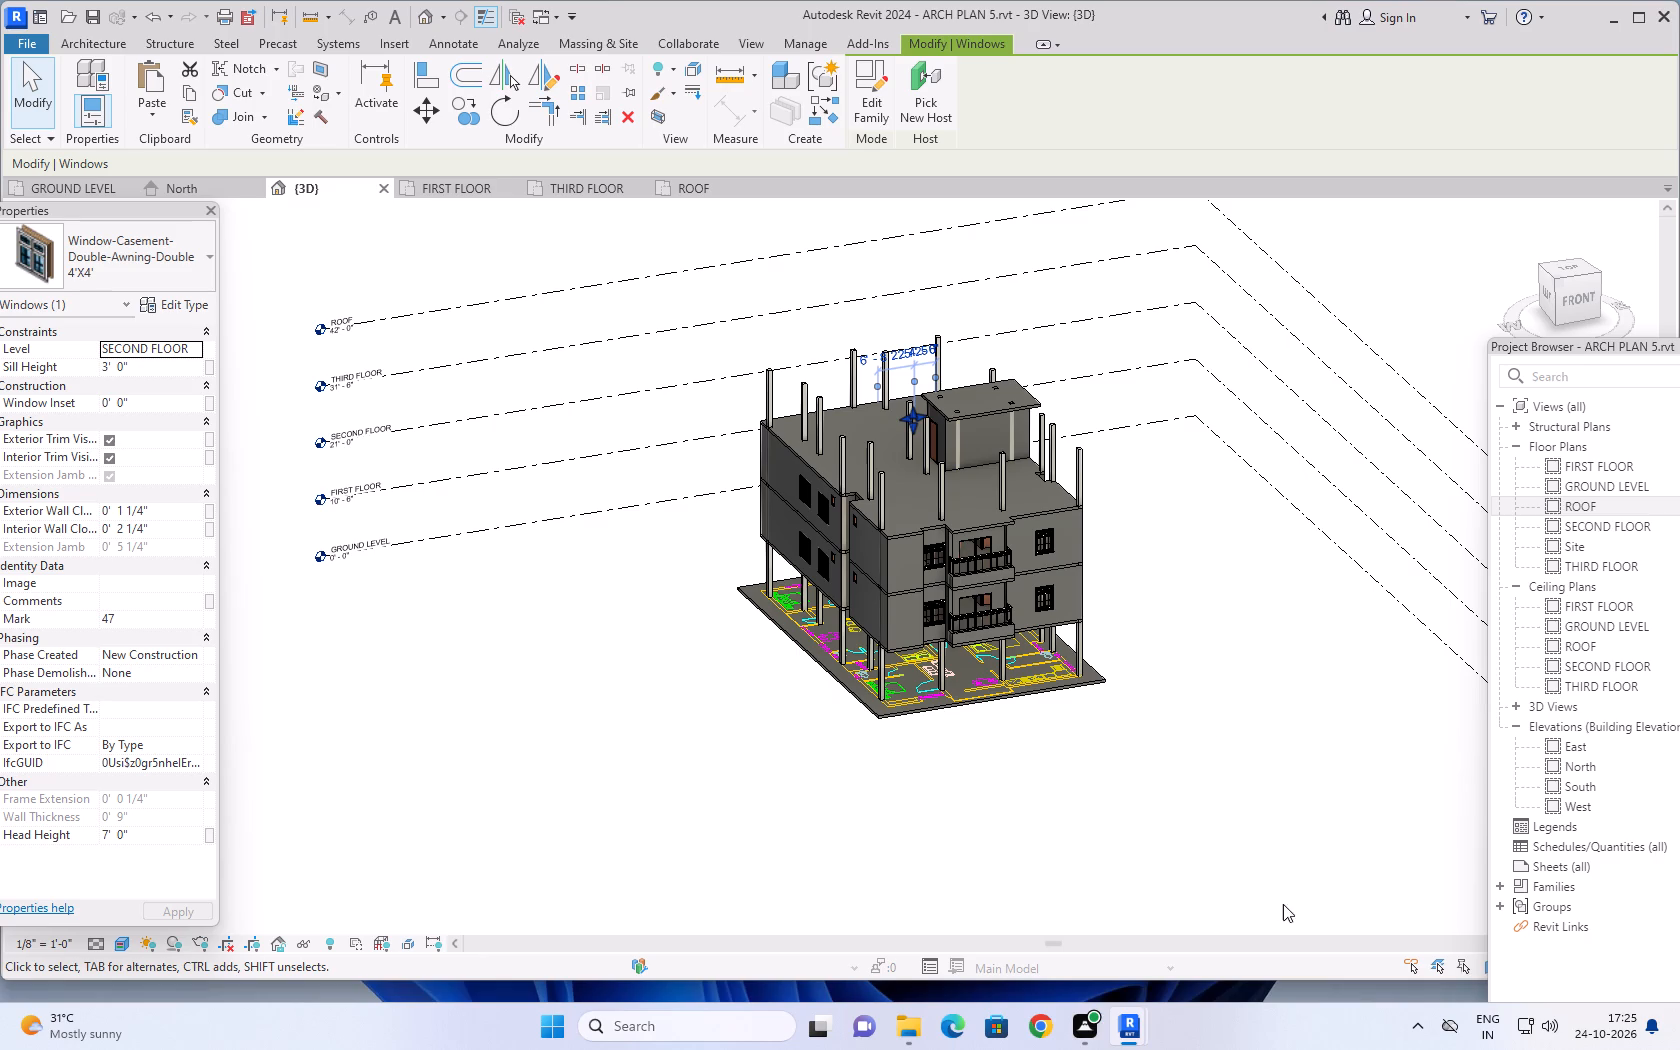
{"action": "scroll", "coordinate": [1230, 859], "scroll_direction": "down", "scroll_amount": 1}
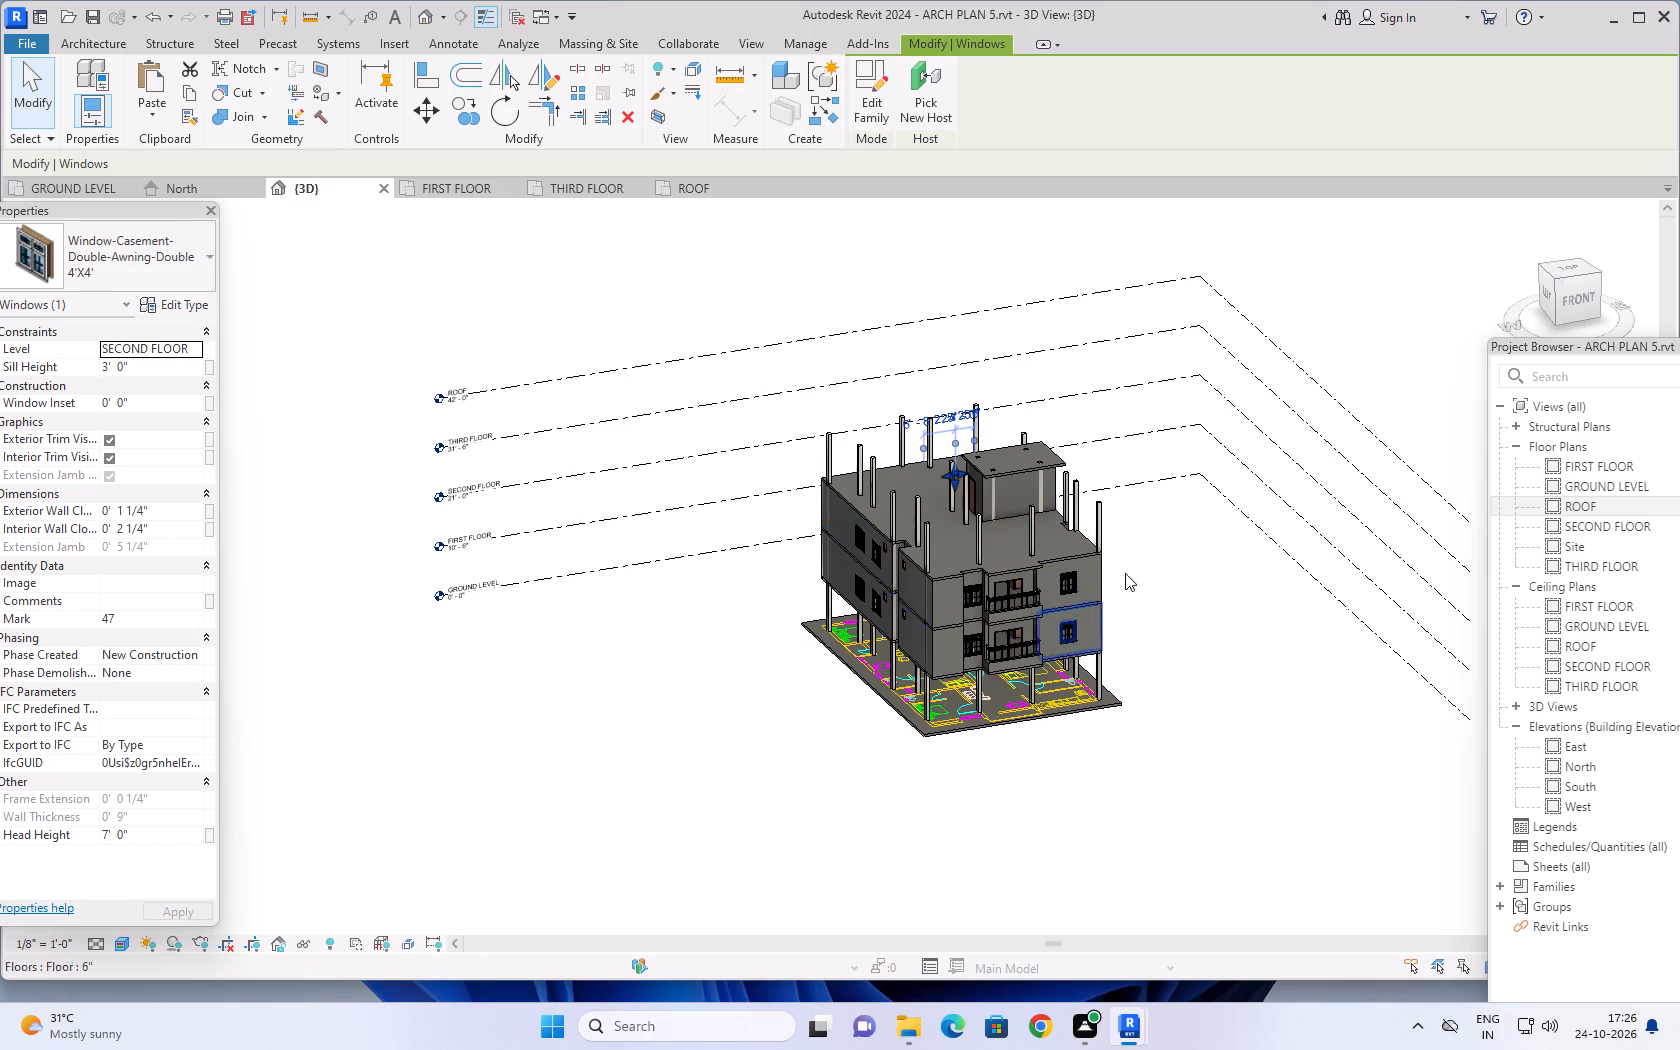
{"action": "scroll", "coordinate": [1323, 502], "scroll_direction": "down", "scroll_amount": 1}
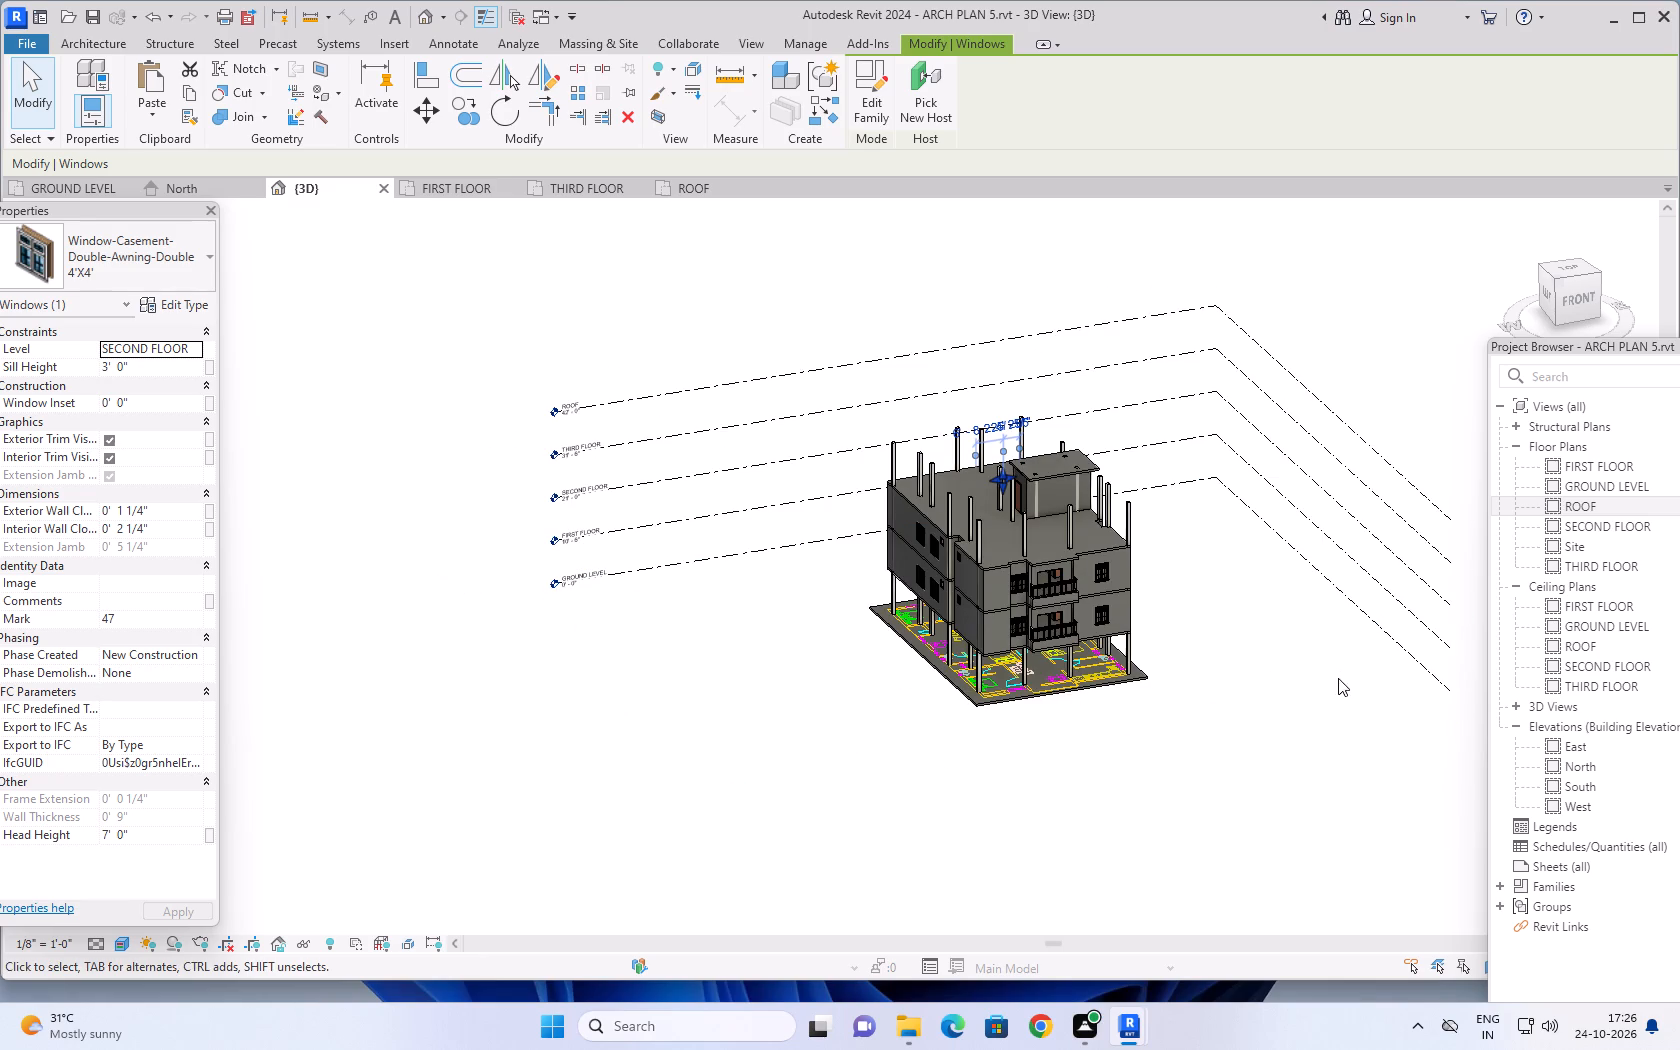
{"action": "middle_click_drag", "start_coordinate": [1320, 712], "coordinate": [1278, 707]}
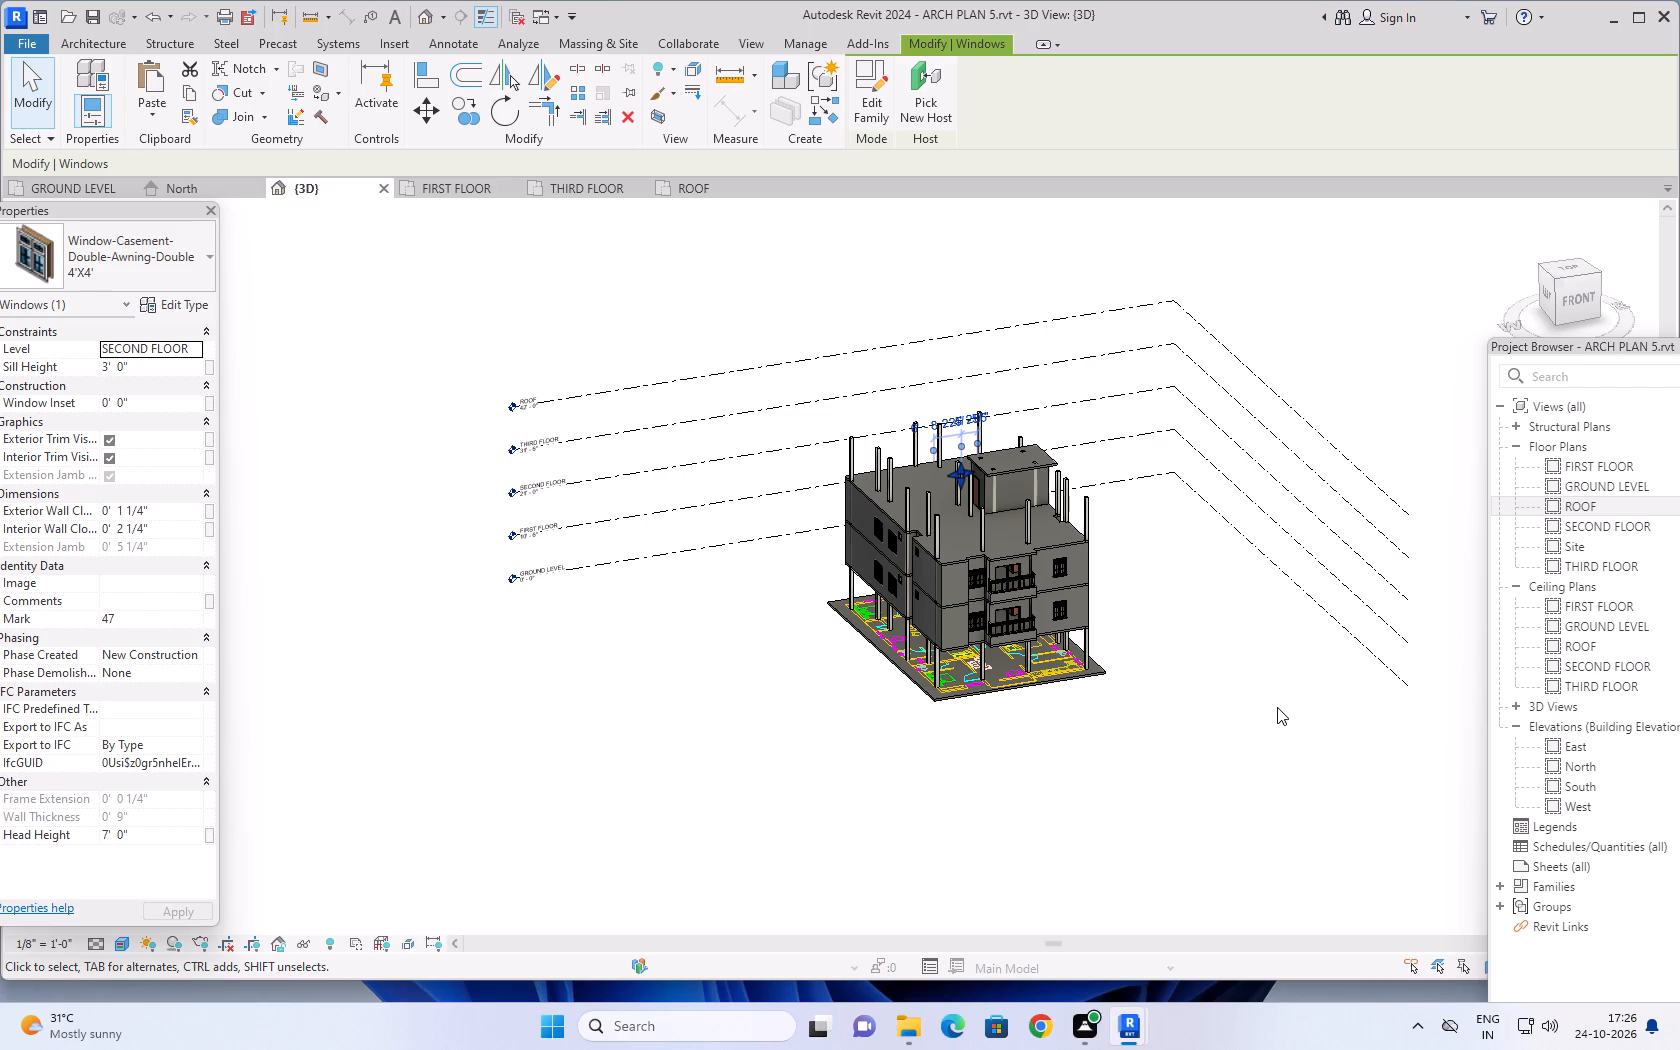
{"action": "scroll", "coordinate": [1326, 922], "scroll_direction": "down", "scroll_amount": 1}
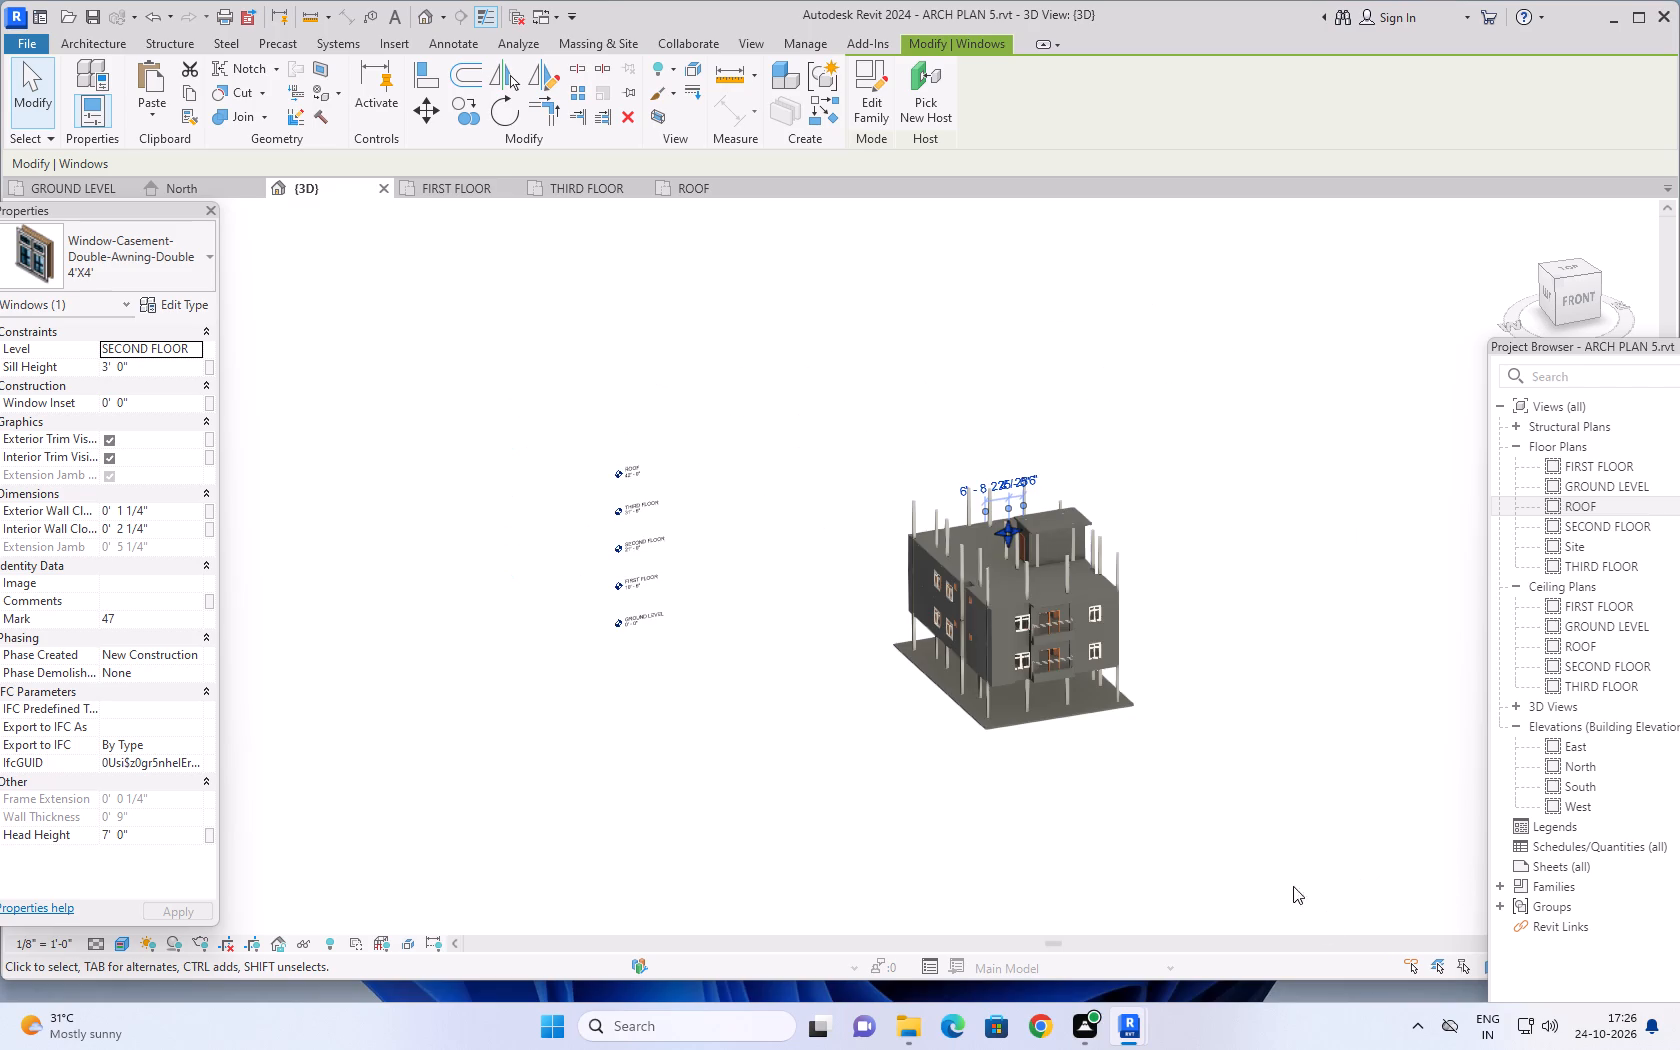
{"action": "middle_click_drag", "start_coordinate": [1256, 832], "coordinate": [1195, 759]}
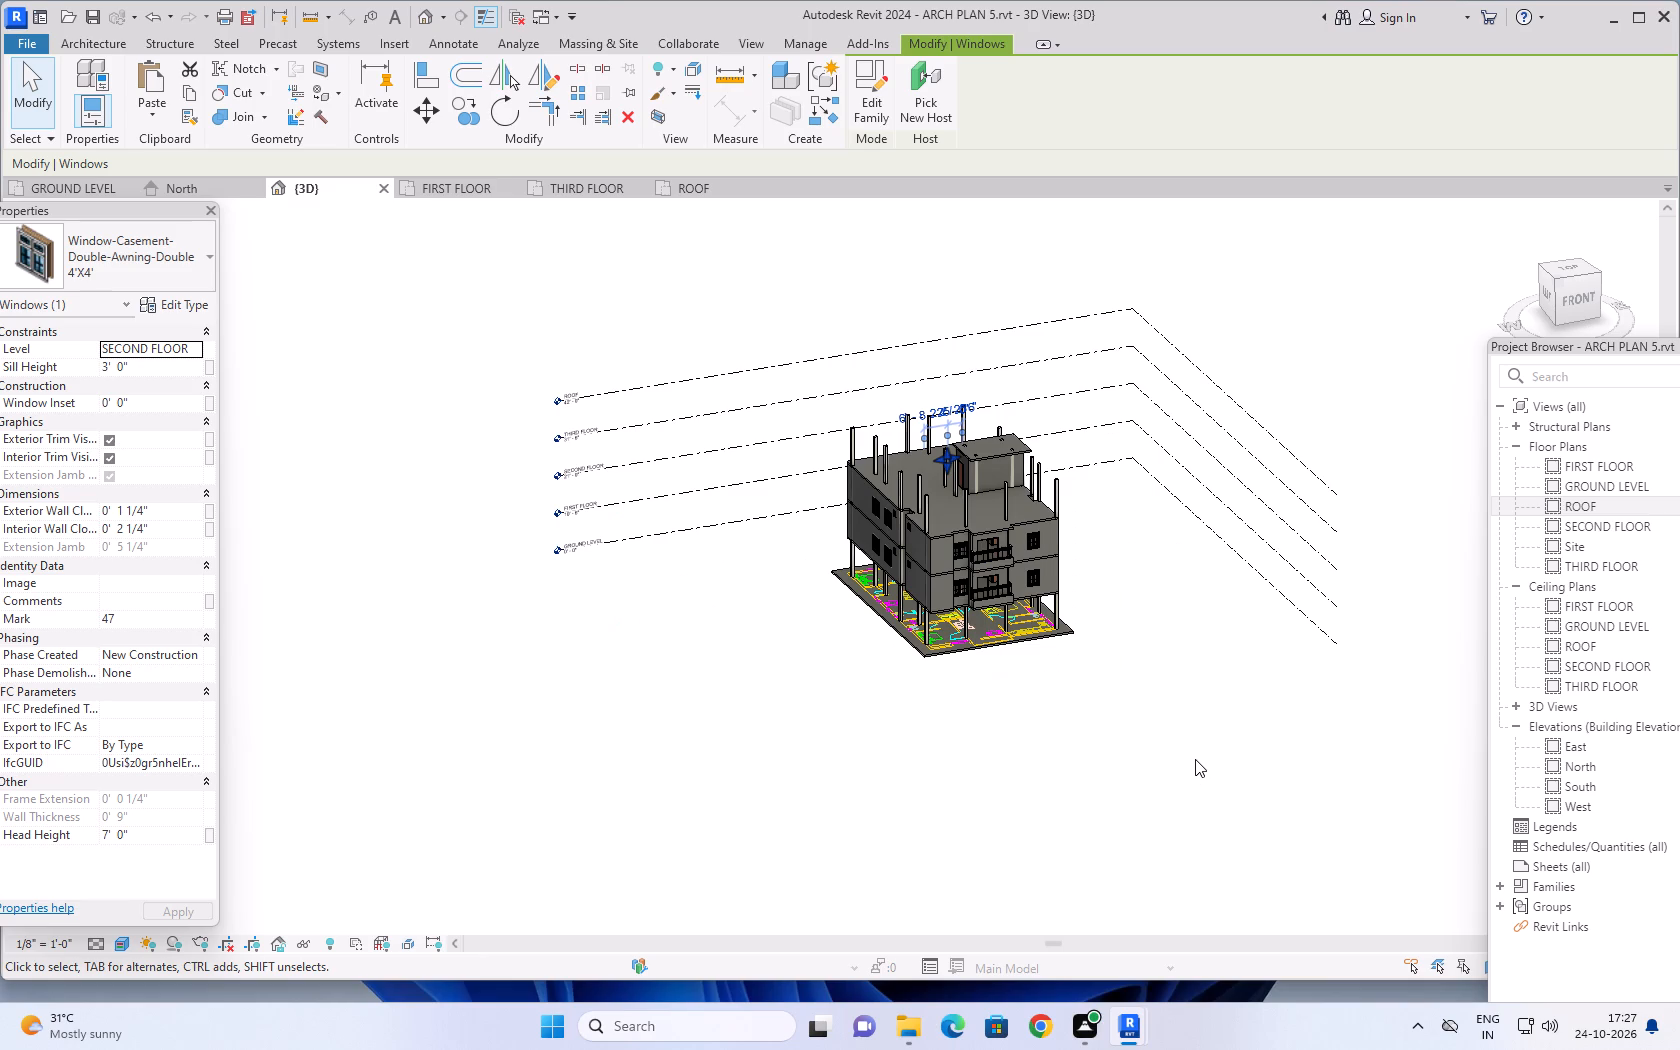
{"action": "middle_click_drag", "start_coordinate": [1163, 624], "coordinate": [1051, 771]}
{"action": "key", "text": "Escape"}
{"action": "key", "text": "Escape"}
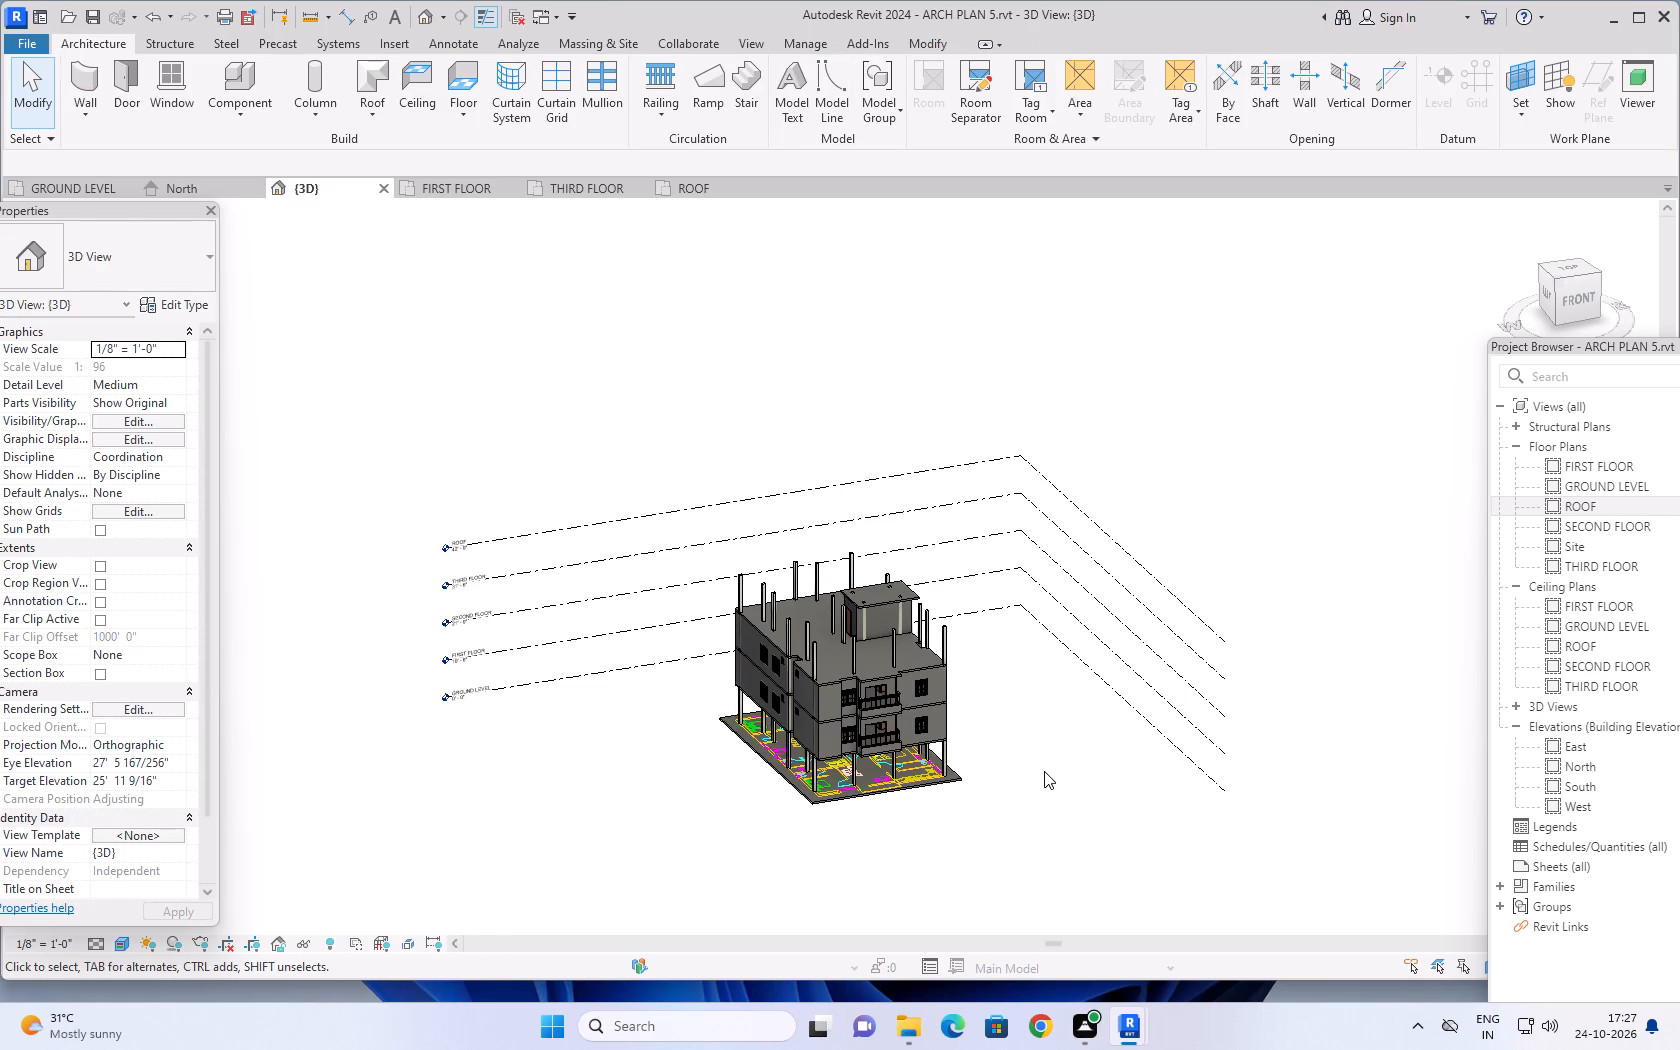
Examine the front balconies, windows, open ground storey and third-floor columns in 3D, turning the building to its right and left sides.
{"action": "middle_click_drag", "start_coordinate": [1029, 790], "coordinate": [978, 627], "text": "shift"}
{"action": "scroll", "coordinate": [876, 664], "scroll_direction": "up", "scroll_amount": 3}
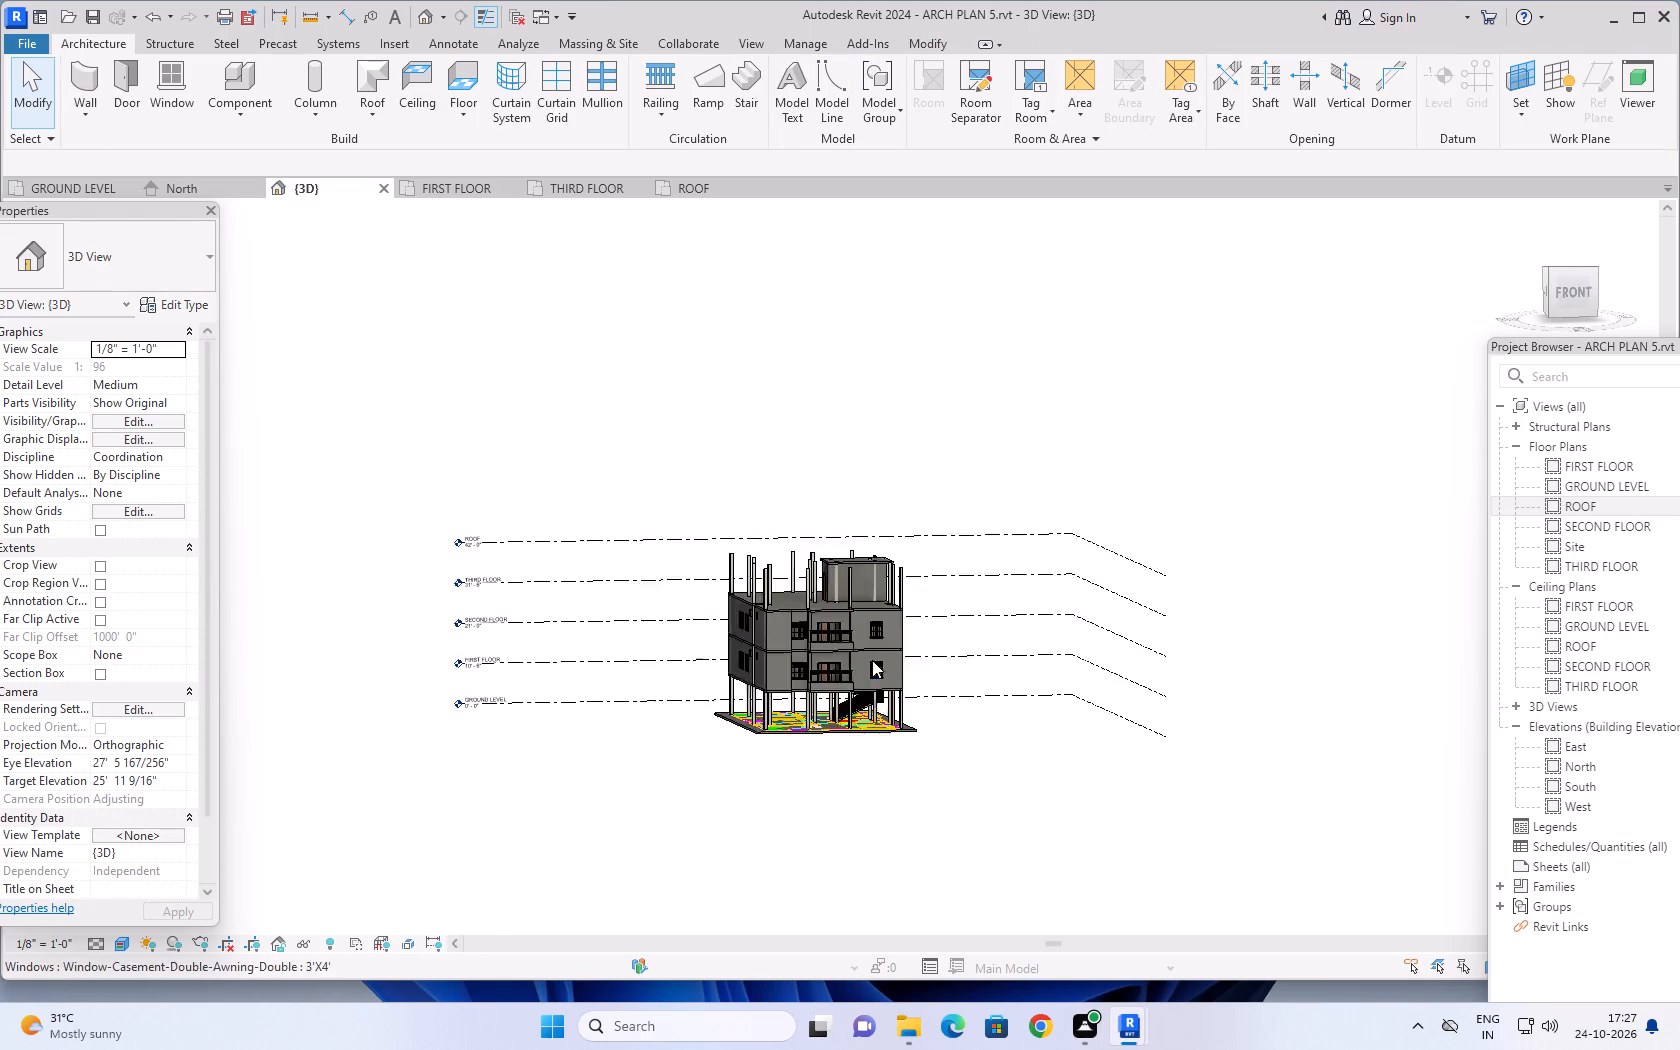
{"action": "scroll", "coordinate": [869, 657], "scroll_direction": "up", "scroll_amount": 3}
{"action": "middle_click_drag", "start_coordinate": [1032, 626], "coordinate": [1076, 674]}
{"action": "scroll", "coordinate": [1078, 677], "scroll_direction": "up", "scroll_amount": 1}
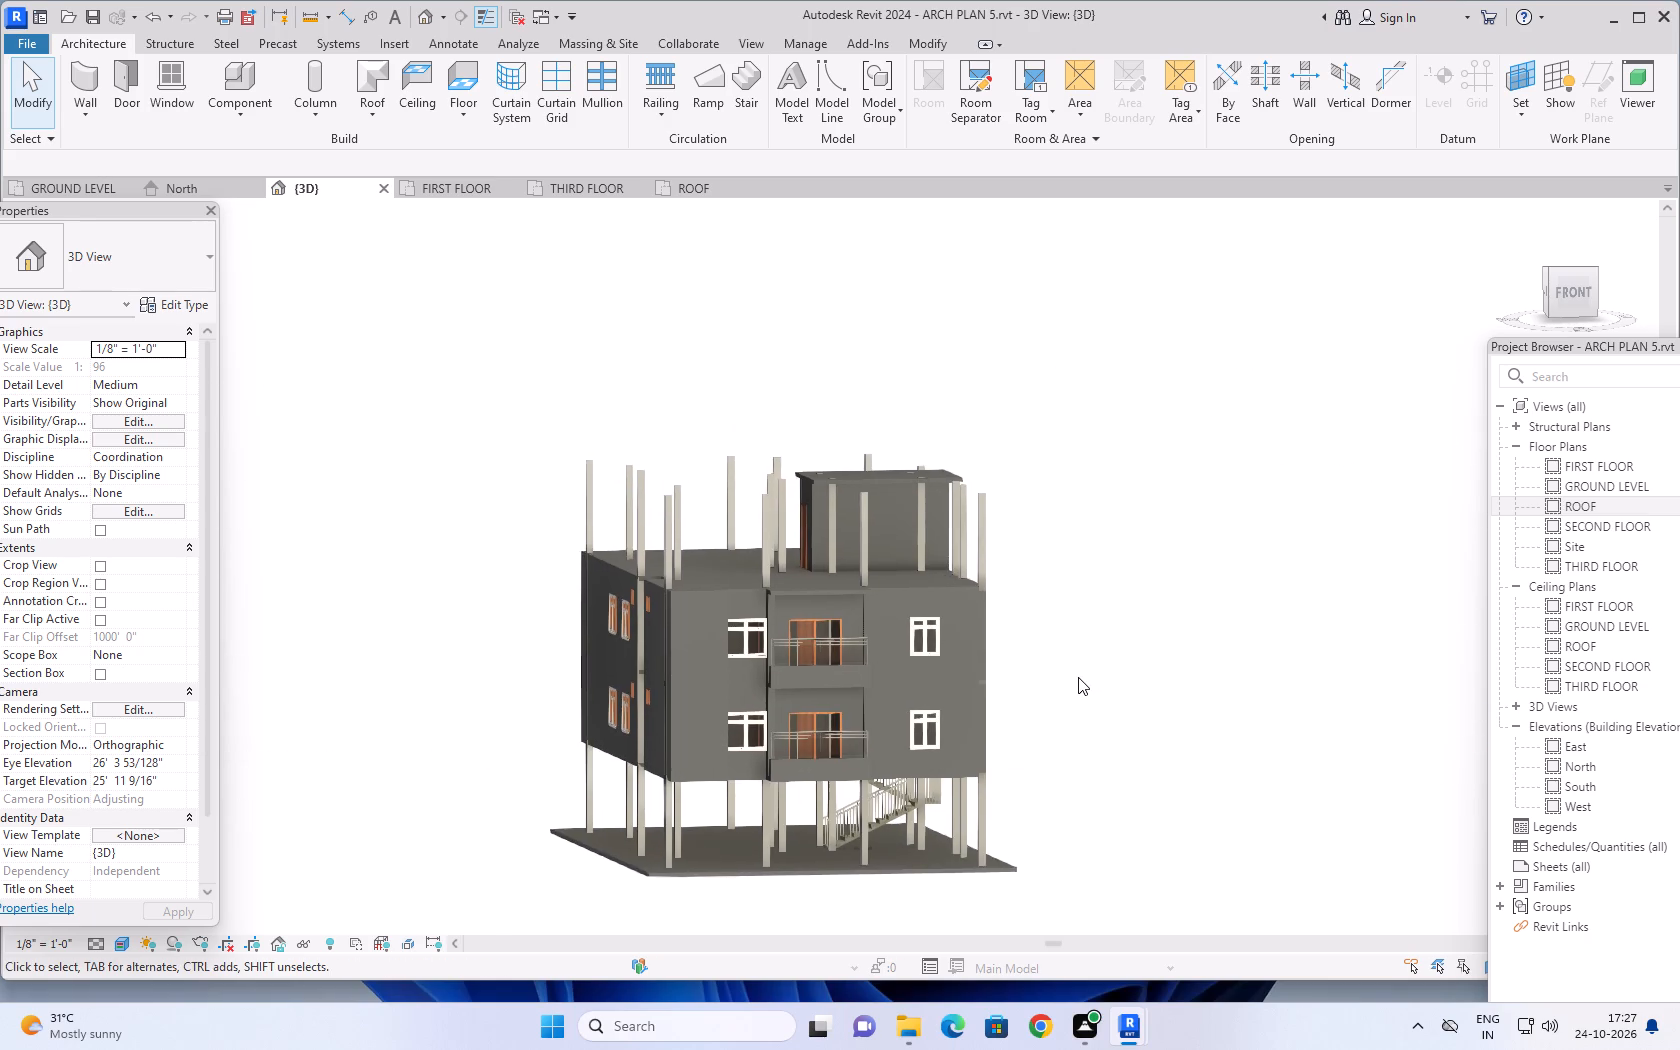
{"action": "middle_click_drag", "start_coordinate": [1078, 679], "coordinate": [1115, 702]}
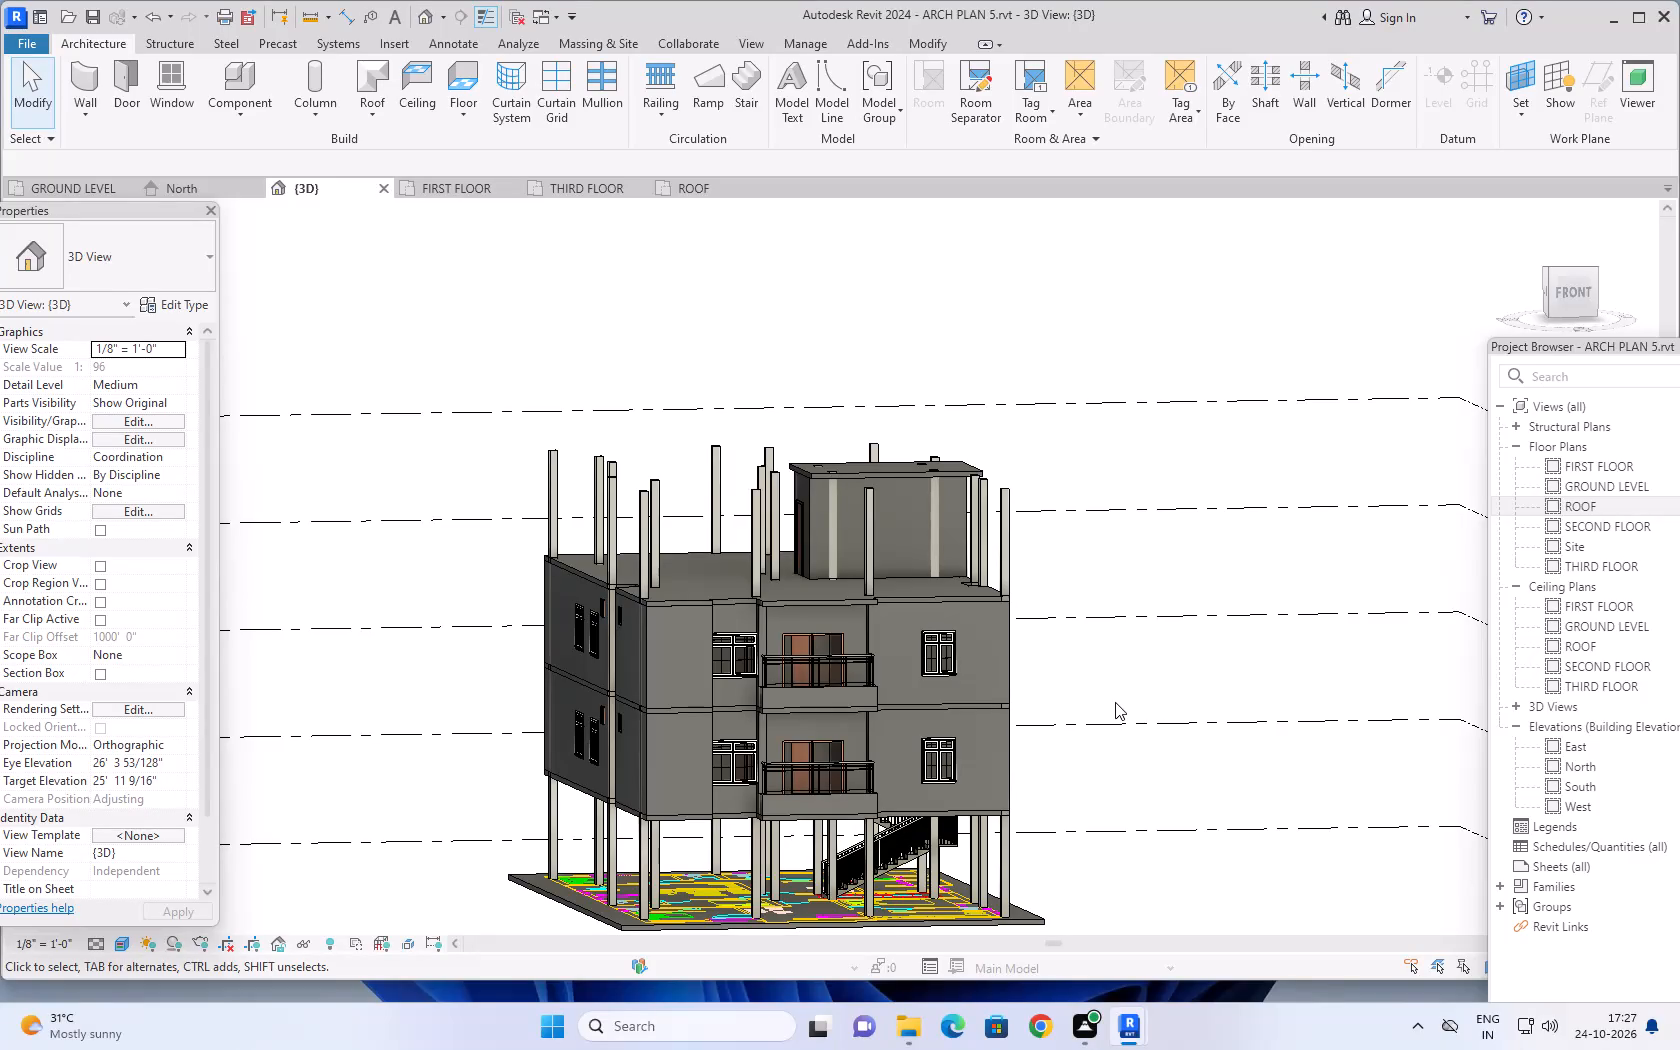
{"action": "scroll", "coordinate": [1124, 567], "scroll_direction": "down", "scroll_amount": 1}
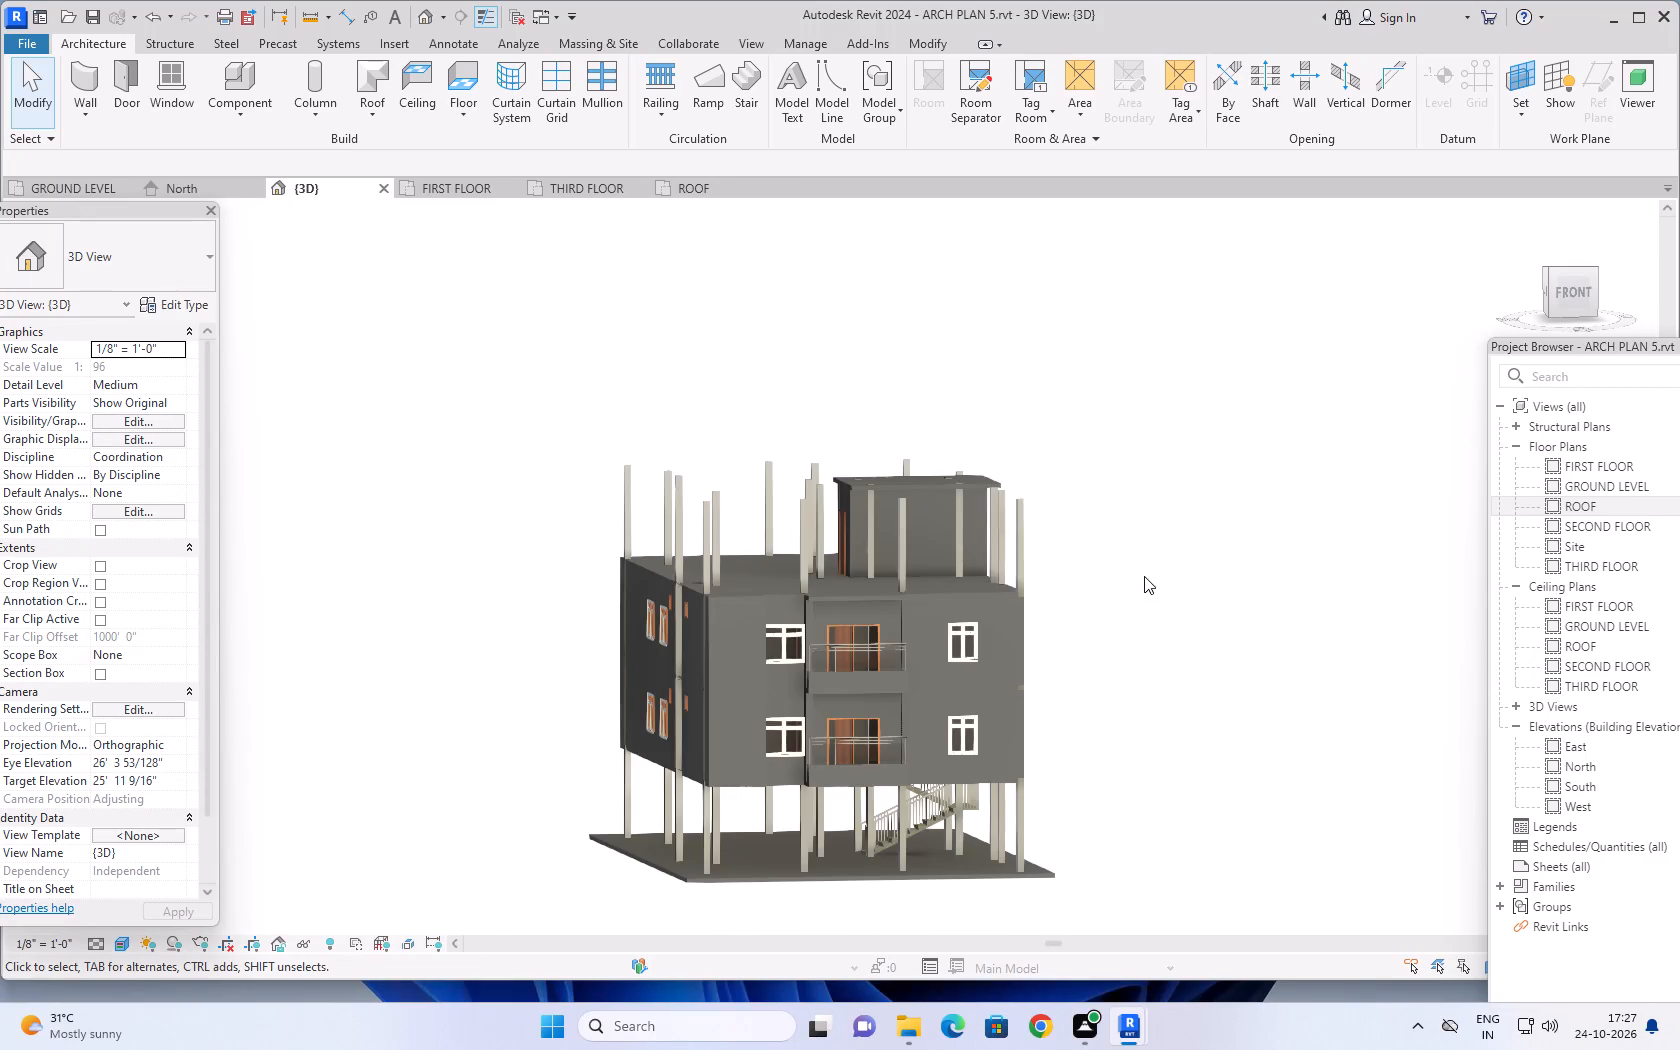
{"action": "middle_click_drag", "start_coordinate": [1143, 575], "coordinate": [1116, 621]}
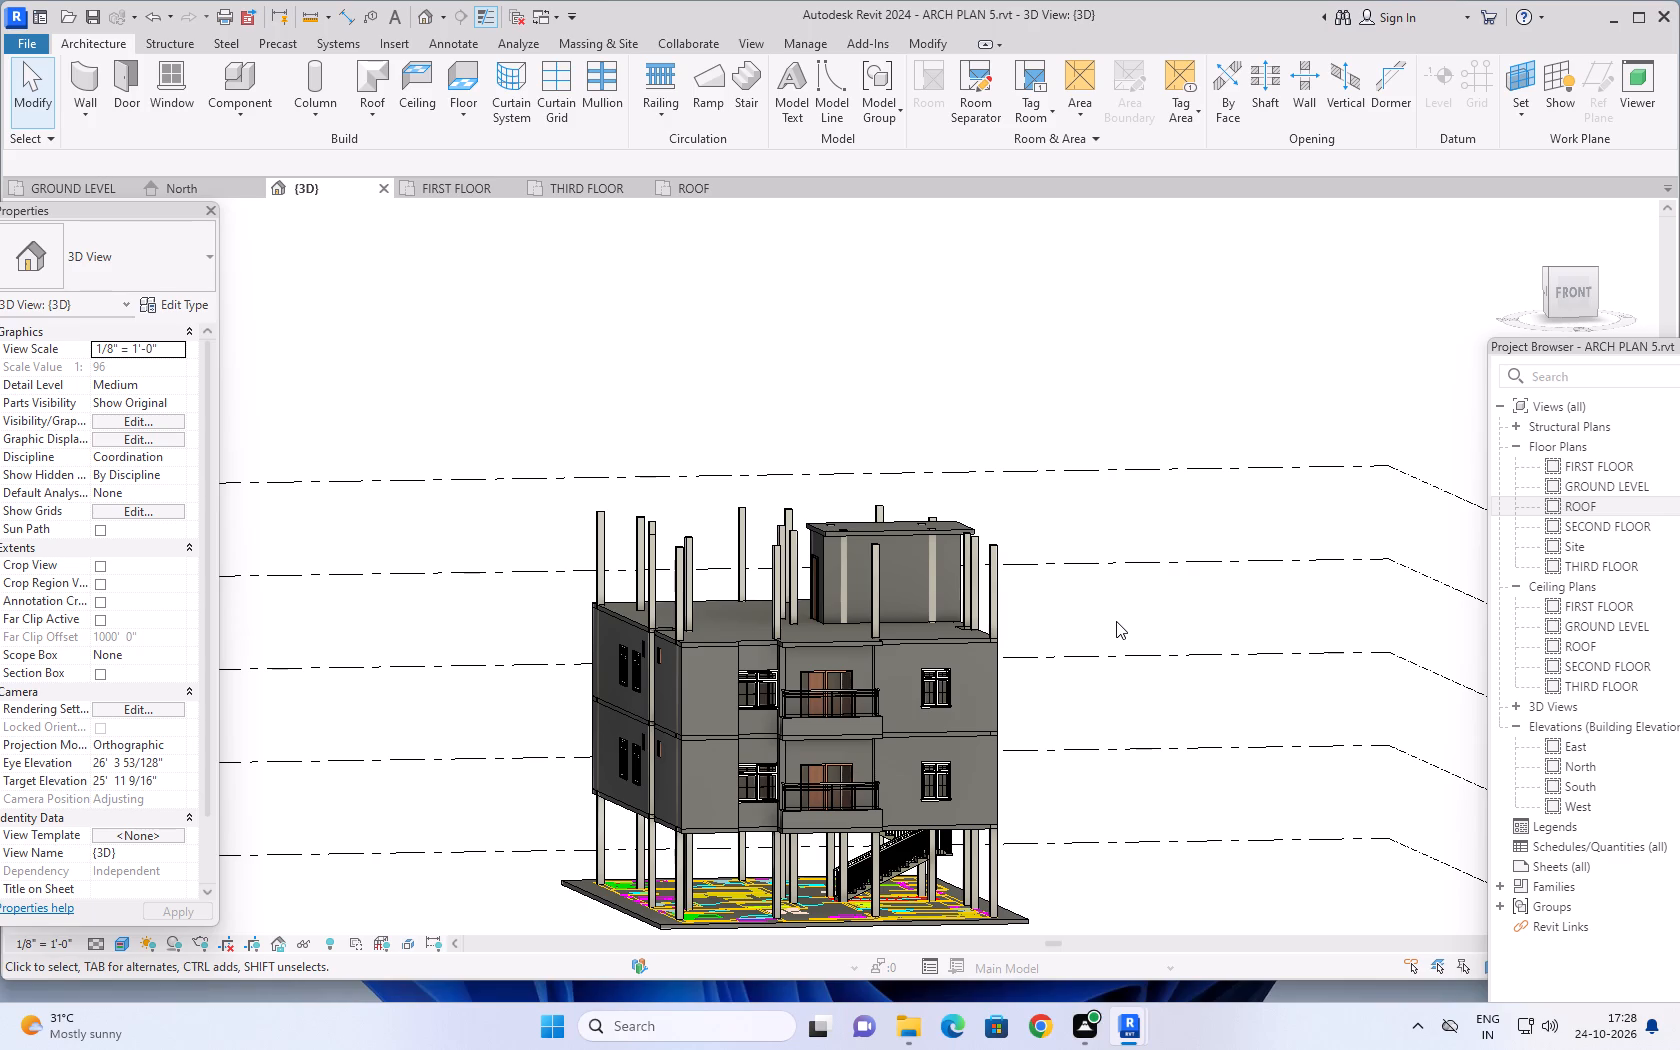
{"action": "scroll", "coordinate": [1116, 604], "scroll_direction": "down", "scroll_amount": 1}
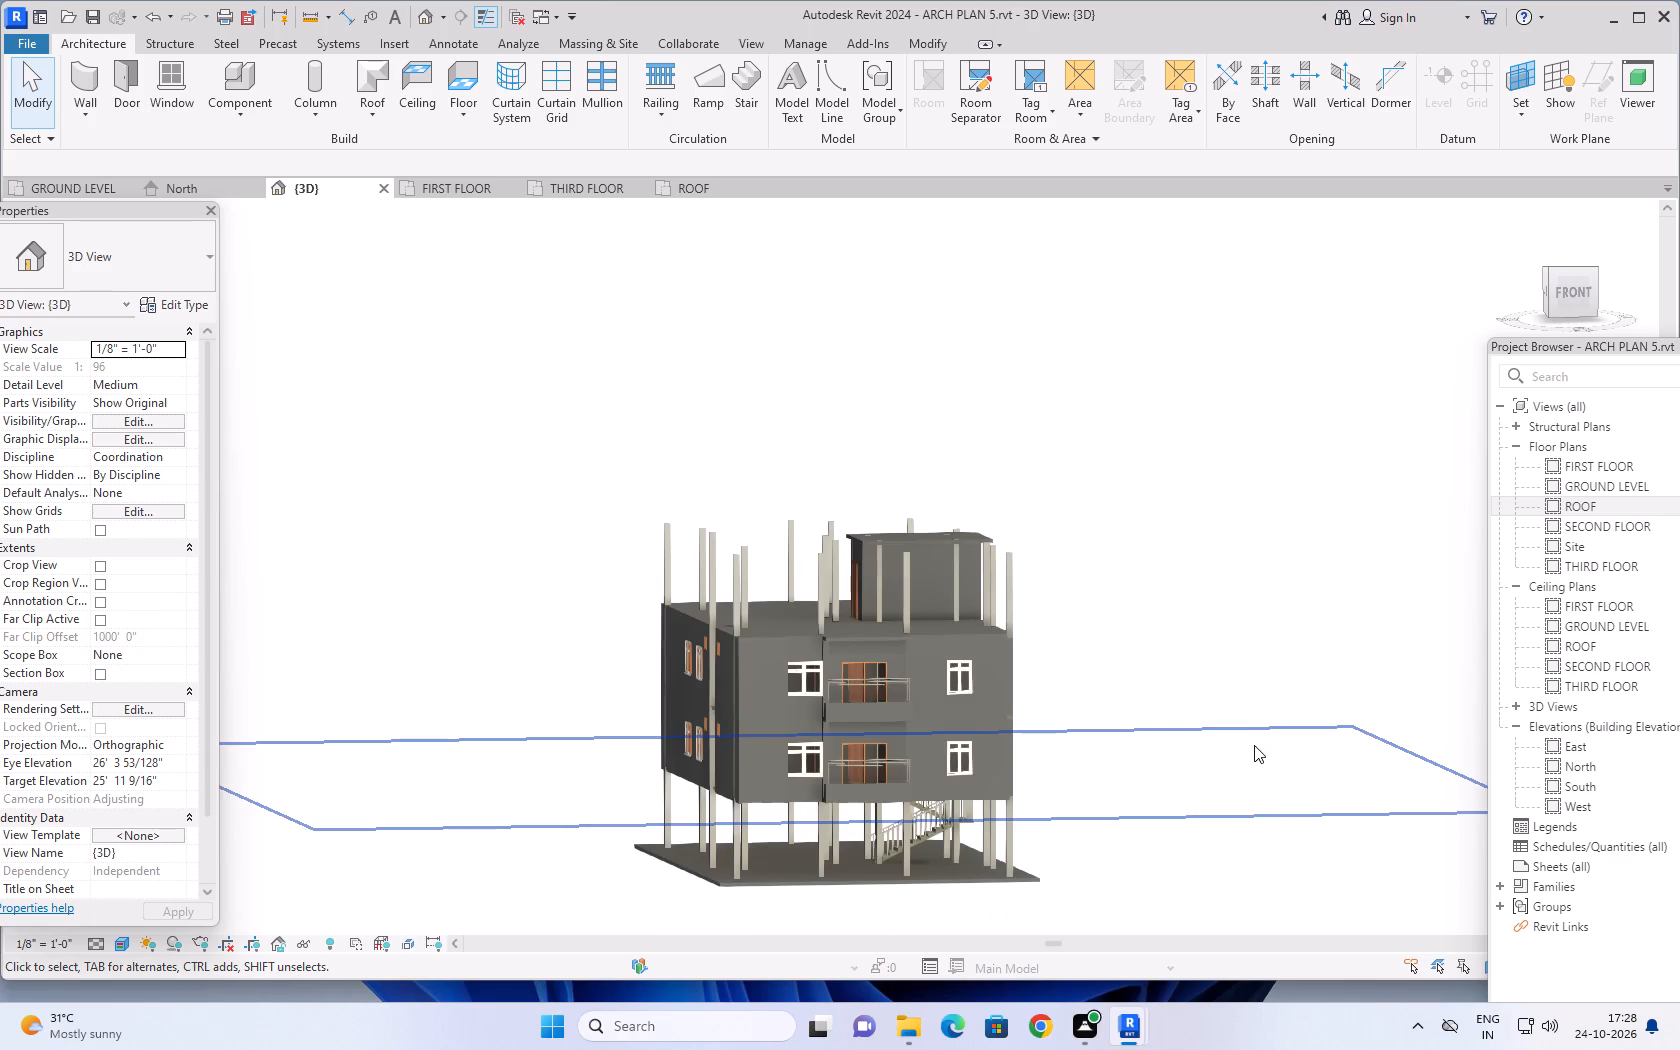
{"action": "middle_click_drag", "start_coordinate": [1254, 761], "coordinate": [965, 859], "text": "shift"}
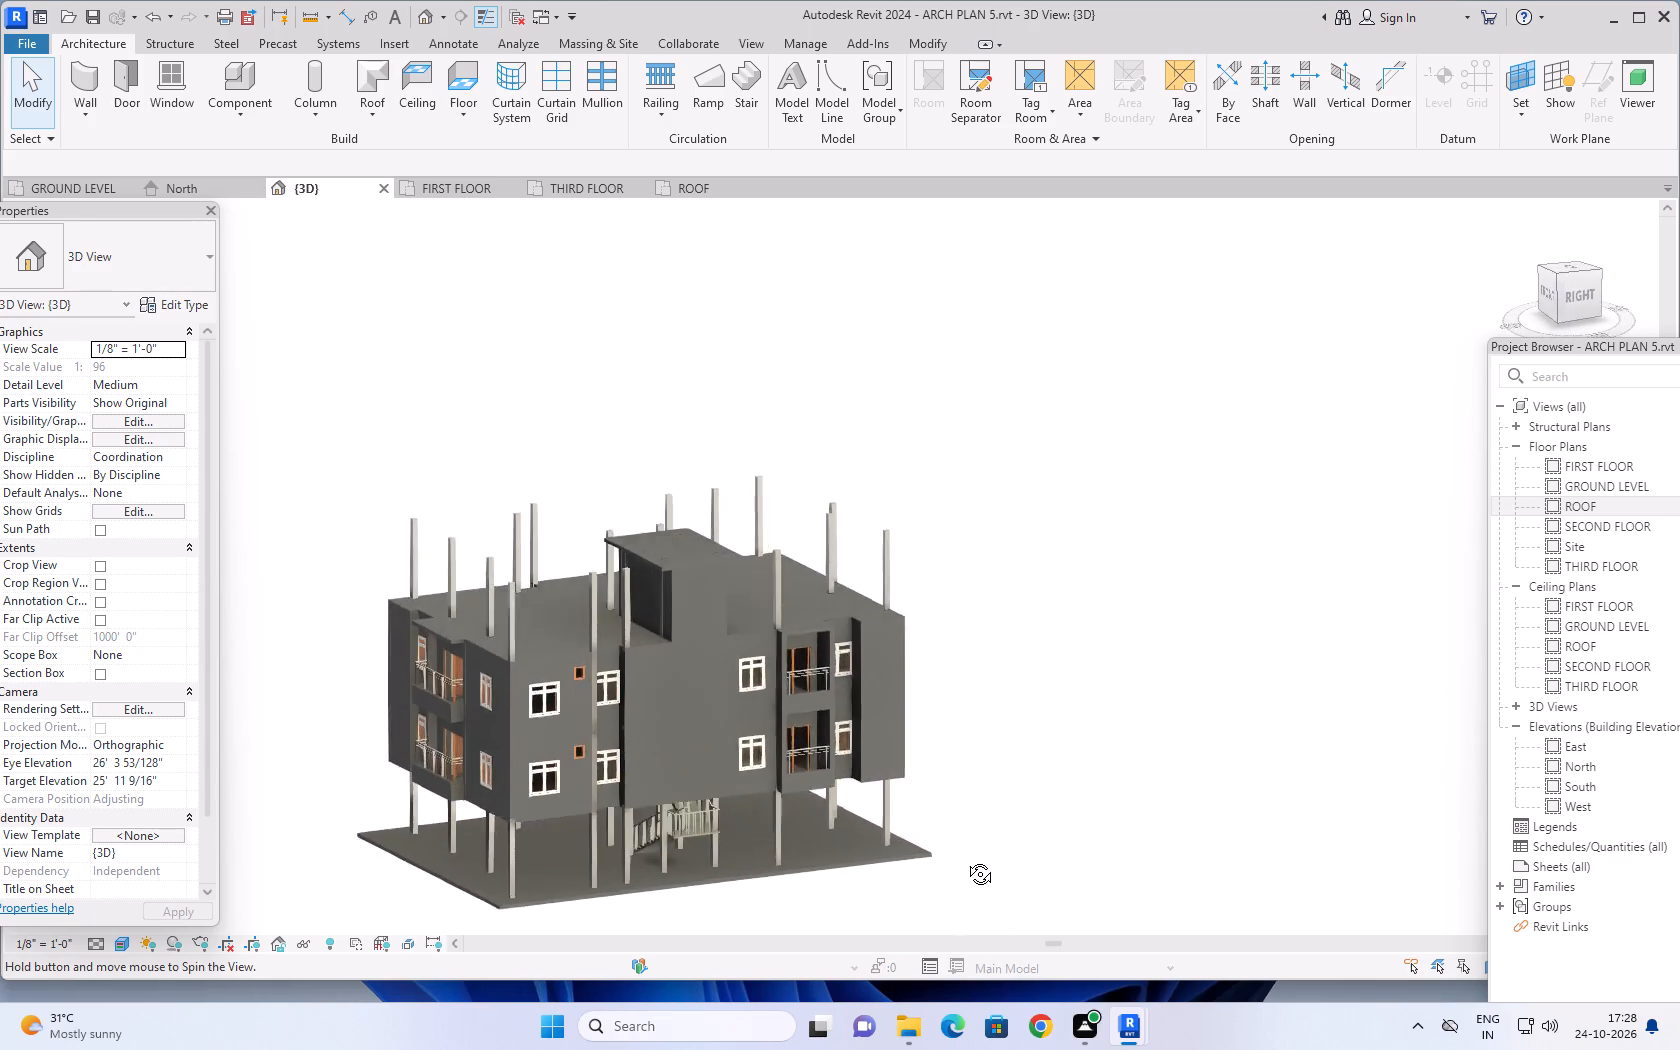
{"action": "middle_click_drag", "start_coordinate": [965, 859], "coordinate": [1262, 793], "text": "shift"}
{"action": "middle_click_drag", "start_coordinate": [1240, 808], "coordinate": [1329, 747]}
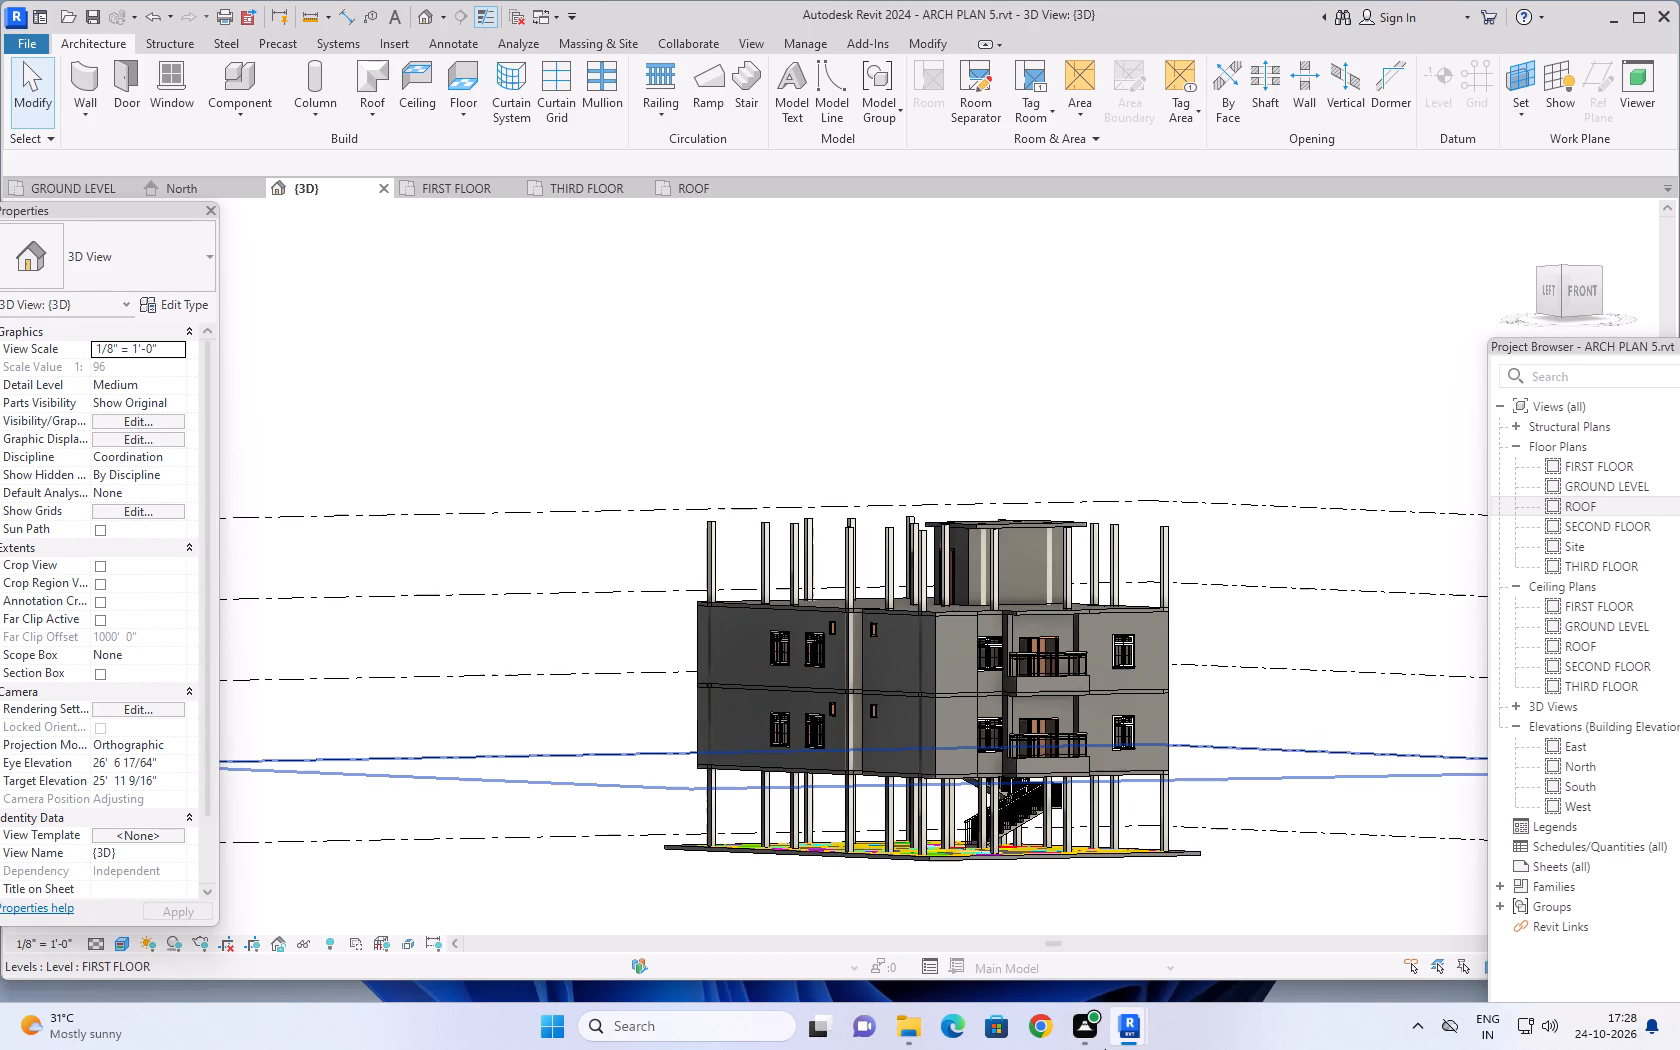